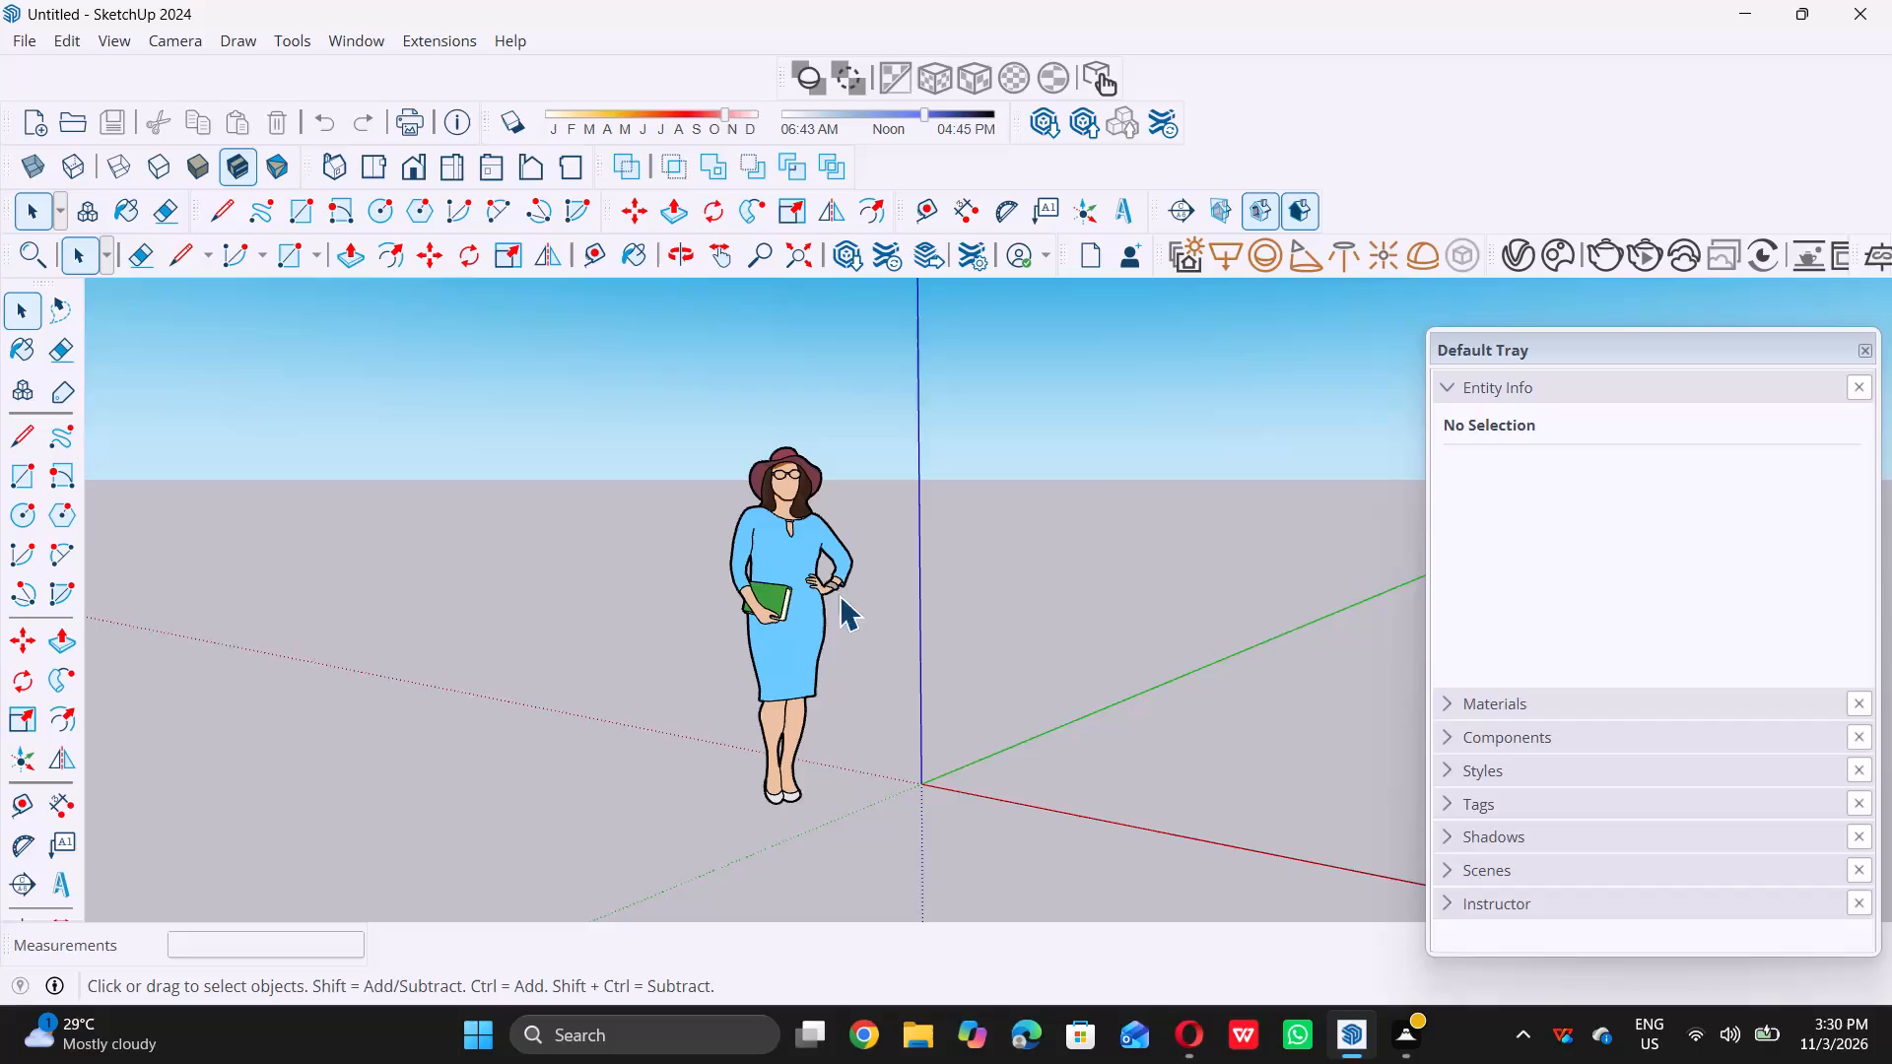
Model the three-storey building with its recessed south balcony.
Delete the default standing woman figure from the model.
{"action": "double_click", "coordinate": [799, 582]}
{"action": "double_click", "coordinate": [1091, 612]}
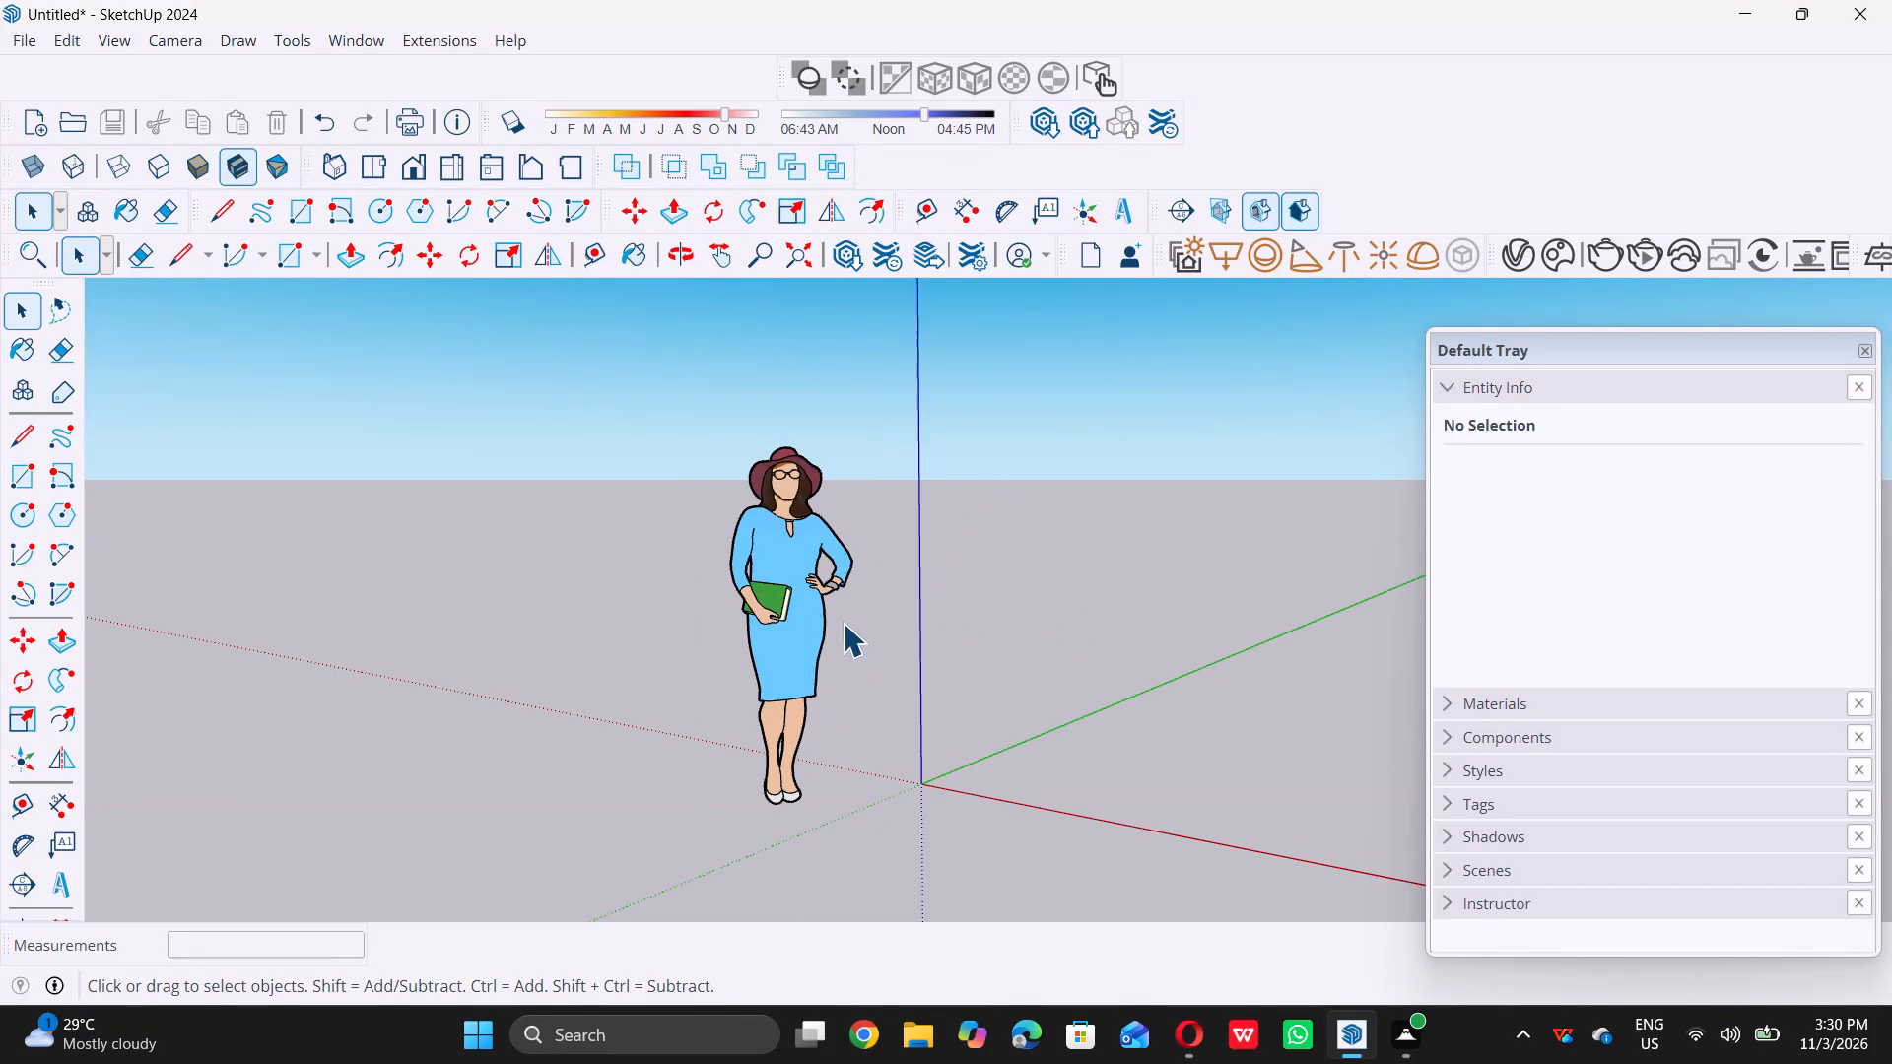
{"action": "left_click", "coordinate": [805, 620]}
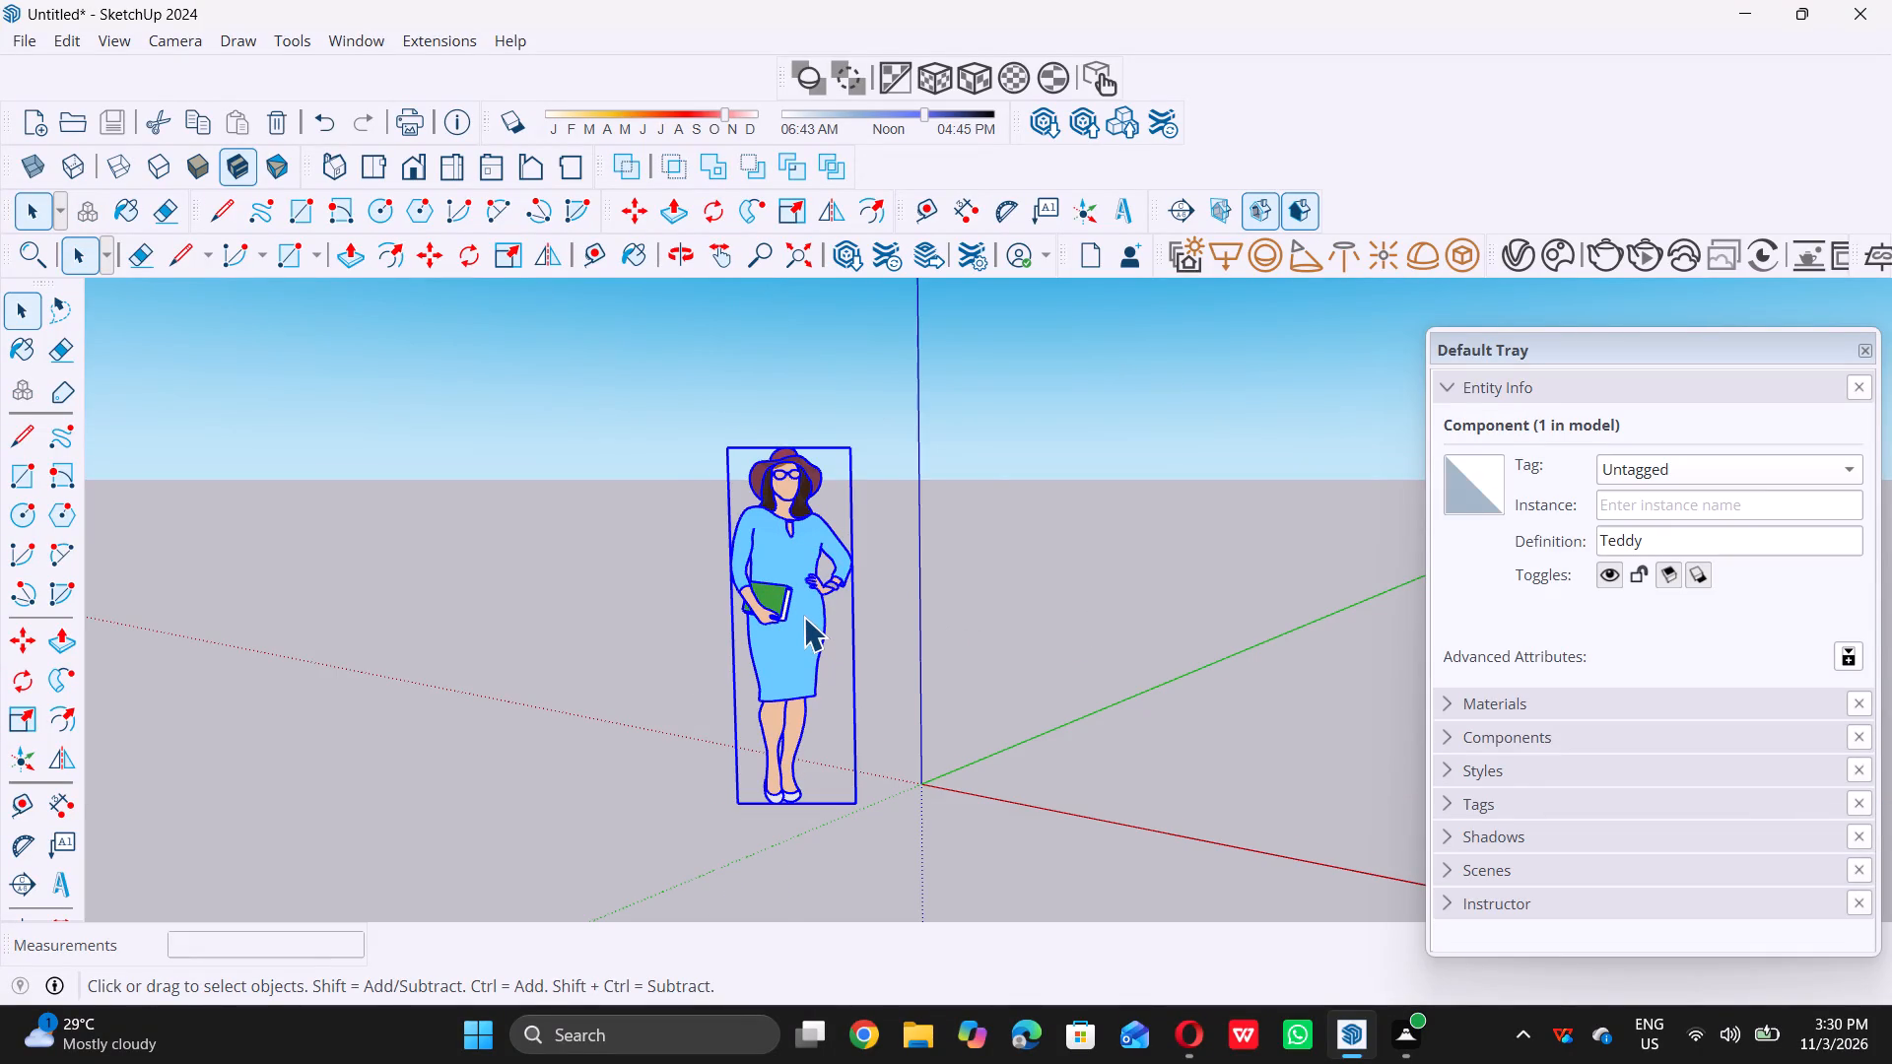
{"action": "key", "text": "Delete"}
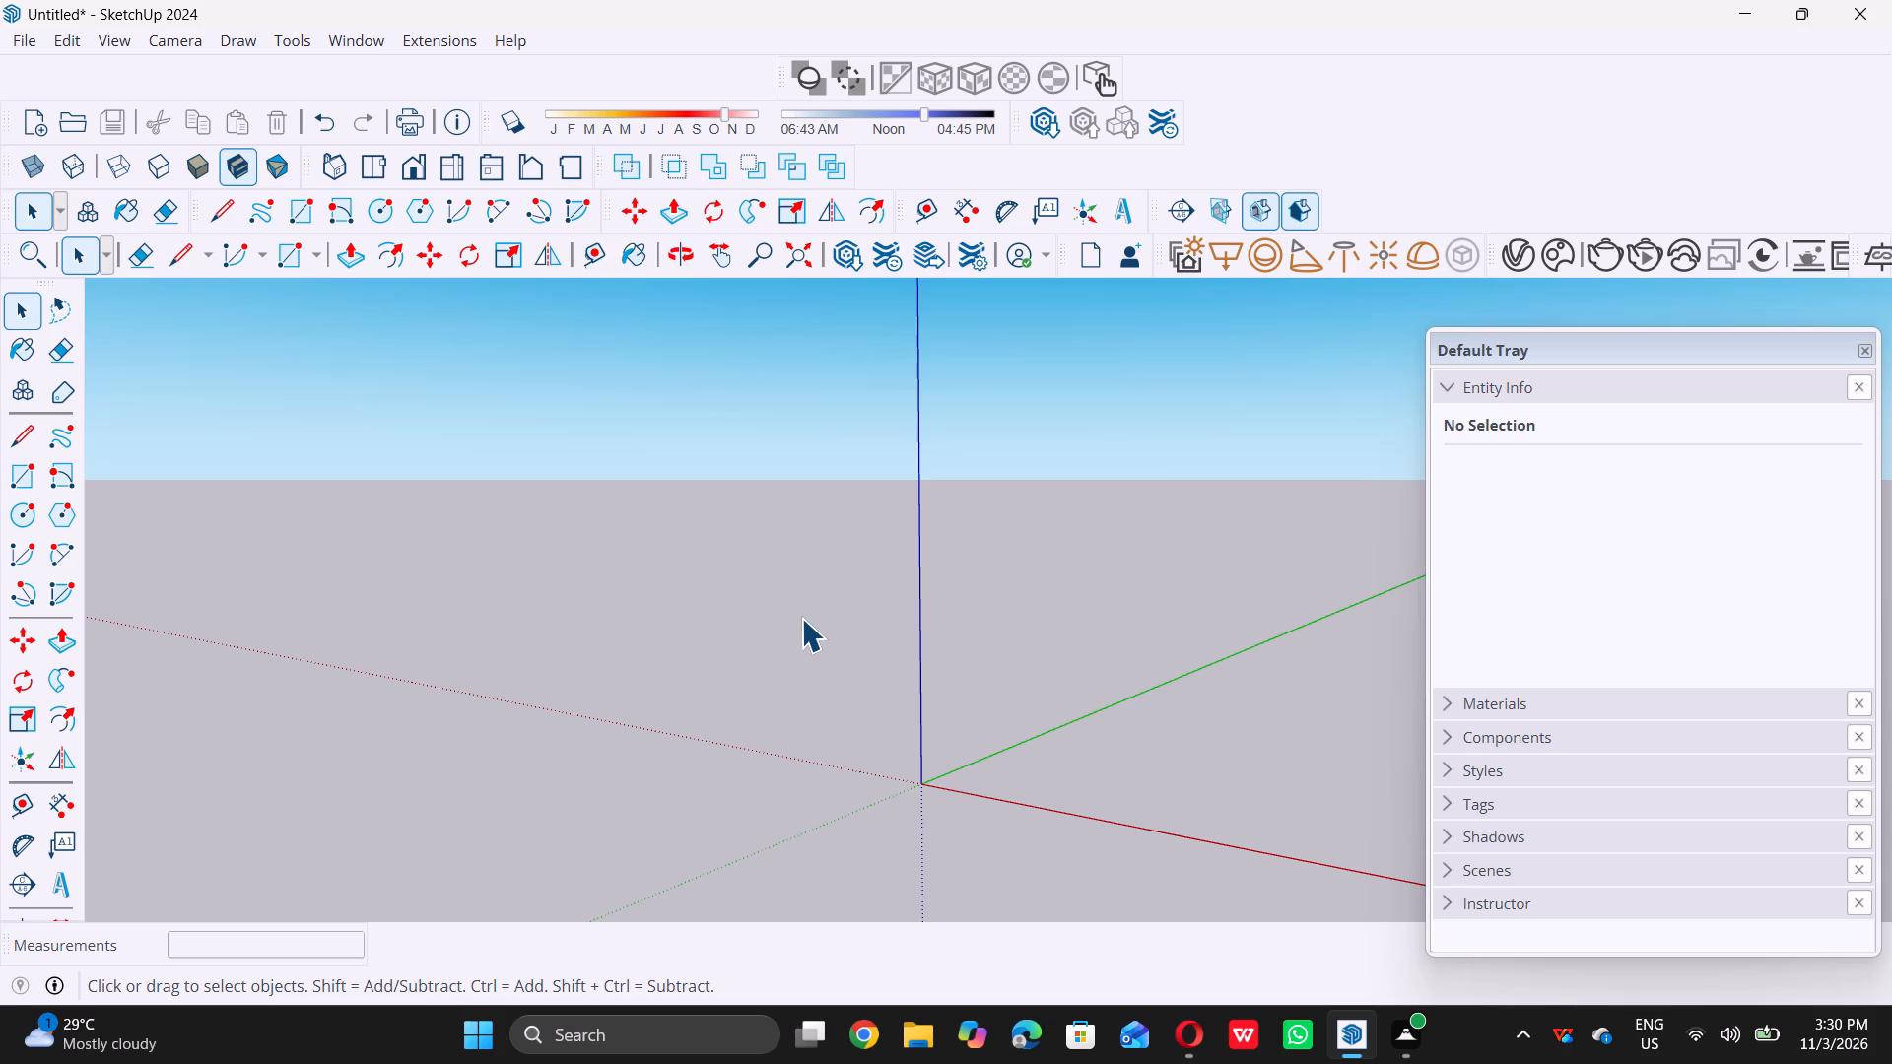
Draw a 20' by 20' rectangle on the ground plane, between the solid red and green axes near the origin.
{"action": "scroll", "coordinate": [868, 724], "scroll_direction": "down", "scroll_amount": 6}
{"action": "scroll", "coordinate": [779, 615], "scroll_direction": "down", "scroll_amount": 4}
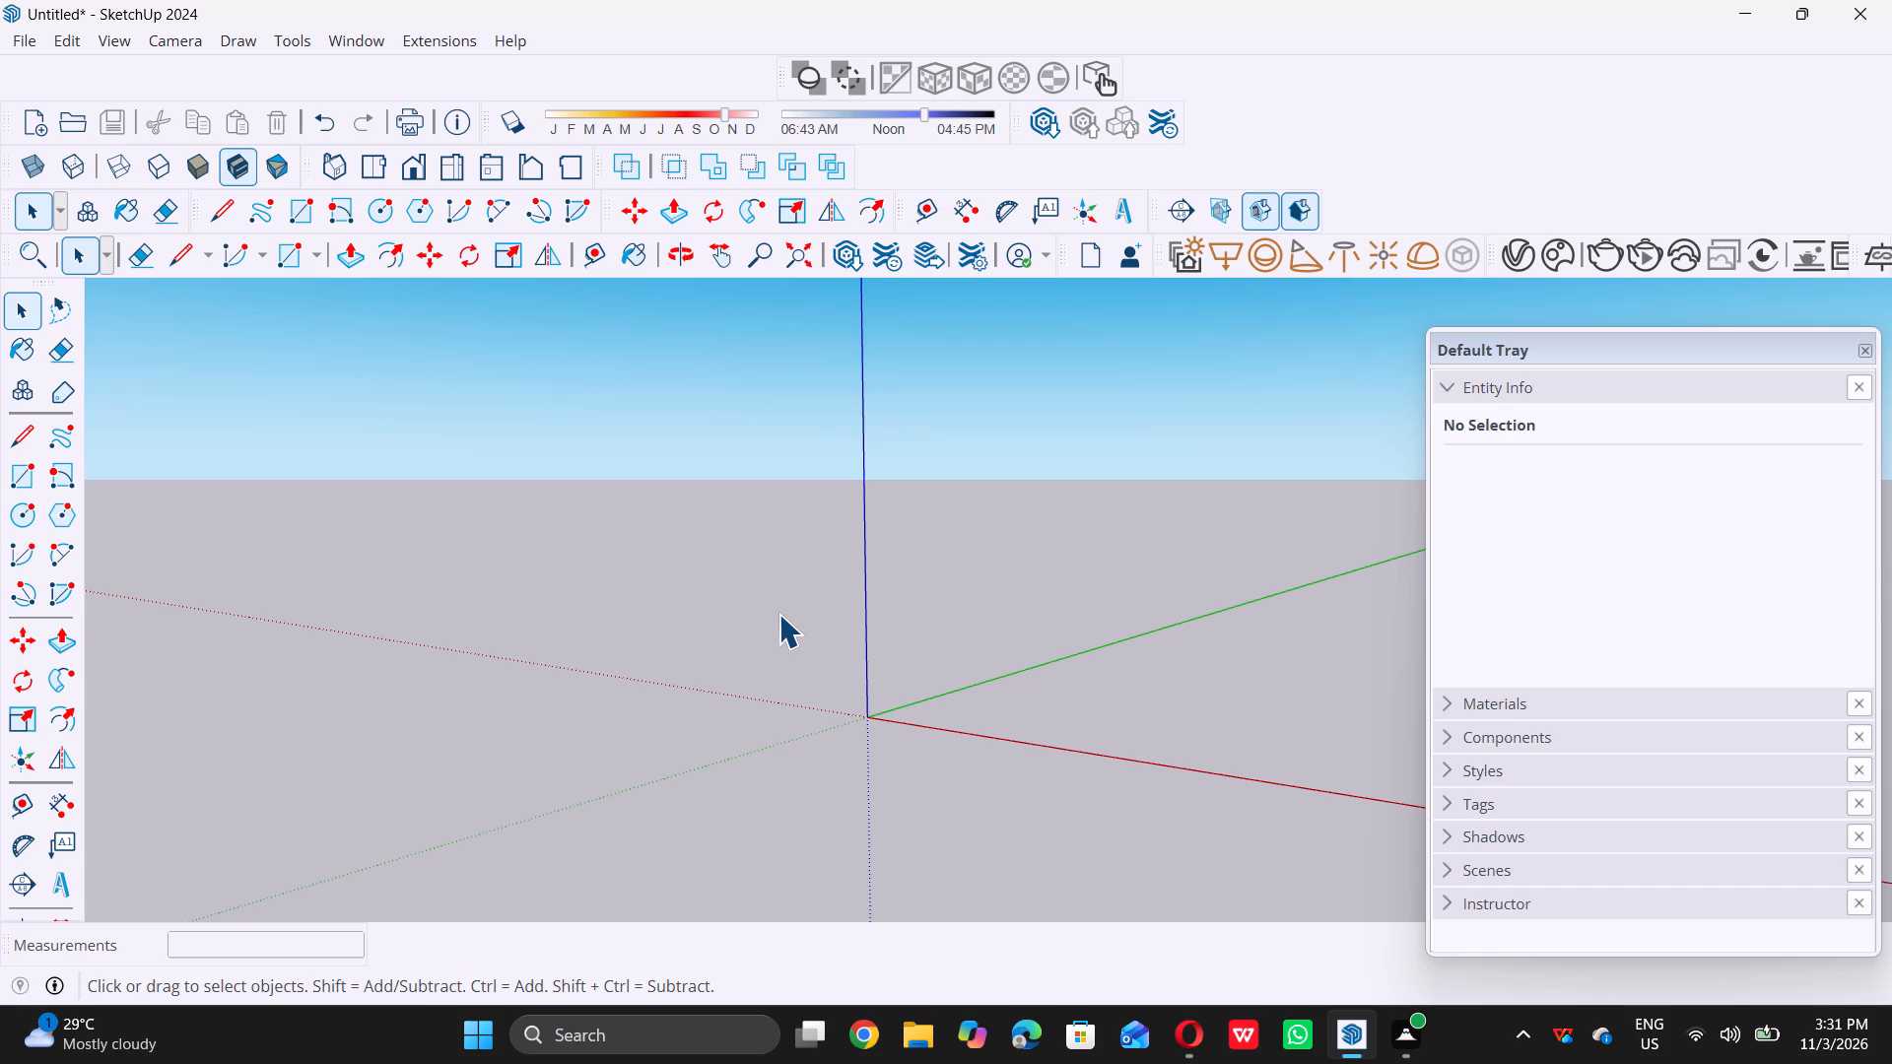
{"action": "scroll", "coordinate": [800, 615], "scroll_direction": "down", "scroll_amount": 7}
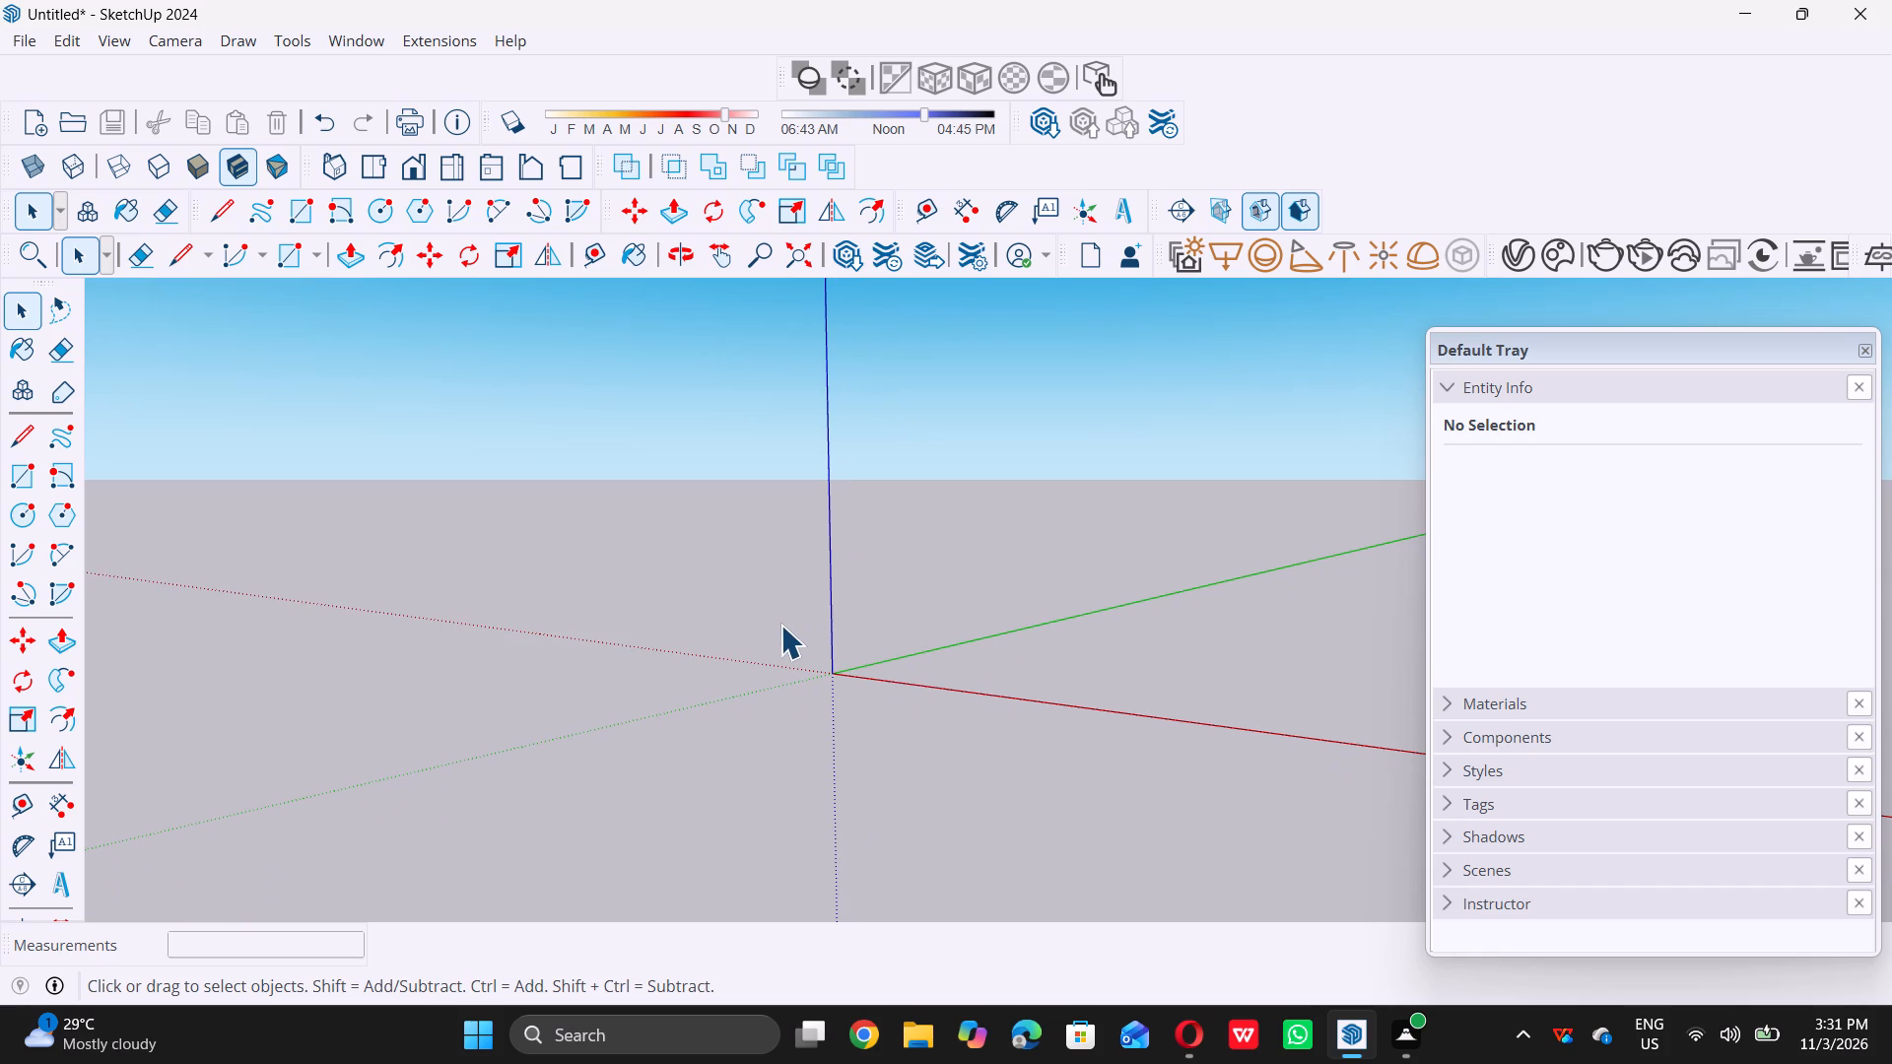
{"action": "scroll", "coordinate": [780, 625], "scroll_direction": "down", "scroll_amount": 8}
{"action": "middle_click", "coordinate": [841, 592]}
{"action": "middle_click_drag", "start_coordinate": [841, 592], "coordinate": [858, 684]}
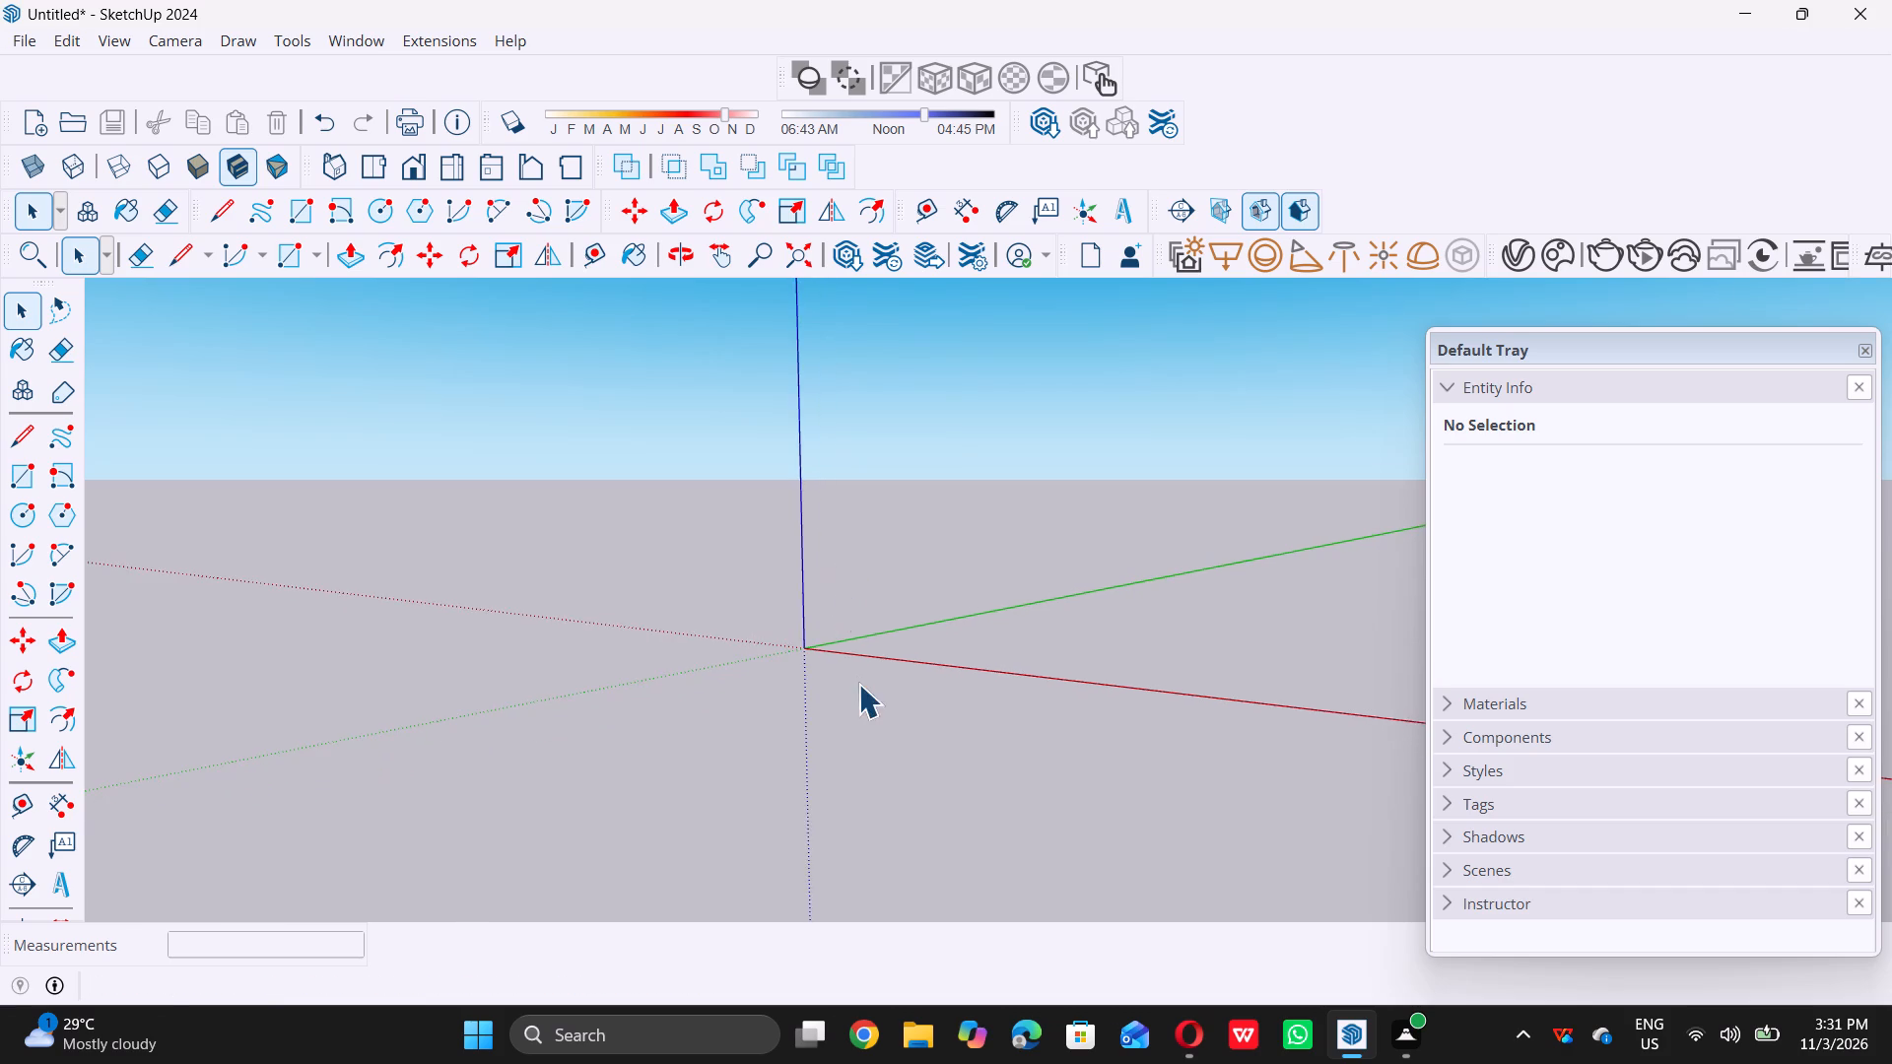
{"action": "middle_click_drag", "start_coordinate": [858, 684], "coordinate": [859, 697]}
{"action": "middle_click", "coordinate": [859, 697]}
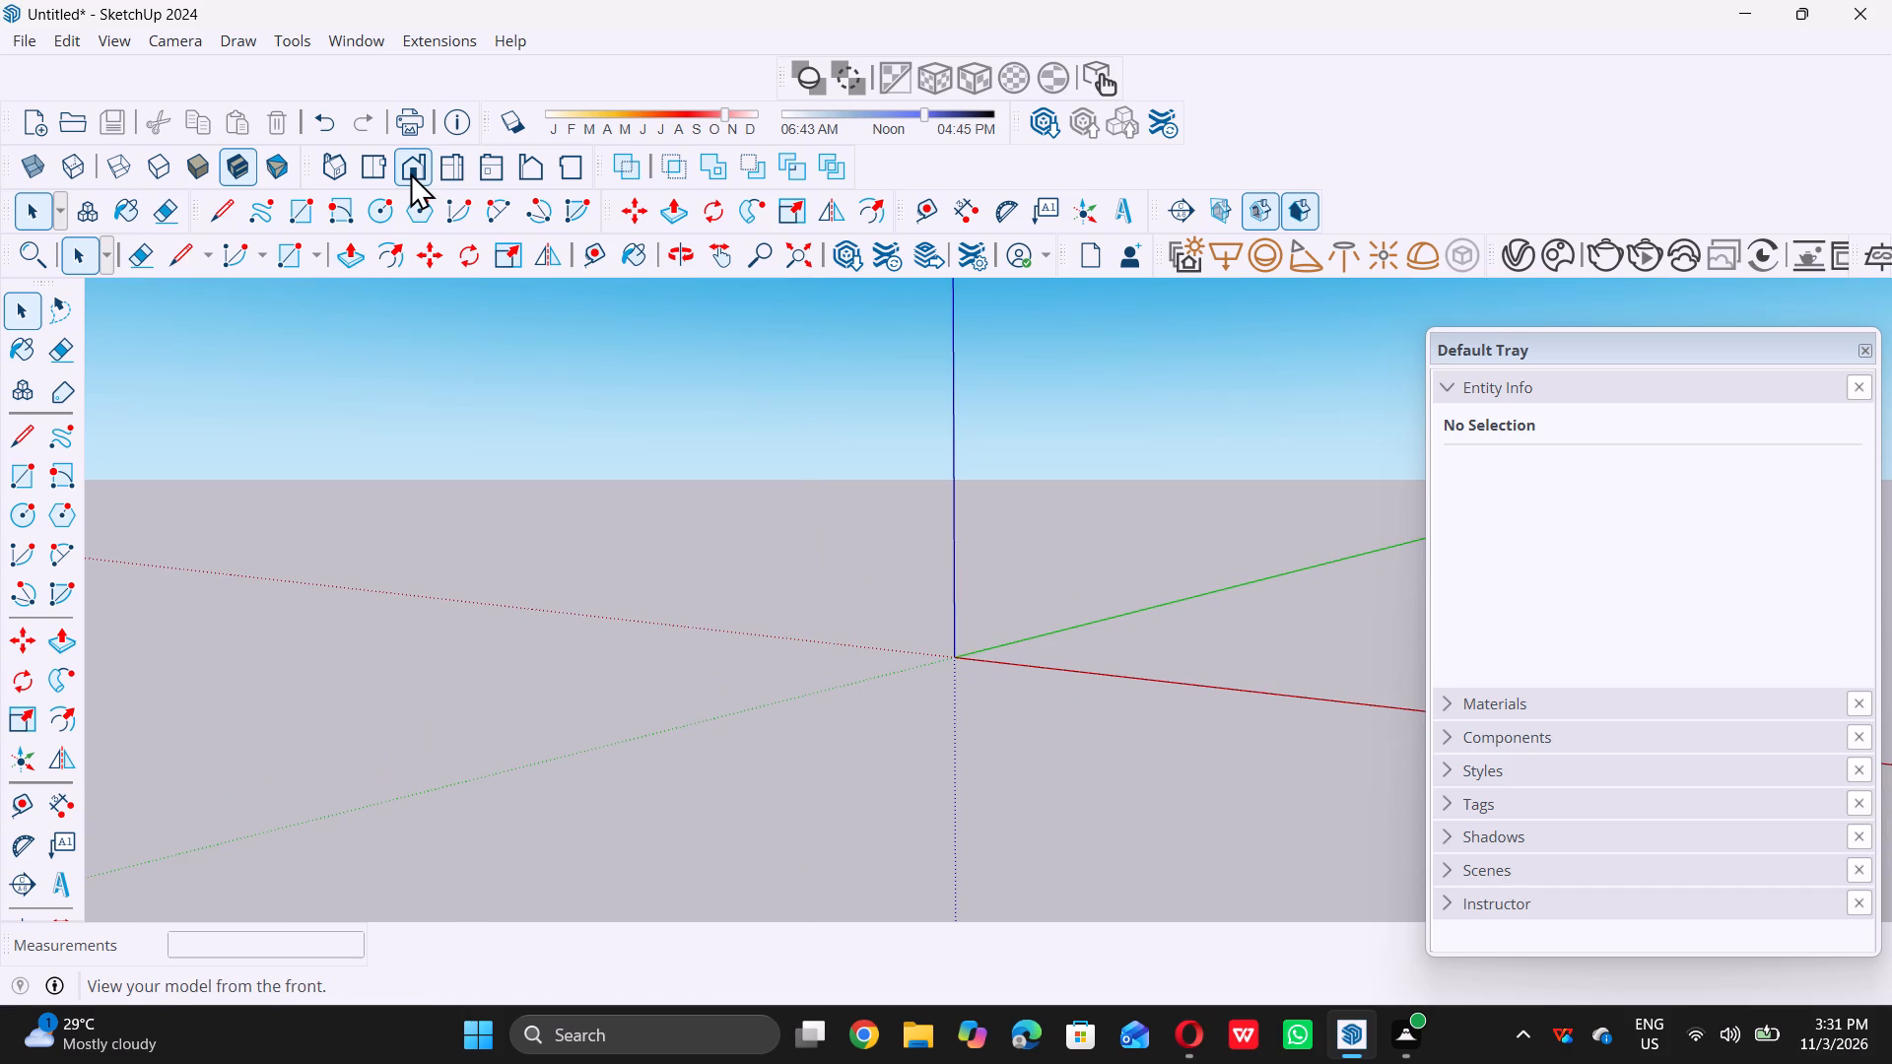
{"action": "double_click", "coordinate": [330, 167]}
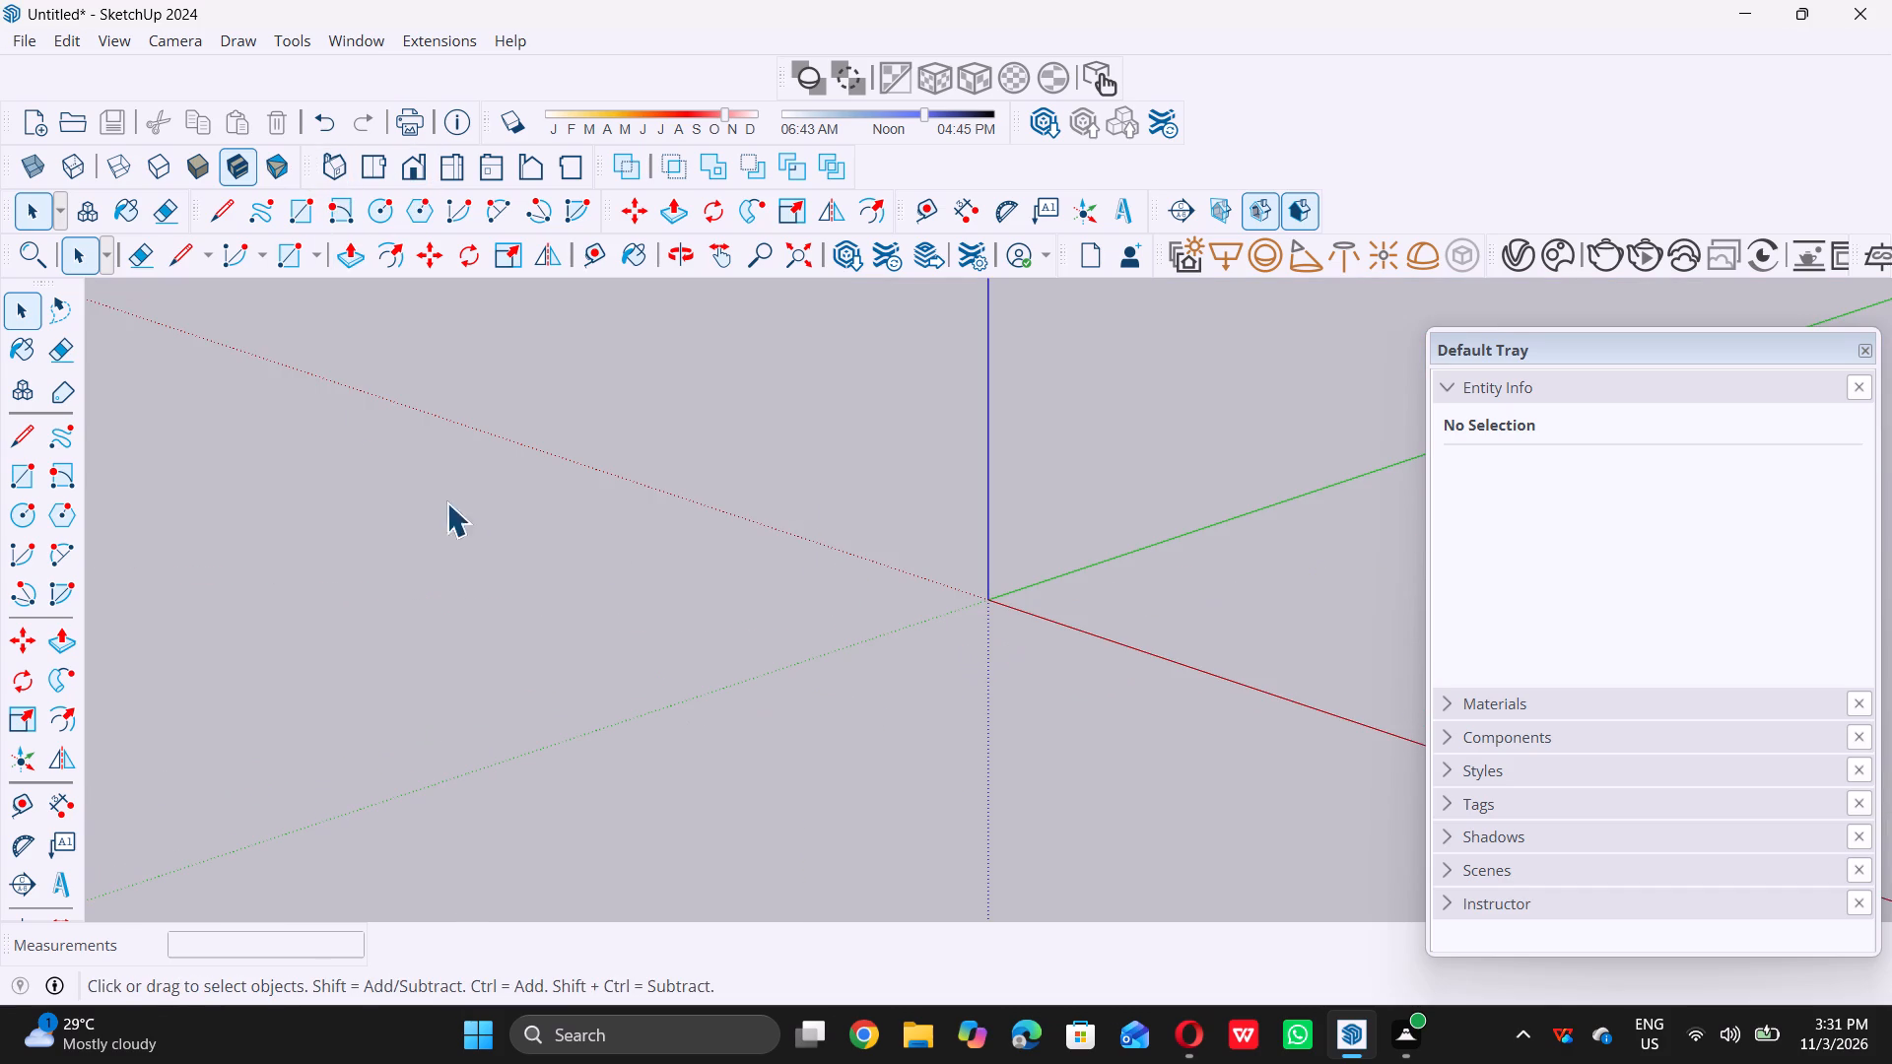
{"action": "key", "text": "r"}
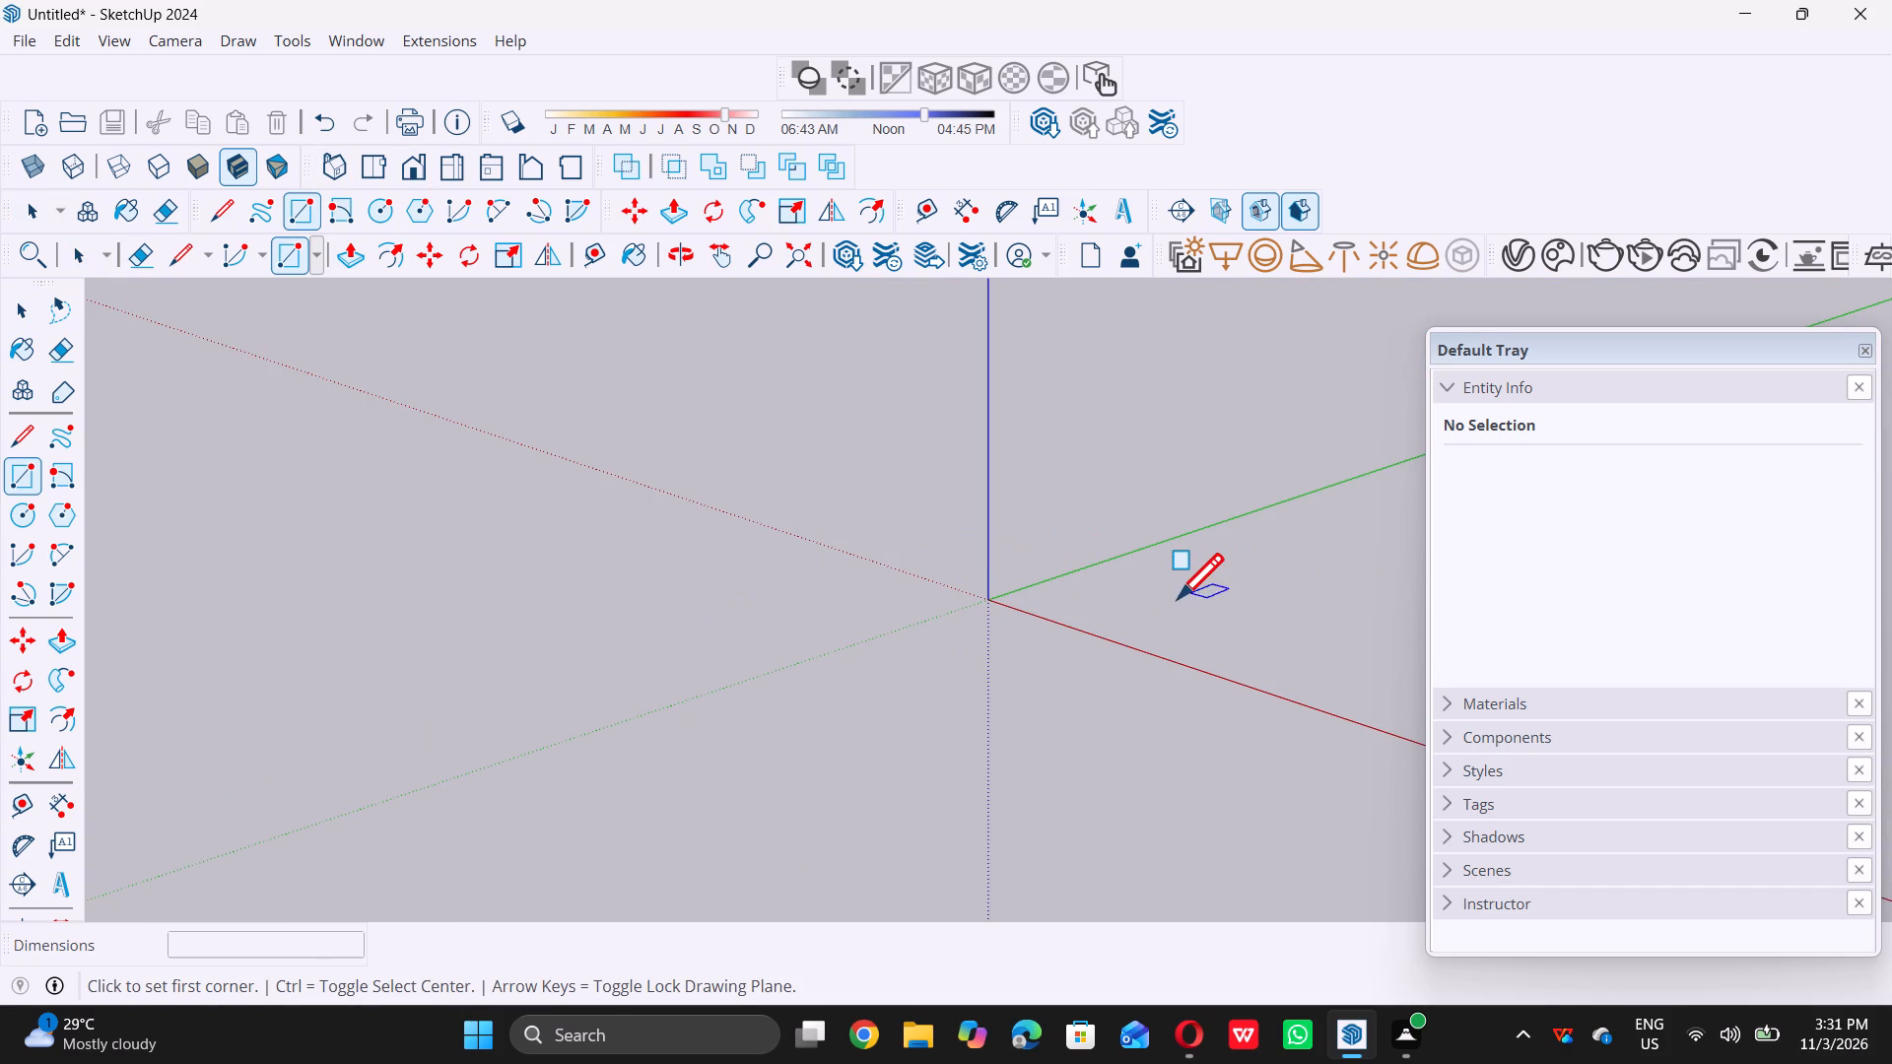
{"action": "left_click", "coordinate": [1152, 595]}
{"action": "left_click_drag", "start_coordinate": [1153, 594], "coordinate": [1162, 593]}
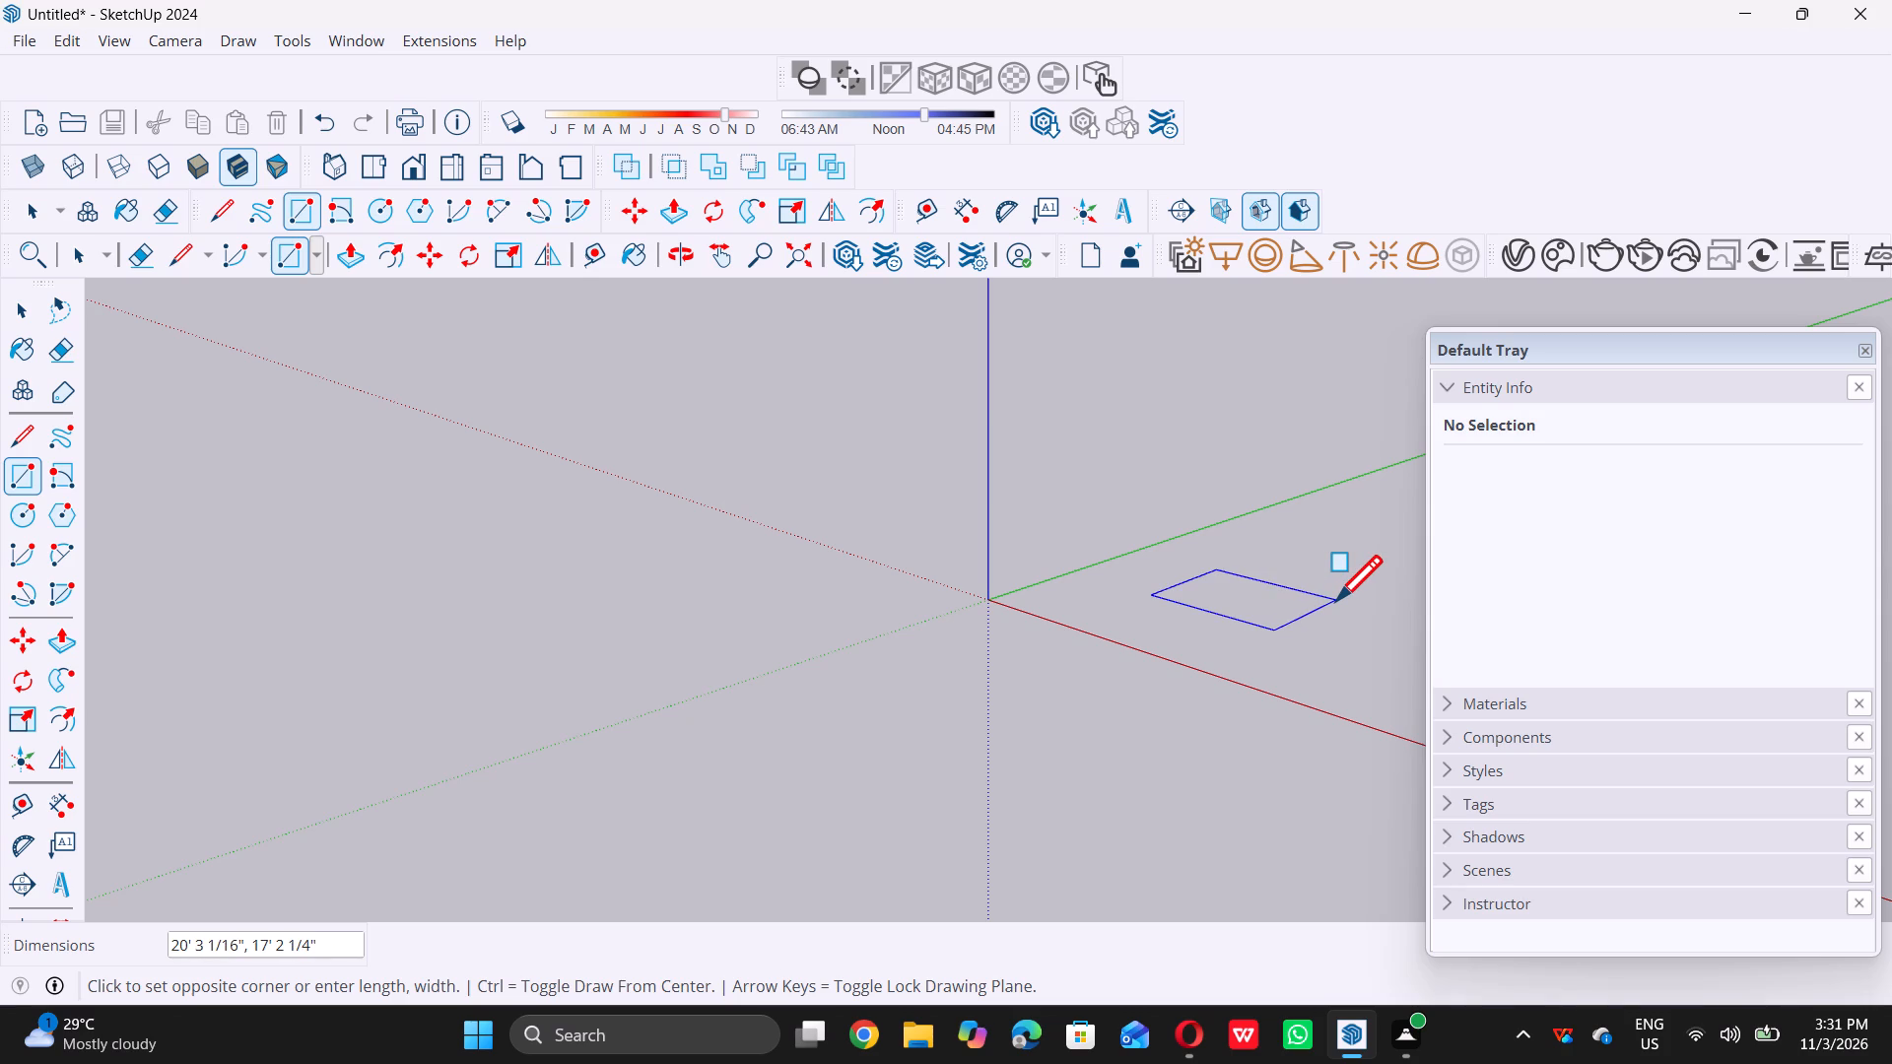
{"action": "key", "text": "1"}
{"action": "key", "text": "BackSpace"}
{"action": "type", "text": "20"}
{"action": "key", "text": "apostrophe"}
{"action": "key", "text": "comma"}
{"action": "type", "text": "20"}
{"action": "key", "text": "apostrophe"}
{"action": "key", "text": "Return"}
{"action": "key", "text": "space"}
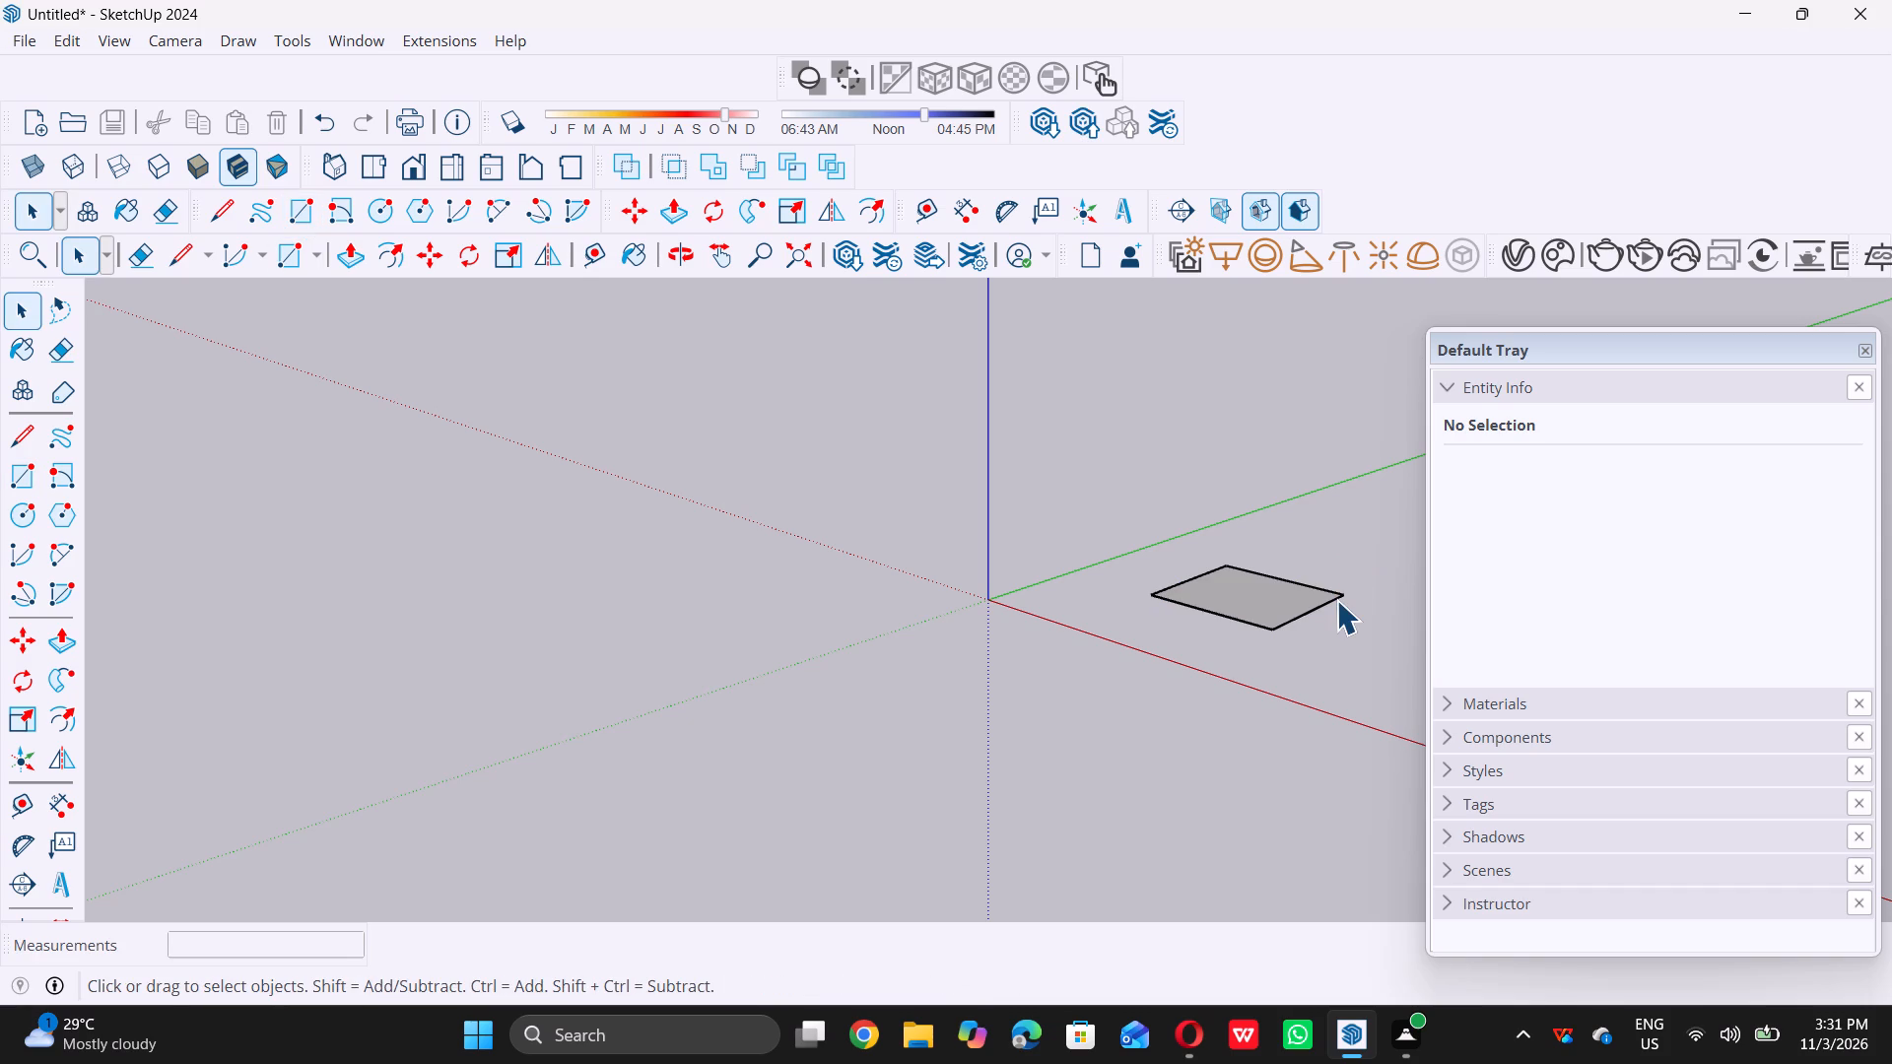
Offset the square's outline inward by 9" to form a border along its edges.
{"action": "scroll", "coordinate": [920, 701], "scroll_direction": "down", "scroll_amount": 11}
{"action": "middle_click_drag", "start_coordinate": [947, 672], "coordinate": [1050, 745]}
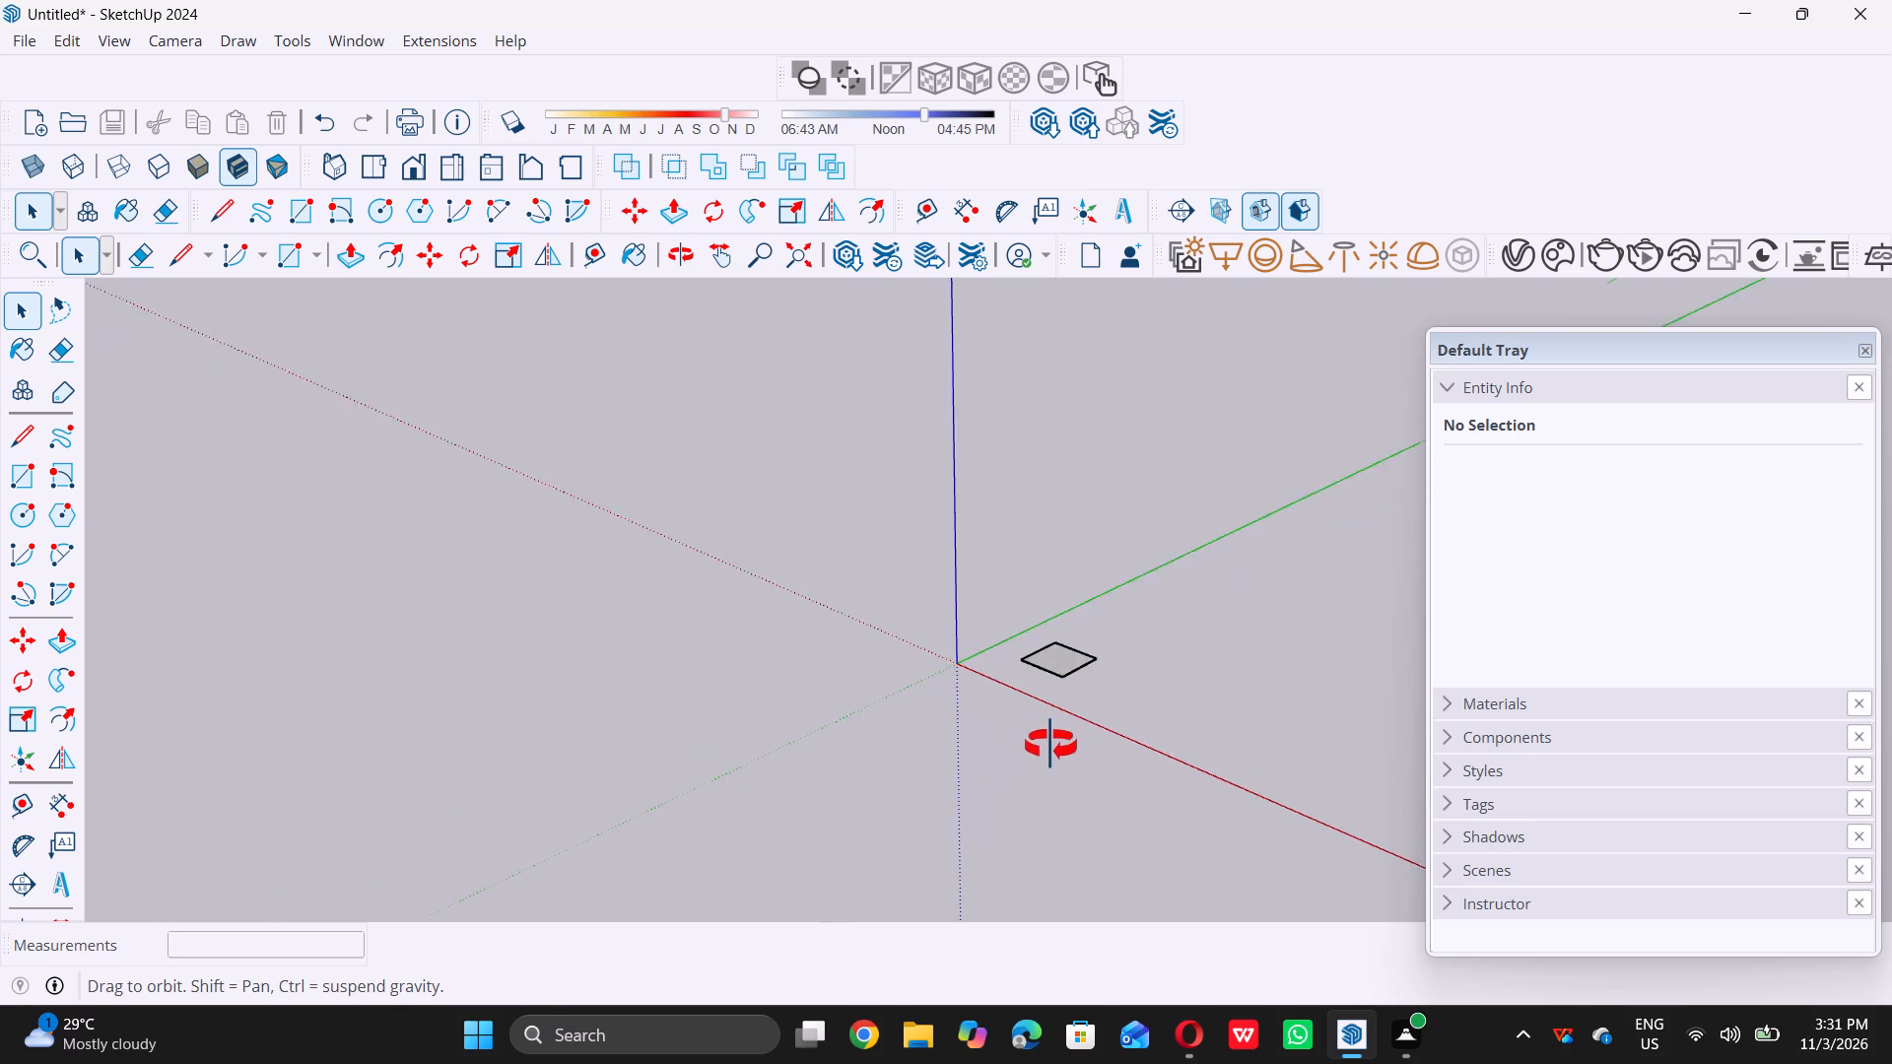
{"action": "middle_click_drag", "start_coordinate": [1050, 745], "coordinate": [1073, 745]}
{"action": "middle_click_drag", "start_coordinate": [1076, 745], "coordinate": [1349, 783]}
{"action": "middle_click_drag", "start_coordinate": [1349, 783], "coordinate": [1156, 827]}
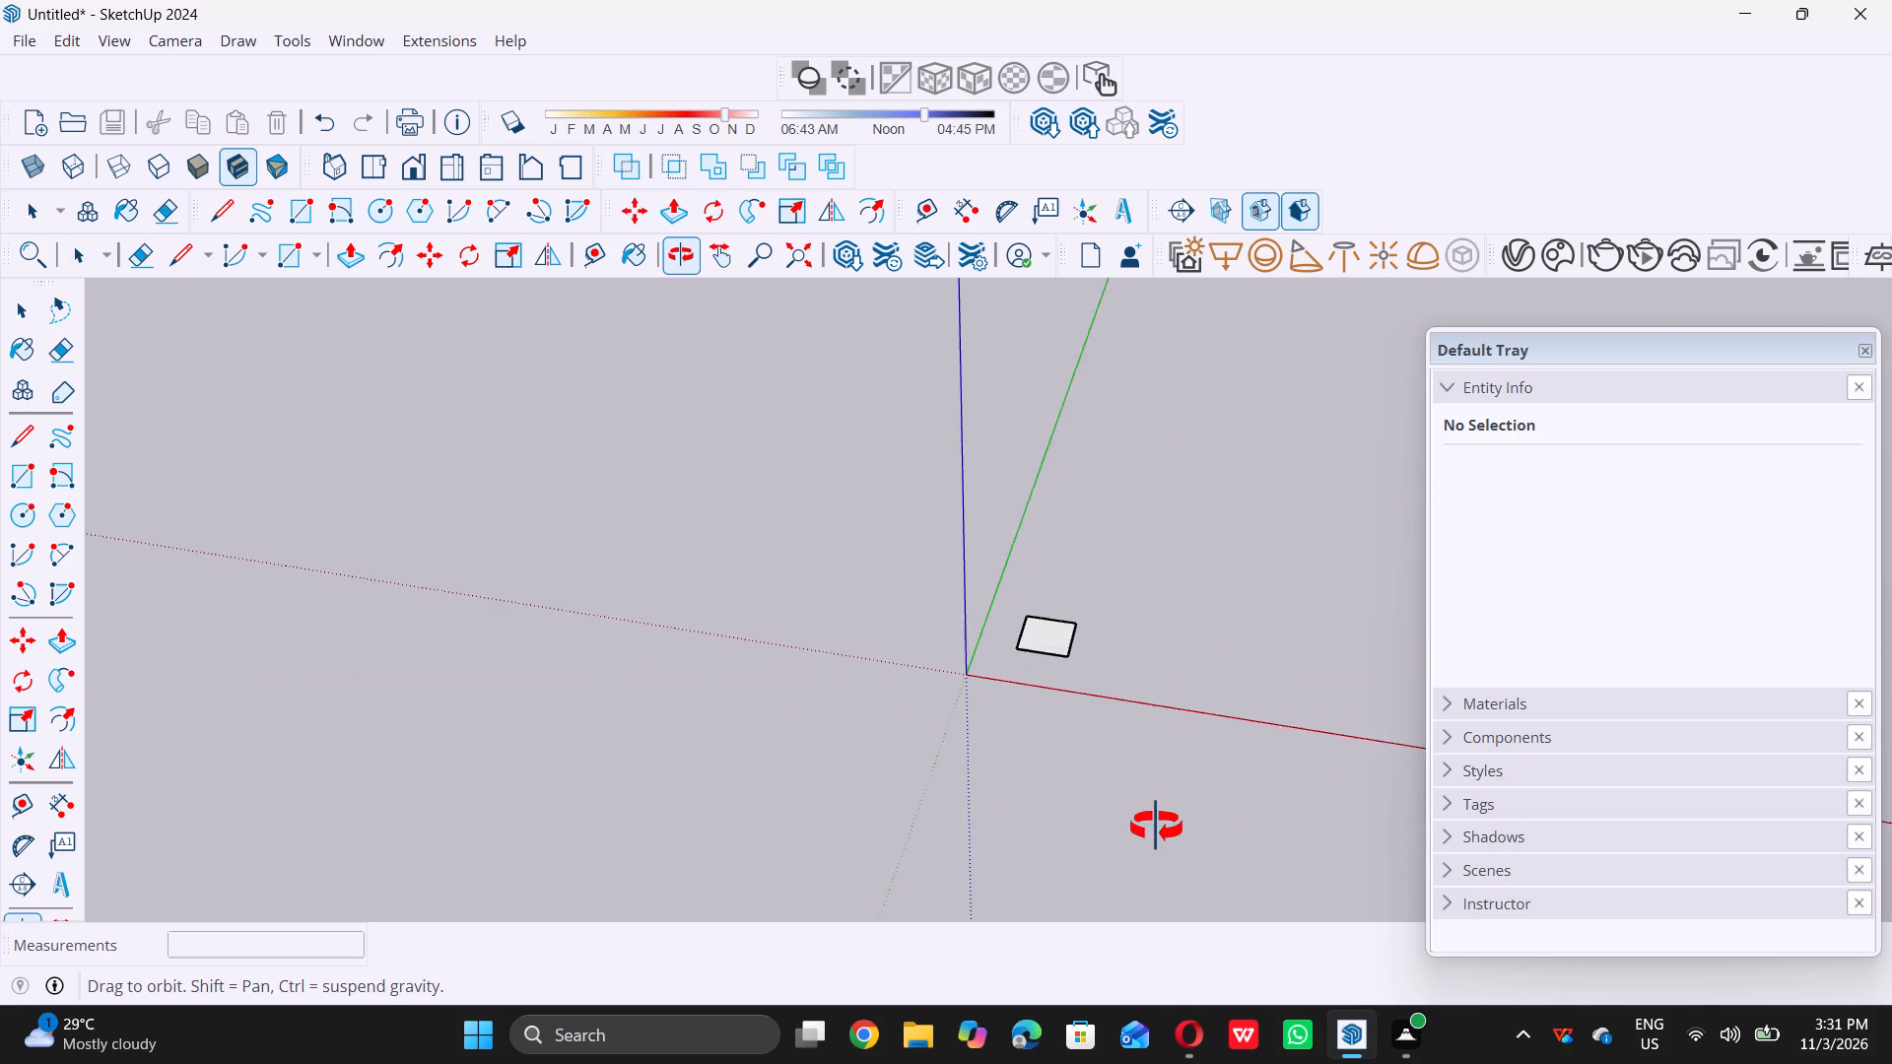
{"action": "middle_click_drag", "start_coordinate": [1156, 827], "coordinate": [1218, 827]}
{"action": "middle_click", "coordinate": [1218, 827]}
{"action": "scroll", "coordinate": [1066, 668], "scroll_direction": "up", "scroll_amount": 5}
{"action": "scroll", "coordinate": [1086, 580], "scroll_direction": "up", "scroll_amount": 6}
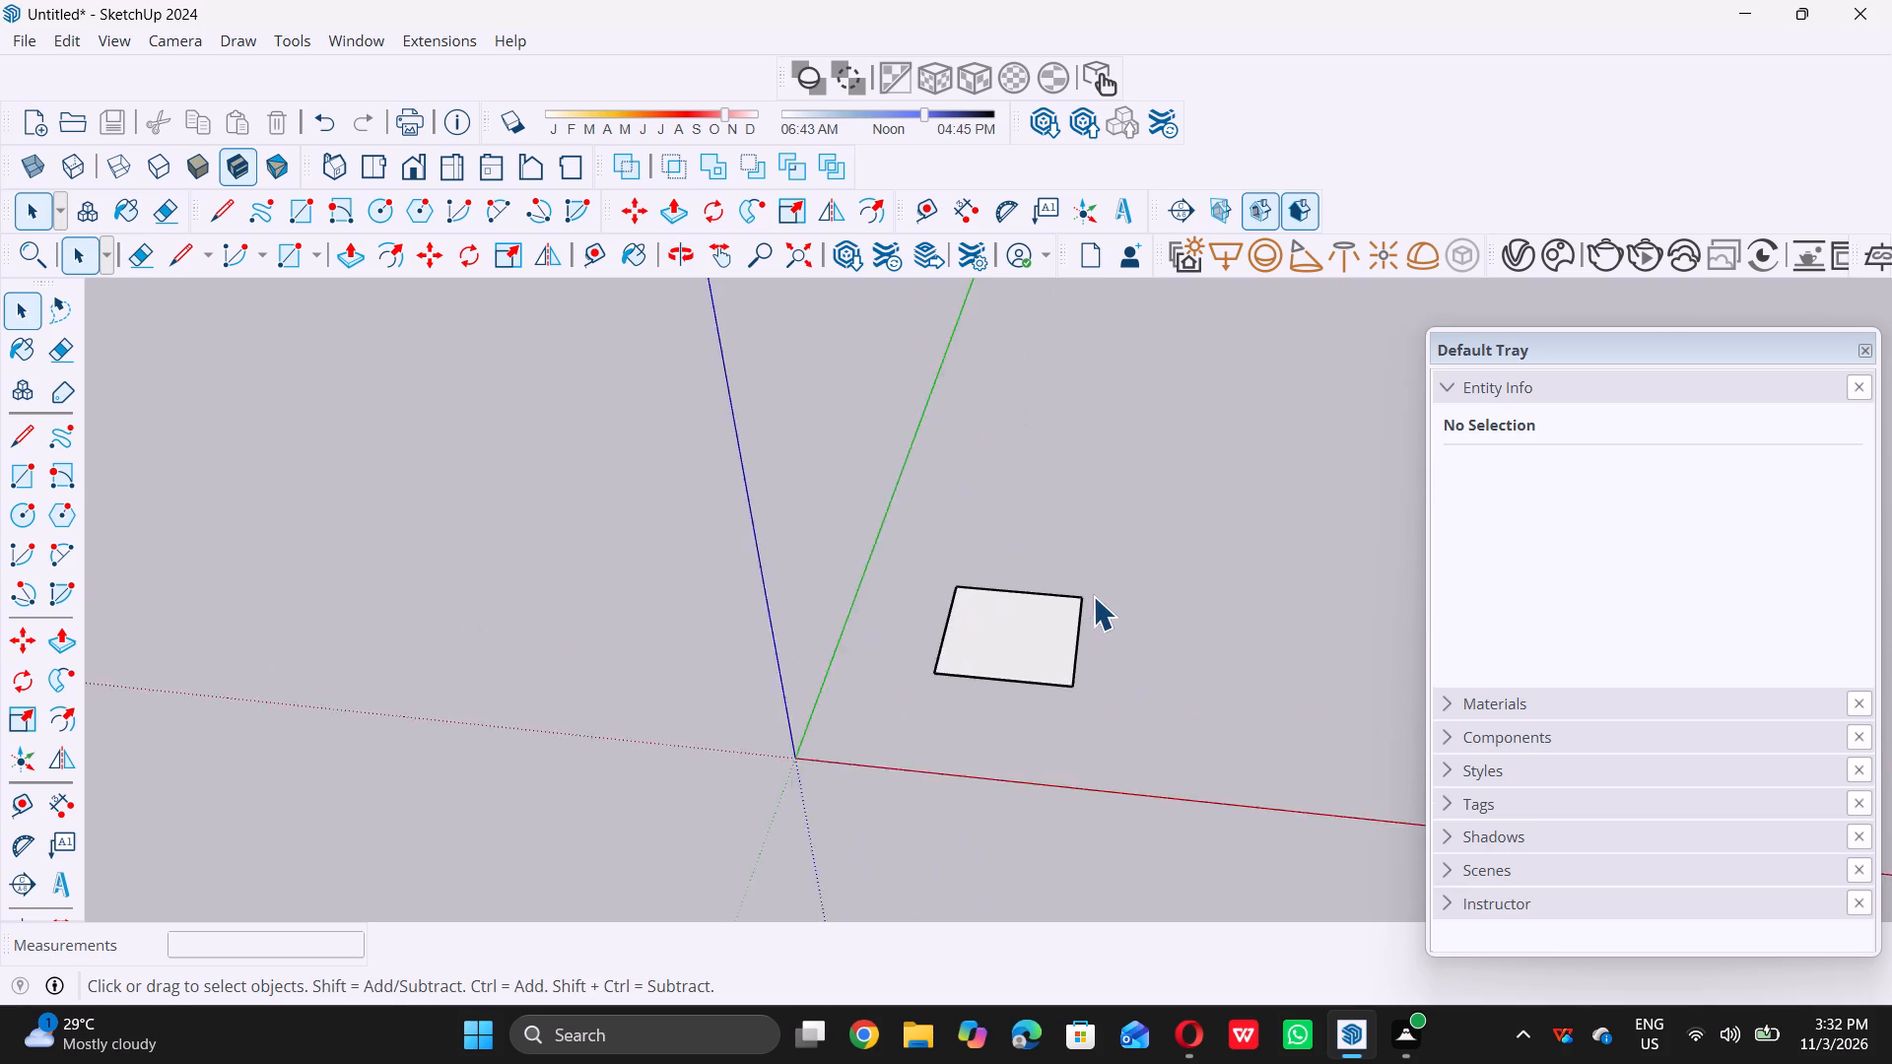
{"action": "scroll", "coordinate": [1077, 645], "scroll_direction": "up", "scroll_amount": 5}
{"action": "double_click", "coordinate": [1041, 664]}
{"action": "scroll", "coordinate": [1151, 662], "scroll_direction": "up", "scroll_amount": 4}
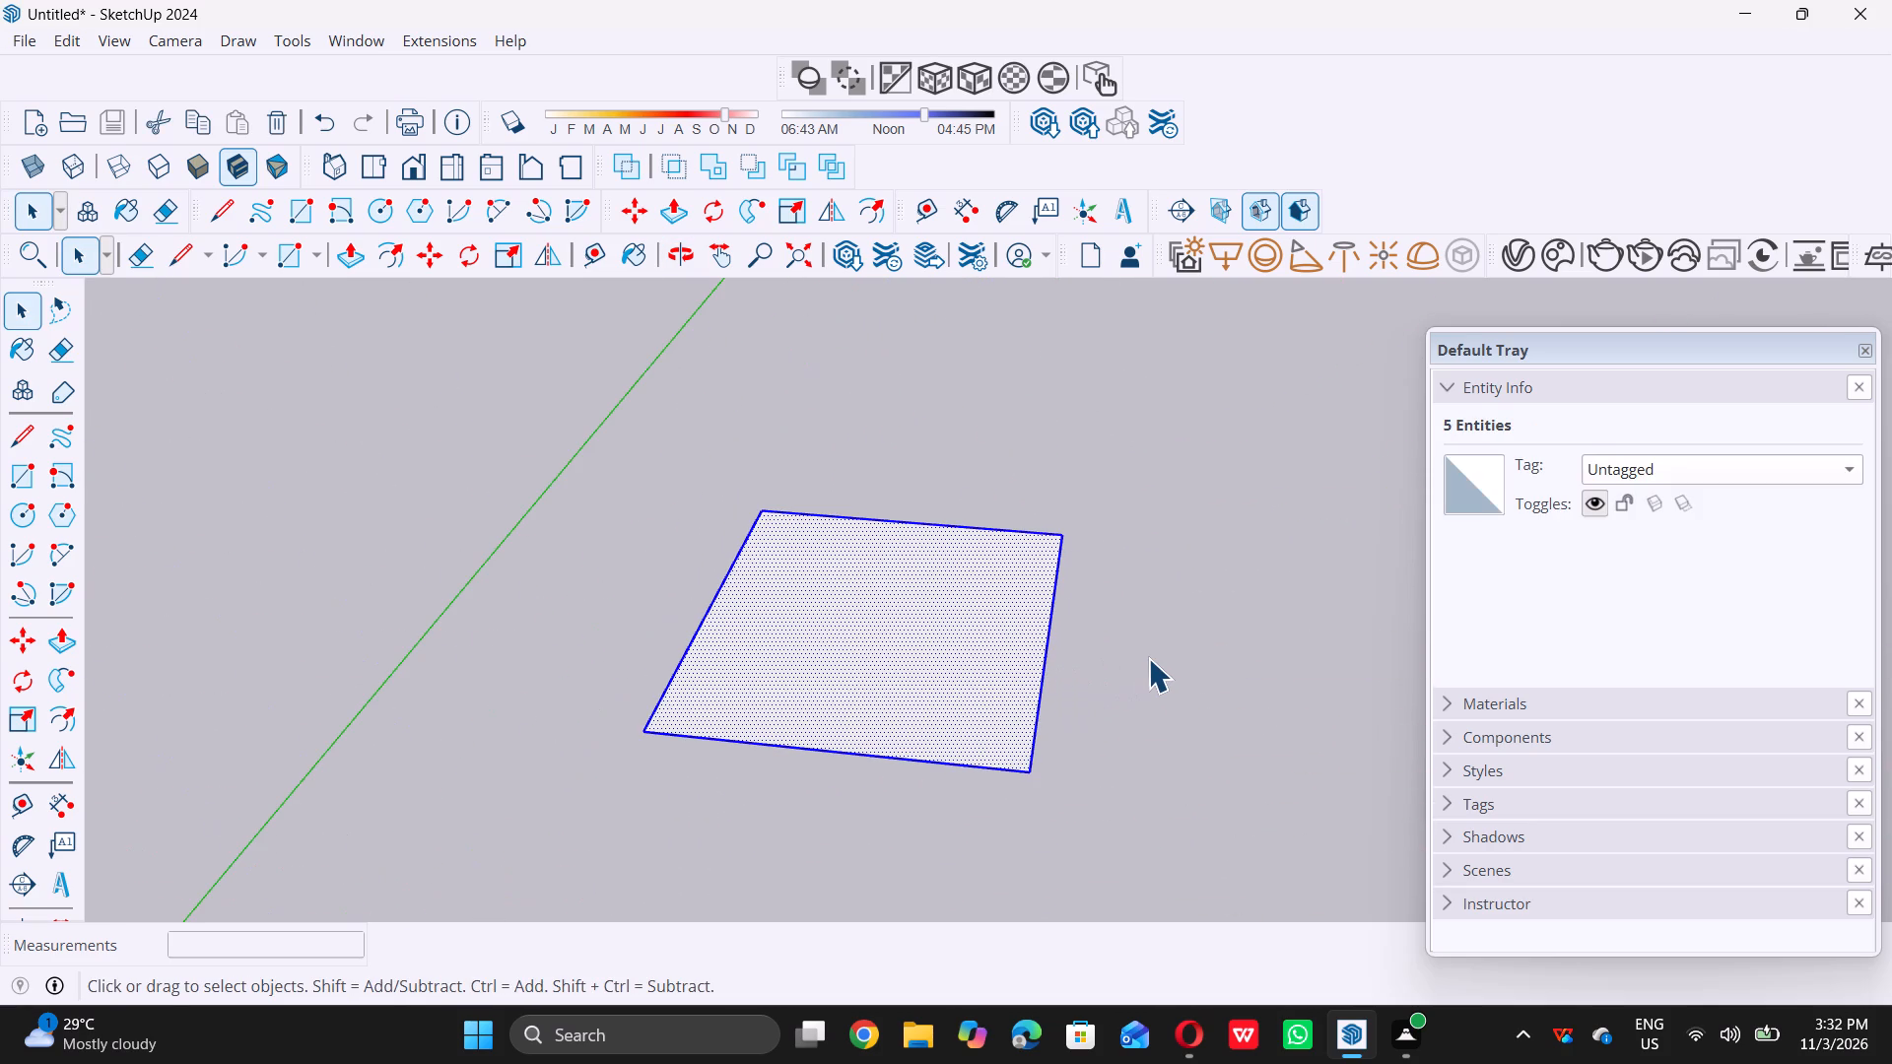
{"action": "key", "text": "f"}
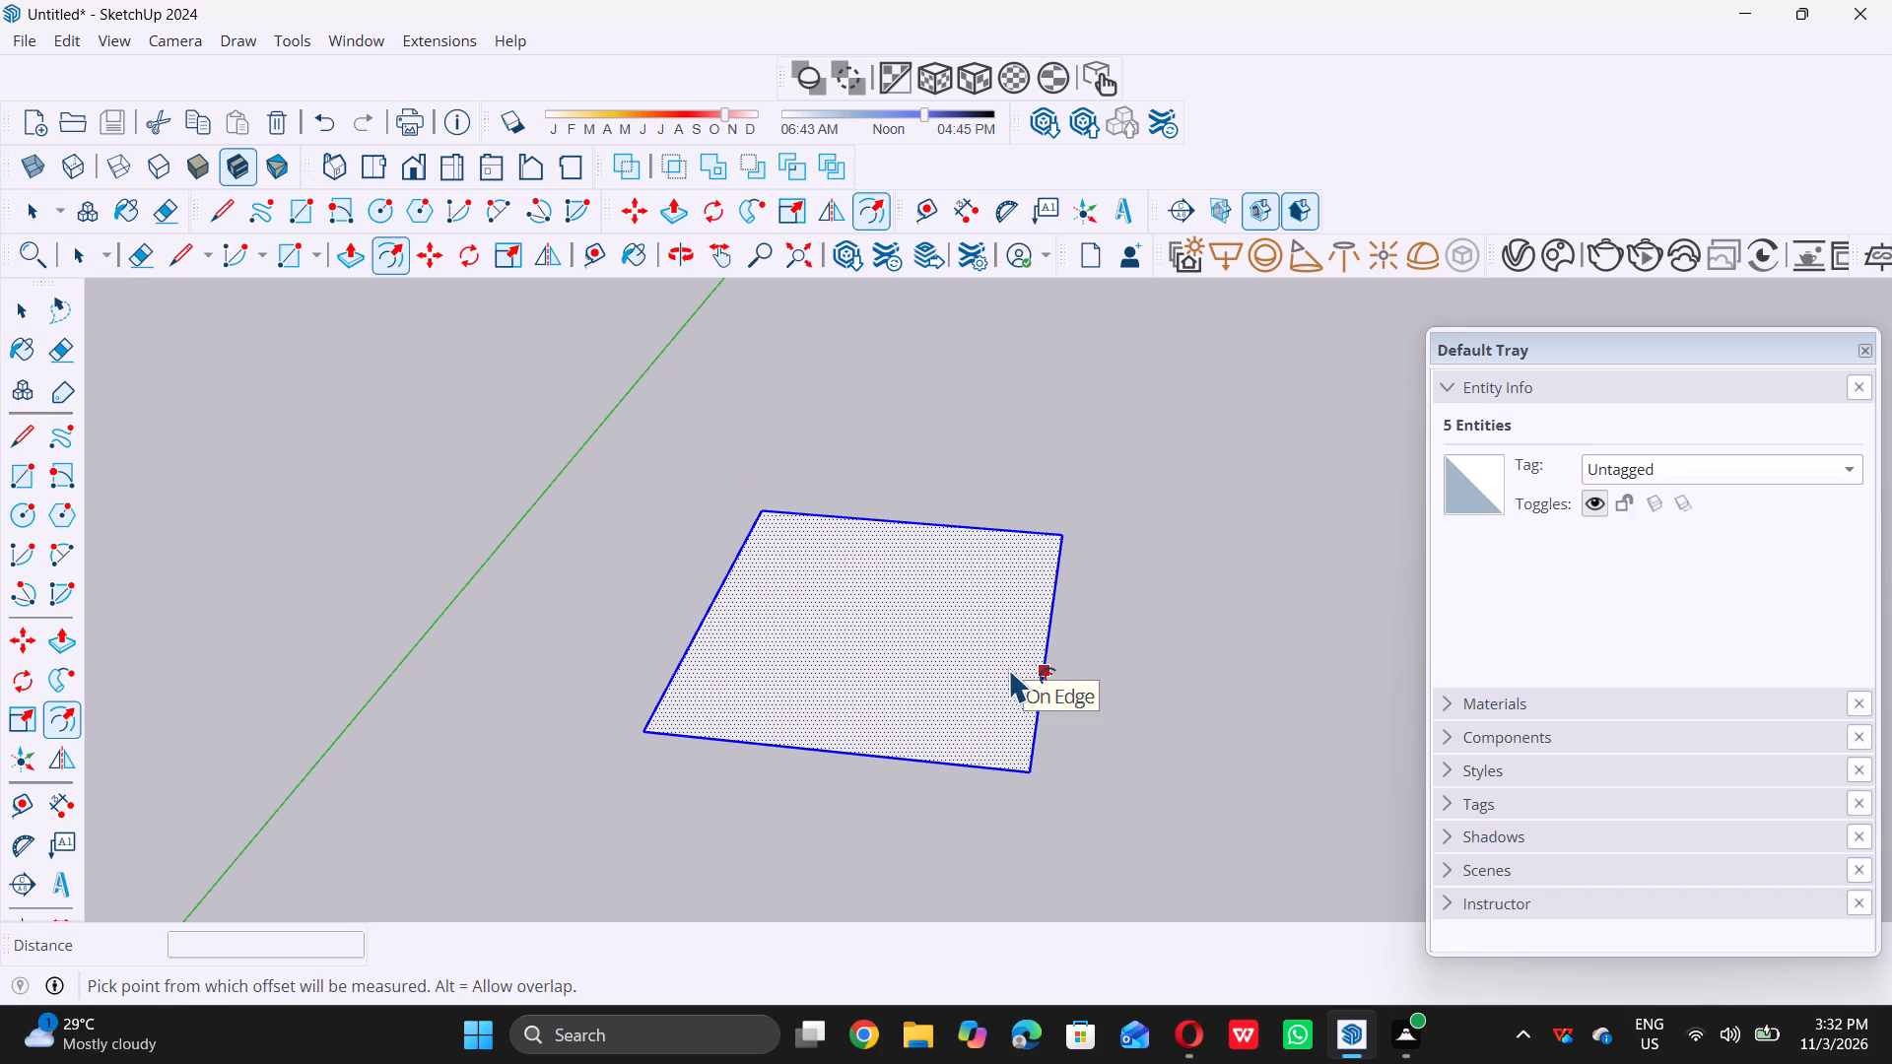
{"action": "left_click", "coordinate": [1011, 673]}
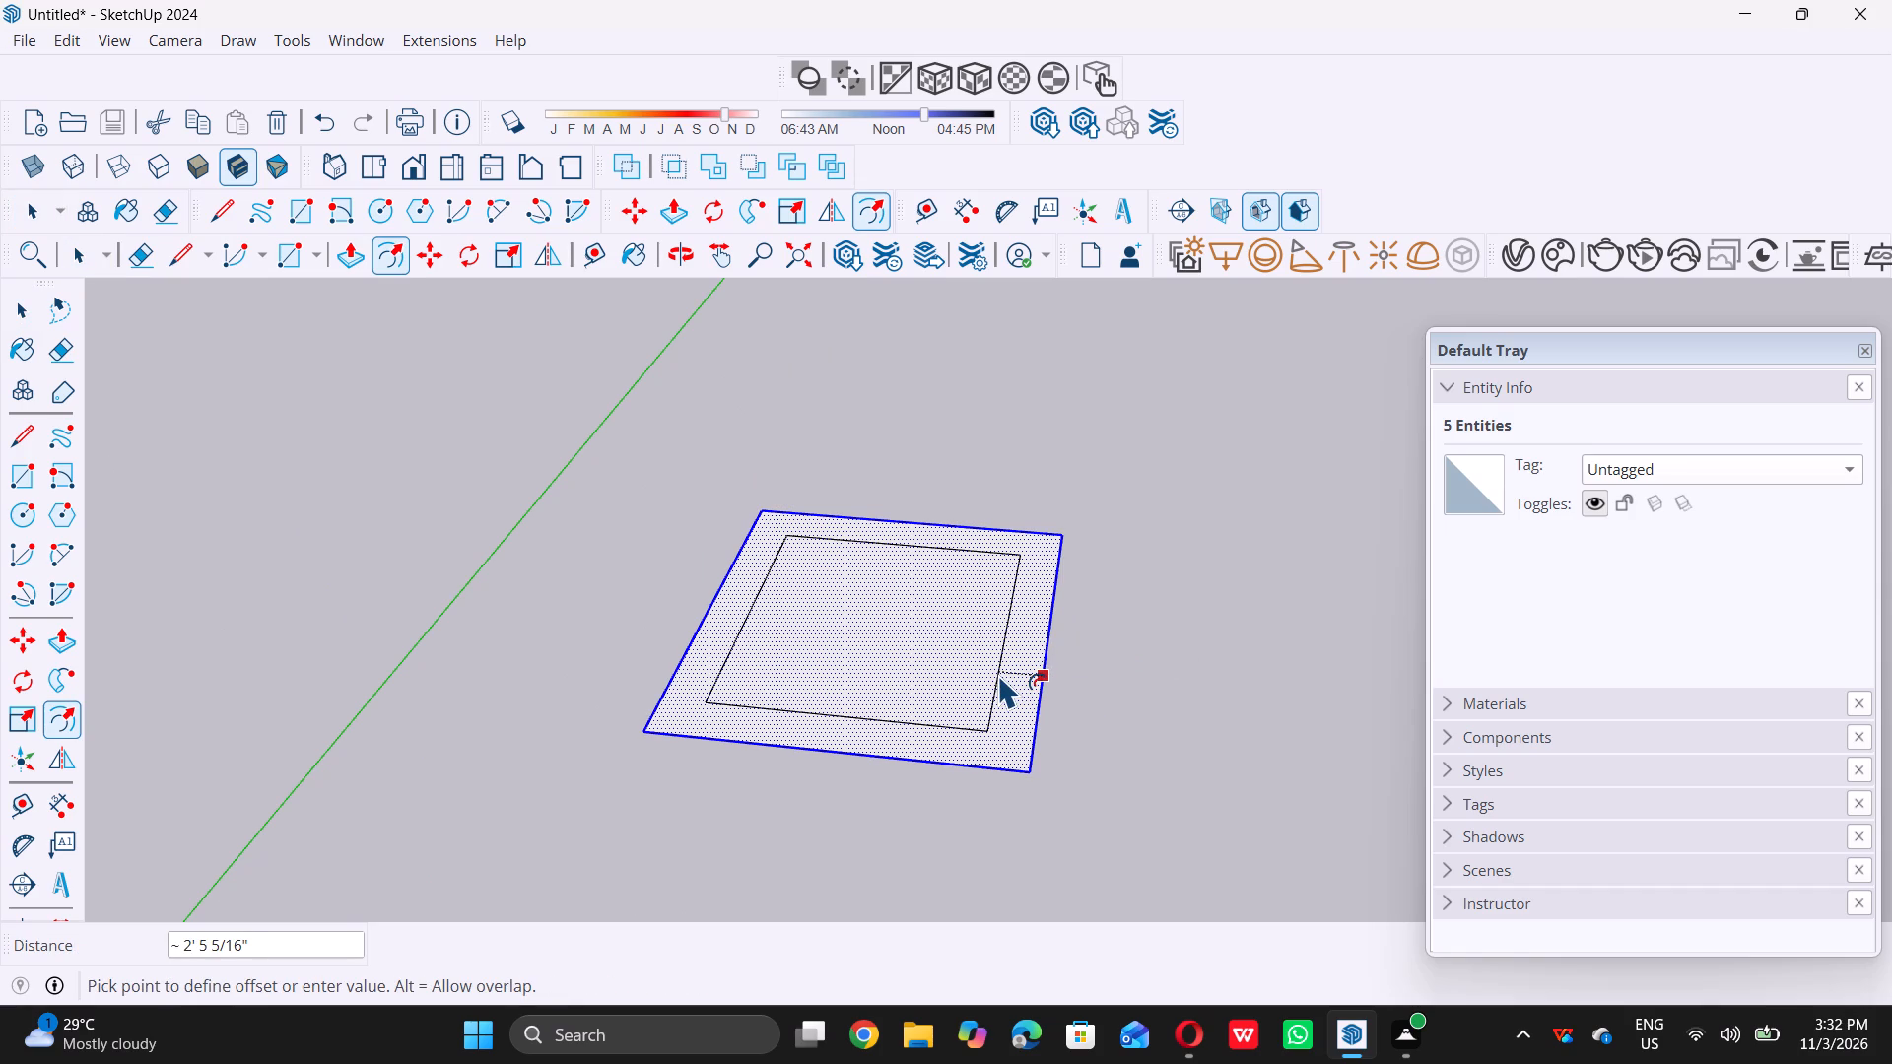
{"action": "key", "text": "9"}
{"action": "key", "text": "shift+quotedbl"}
{"action": "key", "text": "Return"}
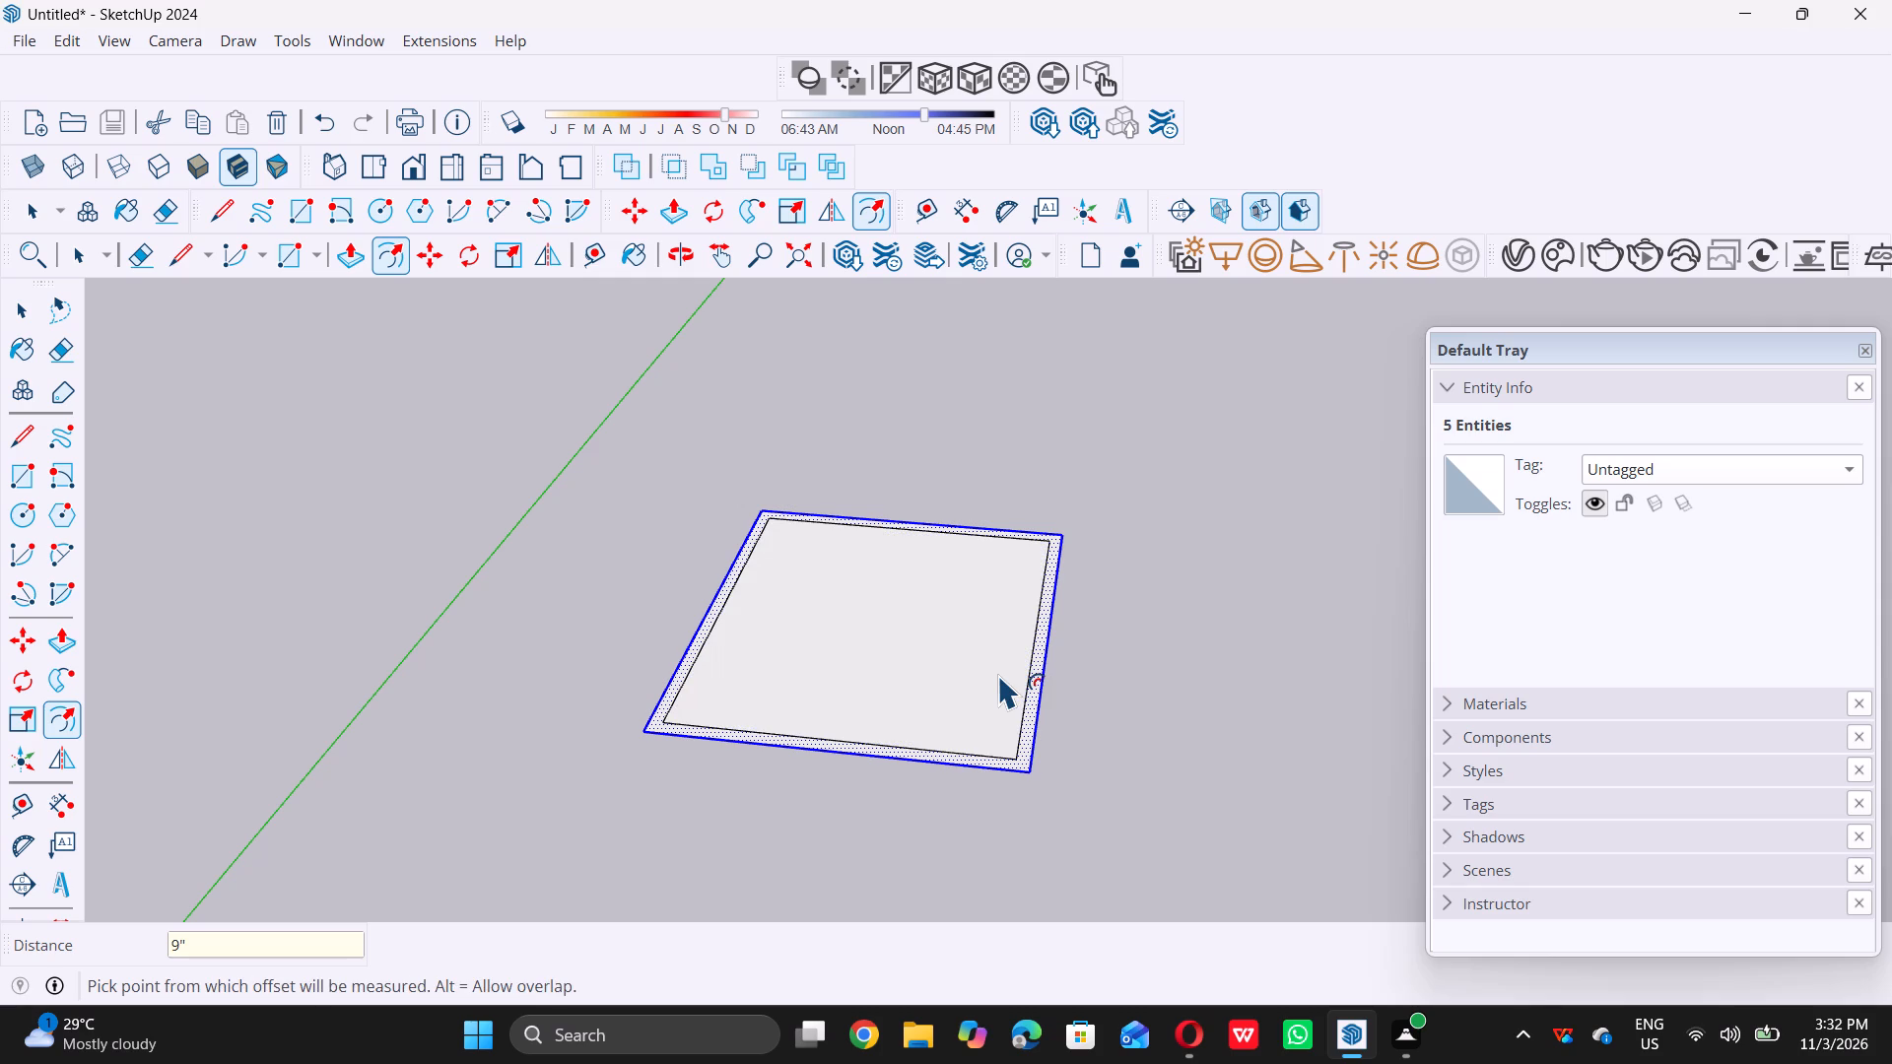
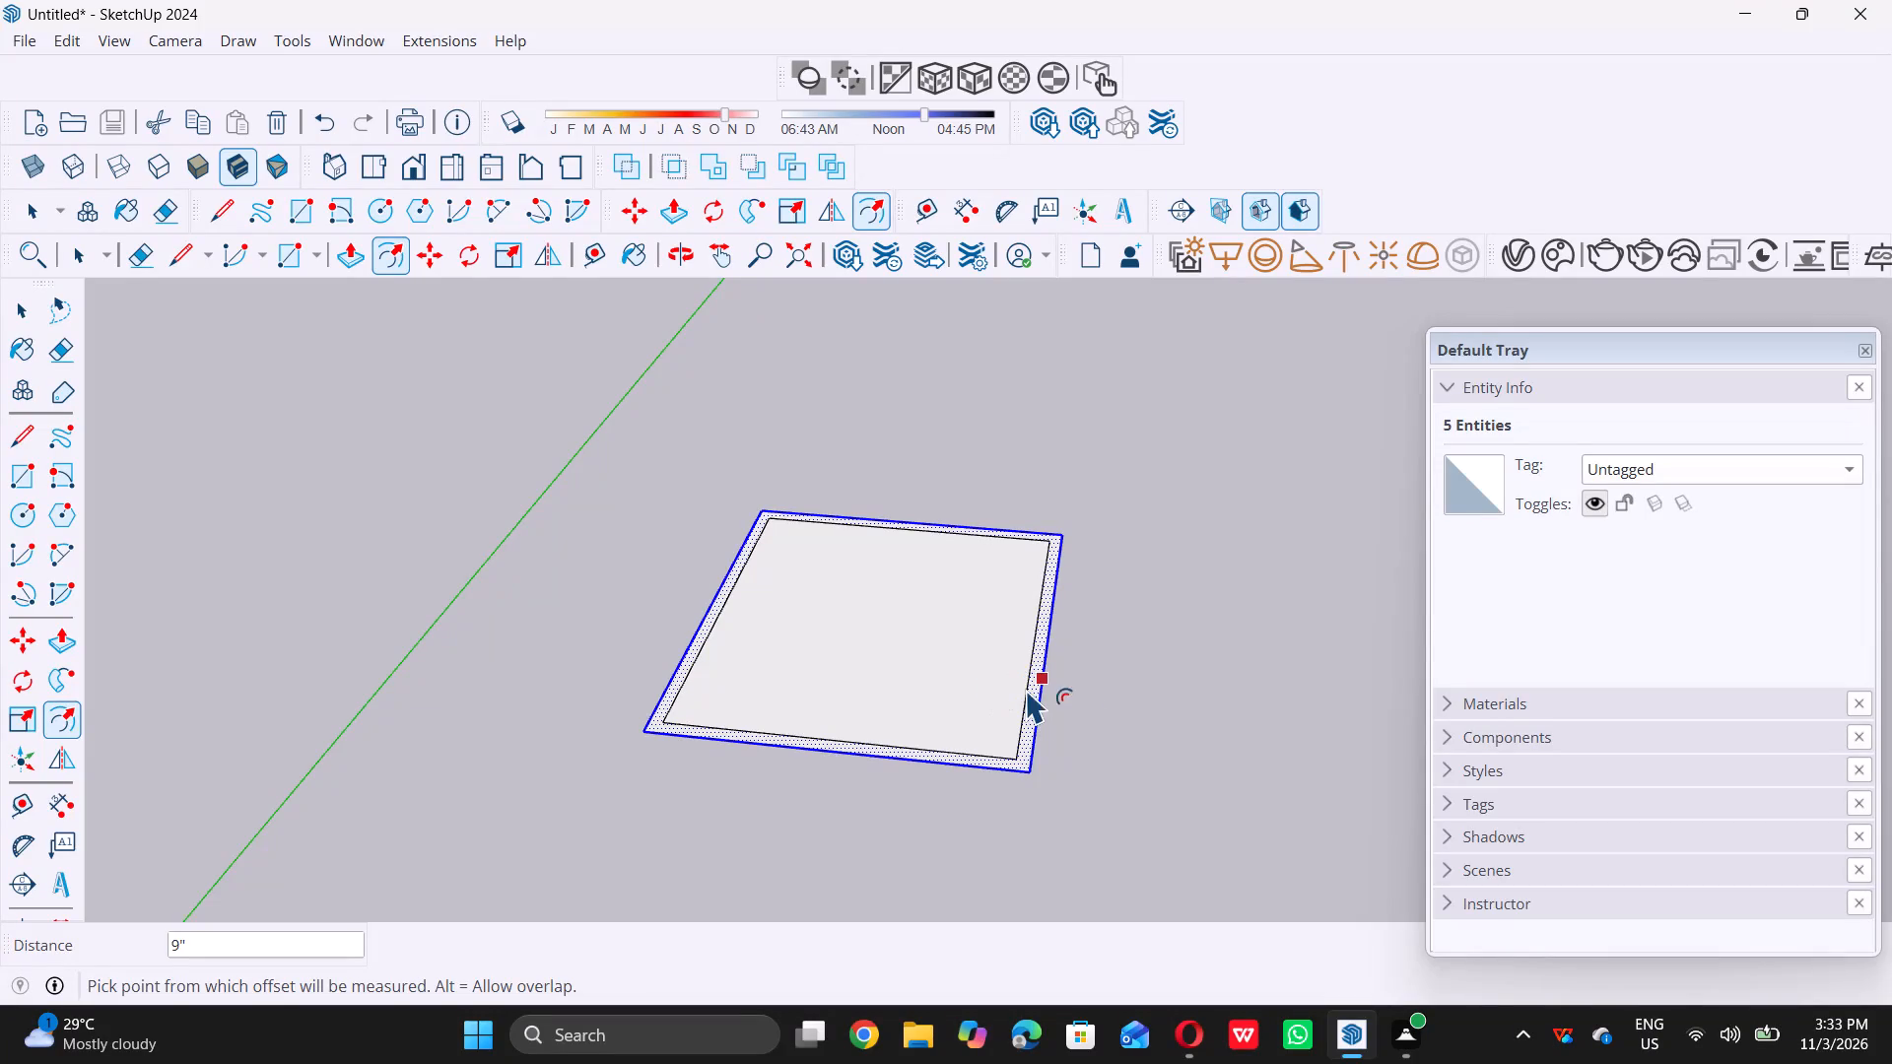
Push/Pull the 9" border face between the outer and inner squares up 10' to raise the walls.
{"action": "key", "text": "space"}
{"action": "double_click", "coordinate": [1183, 664]}
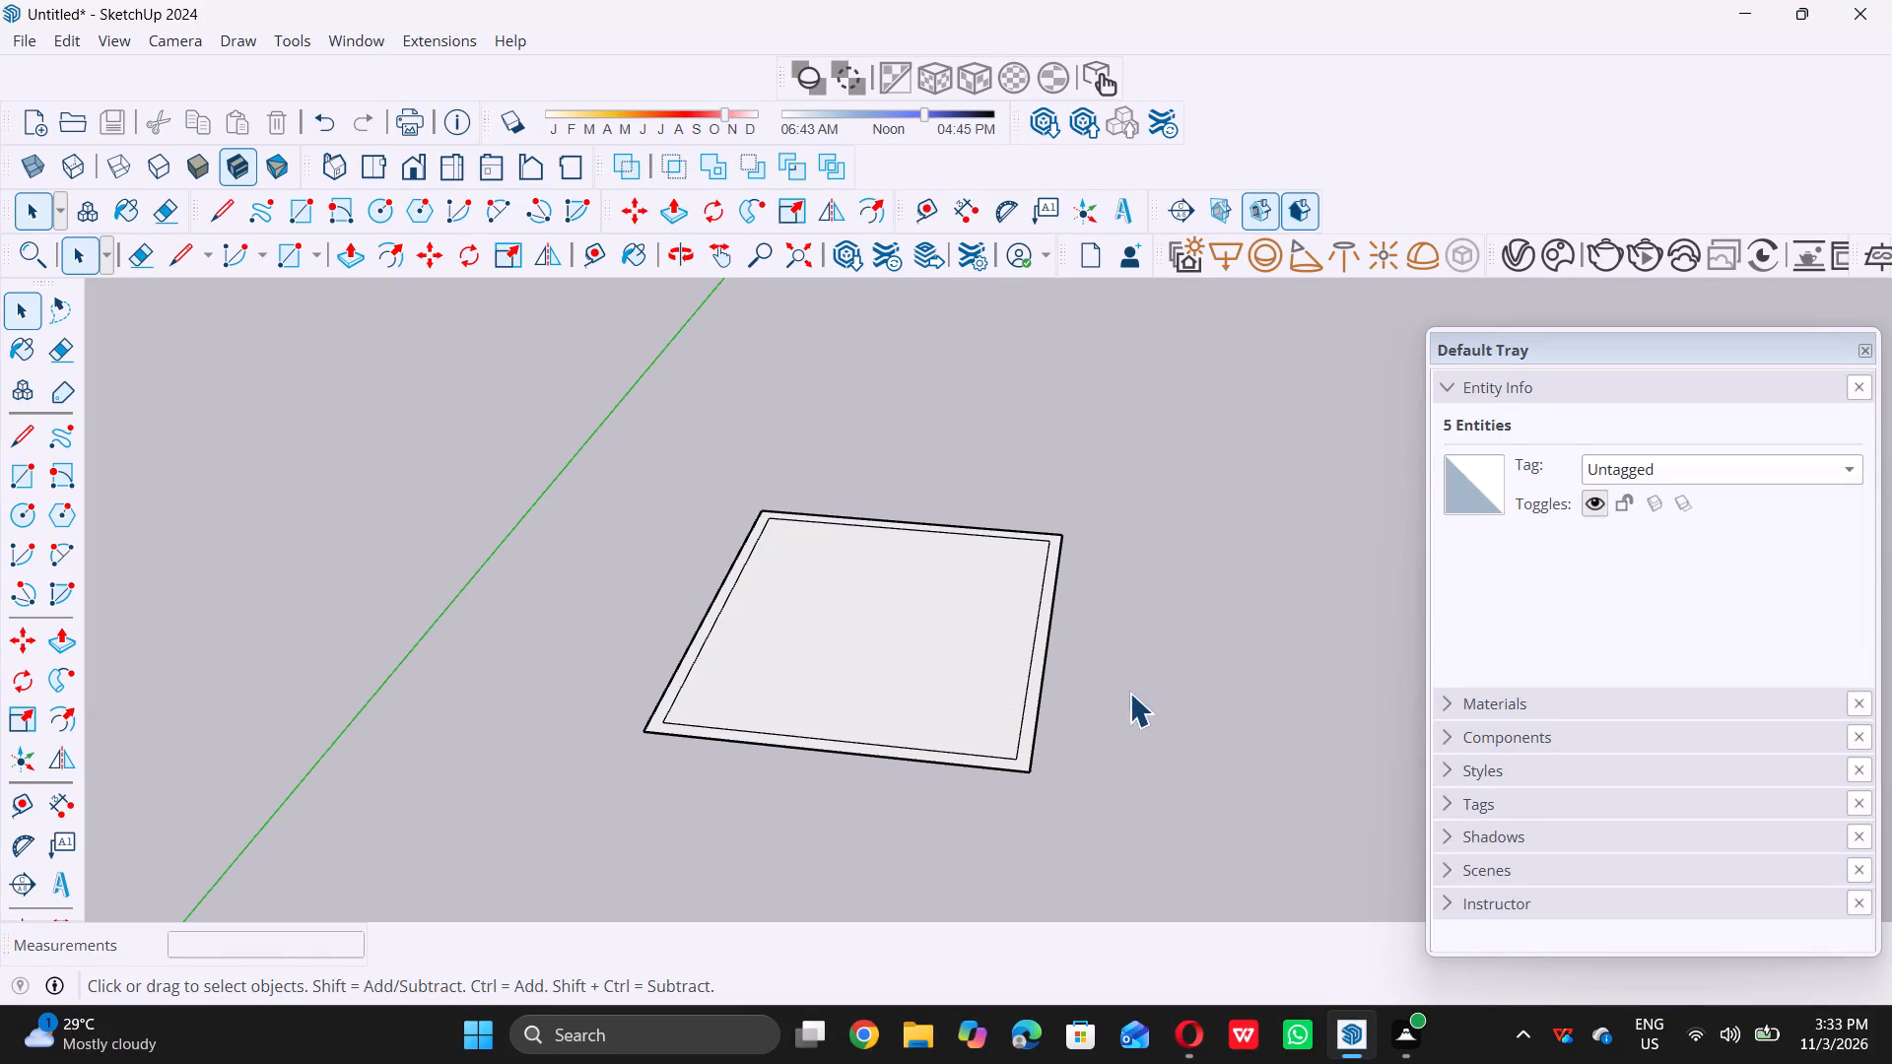
{"action": "middle_click_drag", "start_coordinate": [1023, 714], "coordinate": [984, 728]}
{"action": "scroll", "coordinate": [977, 772], "scroll_direction": "up", "scroll_amount": 8}
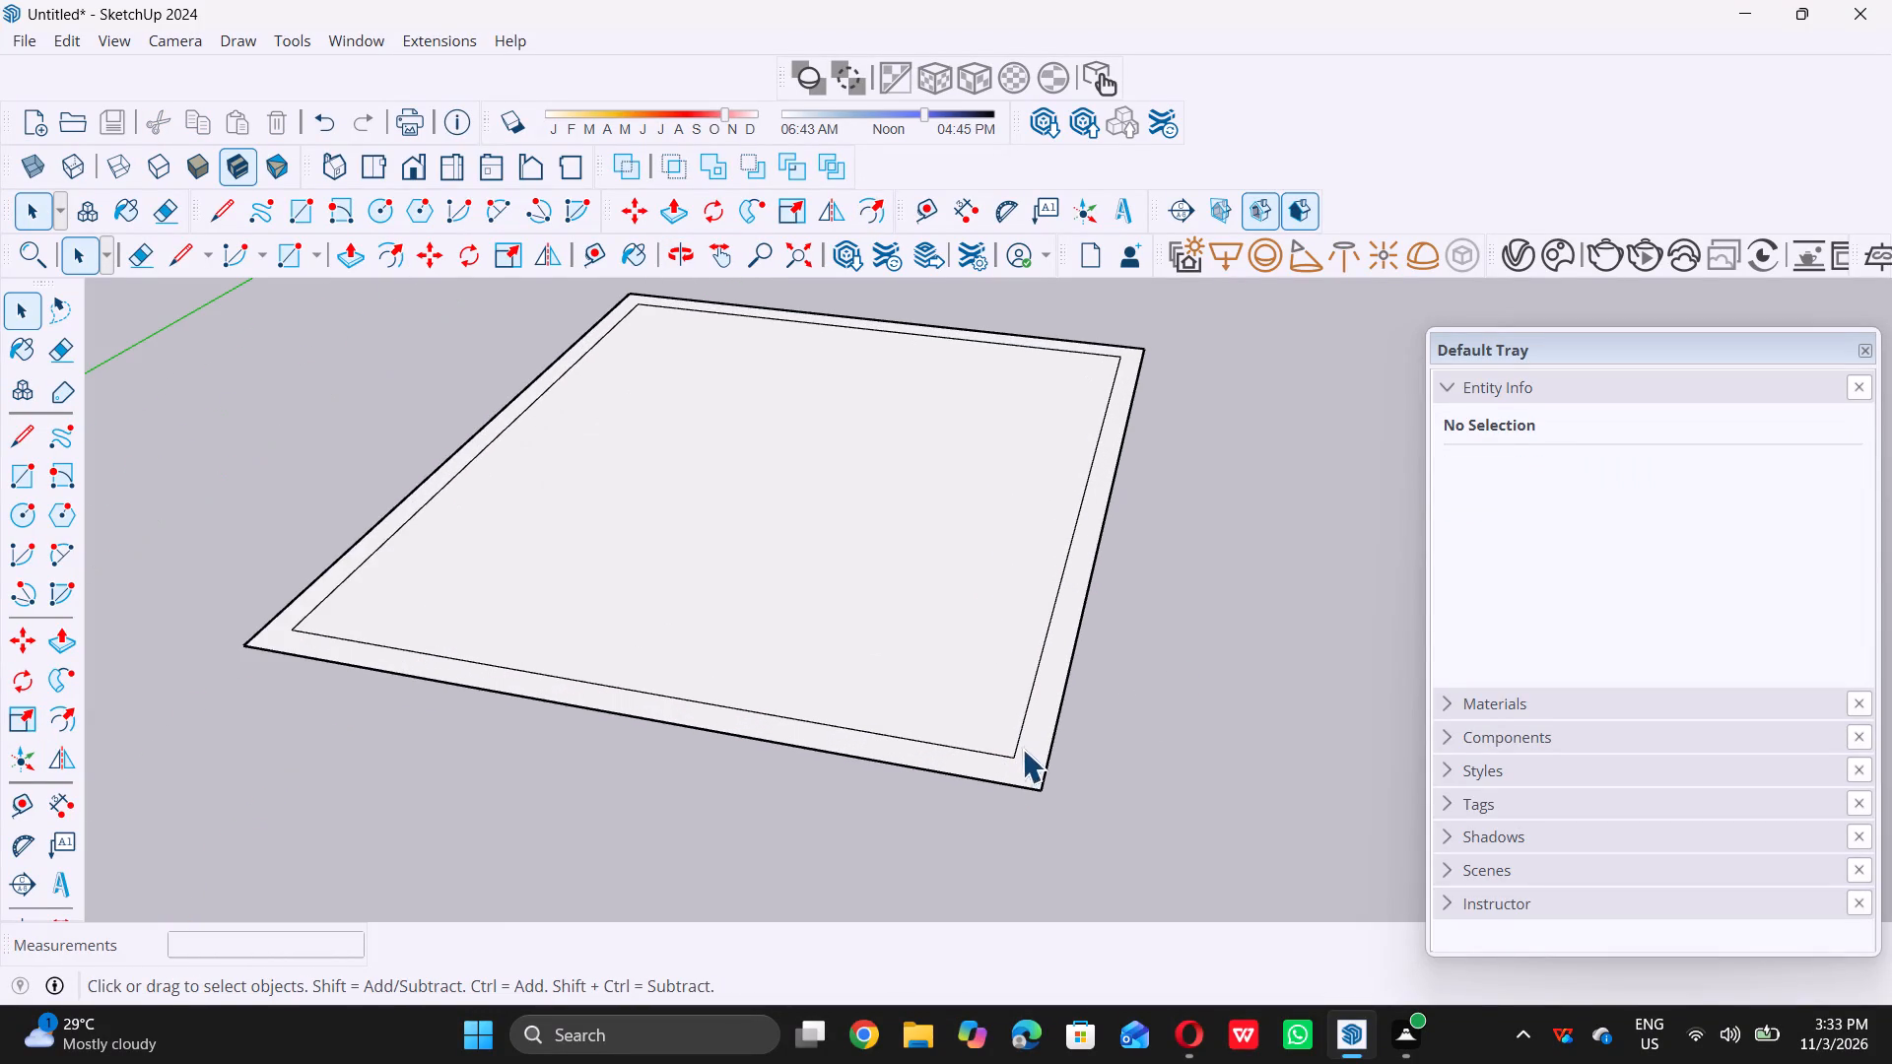
{"action": "double_click", "coordinate": [1026, 746]}
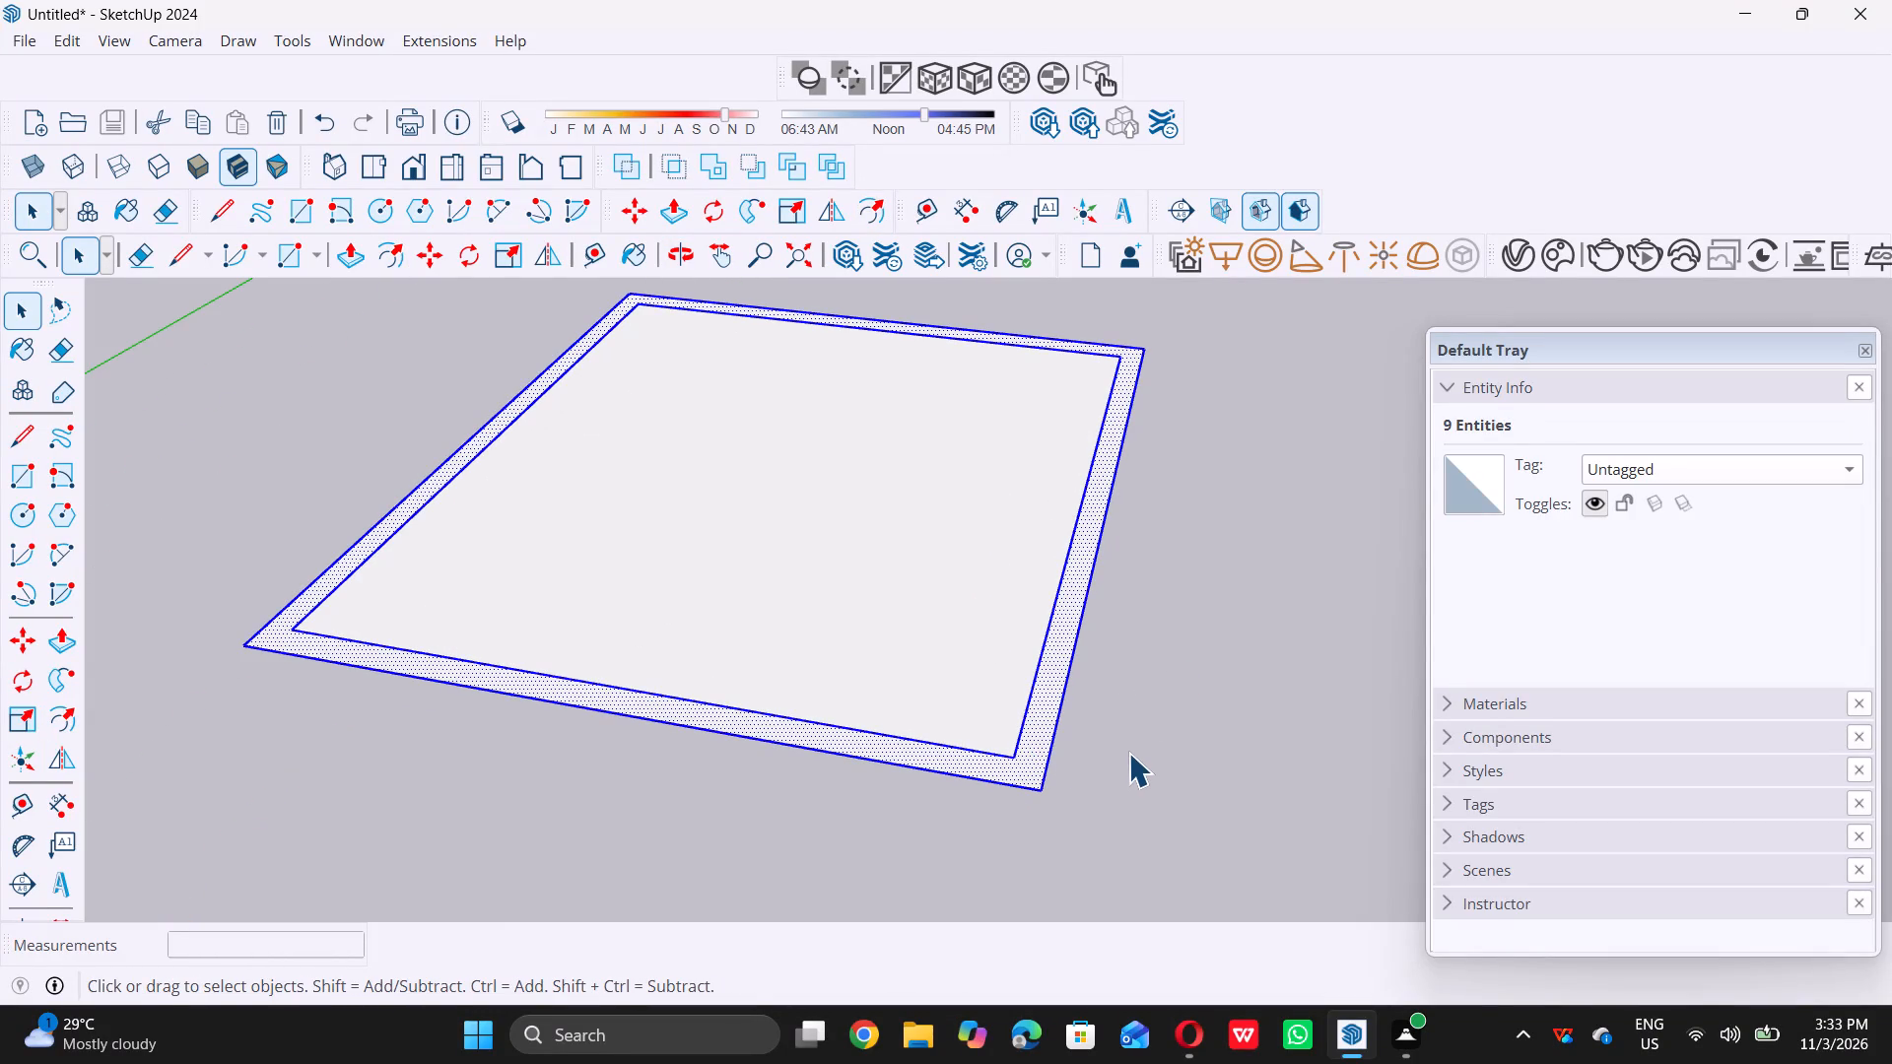
{"action": "key", "text": "p"}
{"action": "left_click", "coordinate": [1038, 722]}
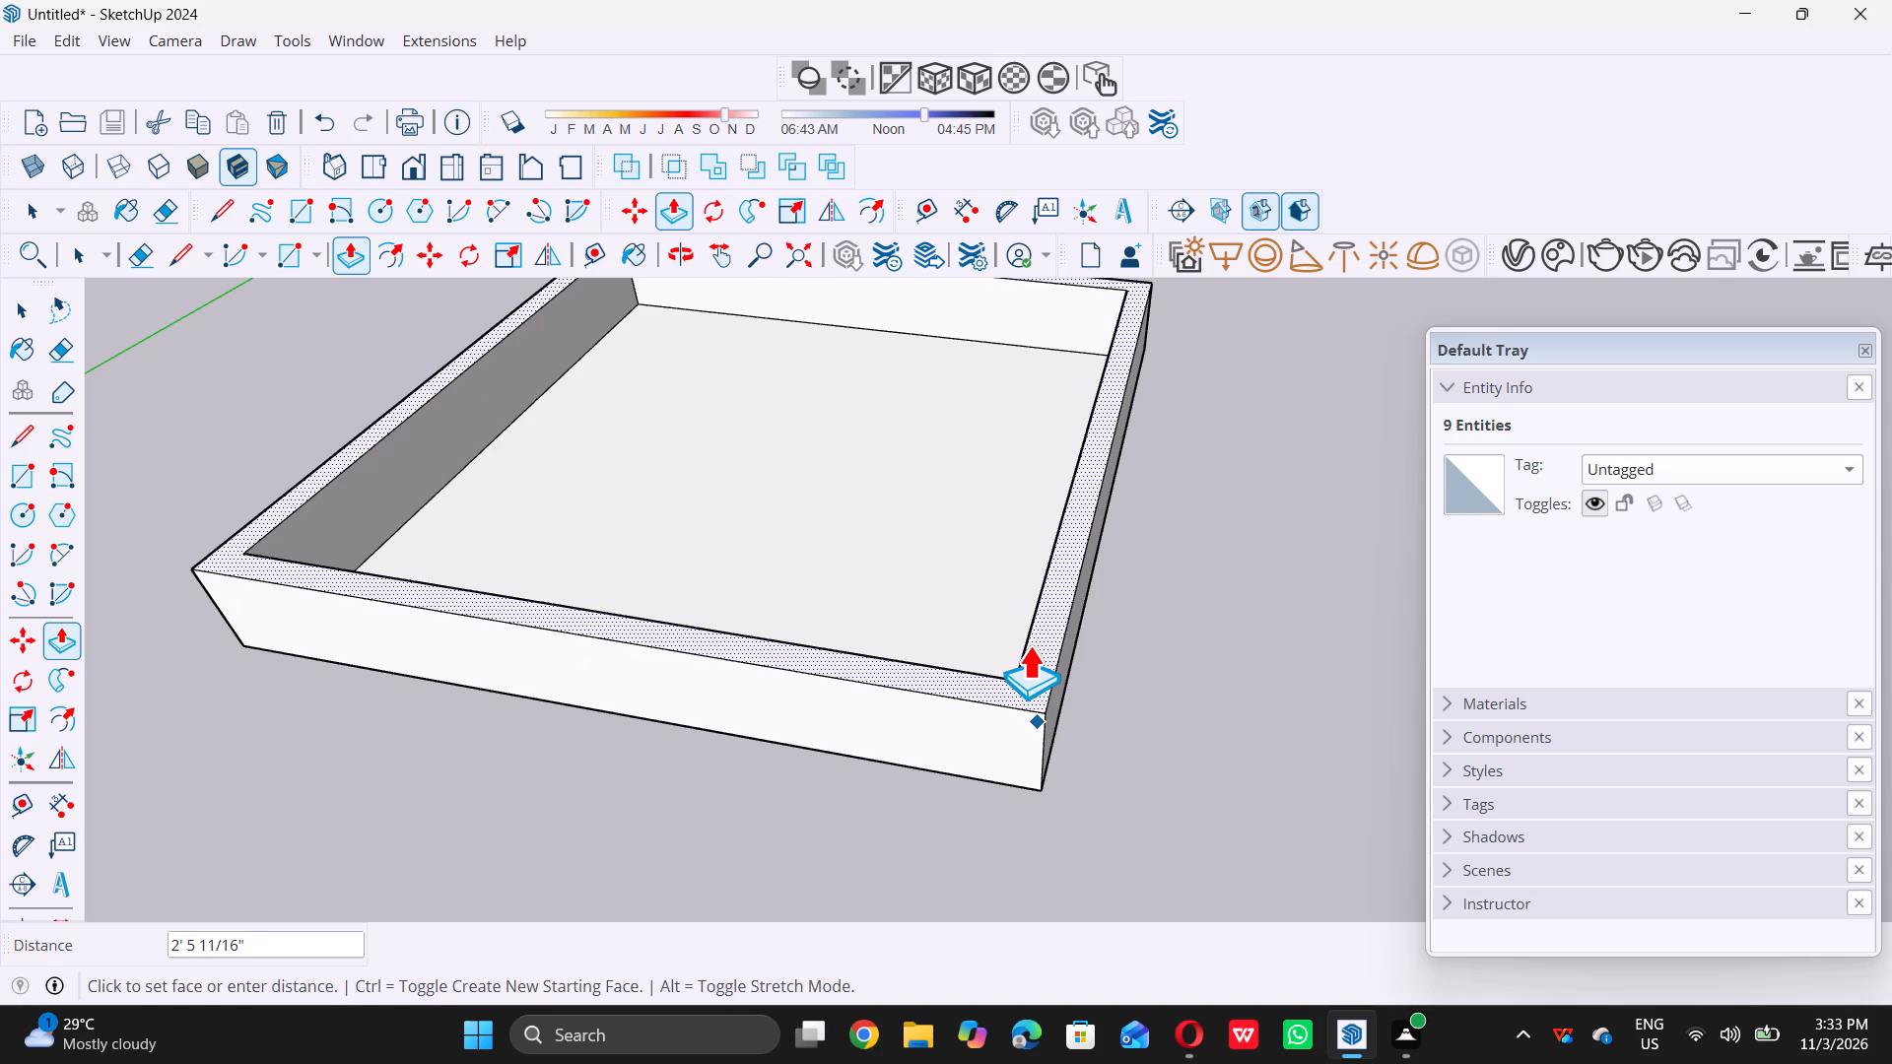
{"action": "type", "text": "10"}
{"action": "key", "text": "apostrophe"}
{"action": "key", "text": "Return"}
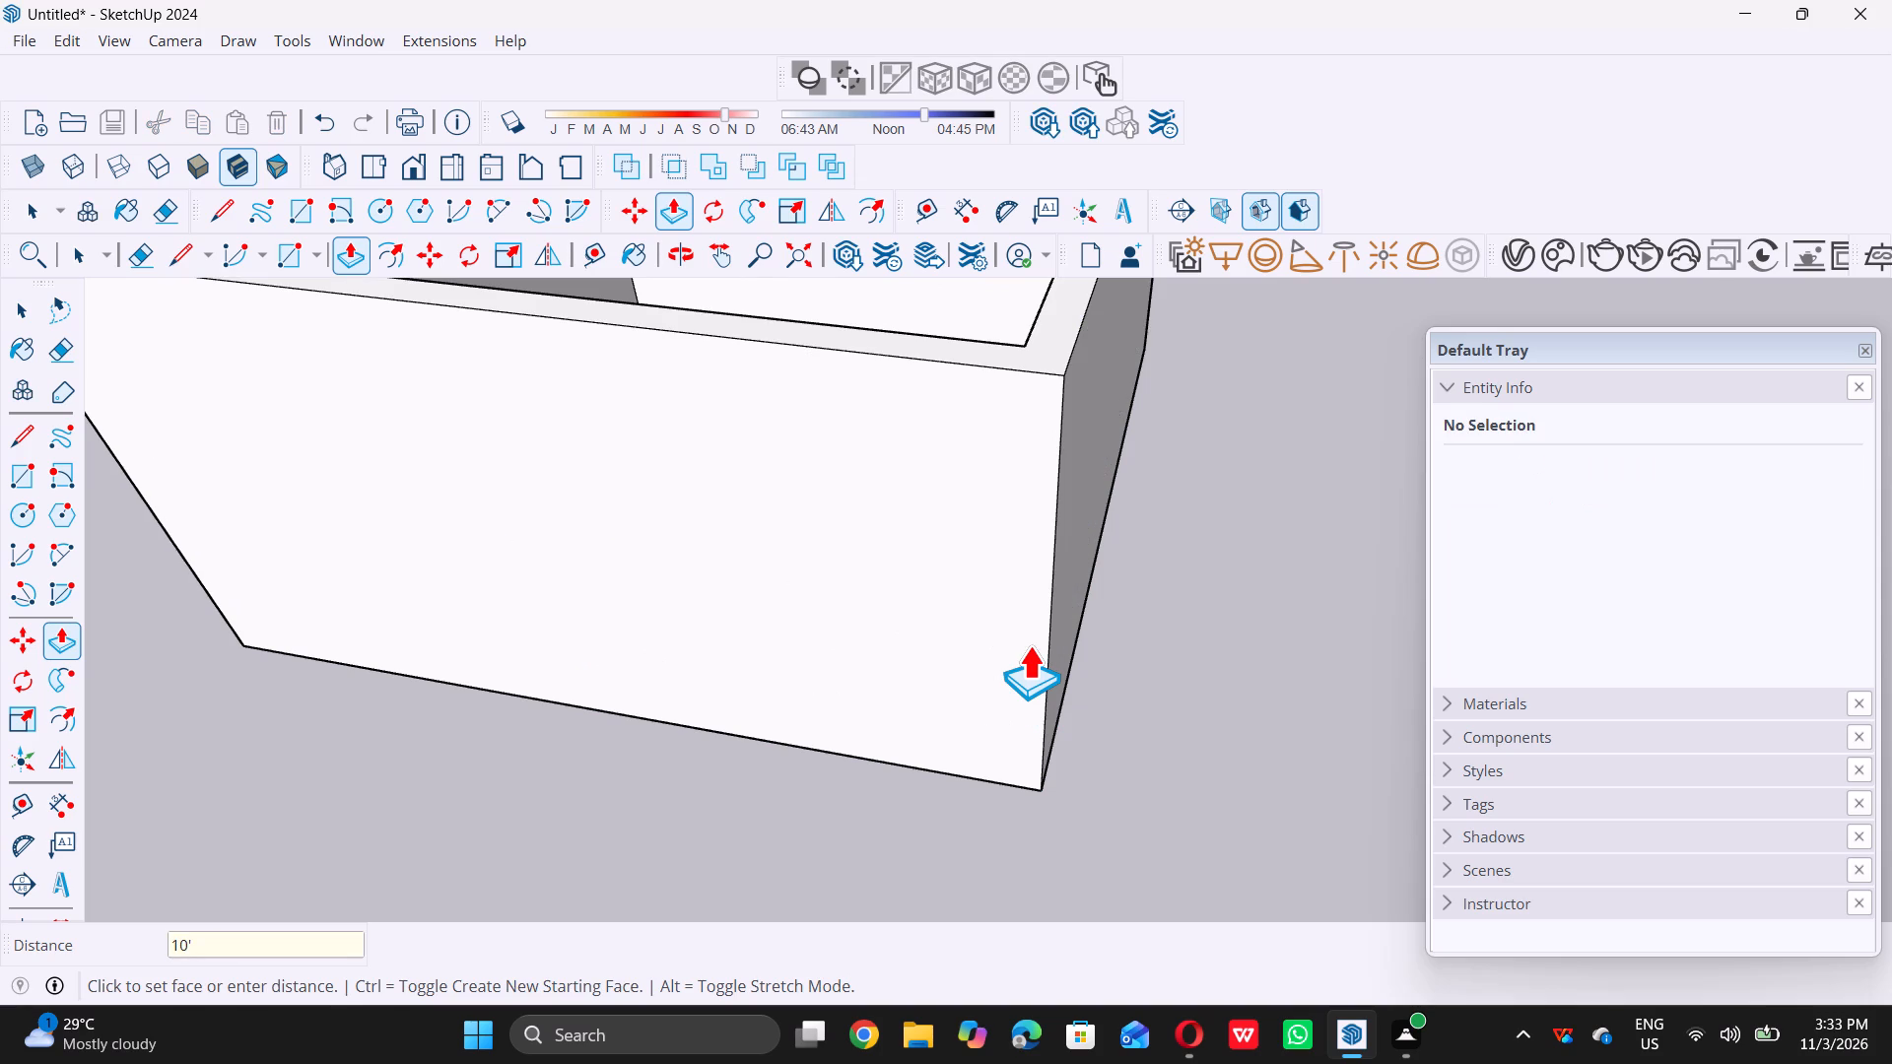
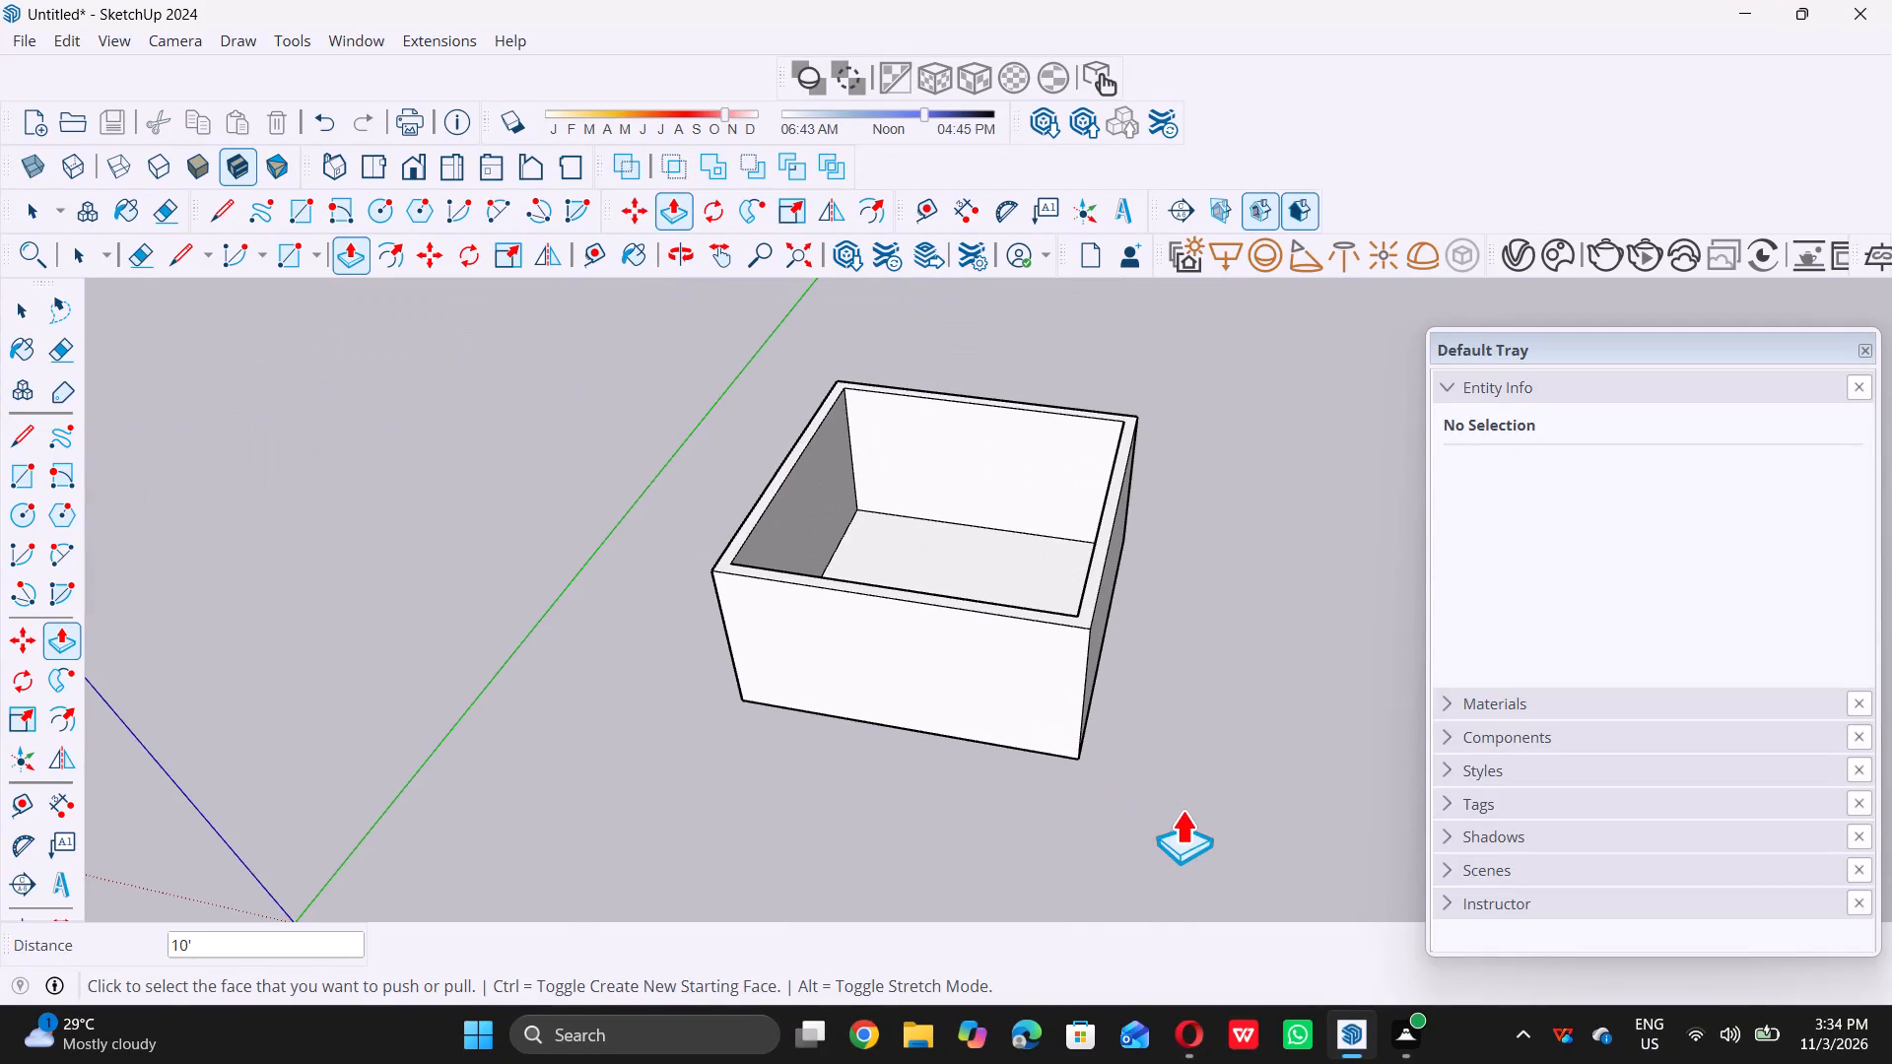
Examine the raised square walls from different angles and distances.
{"action": "key", "text": "space"}
{"action": "scroll", "coordinate": [1182, 810], "scroll_direction": "down", "scroll_amount": 9}
{"action": "middle_click_drag", "start_coordinate": [1106, 769], "coordinate": [1114, 644]}
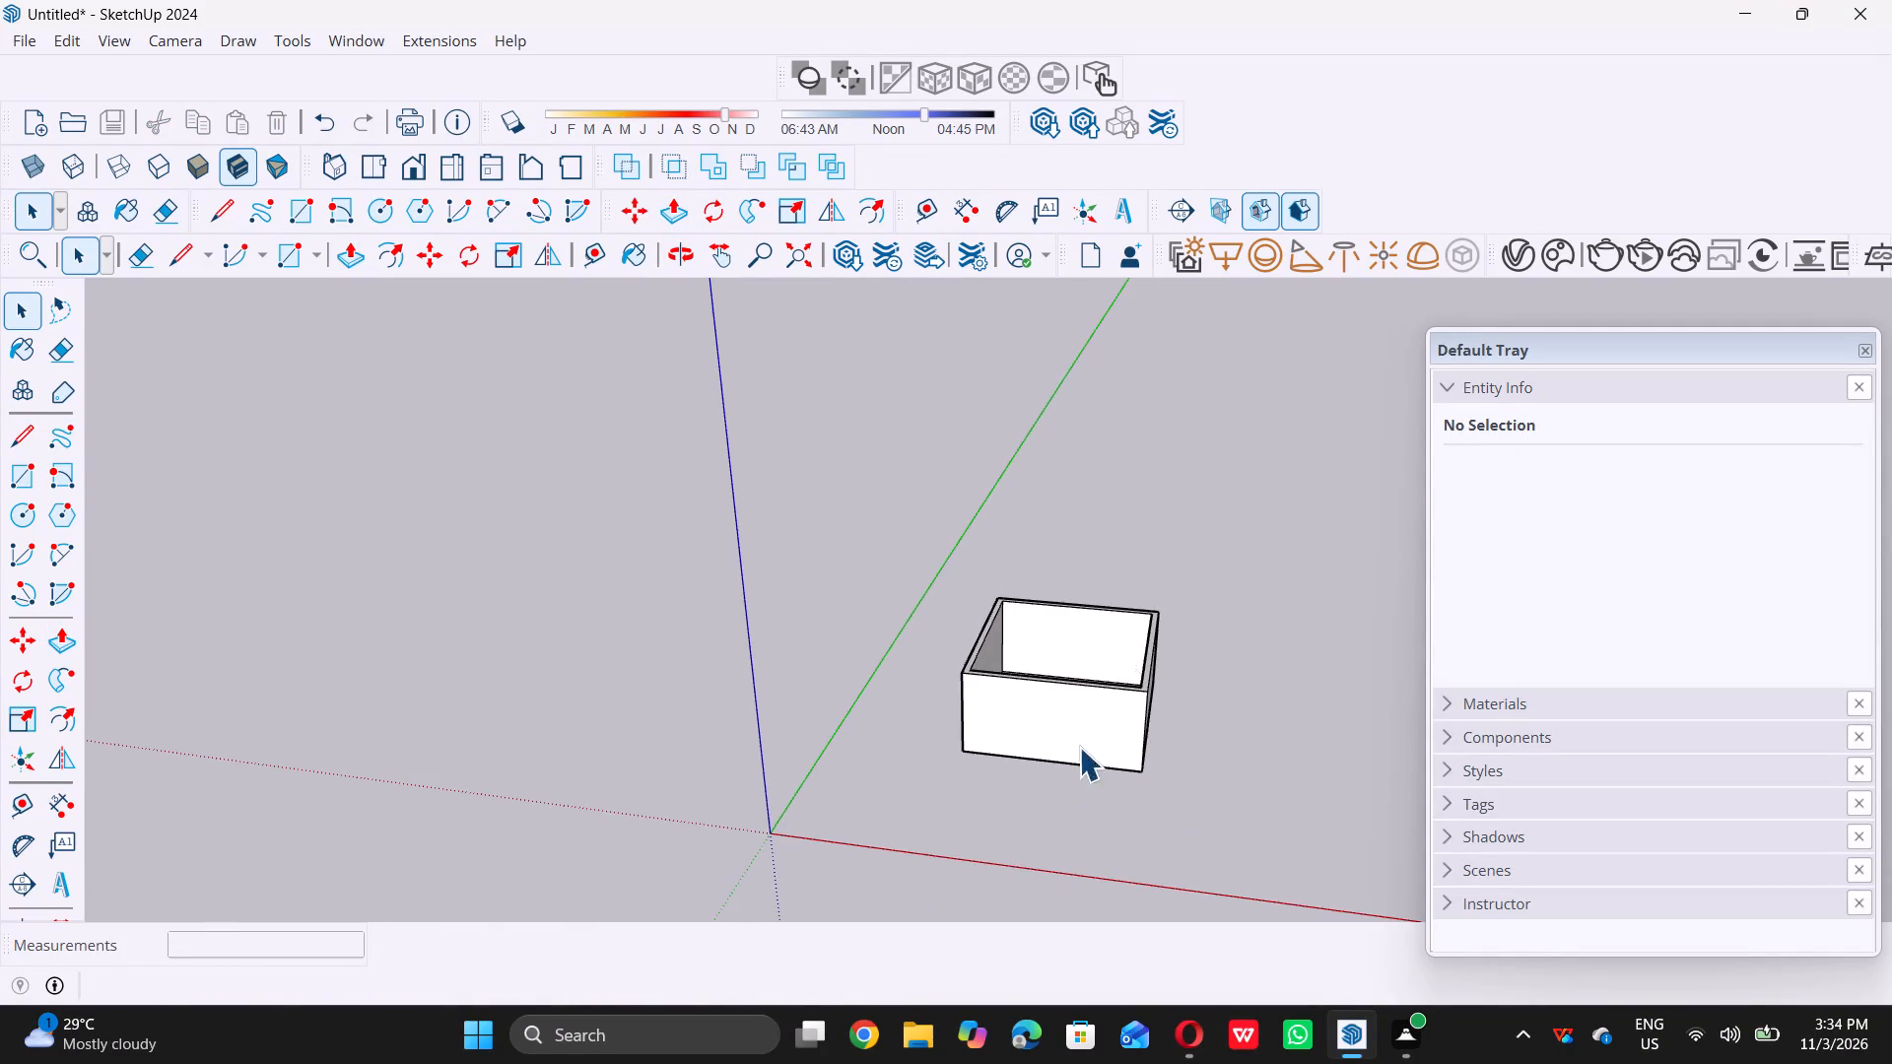
{"action": "middle_click_drag", "start_coordinate": [1036, 748], "coordinate": [1060, 684]}
{"action": "scroll", "coordinate": [1060, 728], "scroll_direction": "up", "scroll_amount": 3}
{"action": "scroll", "coordinate": [992, 728], "scroll_direction": "down", "scroll_amount": 1}
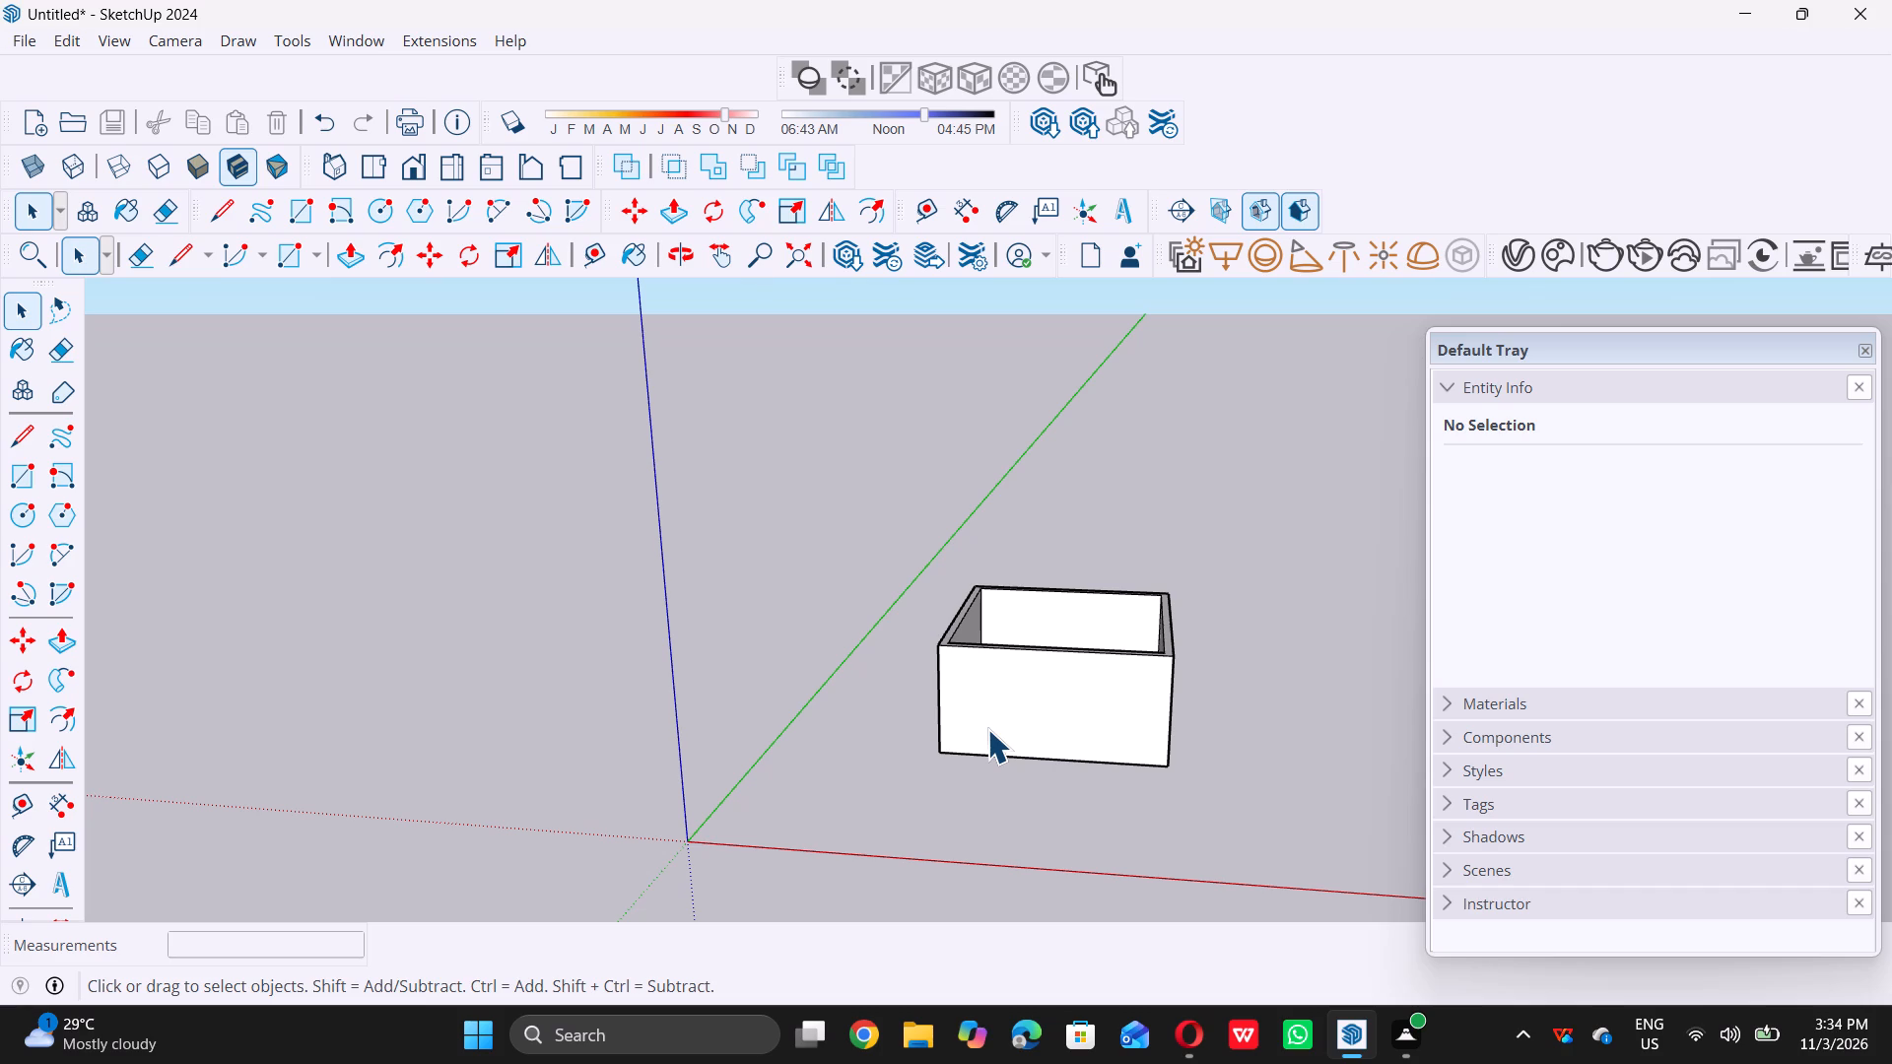
{"action": "scroll", "coordinate": [987, 730], "scroll_direction": "down", "scroll_amount": 9}
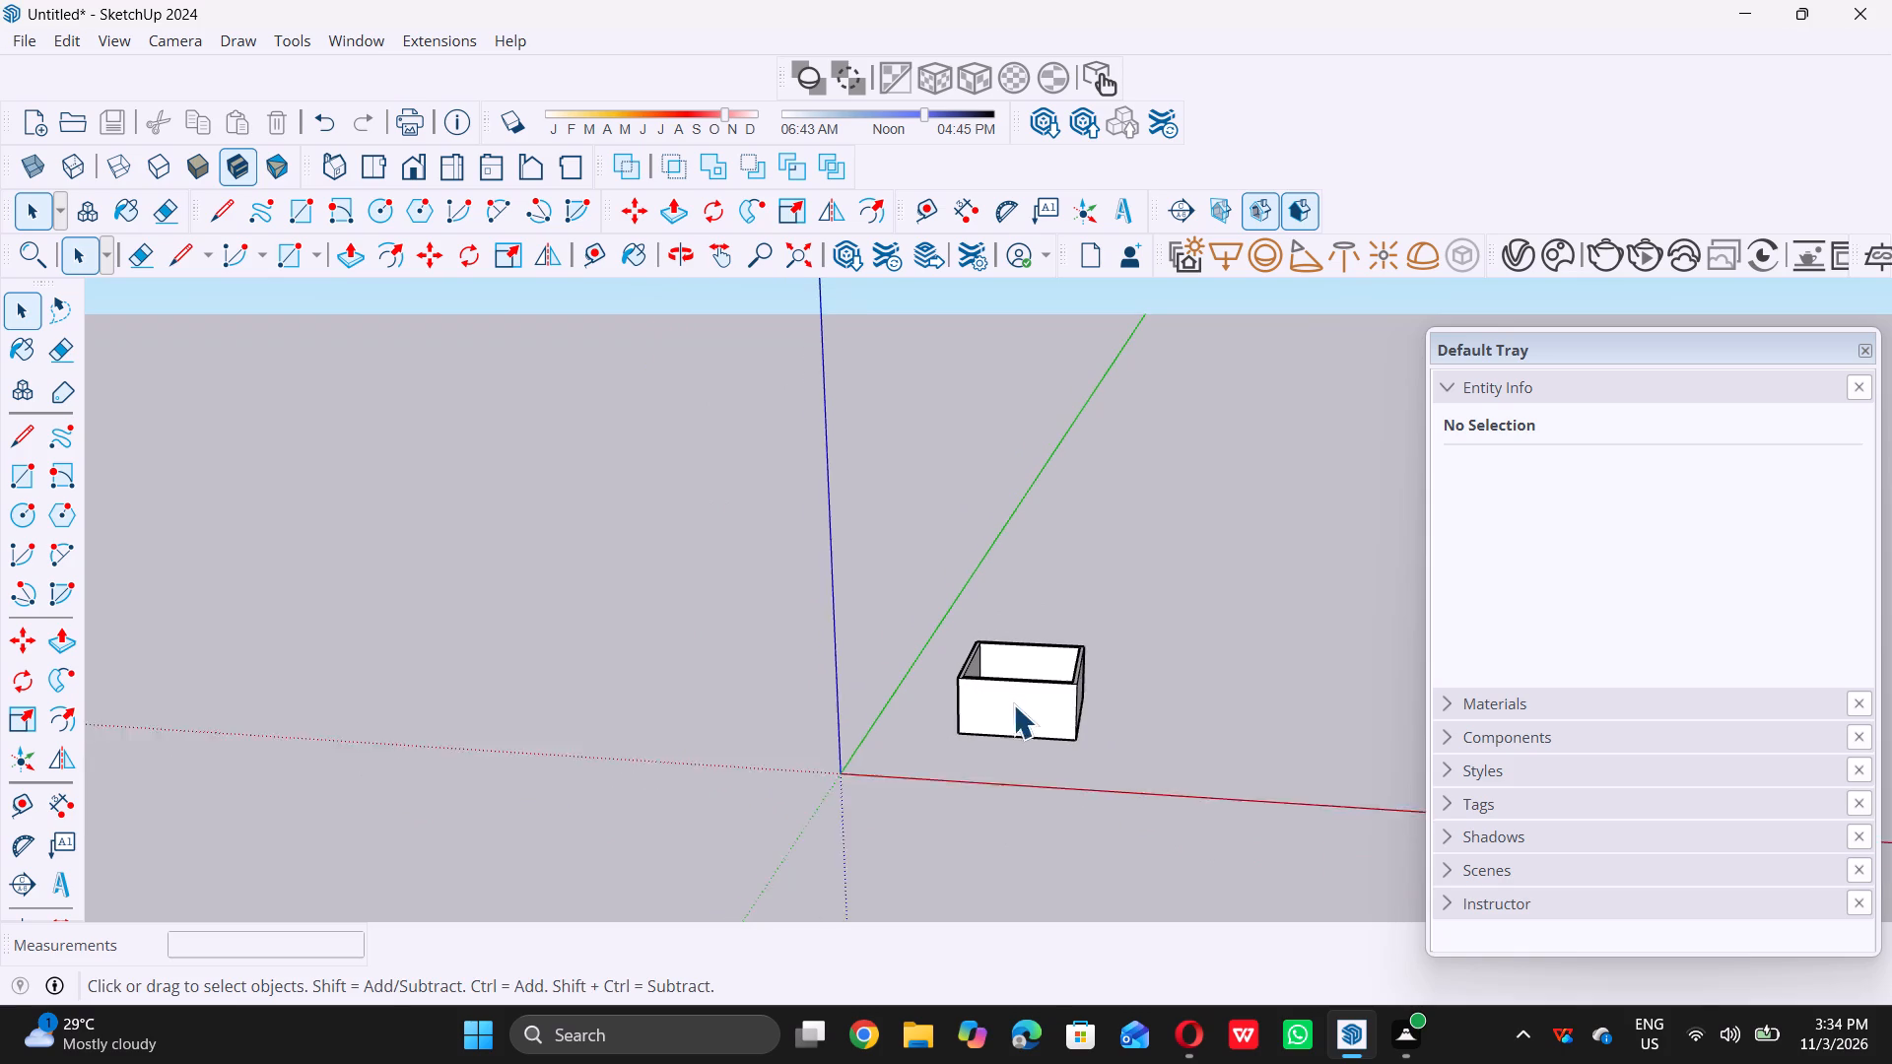
{"action": "middle_click_drag", "start_coordinate": [1013, 704], "coordinate": [986, 720]}
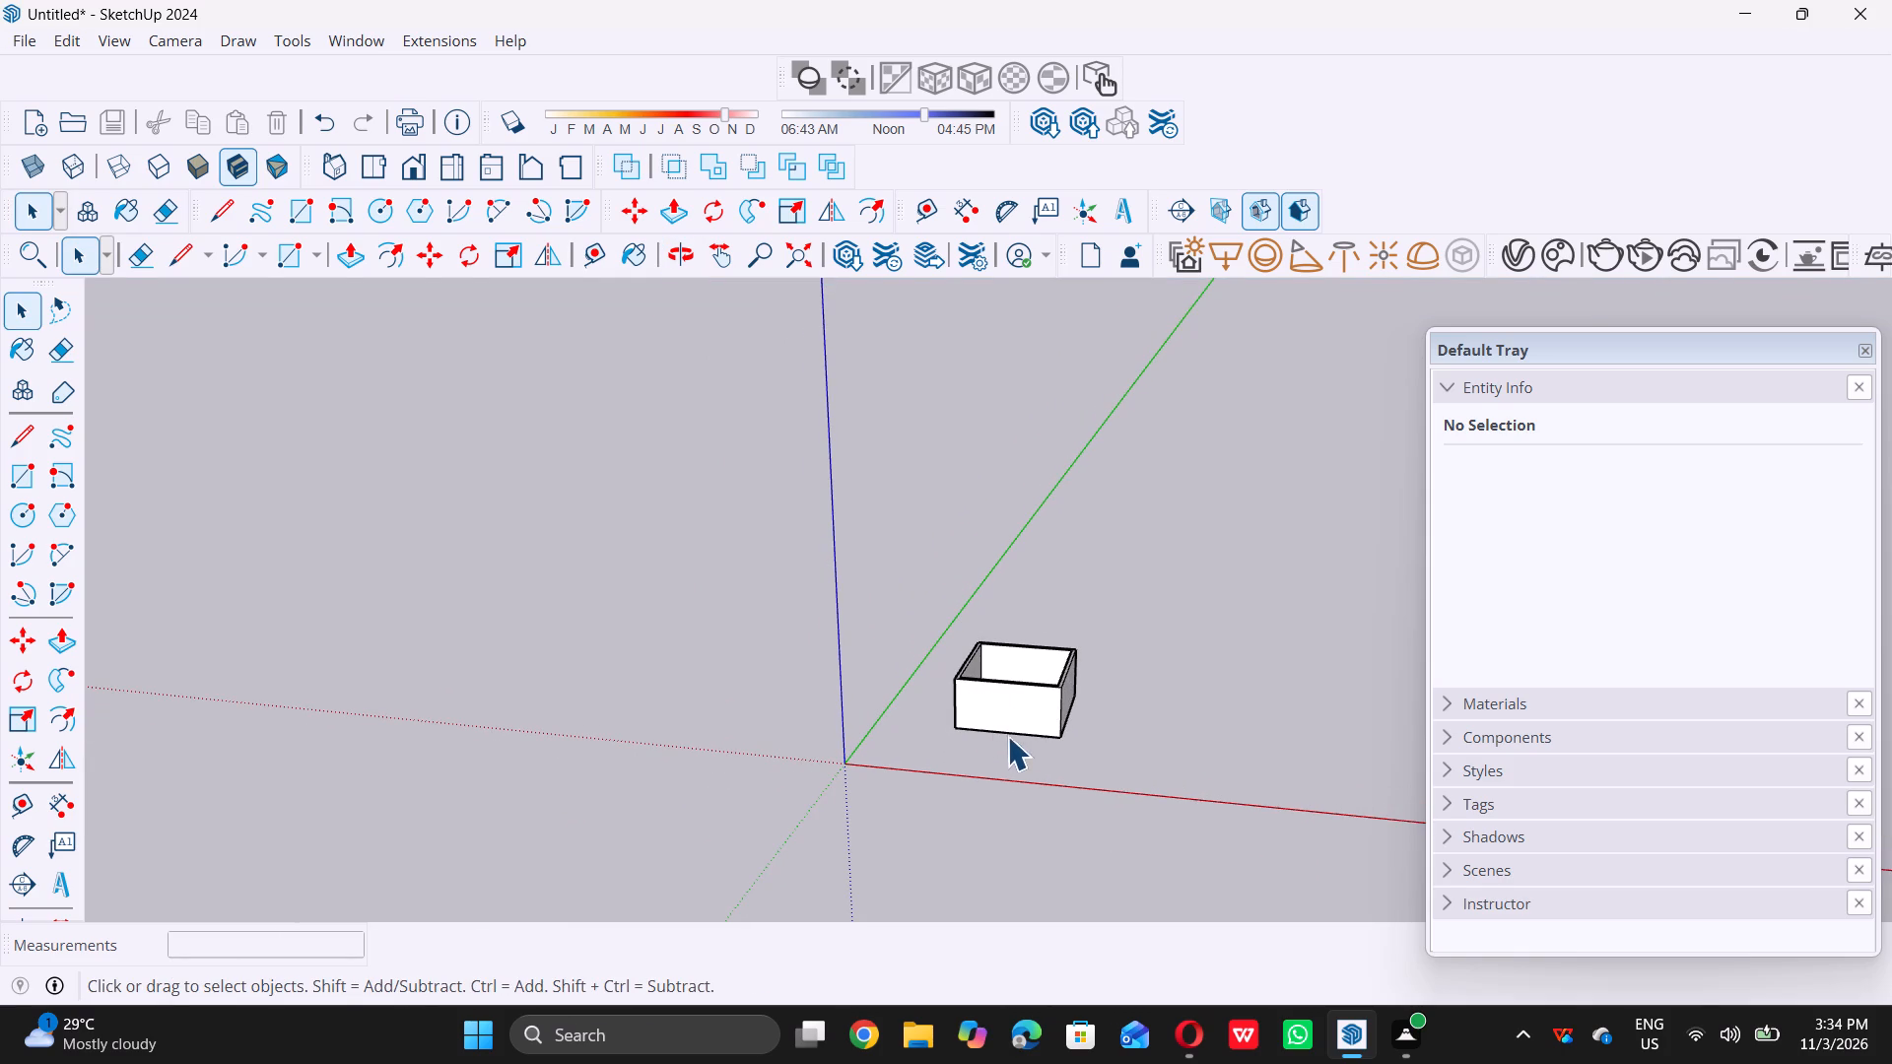
{"action": "scroll", "coordinate": [1036, 722], "scroll_direction": "up", "scroll_amount": 10}
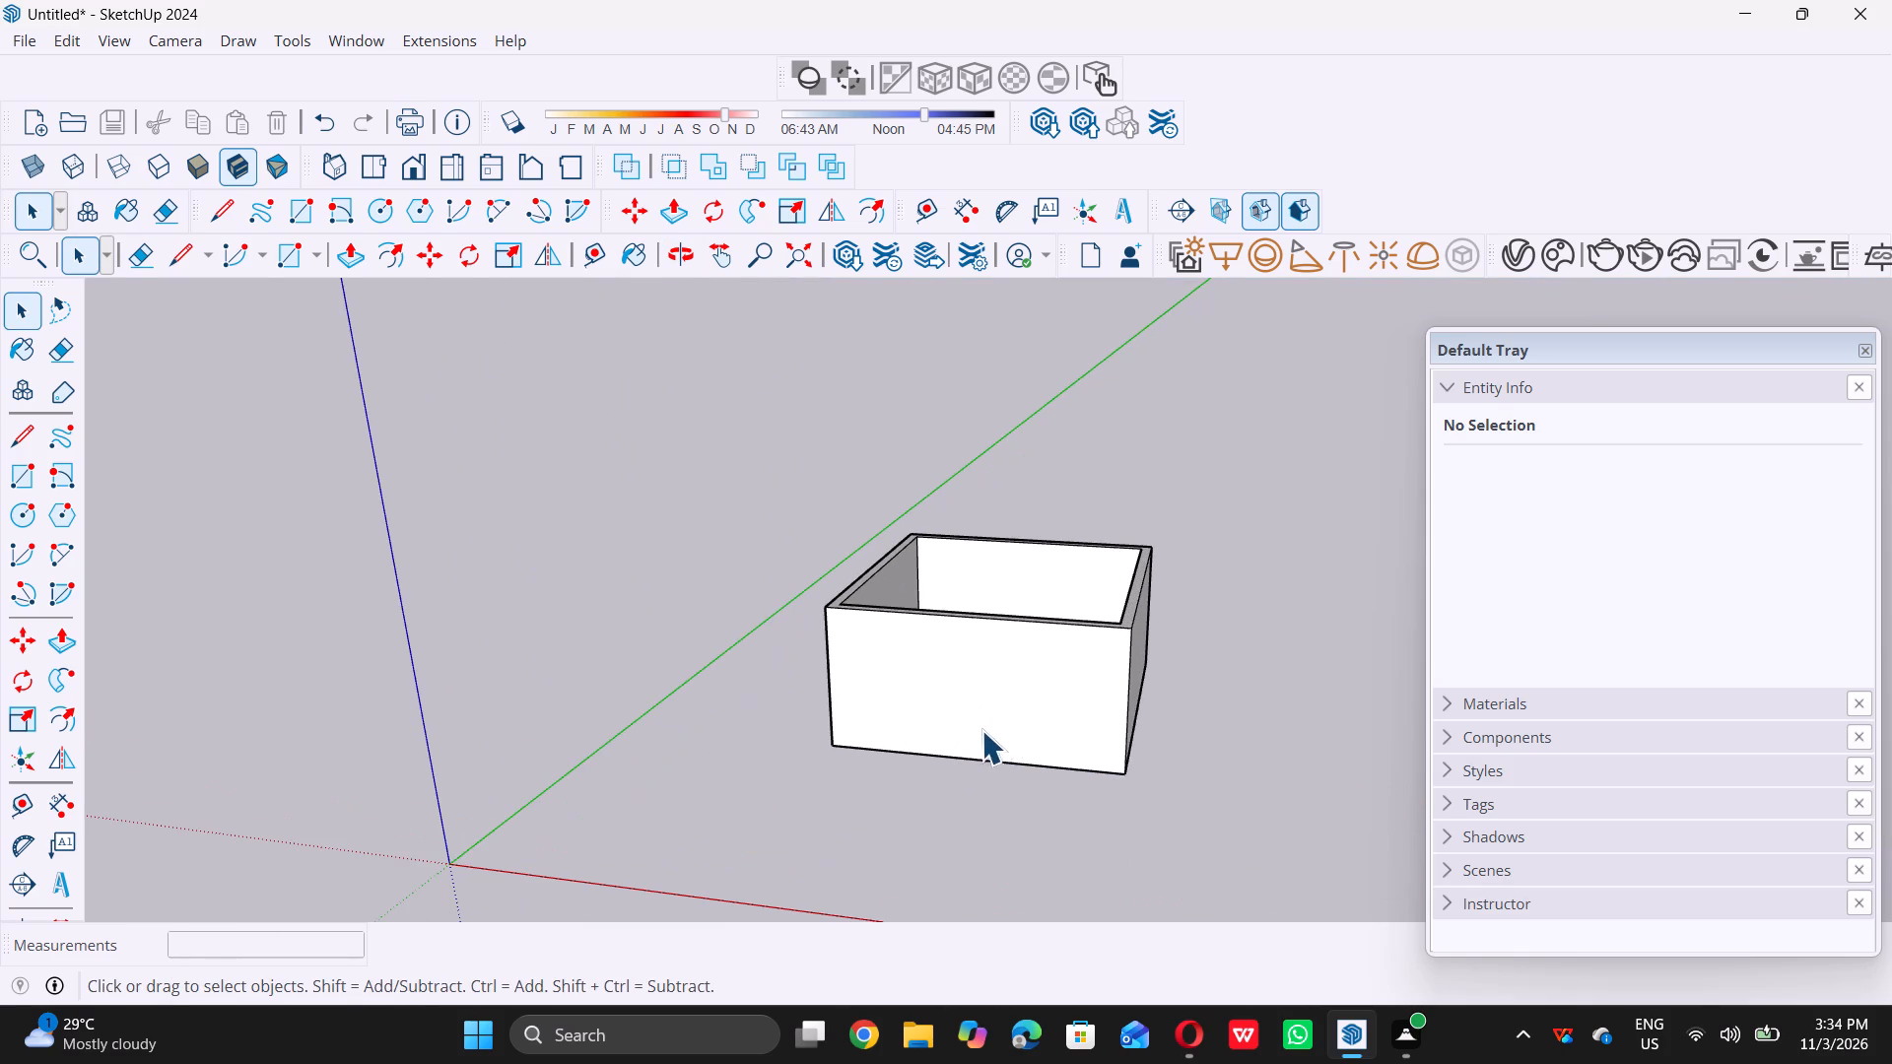
{"action": "middle_click_drag", "start_coordinate": [919, 748], "coordinate": [944, 730]}
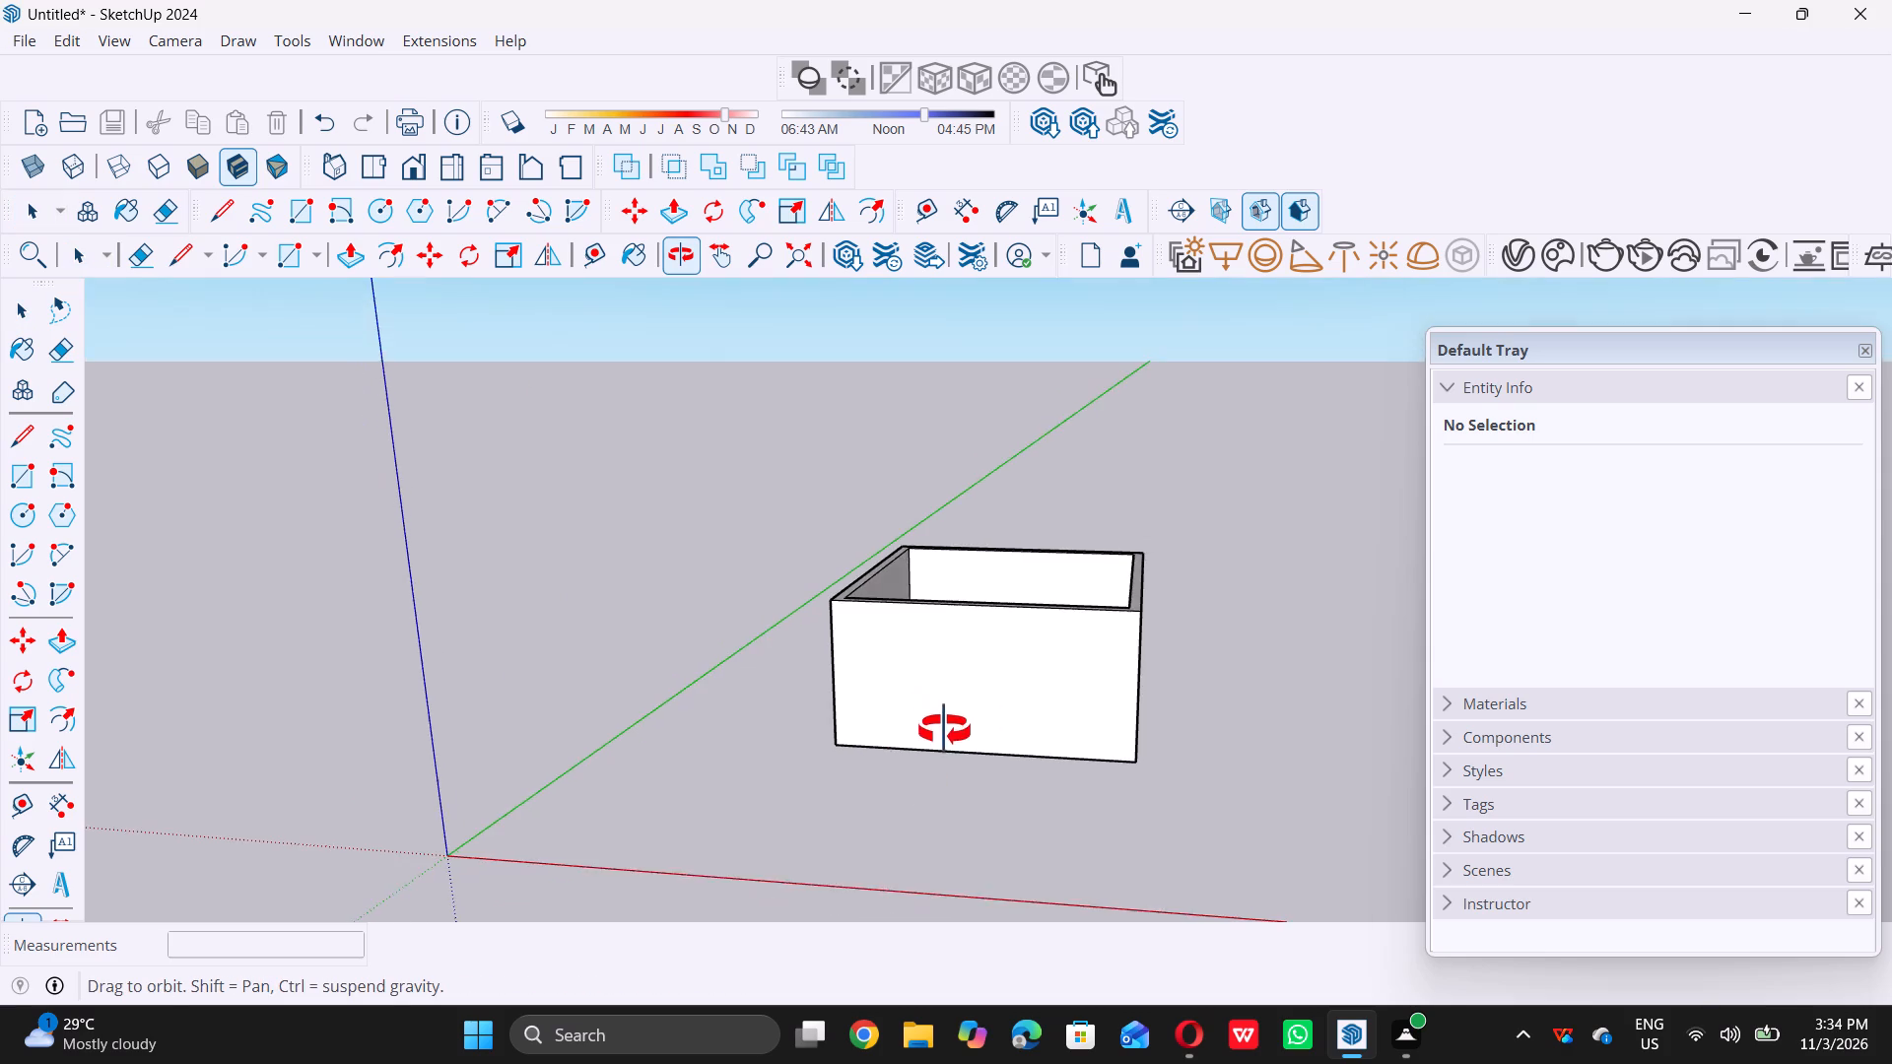
{"action": "middle_click_drag", "start_coordinate": [944, 730], "coordinate": [910, 809]}
Undo the Push/Pull that raised the walls from the floor outline.
{"action": "key", "text": "ctrl+z"}
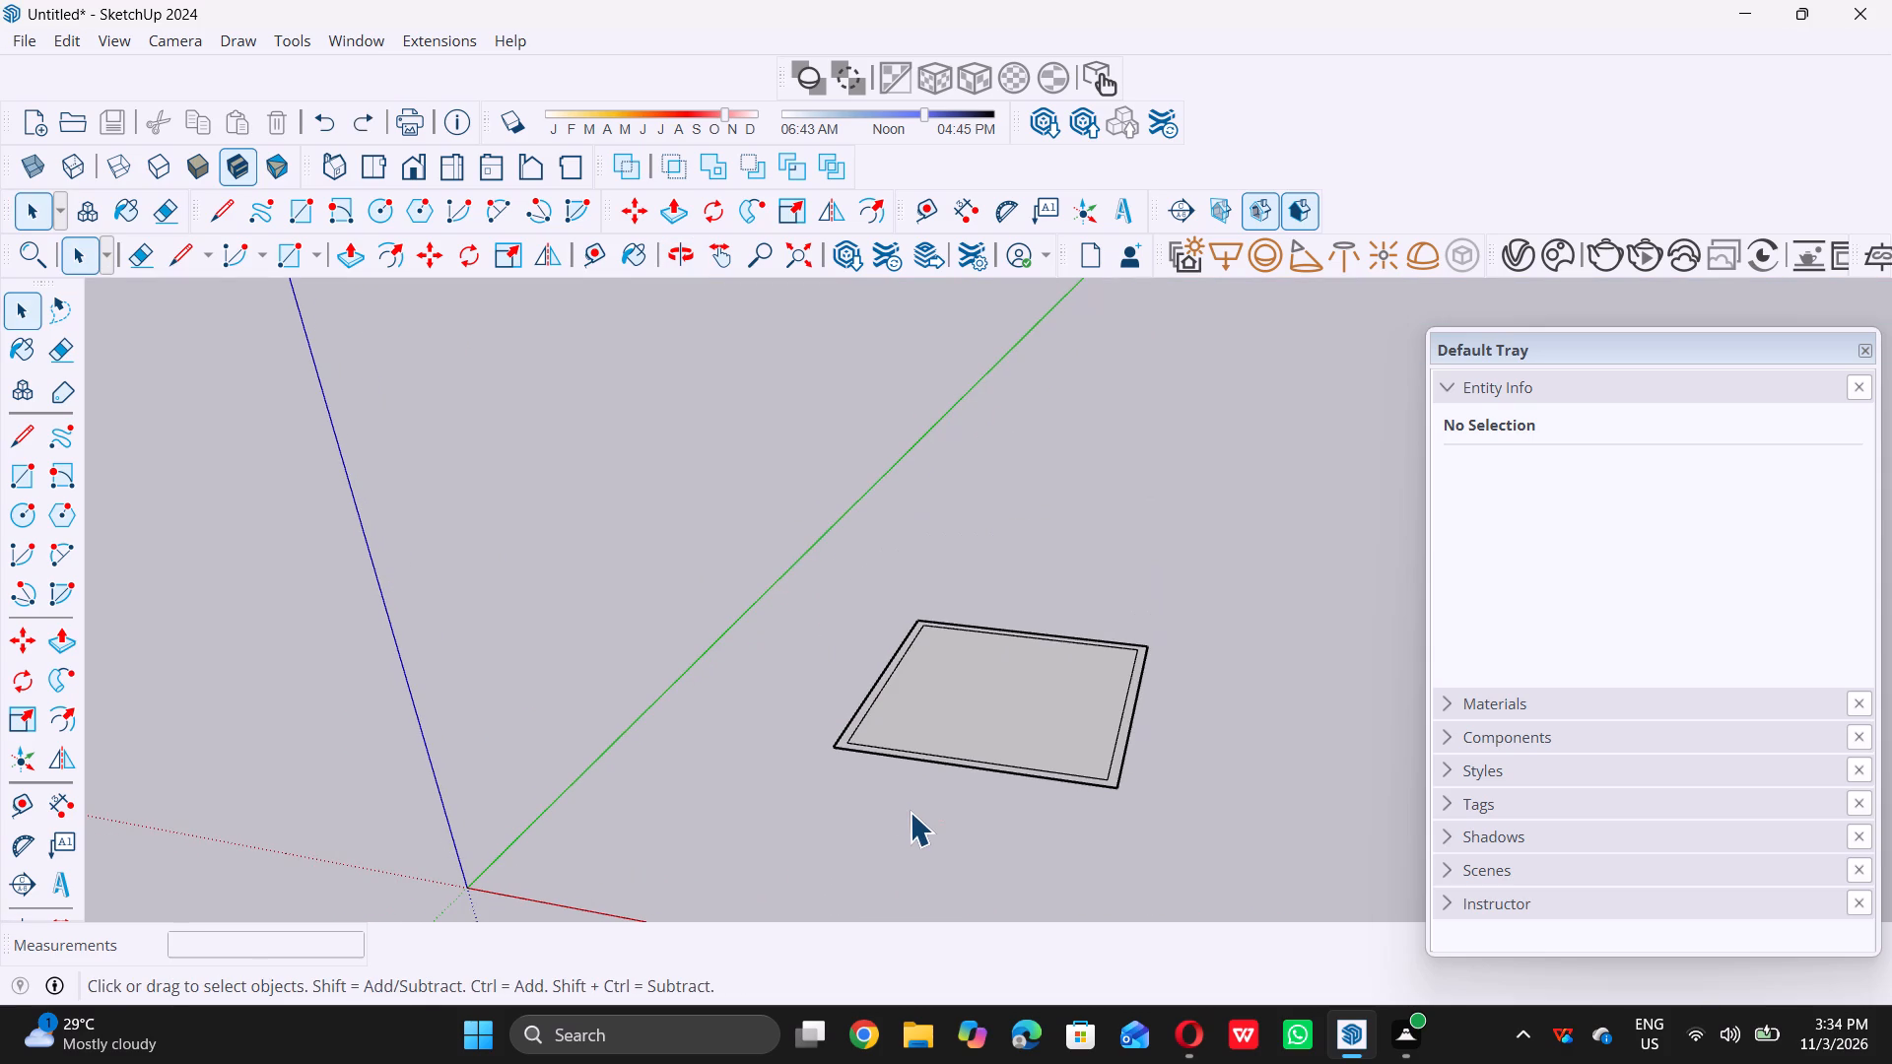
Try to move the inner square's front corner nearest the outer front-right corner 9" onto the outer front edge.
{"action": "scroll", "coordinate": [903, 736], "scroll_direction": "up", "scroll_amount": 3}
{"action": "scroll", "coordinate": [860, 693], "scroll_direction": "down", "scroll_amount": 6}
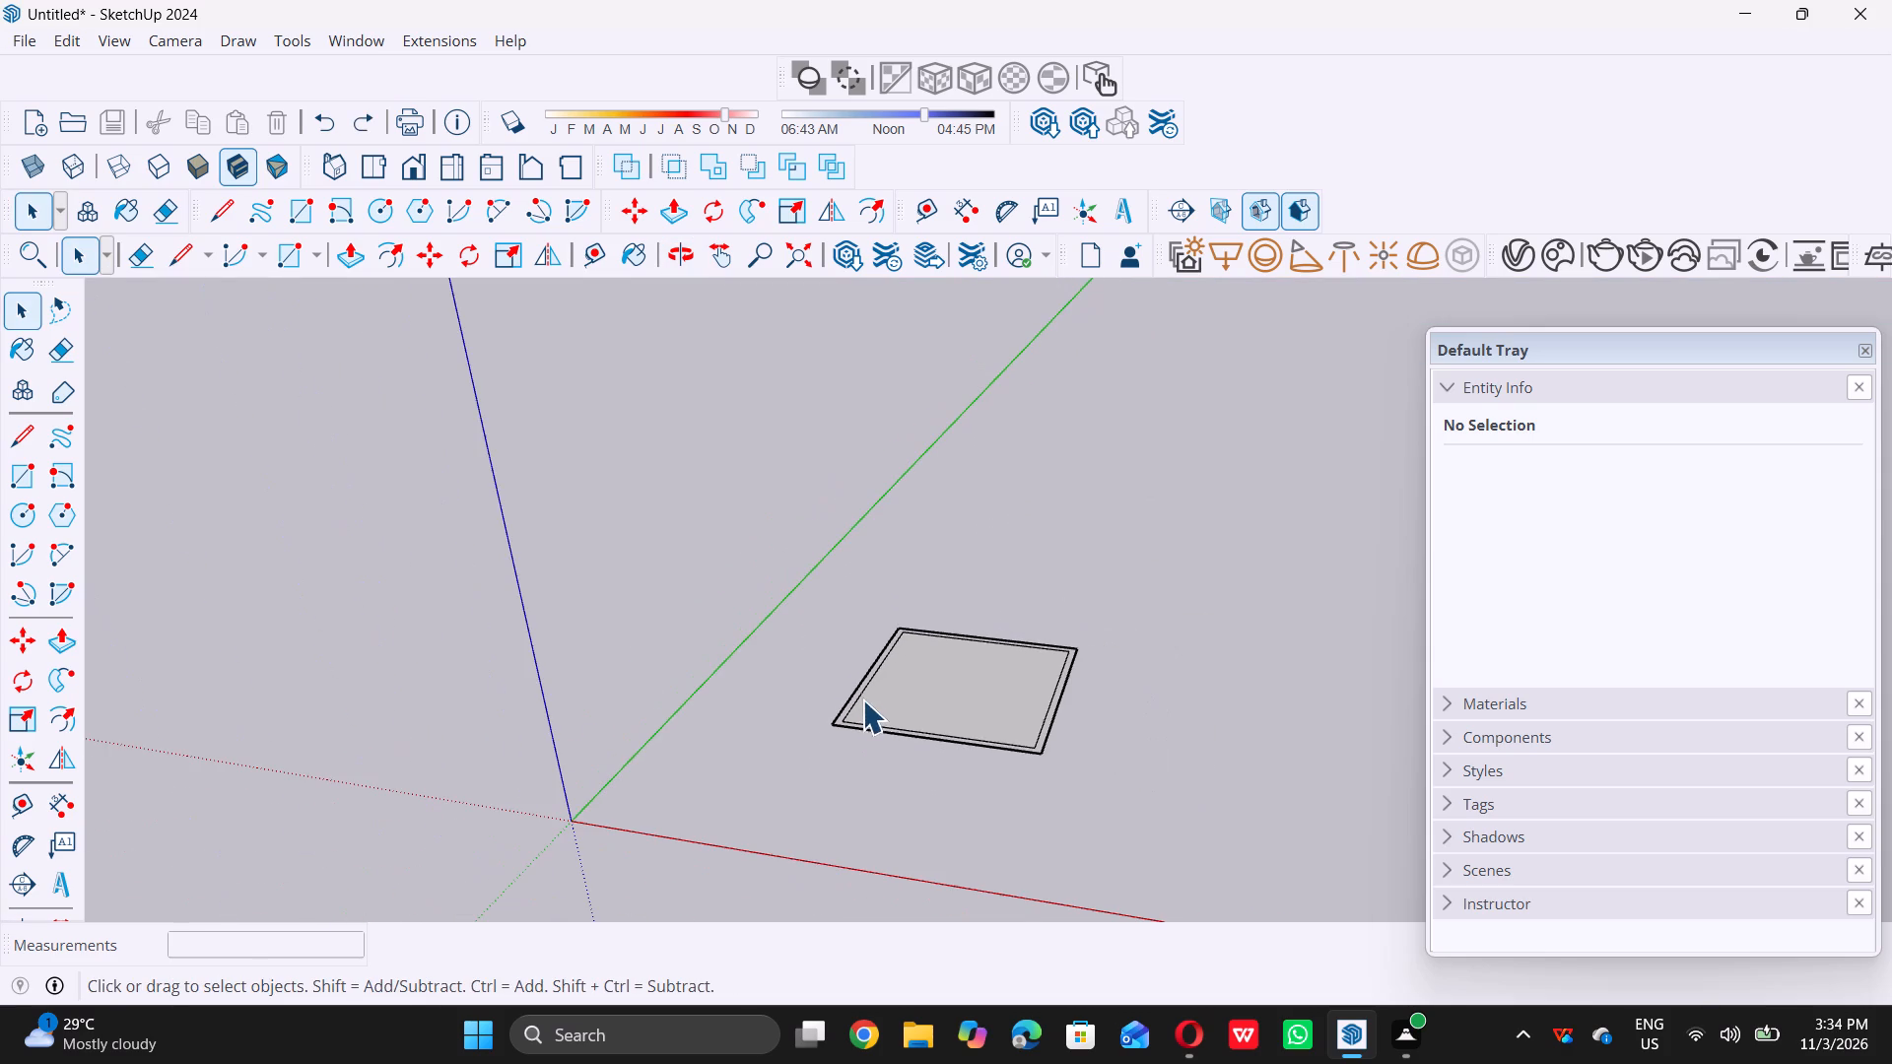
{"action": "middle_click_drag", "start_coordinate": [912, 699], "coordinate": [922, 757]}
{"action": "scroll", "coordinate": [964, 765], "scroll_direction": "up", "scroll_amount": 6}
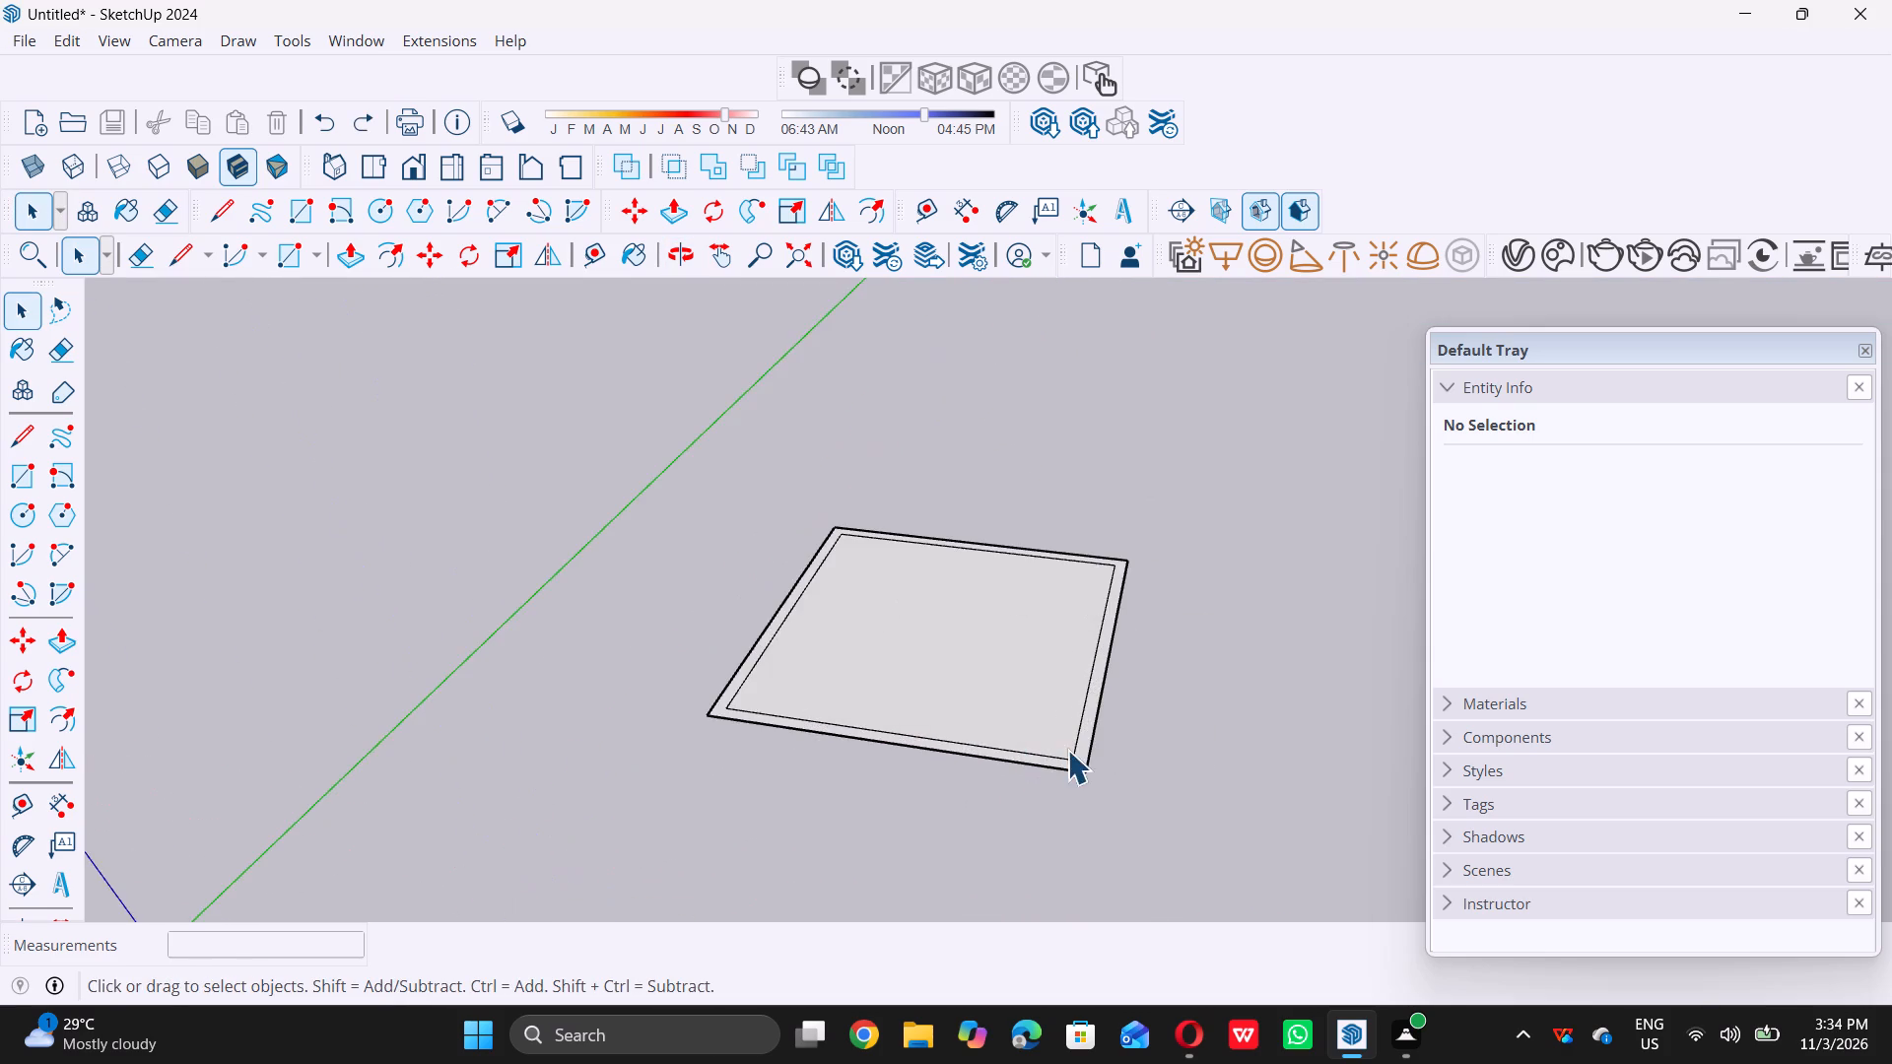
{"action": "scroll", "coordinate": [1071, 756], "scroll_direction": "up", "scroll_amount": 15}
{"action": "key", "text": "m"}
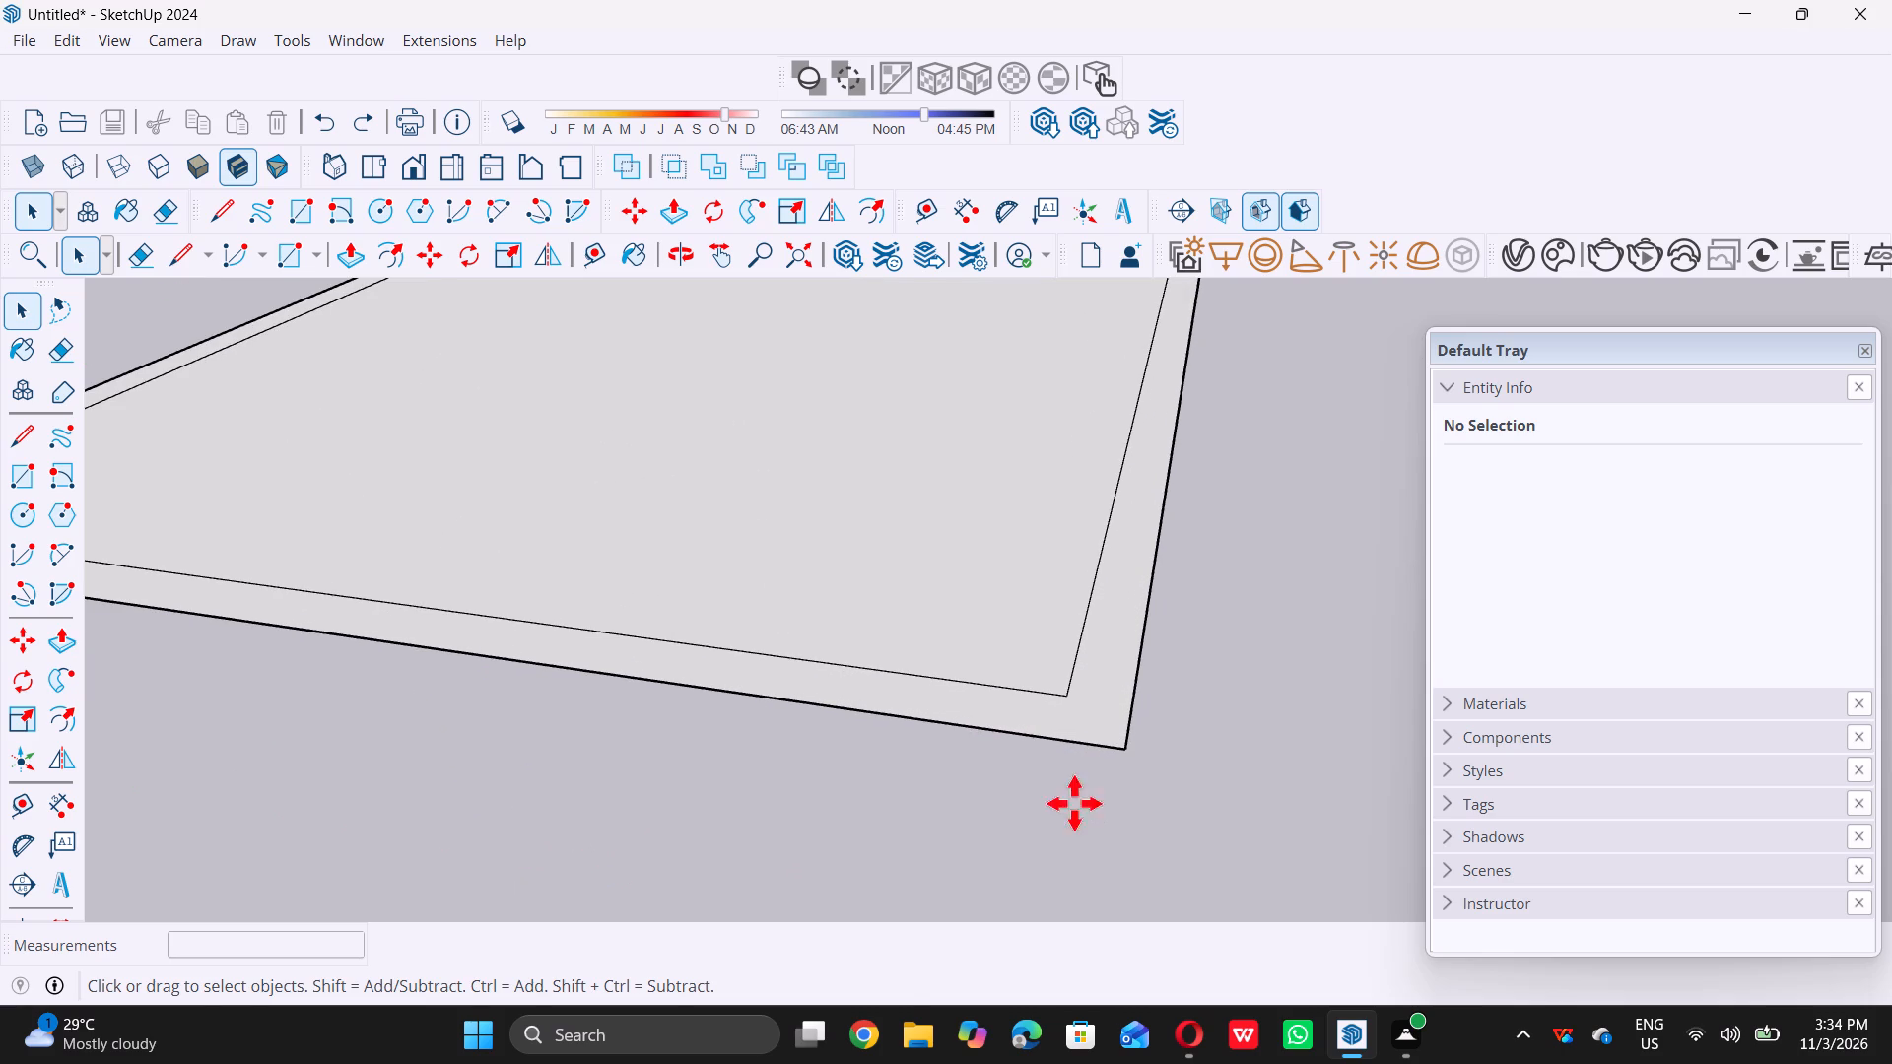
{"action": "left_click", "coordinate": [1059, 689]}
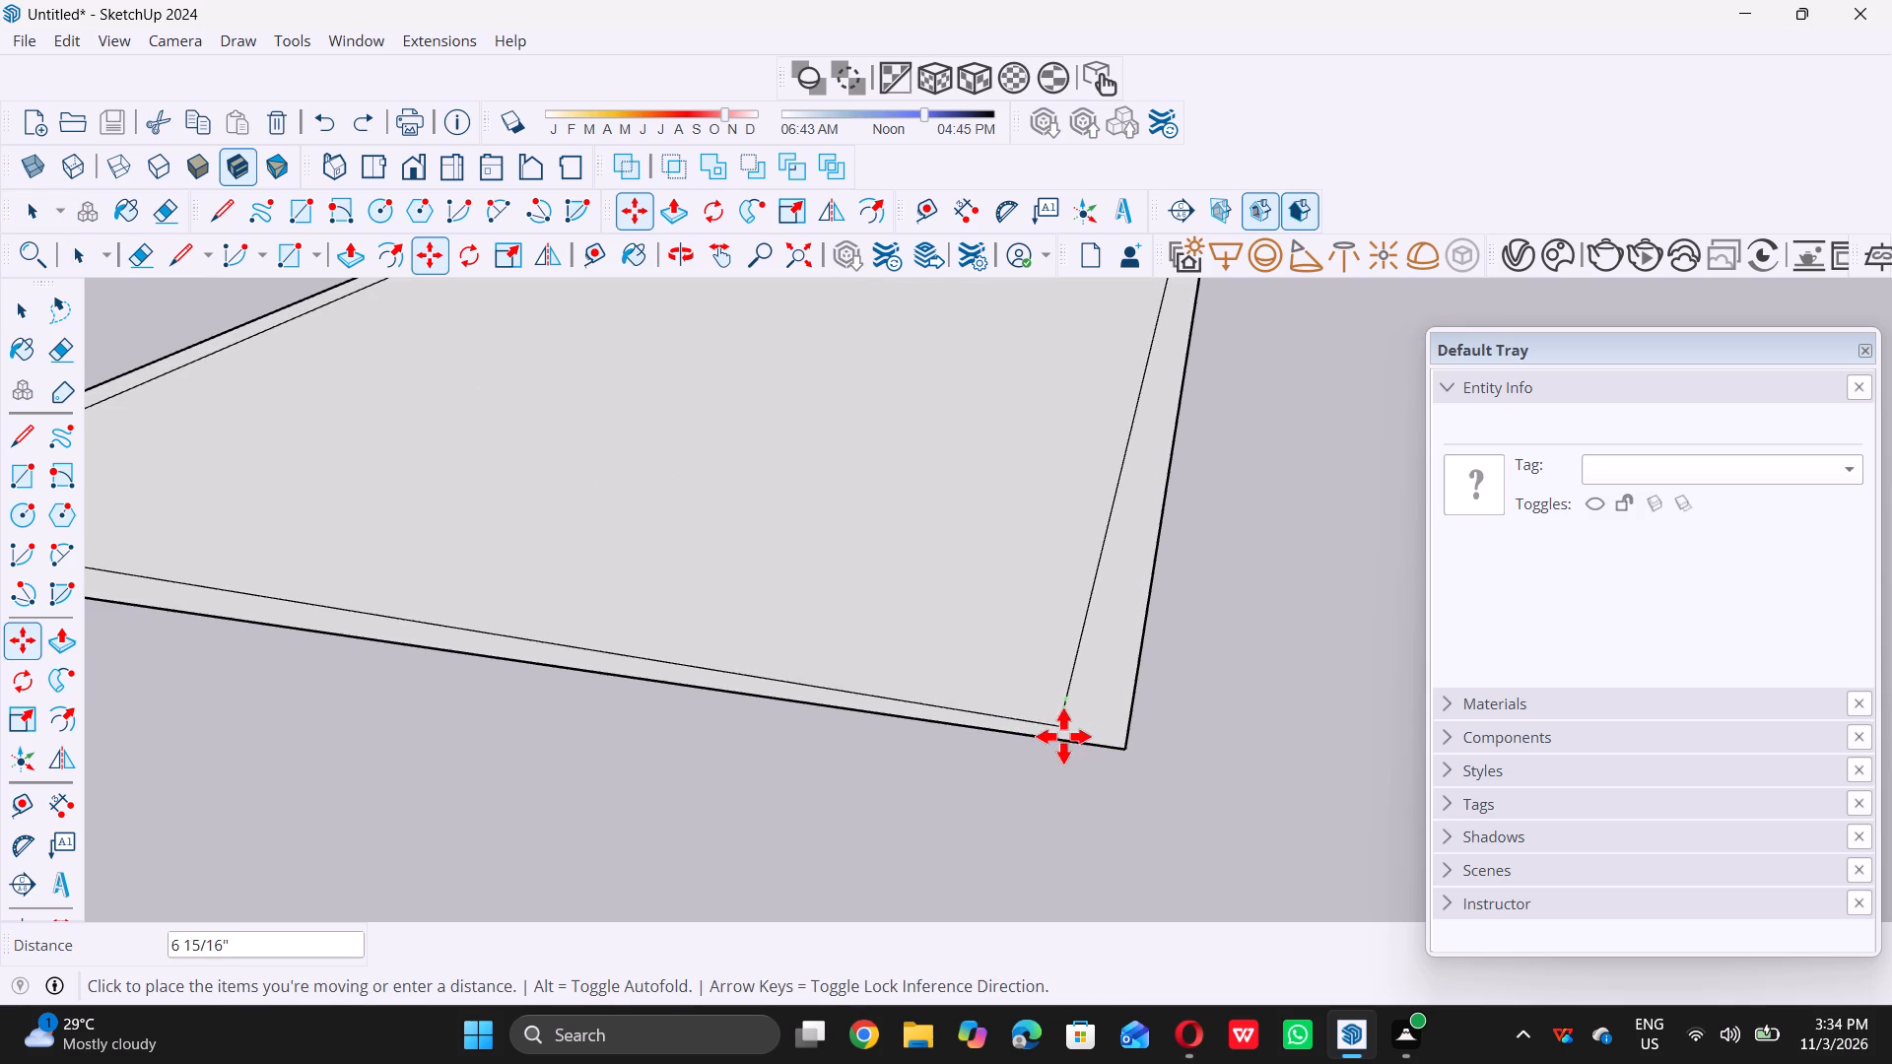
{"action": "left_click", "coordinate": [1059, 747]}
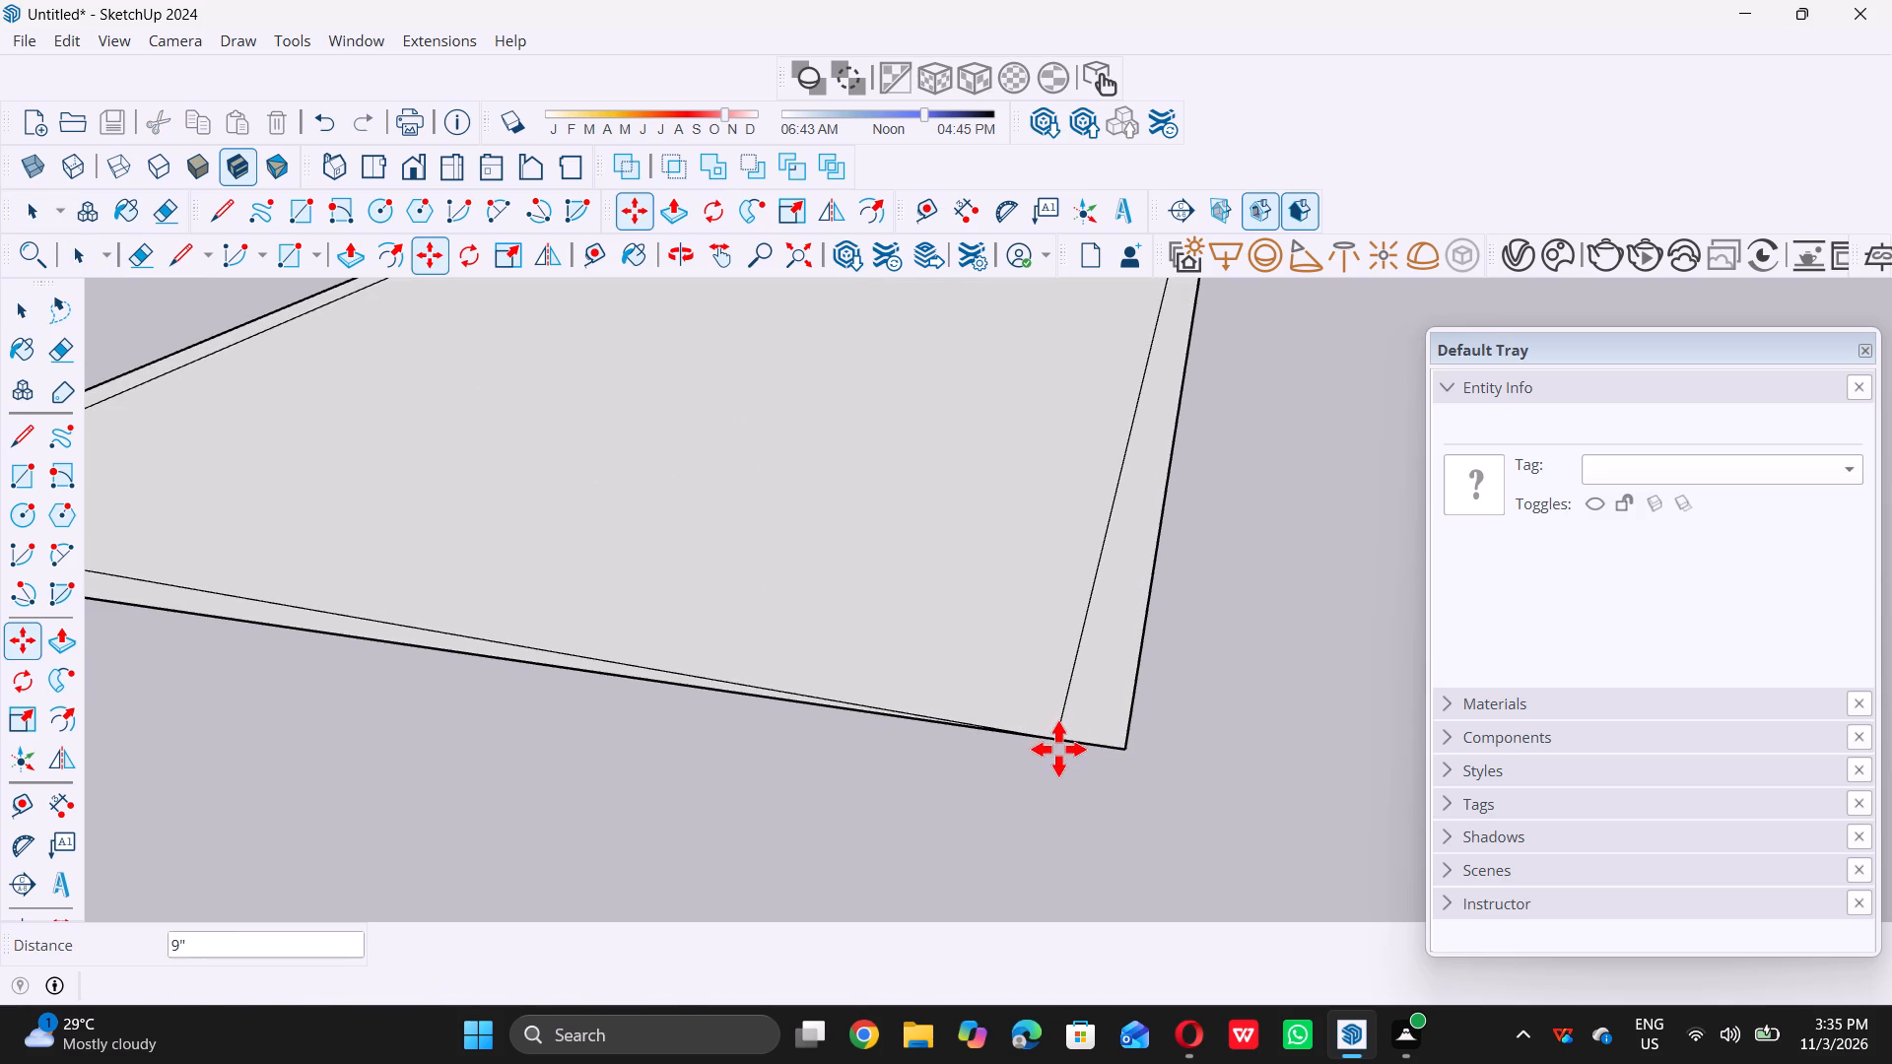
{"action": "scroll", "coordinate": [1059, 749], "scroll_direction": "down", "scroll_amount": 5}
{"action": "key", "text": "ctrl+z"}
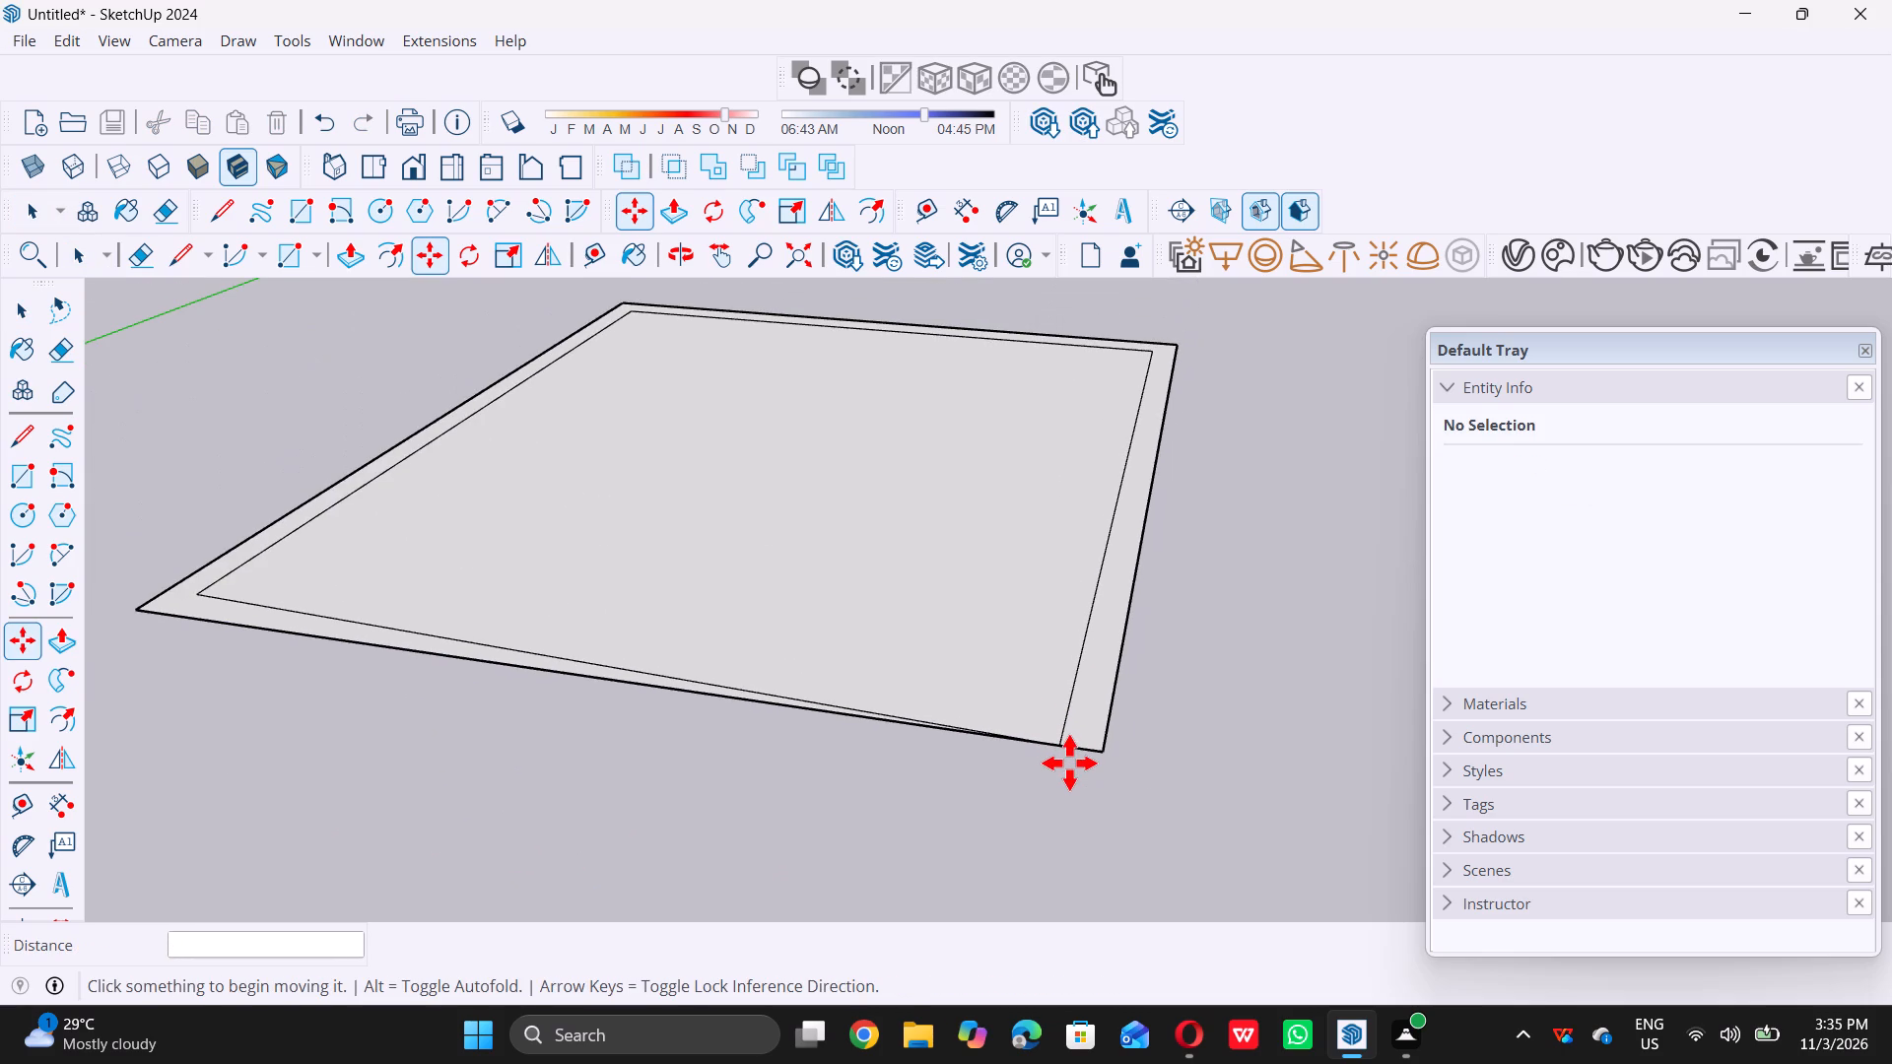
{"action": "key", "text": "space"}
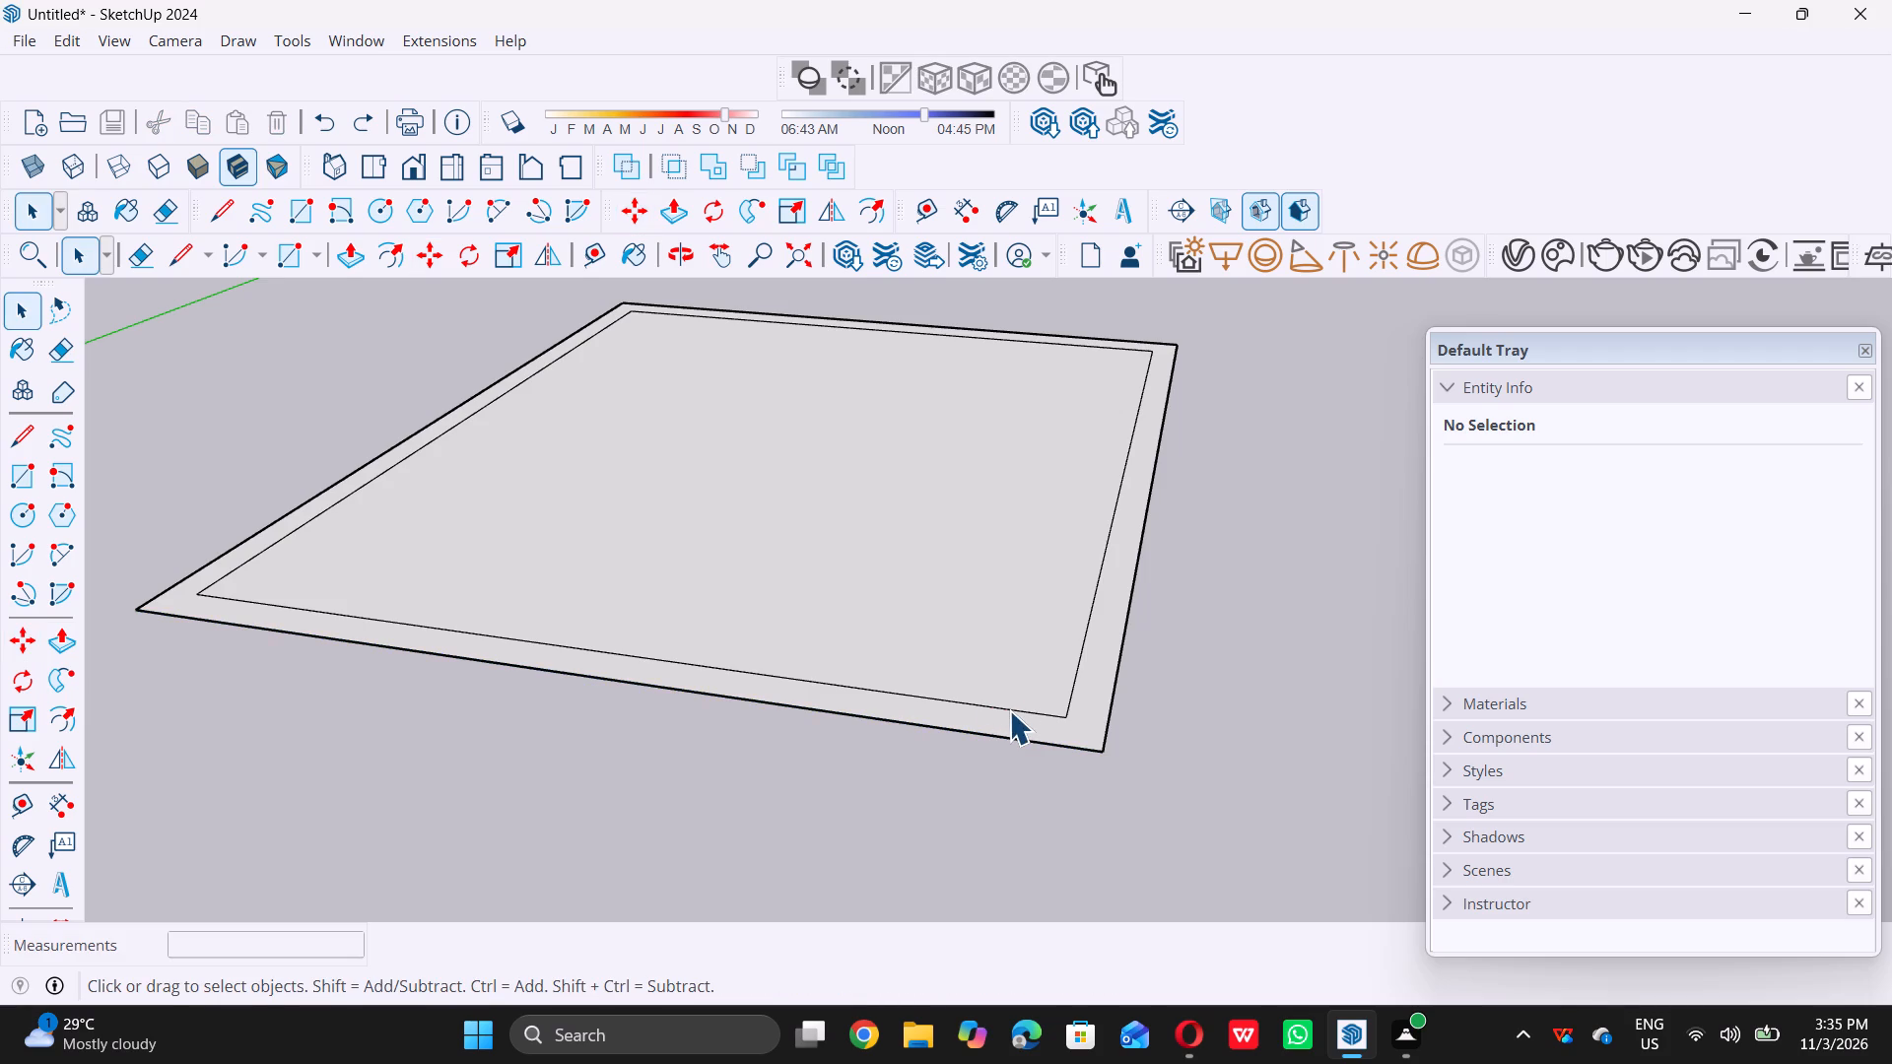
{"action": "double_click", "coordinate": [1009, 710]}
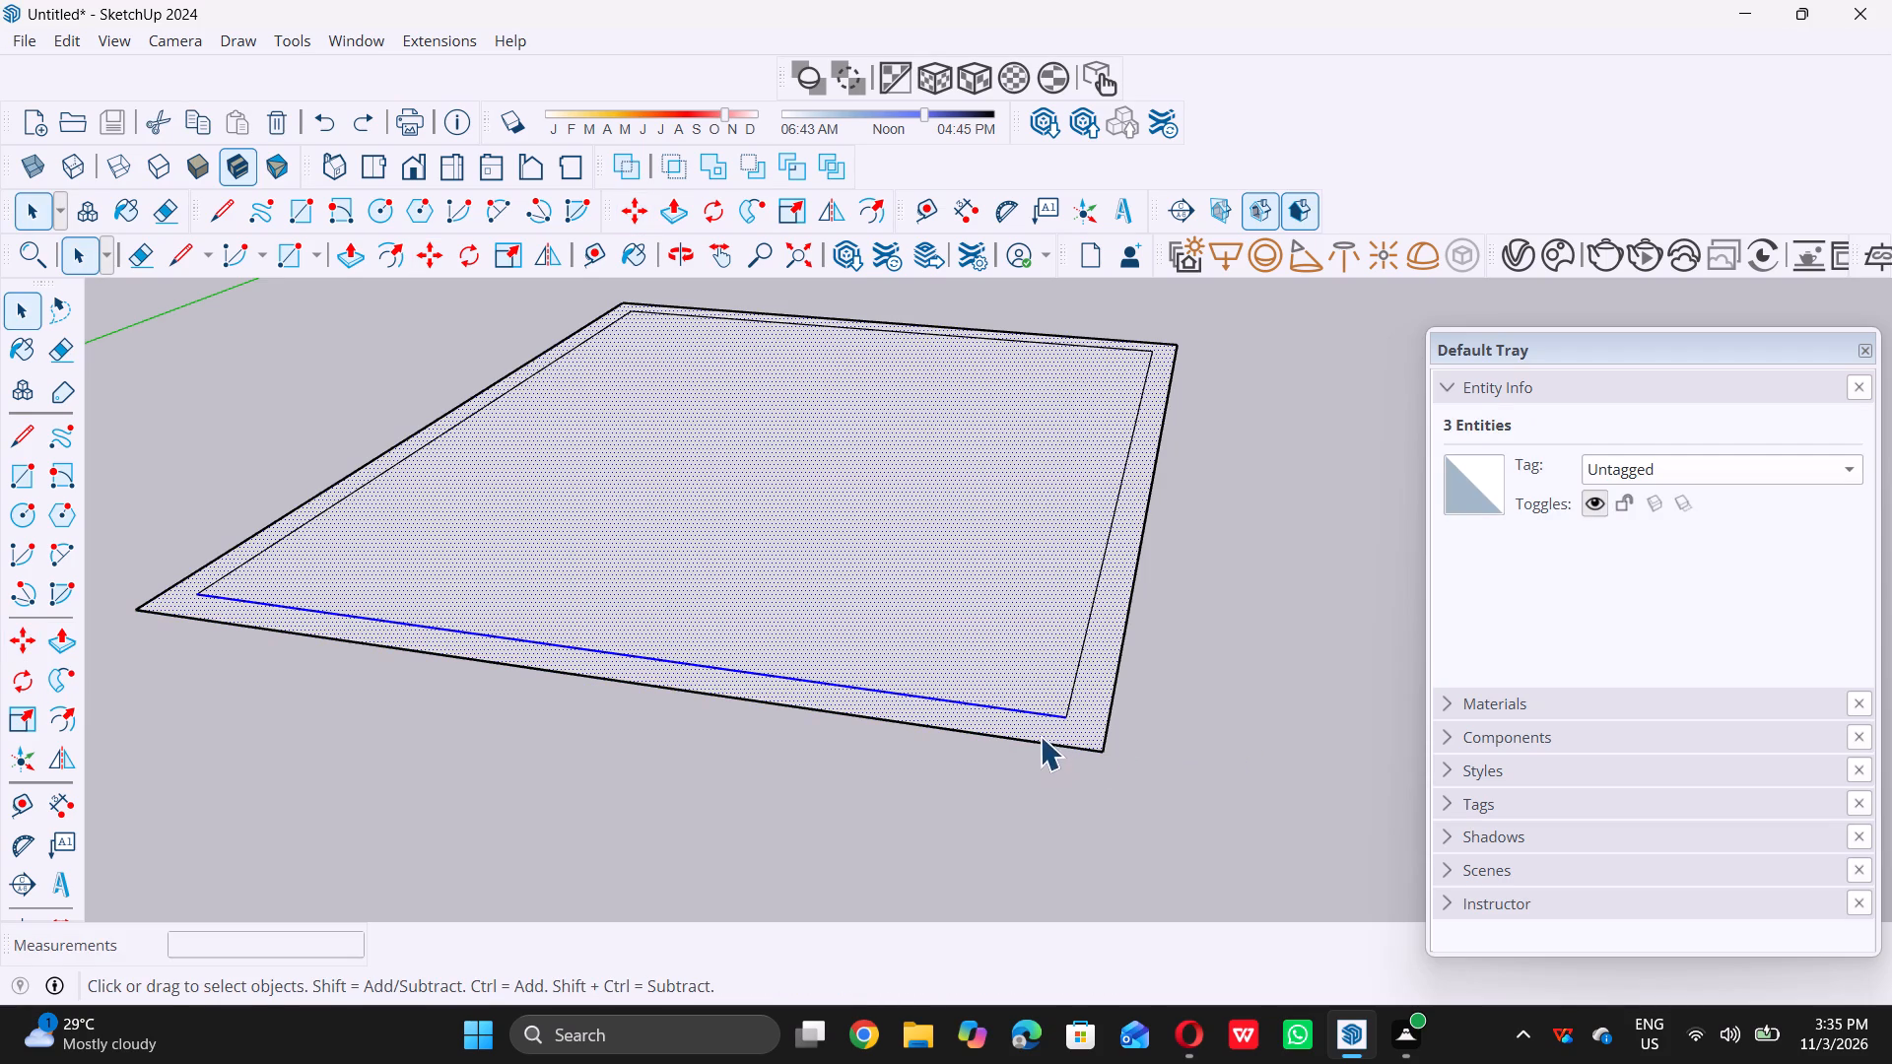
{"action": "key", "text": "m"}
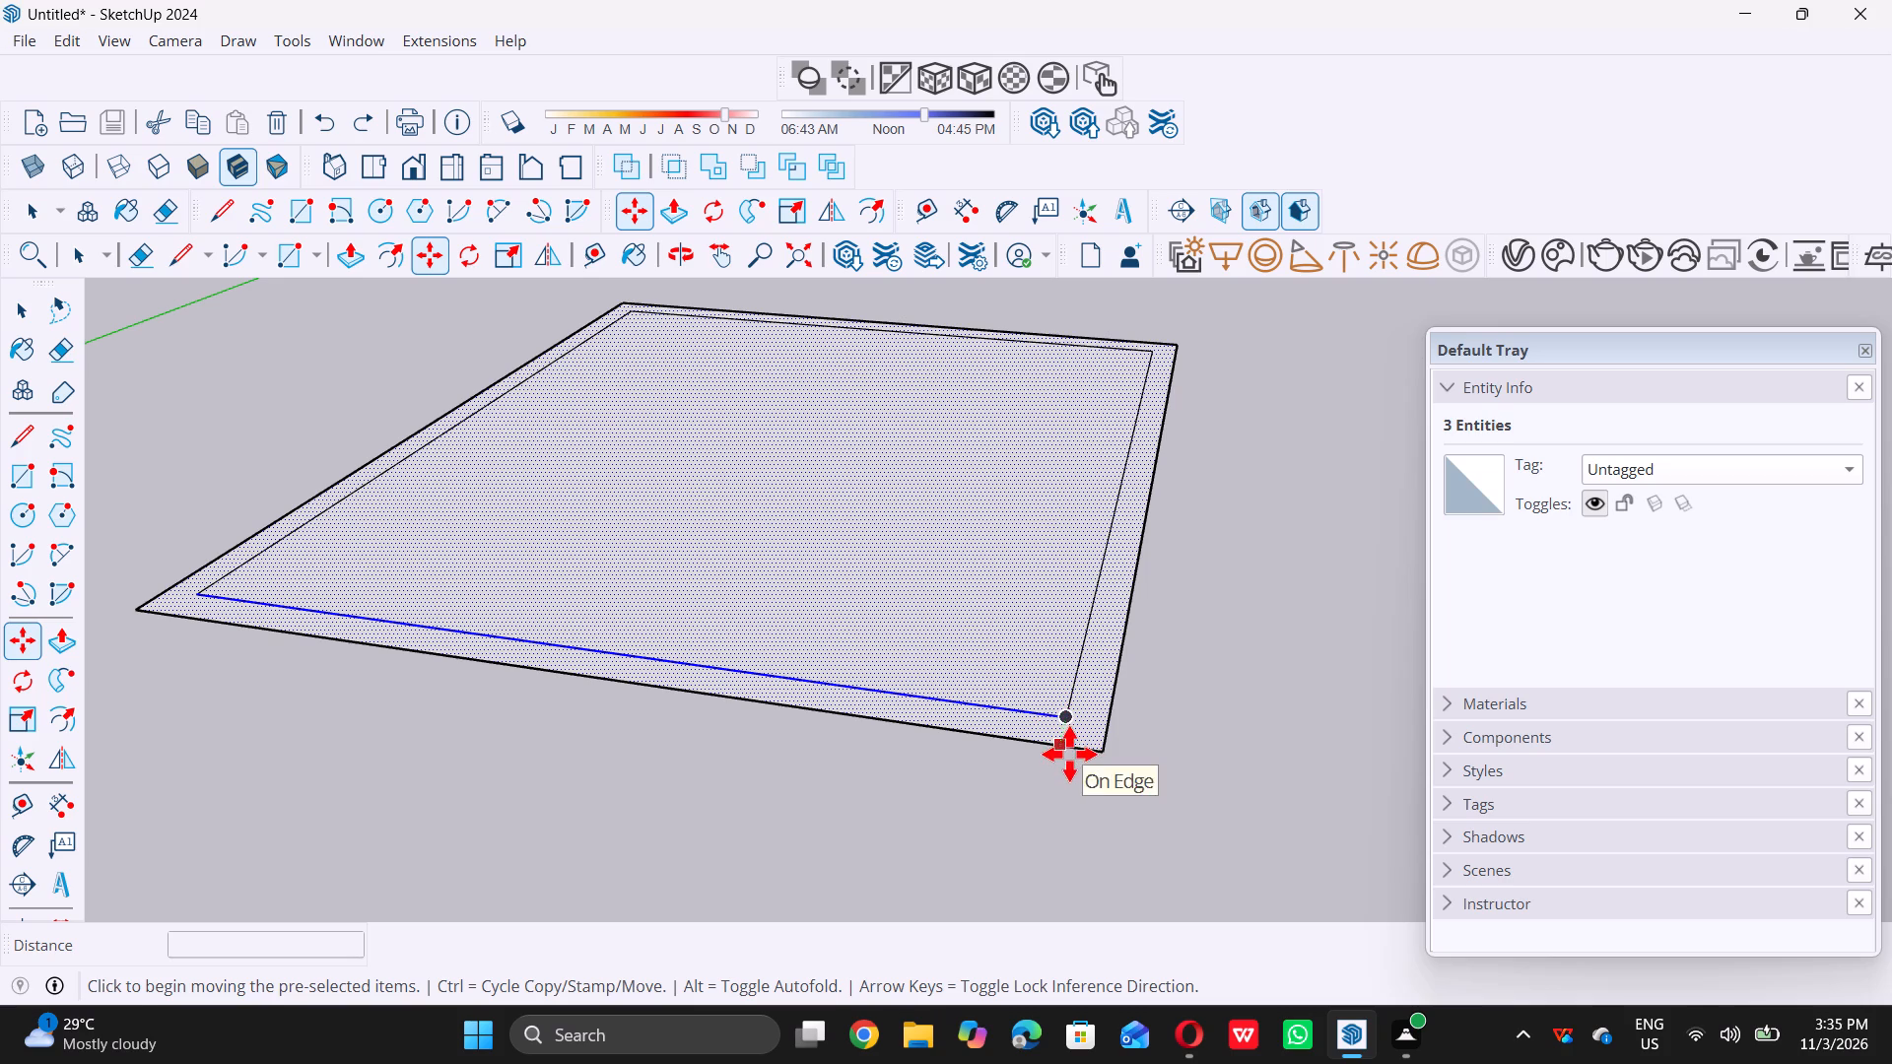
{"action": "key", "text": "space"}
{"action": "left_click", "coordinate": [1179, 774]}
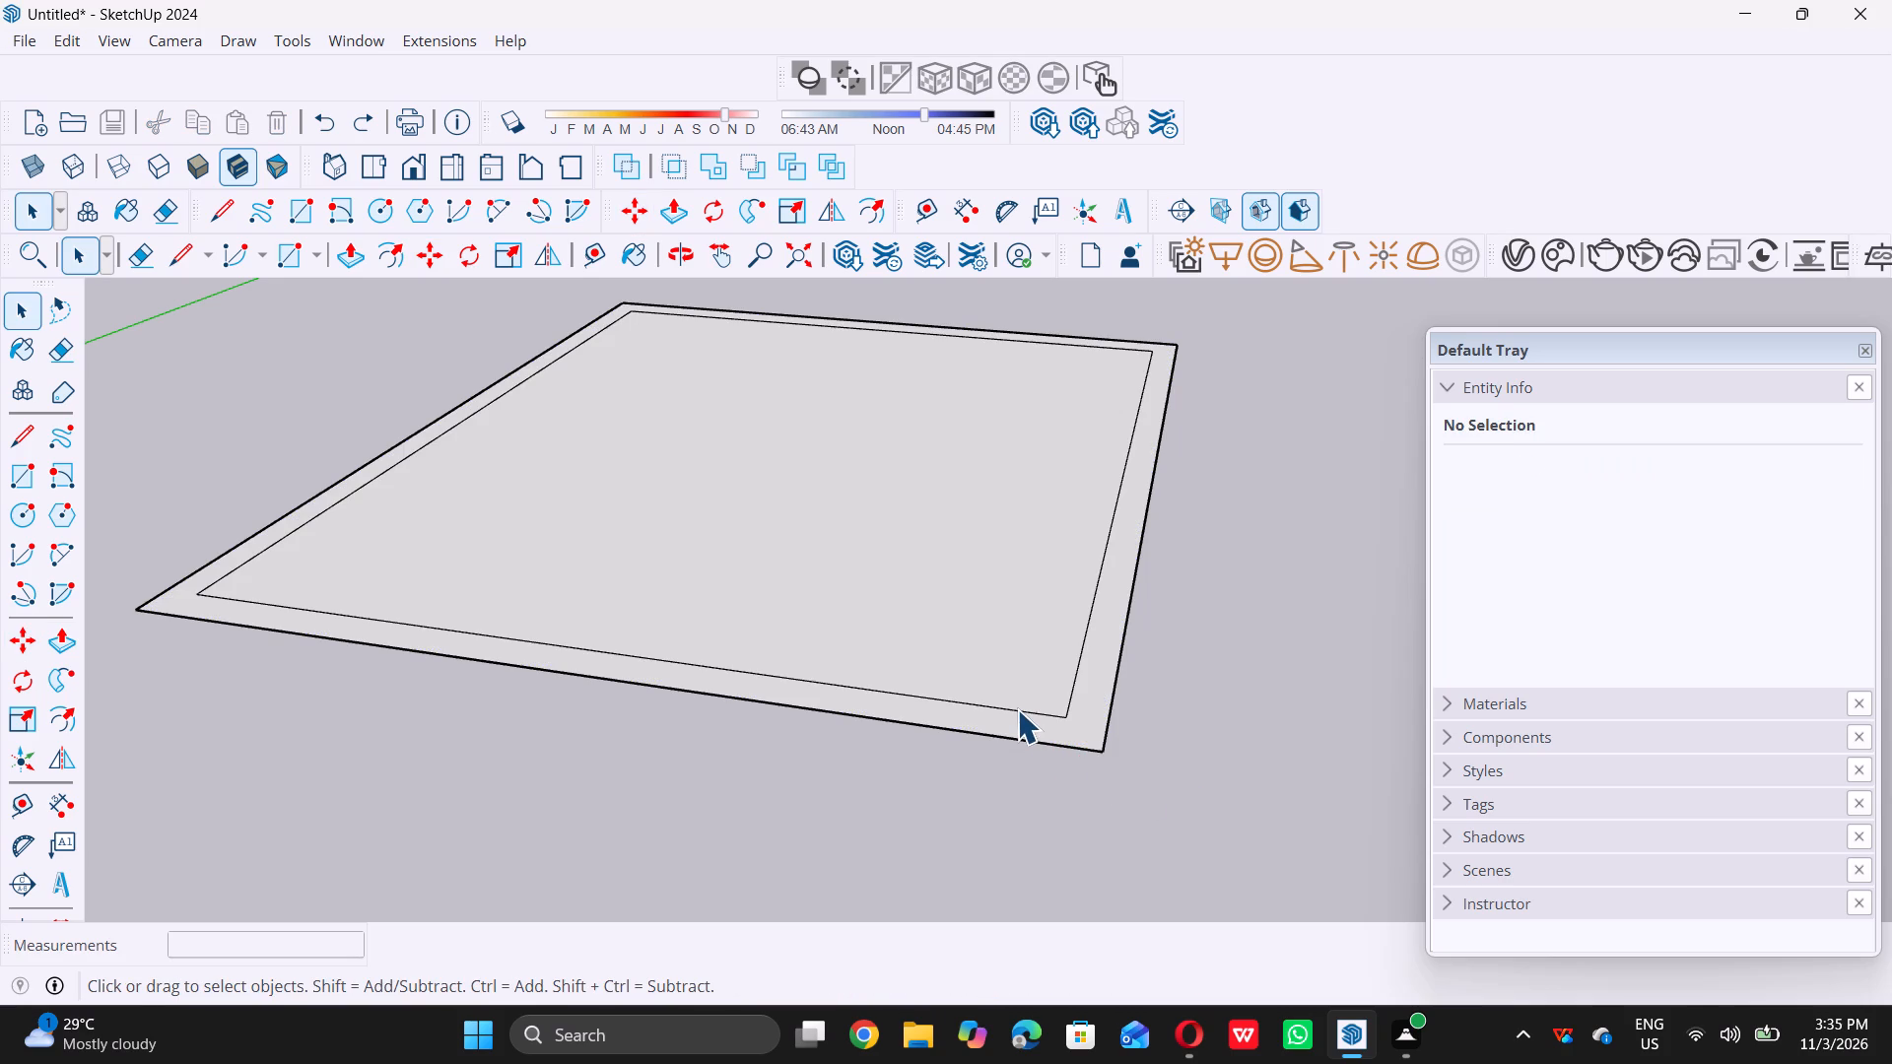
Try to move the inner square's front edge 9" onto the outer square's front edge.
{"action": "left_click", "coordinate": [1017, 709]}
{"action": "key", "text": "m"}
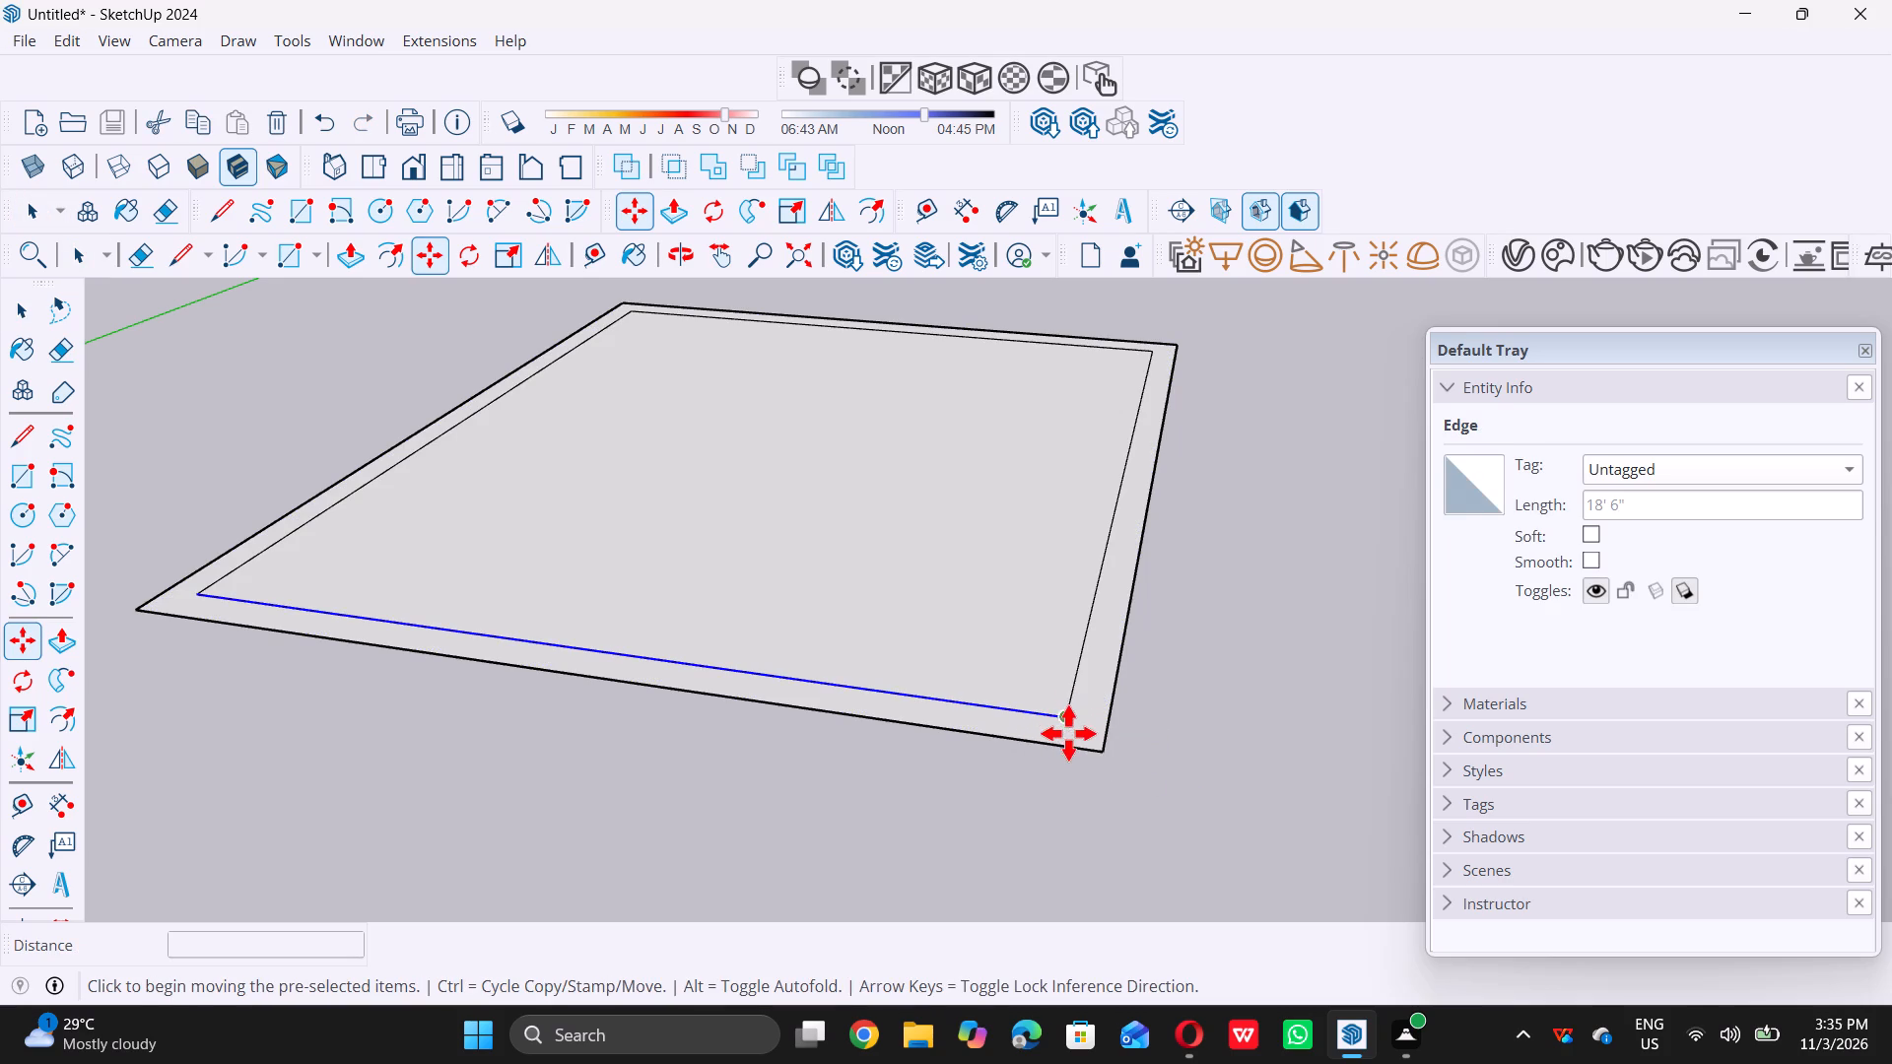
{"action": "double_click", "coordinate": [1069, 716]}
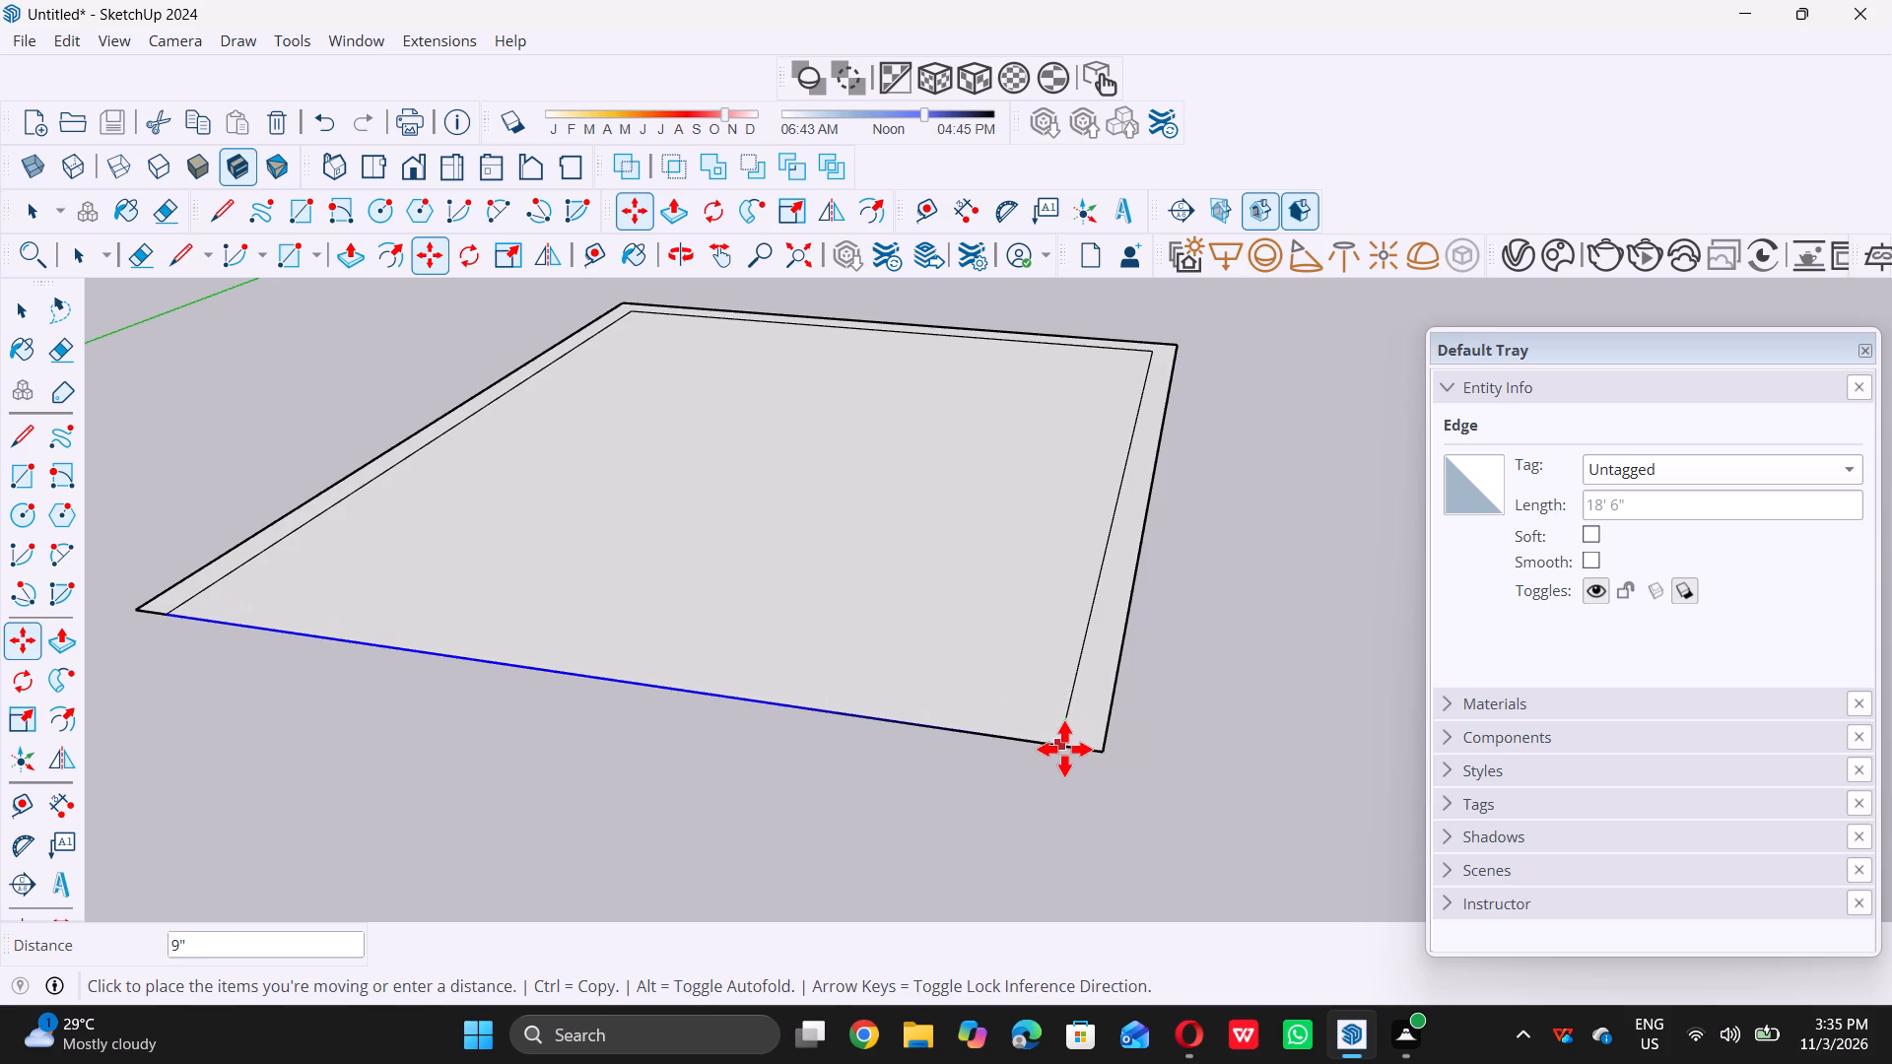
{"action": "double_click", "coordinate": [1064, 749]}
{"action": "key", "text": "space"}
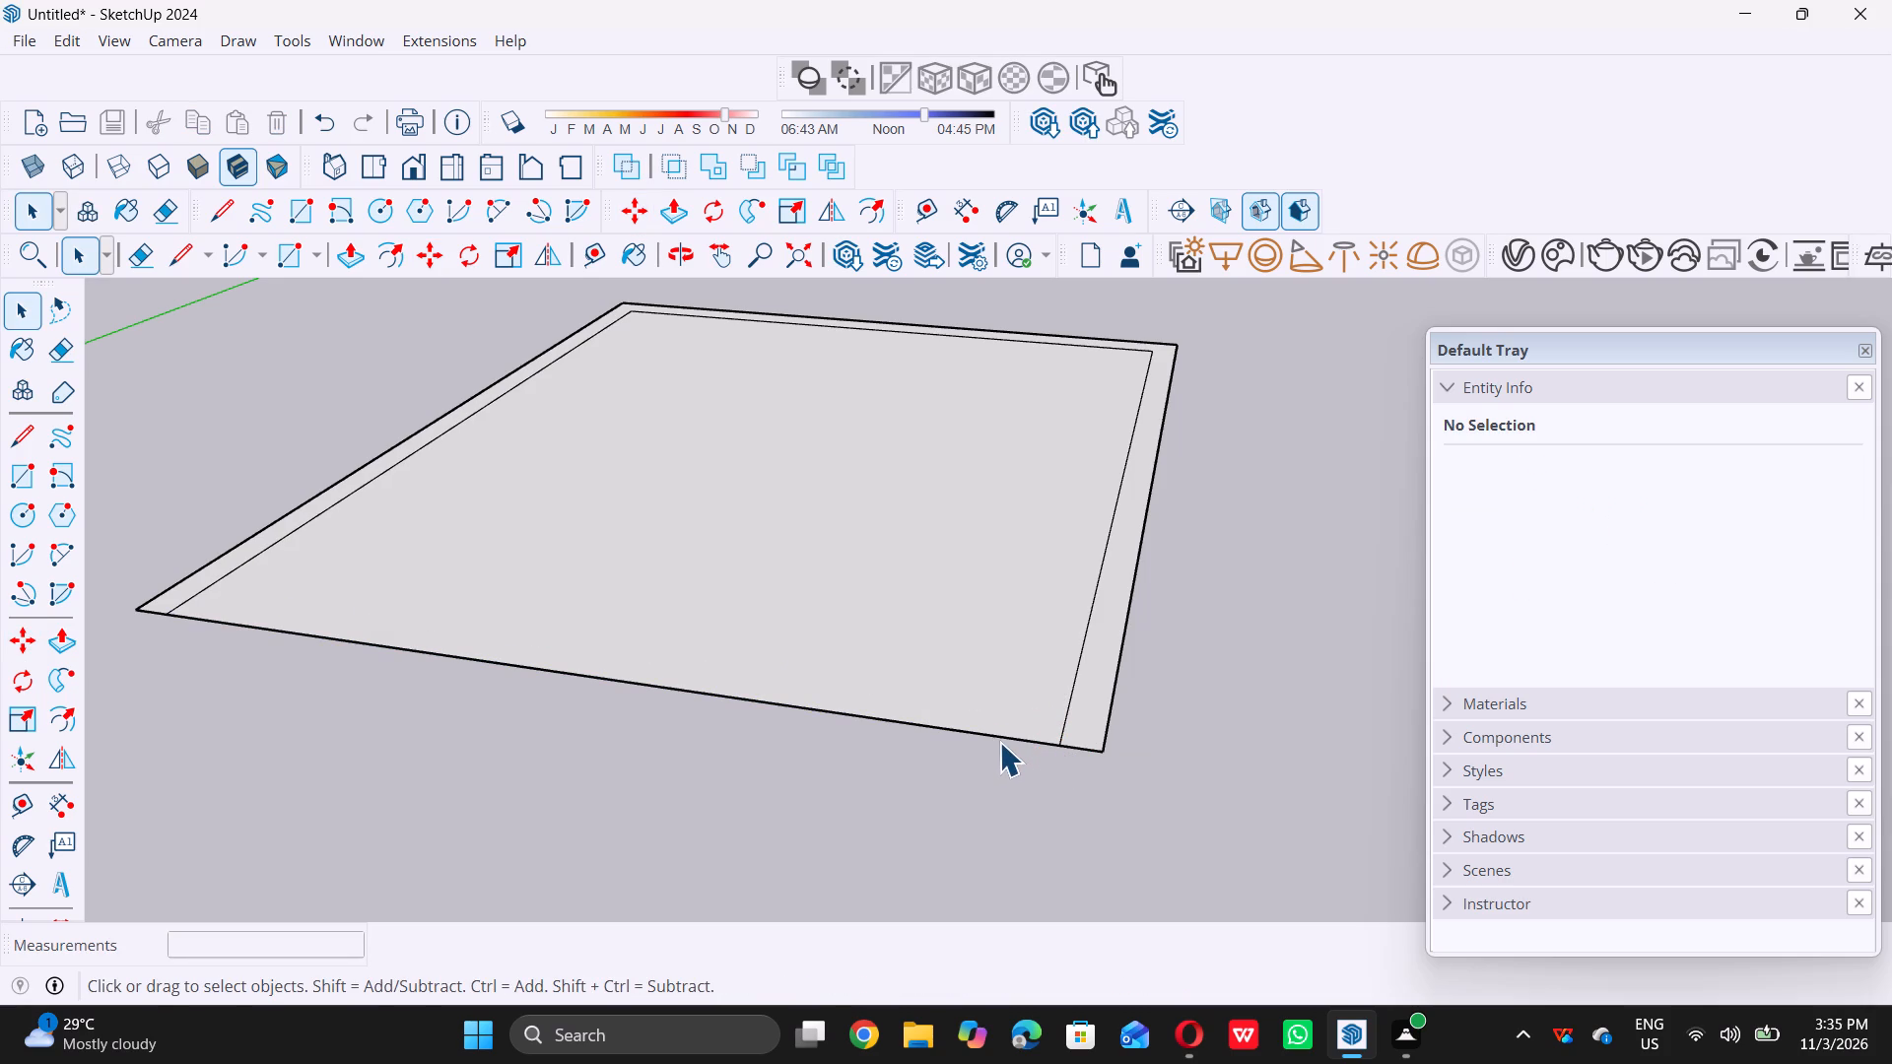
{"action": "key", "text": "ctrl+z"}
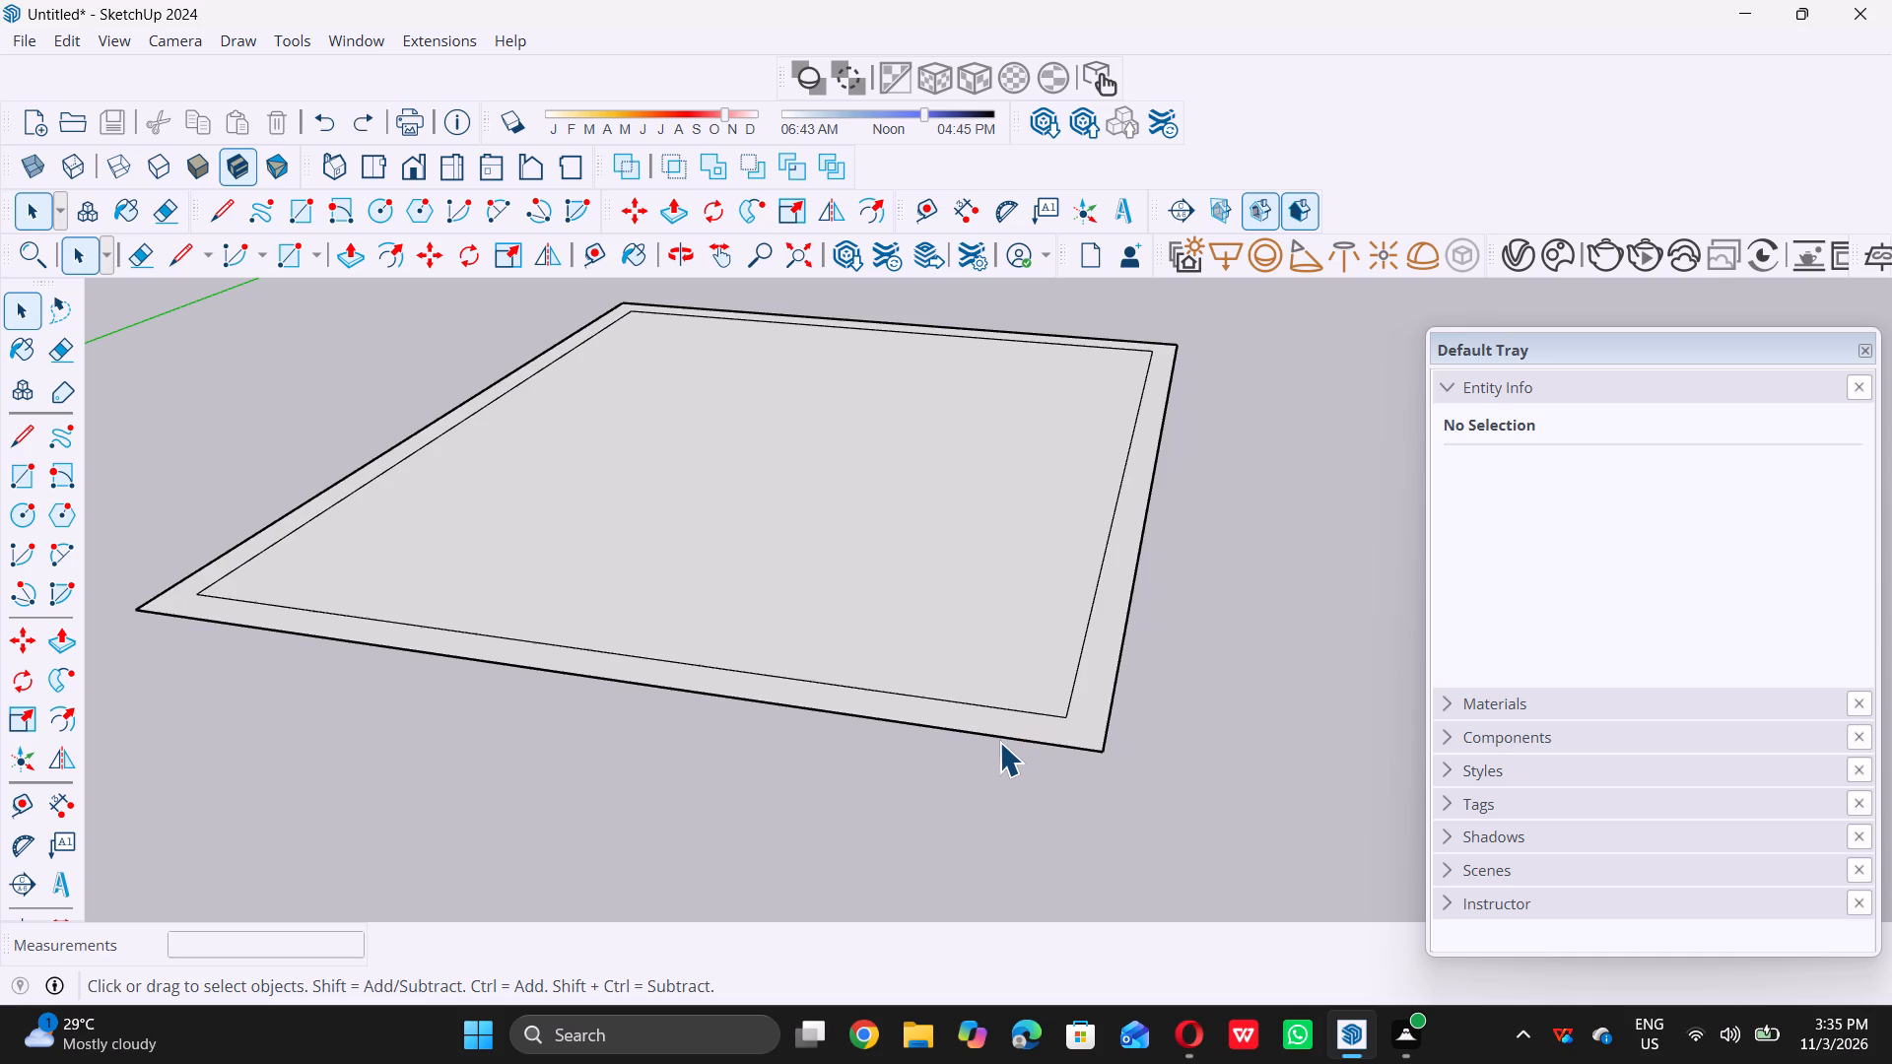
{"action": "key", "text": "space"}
Draw 9" lines extending the inner square's two side edges from its front corners to the outer front edge.
{"action": "scroll", "coordinate": [1058, 764], "scroll_direction": "down", "scroll_amount": 3}
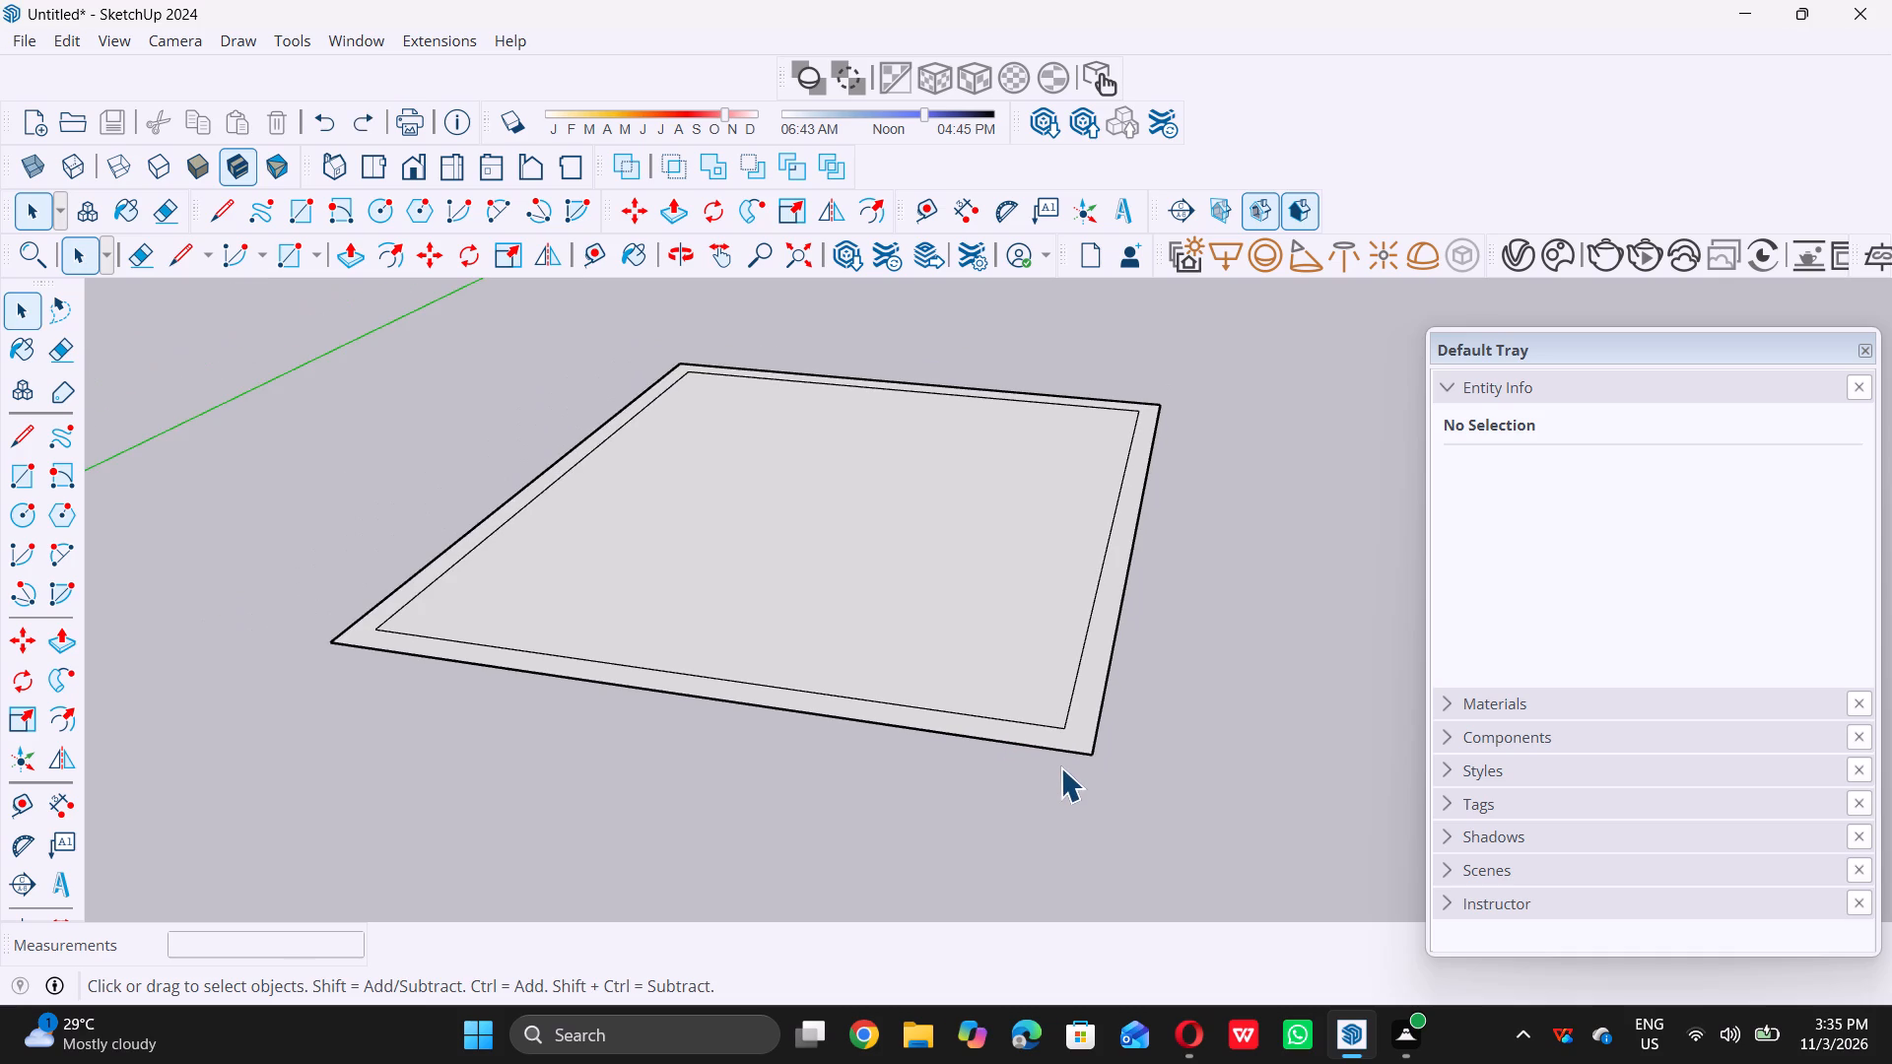
{"action": "key", "text": "l"}
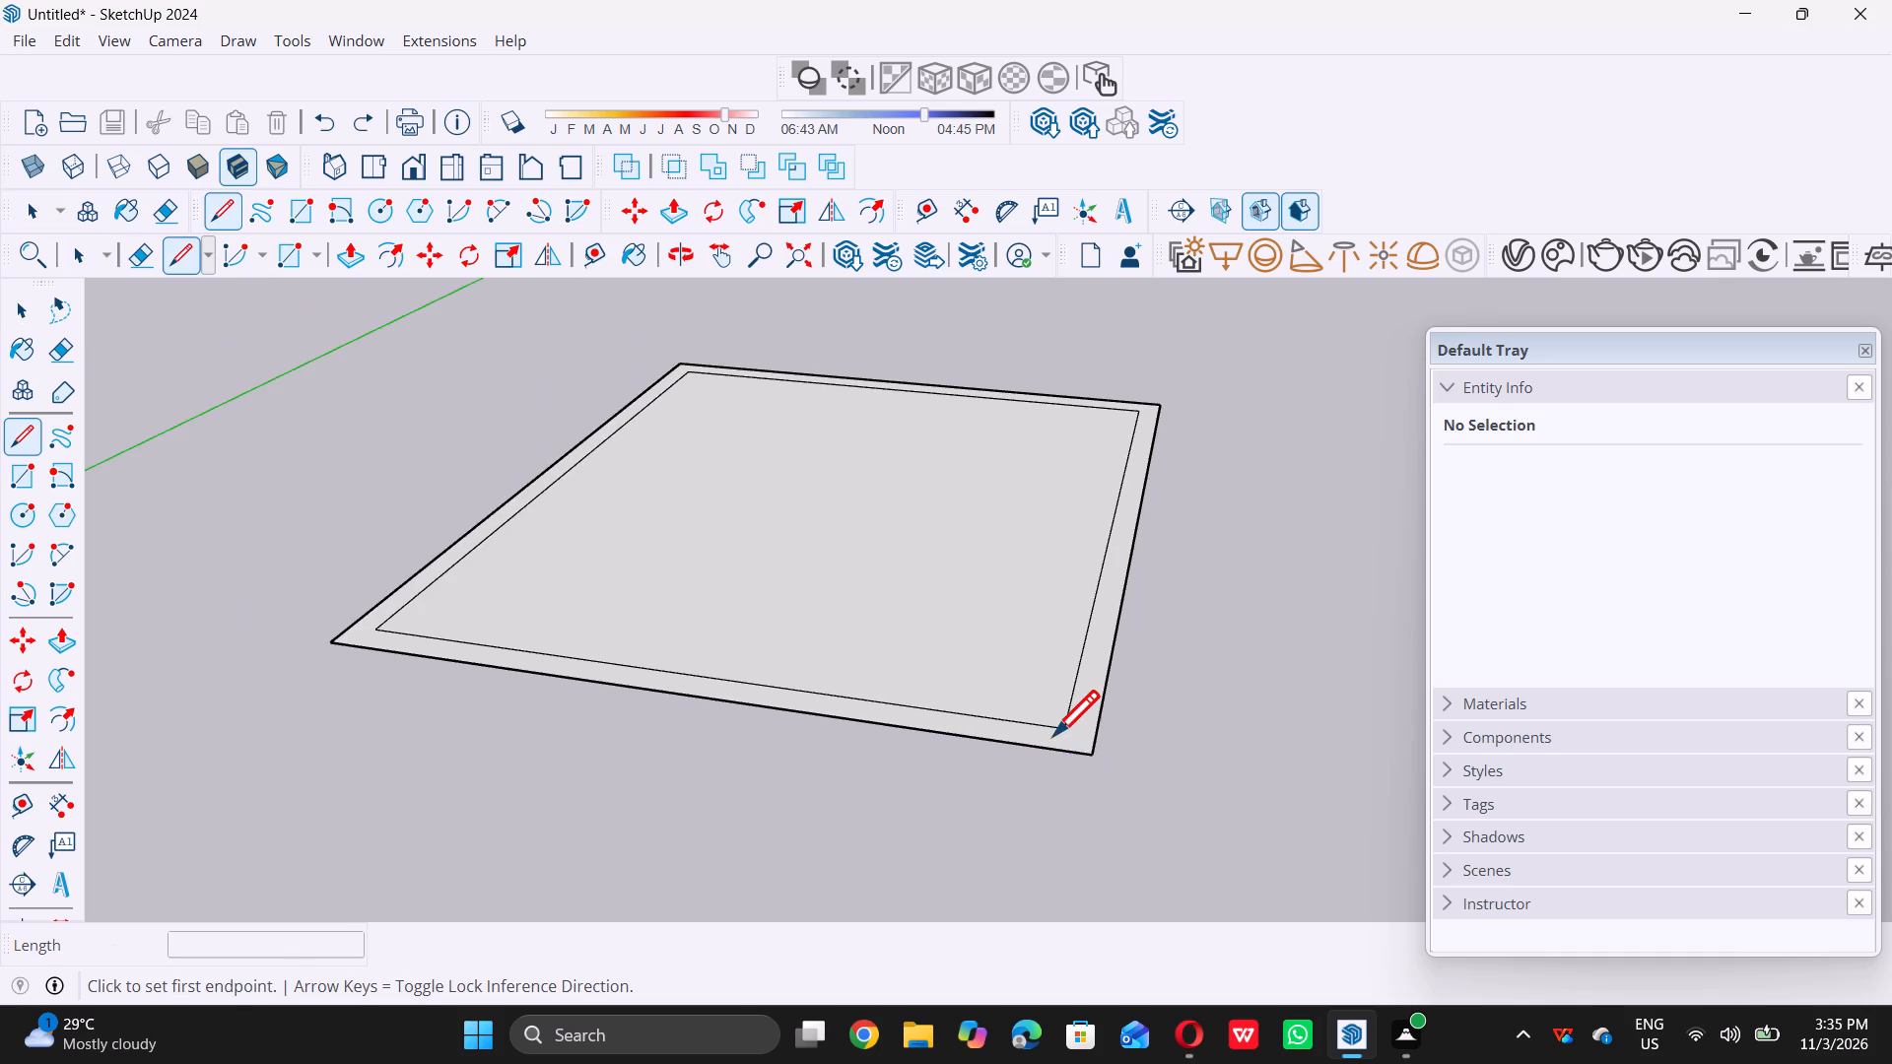
{"action": "double_click", "coordinate": [1060, 716]}
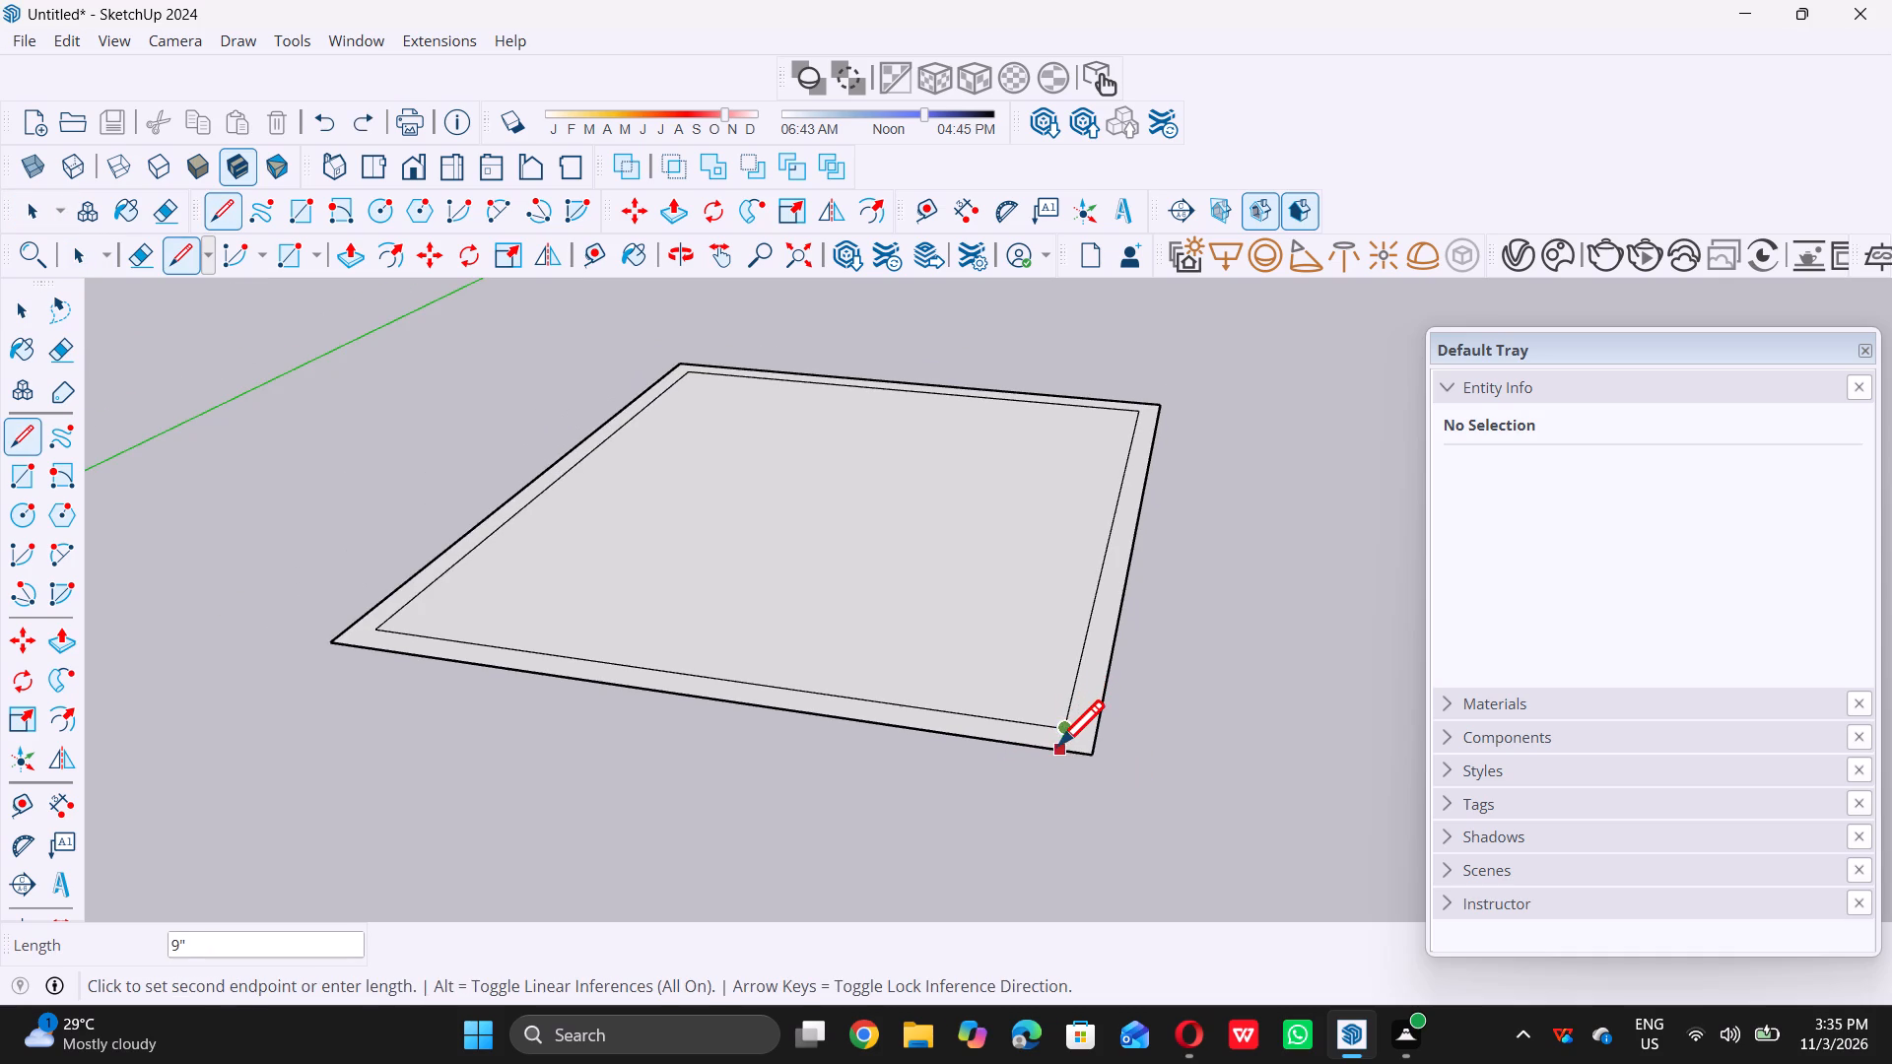
{"action": "double_click", "coordinate": [1056, 747]}
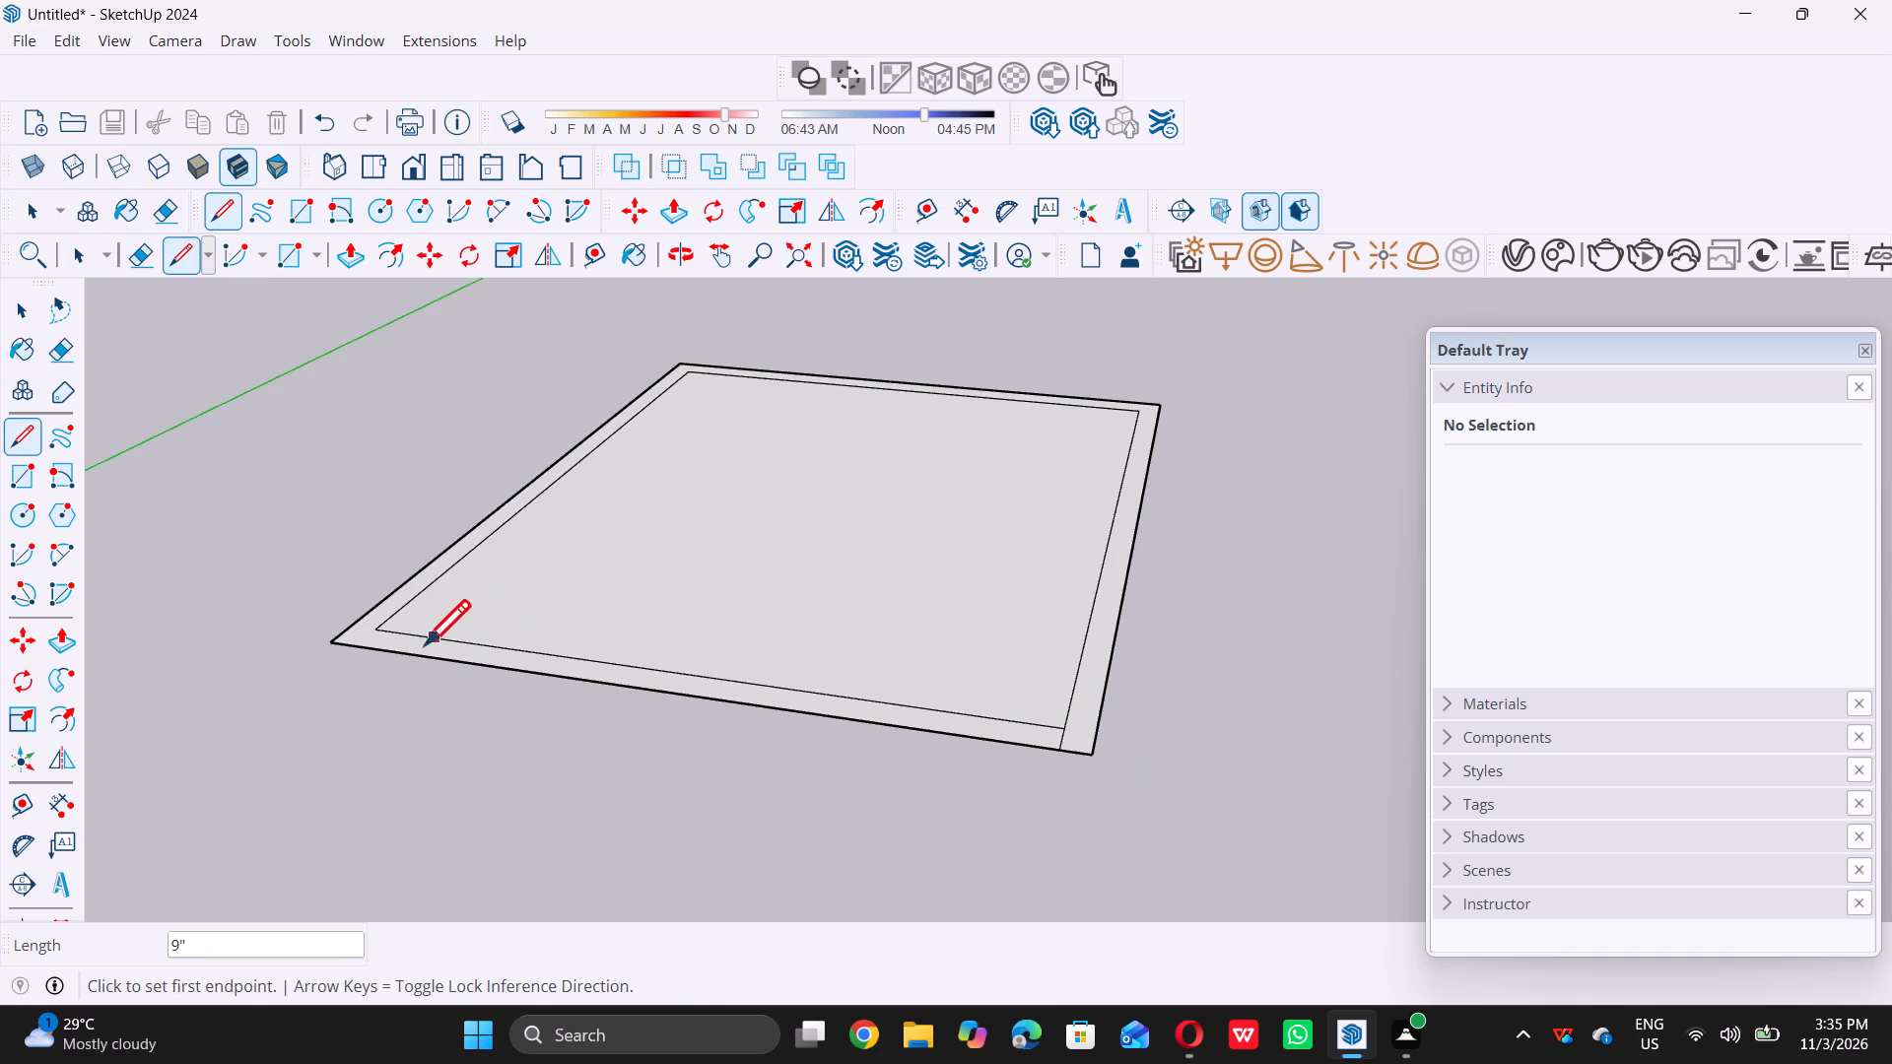
{"action": "triple_click", "coordinate": [373, 625]}
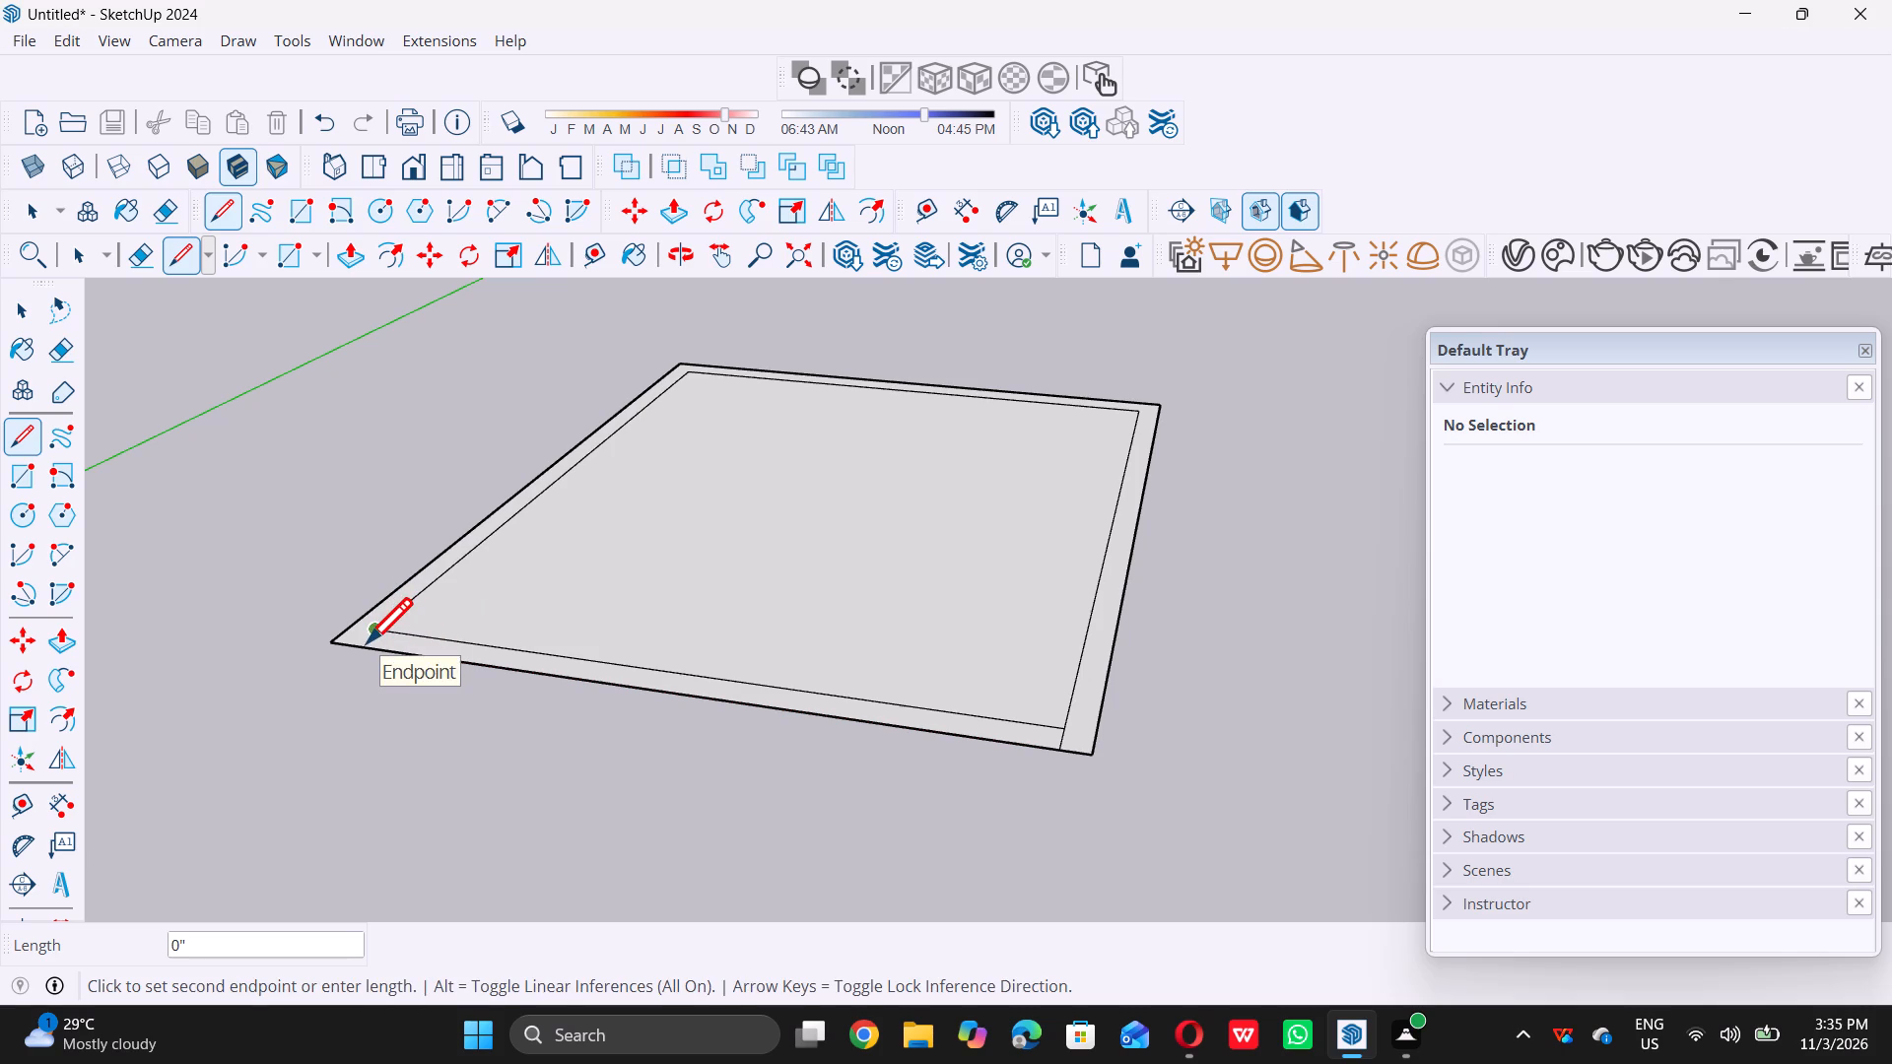
{"action": "triple_click", "coordinate": [365, 646]}
{"action": "key", "text": "space"}
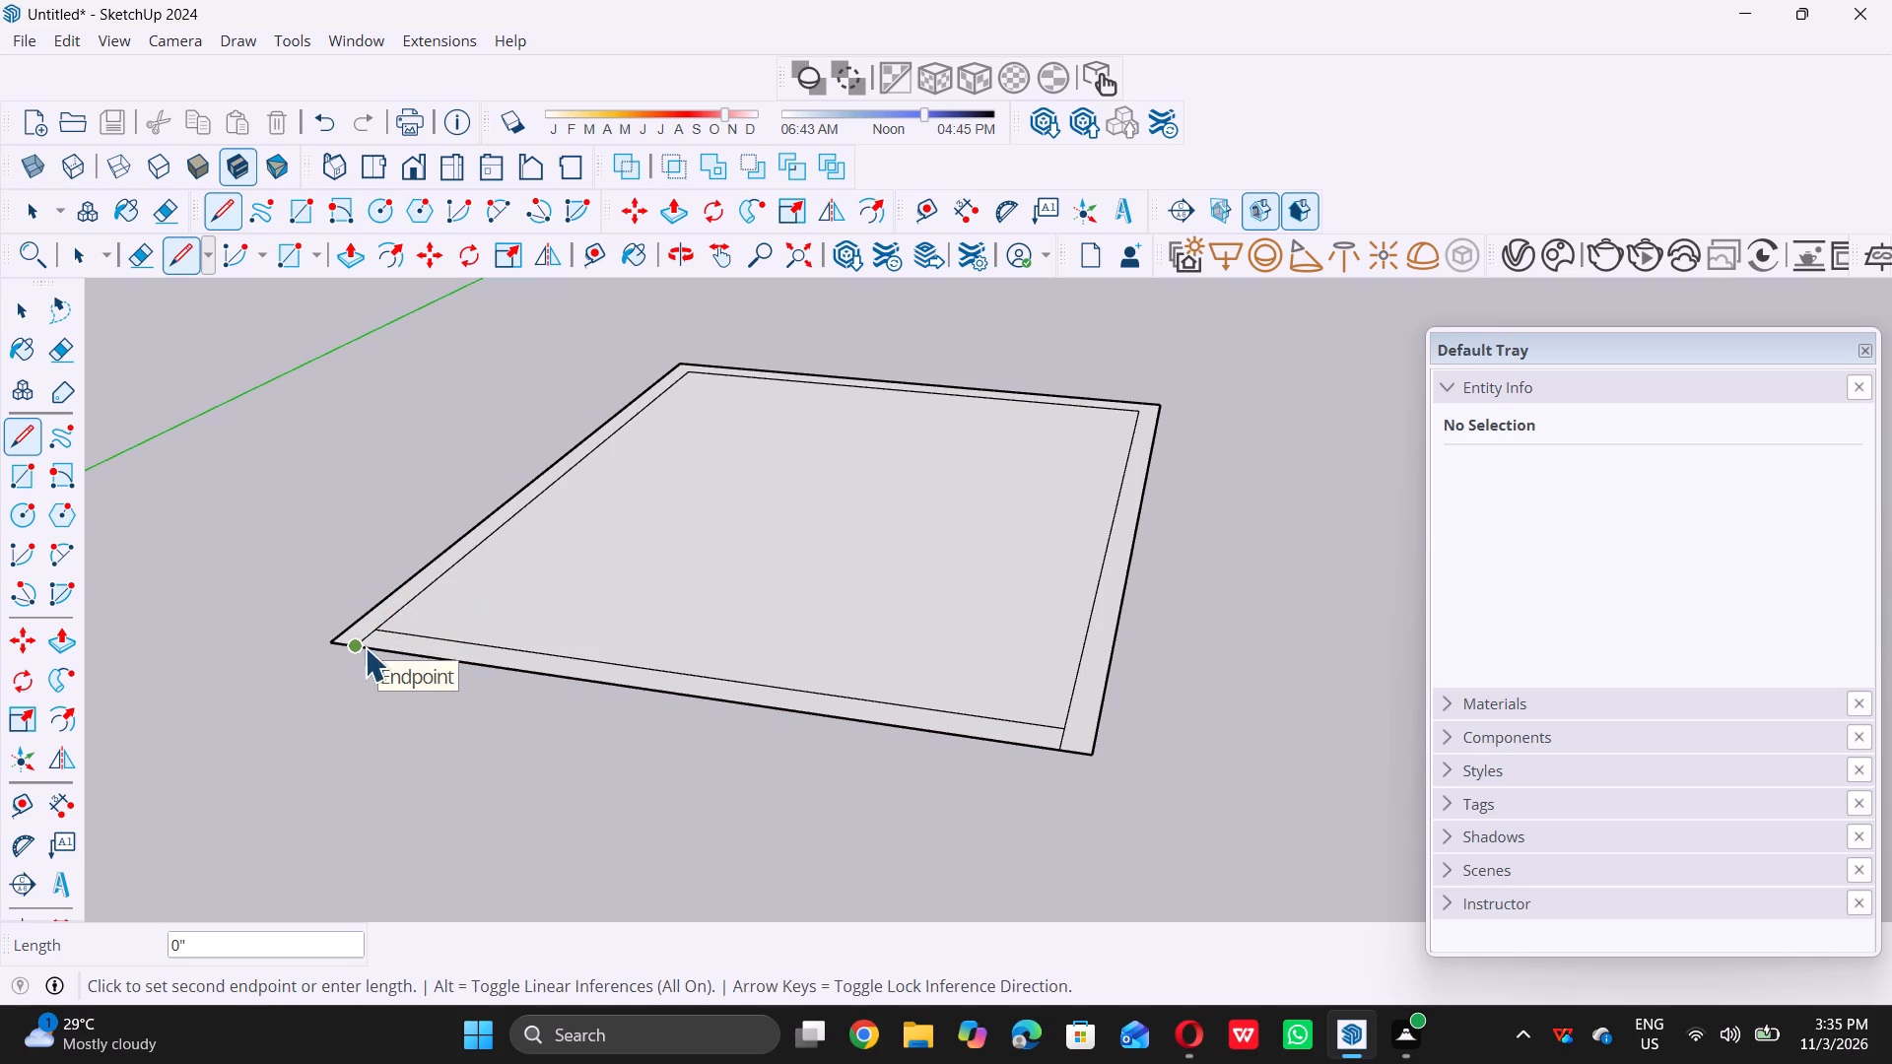
{"action": "scroll", "coordinate": [389, 661], "scroll_direction": "down", "scroll_amount": 7}
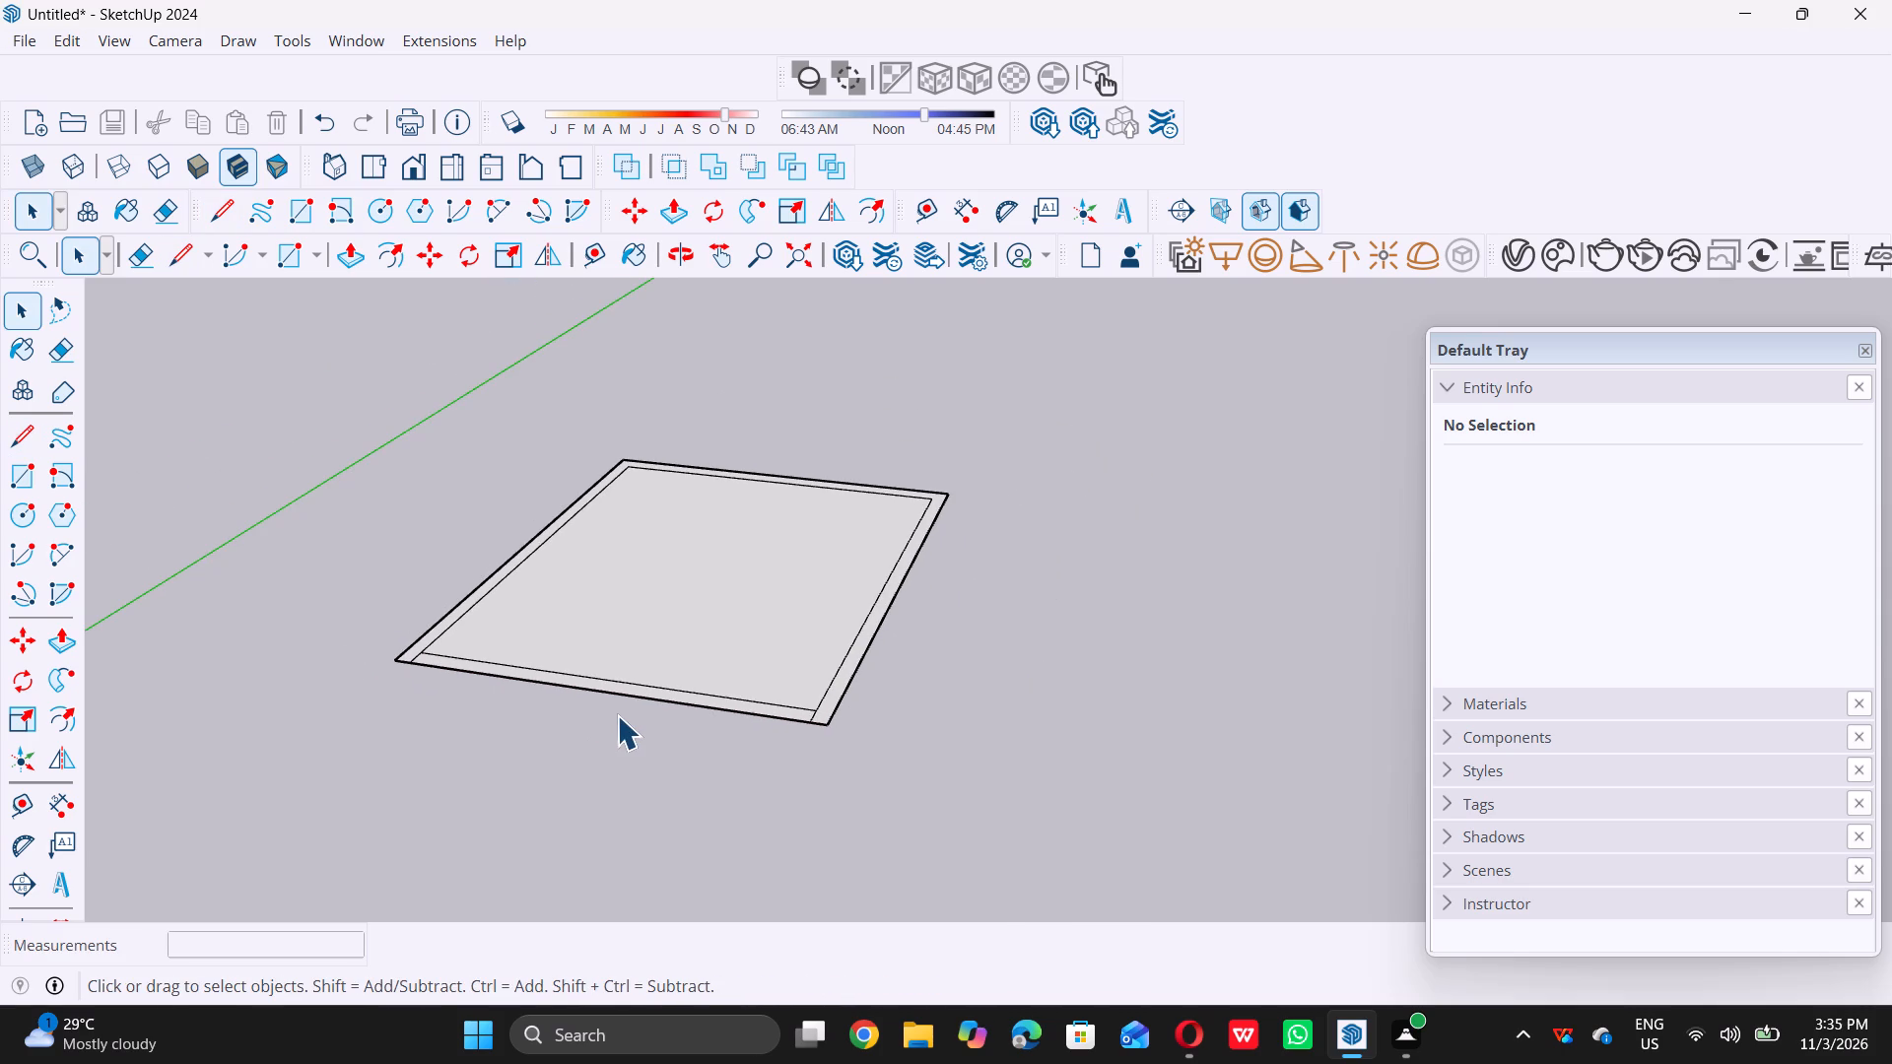
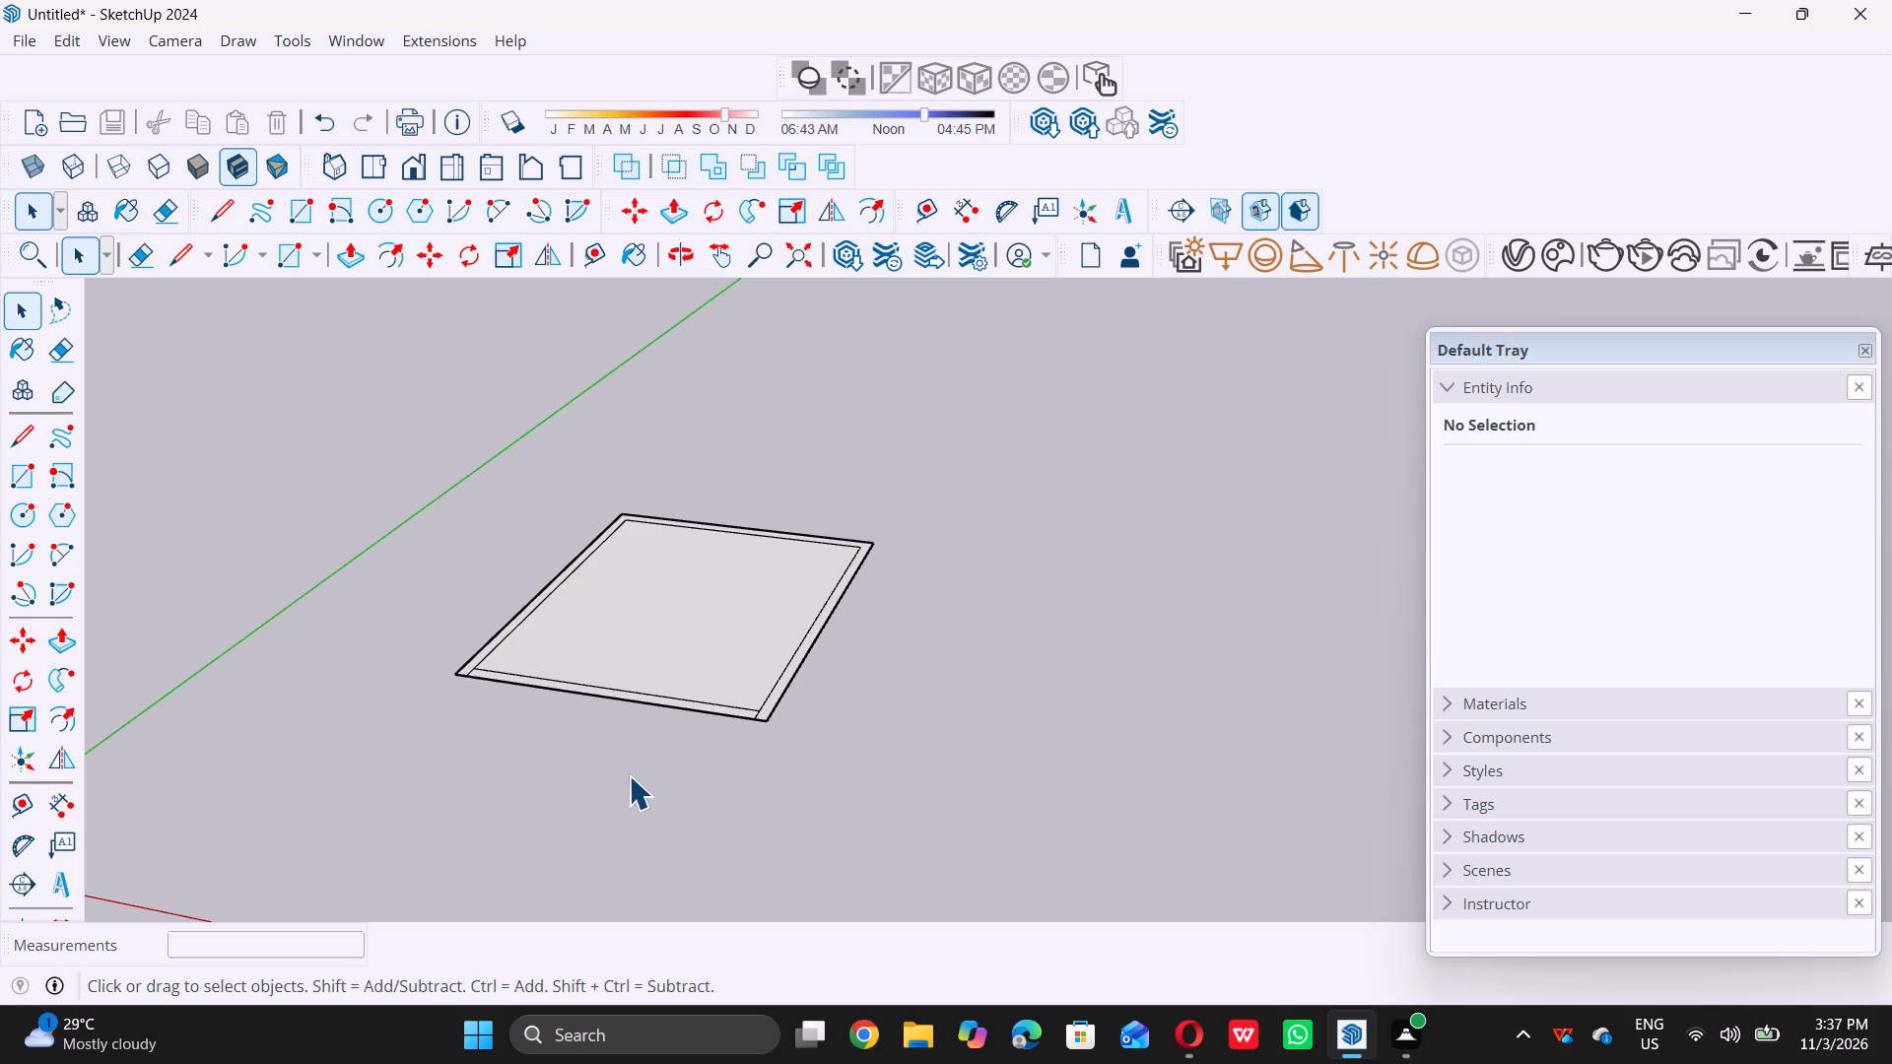
Push/Pull the U-shaped wall strip around the two sides and back of the floor up 10', leaving the front strip flat.
{"action": "scroll", "coordinate": [647, 804], "scroll_direction": "down", "scroll_amount": 5}
{"action": "middle_click_drag", "start_coordinate": [635, 805], "coordinate": [602, 798]}
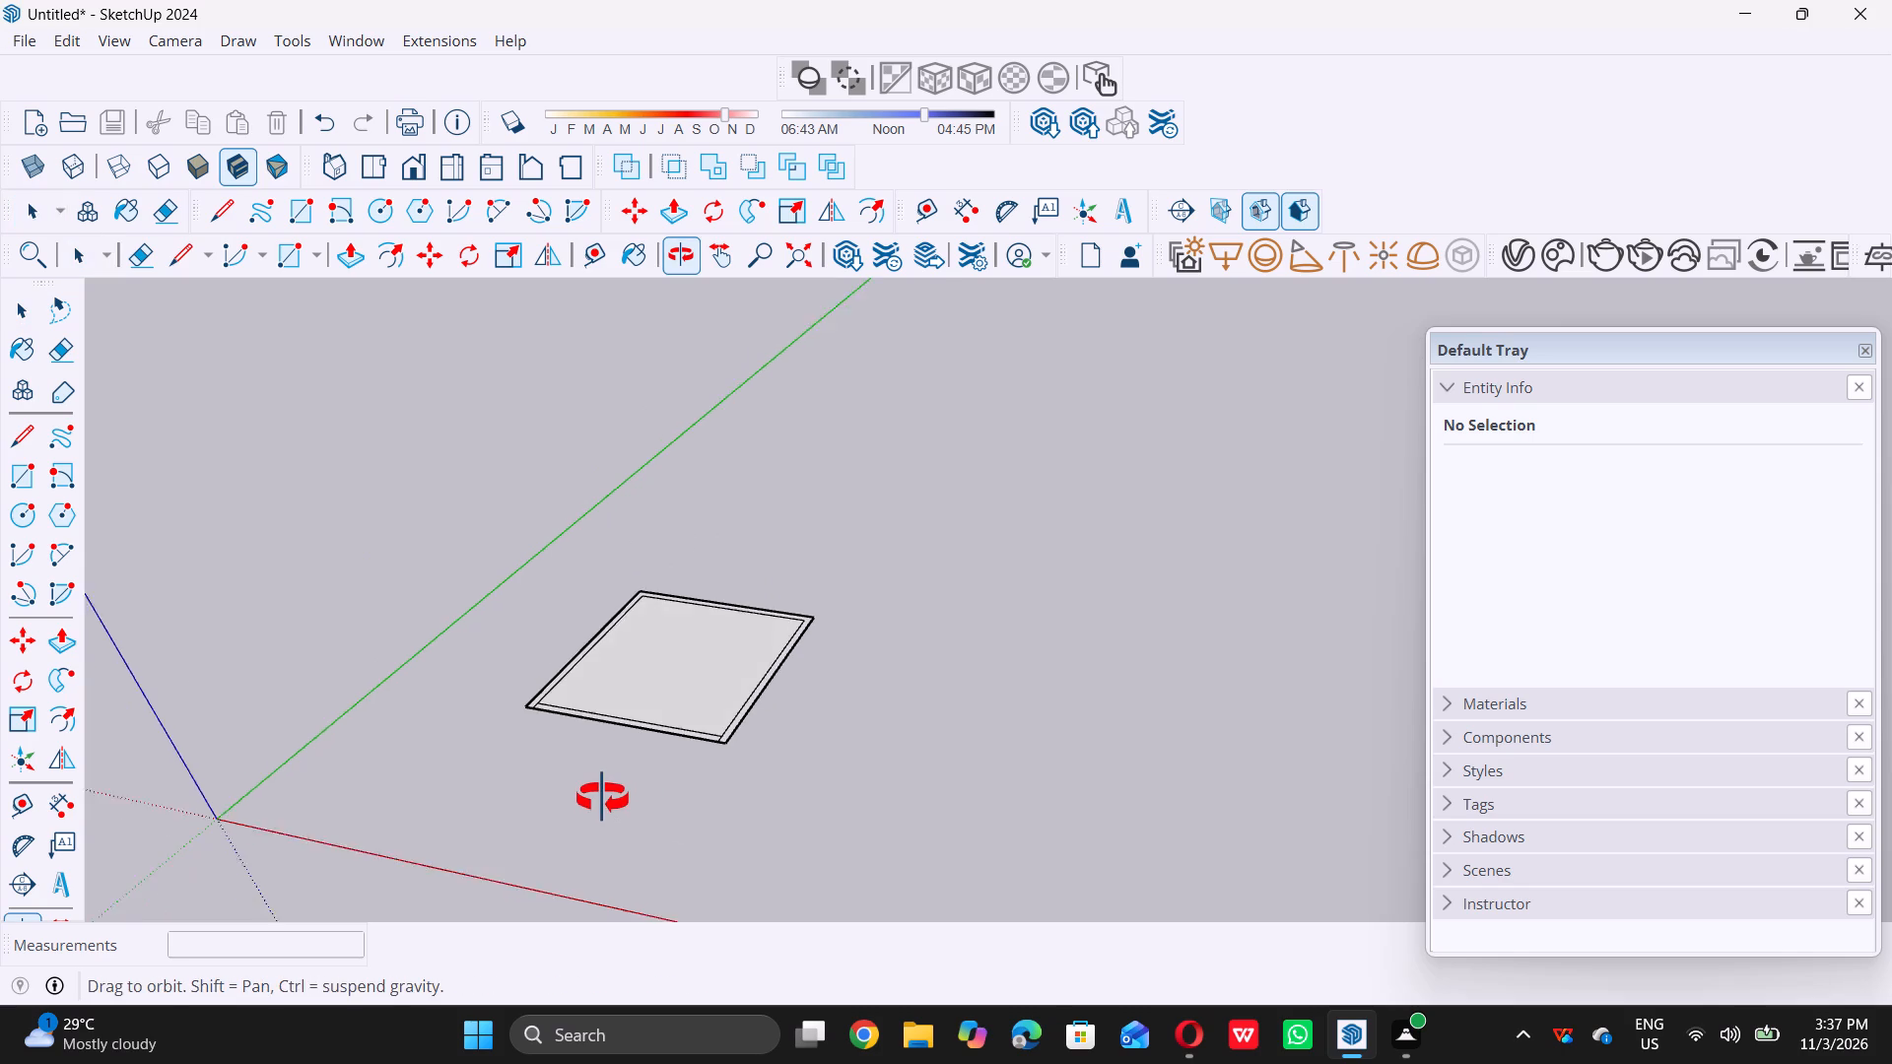
{"action": "middle_click_drag", "start_coordinate": [602, 798], "coordinate": [588, 798]}
{"action": "scroll", "coordinate": [538, 726], "scroll_direction": "up", "scroll_amount": 6}
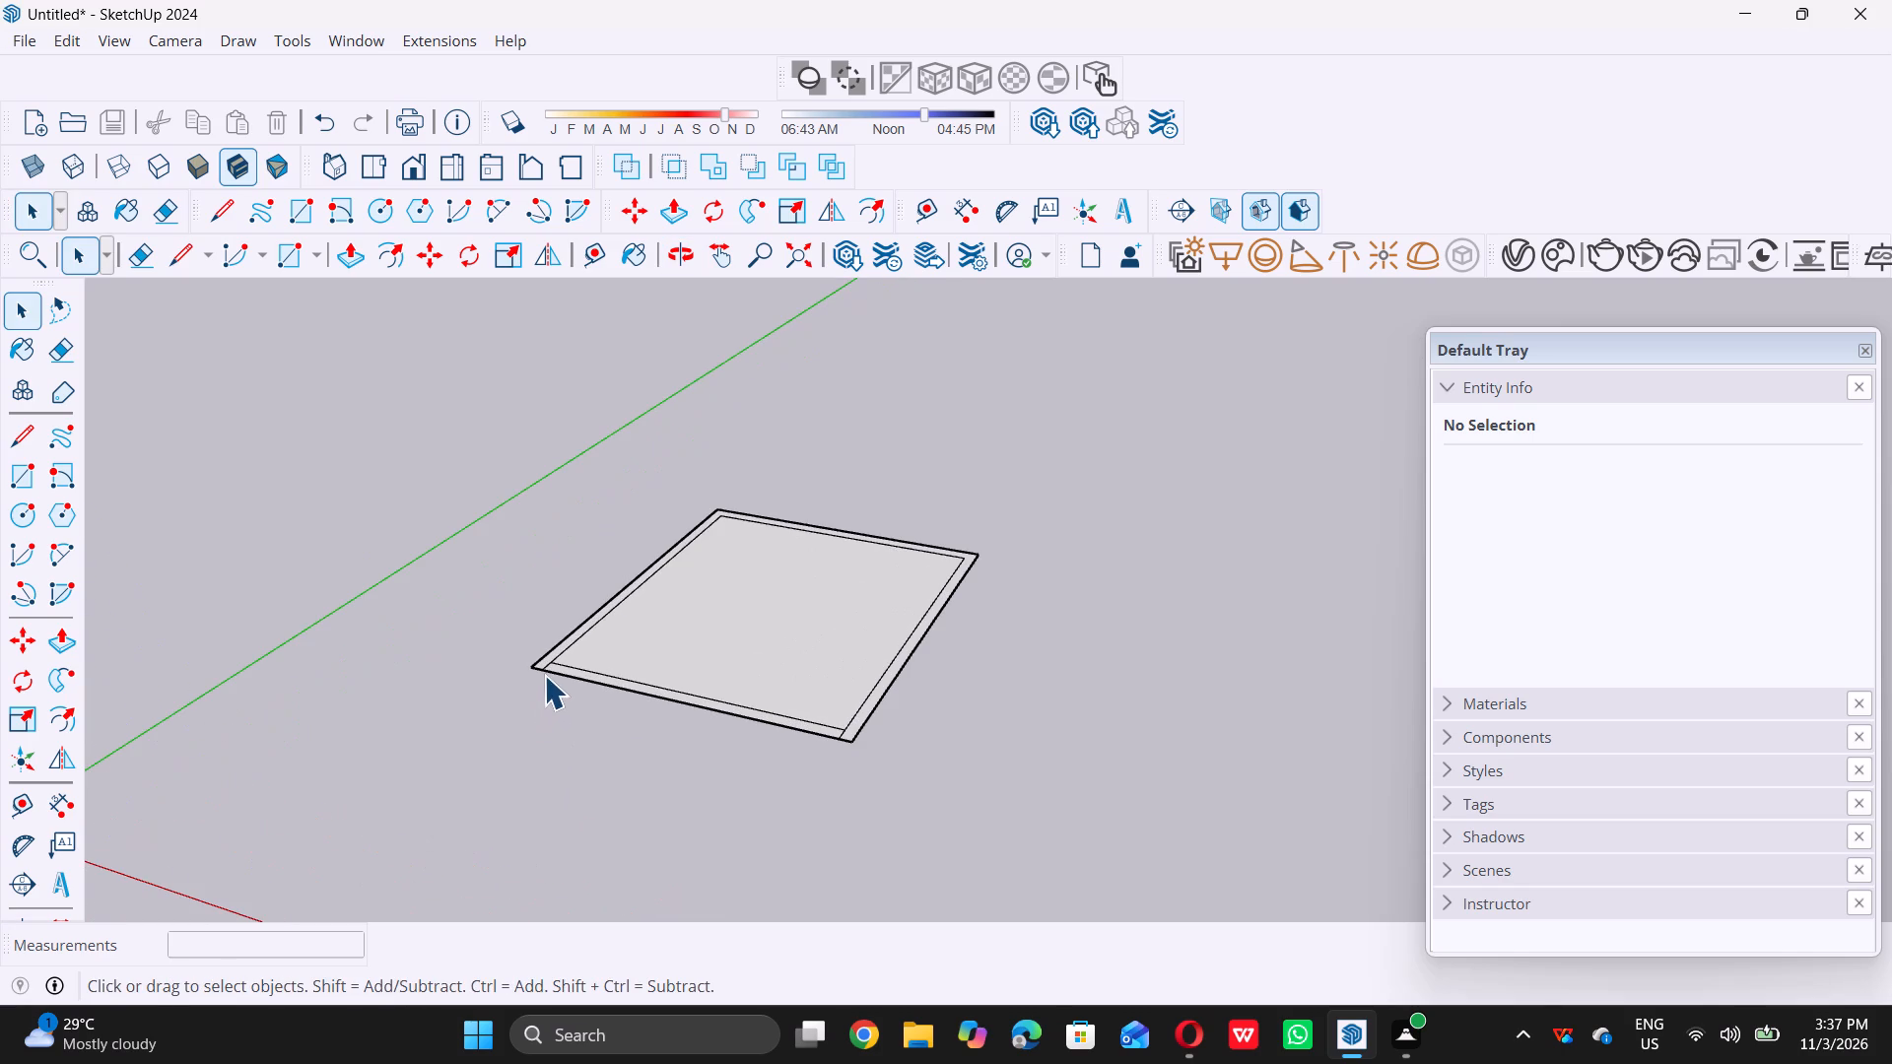
{"action": "scroll", "coordinate": [545, 672], "scroll_direction": "up", "scroll_amount": 13}
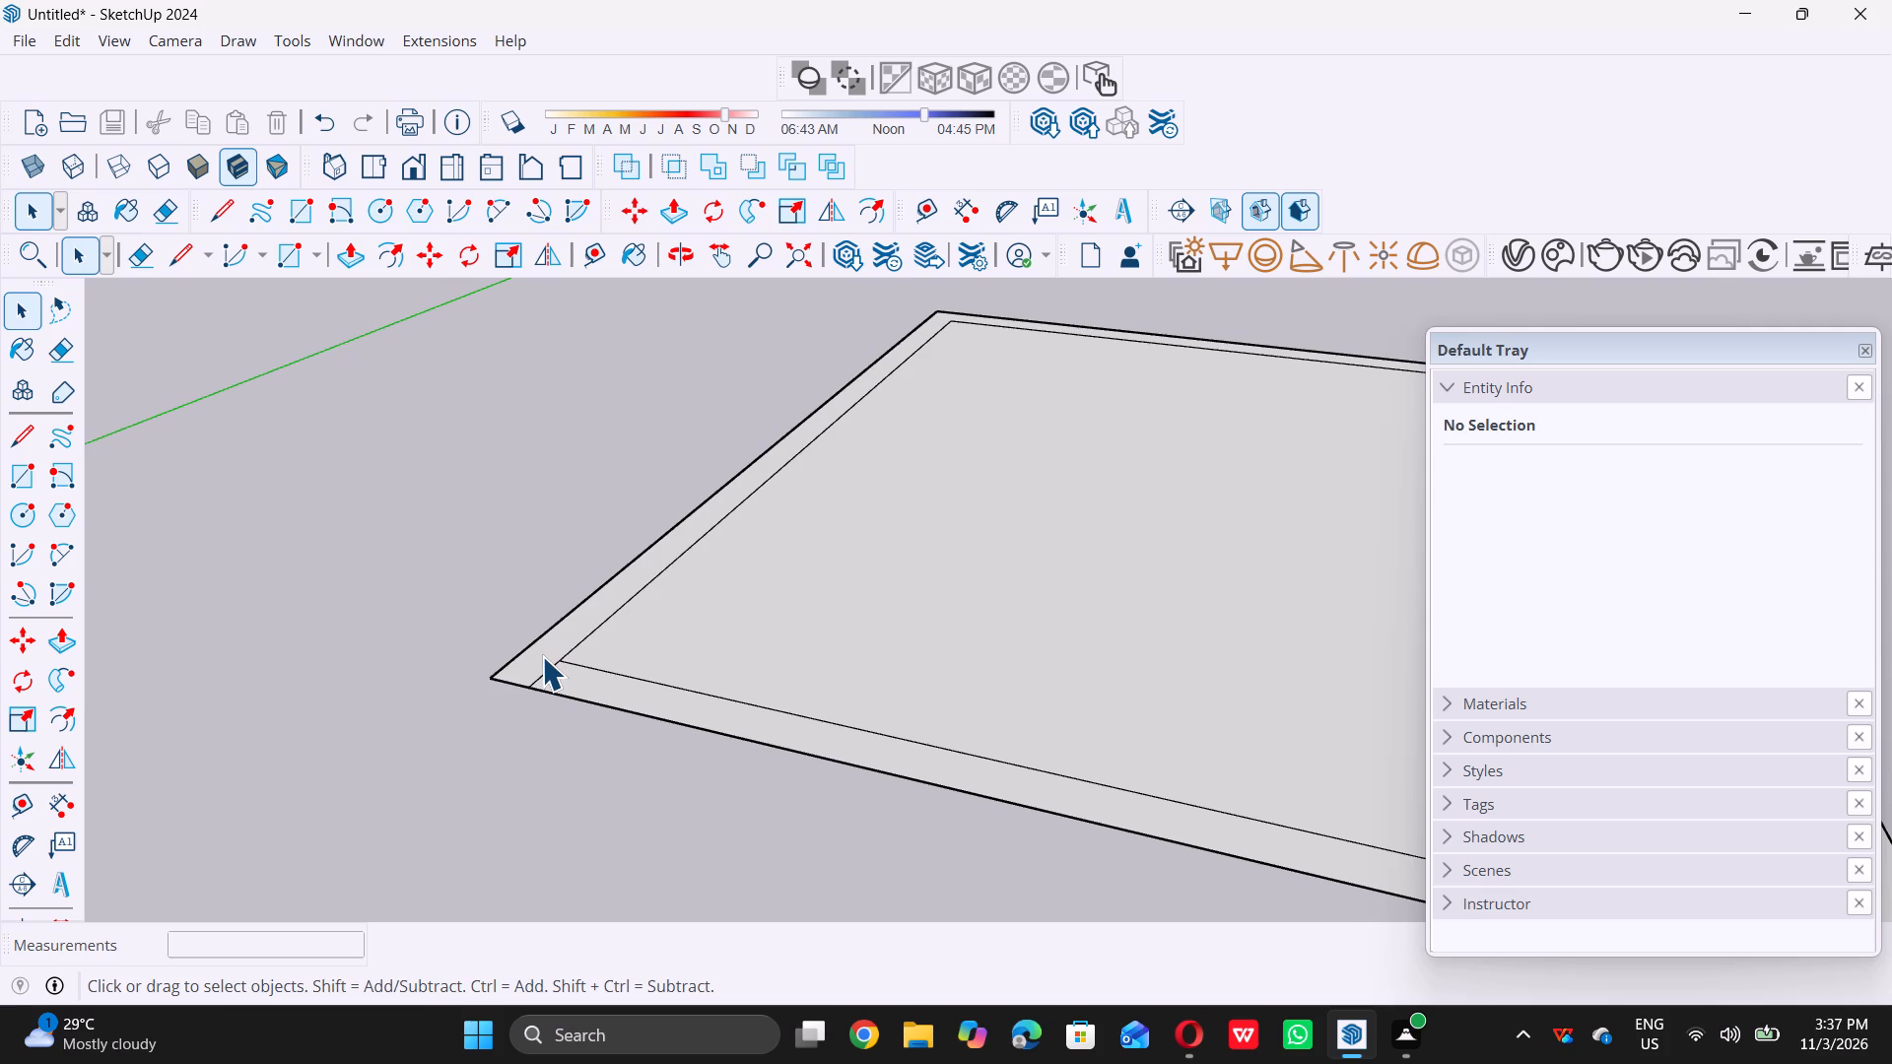
{"action": "scroll", "coordinate": [539, 660], "scroll_direction": "down", "scroll_amount": 3}
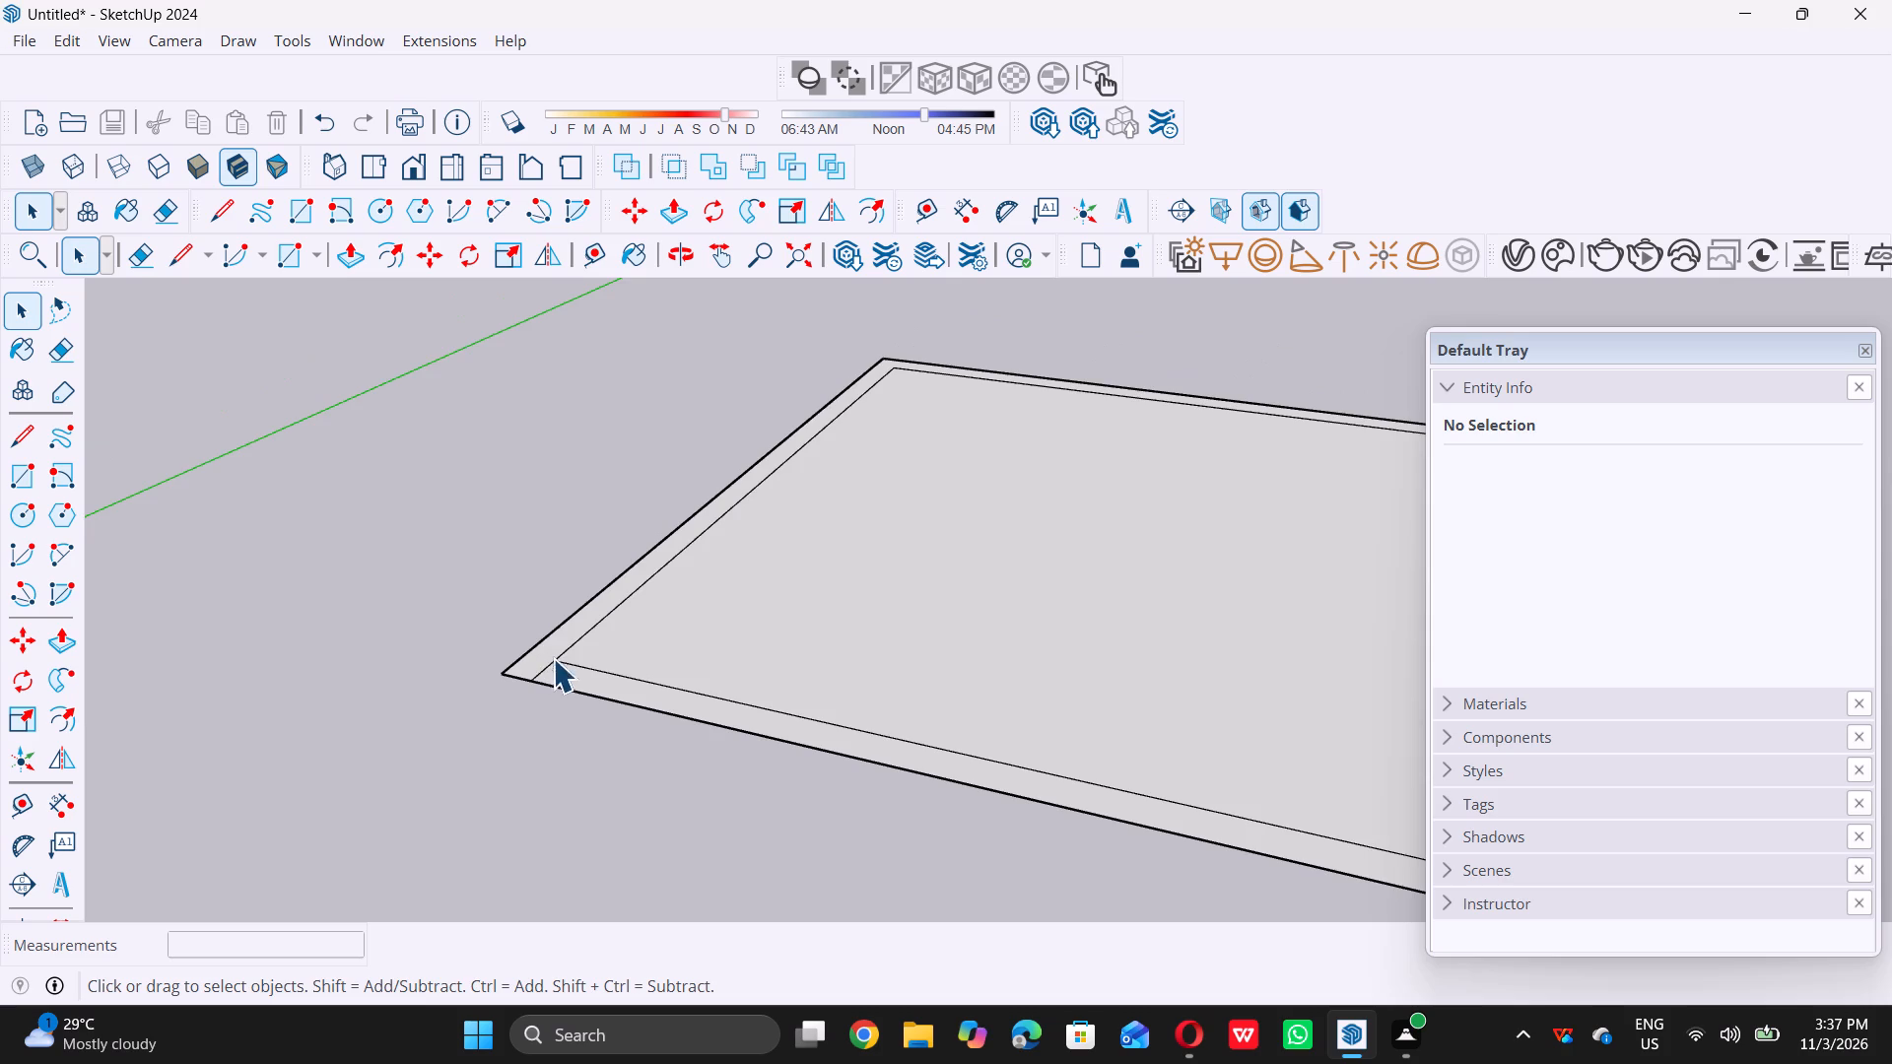
{"action": "scroll", "coordinate": [536, 597], "scroll_direction": "up", "scroll_amount": 9}
{"action": "left_click", "coordinate": [572, 663]}
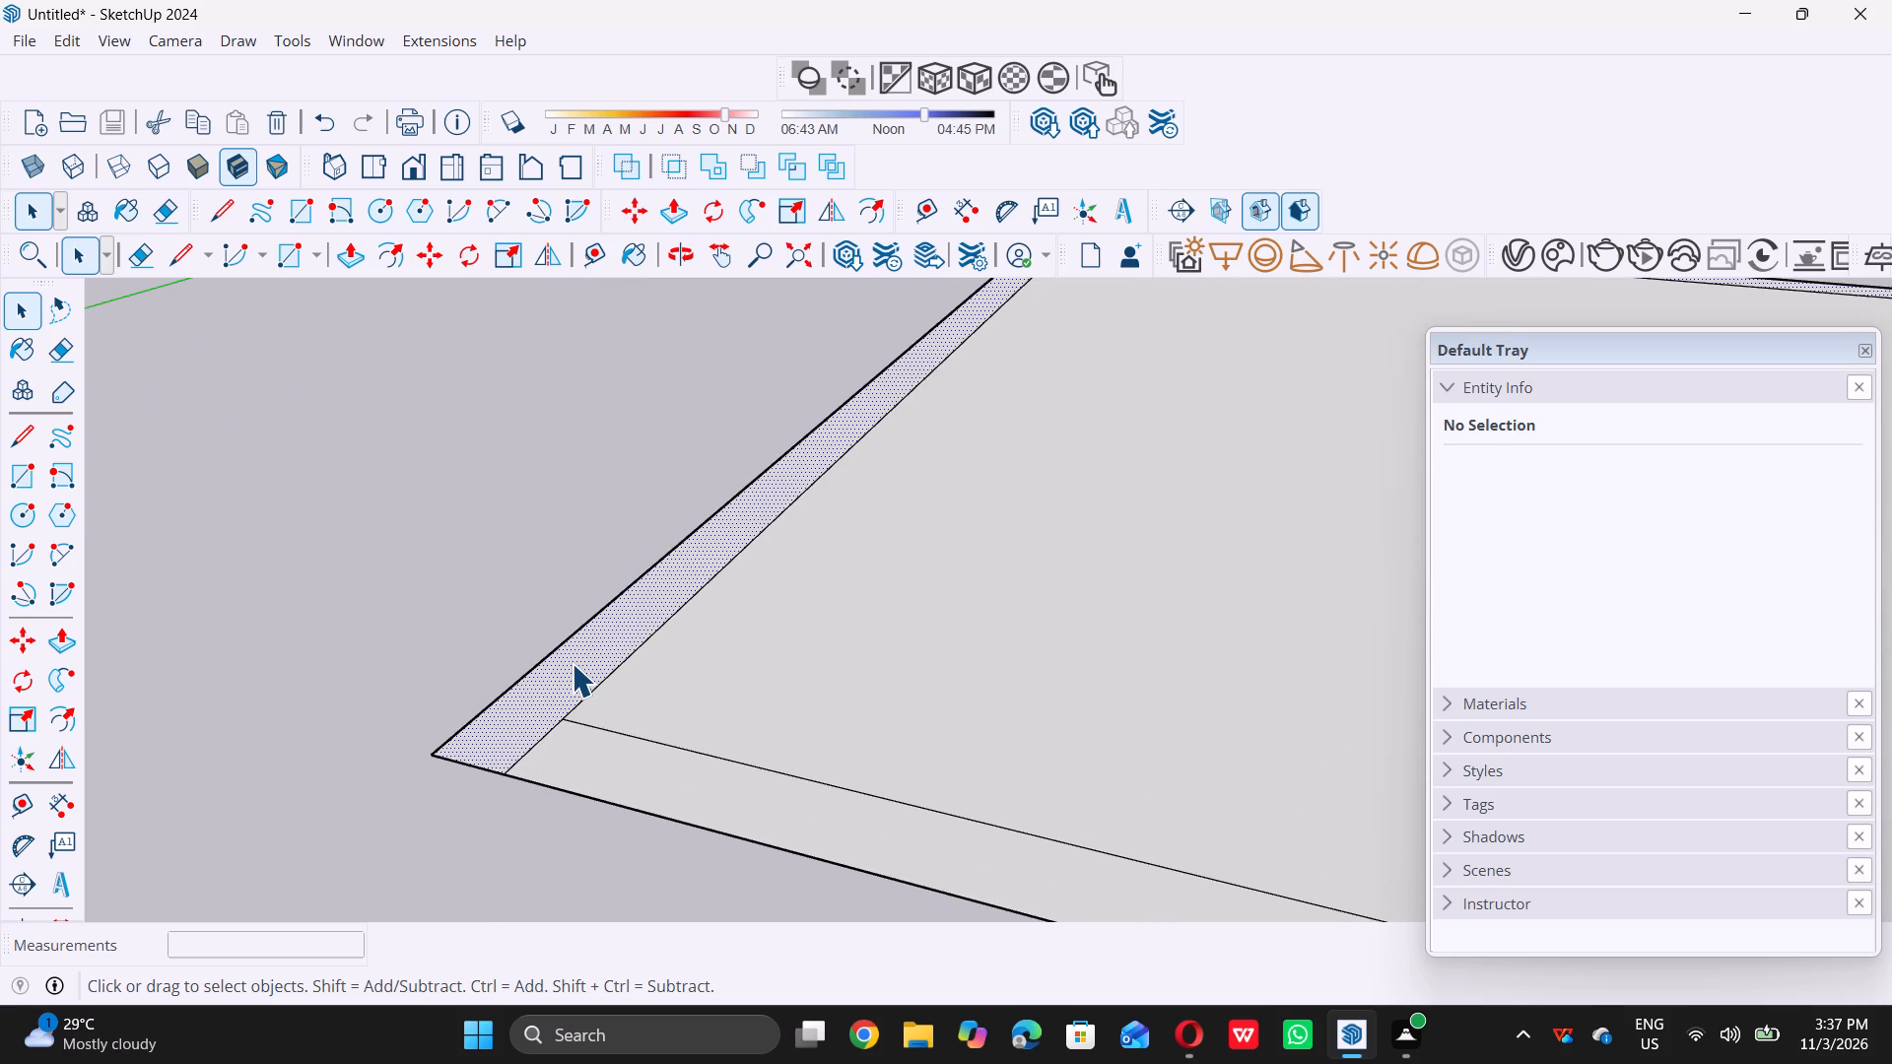
{"action": "key", "text": "p"}
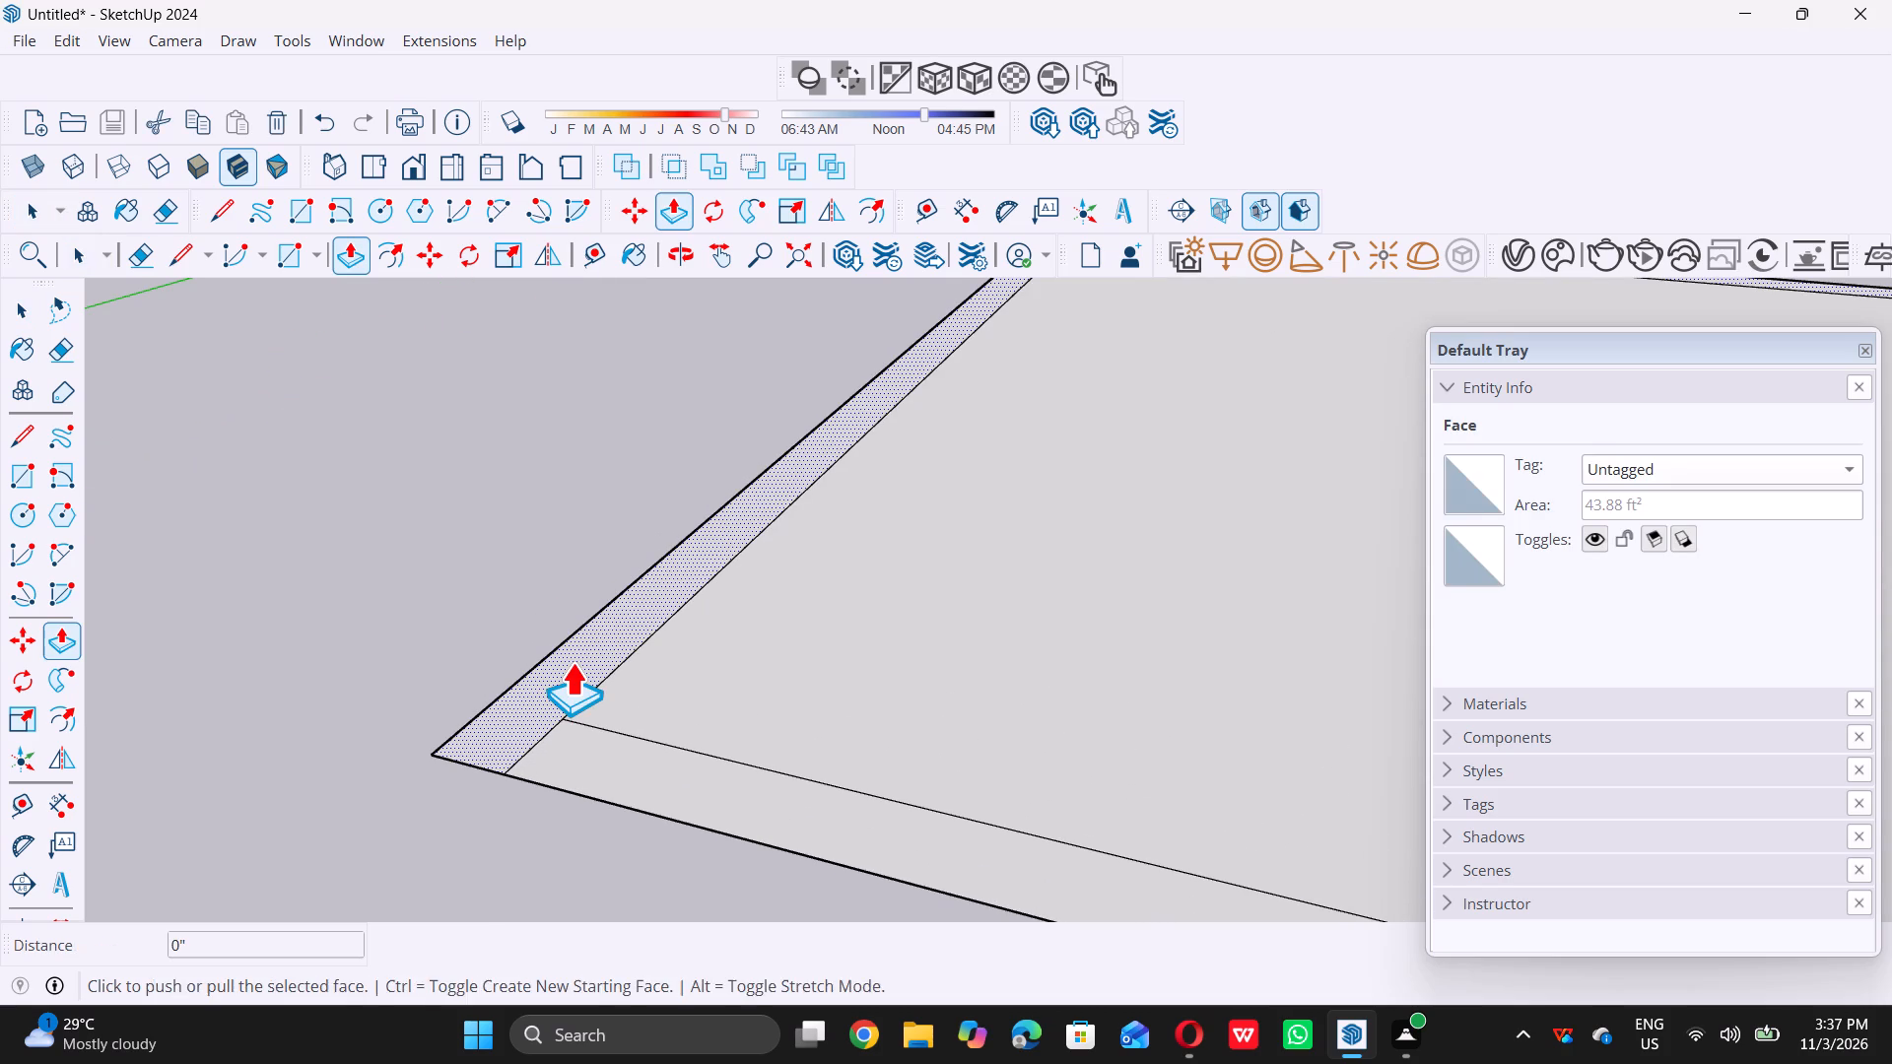
{"action": "left_click", "coordinate": [572, 662]}
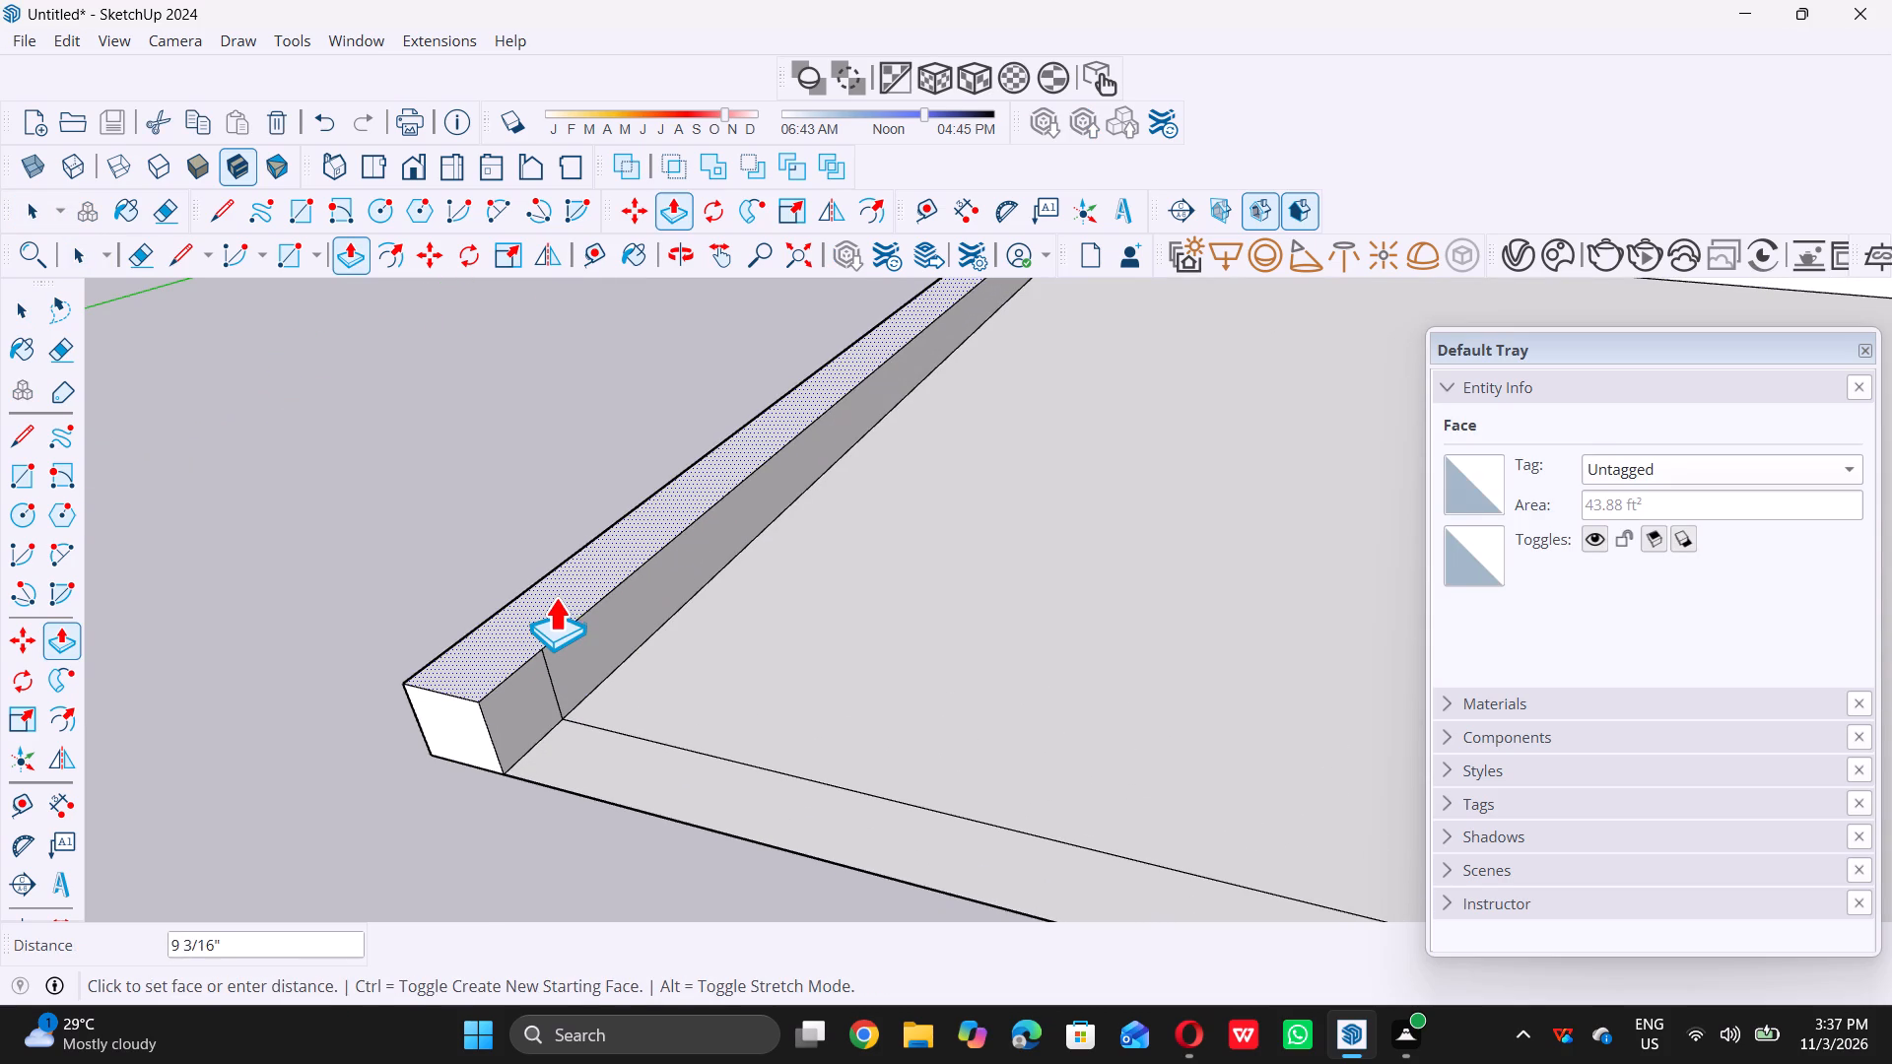
{"action": "type", "text": "10"}
{"action": "key", "text": "apostrophe"}
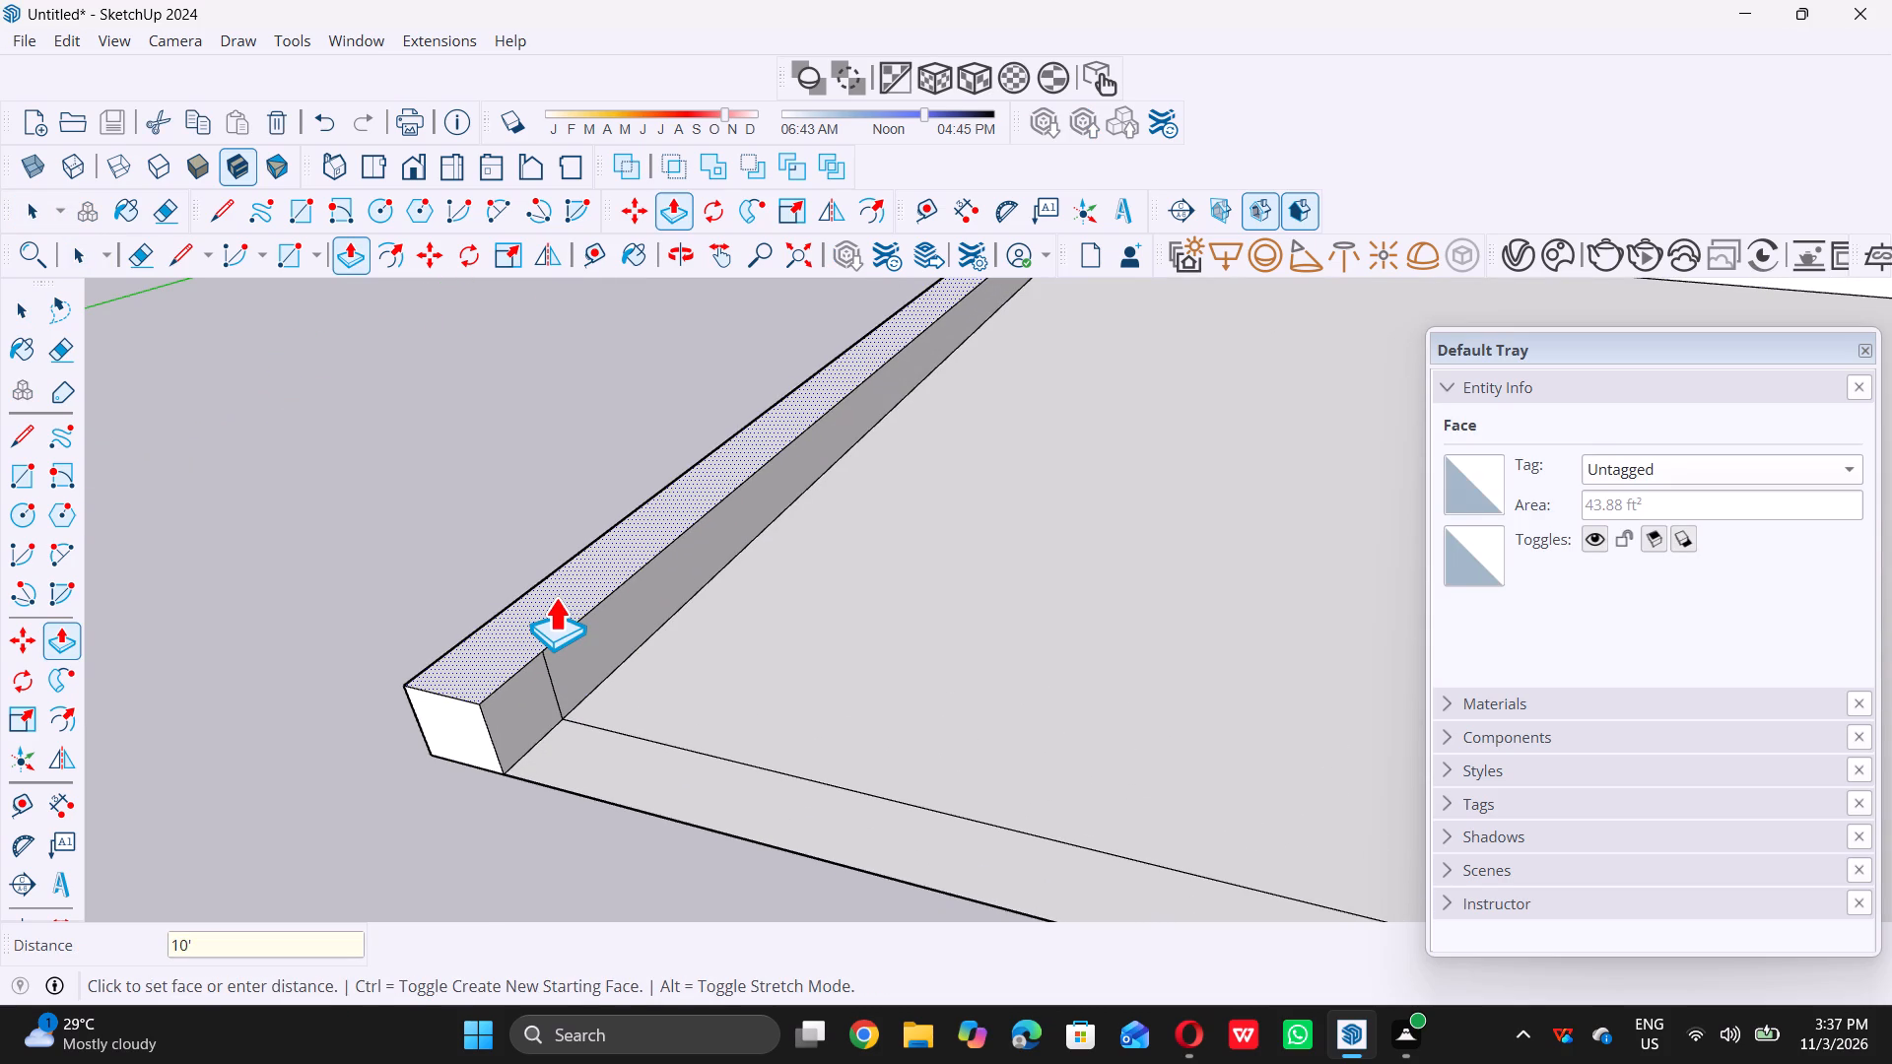
{"action": "key", "text": "Return"}
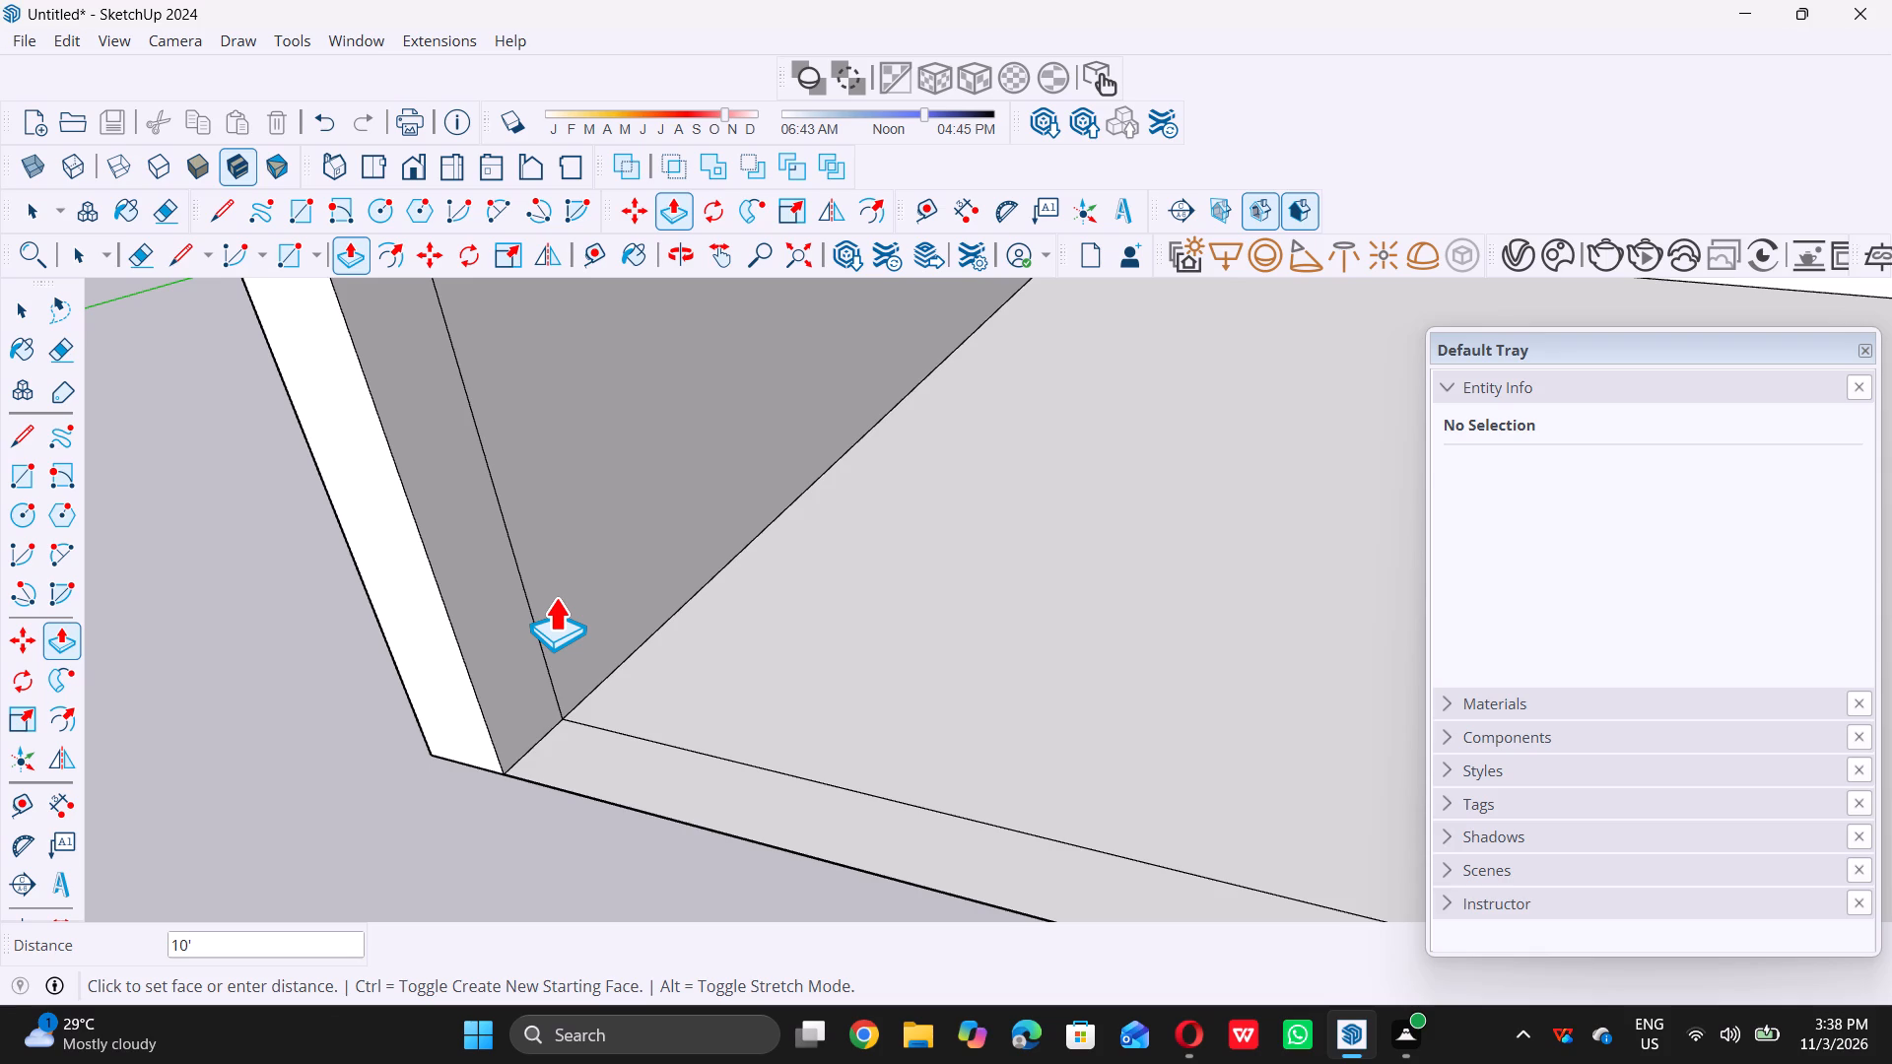
{"action": "scroll", "coordinate": [555, 597], "scroll_direction": "down", "scroll_amount": 17}
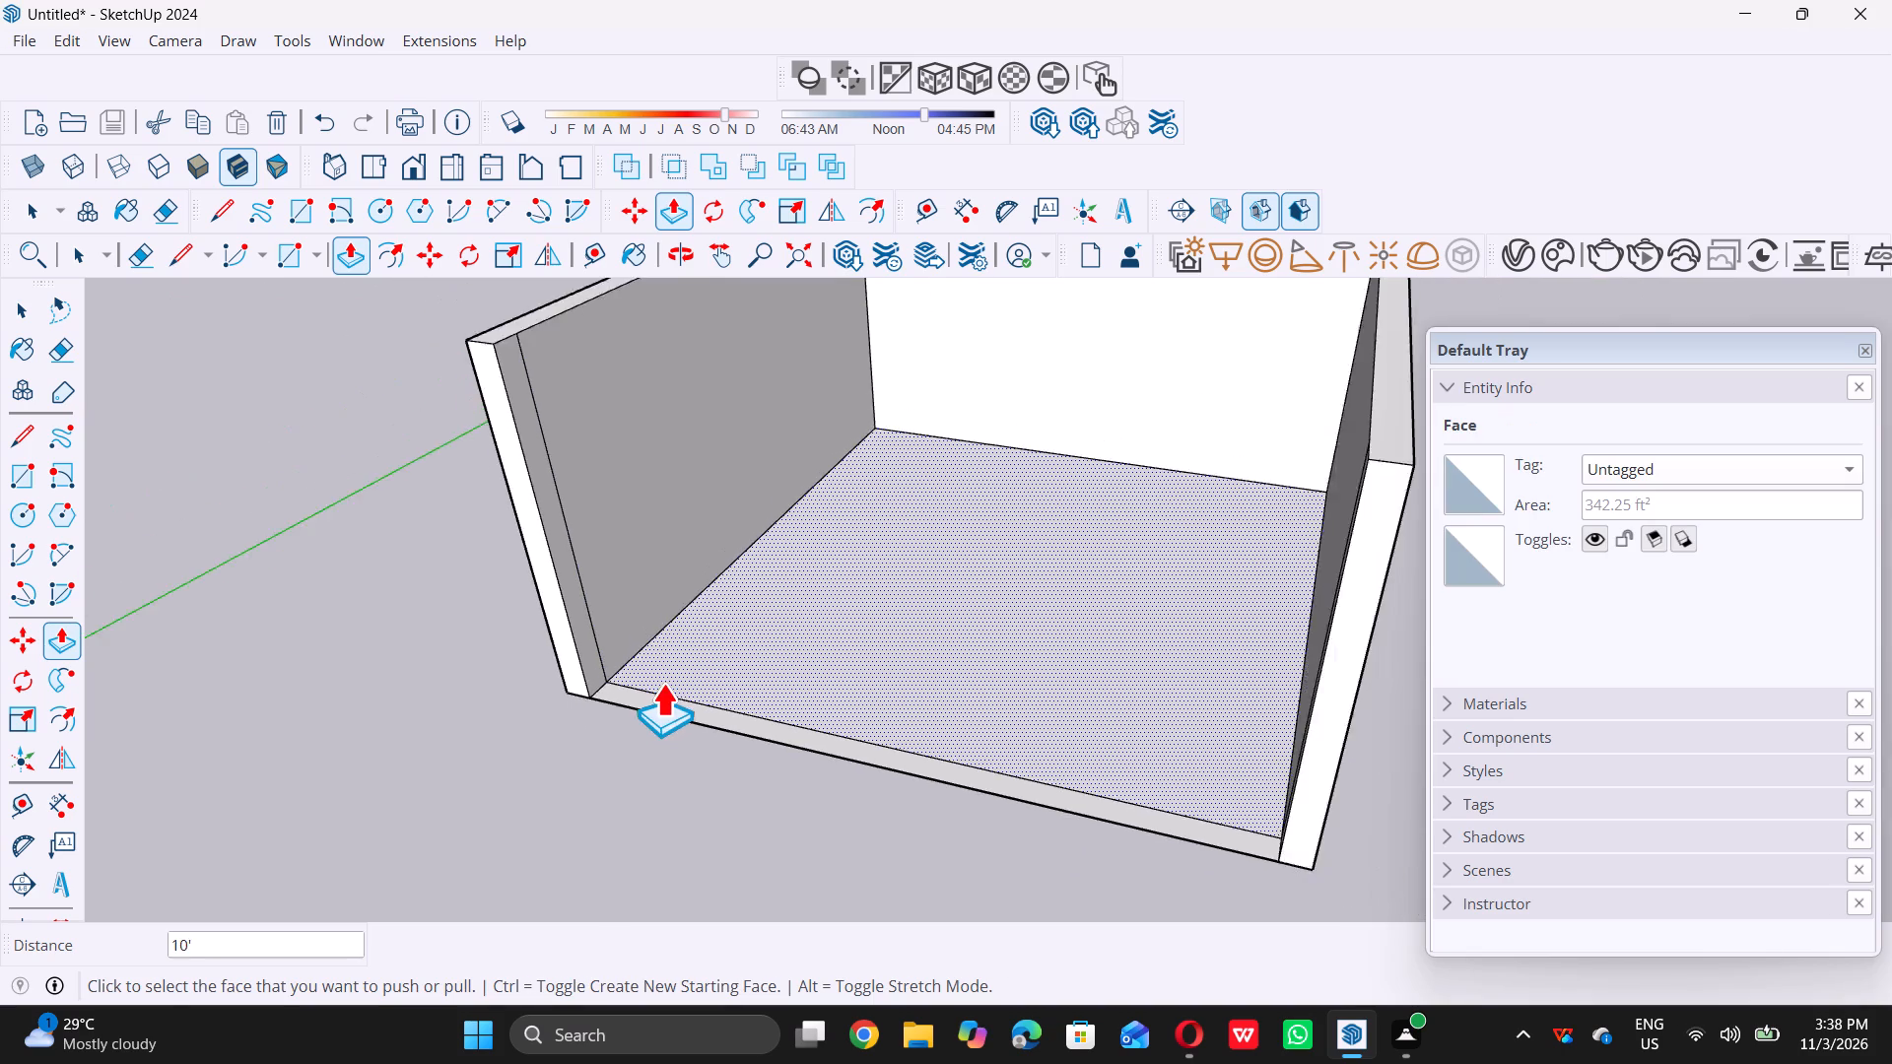
{"action": "scroll", "coordinate": [662, 683], "scroll_direction": "down", "scroll_amount": 2}
{"action": "key", "text": "space"}
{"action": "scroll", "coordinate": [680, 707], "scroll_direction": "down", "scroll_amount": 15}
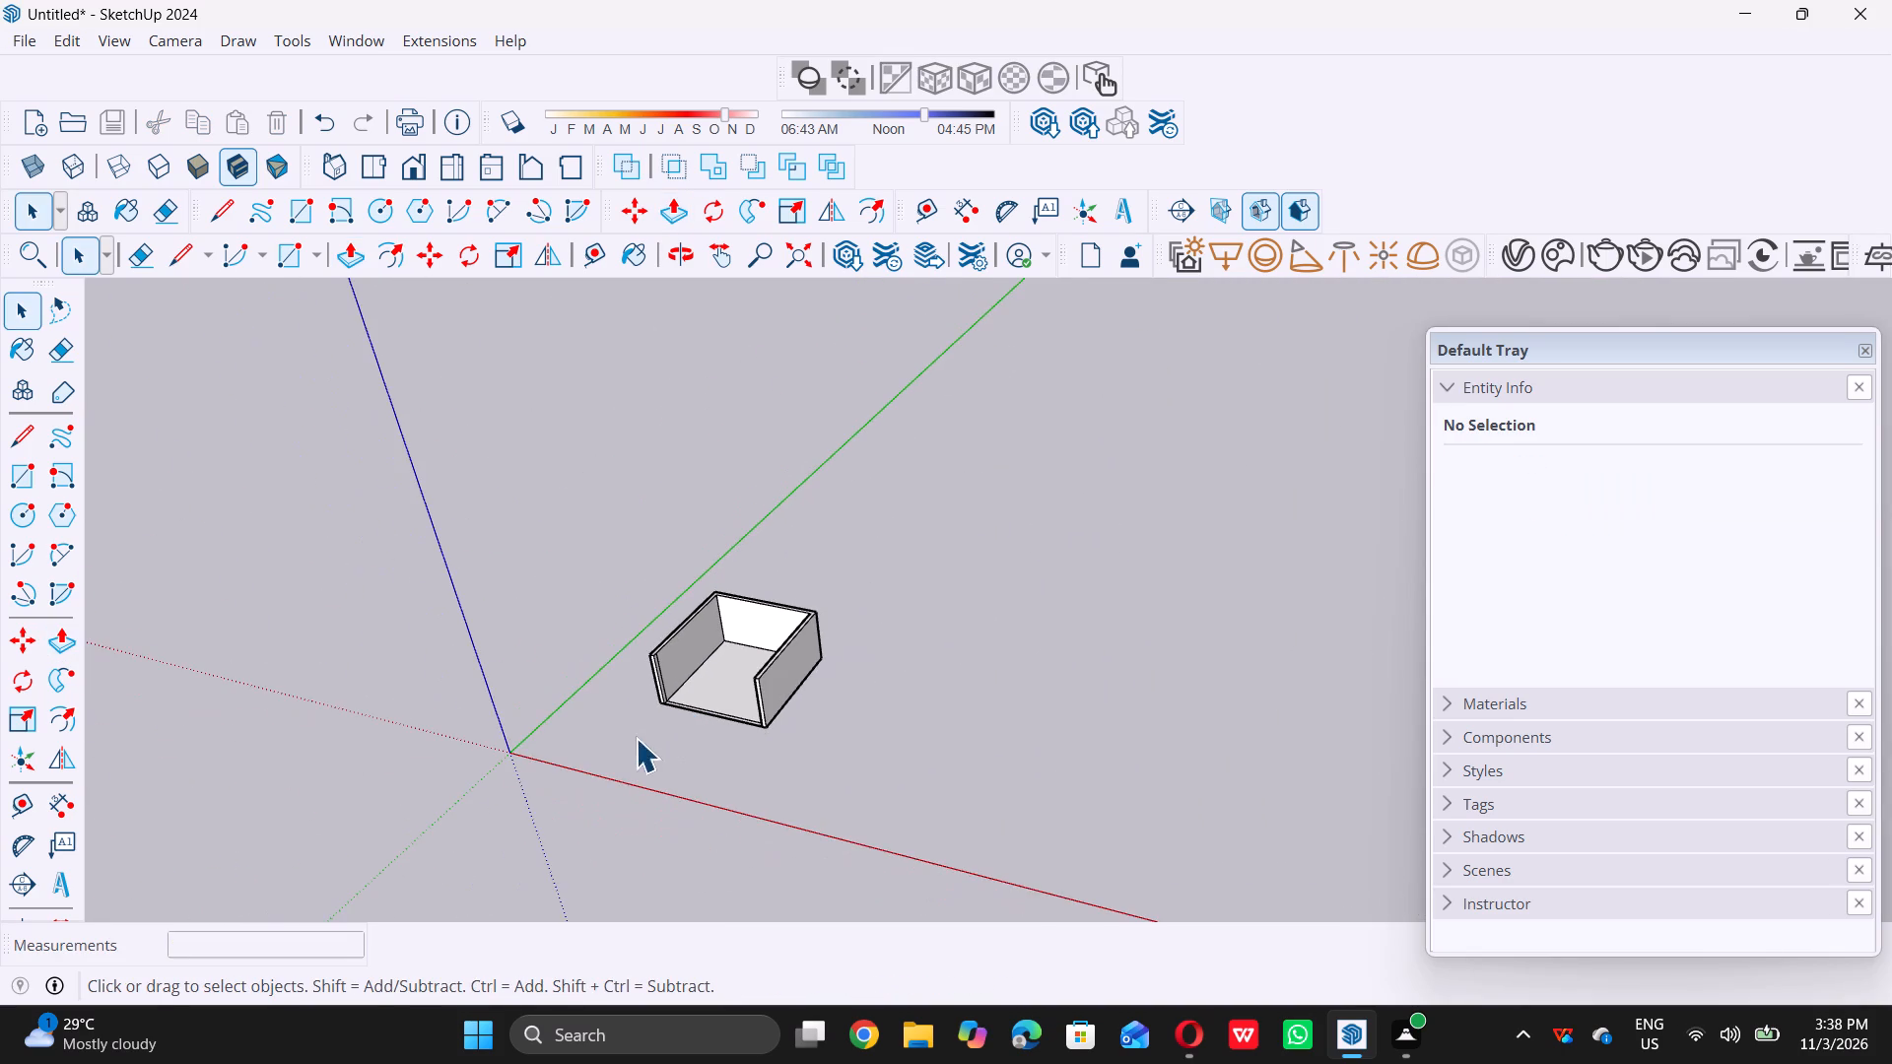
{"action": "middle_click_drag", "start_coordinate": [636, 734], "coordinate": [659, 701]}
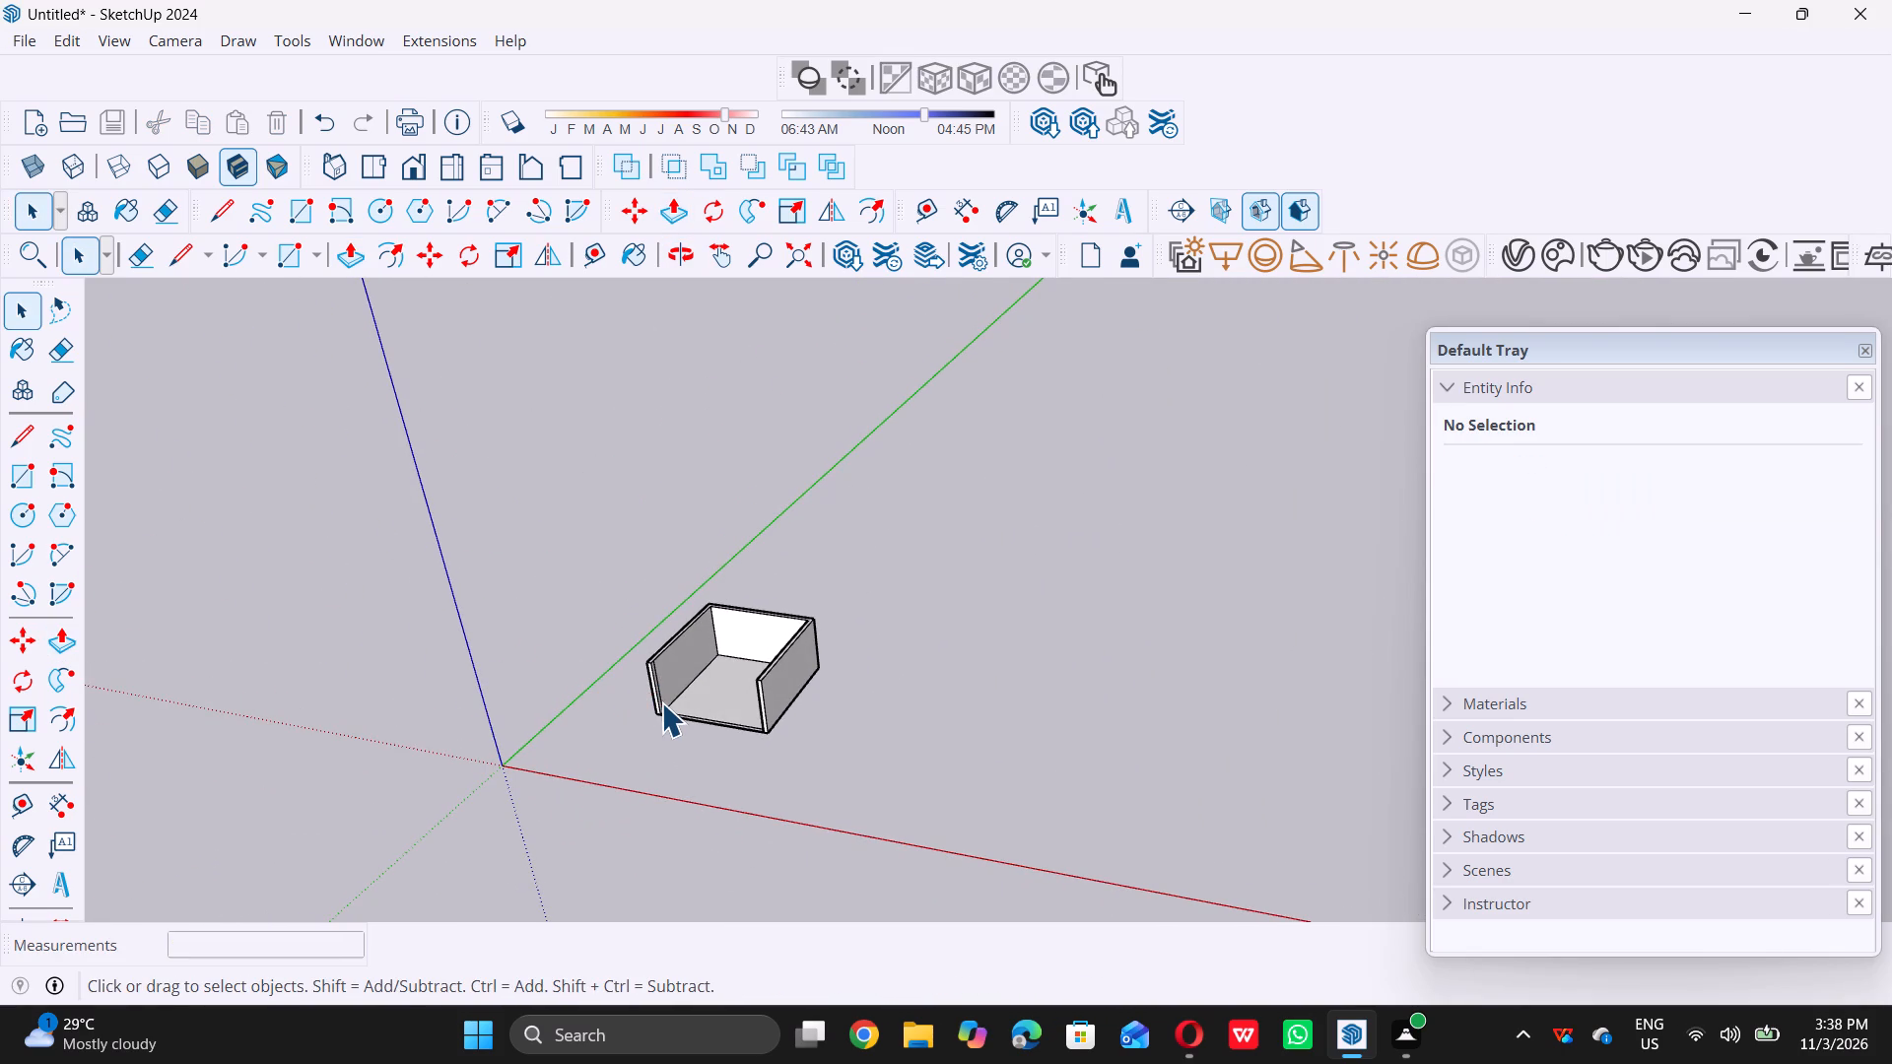
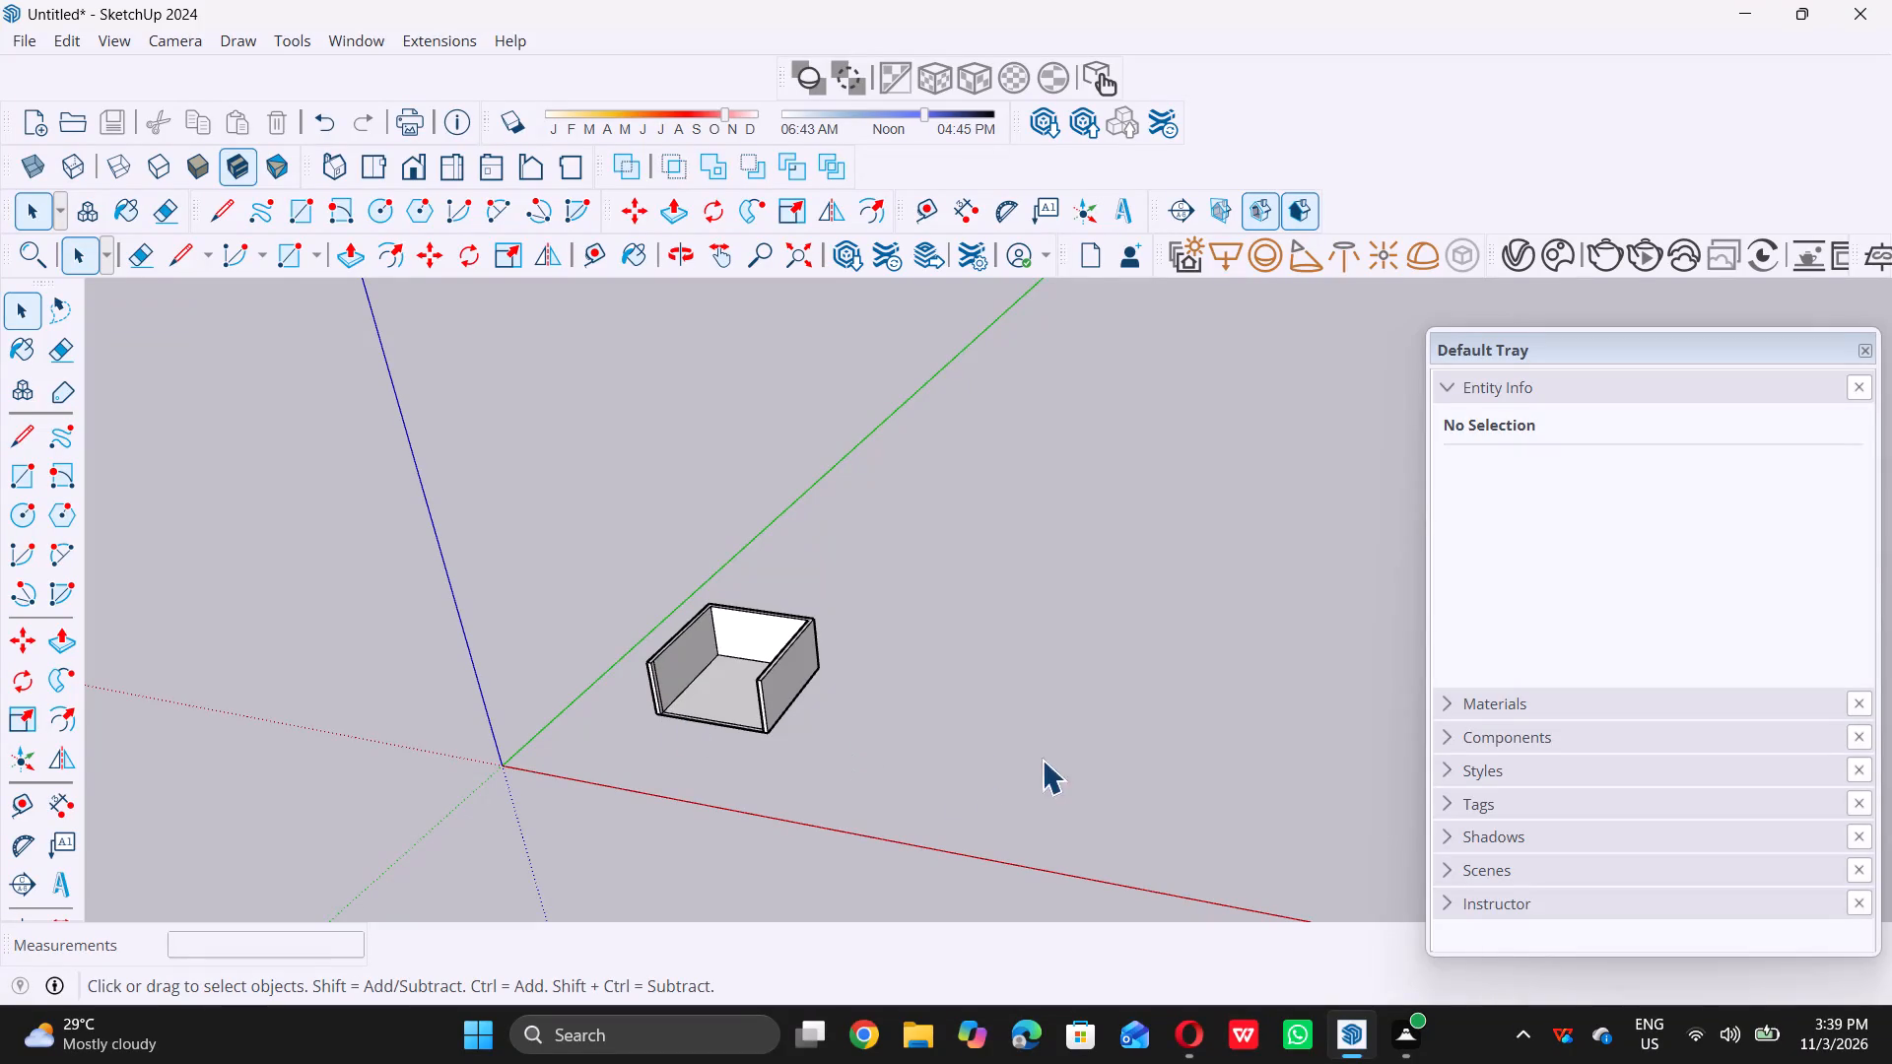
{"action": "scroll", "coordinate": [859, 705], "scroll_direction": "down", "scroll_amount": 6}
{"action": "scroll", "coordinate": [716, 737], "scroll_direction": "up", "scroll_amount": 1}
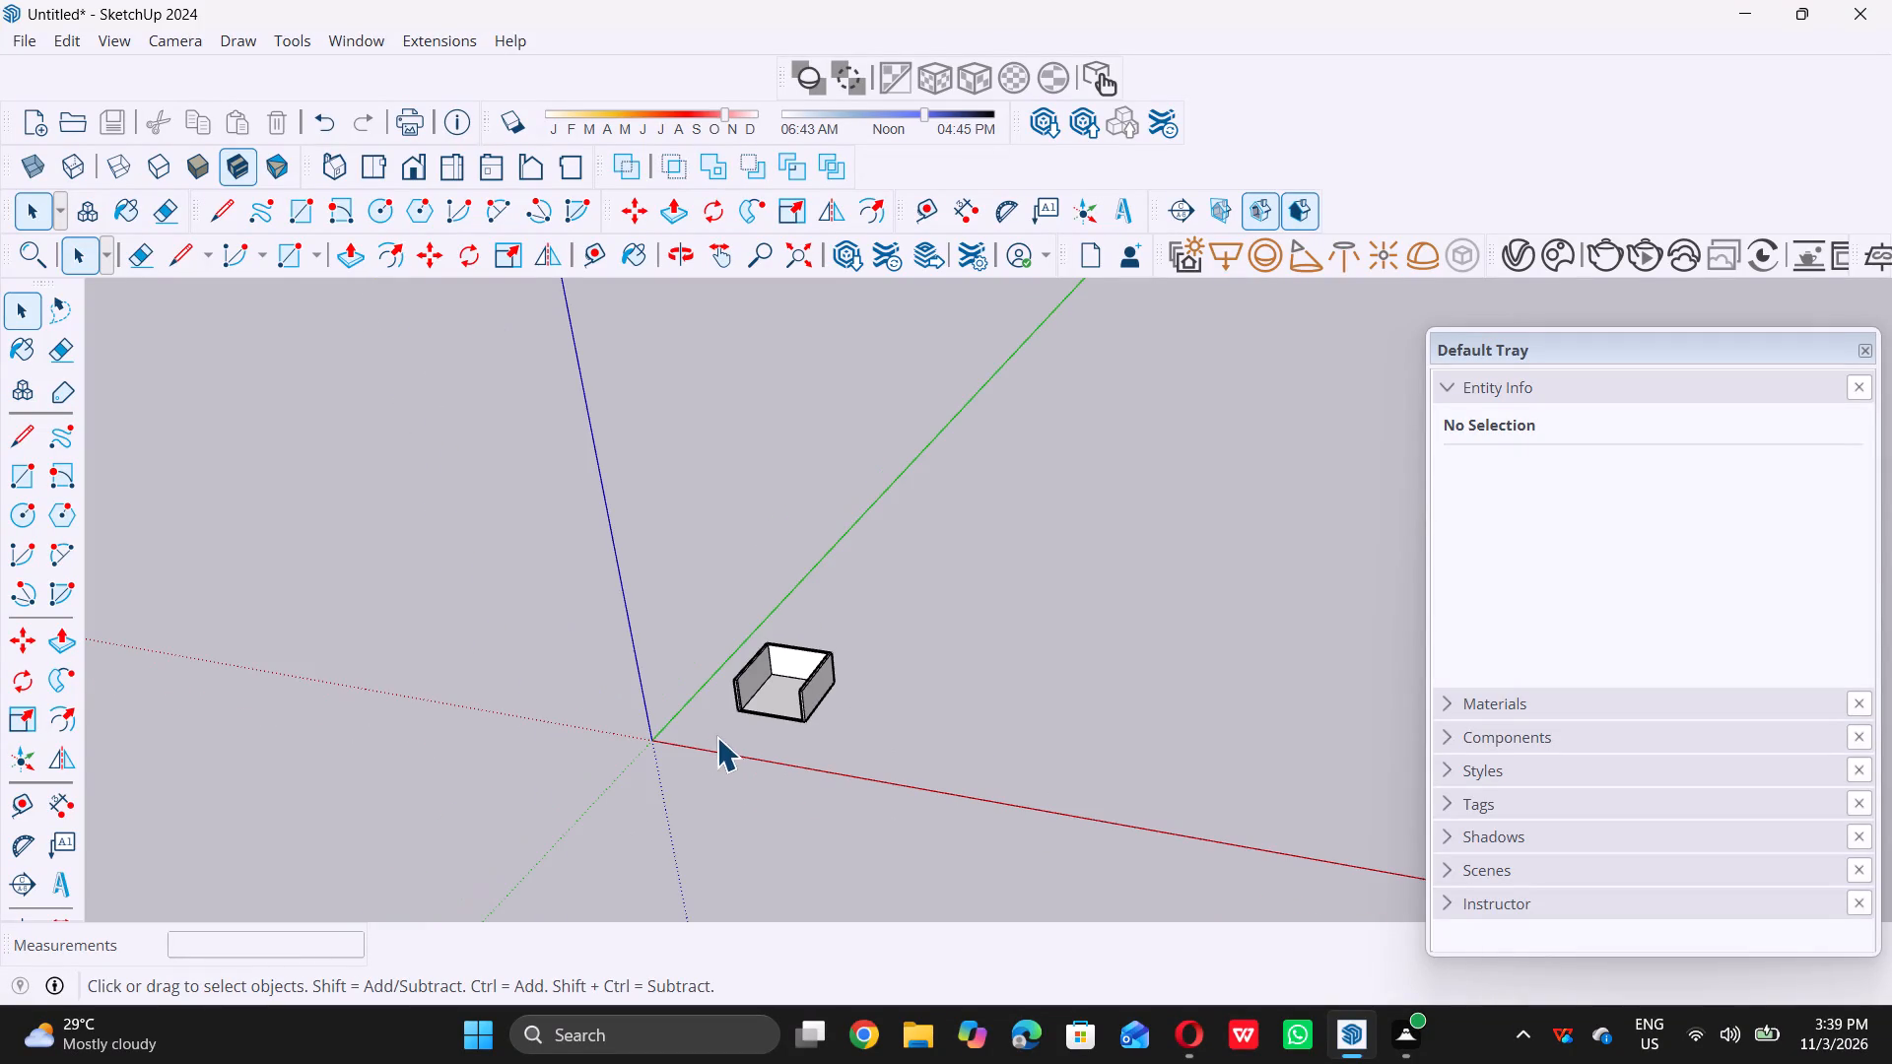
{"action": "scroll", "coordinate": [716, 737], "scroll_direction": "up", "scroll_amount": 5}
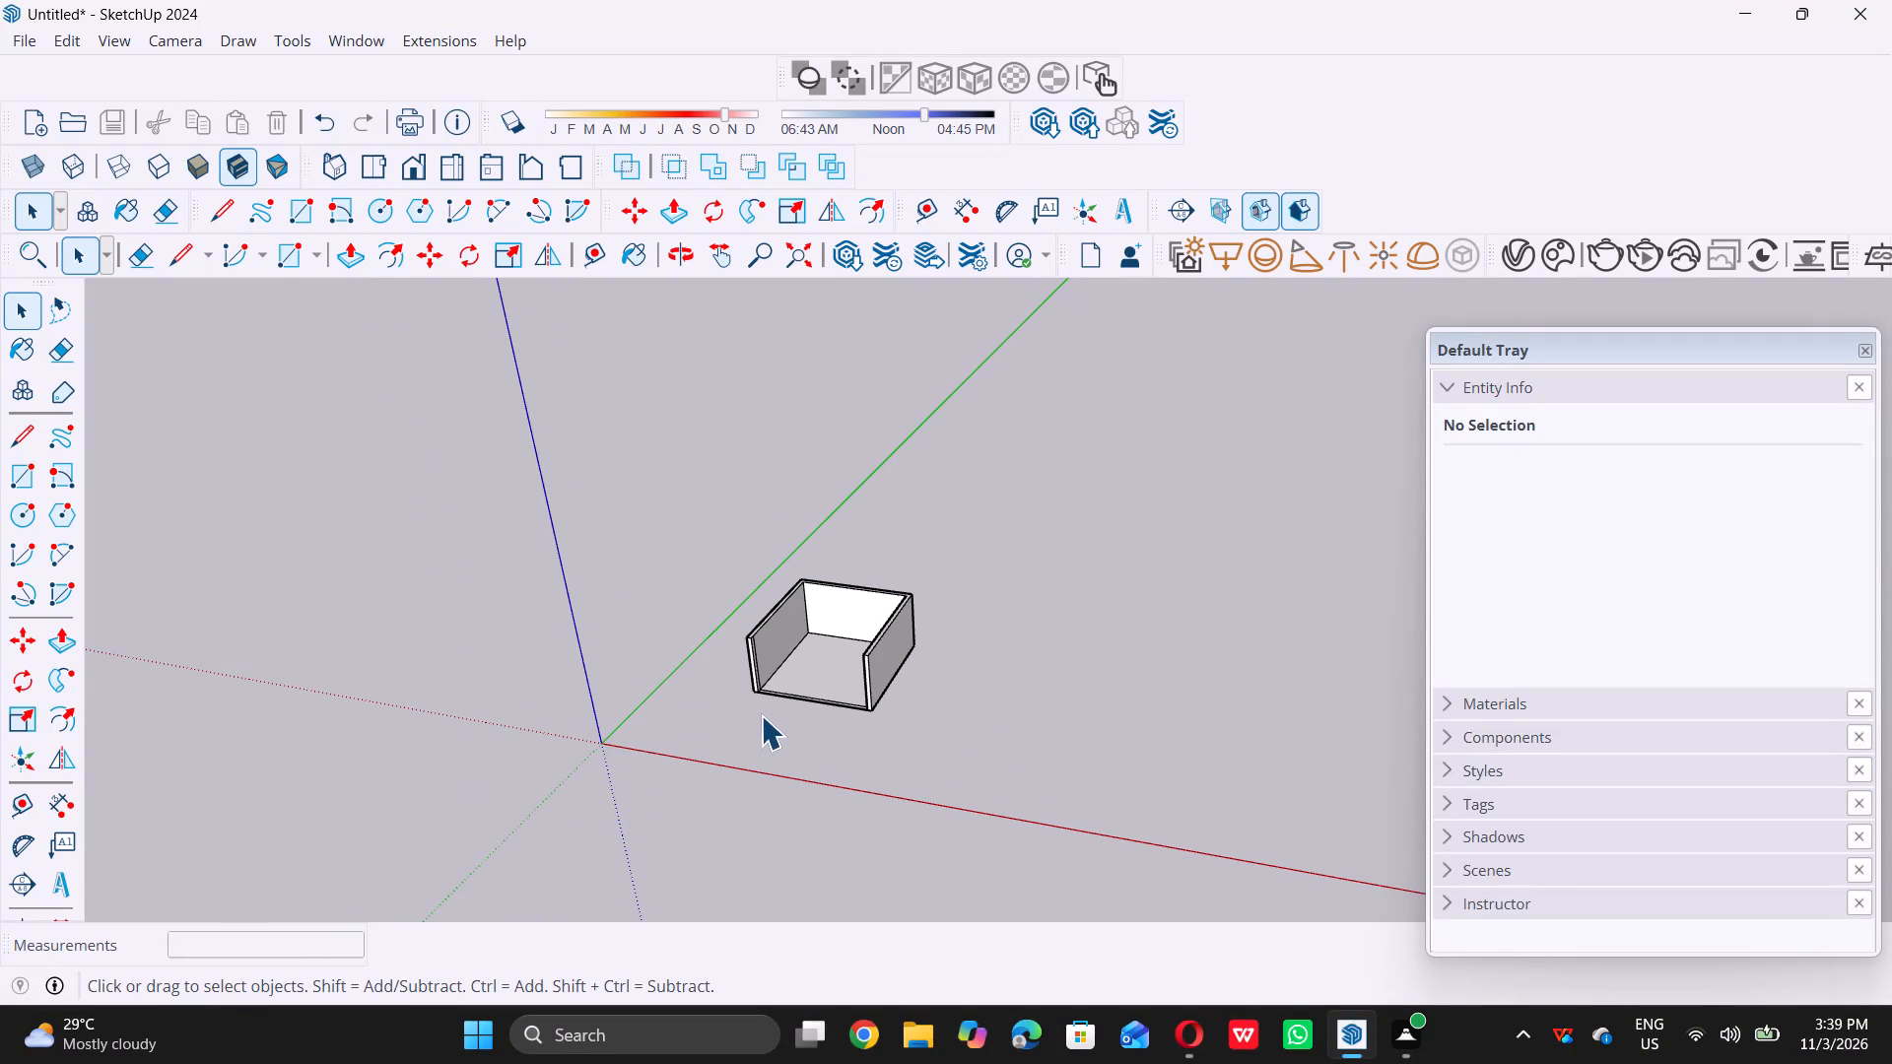
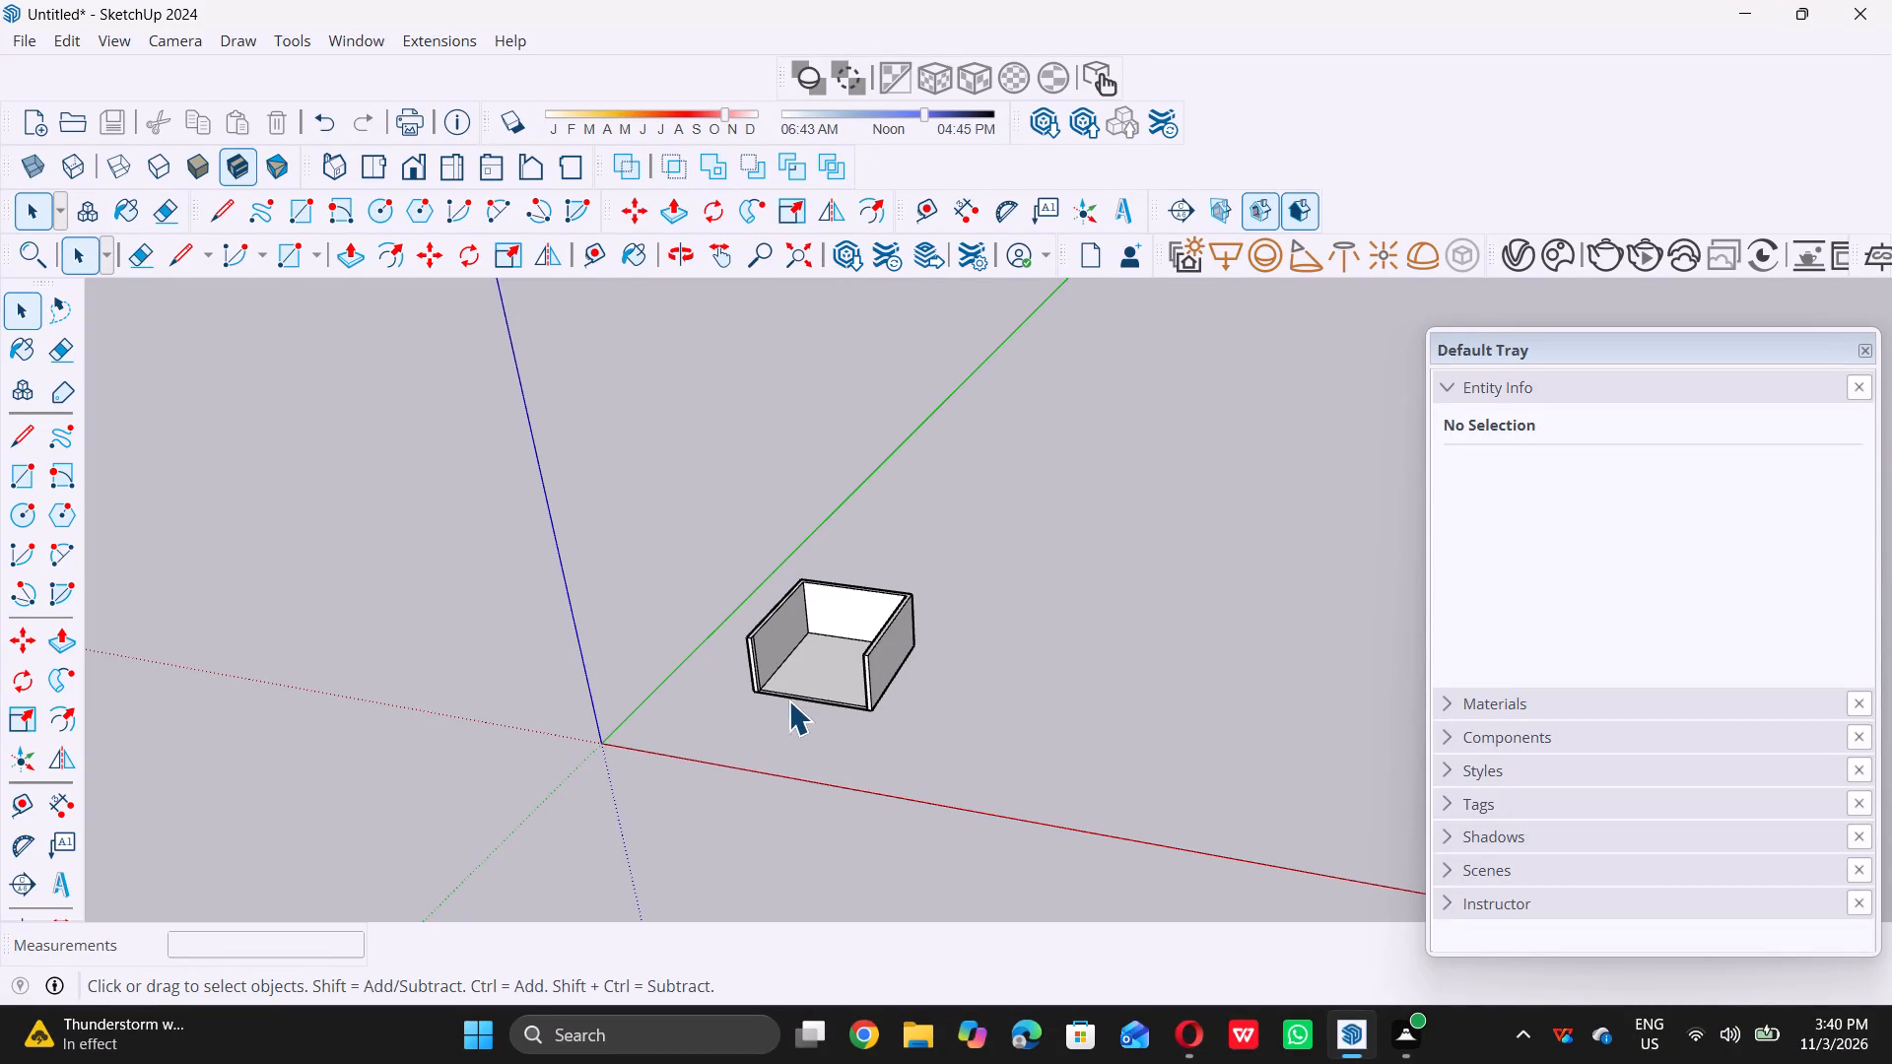
Push/Pull the narrow vertical strip face at the front end of the left wall's inner side 11" inward along the front opening.
{"action": "scroll", "coordinate": [788, 700], "scroll_direction": "down", "scroll_amount": 5}
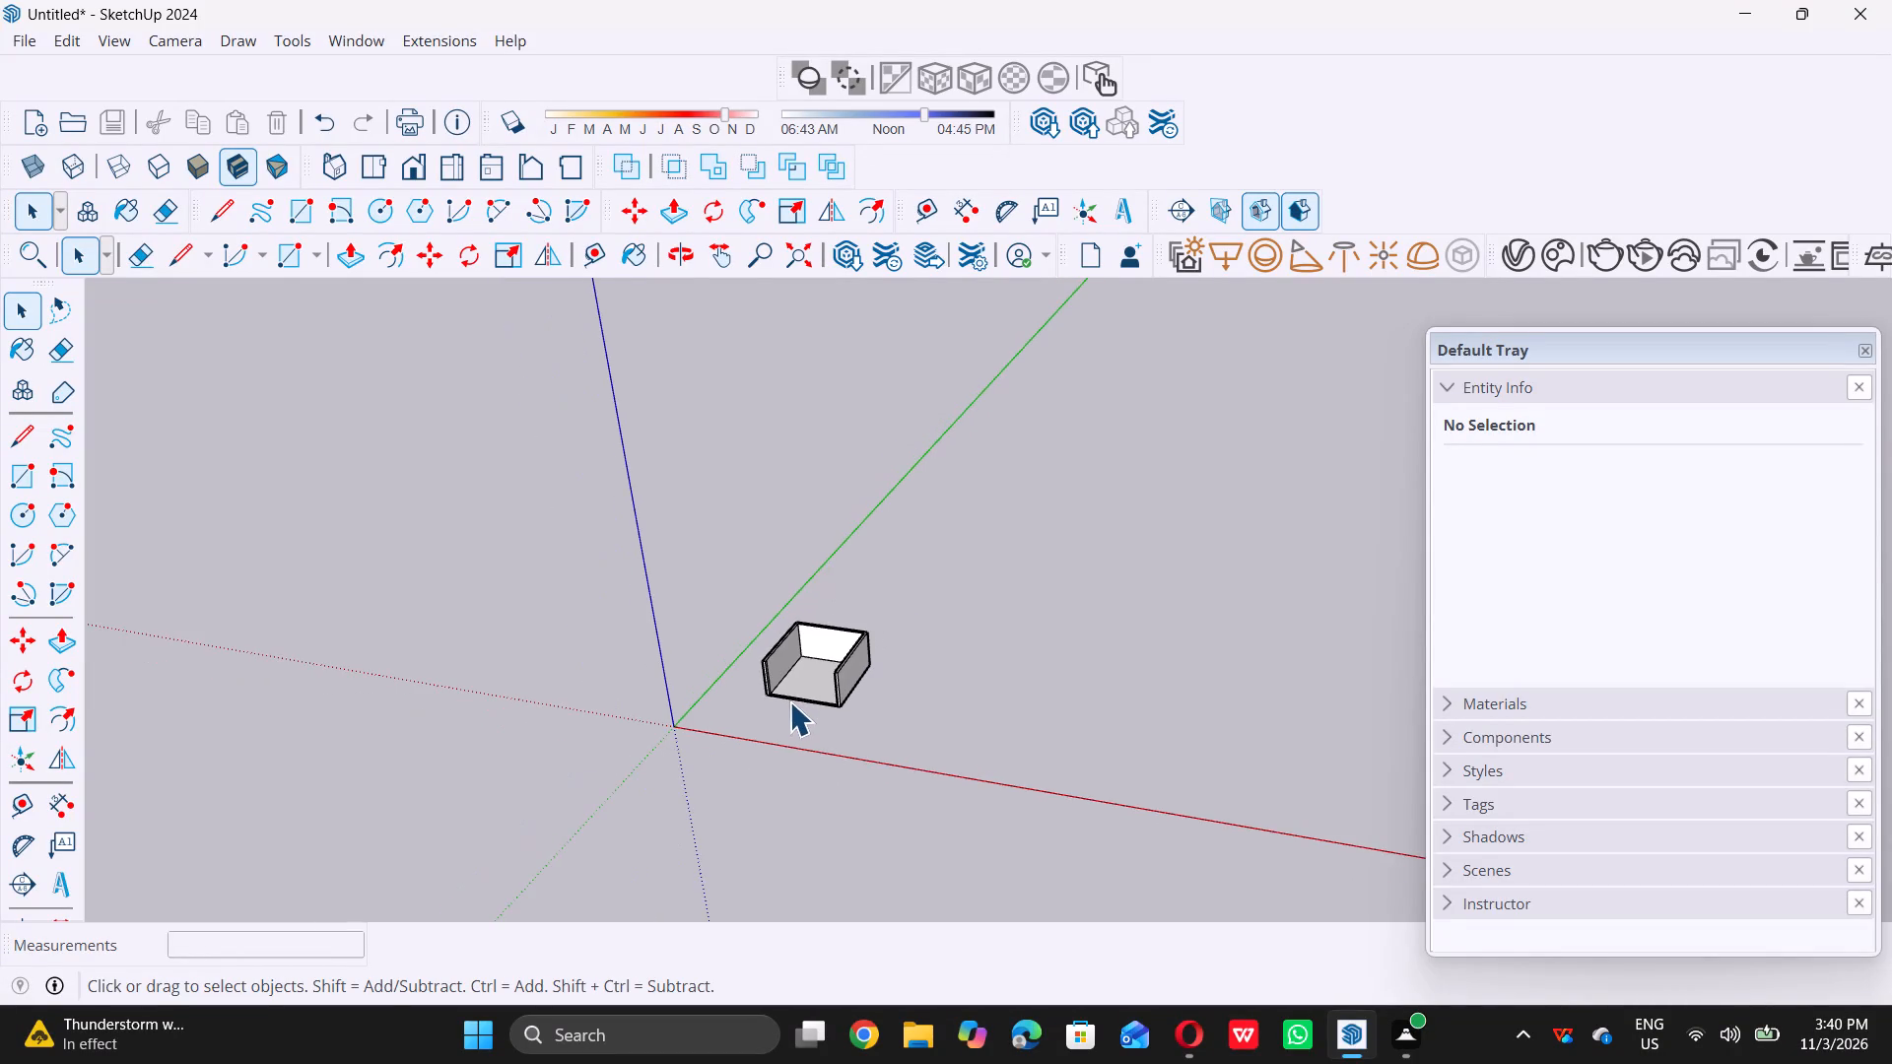
{"action": "middle_click_drag", "start_coordinate": [789, 701], "coordinate": [795, 669]}
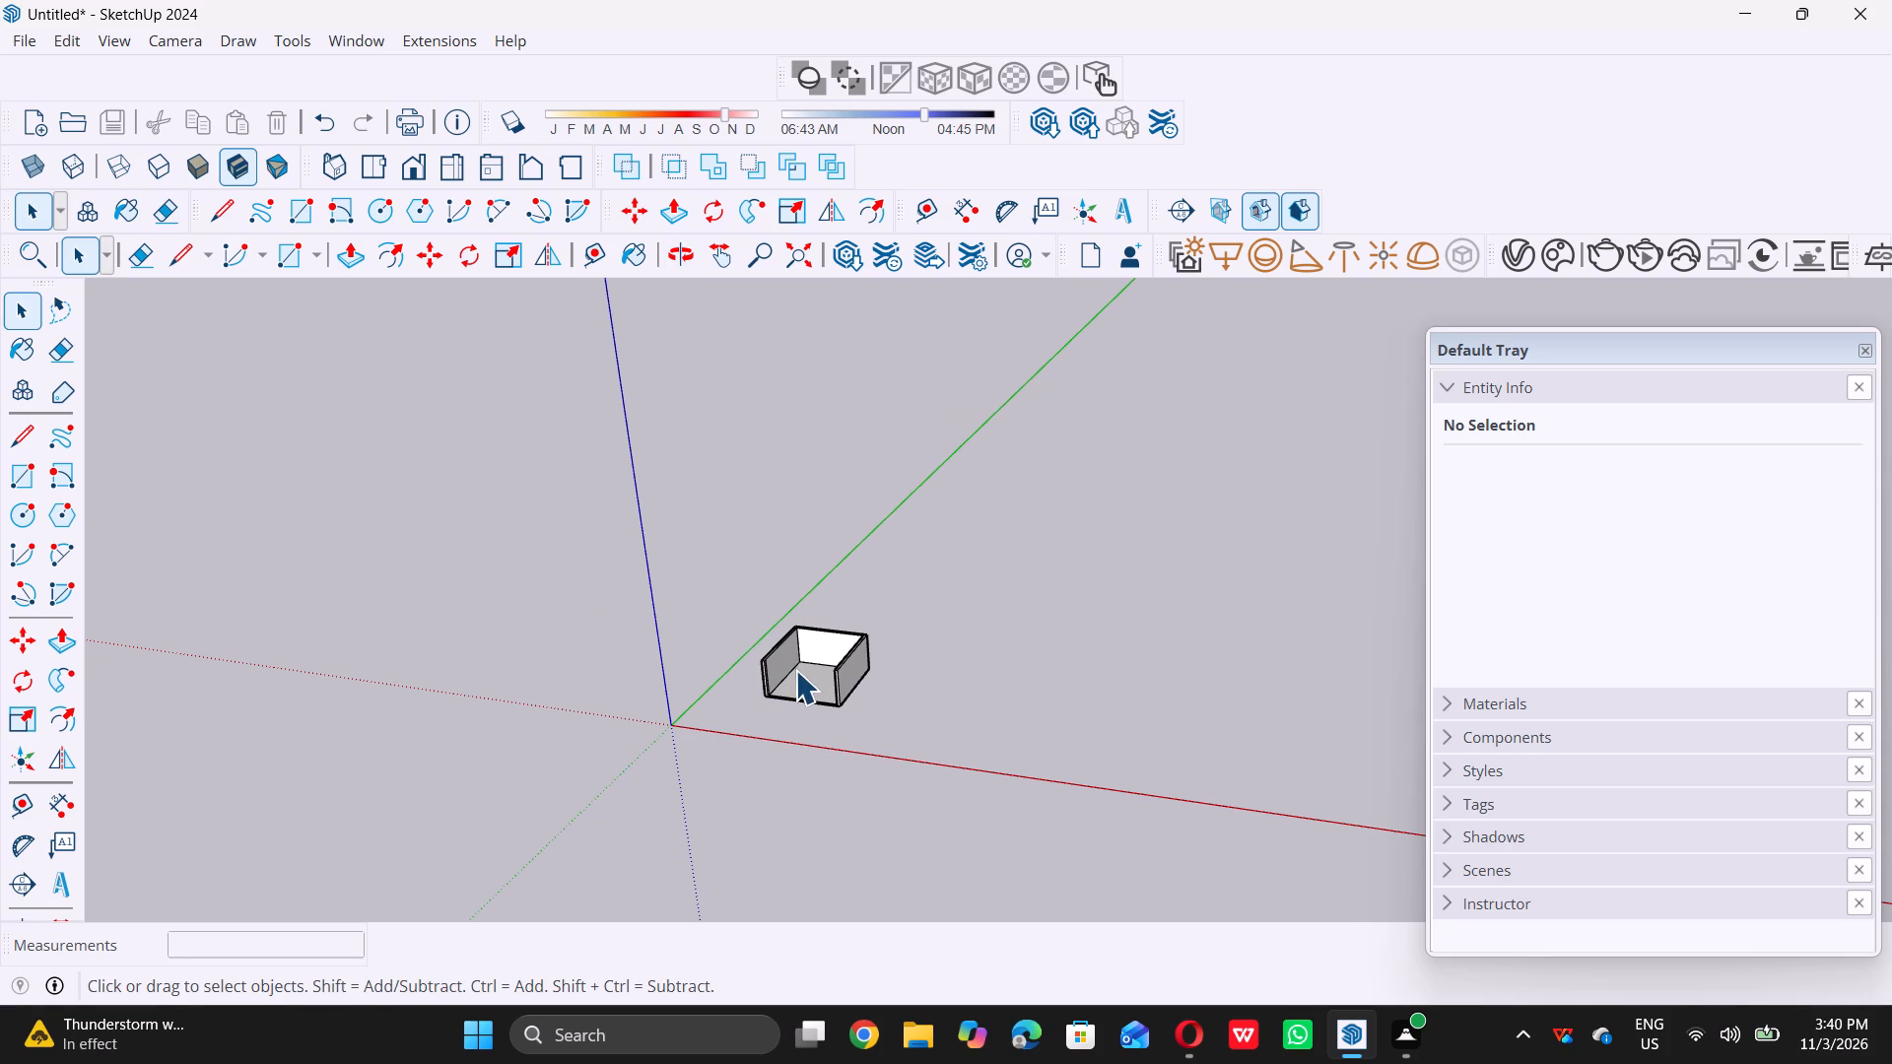
{"action": "scroll", "coordinate": [730, 721], "scroll_direction": "up", "scroll_amount": 6}
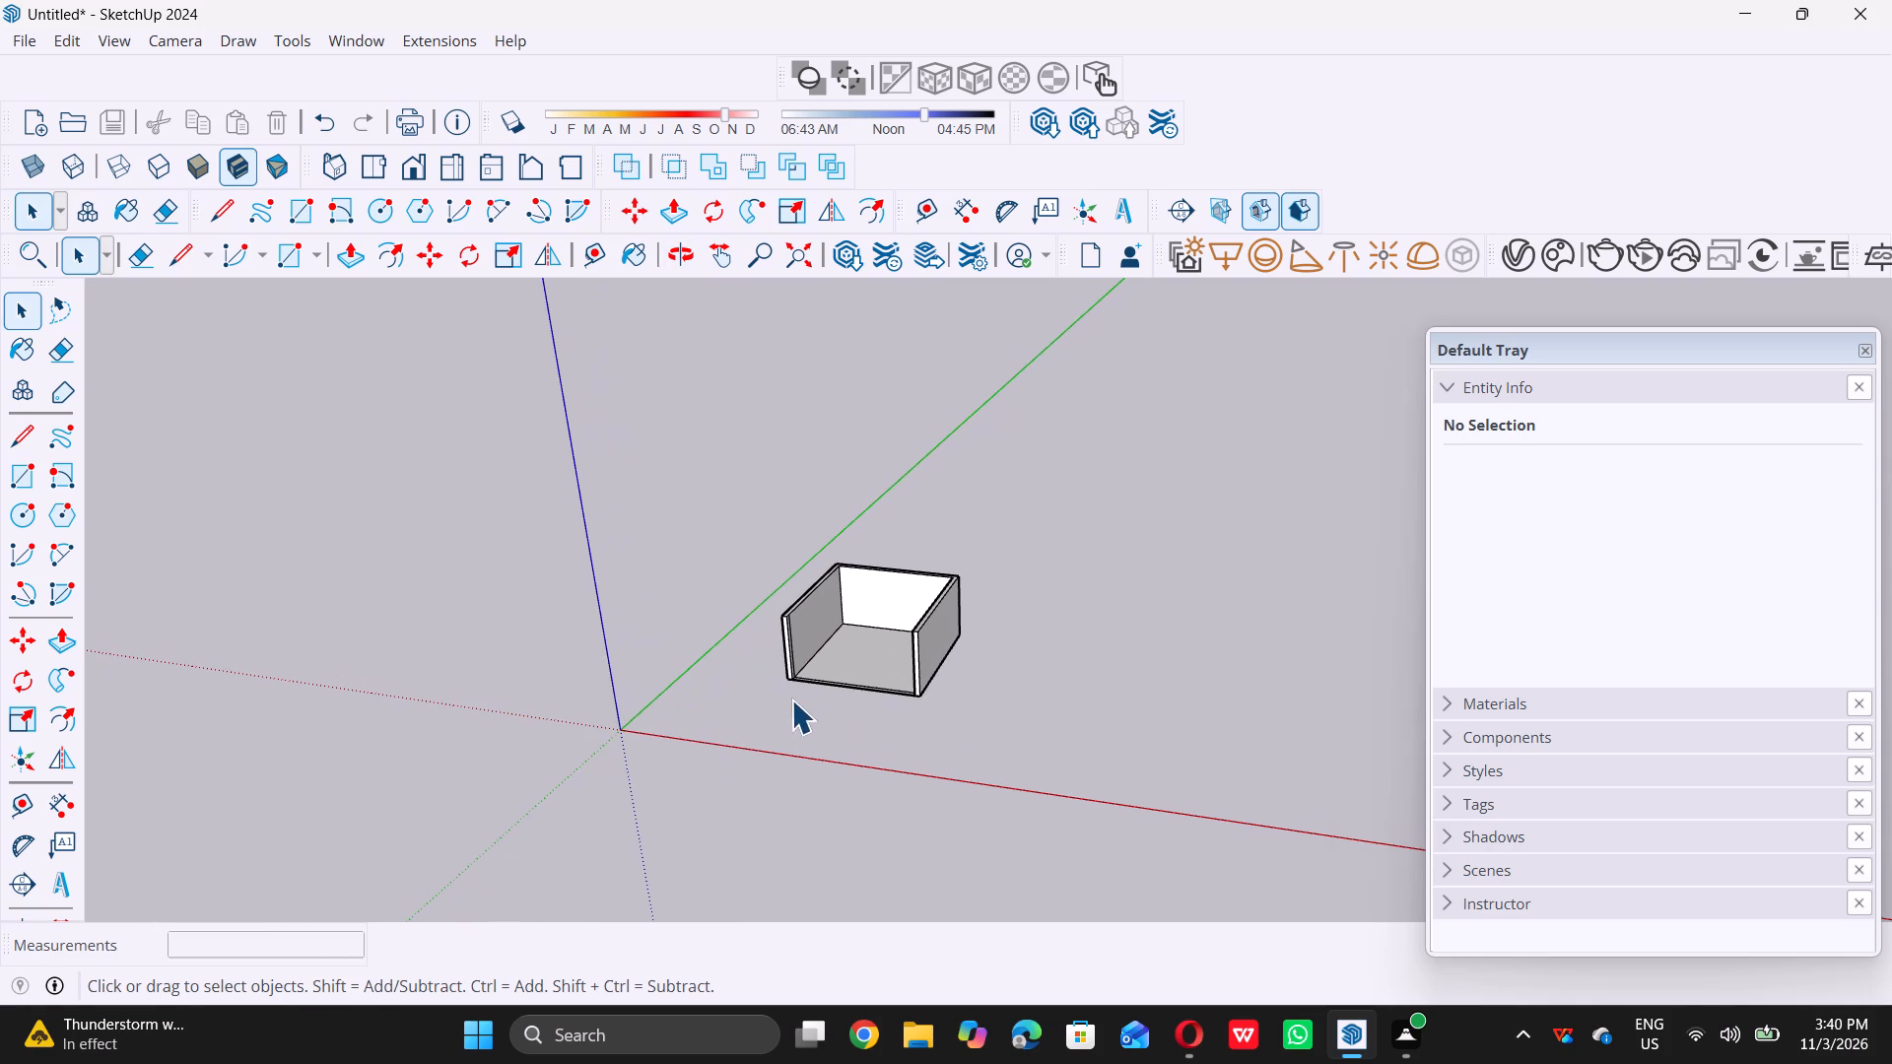
{"action": "middle_click_drag", "start_coordinate": [832, 666], "coordinate": [722, 735]}
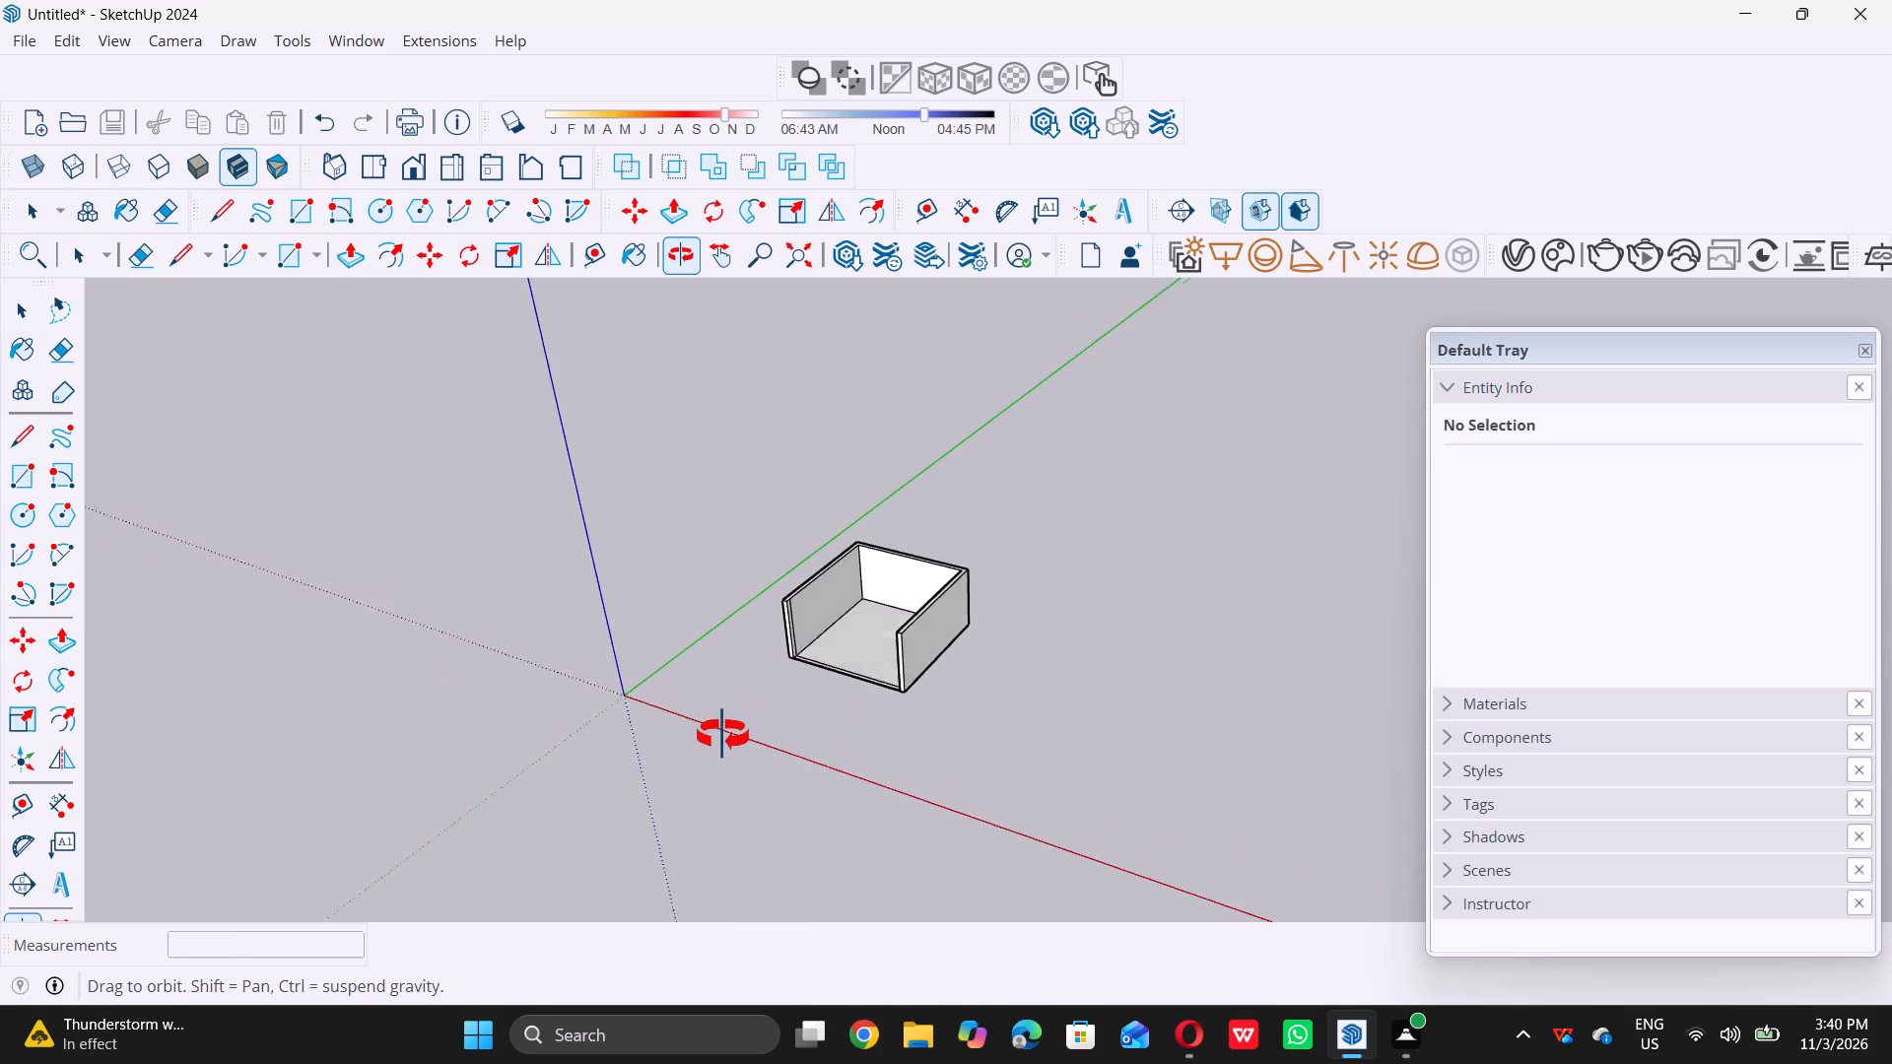
{"action": "middle_click_drag", "start_coordinate": [722, 735], "coordinate": [722, 736]}
{"action": "scroll", "coordinate": [777, 683], "scroll_direction": "up", "scroll_amount": 6}
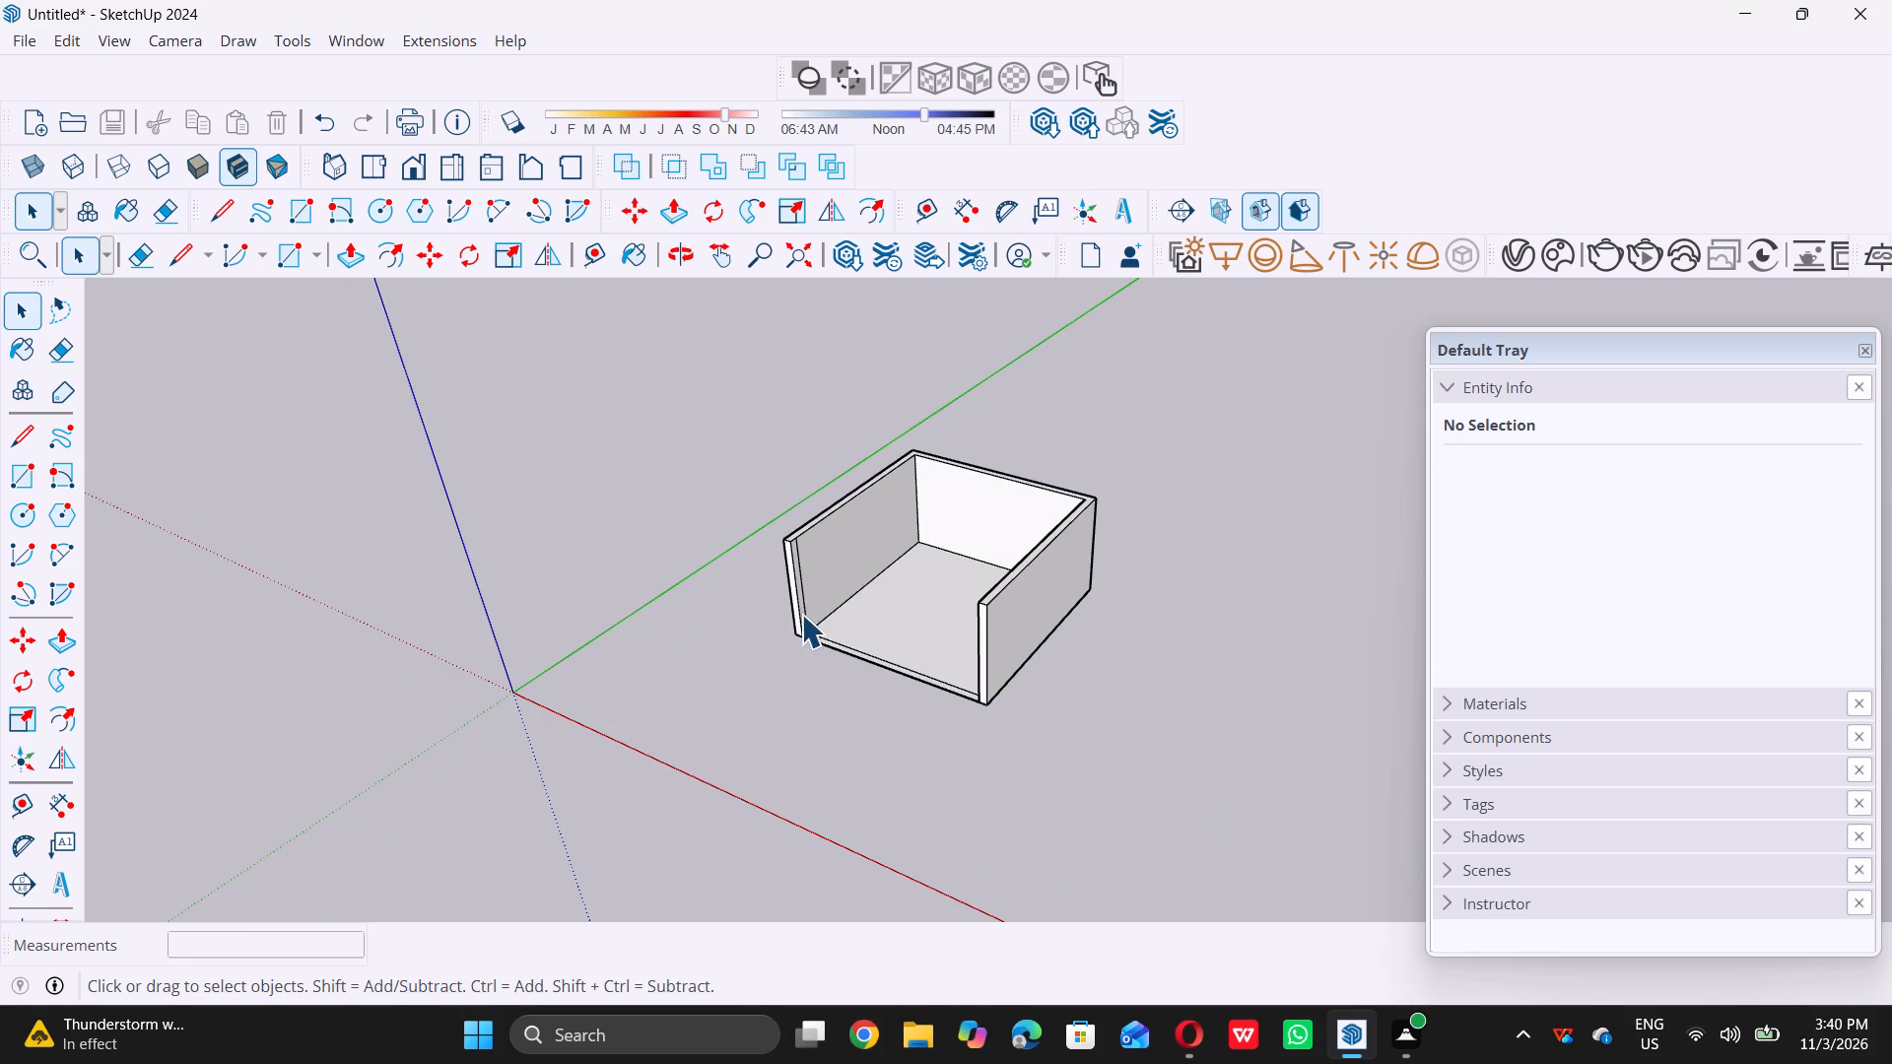
{"action": "scroll", "coordinate": [801, 614], "scroll_direction": "up", "scroll_amount": 18}
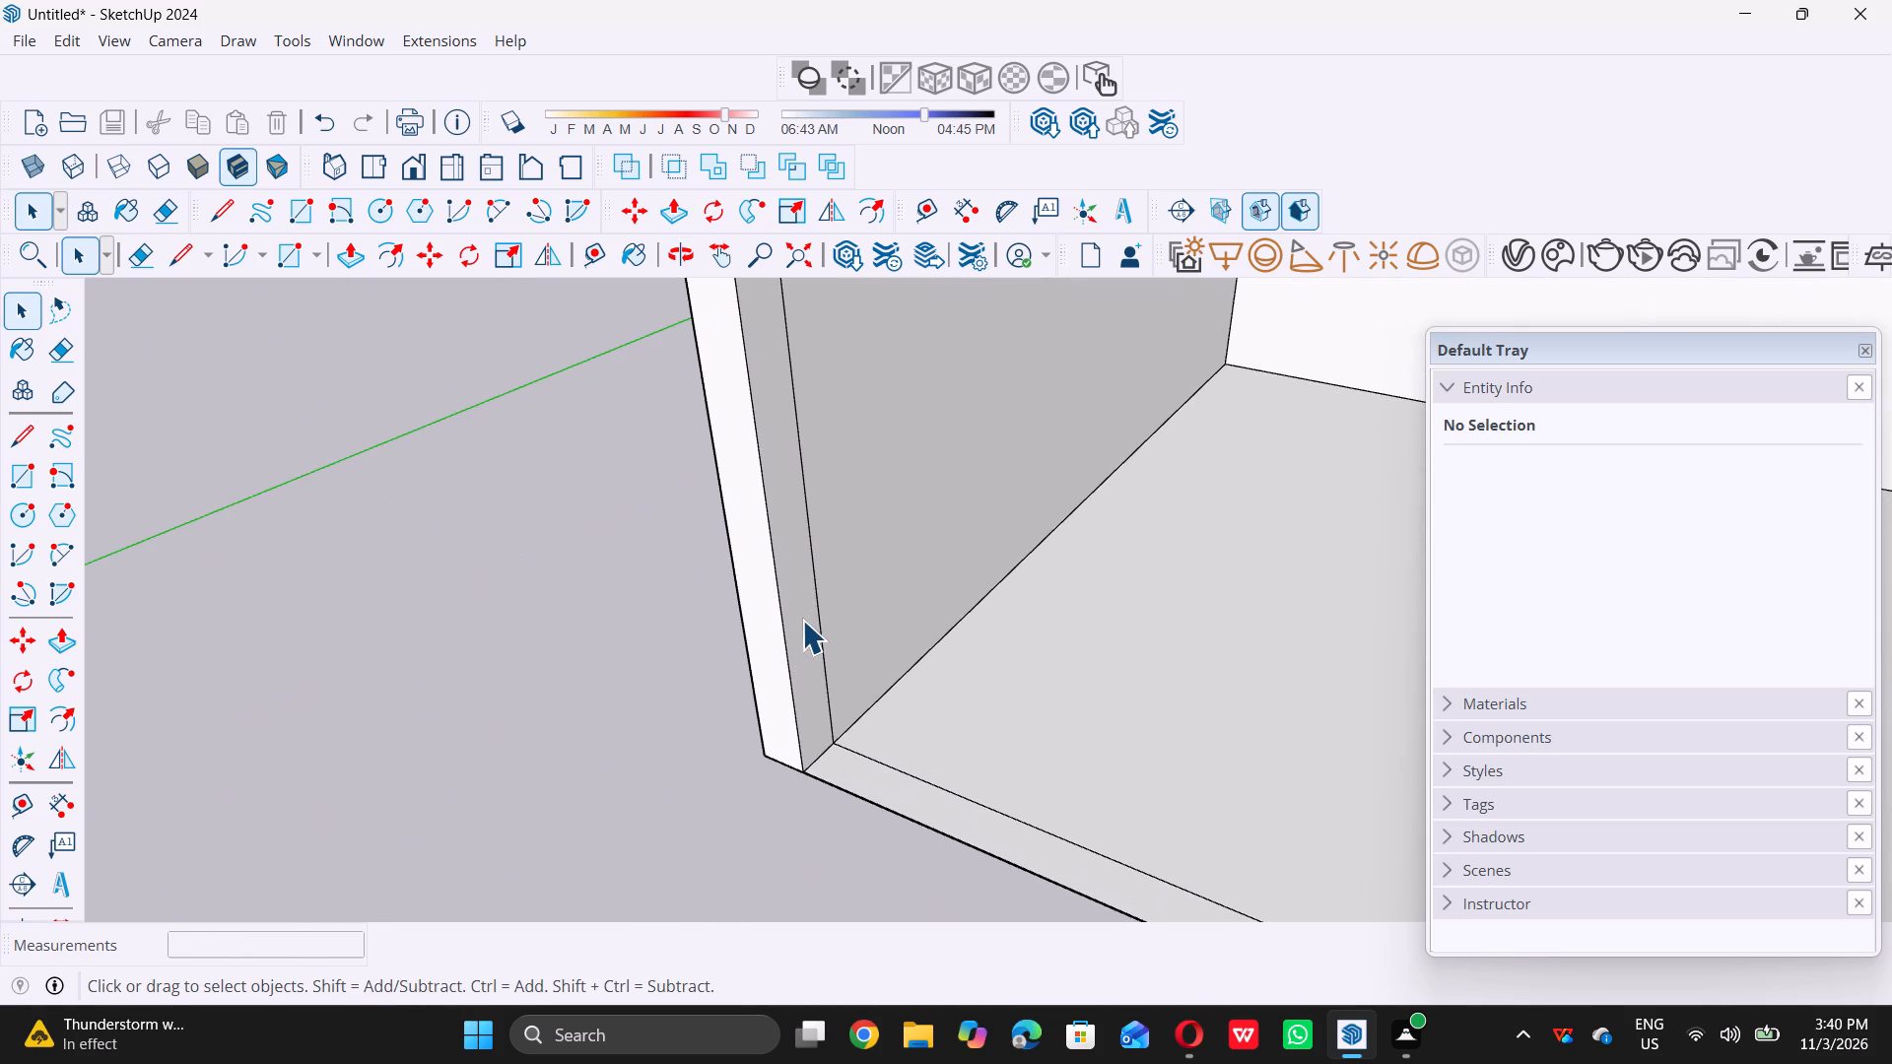
{"action": "double_click", "coordinate": [802, 620]}
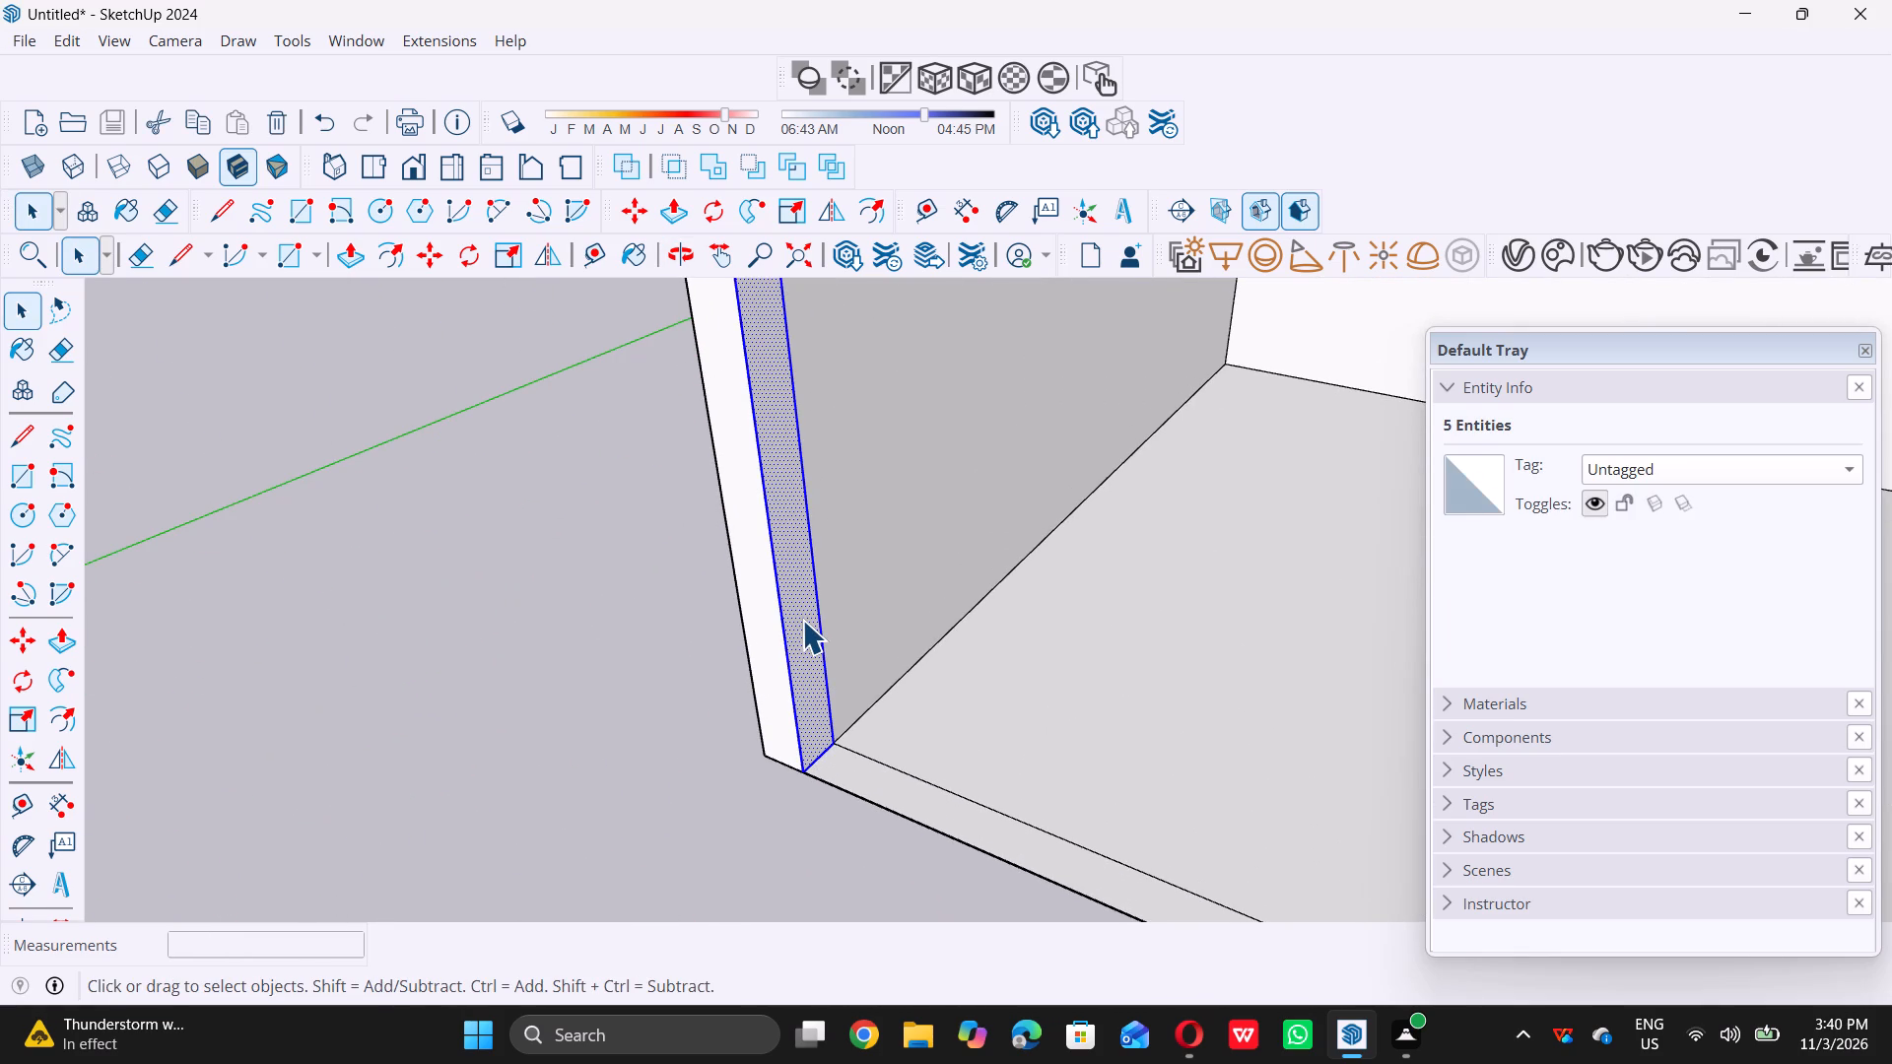
{"action": "key", "text": "p"}
{"action": "left_click", "coordinate": [802, 621]}
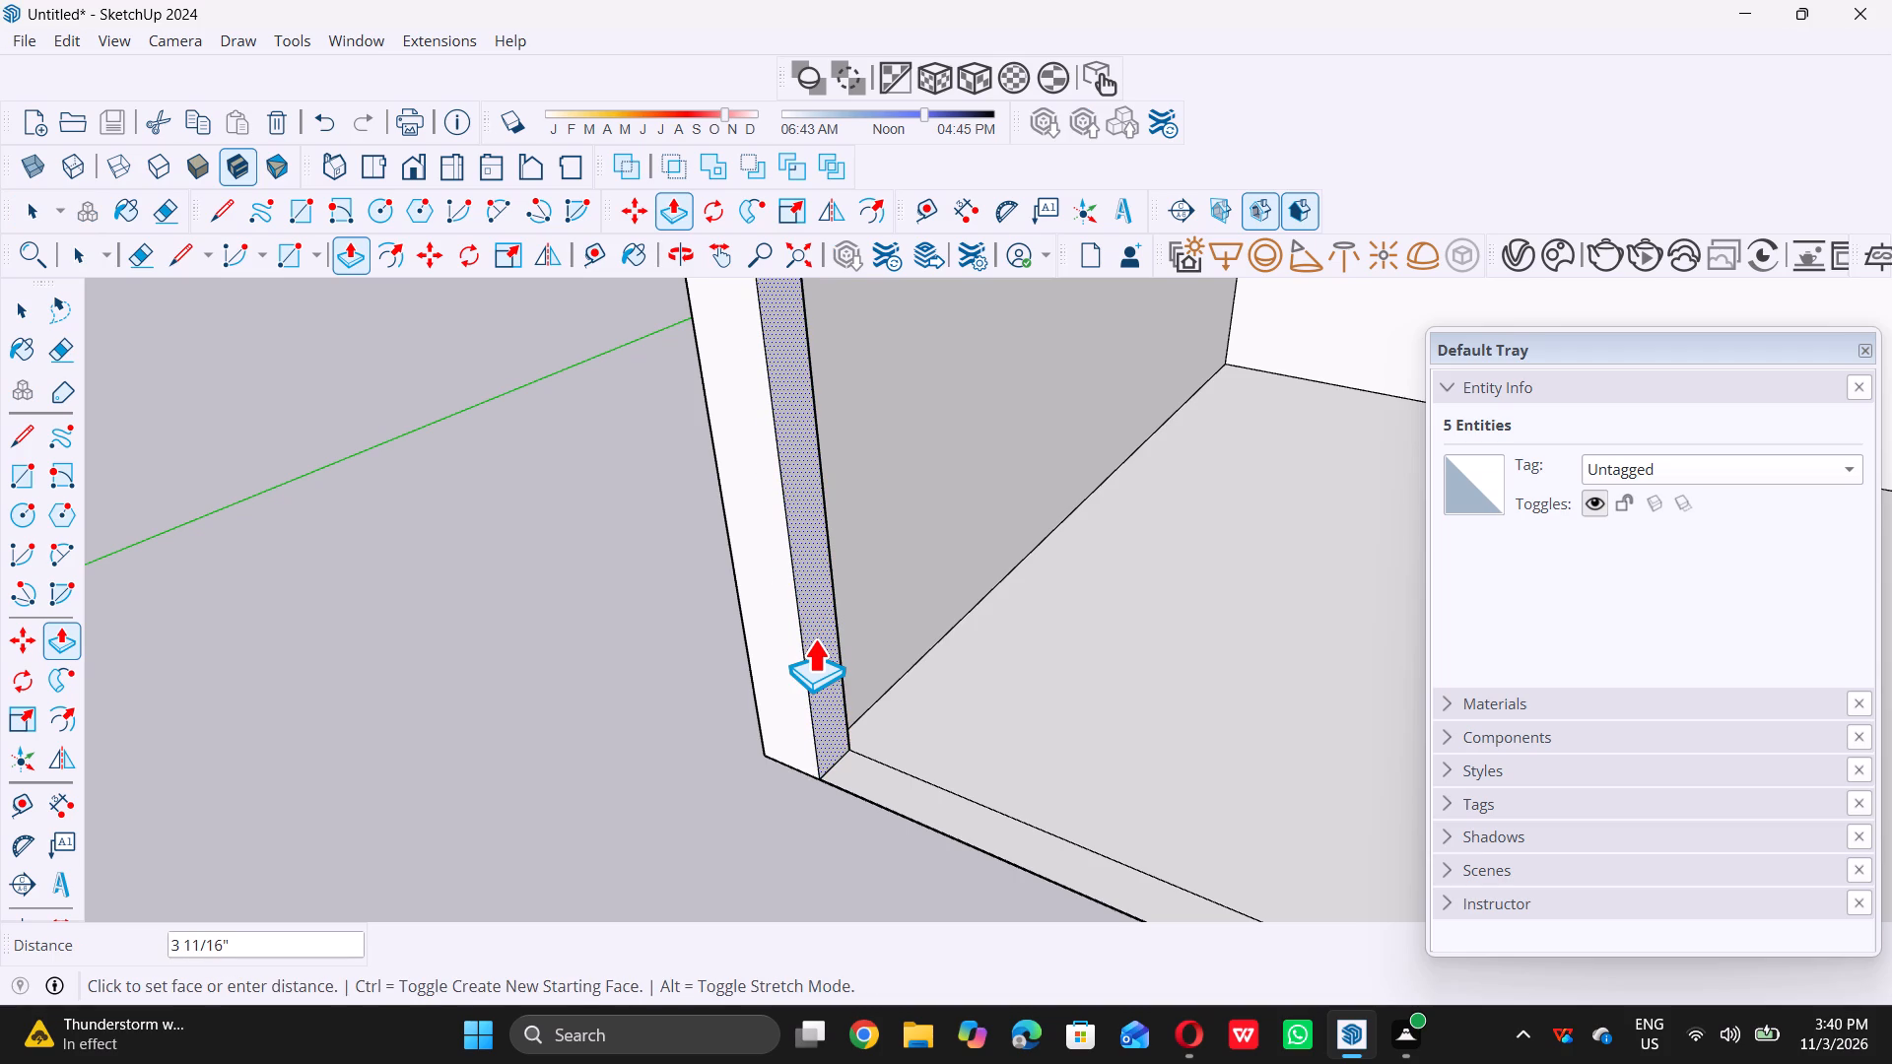
{"action": "type", "text": "11"}
{"action": "key", "text": "shift+quotedbl"}
{"action": "key", "text": "Return"}
{"action": "key", "text": "space"}
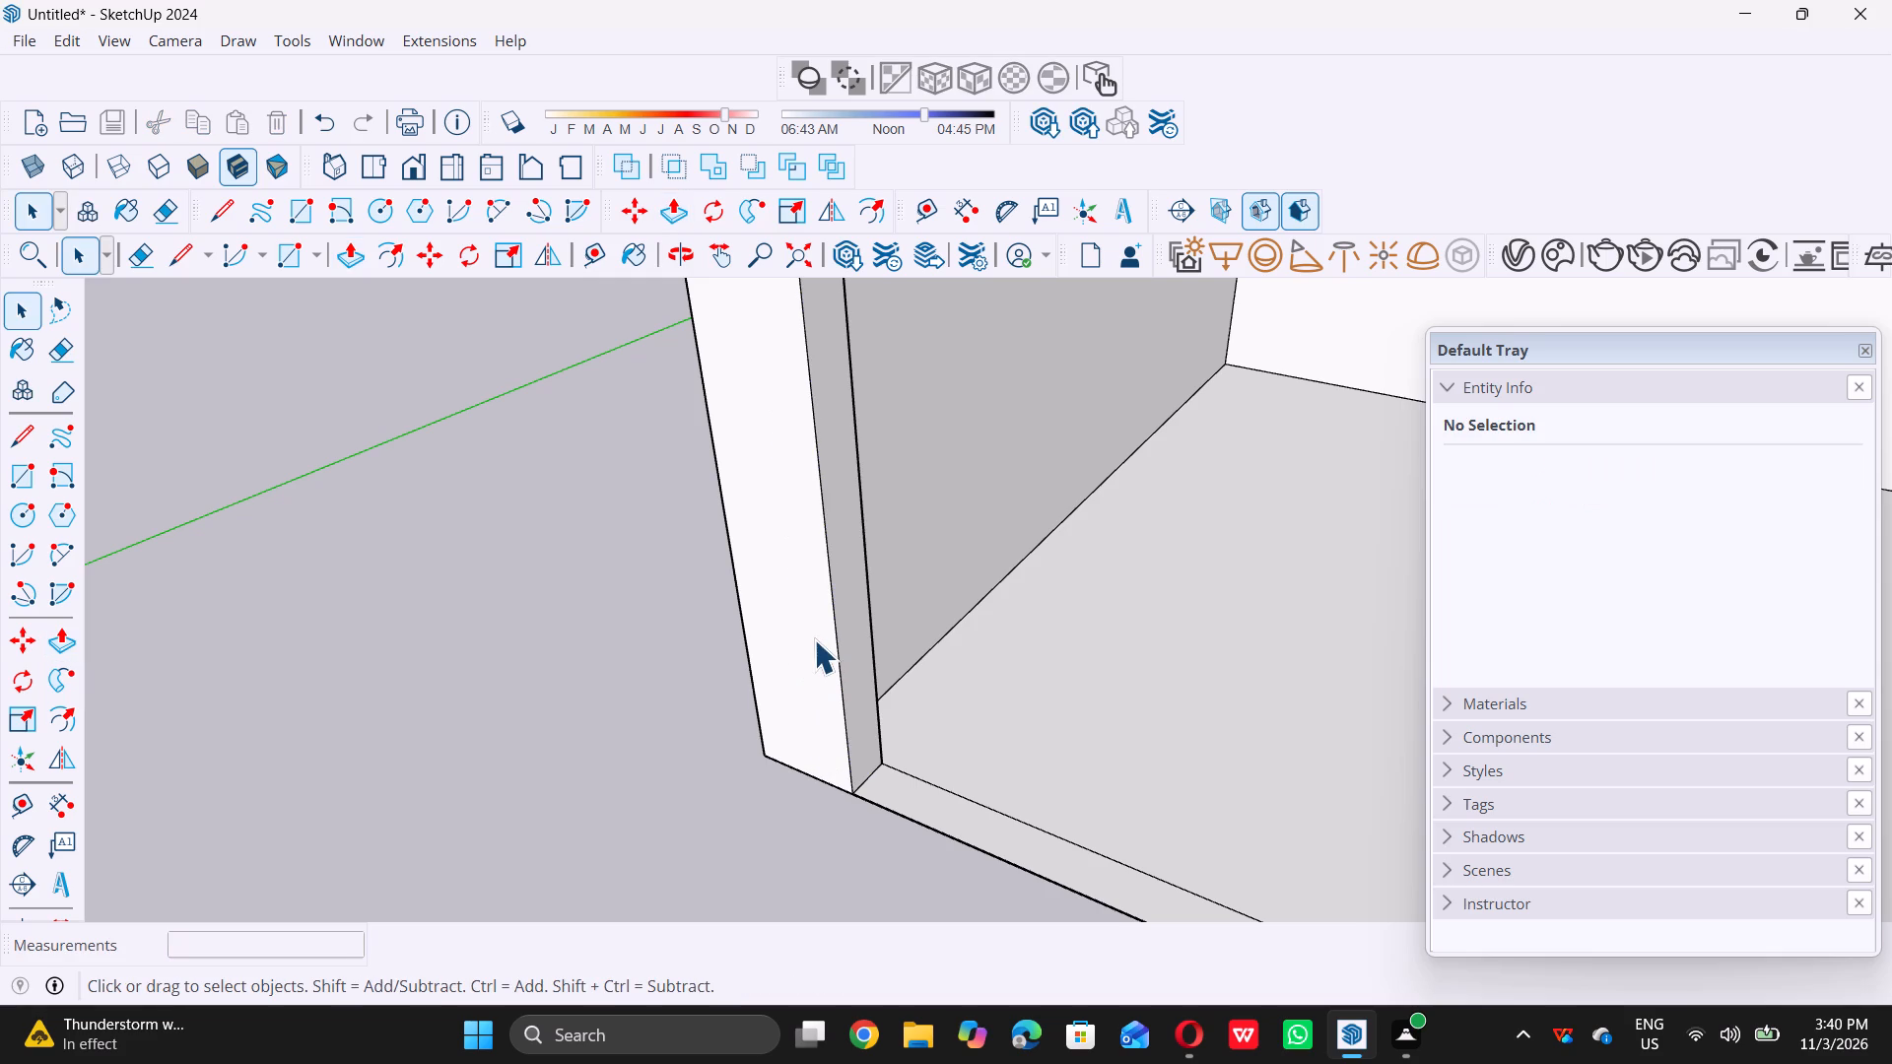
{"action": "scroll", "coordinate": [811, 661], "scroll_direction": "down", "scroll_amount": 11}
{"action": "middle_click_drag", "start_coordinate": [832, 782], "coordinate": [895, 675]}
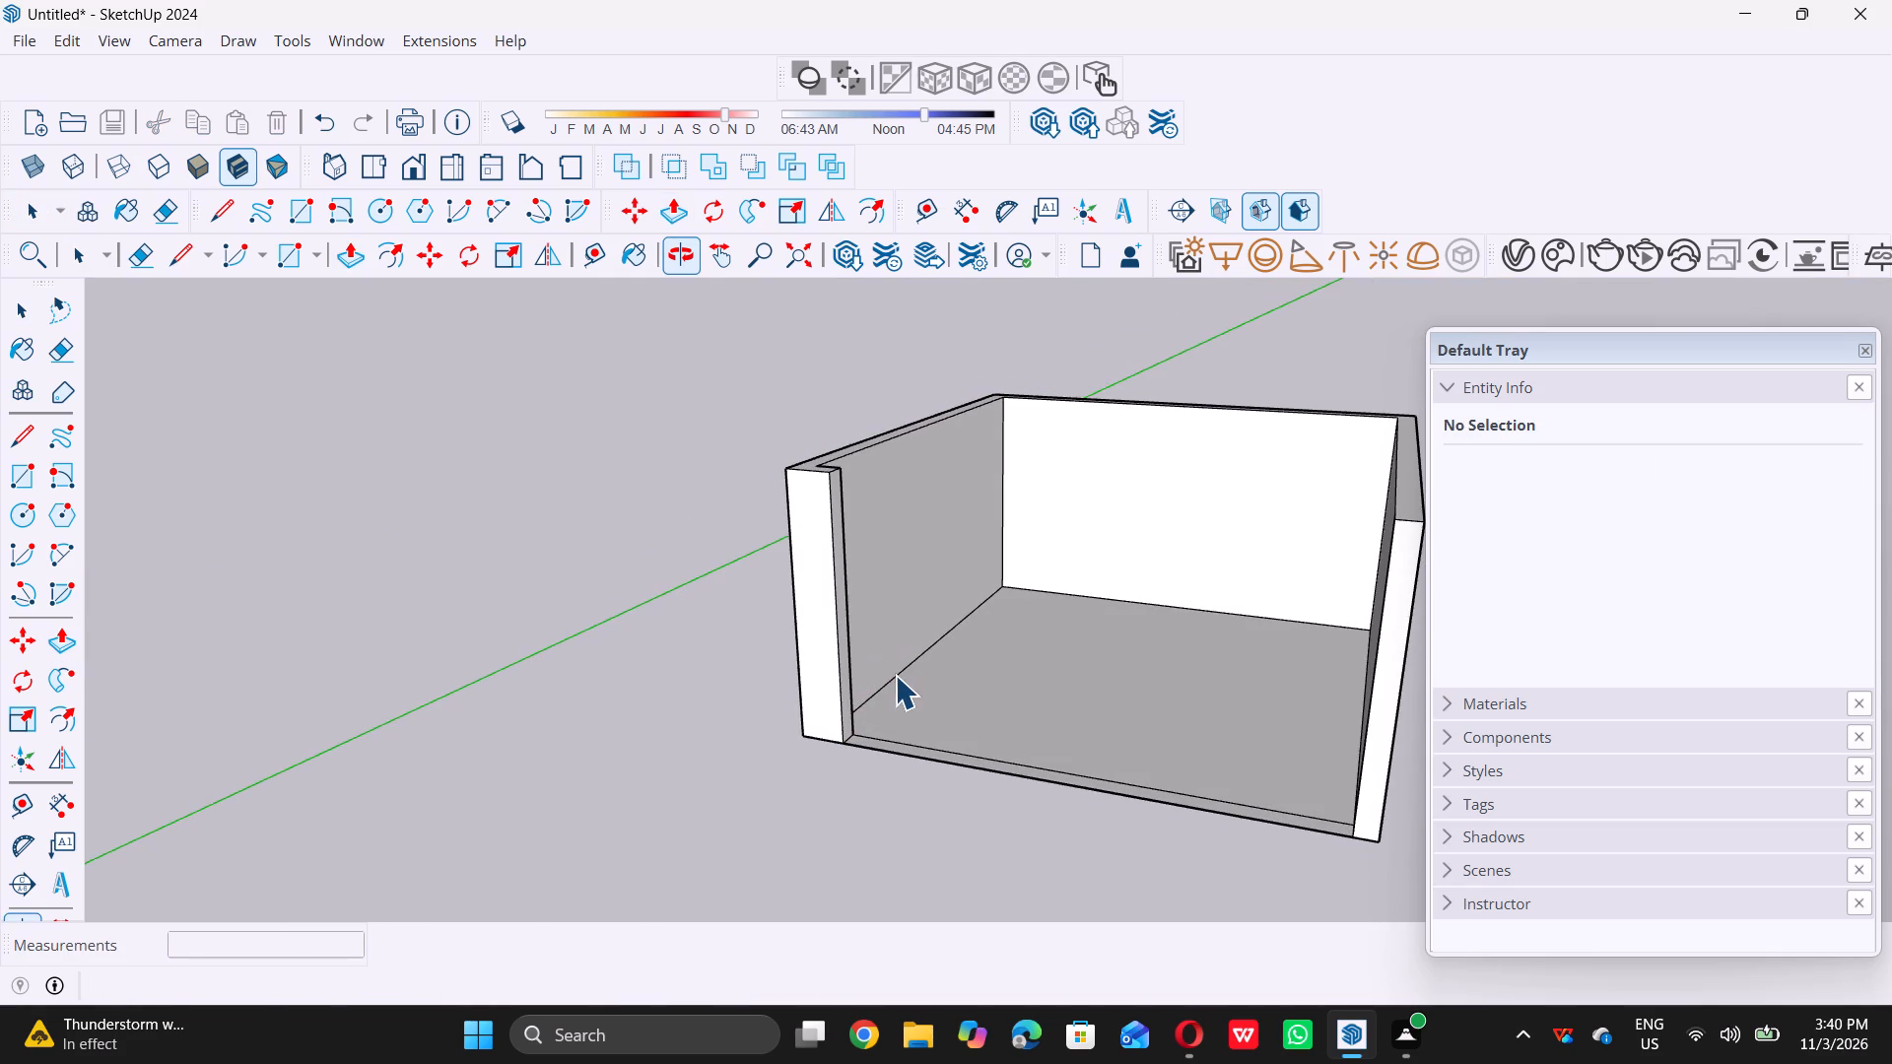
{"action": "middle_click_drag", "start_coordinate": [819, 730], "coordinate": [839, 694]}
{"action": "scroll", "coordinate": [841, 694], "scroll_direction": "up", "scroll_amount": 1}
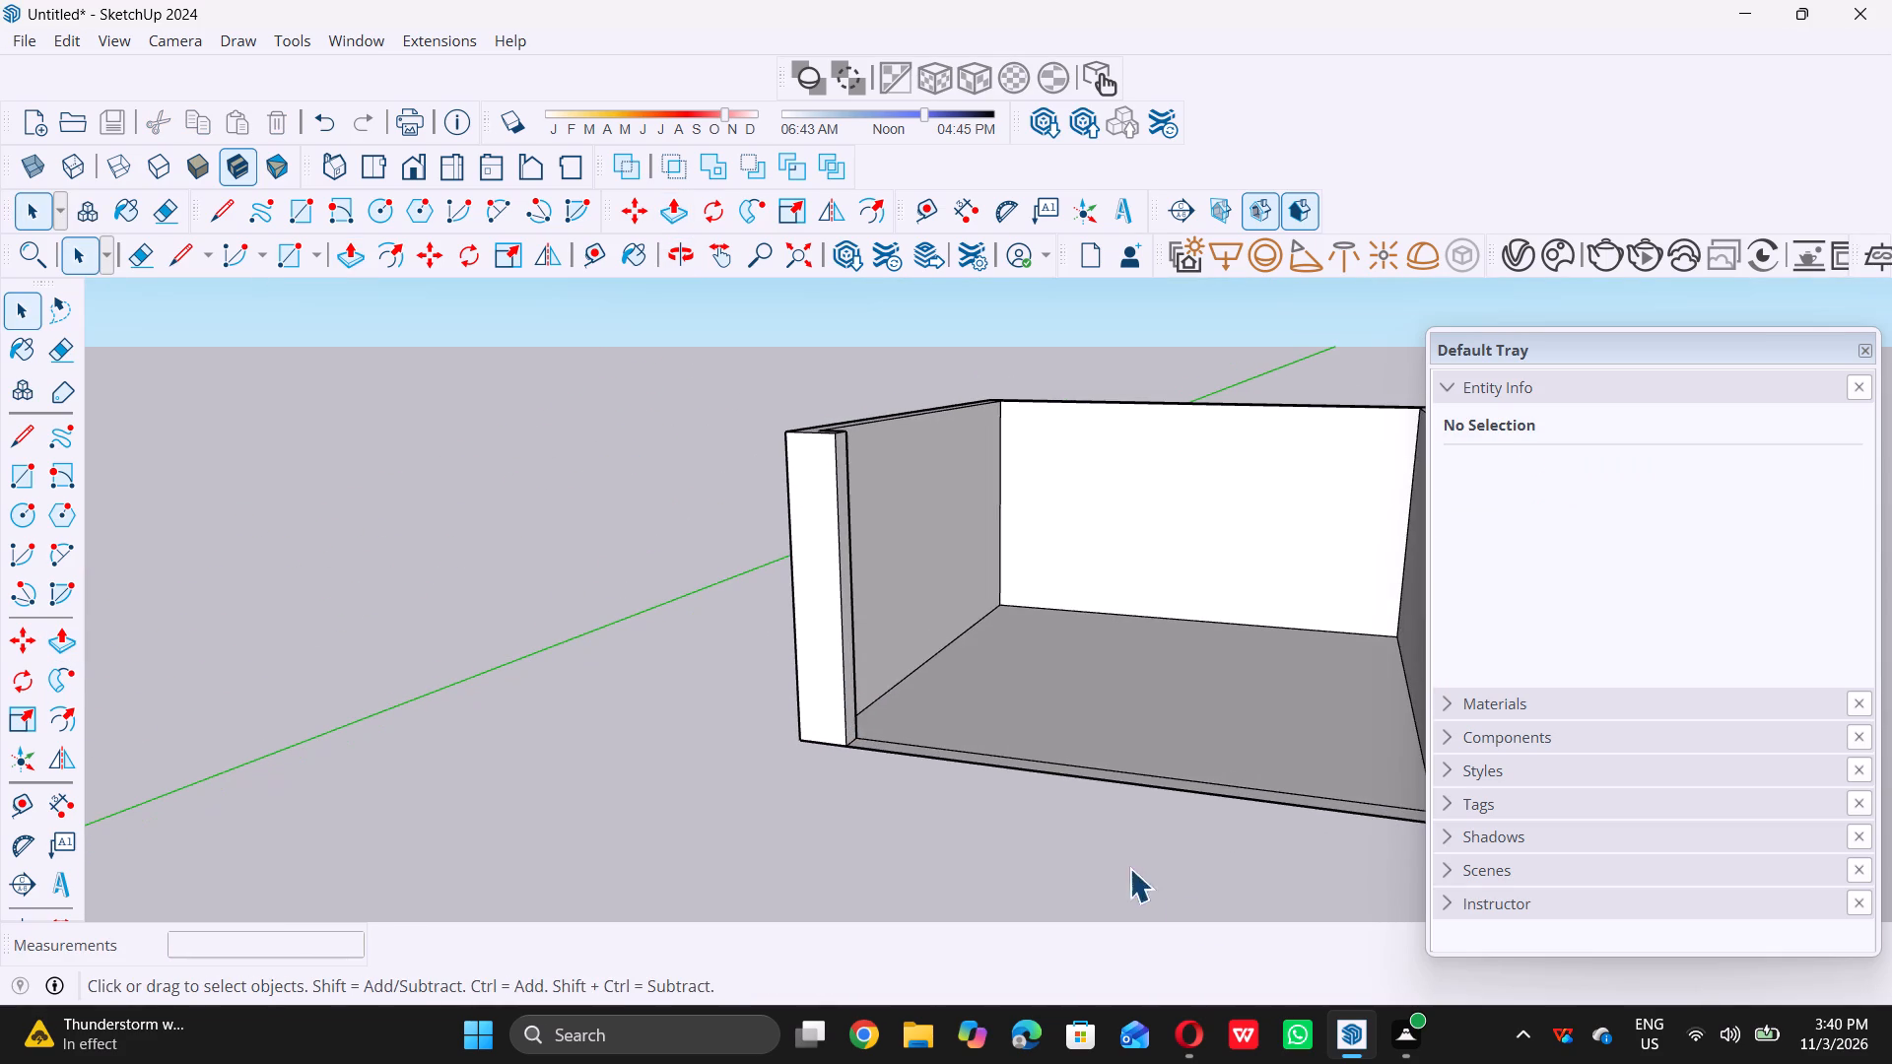
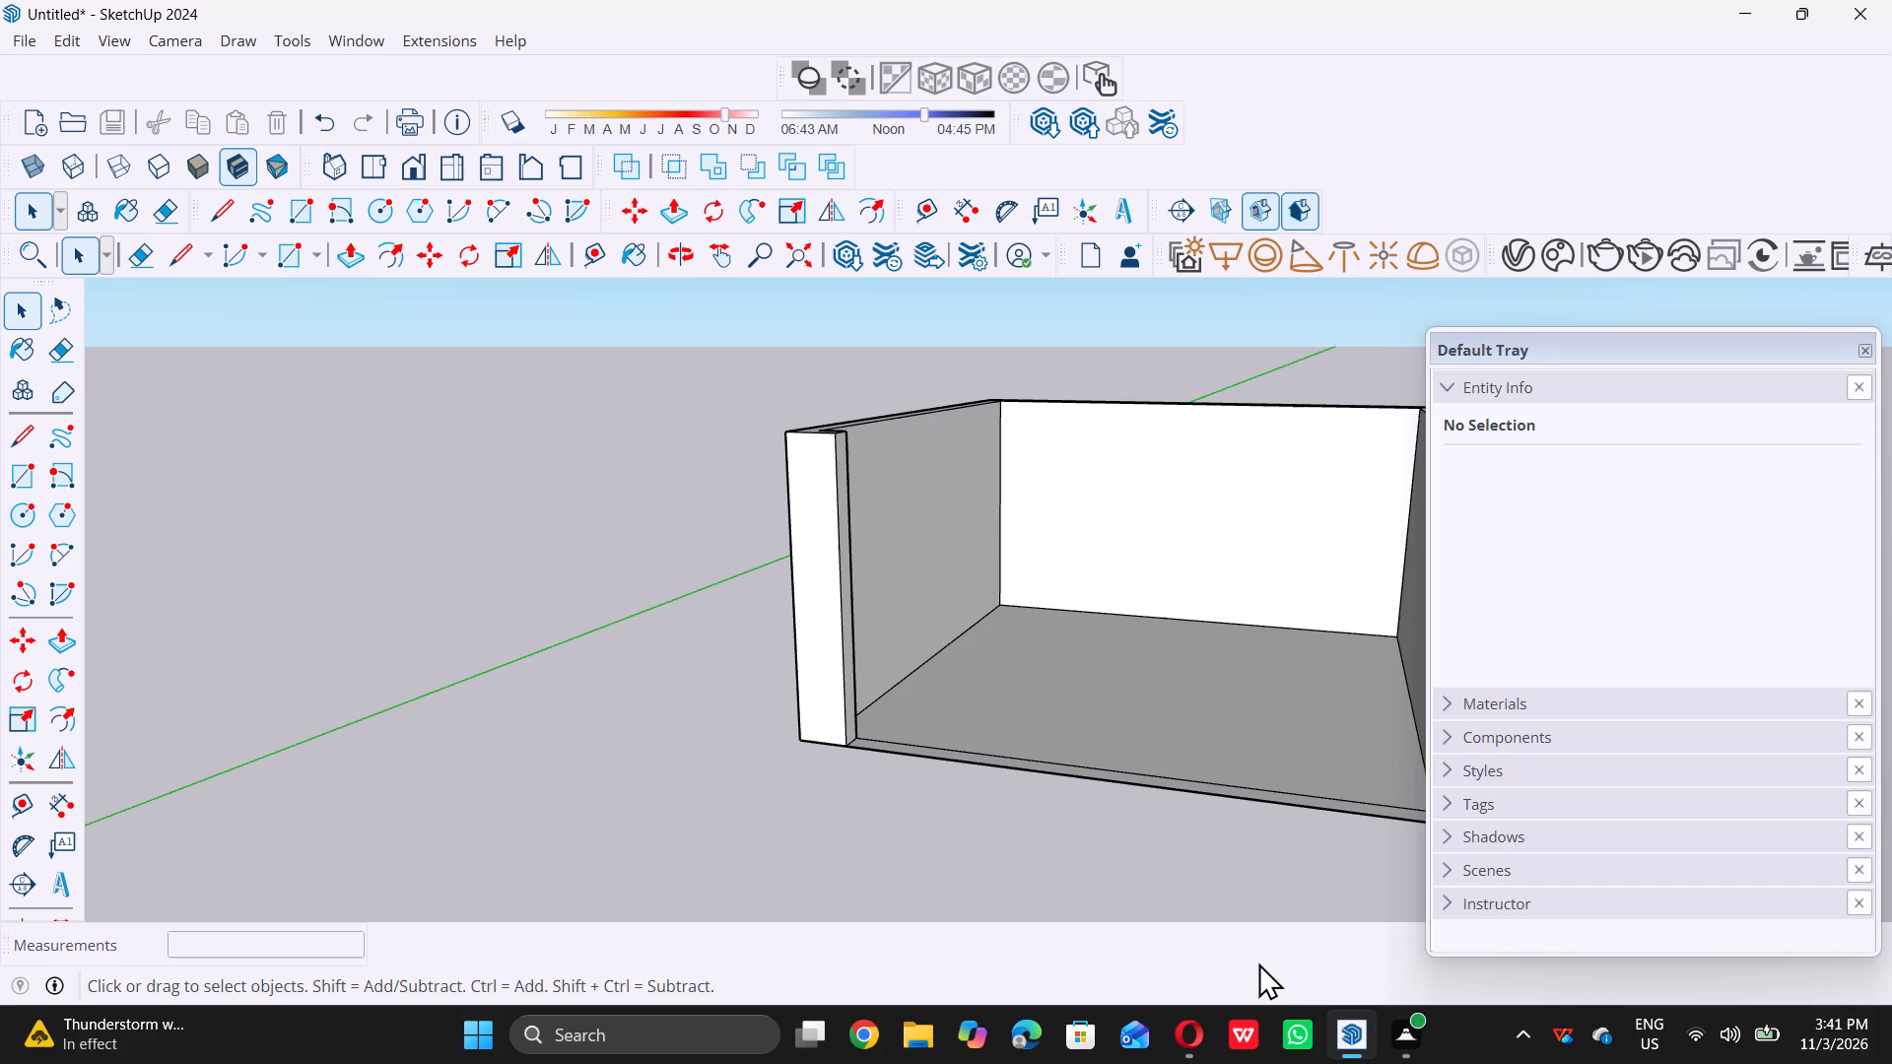
Push/Pull the narrow vertical strip at the front end of the right wall's inner side inward by the same 11".
{"action": "scroll", "coordinate": [1073, 940], "scroll_direction": "down", "scroll_amount": 10}
{"action": "middle_click_drag", "start_coordinate": [976, 756], "coordinate": [936, 791]}
{"action": "scroll", "coordinate": [1097, 795], "scroll_direction": "up", "scroll_amount": 3}
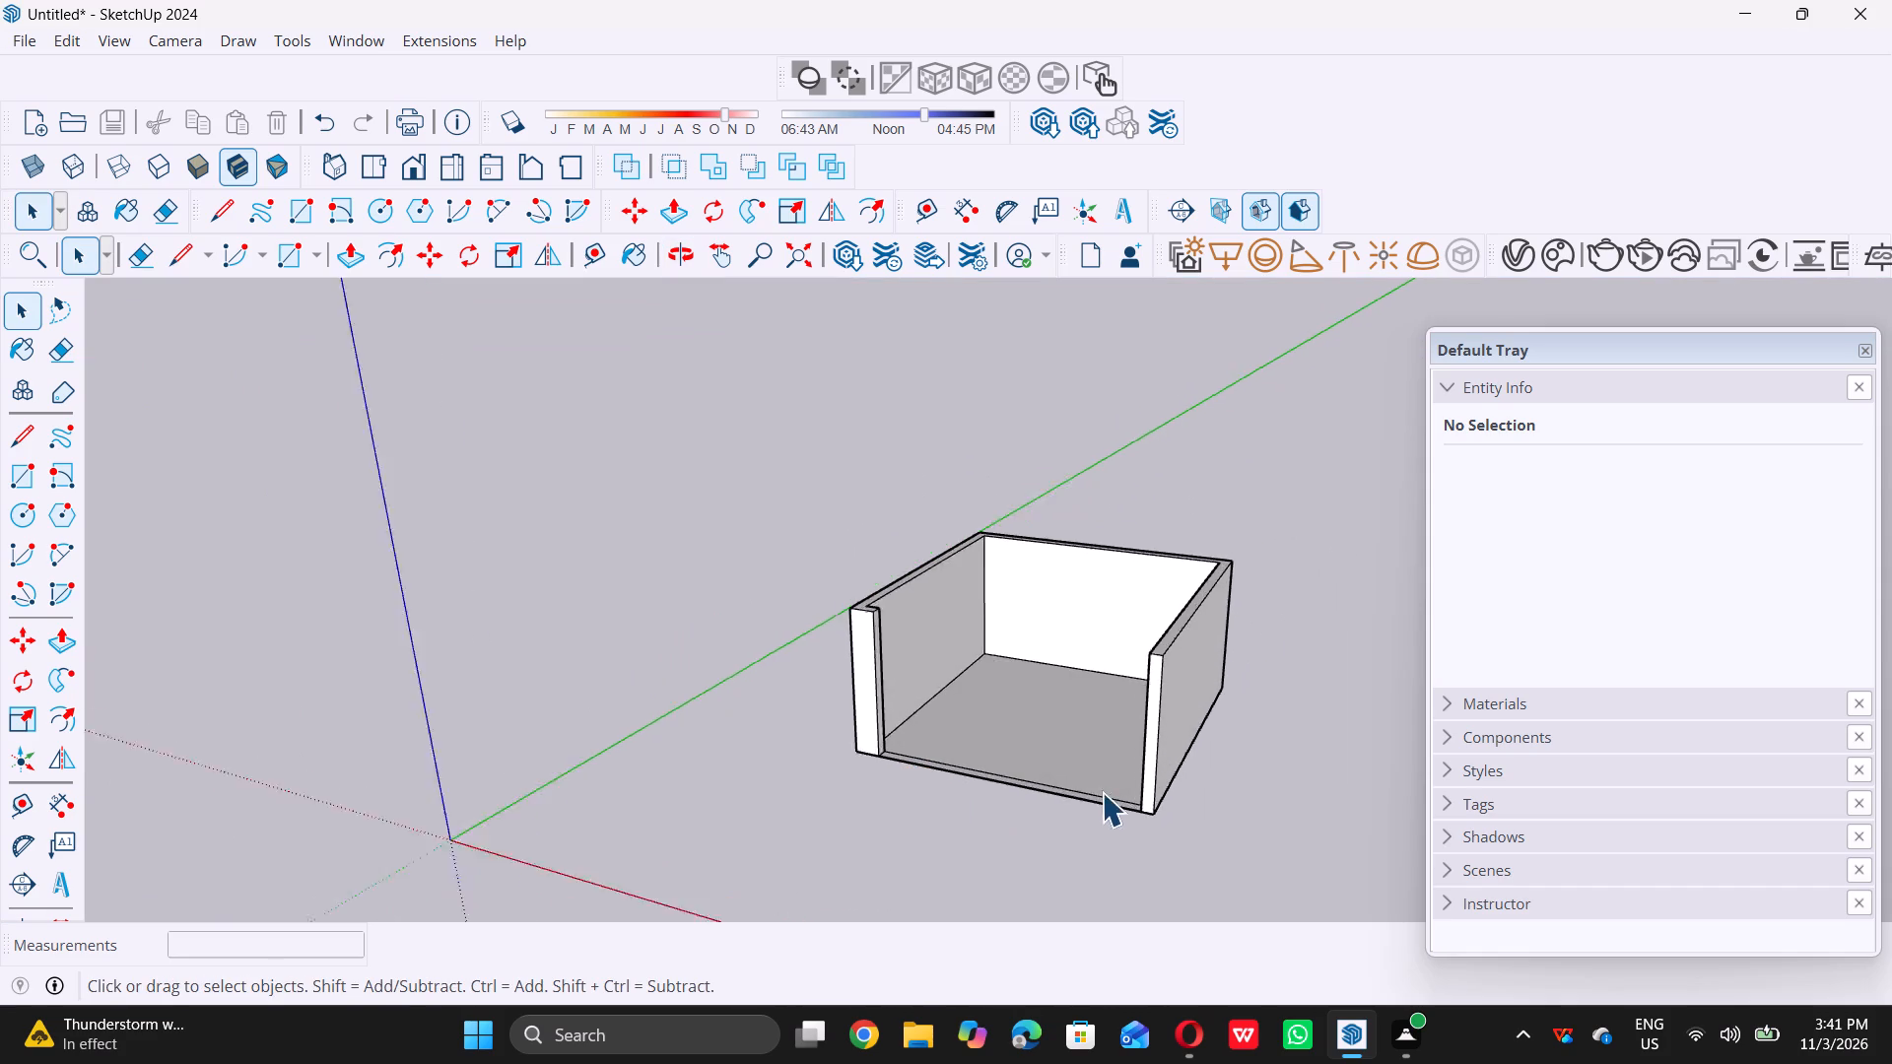
{"action": "scroll", "coordinate": [1102, 792], "scroll_direction": "up", "scroll_amount": 2}
{"action": "scroll", "coordinate": [1060, 761], "scroll_direction": "down", "scroll_amount": 6}
{"action": "middle_click_drag", "start_coordinate": [969, 772], "coordinate": [1266, 834]}
{"action": "scroll", "coordinate": [1203, 733], "scroll_direction": "up", "scroll_amount": 6}
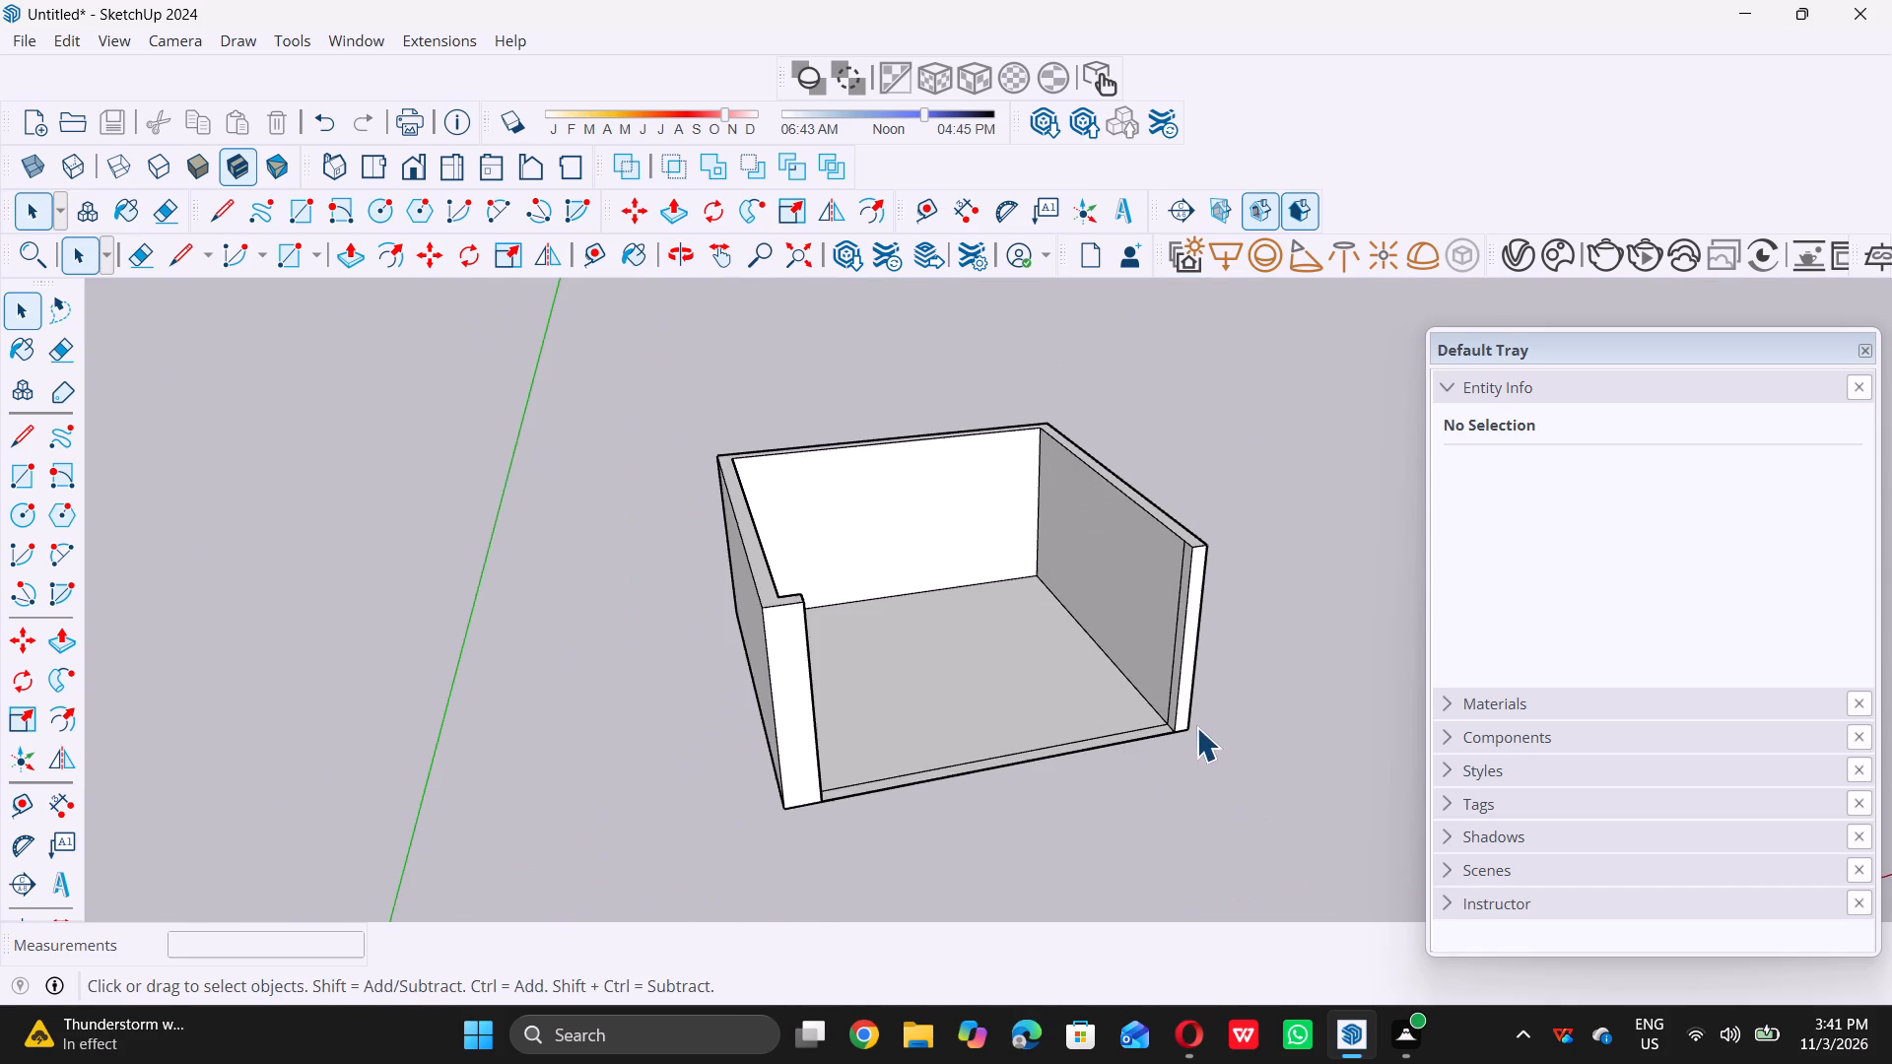
{"action": "scroll", "coordinate": [1179, 727], "scroll_direction": "up", "scroll_amount": 9}
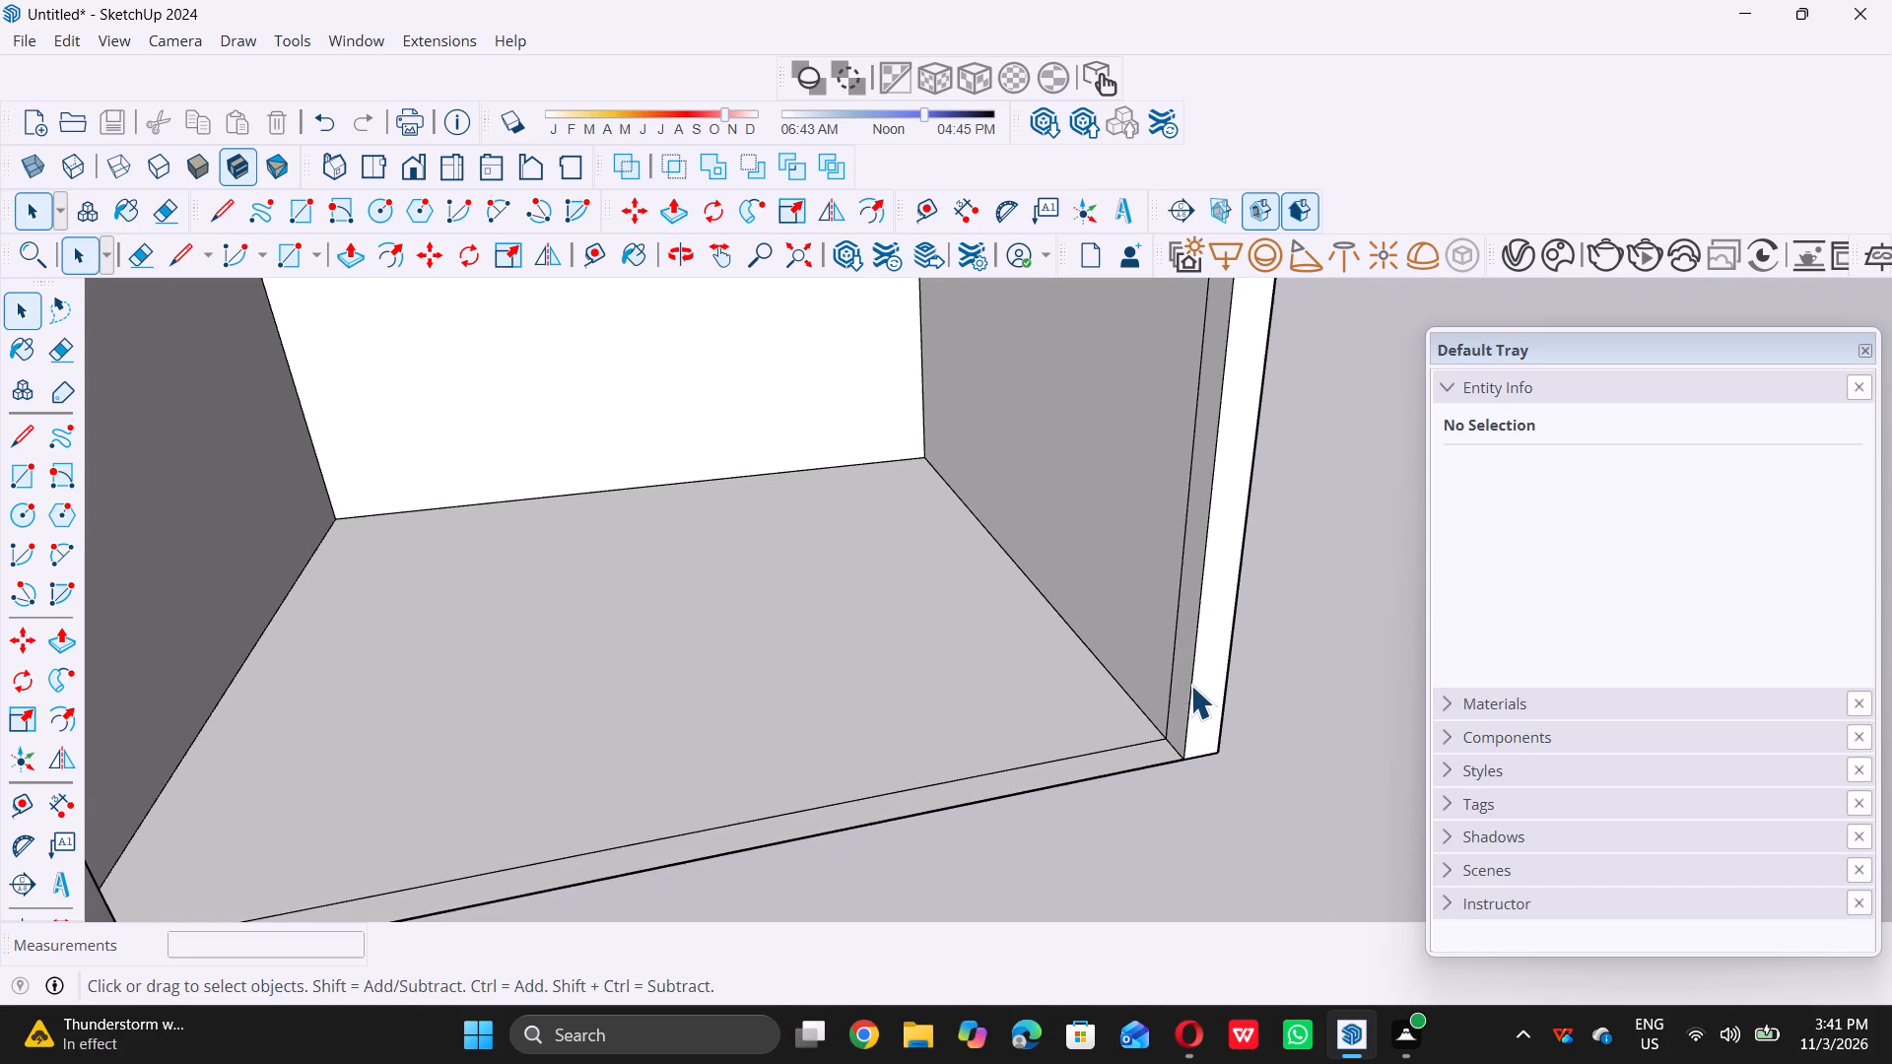
{"action": "scroll", "coordinate": [1188, 684], "scroll_direction": "up", "scroll_amount": 3}
{"action": "middle_click_drag", "start_coordinate": [1111, 702], "coordinate": [1164, 708]}
{"action": "scroll", "coordinate": [1230, 699], "scroll_direction": "up", "scroll_amount": 3}
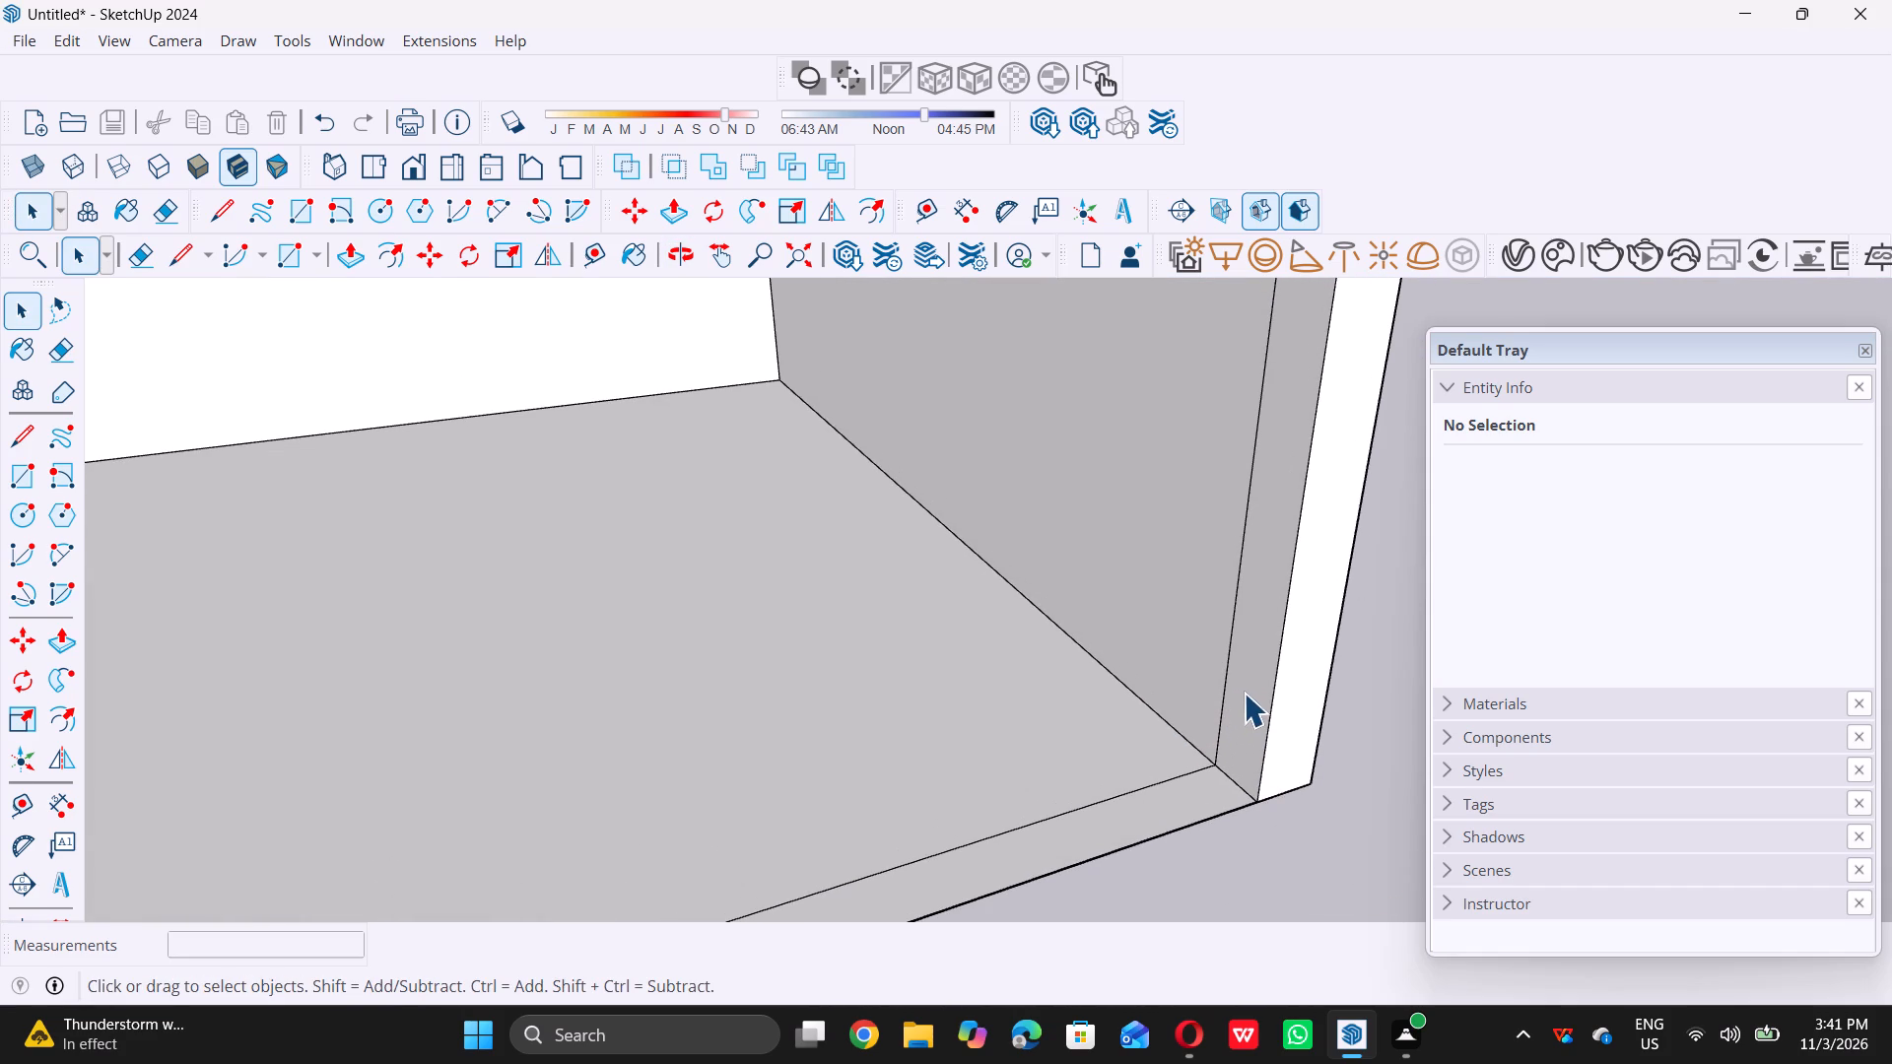
{"action": "double_click", "coordinate": [1244, 693]}
{"action": "key", "text": "p"}
{"action": "double_click", "coordinate": [1245, 692]}
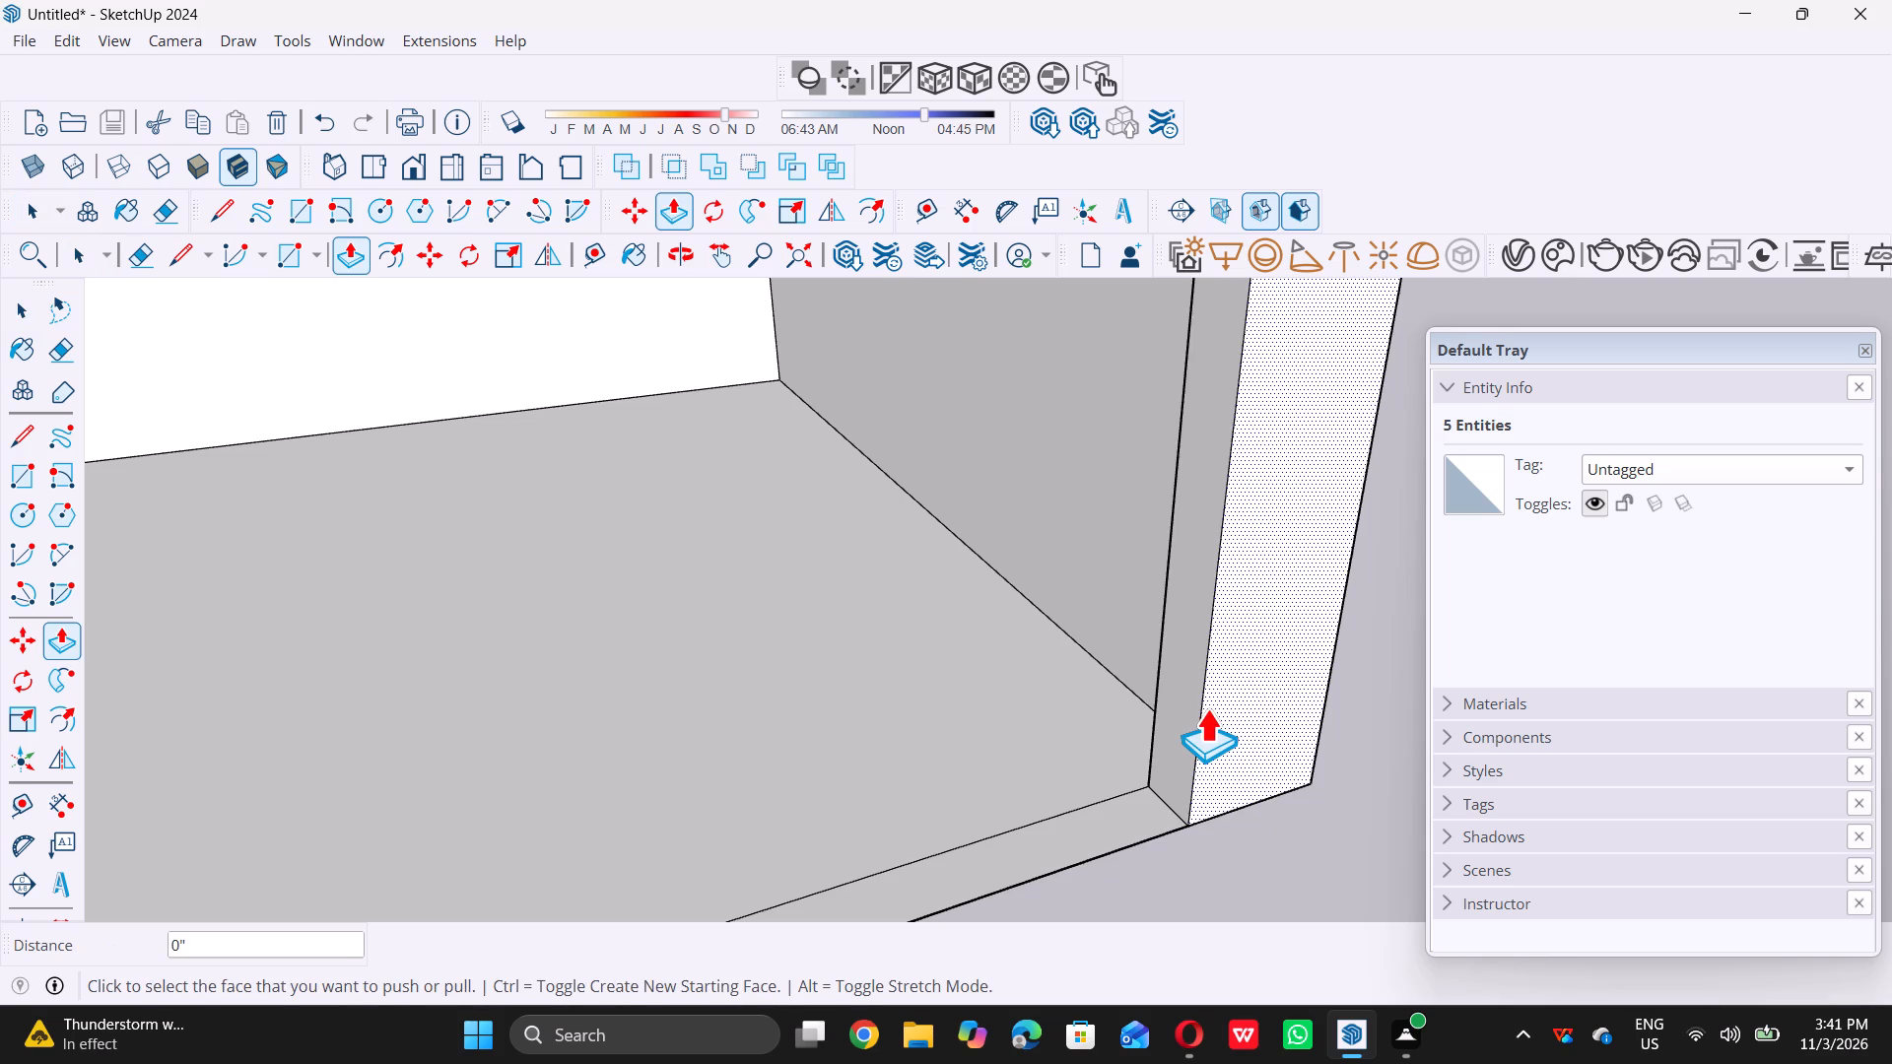
{"action": "key", "text": "space"}
Examine the structure's two front wall returns and its underside from several angles.
{"action": "scroll", "coordinate": [1203, 709], "scroll_direction": "down", "scroll_amount": 13}
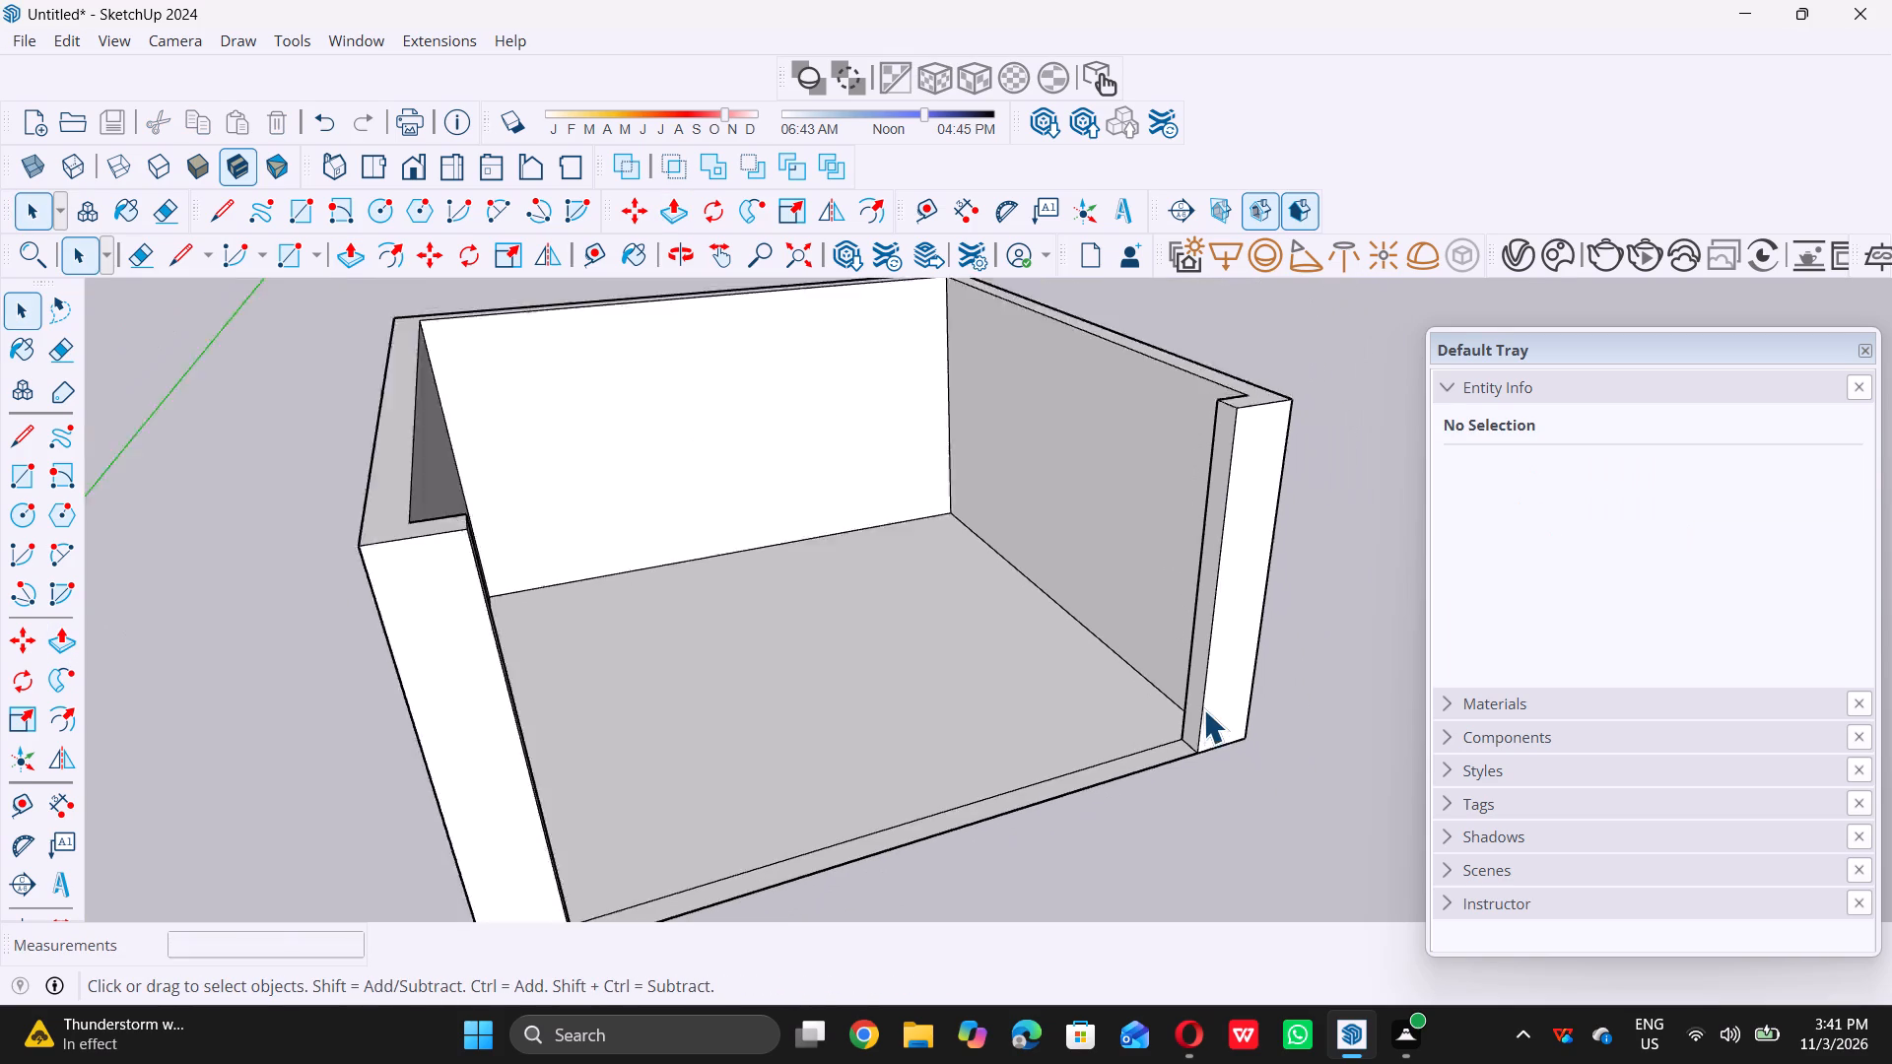
{"action": "scroll", "coordinate": [1203, 709], "scroll_direction": "down", "scroll_amount": 6}
{"action": "middle_click_drag", "start_coordinate": [1177, 771], "coordinate": [1166, 763]}
{"action": "middle_click_drag", "start_coordinate": [1157, 758], "coordinate": [960, 582]}
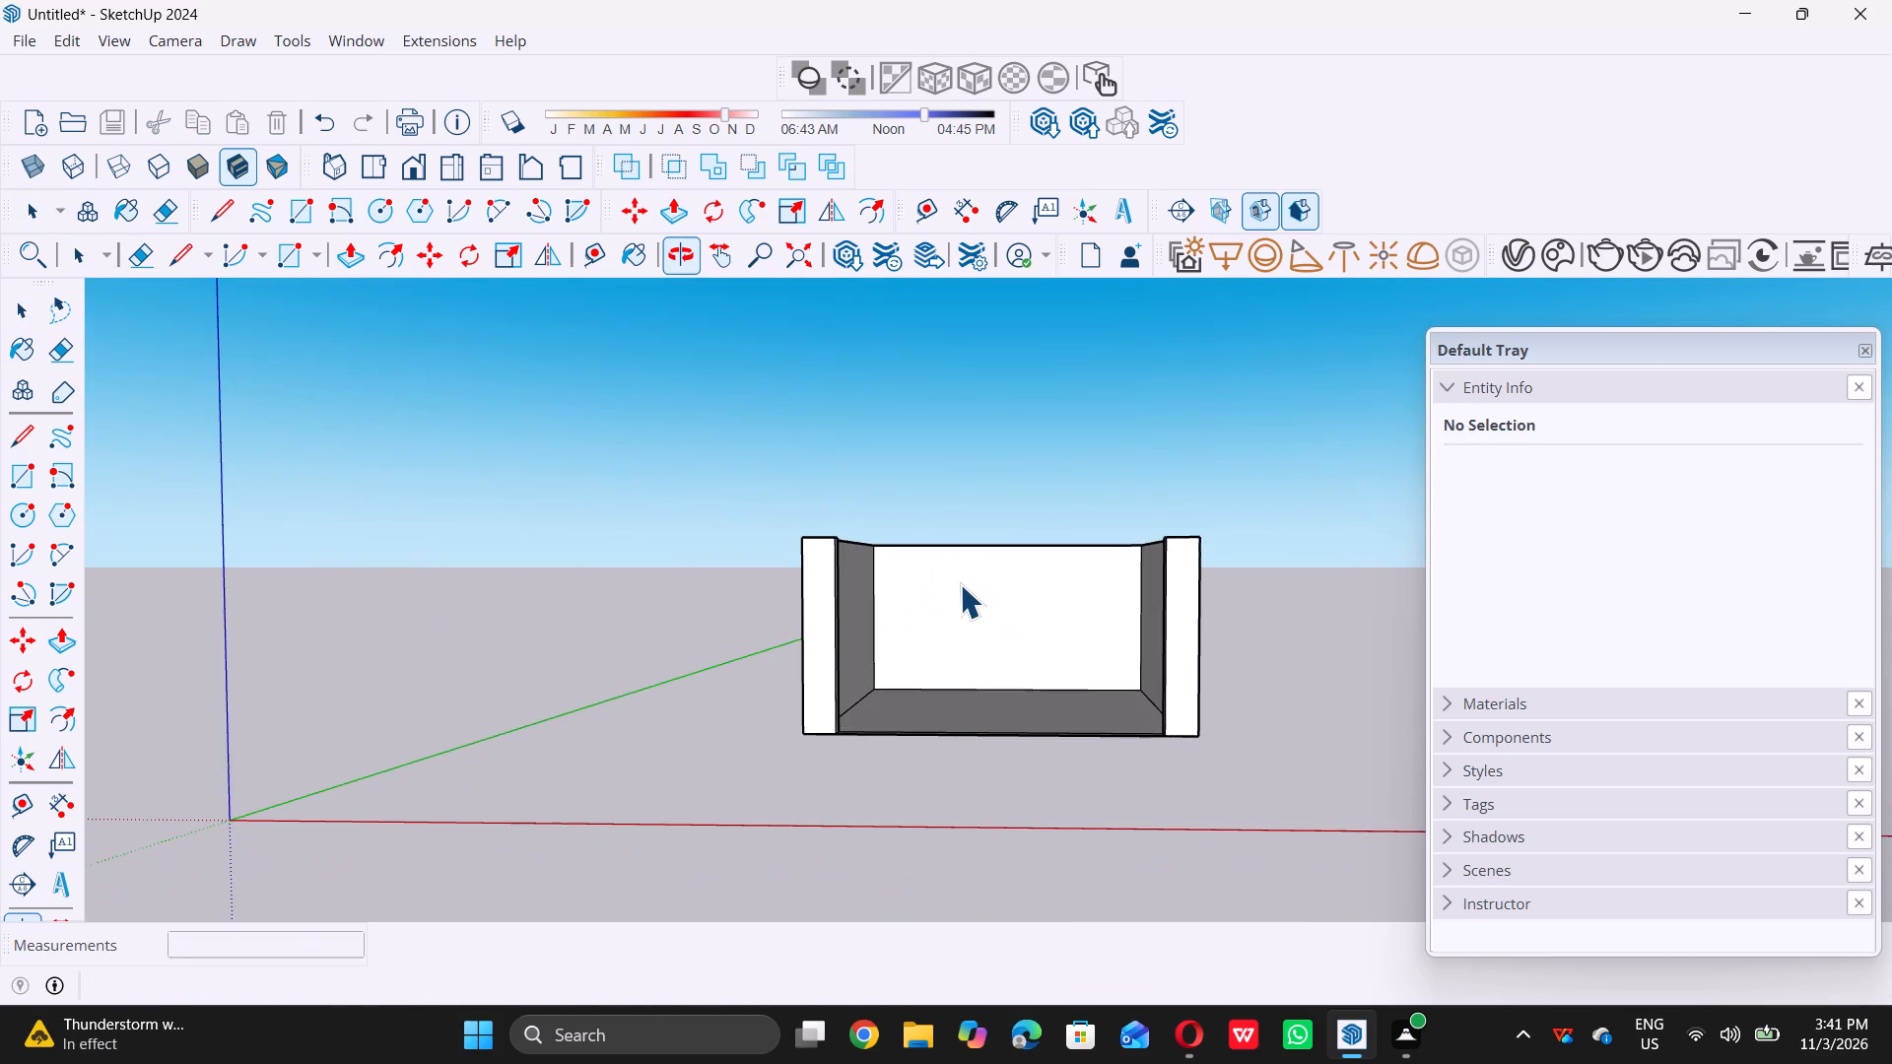
{"action": "scroll", "coordinate": [960, 584], "scroll_direction": "down", "scroll_amount": 4}
{"action": "middle_click_drag", "start_coordinate": [966, 584], "coordinate": [1220, 696]}
{"action": "scroll", "coordinate": [967, 597], "scroll_direction": "down", "scroll_amount": 1}
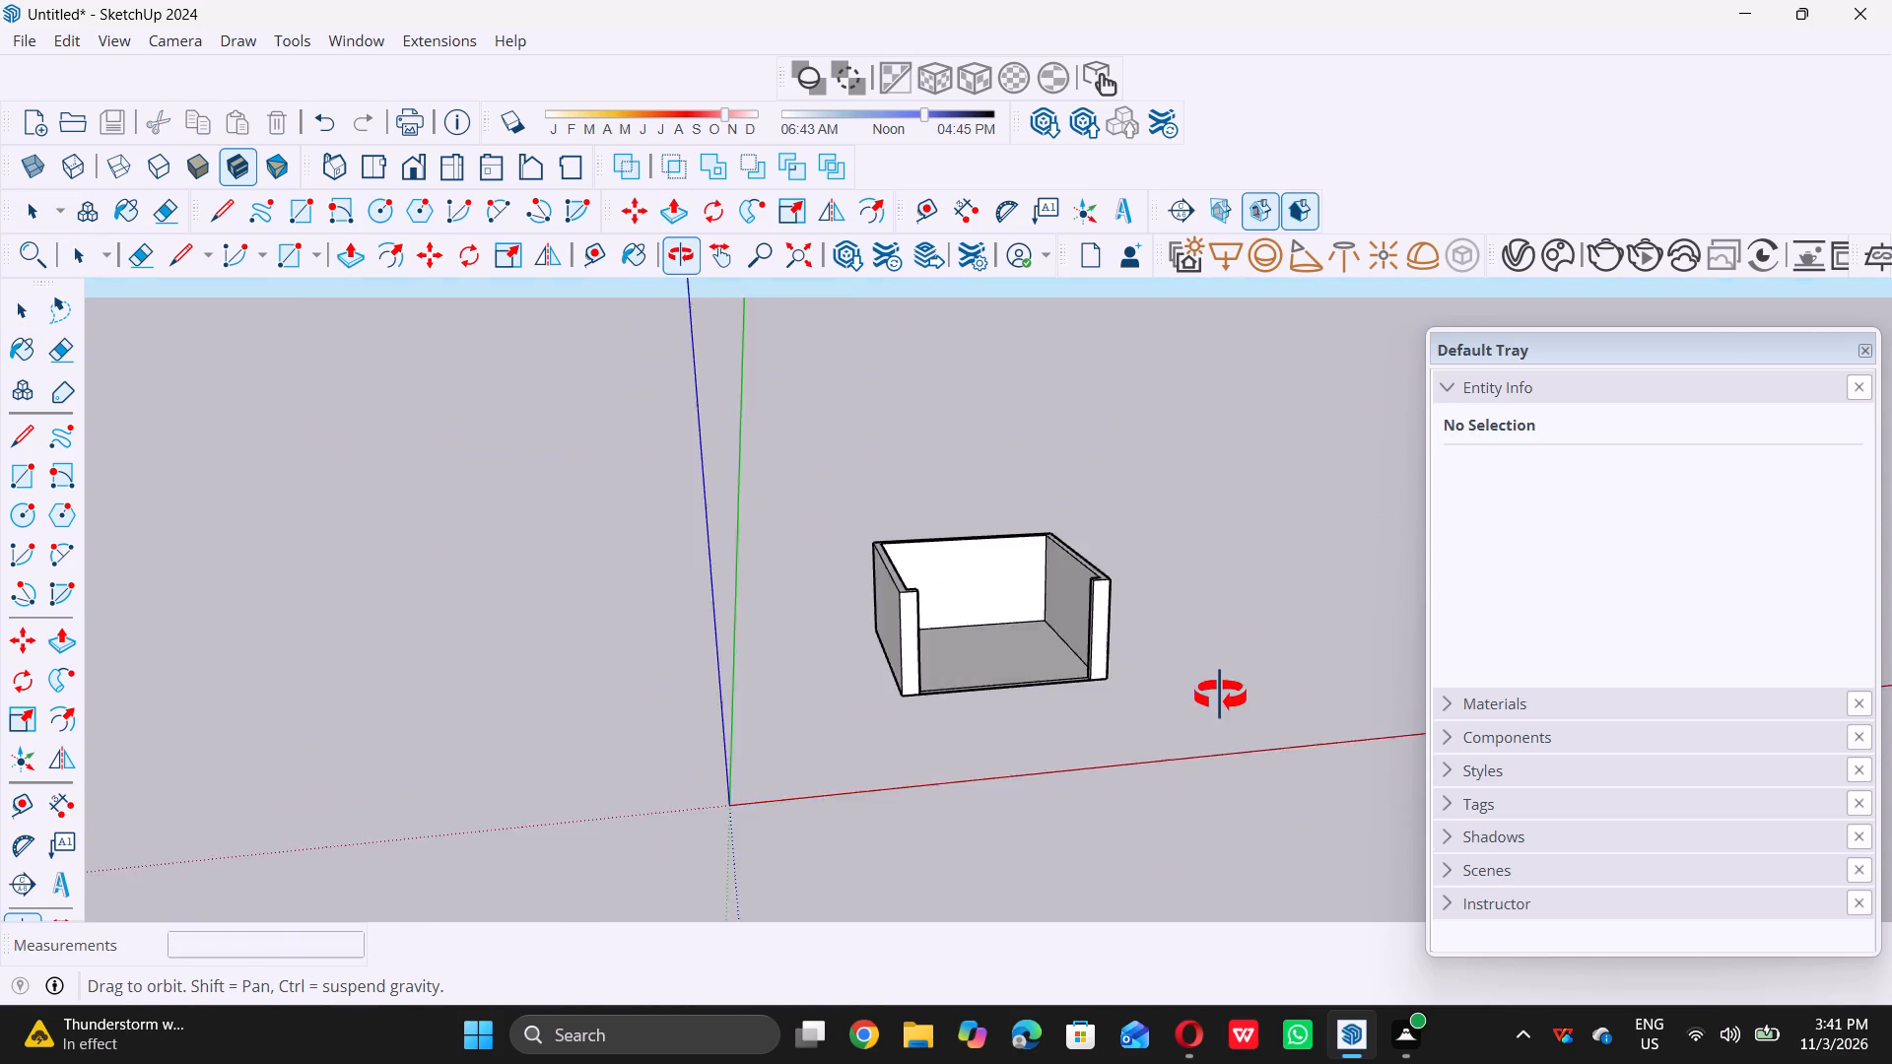
{"action": "middle_click_drag", "start_coordinate": [1220, 696], "coordinate": [1223, 696]}
{"action": "middle_click", "coordinate": [1227, 696]}
{"action": "middle_click_drag", "start_coordinate": [872, 715], "coordinate": [1027, 565]}
{"action": "middle_click", "coordinate": [1027, 567]}
{"action": "middle_click_drag", "start_coordinate": [952, 696], "coordinate": [1010, 595]}
{"action": "scroll", "coordinate": [954, 683], "scroll_direction": "up", "scroll_amount": 2}
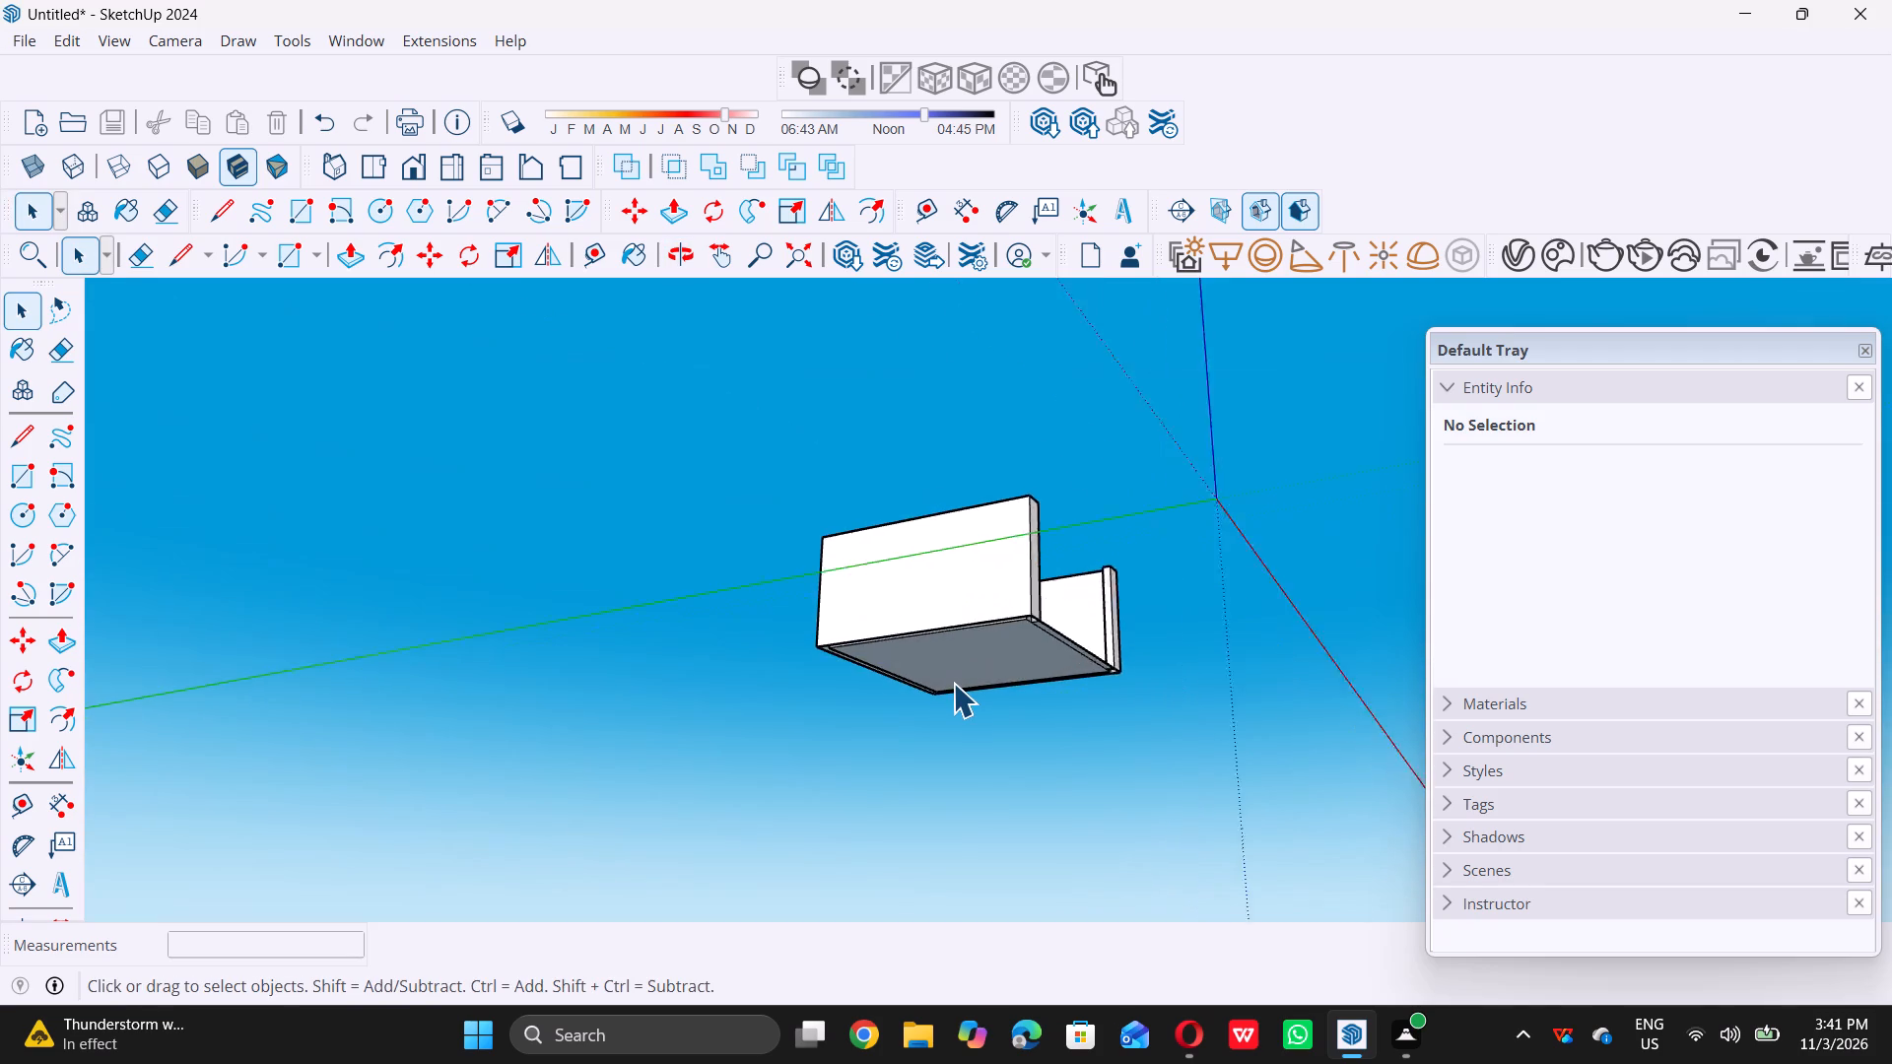
{"action": "scroll", "coordinate": [953, 683], "scroll_direction": "up", "scroll_amount": 8}
{"action": "scroll", "coordinate": [953, 683], "scroll_direction": "down", "scroll_amount": 7}
{"action": "scroll", "coordinate": [953, 681], "scroll_direction": "up", "scroll_amount": 5}
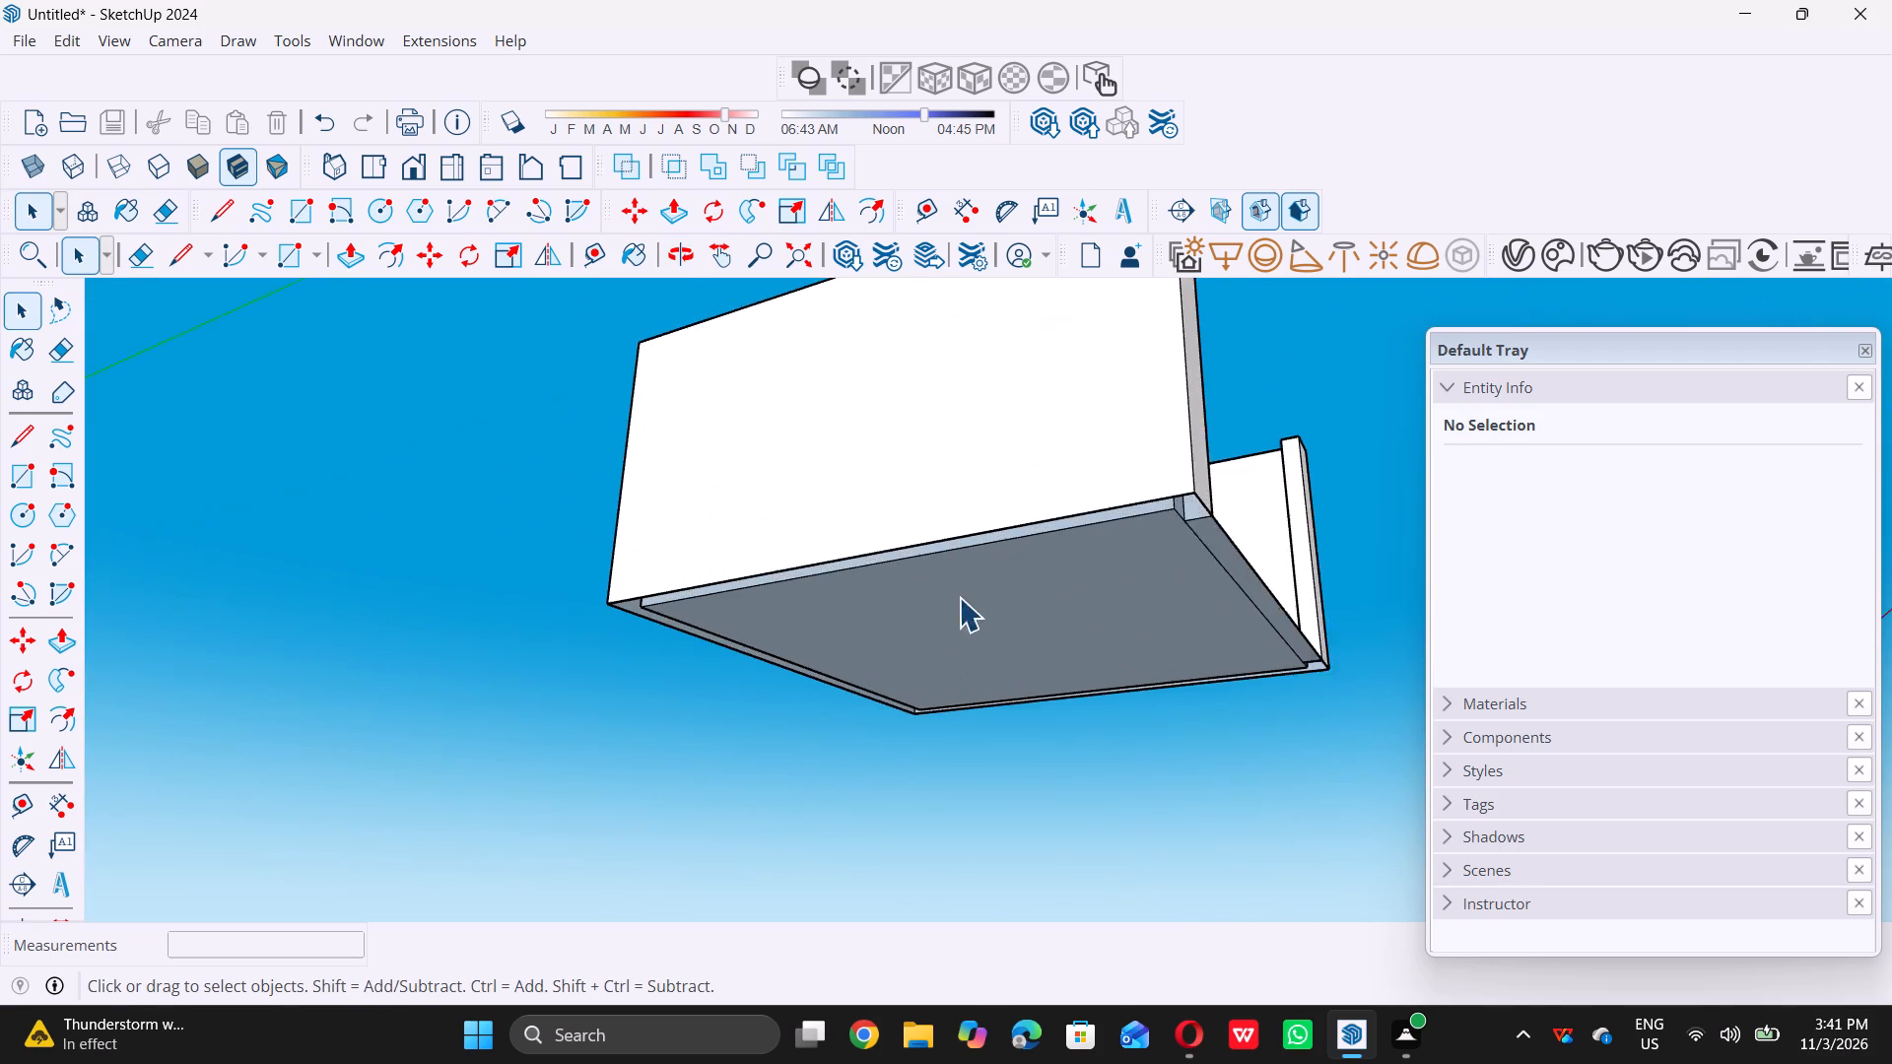
{"action": "middle_click_drag", "start_coordinate": [881, 635], "coordinate": [896, 532]}
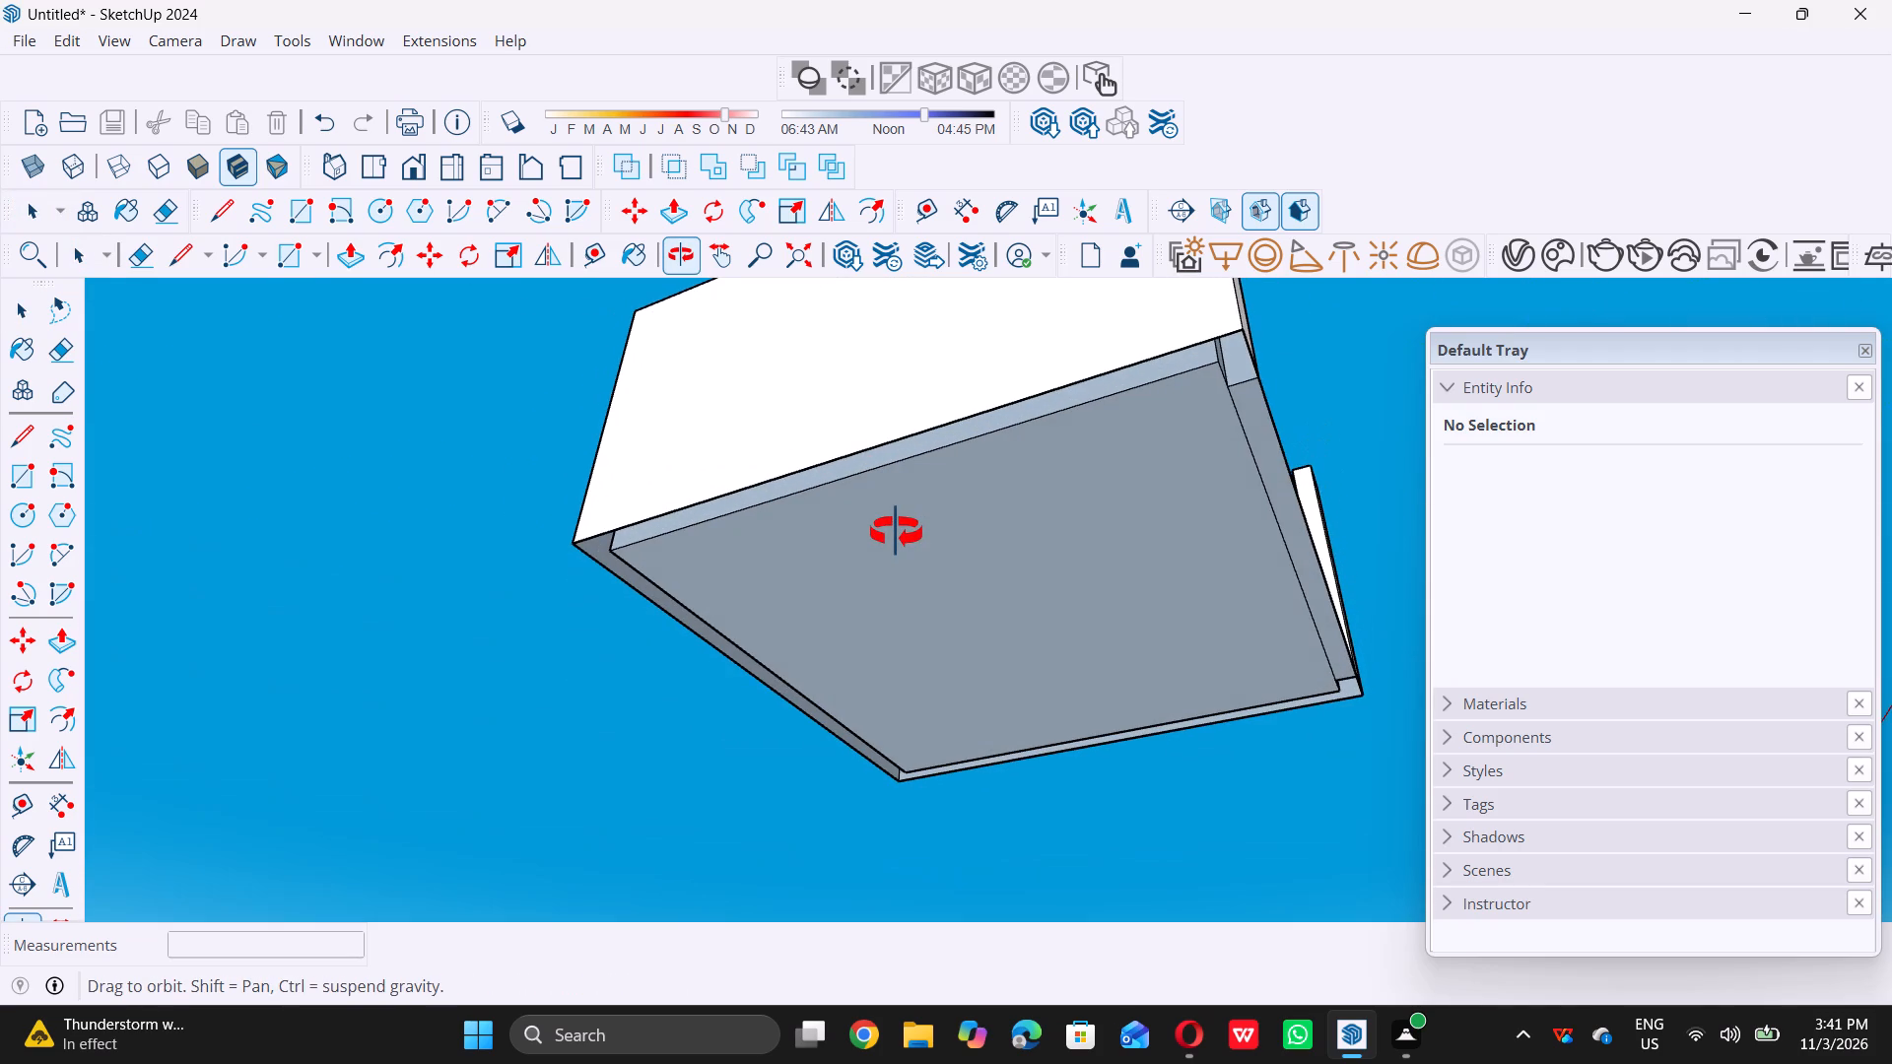
{"action": "middle_click_drag", "start_coordinate": [896, 532], "coordinate": [902, 529]}
{"action": "middle_click", "coordinate": [910, 524]}
{"action": "middle_click", "coordinate": [915, 520]}
{"action": "scroll", "coordinate": [946, 548], "scroll_direction": "down", "scroll_amount": 5}
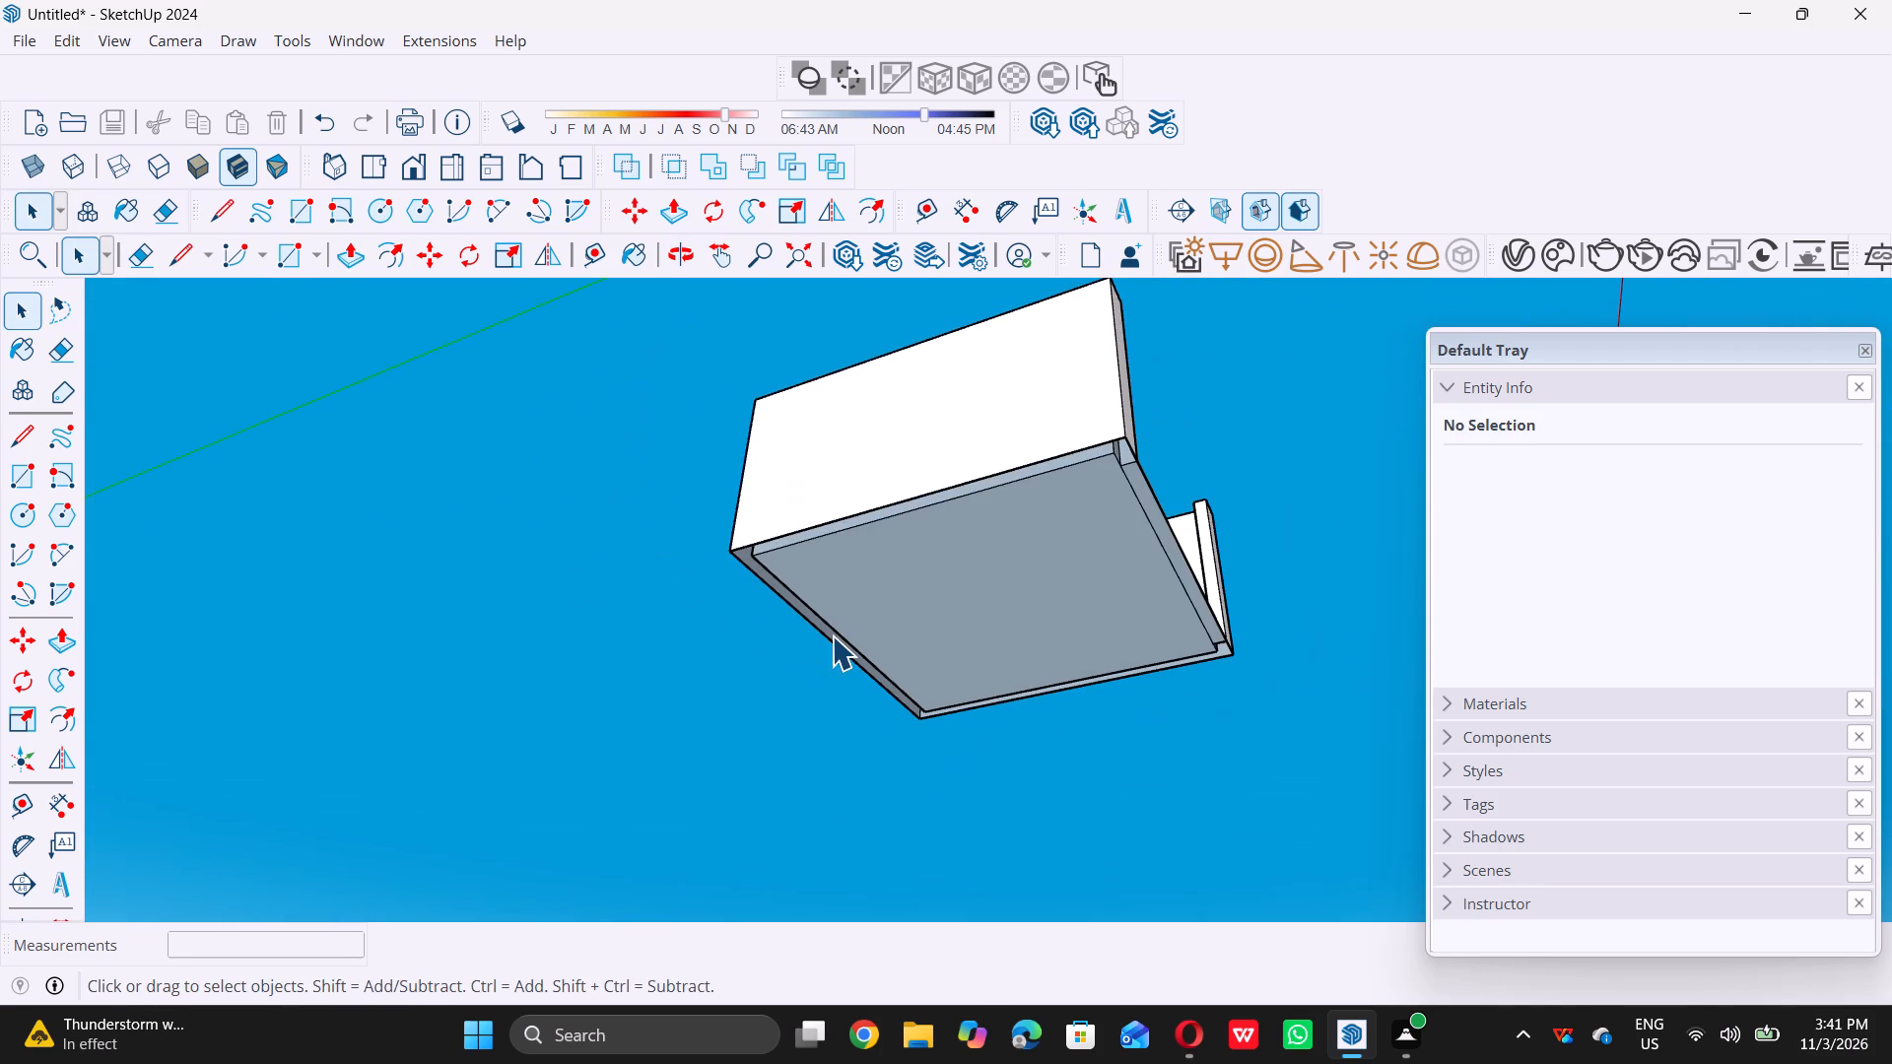
{"action": "scroll", "coordinate": [797, 629], "scroll_direction": "down", "scroll_amount": 4}
{"action": "middle_click_drag", "start_coordinate": [809, 629], "coordinate": [880, 657]}
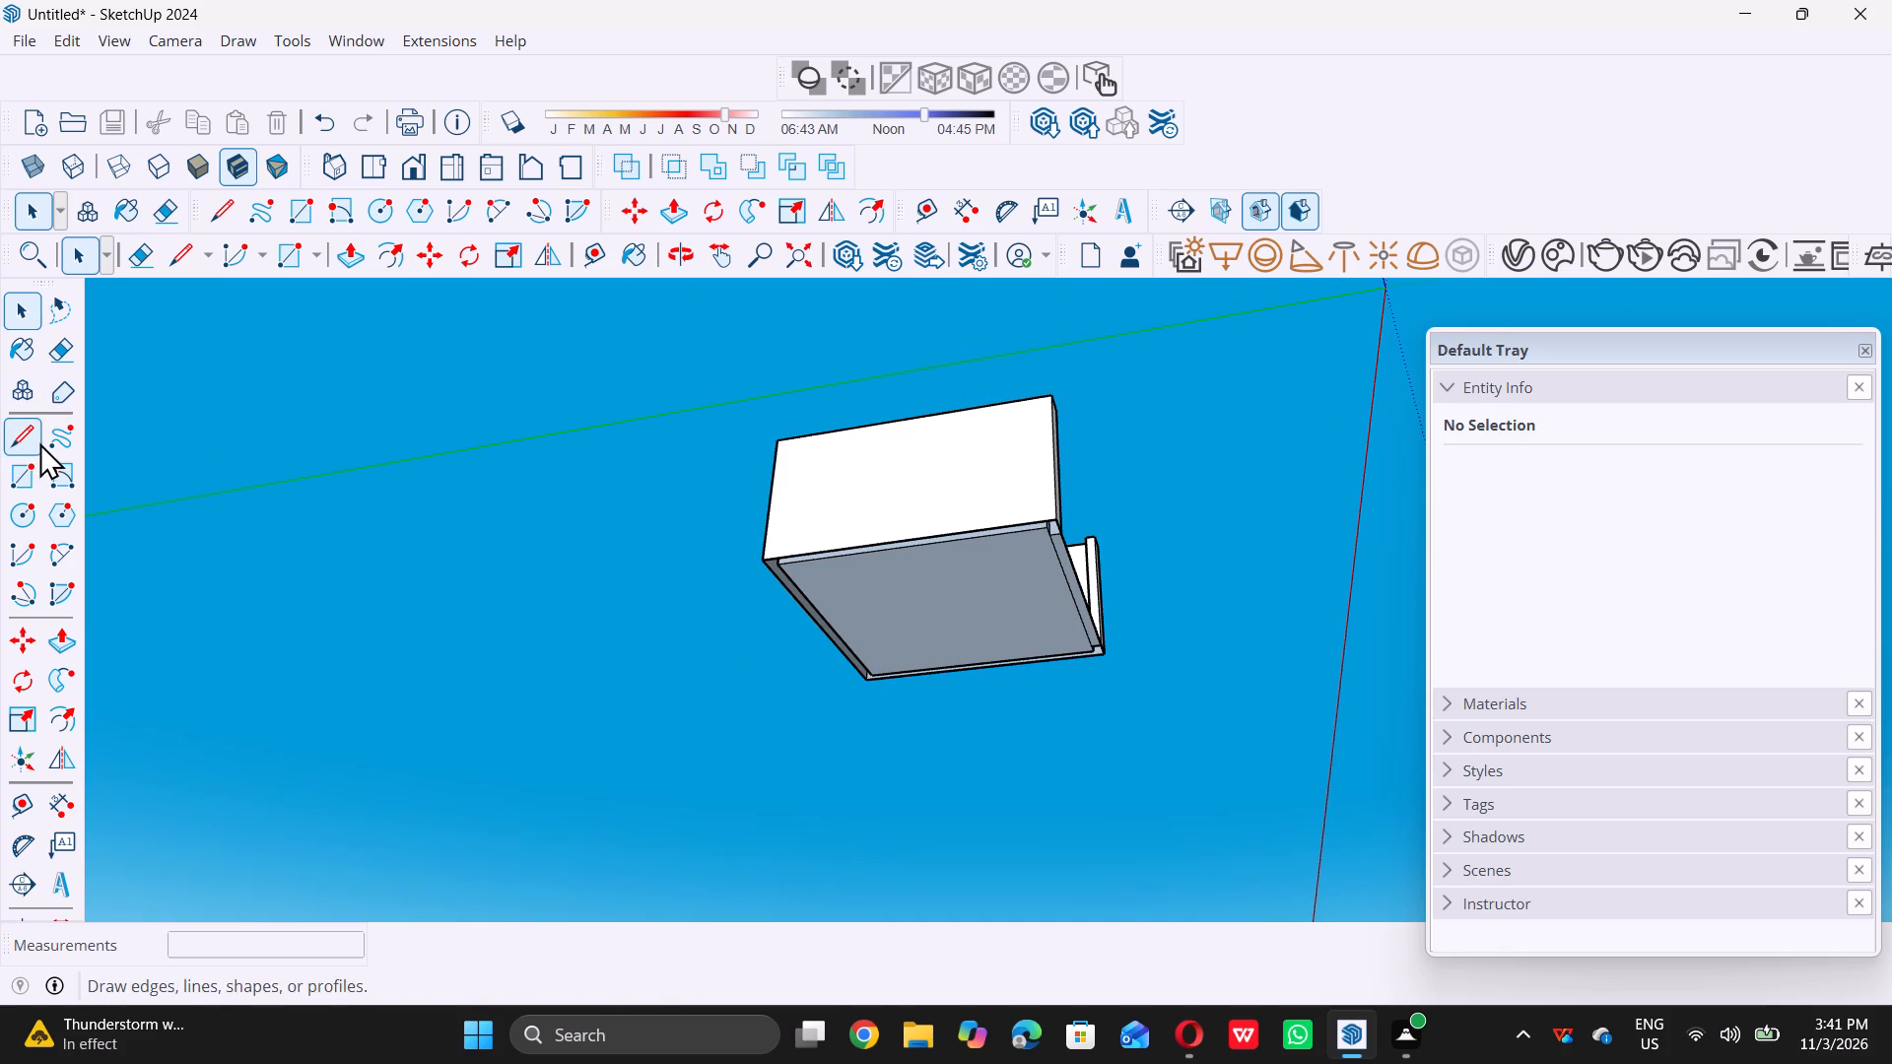
Draw a 20' by 9" vertical rectangle hanging down from the back wall's outer bottom edge.
{"action": "triple_click", "coordinate": [58, 466]}
{"action": "left_click", "coordinate": [58, 463]}
{"action": "scroll", "coordinate": [821, 722], "scroll_direction": "up", "scroll_amount": 5}
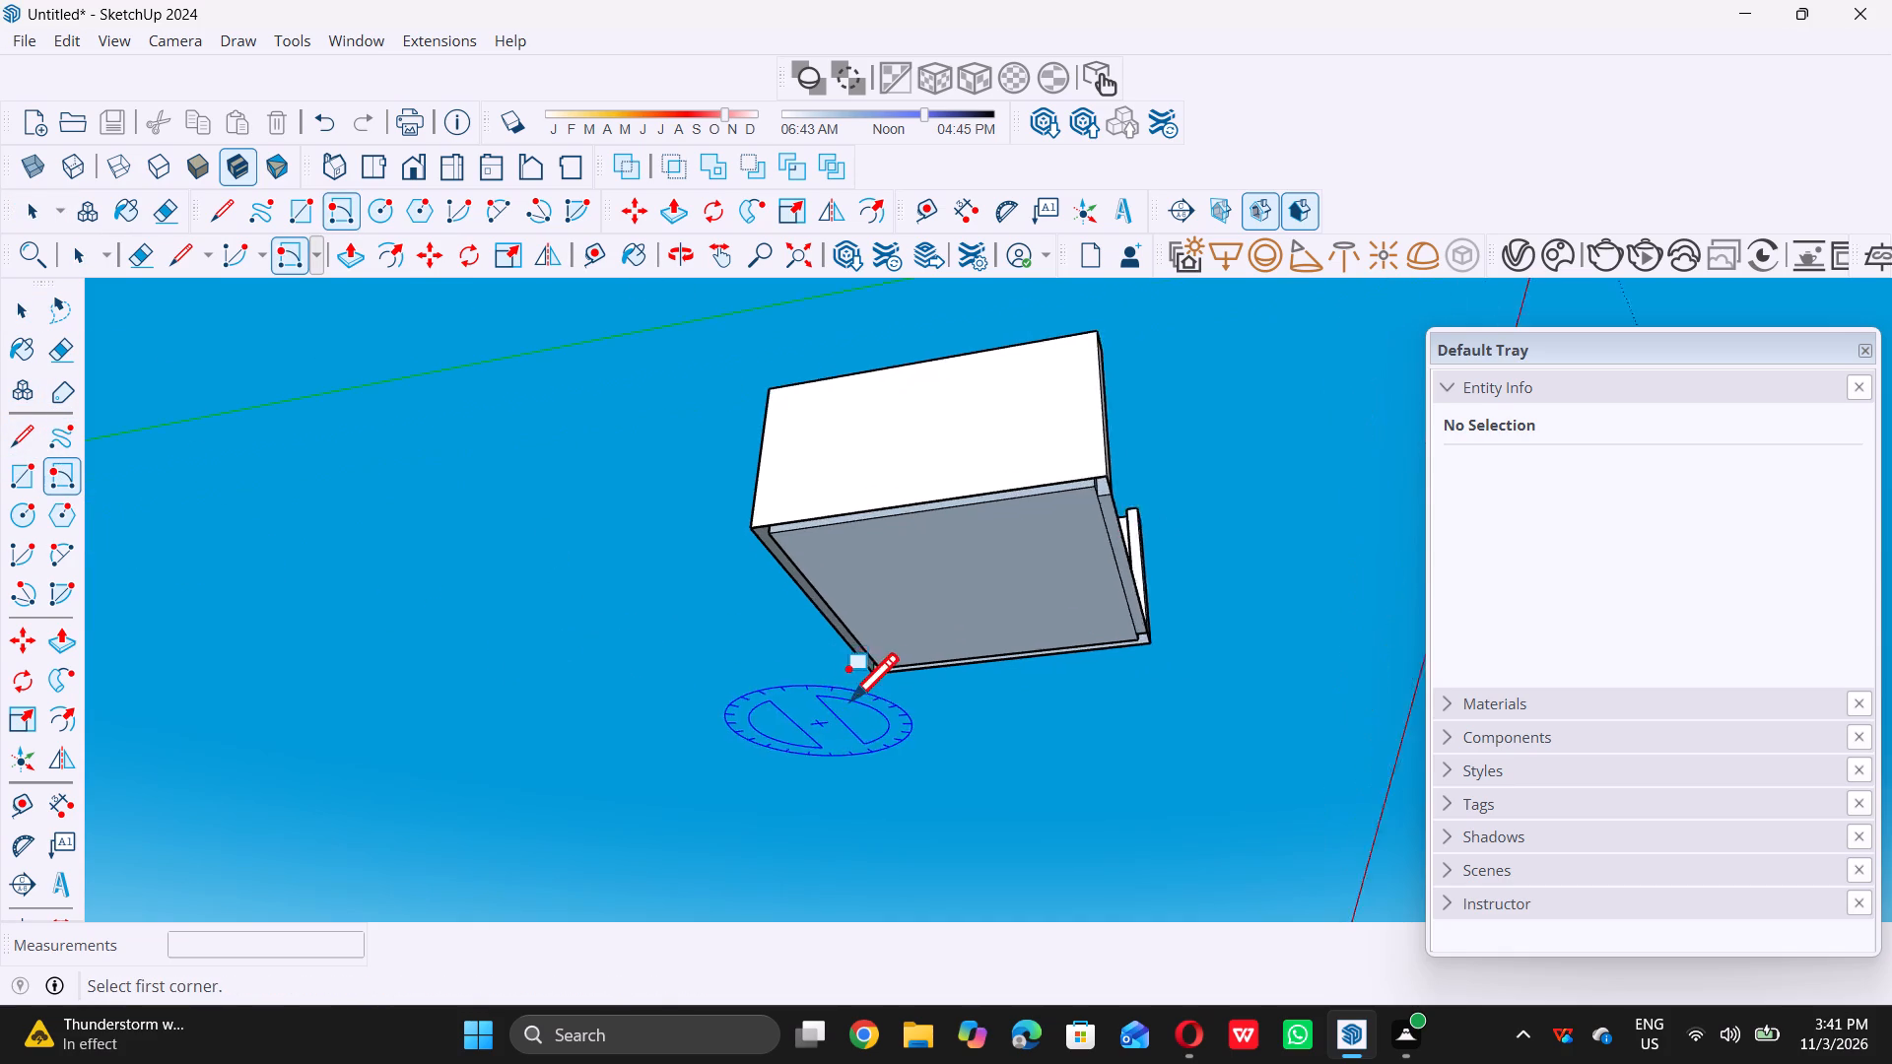
{"action": "scroll", "coordinate": [856, 680], "scroll_direction": "up", "scroll_amount": 17}
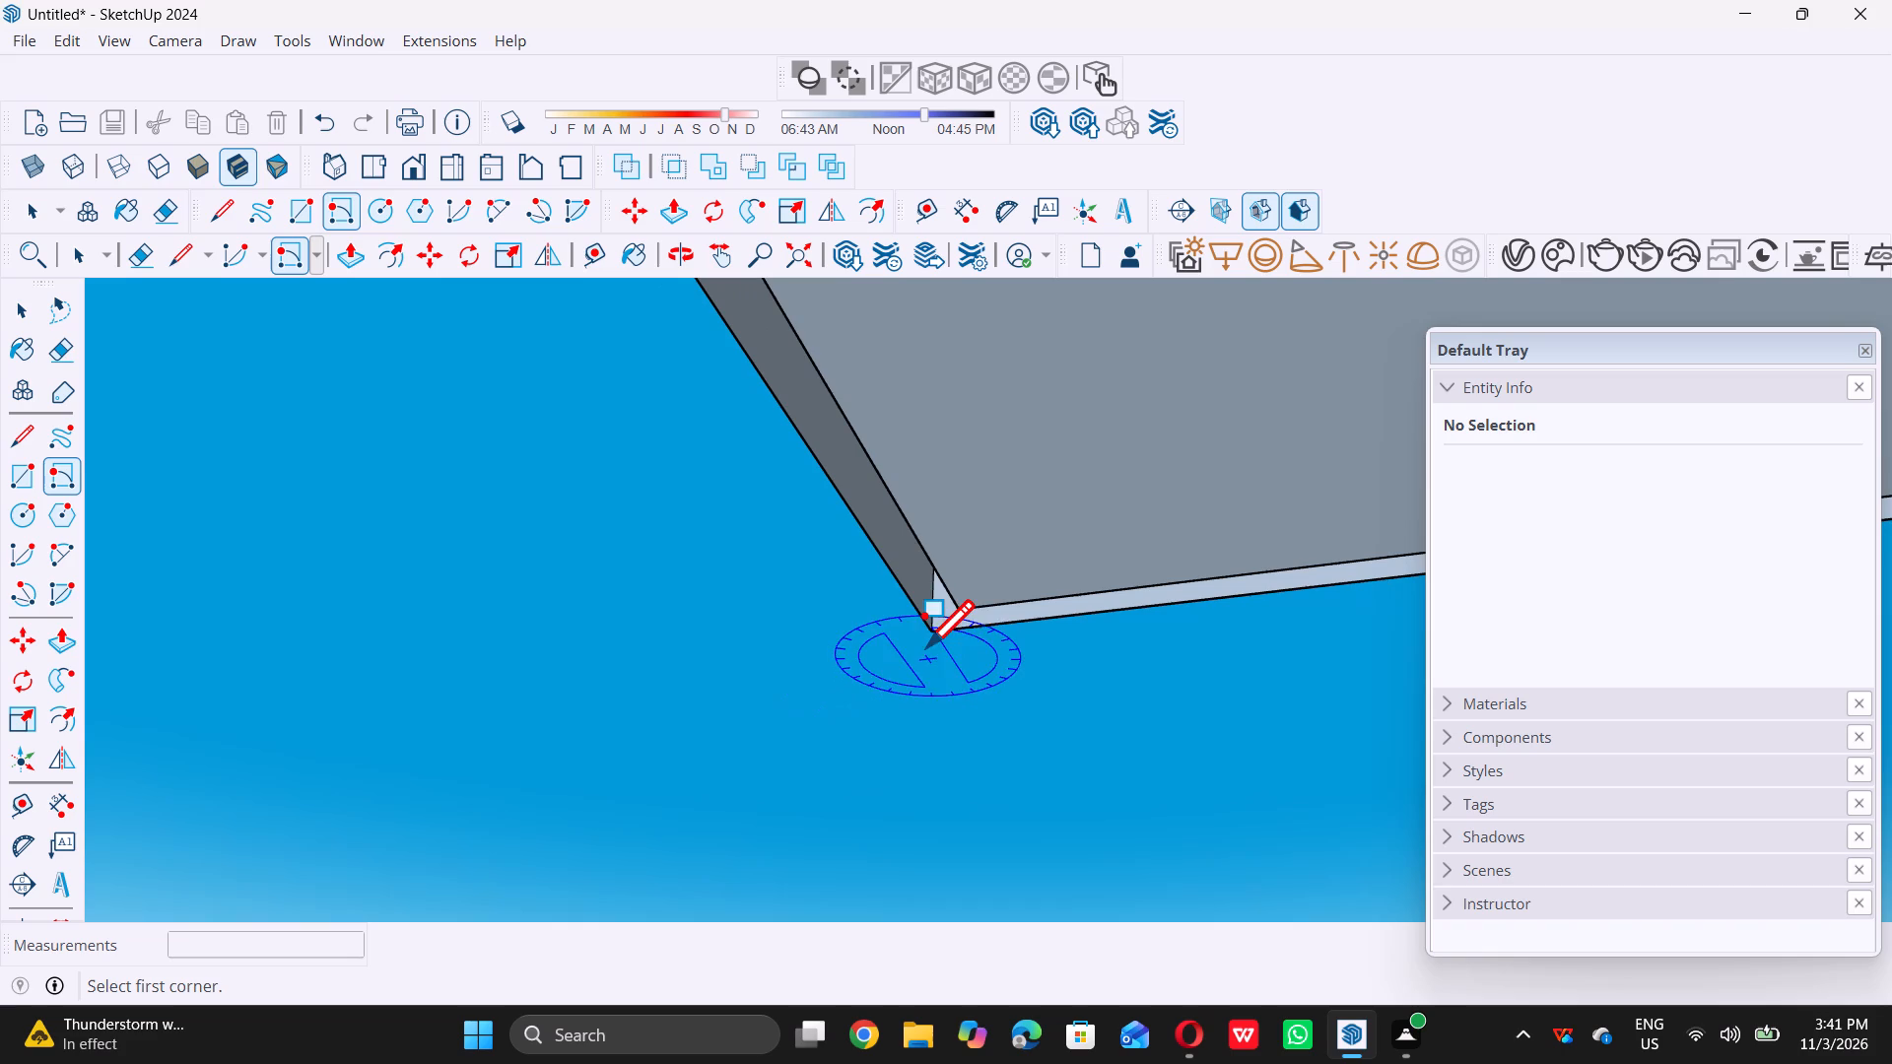
{"action": "triple_click", "coordinate": [922, 632]}
{"action": "scroll", "coordinate": [922, 629], "scroll_direction": "down", "scroll_amount": 9}
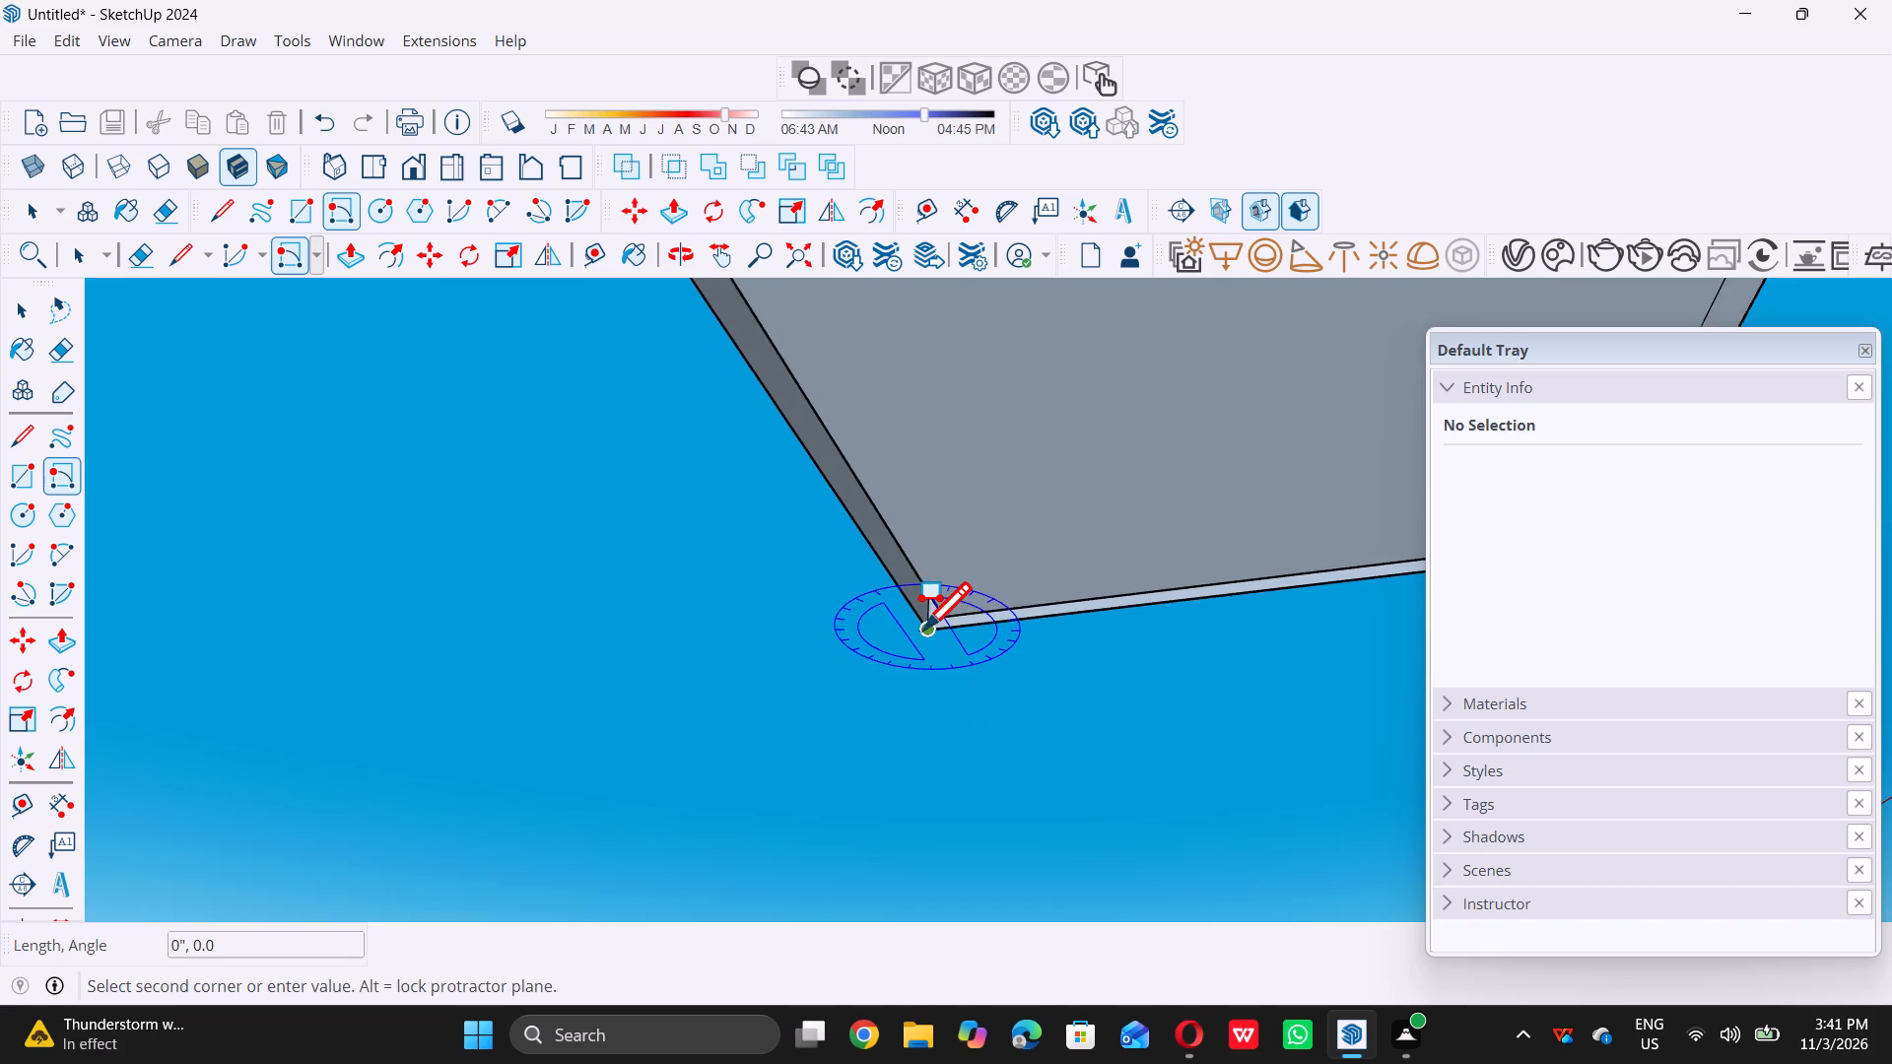
{"action": "scroll", "coordinate": [920, 630], "scroll_direction": "down", "scroll_amount": 6}
{"action": "double_click", "coordinate": [796, 447]}
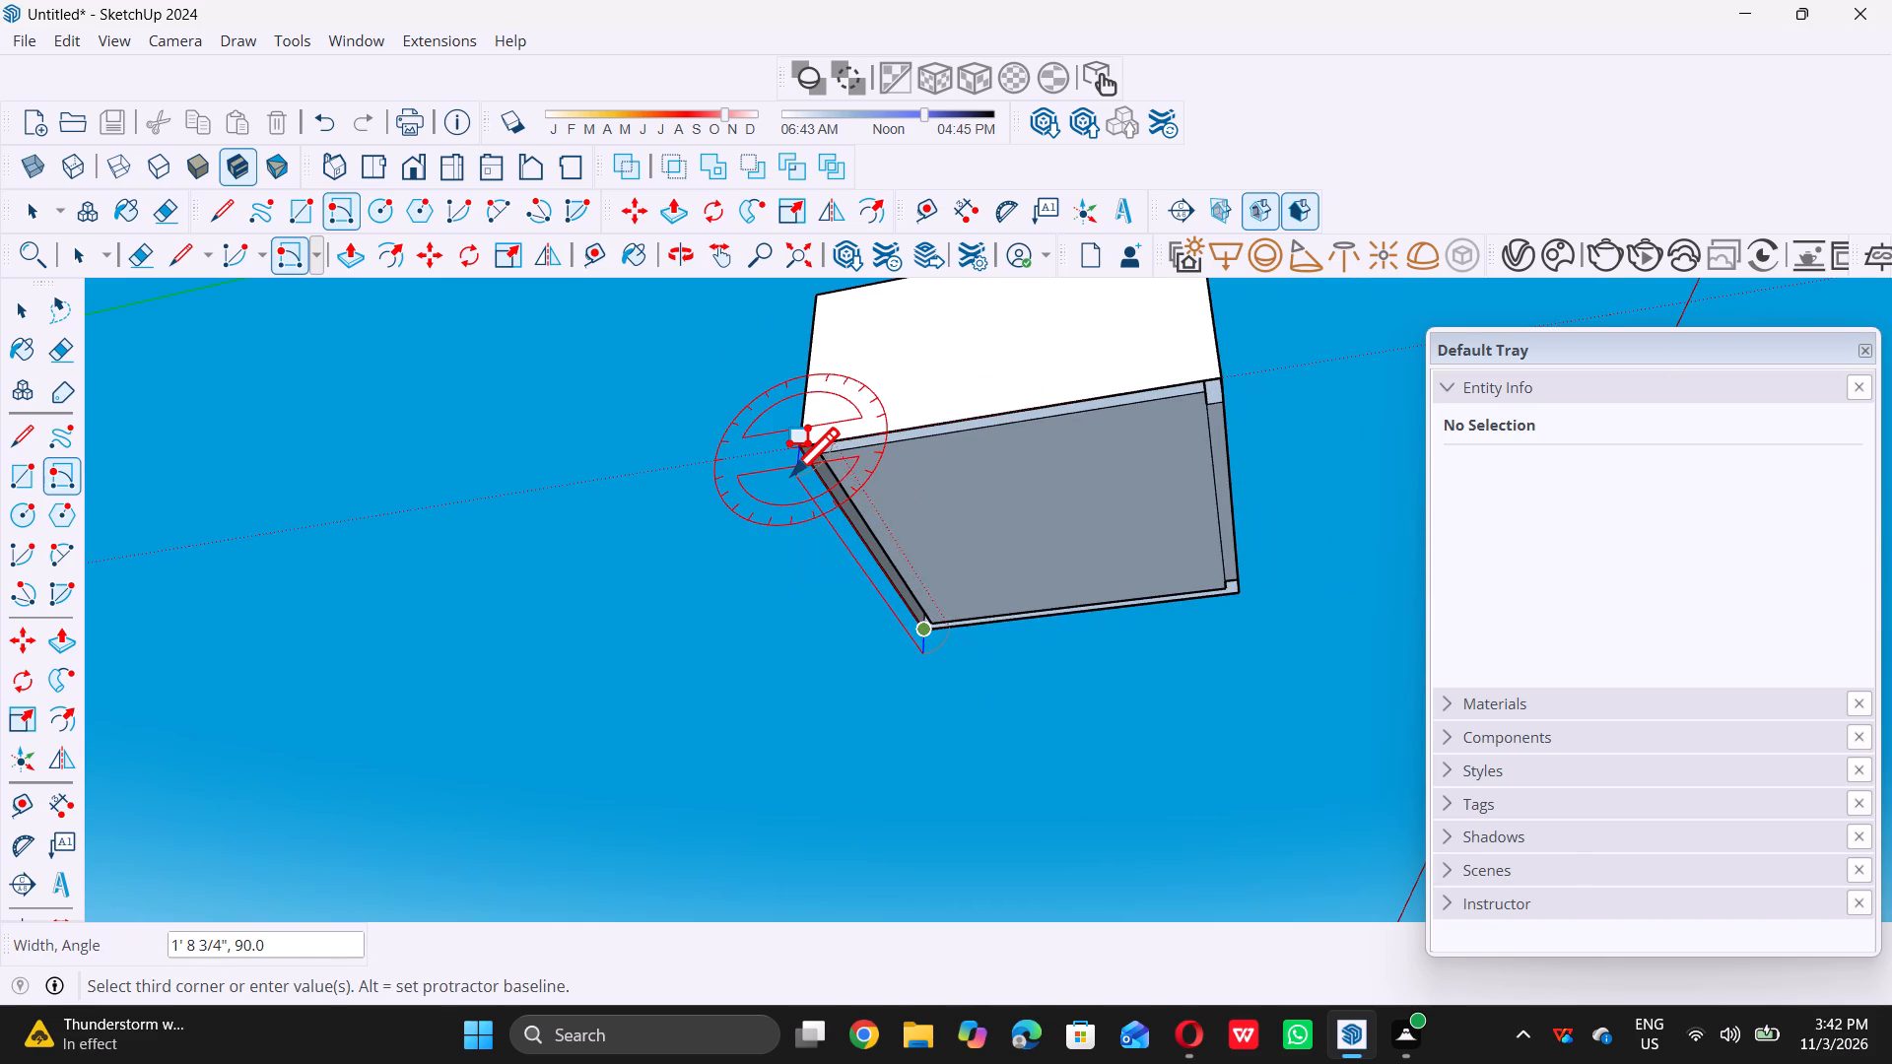
{"action": "key", "text": "9"}
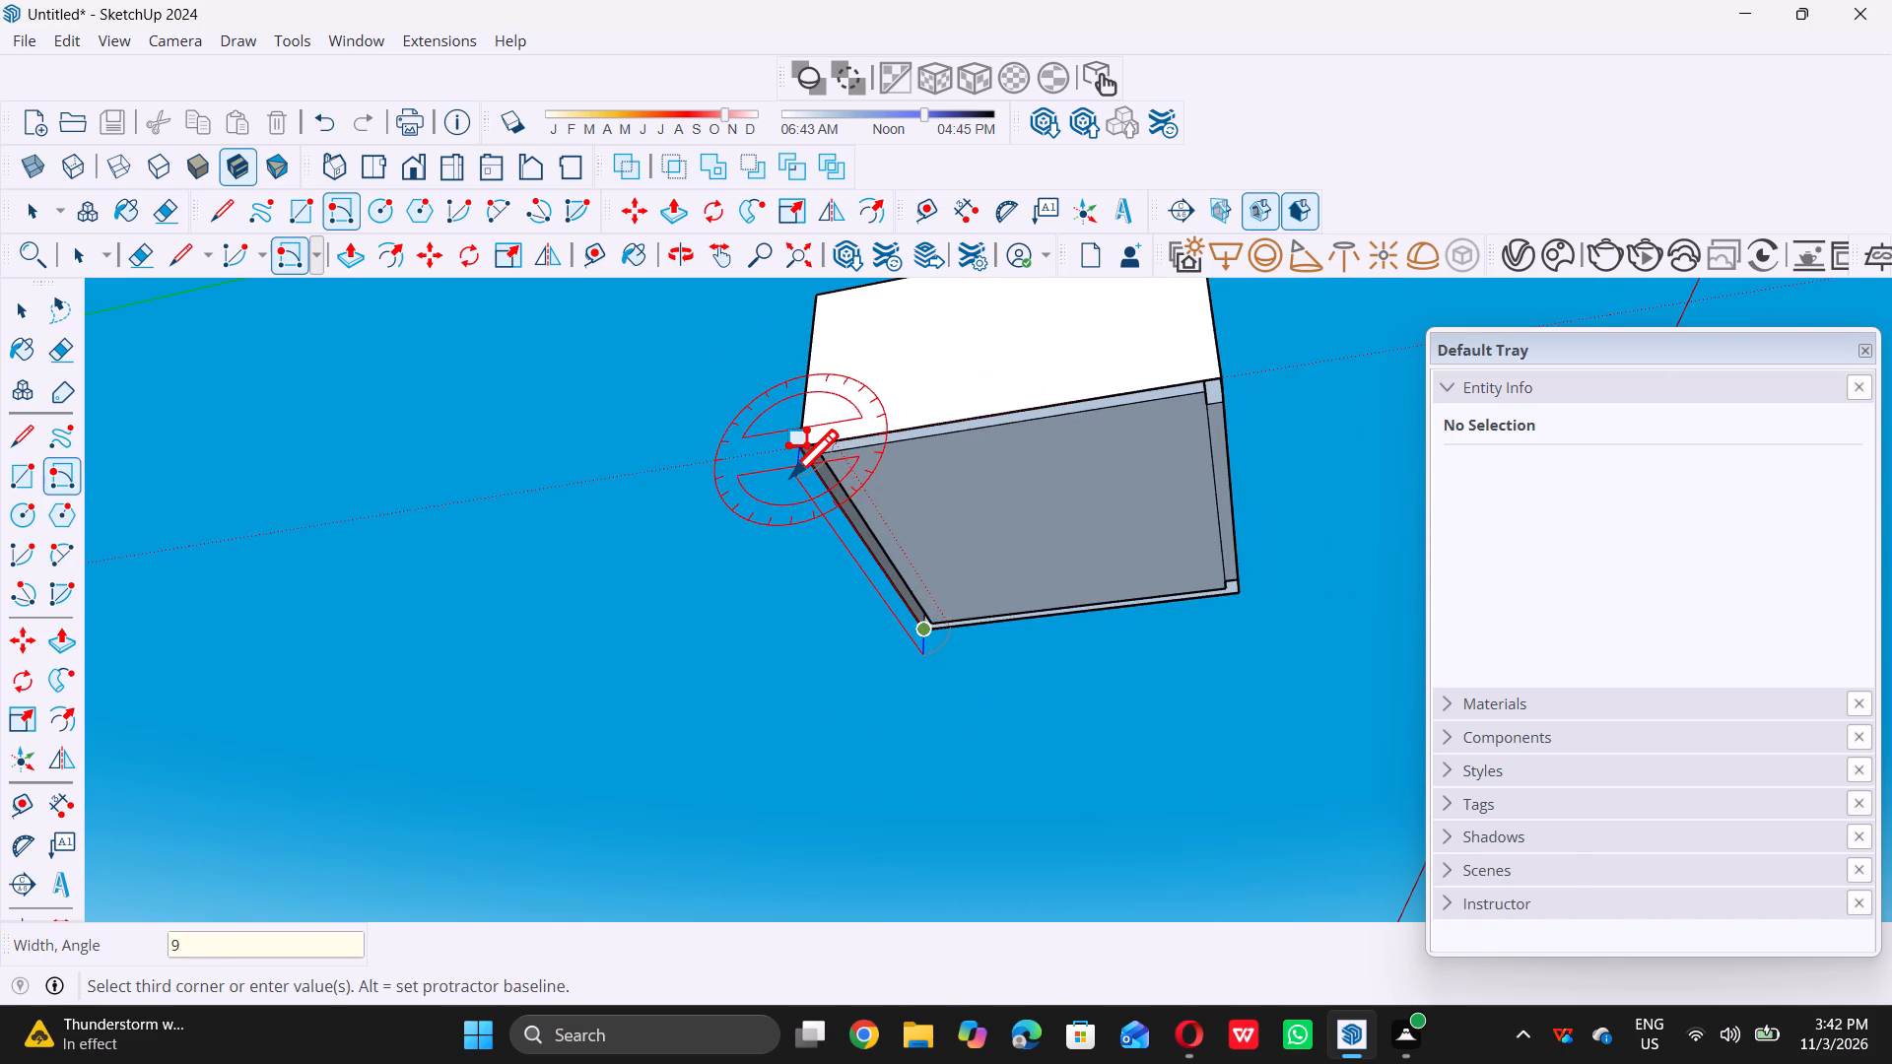
{"action": "key", "text": "shift+quotedbl"}
{"action": "key", "text": "Return"}
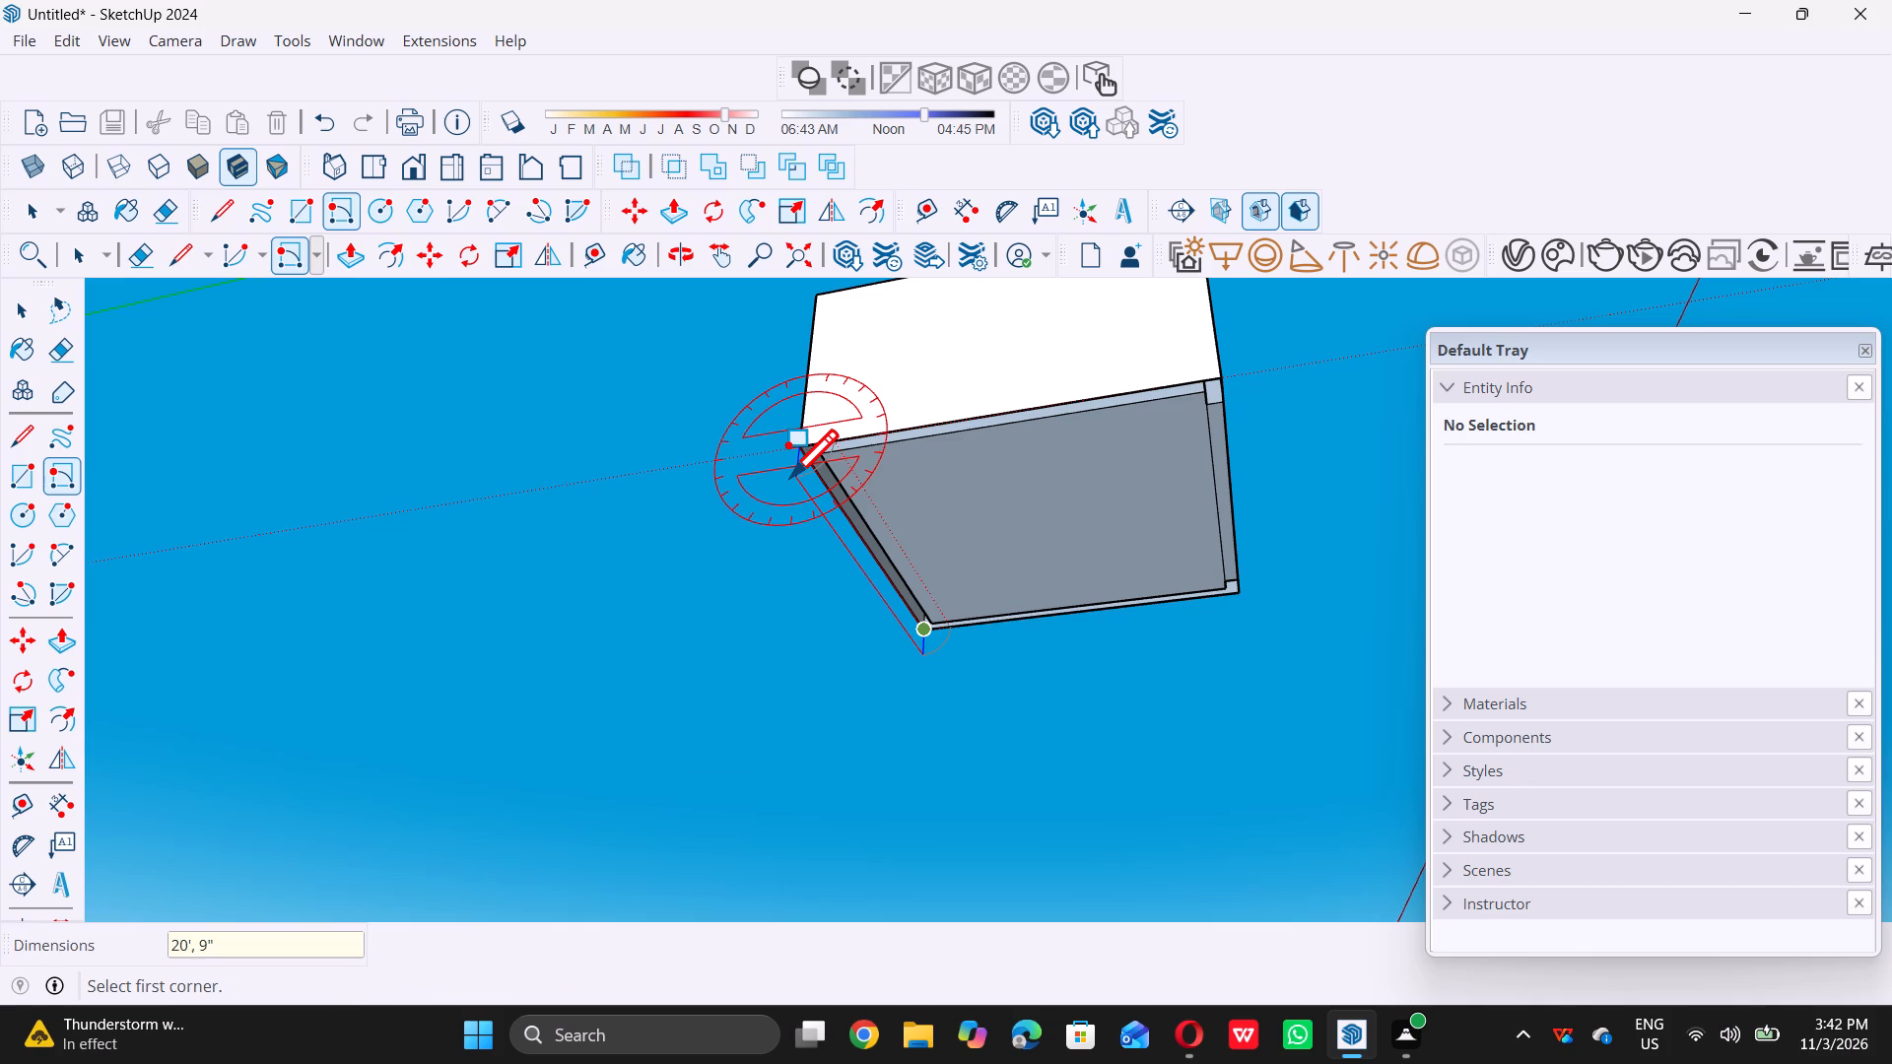
{"action": "key", "text": "space"}
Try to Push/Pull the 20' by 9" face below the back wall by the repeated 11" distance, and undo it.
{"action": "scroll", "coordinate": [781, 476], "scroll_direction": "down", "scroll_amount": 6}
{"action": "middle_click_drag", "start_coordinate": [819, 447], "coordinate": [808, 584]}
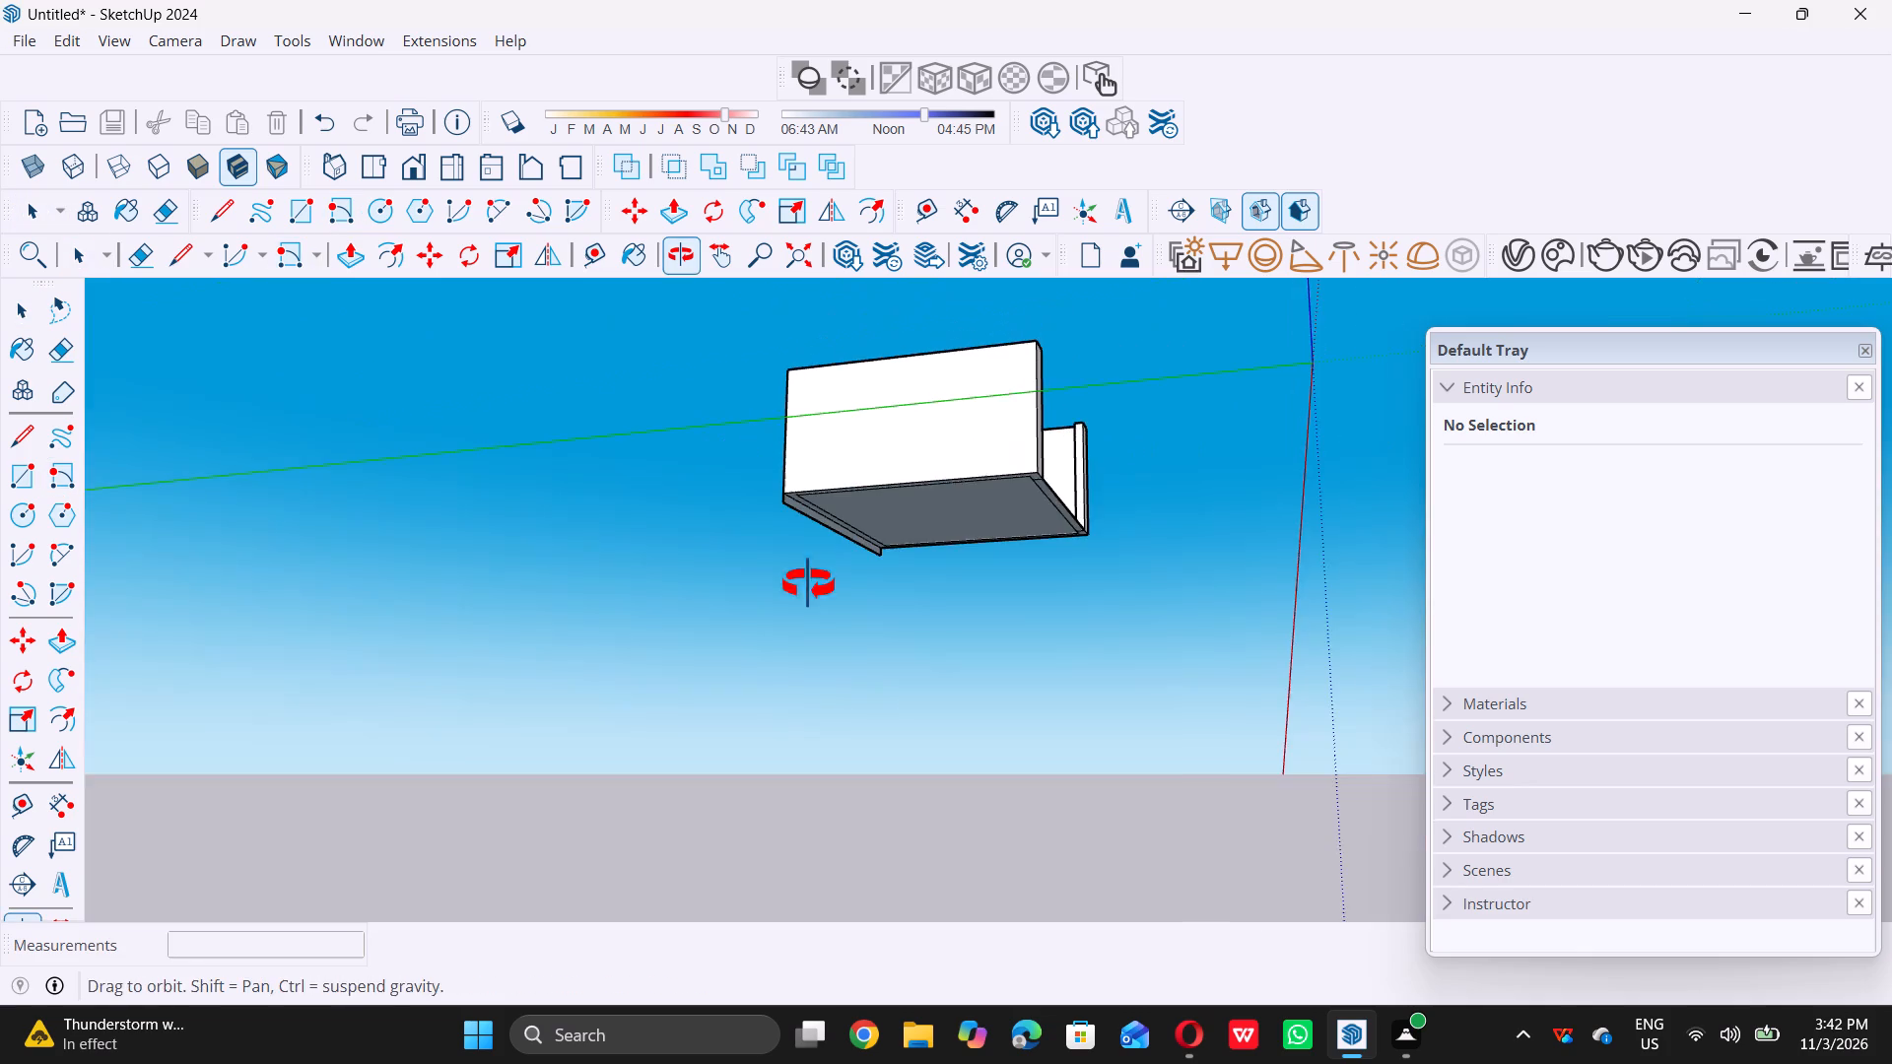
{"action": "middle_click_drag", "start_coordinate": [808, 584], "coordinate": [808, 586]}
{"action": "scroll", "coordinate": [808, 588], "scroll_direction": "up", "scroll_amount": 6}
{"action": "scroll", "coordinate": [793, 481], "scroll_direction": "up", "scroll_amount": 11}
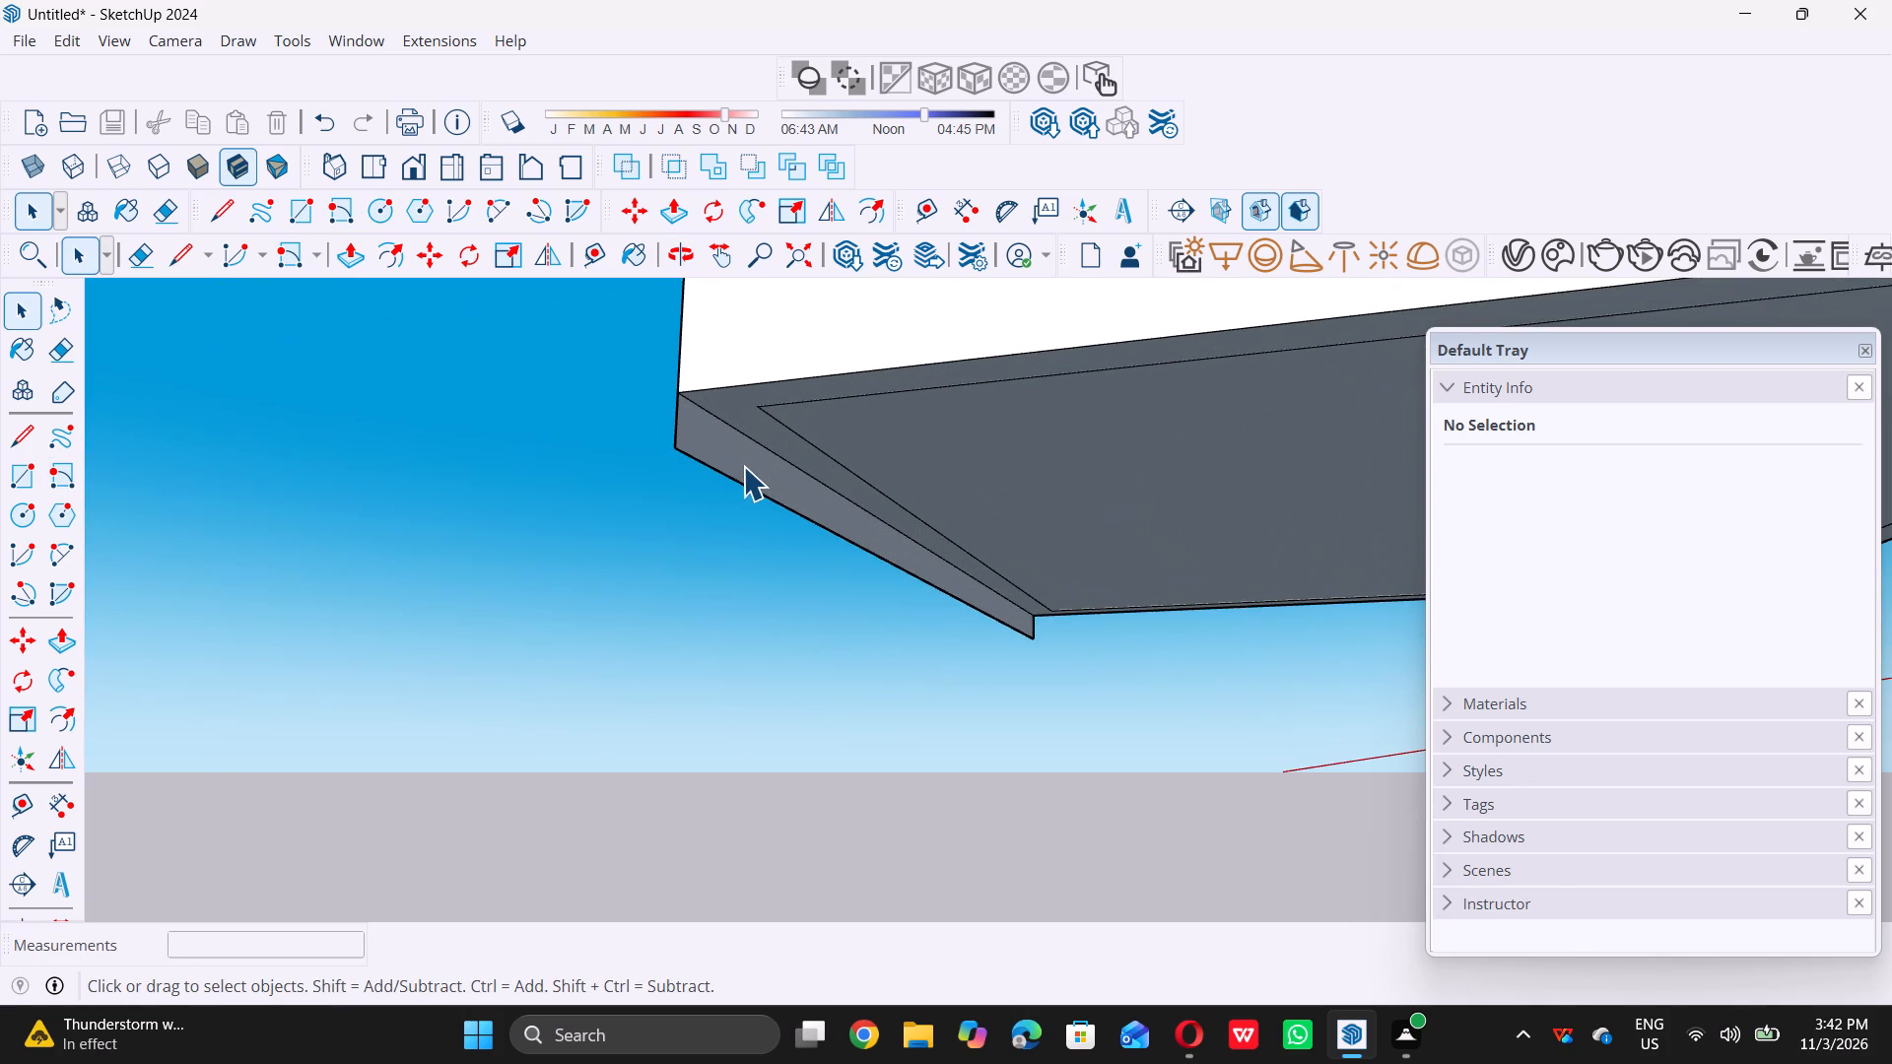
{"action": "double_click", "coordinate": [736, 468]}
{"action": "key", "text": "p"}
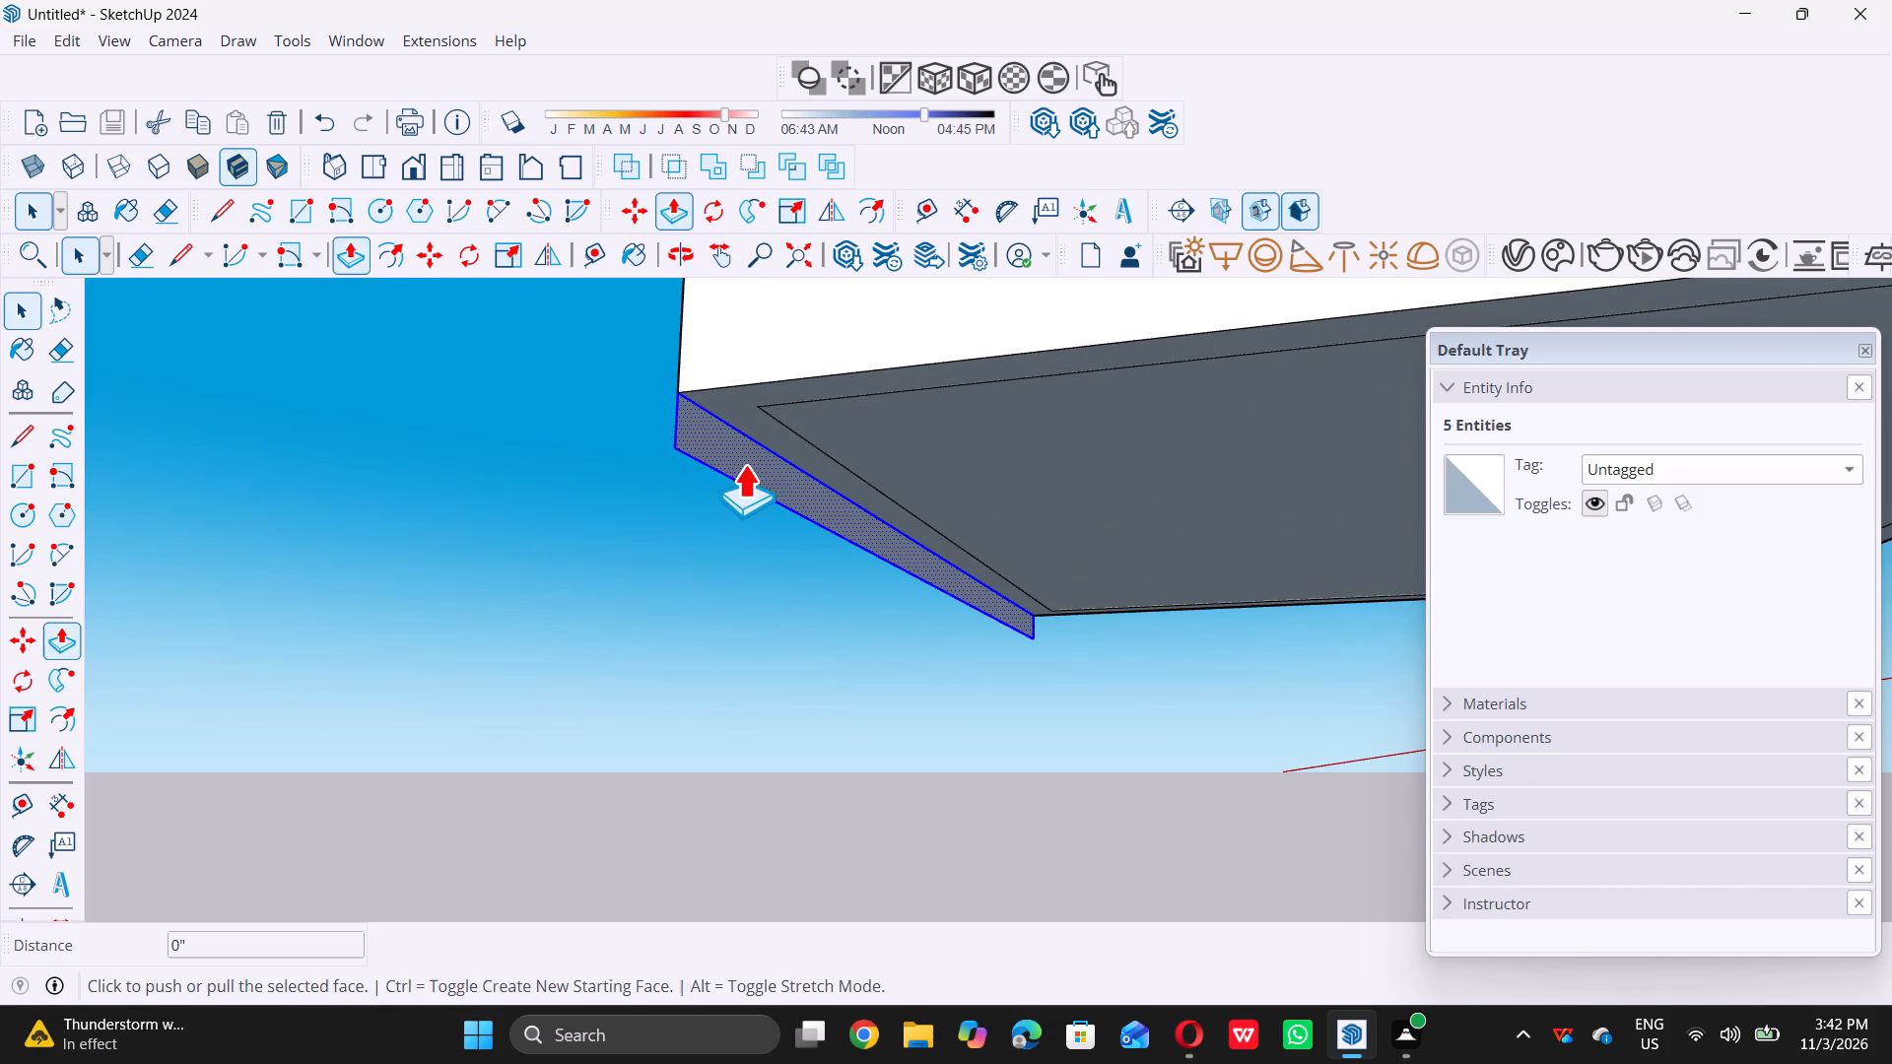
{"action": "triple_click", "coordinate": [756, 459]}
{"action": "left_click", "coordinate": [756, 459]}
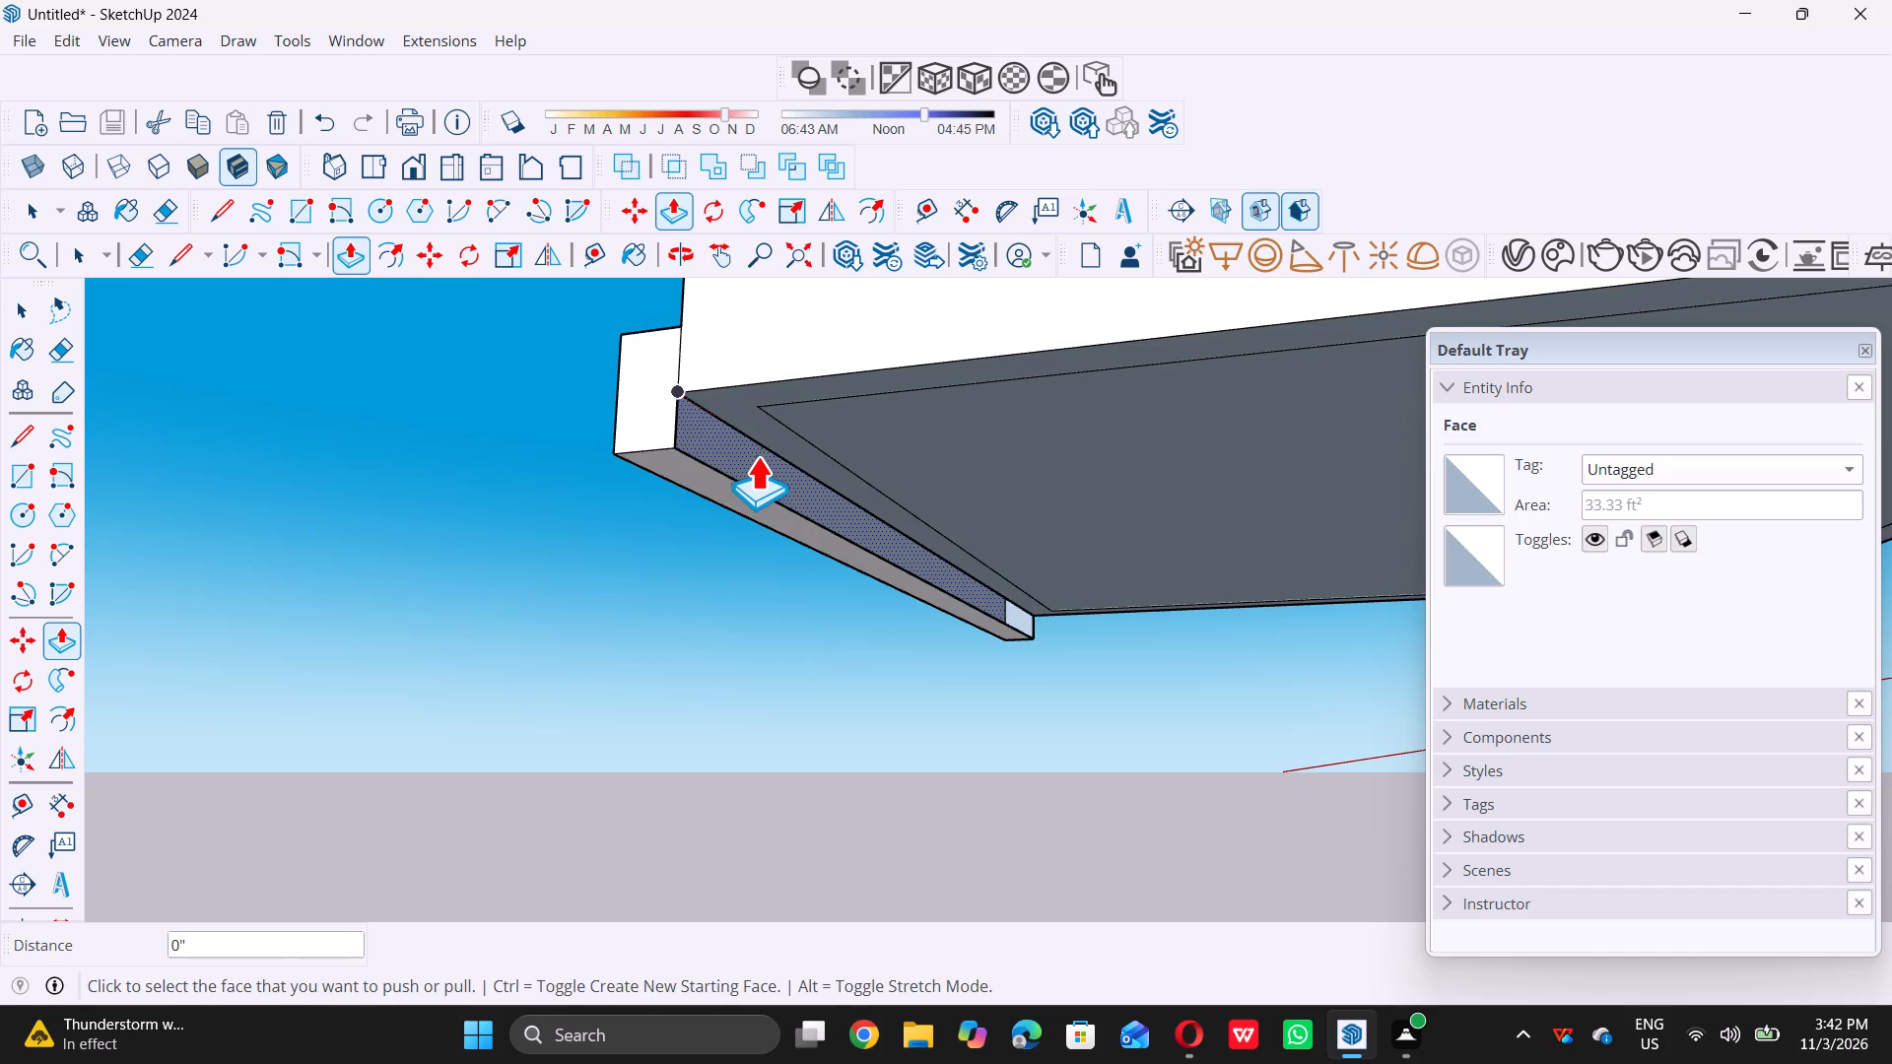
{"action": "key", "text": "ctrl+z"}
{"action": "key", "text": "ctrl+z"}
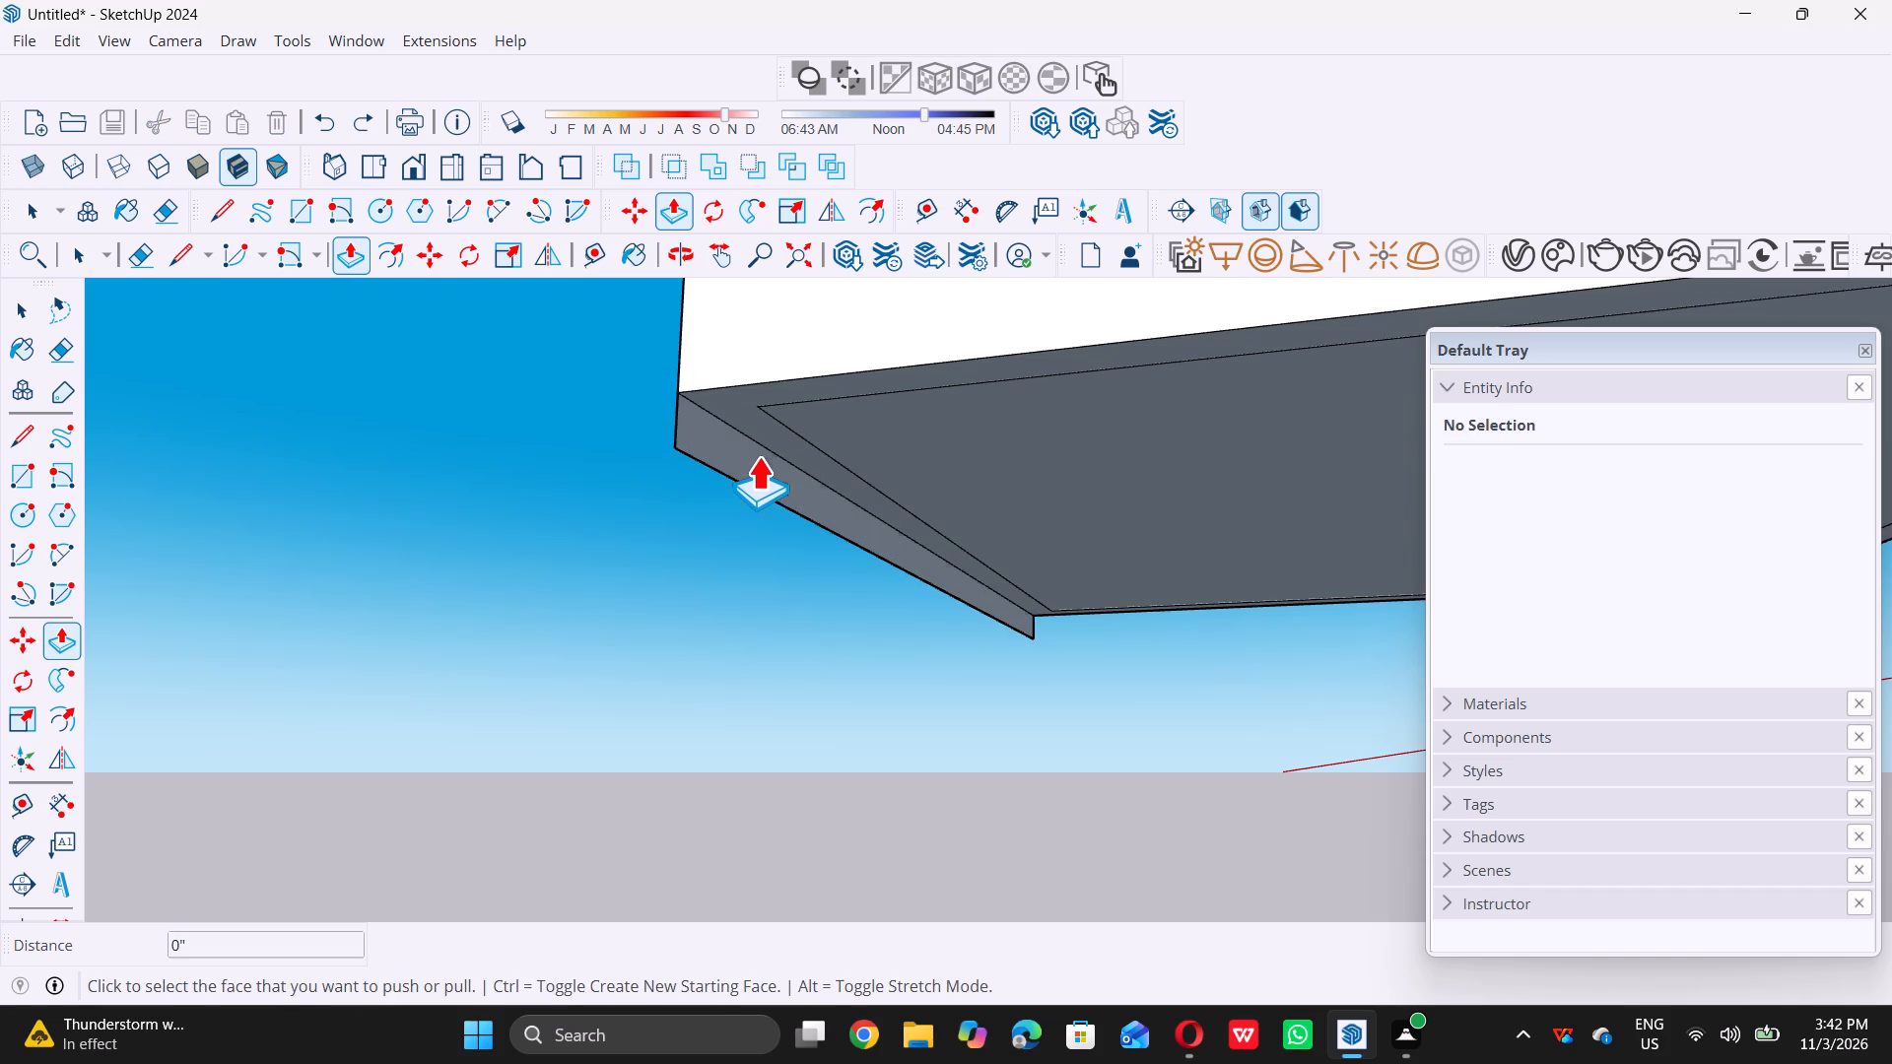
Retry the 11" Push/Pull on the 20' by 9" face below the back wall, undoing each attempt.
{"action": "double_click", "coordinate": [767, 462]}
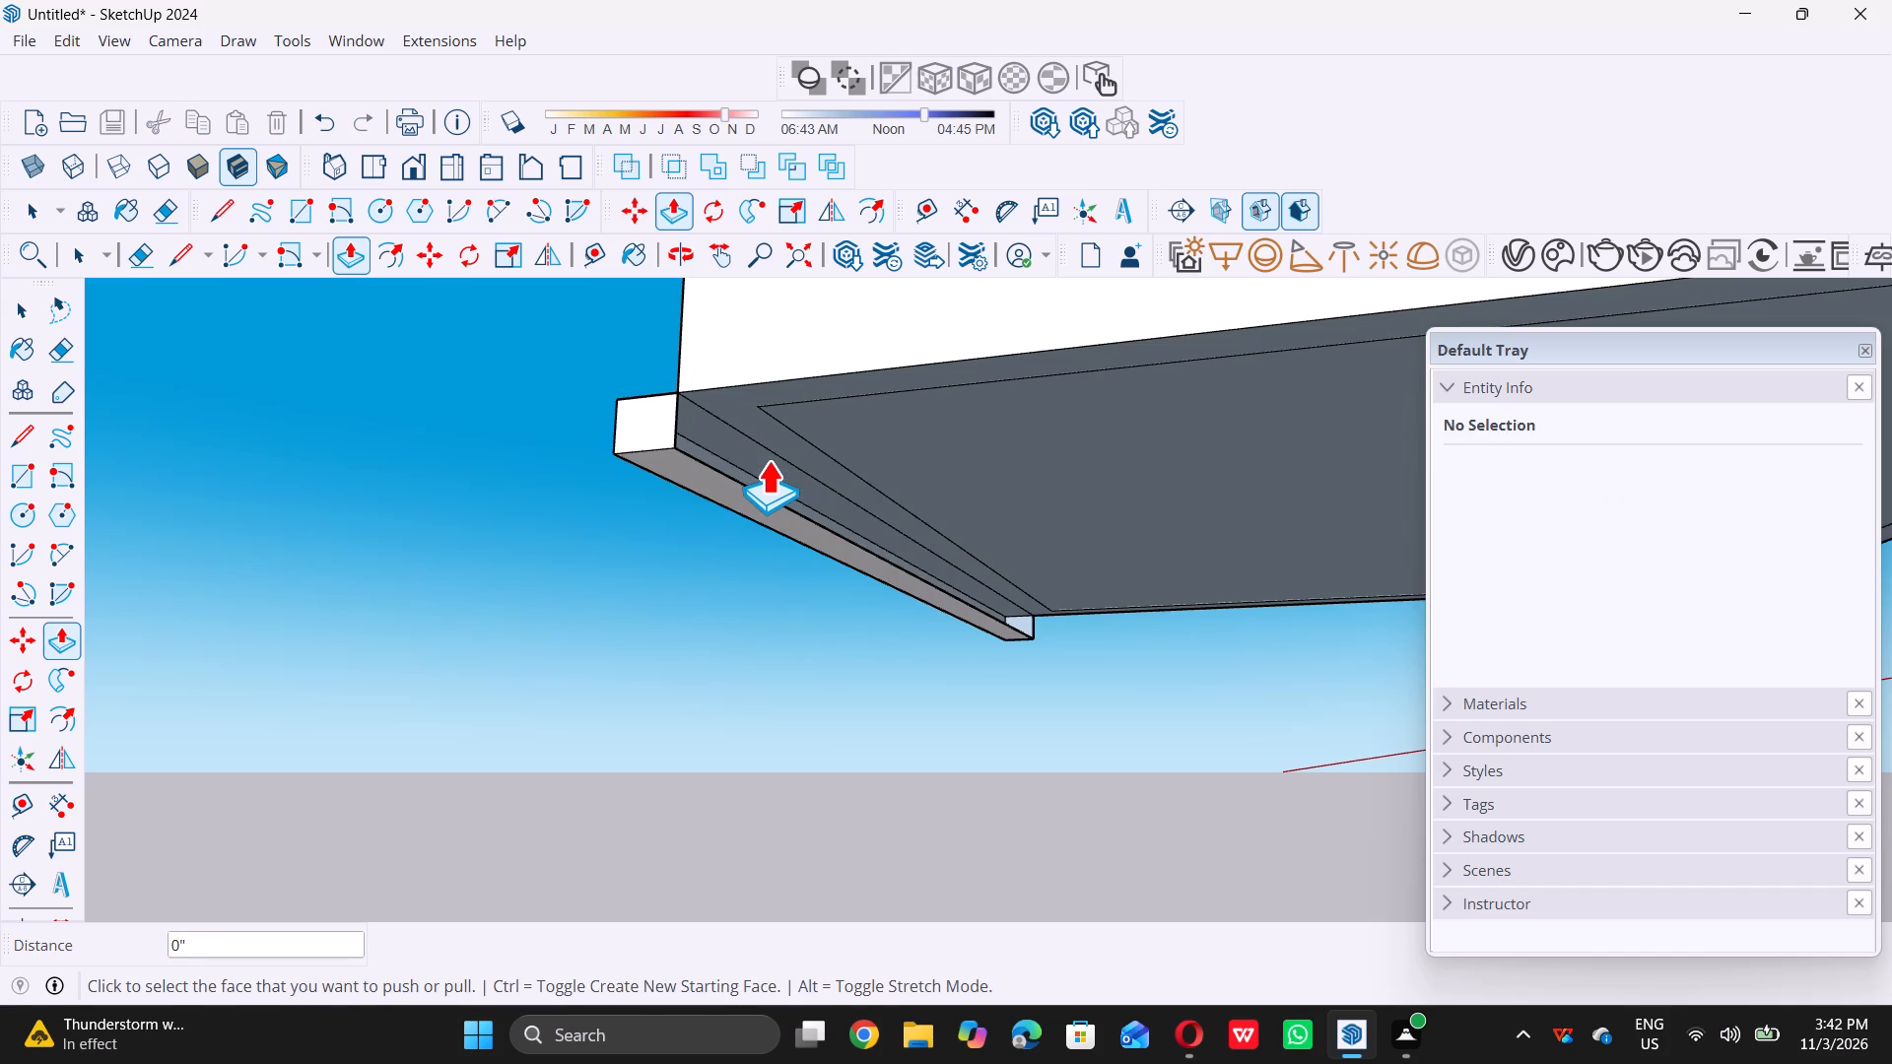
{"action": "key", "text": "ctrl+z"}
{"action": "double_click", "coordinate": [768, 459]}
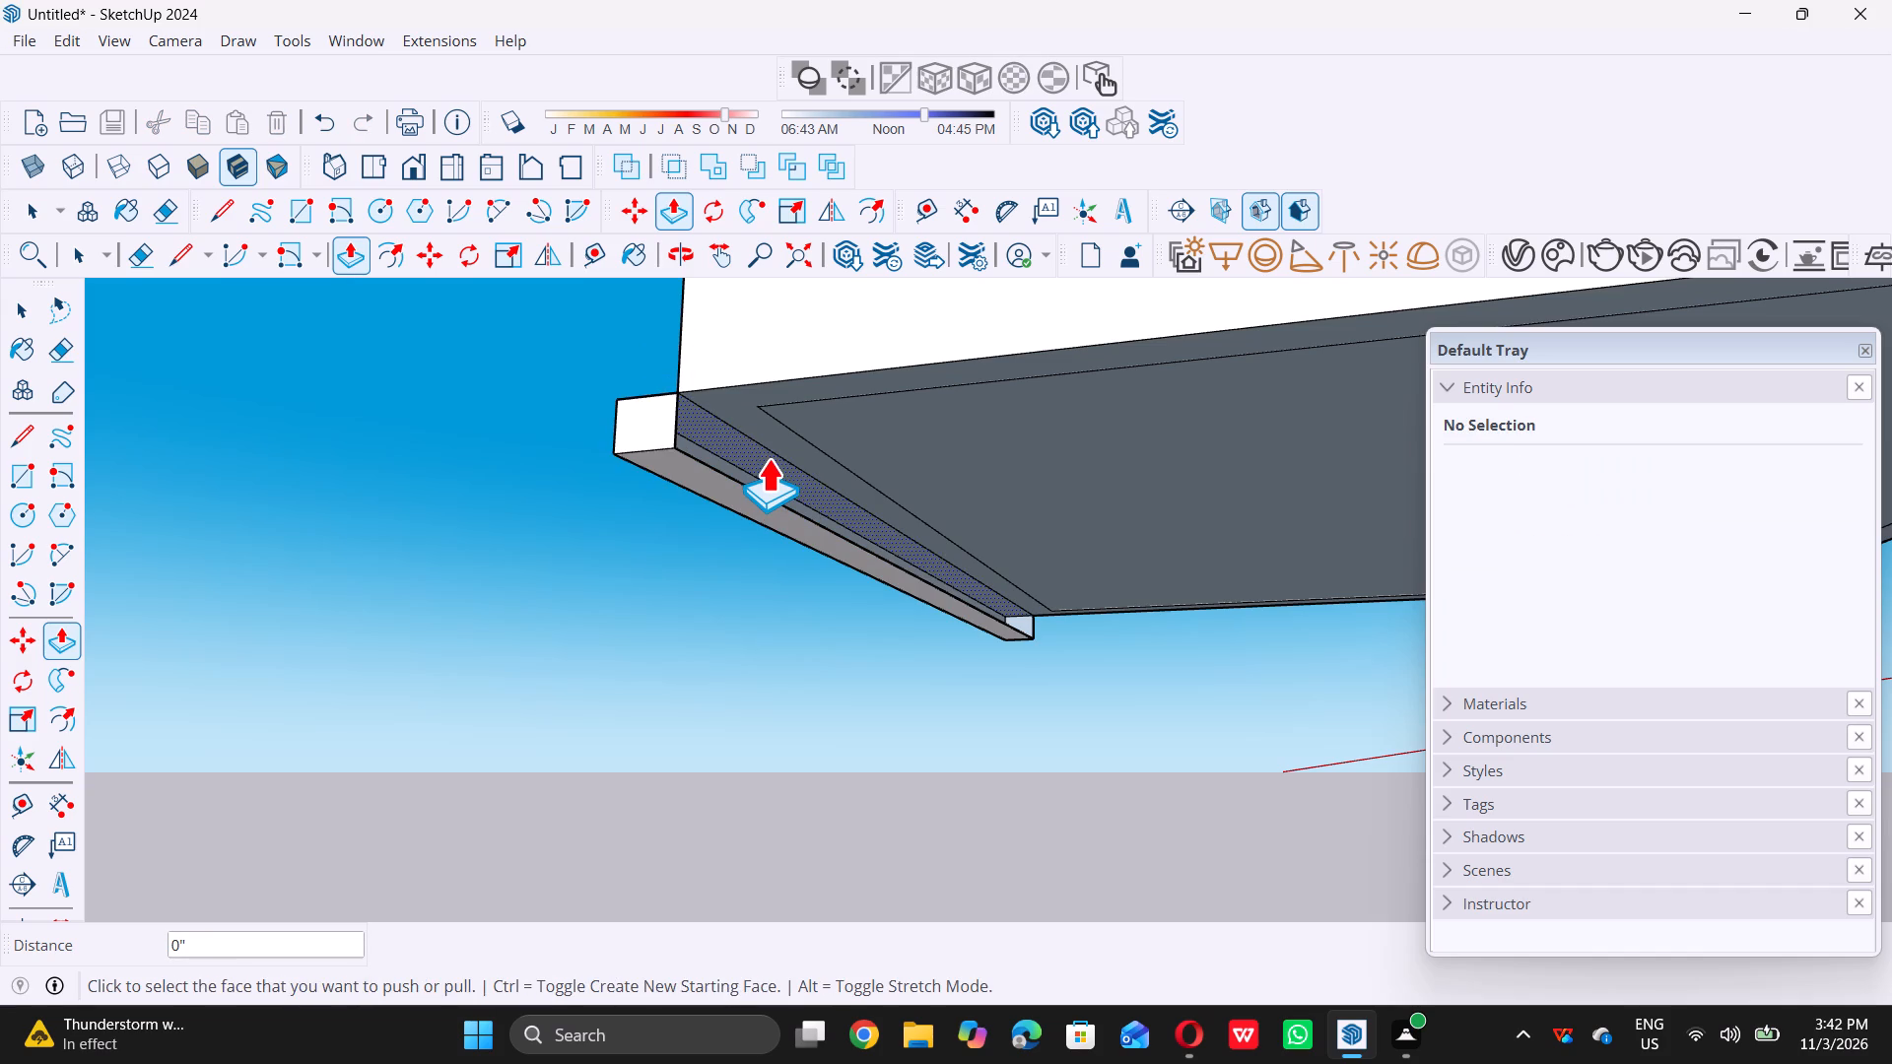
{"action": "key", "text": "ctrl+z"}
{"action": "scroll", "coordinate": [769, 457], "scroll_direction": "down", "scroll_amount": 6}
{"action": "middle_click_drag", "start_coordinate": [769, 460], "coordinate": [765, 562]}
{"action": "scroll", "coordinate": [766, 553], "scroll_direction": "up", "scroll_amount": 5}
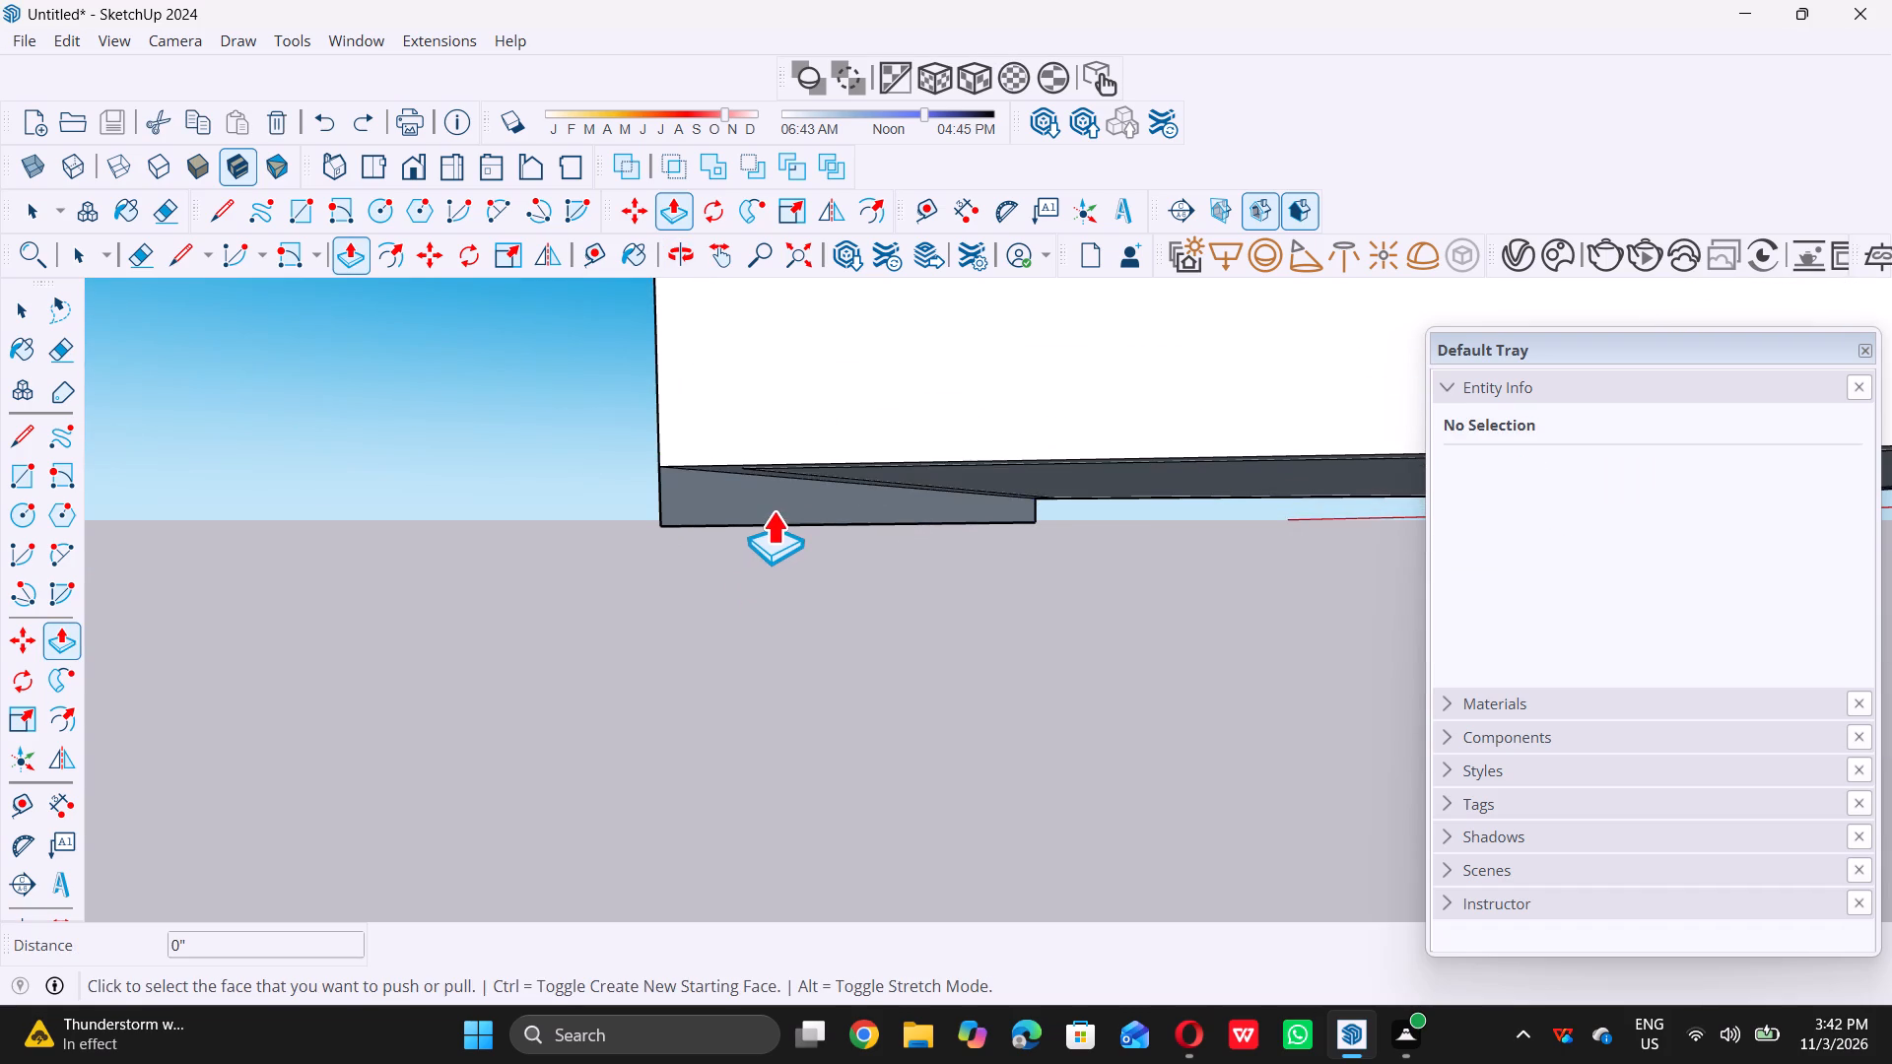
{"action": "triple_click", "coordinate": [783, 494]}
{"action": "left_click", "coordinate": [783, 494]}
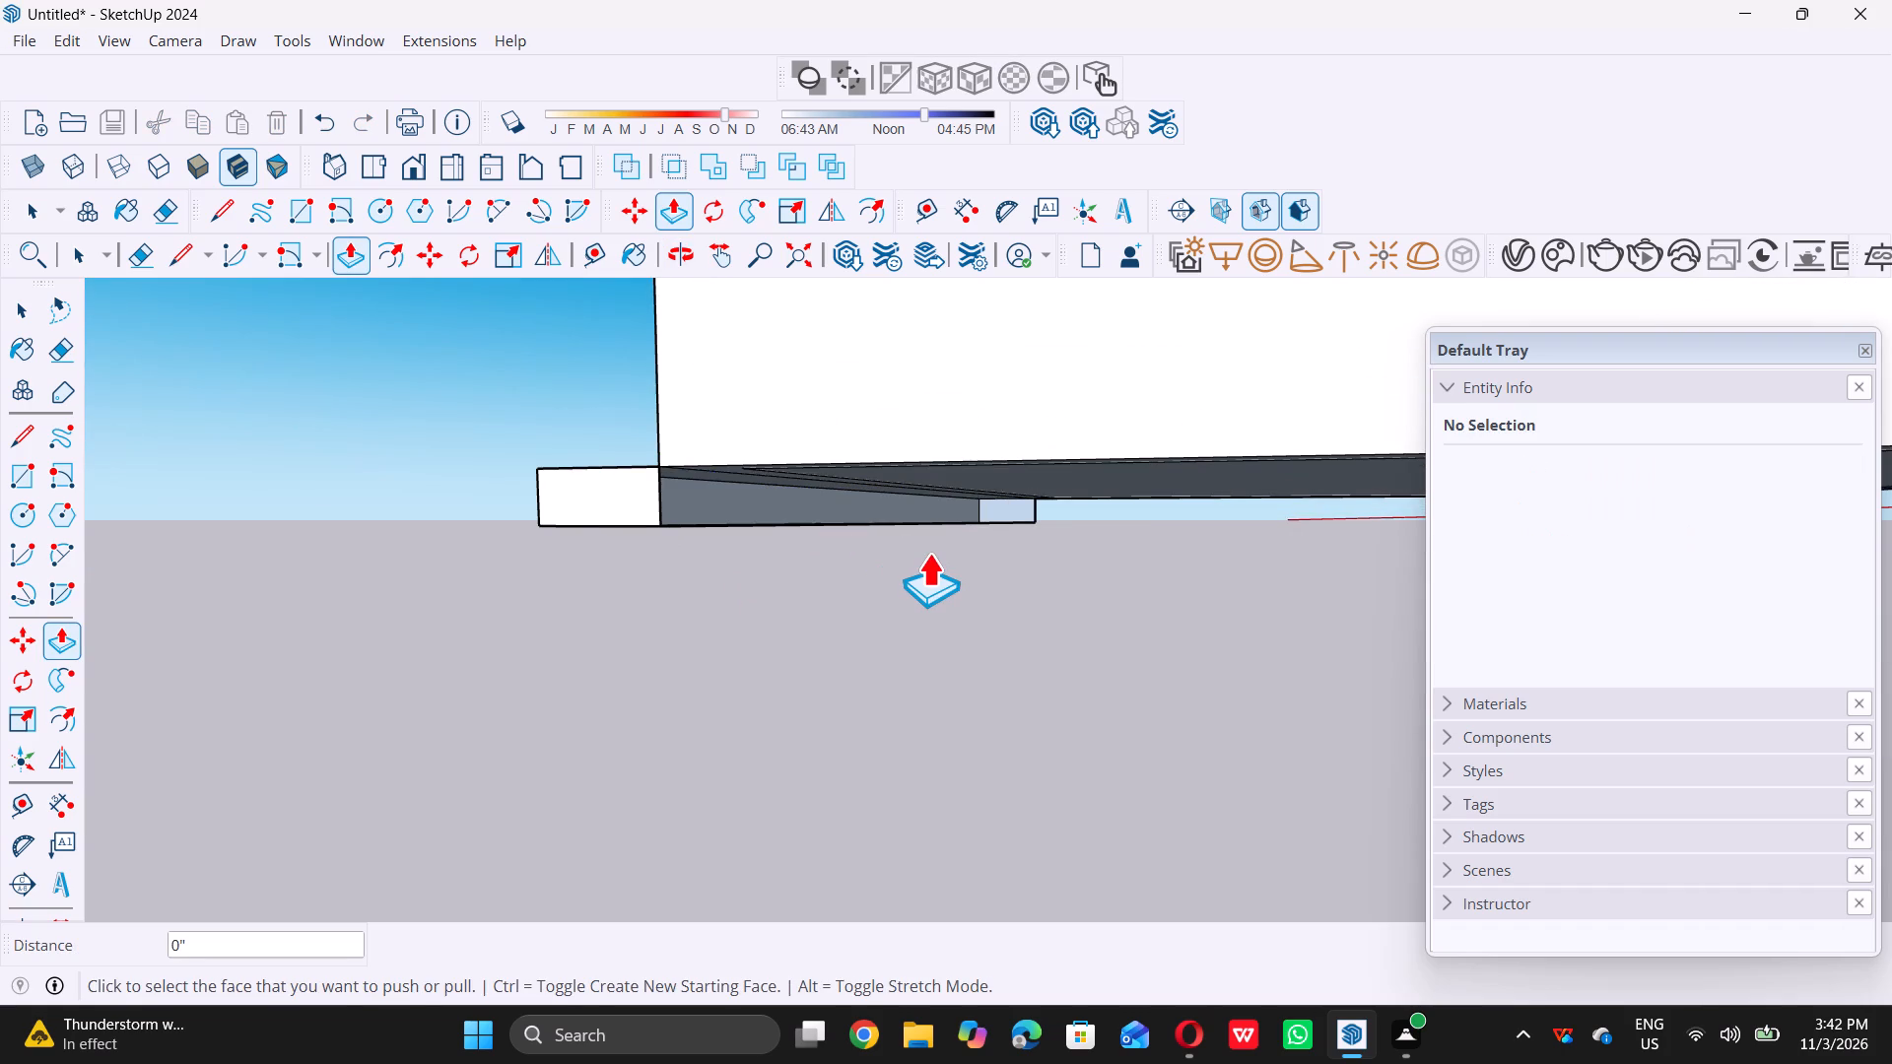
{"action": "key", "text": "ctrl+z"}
Push/Pull the 20' by 9" face below the back wall 11" outward, away from the structure.
{"action": "triple_click", "coordinate": [857, 499]}
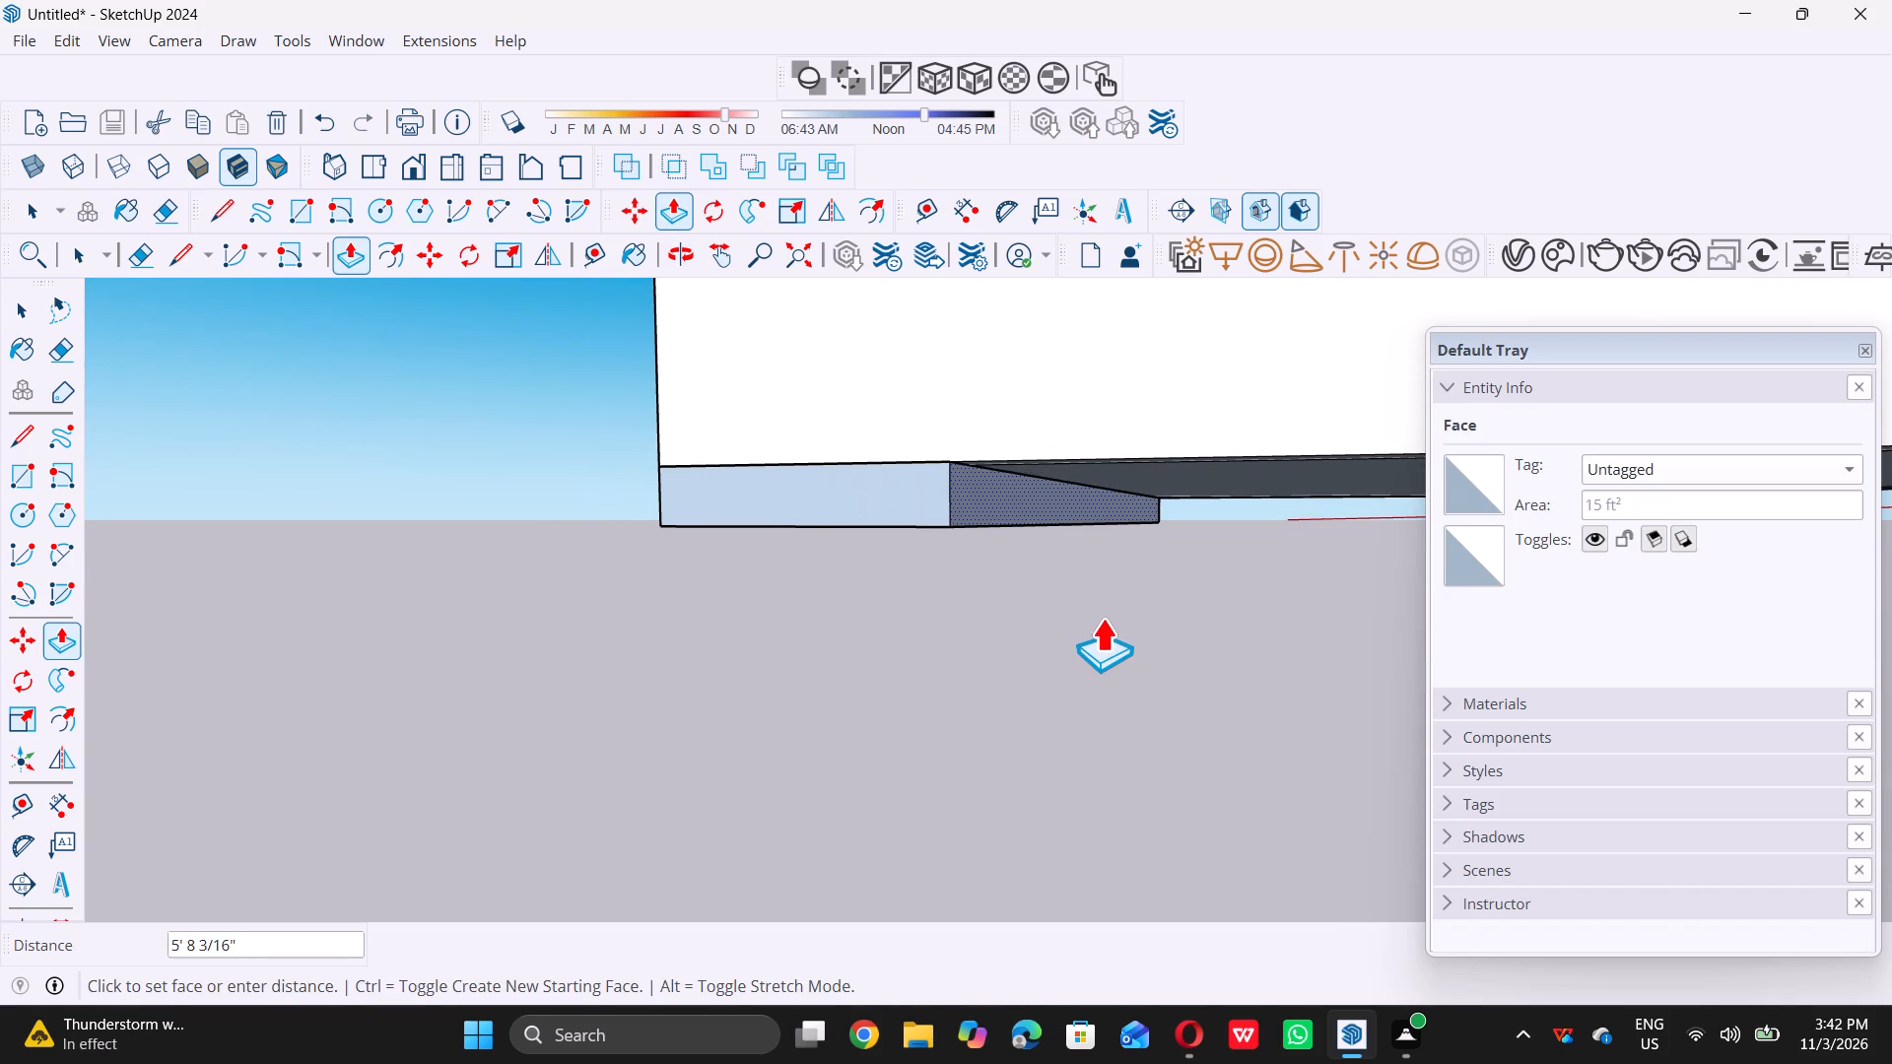
{"action": "key", "text": "space"}
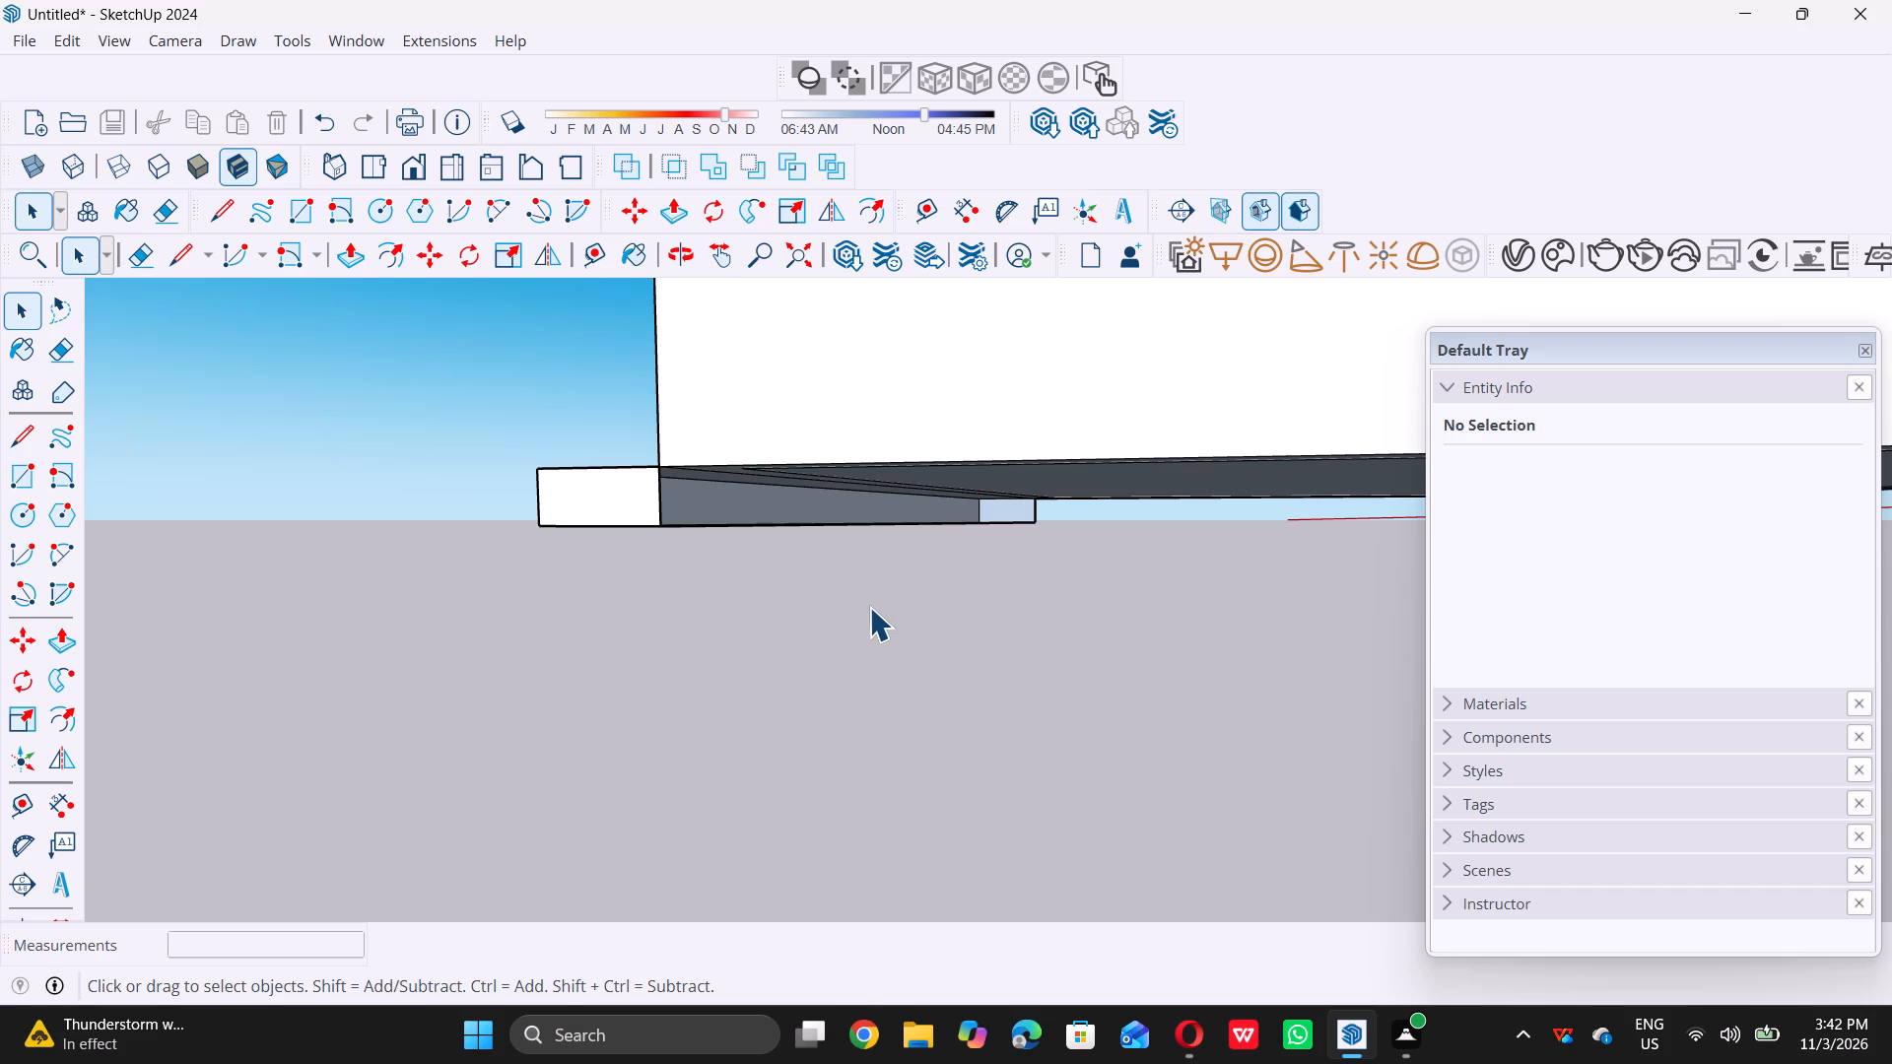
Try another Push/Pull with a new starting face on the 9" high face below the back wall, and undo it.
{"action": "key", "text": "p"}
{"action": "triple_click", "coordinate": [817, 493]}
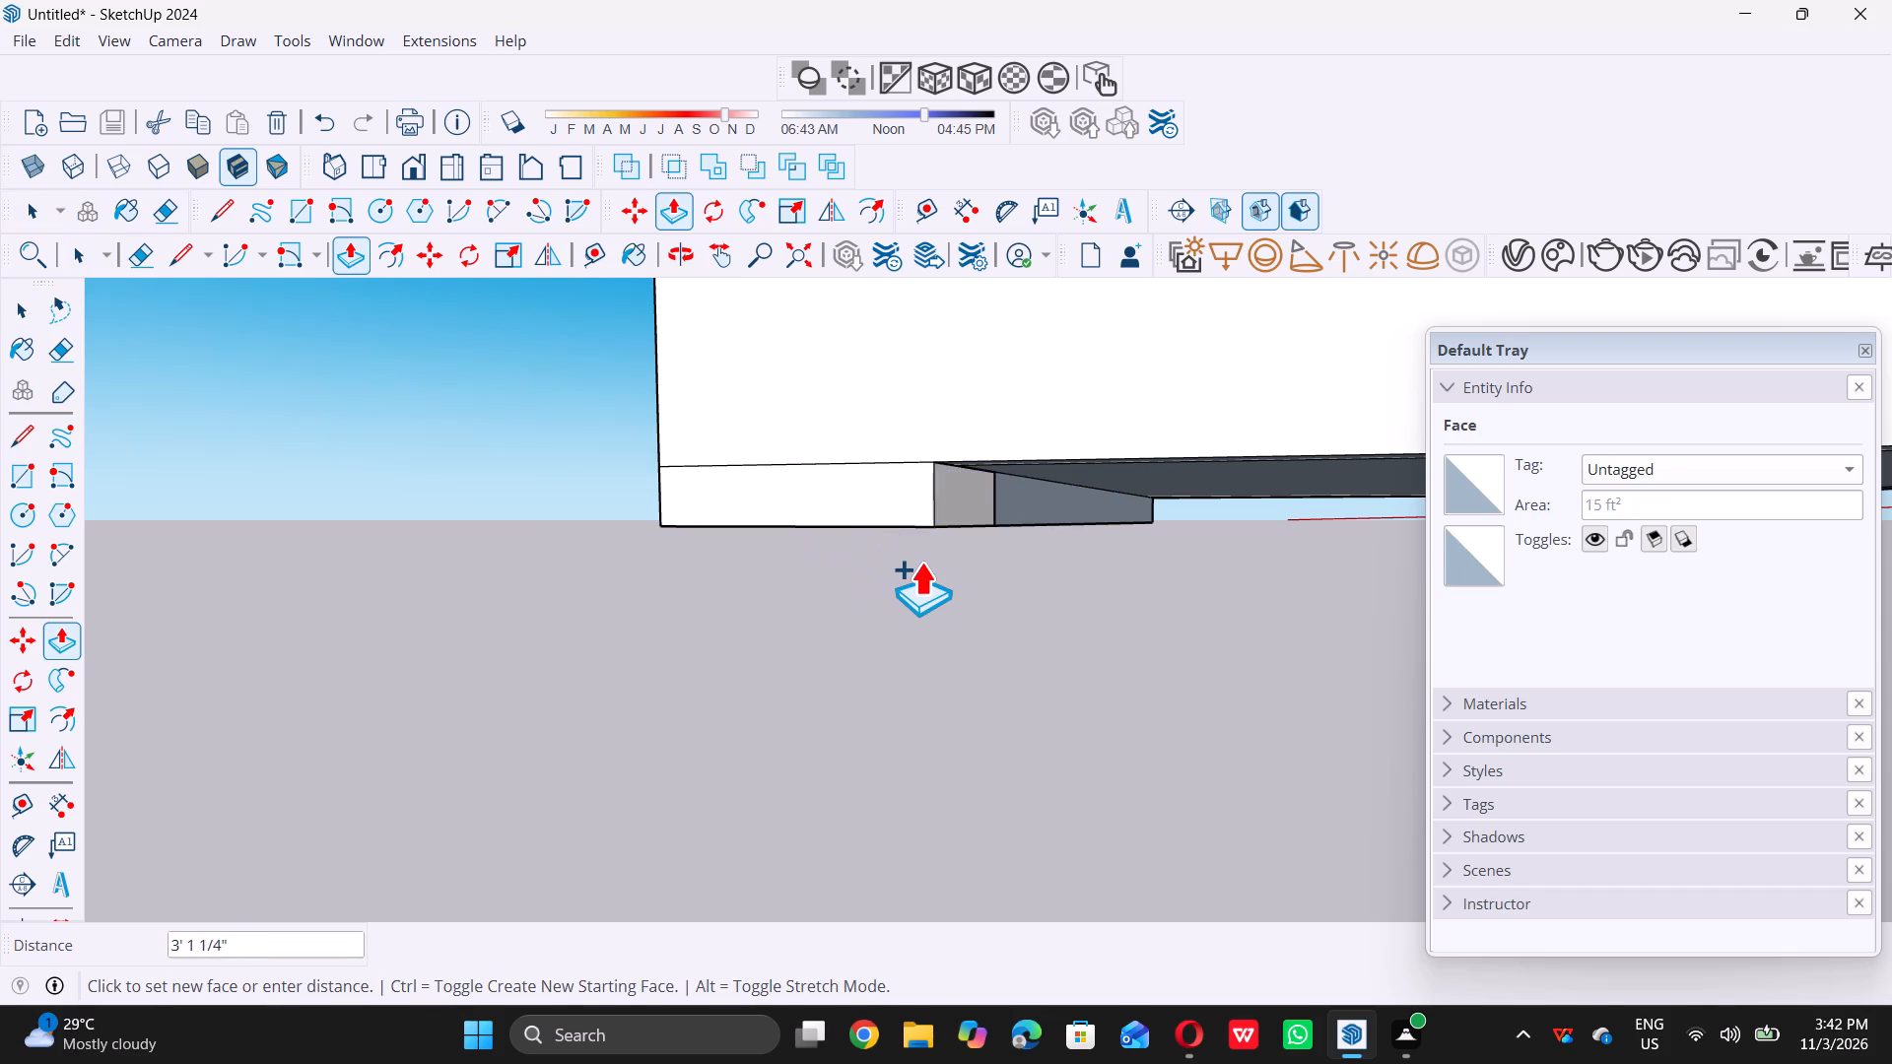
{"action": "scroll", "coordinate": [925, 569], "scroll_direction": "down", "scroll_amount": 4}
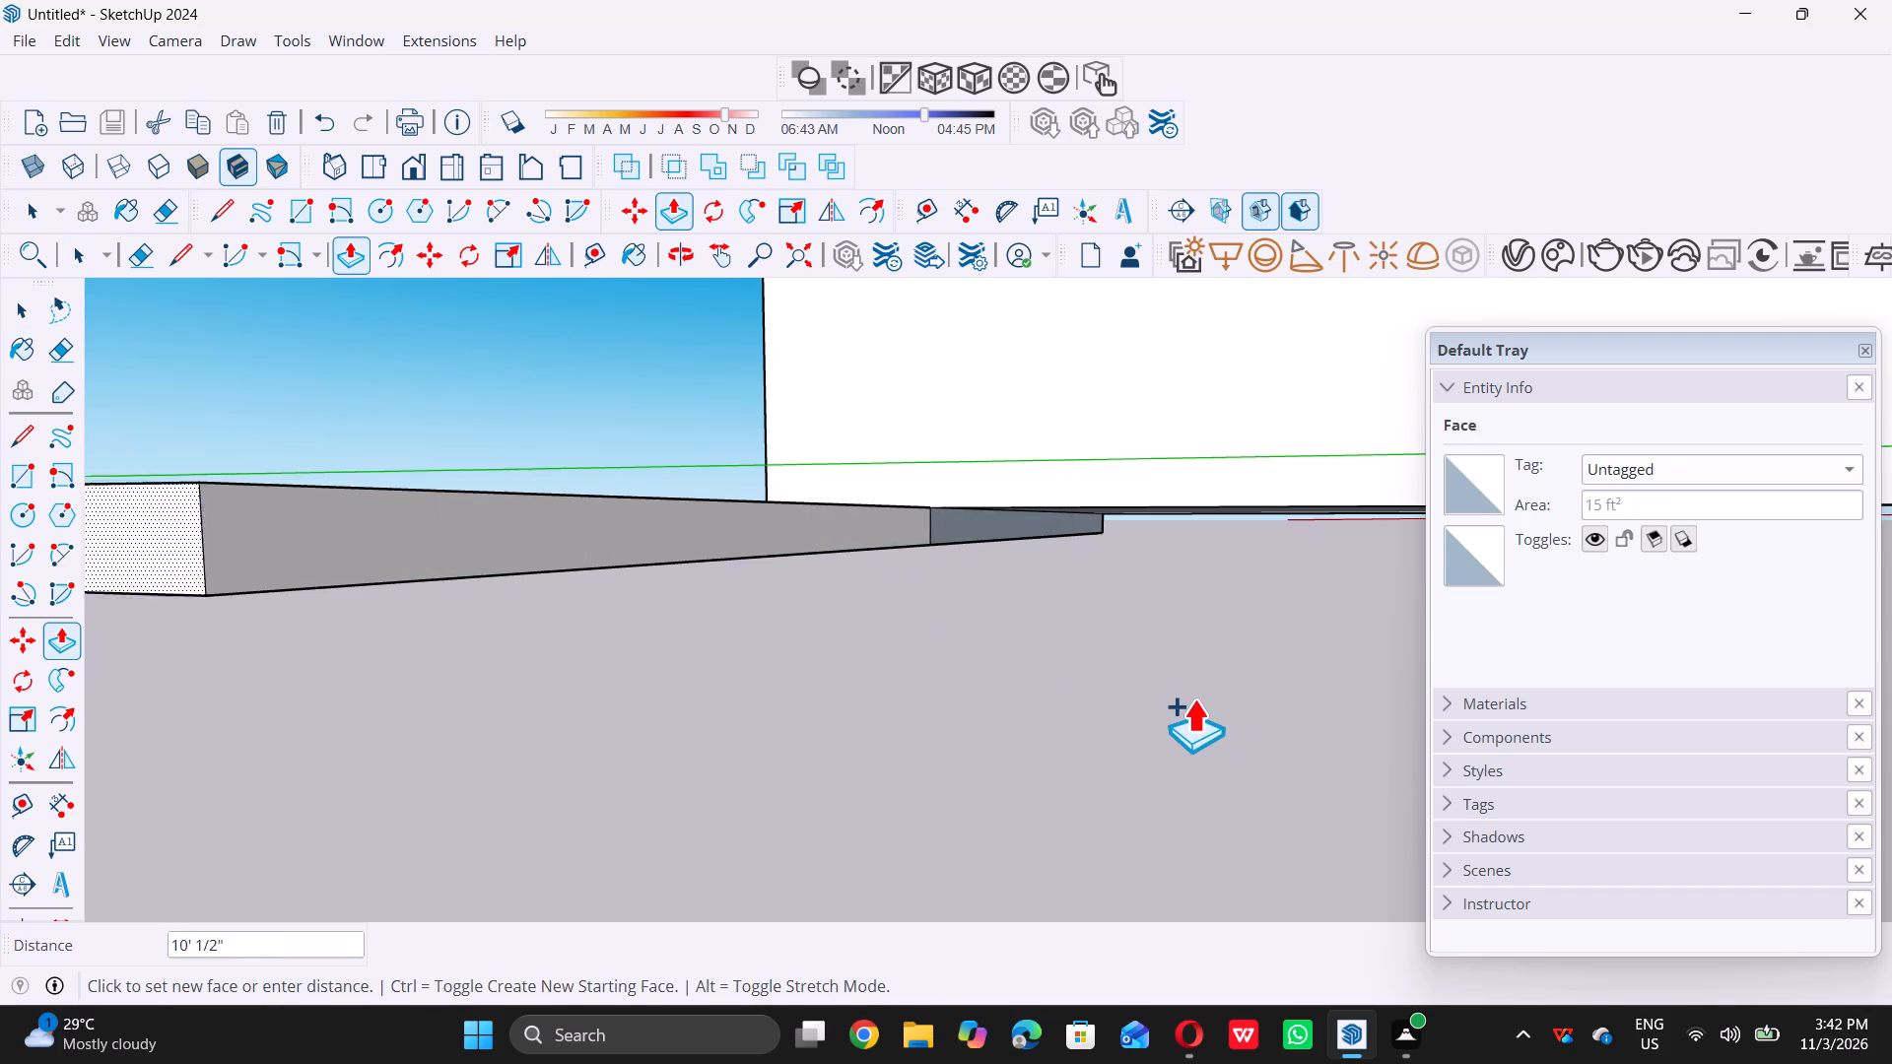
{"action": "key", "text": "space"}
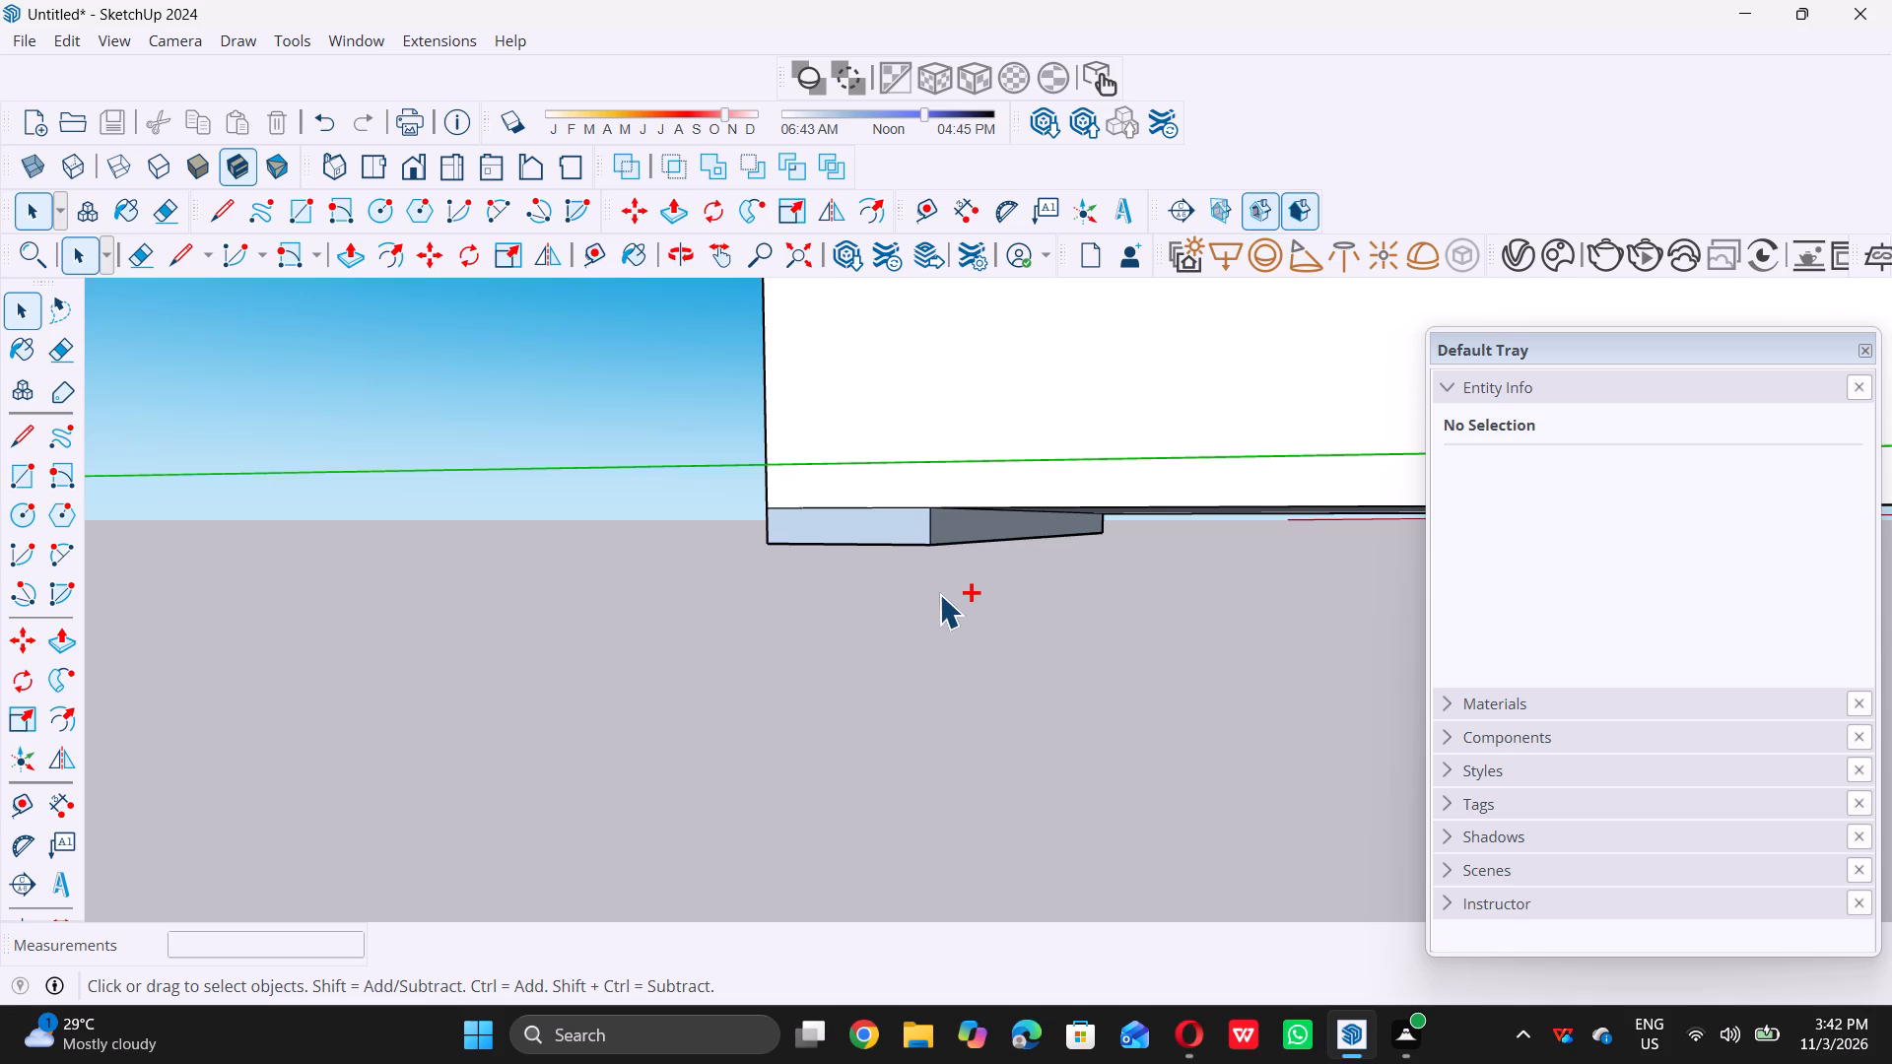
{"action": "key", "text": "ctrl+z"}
Undo the 11" outward projection of the 20' by 9" face below the back wall.
{"action": "middle_click_drag", "start_coordinate": [816, 542], "coordinate": [1006, 620]}
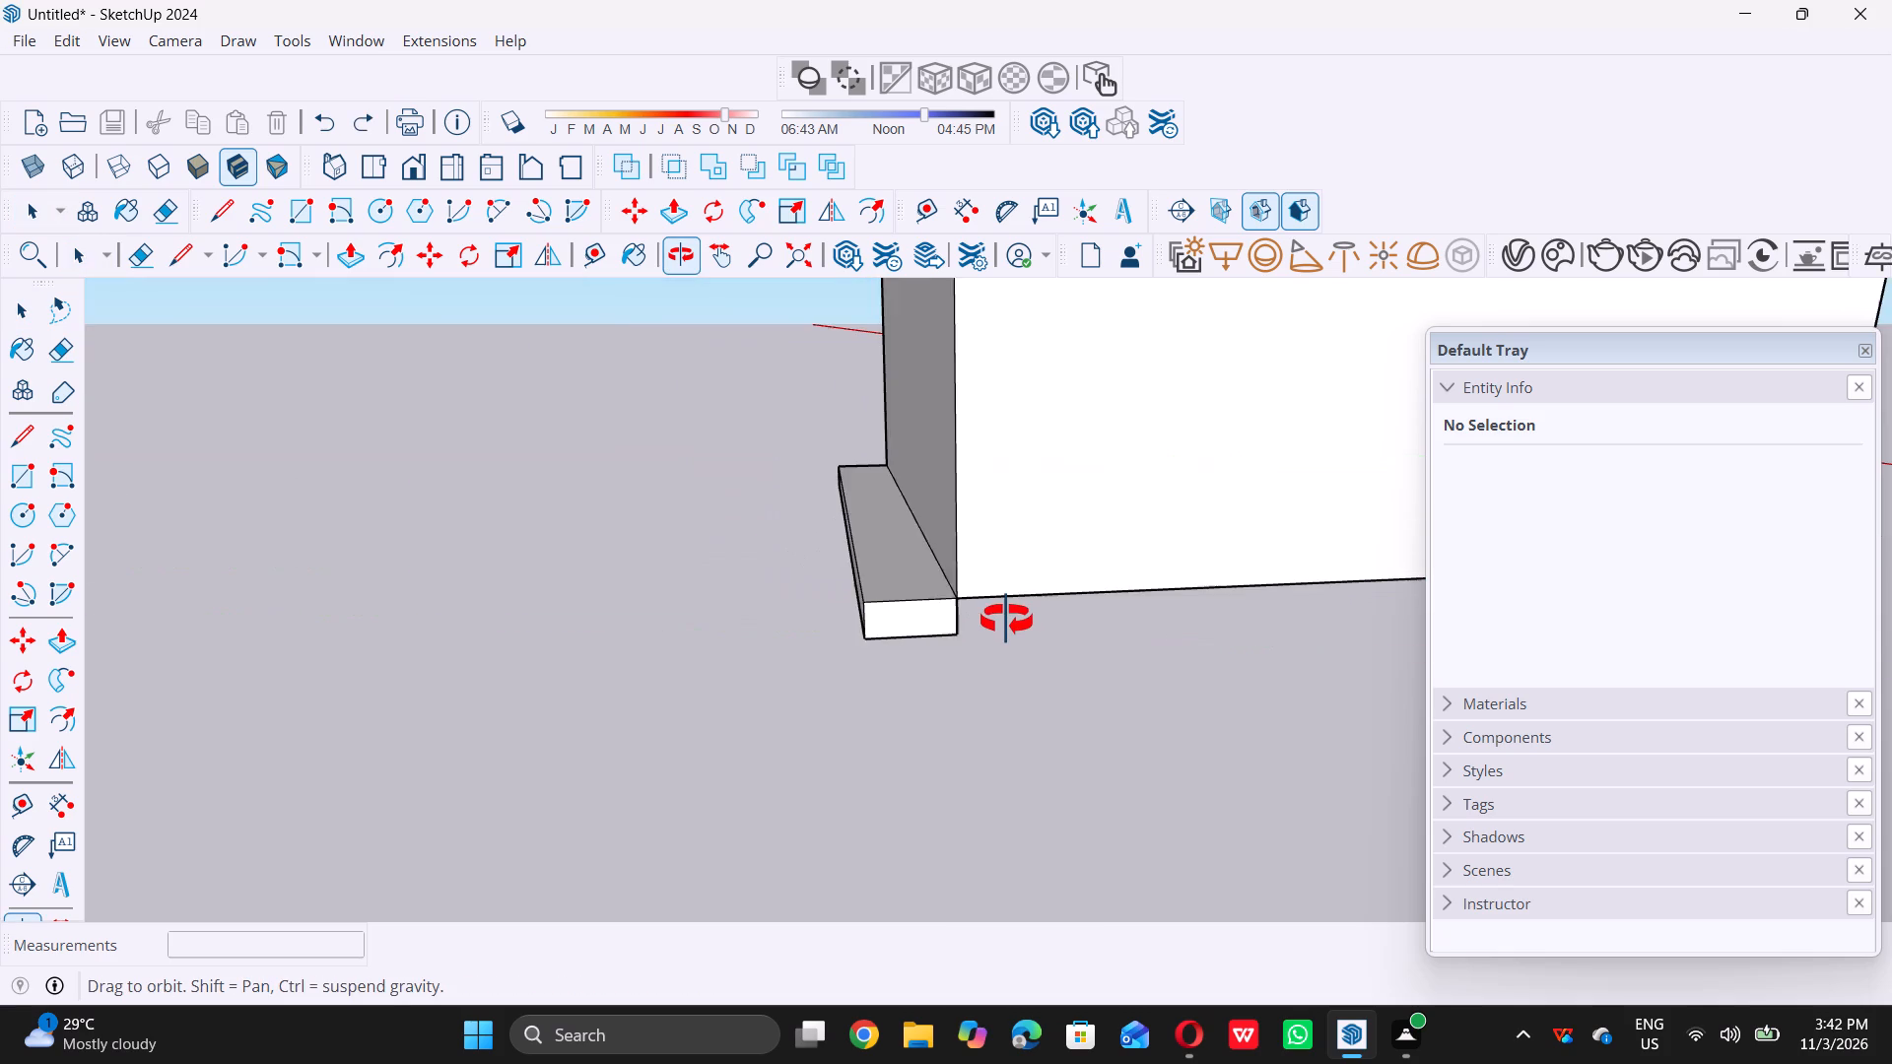
{"action": "middle_click_drag", "start_coordinate": [1006, 620], "coordinate": [826, 553]}
{"action": "scroll", "coordinate": [815, 552], "scroll_direction": "up", "scroll_amount": 11}
{"action": "triple_click", "coordinate": [788, 518]}
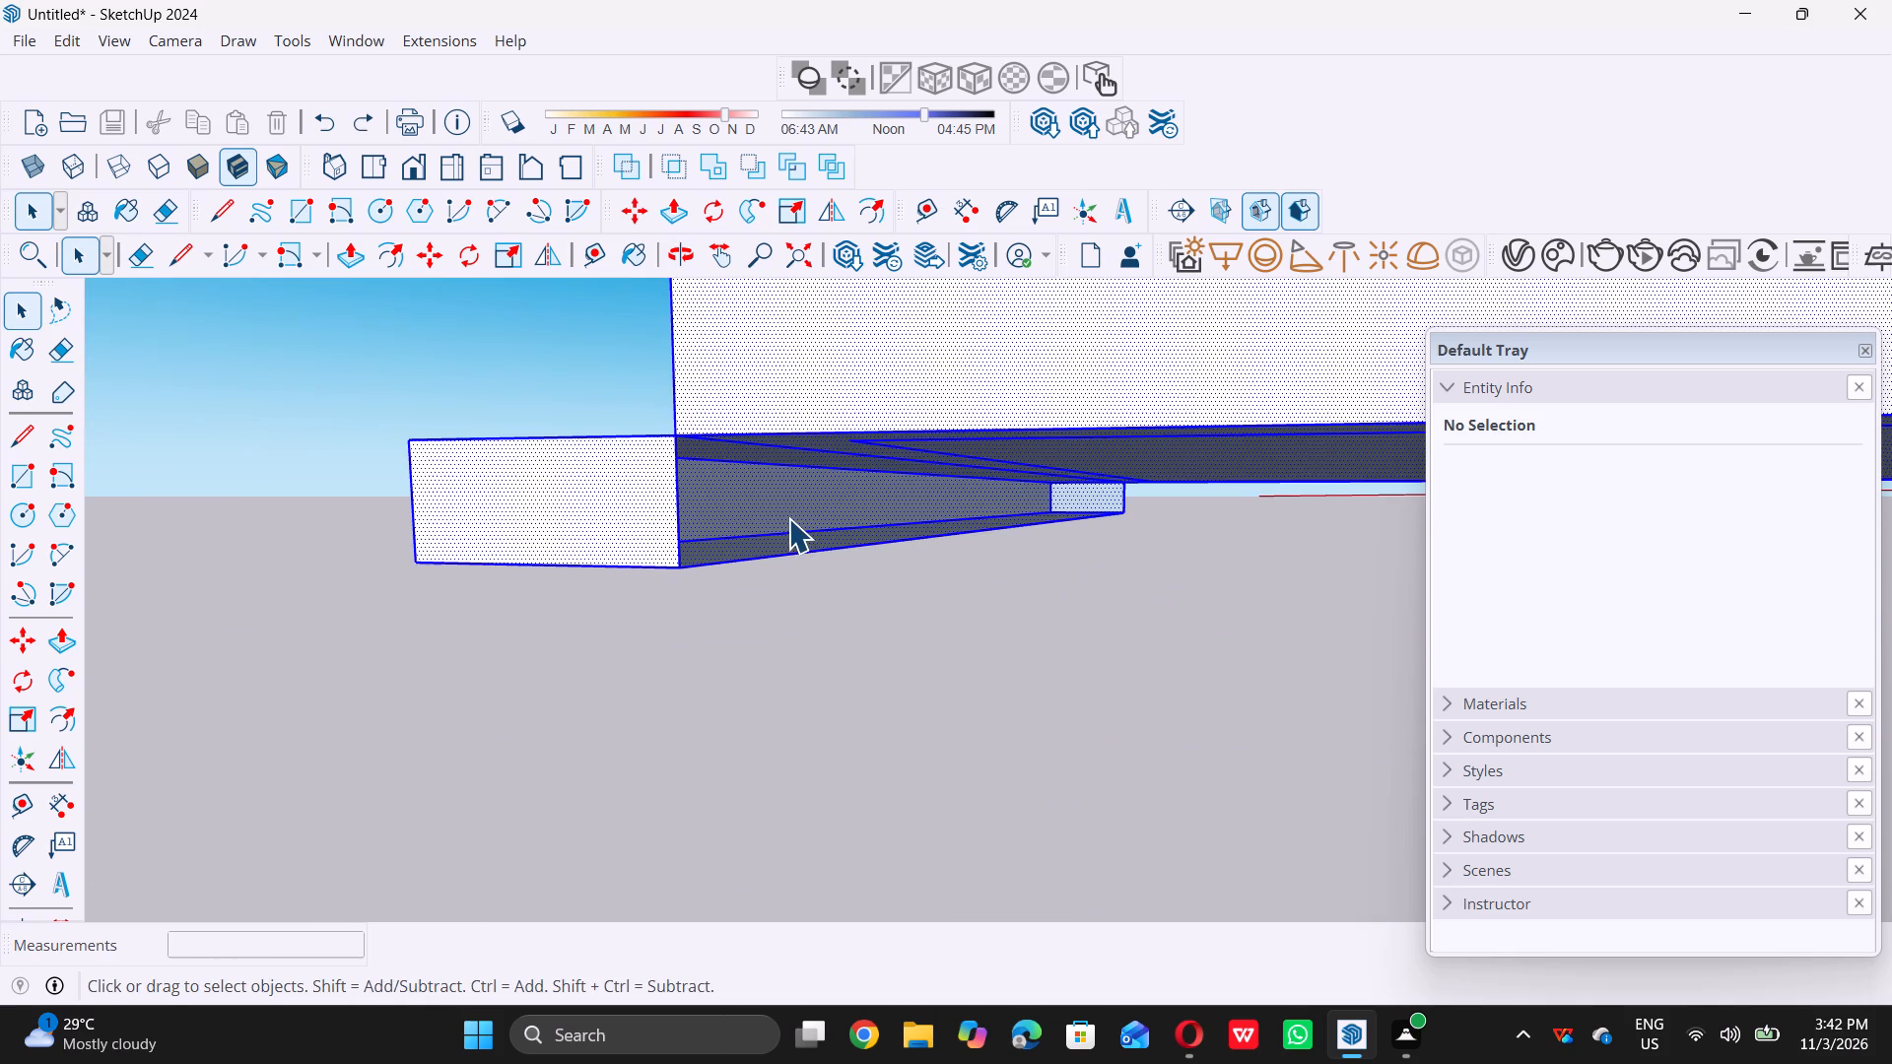
{"action": "scroll", "coordinate": [875, 639], "scroll_direction": "down", "scroll_amount": 3}
{"action": "scroll", "coordinate": [922, 708], "scroll_direction": "down", "scroll_amount": 5}
{"action": "triple_click", "coordinate": [922, 719]}
{"action": "left_click", "coordinate": [923, 719]}
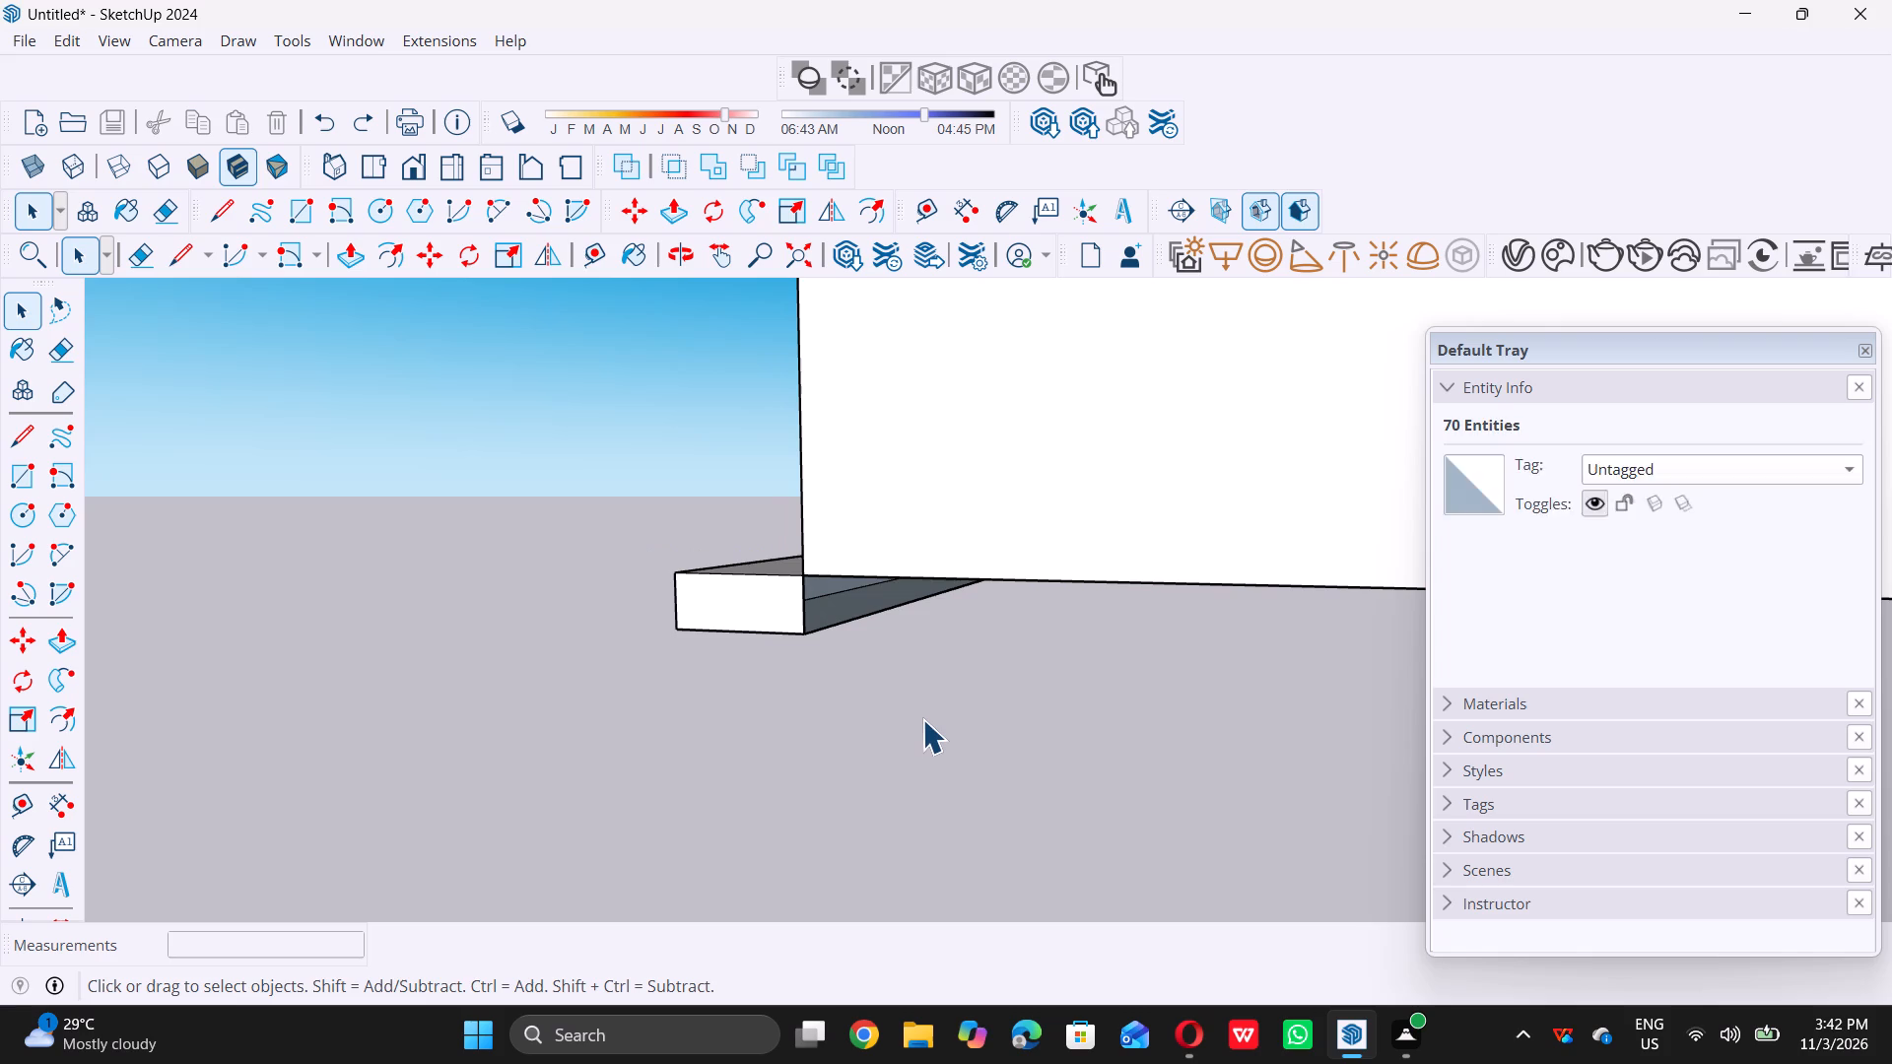
{"action": "key", "text": "ctrl+z"}
{"action": "key", "text": "ctrl+z"}
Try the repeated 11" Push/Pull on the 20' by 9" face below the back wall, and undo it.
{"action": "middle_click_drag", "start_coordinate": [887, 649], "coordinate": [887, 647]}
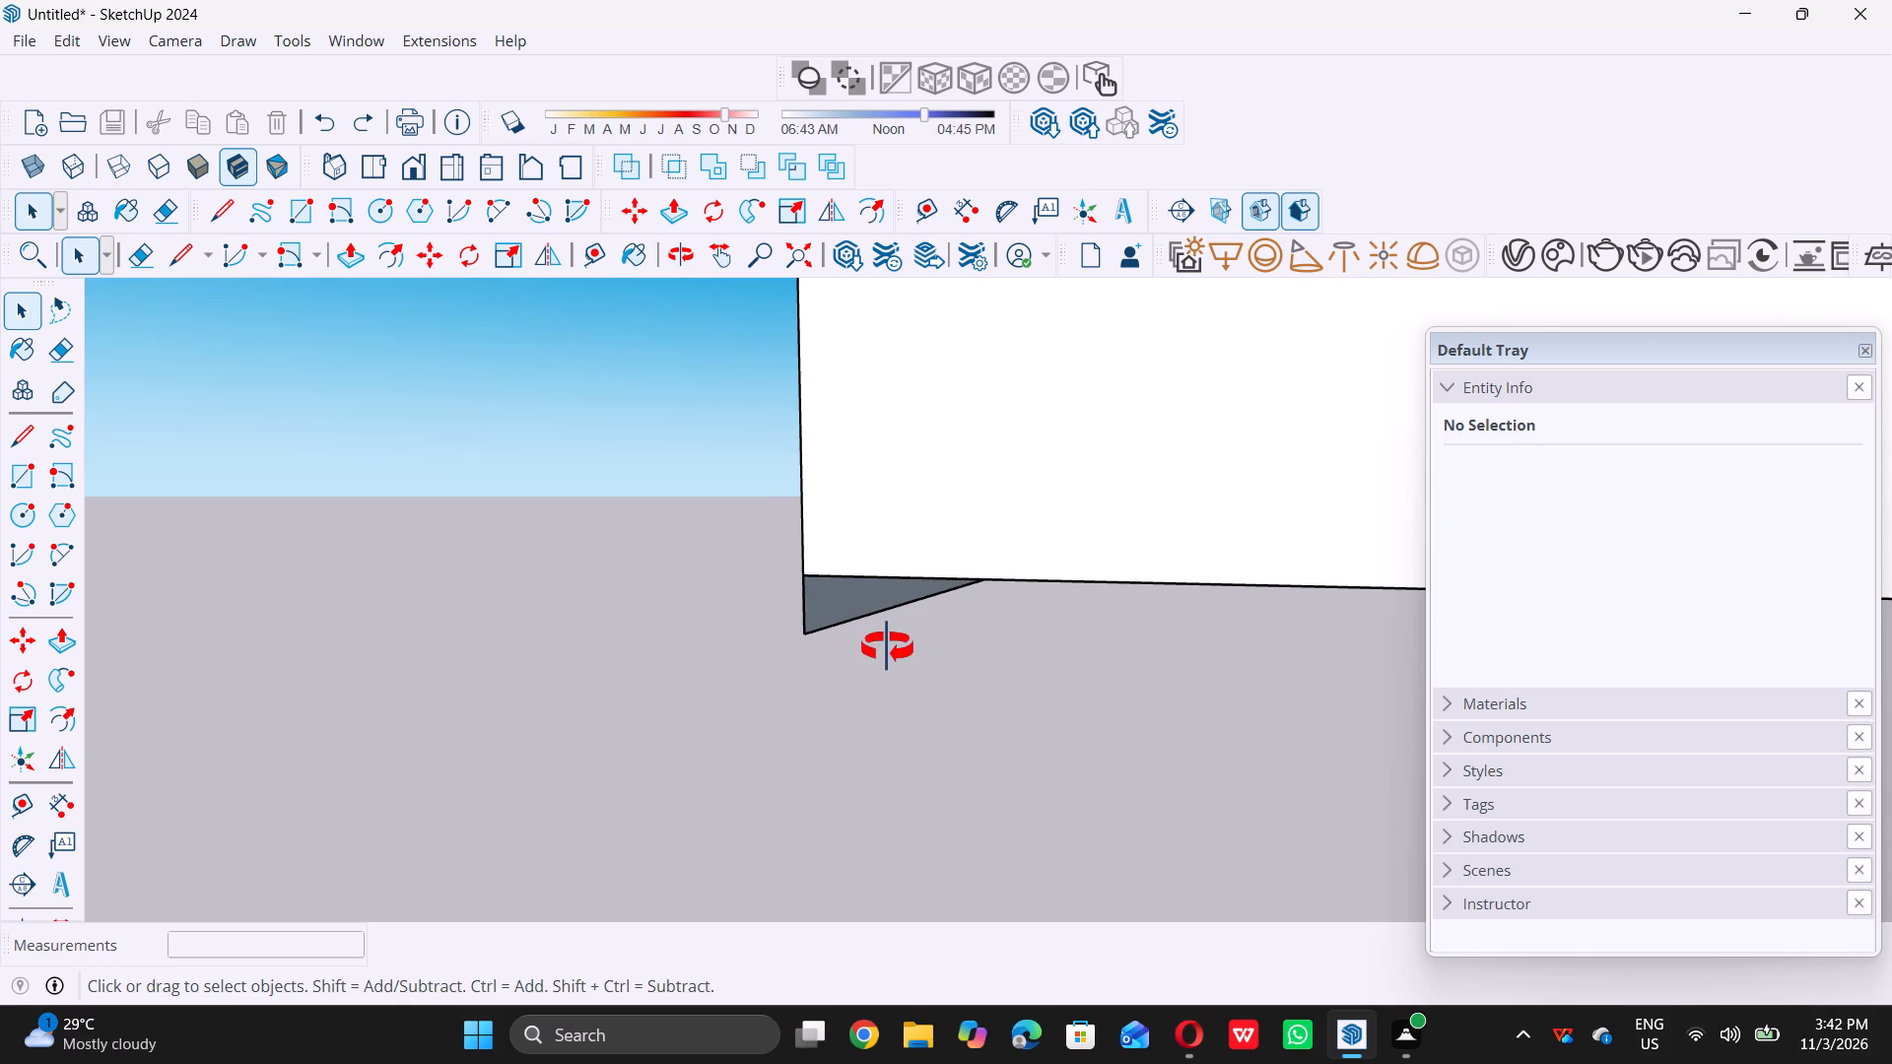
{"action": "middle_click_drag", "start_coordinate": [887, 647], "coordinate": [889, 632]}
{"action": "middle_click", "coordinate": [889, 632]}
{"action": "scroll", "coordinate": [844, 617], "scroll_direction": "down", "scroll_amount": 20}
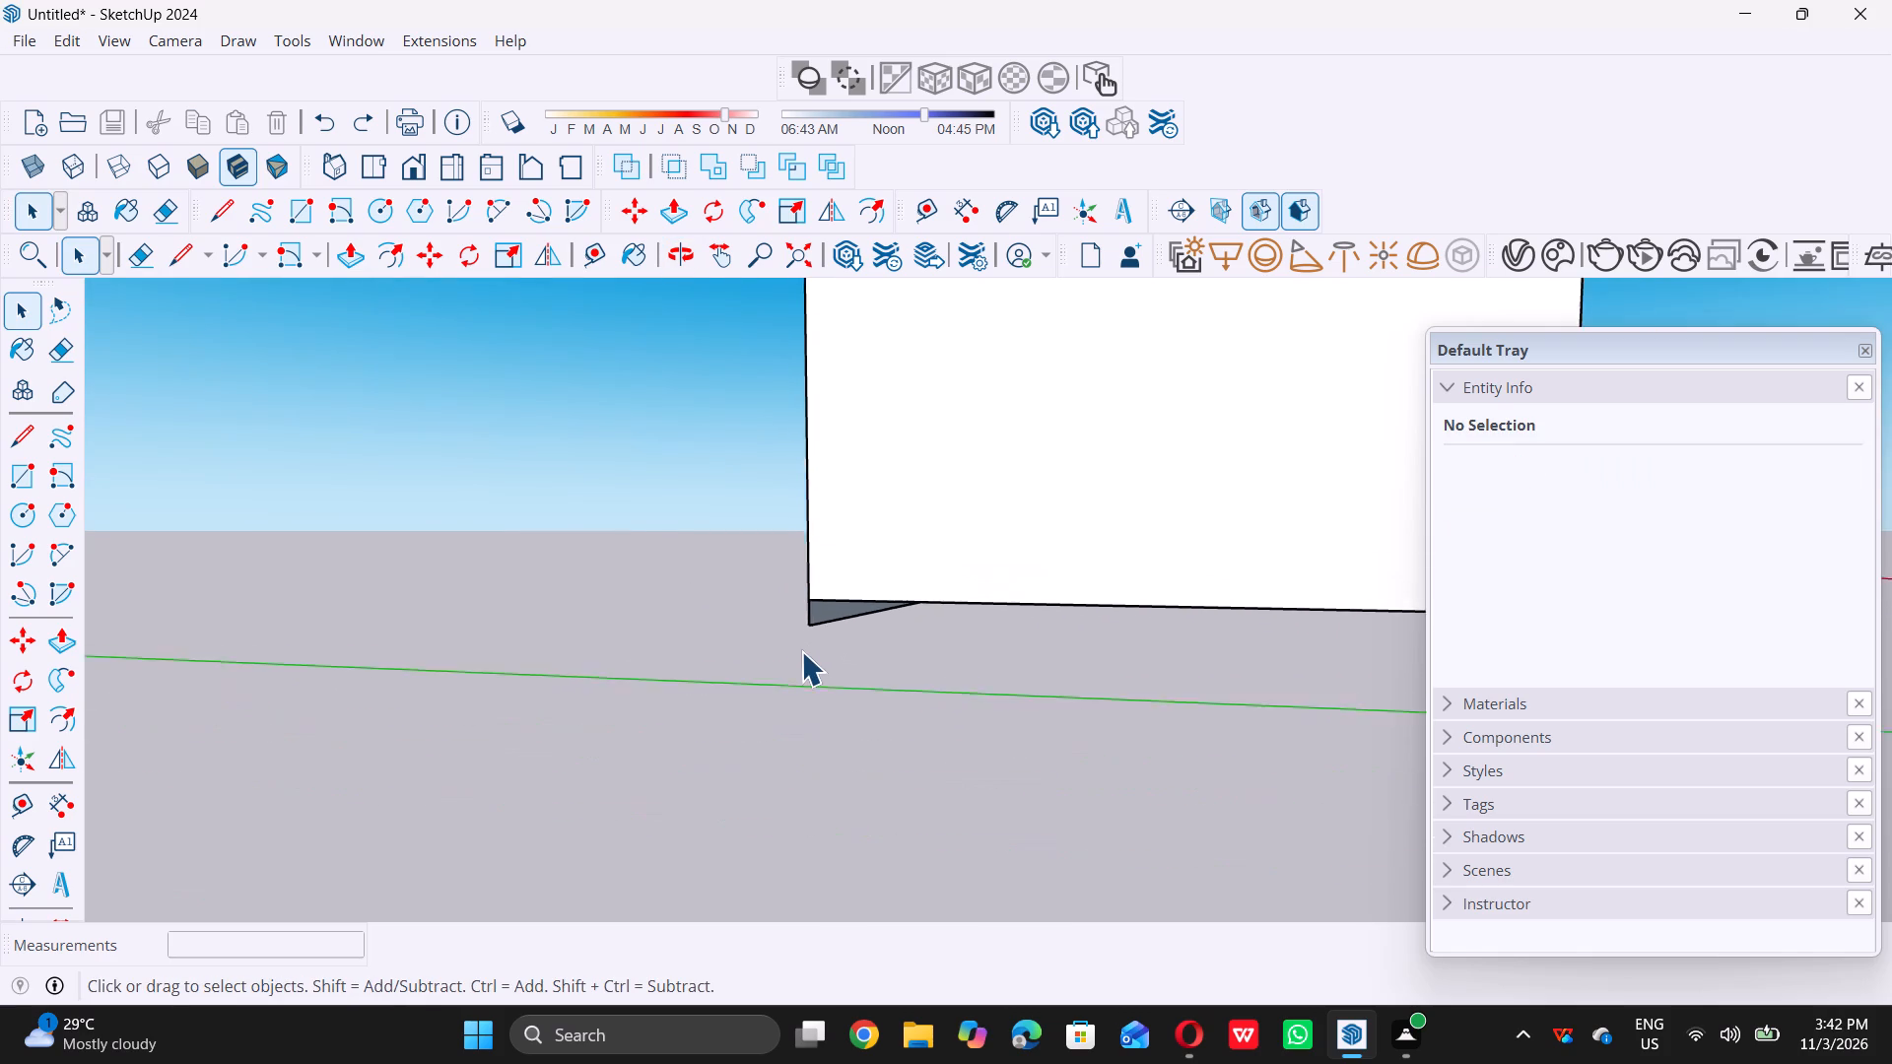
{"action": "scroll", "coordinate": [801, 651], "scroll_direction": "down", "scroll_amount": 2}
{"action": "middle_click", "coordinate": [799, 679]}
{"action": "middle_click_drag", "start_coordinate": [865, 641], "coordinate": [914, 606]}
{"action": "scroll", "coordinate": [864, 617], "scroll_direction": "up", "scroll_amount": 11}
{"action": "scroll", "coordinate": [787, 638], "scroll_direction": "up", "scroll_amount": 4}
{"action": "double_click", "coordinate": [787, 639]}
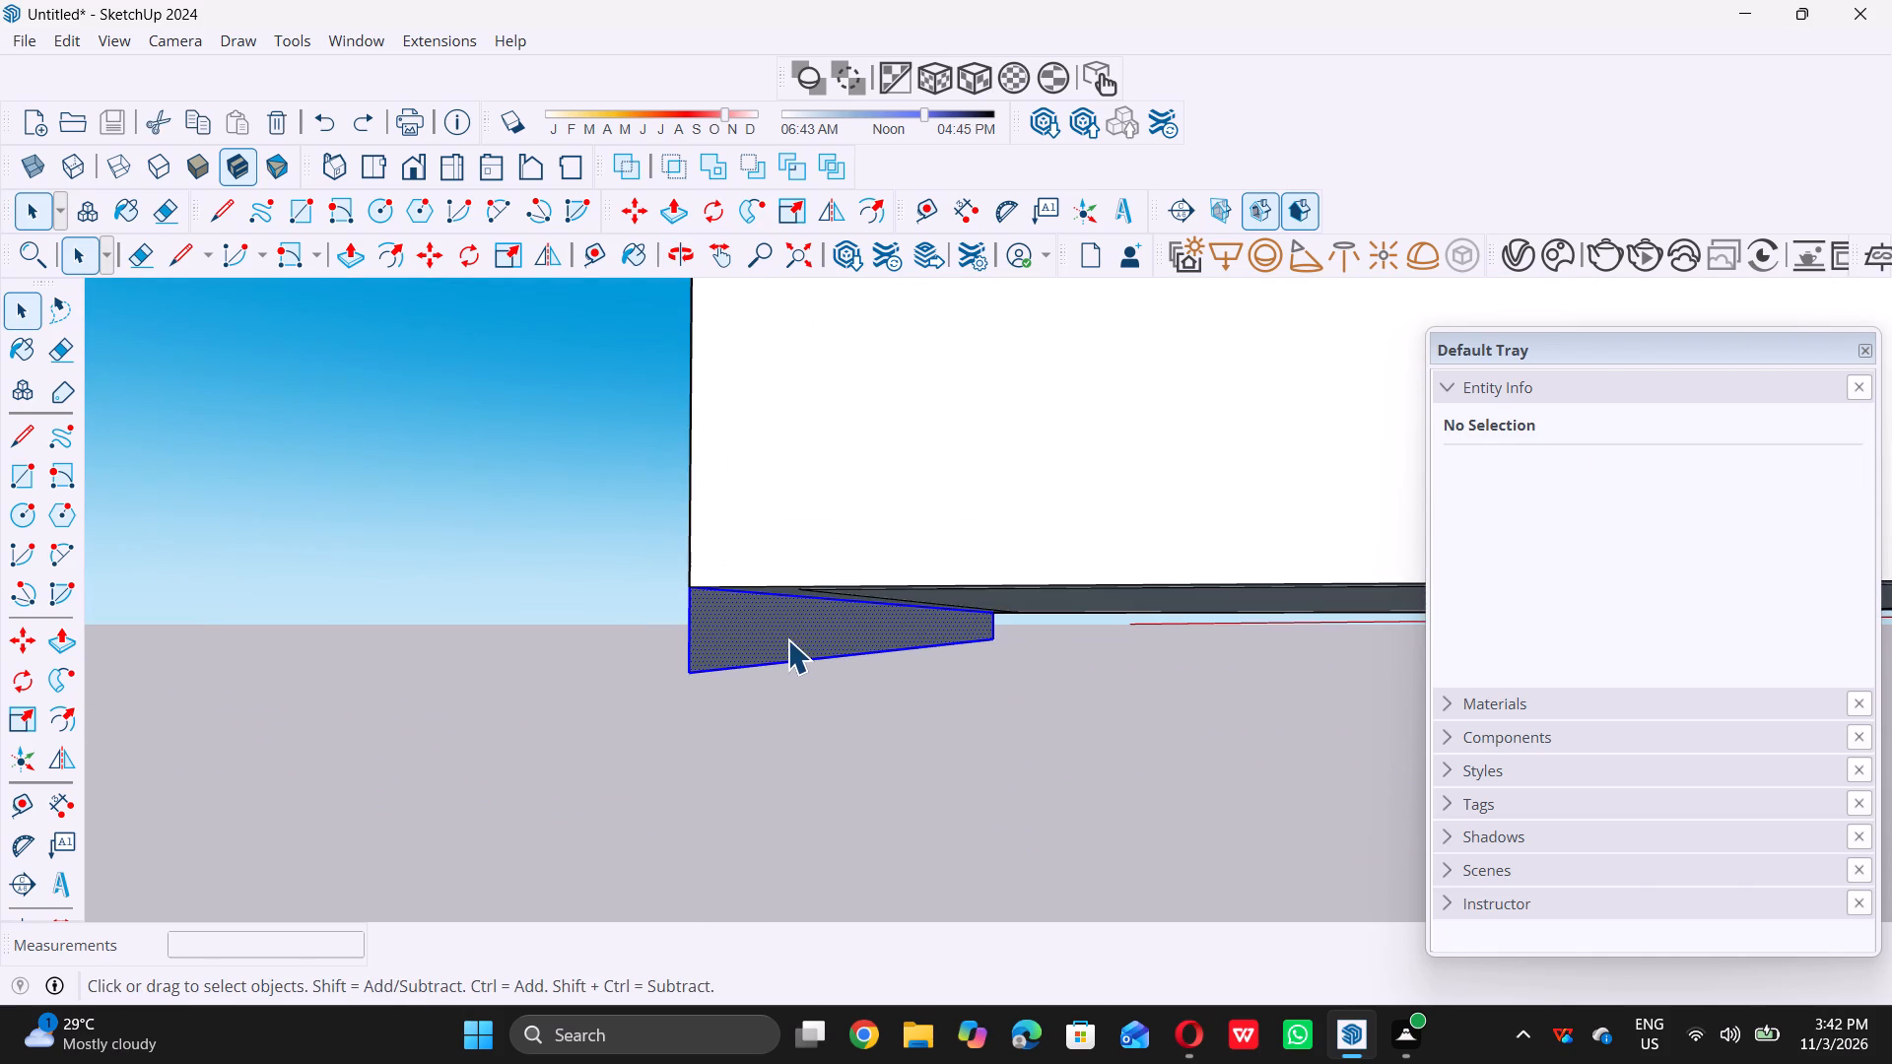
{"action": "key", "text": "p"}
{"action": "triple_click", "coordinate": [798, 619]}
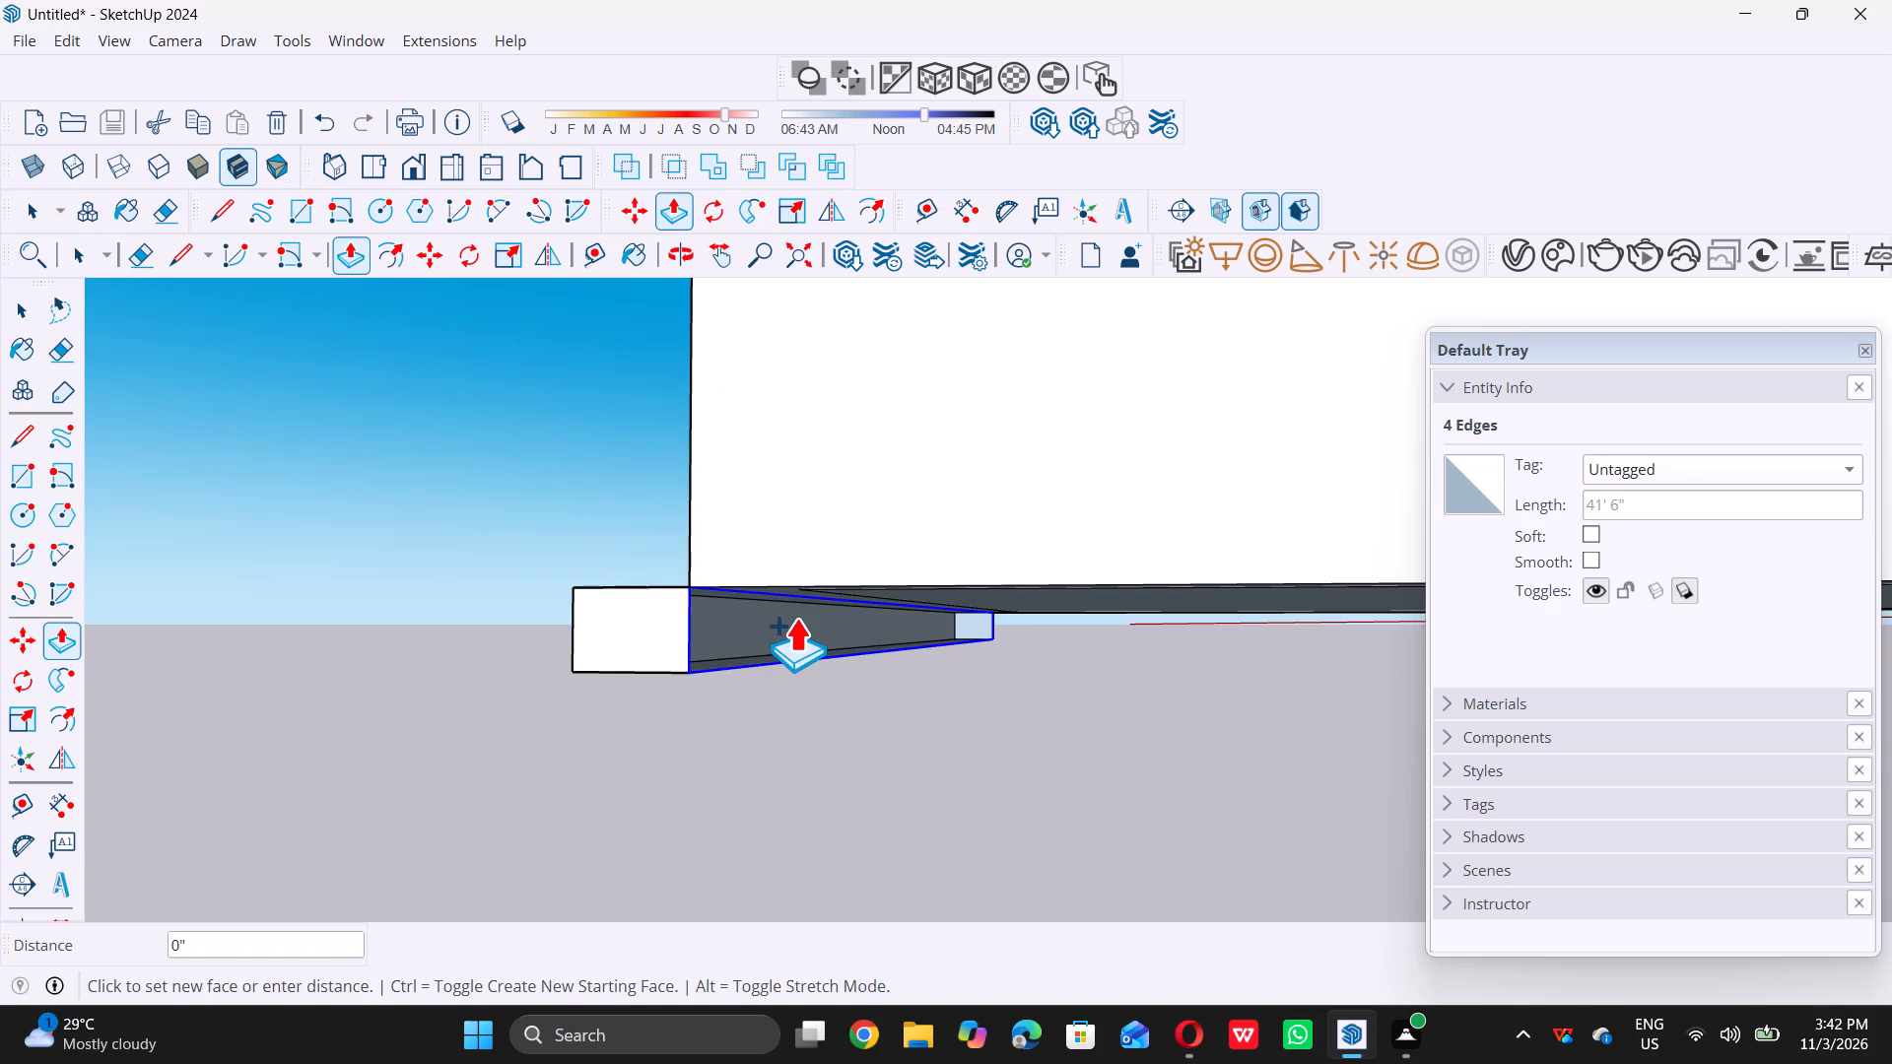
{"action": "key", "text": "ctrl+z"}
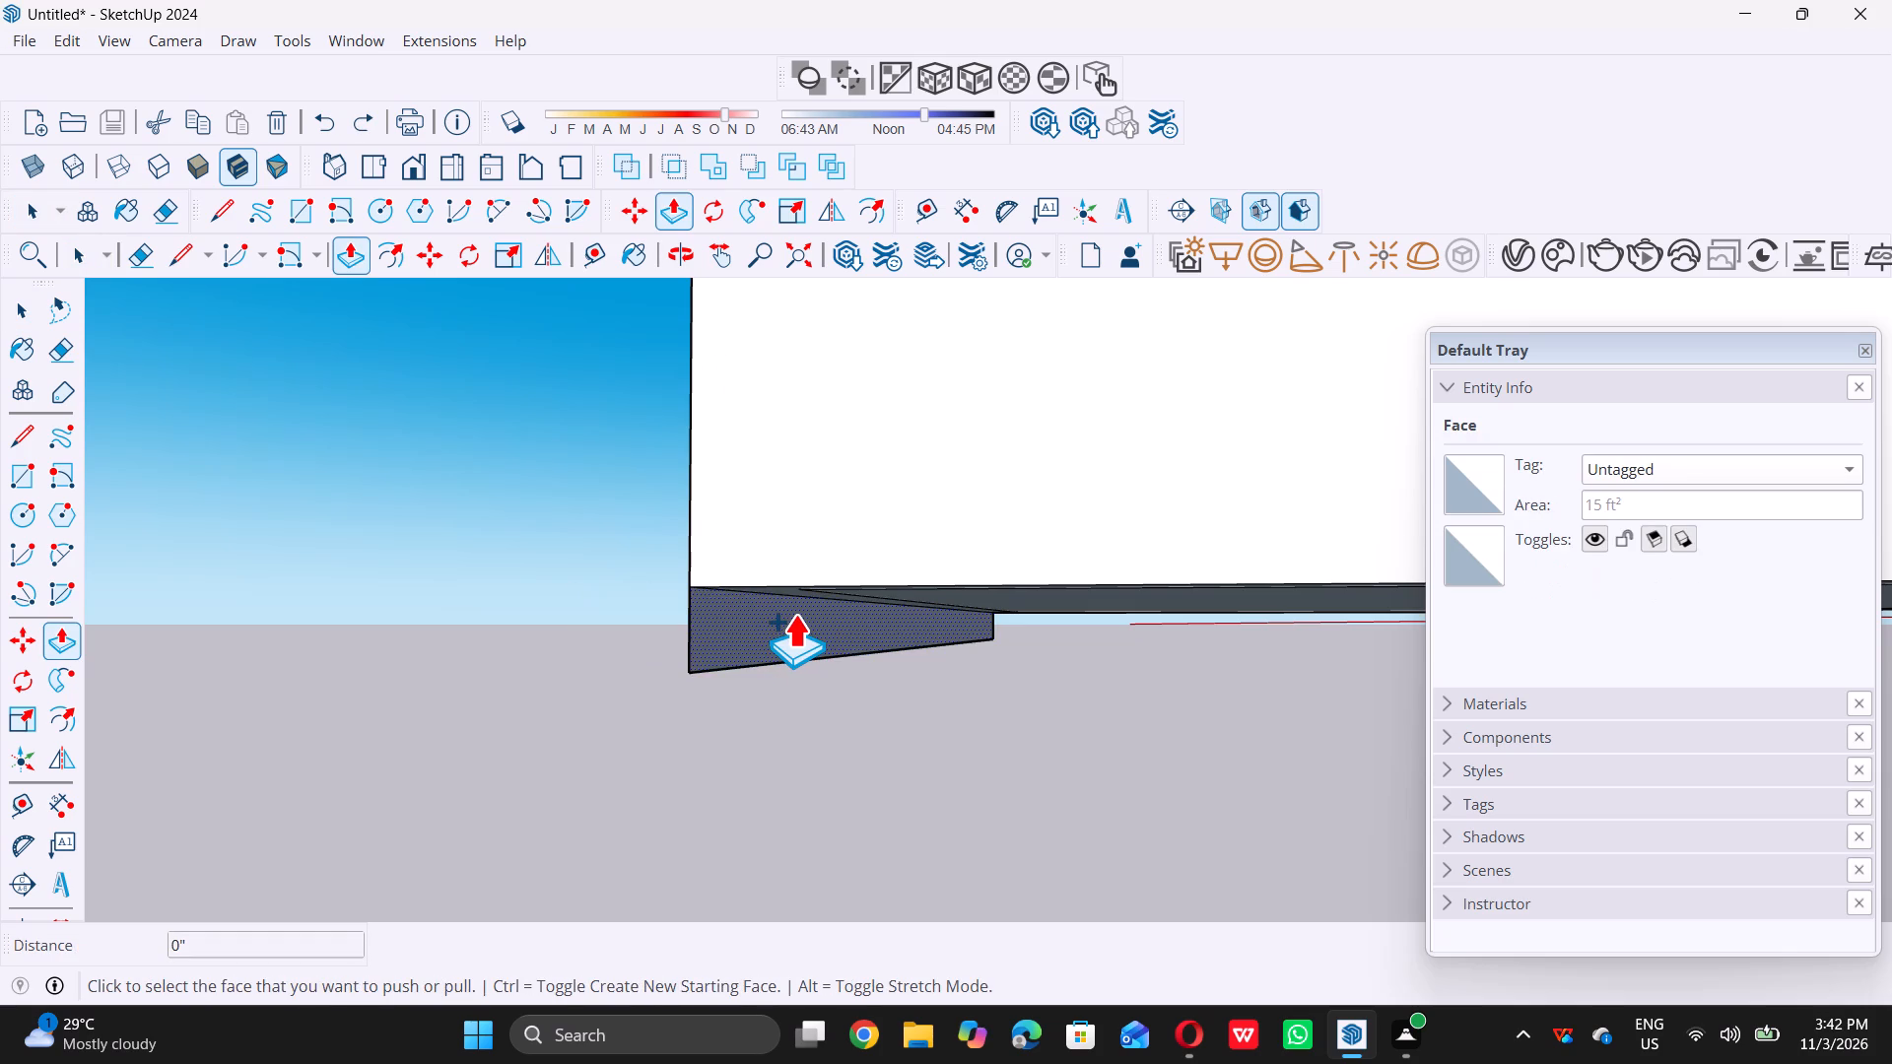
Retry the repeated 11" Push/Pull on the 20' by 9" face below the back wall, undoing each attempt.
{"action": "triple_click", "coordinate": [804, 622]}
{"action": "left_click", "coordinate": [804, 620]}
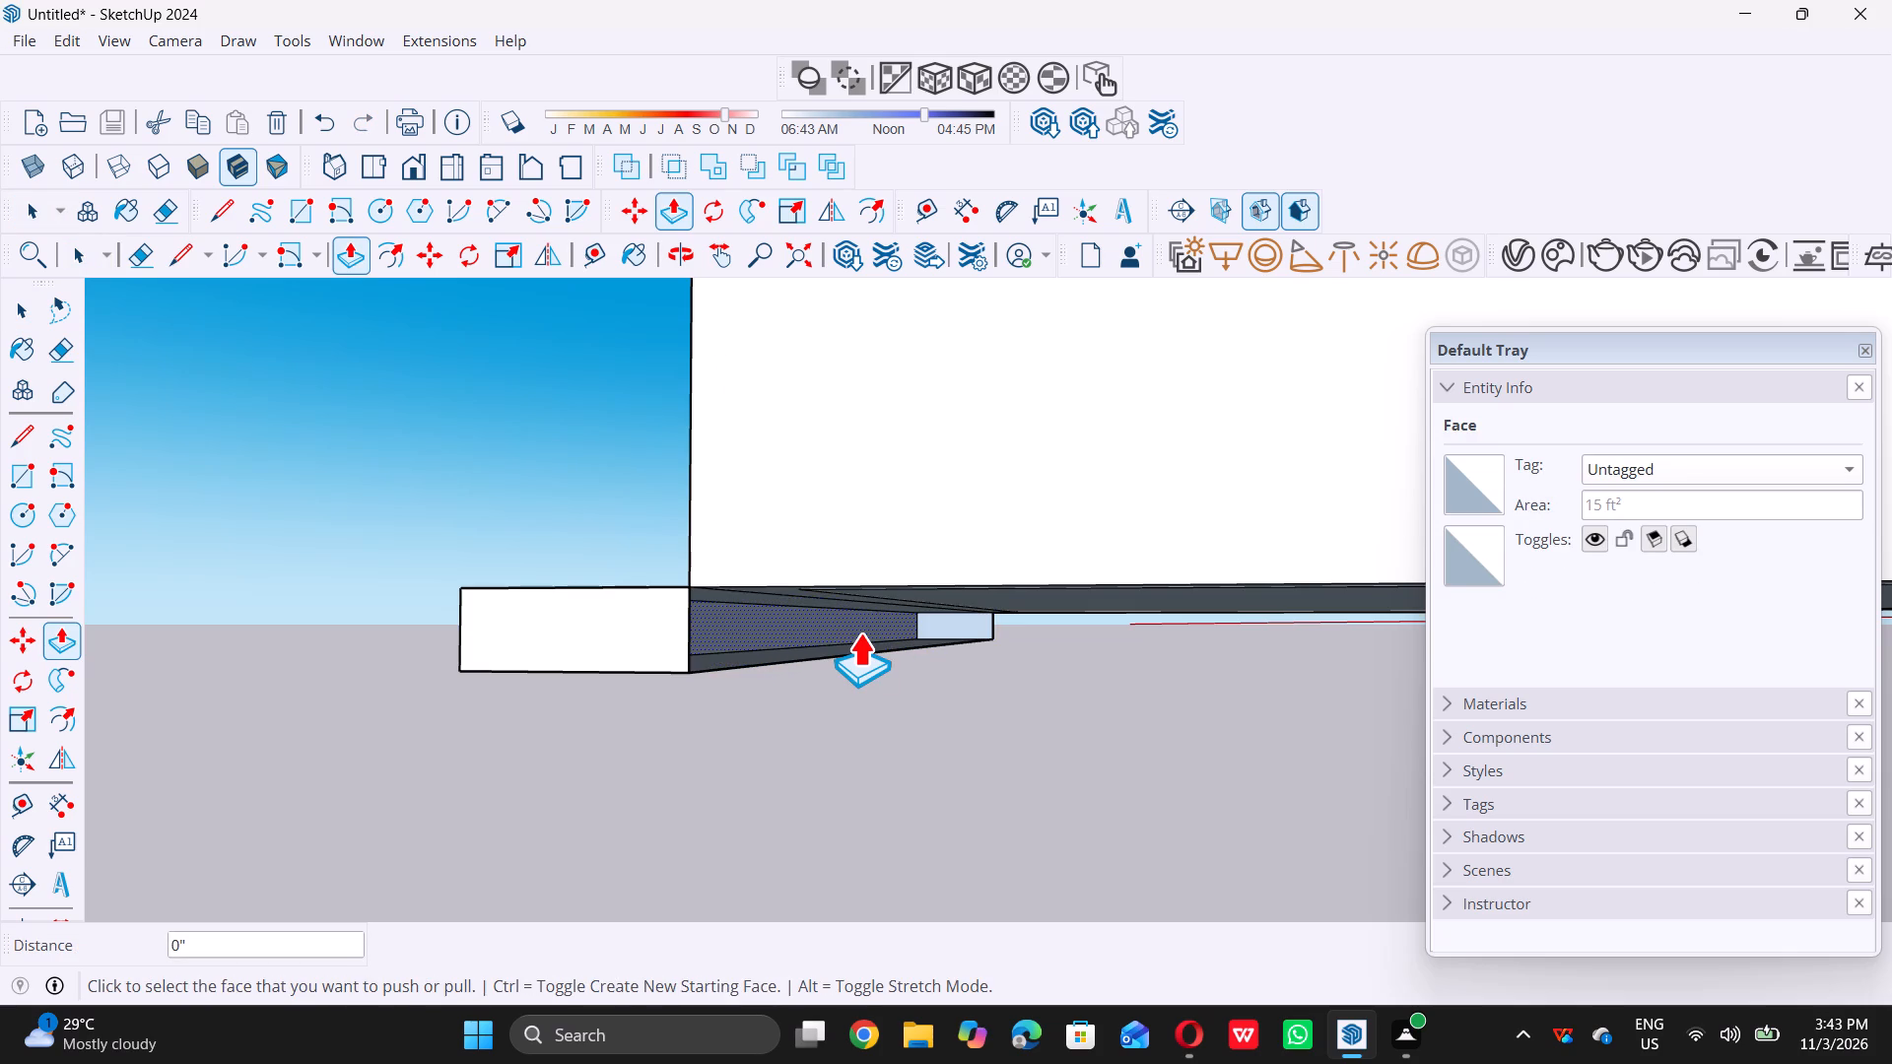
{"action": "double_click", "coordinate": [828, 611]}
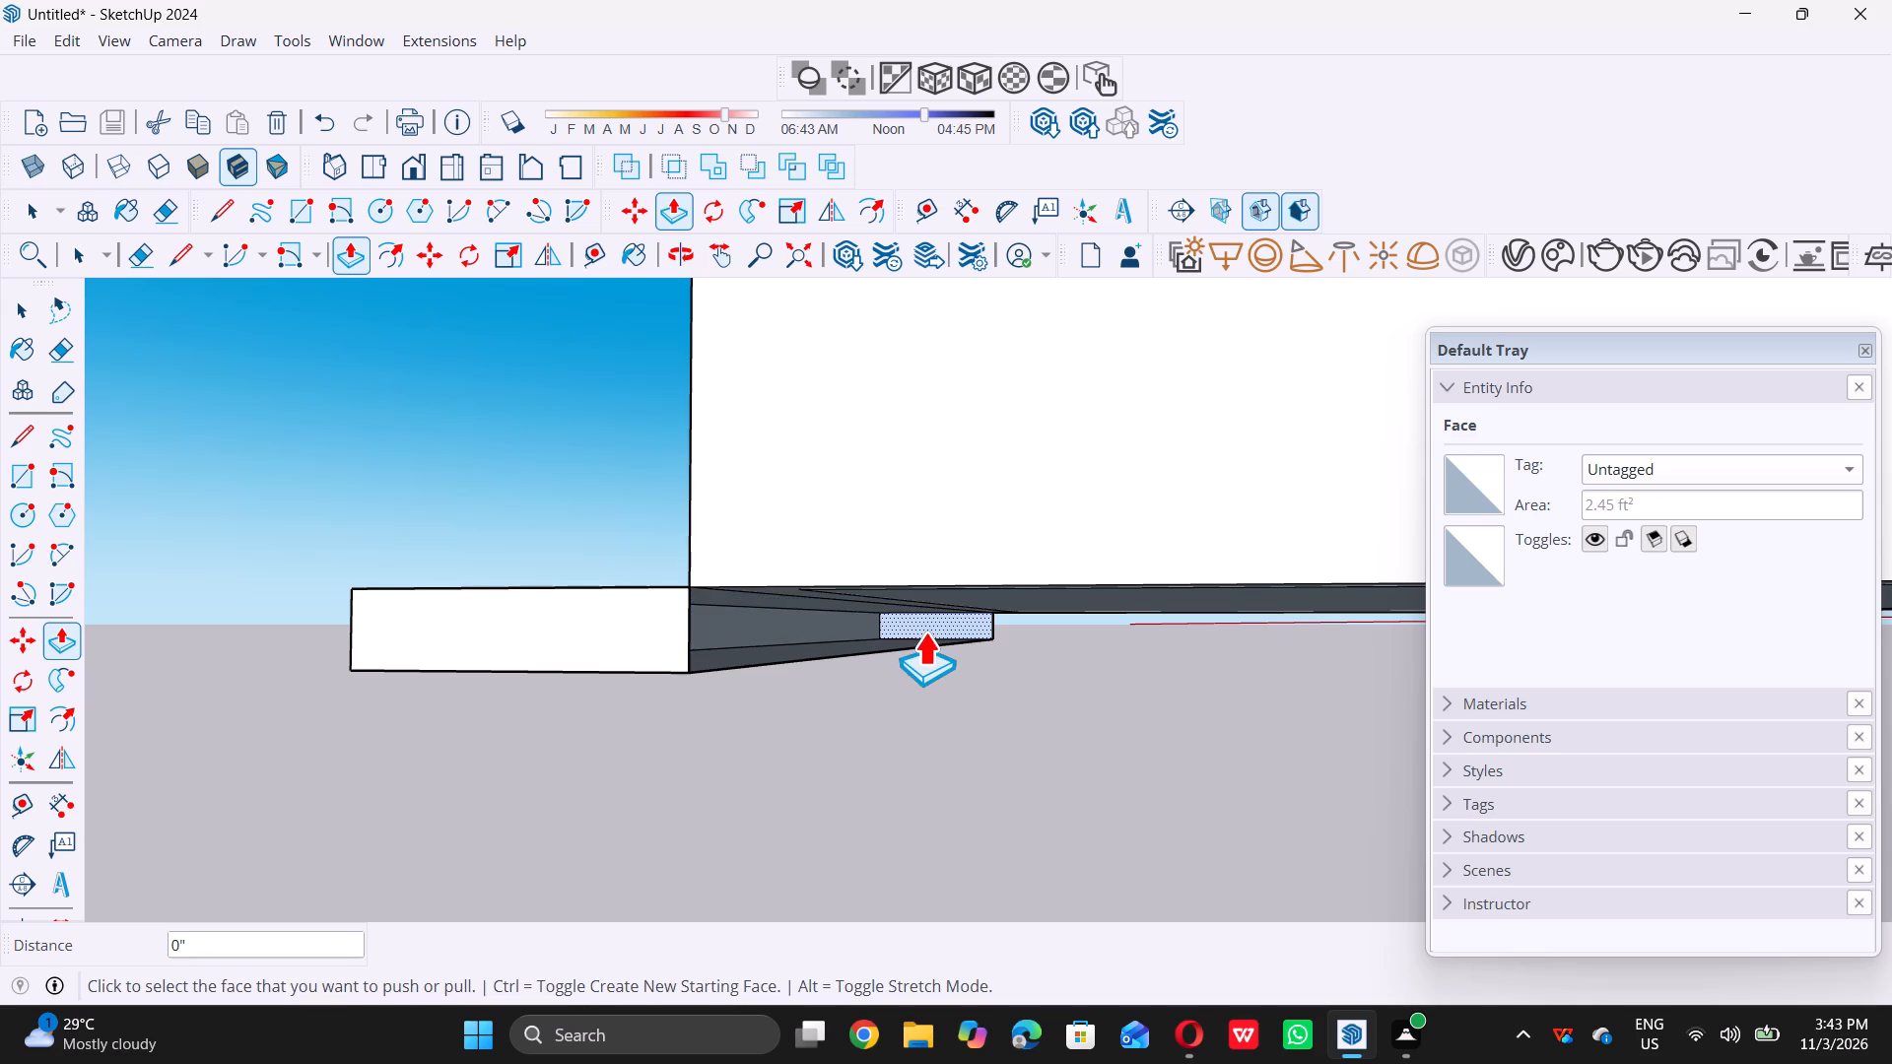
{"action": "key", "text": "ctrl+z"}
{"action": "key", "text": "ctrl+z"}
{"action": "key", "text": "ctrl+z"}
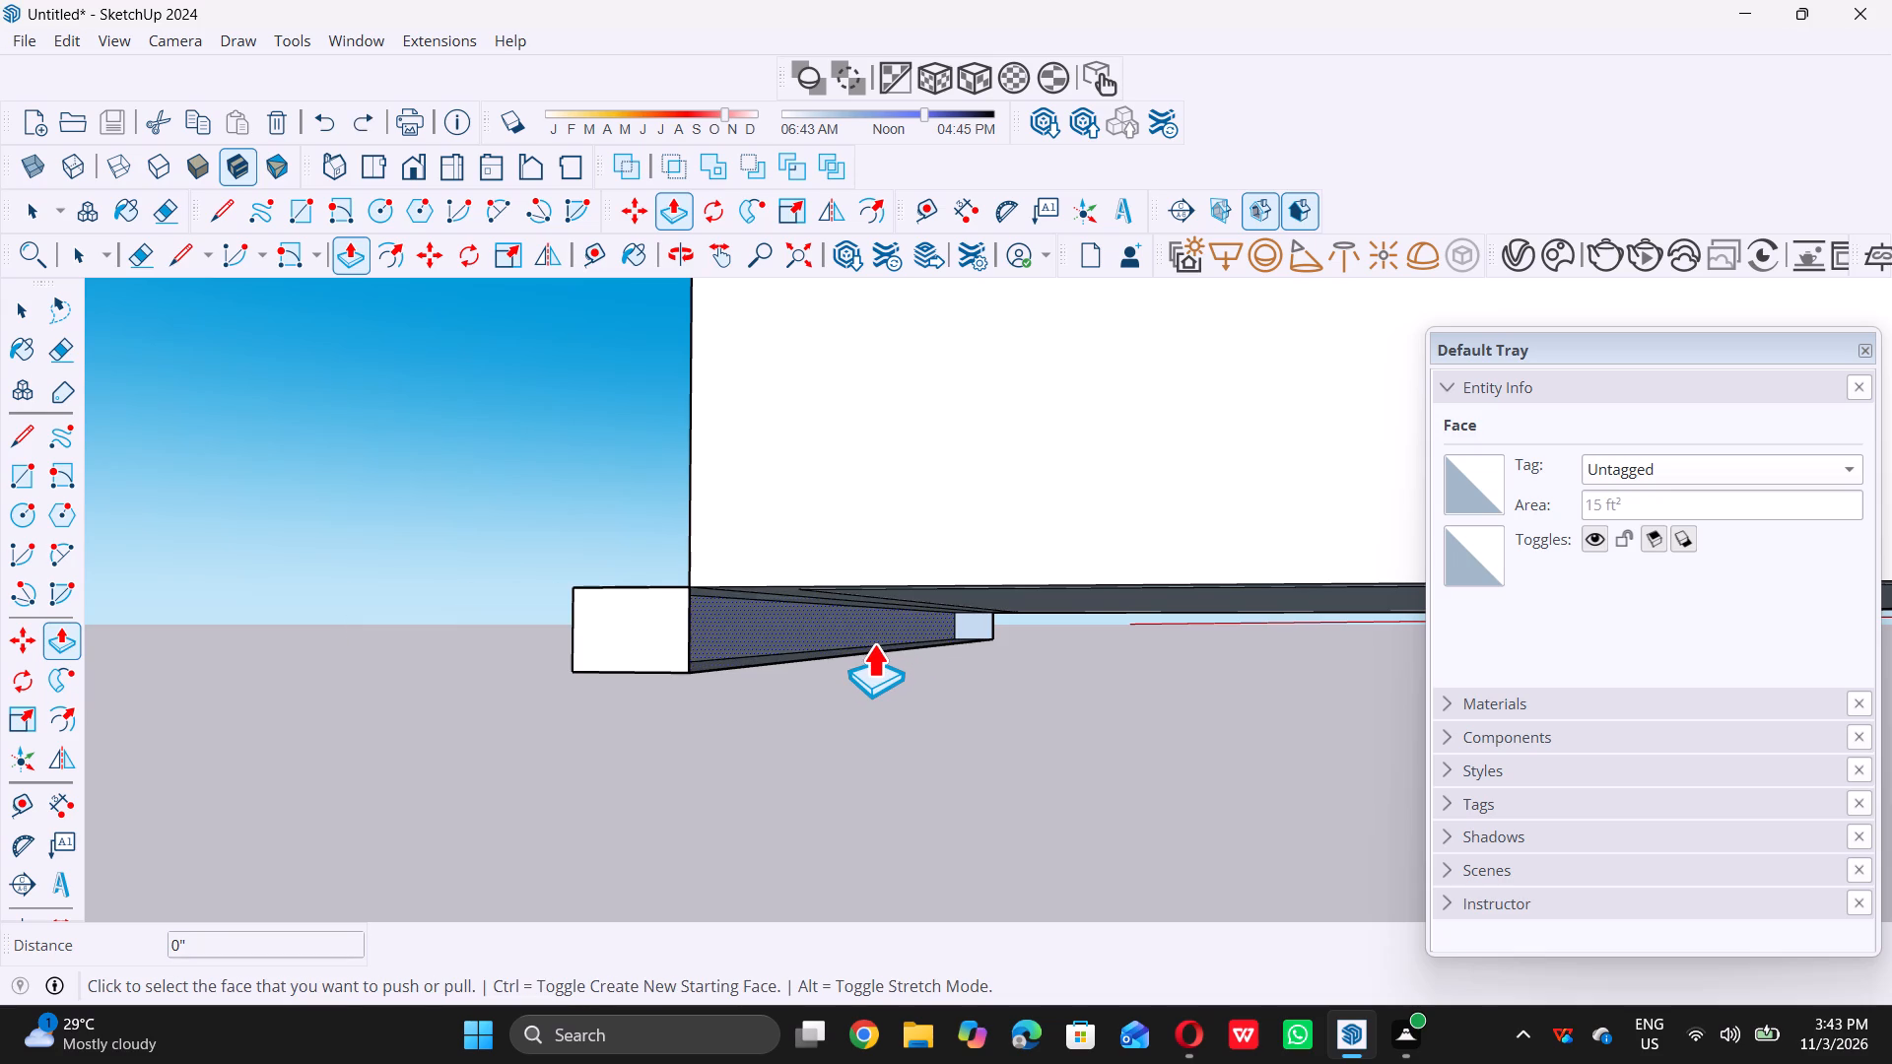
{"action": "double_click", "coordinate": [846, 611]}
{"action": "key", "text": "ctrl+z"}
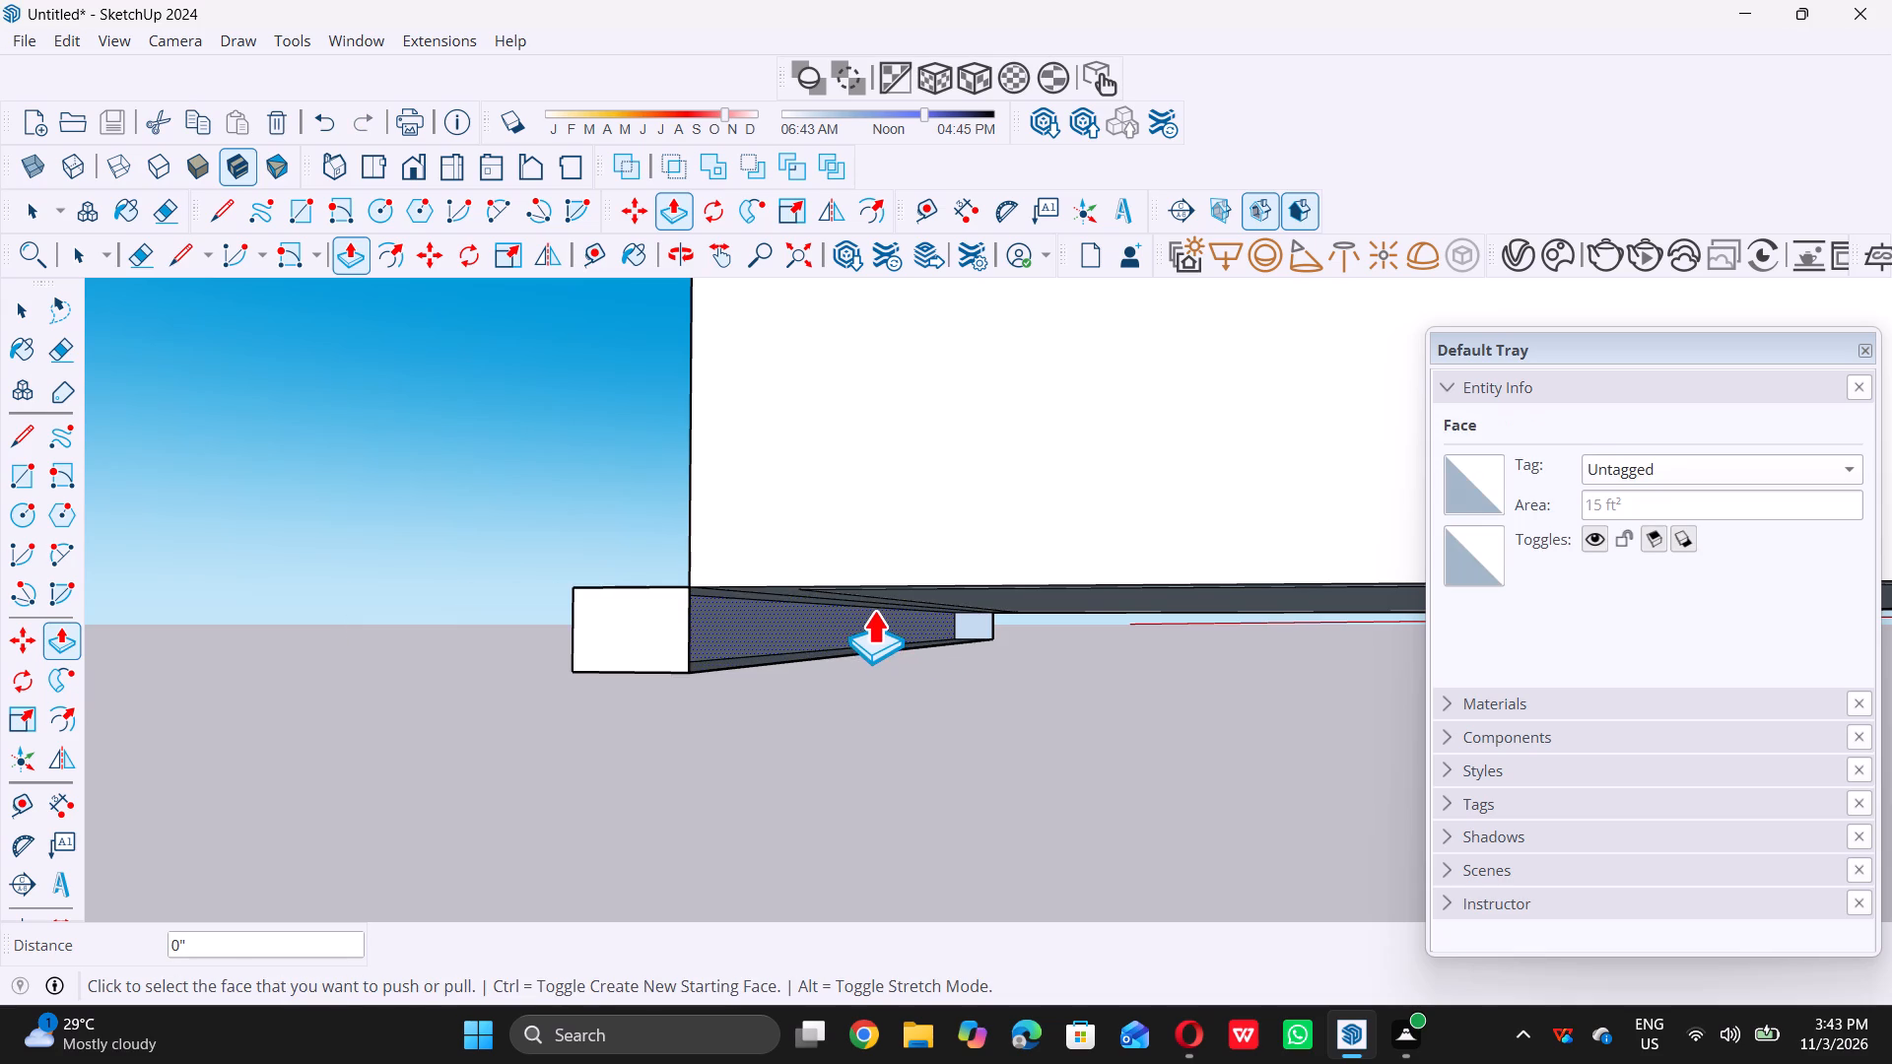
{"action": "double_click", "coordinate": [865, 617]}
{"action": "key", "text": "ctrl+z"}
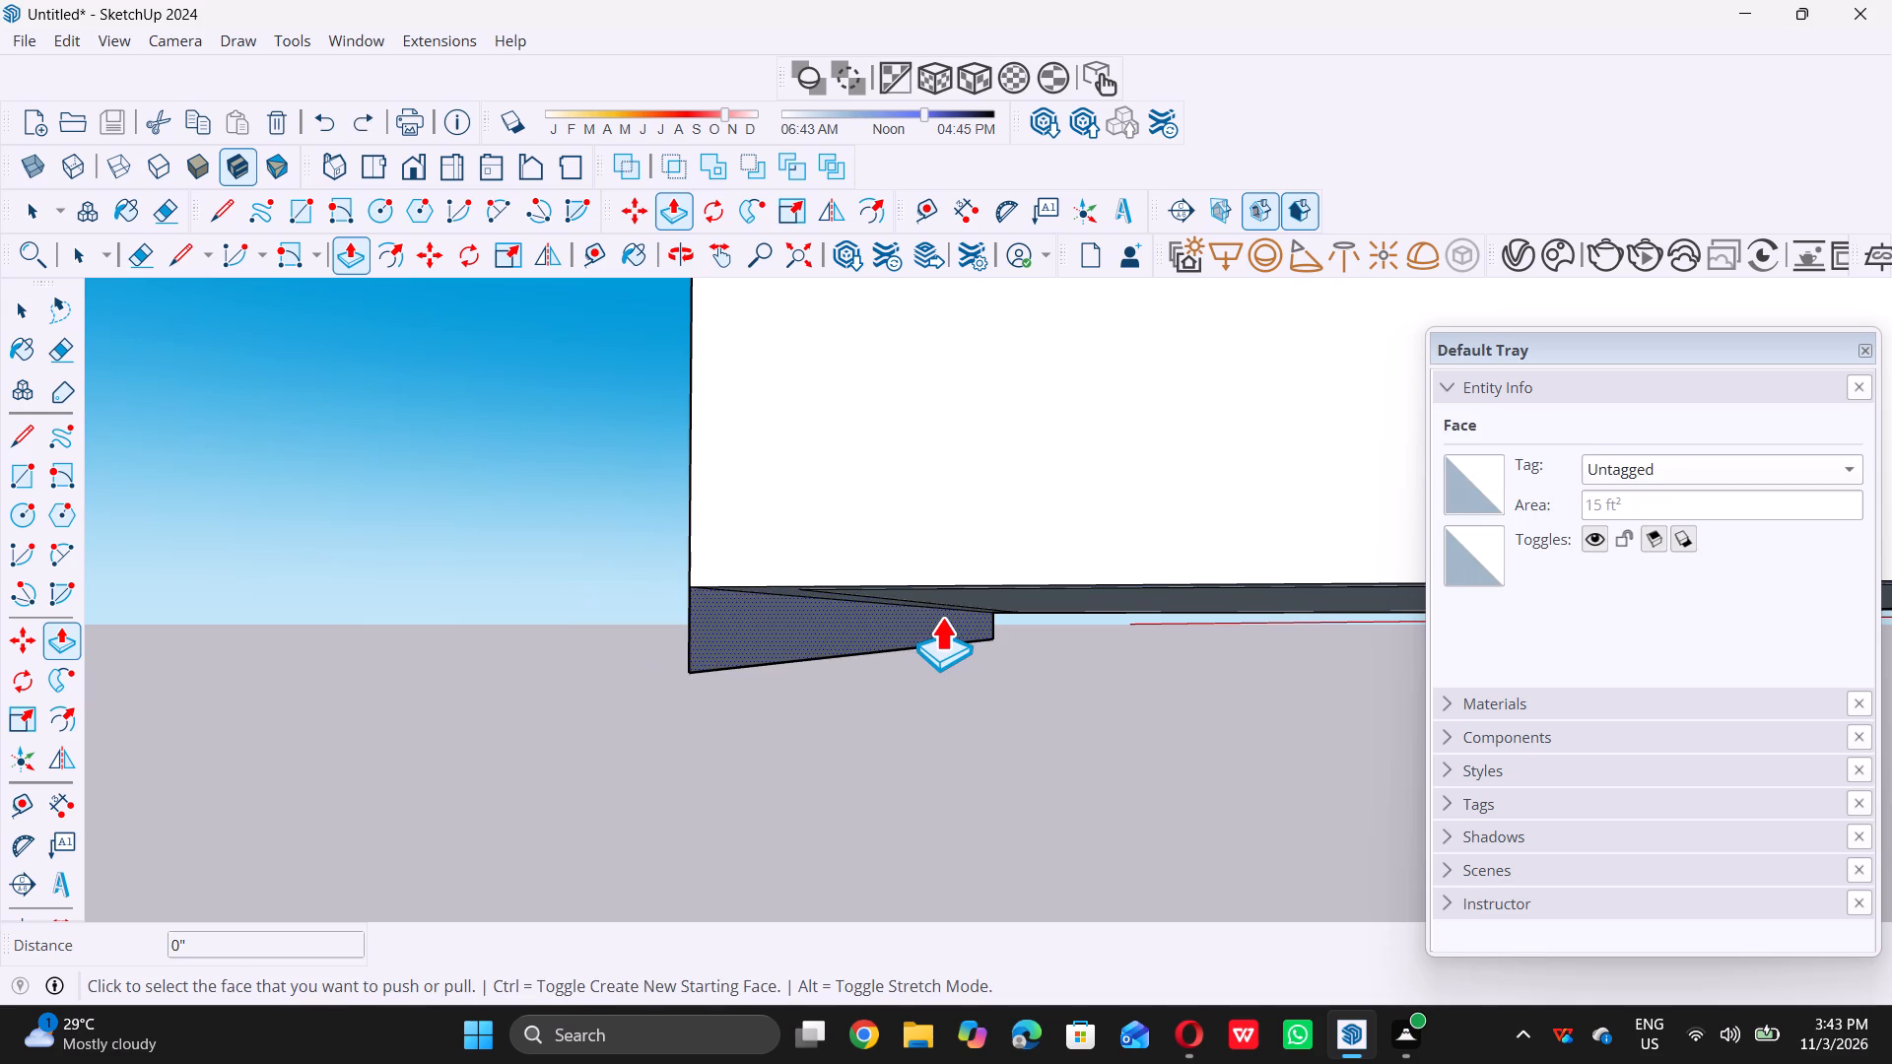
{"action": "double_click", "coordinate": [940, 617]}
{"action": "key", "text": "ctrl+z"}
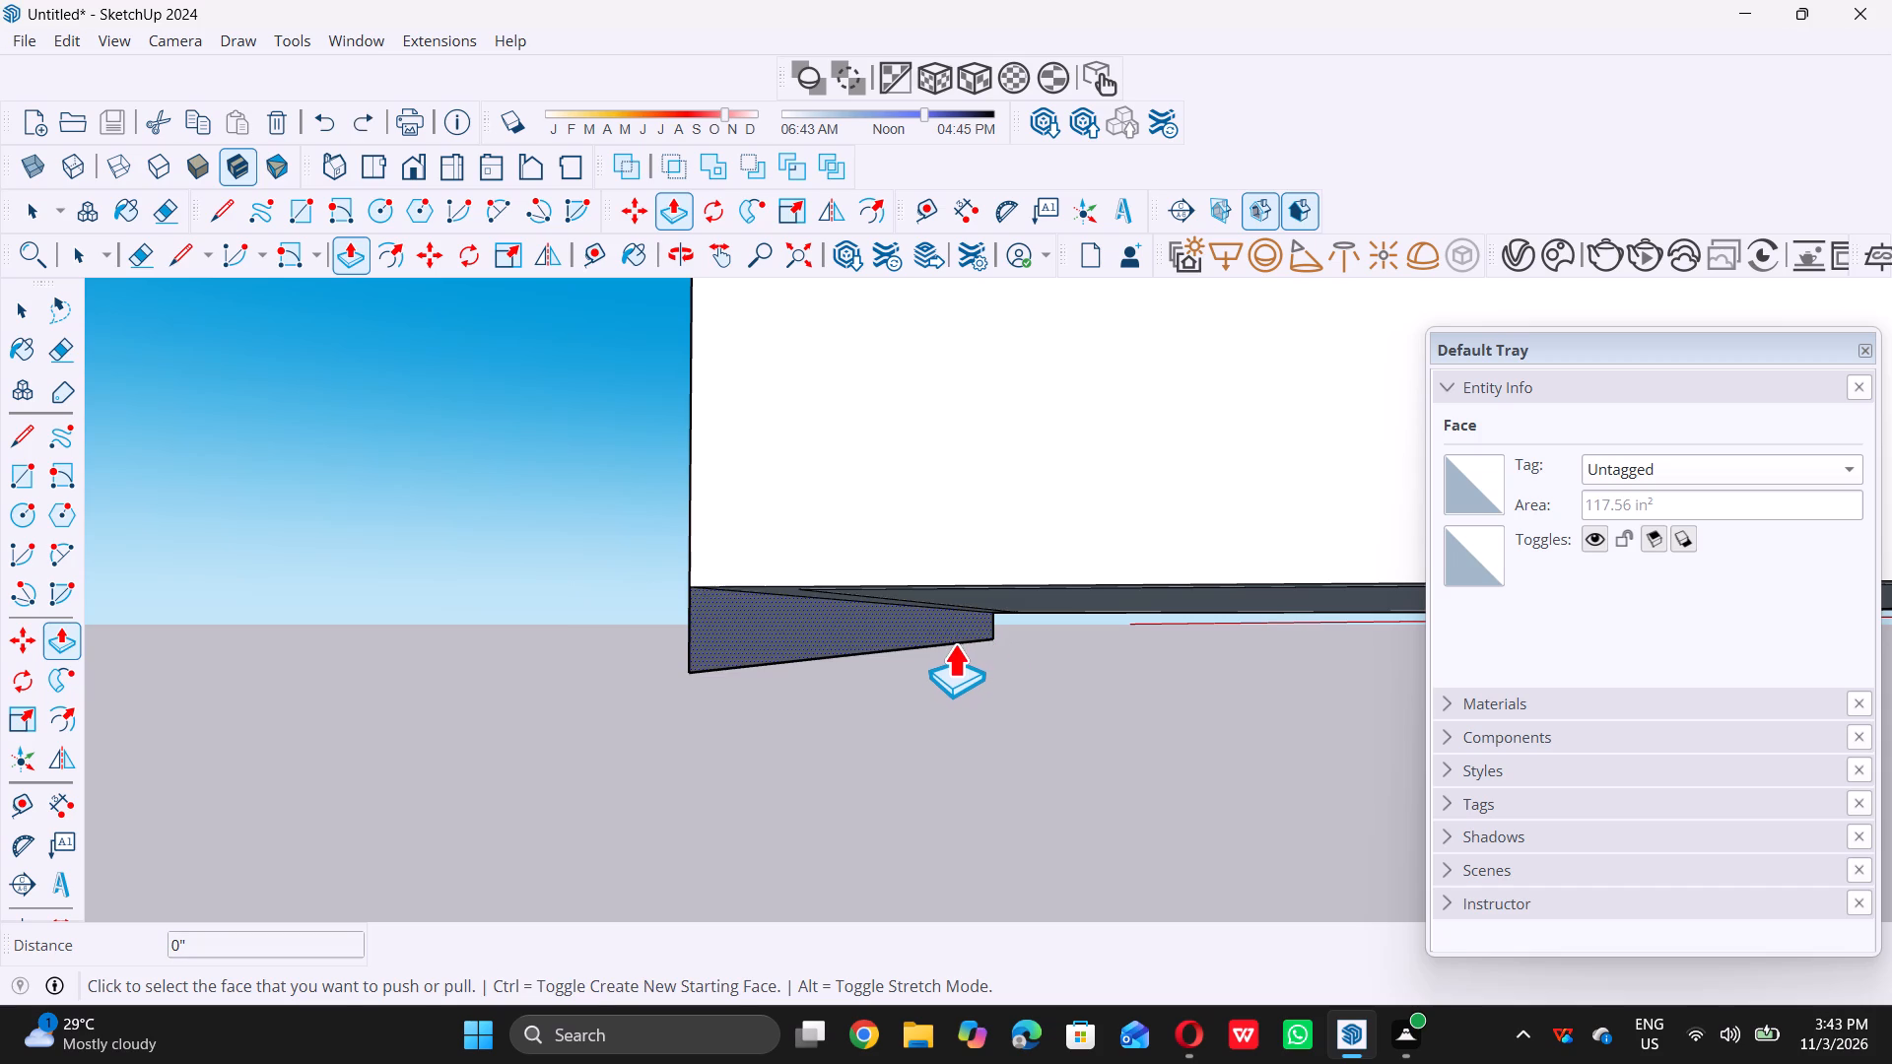
Push/Pull the face below the back wall 11" outward, extend the base forward to the front wall's bottom corner, and undo any extra extrusions.
{"action": "triple_click", "coordinate": [952, 629]}
{"action": "scroll", "coordinate": [1050, 655], "scroll_direction": "down", "scroll_amount": 4}
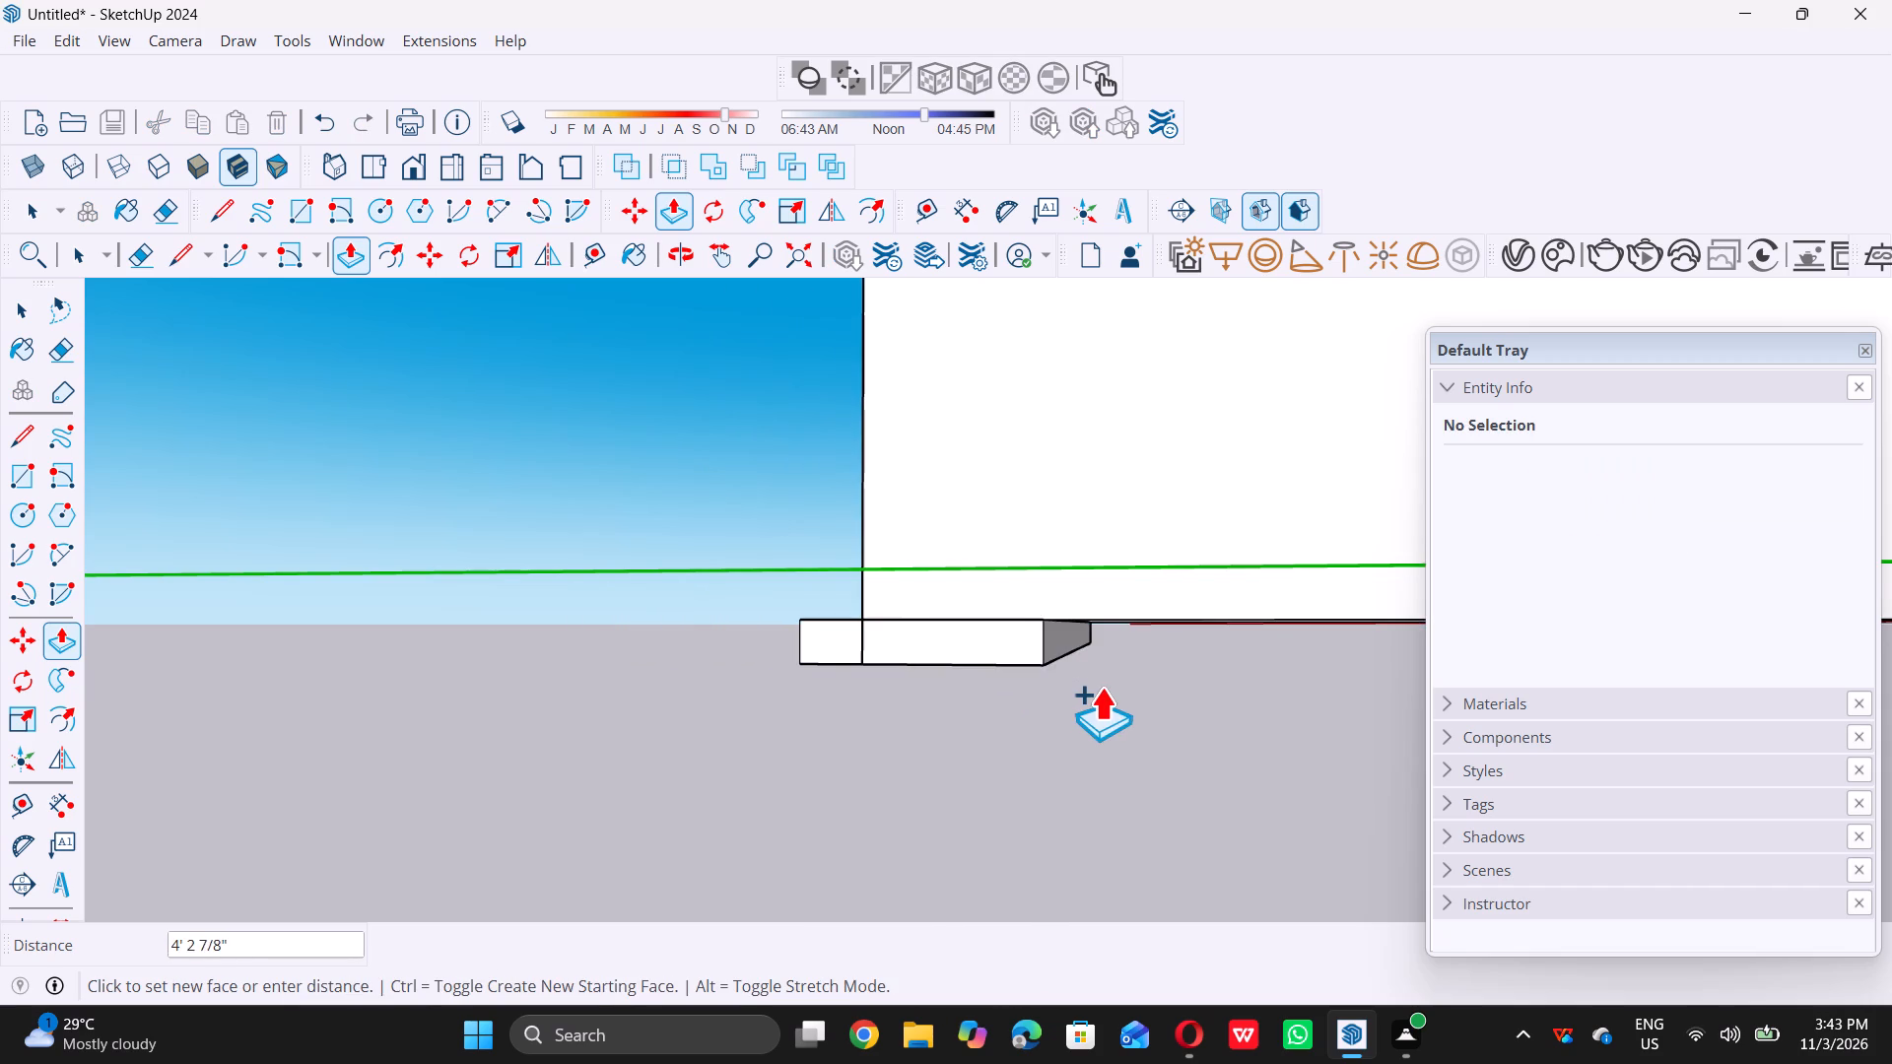
{"action": "scroll", "coordinate": [1100, 688], "scroll_direction": "down", "scroll_amount": 16}
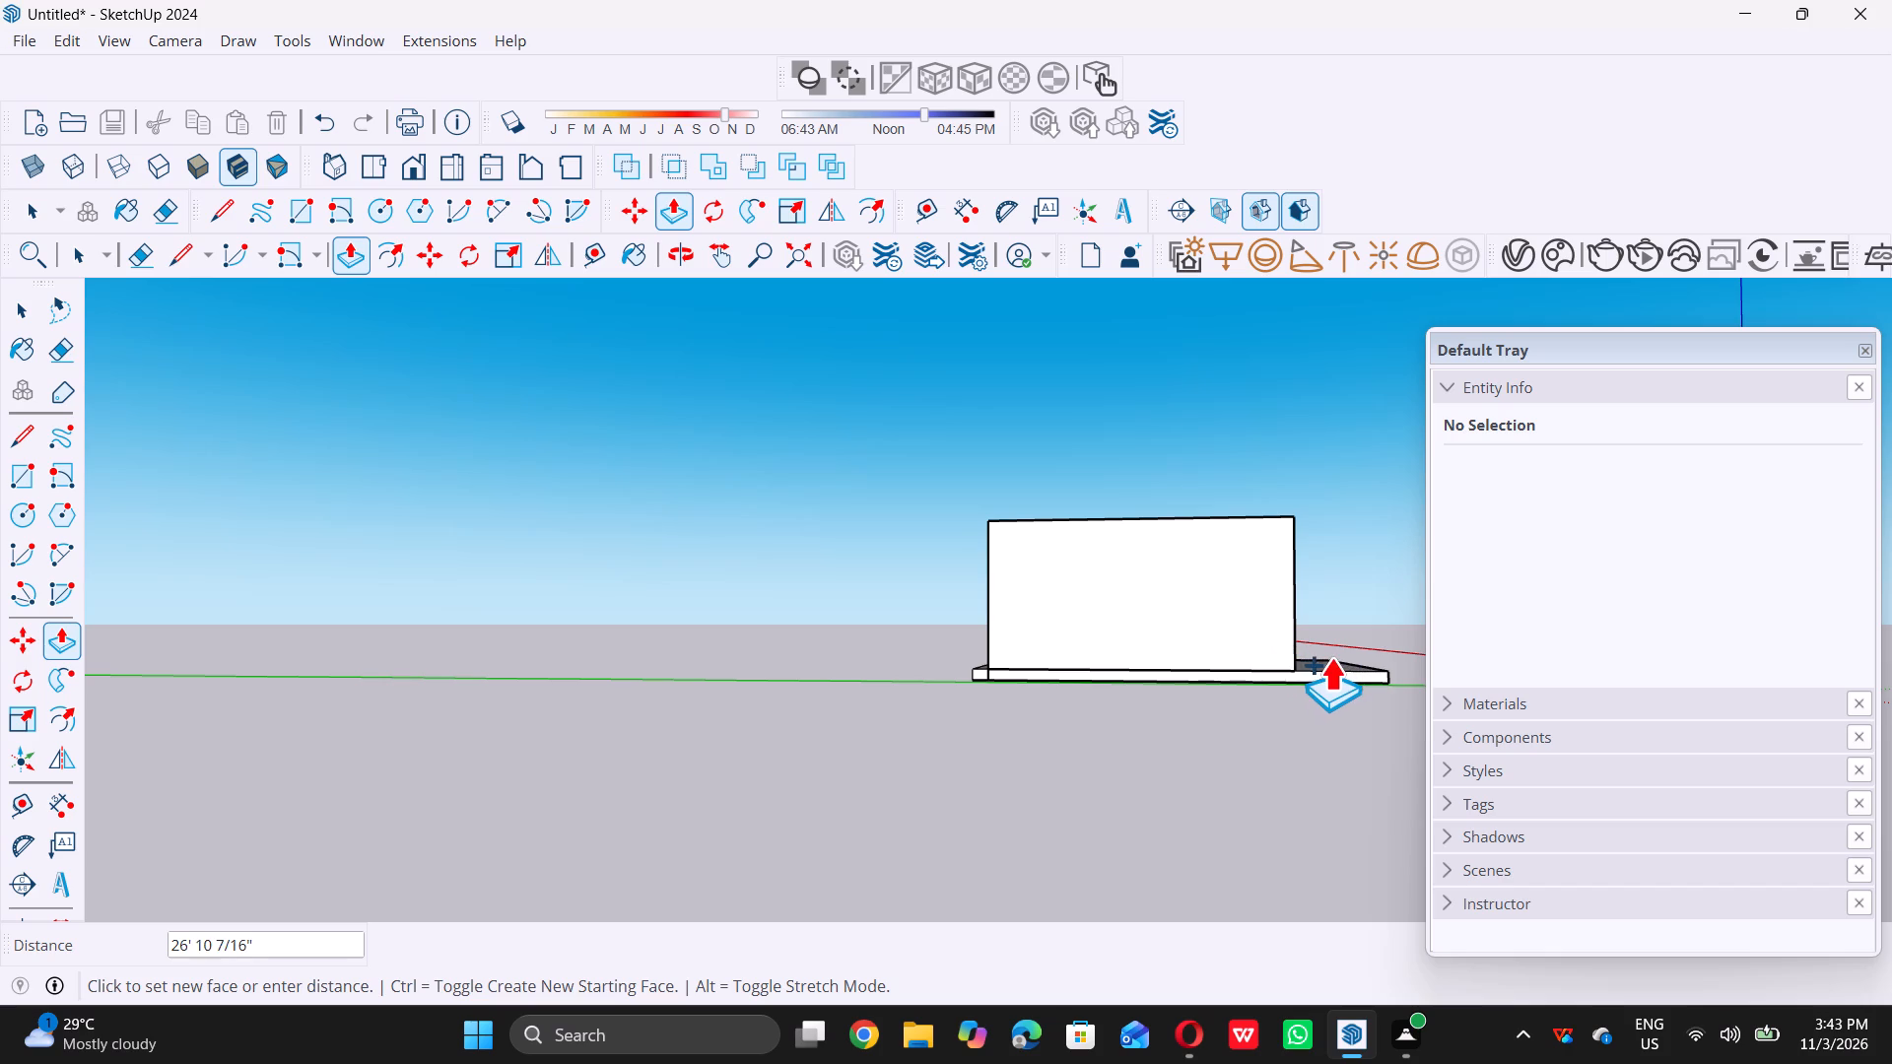
{"action": "middle_click_drag", "start_coordinate": [1295, 660], "coordinate": [1101, 804]}
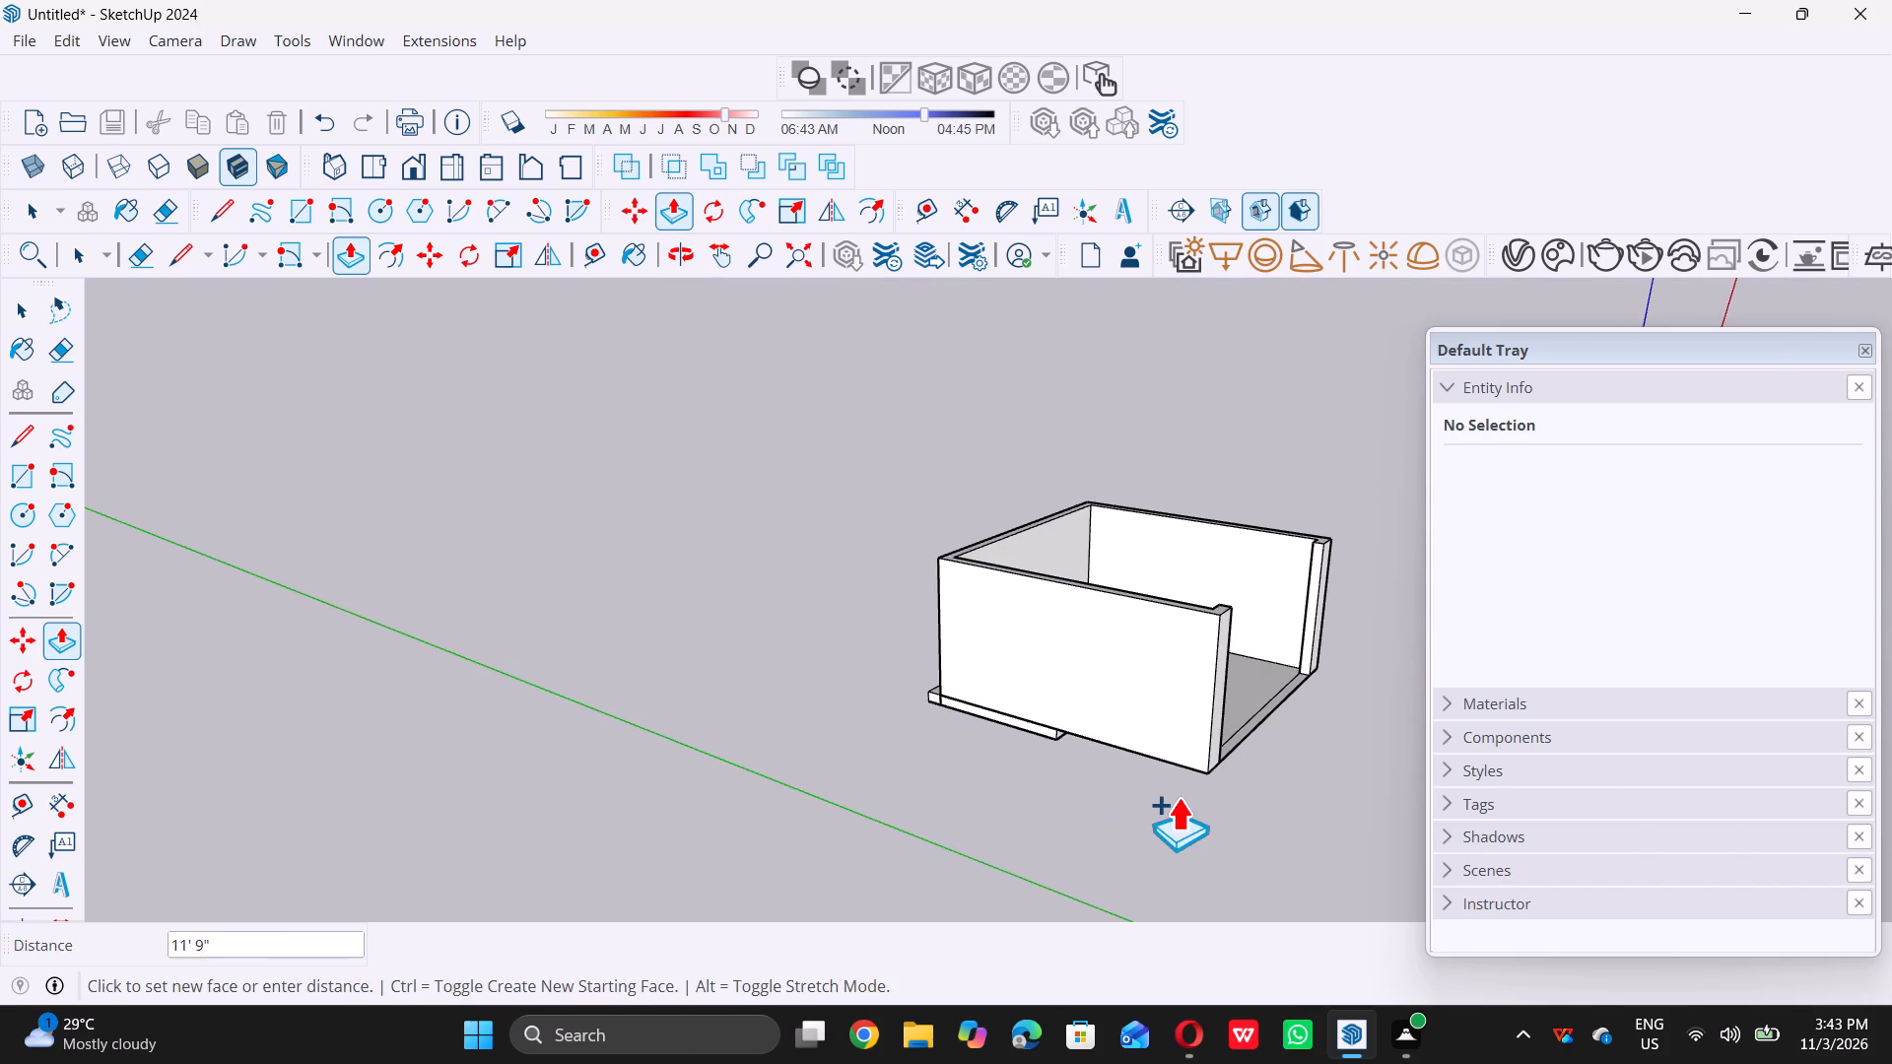
{"action": "triple_click", "coordinate": [1209, 756]}
{"action": "double_click", "coordinate": [1209, 756]}
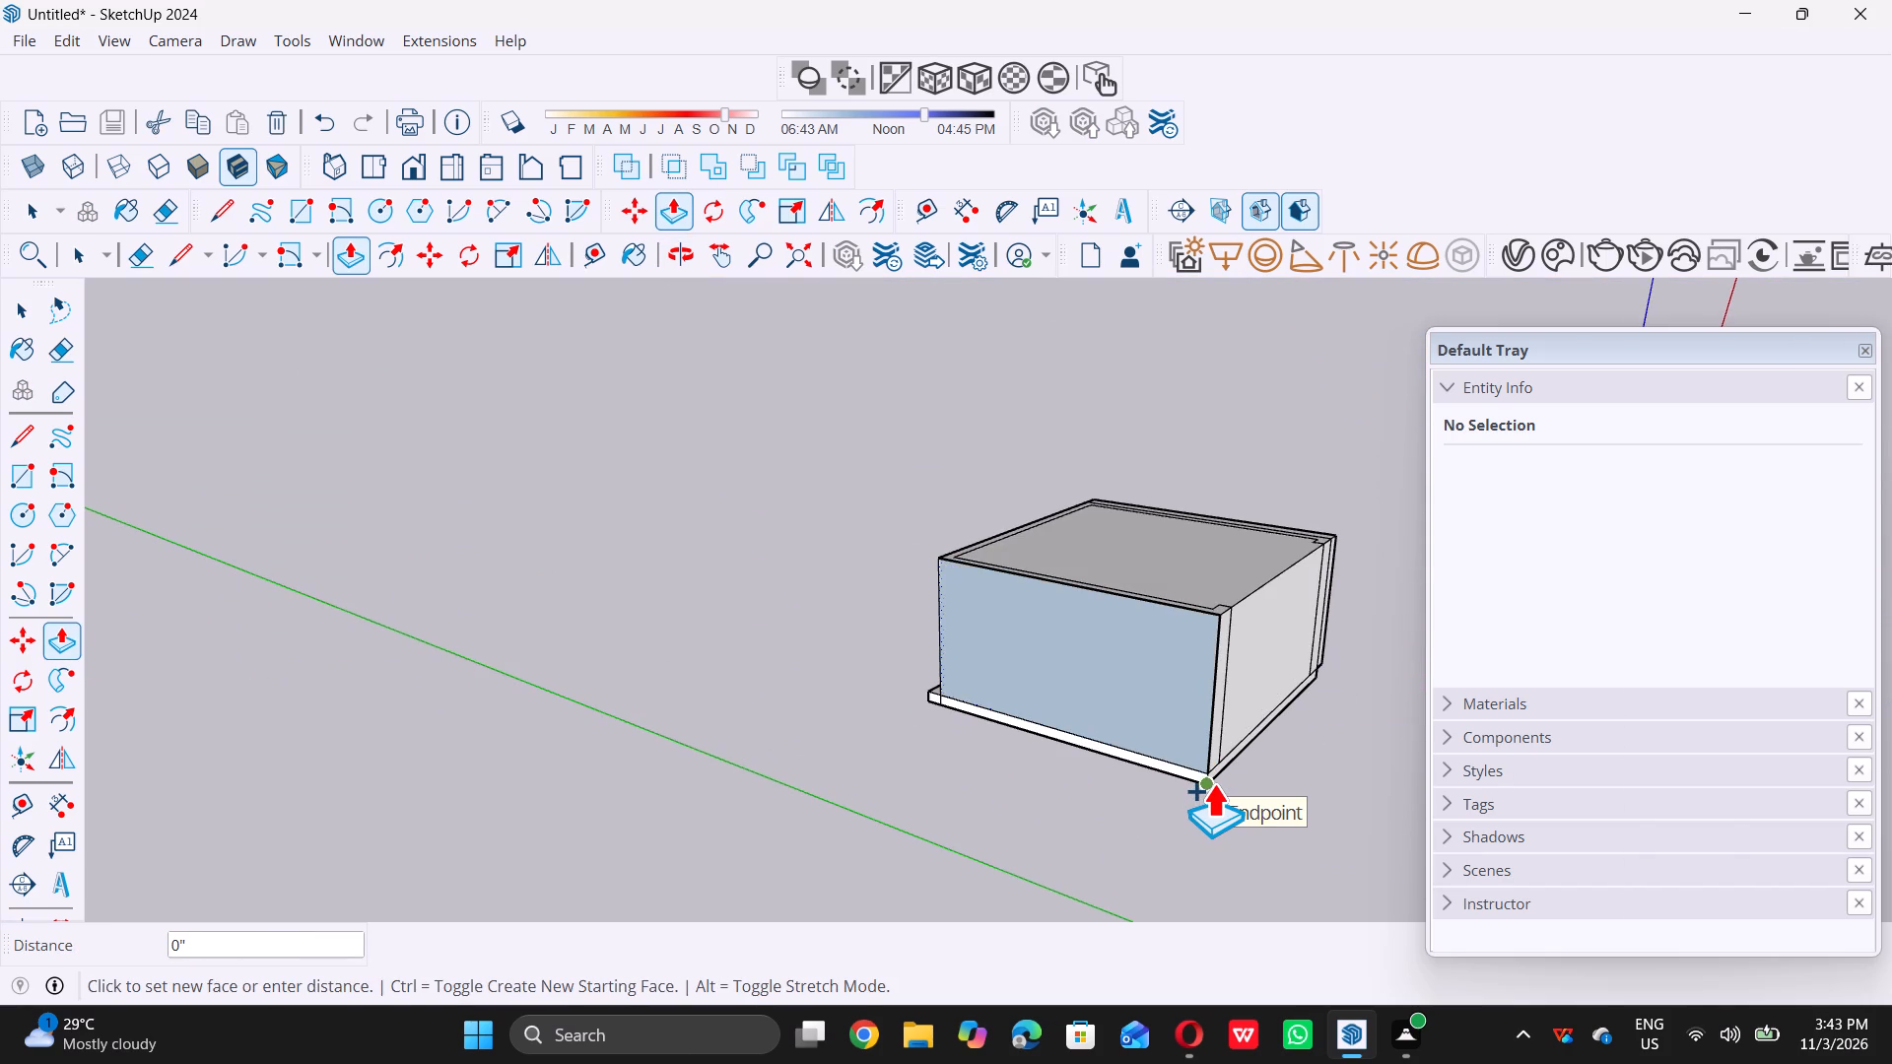
{"action": "key", "text": "ctrl+z"}
{"action": "middle_click_drag", "start_coordinate": [1242, 784], "coordinate": [1220, 753]}
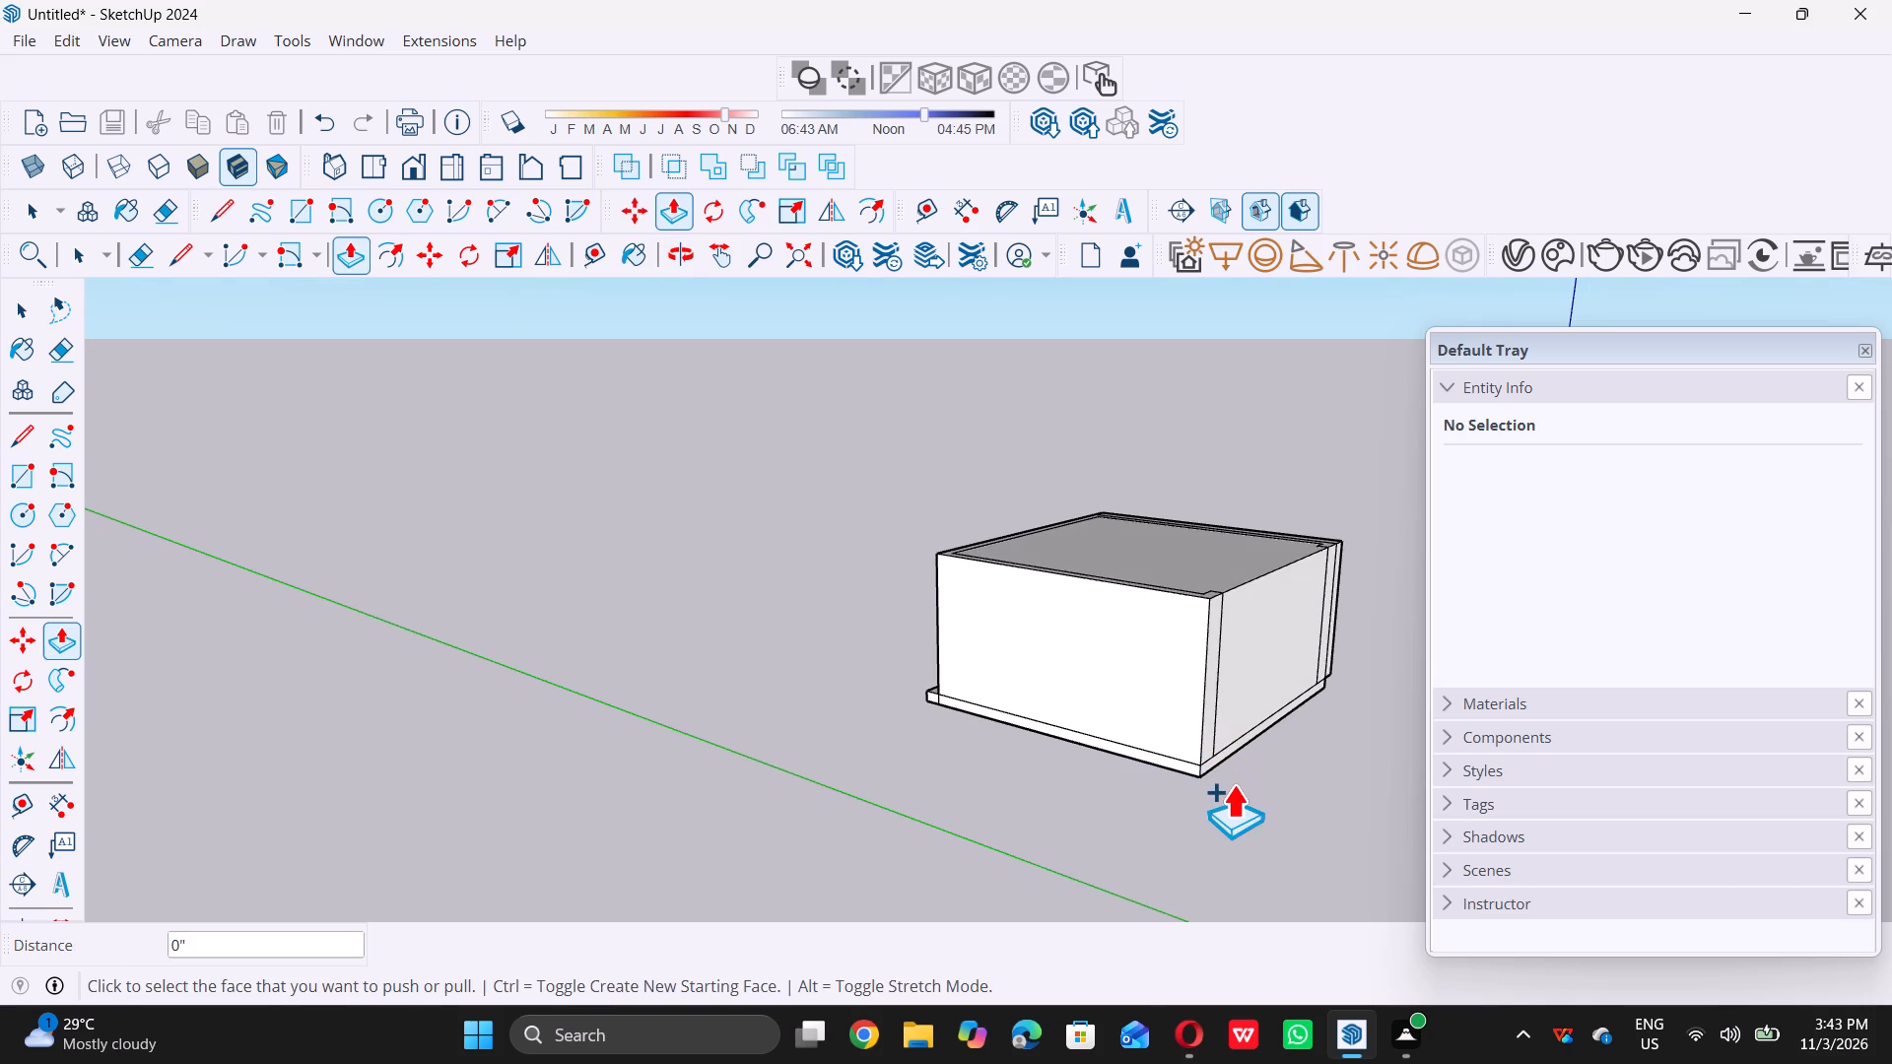
{"action": "key", "text": "ctrl+z"}
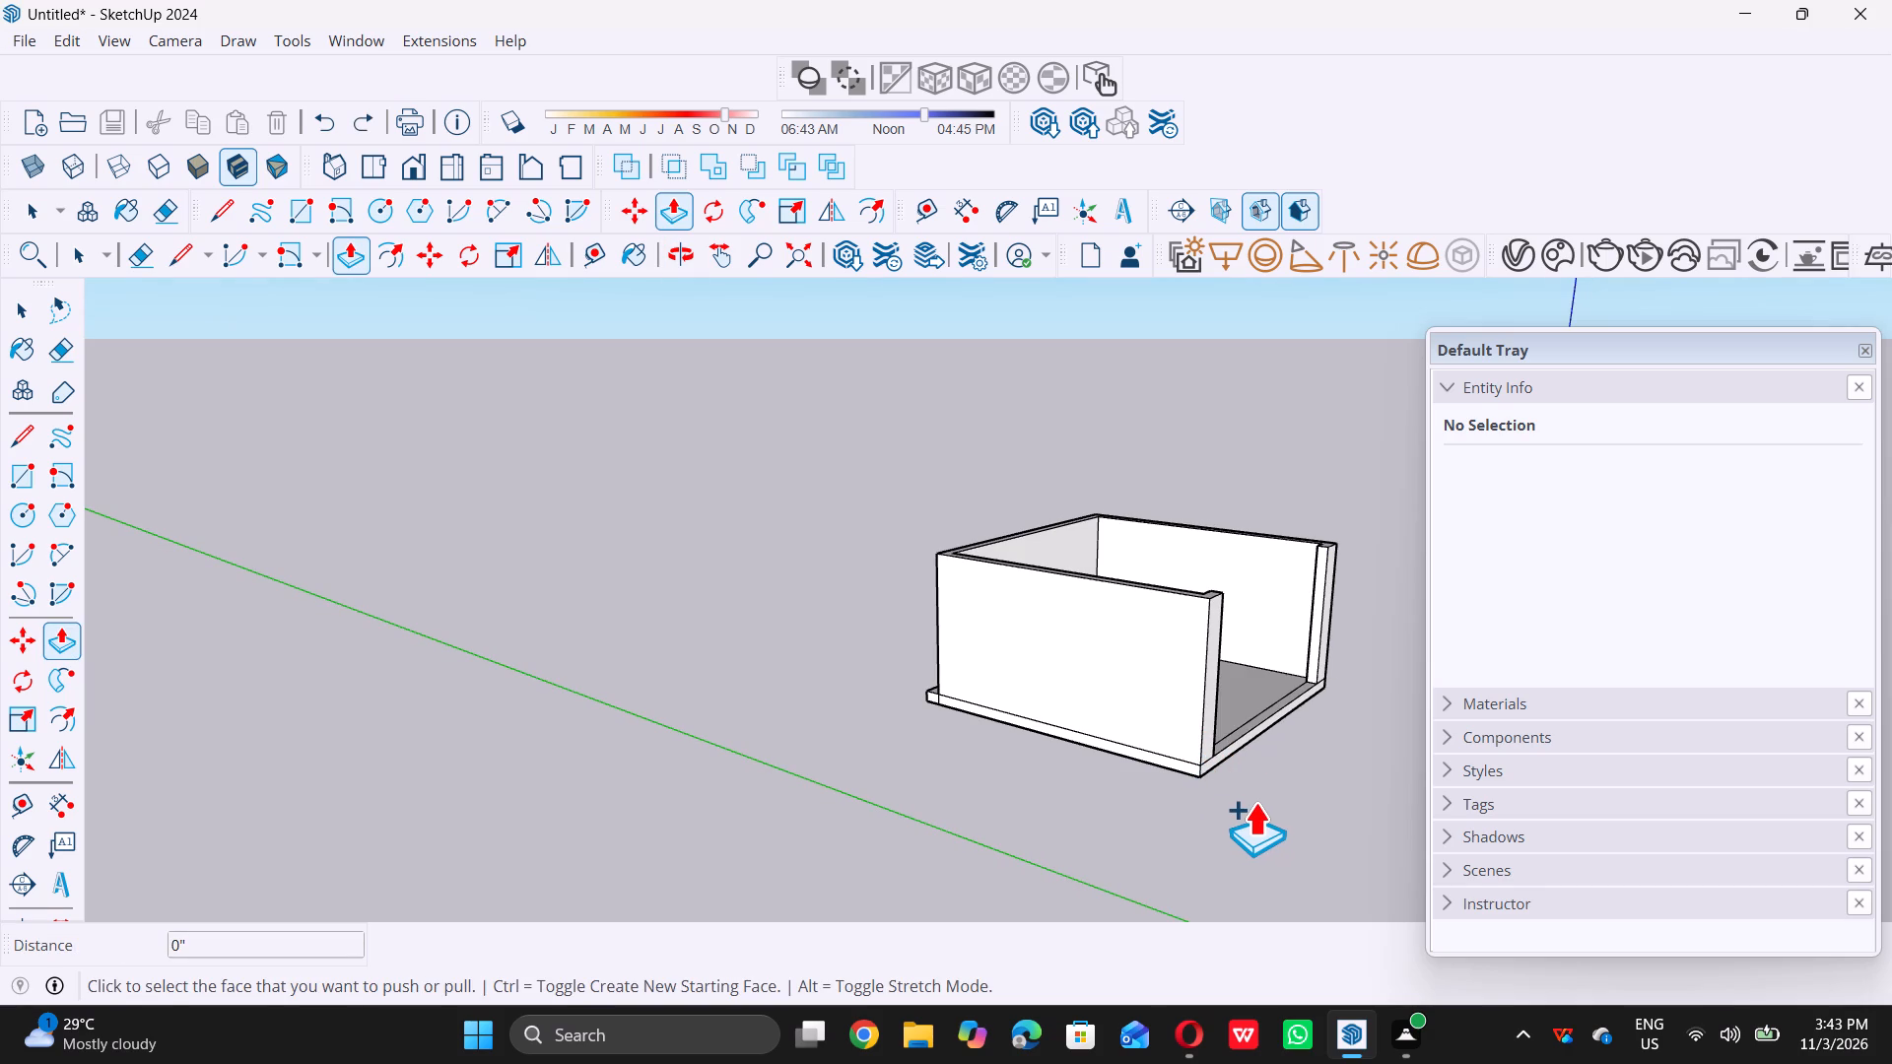
{"action": "key", "text": "space"}
{"action": "scroll", "coordinate": [1106, 693], "scroll_direction": "down", "scroll_amount": 1}
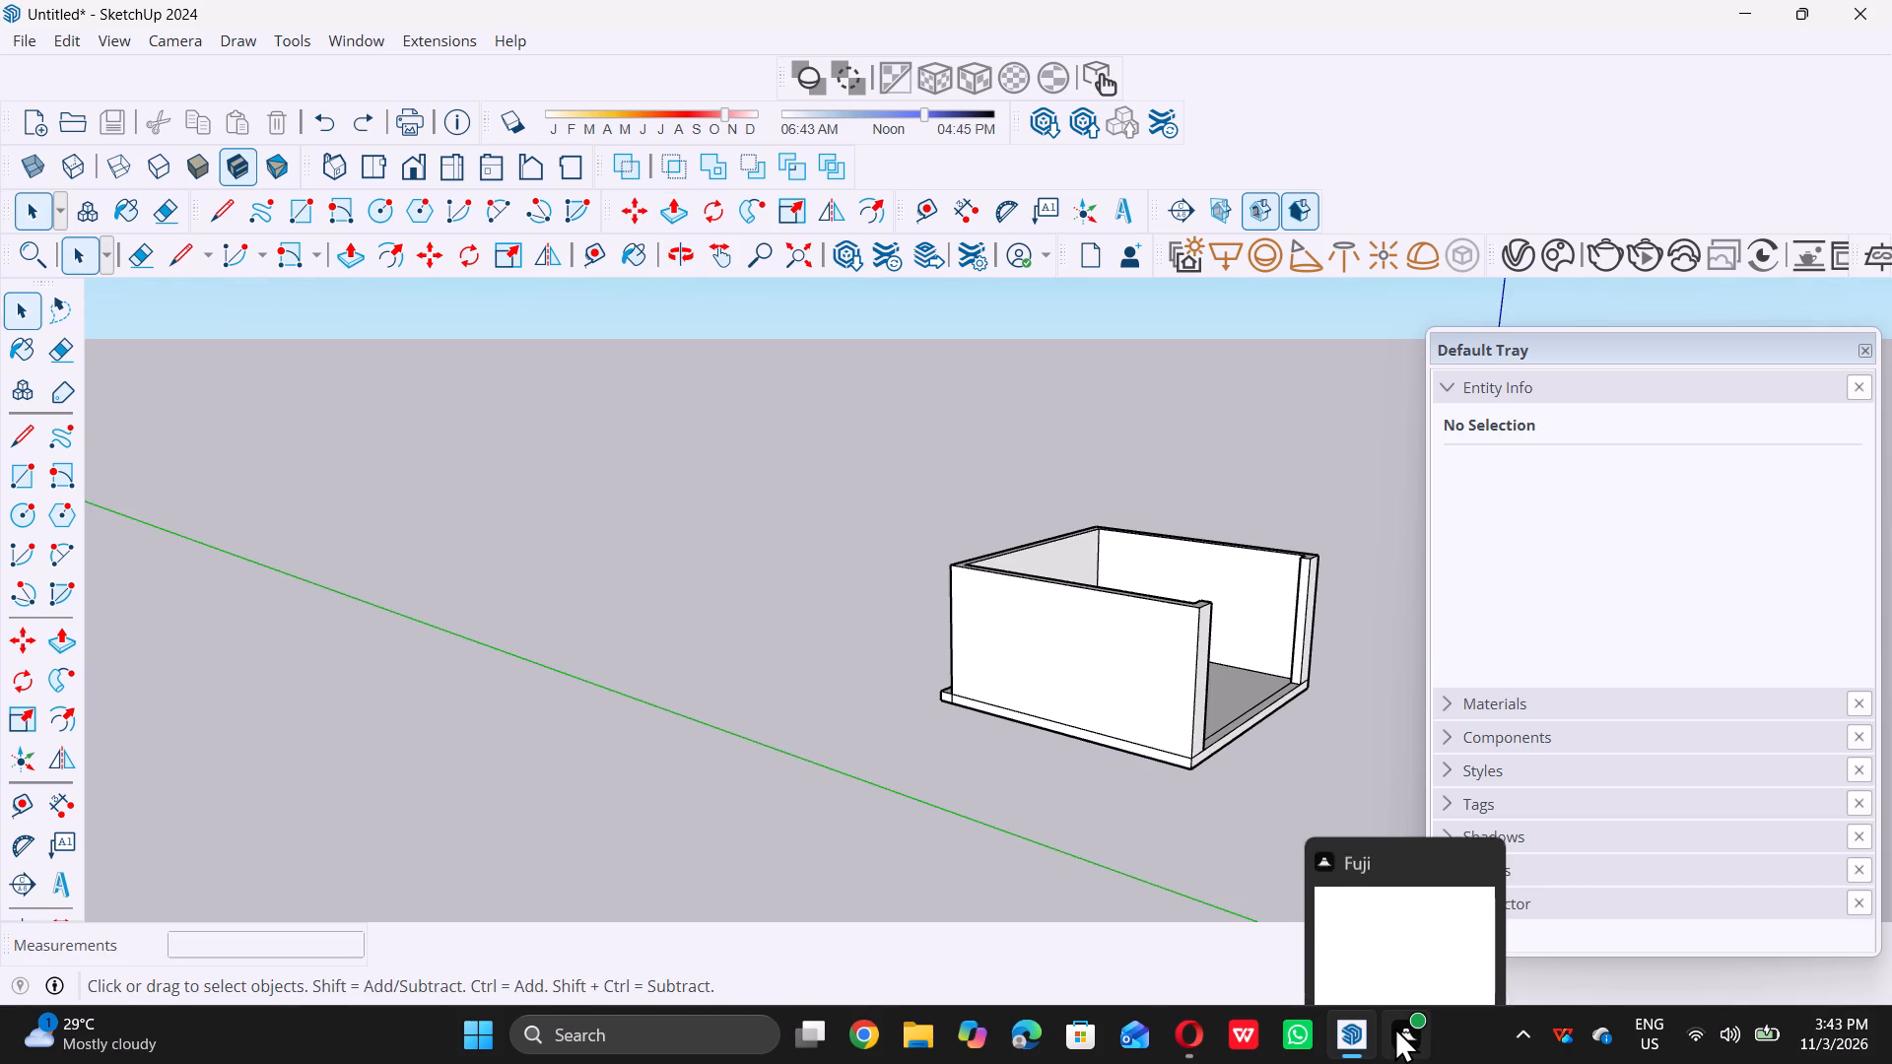
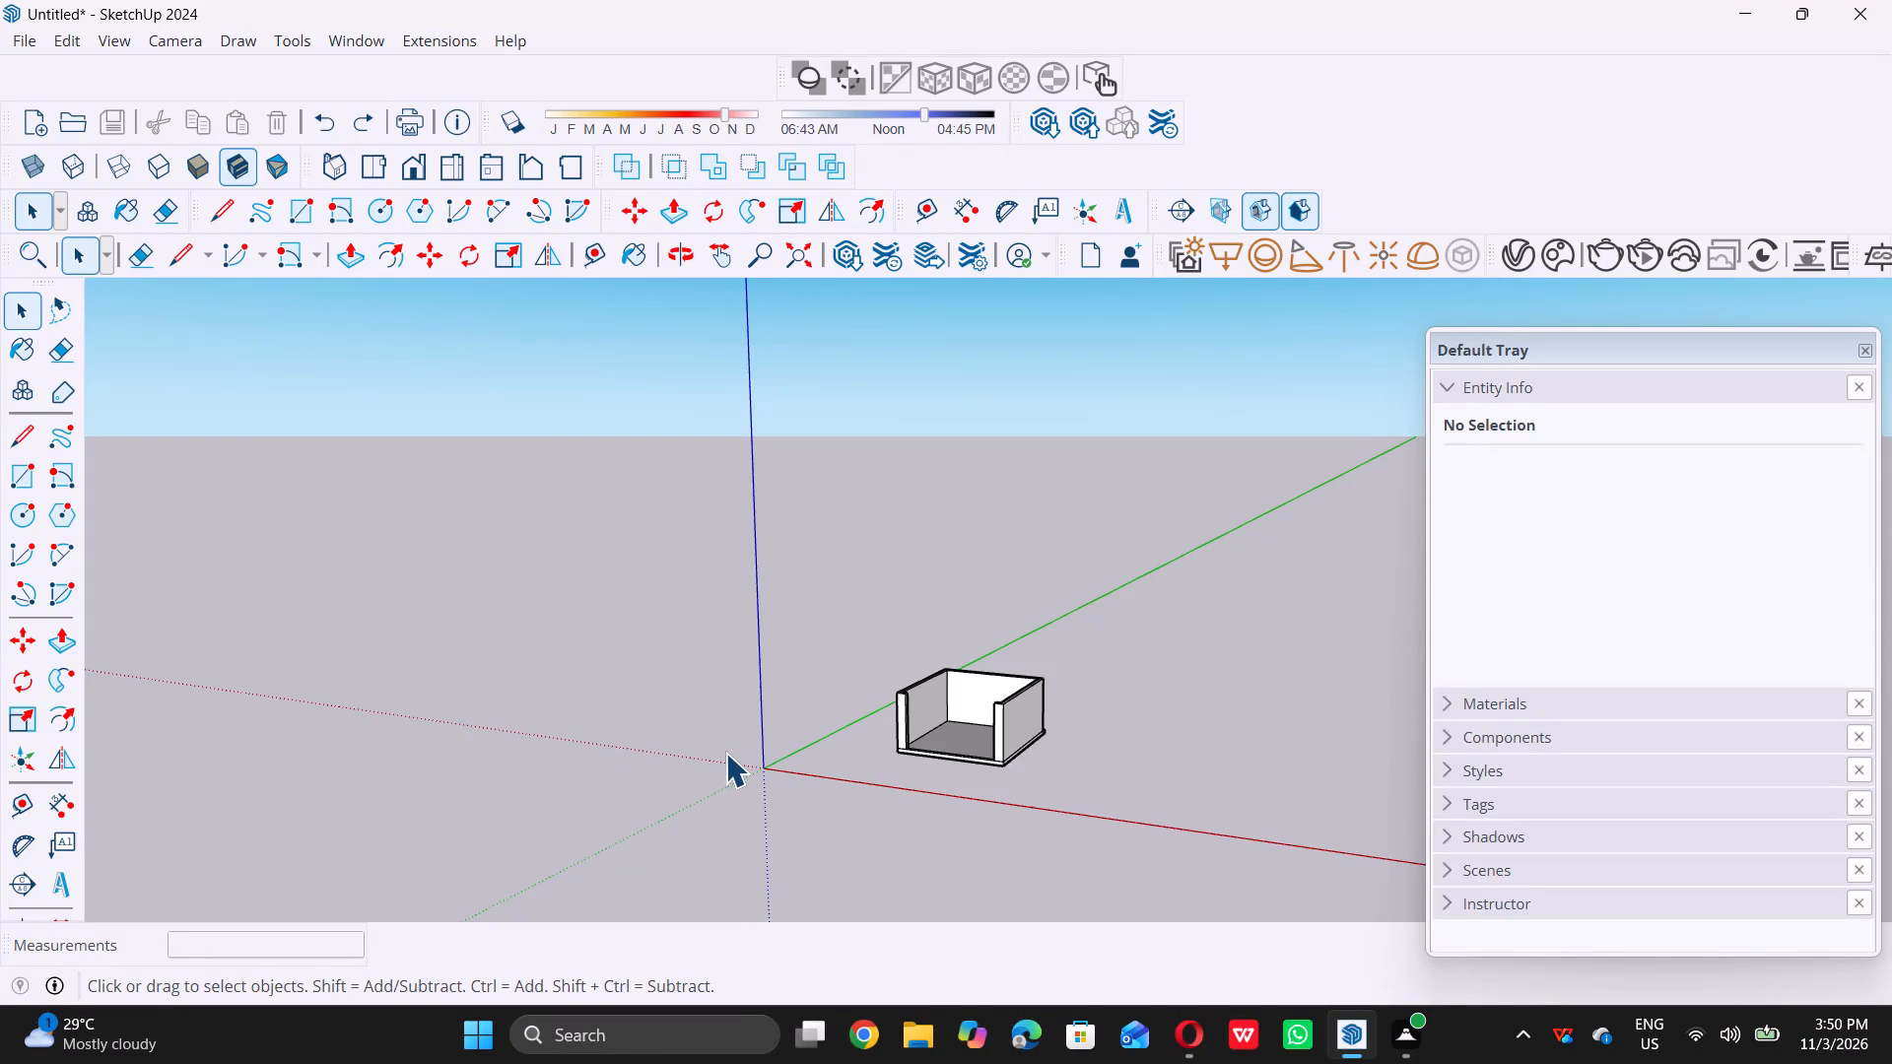
Draw a 9" line across the front floor strip between the wall returns, from its front edge's midpoint to its inner edge.
{"action": "scroll", "coordinate": [725, 753], "scroll_direction": "down", "scroll_amount": 5}
{"action": "middle_click_drag", "start_coordinate": [808, 770], "coordinate": [936, 711]}
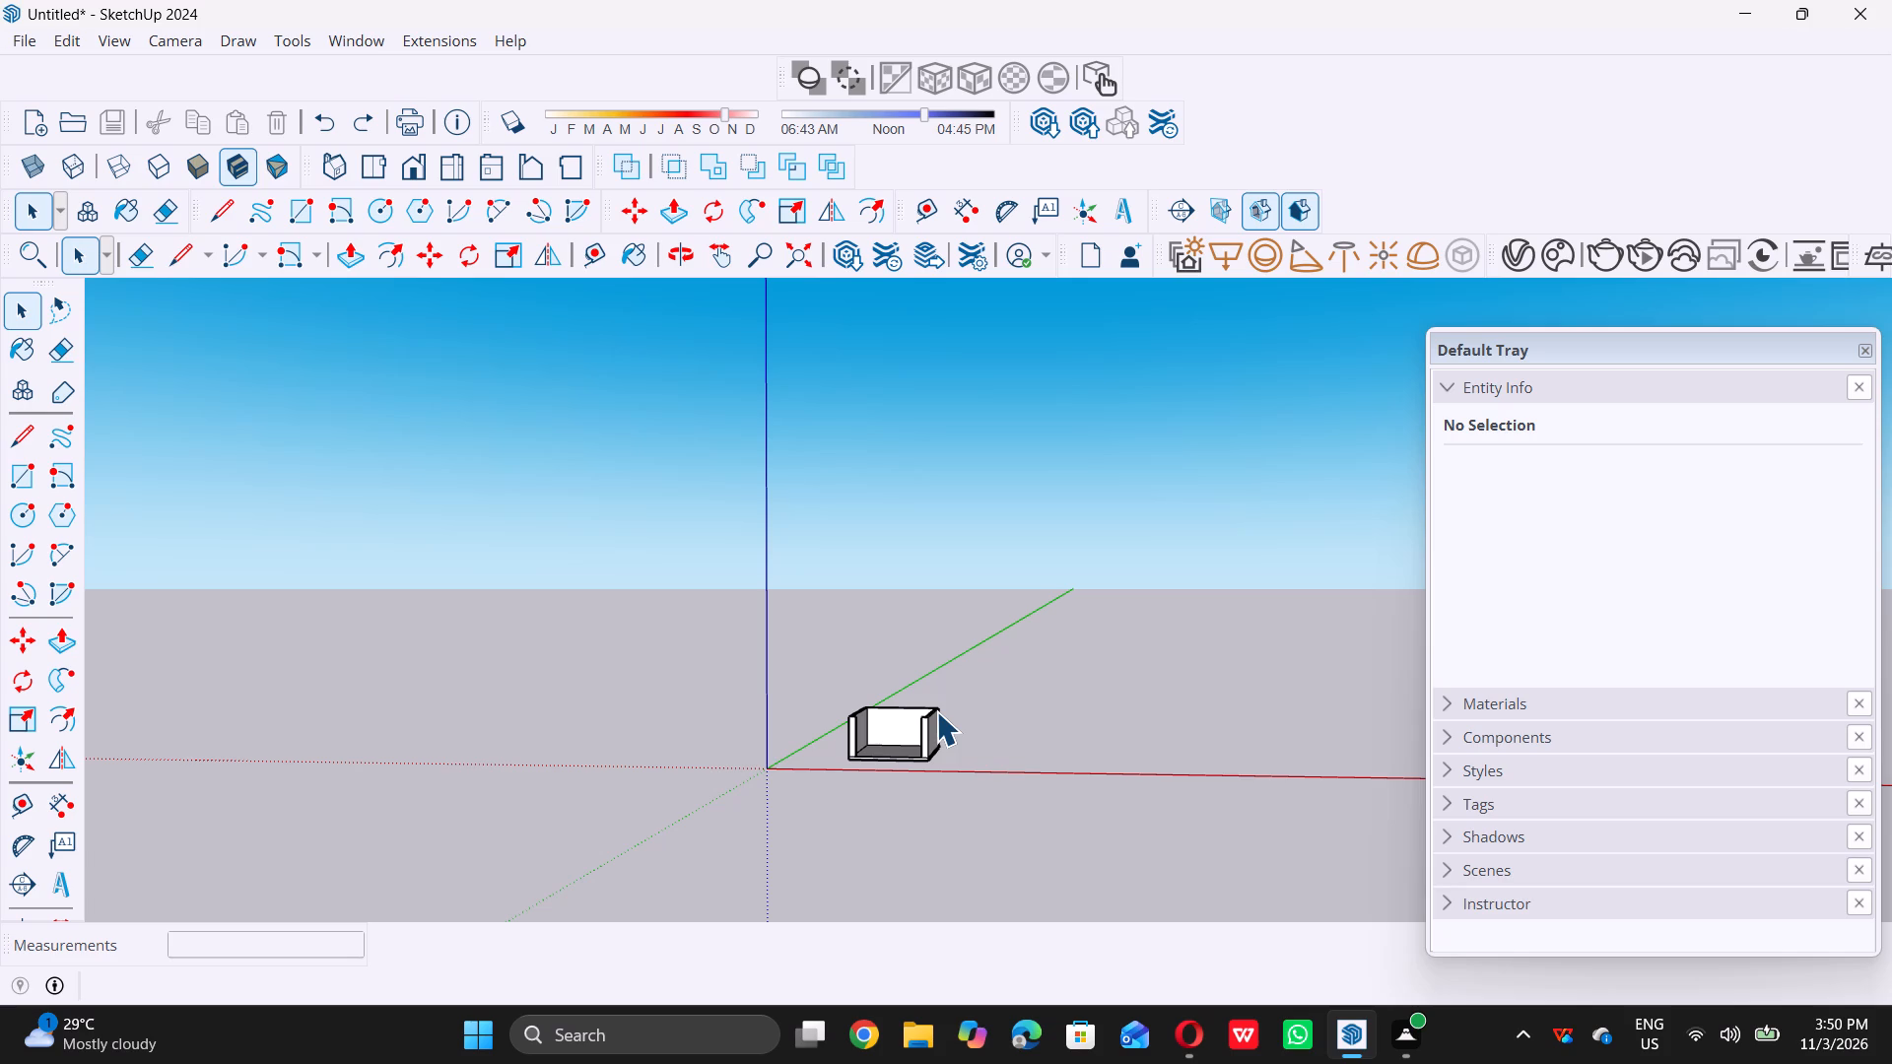
{"action": "scroll", "coordinate": [926, 677], "scroll_direction": "up", "scroll_amount": 5}
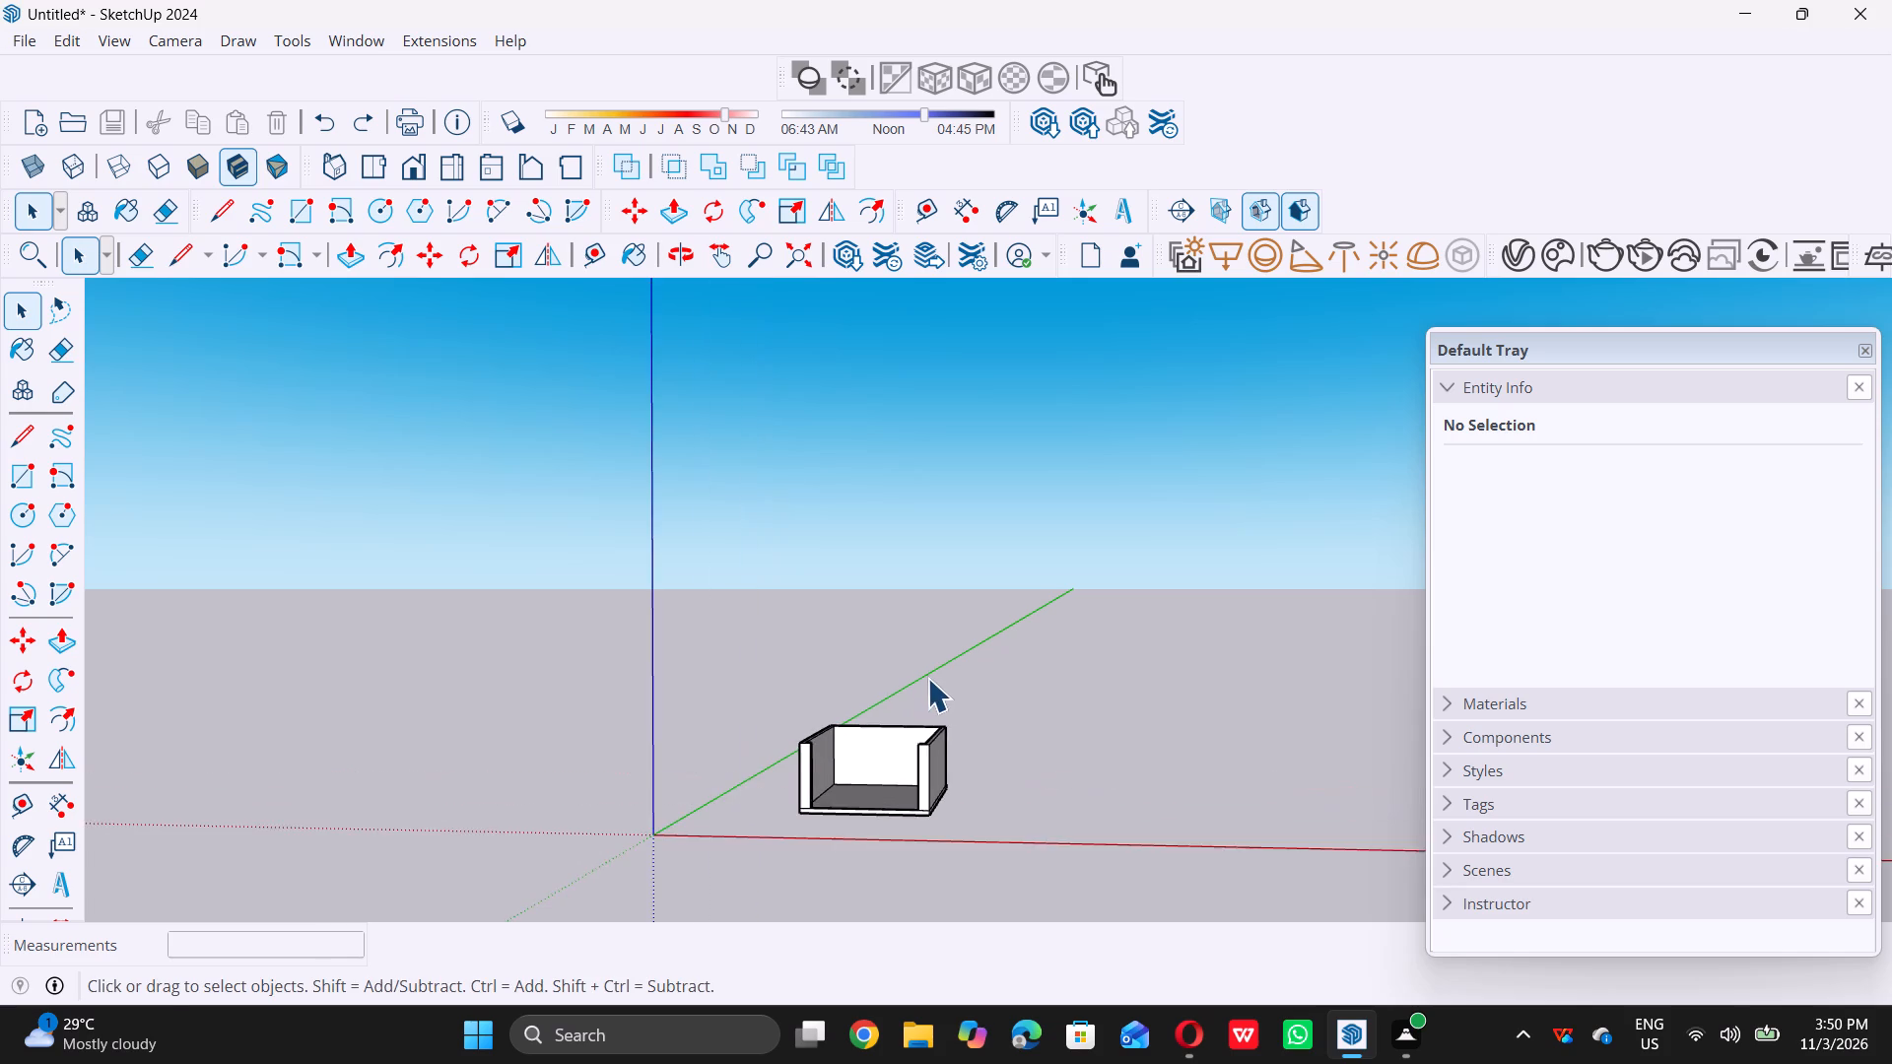
{"action": "scroll", "coordinate": [927, 678], "scroll_direction": "up", "scroll_amount": 5}
{"action": "scroll", "coordinate": [0, 1063], "scroll_direction": "down", "scroll_amount": 6}
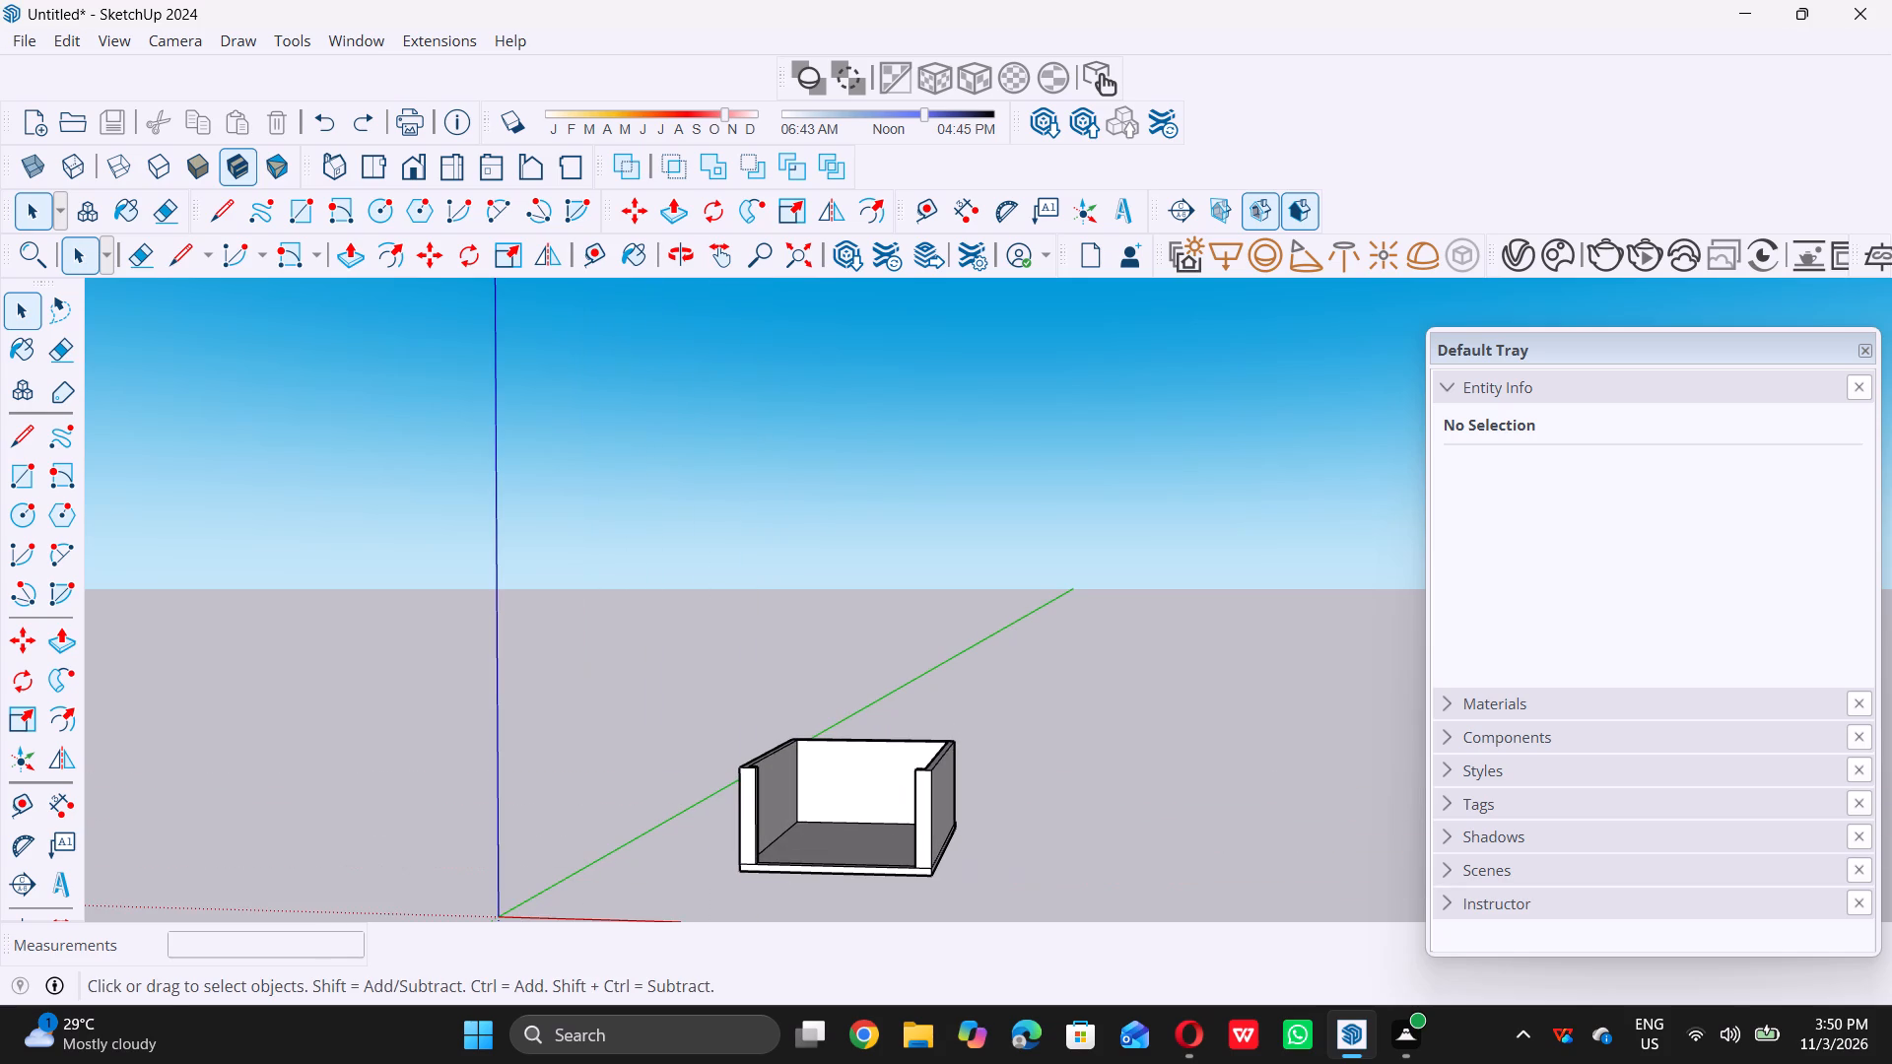
{"action": "scroll", "coordinate": [0, 1063], "scroll_direction": "down", "scroll_amount": 5}
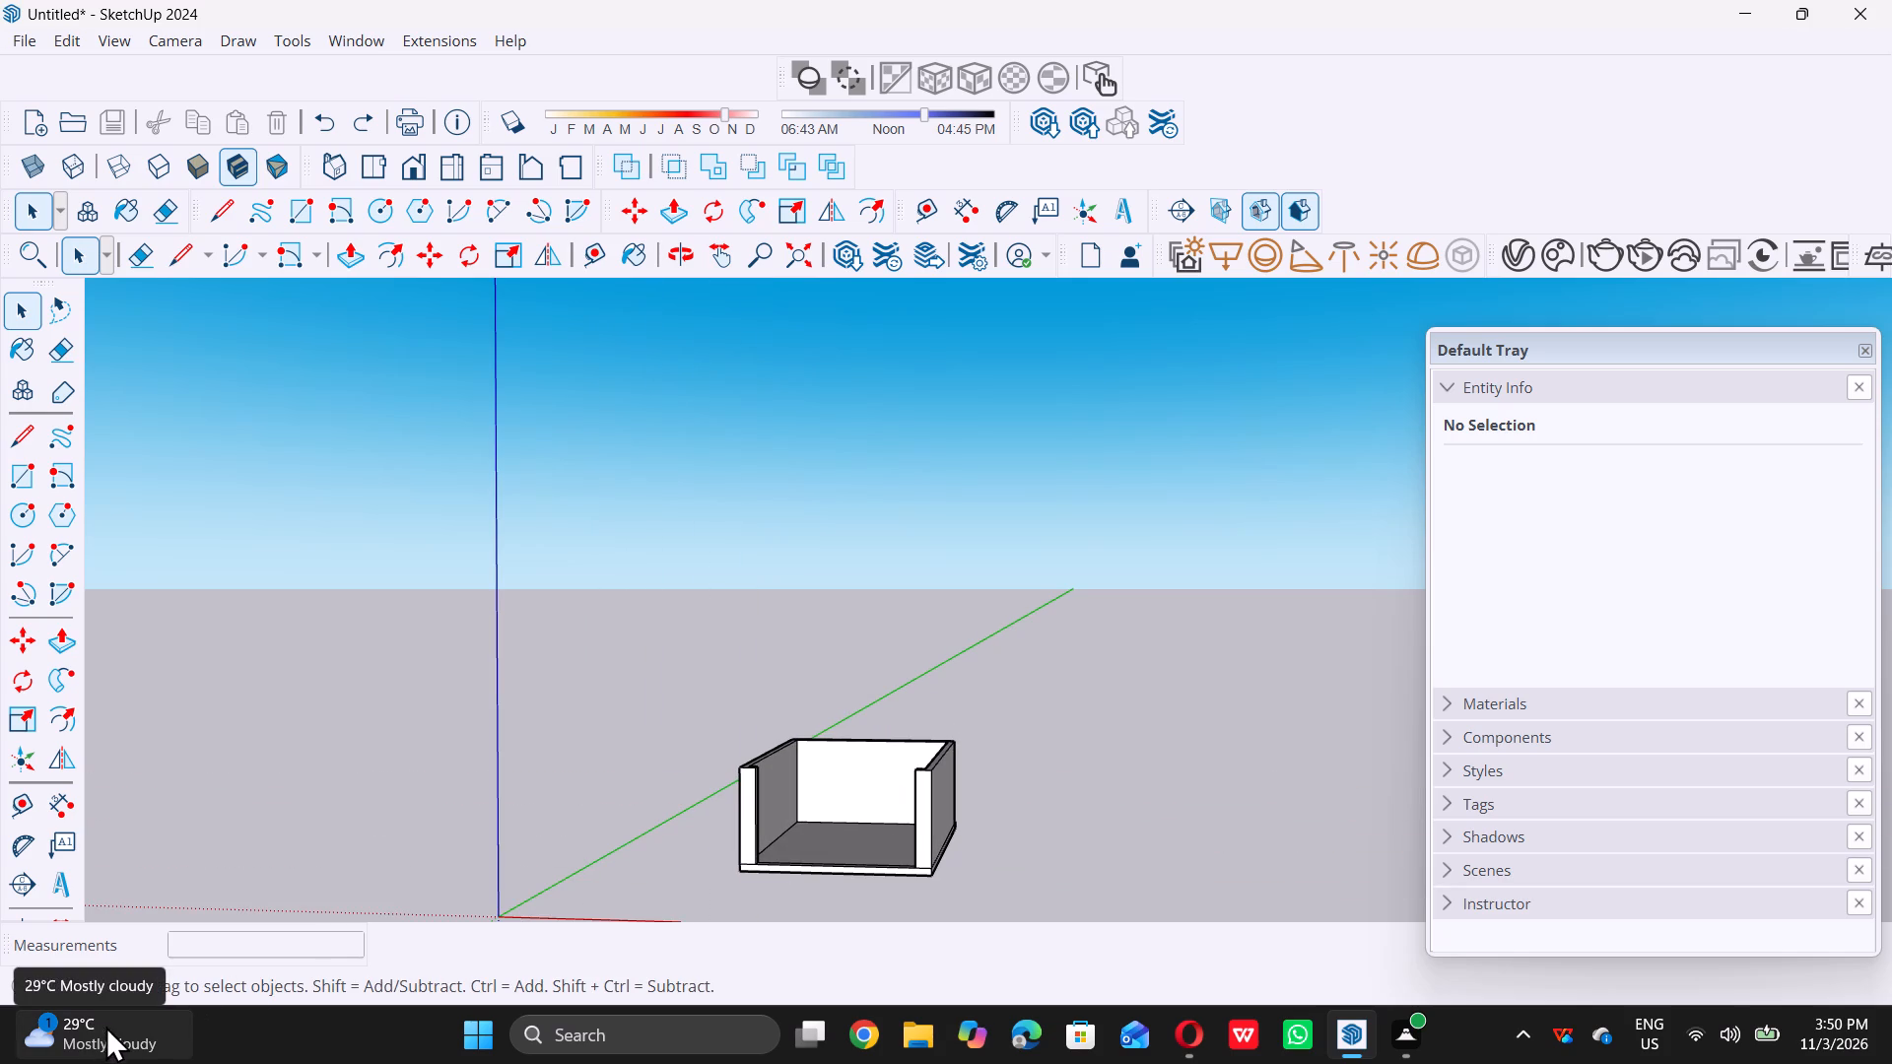
{"action": "scroll", "coordinate": [848, 751], "scroll_direction": "down", "scroll_amount": 5}
{"action": "middle_click_drag", "start_coordinate": [845, 758], "coordinate": [824, 883]}
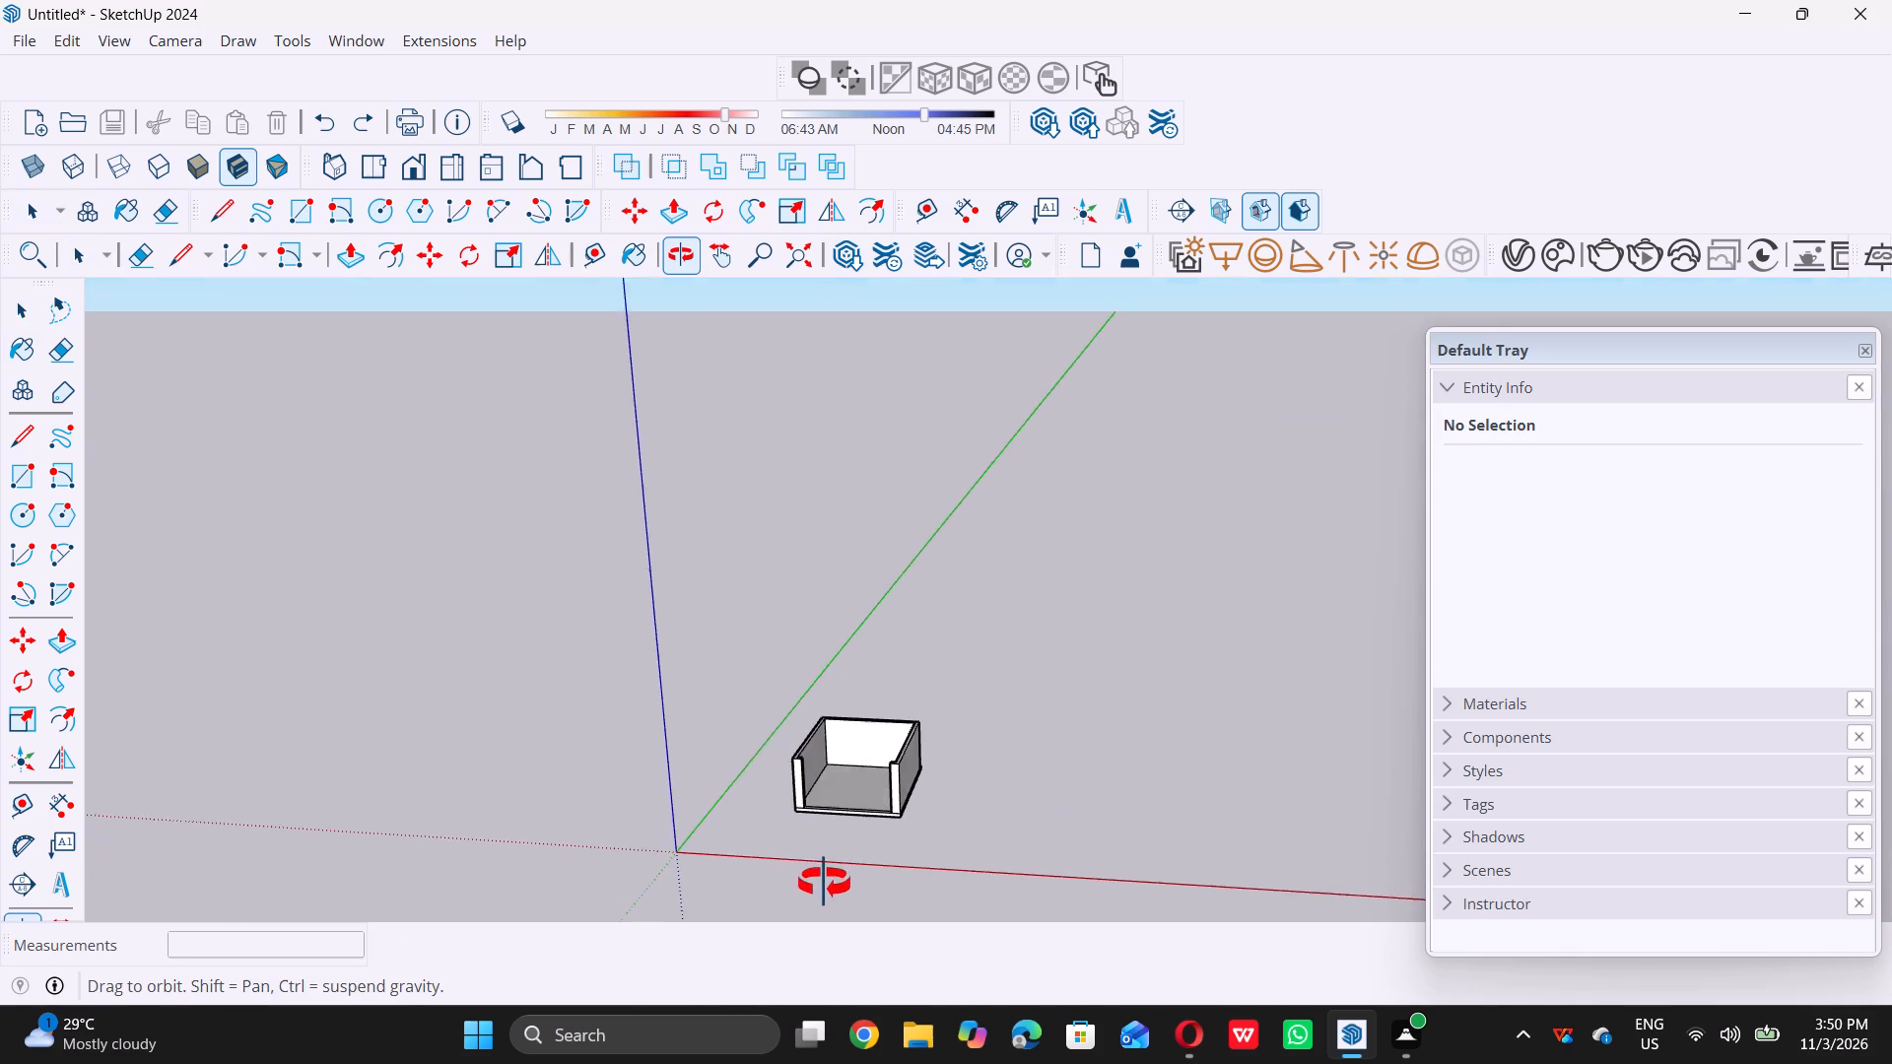
{"action": "middle_click_drag", "start_coordinate": [824, 883], "coordinate": [824, 886]}
{"action": "scroll", "coordinate": [792, 807], "scroll_direction": "up", "scroll_amount": 10}
{"action": "scroll", "coordinate": [876, 830], "scroll_direction": "up", "scroll_amount": 10}
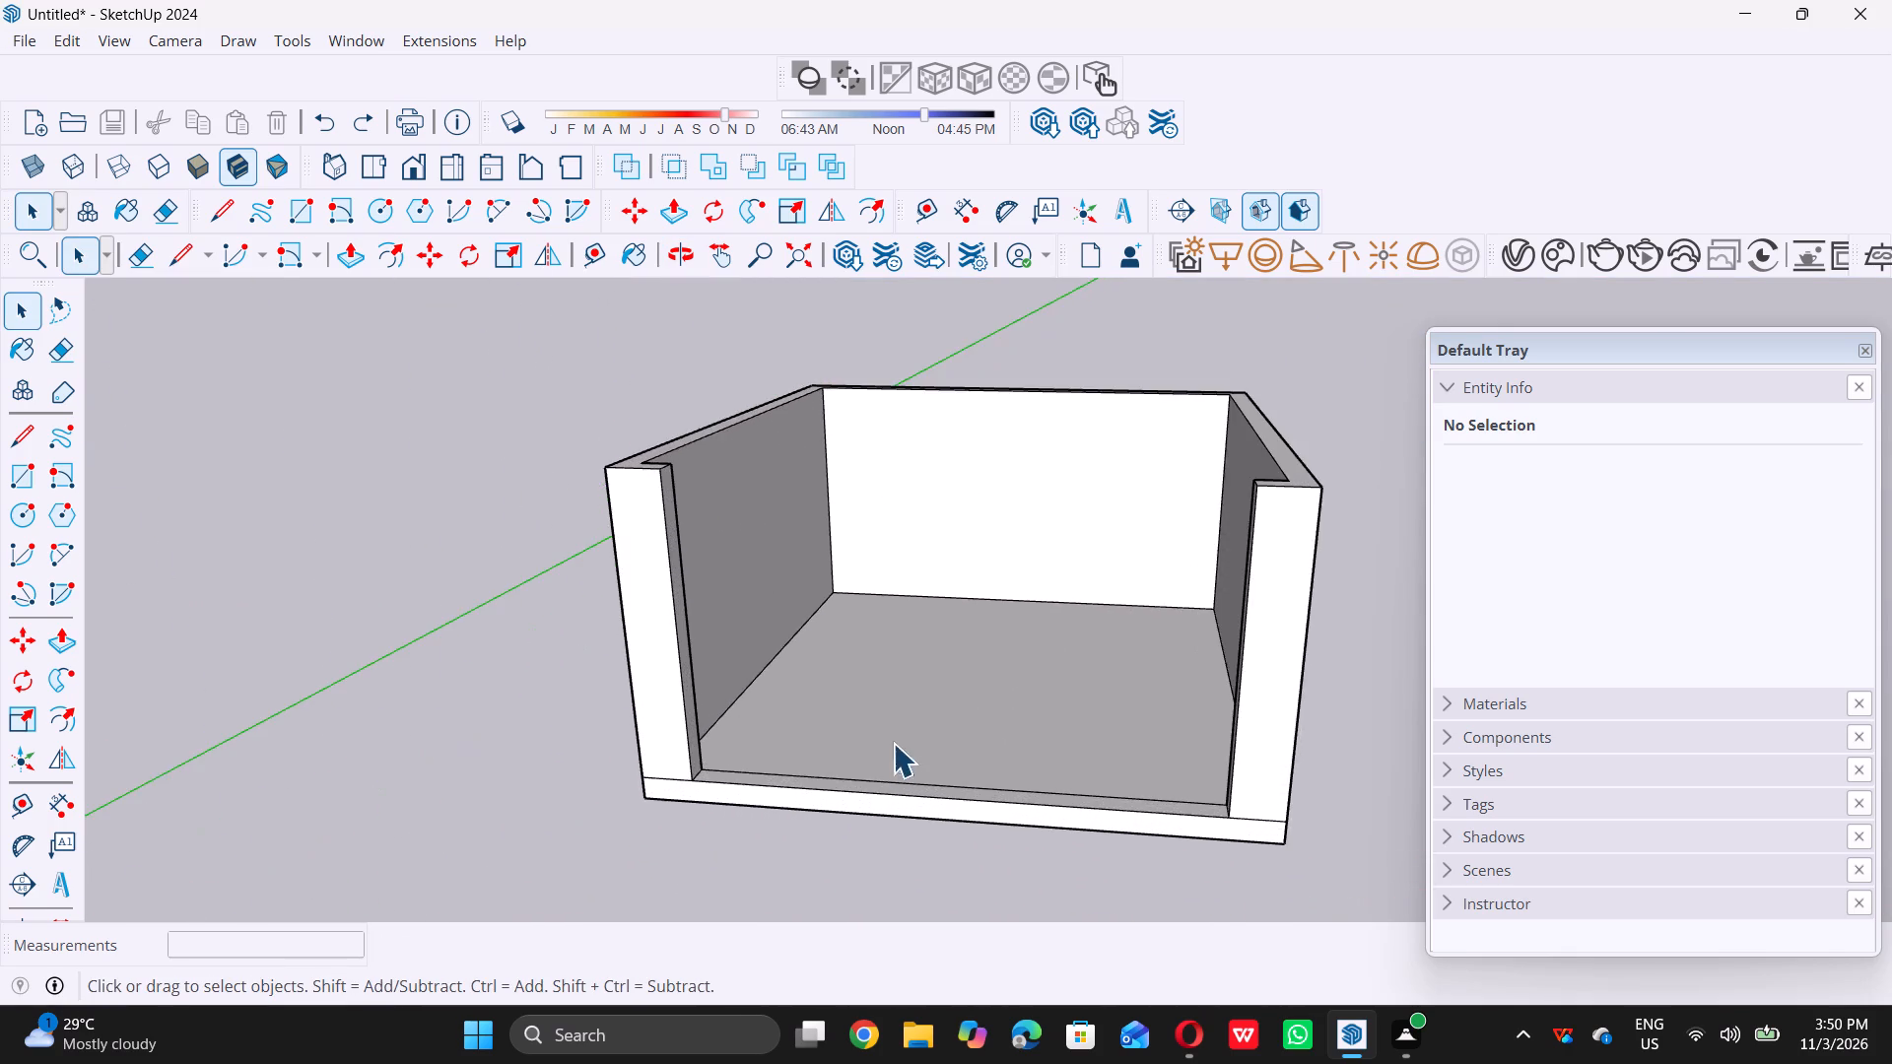
{"action": "middle_click_drag", "start_coordinate": [893, 743], "coordinate": [894, 867]}
{"action": "scroll", "coordinate": [895, 870], "scroll_direction": "up", "scroll_amount": 6}
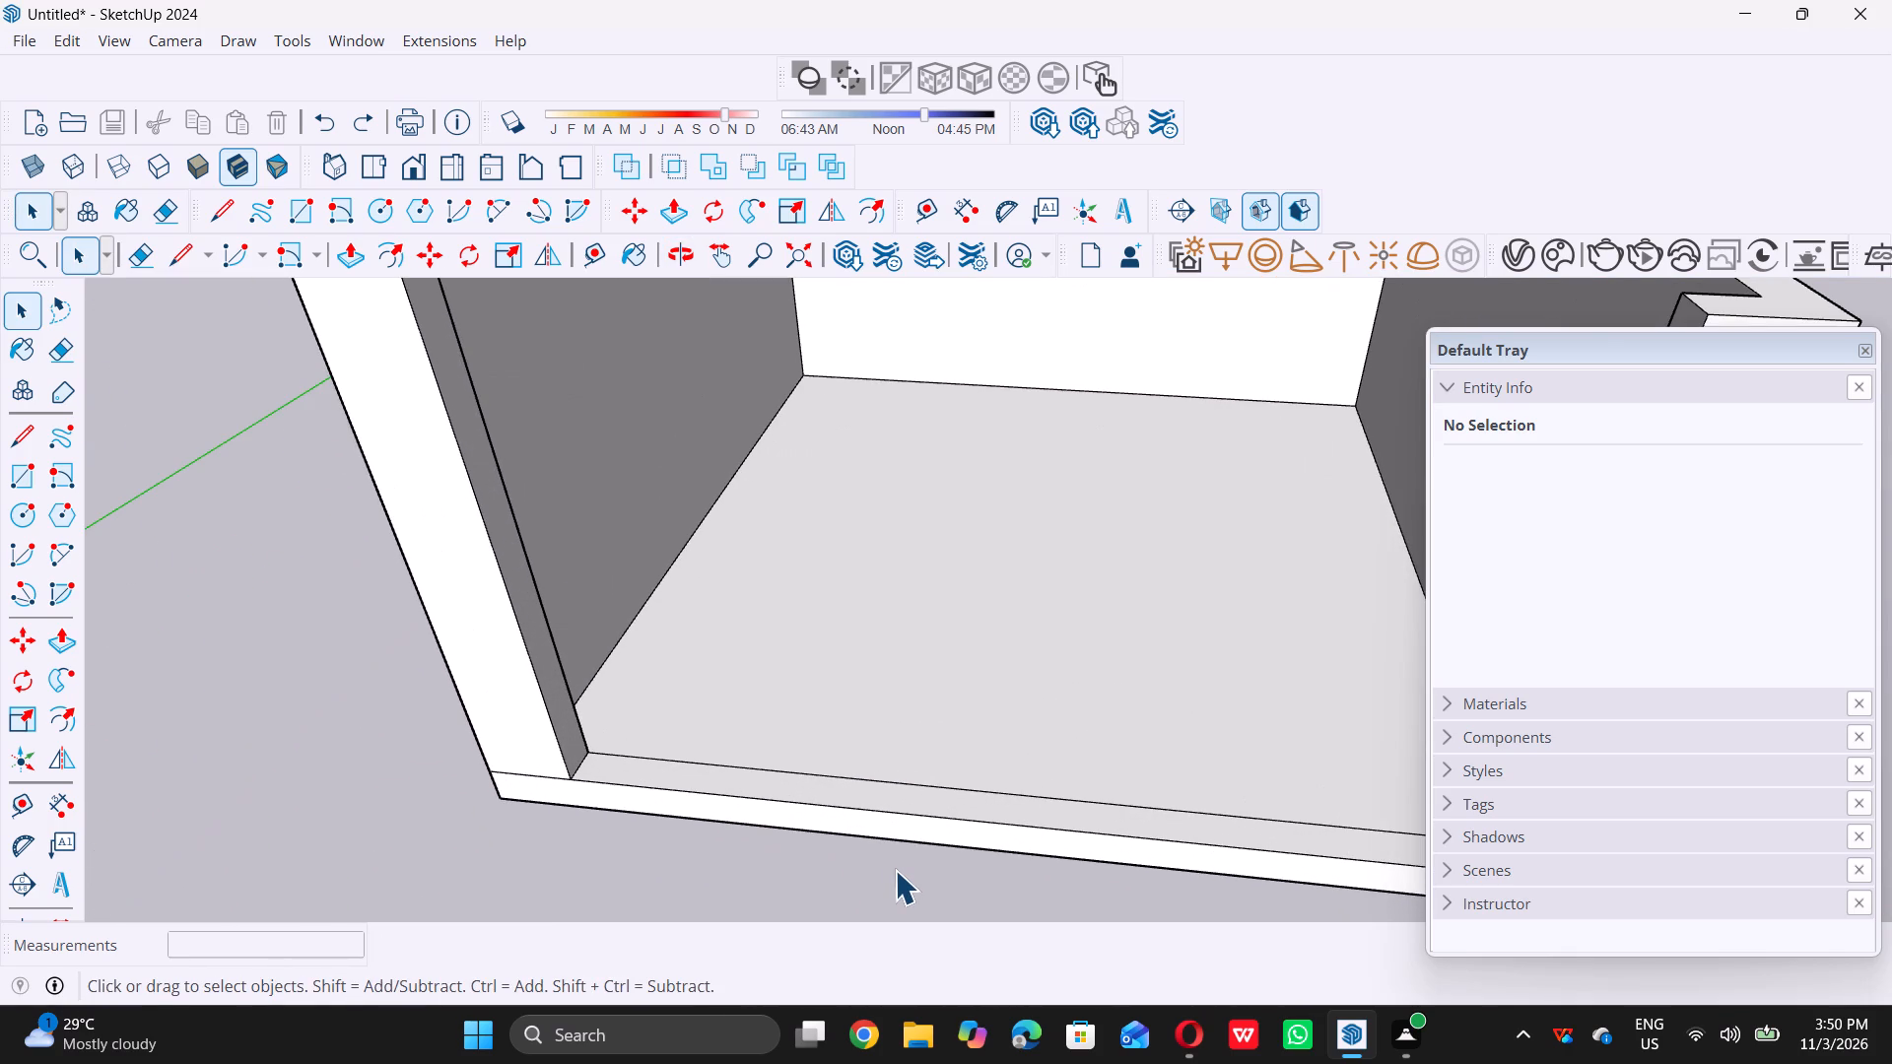
{"action": "key", "text": "l"}
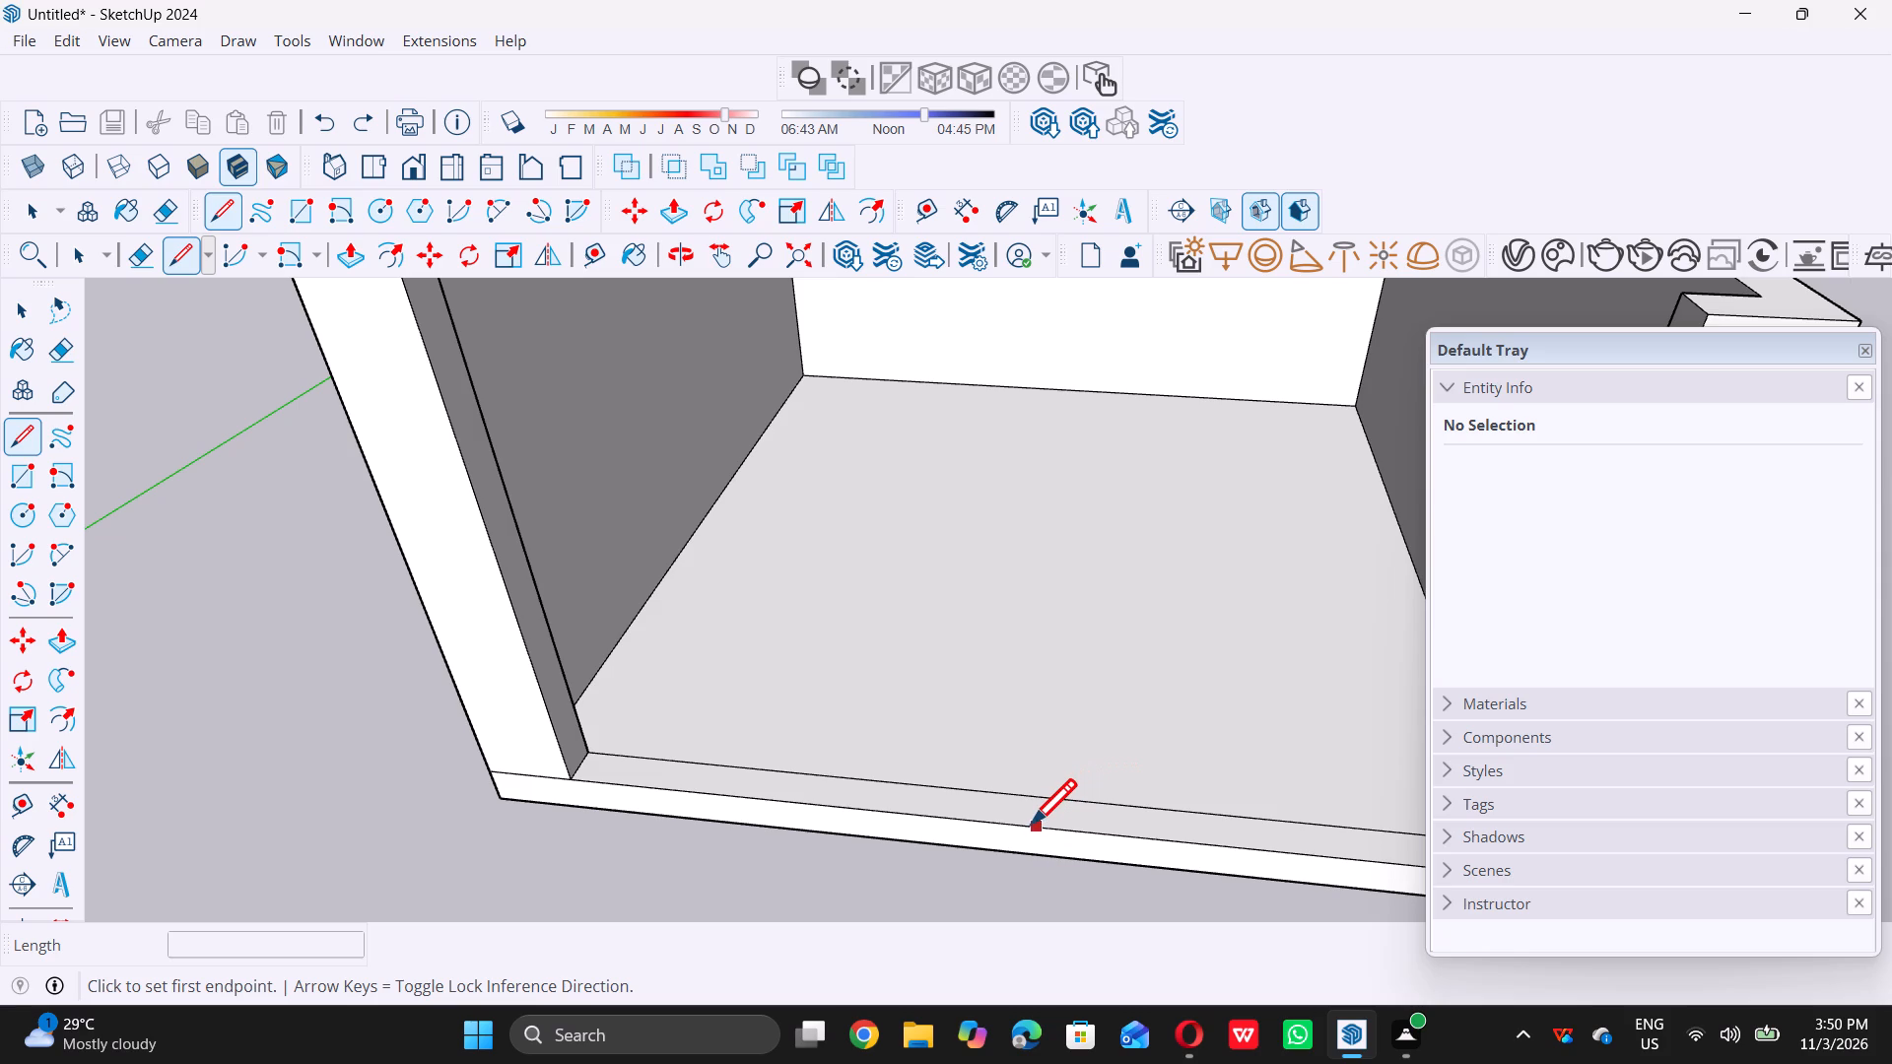
{"action": "triple_click", "coordinate": [1000, 820]}
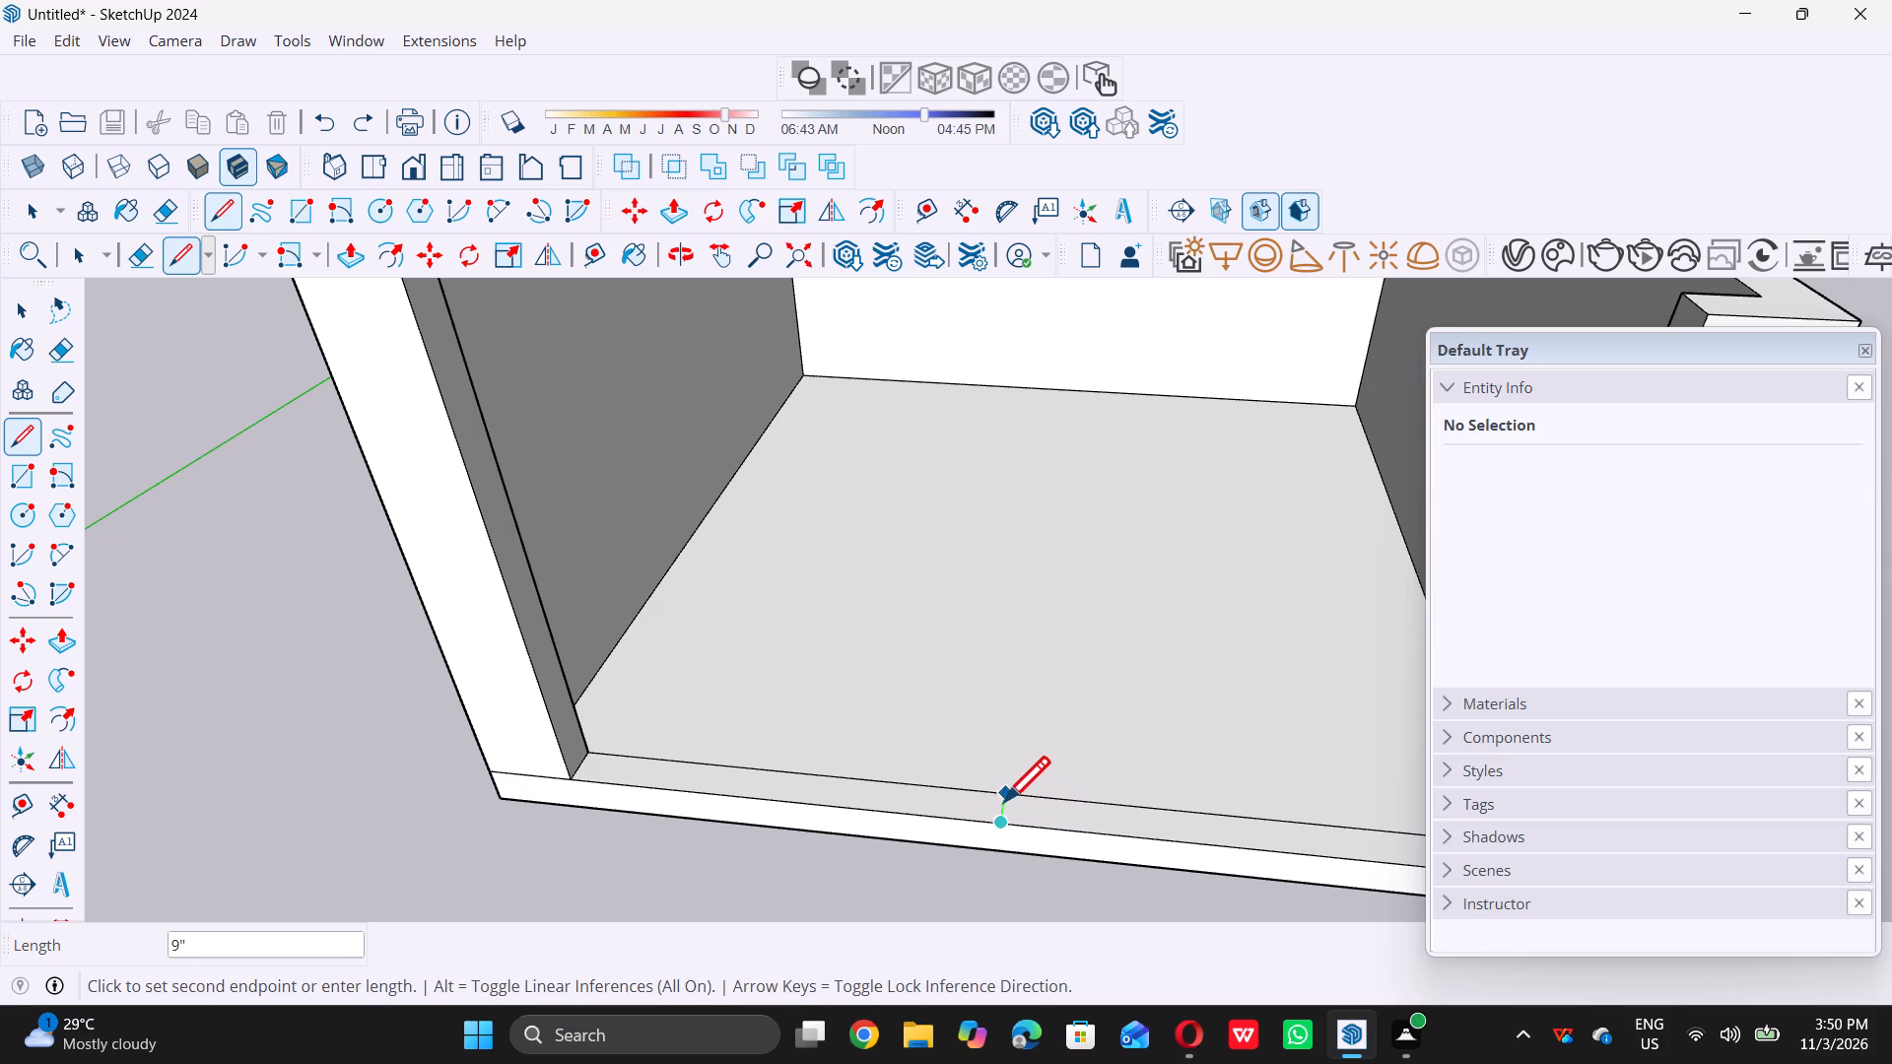
{"action": "triple_click", "coordinate": [1007, 795]}
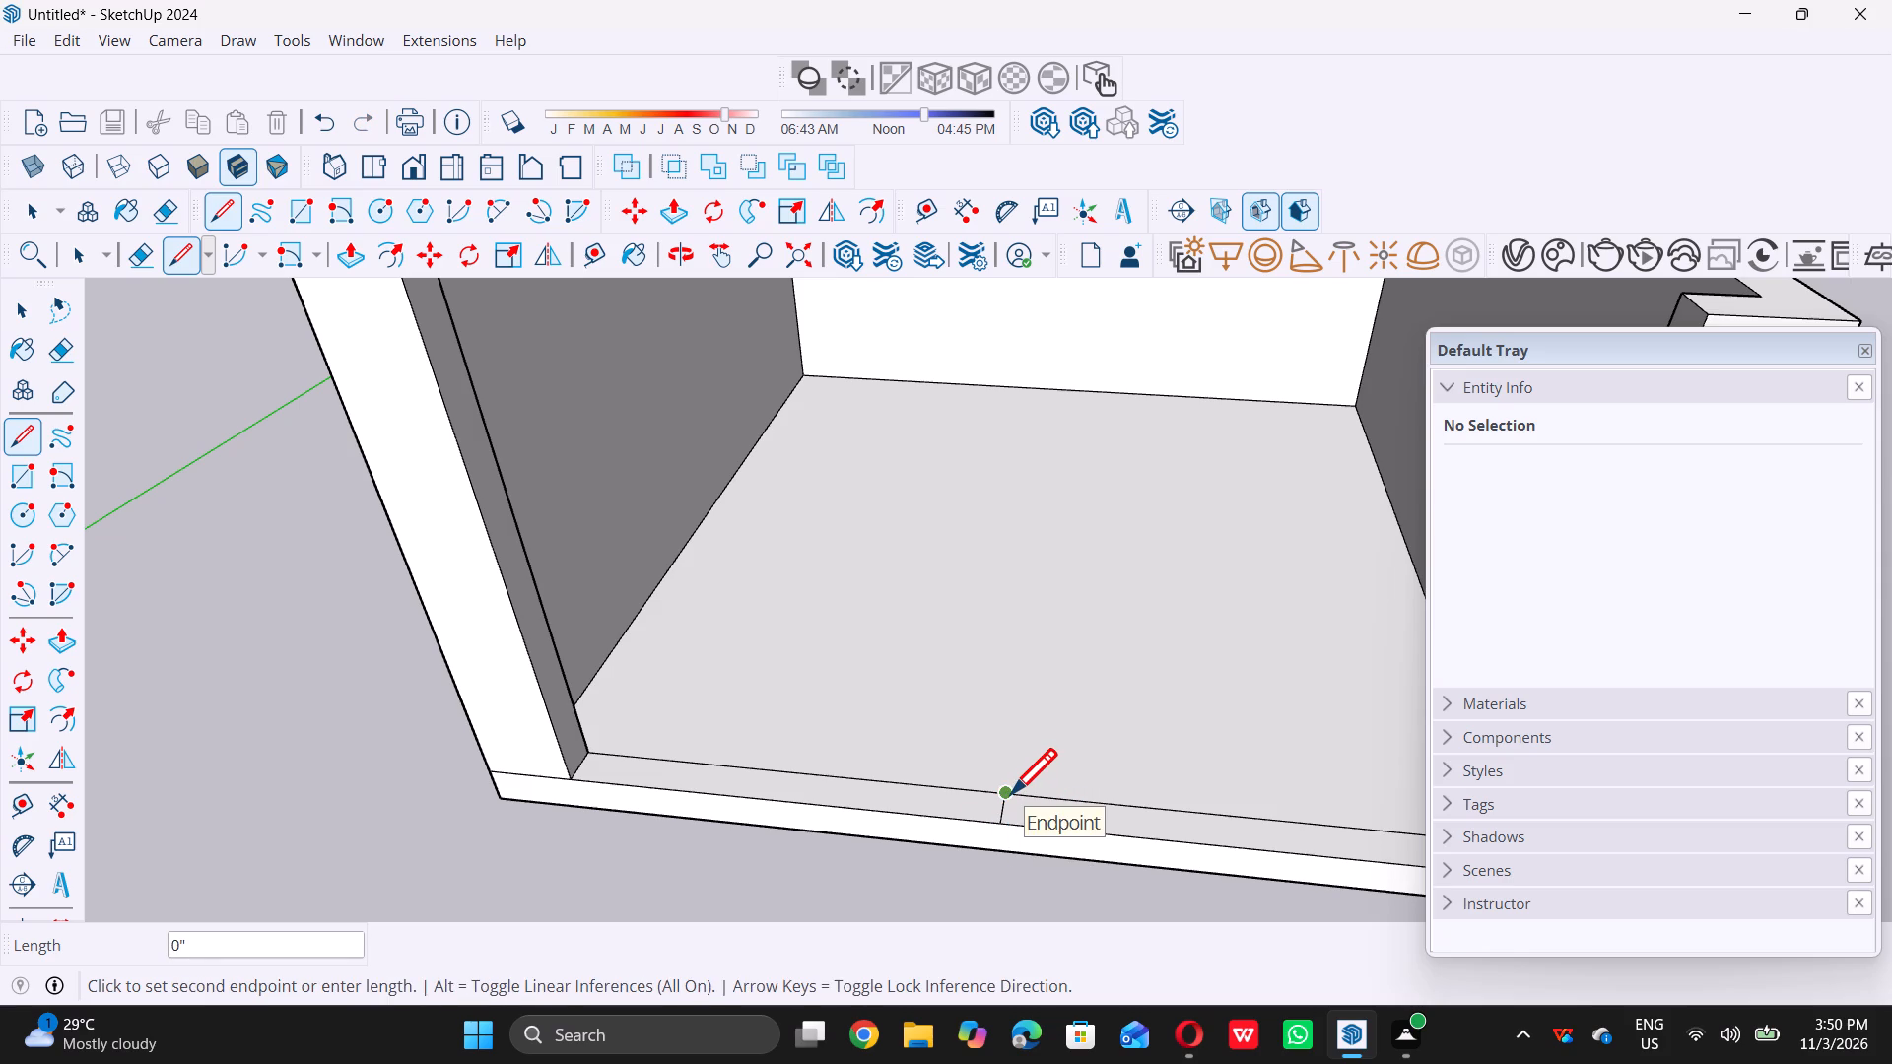
{"action": "key", "text": "space"}
Place a parallel guide 6" from the short centre line, towards the right-hand front return.
{"action": "scroll", "coordinate": [824, 777], "scroll_direction": "down", "scroll_amount": 5}
{"action": "middle_click_drag", "start_coordinate": [924, 765], "coordinate": [946, 824]}
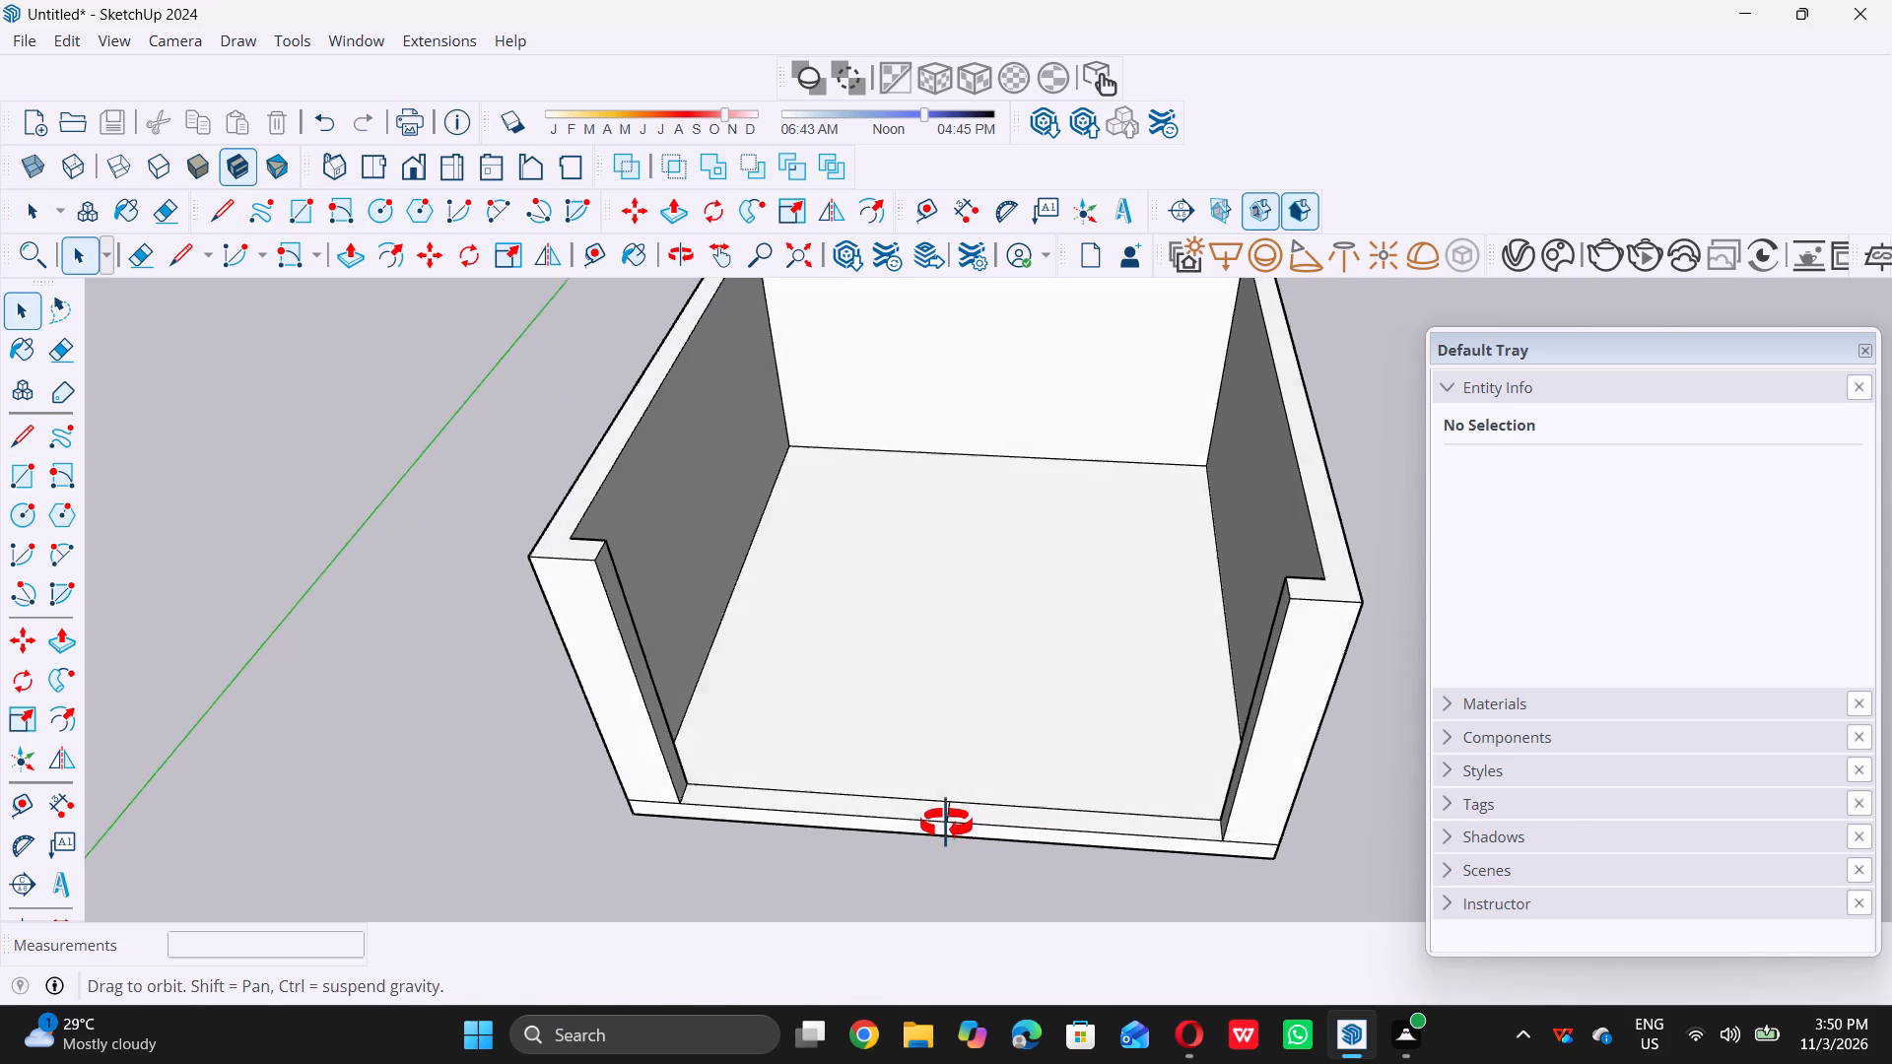
{"action": "middle_click_drag", "start_coordinate": [946, 824], "coordinate": [947, 827]}
{"action": "scroll", "coordinate": [954, 840], "scroll_direction": "up", "scroll_amount": 9}
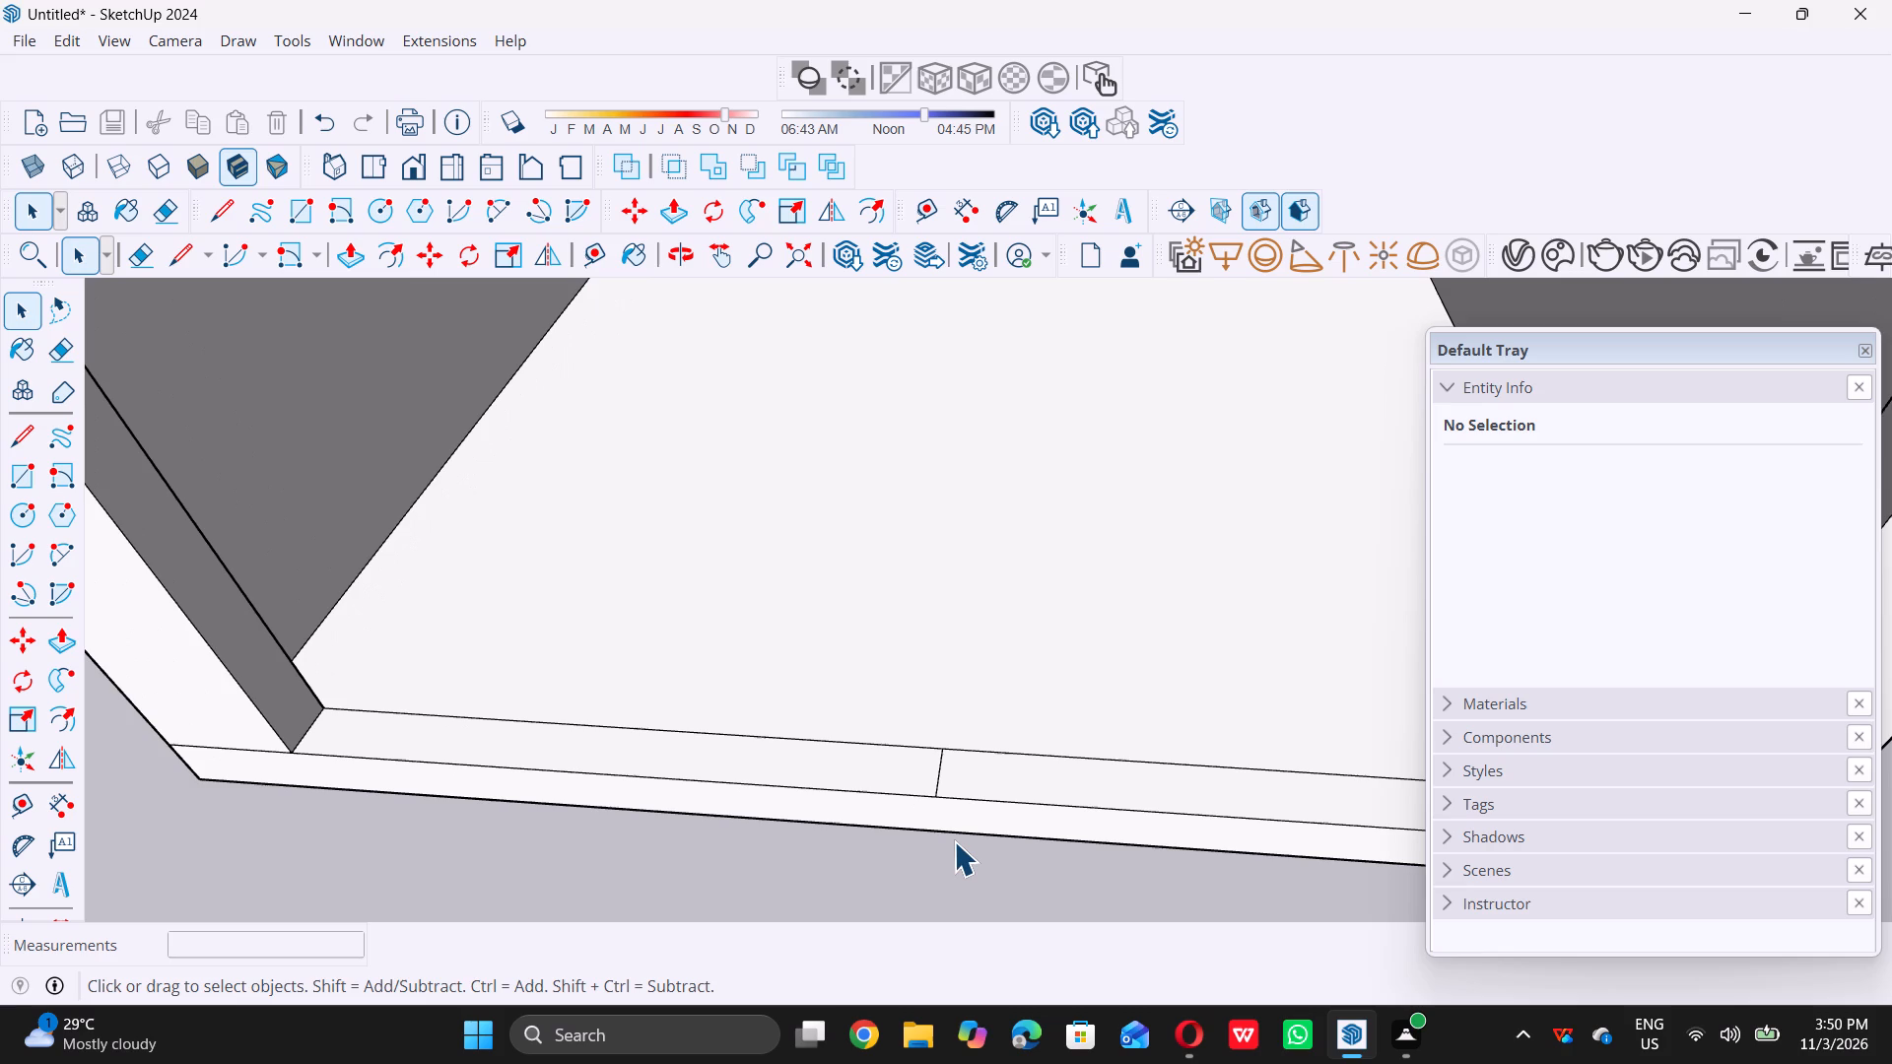
{"action": "key", "text": "t"}
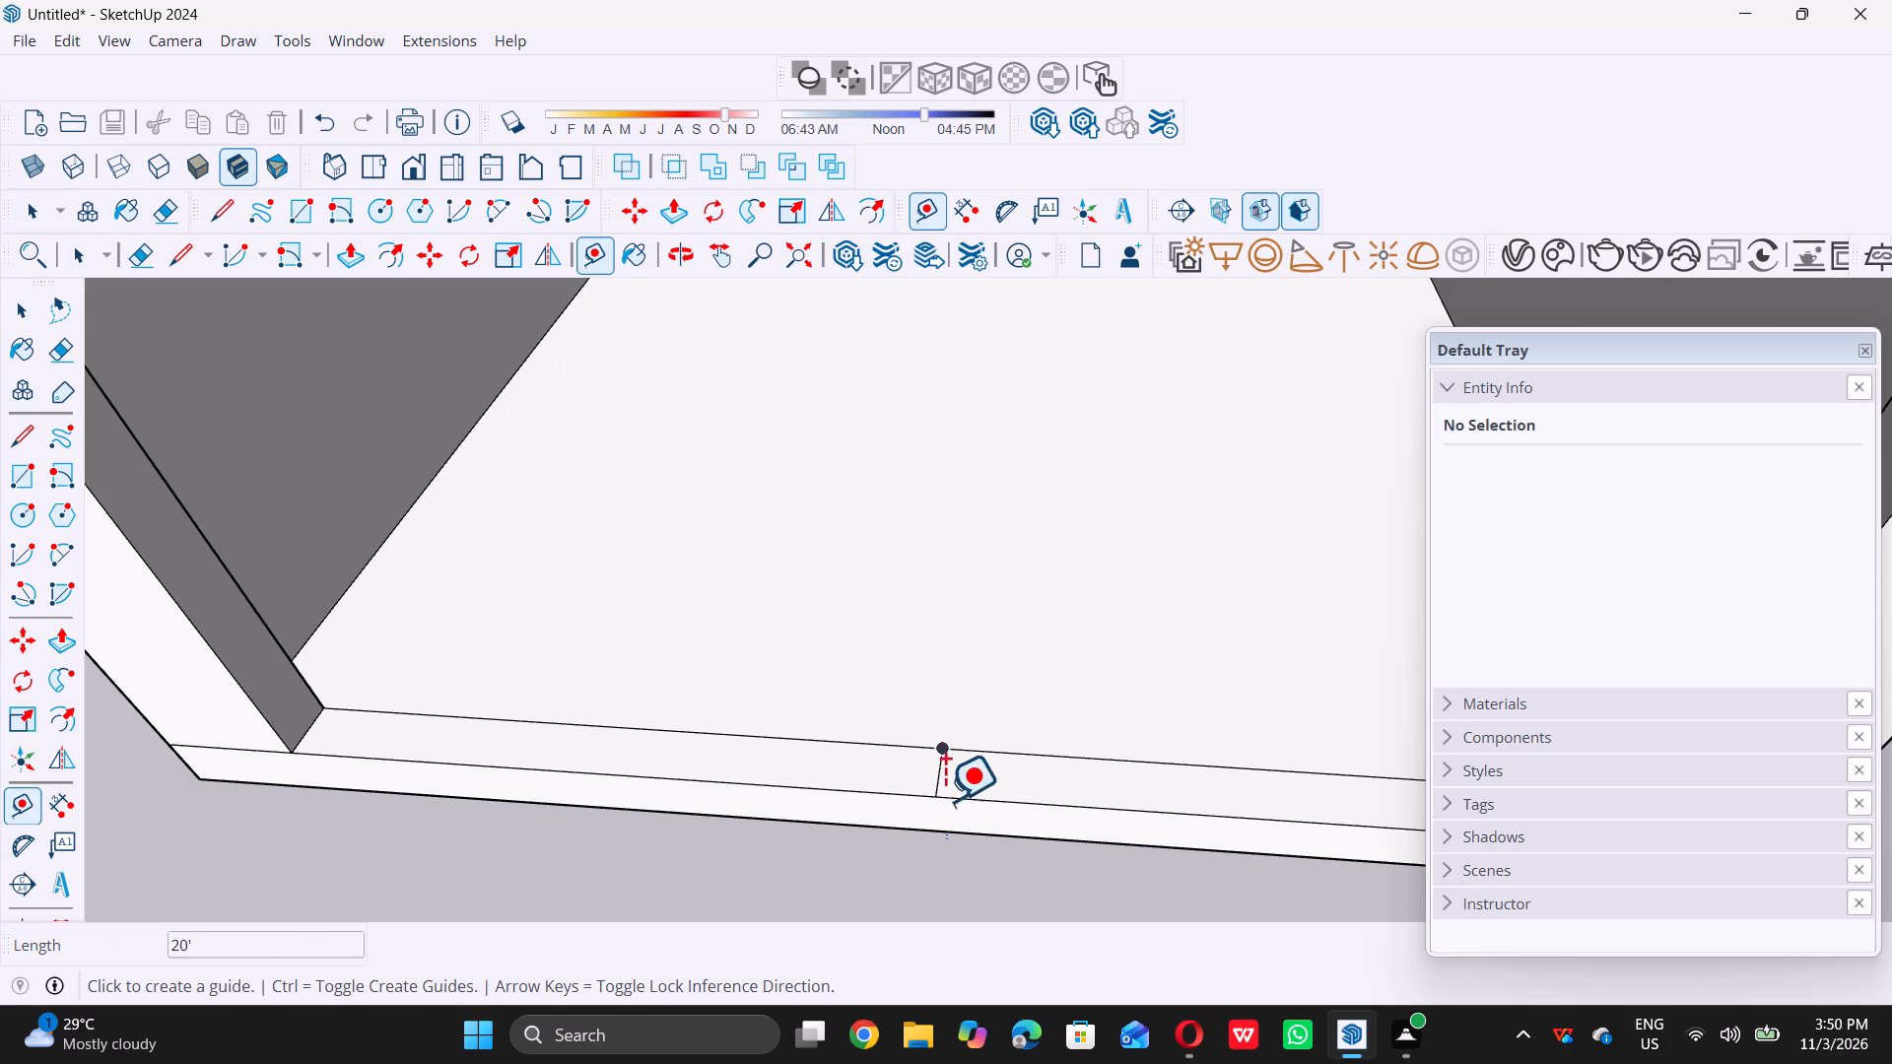
{"action": "left_click", "coordinate": [935, 768]}
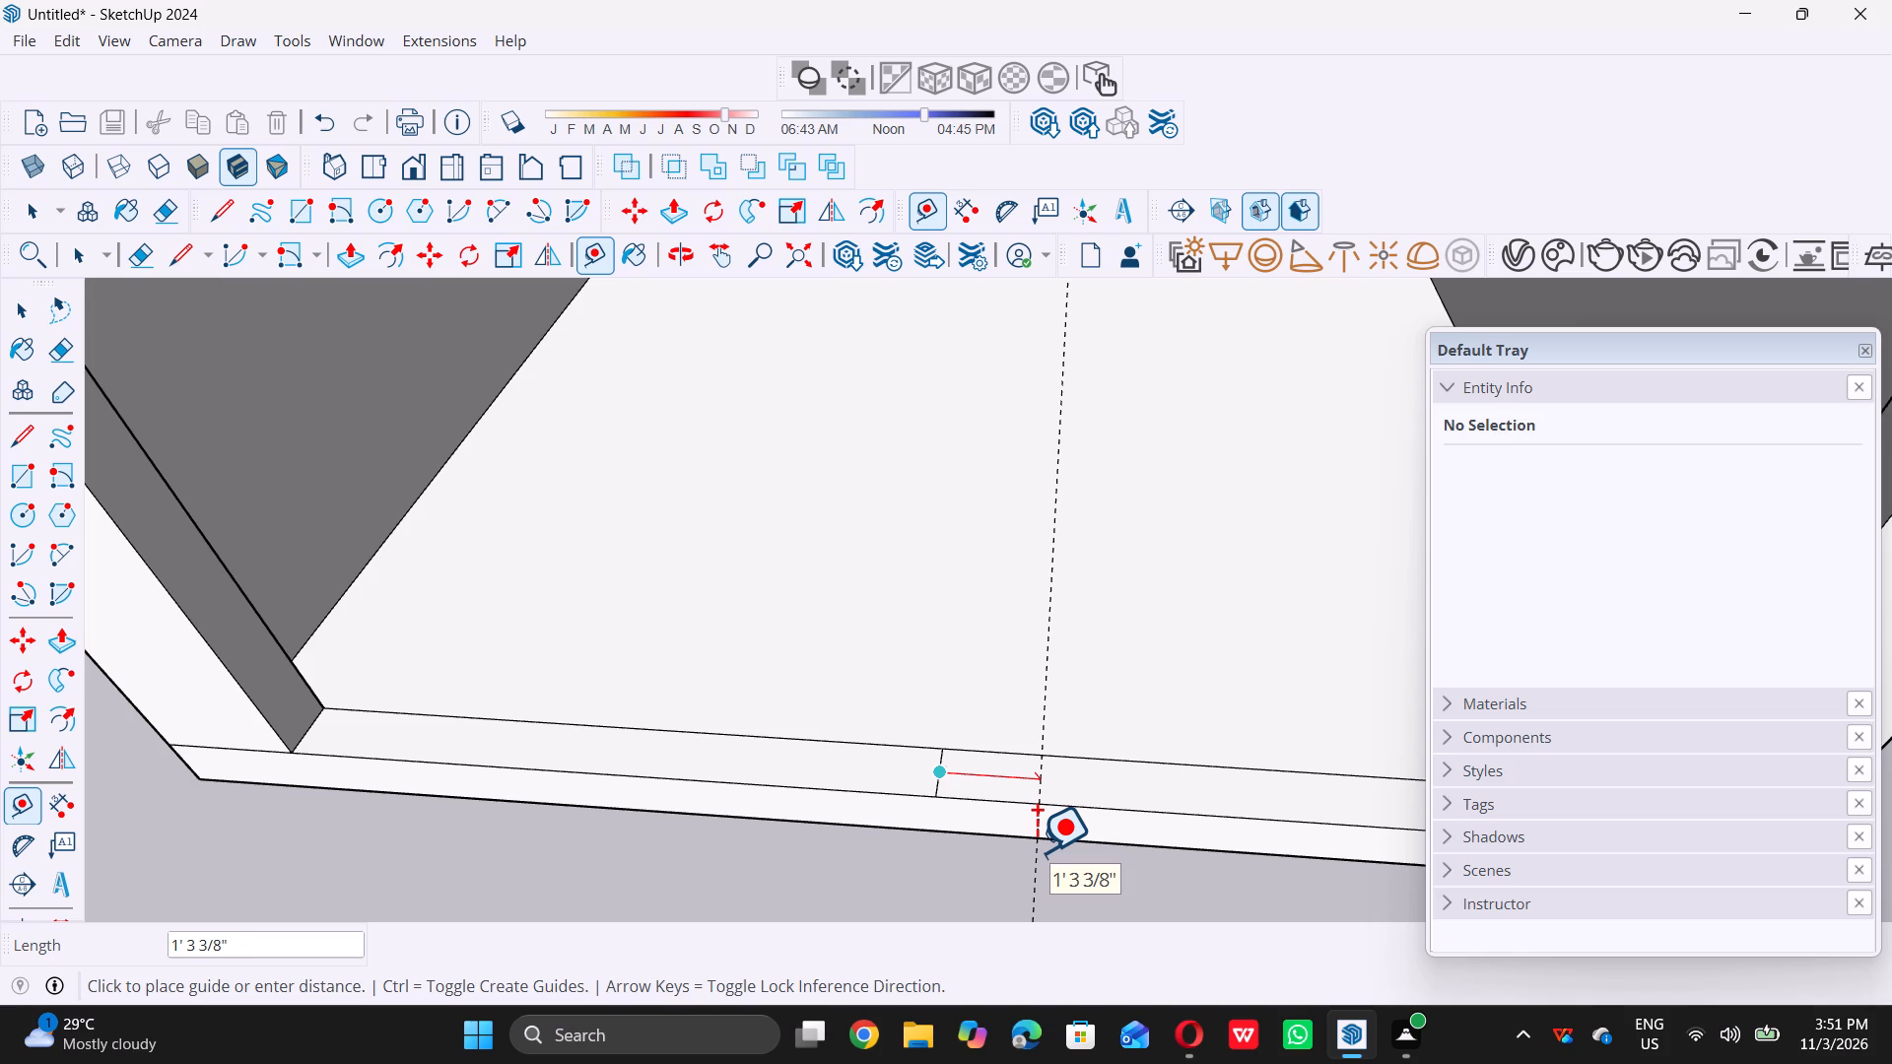
{"action": "key", "text": "6"}
{"action": "key", "text": "shift+quotedbl"}
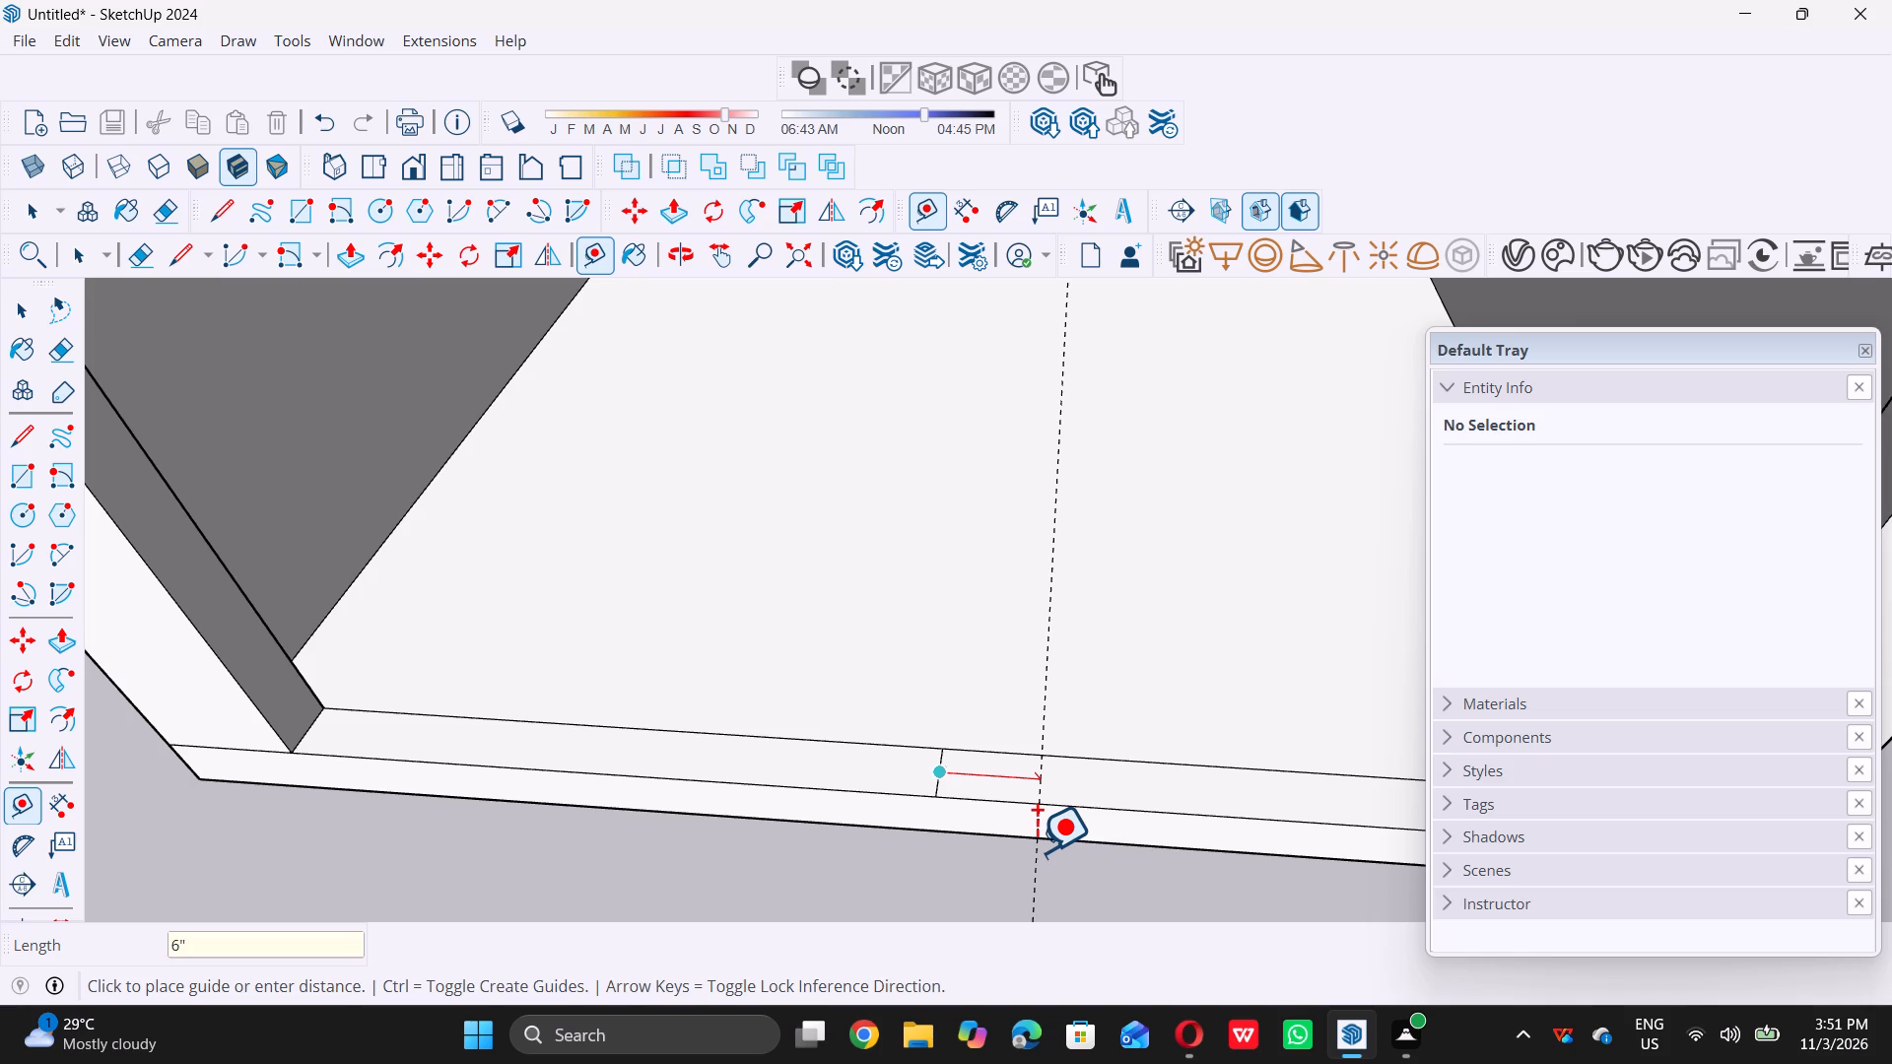
{"action": "key", "text": "Return"}
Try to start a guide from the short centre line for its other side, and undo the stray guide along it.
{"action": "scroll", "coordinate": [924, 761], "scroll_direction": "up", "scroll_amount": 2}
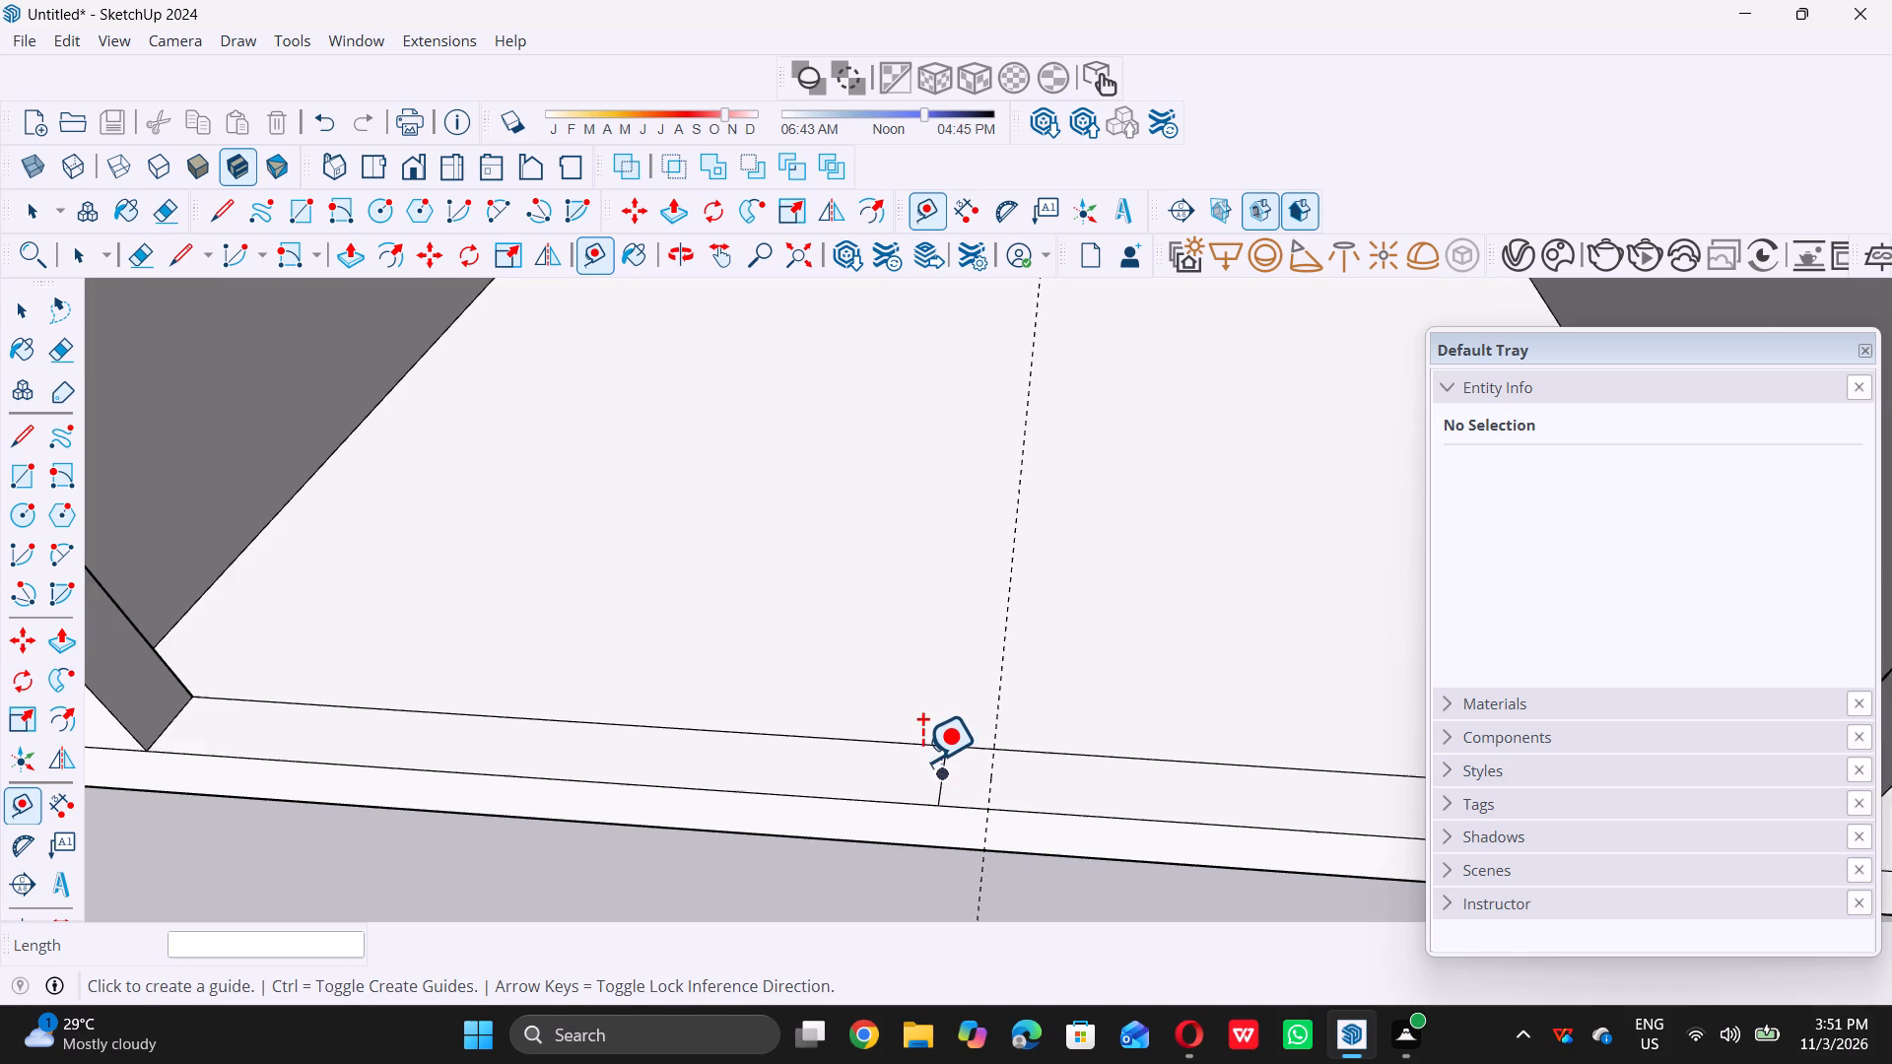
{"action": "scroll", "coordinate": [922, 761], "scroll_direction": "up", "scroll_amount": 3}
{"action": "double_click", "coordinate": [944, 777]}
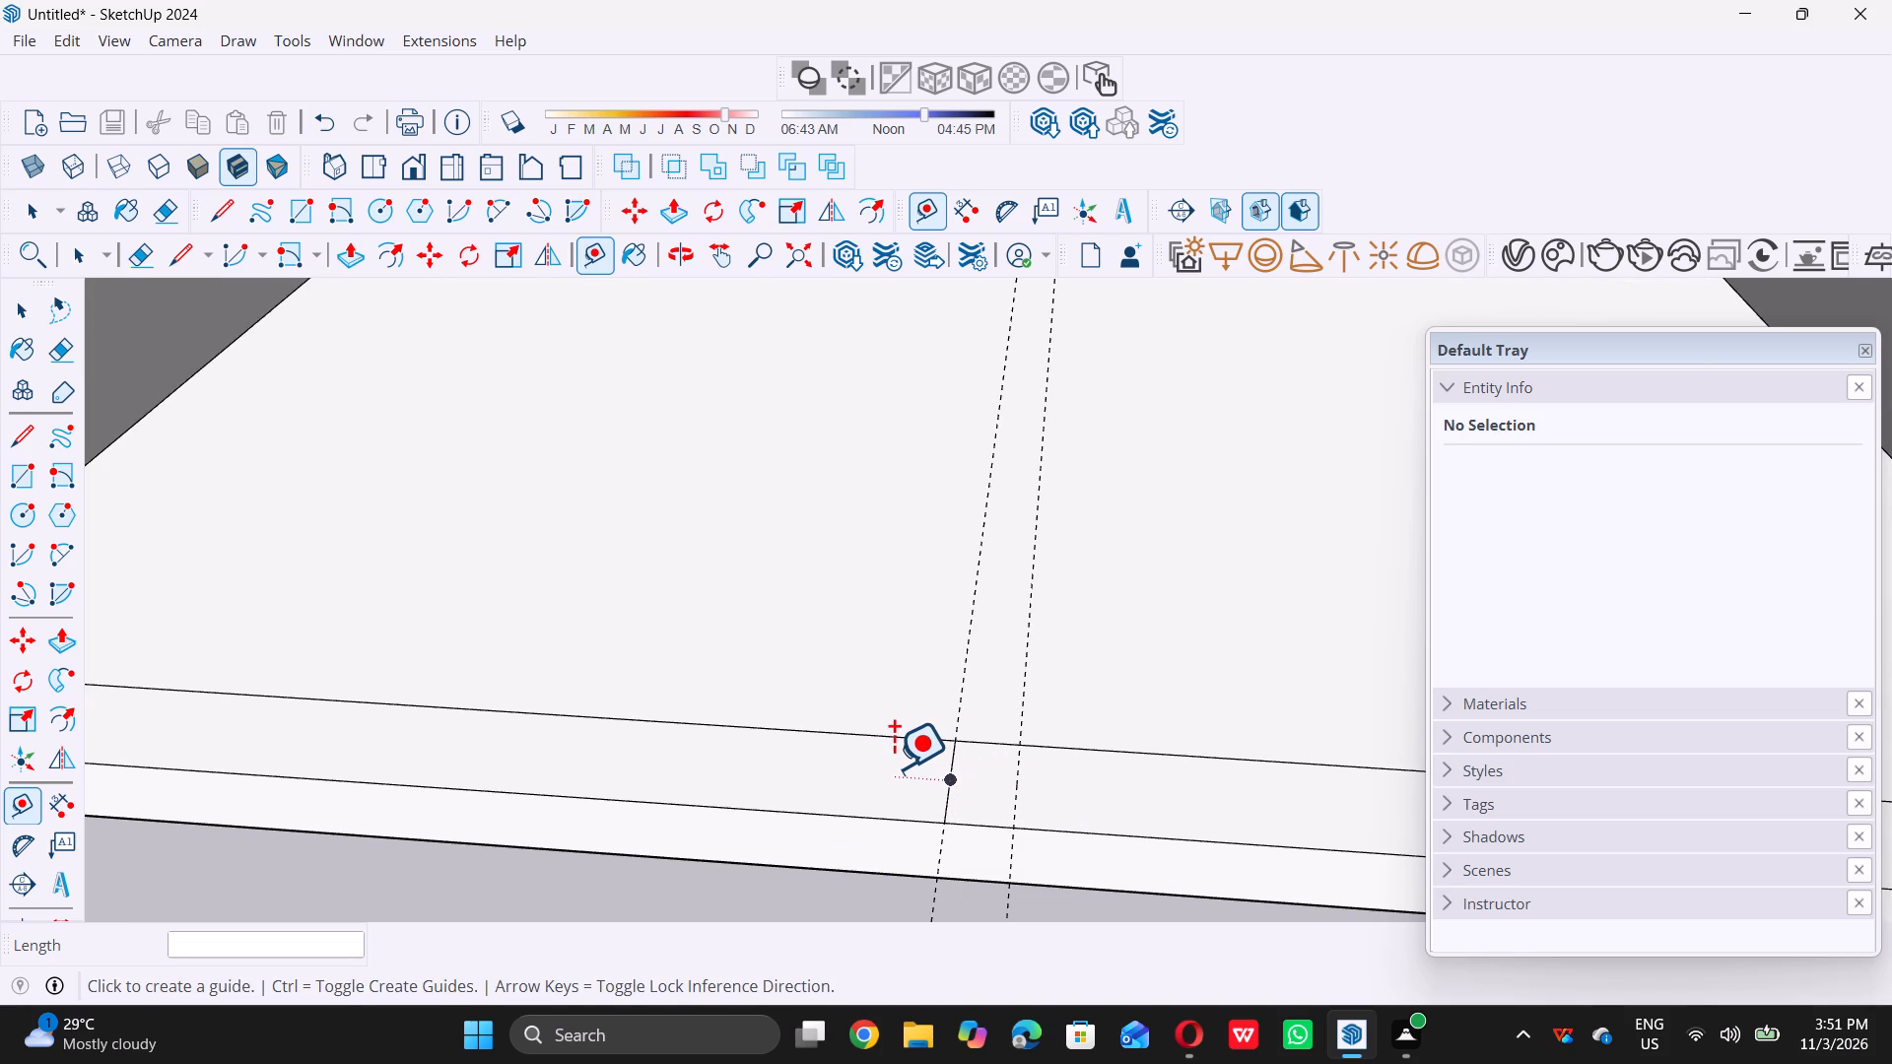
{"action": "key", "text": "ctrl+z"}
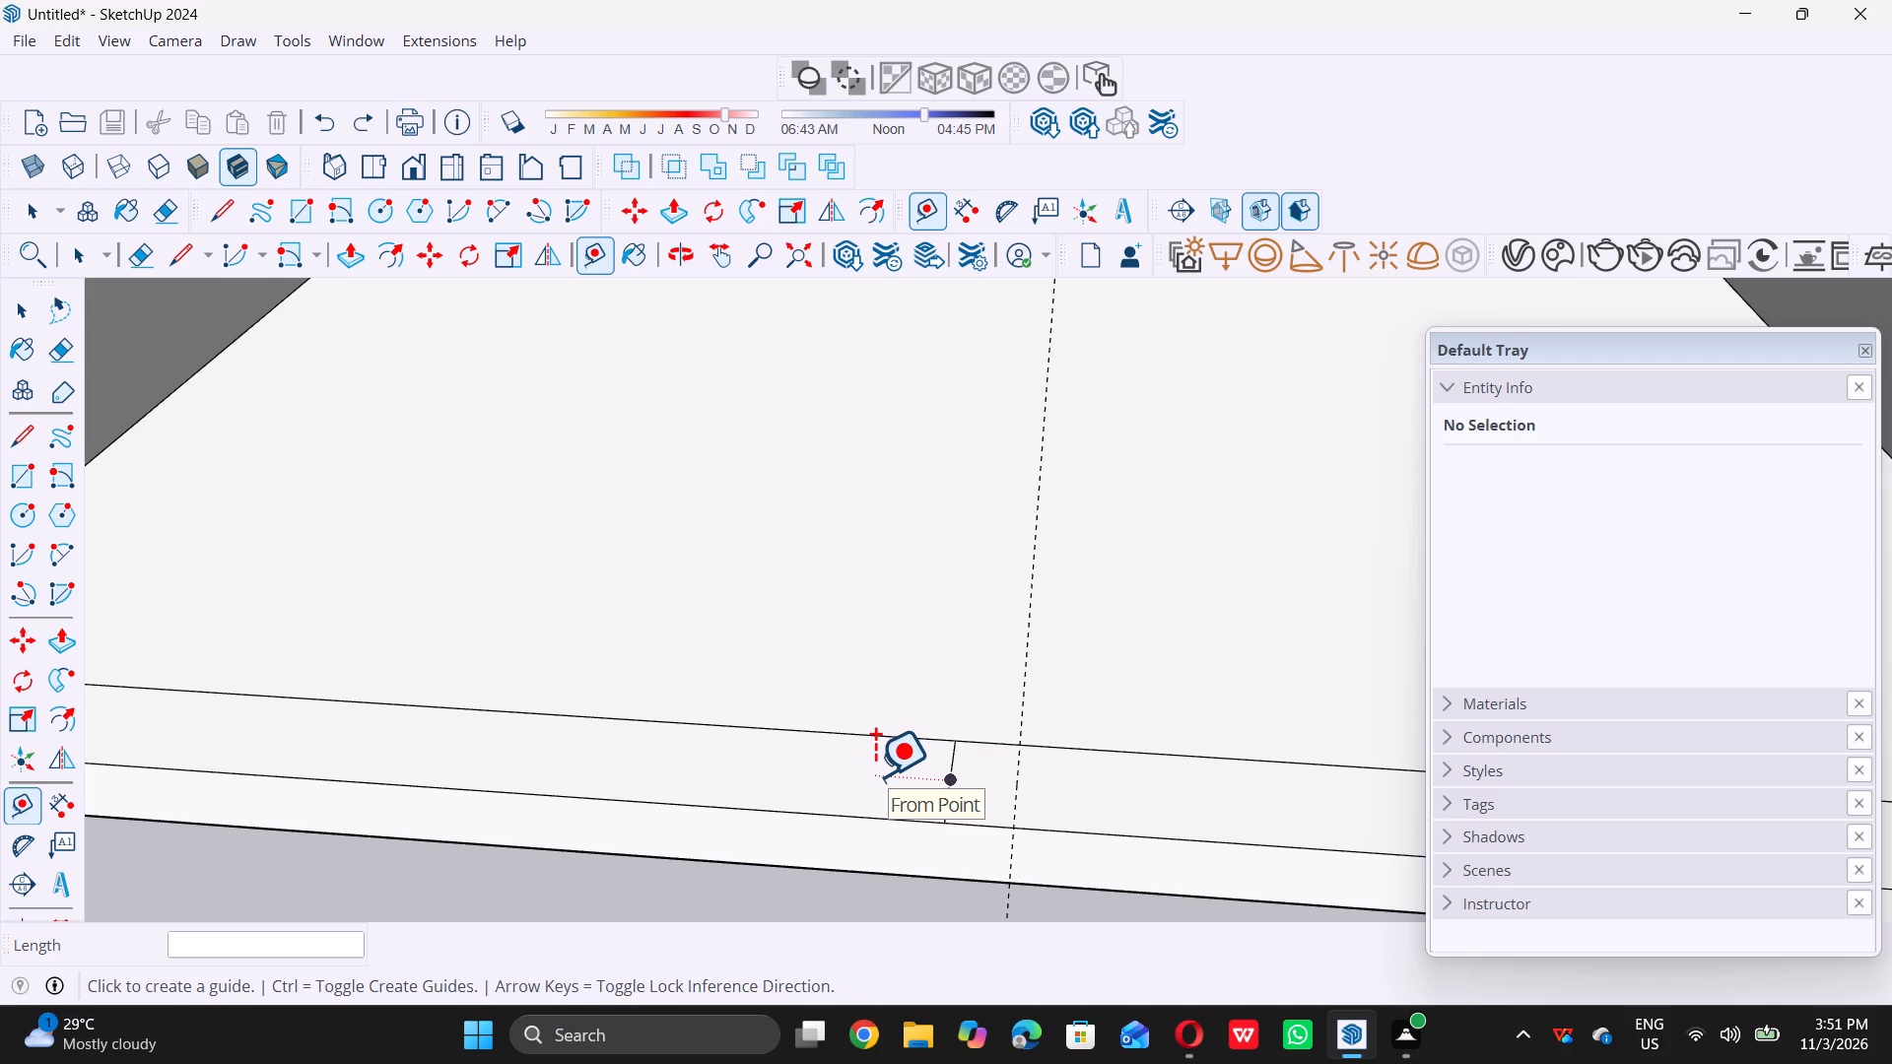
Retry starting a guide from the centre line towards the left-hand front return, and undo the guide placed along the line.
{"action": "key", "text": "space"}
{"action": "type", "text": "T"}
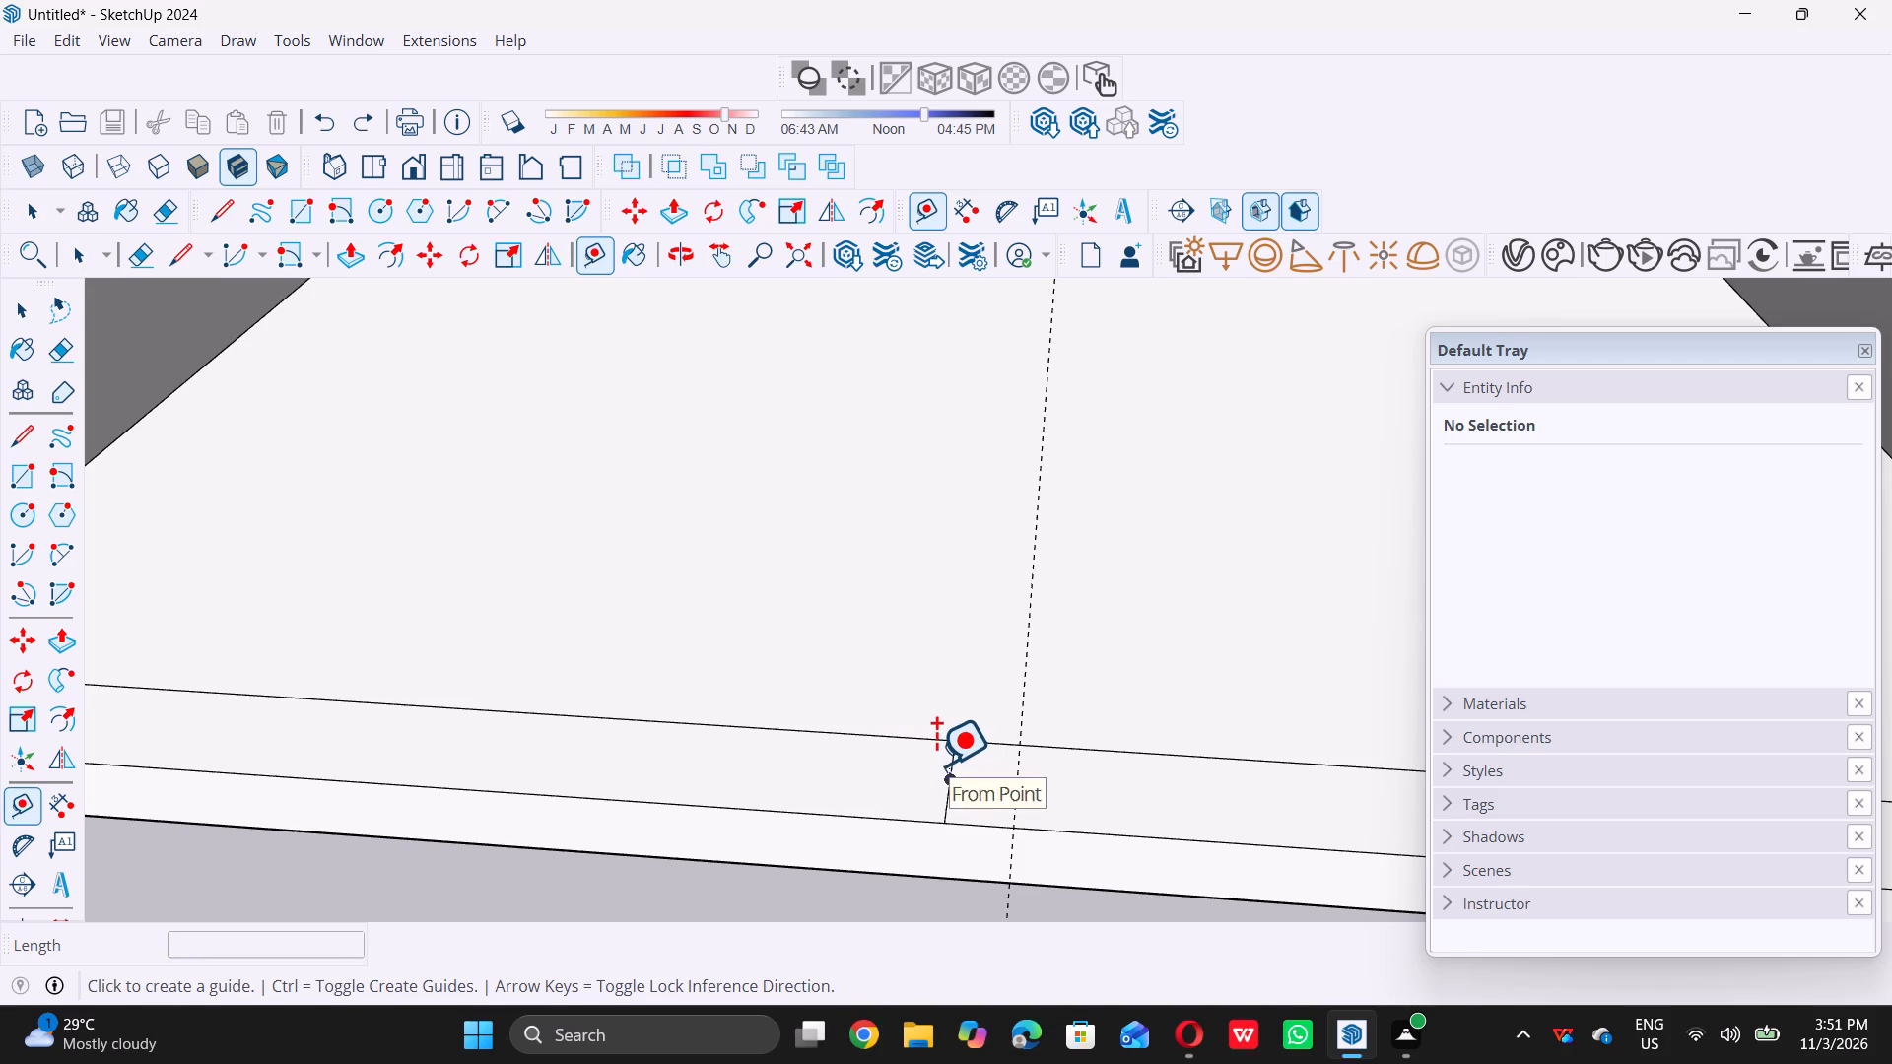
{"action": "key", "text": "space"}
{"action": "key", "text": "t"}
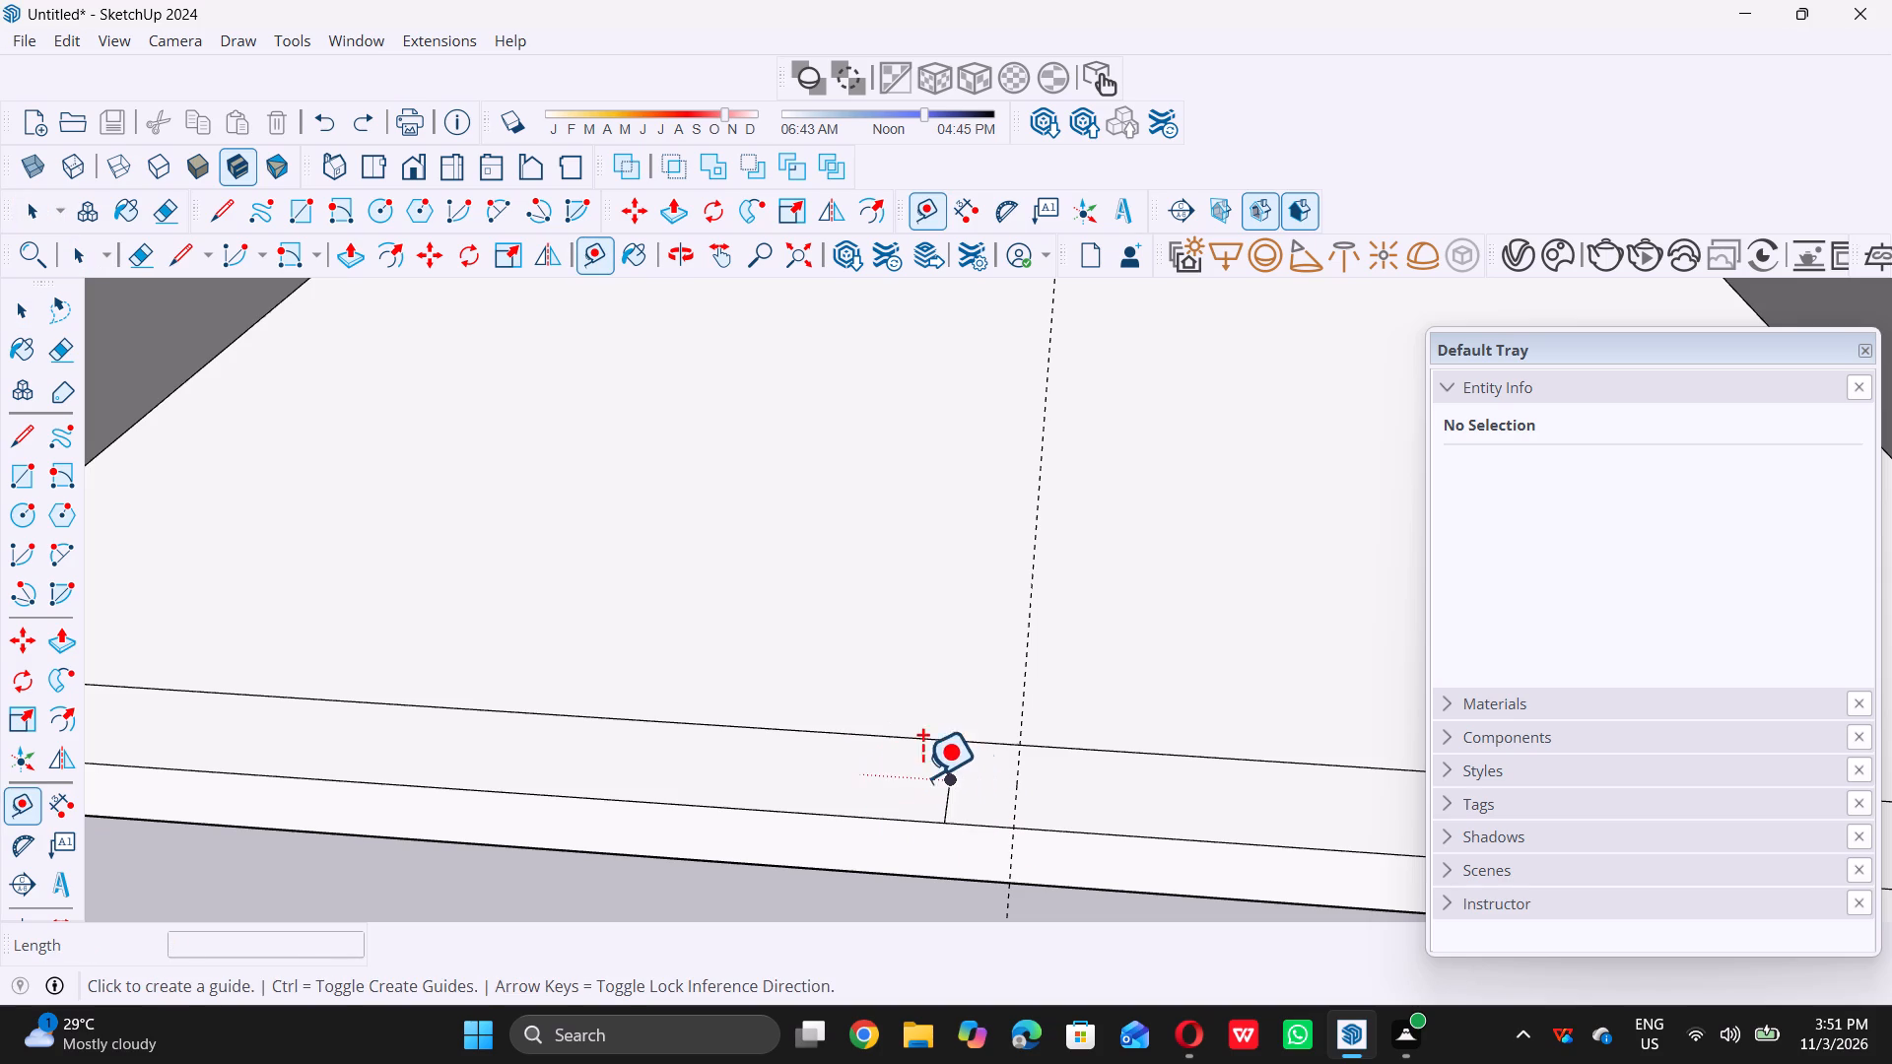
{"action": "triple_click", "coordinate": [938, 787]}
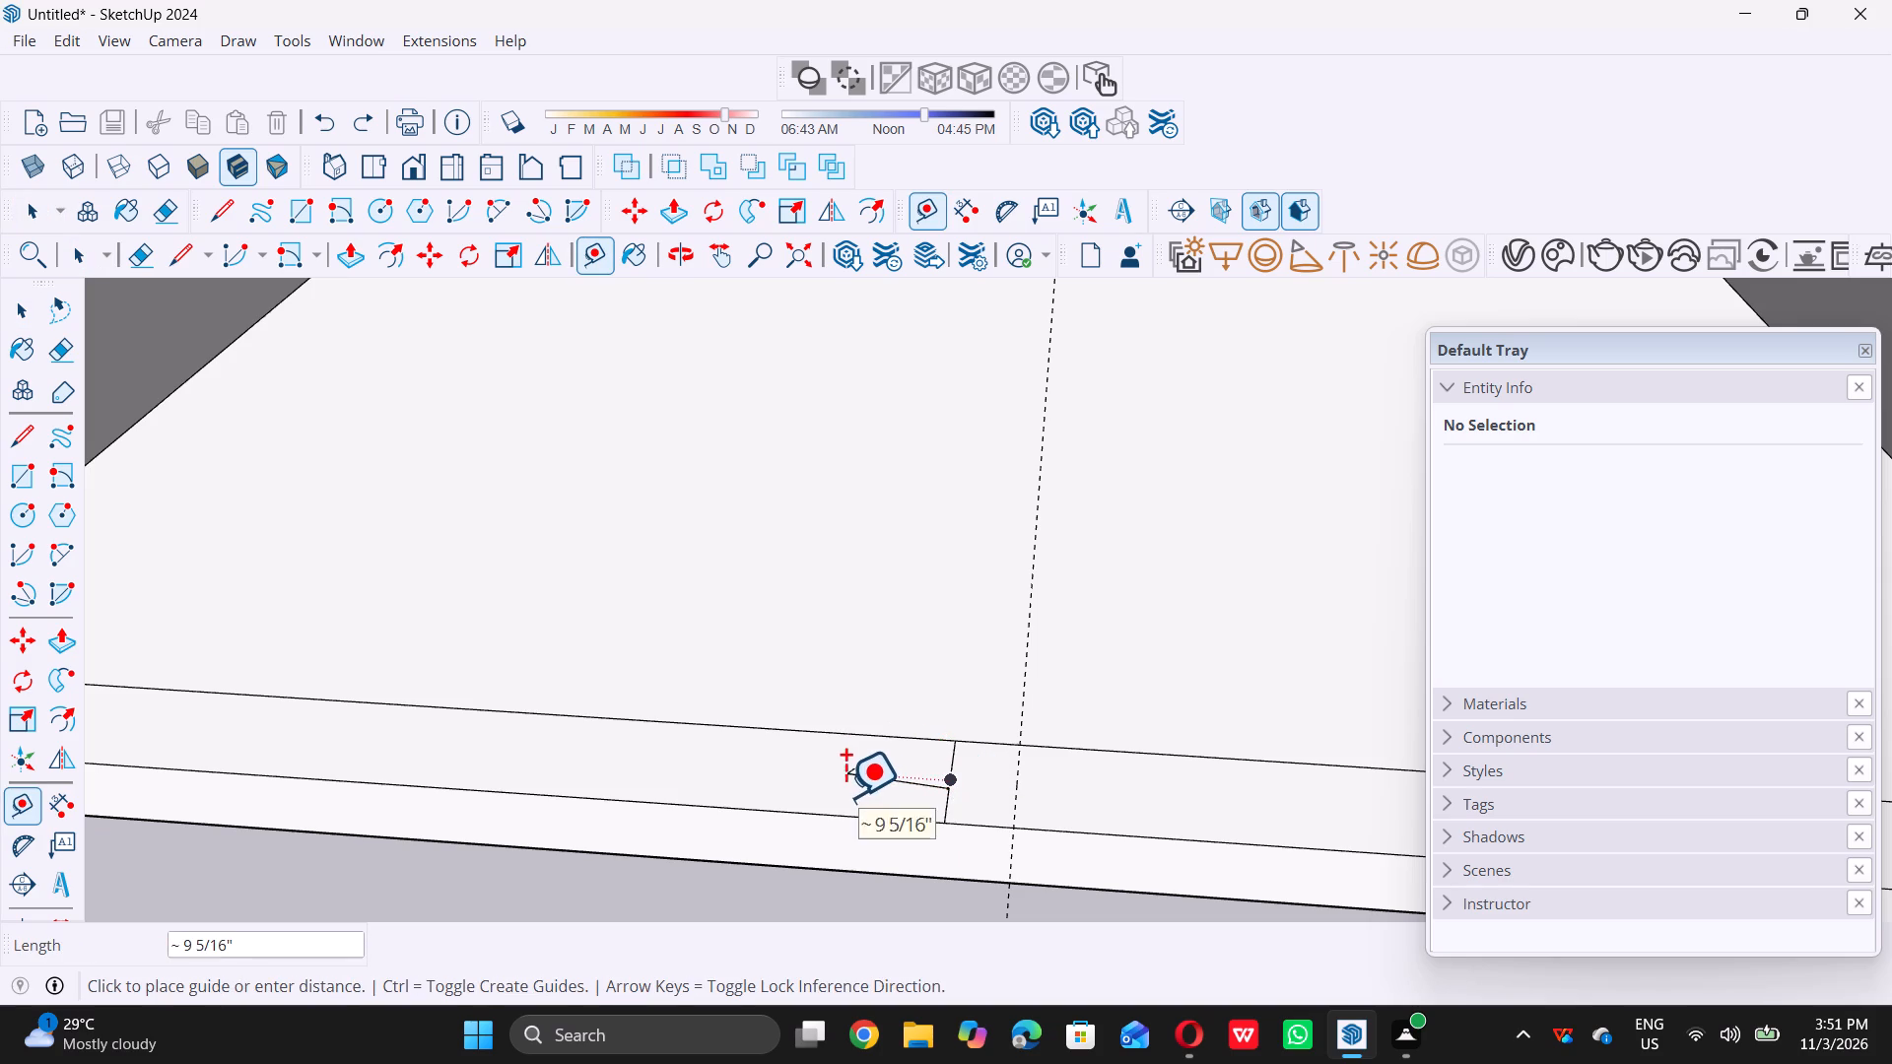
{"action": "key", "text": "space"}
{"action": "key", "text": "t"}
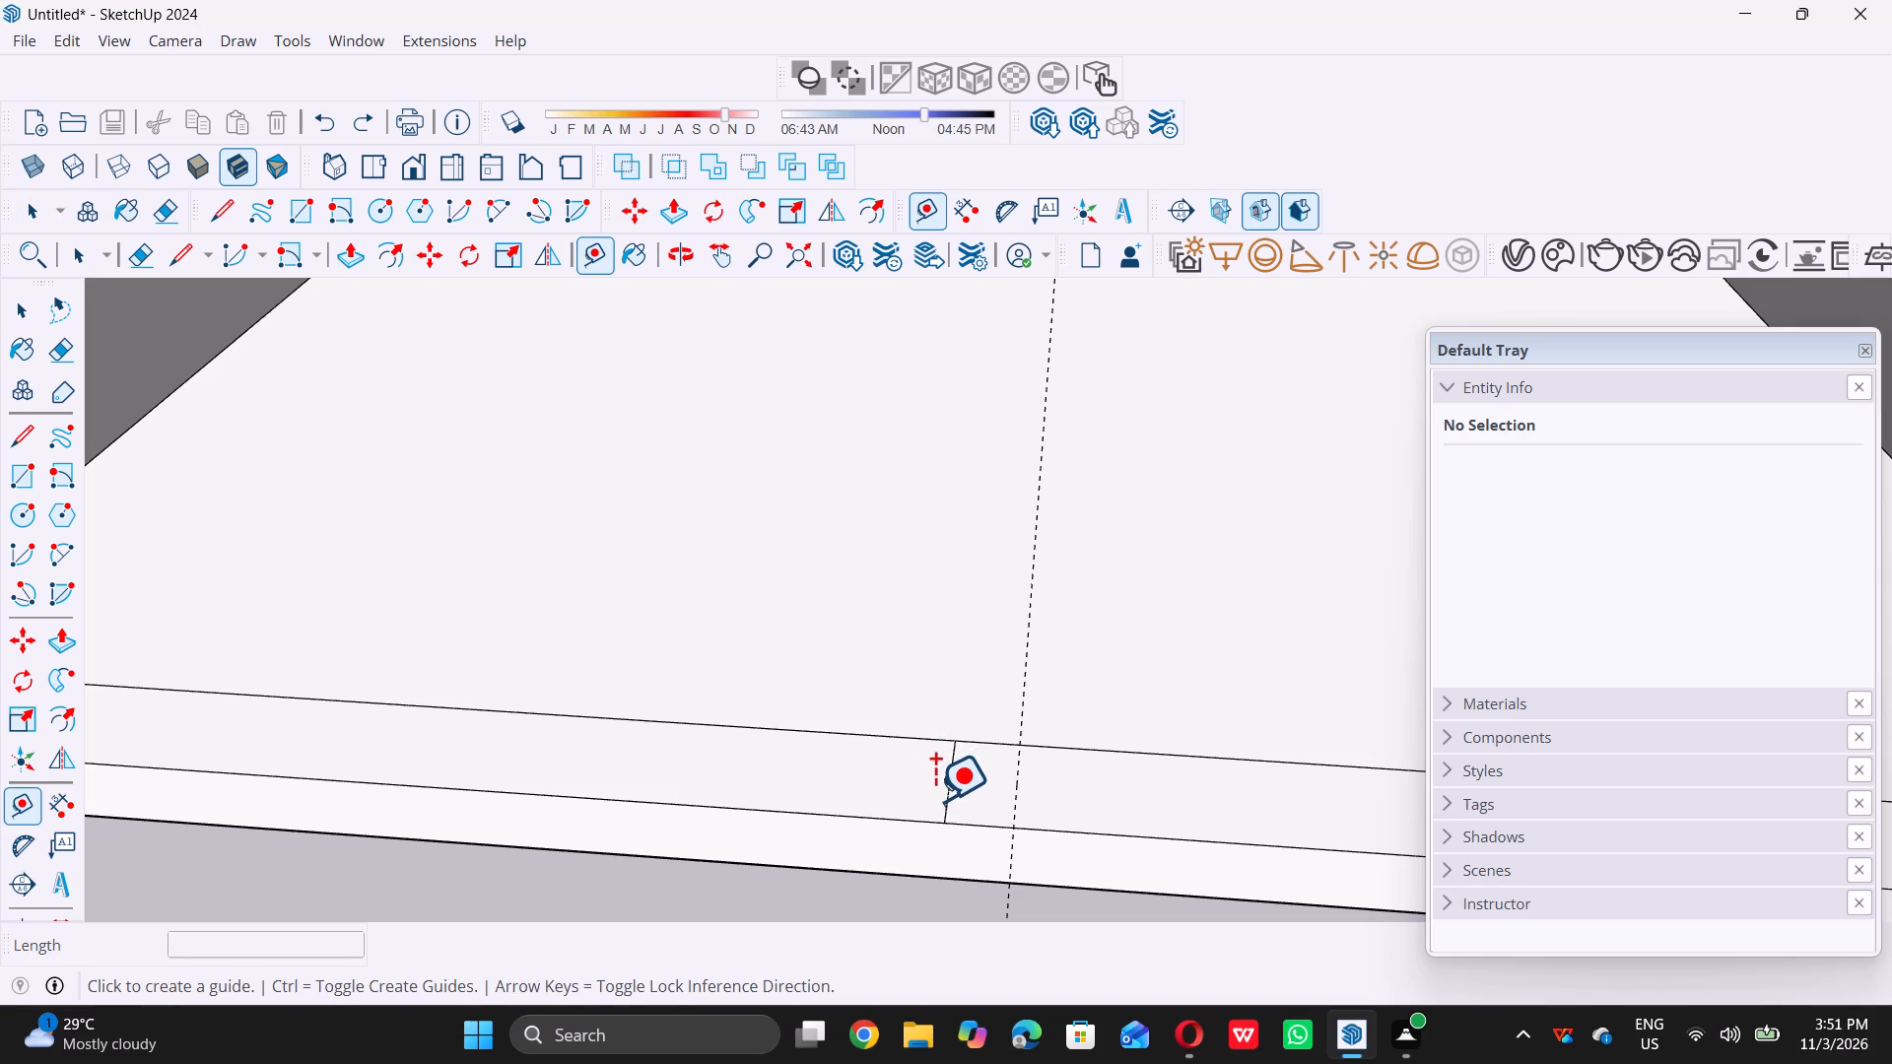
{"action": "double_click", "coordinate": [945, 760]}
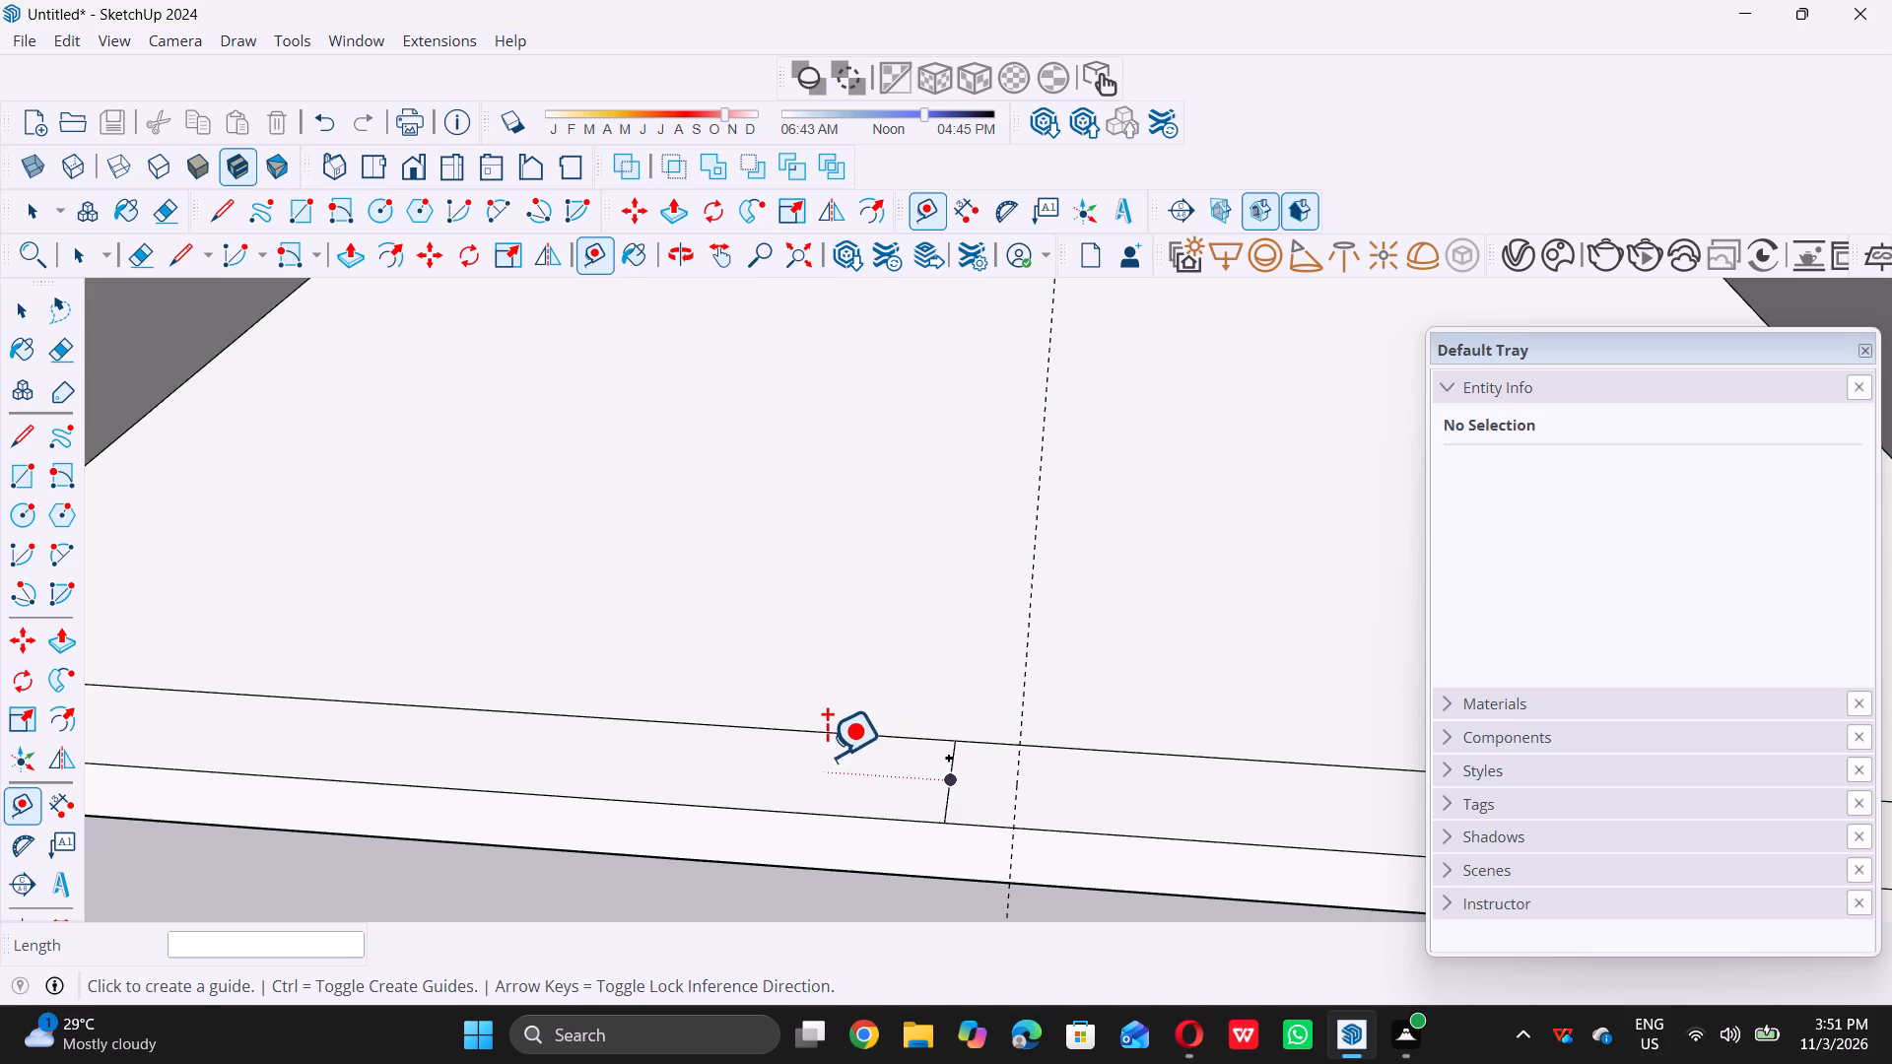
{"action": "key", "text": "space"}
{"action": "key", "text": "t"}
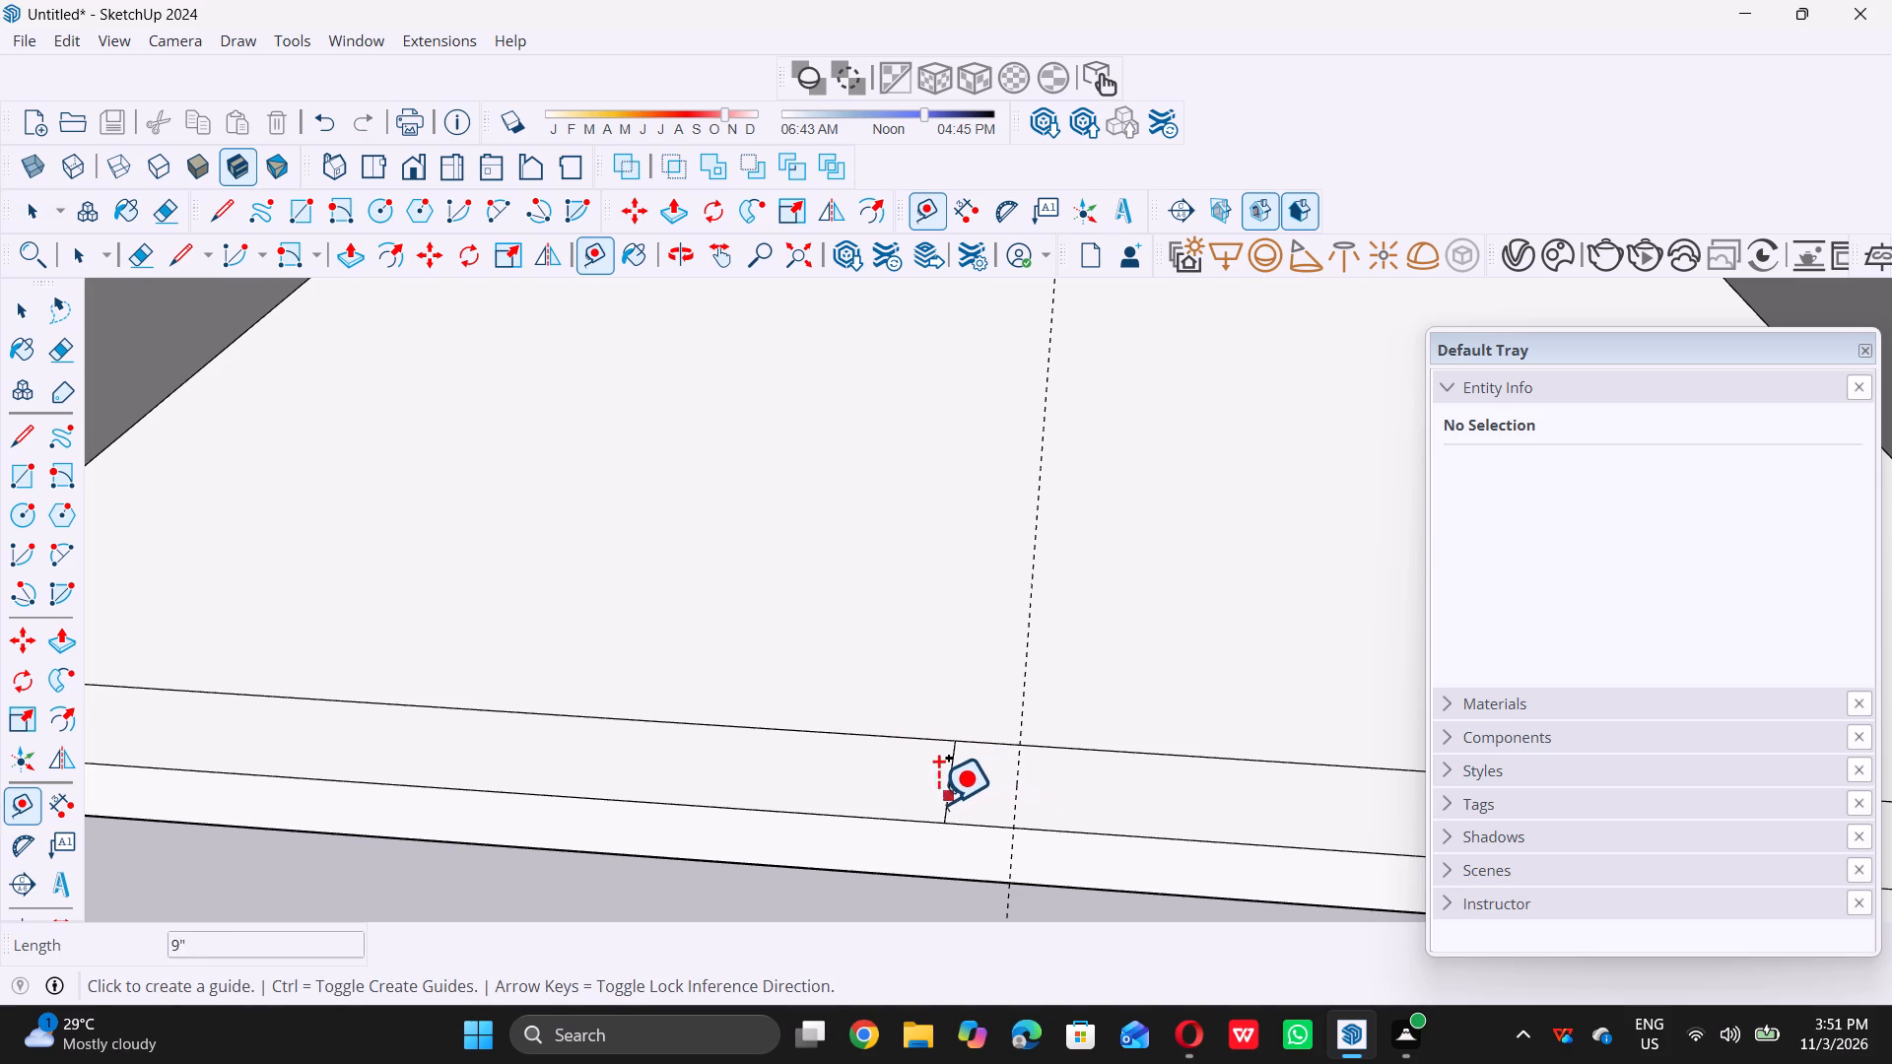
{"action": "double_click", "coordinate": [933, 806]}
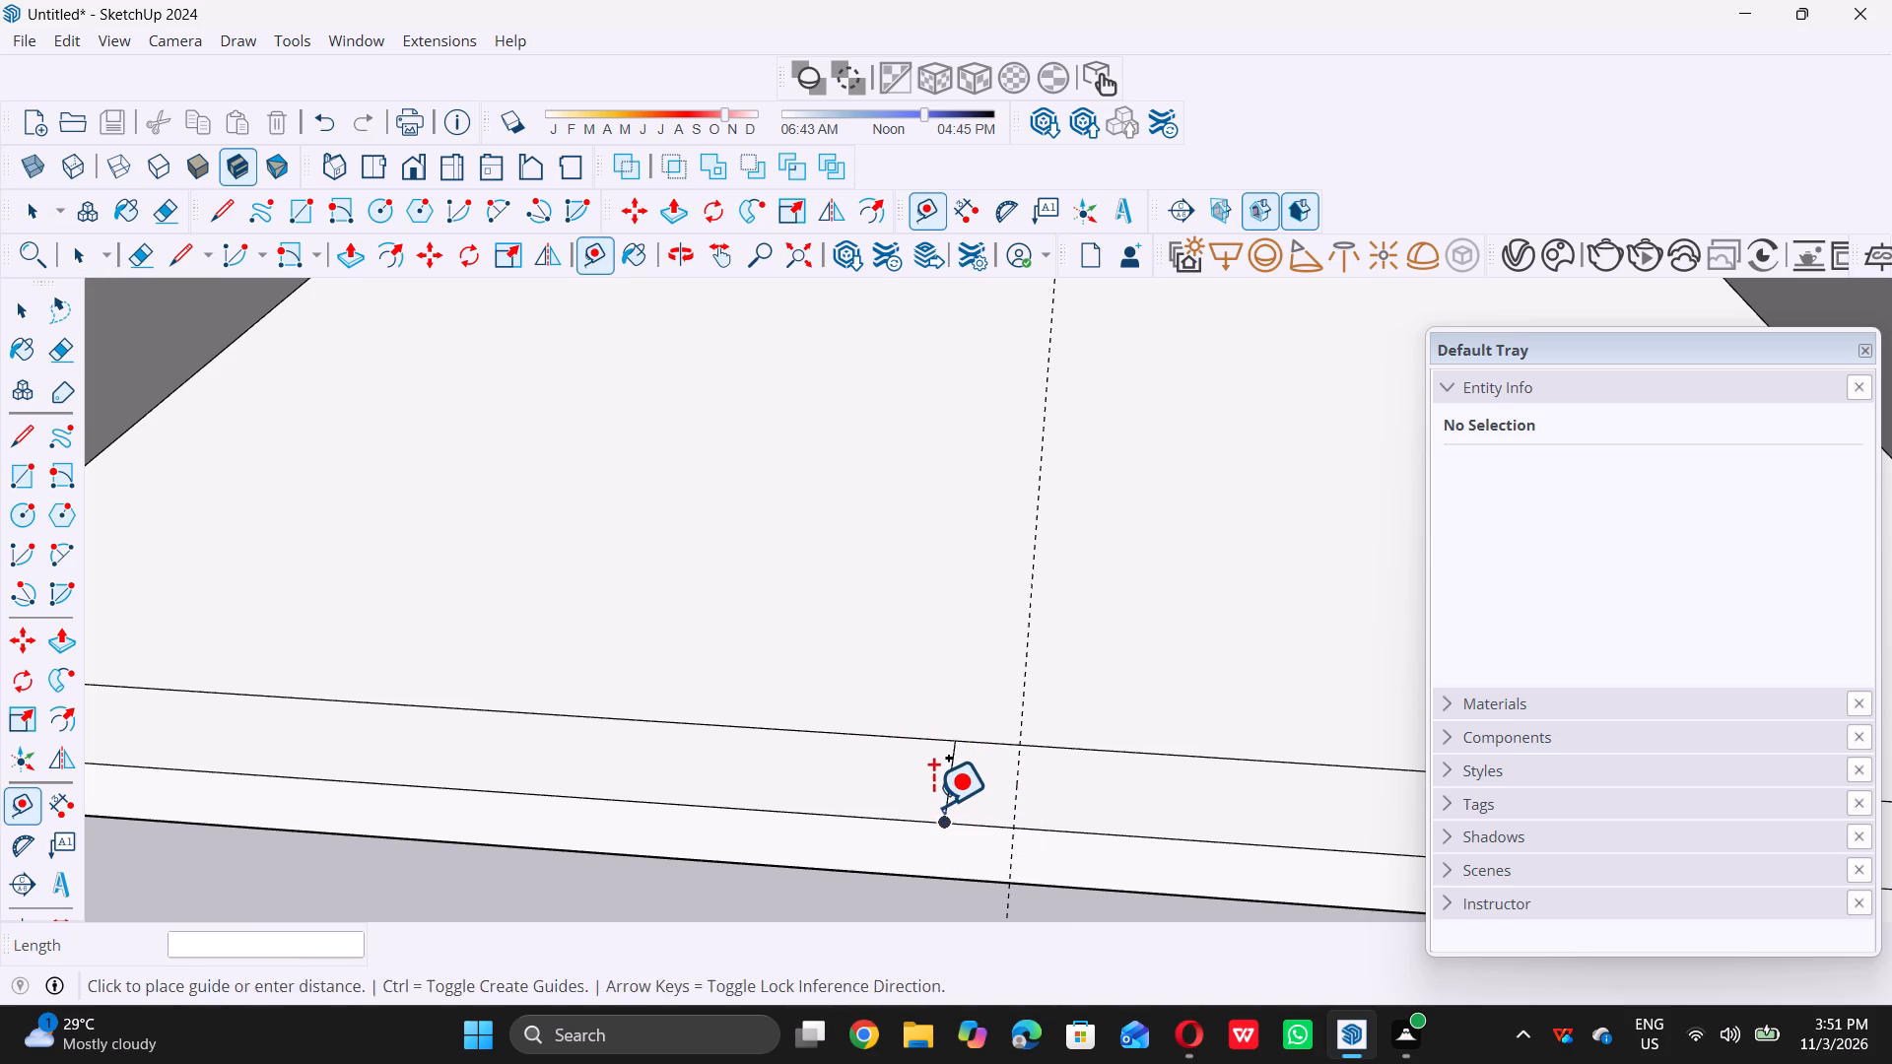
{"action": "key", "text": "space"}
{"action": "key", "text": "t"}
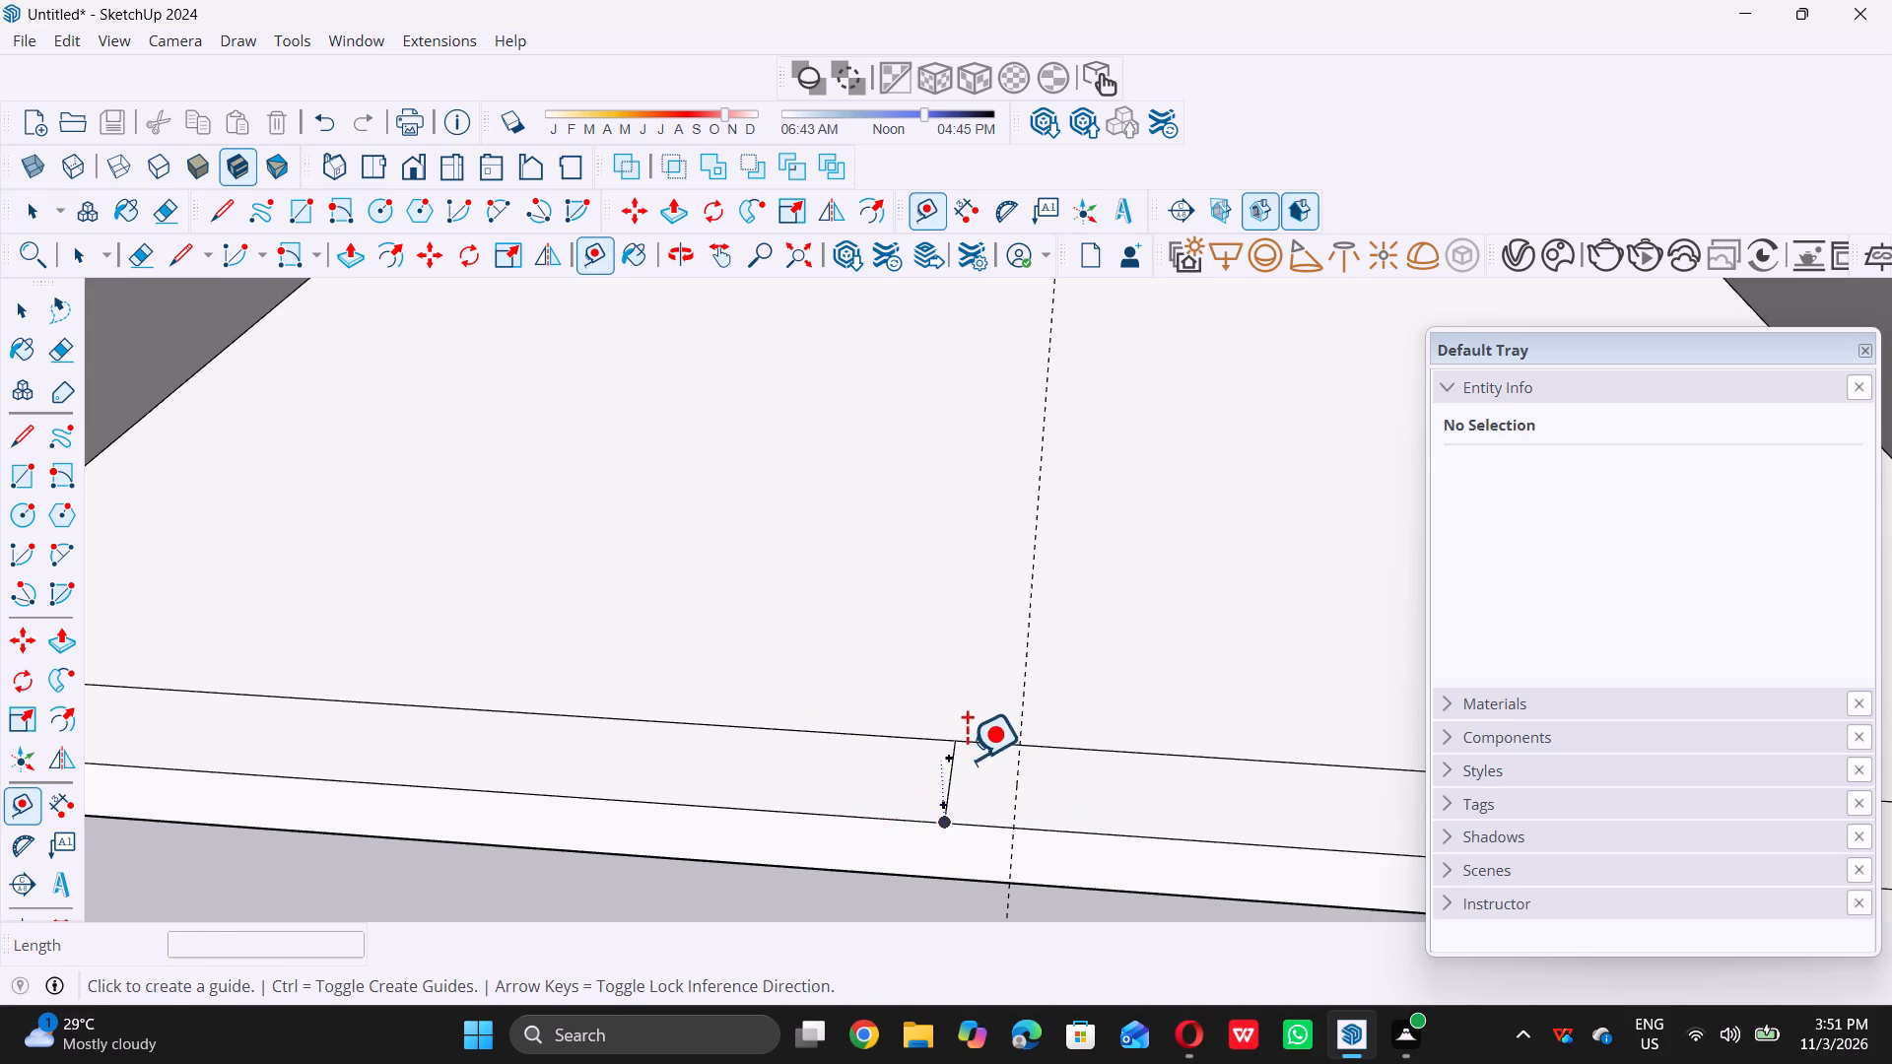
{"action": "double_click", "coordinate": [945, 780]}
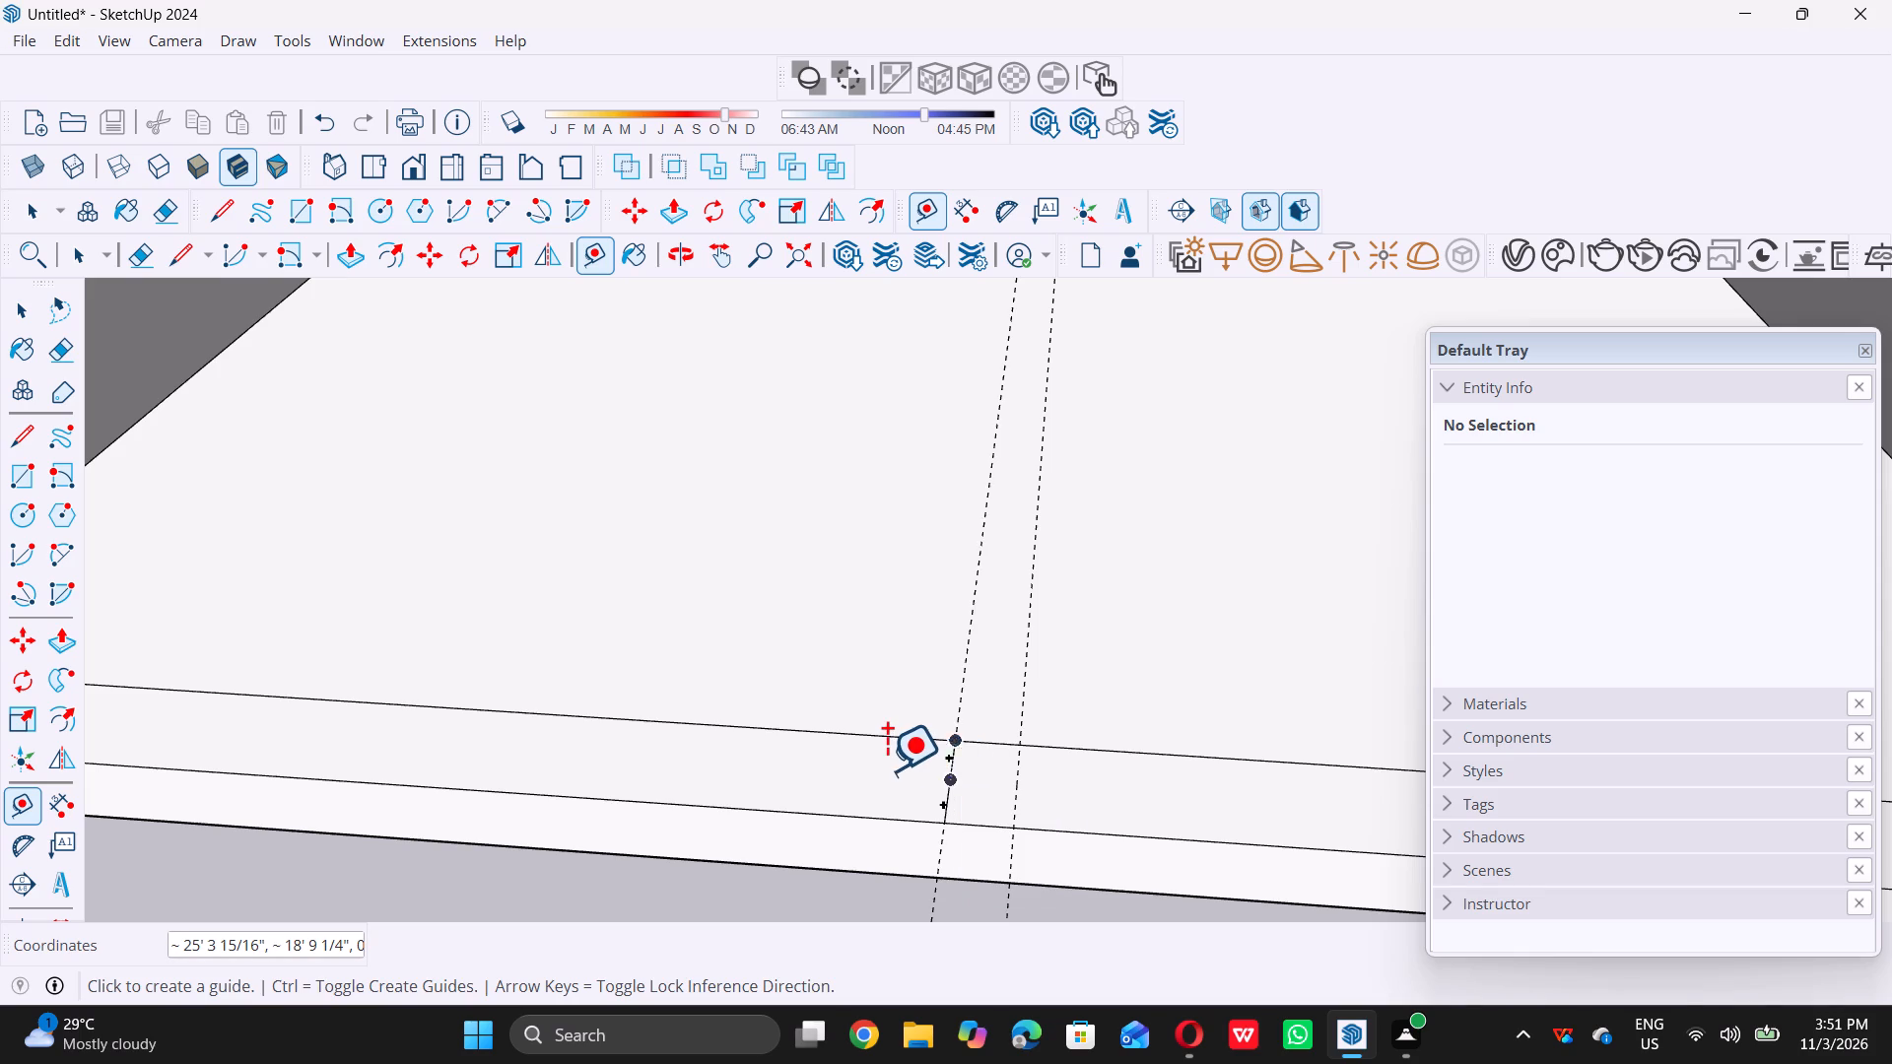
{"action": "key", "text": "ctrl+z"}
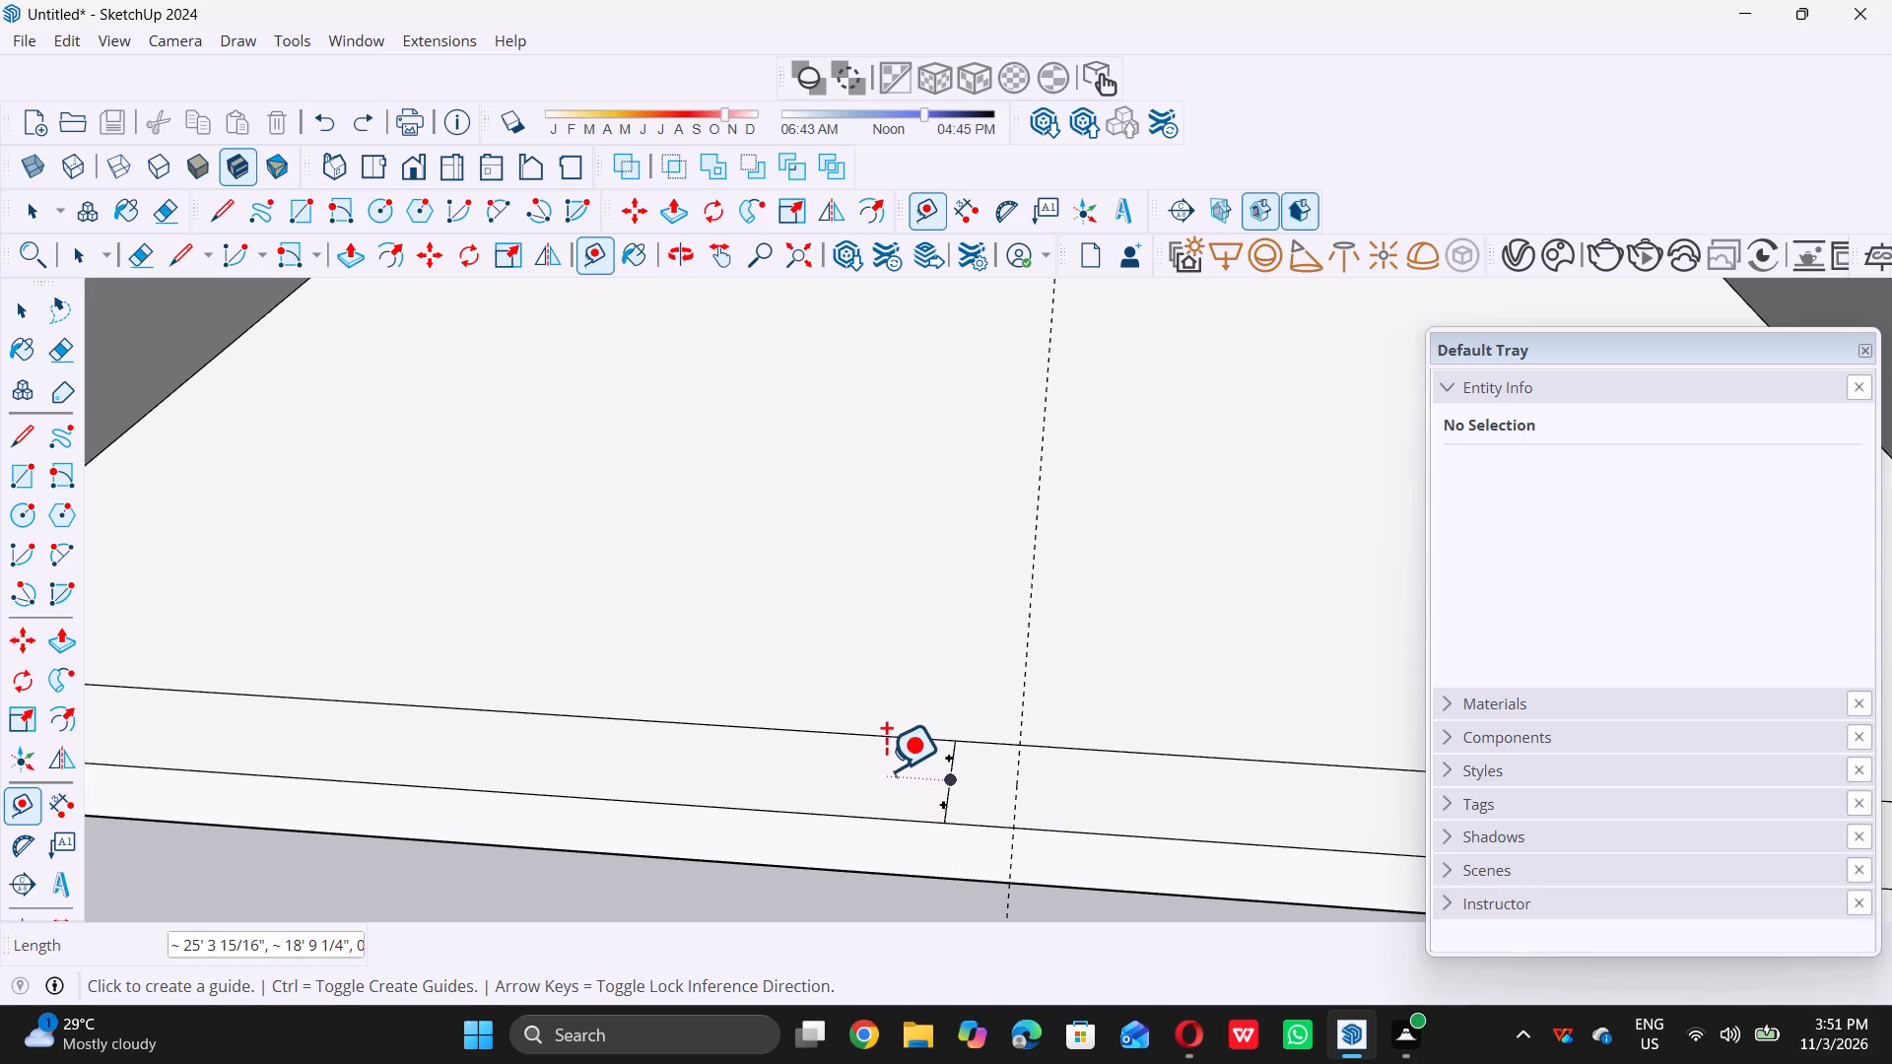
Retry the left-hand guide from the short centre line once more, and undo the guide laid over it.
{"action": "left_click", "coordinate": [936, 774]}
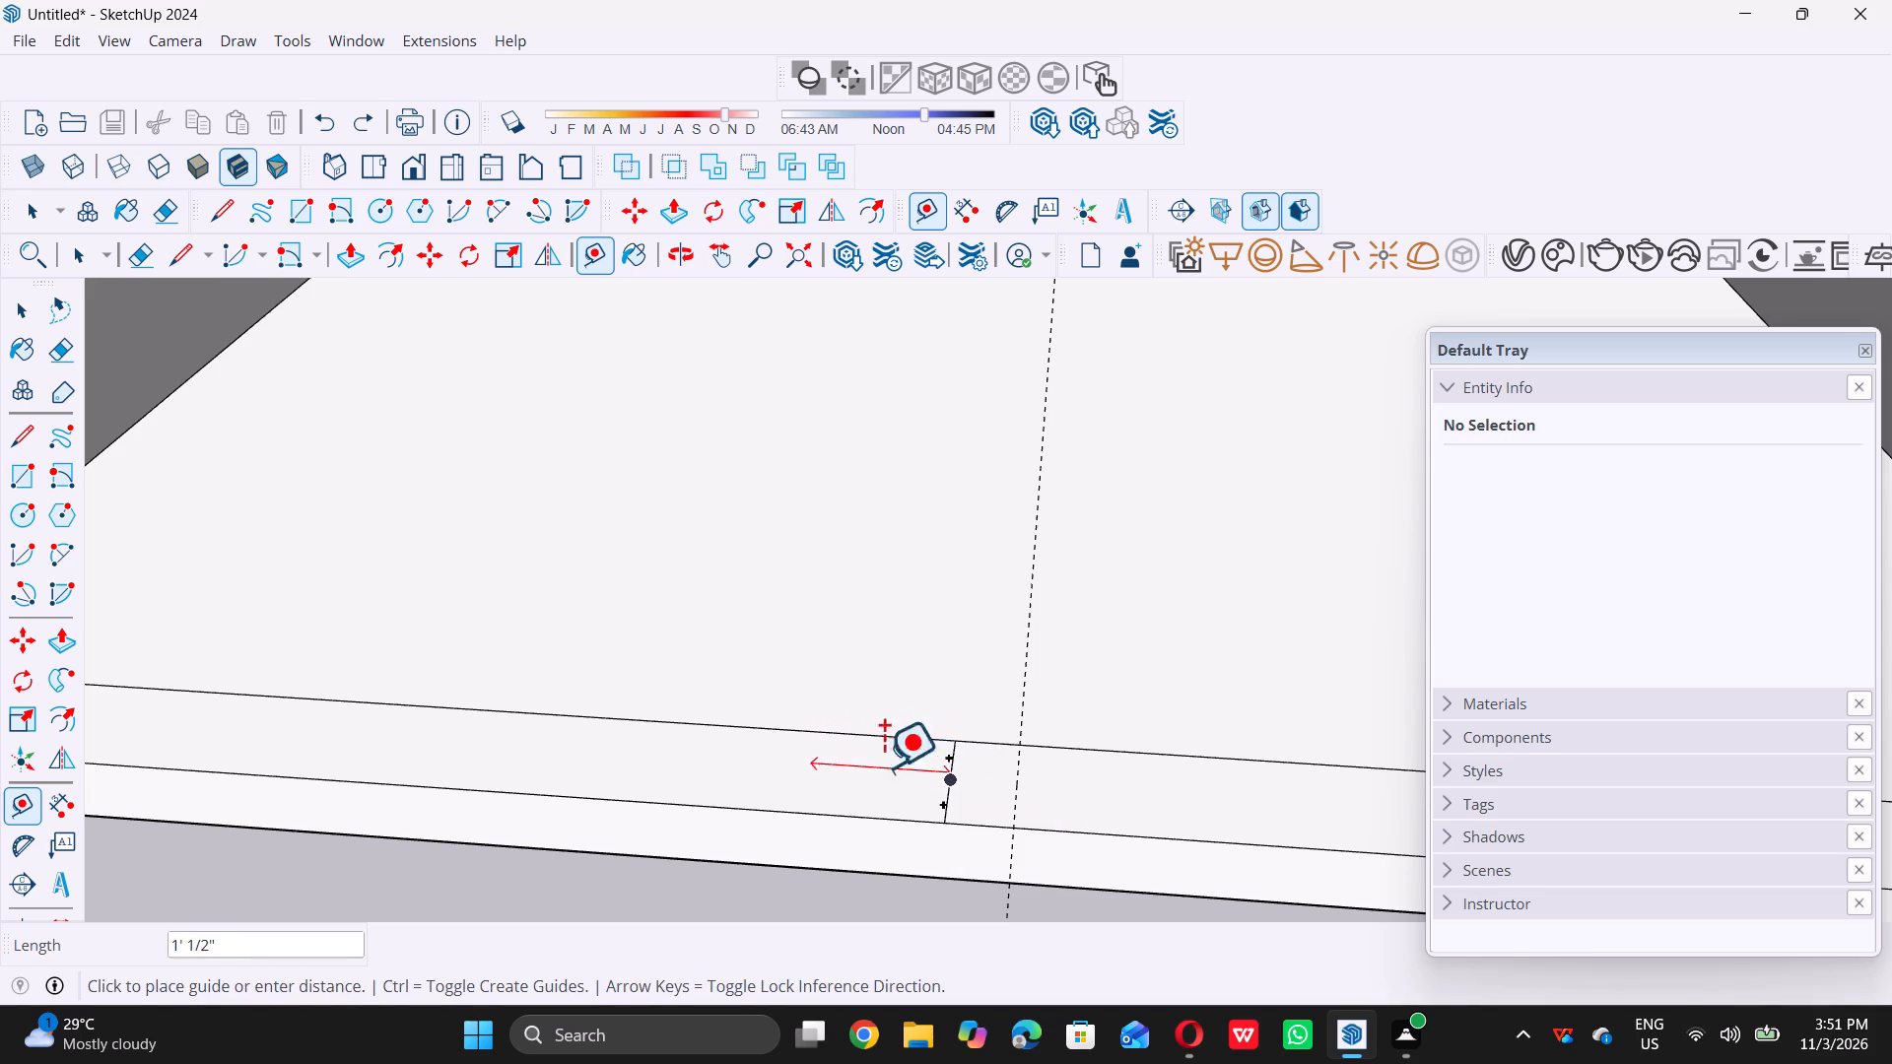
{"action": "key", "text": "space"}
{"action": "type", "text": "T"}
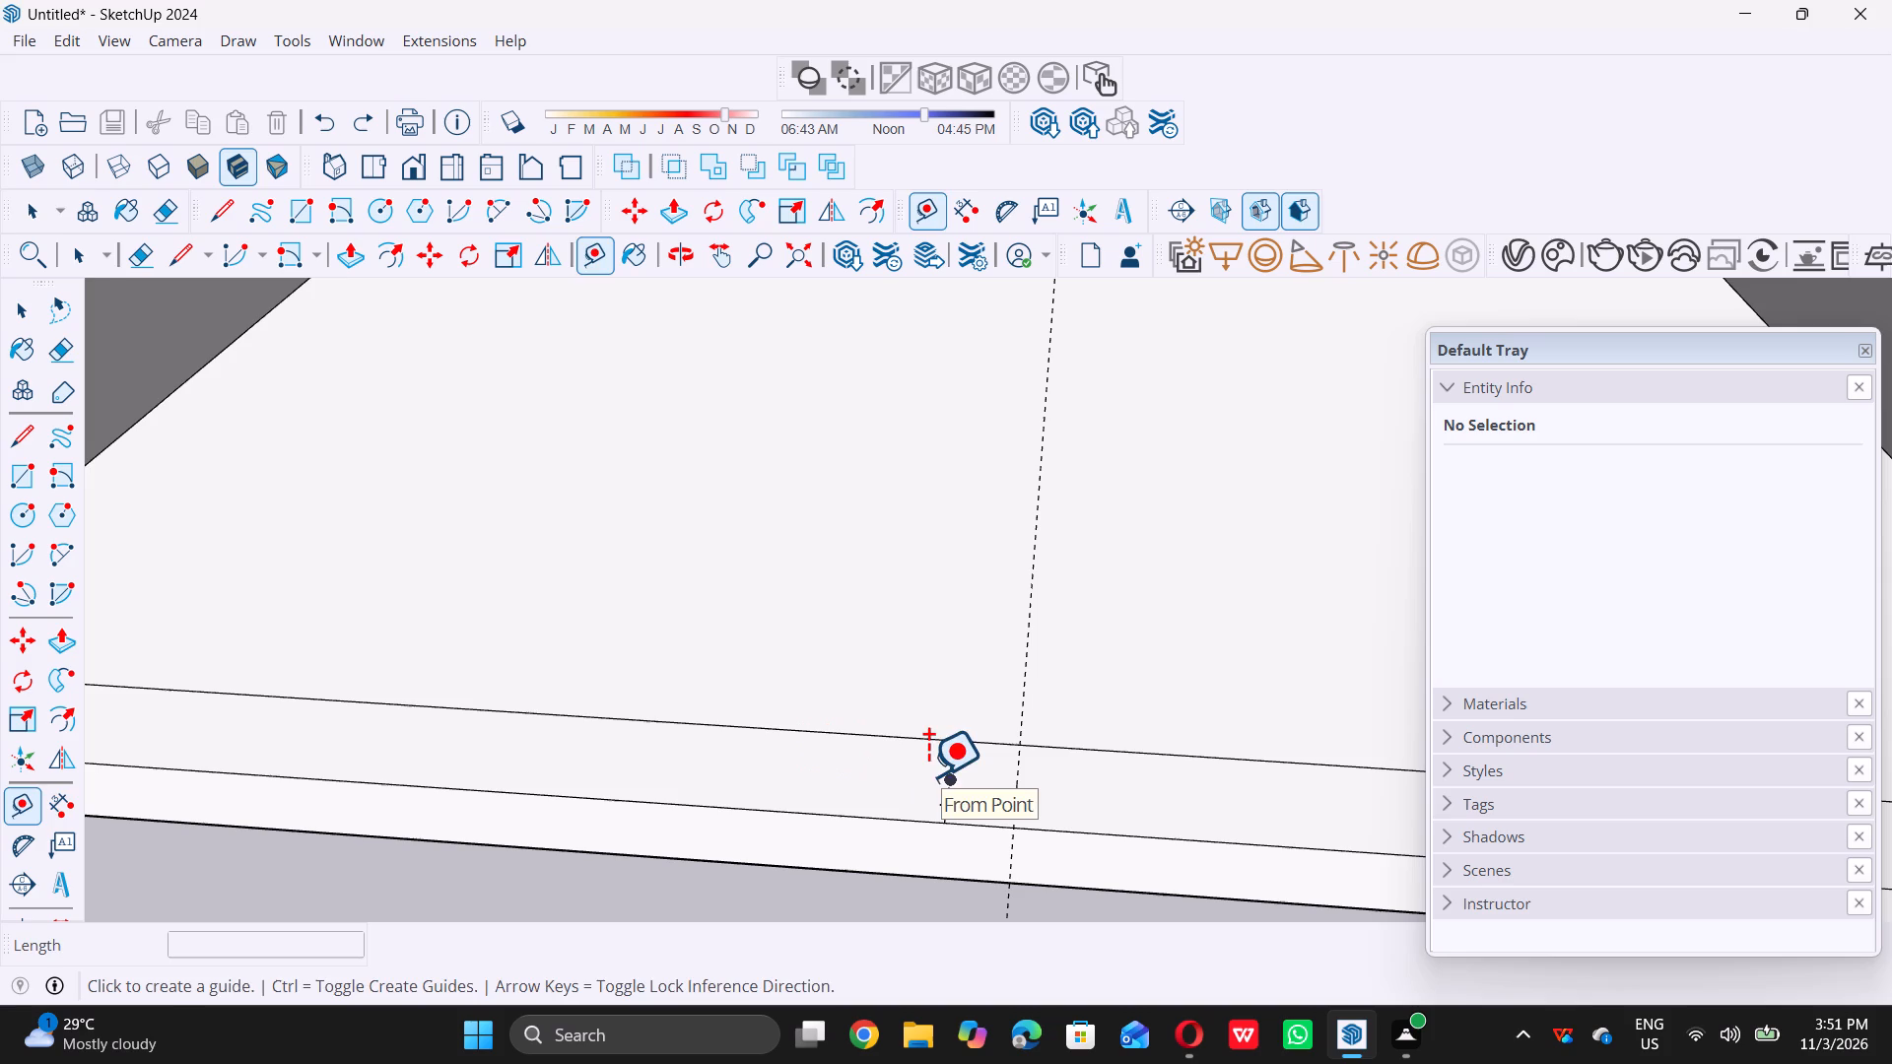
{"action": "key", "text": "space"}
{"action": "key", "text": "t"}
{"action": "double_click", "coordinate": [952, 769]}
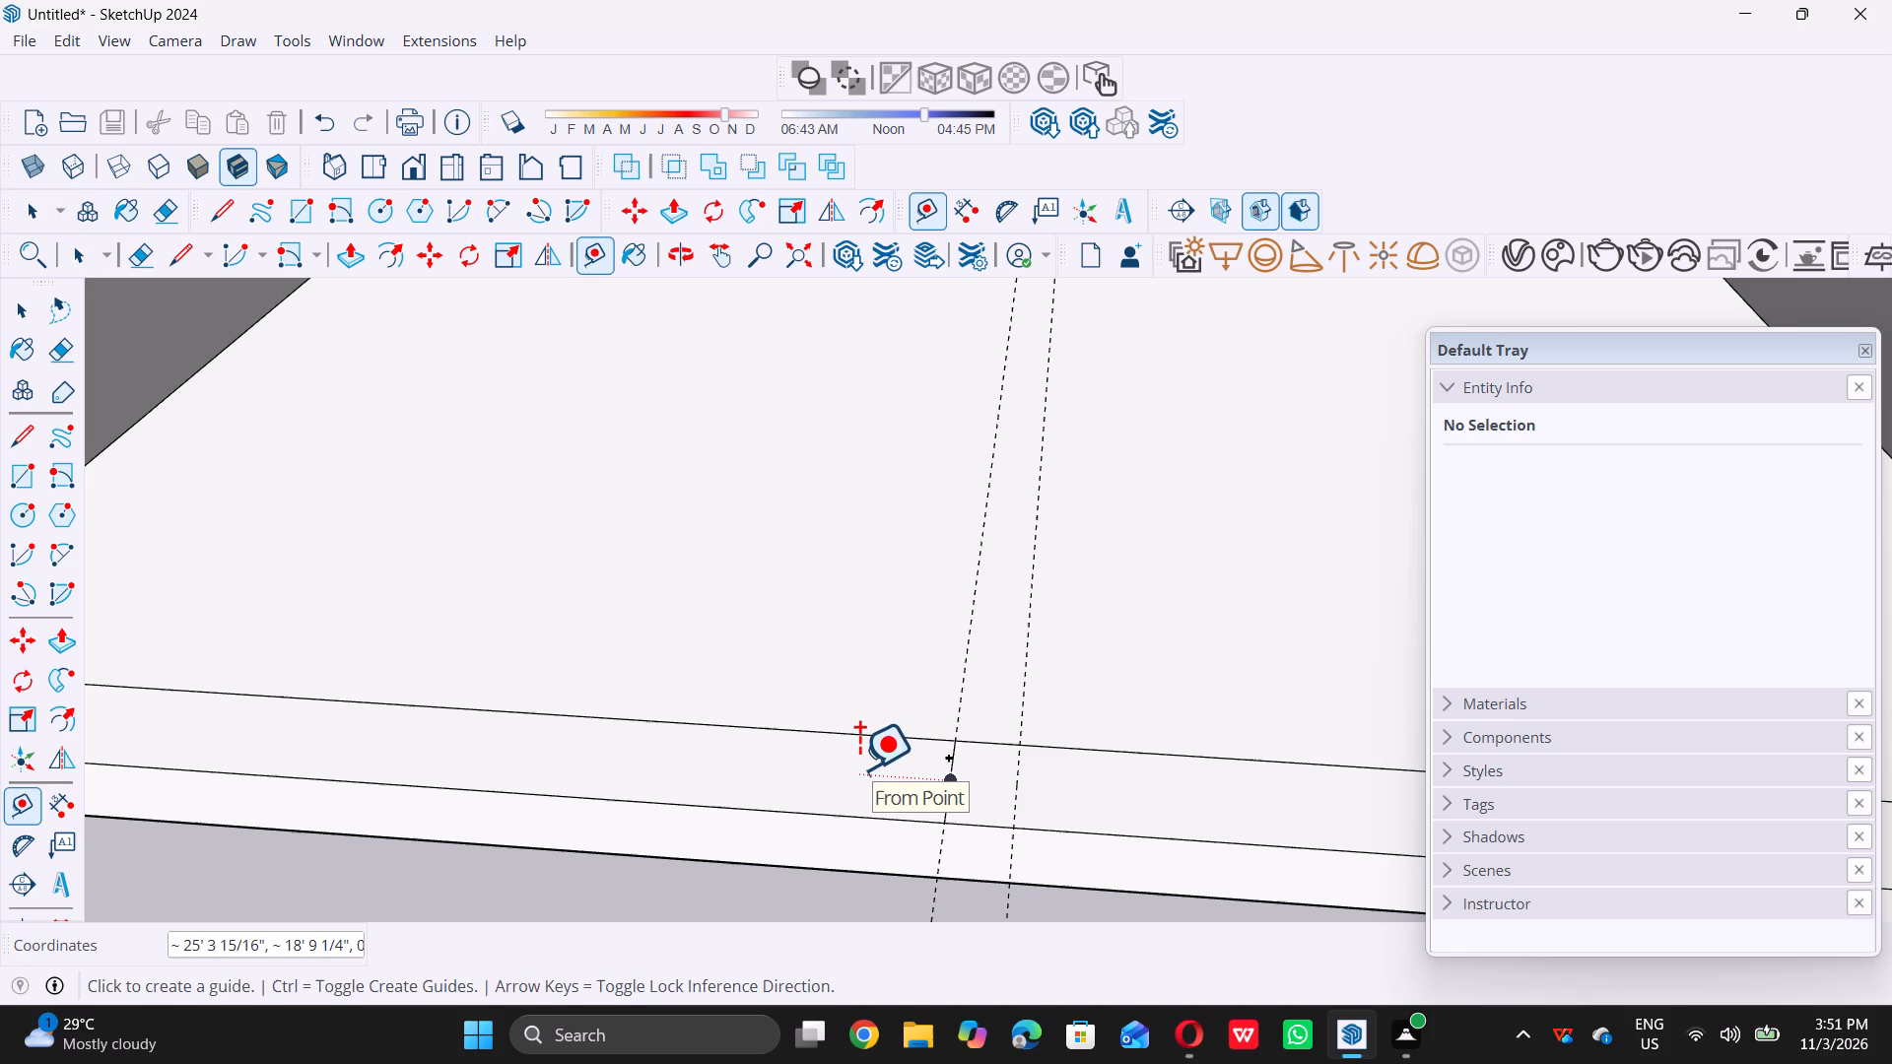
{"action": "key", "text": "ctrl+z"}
Place a parallel guide 6" from the short centre line, towards the left-hand front return.
{"action": "triple_click", "coordinate": [943, 776]}
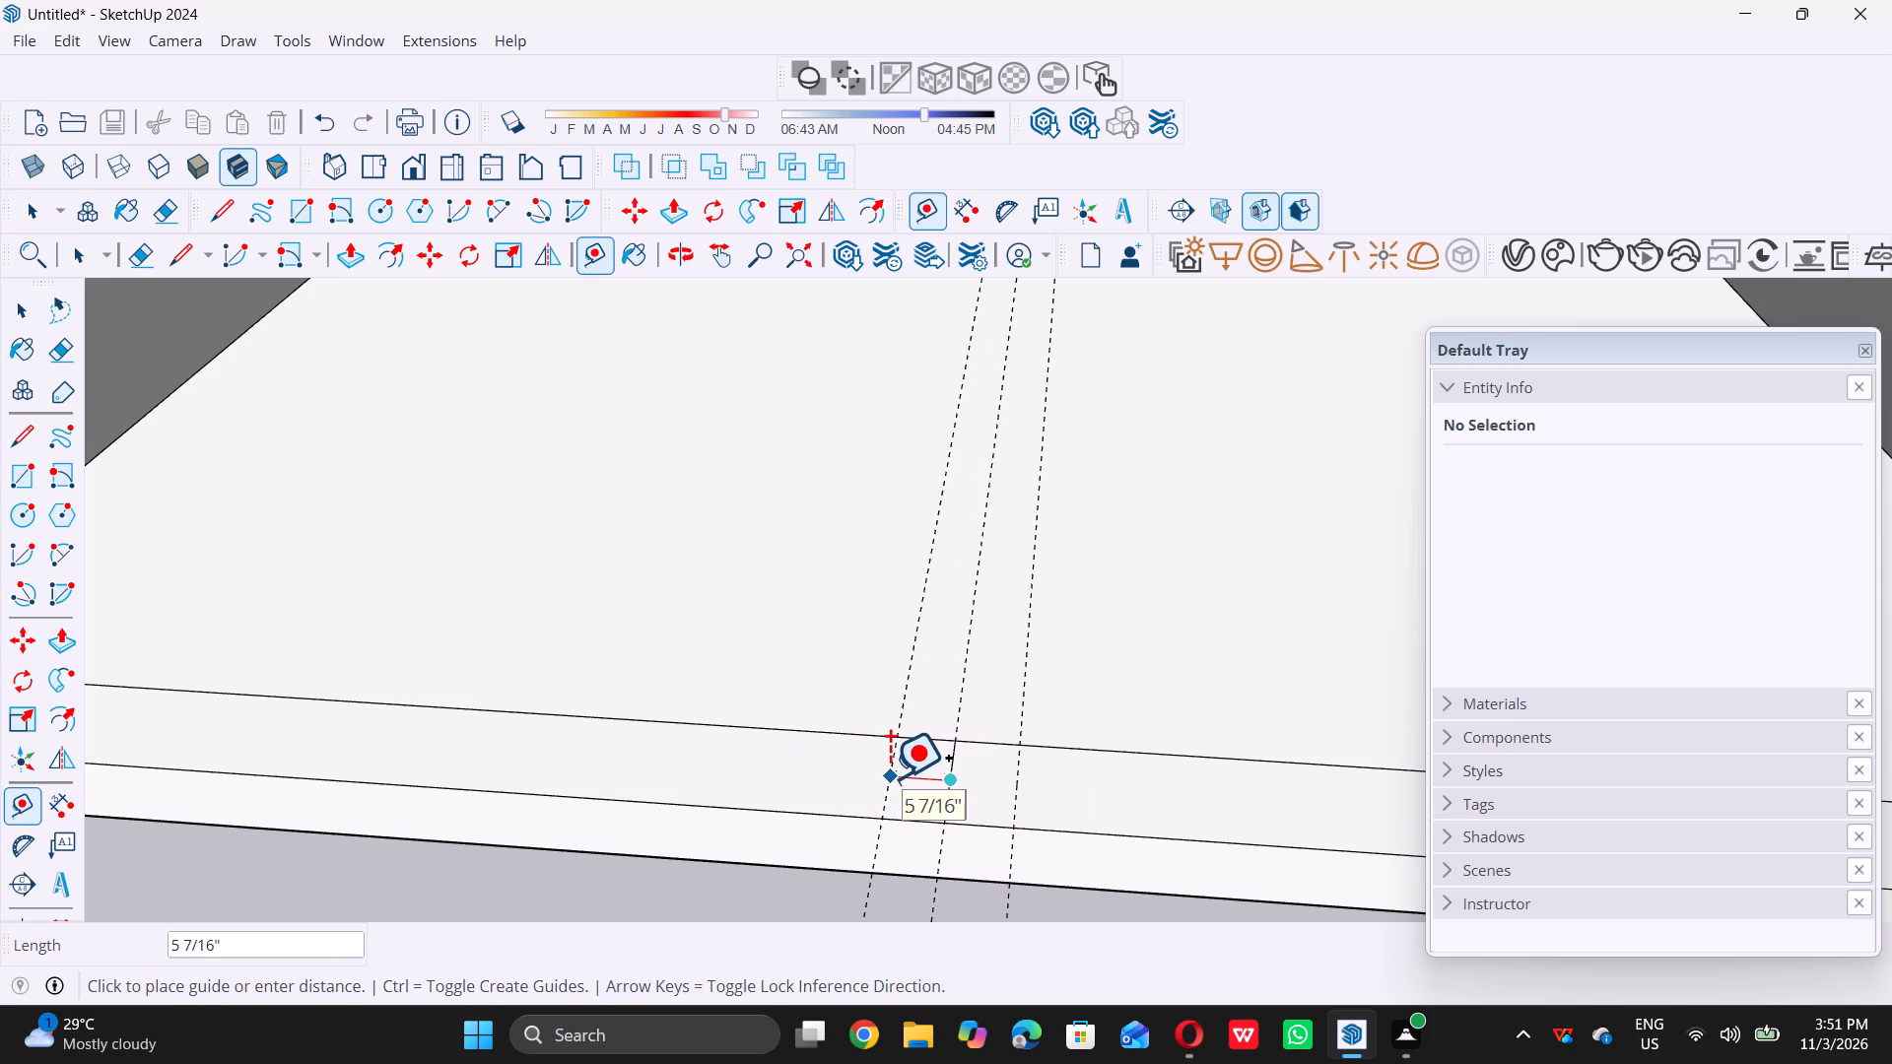
{"action": "key", "text": "6"}
{"action": "key", "text": "shift+quotedbl"}
{"action": "key", "text": "Return"}
{"action": "key", "text": "space"}
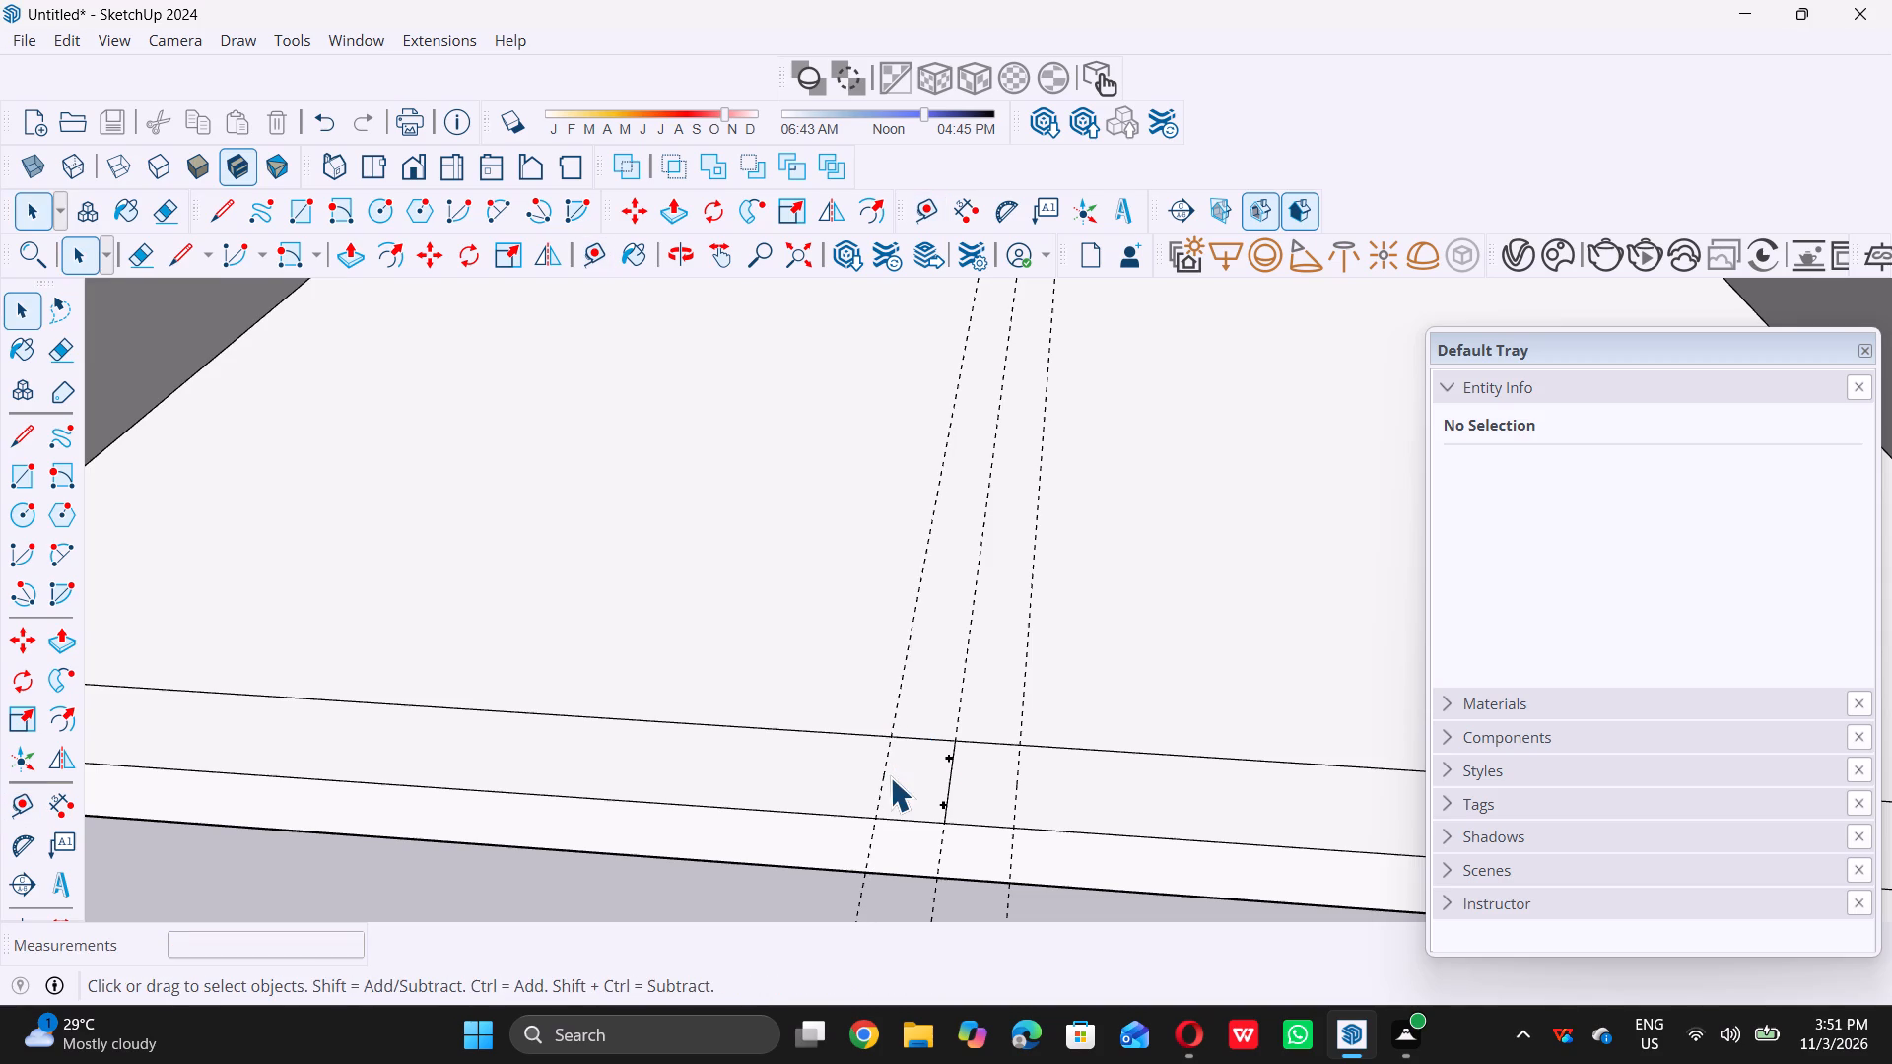
Draw a 1' by 9" rectangle across the front floor strip between the two outer guides.
{"action": "key", "text": "r"}
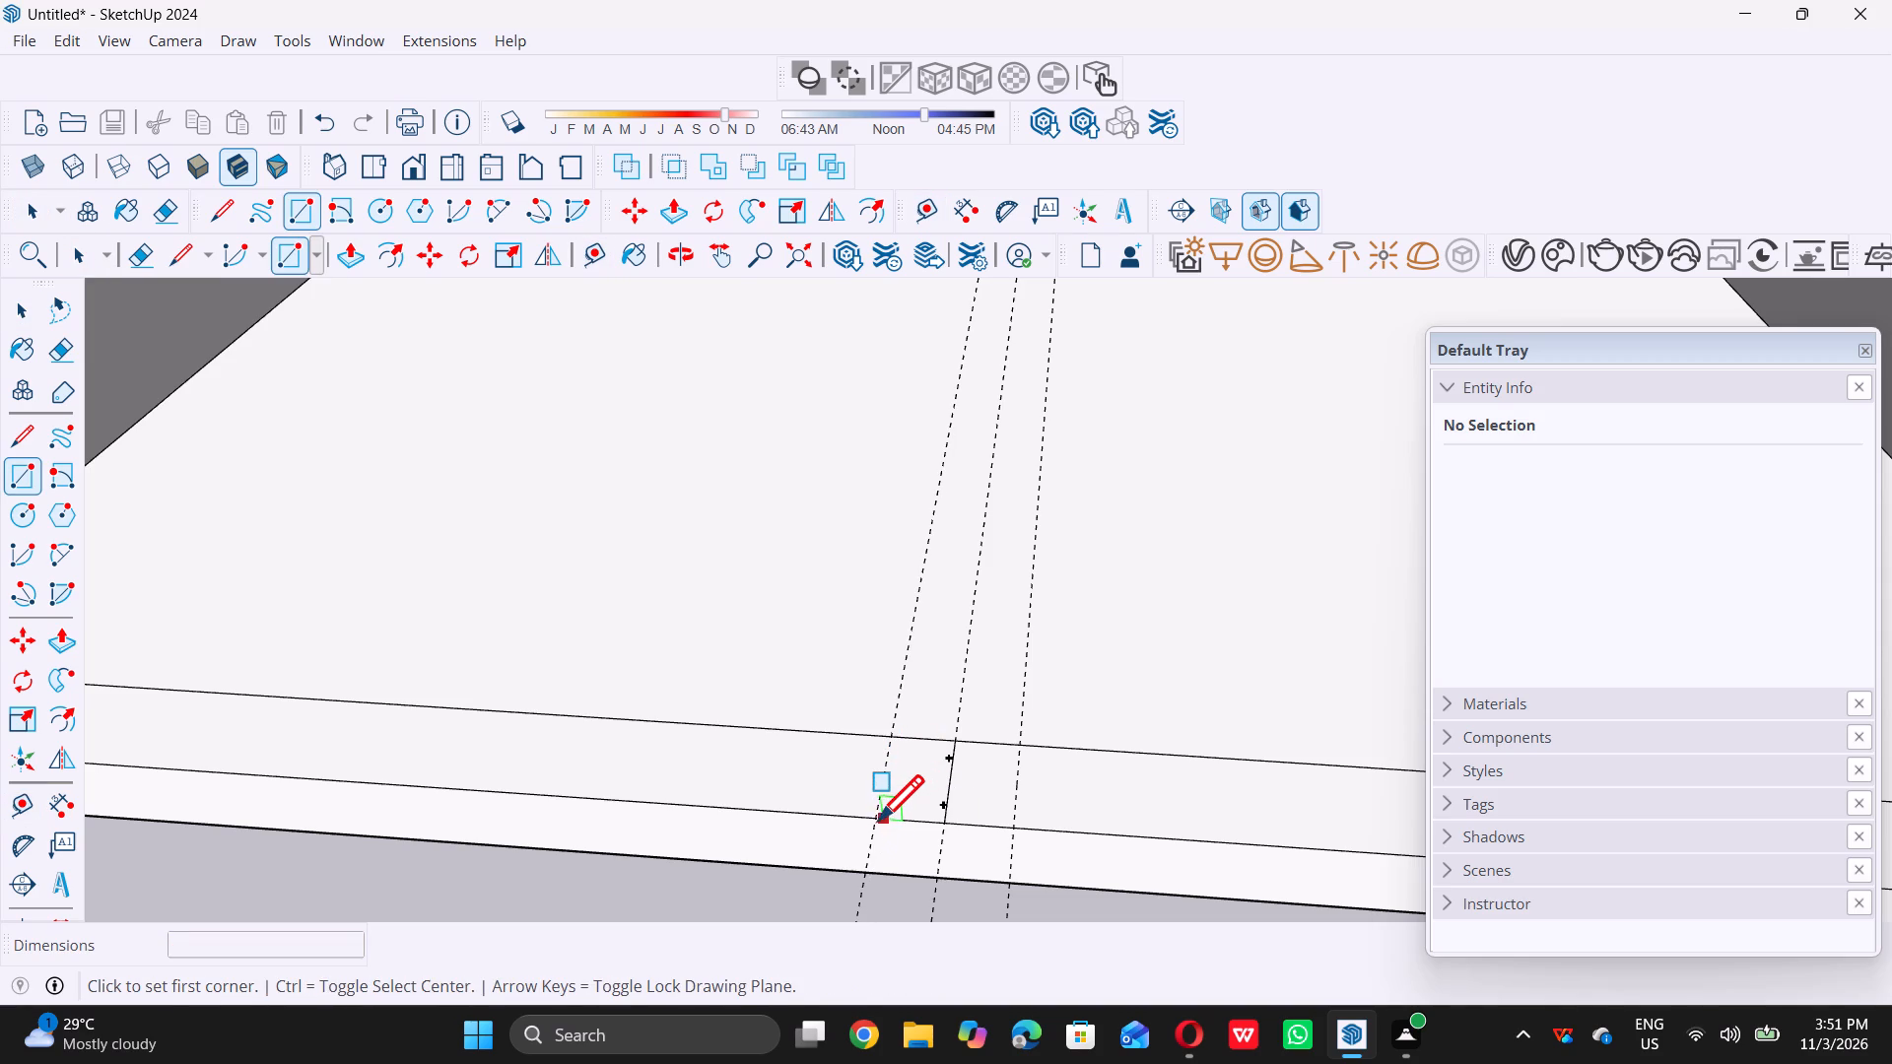
{"action": "left_click", "coordinate": [876, 820]}
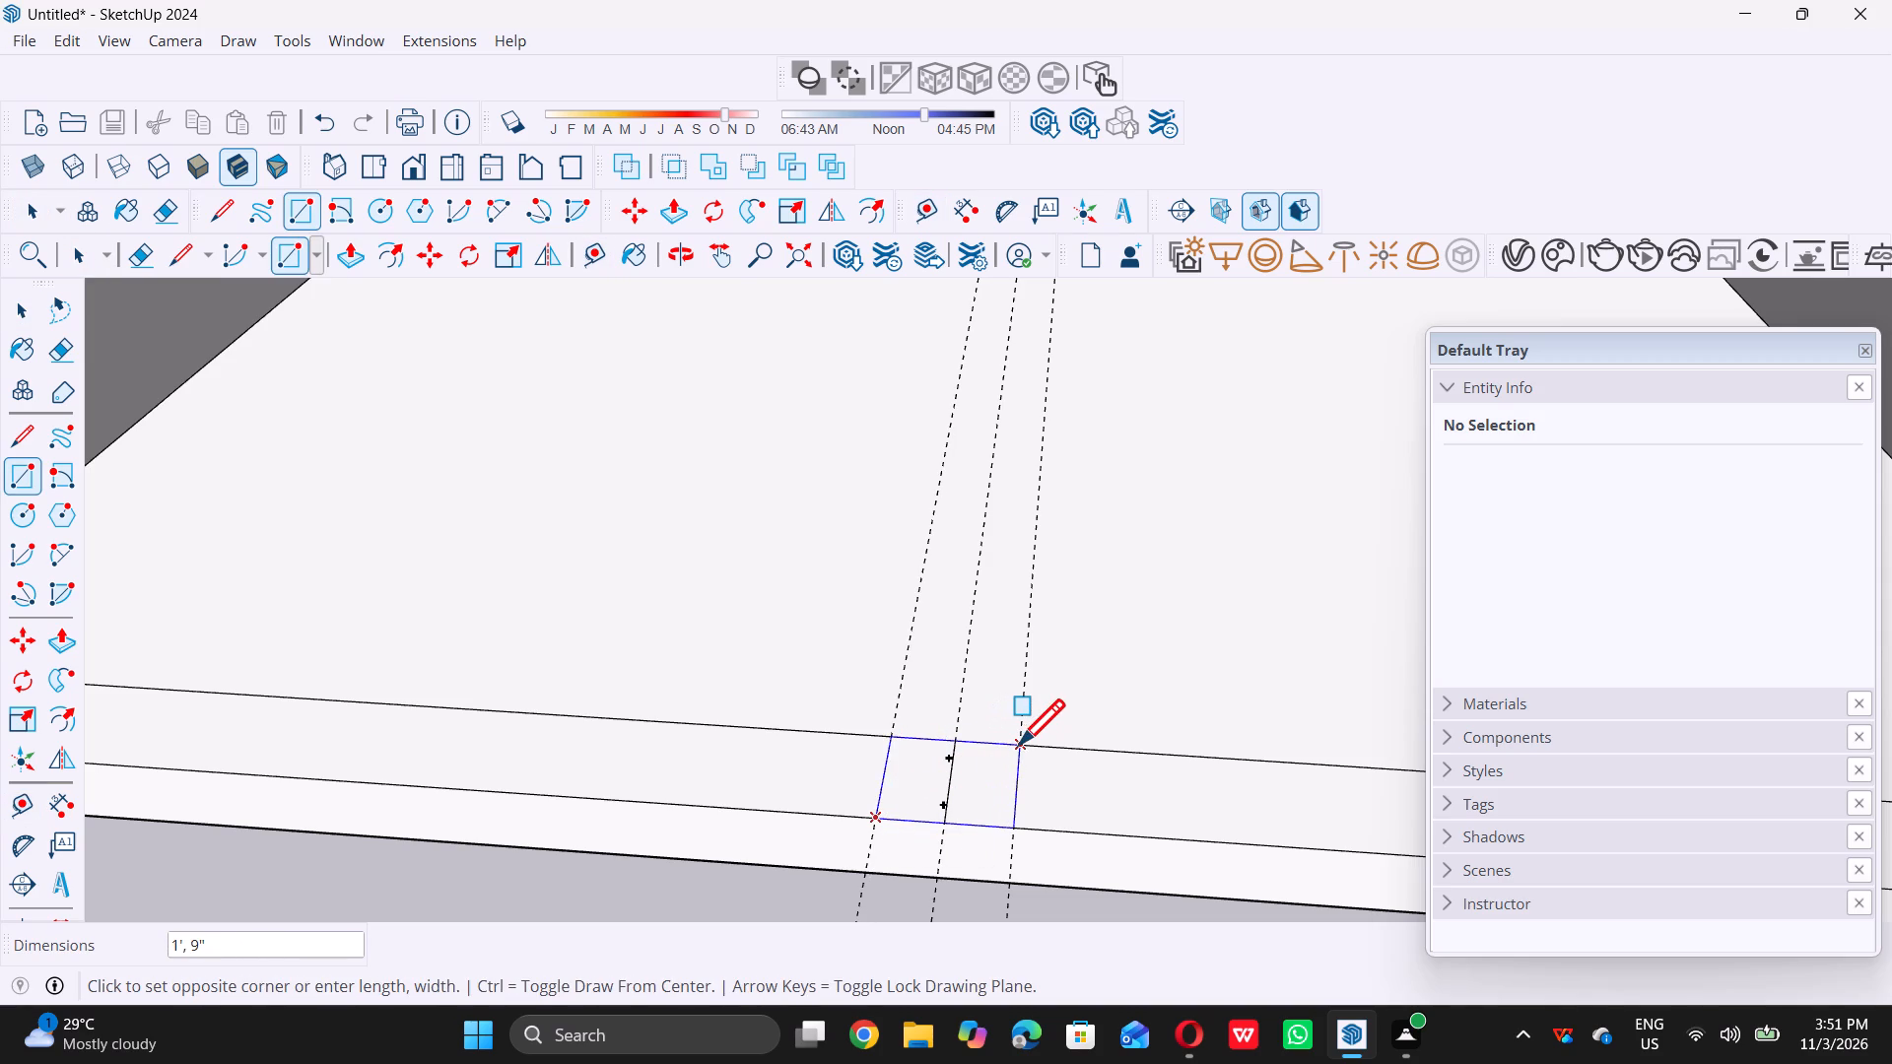
{"action": "triple_click", "coordinate": [1019, 744]}
{"action": "key", "text": "space"}
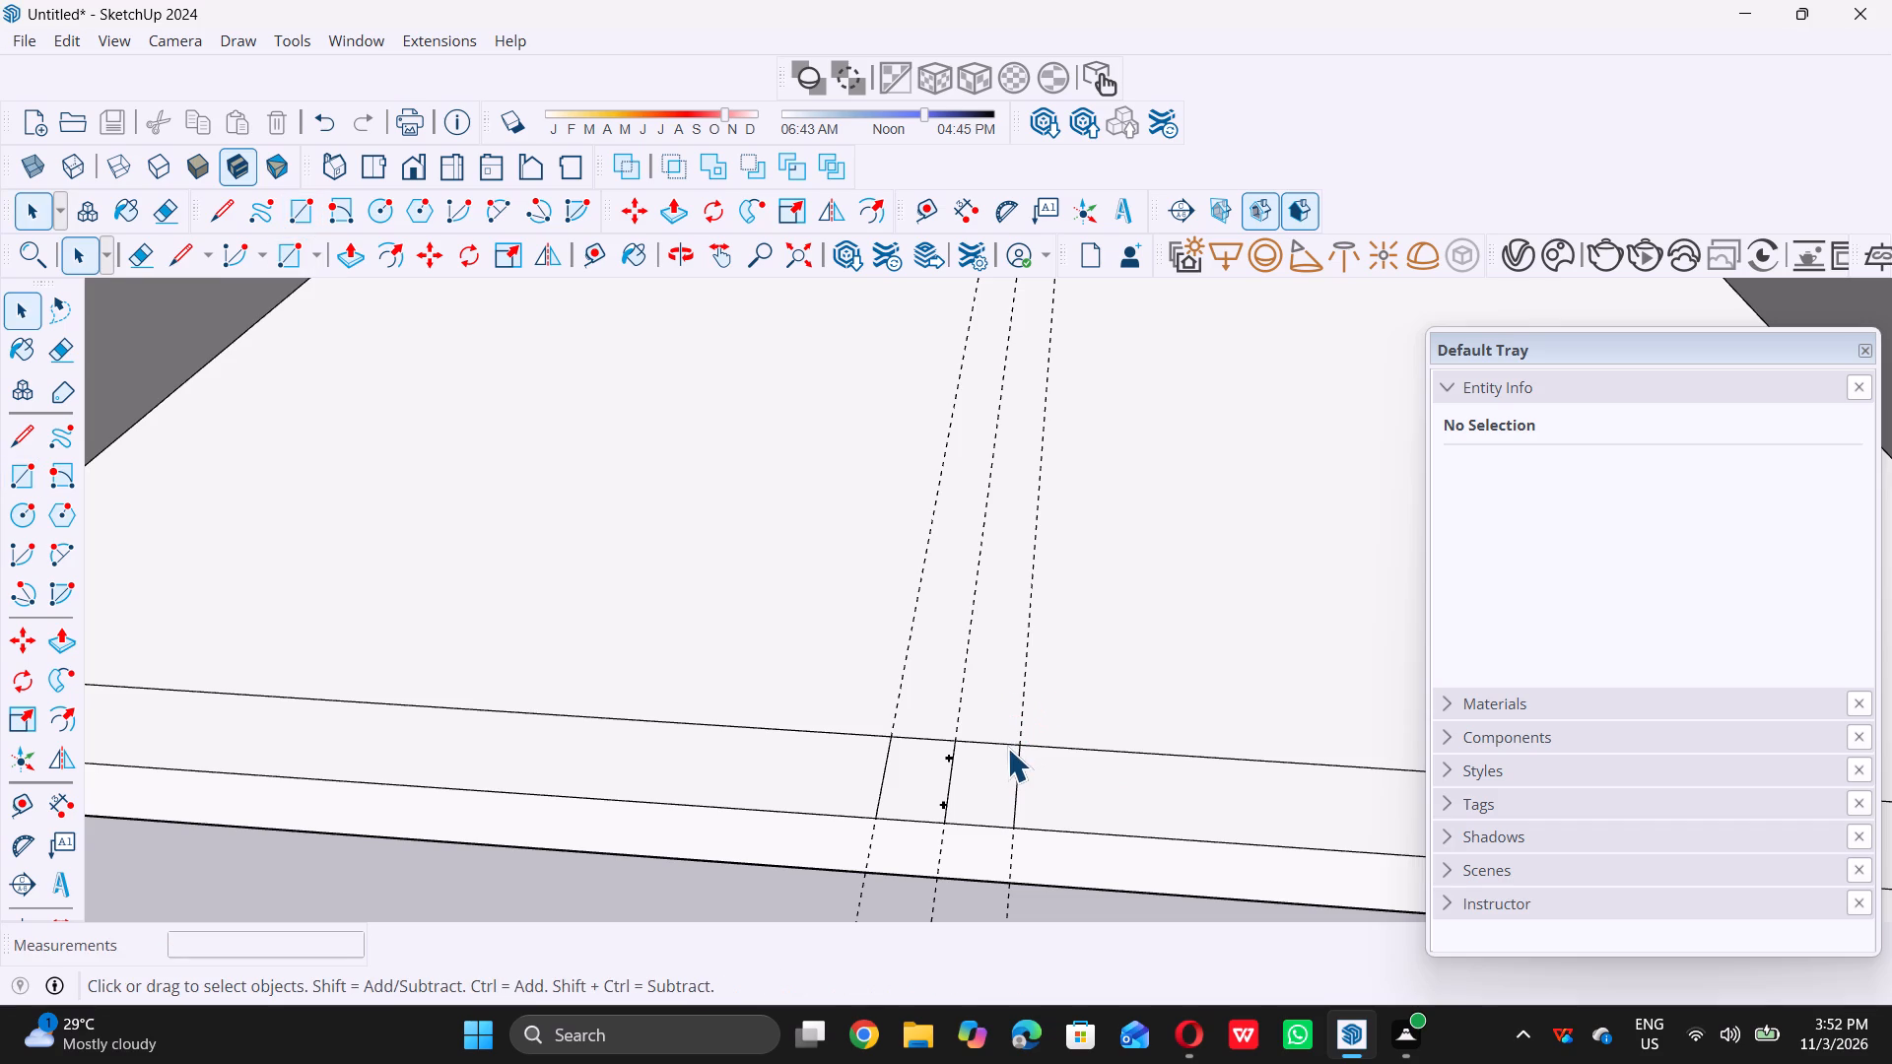
Erase the short centre line inside the rectangle on the front floor strip.
{"action": "key", "text": "e"}
{"action": "scroll", "coordinate": [913, 803], "scroll_direction": "up", "scroll_amount": 7}
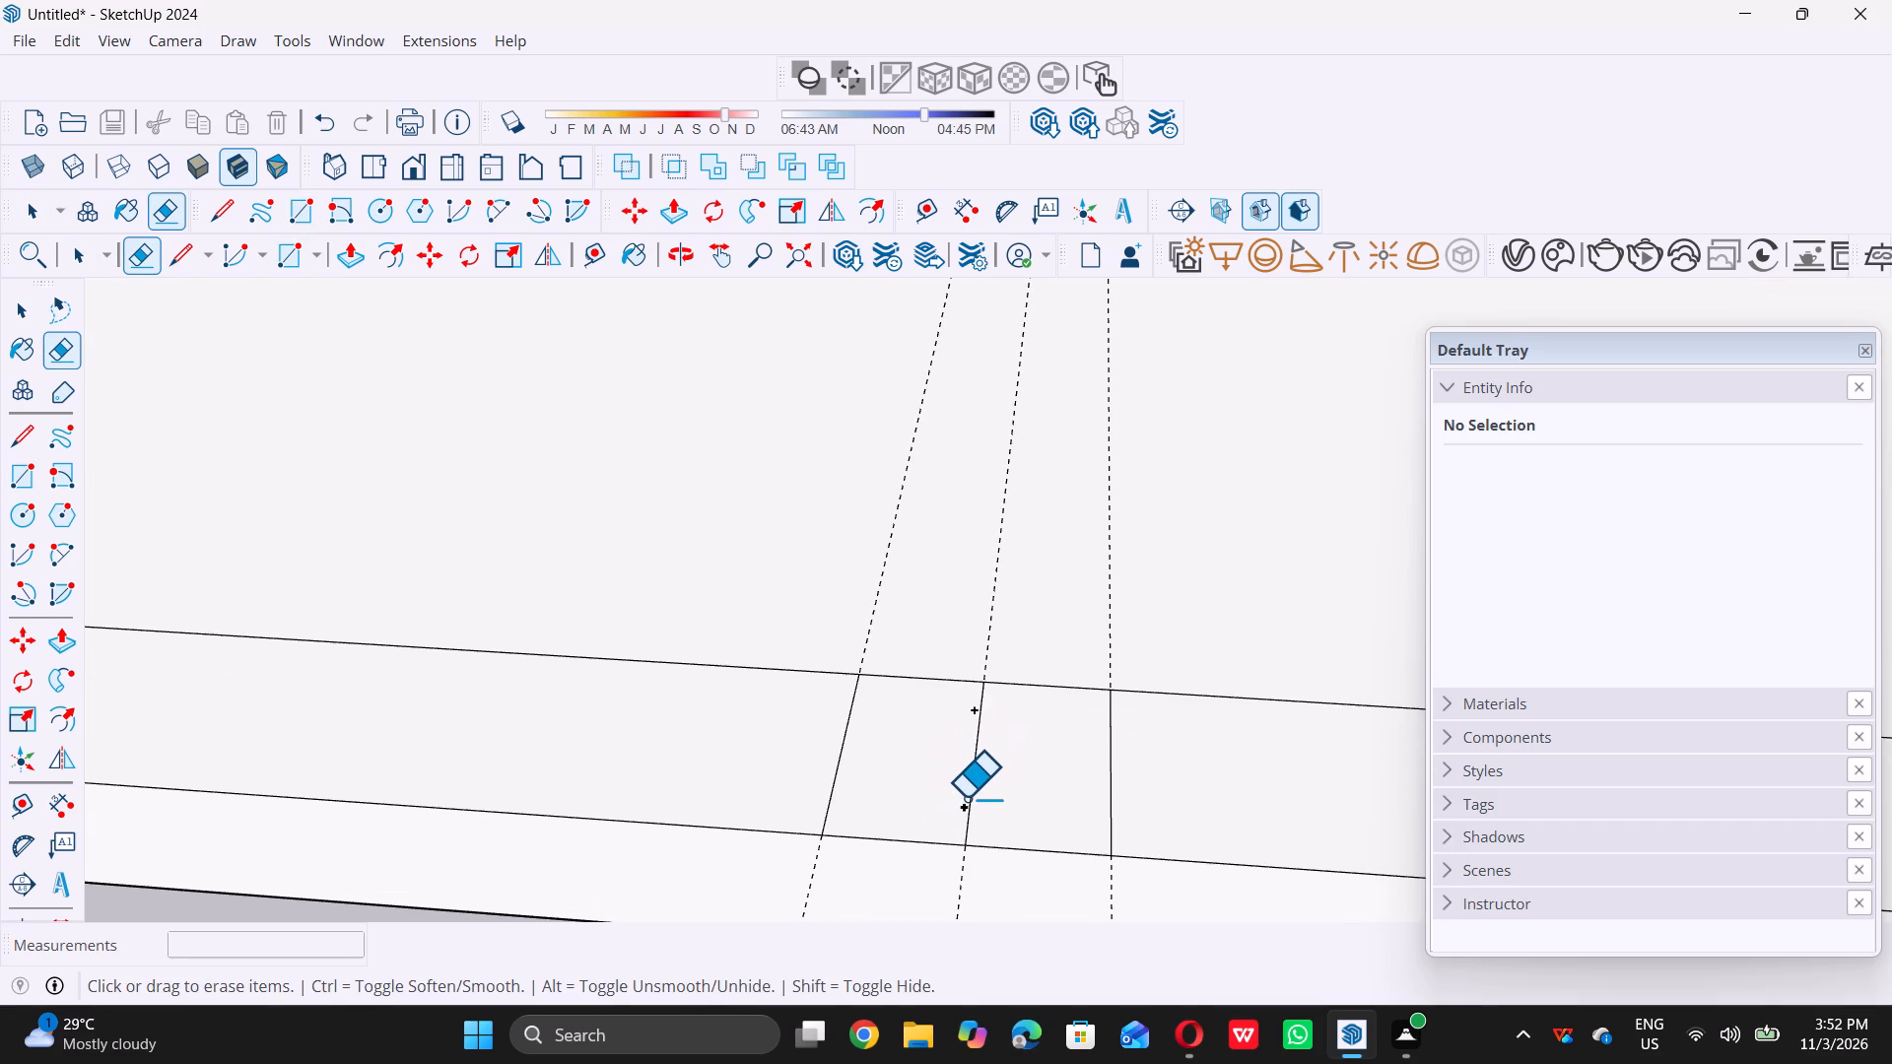
{"action": "triple_click", "coordinate": [966, 793]}
{"action": "triple_click", "coordinate": [966, 793]}
{"action": "double_click", "coordinate": [964, 790]}
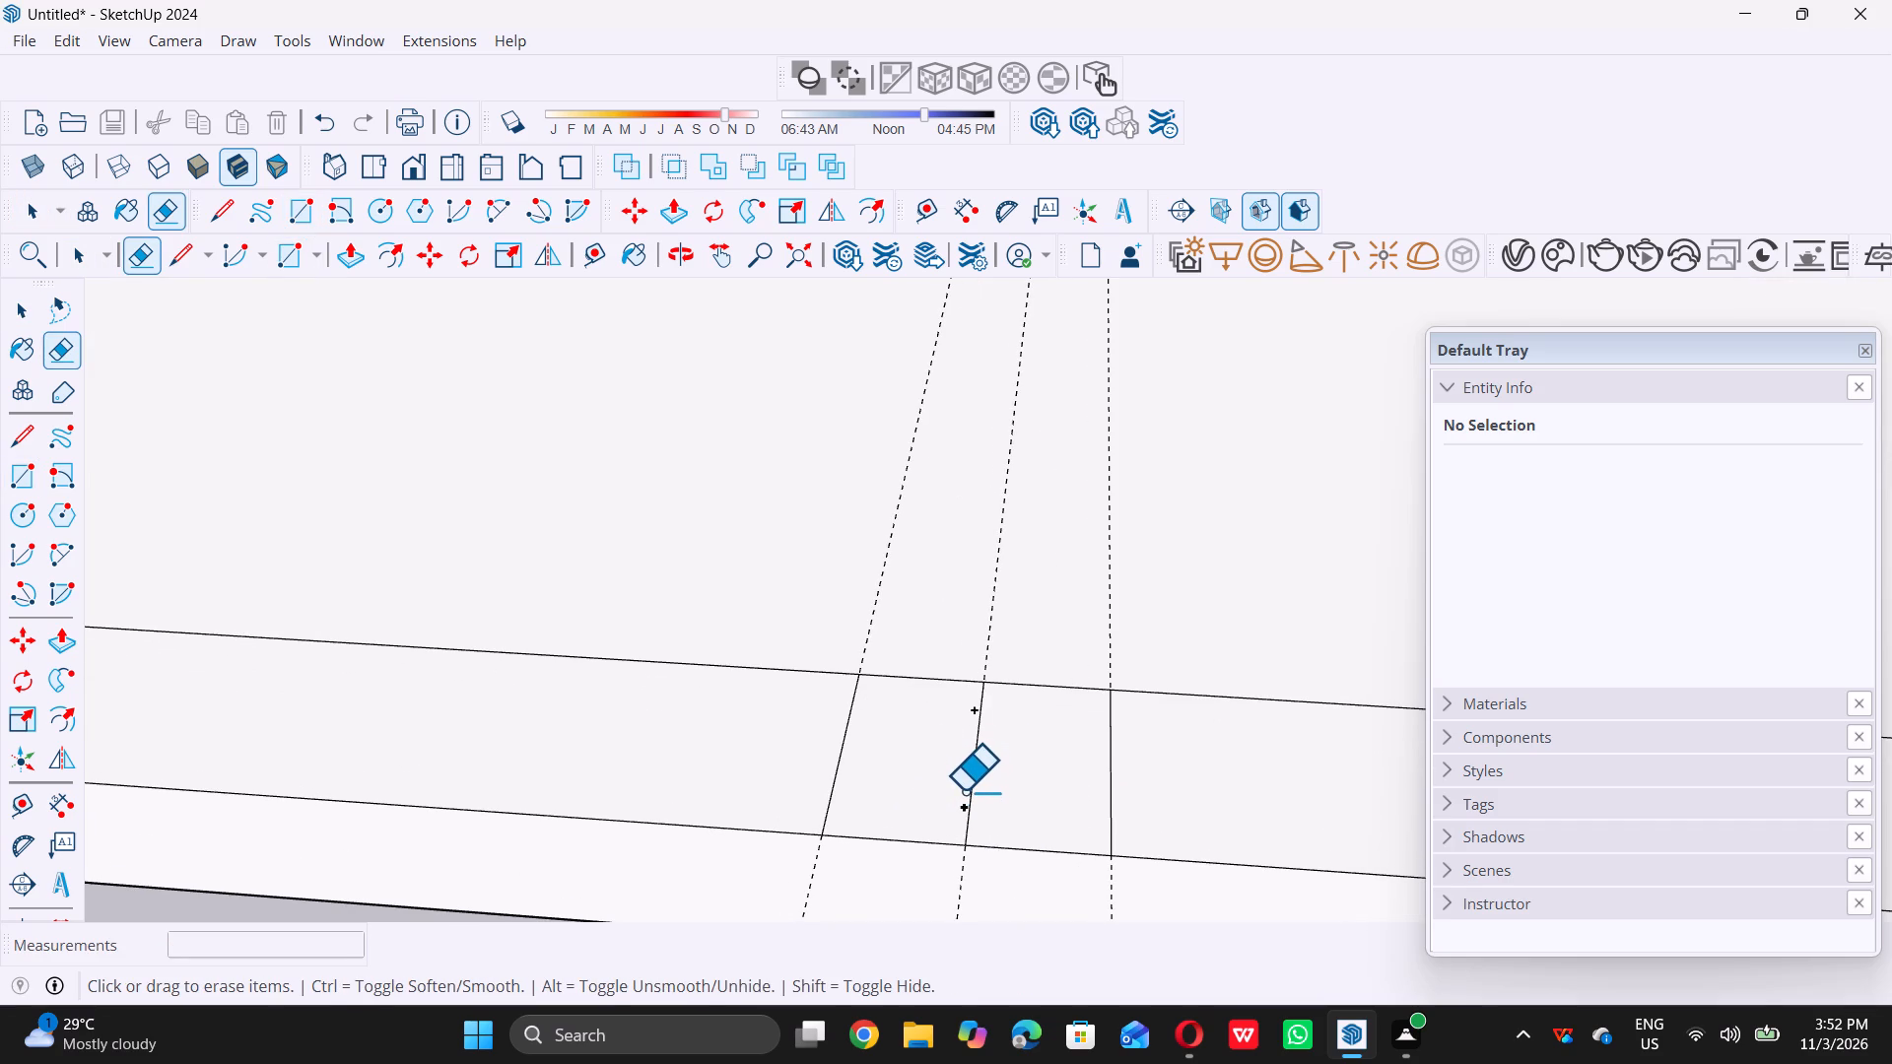
{"action": "triple_click", "coordinate": [972, 795]}
{"action": "left_click", "coordinate": [972, 795]}
{"action": "scroll", "coordinate": [972, 795], "scroll_direction": "down", "scroll_amount": 4}
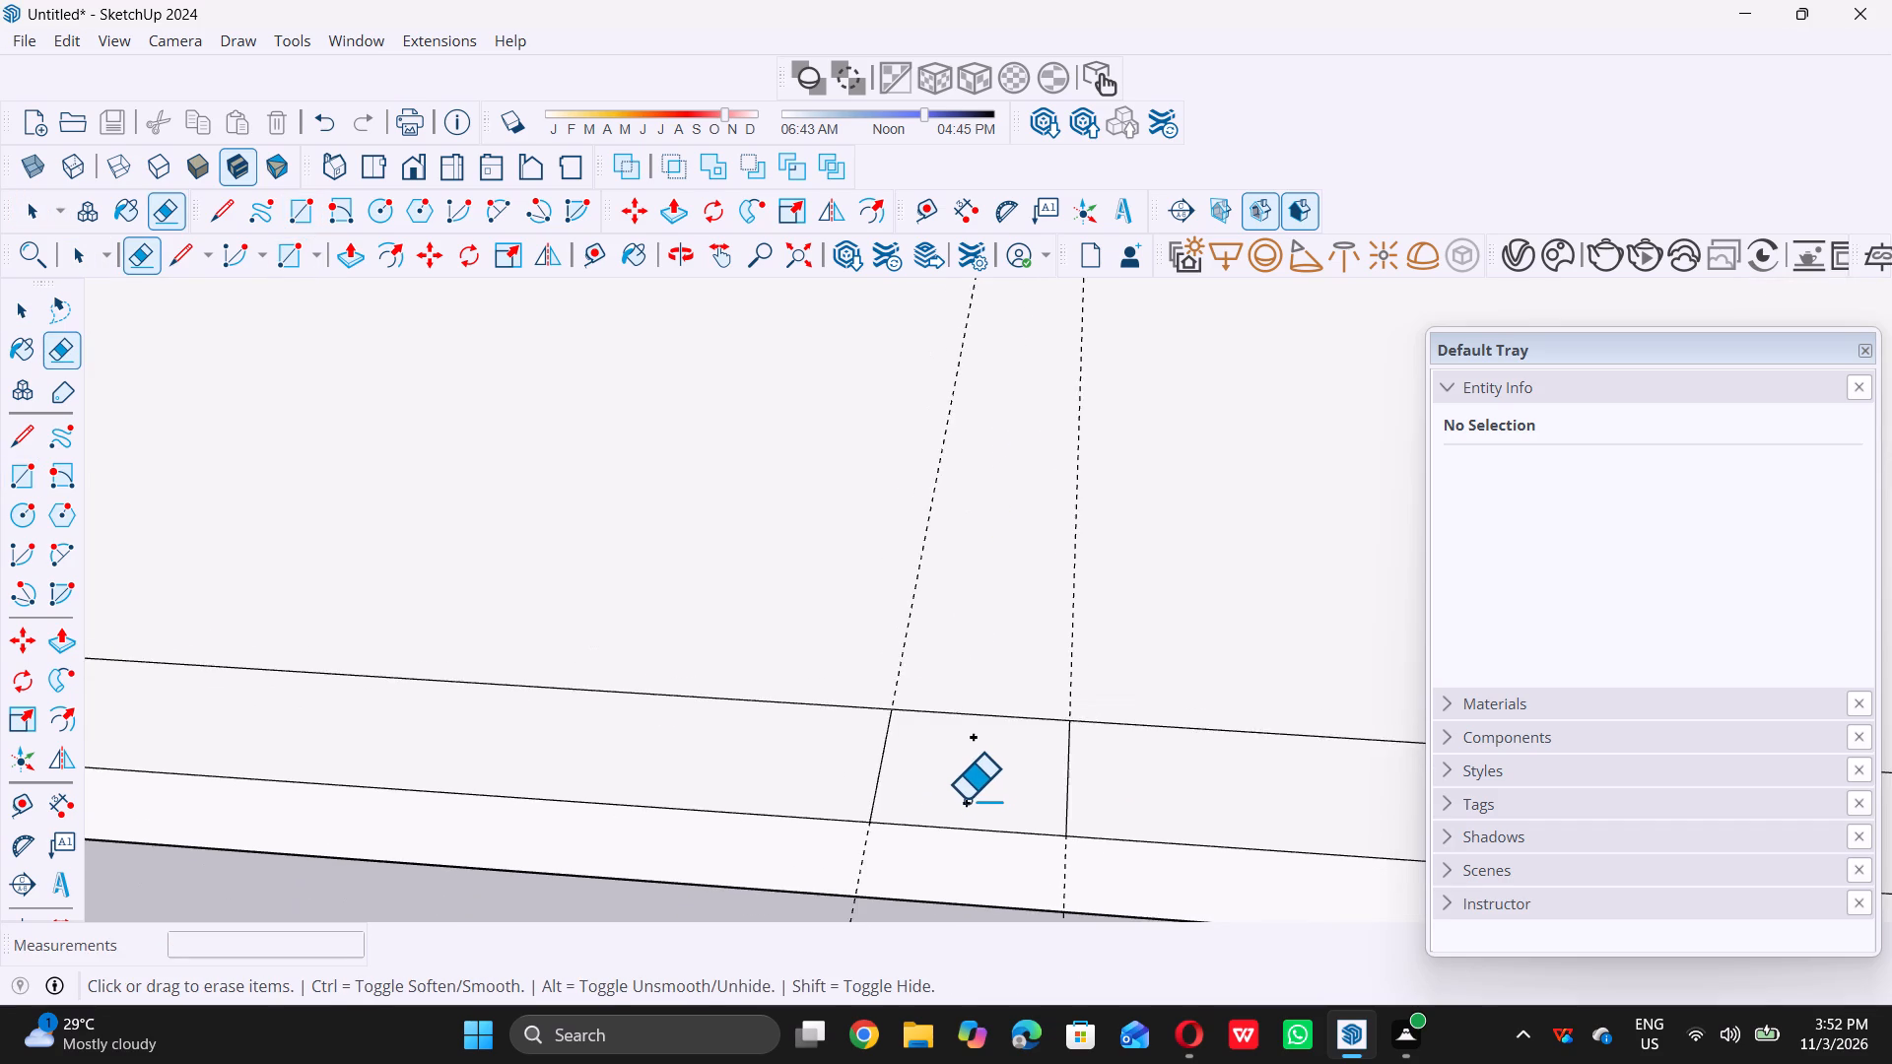
{"action": "scroll", "coordinate": [966, 799], "scroll_direction": "down", "scroll_amount": 2}
{"action": "key", "text": "space"}
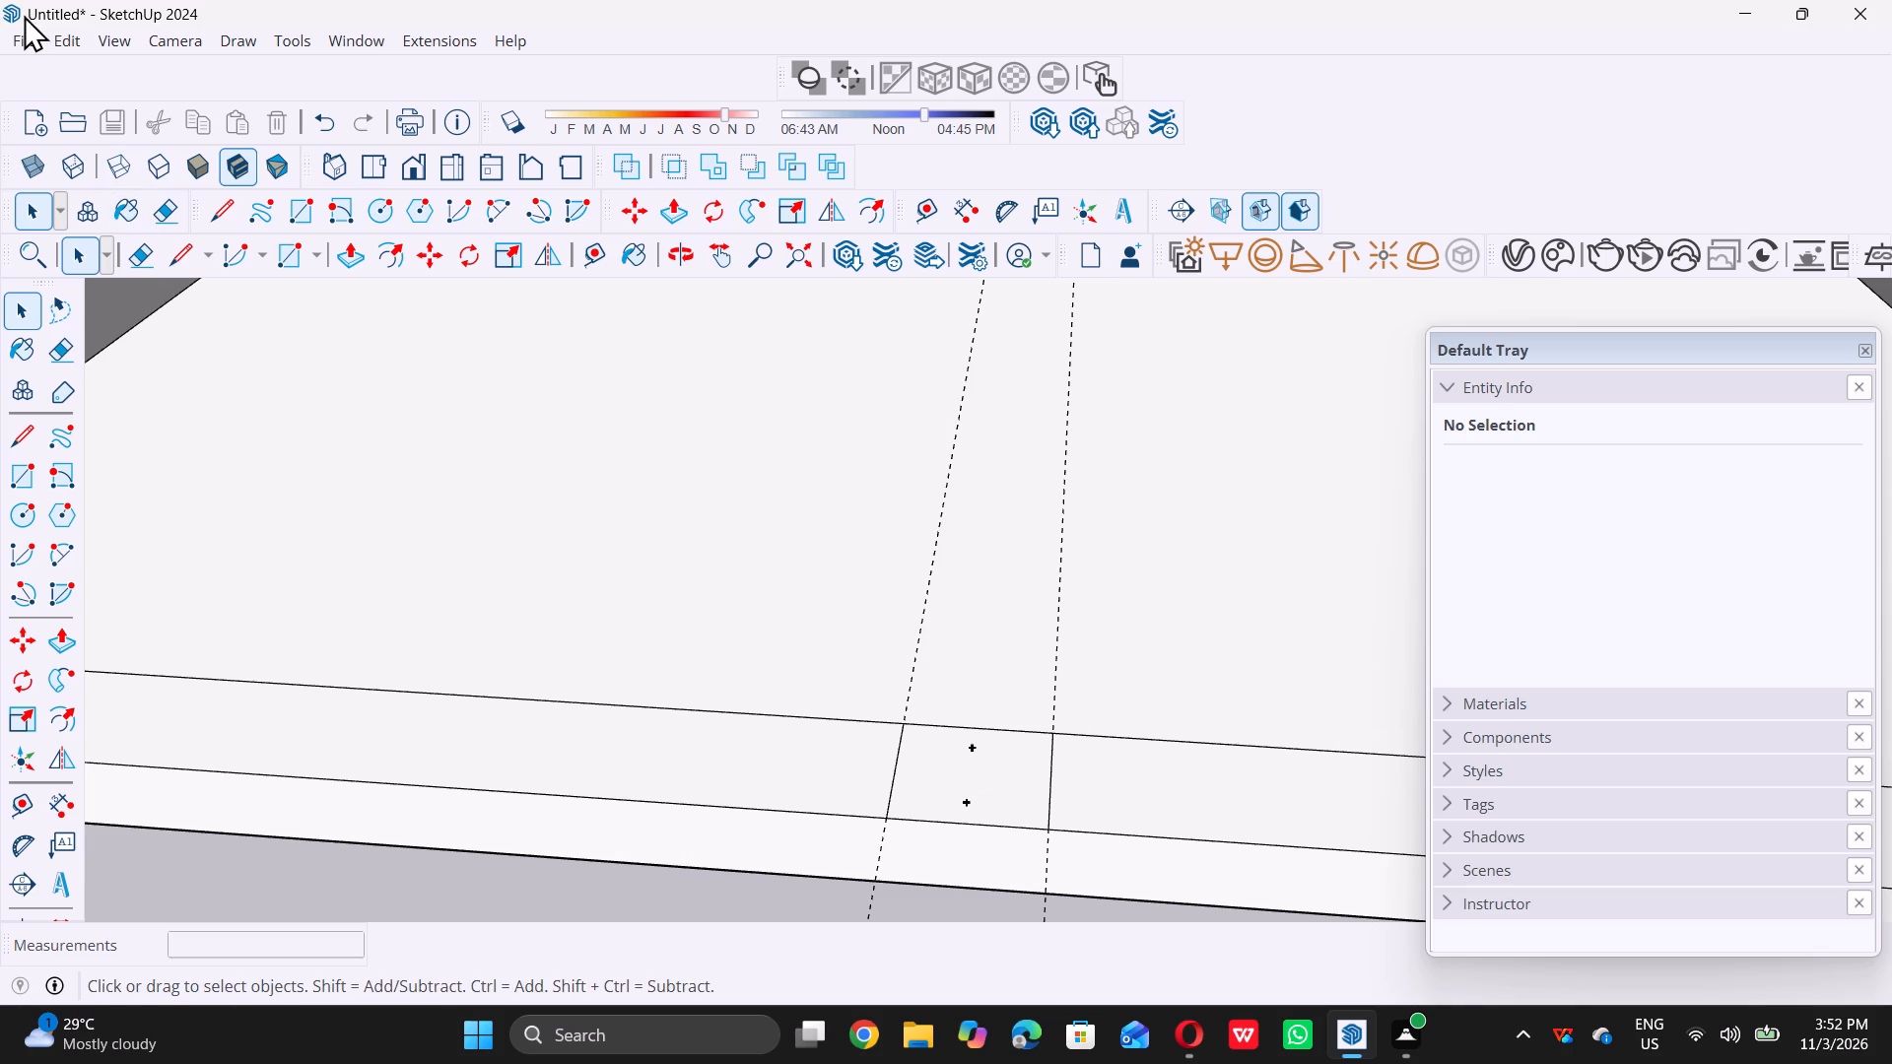
Delete all guides from the model.
{"action": "double_click", "coordinate": [62, 42]}
{"action": "triple_click", "coordinate": [62, 41]}
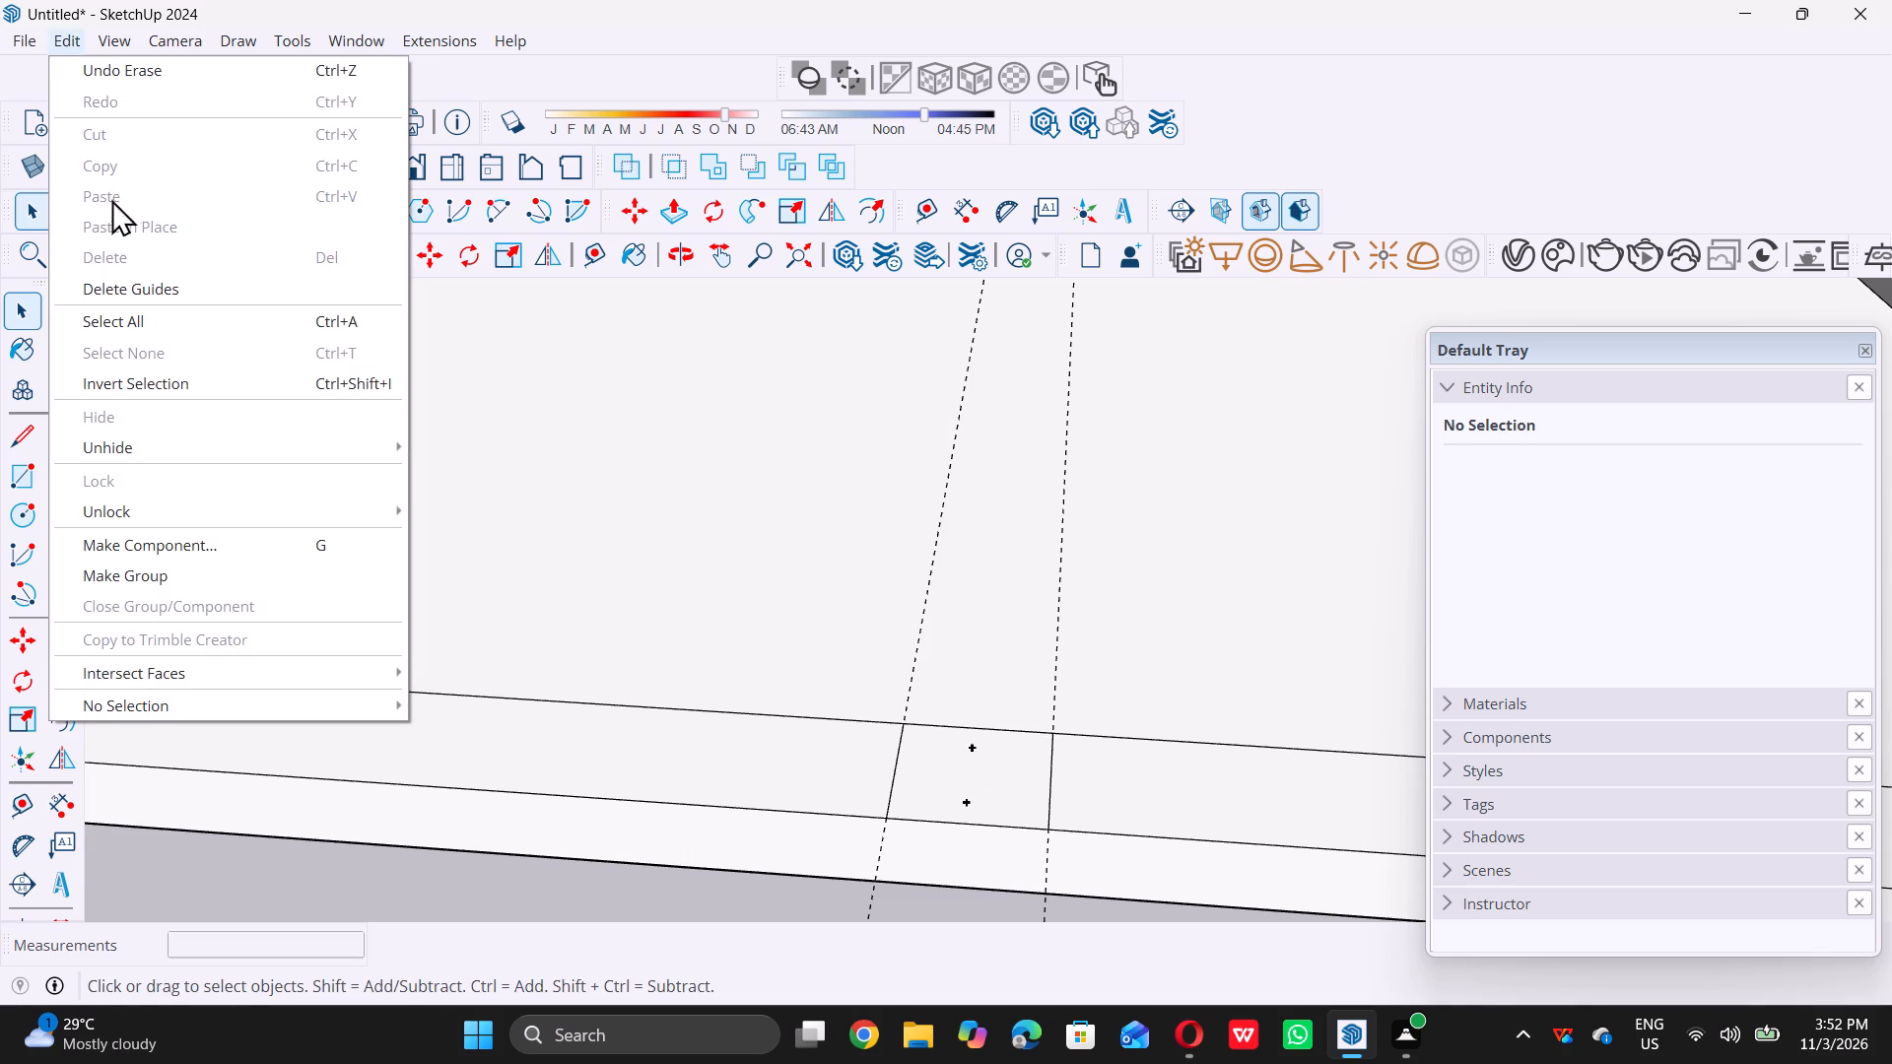
{"action": "double_click", "coordinate": [145, 284]}
Push/Pull the small rectangle on the front strip up into a column level with the top of the left-hand front return.
{"action": "scroll", "coordinate": [197, 346], "scroll_direction": "down", "scroll_amount": 11}
{"action": "scroll", "coordinate": [811, 546], "scroll_direction": "down", "scroll_amount": 4}
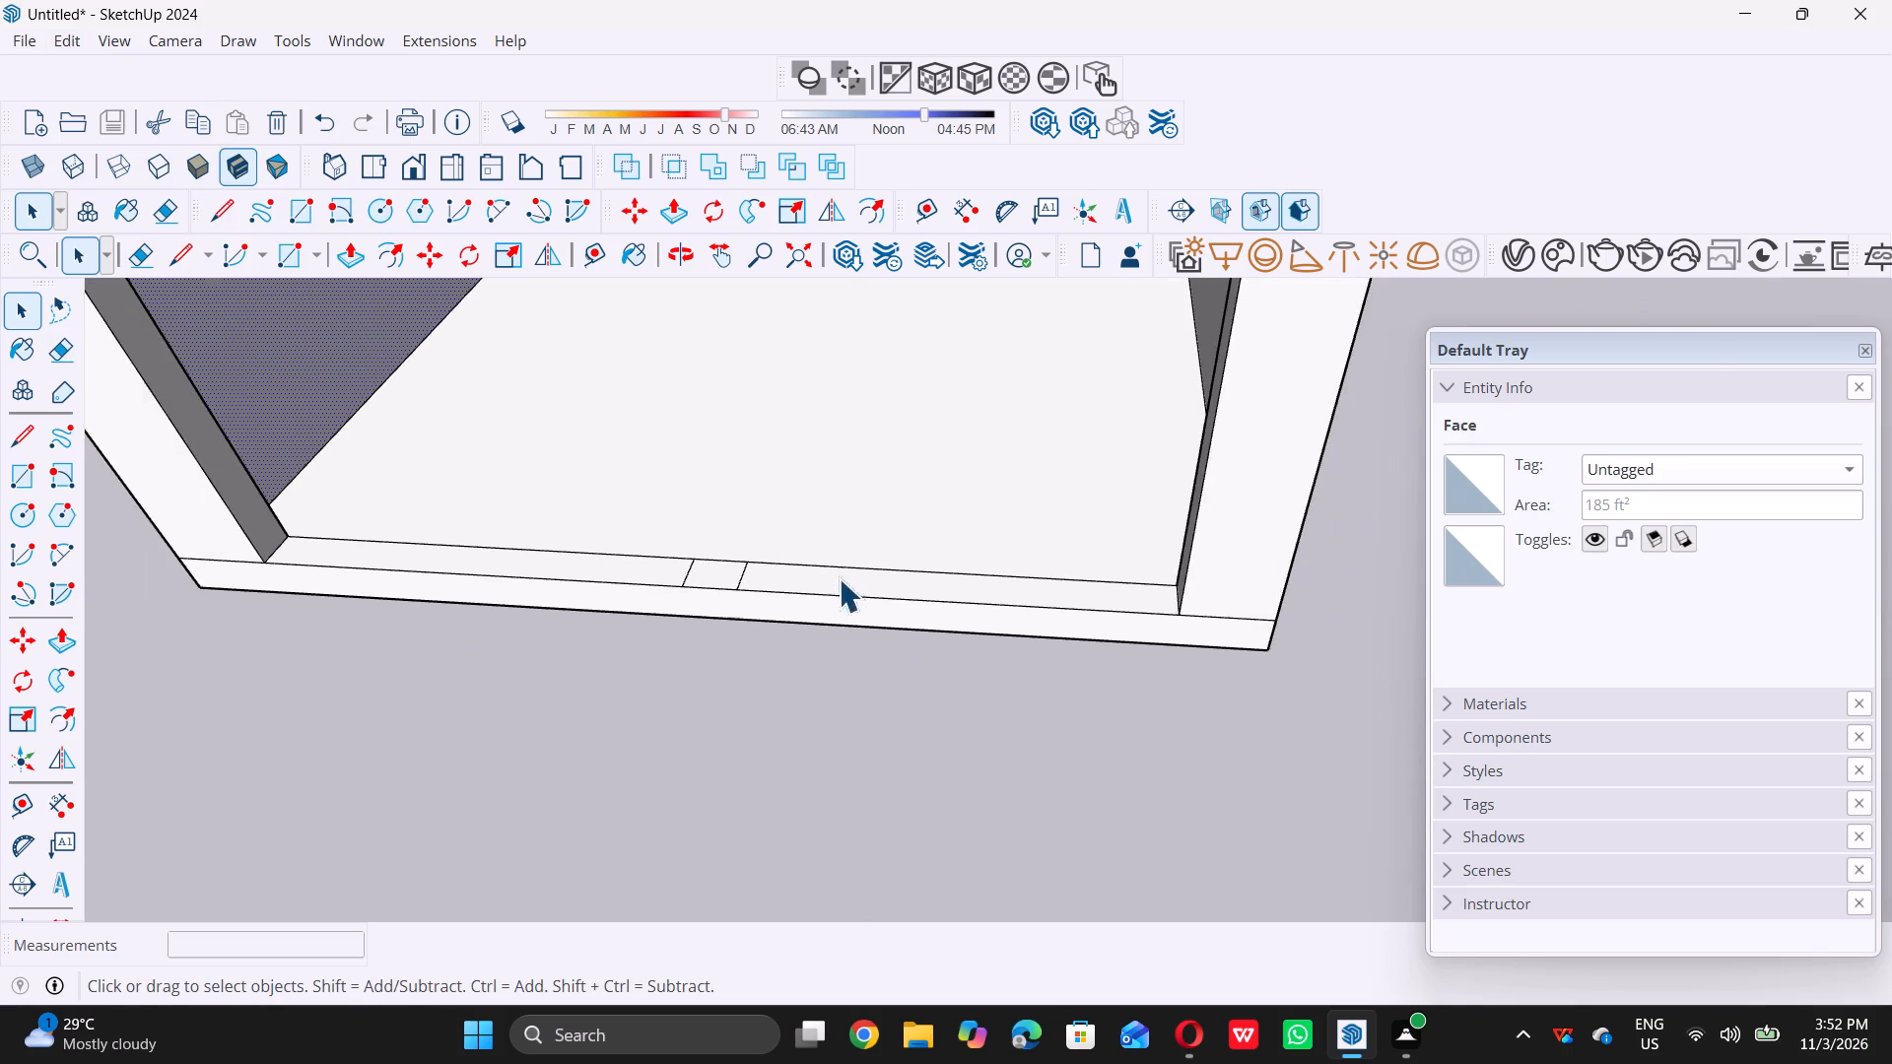
{"action": "scroll", "coordinate": [816, 610], "scroll_direction": "down", "scroll_amount": 6}
{"action": "scroll", "coordinate": [867, 689], "scroll_direction": "down", "scroll_amount": 6}
{"action": "middle_click_drag", "start_coordinate": [866, 694], "coordinate": [769, 659]}
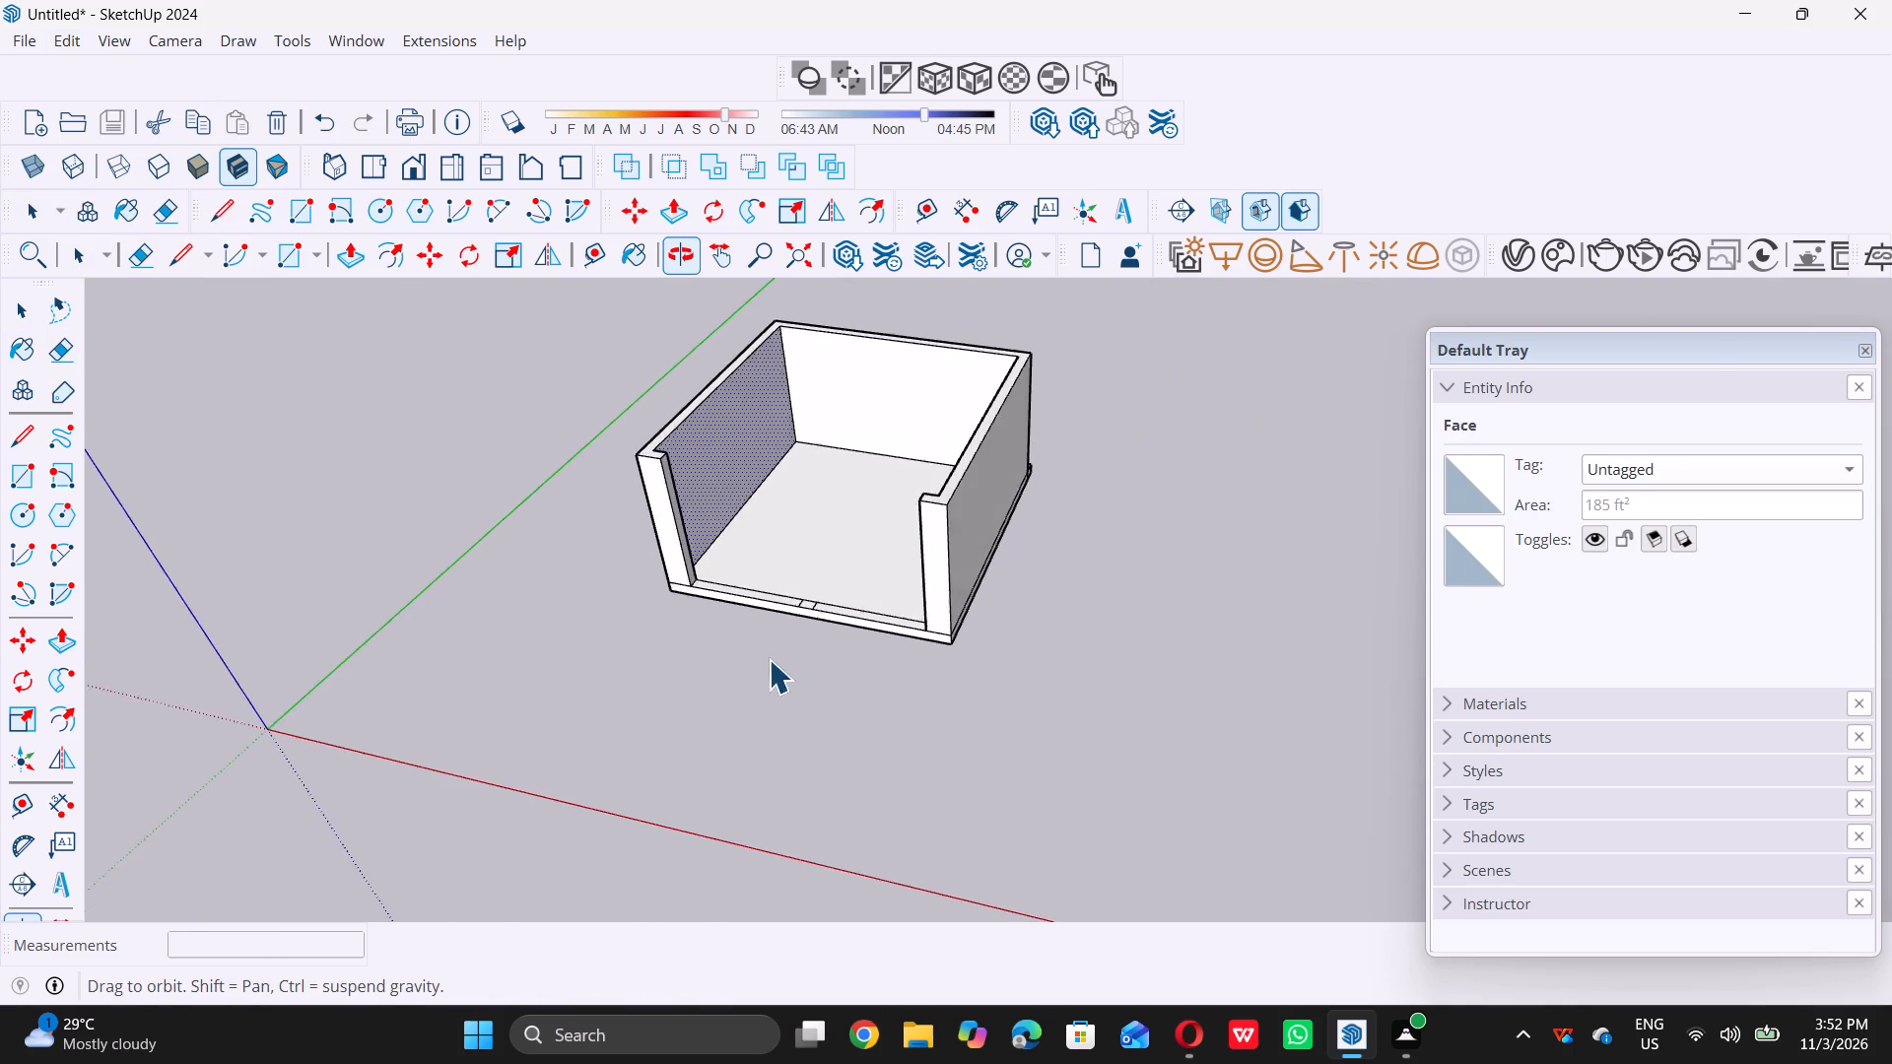
{"action": "middle_click_drag", "start_coordinate": [769, 659], "coordinate": [777, 664]}
{"action": "scroll", "coordinate": [746, 602], "scroll_direction": "up", "scroll_amount": 6}
{"action": "left_click", "coordinate": [632, 719]}
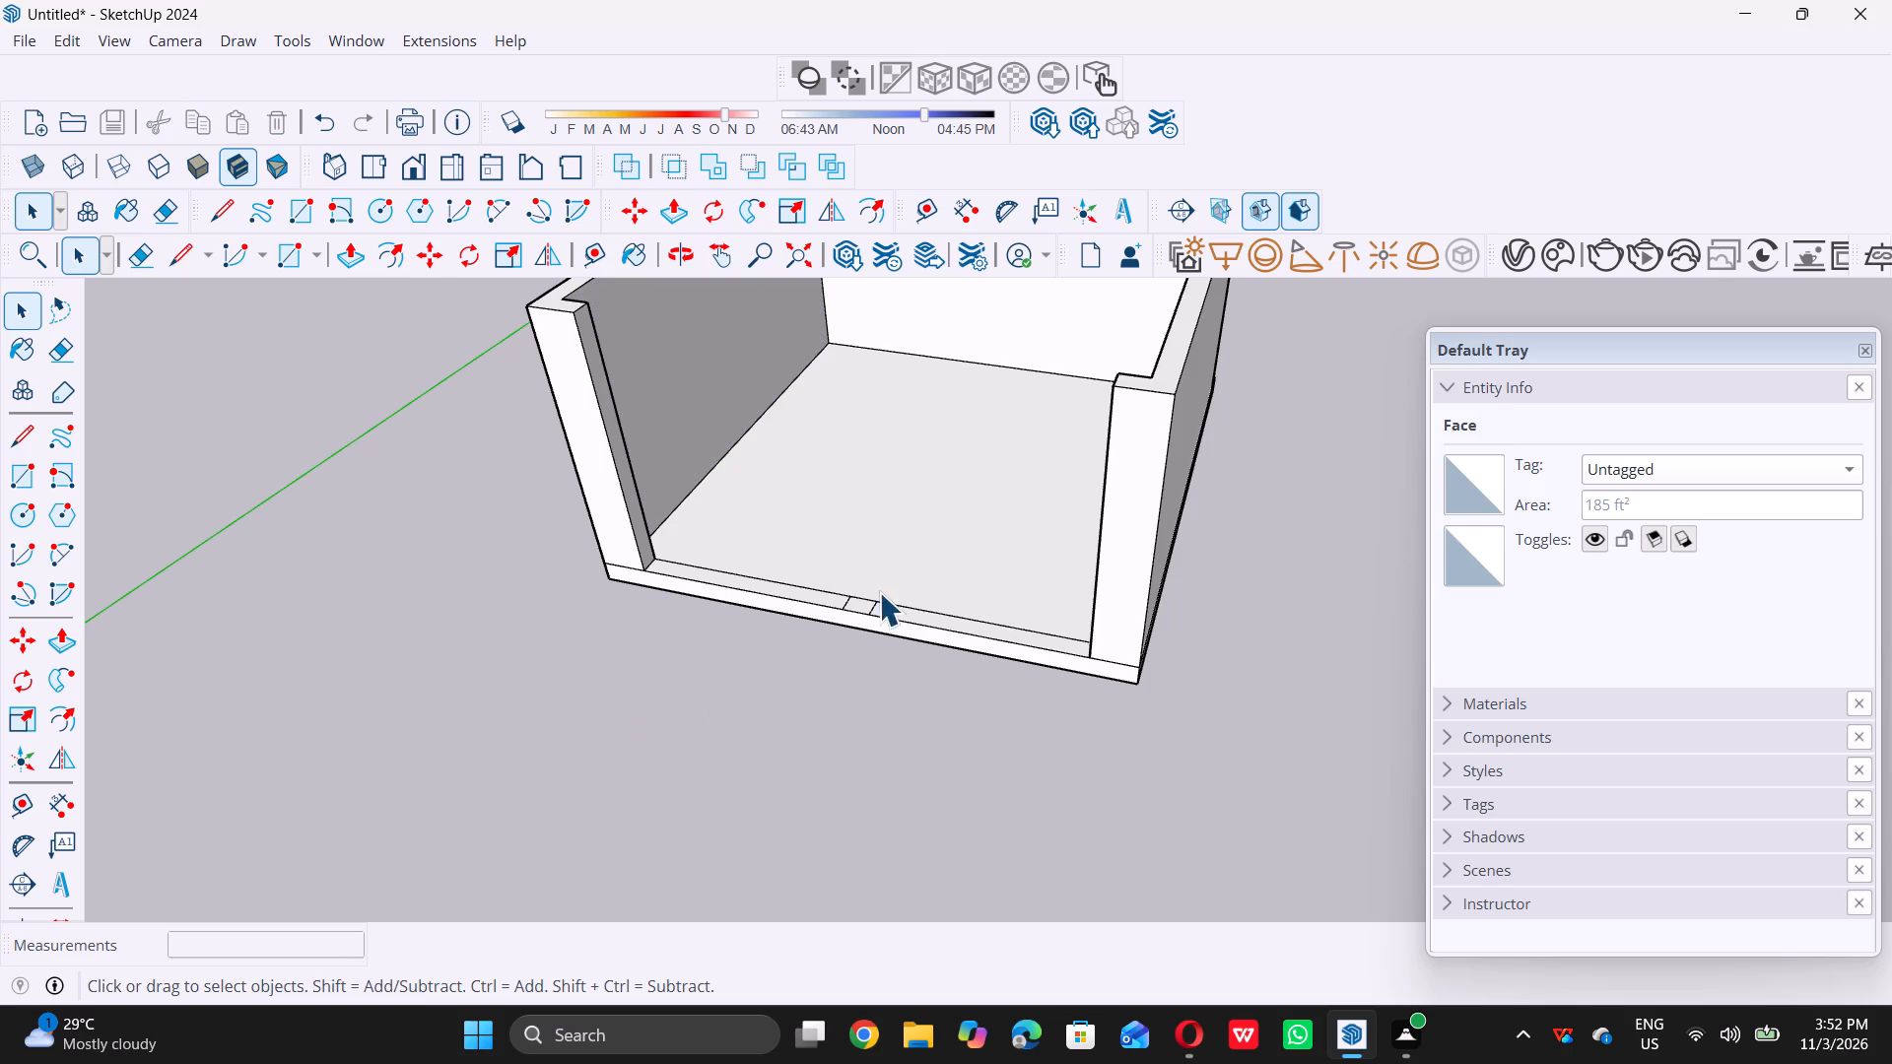
{"action": "scroll", "coordinate": [874, 585], "scroll_direction": "up", "scroll_amount": 13}
{"action": "left_click", "coordinate": [840, 634]}
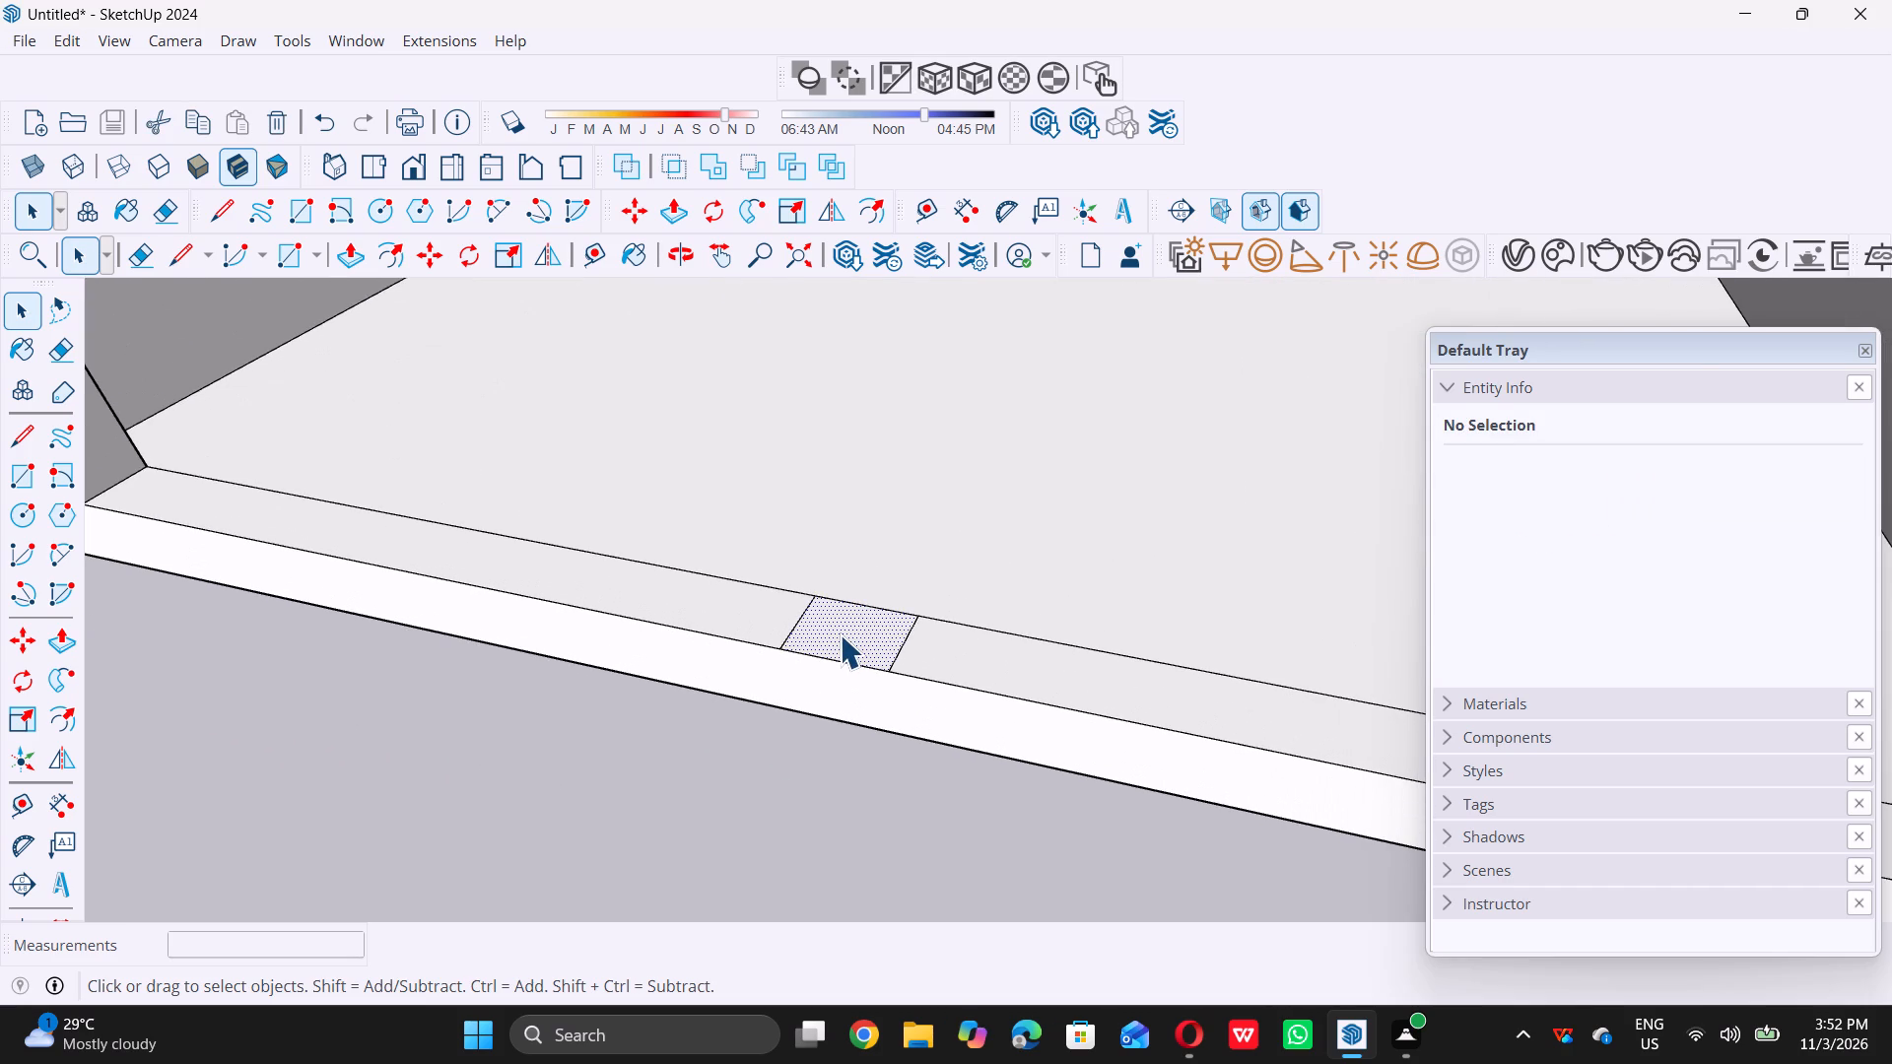
{"action": "key", "text": "p"}
{"action": "double_click", "coordinate": [840, 625]}
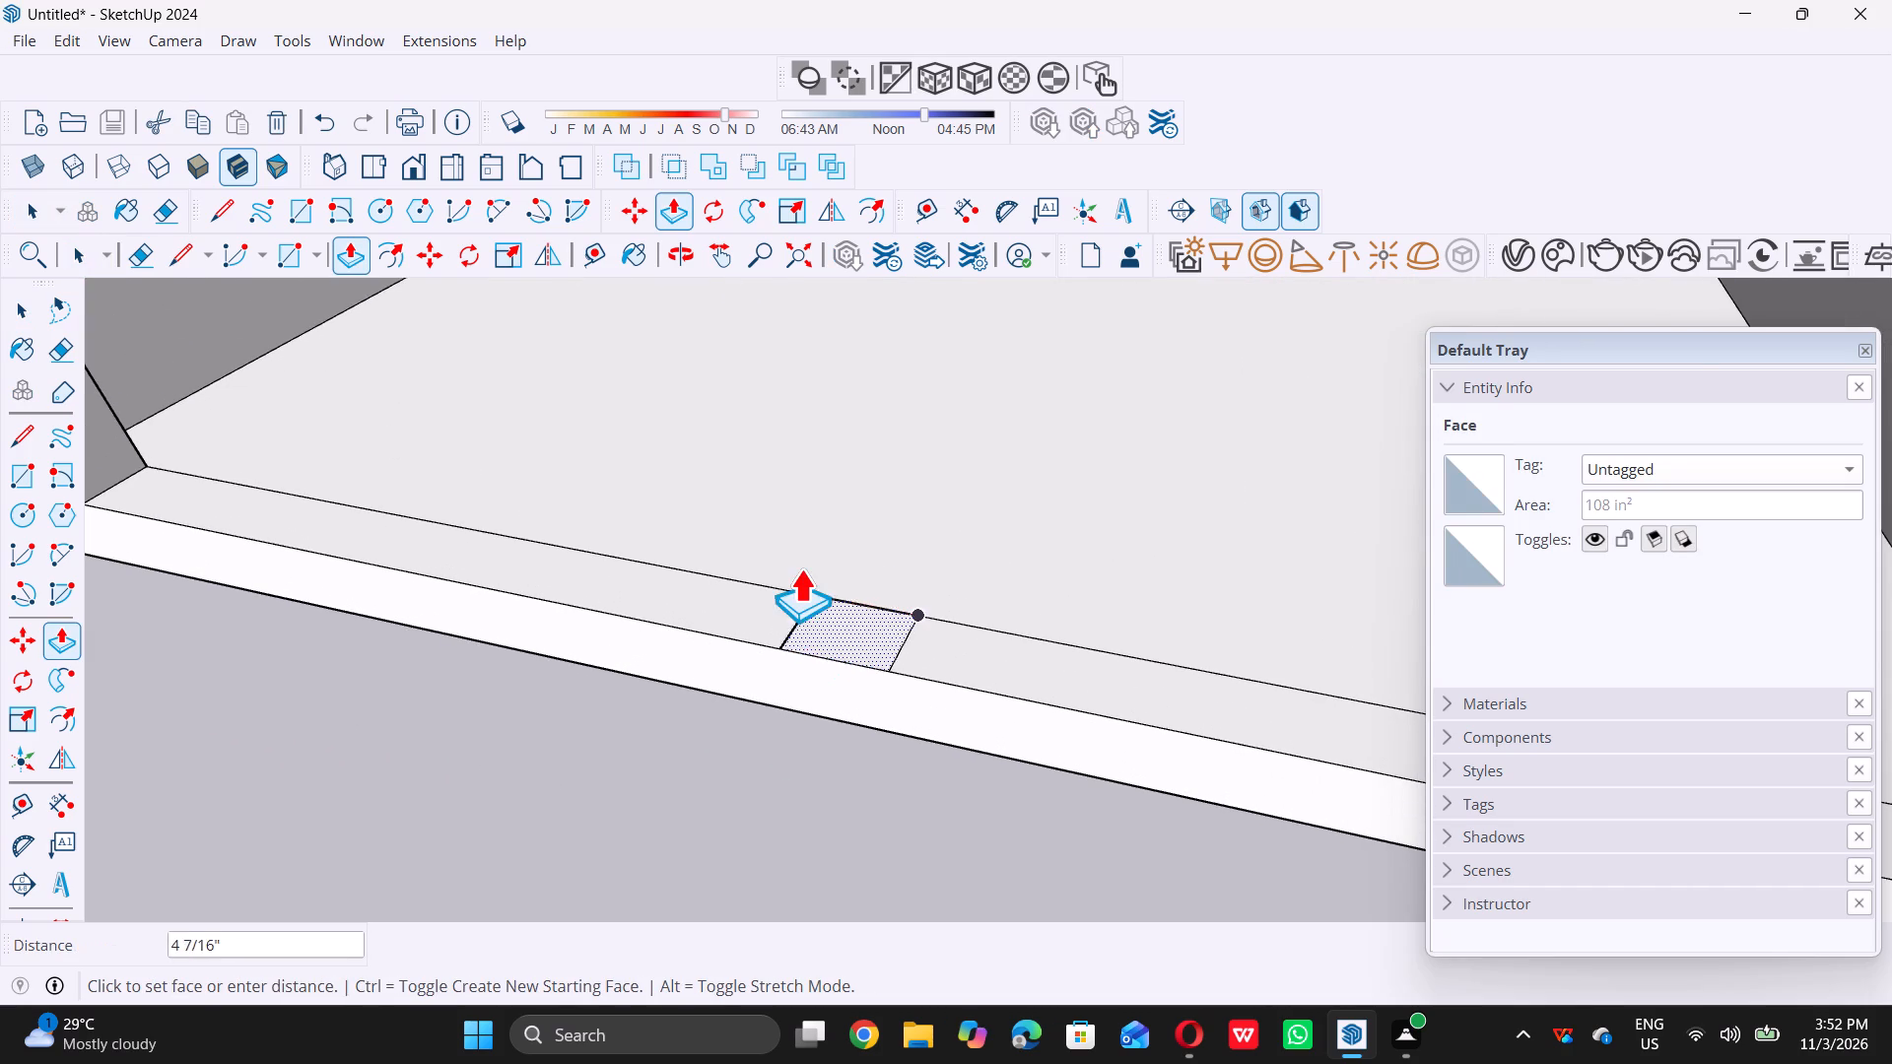
{"action": "scroll", "coordinate": [803, 569], "scroll_direction": "down", "scroll_amount": 17}
{"action": "scroll", "coordinate": [803, 573], "scroll_direction": "down", "scroll_amount": 4}
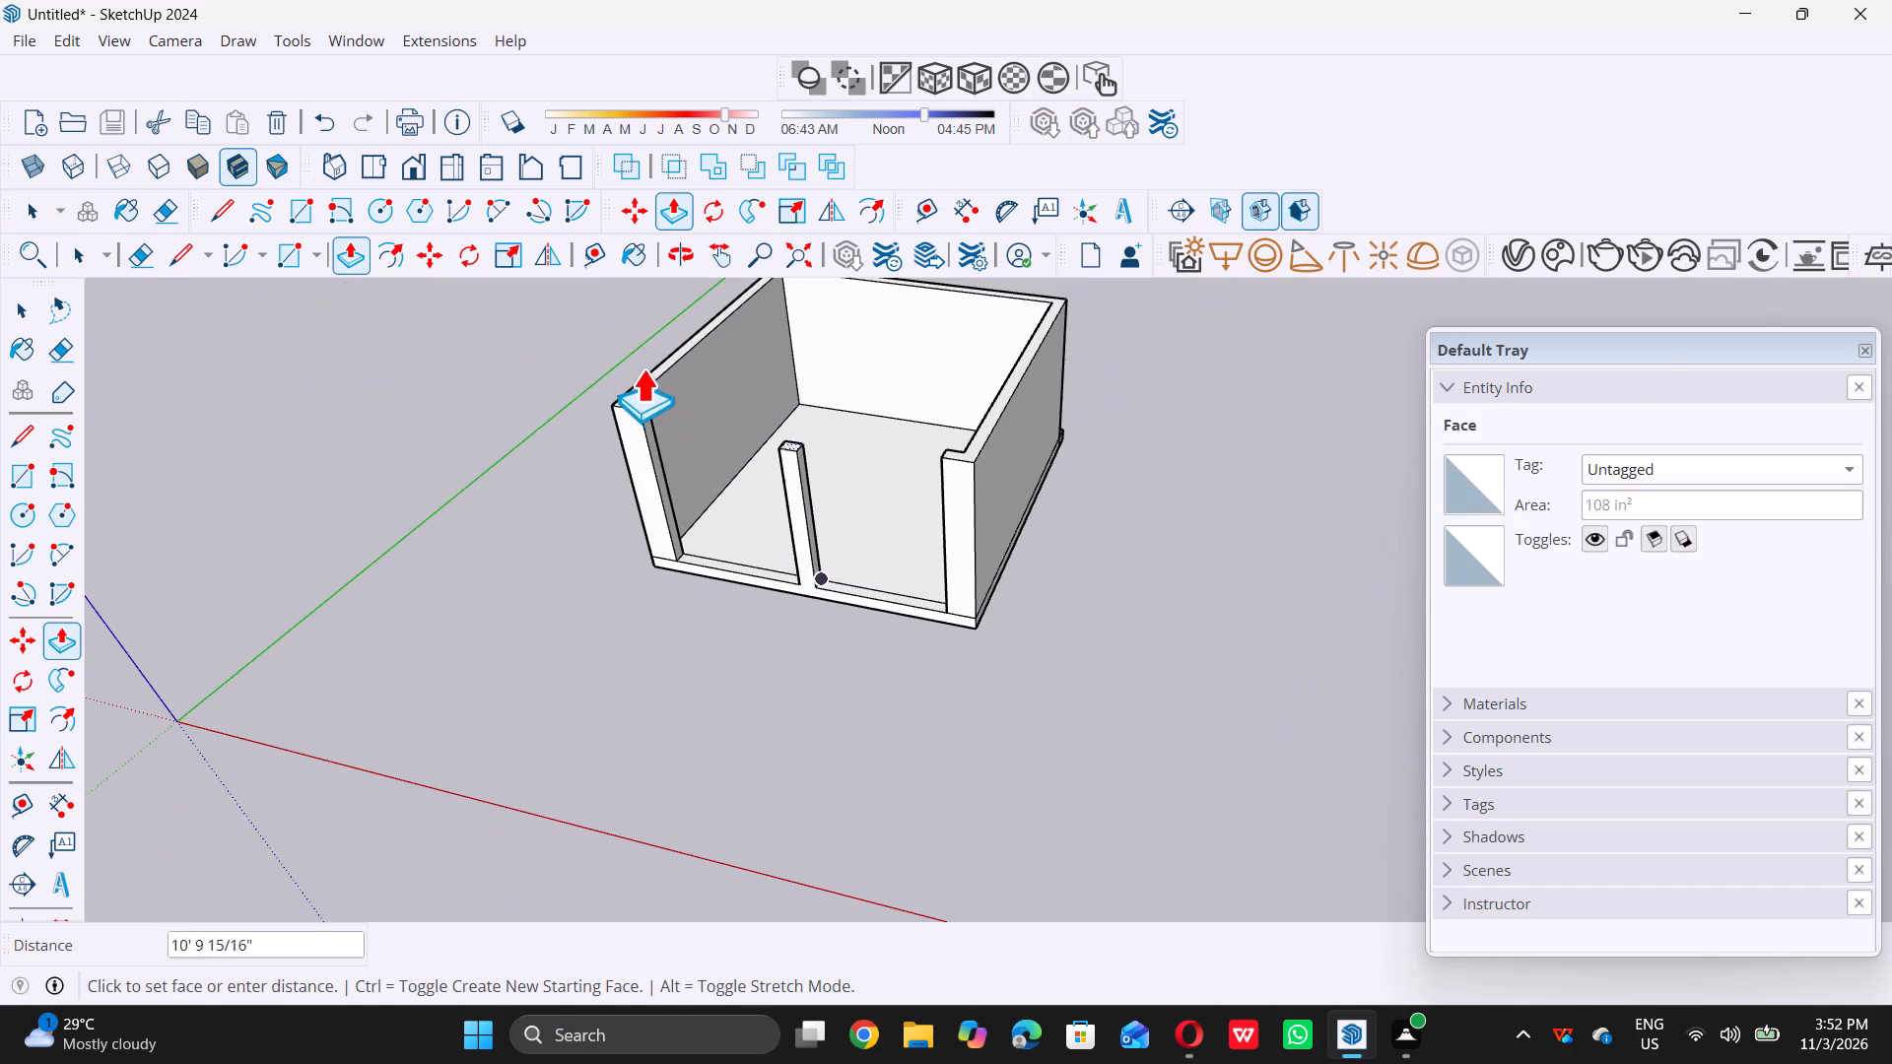
{"action": "double_click", "coordinate": [628, 413]}
{"action": "key", "text": "space"}
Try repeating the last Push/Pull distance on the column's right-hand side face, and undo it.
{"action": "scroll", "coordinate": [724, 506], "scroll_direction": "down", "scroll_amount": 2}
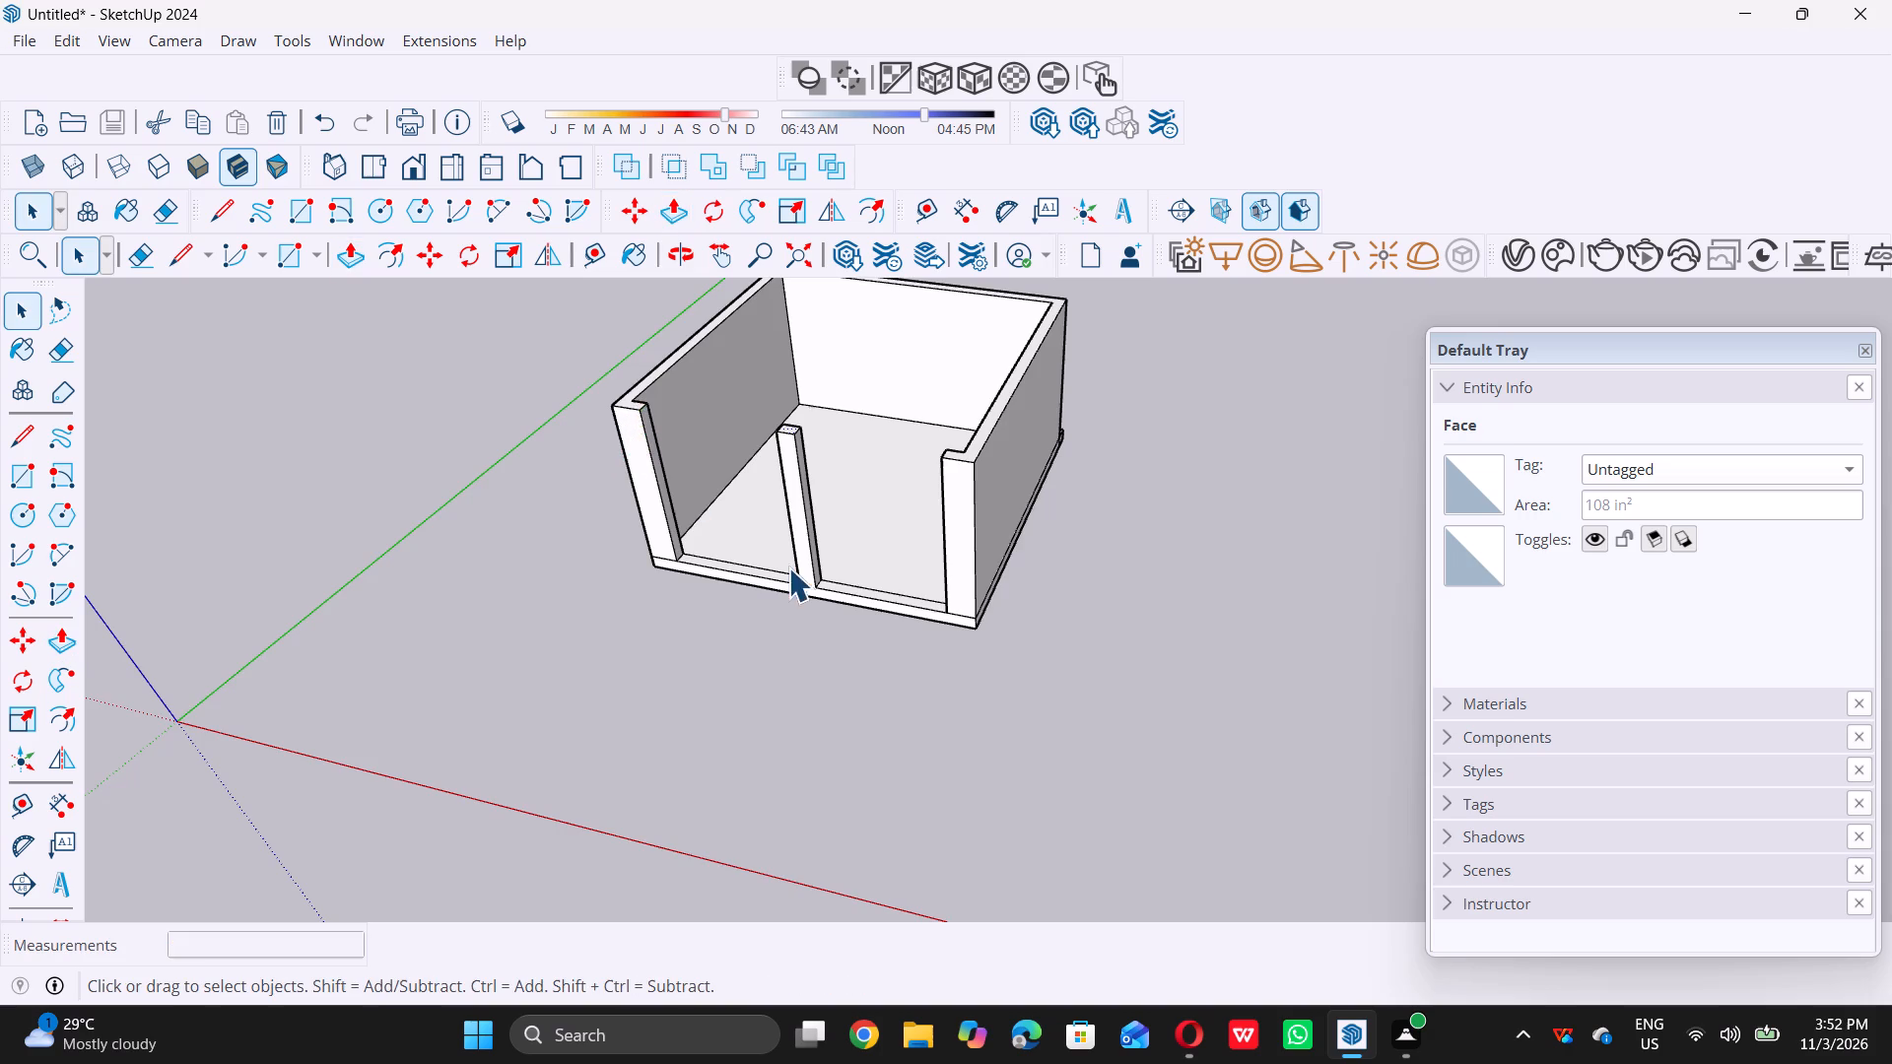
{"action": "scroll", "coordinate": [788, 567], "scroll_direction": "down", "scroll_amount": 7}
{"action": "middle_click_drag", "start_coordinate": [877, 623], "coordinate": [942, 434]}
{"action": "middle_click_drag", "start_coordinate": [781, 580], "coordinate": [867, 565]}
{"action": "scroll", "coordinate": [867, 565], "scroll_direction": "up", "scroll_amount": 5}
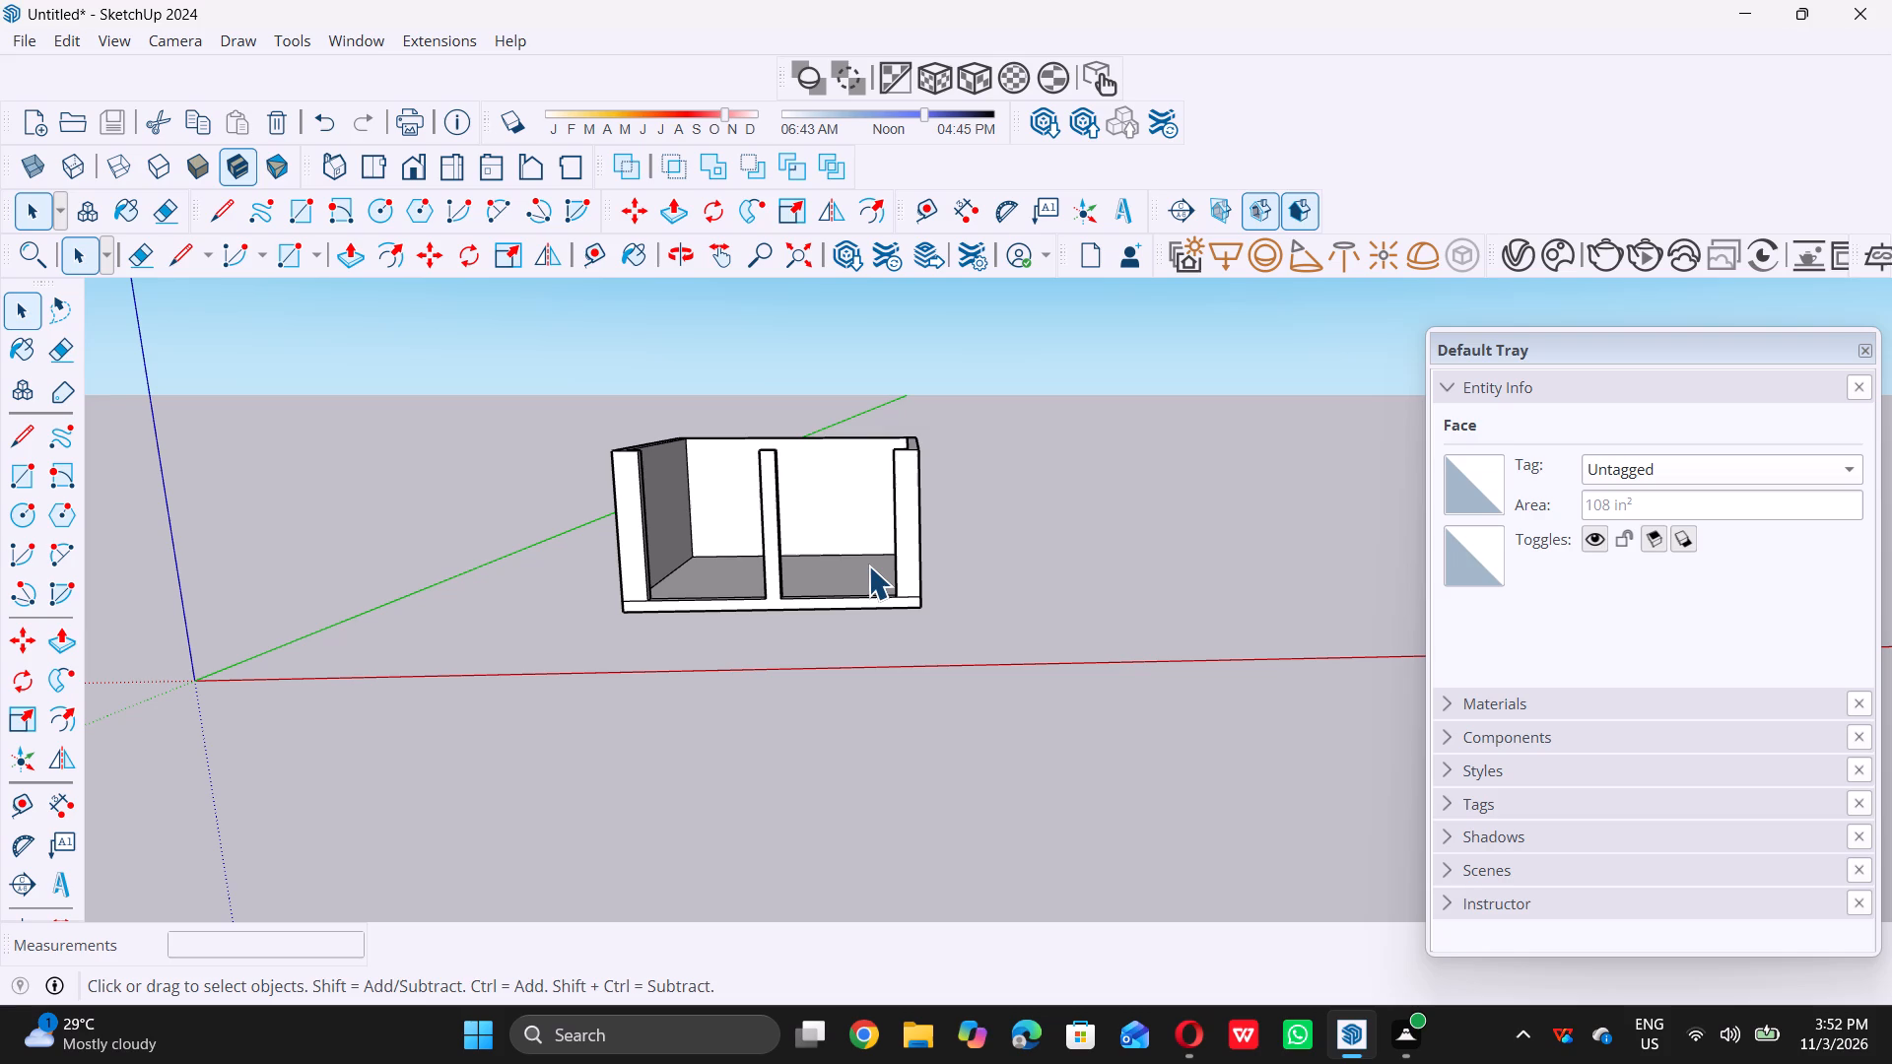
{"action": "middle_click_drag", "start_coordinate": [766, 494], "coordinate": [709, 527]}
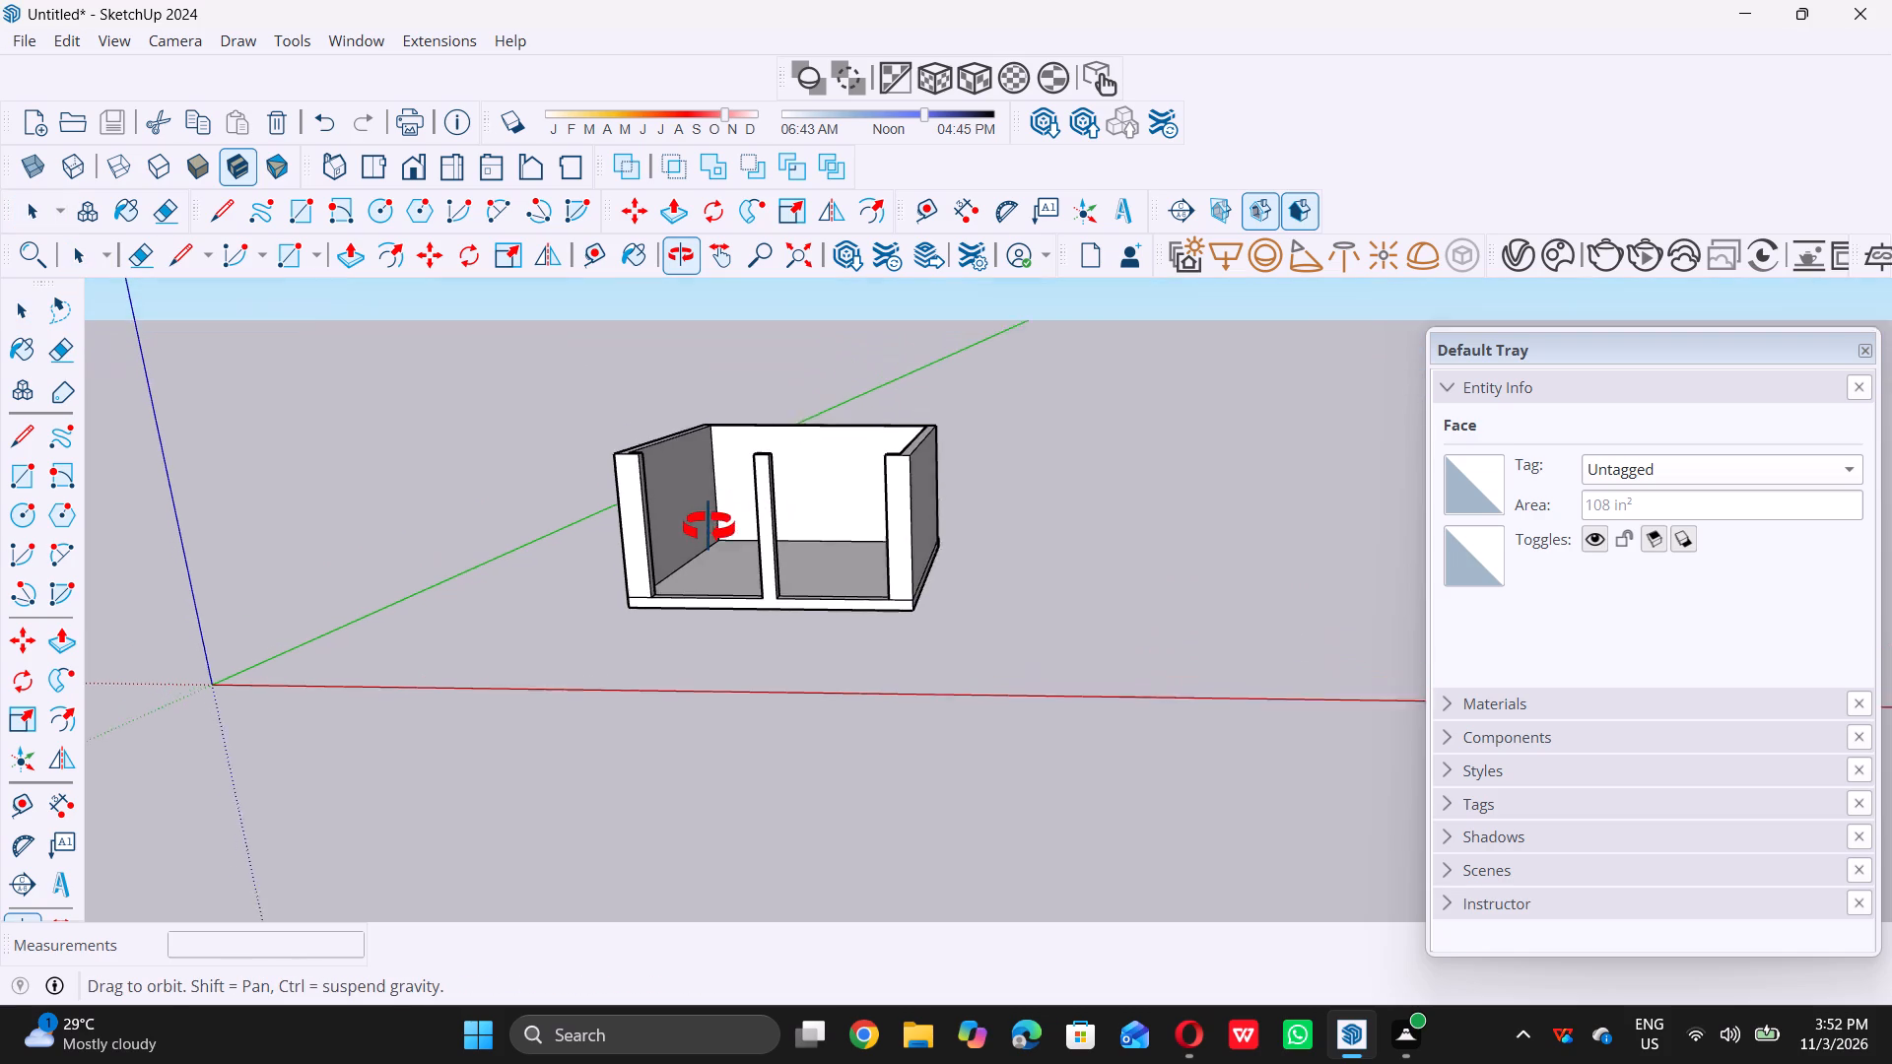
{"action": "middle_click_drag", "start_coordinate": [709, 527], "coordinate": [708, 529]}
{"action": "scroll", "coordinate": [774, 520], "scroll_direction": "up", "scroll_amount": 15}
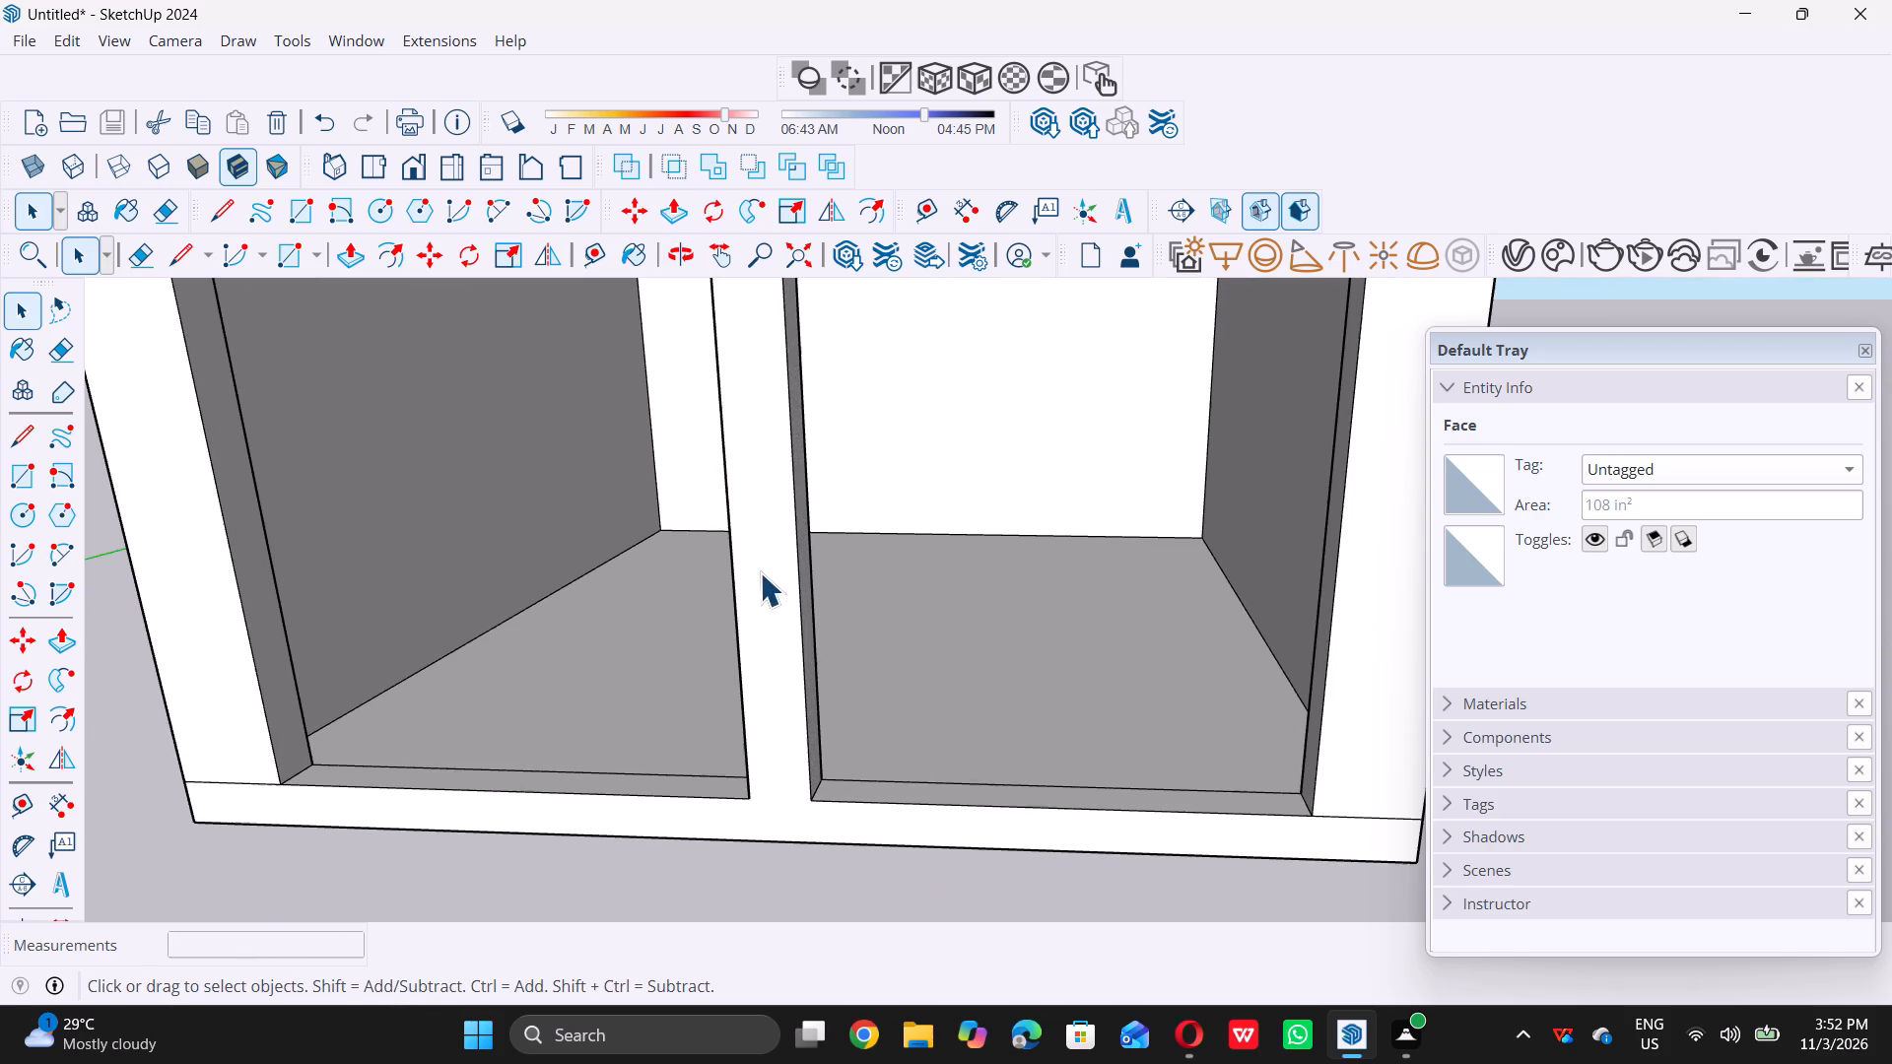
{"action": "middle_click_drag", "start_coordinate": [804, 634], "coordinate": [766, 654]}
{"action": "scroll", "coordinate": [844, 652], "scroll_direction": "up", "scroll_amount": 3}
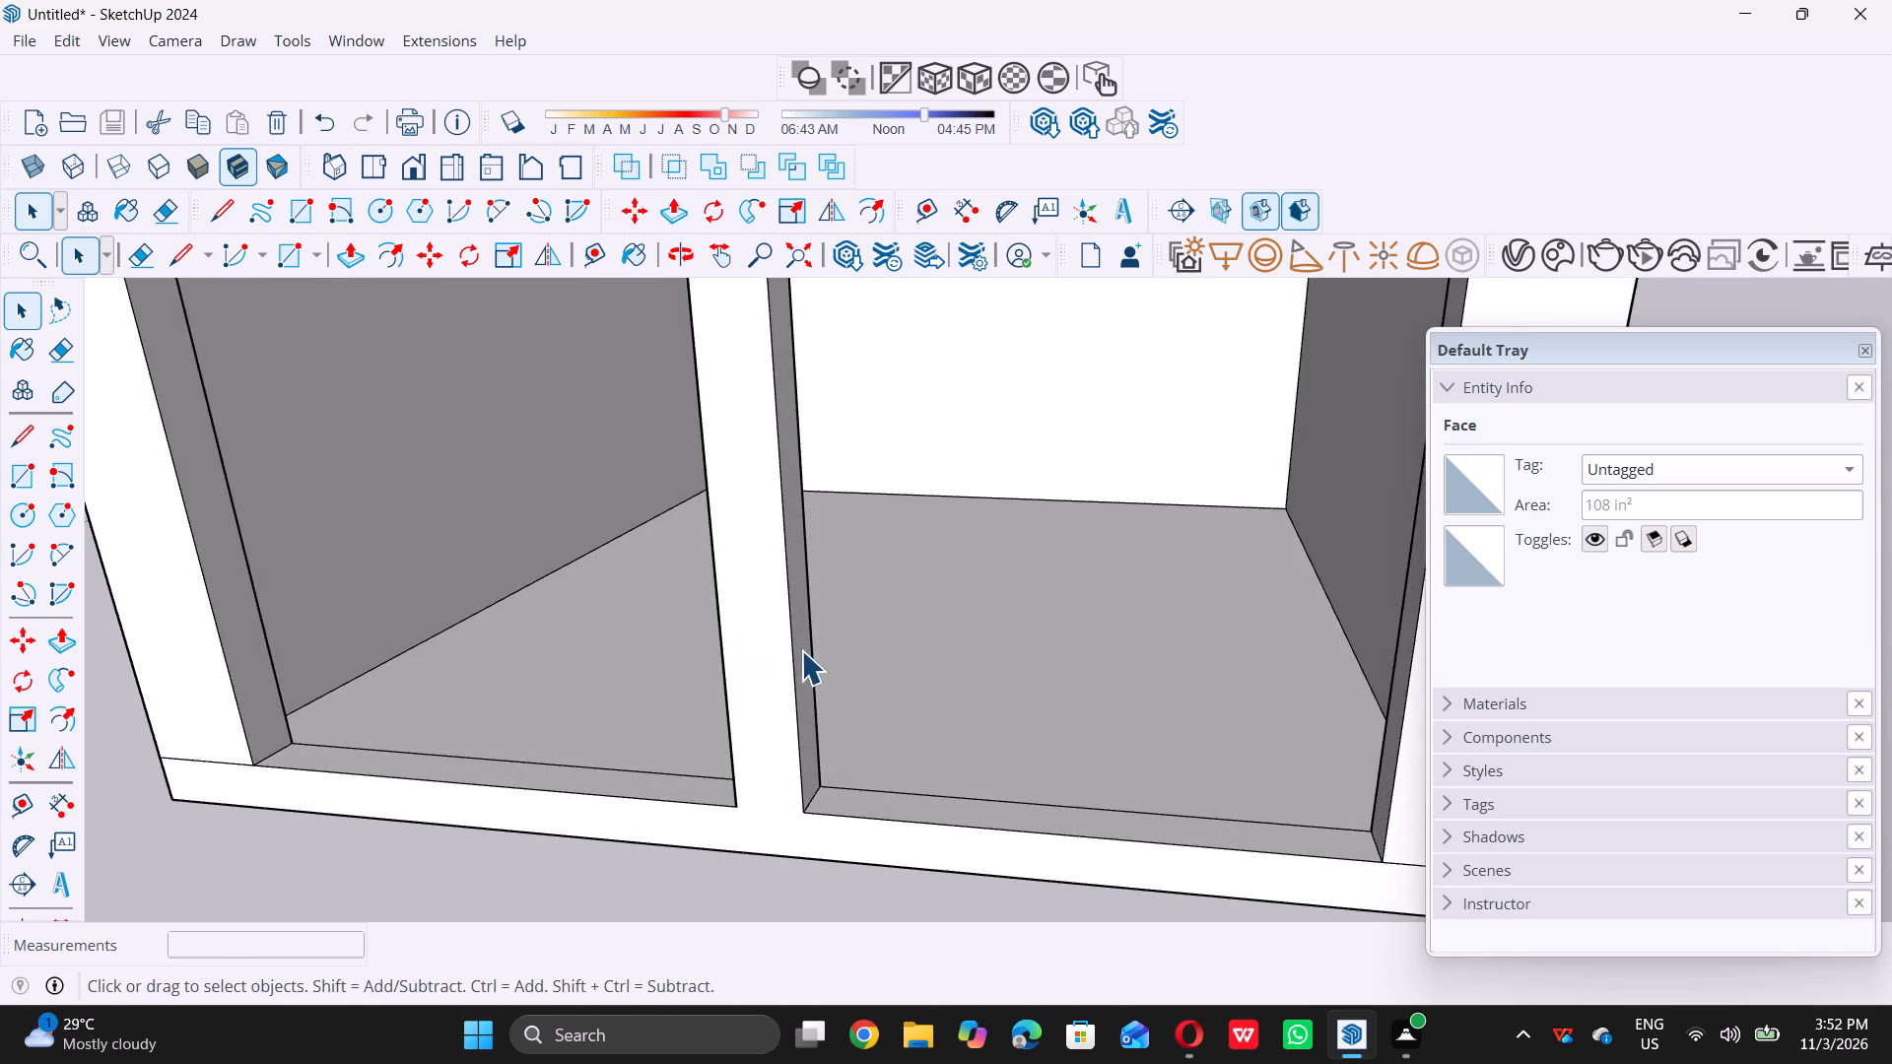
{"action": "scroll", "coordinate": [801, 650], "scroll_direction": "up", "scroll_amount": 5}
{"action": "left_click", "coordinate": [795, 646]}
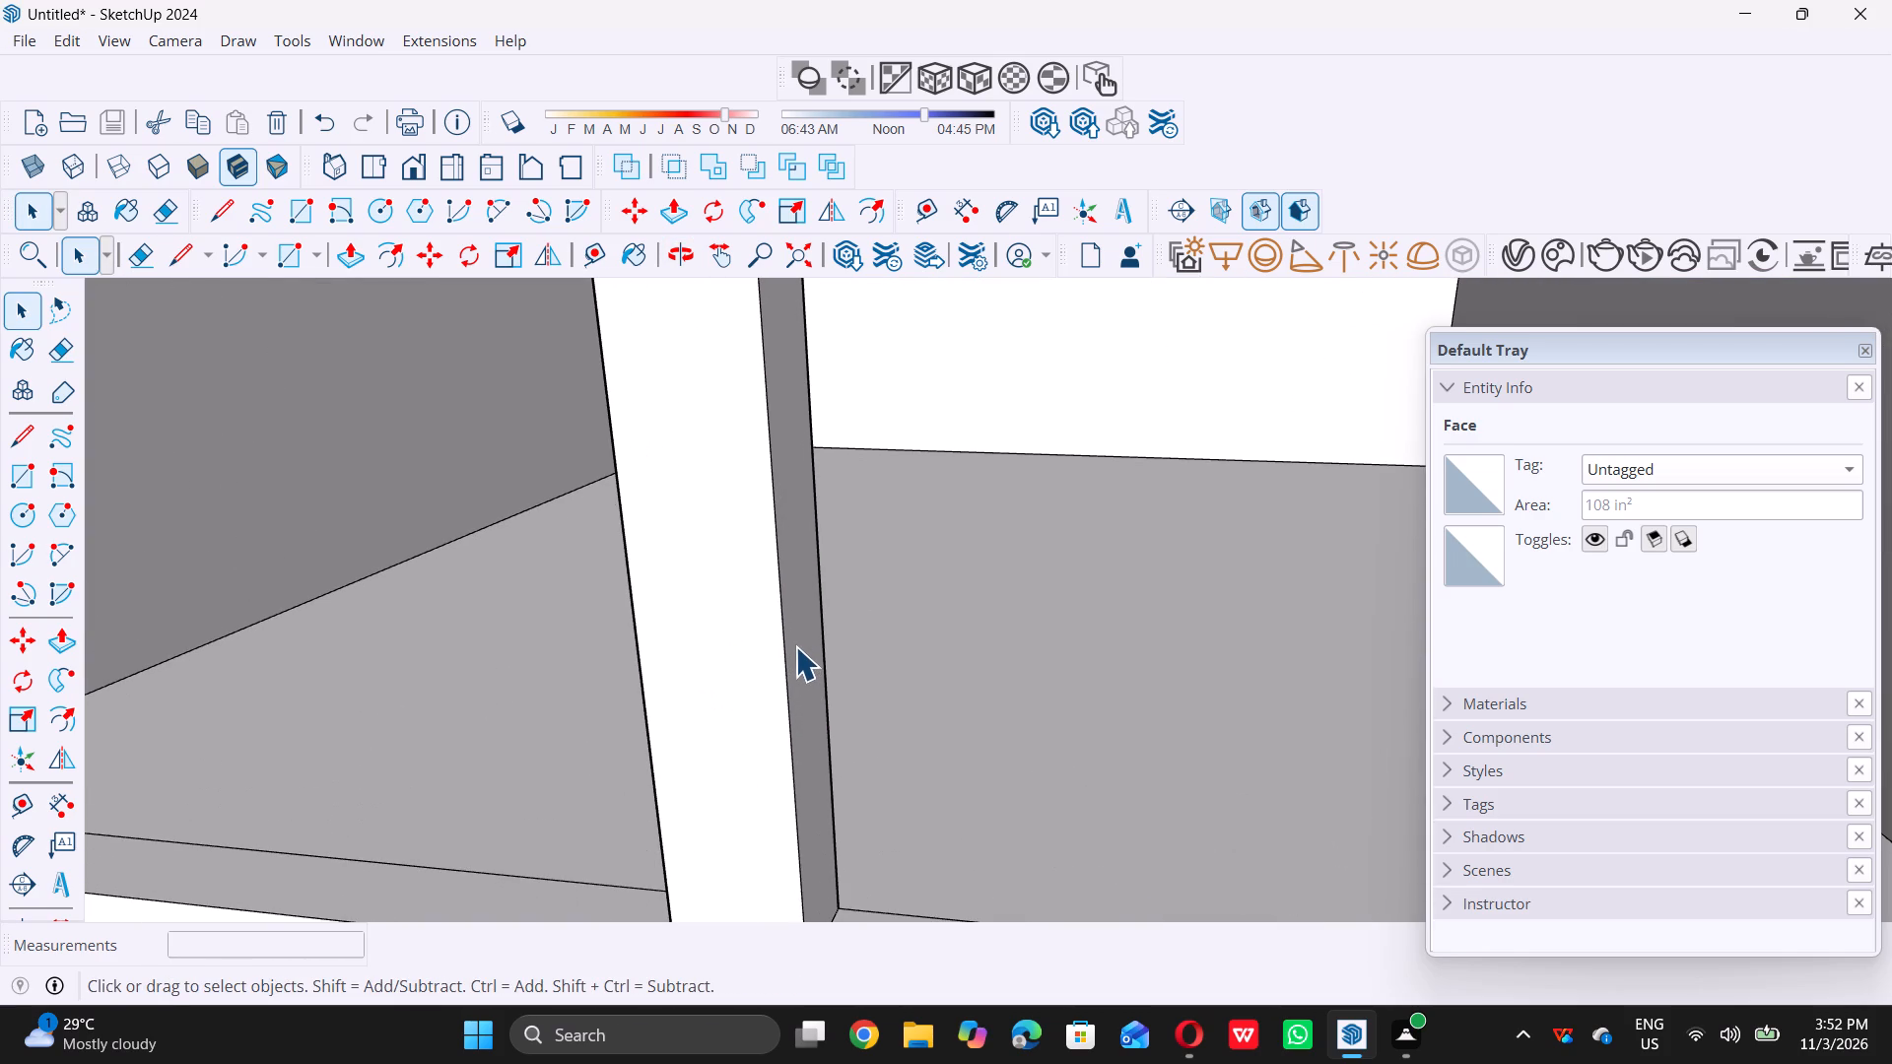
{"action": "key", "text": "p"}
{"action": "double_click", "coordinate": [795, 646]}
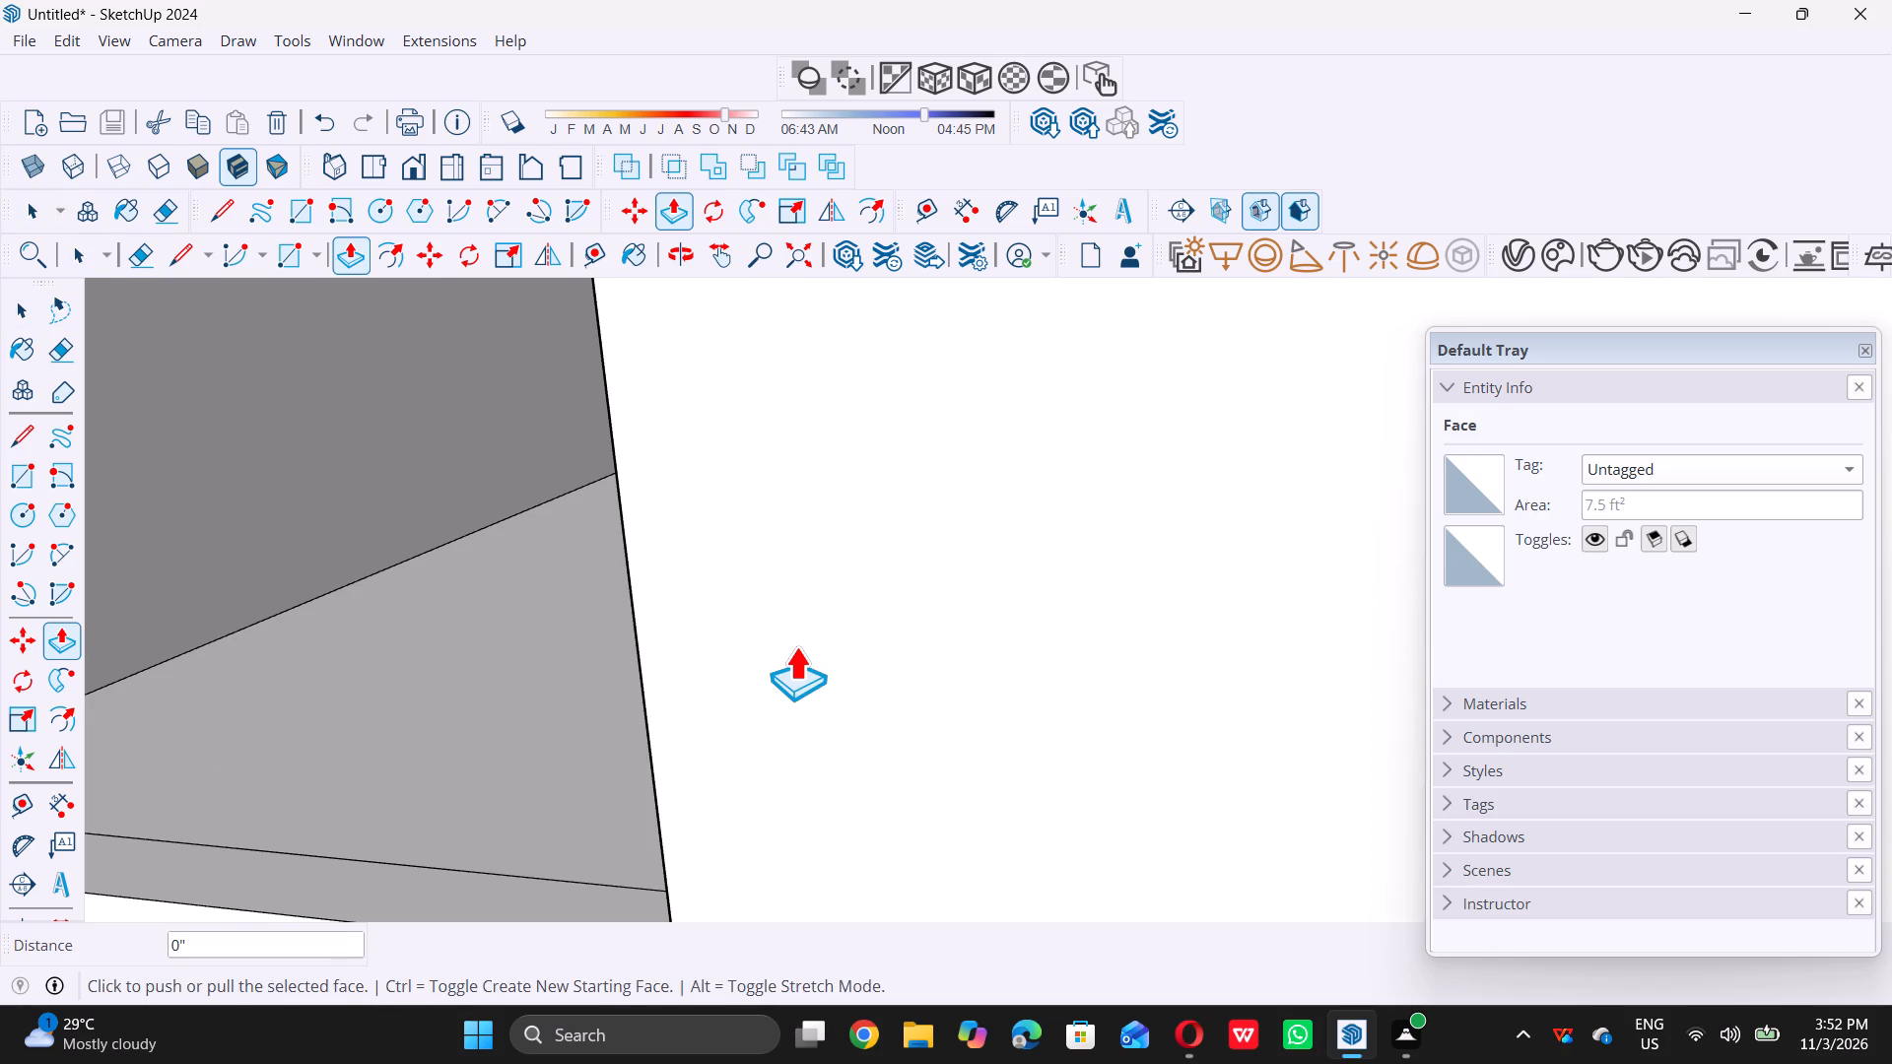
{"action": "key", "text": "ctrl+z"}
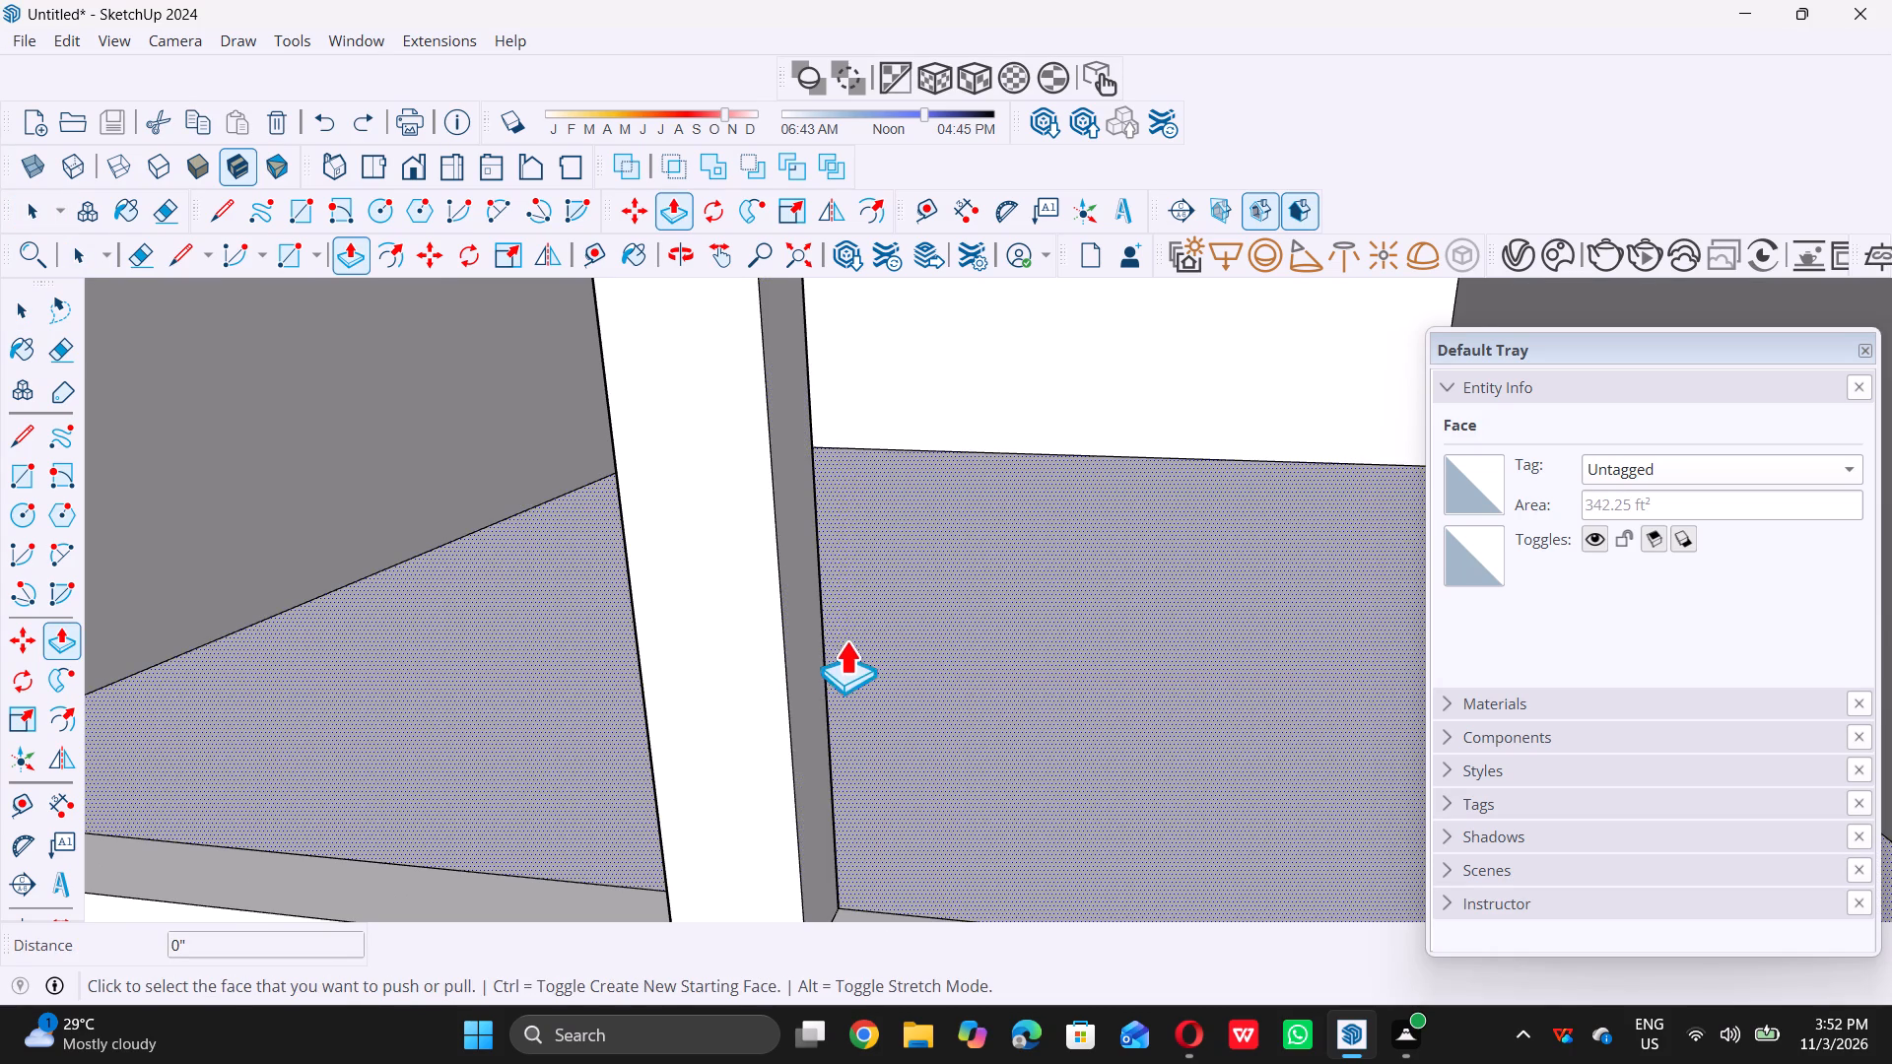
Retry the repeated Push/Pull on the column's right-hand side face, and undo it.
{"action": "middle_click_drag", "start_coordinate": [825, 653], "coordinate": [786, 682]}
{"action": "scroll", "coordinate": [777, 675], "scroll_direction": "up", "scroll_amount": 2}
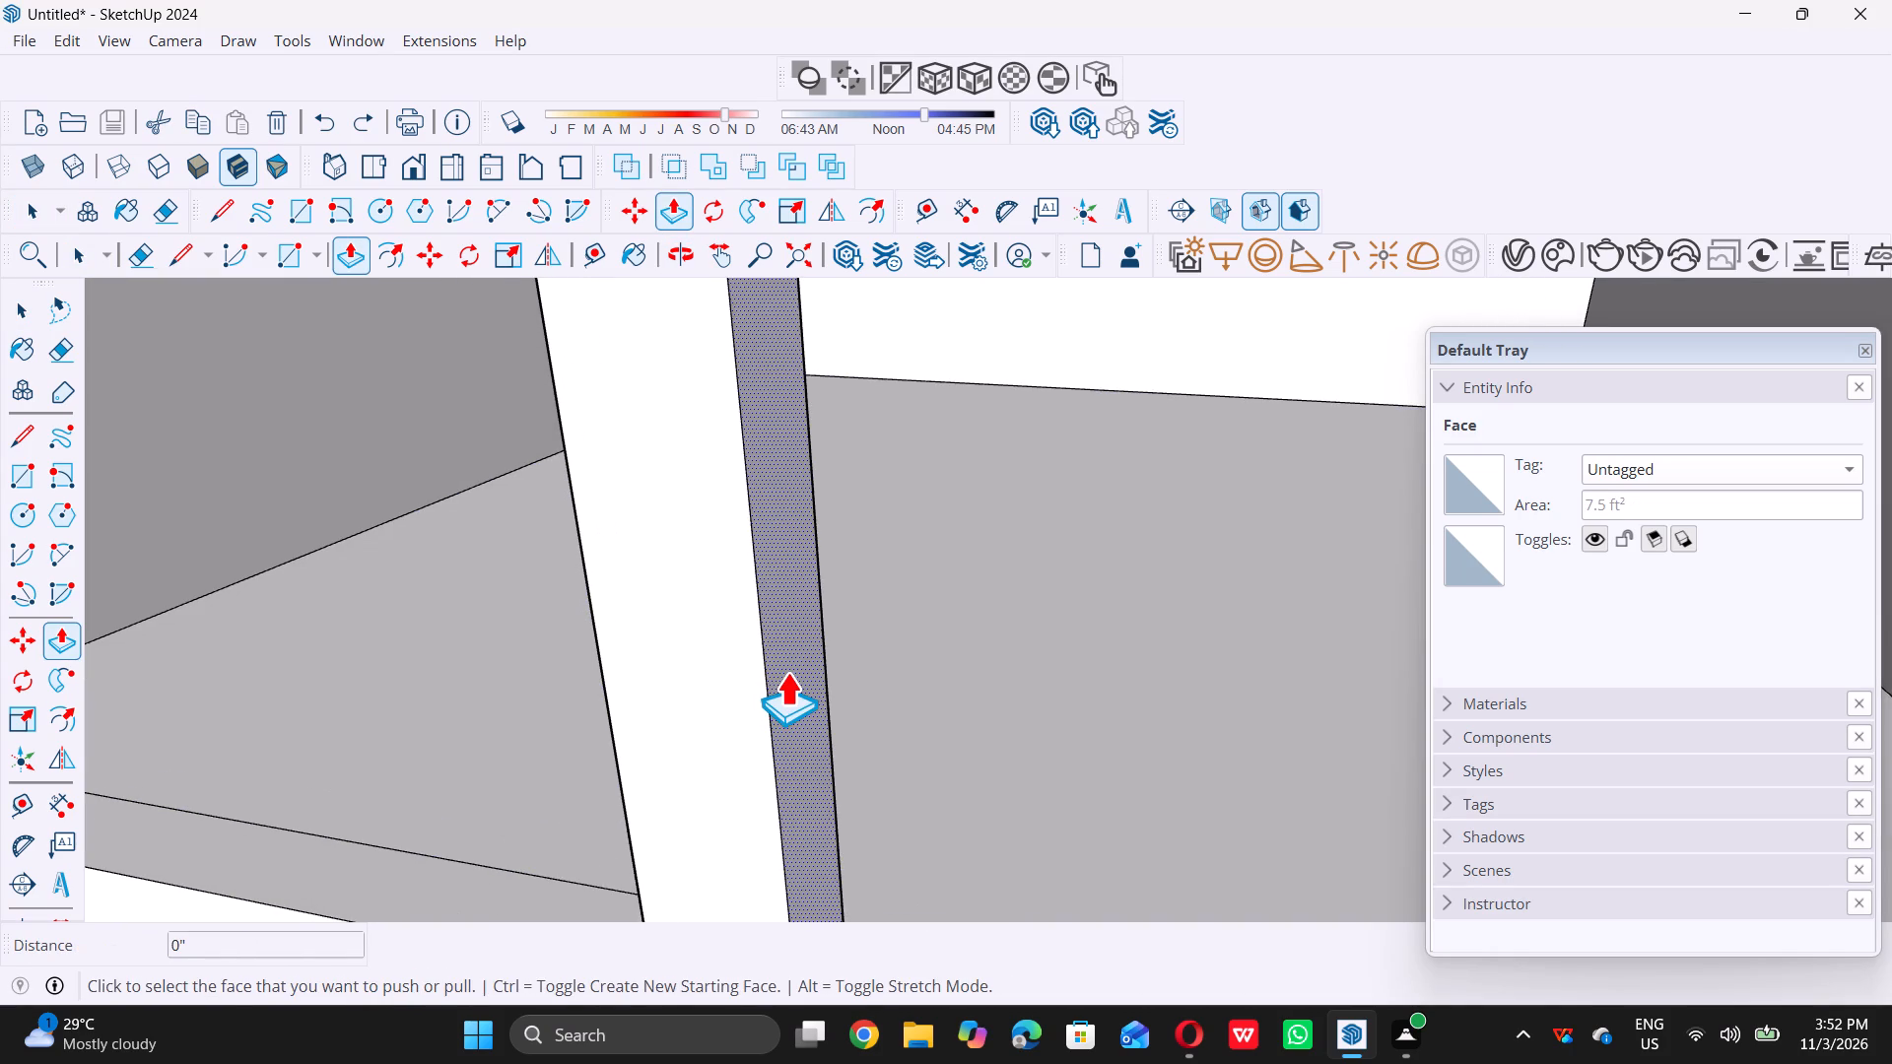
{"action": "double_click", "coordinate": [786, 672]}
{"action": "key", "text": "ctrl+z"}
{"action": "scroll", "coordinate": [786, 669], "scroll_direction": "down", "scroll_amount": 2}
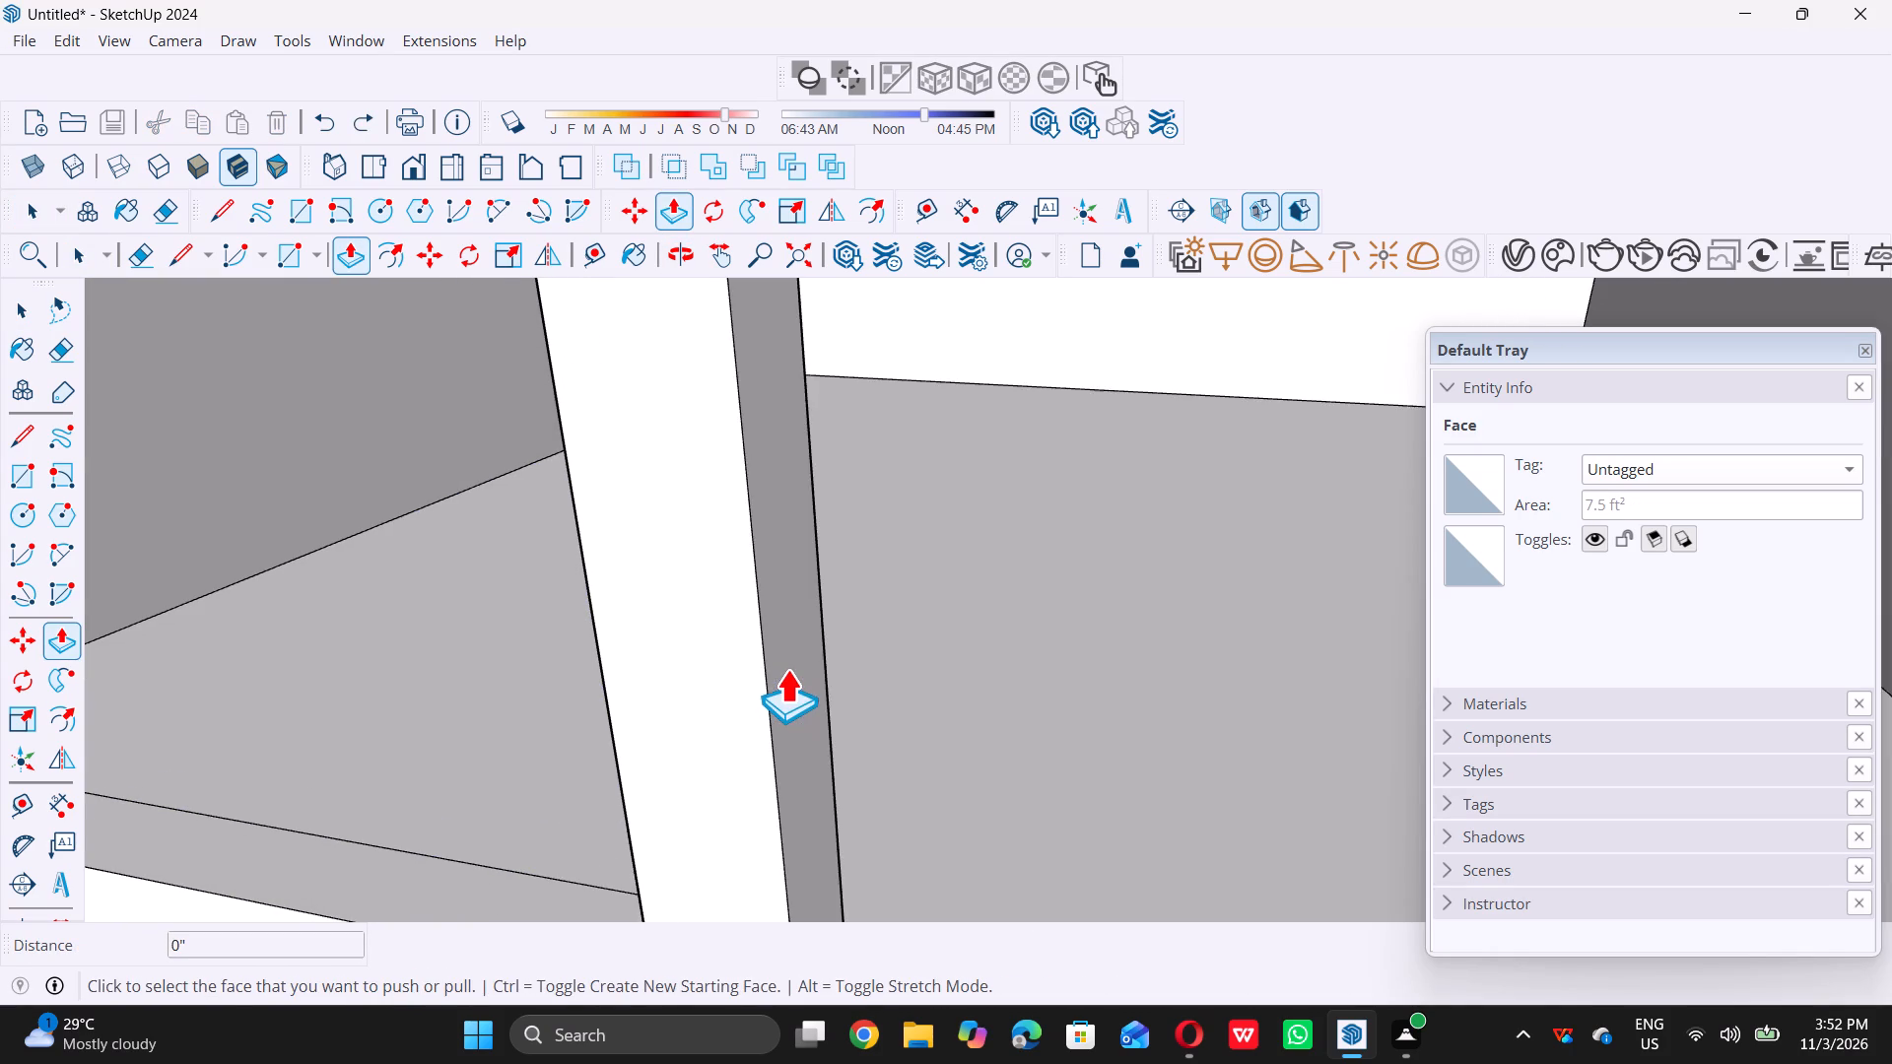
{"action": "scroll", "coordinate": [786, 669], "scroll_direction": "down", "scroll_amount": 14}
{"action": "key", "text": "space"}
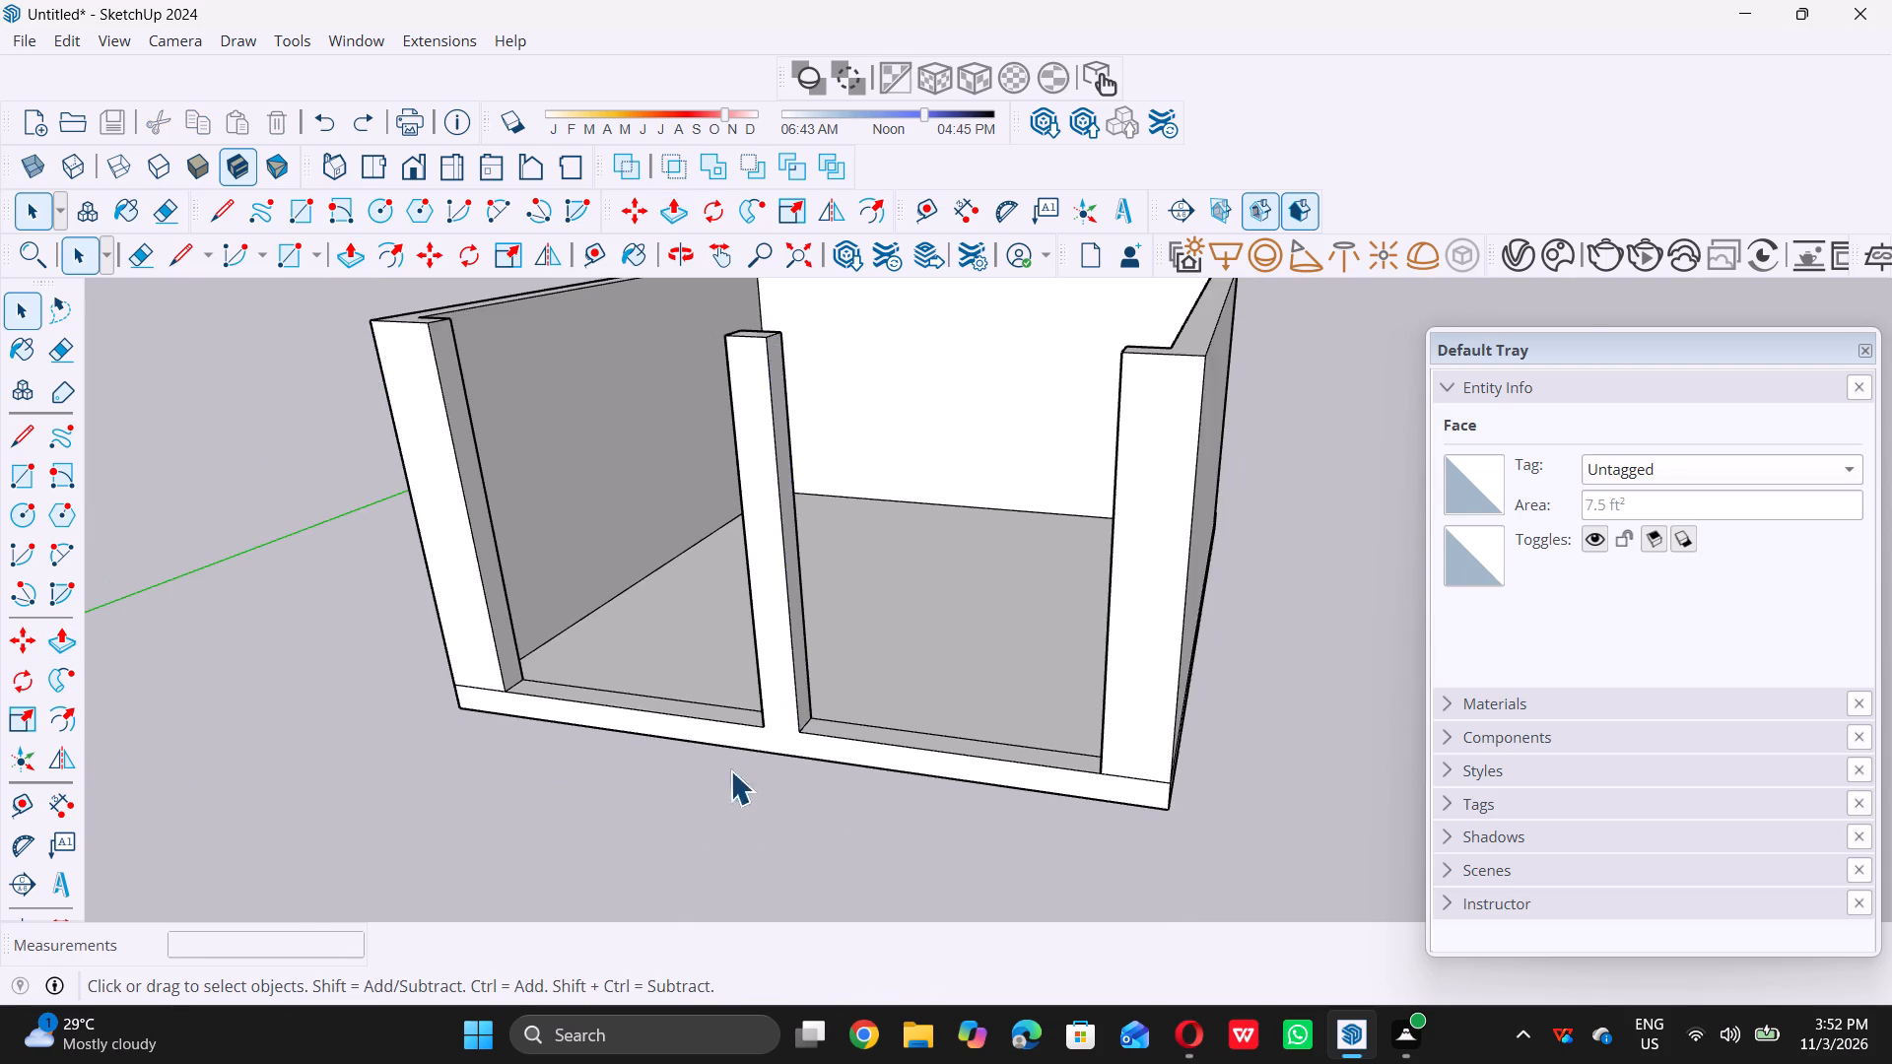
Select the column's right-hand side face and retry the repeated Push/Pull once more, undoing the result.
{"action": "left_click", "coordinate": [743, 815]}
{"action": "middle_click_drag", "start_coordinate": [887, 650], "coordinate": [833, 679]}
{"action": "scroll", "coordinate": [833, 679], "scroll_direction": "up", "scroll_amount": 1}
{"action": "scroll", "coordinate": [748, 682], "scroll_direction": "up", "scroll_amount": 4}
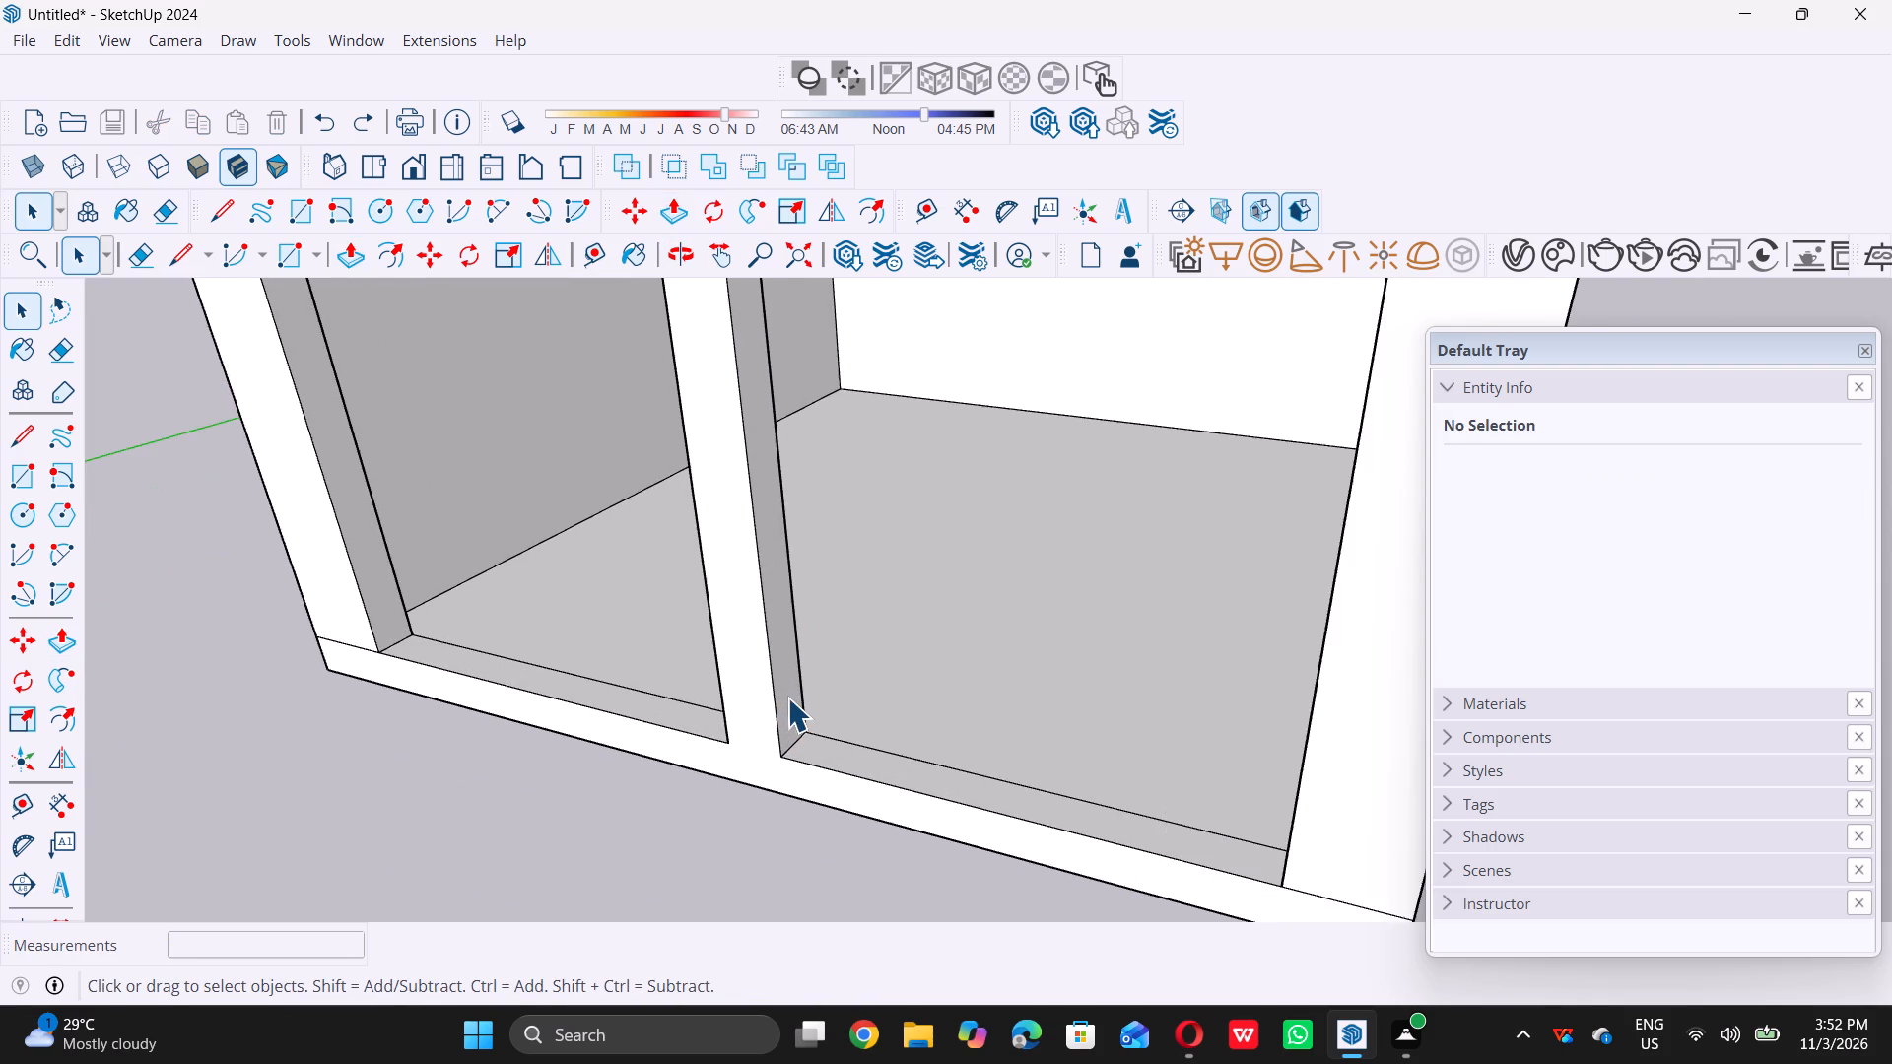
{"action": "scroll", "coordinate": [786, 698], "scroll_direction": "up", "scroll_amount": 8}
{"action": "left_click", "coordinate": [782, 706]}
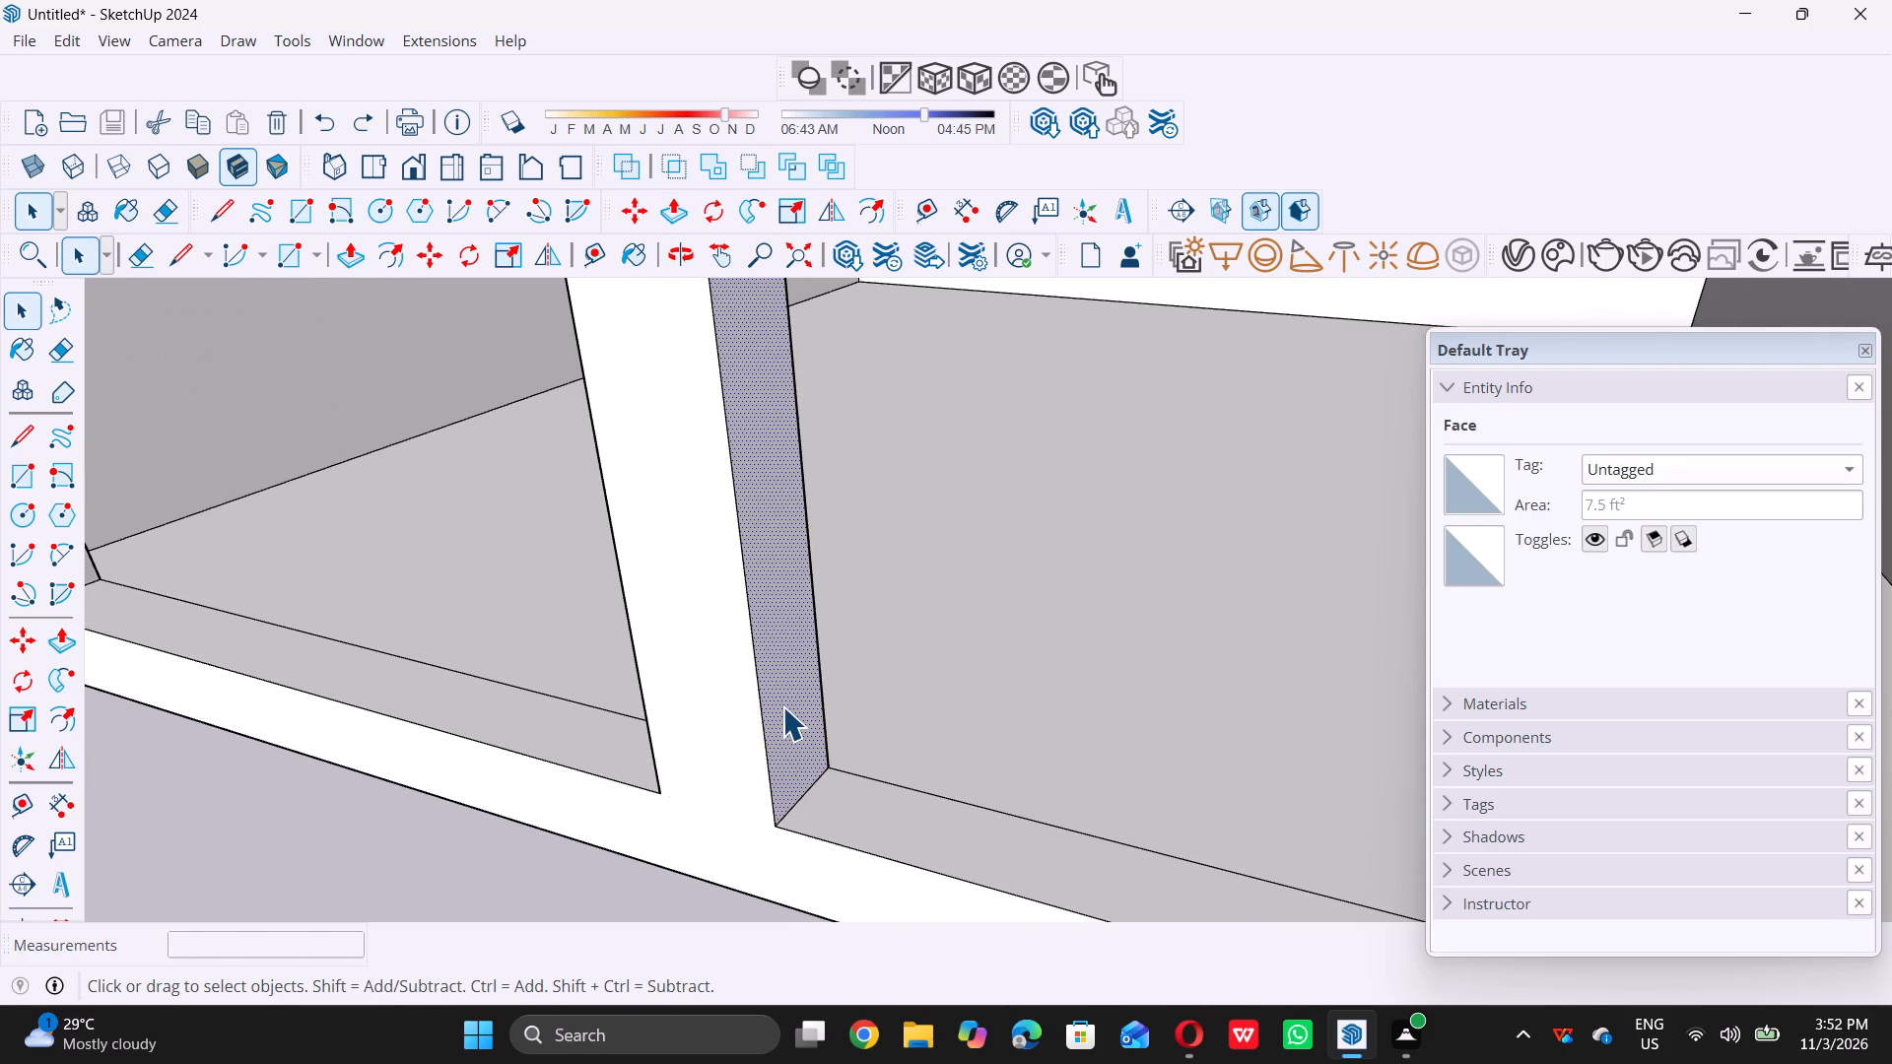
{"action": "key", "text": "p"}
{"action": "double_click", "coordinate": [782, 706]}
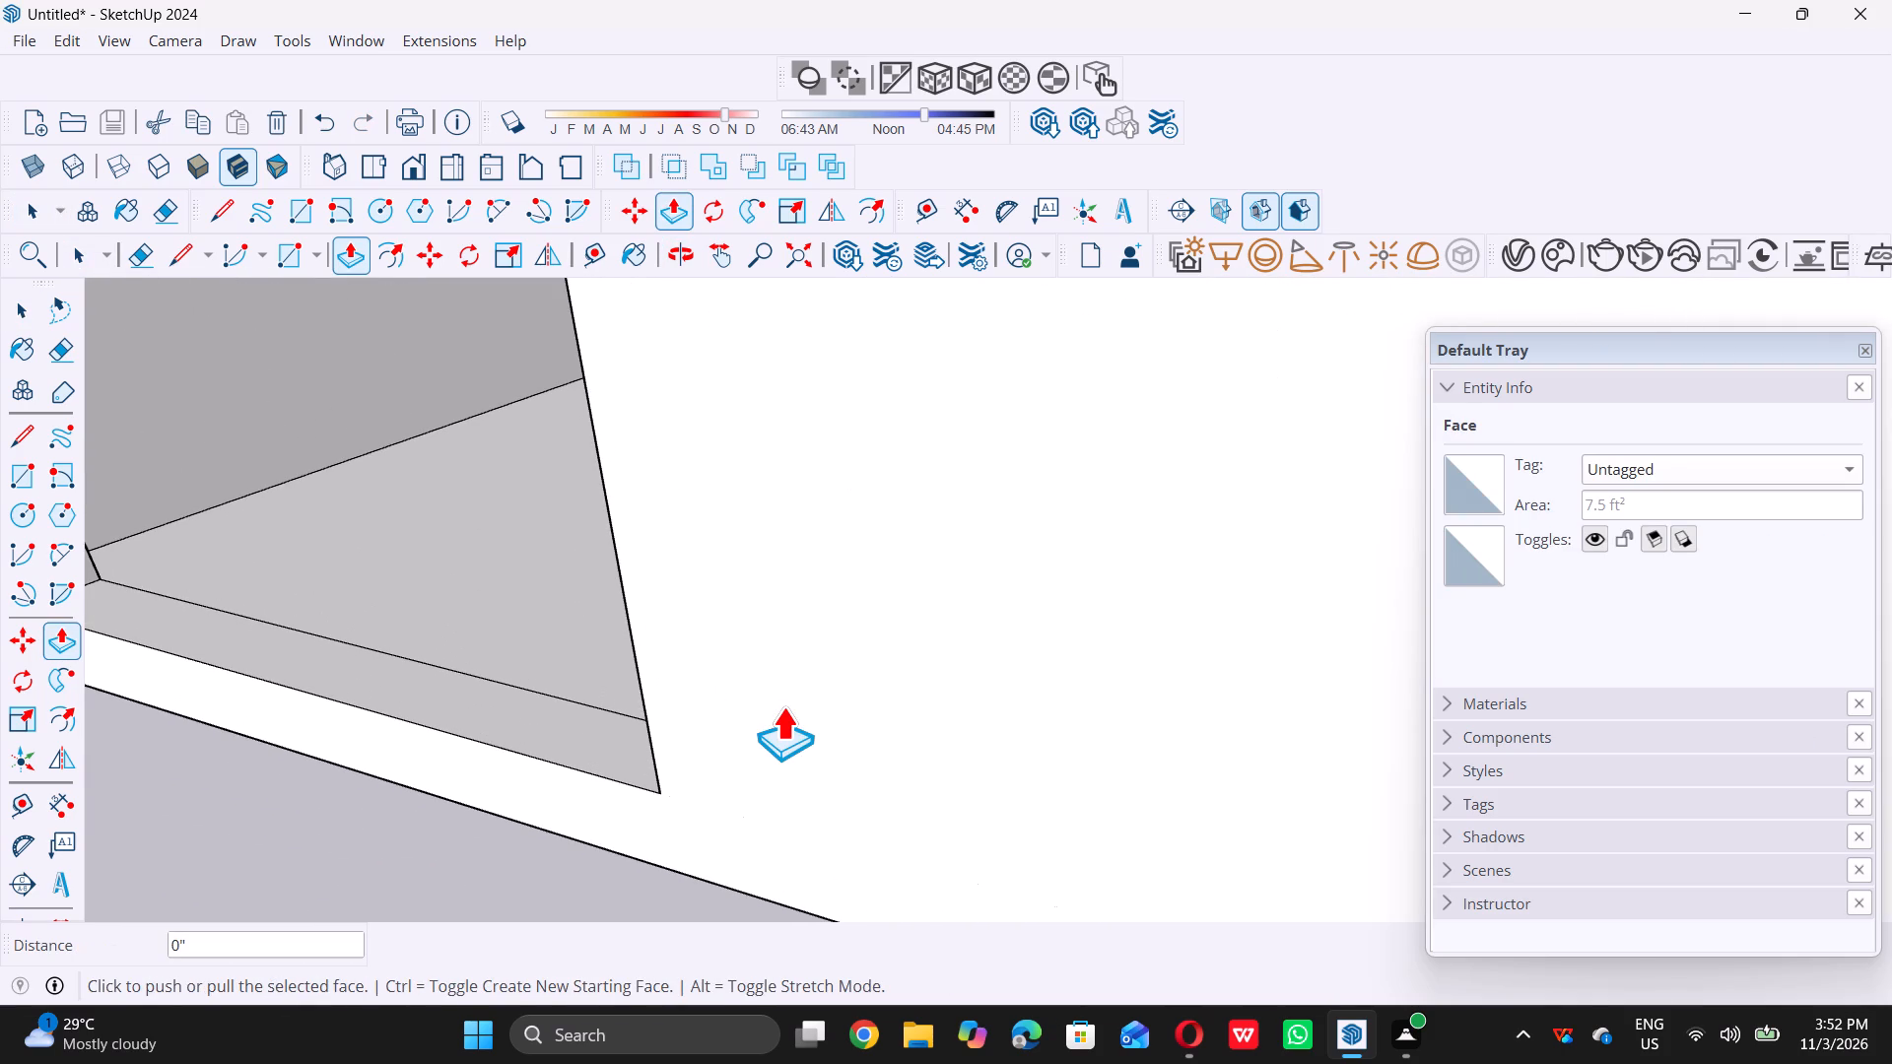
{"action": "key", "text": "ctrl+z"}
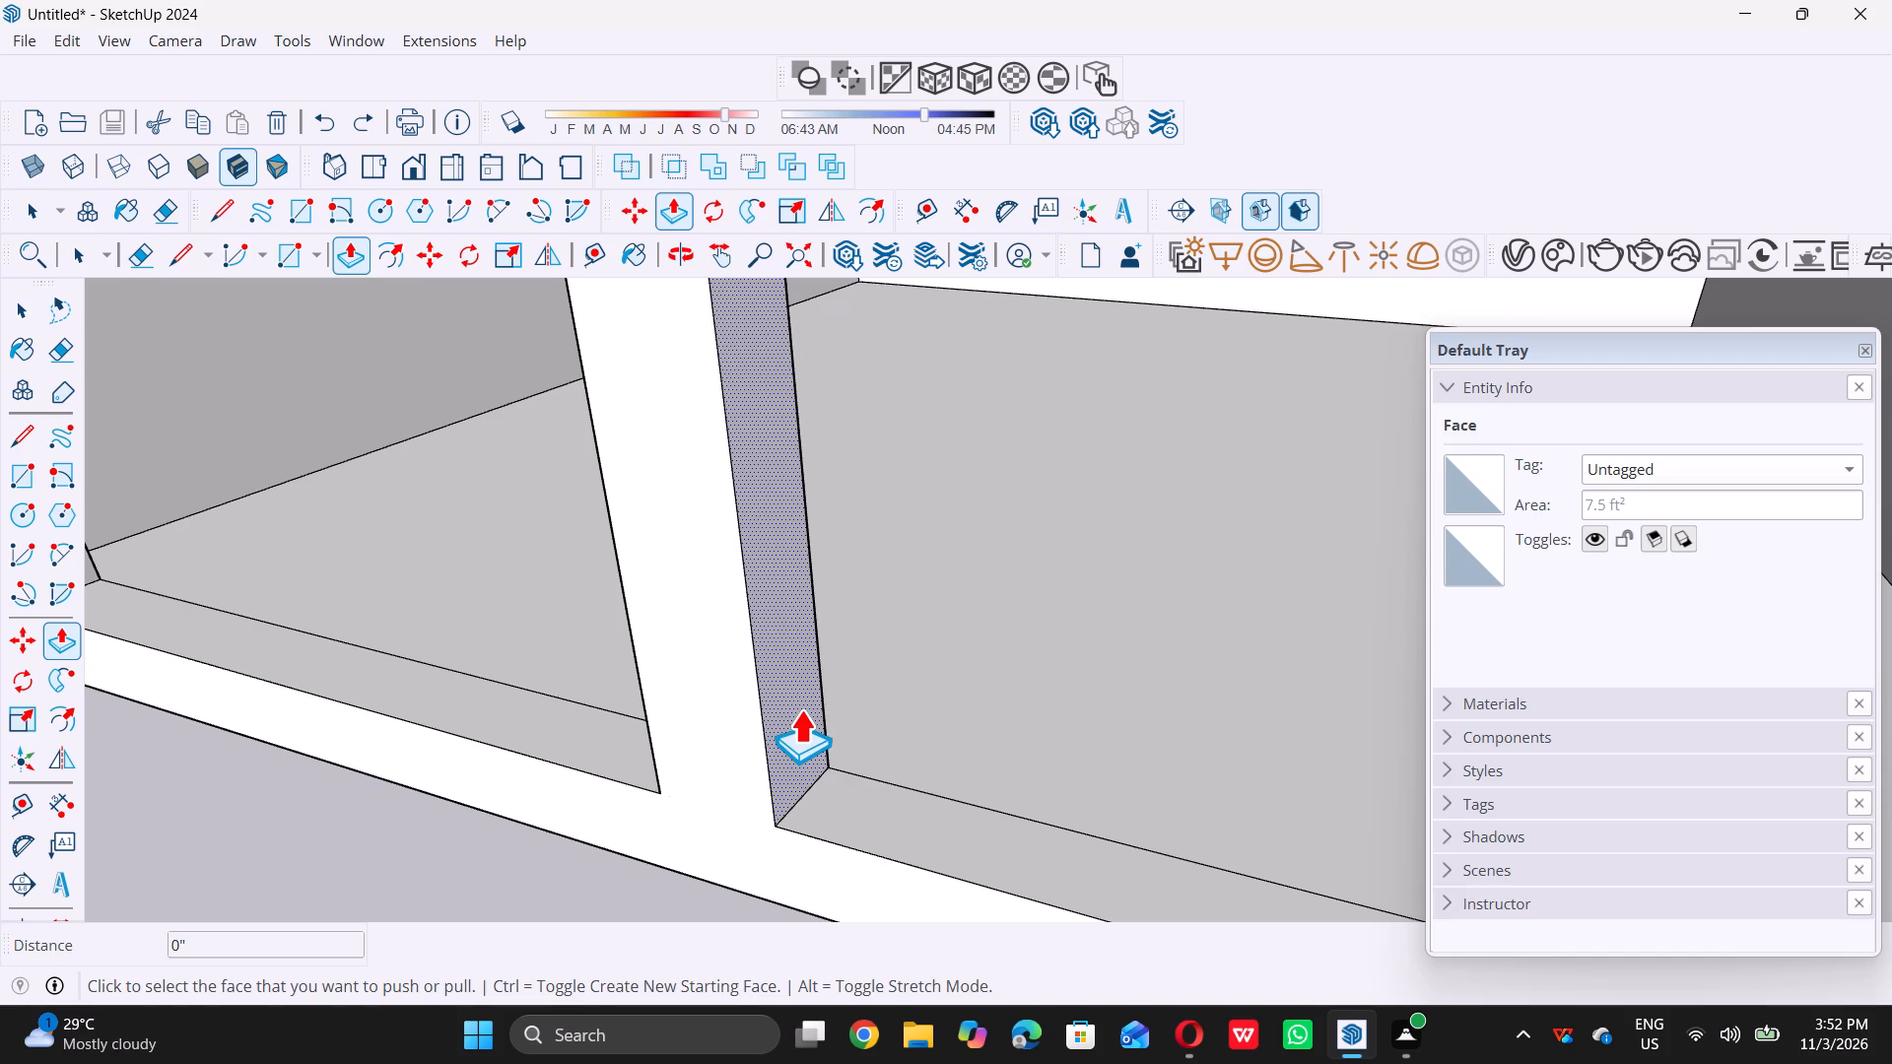
Pull the column's right-hand side face outward by 2".
{"action": "left_click", "coordinate": [800, 707]}
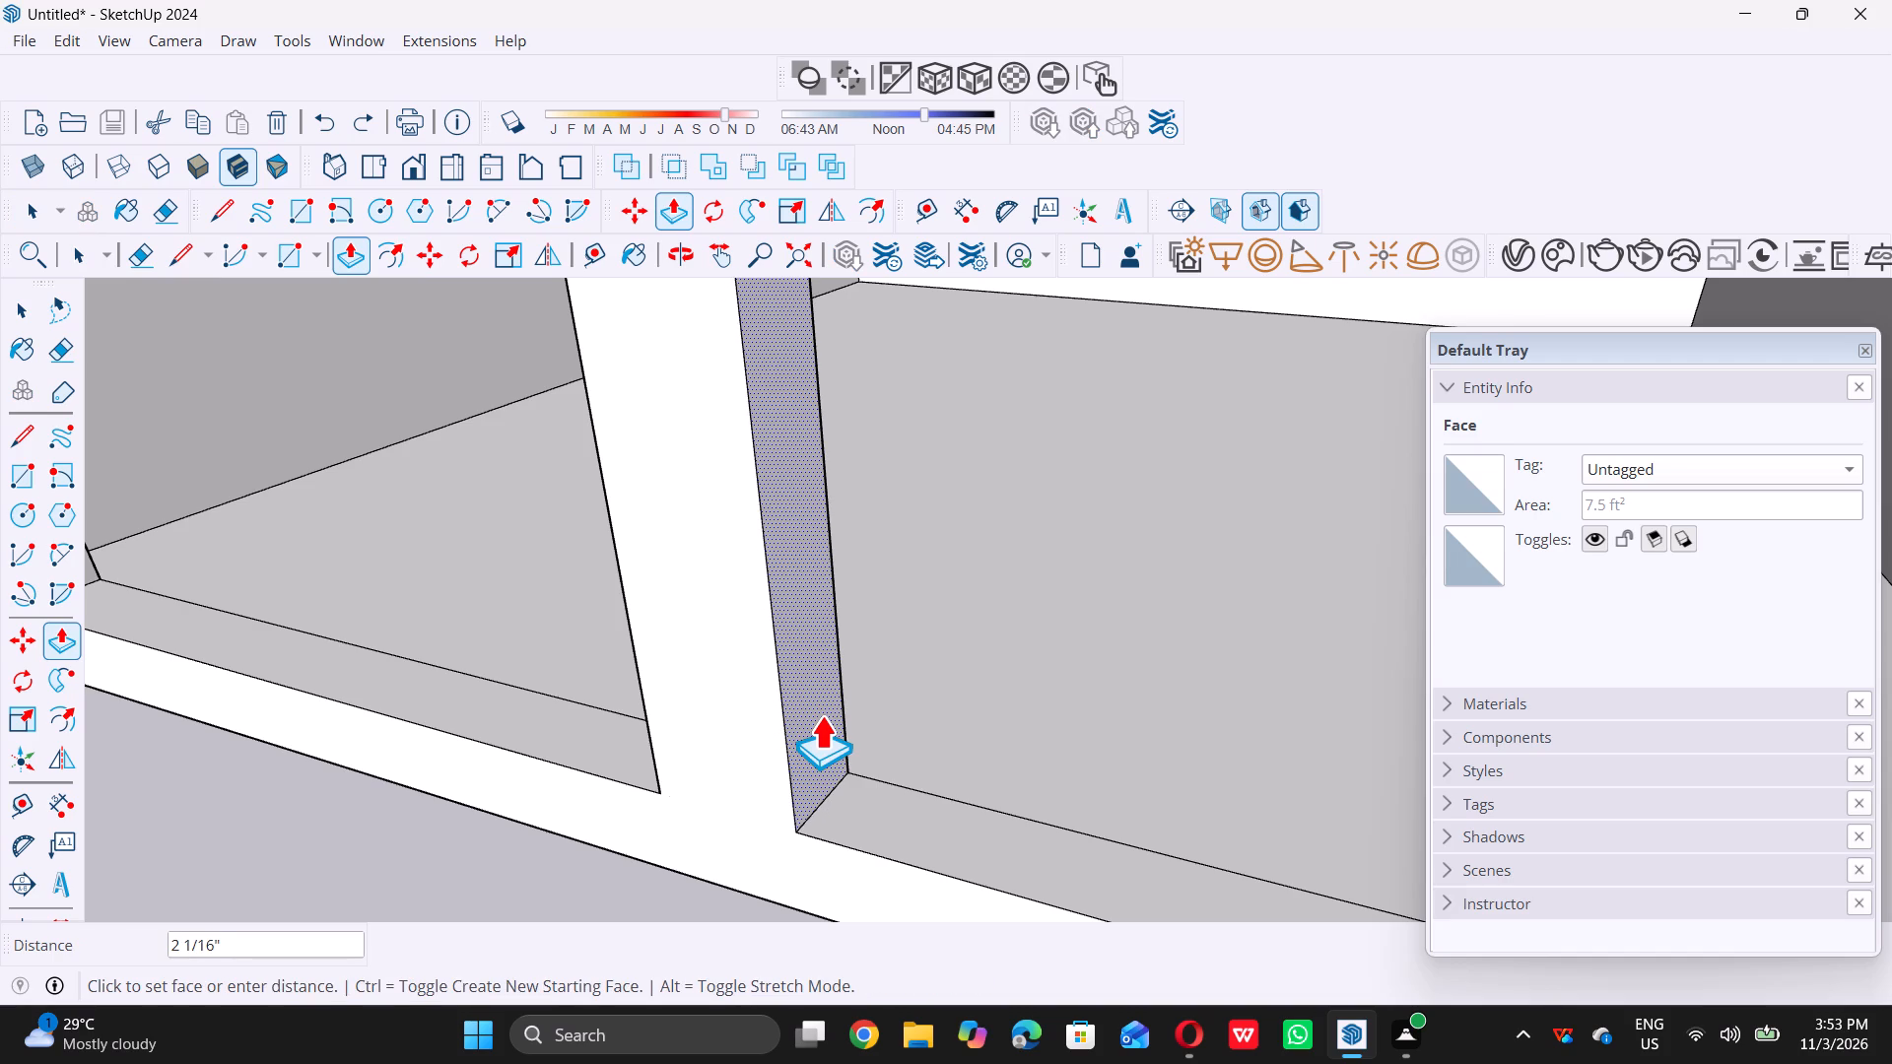
{"action": "key", "text": "2"}
{"action": "key", "text": "shift+quotedbl"}
{"action": "key", "text": "Return"}
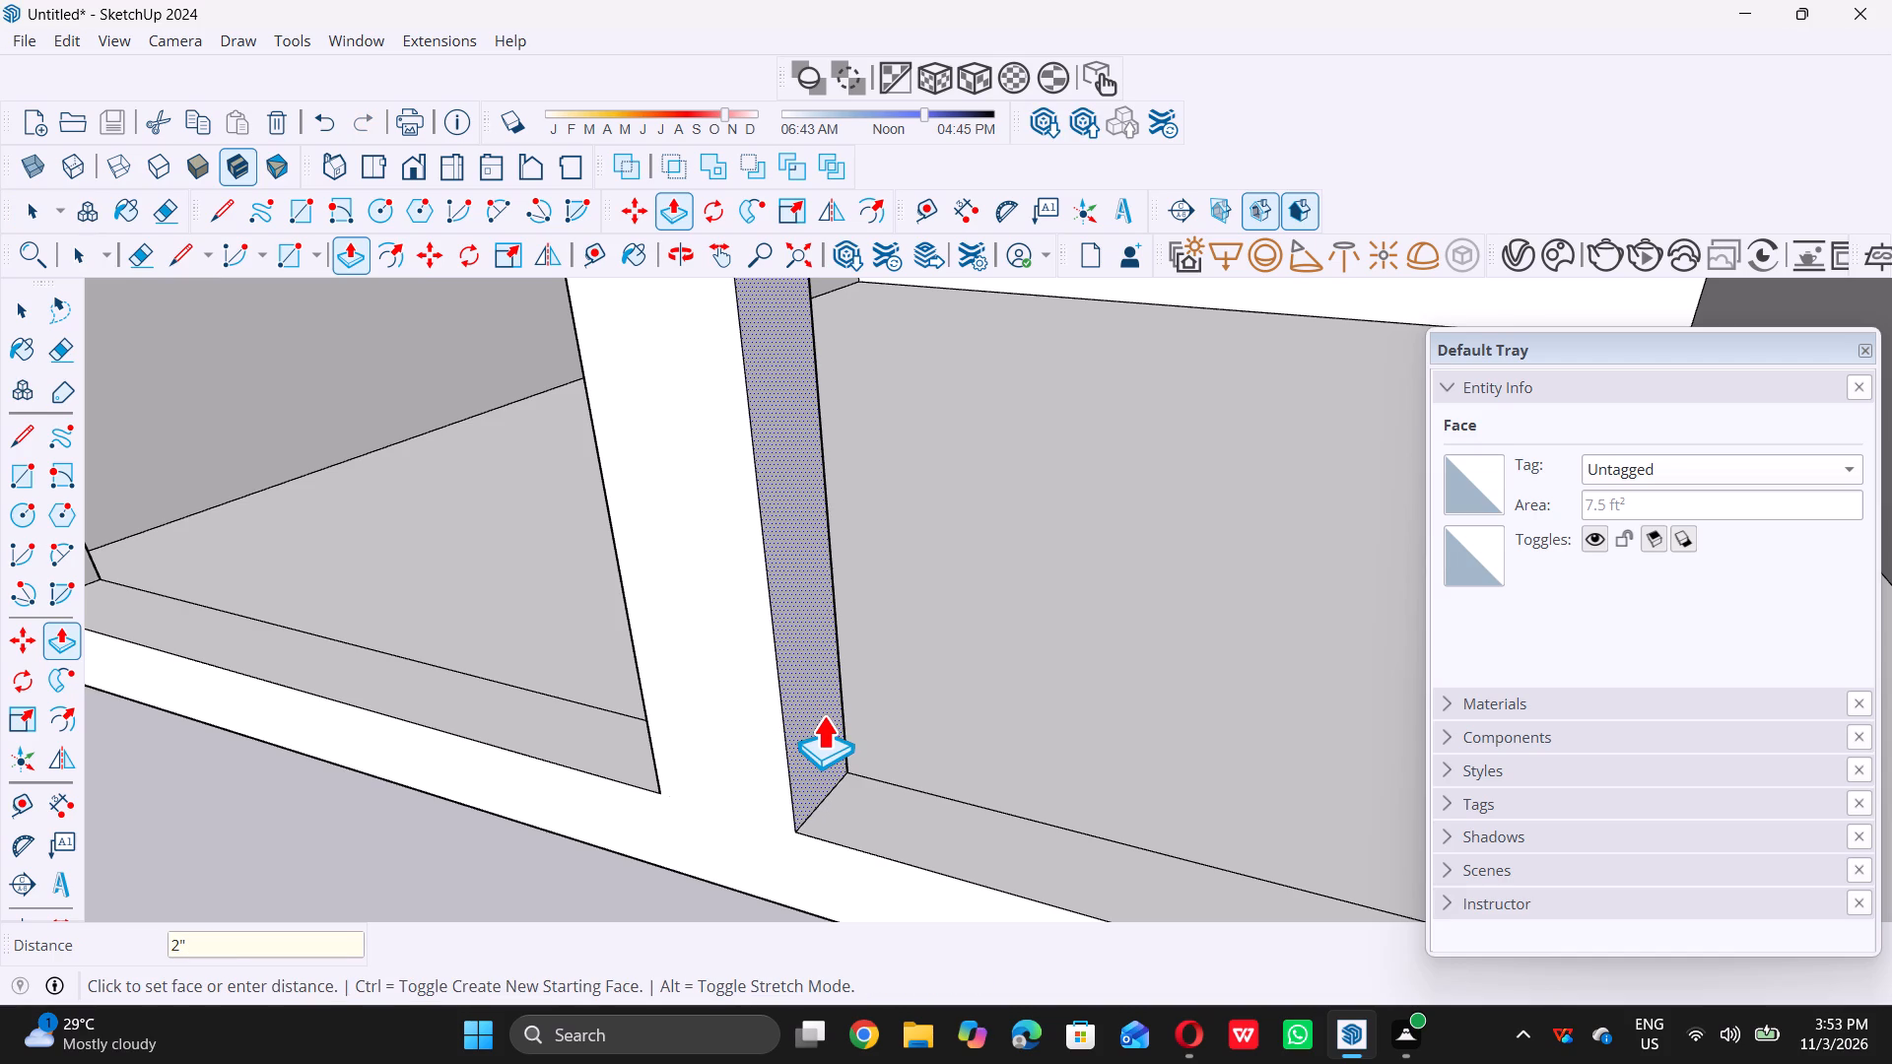
{"action": "key", "text": "Return"}
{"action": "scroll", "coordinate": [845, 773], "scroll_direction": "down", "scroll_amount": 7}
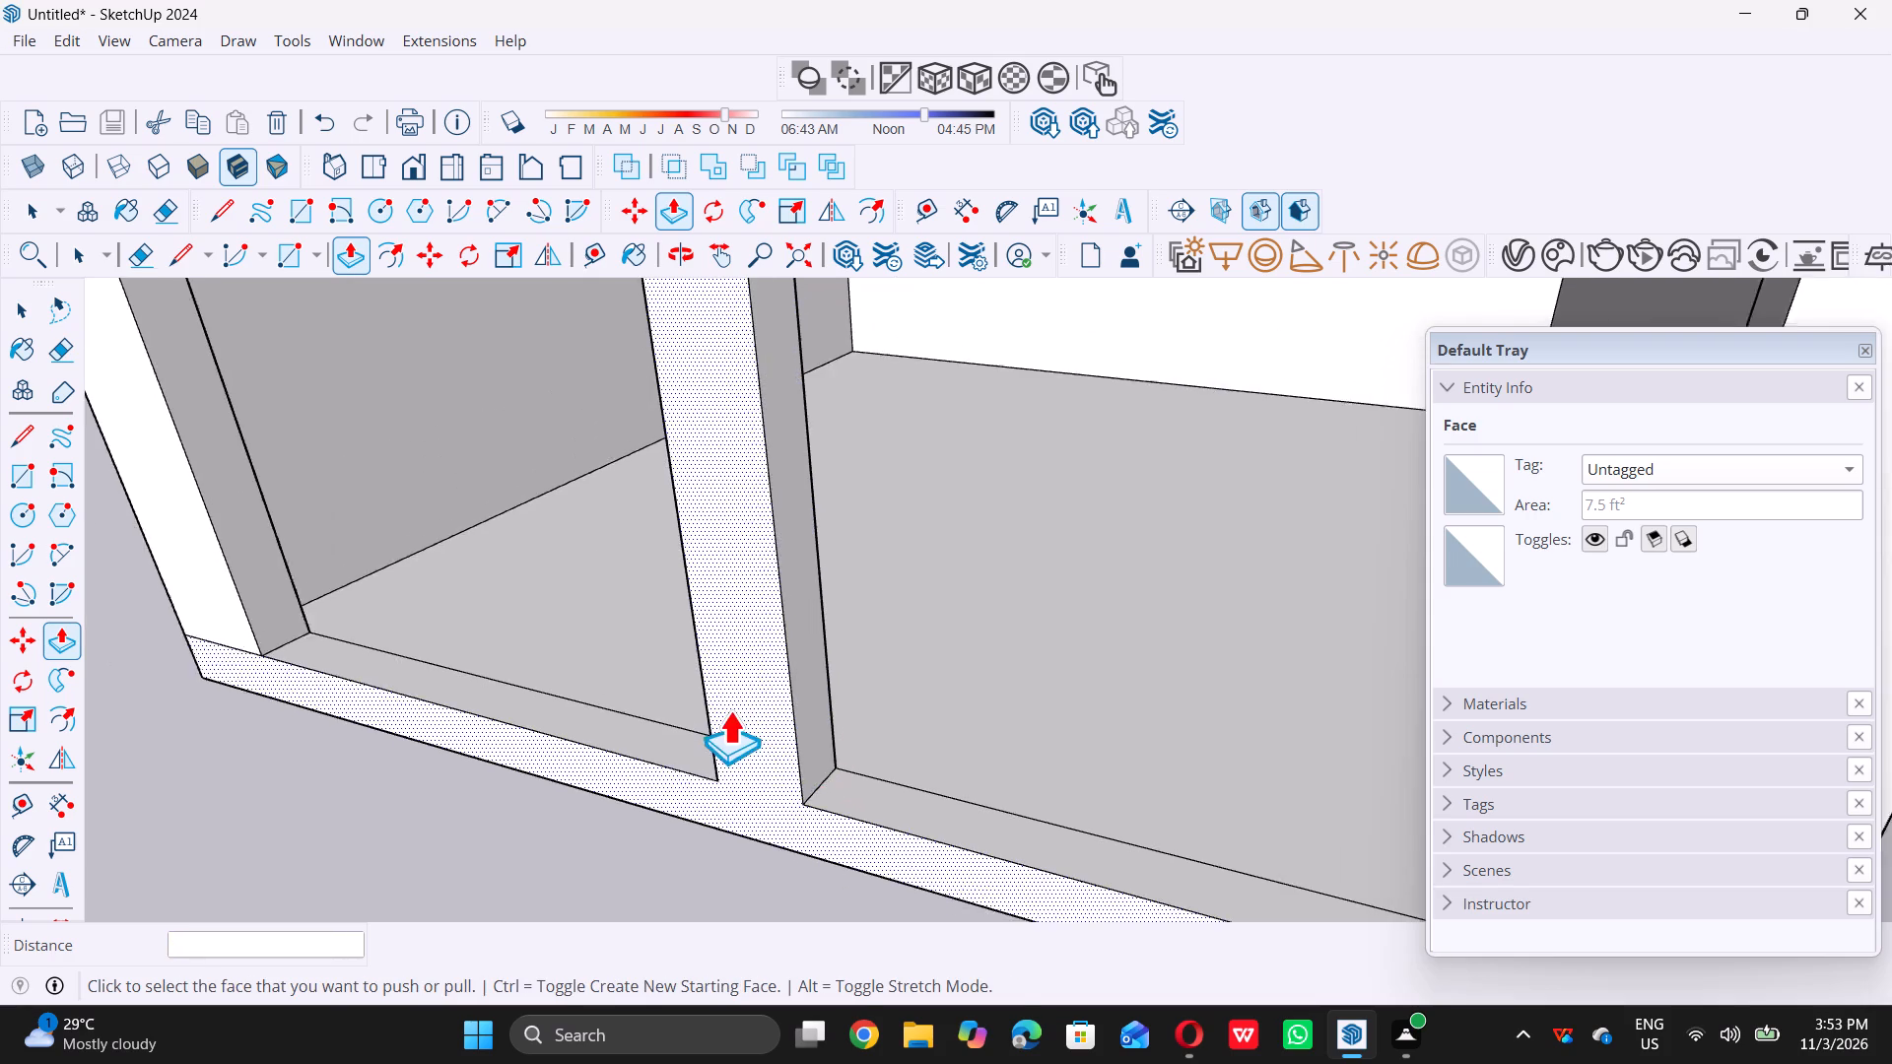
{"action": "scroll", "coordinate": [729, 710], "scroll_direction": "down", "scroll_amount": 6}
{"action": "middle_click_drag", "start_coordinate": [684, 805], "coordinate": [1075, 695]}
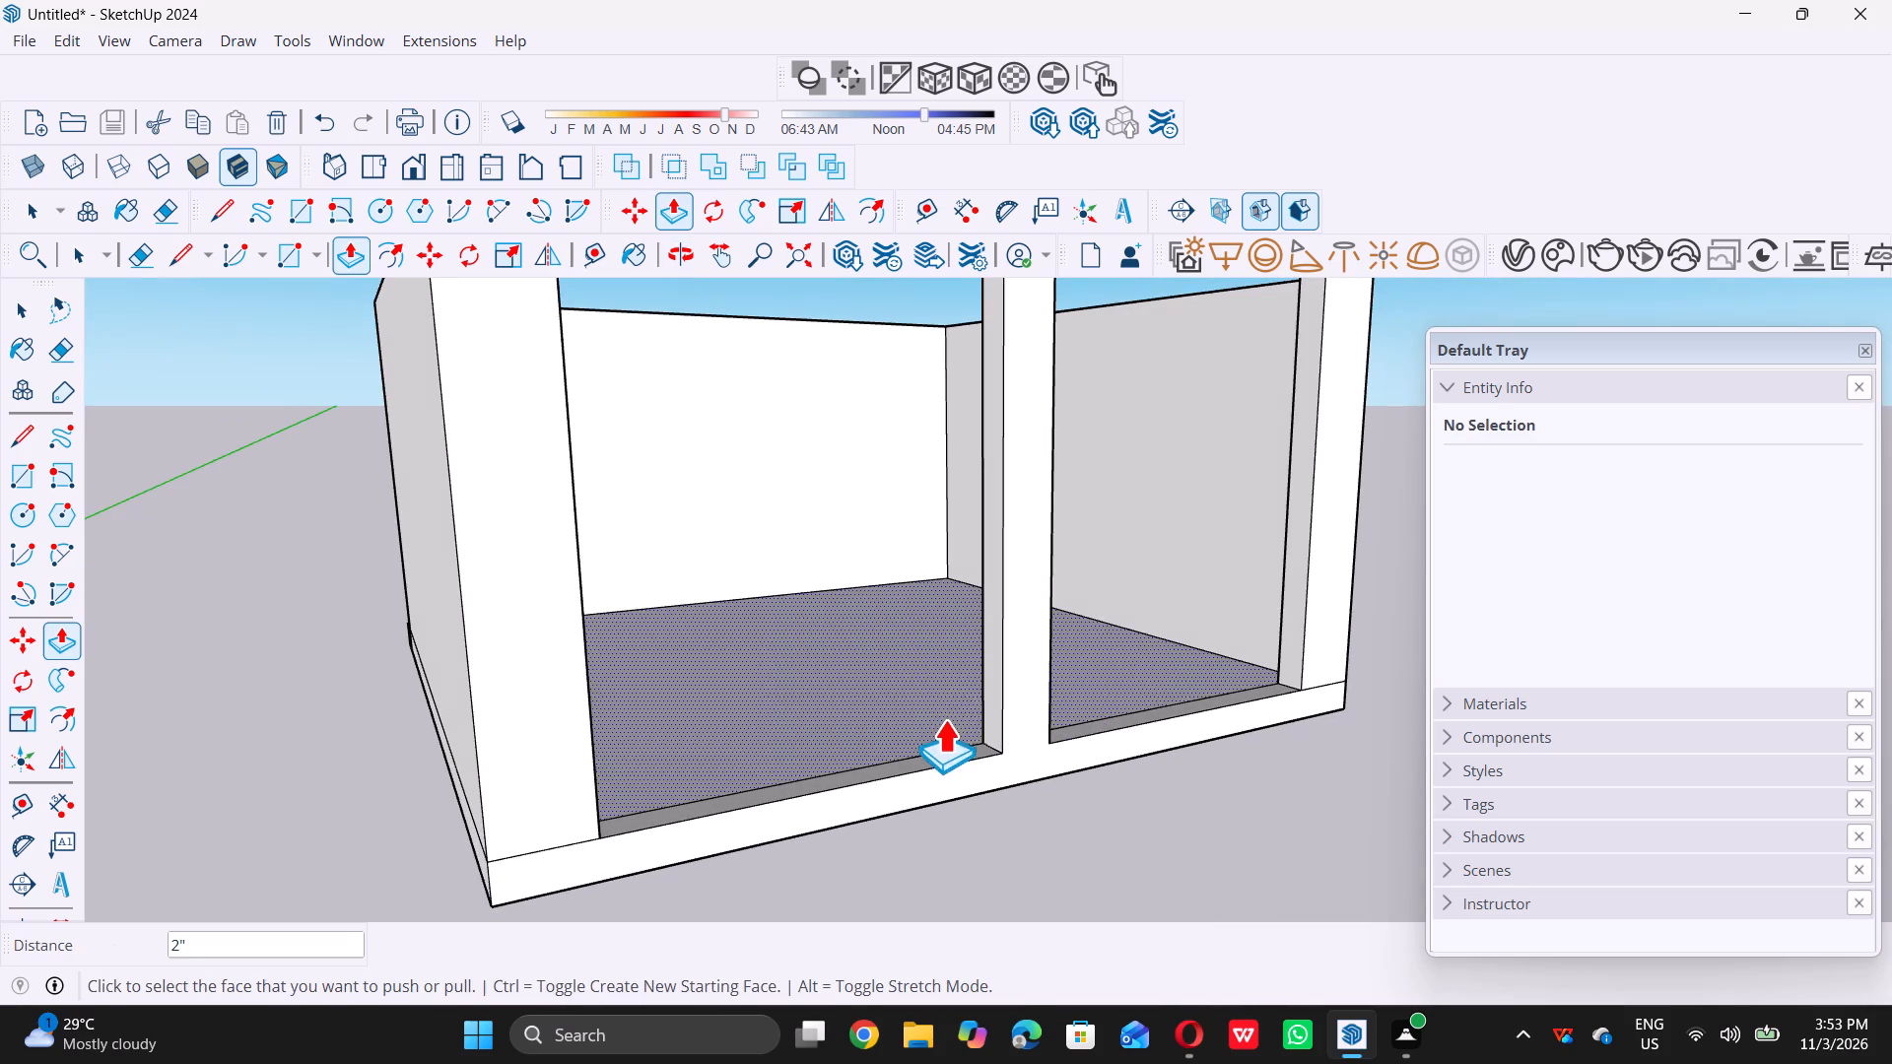
Pull the central column's left-hand side face outward by 2".
{"action": "scroll", "coordinate": [965, 692], "scroll_direction": "up", "scroll_amount": 6}
{"action": "left_click", "coordinate": [1039, 671]}
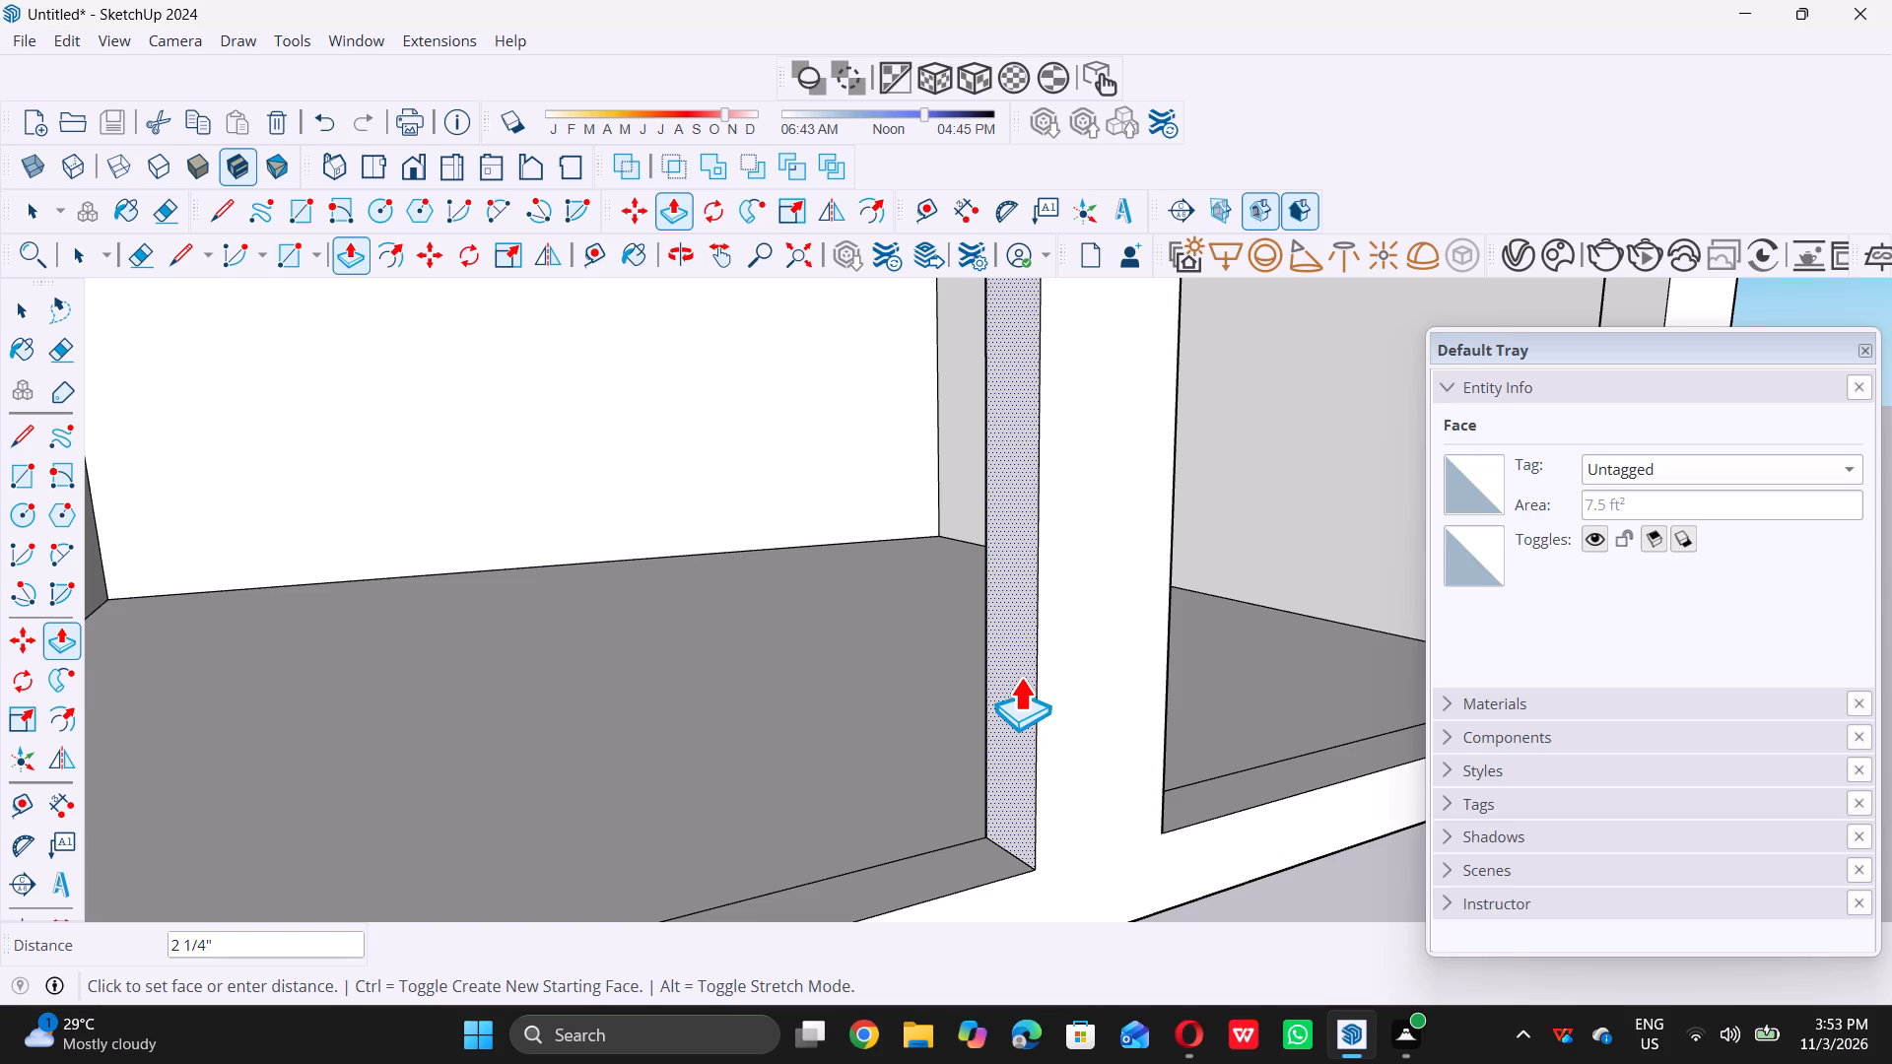
{"action": "key", "text": "2"}
{"action": "key", "text": "shift+quotedbl"}
{"action": "key", "text": "Return"}
{"action": "key", "text": "space"}
Widen the central column further by pulling its left-hand side face outward in repeated short Push/Pull increments.
{"action": "scroll", "coordinate": [878, 698], "scroll_direction": "down", "scroll_amount": 5}
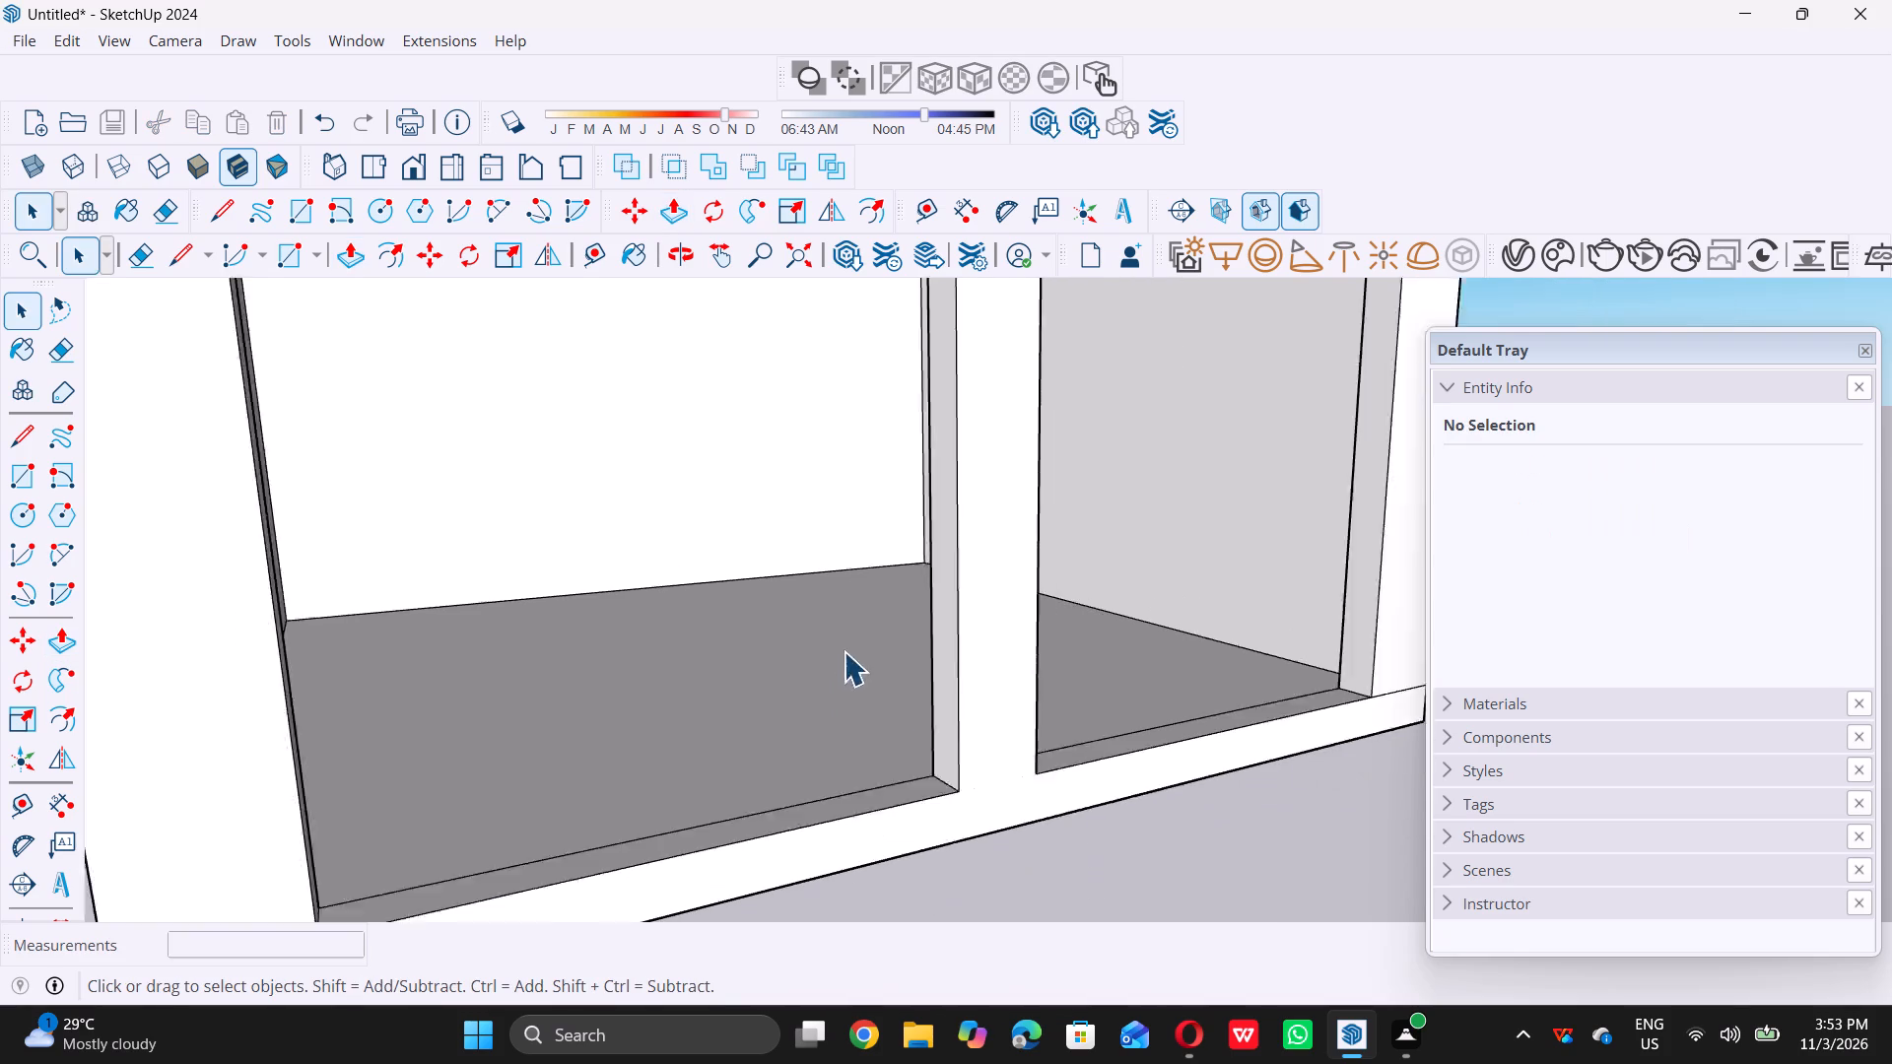
{"action": "scroll", "coordinate": [844, 651], "scroll_direction": "down", "scroll_amount": 11}
{"action": "middle_click_drag", "start_coordinate": [836, 749], "coordinate": [588, 757]}
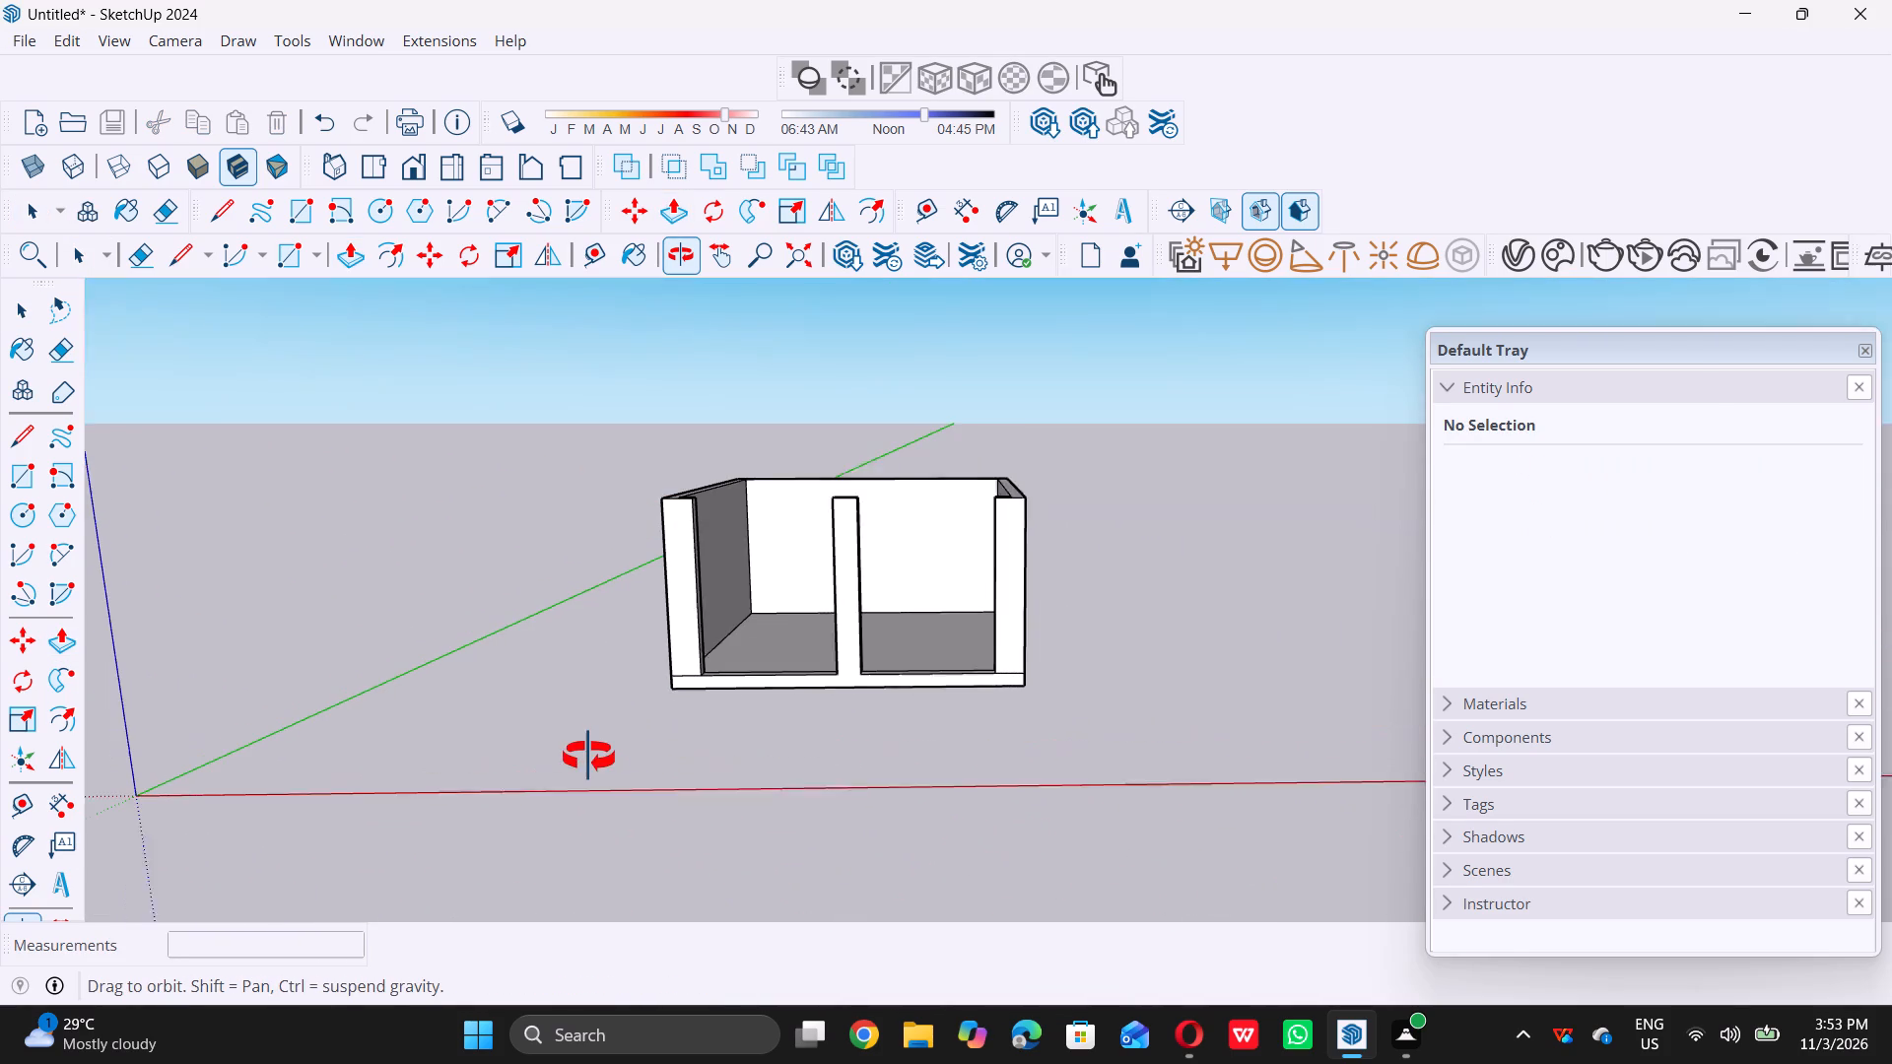
{"action": "middle_click_drag", "start_coordinate": [588, 757], "coordinate": [588, 758]}
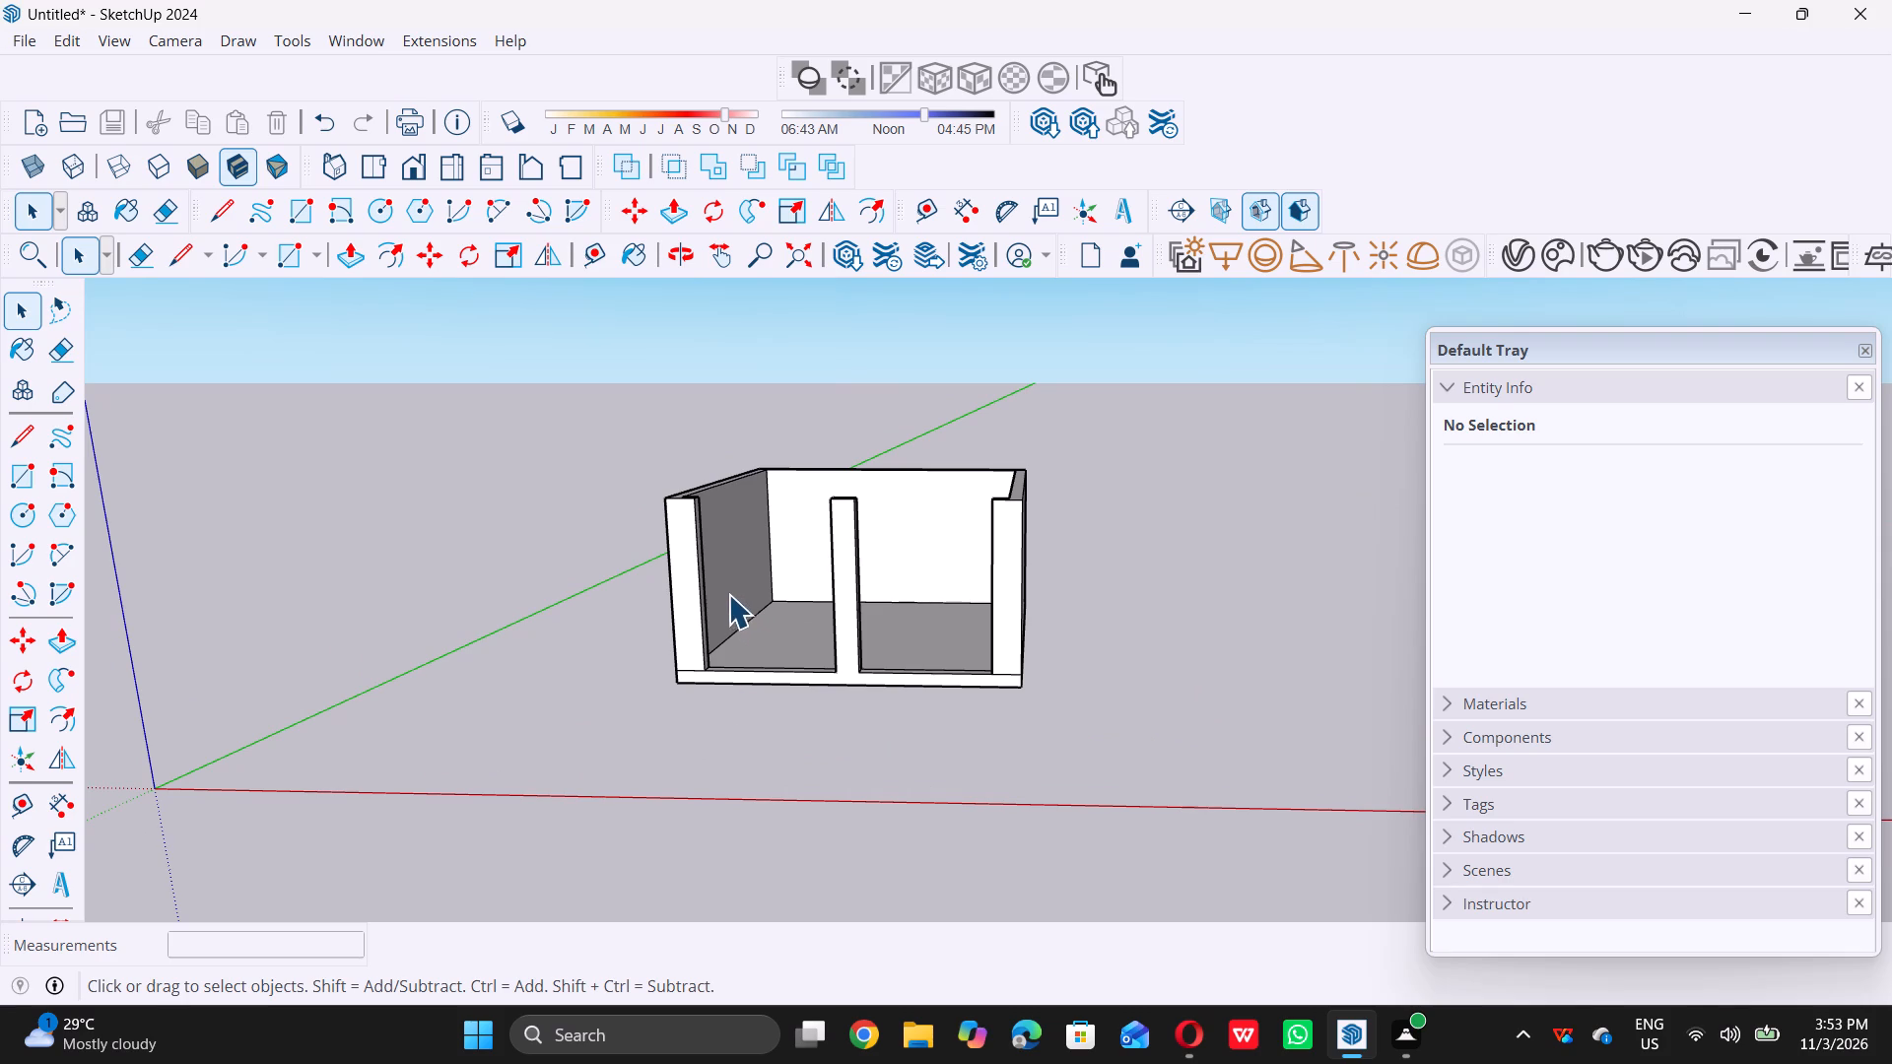
{"action": "middle_click_drag", "start_coordinate": [726, 594], "coordinate": [738, 547]}
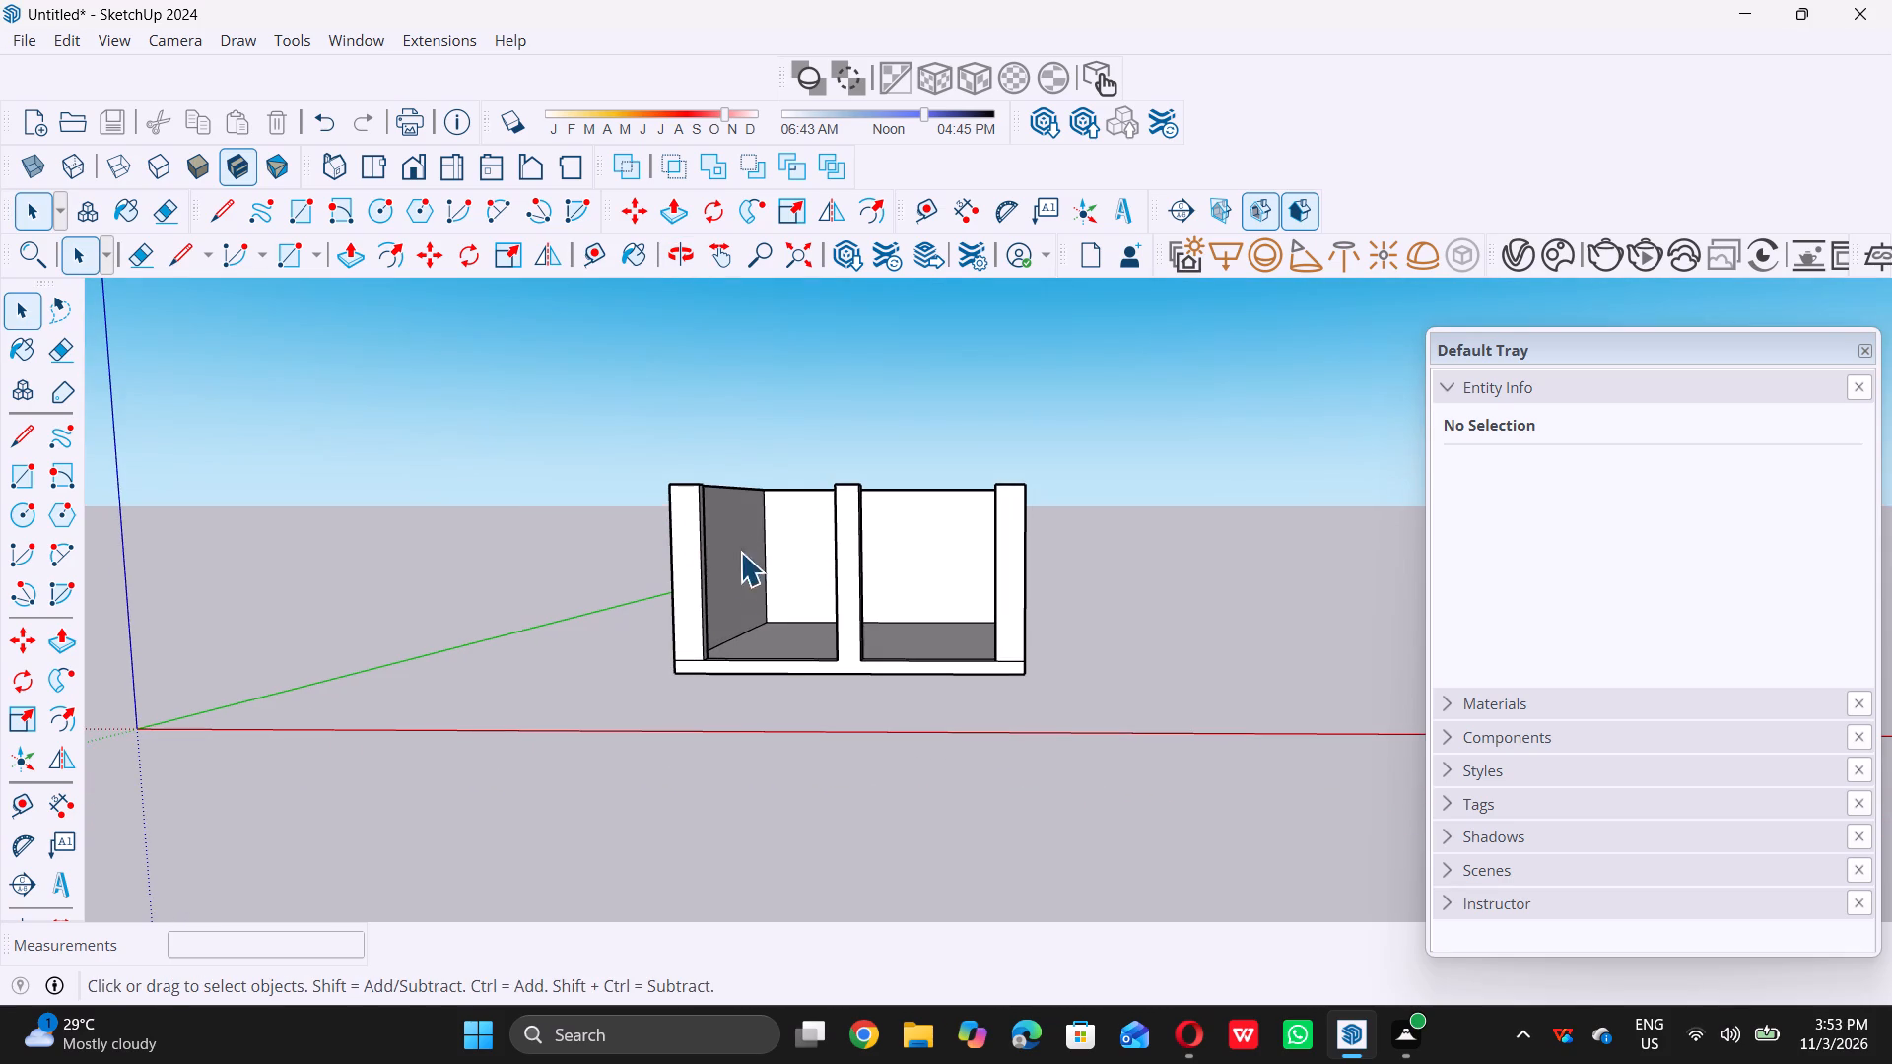
{"action": "middle_click_drag", "start_coordinate": [760, 565], "coordinate": [1142, 693]}
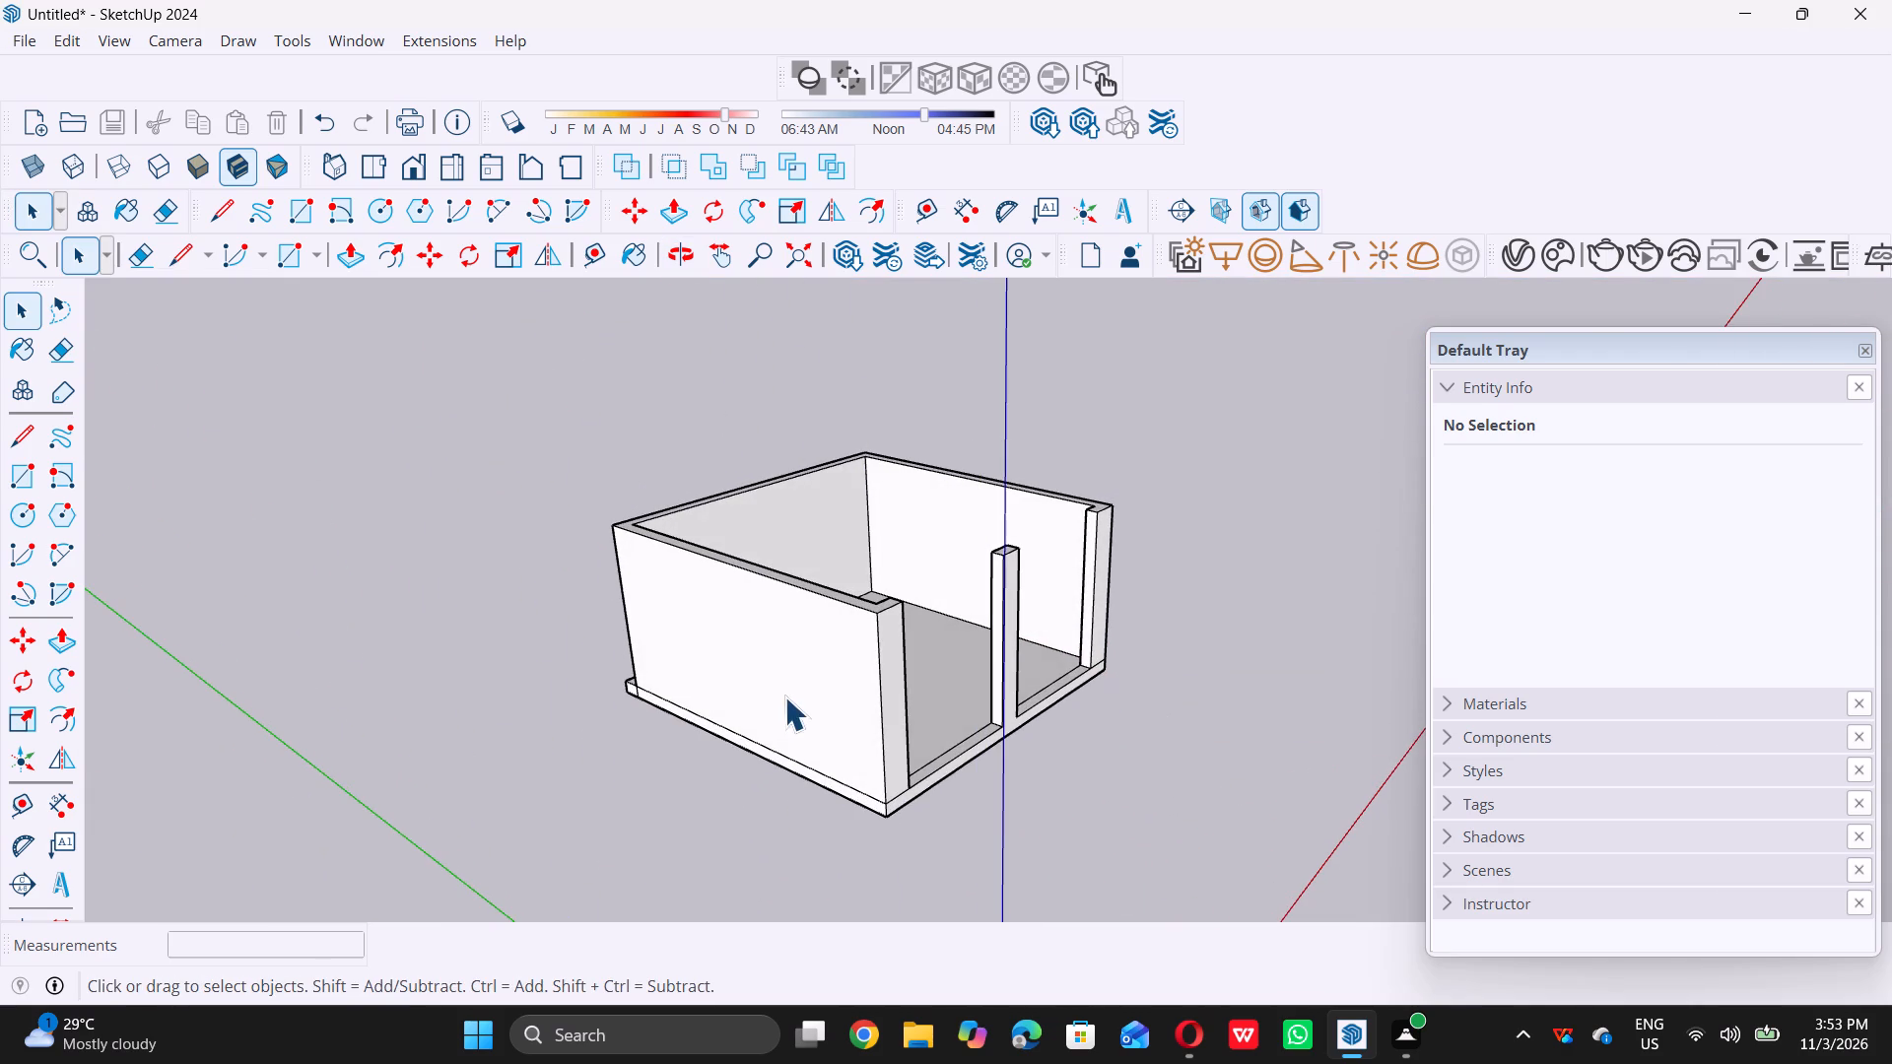
{"action": "scroll", "coordinate": [1016, 686], "scroll_direction": "up", "scroll_amount": 16}
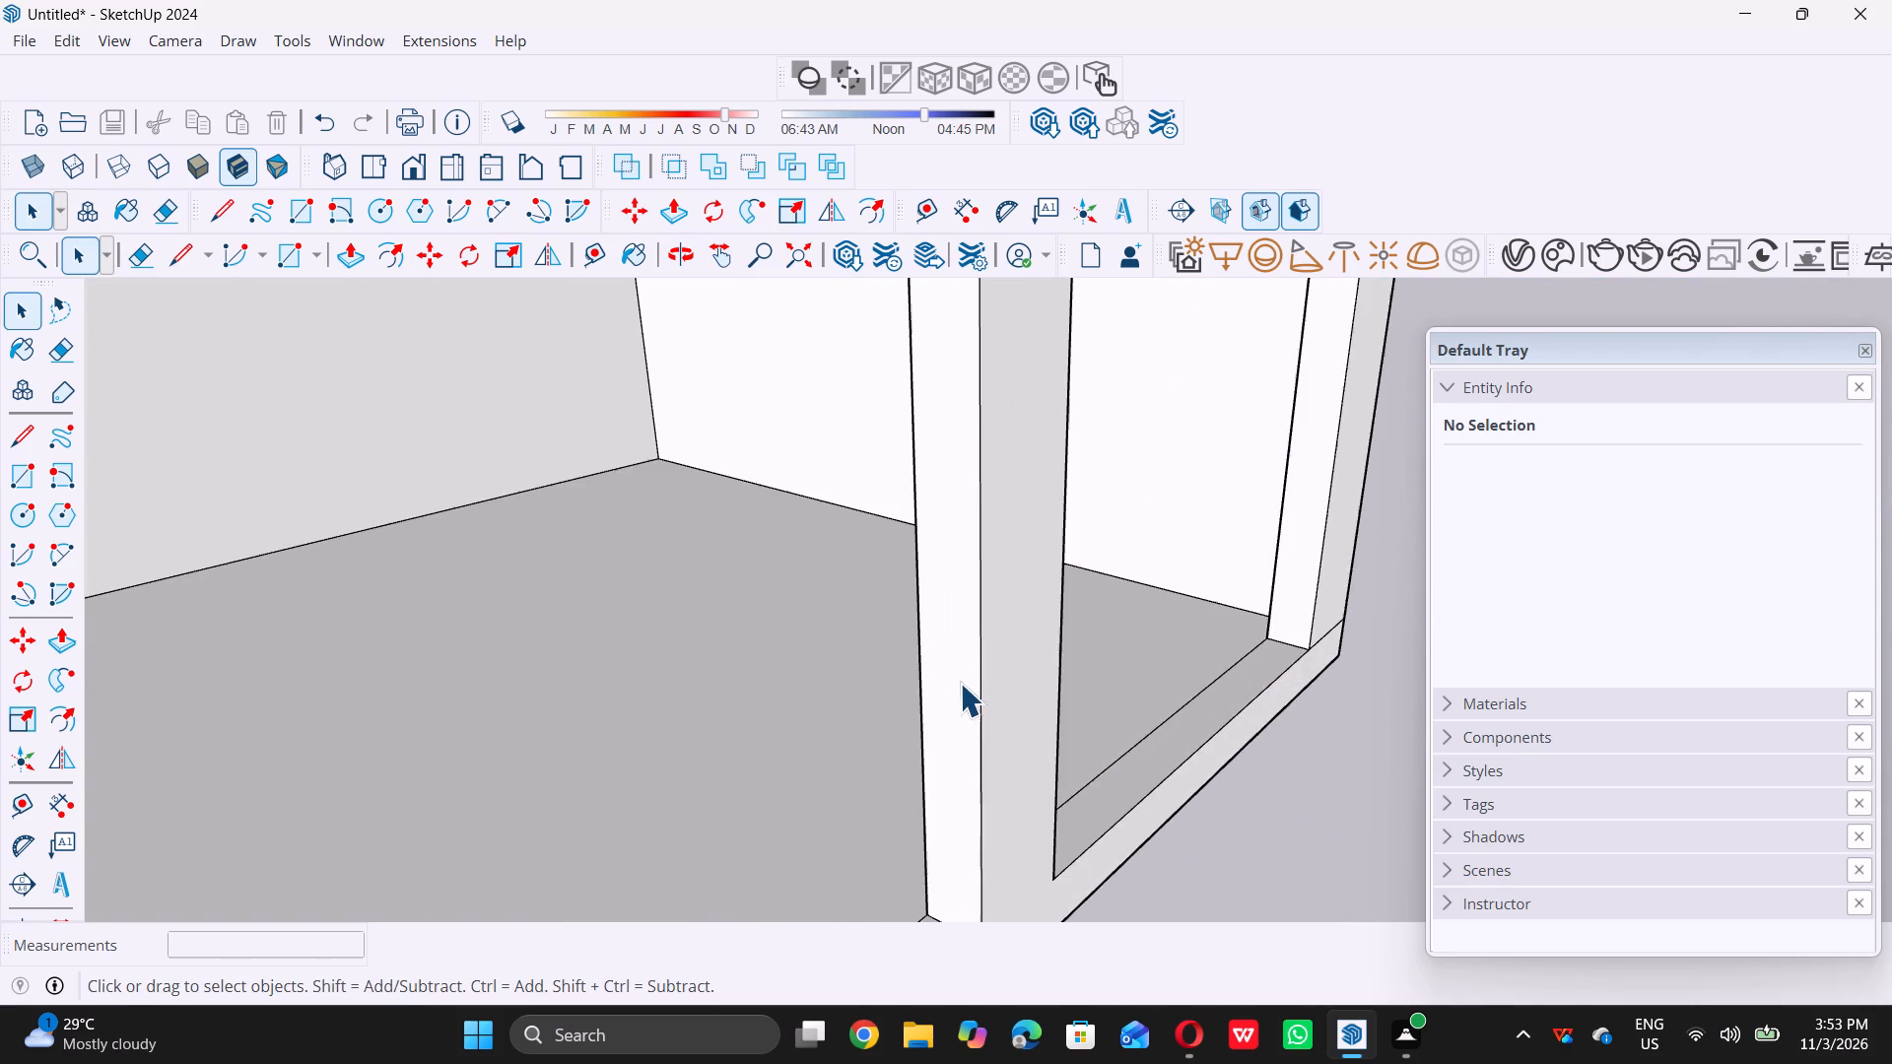
{"action": "scroll", "coordinate": [968, 699], "scroll_direction": "up", "scroll_amount": 4}
{"action": "left_click", "coordinate": [968, 701]}
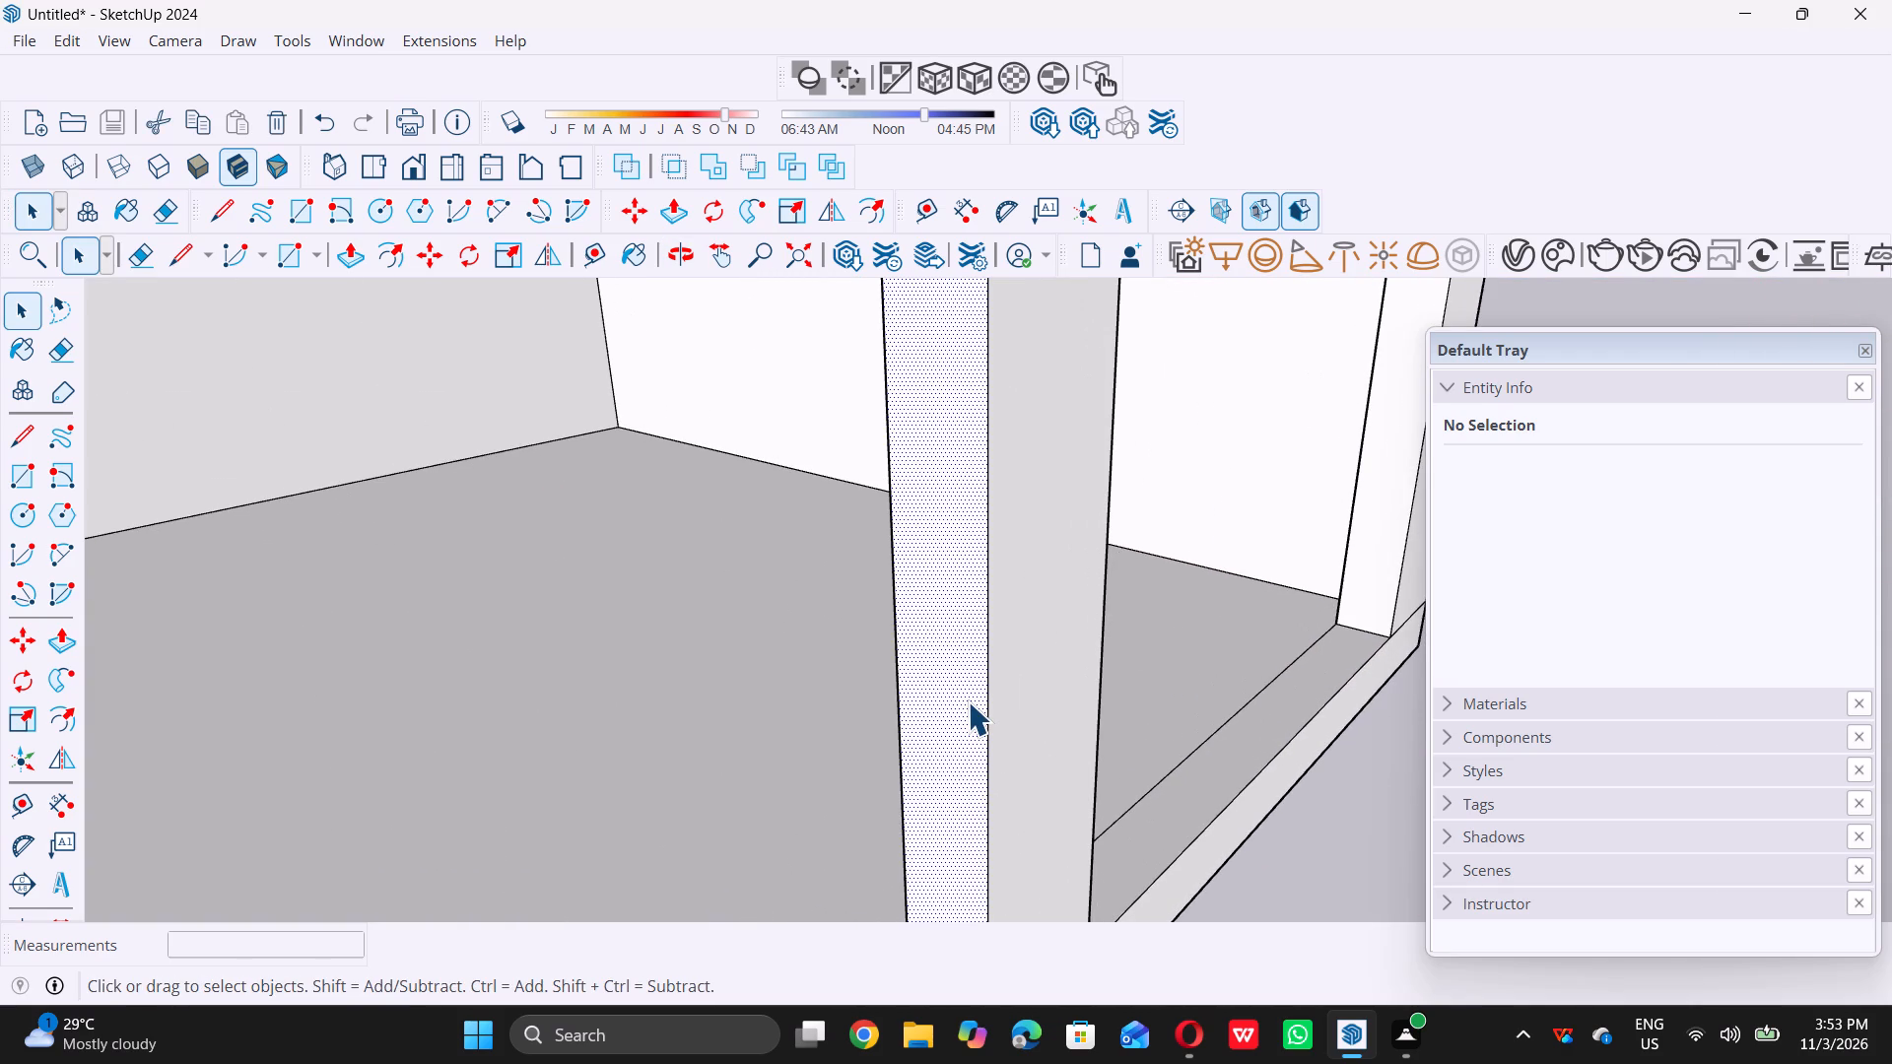
{"action": "key", "text": "p"}
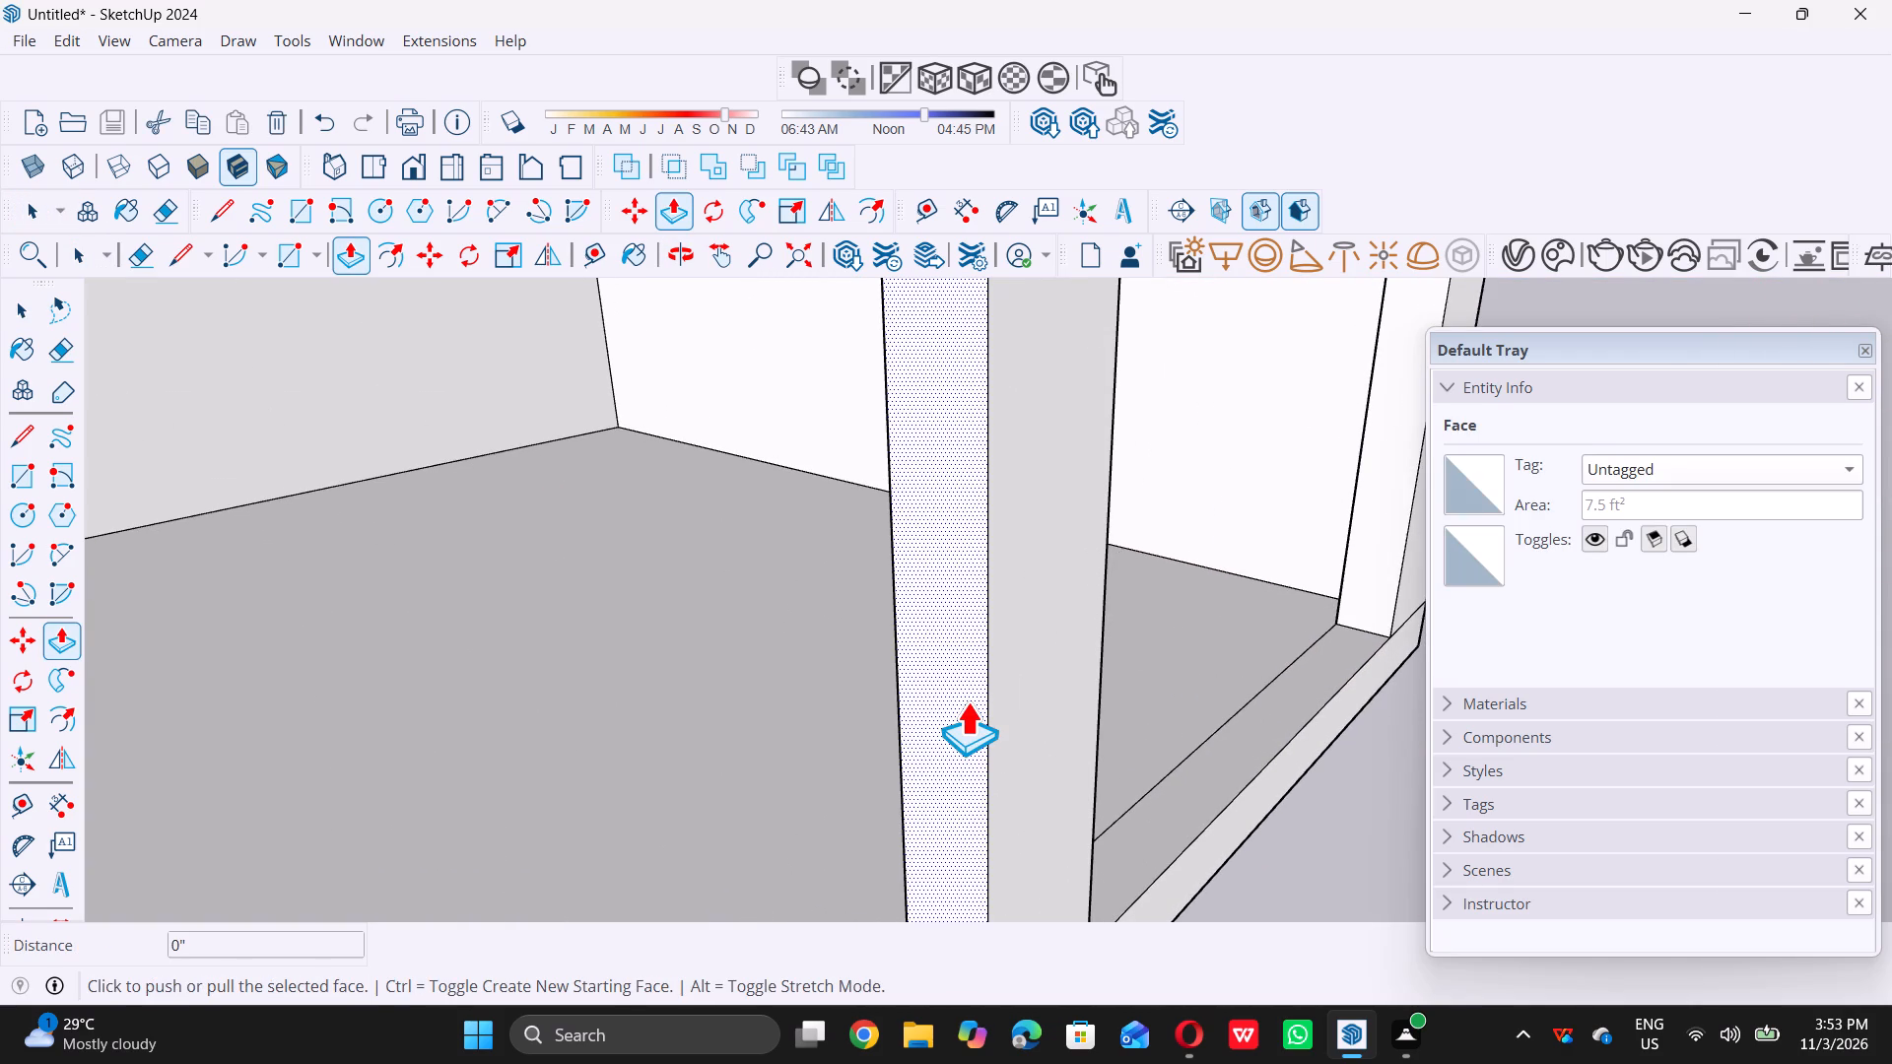
{"action": "triple_click", "coordinate": [951, 712]}
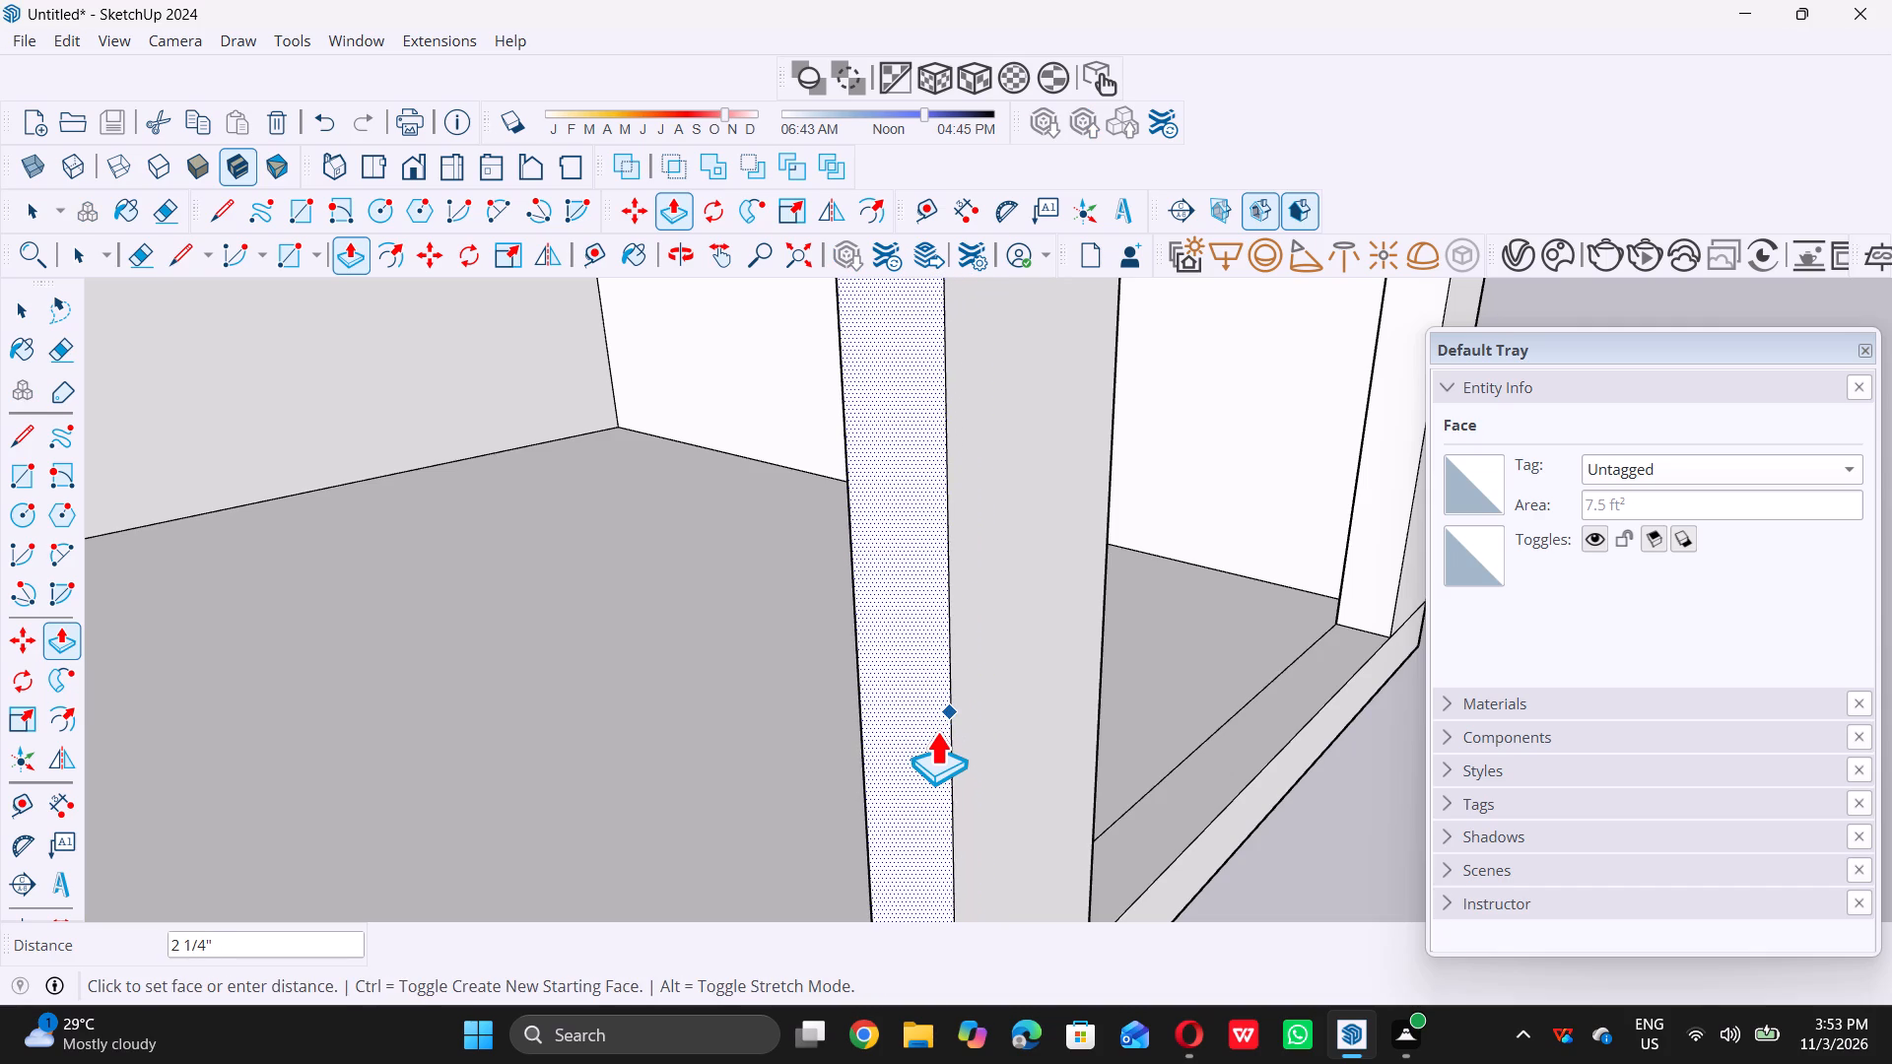
{"action": "triple_click", "coordinate": [928, 740]}
{"action": "left_click", "coordinate": [928, 740]}
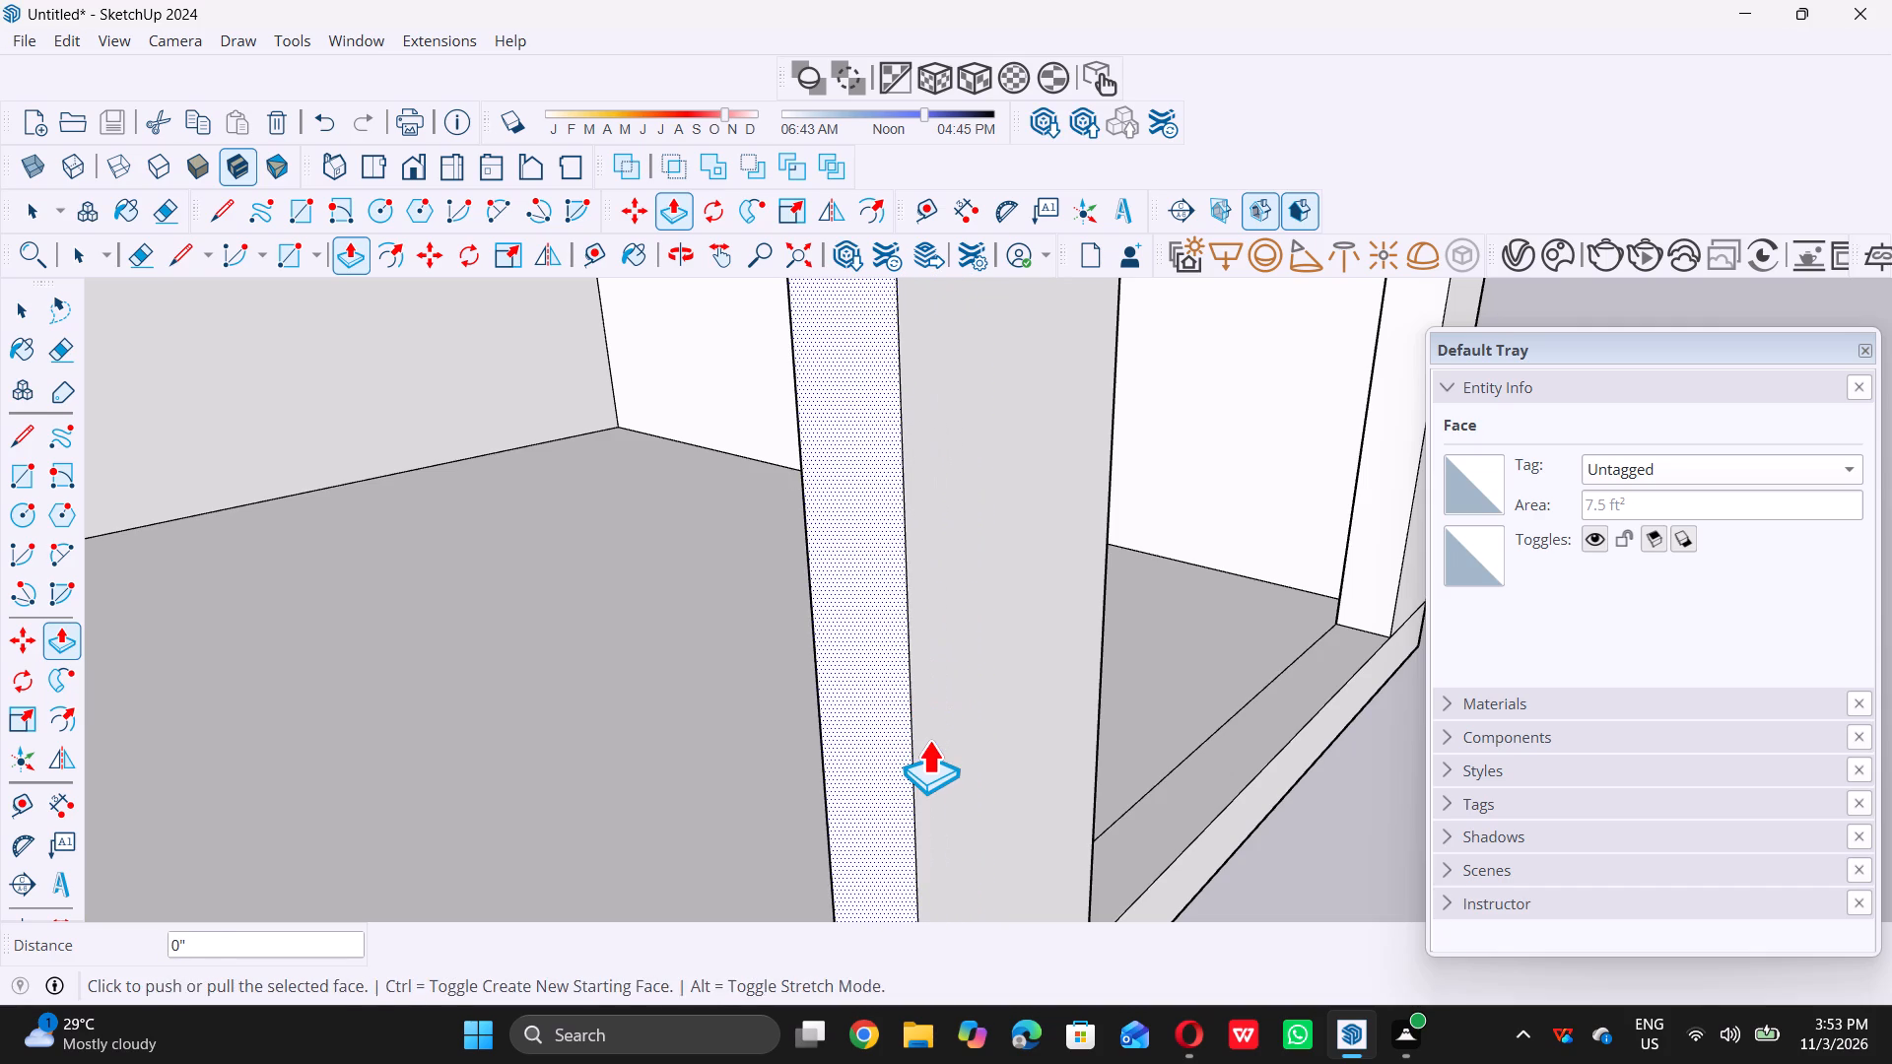
{"action": "key", "text": "space"}
{"action": "scroll", "coordinate": [863, 740], "scroll_direction": "down", "scroll_amount": 19}
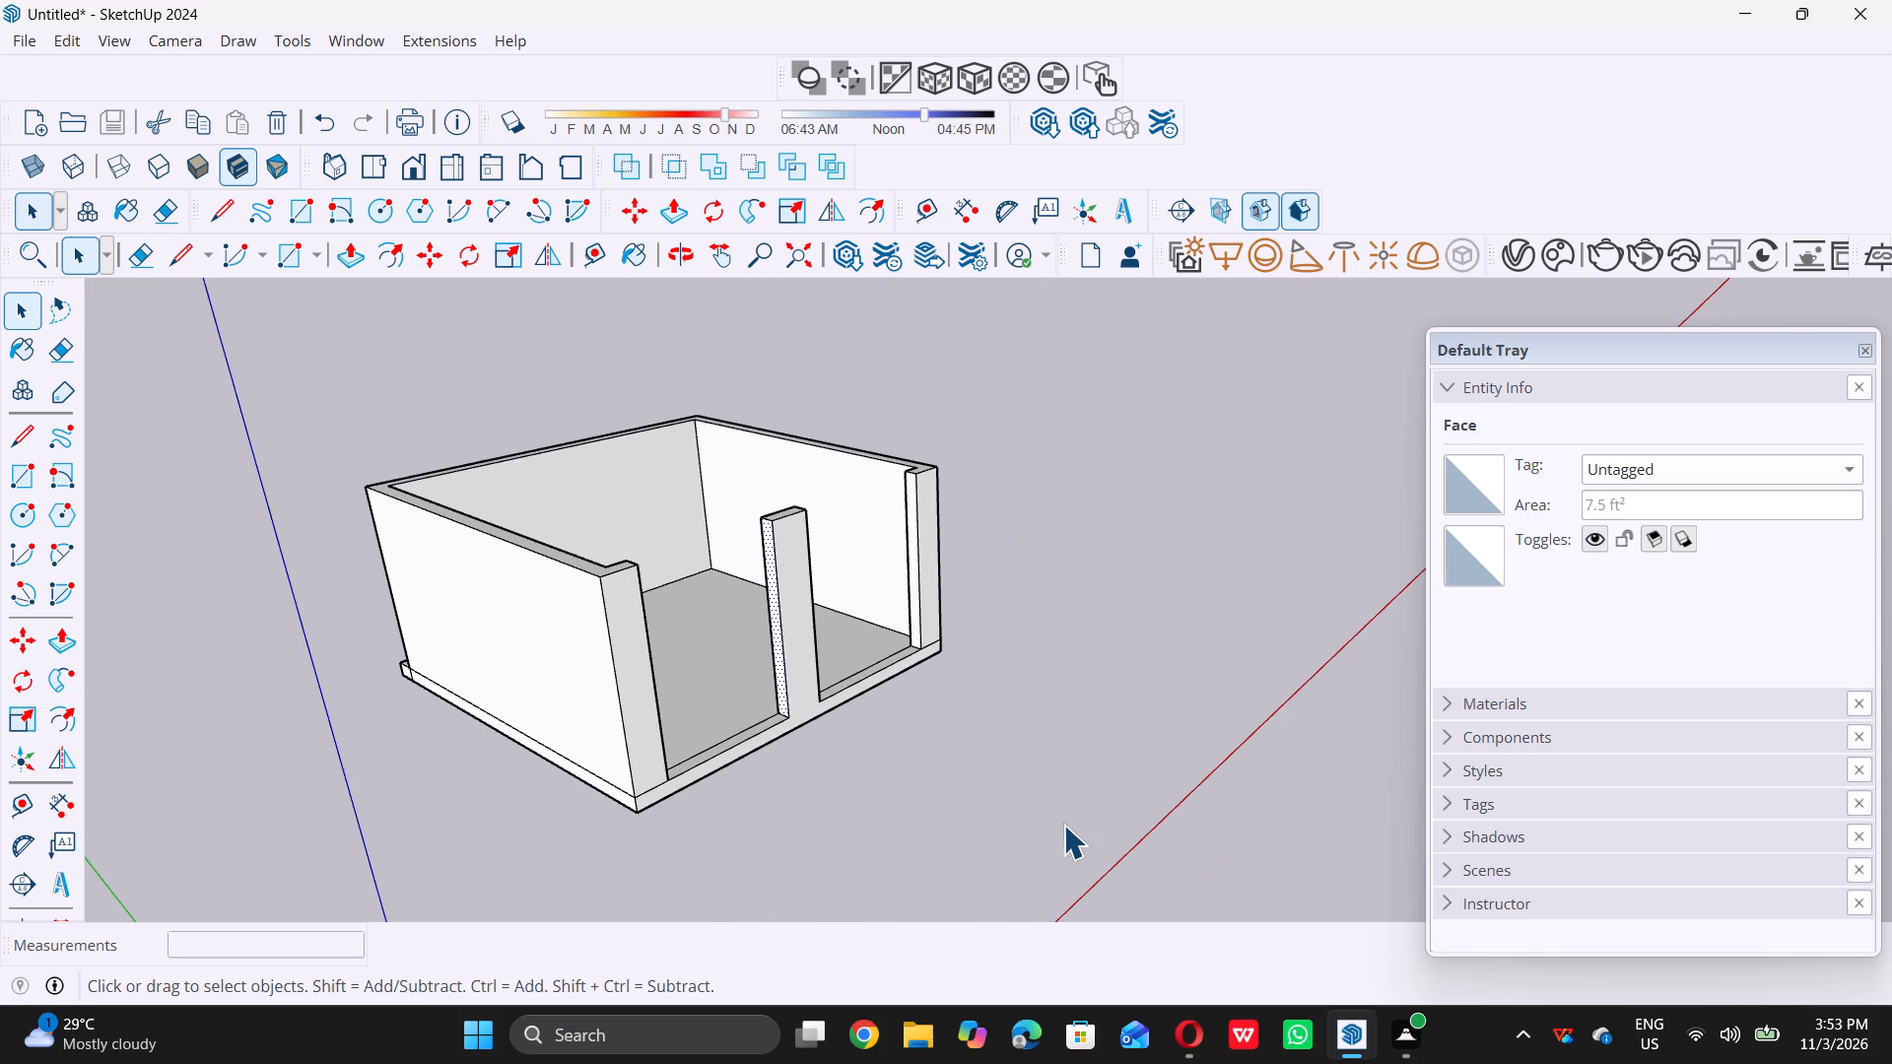
{"action": "triple_click", "coordinate": [1064, 825]}
Narrow the front-left wall return by pushing its inner side face back about 6 3/16" with Push/Pull.
{"action": "middle_click_drag", "start_coordinate": [778, 624], "coordinate": [467, 539]}
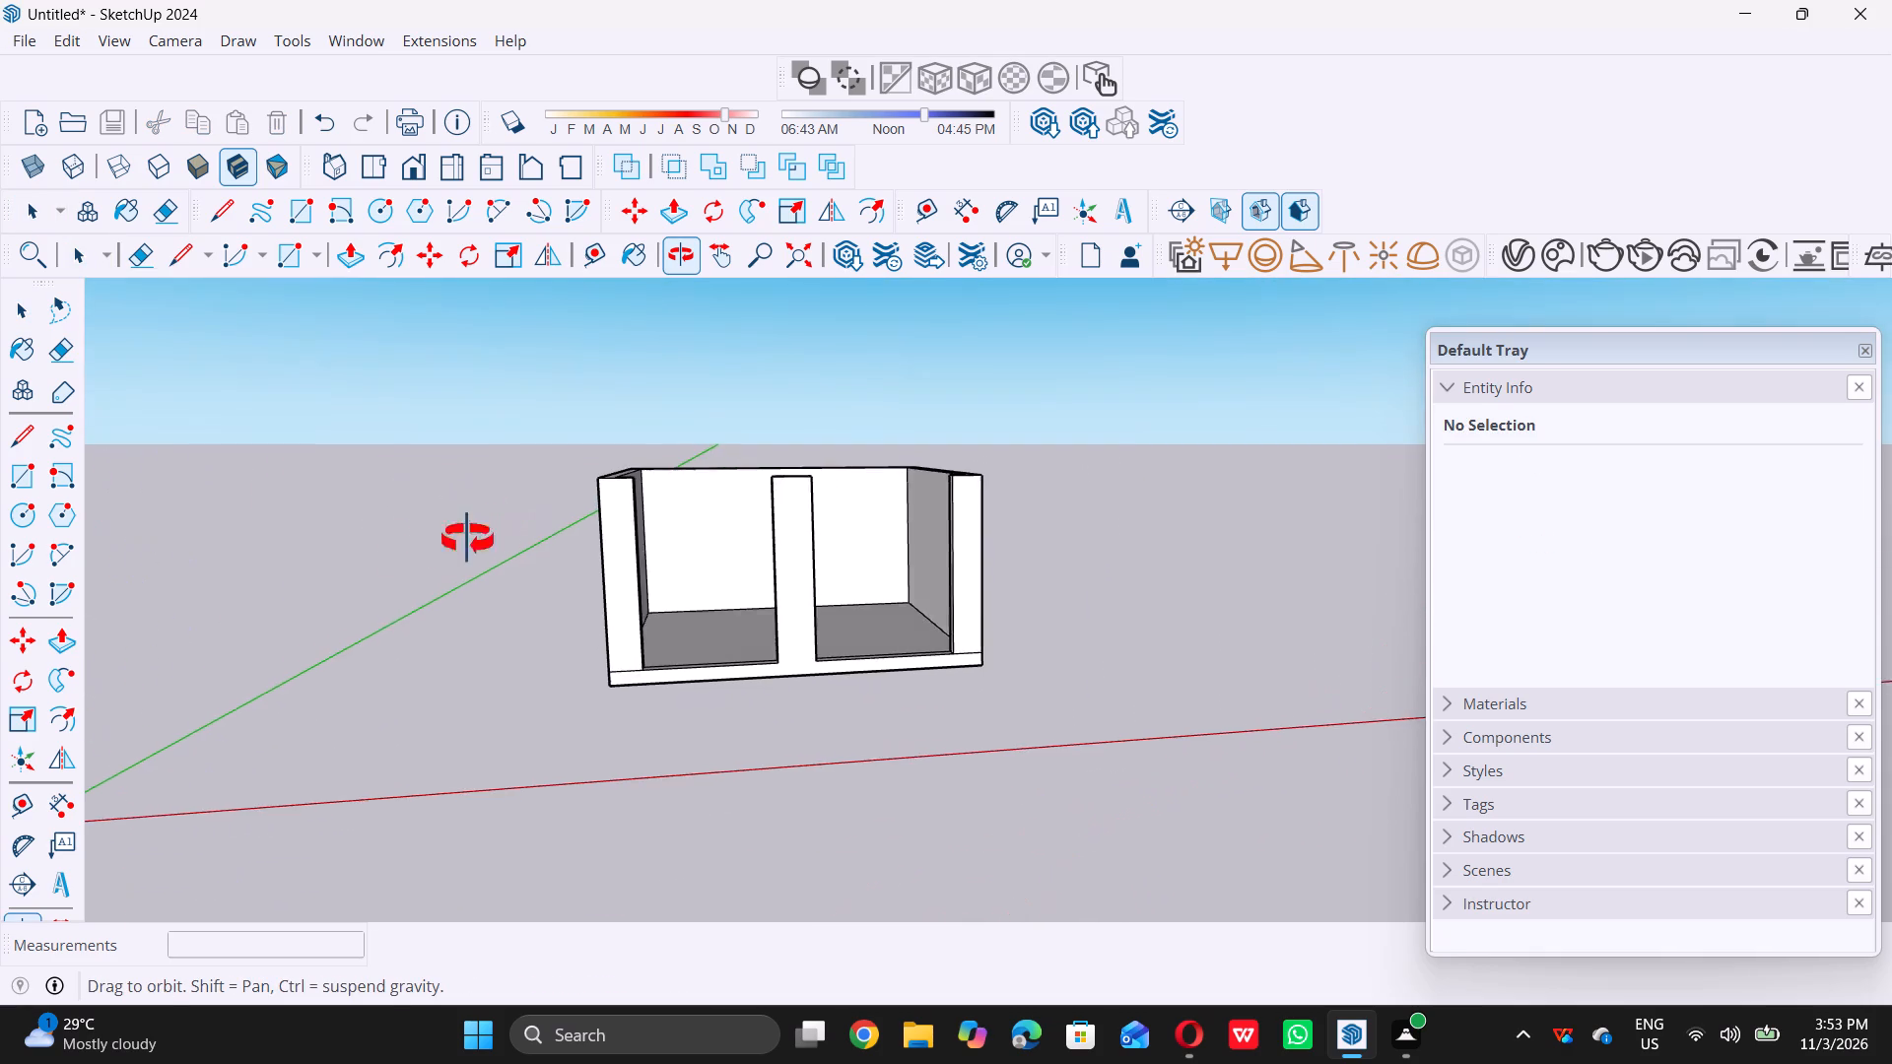
{"action": "middle_click_drag", "start_coordinate": [467, 539], "coordinate": [337, 566]}
{"action": "middle_click_drag", "start_coordinate": [658, 562], "coordinate": [306, 718]}
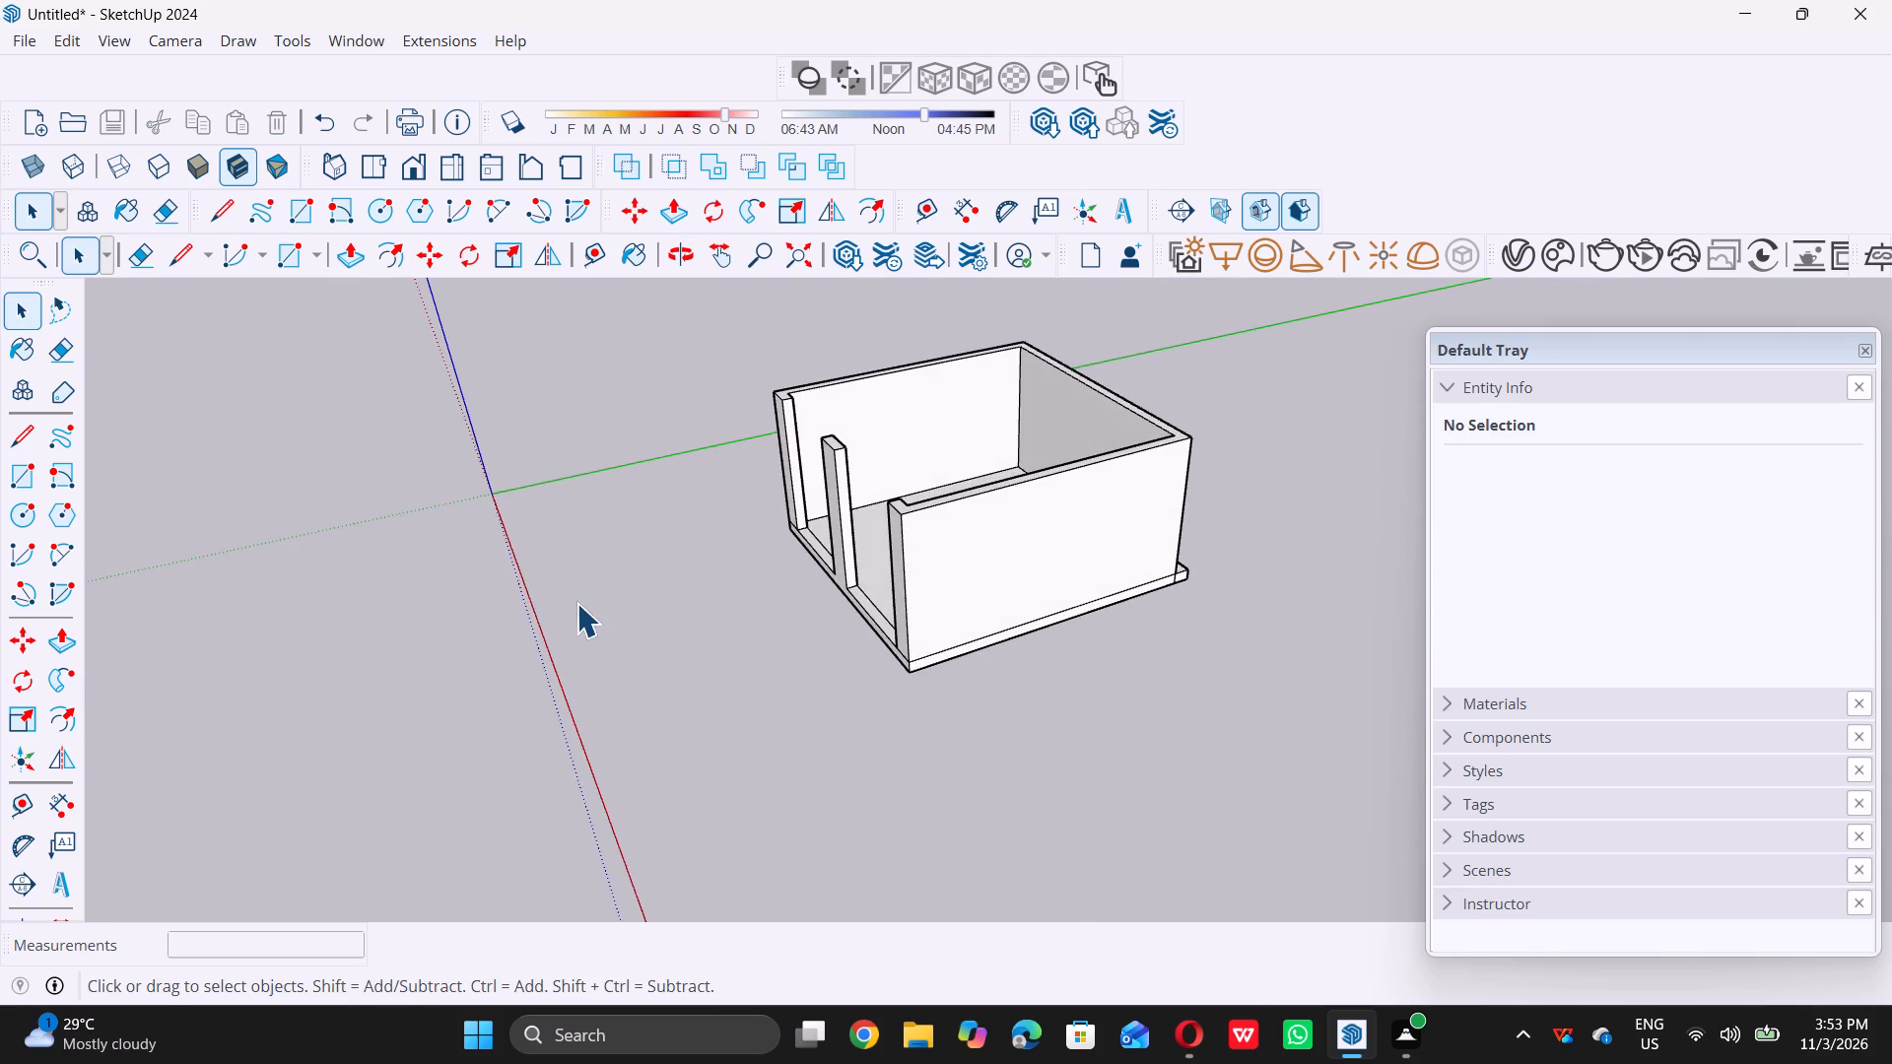
{"action": "scroll", "coordinate": [610, 546], "scroll_direction": "up", "scroll_amount": 2}
{"action": "scroll", "coordinate": [642, 598], "scroll_direction": "down", "scroll_amount": 9}
{"action": "middle_click_drag", "start_coordinate": [622, 754], "coordinate": [837, 639]}
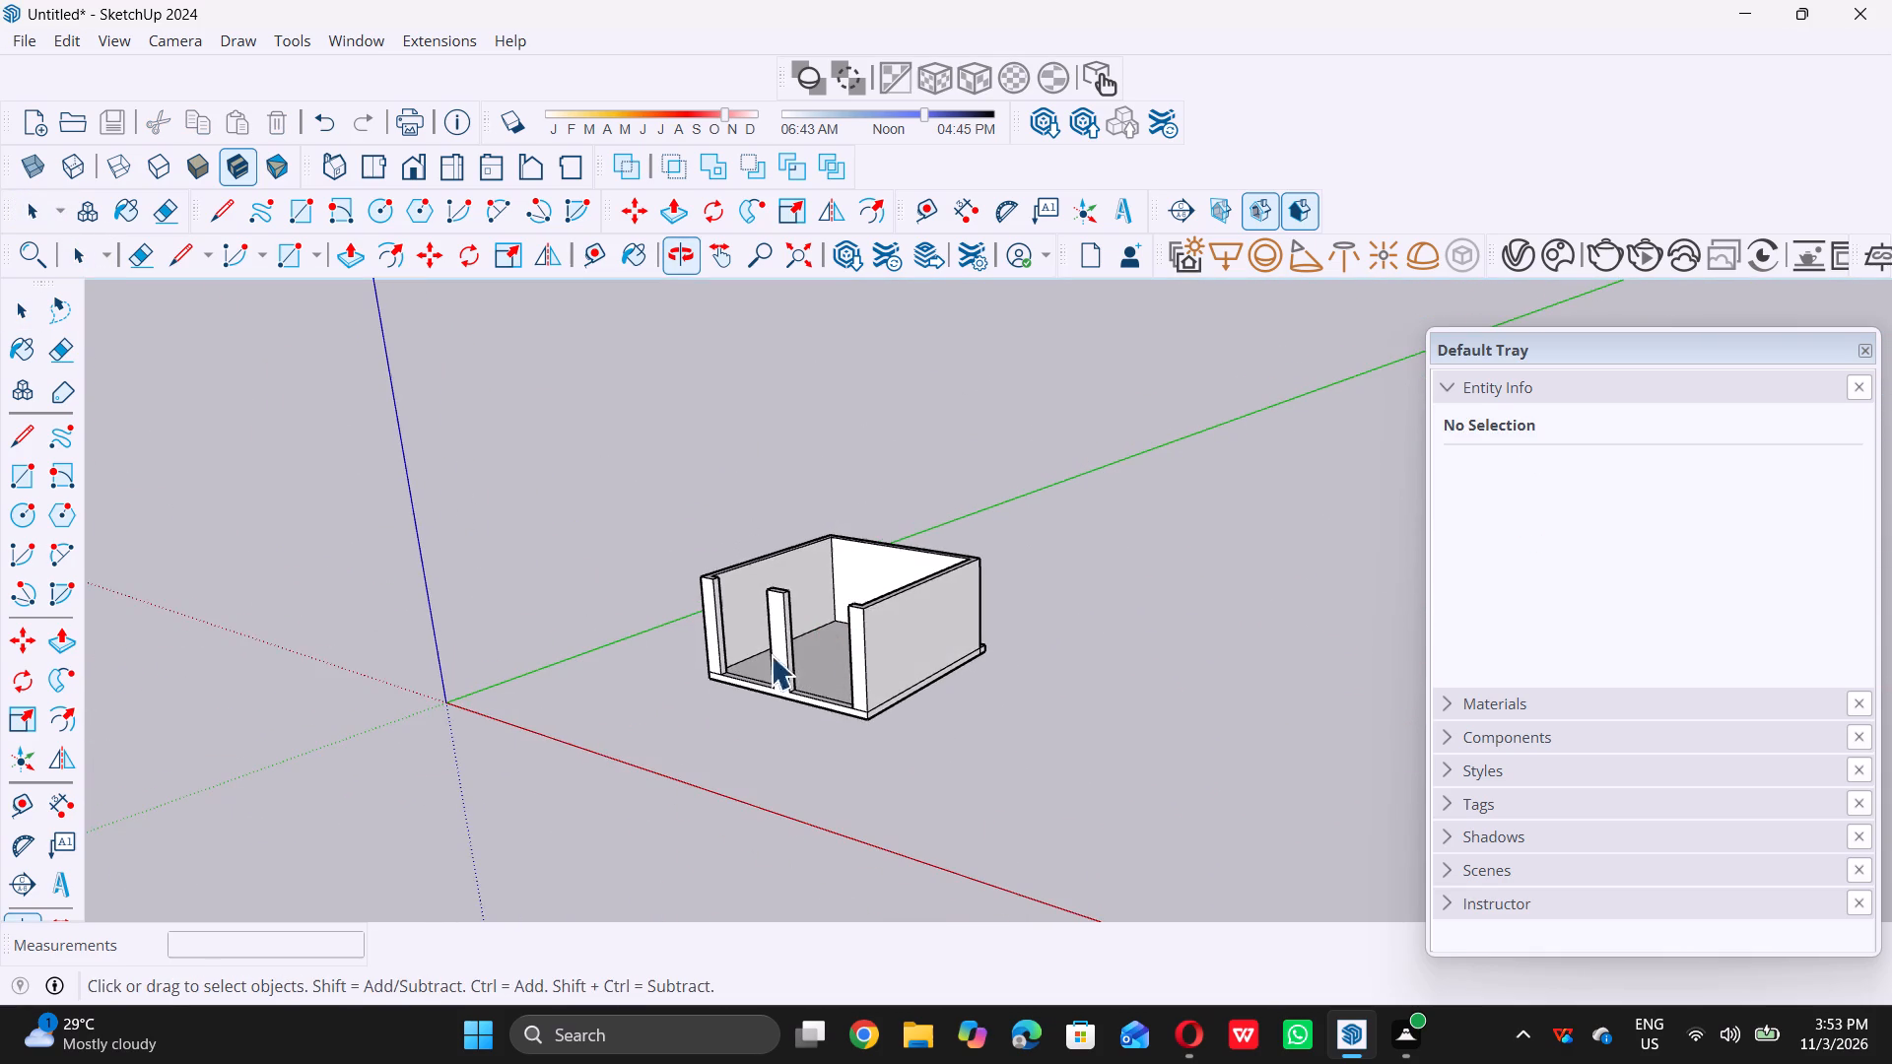
{"action": "scroll", "coordinate": [699, 616], "scroll_direction": "up", "scroll_amount": 6}
{"action": "scroll", "coordinate": [685, 643], "scroll_direction": "up", "scroll_amount": 17}
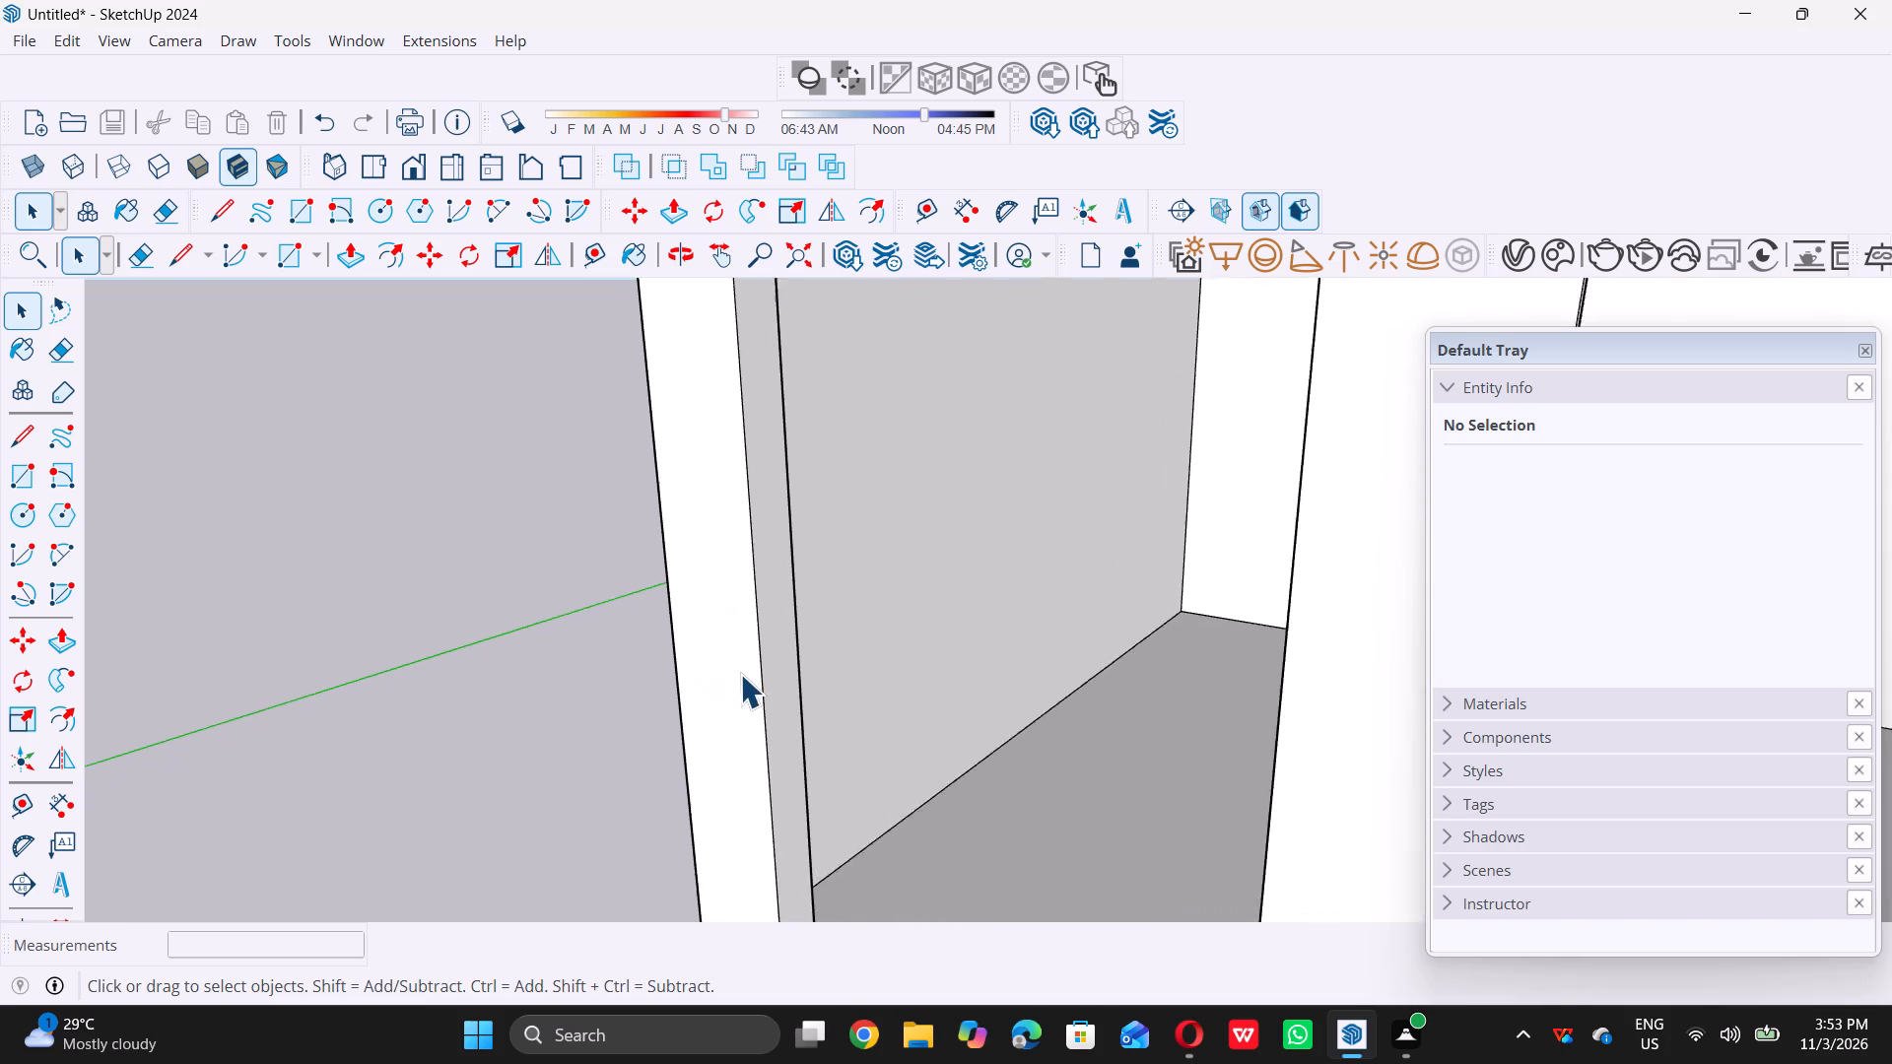
{"action": "scroll", "coordinate": [740, 674], "scroll_direction": "up", "scroll_amount": 1}
{"action": "triple_click", "coordinate": [790, 681]}
{"action": "double_click", "coordinate": [440, 677]}
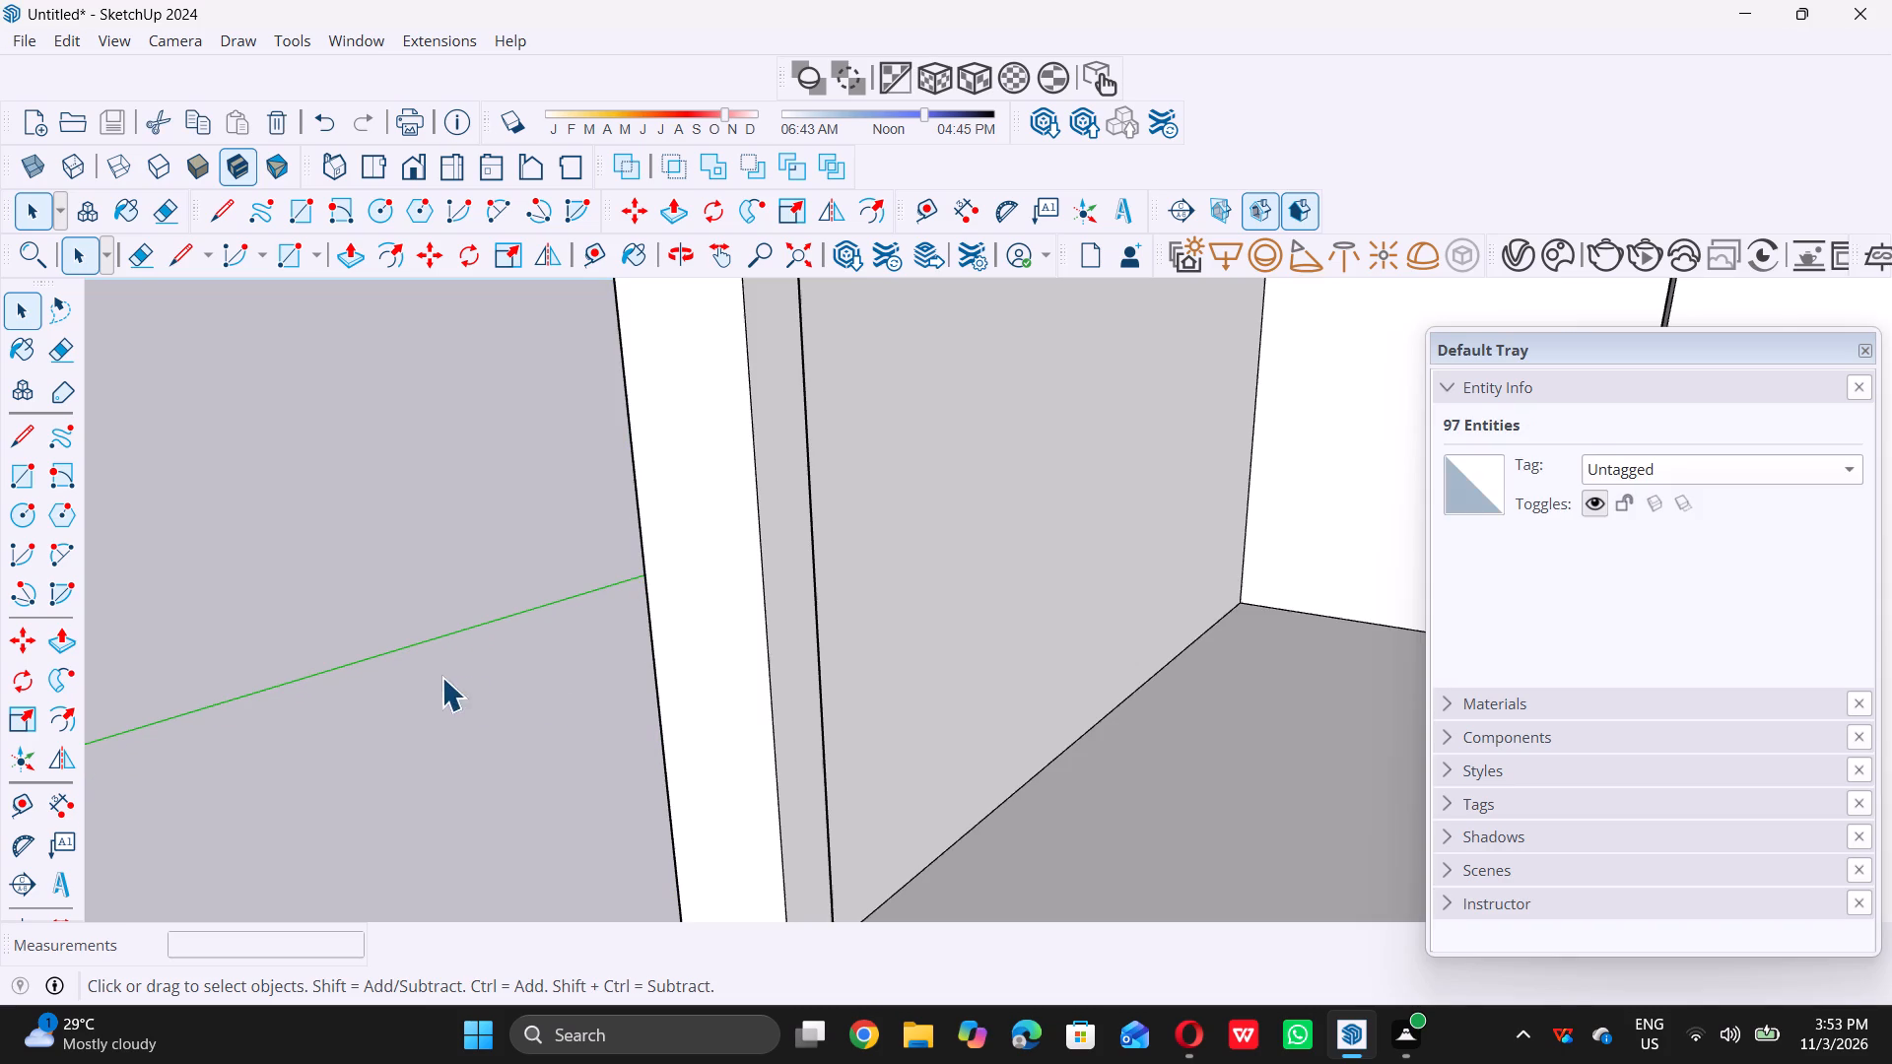
{"action": "key", "text": "p"}
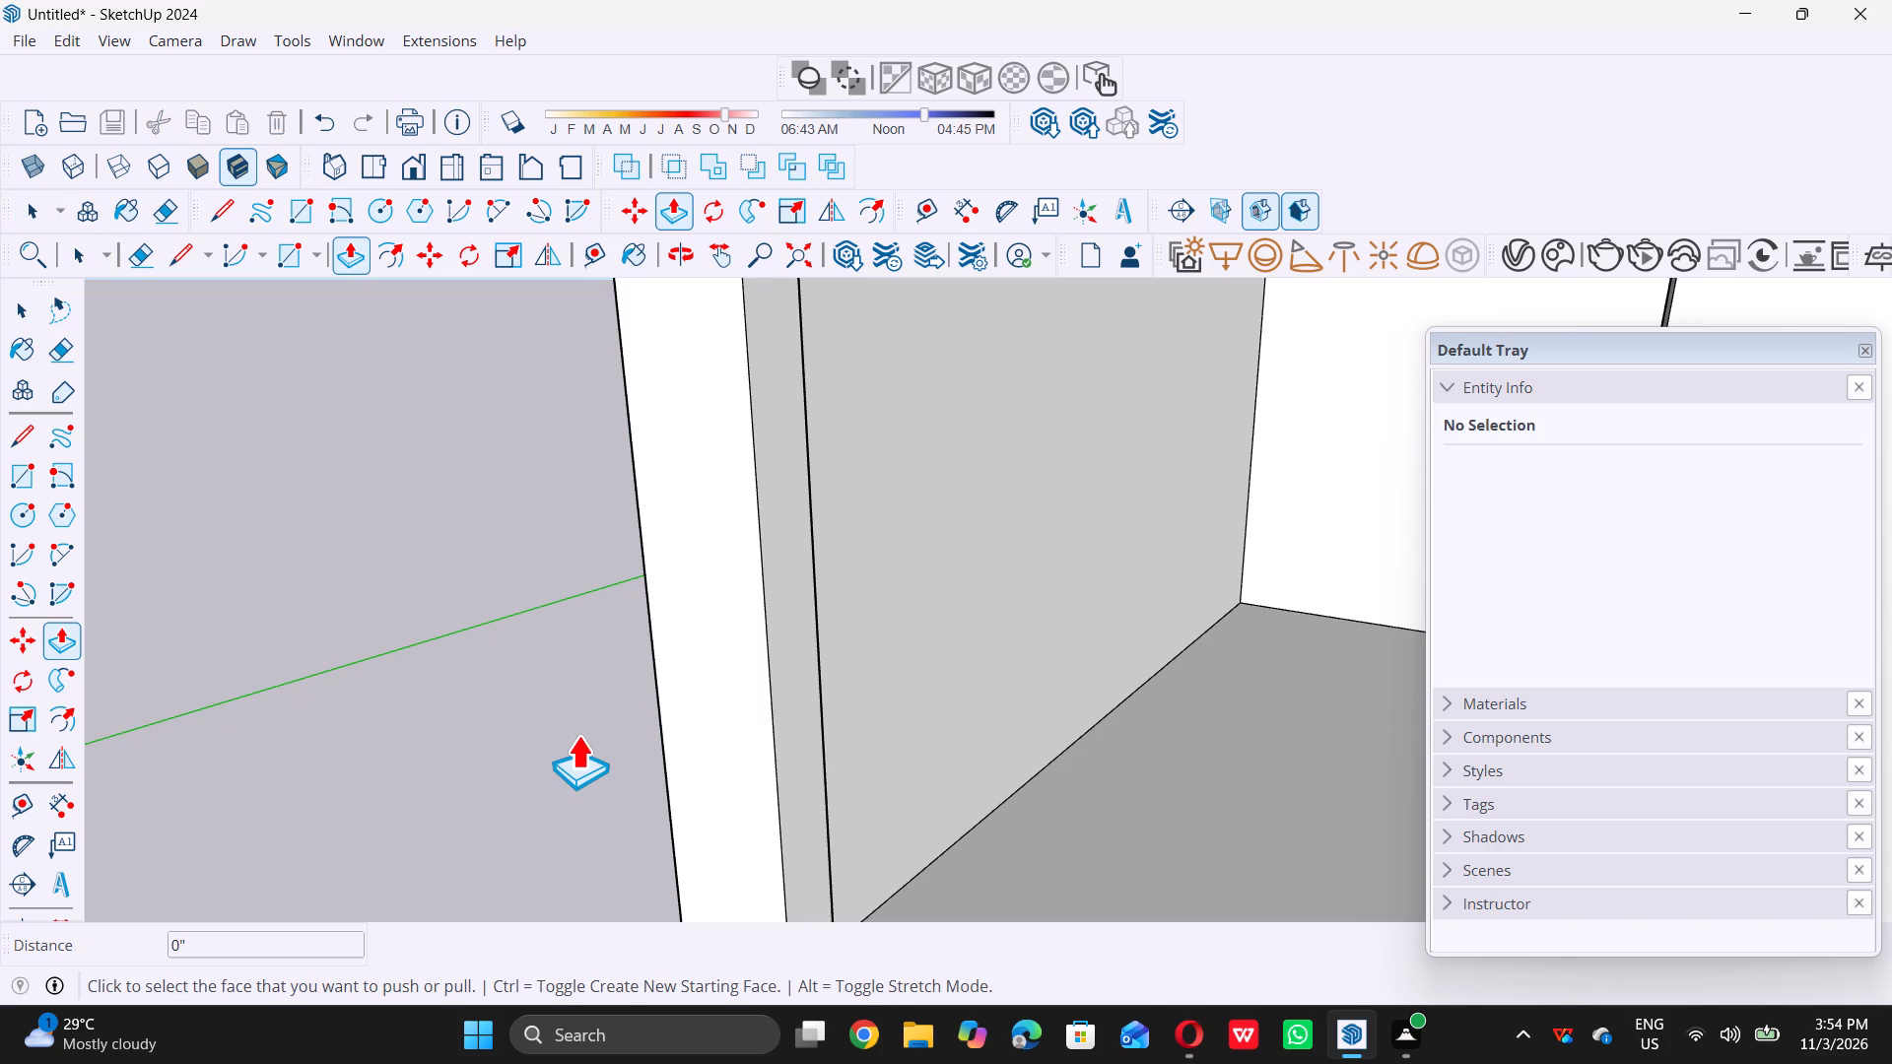
{"action": "triple_click", "coordinate": [801, 763]}
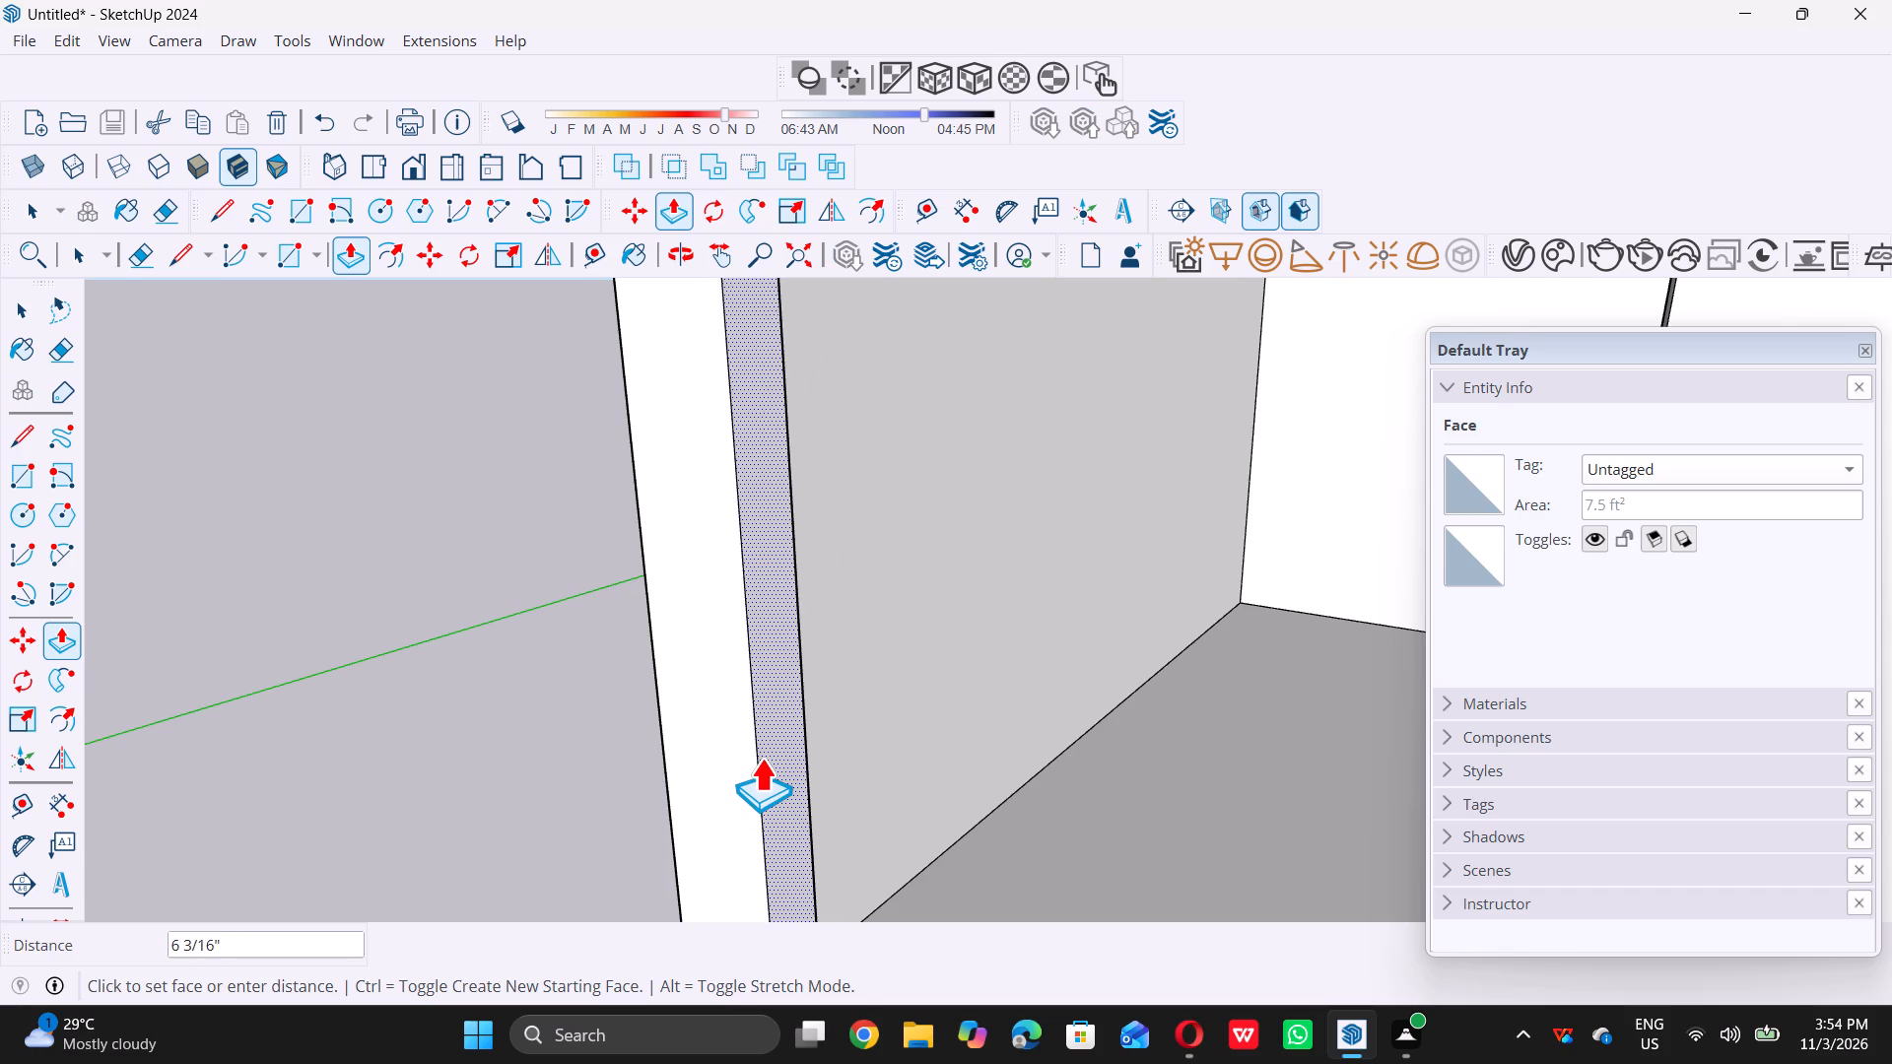
{"action": "triple_click", "coordinate": [761, 758]}
{"action": "key", "text": "space"}
{"action": "double_click", "coordinate": [452, 699]}
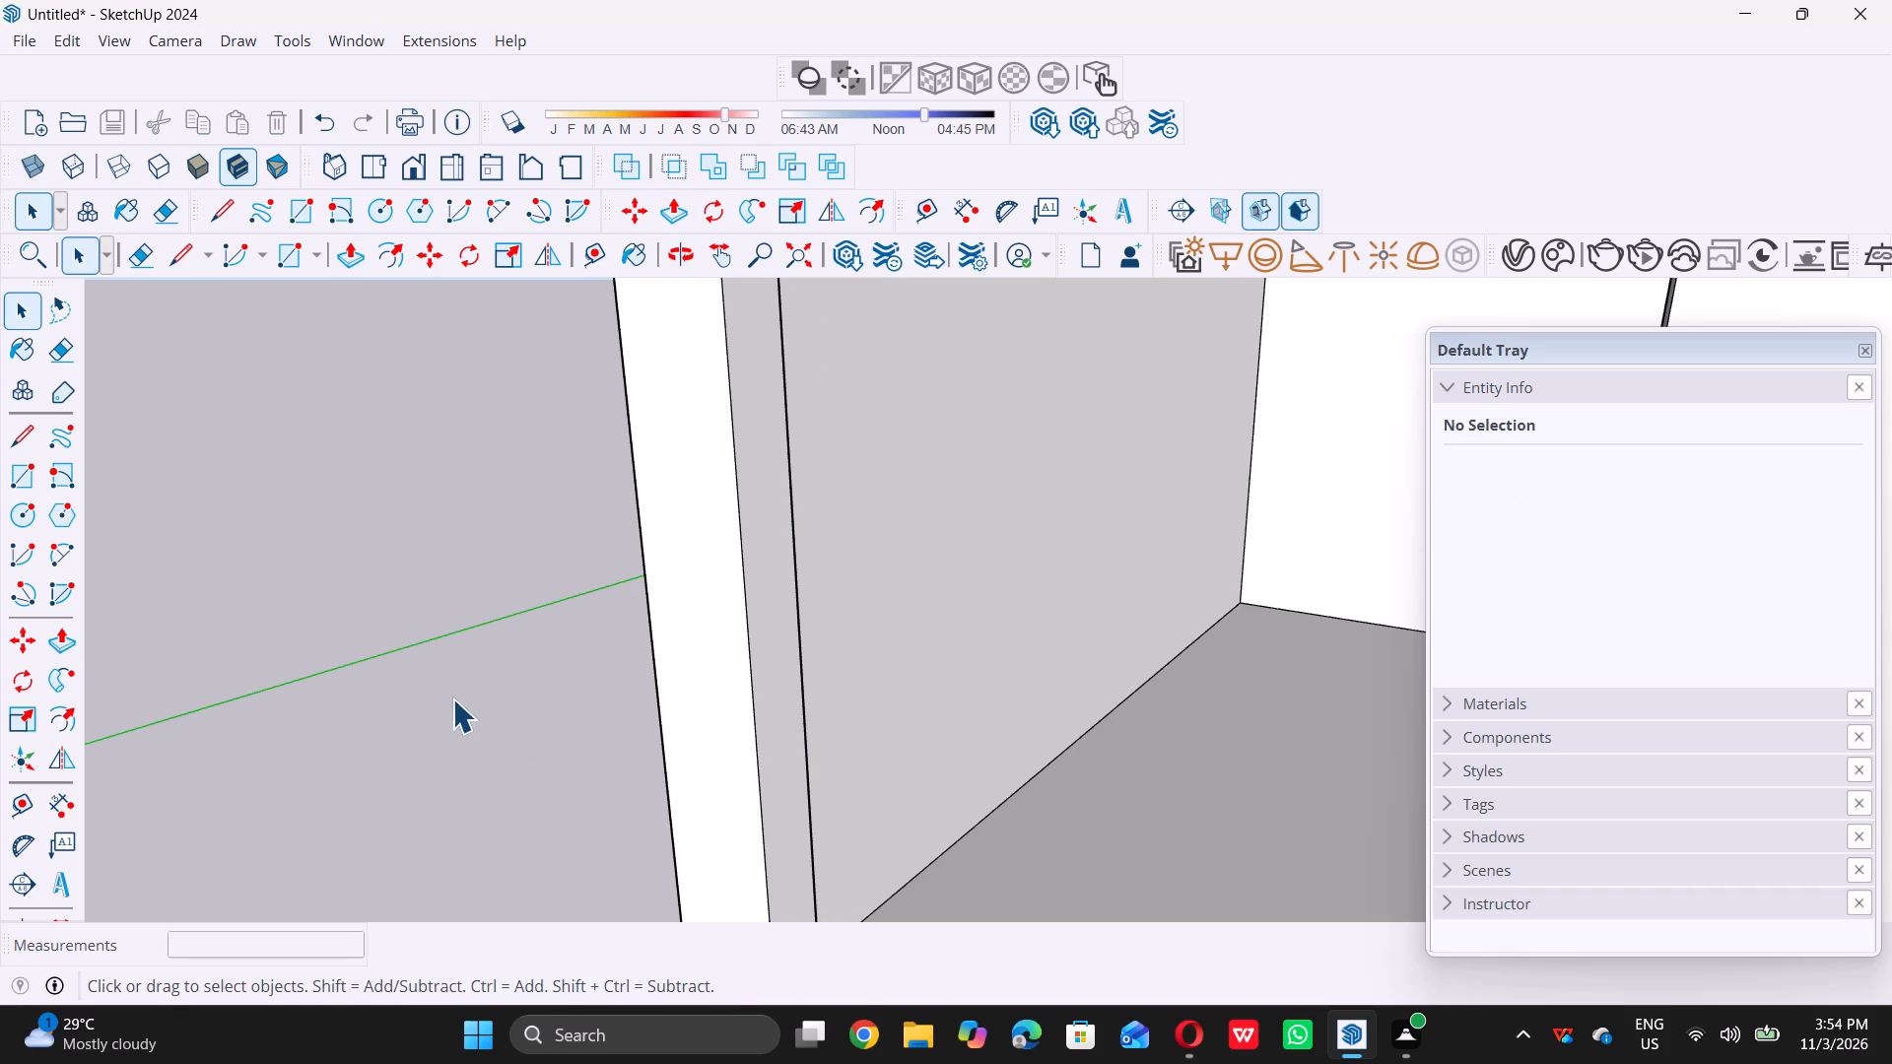
Narrow the front-right wall return by repeating the last Push/Pull distance on its inner side face.
{"action": "scroll", "coordinate": [467, 692], "scroll_direction": "down", "scroll_amount": 19}
{"action": "middle_click_drag", "start_coordinate": [682, 730], "coordinate": [888, 612]}
{"action": "middle_click", "coordinate": [888, 614]}
{"action": "scroll", "coordinate": [814, 669], "scroll_direction": "down", "scroll_amount": 11}
{"action": "middle_click_drag", "start_coordinate": [786, 743], "coordinate": [809, 756]}
{"action": "middle_click_drag", "start_coordinate": [820, 765], "coordinate": [1184, 869]}
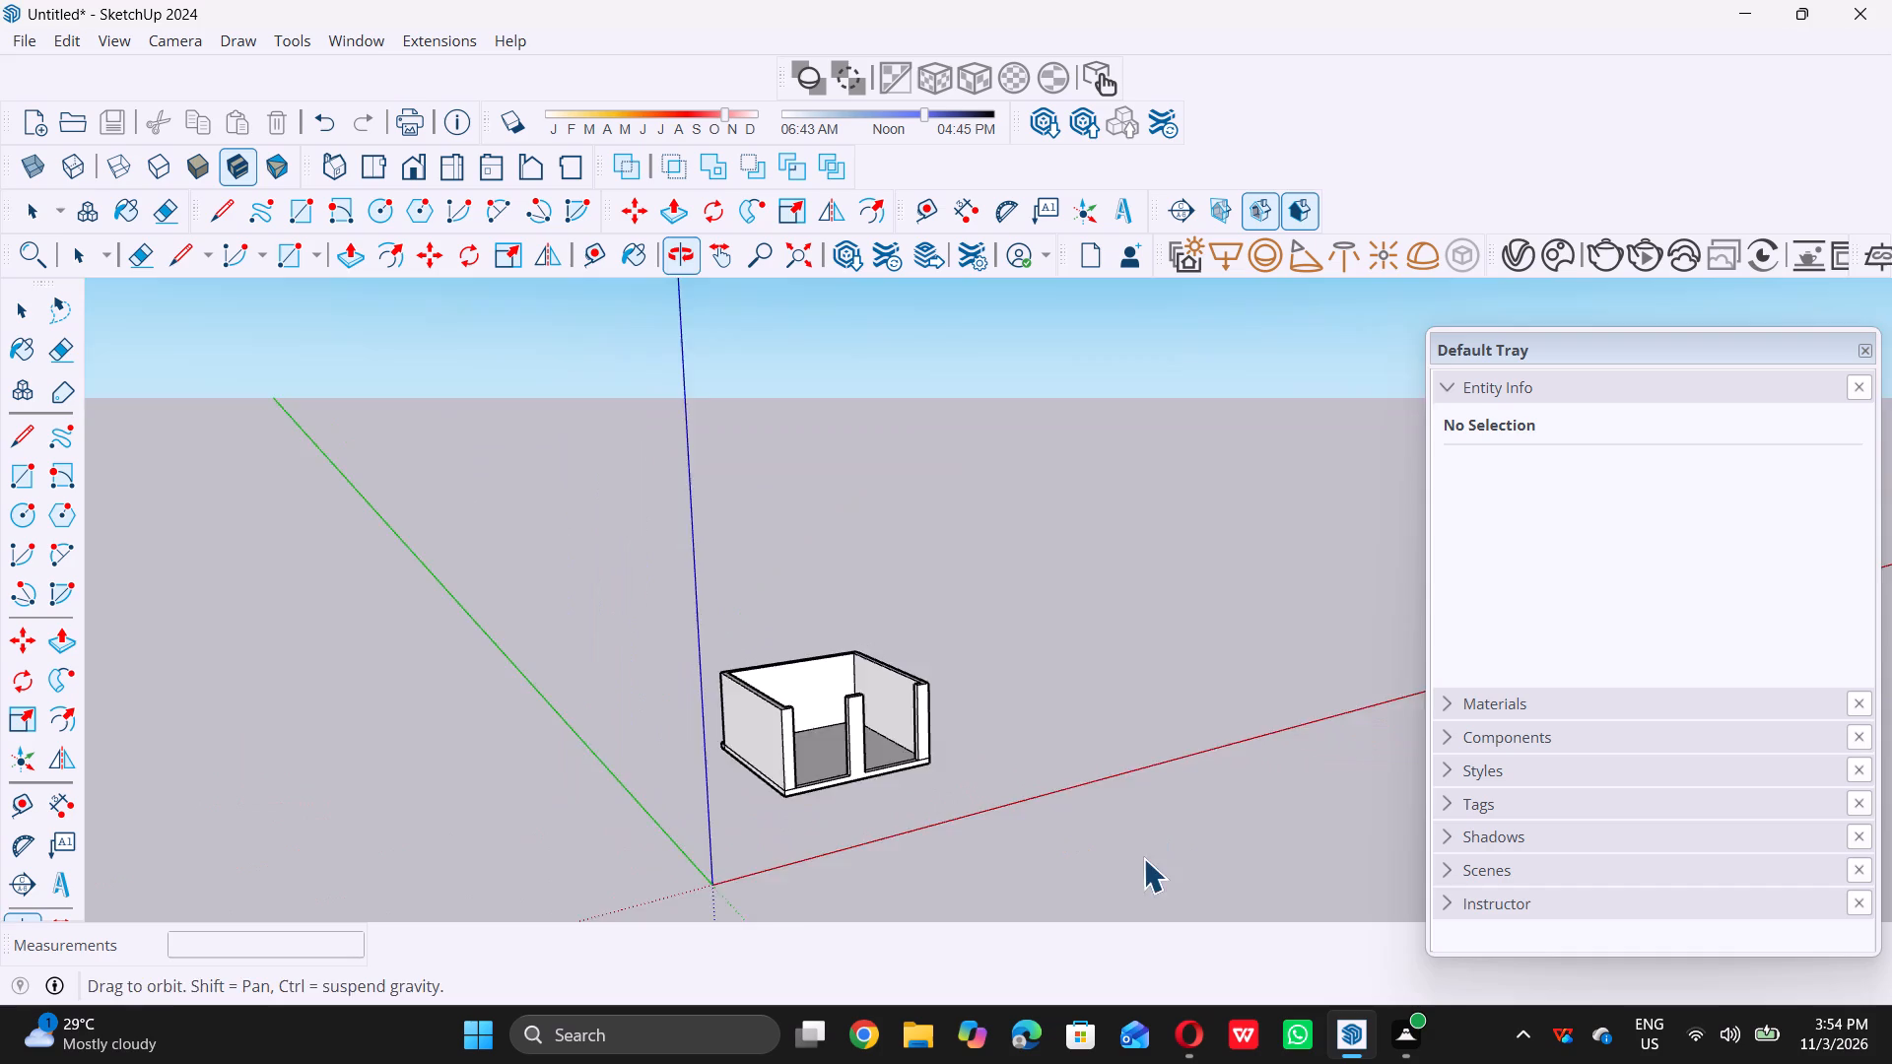
{"action": "scroll", "coordinate": [864, 713], "scroll_direction": "up", "scroll_amount": 6}
{"action": "scroll", "coordinate": [1001, 773], "scroll_direction": "up", "scroll_amount": 9}
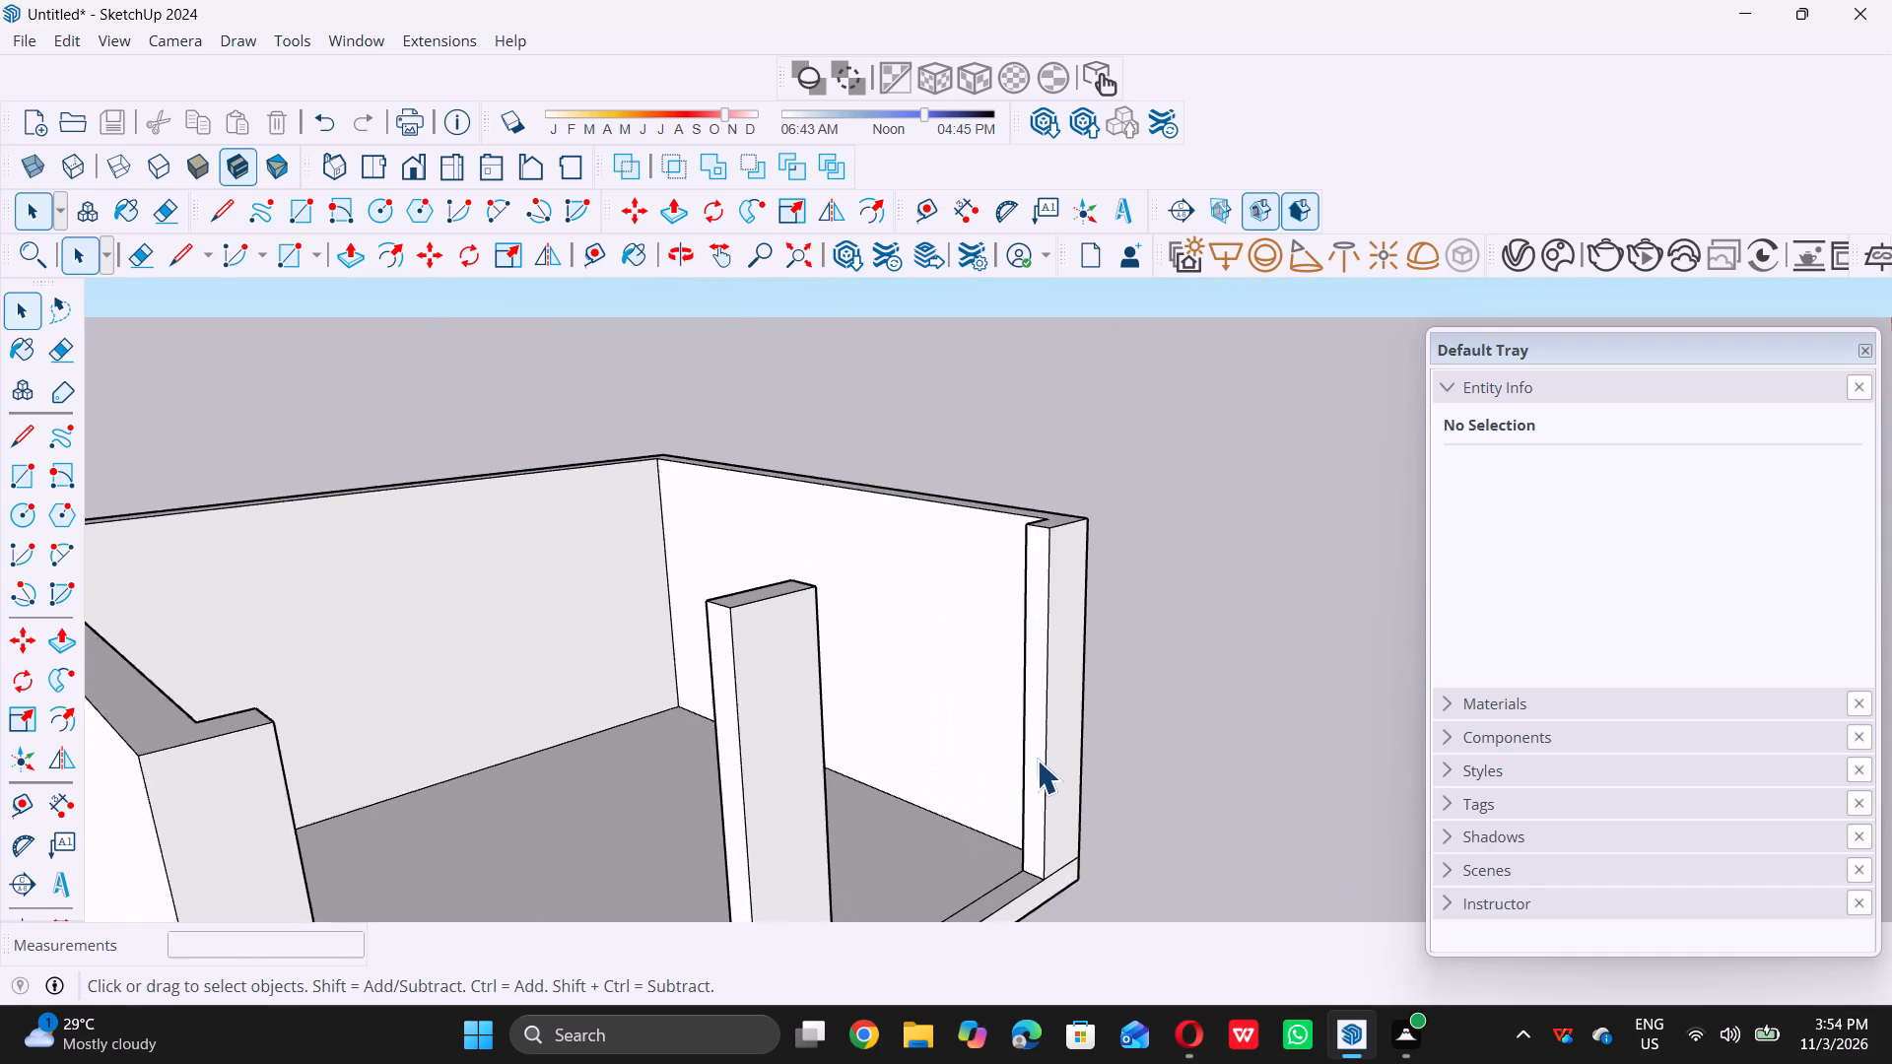
{"action": "double_click", "coordinate": [1037, 756]}
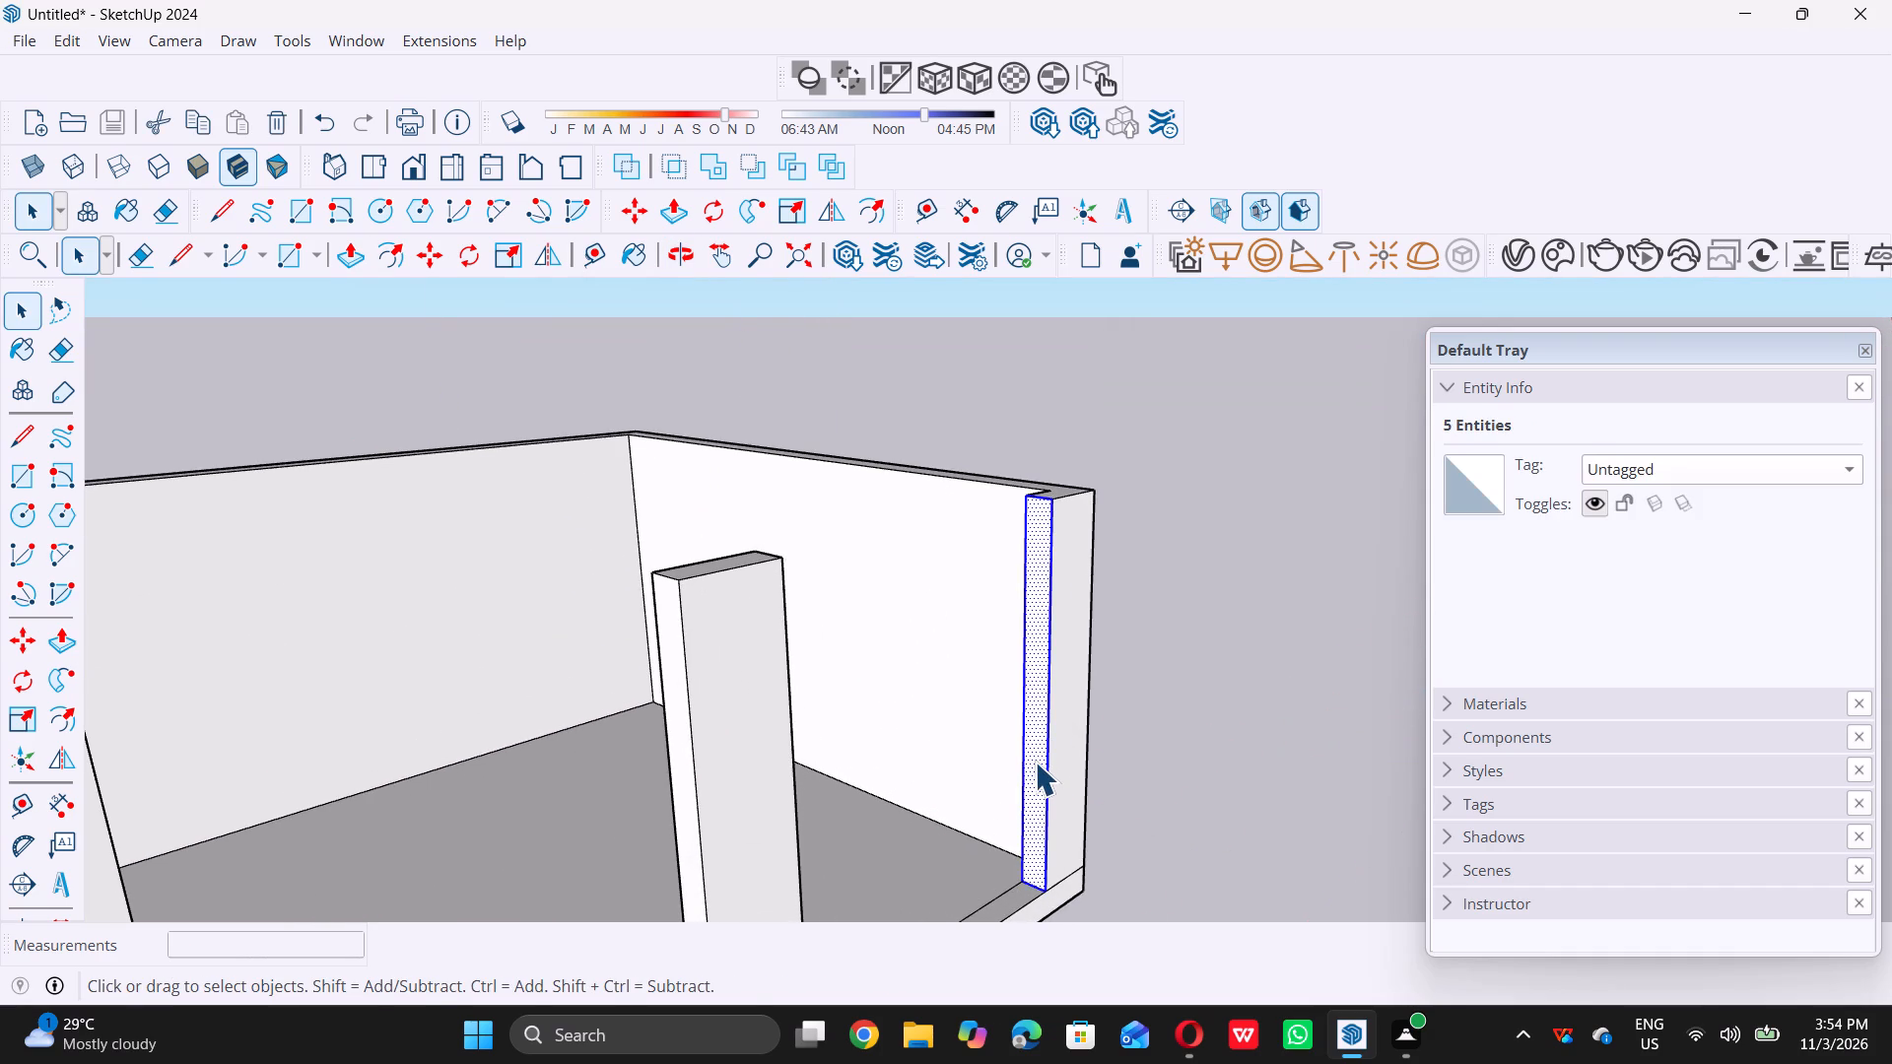
{"action": "key", "text": "p"}
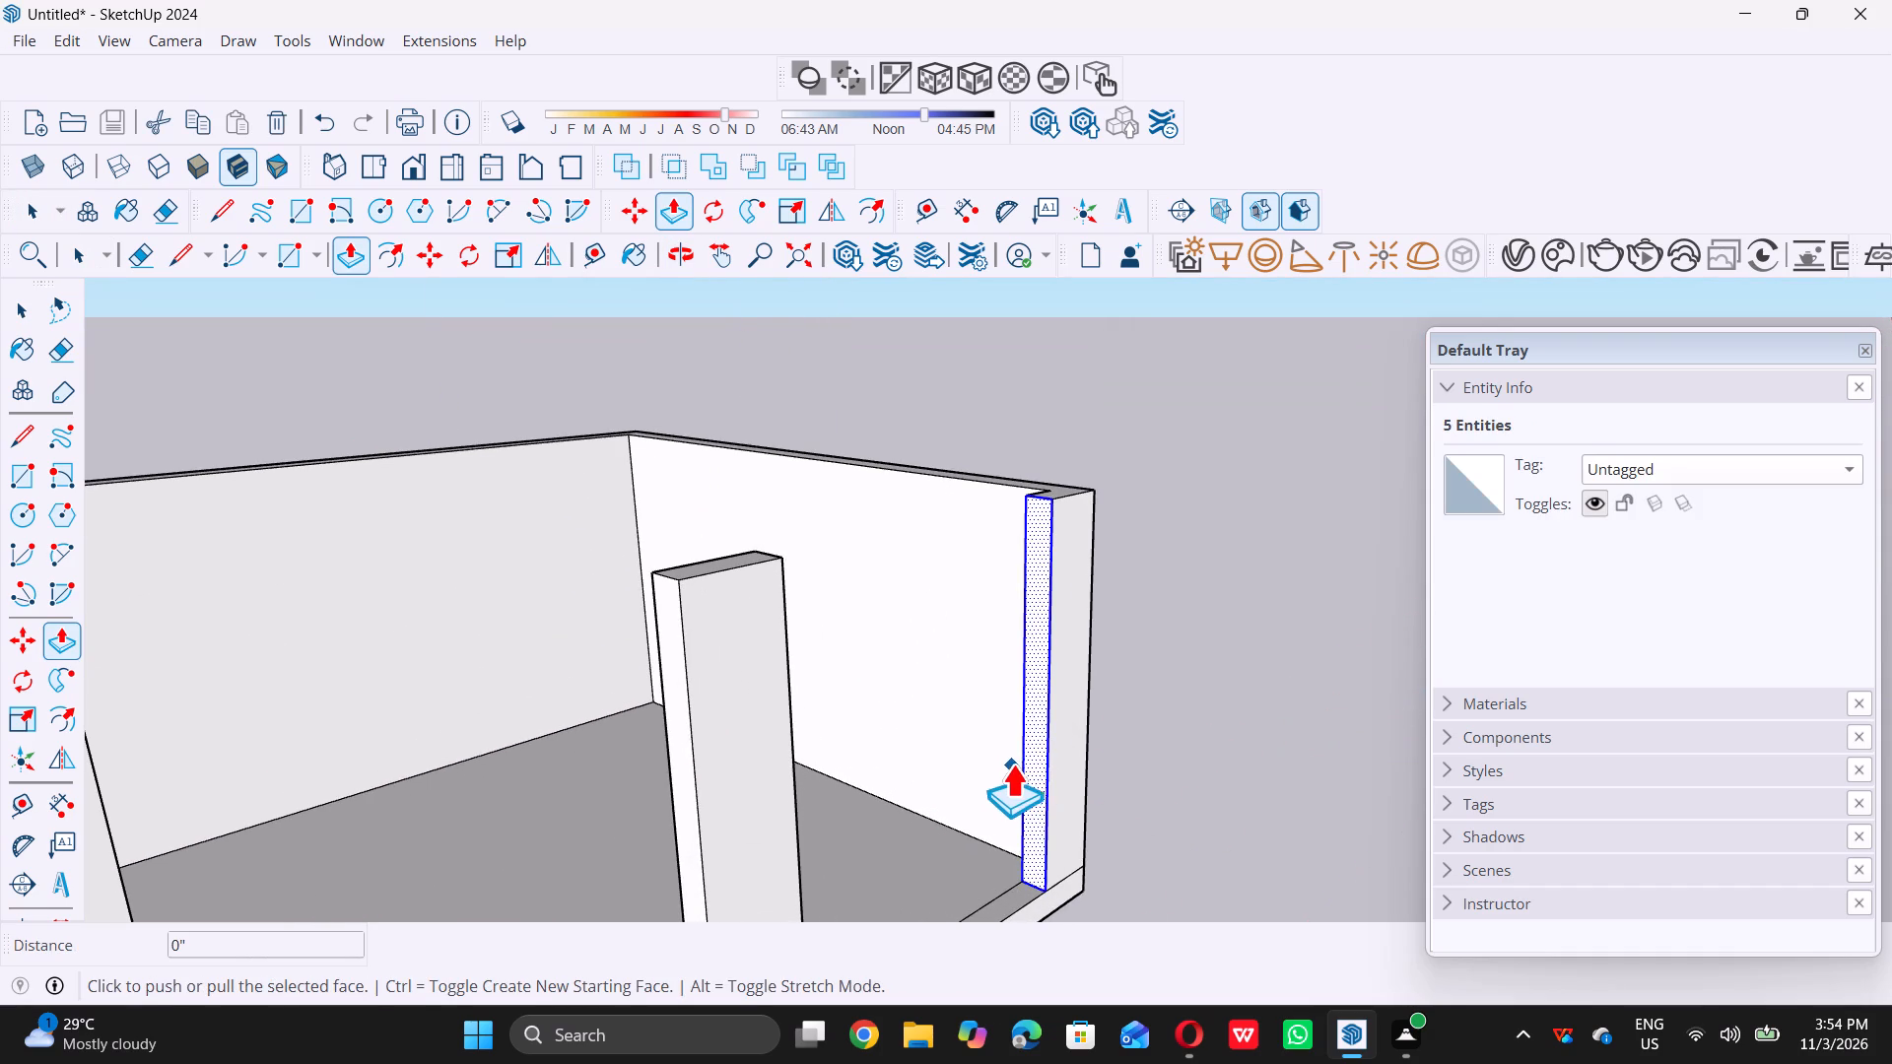
{"action": "double_click", "coordinate": [1033, 771]}
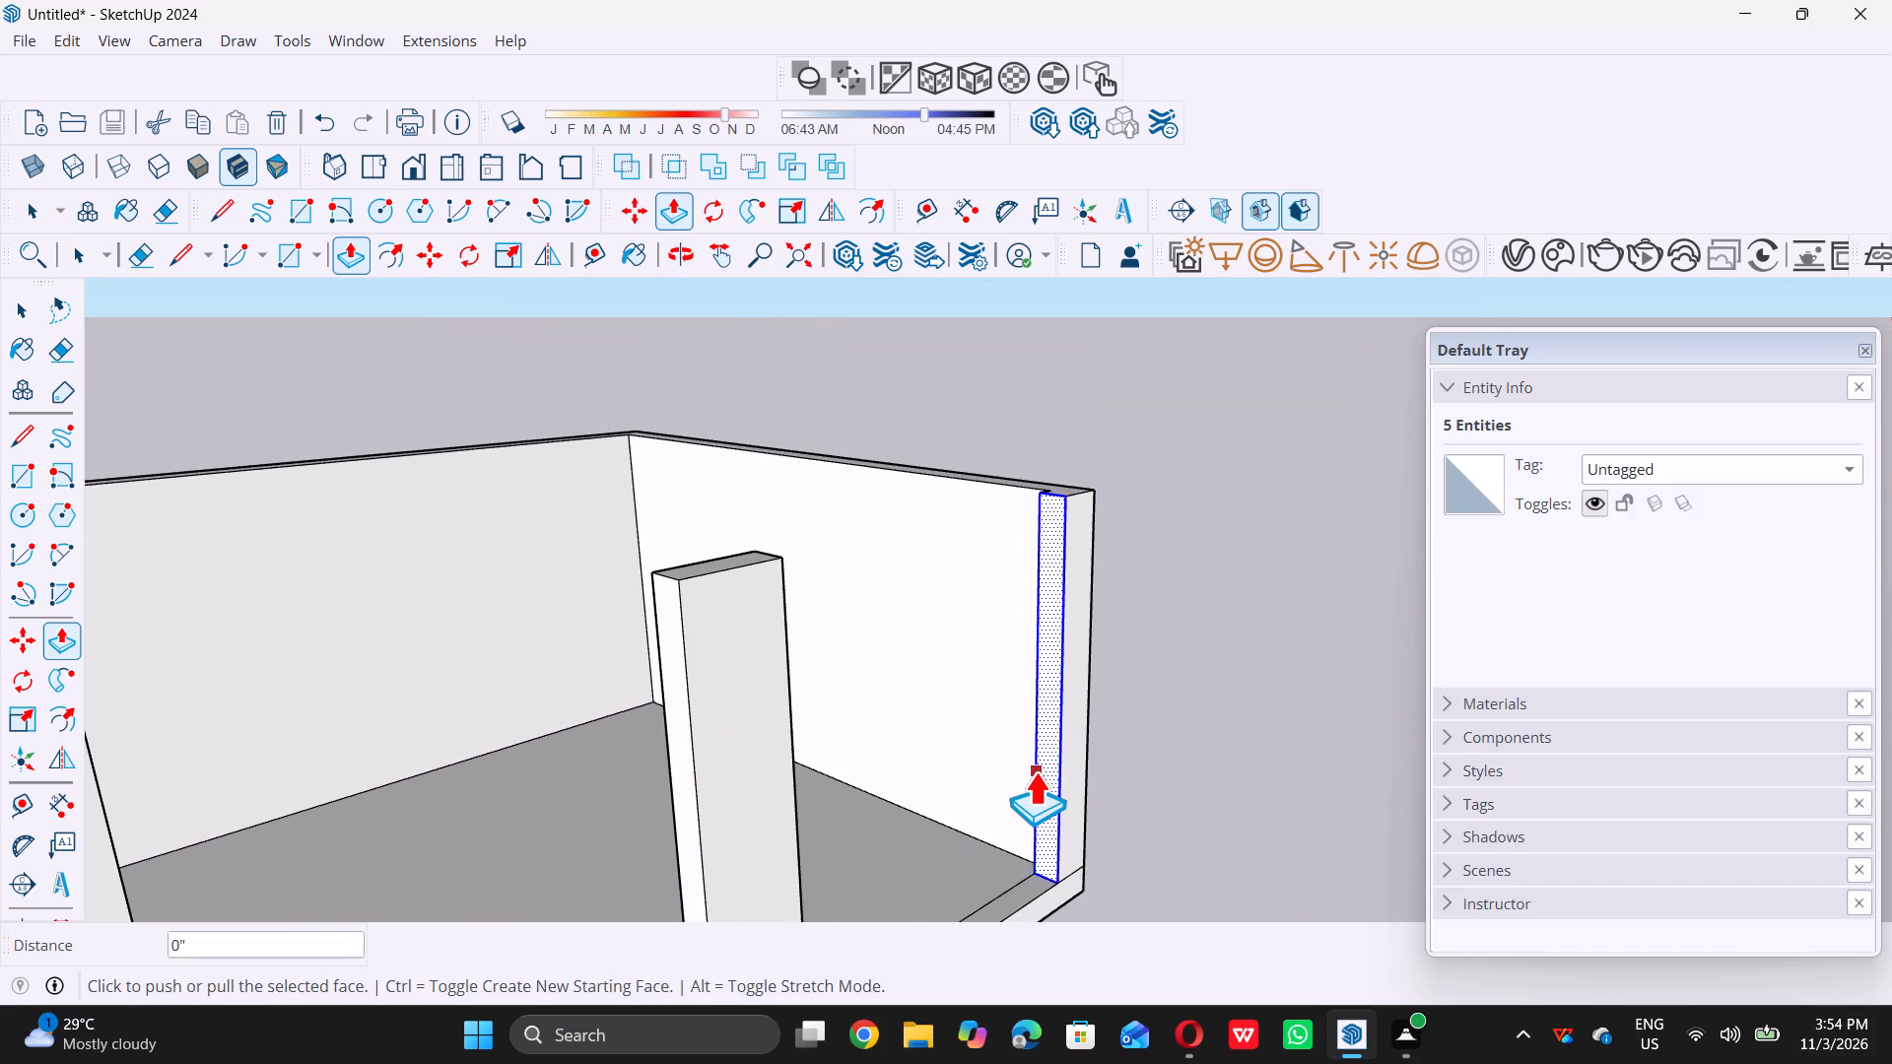
{"action": "key", "text": "space"}
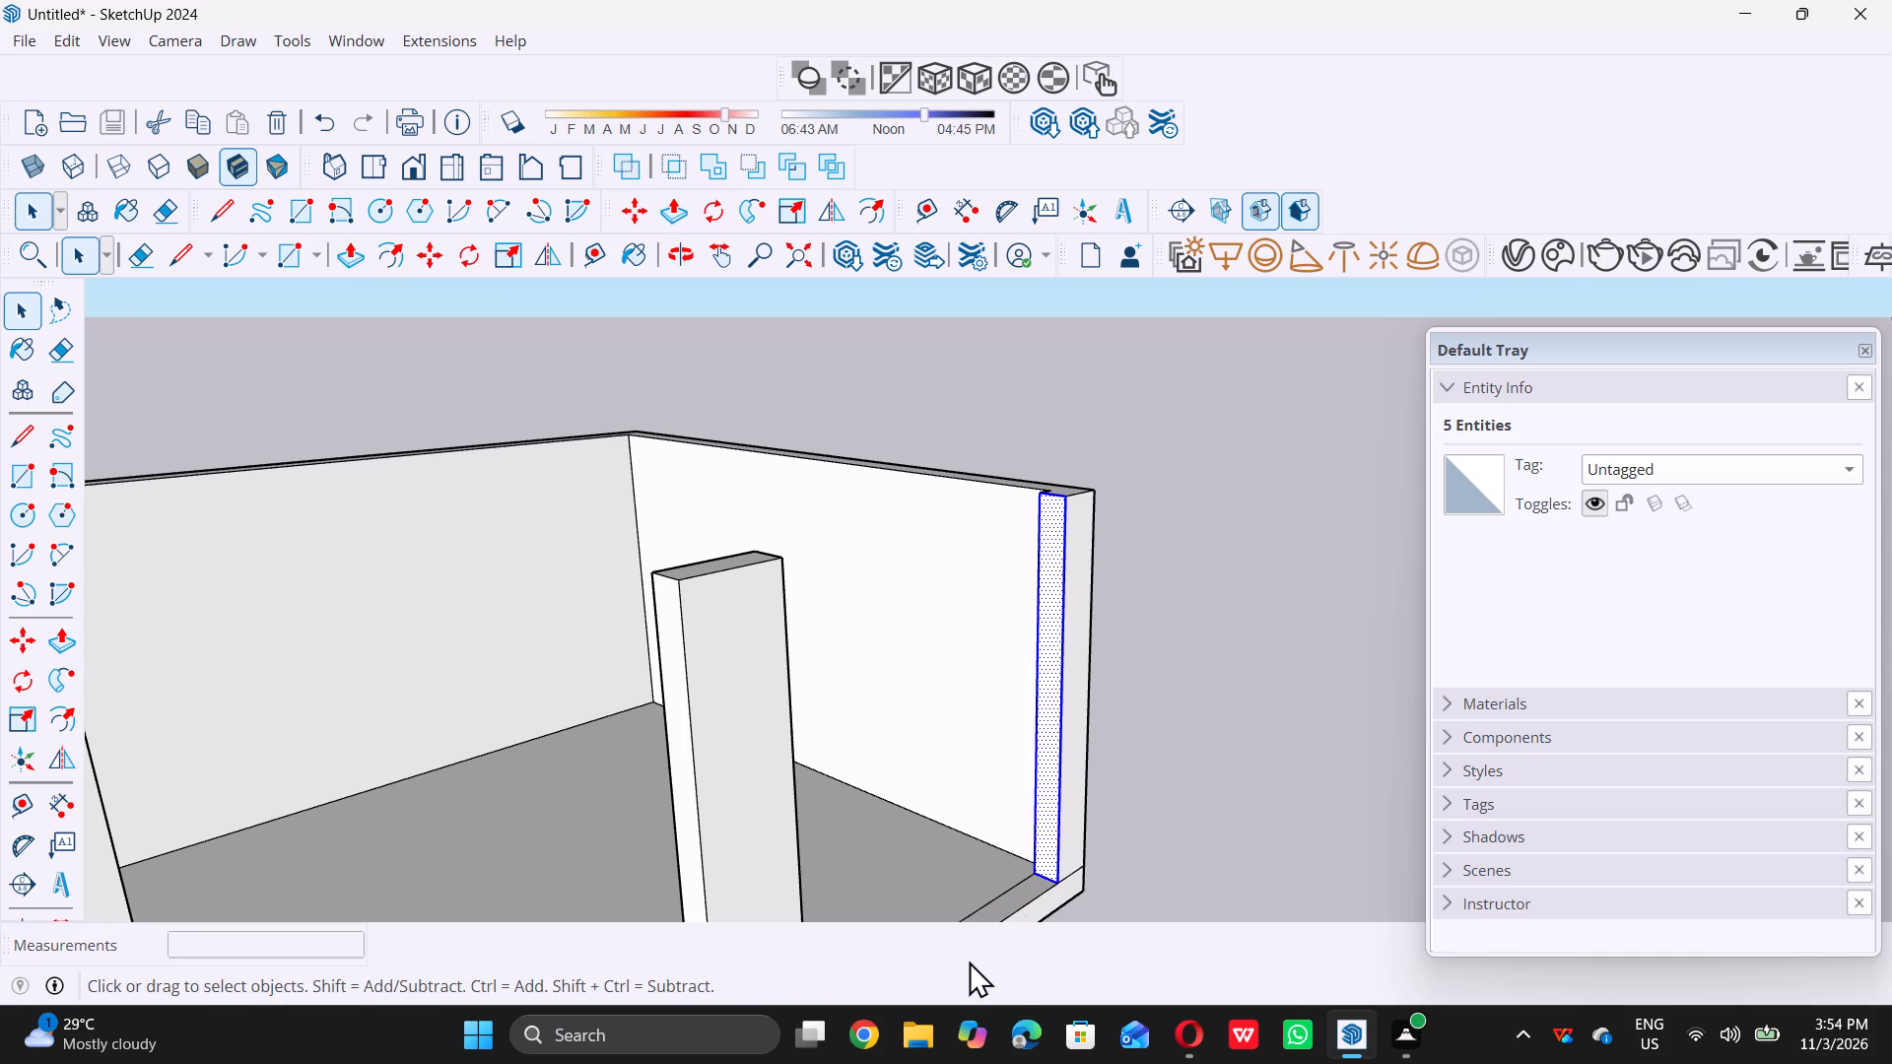
{"action": "double_click", "coordinate": [1149, 774]}
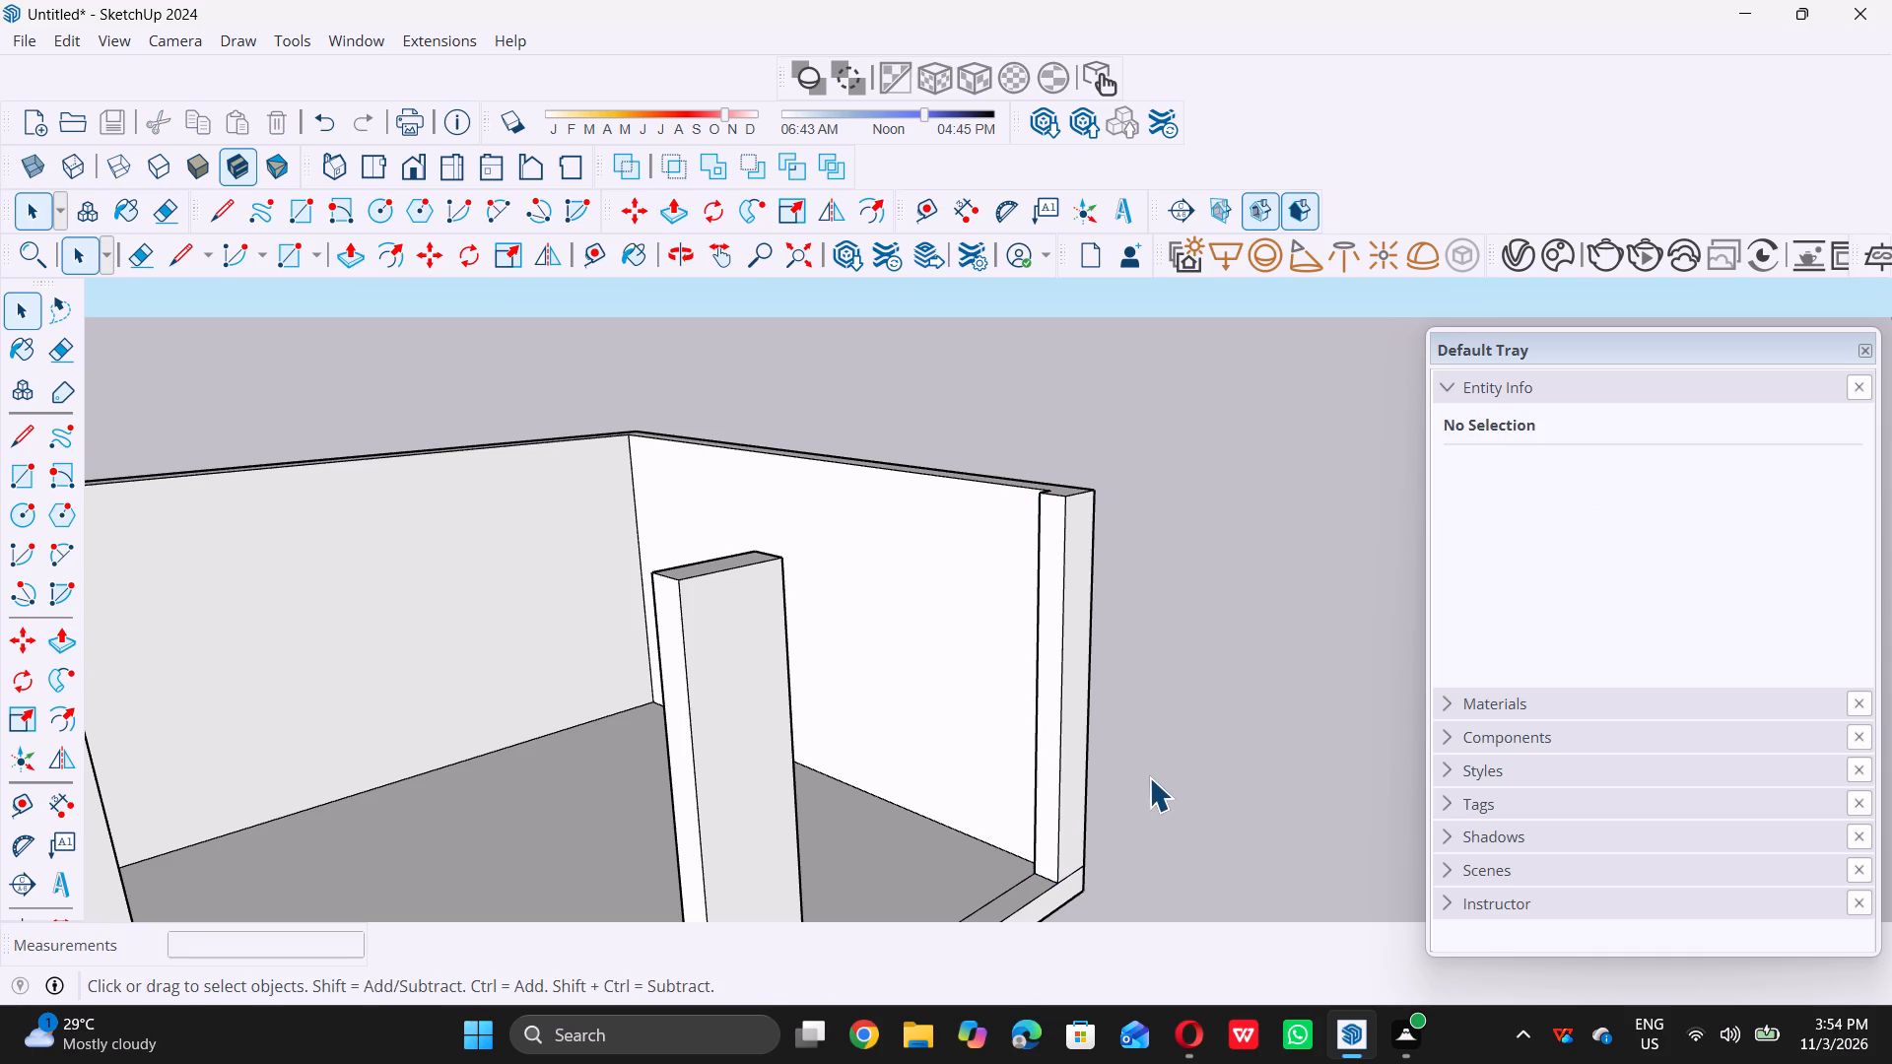
{"action": "key", "text": "space"}
Examine the structure's front, comparing the widened central column with the wall returns on both sides.
{"action": "scroll", "coordinate": [976, 633], "scroll_direction": "down", "scroll_amount": 10}
{"action": "middle_click_drag", "start_coordinate": [1007, 701], "coordinate": [743, 684]}
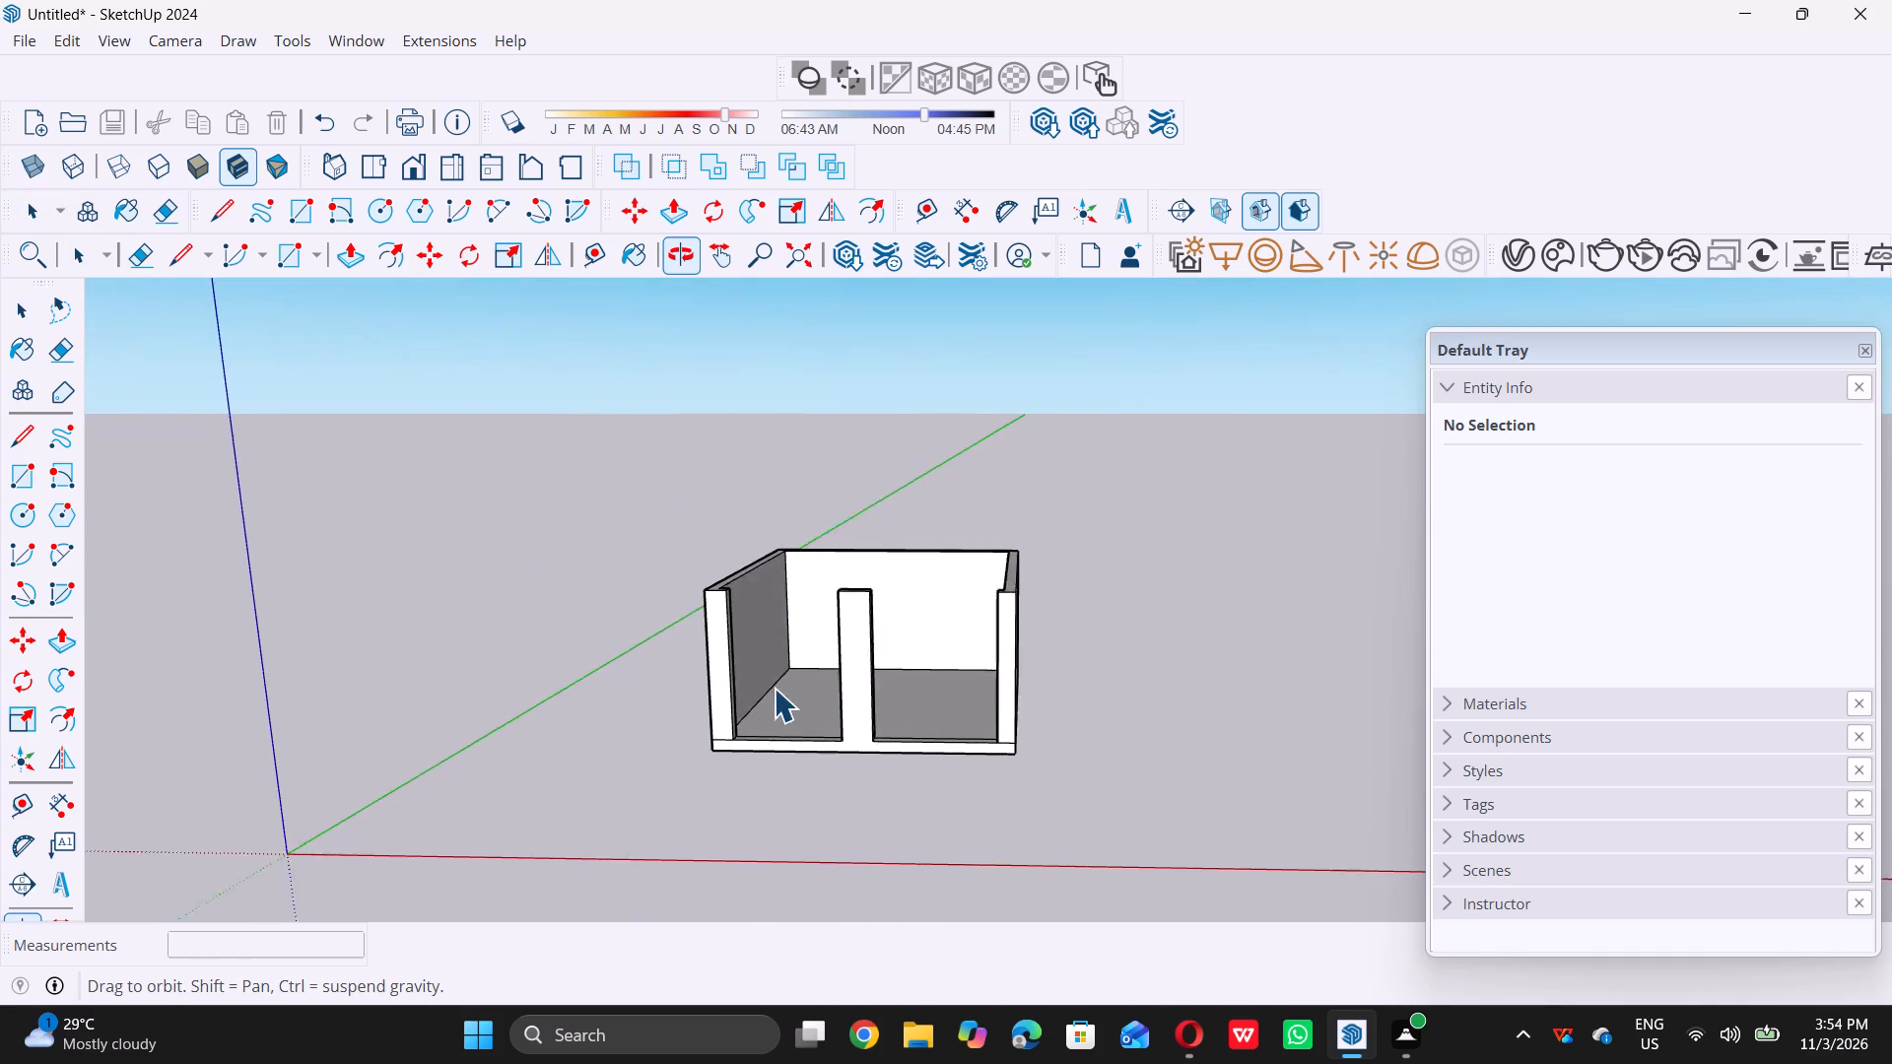
{"action": "middle_click", "coordinate": [775, 688]}
{"action": "middle_click_drag", "start_coordinate": [745, 601], "coordinate": [742, 586]}
{"action": "middle_click", "coordinate": [742, 584]}
{"action": "middle_click_drag", "start_coordinate": [833, 736], "coordinate": [825, 676]}
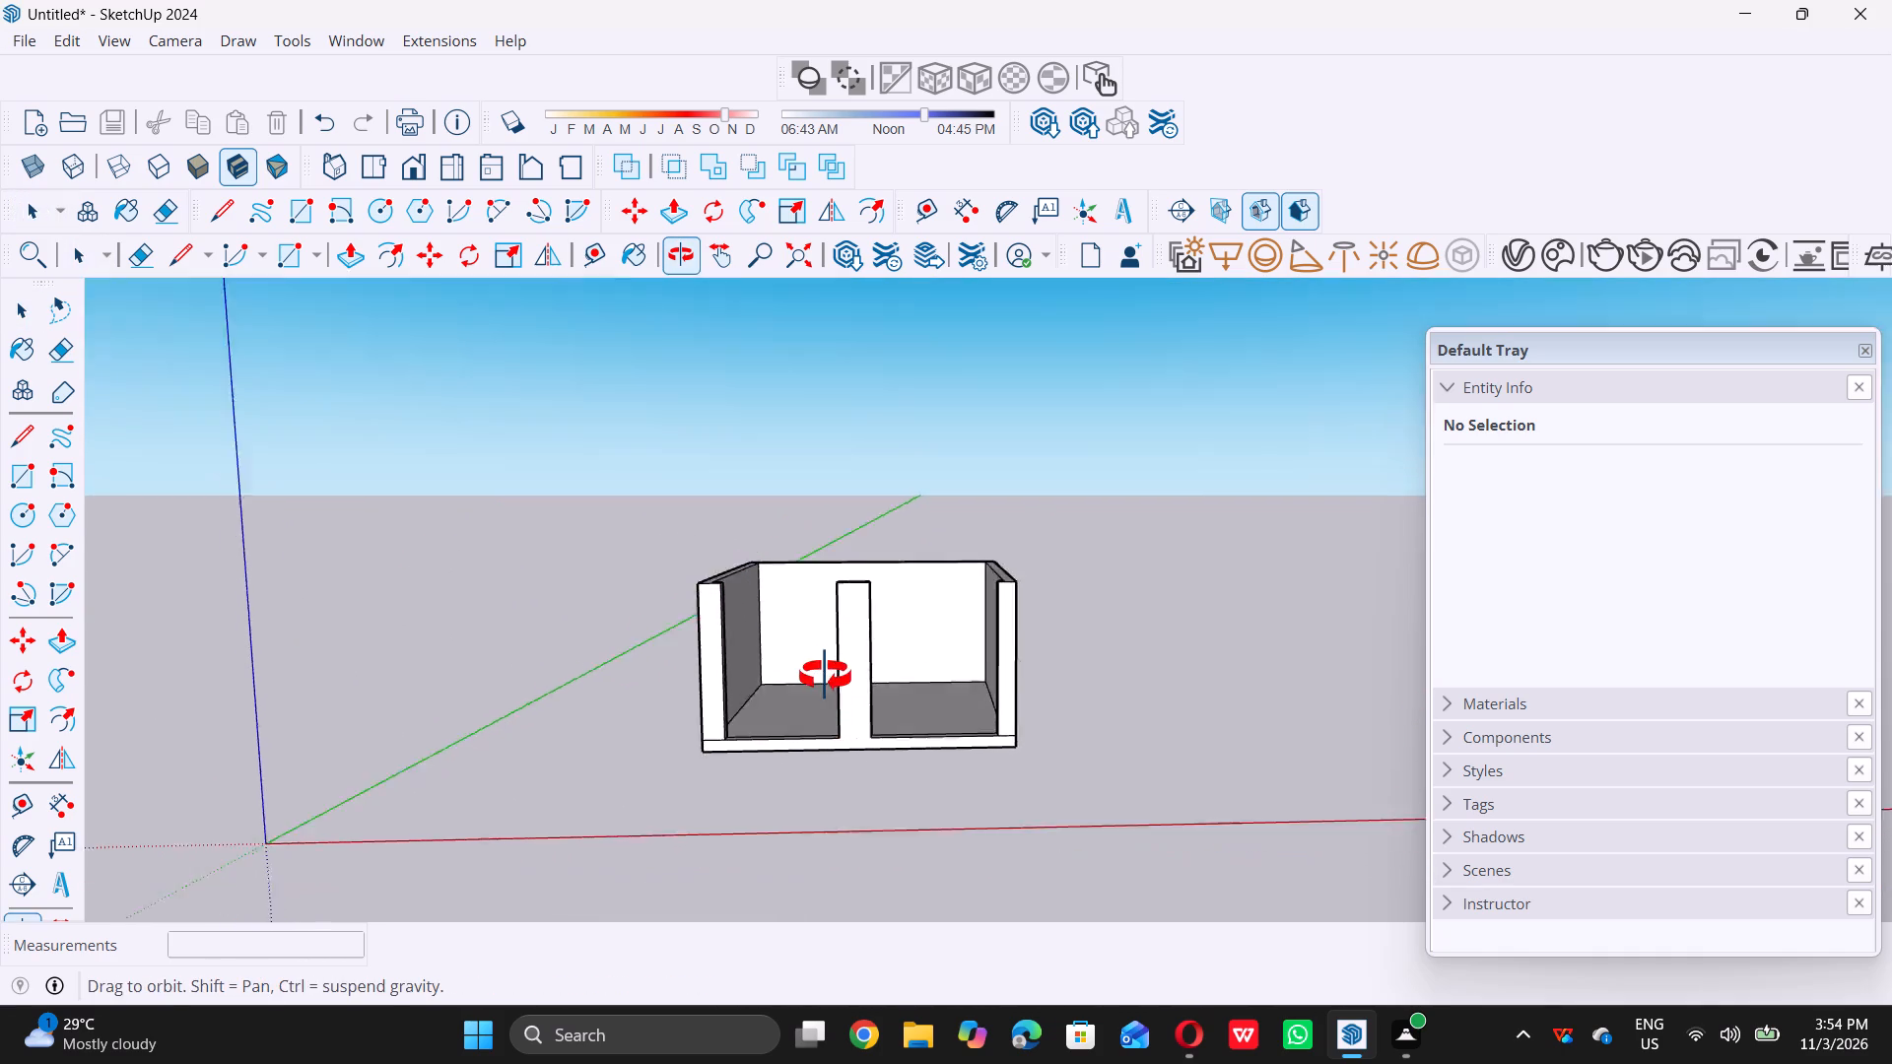
{"action": "middle_click_drag", "start_coordinate": [825, 676], "coordinate": [825, 674]}
{"action": "scroll", "coordinate": [825, 676], "scroll_direction": "up", "scroll_amount": 5}
{"action": "middle_click_drag", "start_coordinate": [878, 693], "coordinate": [834, 704]}
{"action": "middle_click", "coordinate": [834, 704]}
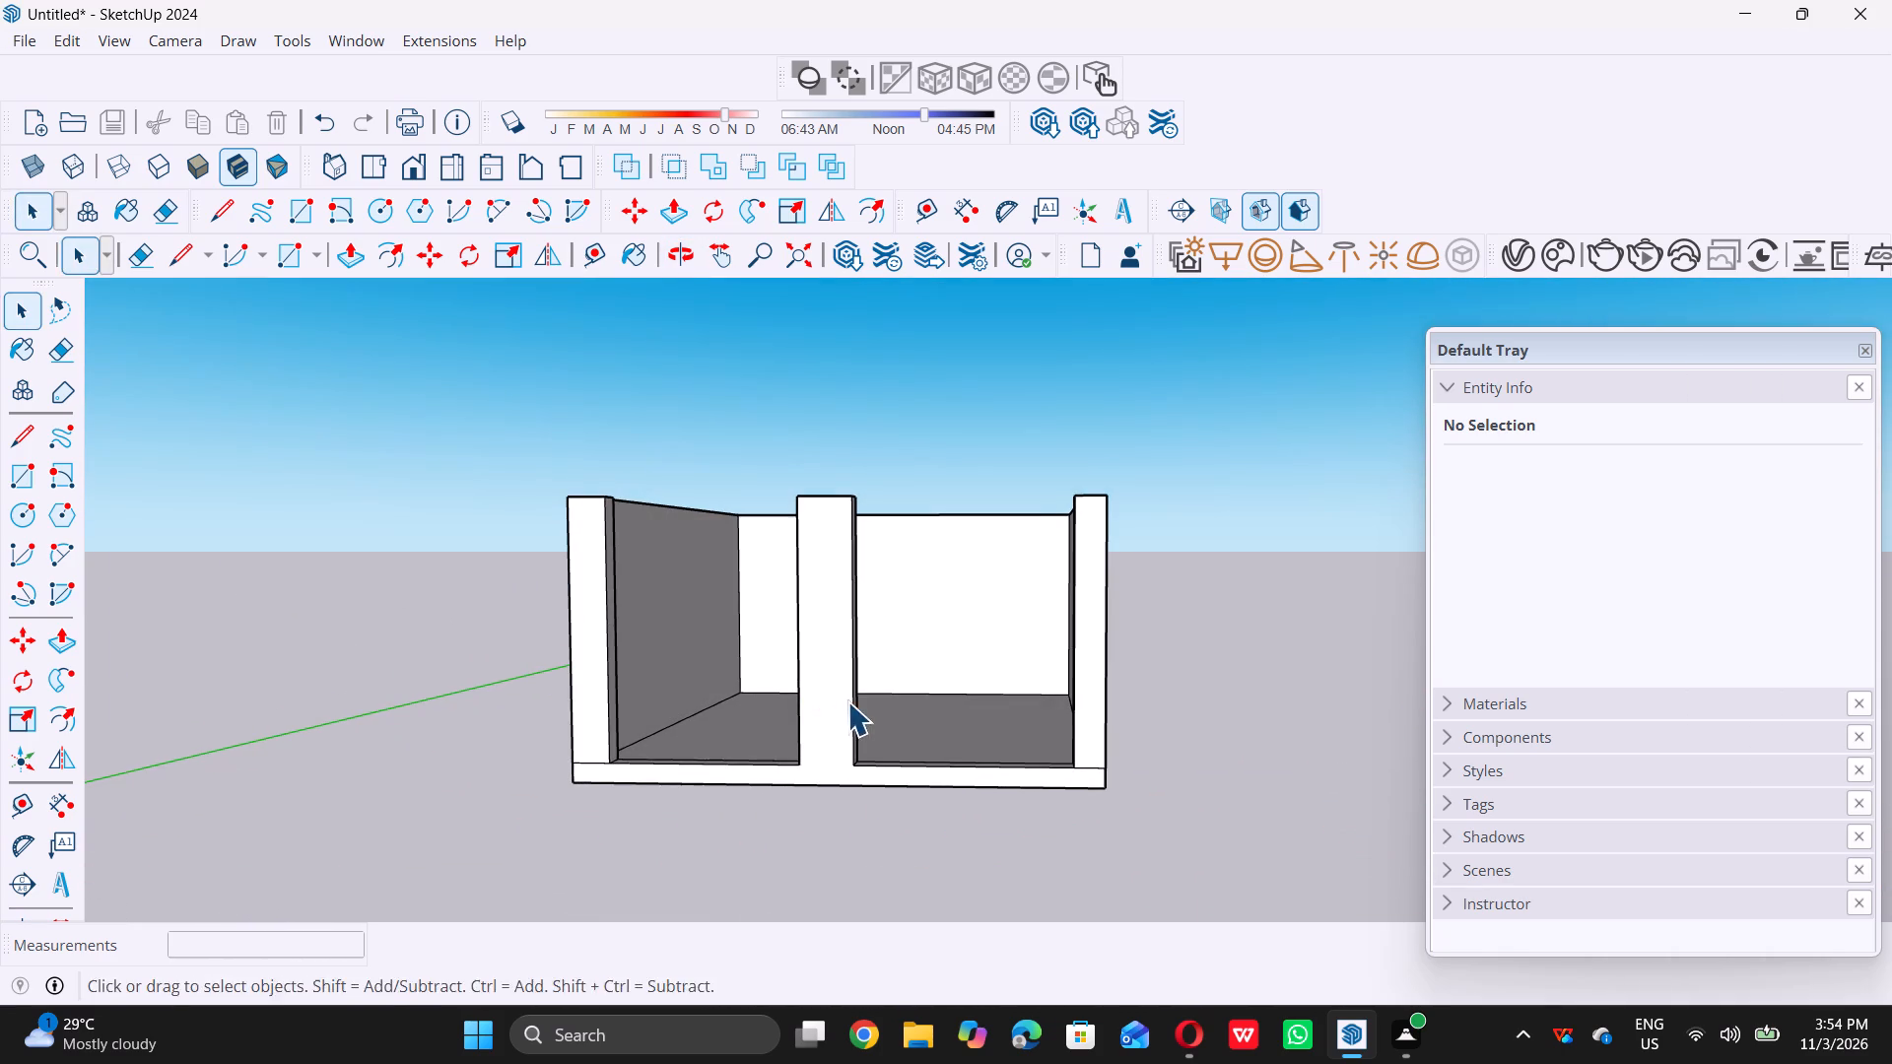
{"action": "middle_click_drag", "start_coordinate": [847, 701], "coordinate": [908, 705]}
{"action": "middle_click", "coordinate": [908, 705]}
{"action": "middle_click_drag", "start_coordinate": [899, 709], "coordinate": [850, 726]}
{"action": "middle_click", "coordinate": [850, 726]}
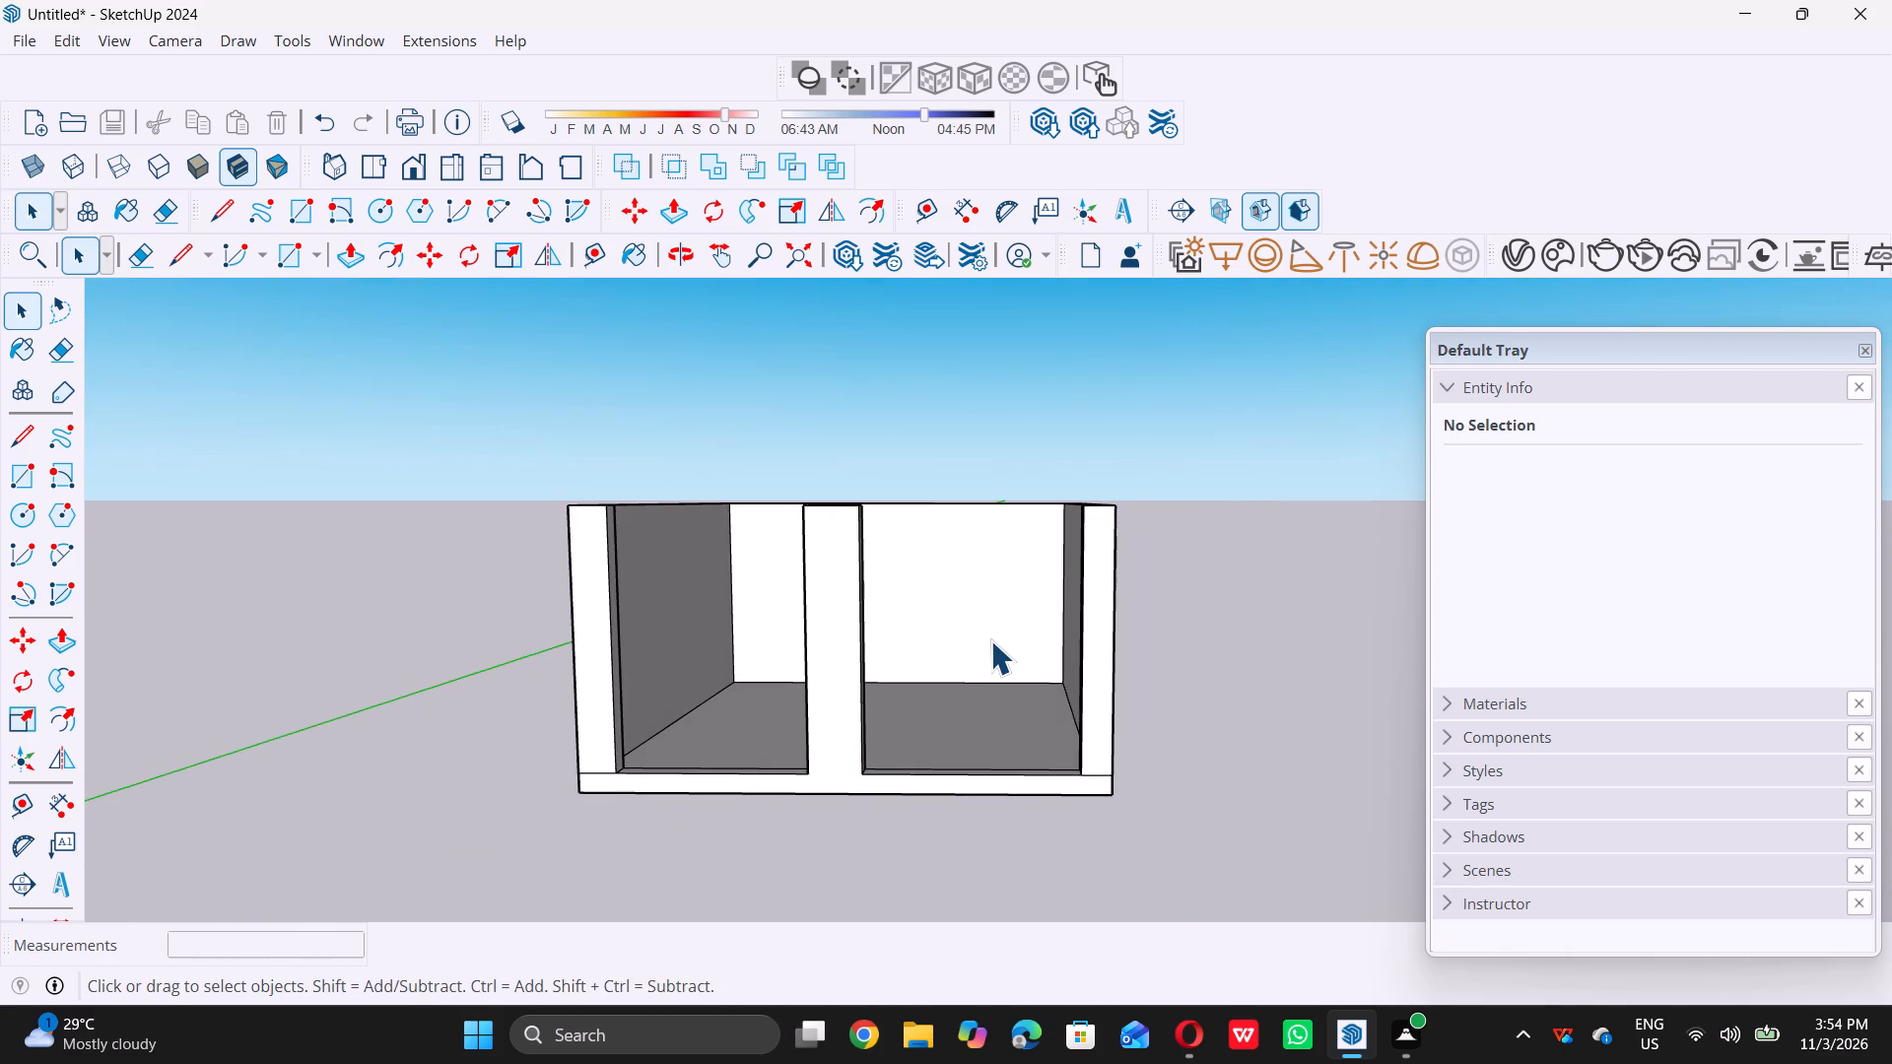
{"action": "scroll", "coordinate": [990, 637], "scroll_direction": "up", "scroll_amount": 2}
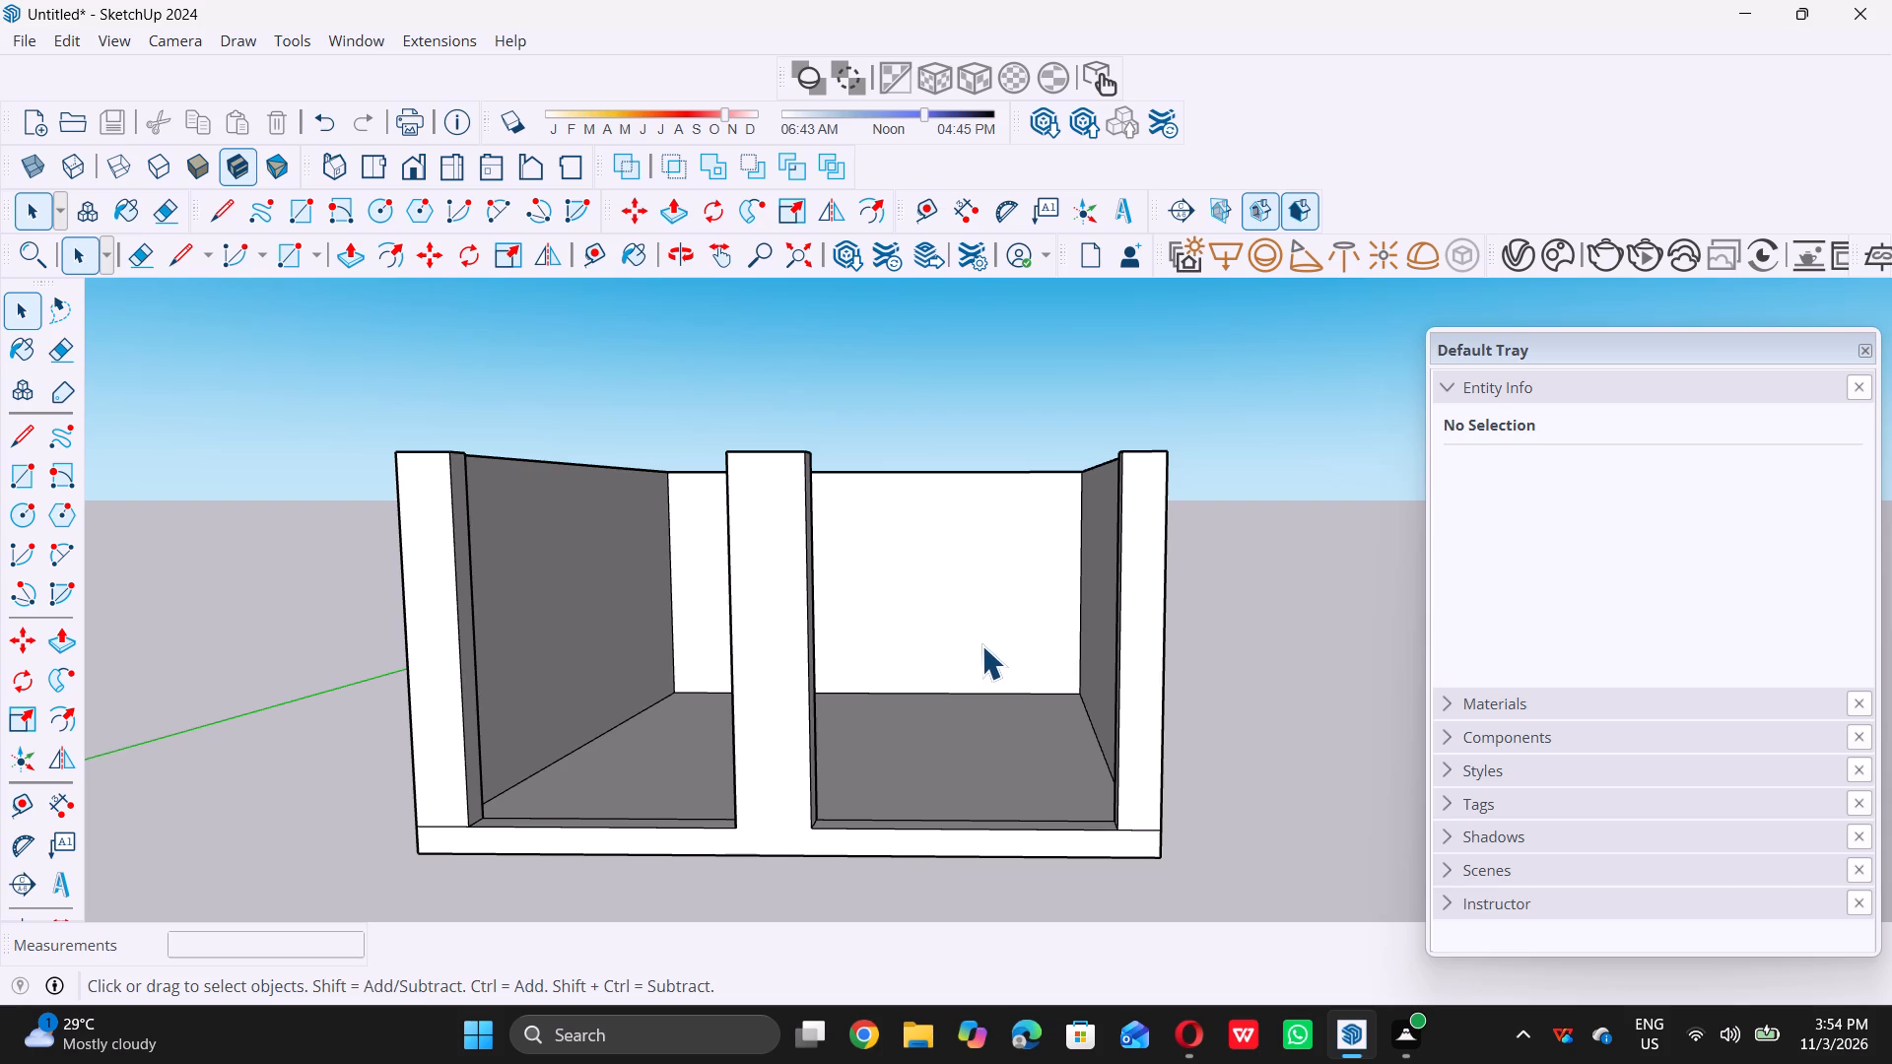
{"action": "scroll", "coordinate": [984, 643], "scroll_direction": "down", "scroll_amount": 11}
{"action": "middle_click_drag", "start_coordinate": [935, 654], "coordinate": [901, 713]}
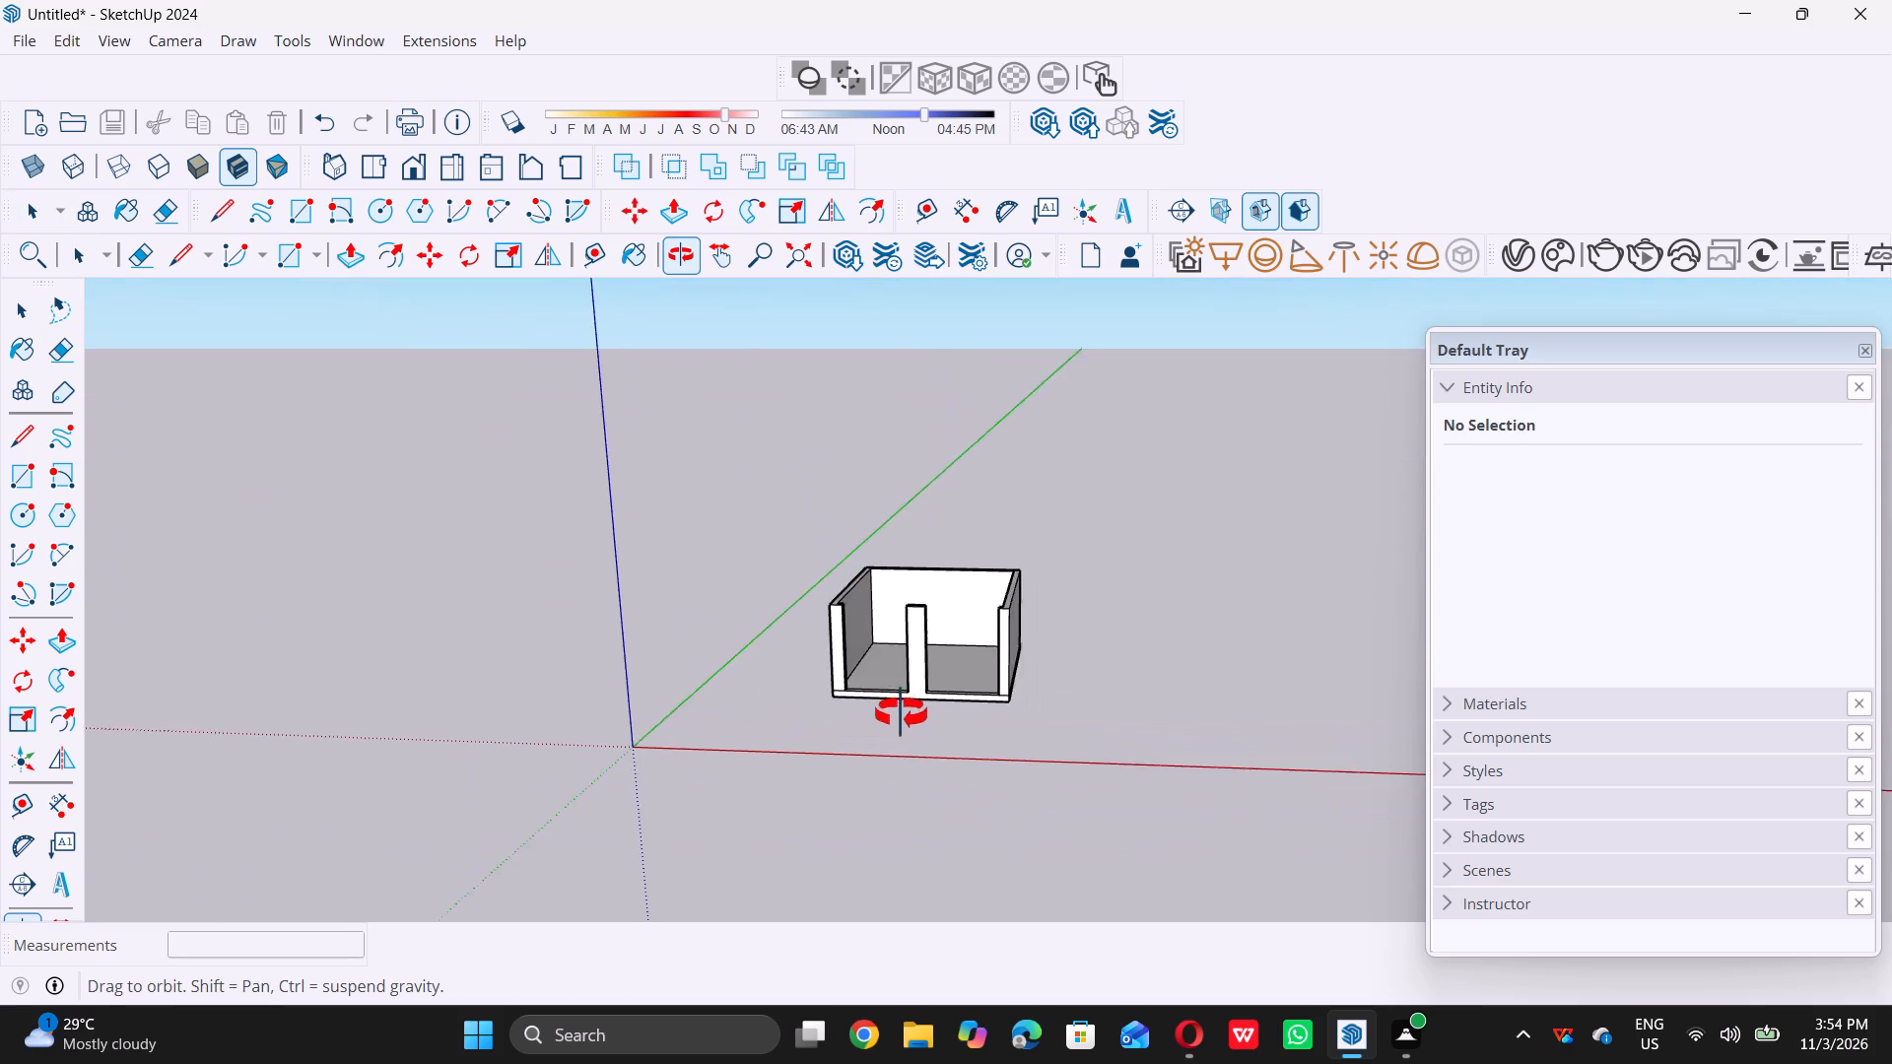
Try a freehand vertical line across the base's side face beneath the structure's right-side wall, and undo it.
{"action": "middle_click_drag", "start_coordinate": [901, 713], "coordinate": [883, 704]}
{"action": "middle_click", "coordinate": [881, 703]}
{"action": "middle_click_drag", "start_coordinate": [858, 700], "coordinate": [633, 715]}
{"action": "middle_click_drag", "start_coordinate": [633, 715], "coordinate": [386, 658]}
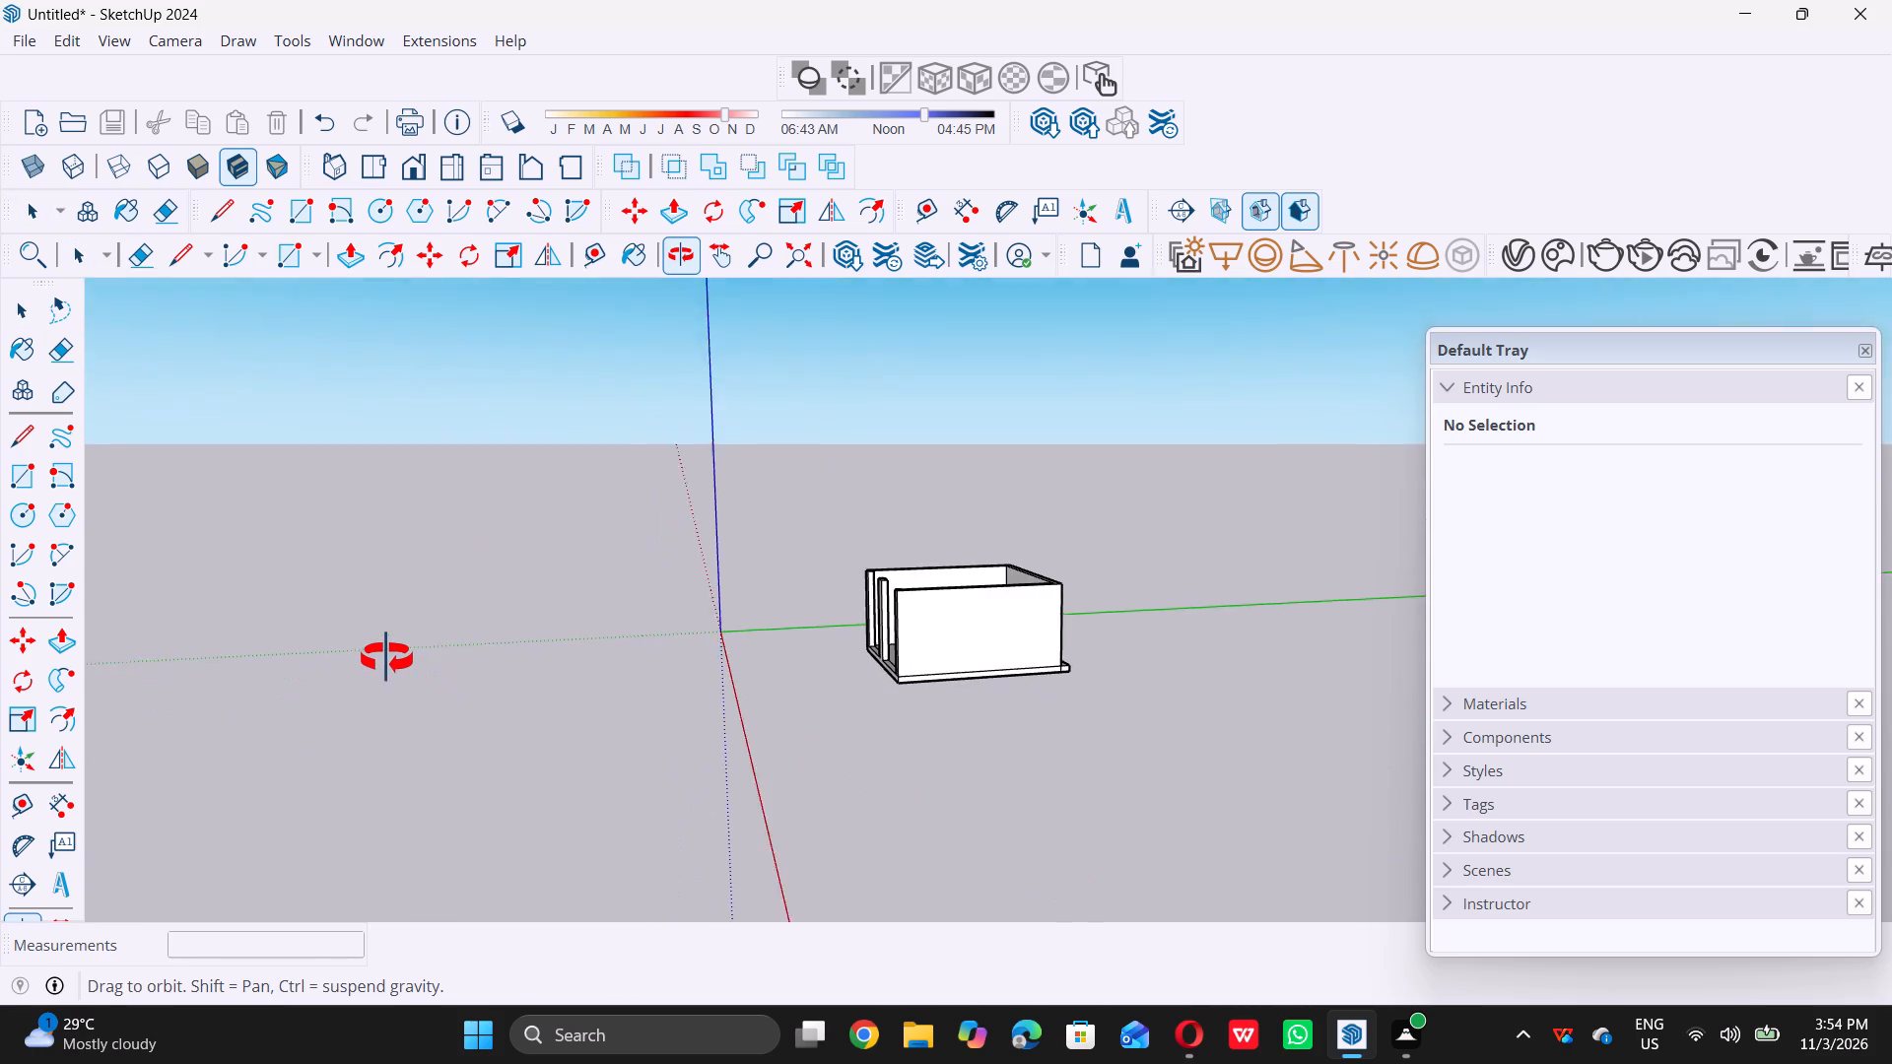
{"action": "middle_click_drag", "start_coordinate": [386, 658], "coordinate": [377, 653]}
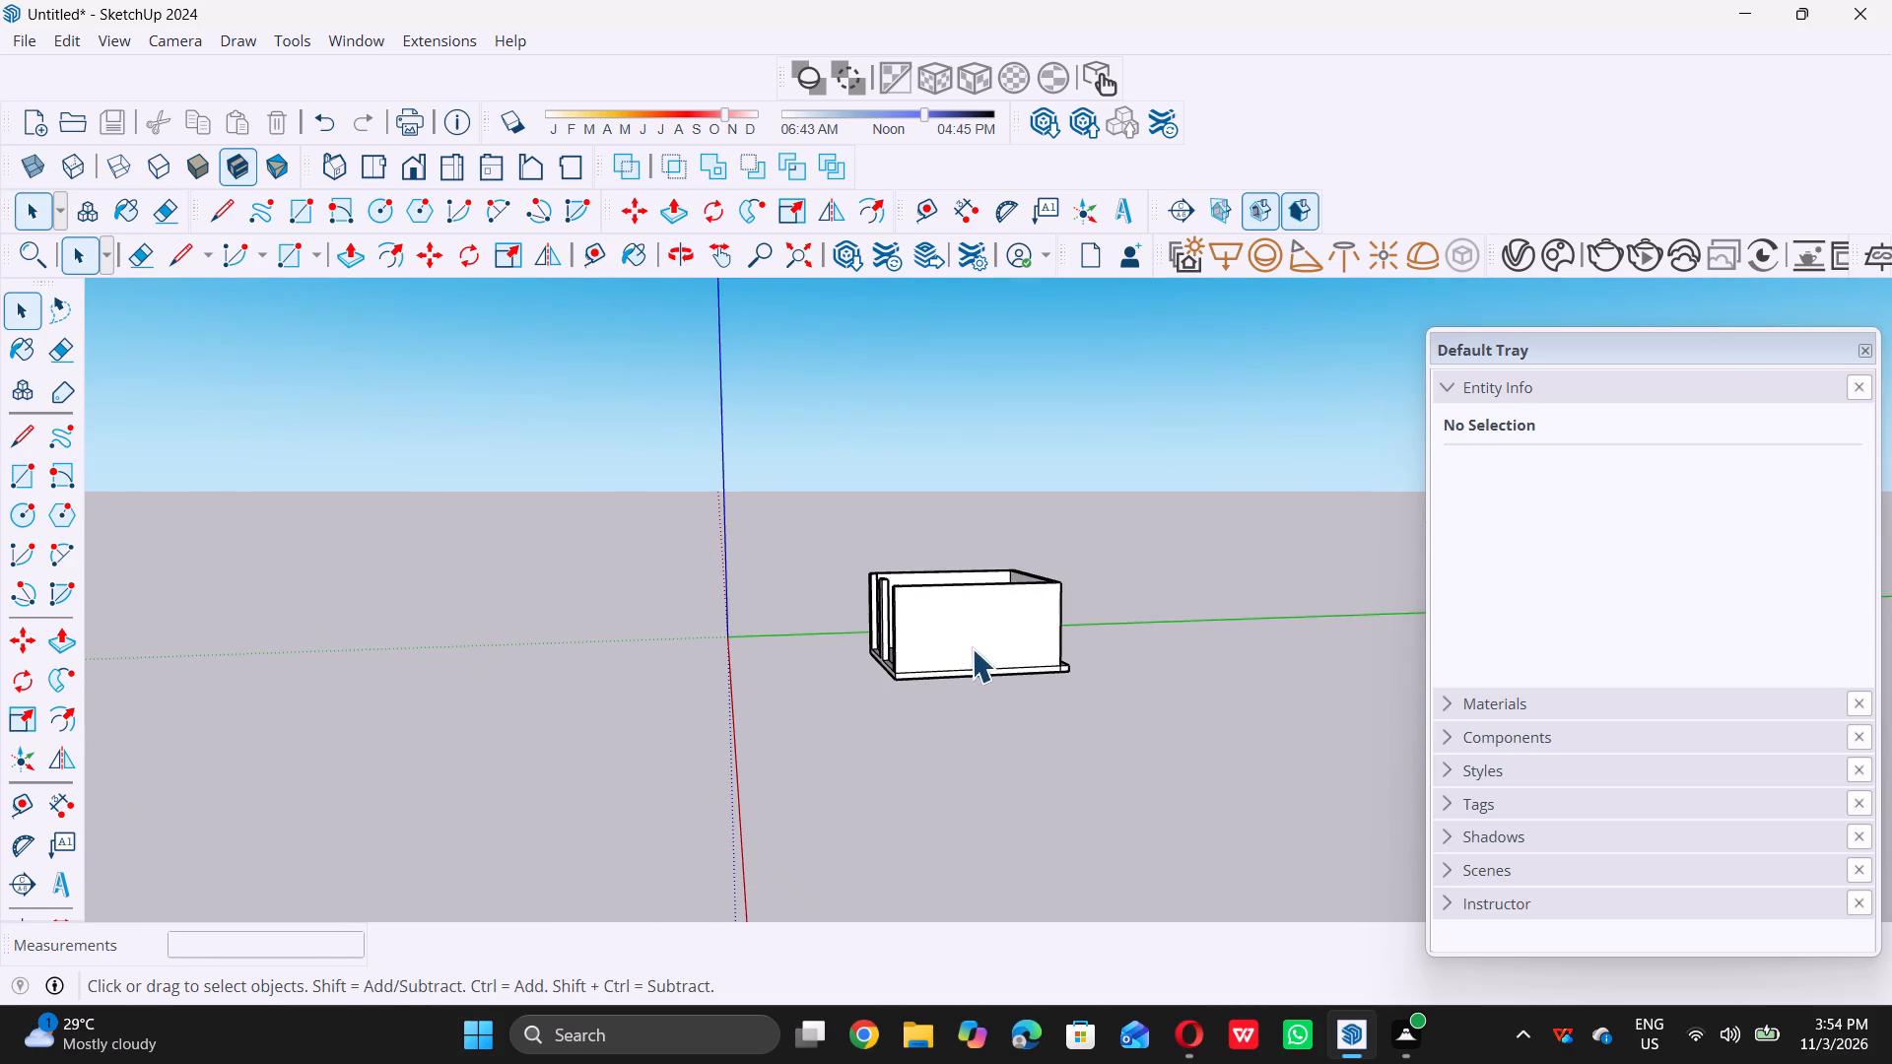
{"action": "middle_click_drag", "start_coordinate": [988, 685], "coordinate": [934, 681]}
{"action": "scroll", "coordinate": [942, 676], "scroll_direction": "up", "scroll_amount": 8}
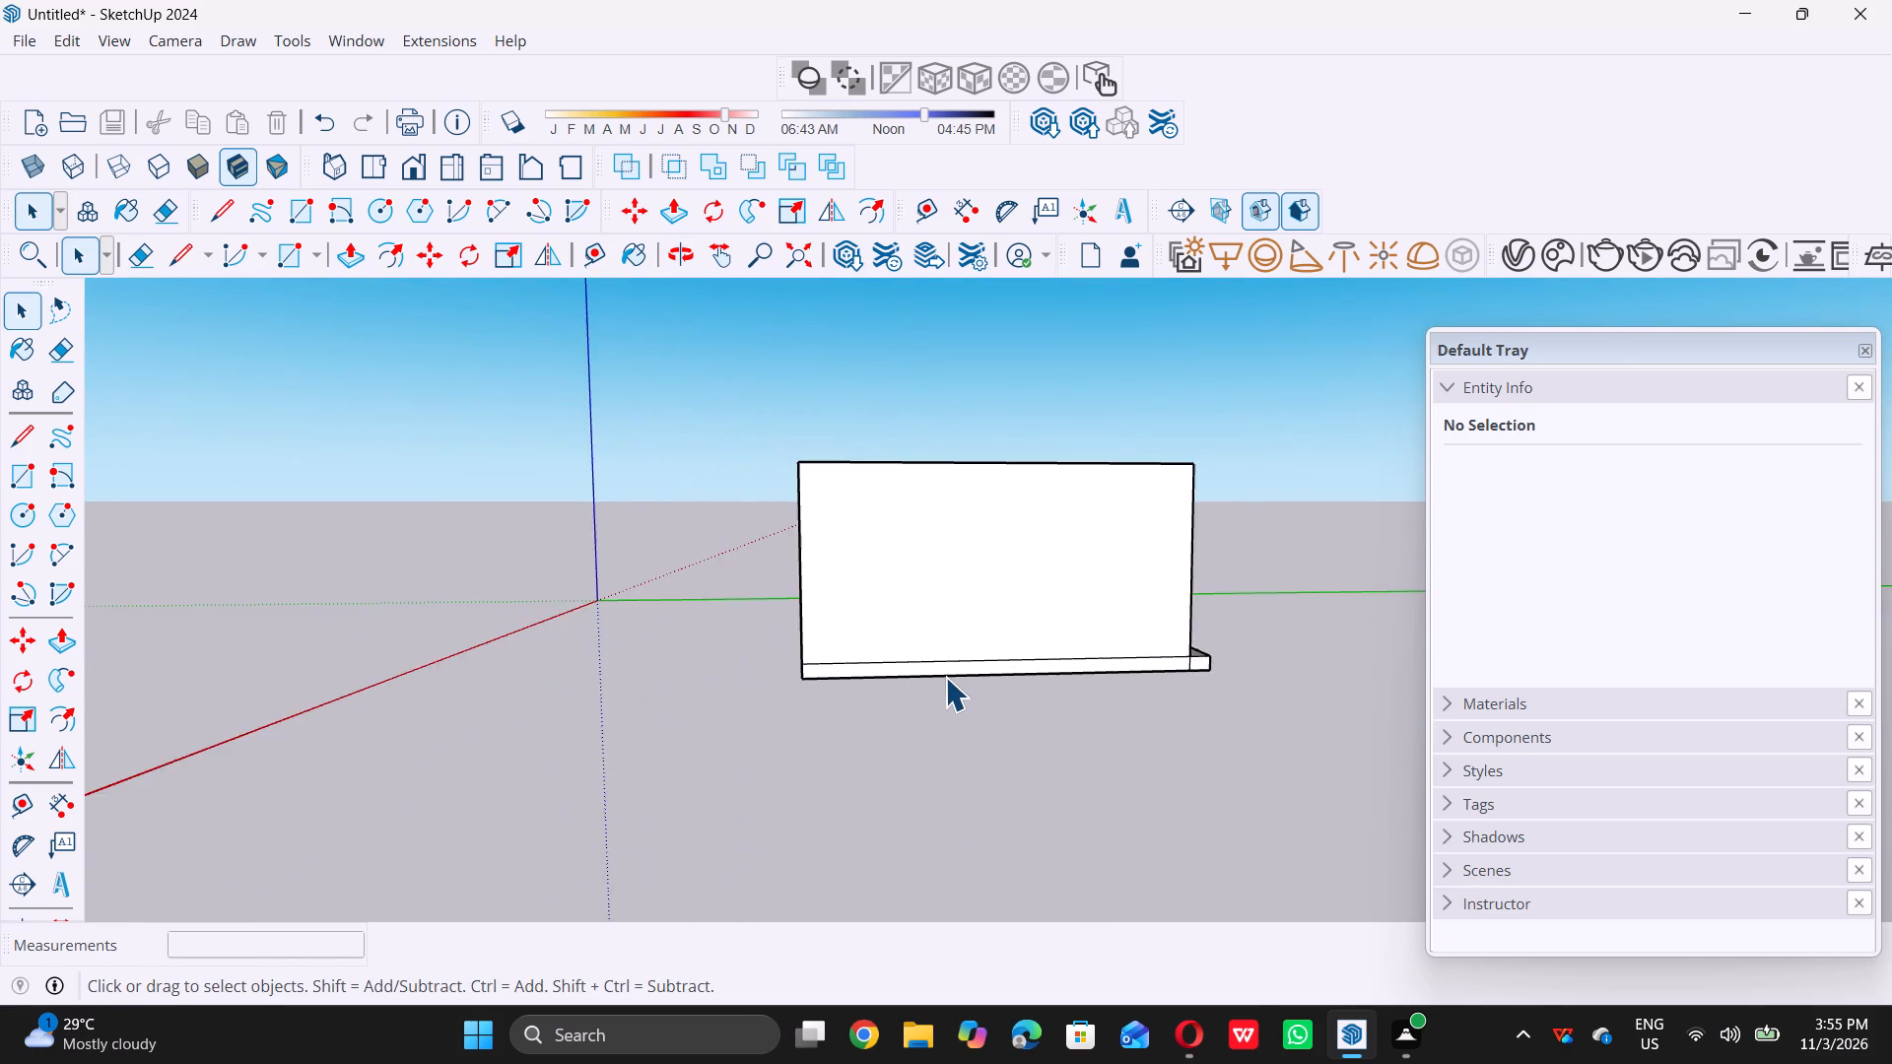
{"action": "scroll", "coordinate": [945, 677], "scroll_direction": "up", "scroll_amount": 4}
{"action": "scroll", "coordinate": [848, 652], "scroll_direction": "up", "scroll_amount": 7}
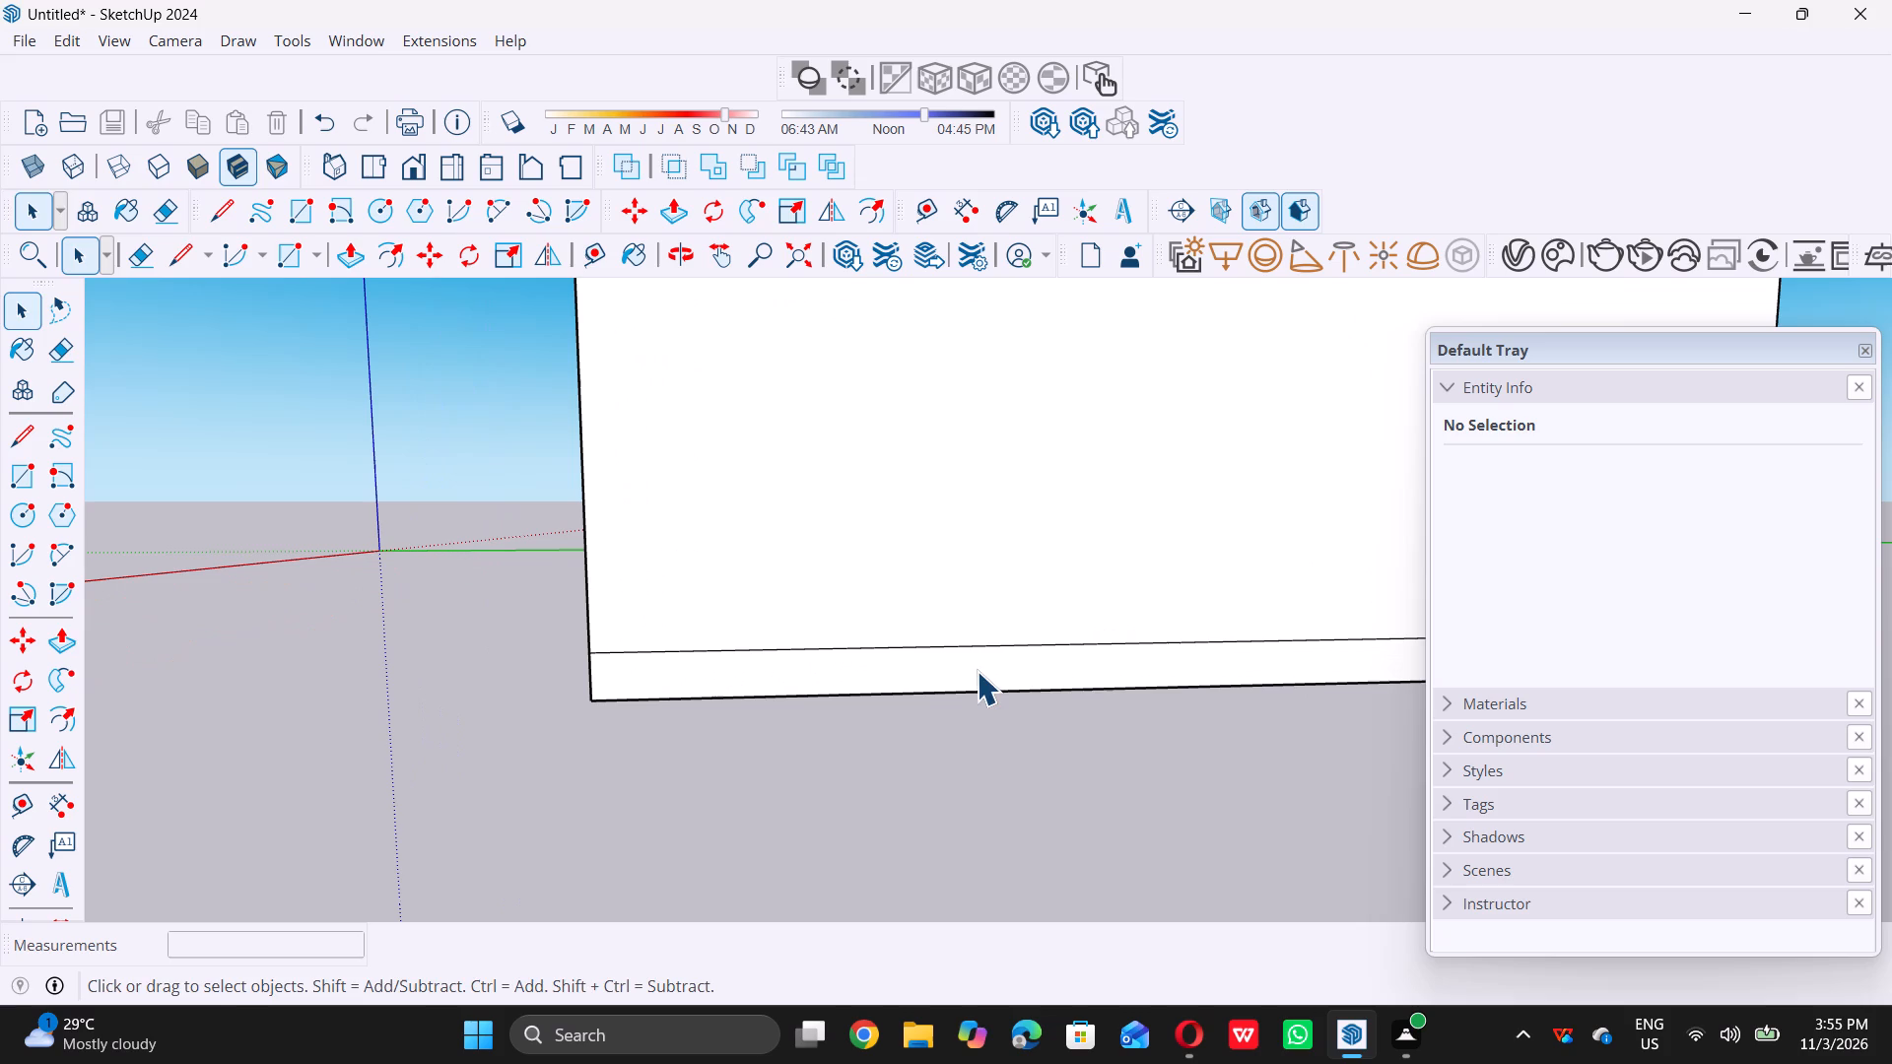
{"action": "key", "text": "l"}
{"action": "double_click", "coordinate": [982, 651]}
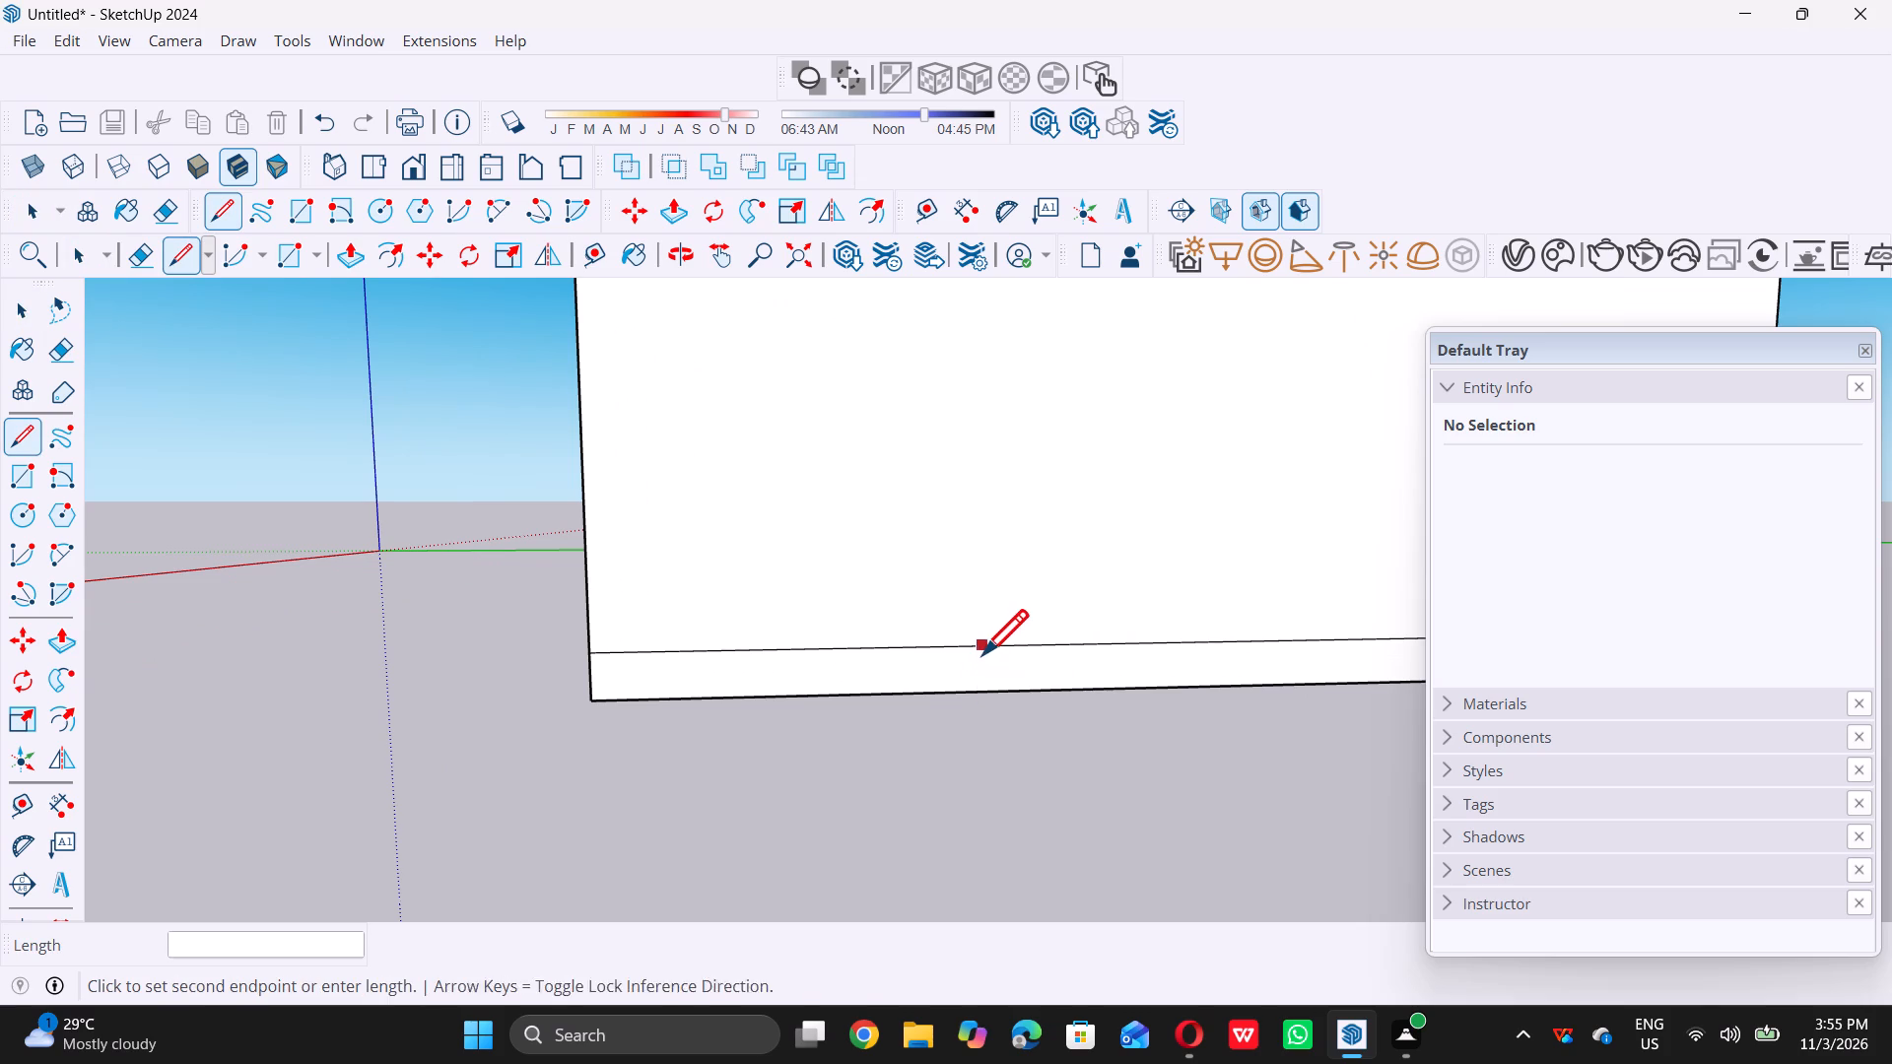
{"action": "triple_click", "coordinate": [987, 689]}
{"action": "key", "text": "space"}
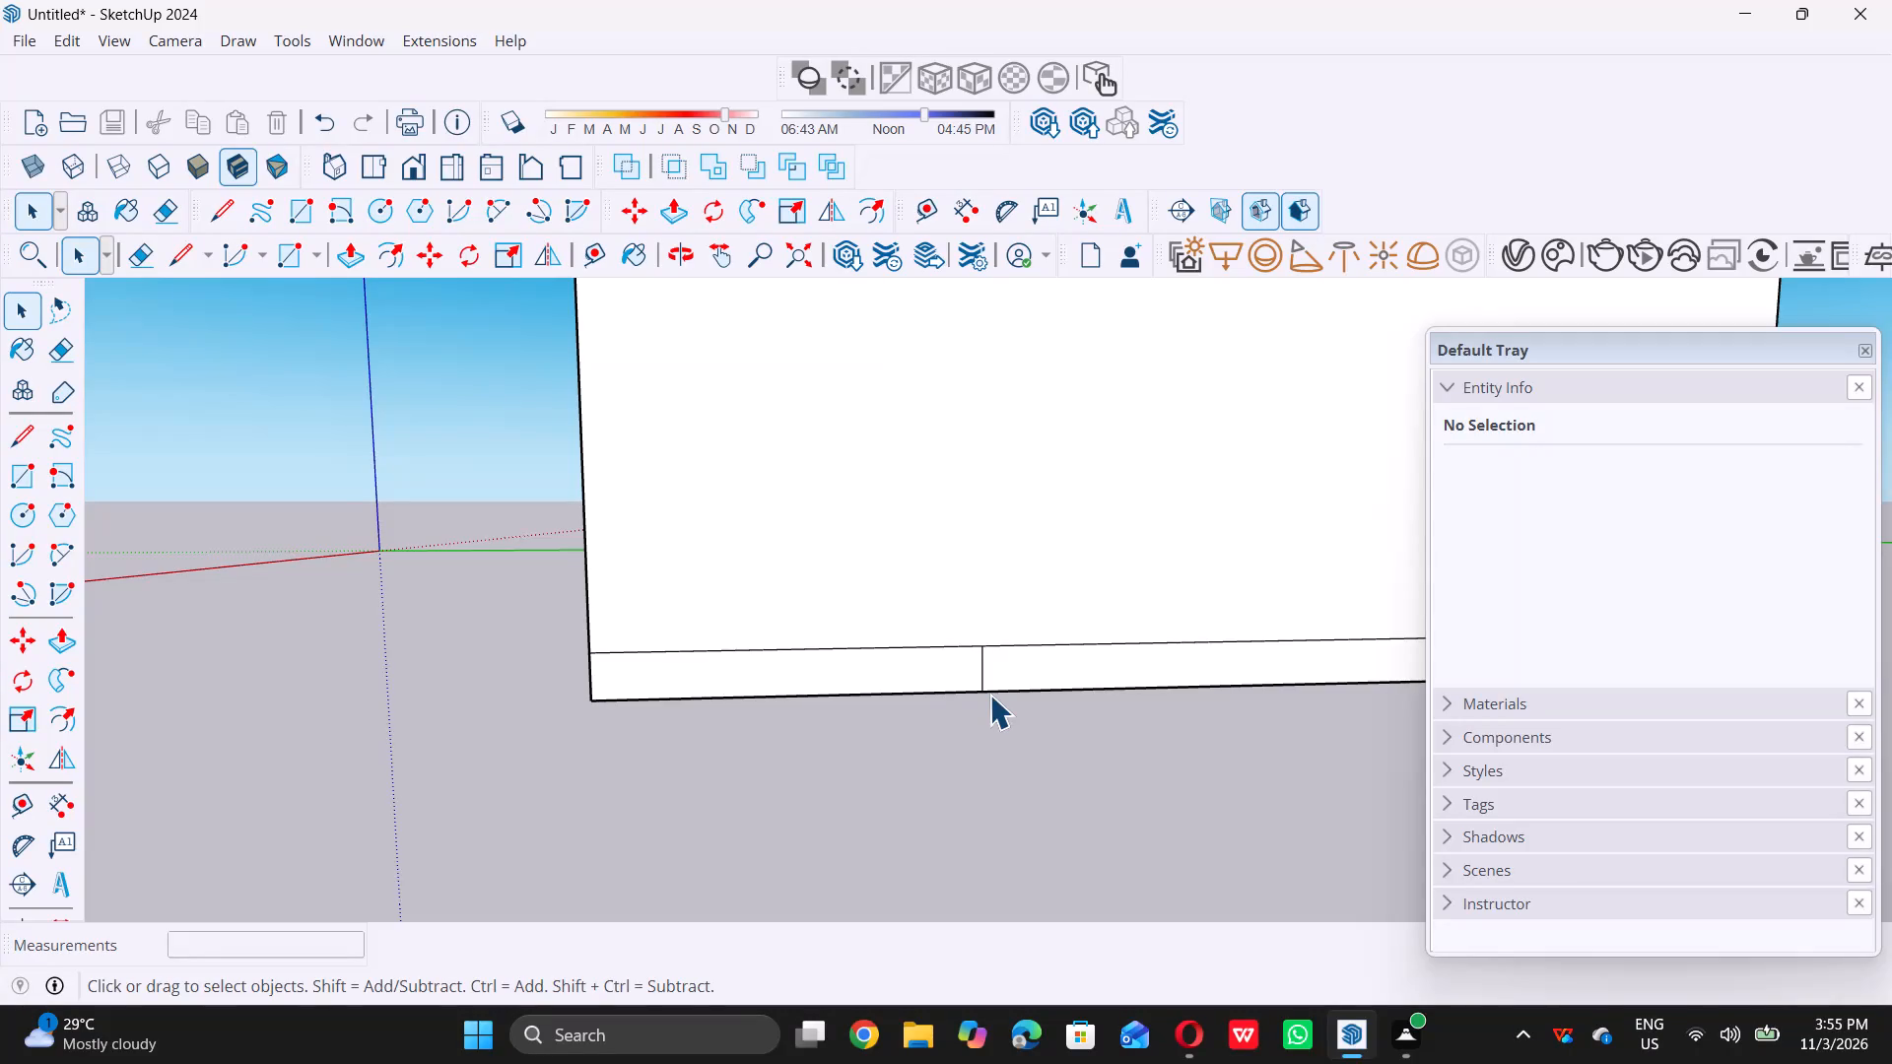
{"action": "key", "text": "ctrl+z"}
Place a vertical guide on the right-side wall, 4' back from its front corner edge.
{"action": "key", "text": "t"}
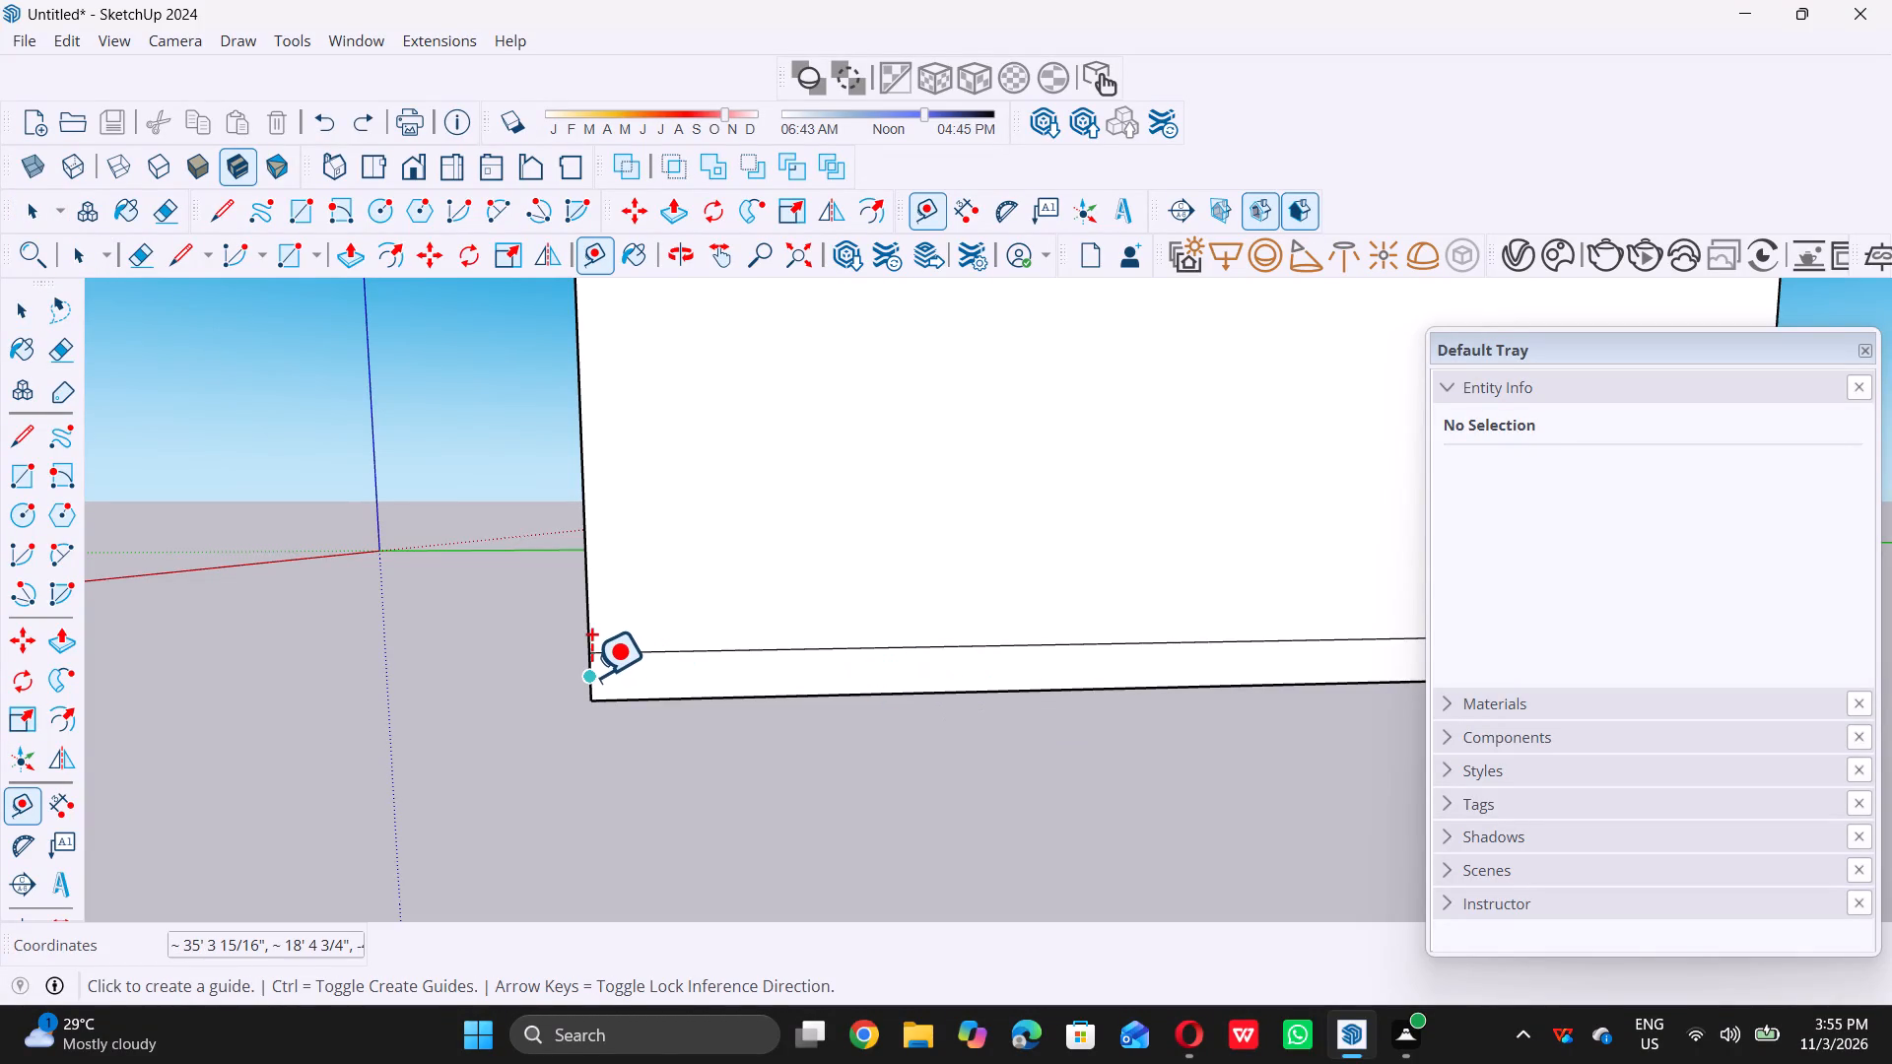
{"action": "double_click", "coordinate": [591, 676]}
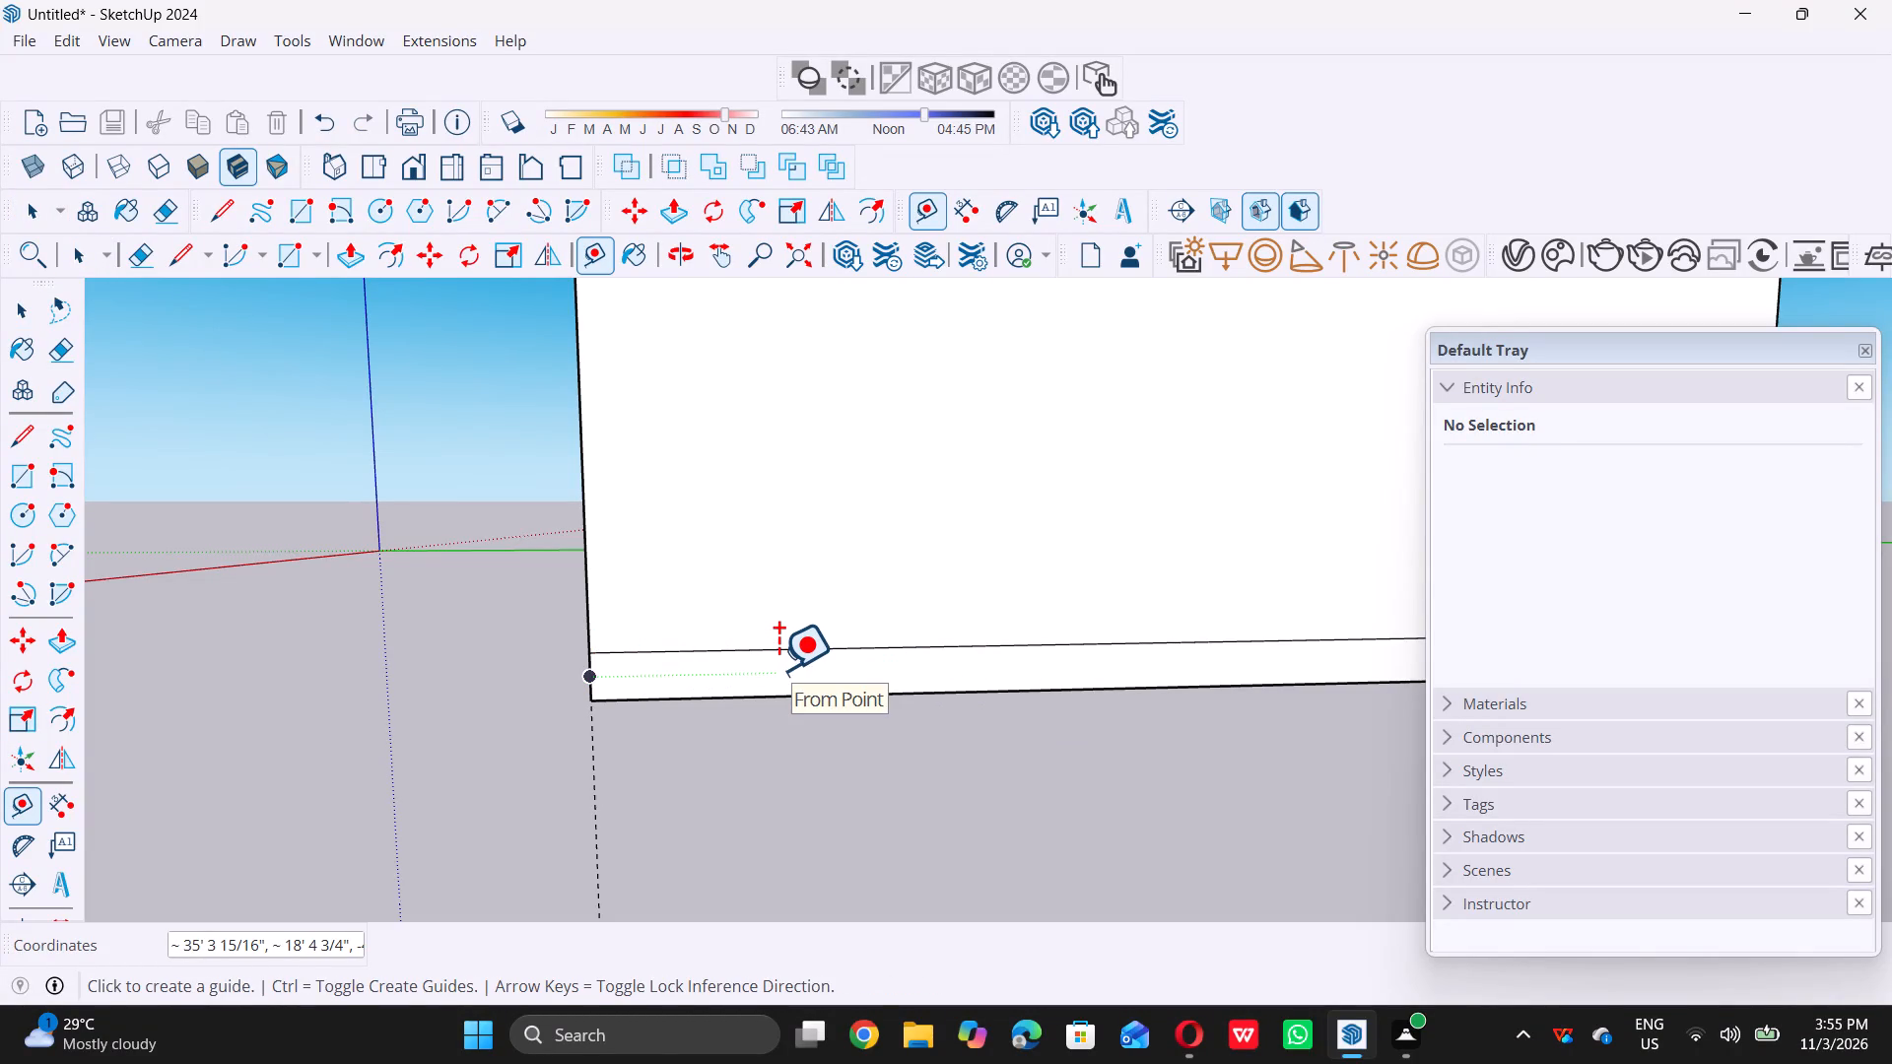
{"action": "key", "text": "ctrl+z"}
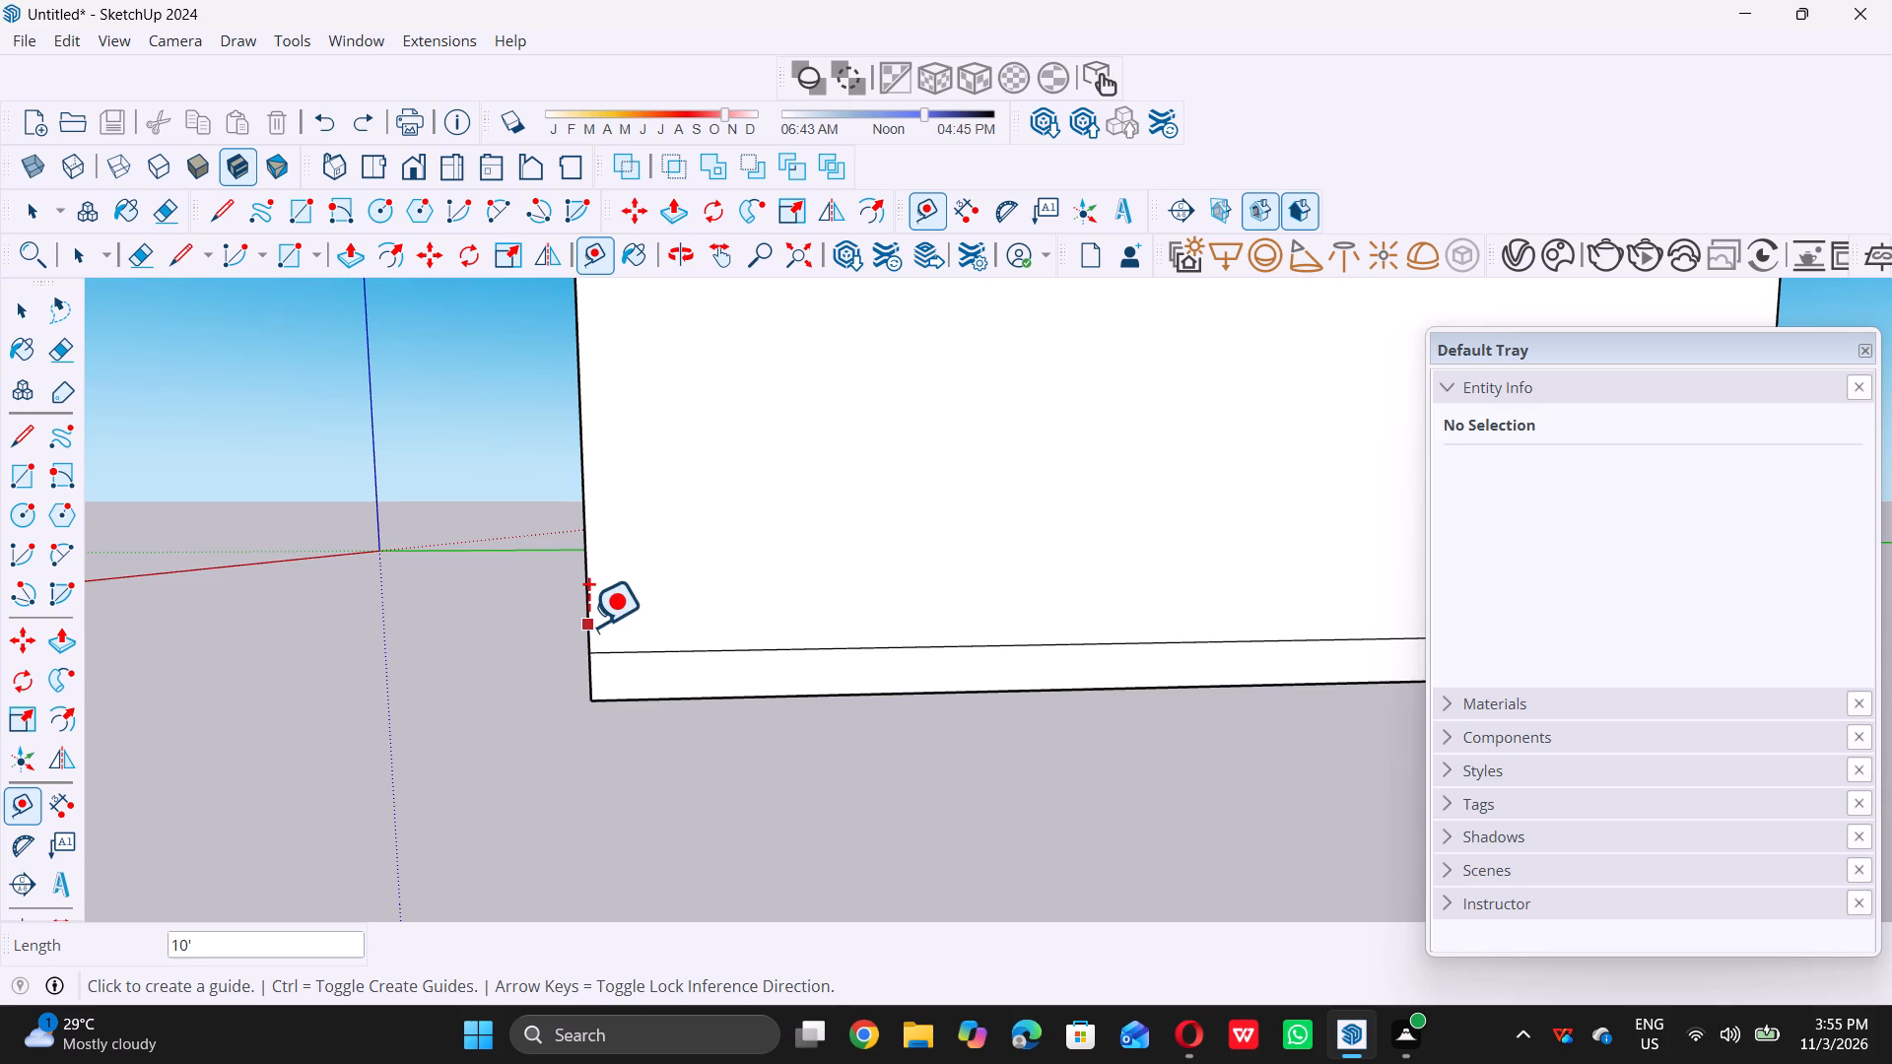
{"action": "left_click", "coordinate": [588, 625]}
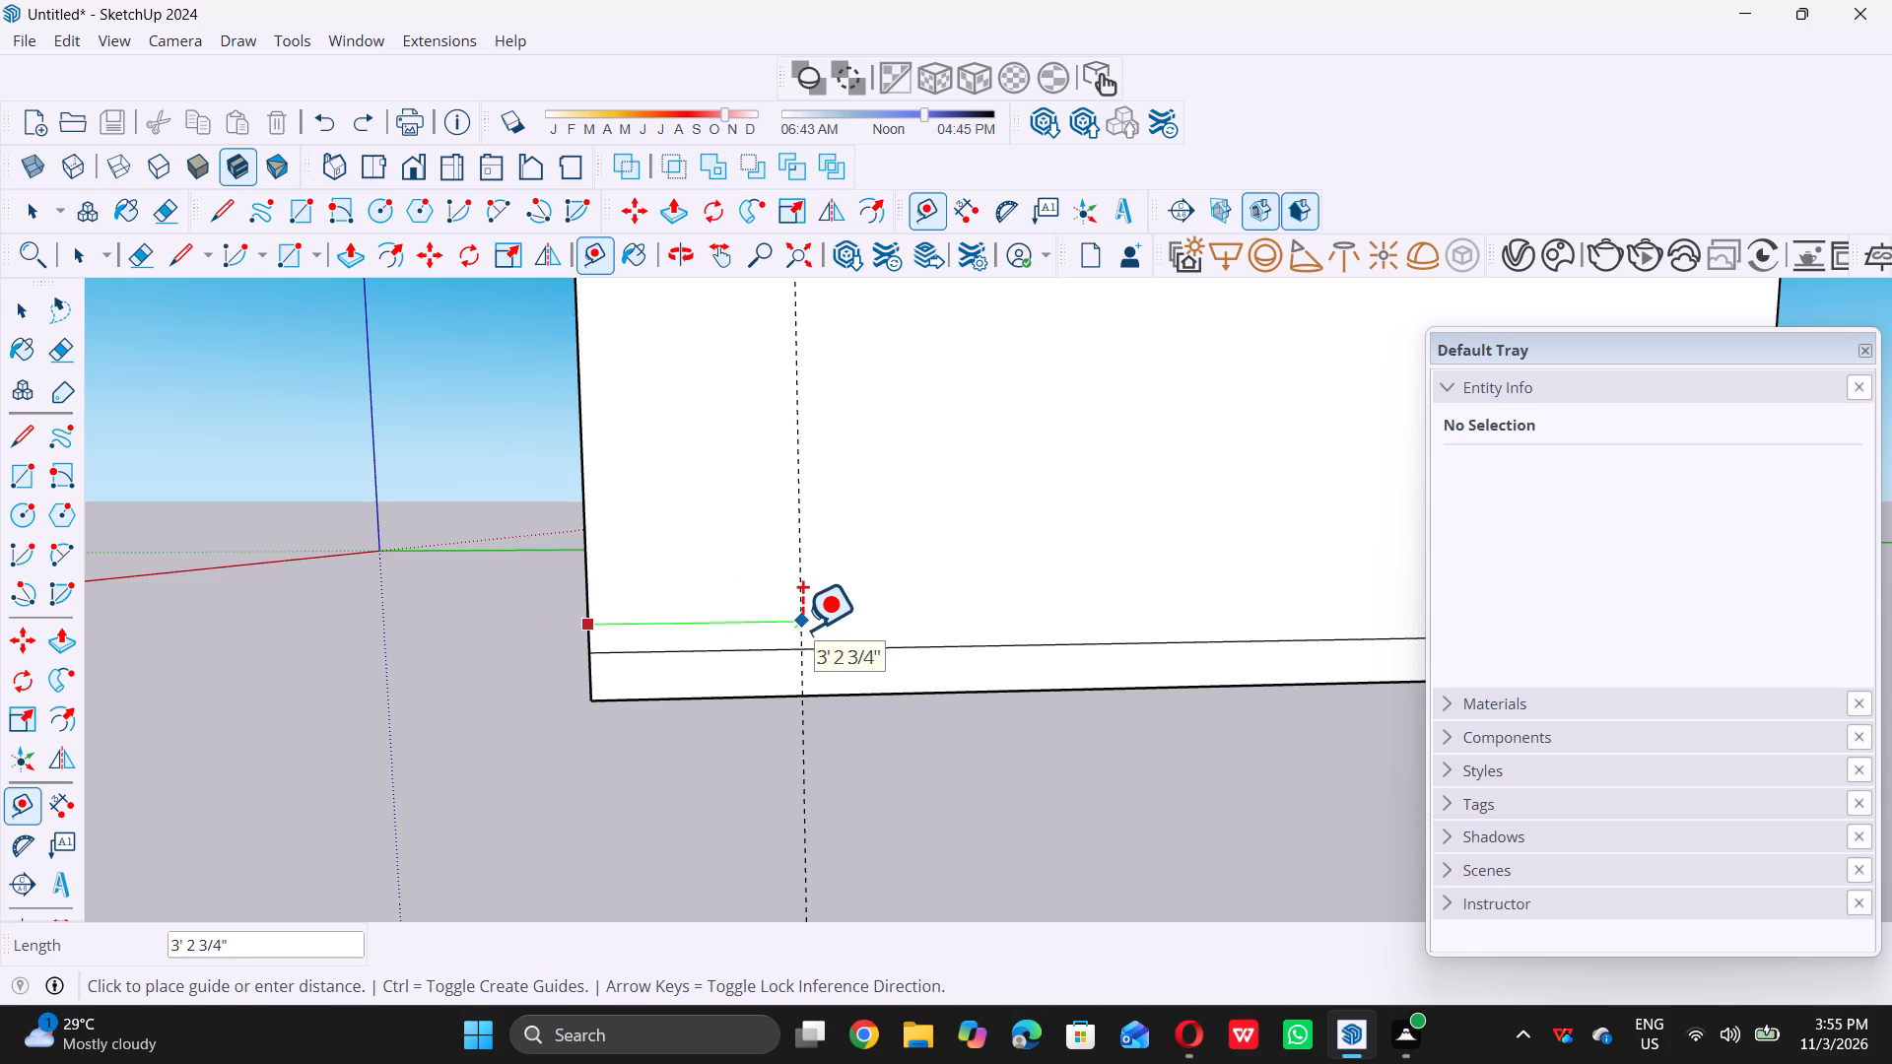
{"action": "key", "text": "4"}
{"action": "key", "text": "apostrophe"}
{"action": "key", "text": "Return"}
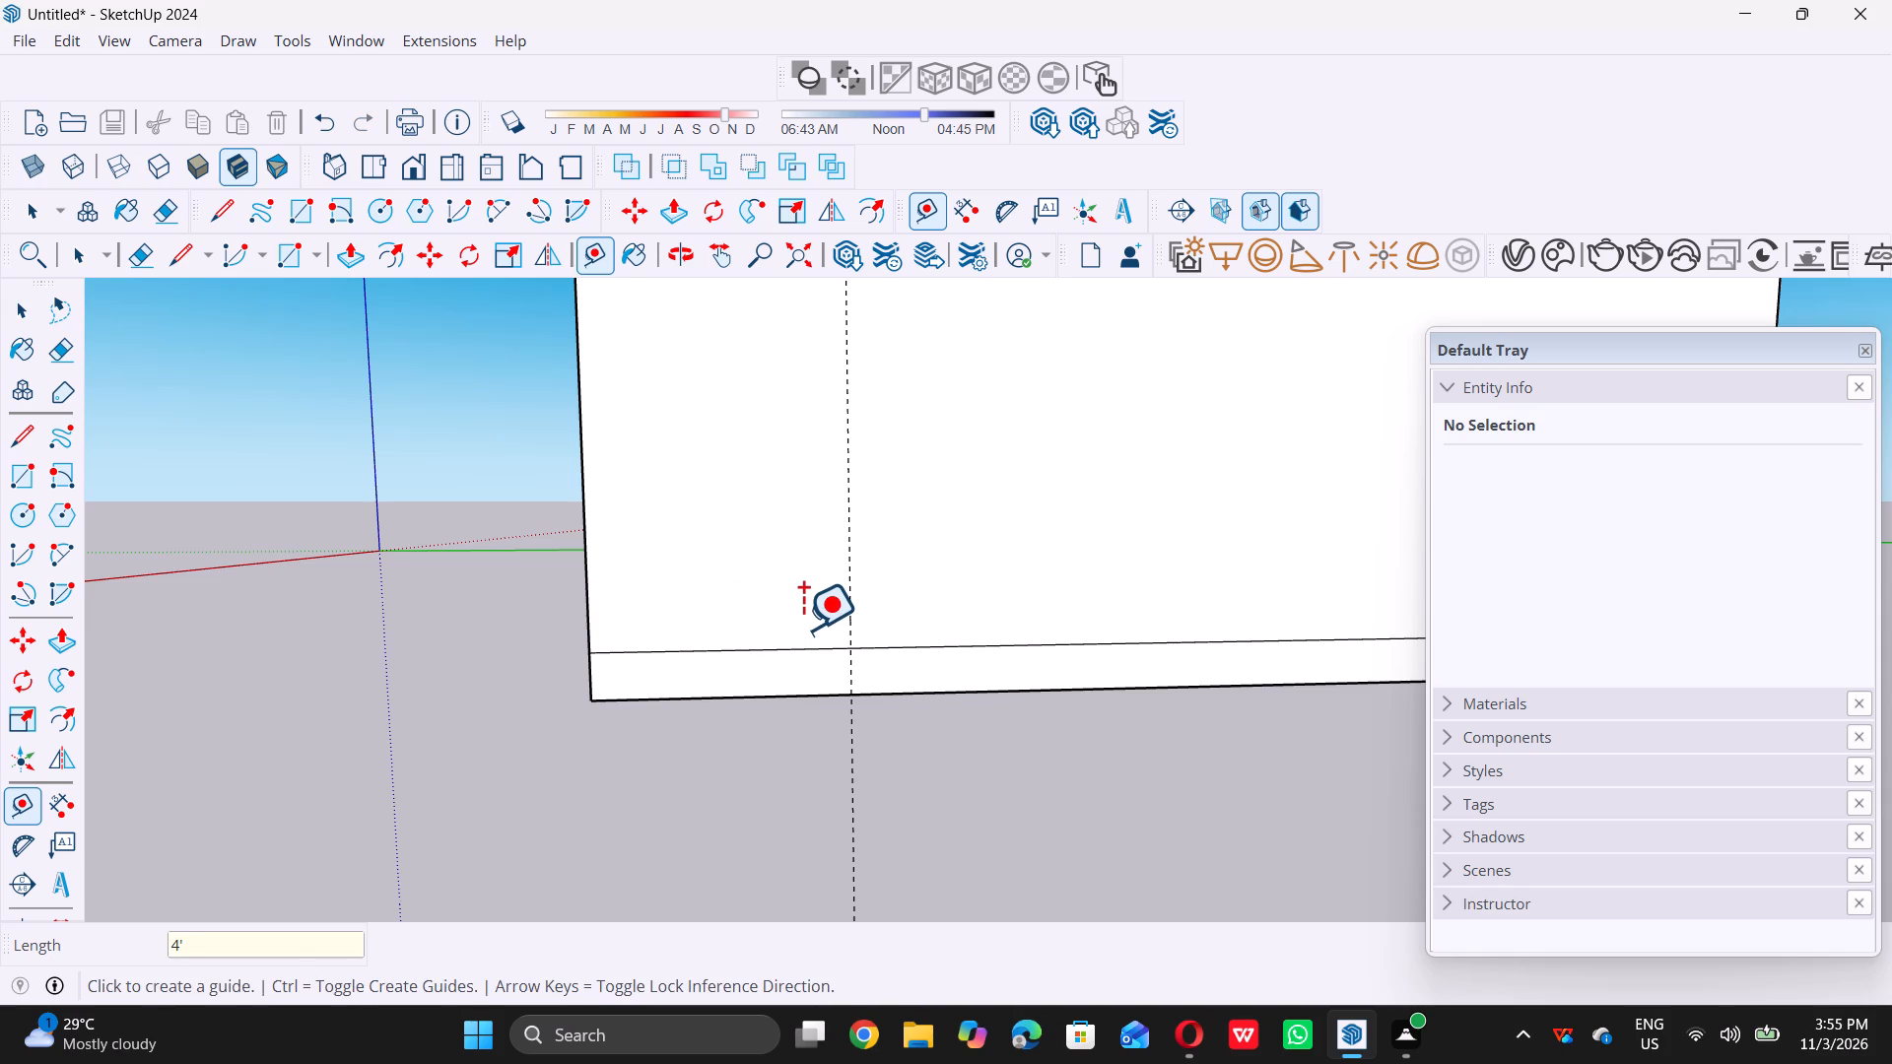
Draw a 9" vertical line along the guide across the base's side face, from the wall's bottom edge to the base's bottom edge.
{"action": "key", "text": "space"}
{"action": "key", "text": "l"}
{"action": "scroll", "coordinate": [931, 668], "scroll_direction": "up", "scroll_amount": 6}
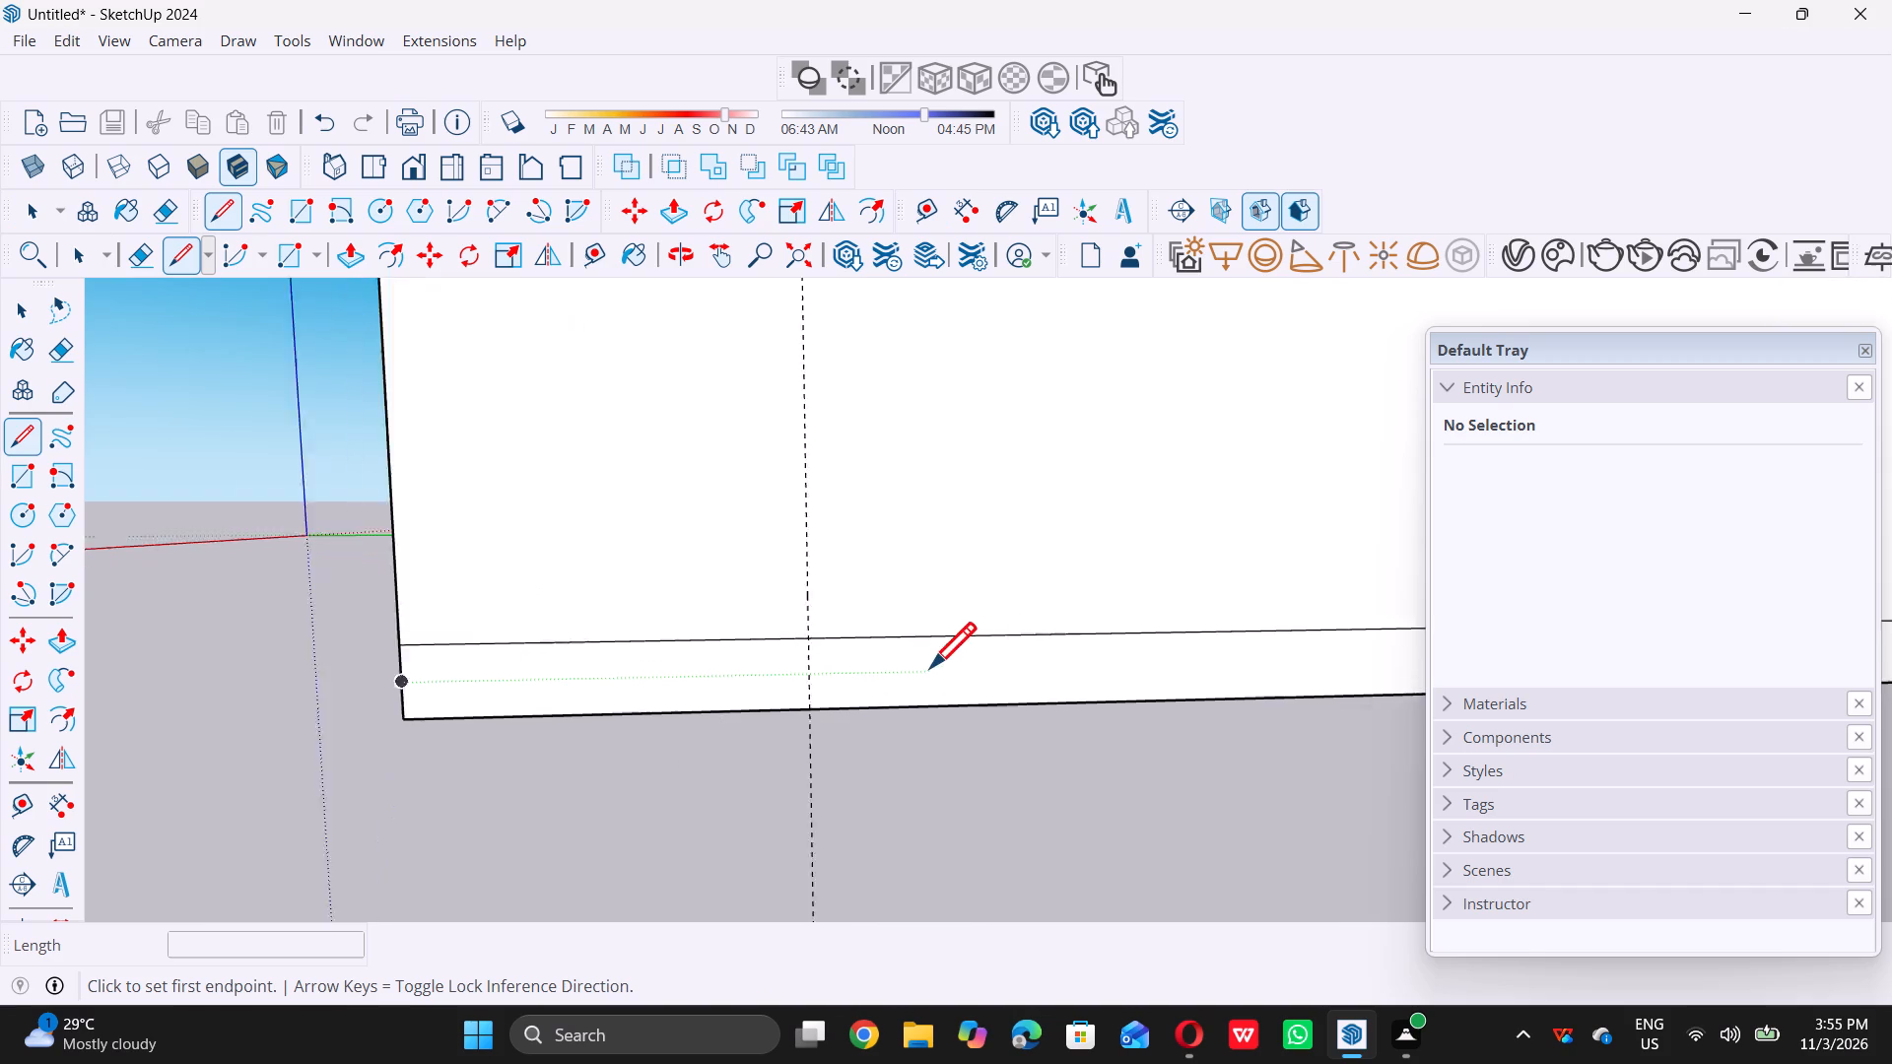
{"action": "scroll", "coordinate": [728, 700], "scroll_direction": "up", "scroll_amount": 4}
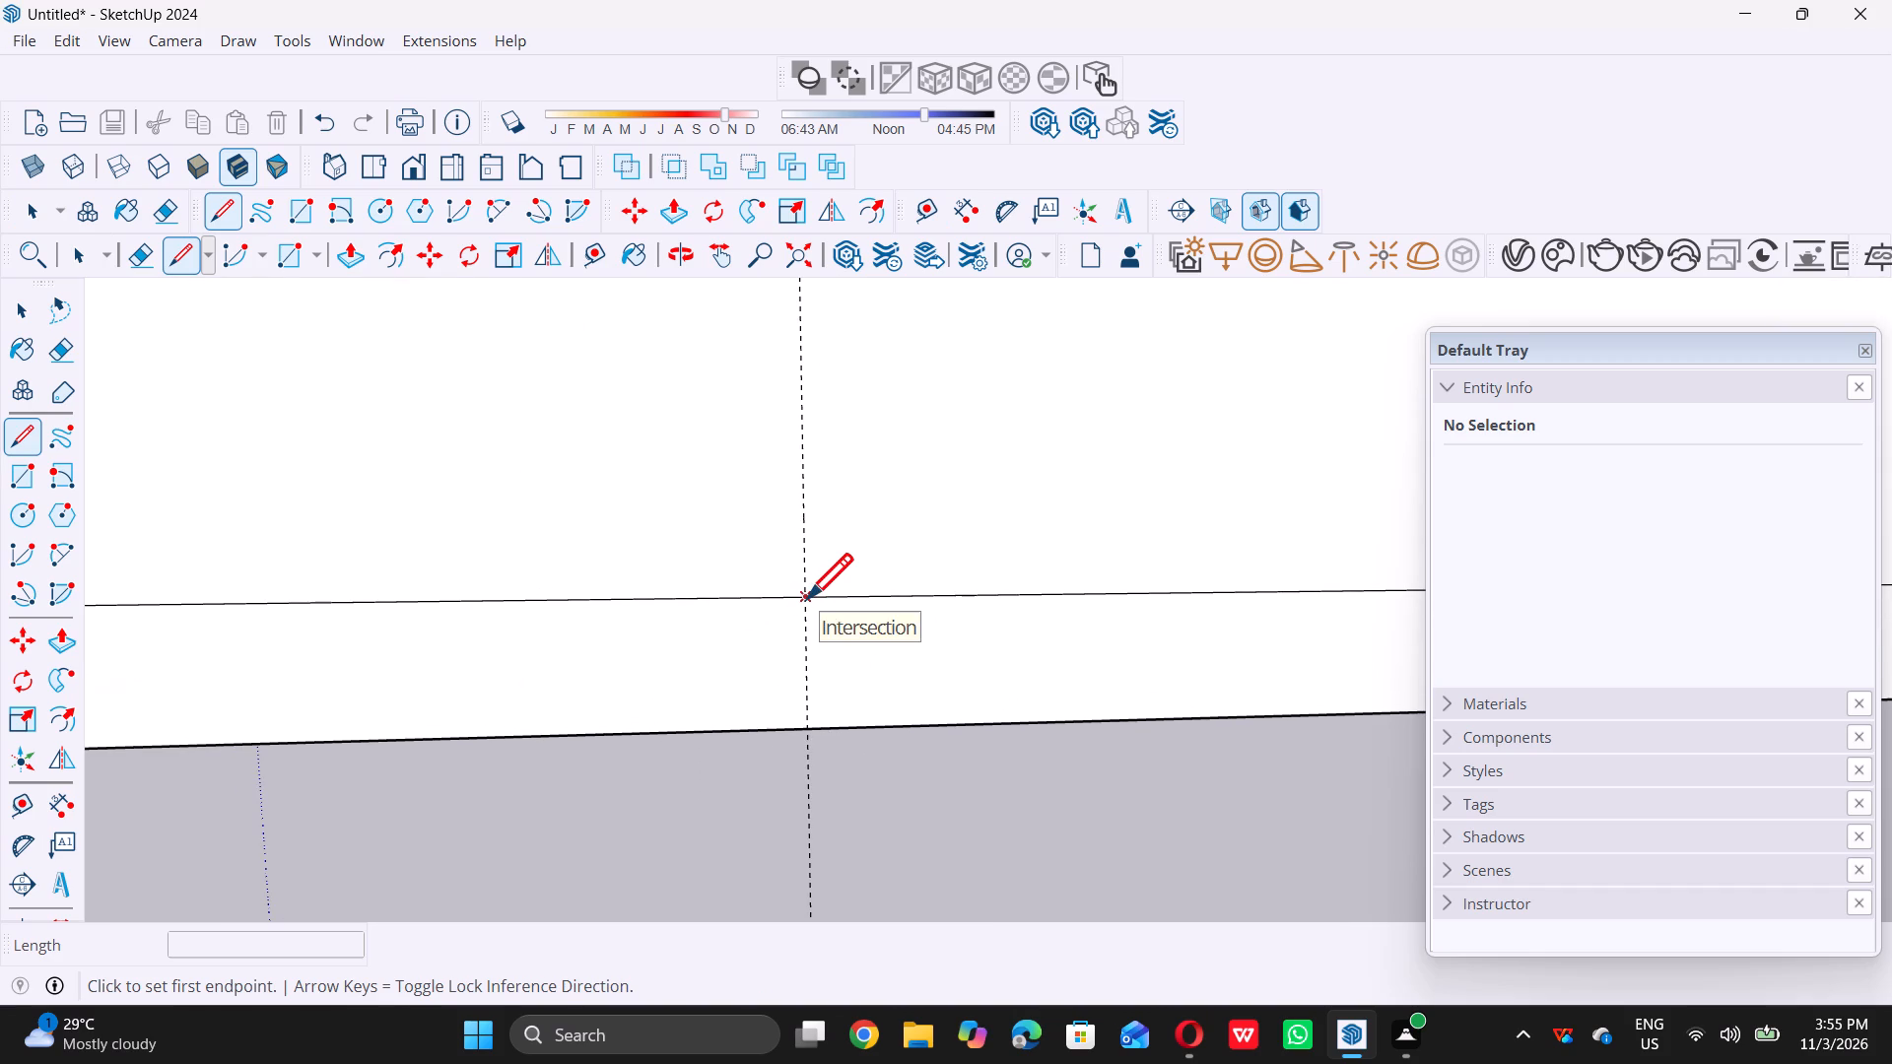
{"action": "double_click", "coordinate": [807, 598]}
{"action": "triple_click", "coordinate": [814, 726]}
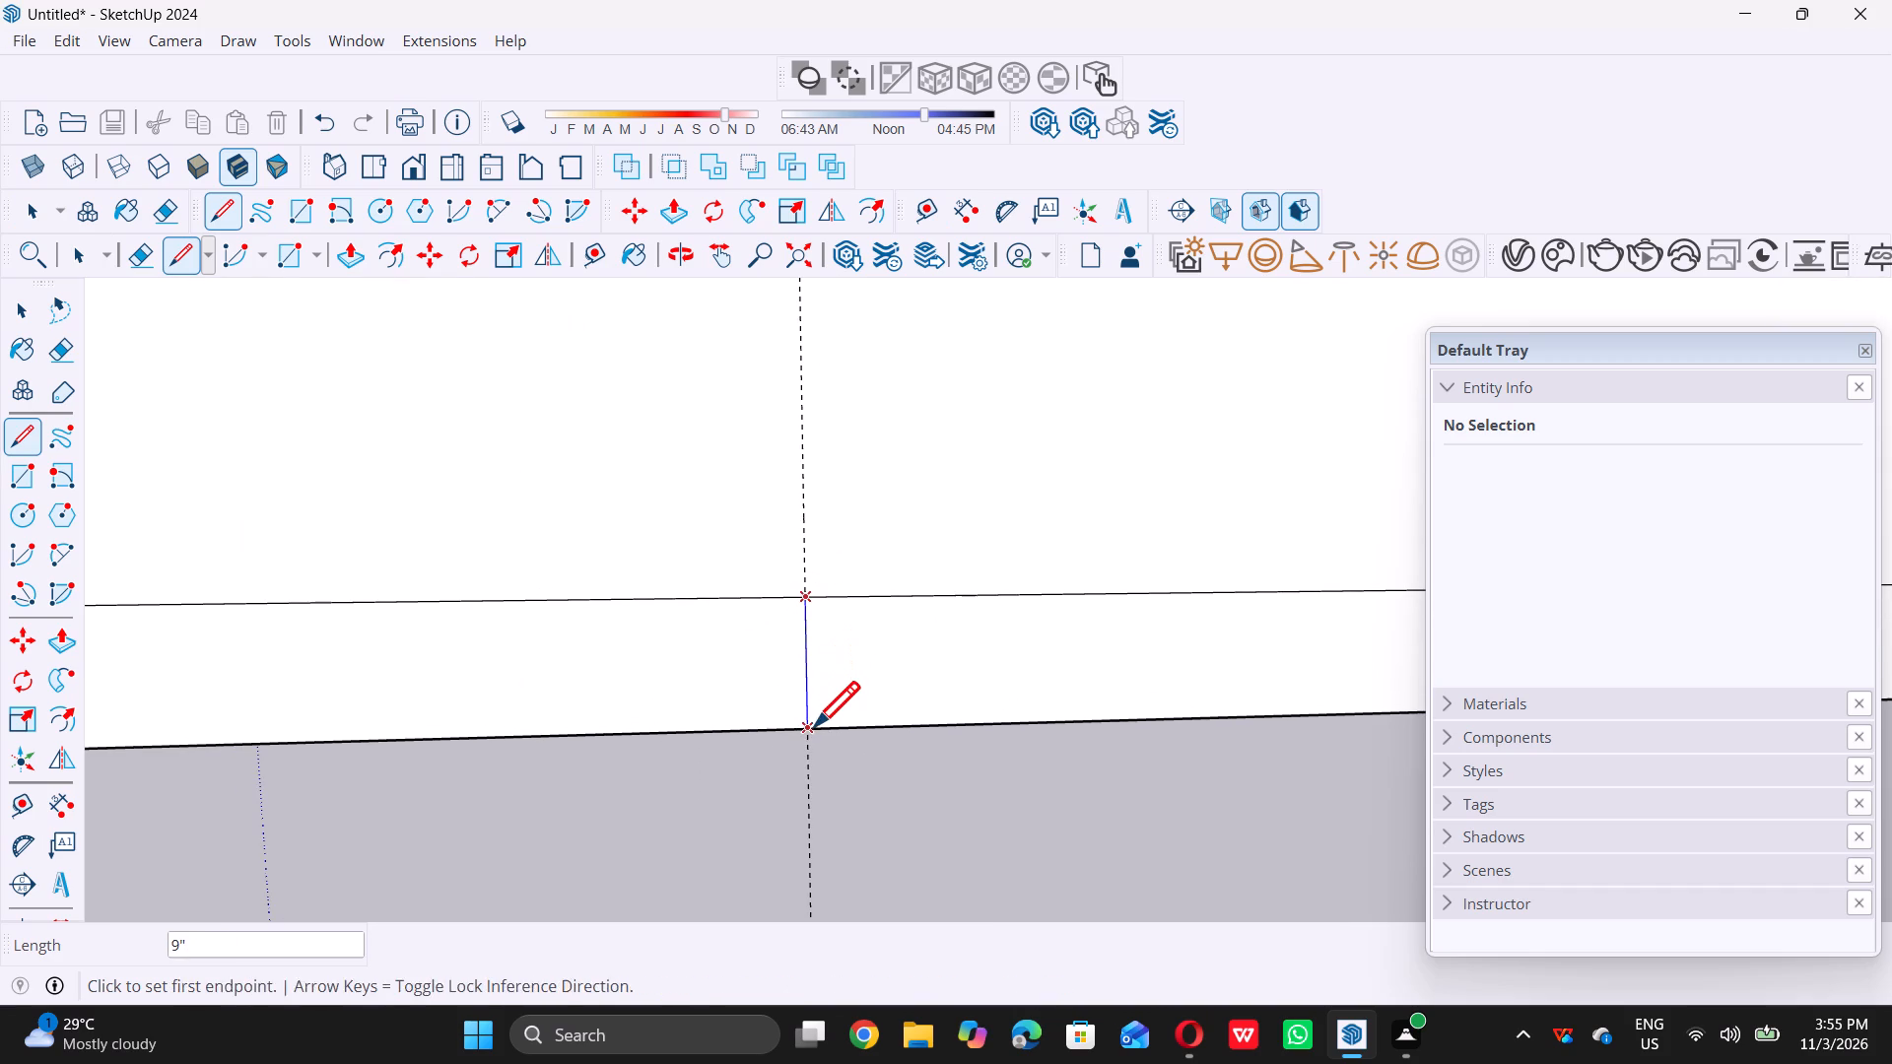
{"action": "key", "text": "space"}
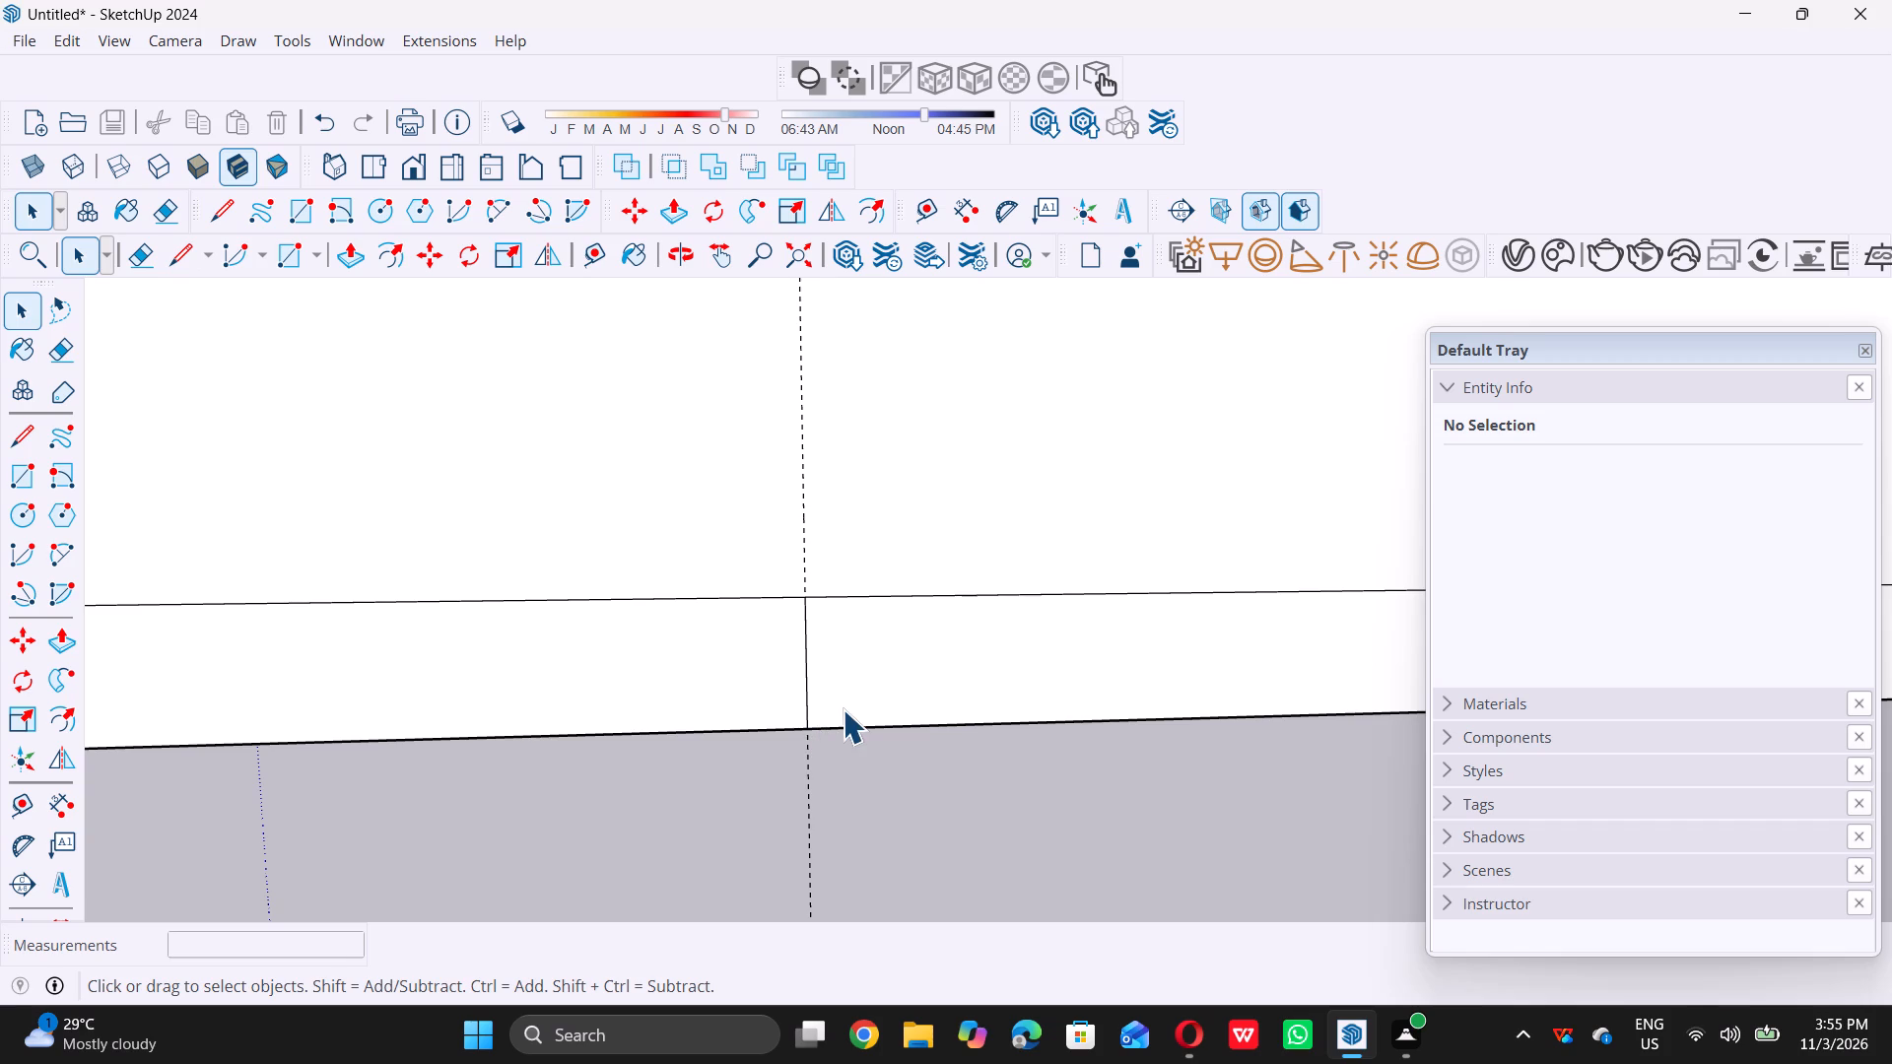
Delete all guides from the model.
{"action": "scroll", "coordinate": [843, 709], "scroll_direction": "down", "scroll_amount": 20}
{"action": "scroll", "coordinate": [843, 709], "scroll_direction": "down", "scroll_amount": 7}
{"action": "middle_click_drag", "start_coordinate": [786, 728], "coordinate": [785, 732]}
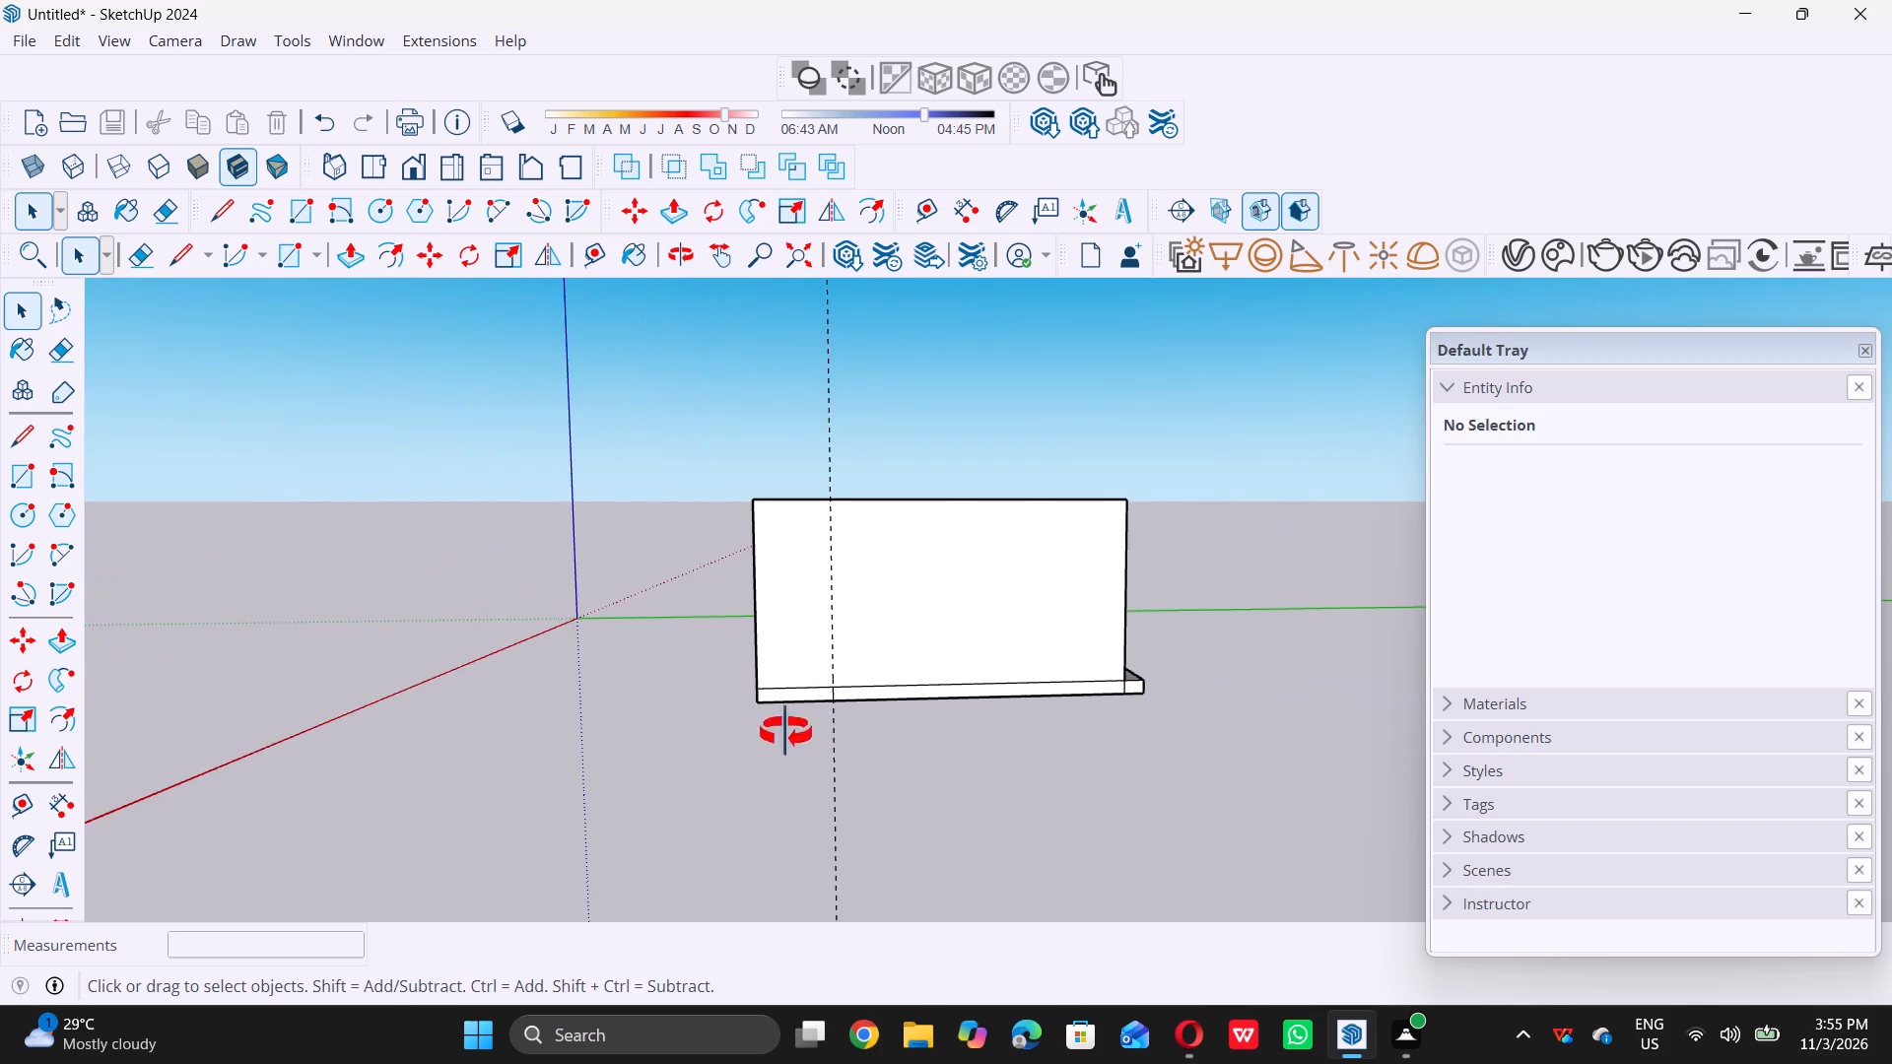
{"action": "middle_click_drag", "start_coordinate": [785, 732], "coordinate": [1128, 789]}
{"action": "scroll", "coordinate": [880, 755], "scroll_direction": "down", "scroll_amount": 8}
{"action": "middle_click", "coordinate": [800, 765]}
{"action": "middle_click", "coordinate": [800, 768]}
{"action": "middle_click_drag", "start_coordinate": [802, 772], "coordinate": [843, 785]}
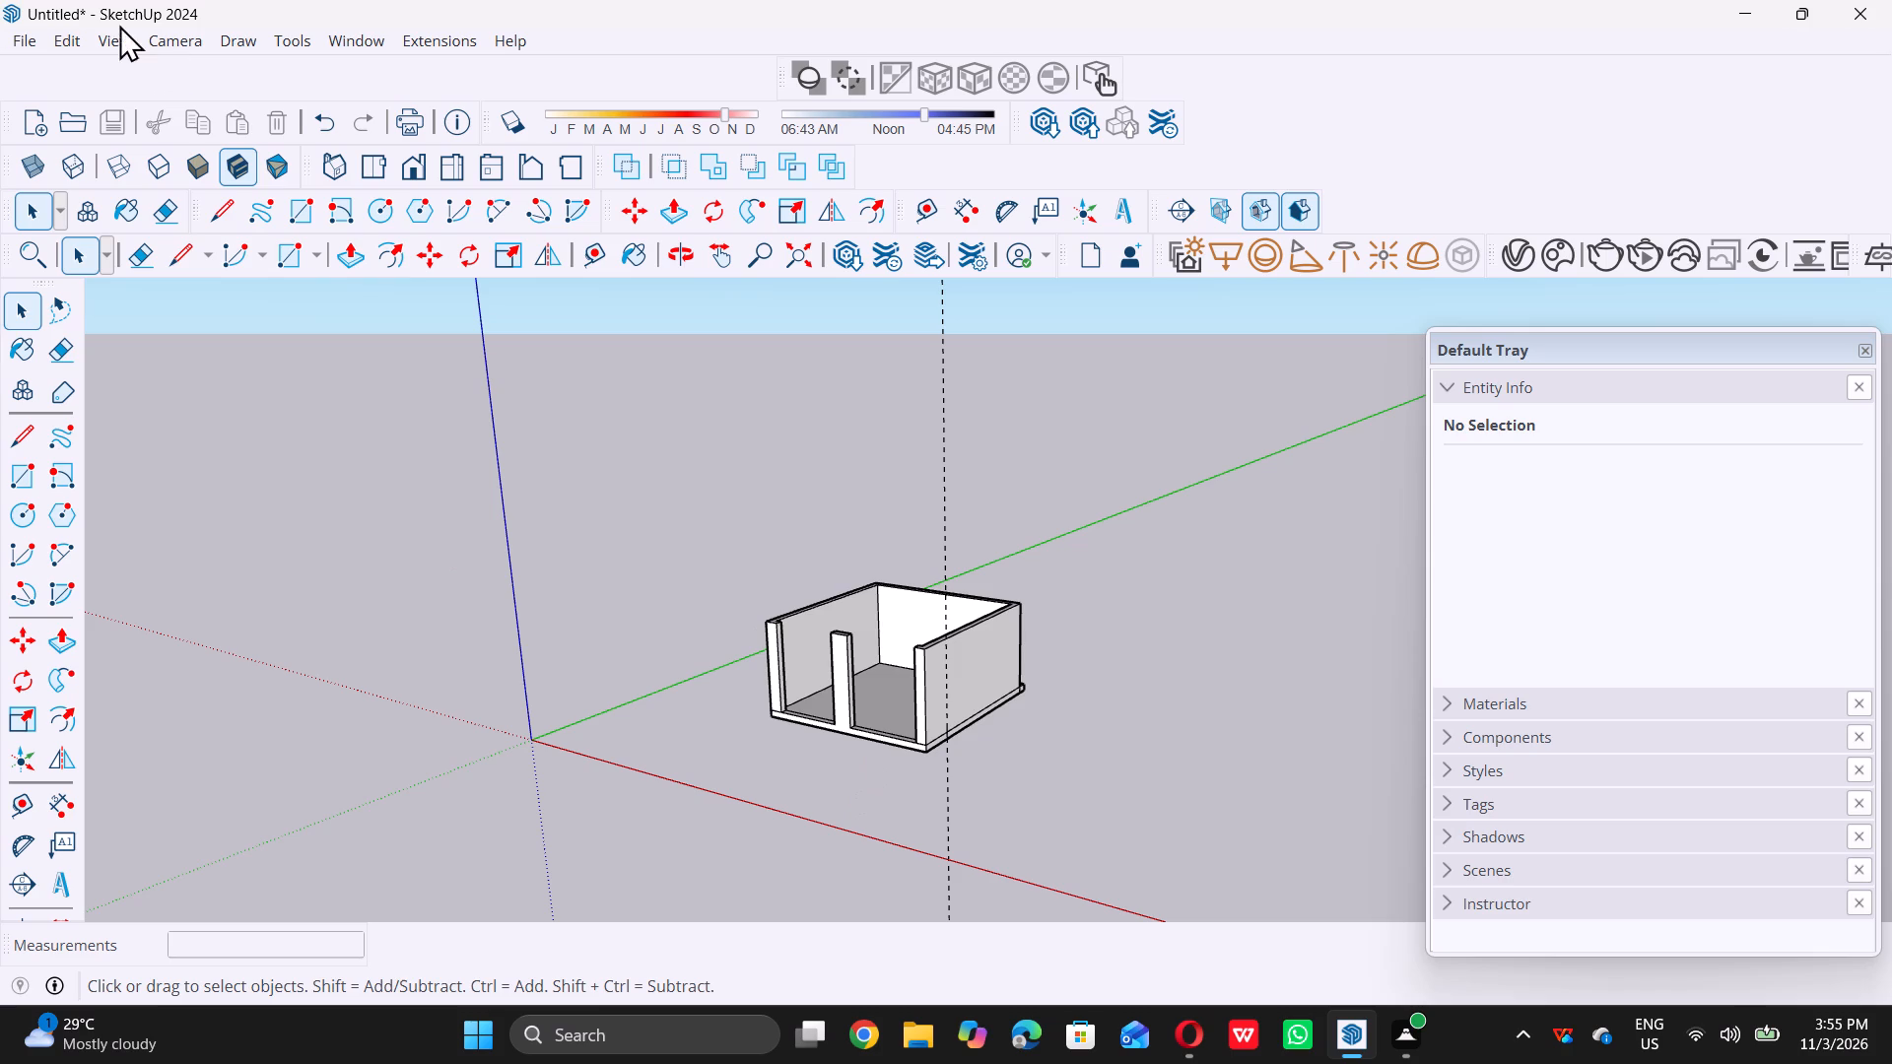
{"action": "triple_click", "coordinate": [61, 46]}
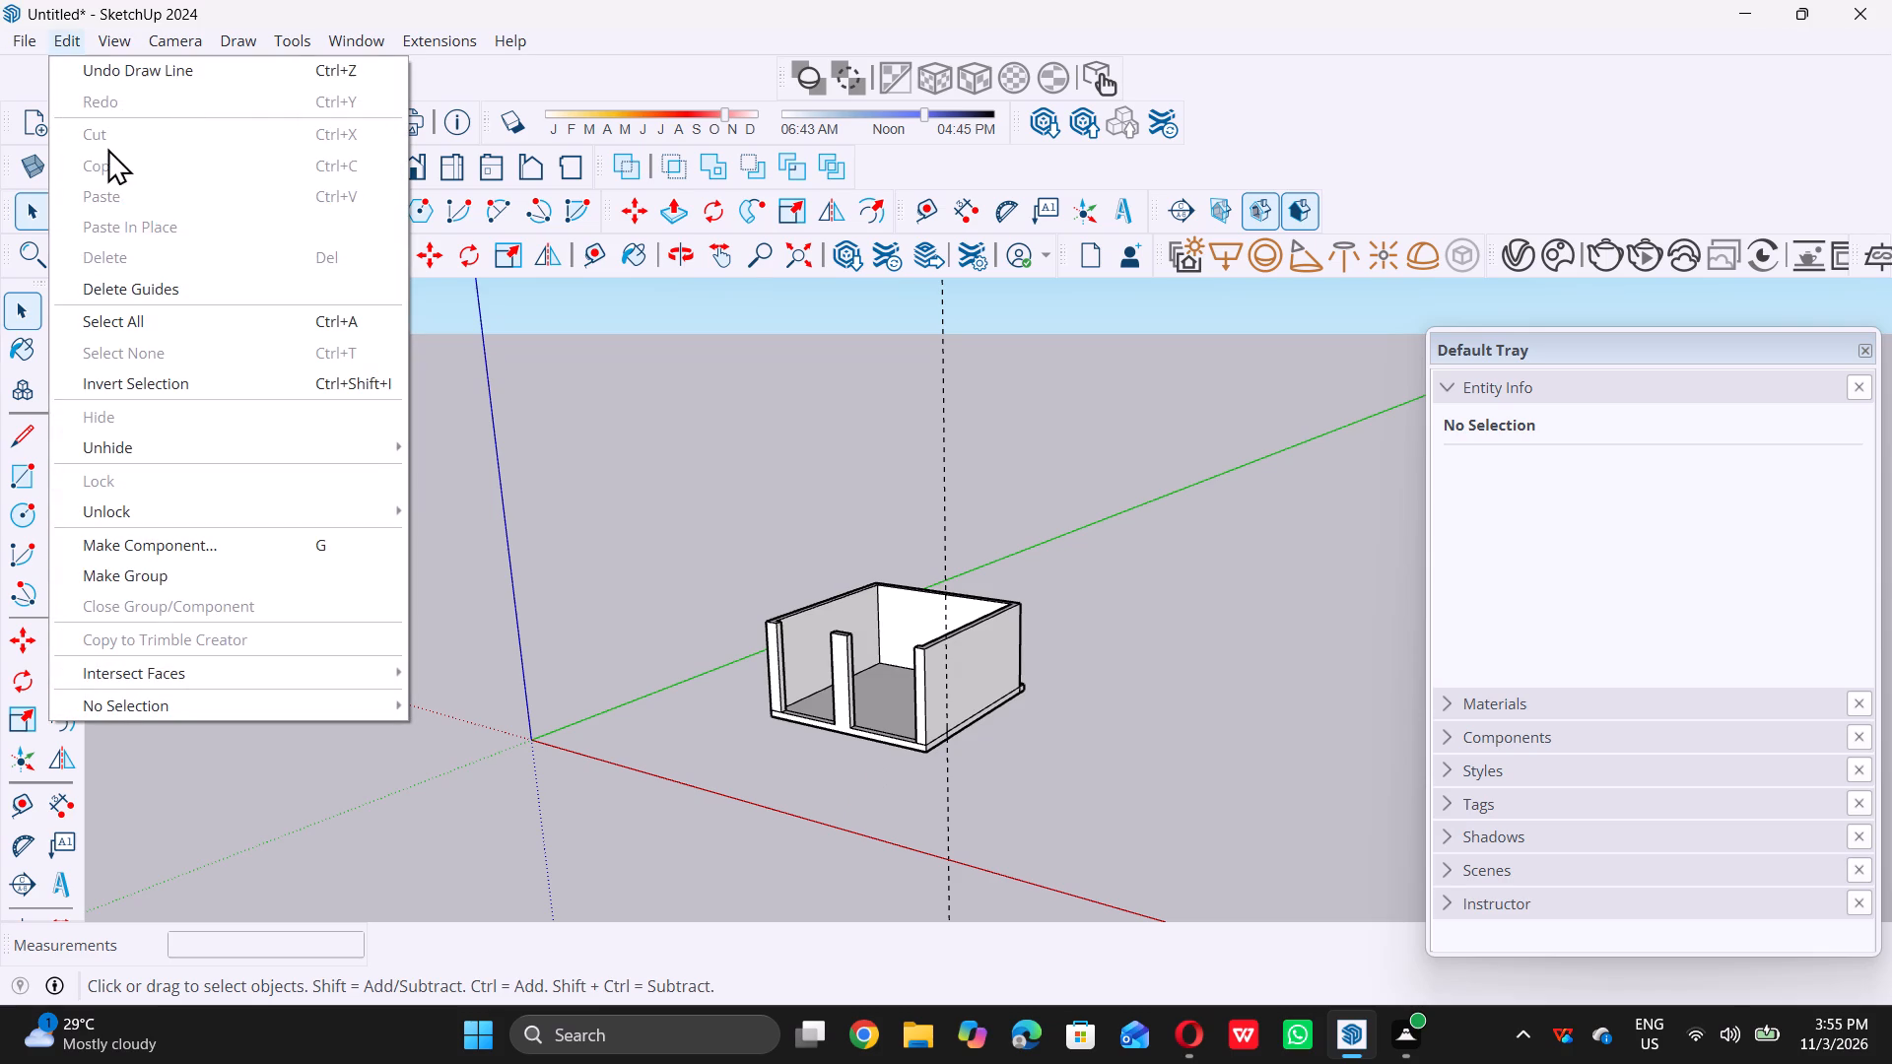
{"action": "double_click", "coordinate": [147, 290]}
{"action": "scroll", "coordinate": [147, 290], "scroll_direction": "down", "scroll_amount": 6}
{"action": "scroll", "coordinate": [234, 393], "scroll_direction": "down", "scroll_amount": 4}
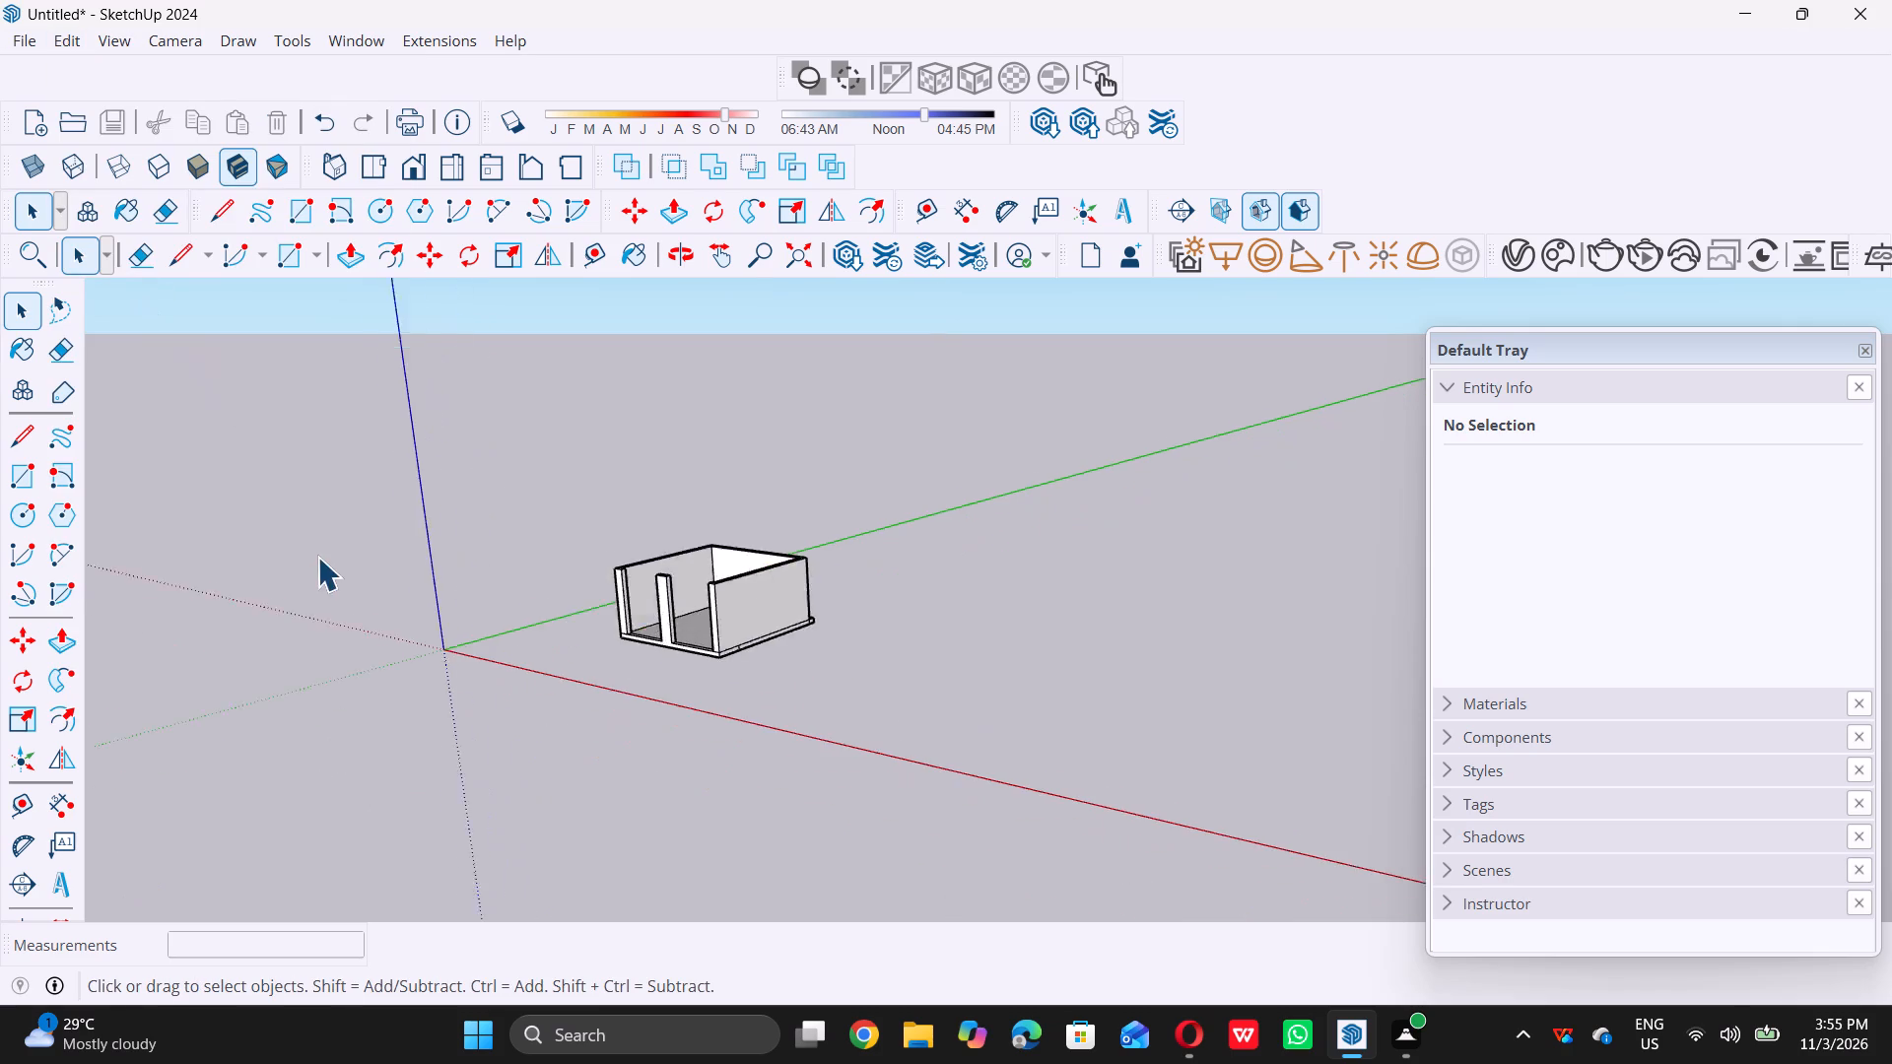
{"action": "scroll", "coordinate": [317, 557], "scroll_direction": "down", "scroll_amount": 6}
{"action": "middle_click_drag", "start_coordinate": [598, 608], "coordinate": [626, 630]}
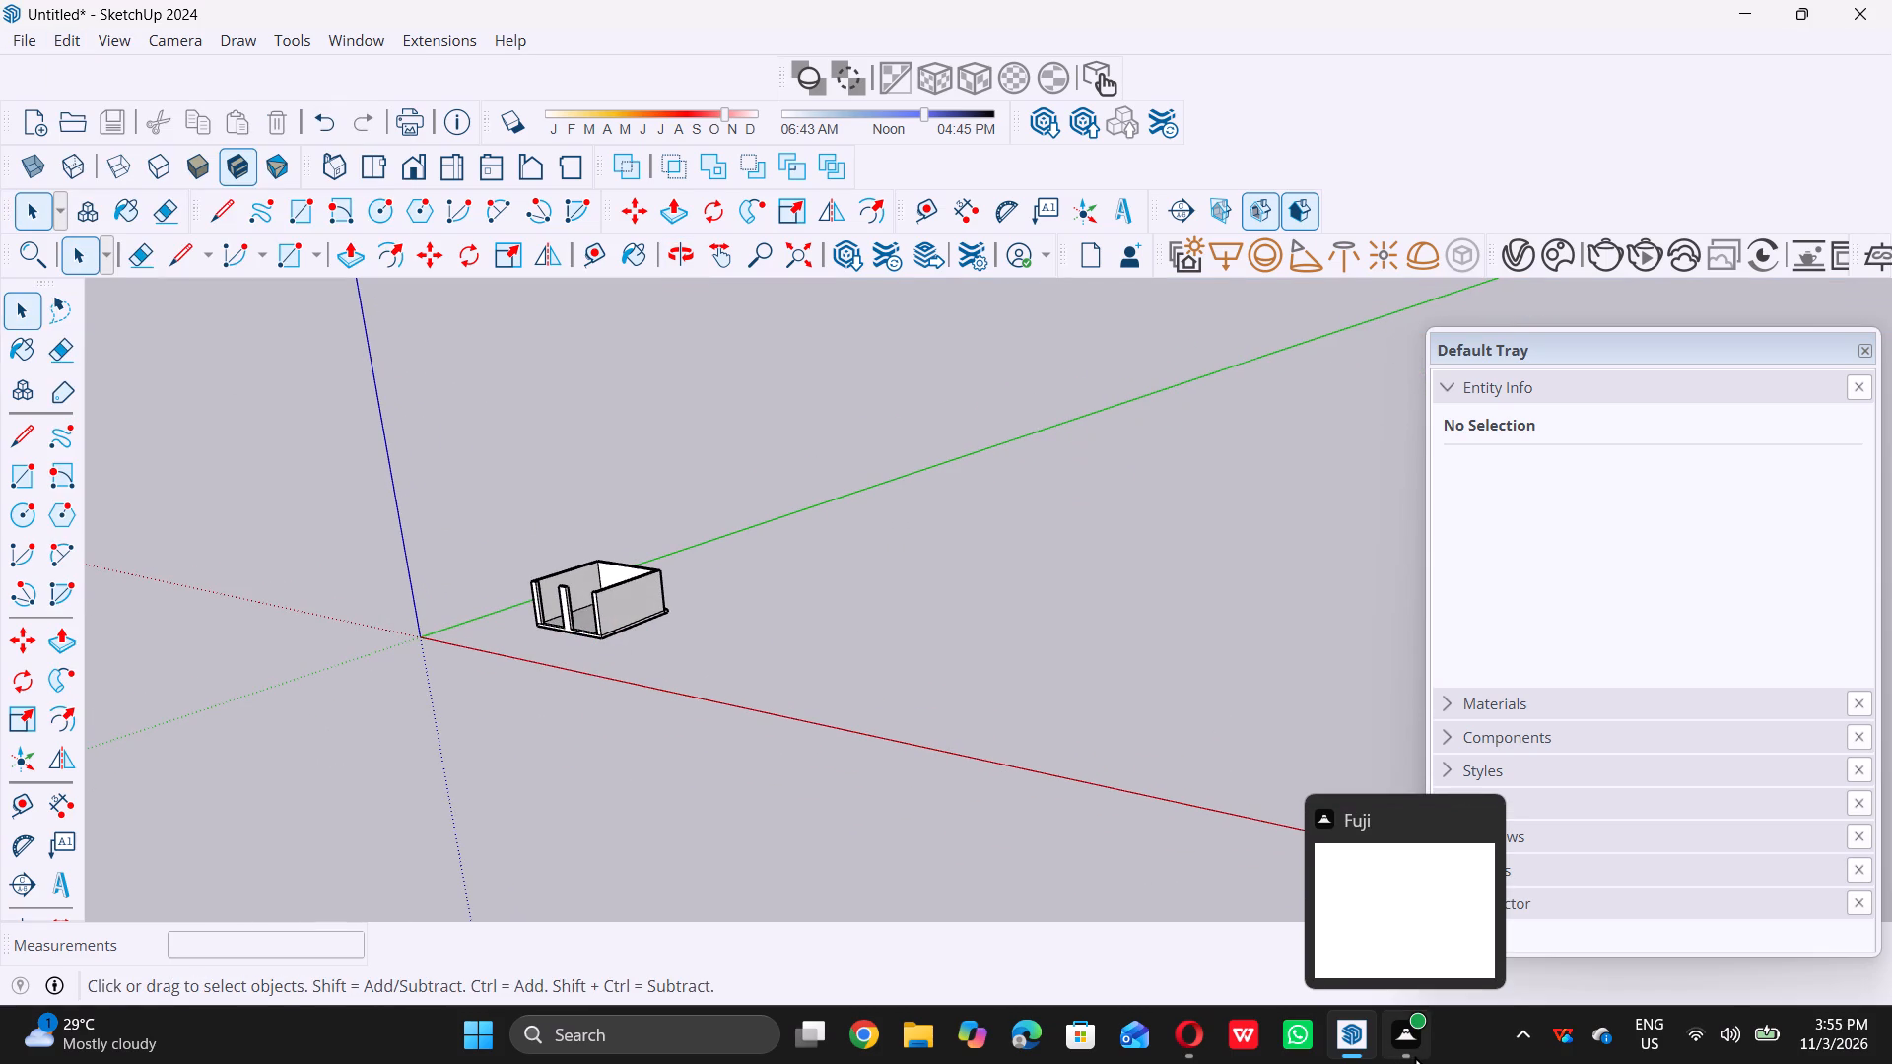
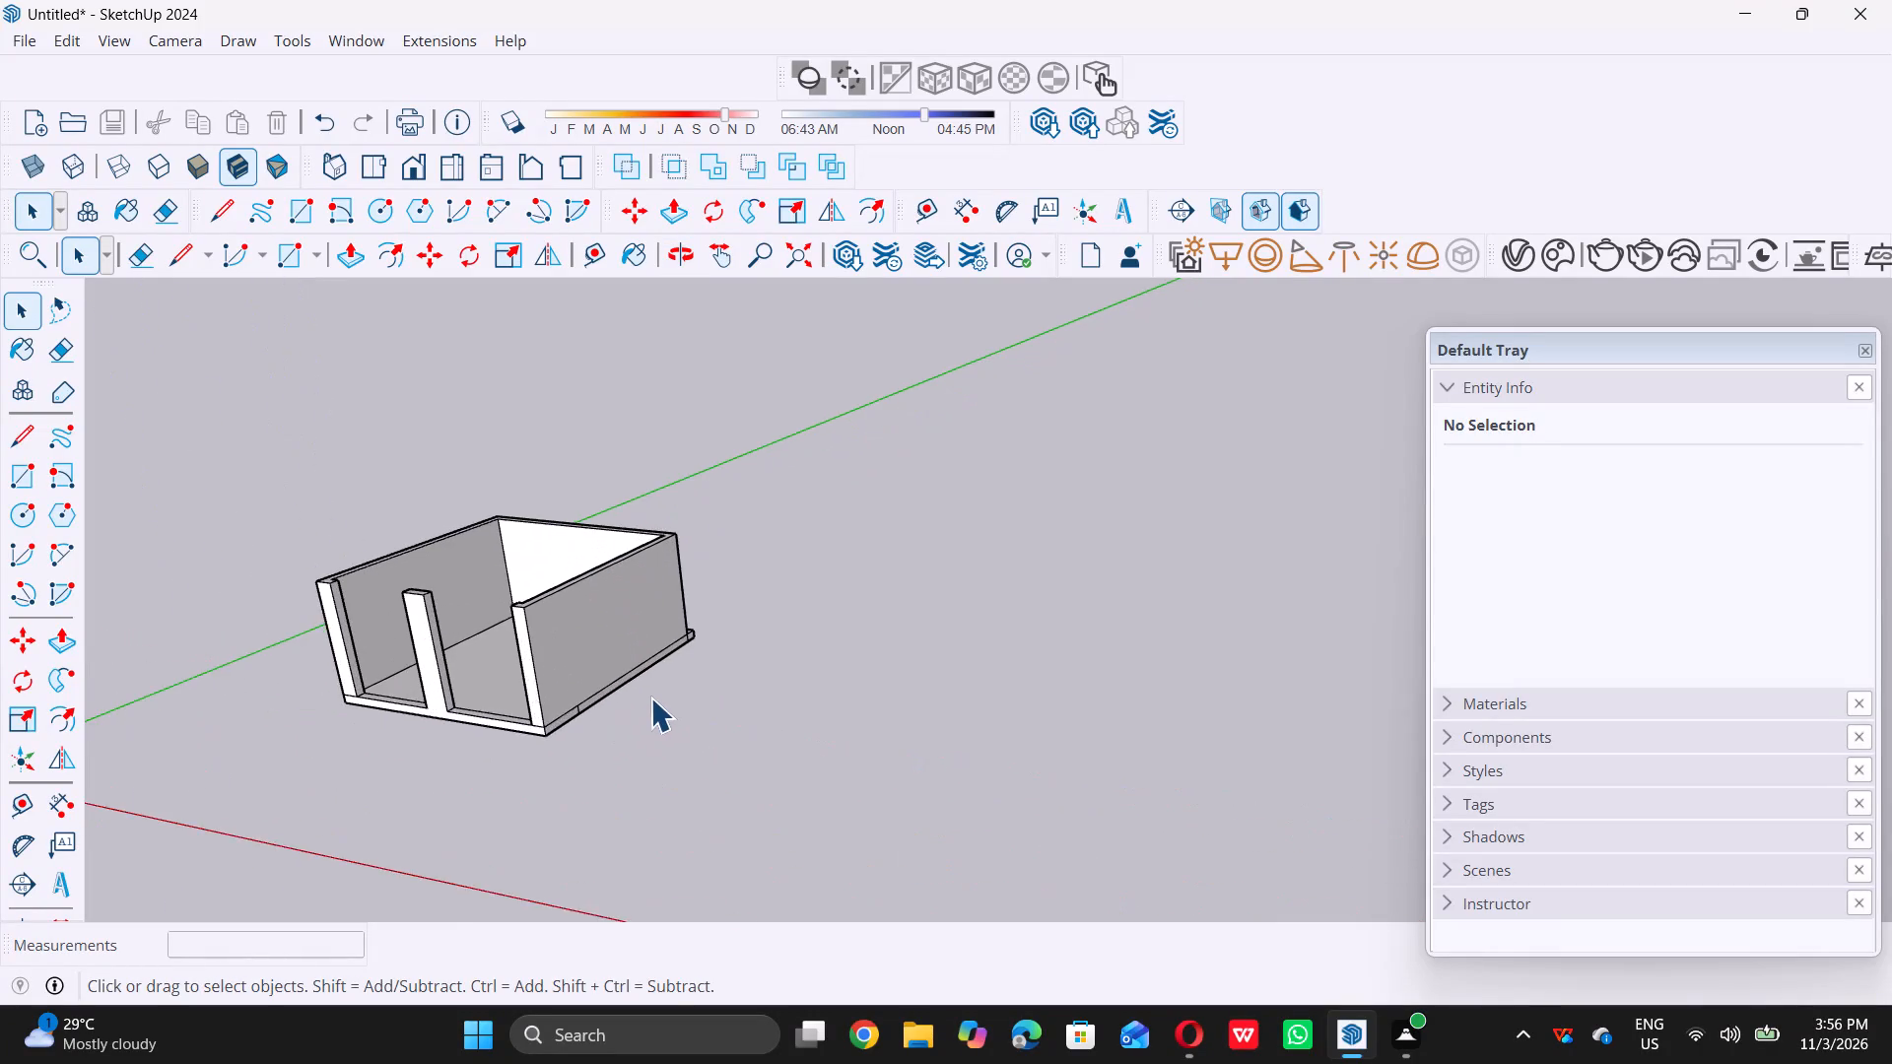
Push/Pull the base's side face behind the 4' division line outward 10' to form a side platform along the right-side wall.
{"action": "scroll", "coordinate": [536, 695], "scroll_direction": "up", "scroll_amount": 9}
{"action": "scroll", "coordinate": [685, 666], "scroll_direction": "up", "scroll_amount": 2}
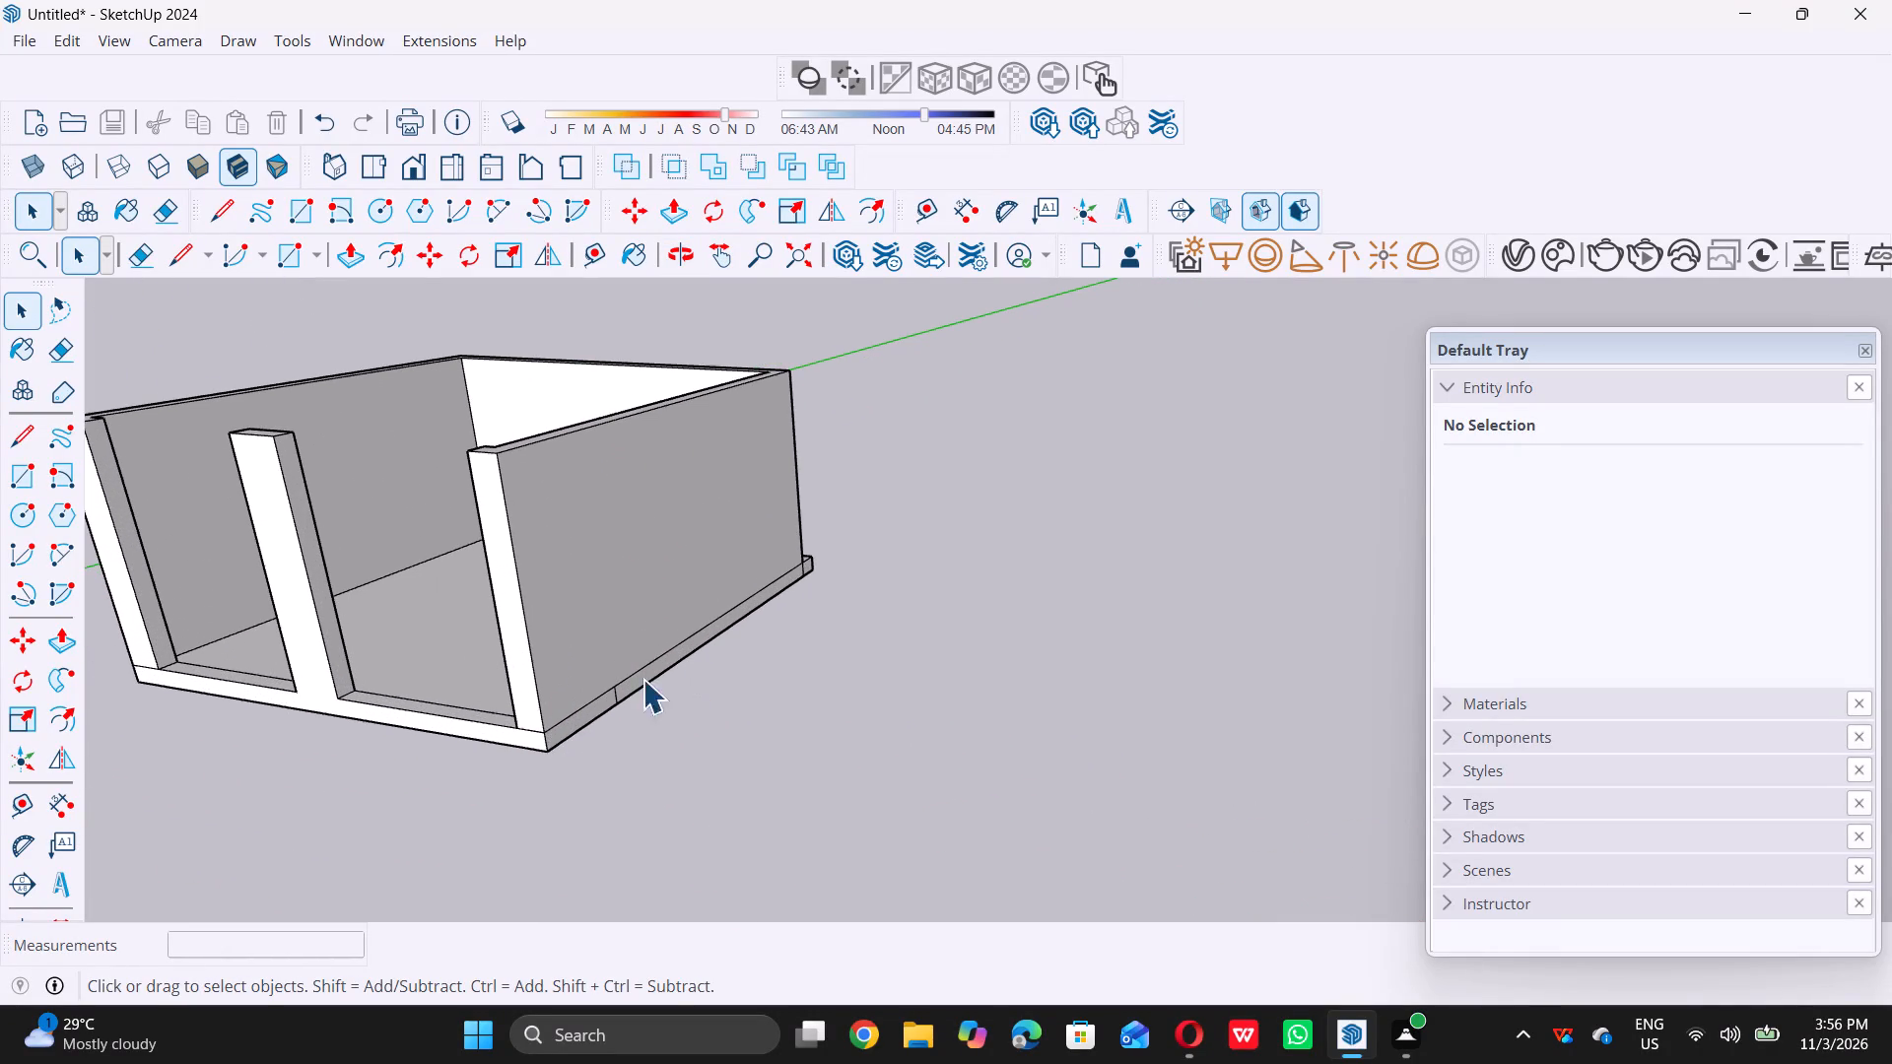
{"action": "scroll", "coordinate": [642, 679], "scroll_direction": "up", "scroll_amount": 10}
{"action": "triple_click", "coordinate": [625, 696]}
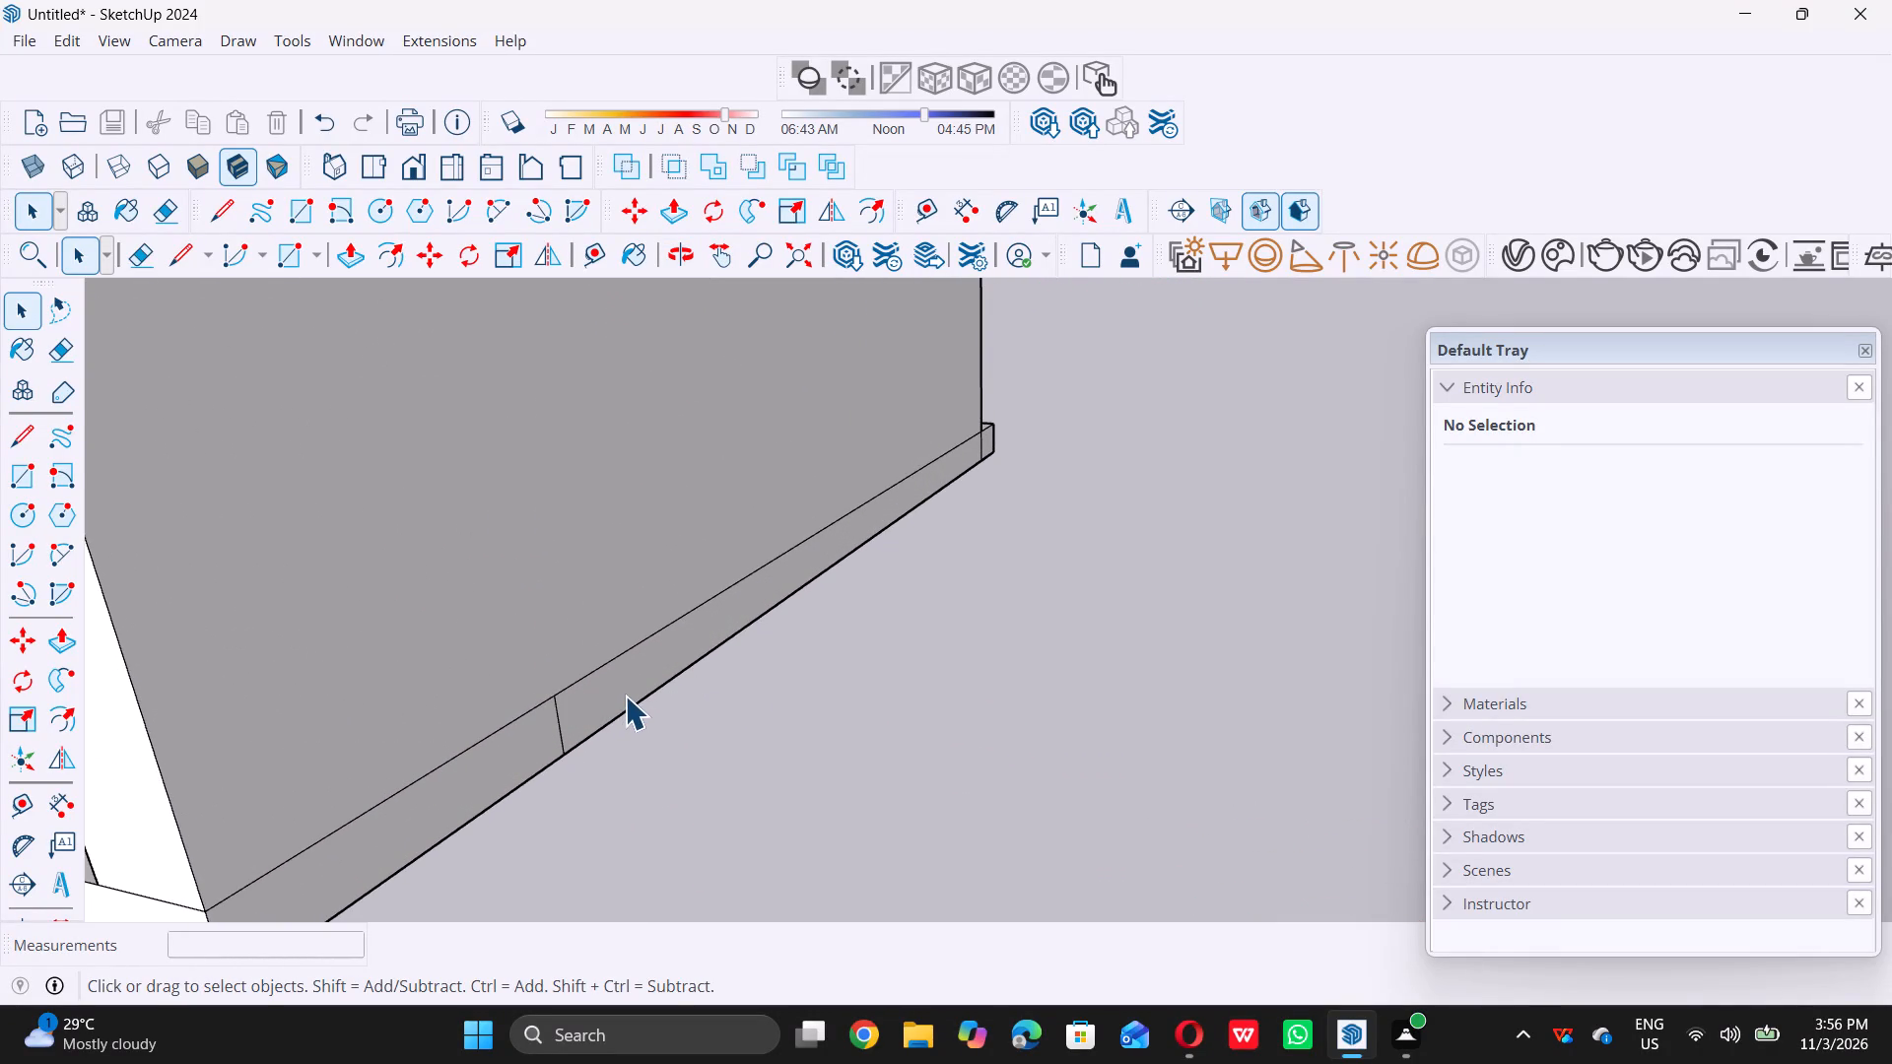
{"action": "triple_click", "coordinate": [753, 731]}
{"action": "triple_click", "coordinate": [669, 664]}
{"action": "double_click", "coordinate": [780, 751]}
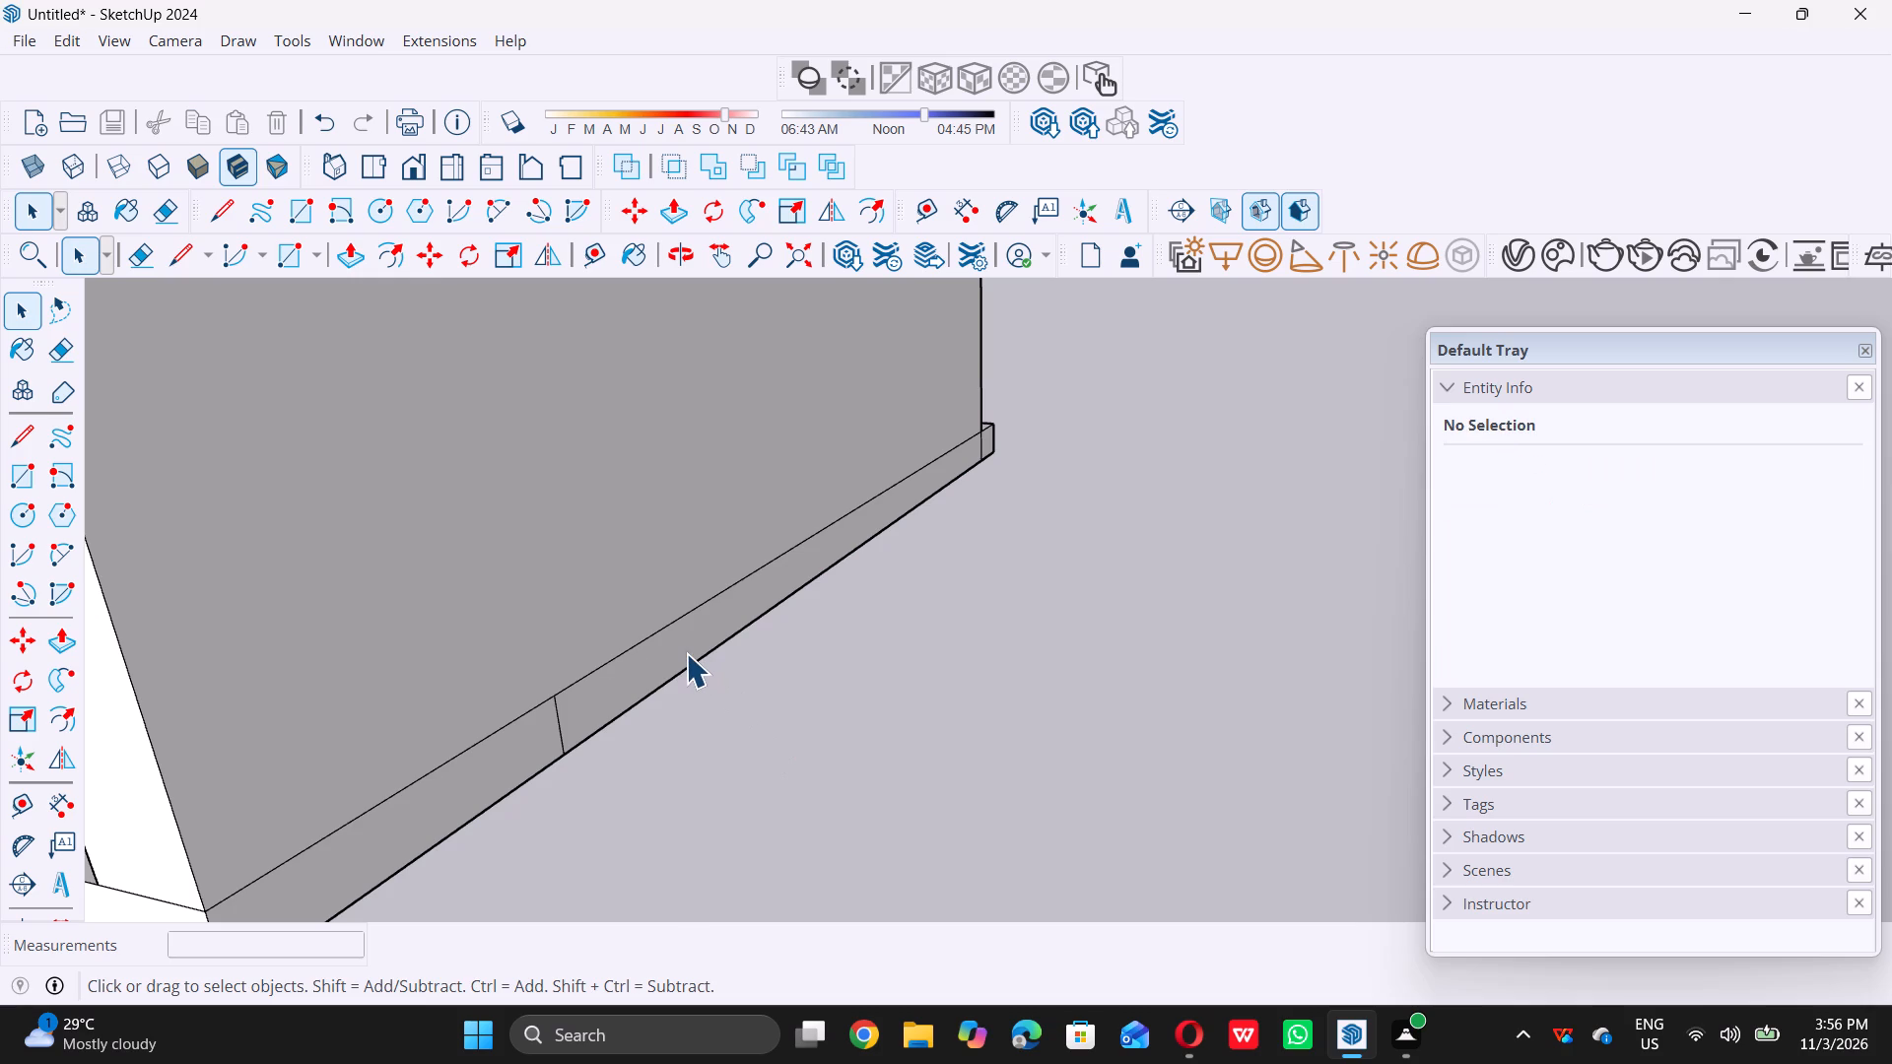
{"action": "left_click", "coordinate": [686, 653]}
{"action": "key", "text": "p"}
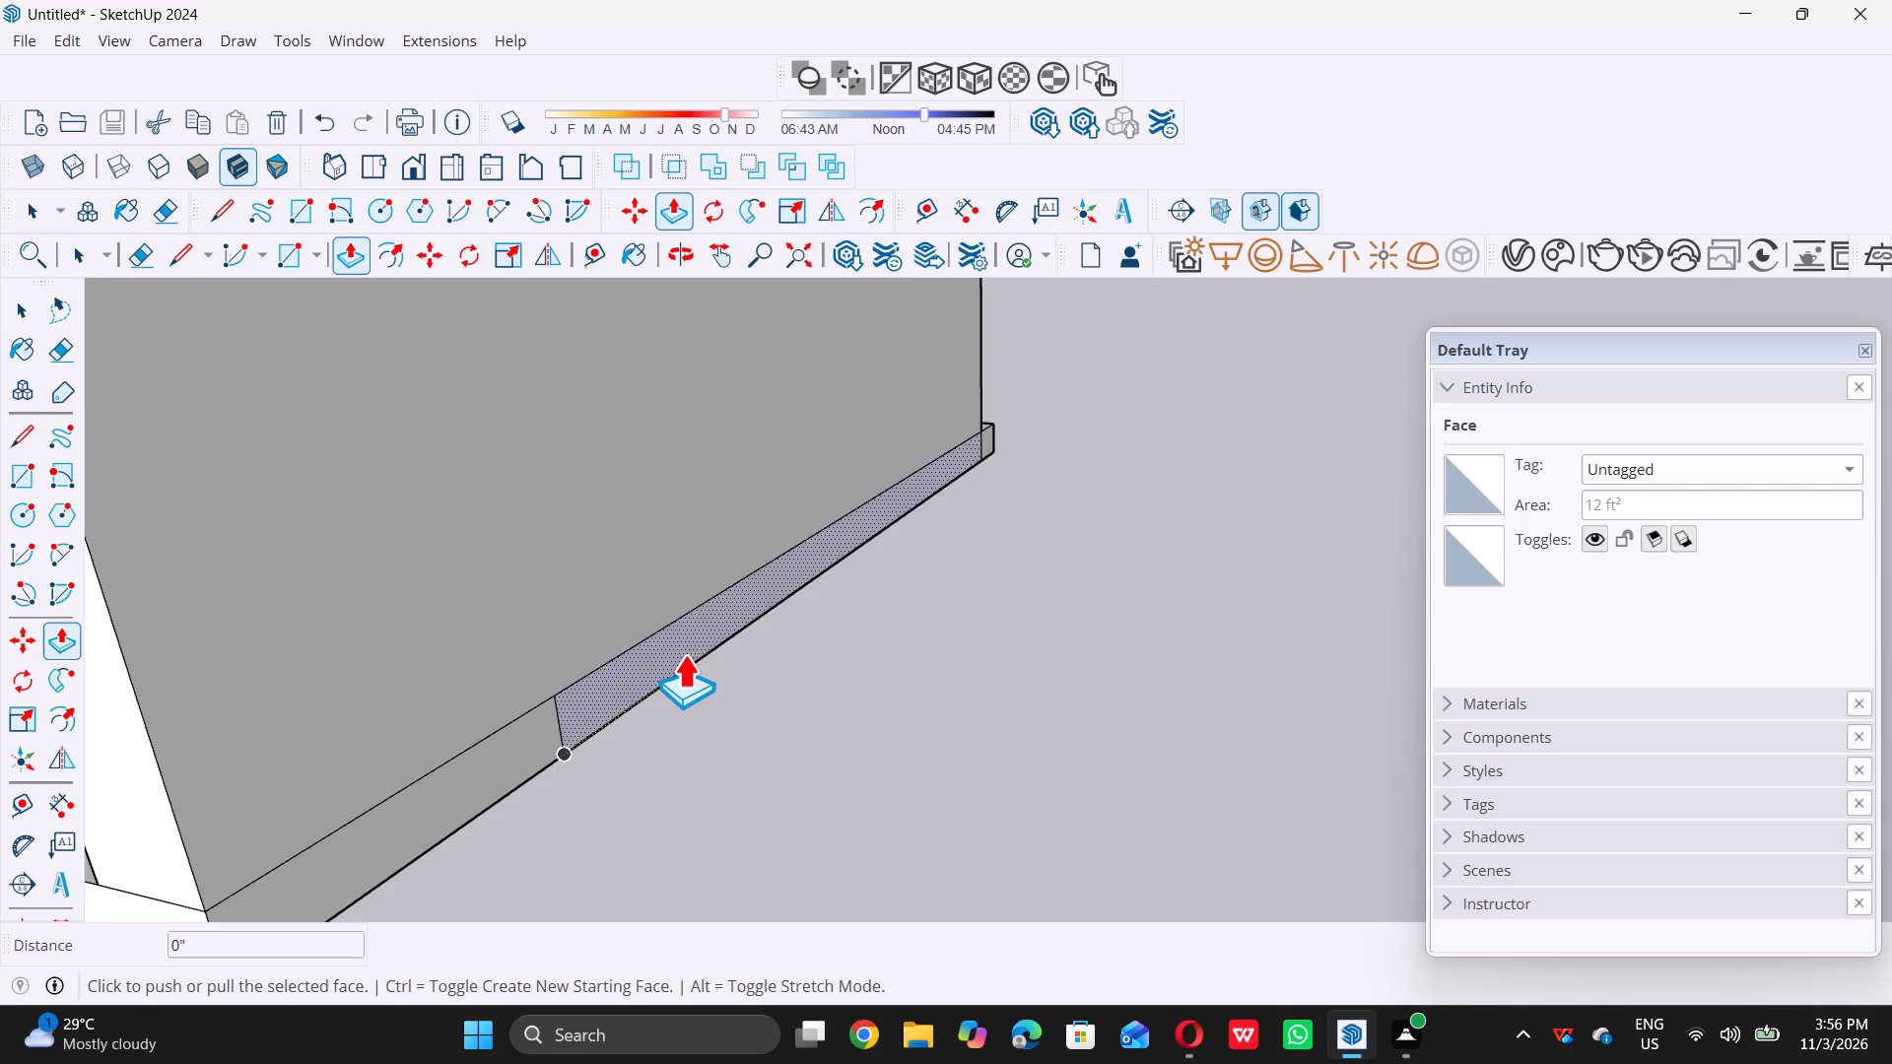
{"action": "double_click", "coordinate": [690, 652]}
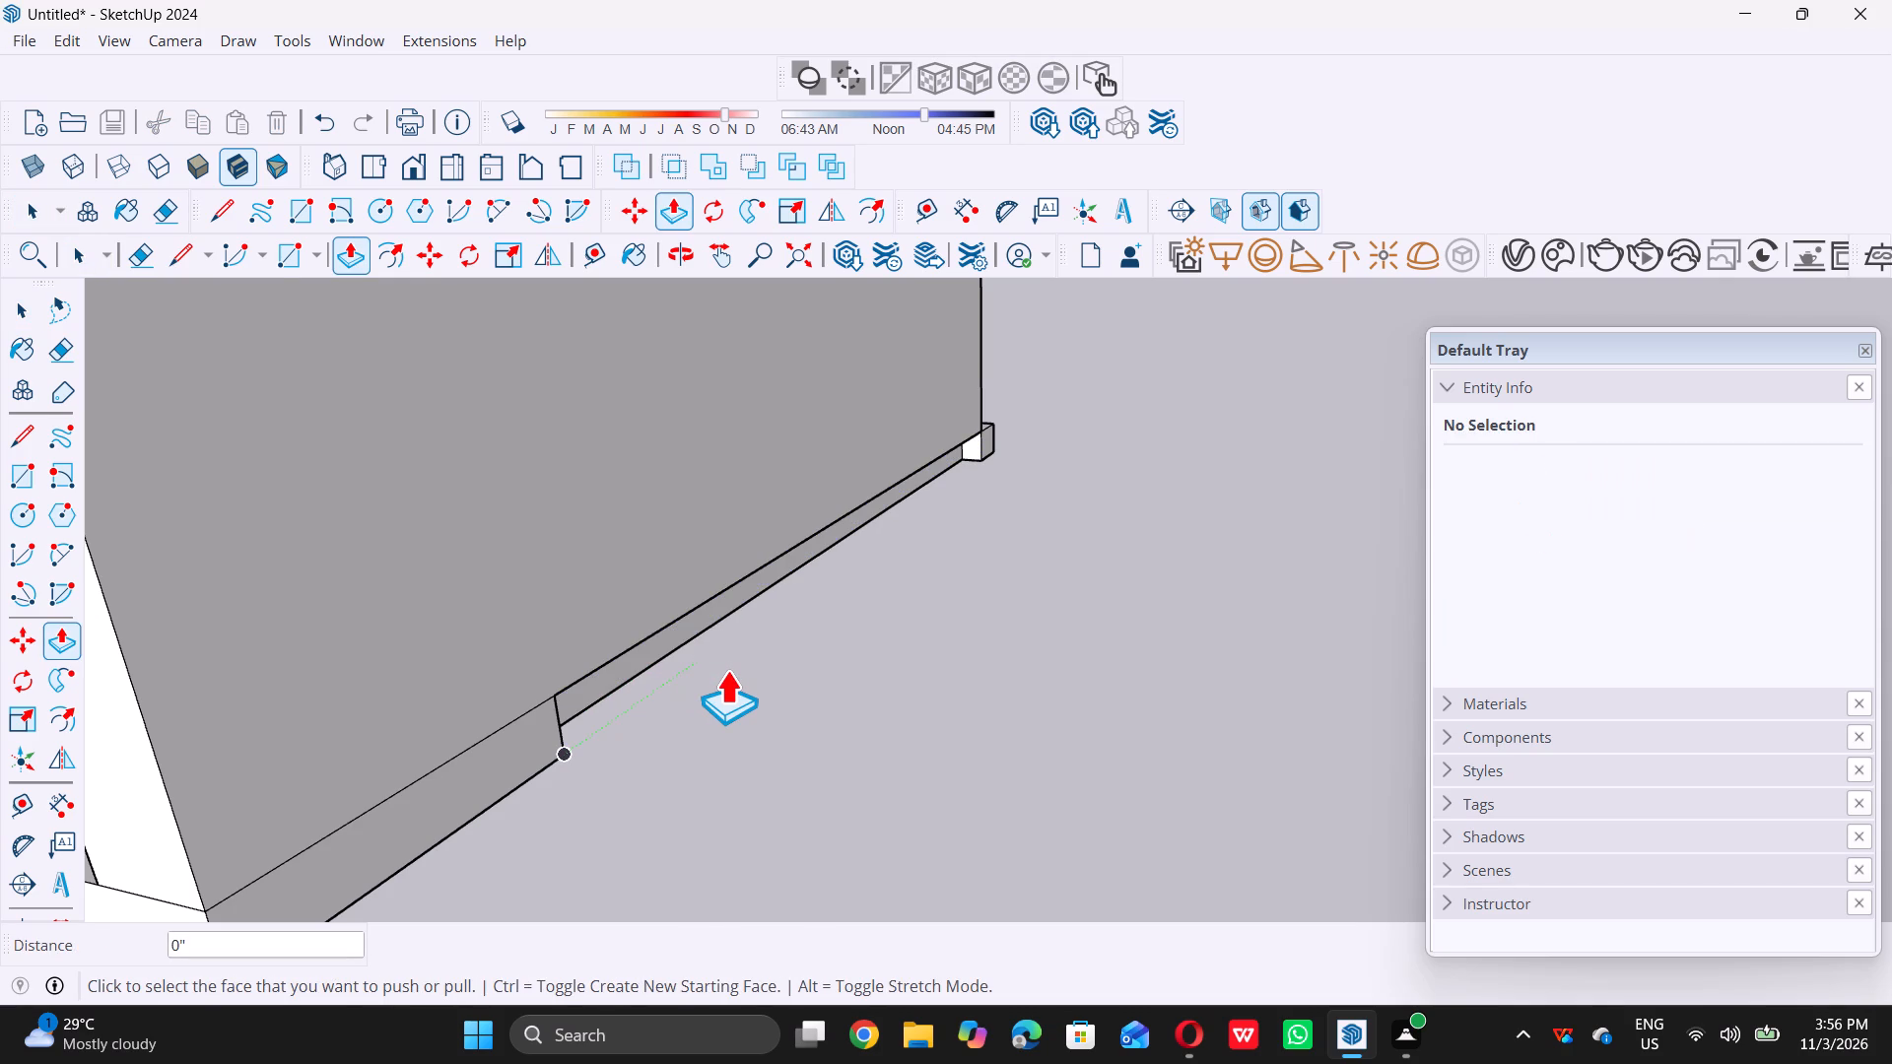
{"action": "key", "text": "ctrl+z"}
{"action": "left_click", "coordinate": [670, 641]}
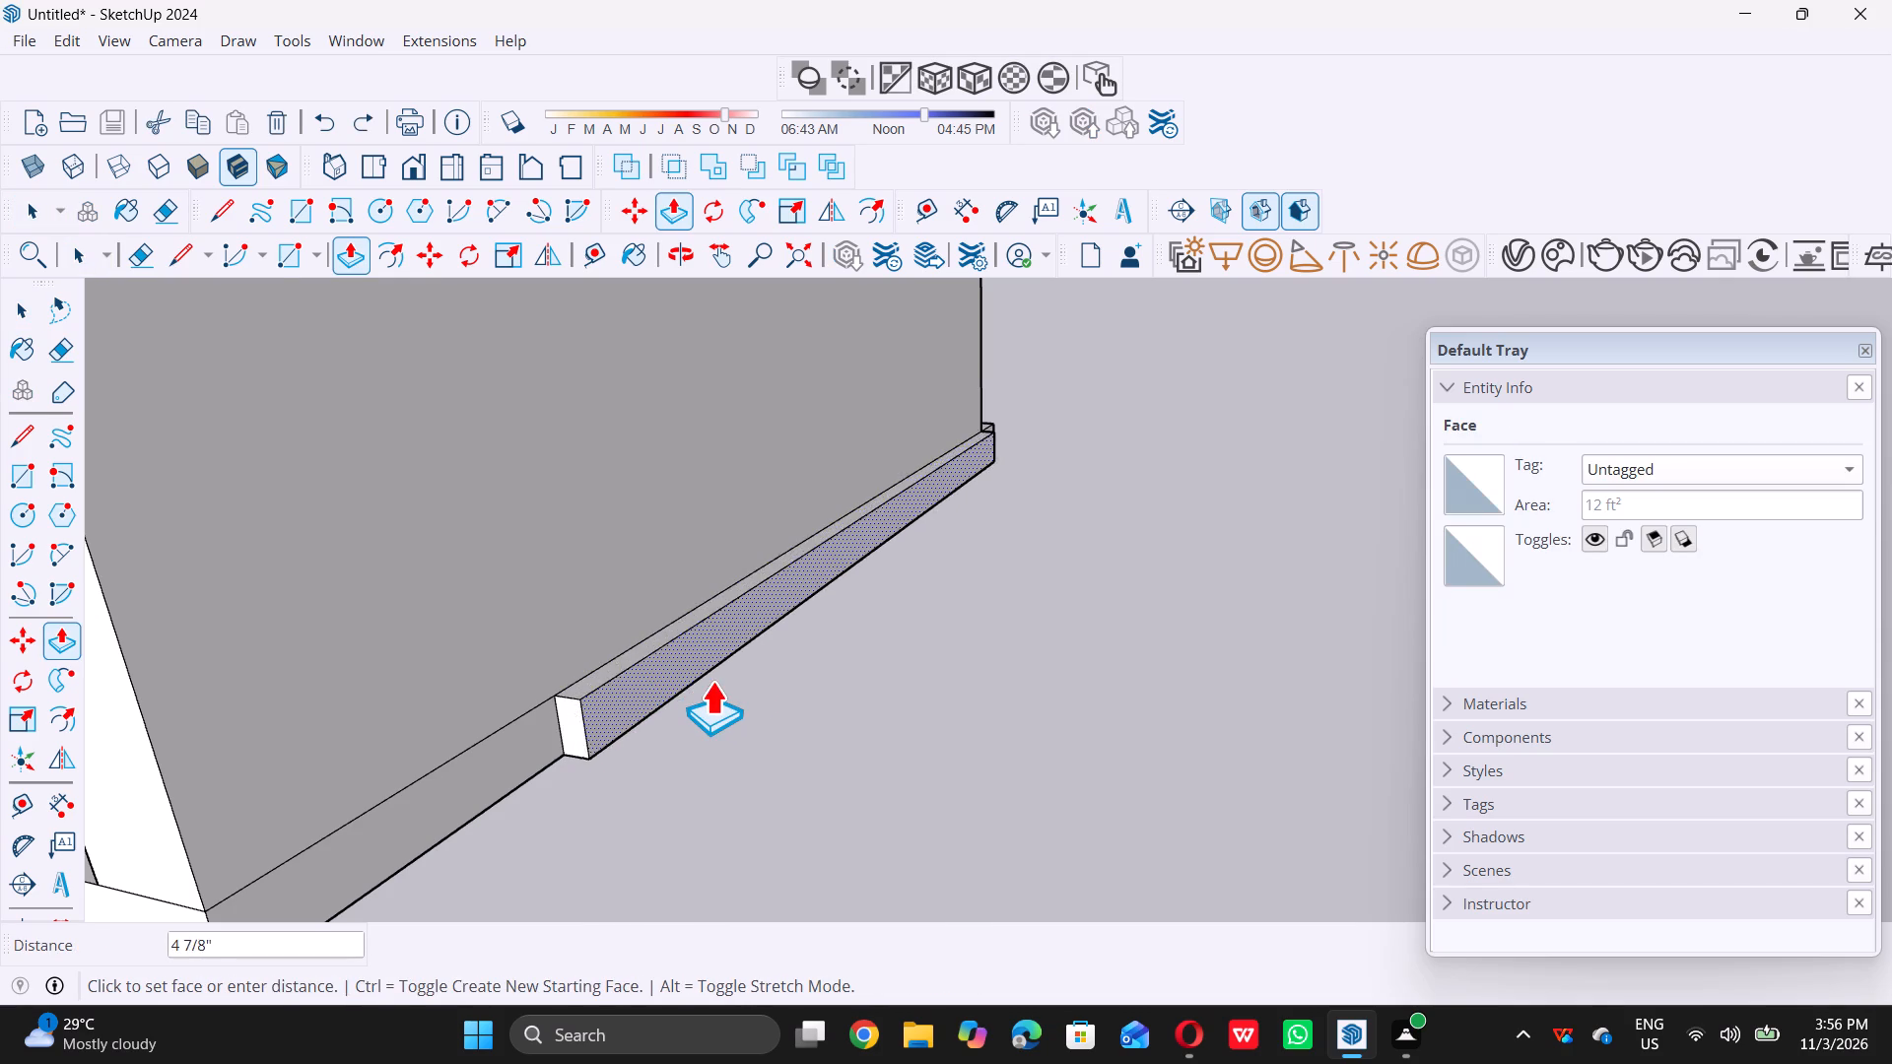
{"action": "scroll", "coordinate": [716, 693], "scroll_direction": "down", "scroll_amount": 8}
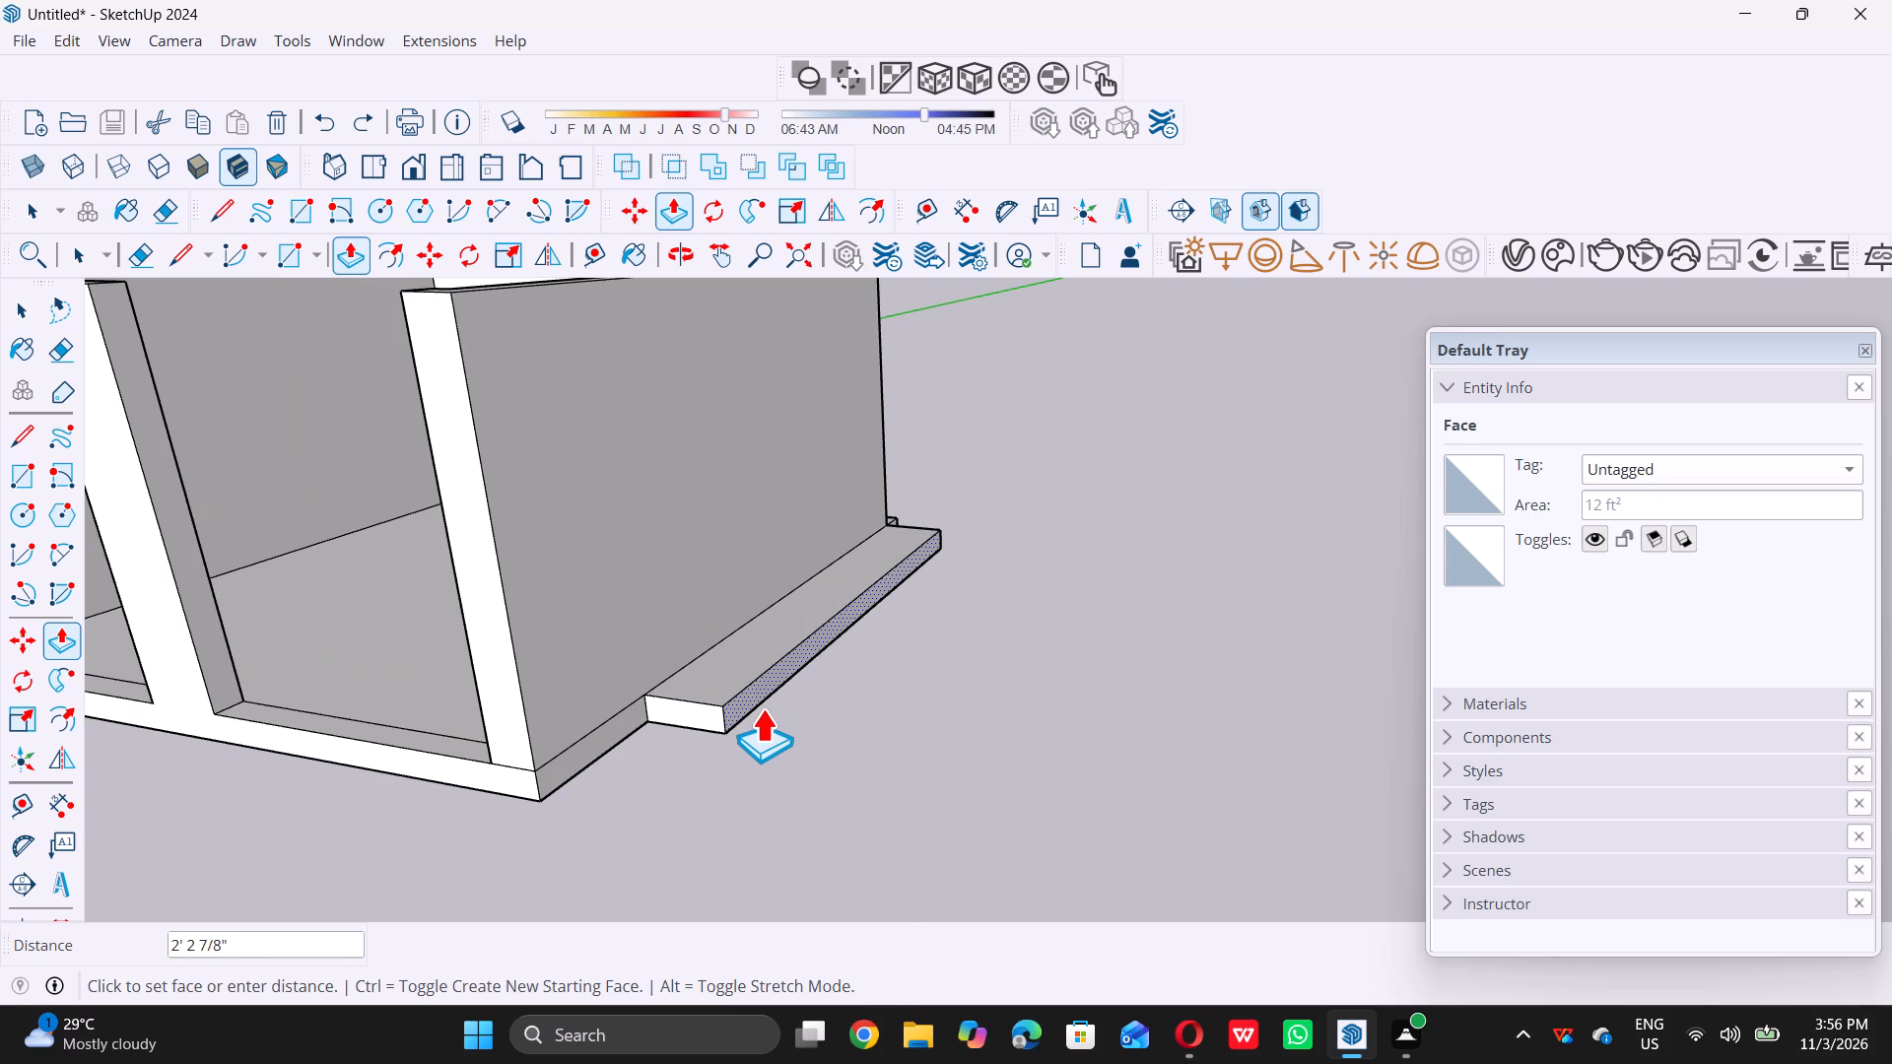
{"action": "type", "text": "10'"}
{"action": "key", "text": "Return"}
{"action": "key", "text": "space"}
Push the base's projecting rear face inward about 1' 1" until it is flush with the rear wall and the side platform's back edge.
{"action": "scroll", "coordinate": [764, 708], "scroll_direction": "down", "scroll_amount": 2}
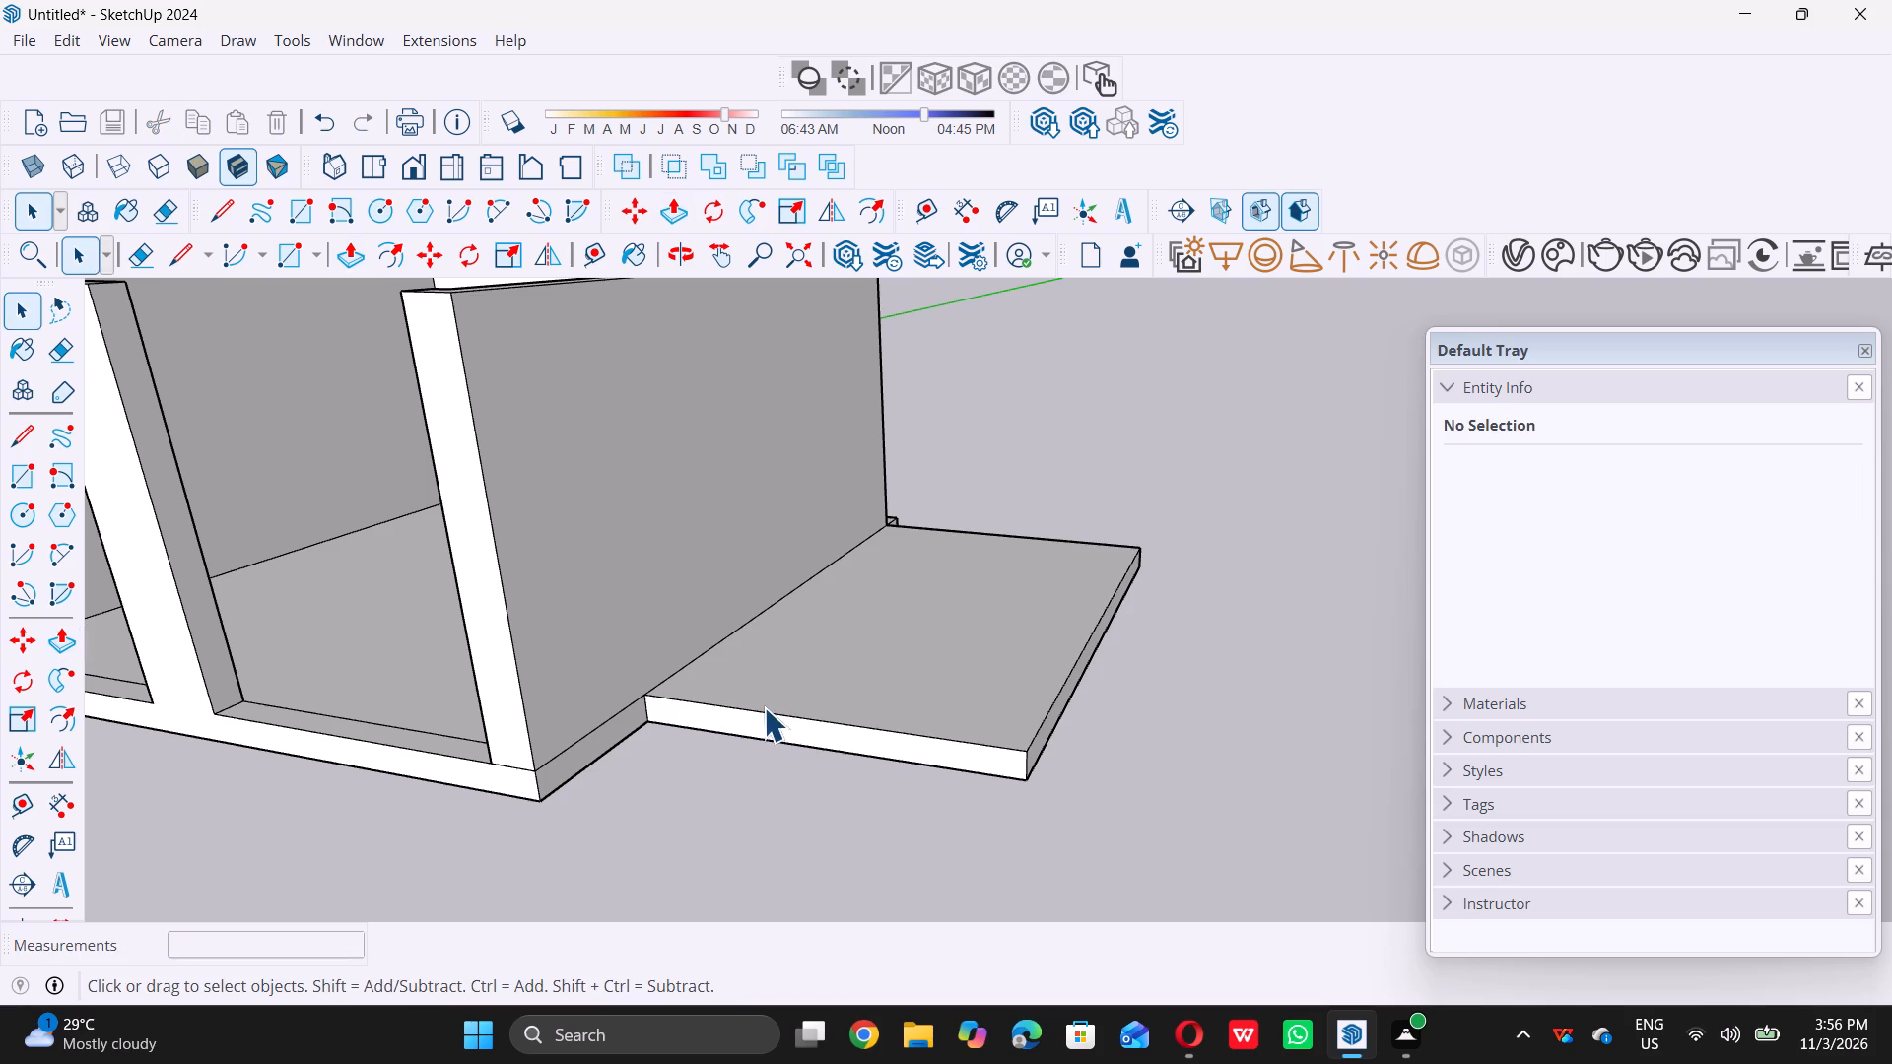
{"action": "scroll", "coordinate": [764, 707], "scroll_direction": "down", "scroll_amount": 16}
{"action": "middle_click_drag", "start_coordinate": [731, 718], "coordinate": [950, 692]}
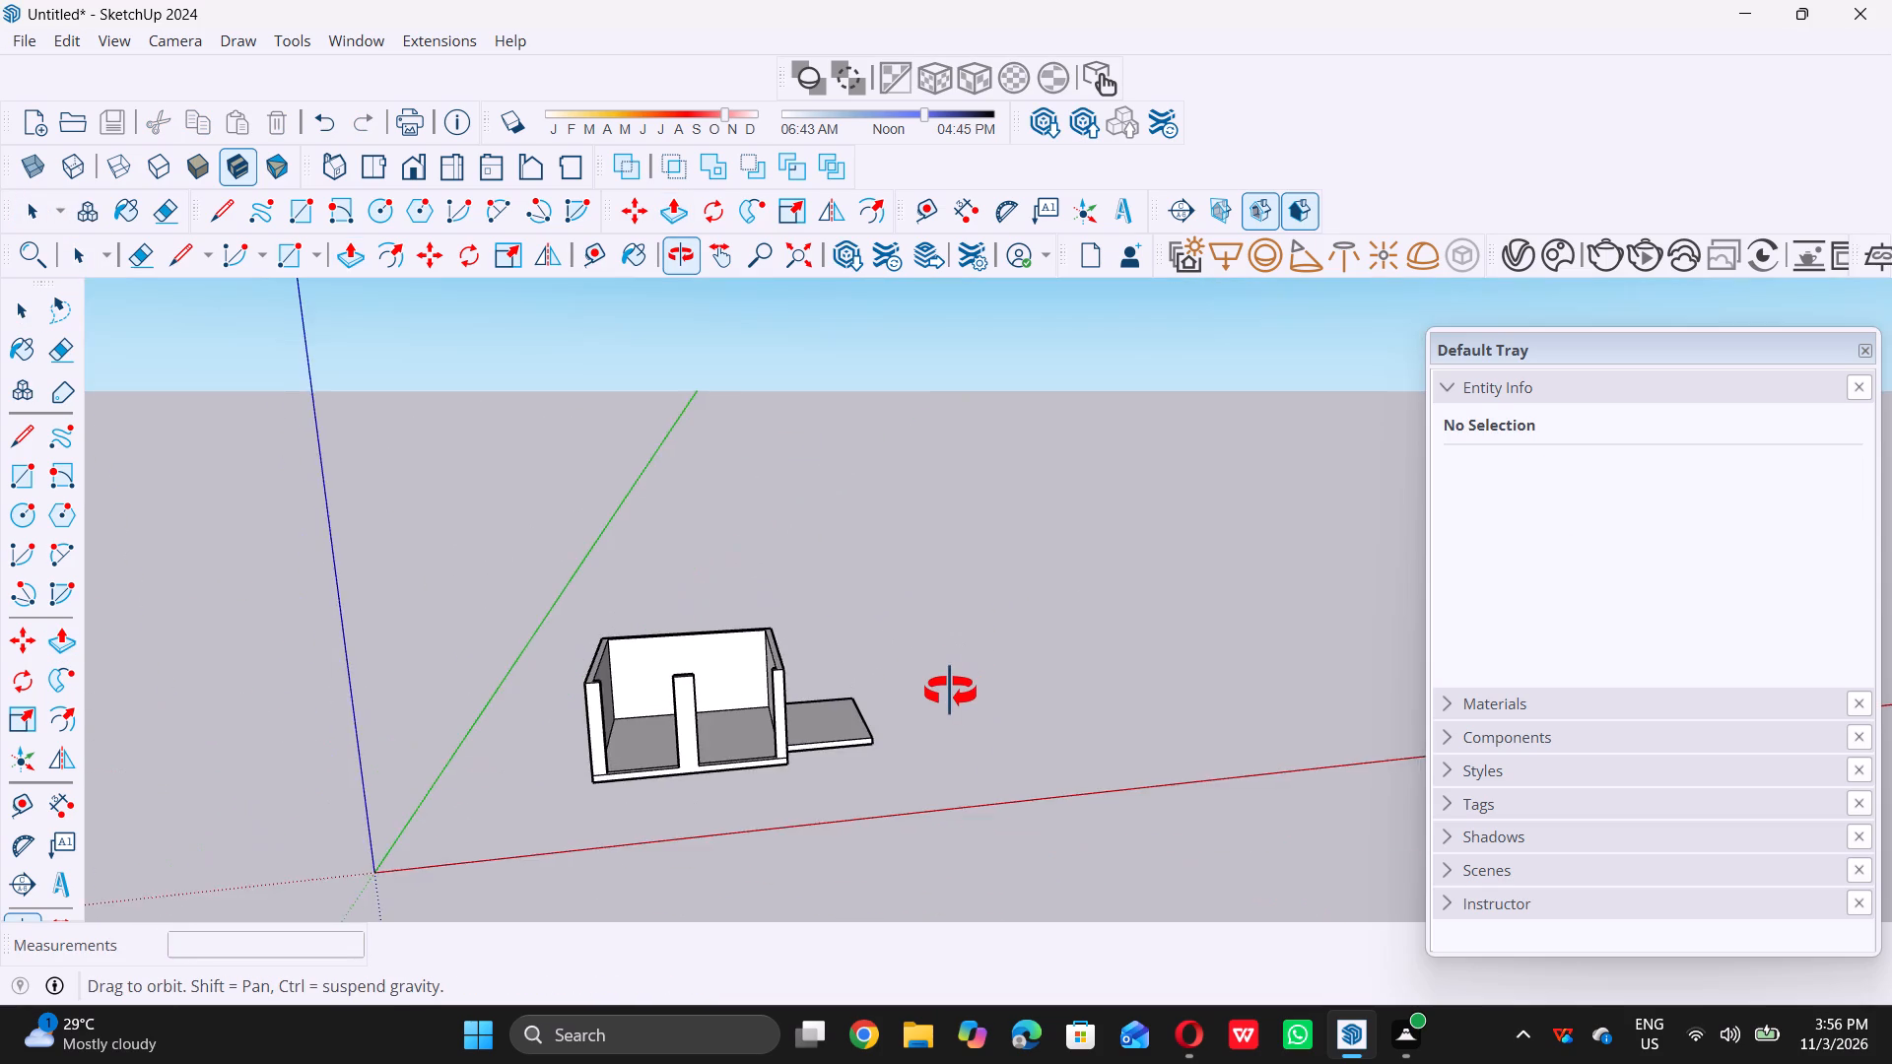
{"action": "middle_click_drag", "start_coordinate": [950, 692], "coordinate": [899, 657]}
{"action": "scroll", "coordinate": [947, 694], "scroll_direction": "down", "scroll_amount": 1}
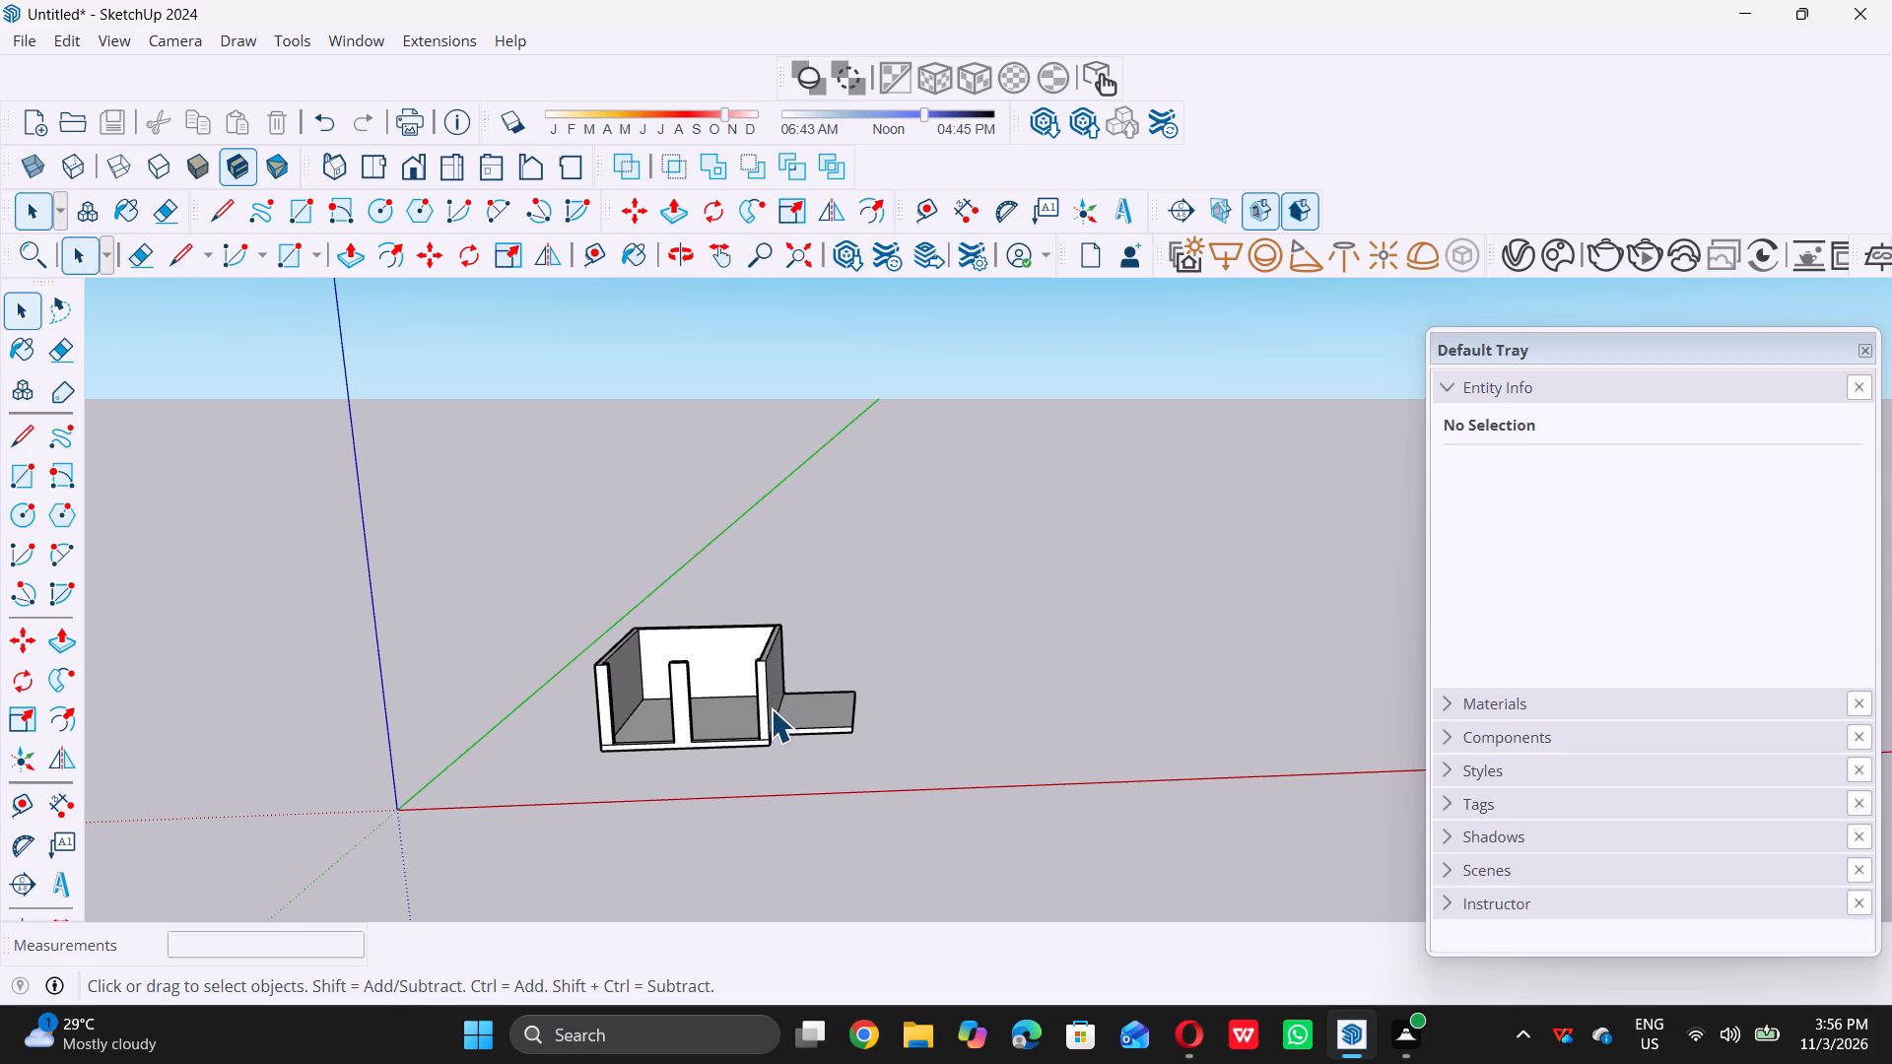
{"action": "middle_click_drag", "start_coordinate": [771, 708], "coordinate": [743, 852]}
{"action": "middle_click", "coordinate": [743, 852]}
{"action": "scroll", "coordinate": [795, 683], "scroll_direction": "up", "scroll_amount": 5}
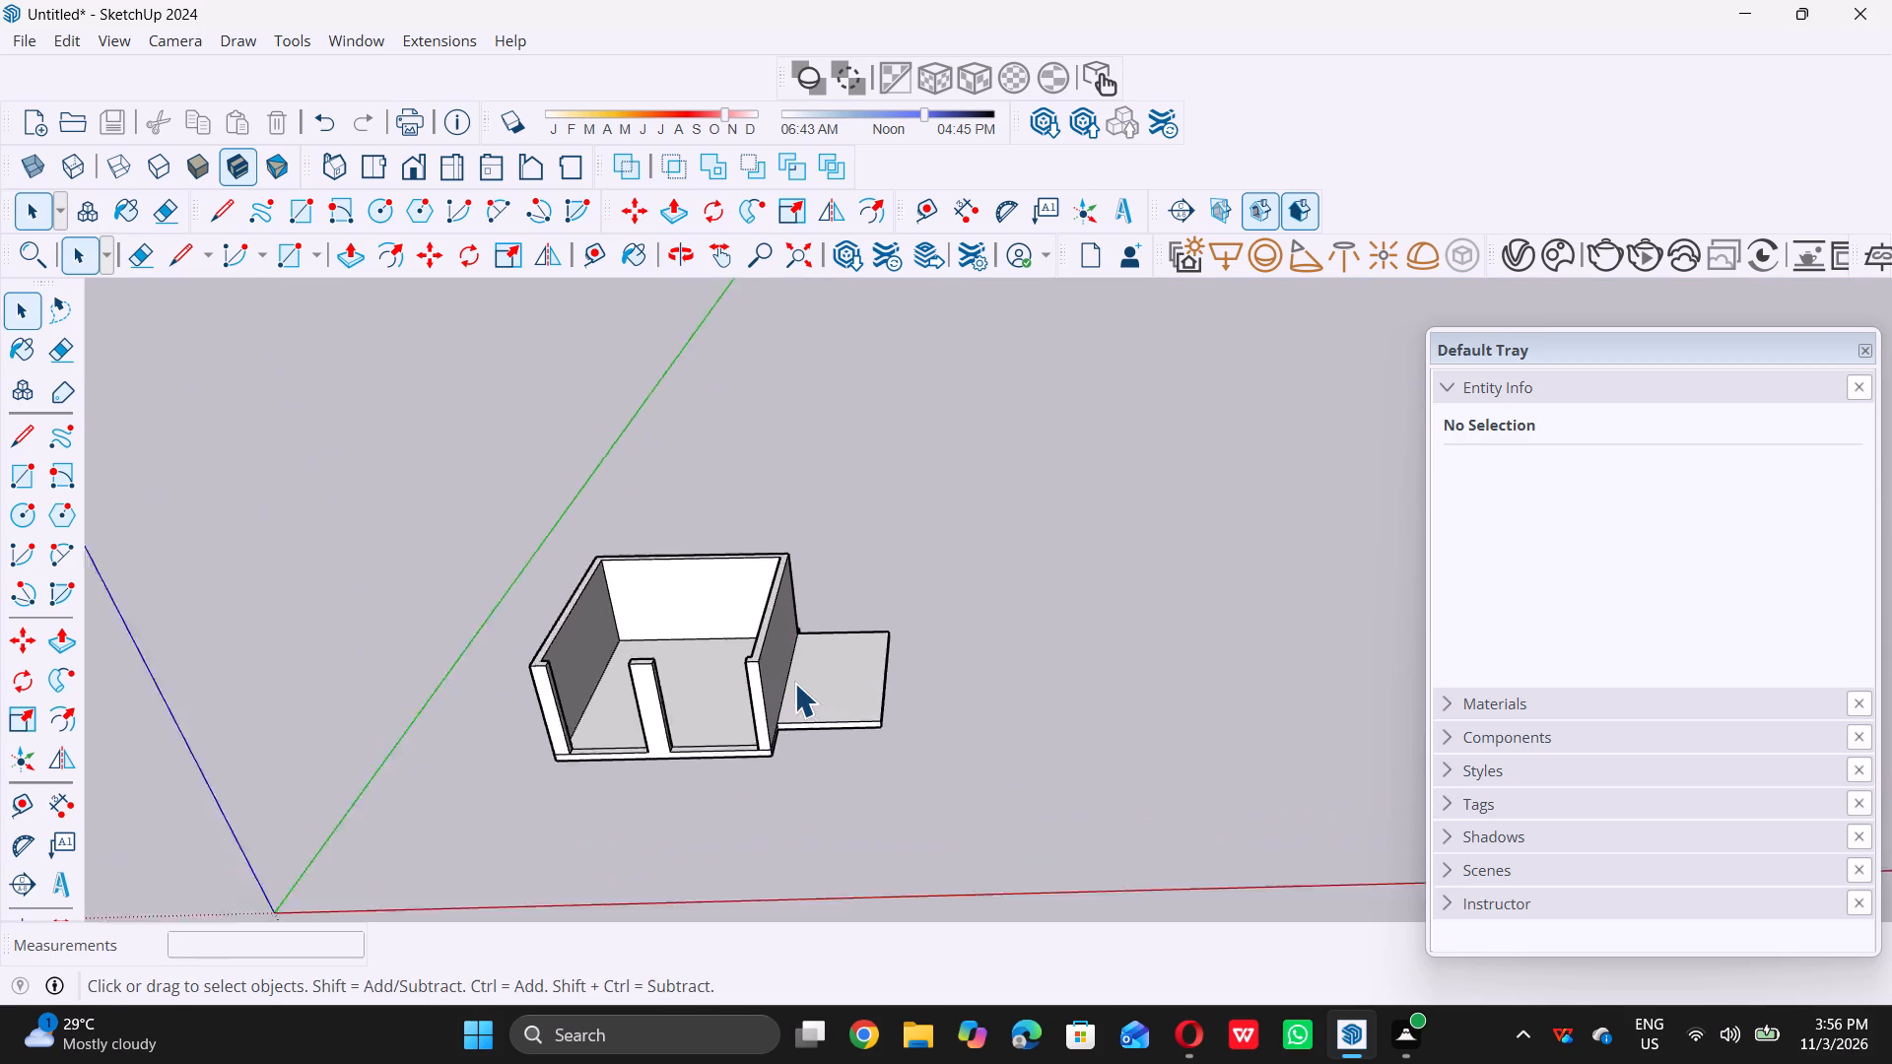
{"action": "scroll", "coordinate": [802, 689], "scroll_direction": "up", "scroll_amount": 11}
{"action": "scroll", "coordinate": [843, 648], "scroll_direction": "down", "scroll_amount": 2}
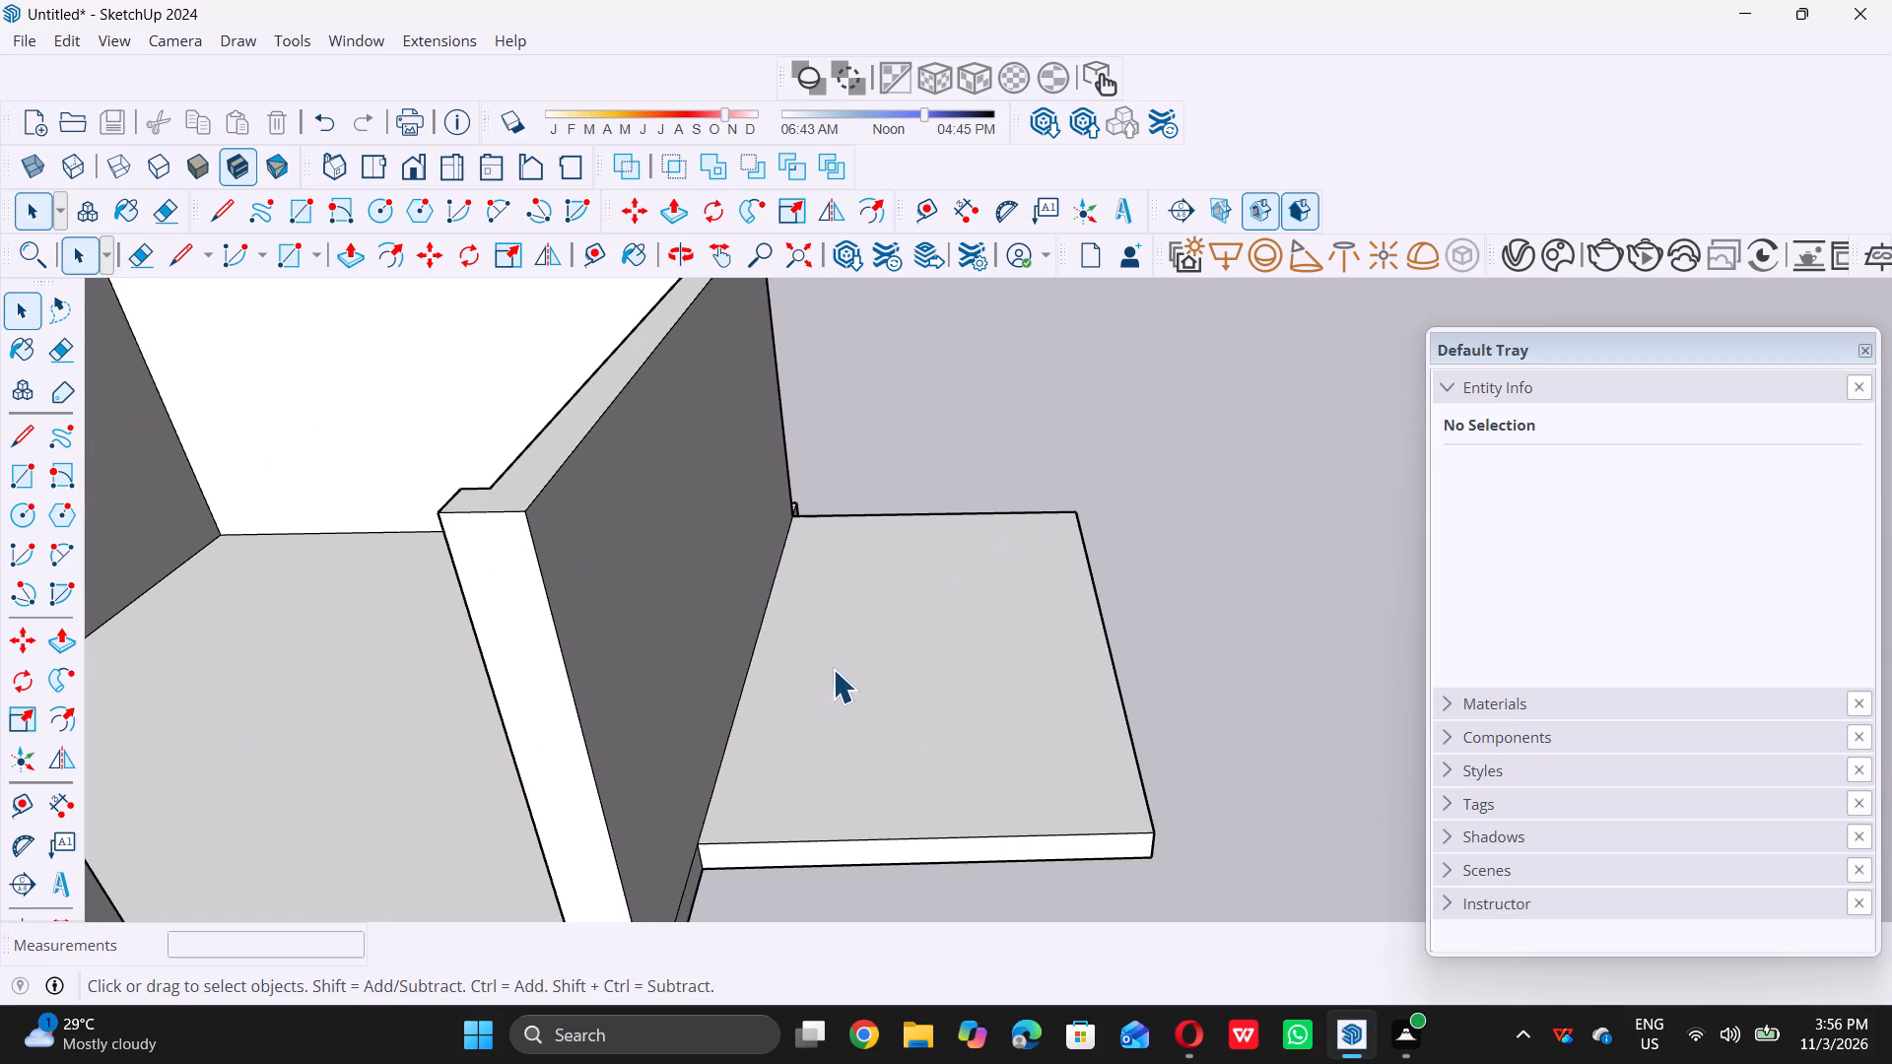
{"action": "scroll", "coordinate": [833, 669], "scroll_direction": "down", "scroll_amount": 11}
{"action": "middle_click_drag", "start_coordinate": [832, 663], "coordinate": [0, 757]}
{"action": "middle_click", "coordinate": [0, 756]}
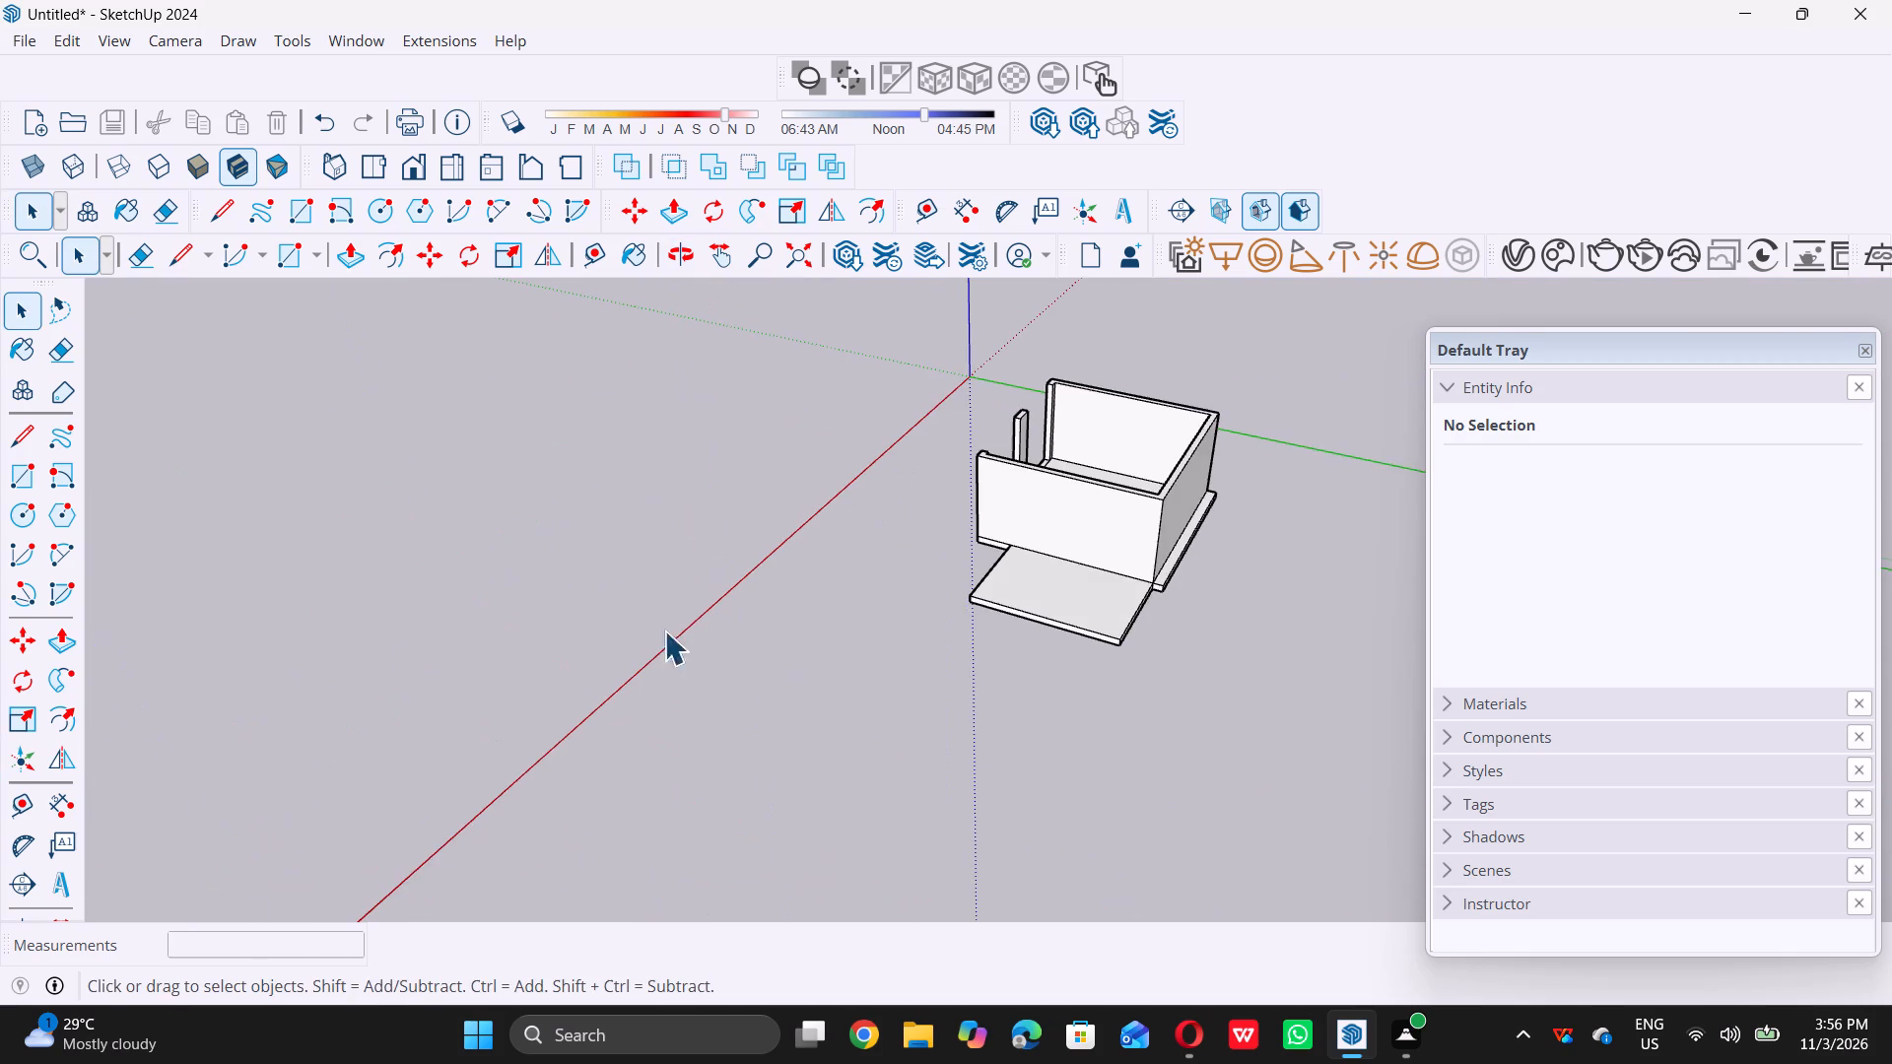
{"action": "scroll", "coordinate": [538, 671], "scroll_direction": "down", "scroll_amount": 5}
{"action": "scroll", "coordinate": [1057, 570], "scroll_direction": "up", "scroll_amount": 6}
{"action": "middle_click_drag", "start_coordinate": [933, 717], "coordinate": [882, 648]}
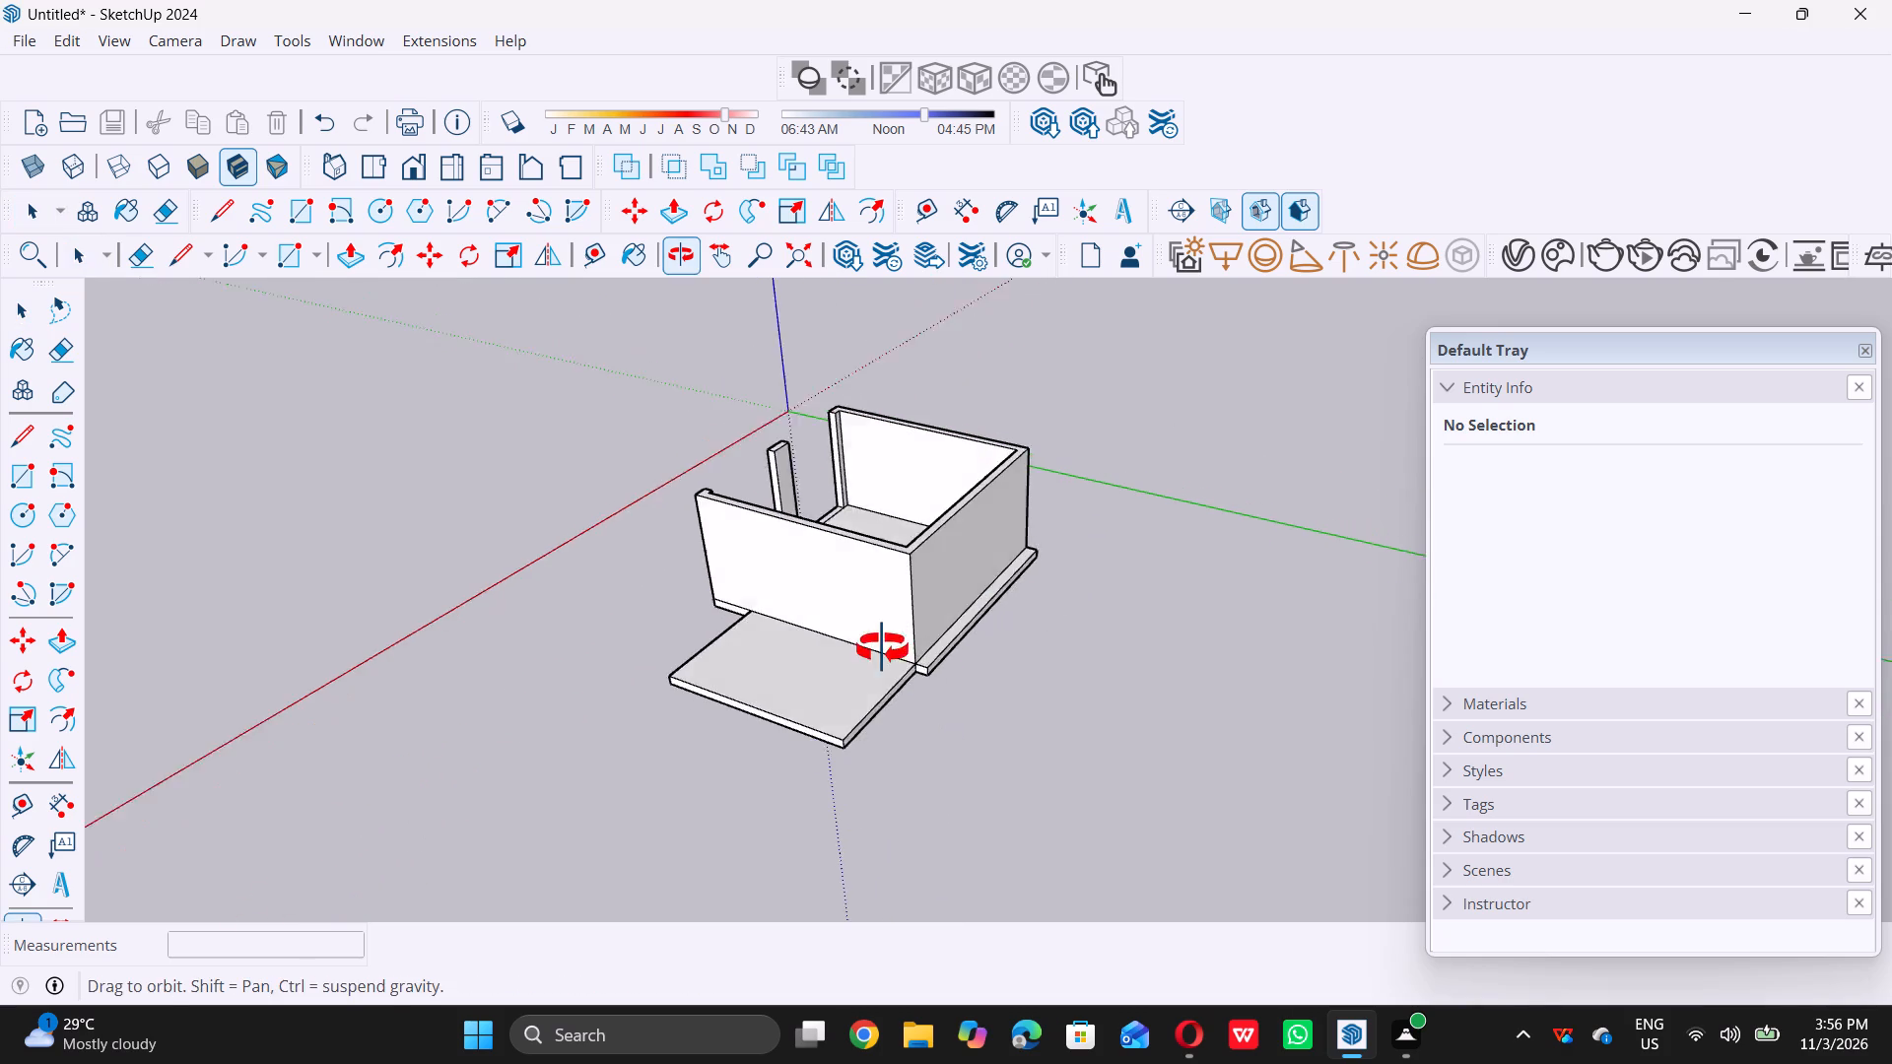
{"action": "middle_click_drag", "start_coordinate": [882, 648], "coordinate": [882, 647]}
{"action": "scroll", "coordinate": [884, 647], "scroll_direction": "up", "scroll_amount": 15}
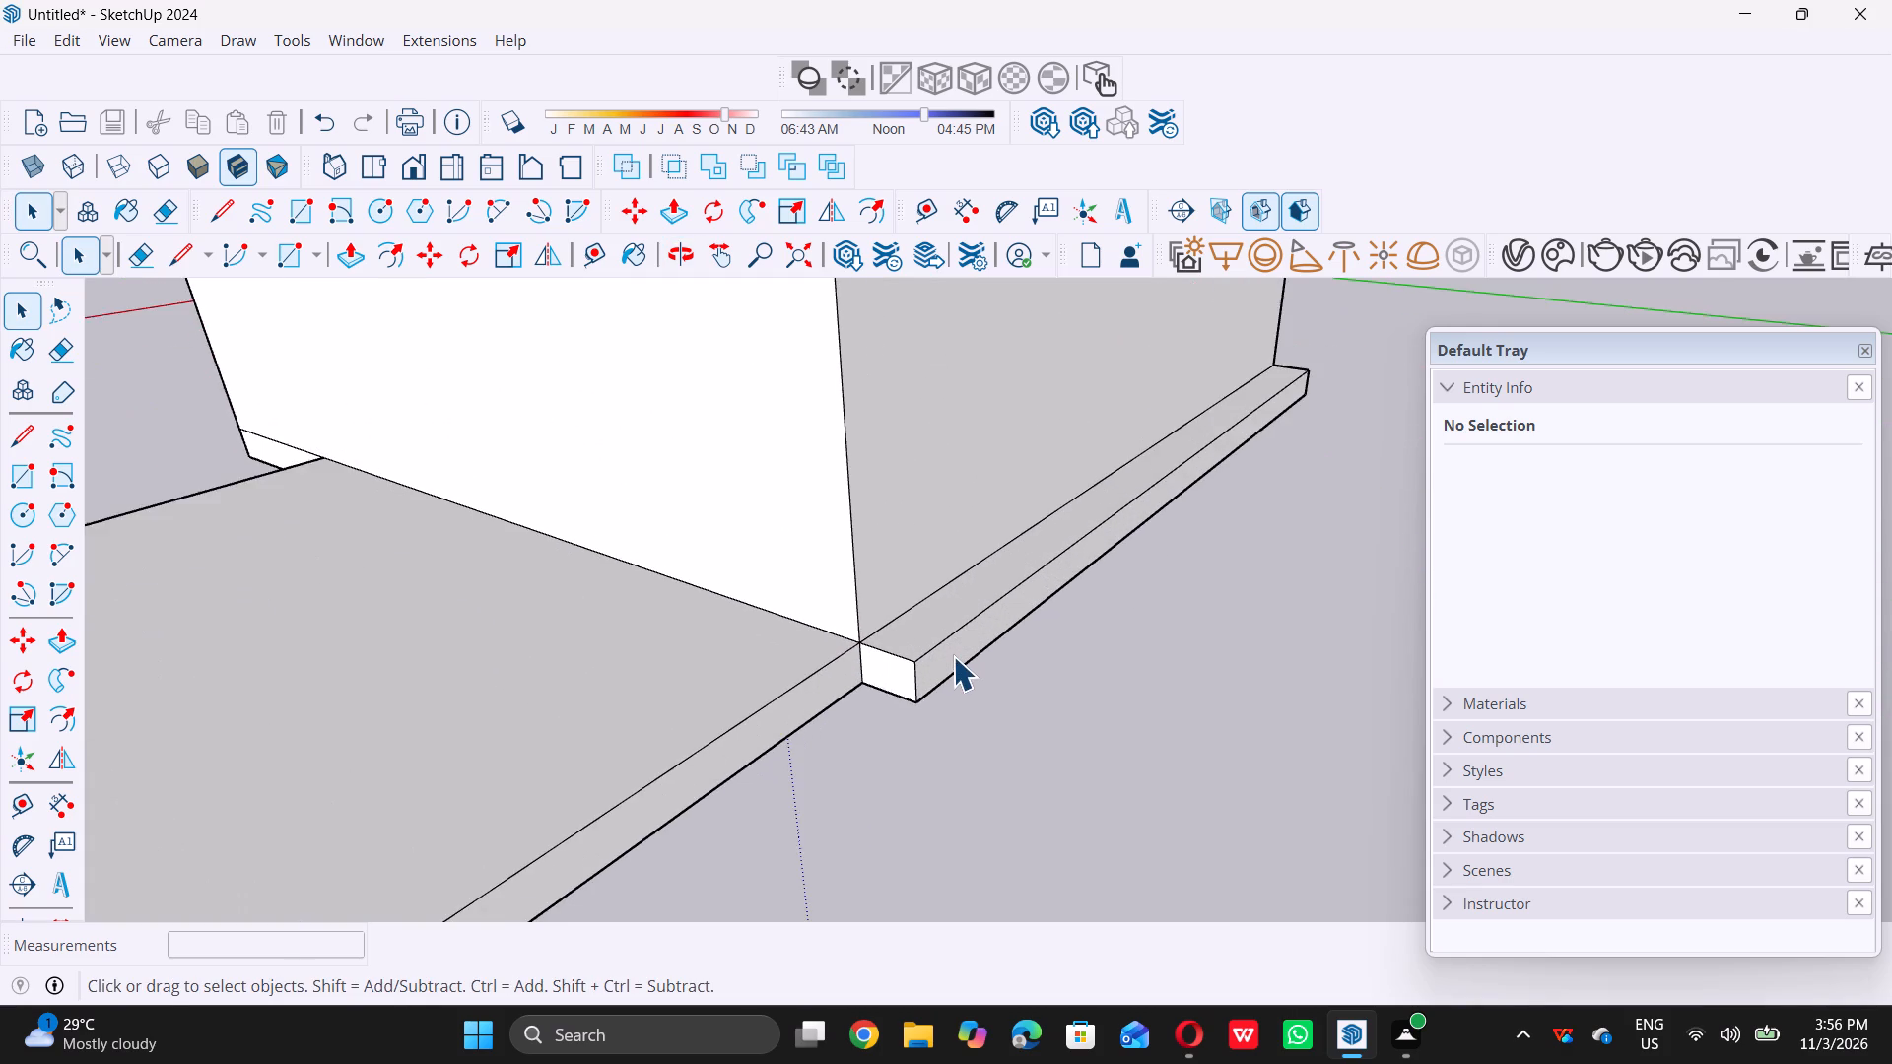
{"action": "scroll", "coordinate": [953, 656], "scroll_direction": "up", "scroll_amount": 3}
{"action": "double_click", "coordinate": [952, 658]}
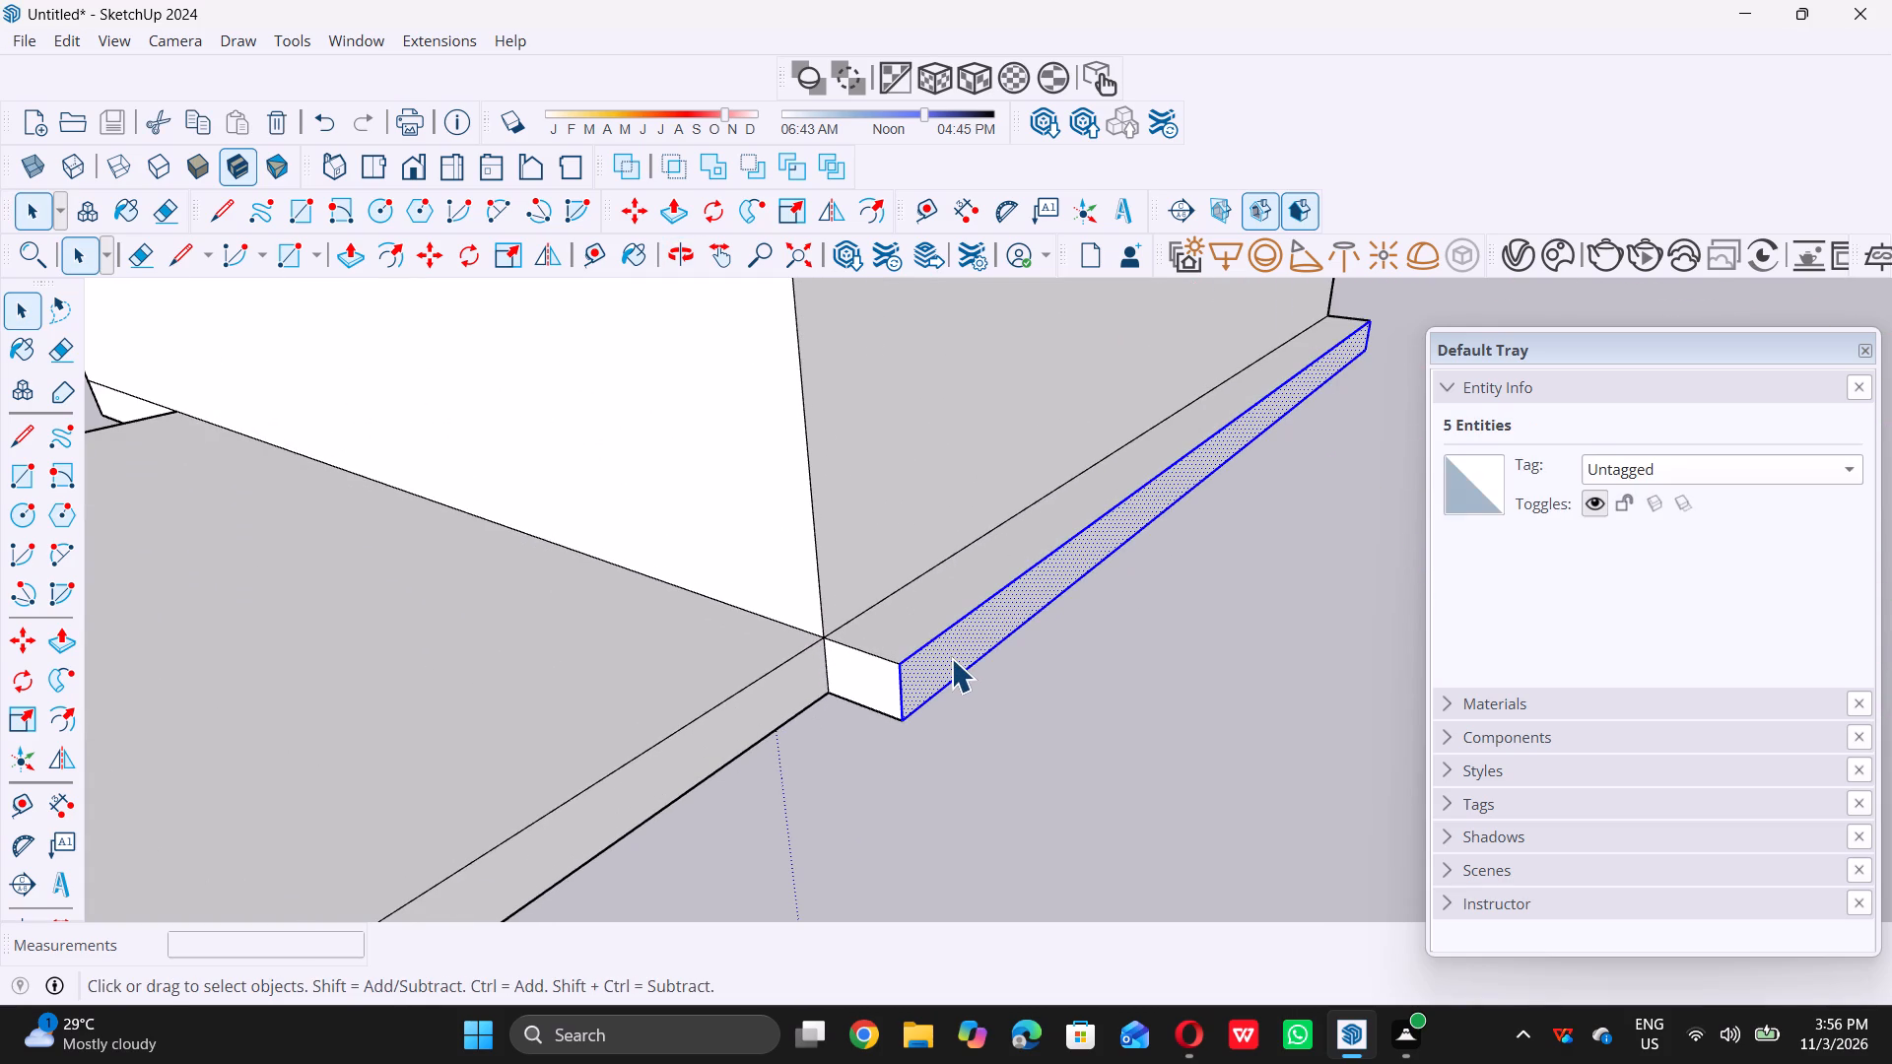
{"action": "key", "text": "p"}
{"action": "double_click", "coordinate": [950, 658]}
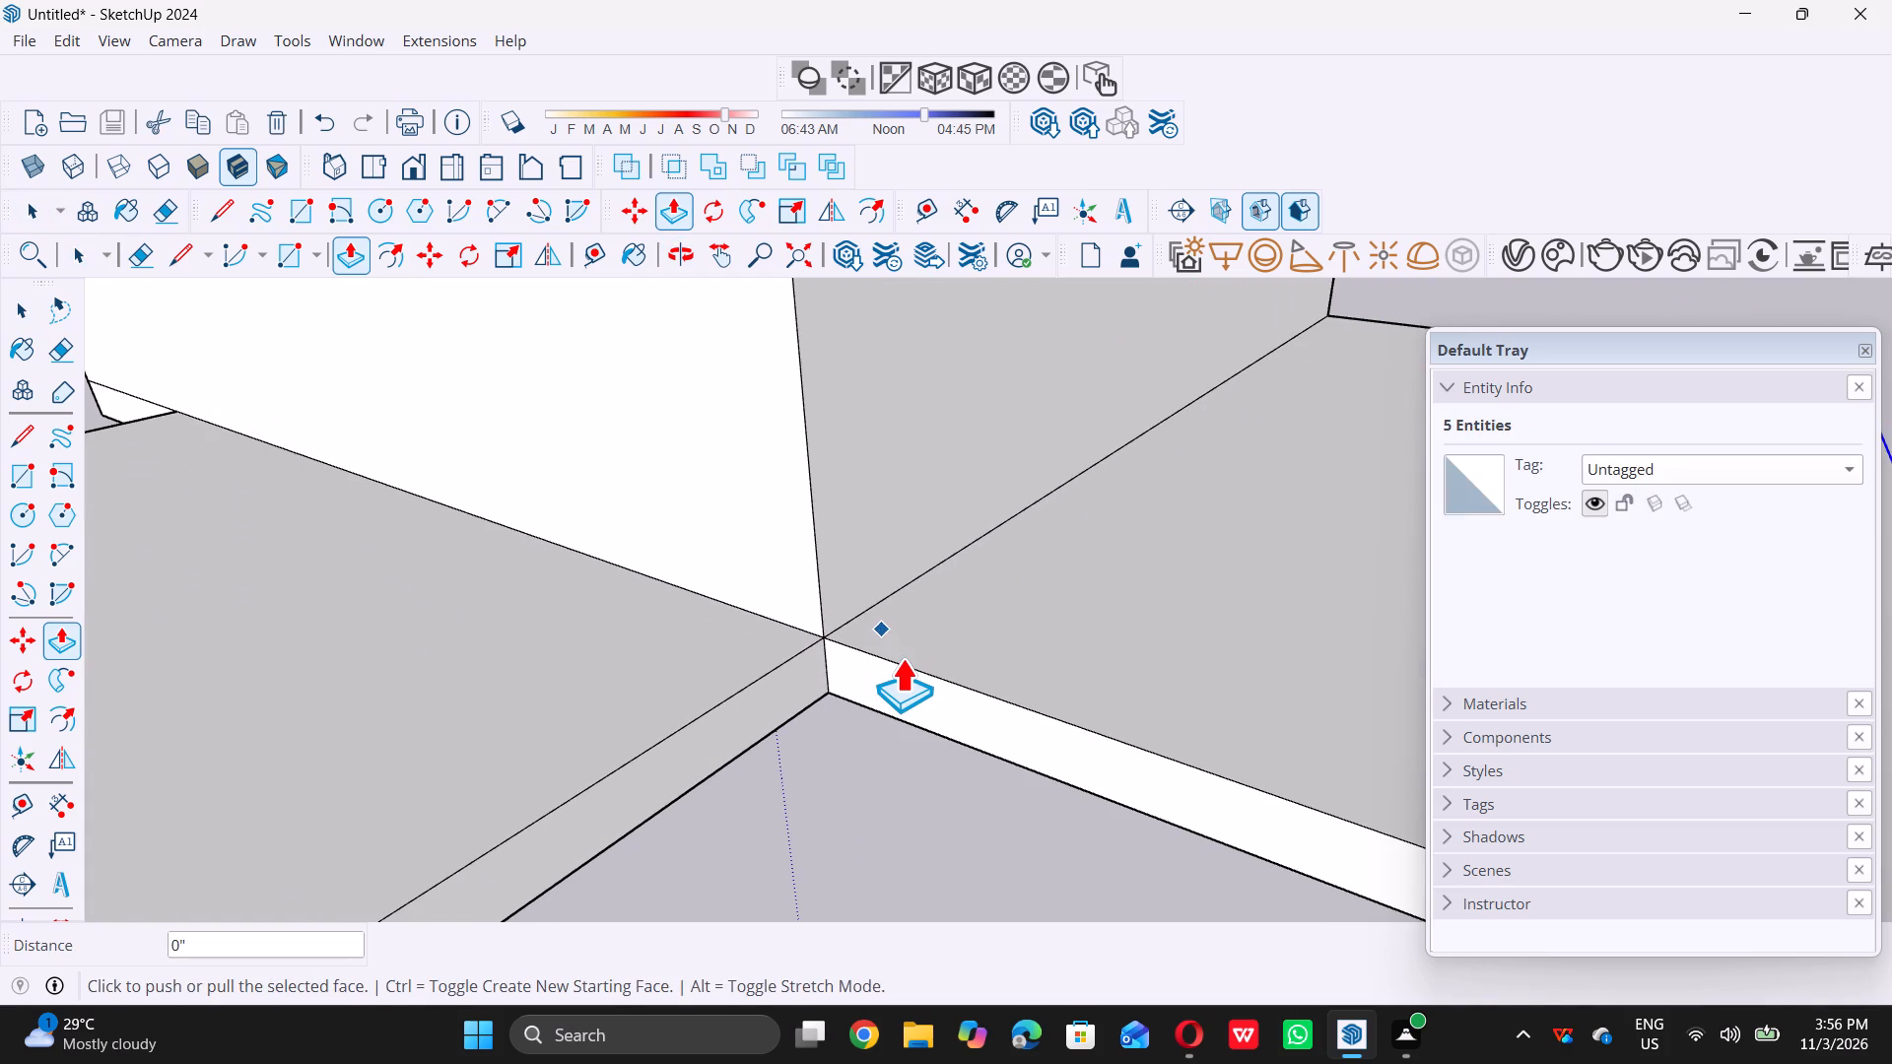
{"action": "key", "text": "ctrl+z"}
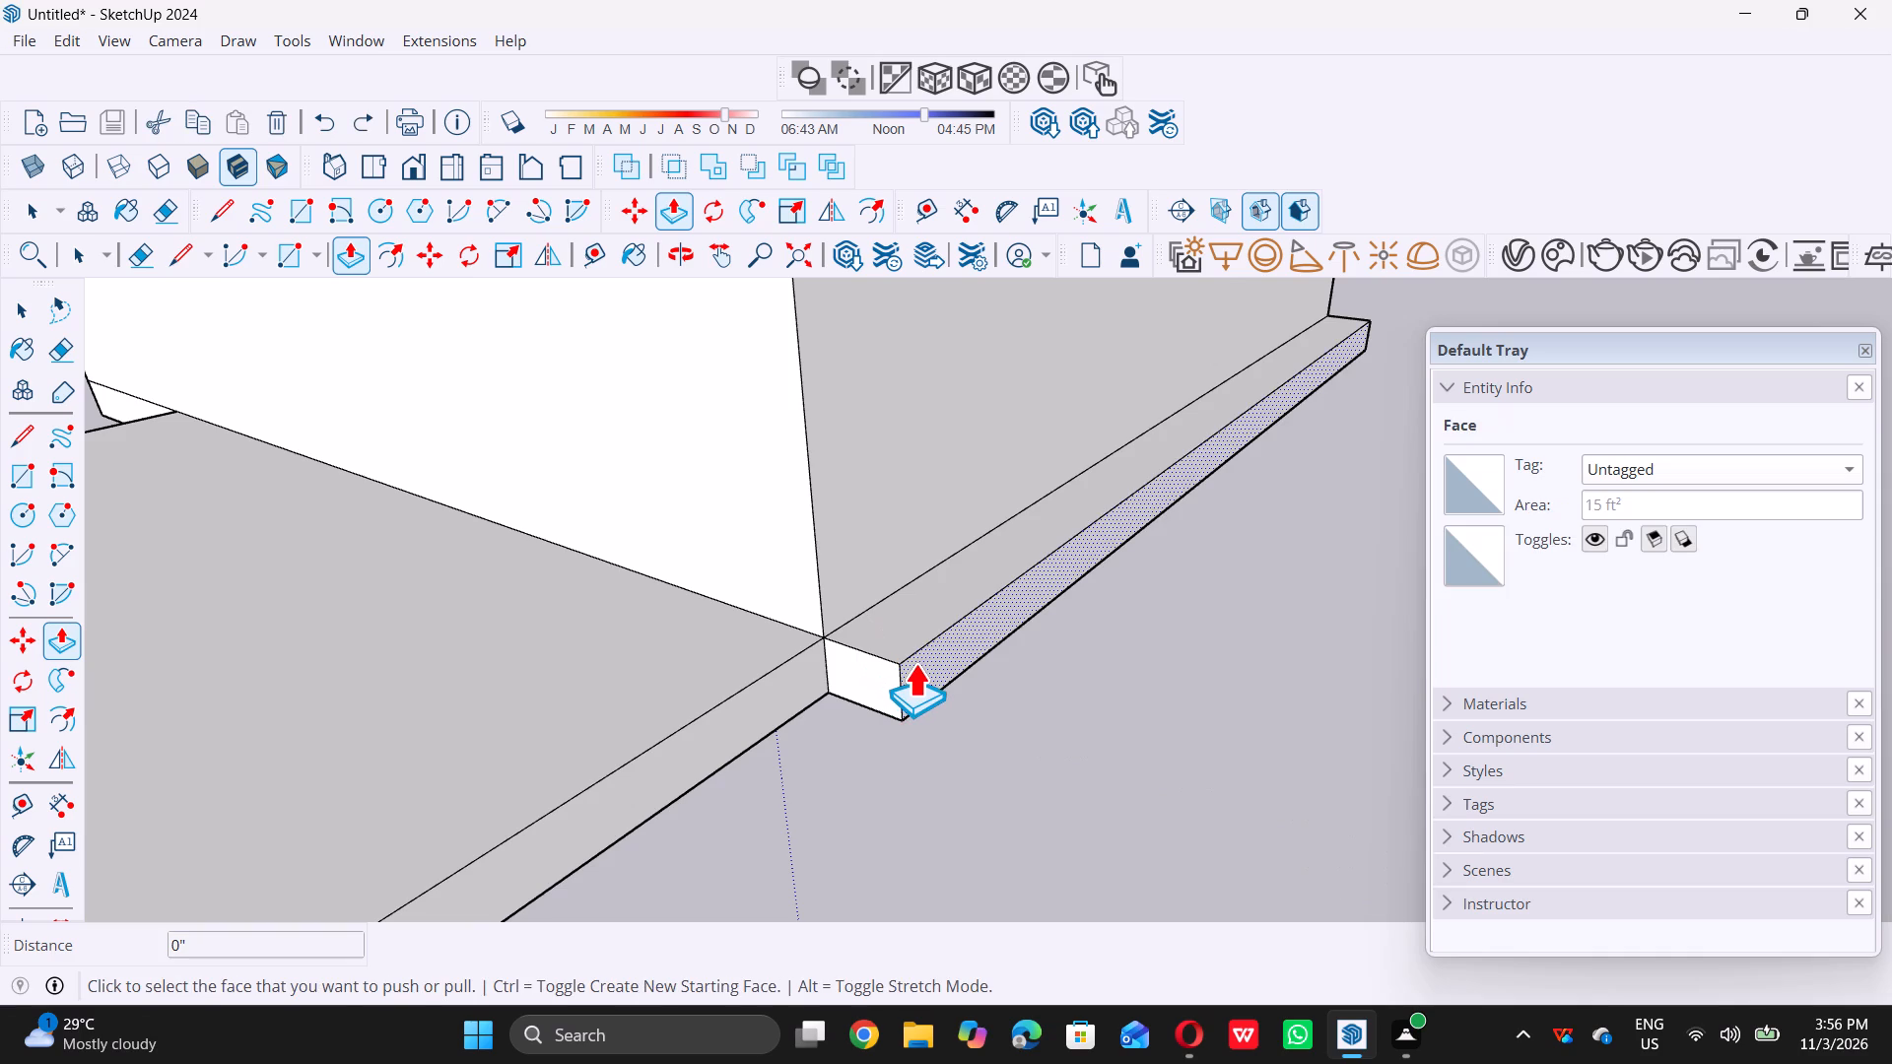
{"action": "left_click", "coordinate": [914, 663]}
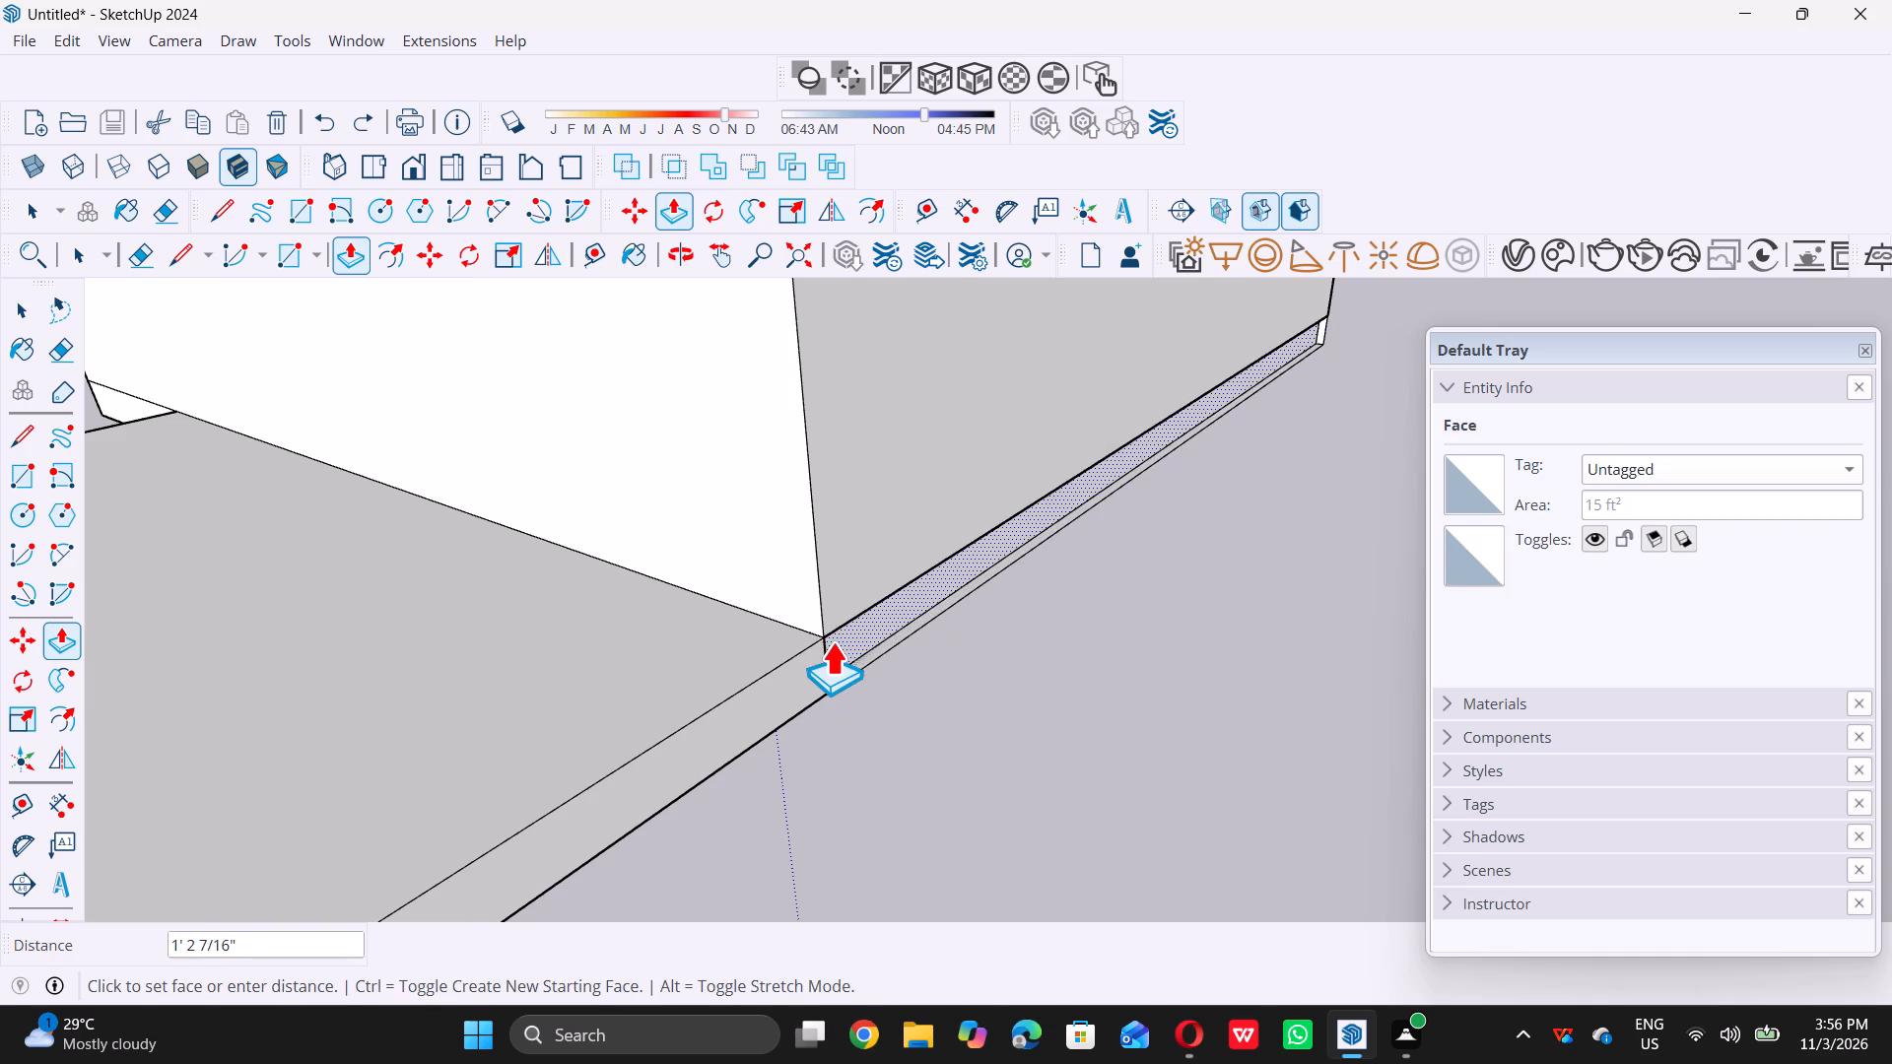
{"action": "left_click", "coordinate": [810, 656]}
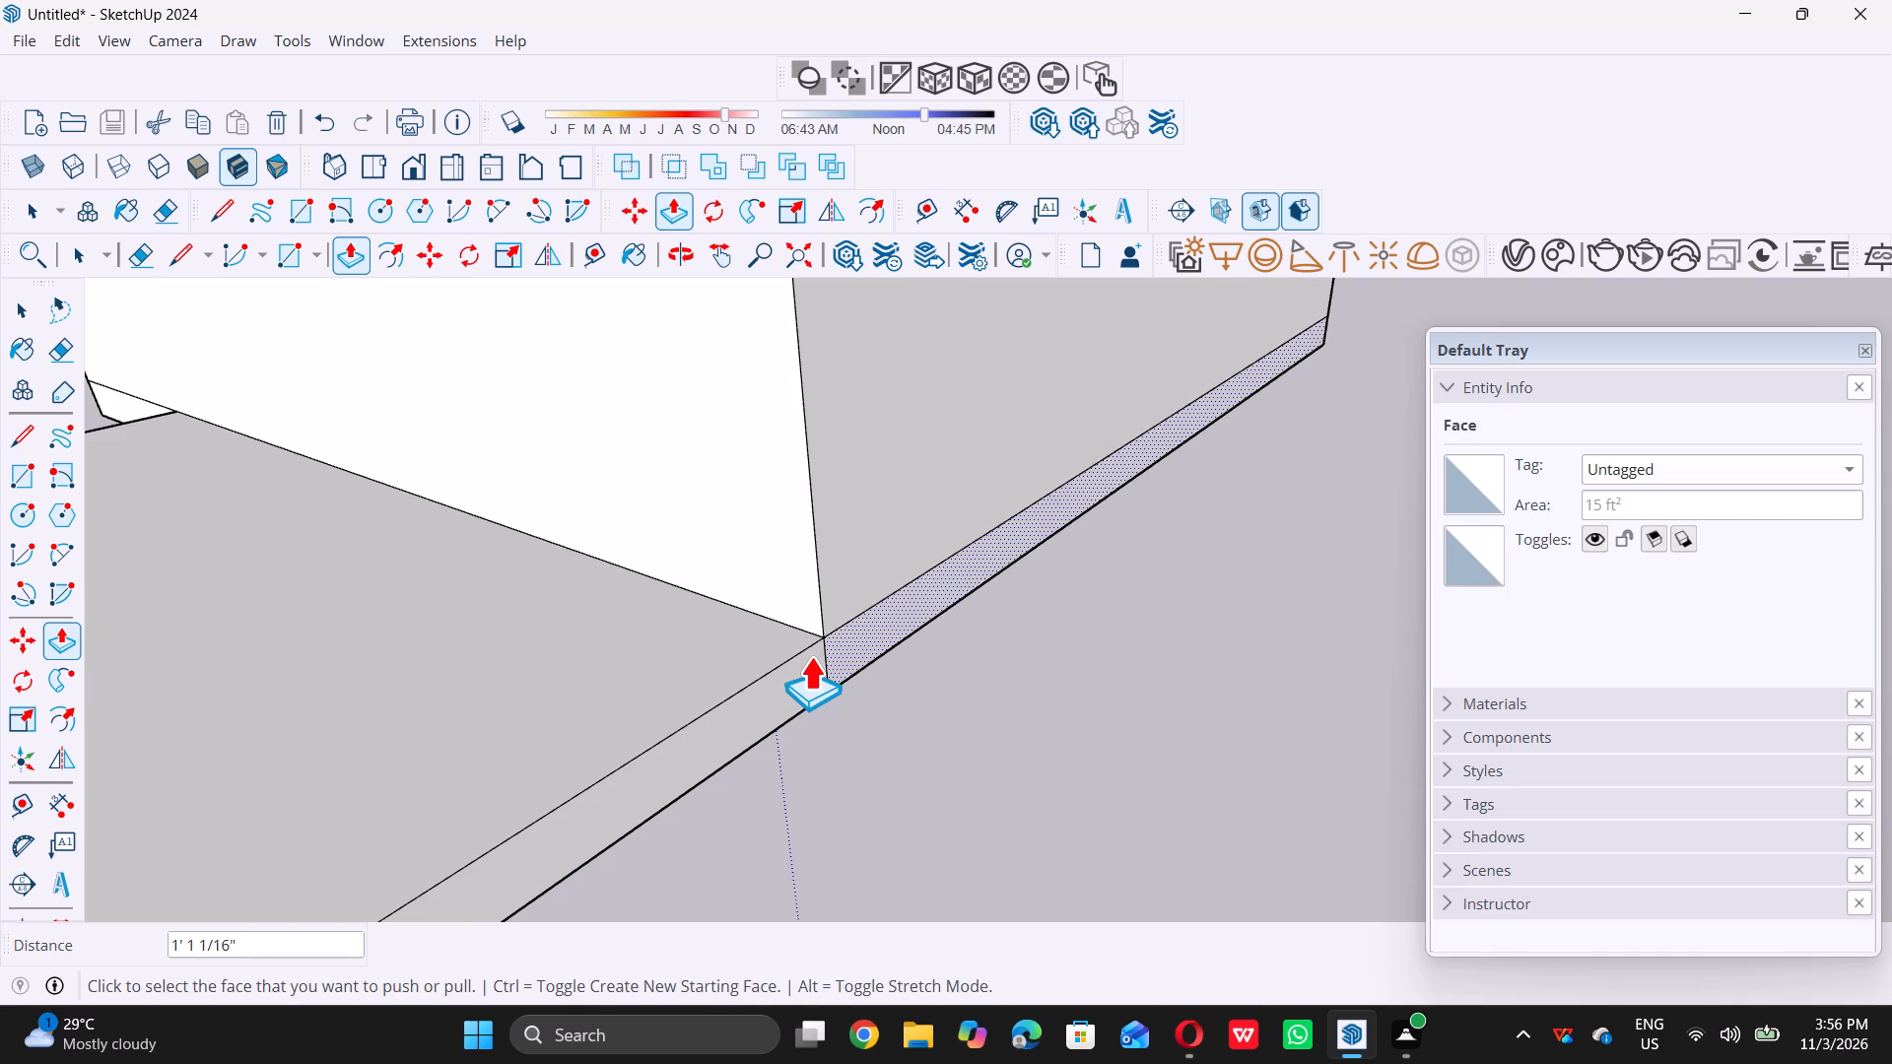
{"action": "key", "text": "space"}
{"action": "key", "text": "space"}
{"action": "triple_click", "coordinate": [929, 718]}
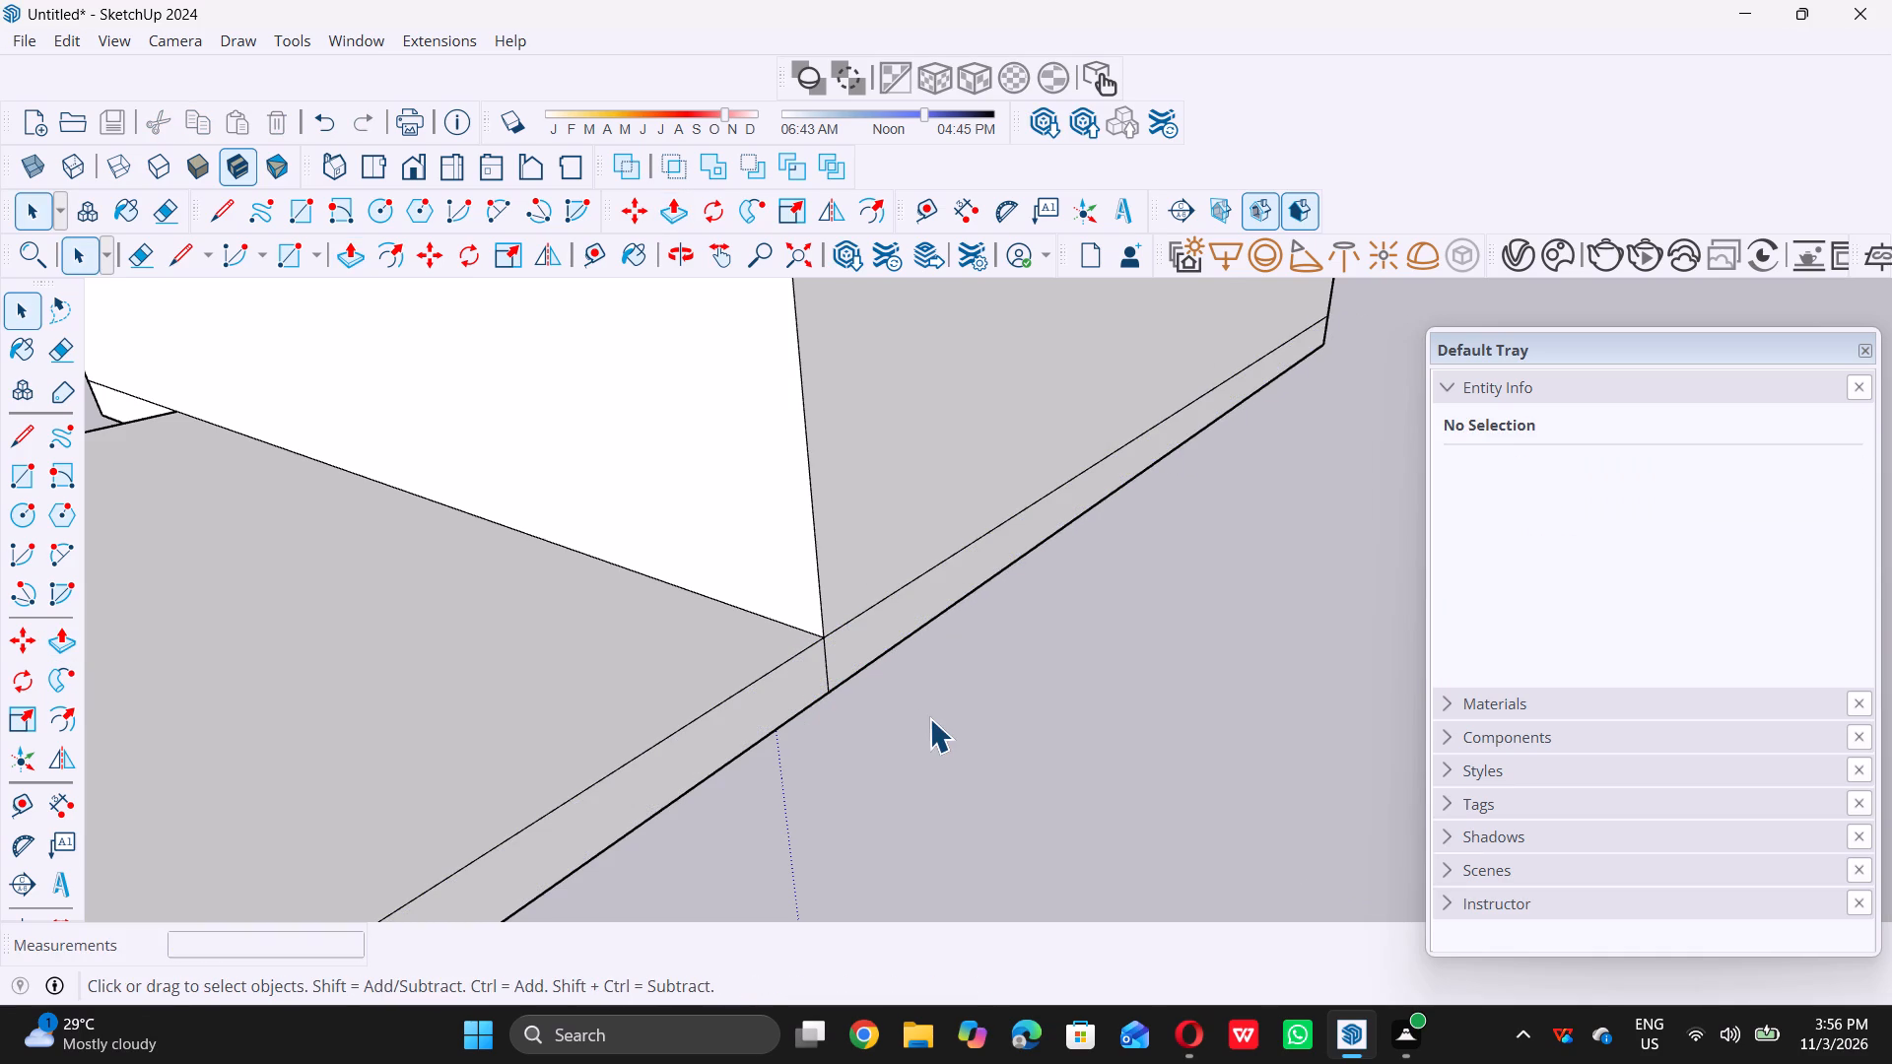
Offset the side platform's top face outline inward by 9".
{"action": "scroll", "coordinate": [919, 710], "scroll_direction": "down", "scroll_amount": 20}
{"action": "scroll", "coordinate": [919, 710], "scroll_direction": "down", "scroll_amount": 1}
{"action": "middle_click_drag", "start_coordinate": [564, 684], "coordinate": [965, 742]}
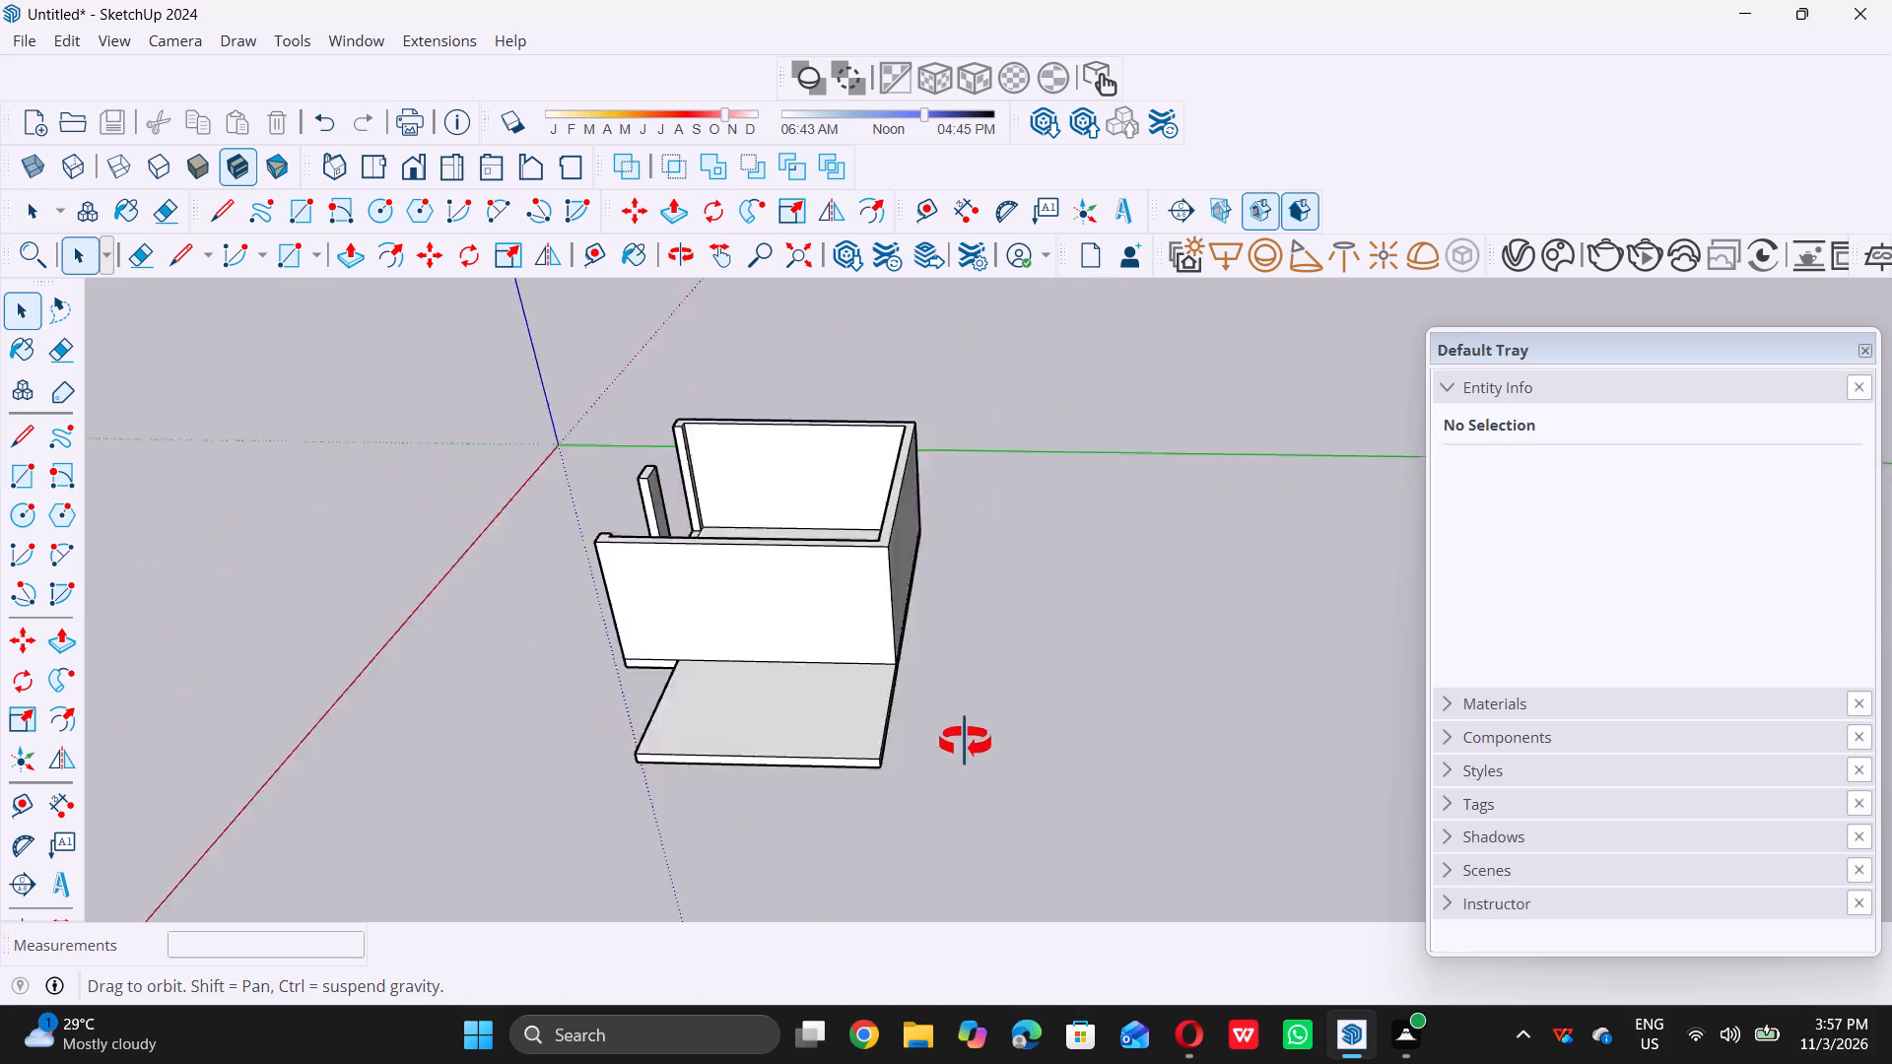
{"action": "middle_click_drag", "start_coordinate": [965, 742], "coordinate": [1011, 738]}
{"action": "middle_click", "coordinate": [1033, 738]}
{"action": "scroll", "coordinate": [535, 761], "scroll_direction": "down", "scroll_amount": 11}
{"action": "middle_click_drag", "start_coordinate": [593, 727], "coordinate": [921, 647]}
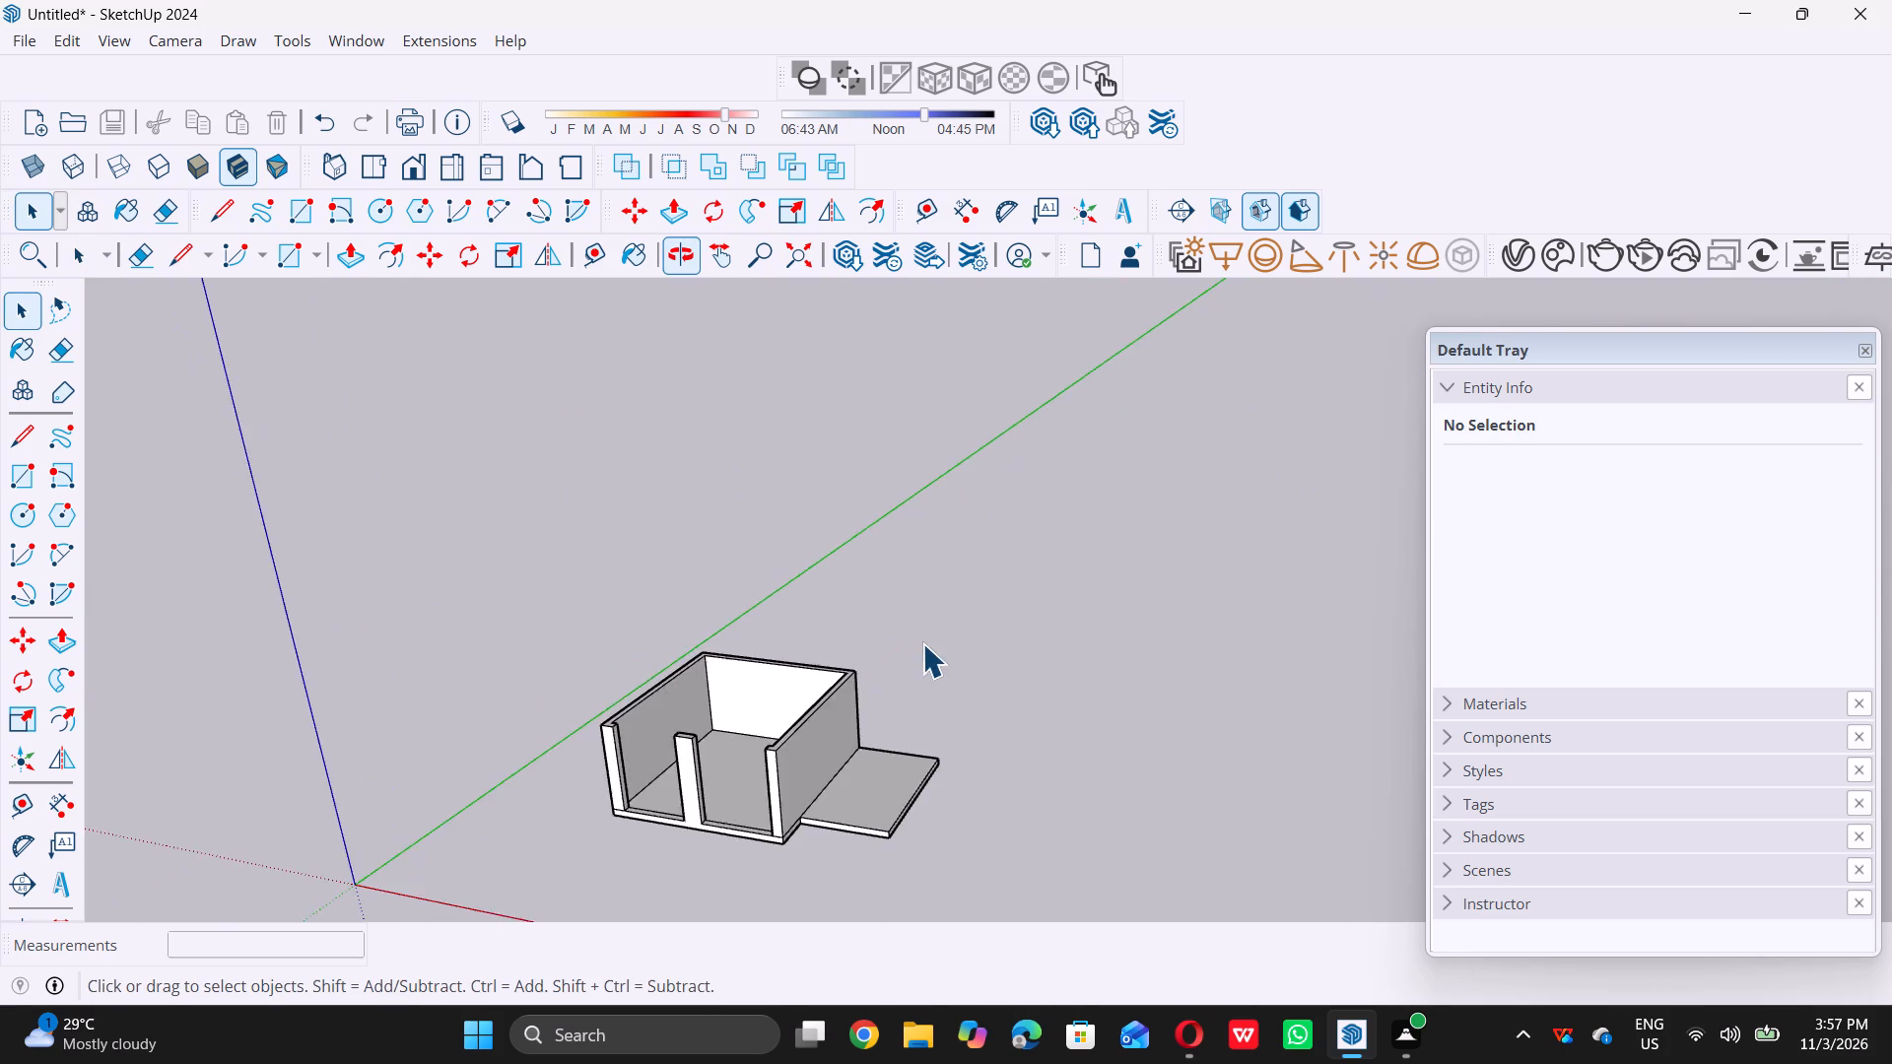
{"action": "scroll", "coordinate": [922, 643], "scroll_direction": "down", "scroll_amount": 10}
{"action": "scroll", "coordinate": [811, 723], "scroll_direction": "up", "scroll_amount": 5}
{"action": "scroll", "coordinate": [912, 624], "scroll_direction": "up", "scroll_amount": 1}
{"action": "middle_click_drag", "start_coordinate": [910, 620], "coordinate": [896, 749]}
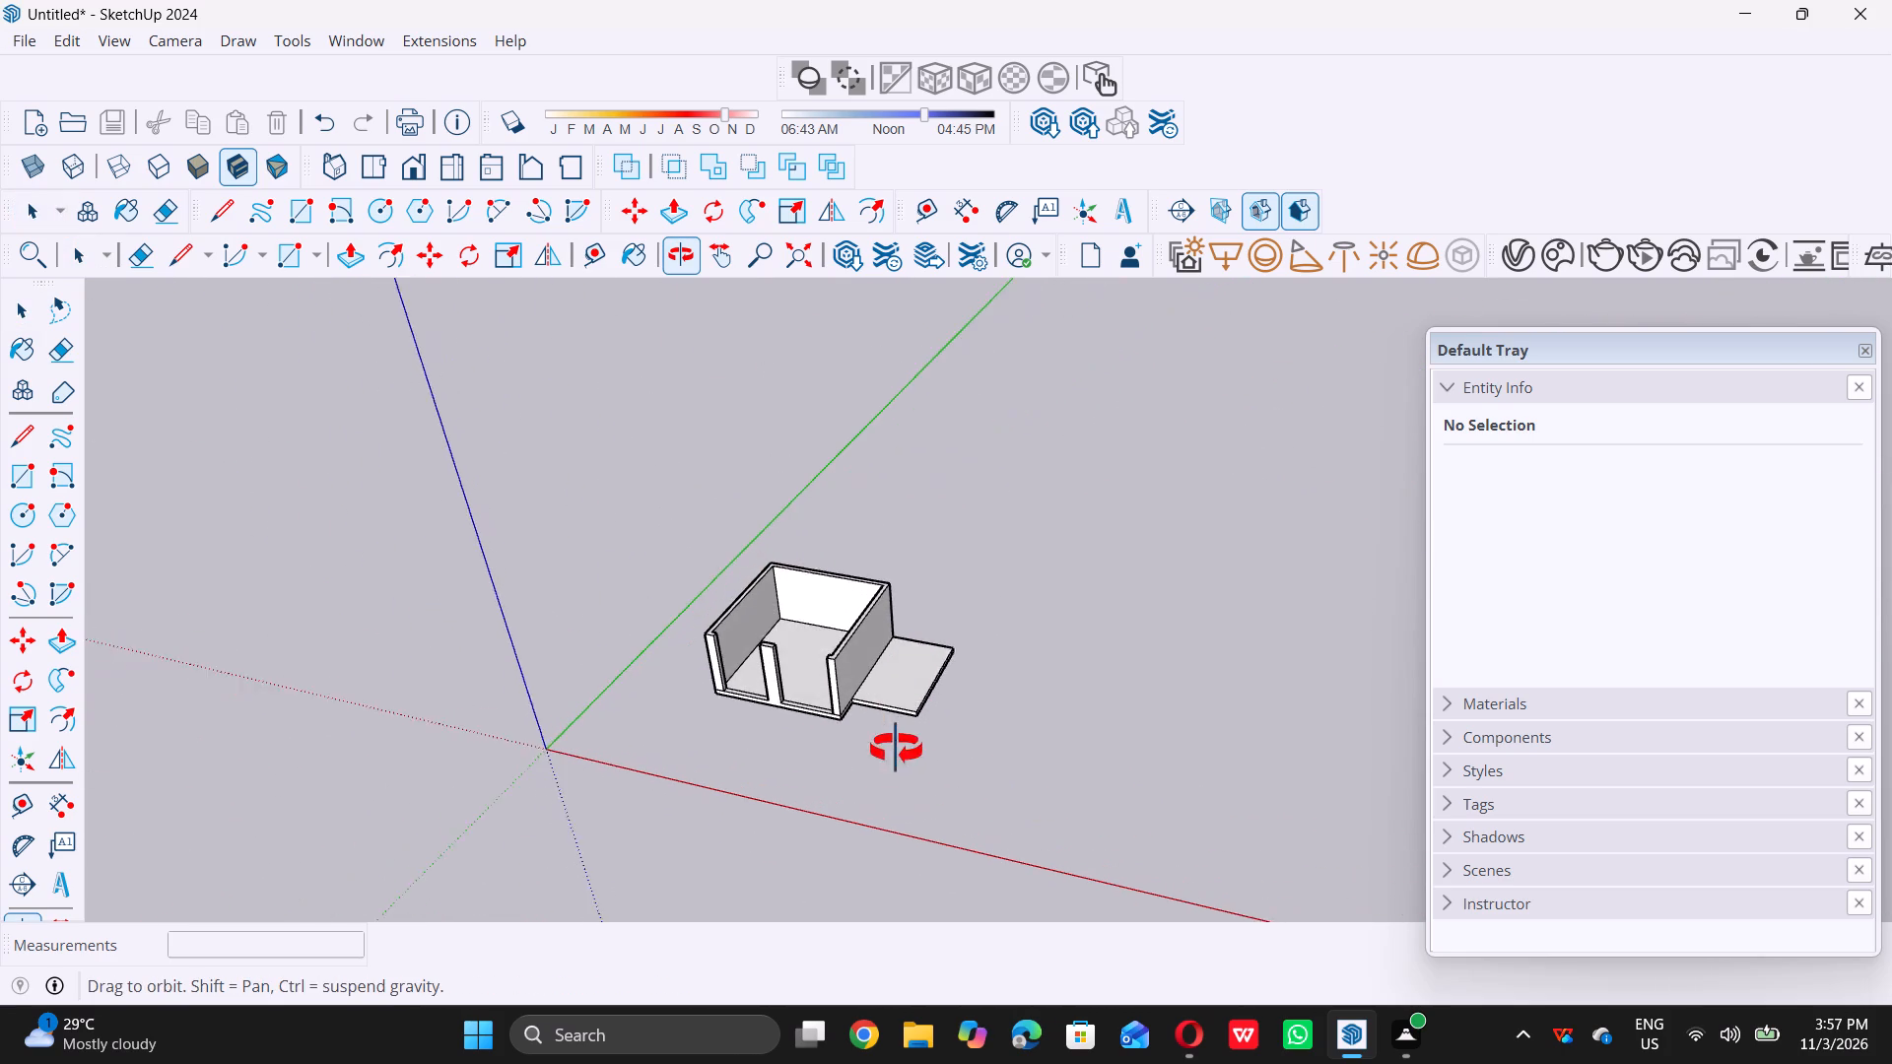
{"action": "middle_click_drag", "start_coordinate": [896, 749], "coordinate": [896, 778]}
{"action": "scroll", "coordinate": [878, 670], "scroll_direction": "up", "scroll_amount": 11}
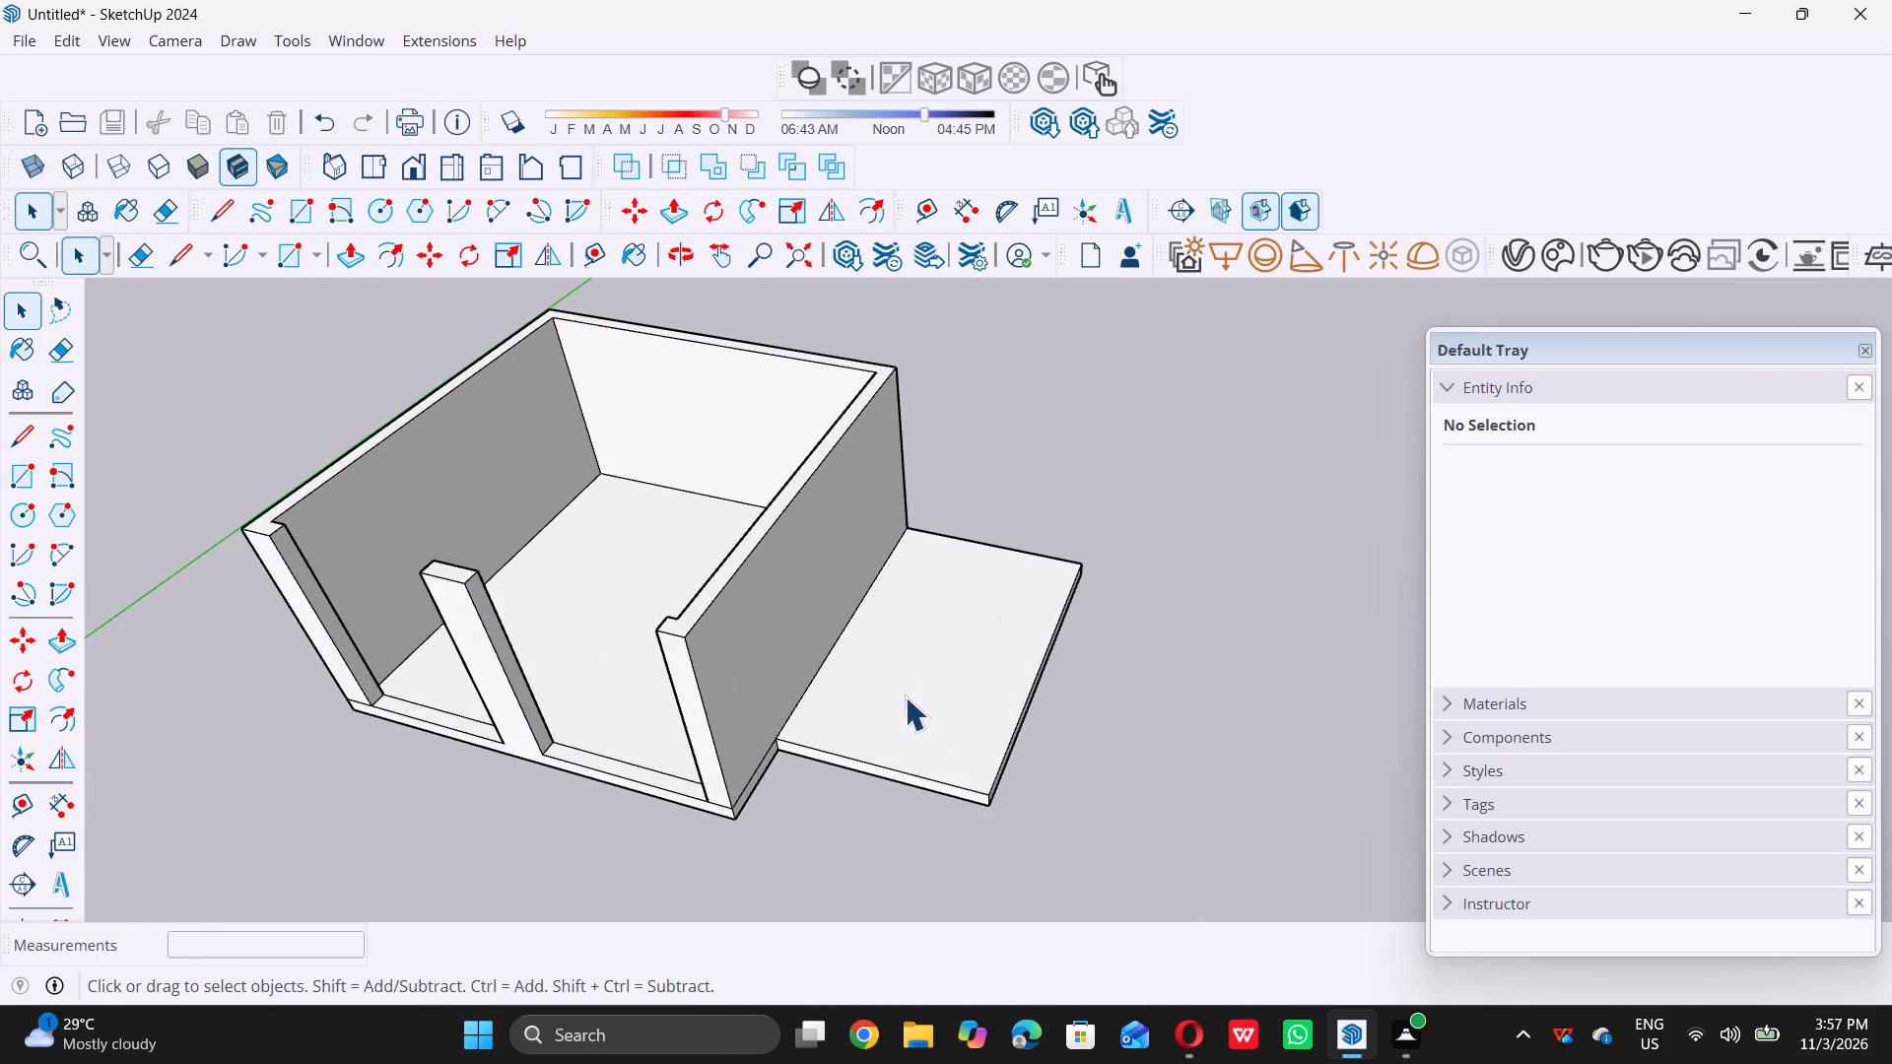
{"action": "scroll", "coordinate": [880, 612], "scroll_direction": "down", "scroll_amount": 6}
{"action": "middle_click_drag", "start_coordinate": [874, 618], "coordinate": [933, 734]}
{"action": "middle_click", "coordinate": [933, 734]}
{"action": "scroll", "coordinate": [908, 668], "scroll_direction": "up", "scroll_amount": 5}
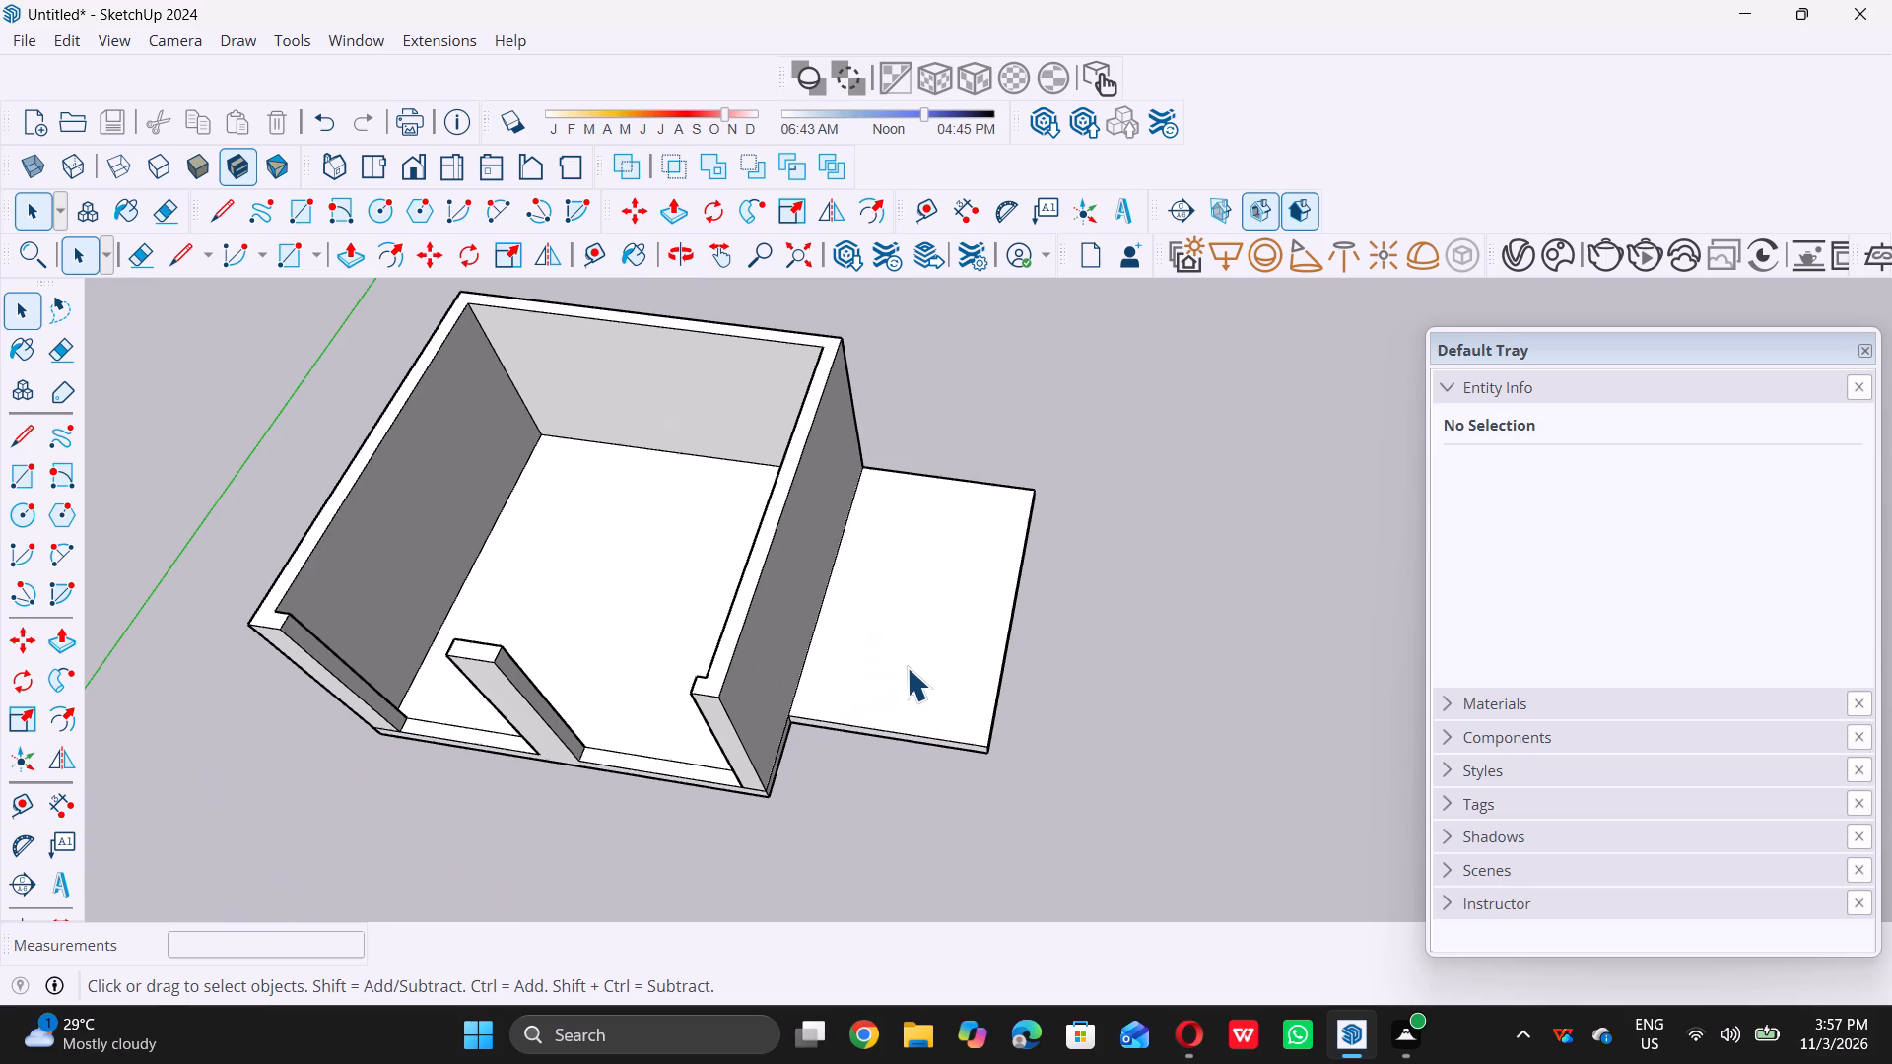
{"action": "left_click", "coordinate": [907, 667]}
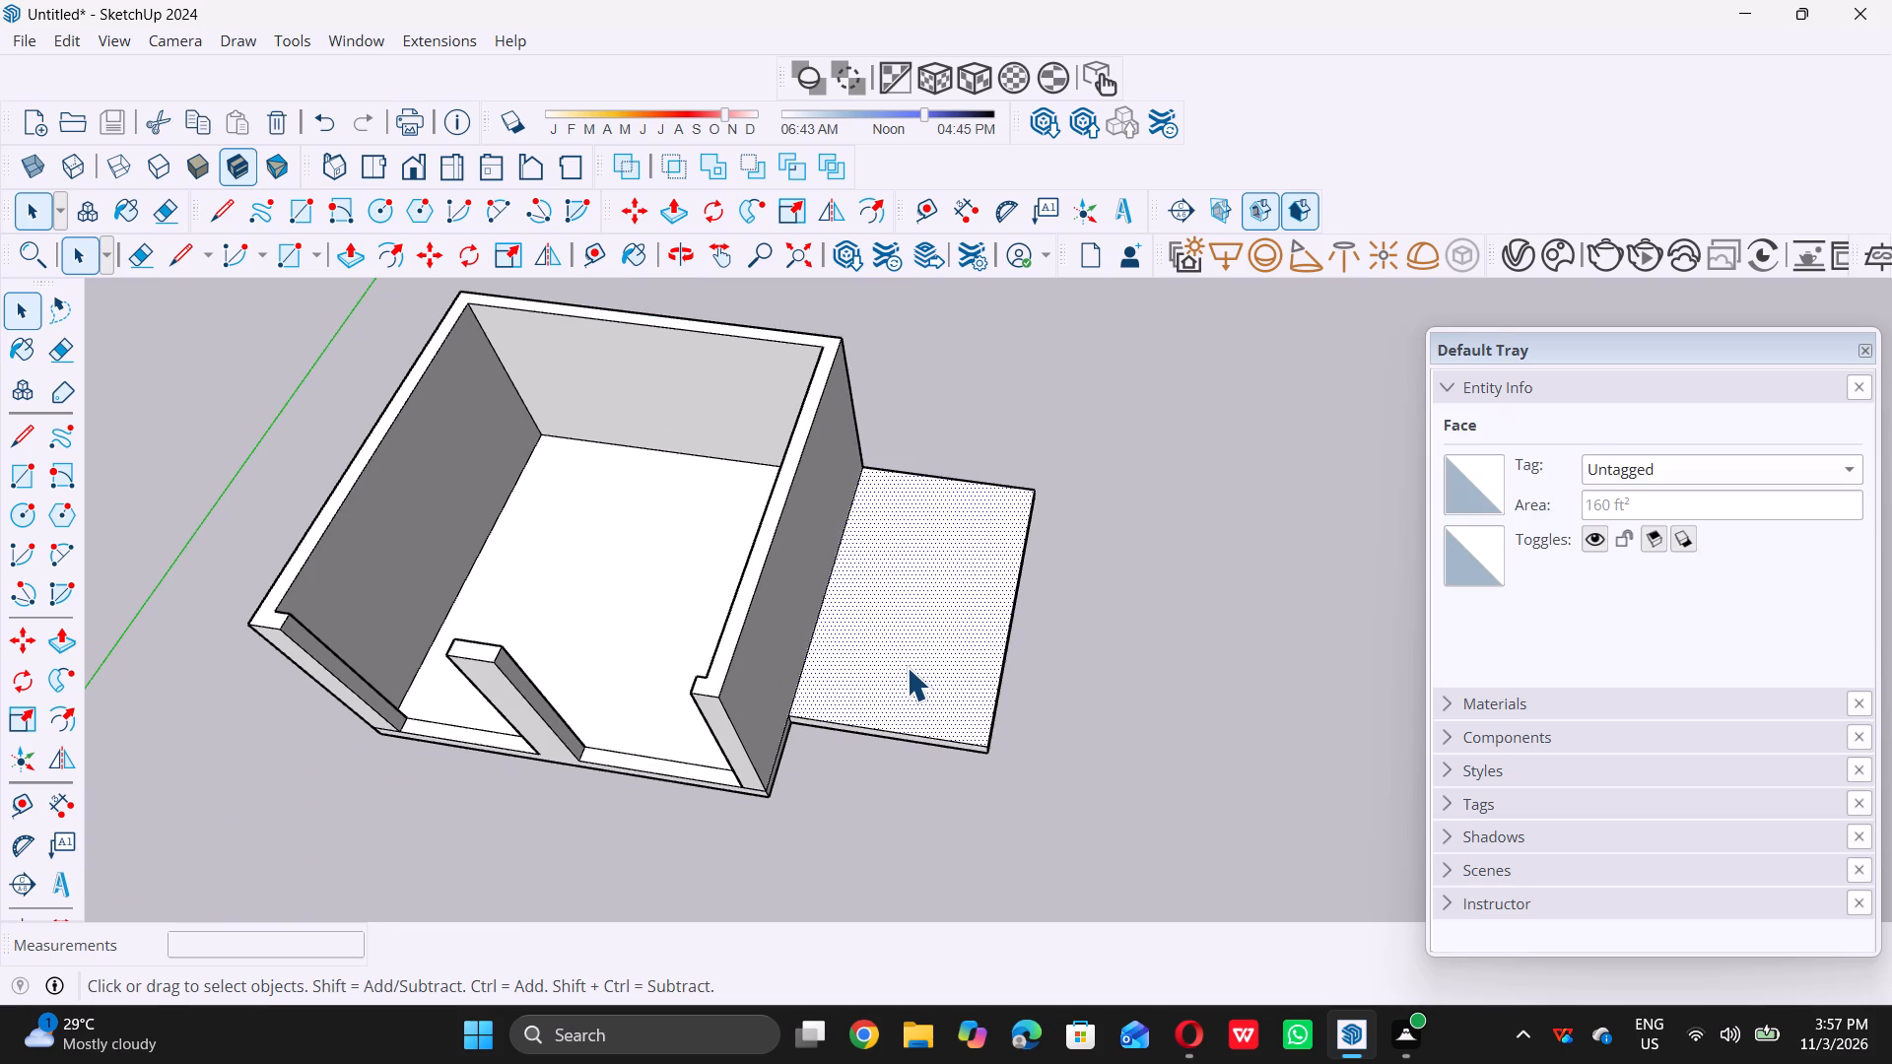
{"action": "key", "text": "f"}
{"action": "left_click", "coordinate": [907, 667]}
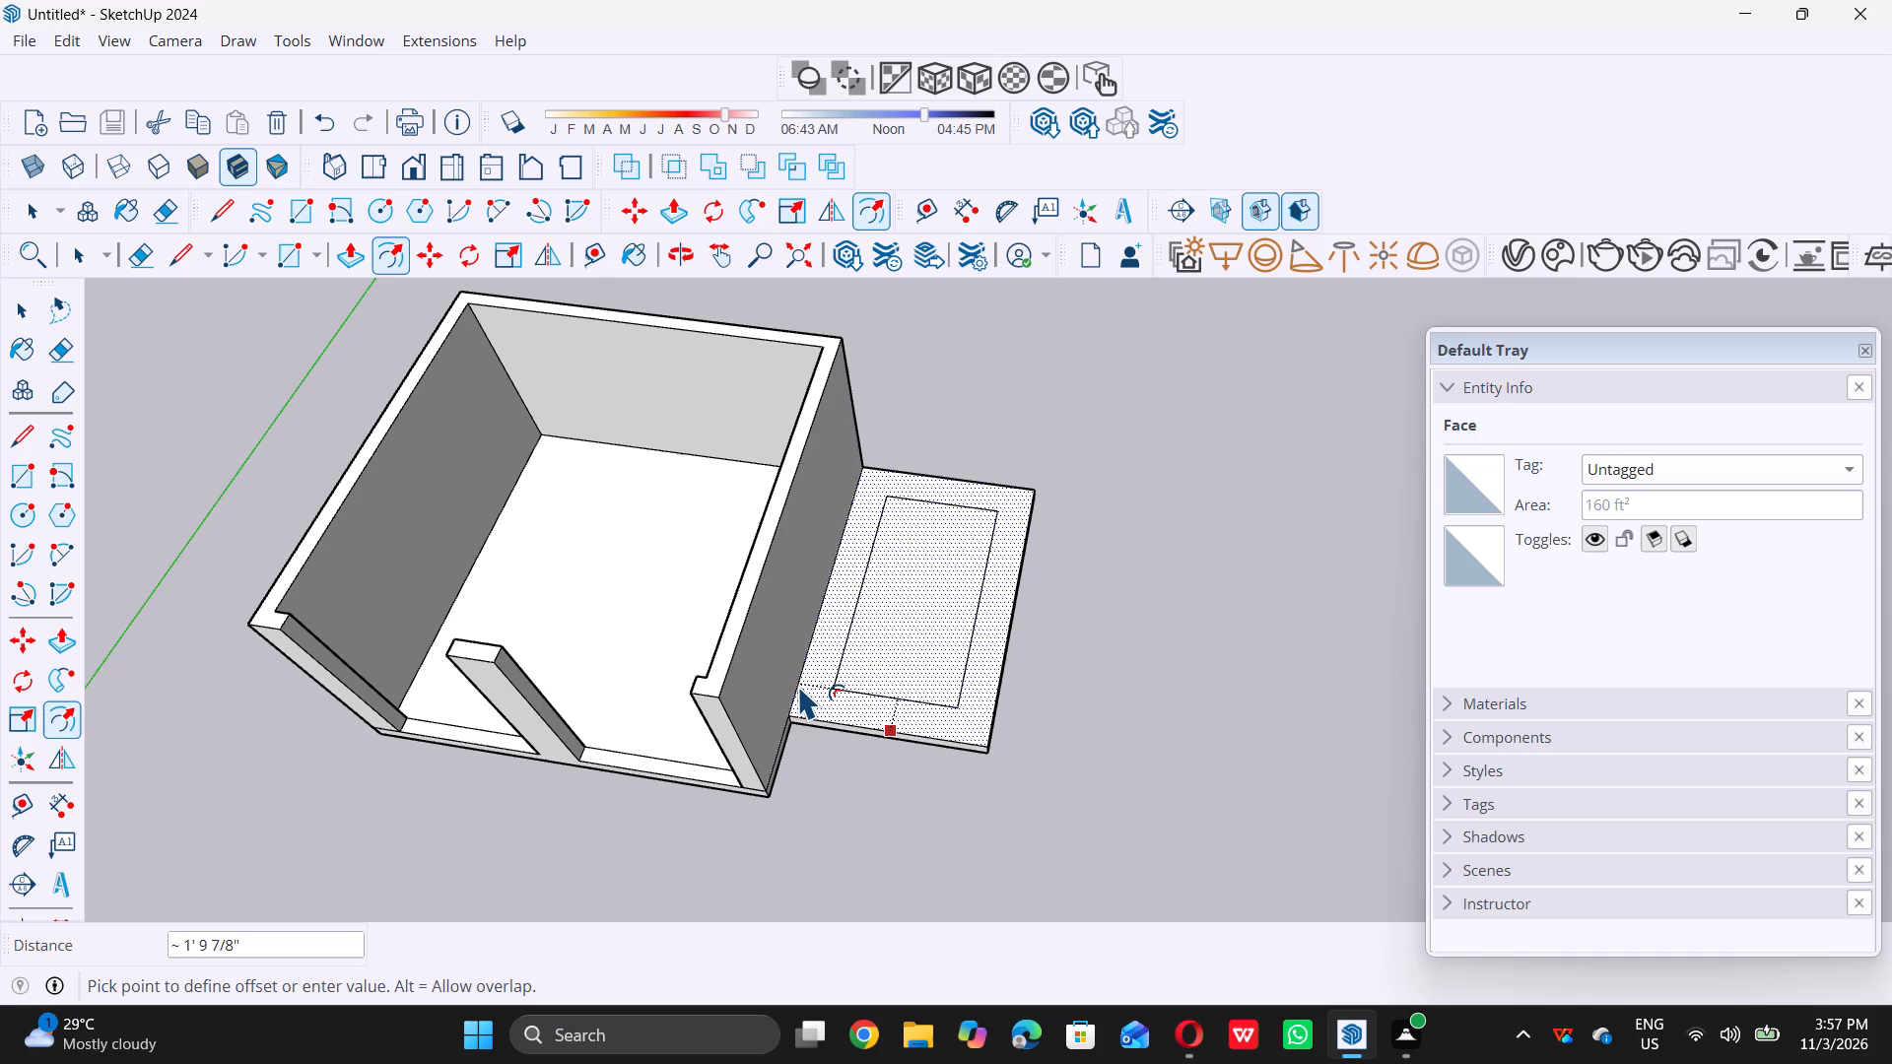
{"action": "key", "text": "9"}
{"action": "key", "text": "shift+quotedbl"}
{"action": "key", "text": "Return"}
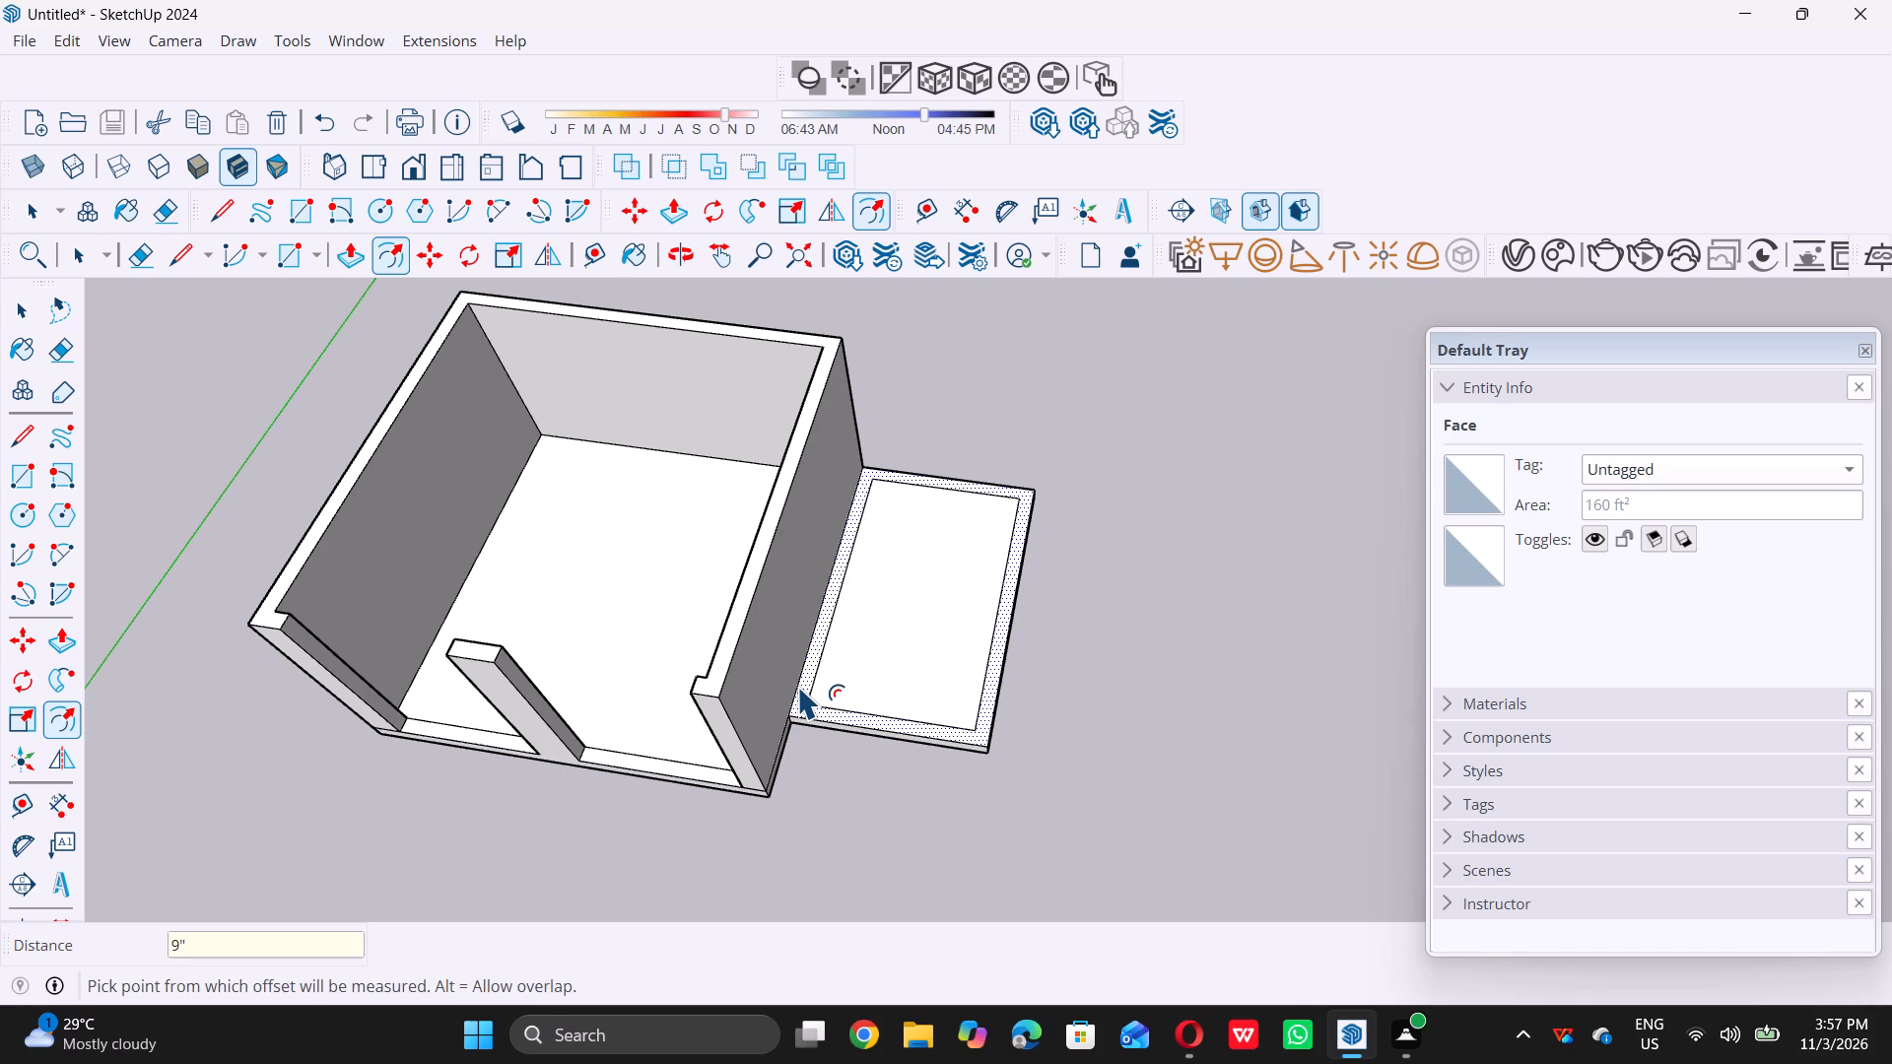
{"action": "key", "text": "space"}
{"action": "double_click", "coordinate": [1164, 728]}
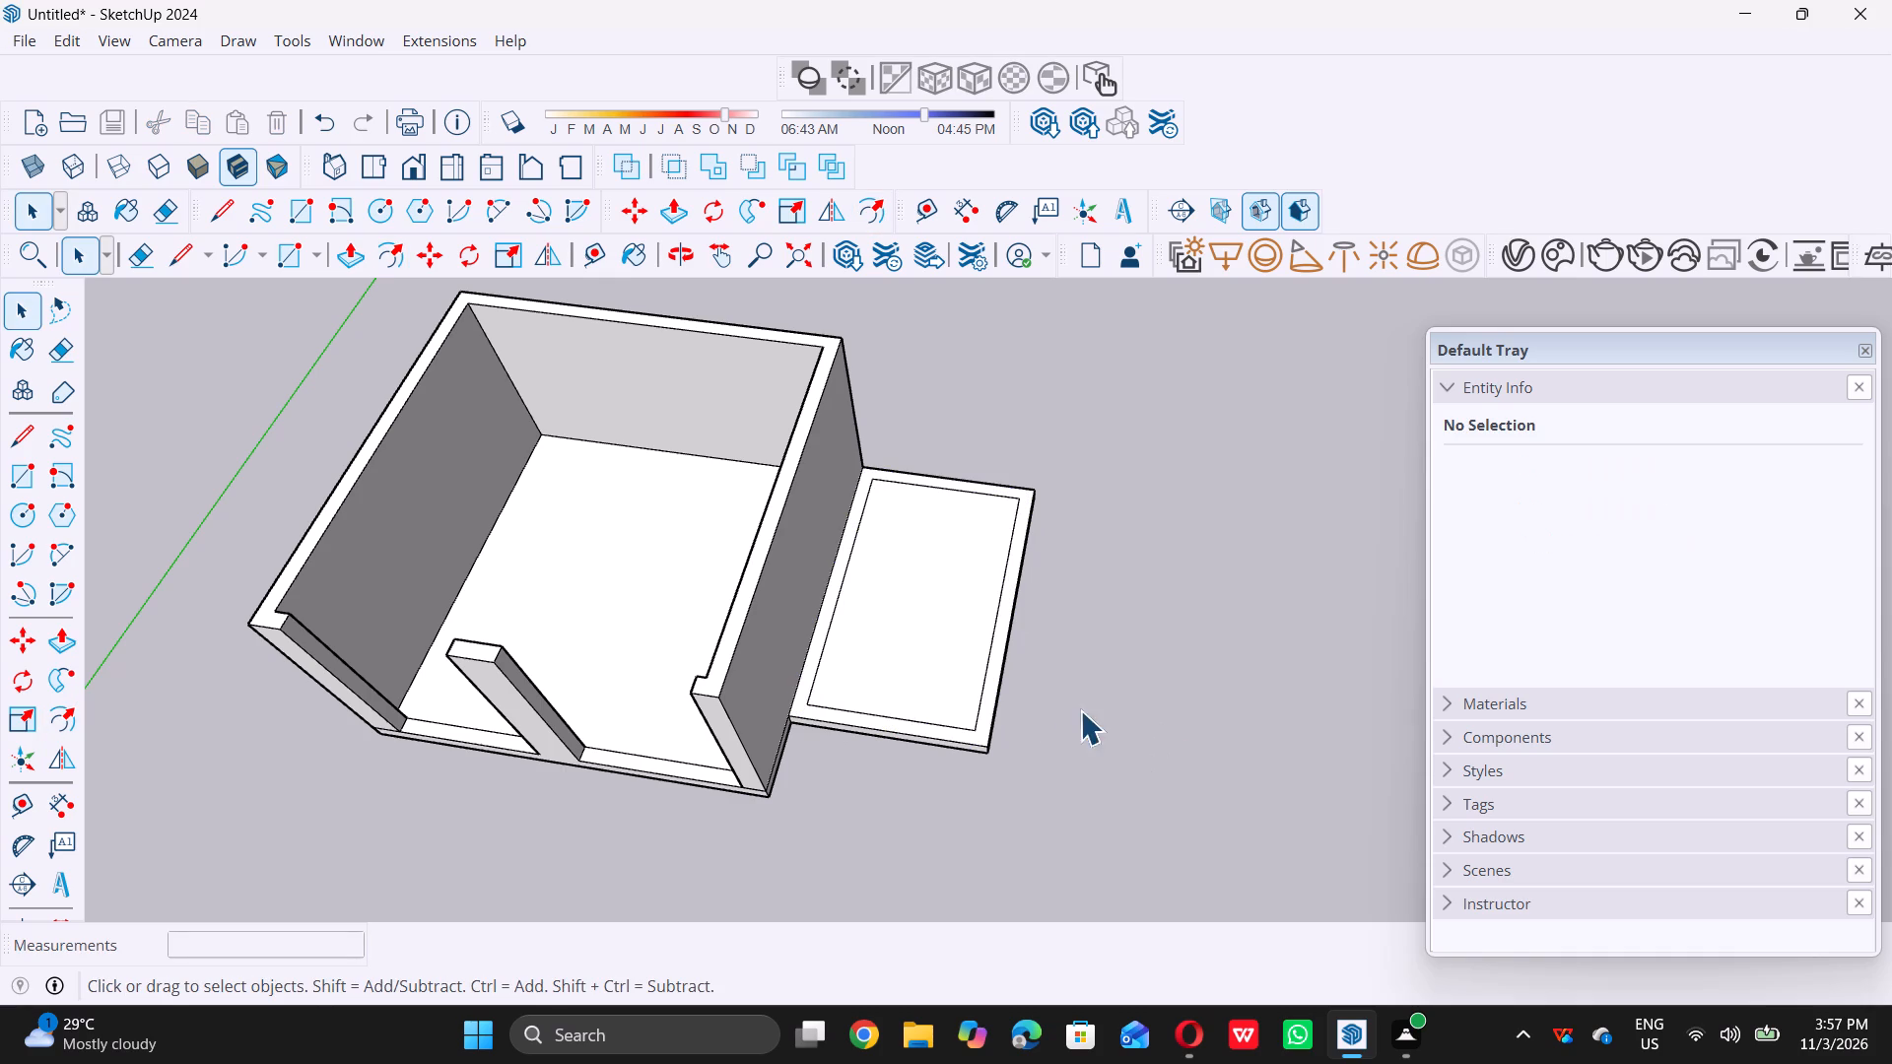
Move the side platform's inner outline edge beside the wall 9" over onto the wall's base line.
{"action": "scroll", "coordinate": [879, 747], "scroll_direction": "down", "scroll_amount": 1}
{"action": "middle_click_drag", "start_coordinate": [878, 744], "coordinate": [860, 672]}
{"action": "scroll", "coordinate": [856, 669], "scroll_direction": "up", "scroll_amount": 4}
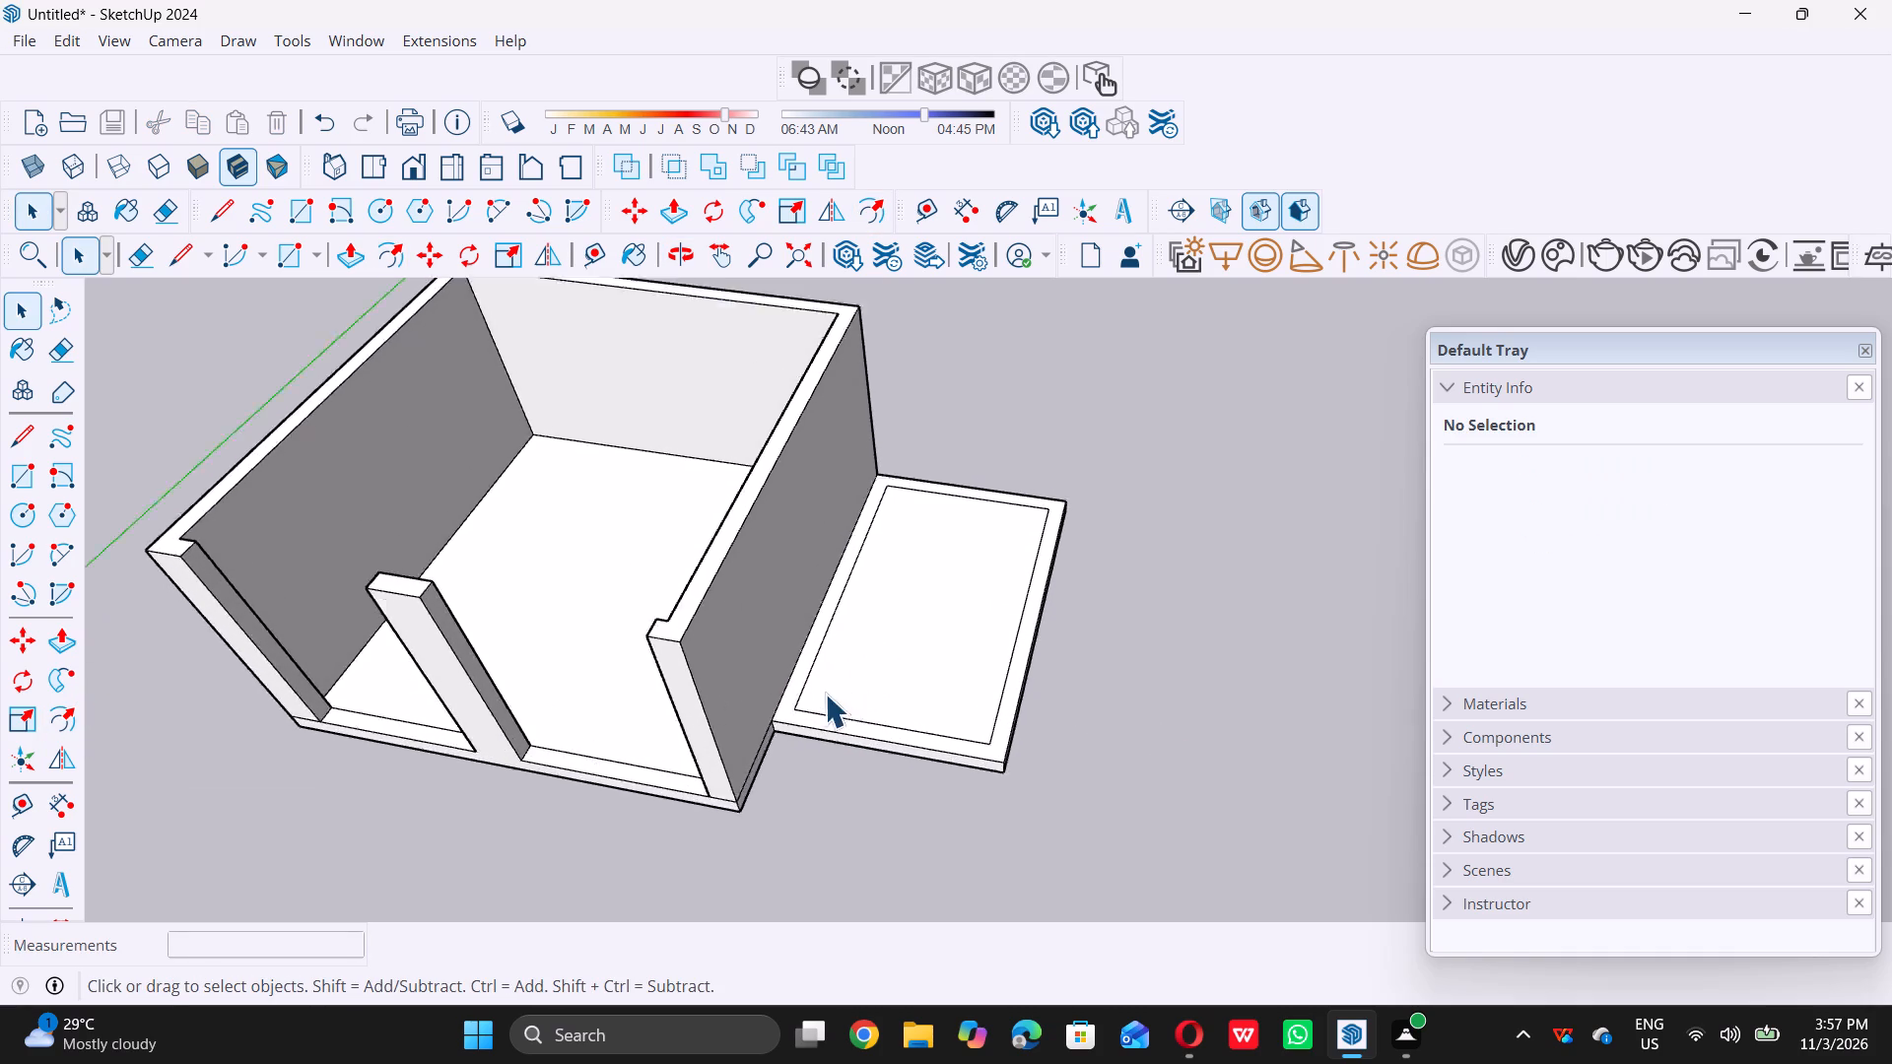
{"action": "scroll", "coordinate": [825, 694], "scroll_direction": "up", "scroll_amount": 14}
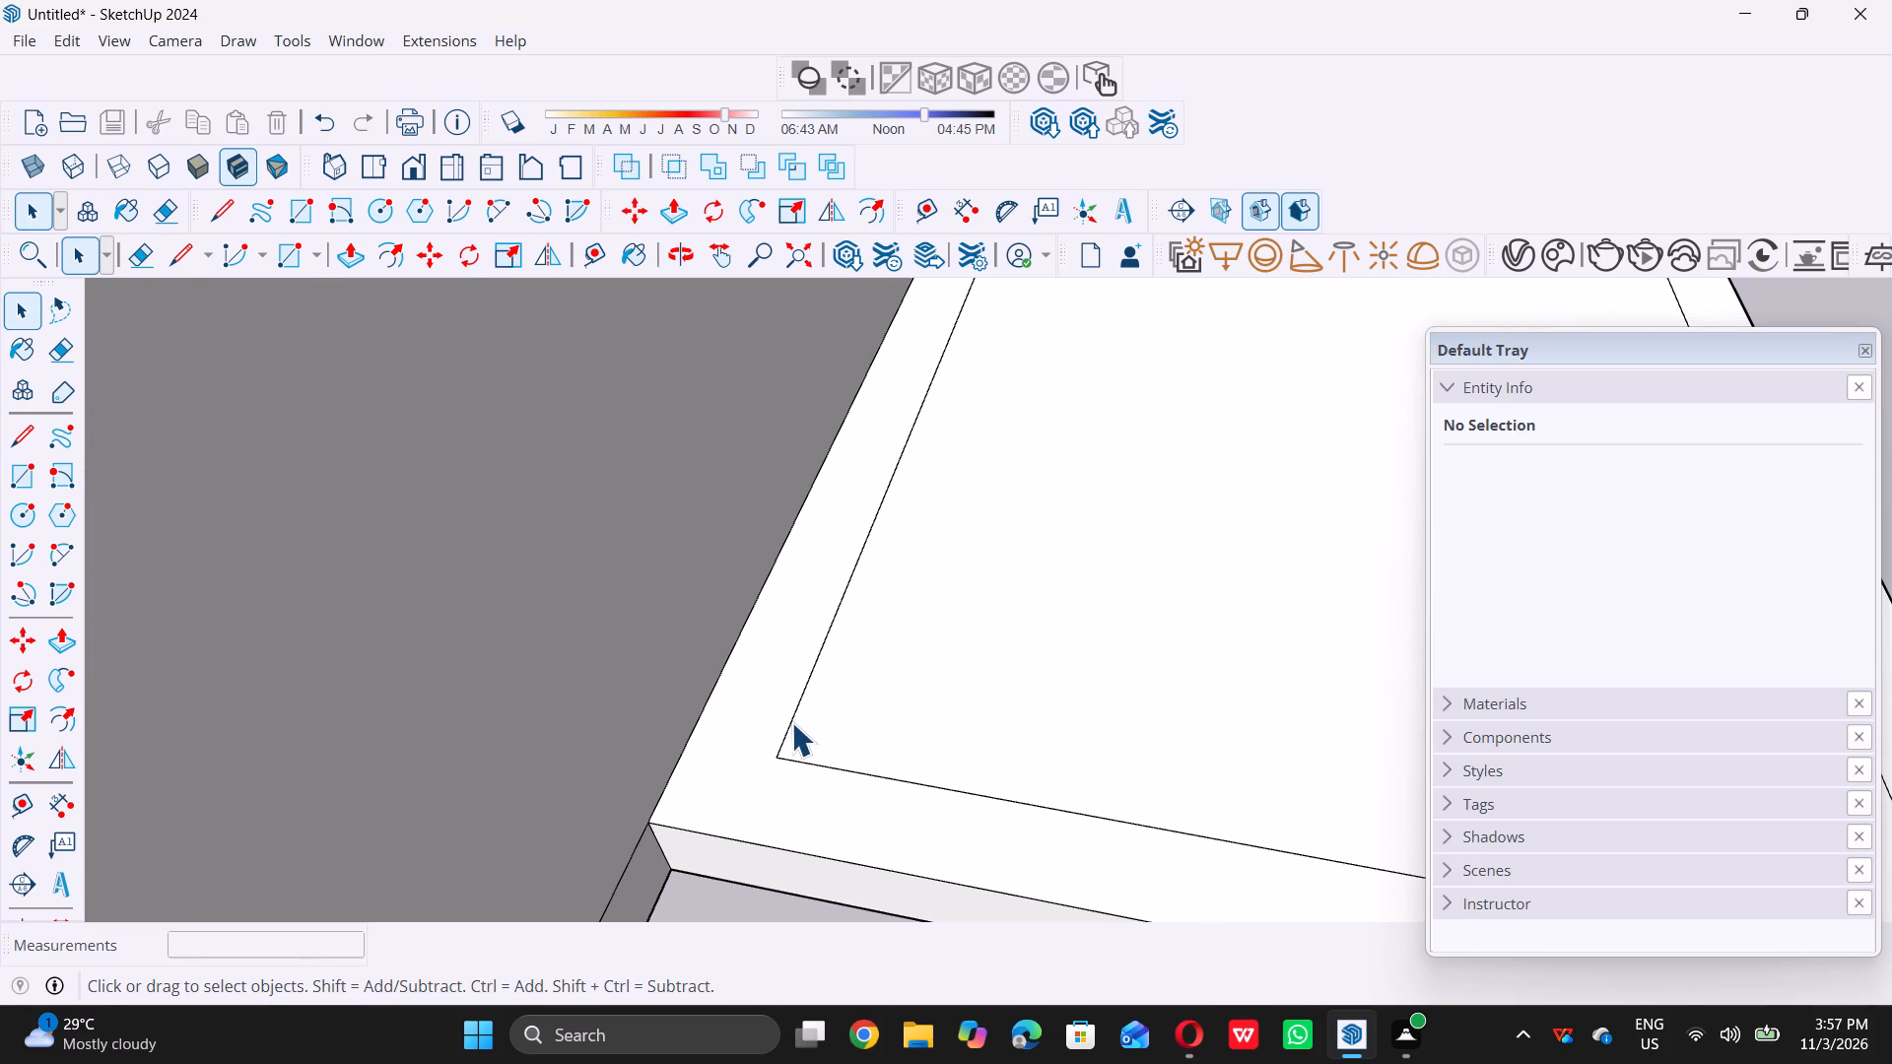
{"action": "left_click", "coordinate": [791, 722]}
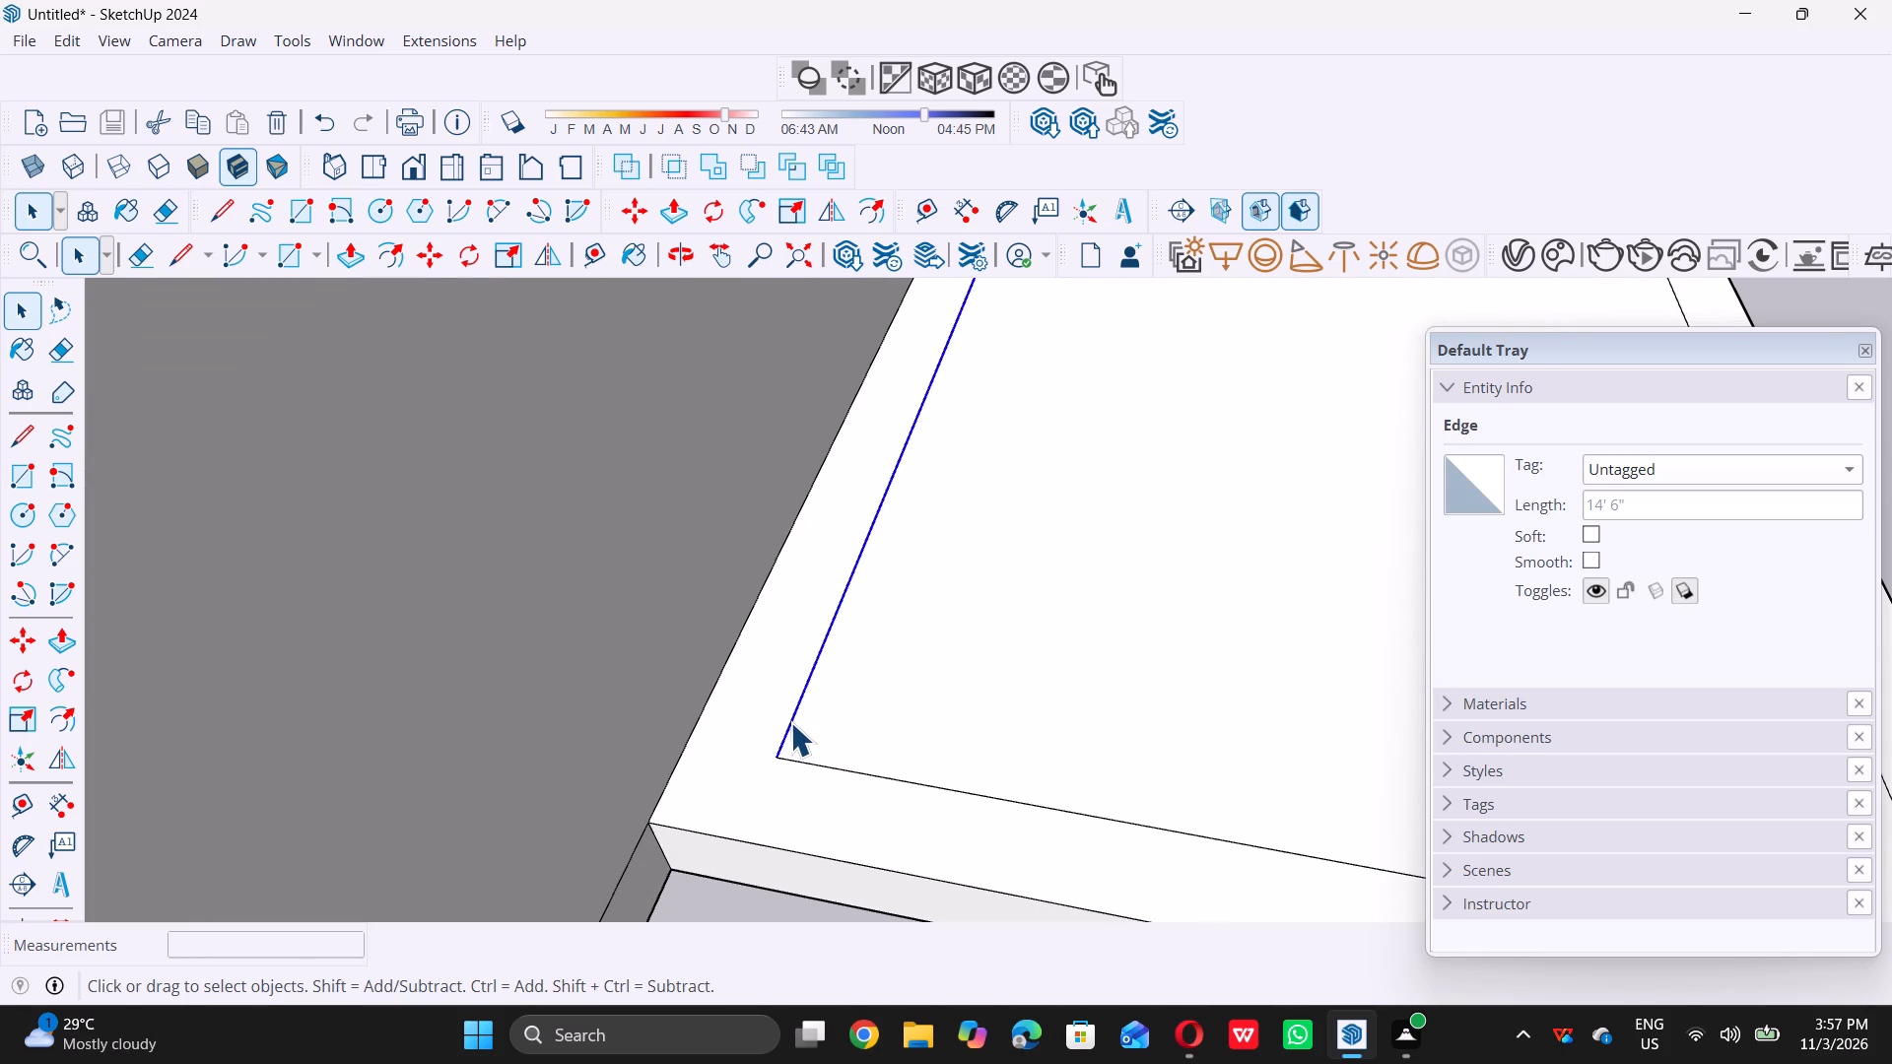
{"action": "key", "text": "m"}
{"action": "double_click", "coordinate": [778, 755]}
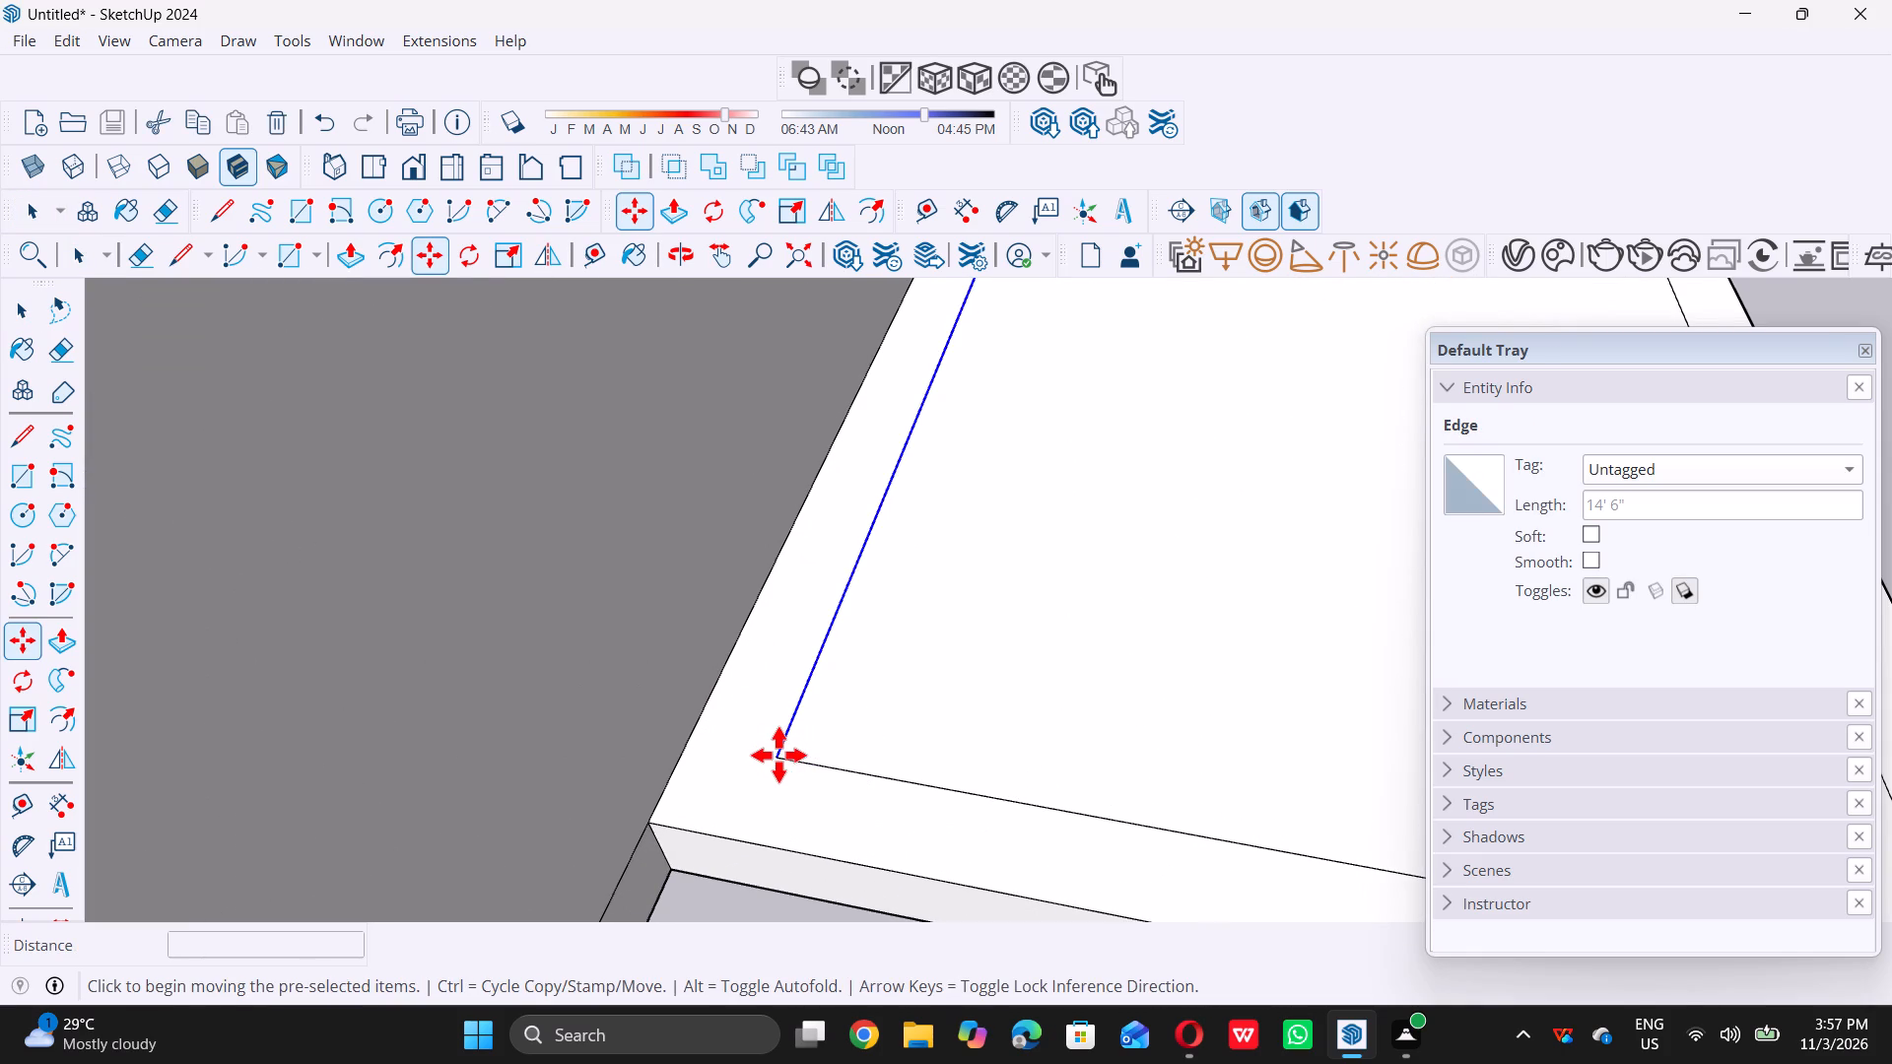
{"action": "double_click", "coordinate": [696, 739]}
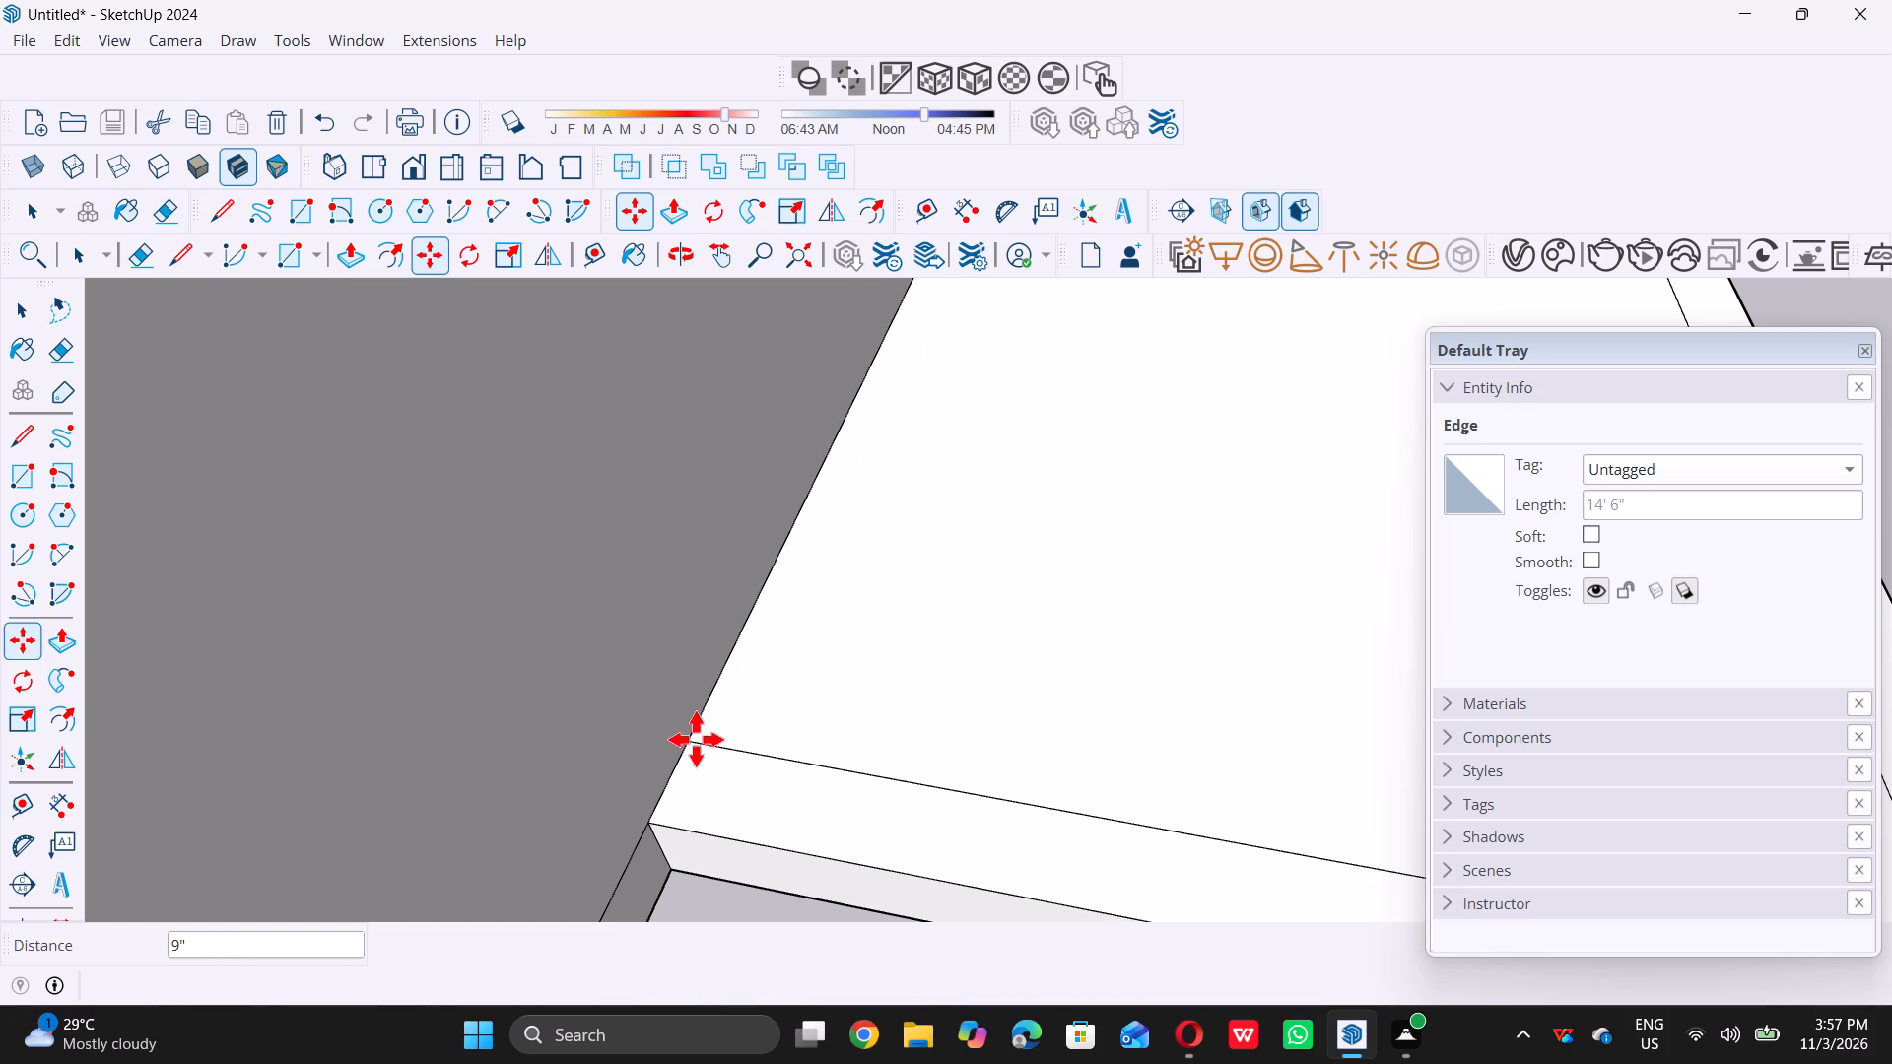
{"action": "key", "text": "space"}
Place a guide across the side platform, parallel to the adjoining wall and 4' out from it.
{"action": "scroll", "coordinate": [695, 739], "scroll_direction": "down", "scroll_amount": 20}
{"action": "scroll", "coordinate": [695, 739], "scroll_direction": "down", "scroll_amount": 6}
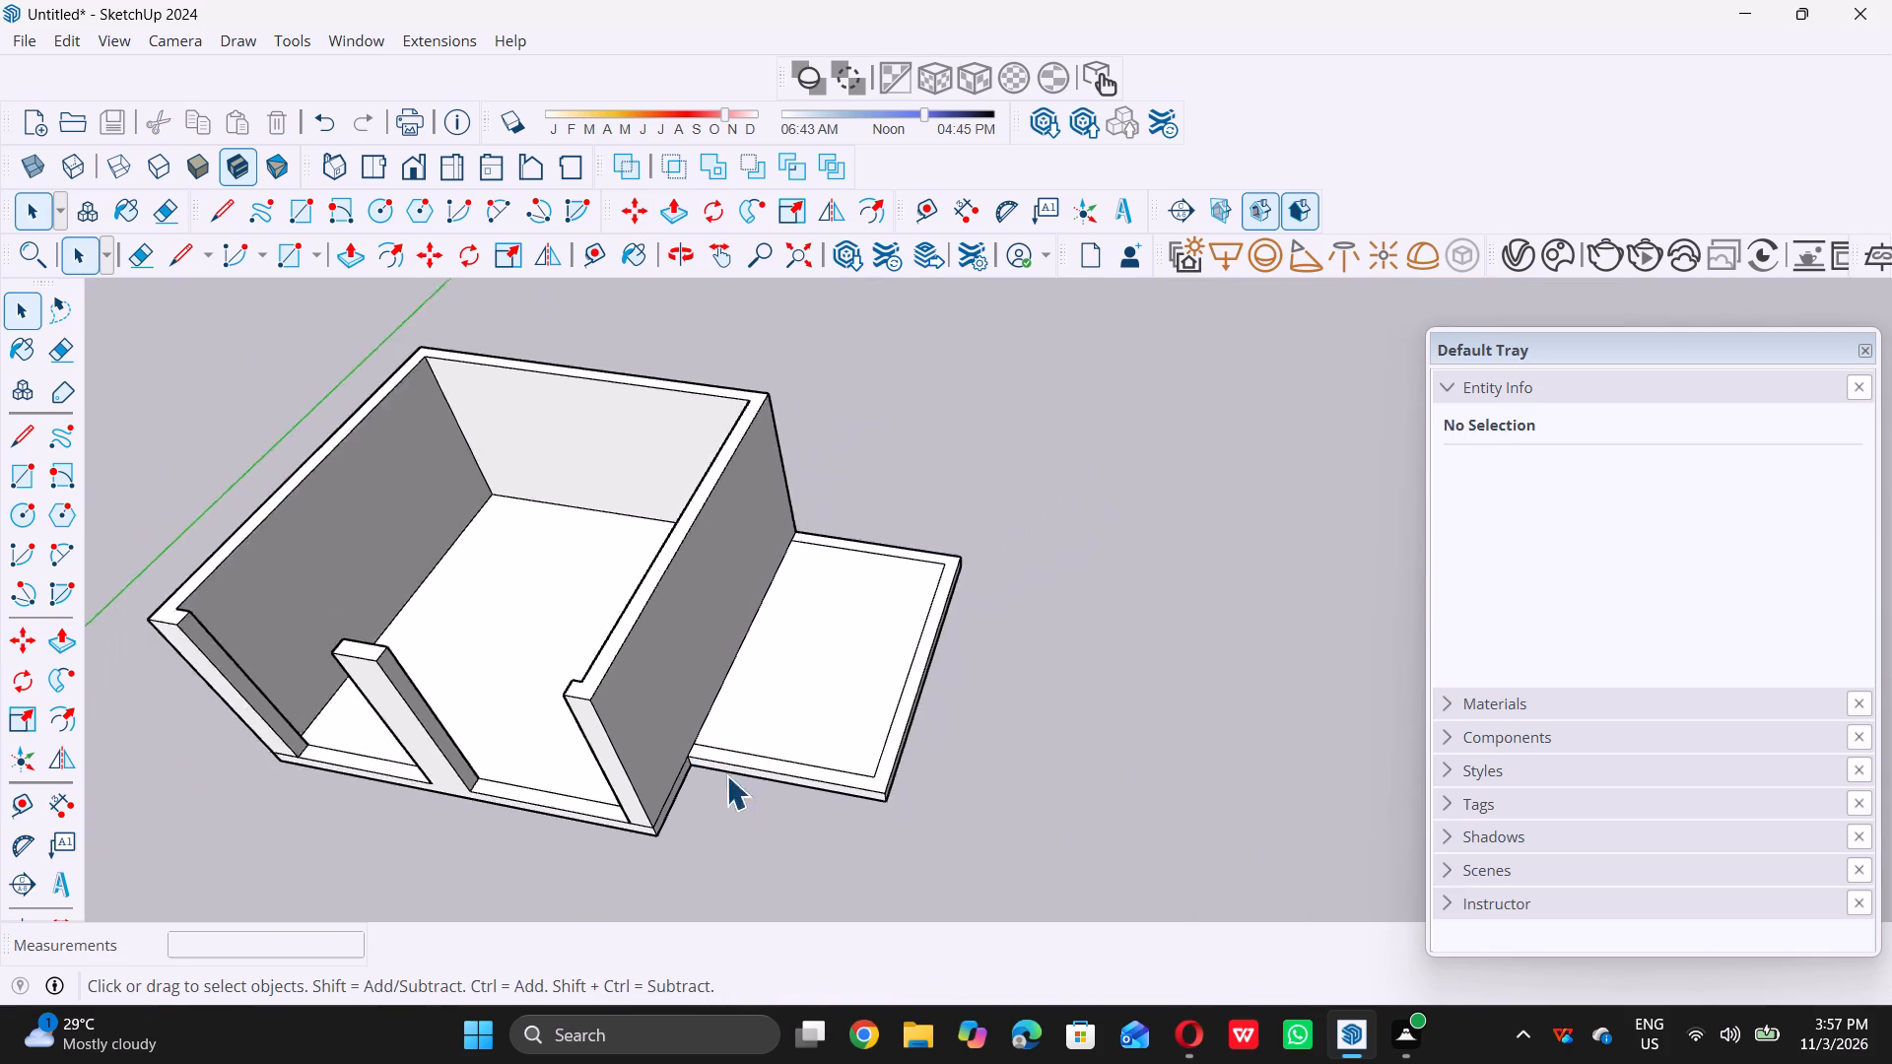
{"action": "scroll", "coordinate": [726, 775], "scroll_direction": "down", "scroll_amount": 1}
{"action": "left_click", "coordinate": [1070, 771]}
{"action": "scroll", "coordinate": [1044, 681], "scroll_direction": "down", "scroll_amount": 5}
{"action": "middle_click_drag", "start_coordinate": [844, 779], "coordinate": [865, 732]}
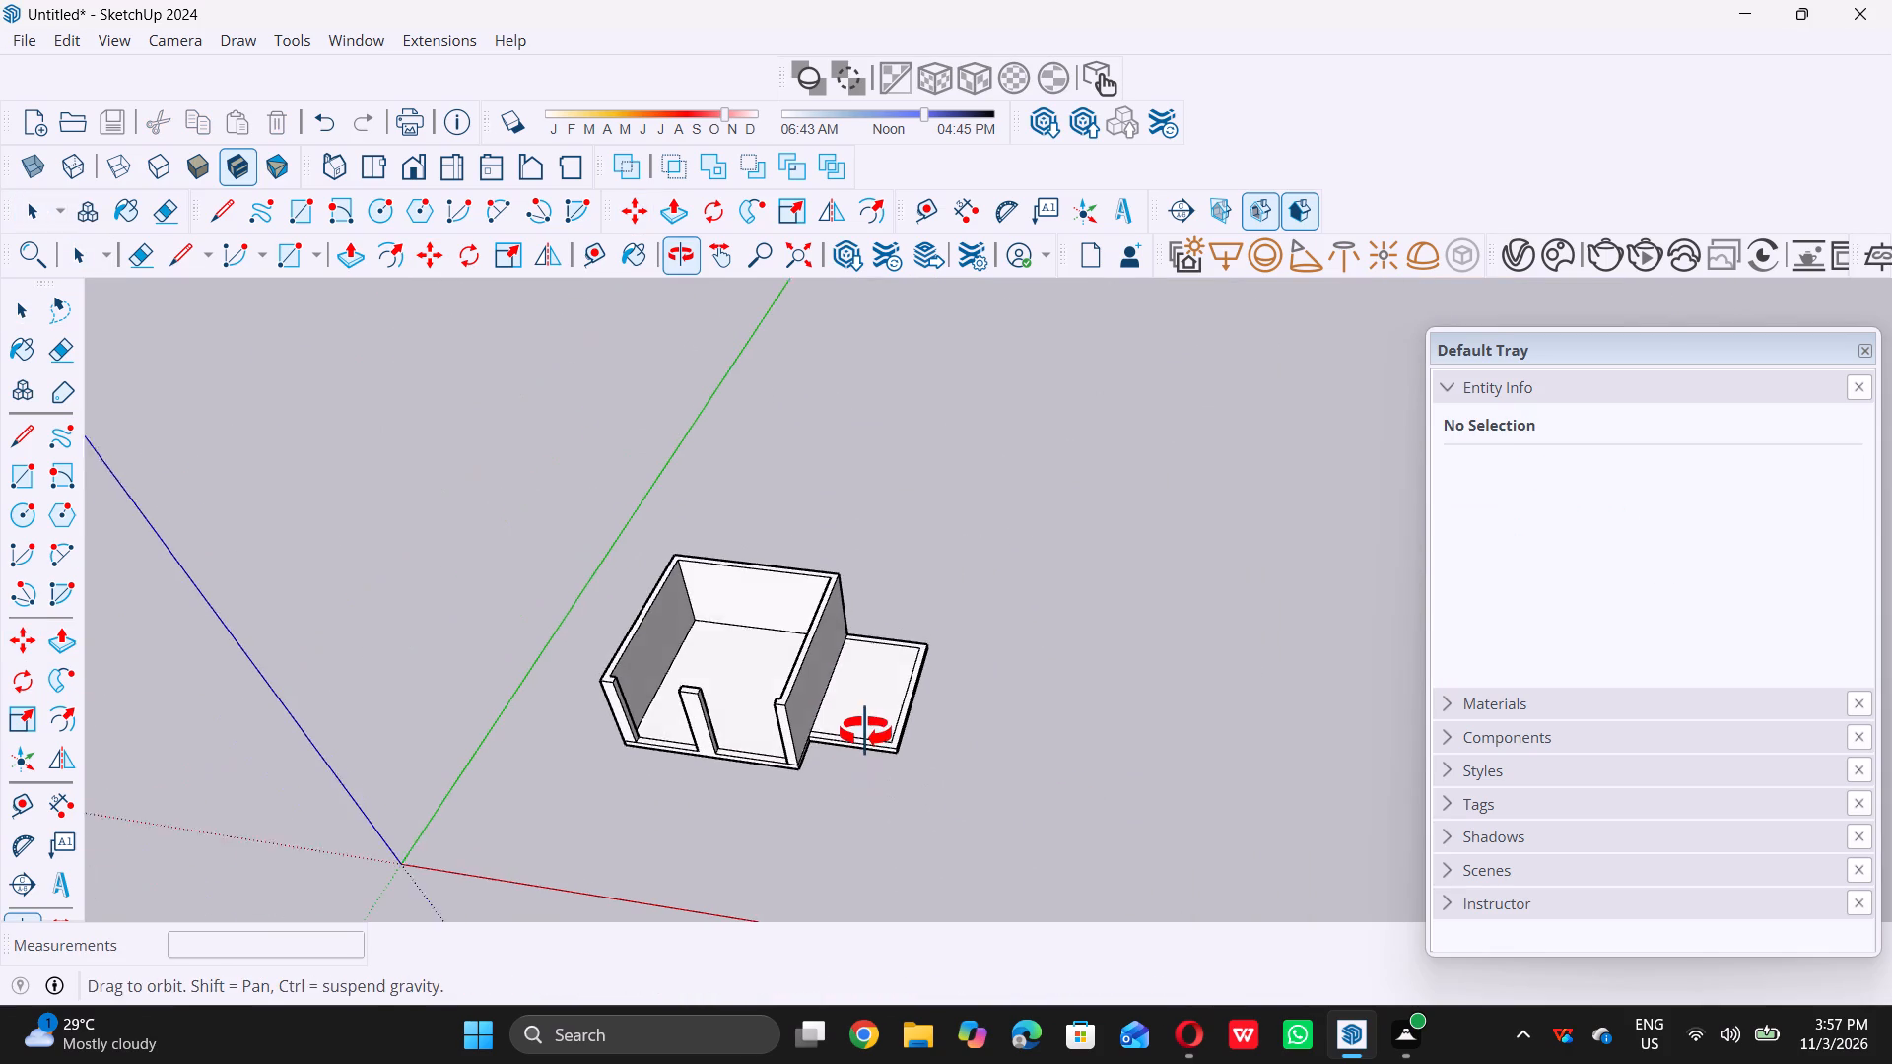
{"action": "middle_click_drag", "start_coordinate": [865, 732], "coordinate": [870, 725]}
{"action": "scroll", "coordinate": [776, 711], "scroll_direction": "up", "scroll_amount": 12}
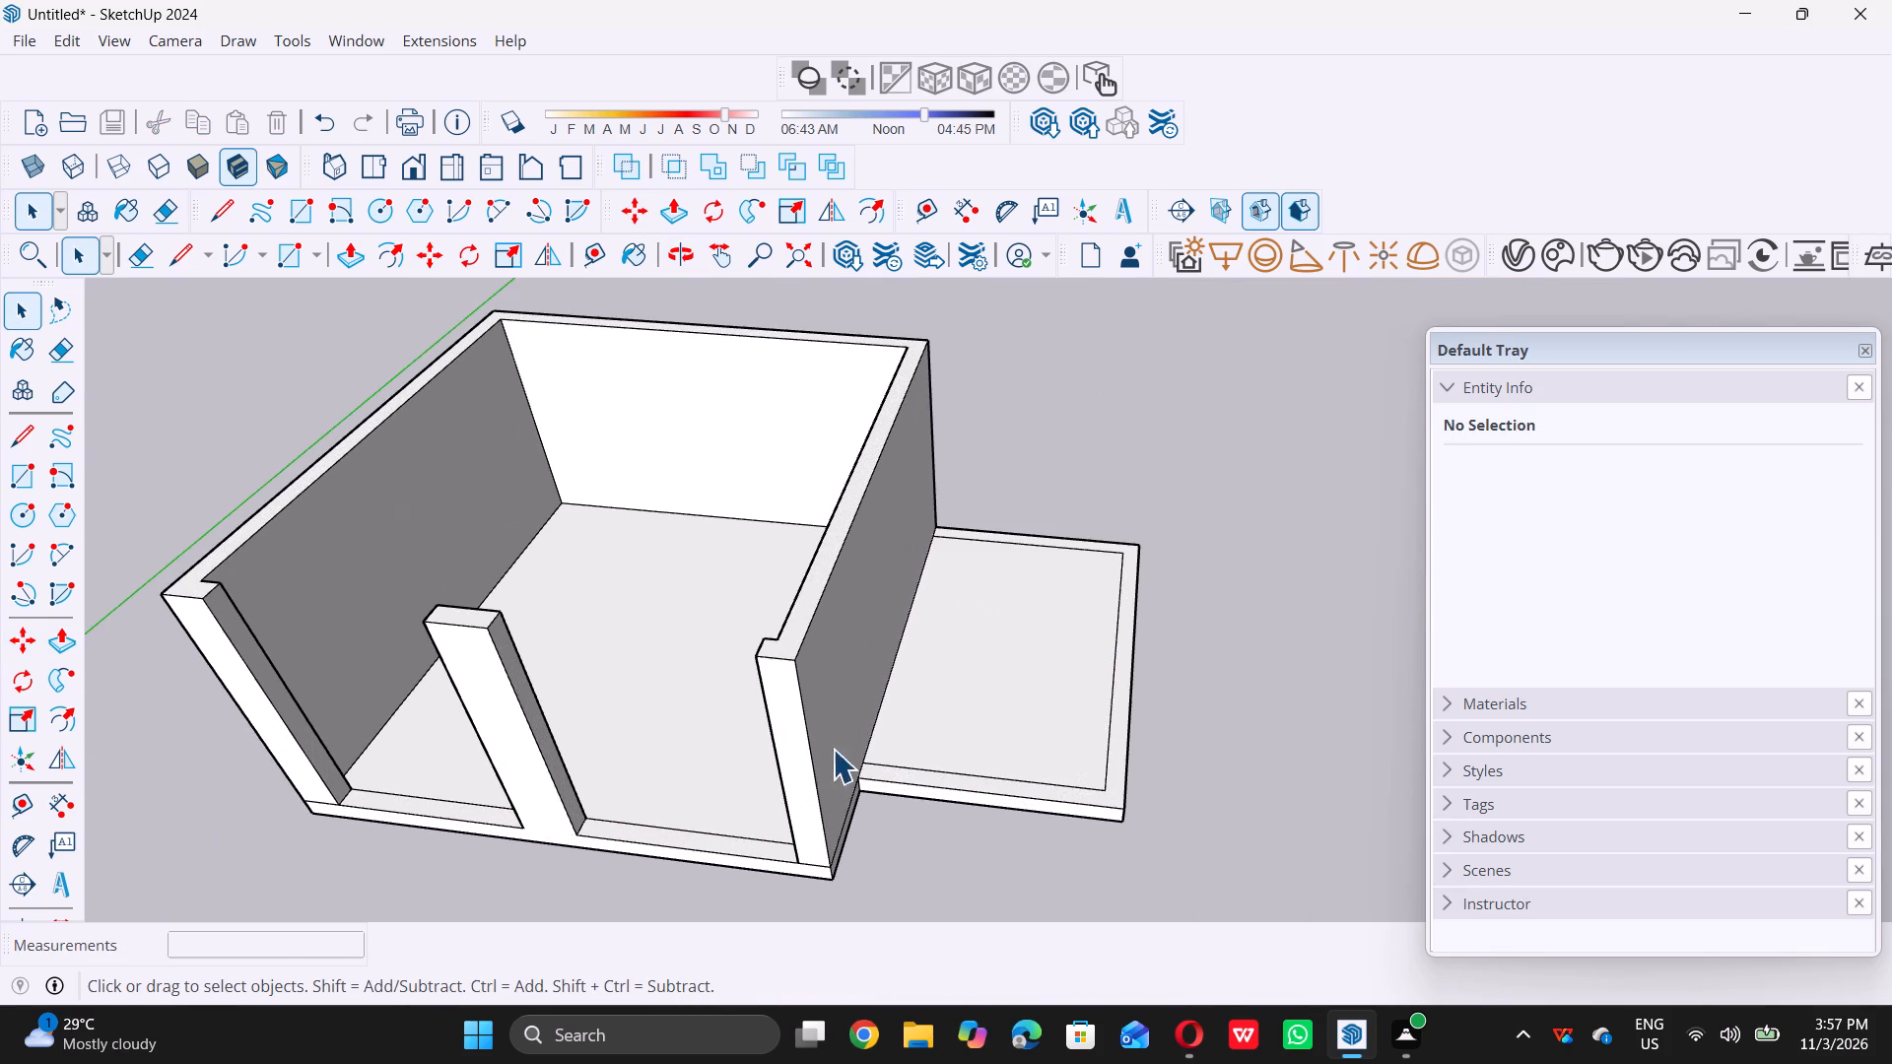
{"action": "scroll", "coordinate": [857, 696], "scroll_direction": "down", "scroll_amount": 5}
{"action": "middle_click_drag", "start_coordinate": [851, 706], "coordinate": [843, 802]}
{"action": "scroll", "coordinate": [922, 730], "scroll_direction": "up", "scroll_amount": 5}
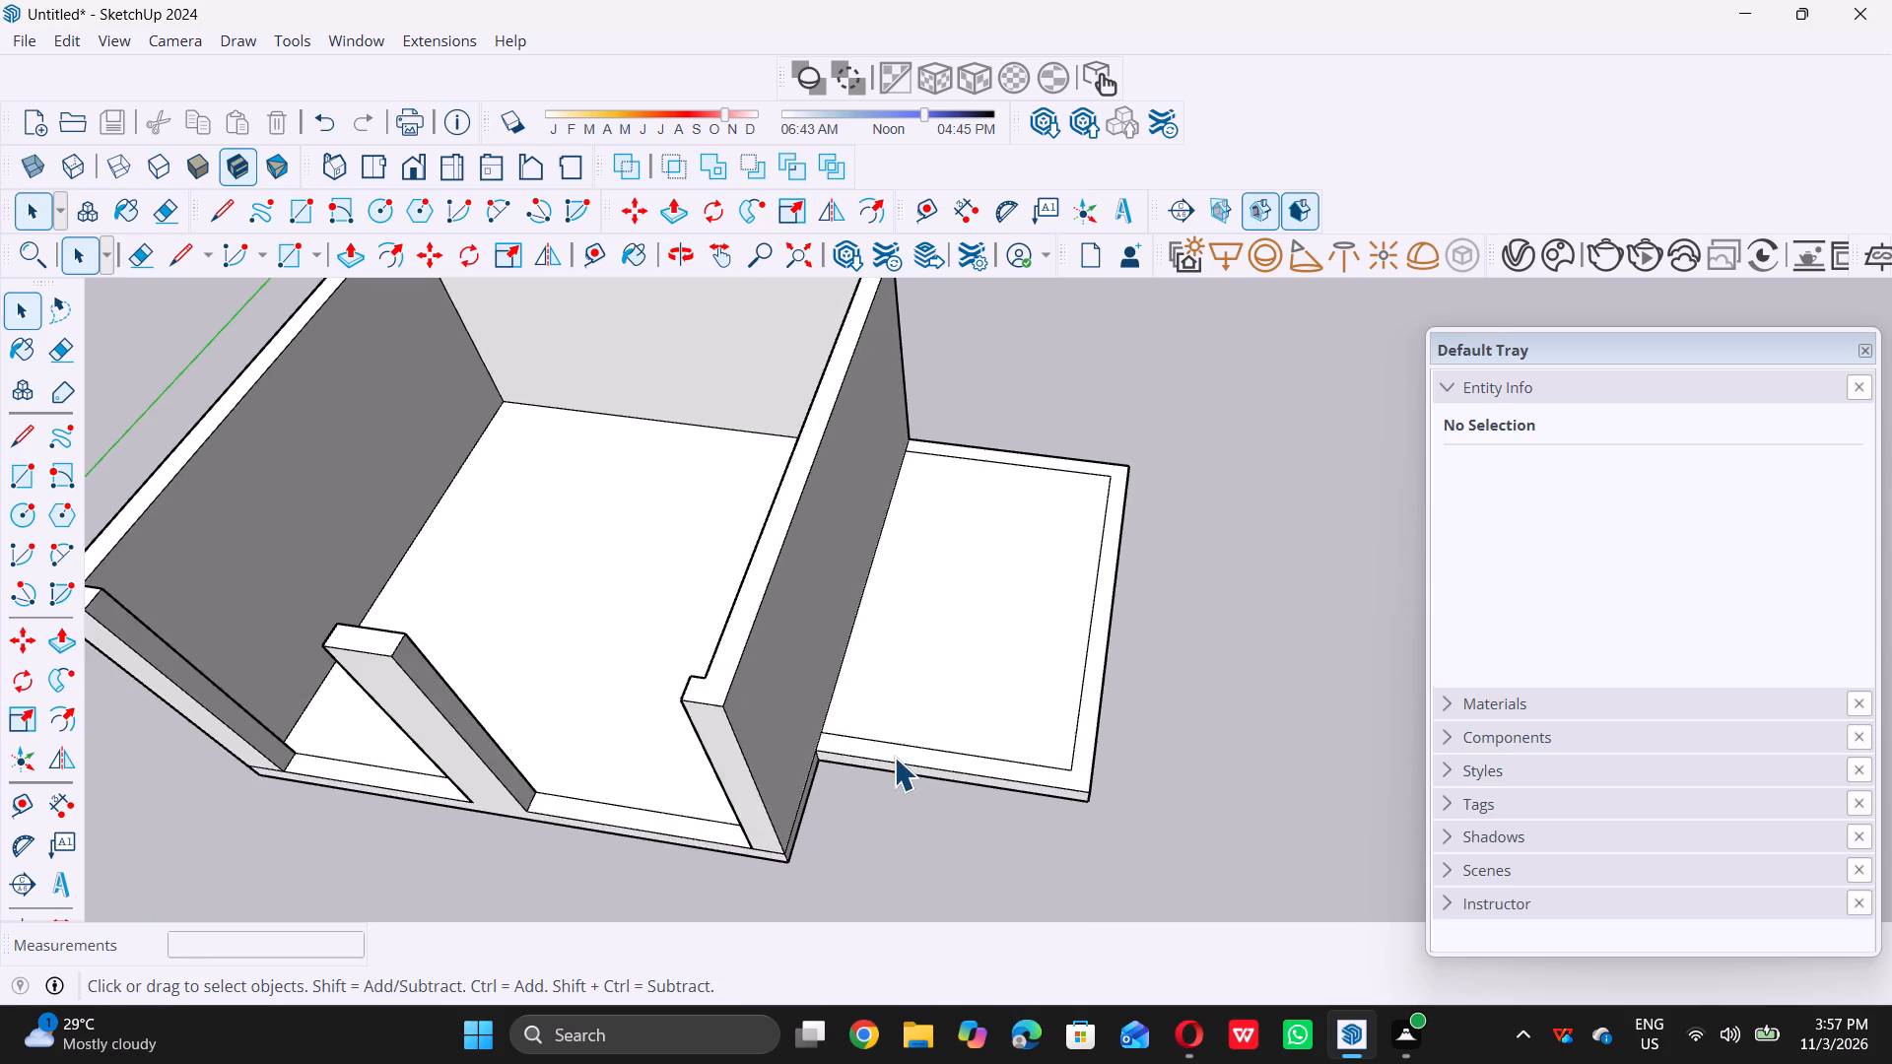
{"action": "scroll", "coordinate": [894, 757], "scroll_direction": "up", "scroll_amount": 8}
{"action": "key", "text": "t"}
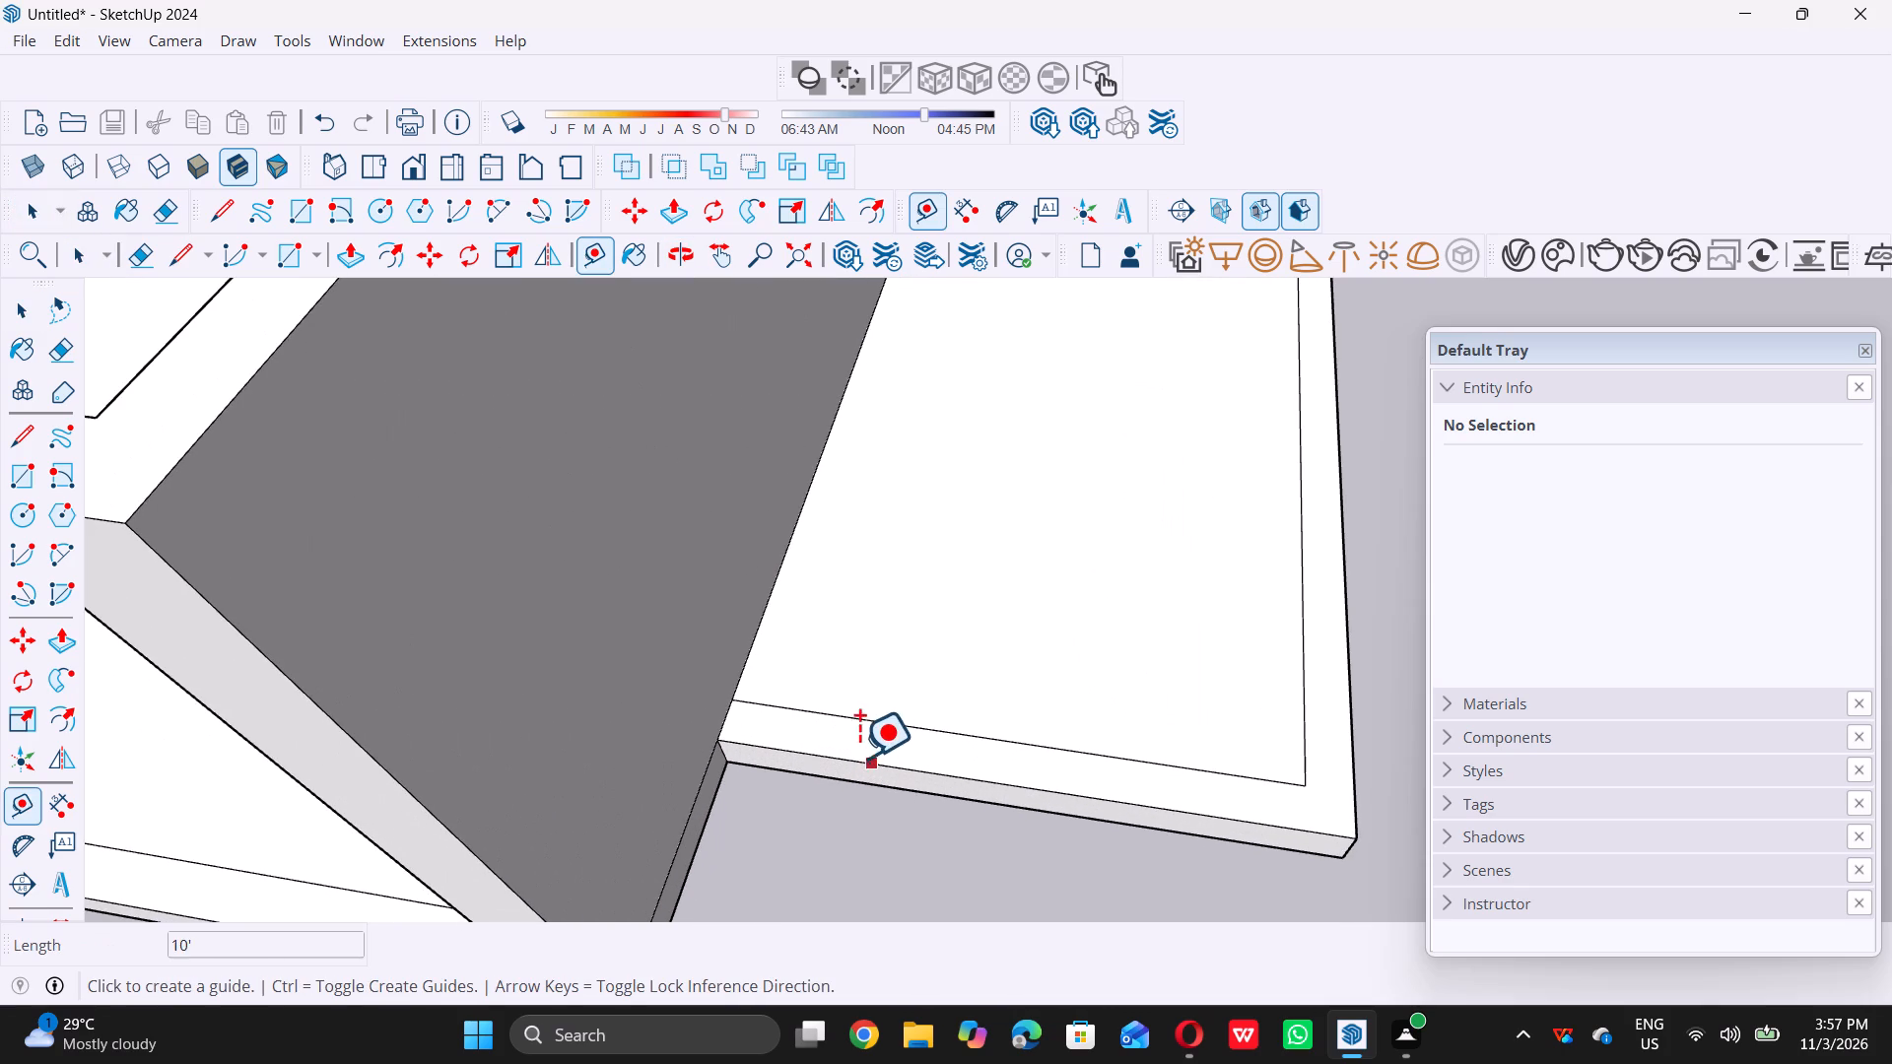
{"action": "double_click", "coordinate": [736, 715]}
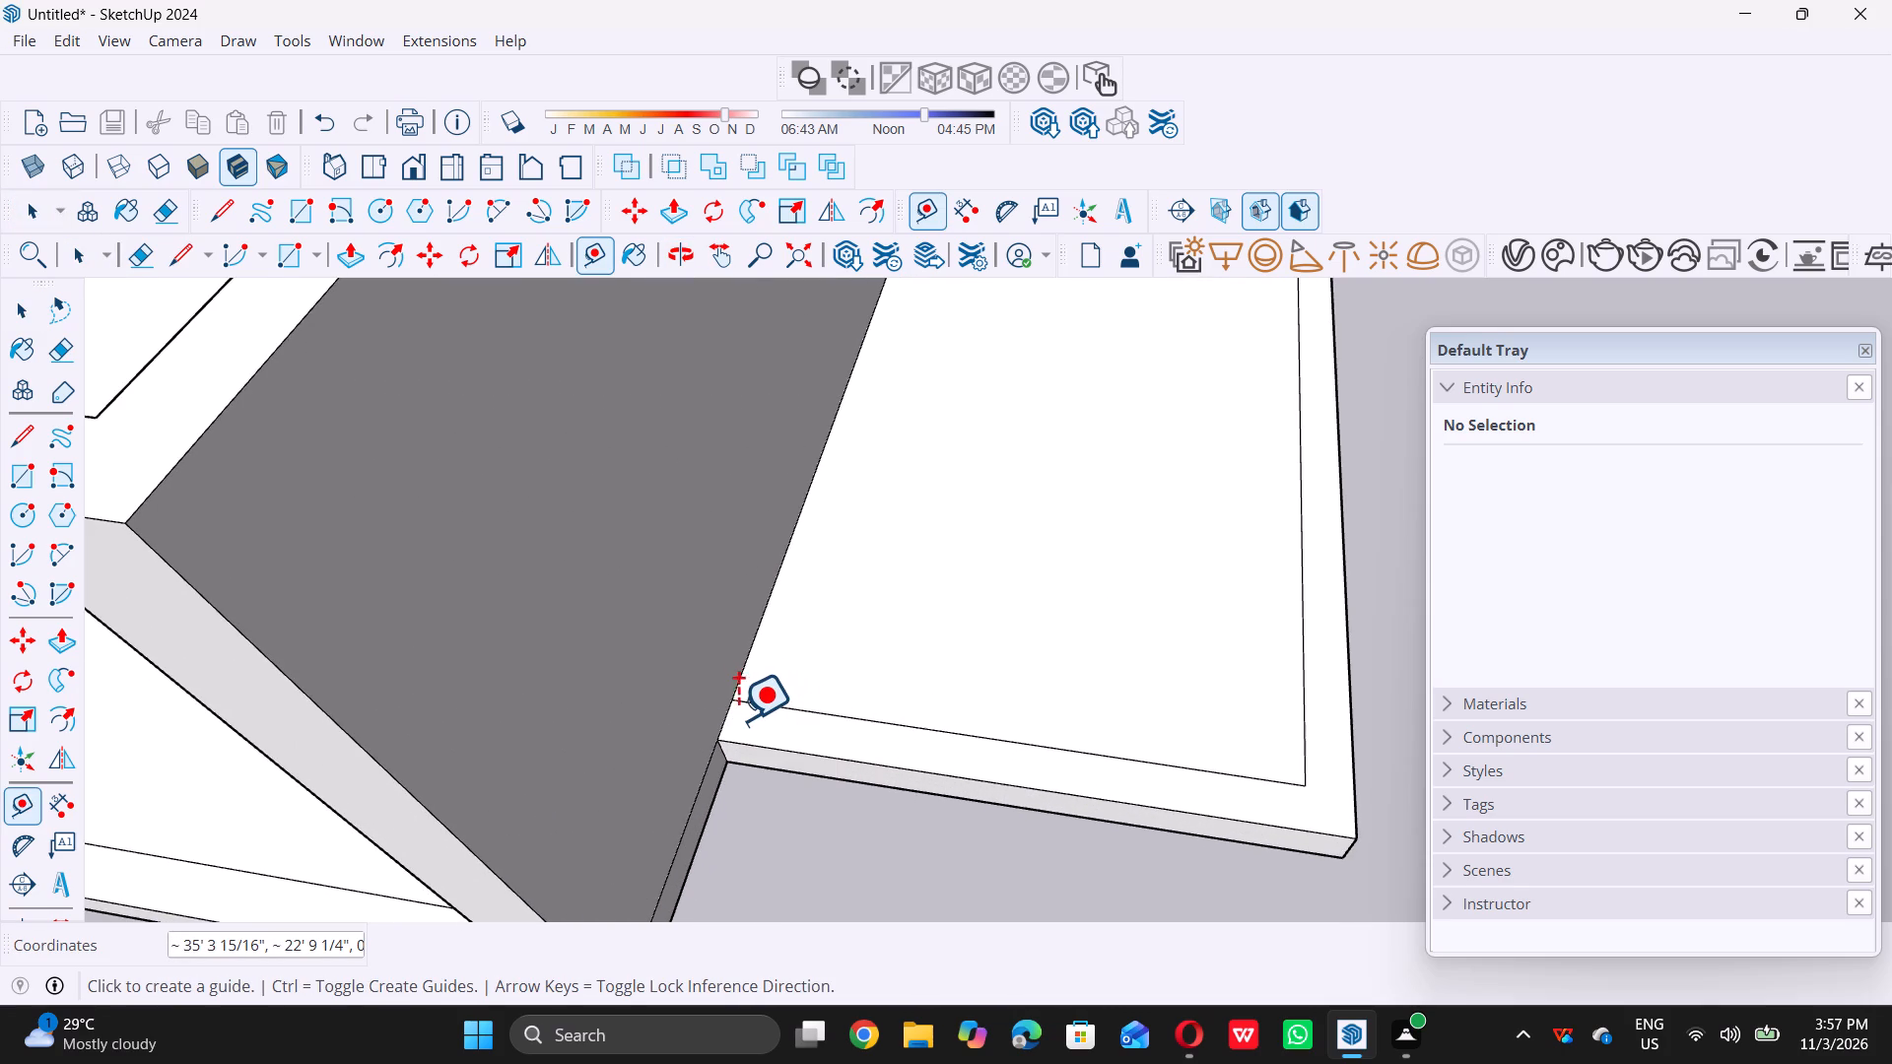
{"action": "left_click", "coordinate": [718, 719]}
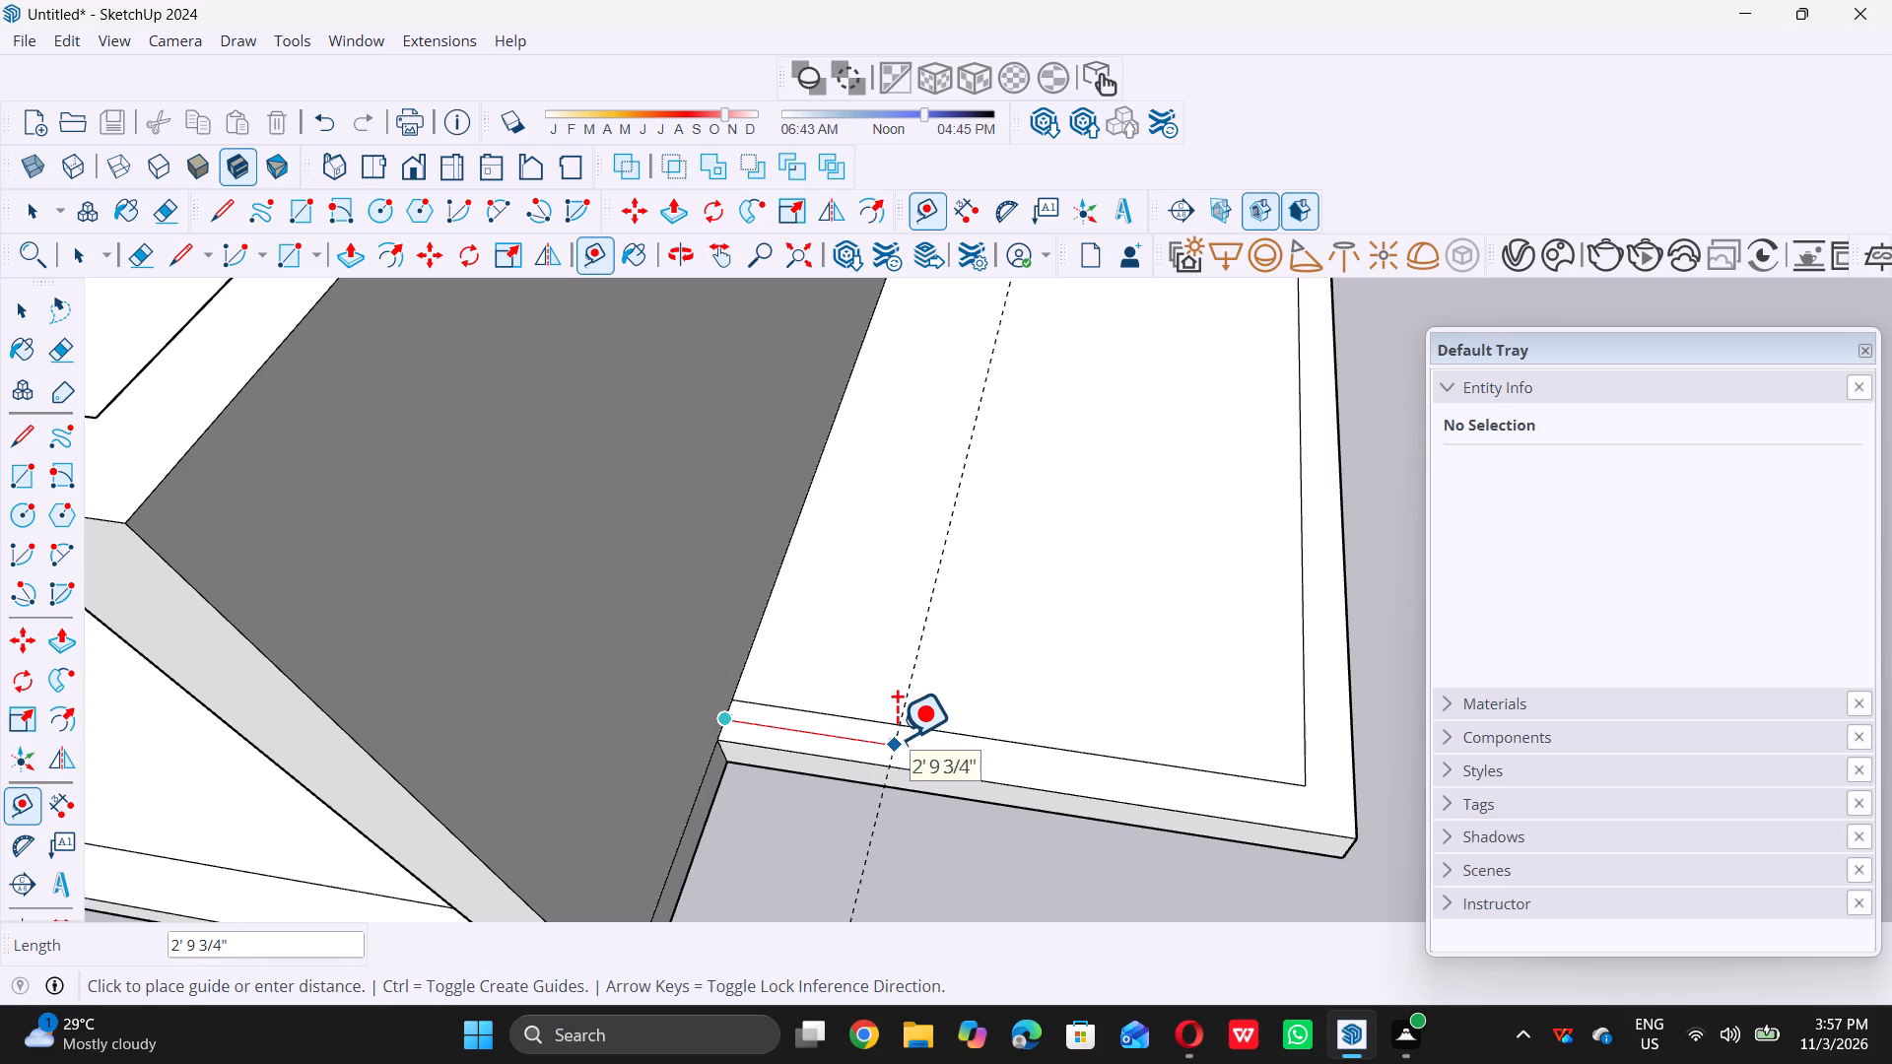
{"action": "key", "text": "4"}
{"action": "key", "text": "apostrophe"}
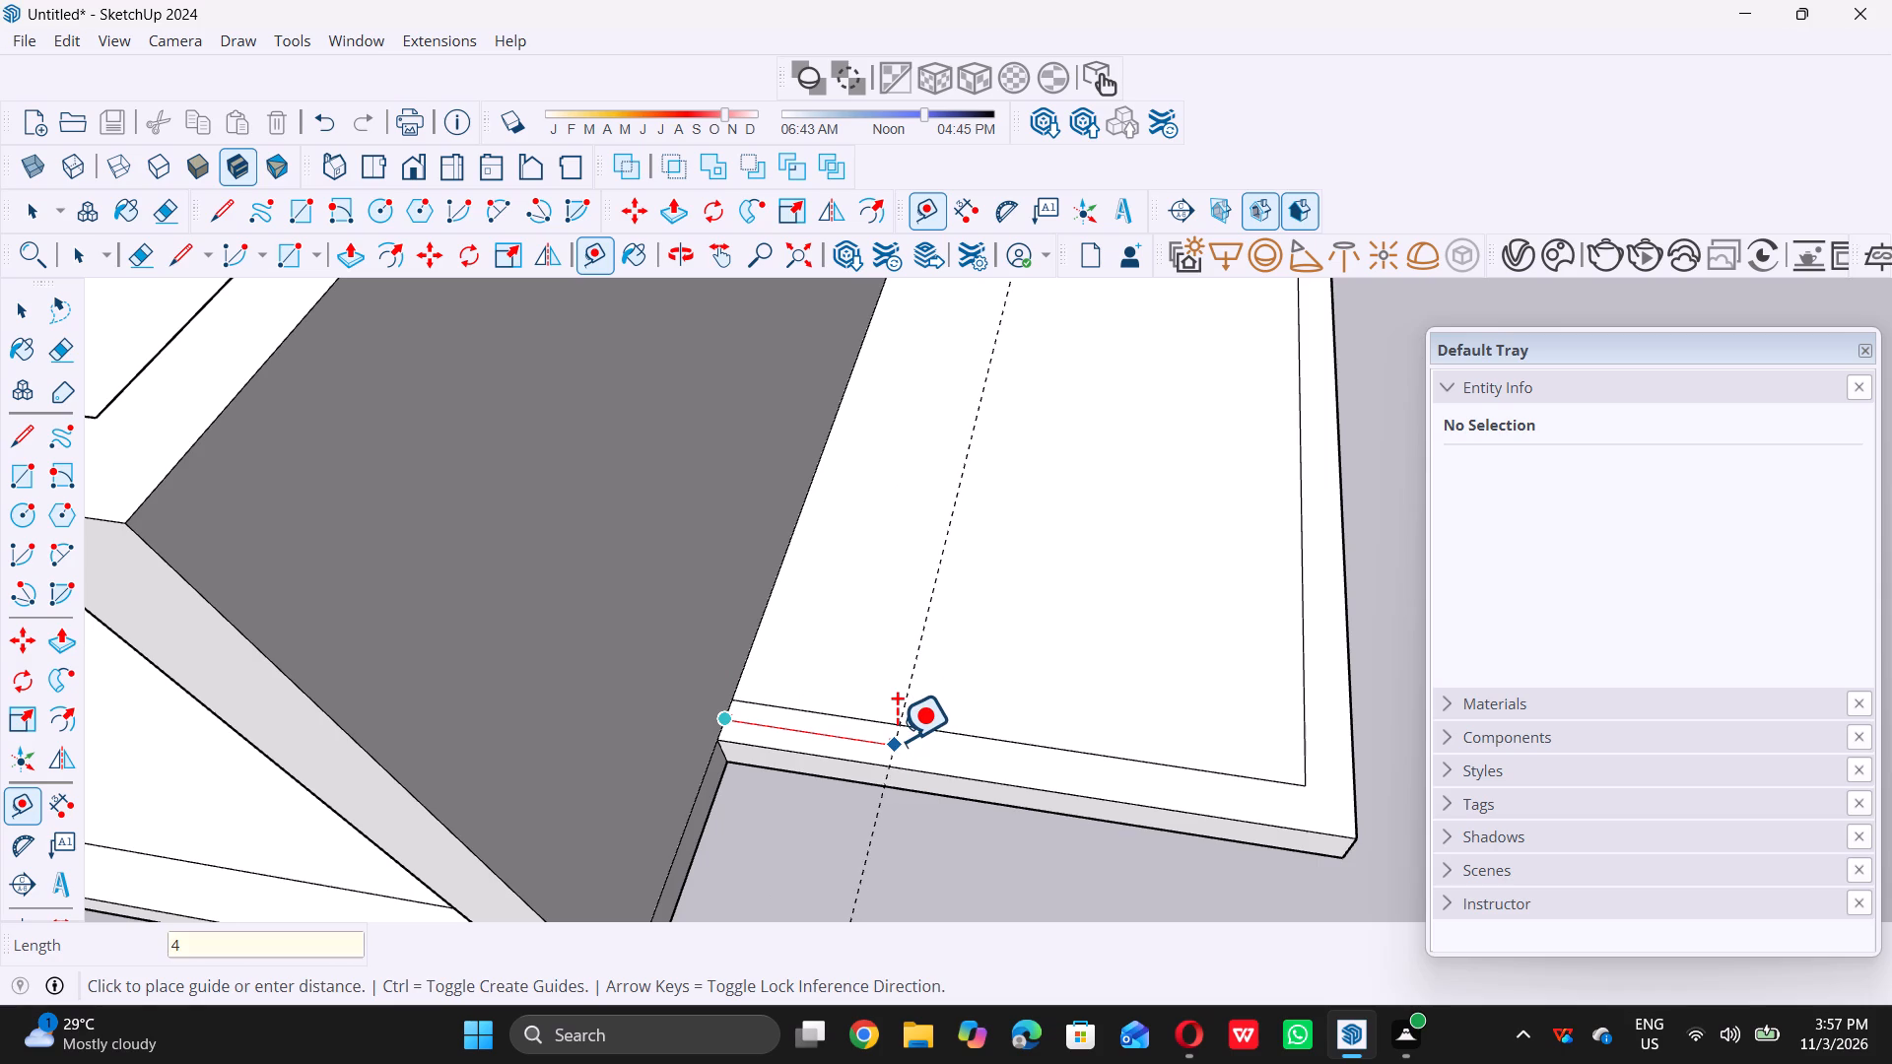
{"action": "key", "text": "Return"}
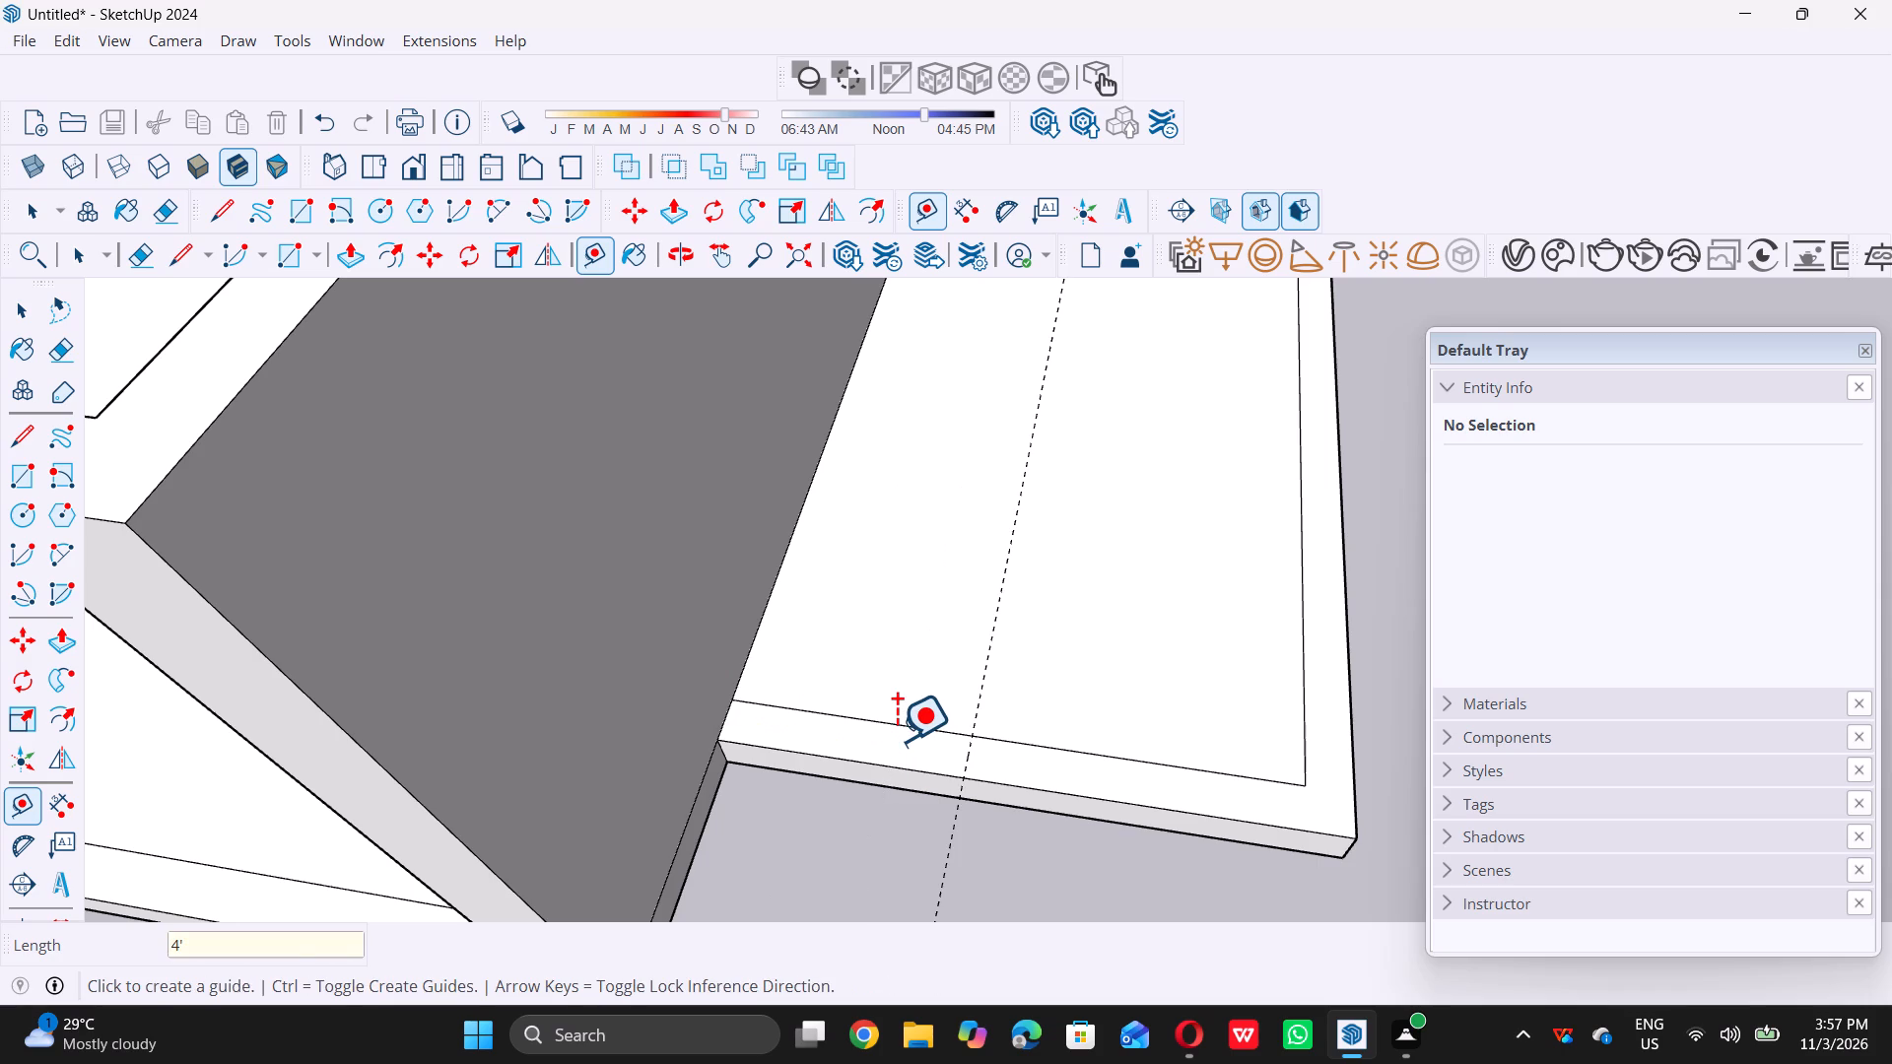
{"action": "key", "text": "space"}
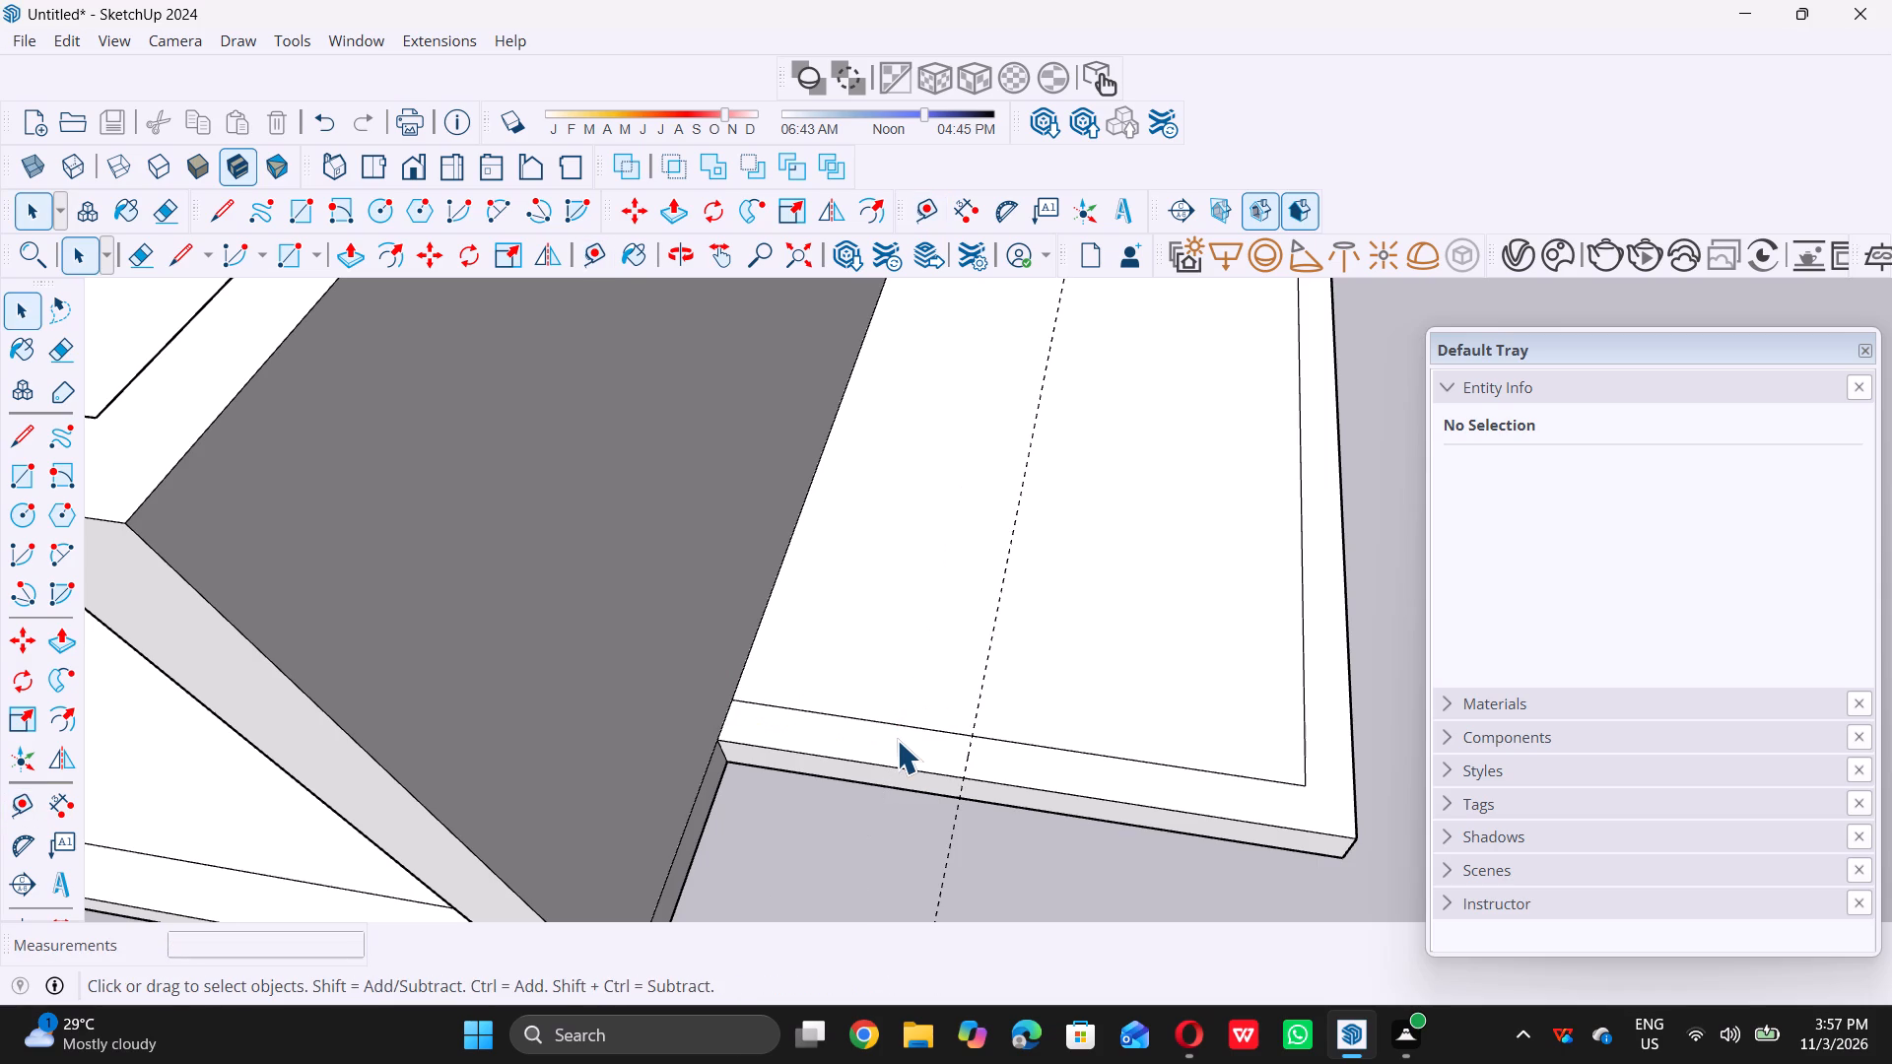
Draw a 9" line along the 4' guide across the side platform's front border strip, from inner outline to outer edge.
{"action": "key", "text": "l"}
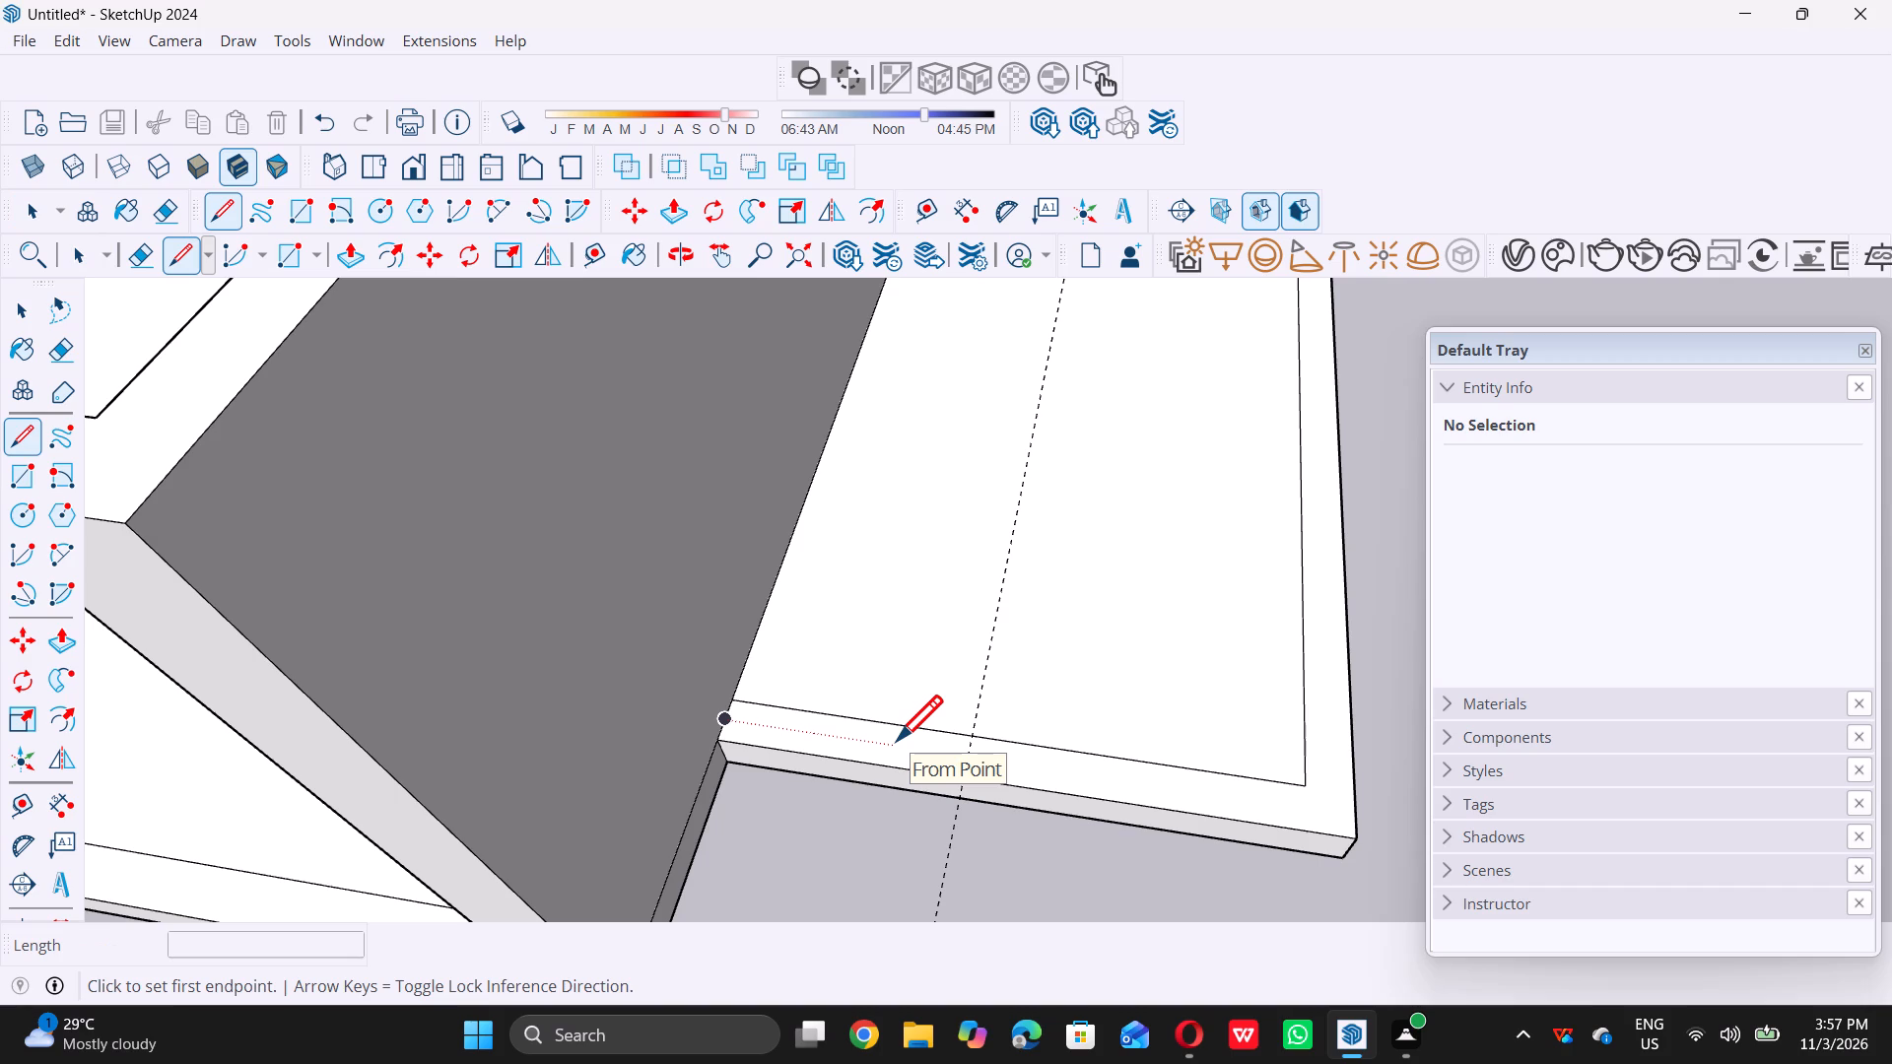
{"action": "left_click", "coordinate": [975, 734]}
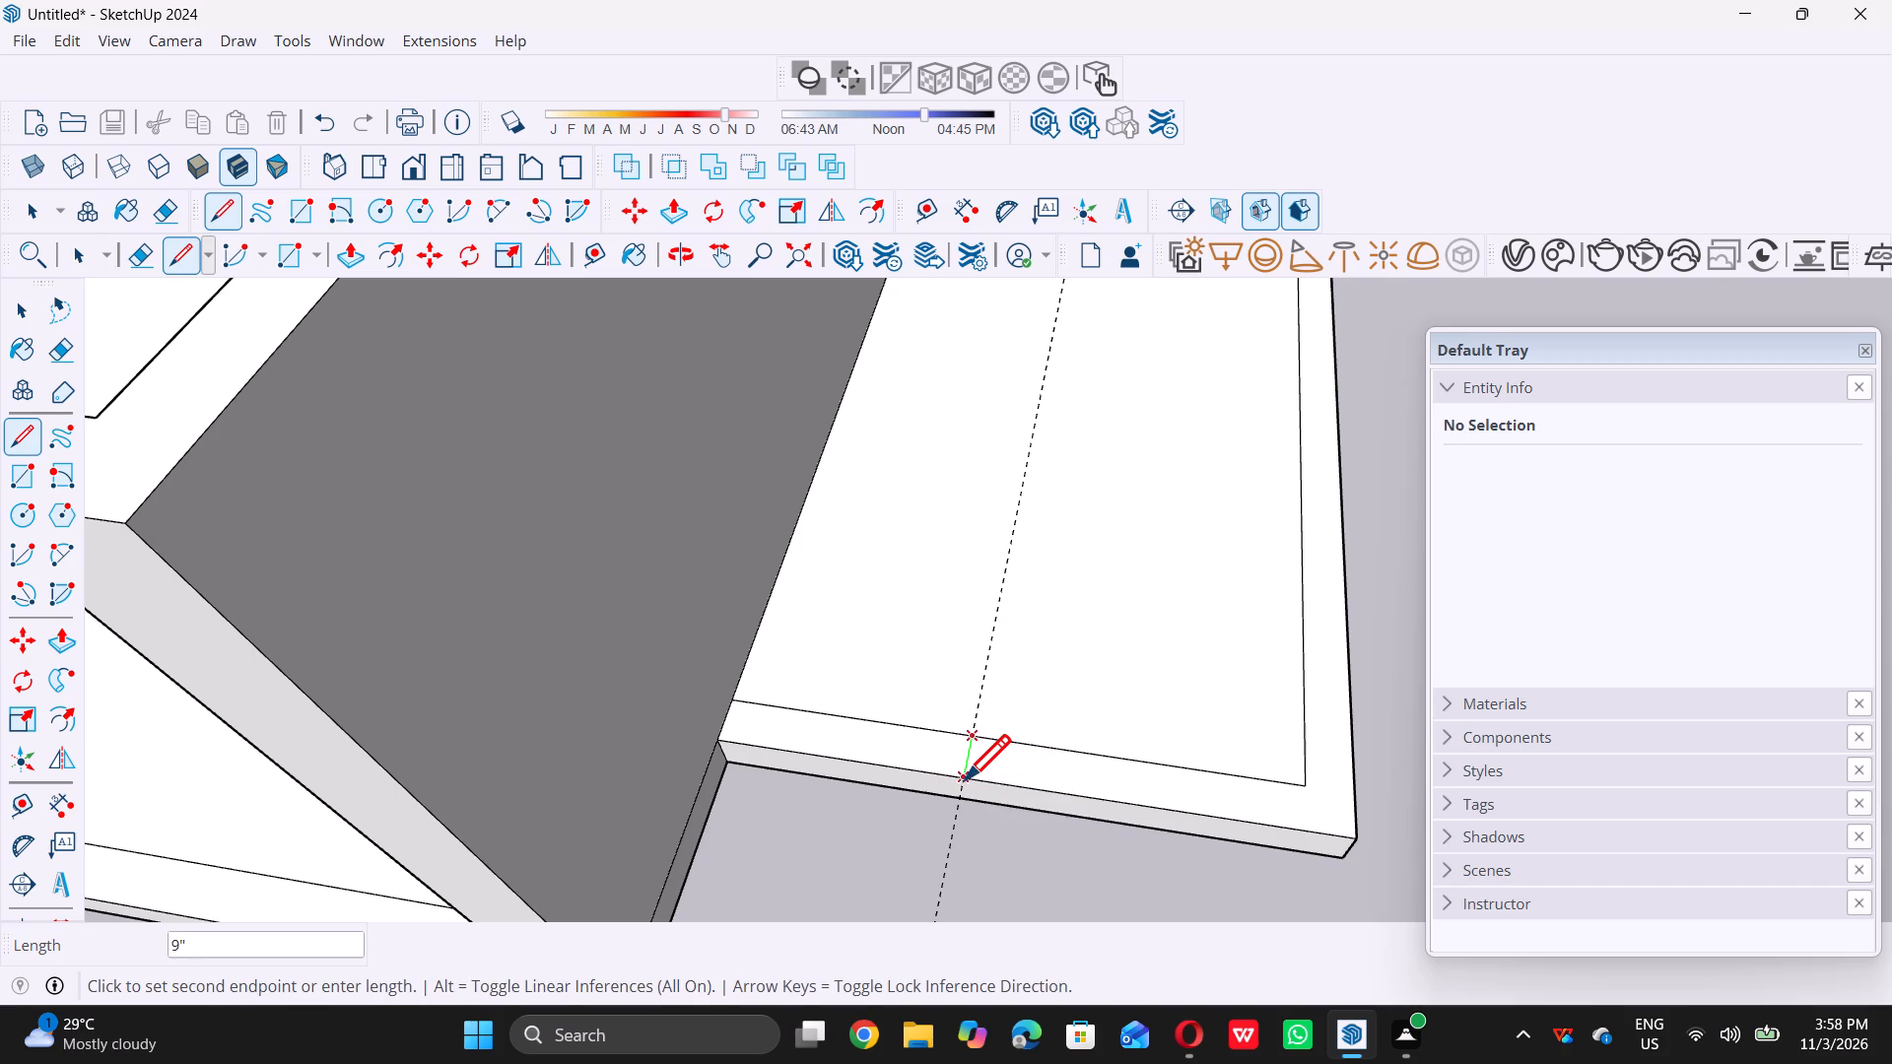
{"action": "triple_click", "coordinate": [965, 779]}
{"action": "key", "text": "space"}
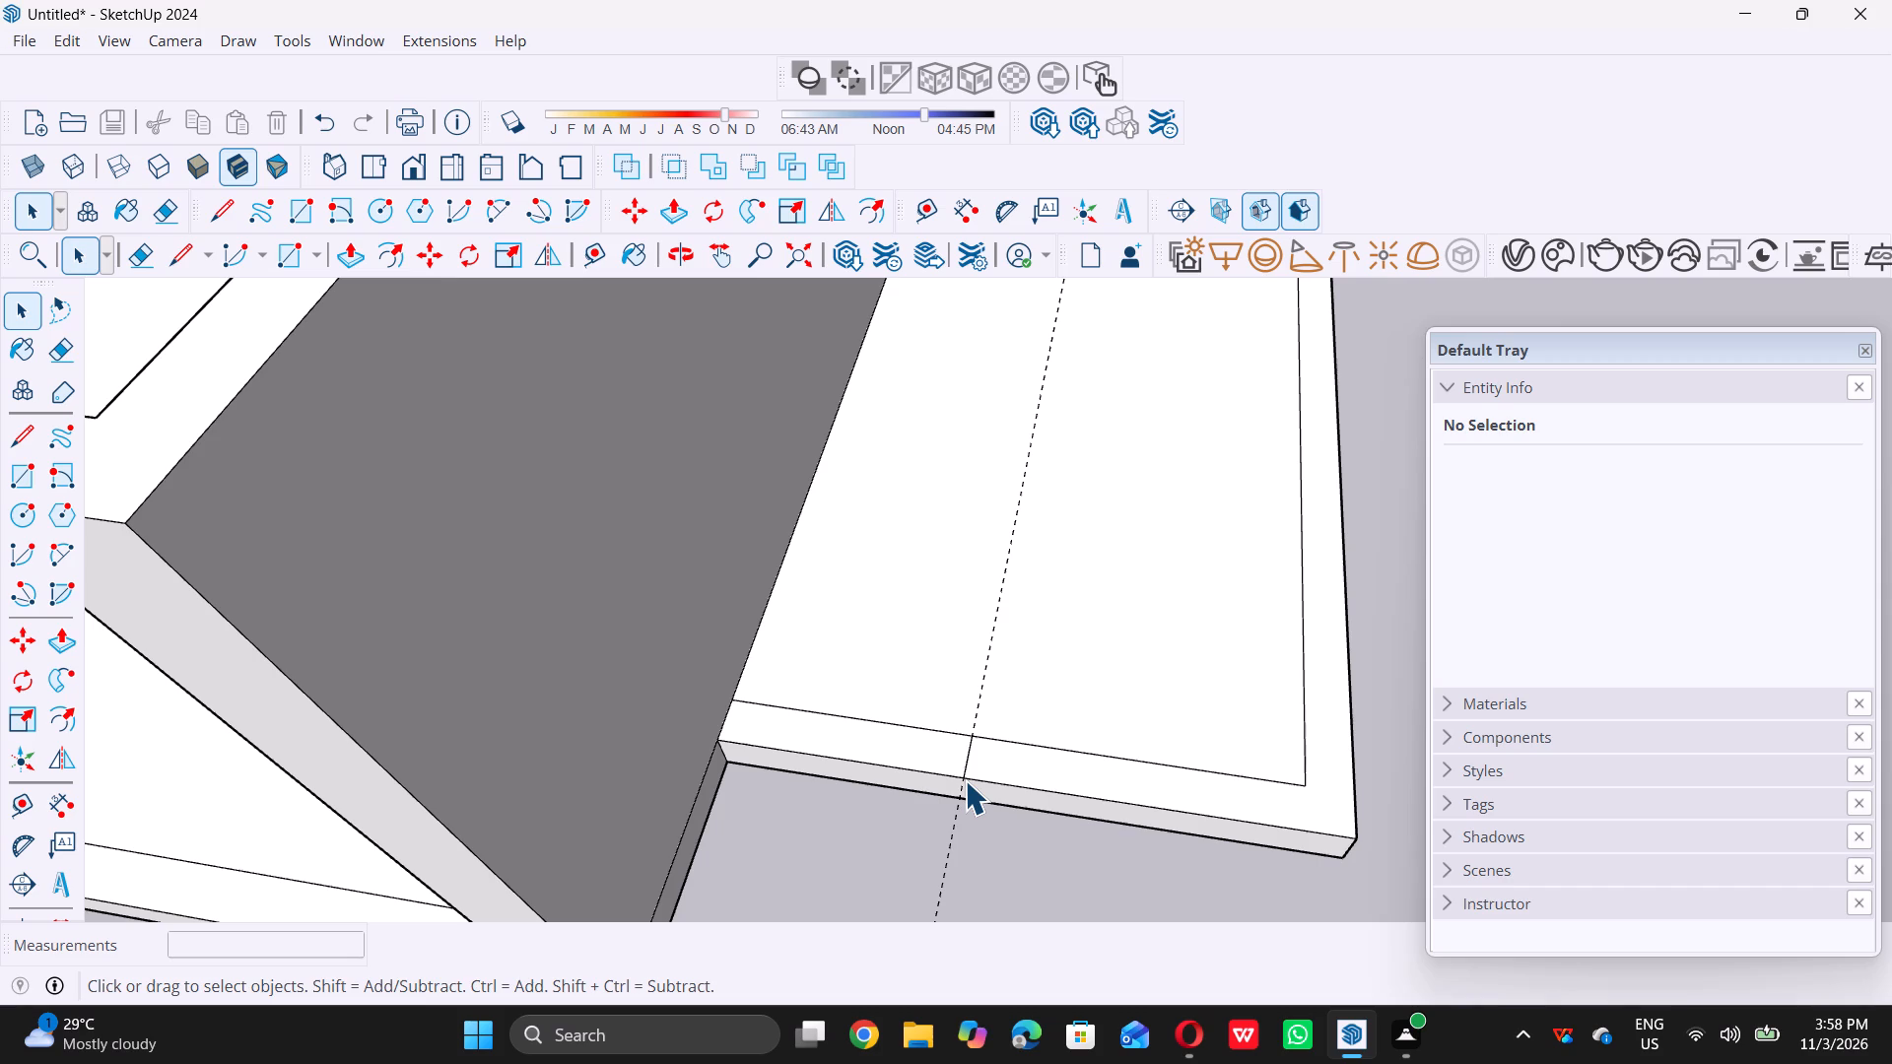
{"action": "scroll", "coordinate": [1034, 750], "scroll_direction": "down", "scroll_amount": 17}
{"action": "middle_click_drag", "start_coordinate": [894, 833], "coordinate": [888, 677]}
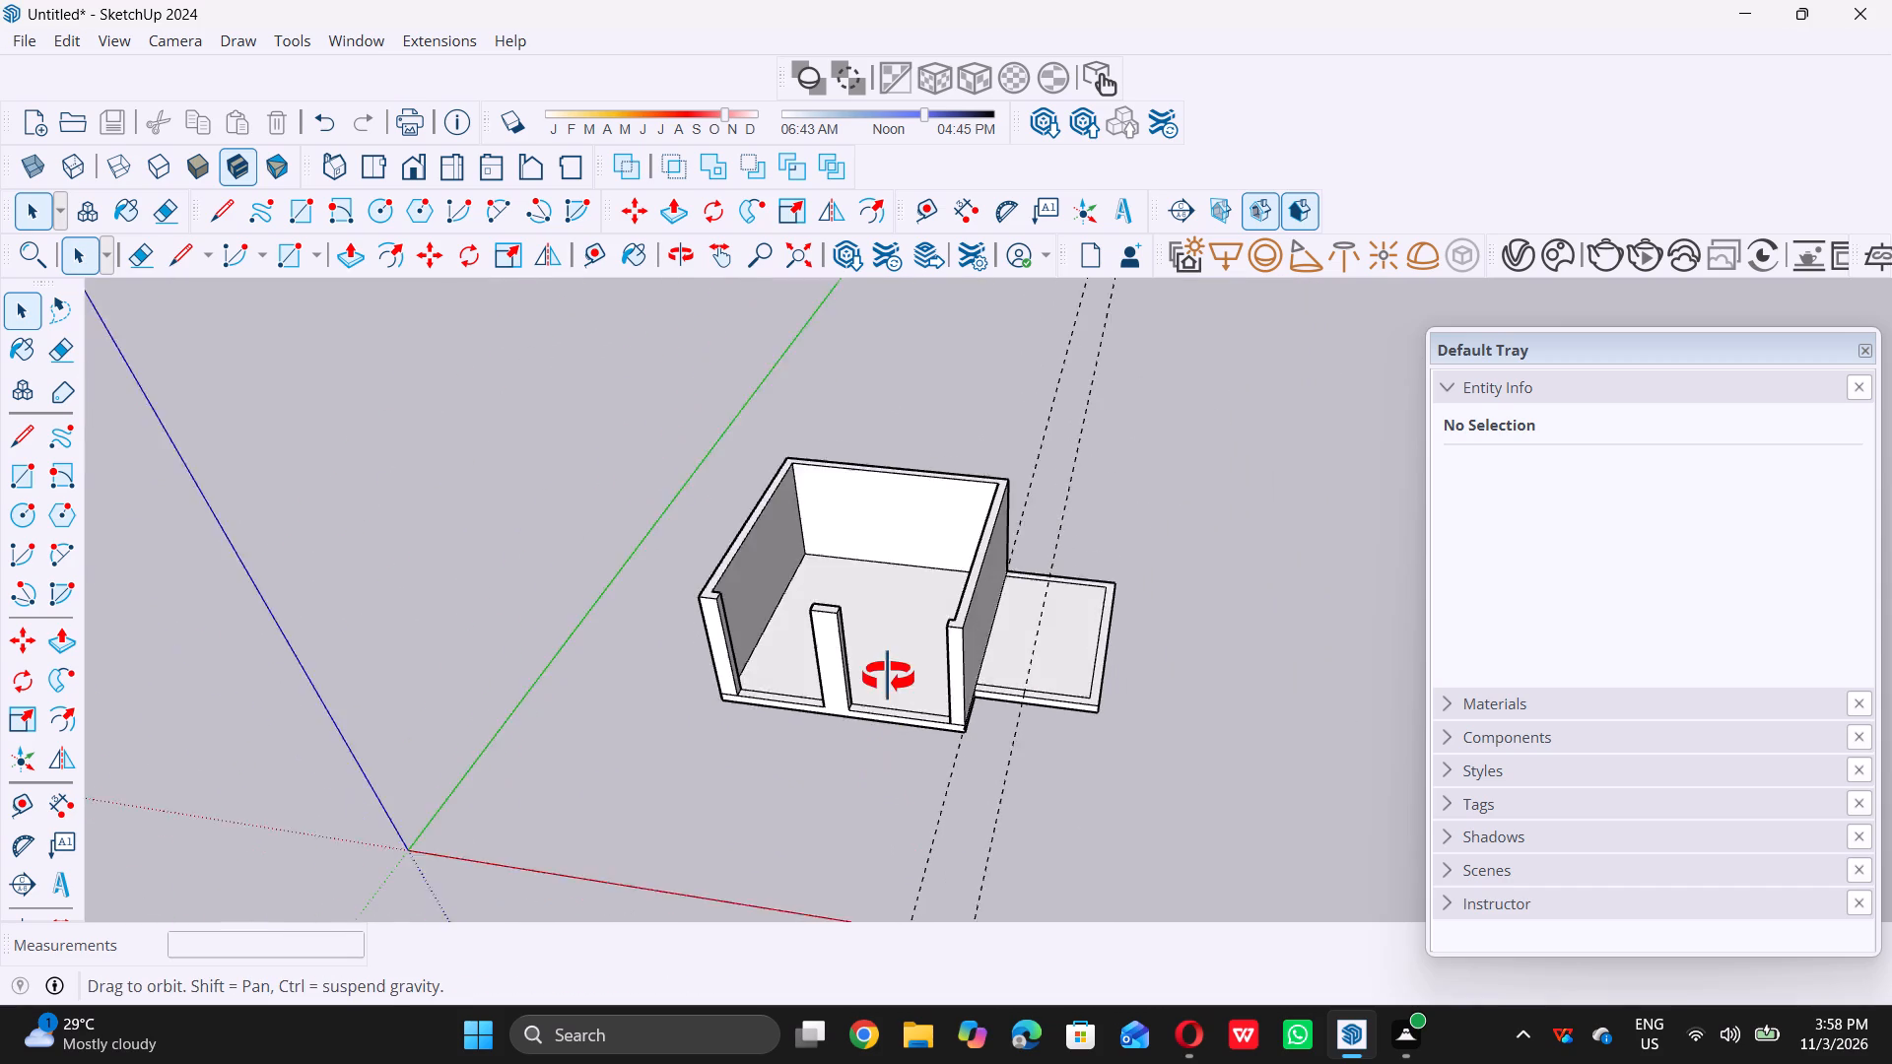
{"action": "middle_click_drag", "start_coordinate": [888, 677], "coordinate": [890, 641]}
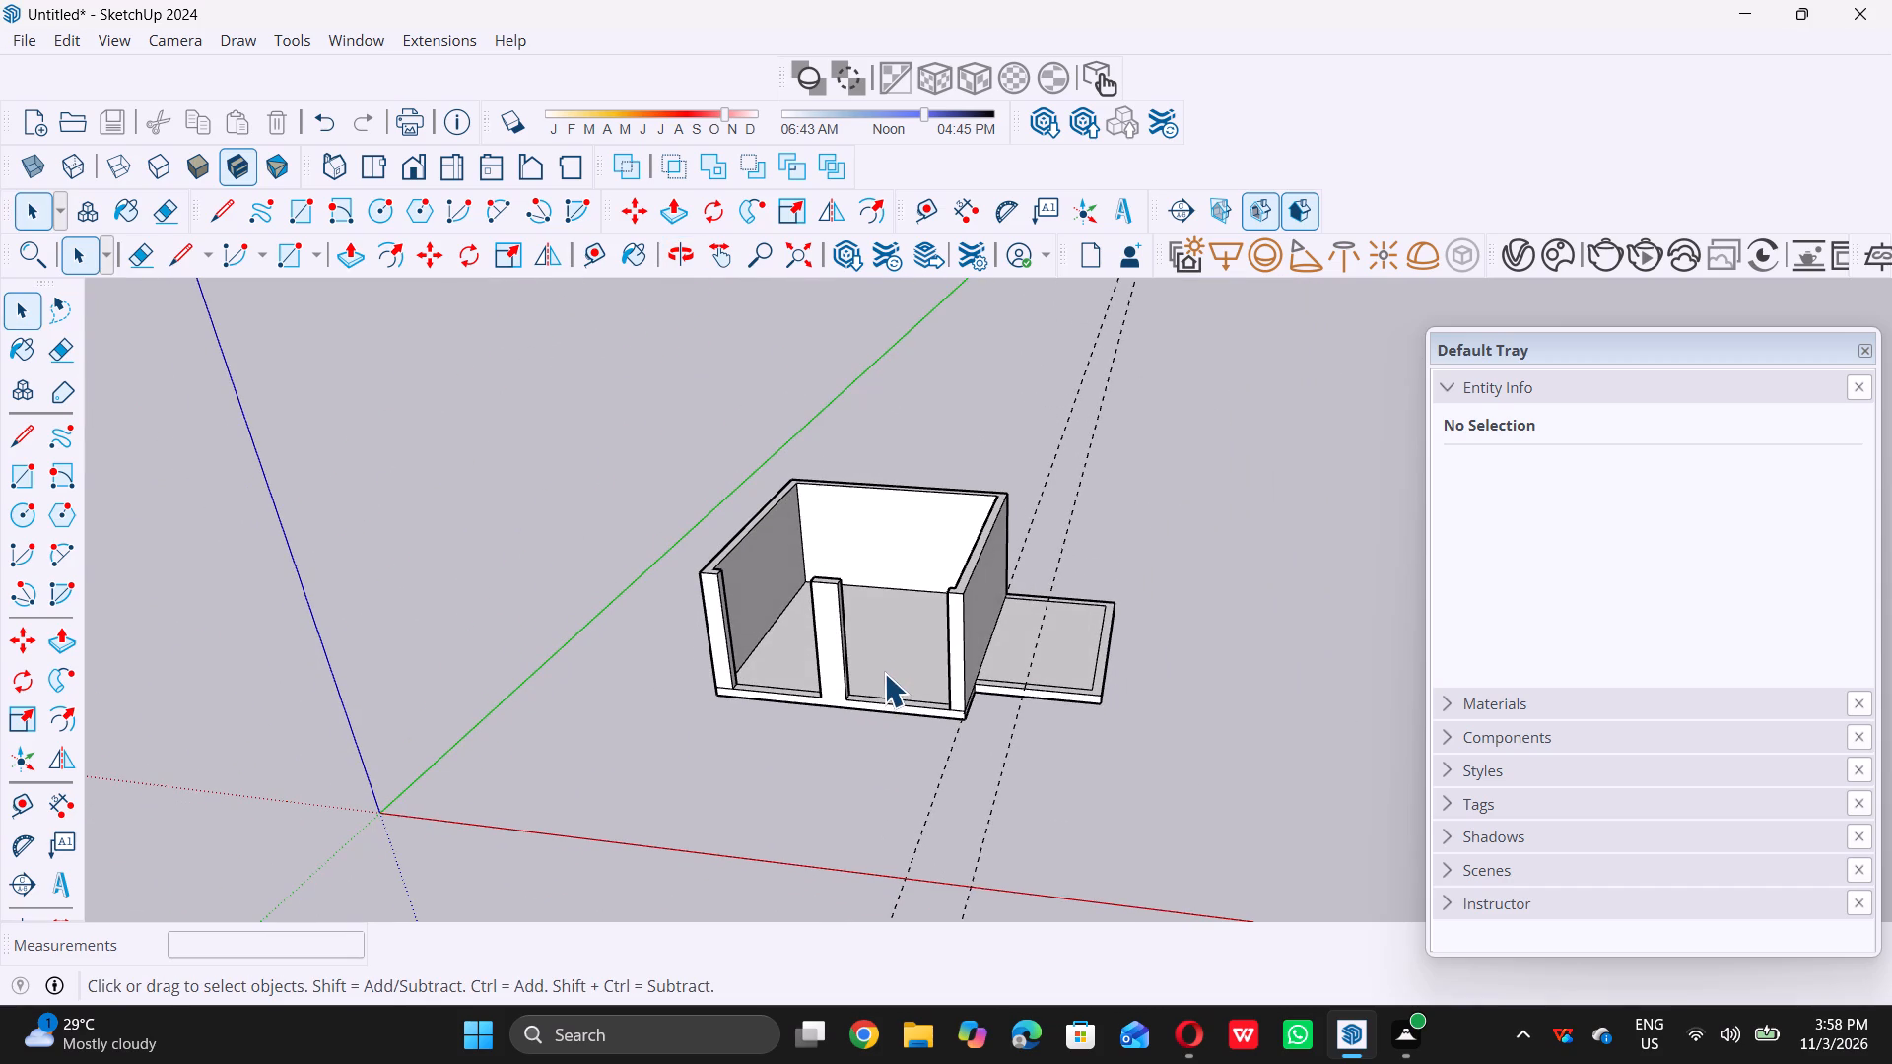
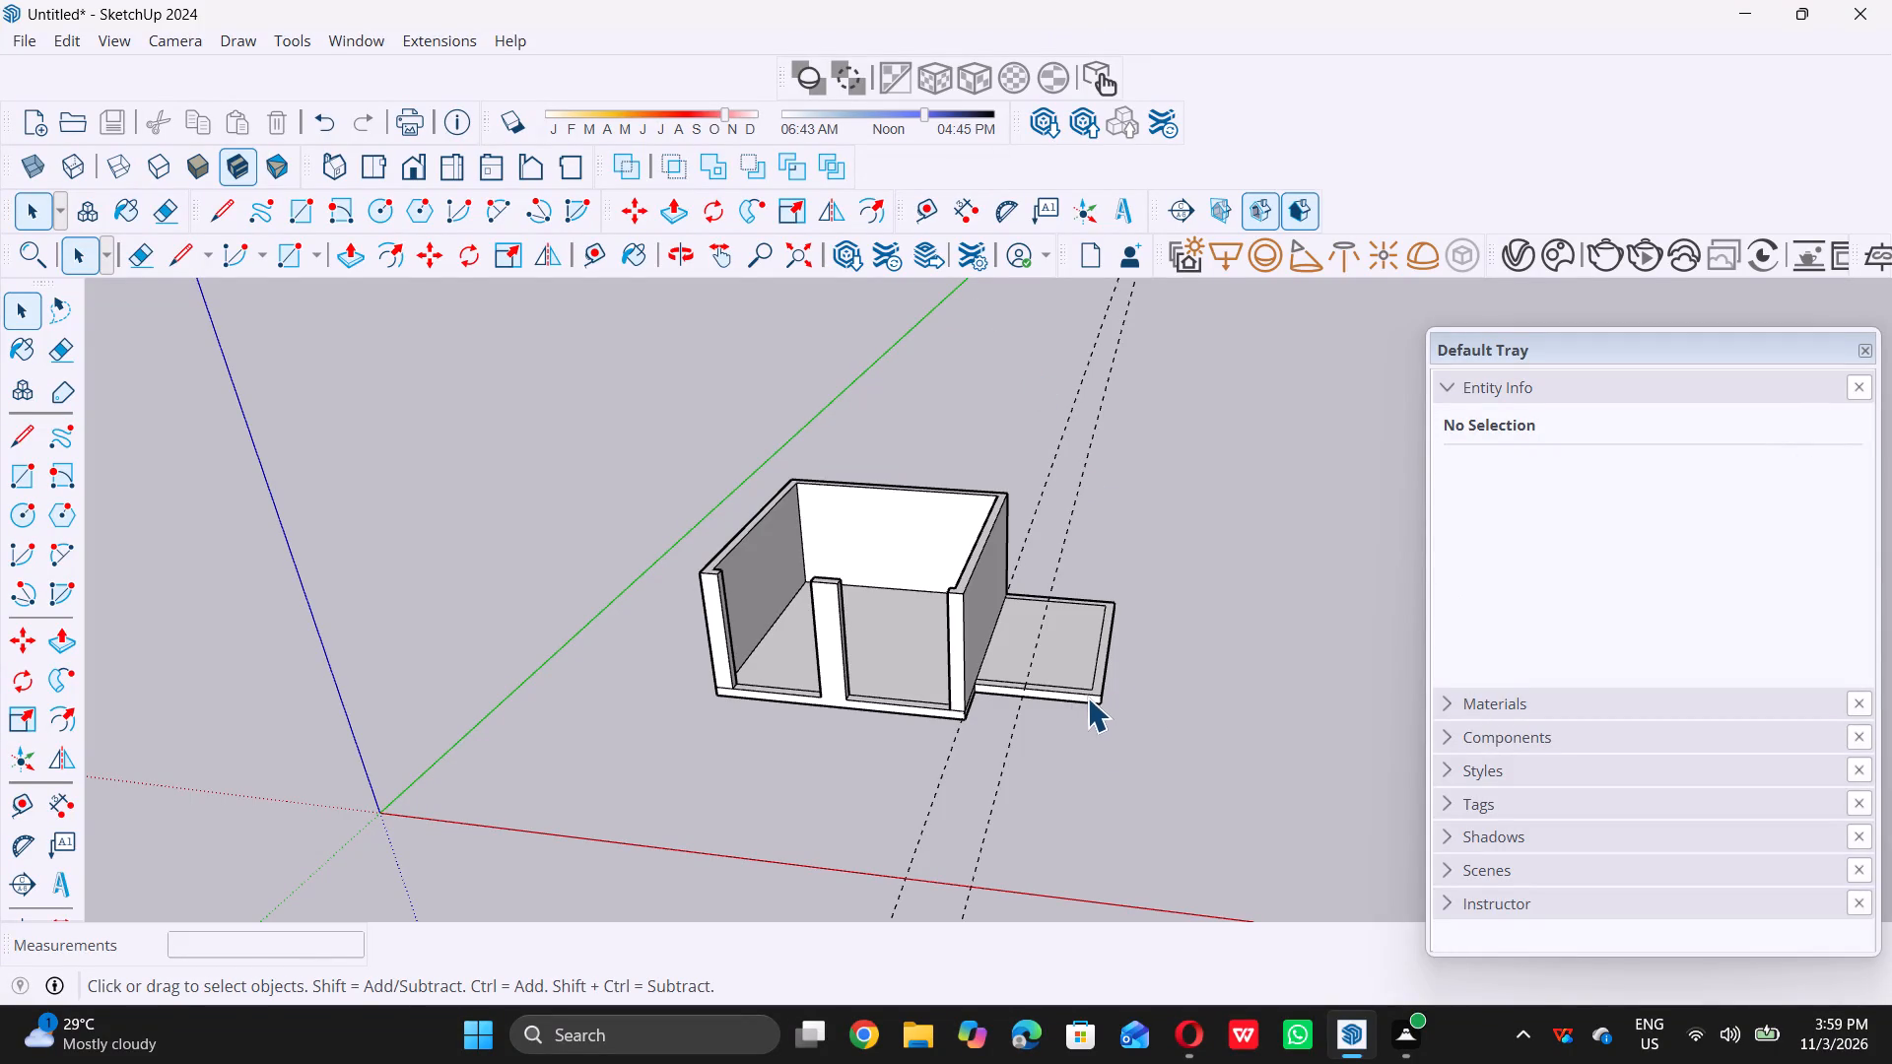
Draw two 9" lines from the platform's inner outline corner to its outer edges, closing a square at the front outer corner.
{"action": "scroll", "coordinate": [1087, 698], "scroll_direction": "up", "scroll_amount": 12}
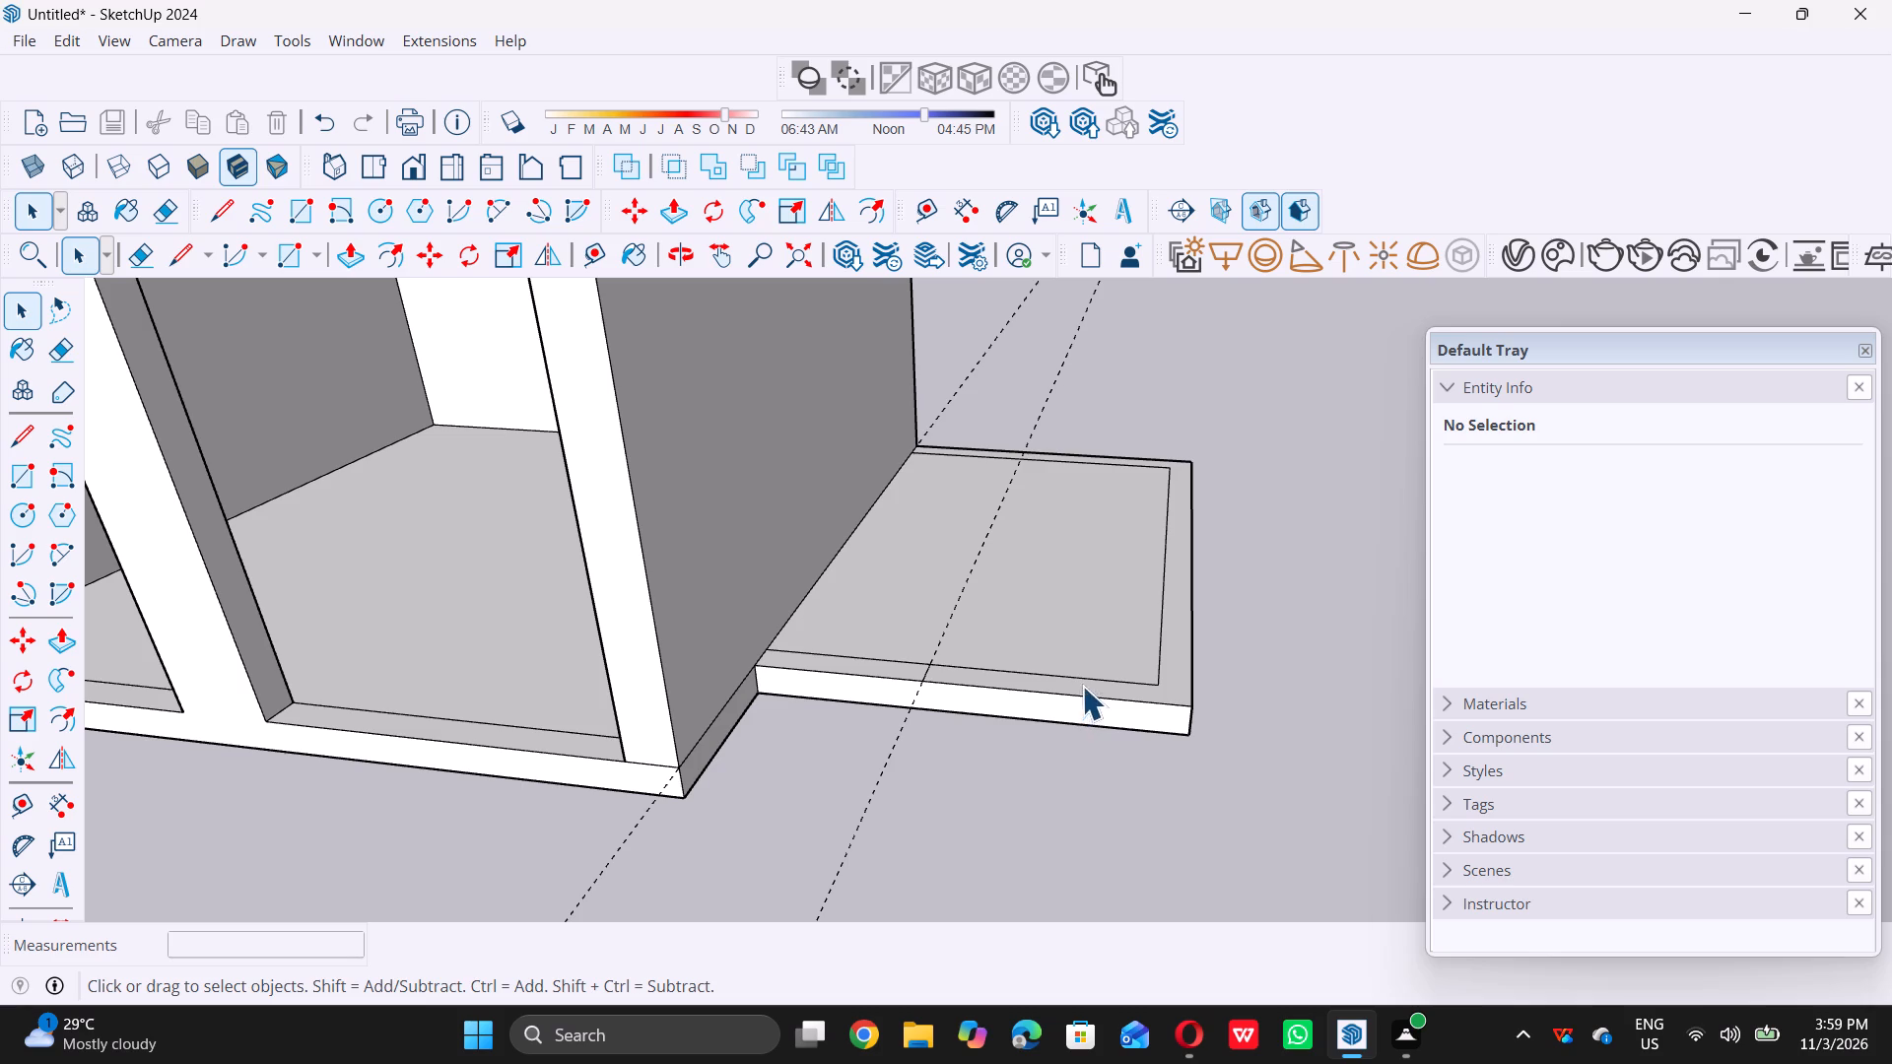
{"action": "scroll", "coordinate": [1070, 635], "scroll_direction": "down", "scroll_amount": 3}
{"action": "middle_click_drag", "start_coordinate": [1064, 653], "coordinate": [1065, 659]}
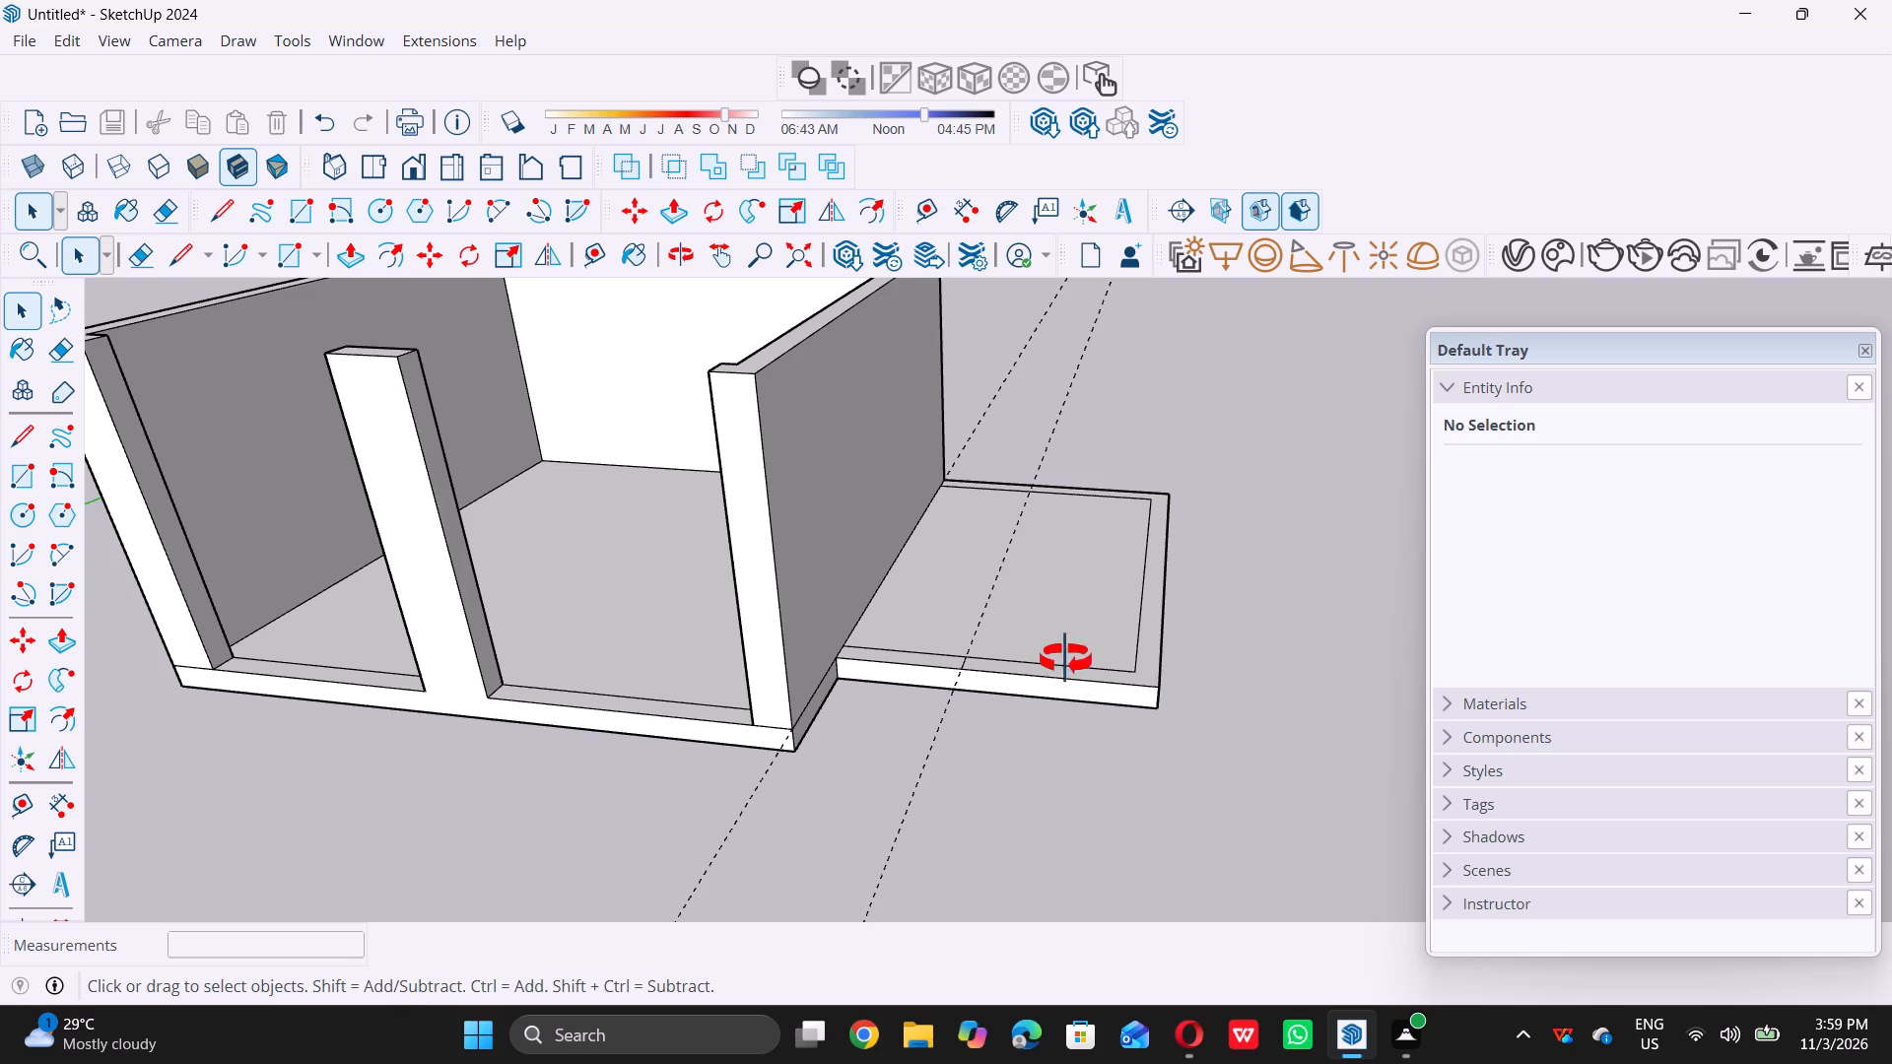
{"action": "middle_click_drag", "start_coordinate": [1065, 659], "coordinate": [1089, 753]}
{"action": "middle_click", "coordinate": [1089, 753]}
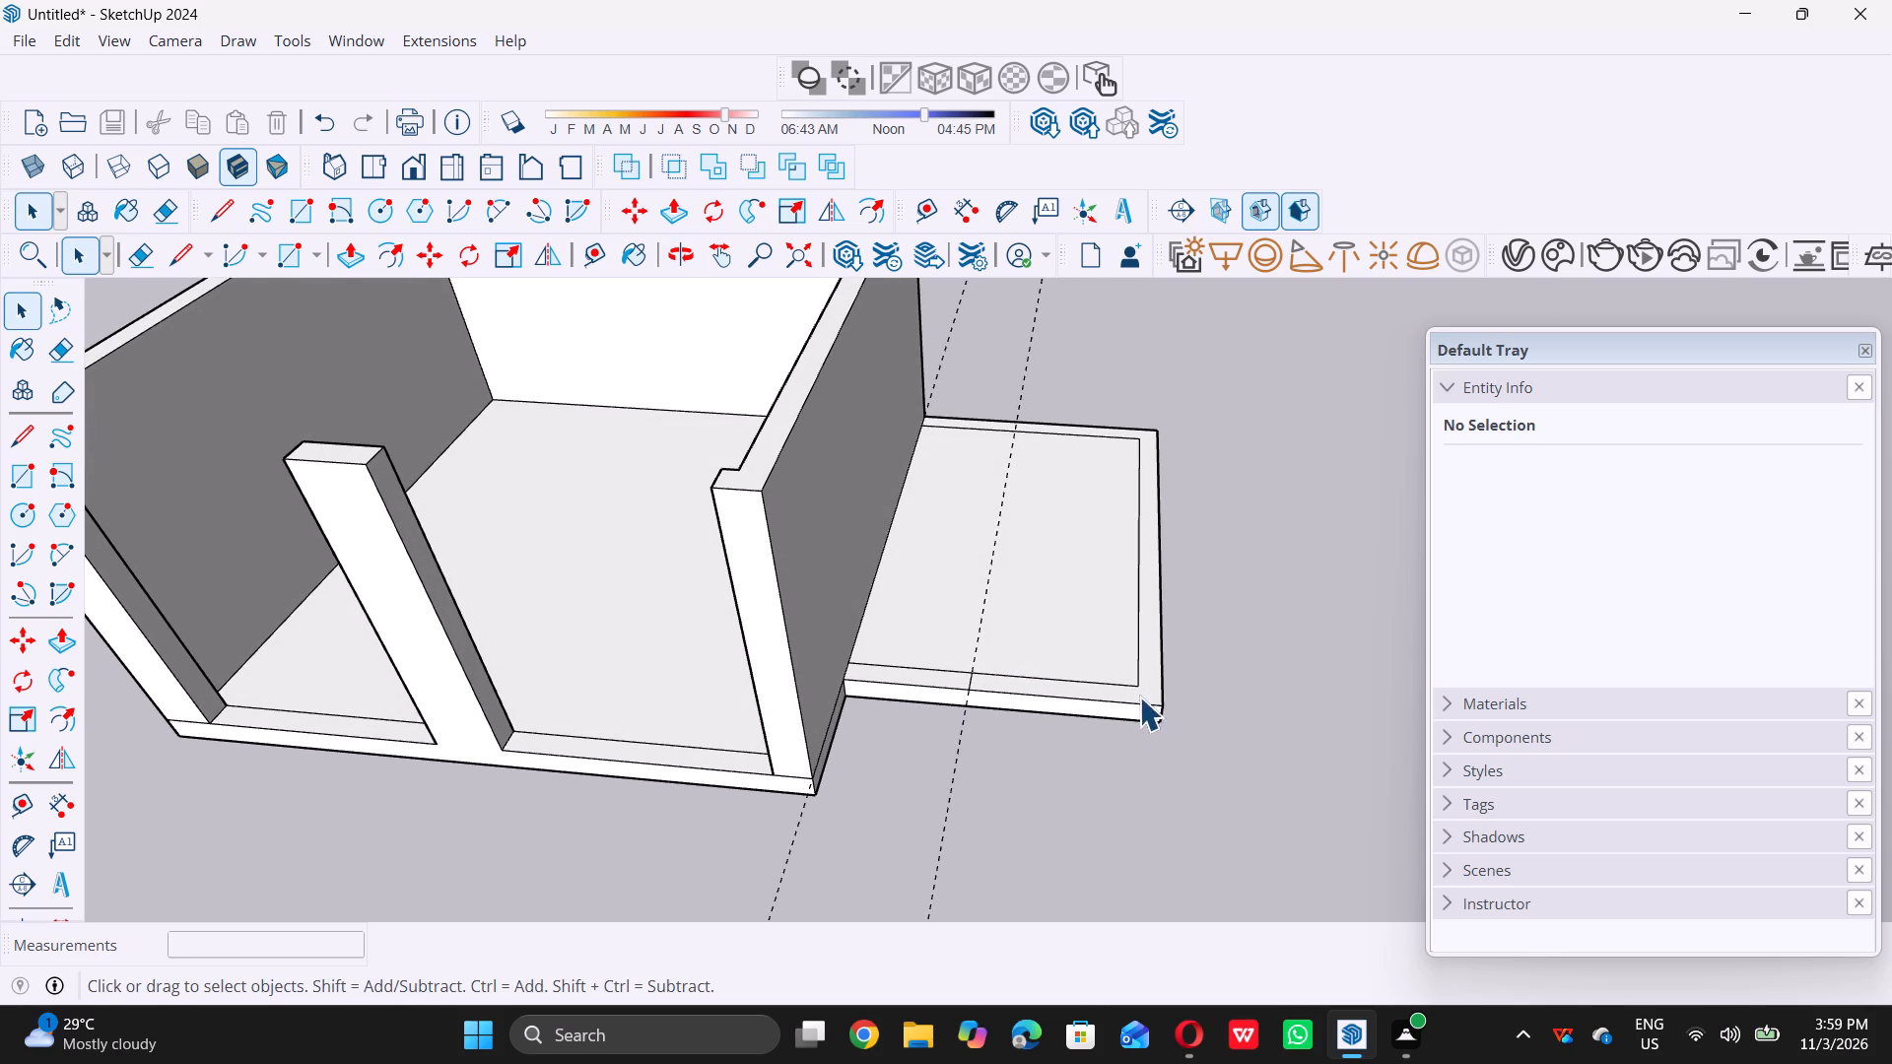
{"action": "scroll", "coordinate": [1139, 704], "scroll_direction": "up", "scroll_amount": 9}
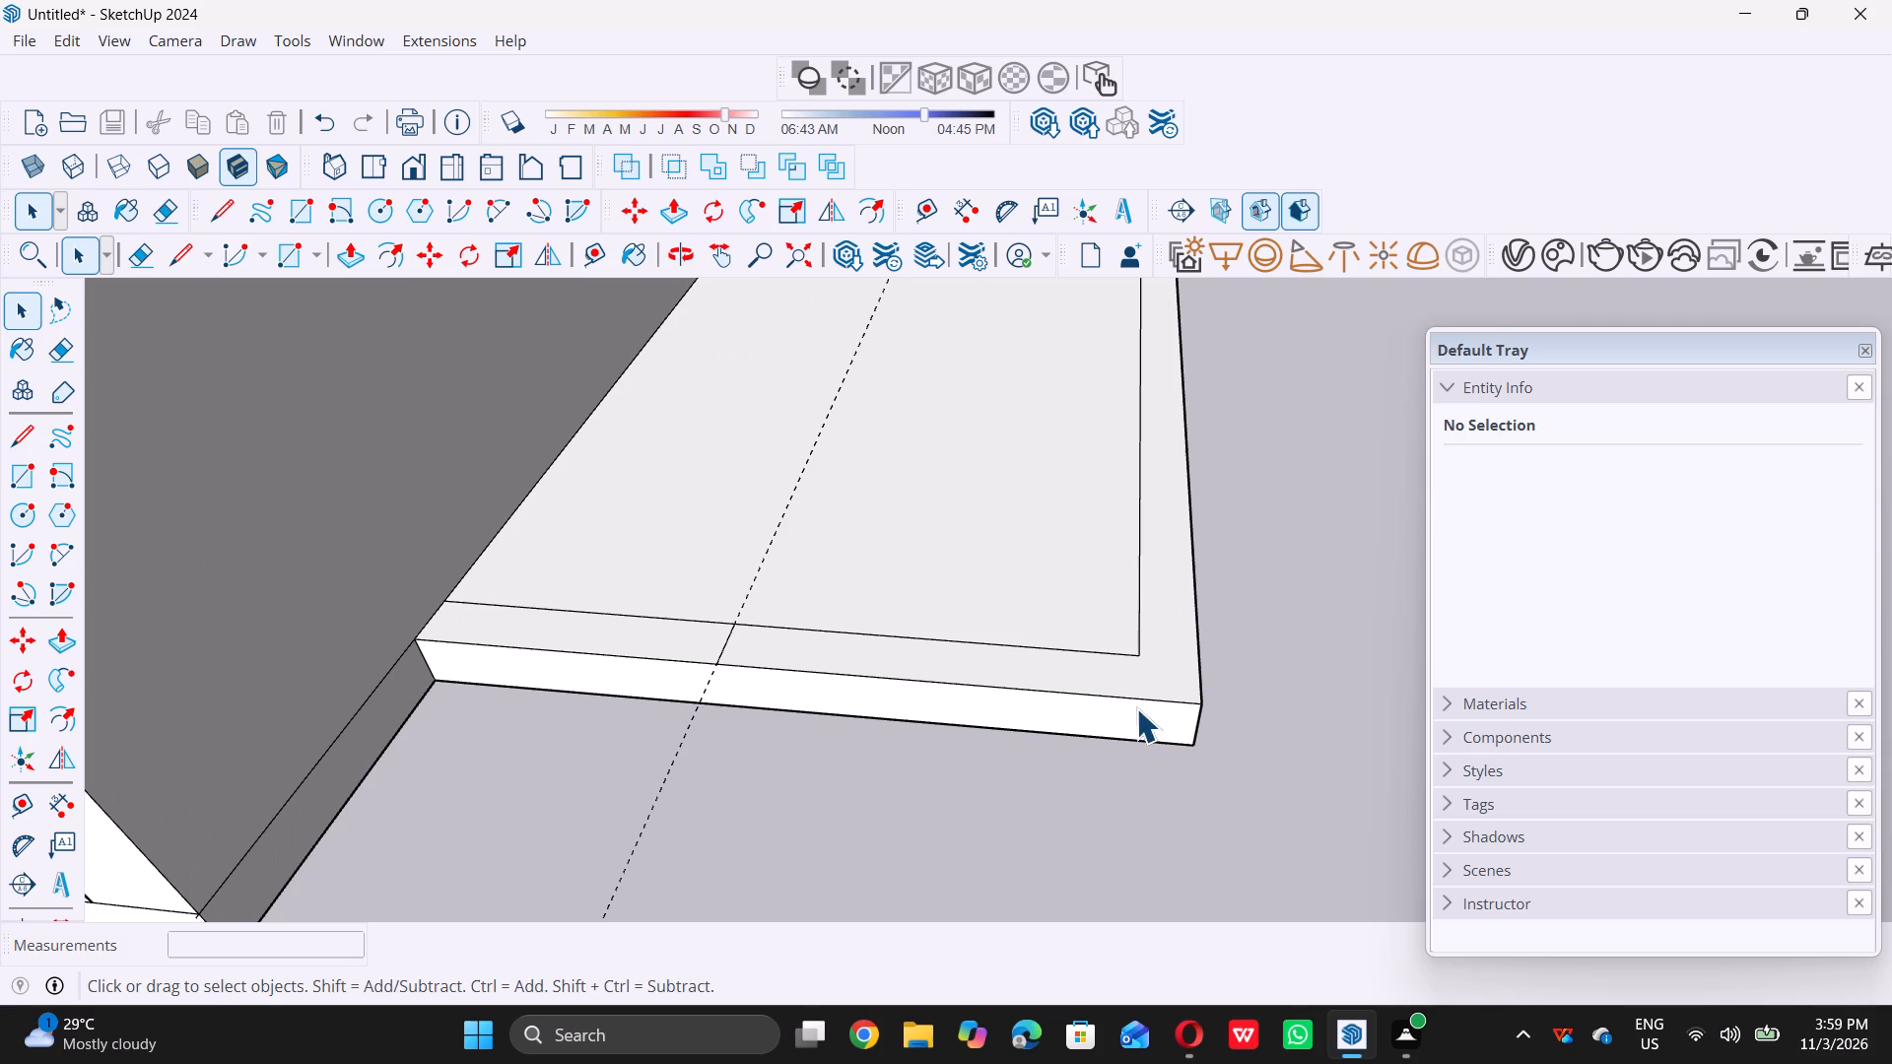
{"action": "key", "text": "l"}
{"action": "double_click", "coordinate": [1139, 658]}
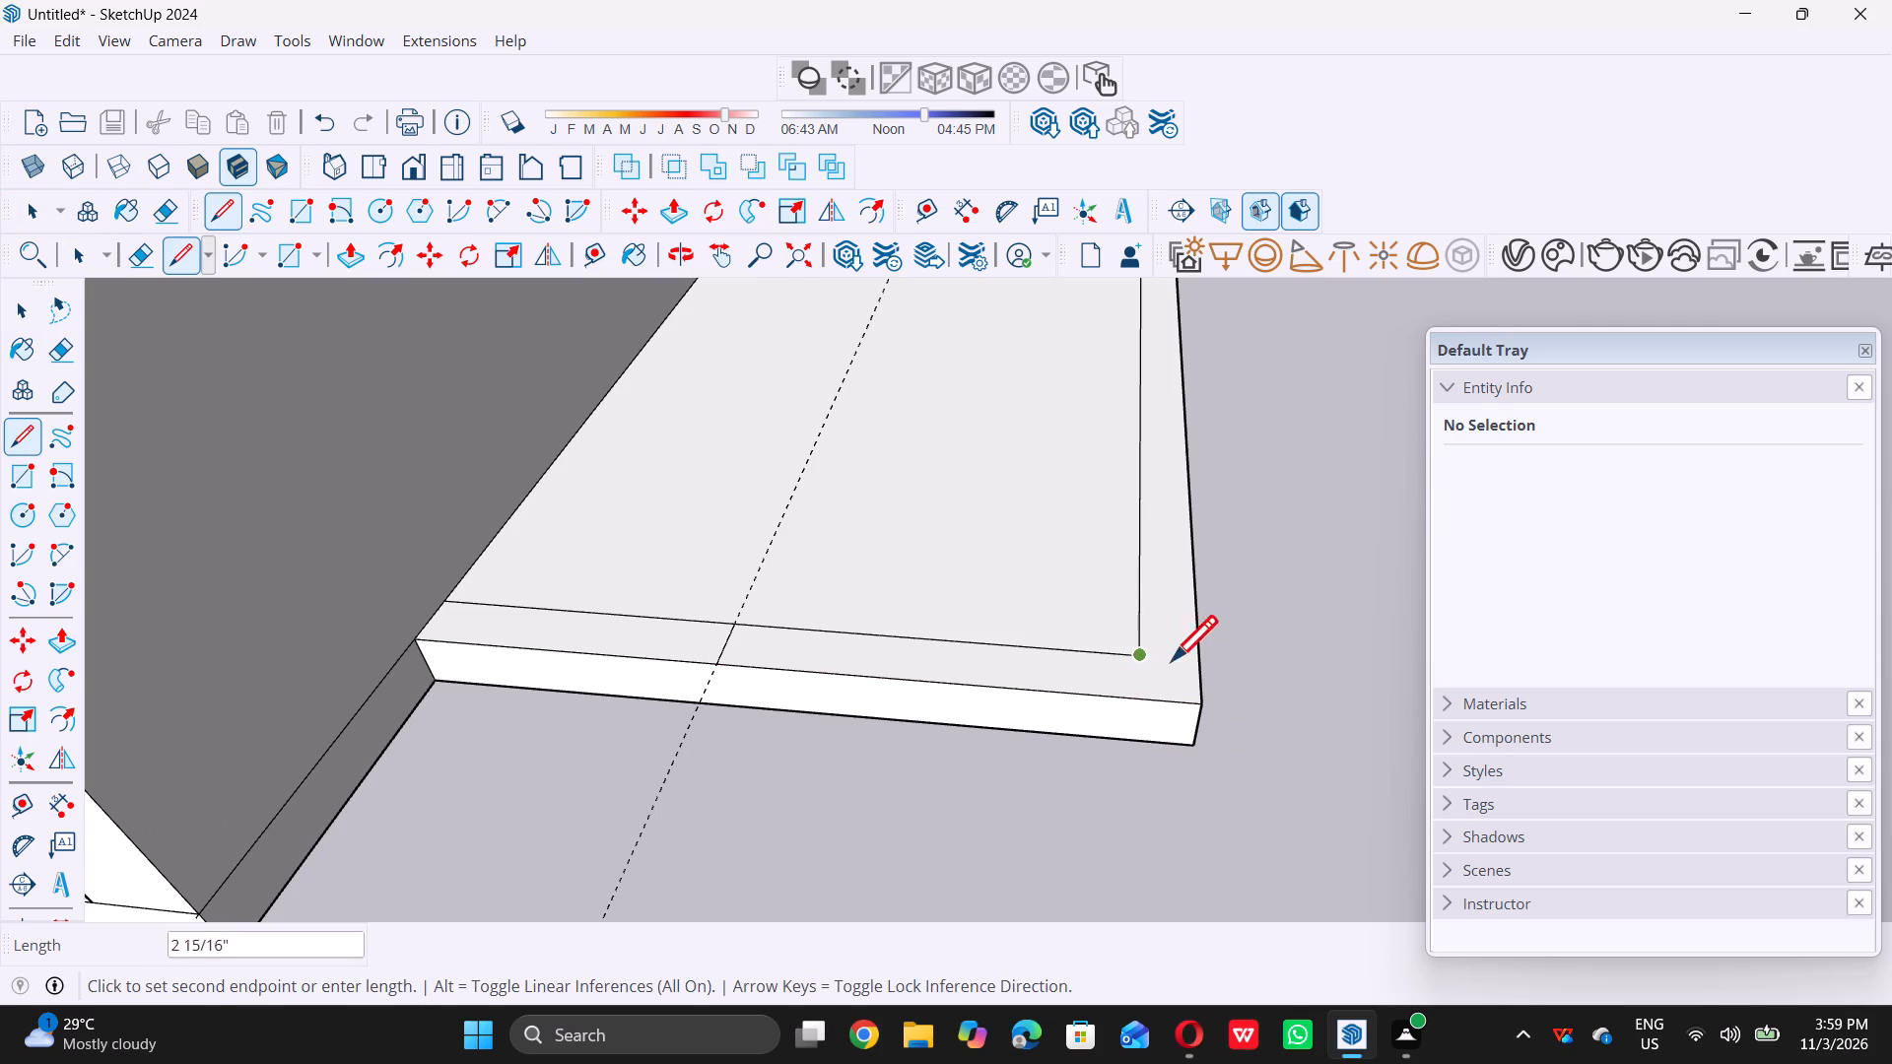
{"action": "double_click", "coordinate": [1202, 663]}
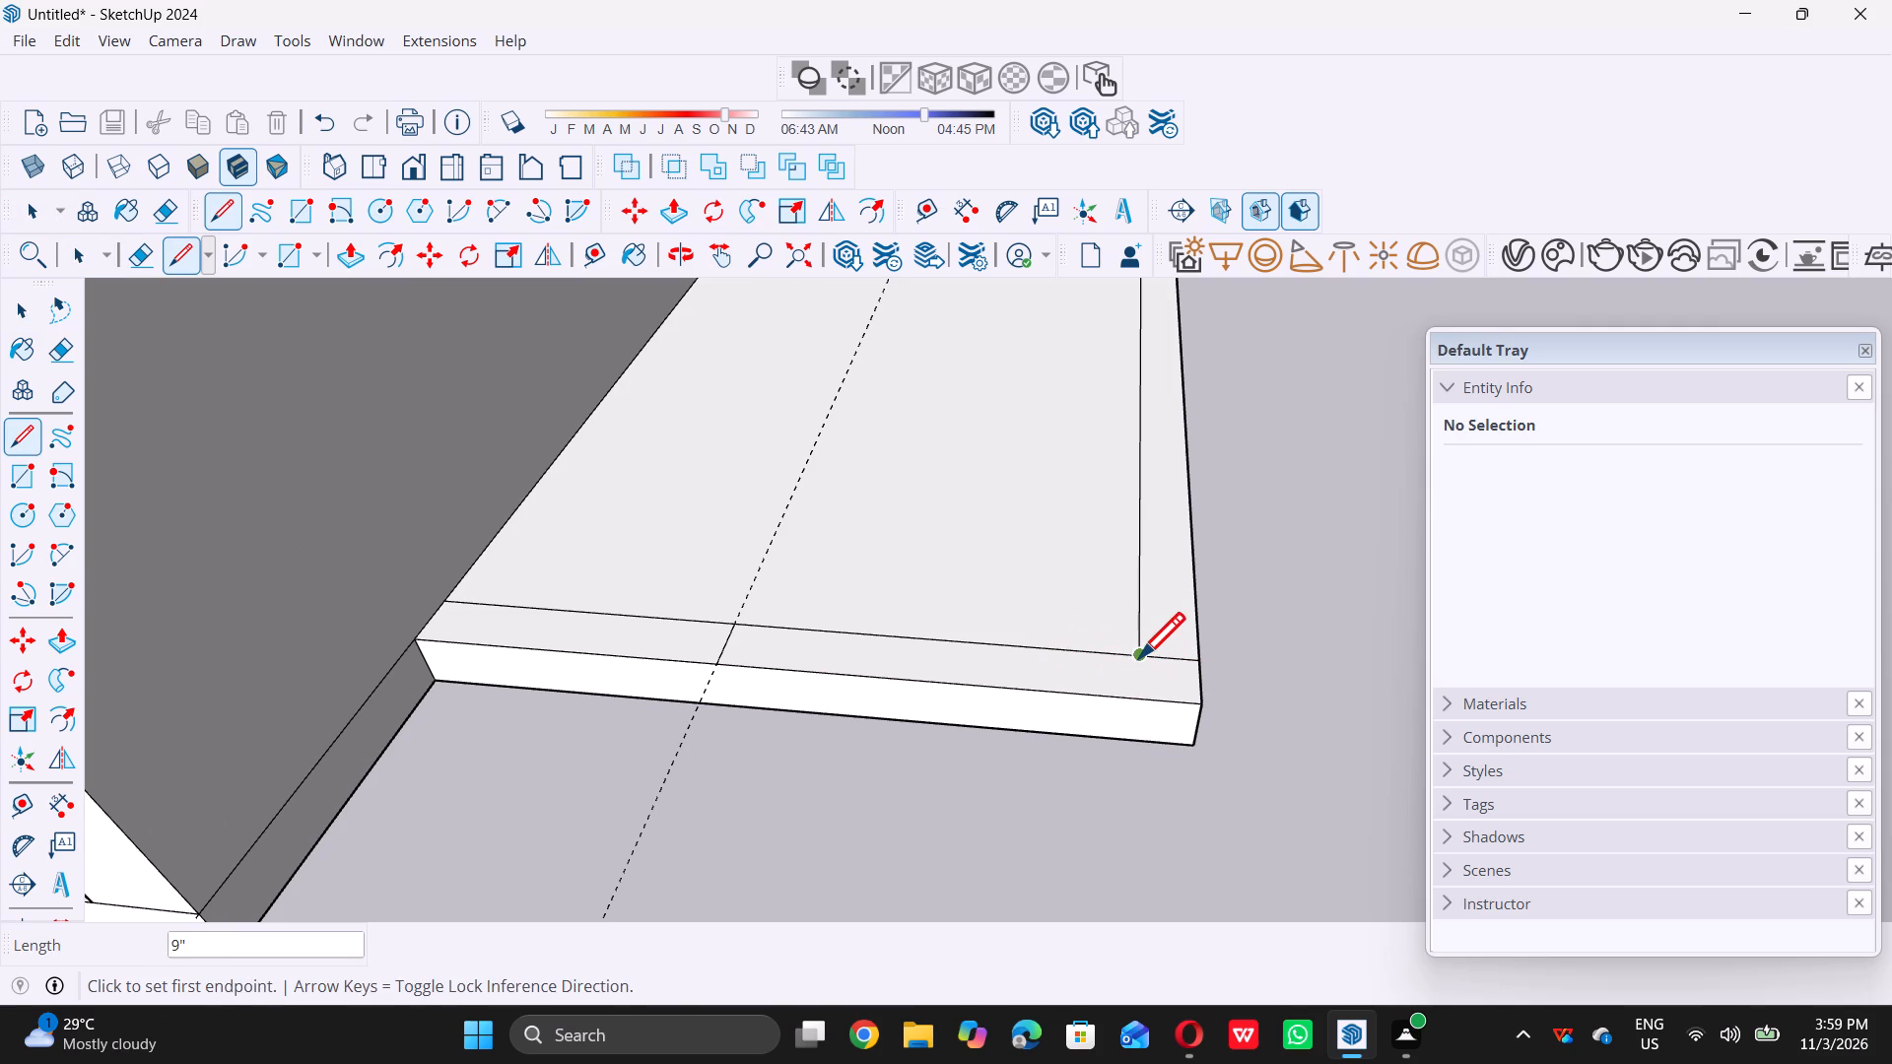
{"action": "triple_click", "coordinate": [1139, 657]}
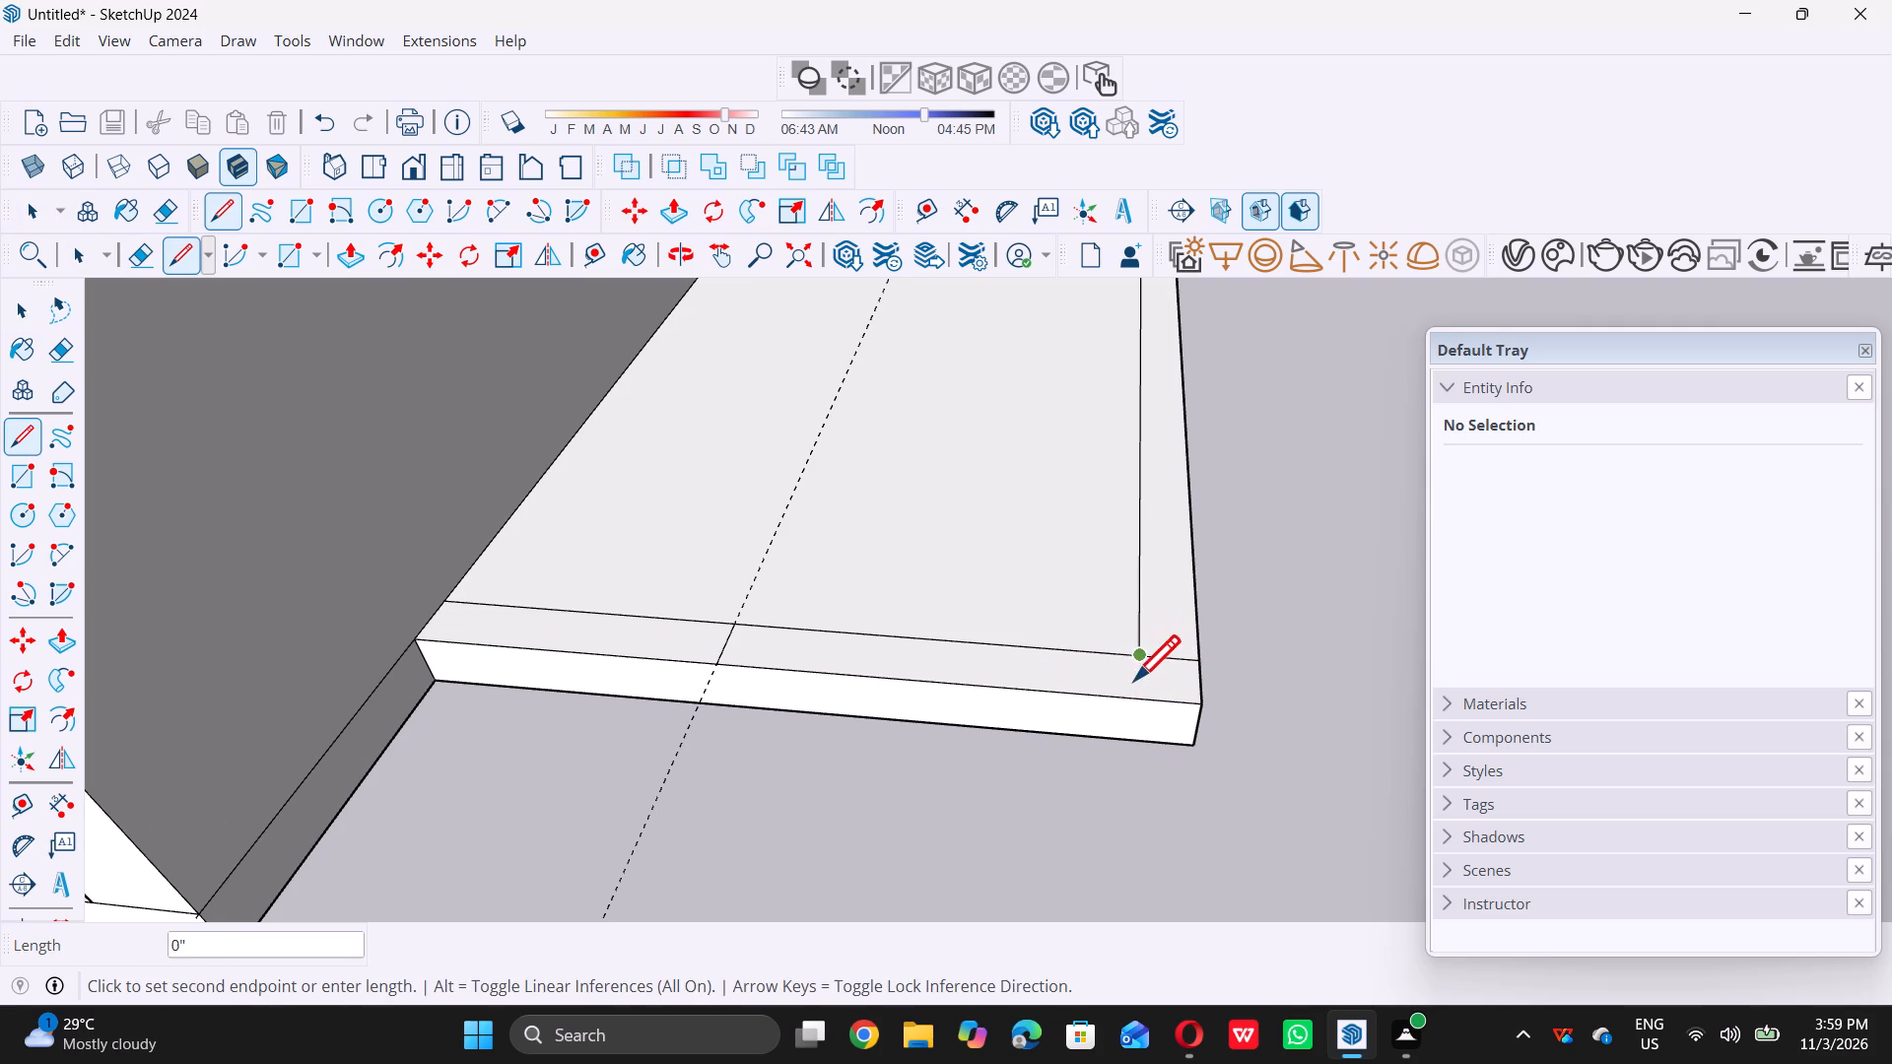
{"action": "triple_click", "coordinate": [1136, 705]}
{"action": "left_click", "coordinate": [1136, 705]}
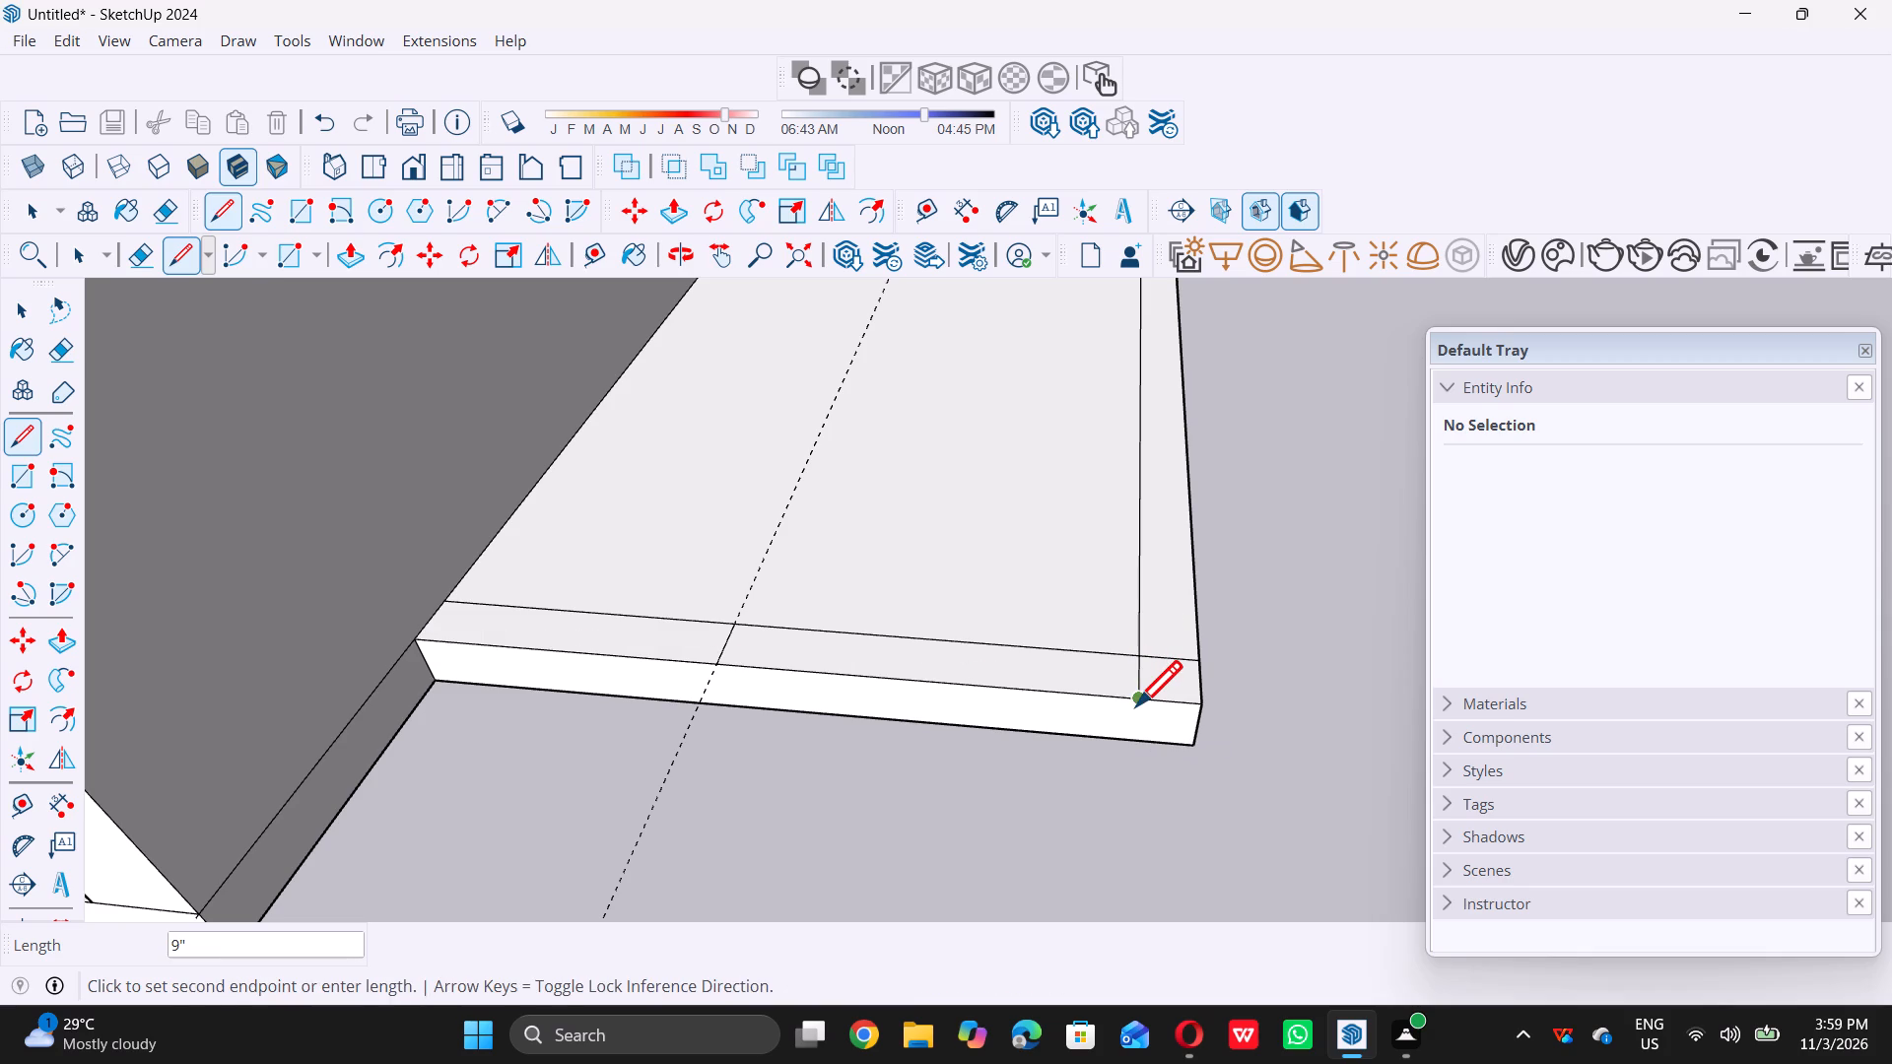
{"action": "key", "text": "space"}
Push/Pull the side platform's 4' front border strip beside the wall up 10', level with the wall top.
{"action": "scroll", "coordinate": [1136, 705], "scroll_direction": "down", "scroll_amount": 6}
{"action": "scroll", "coordinate": [1013, 713], "scroll_direction": "down", "scroll_amount": 5}
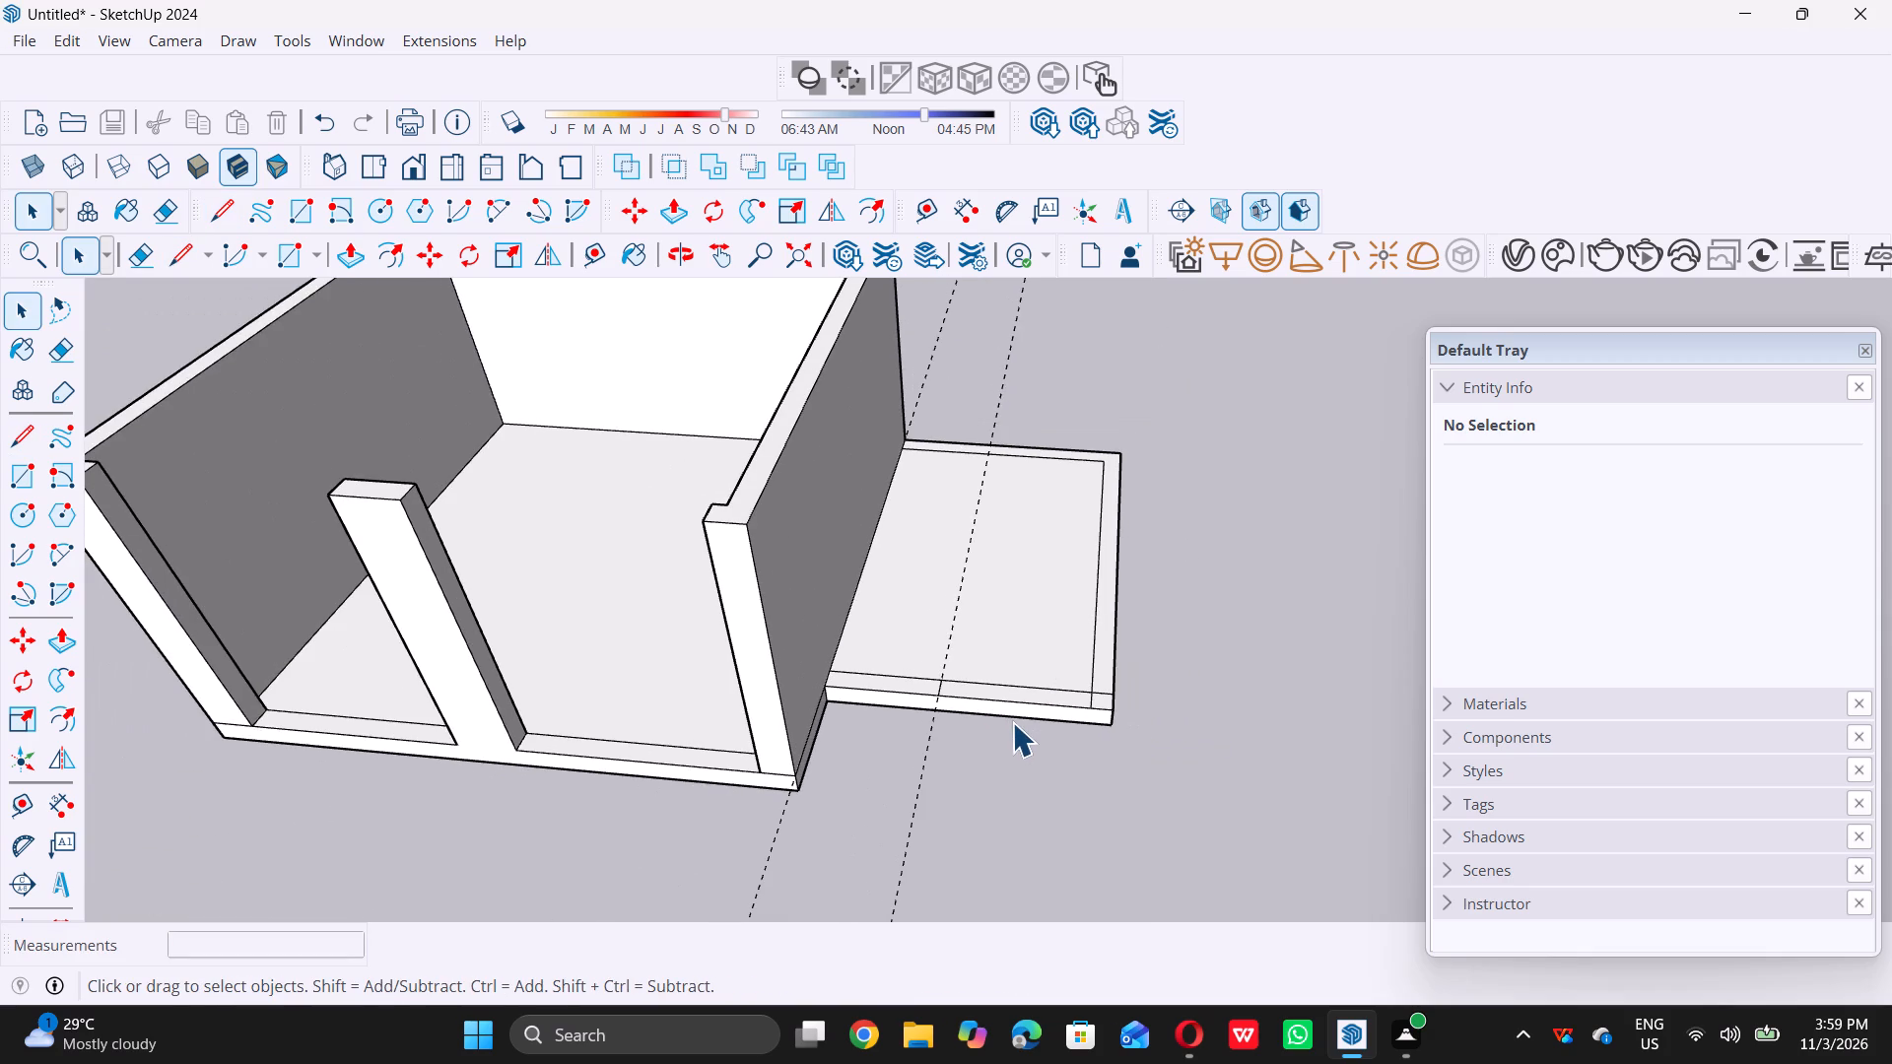
{"action": "middle_click_drag", "start_coordinate": [1003, 735], "coordinate": [988, 689]}
{"action": "scroll", "coordinate": [946, 684], "scroll_direction": "up", "scroll_amount": 6}
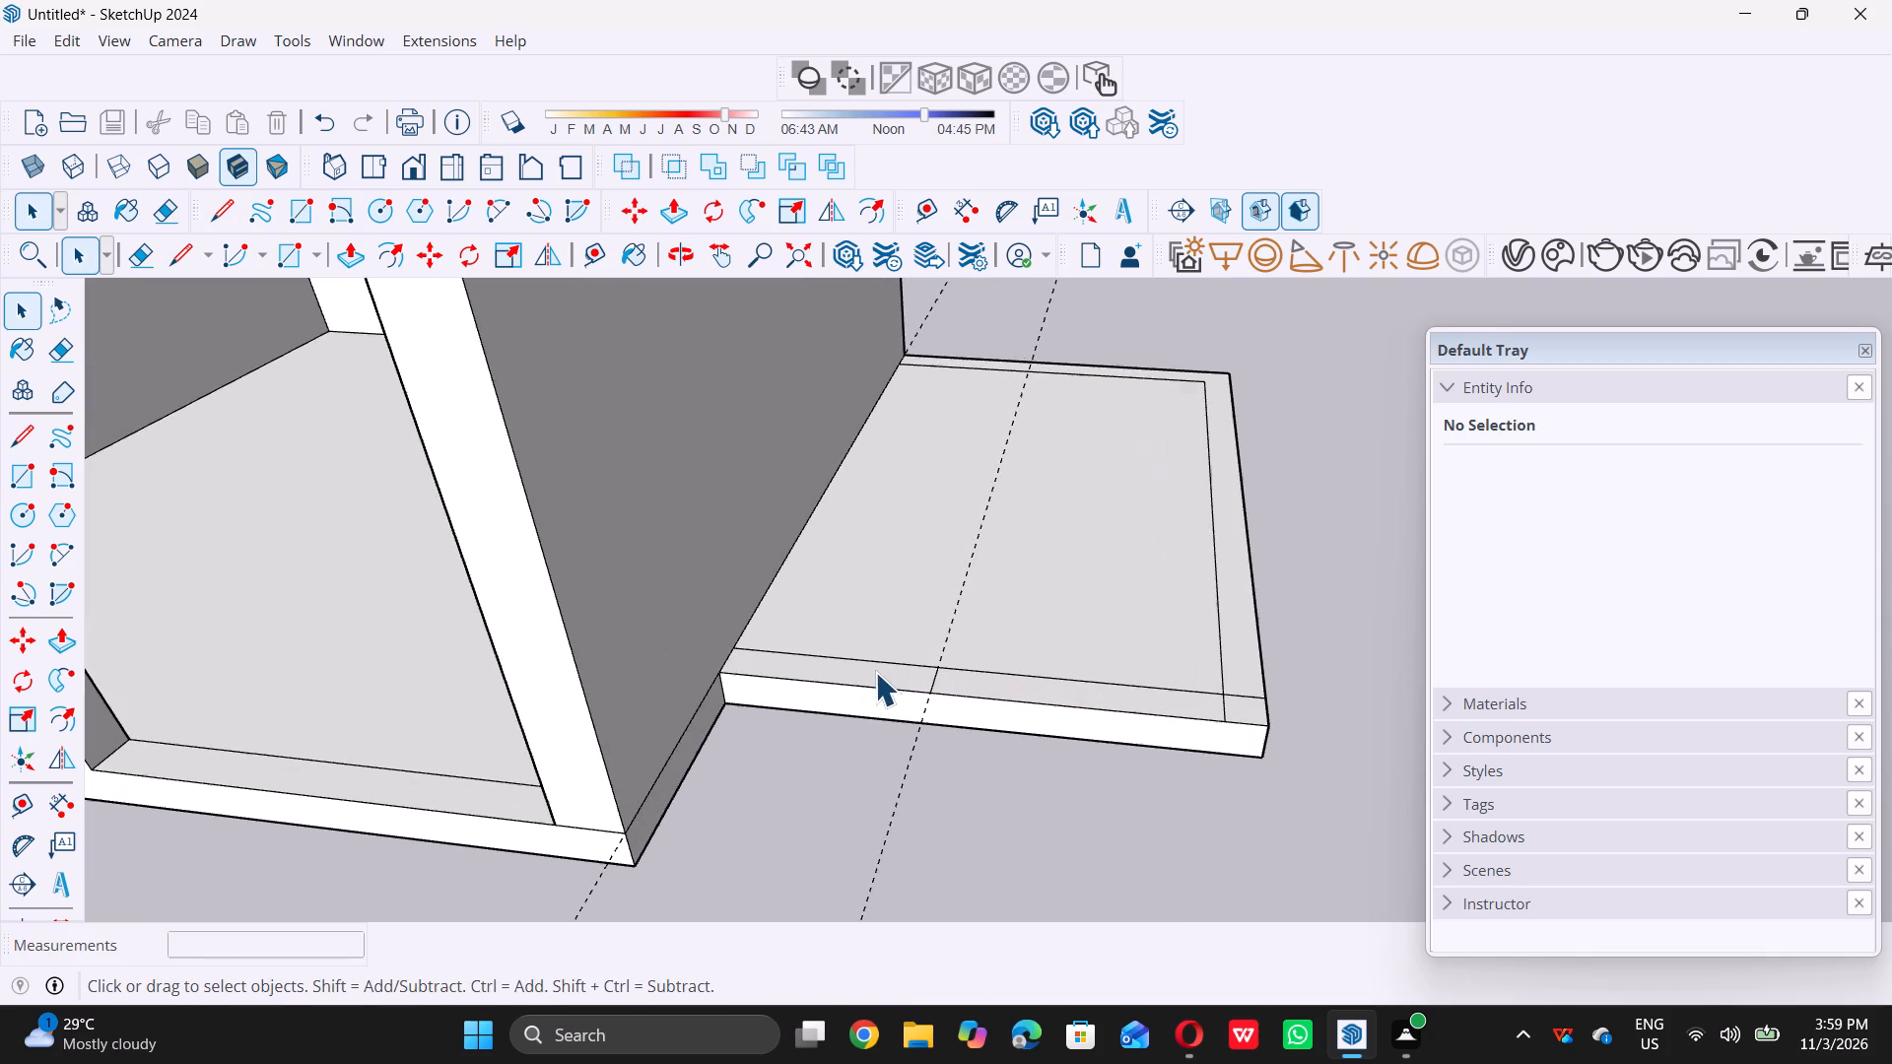
{"action": "scroll", "coordinate": [875, 672], "scroll_direction": "up", "scroll_amount": 5}
{"action": "double_click", "coordinate": [875, 678]}
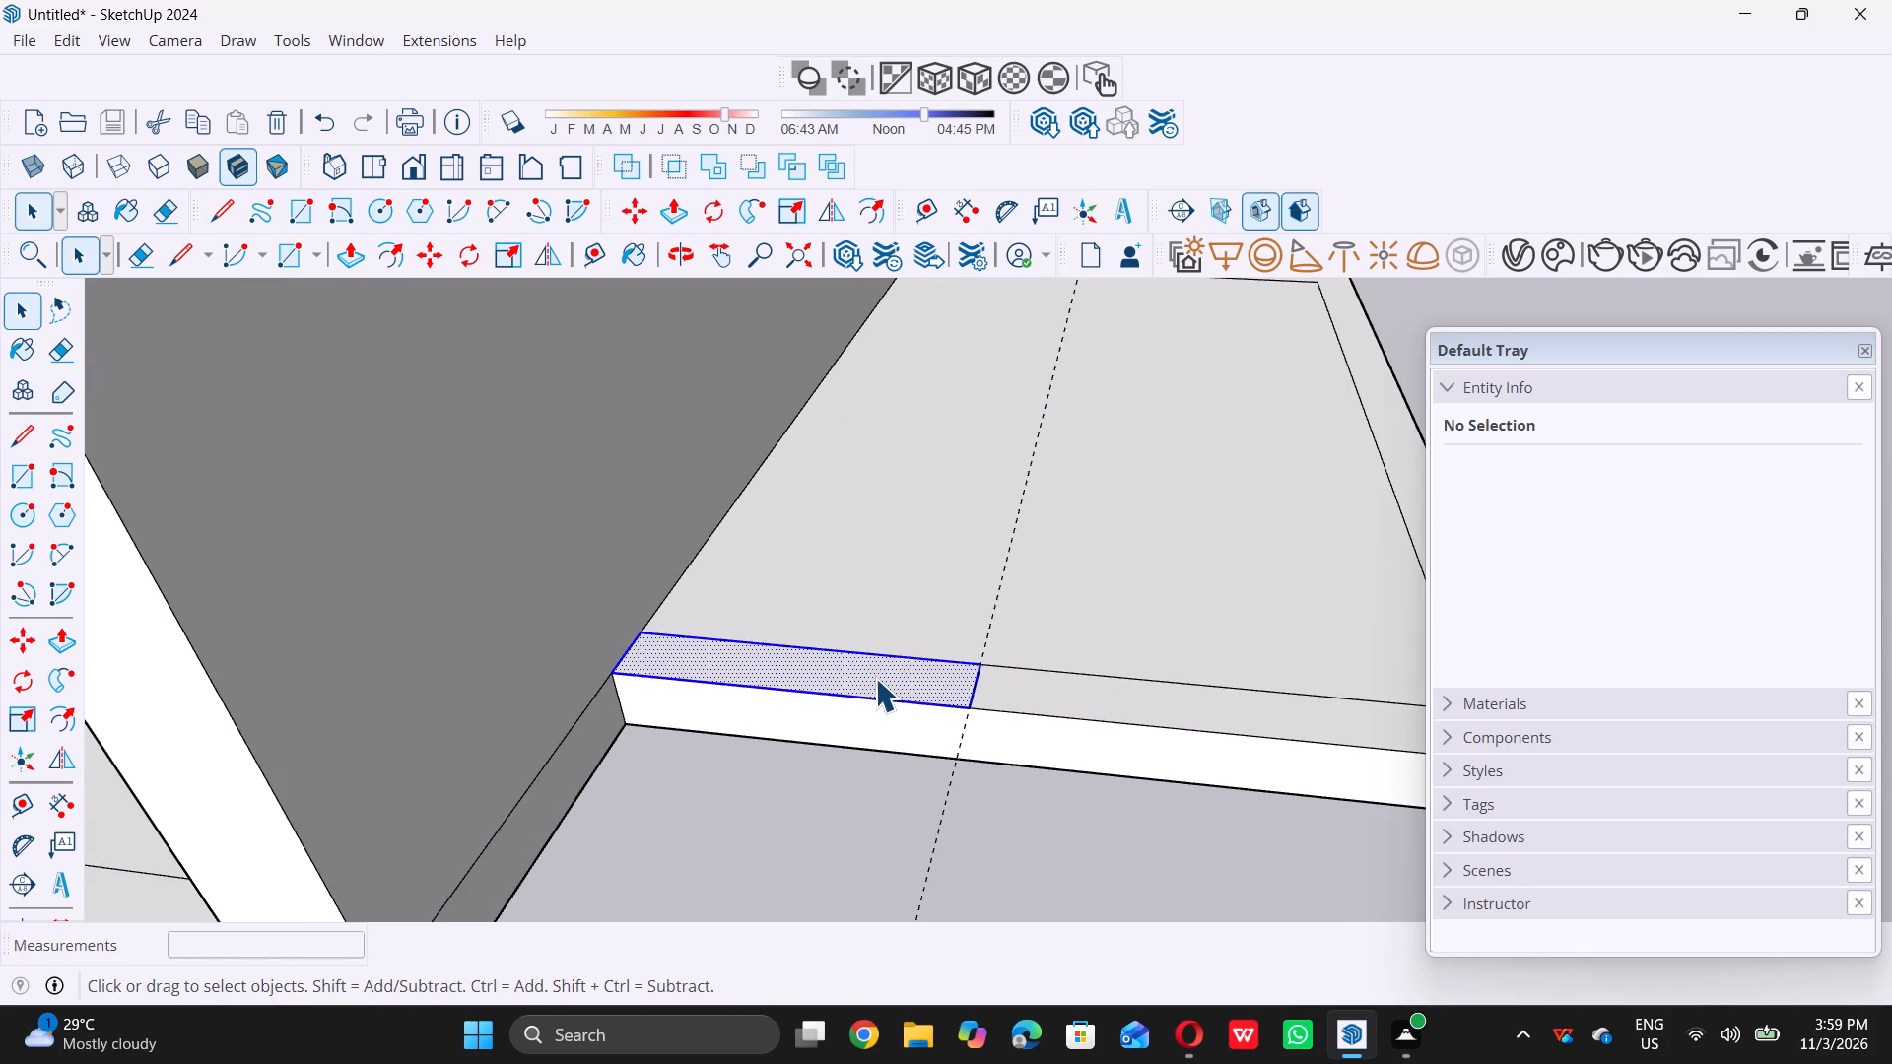
{"action": "key", "text": "p"}
{"action": "double_click", "coordinate": [876, 678]}
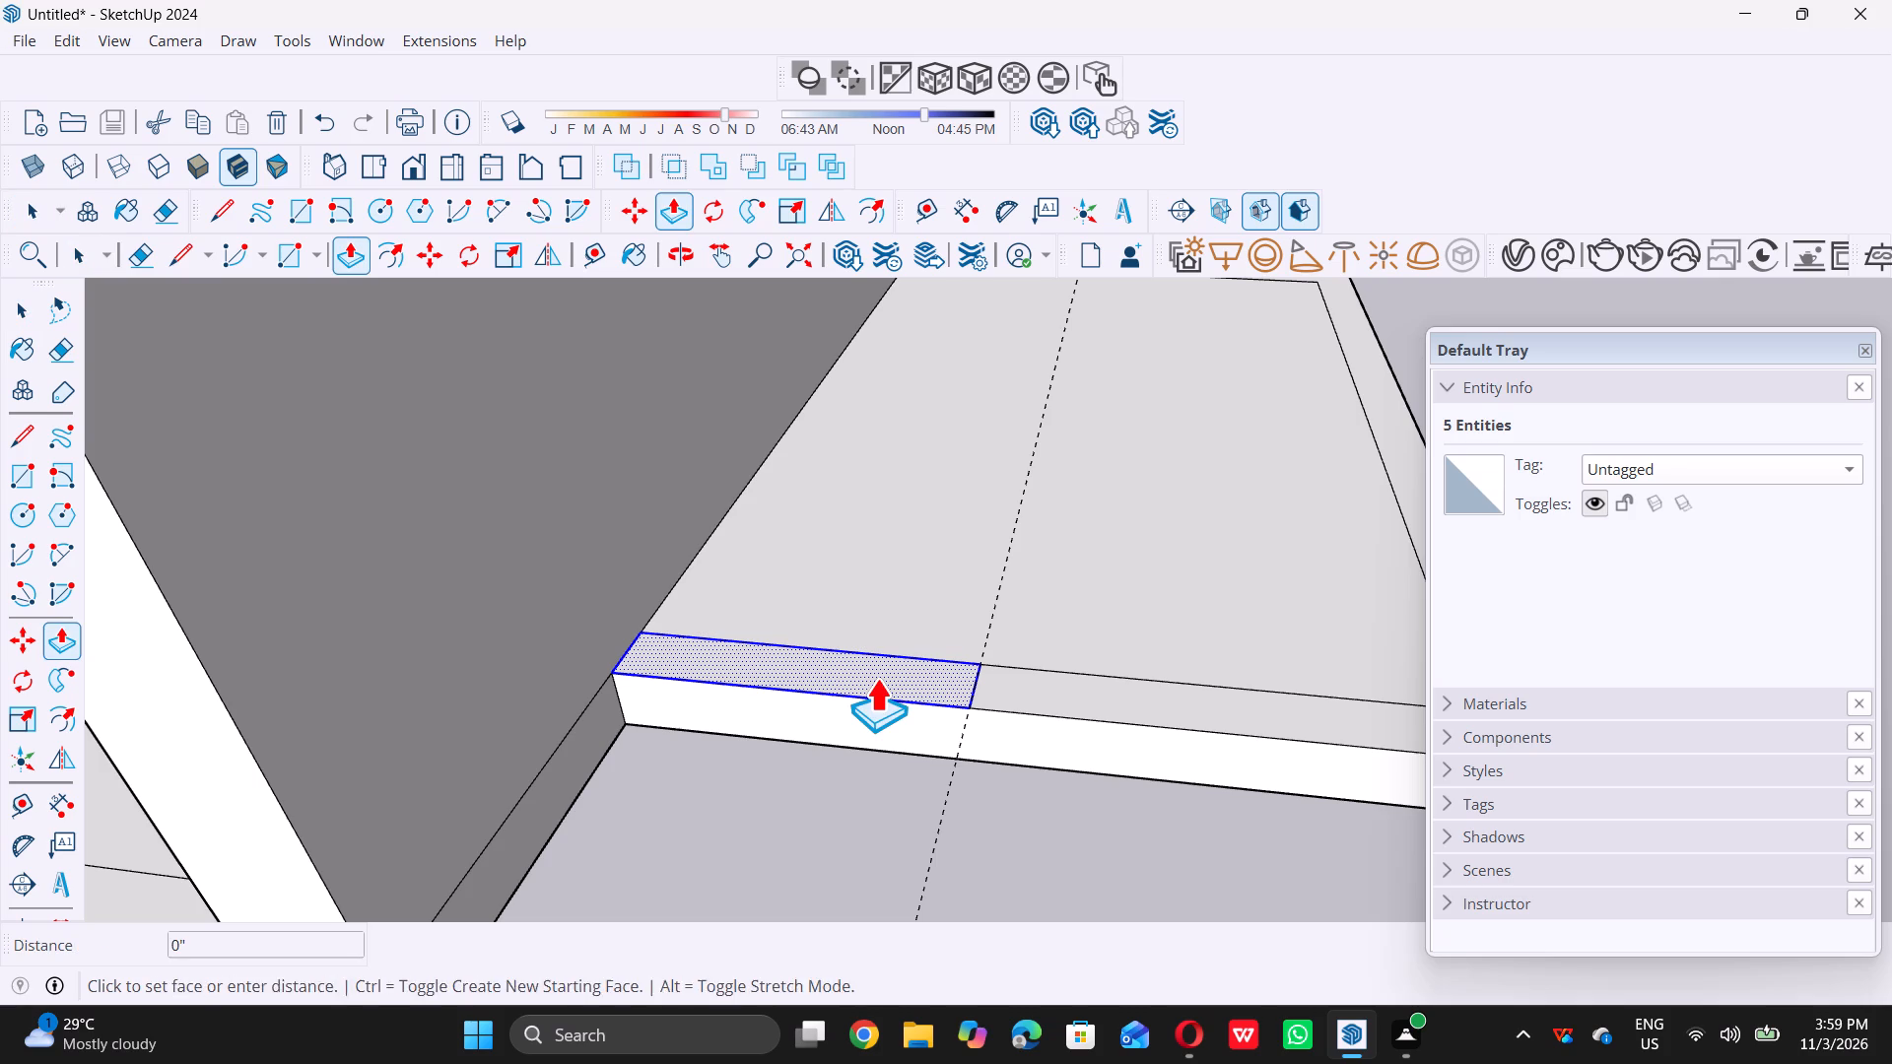
{"action": "key", "text": "ctrl+z"}
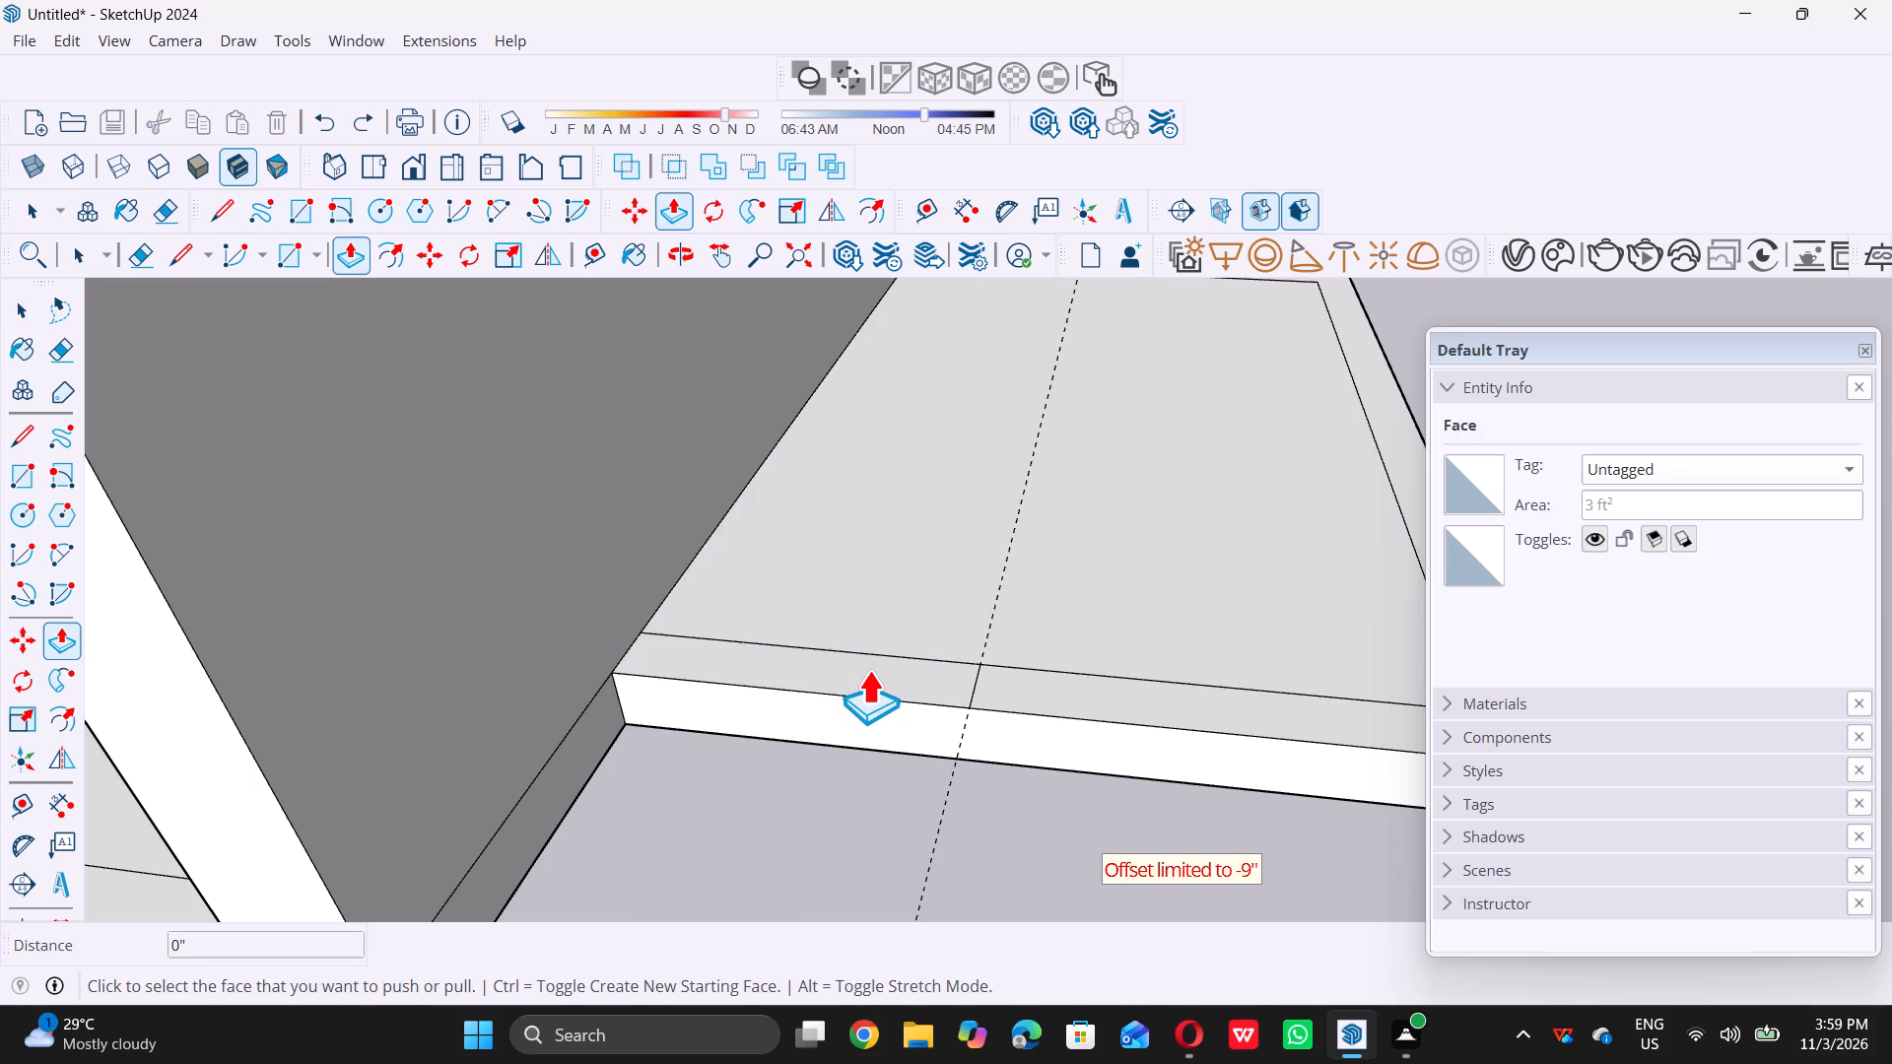
{"action": "left_click", "coordinate": [875, 663]}
{"action": "scroll", "coordinate": [829, 579], "scroll_direction": "down", "scroll_amount": 8}
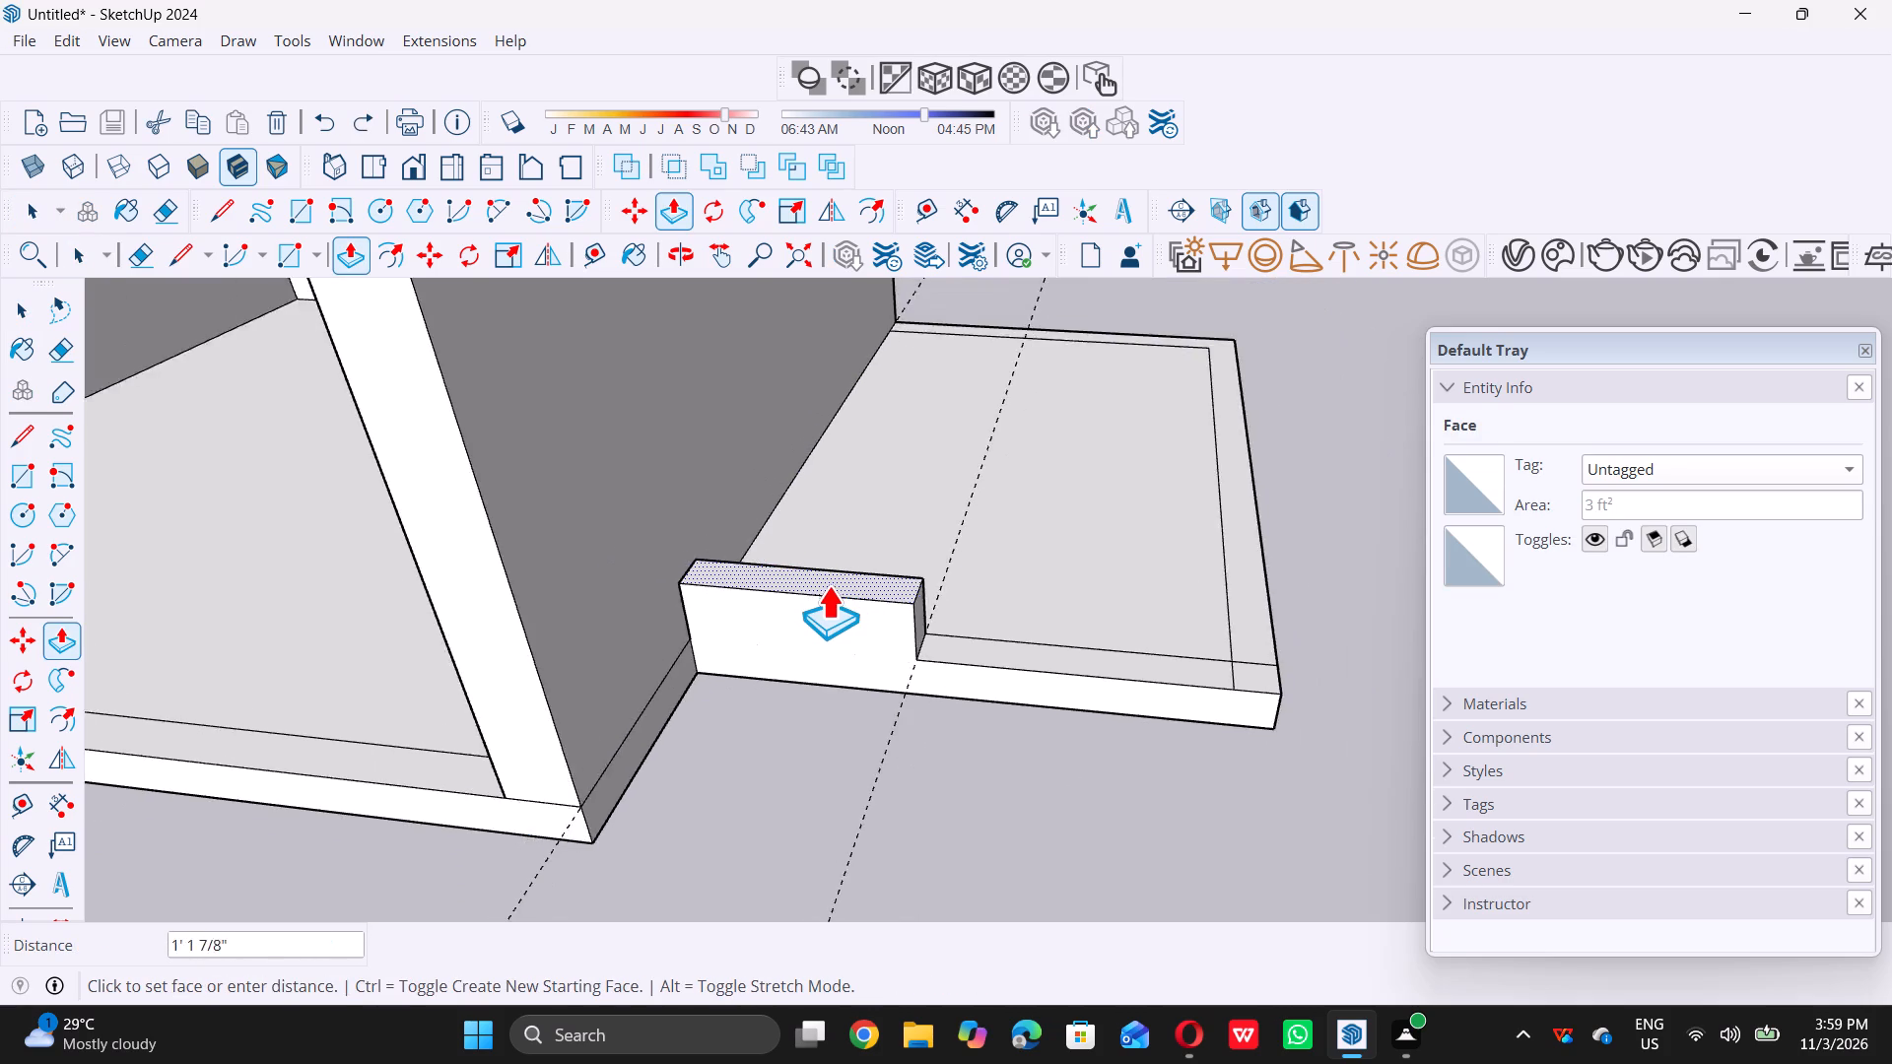
{"action": "scroll", "coordinate": [828, 585], "scroll_direction": "down", "scroll_amount": 7}
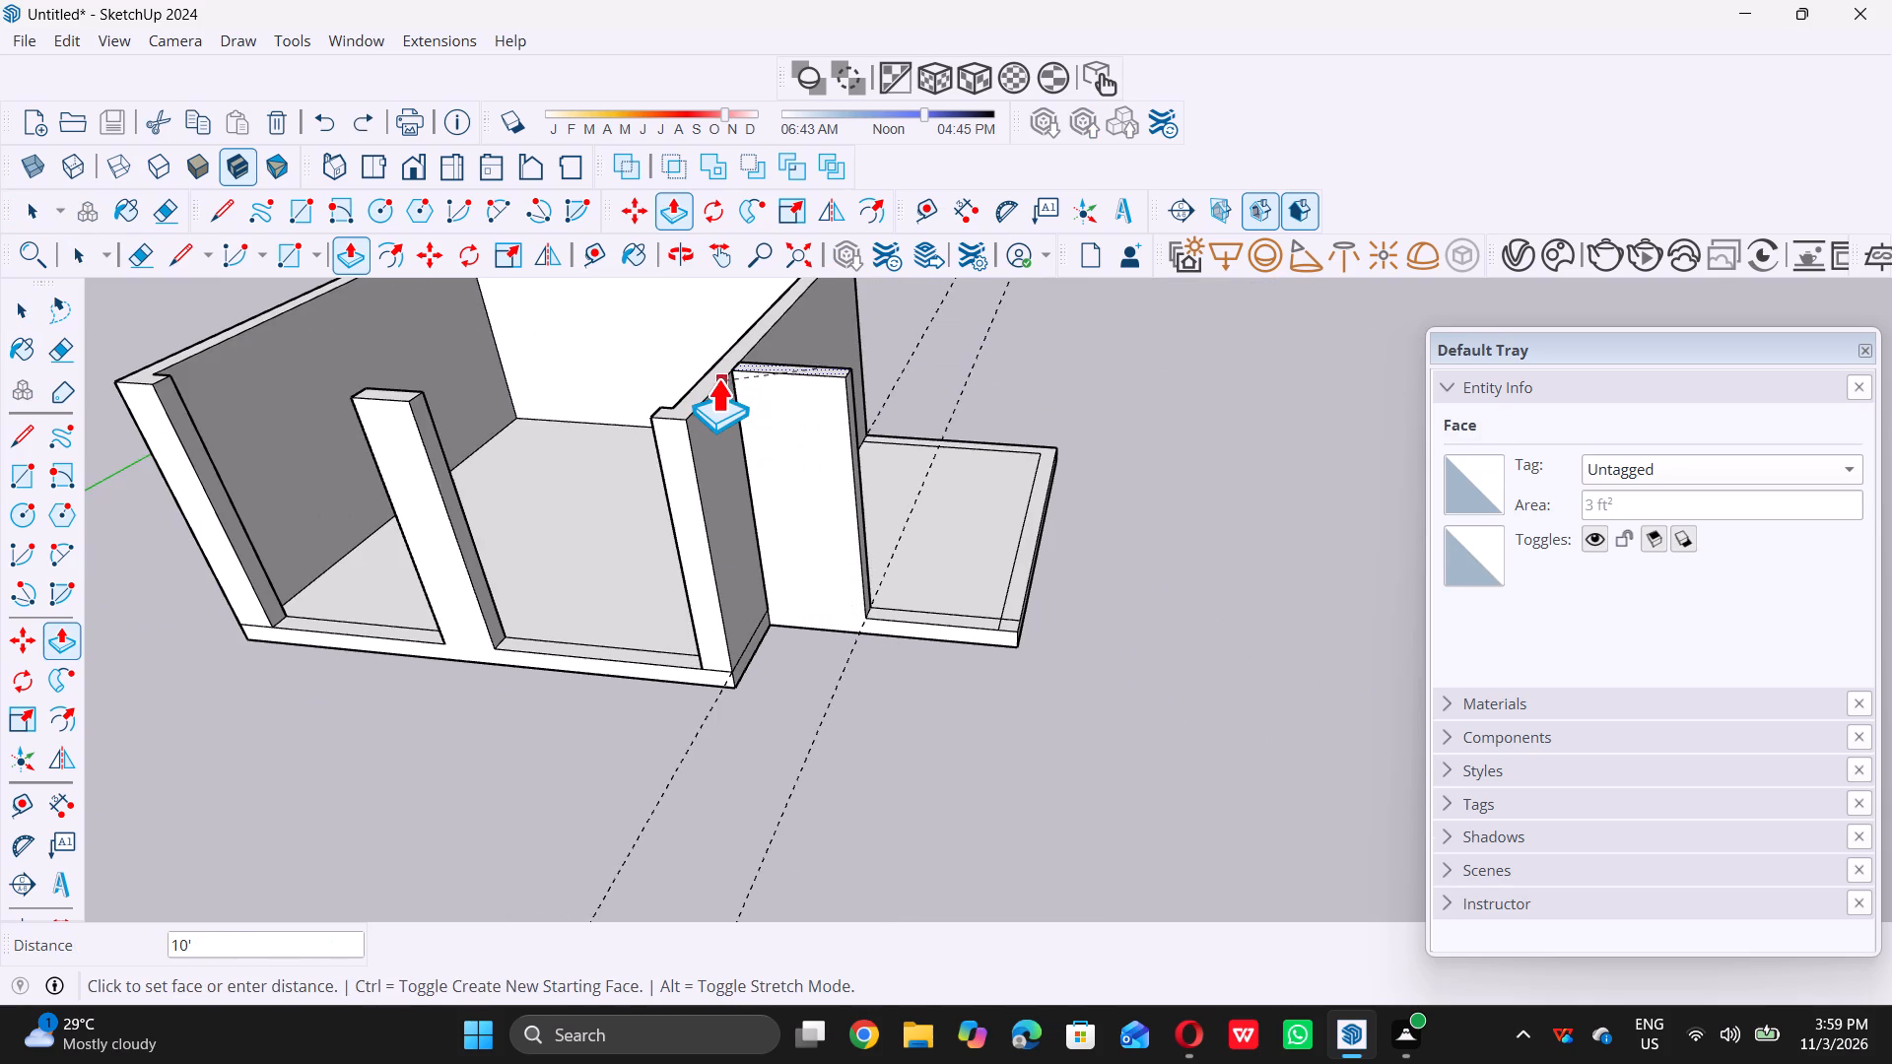
{"action": "double_click", "coordinate": [717, 380]}
Push/Pull the 9" square at the side platform's front outer corner up 10' into a column.
{"action": "scroll", "coordinate": [1016, 616], "scroll_direction": "up", "scroll_amount": 3}
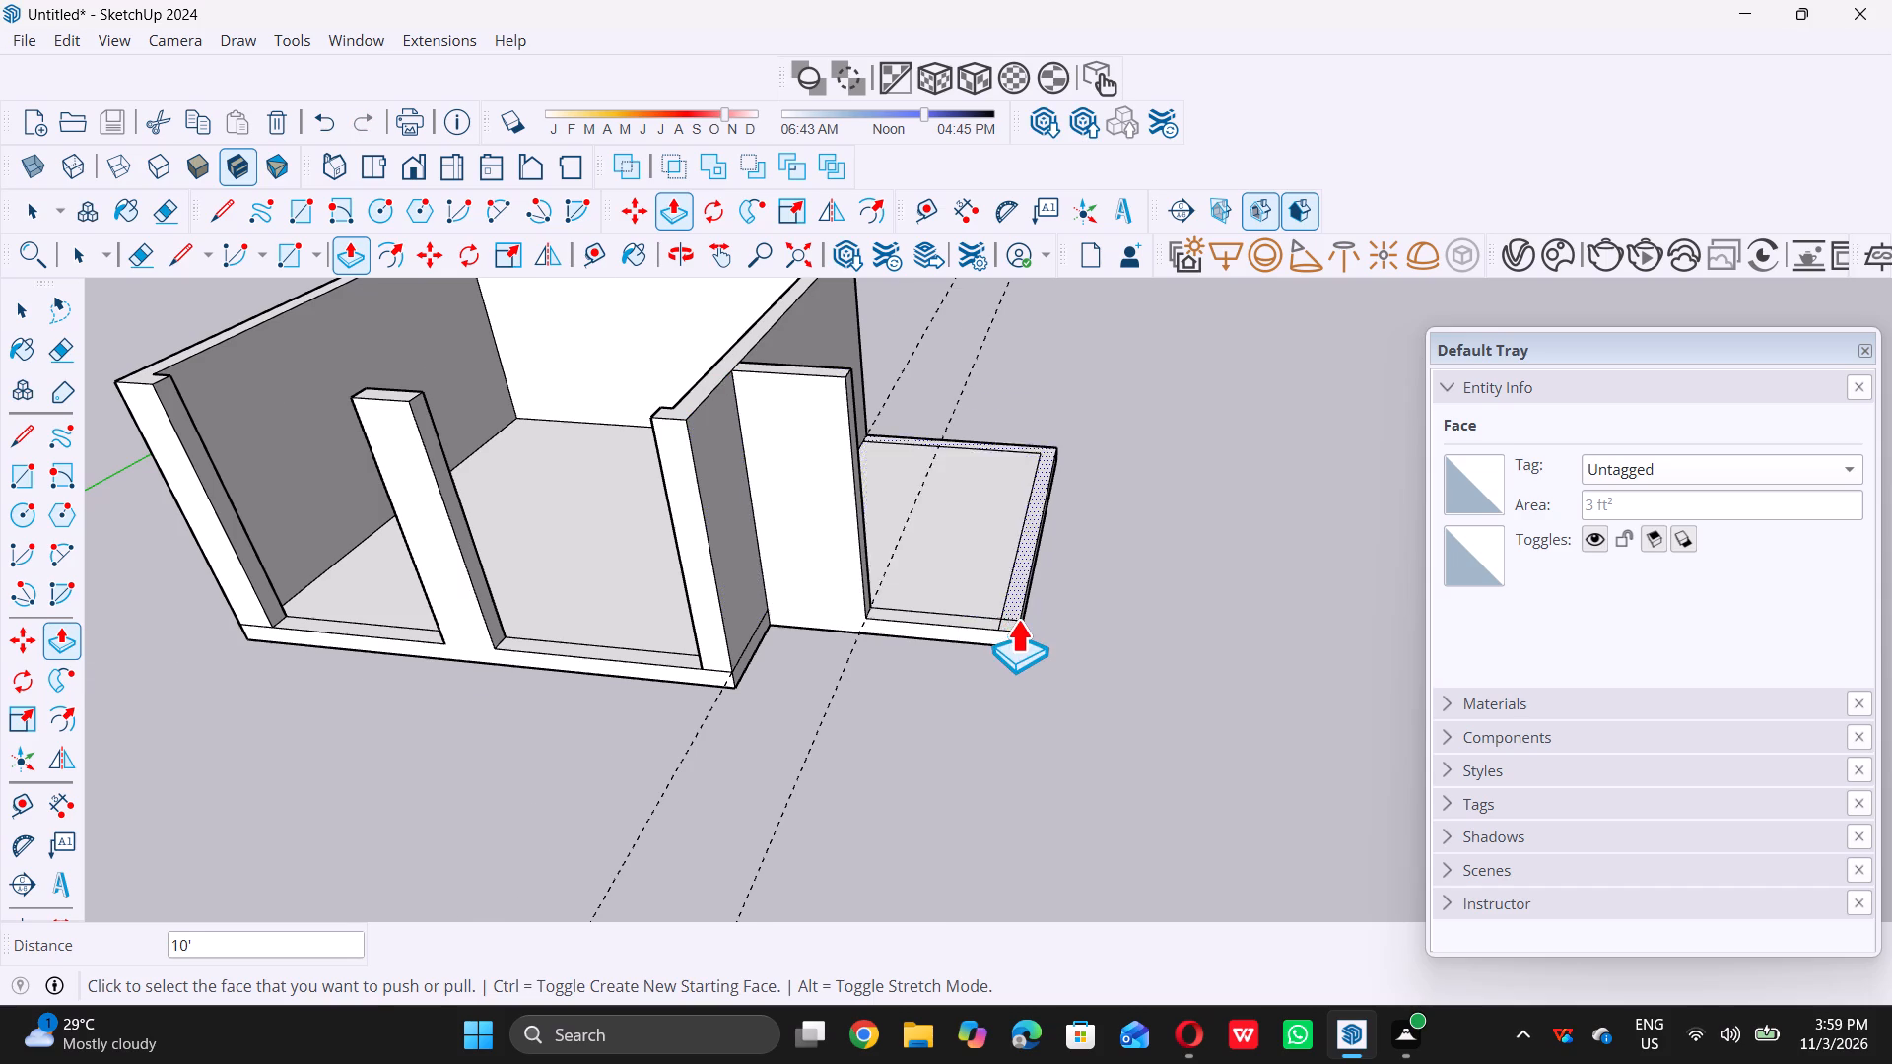
{"action": "scroll", "coordinate": [1017, 619], "scroll_direction": "up", "scroll_amount": 5}
{"action": "left_click", "coordinate": [1004, 625]}
{"action": "scroll", "coordinate": [975, 522], "scroll_direction": "down", "scroll_amount": 6}
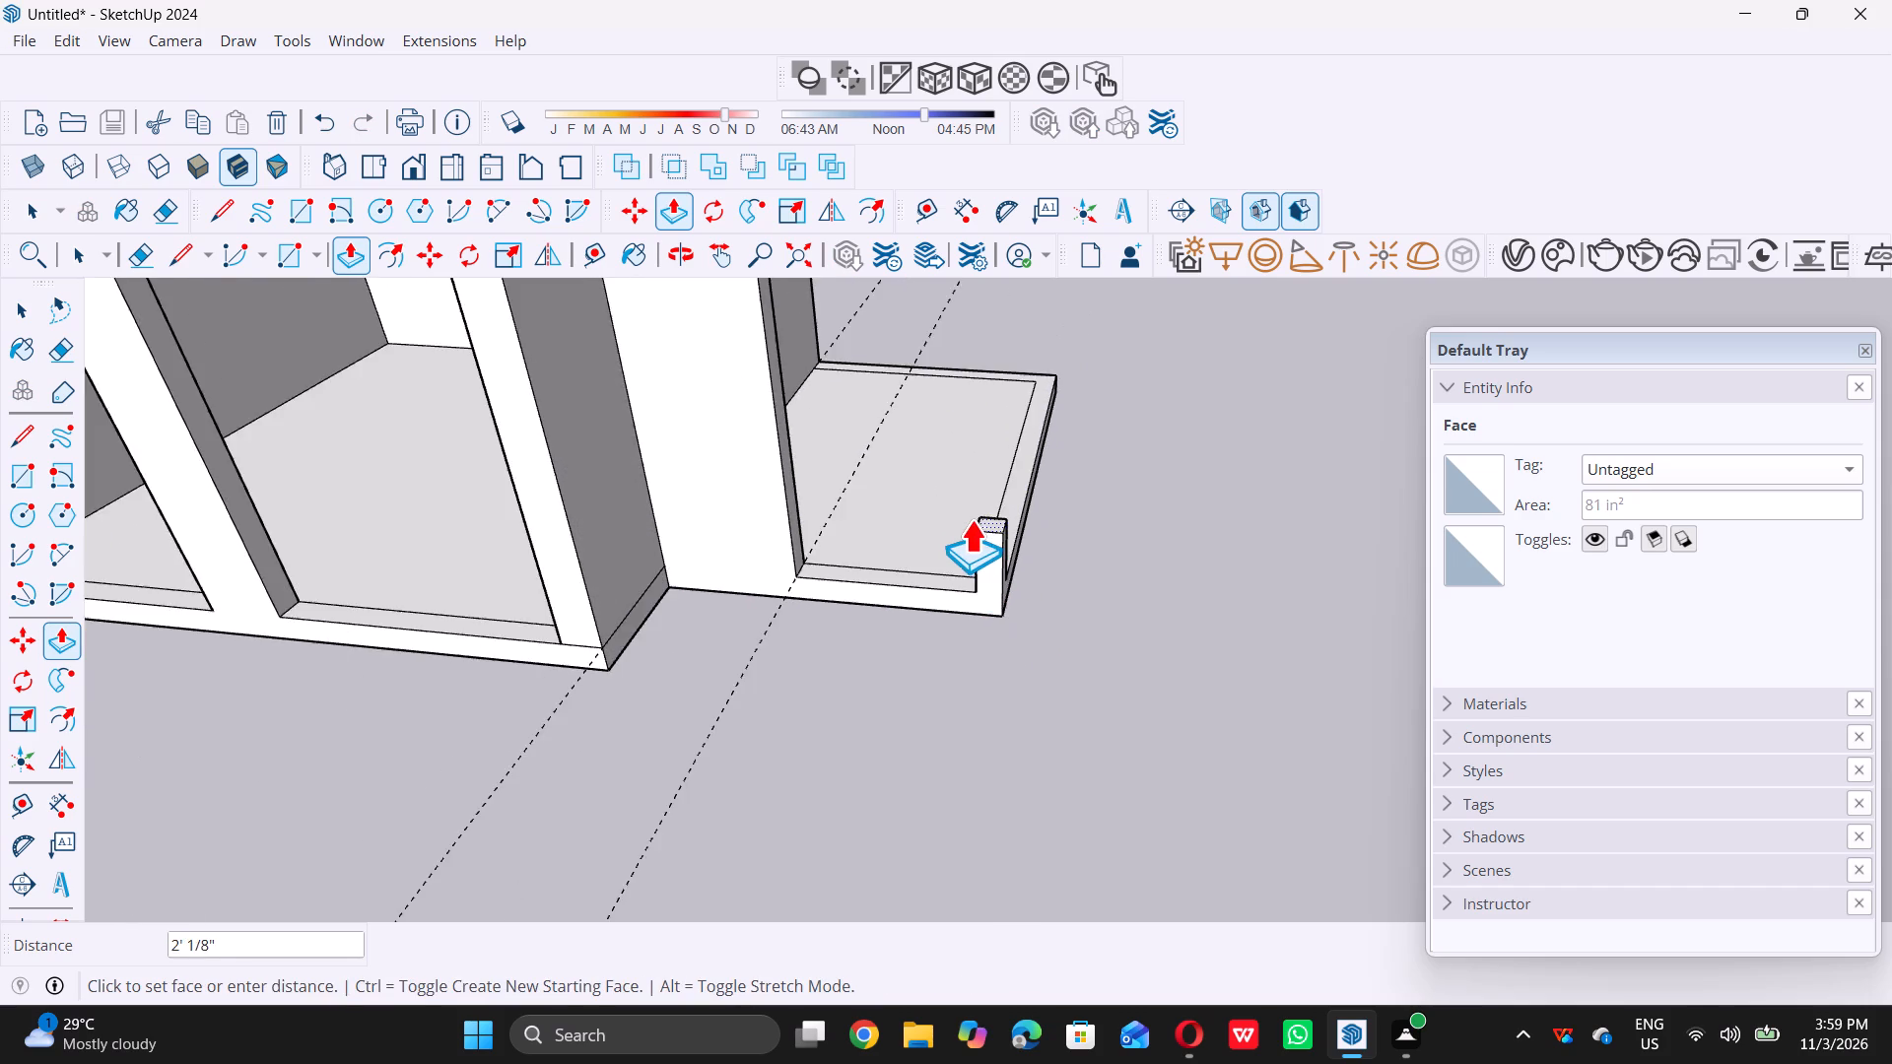
{"action": "scroll", "coordinate": [971, 519], "scroll_direction": "down", "scroll_amount": 3}
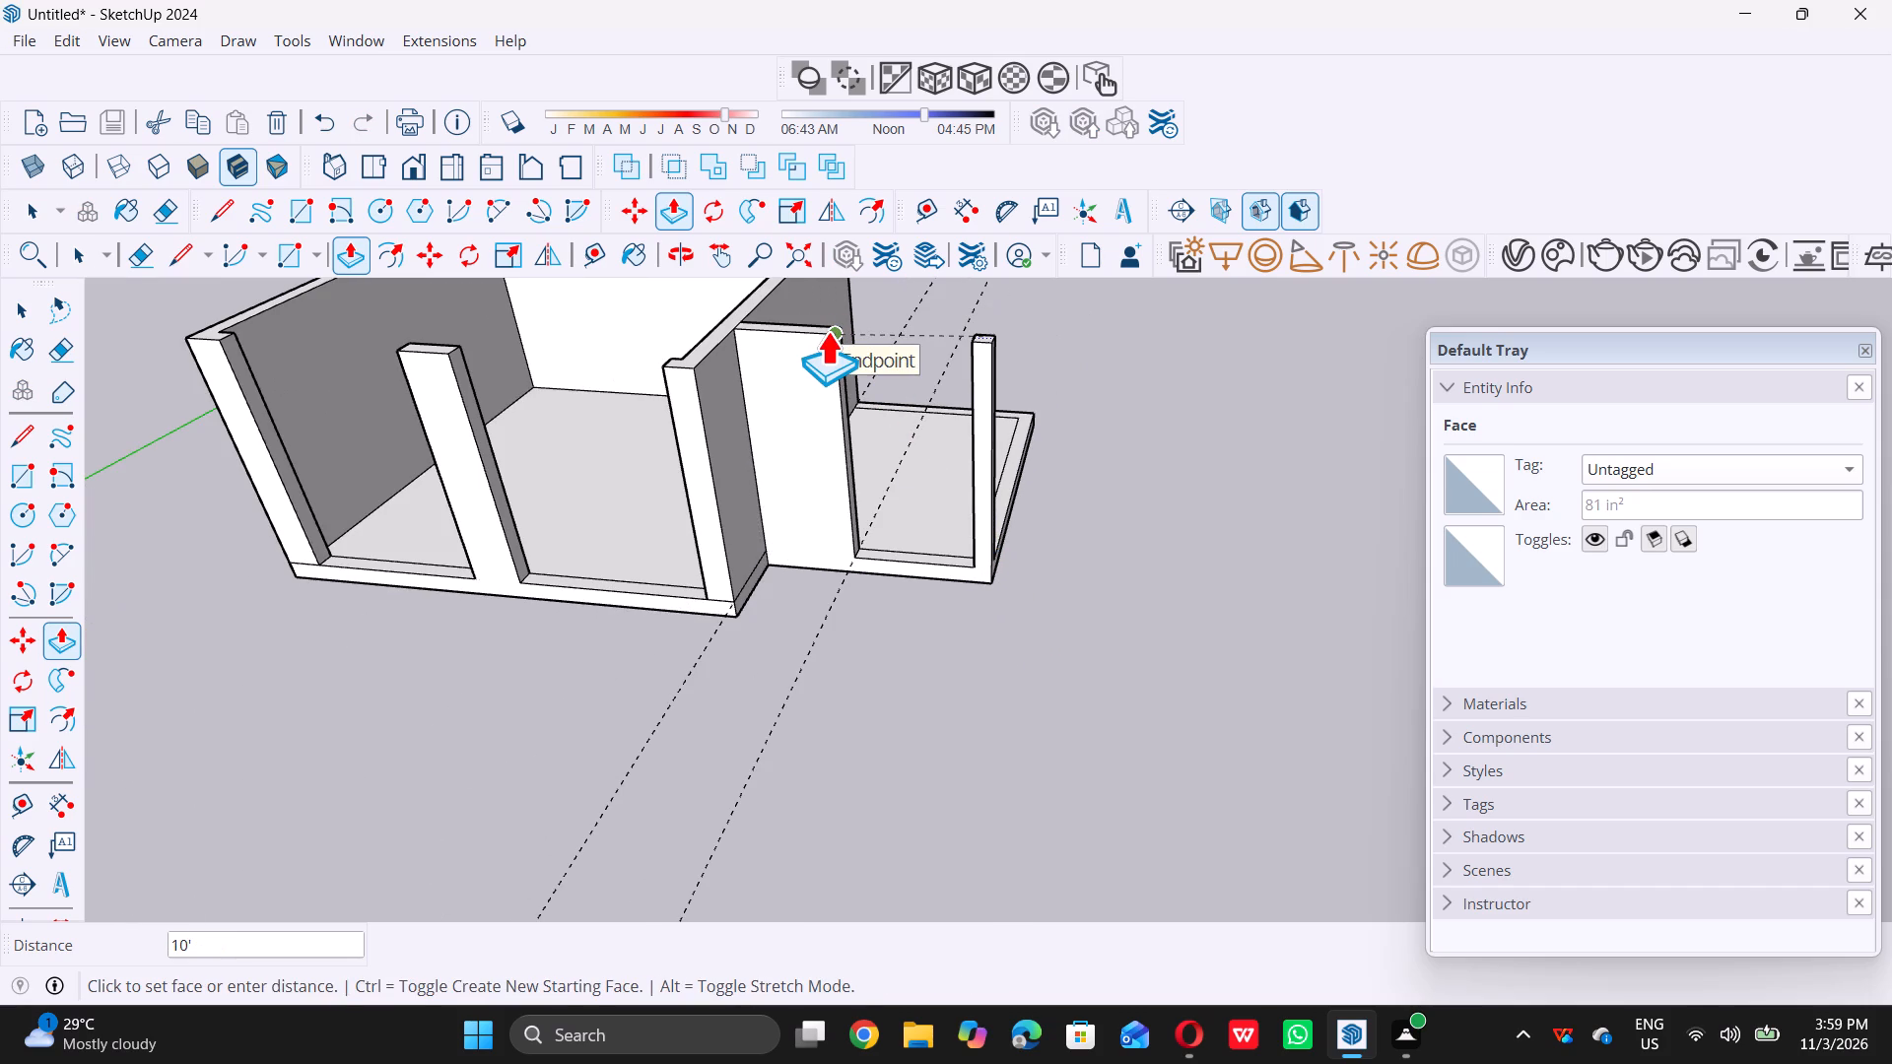
{"action": "double_click", "coordinate": [827, 331]}
{"action": "key", "text": "space"}
{"action": "triple_click", "coordinate": [1283, 546]}
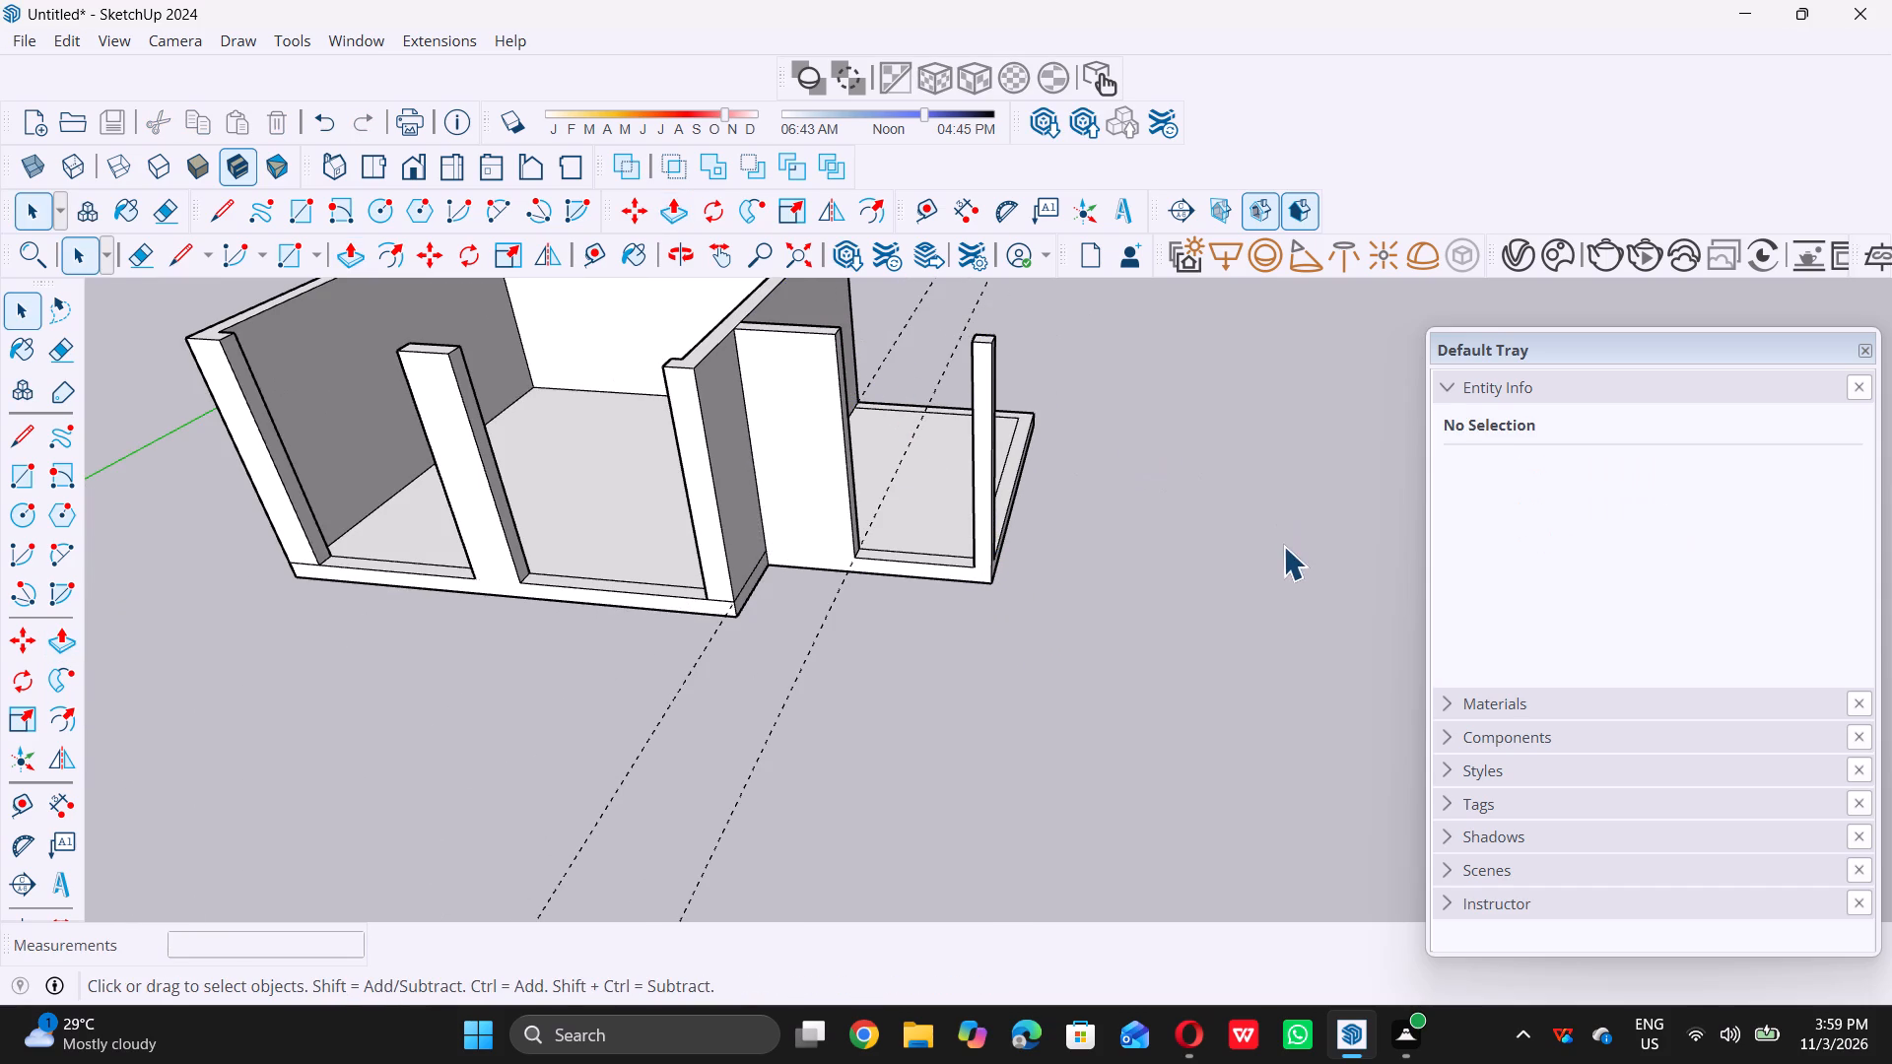
Delete all guides from the model.
{"action": "triple_click", "coordinate": [72, 45]}
{"action": "left_click", "coordinate": [169, 291]}
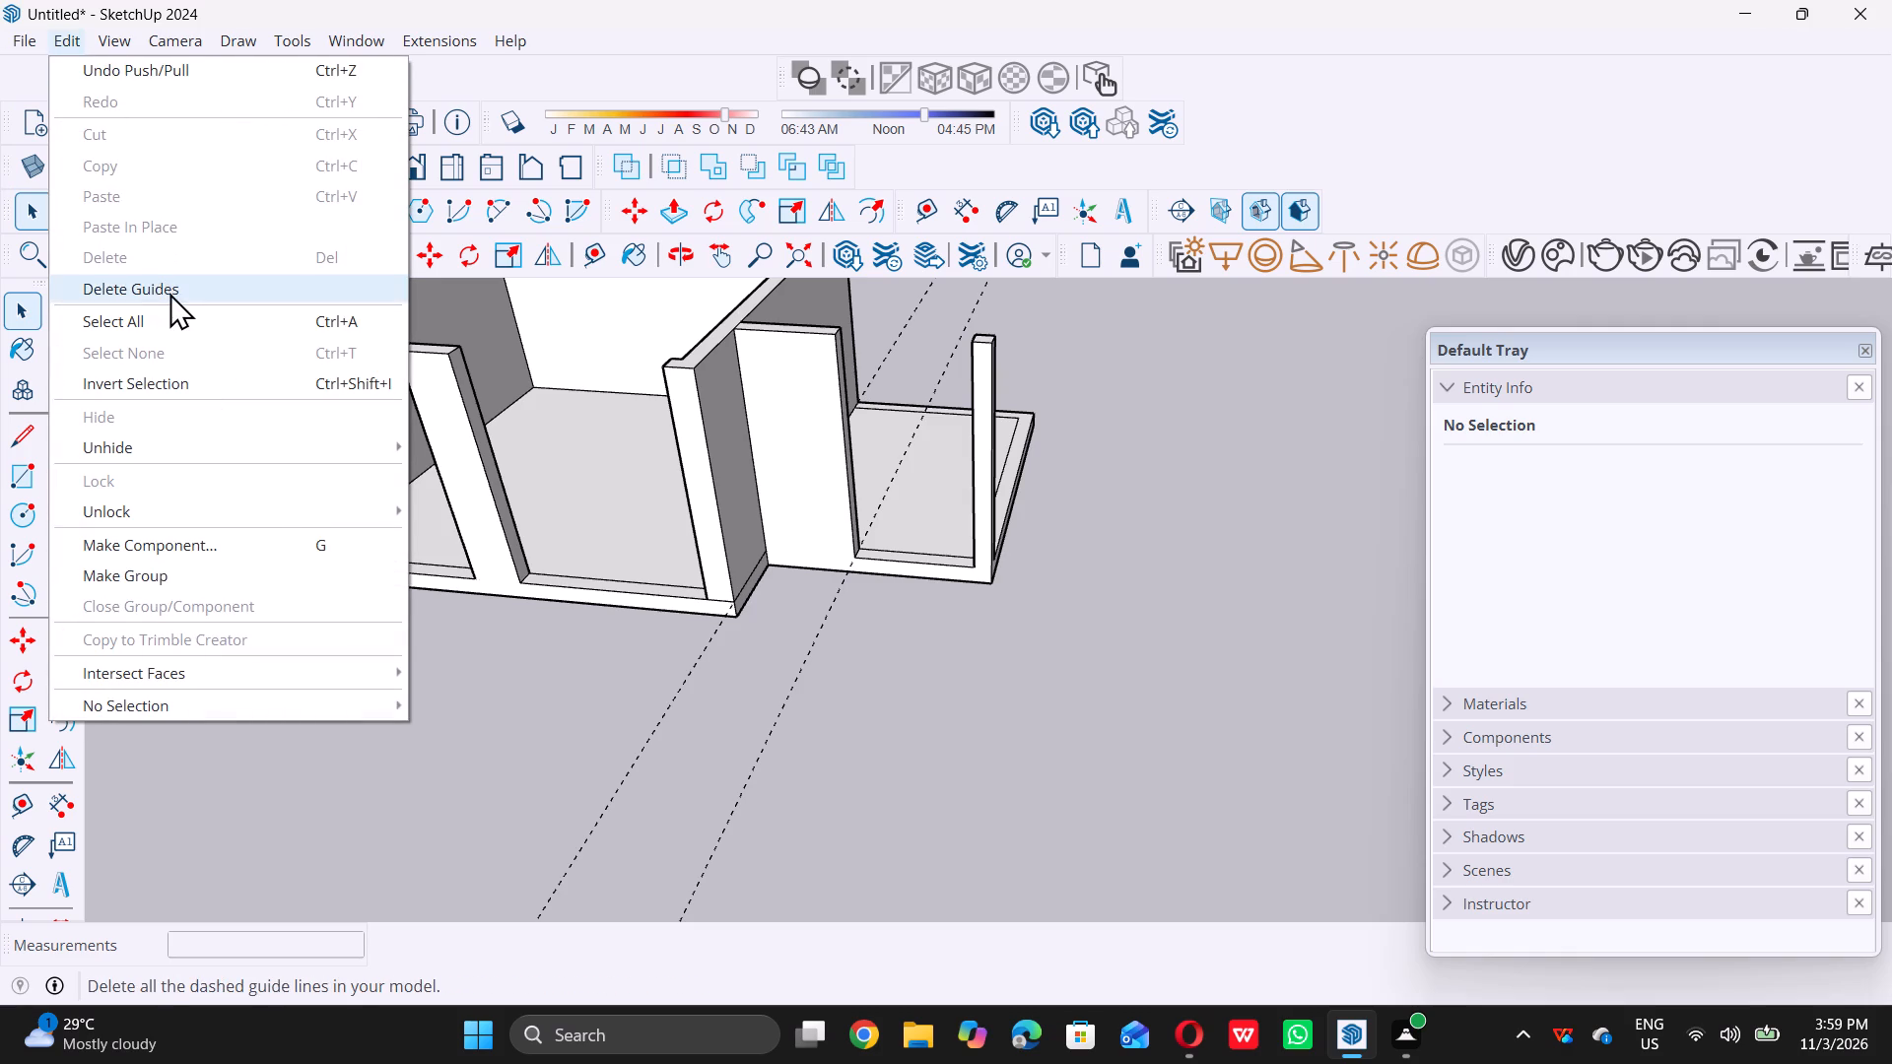
Draw an upright 20' by 9" rotated rectangle along the back wall's outer top edge.
{"action": "scroll", "coordinate": [501, 402], "scroll_direction": "down", "scroll_amount": 10}
{"action": "scroll", "coordinate": [955, 640], "scroll_direction": "down", "scroll_amount": 1}
{"action": "middle_click_drag", "start_coordinate": [955, 638], "coordinate": [1048, 511]}
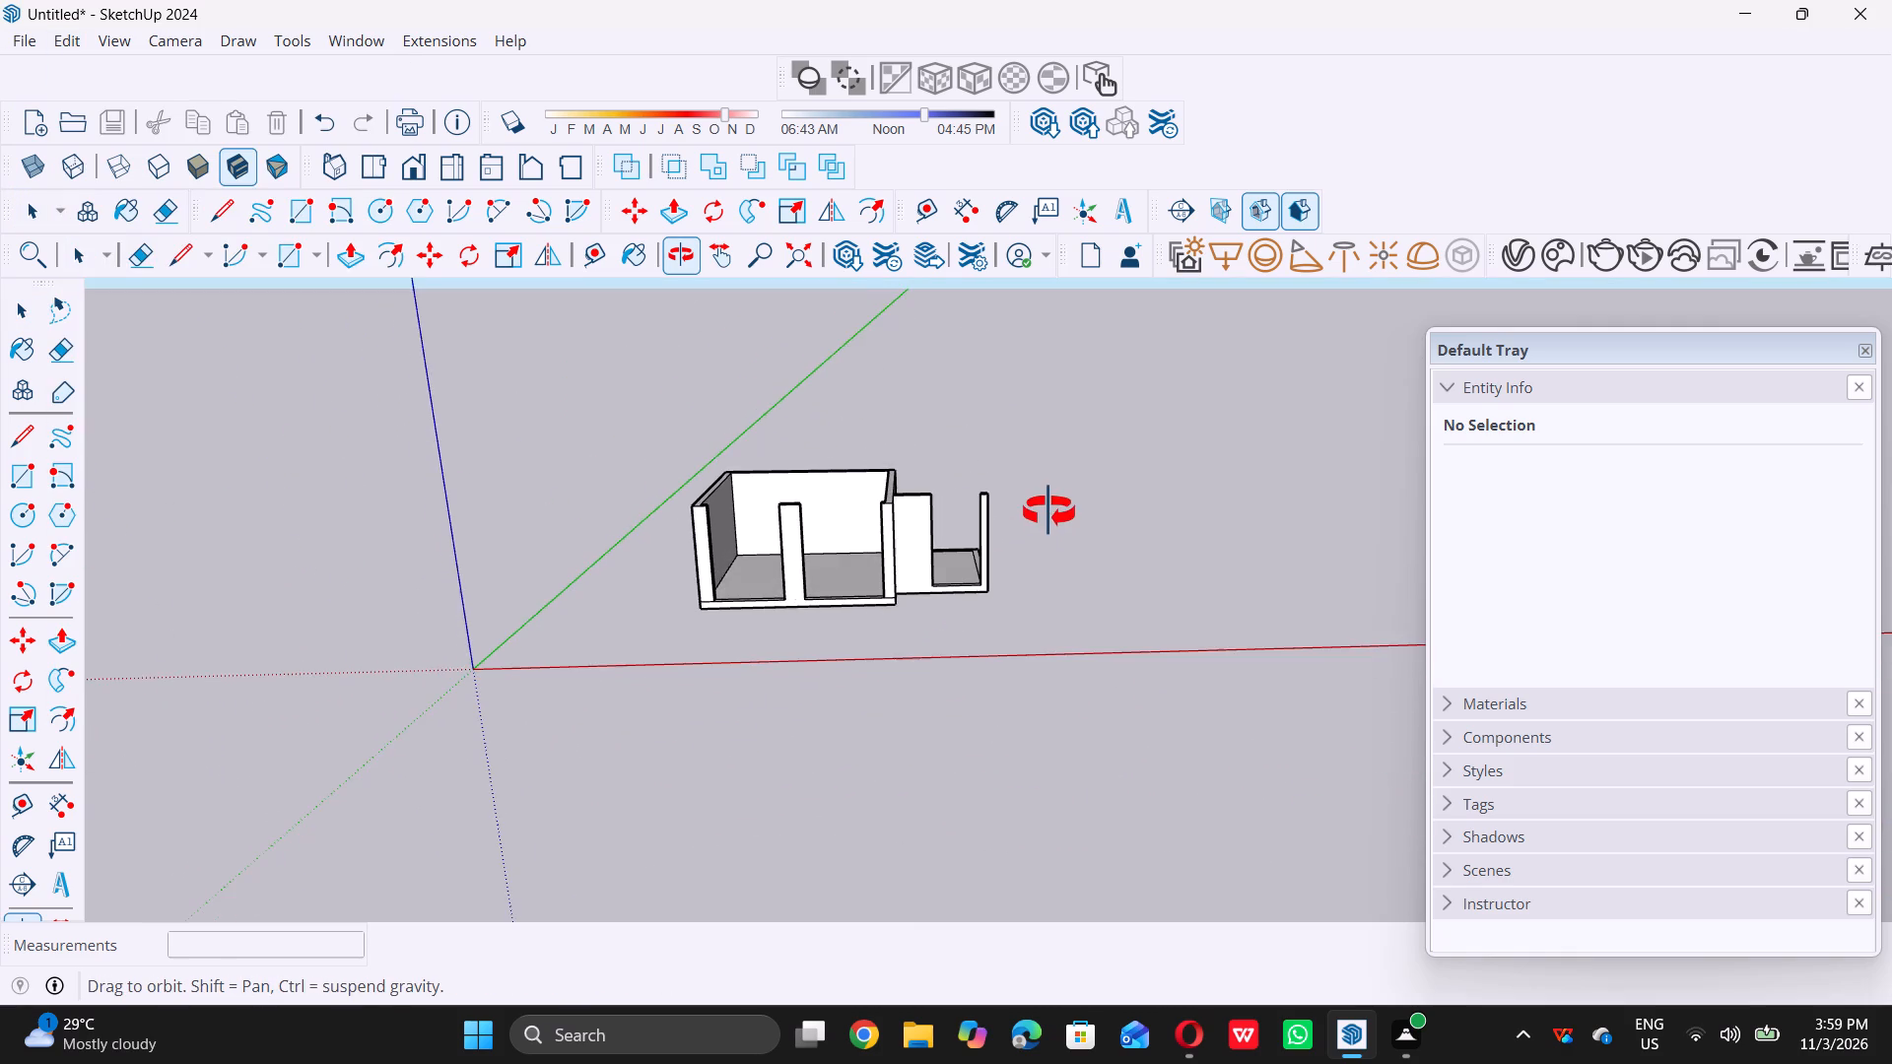
{"action": "middle_click_drag", "start_coordinate": [1048, 511], "coordinate": [997, 454]}
{"action": "scroll", "coordinate": [829, 511], "scroll_direction": "down", "scroll_amount": 5}
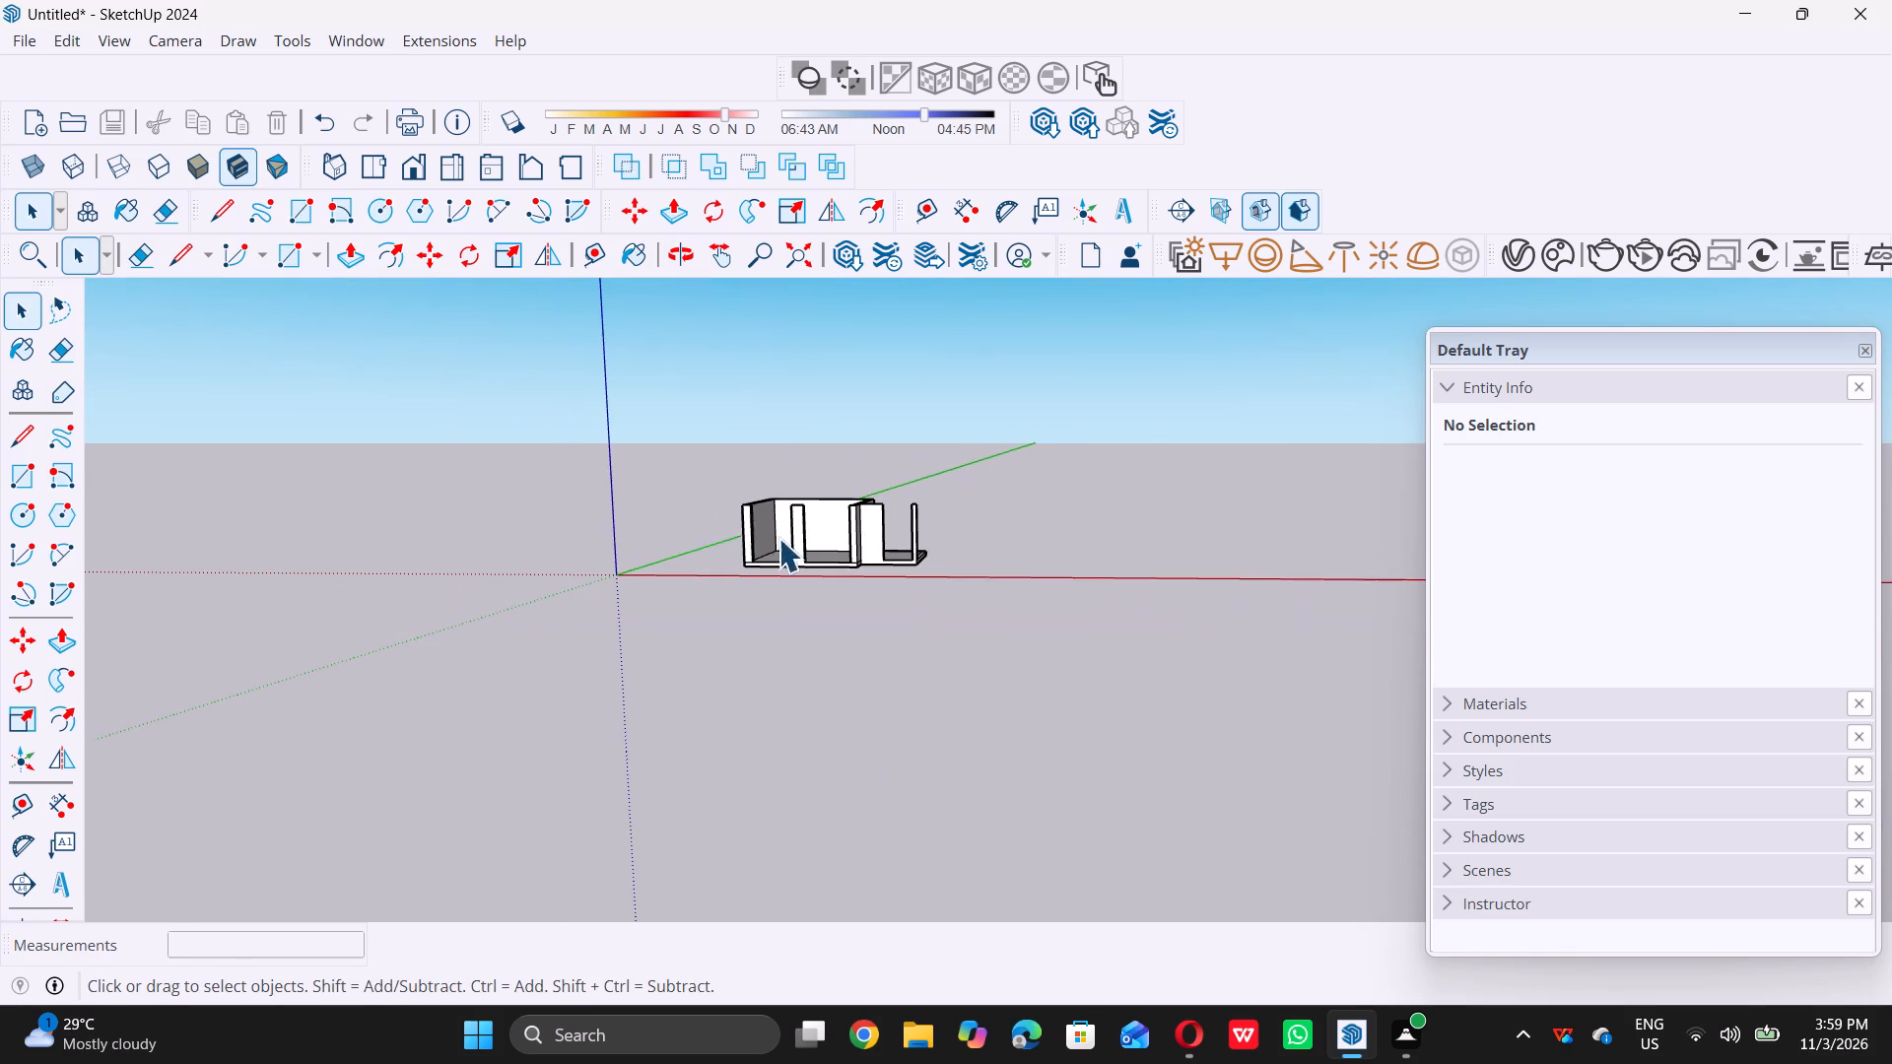
{"action": "middle_click_drag", "start_coordinate": [694, 506], "coordinate": [1089, 602]}
{"action": "middle_click_drag", "start_coordinate": [760, 542], "coordinate": [898, 602]}
{"action": "middle_click", "coordinate": [899, 604]}
{"action": "middle_click_drag", "start_coordinate": [700, 588], "coordinate": [837, 563]}
{"action": "scroll", "coordinate": [816, 584], "scroll_direction": "up", "scroll_amount": 10}
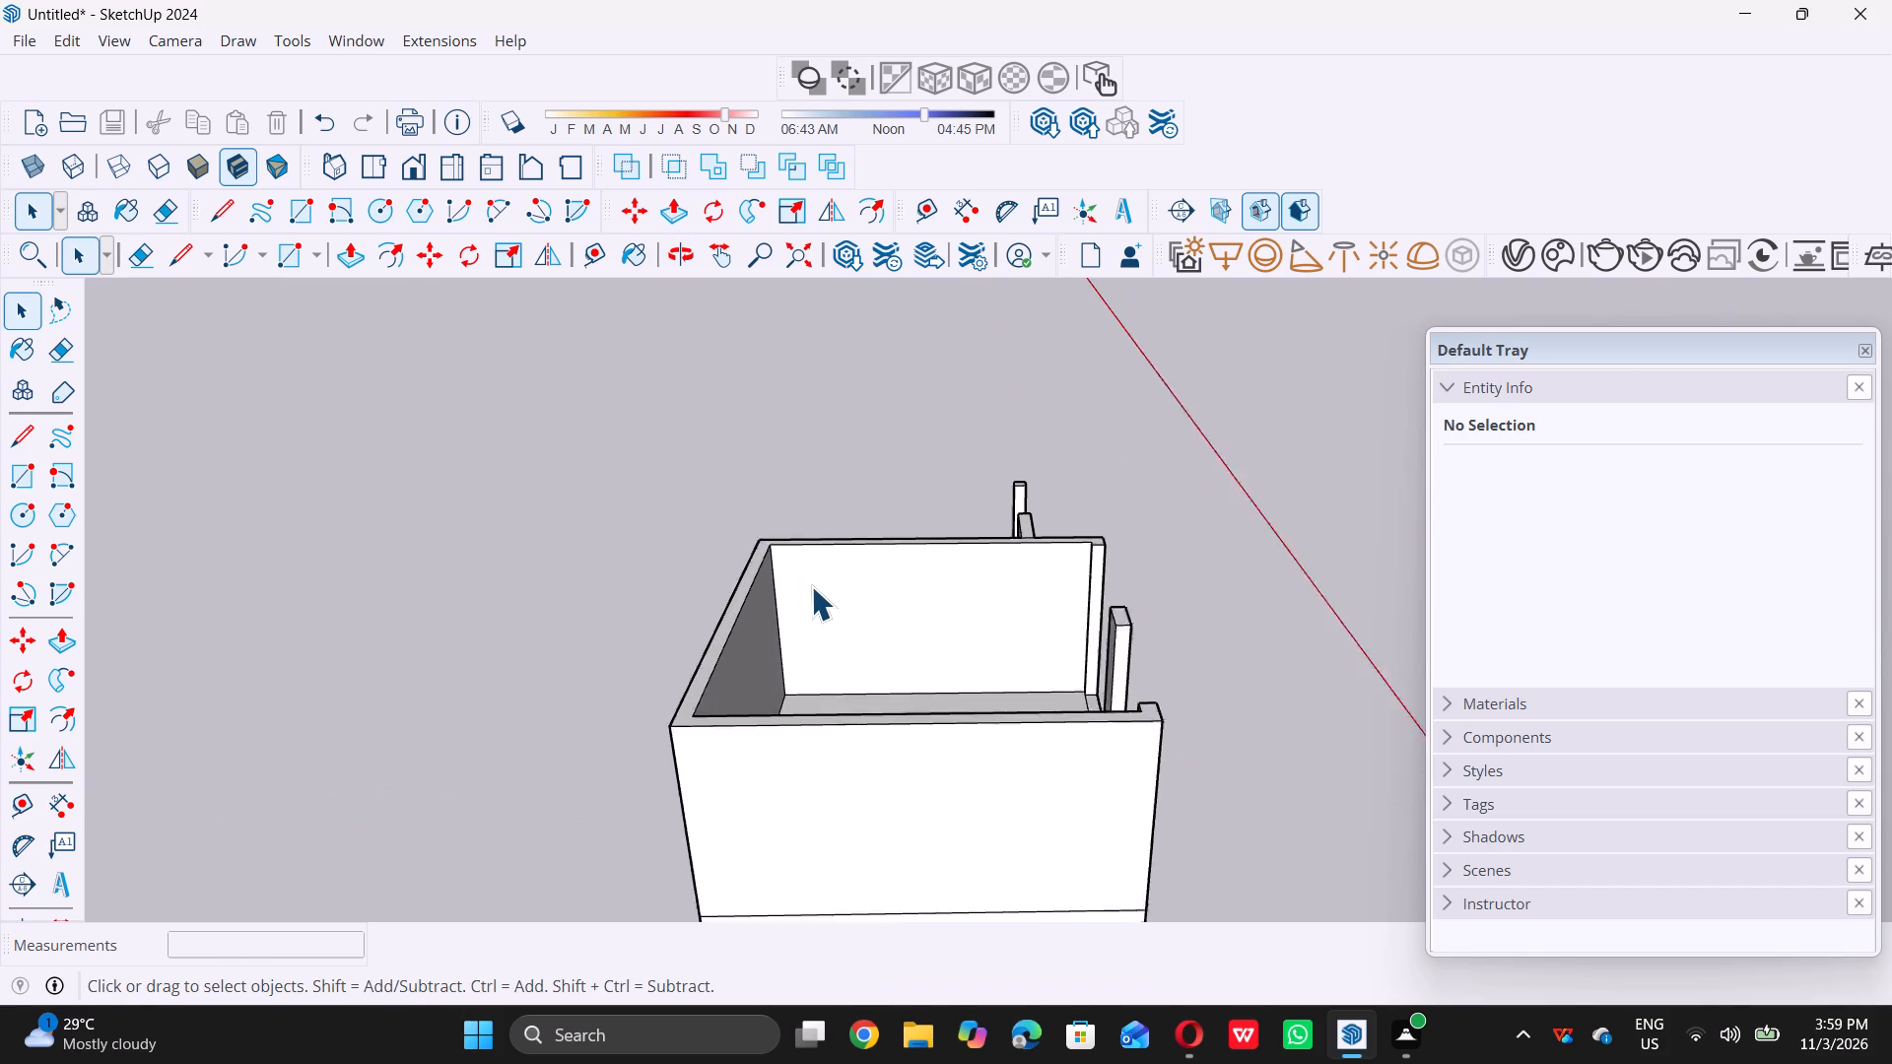
{"action": "left_click", "coordinate": [57, 477]}
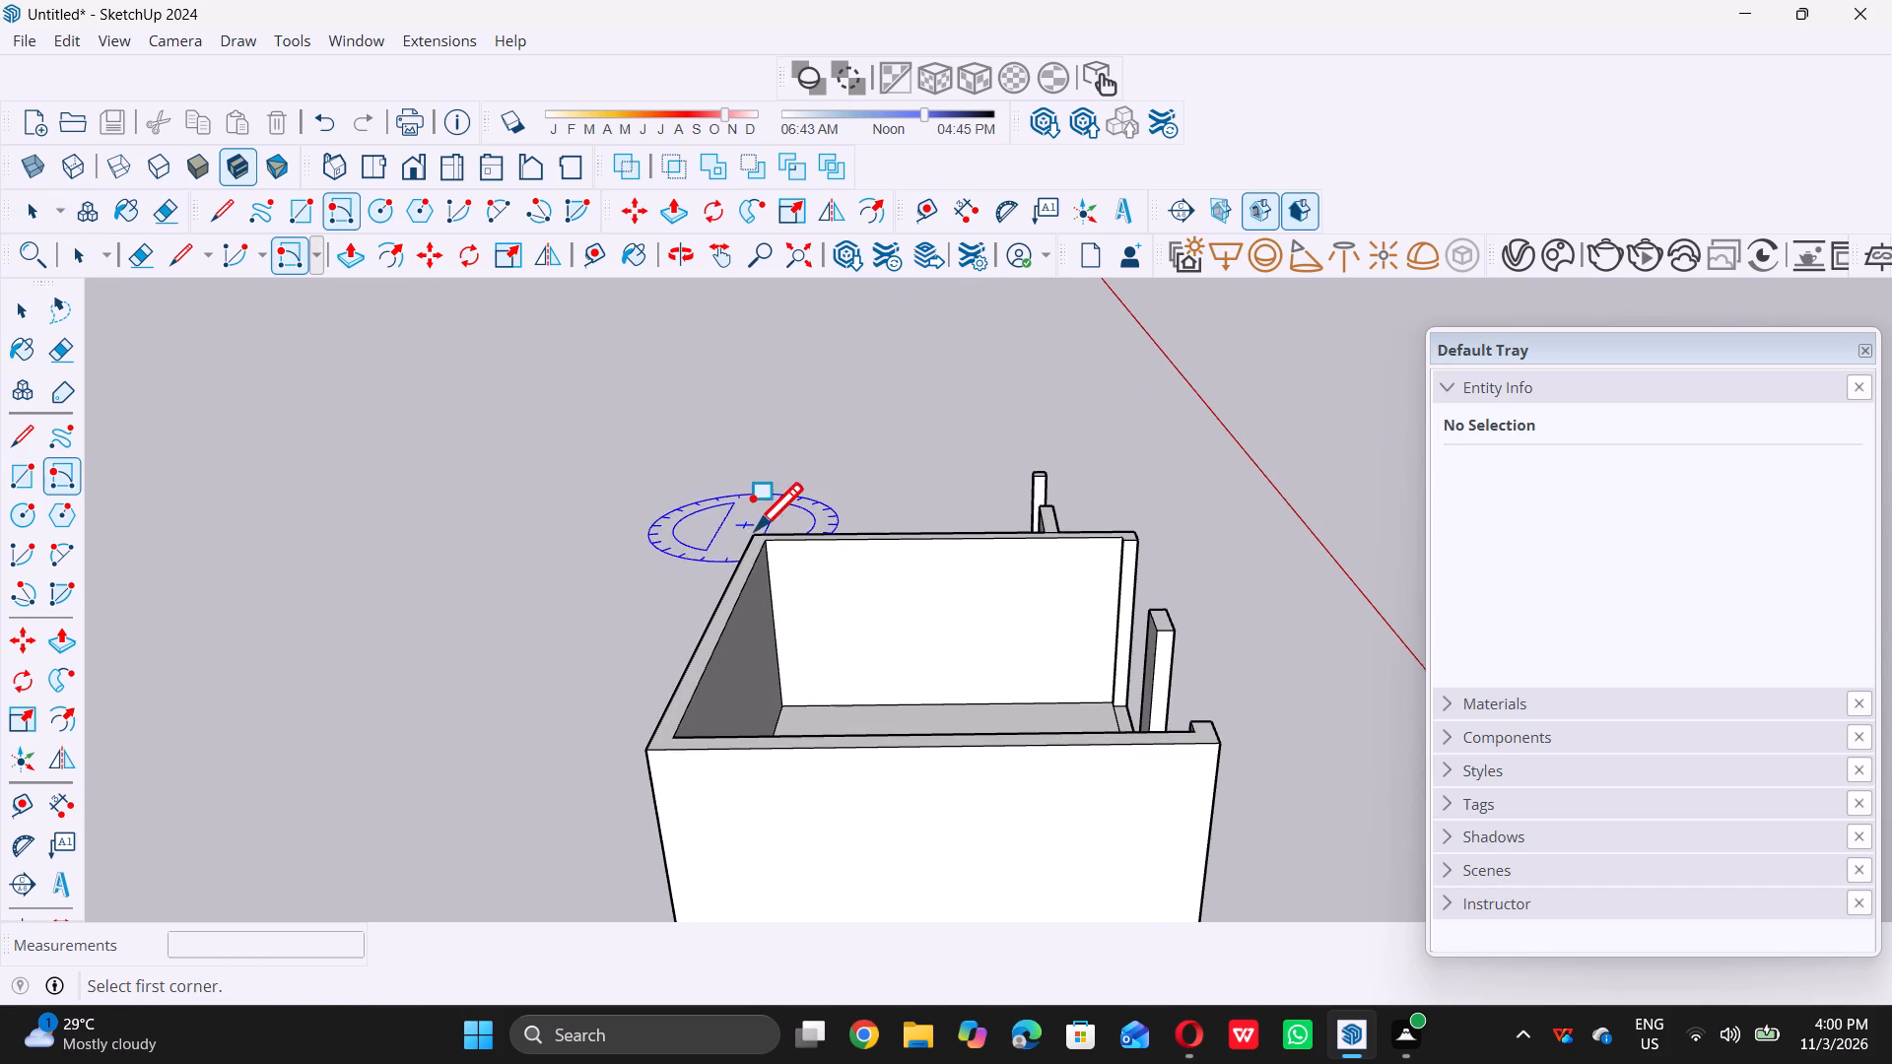
{"action": "scroll", "coordinate": [758, 541], "scroll_direction": "up", "scroll_amount": 7}
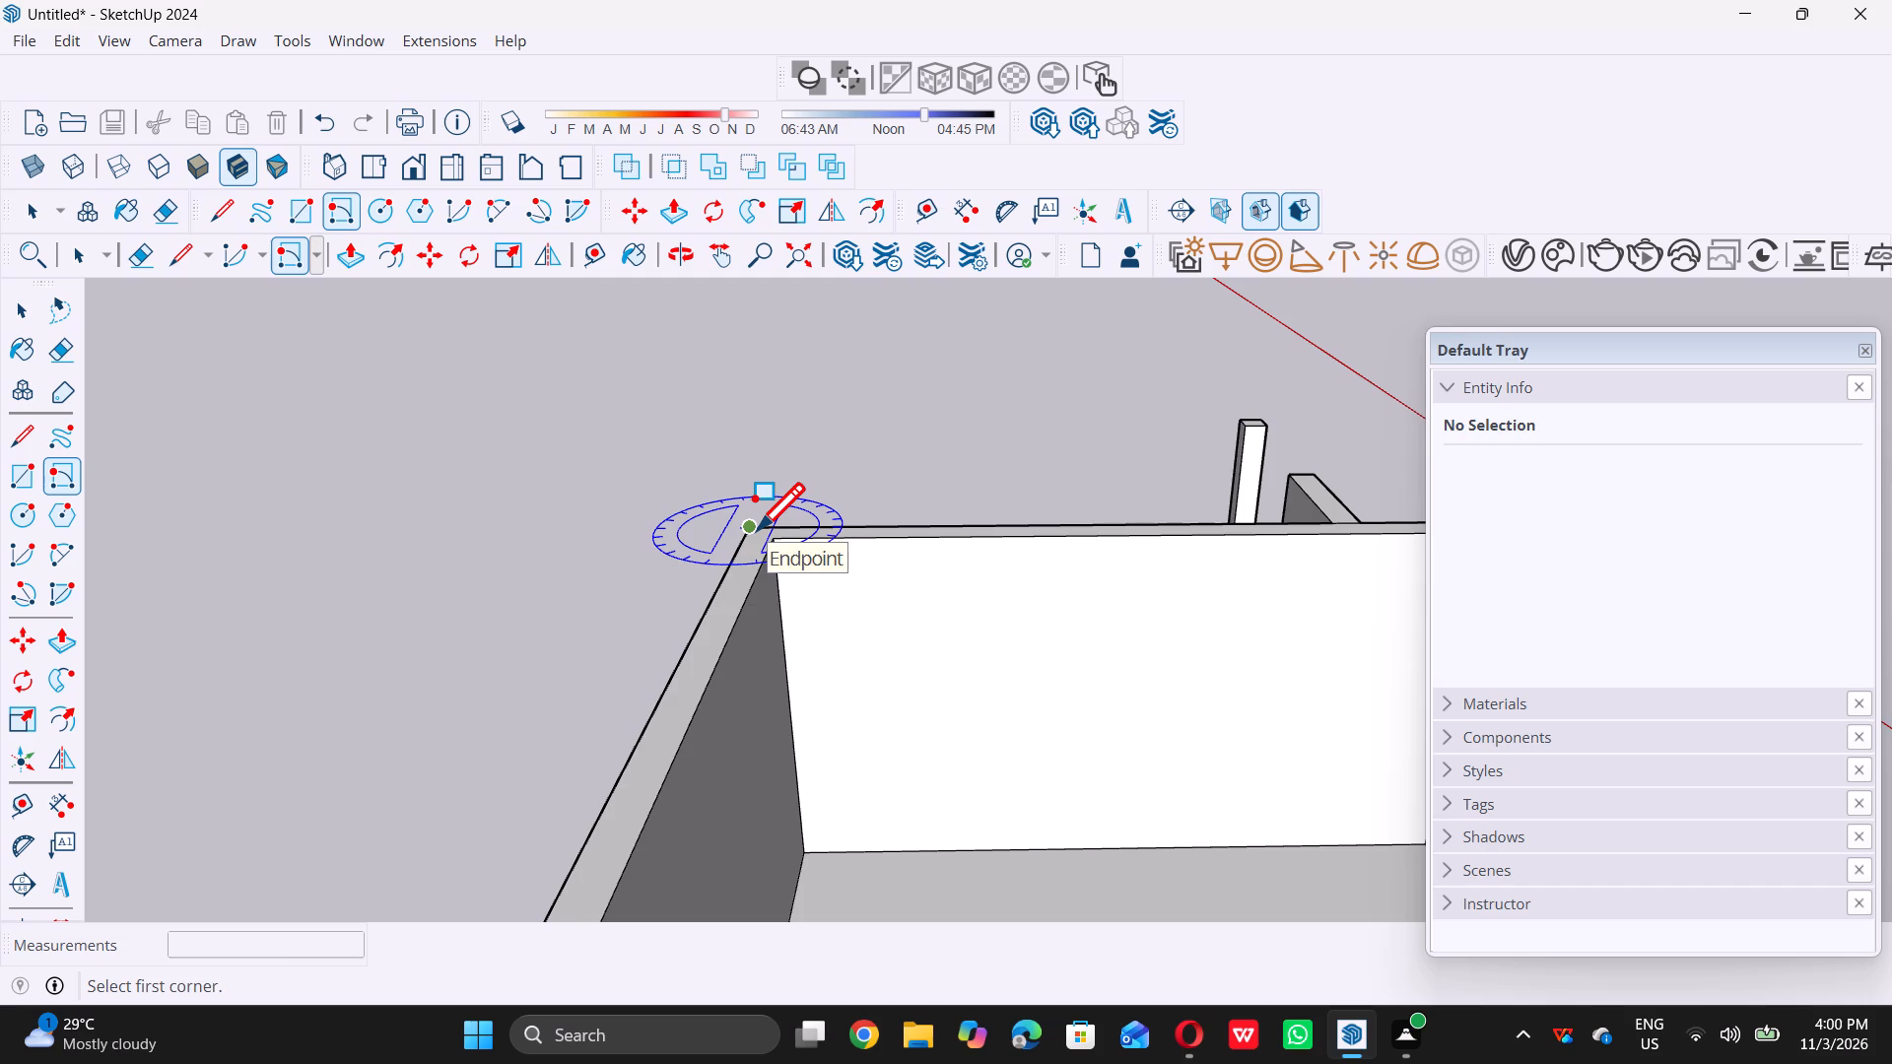
{"action": "left_click", "coordinate": [754, 530]}
{"action": "scroll", "coordinate": [753, 528], "scroll_direction": "down", "scroll_amount": 9}
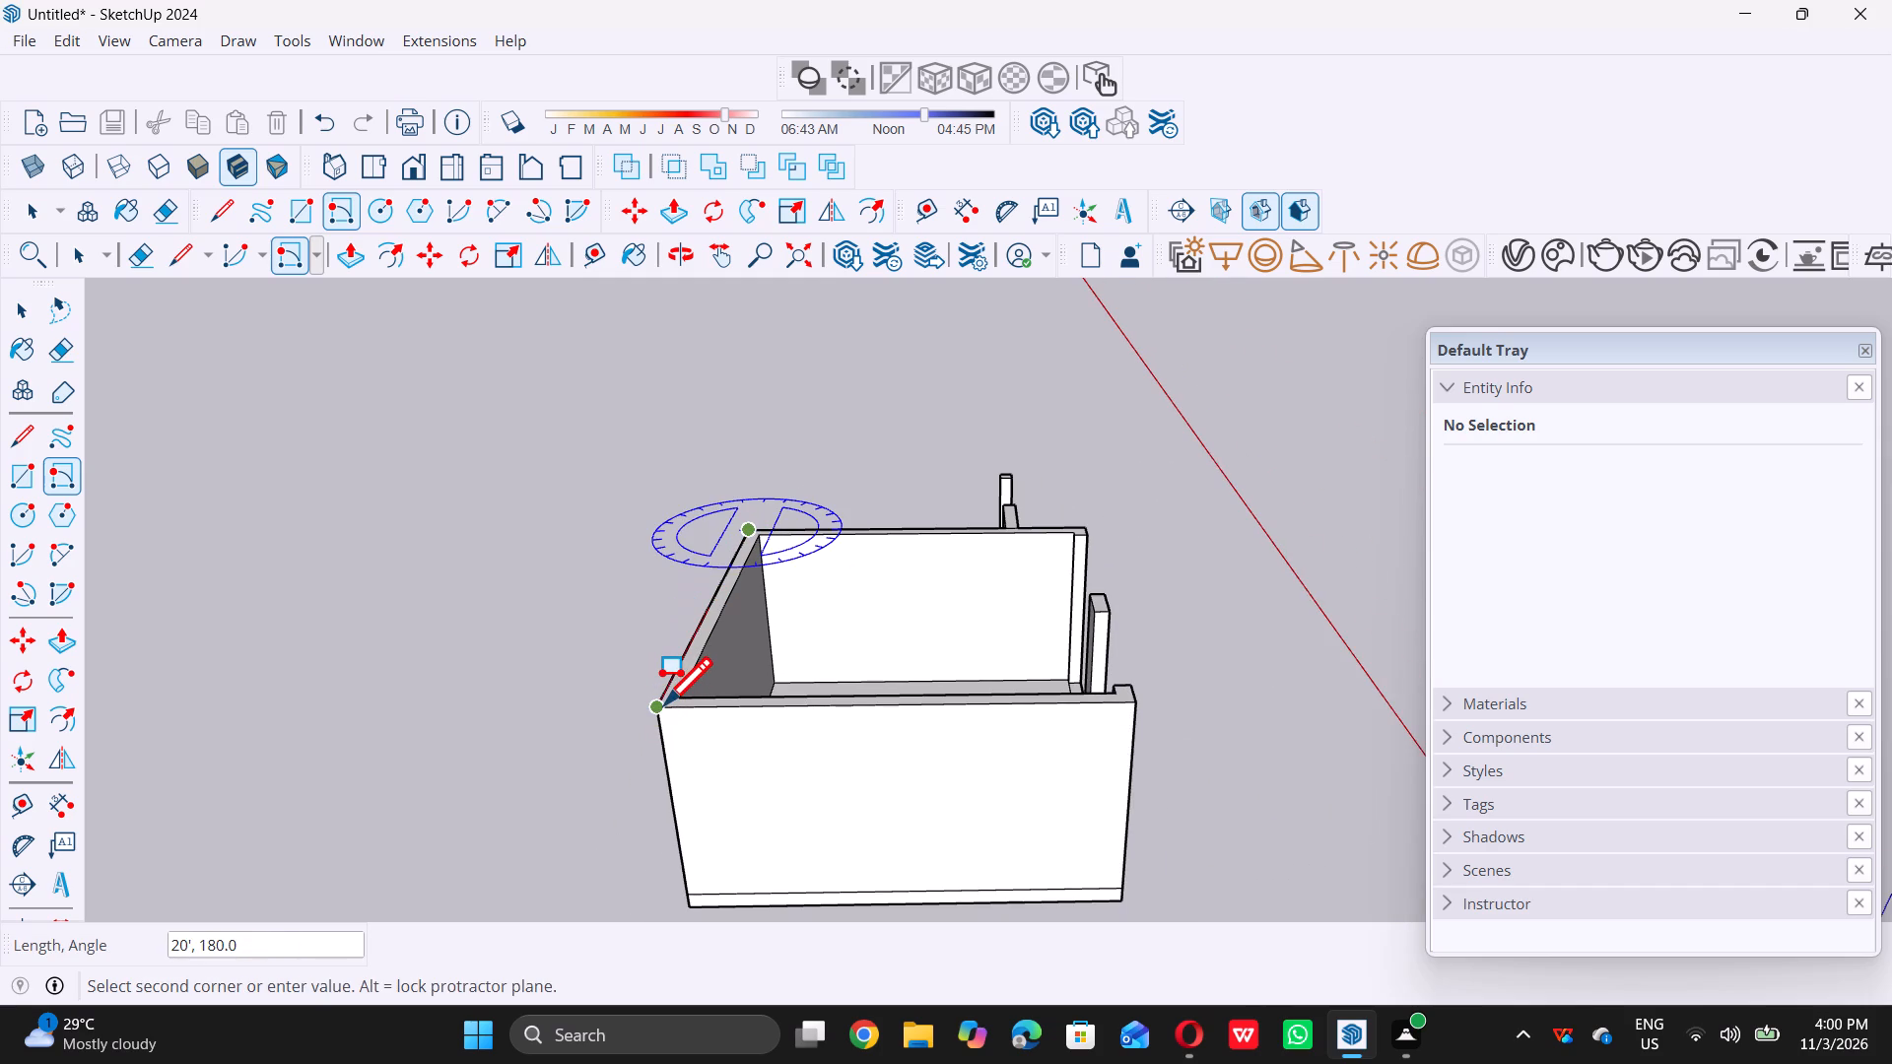
{"action": "double_click", "coordinate": [661, 704]}
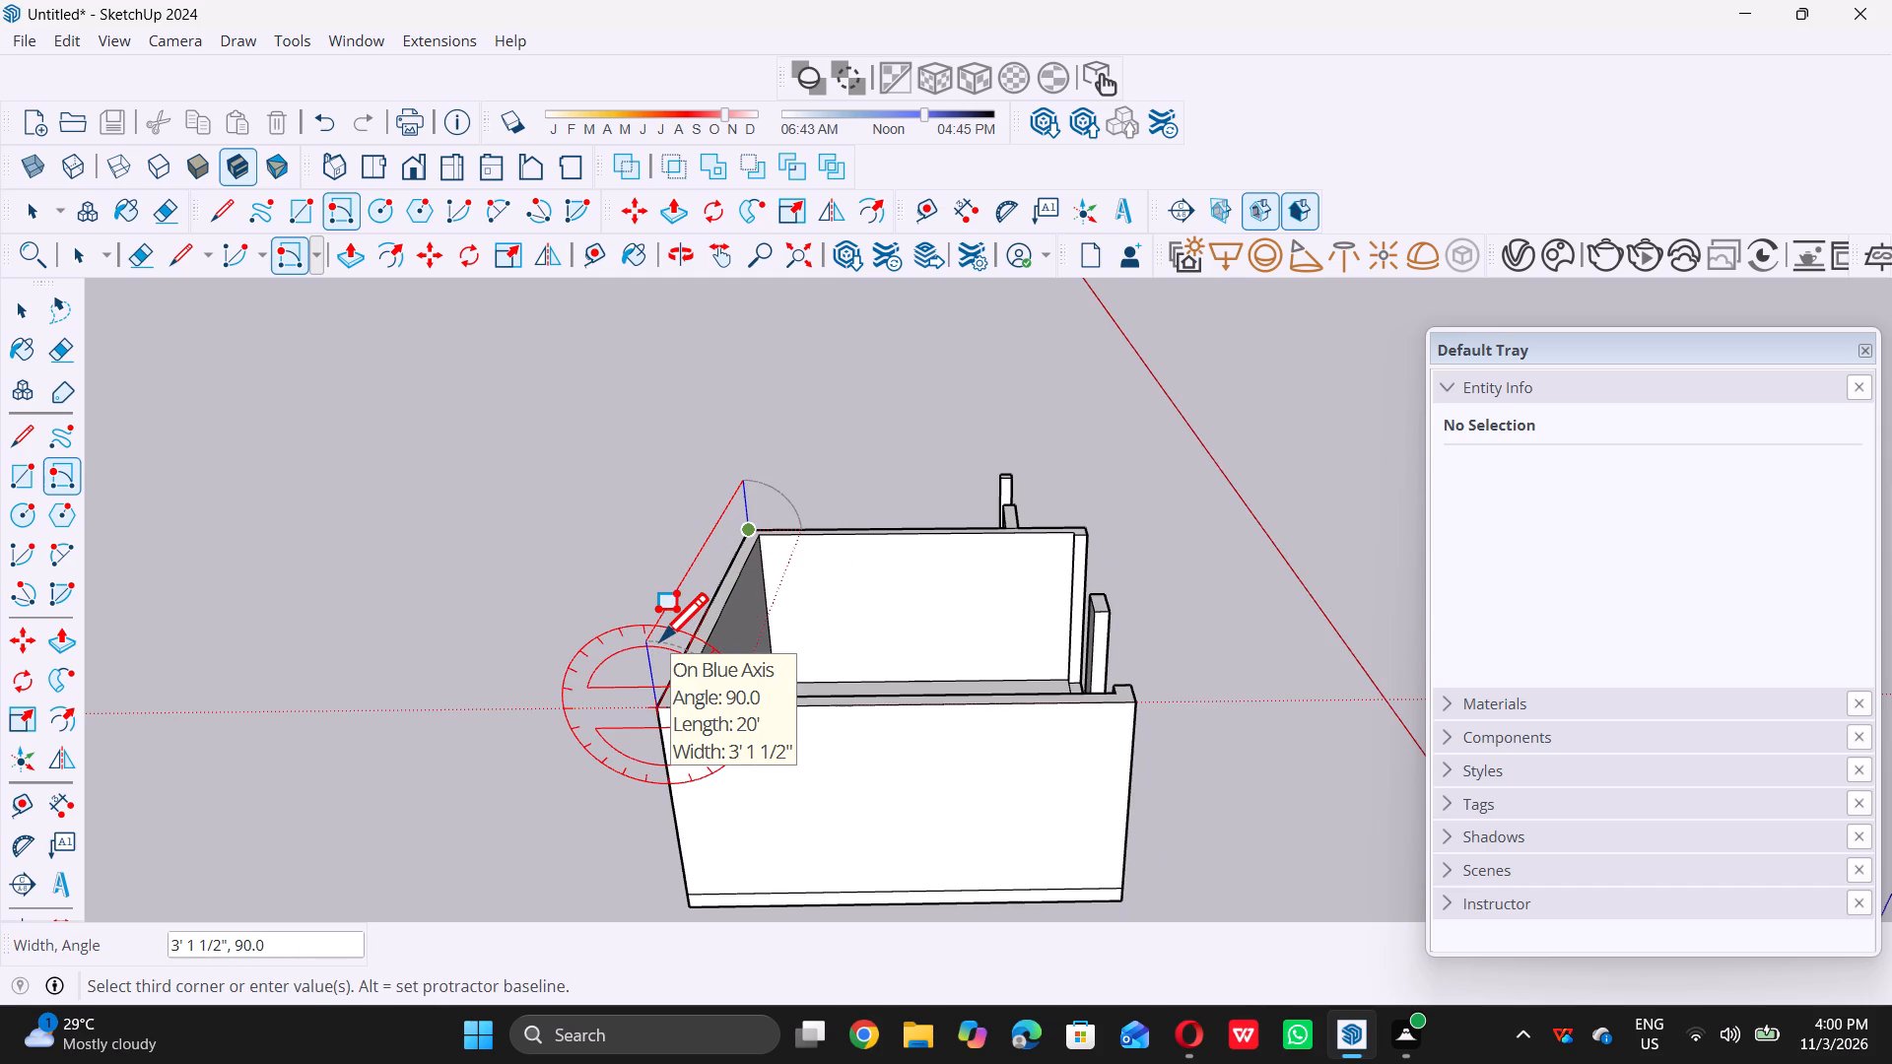
{"action": "key", "text": "9"}
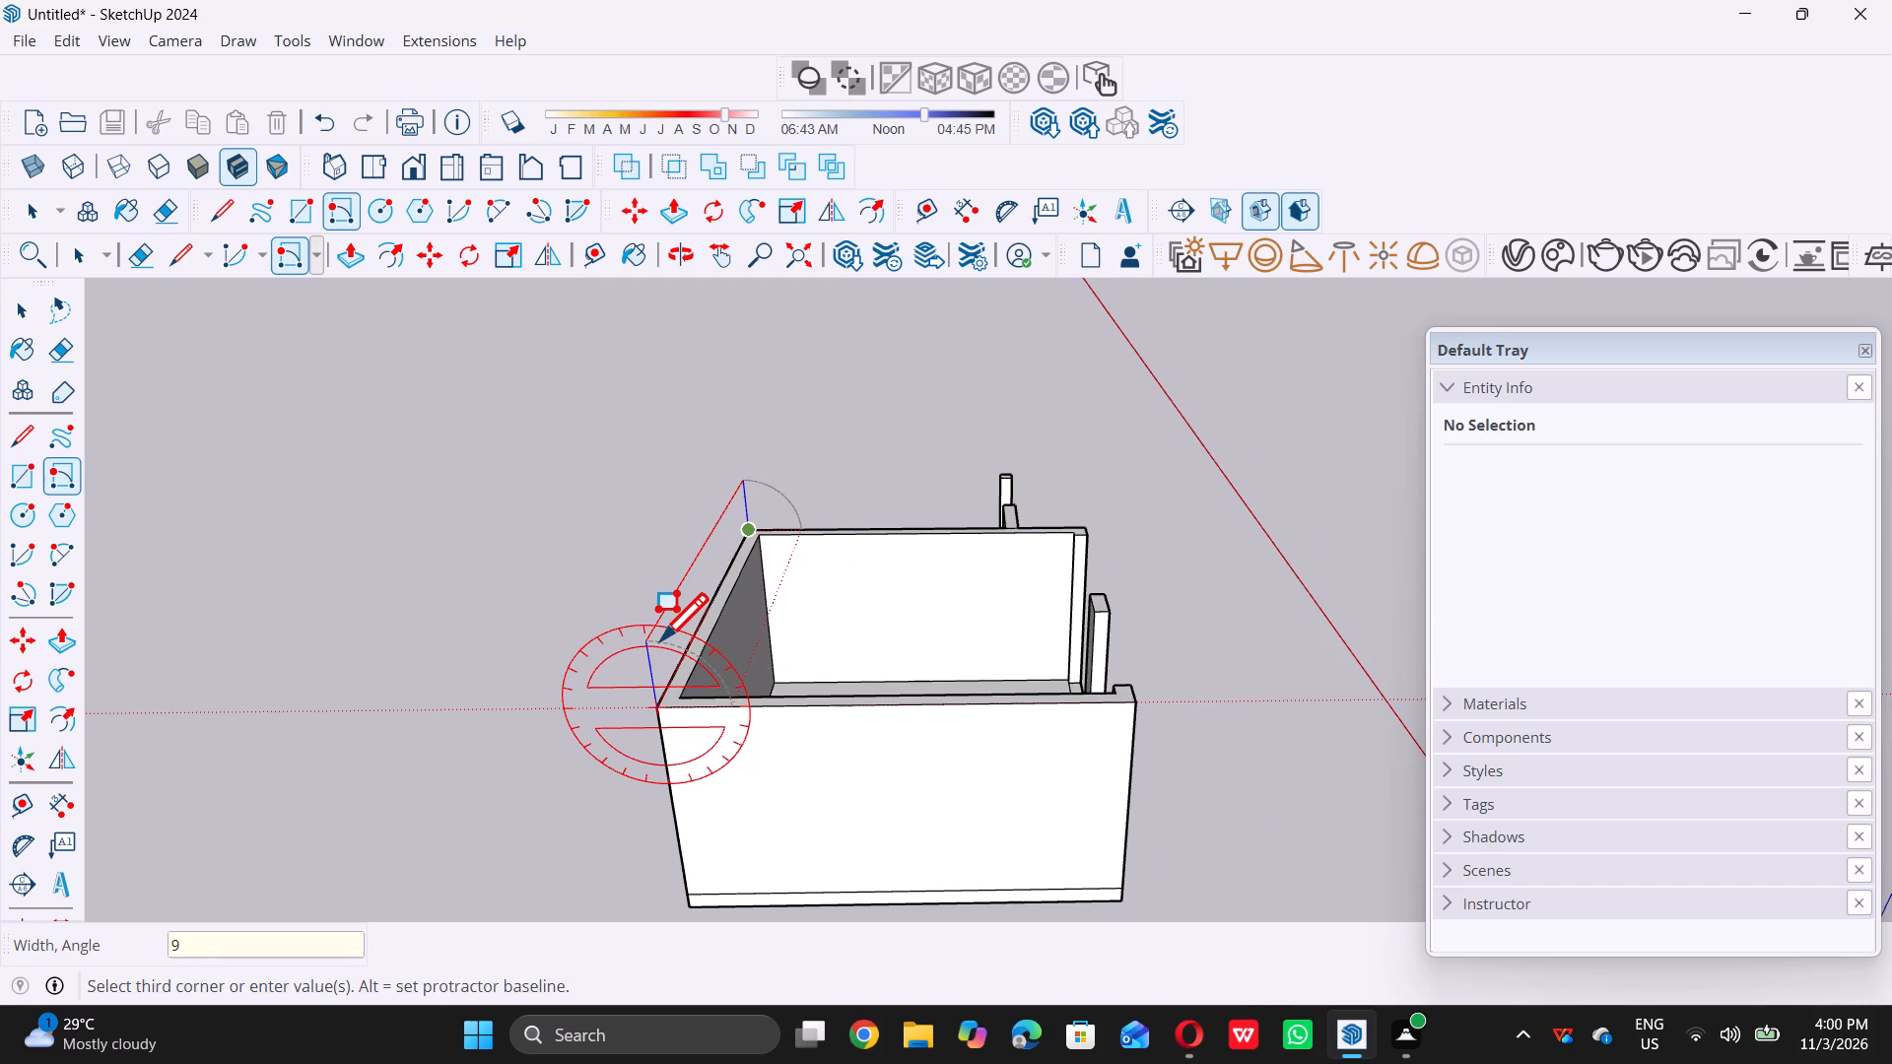
{"action": "key", "text": "shift+quotedbl"}
{"action": "key", "text": "Return"}
{"action": "key", "text": "space"}
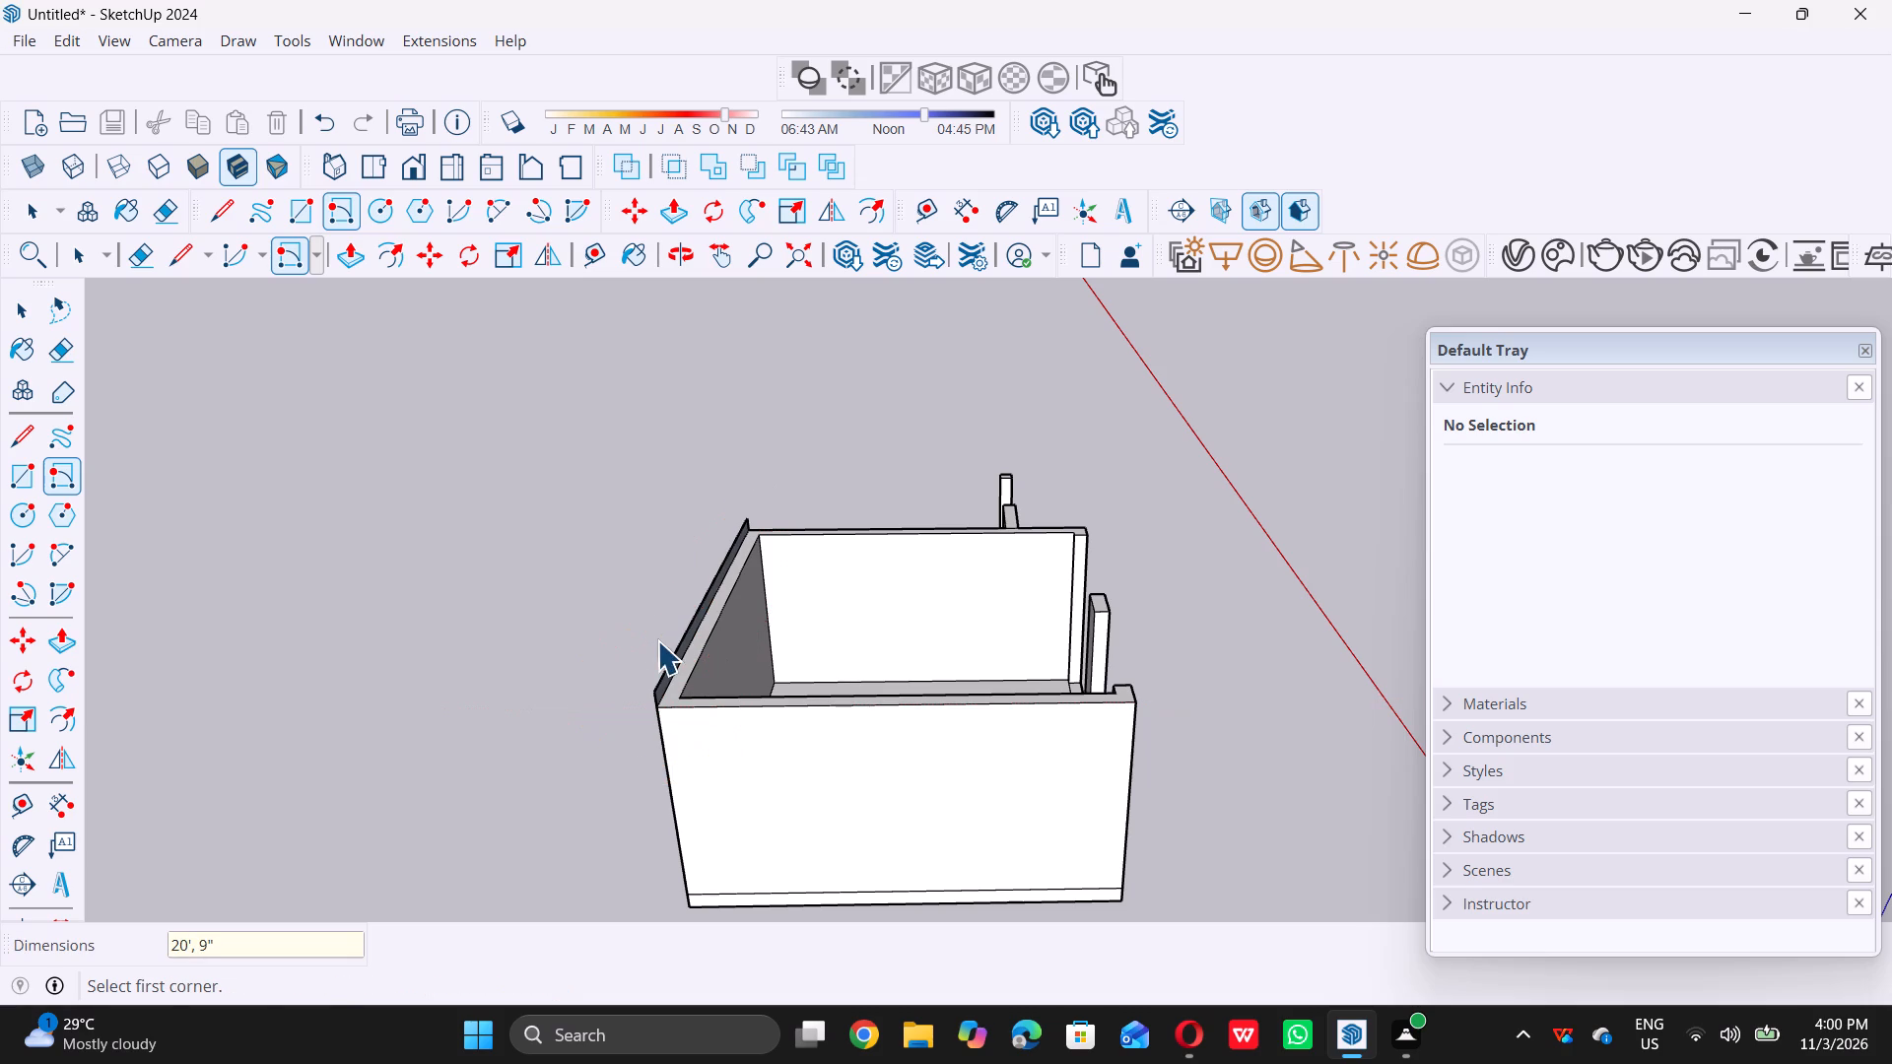
Push/Pull the upright 9" strip on the back wall's top edge 20' across the walls to form the roof slab.
{"action": "scroll", "coordinate": [558, 472], "scroll_direction": "down", "scroll_amount": 7}
{"action": "middle_click_drag", "start_coordinate": [744, 627], "coordinate": [668, 651]}
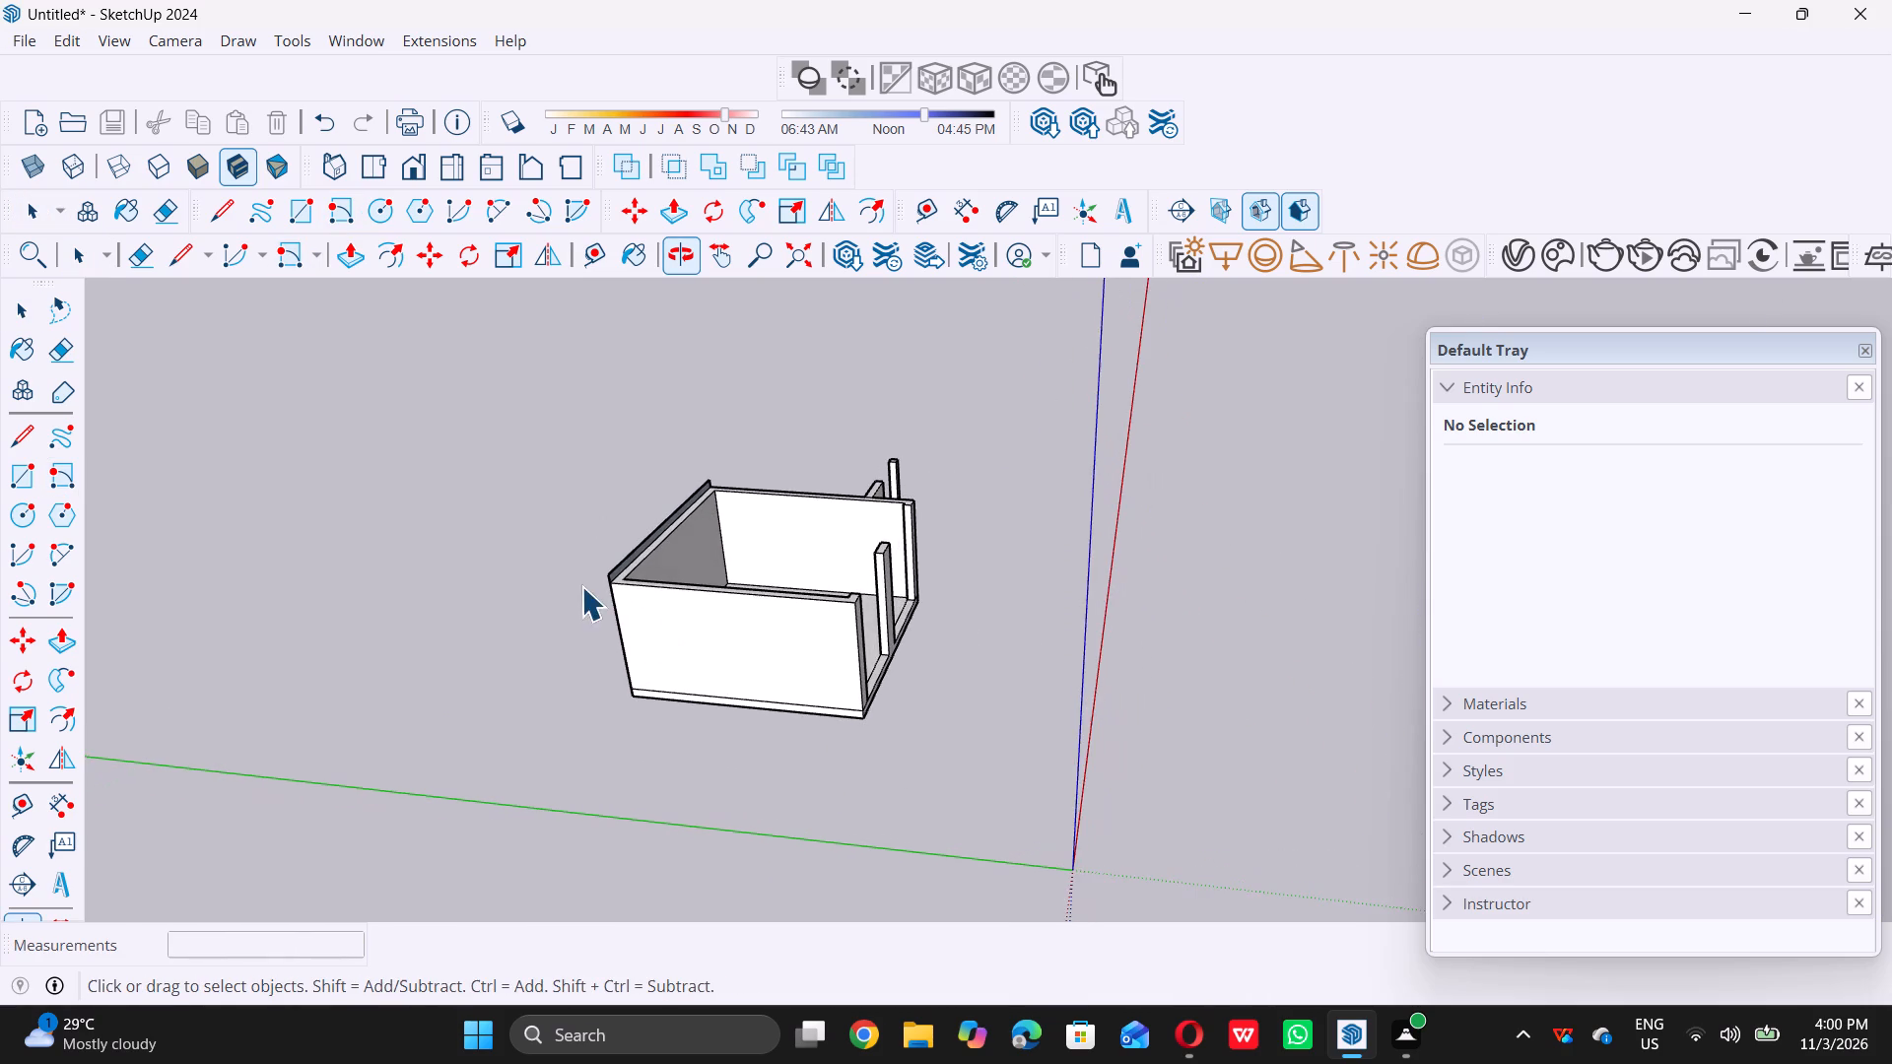
{"action": "scroll", "coordinate": [642, 579], "scroll_direction": "up", "scroll_amount": 7}
{"action": "scroll", "coordinate": [561, 584], "scroll_direction": "up", "scroll_amount": 4}
{"action": "scroll", "coordinate": [436, 551], "scroll_direction": "up", "scroll_amount": 1}
{"action": "middle_click_drag", "start_coordinate": [436, 550], "coordinate": [532, 565]}
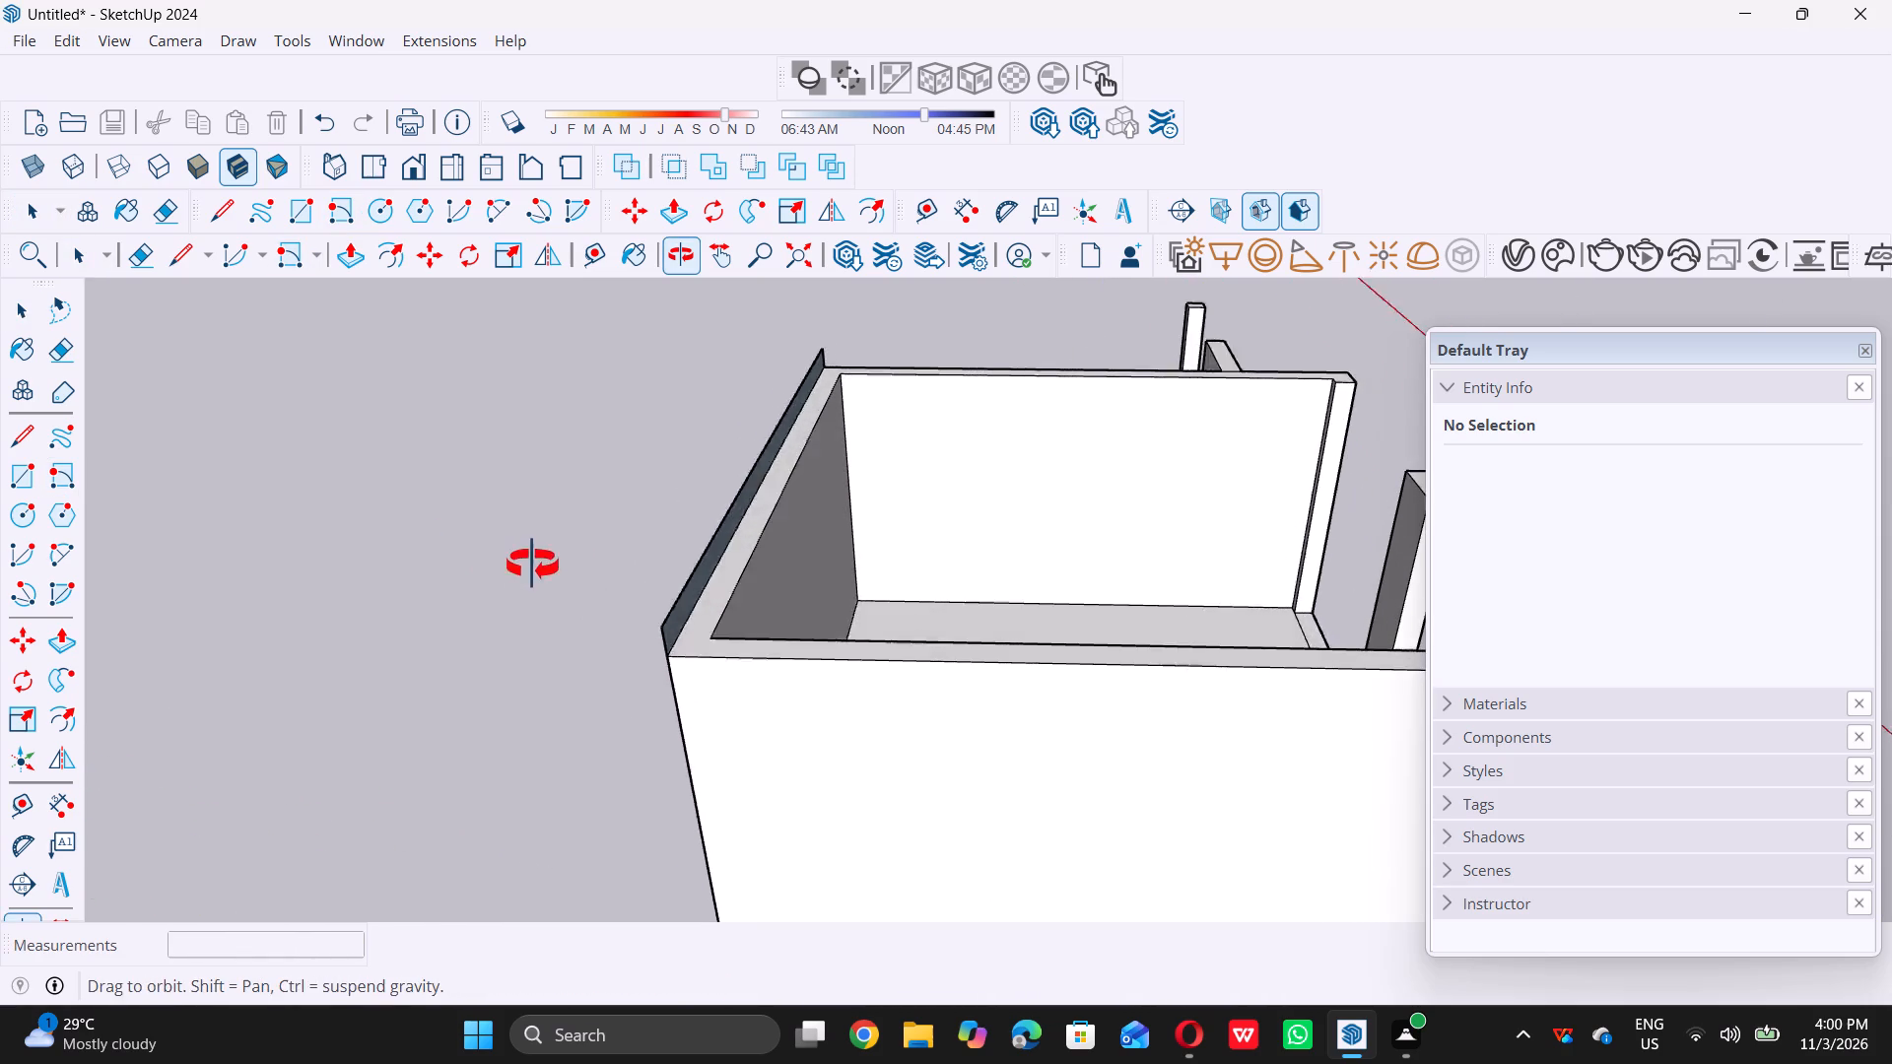
{"action": "middle_click_drag", "start_coordinate": [688, 658], "coordinate": [500, 630]}
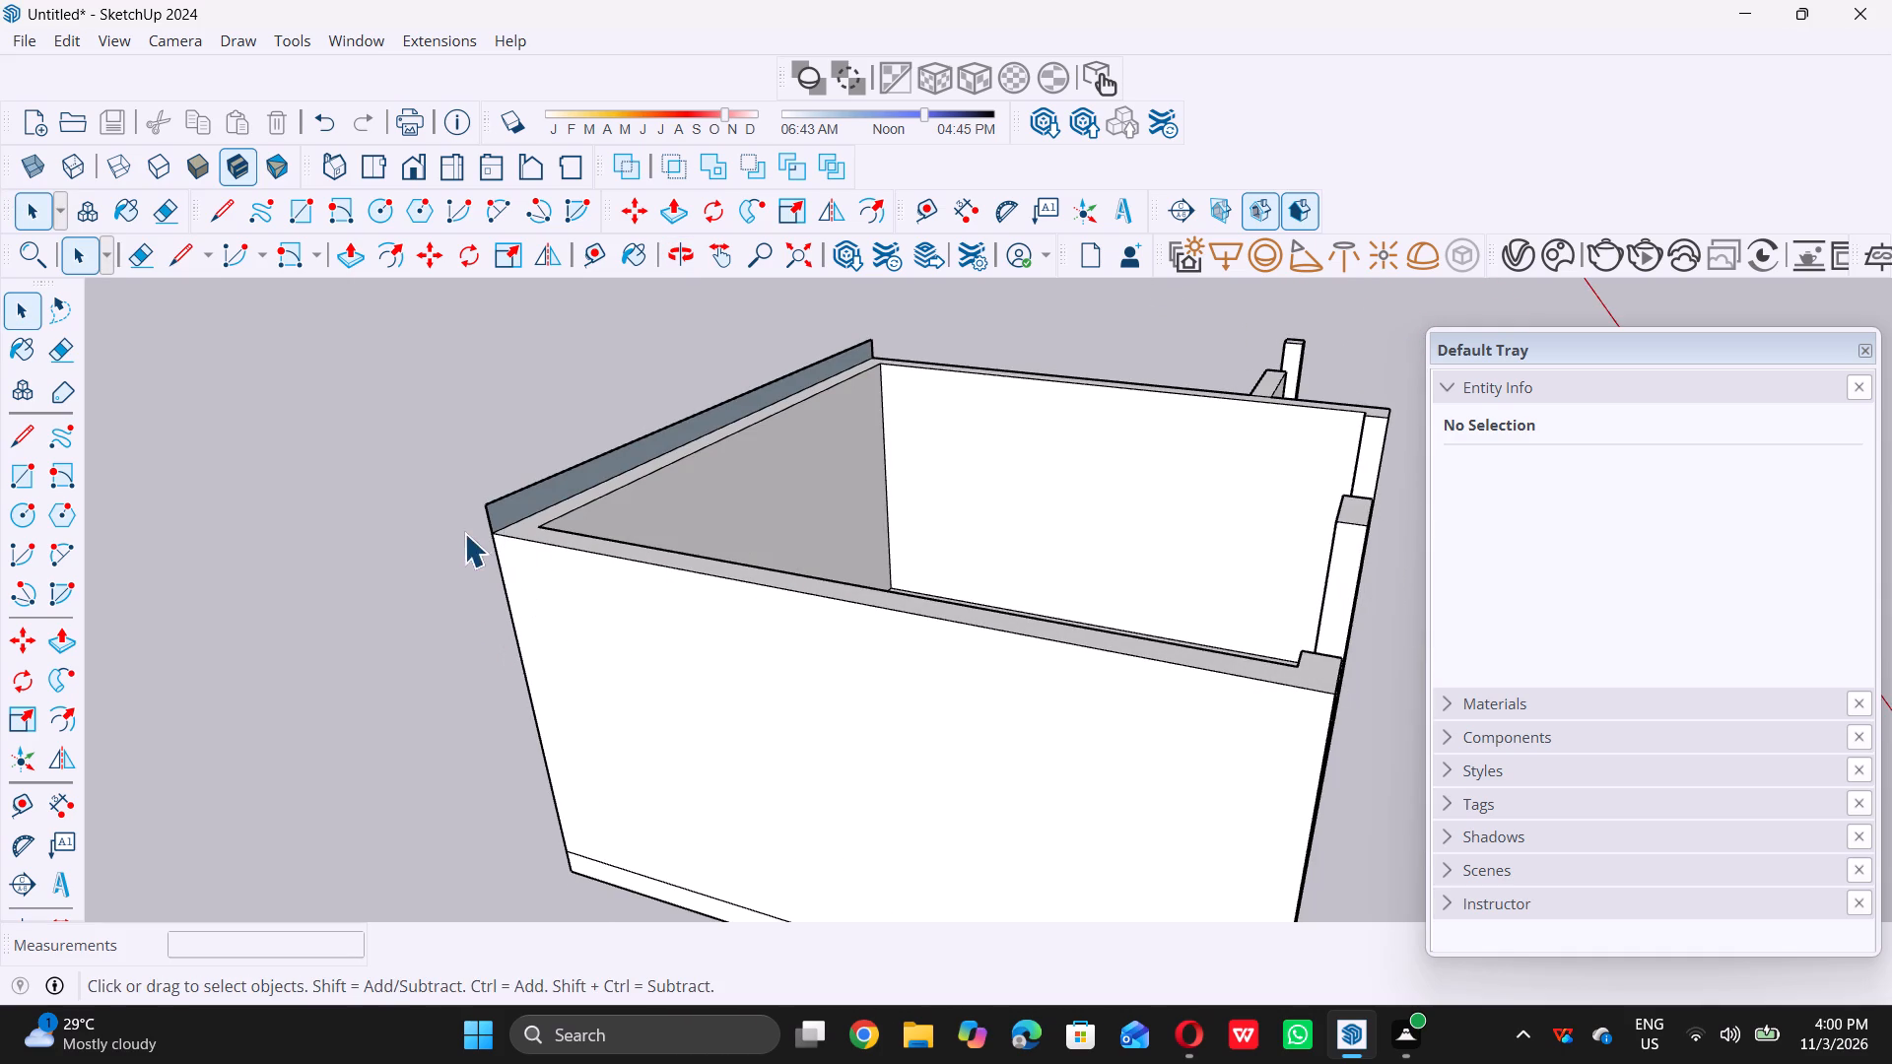
{"action": "scroll", "coordinate": [481, 546], "scroll_direction": "down", "scroll_amount": 5}
{"action": "middle_click_drag", "start_coordinate": [536, 611], "coordinate": [622, 631]}
{"action": "scroll", "coordinate": [512, 568], "scroll_direction": "up", "scroll_amount": 11}
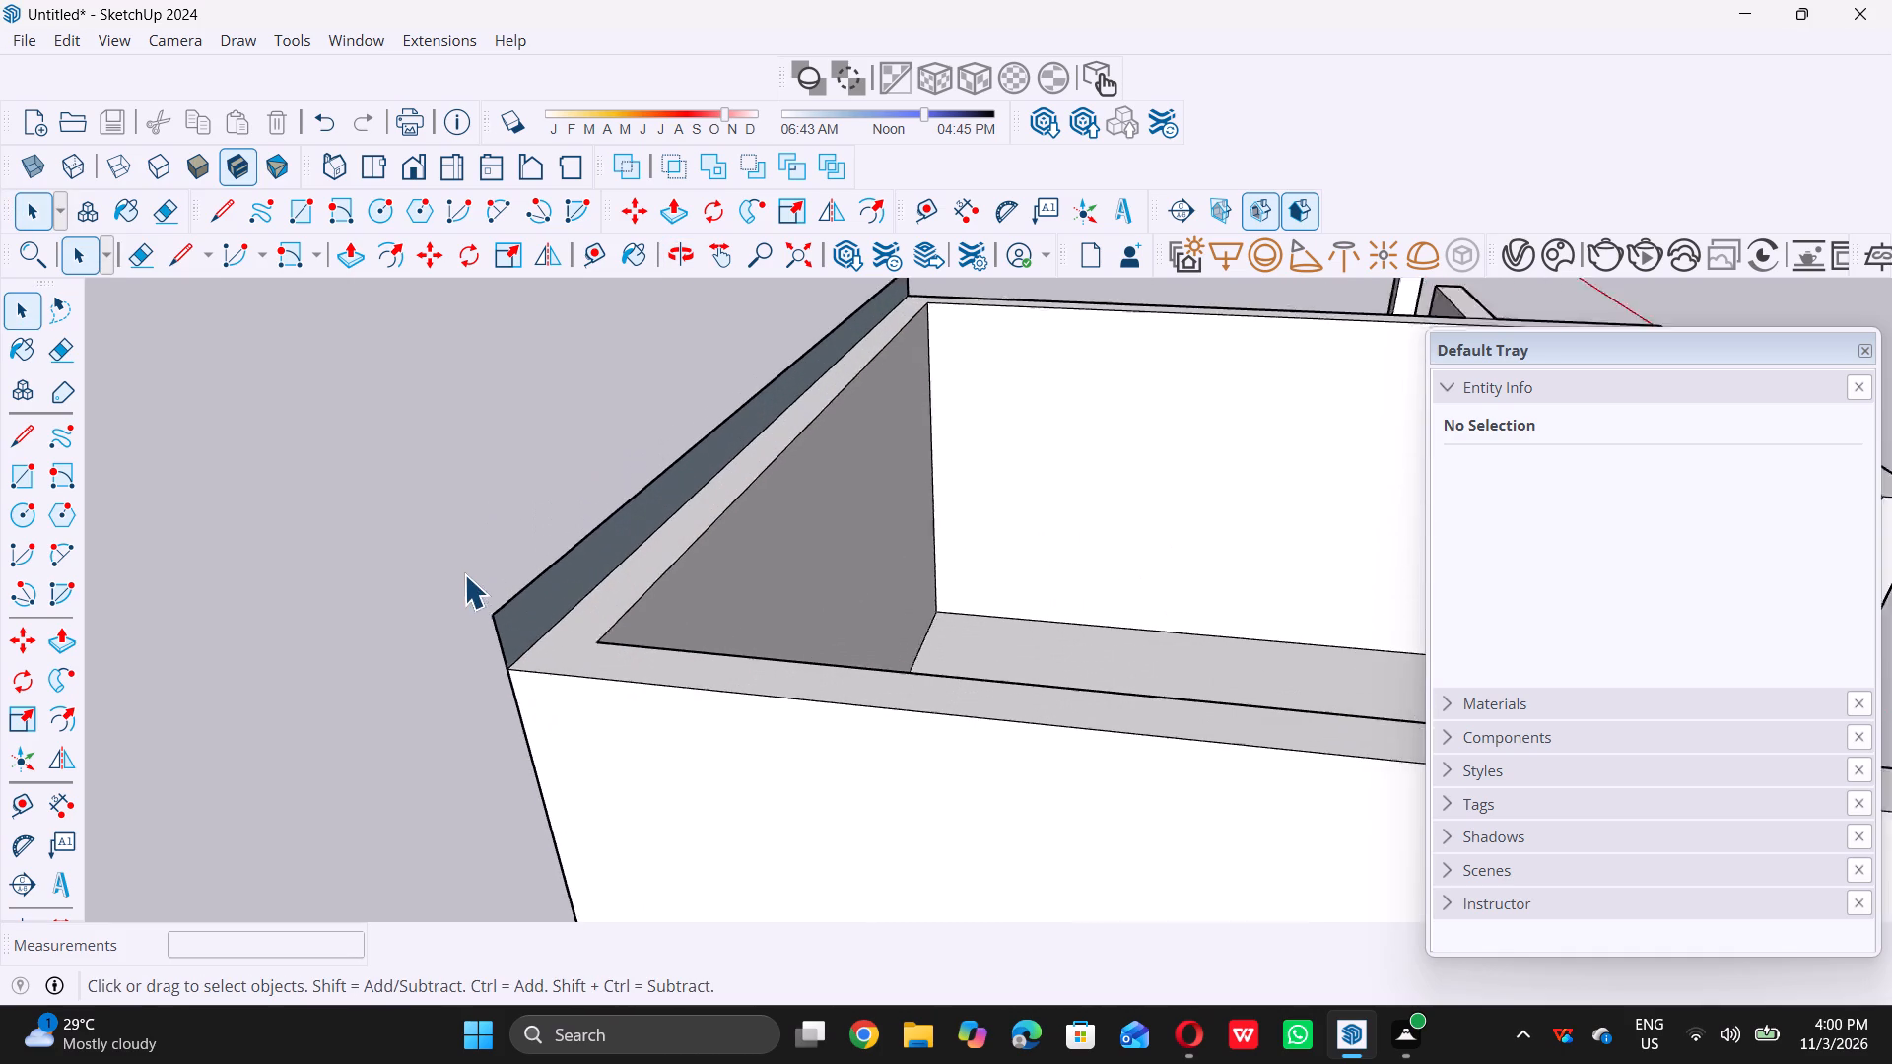
{"action": "scroll", "coordinate": [464, 574], "scroll_direction": "up", "scroll_amount": 4}
{"action": "double_click", "coordinate": [666, 629]}
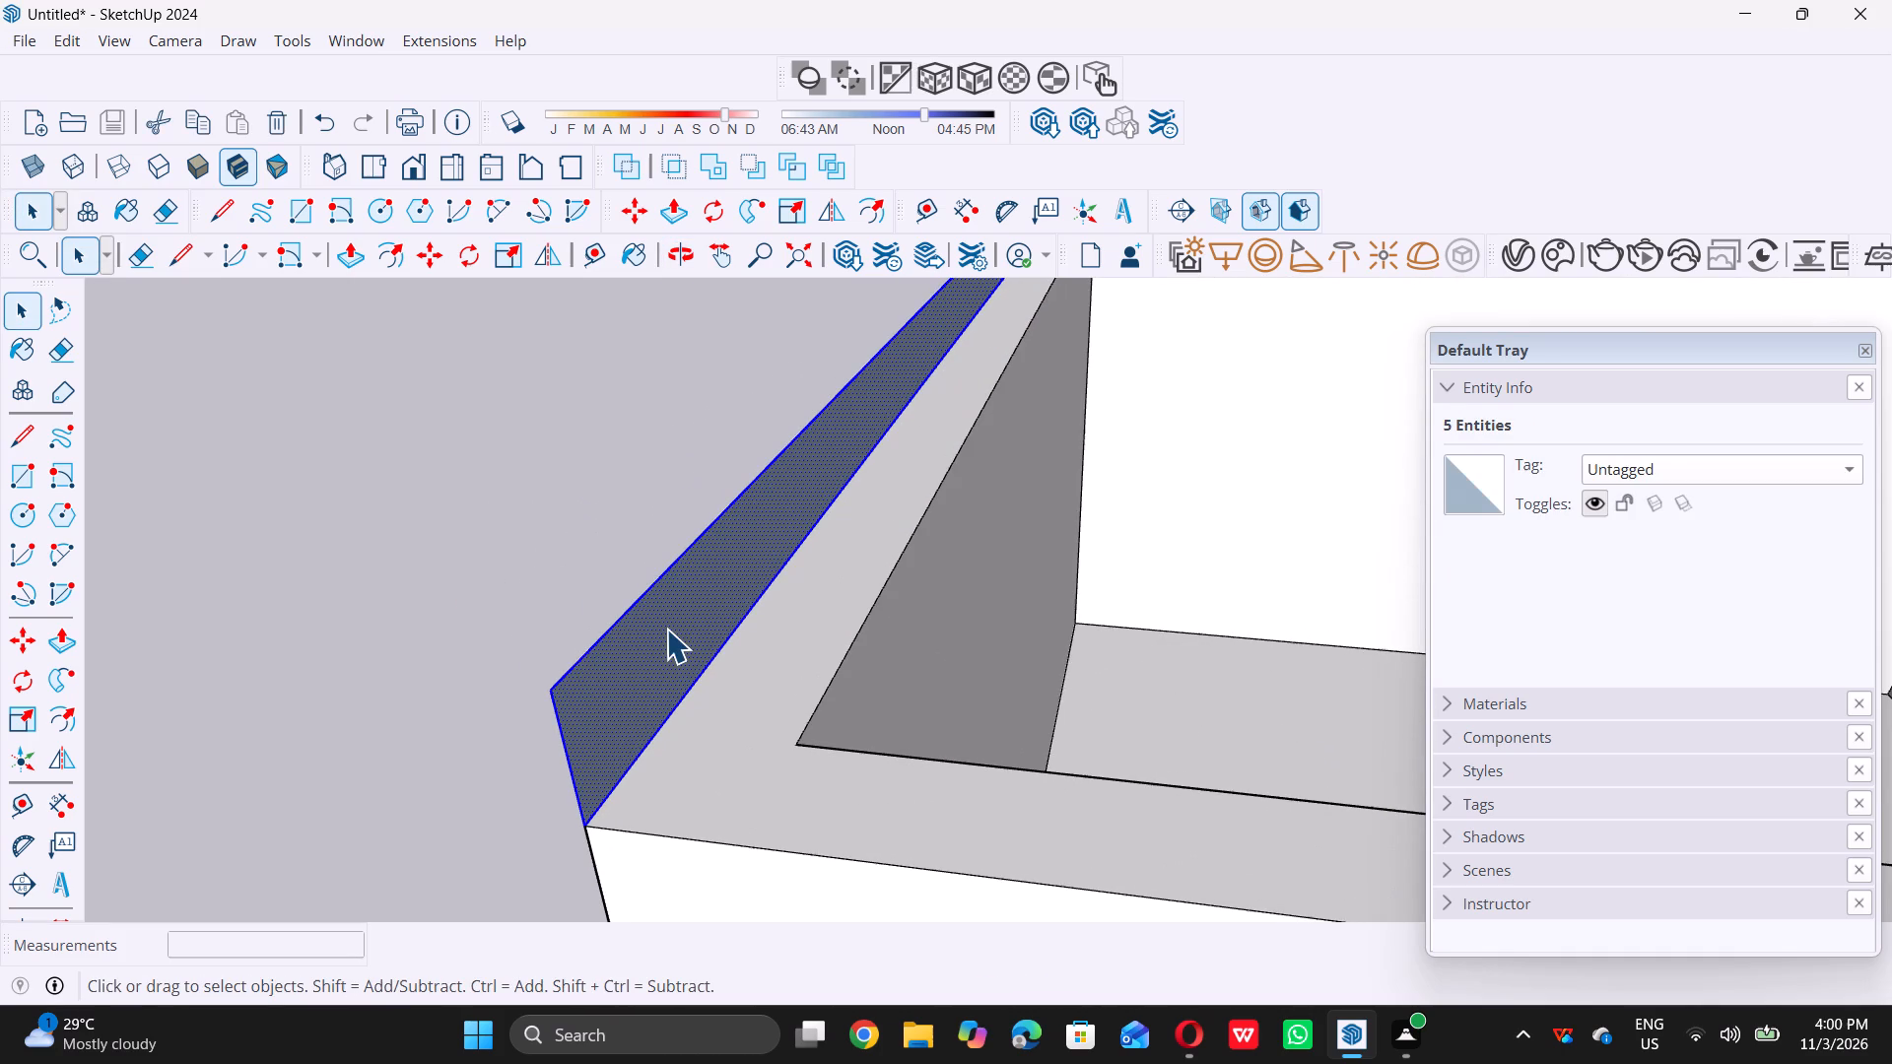
{"action": "key", "text": "p"}
{"action": "left_click", "coordinate": [666, 629]}
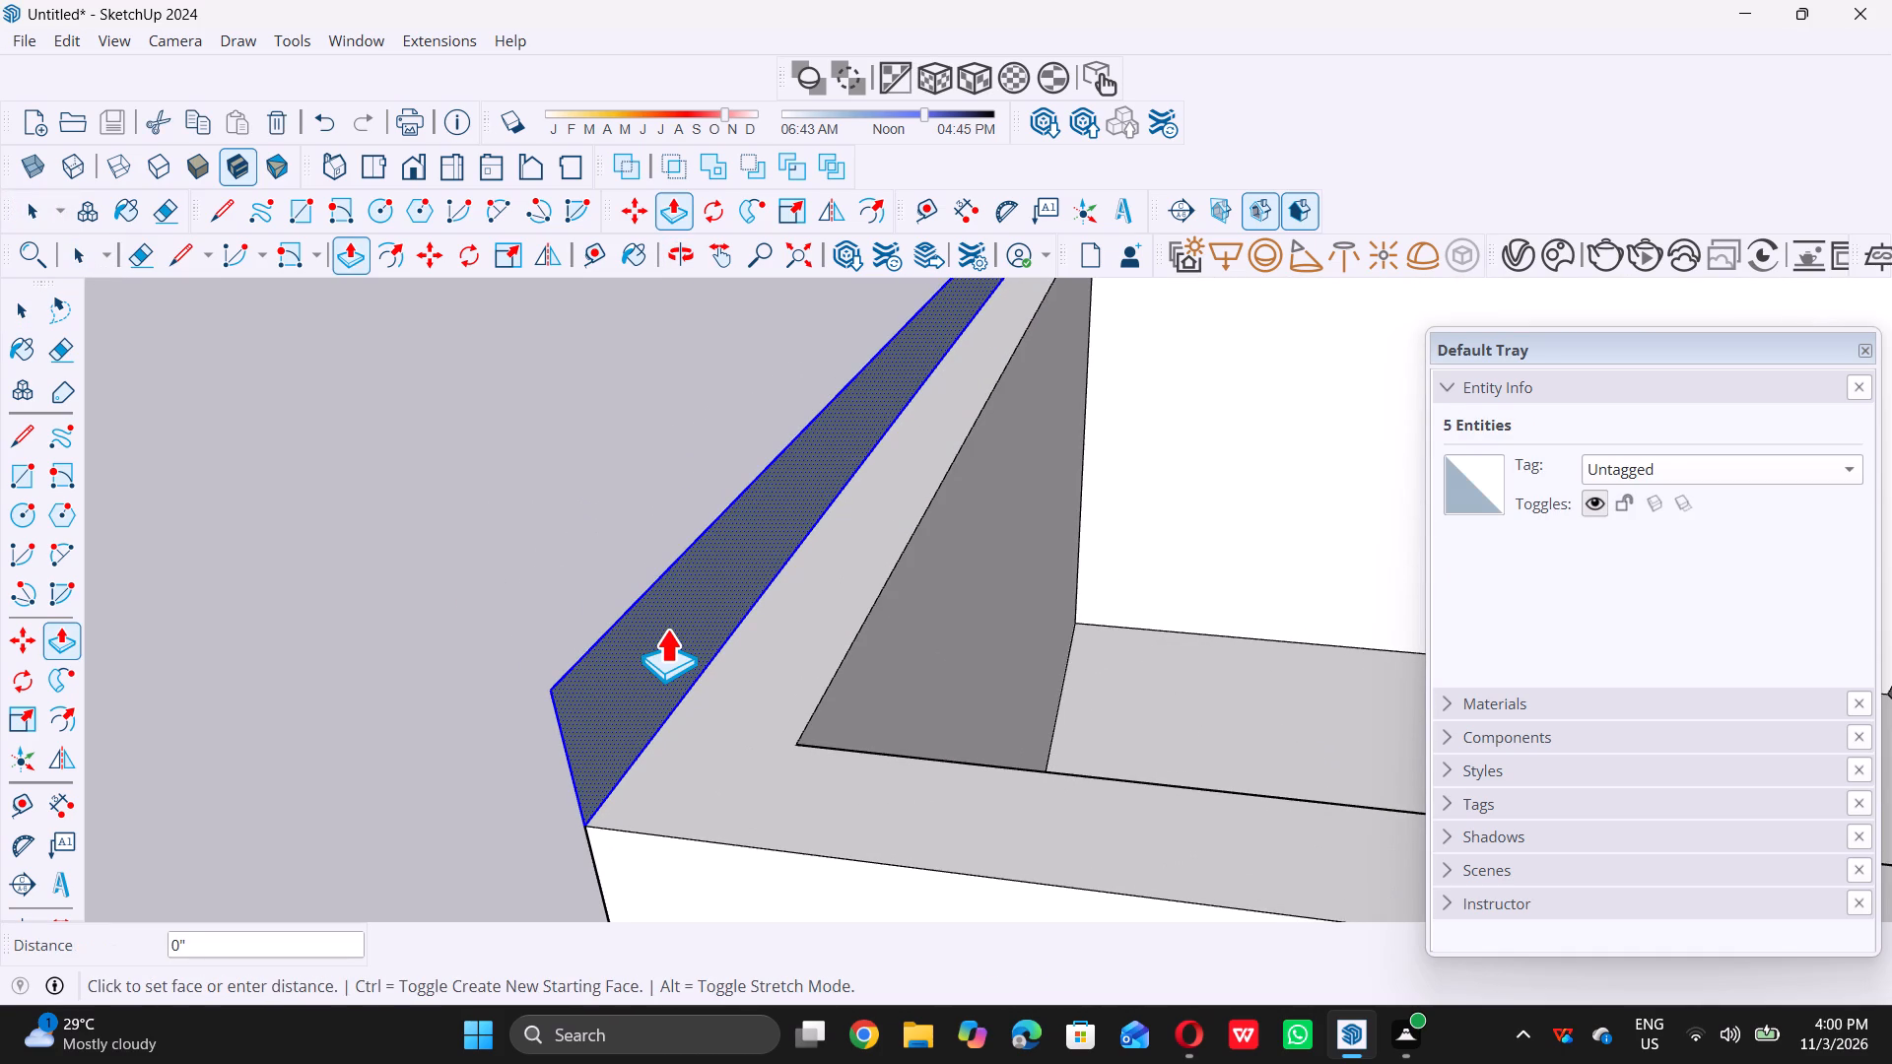
{"action": "scroll", "coordinate": [739, 653], "scroll_direction": "down", "scroll_amount": 6}
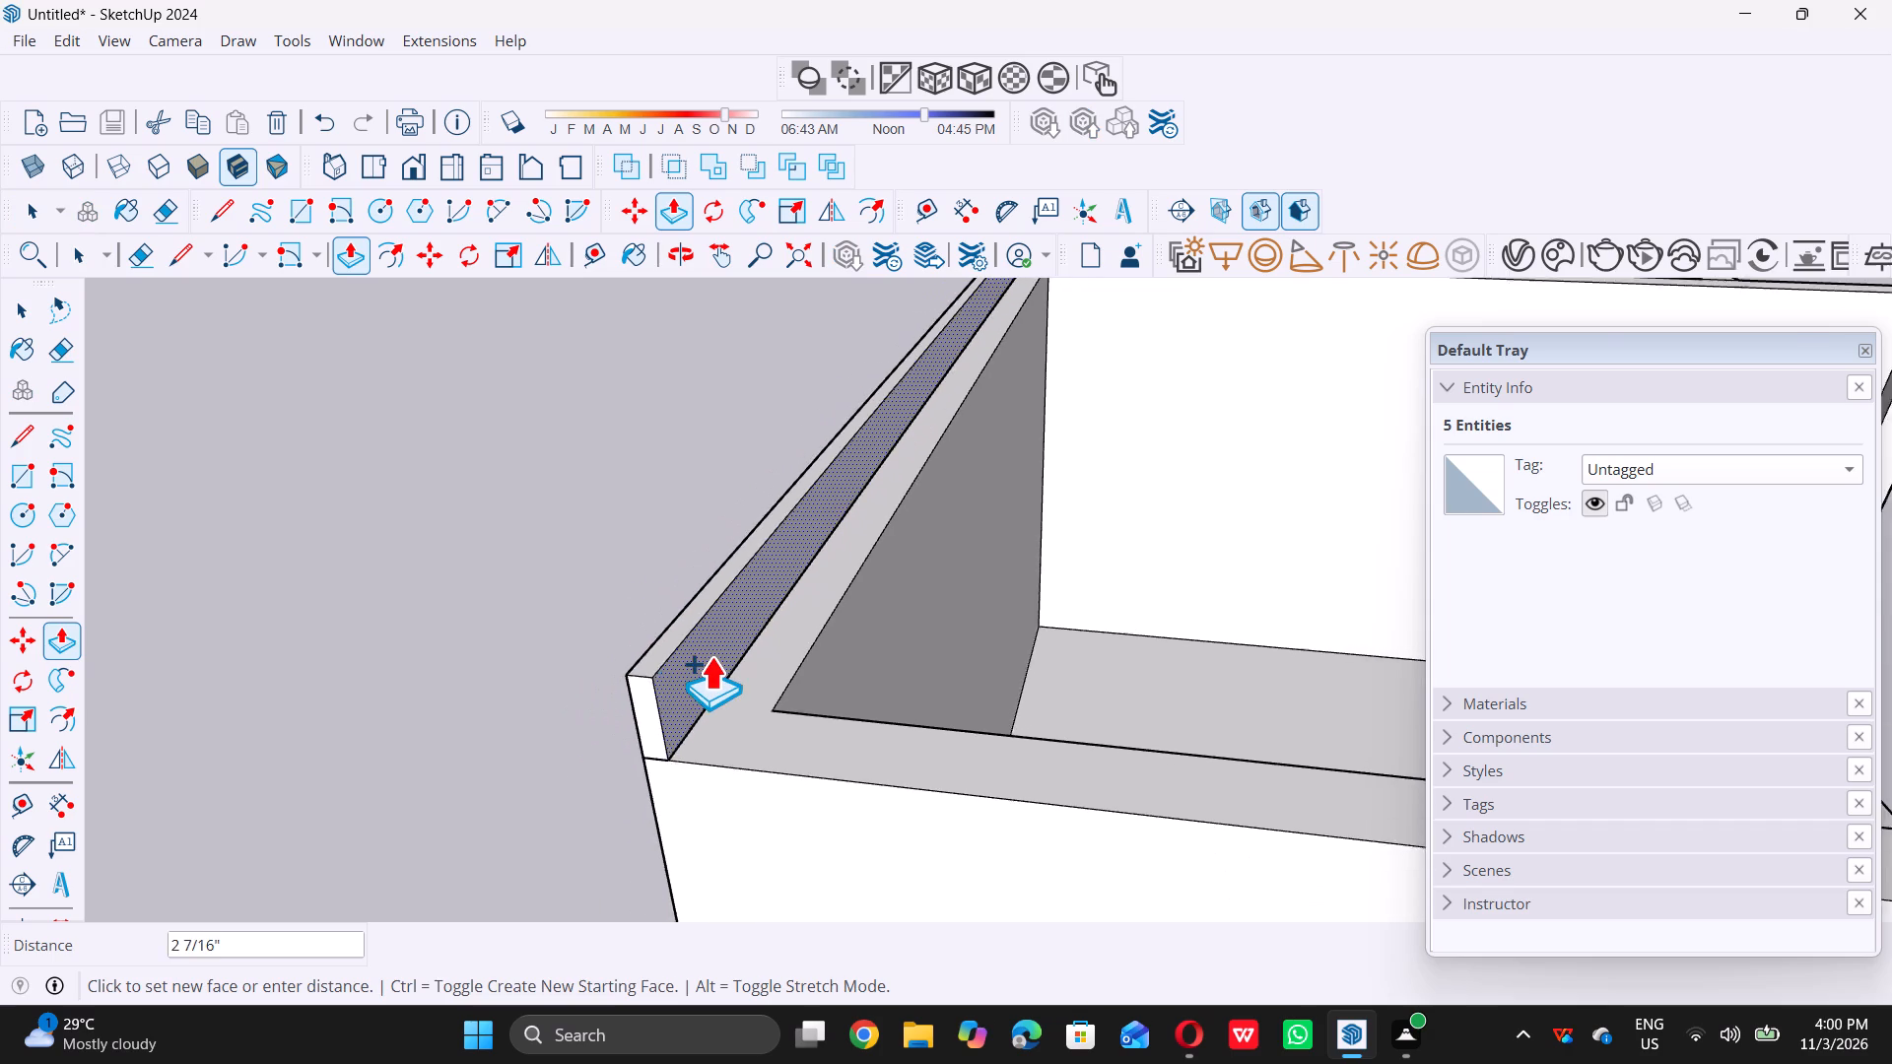
{"action": "scroll", "coordinate": [710, 656], "scroll_direction": "down", "scroll_amount": 18}
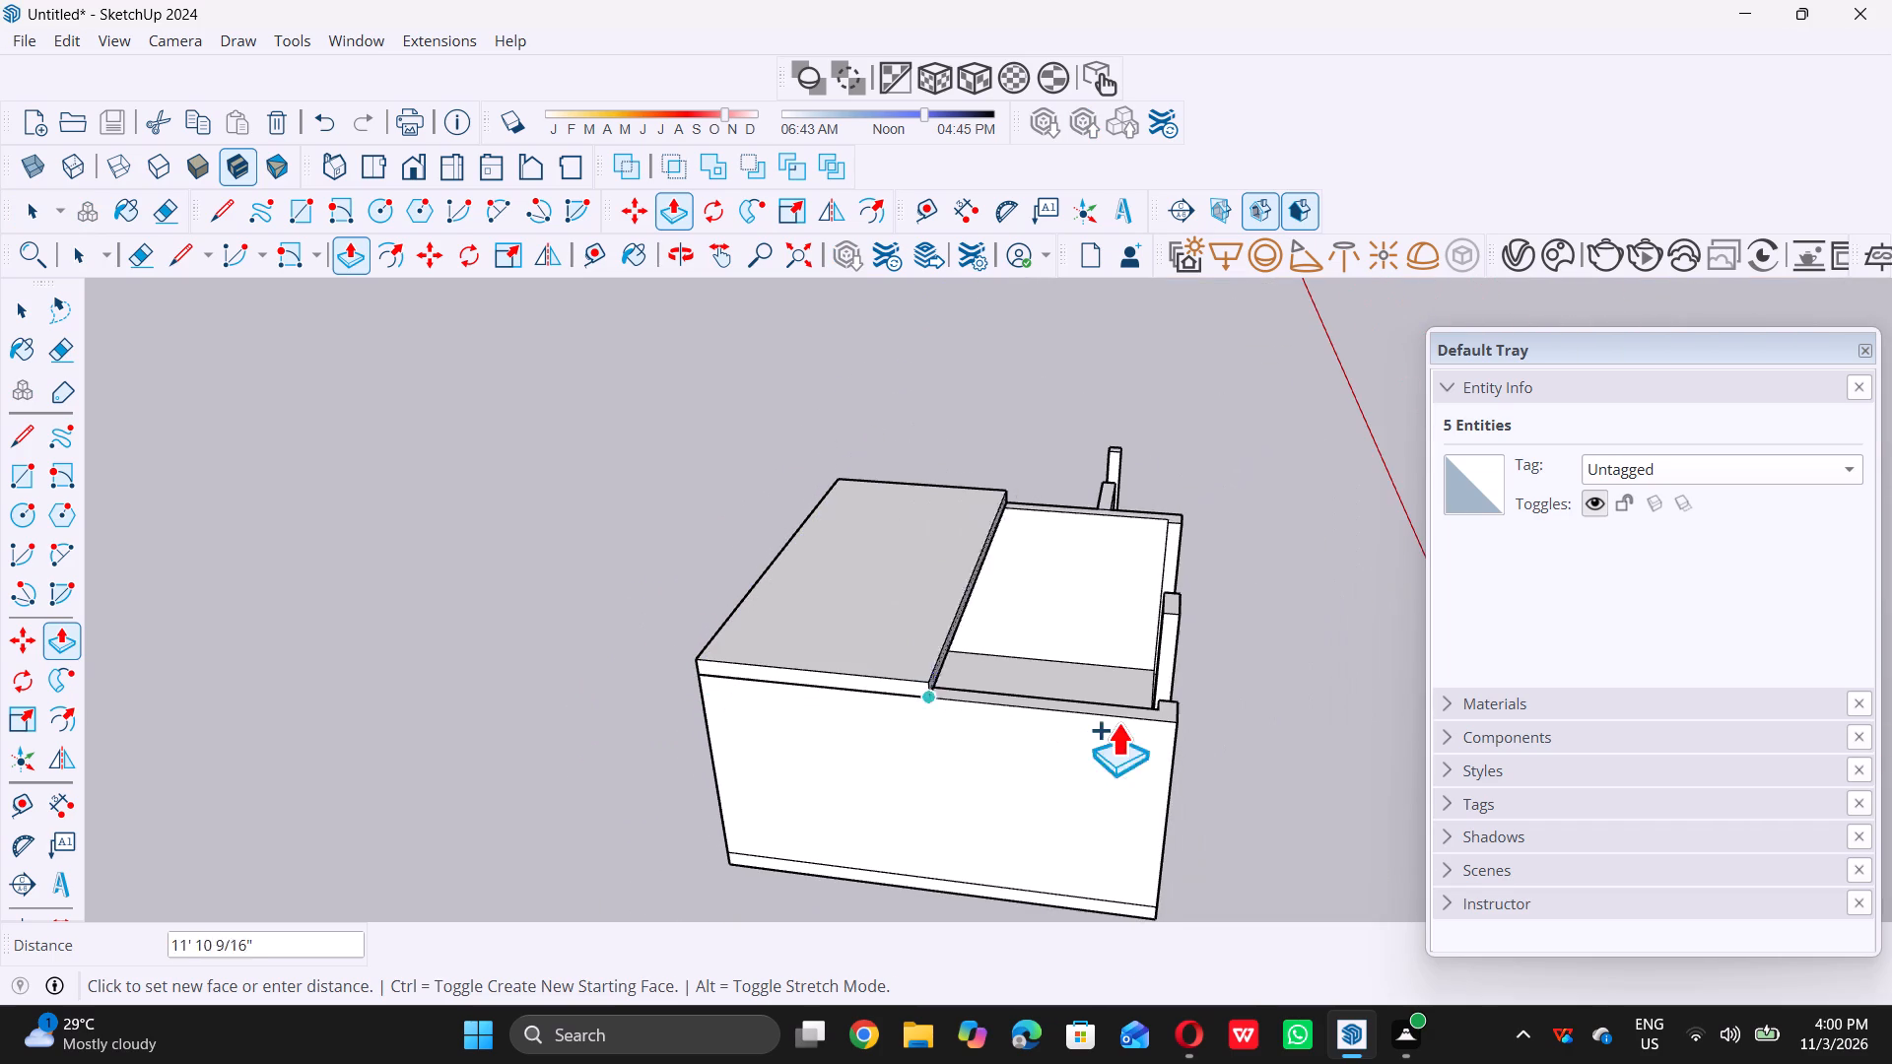
{"action": "left_click", "coordinate": [1177, 765]}
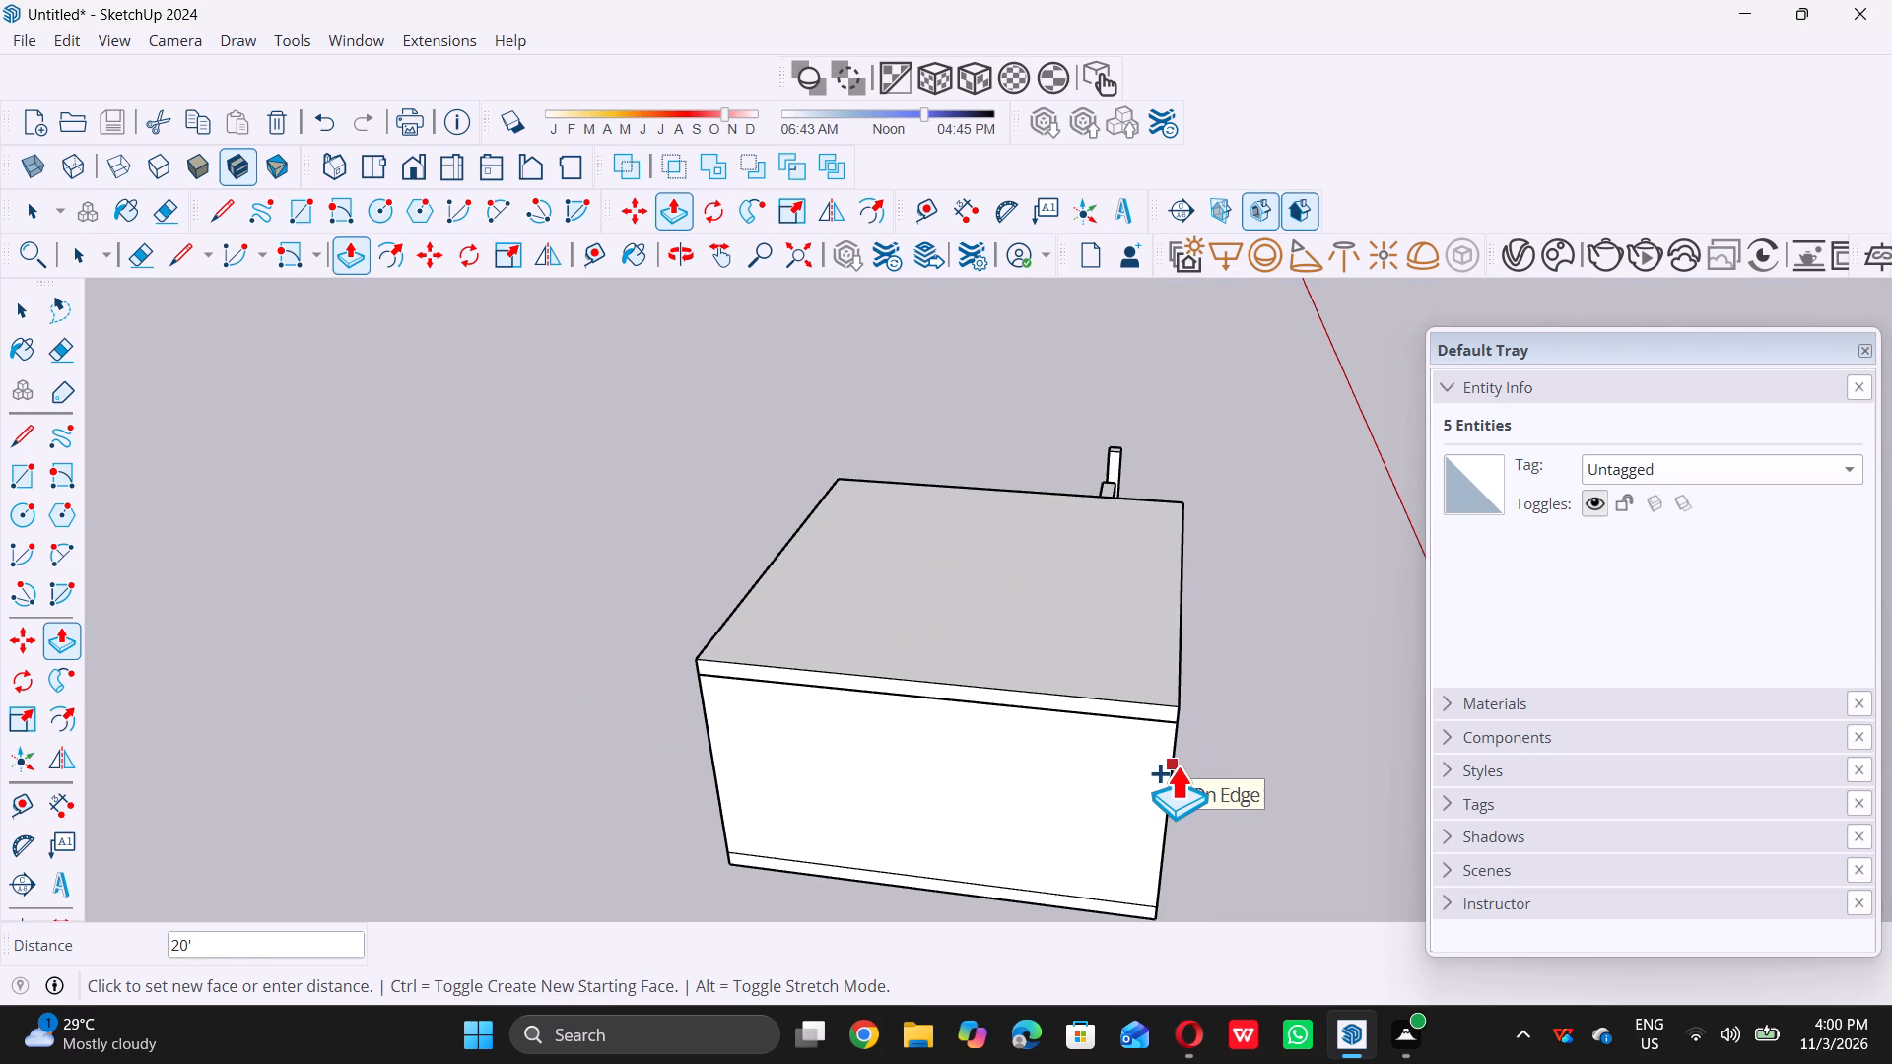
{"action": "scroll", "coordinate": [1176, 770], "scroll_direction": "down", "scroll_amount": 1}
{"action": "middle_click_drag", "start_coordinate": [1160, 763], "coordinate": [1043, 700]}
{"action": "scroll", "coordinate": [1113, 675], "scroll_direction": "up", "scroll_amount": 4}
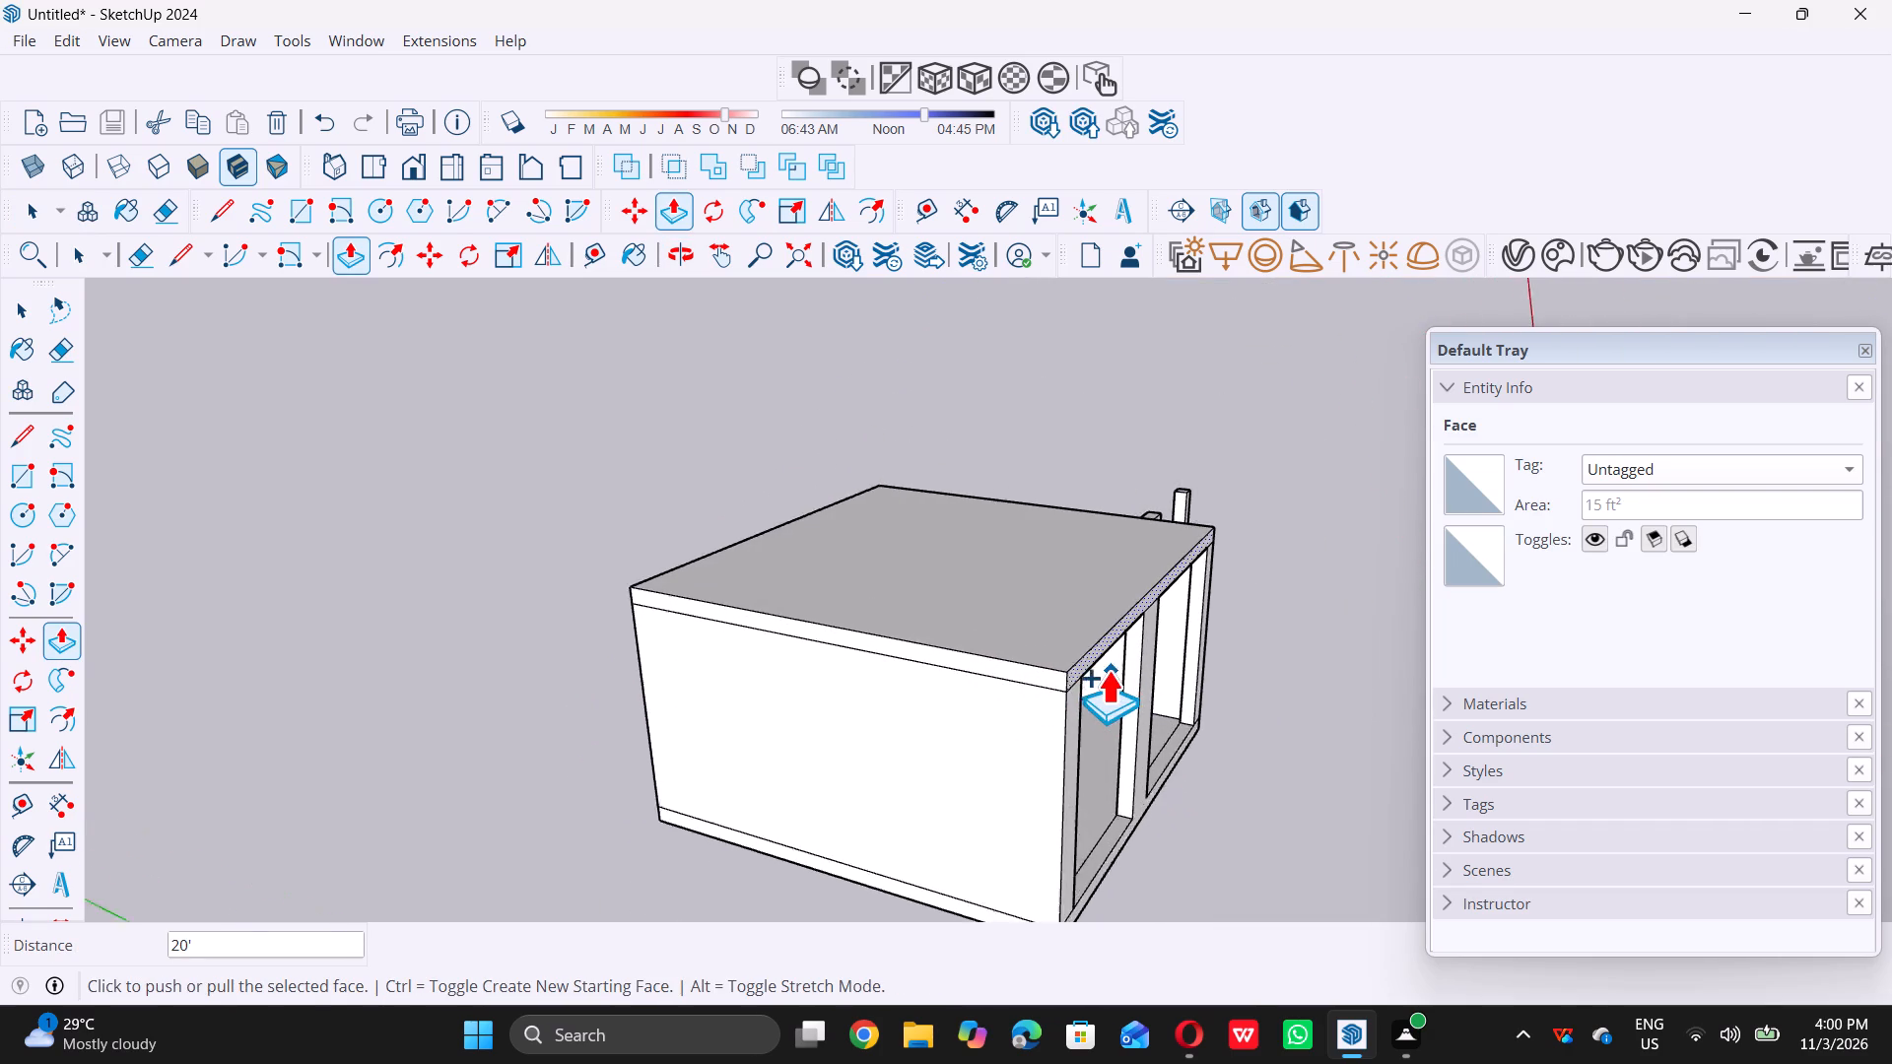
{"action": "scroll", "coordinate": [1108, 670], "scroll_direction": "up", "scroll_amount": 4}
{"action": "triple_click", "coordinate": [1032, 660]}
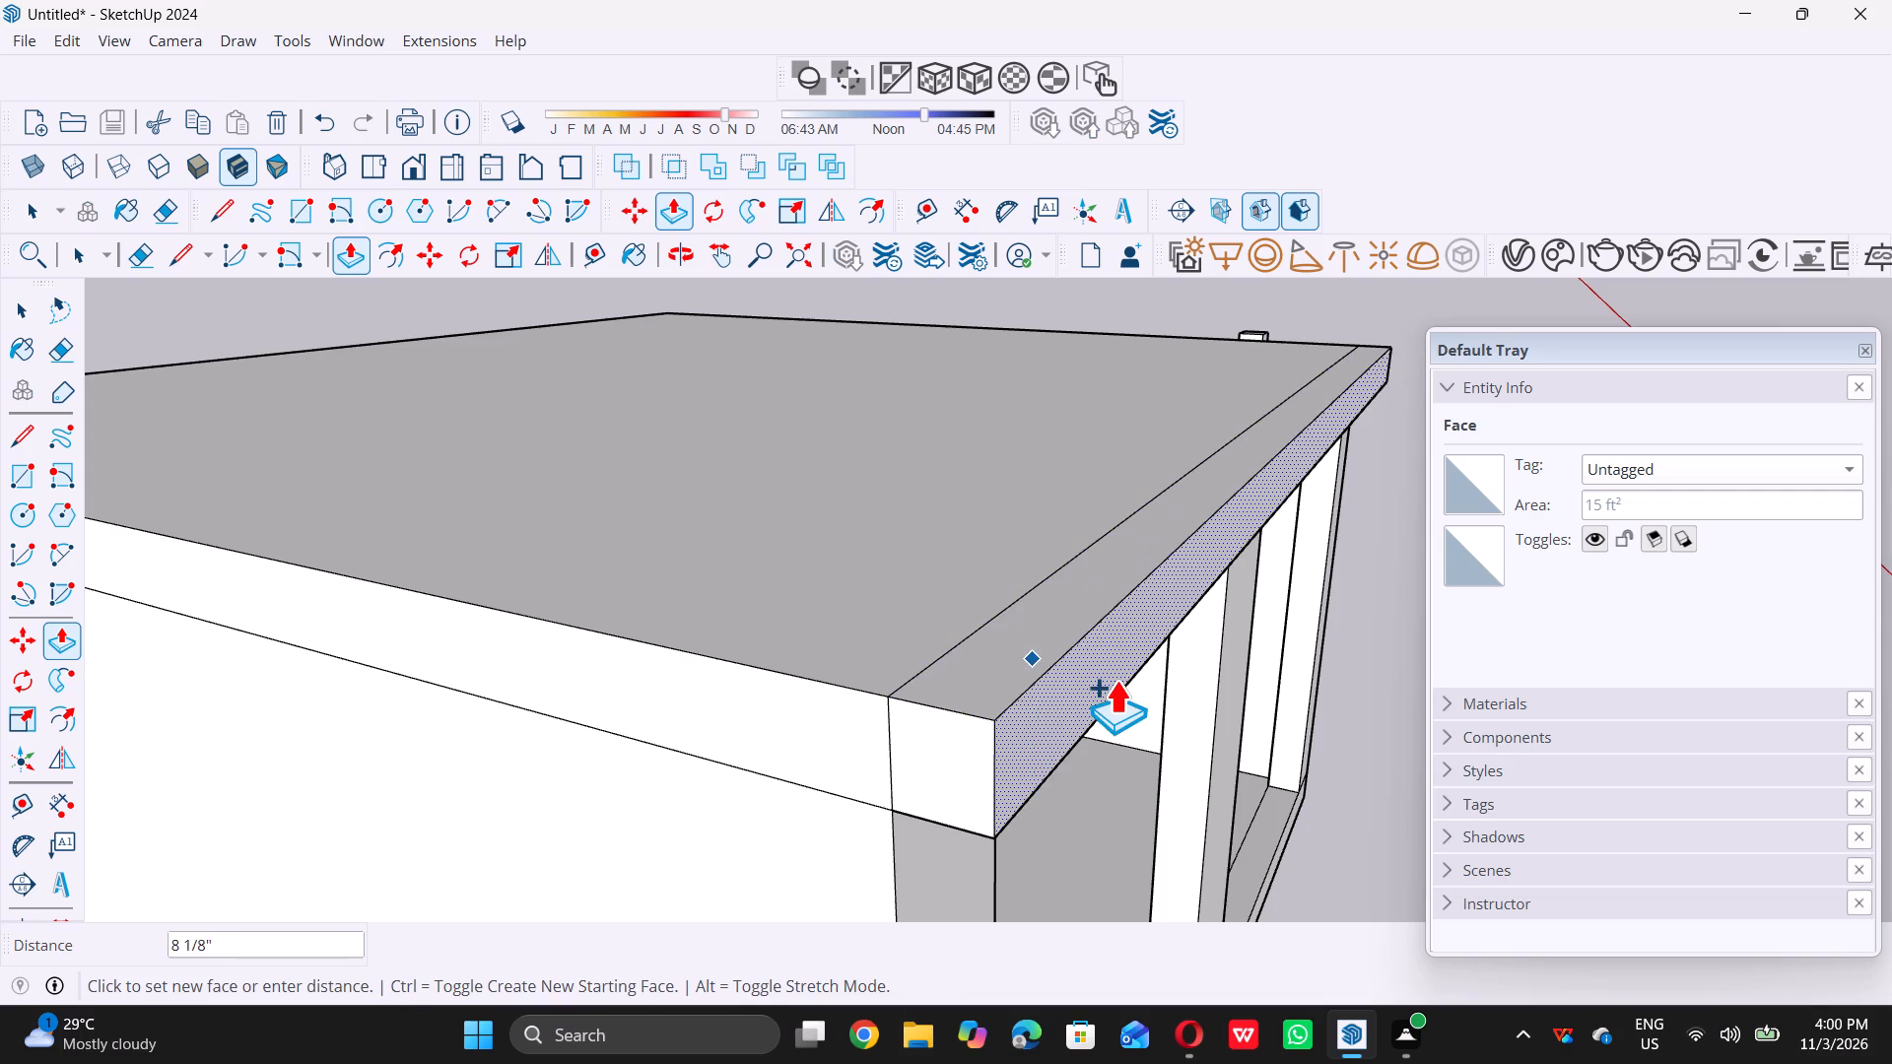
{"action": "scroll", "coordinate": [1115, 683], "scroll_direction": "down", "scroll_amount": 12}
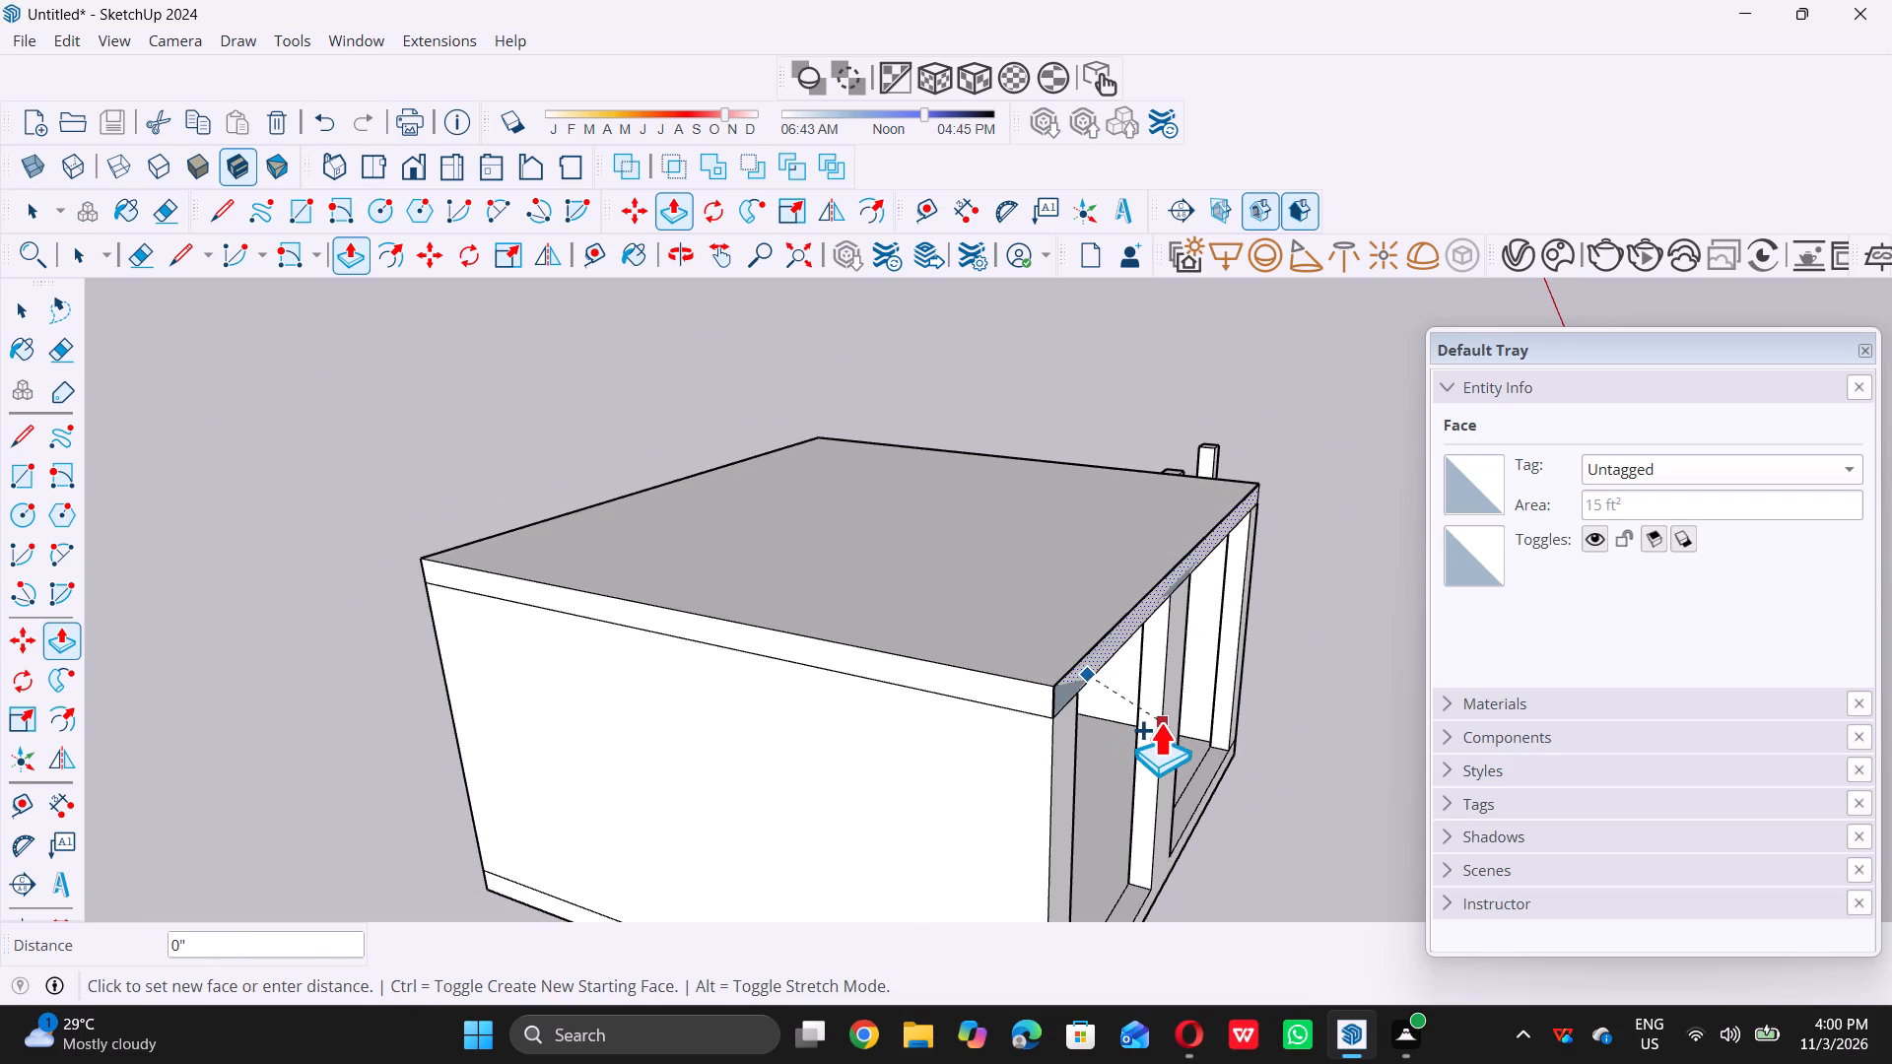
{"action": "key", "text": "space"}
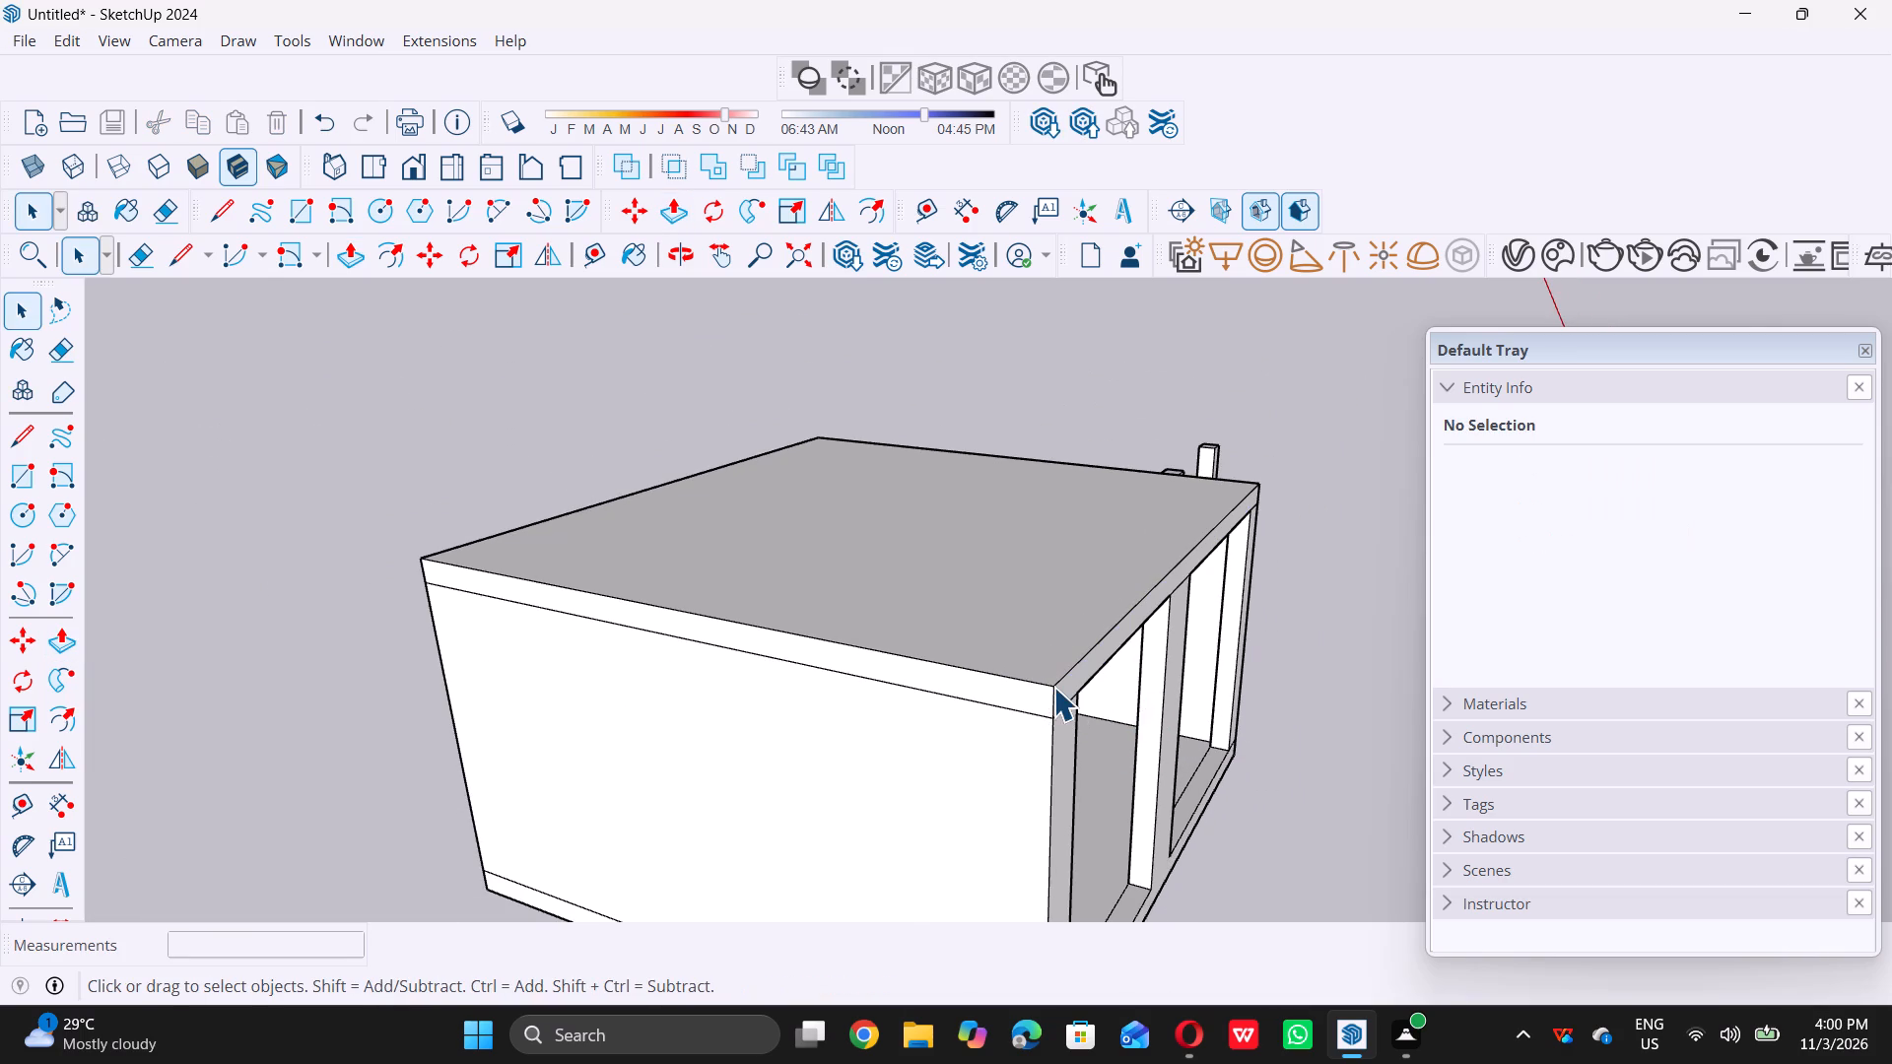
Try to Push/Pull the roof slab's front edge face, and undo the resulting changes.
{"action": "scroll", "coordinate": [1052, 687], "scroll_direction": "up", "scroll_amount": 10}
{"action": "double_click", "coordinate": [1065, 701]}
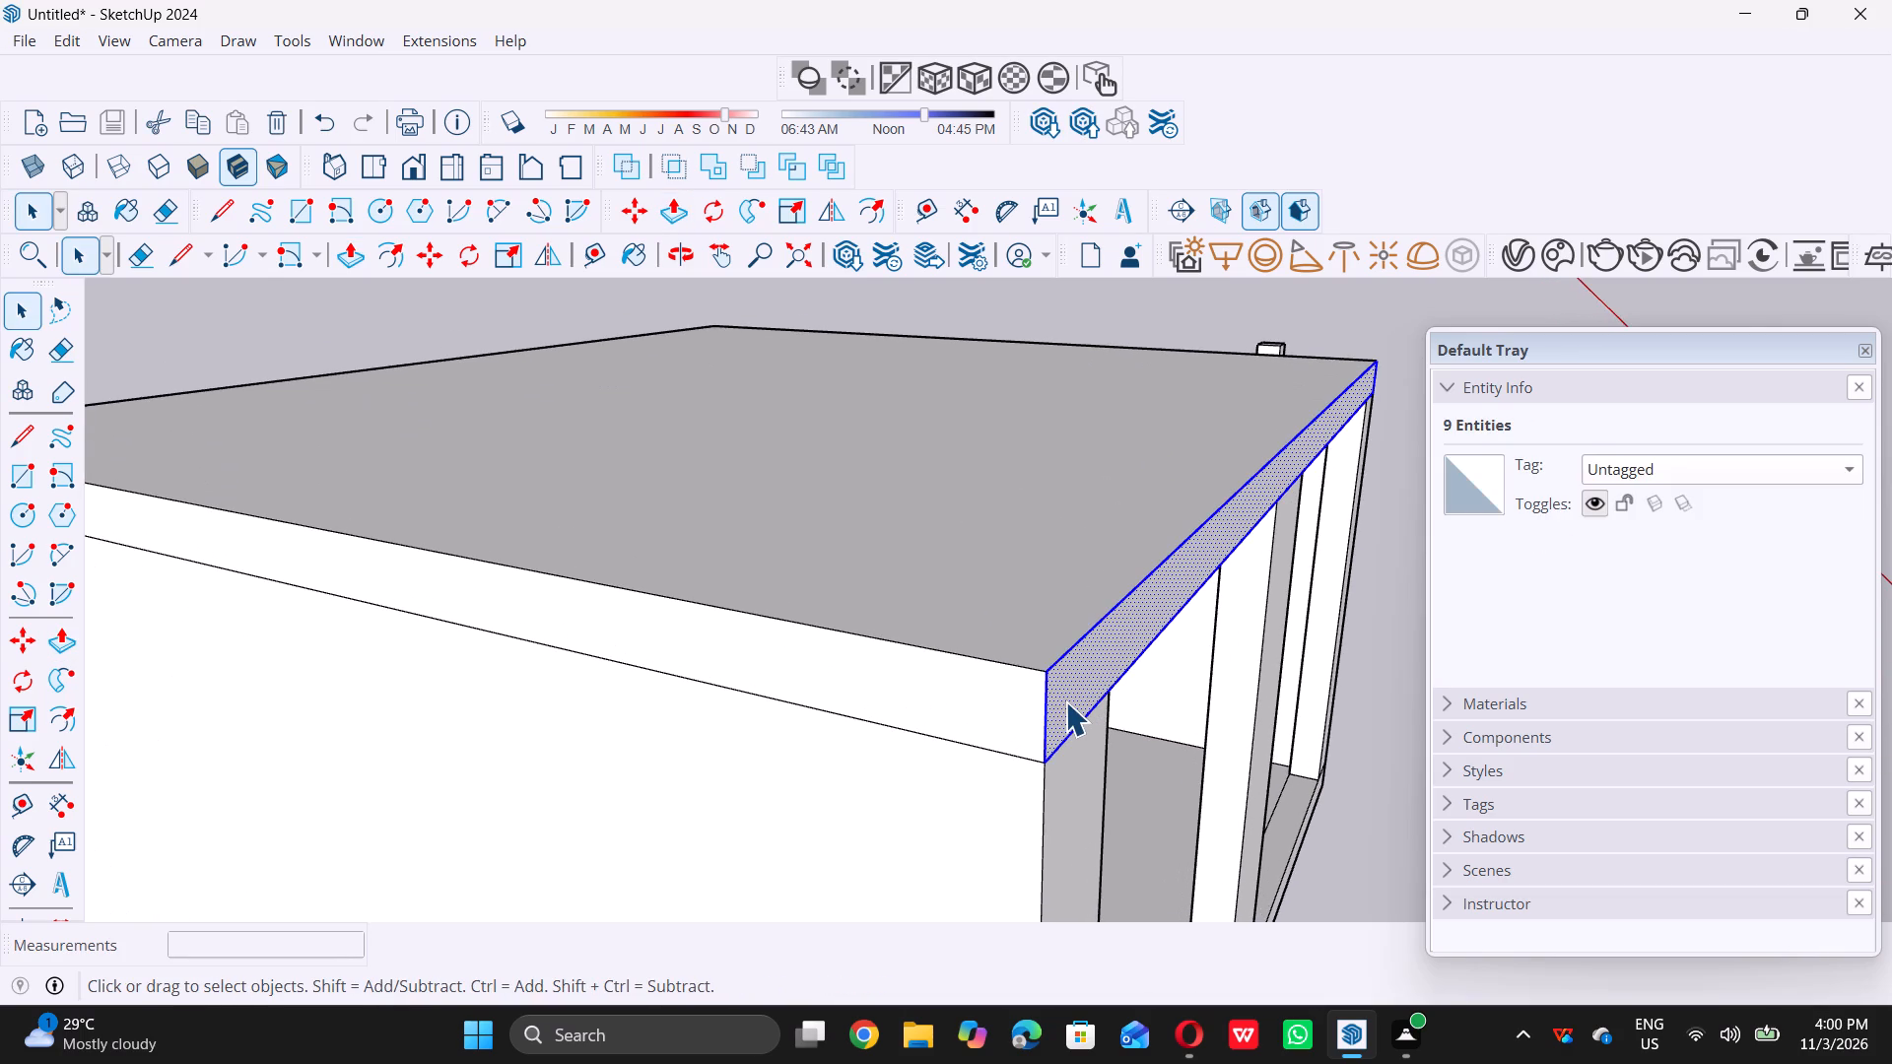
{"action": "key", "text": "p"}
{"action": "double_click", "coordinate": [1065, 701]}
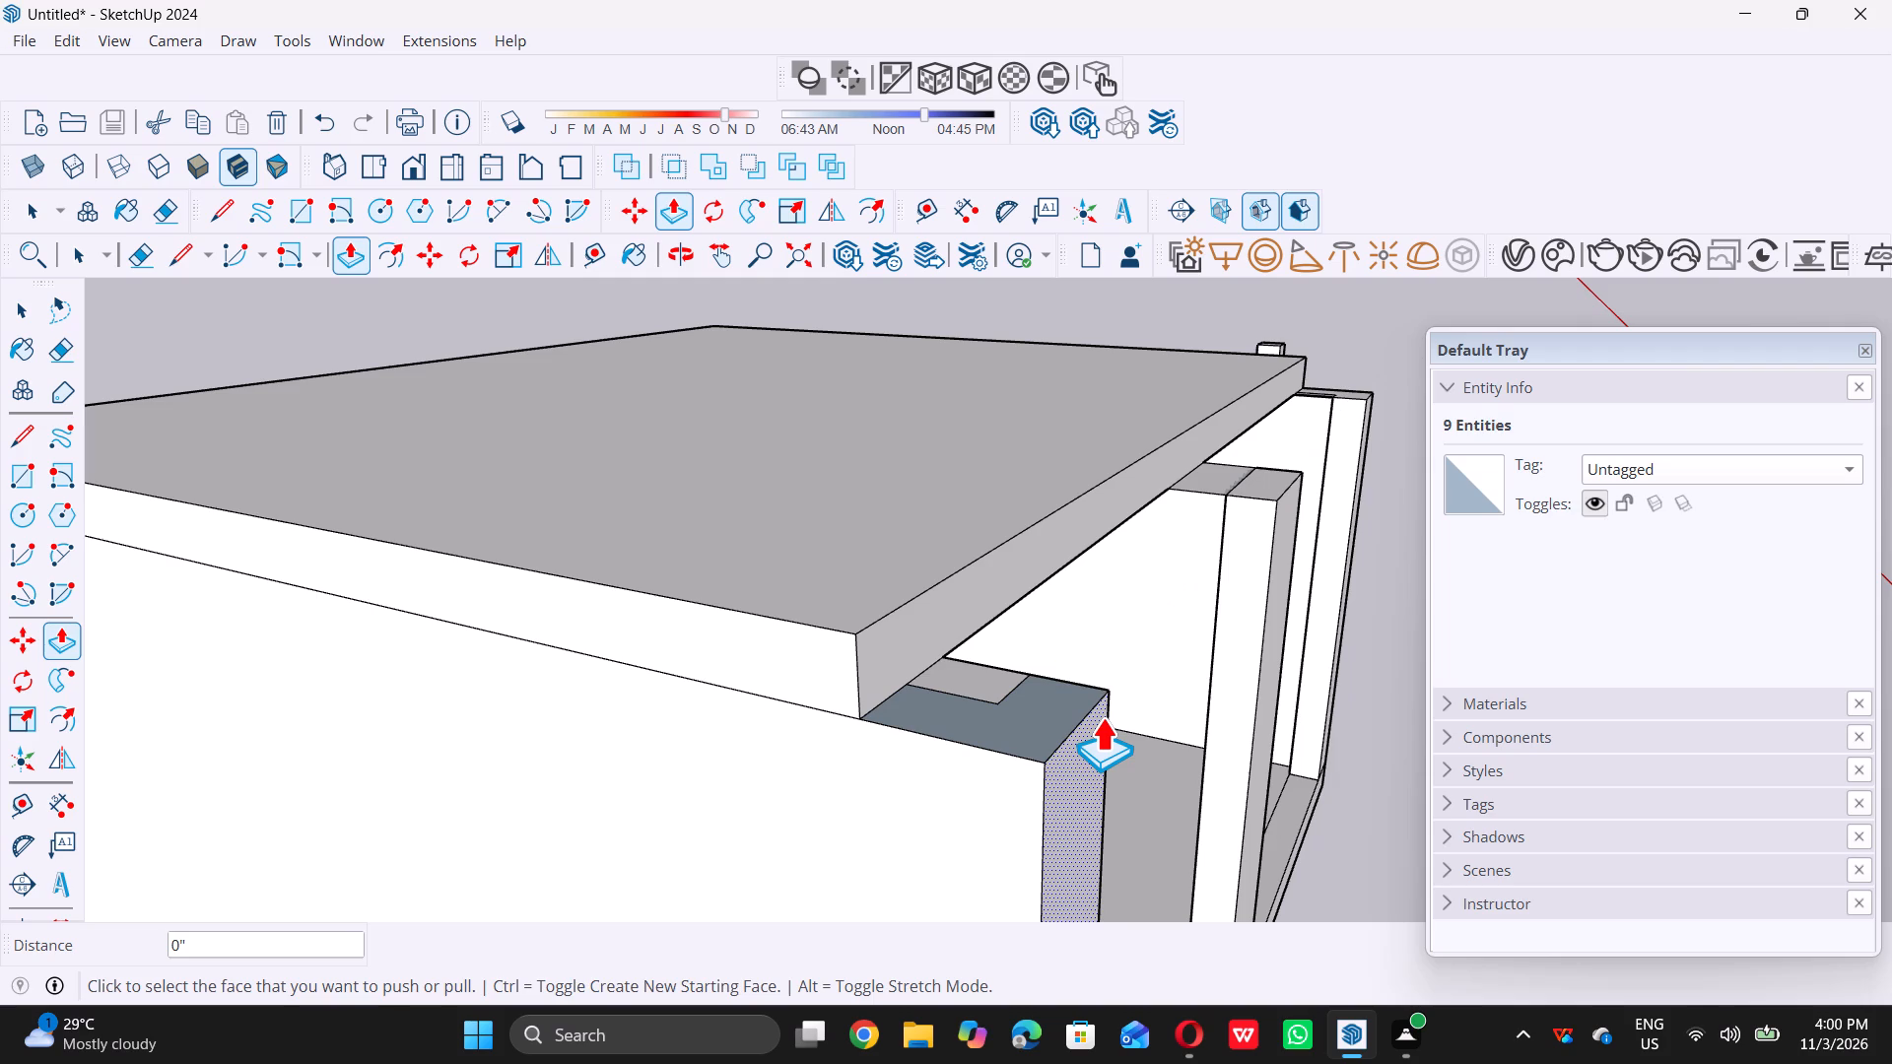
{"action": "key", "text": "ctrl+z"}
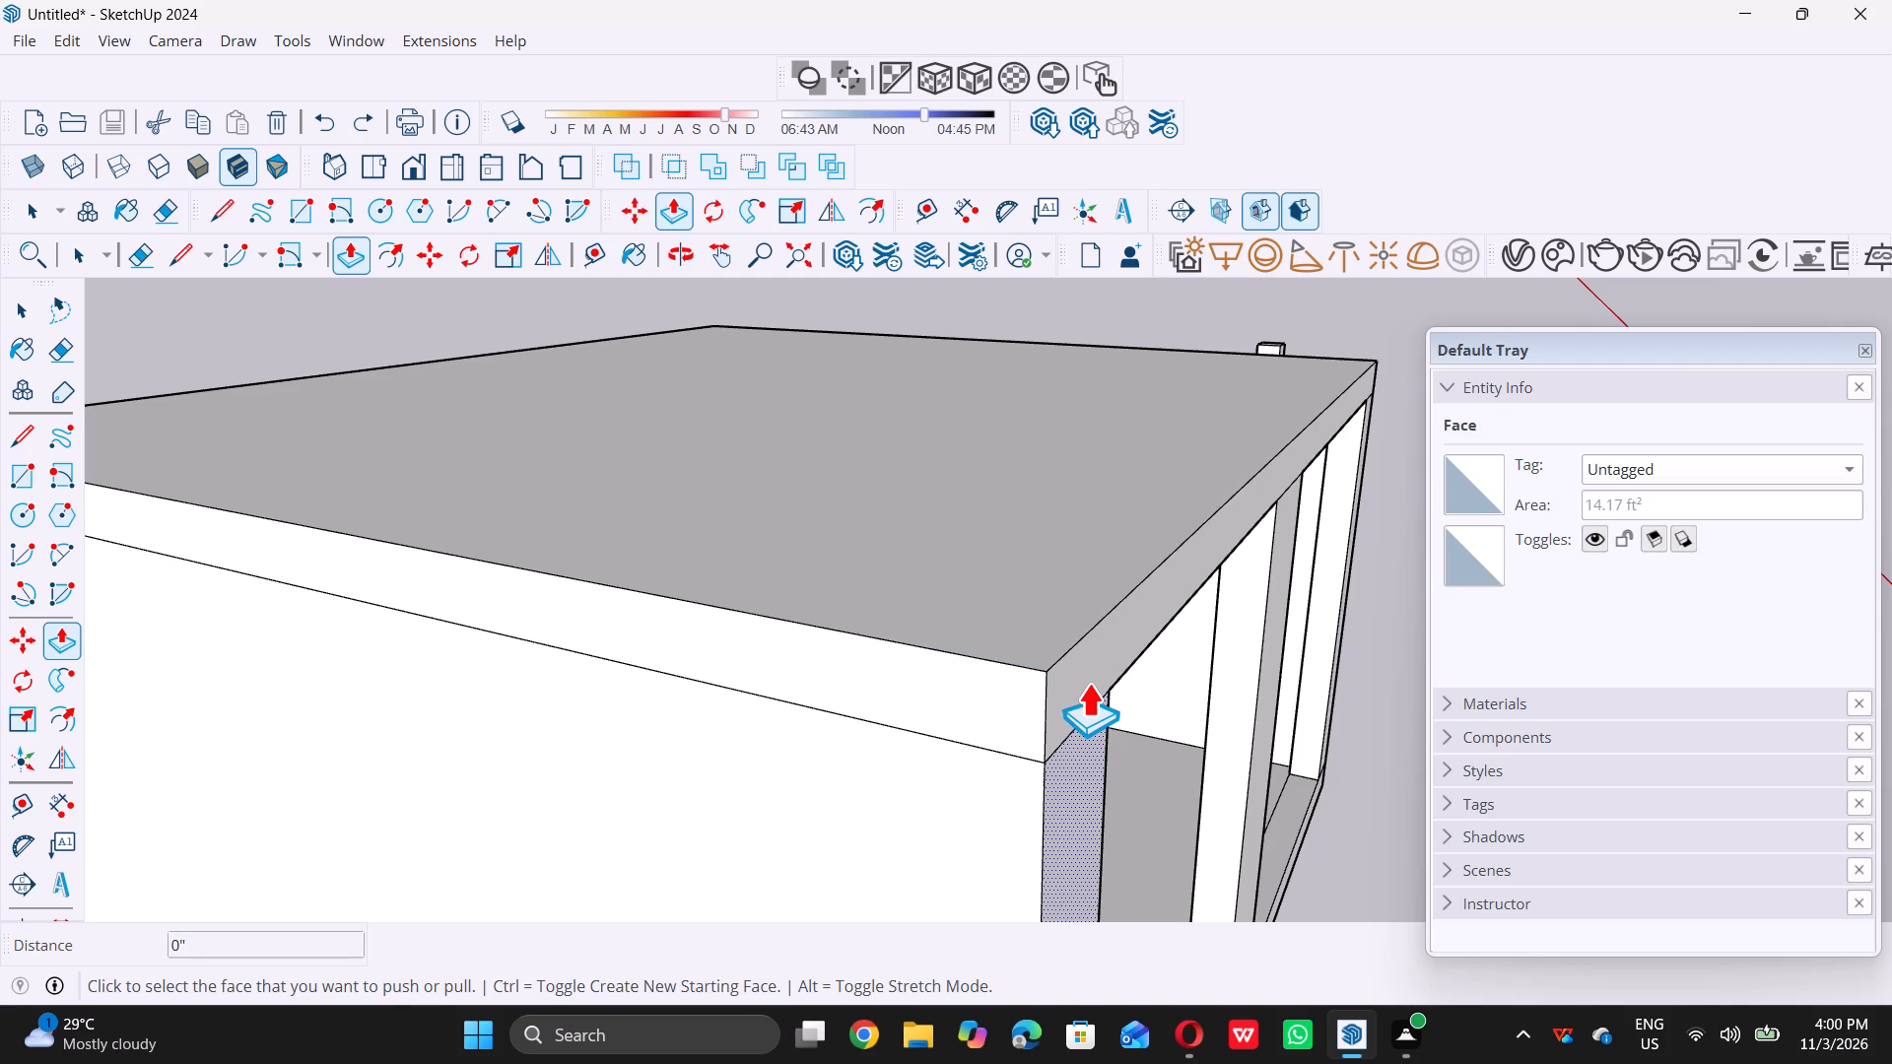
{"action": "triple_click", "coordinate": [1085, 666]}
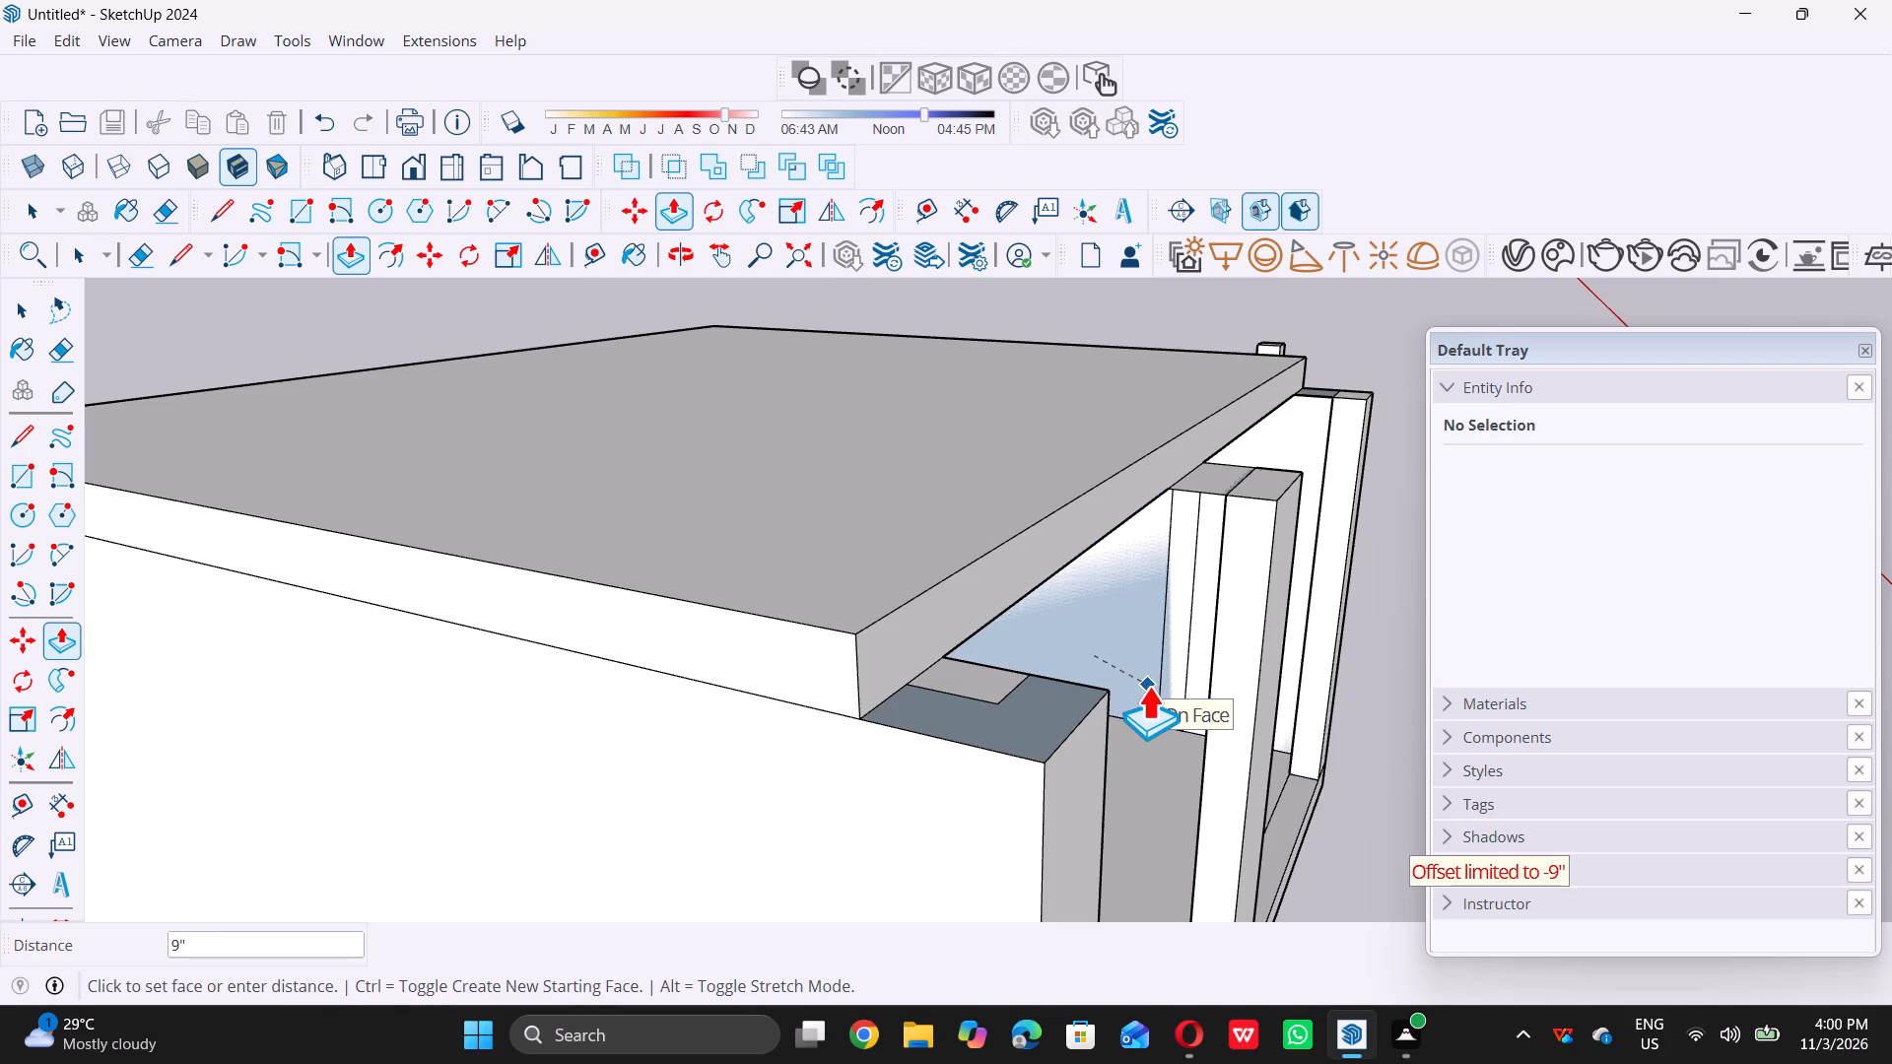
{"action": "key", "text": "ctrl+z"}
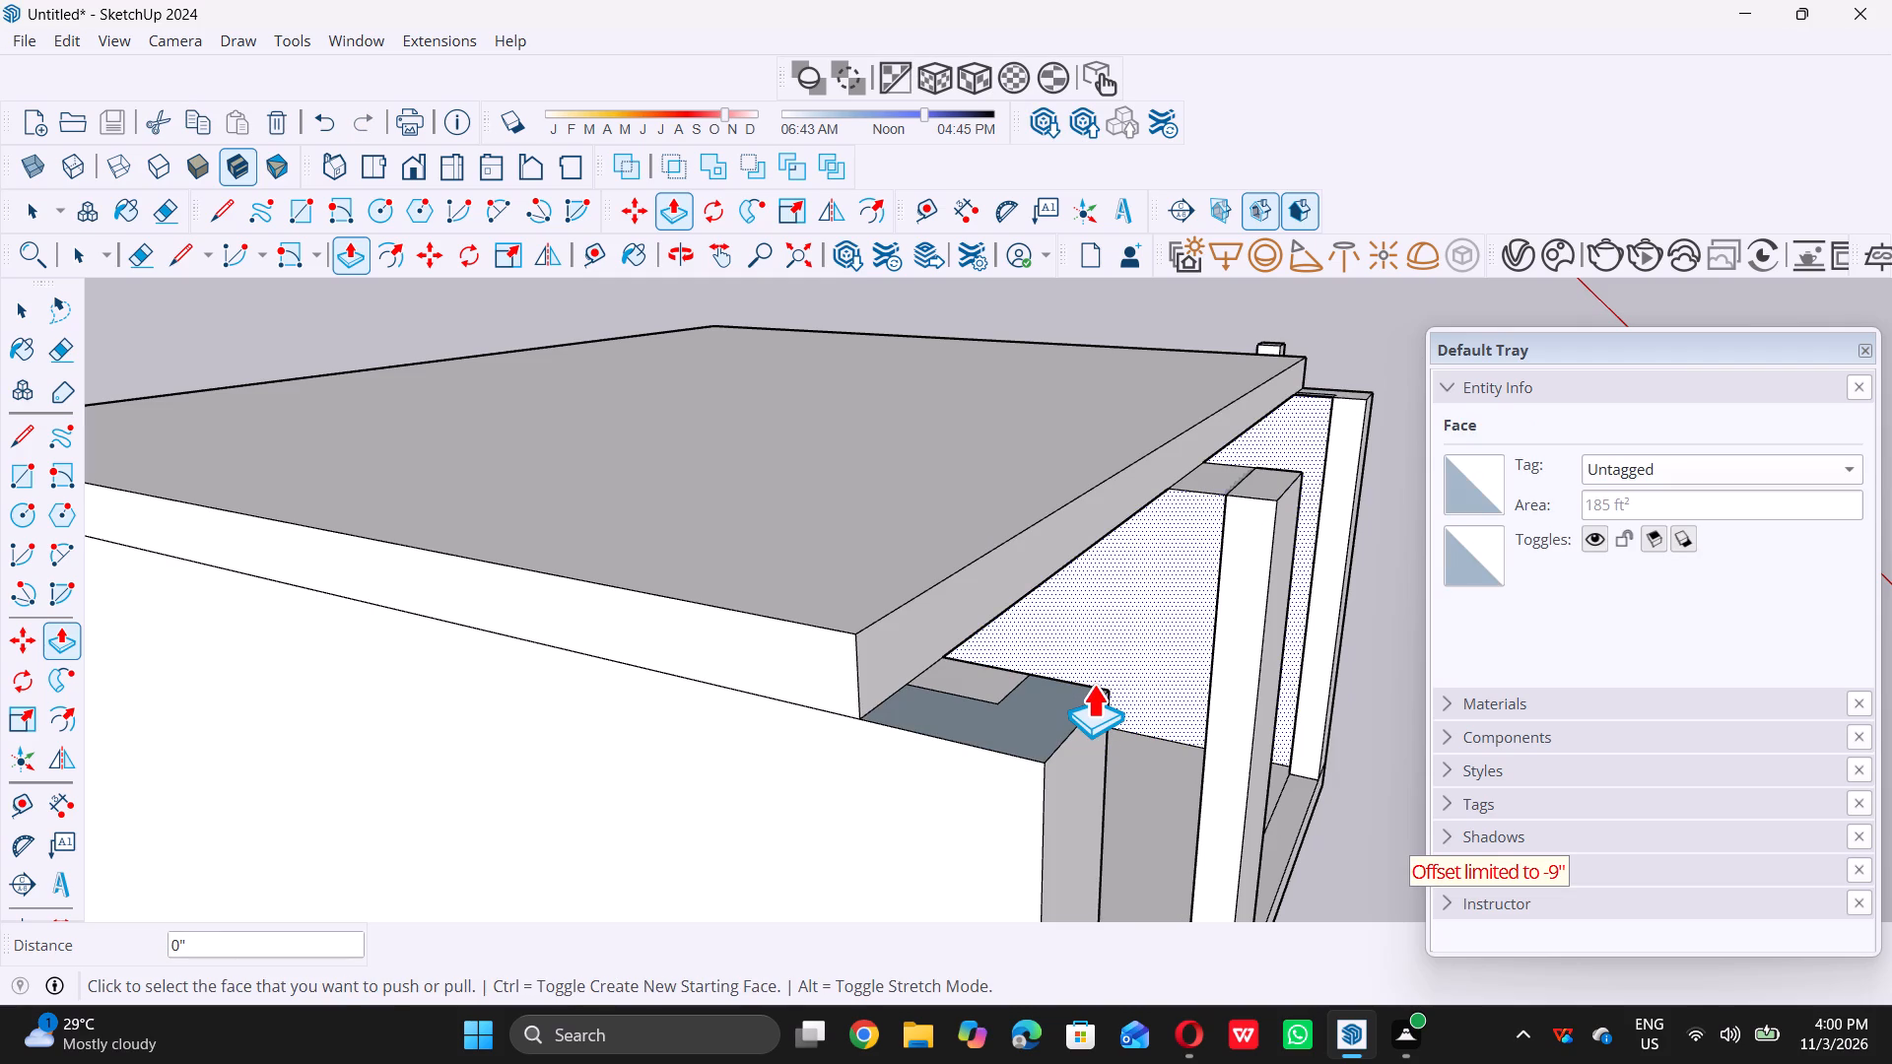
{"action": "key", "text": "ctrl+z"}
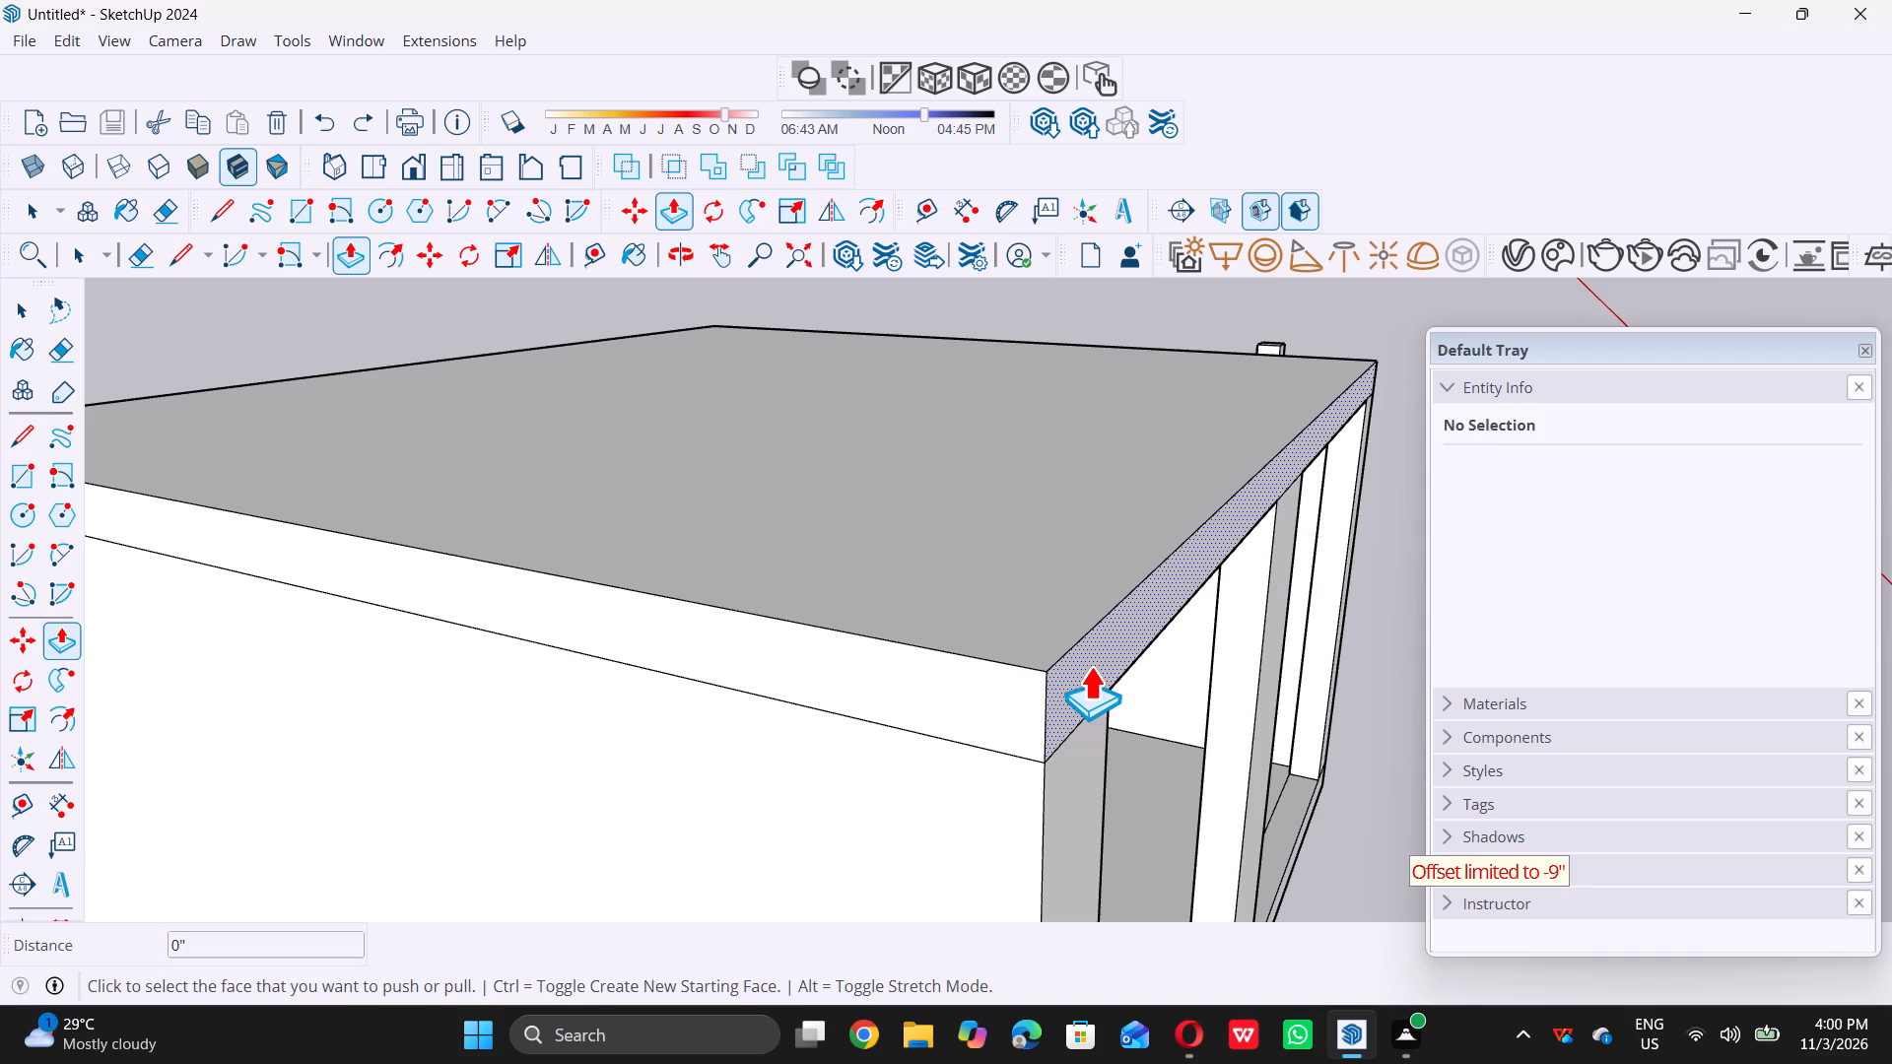
Push/Pull the roof slab's front edge face 3' outward as an overhang beyond the front columns.
{"action": "left_click", "coordinate": [1090, 666]}
{"action": "scroll", "coordinate": [1177, 691], "scroll_direction": "down", "scroll_amount": 9}
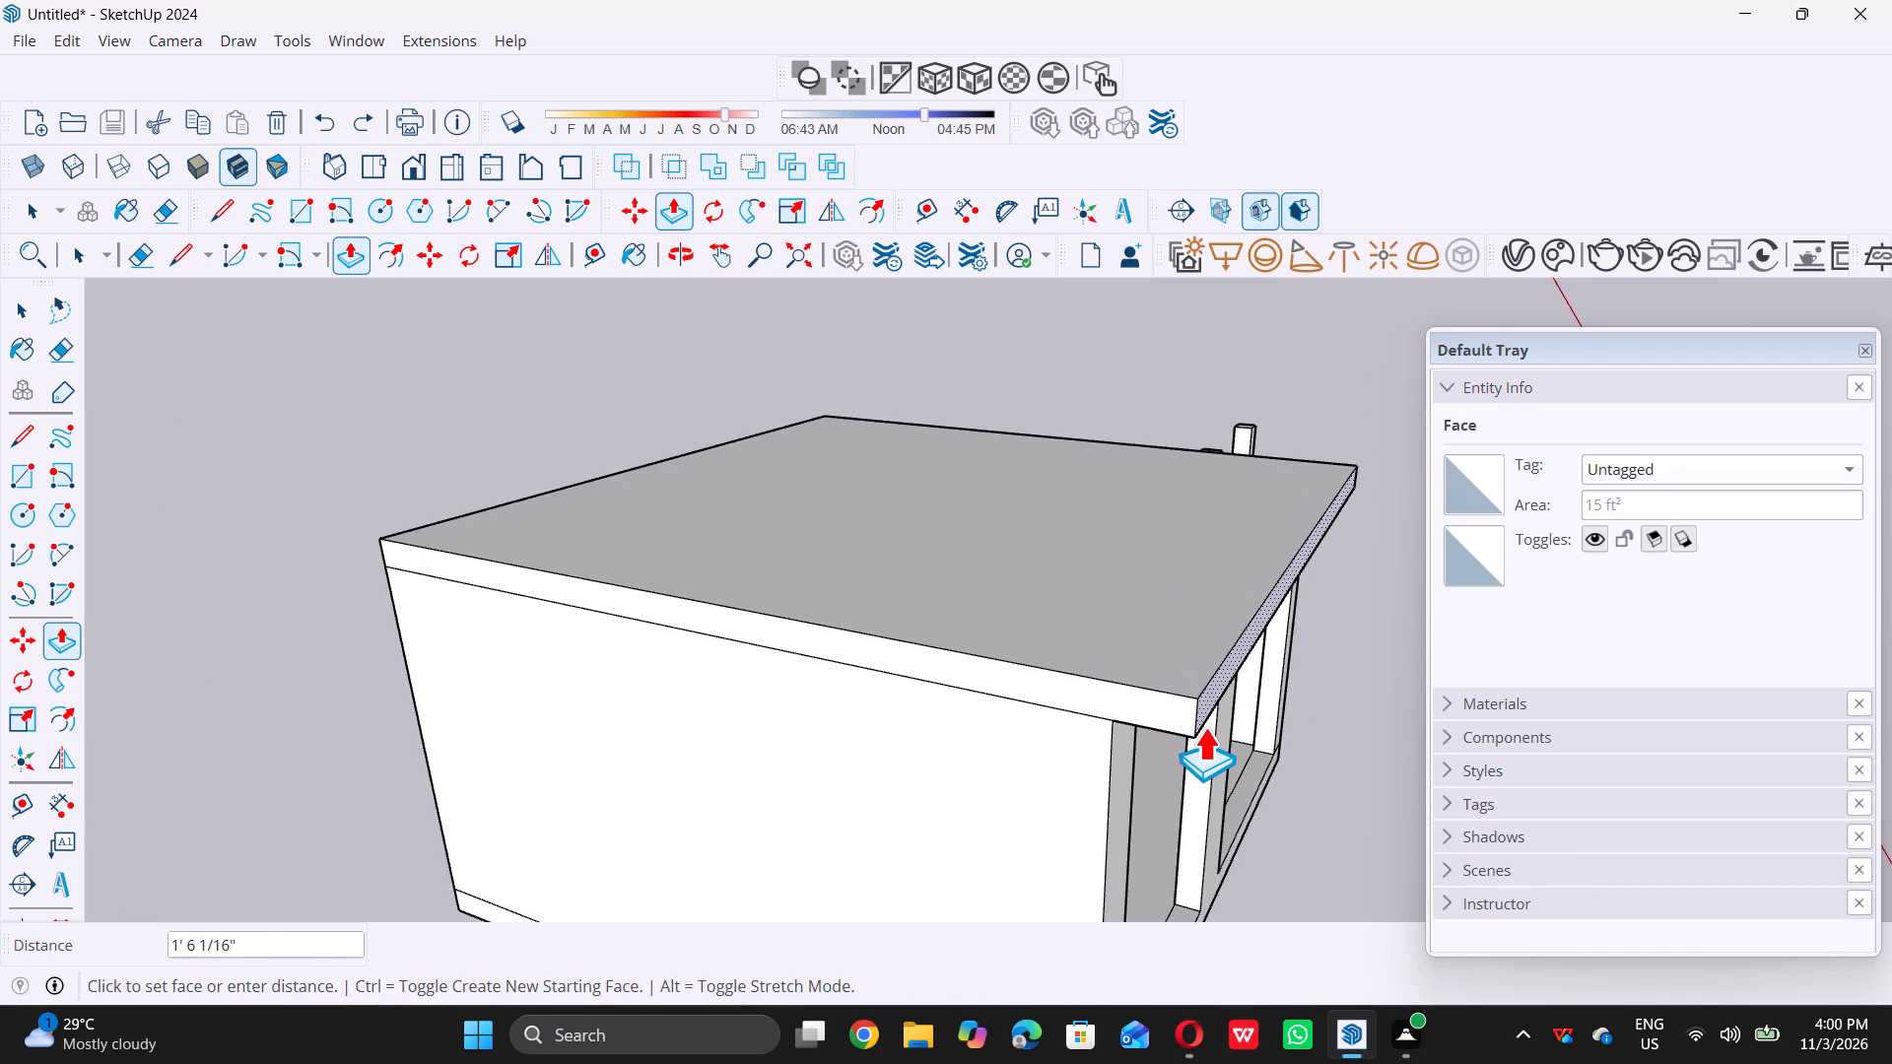
{"action": "key", "text": "3"}
{"action": "key", "text": "apostrophe"}
{"action": "key", "text": "Return"}
{"action": "key", "text": "space"}
Examine the roof slab's front overhang and the side platform from the front and from the sides.
{"action": "scroll", "coordinate": [1158, 713], "scroll_direction": "down", "scroll_amount": 4}
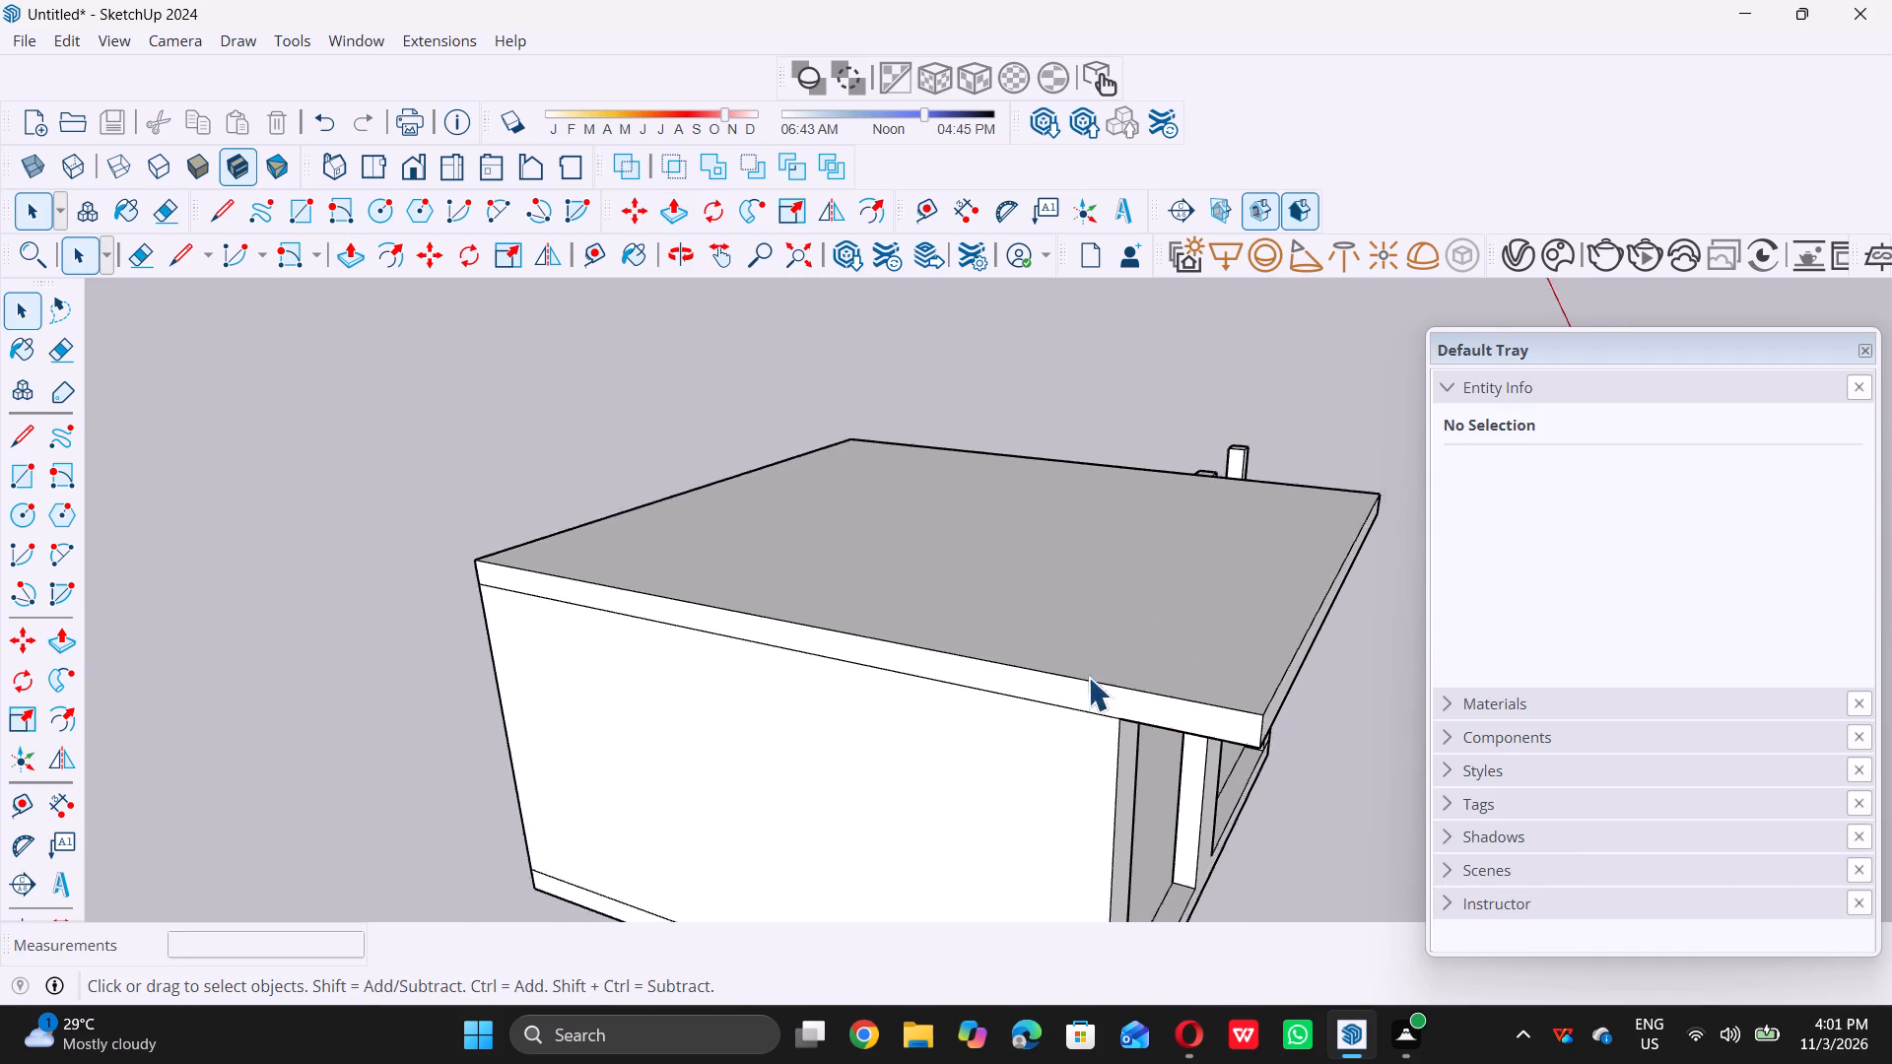
{"action": "scroll", "coordinate": [1088, 677], "scroll_direction": "down", "scroll_amount": 9}
{"action": "middle_click_drag", "start_coordinate": [1064, 720], "coordinate": [706, 583]}
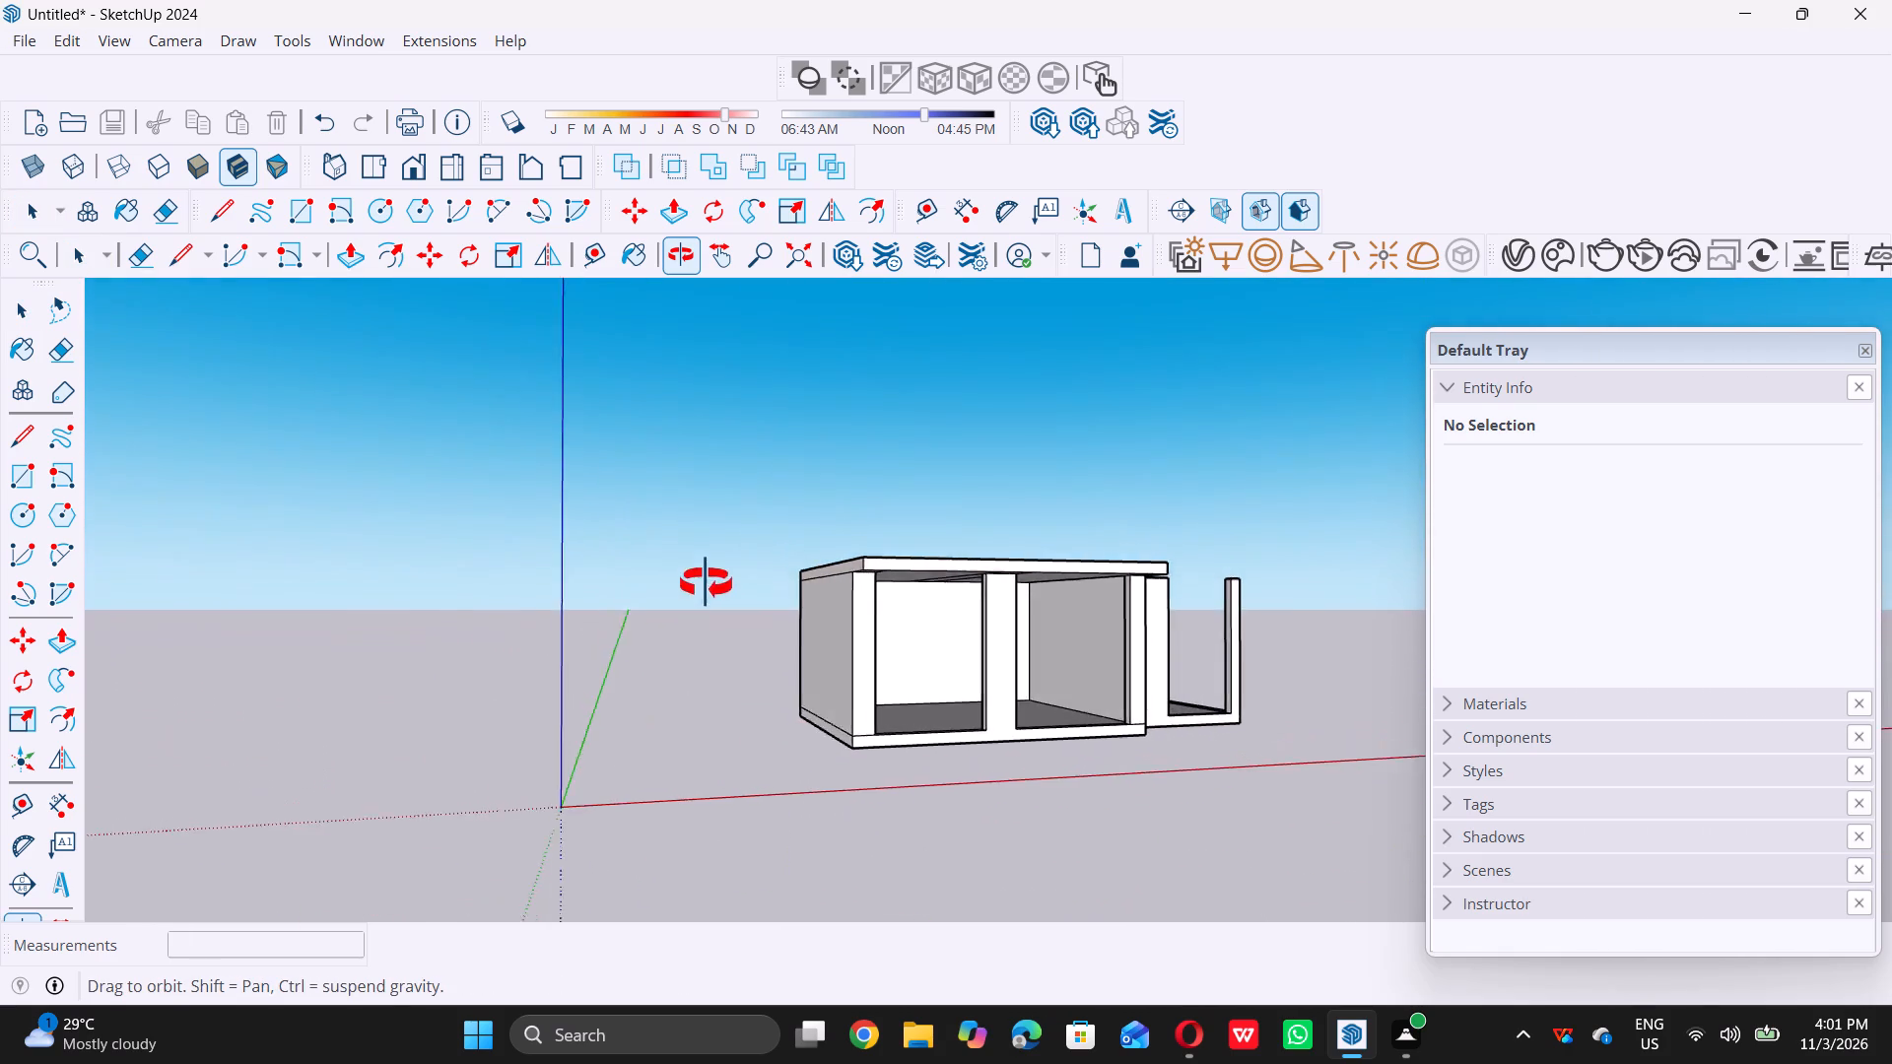
{"action": "middle_click_drag", "start_coordinate": [706, 583], "coordinate": [539, 569]}
{"action": "middle_click_drag", "start_coordinate": [513, 523], "coordinate": [528, 509]}
{"action": "middle_click_drag", "start_coordinate": [558, 632], "coordinate": [642, 516]}
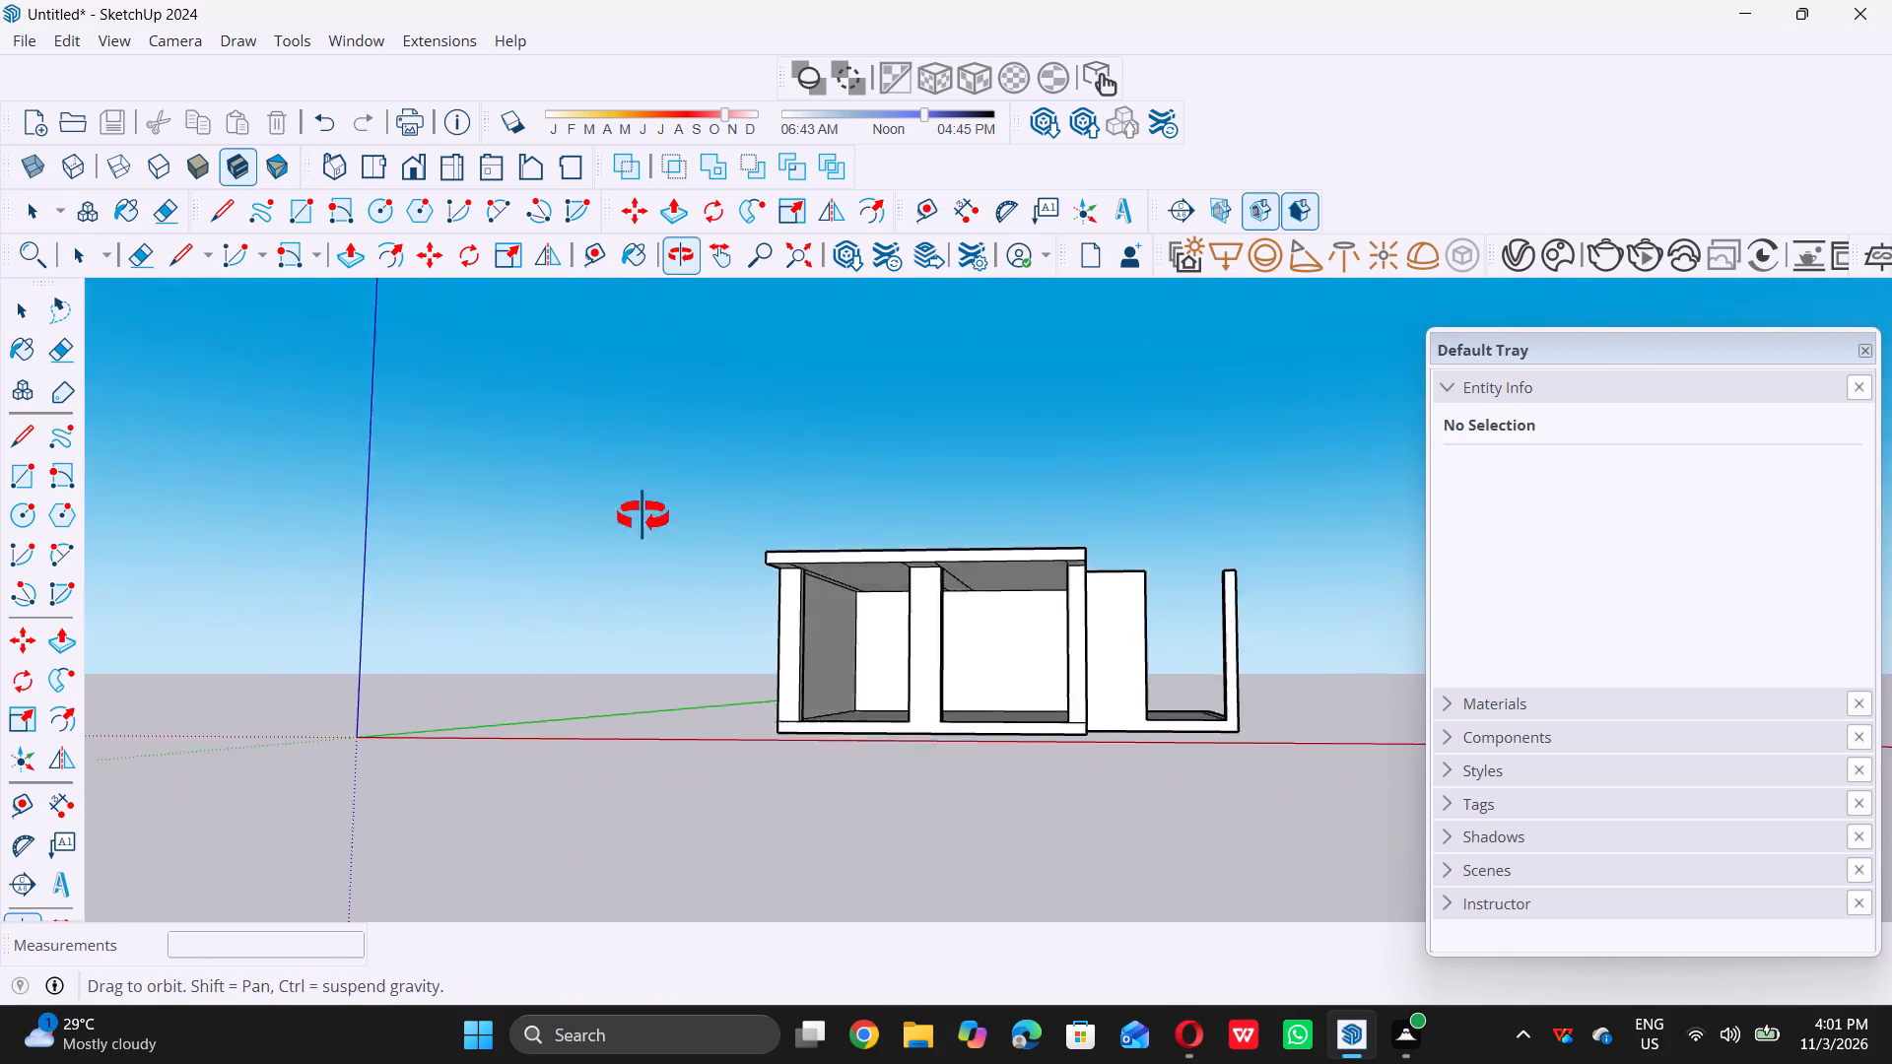
{"action": "middle_click_drag", "start_coordinate": [642, 516], "coordinate": [718, 731]}
{"action": "scroll", "coordinate": [725, 713], "scroll_direction": "down", "scroll_amount": 8}
{"action": "middle_click_drag", "start_coordinate": [692, 716], "coordinate": [833, 709]}
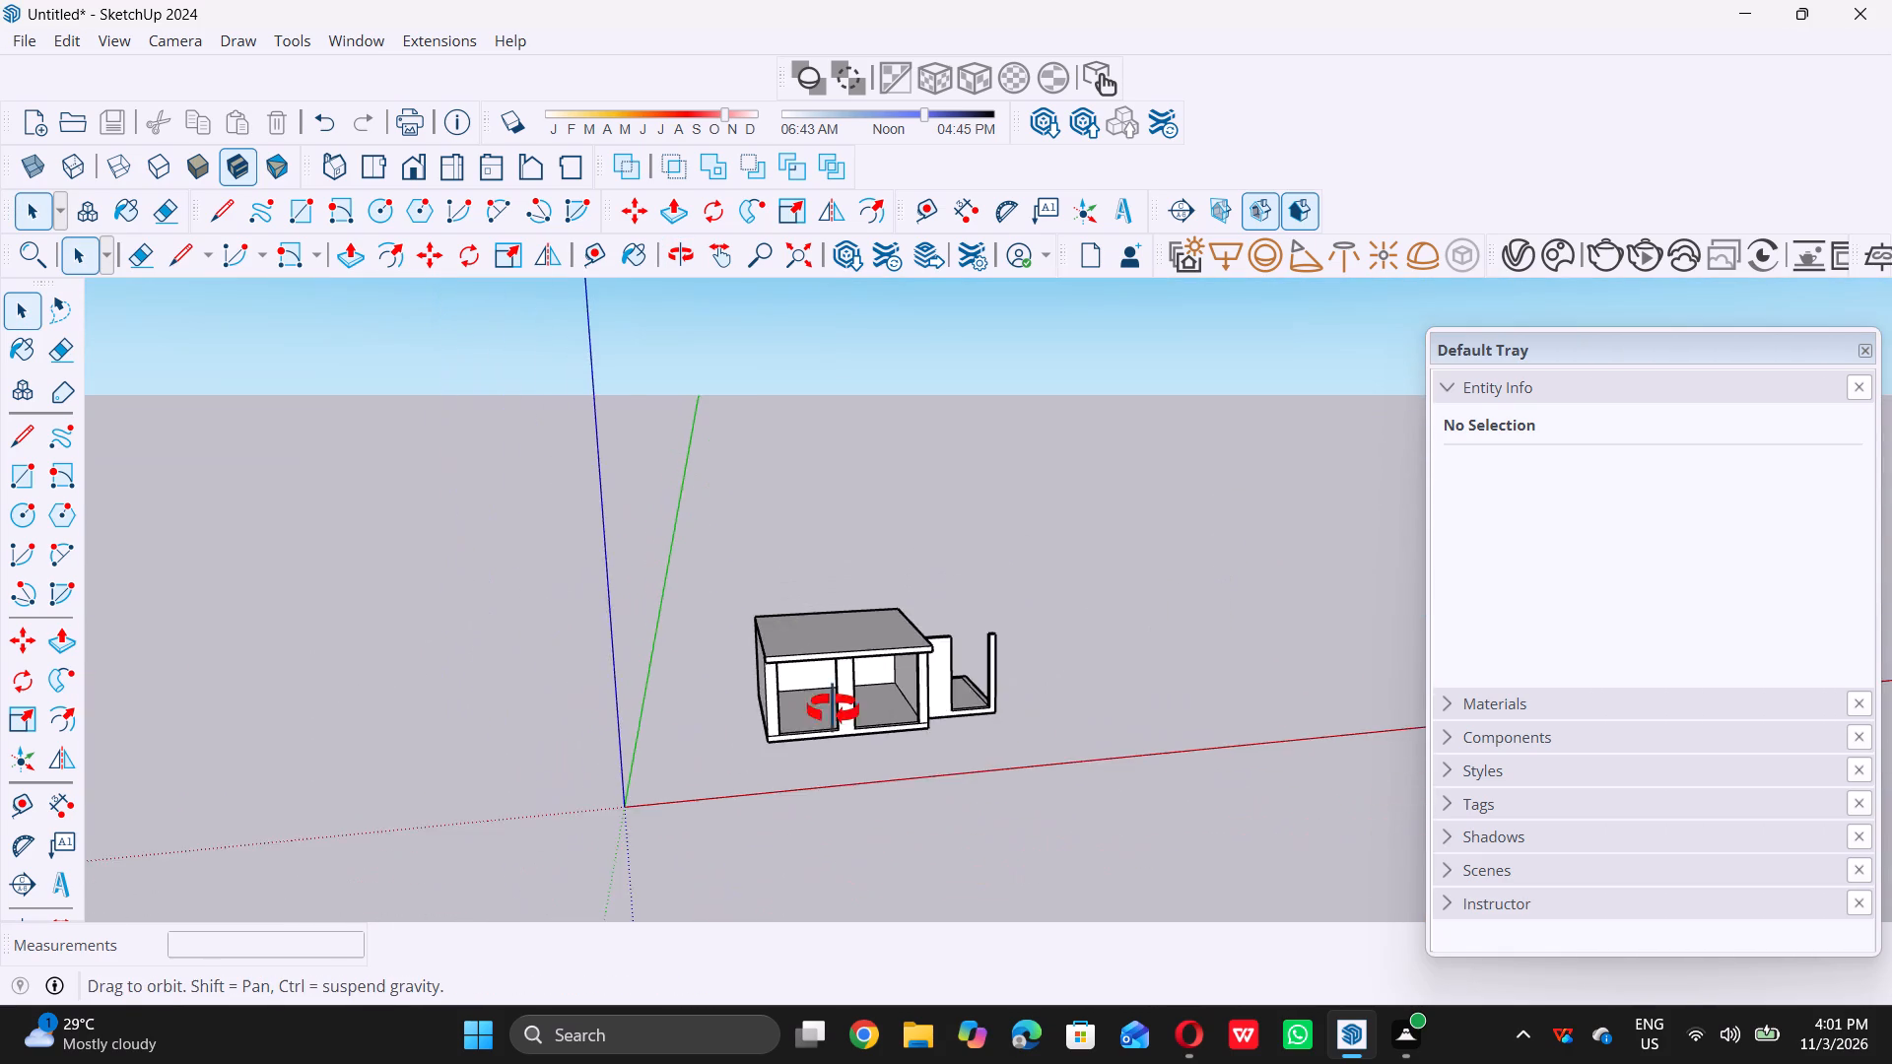
{"action": "middle_click_drag", "start_coordinate": [833, 709], "coordinate": [984, 684]}
{"action": "middle_click_drag", "start_coordinate": [855, 696], "coordinate": [911, 766]}
Push/Pull the roof slab's front edge face a further 1' outward and clear the selection.
{"action": "scroll", "coordinate": [928, 688], "scroll_direction": "up", "scroll_amount": 18}
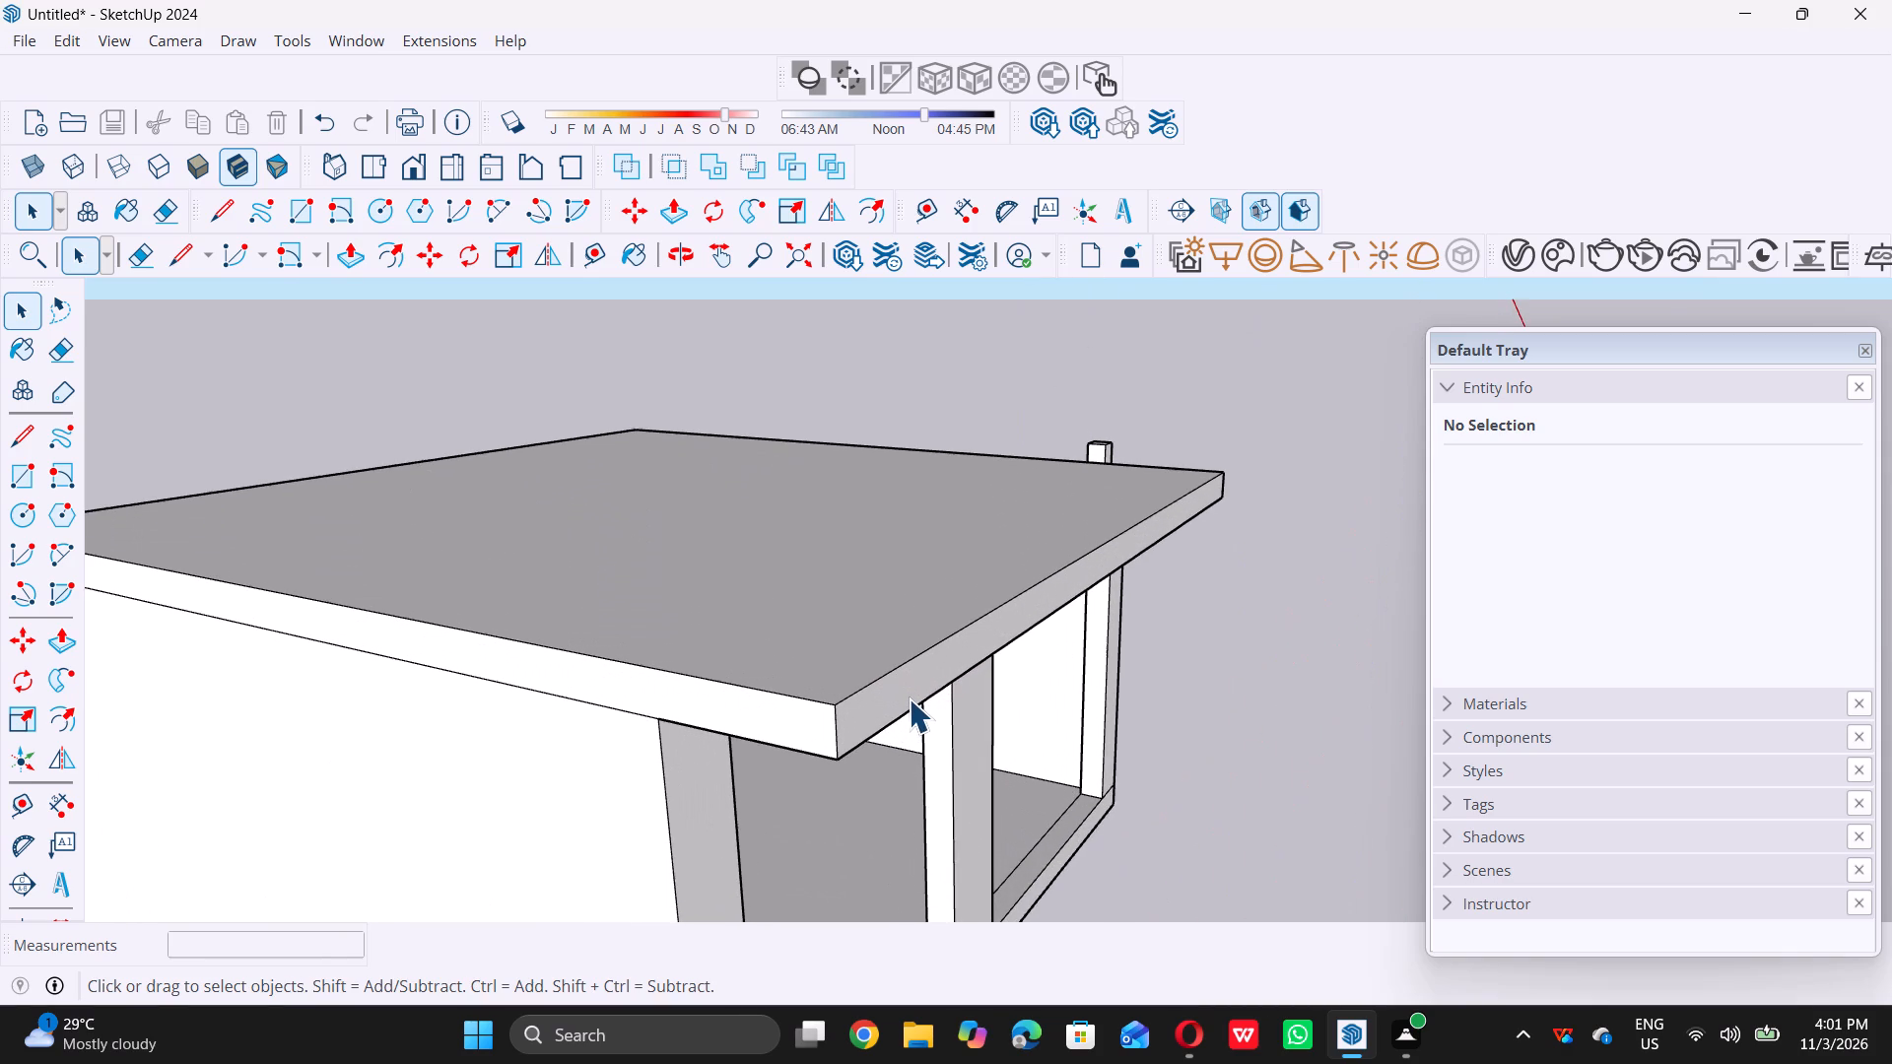
{"action": "triple_click", "coordinate": [909, 698]}
{"action": "triple_click", "coordinate": [1224, 789]}
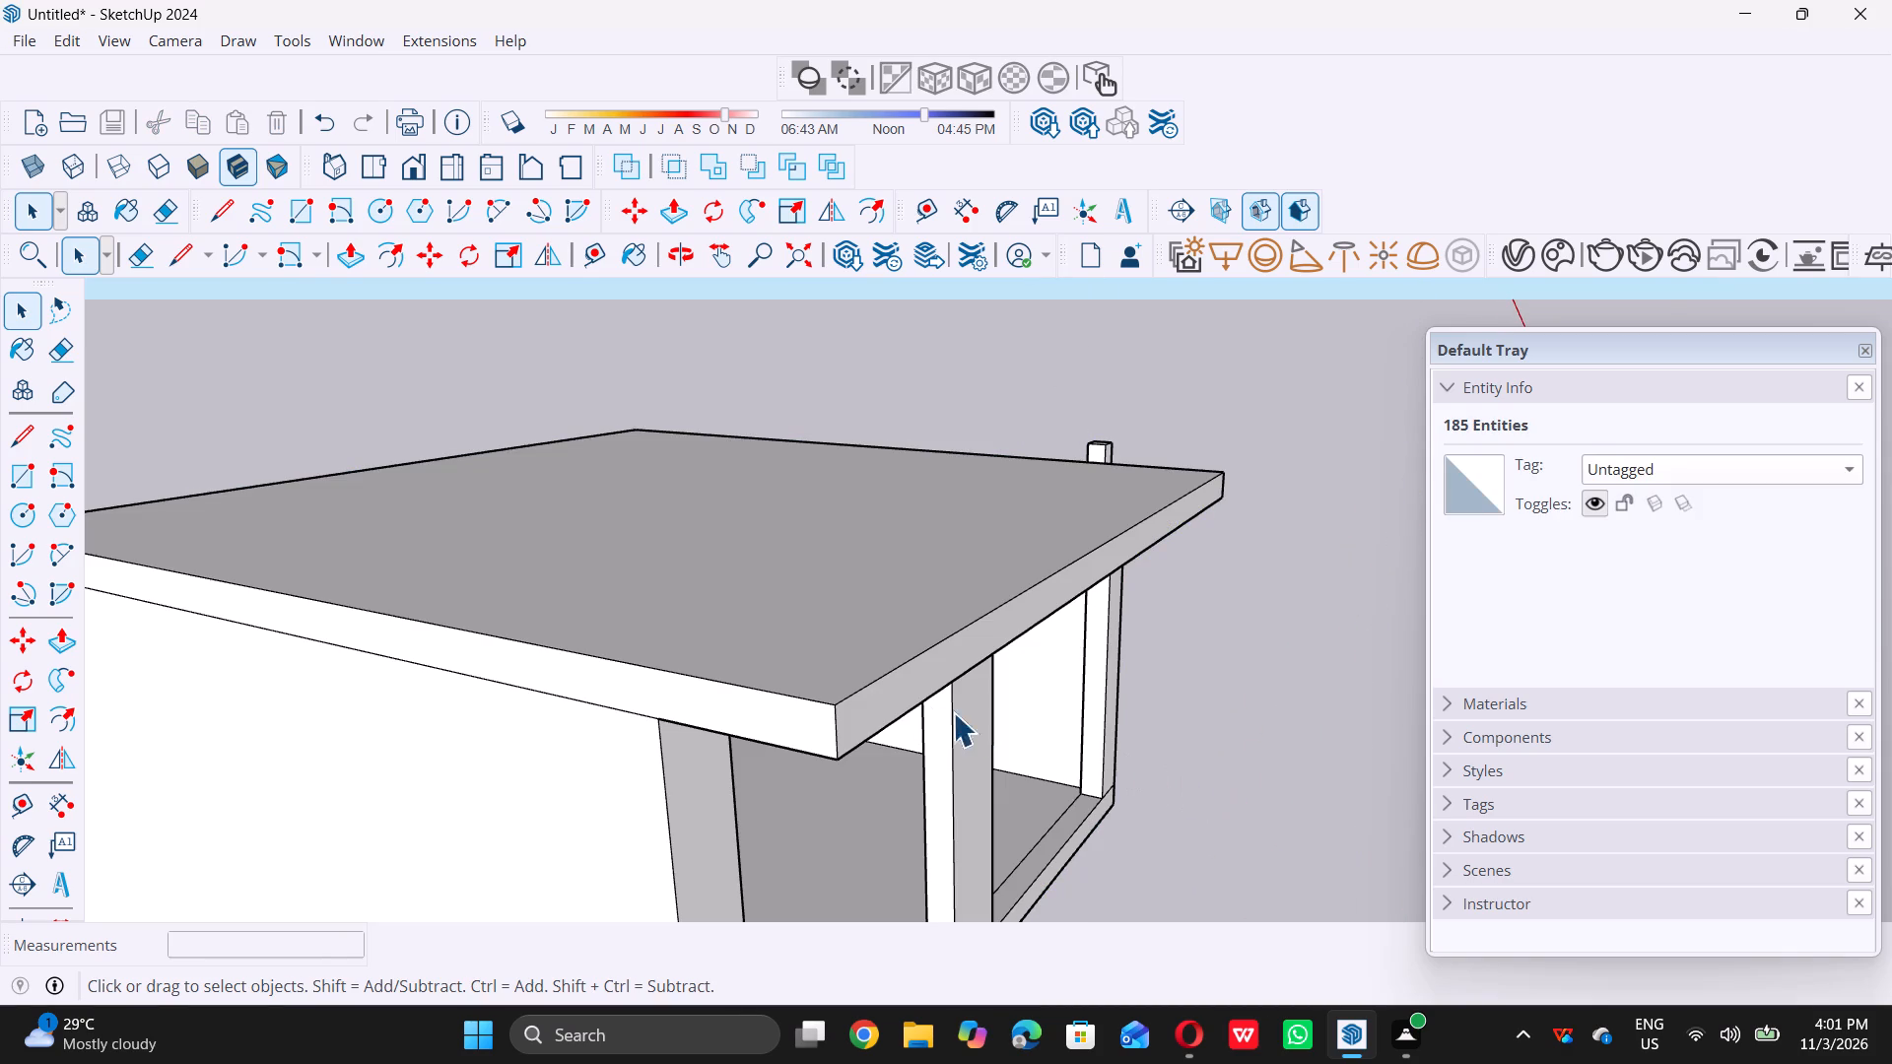
{"action": "double_click", "coordinate": [913, 691]}
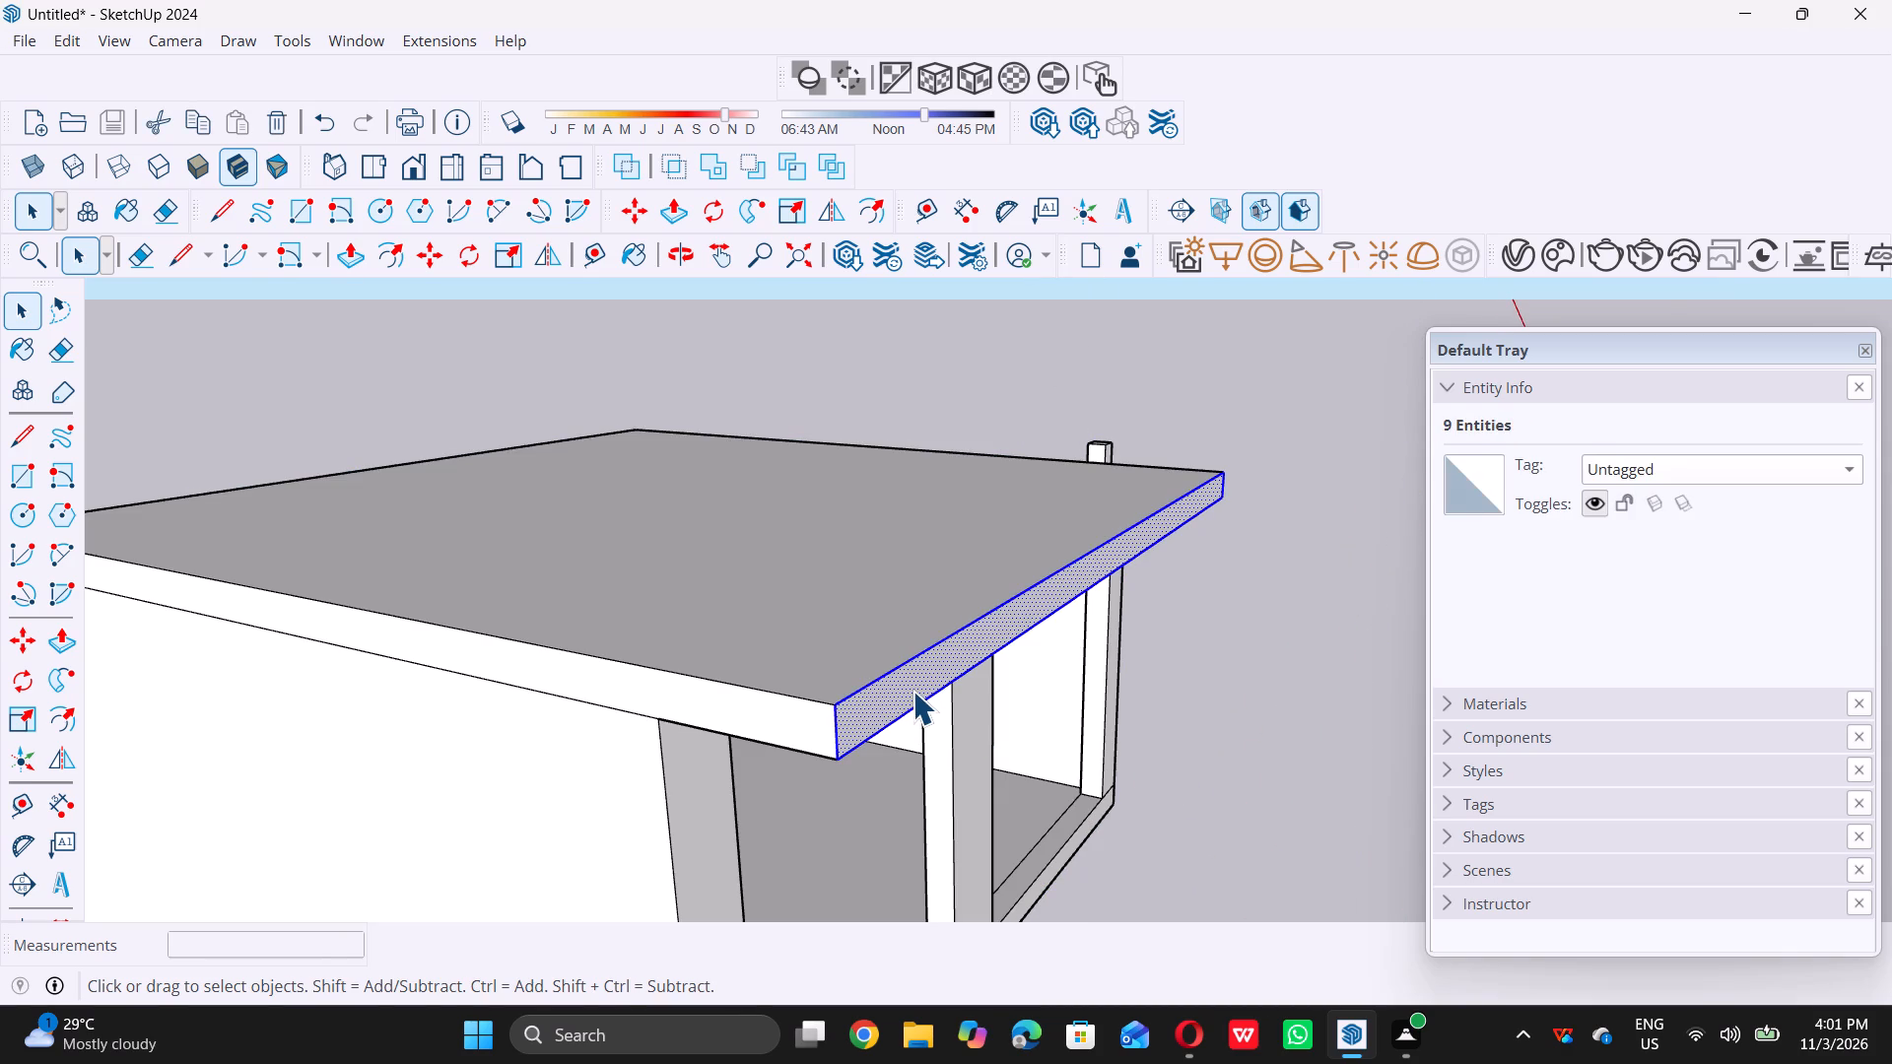
{"action": "key", "text": "p"}
{"action": "left_click", "coordinate": [912, 691]}
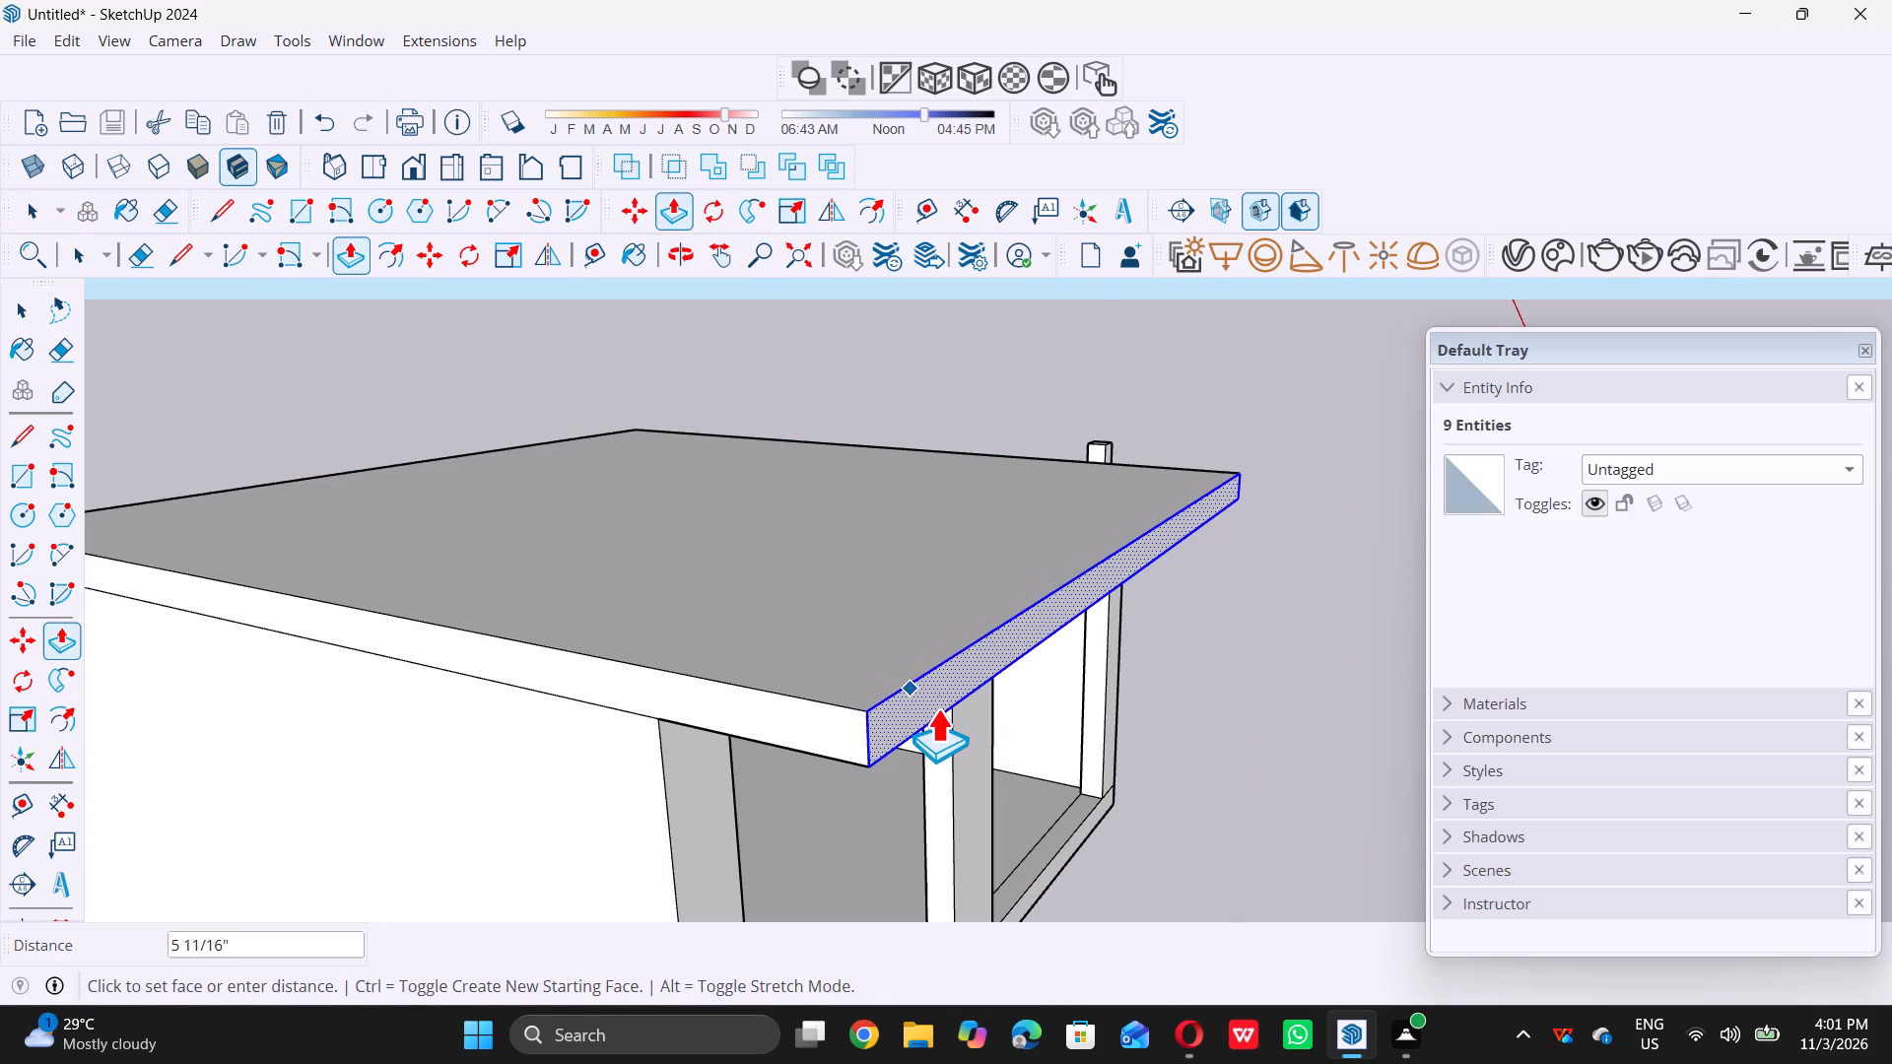
{"action": "key", "text": "1"}
{"action": "key", "text": "apostrophe"}
{"action": "key", "text": "Return"}
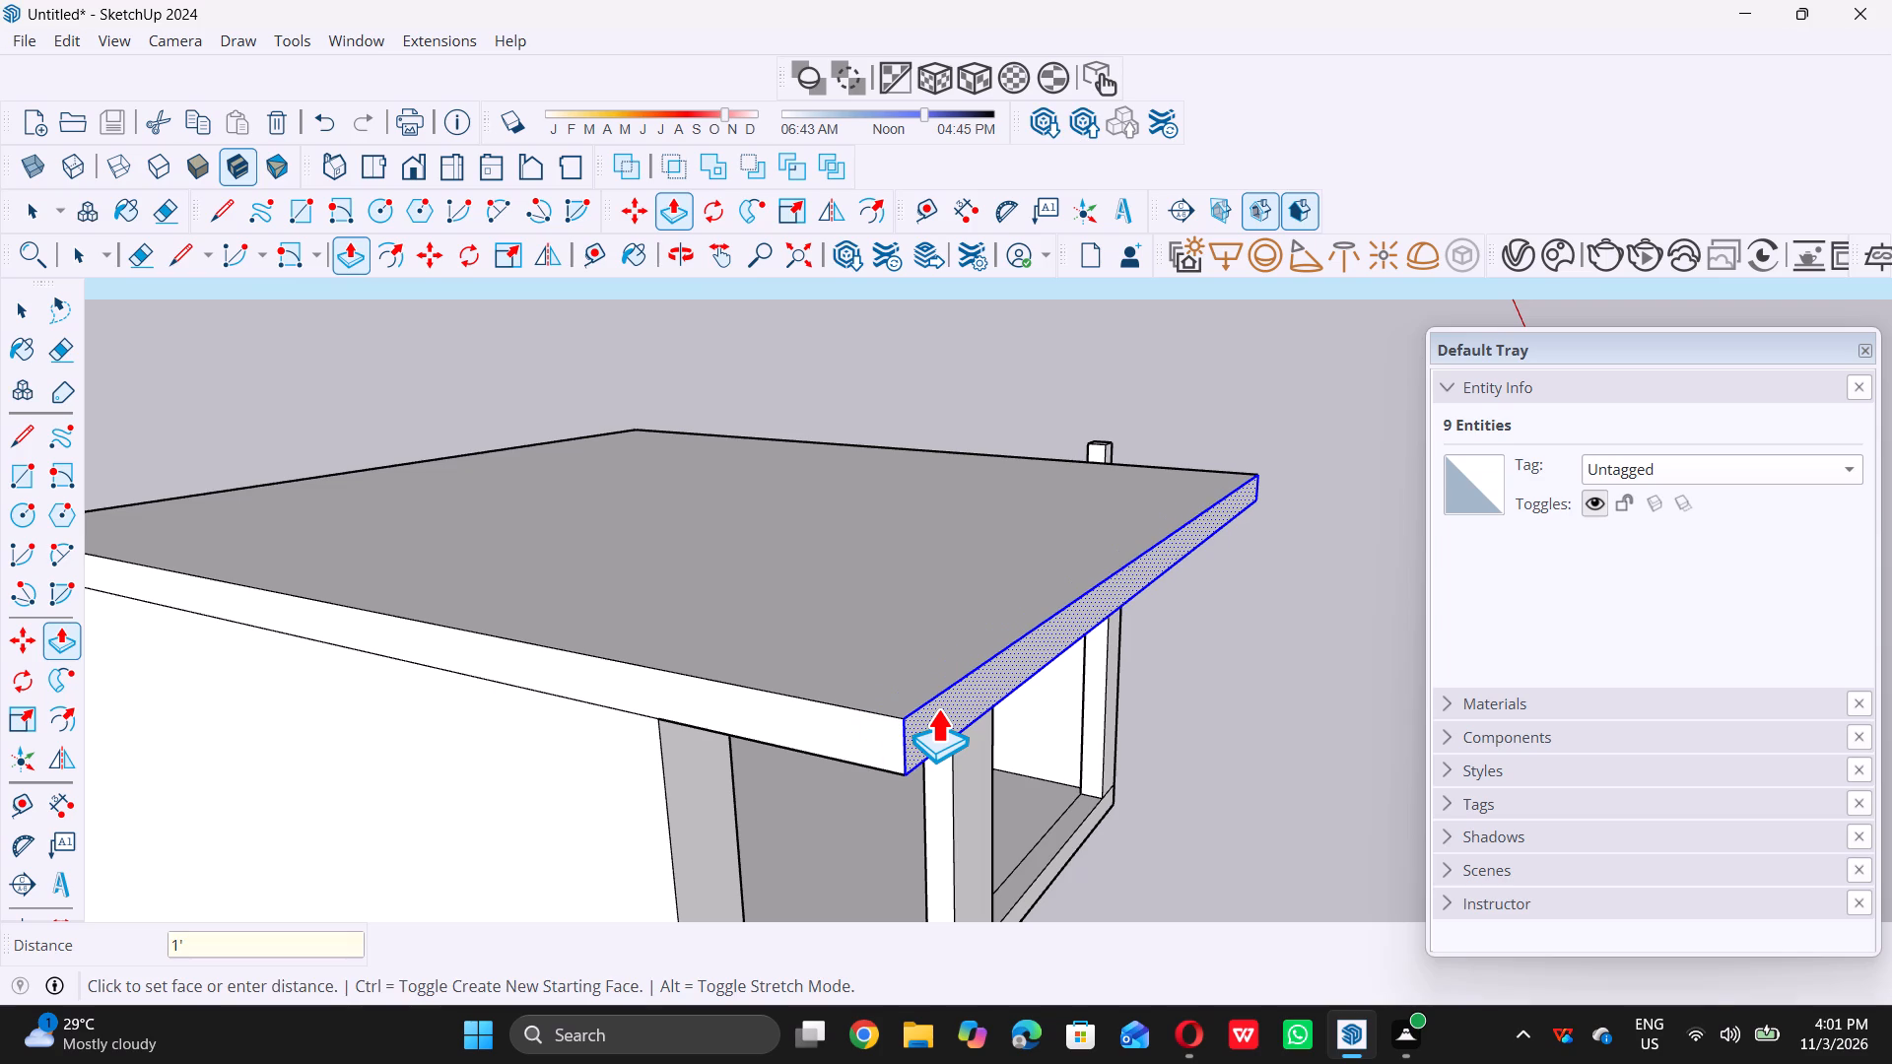
{"action": "key", "text": "space"}
{"action": "triple_click", "coordinate": [1308, 789]}
{"action": "left_click", "coordinate": [1308, 789]}
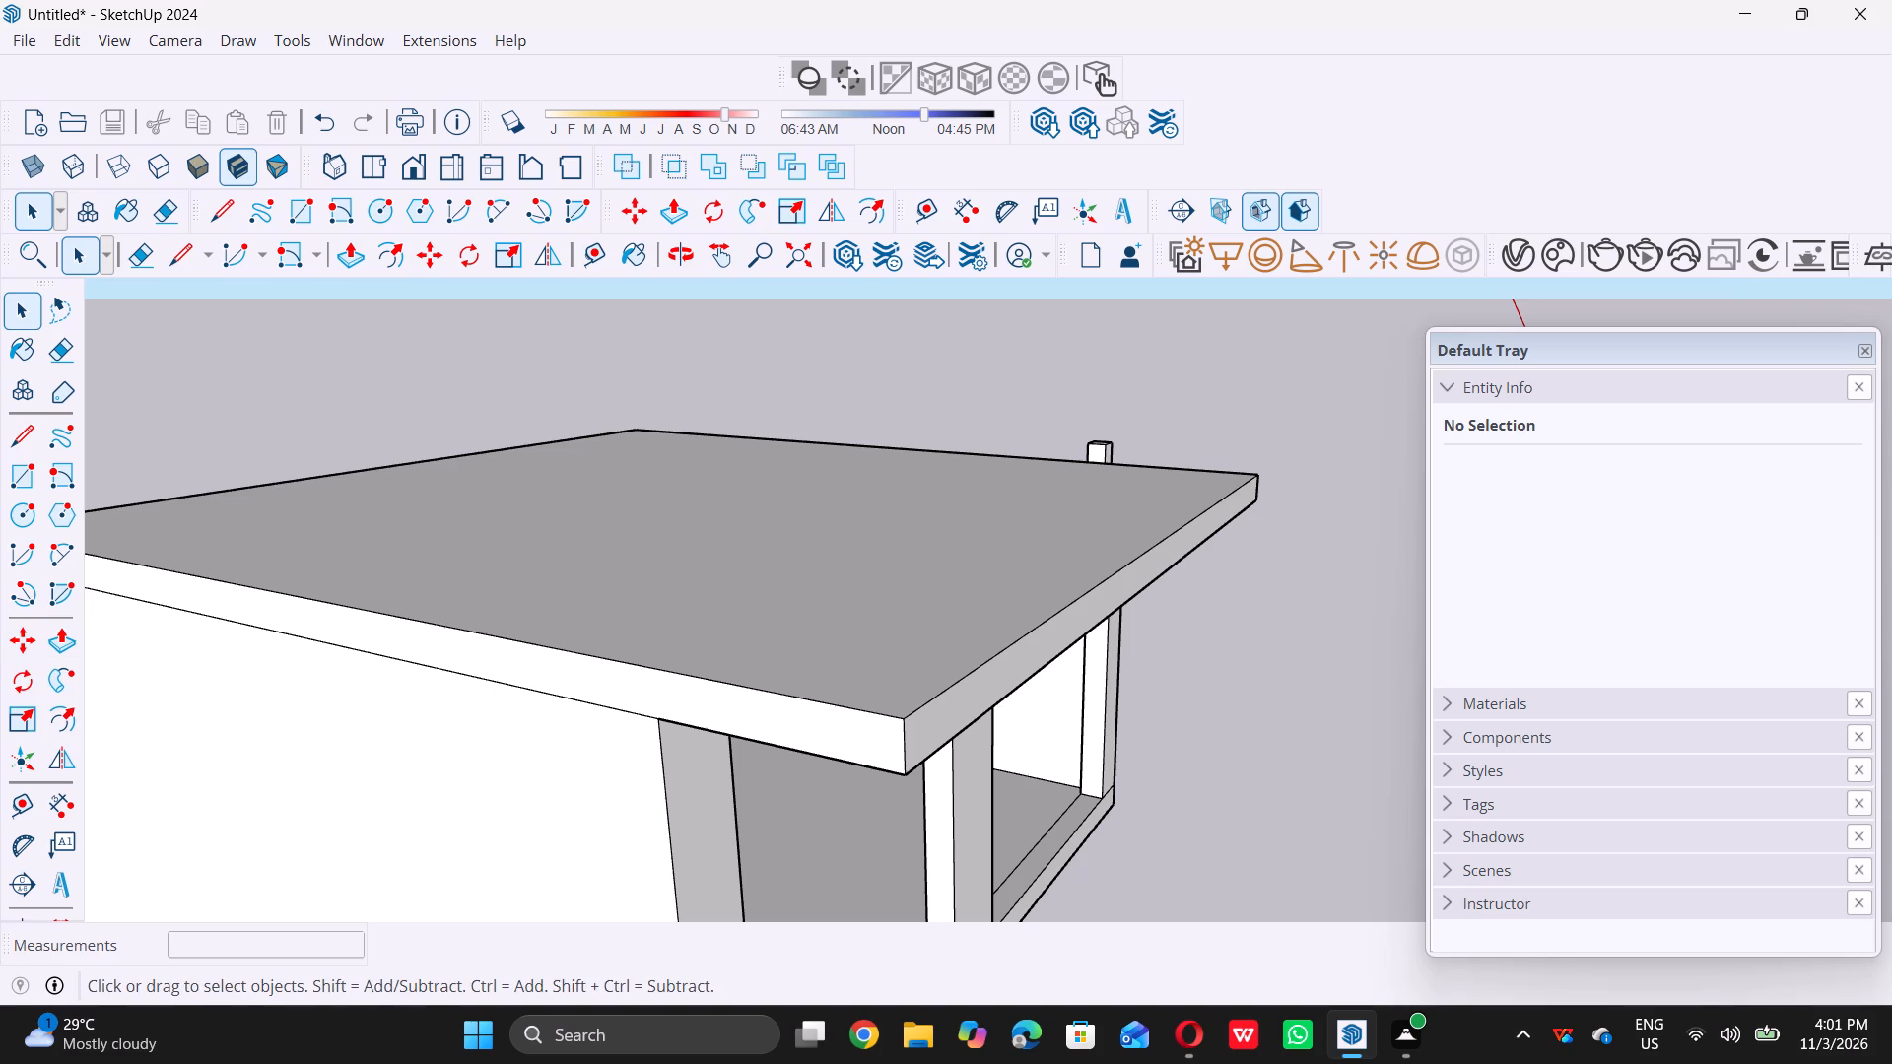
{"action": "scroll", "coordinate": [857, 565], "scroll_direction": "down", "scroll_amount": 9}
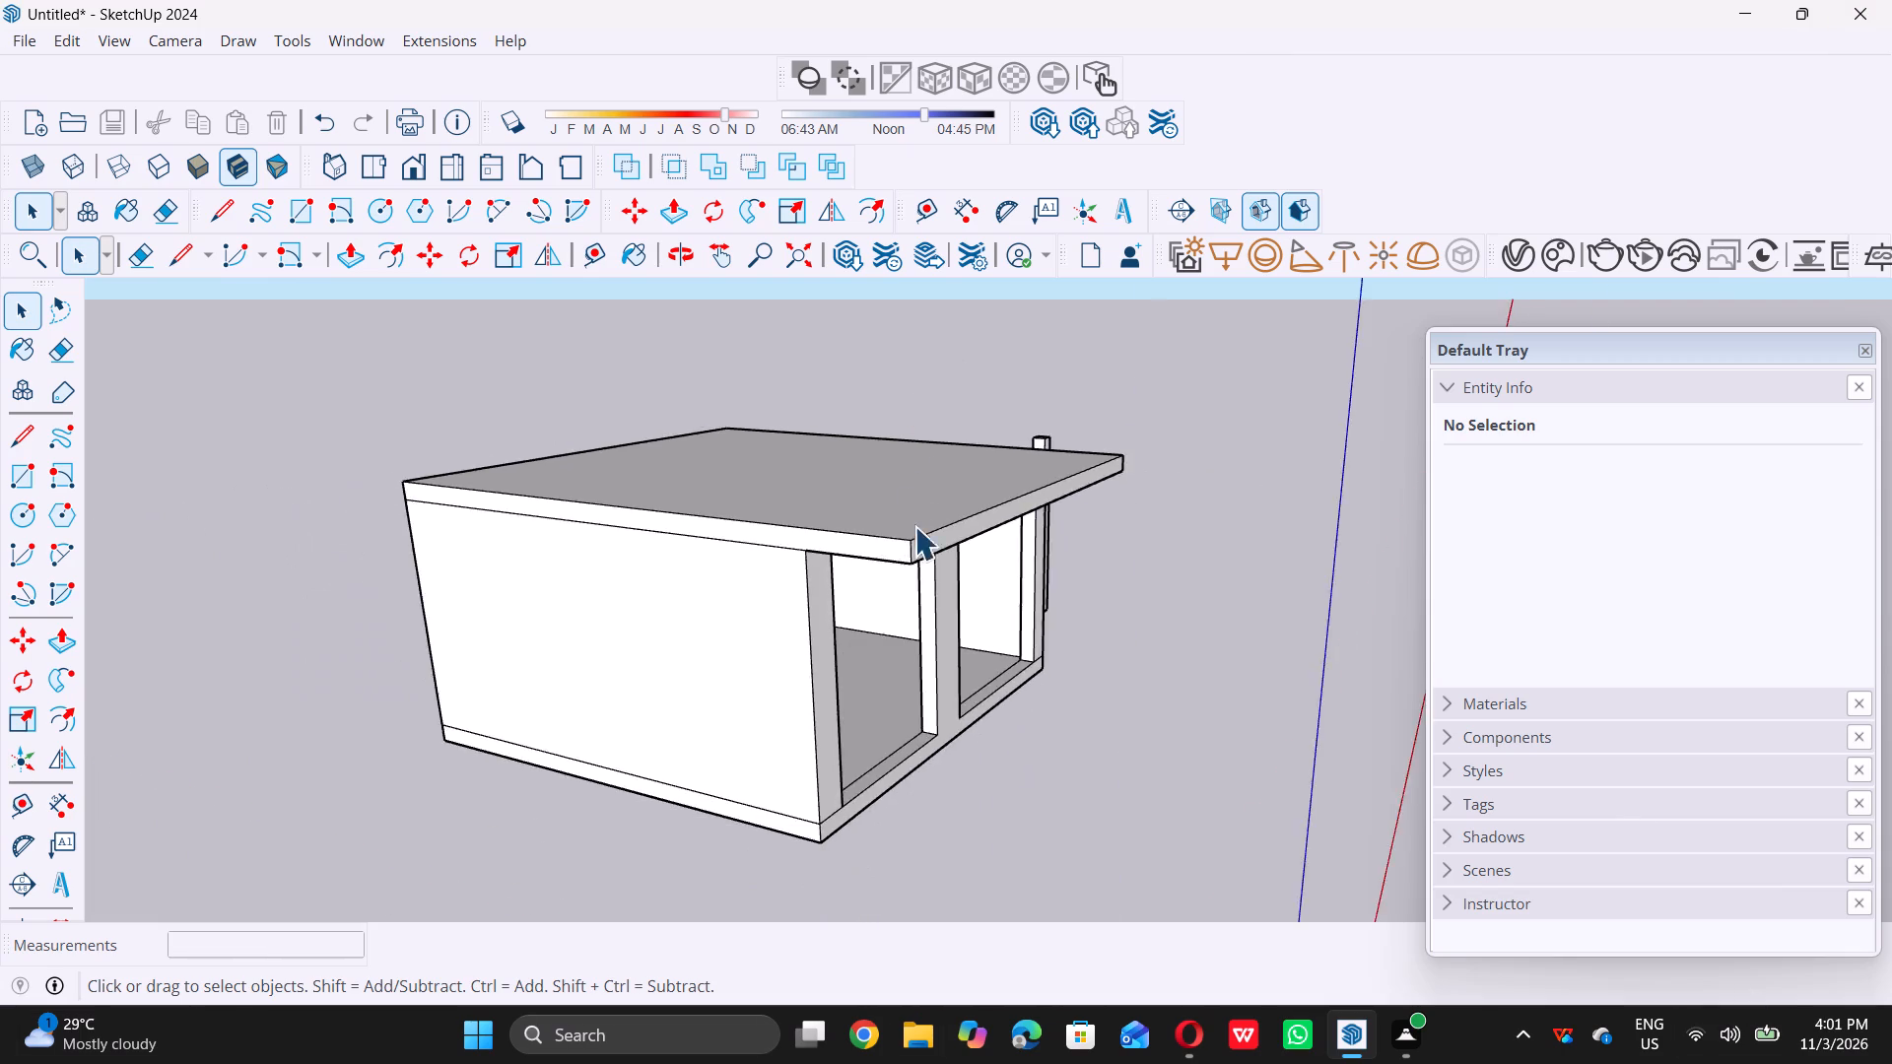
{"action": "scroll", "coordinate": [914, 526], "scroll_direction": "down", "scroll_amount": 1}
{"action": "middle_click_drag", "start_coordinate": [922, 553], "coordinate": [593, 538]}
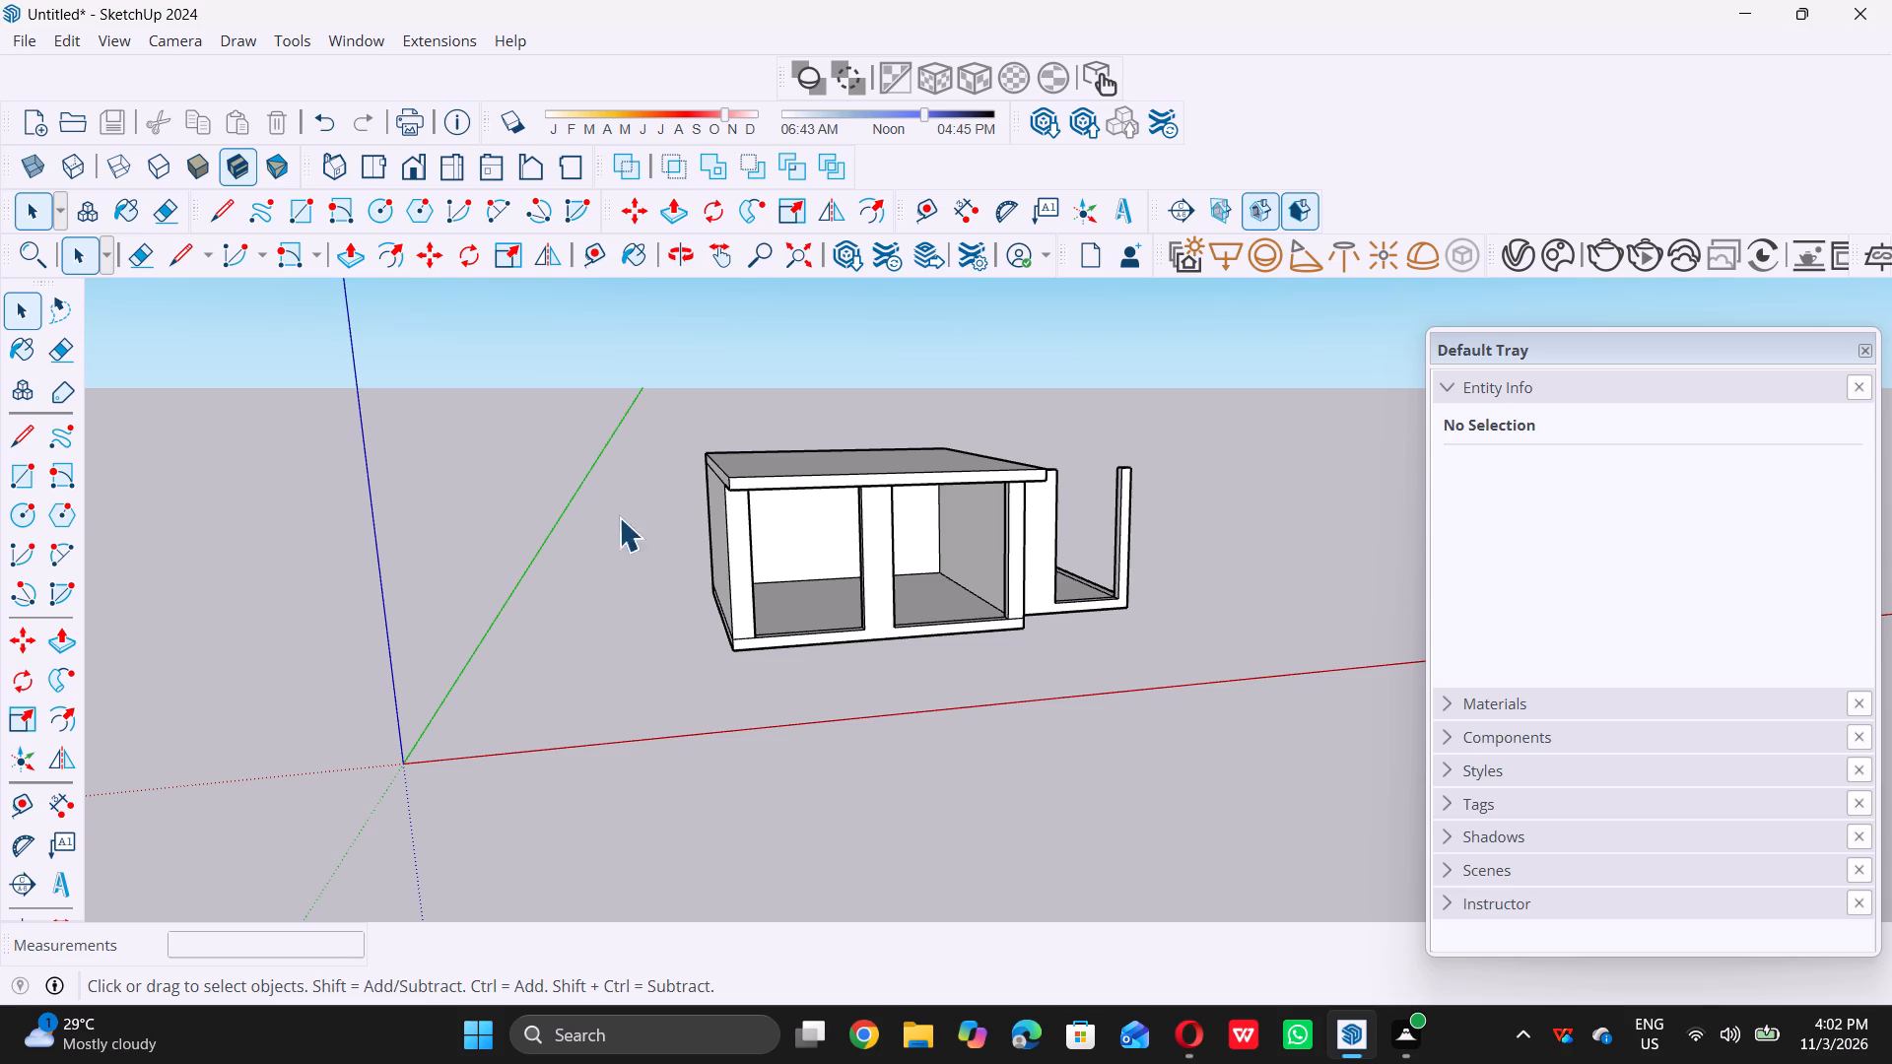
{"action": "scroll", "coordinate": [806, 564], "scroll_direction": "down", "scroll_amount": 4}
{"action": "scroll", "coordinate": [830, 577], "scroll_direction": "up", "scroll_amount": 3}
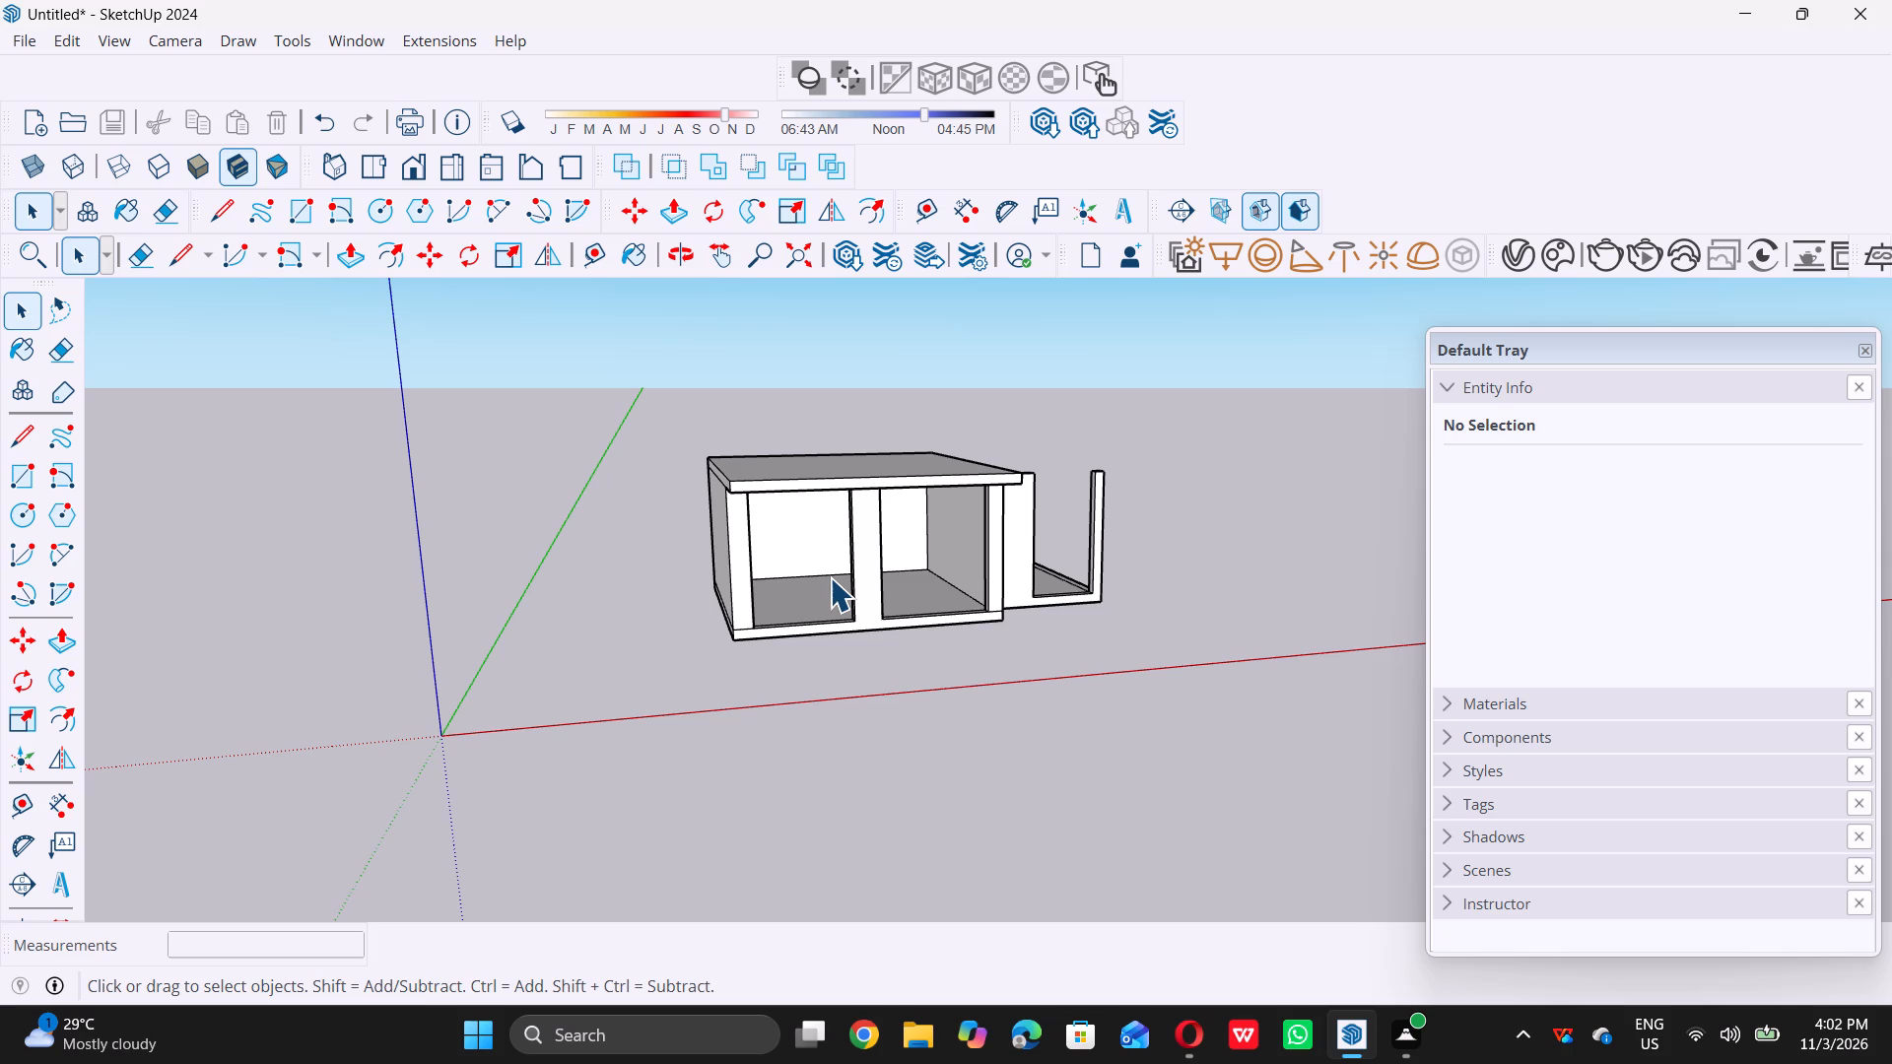
Examine the roof slab's front overhang and the open side platform from the front and the side.
{"action": "scroll", "coordinate": [825, 582], "scroll_direction": "down", "scroll_amount": 4}
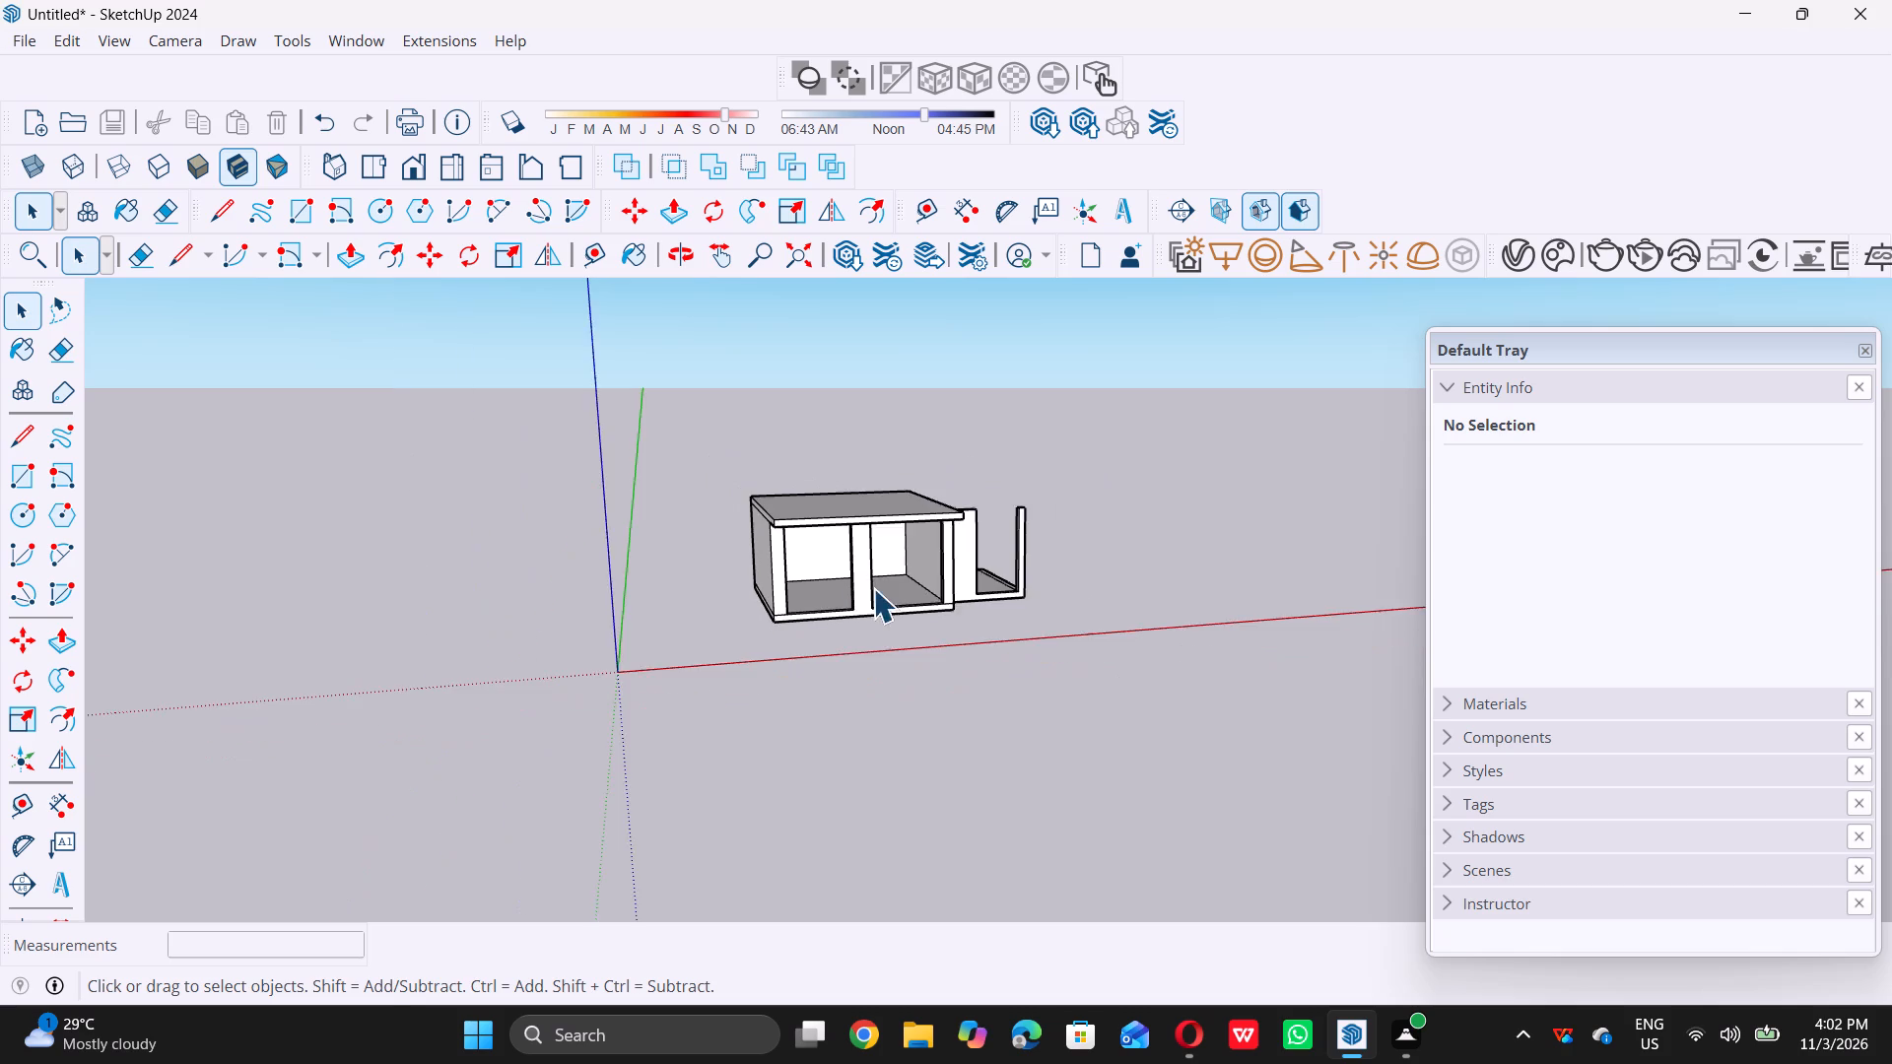
{"action": "scroll", "coordinate": [873, 588], "scroll_direction": "down", "scroll_amount": 1}
{"action": "middle_click_drag", "start_coordinate": [873, 588], "coordinate": [643, 603]}
{"action": "middle_click", "coordinate": [642, 603]}
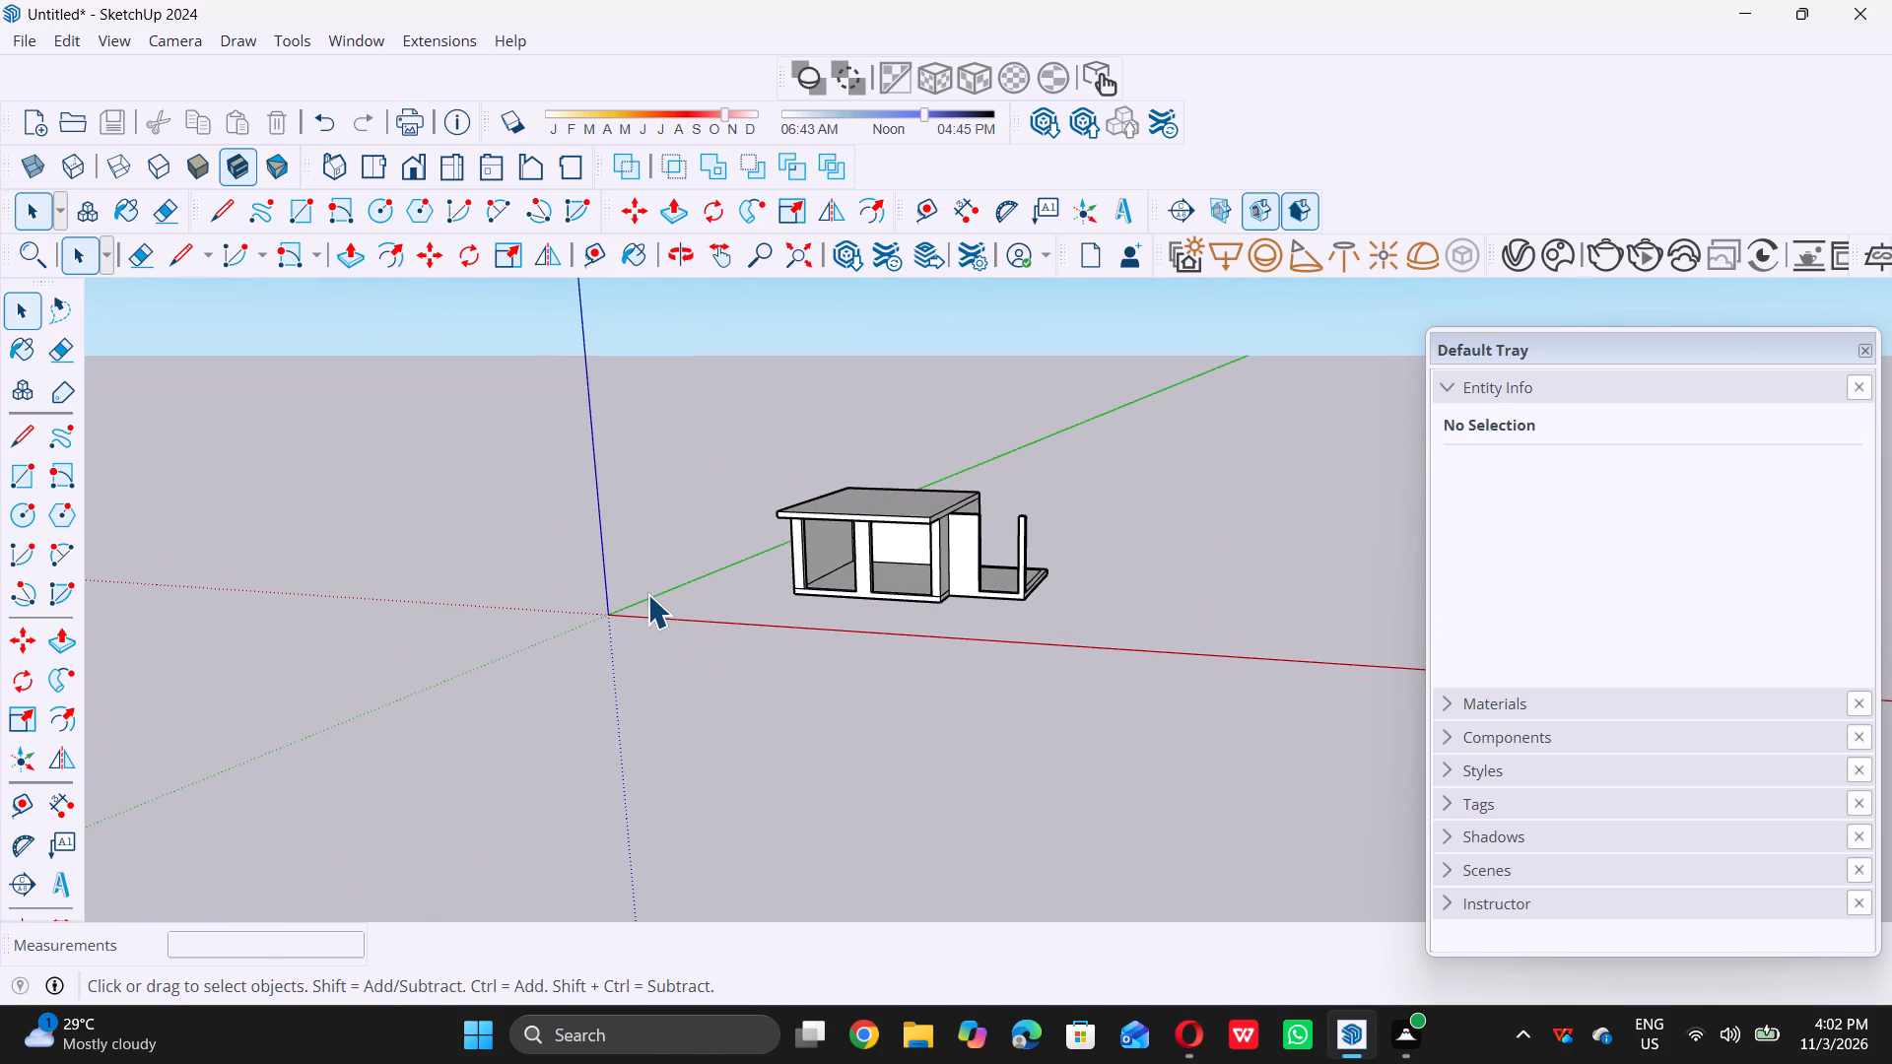
{"action": "scroll", "coordinate": [575, 632], "scroll_direction": "down", "scroll_amount": 4}
{"action": "middle_click_drag", "start_coordinate": [767, 636], "coordinate": [802, 650]}
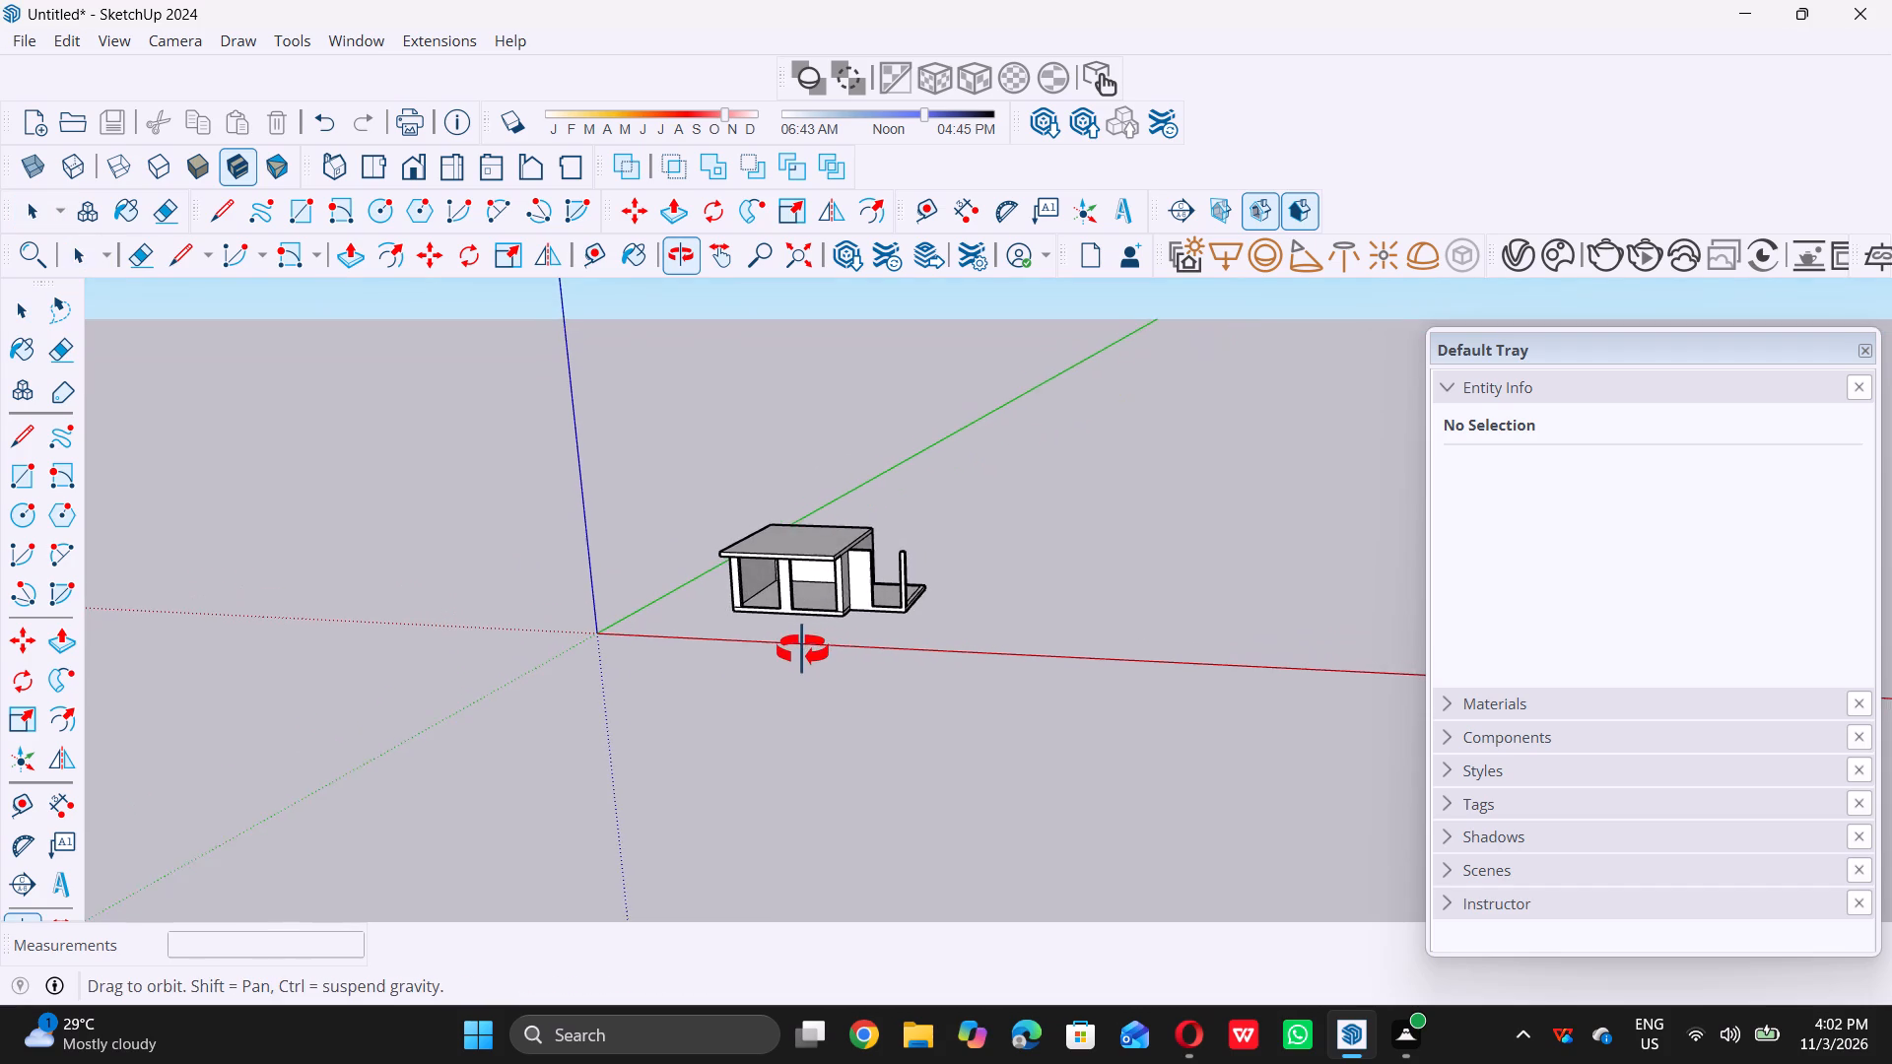
{"action": "middle_click_drag", "start_coordinate": [802, 650], "coordinate": [779, 663]}
{"action": "scroll", "coordinate": [845, 537], "scroll_direction": "up", "scroll_amount": 4}
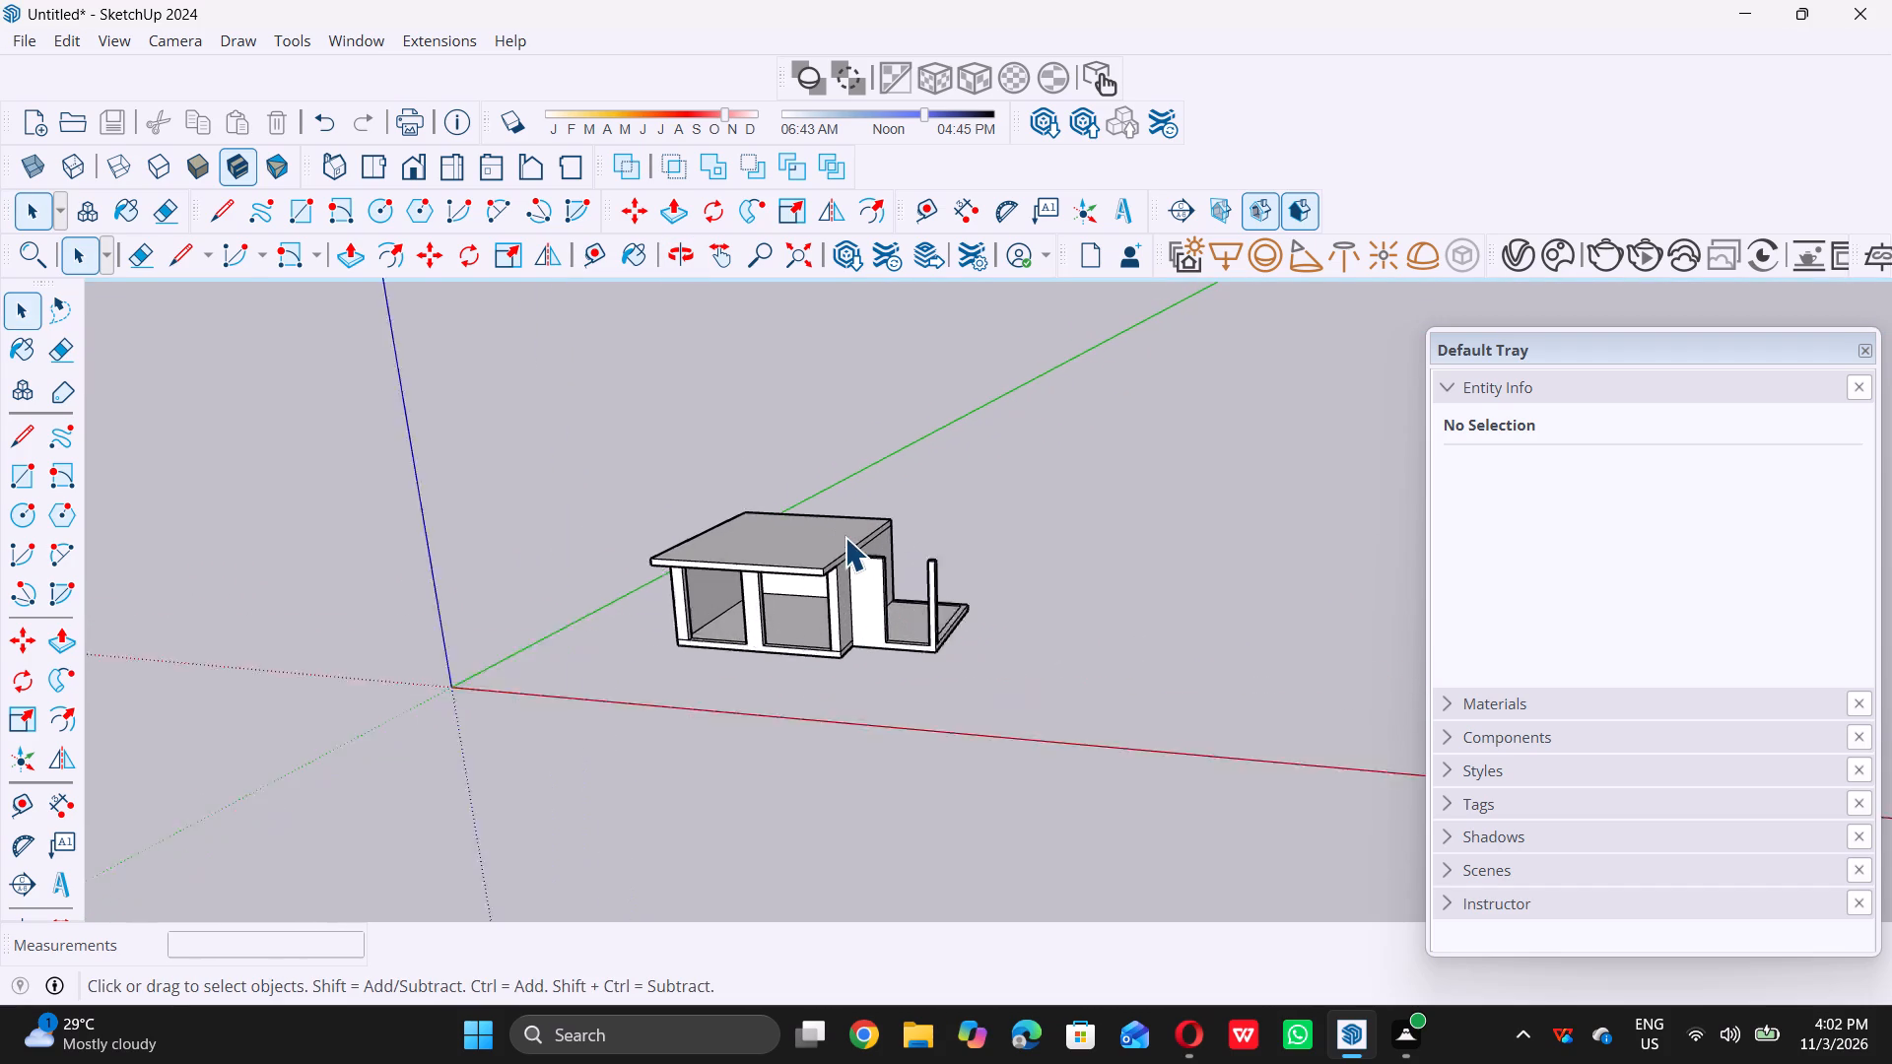
{"action": "scroll", "coordinate": [845, 537], "scroll_direction": "up", "scroll_amount": 2}
{"action": "middle_click_drag", "start_coordinate": [810, 596], "coordinate": [824, 601]}
{"action": "middle_click", "coordinate": [824, 601]}
{"action": "middle_click_drag", "start_coordinate": [814, 606], "coordinate": [797, 612]}
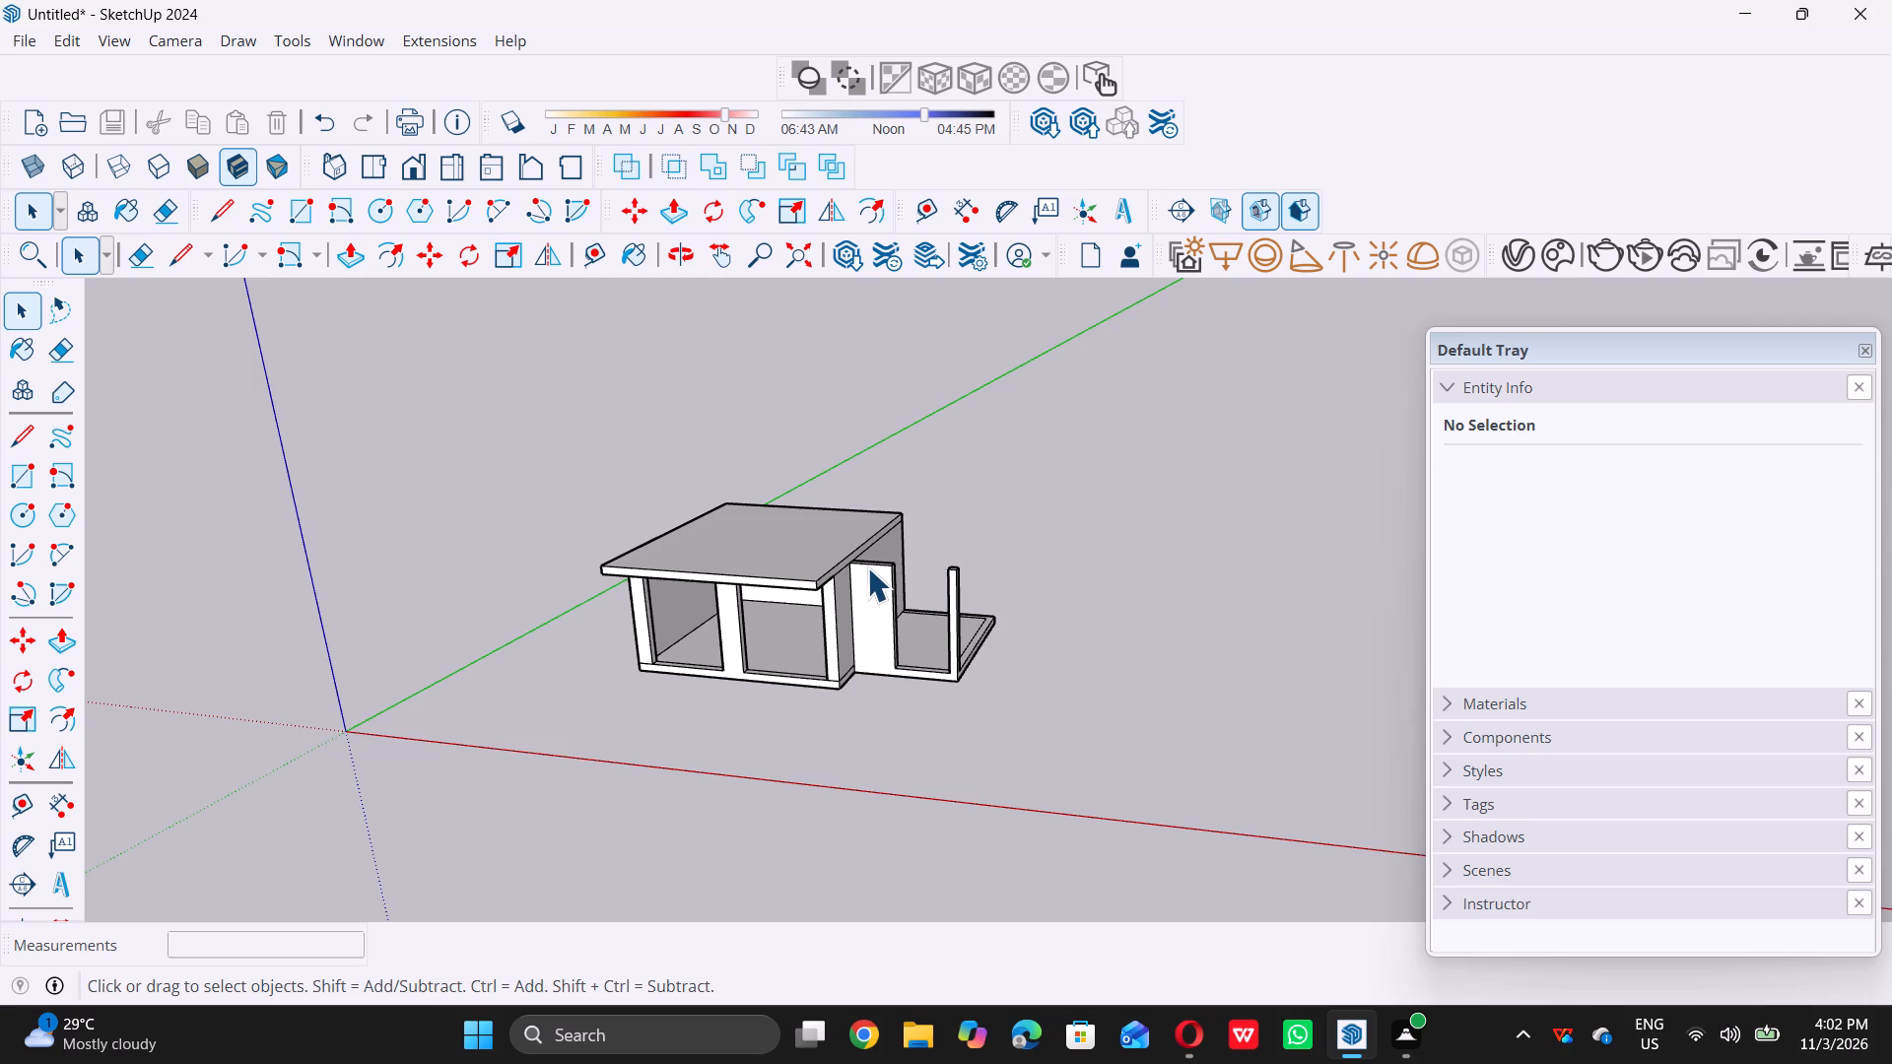
{"action": "scroll", "coordinate": [865, 563], "scroll_direction": "up", "scroll_amount": 6}
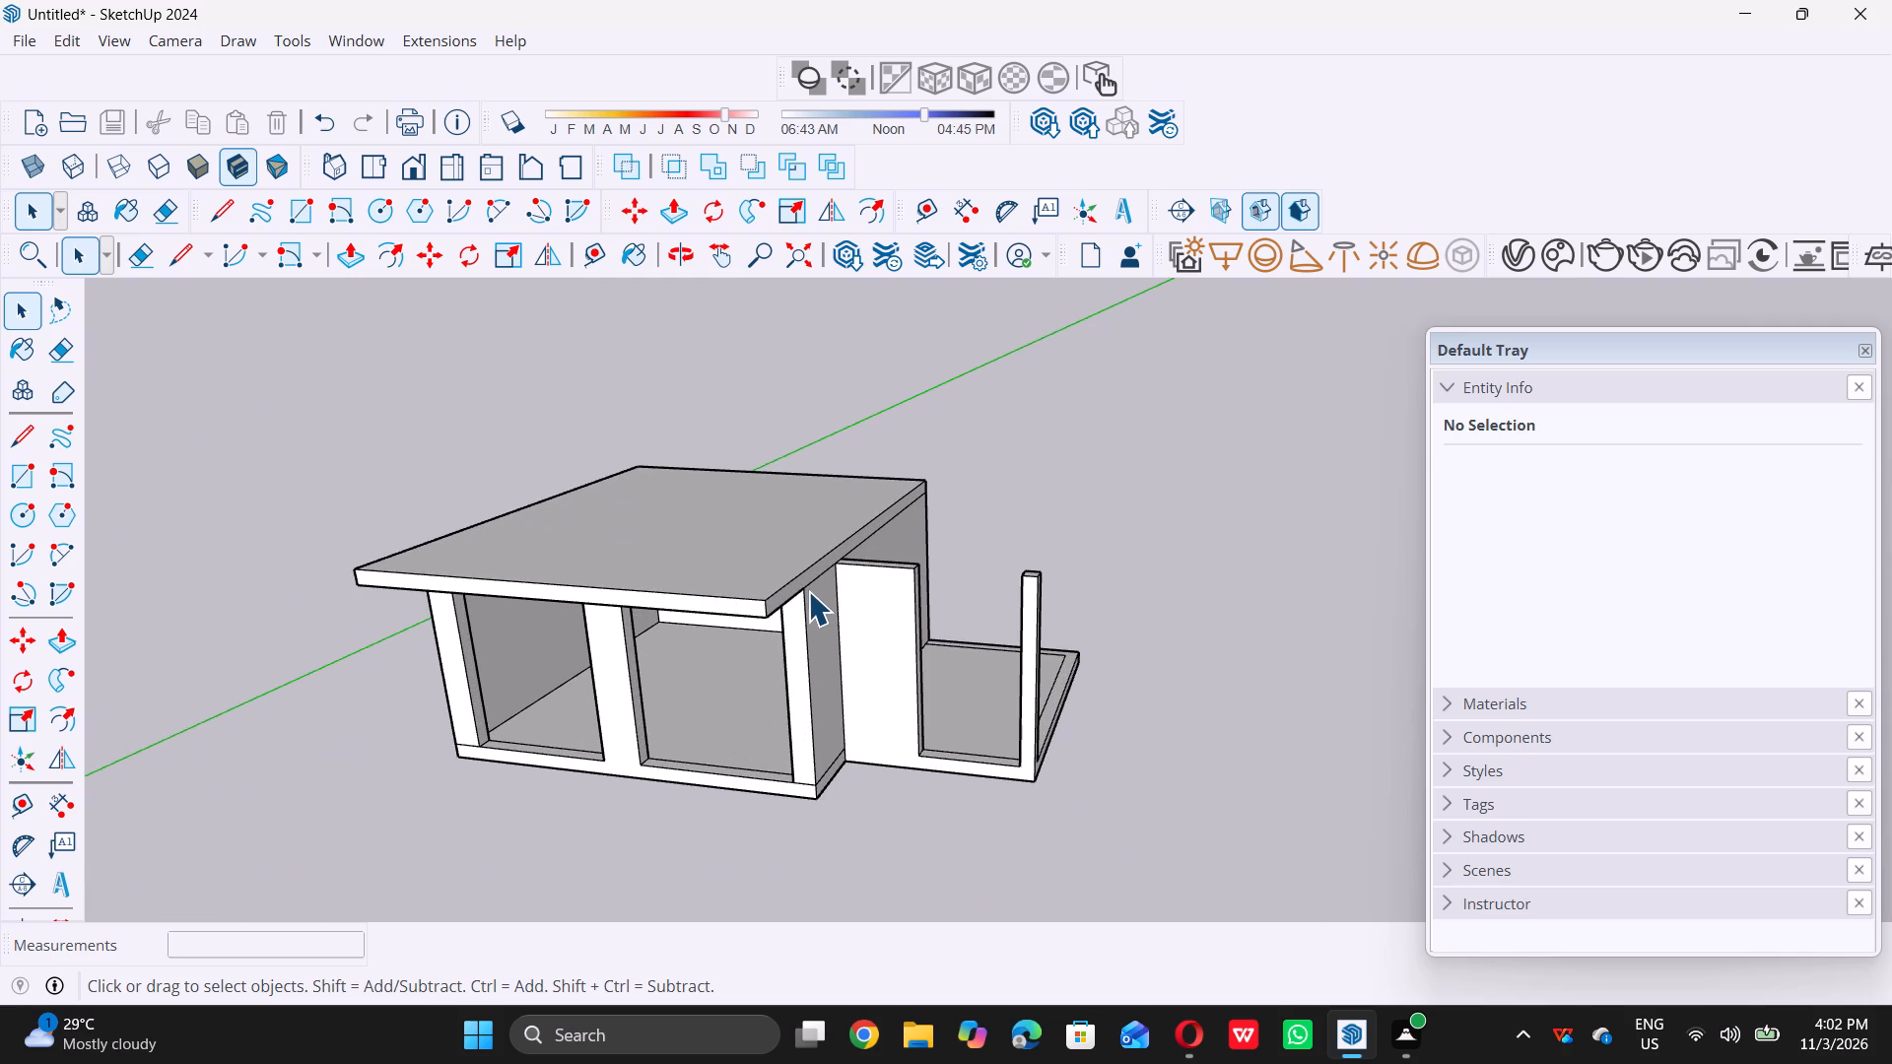
{"action": "scroll", "coordinate": [808, 591], "scroll_direction": "down", "scroll_amount": 8}
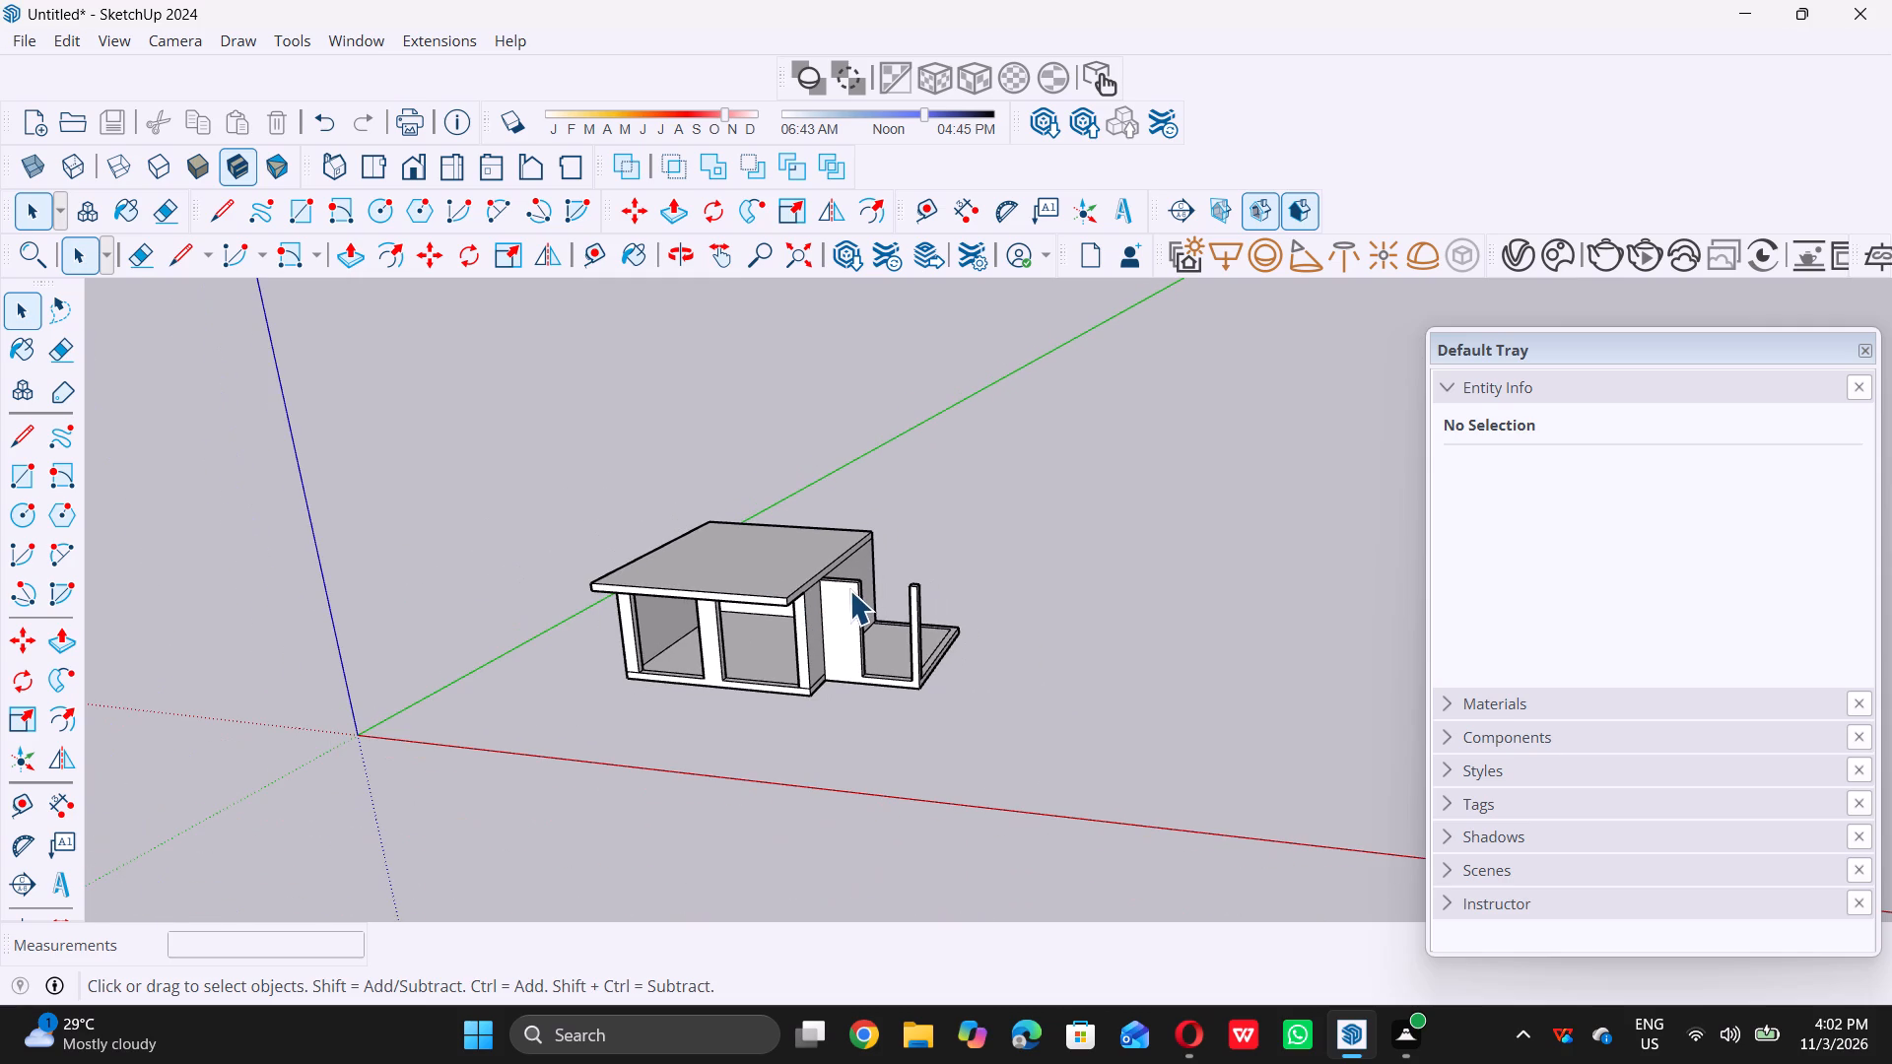
Push/Pull the side platform's border strip 10' upward to form its outer and rear walls, and clear the selection.
{"action": "middle_click_drag", "start_coordinate": [836, 573], "coordinate": [775, 733]}
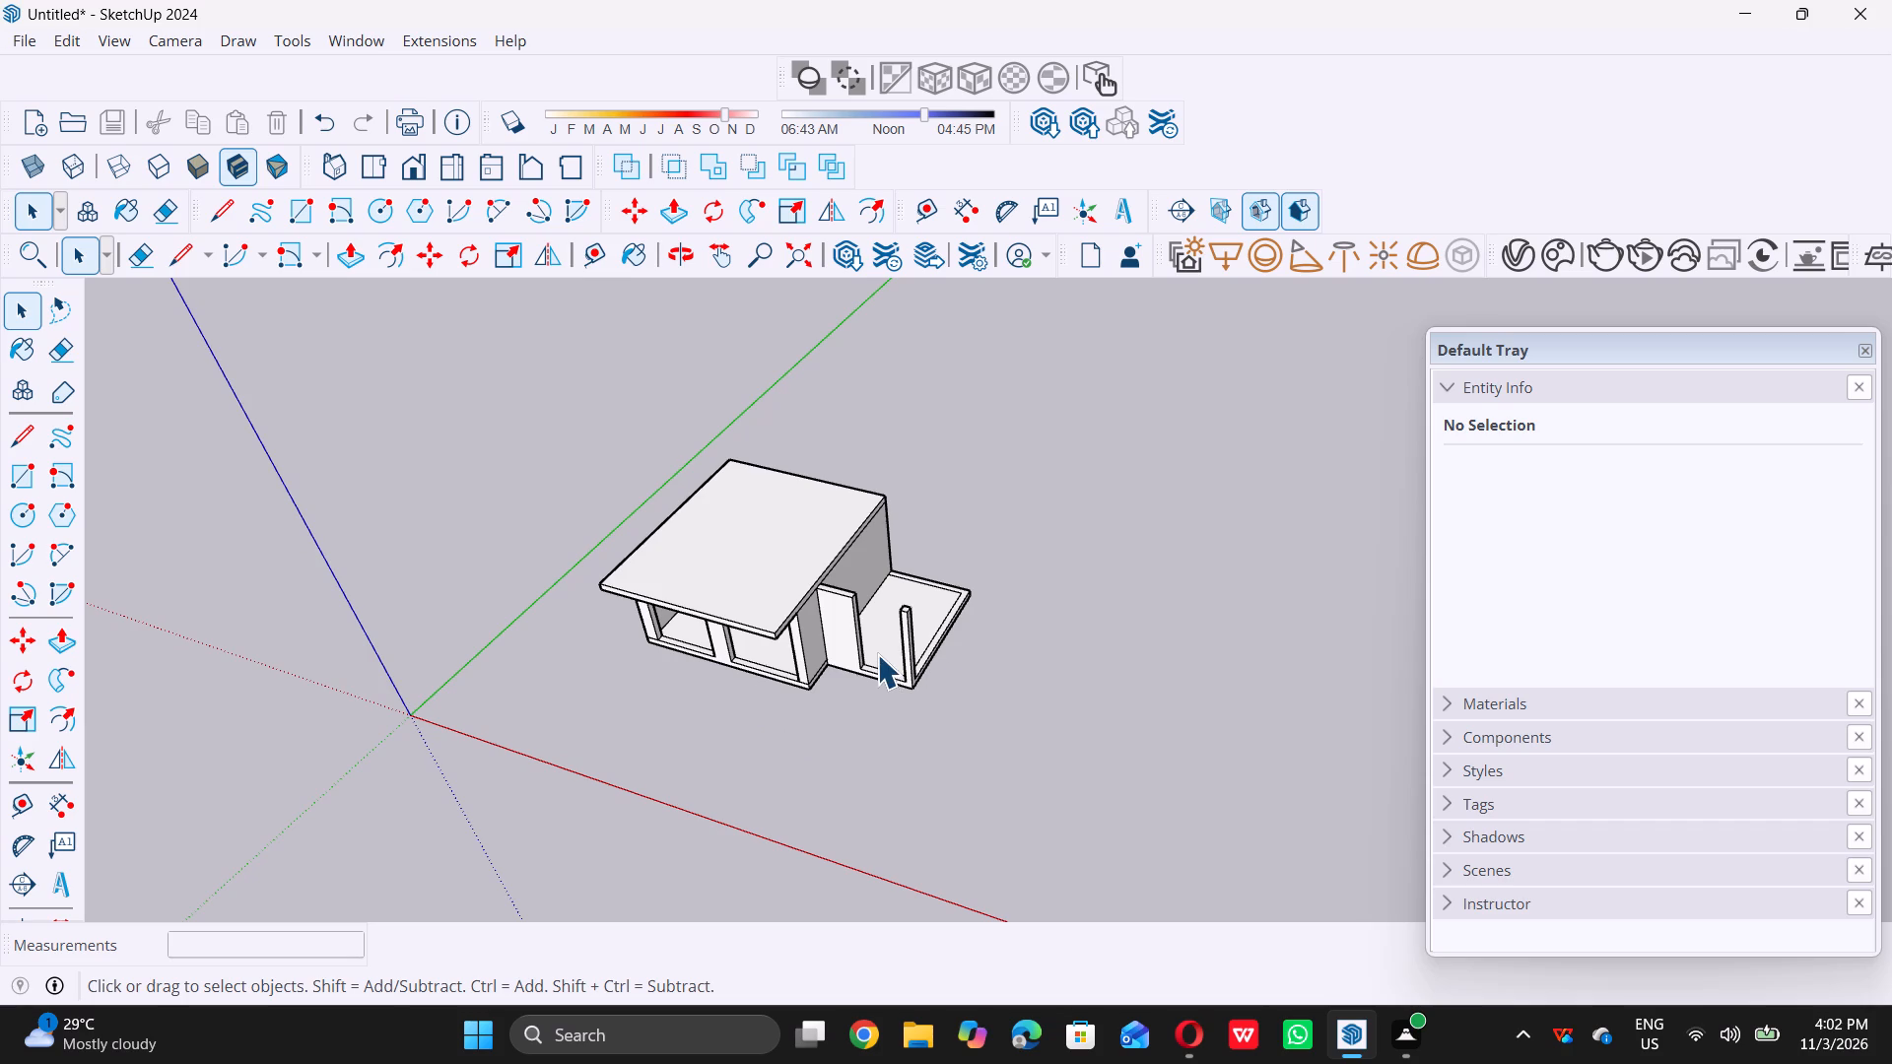
{"action": "middle_click_drag", "start_coordinate": [877, 654], "coordinate": [849, 734]}
{"action": "scroll", "coordinate": [948, 632], "scroll_direction": "up", "scroll_amount": 16}
{"action": "left_click", "coordinate": [915, 686]}
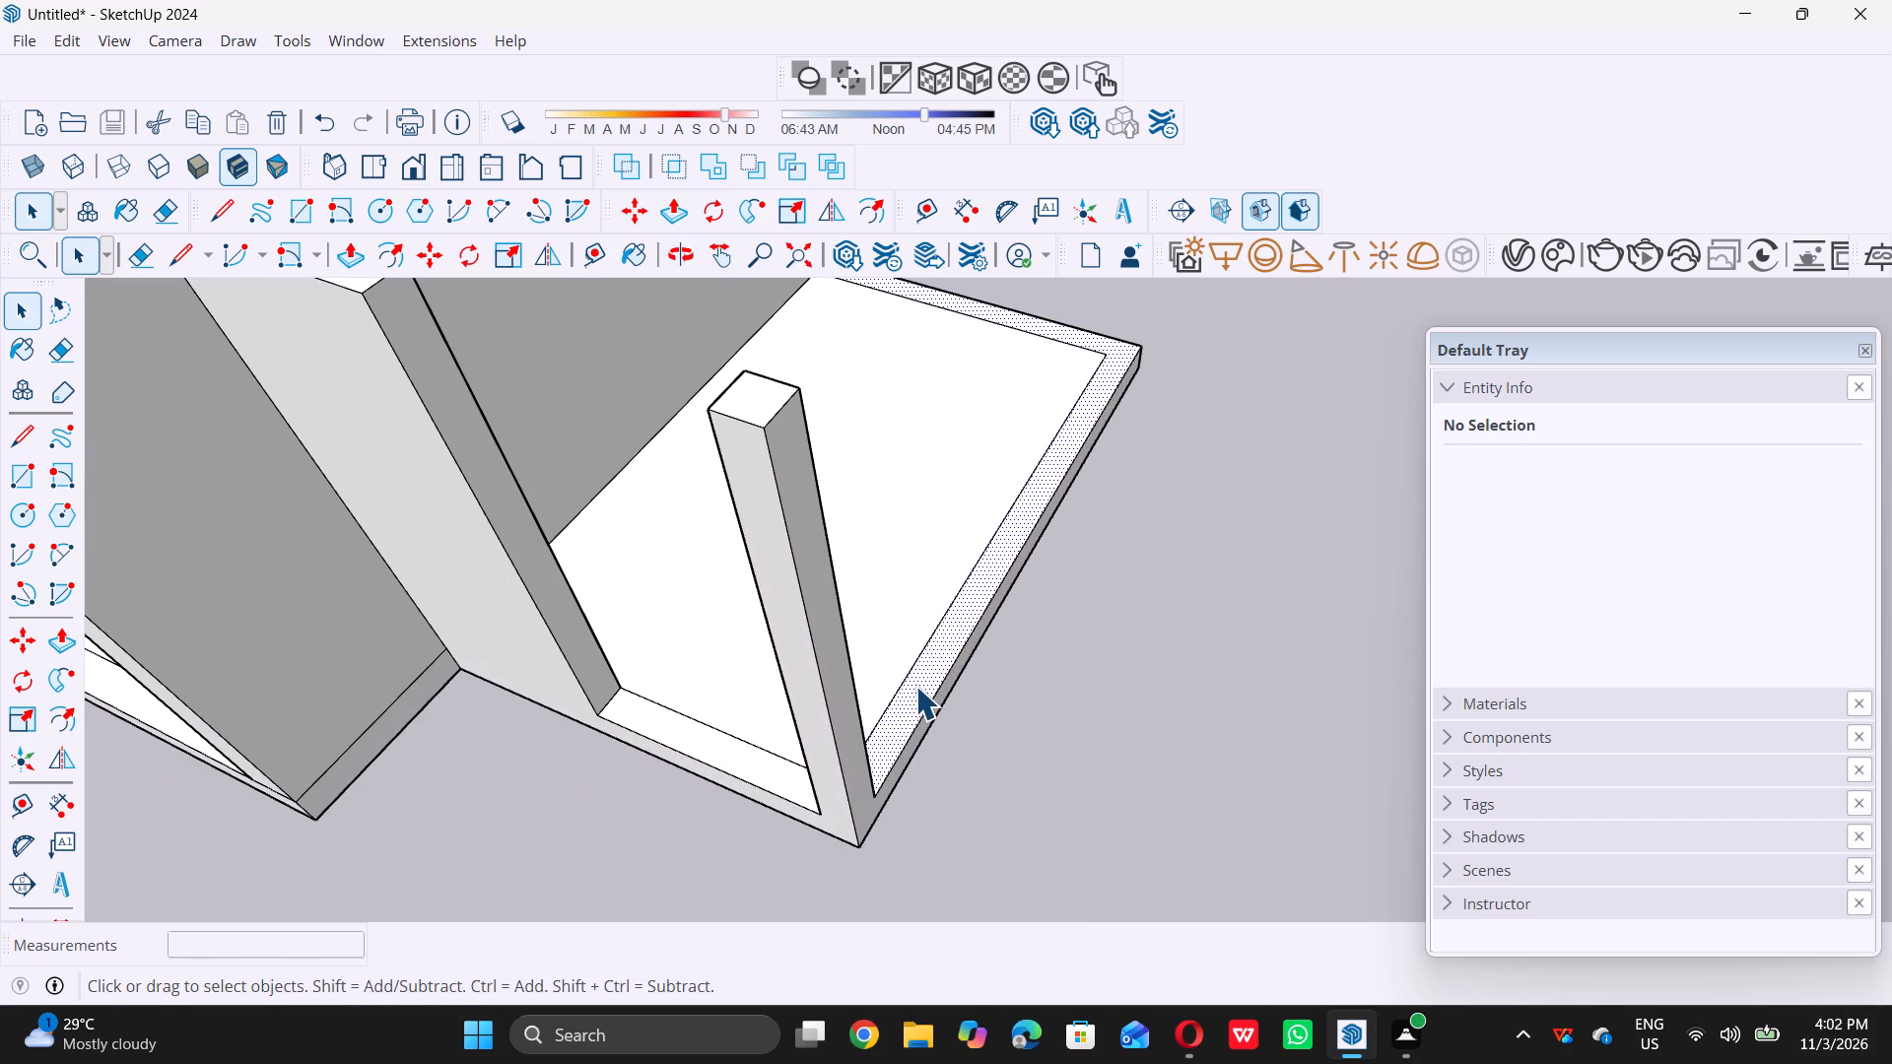
{"action": "key", "text": "p"}
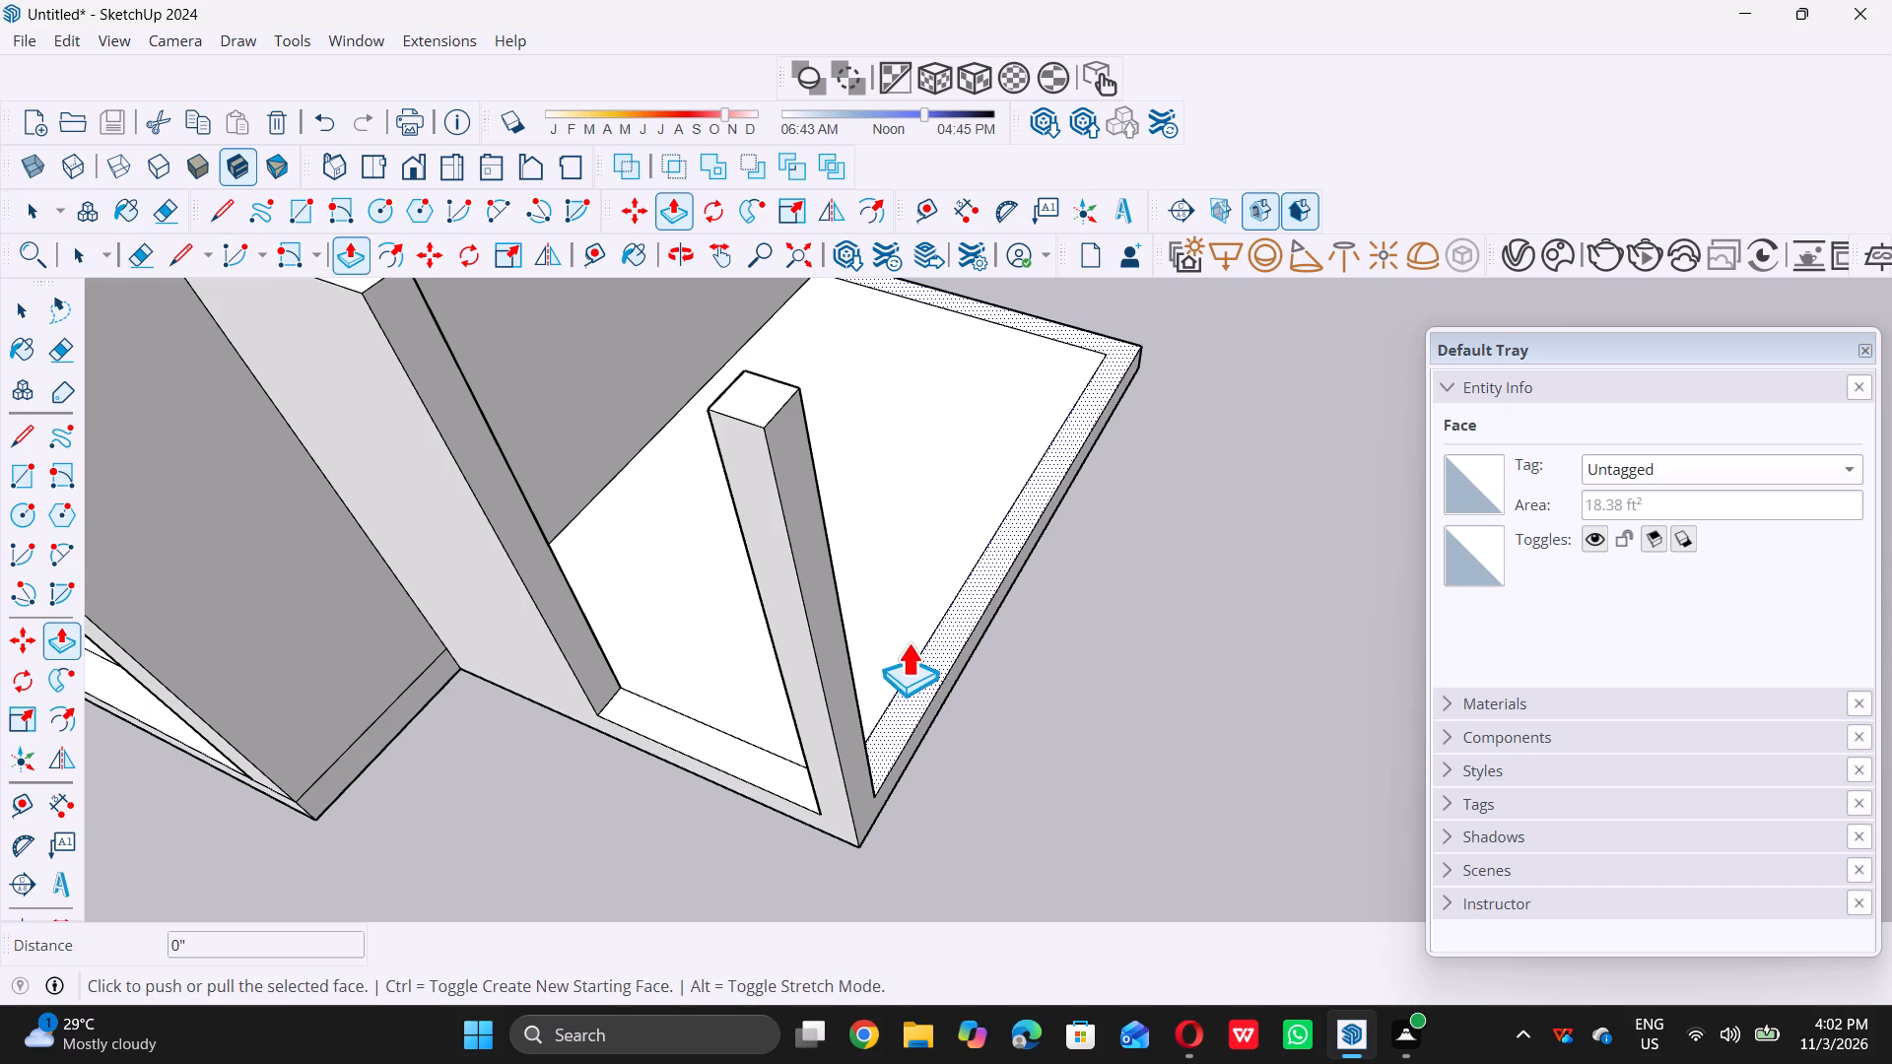
{"action": "left_click", "coordinate": [922, 675]}
{"action": "scroll", "coordinate": [886, 593], "scroll_direction": "down", "scroll_amount": 6}
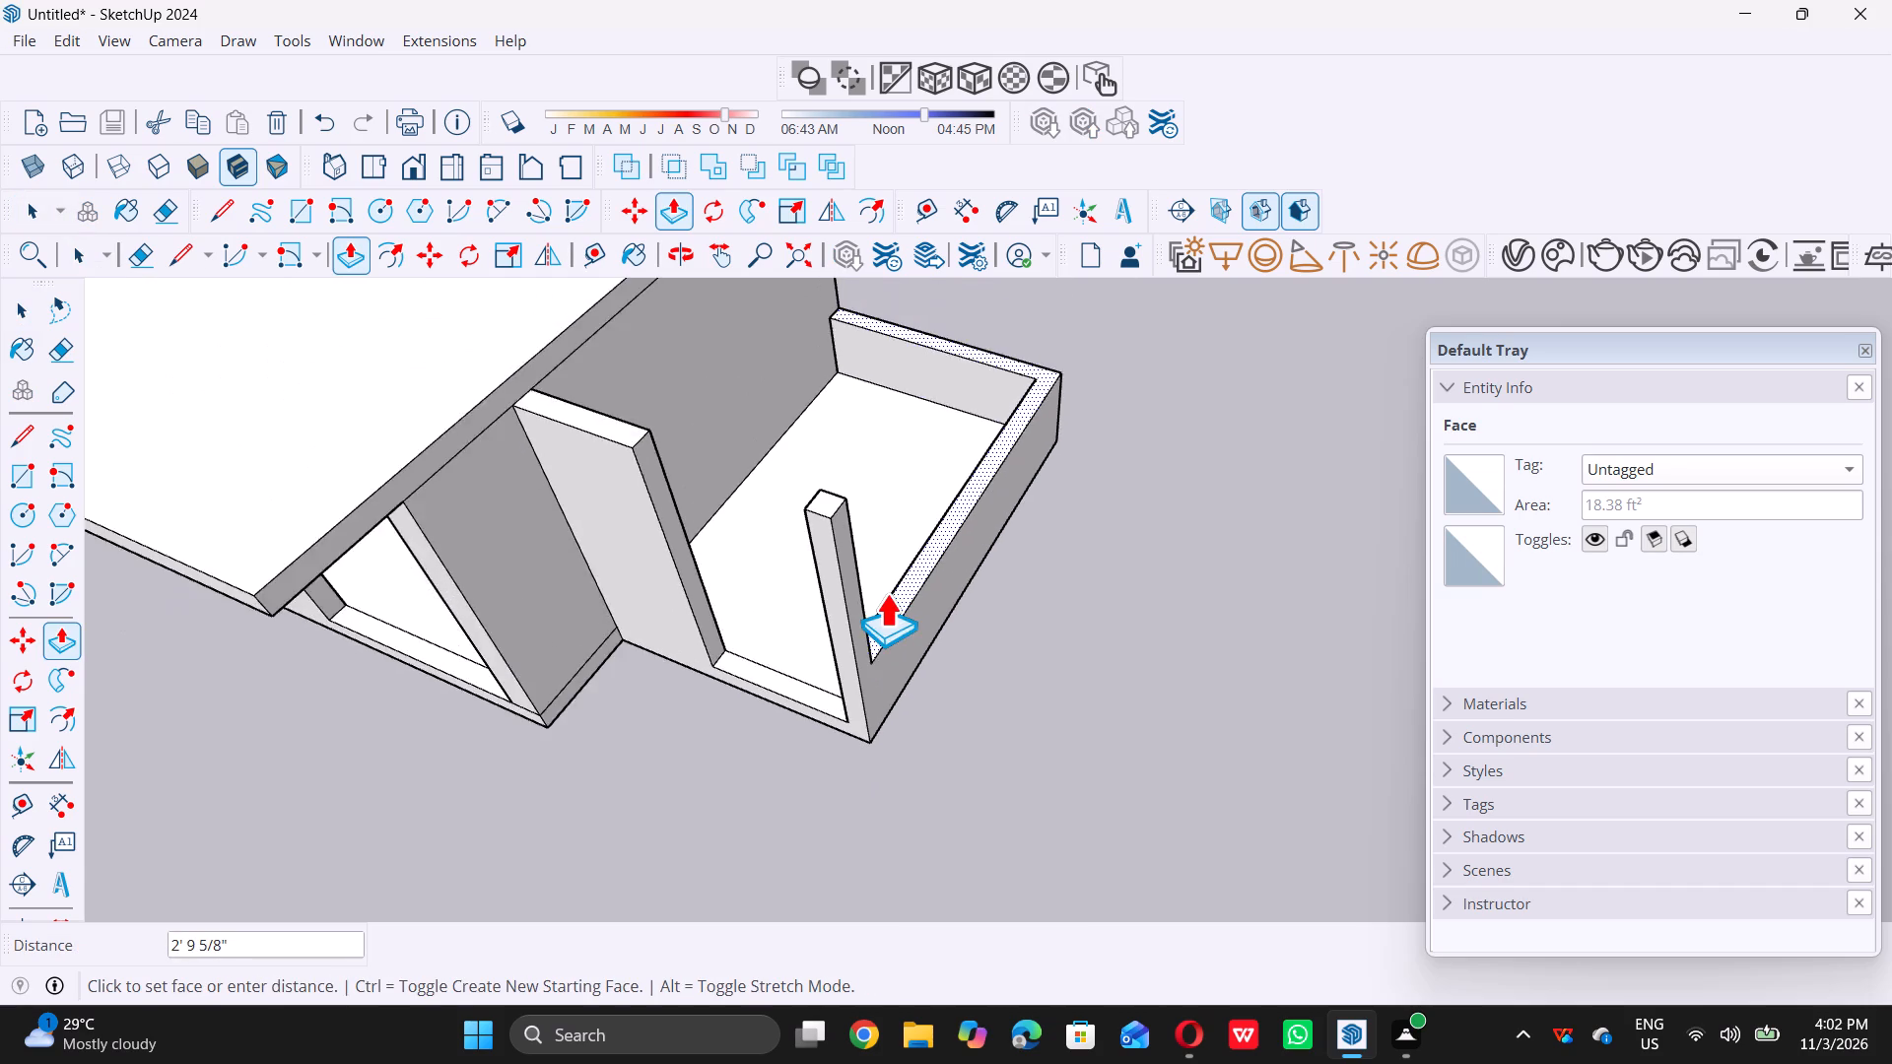
{"action": "scroll", "coordinate": [886, 593], "scroll_direction": "down", "scroll_amount": 2}
{"action": "left_click", "coordinate": [840, 522]}
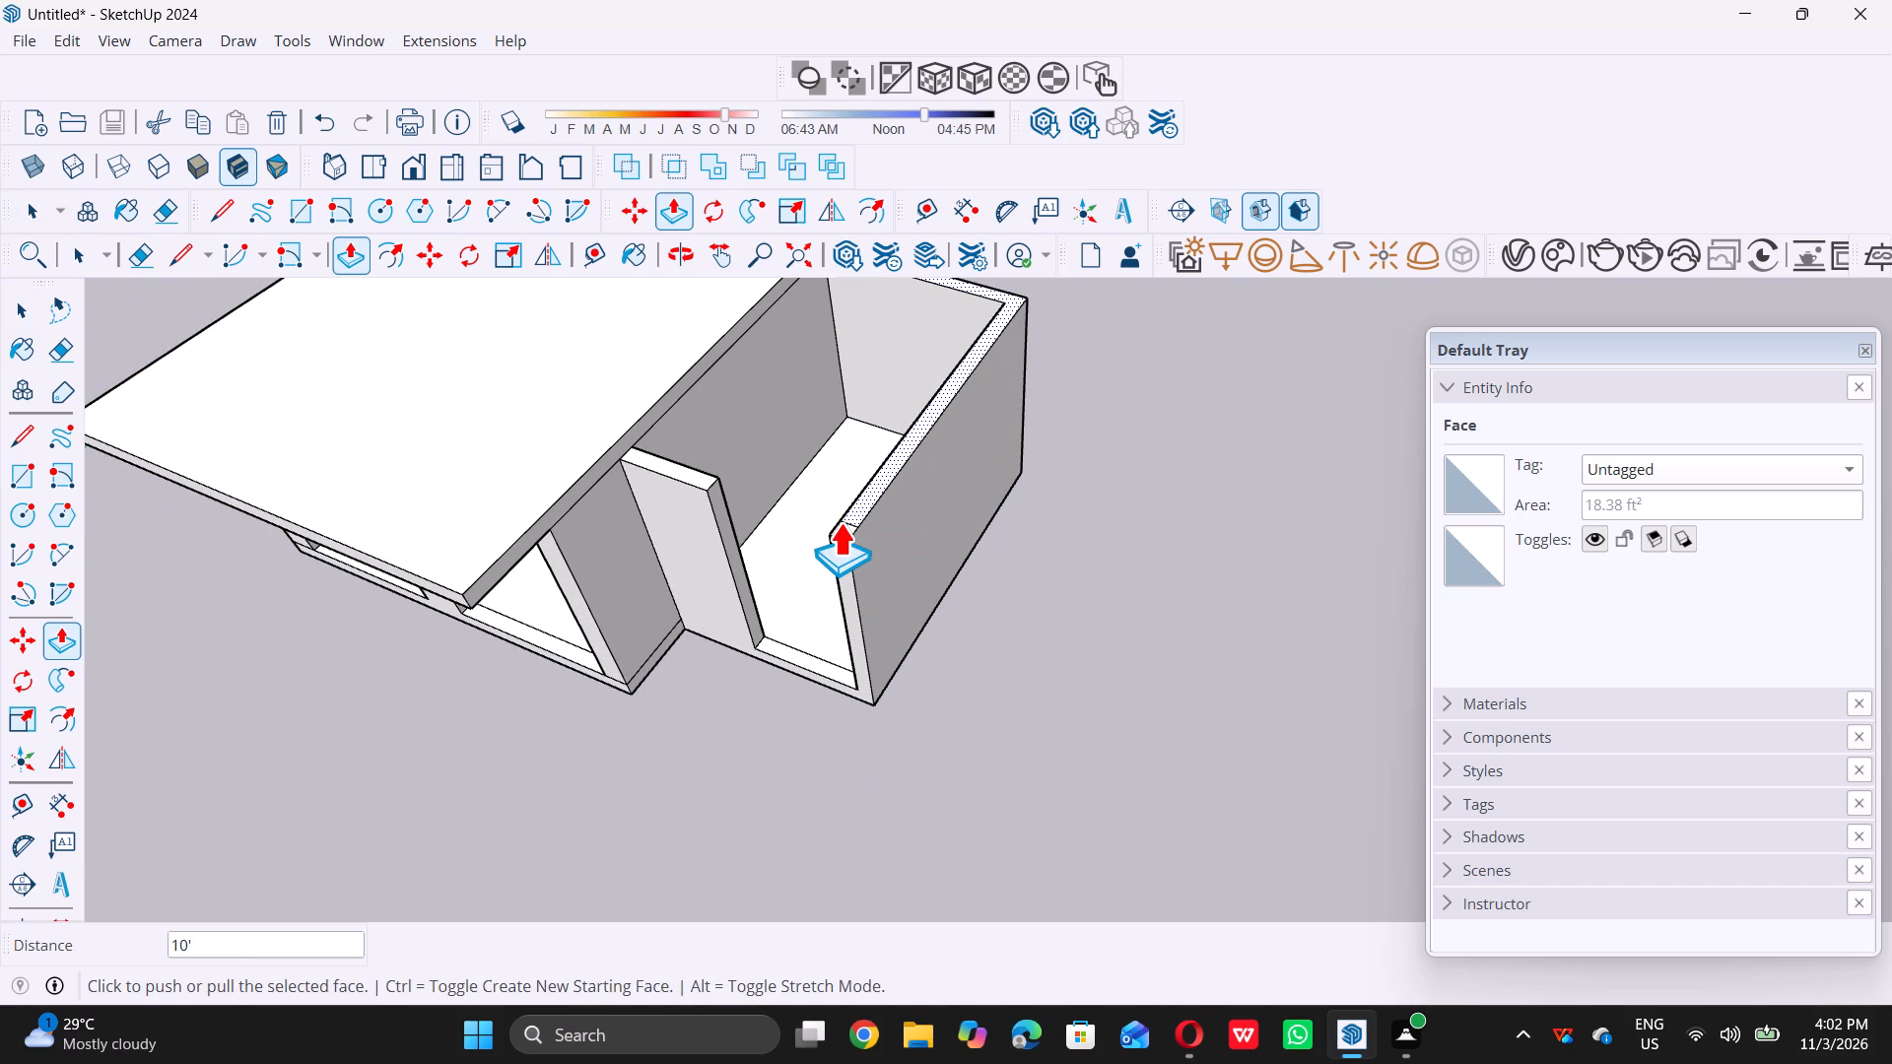
{"action": "key", "text": "space"}
{"action": "scroll", "coordinate": [893, 574], "scroll_direction": "down", "scroll_amount": 6}
{"action": "double_click", "coordinate": [947, 636]}
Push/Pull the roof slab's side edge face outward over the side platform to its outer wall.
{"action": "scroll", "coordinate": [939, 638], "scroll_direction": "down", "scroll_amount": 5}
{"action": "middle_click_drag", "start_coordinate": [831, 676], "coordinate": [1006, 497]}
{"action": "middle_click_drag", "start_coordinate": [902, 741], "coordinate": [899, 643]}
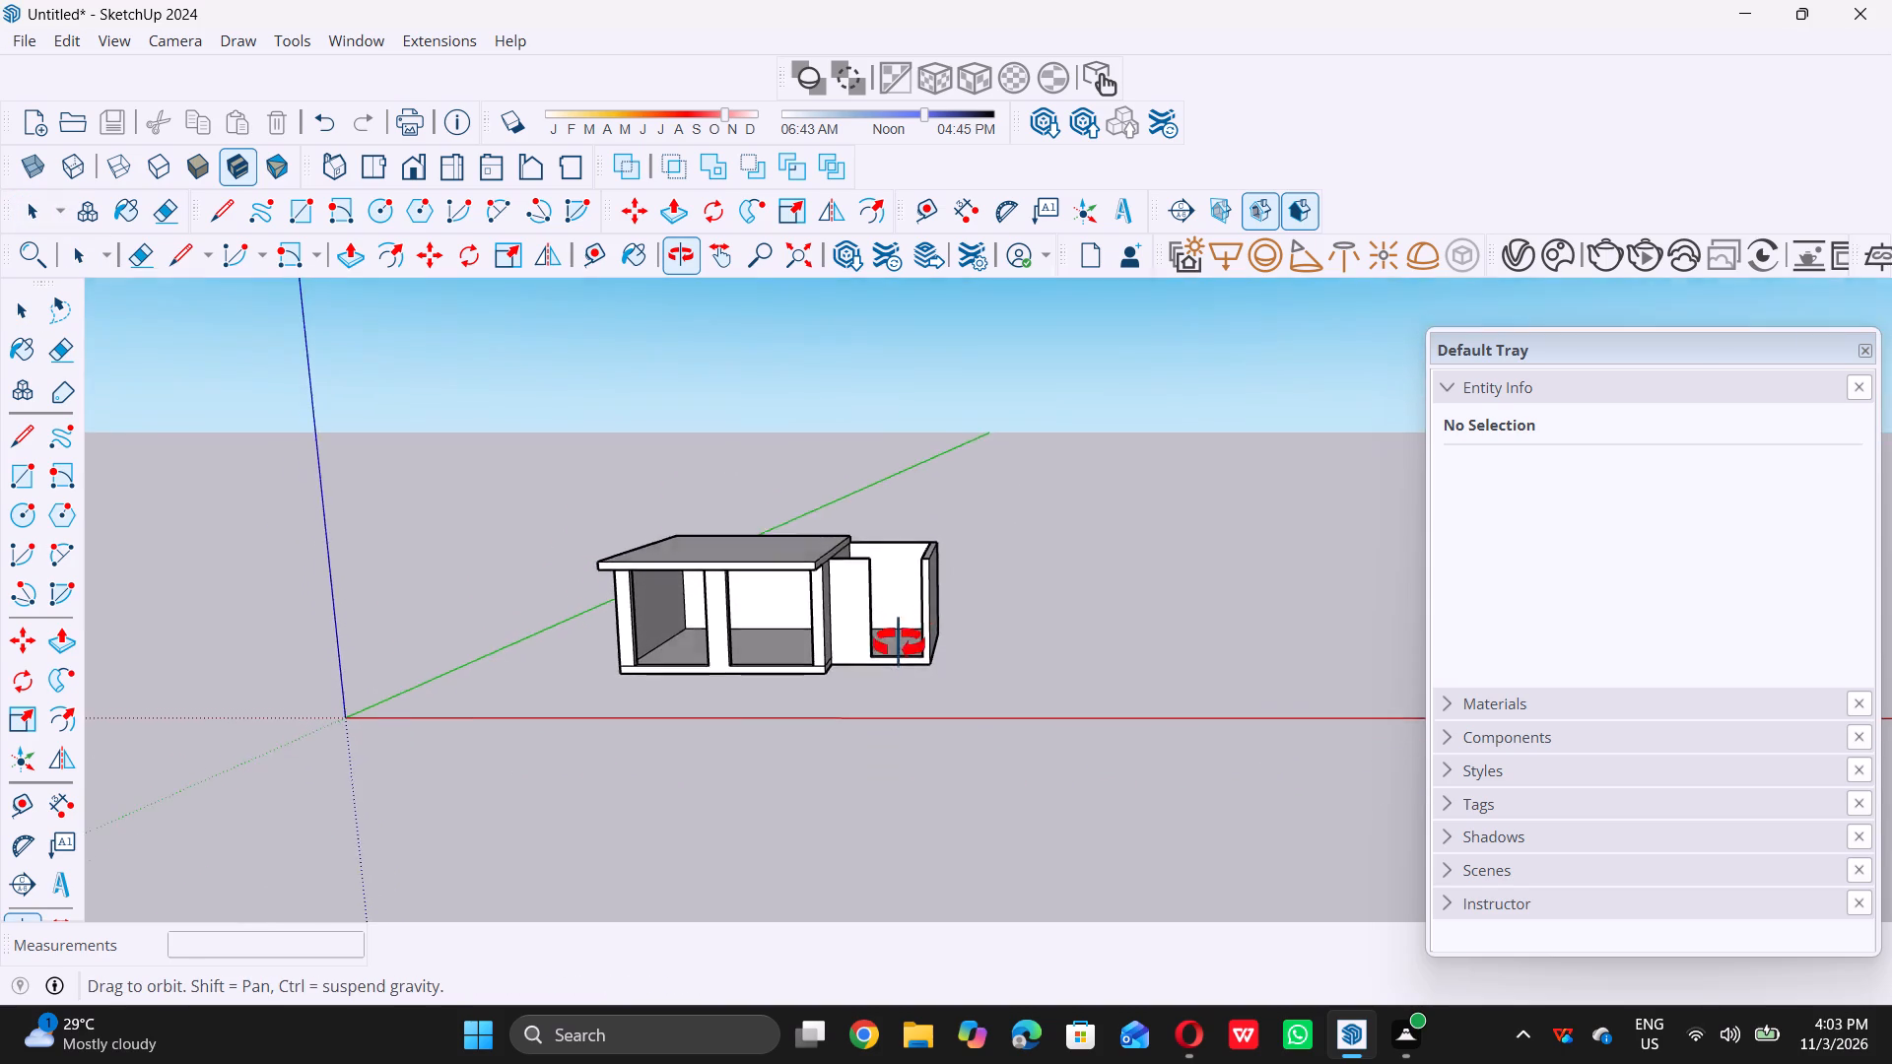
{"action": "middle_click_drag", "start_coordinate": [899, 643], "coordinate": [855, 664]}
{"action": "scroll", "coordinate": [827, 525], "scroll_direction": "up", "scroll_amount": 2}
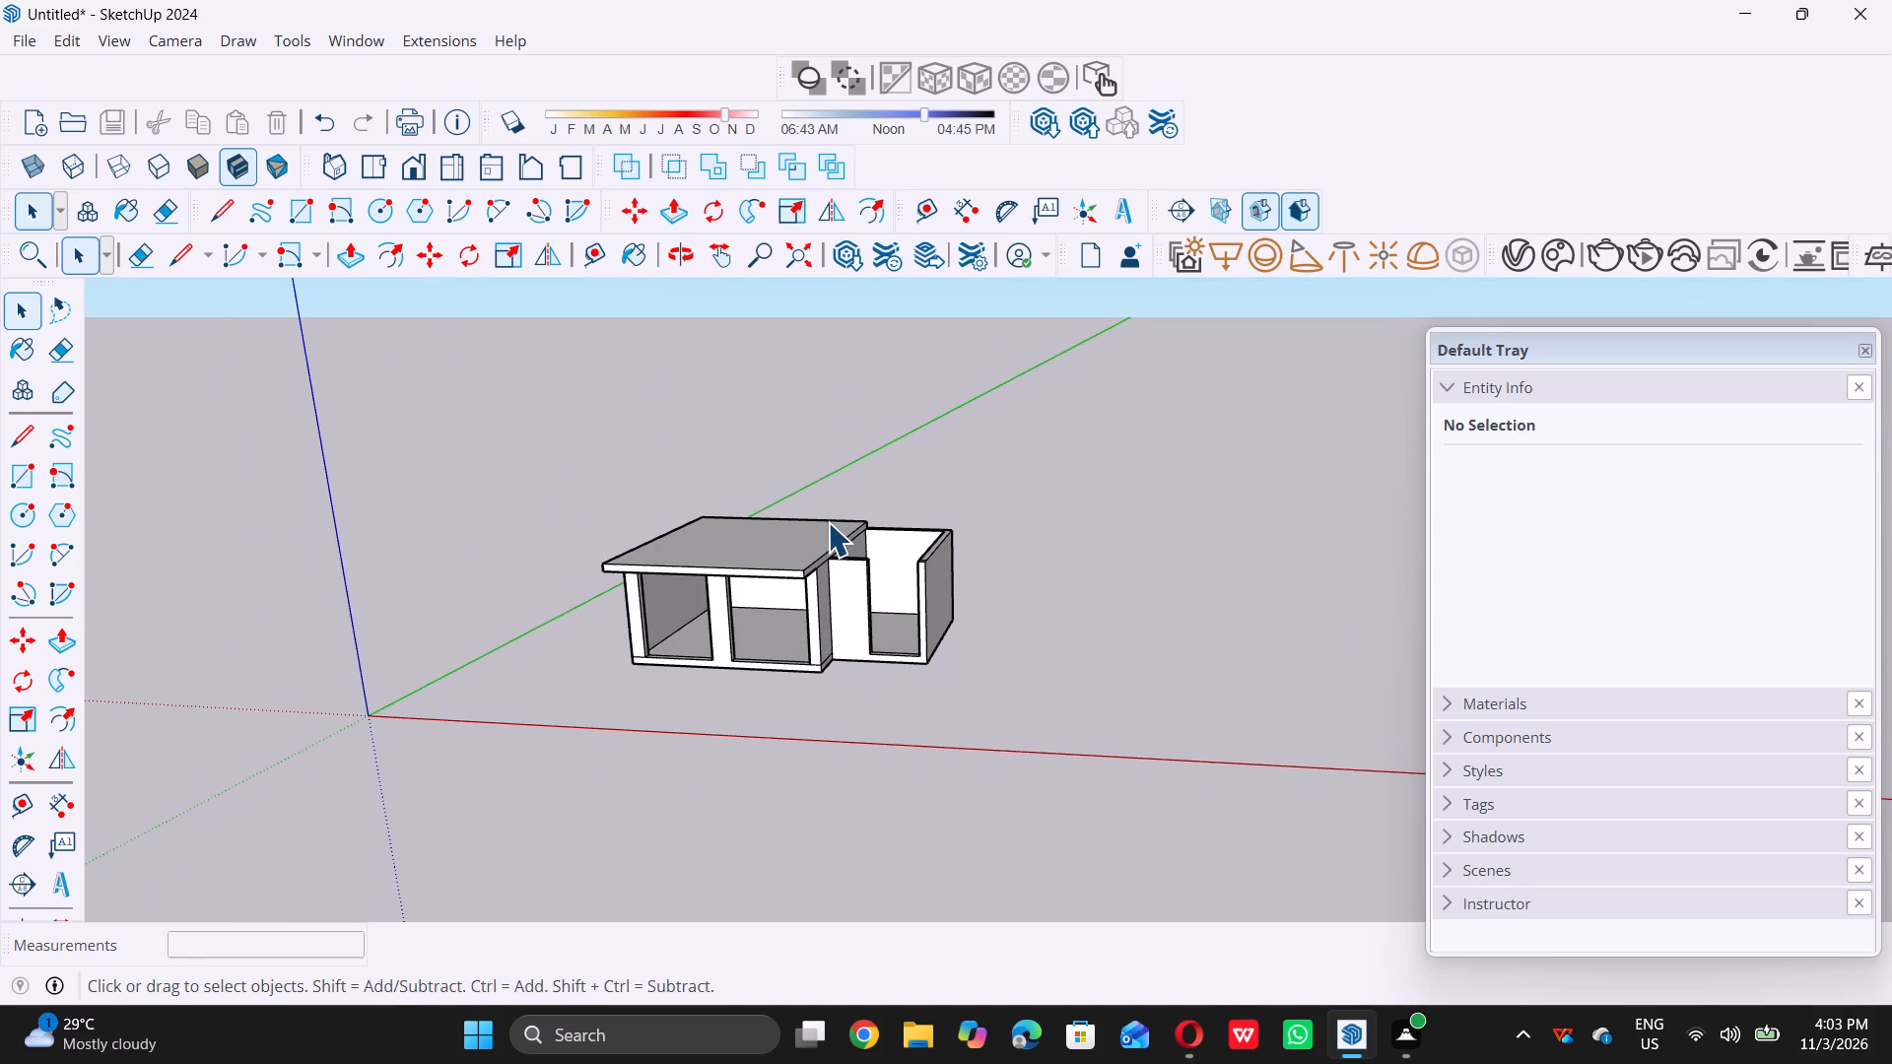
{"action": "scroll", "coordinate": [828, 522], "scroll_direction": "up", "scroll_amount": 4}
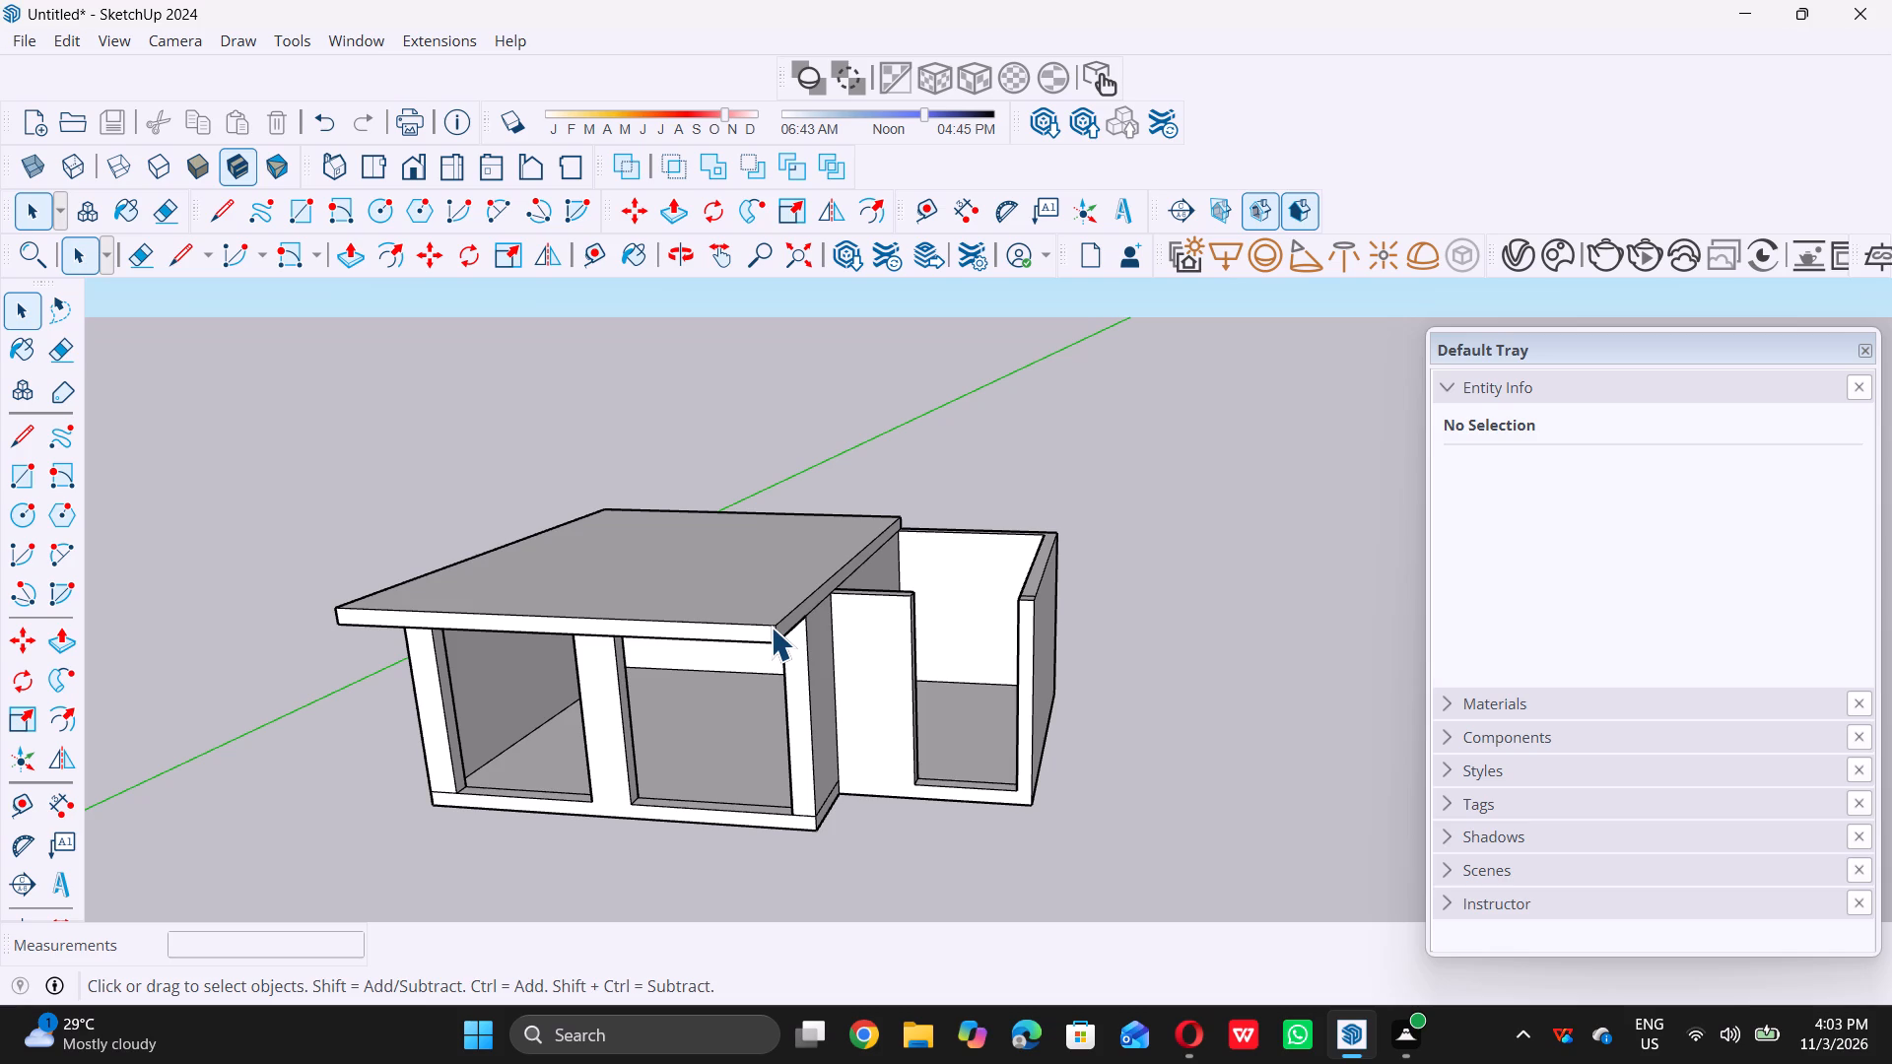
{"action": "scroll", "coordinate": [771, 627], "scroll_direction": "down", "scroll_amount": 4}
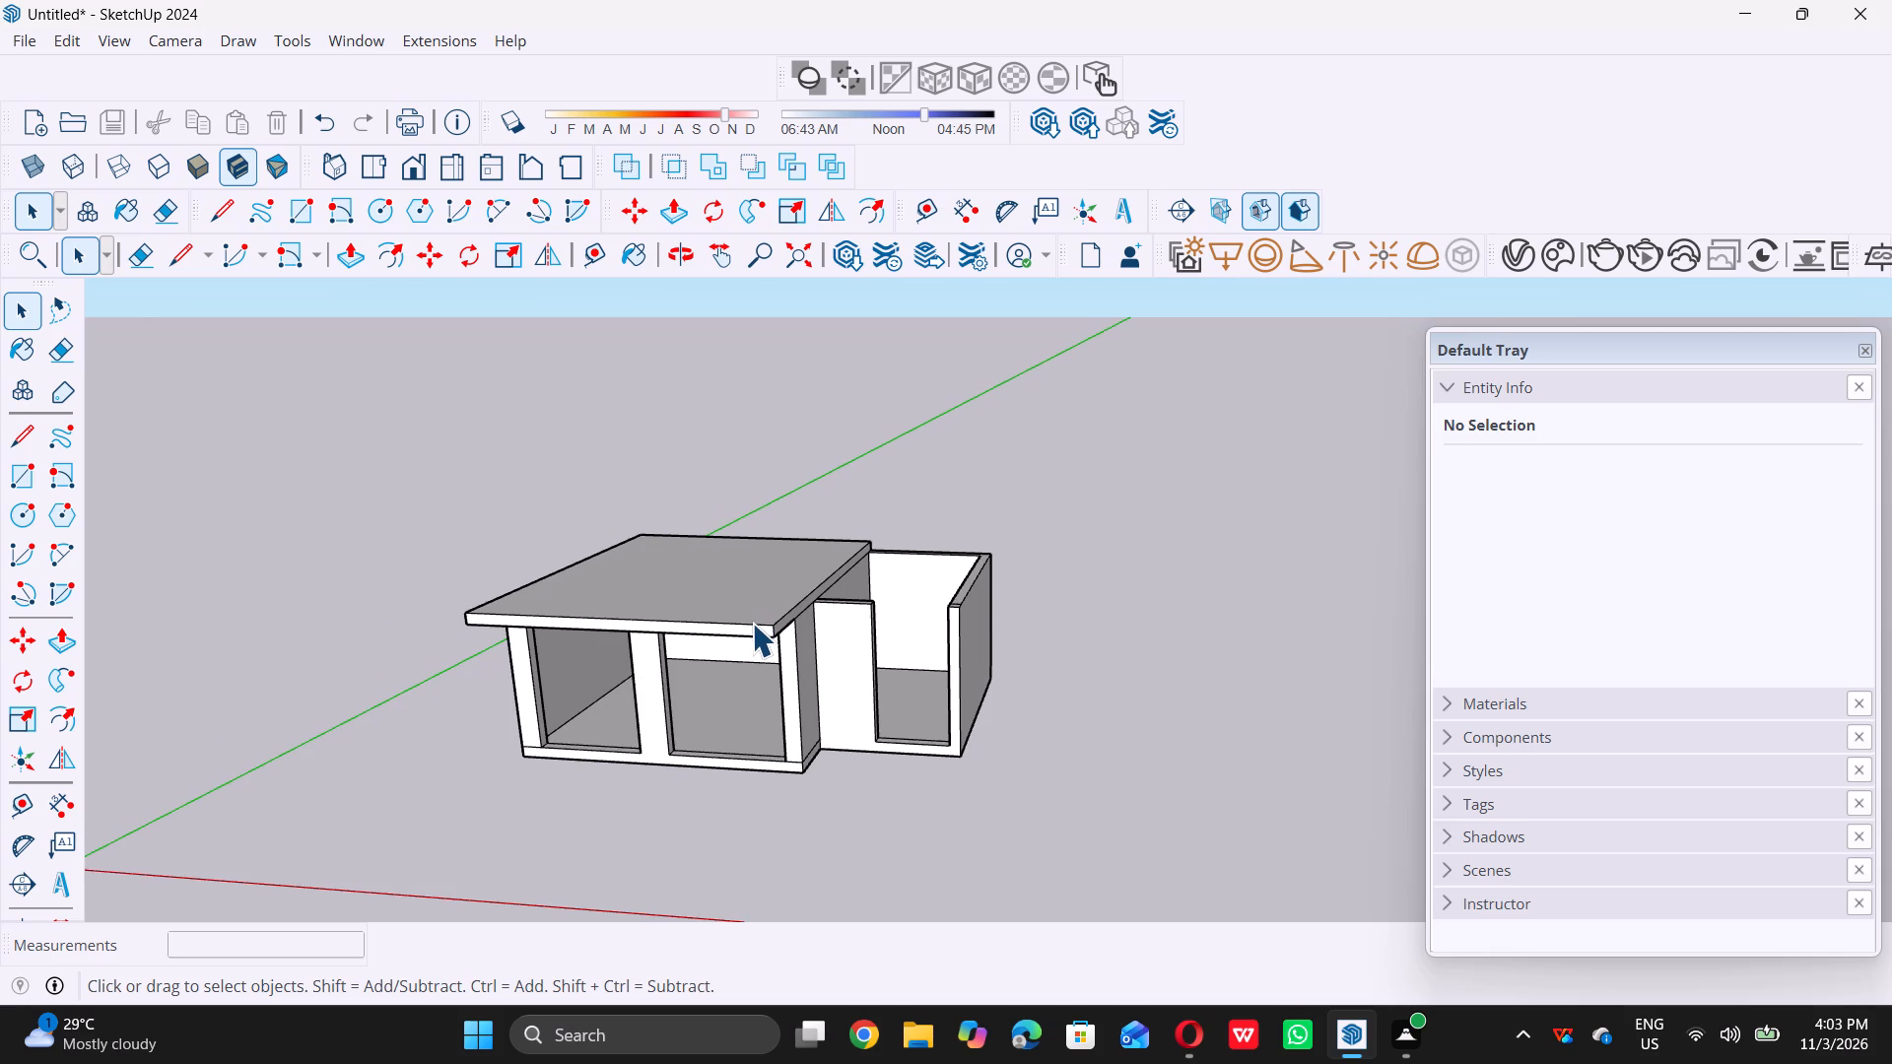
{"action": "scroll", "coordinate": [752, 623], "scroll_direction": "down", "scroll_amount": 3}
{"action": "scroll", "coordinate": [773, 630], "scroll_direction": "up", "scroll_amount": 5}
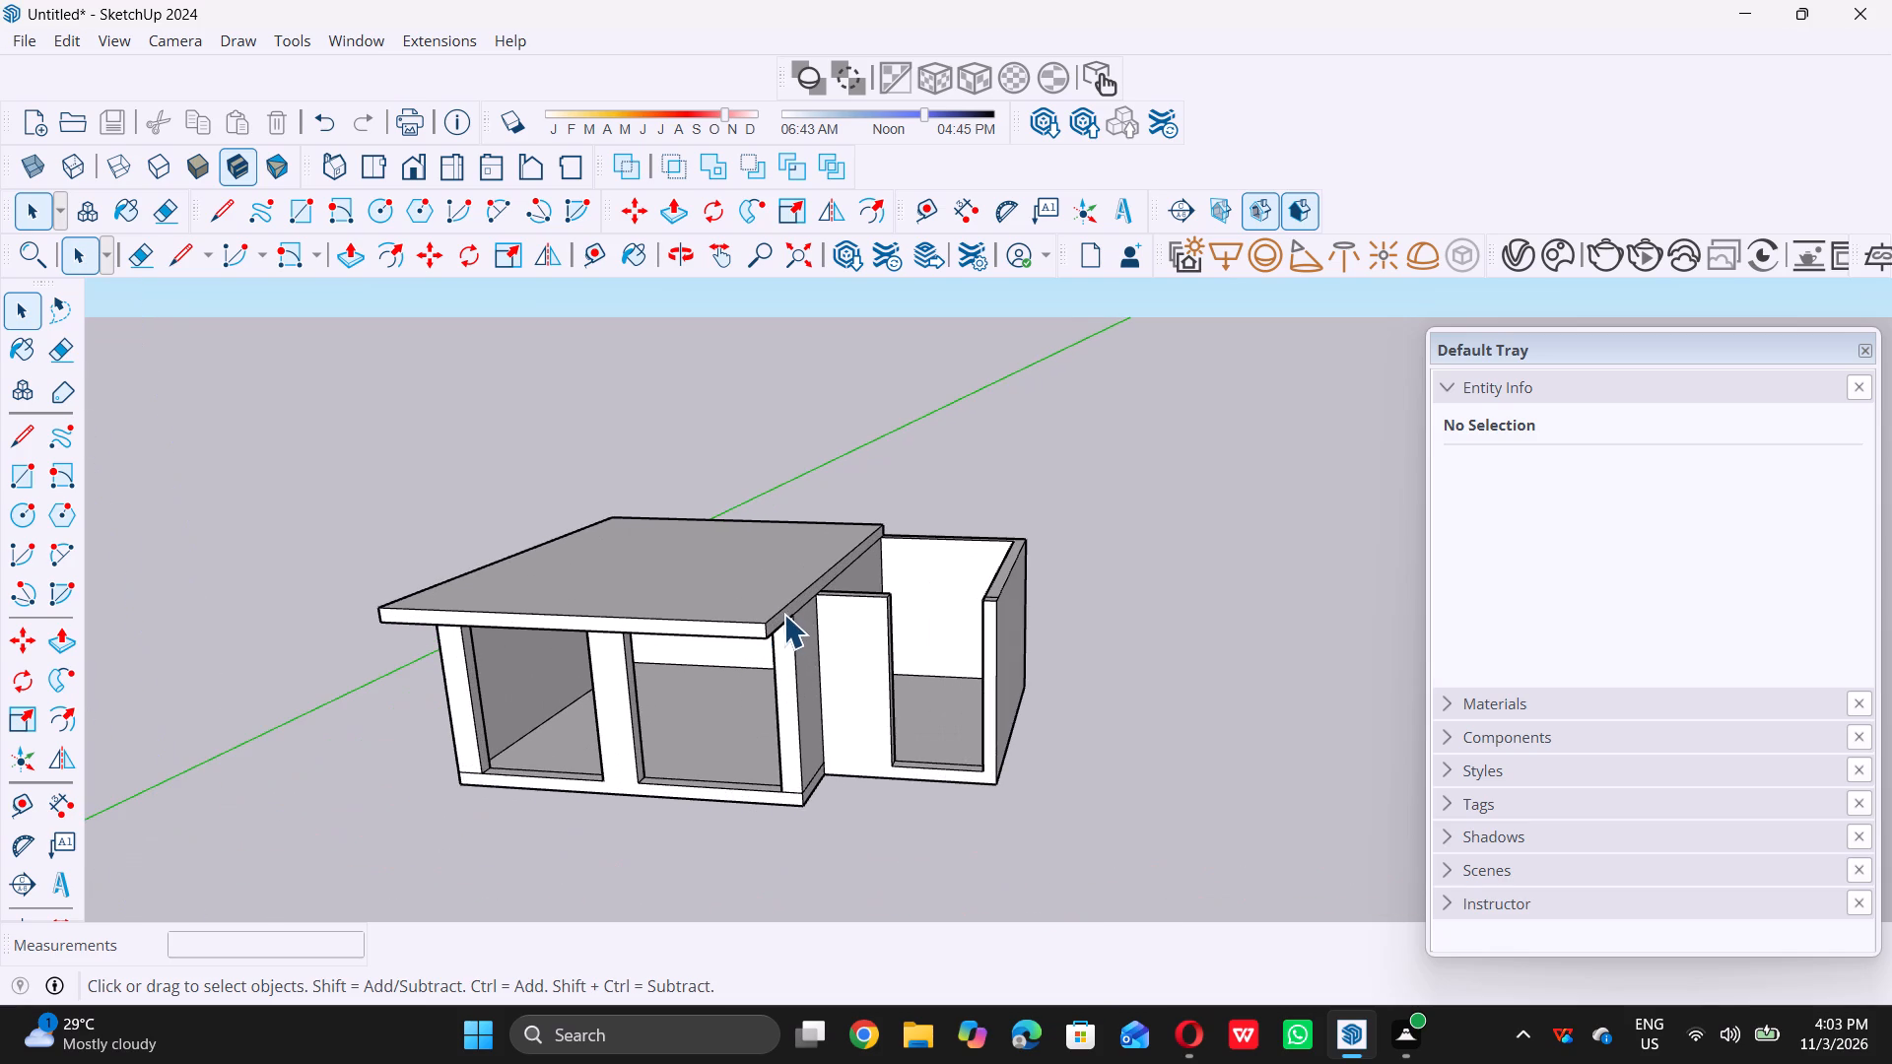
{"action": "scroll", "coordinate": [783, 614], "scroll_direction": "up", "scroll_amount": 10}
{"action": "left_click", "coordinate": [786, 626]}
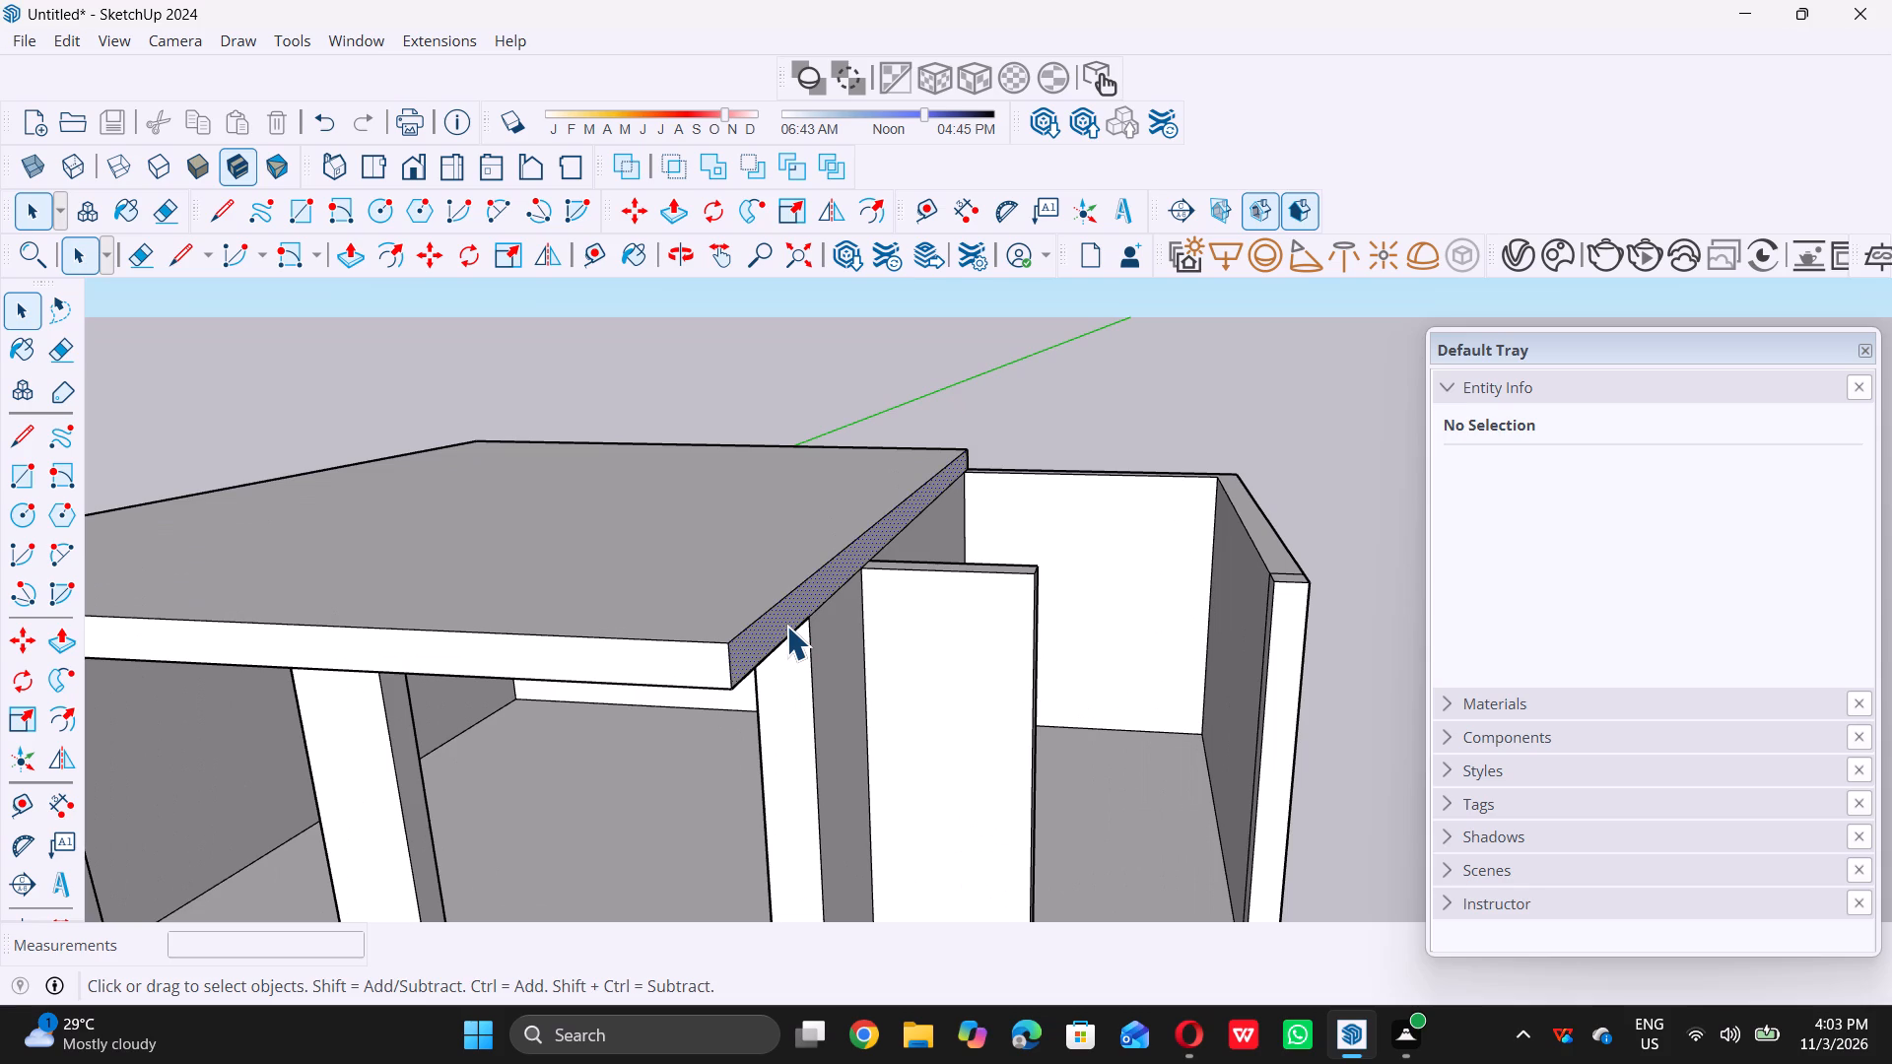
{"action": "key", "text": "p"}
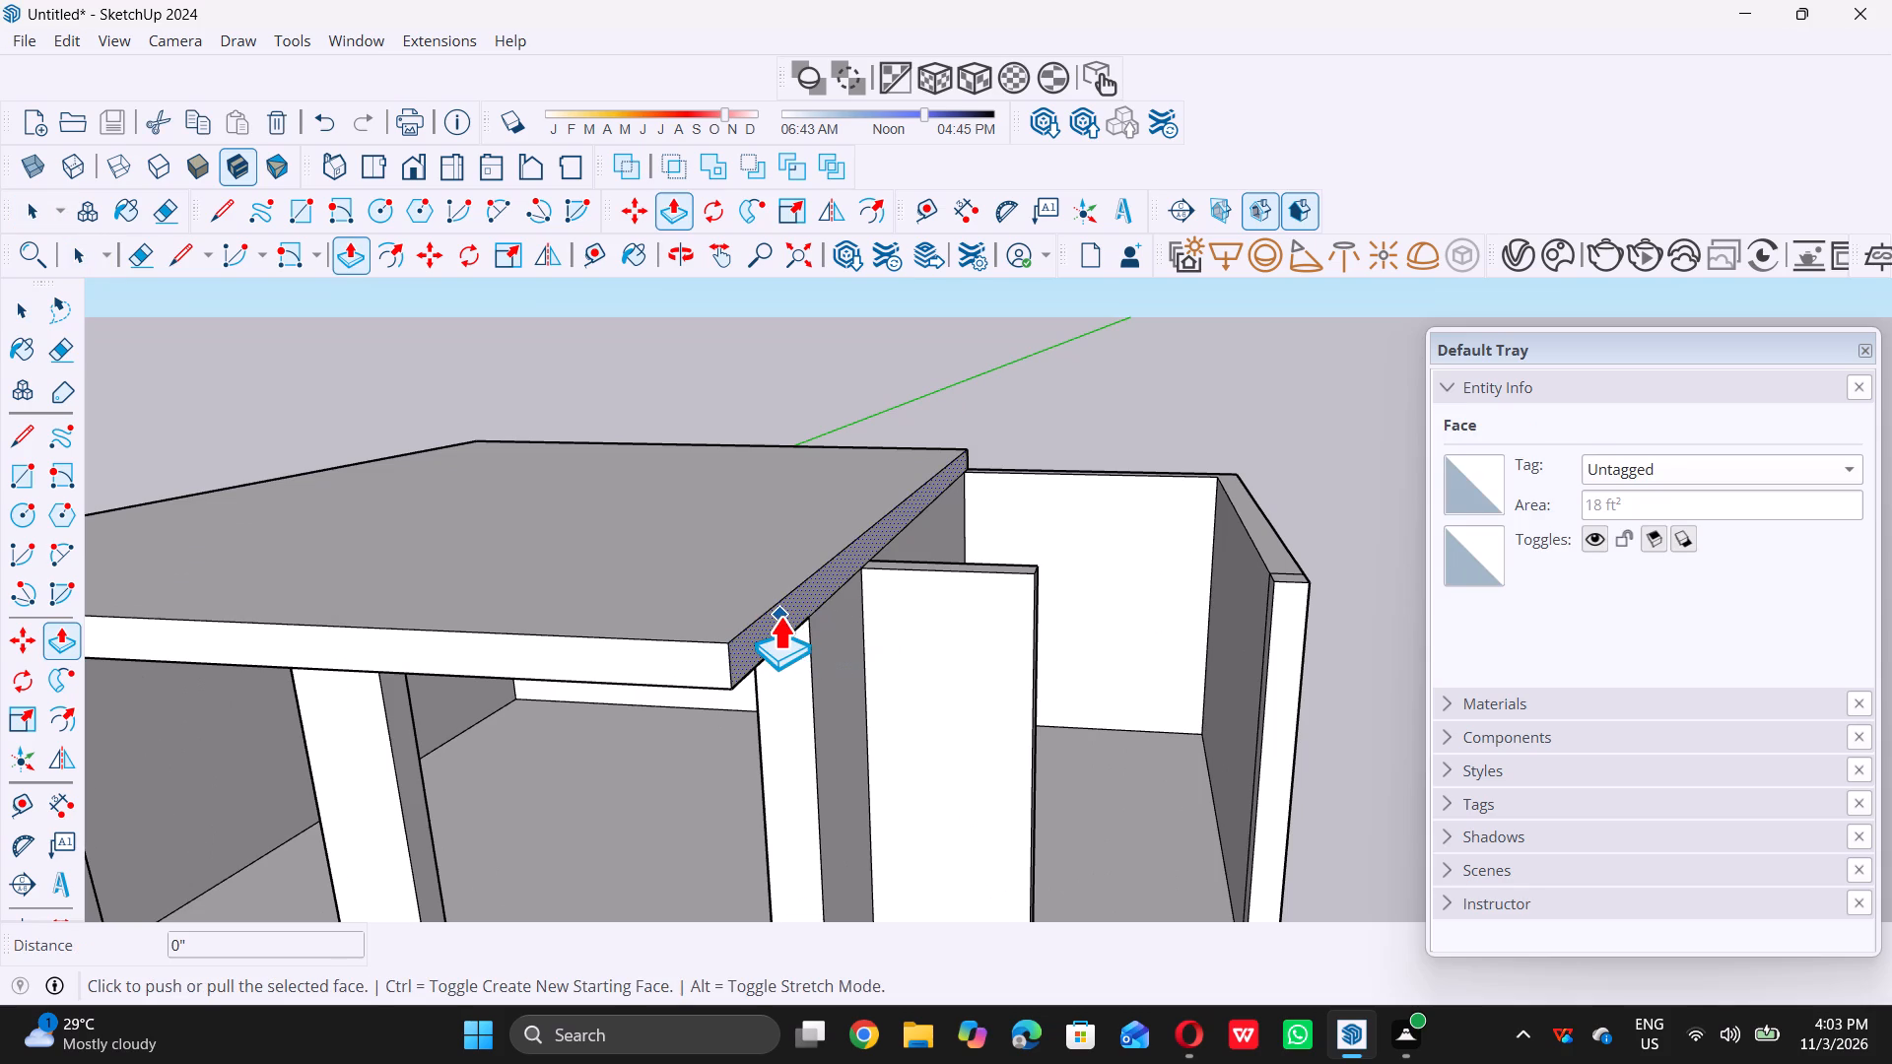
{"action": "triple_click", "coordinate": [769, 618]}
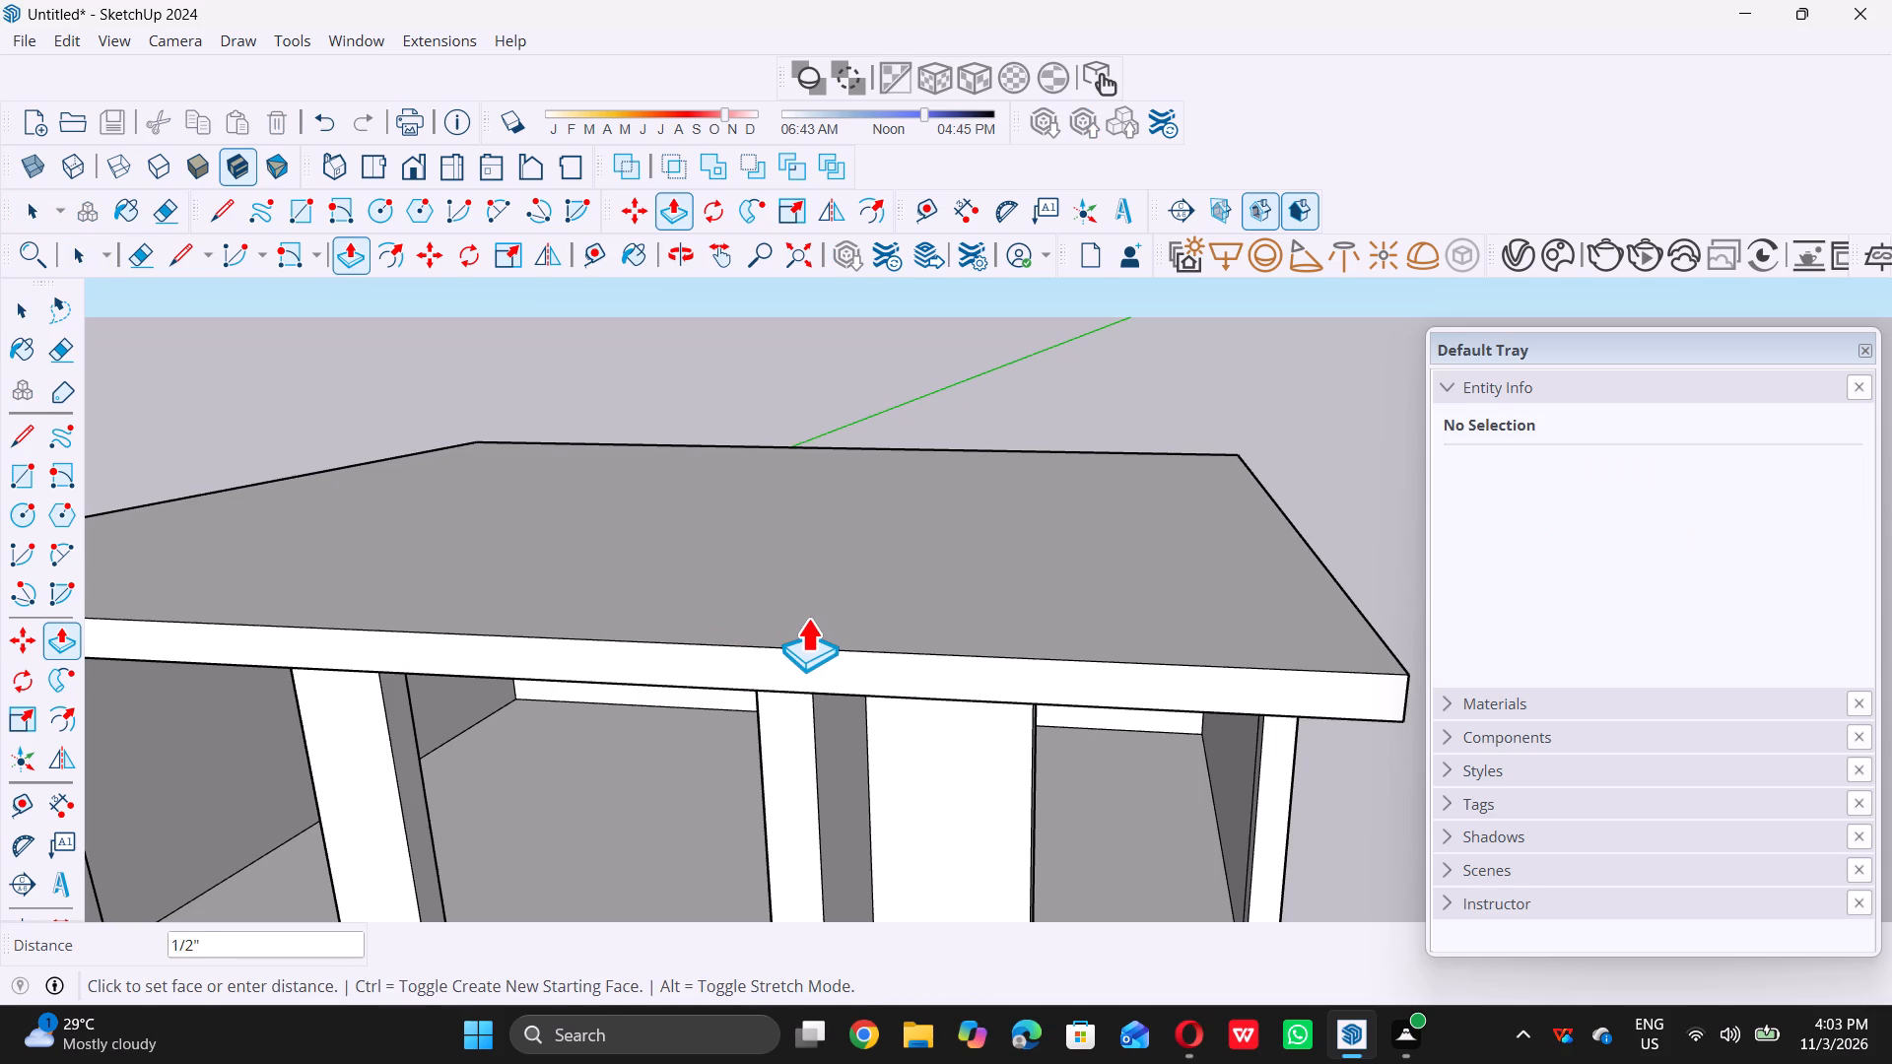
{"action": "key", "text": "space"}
Examine the widened roof slab and how it covers the side room from the front and above.
{"action": "scroll", "coordinate": [790, 613], "scroll_direction": "down", "scroll_amount": 10}
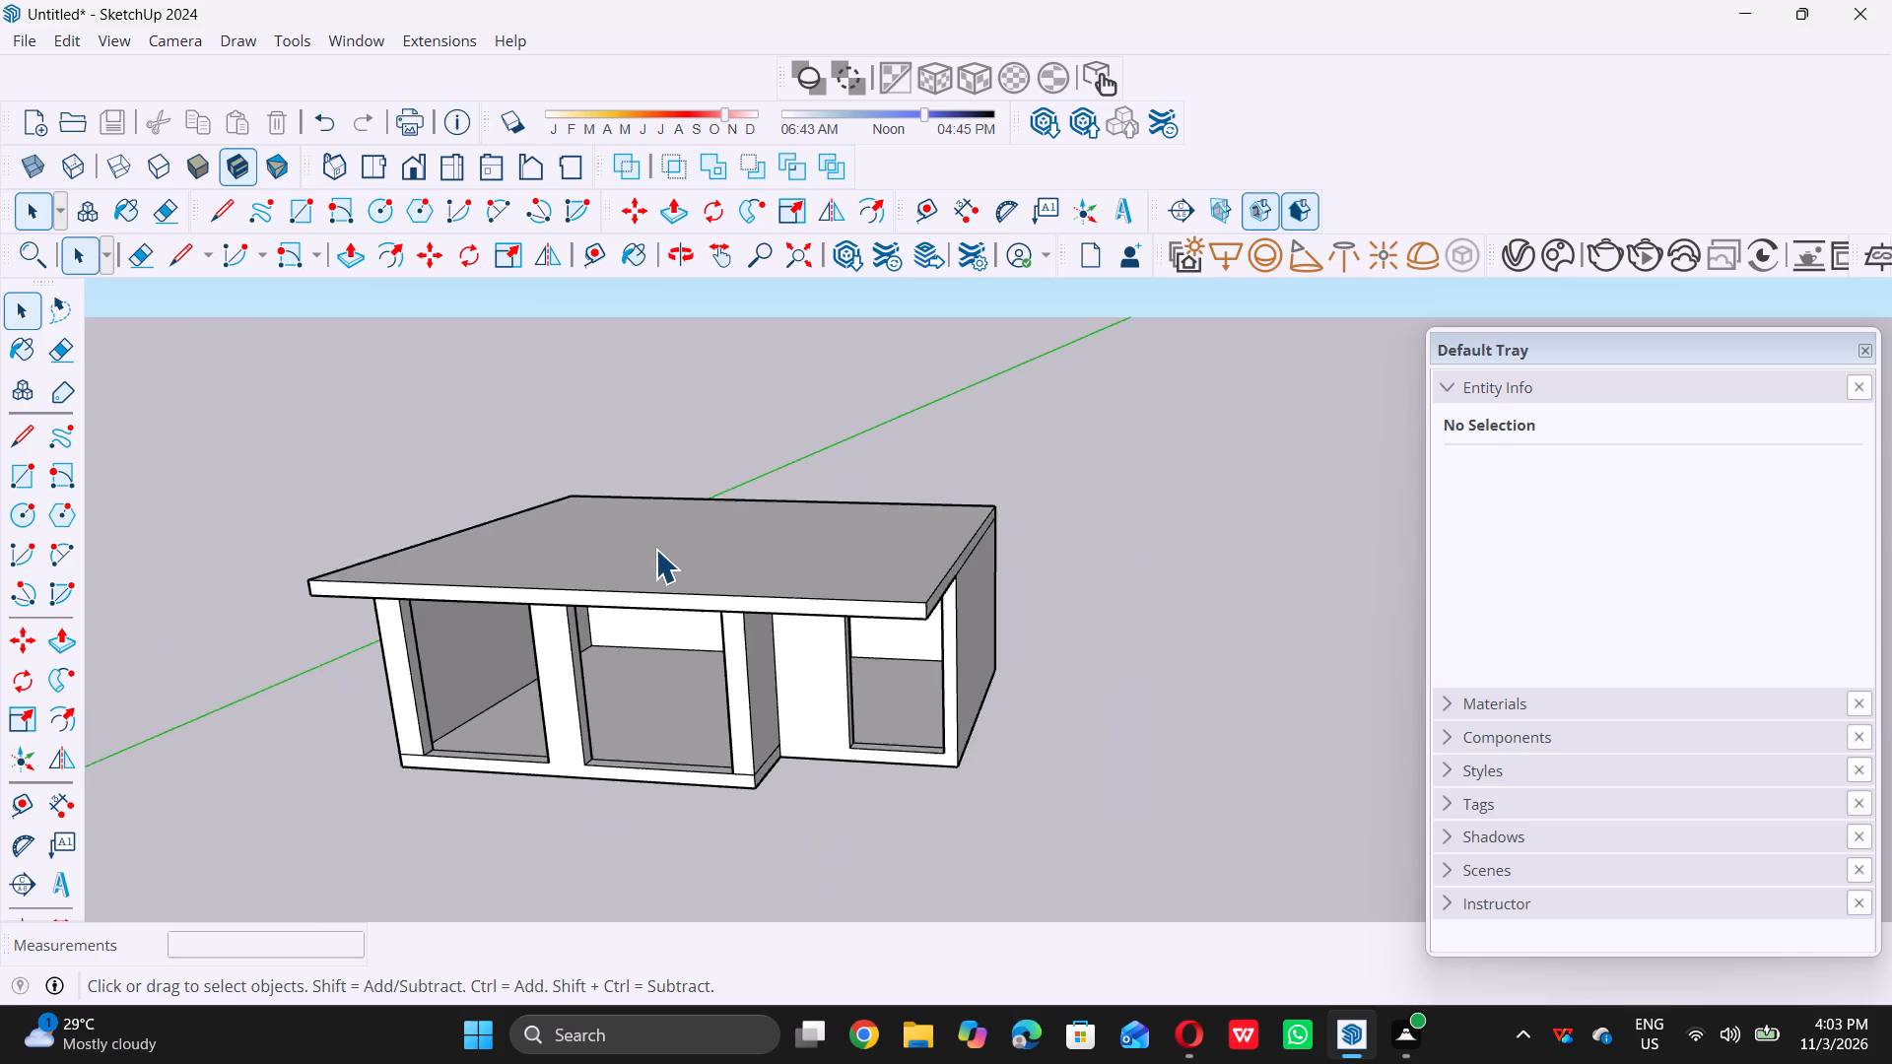
{"action": "scroll", "coordinate": [655, 549], "scroll_direction": "down", "scroll_amount": 5}
{"action": "middle_click_drag", "start_coordinate": [697, 642], "coordinate": [836, 620]}
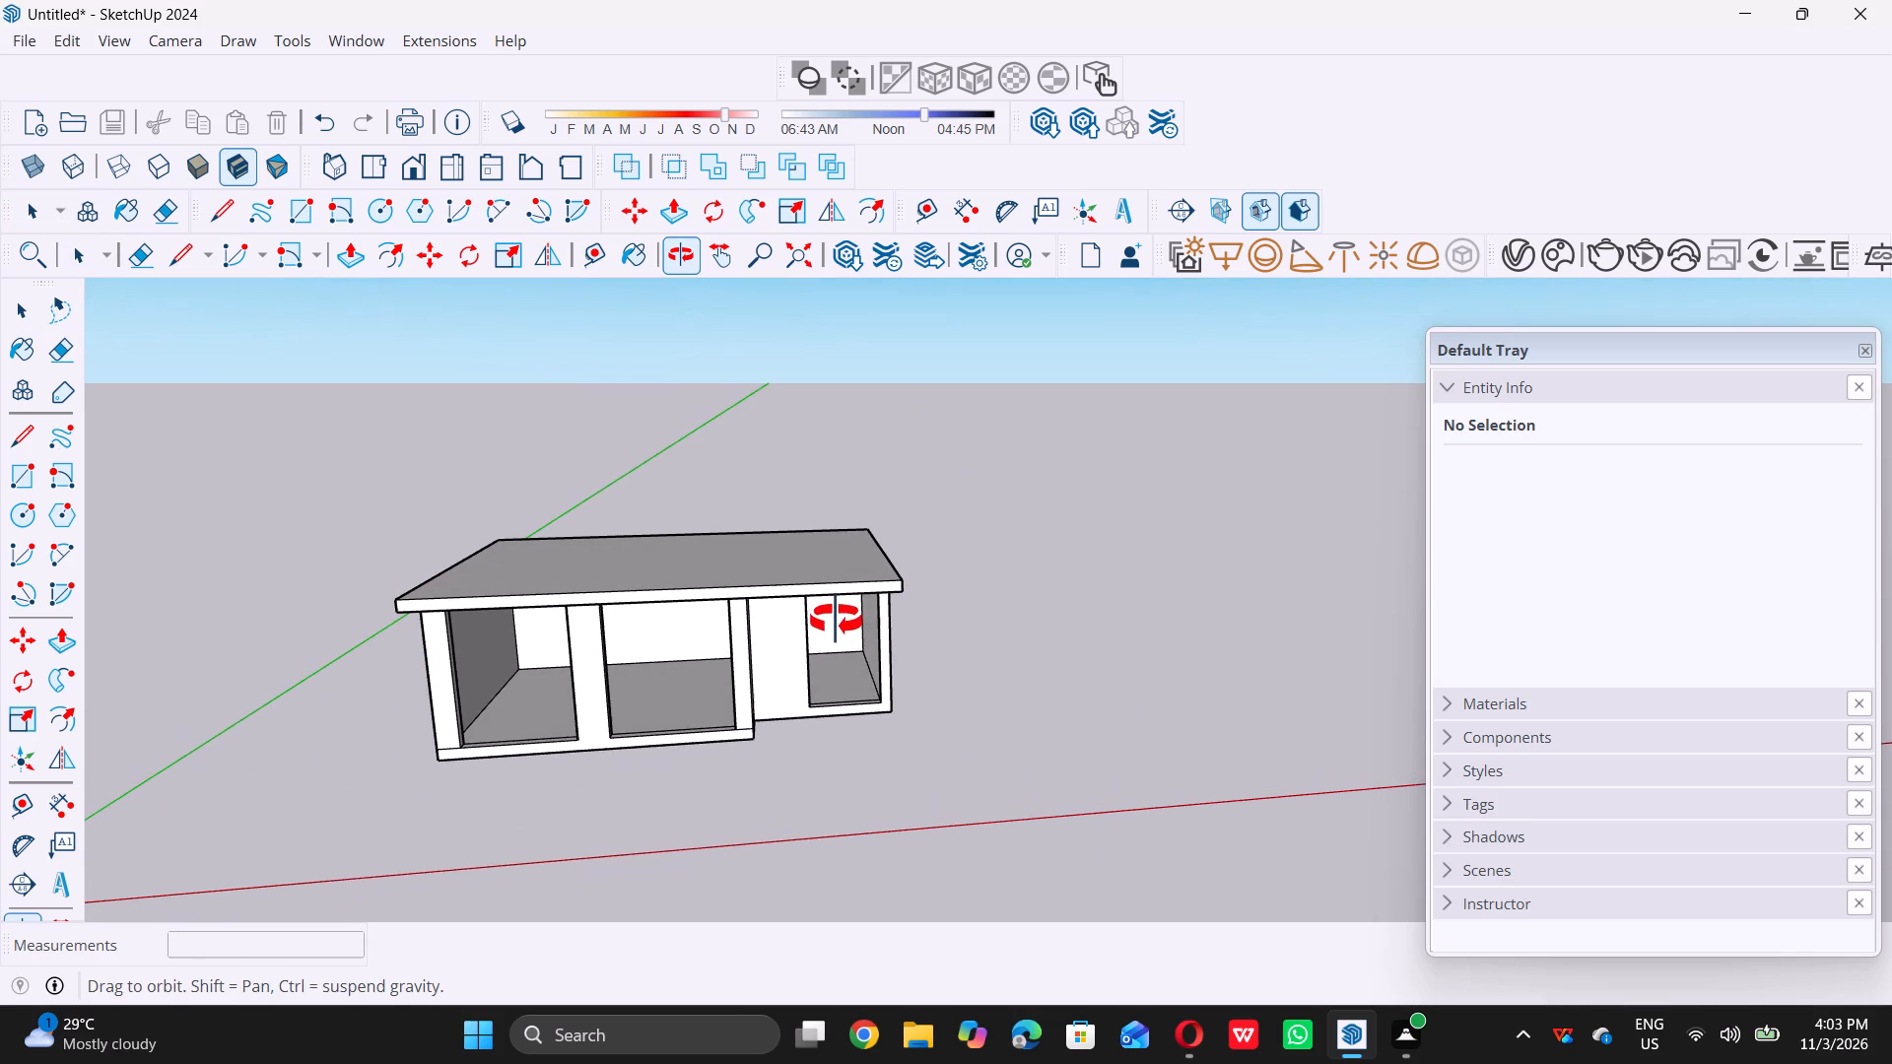
{"action": "middle_click_drag", "start_coordinate": [836, 620], "coordinate": [835, 622]}
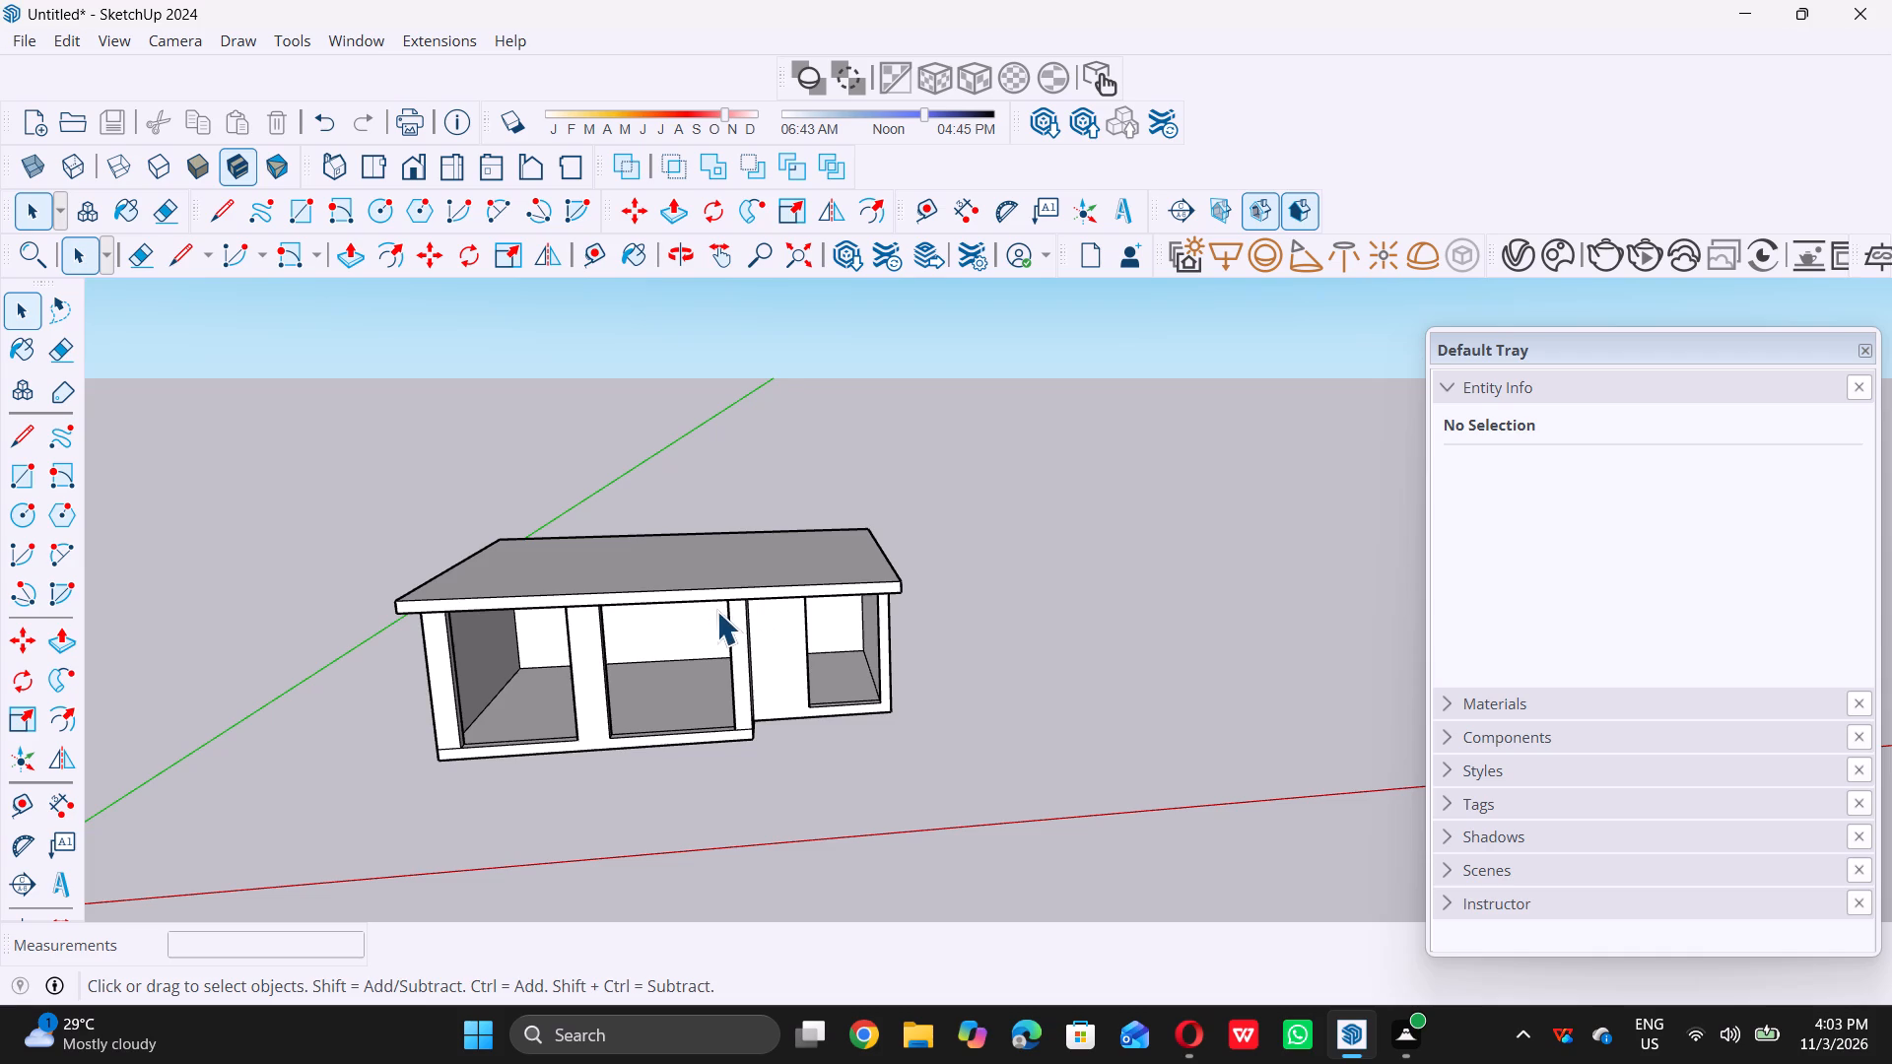
{"action": "scroll", "coordinate": [688, 603], "scroll_direction": "down", "scroll_amount": 9}
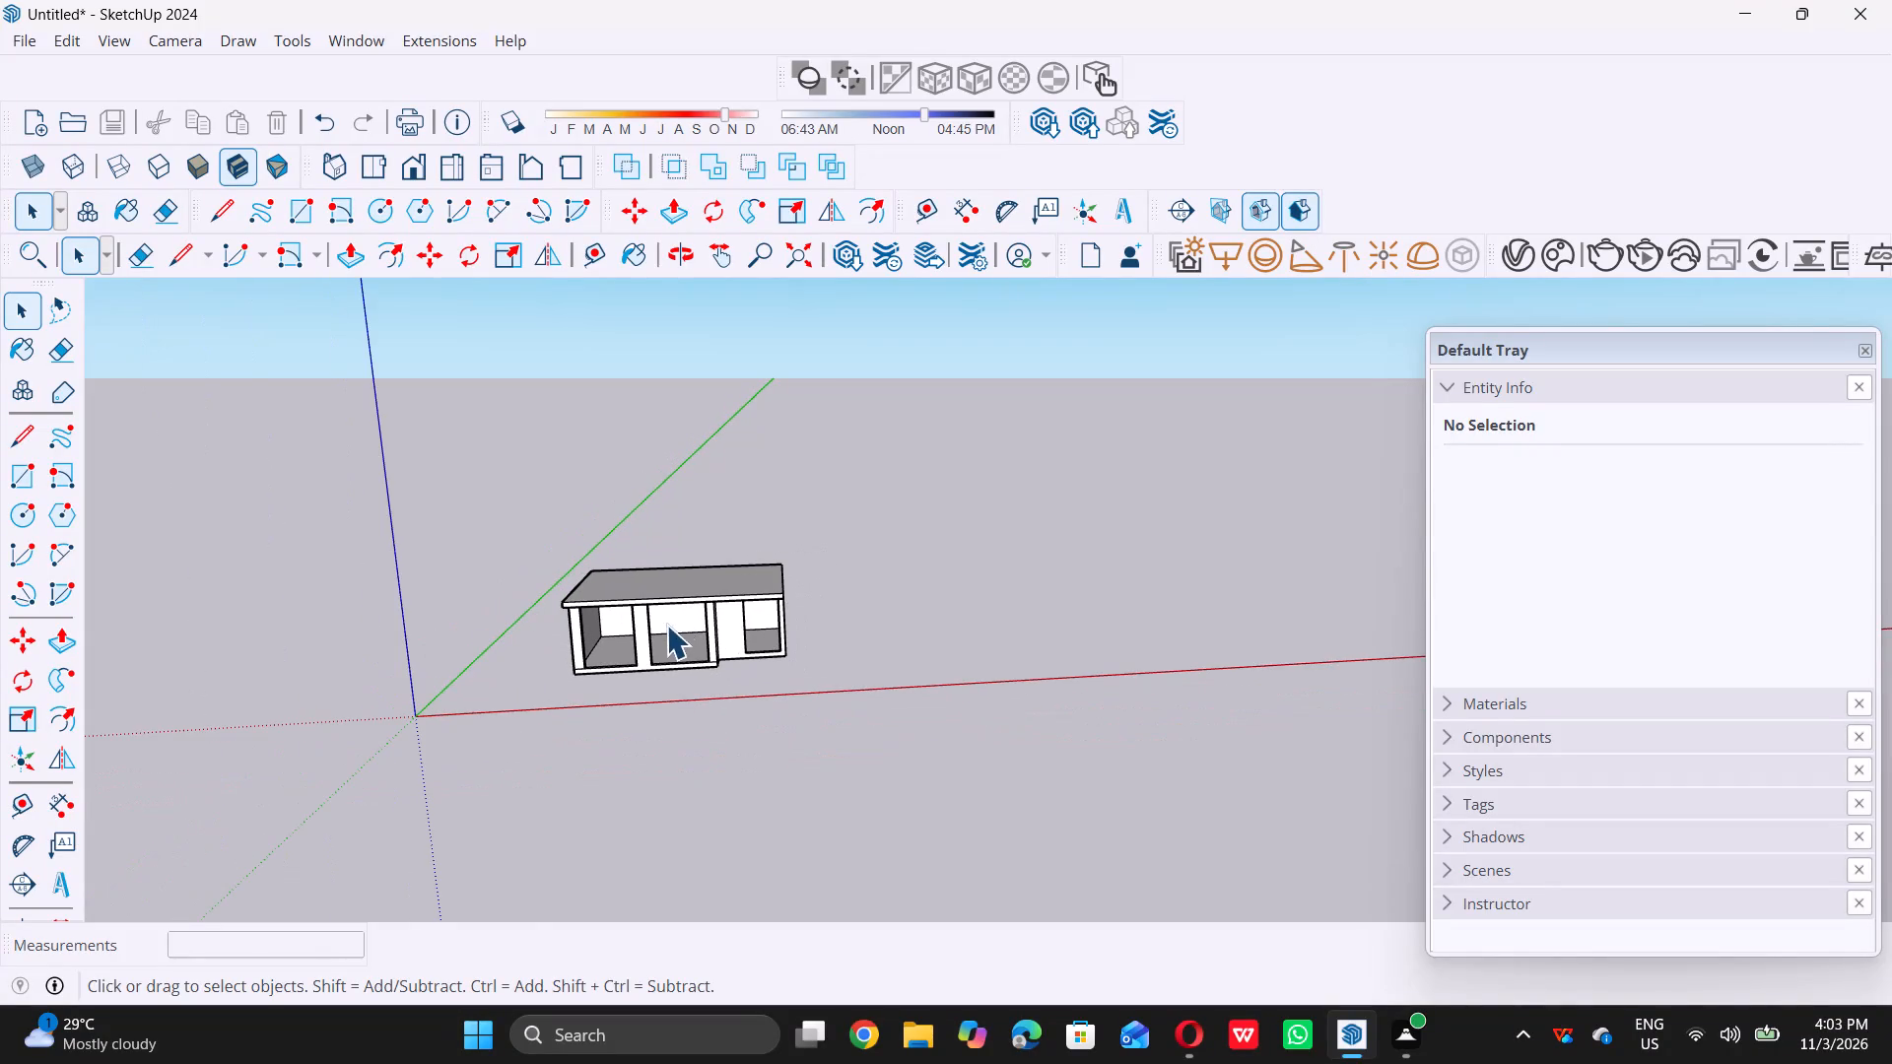
{"action": "scroll", "coordinate": [672, 631], "scroll_direction": "down", "scroll_amount": 4}
{"action": "middle_click_drag", "start_coordinate": [749, 653], "coordinate": [708, 707]}
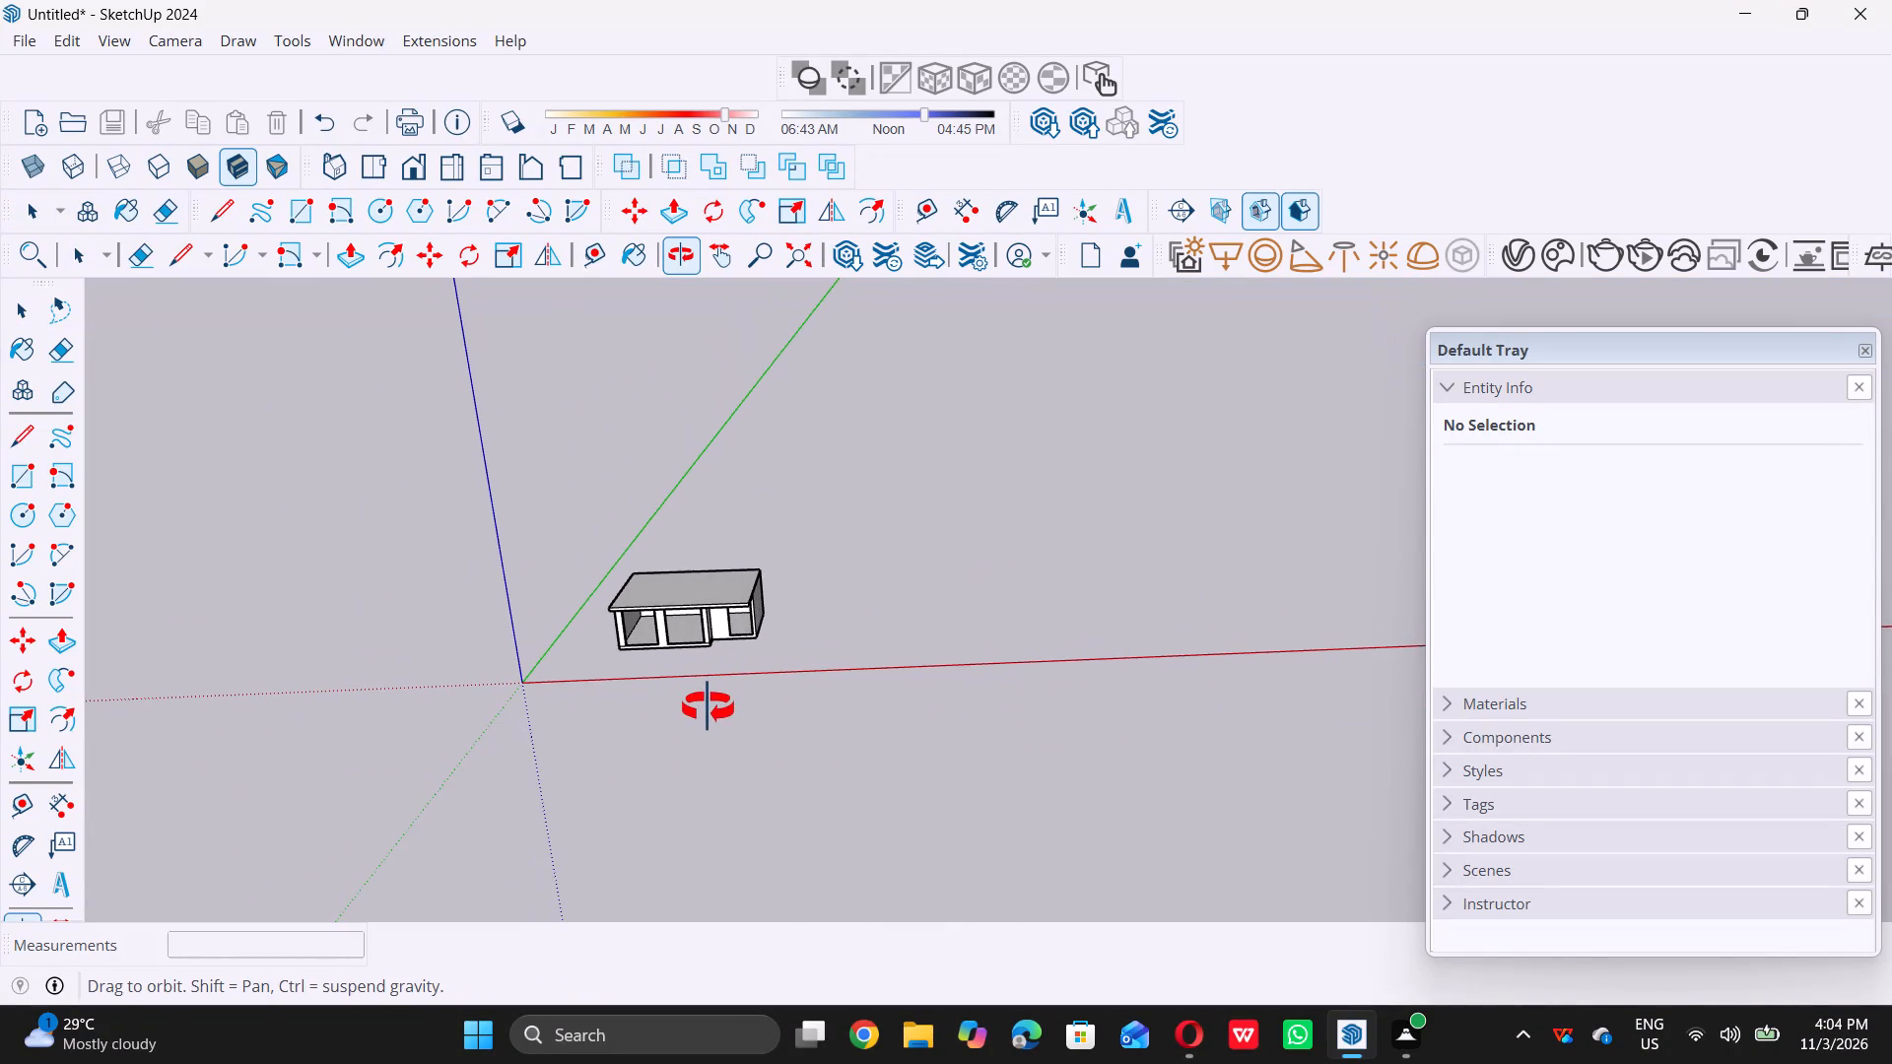
{"action": "middle_click_drag", "start_coordinate": [708, 707], "coordinate": [704, 663]}
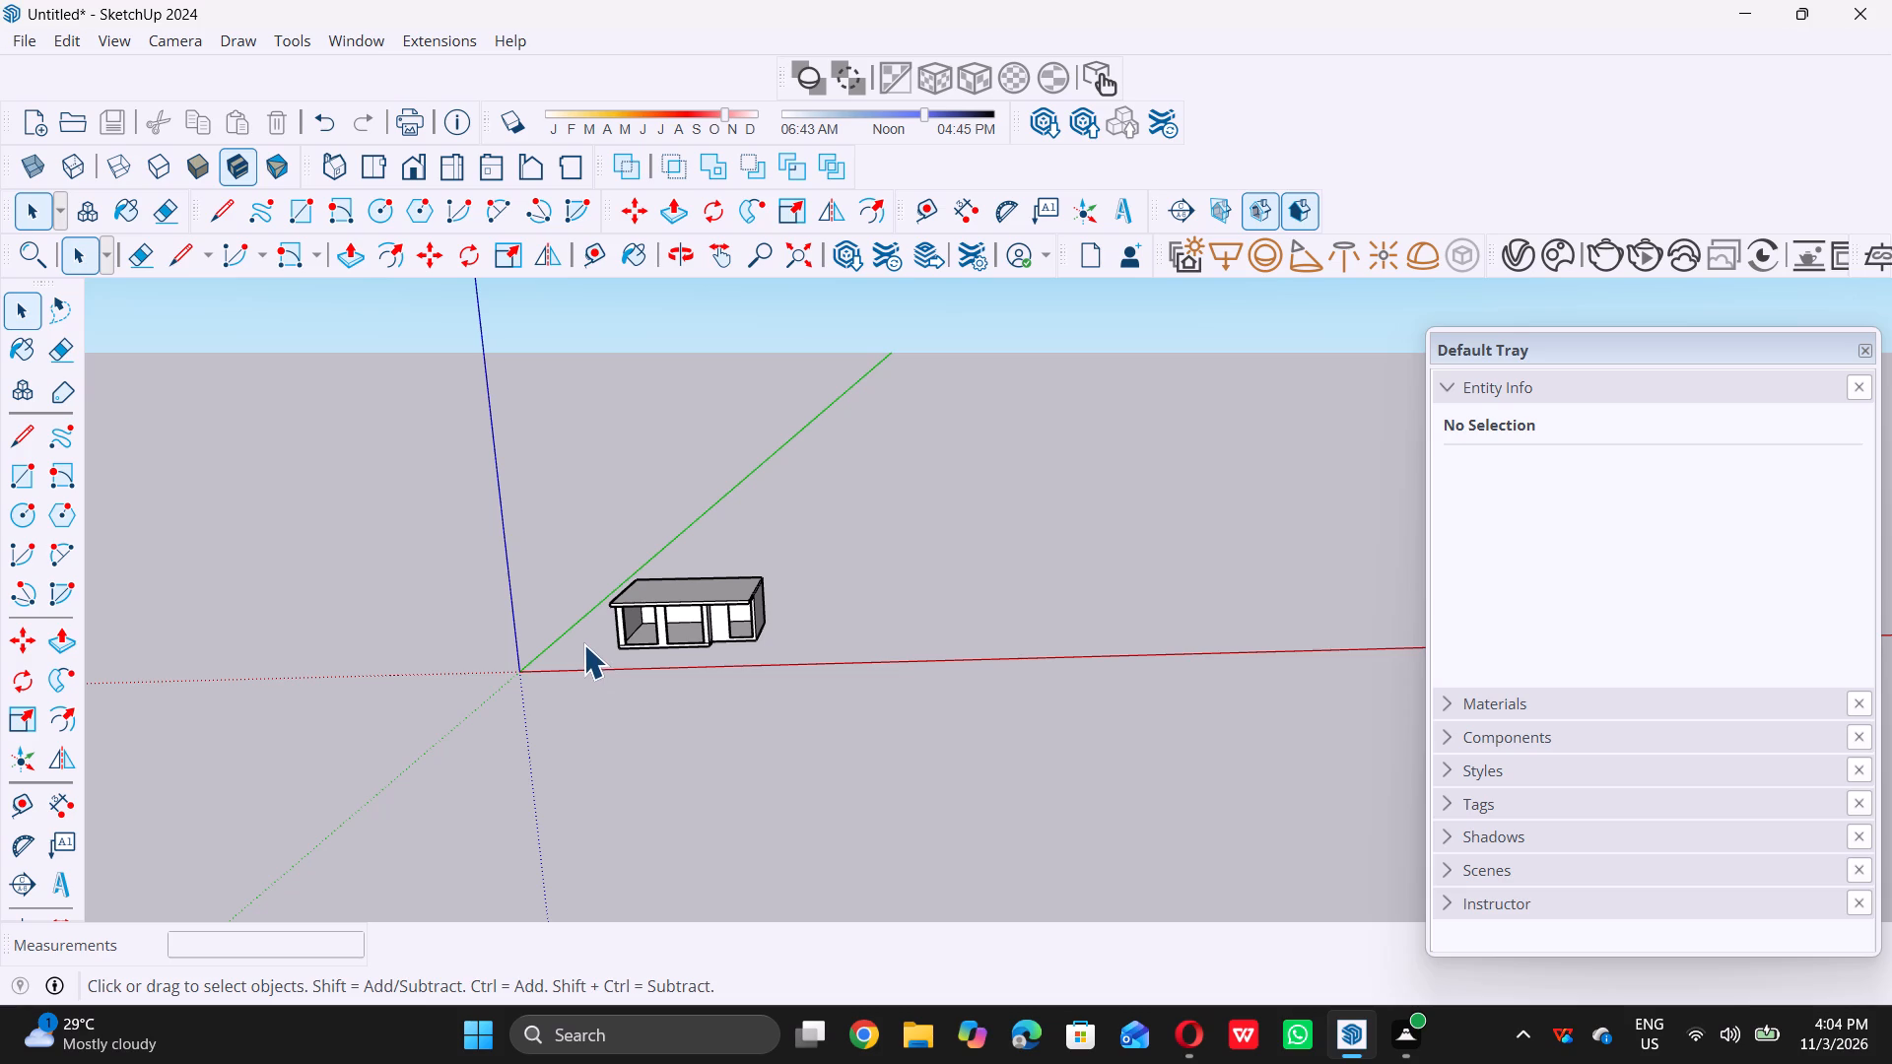
{"action": "scroll", "coordinate": [583, 644], "scroll_direction": "down", "scroll_amount": 6}
{"action": "middle_click_drag", "start_coordinate": [614, 655], "coordinate": [642, 645]}
{"action": "scroll", "coordinate": [666, 650], "scroll_direction": "up", "scroll_amount": 19}
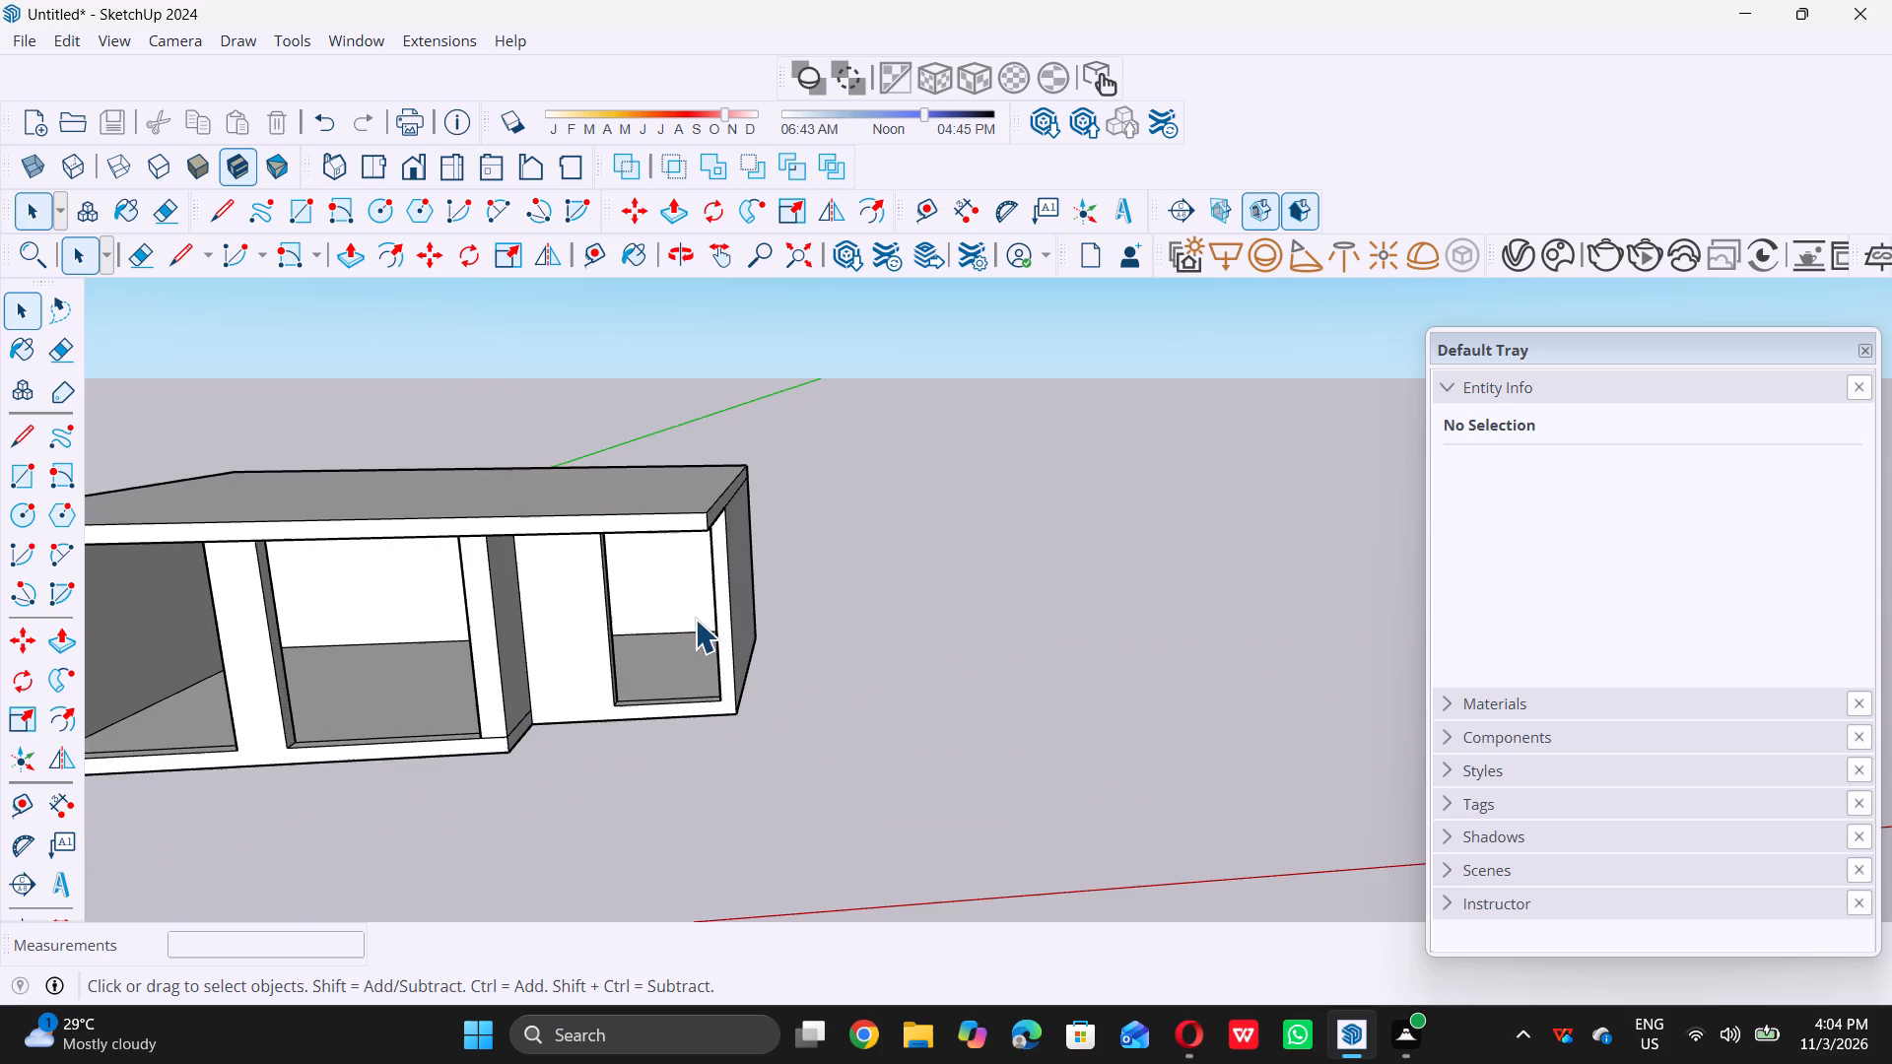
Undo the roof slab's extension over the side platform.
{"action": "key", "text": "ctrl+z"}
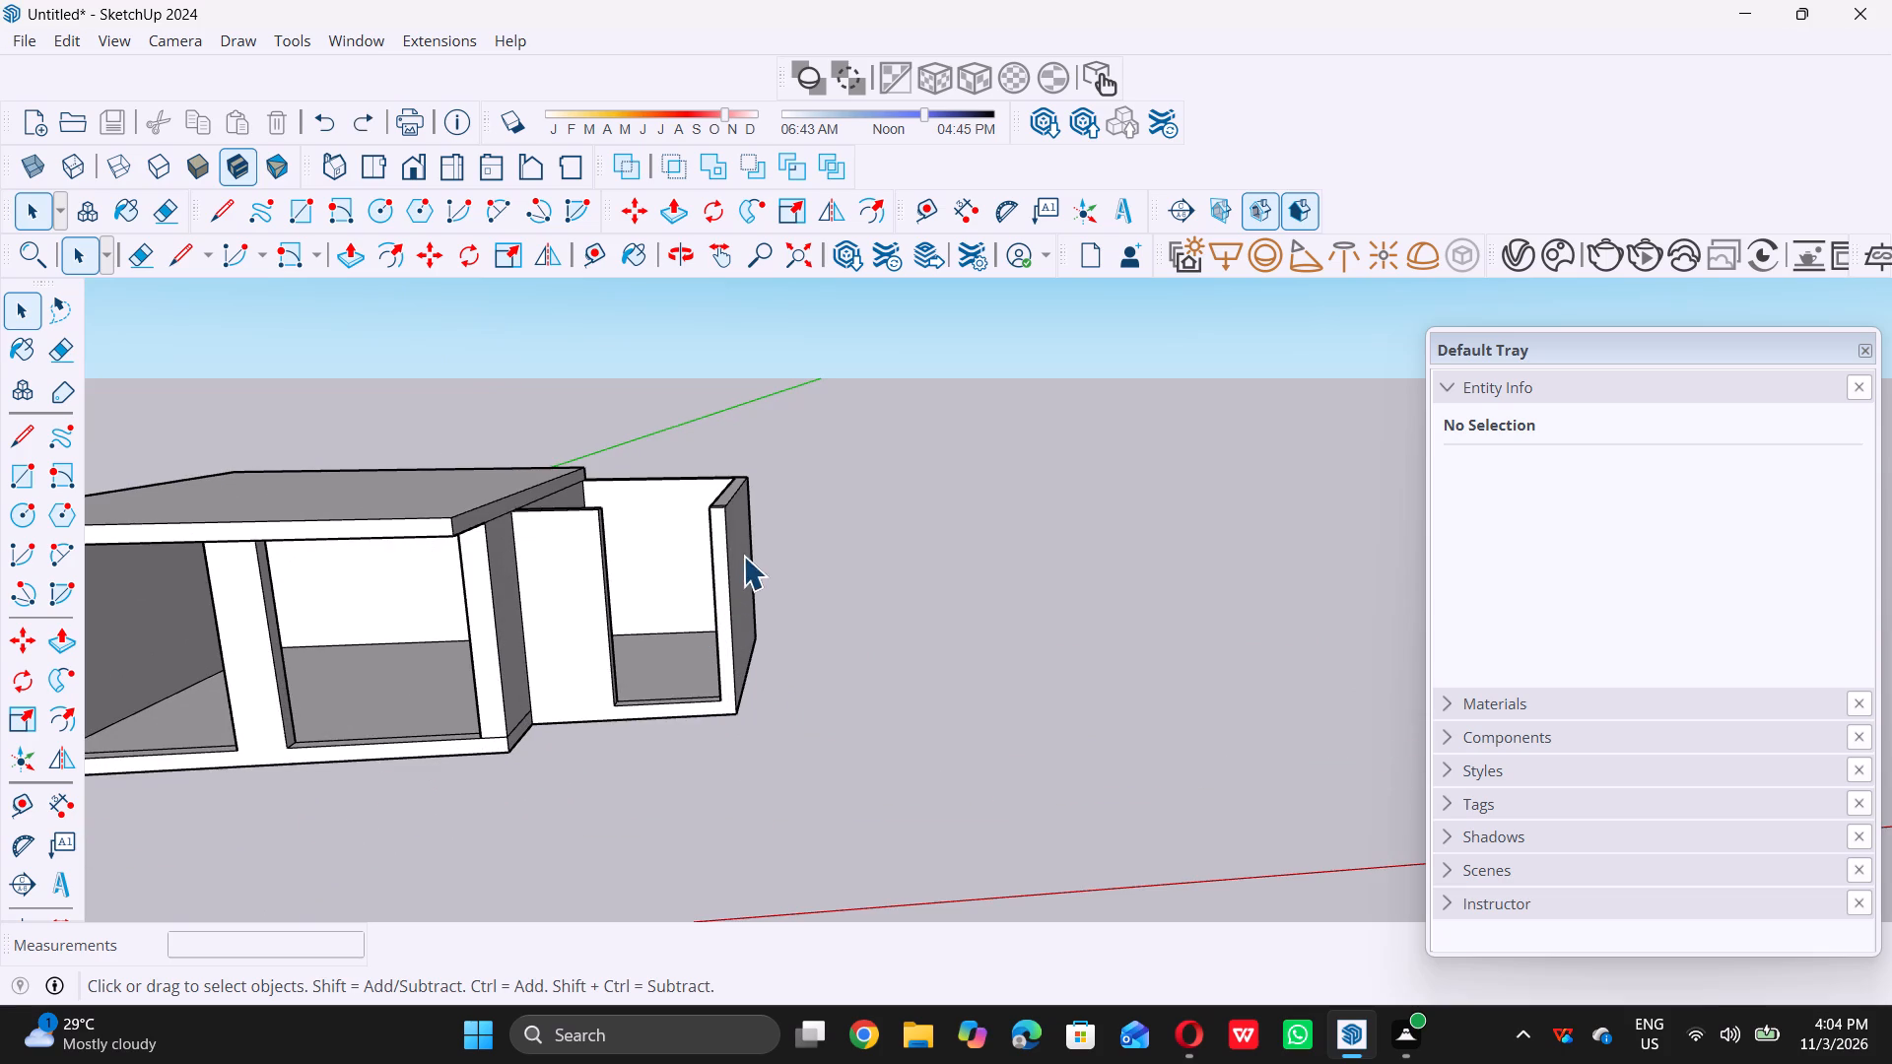
Draw a 9" line across the top of the side room's outer wall at its inner rear corner.
{"action": "middle_click_drag", "start_coordinate": [740, 563], "coordinate": [634, 873]}
{"action": "scroll", "coordinate": [714, 635], "scroll_direction": "down", "scroll_amount": 1}
{"action": "scroll", "coordinate": [776, 380], "scroll_direction": "up", "scroll_amount": 2}
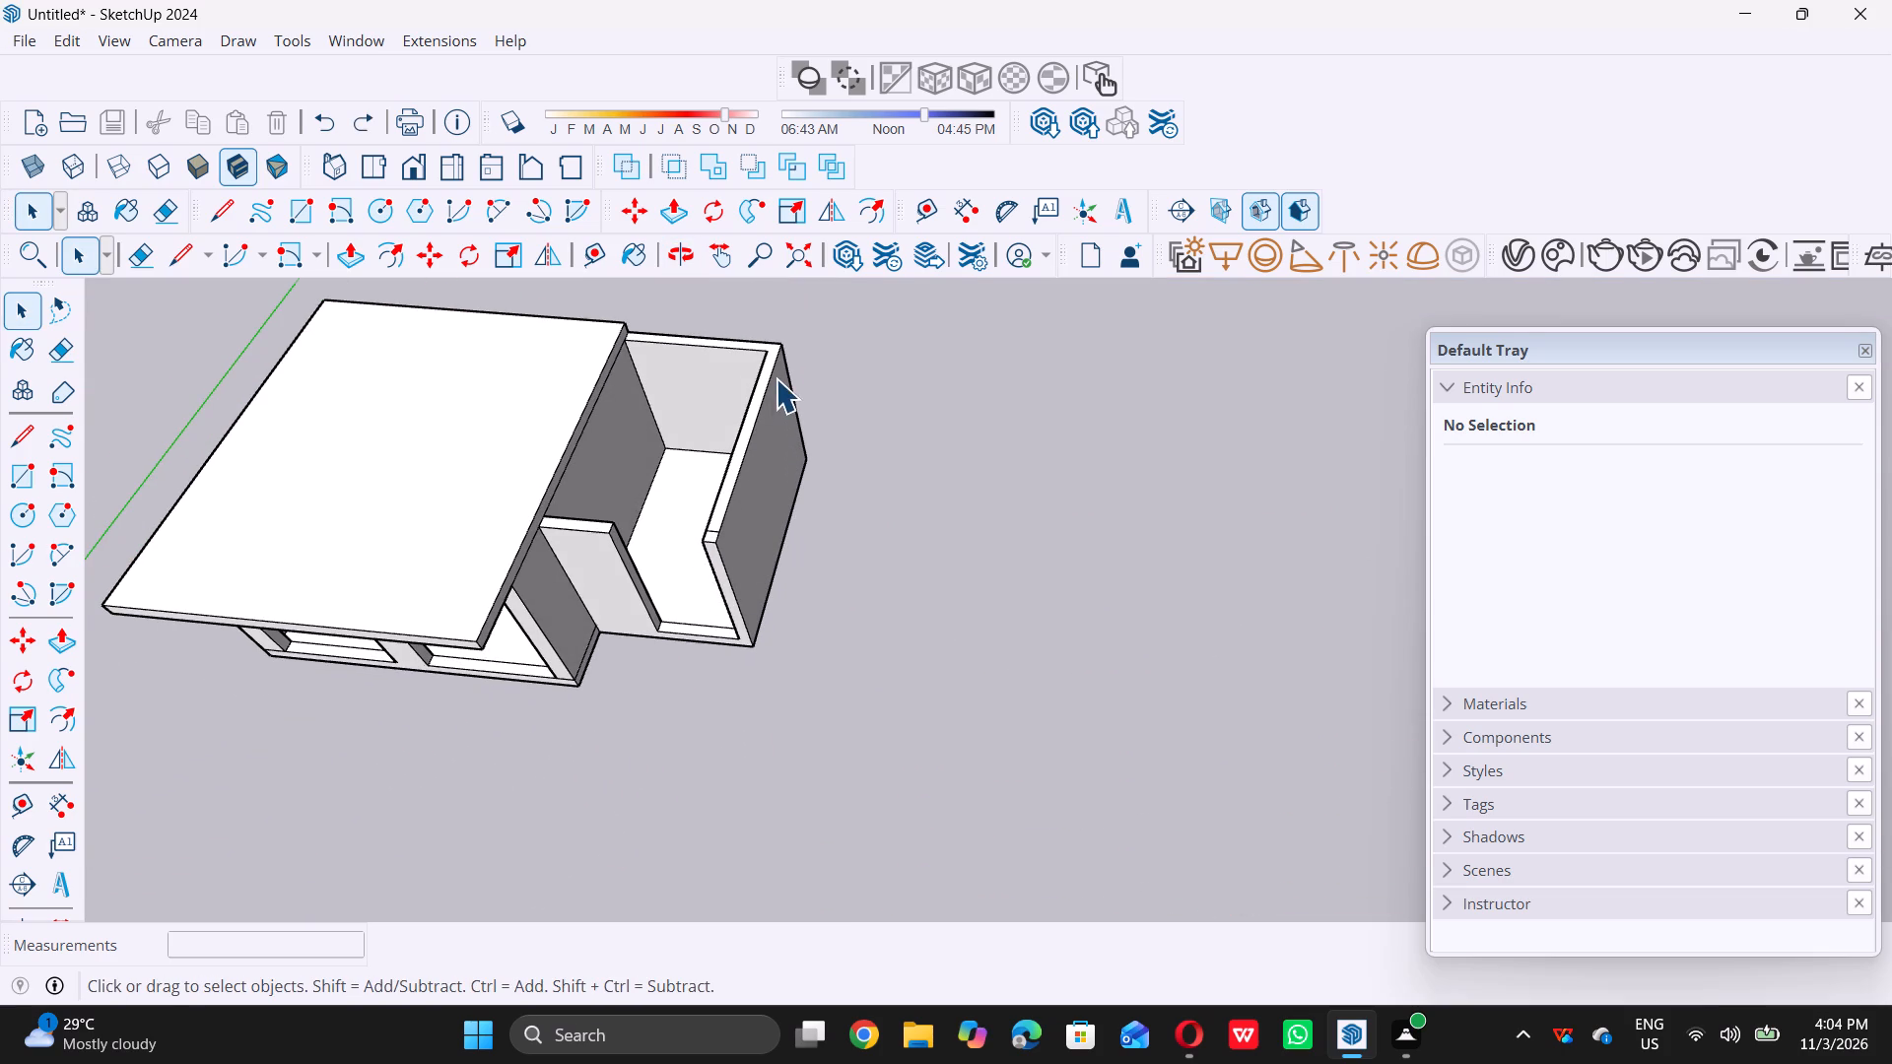
{"action": "scroll", "coordinate": [776, 378], "scroll_direction": "up", "scroll_amount": 4}
{"action": "key", "text": "space"}
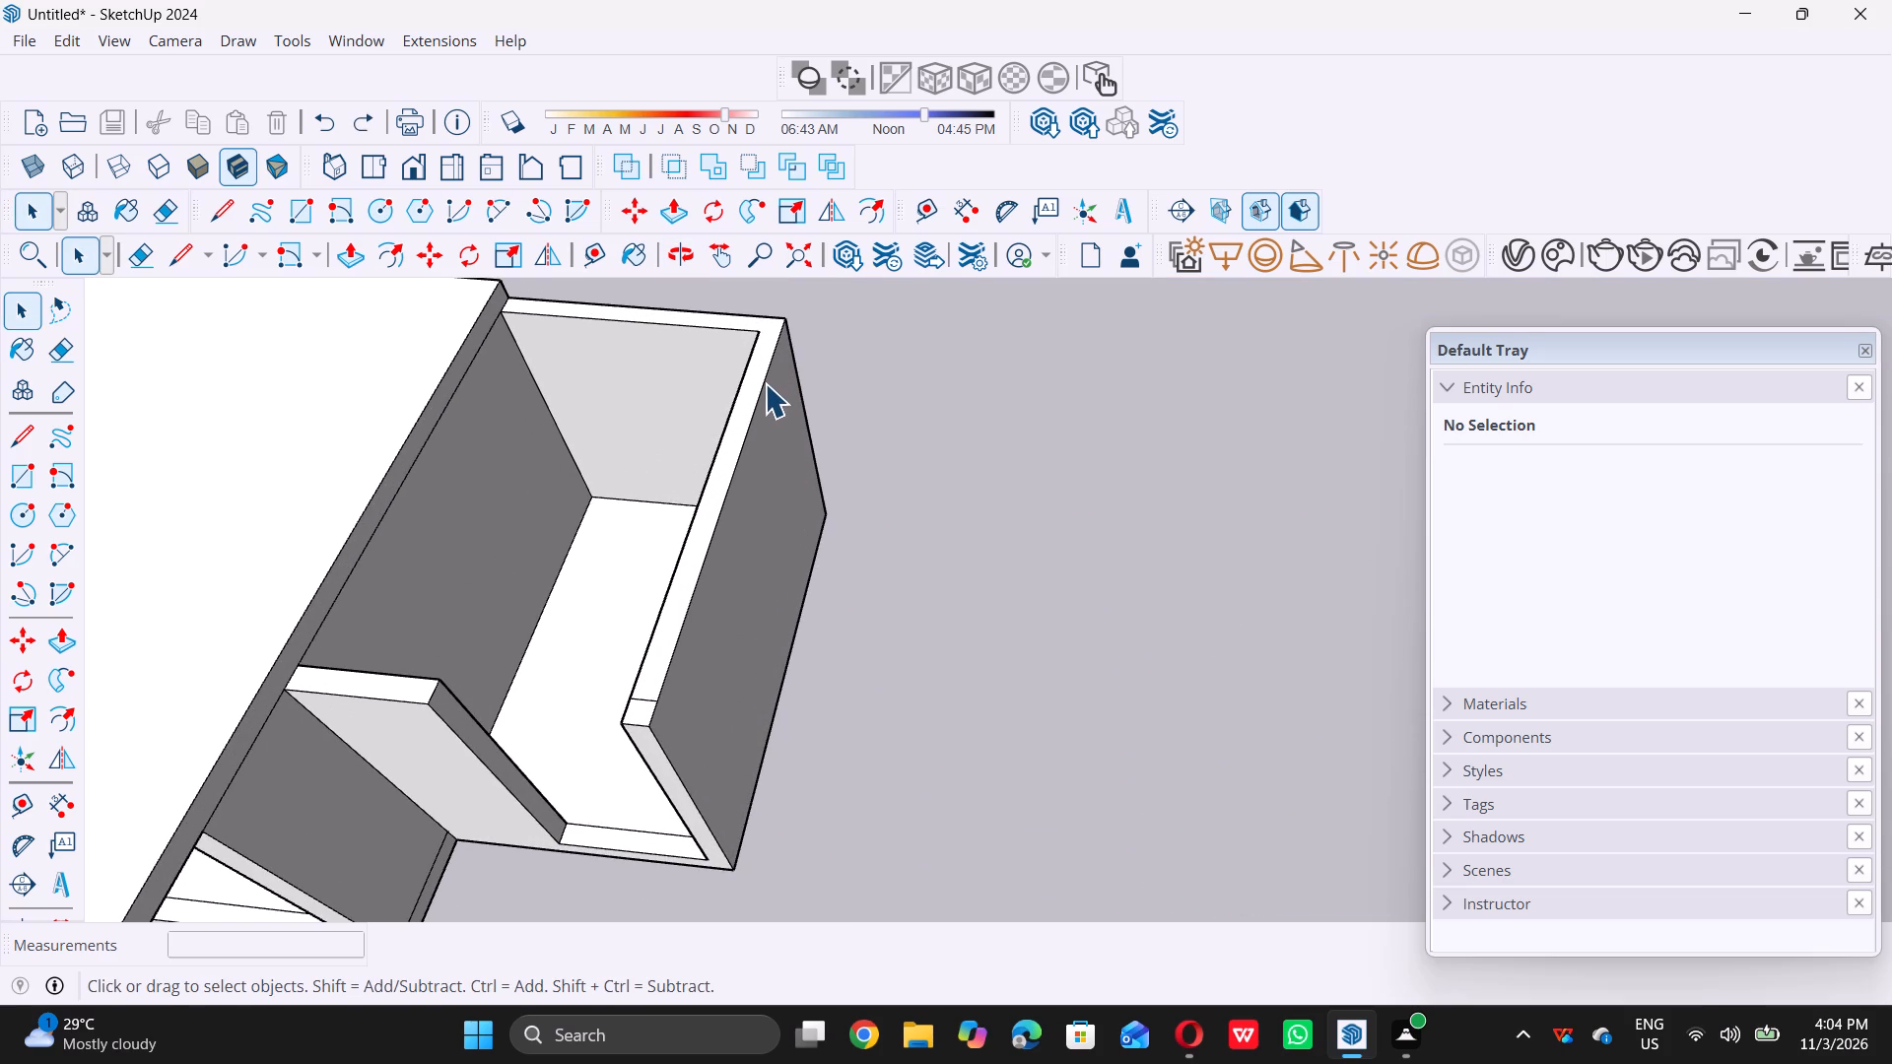
{"action": "key", "text": "l"}
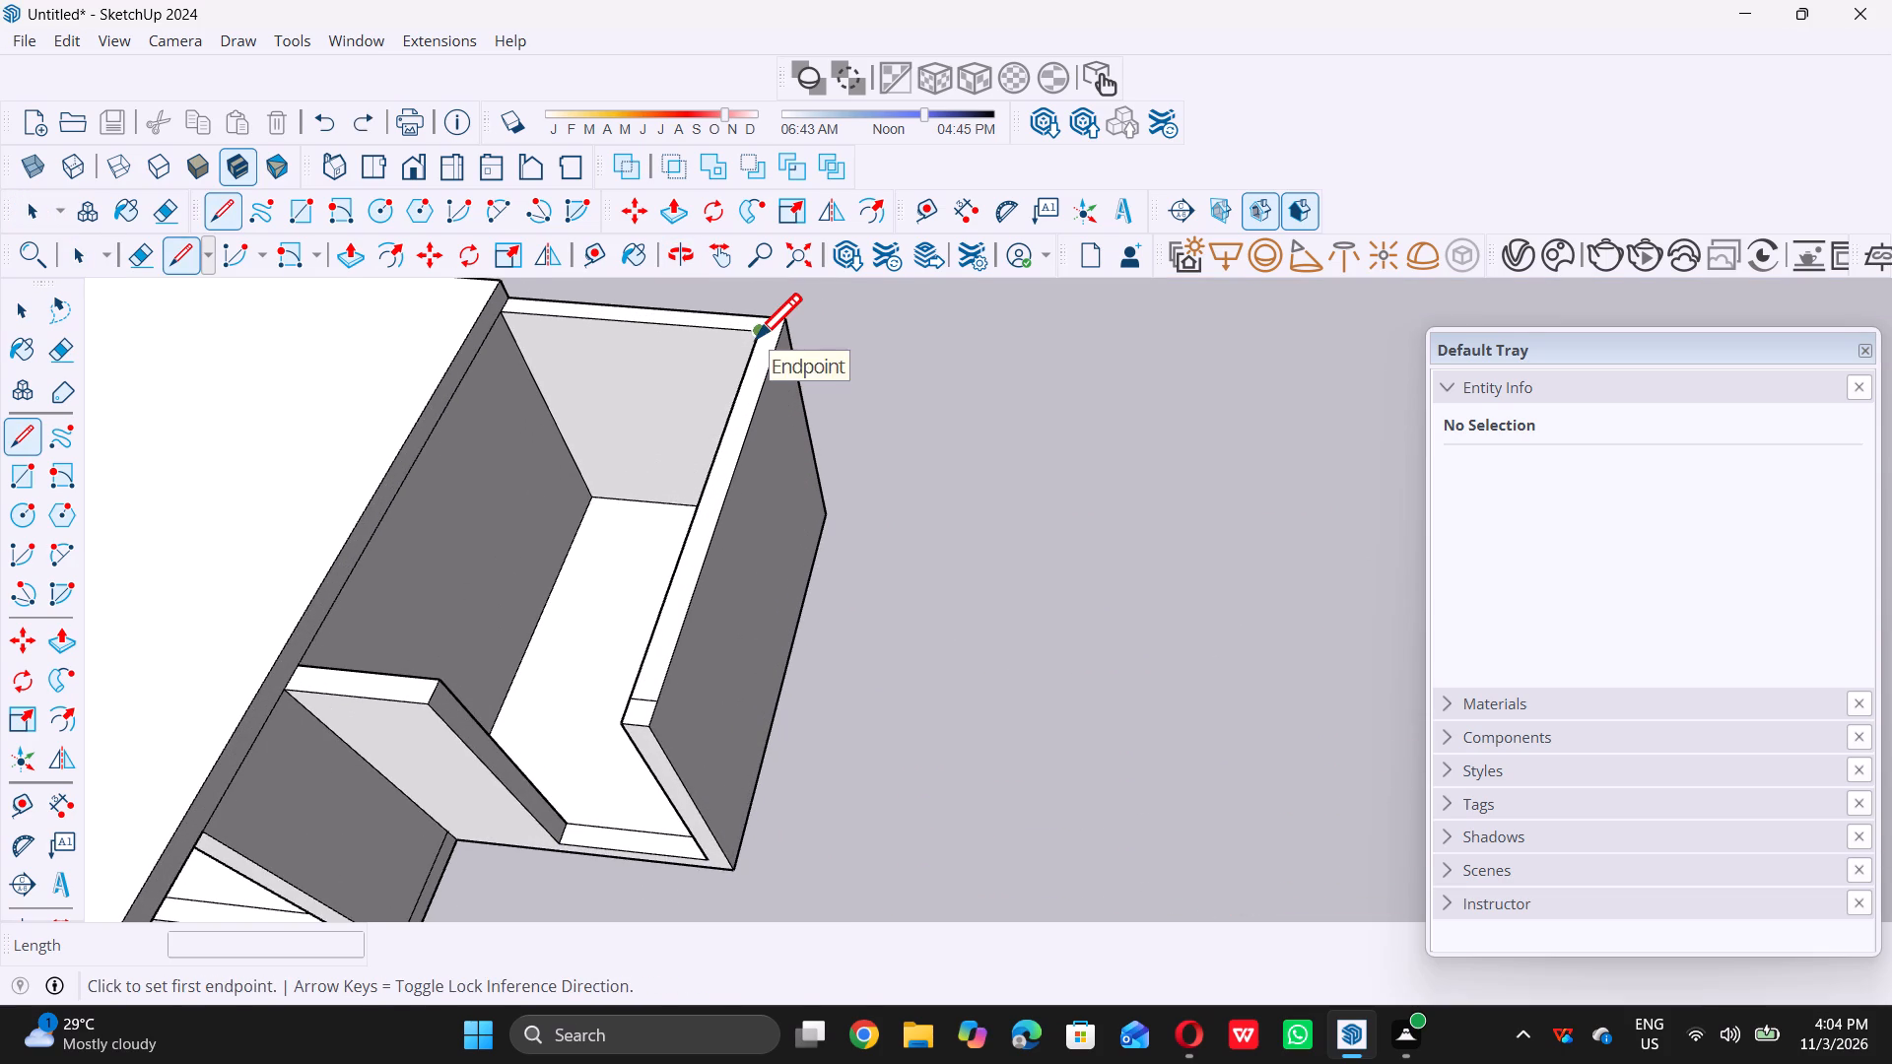
{"action": "left_click", "coordinate": [756, 338]}
{"action": "double_click", "coordinate": [777, 340]}
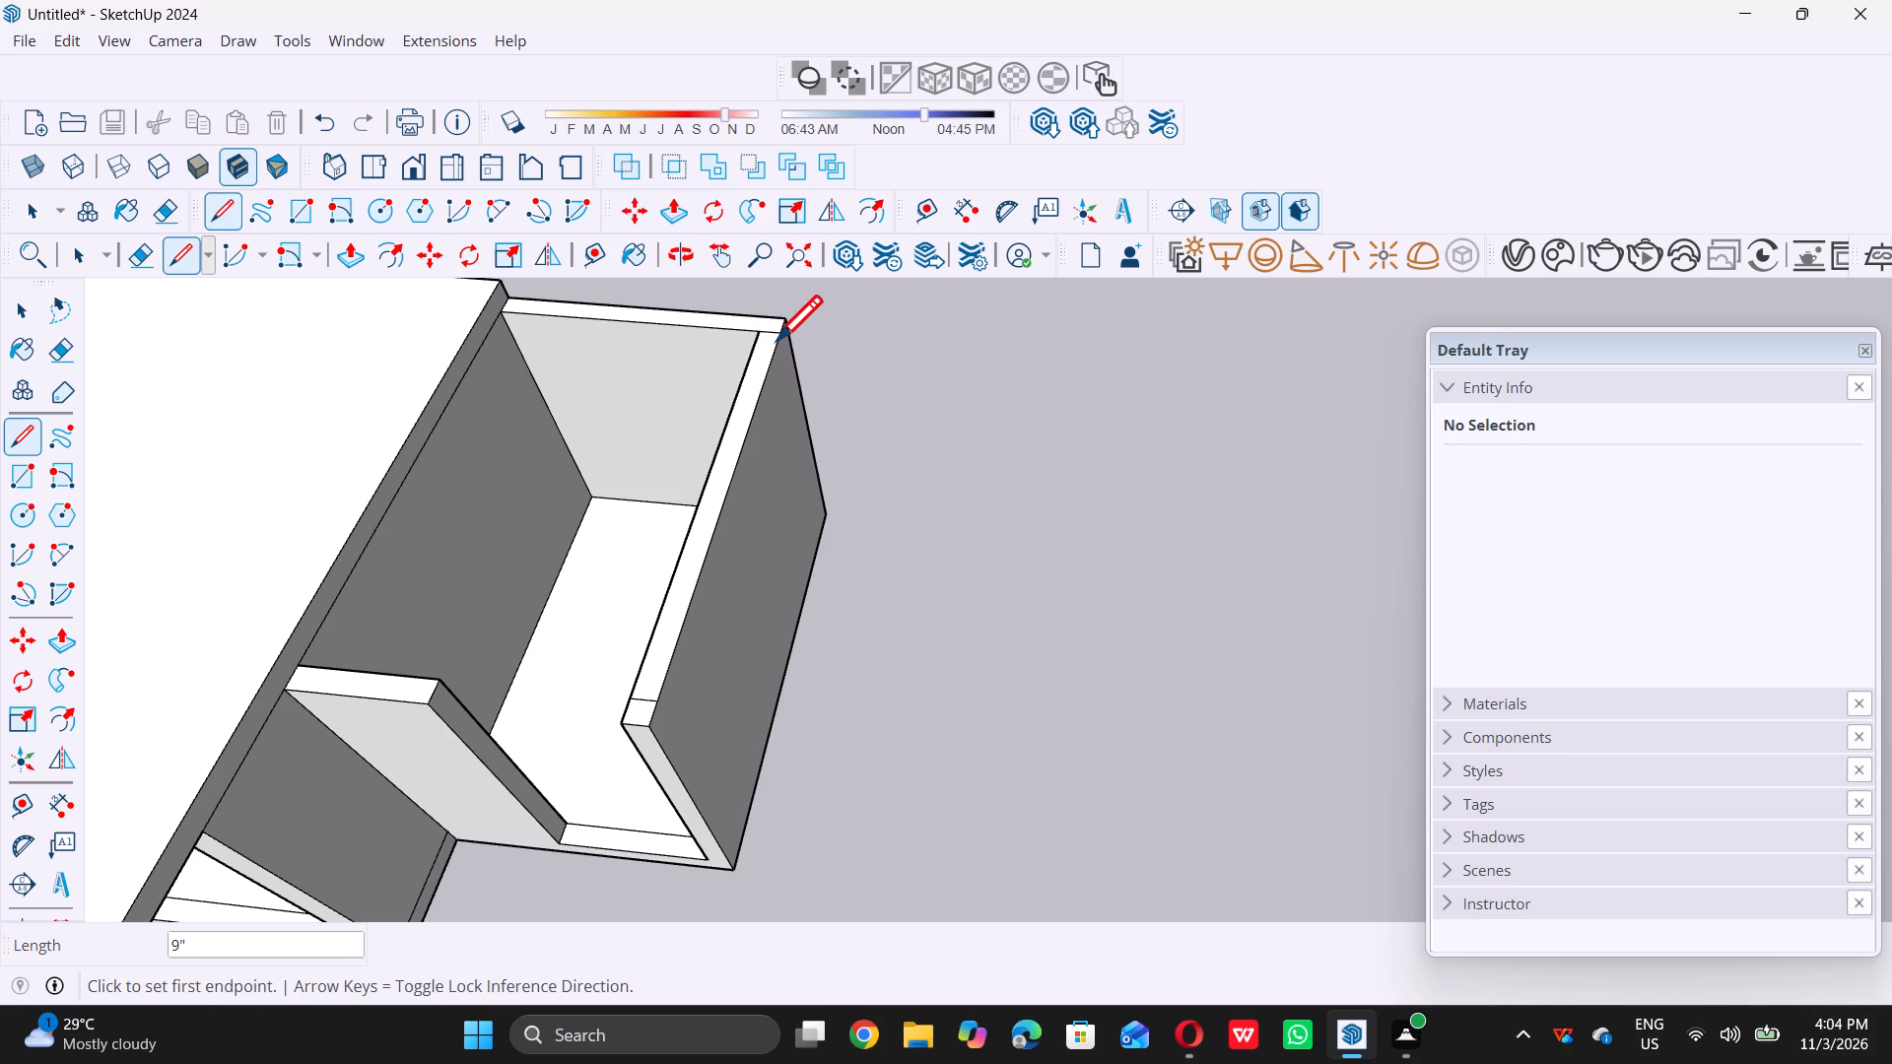
{"action": "key", "text": "space"}
Push/Pull the top of the side room's outer wall down to floor level, leaving the 9" front corner column standing.
{"action": "scroll", "coordinate": [777, 325], "scroll_direction": "down", "scroll_amount": 6}
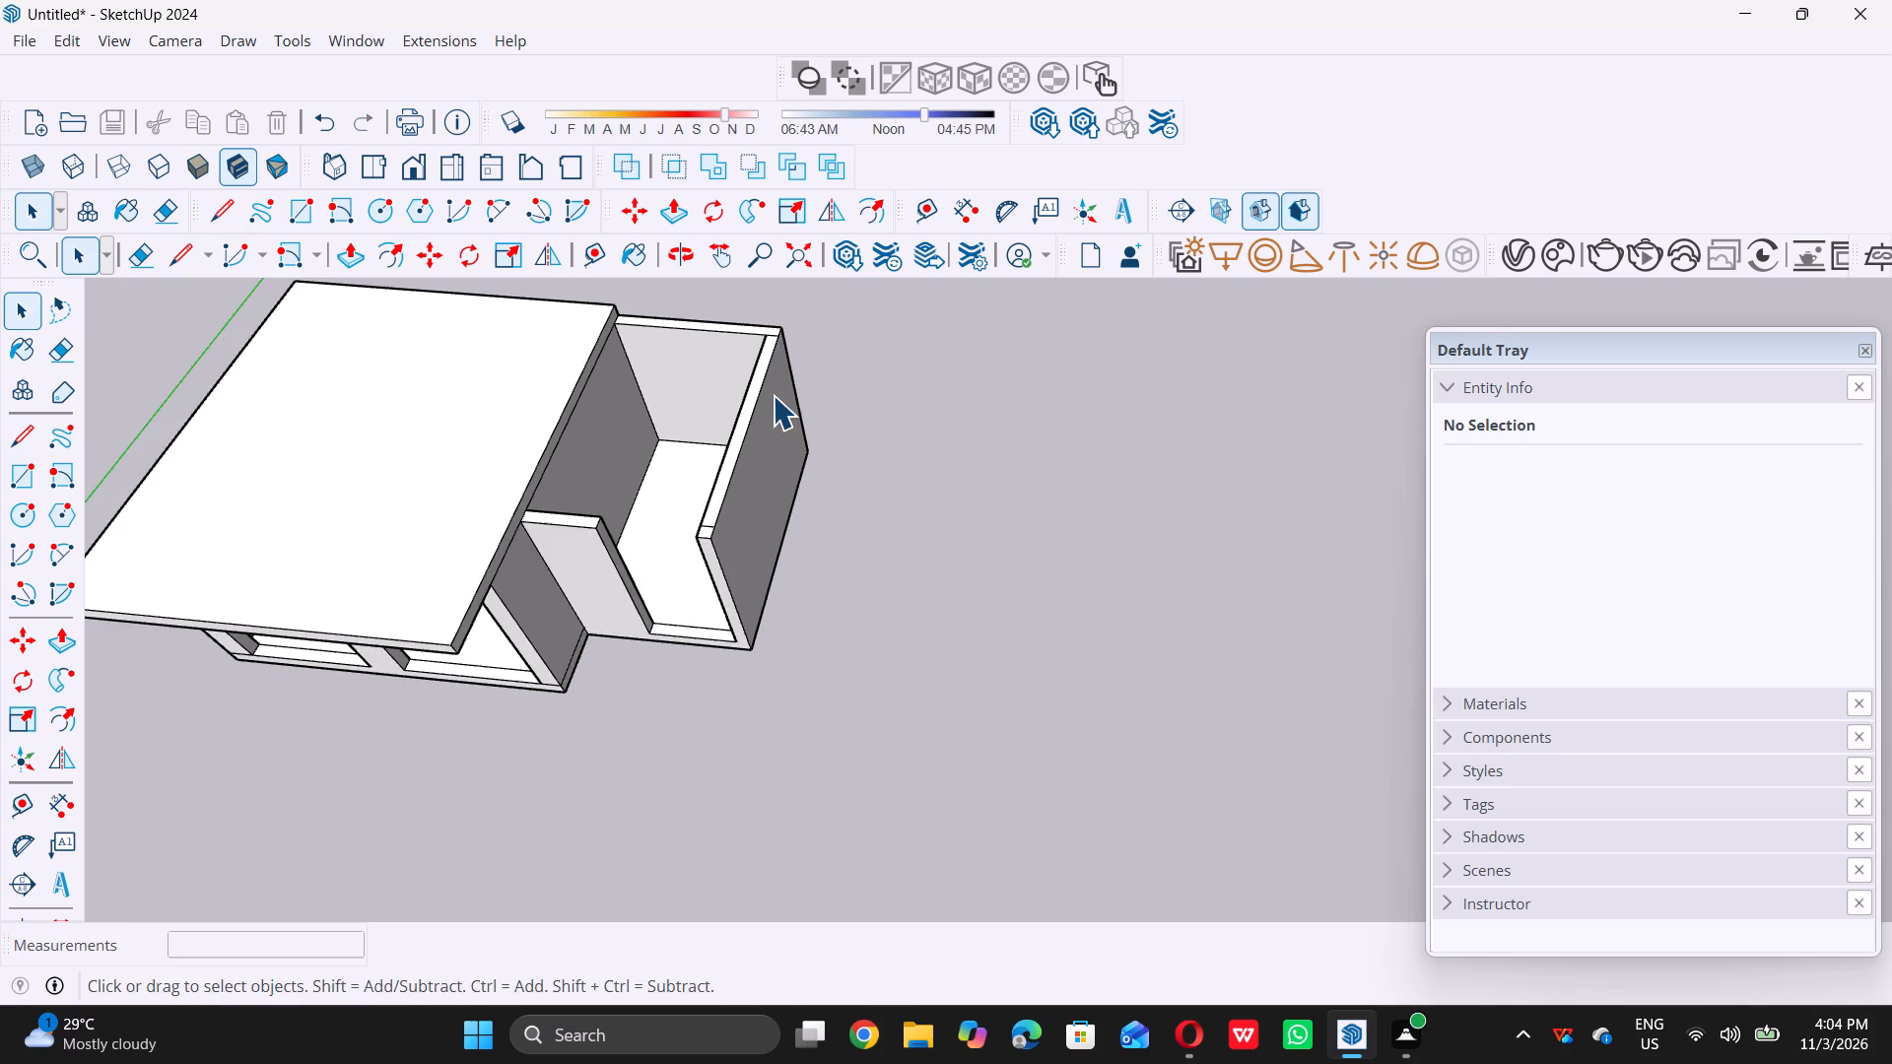
{"action": "scroll", "coordinate": [771, 405], "scroll_direction": "down", "scroll_amount": 5}
{"action": "scroll", "coordinate": [737, 557], "scroll_direction": "down", "scroll_amount": 5}
{"action": "middle_click_drag", "start_coordinate": [725, 660], "coordinate": [712, 571]}
{"action": "scroll", "coordinate": [733, 516], "scroll_direction": "up", "scroll_amount": 16}
{"action": "scroll", "coordinate": [751, 547], "scroll_direction": "up", "scroll_amount": 5}
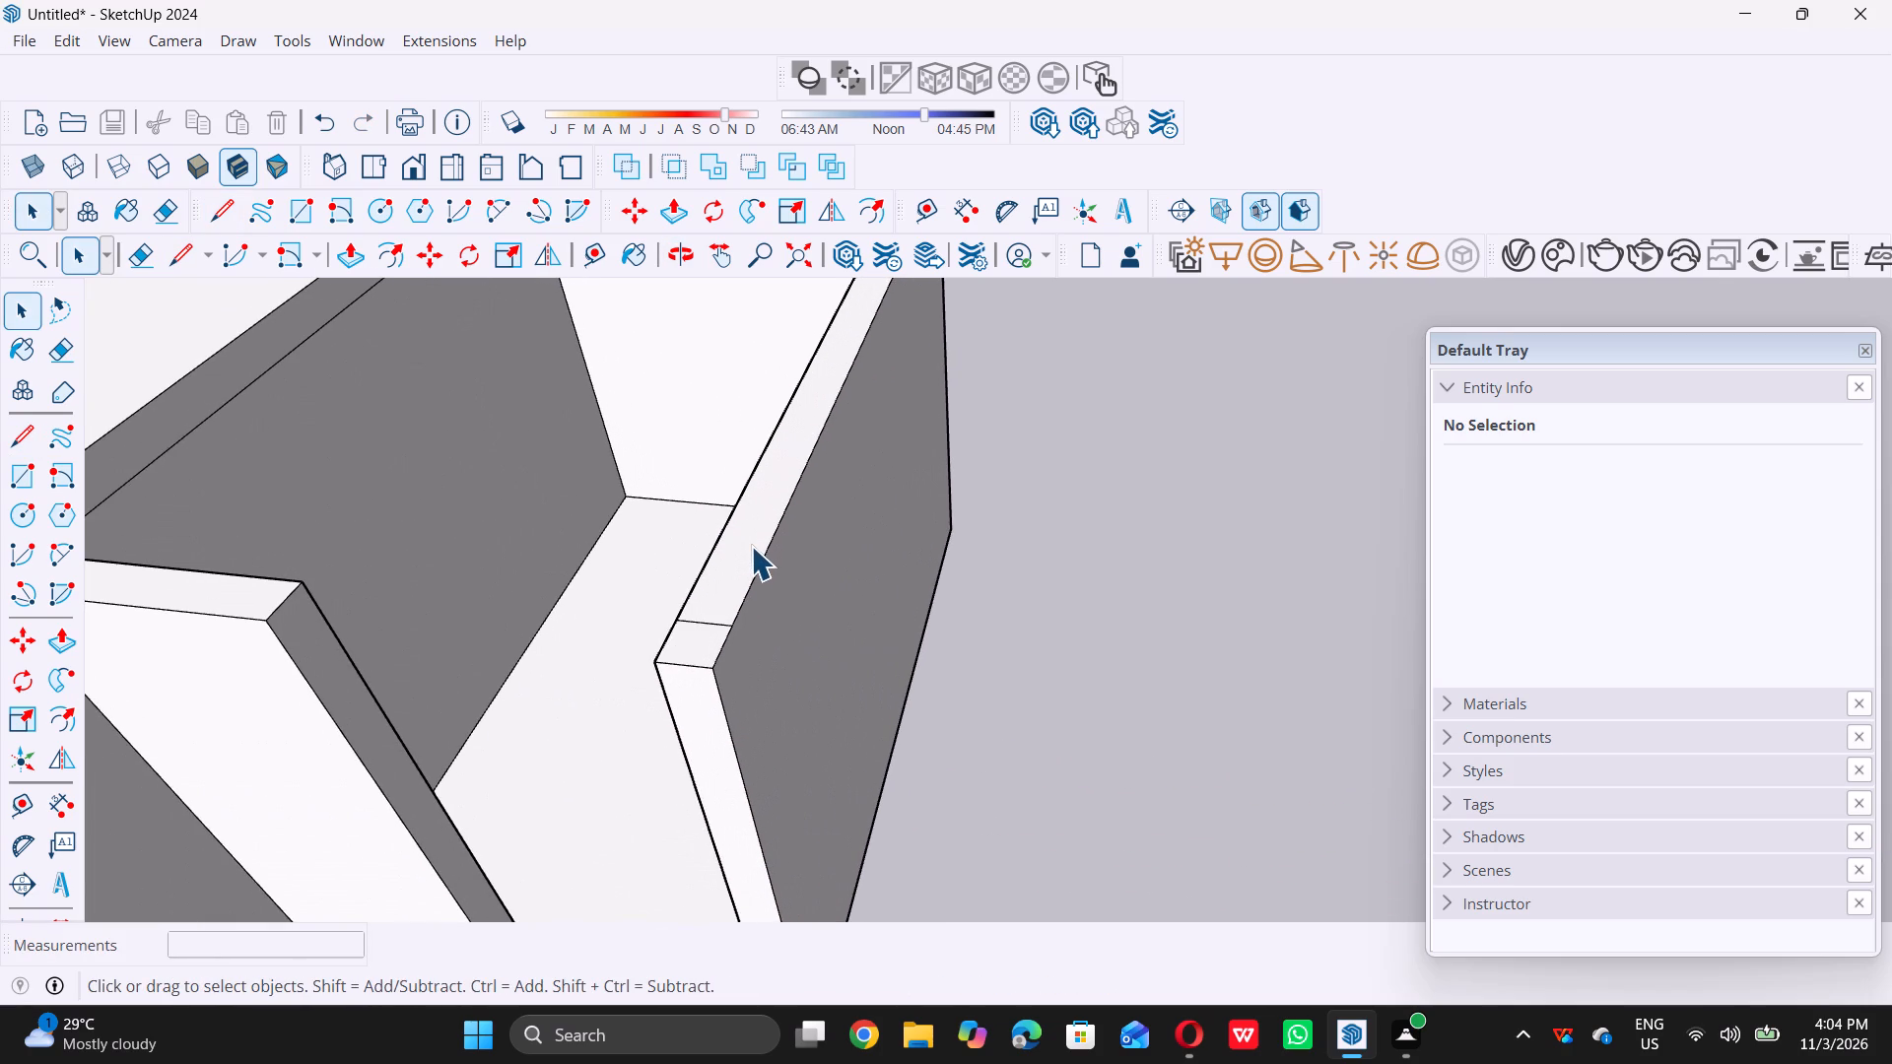
{"action": "left_click", "coordinate": [751, 544]}
{"action": "key", "text": "p"}
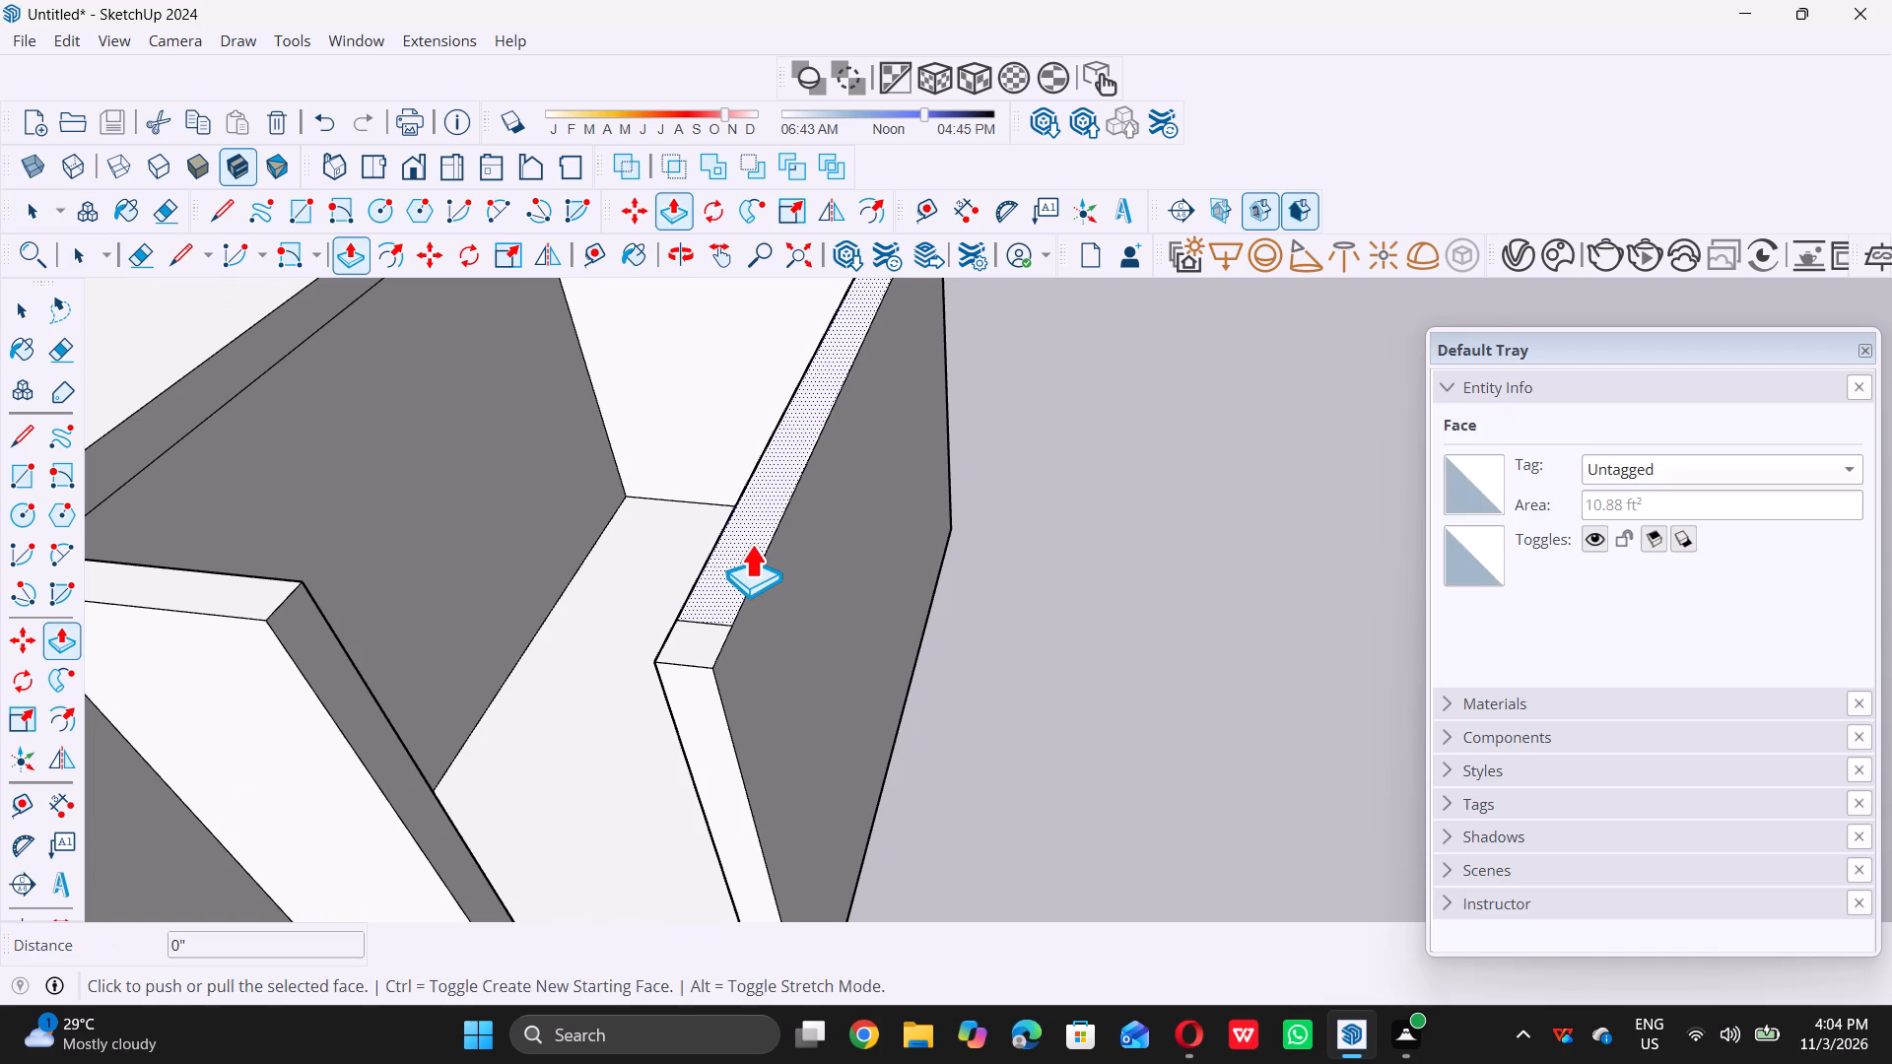
{"action": "double_click", "coordinate": [751, 544]}
{"action": "triple_click", "coordinate": [756, 532]}
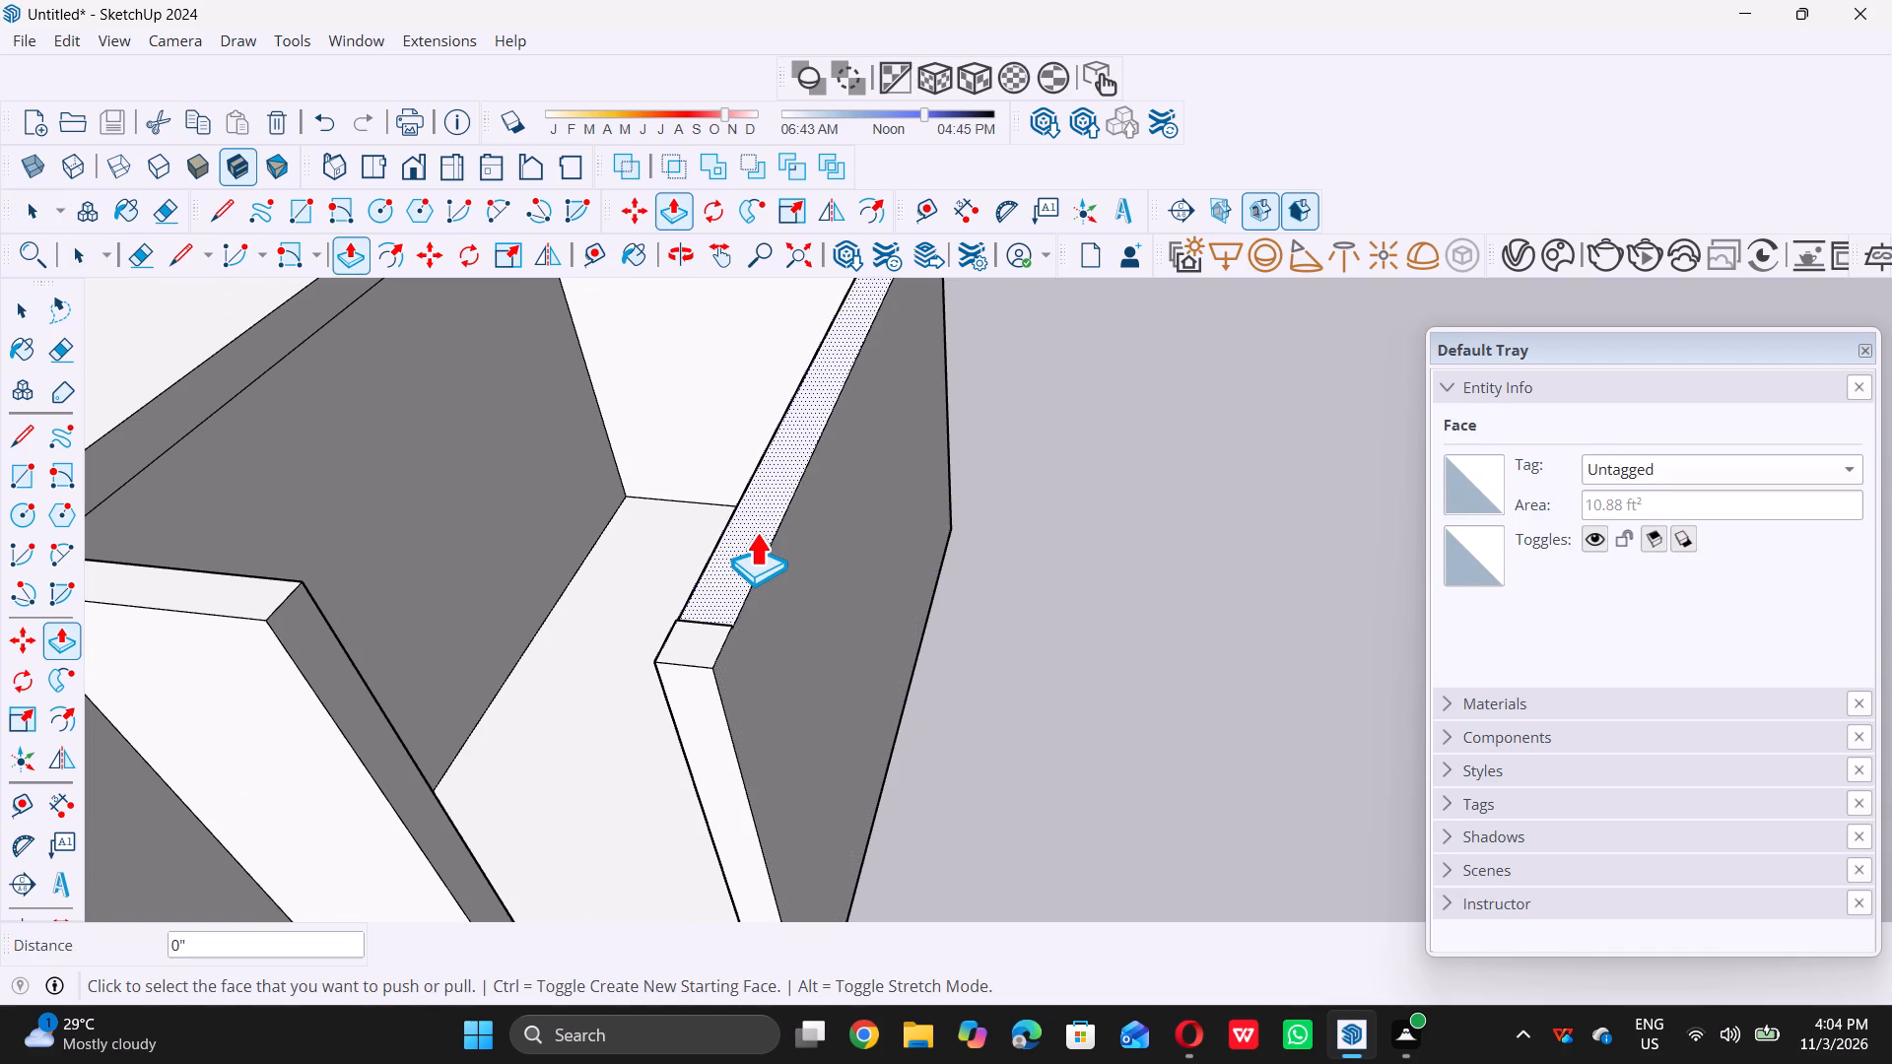
{"action": "left_click", "coordinate": [756, 532]}
{"action": "triple_click", "coordinate": [754, 536]}
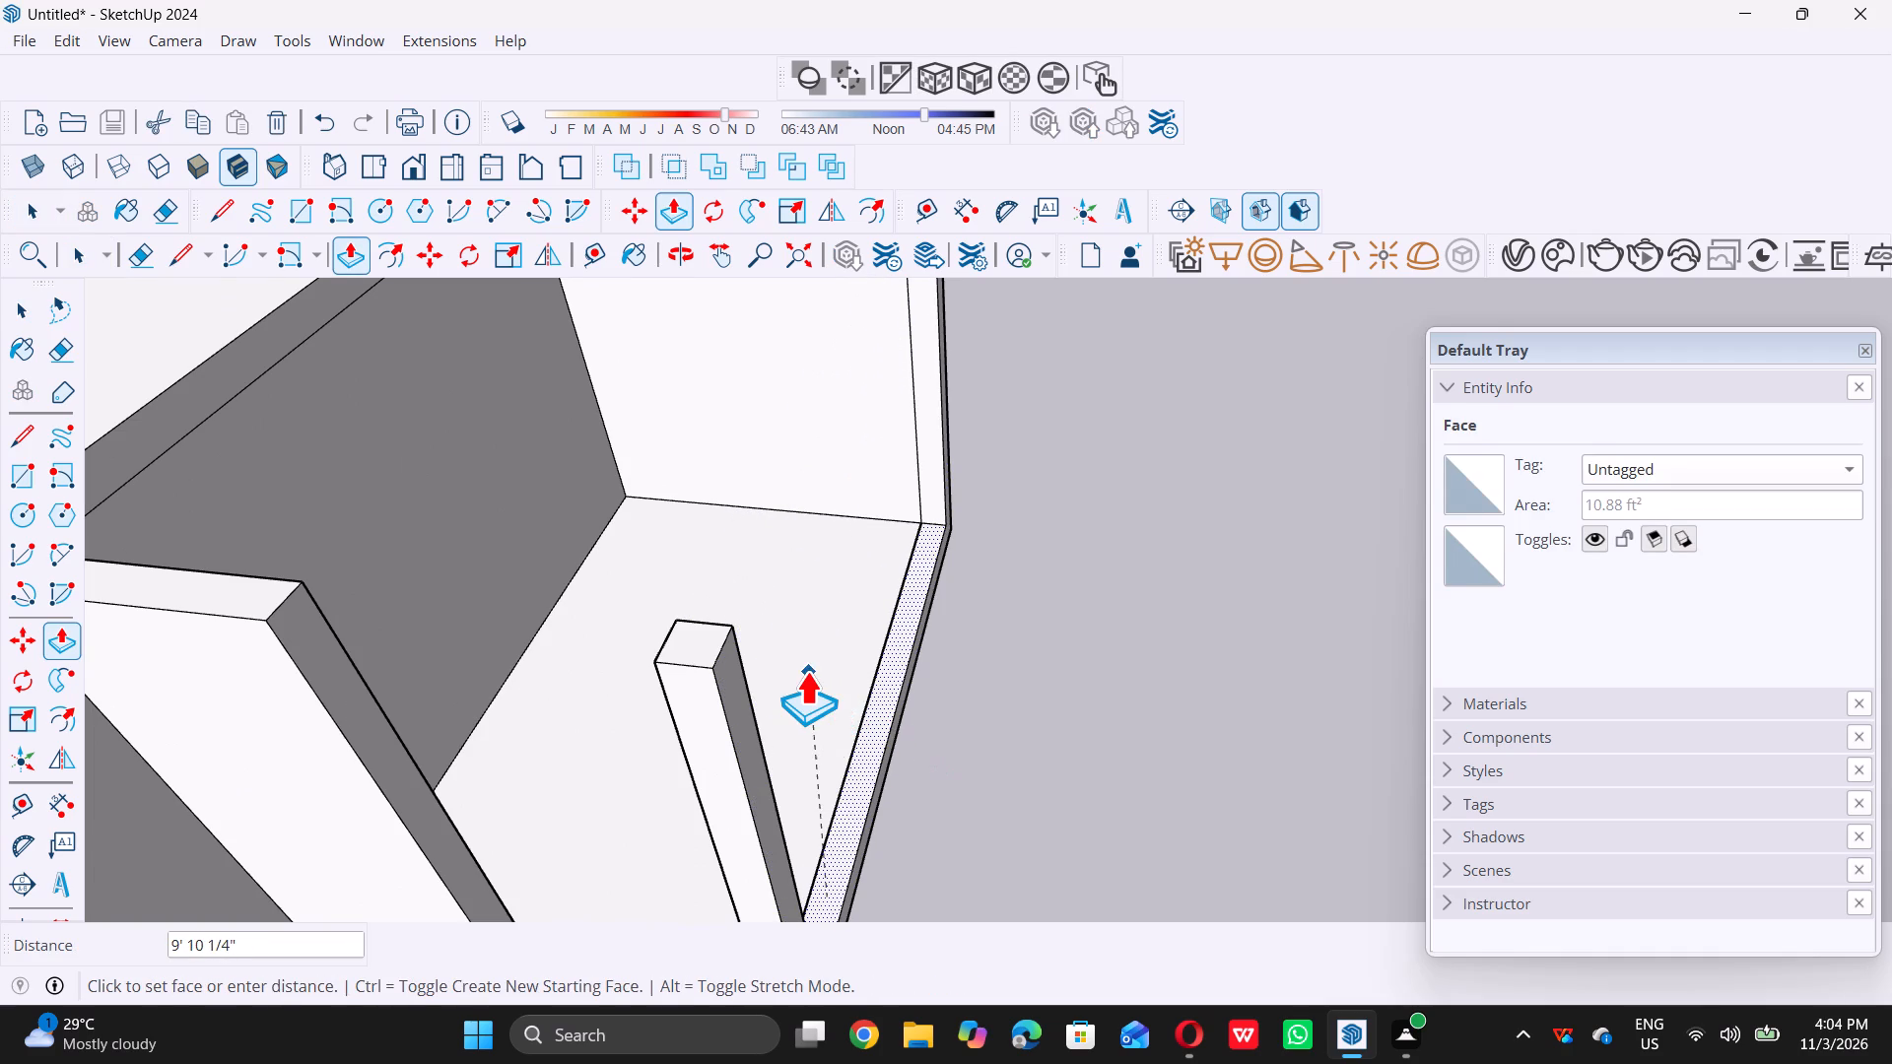
{"action": "triple_click", "coordinate": [805, 670]}
{"action": "key", "text": "space"}
{"action": "double_click", "coordinate": [1075, 674]}
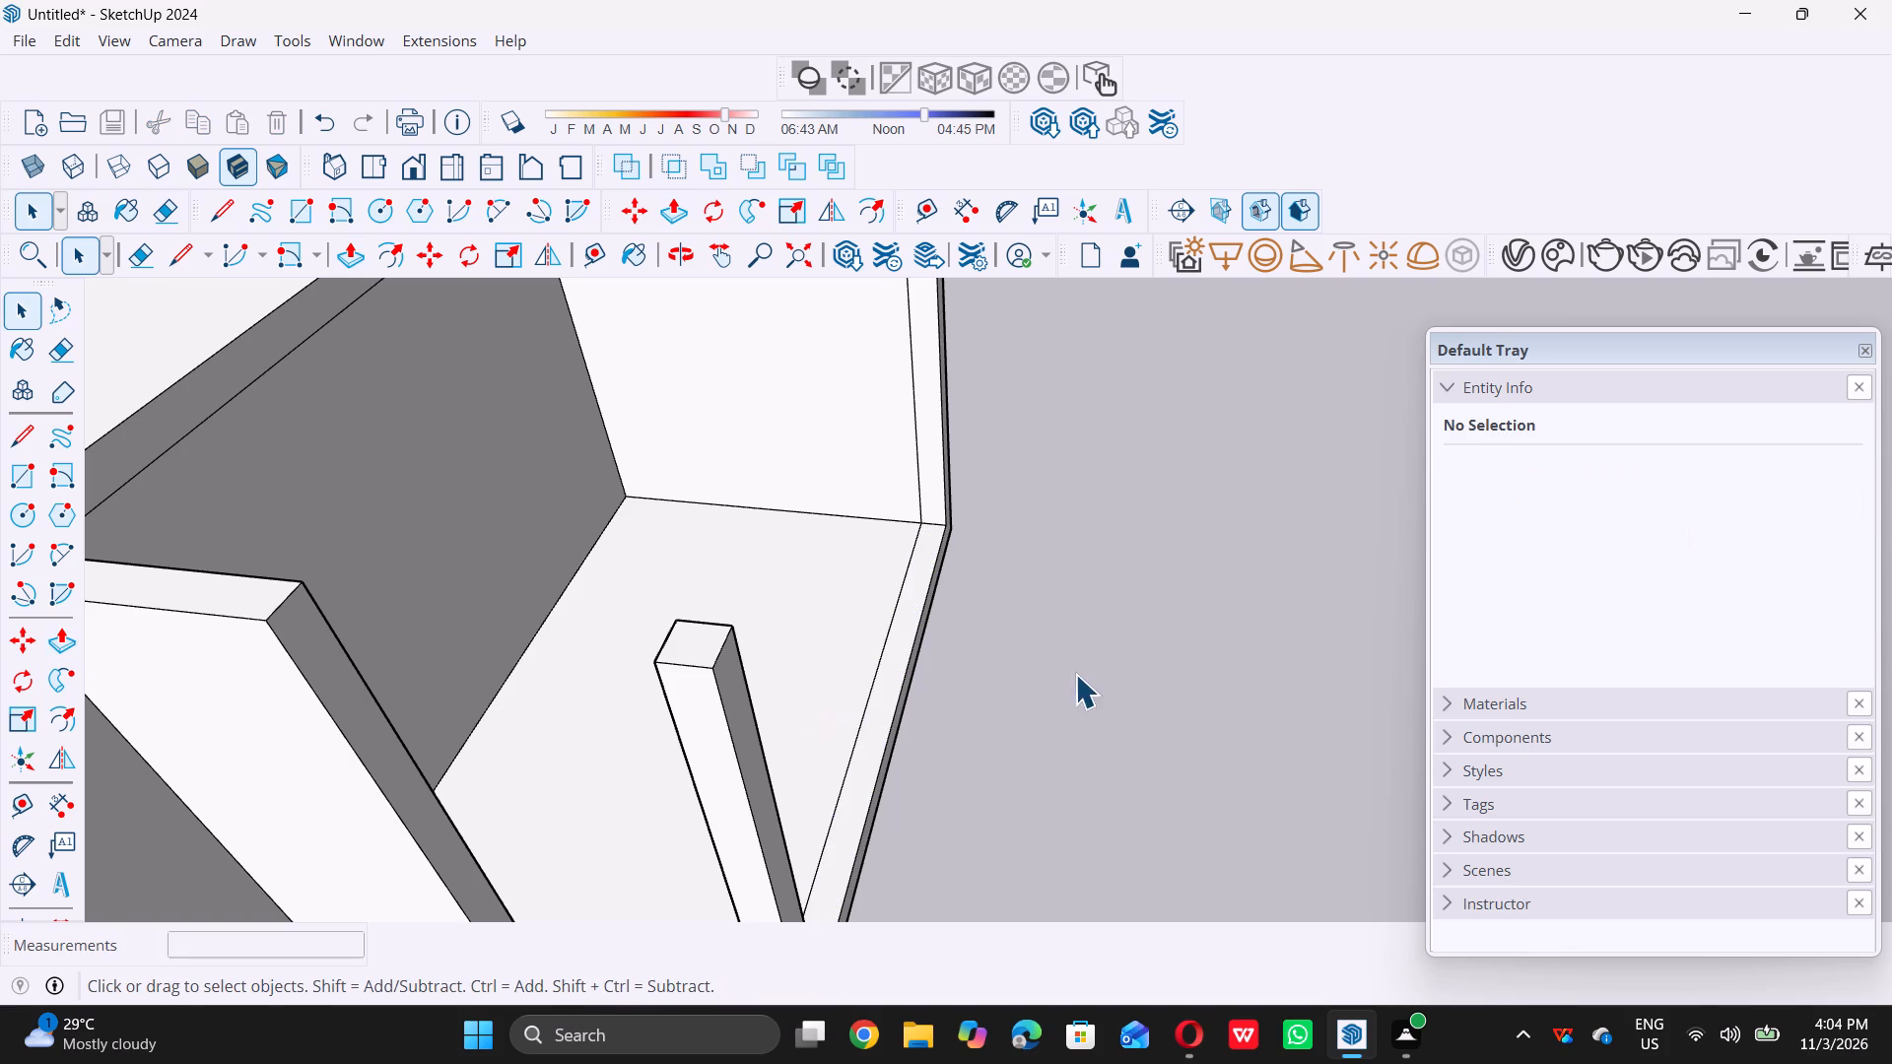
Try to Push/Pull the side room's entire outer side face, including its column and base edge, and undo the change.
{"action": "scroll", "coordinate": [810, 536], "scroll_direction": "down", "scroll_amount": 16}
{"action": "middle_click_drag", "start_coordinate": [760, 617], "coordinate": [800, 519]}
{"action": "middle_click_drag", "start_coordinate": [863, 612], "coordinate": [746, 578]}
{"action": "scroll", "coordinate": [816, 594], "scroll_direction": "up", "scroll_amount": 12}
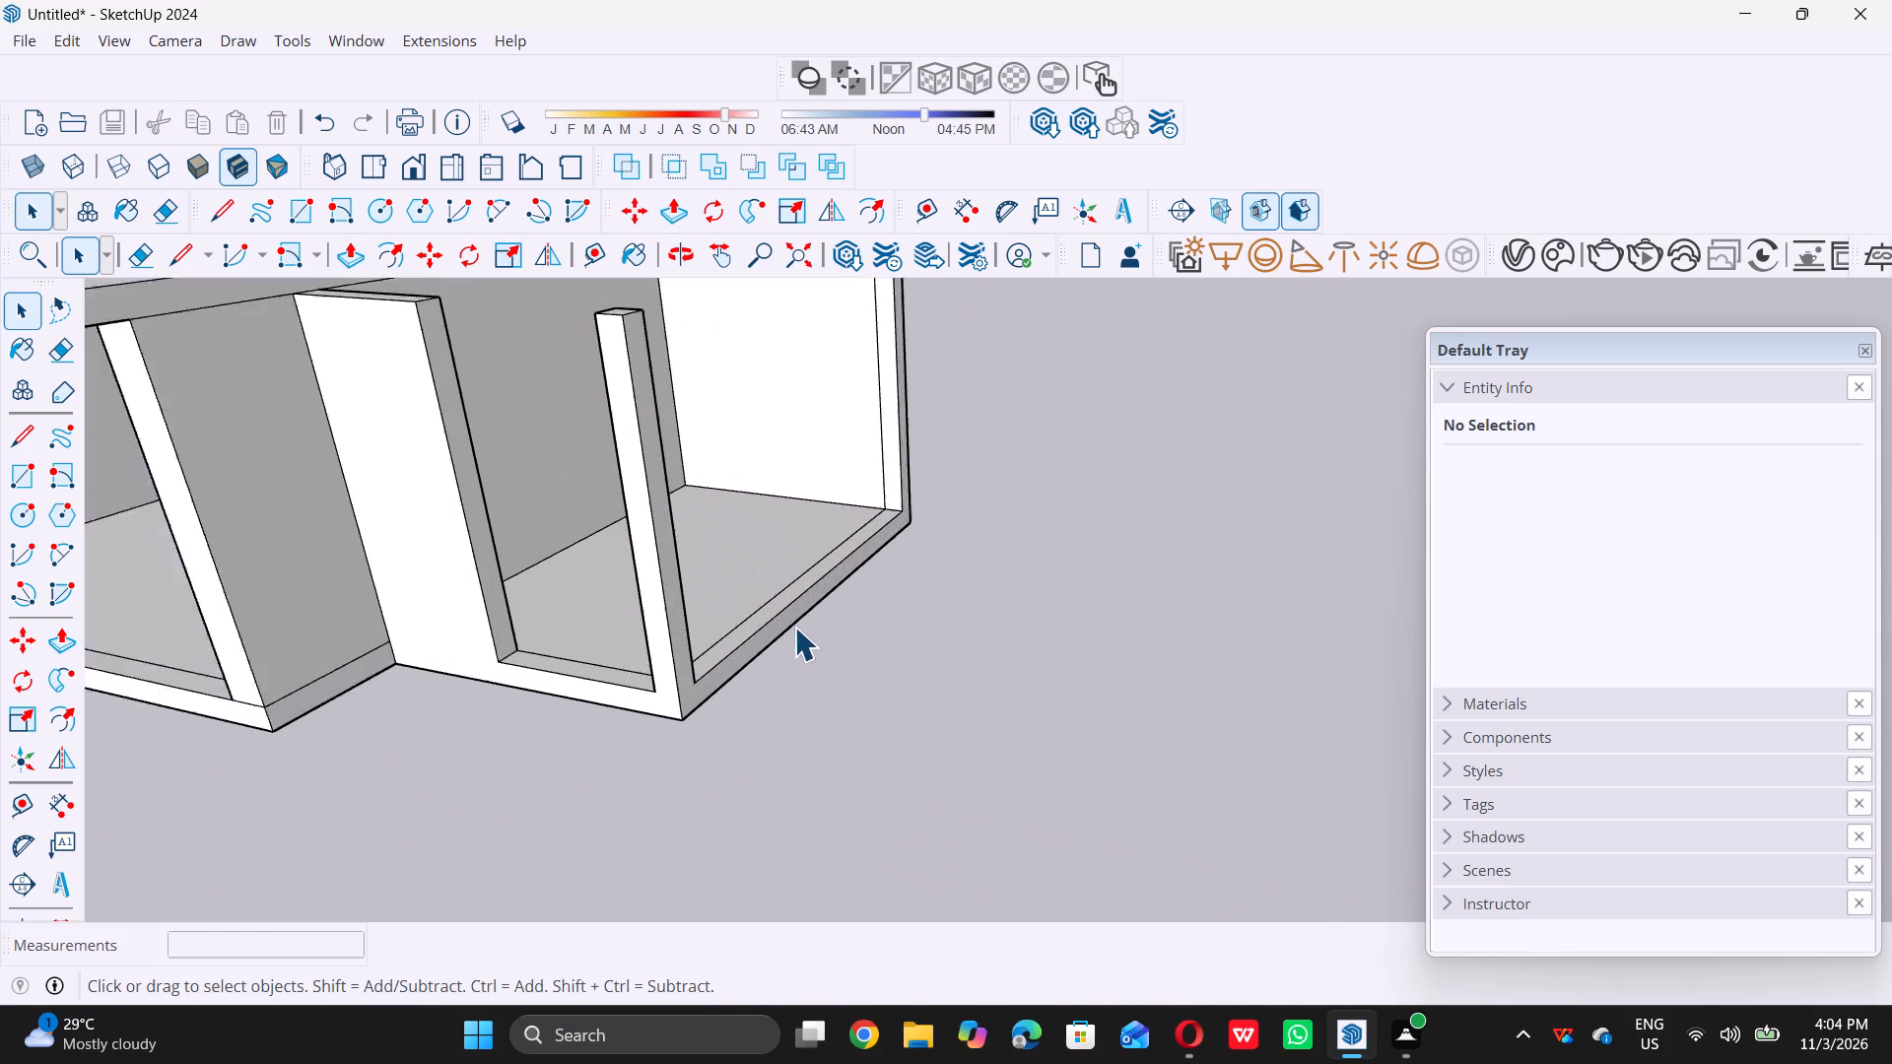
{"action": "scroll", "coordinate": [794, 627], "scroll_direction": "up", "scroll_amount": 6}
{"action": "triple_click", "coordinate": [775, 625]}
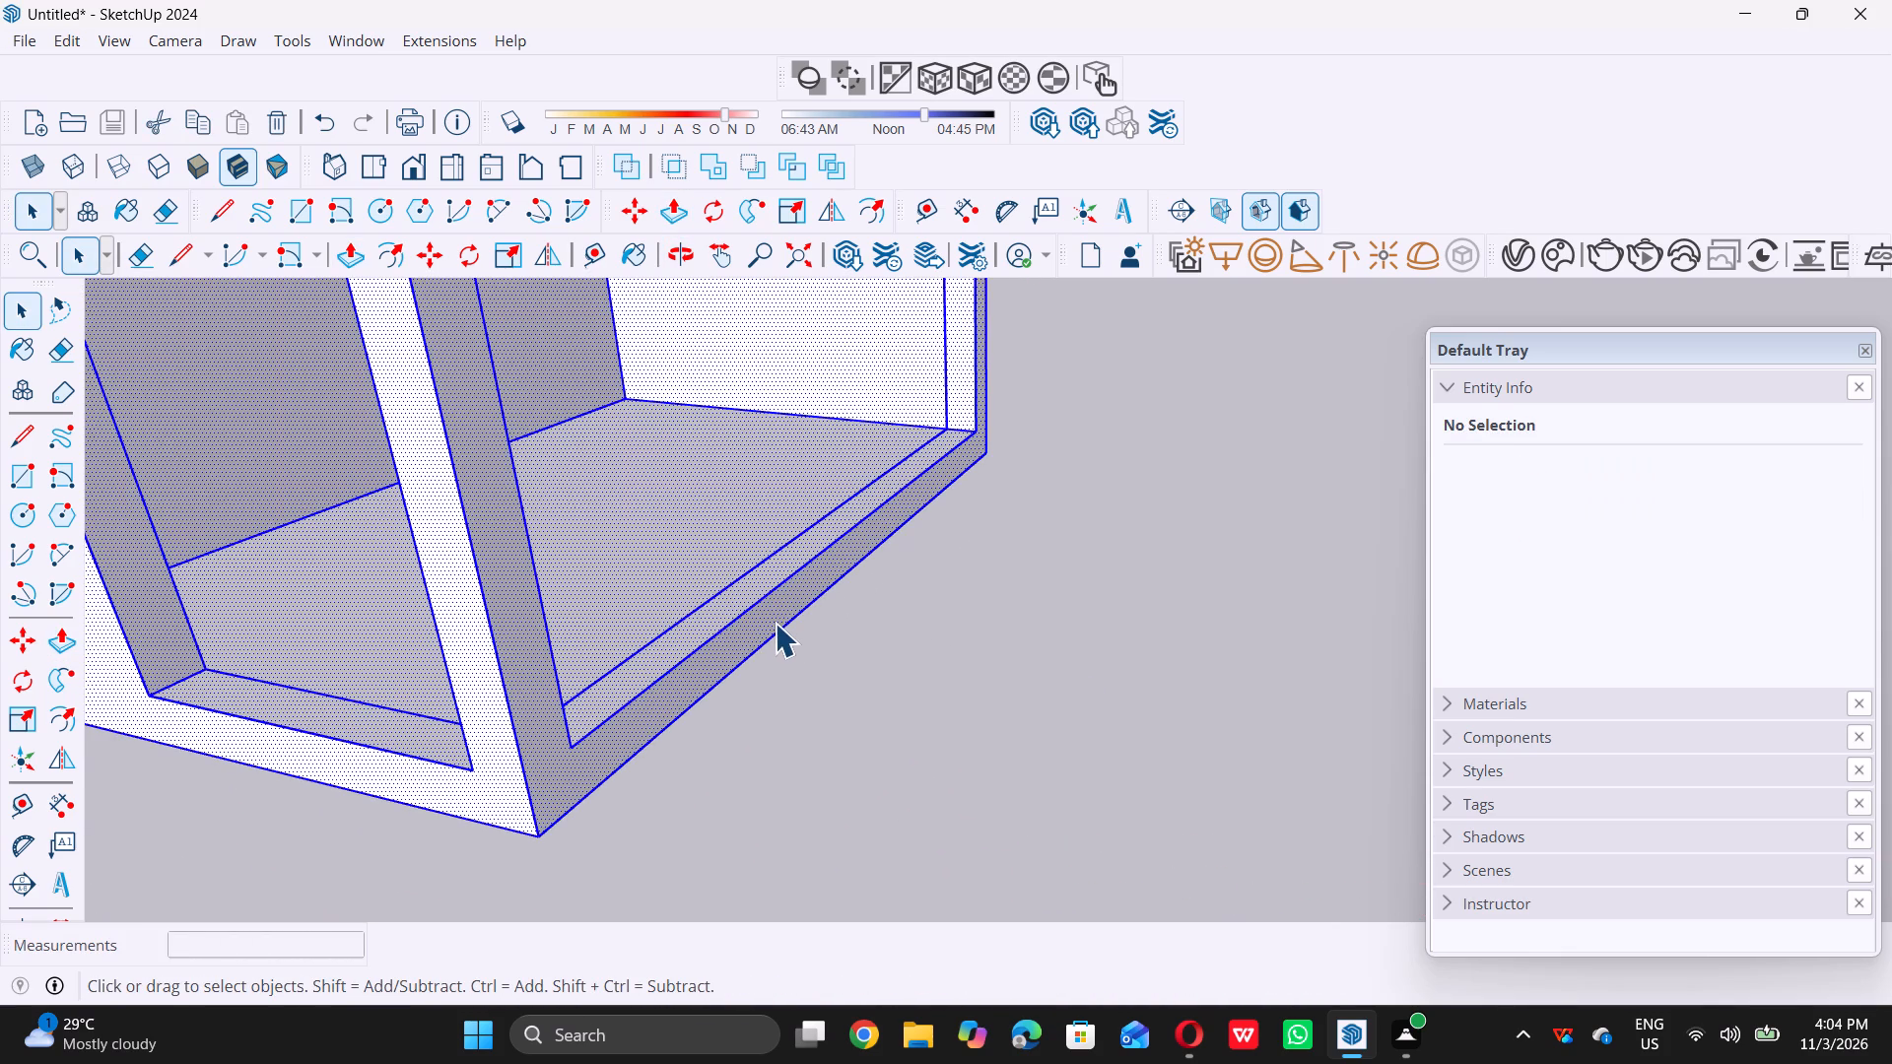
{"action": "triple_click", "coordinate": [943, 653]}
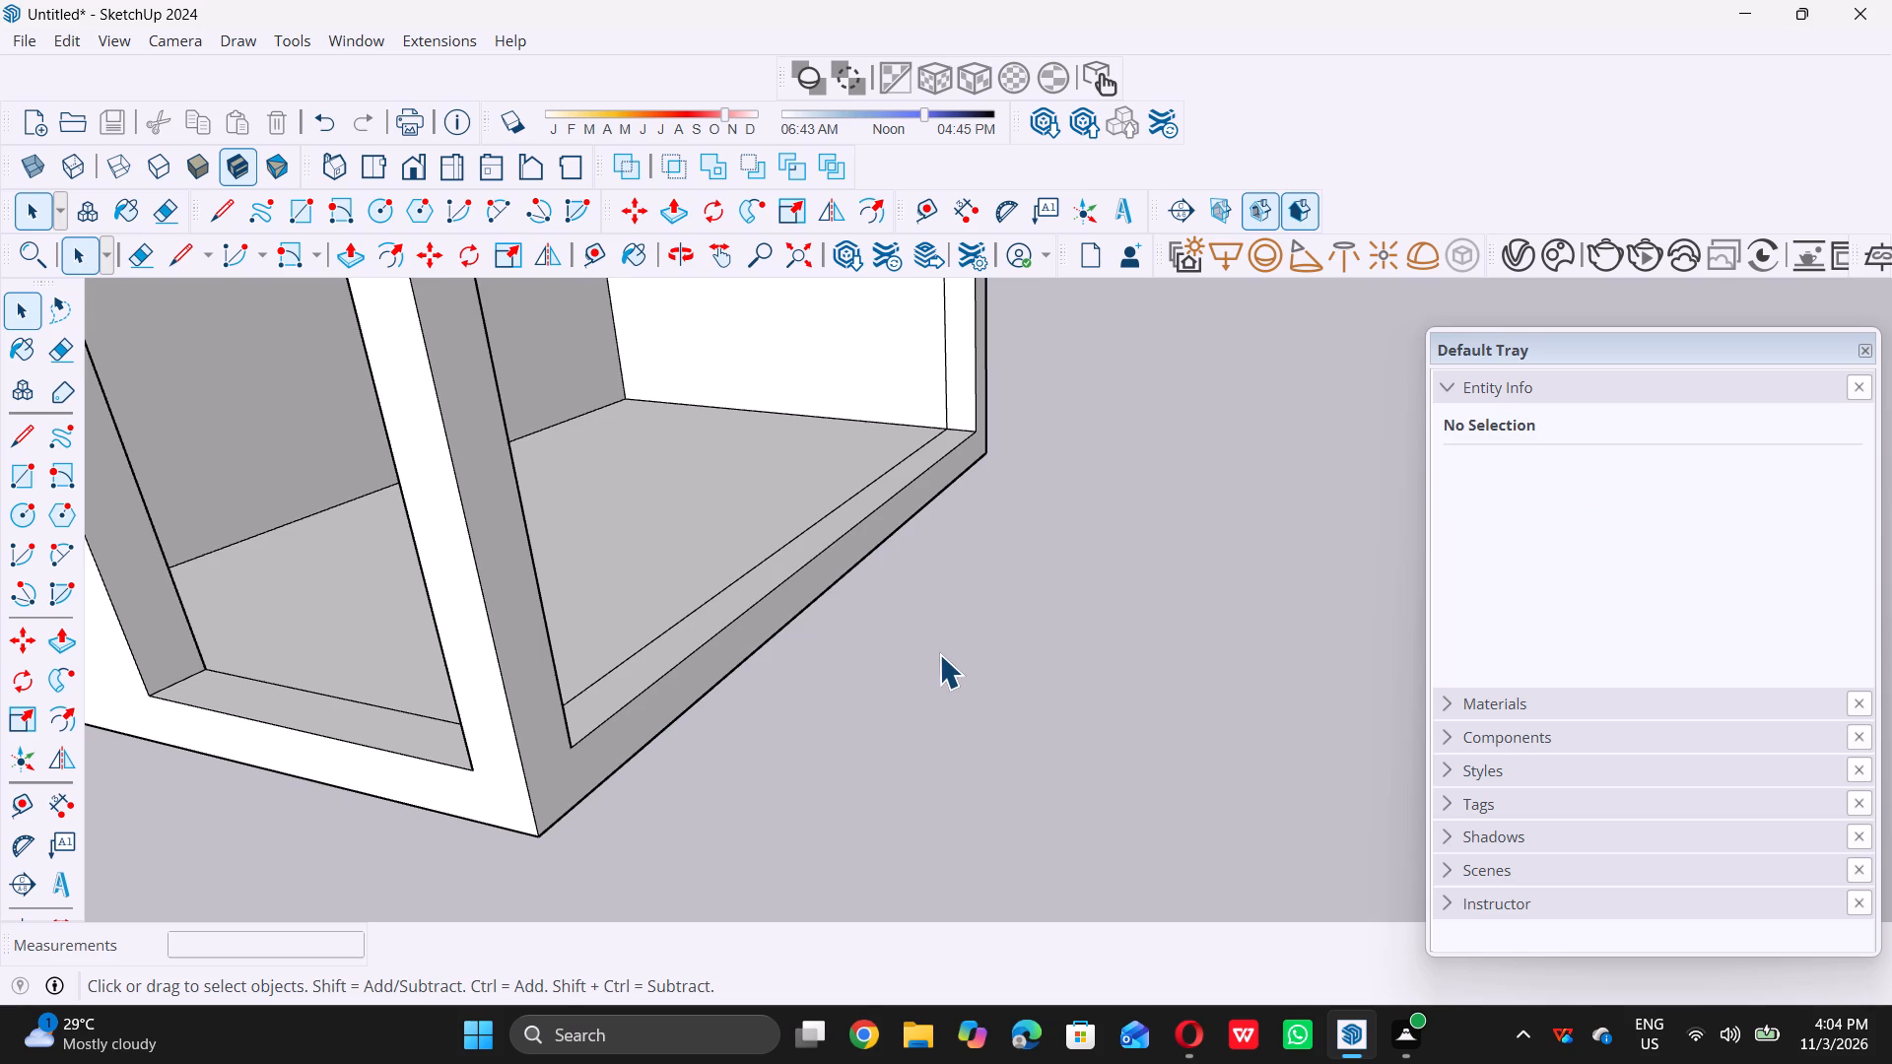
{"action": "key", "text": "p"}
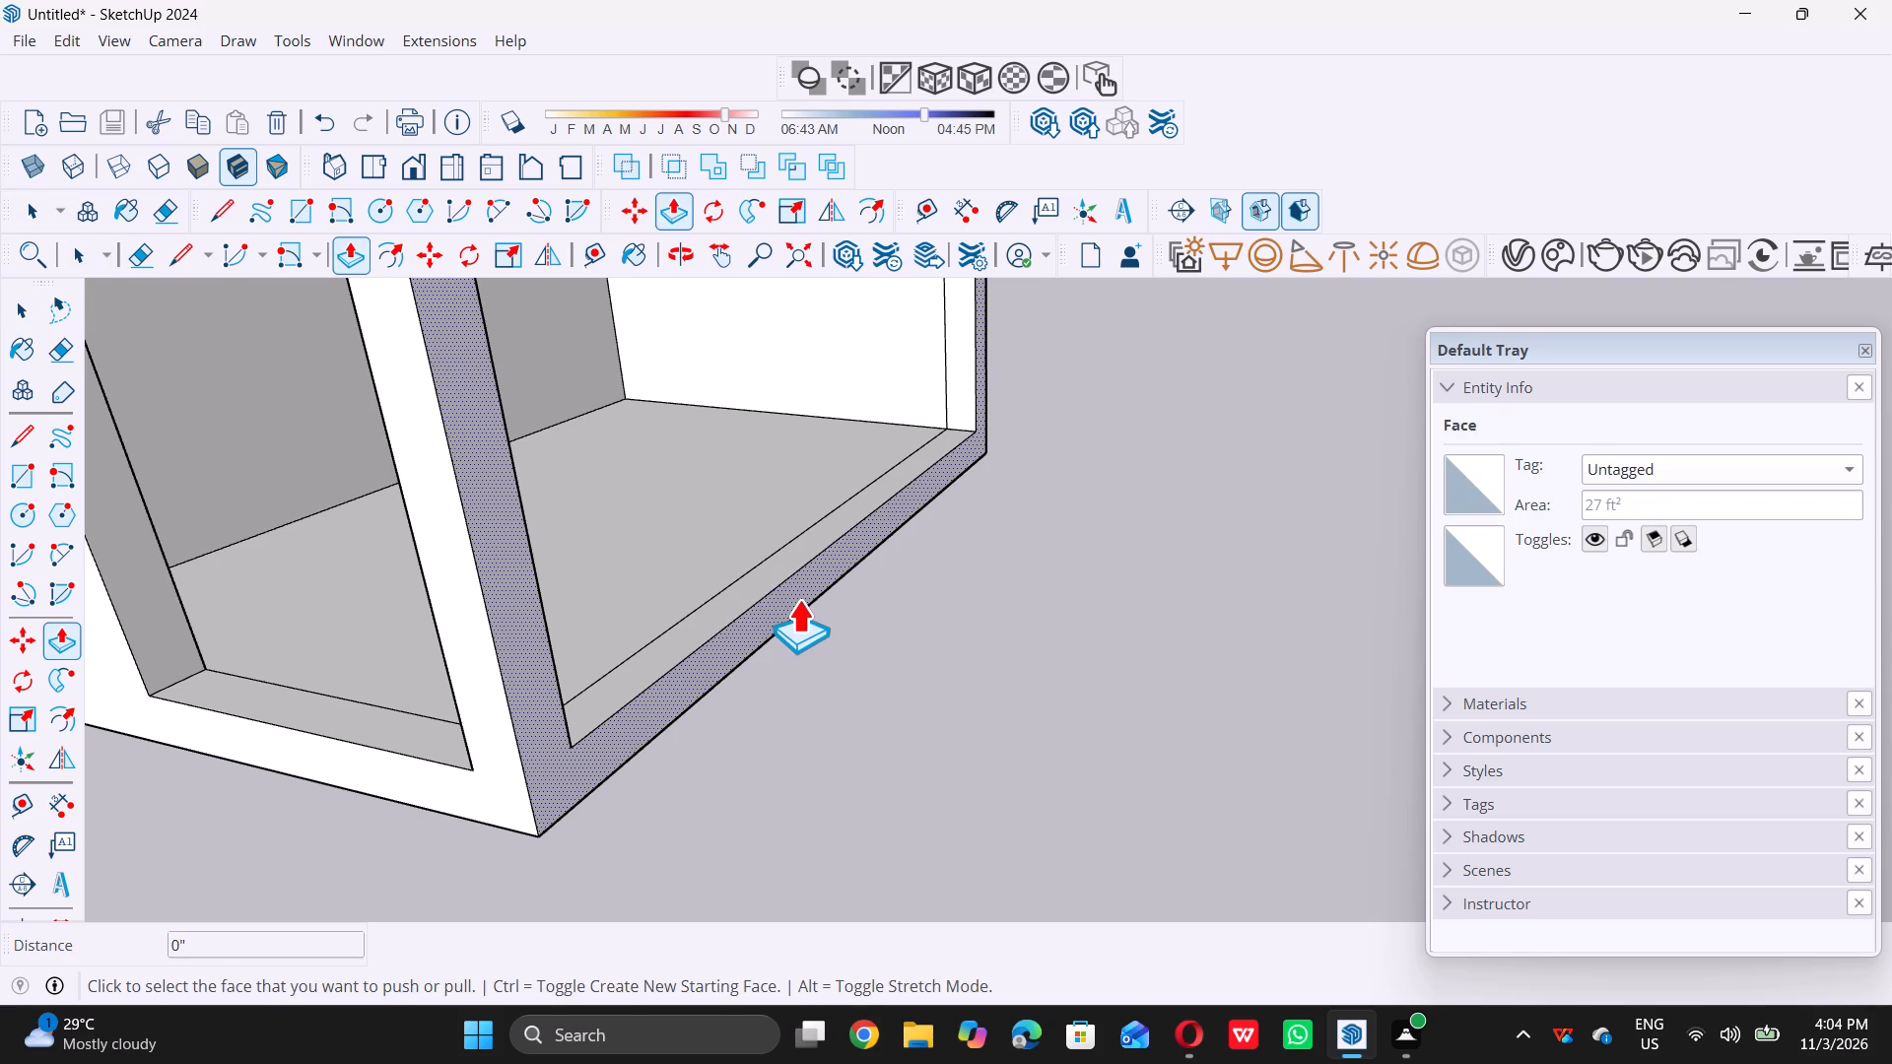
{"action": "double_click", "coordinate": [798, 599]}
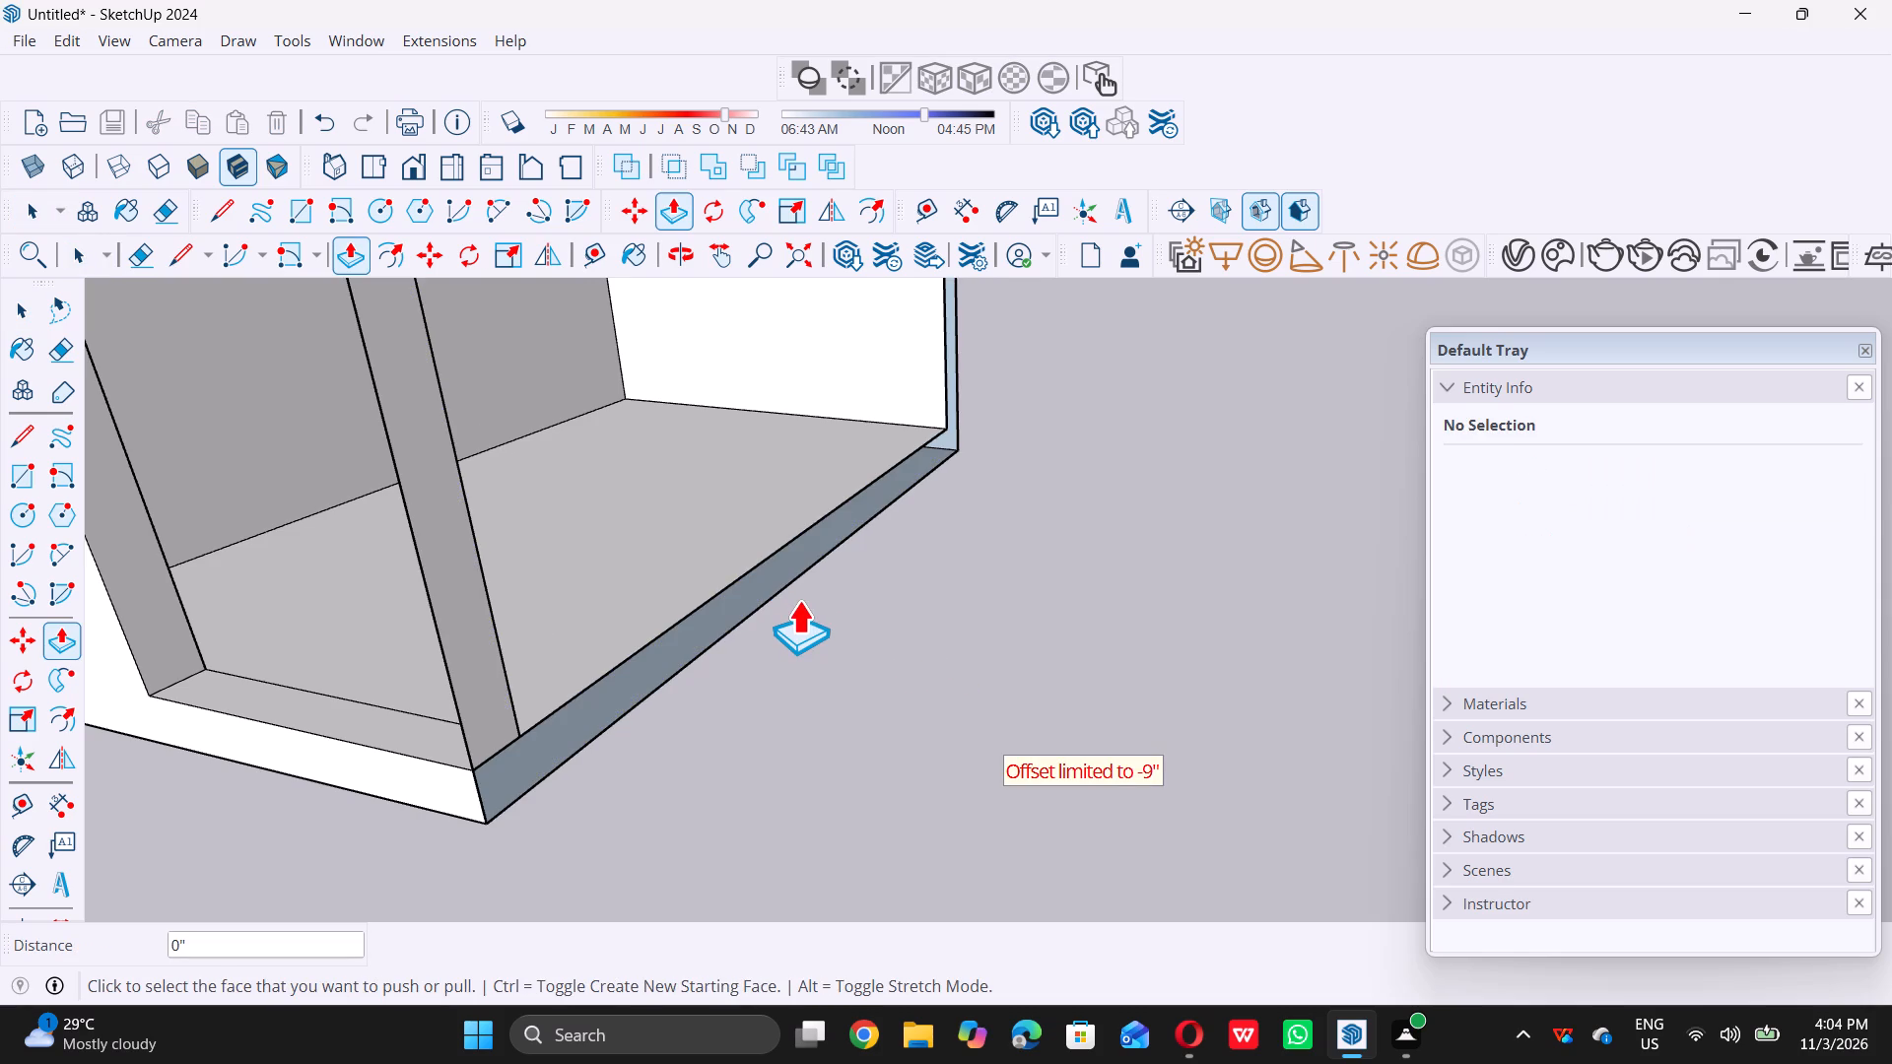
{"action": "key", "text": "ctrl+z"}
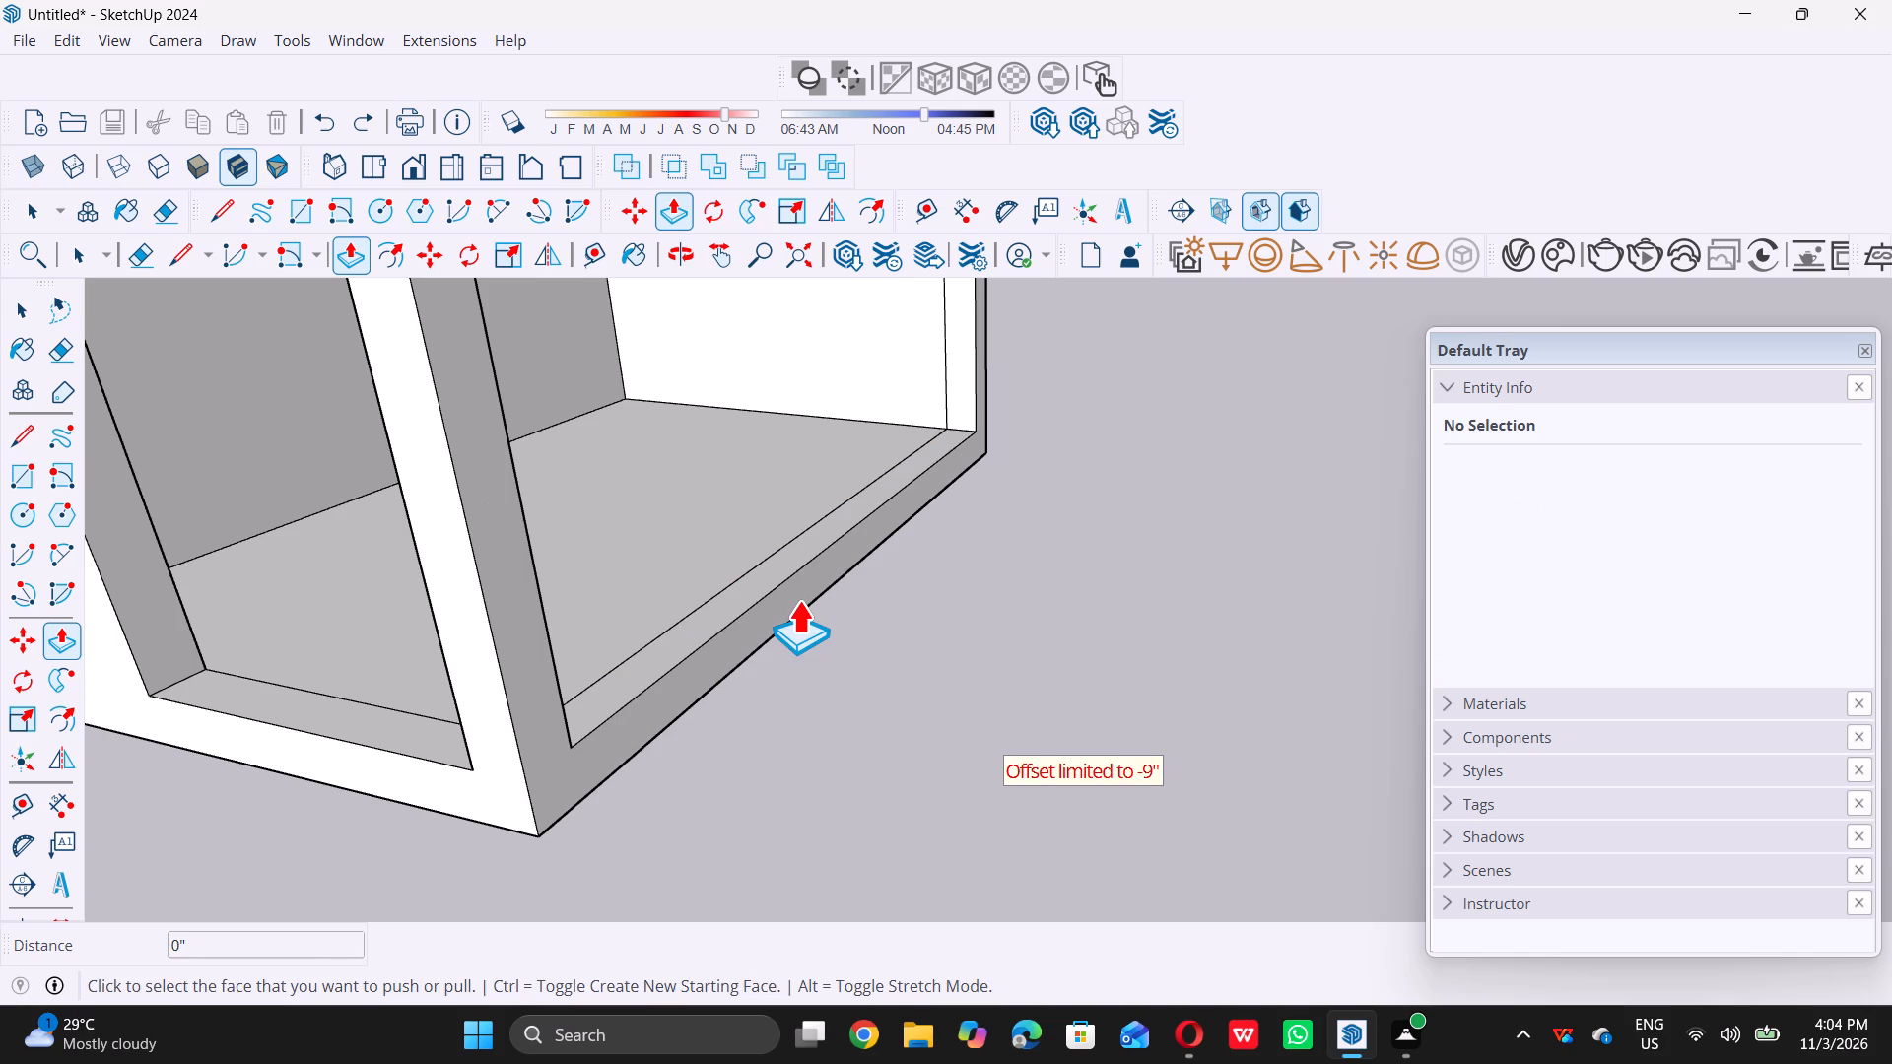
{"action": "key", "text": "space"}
Draw a 9" line on the outer side face from the opening's lower front corner across the column to its outer edge.
{"action": "scroll", "coordinate": [798, 600], "scroll_direction": "down", "scroll_amount": 5}
{"action": "middle_click_drag", "start_coordinate": [817, 591], "coordinate": [393, 723]}
{"action": "scroll", "coordinate": [393, 723], "scroll_direction": "down", "scroll_amount": 1}
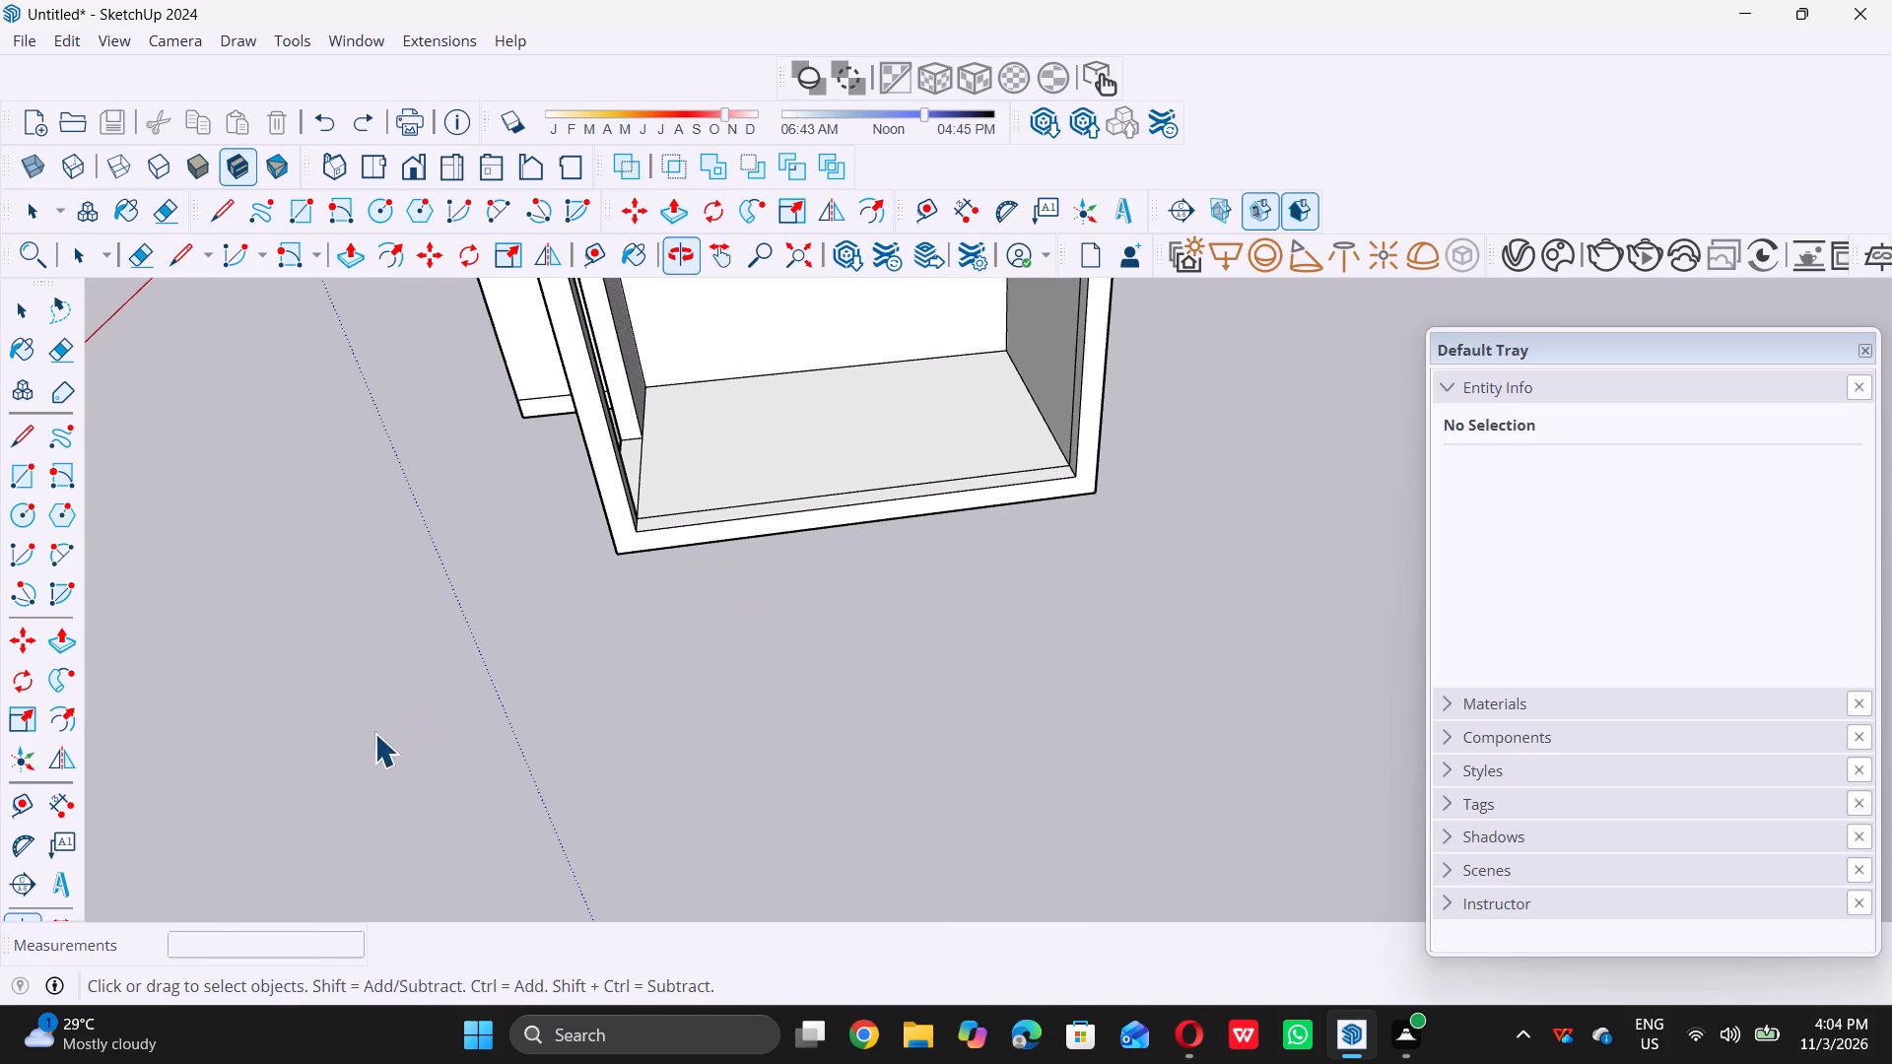
{"action": "scroll", "coordinate": [680, 596], "scroll_direction": "up", "scroll_amount": 6}
{"action": "scroll", "coordinate": [624, 502], "scroll_direction": "up", "scroll_amount": 9}
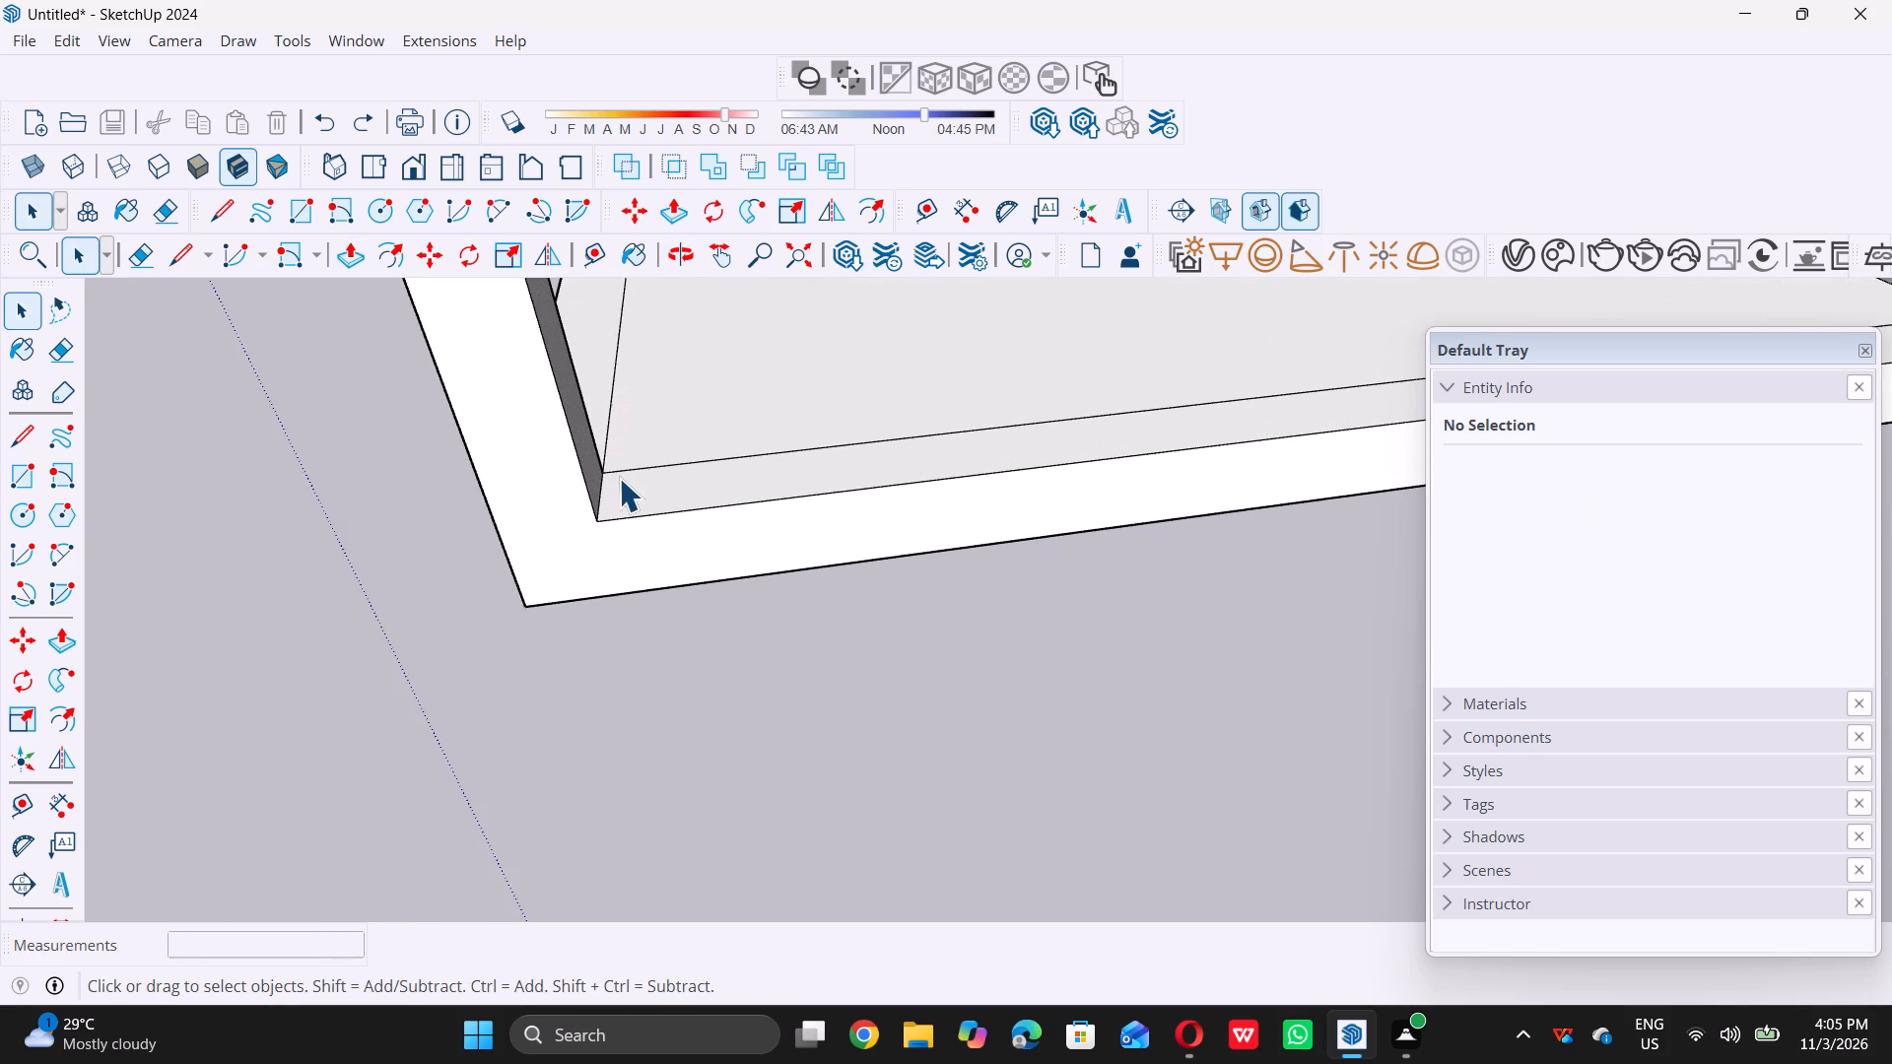
{"action": "scroll", "coordinate": [619, 478], "scroll_direction": "up", "scroll_amount": 9}
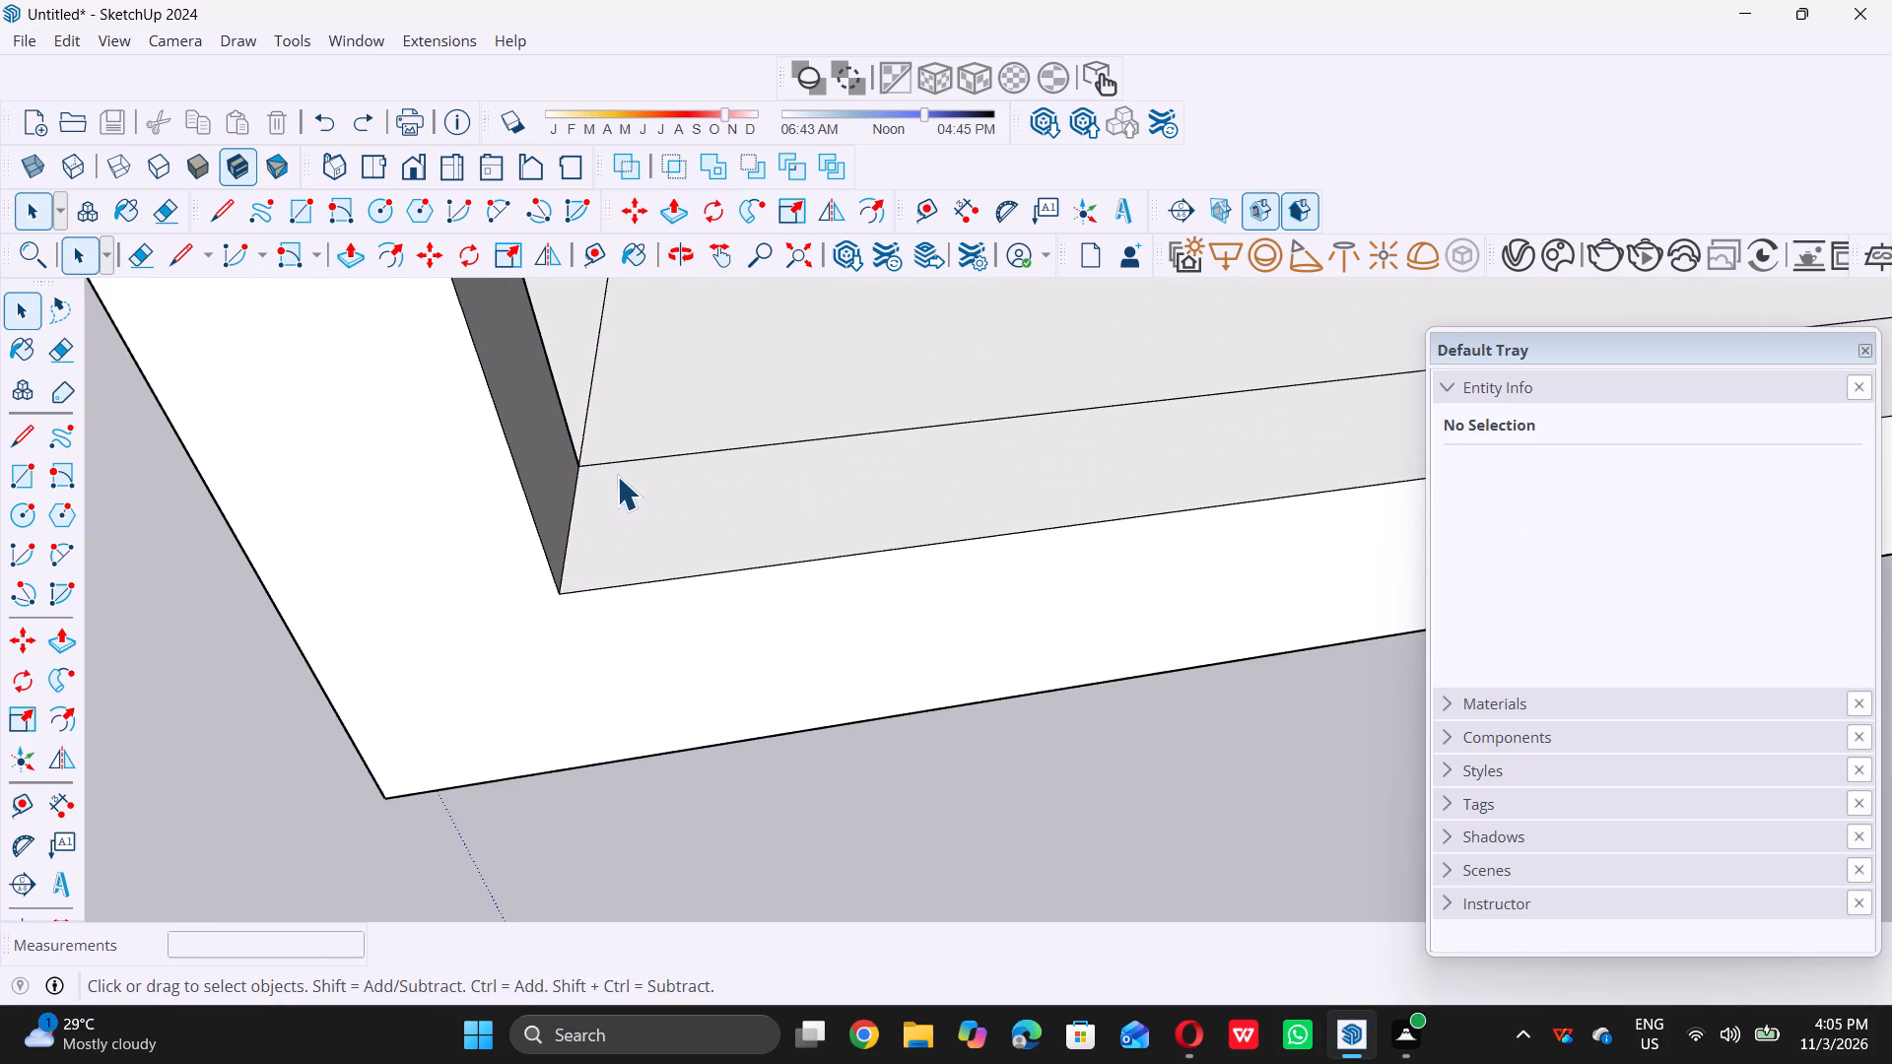
{"action": "key", "text": "l"}
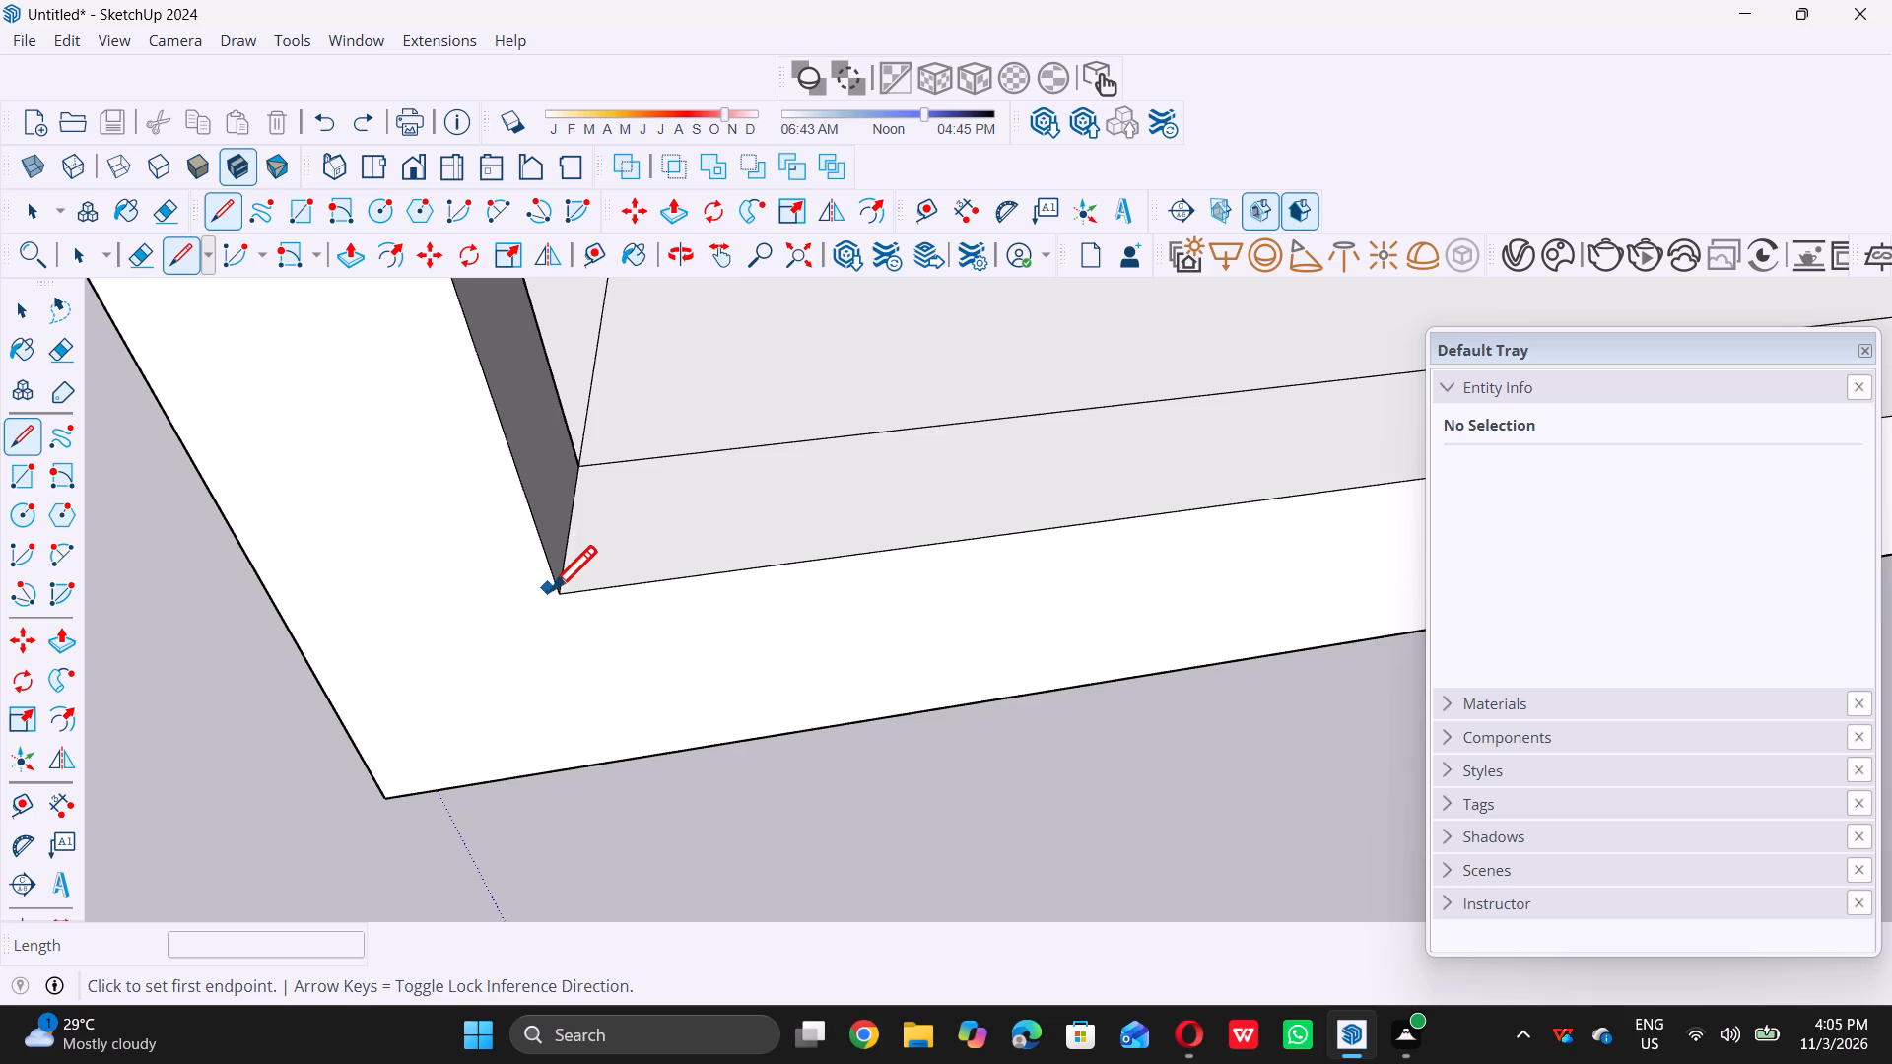
{"action": "triple_click", "coordinate": [553, 590]}
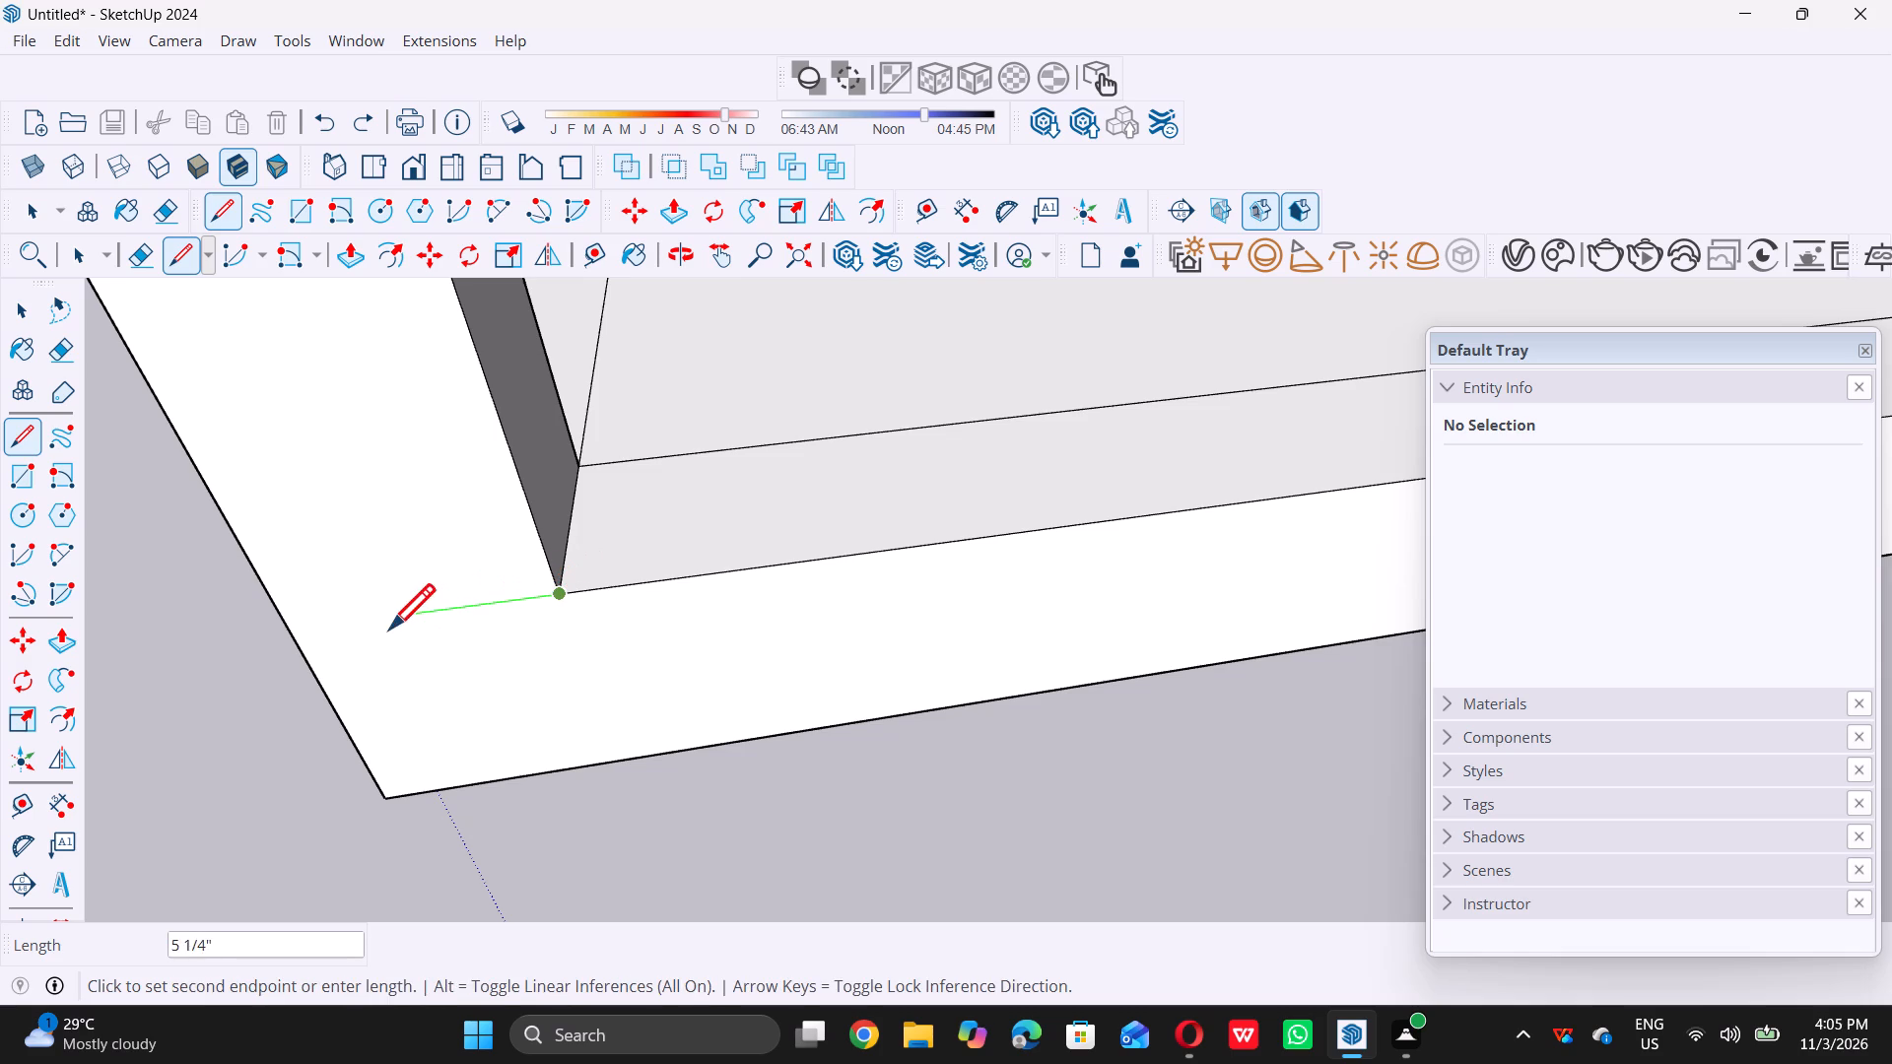
{"action": "triple_click", "coordinate": [288, 628]}
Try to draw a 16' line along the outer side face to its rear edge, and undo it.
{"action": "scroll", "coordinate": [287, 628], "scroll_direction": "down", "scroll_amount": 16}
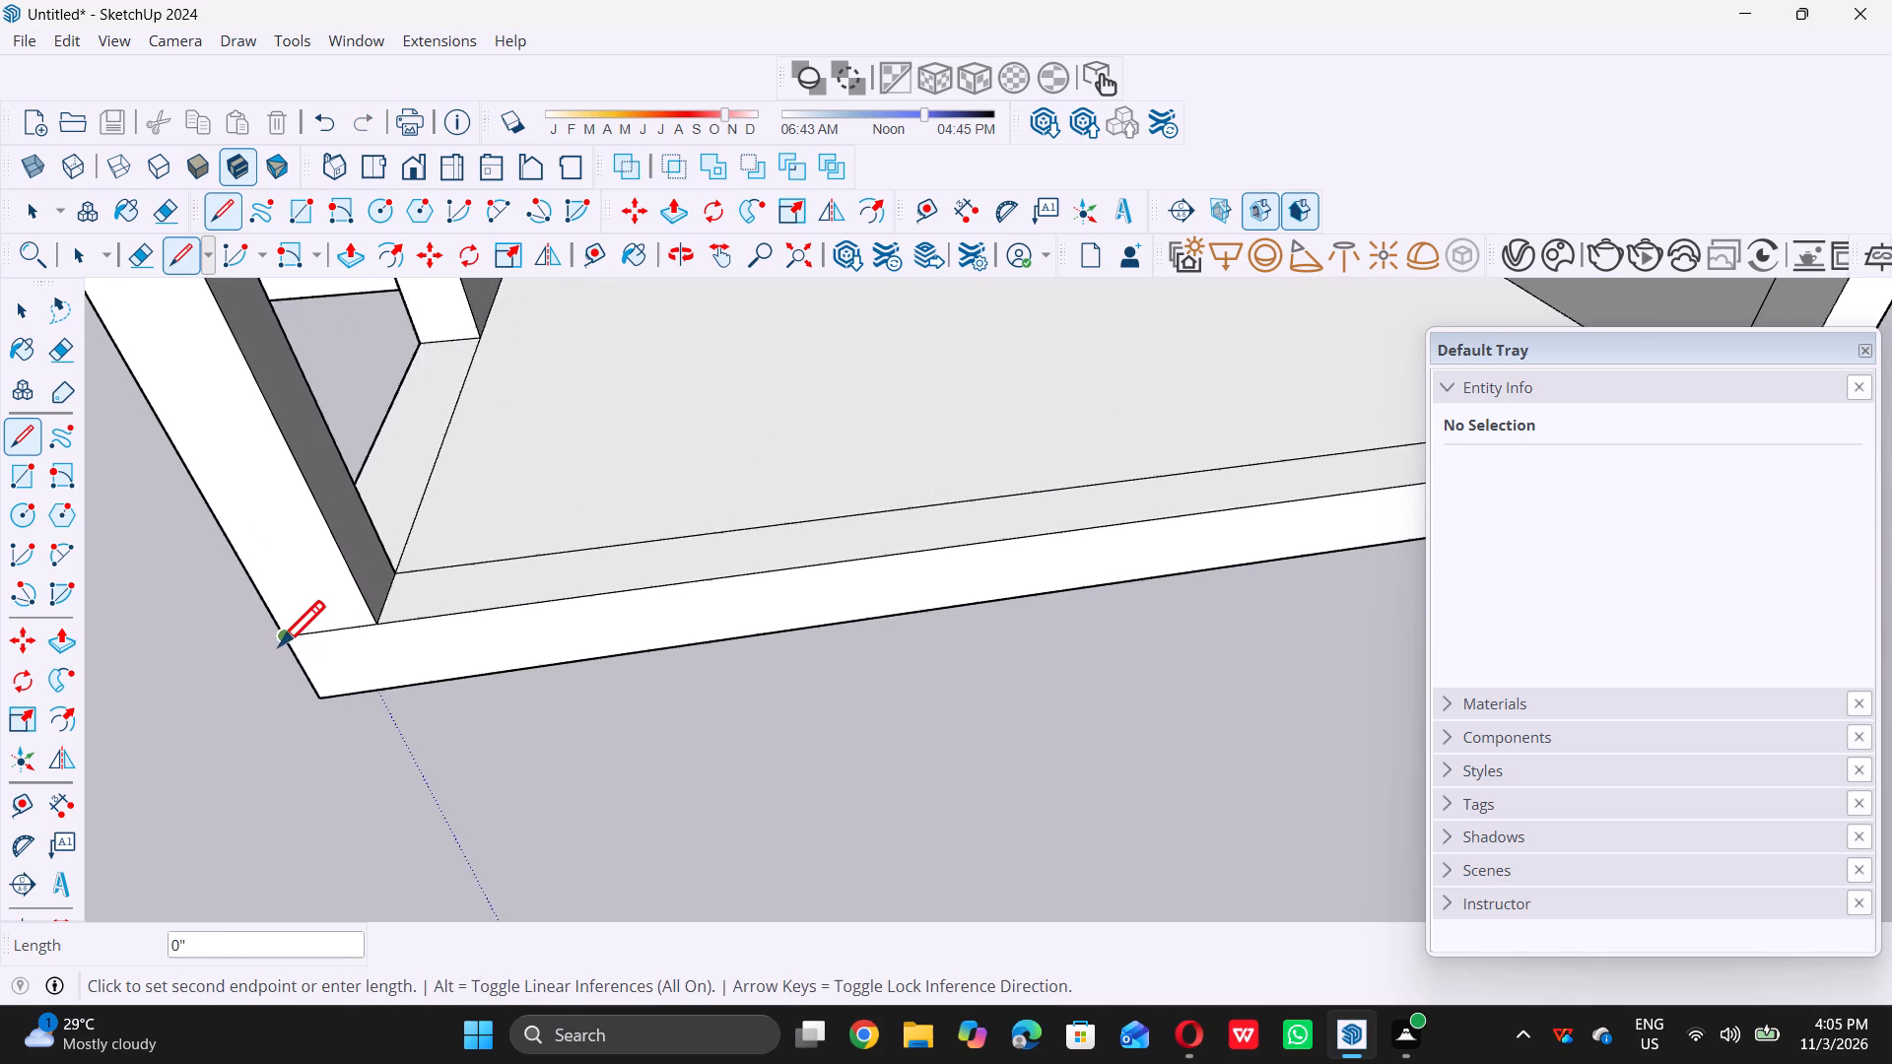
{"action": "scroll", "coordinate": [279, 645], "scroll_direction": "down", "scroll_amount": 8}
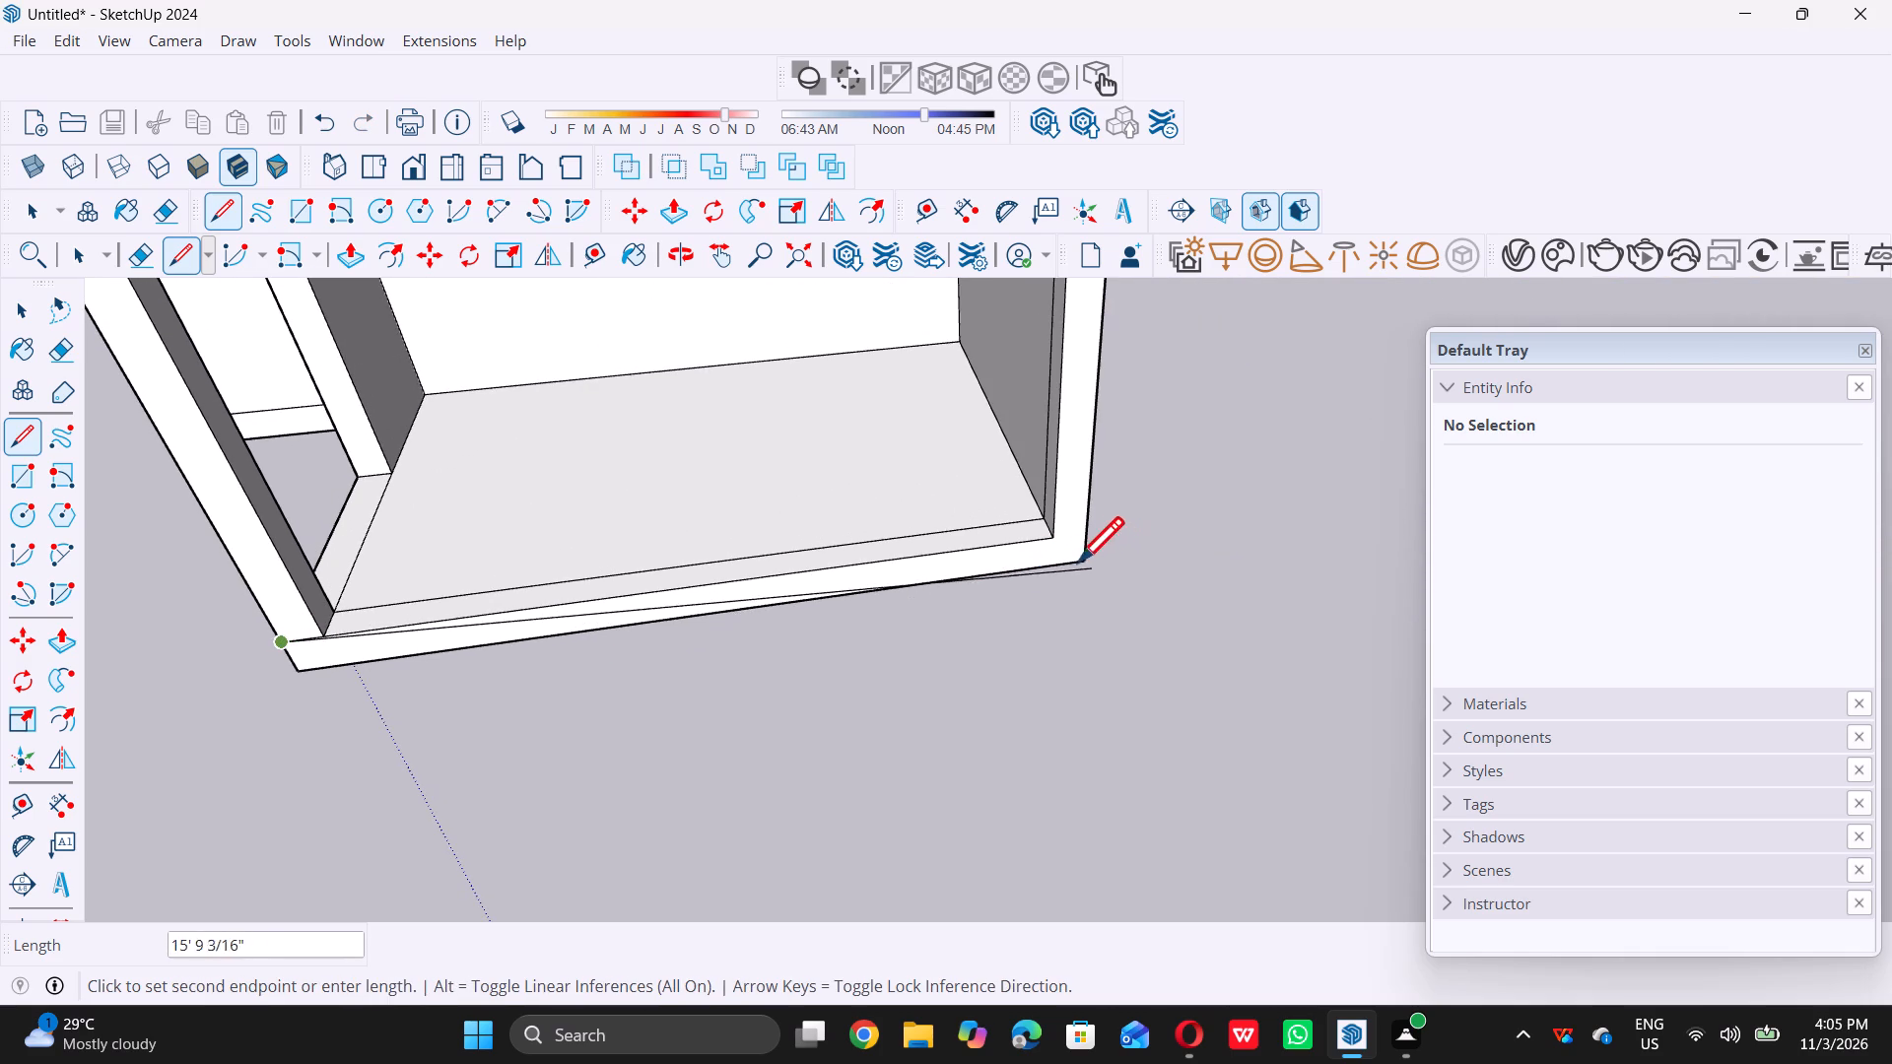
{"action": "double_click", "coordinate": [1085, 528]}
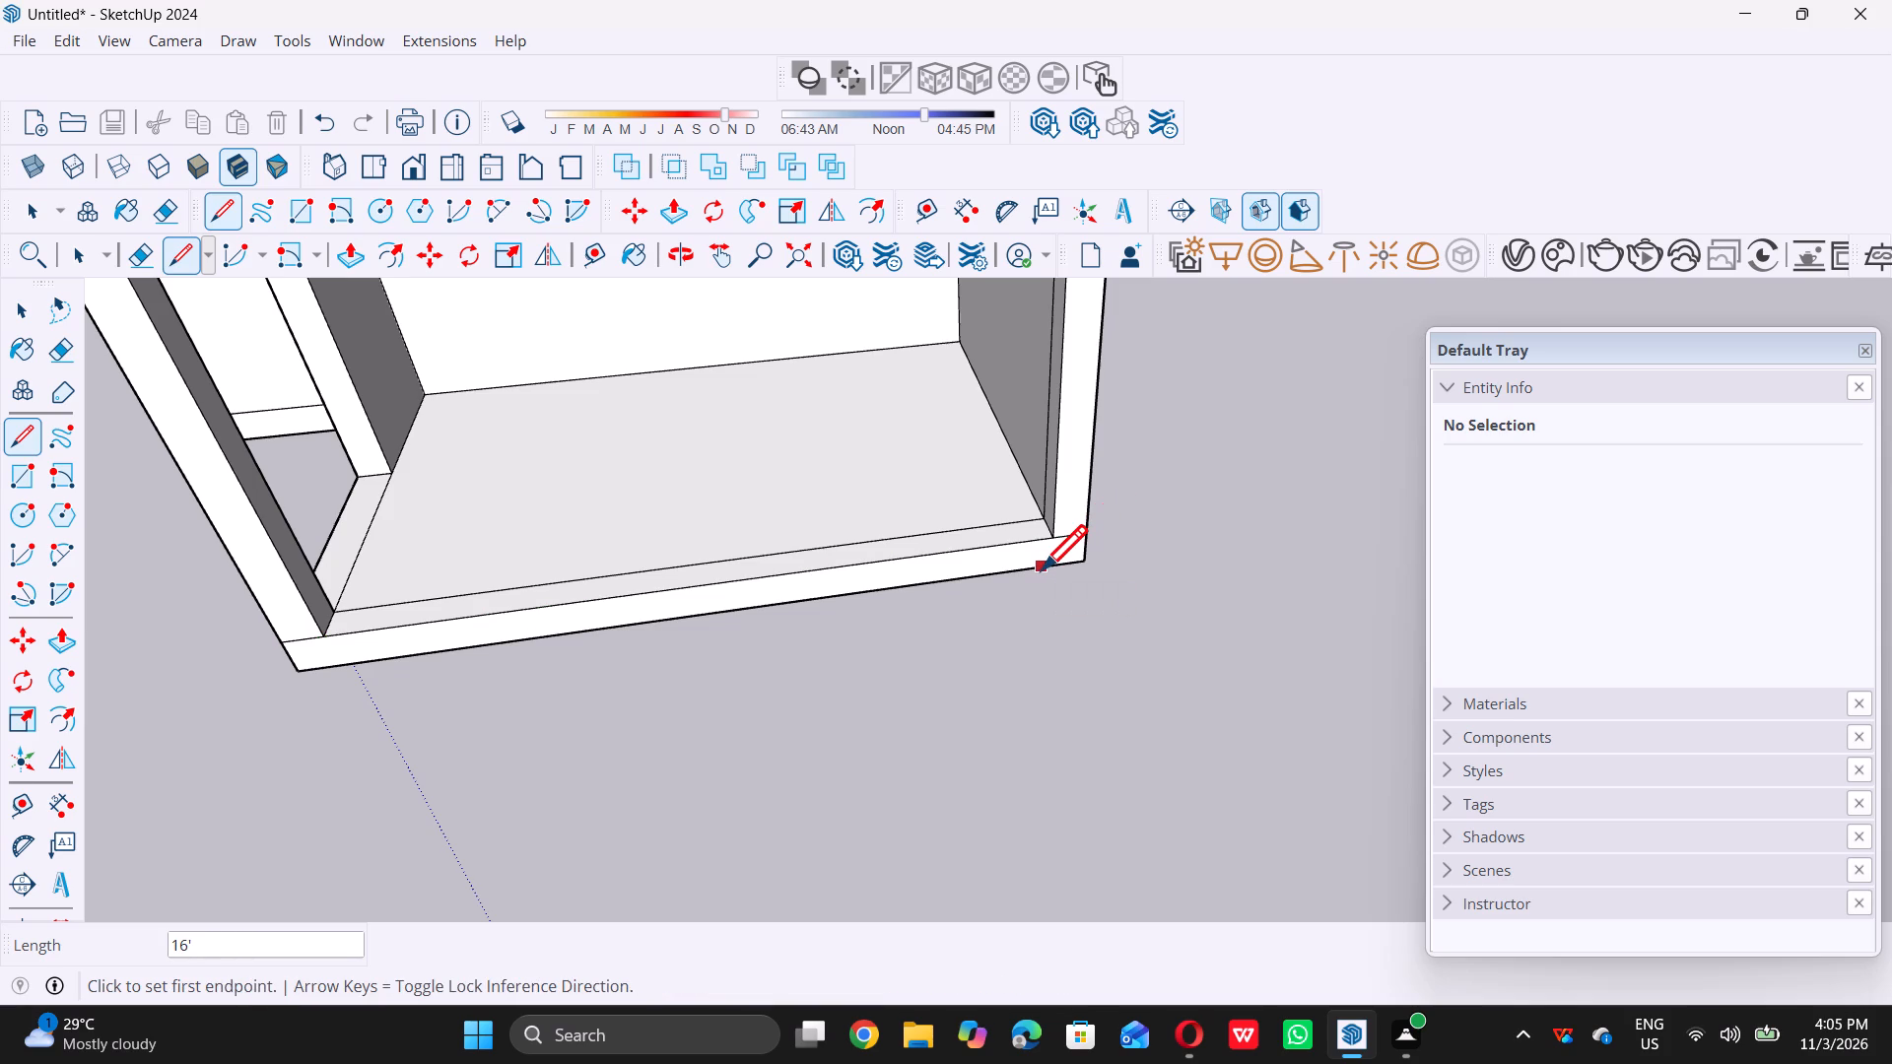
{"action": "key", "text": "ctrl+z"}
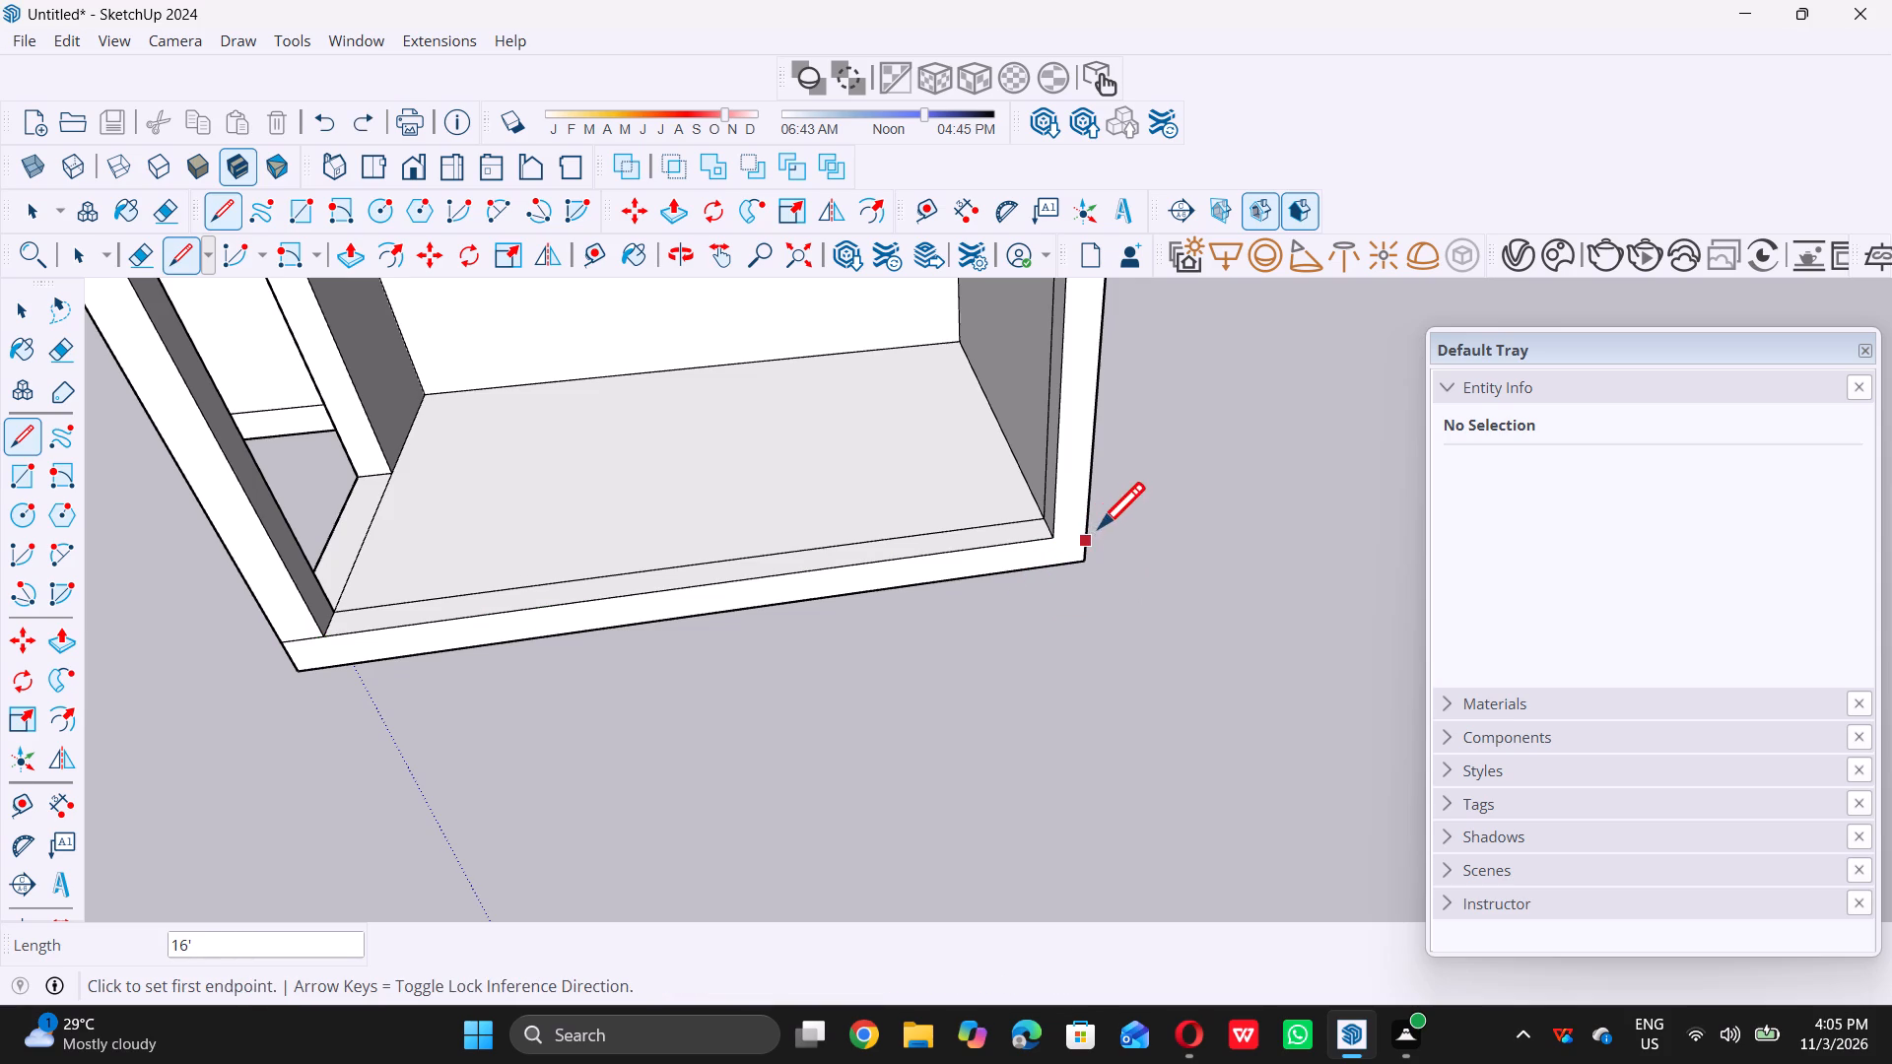
Draw a 9" line on the outer side face from the opening's lower rear corner to the rear outer edge.
{"action": "scroll", "coordinate": [1099, 526], "scroll_direction": "up", "scroll_amount": 8}
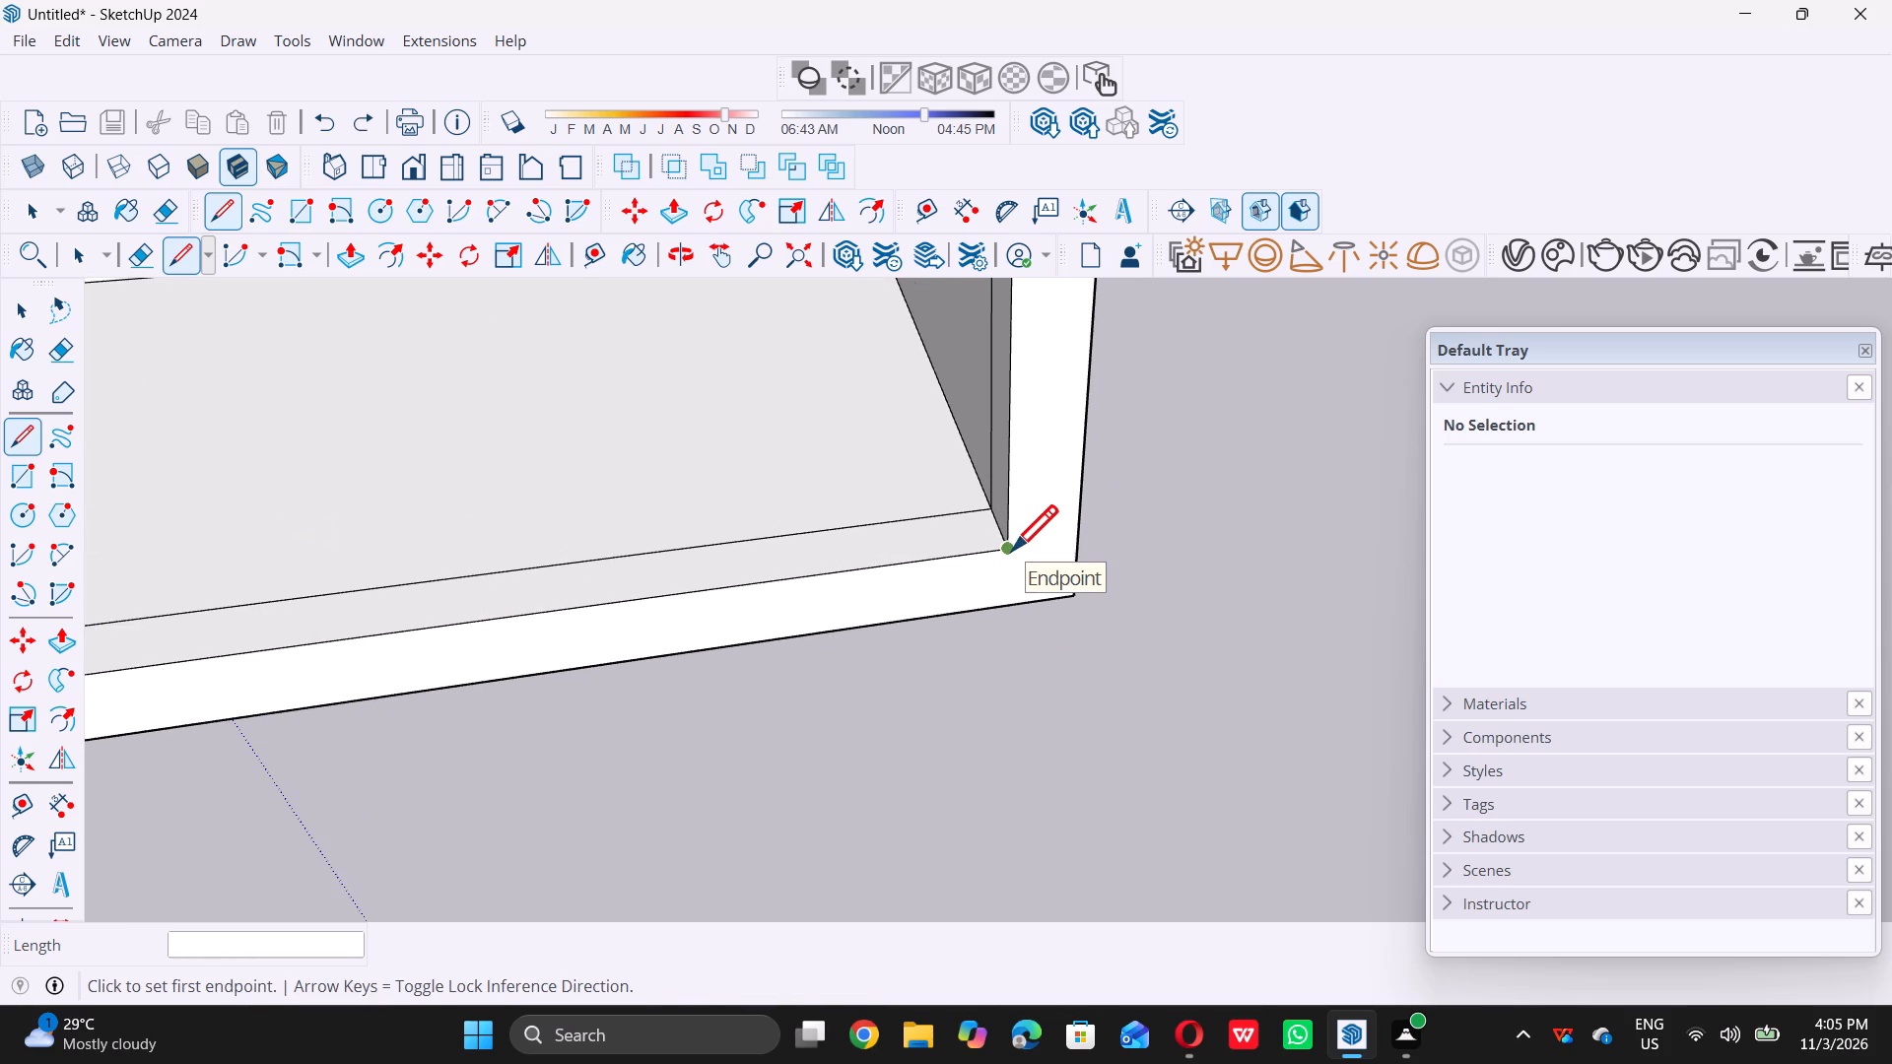
{"action": "left_click", "coordinate": [1012, 550]}
{"action": "double_click", "coordinate": [1083, 539]}
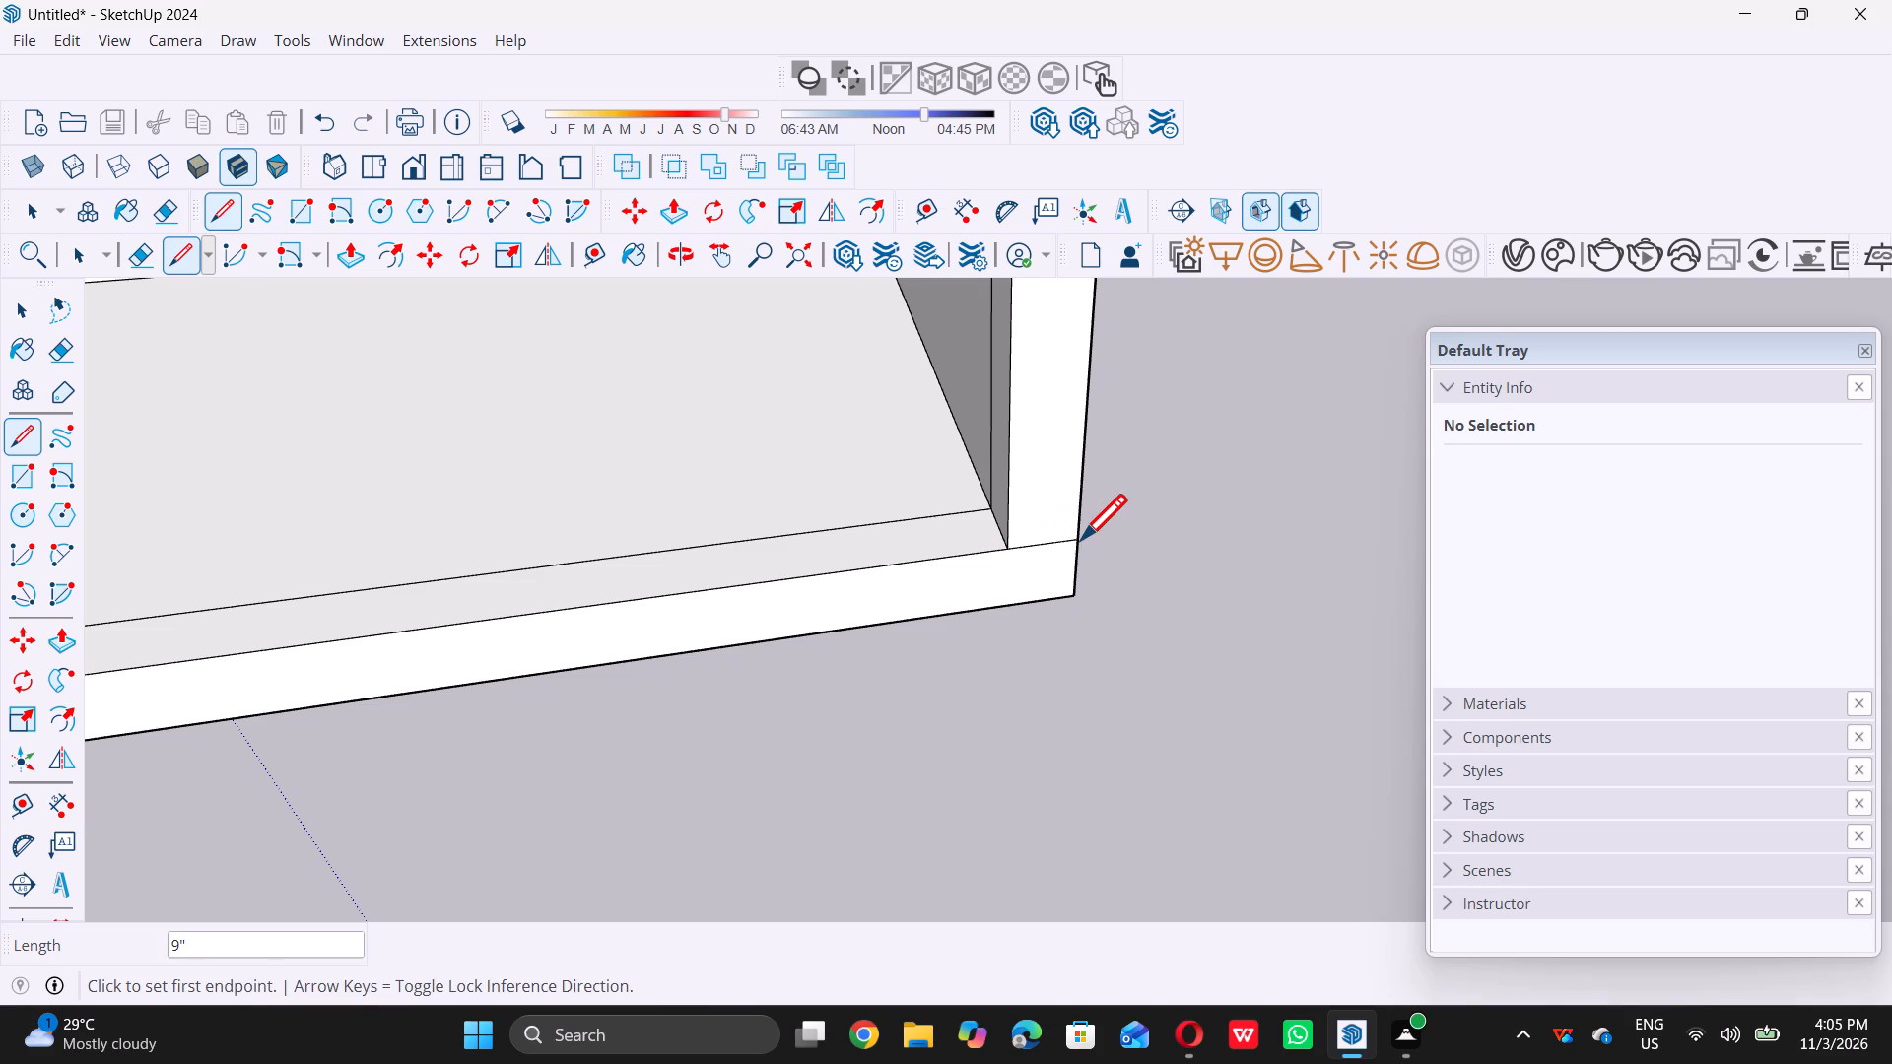
{"action": "key", "text": "space"}
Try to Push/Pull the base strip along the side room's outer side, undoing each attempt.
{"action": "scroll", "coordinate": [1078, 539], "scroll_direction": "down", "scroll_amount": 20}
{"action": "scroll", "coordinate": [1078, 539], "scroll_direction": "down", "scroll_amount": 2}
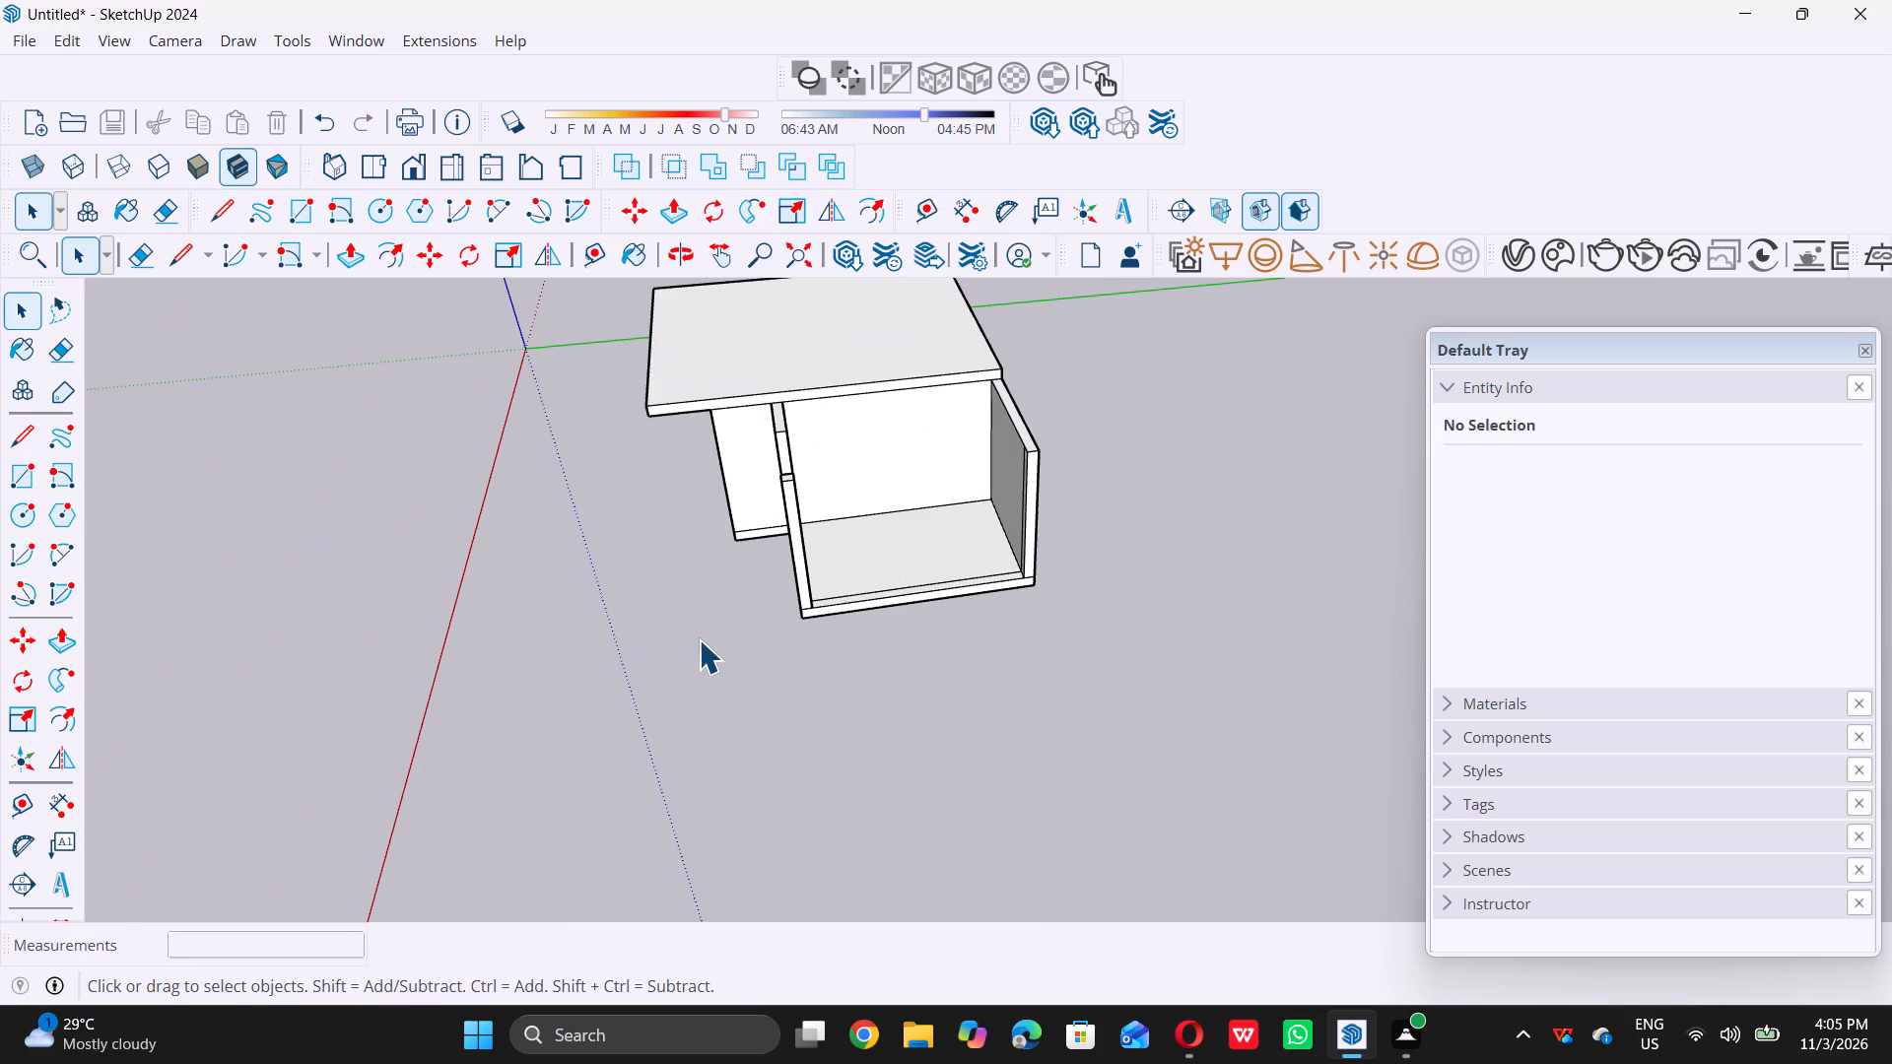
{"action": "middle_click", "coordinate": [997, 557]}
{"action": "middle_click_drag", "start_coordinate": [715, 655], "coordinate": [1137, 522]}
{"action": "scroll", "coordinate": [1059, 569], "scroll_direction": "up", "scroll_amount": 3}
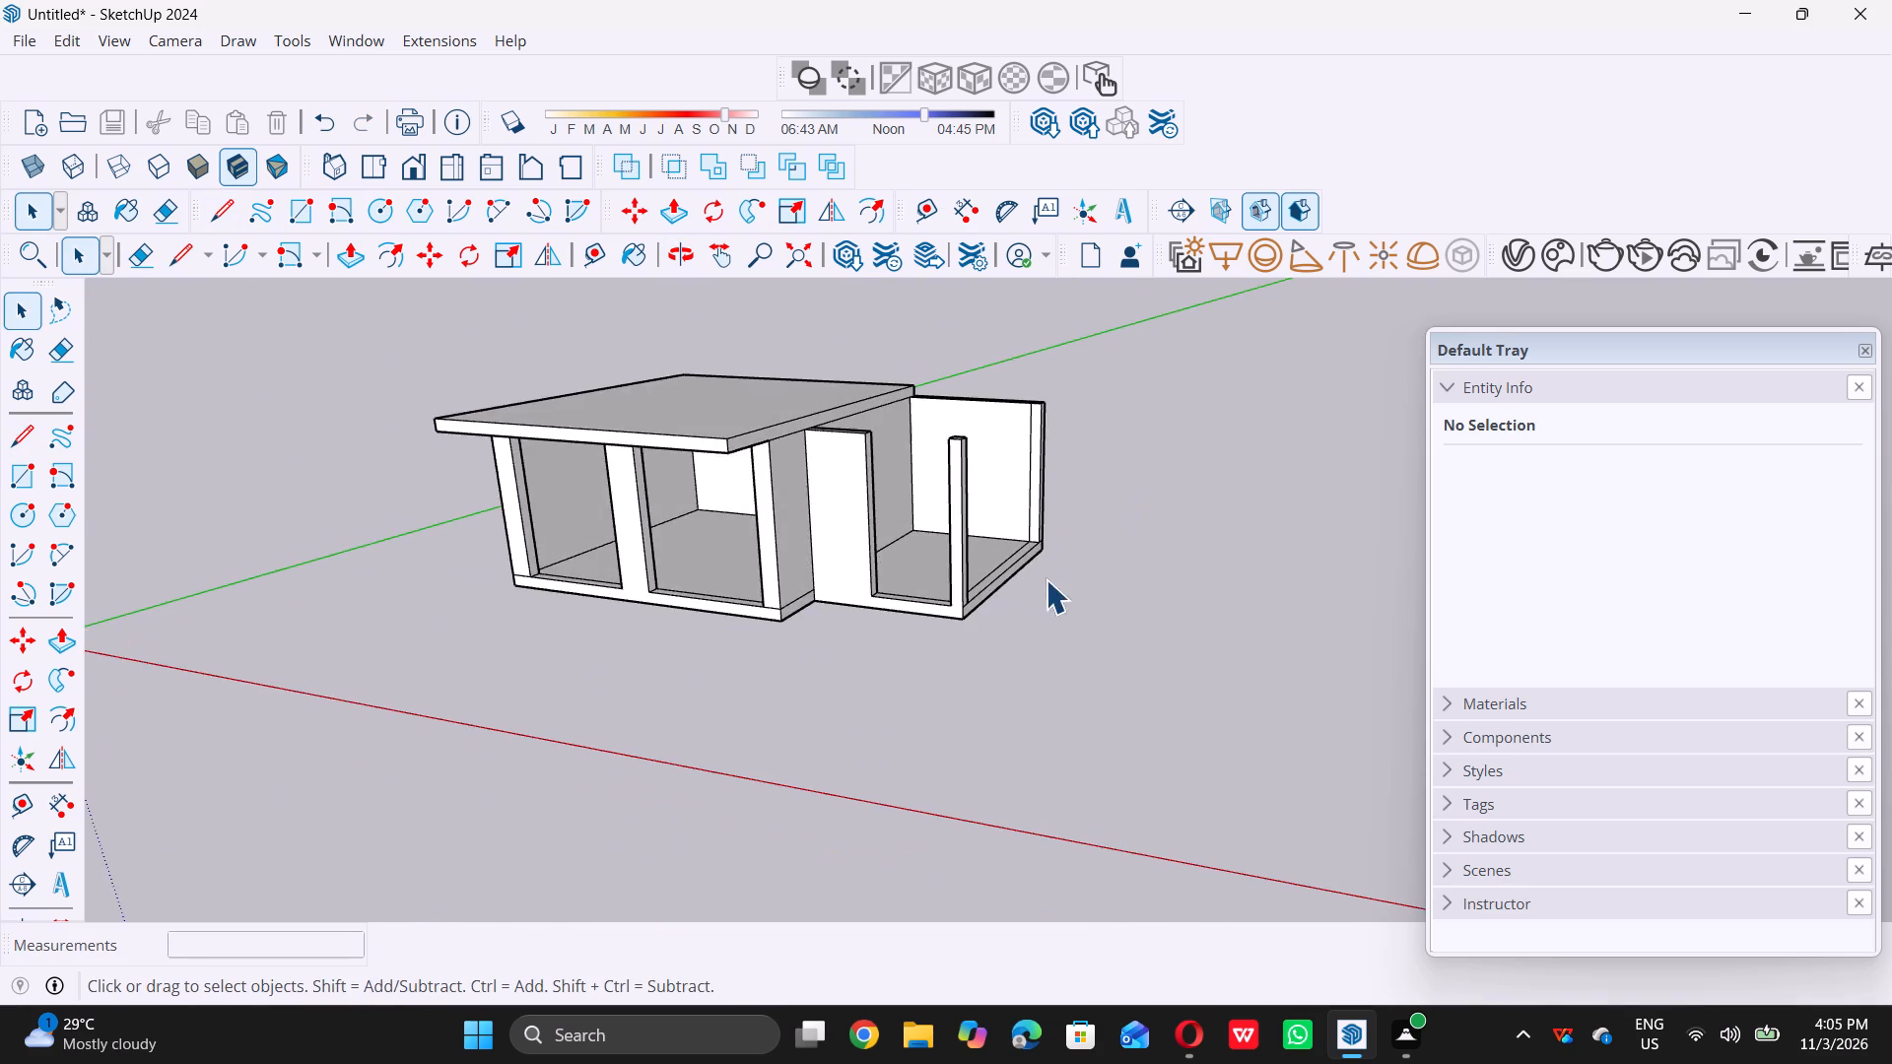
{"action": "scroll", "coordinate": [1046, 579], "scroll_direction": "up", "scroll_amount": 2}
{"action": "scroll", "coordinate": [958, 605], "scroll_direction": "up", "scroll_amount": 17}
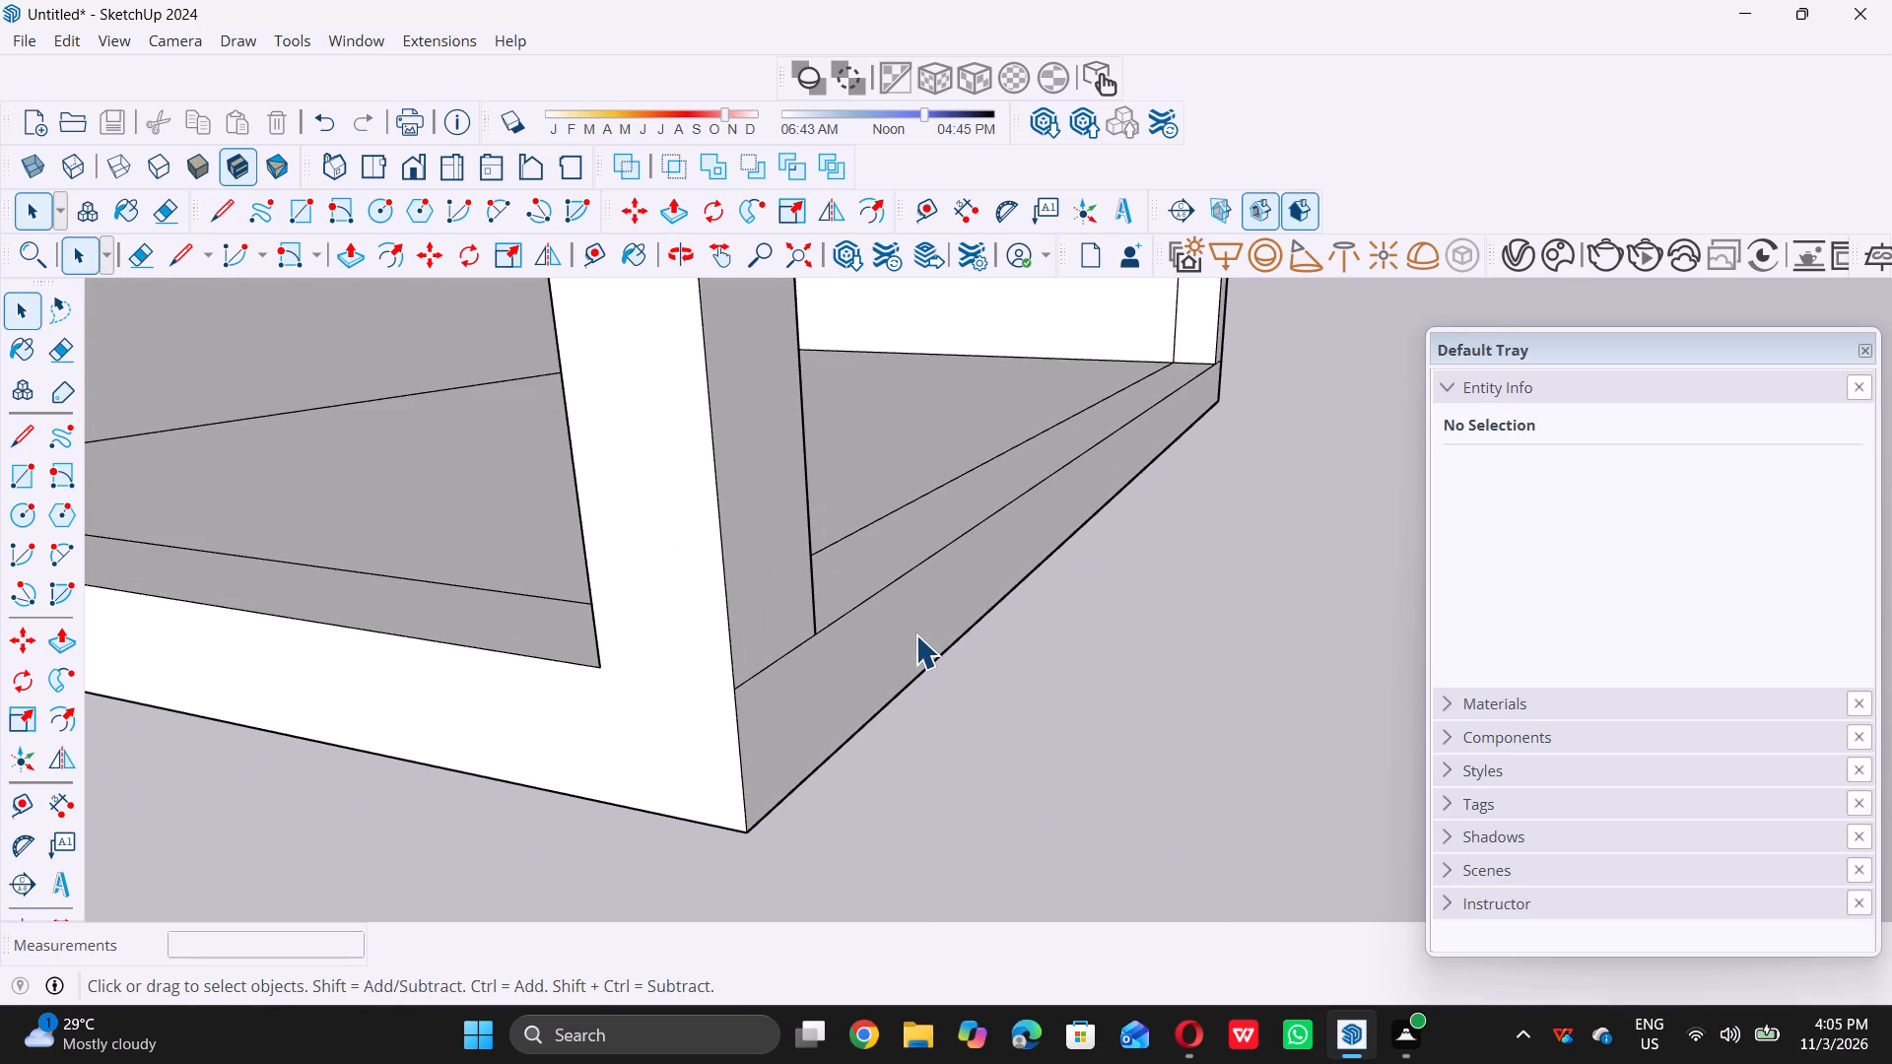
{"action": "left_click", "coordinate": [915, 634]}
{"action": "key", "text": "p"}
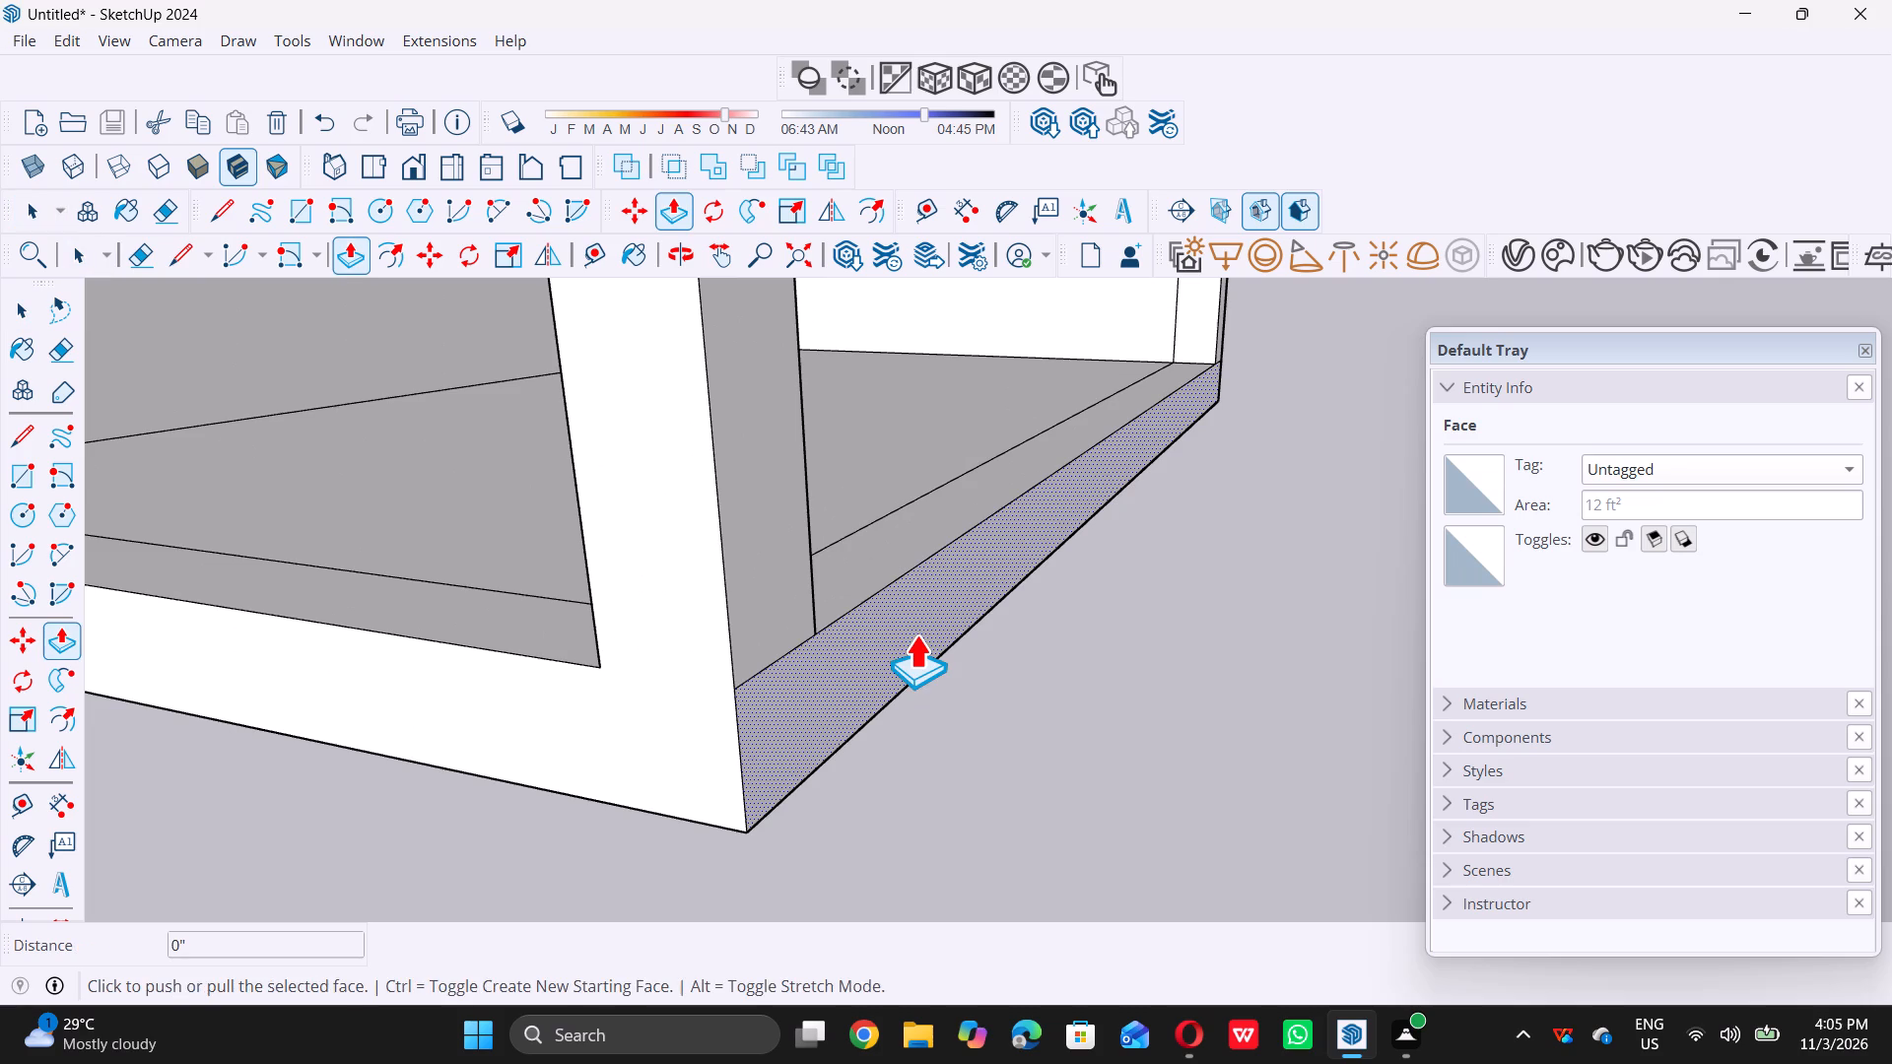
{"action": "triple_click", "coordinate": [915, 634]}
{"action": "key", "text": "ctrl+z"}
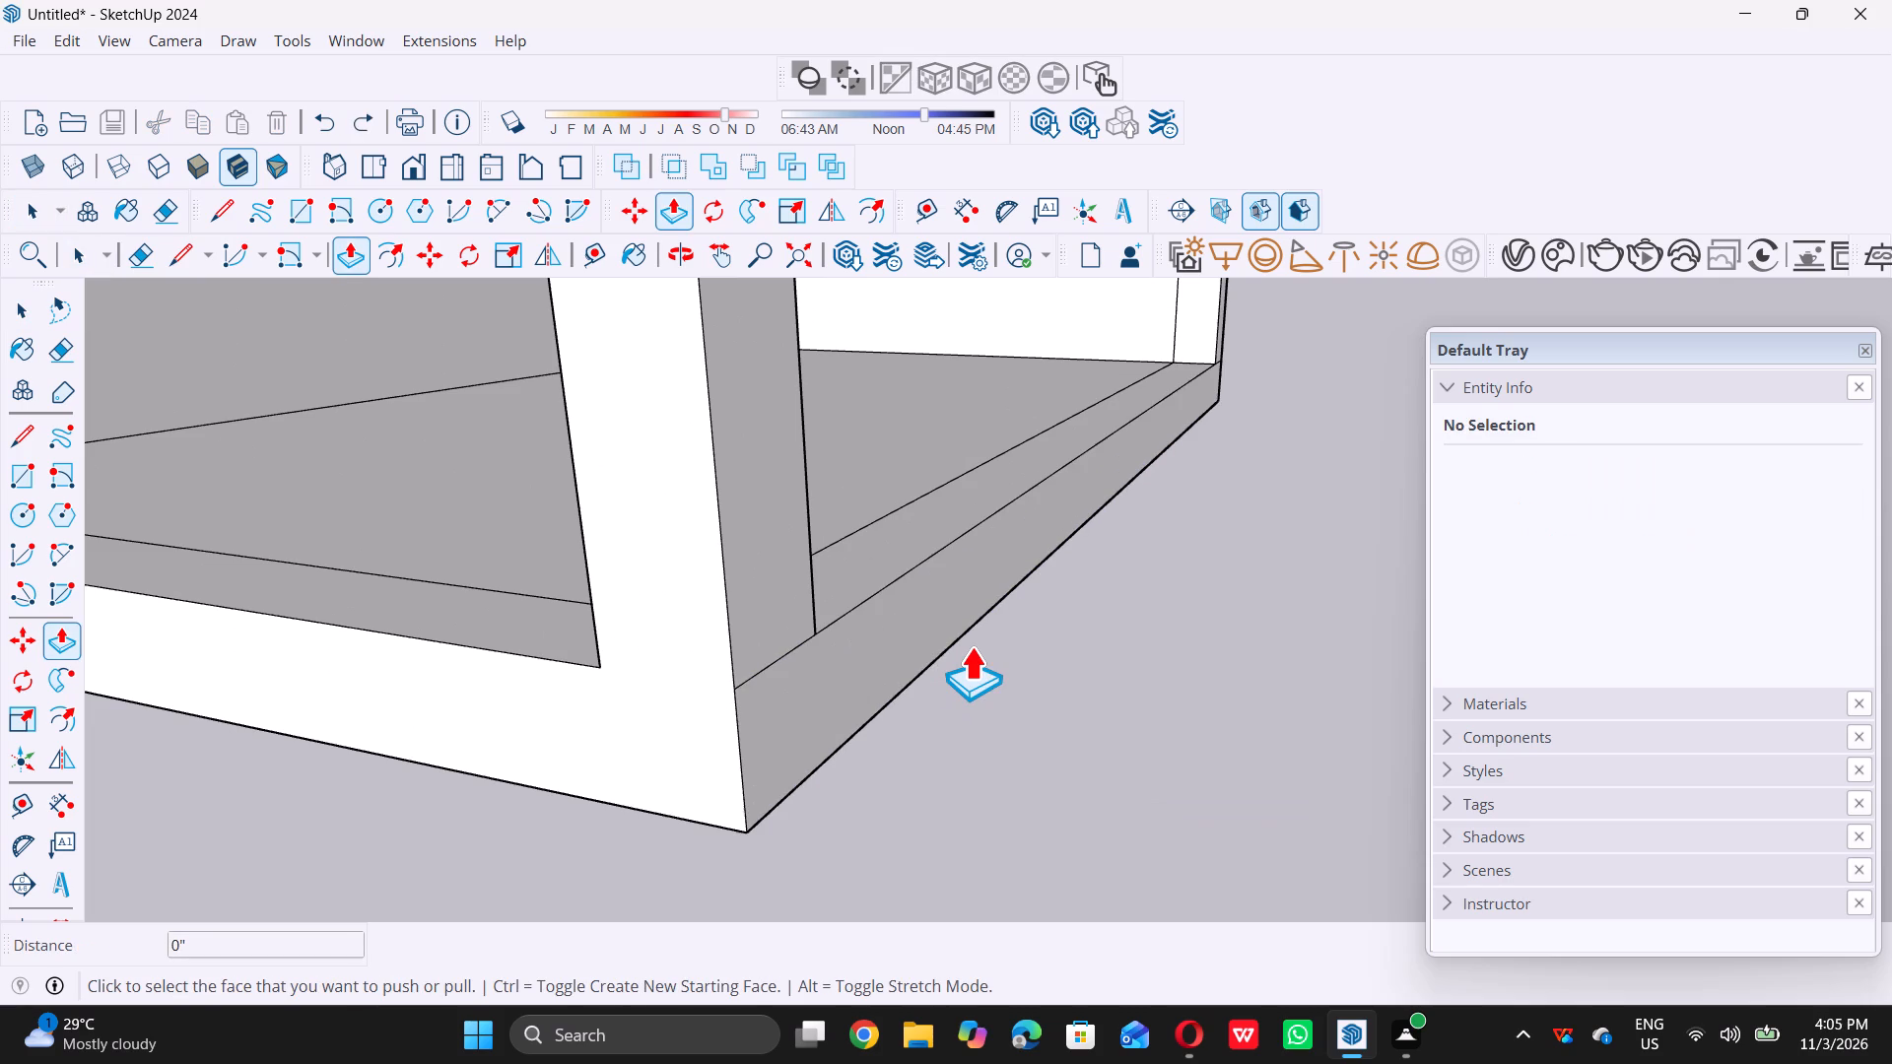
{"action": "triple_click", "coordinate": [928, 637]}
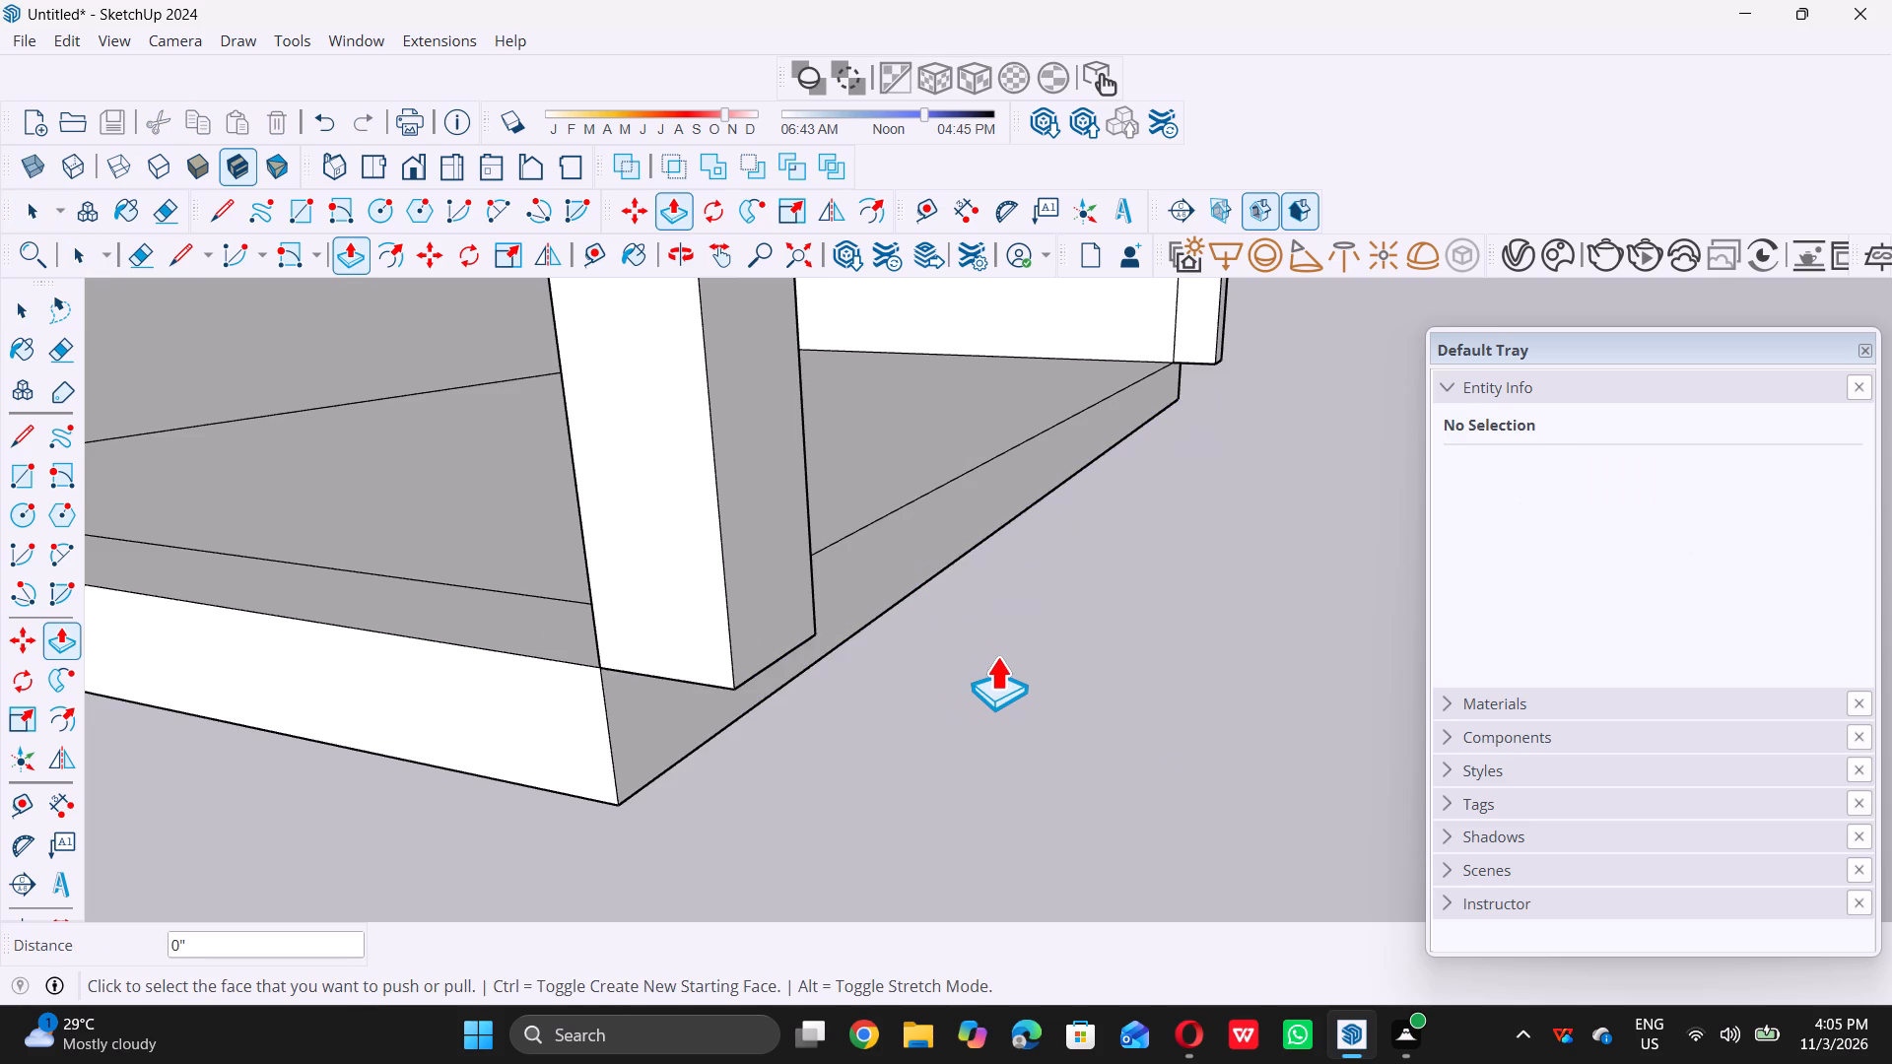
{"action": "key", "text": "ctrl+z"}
Push/Pull the base strip on the side room's outer side outward 10' to extend the floor platform.
{"action": "left_click", "coordinate": [932, 609]}
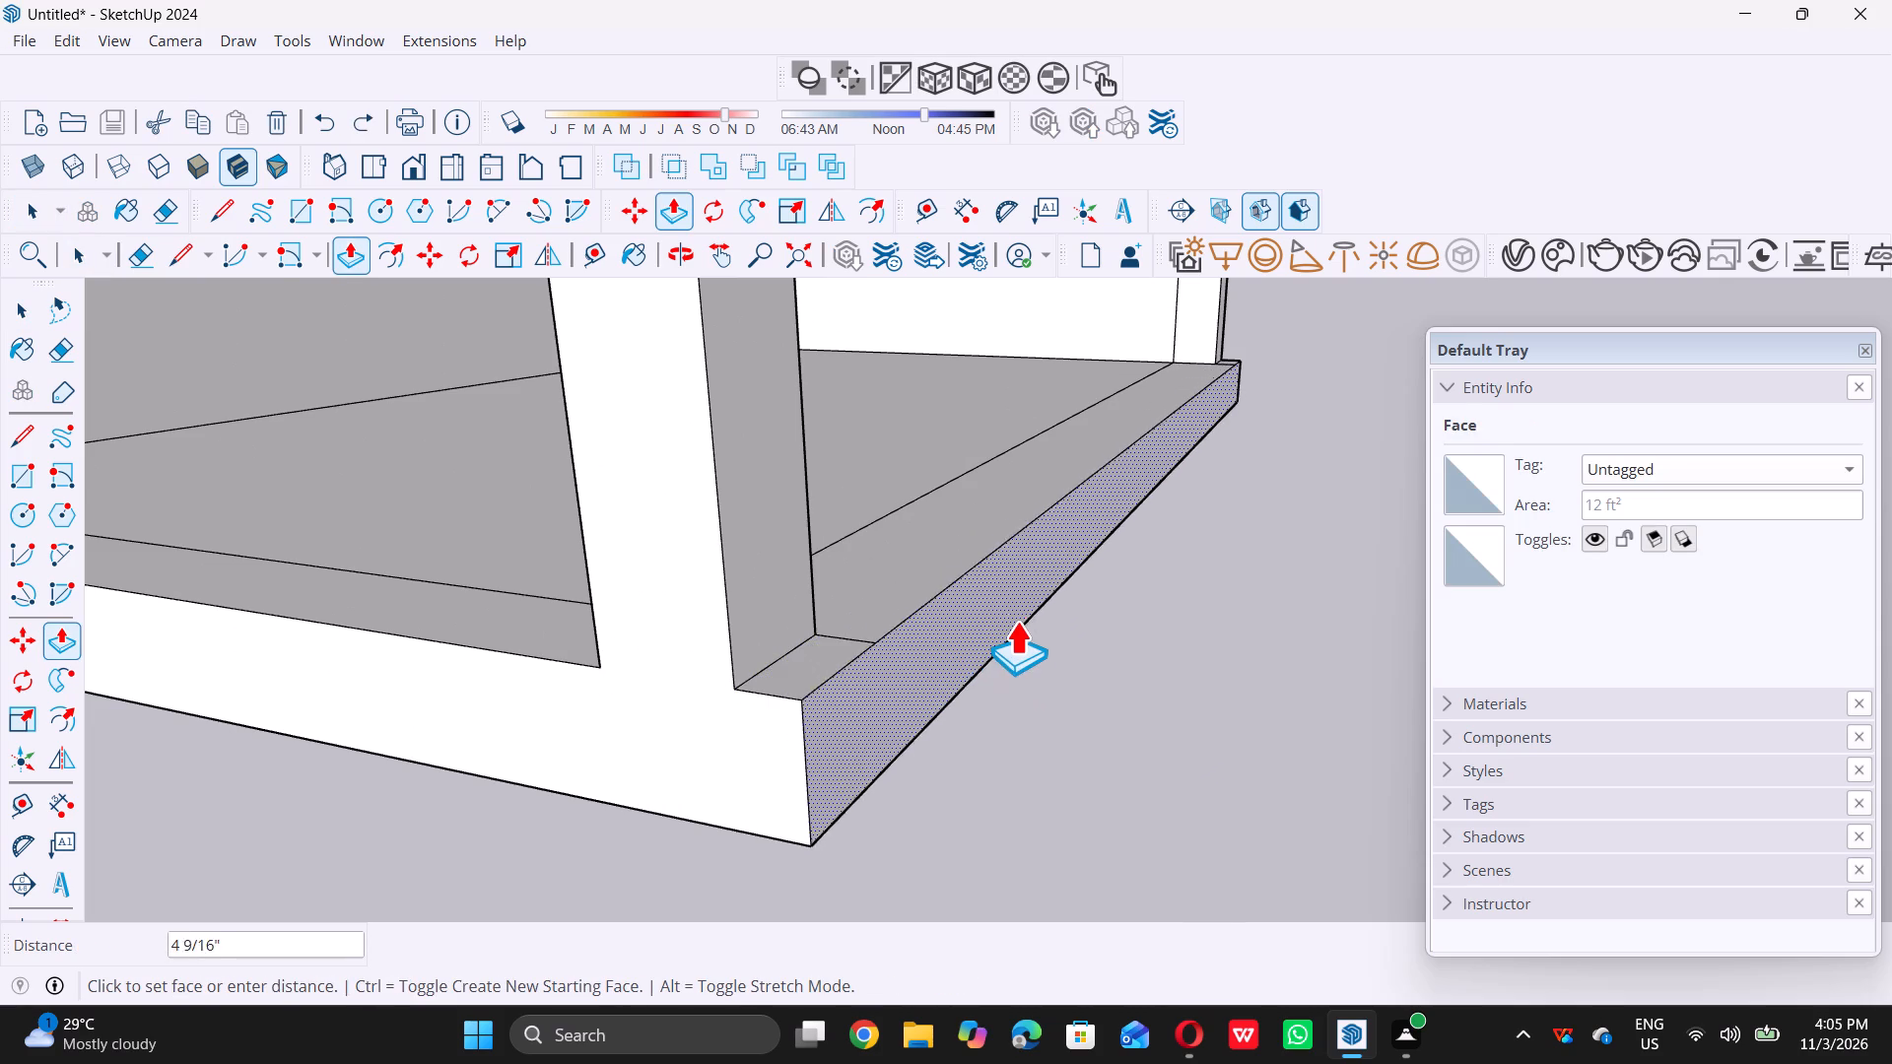
{"action": "scroll", "coordinate": [1016, 621], "scroll_direction": "down", "scroll_amount": 17}
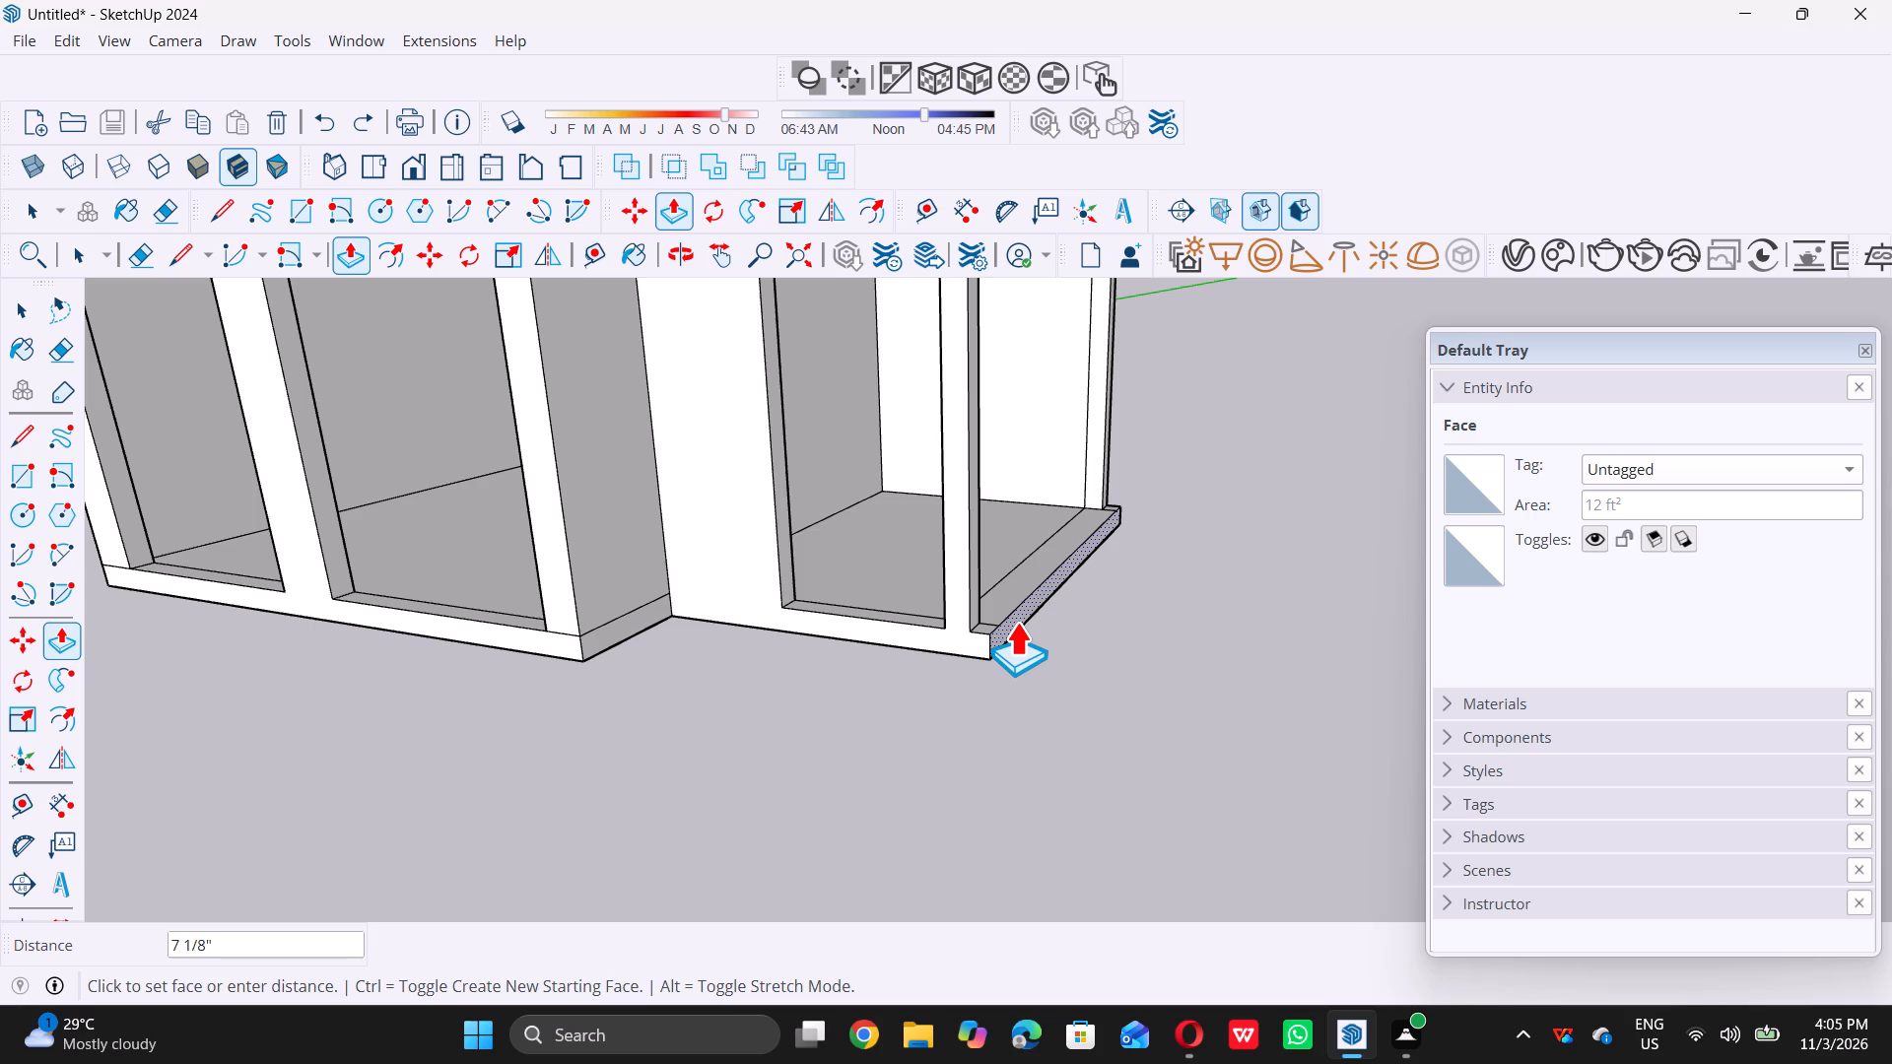
{"action": "type", "text": "10"}
{"action": "key", "text": "apostrophe"}
{"action": "key", "text": "Return"}
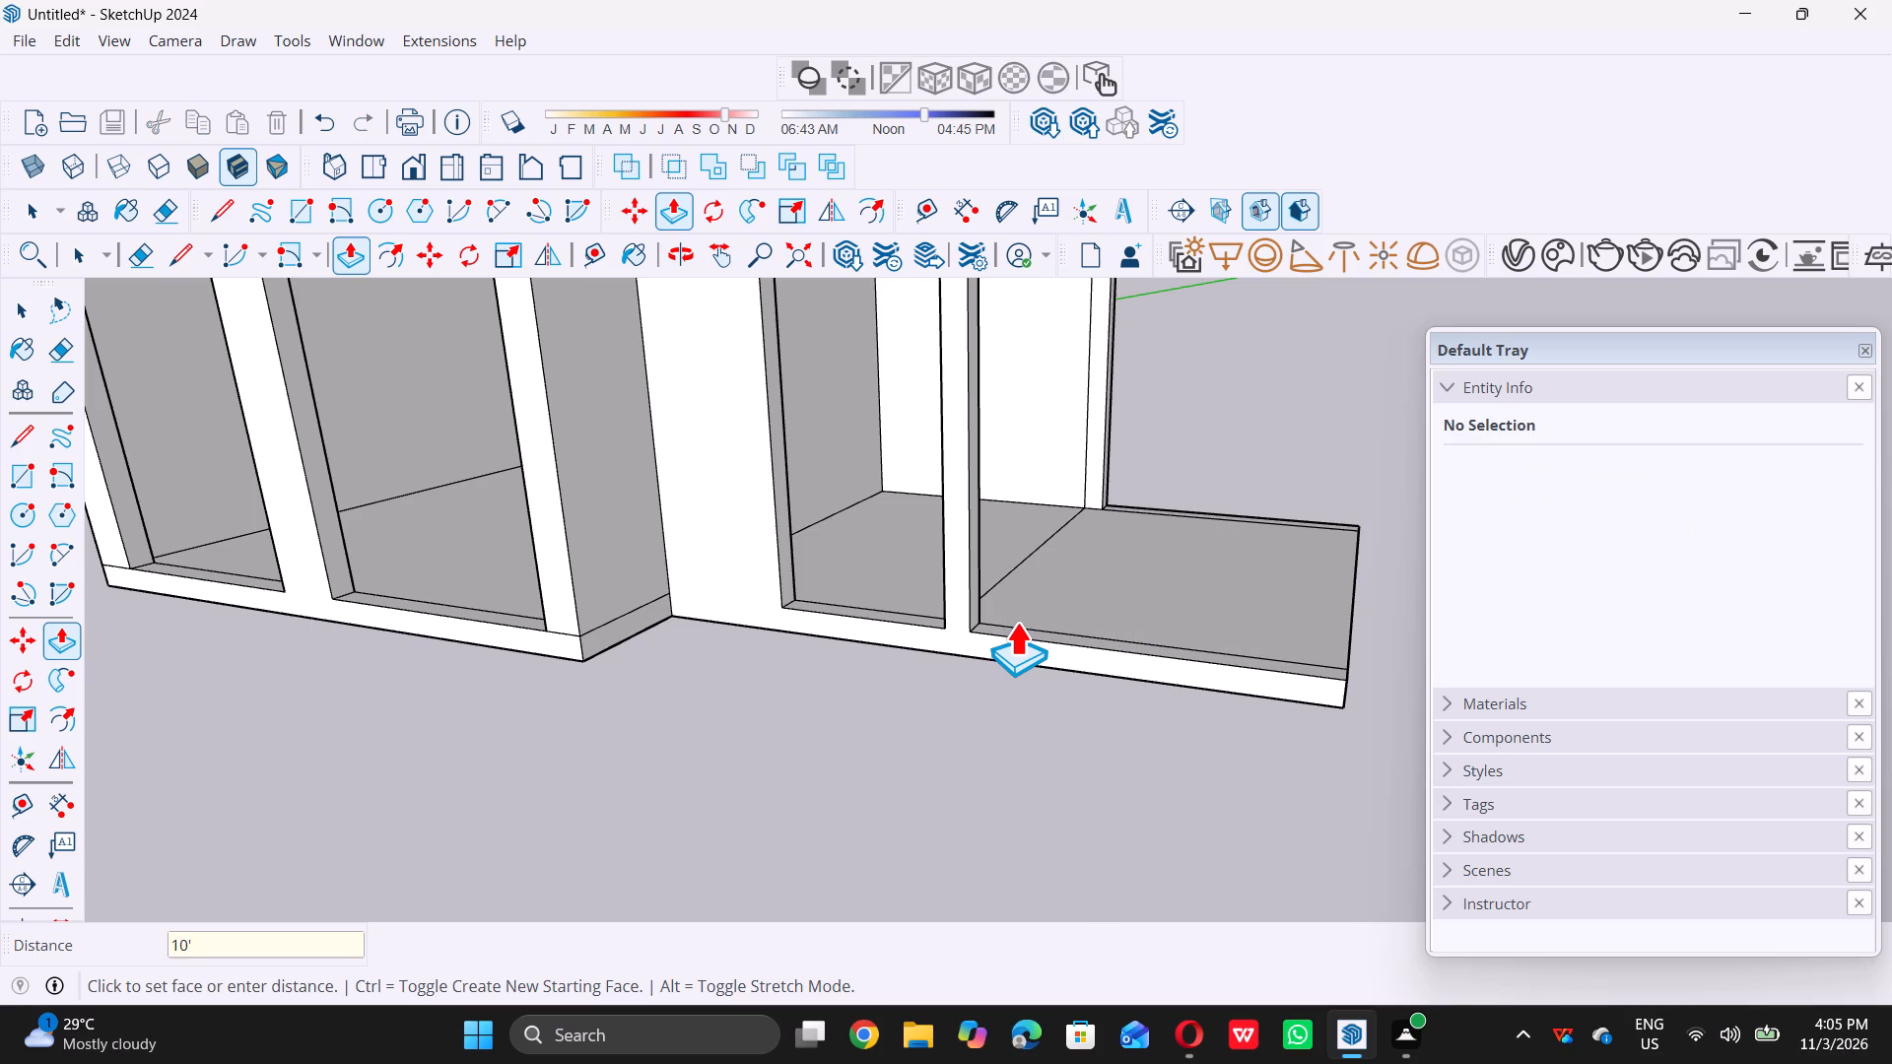
{"action": "scroll", "coordinate": [998, 635], "scroll_direction": "down", "scroll_amount": 15}
{"action": "middle_click_drag", "start_coordinate": [917, 702], "coordinate": [1029, 668]}
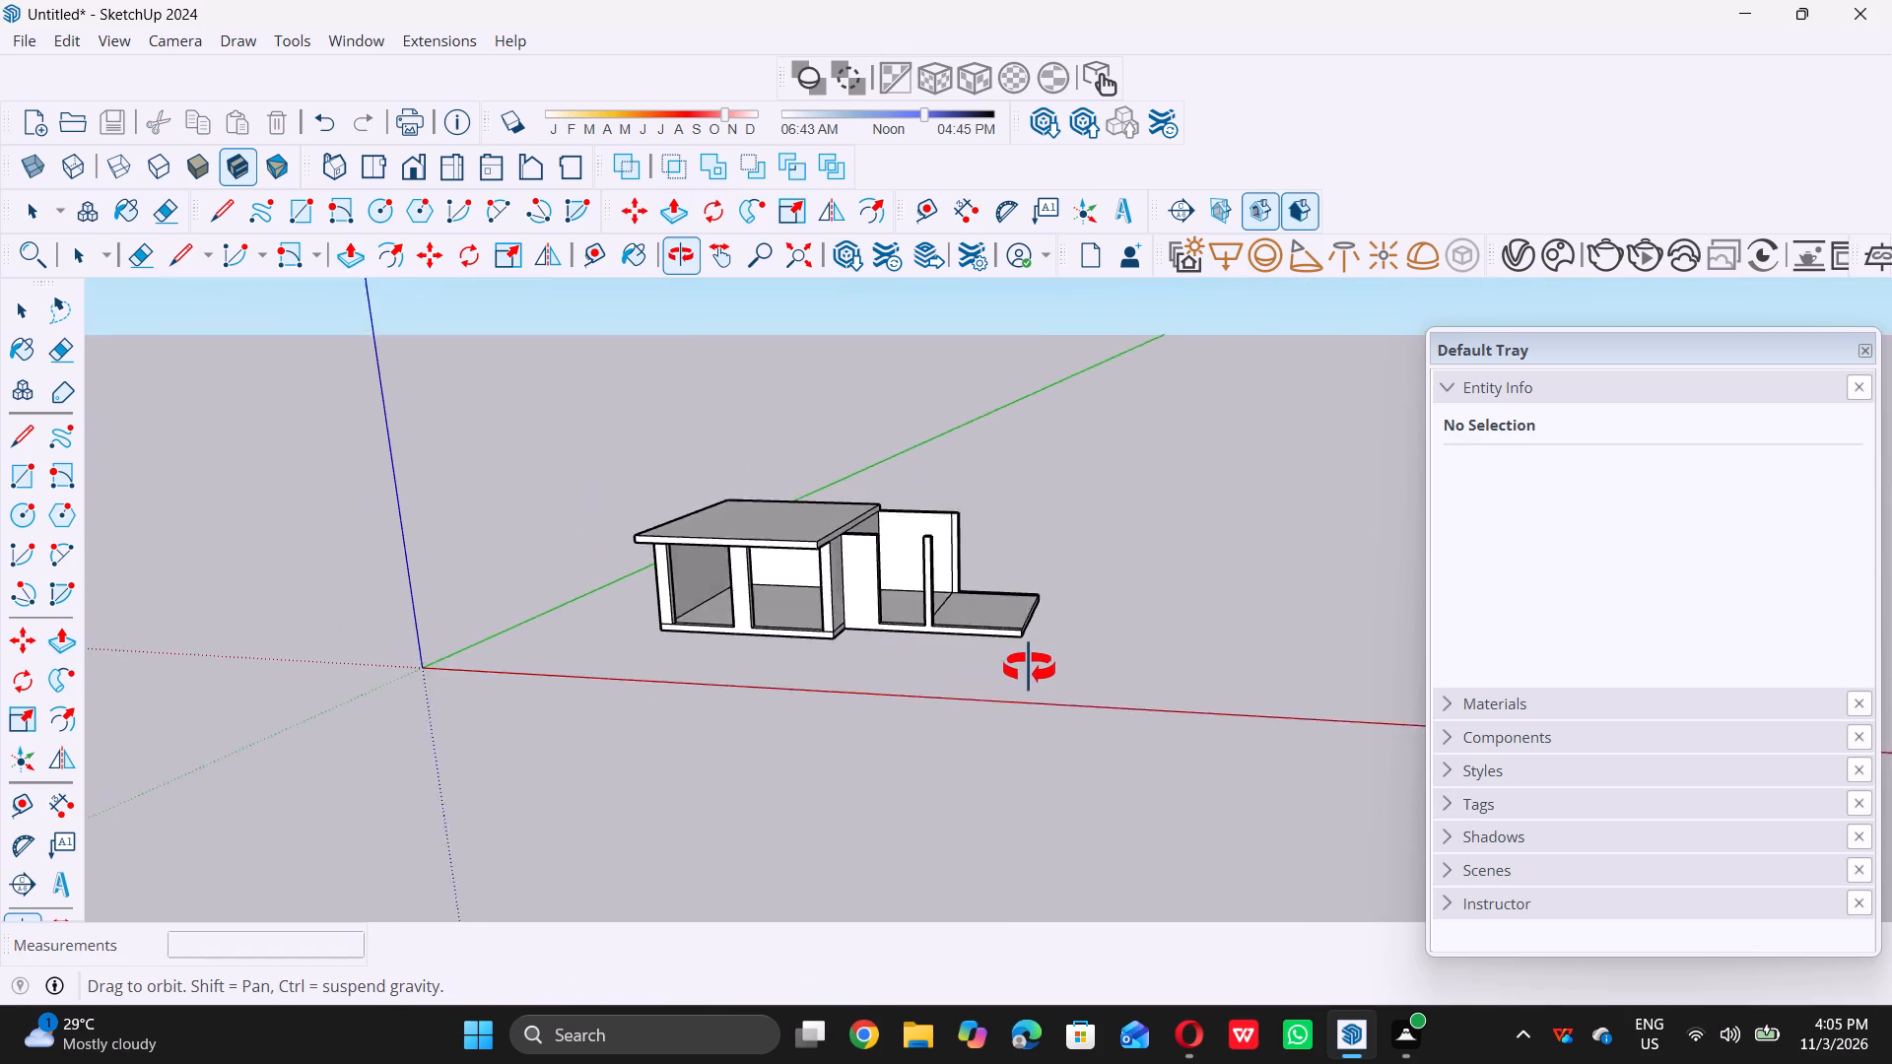
{"action": "middle_click_drag", "start_coordinate": [1029, 668], "coordinate": [1054, 663]}
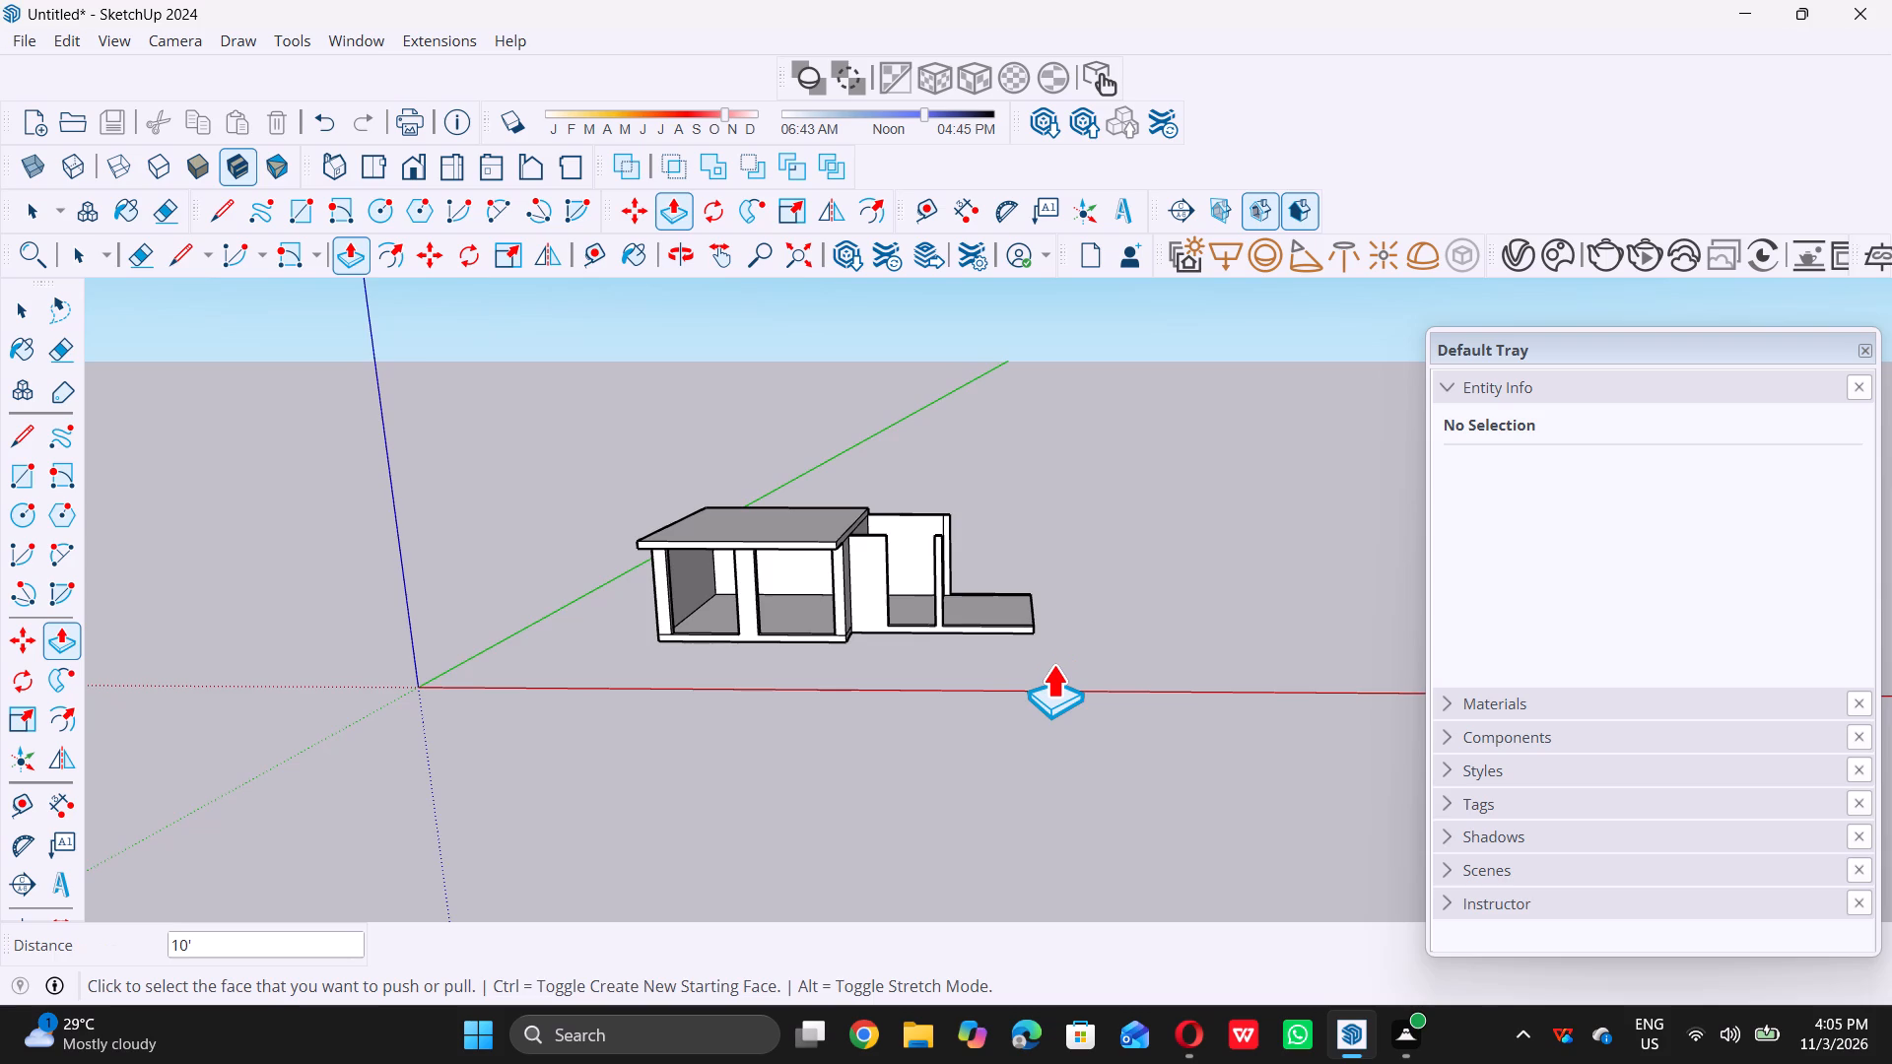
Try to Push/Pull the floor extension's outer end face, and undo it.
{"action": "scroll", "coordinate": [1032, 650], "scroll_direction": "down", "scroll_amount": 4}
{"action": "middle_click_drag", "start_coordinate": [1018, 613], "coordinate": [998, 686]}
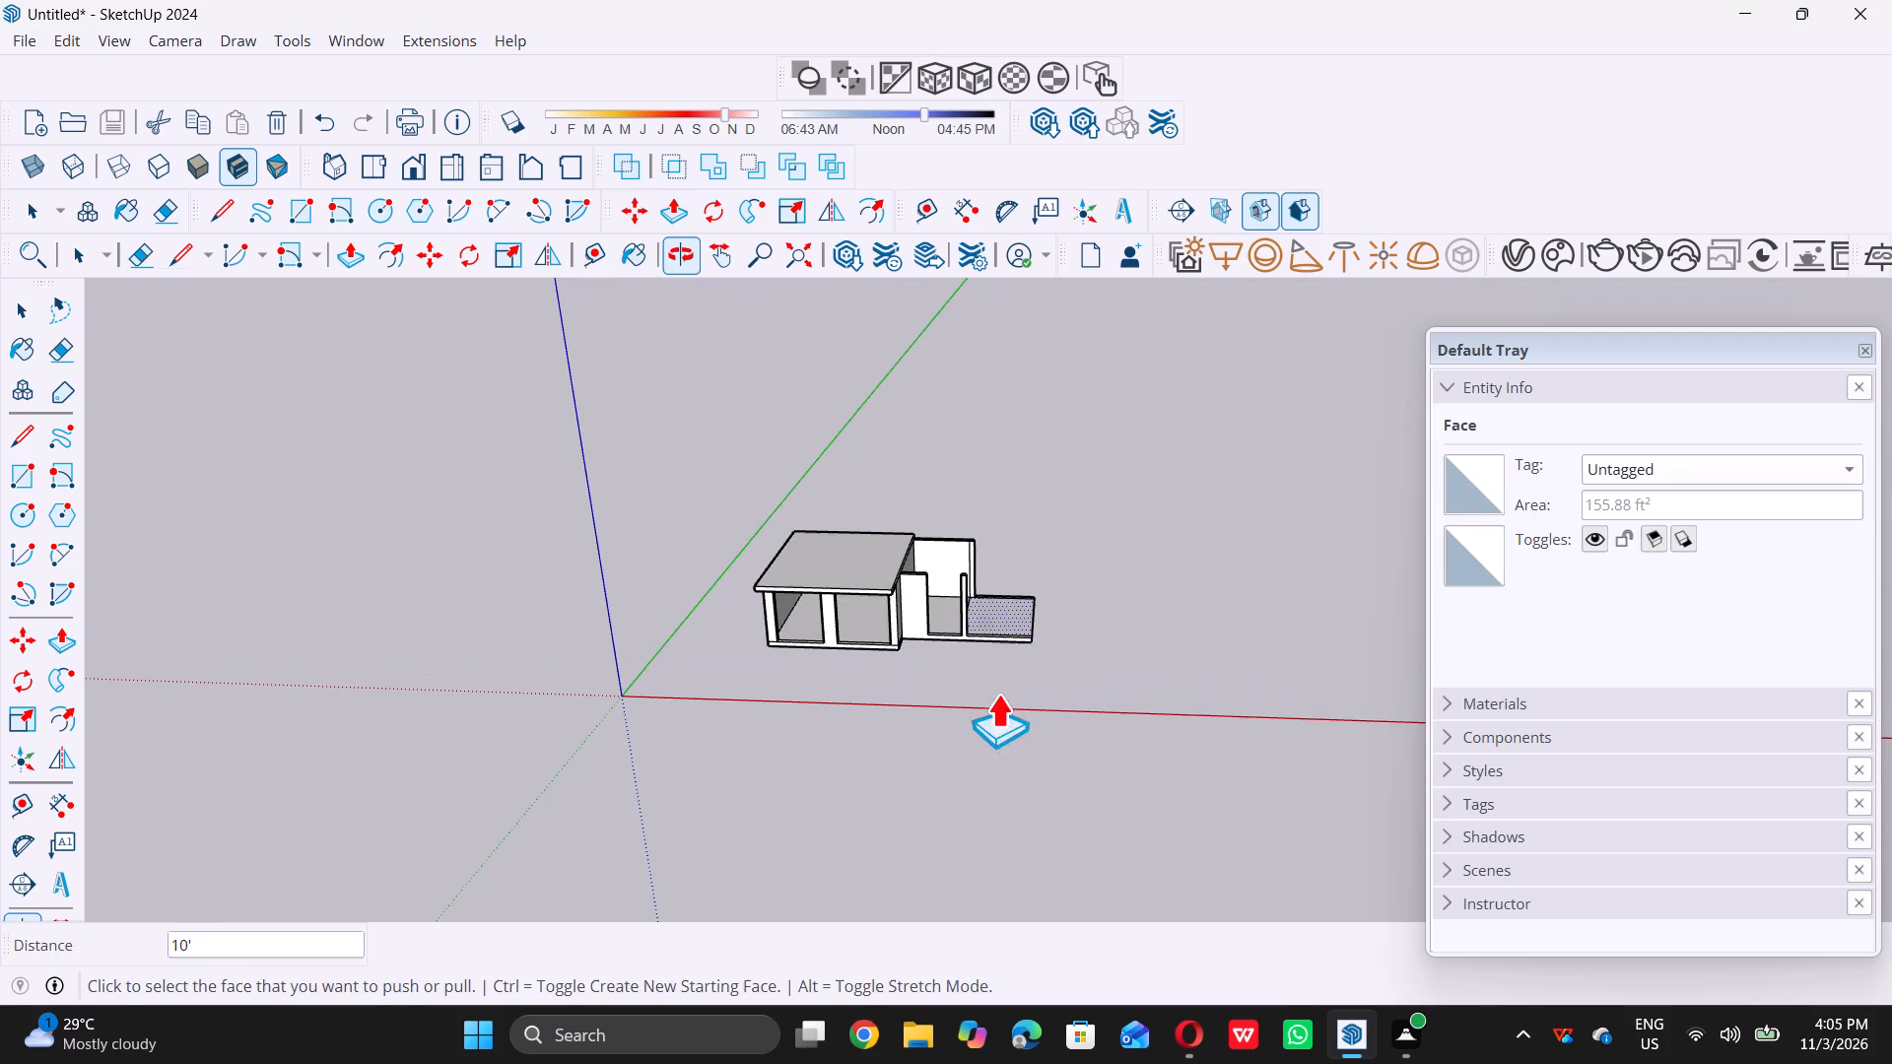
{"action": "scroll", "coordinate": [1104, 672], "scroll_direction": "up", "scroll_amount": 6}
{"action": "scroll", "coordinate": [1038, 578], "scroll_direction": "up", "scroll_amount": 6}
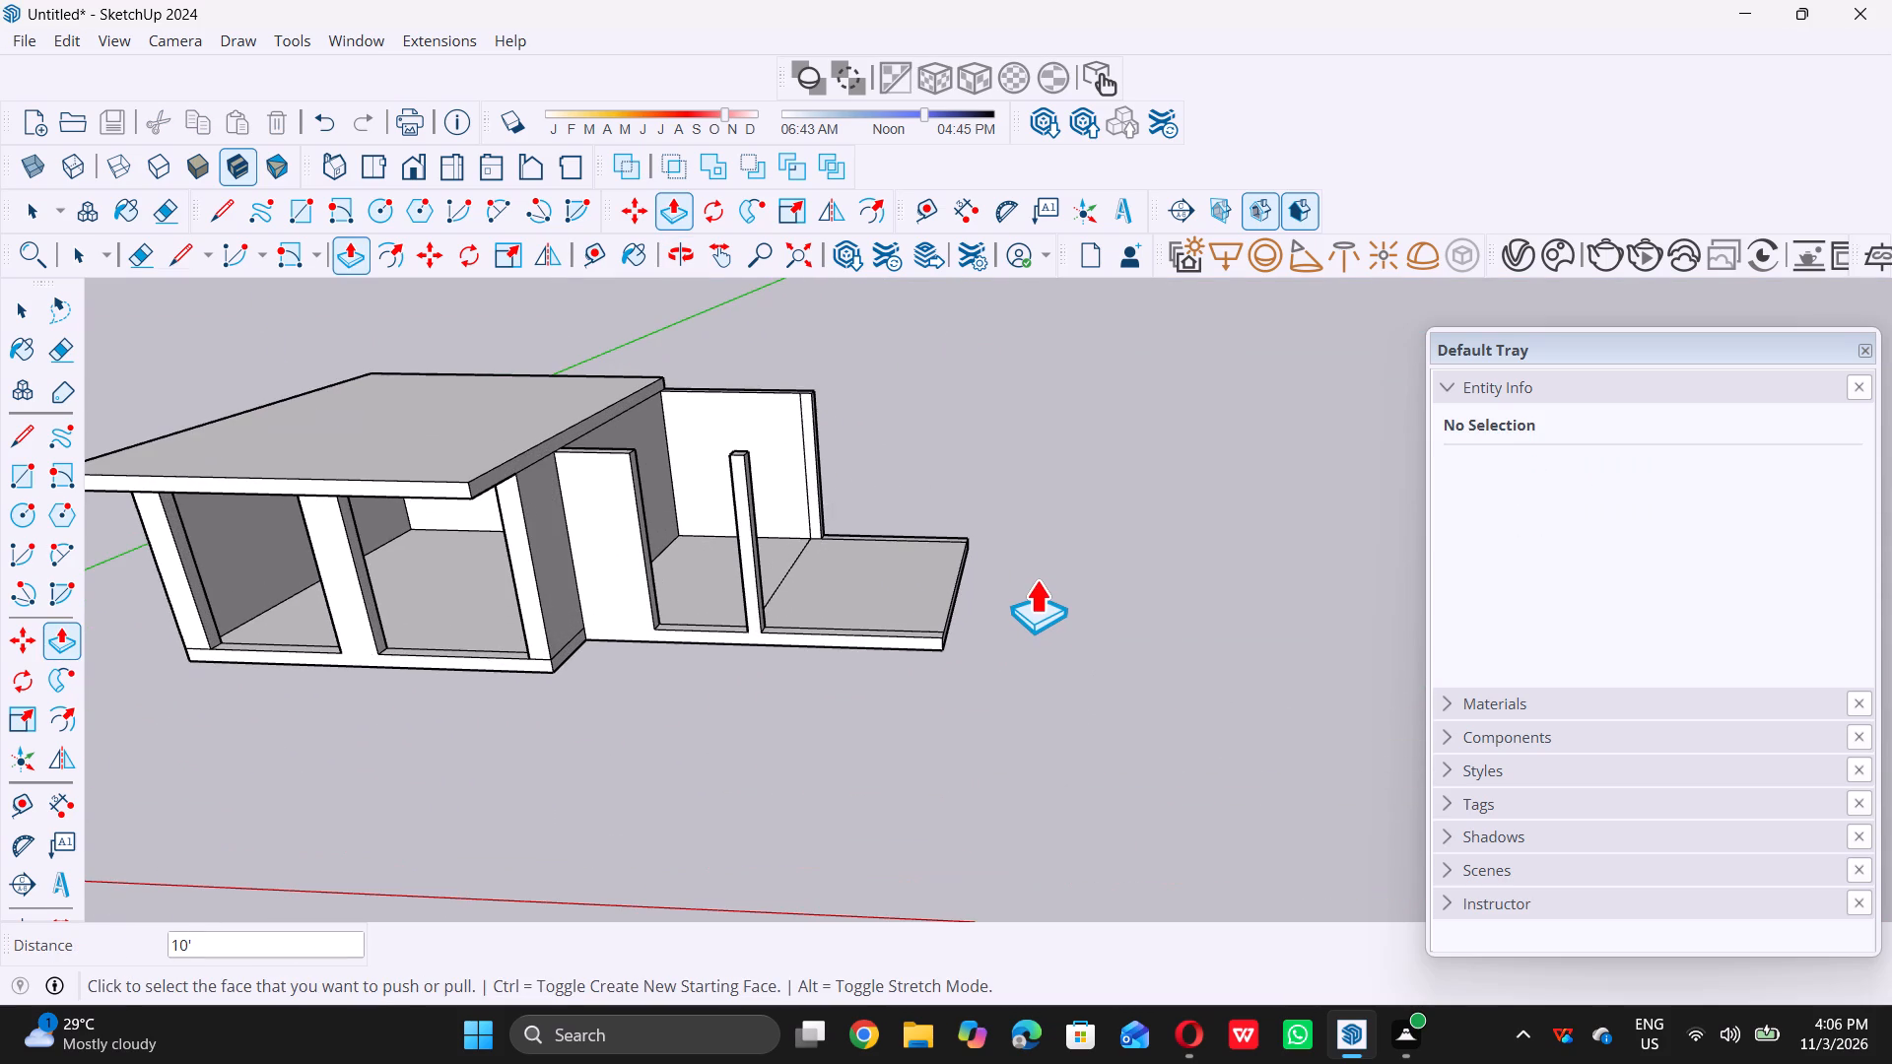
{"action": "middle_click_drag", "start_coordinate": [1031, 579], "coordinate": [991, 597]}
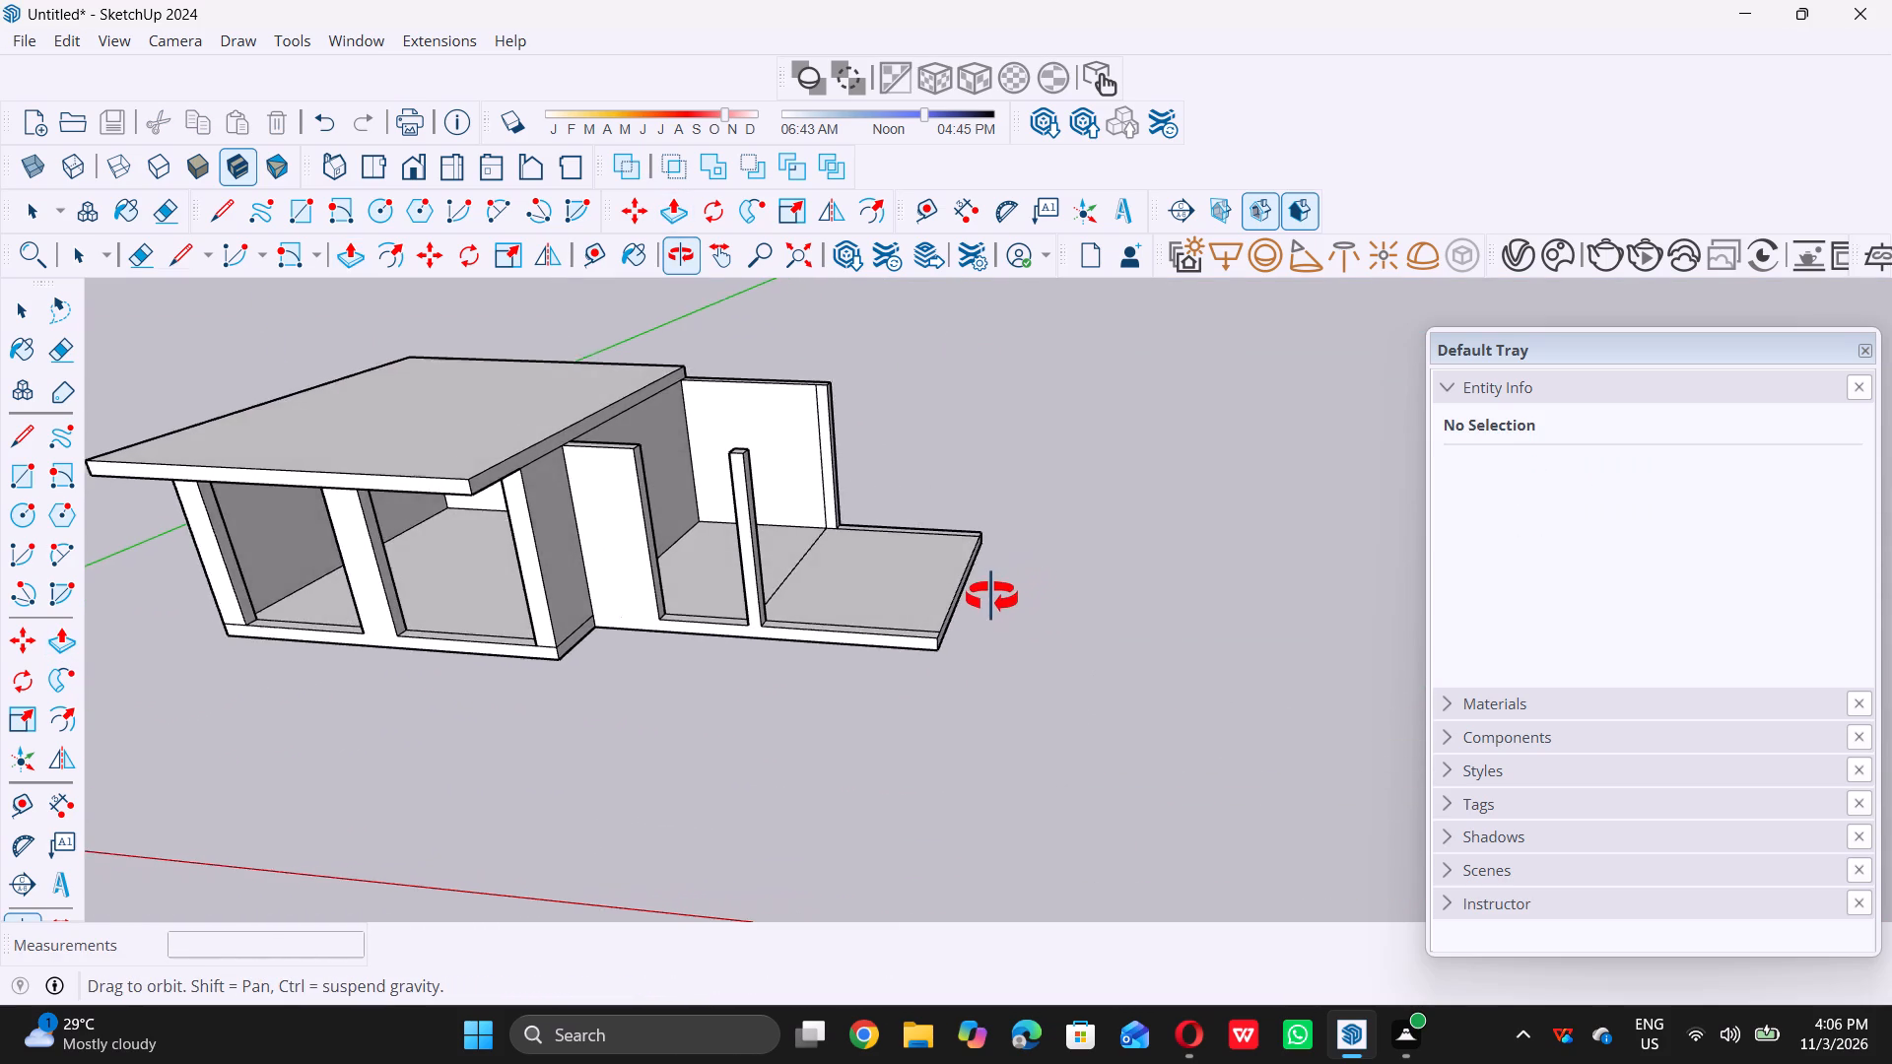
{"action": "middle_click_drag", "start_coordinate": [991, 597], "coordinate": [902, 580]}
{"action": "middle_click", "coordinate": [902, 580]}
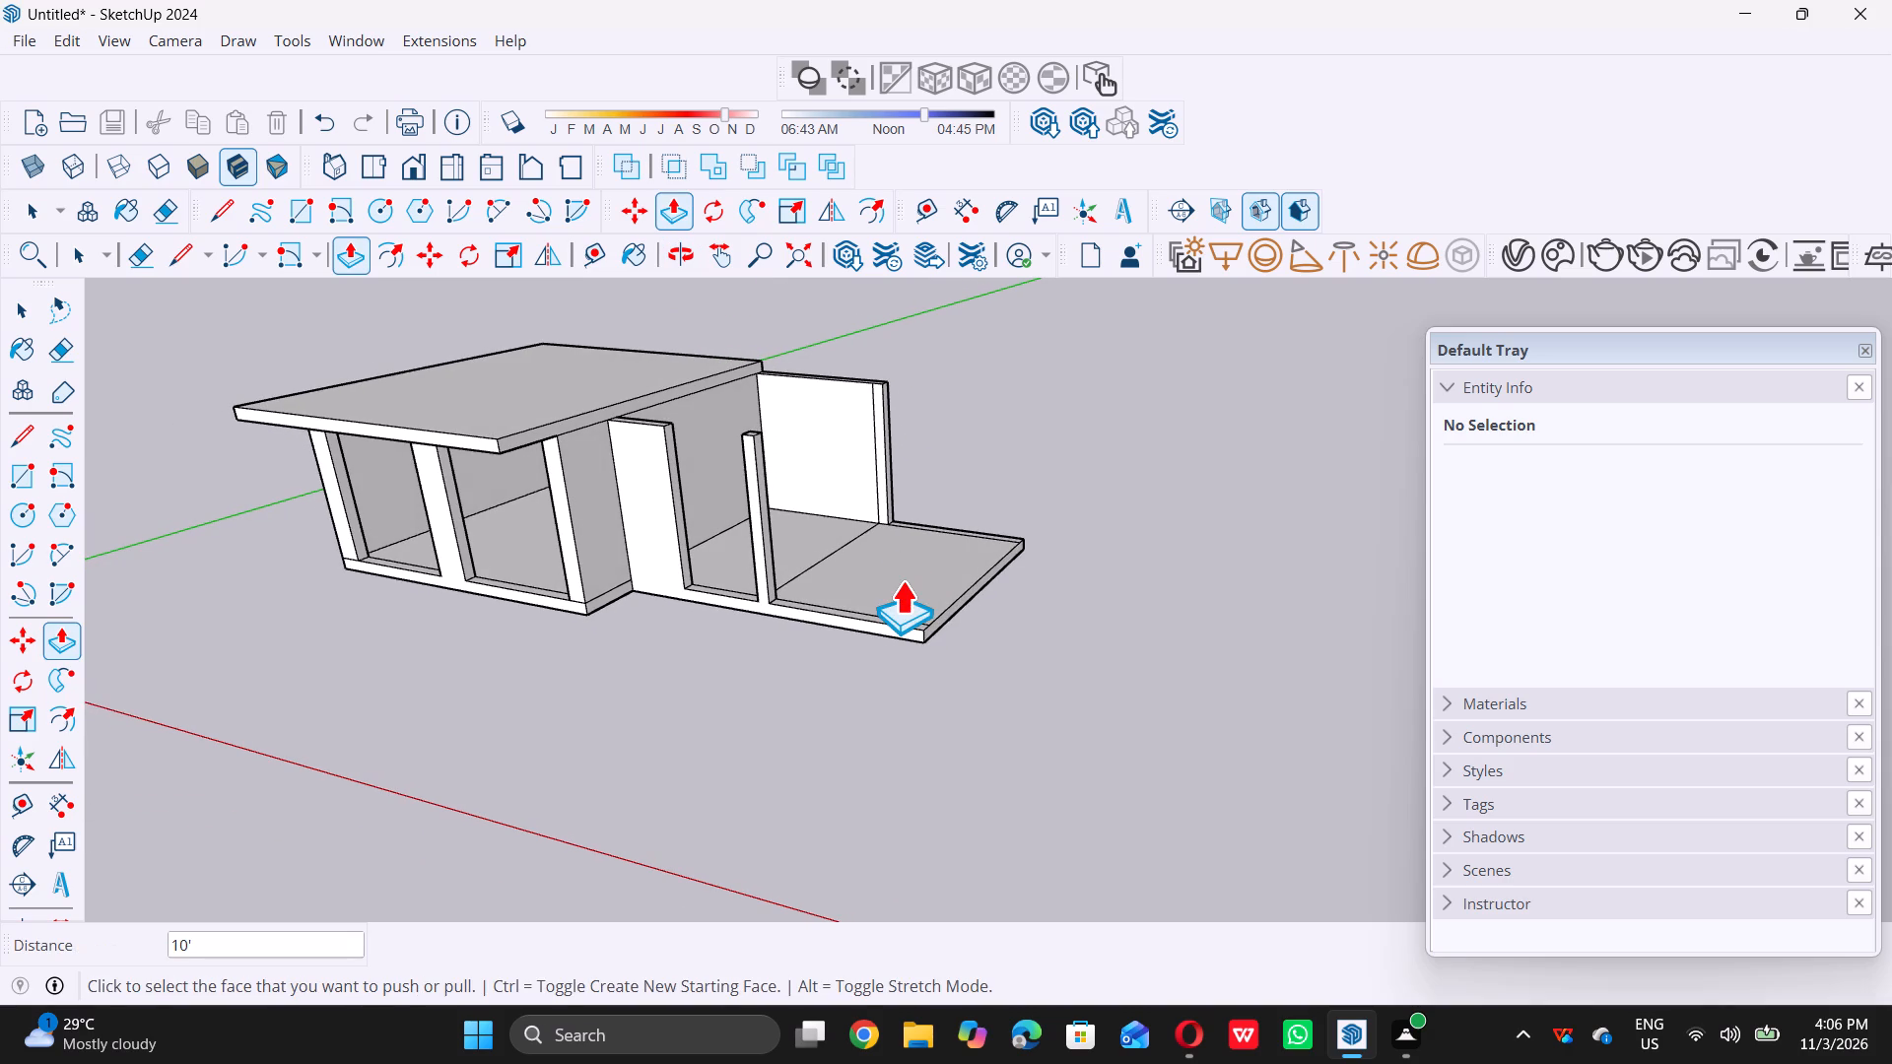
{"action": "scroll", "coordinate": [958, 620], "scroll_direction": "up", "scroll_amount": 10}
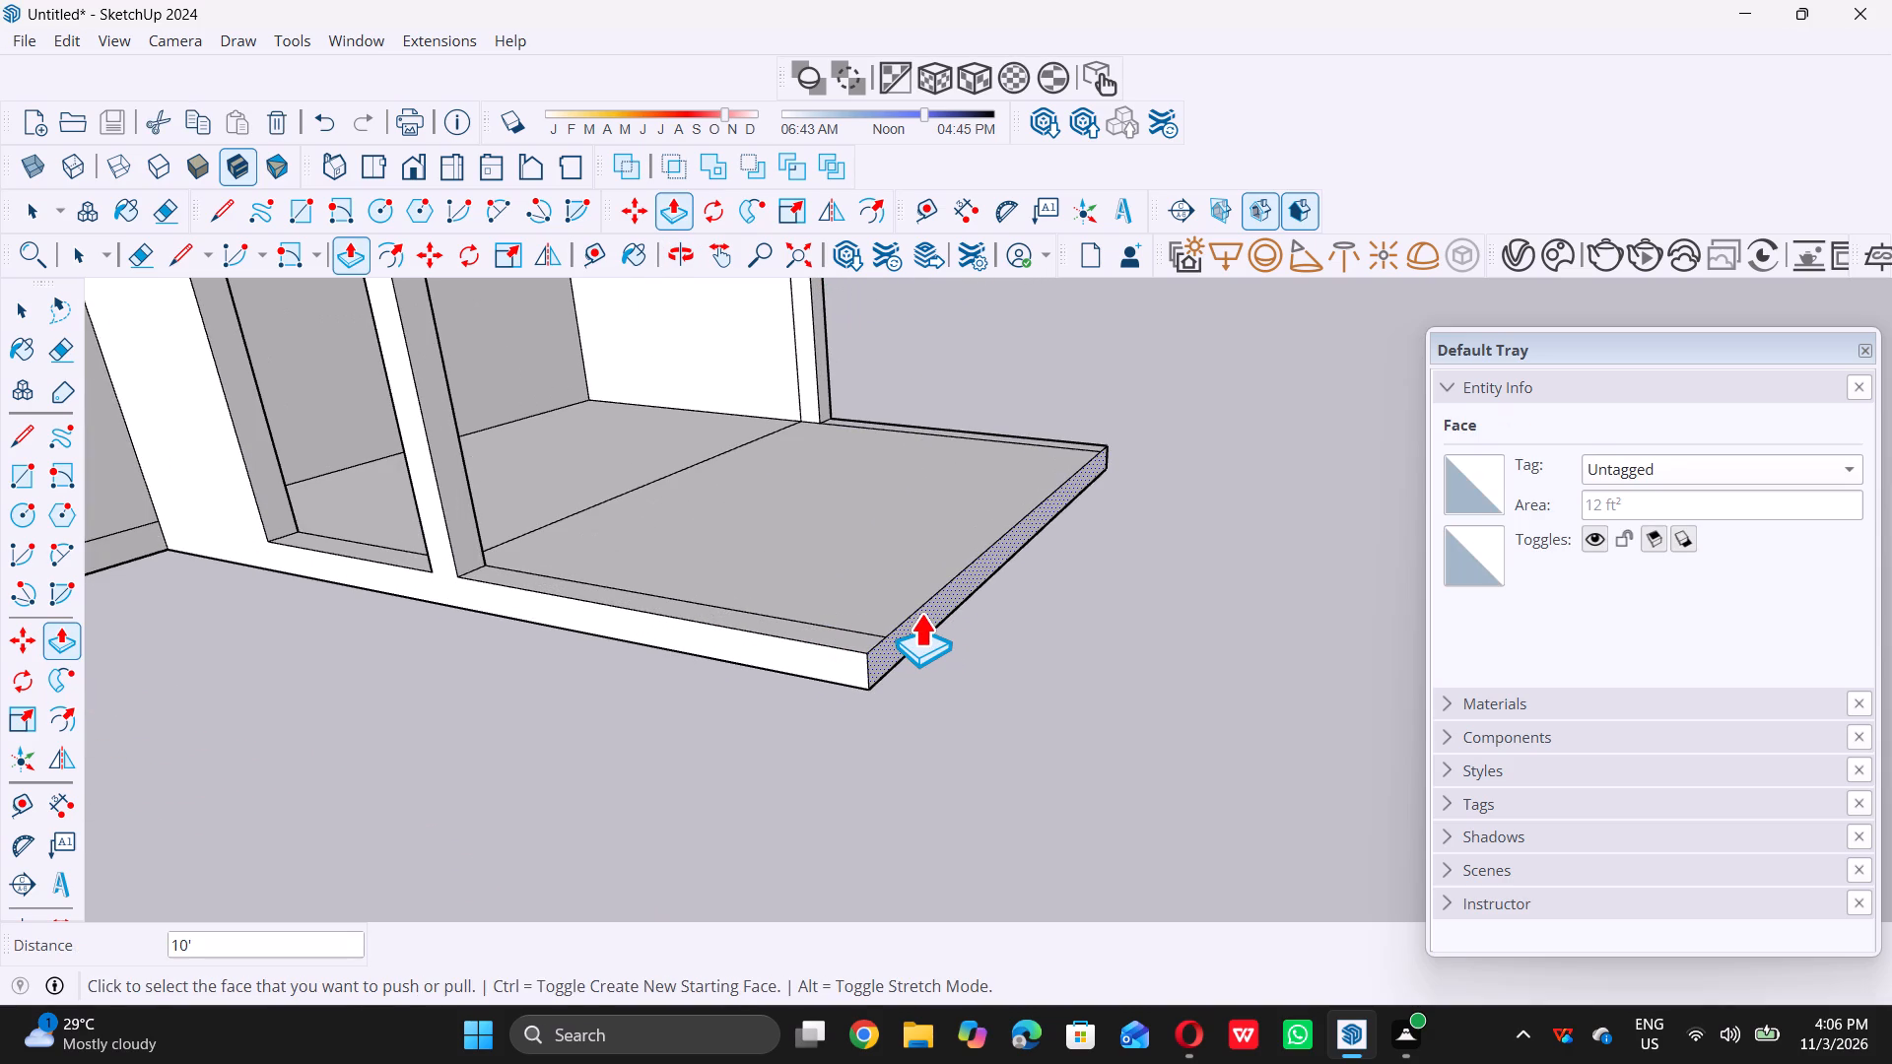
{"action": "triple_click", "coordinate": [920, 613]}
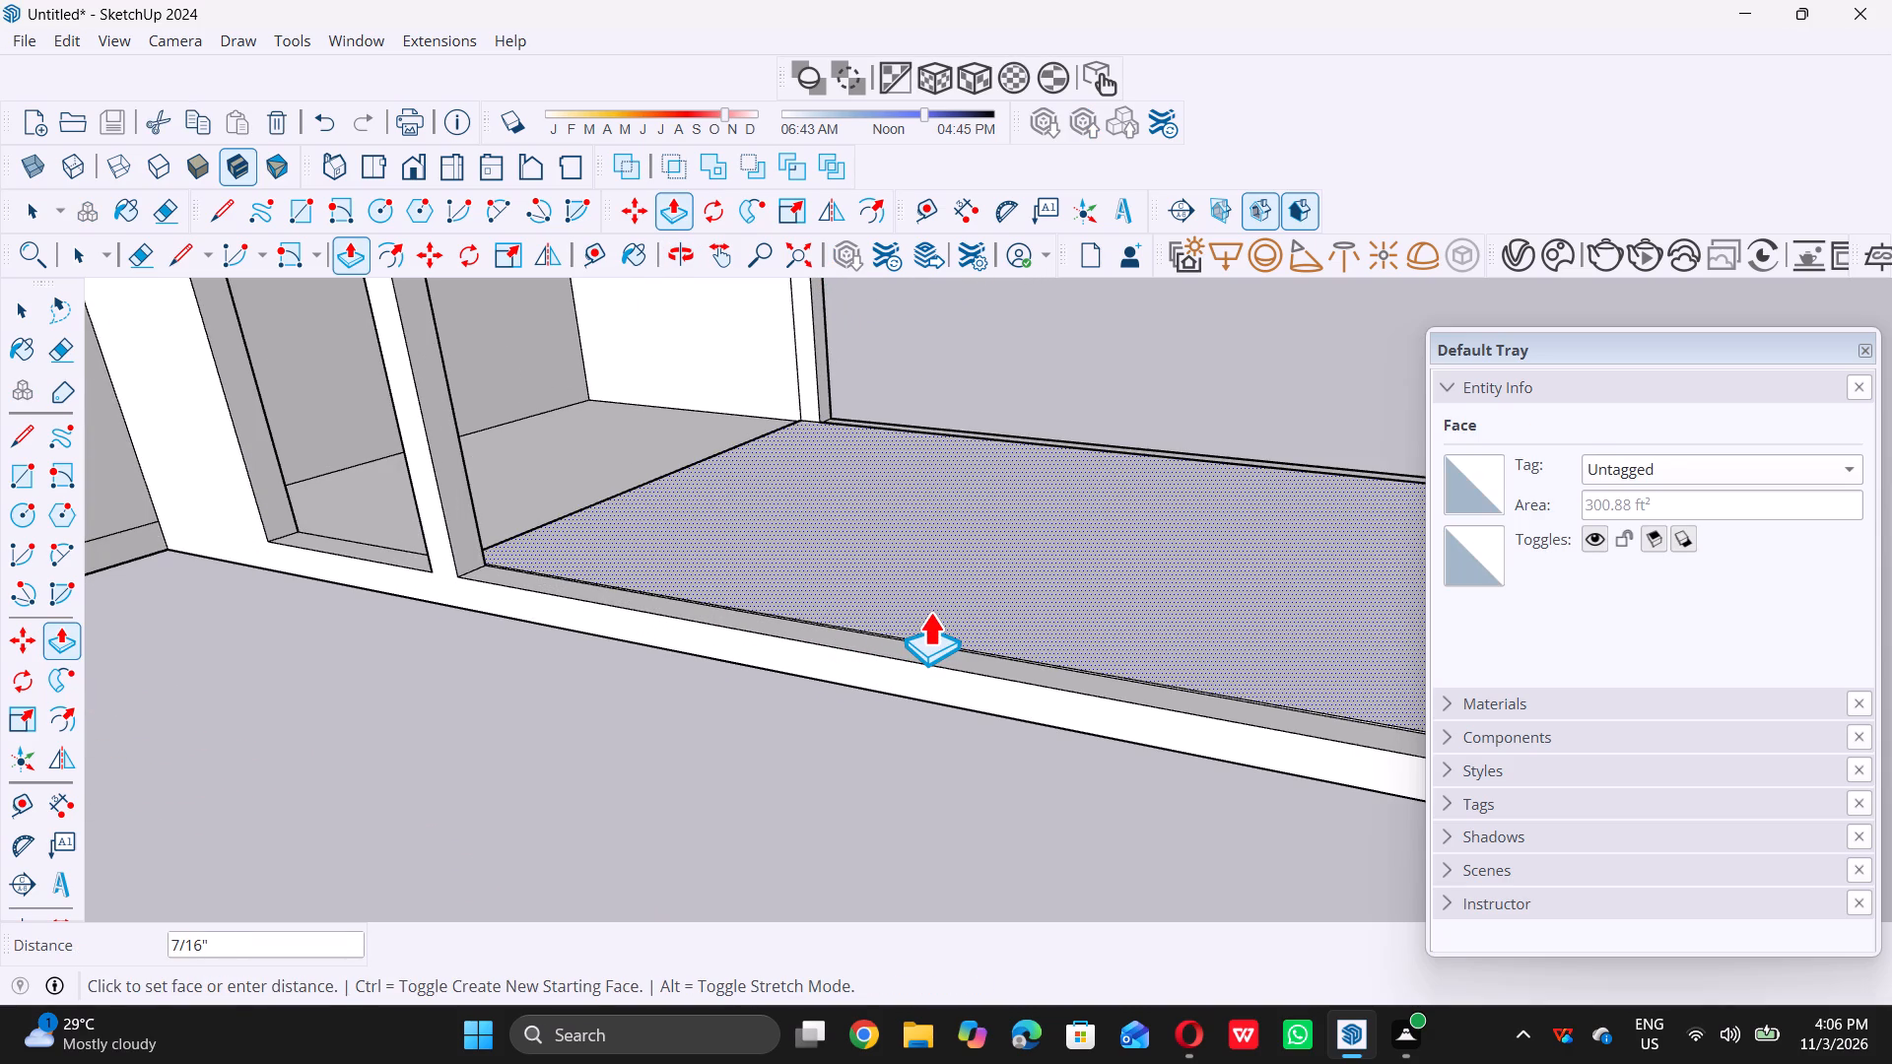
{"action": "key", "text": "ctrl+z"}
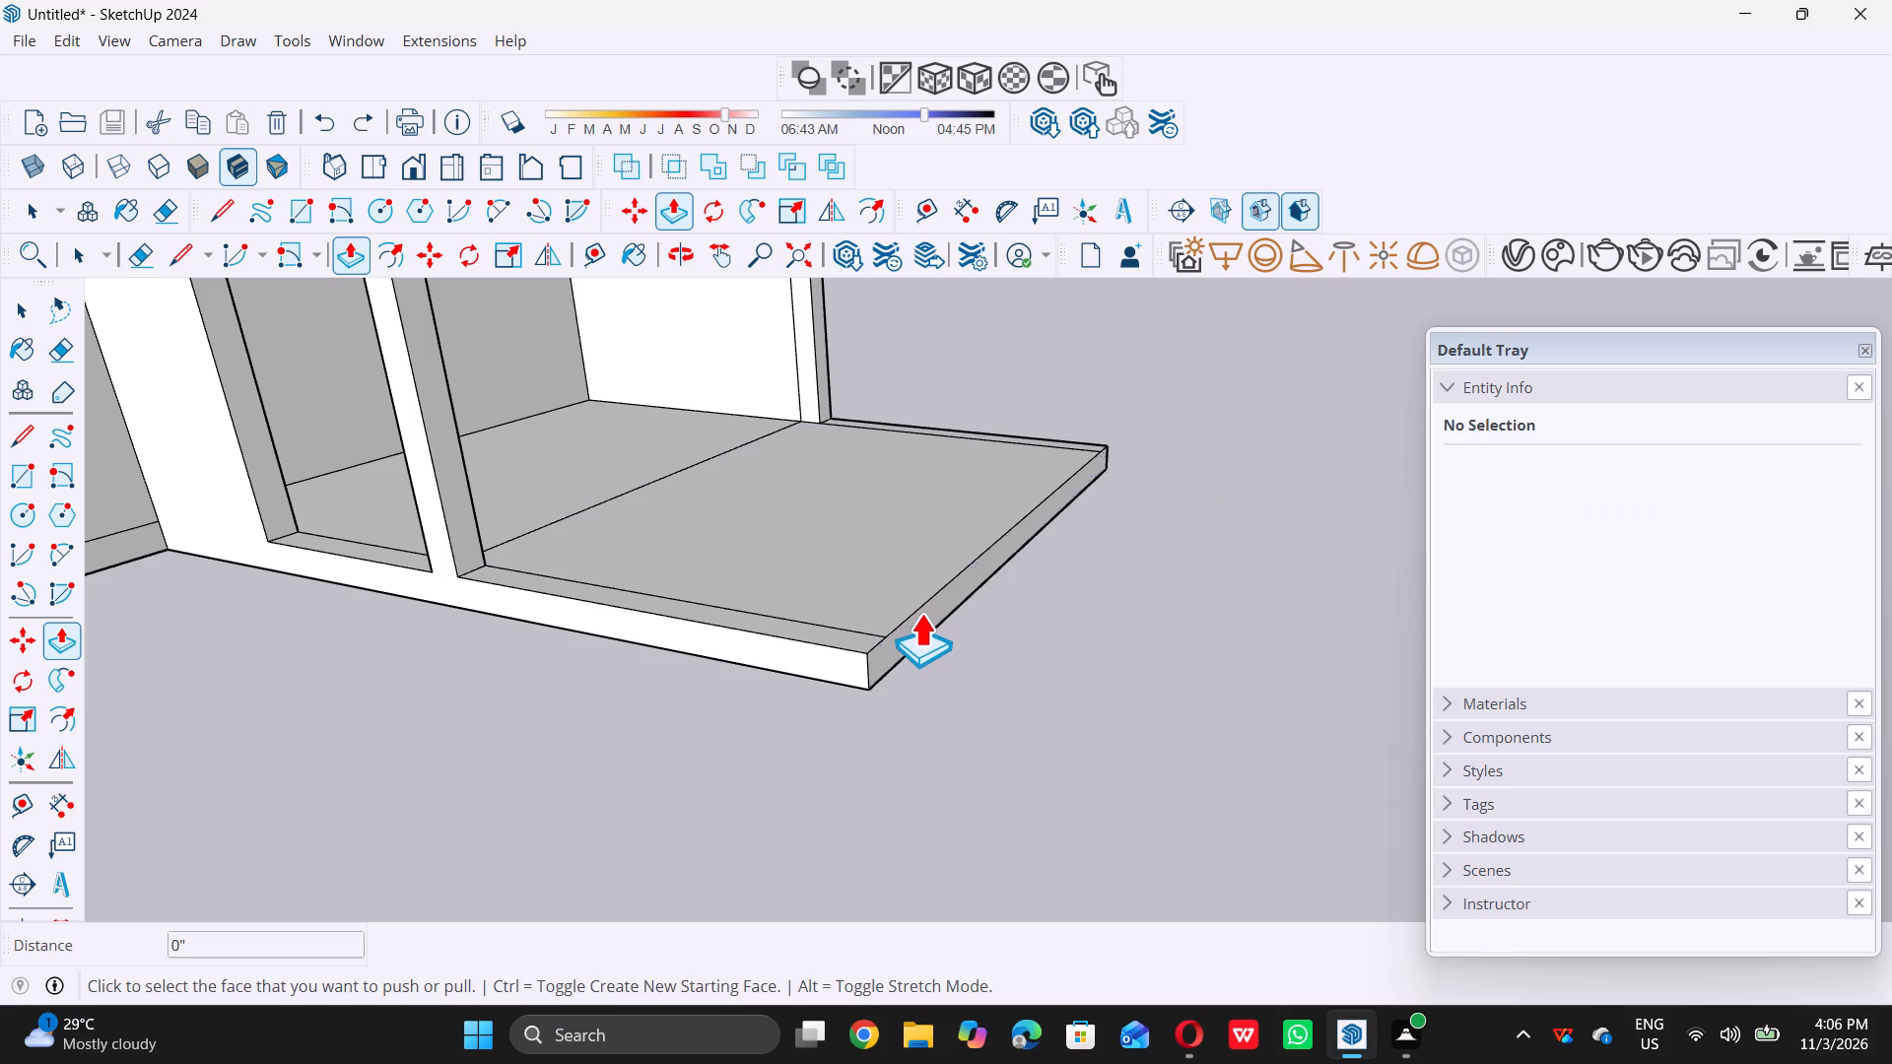
Push/Pull the floor extension's outer end face outward 1'.
{"action": "triple_click", "coordinate": [912, 620]}
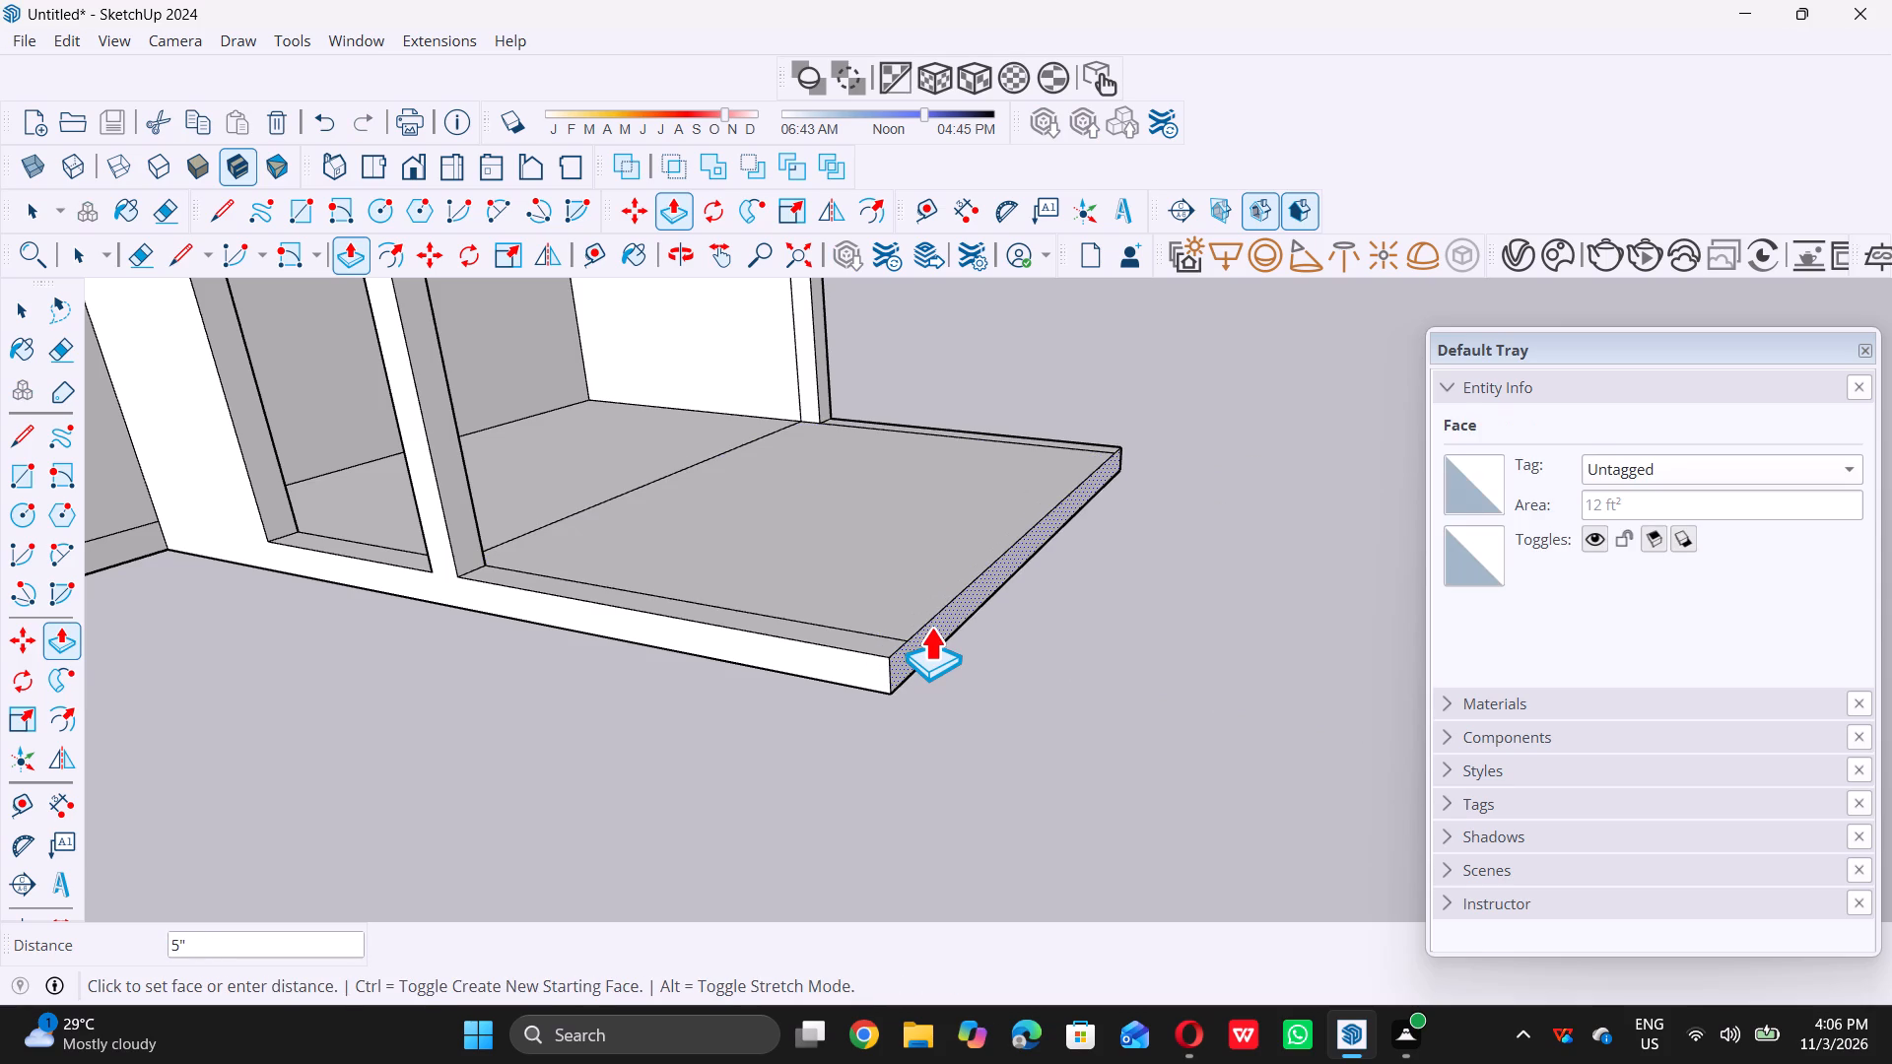
{"action": "type", "text": "1'"}
{"action": "key", "text": "Return"}
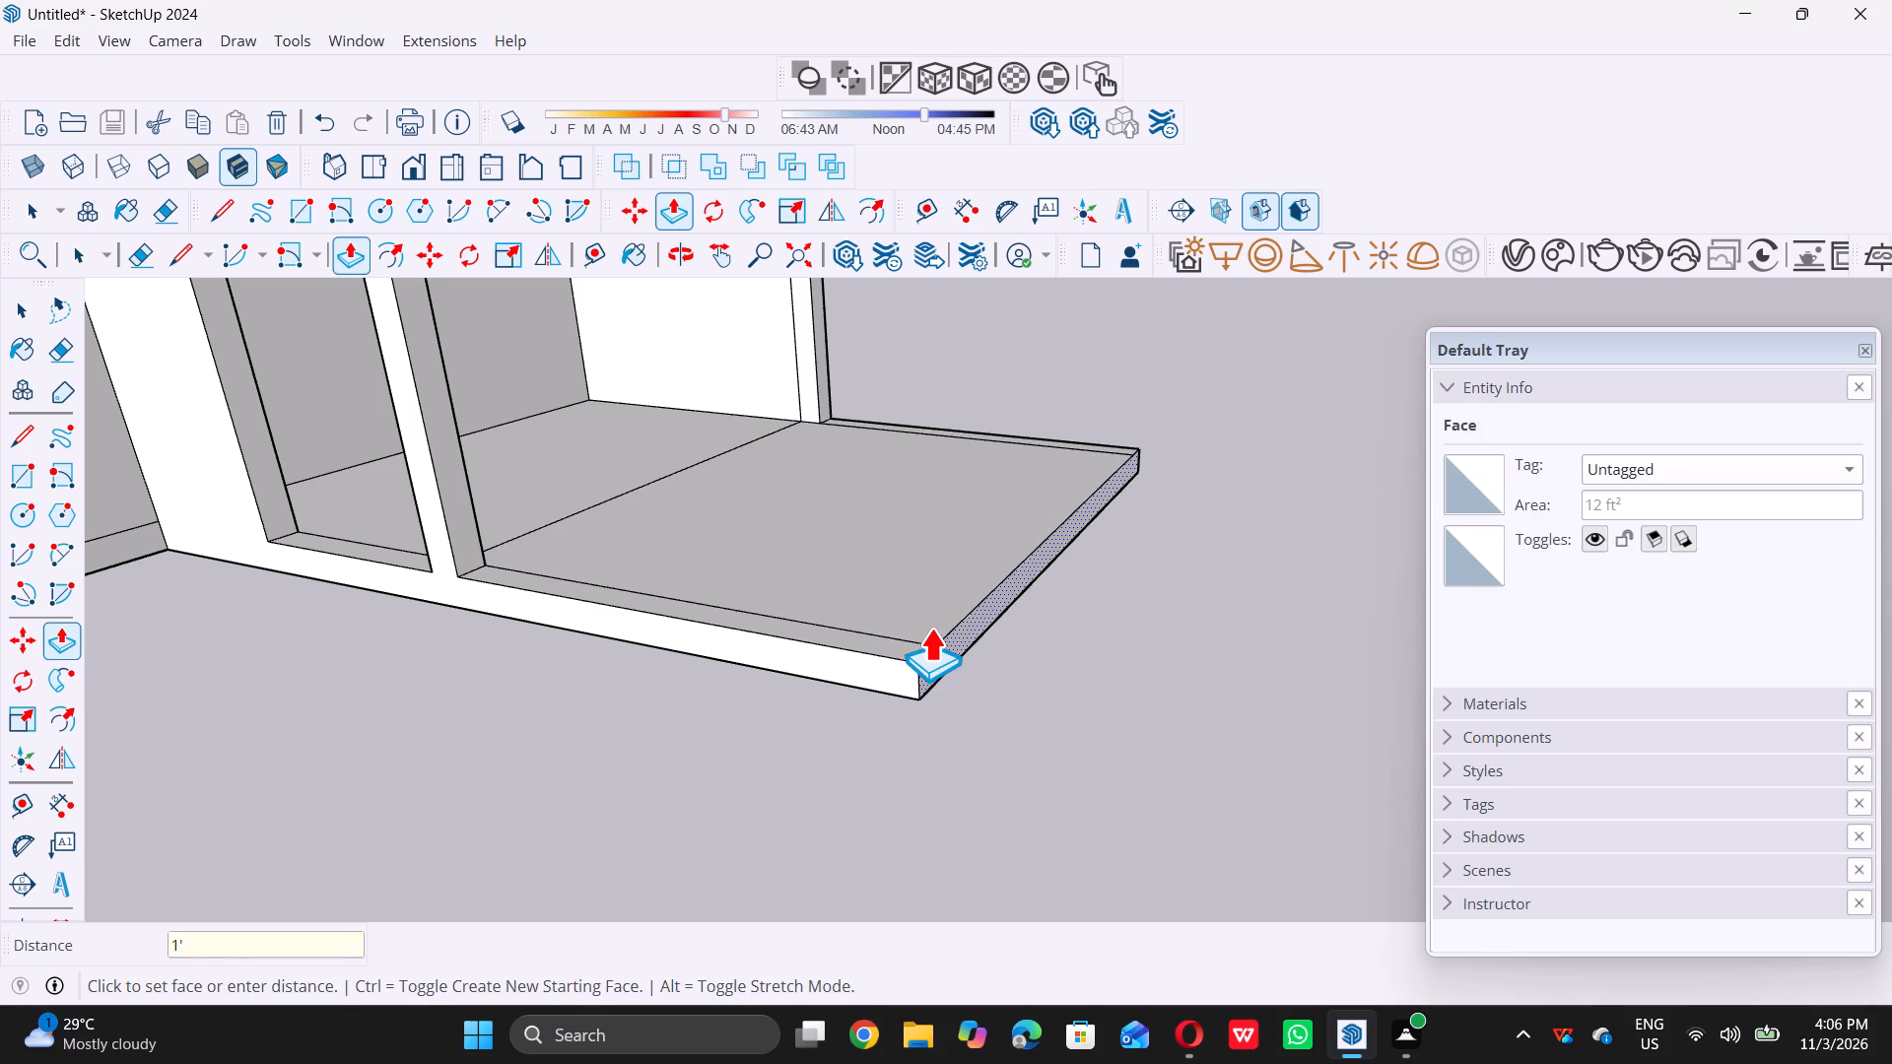
{"action": "key", "text": "space"}
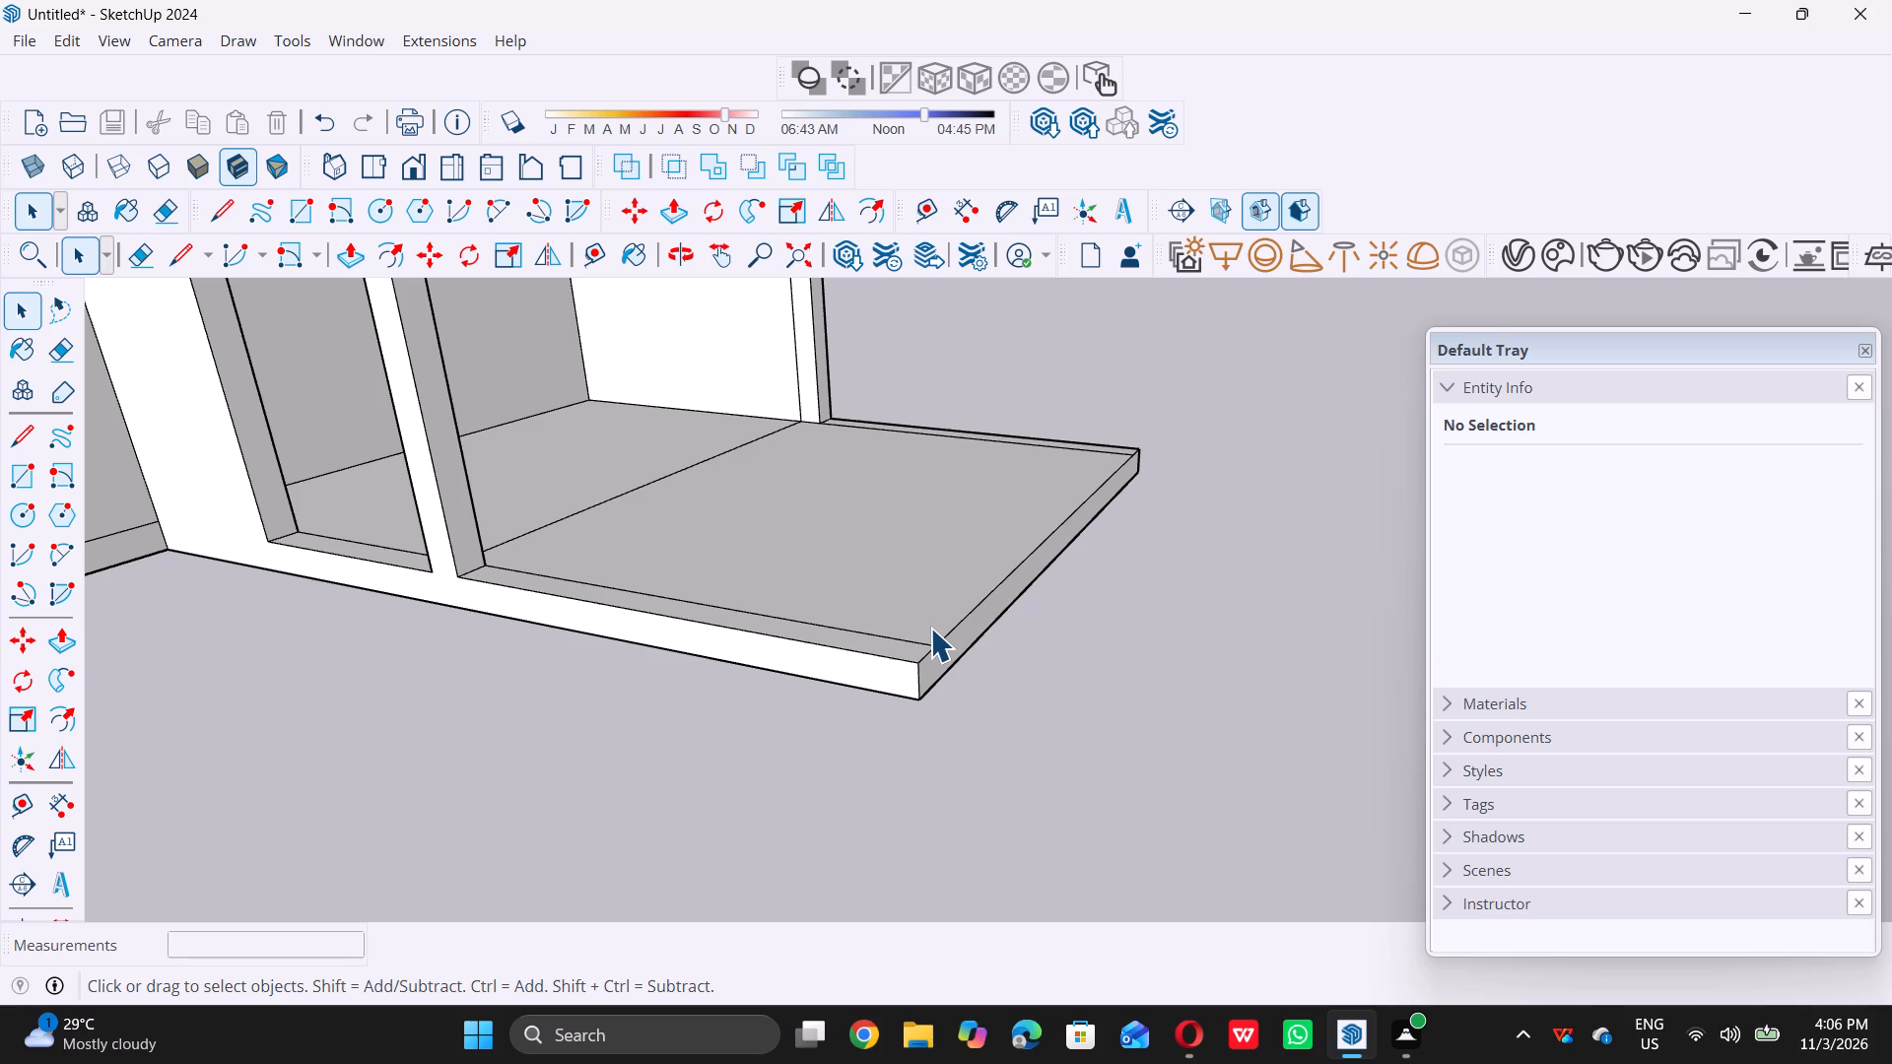
{"action": "double_click", "coordinate": [1038, 810]}
Examine the lengthened floor platform and its proportions against the roofed structure from several angles.
{"action": "scroll", "coordinate": [1044, 806], "scroll_direction": "down", "scroll_amount": 9}
{"action": "scroll", "coordinate": [862, 719], "scroll_direction": "down", "scroll_amount": 3}
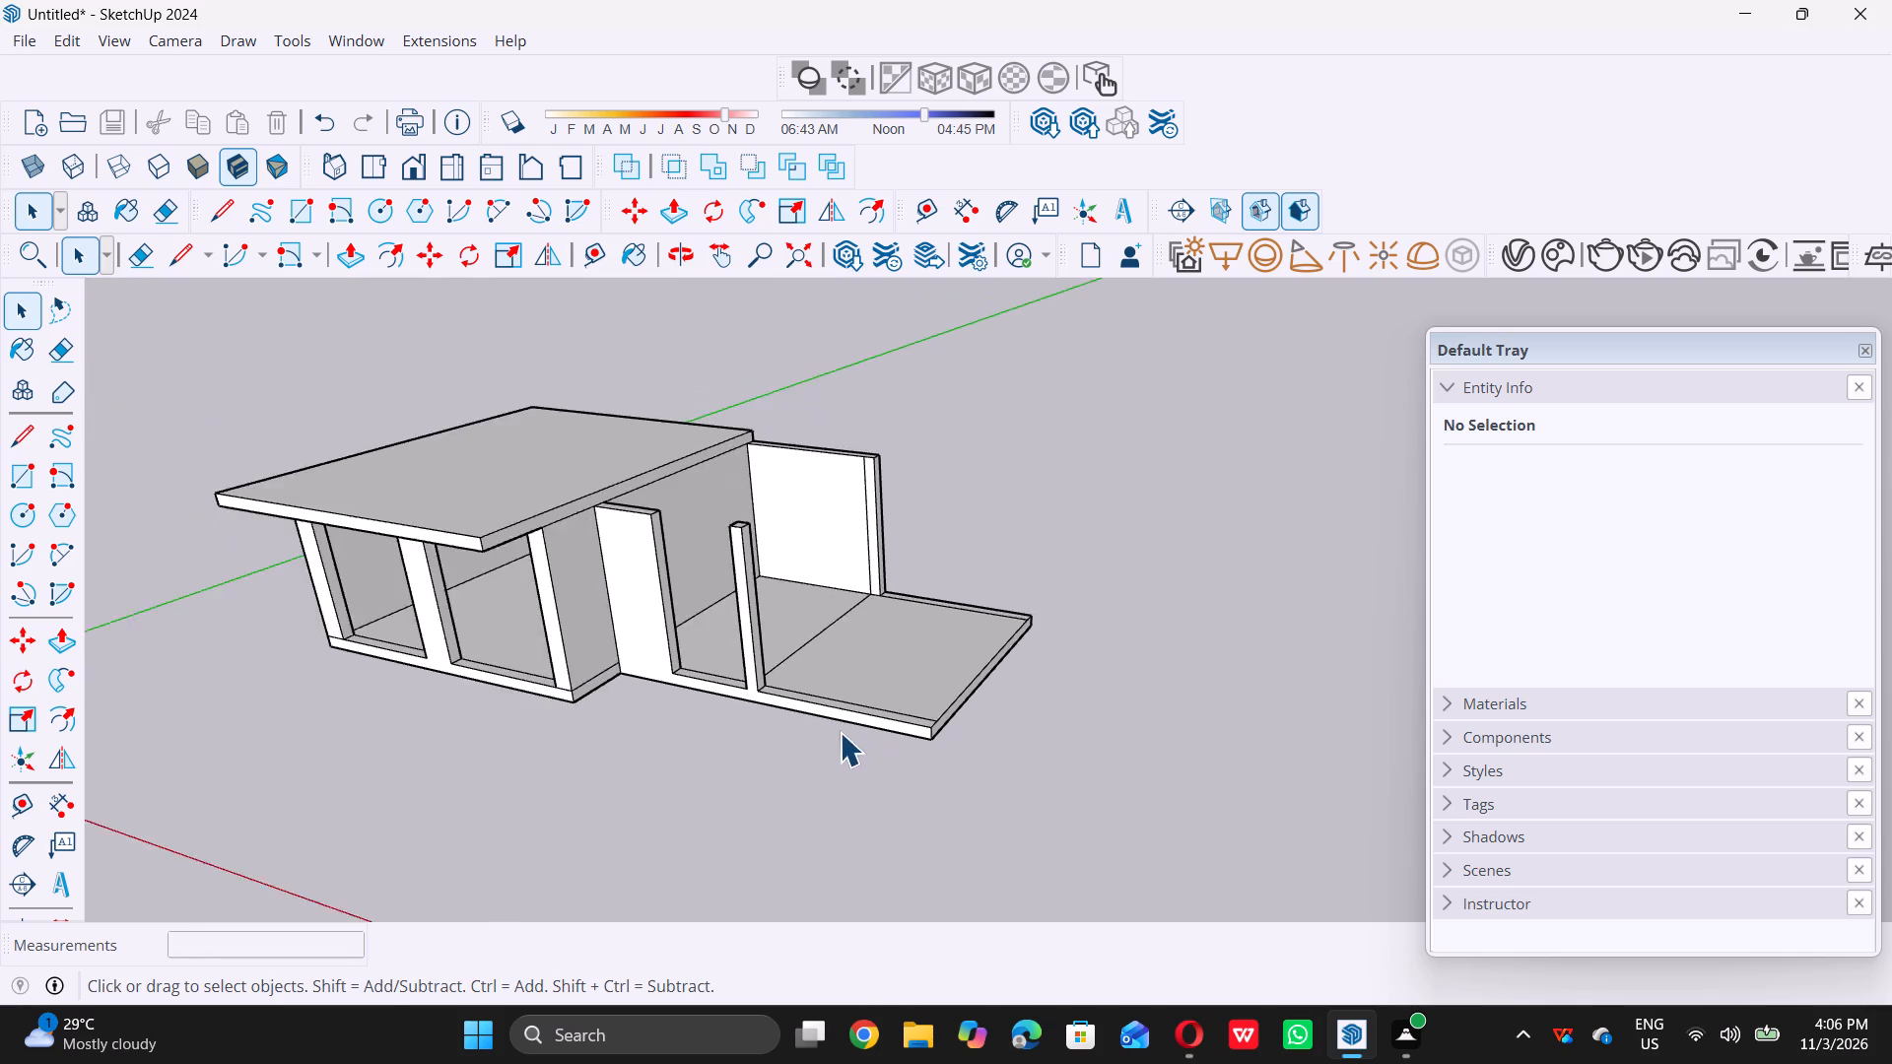
{"action": "scroll", "coordinate": [840, 732], "scroll_direction": "down", "scroll_amount": 2}
{"action": "middle_click_drag", "start_coordinate": [830, 736], "coordinate": [895, 720]}
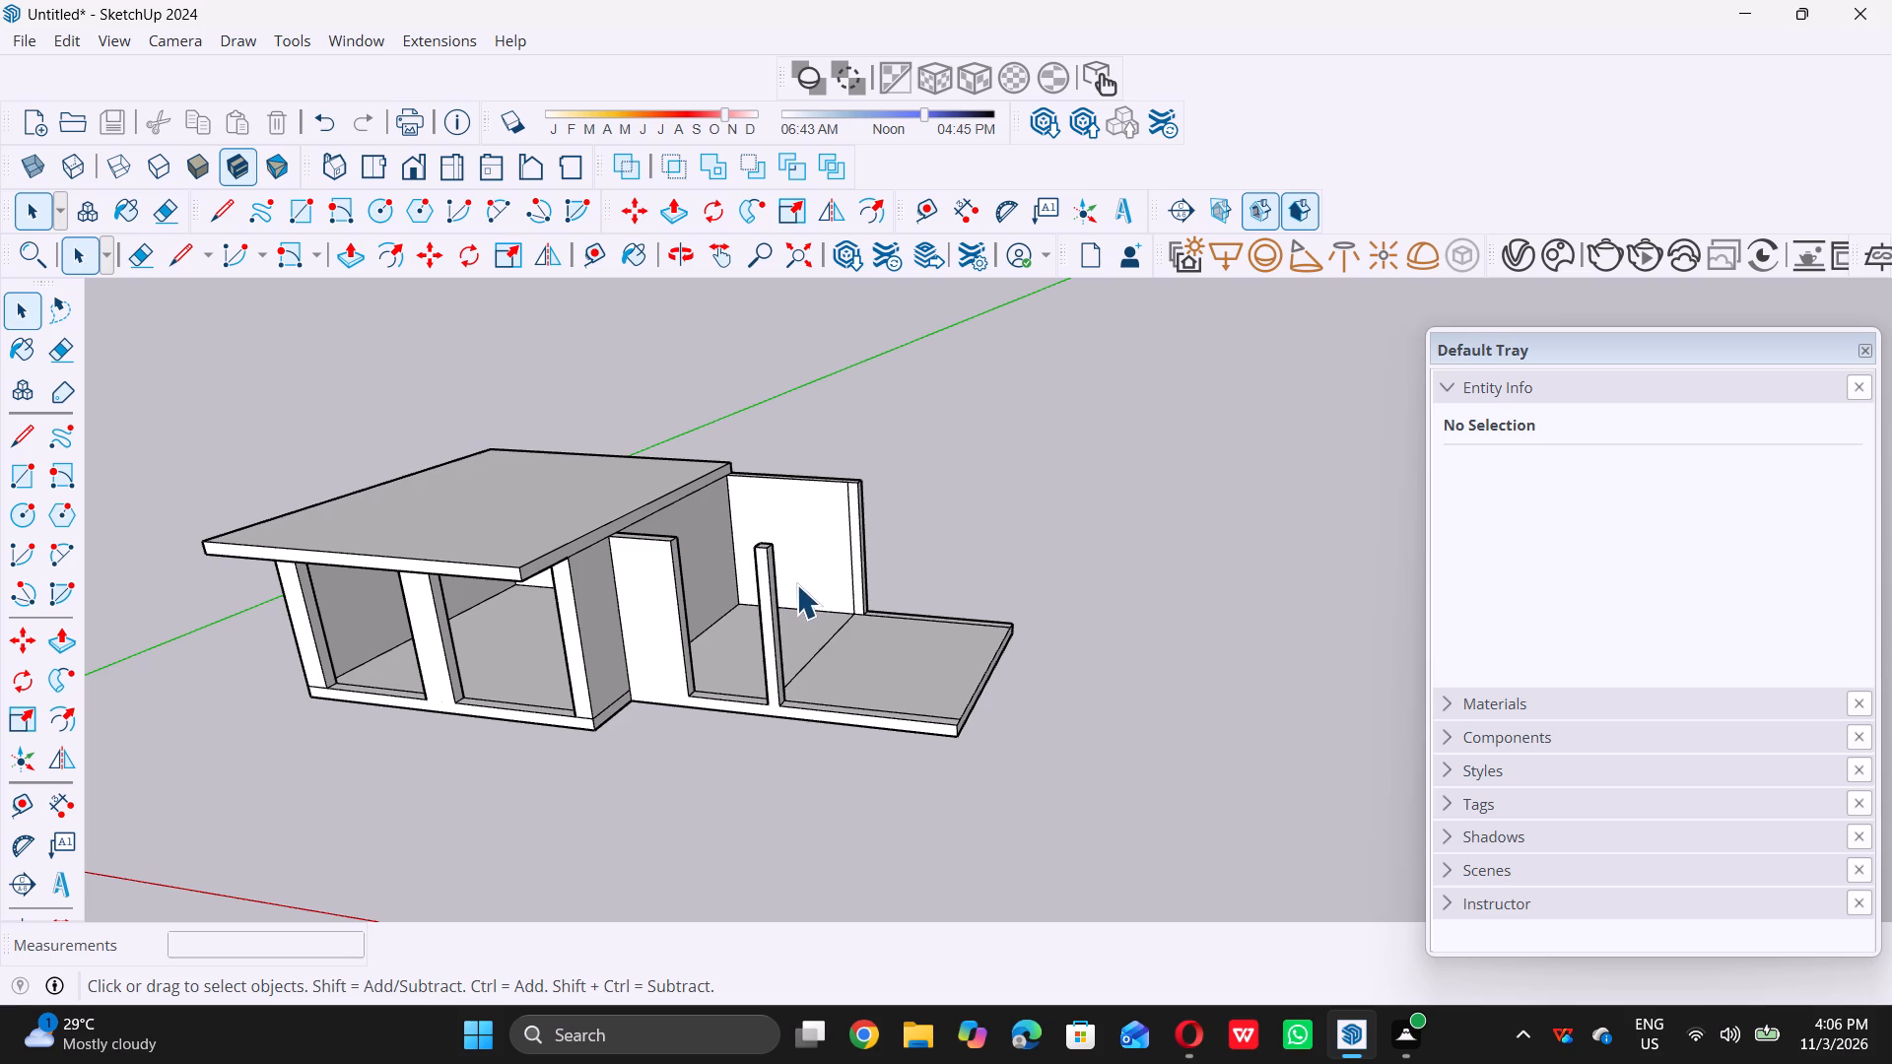
{"action": "middle_click", "coordinate": [890, 580]}
{"action": "middle_click", "coordinate": [893, 578]}
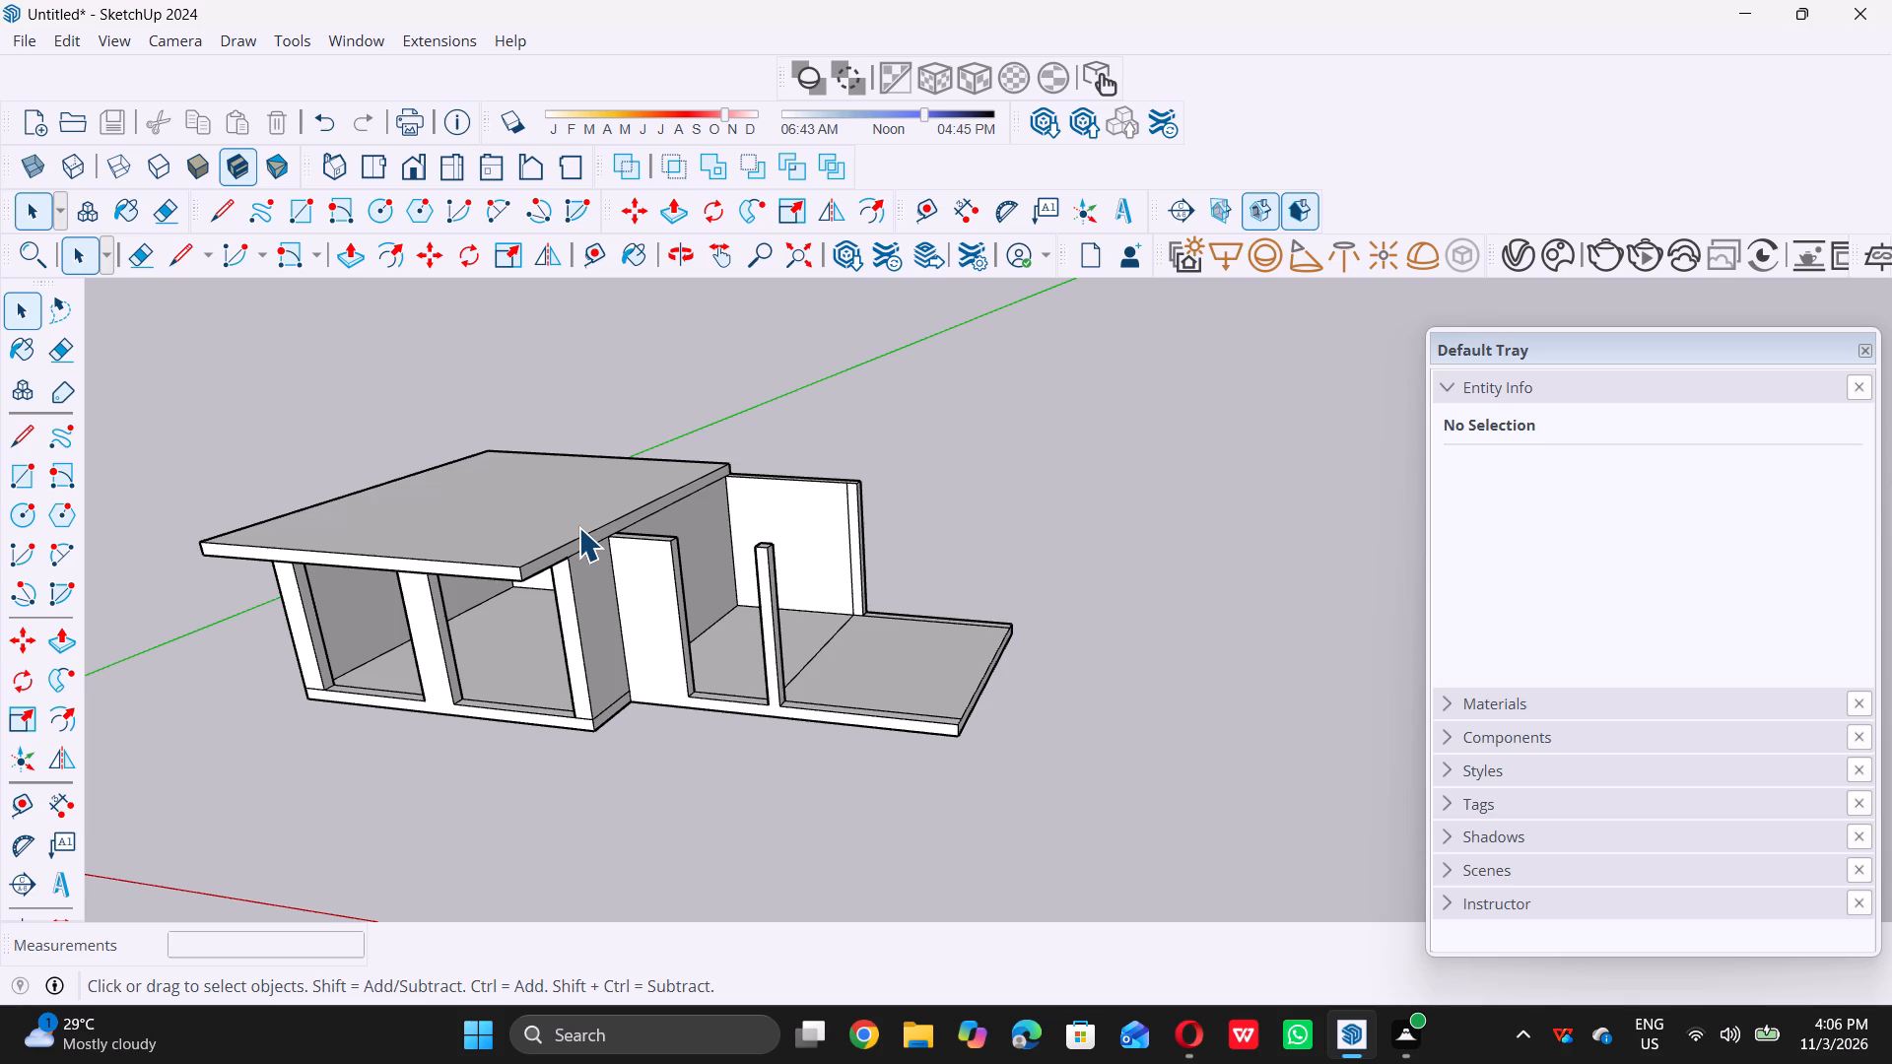
{"action": "scroll", "coordinate": [544, 569], "scroll_direction": "up", "scroll_amount": 11}
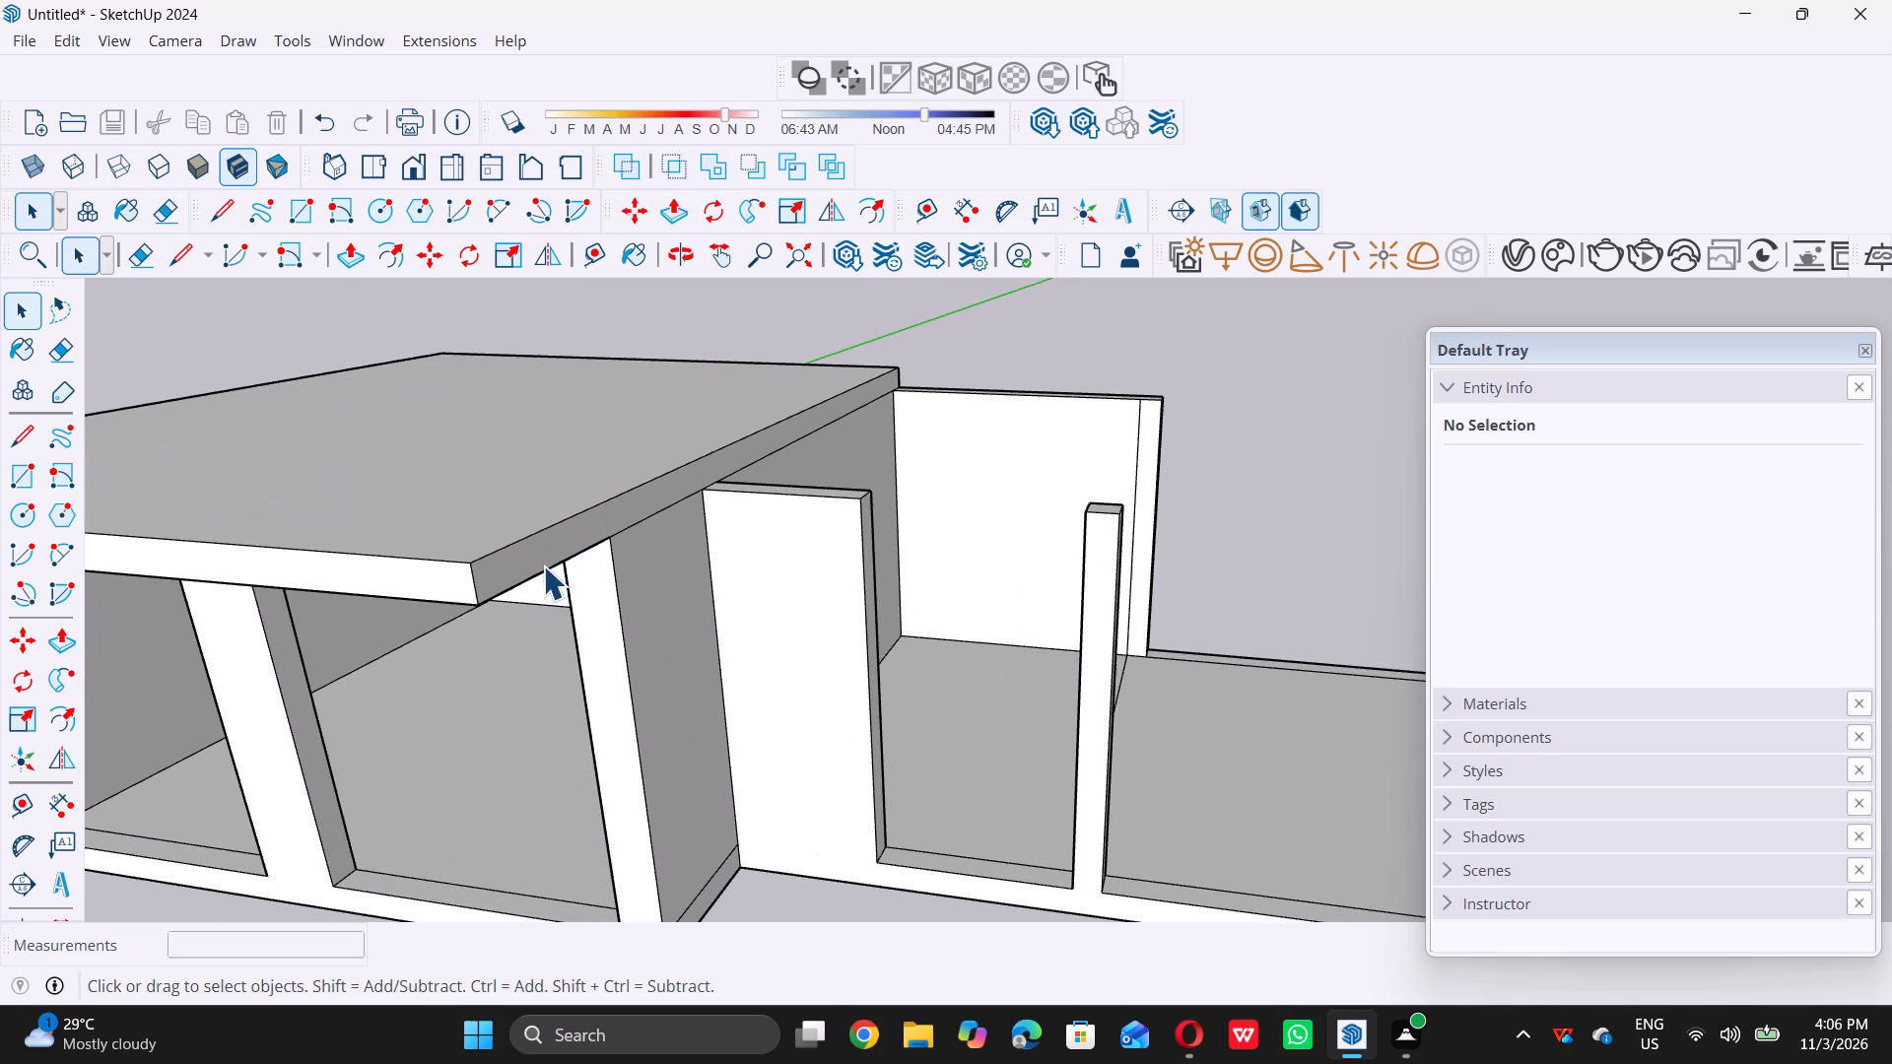
{"action": "scroll", "coordinate": [543, 560], "scroll_direction": "down", "scroll_amount": 8}
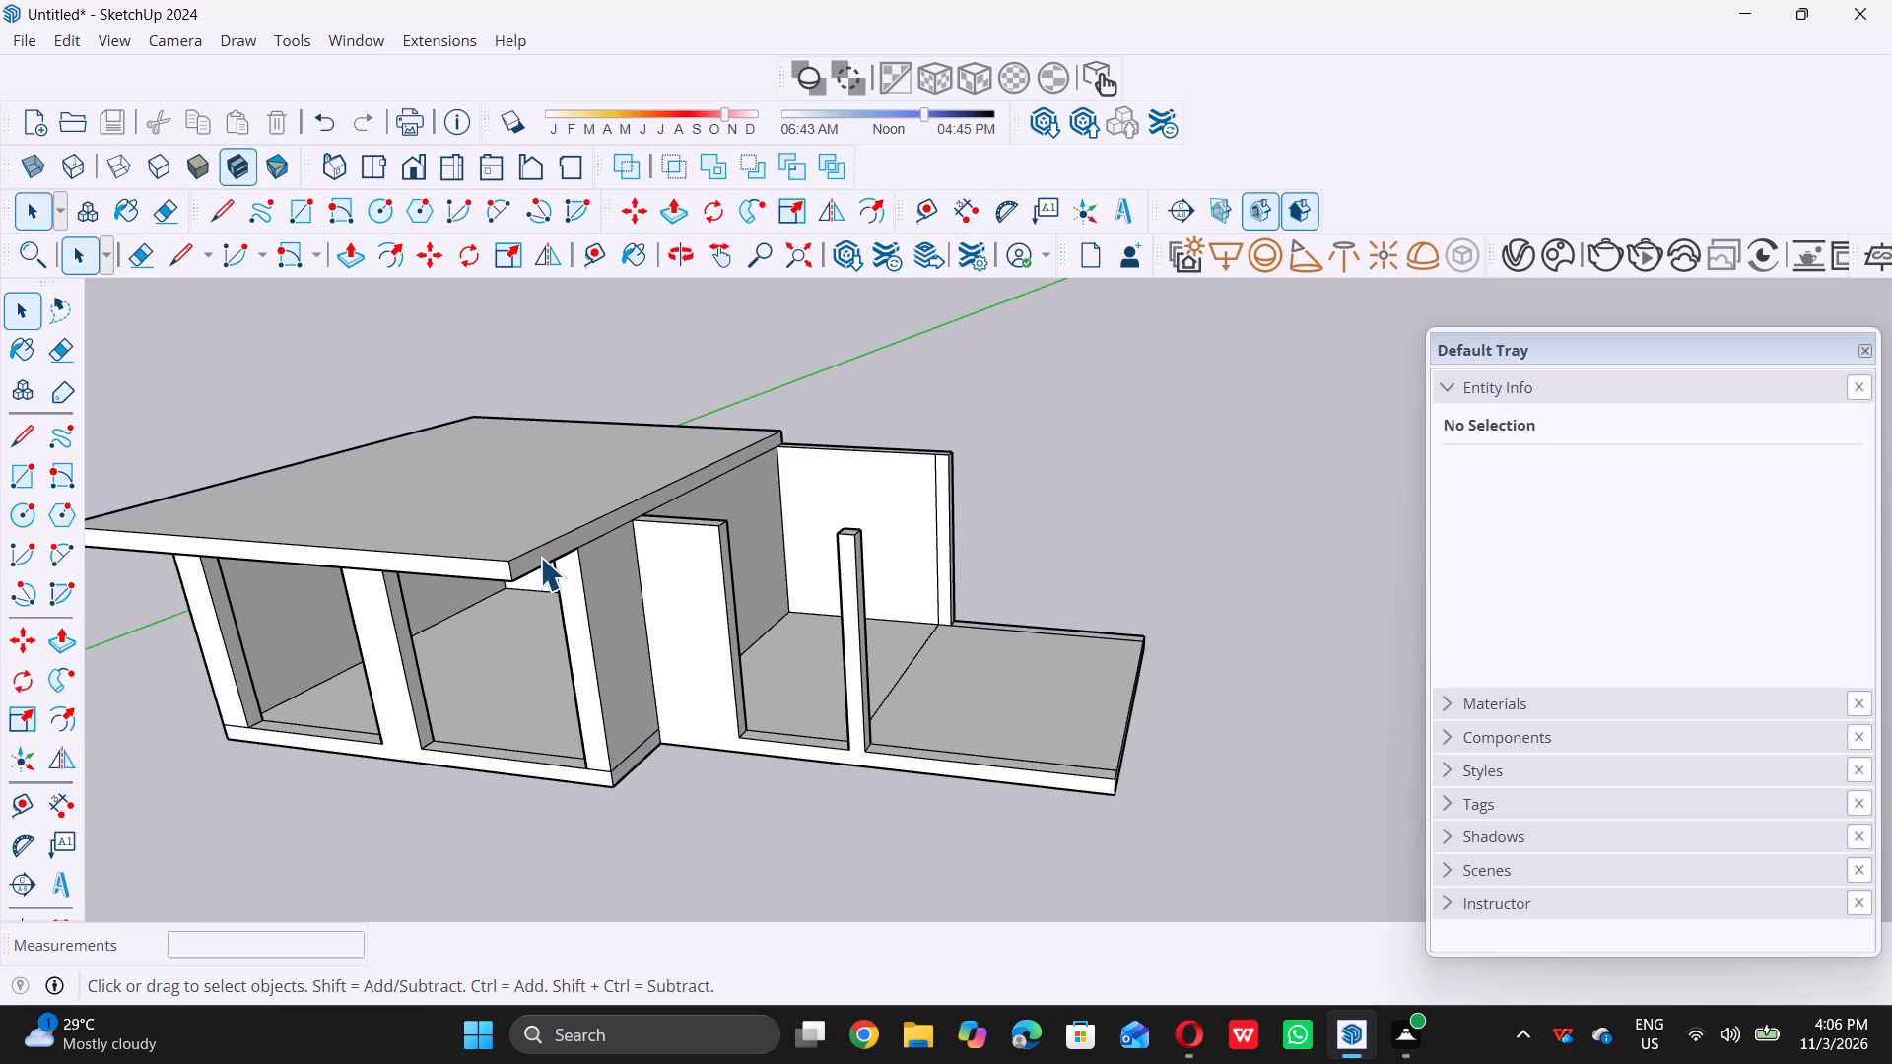
{"action": "scroll", "coordinate": [540, 557], "scroll_direction": "down", "scroll_amount": 6}
{"action": "scroll", "coordinate": [779, 744], "scroll_direction": "up", "scroll_amount": 1}
{"action": "middle_click_drag", "start_coordinate": [779, 743], "coordinate": [884, 615]}
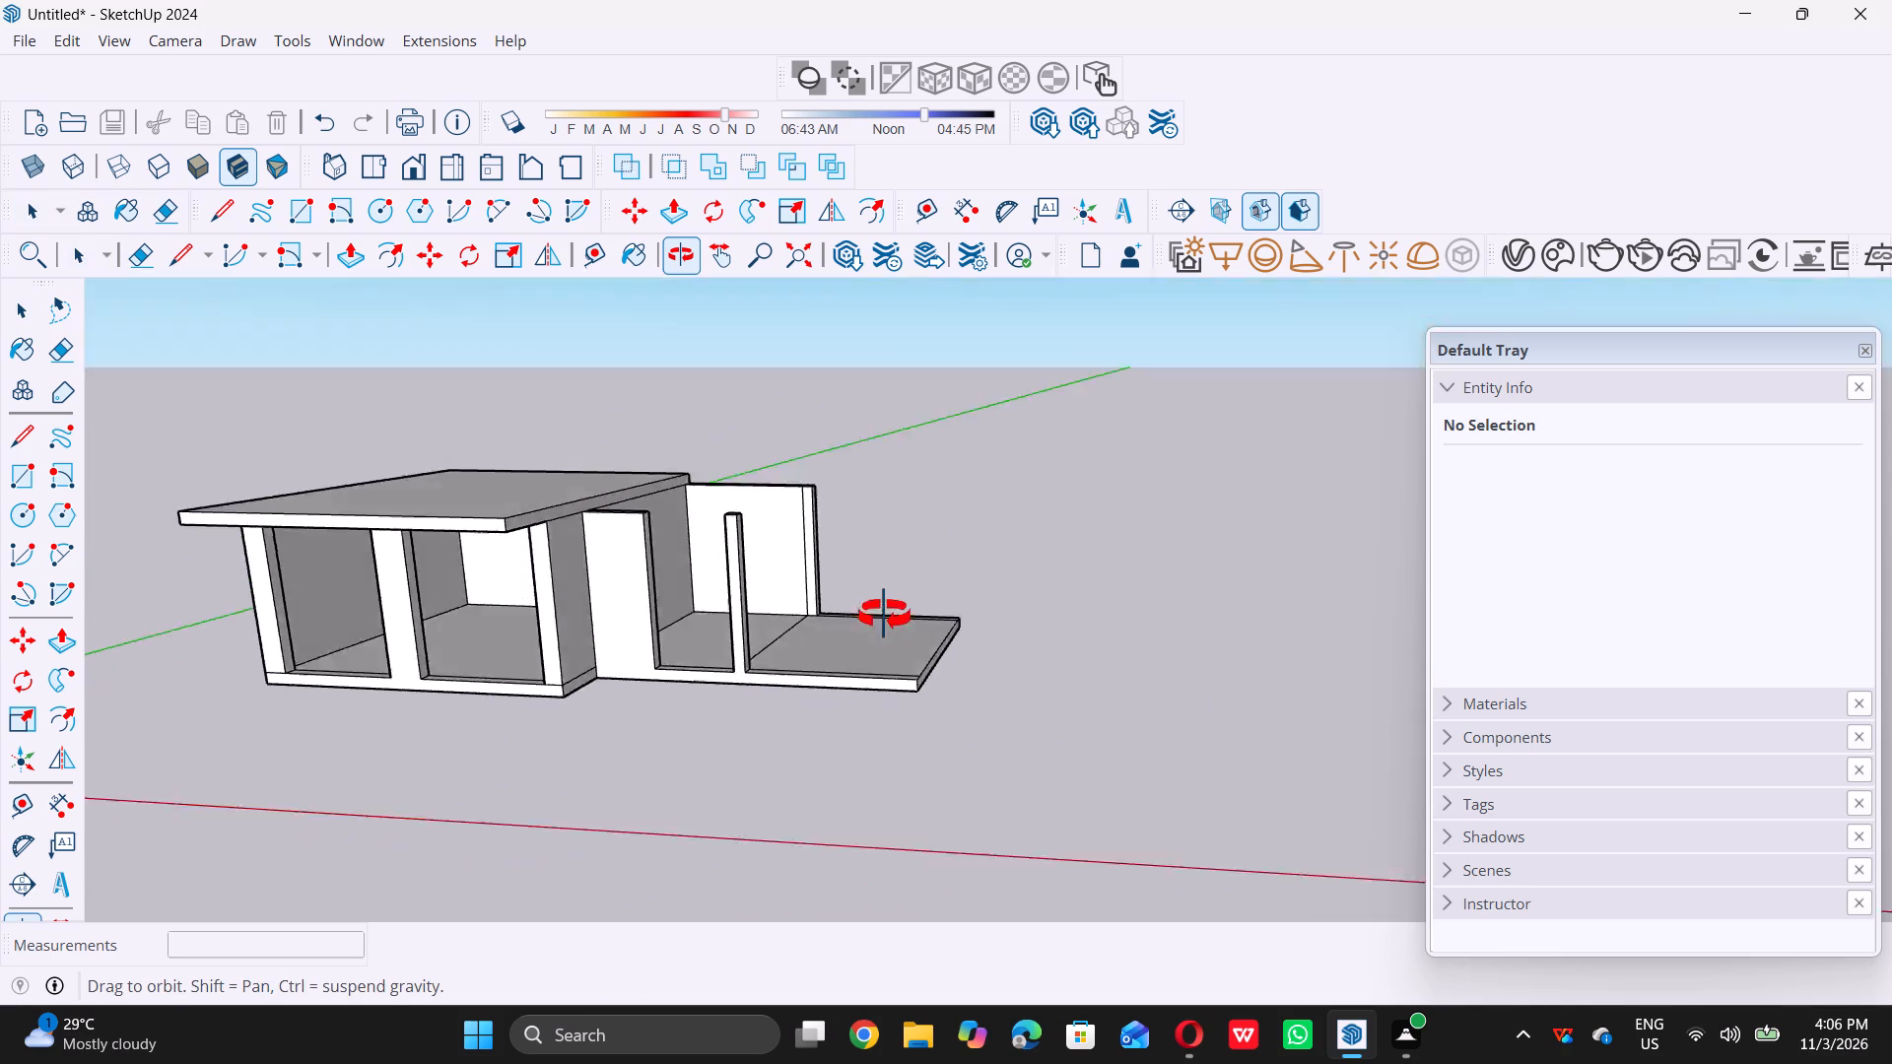
{"action": "middle_click_drag", "start_coordinate": [884, 615], "coordinate": [912, 599]}
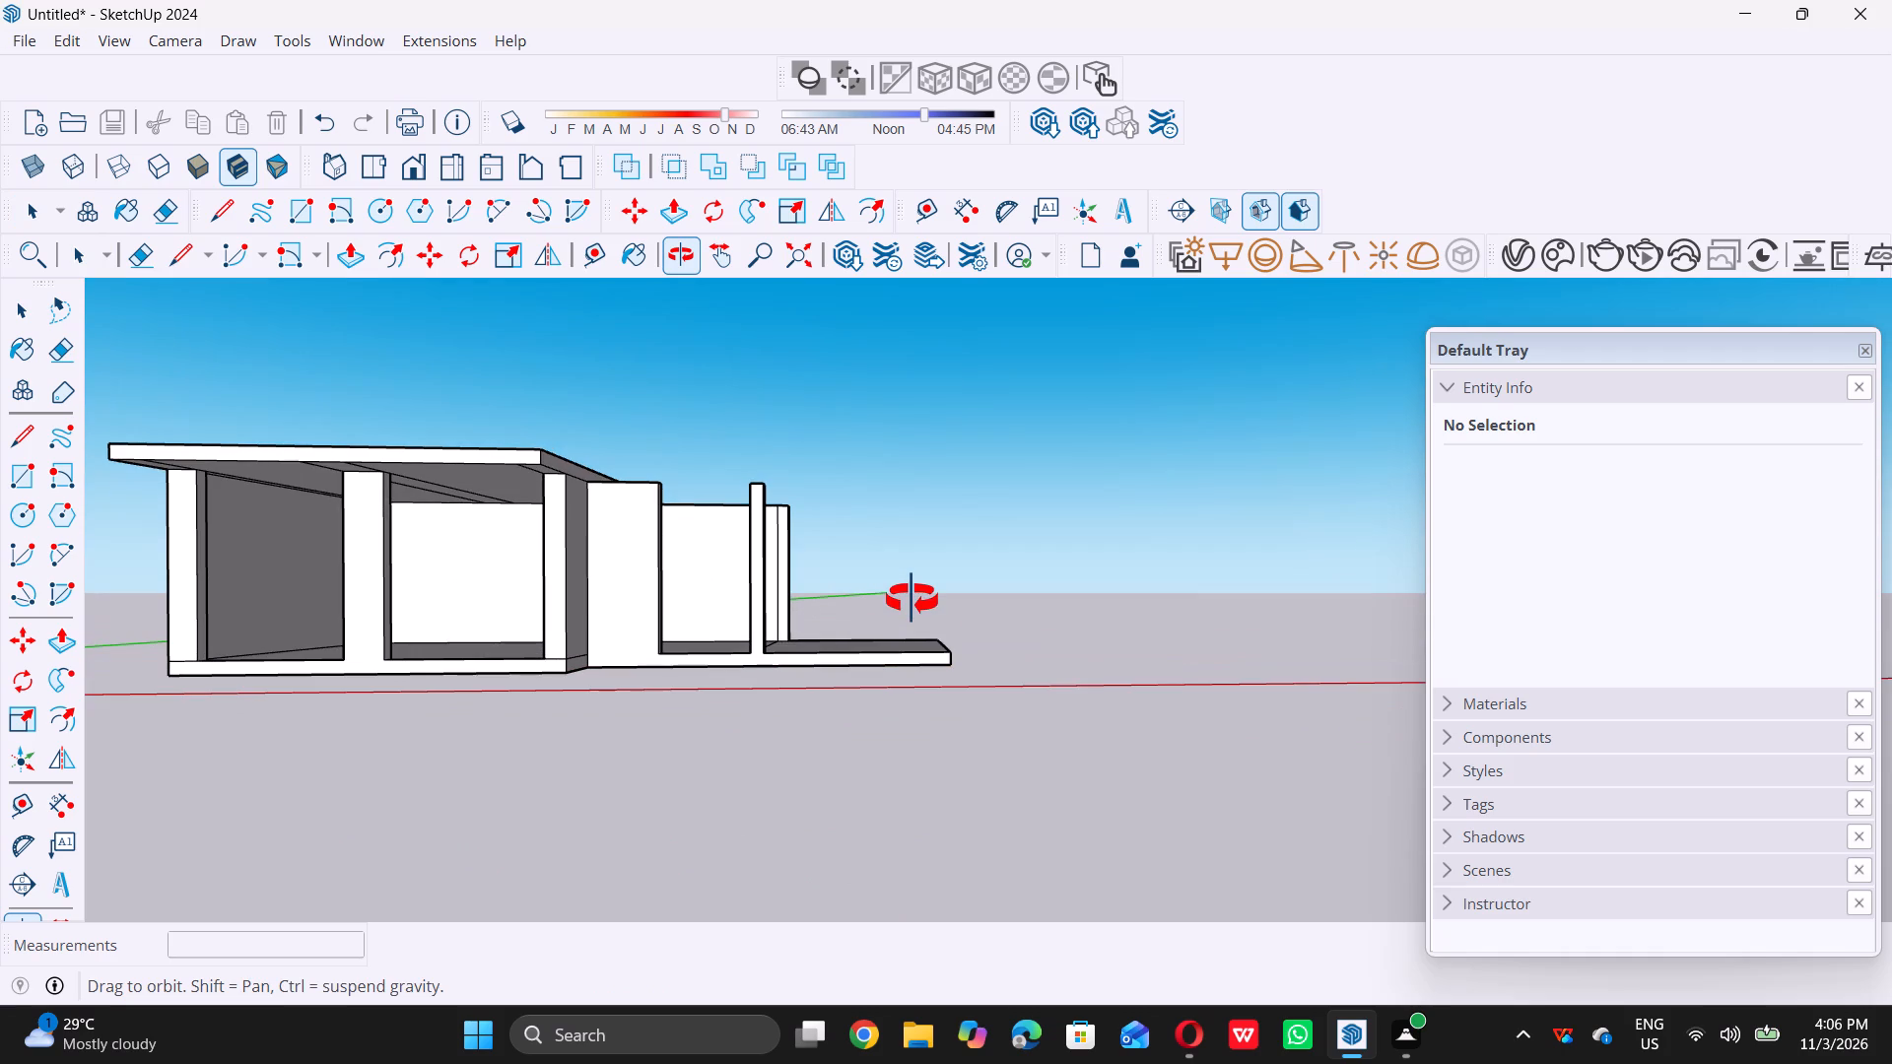
{"action": "middle_click_drag", "start_coordinate": [912, 599], "coordinate": [733, 767]}
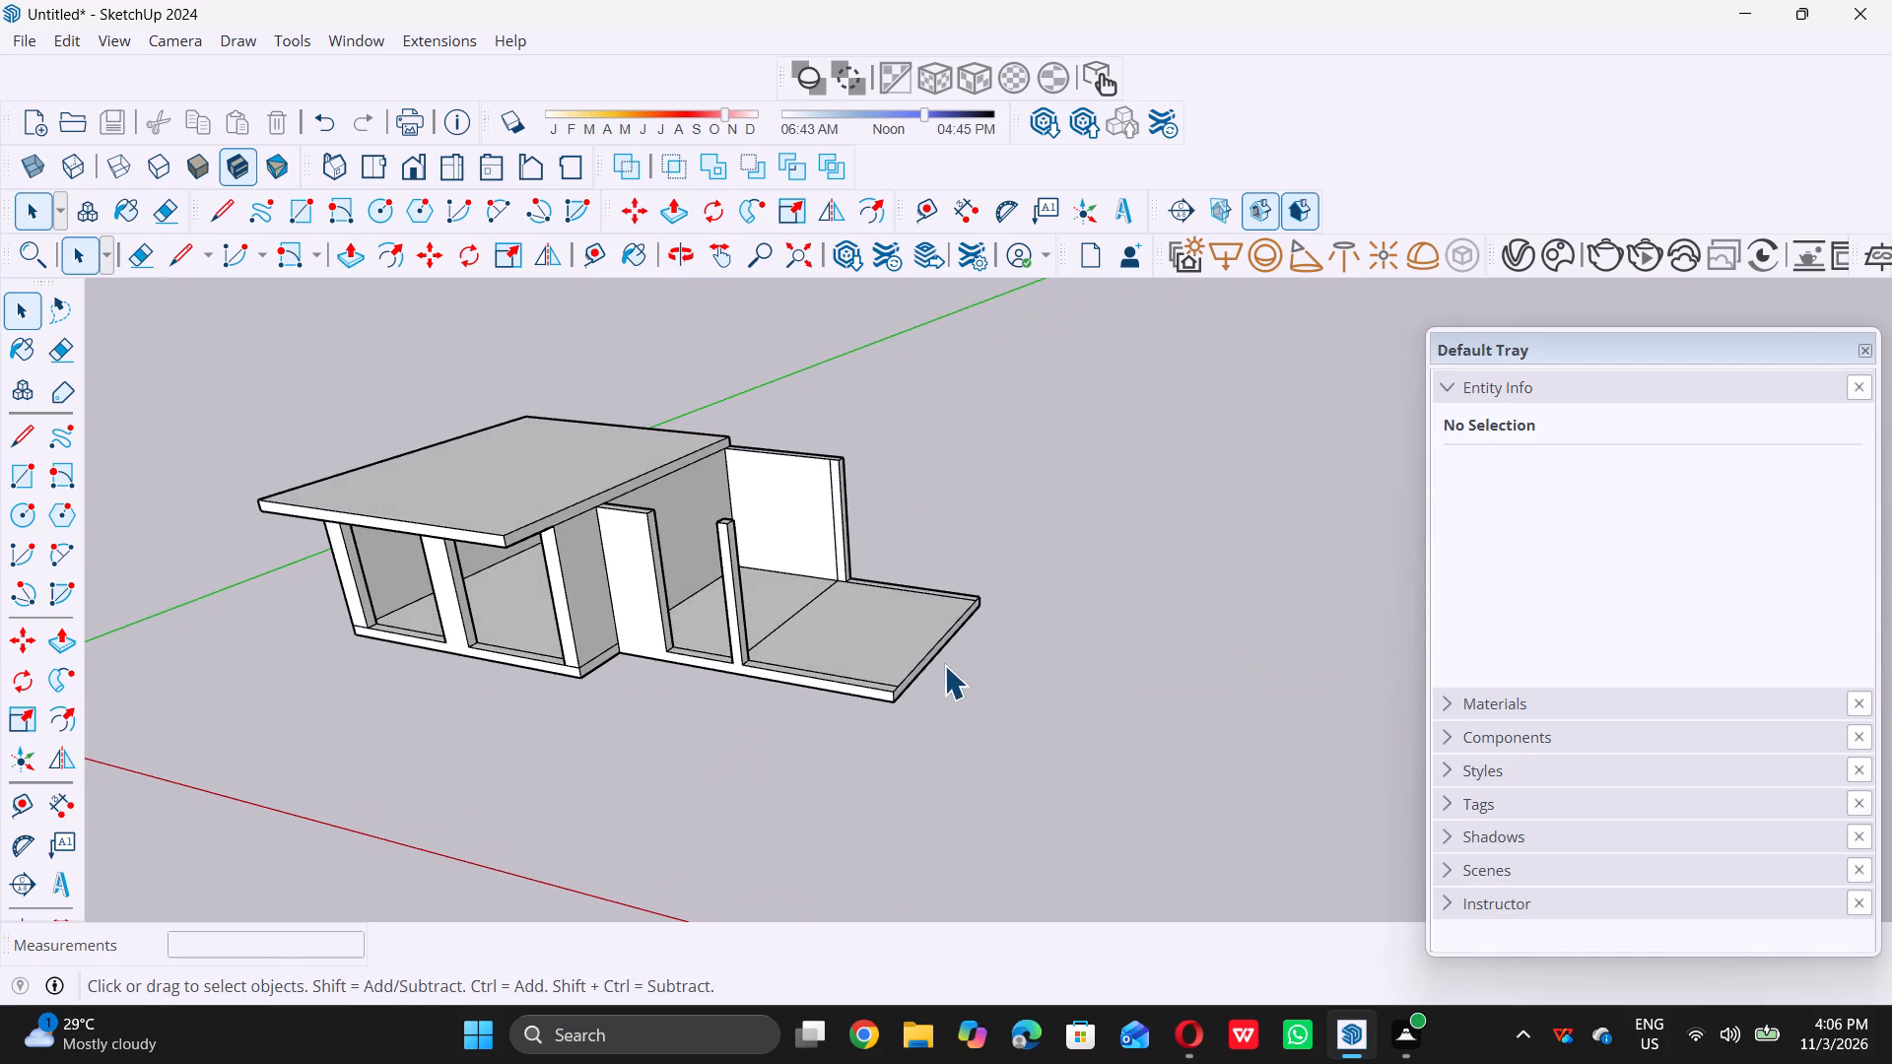
Push/Pull the platform's outer end face further outward, finishing with a 3' pull.
{"action": "scroll", "coordinate": [944, 665], "scroll_direction": "up", "scroll_amount": 19}
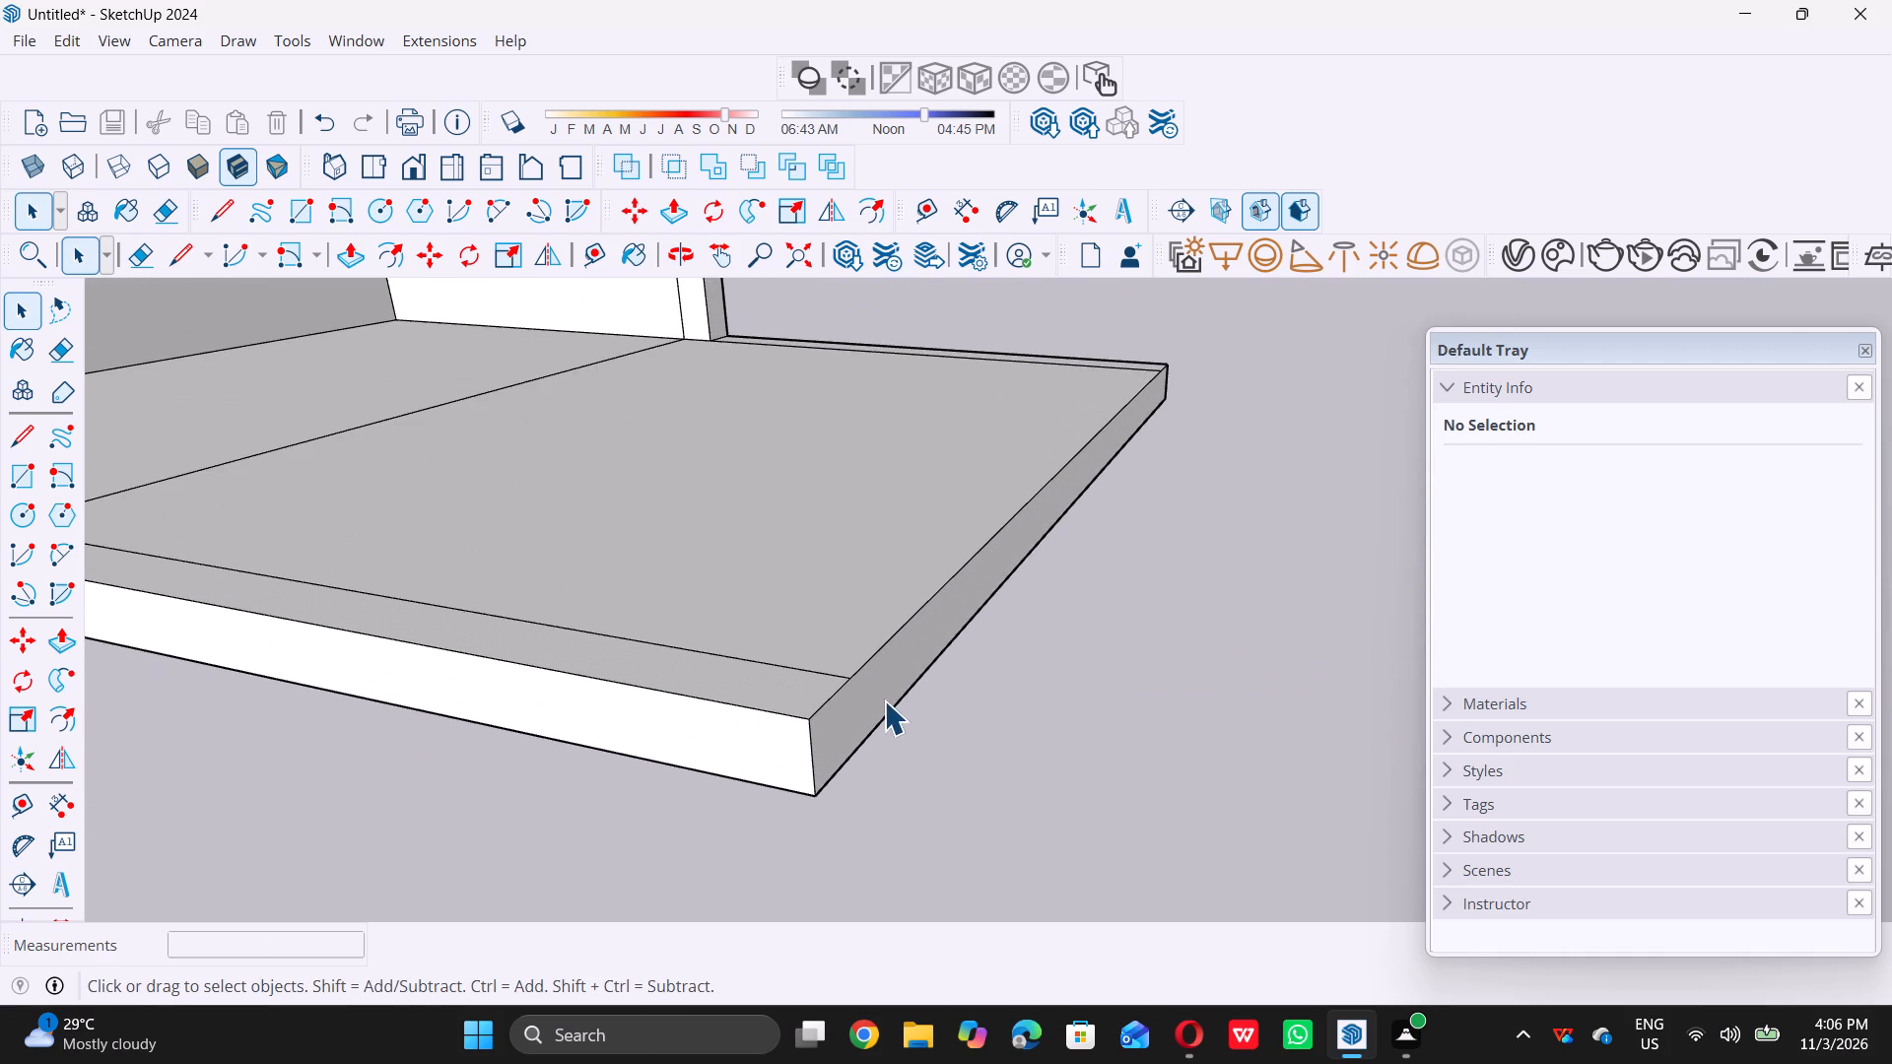
{"action": "double_click", "coordinate": [885, 700]}
{"action": "key", "text": "p"}
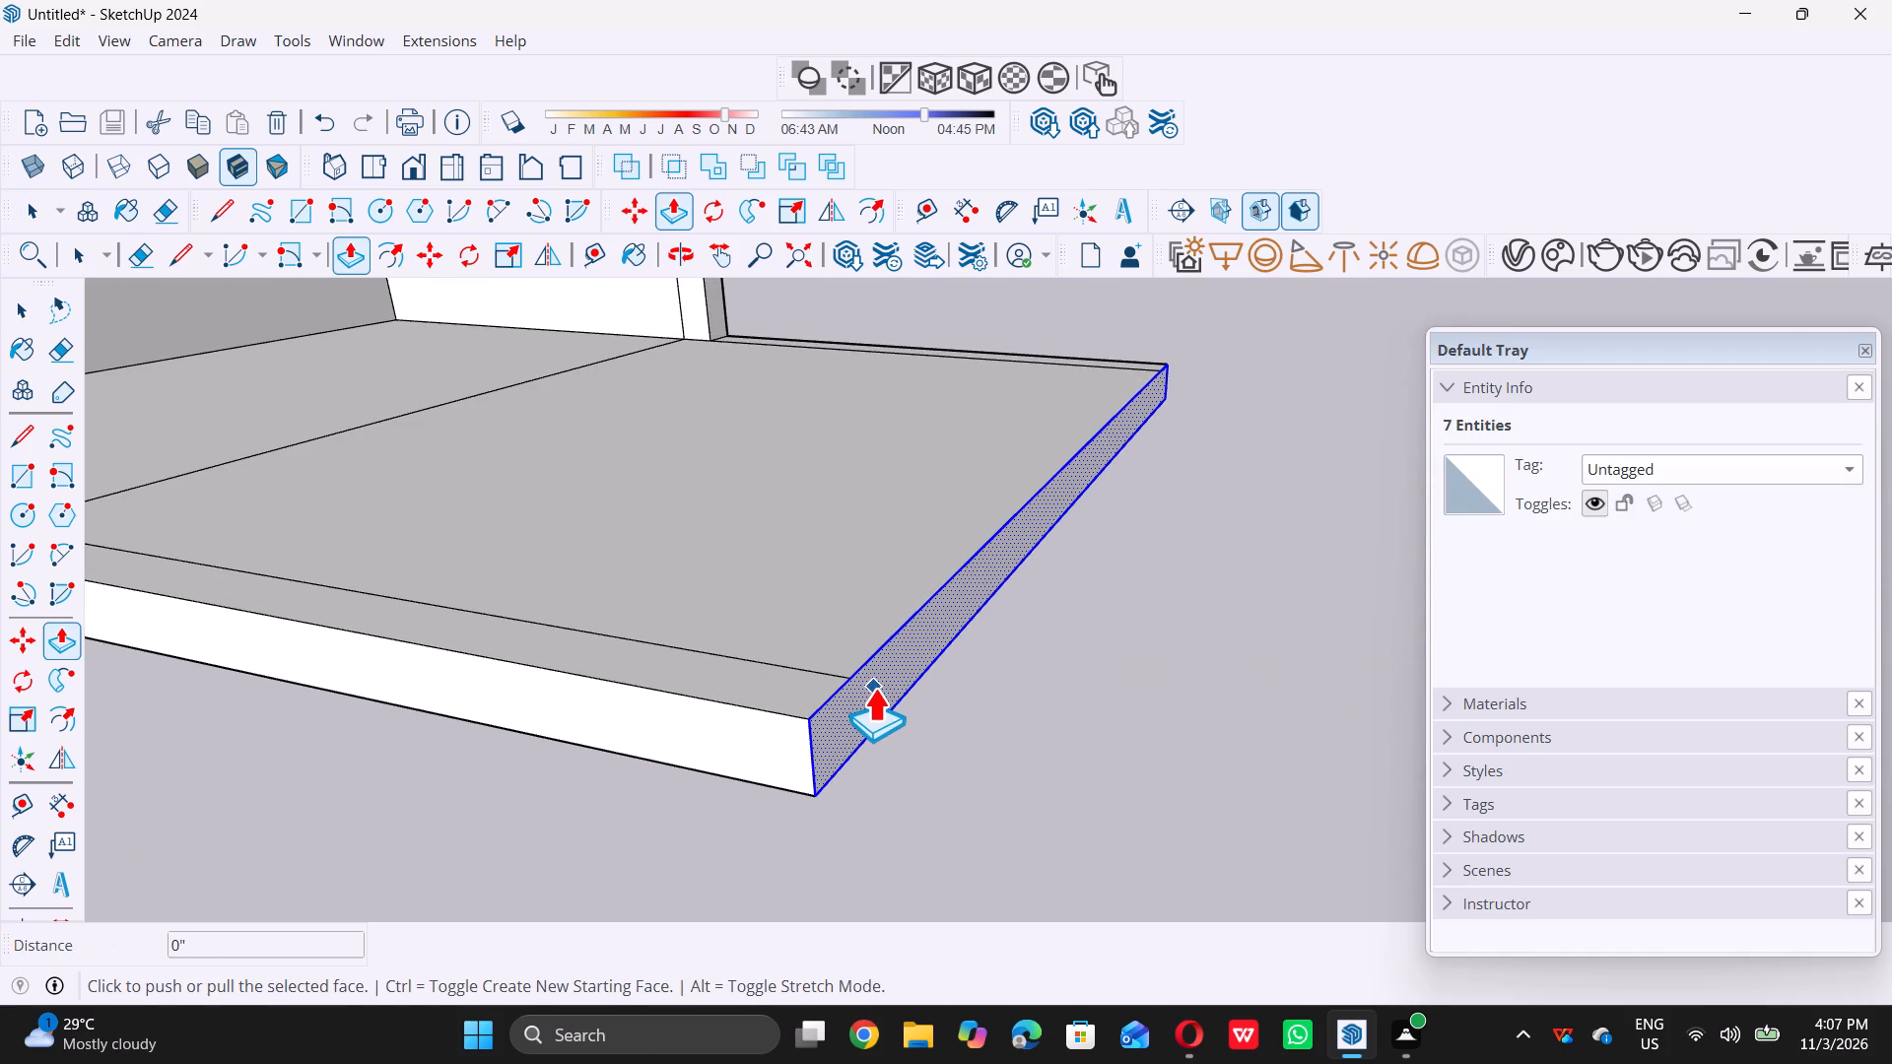
{"action": "double_click", "coordinate": [875, 687]}
{"action": "triple_click", "coordinate": [953, 722]}
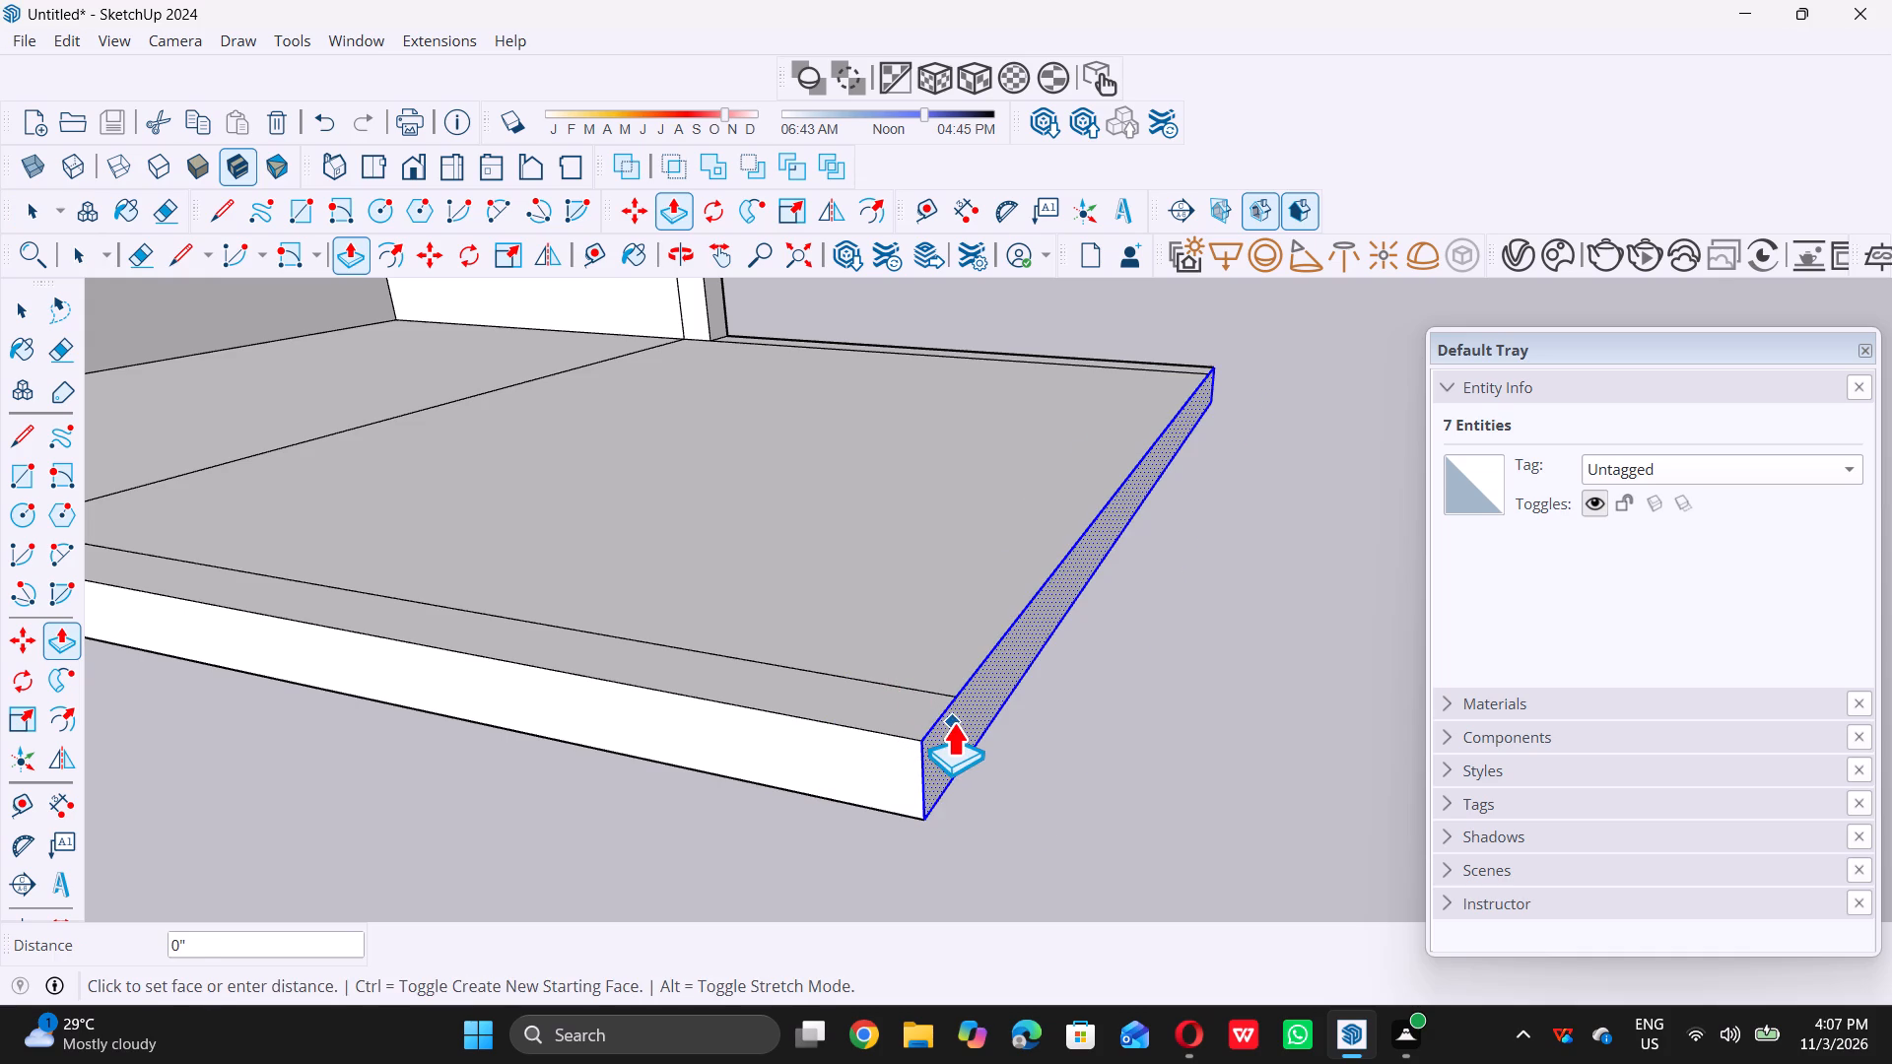
{"action": "scroll", "coordinate": [1005, 735], "scroll_direction": "down", "scroll_amount": 10}
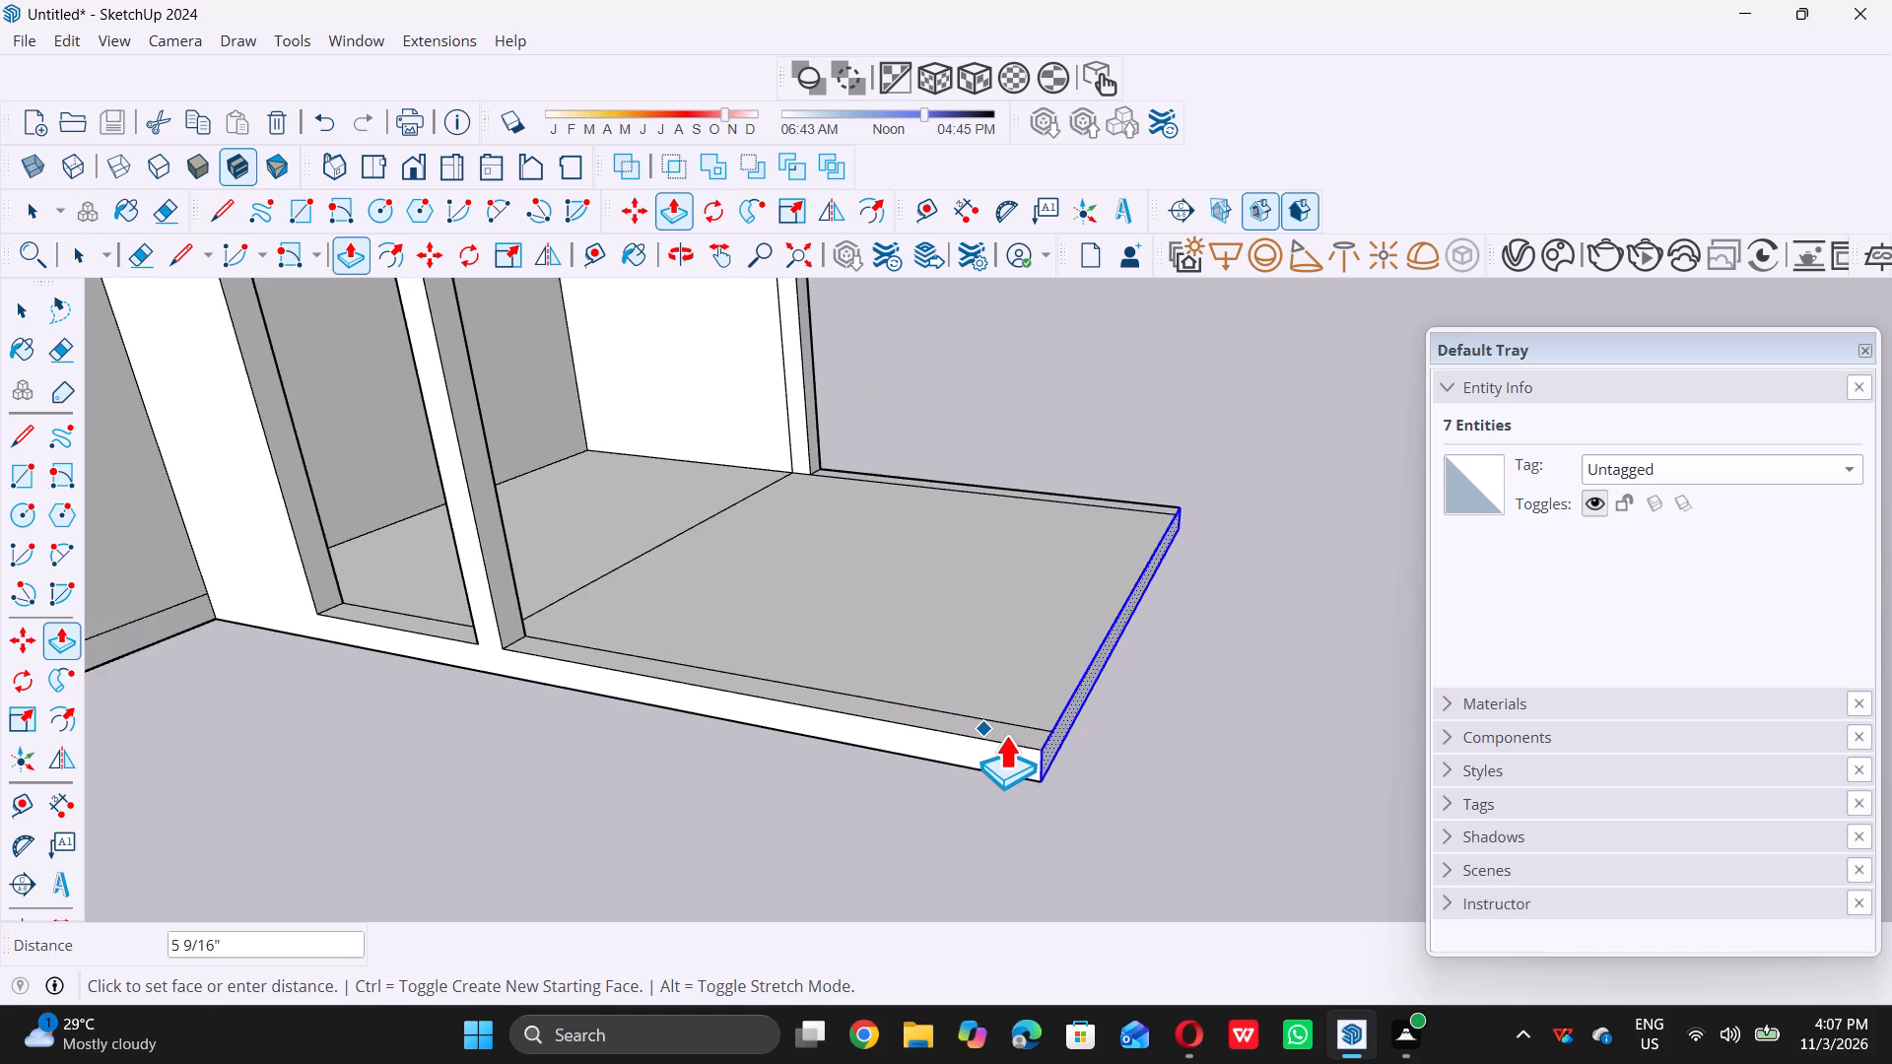
{"action": "scroll", "coordinate": [1005, 735], "scroll_direction": "down", "scroll_amount": 3}
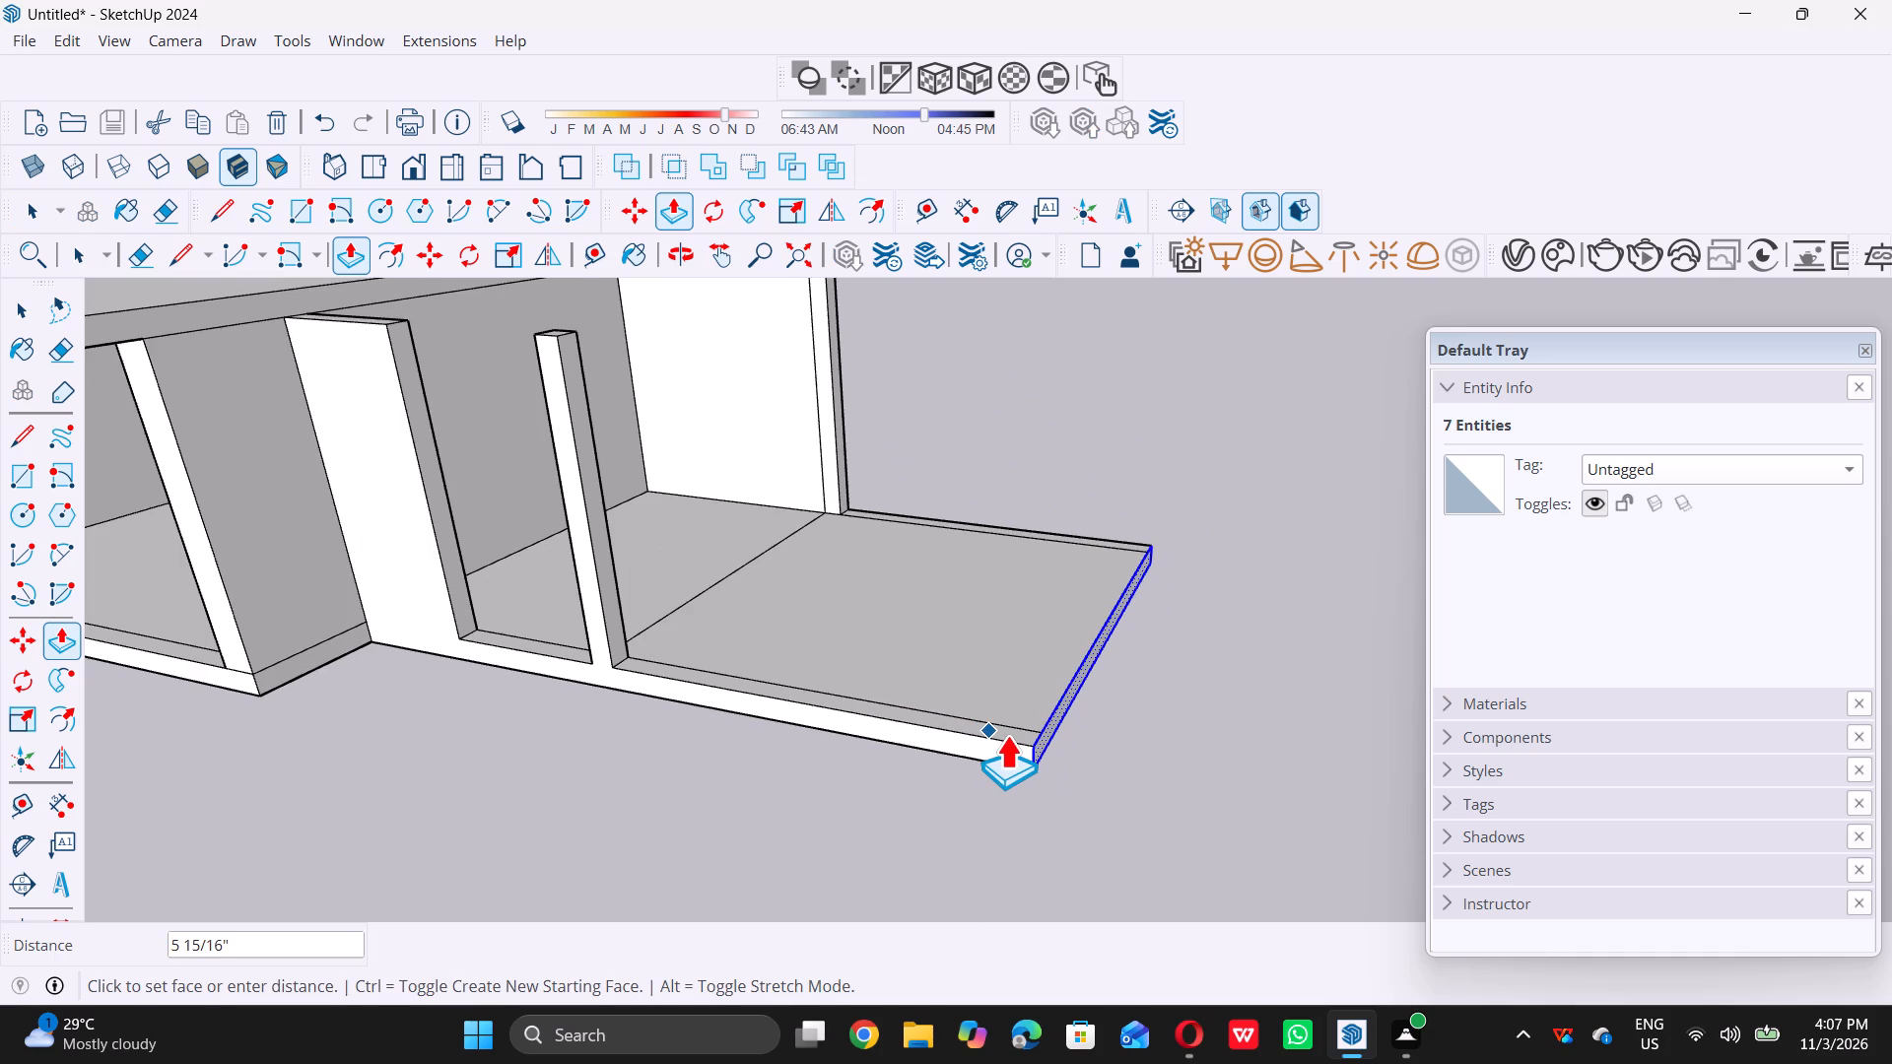
{"action": "key", "text": "3"}
{"action": "key", "text": "apostrophe"}
{"action": "key", "text": "Return"}
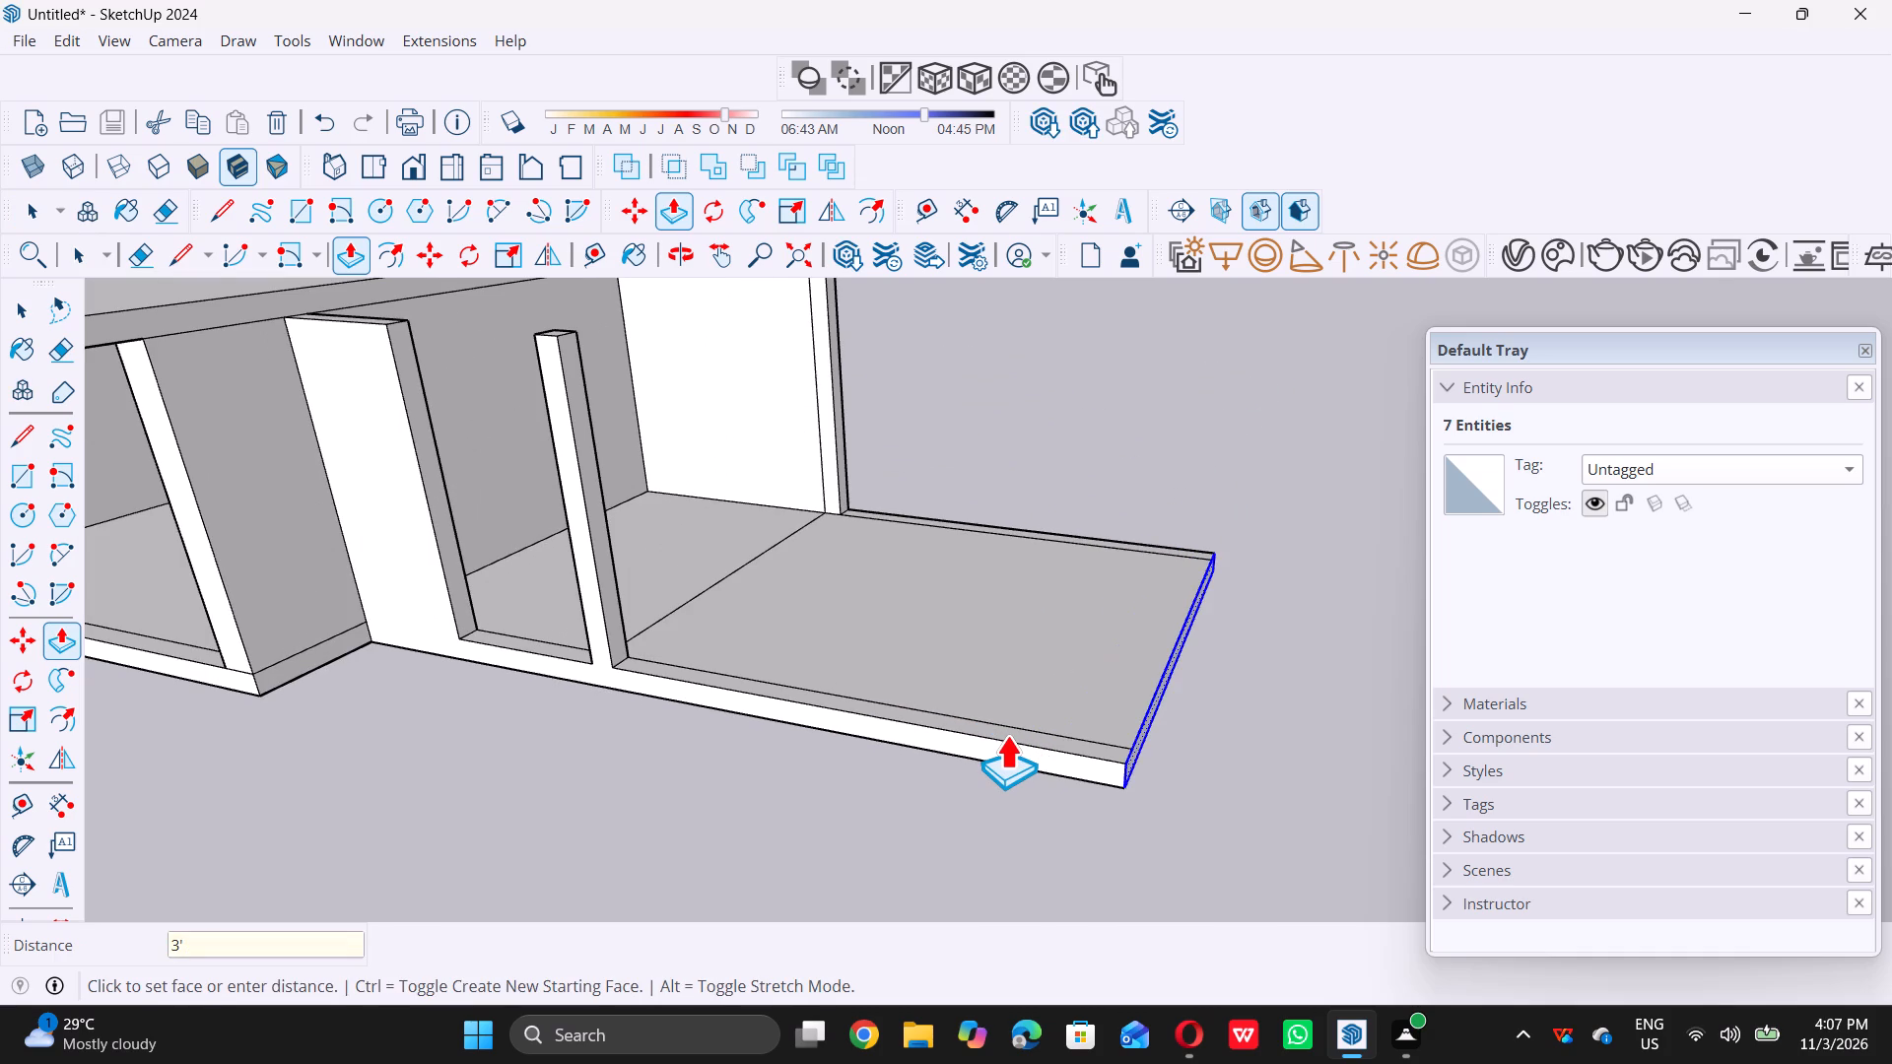
{"action": "key", "text": "space"}
{"action": "triple_click", "coordinate": [963, 849]}
Place guides along the platform's outer end edge and 9" inward from it with the Tape Measure.
{"action": "scroll", "coordinate": [801, 799], "scroll_direction": "down", "scroll_amount": 11}
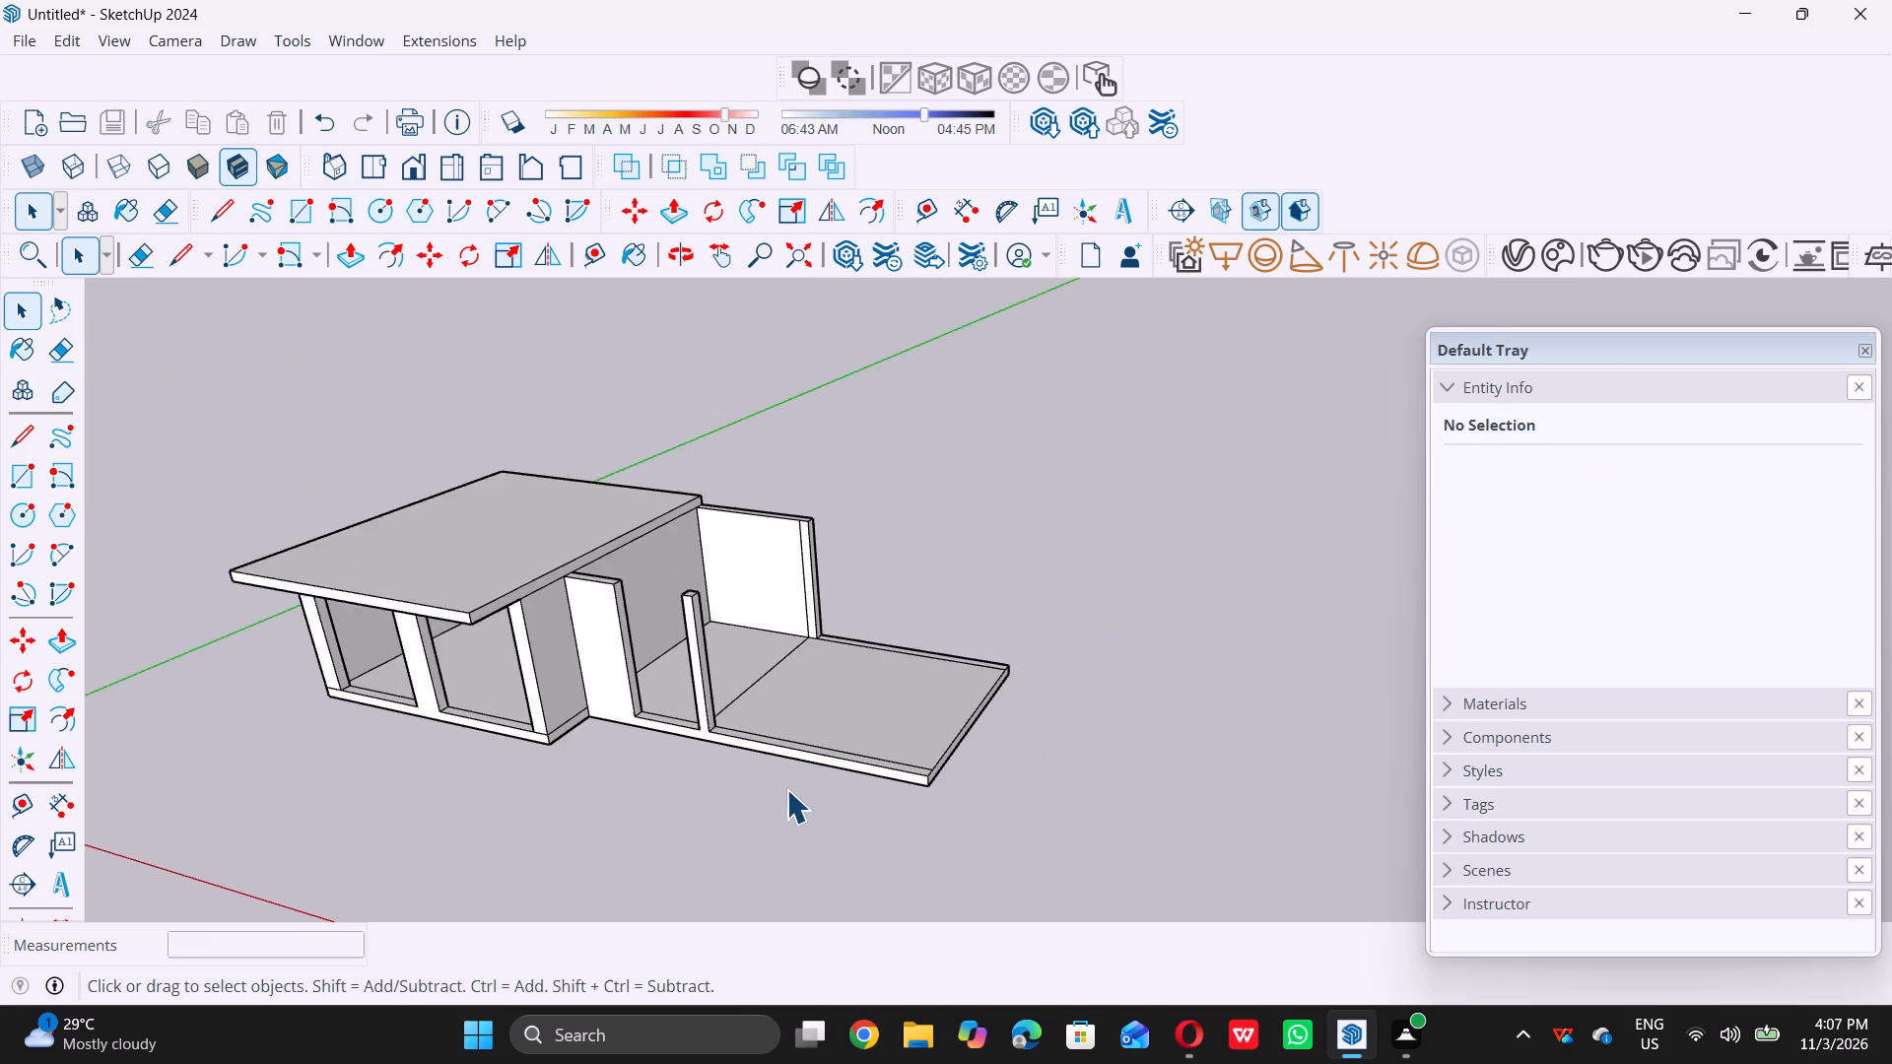
{"action": "middle_click_drag", "start_coordinate": [786, 789], "coordinate": [941, 705]}
{"action": "middle_click", "coordinate": [941, 705]}
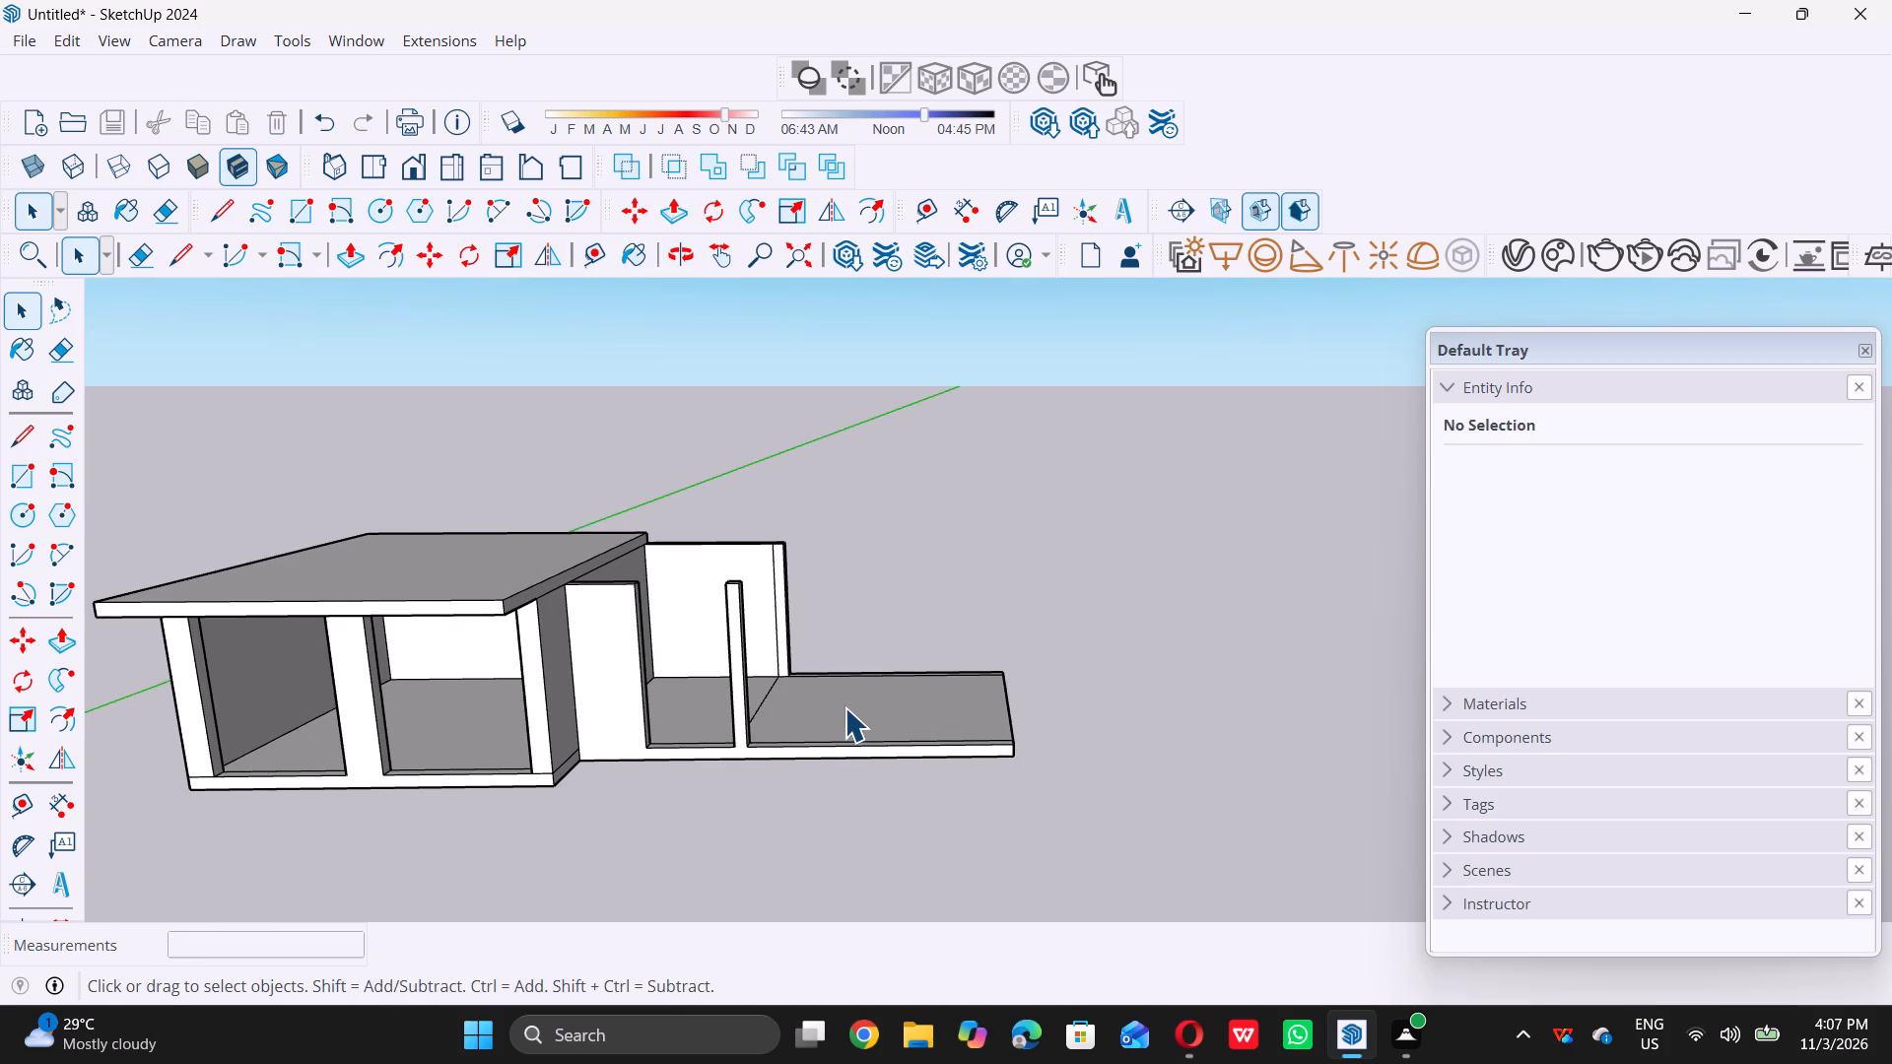
{"action": "scroll", "coordinate": [845, 706], "scroll_direction": "down", "scroll_amount": 4}
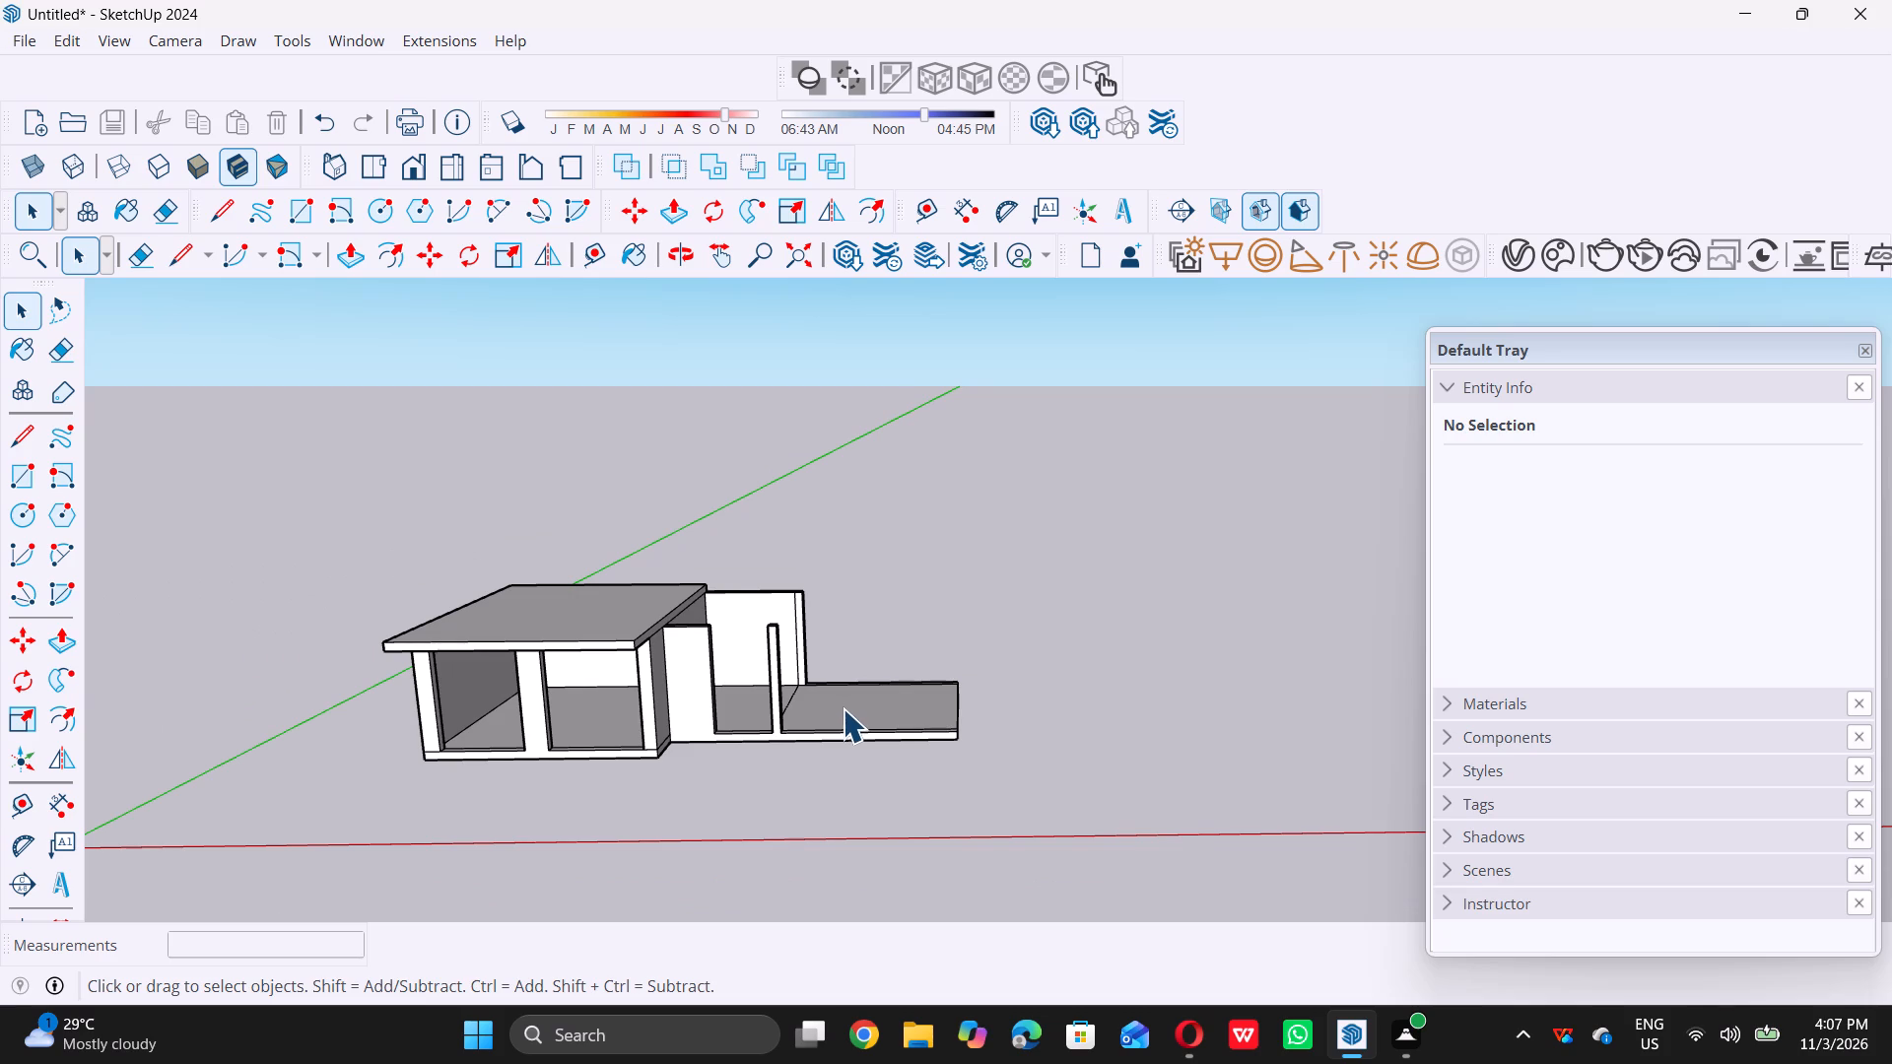
{"action": "middle_click_drag", "start_coordinate": [839, 708], "coordinate": [794, 797]}
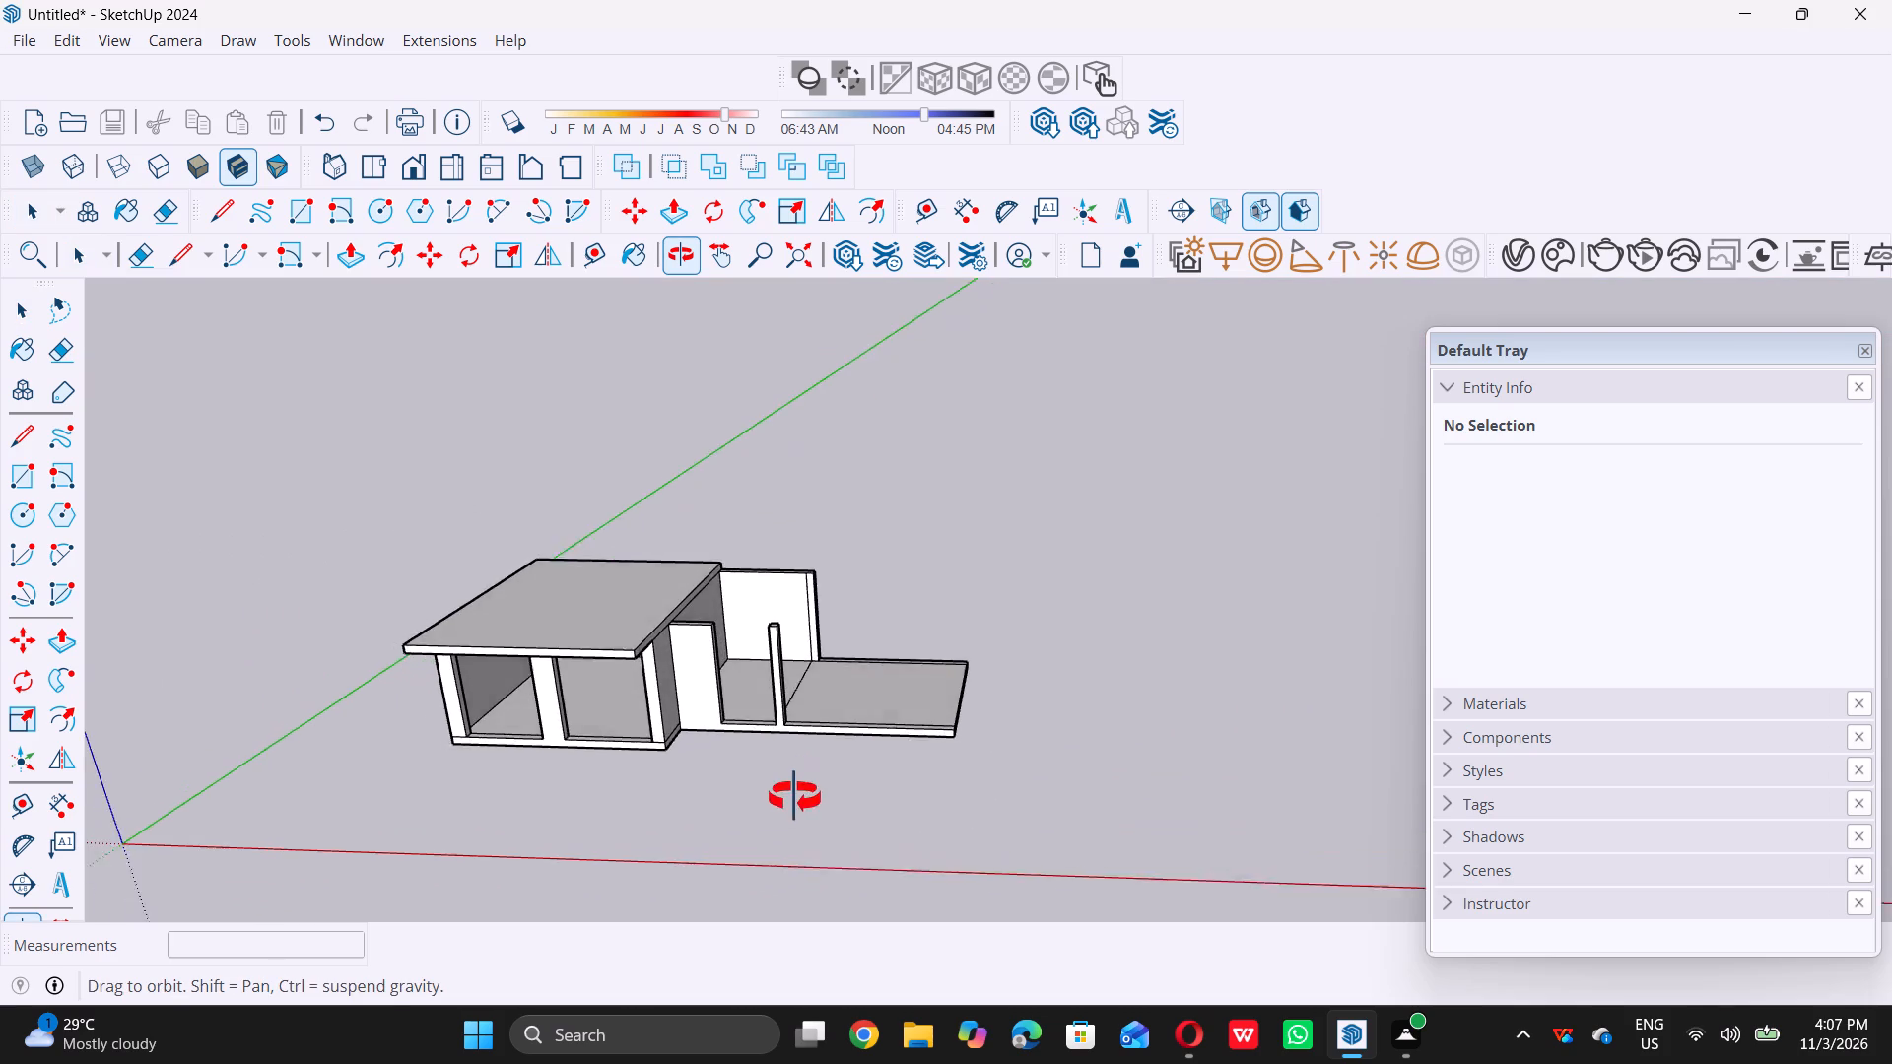
{"action": "middle_click_drag", "start_coordinate": [794, 797], "coordinate": [783, 862]}
{"action": "scroll", "coordinate": [919, 657], "scroll_direction": "up", "scroll_amount": 6}
{"action": "middle_click_drag", "start_coordinate": [901, 683], "coordinate": [862, 778]}
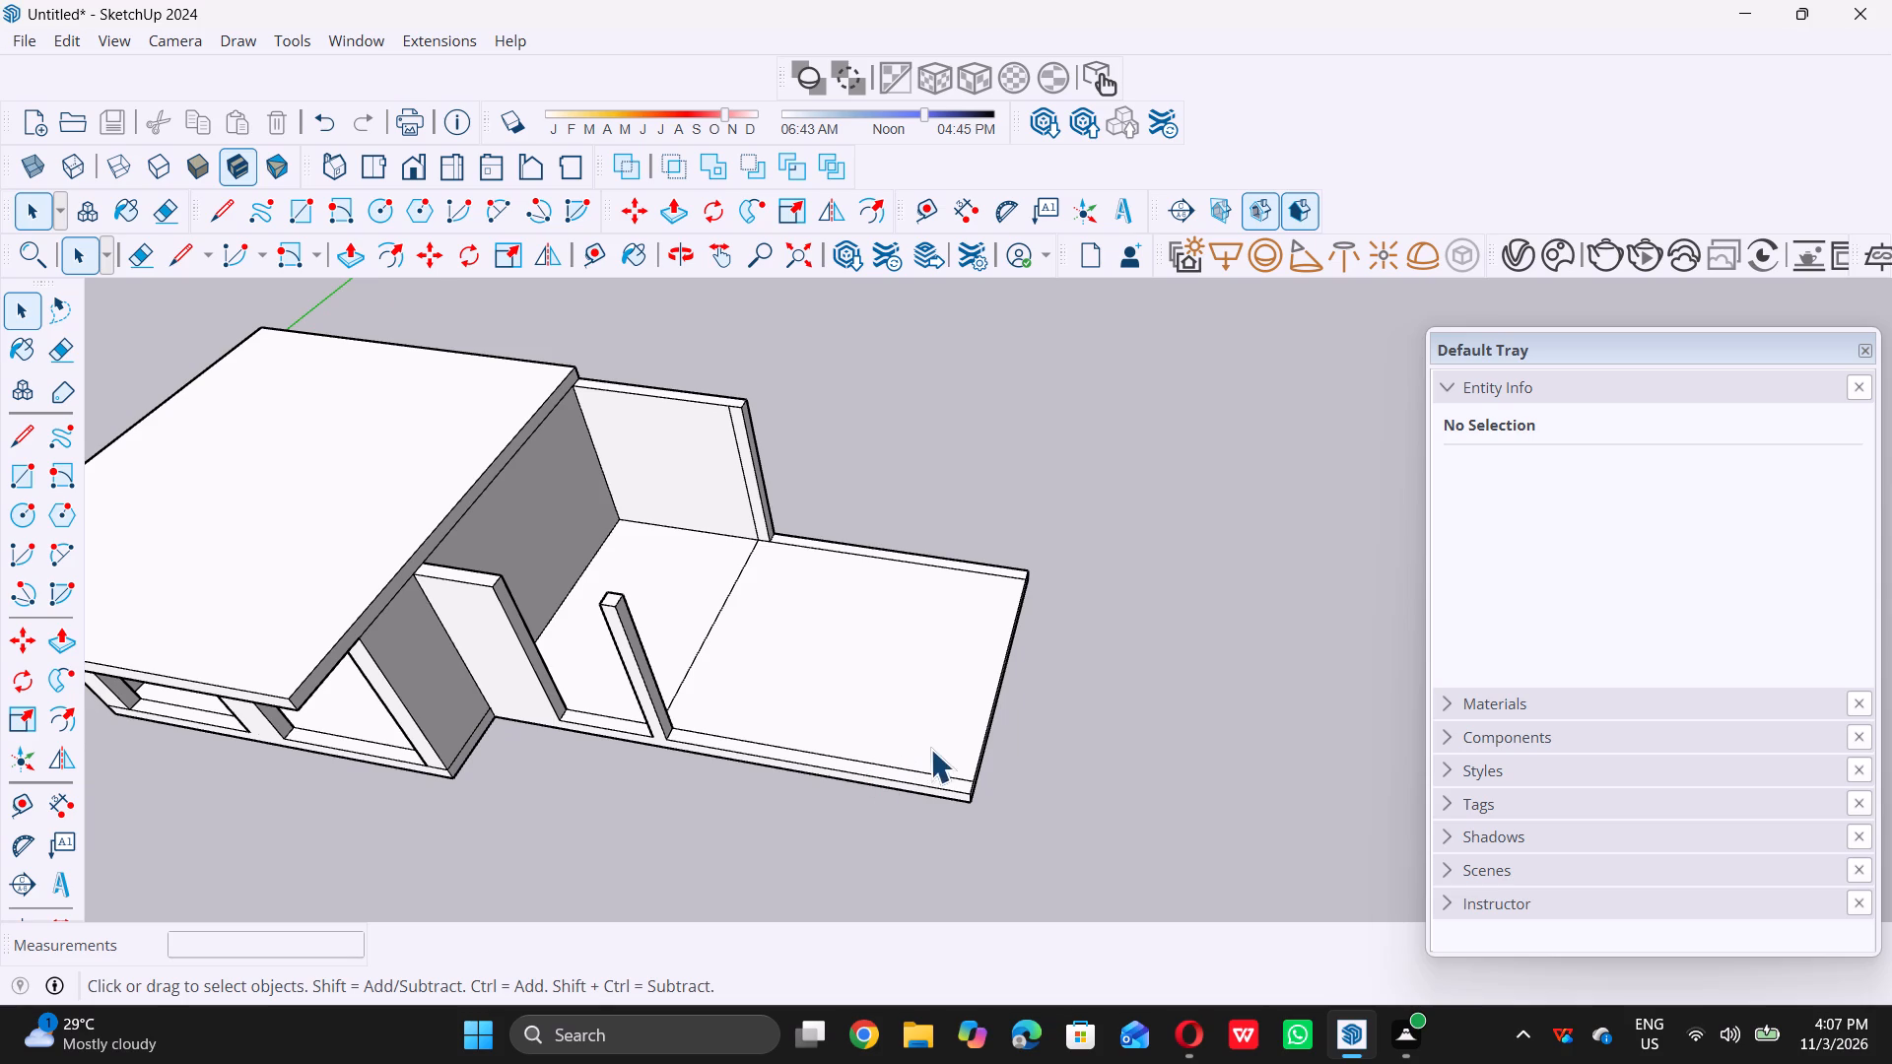
{"action": "scroll", "coordinate": [946, 749], "scroll_direction": "up", "scroll_amount": 5}
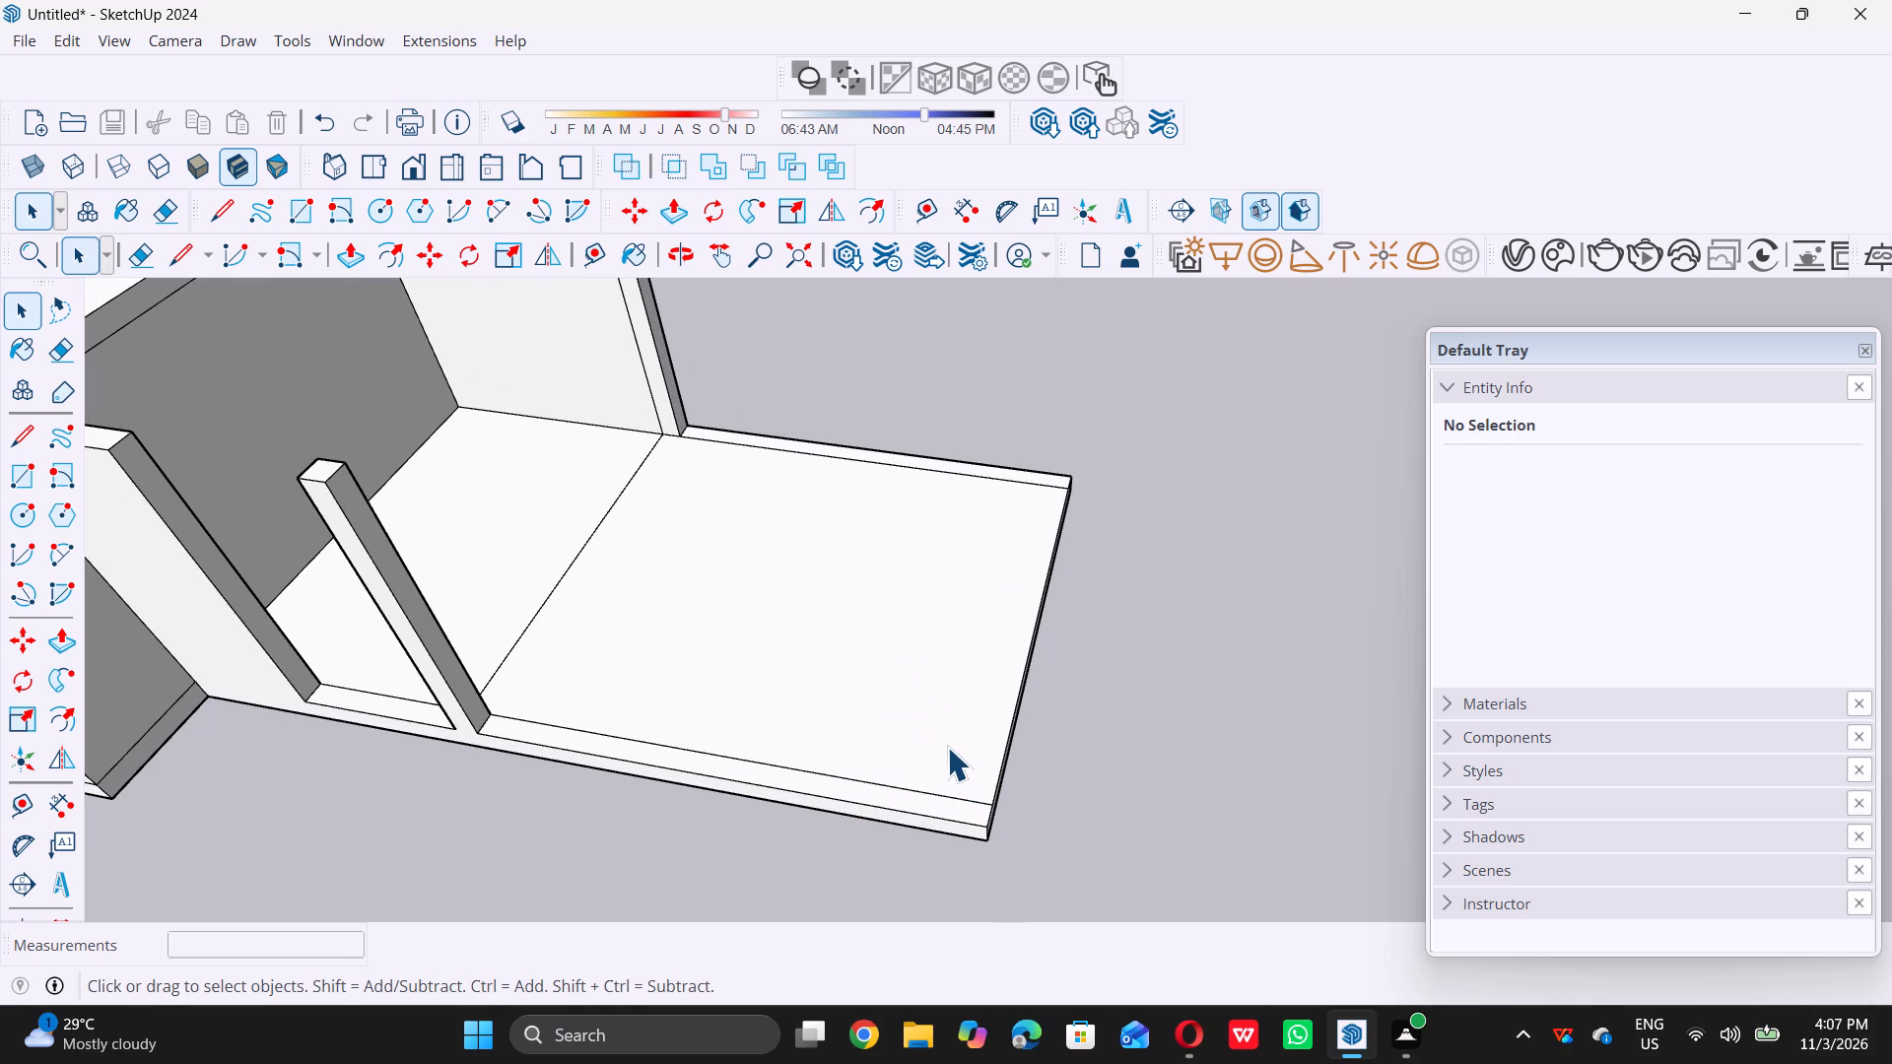
{"action": "key", "text": "t"}
{"action": "double_click", "coordinate": [1017, 684]}
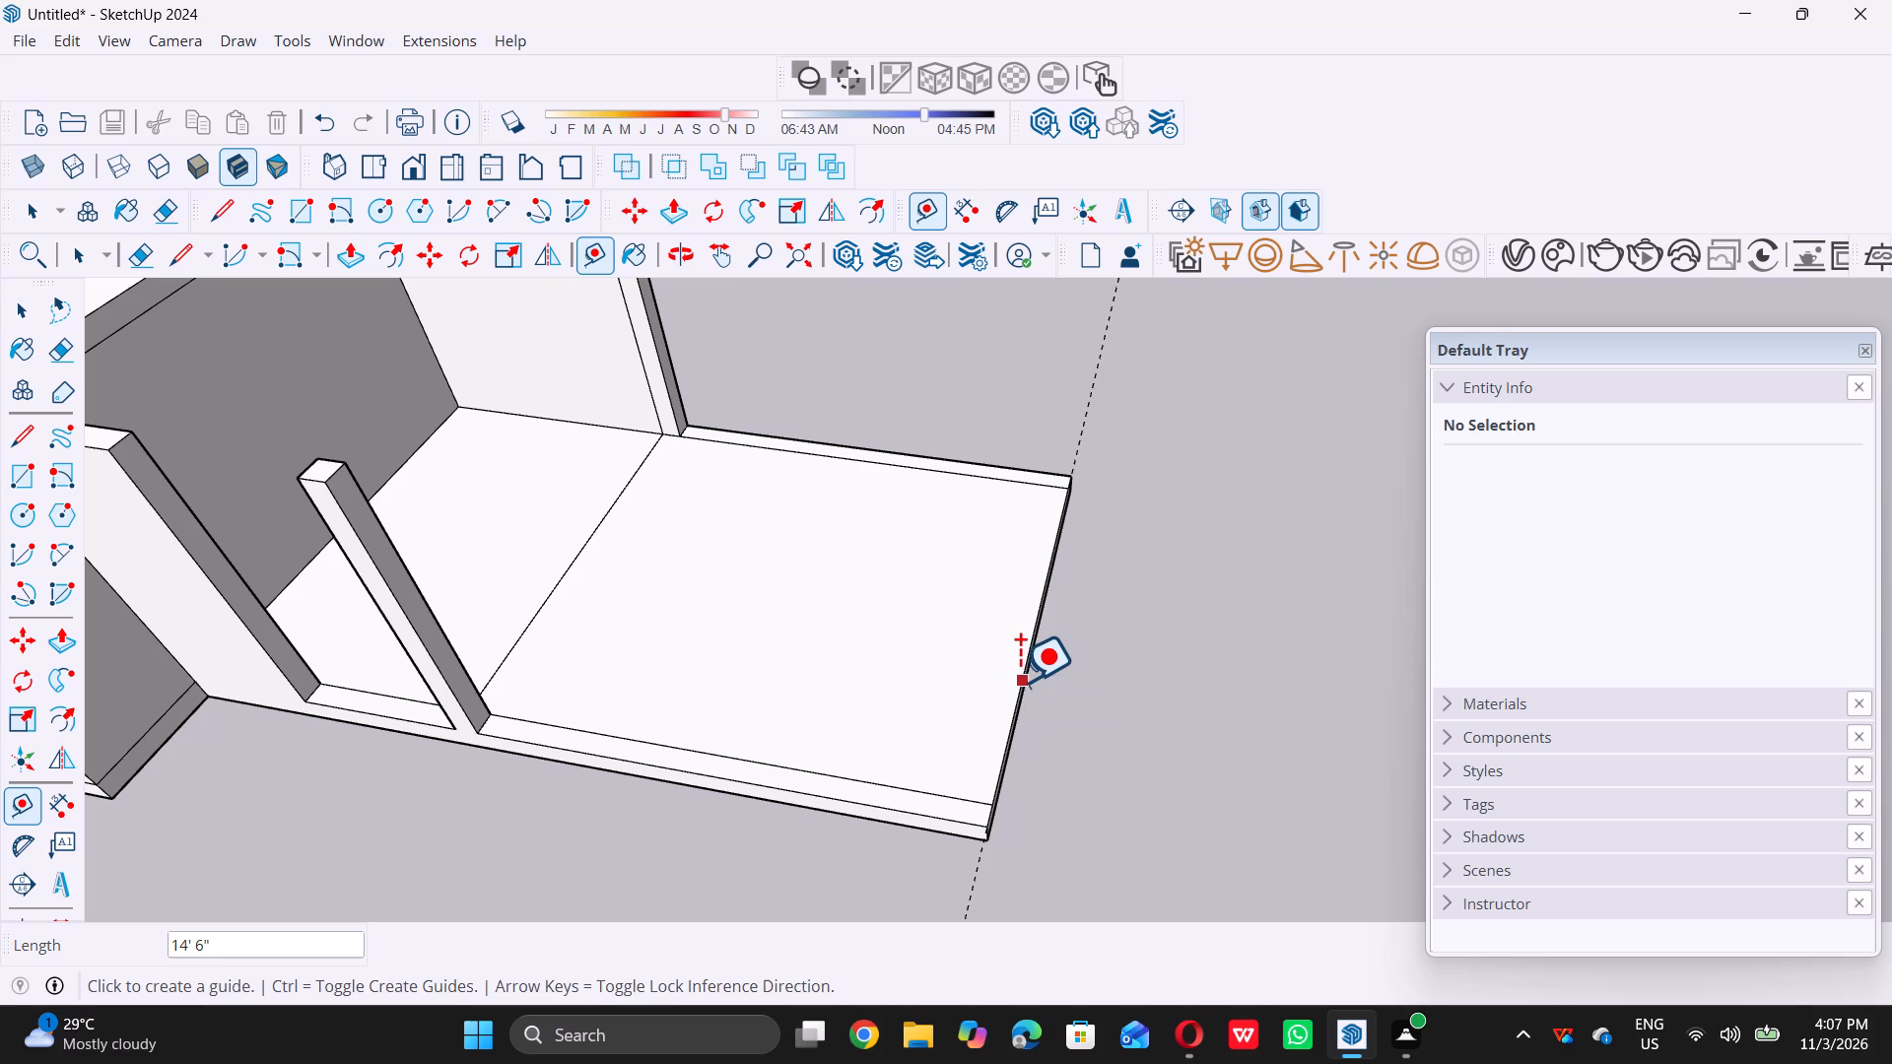
{"action": "left_click", "coordinate": [1020, 679]}
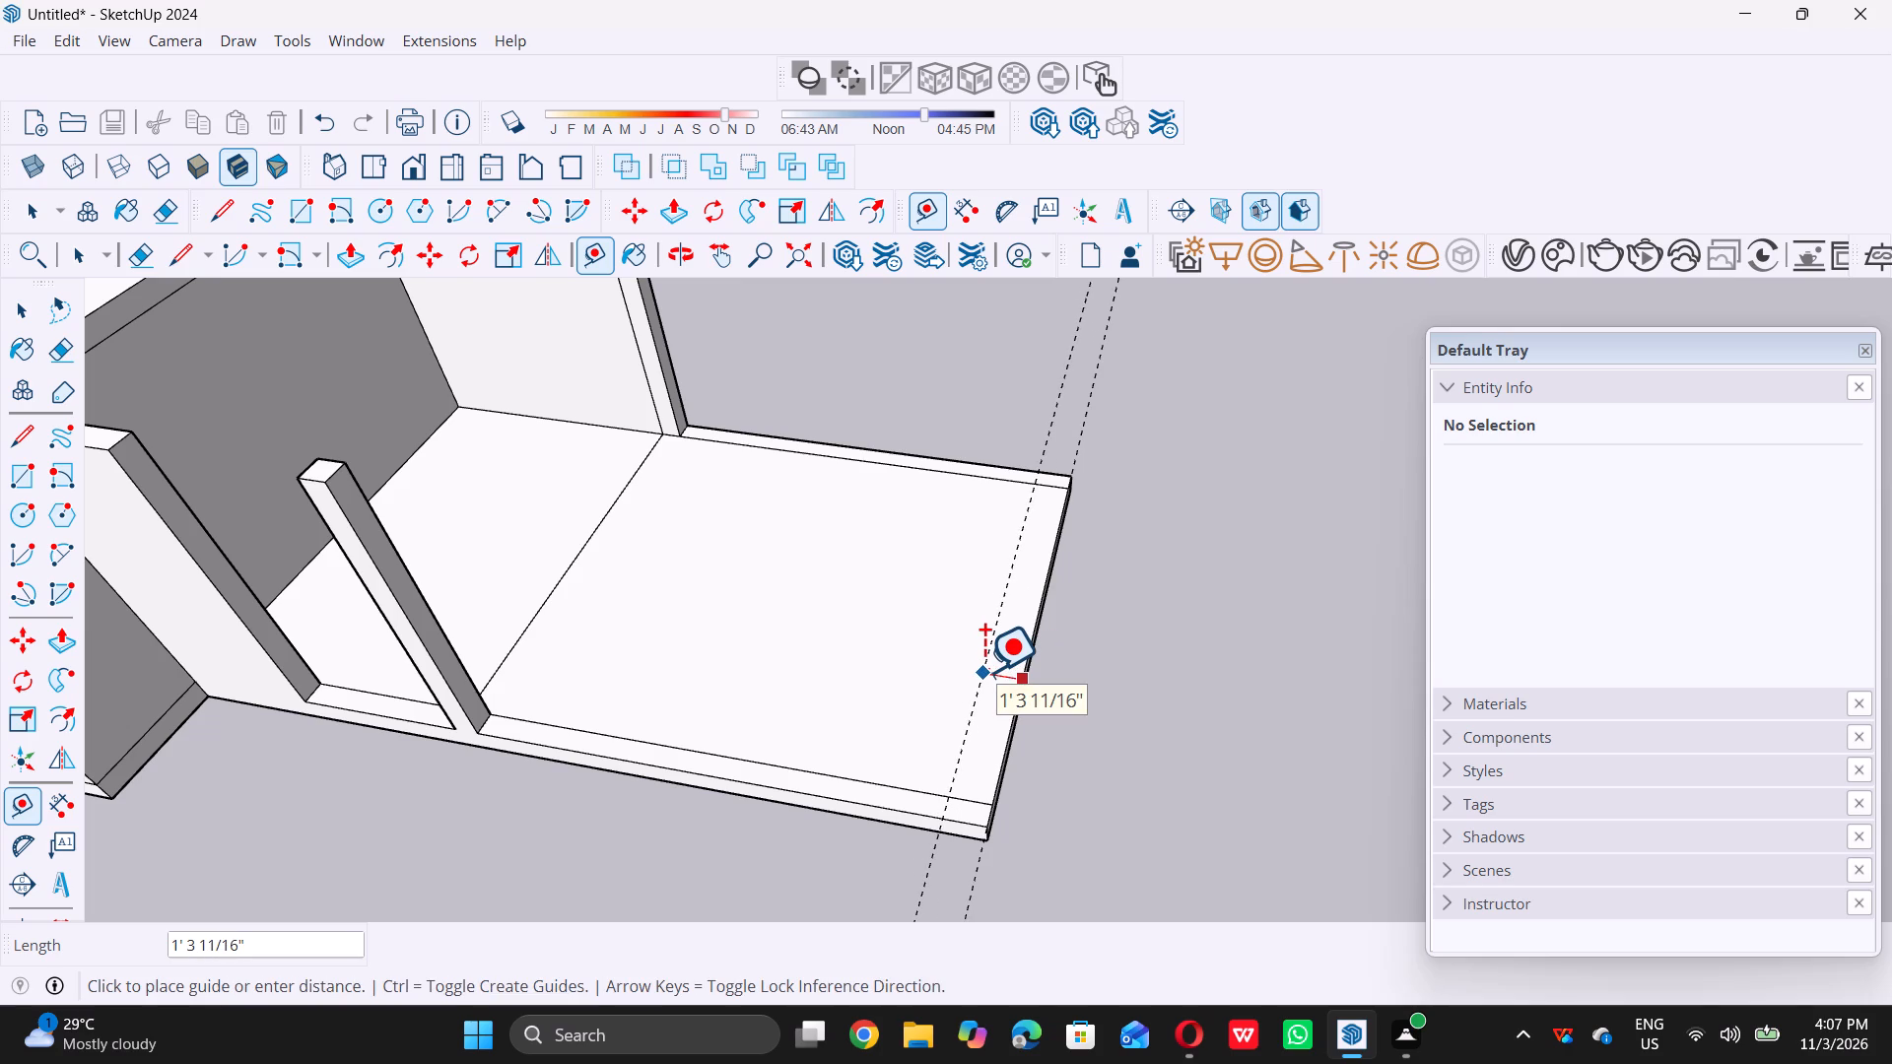
{"action": "key", "text": "9"}
{"action": "key", "text": "shift+quotedbl"}
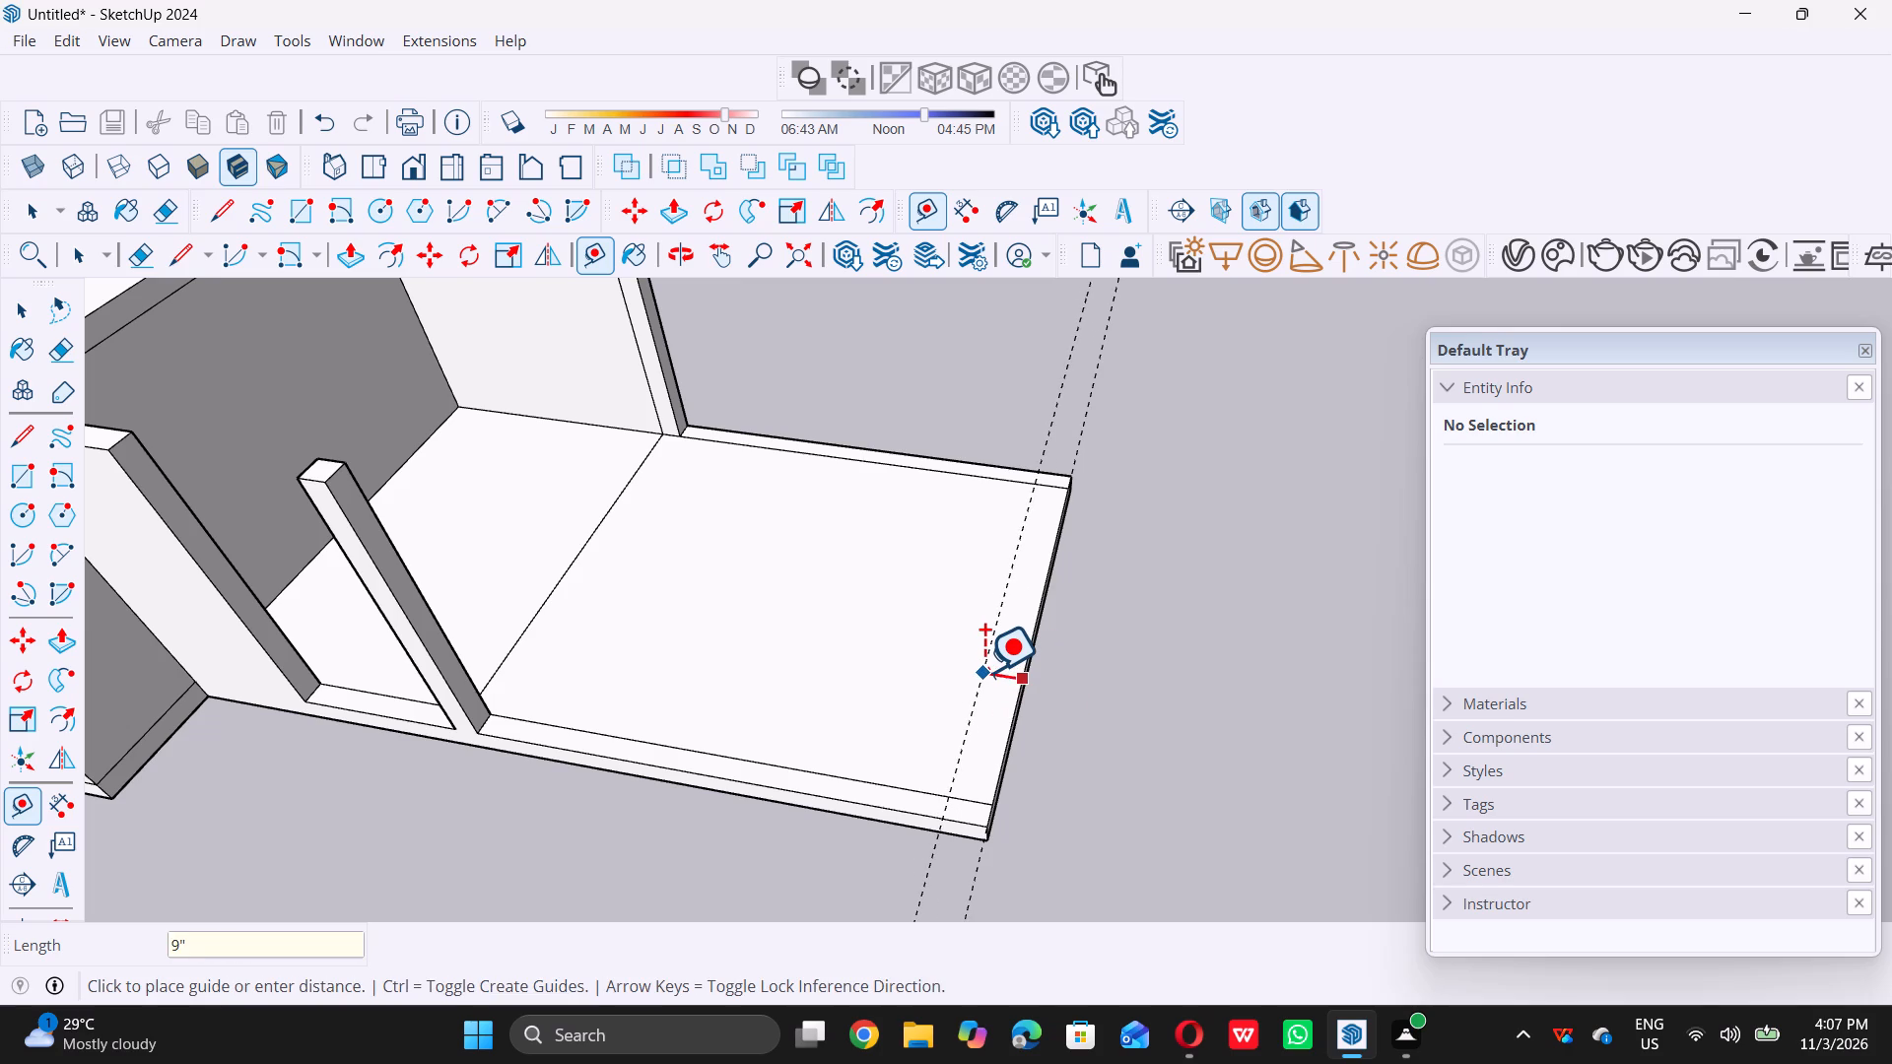
{"action": "key", "text": "Return"}
{"action": "key", "text": "space"}
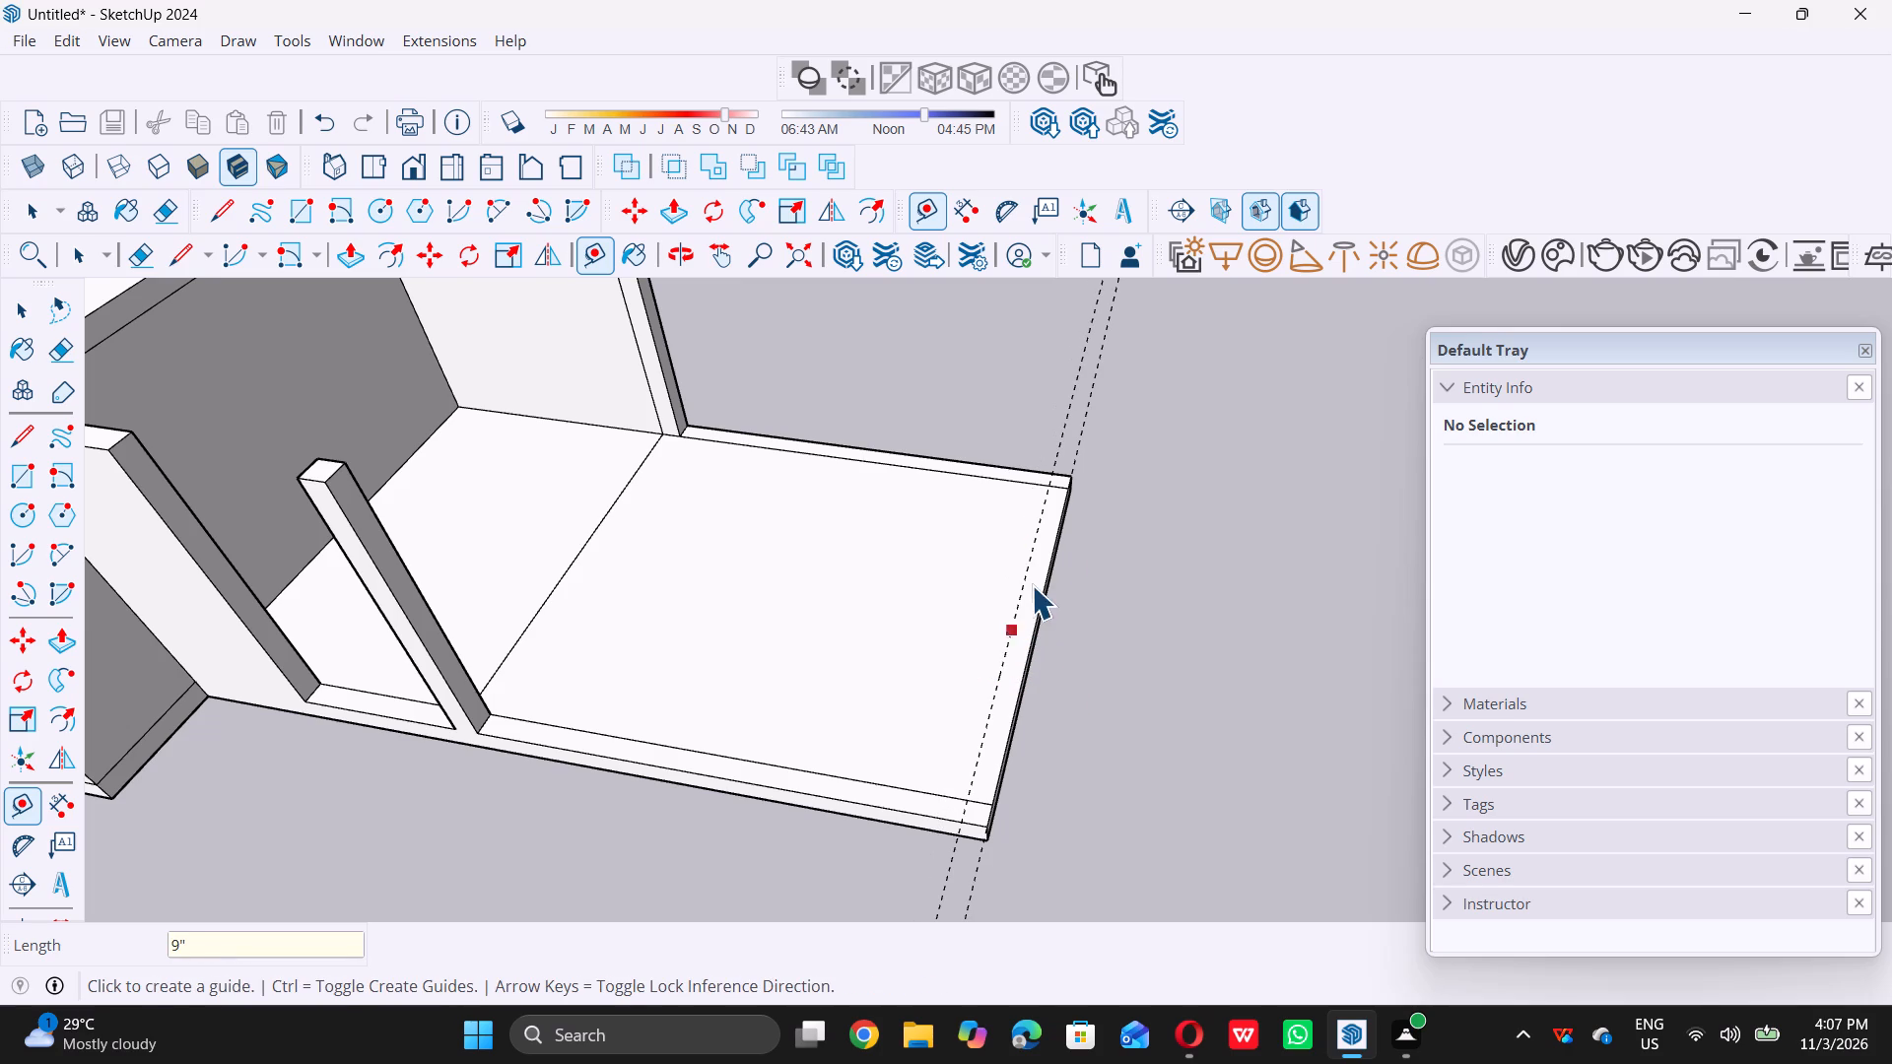
Draw a 9" by 16' rectangle along the platform's outer end edge, between the edge and the inner guide.
{"action": "key", "text": "r"}
{"action": "scroll", "coordinate": [953, 821], "scroll_direction": "up", "scroll_amount": 8}
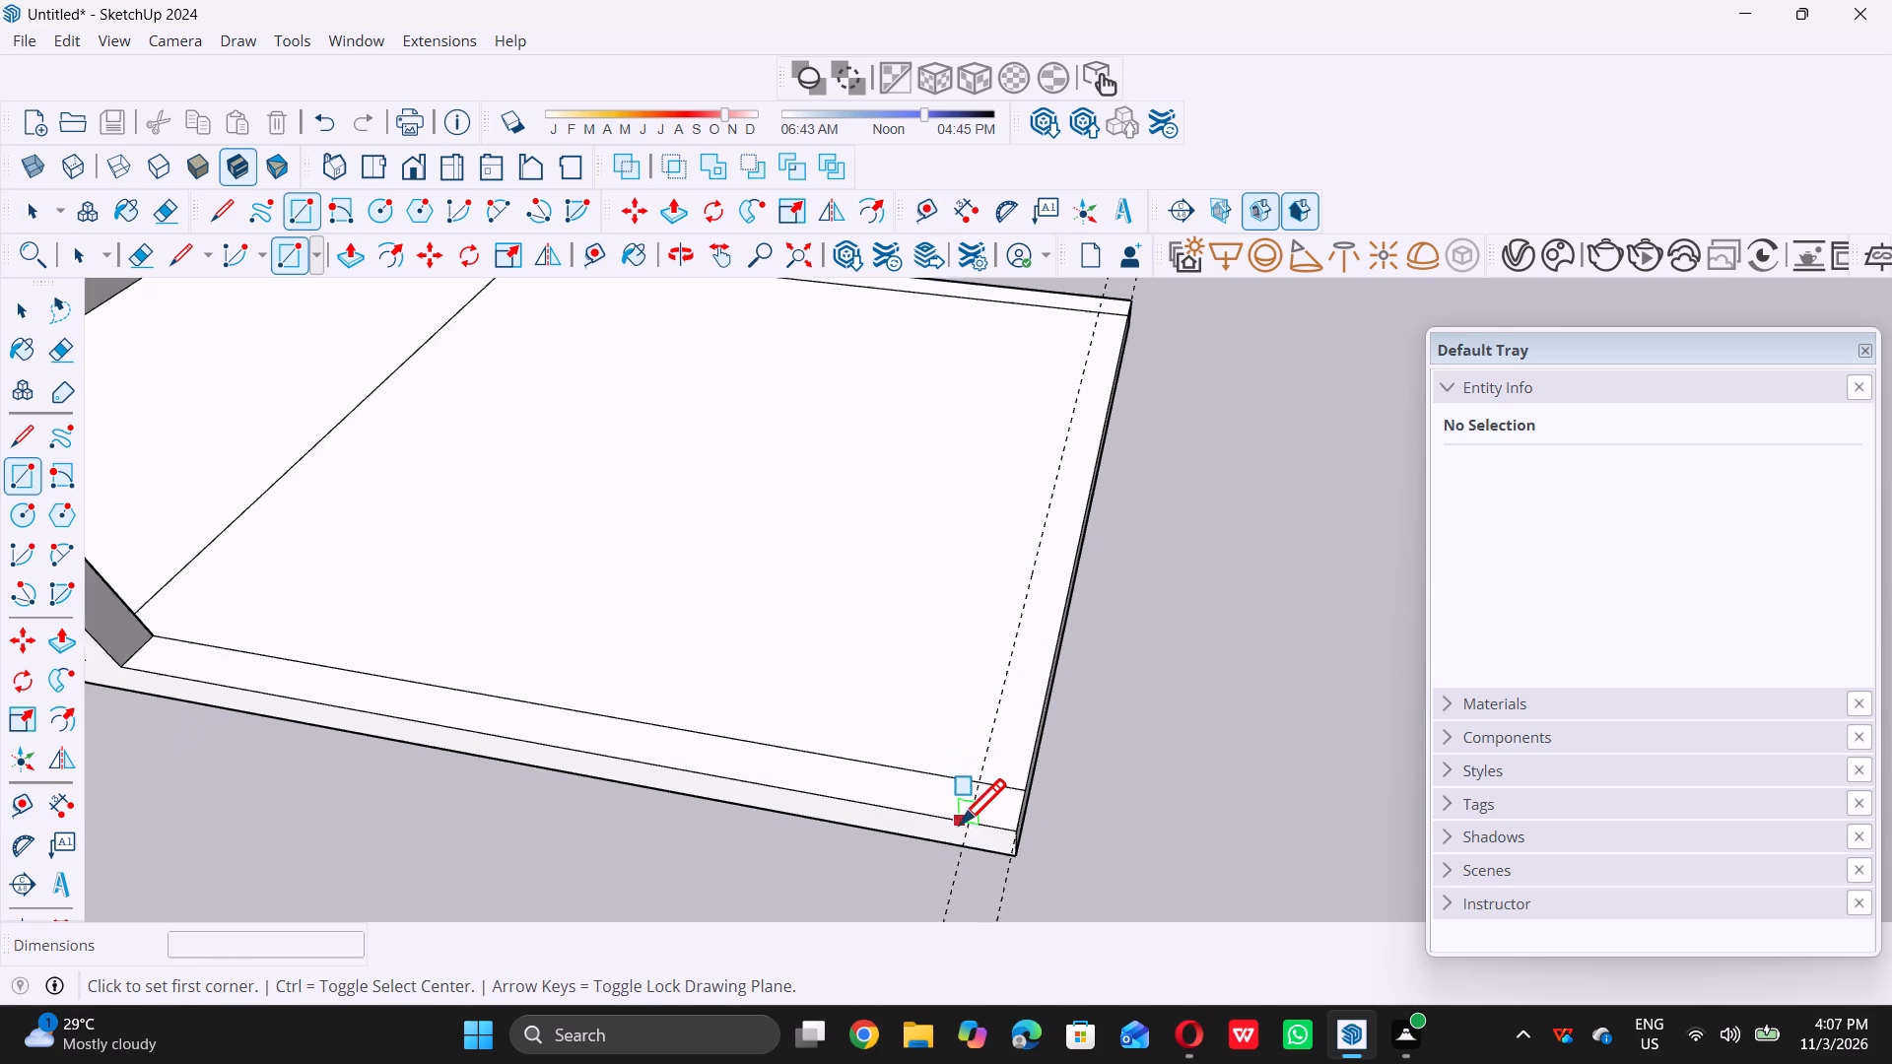
{"action": "scroll", "coordinate": [960, 824], "scroll_direction": "up", "scroll_amount": 2}
{"action": "left_click", "coordinate": [976, 820]}
{"action": "scroll", "coordinate": [976, 819], "scroll_direction": "down", "scroll_amount": 3}
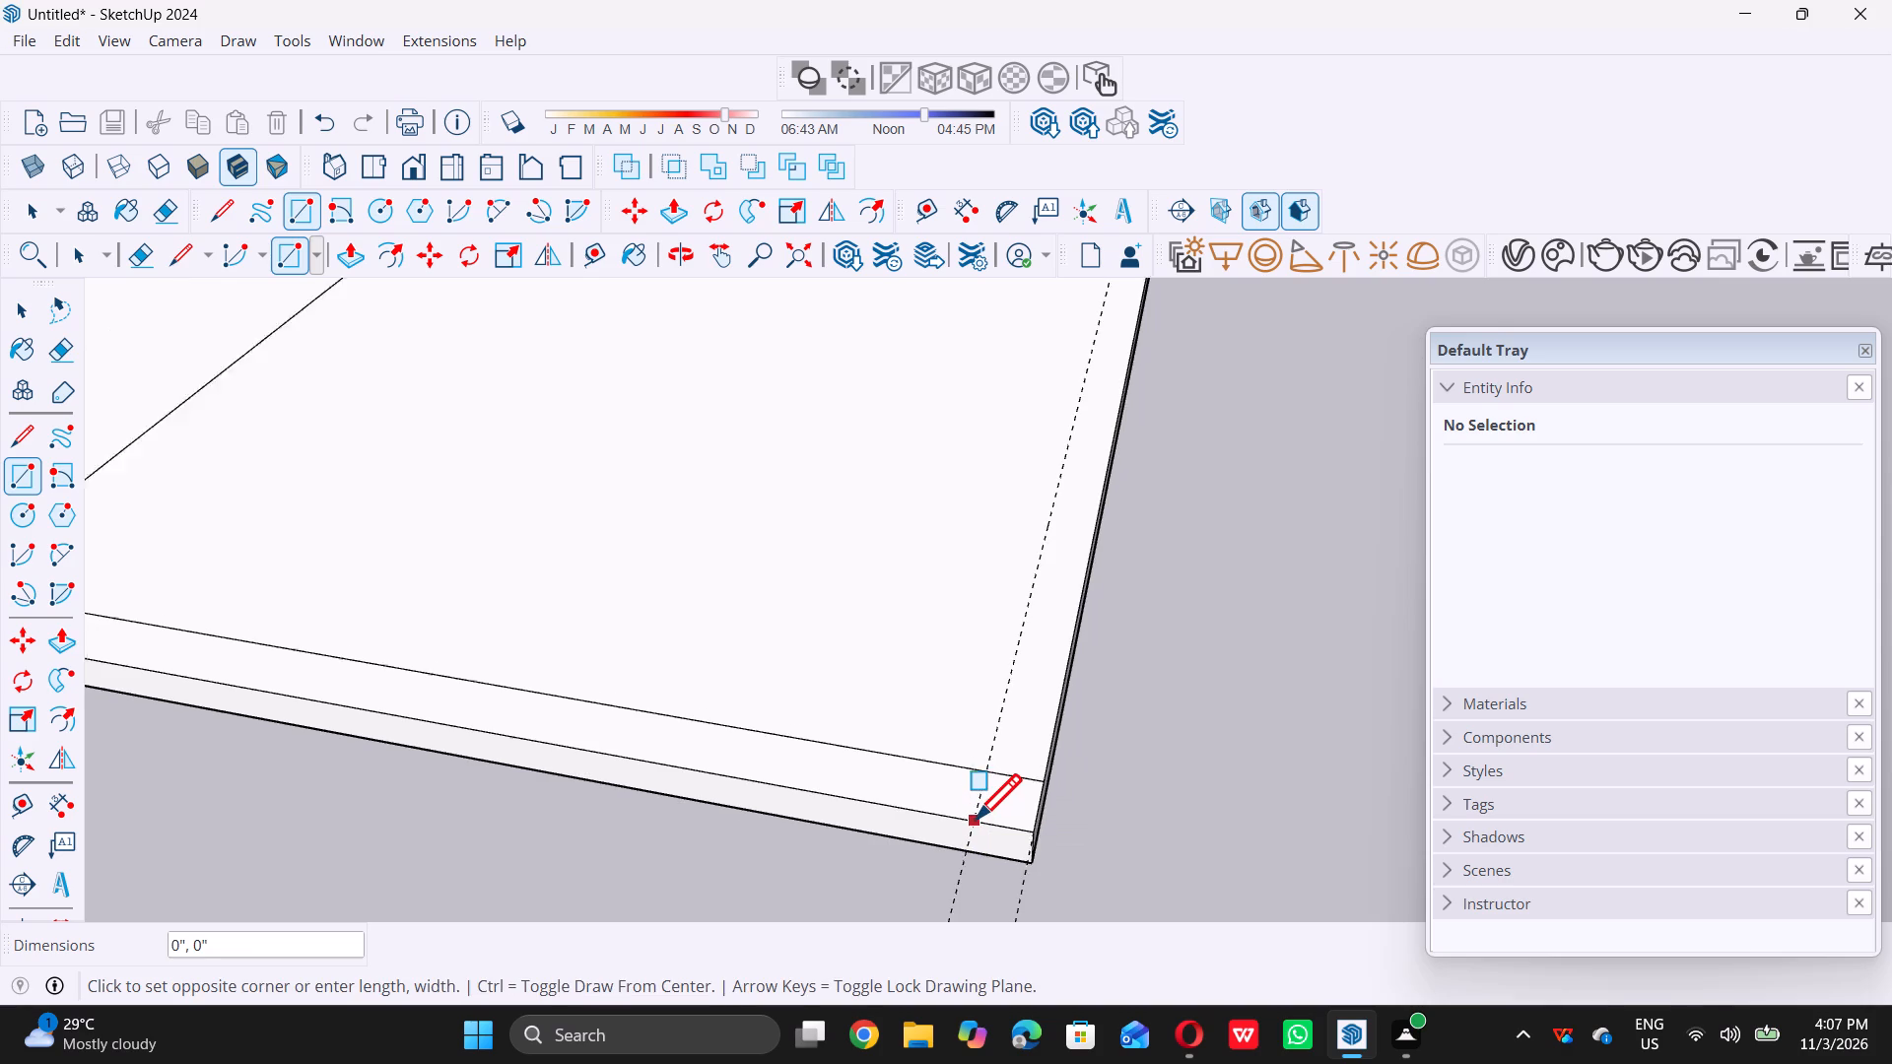
{"action": "scroll", "coordinate": [976, 819], "scroll_direction": "down", "scroll_amount": 6}
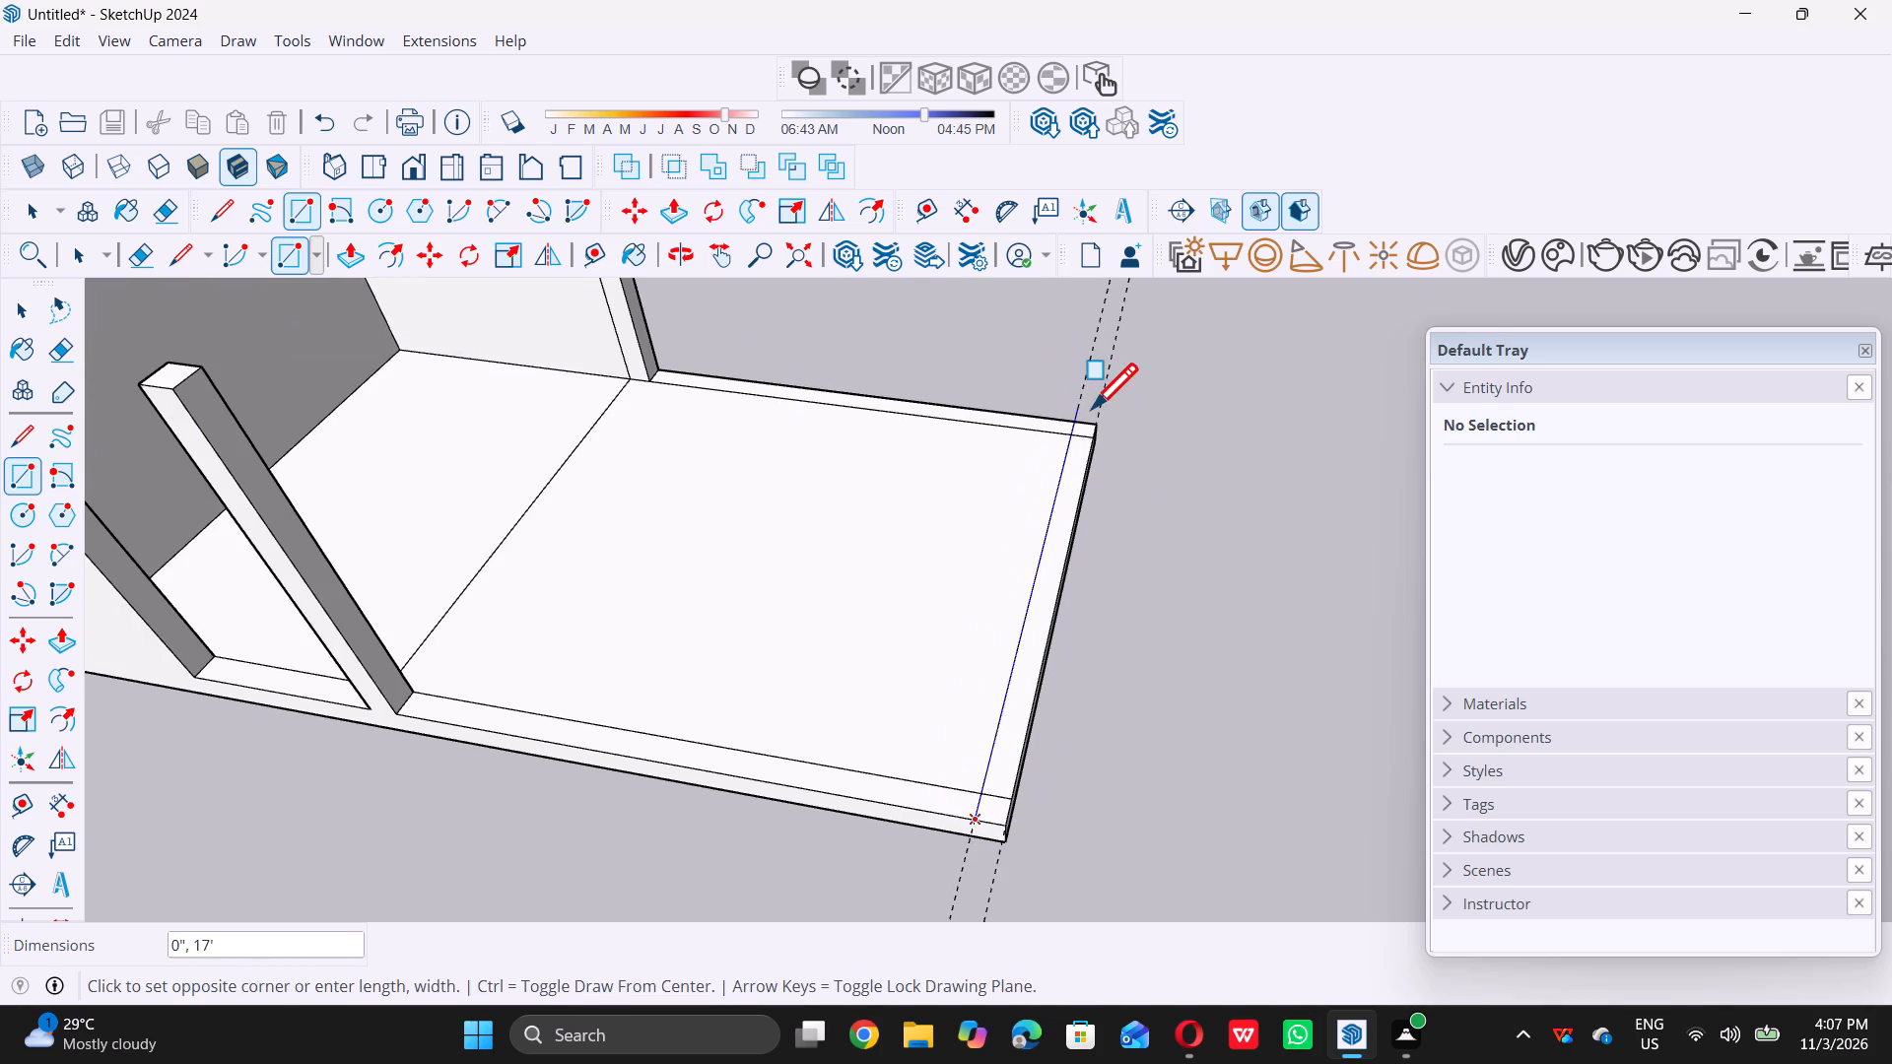
{"action": "scroll", "coordinate": [1092, 408], "scroll_direction": "up", "scroll_amount": 4}
{"action": "double_click", "coordinate": [1094, 426]}
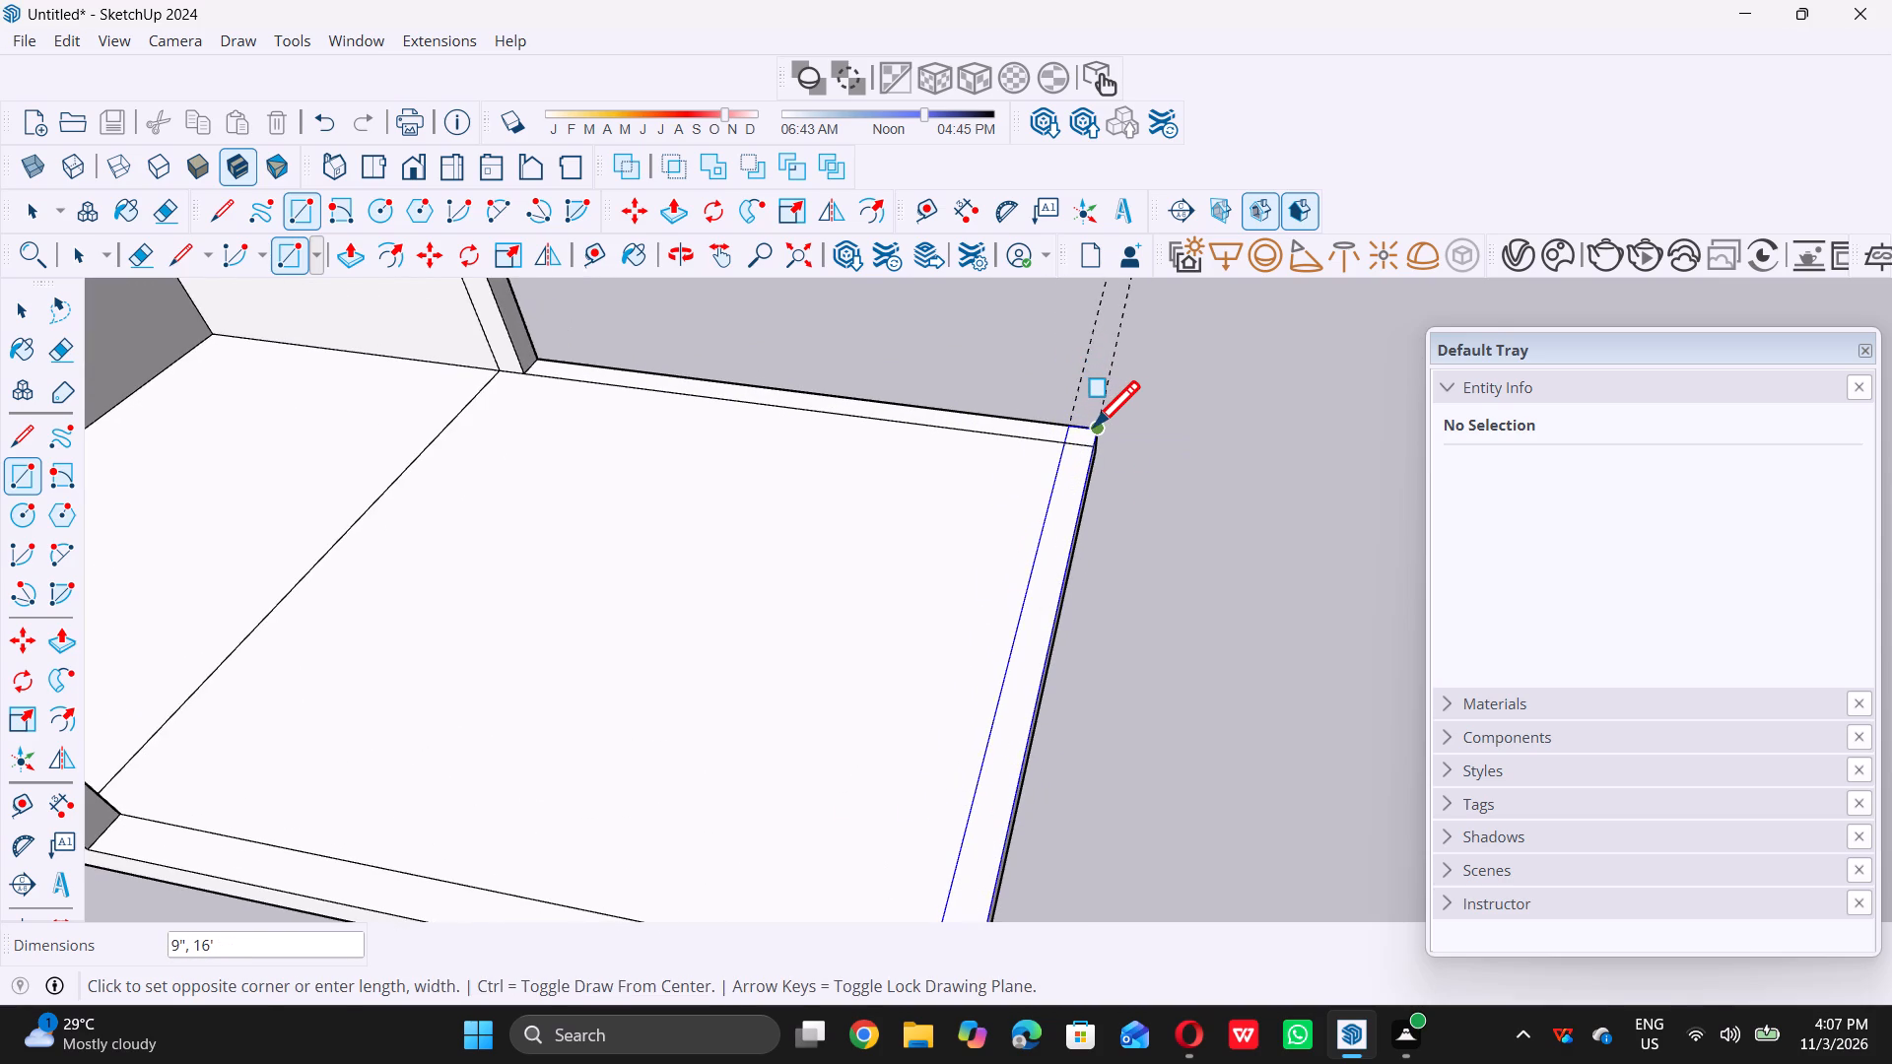
{"action": "key", "text": "space"}
Erase the overlapping border line segments at the platform's front outer corner, along with the guide 9" inside the end edge.
{"action": "scroll", "coordinate": [1094, 425], "scroll_direction": "down", "scroll_amount": 12}
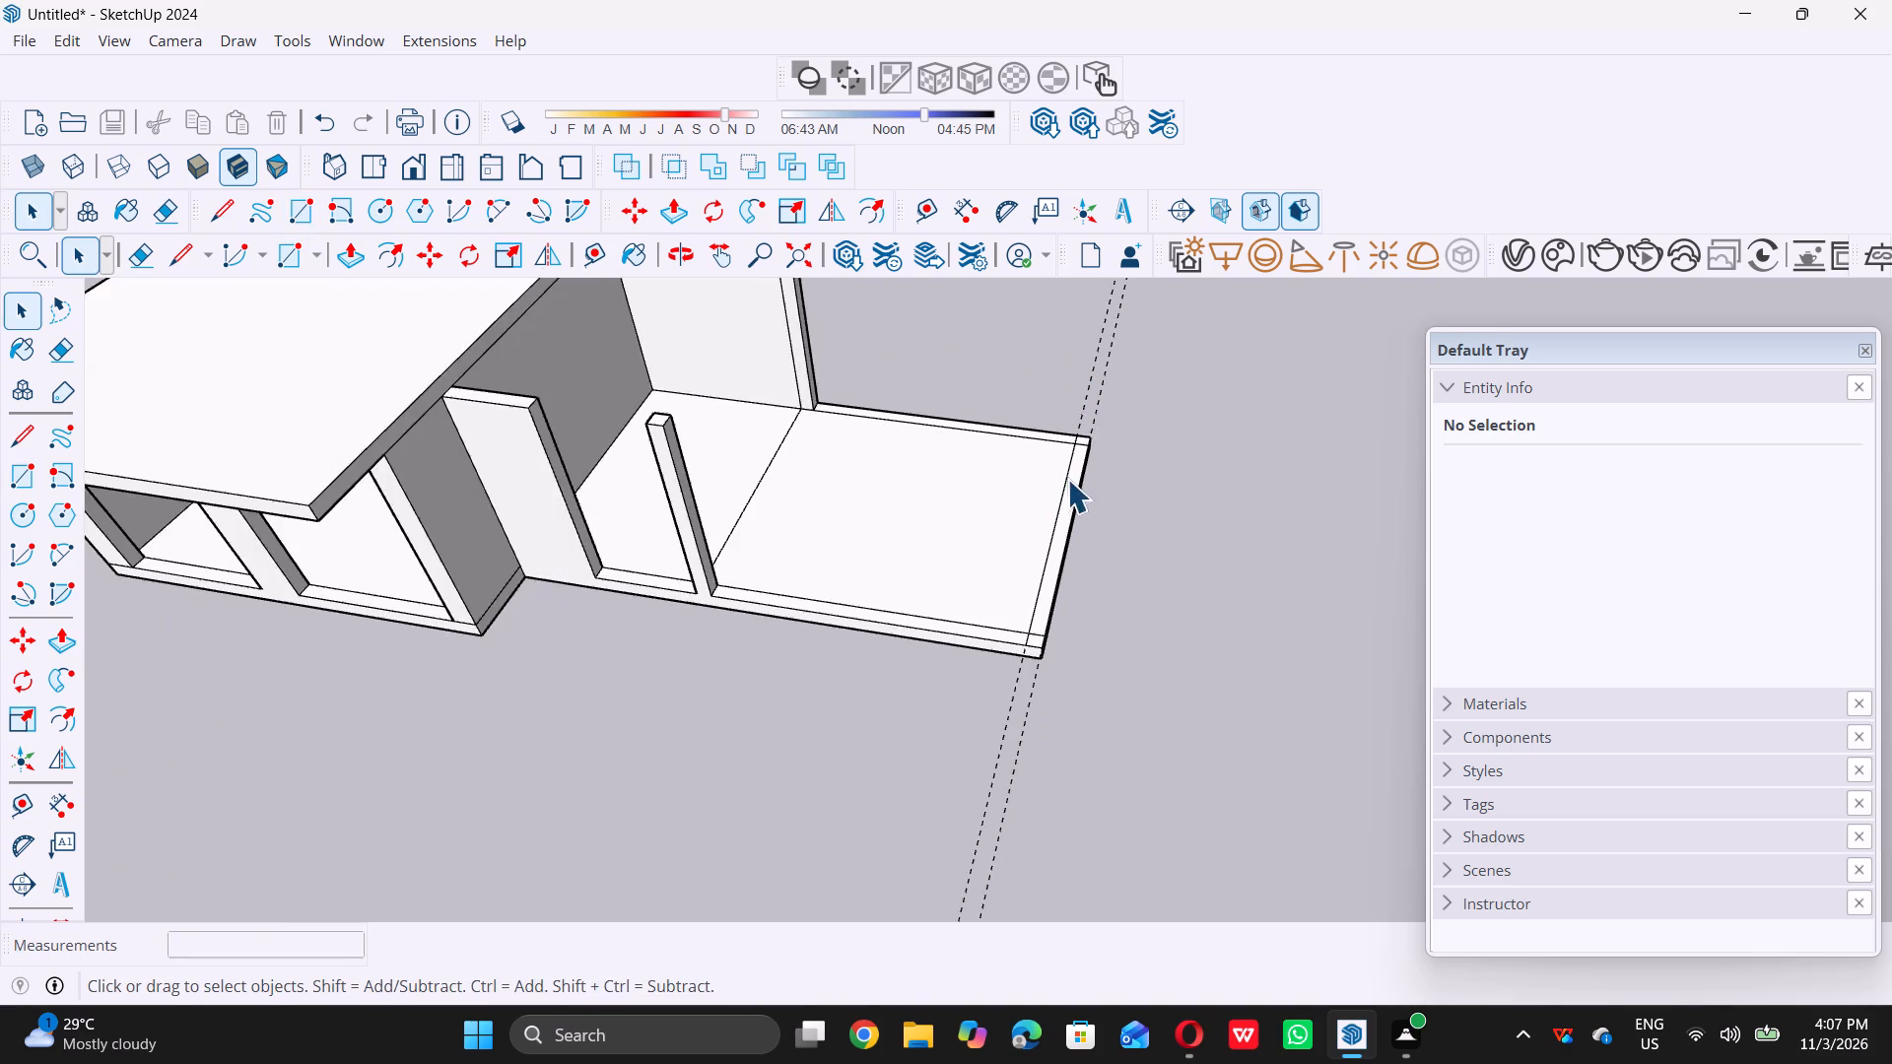
{"action": "scroll", "coordinate": [1067, 479], "scroll_direction": "down", "scroll_amount": 3}
{"action": "middle_click_drag", "start_coordinate": [1051, 638], "coordinate": [1019, 589]}
{"action": "scroll", "coordinate": [1044, 581], "scroll_direction": "up", "scroll_amount": 14}
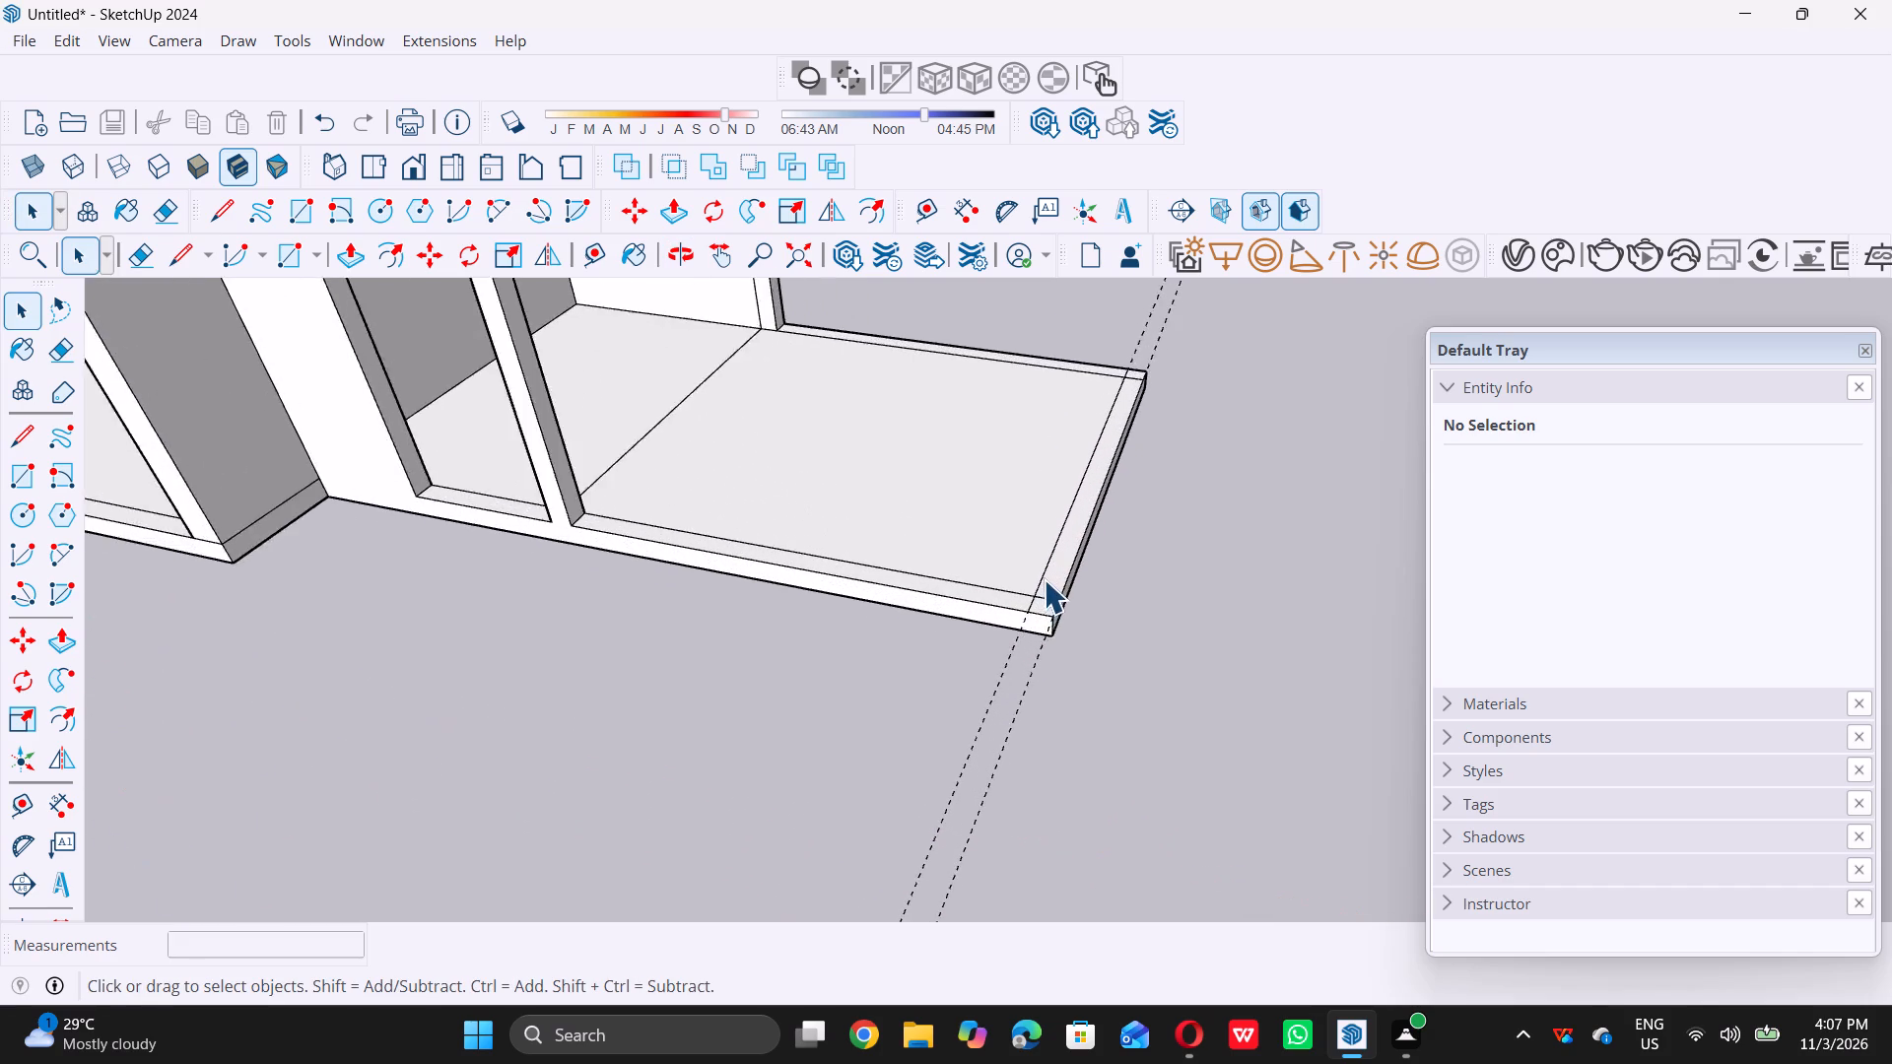
{"action": "scroll", "coordinate": [1044, 579], "scroll_direction": "up", "scroll_amount": 10}
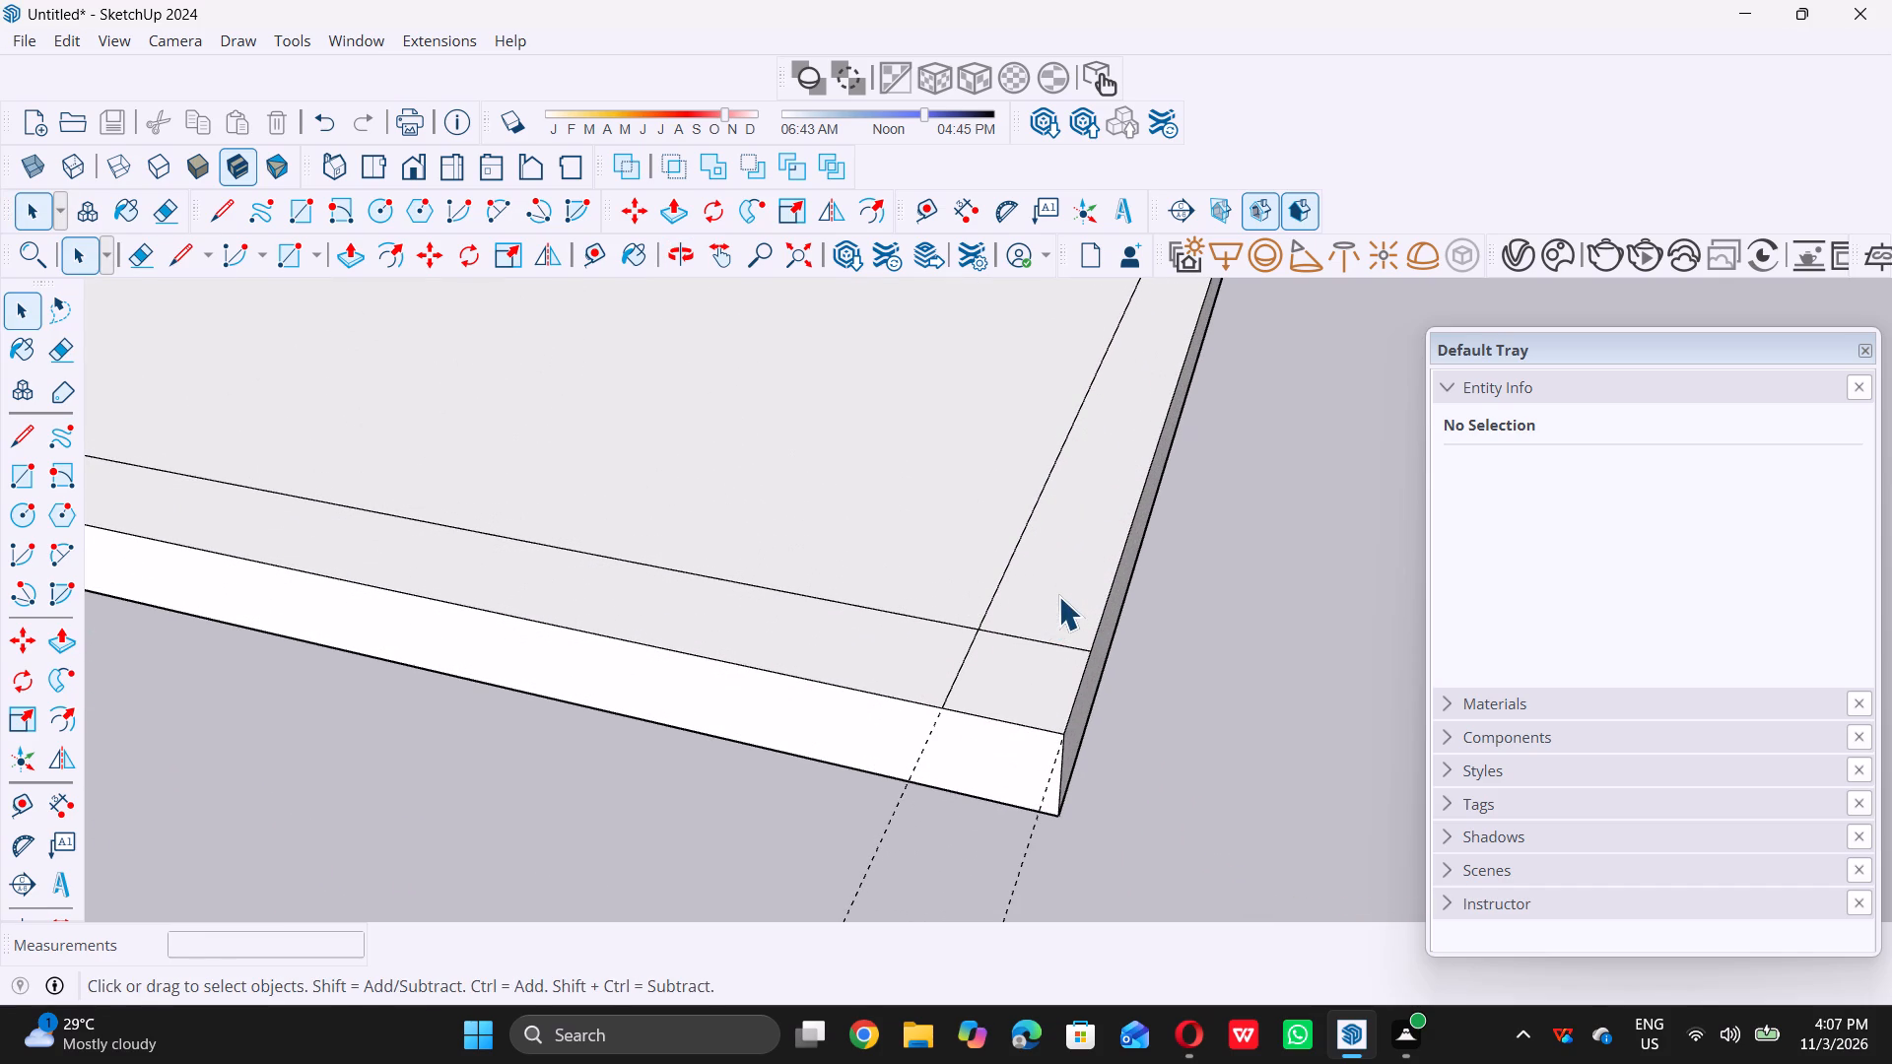
{"action": "key", "text": "e"}
{"action": "scroll", "coordinate": [996, 653], "scroll_direction": "up", "scroll_amount": 2}
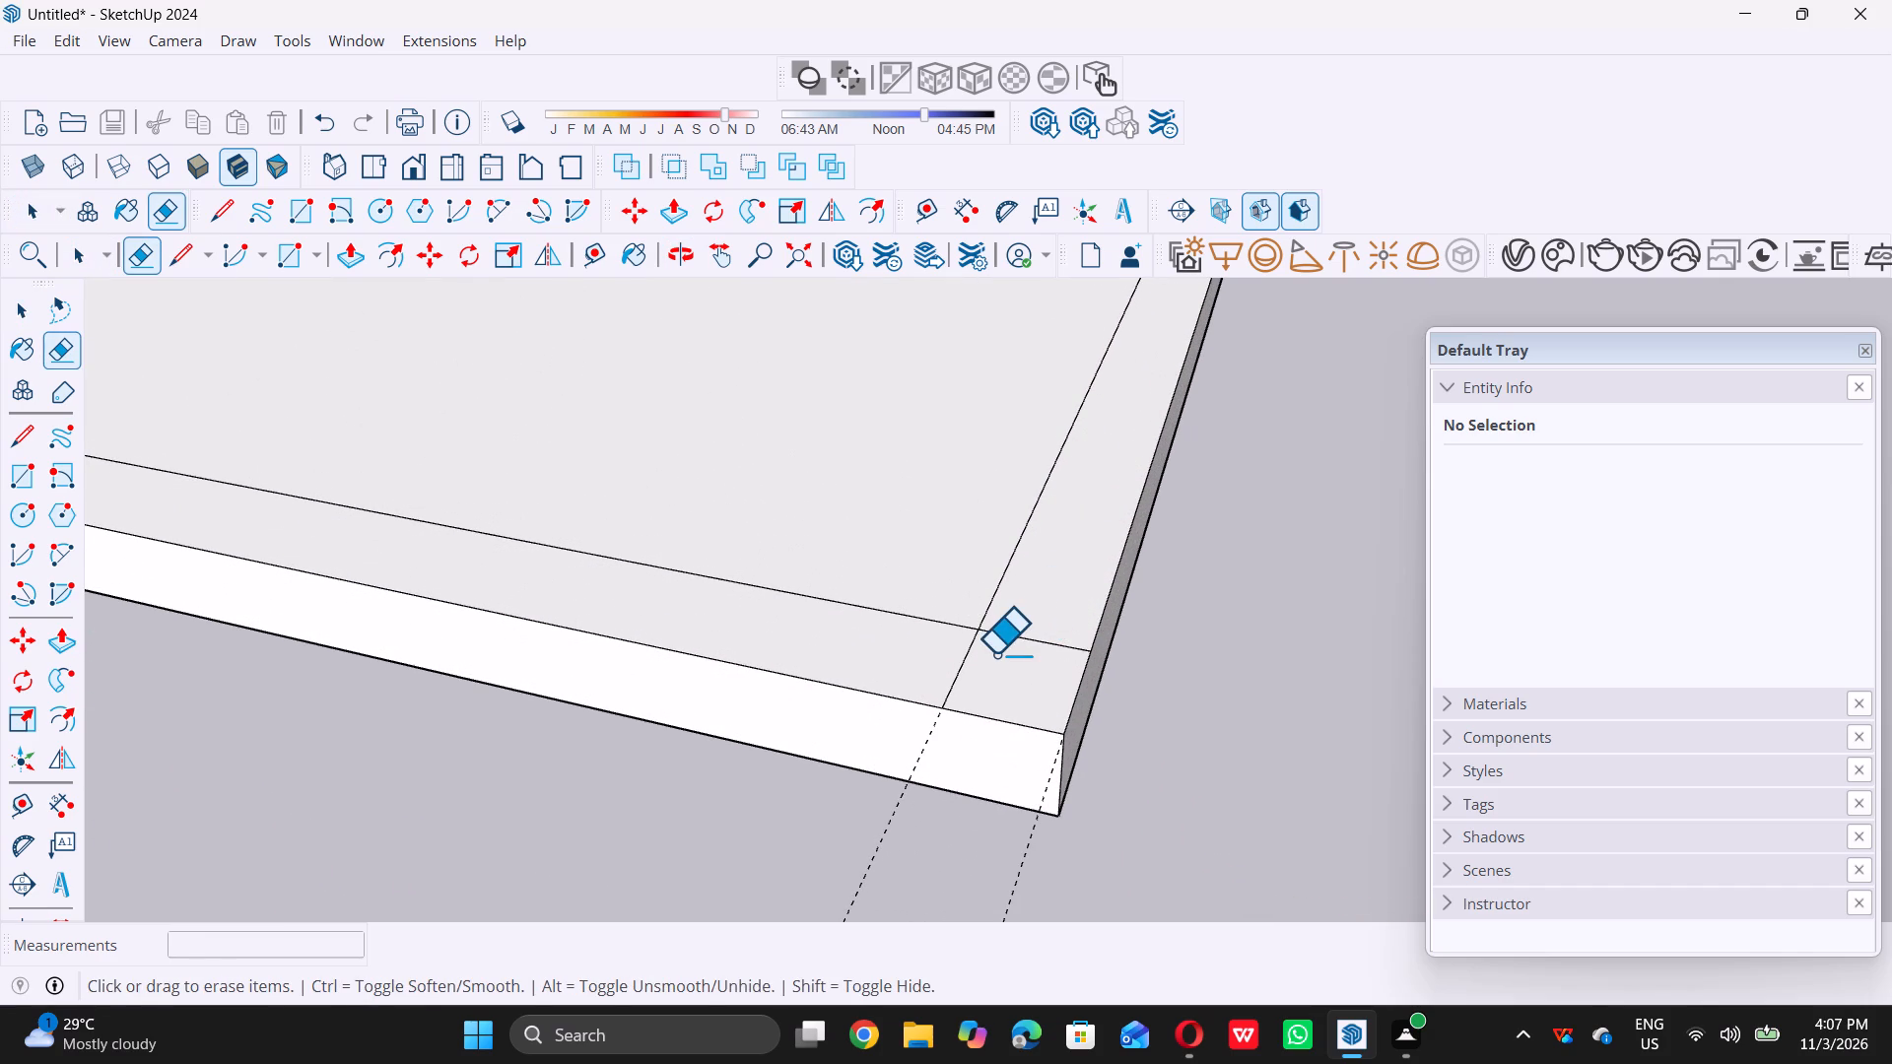
{"action": "scroll", "coordinate": [995, 653], "scroll_direction": "up", "scroll_amount": 8}
{"action": "left_click", "coordinate": [857, 665]}
{"action": "left_click_drag", "start_coordinate": [872, 665], "coordinate": [961, 665]}
{"action": "left_click_drag", "start_coordinate": [1004, 665], "coordinate": [1135, 636]}
{"action": "left_click_drag", "start_coordinate": [1136, 634], "coordinate": [1151, 612]}
{"action": "left_click", "coordinate": [1151, 612]}
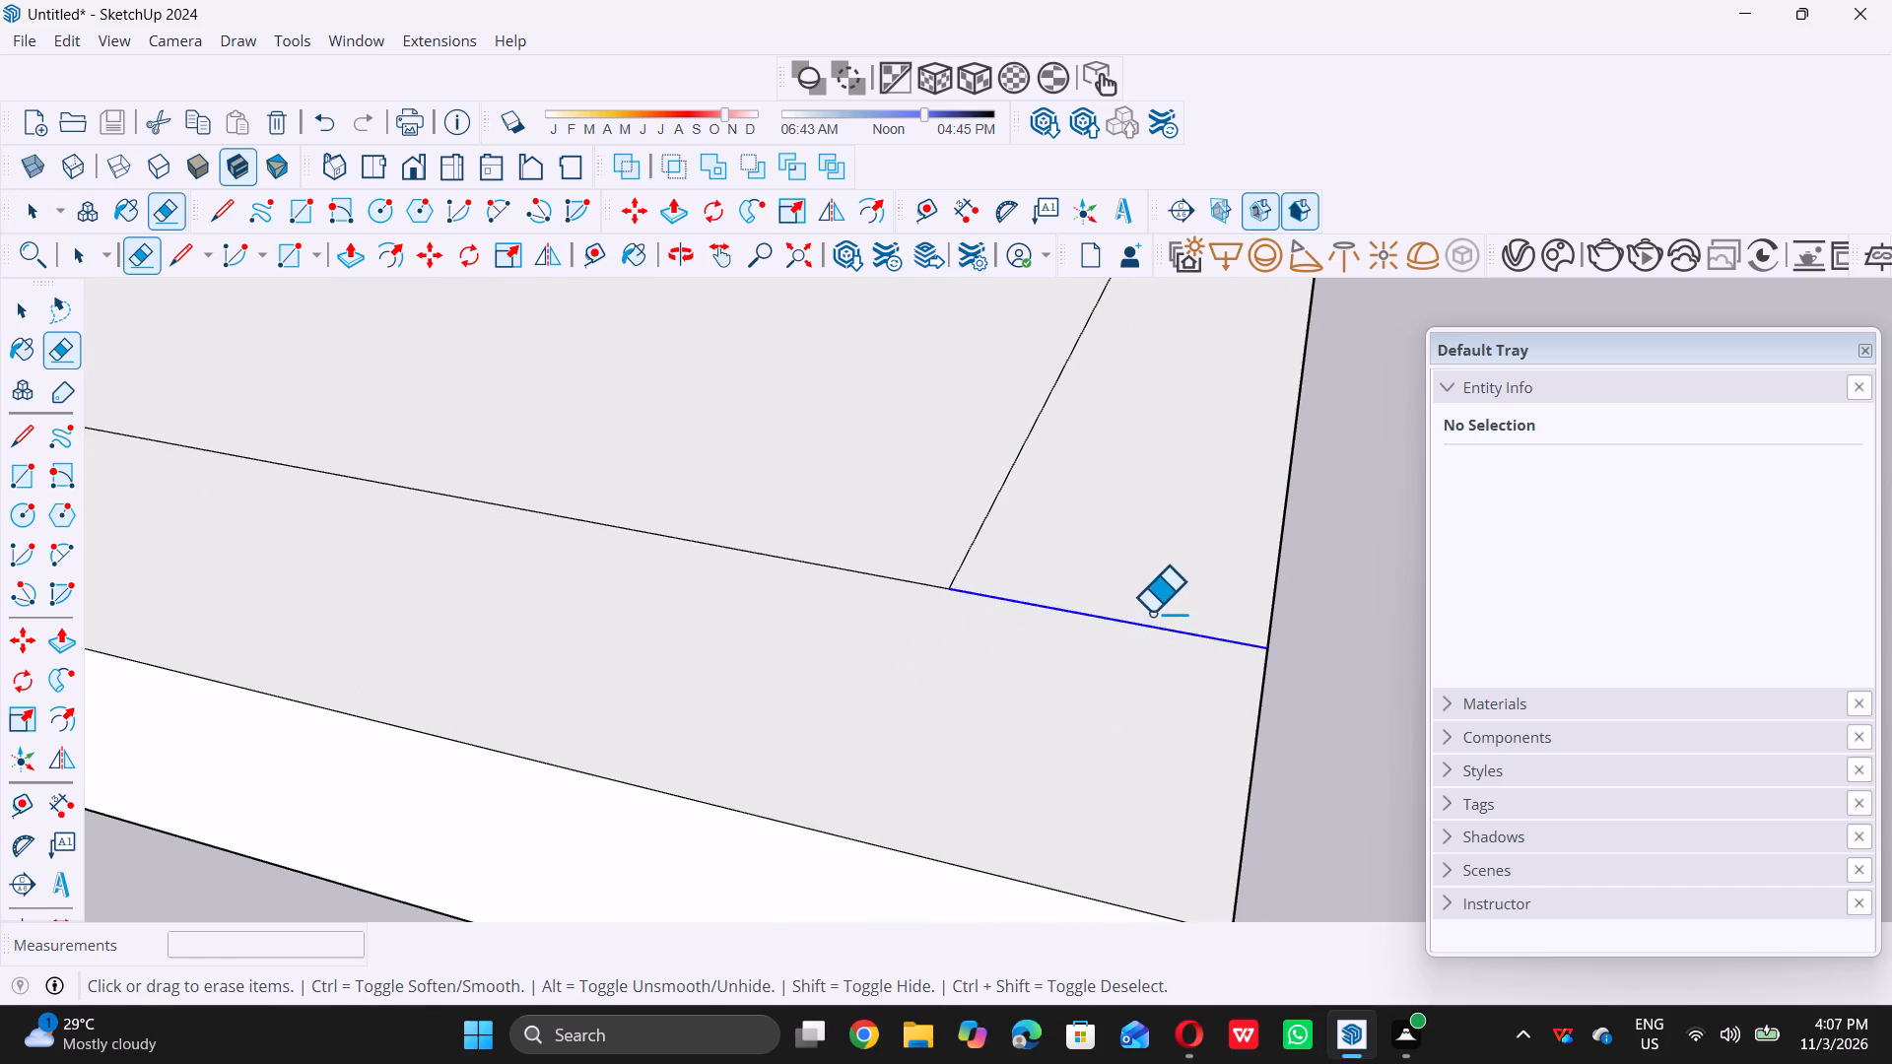
Erase the remaining guide along the platform's outer end edge.
{"action": "scroll", "coordinate": [981, 719], "scroll_direction": "down", "scroll_amount": 20}
{"action": "scroll", "coordinate": [981, 719], "scroll_direction": "down", "scroll_amount": 4}
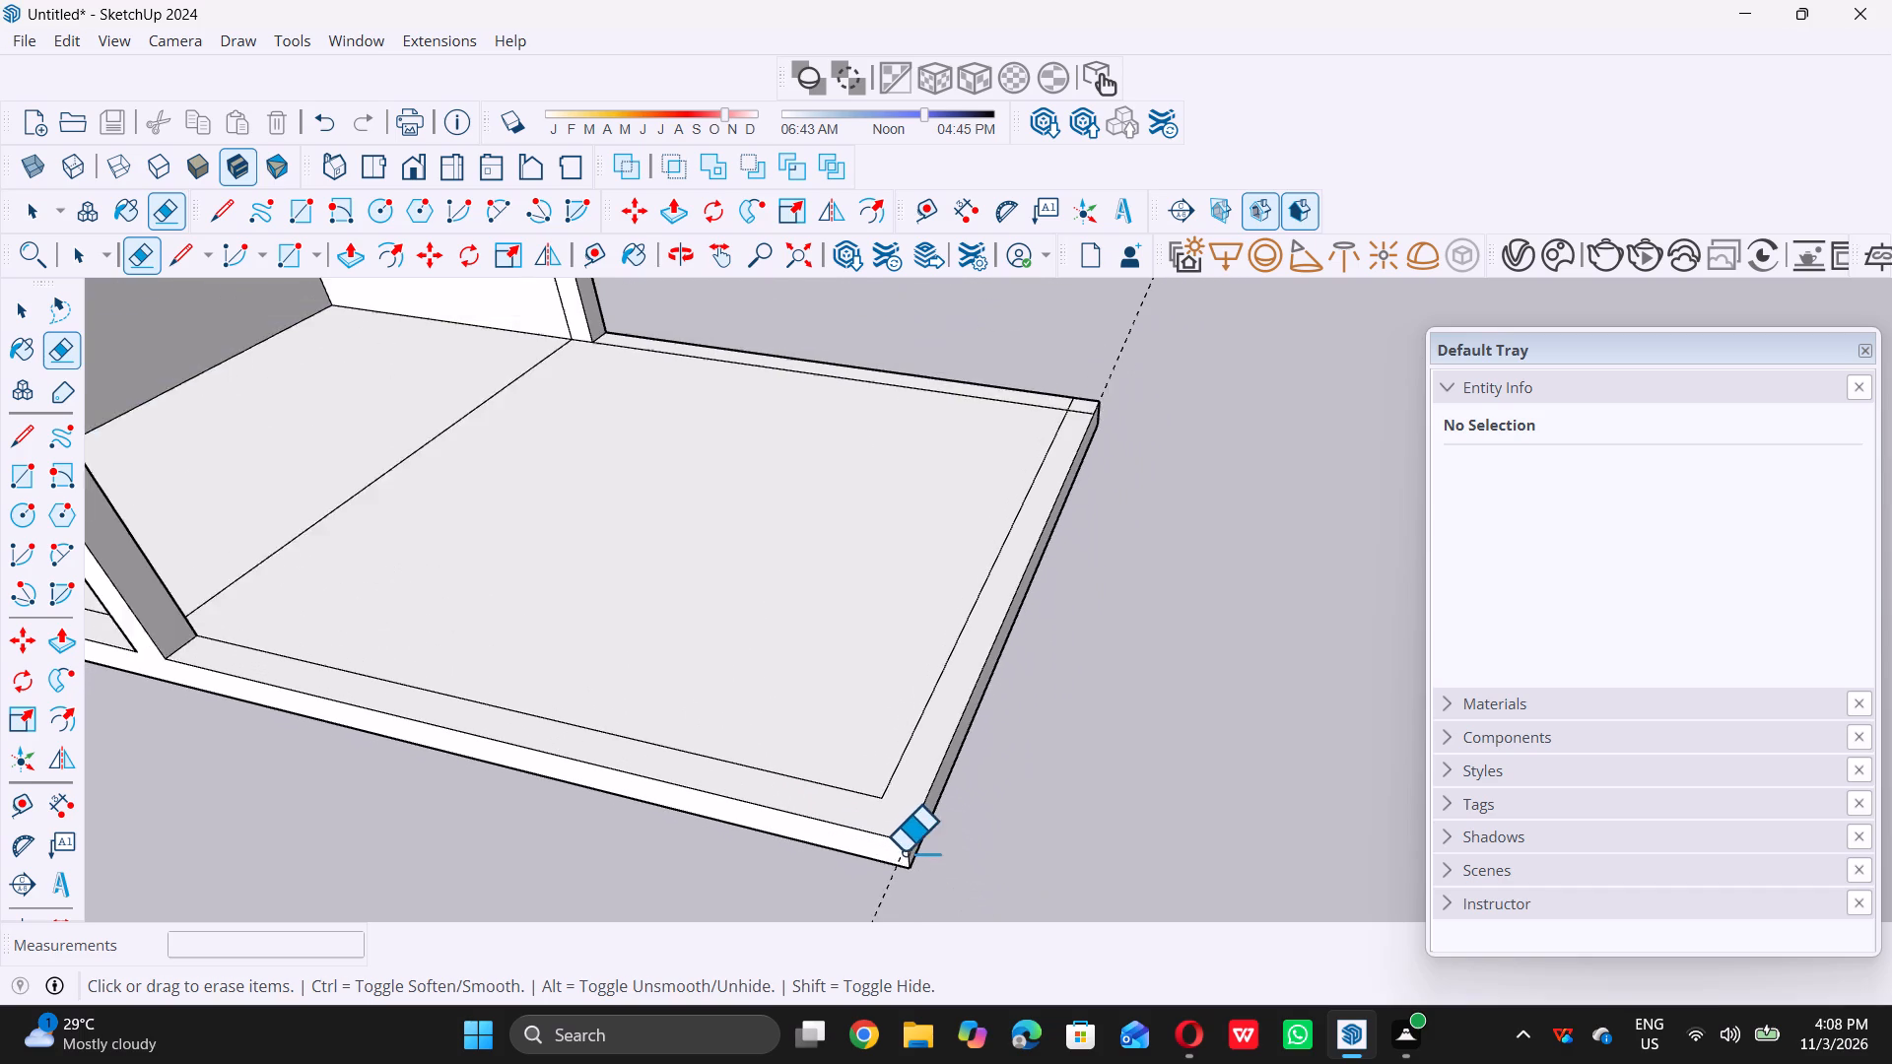
{"action": "scroll", "coordinate": [897, 884], "scroll_direction": "up", "scroll_amount": 4}
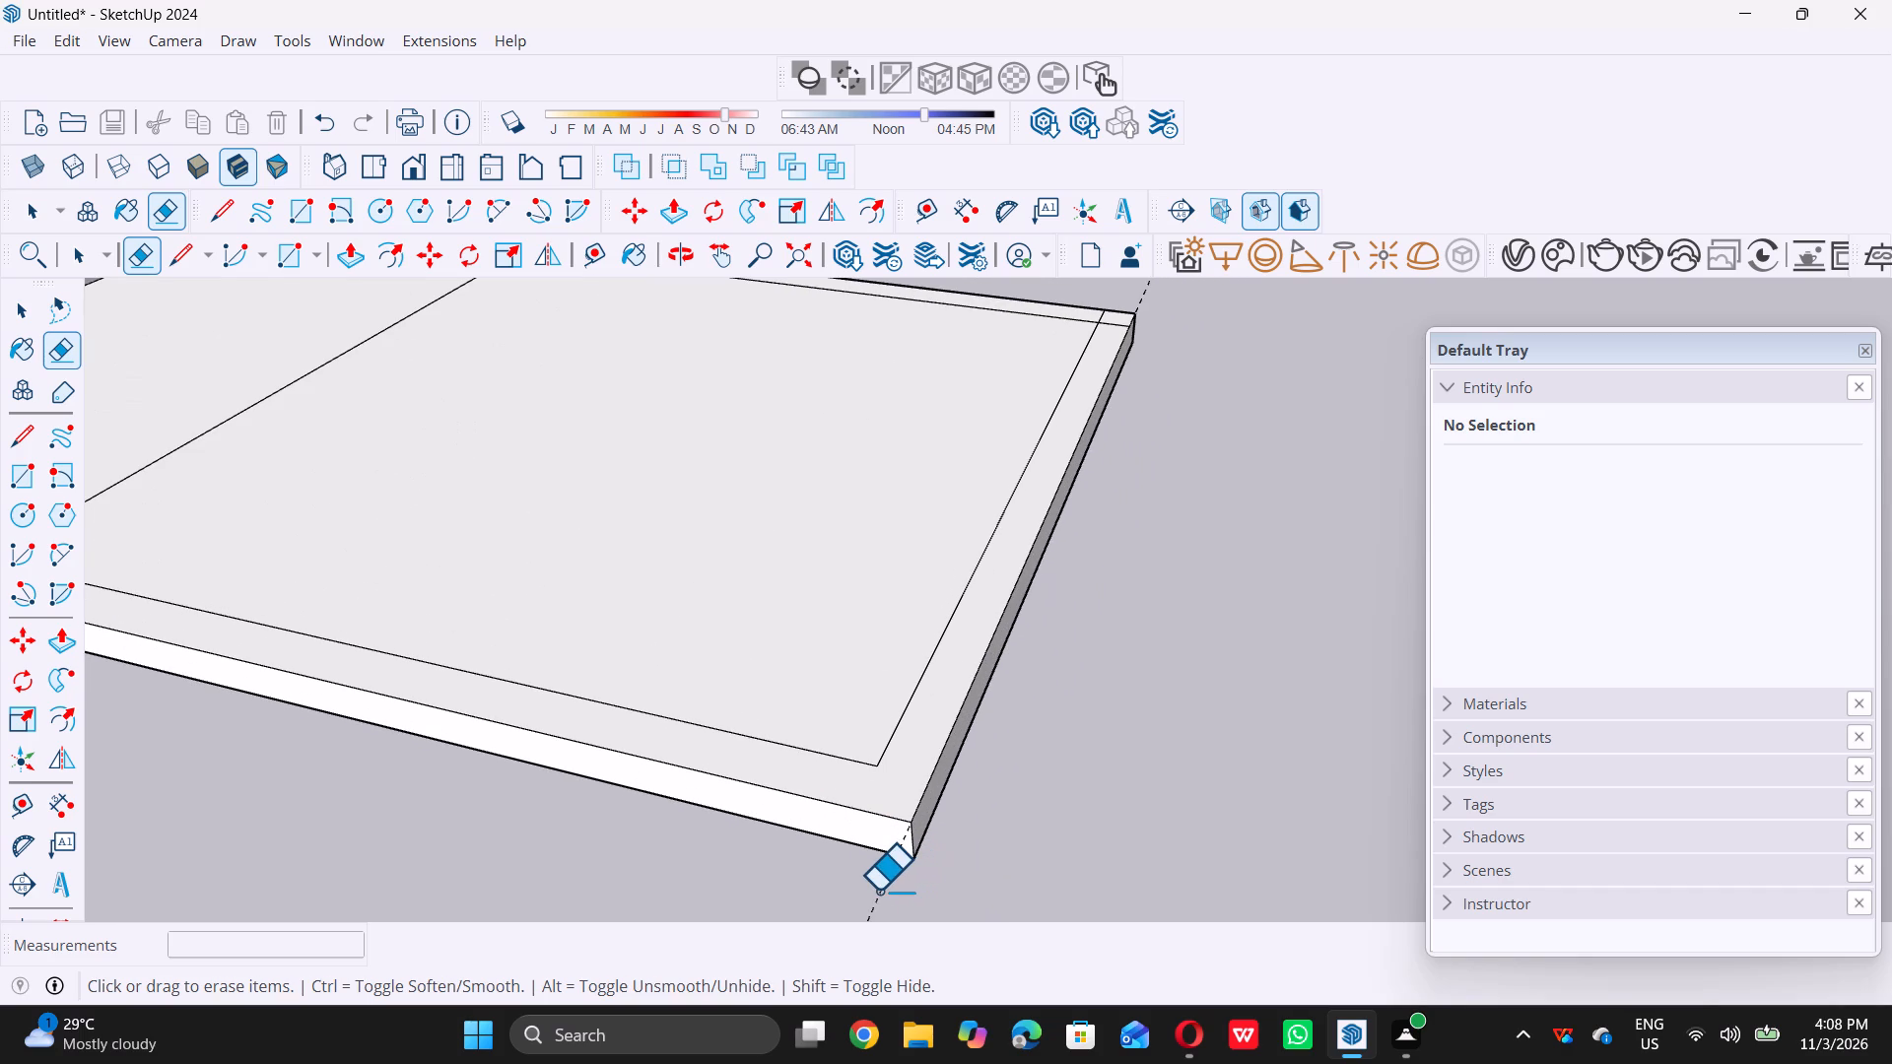
{"action": "triple_click", "coordinate": [878, 885]}
{"action": "triple_click", "coordinate": [878, 885]}
{"action": "left_click", "coordinate": [878, 885]}
{"action": "triple_click", "coordinate": [879, 886]}
{"action": "triple_click", "coordinate": [879, 886]}
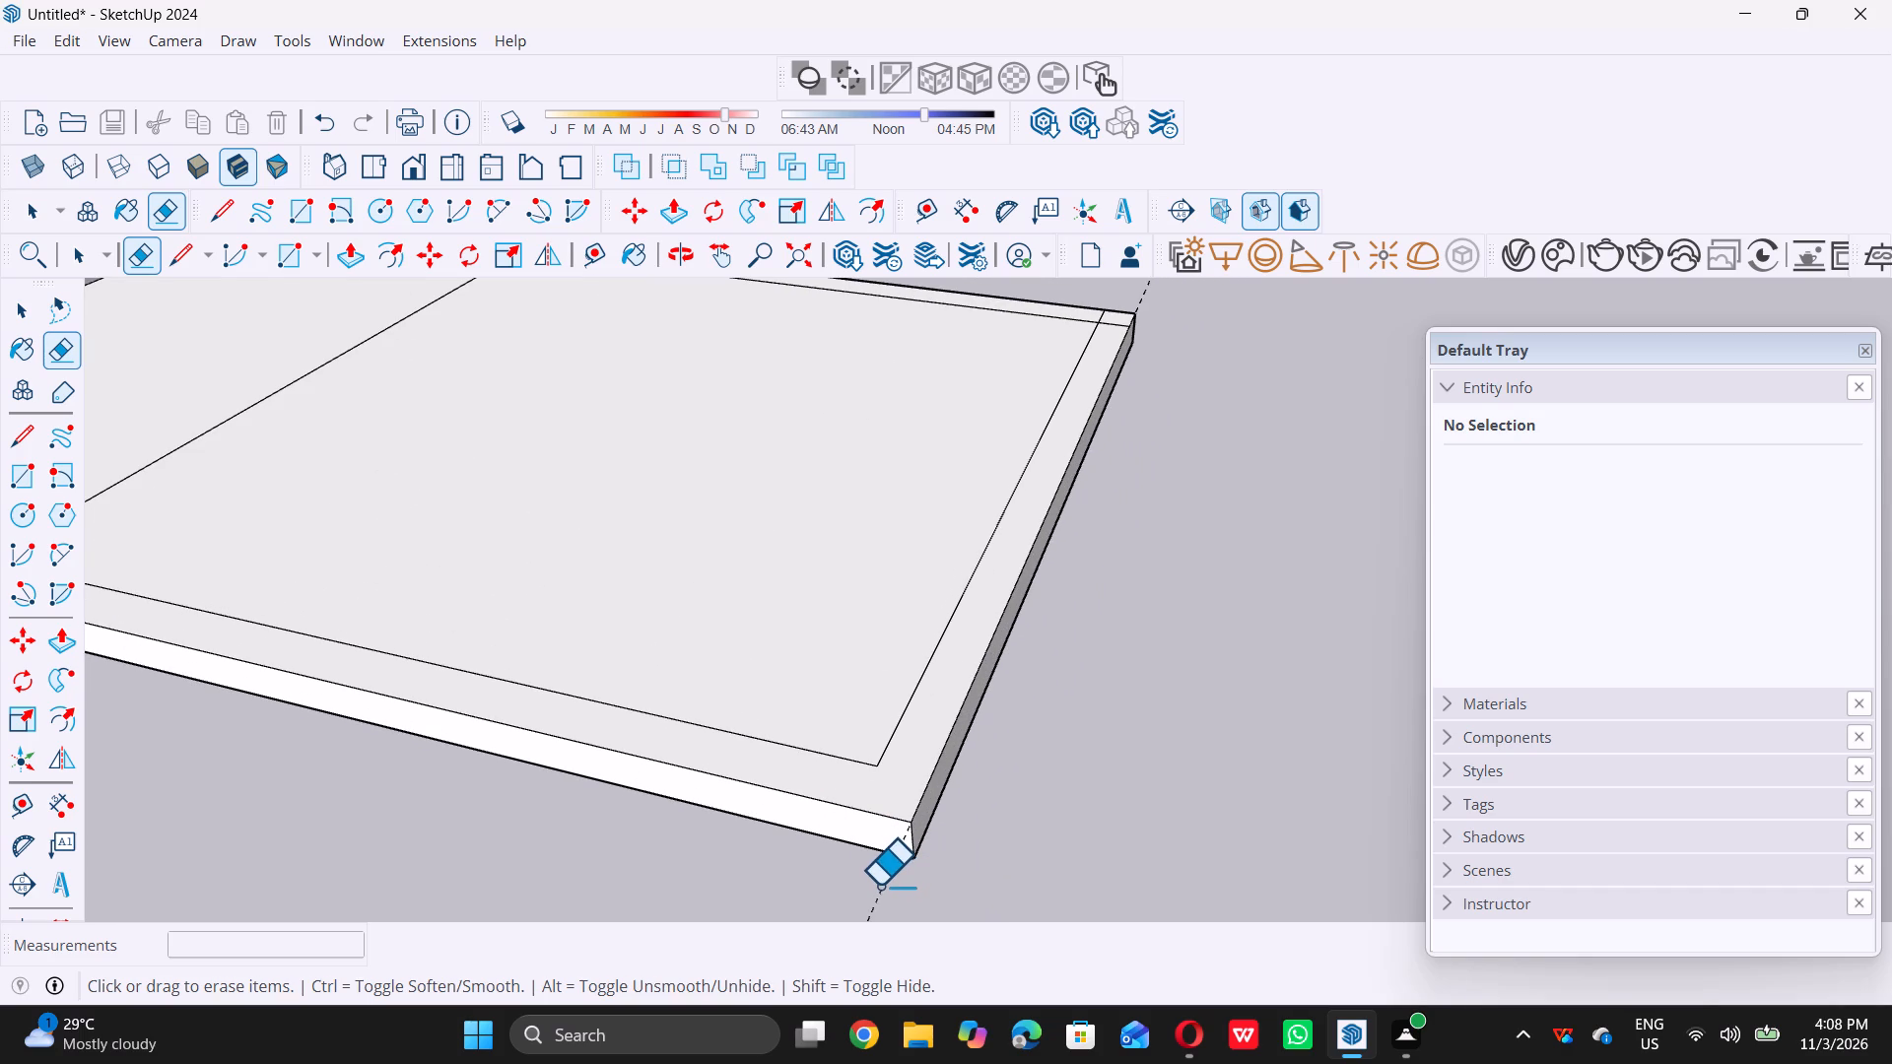
{"action": "left_click", "coordinate": [879, 885]}
{"action": "triple_click", "coordinate": [878, 897]}
{"action": "left_click", "coordinate": [878, 897]}
Erase the overlapping border line segments at the platform's rear outer corner.
{"action": "scroll", "coordinate": [878, 897], "scroll_direction": "down", "scroll_amount": 2}
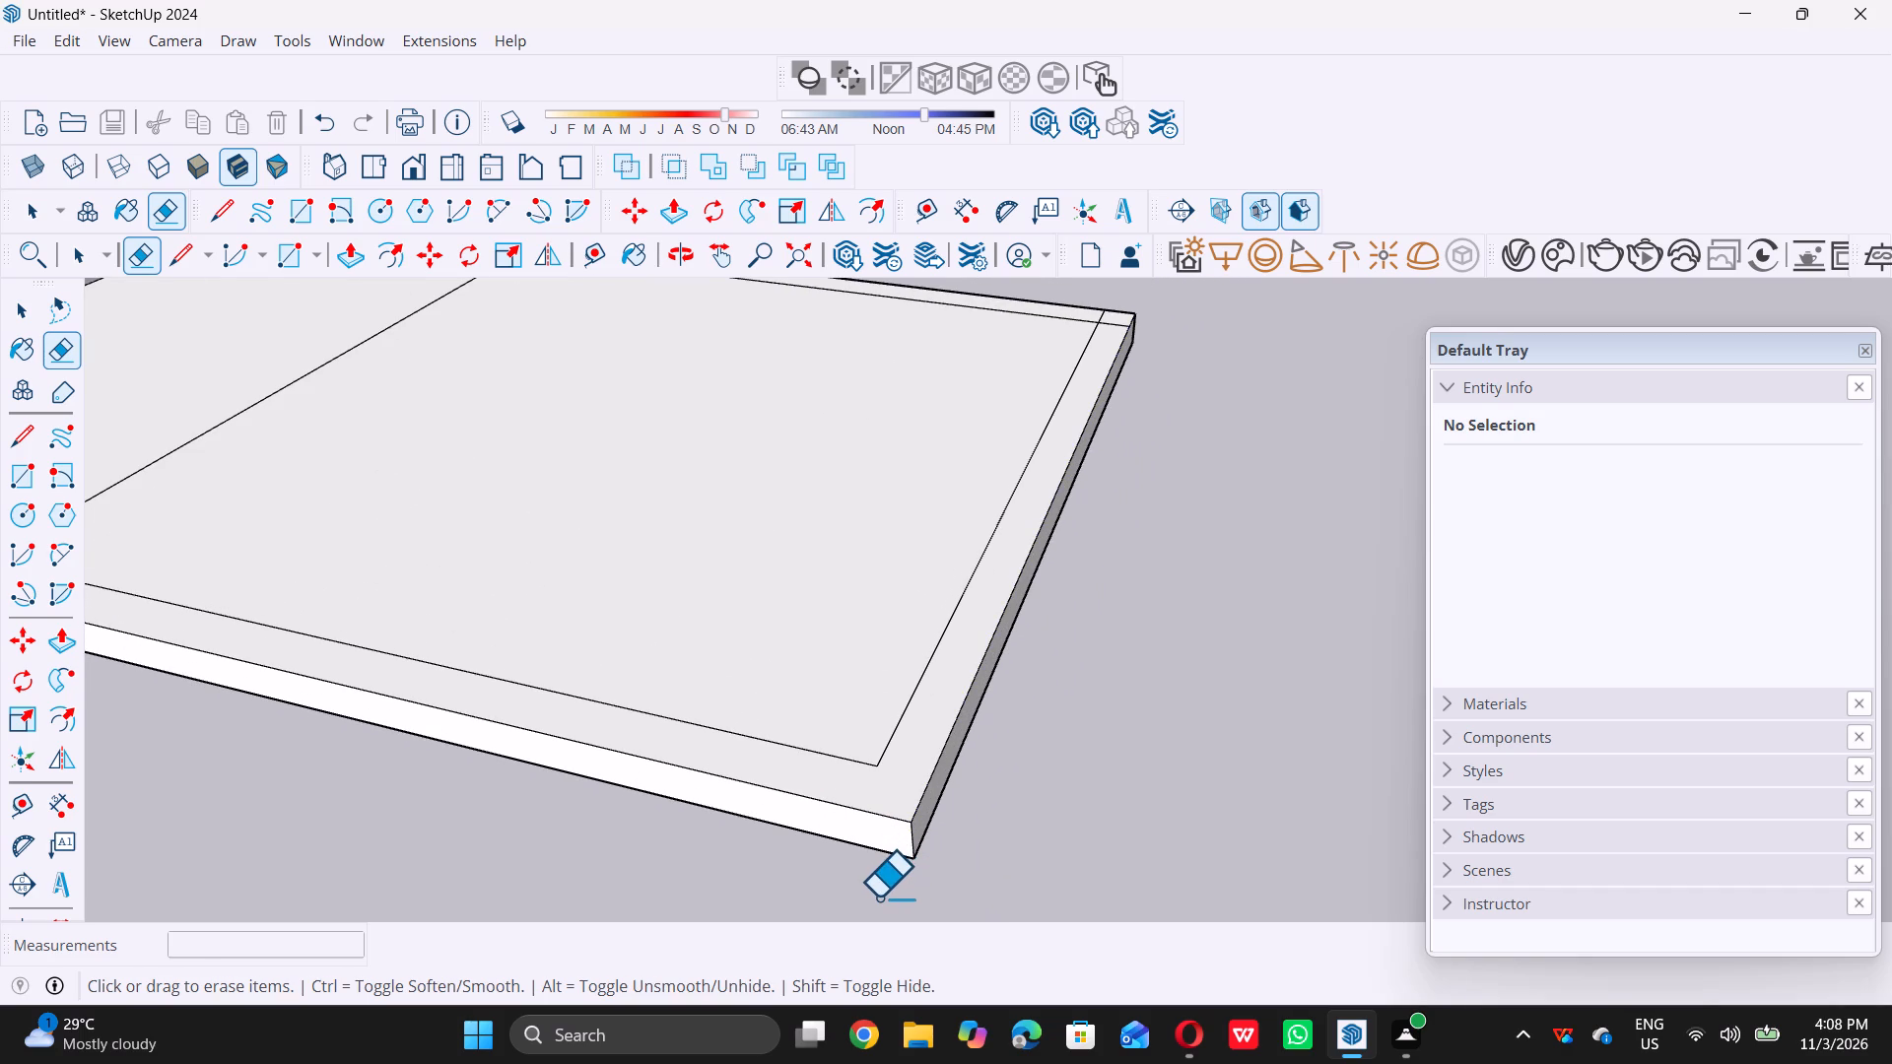
{"action": "scroll", "coordinate": [878, 897], "scroll_direction": "down", "scroll_amount": 7}
{"action": "scroll", "coordinate": [1050, 576], "scroll_direction": "up", "scroll_amount": 8}
{"action": "scroll", "coordinate": [974, 484], "scroll_direction": "up", "scroll_amount": 4}
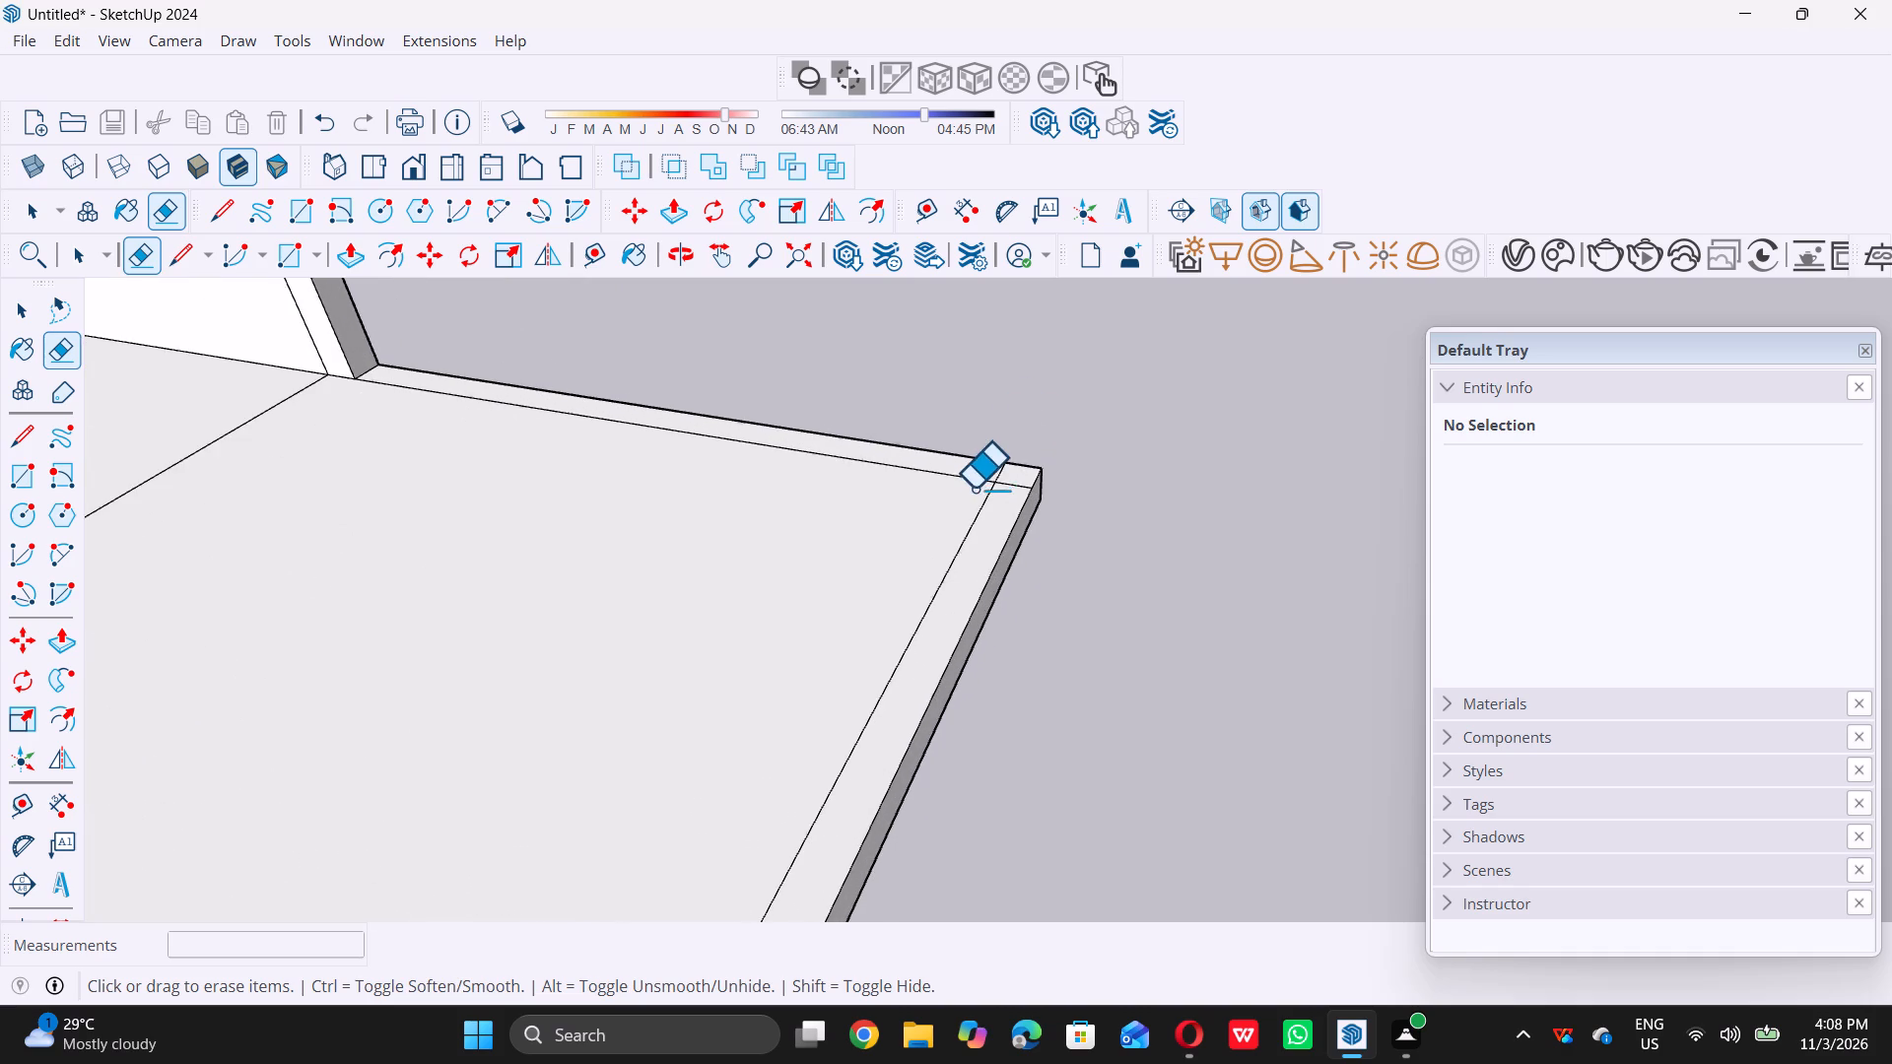
{"action": "scroll", "coordinate": [974, 488], "scroll_direction": "up", "scroll_amount": 9}
{"action": "left_click", "coordinate": [1029, 504]}
{"action": "left_click_drag", "start_coordinate": [1029, 504], "coordinate": [1032, 477]}
{"action": "left_click", "coordinate": [1031, 476]}
{"action": "left_click_drag", "start_coordinate": [1028, 470], "coordinate": [1021, 458]}
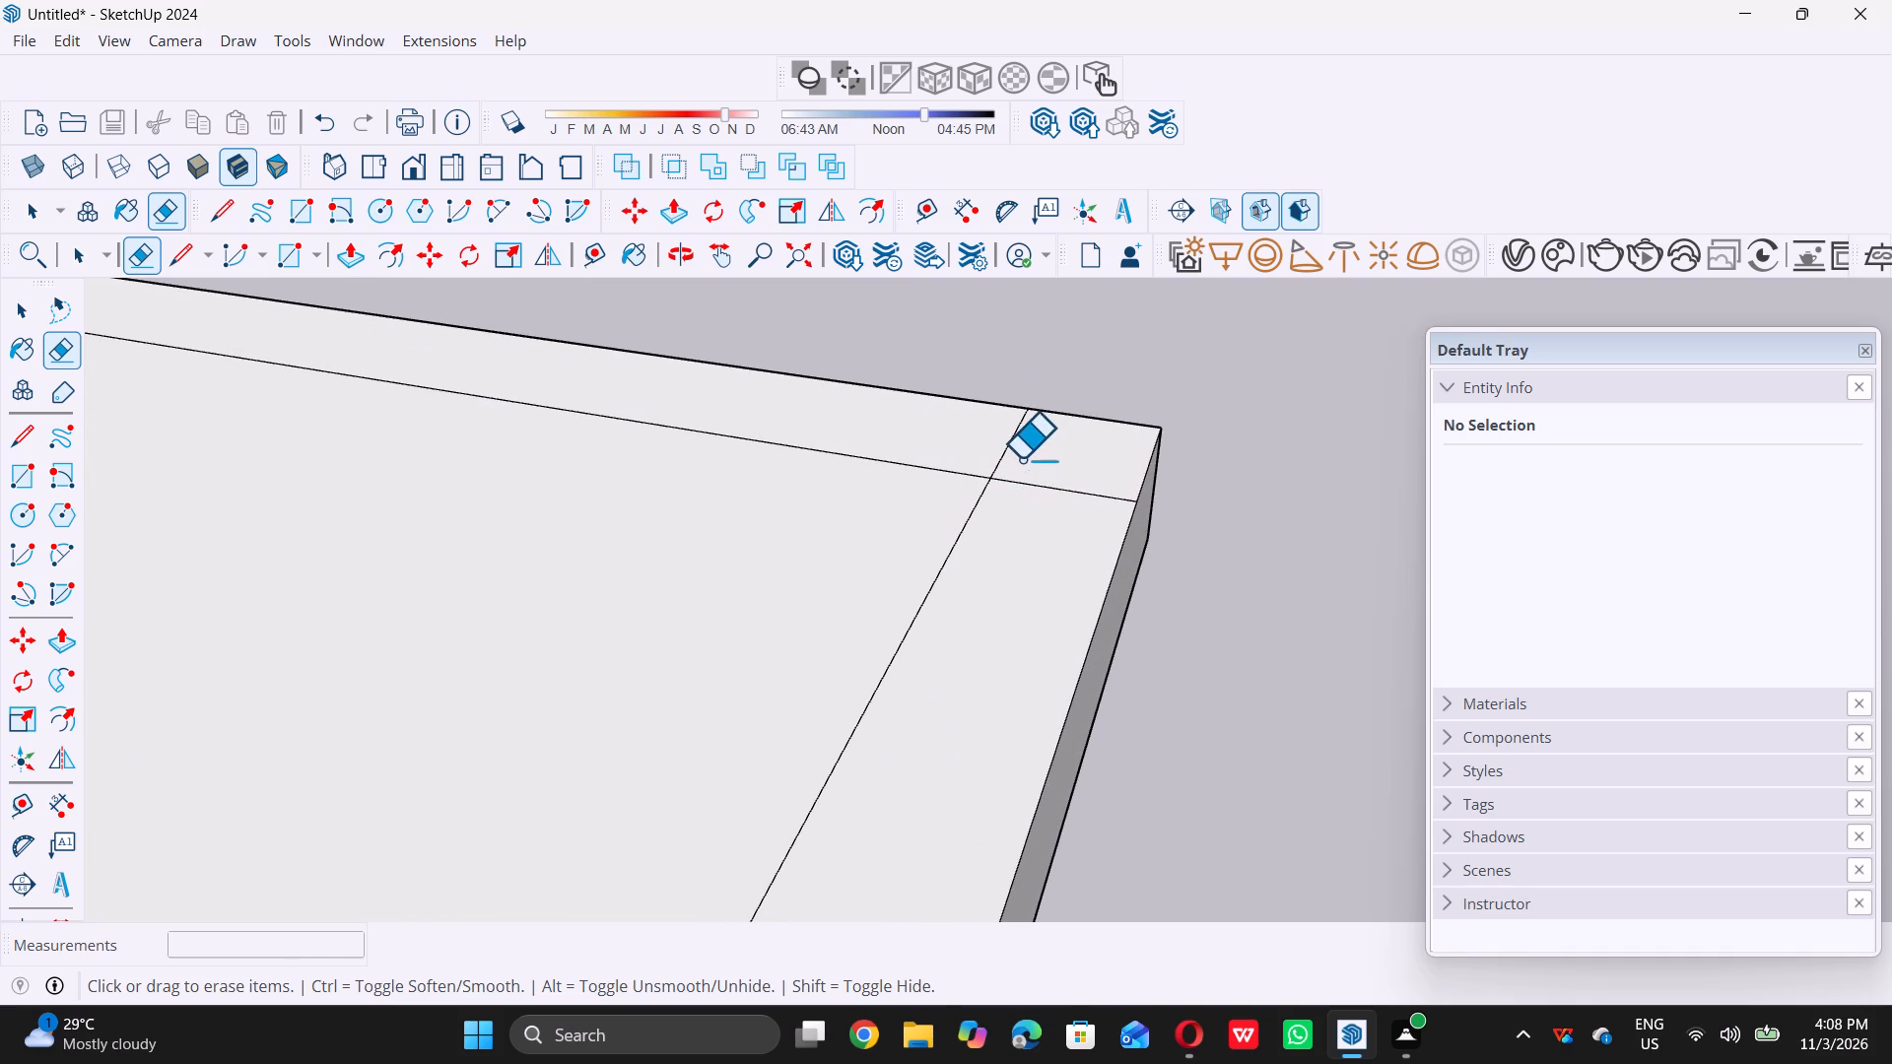
{"action": "left_click_drag", "start_coordinate": [1021, 458], "coordinate": [1006, 437]}
{"action": "left_click", "coordinate": [1006, 437]}
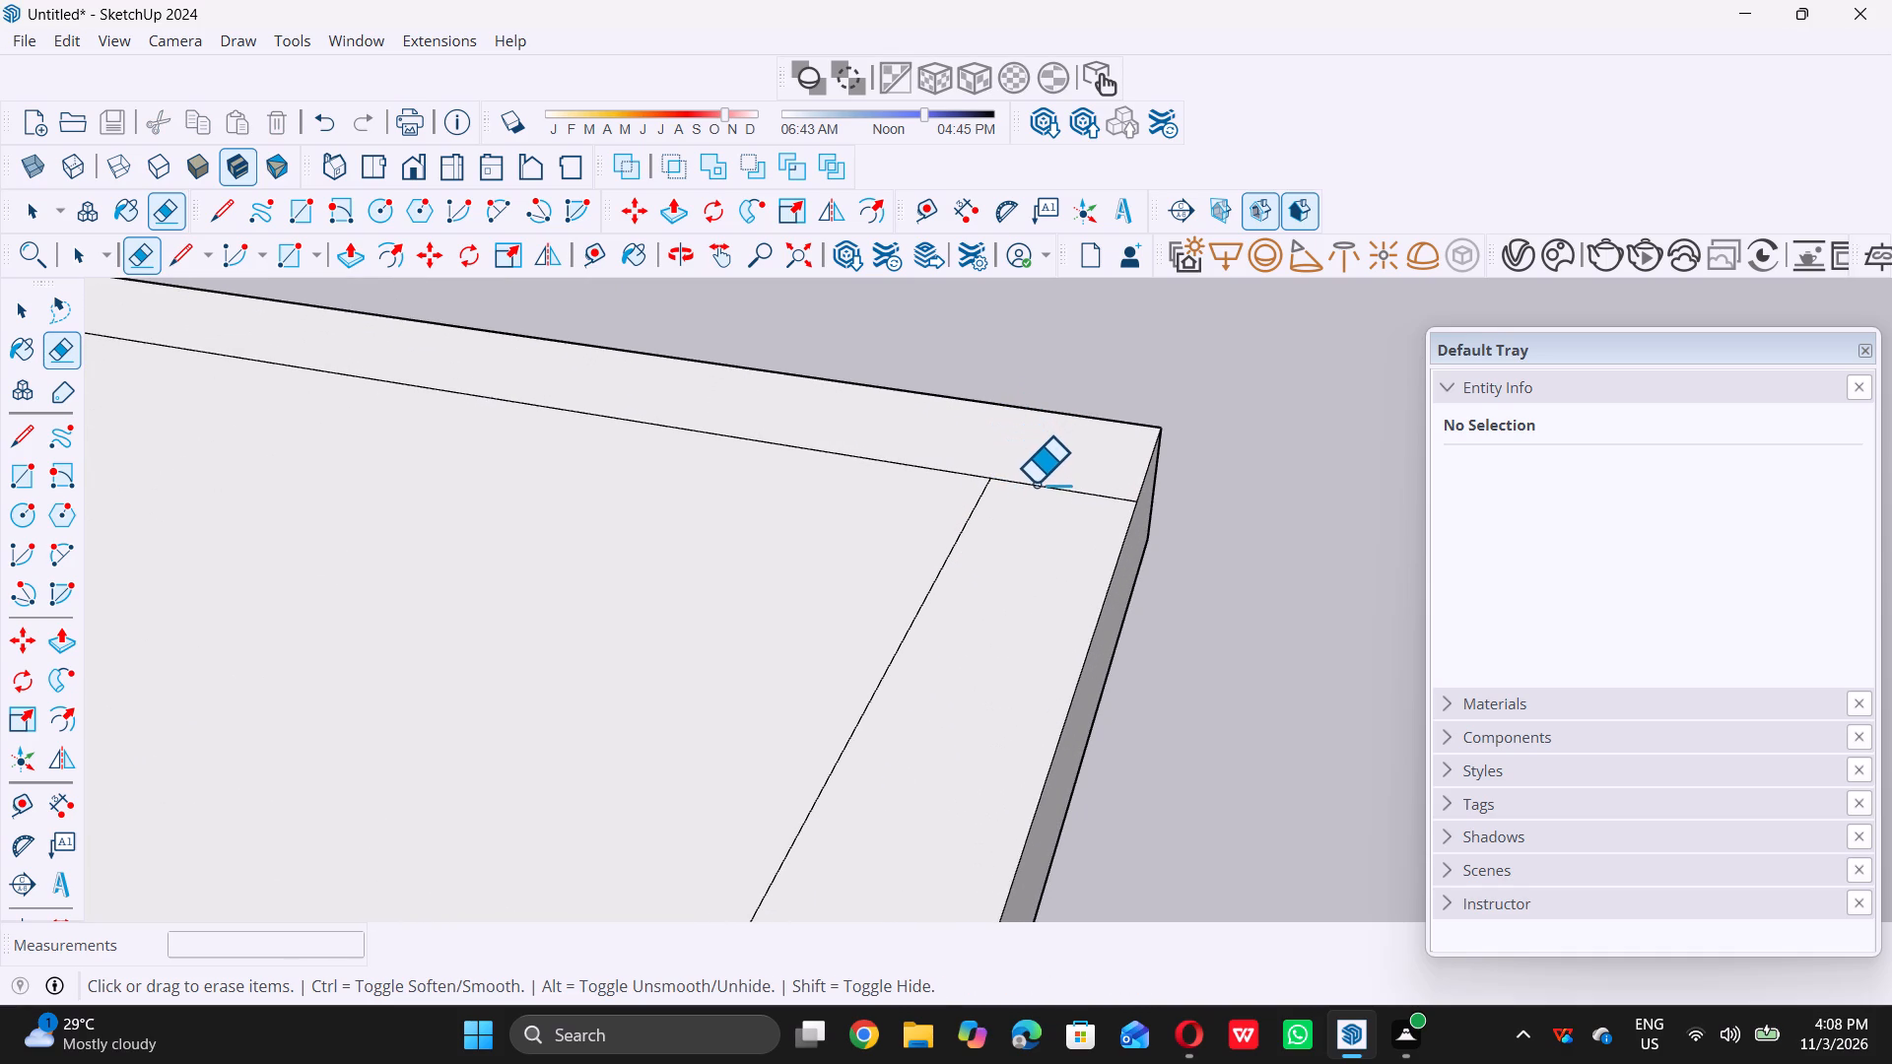
{"action": "double_click", "coordinate": [1036, 483]}
{"action": "scroll", "coordinate": [1036, 483], "scroll_direction": "down", "scroll_amount": 9}
{"action": "key", "text": "space"}
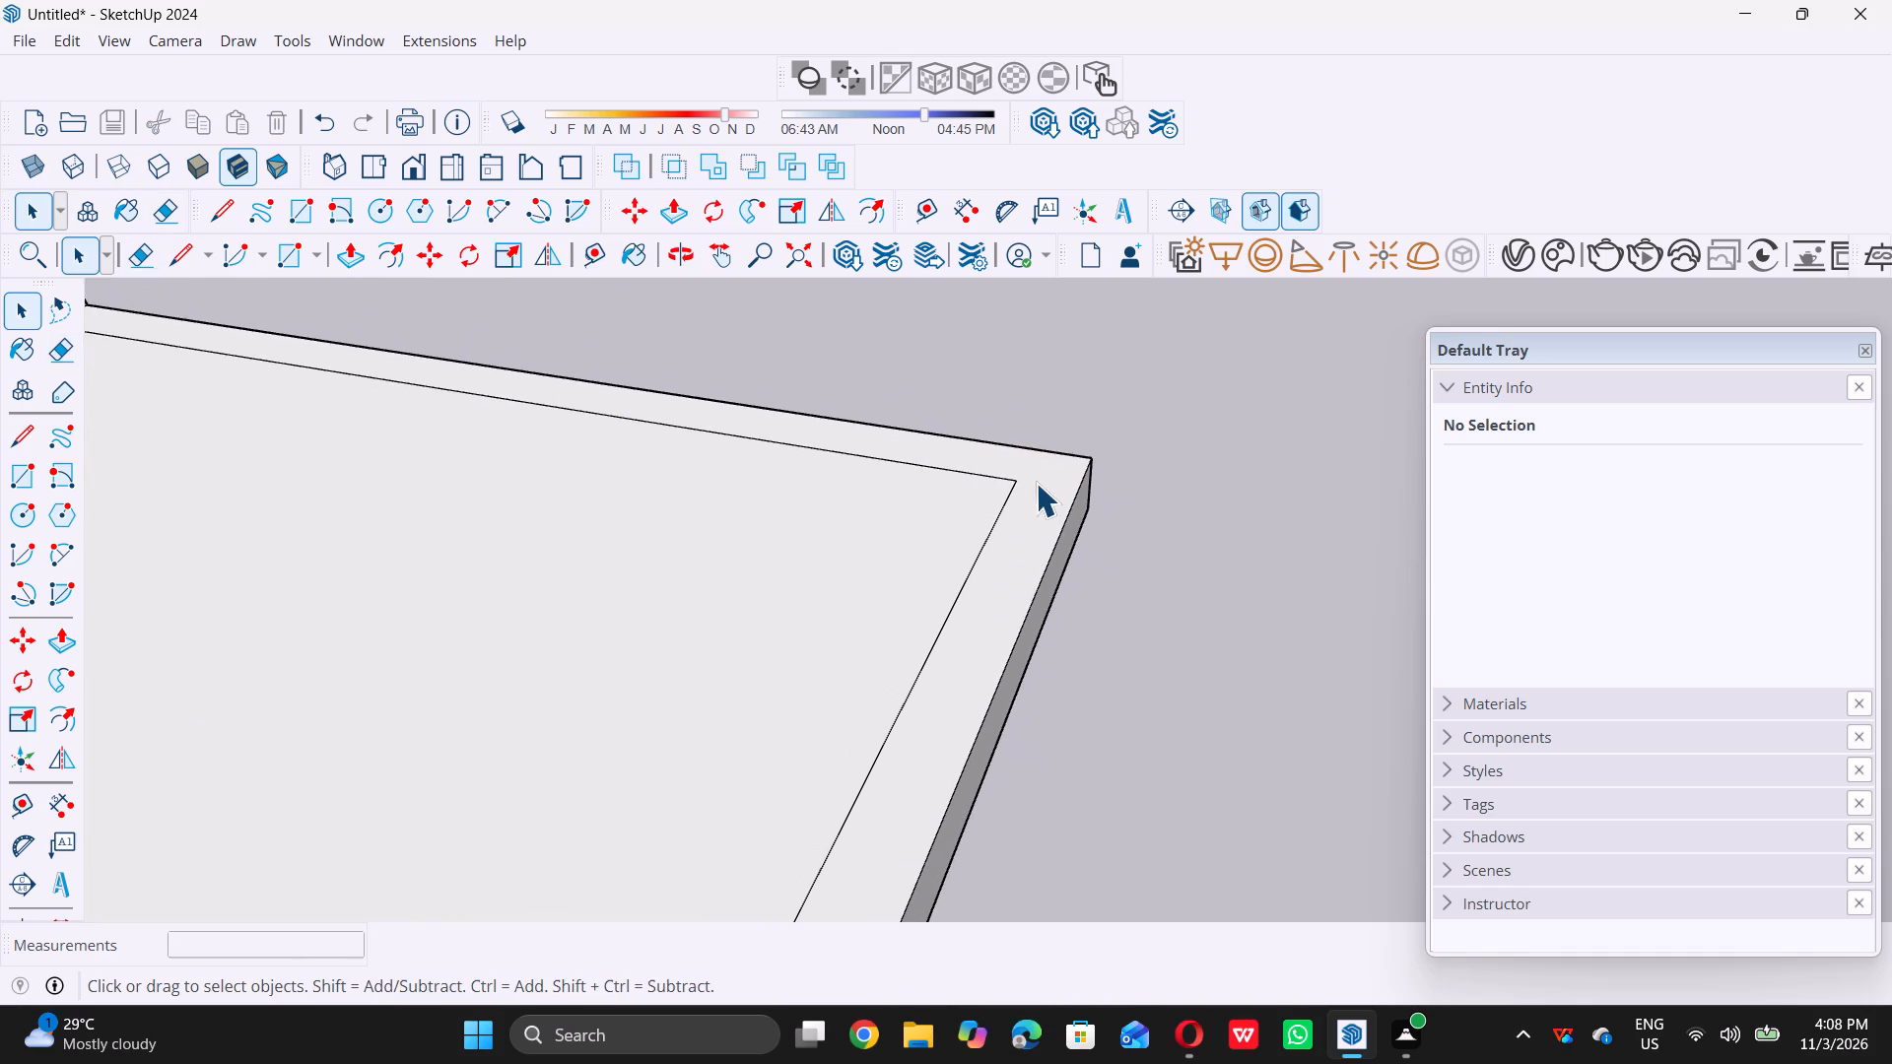
Draw a 9" line from the border's front inner corner straight across to the platform's outer end edge.
{"action": "scroll", "coordinate": [1036, 483], "scroll_direction": "down", "scroll_amount": 20}
{"action": "scroll", "coordinate": [1109, 538], "scroll_direction": "down", "scroll_amount": 5}
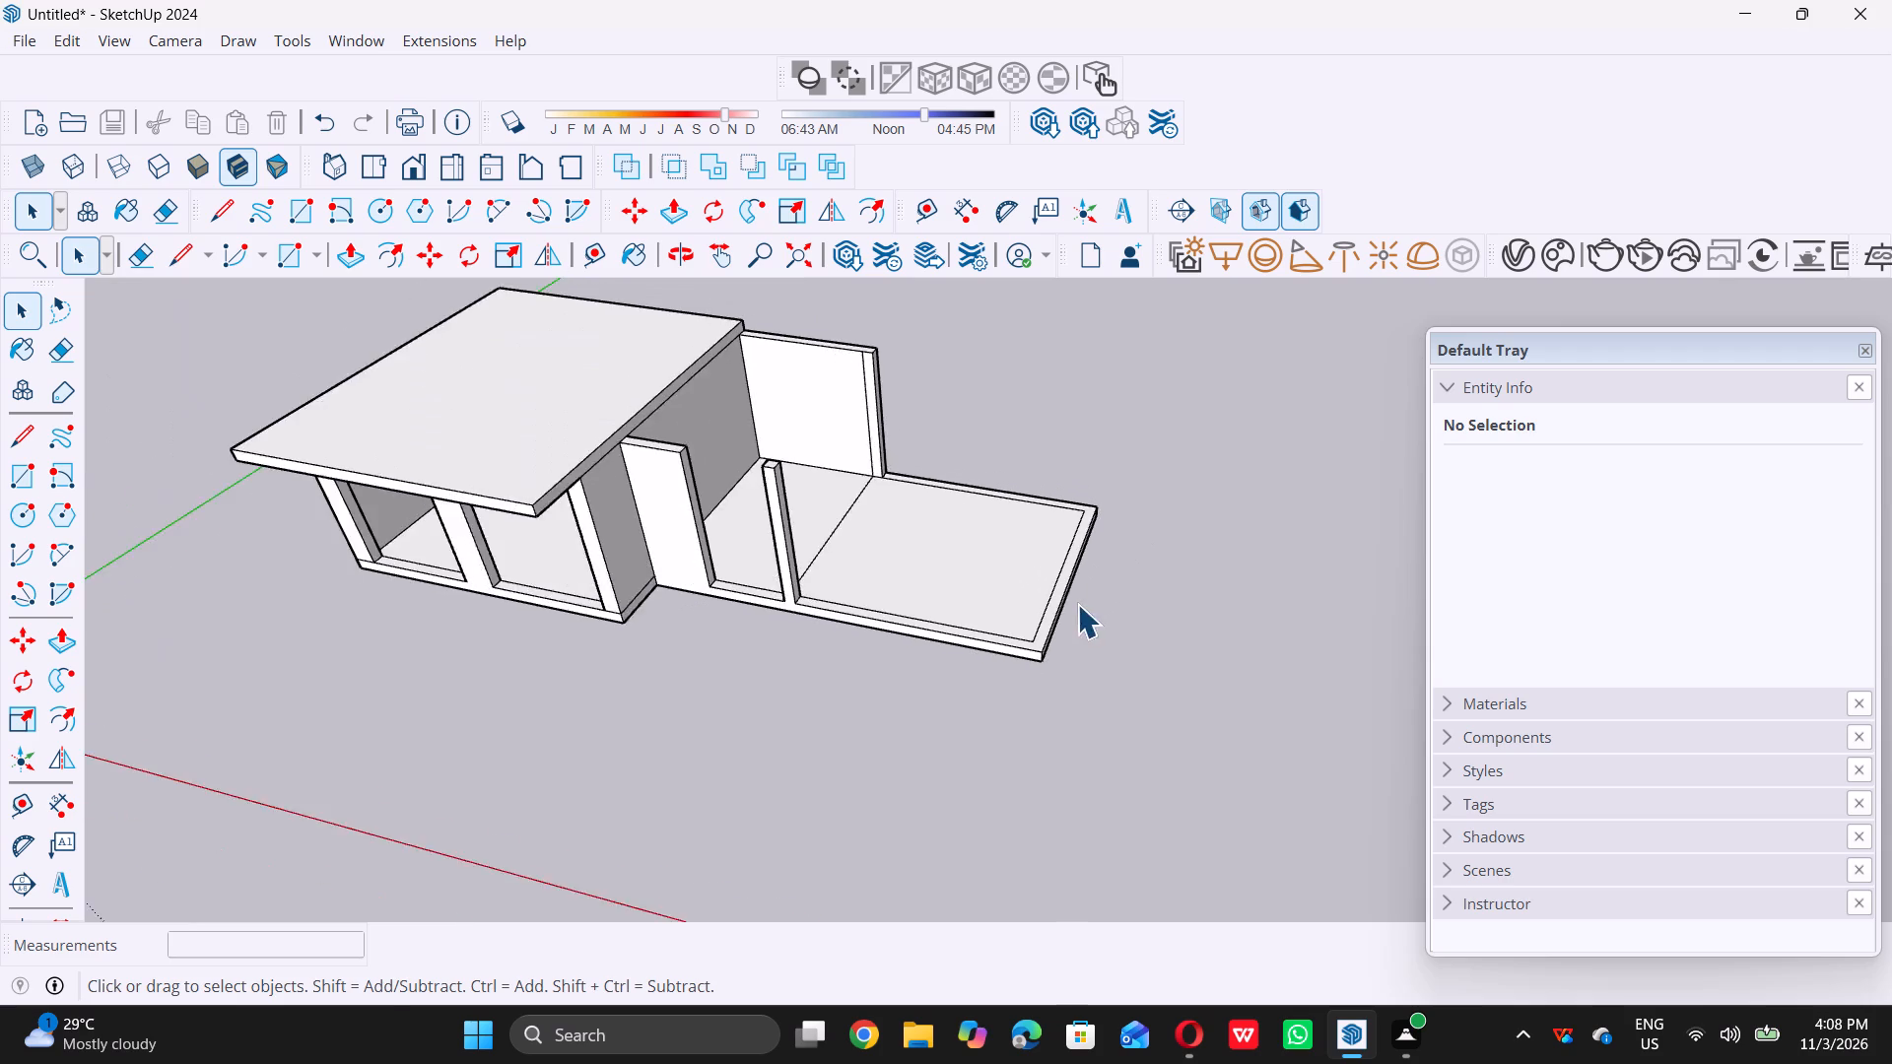
{"action": "middle_click_drag", "start_coordinate": [1077, 604], "coordinate": [1042, 583]}
{"action": "scroll", "coordinate": [1016, 640], "scroll_direction": "up", "scroll_amount": 5}
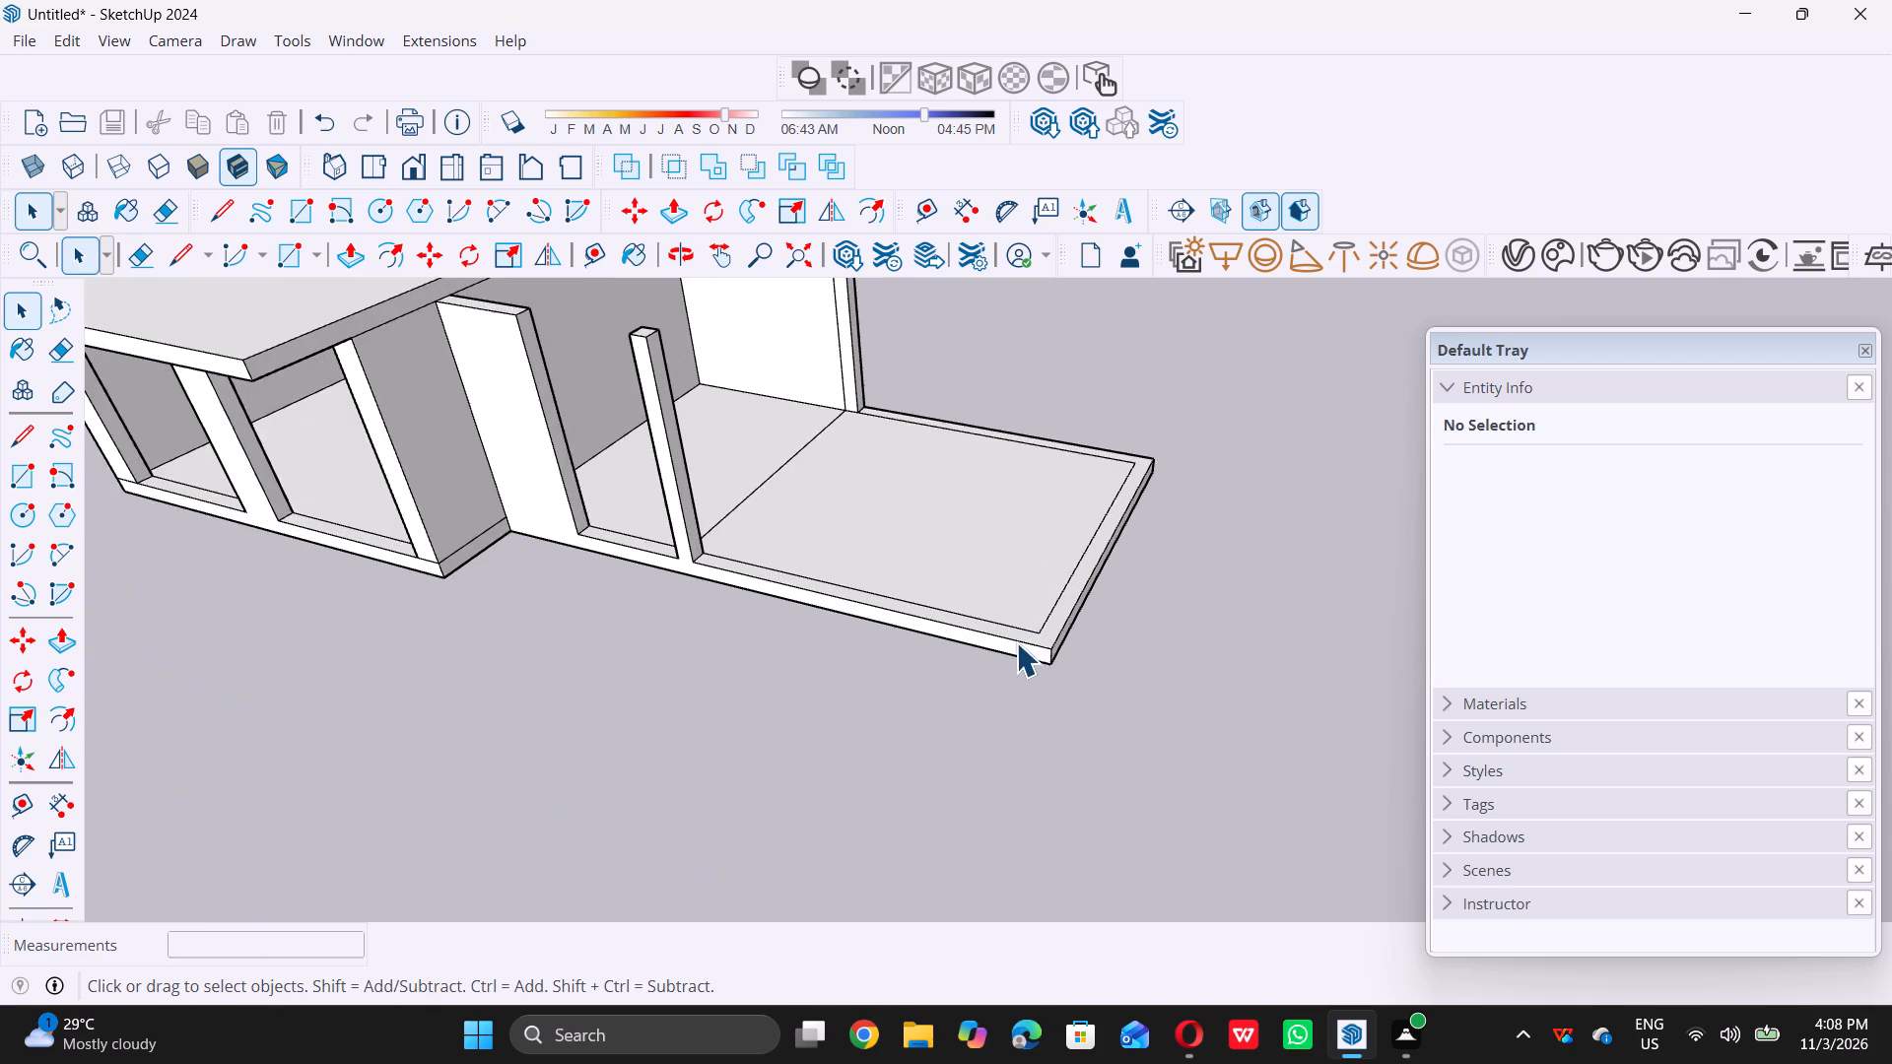
{"action": "scroll", "coordinate": [1033, 637], "scroll_direction": "up", "scroll_amount": 5}
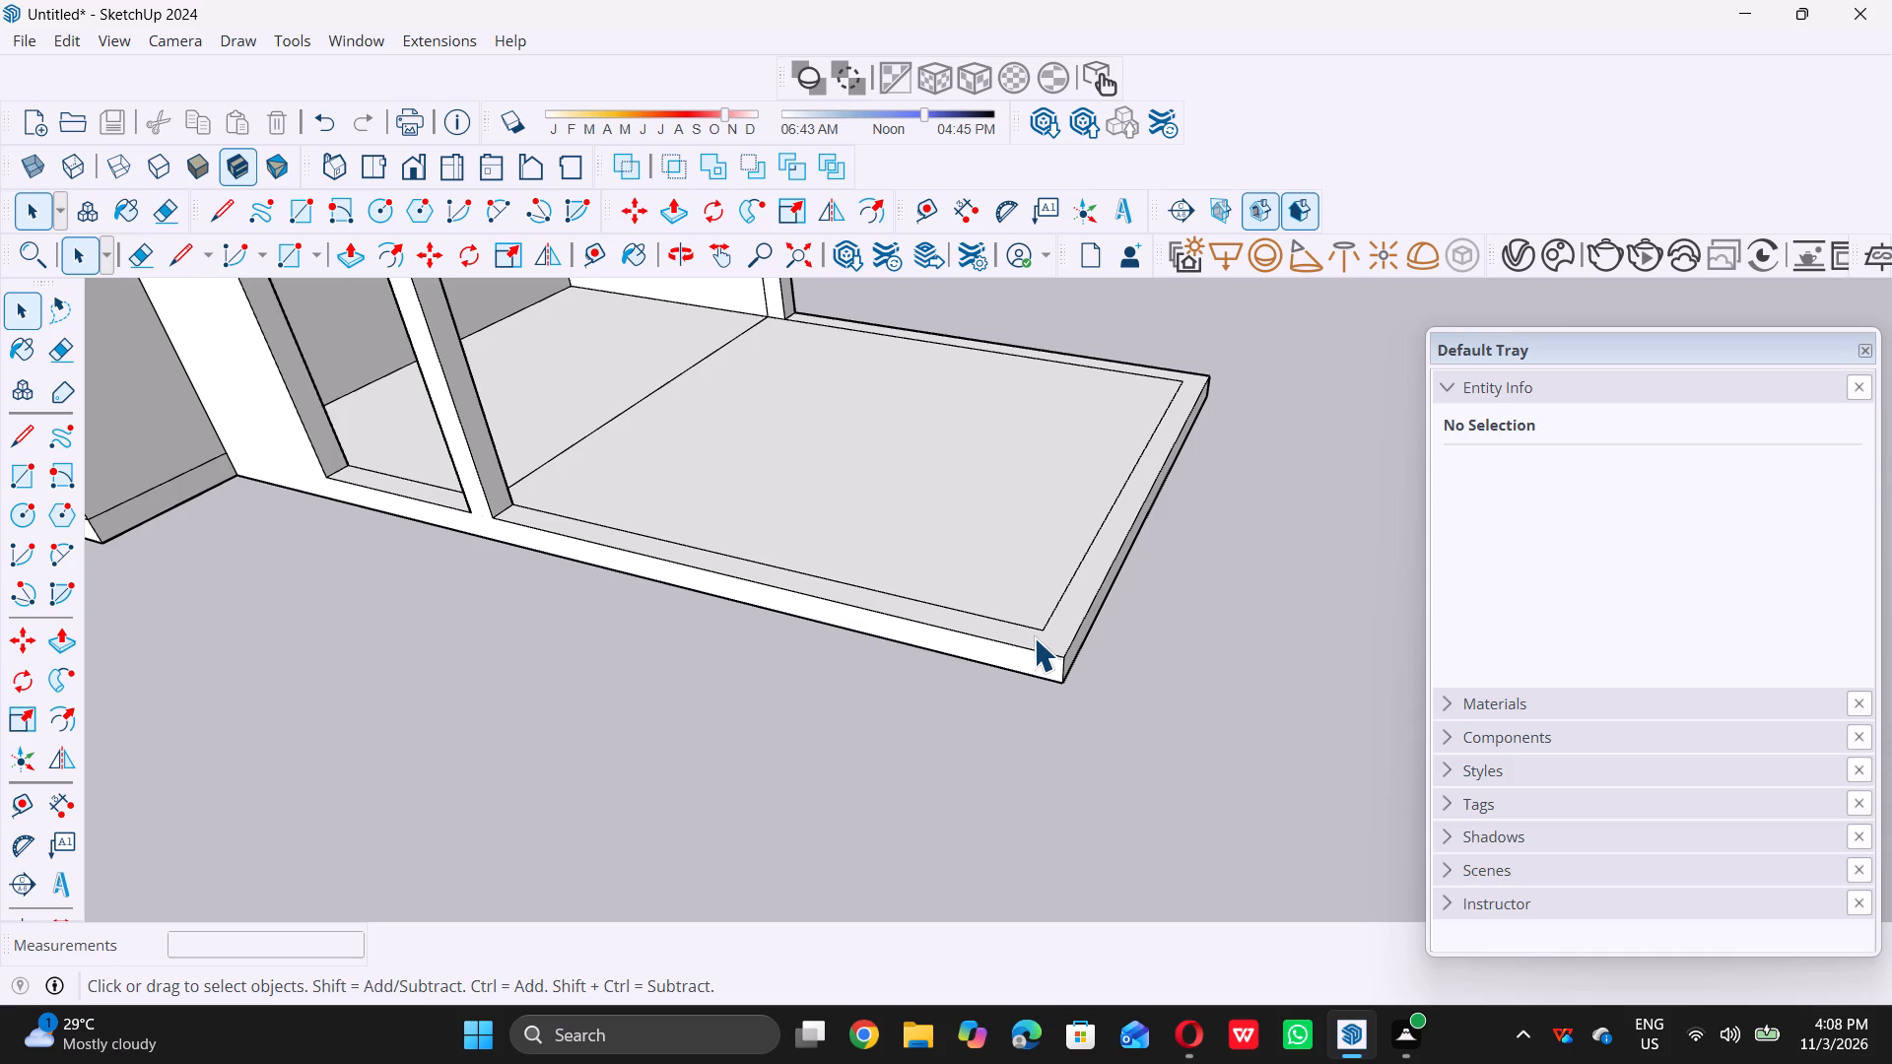
{"action": "scroll", "coordinate": [1034, 635], "scroll_direction": "down", "scroll_amount": 5}
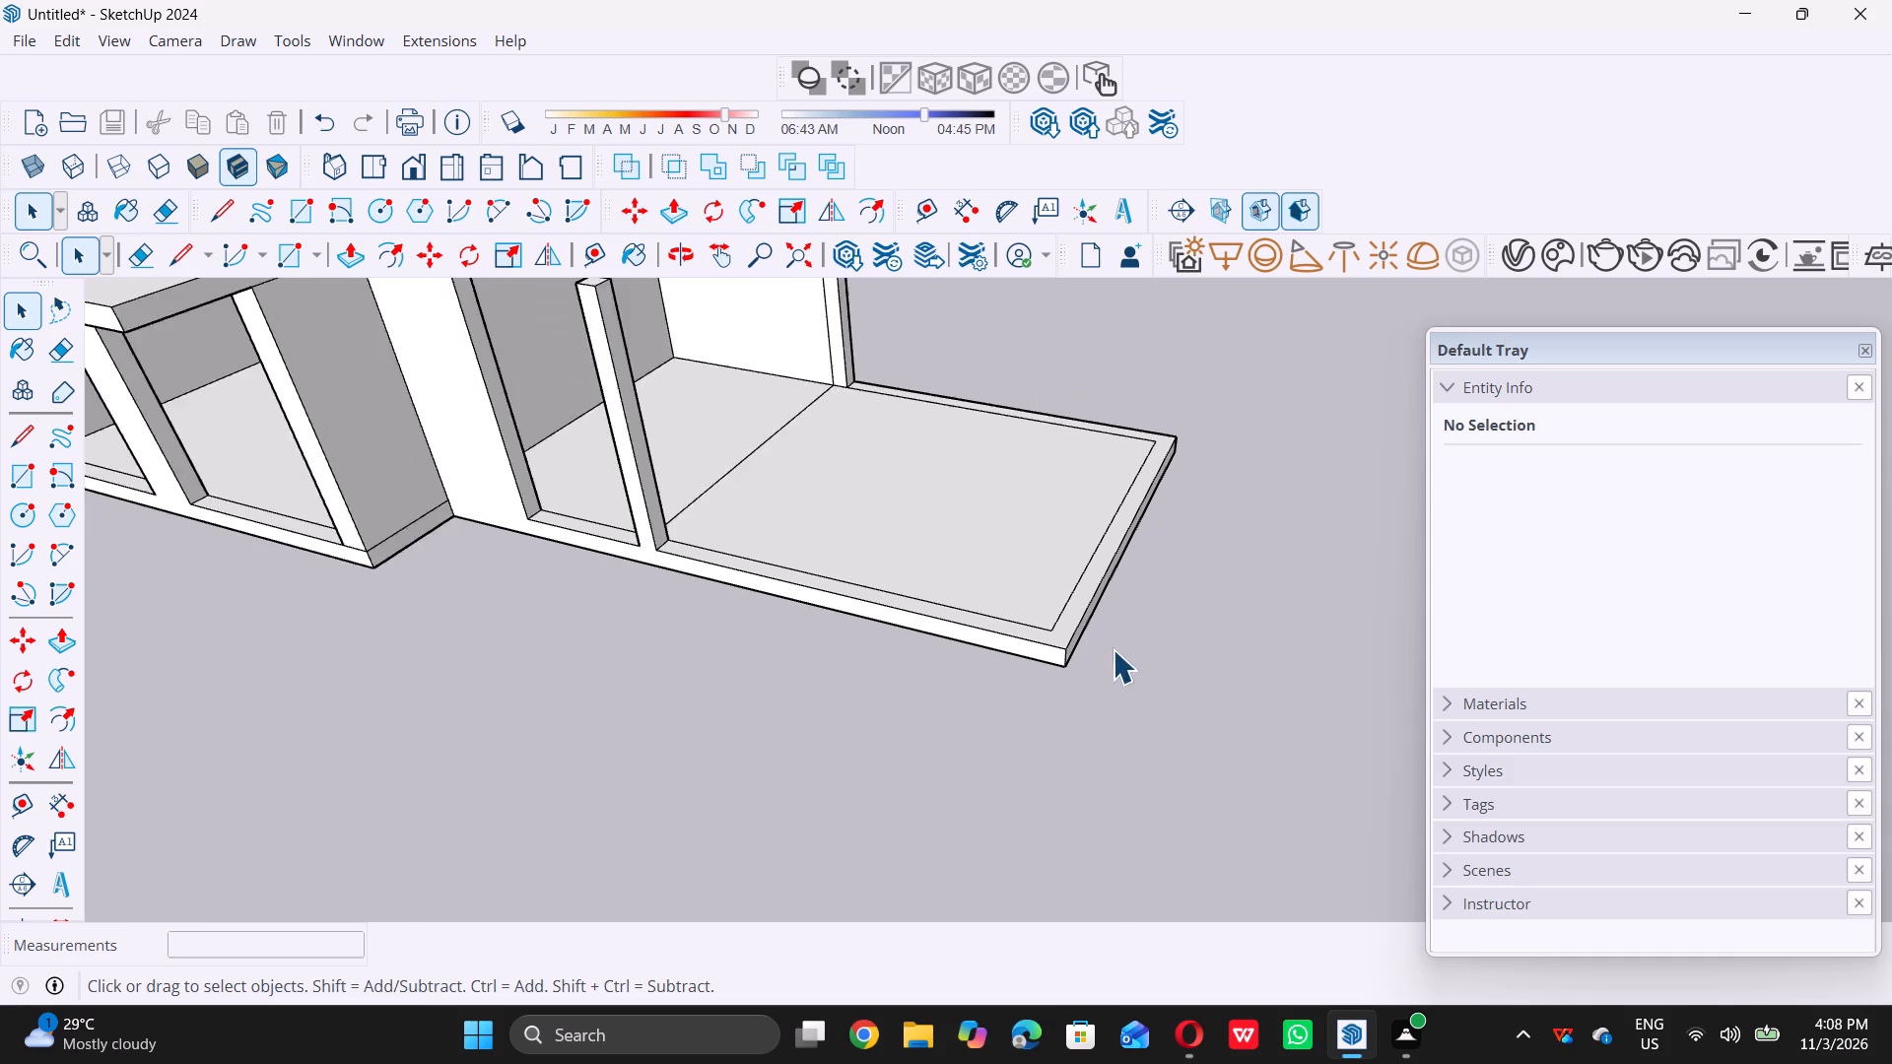
{"action": "middle_click_drag", "start_coordinate": [1000, 624], "coordinate": [1015, 656]}
{"action": "scroll", "coordinate": [1022, 640], "scroll_direction": "up", "scroll_amount": 2}
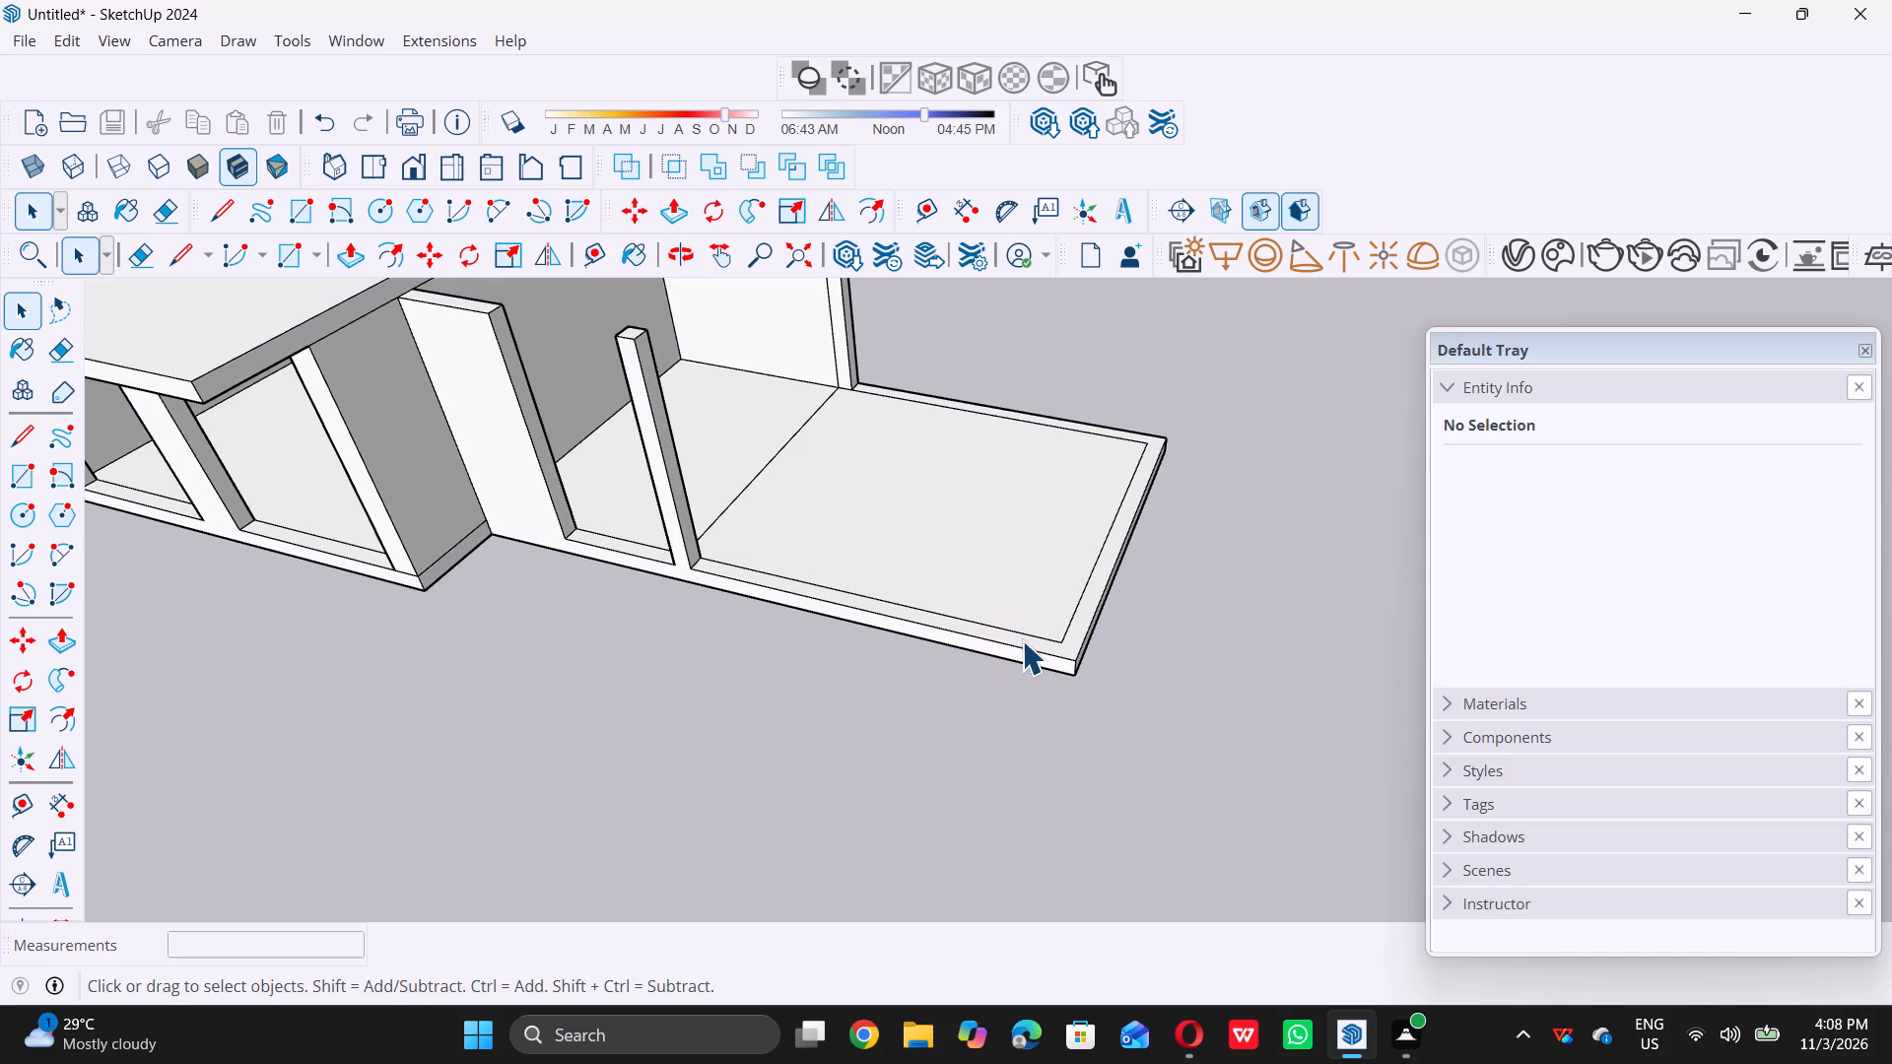
{"action": "scroll", "coordinate": [1022, 640], "scroll_direction": "up", "scroll_amount": 4}
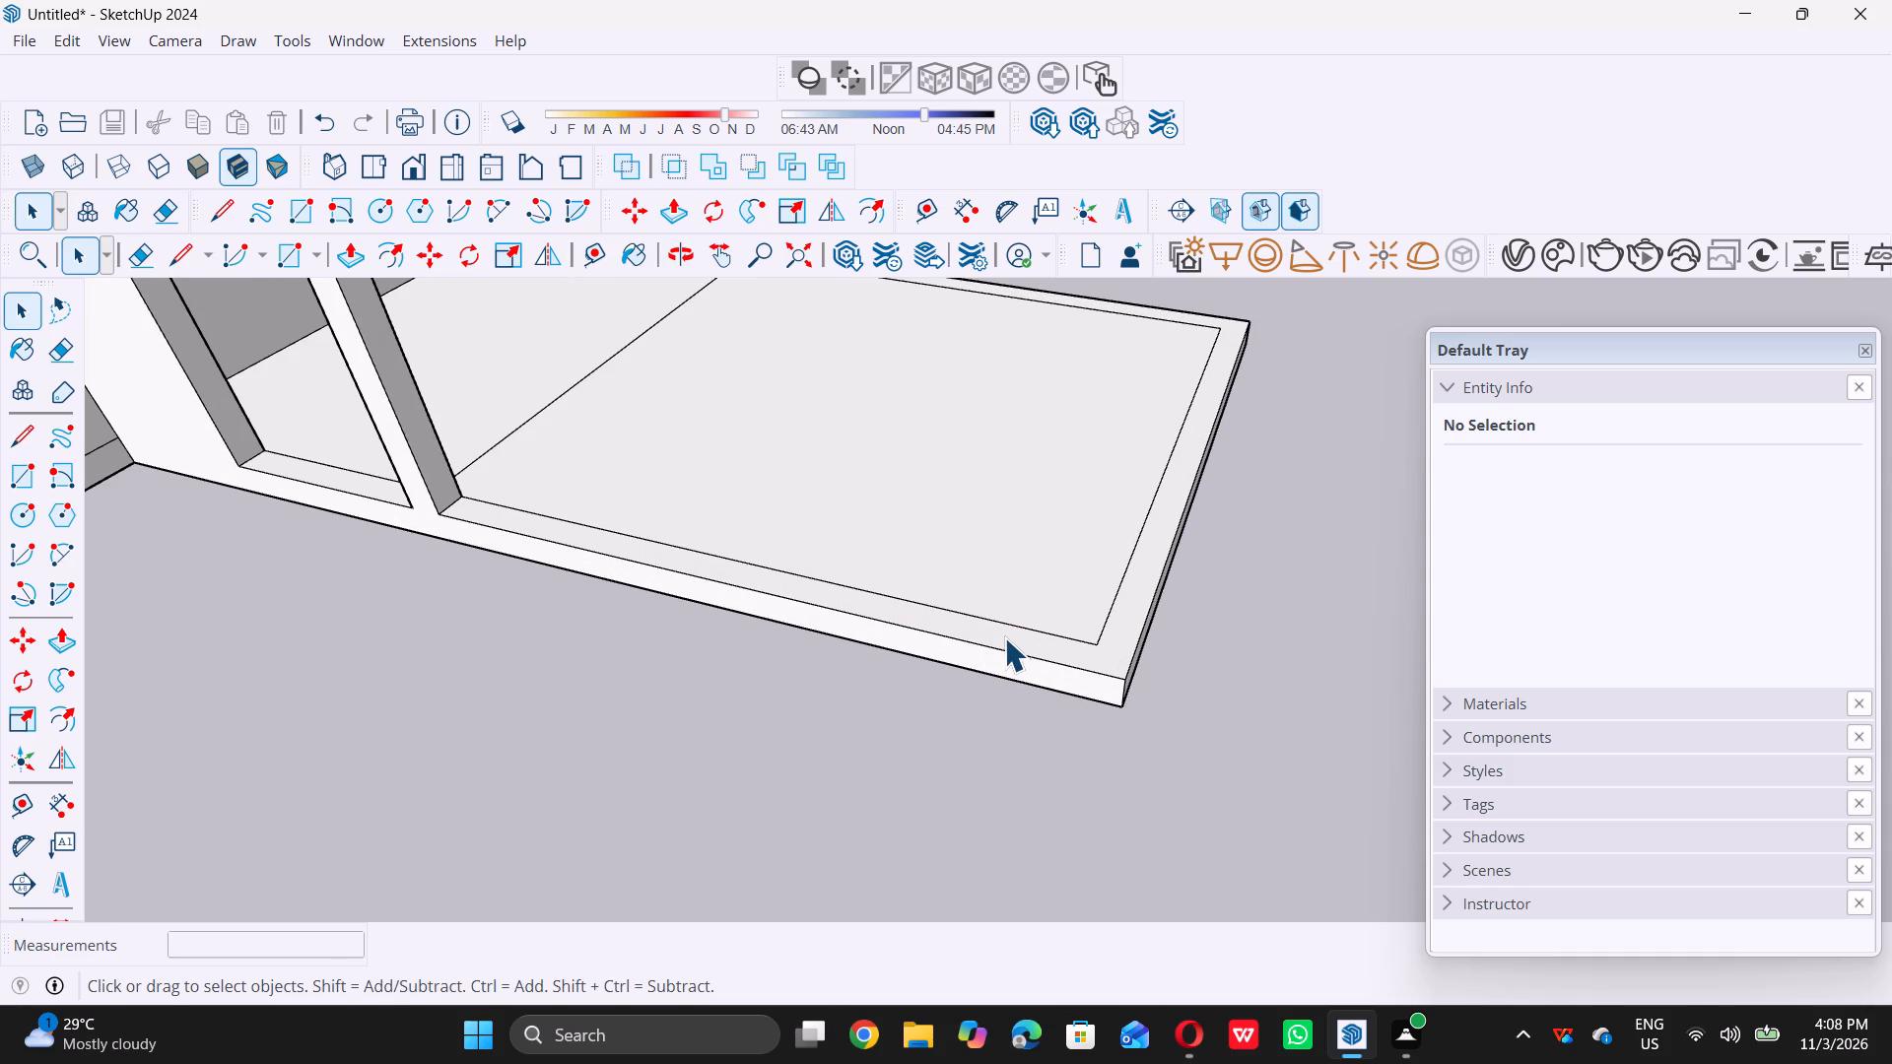
{"action": "key", "text": "l"}
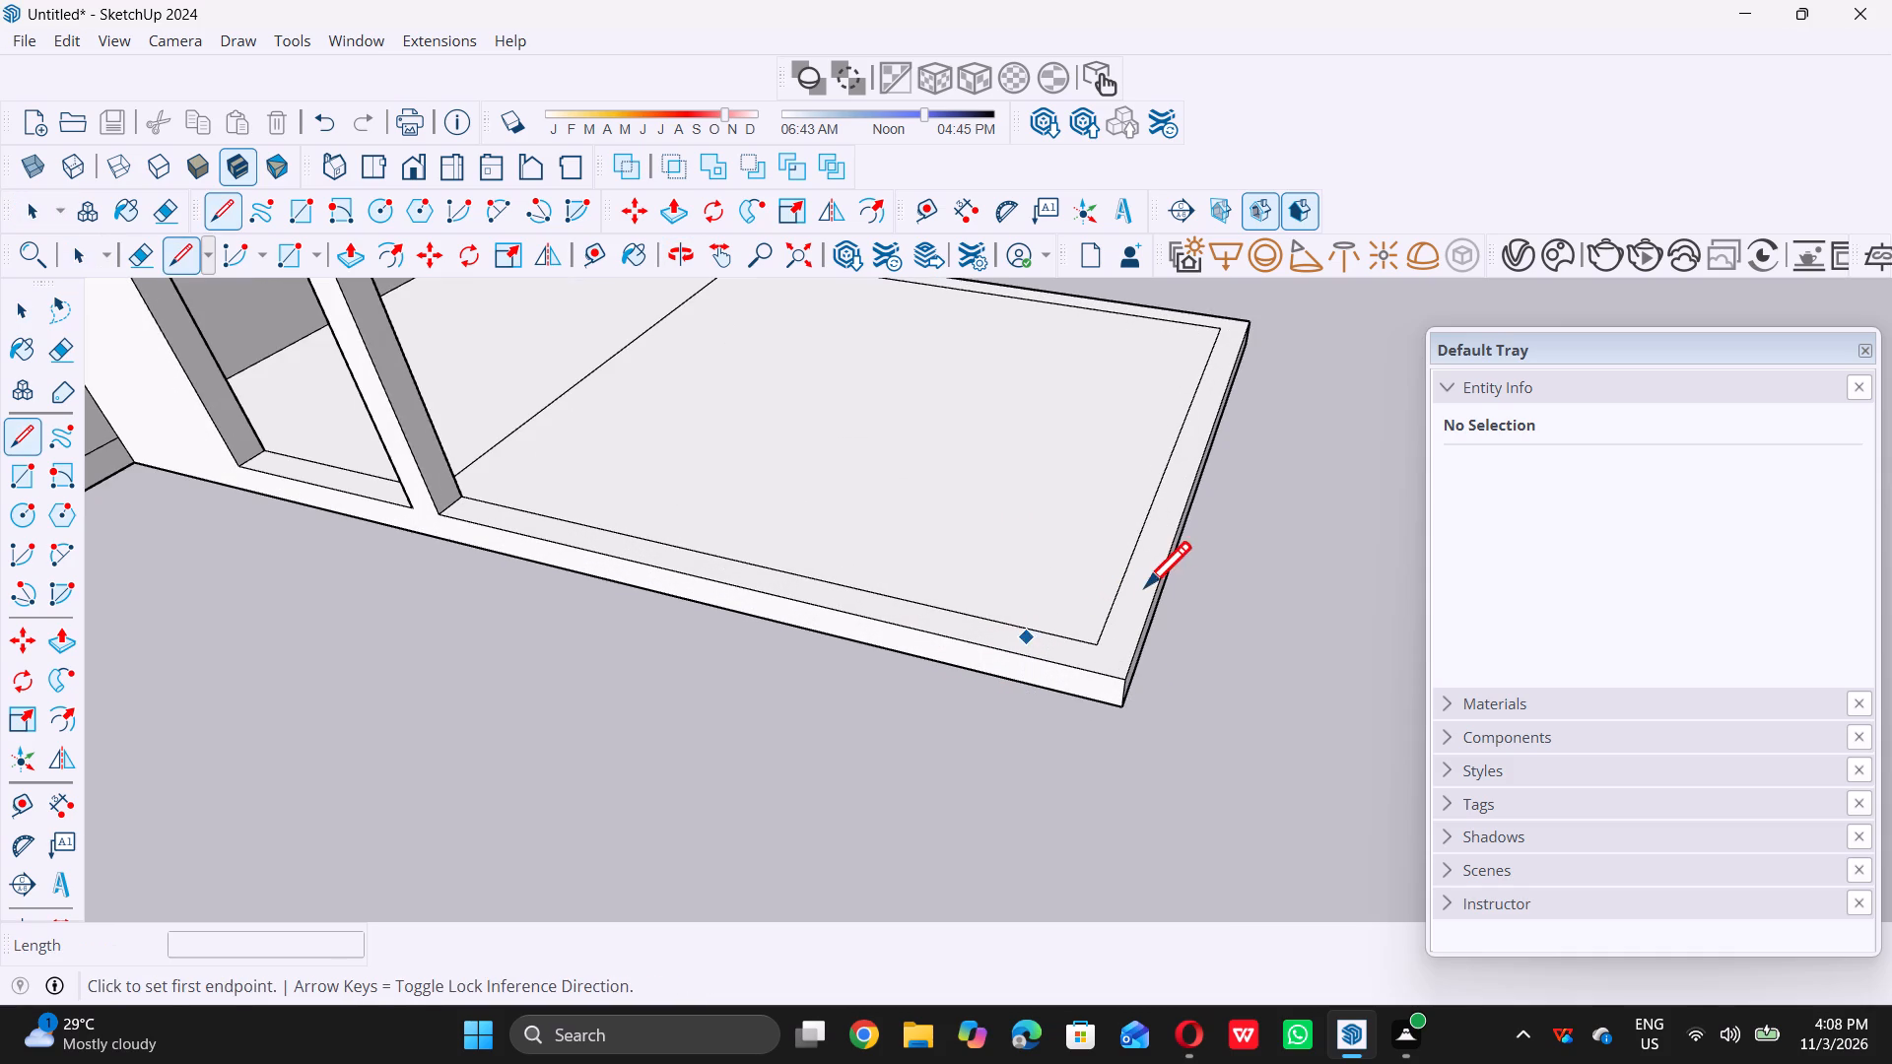
{"action": "left_click", "coordinate": [1099, 638]}
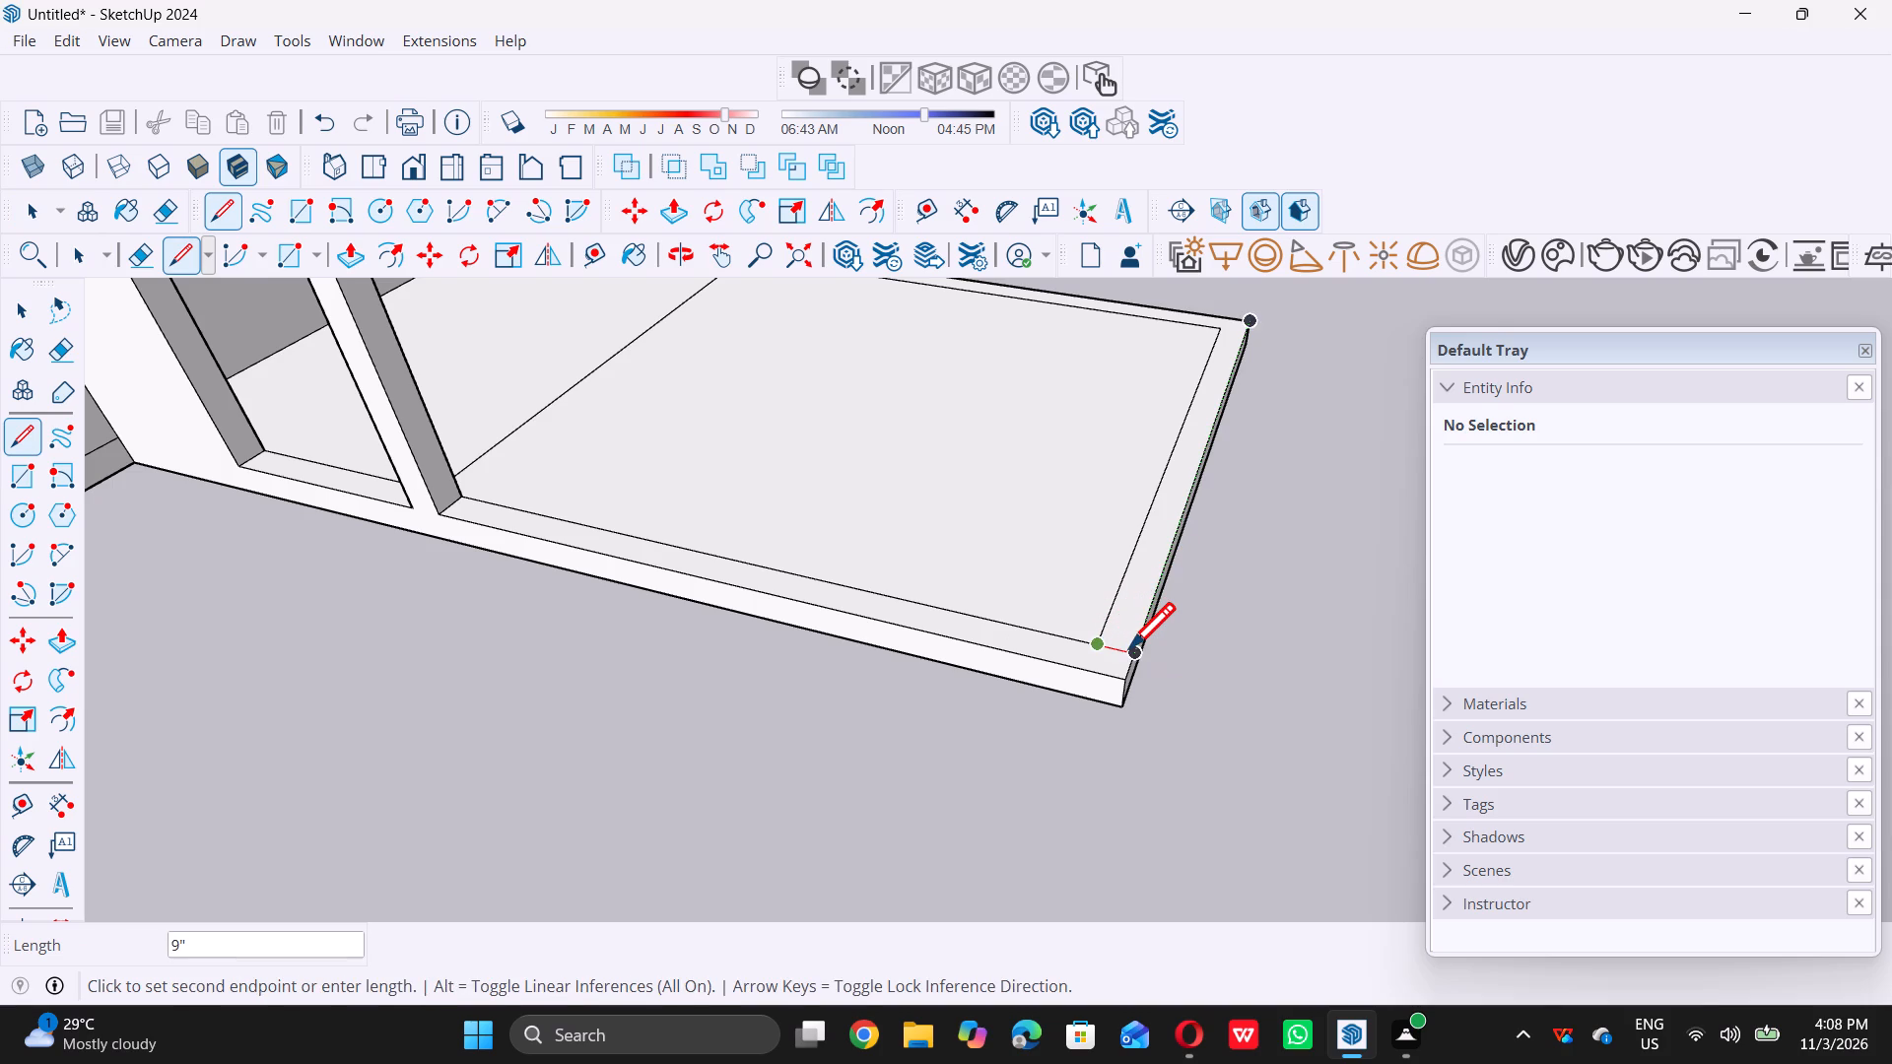
{"action": "left_click", "coordinate": [1129, 647]}
{"action": "key", "text": "space"}
Place guides along the platform's outer end edge and 2' inward from it with the Tape Measure.
{"action": "scroll", "coordinate": [1130, 647], "scroll_direction": "down", "scroll_amount": 6}
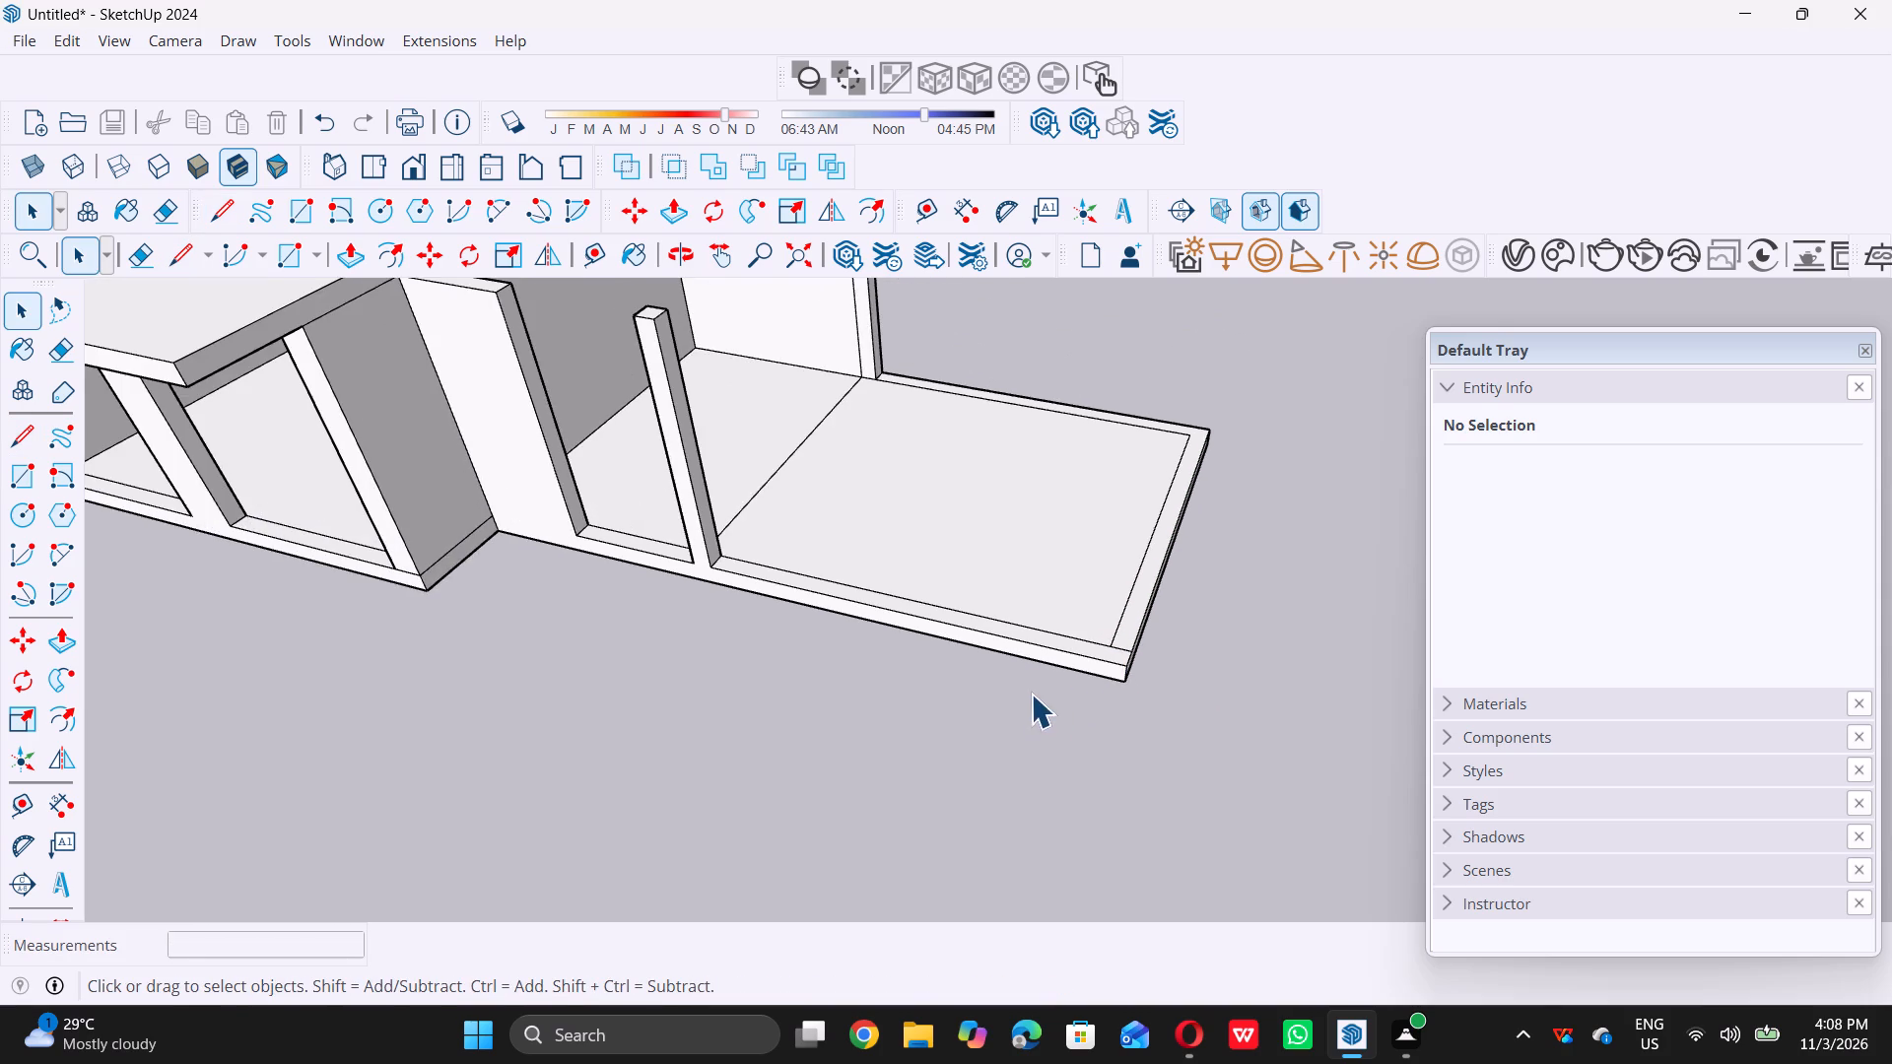
{"action": "middle_click_drag", "start_coordinate": [1045, 690], "coordinate": [1189, 734]}
{"action": "scroll", "coordinate": [1178, 643], "scroll_direction": "up", "scroll_amount": 2}
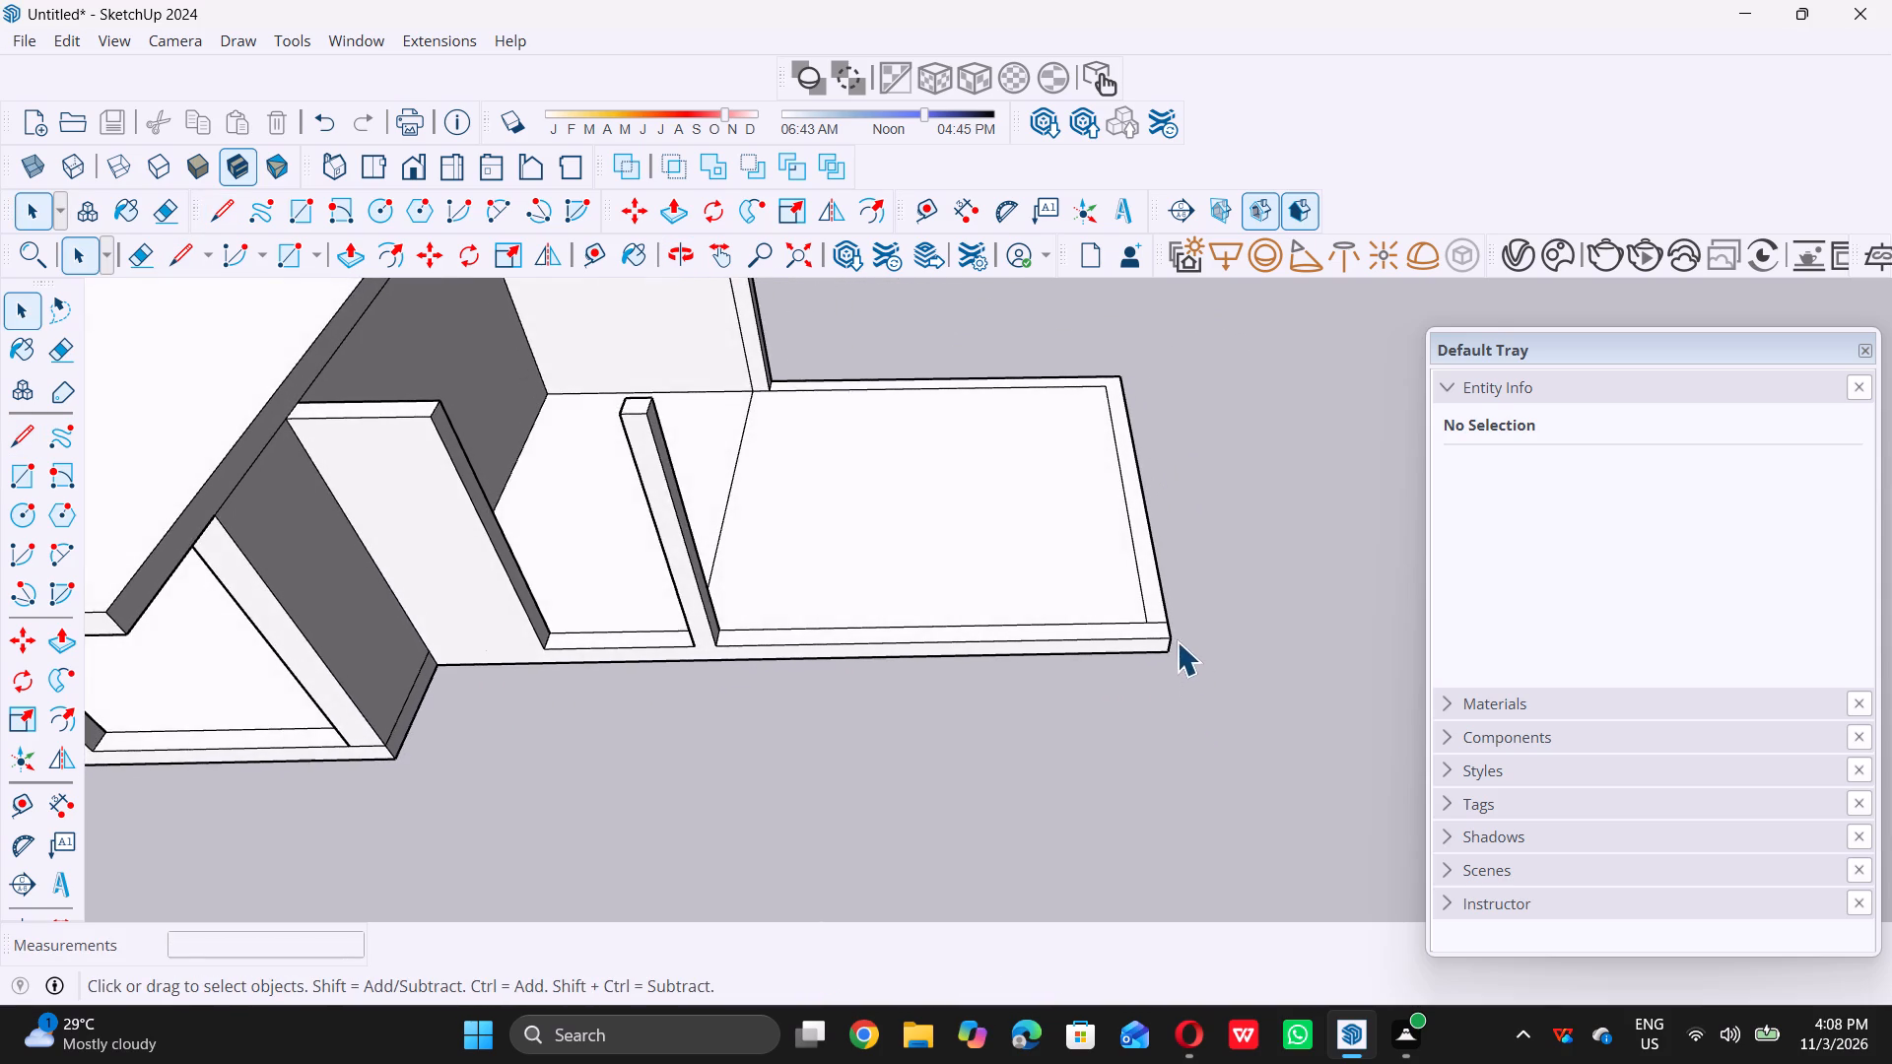
{"action": "scroll", "coordinate": [1177, 641], "scroll_direction": "up", "scroll_amount": 4}
{"action": "key", "text": "t"}
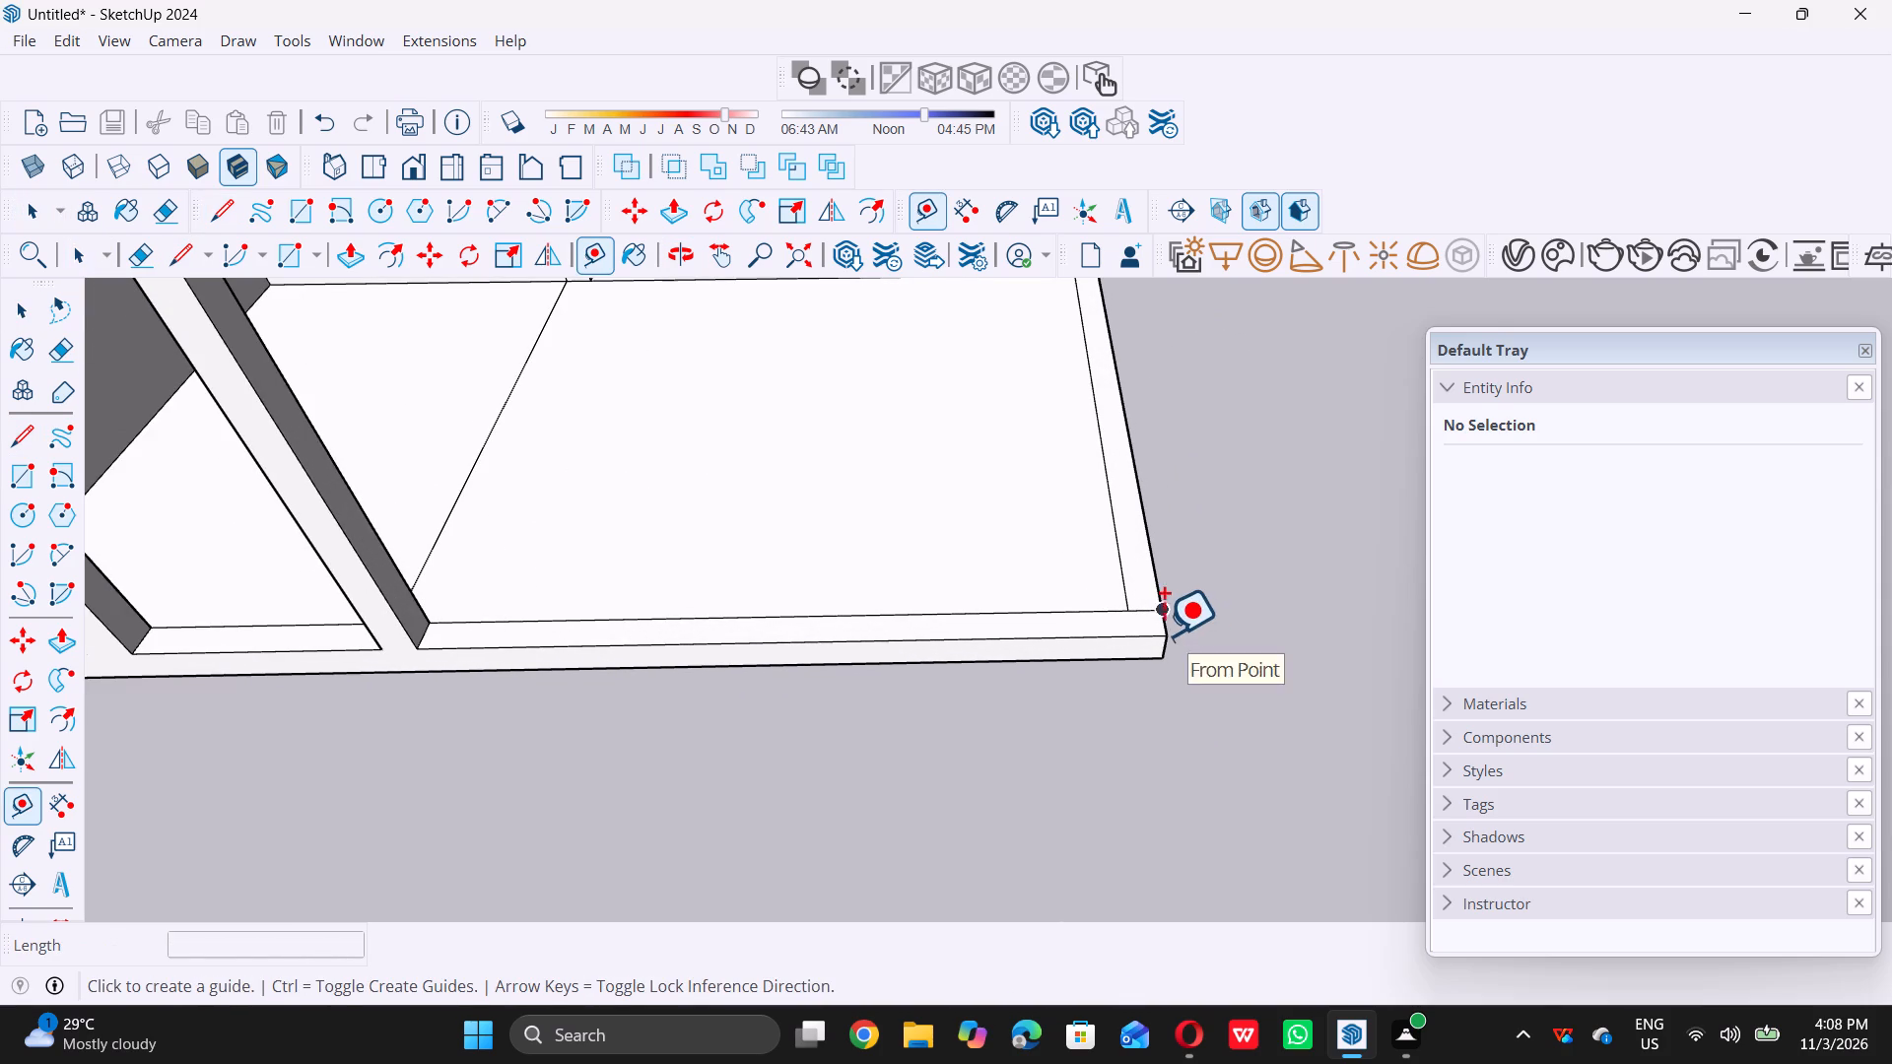
{"action": "scroll", "coordinate": [1153, 561], "scroll_direction": "up", "scroll_amount": 5}
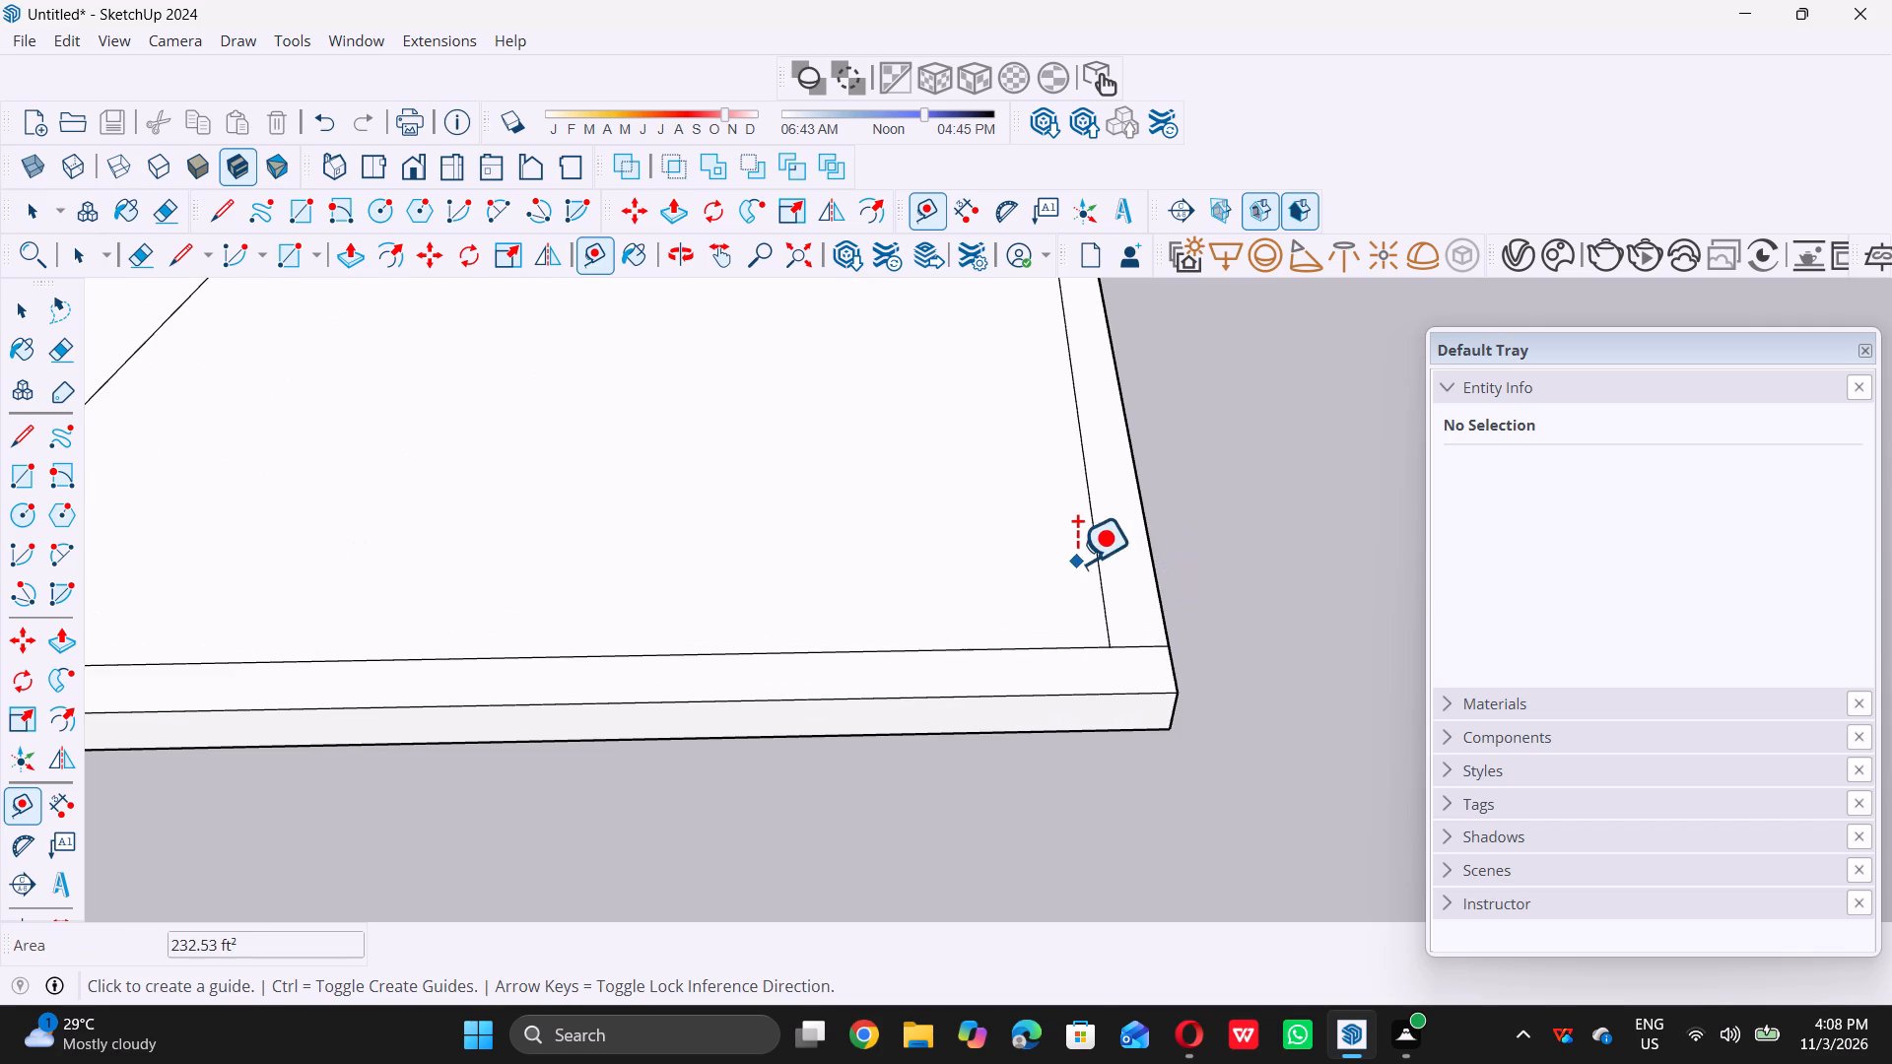
{"action": "double_click", "coordinate": [1150, 557]}
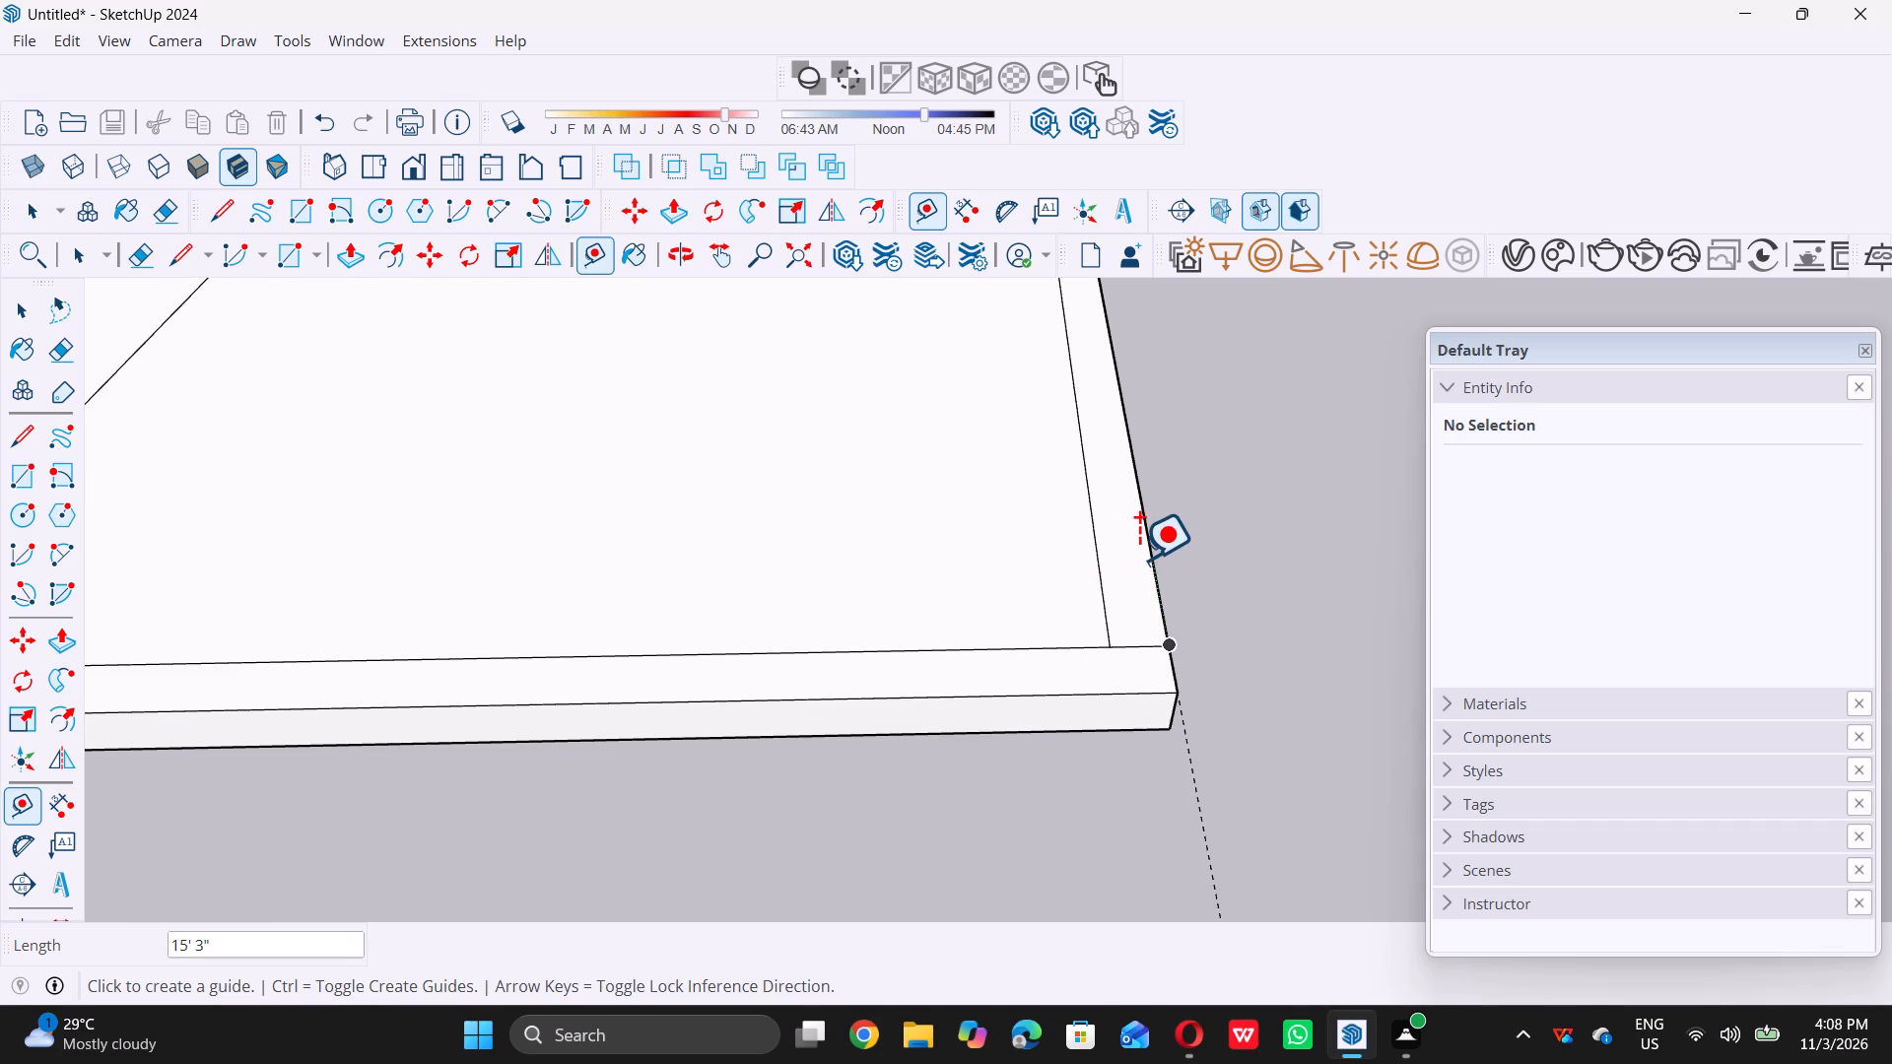
{"action": "left_click", "coordinate": [1145, 556]}
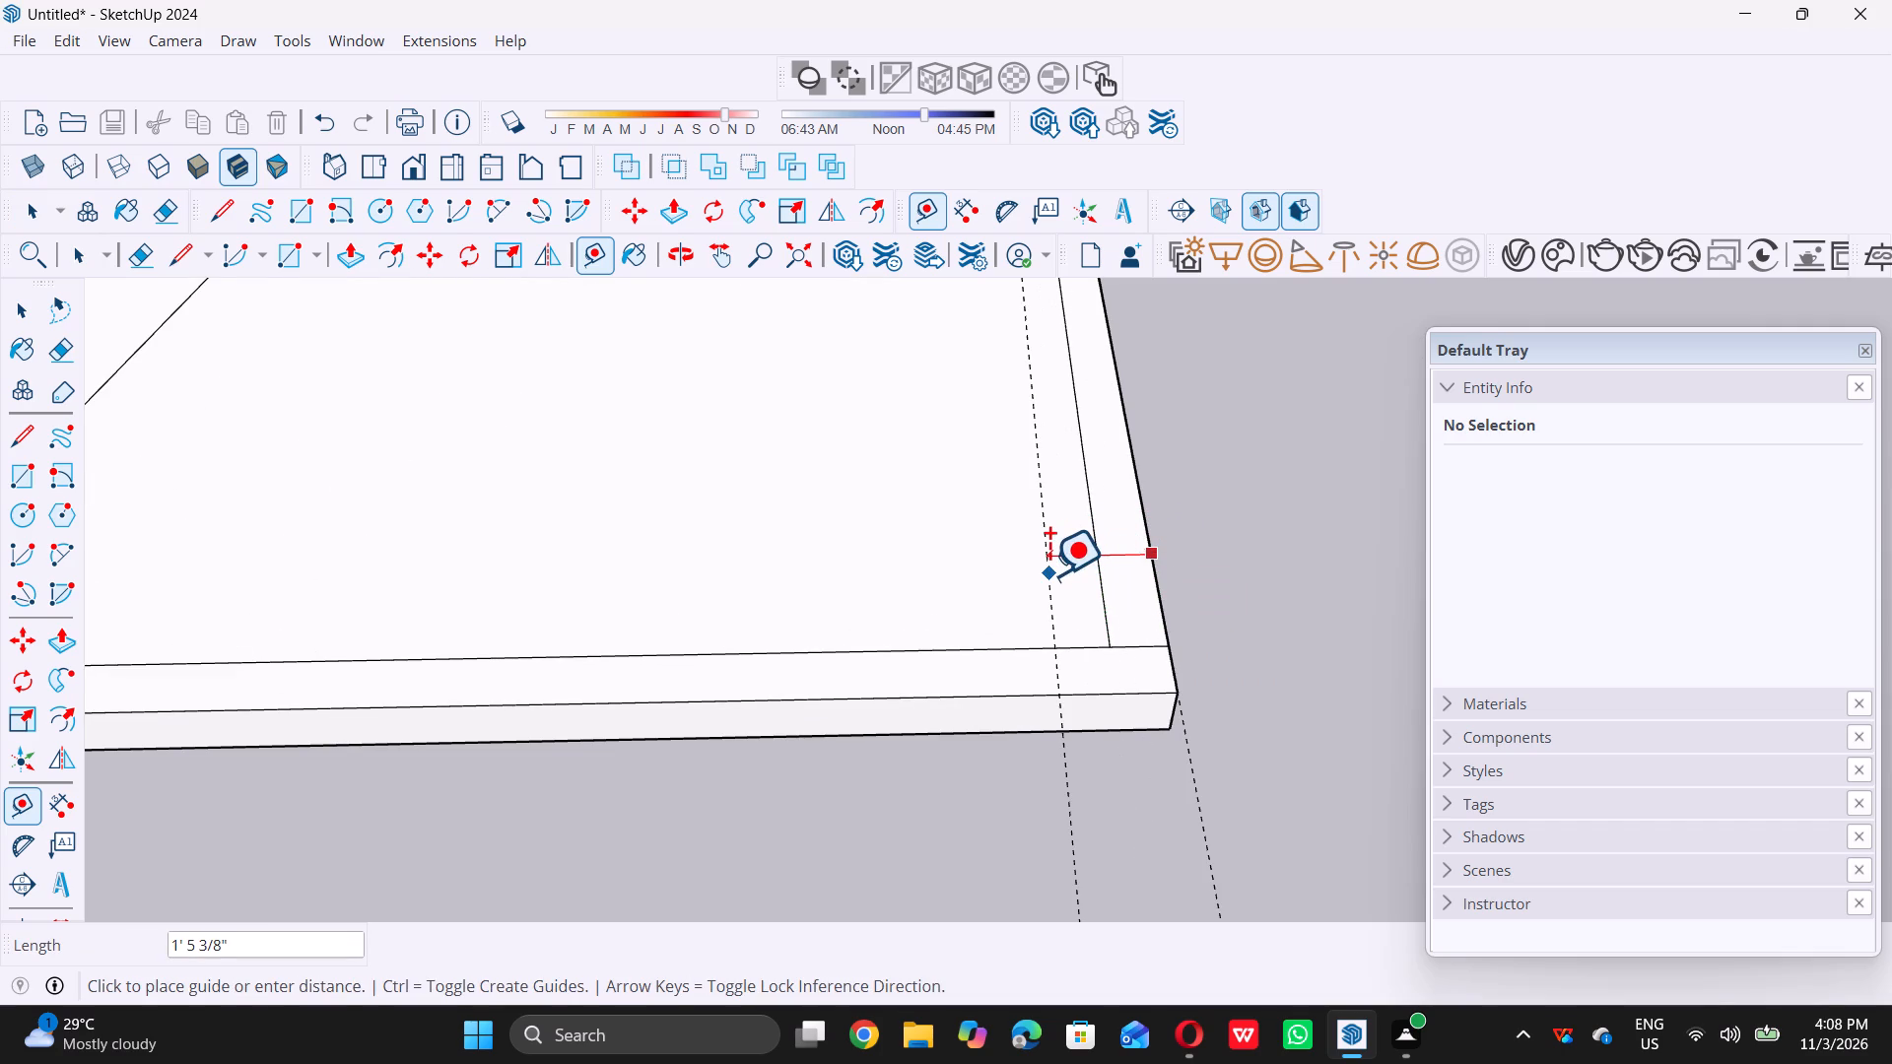
{"action": "key", "text": "2"}
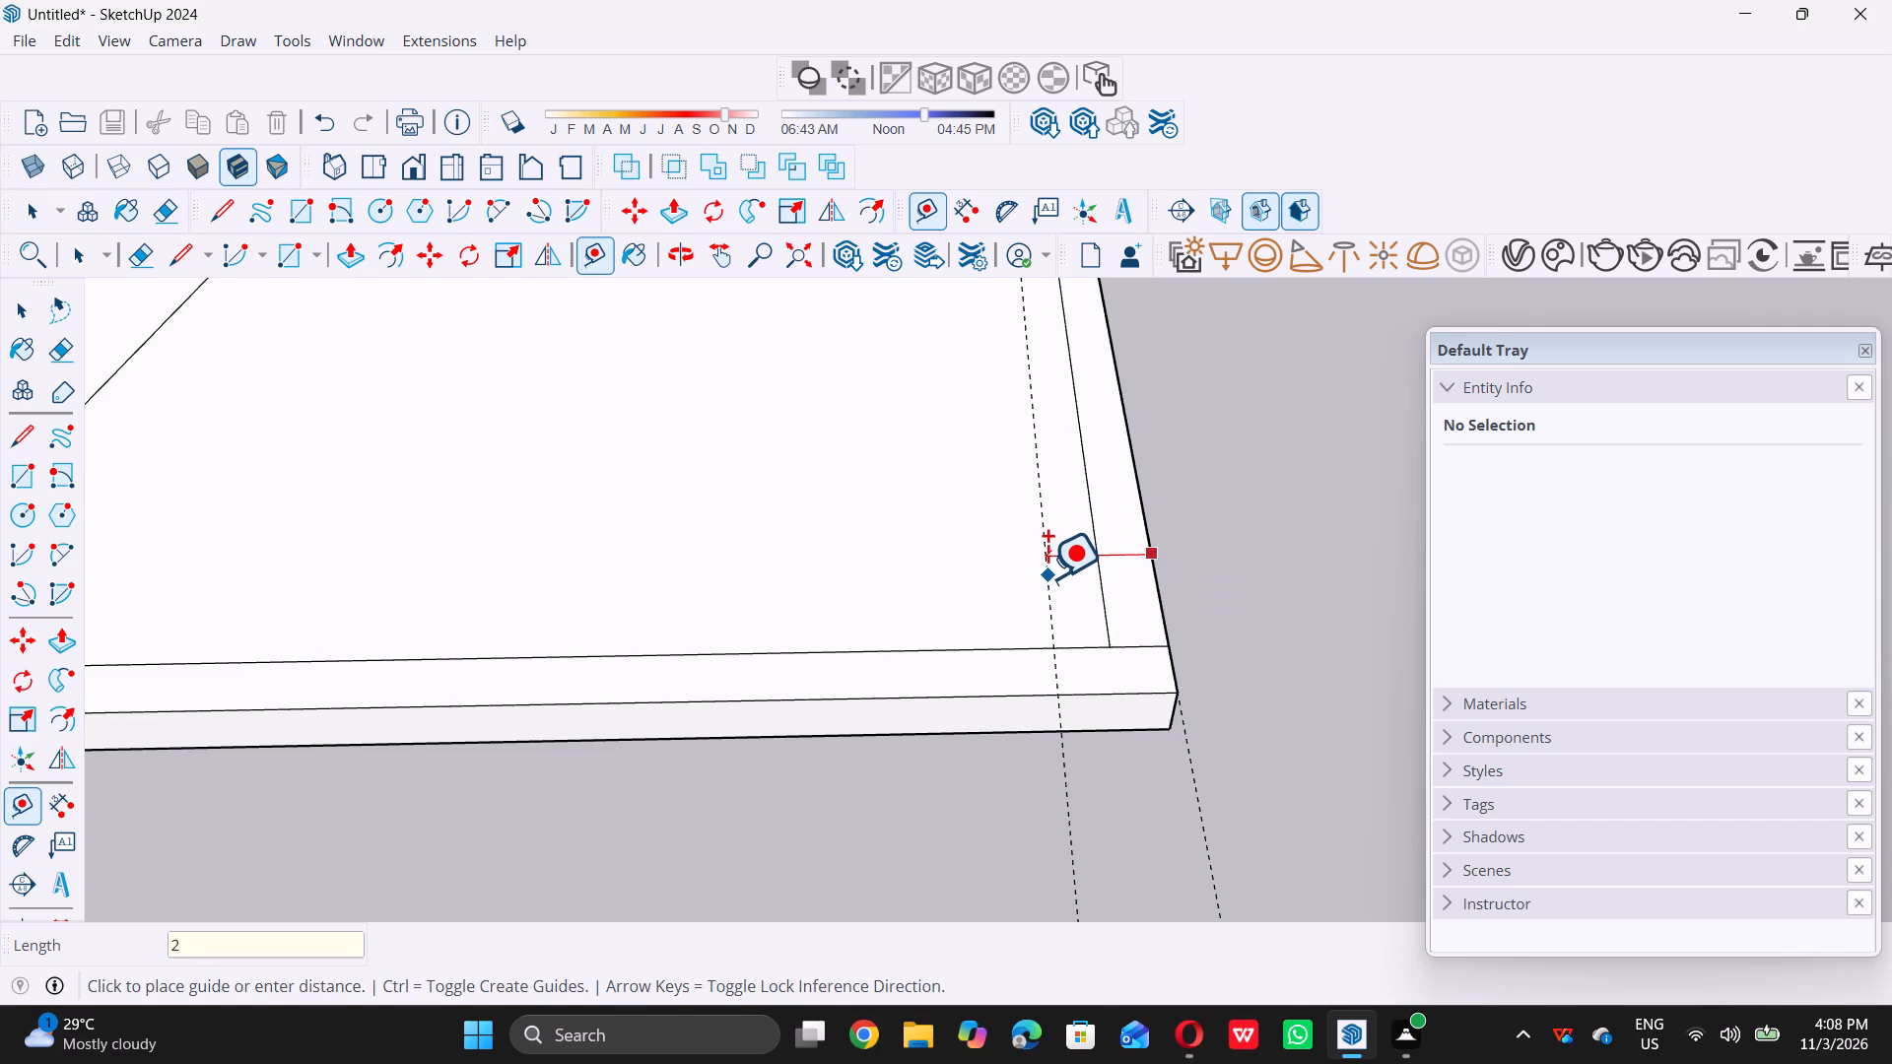
{"action": "key", "text": "apostrophe"}
{"action": "key", "text": "Return"}
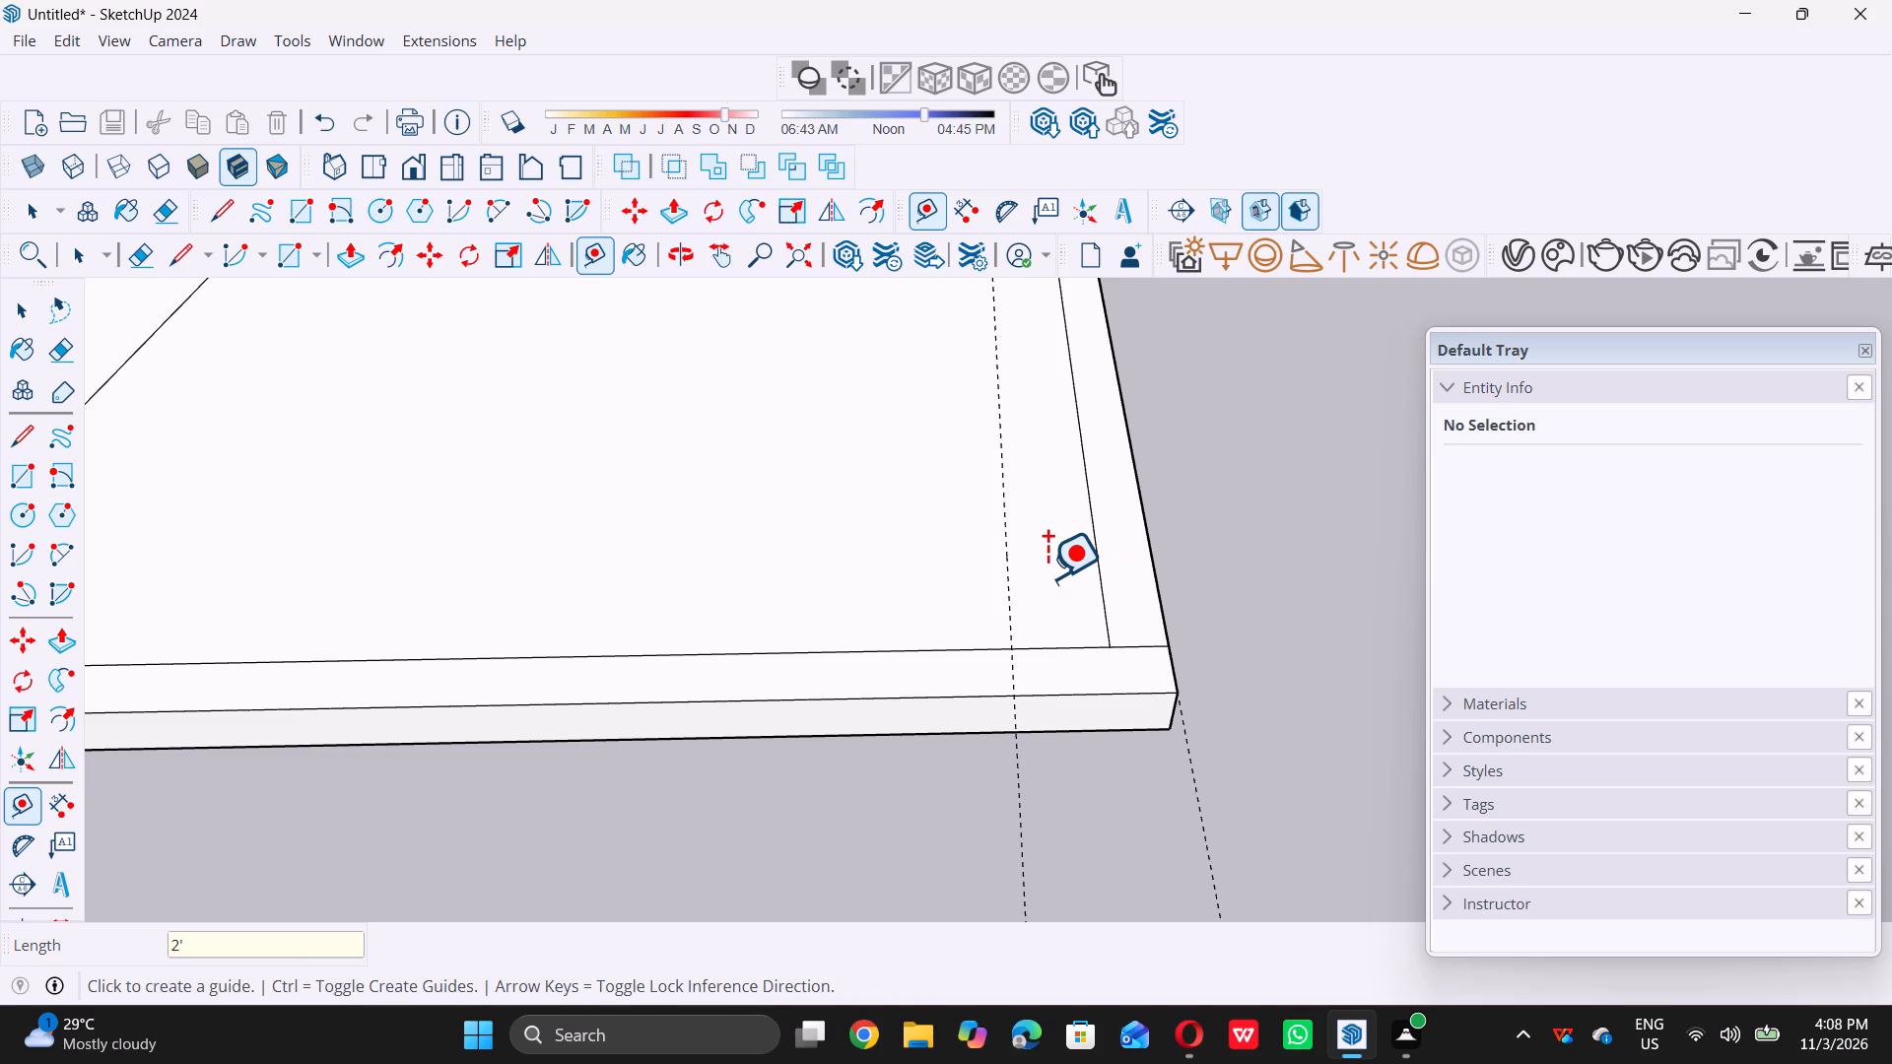
{"action": "key", "text": "space"}
Draw a 9" line across the platform's front border strip where the 2' guide crosses it.
{"action": "key", "text": "l"}
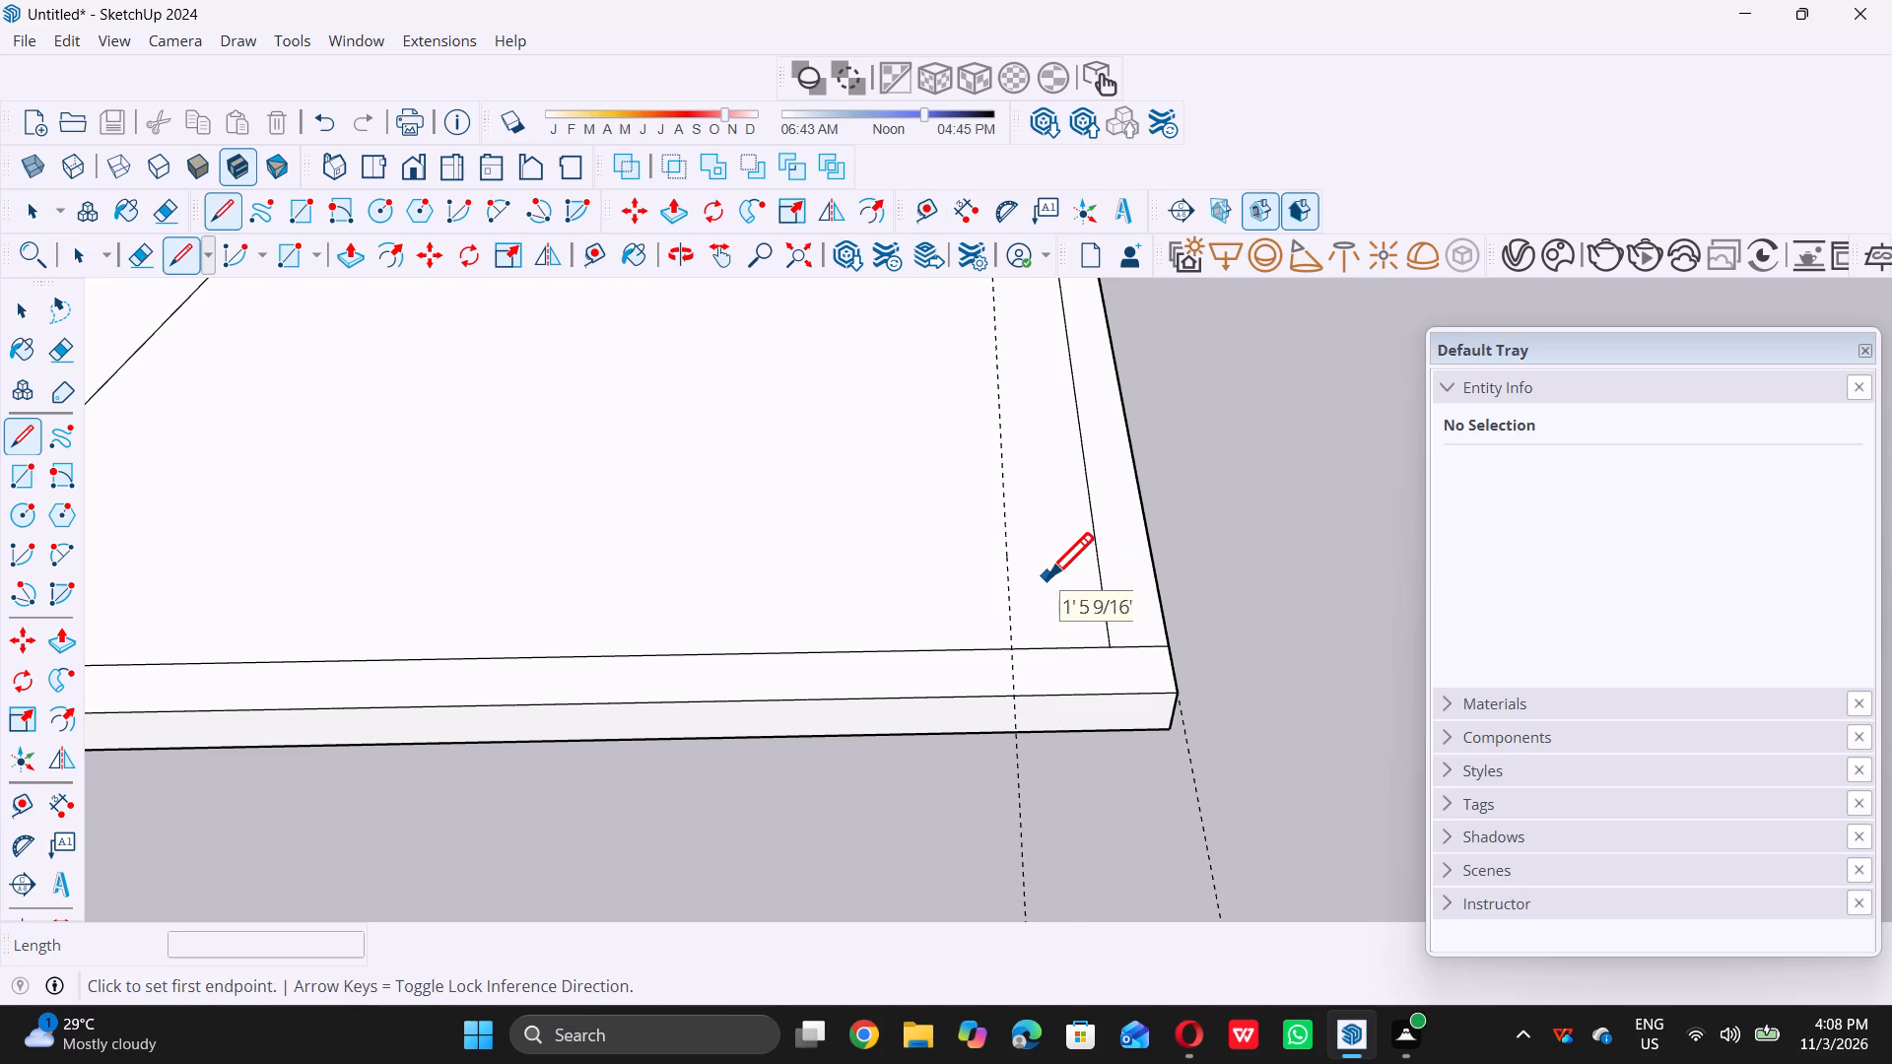
{"action": "triple_click", "coordinate": [1017, 653]}
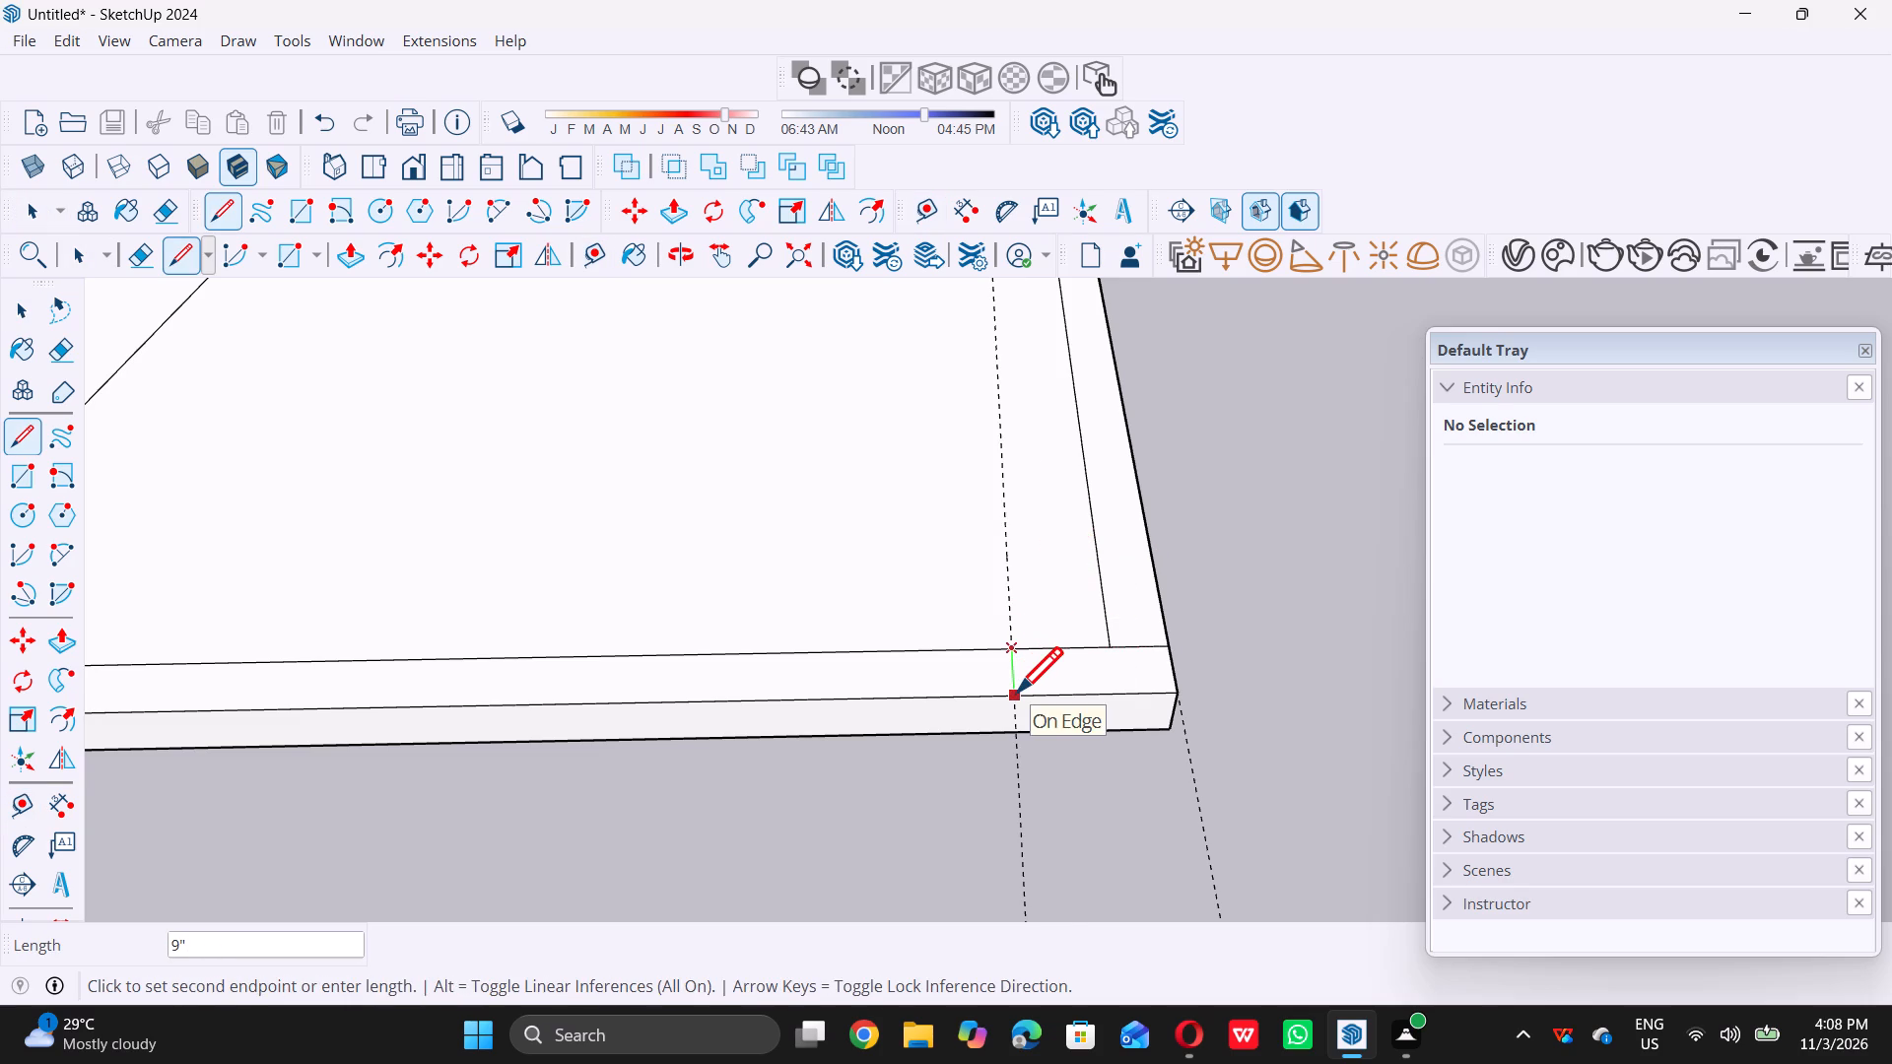
{"action": "double_click", "coordinate": [1017, 690]}
{"action": "key", "text": "space"}
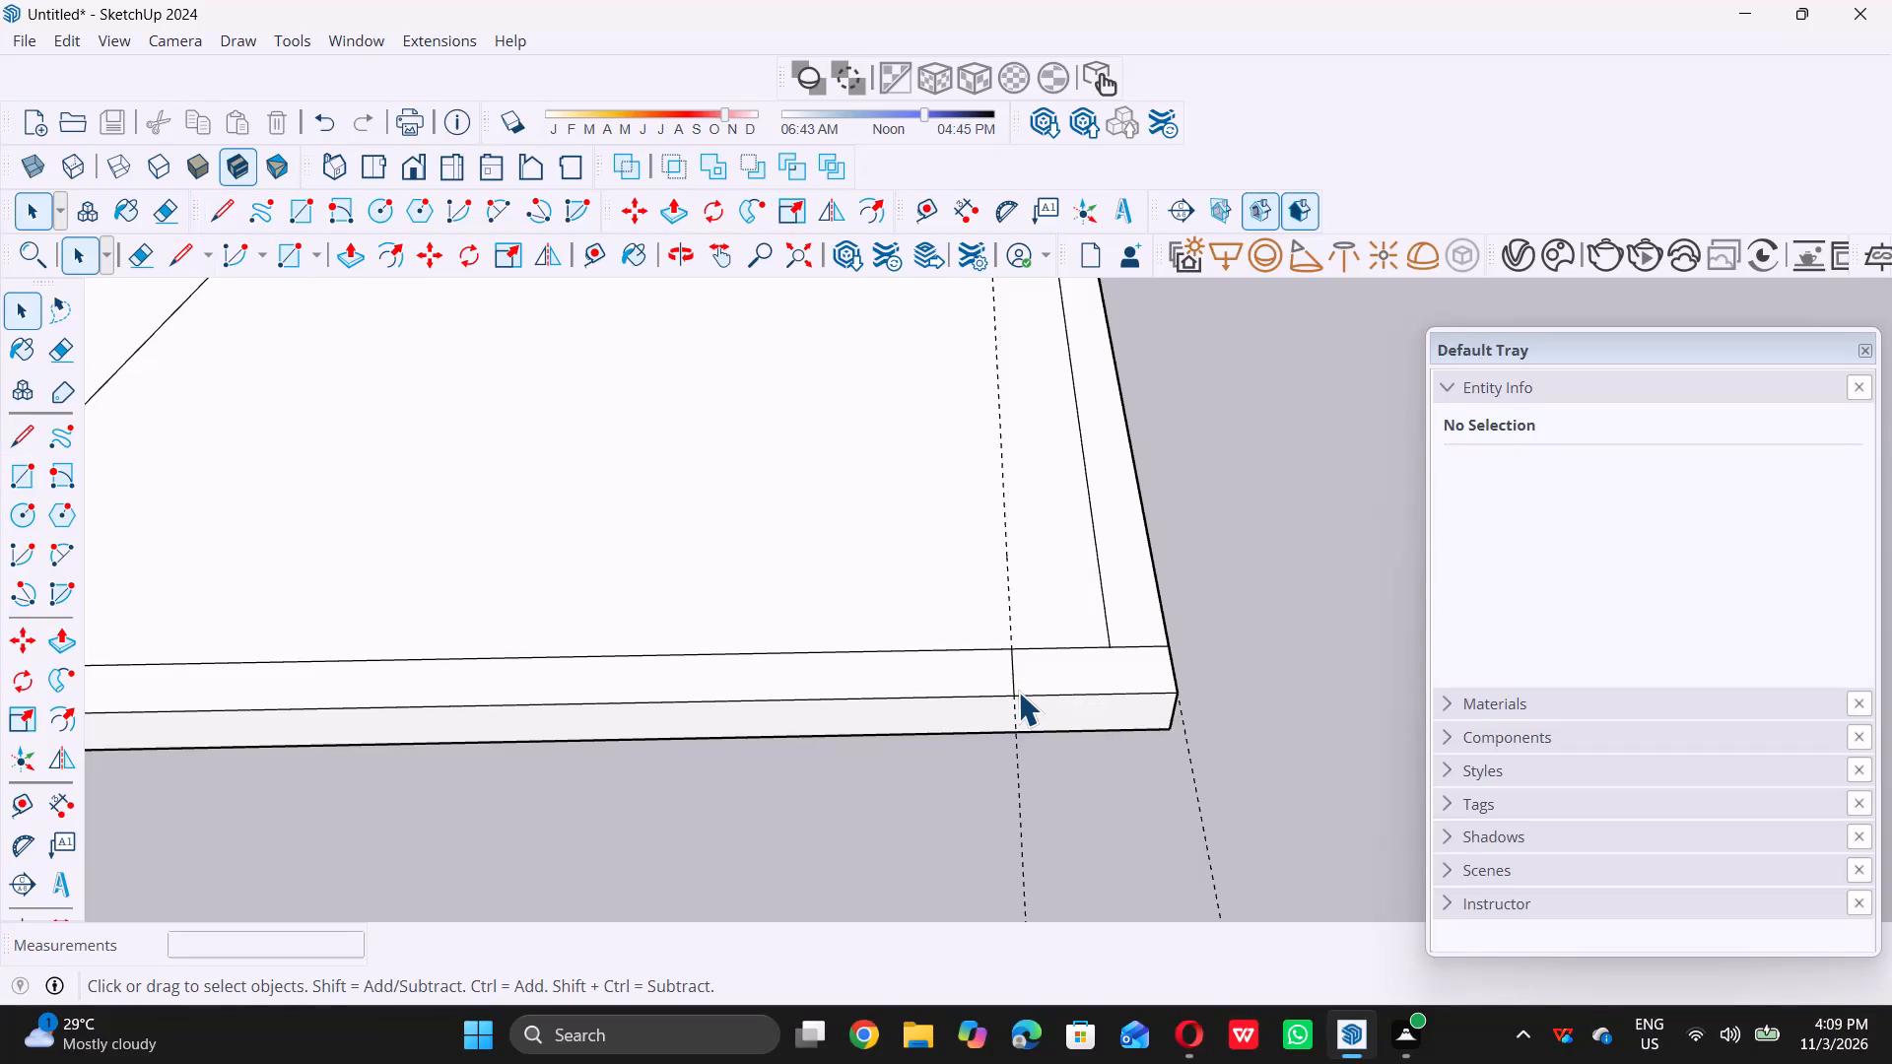
Delete all guides from the model.
{"action": "scroll", "coordinate": [1018, 692], "scroll_direction": "down", "scroll_amount": 6}
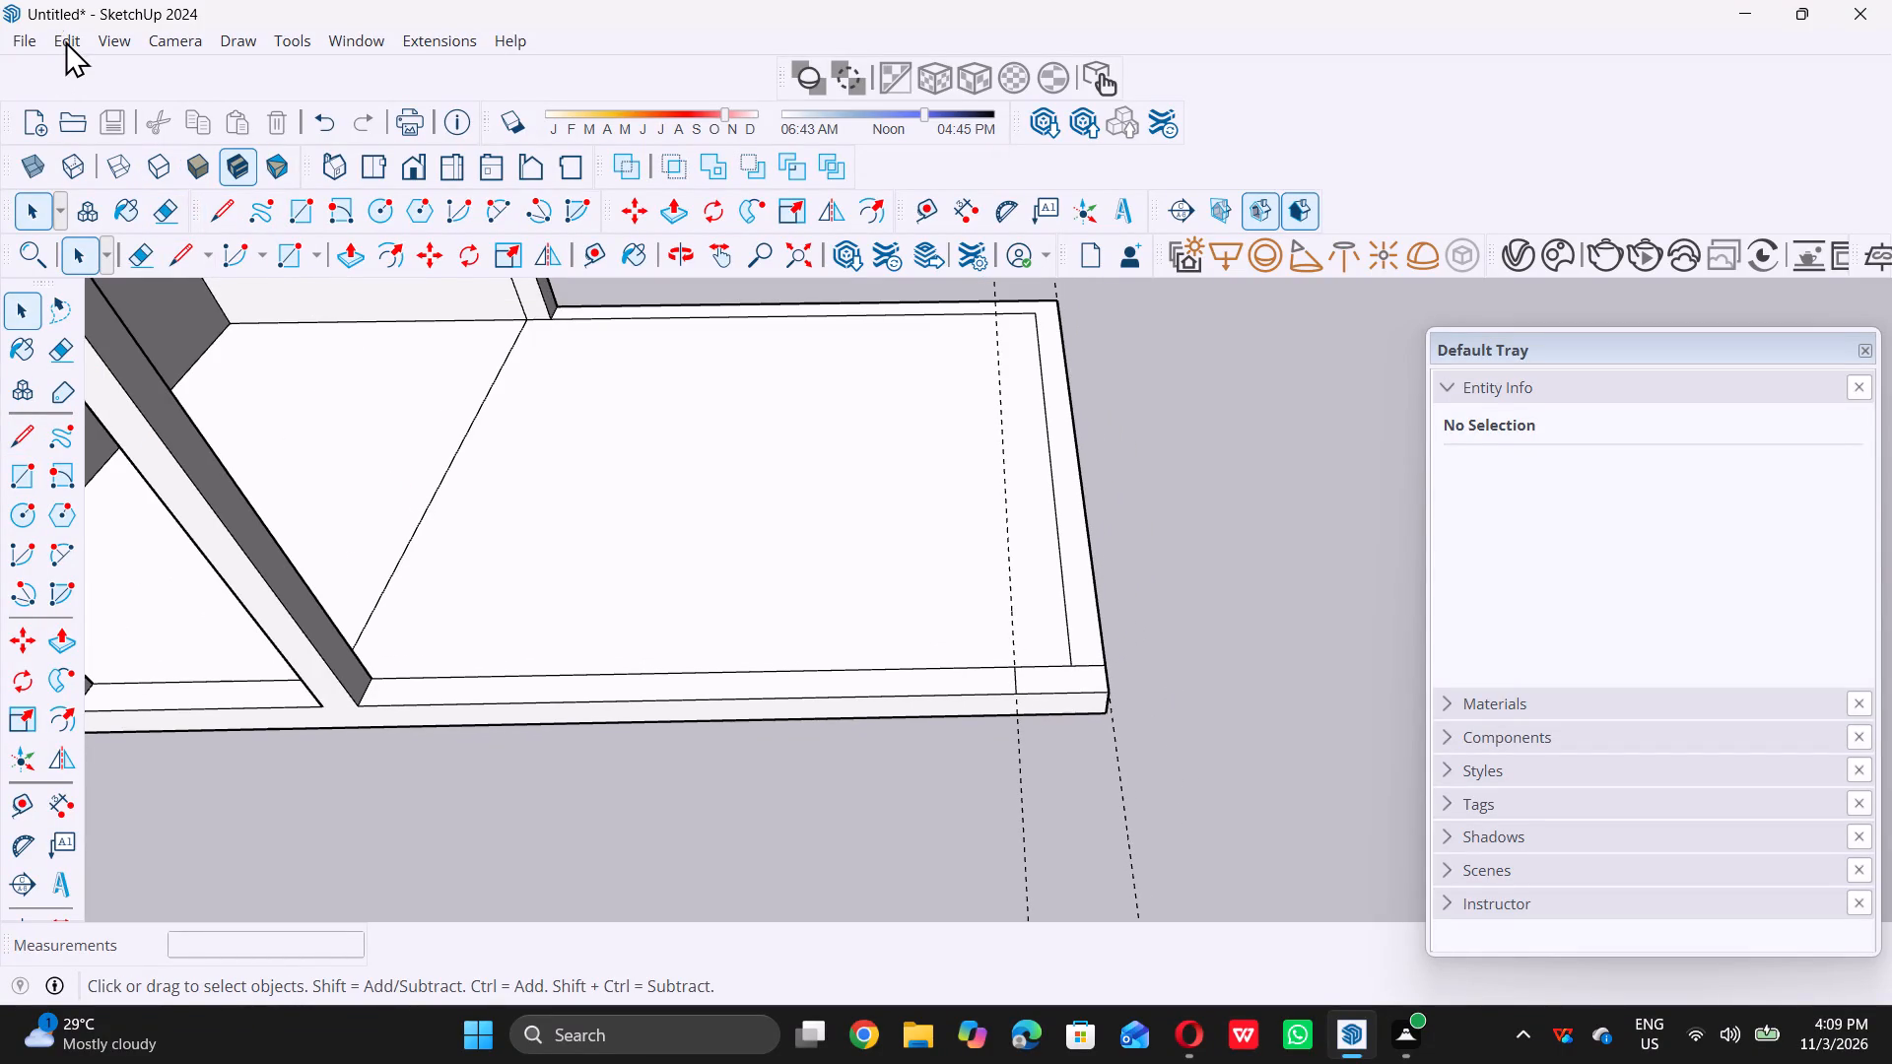
{"action": "triple_click", "coordinate": [67, 42]}
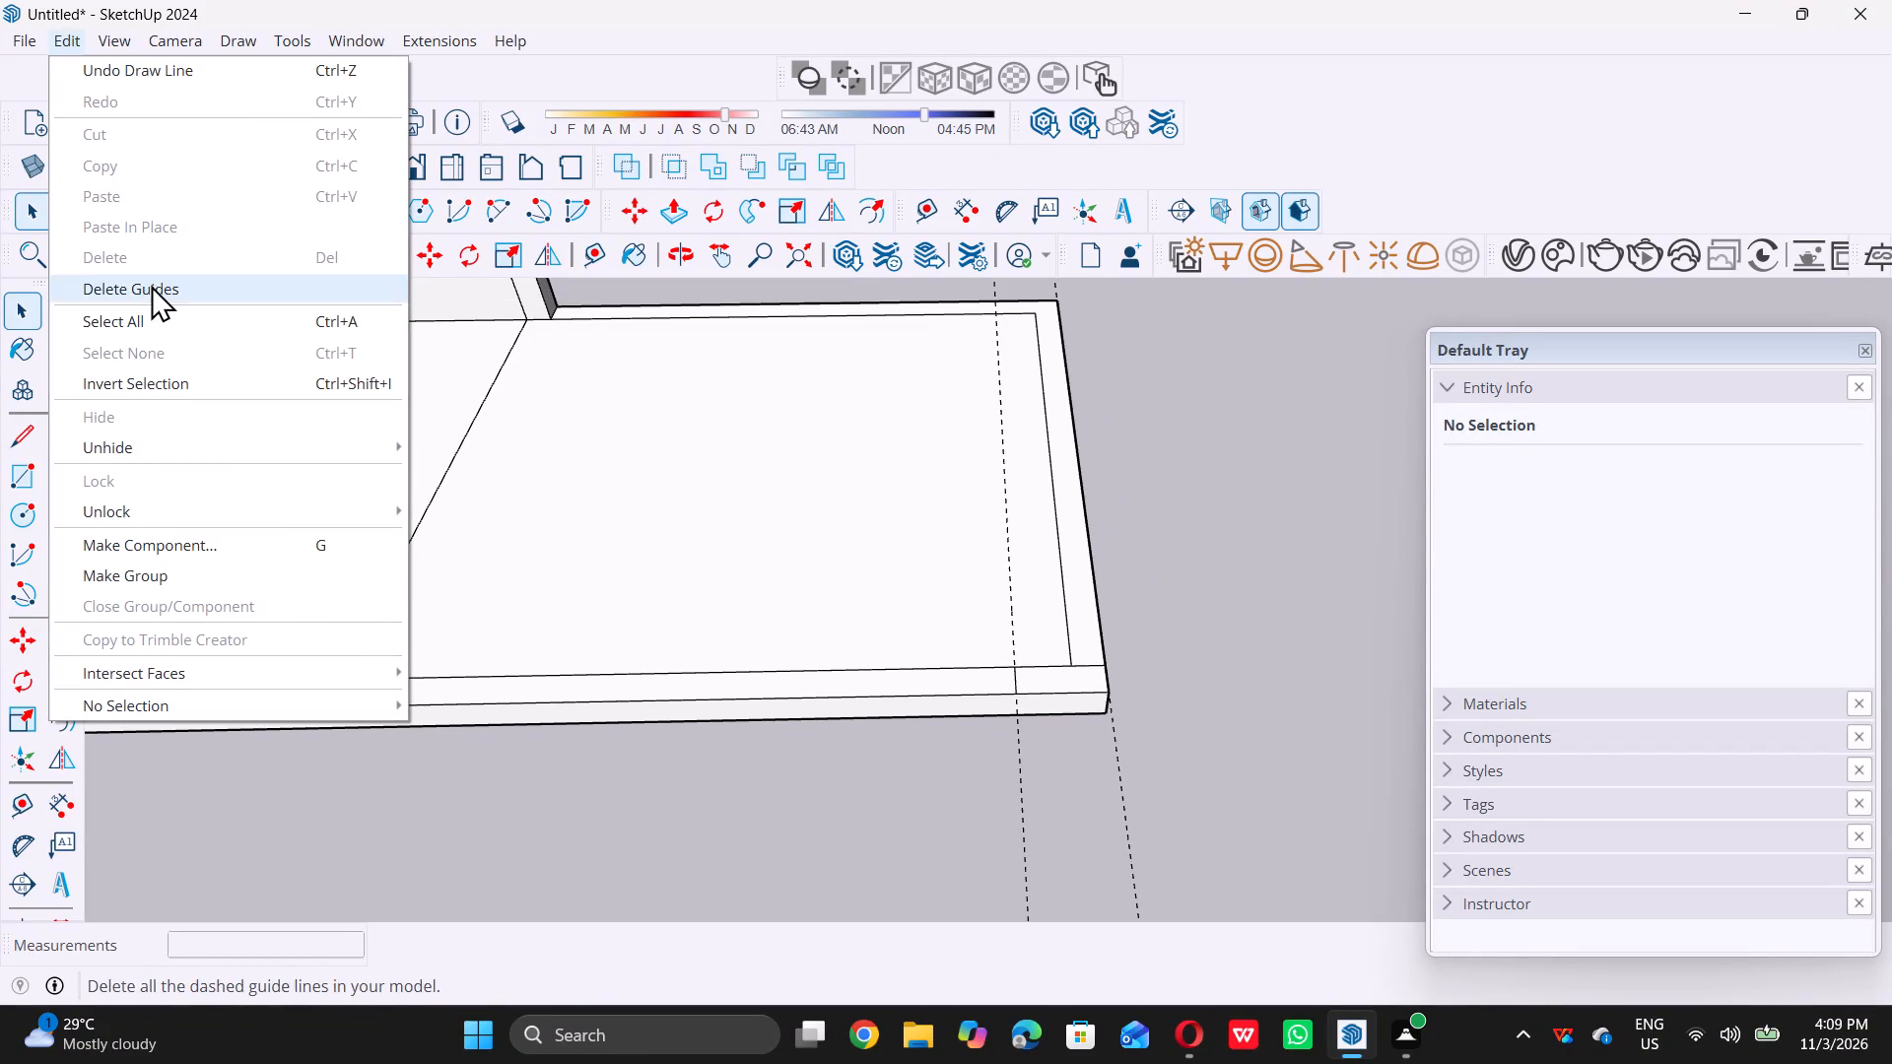
{"action": "left_click", "coordinate": [151, 284]}
Raise the 2' border section at the platform's front outer corner by about 3' with Push/Pull.
{"action": "scroll", "coordinate": [415, 412], "scroll_direction": "down", "scroll_amount": 12}
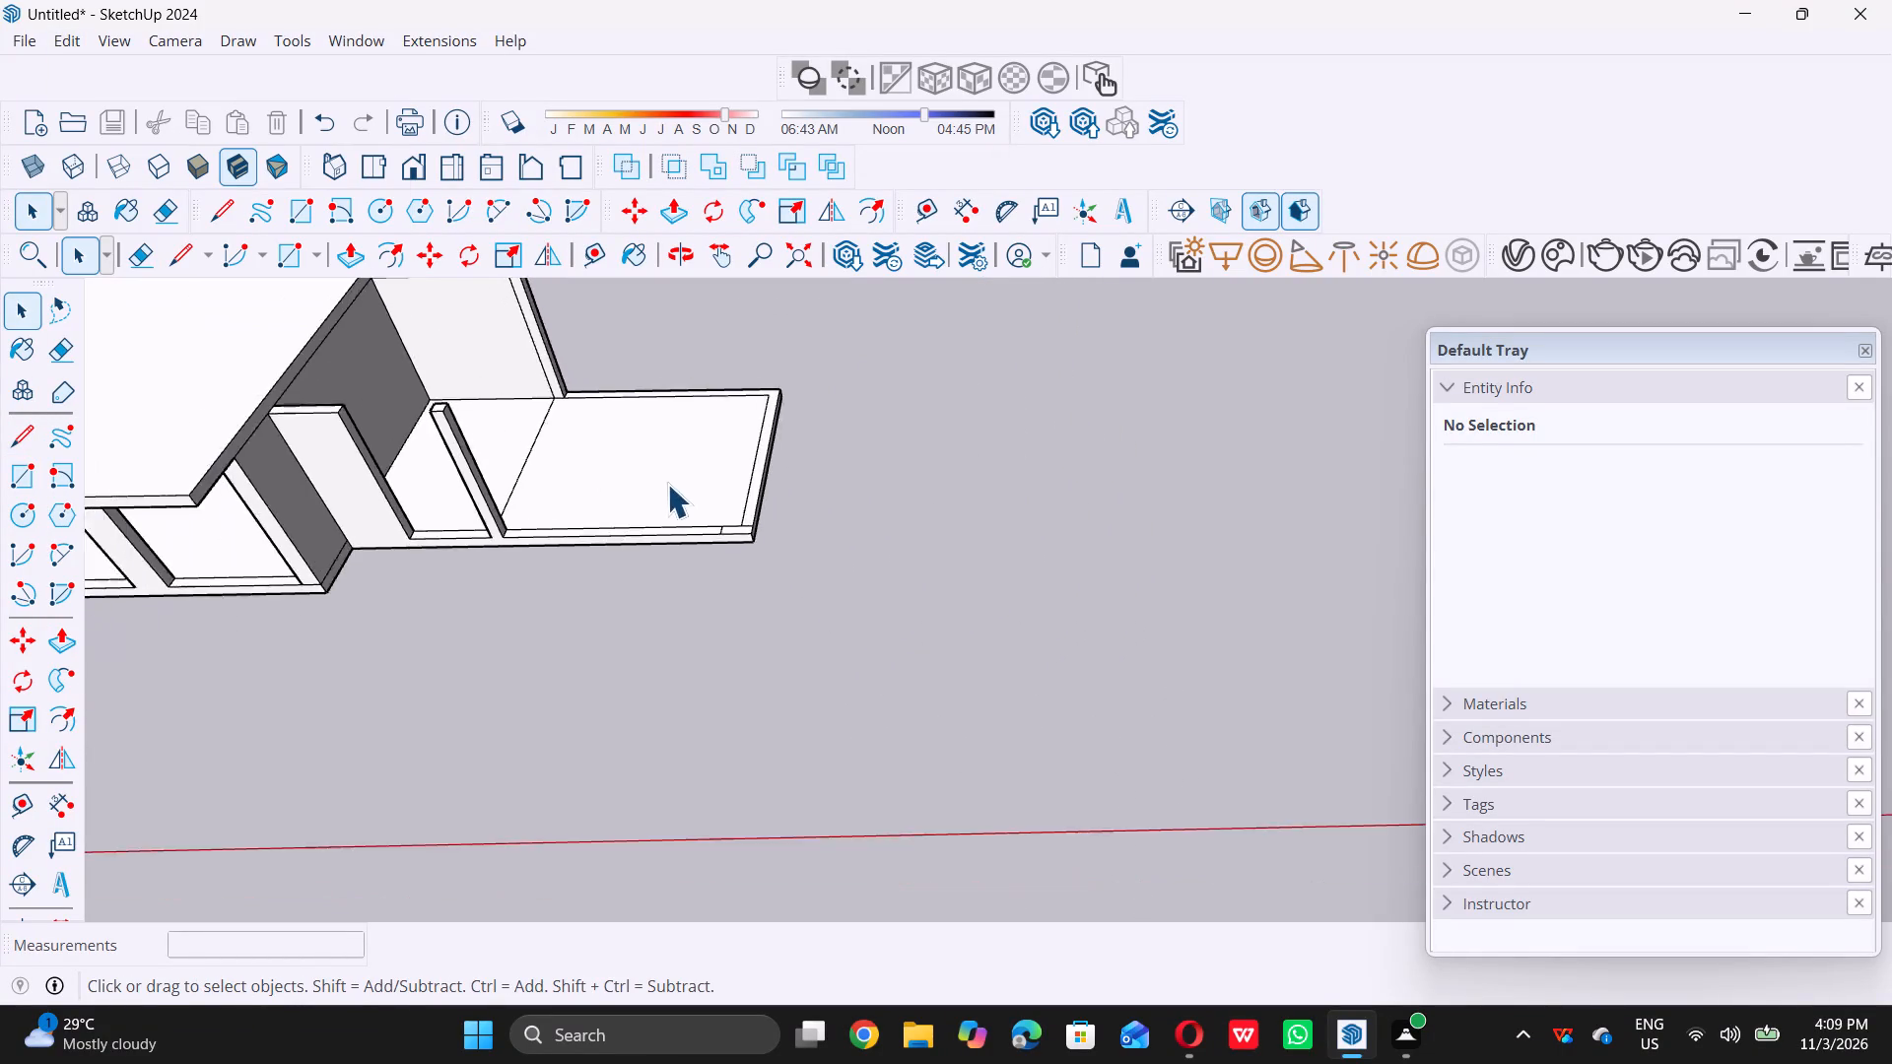
{"action": "scroll", "coordinate": [667, 484], "scroll_direction": "down", "scroll_amount": 4}
{"action": "scroll", "coordinate": [857, 707], "scroll_direction": "down", "scroll_amount": 5}
{"action": "middle_click_drag", "start_coordinate": [860, 719], "coordinate": [735, 534]}
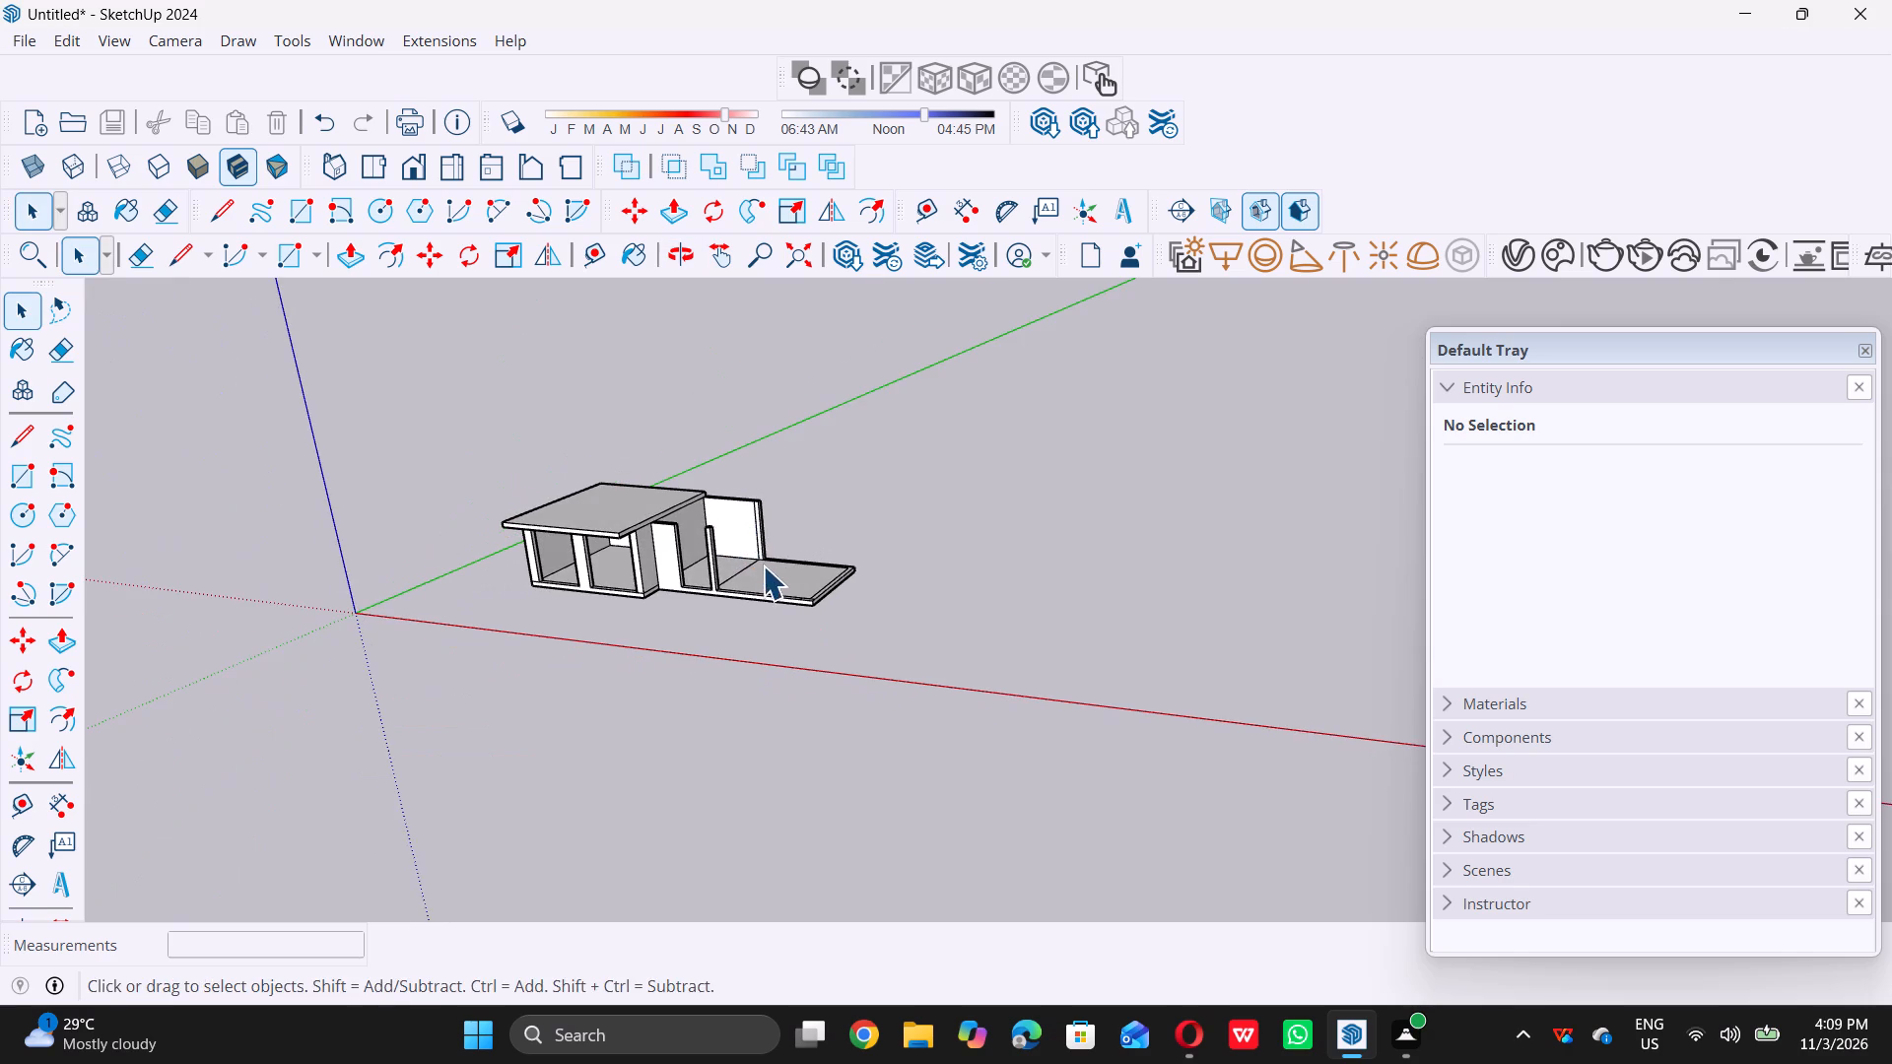
{"action": "middle_click_drag", "start_coordinate": [765, 565], "coordinate": [759, 609]}
{"action": "scroll", "coordinate": [787, 584], "scroll_direction": "up", "scroll_amount": 12}
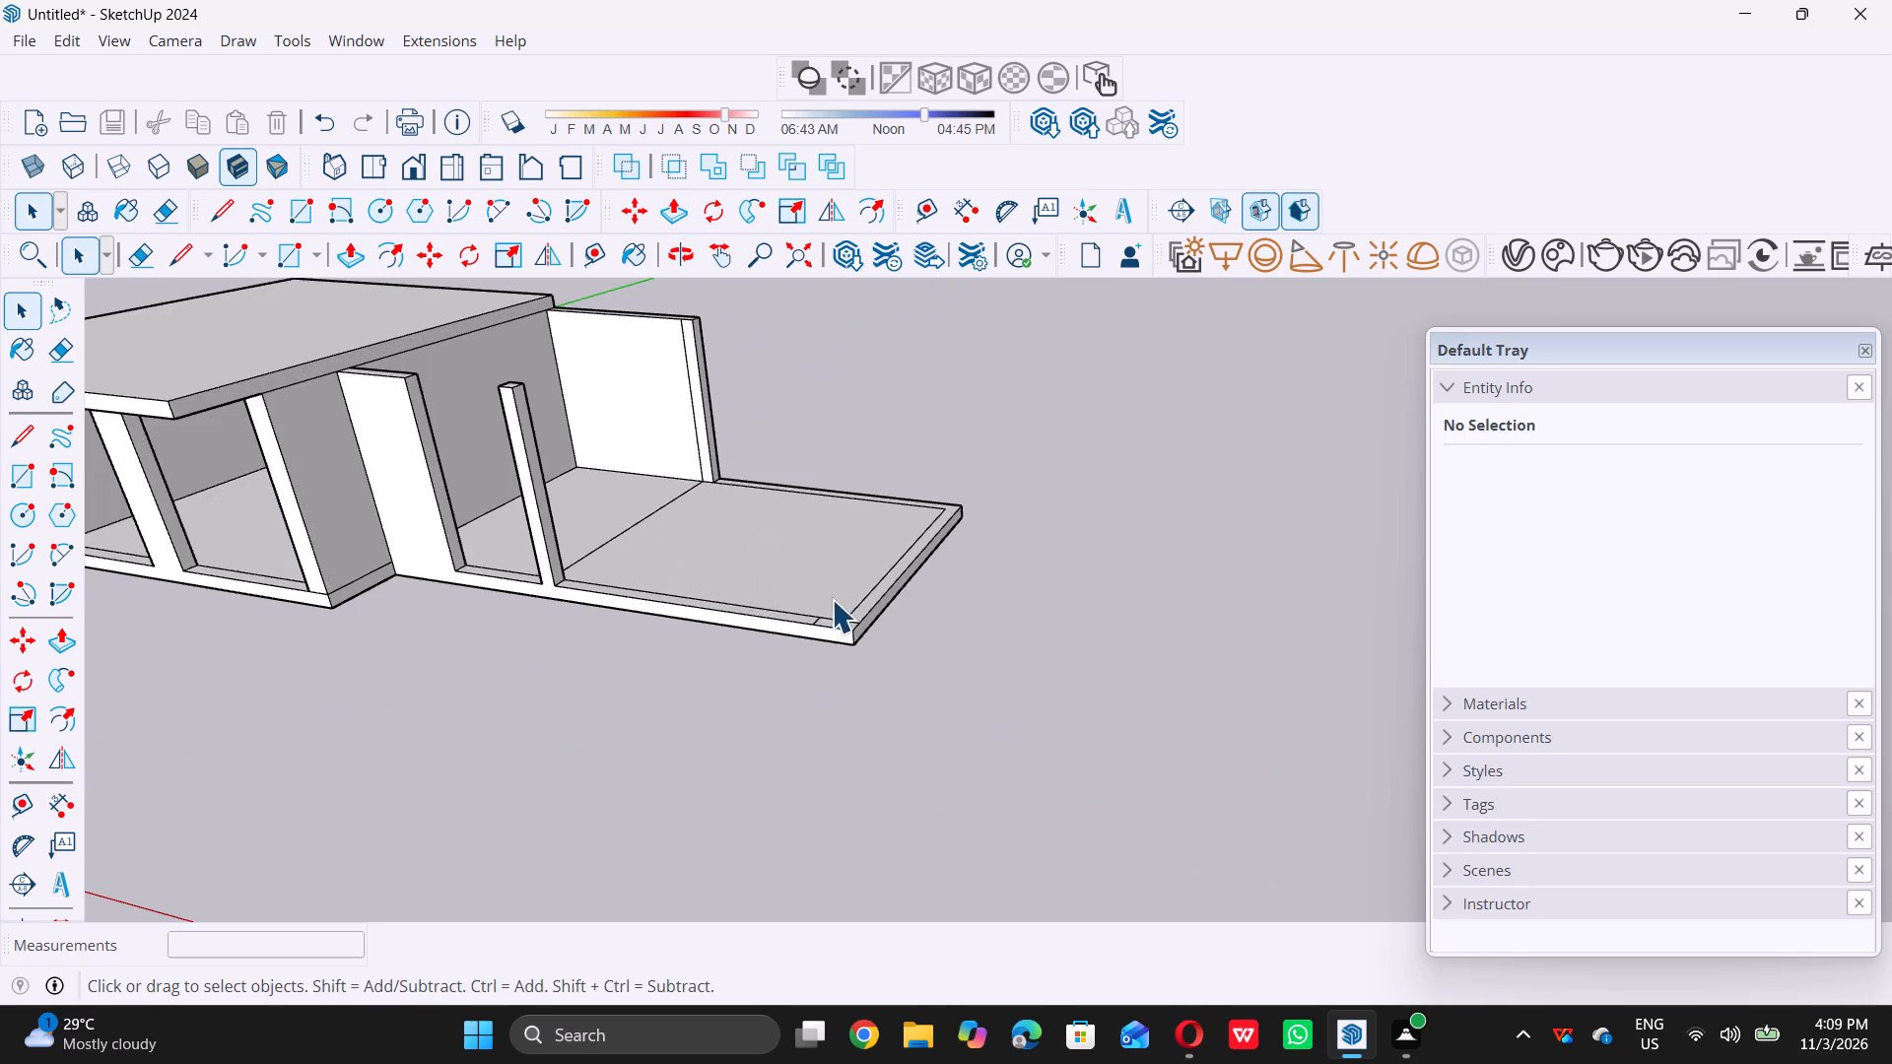
{"action": "middle_click_drag", "start_coordinate": [832, 598], "coordinate": [803, 667]}
{"action": "scroll", "coordinate": [813, 661], "scroll_direction": "up", "scroll_amount": 15}
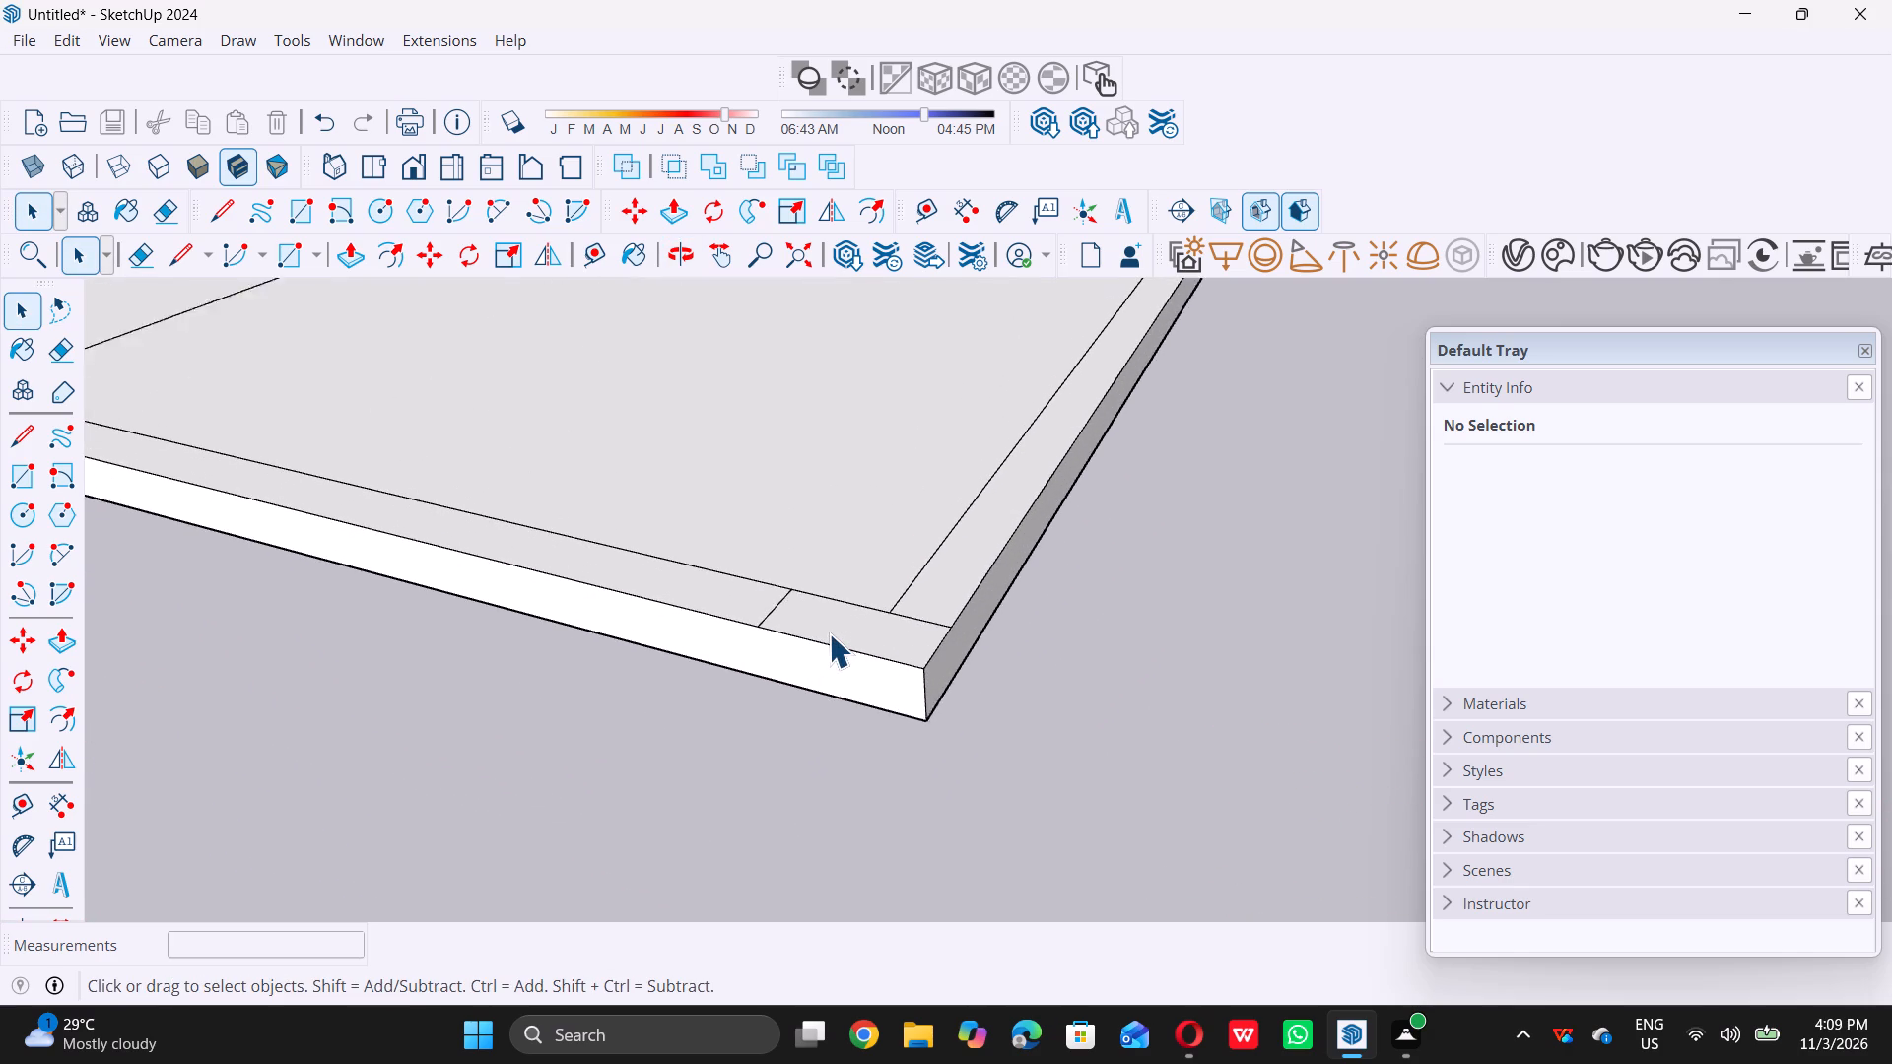
{"action": "triple_click", "coordinate": [829, 633]}
{"action": "double_click", "coordinate": [925, 776]}
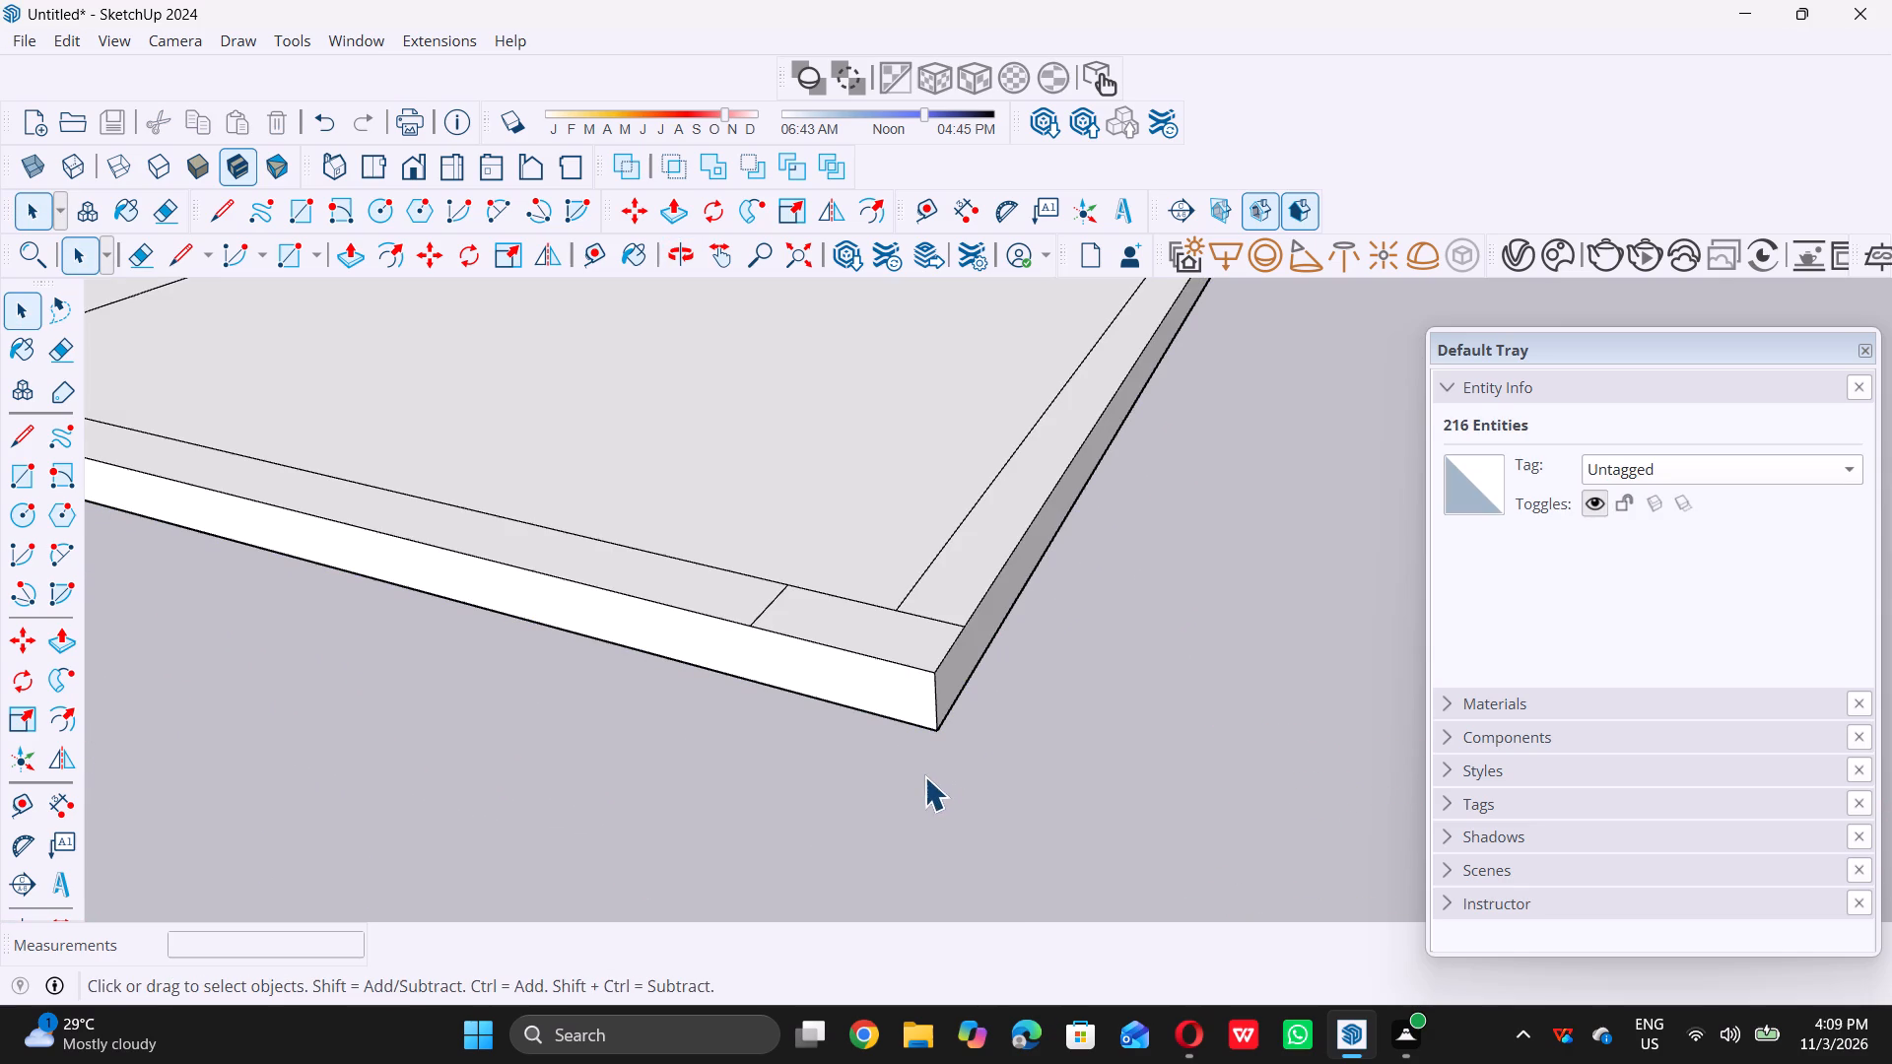
{"action": "key", "text": "p"}
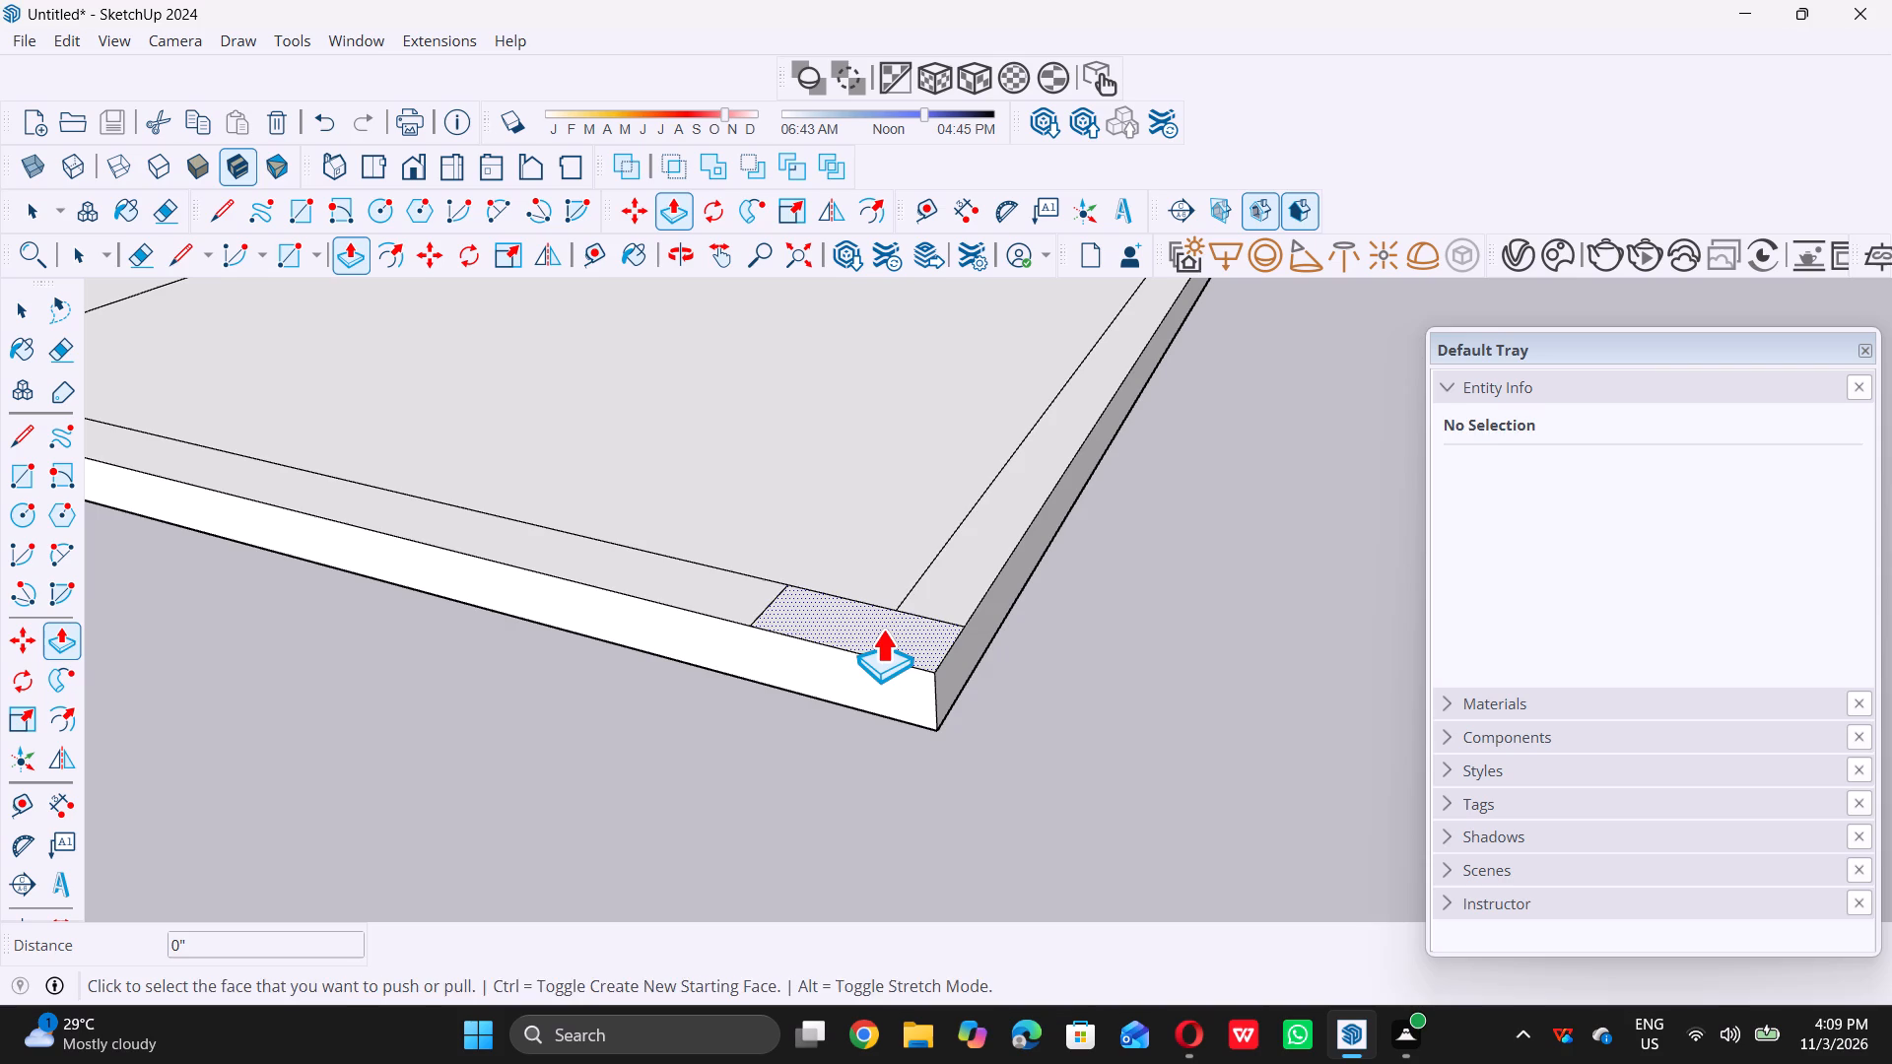
{"action": "double_click", "coordinate": [882, 627]}
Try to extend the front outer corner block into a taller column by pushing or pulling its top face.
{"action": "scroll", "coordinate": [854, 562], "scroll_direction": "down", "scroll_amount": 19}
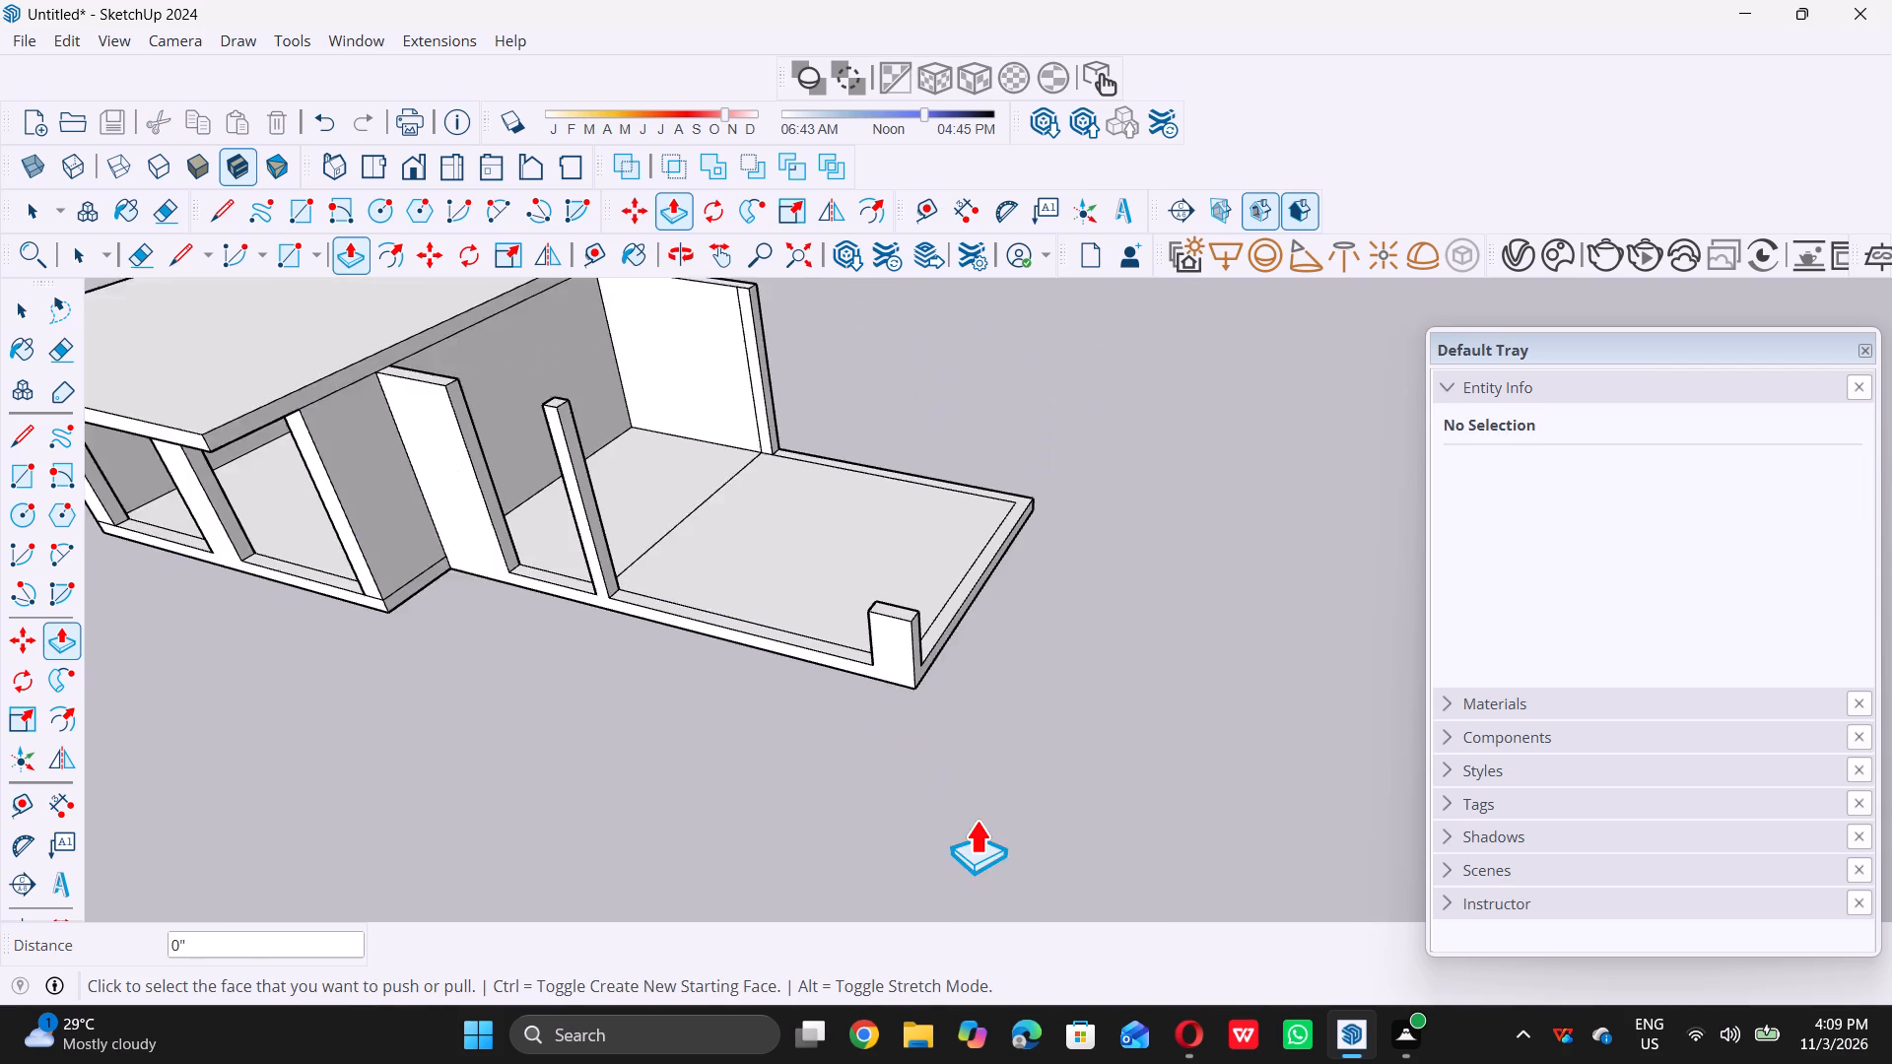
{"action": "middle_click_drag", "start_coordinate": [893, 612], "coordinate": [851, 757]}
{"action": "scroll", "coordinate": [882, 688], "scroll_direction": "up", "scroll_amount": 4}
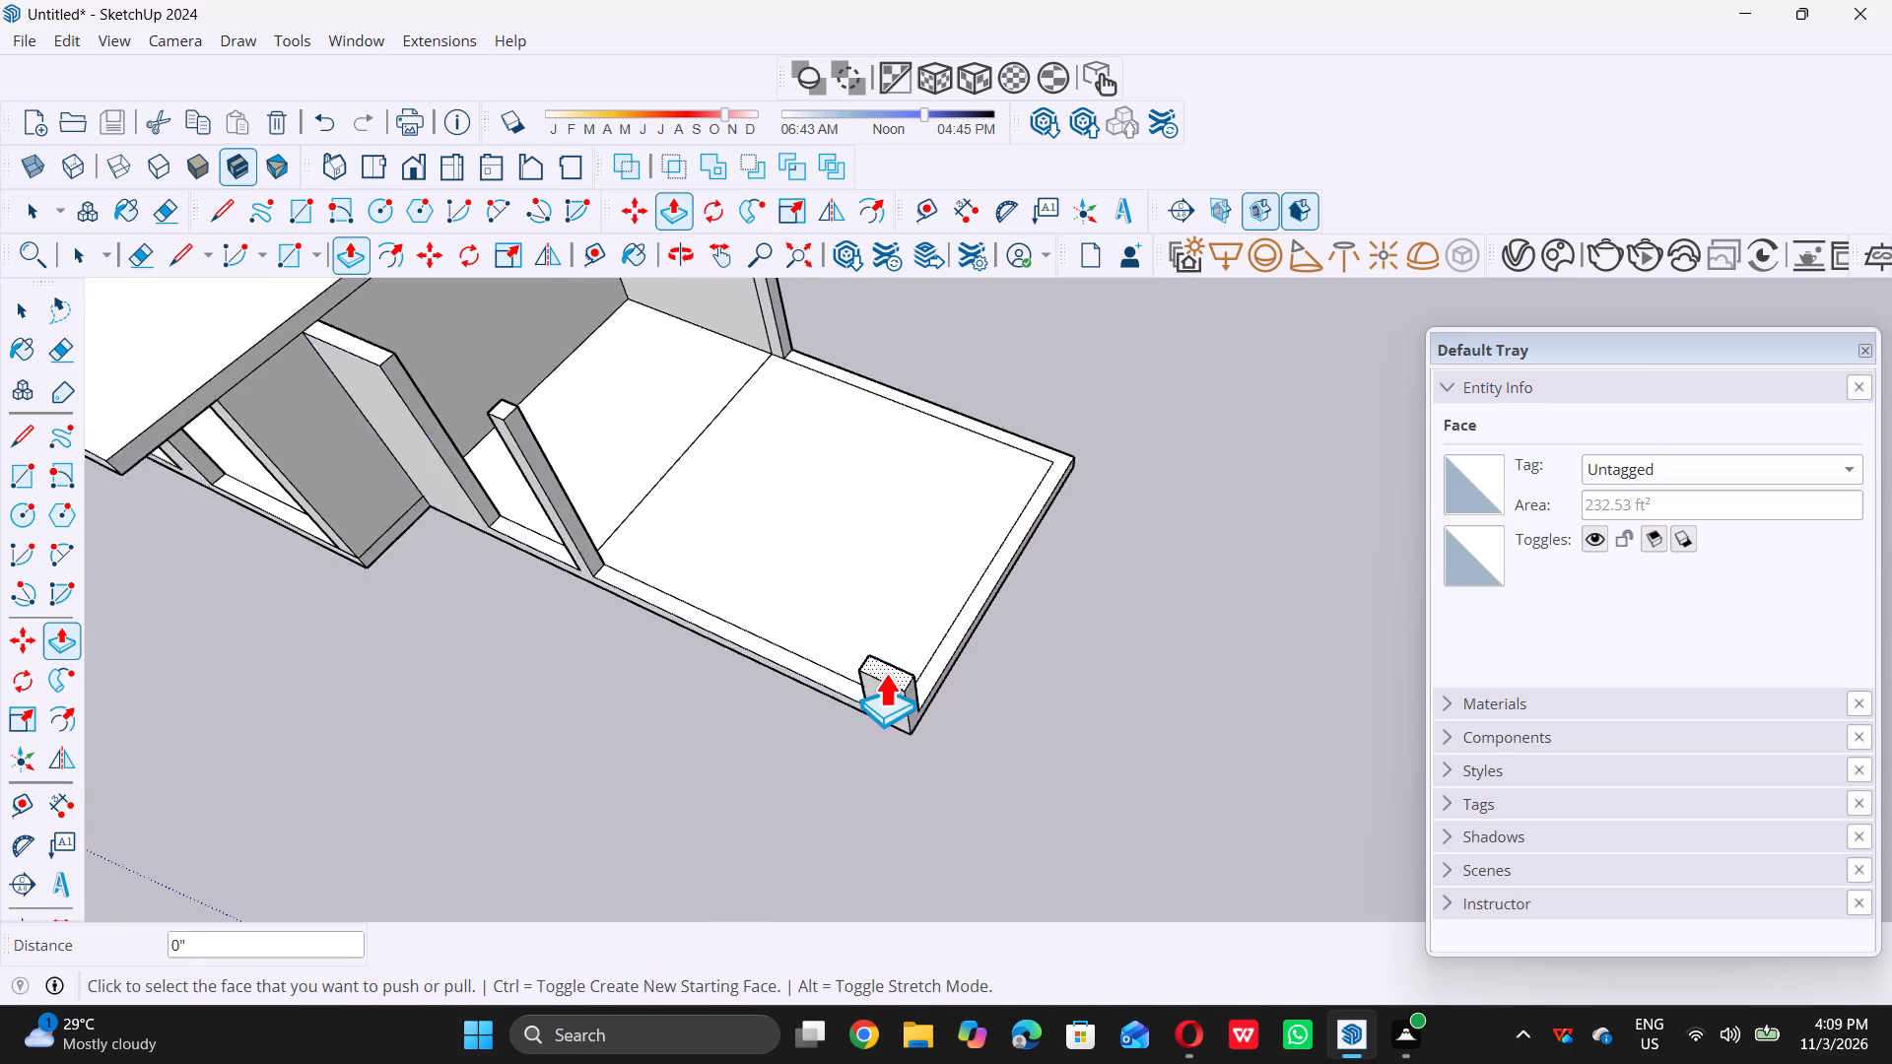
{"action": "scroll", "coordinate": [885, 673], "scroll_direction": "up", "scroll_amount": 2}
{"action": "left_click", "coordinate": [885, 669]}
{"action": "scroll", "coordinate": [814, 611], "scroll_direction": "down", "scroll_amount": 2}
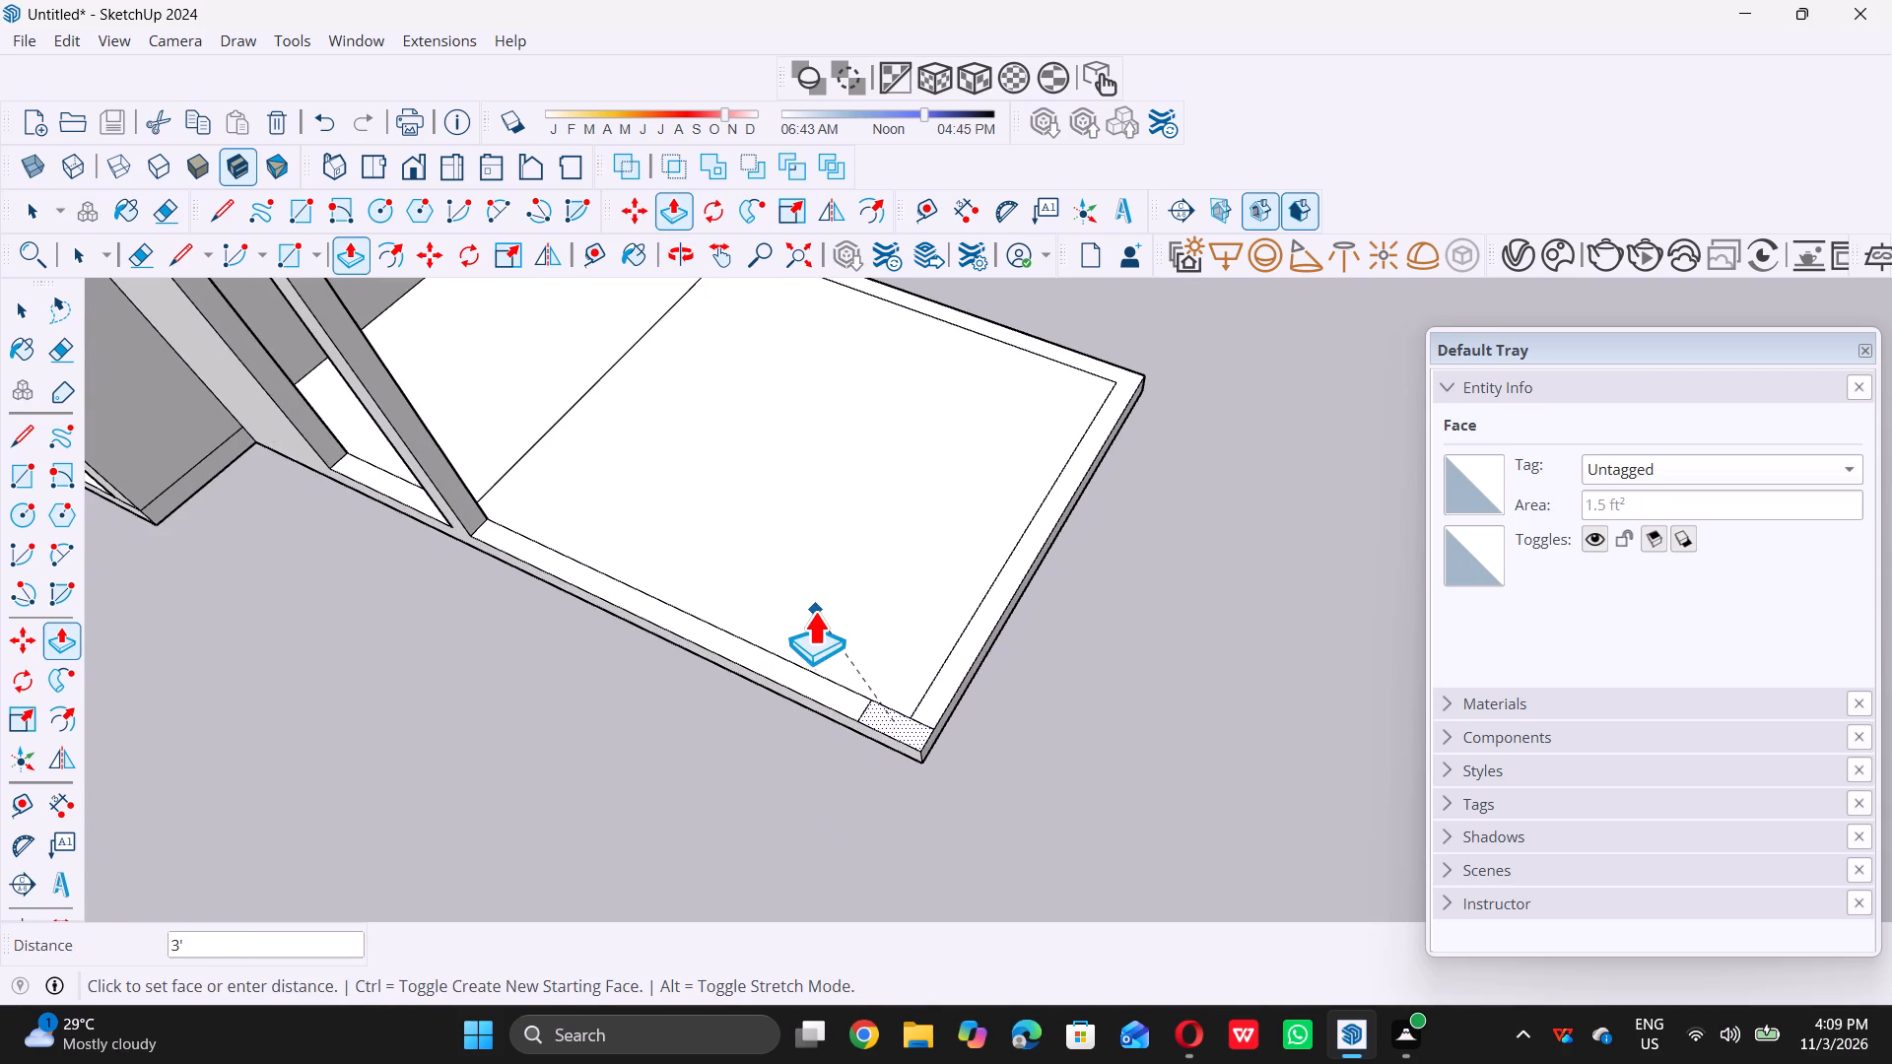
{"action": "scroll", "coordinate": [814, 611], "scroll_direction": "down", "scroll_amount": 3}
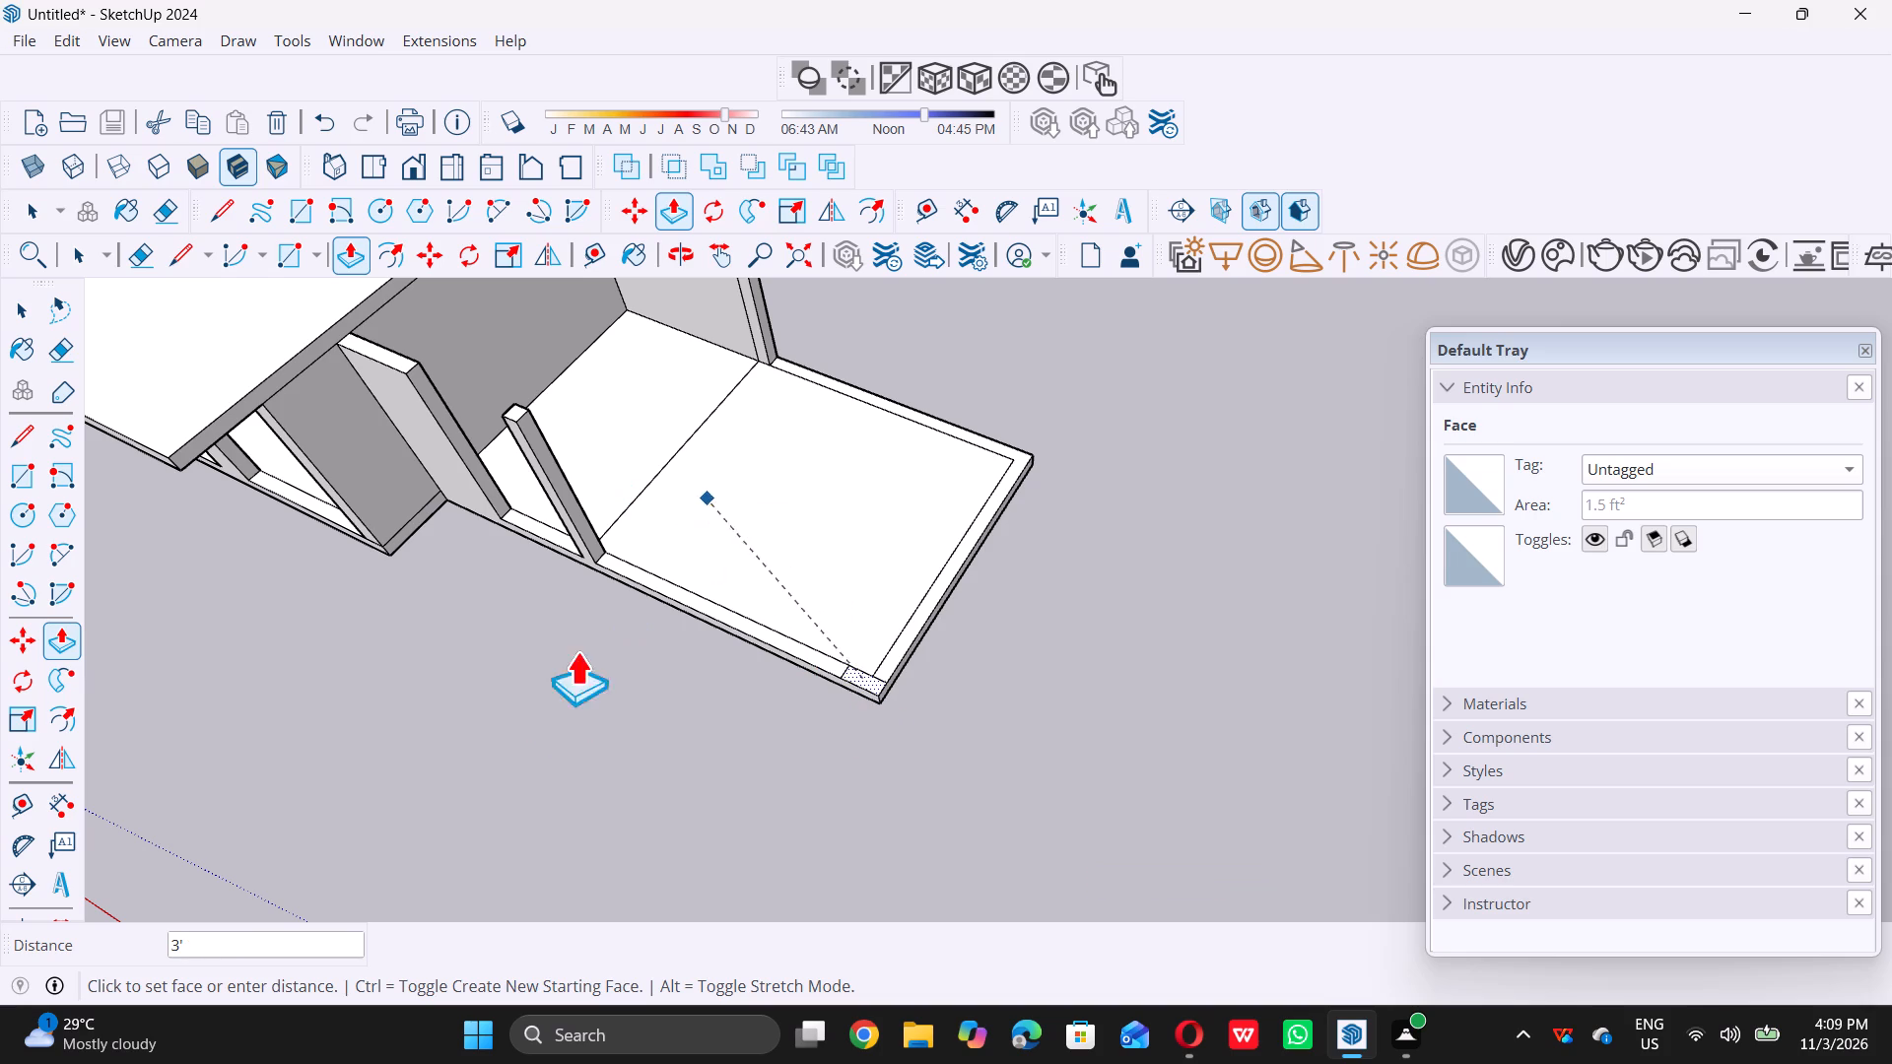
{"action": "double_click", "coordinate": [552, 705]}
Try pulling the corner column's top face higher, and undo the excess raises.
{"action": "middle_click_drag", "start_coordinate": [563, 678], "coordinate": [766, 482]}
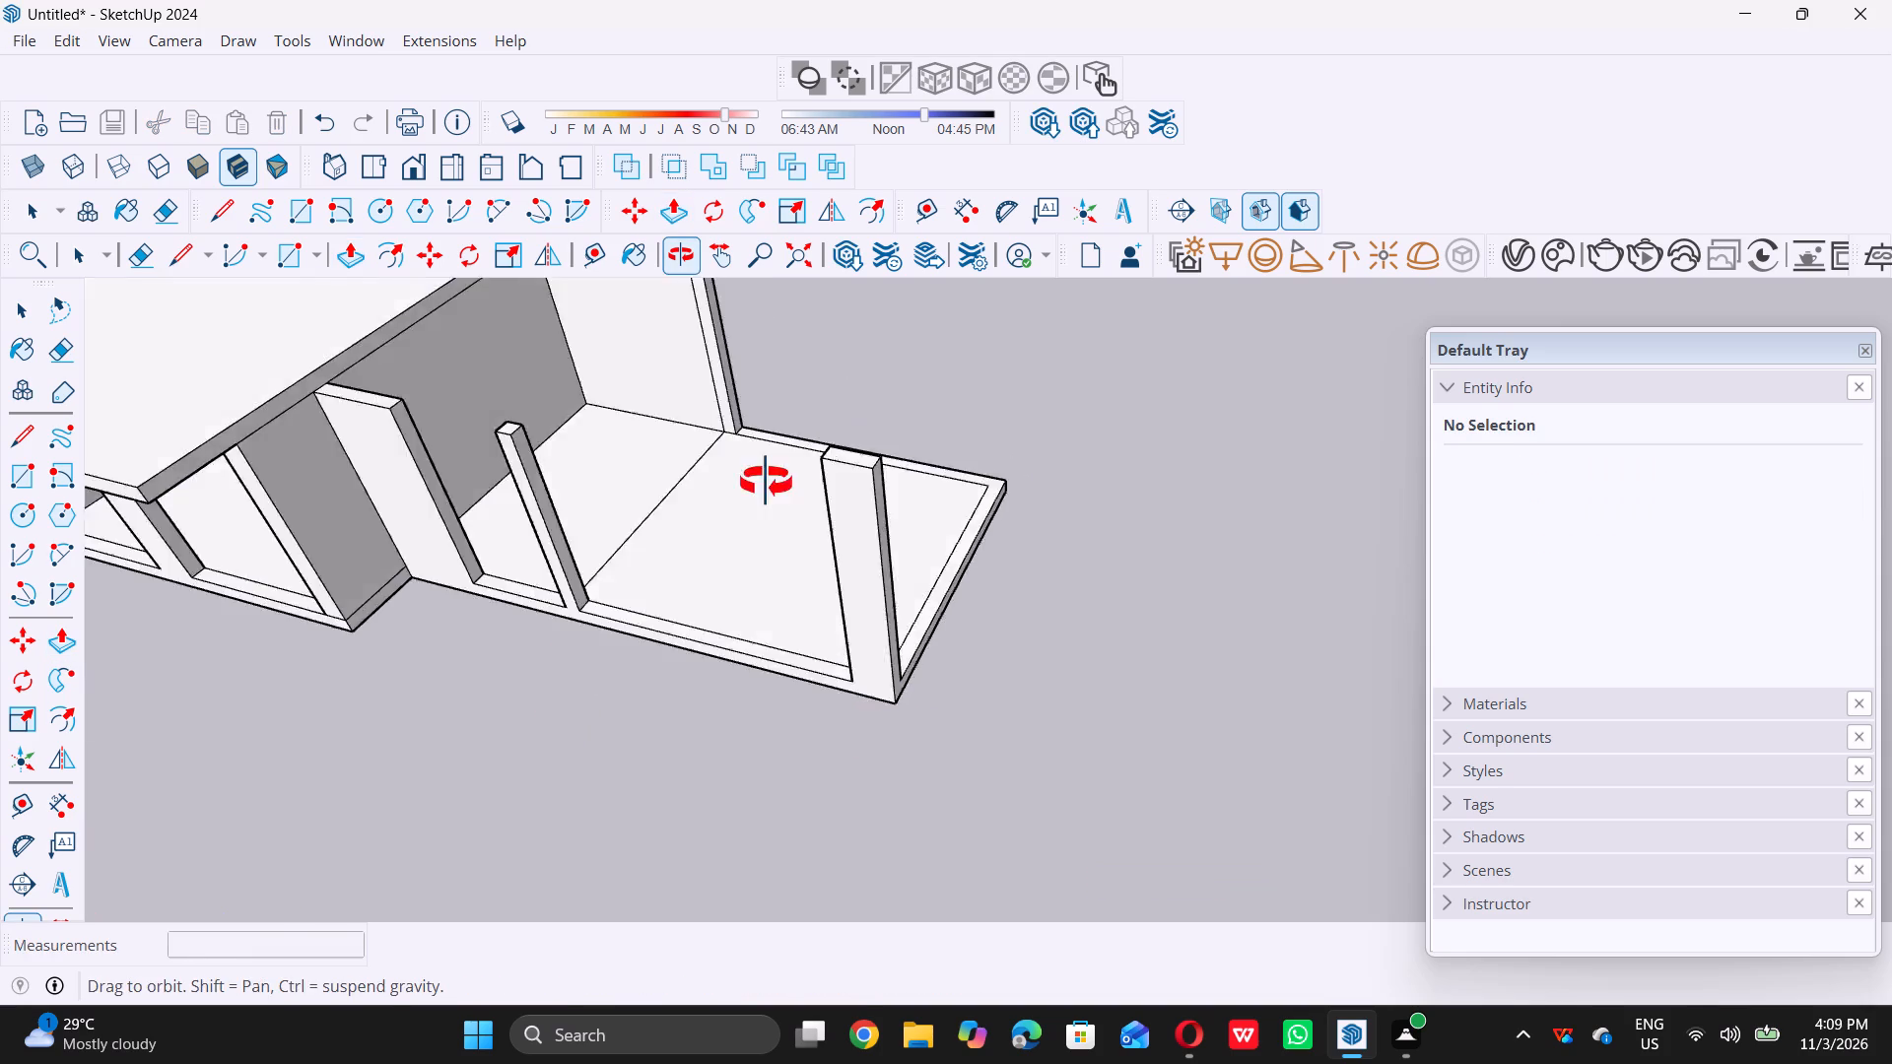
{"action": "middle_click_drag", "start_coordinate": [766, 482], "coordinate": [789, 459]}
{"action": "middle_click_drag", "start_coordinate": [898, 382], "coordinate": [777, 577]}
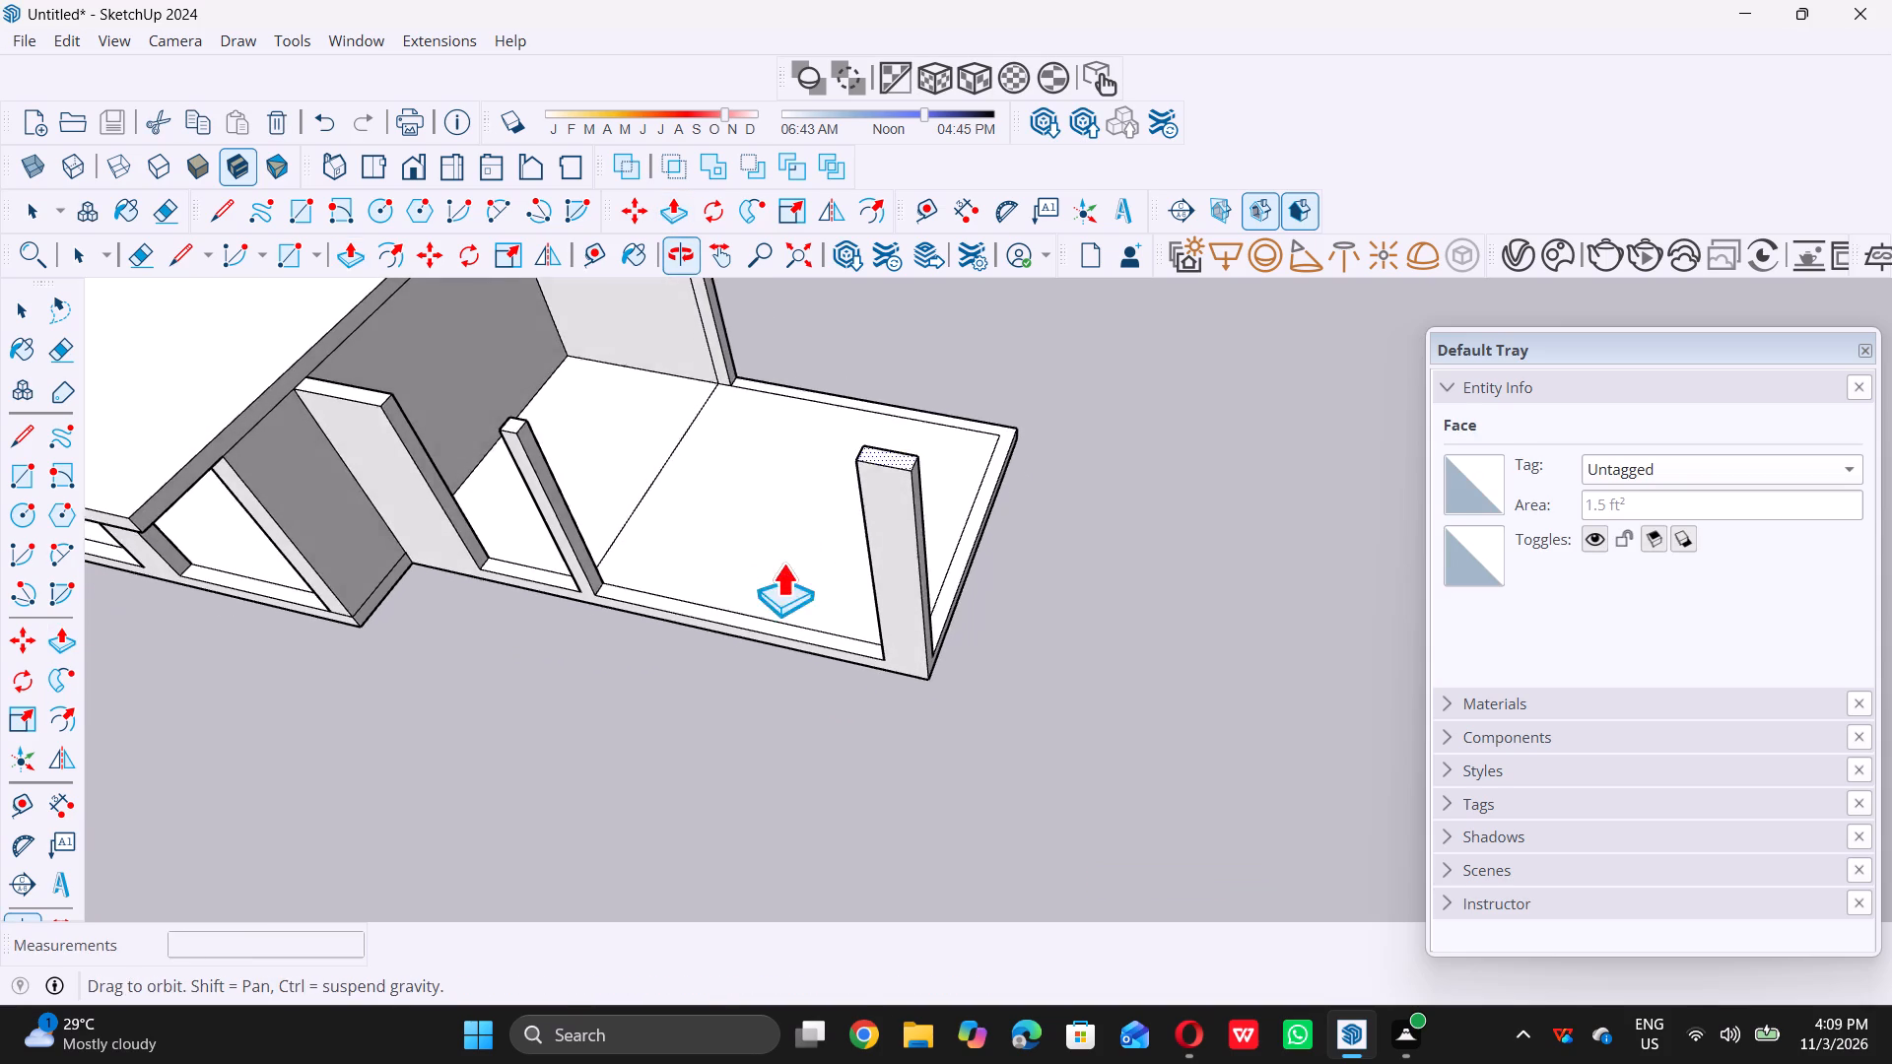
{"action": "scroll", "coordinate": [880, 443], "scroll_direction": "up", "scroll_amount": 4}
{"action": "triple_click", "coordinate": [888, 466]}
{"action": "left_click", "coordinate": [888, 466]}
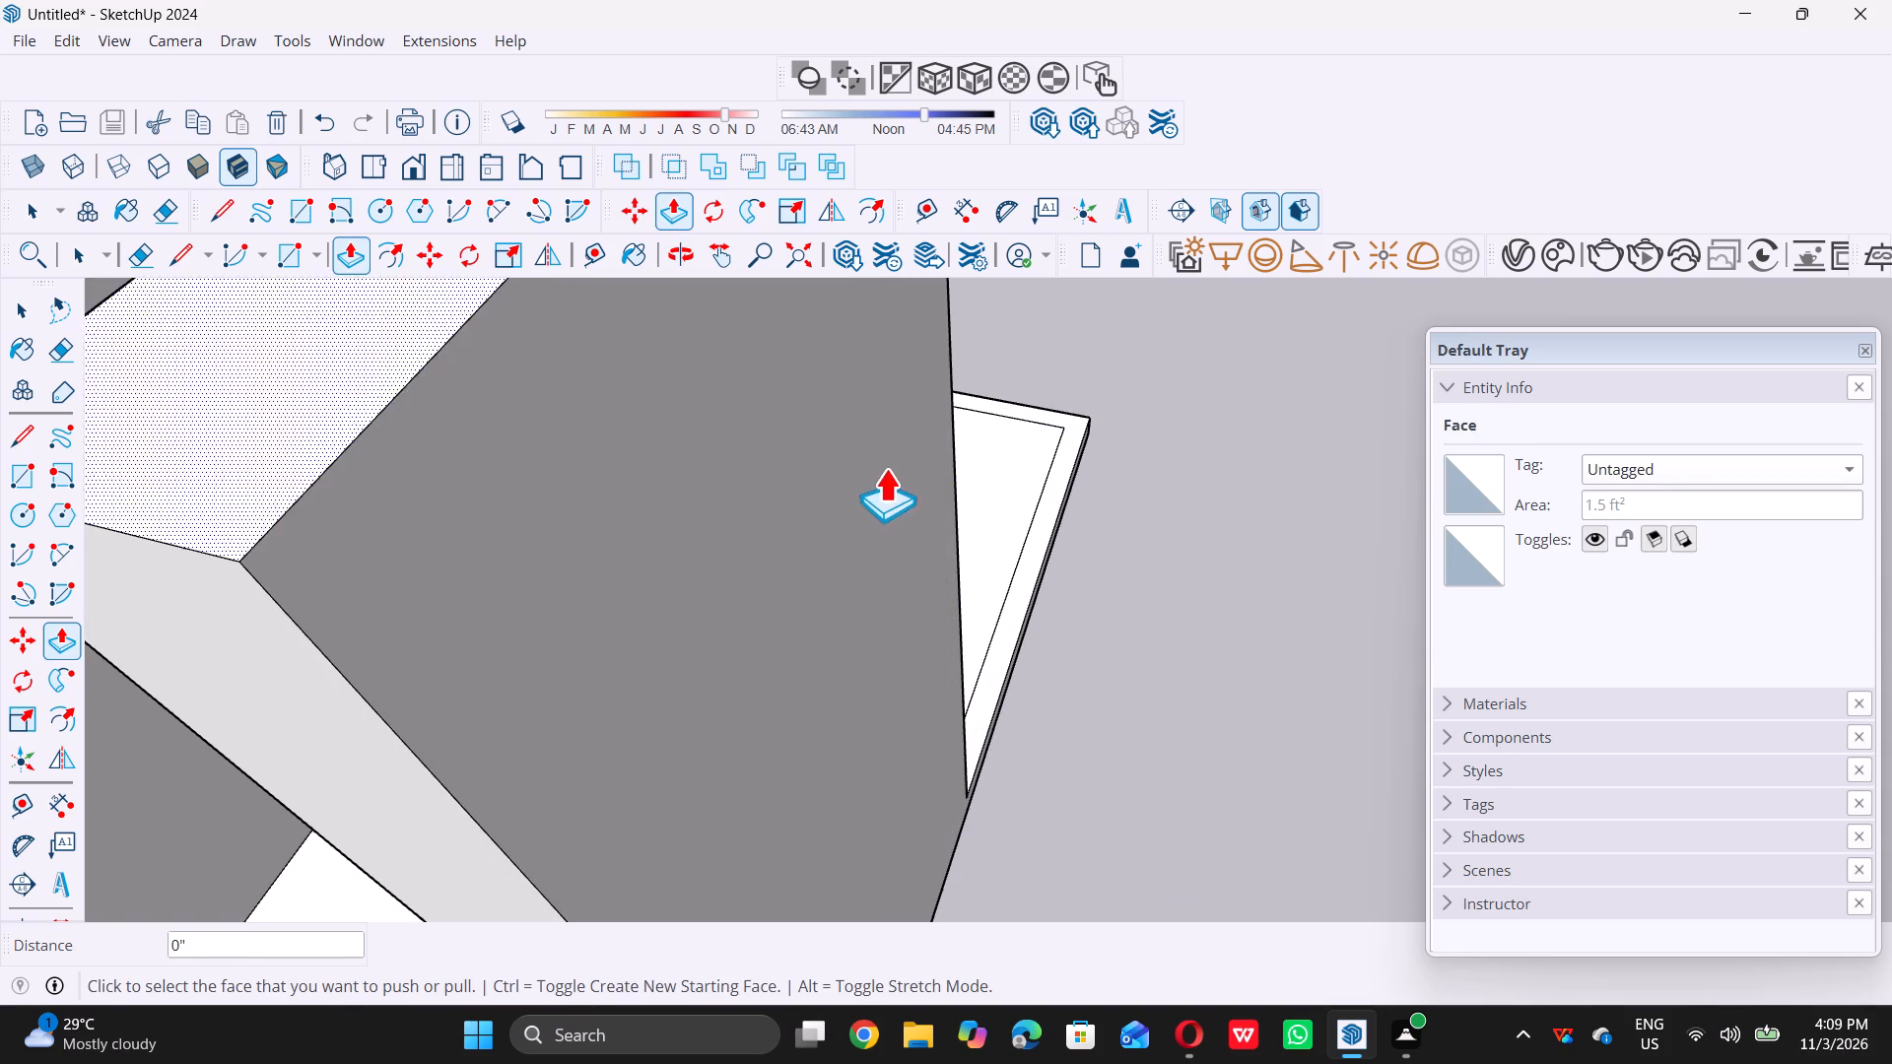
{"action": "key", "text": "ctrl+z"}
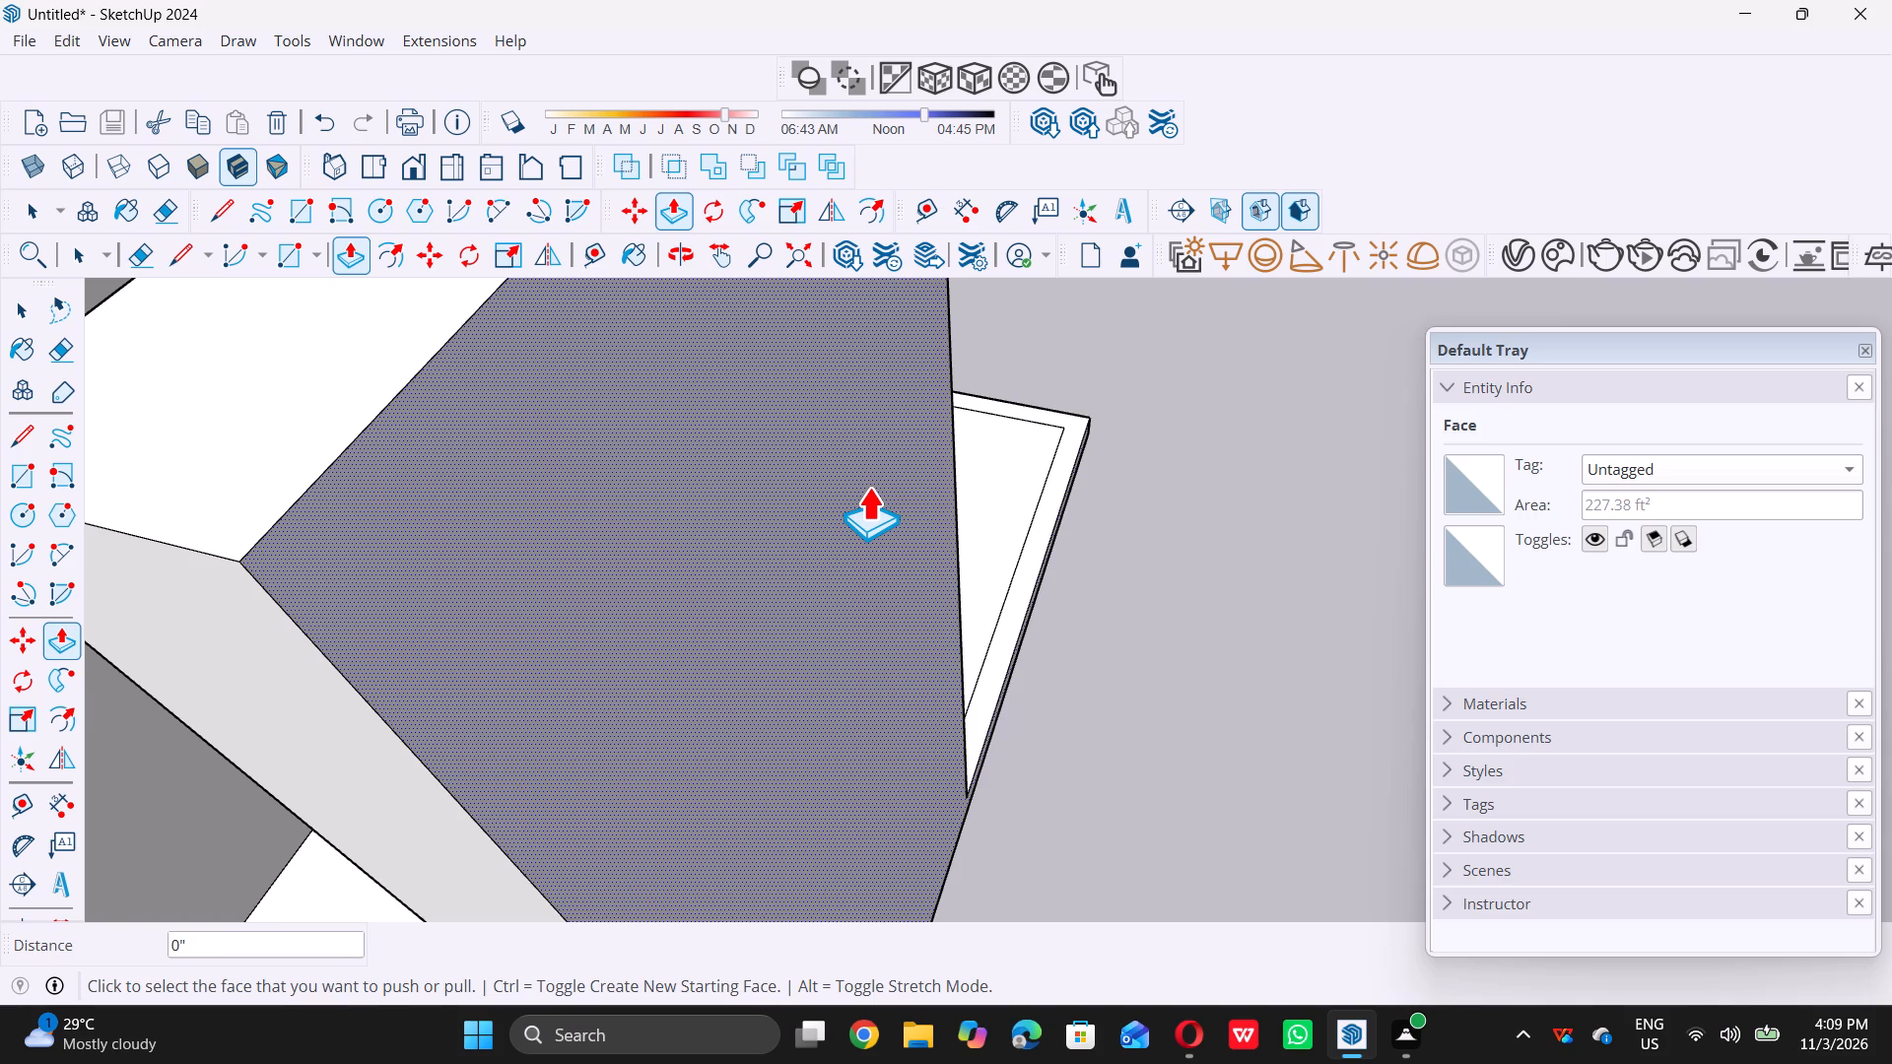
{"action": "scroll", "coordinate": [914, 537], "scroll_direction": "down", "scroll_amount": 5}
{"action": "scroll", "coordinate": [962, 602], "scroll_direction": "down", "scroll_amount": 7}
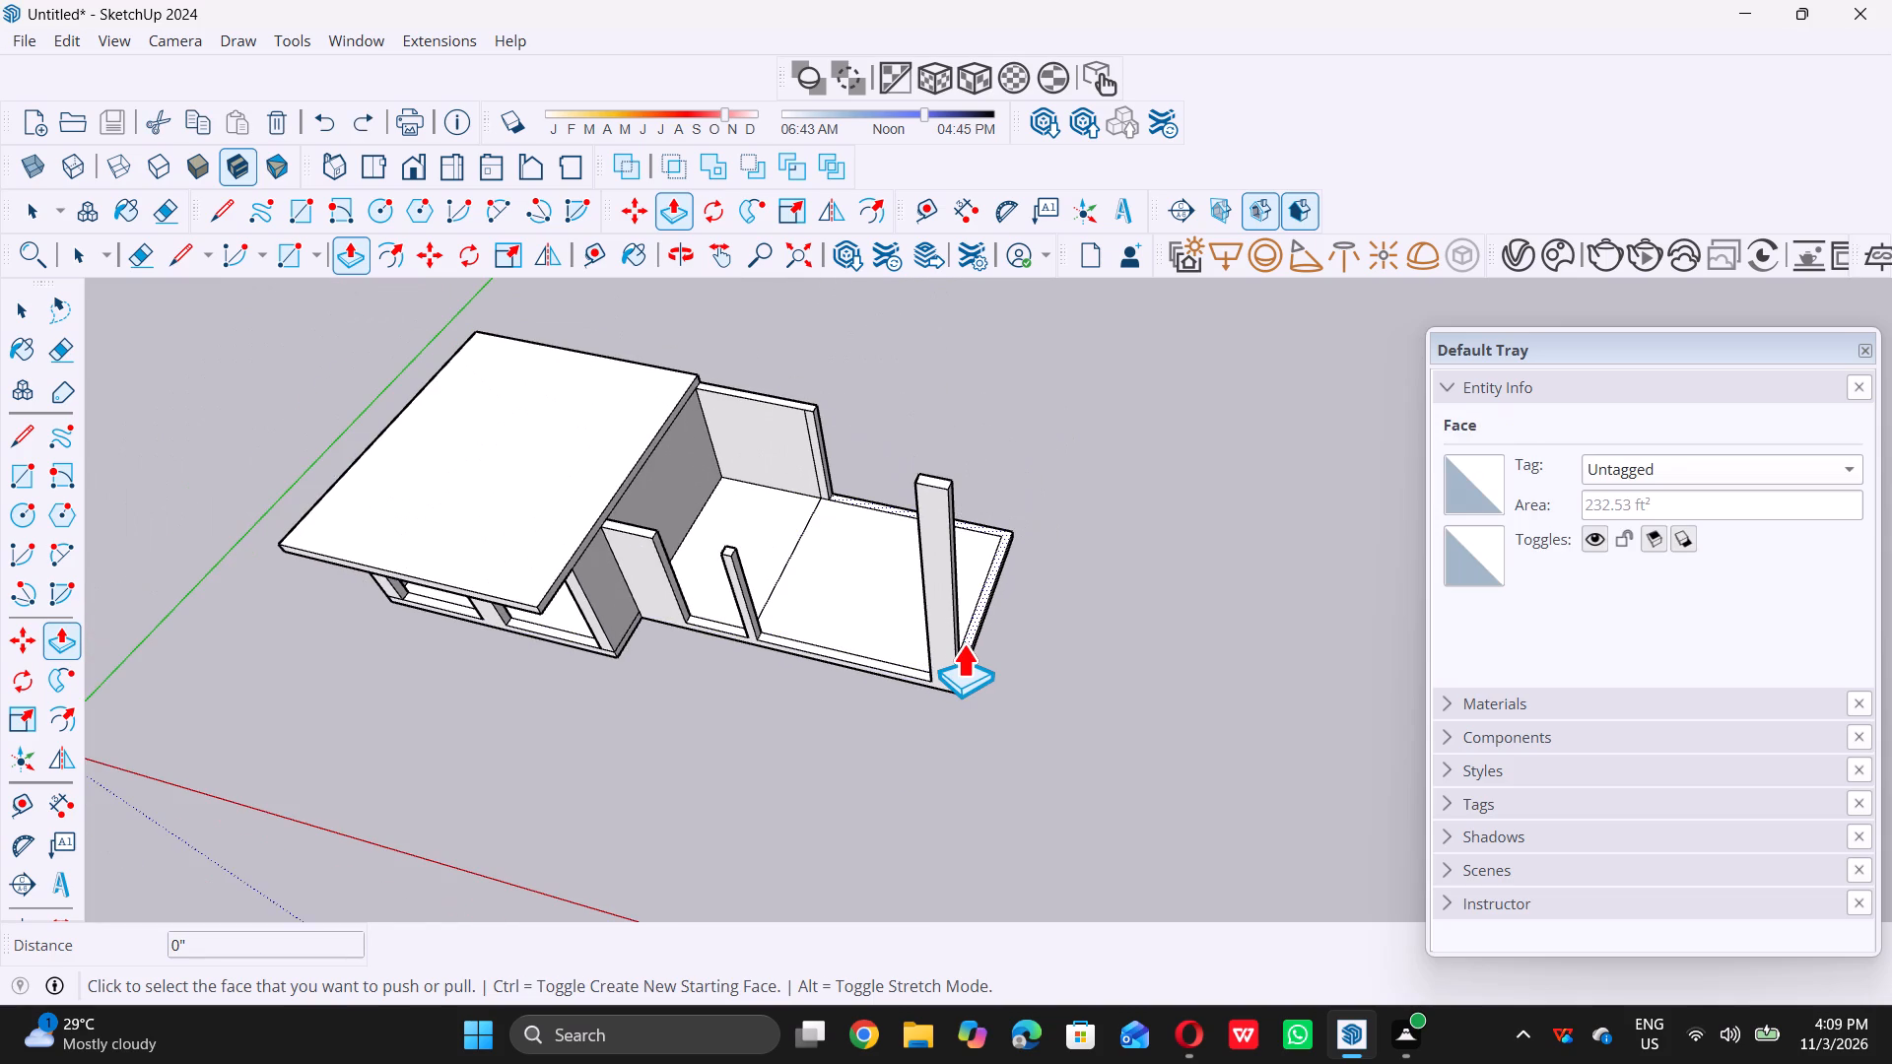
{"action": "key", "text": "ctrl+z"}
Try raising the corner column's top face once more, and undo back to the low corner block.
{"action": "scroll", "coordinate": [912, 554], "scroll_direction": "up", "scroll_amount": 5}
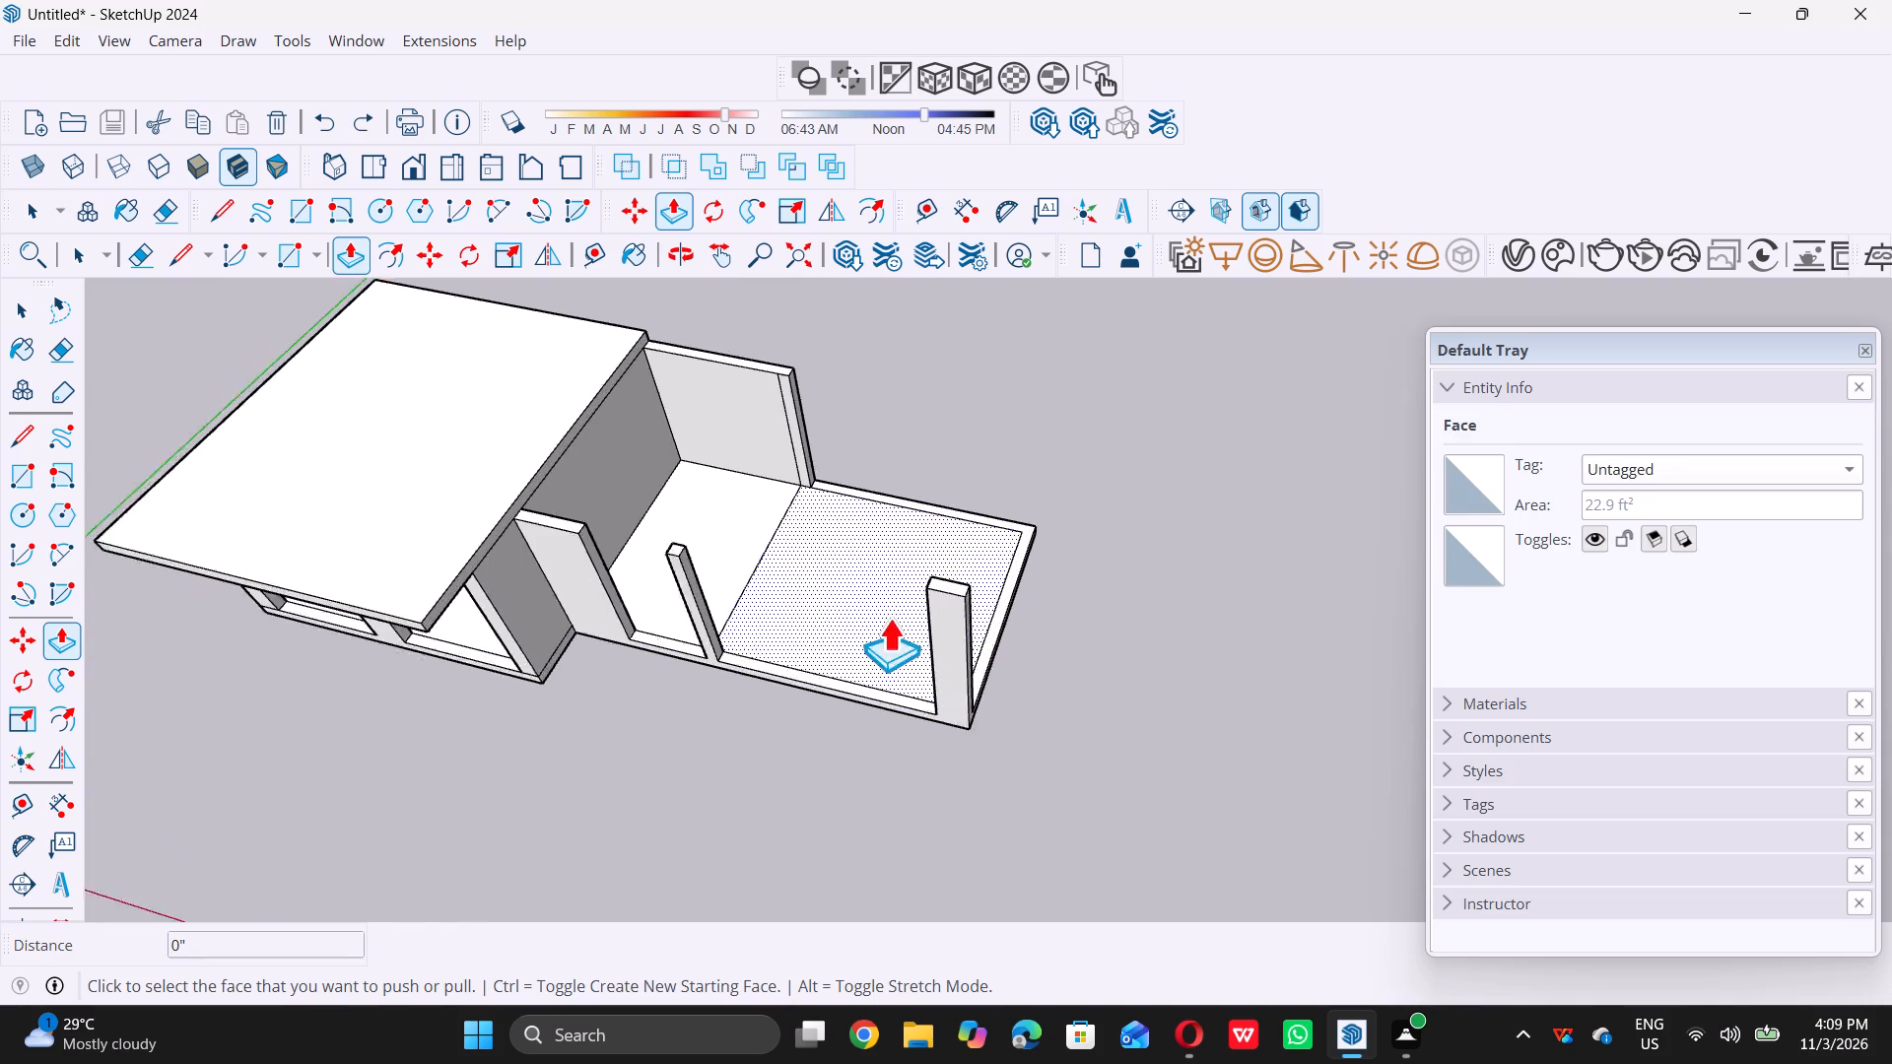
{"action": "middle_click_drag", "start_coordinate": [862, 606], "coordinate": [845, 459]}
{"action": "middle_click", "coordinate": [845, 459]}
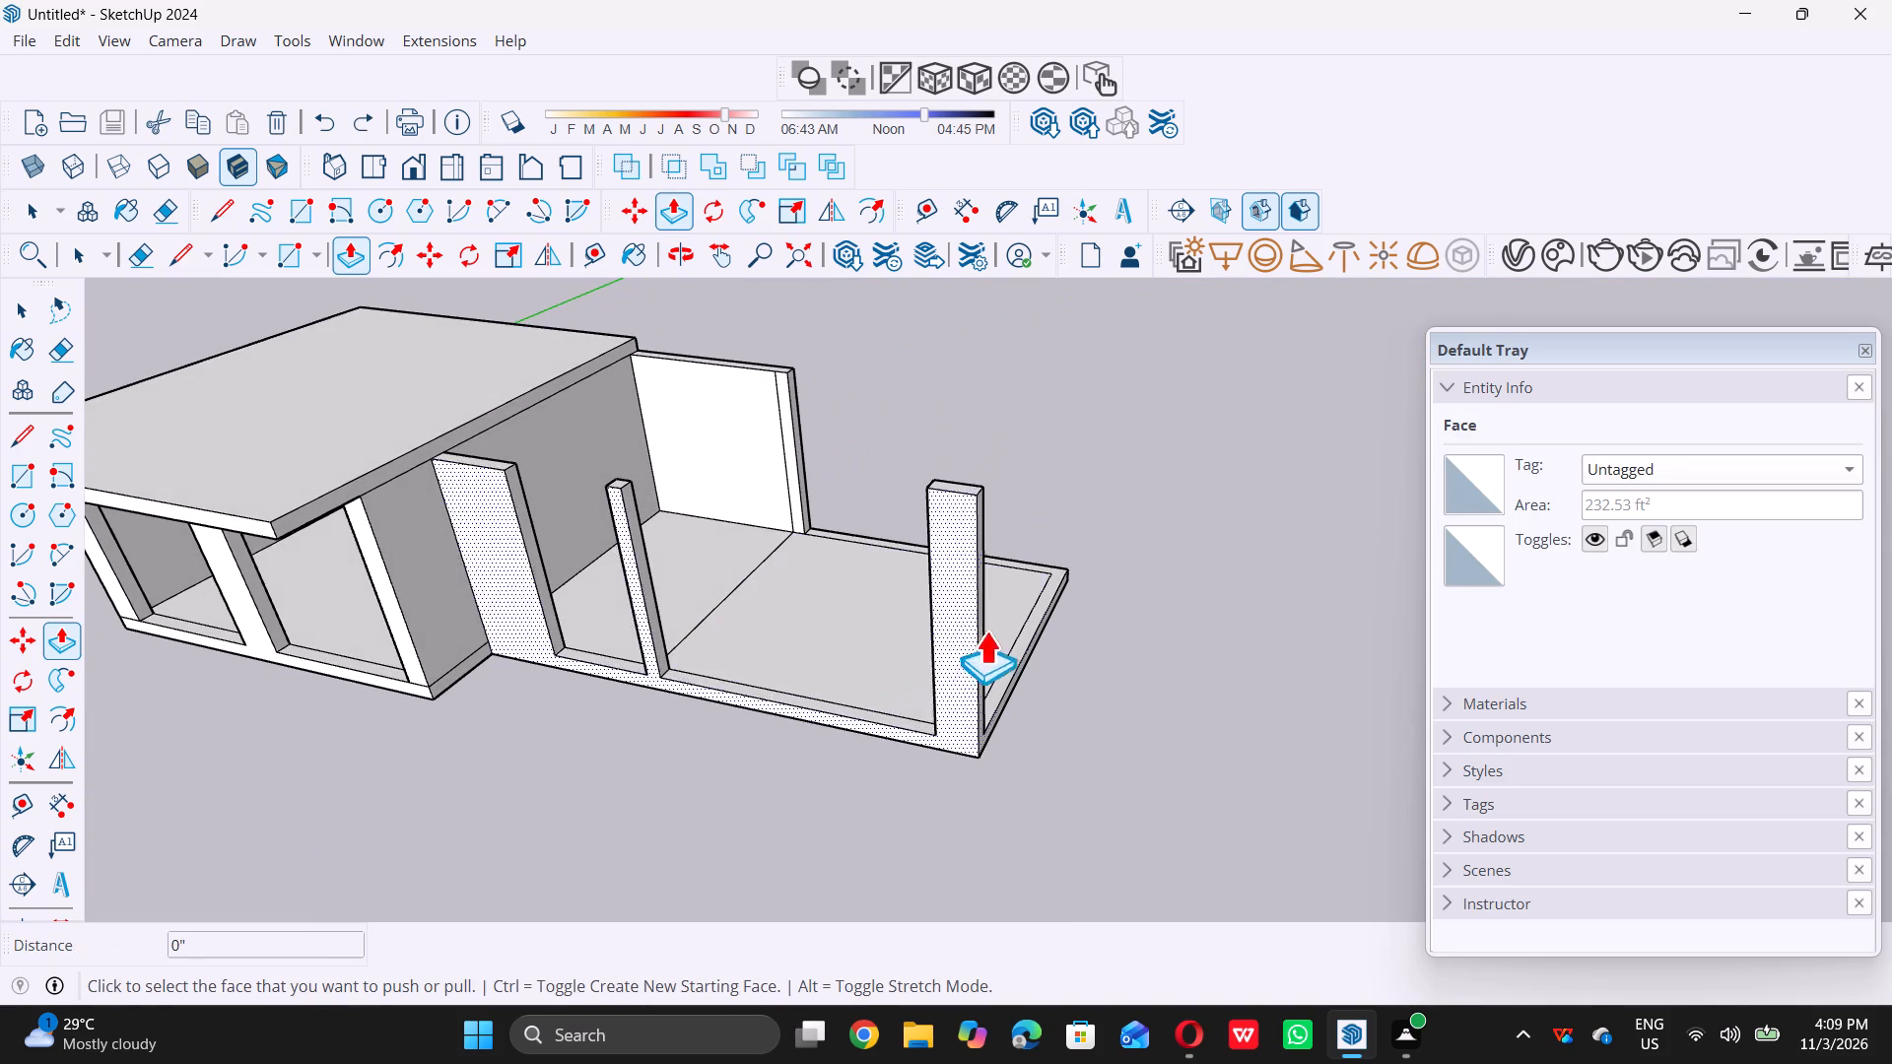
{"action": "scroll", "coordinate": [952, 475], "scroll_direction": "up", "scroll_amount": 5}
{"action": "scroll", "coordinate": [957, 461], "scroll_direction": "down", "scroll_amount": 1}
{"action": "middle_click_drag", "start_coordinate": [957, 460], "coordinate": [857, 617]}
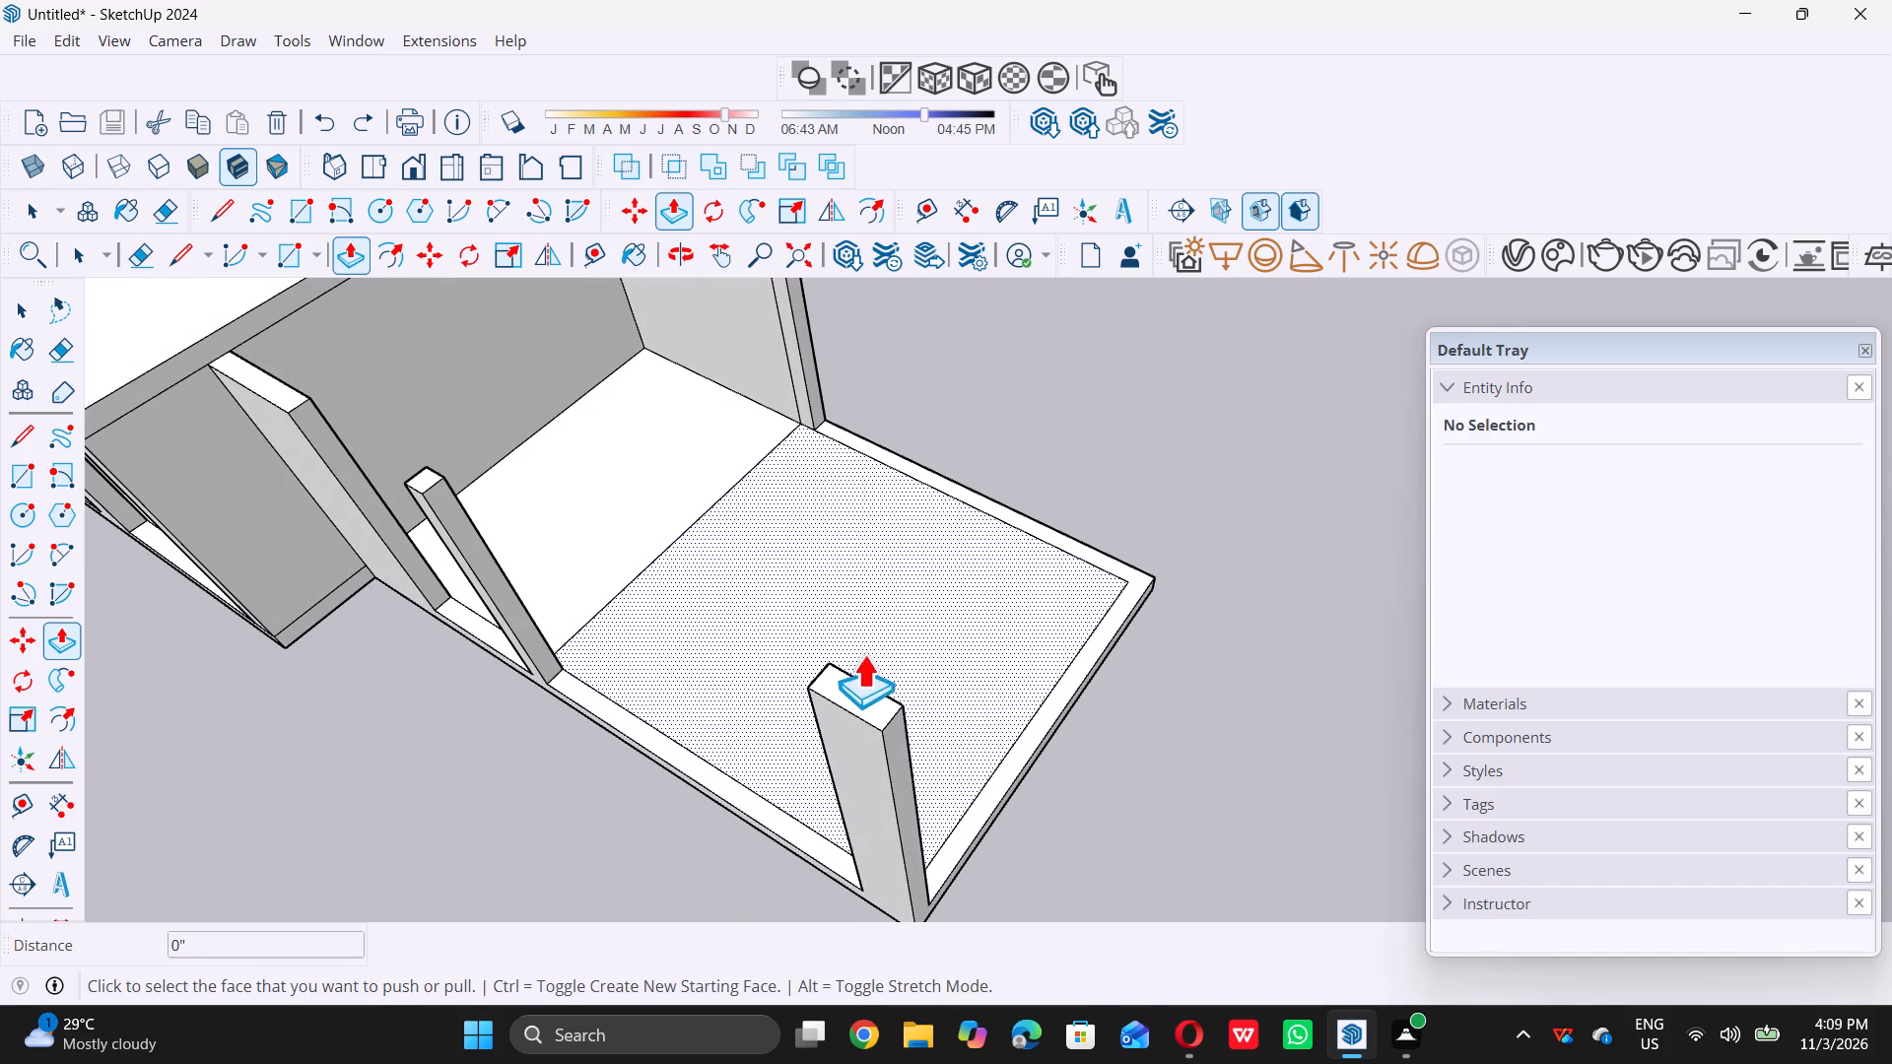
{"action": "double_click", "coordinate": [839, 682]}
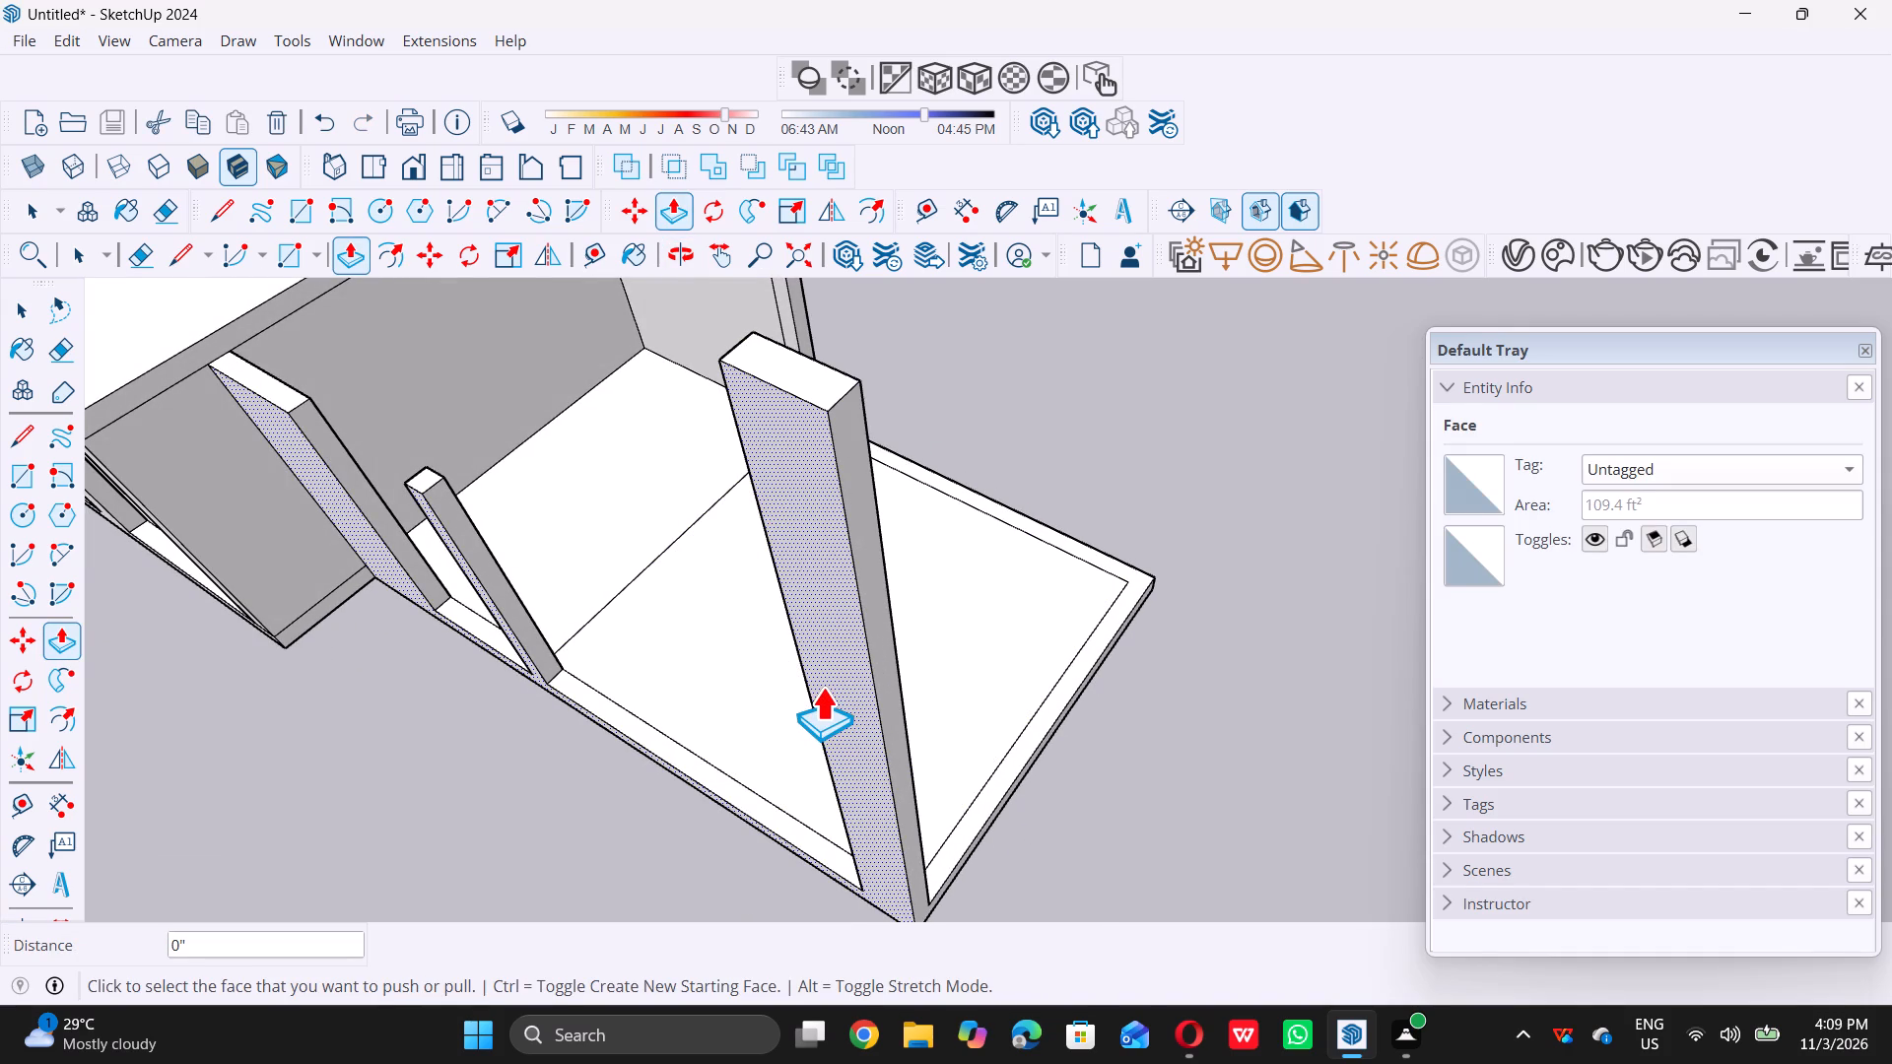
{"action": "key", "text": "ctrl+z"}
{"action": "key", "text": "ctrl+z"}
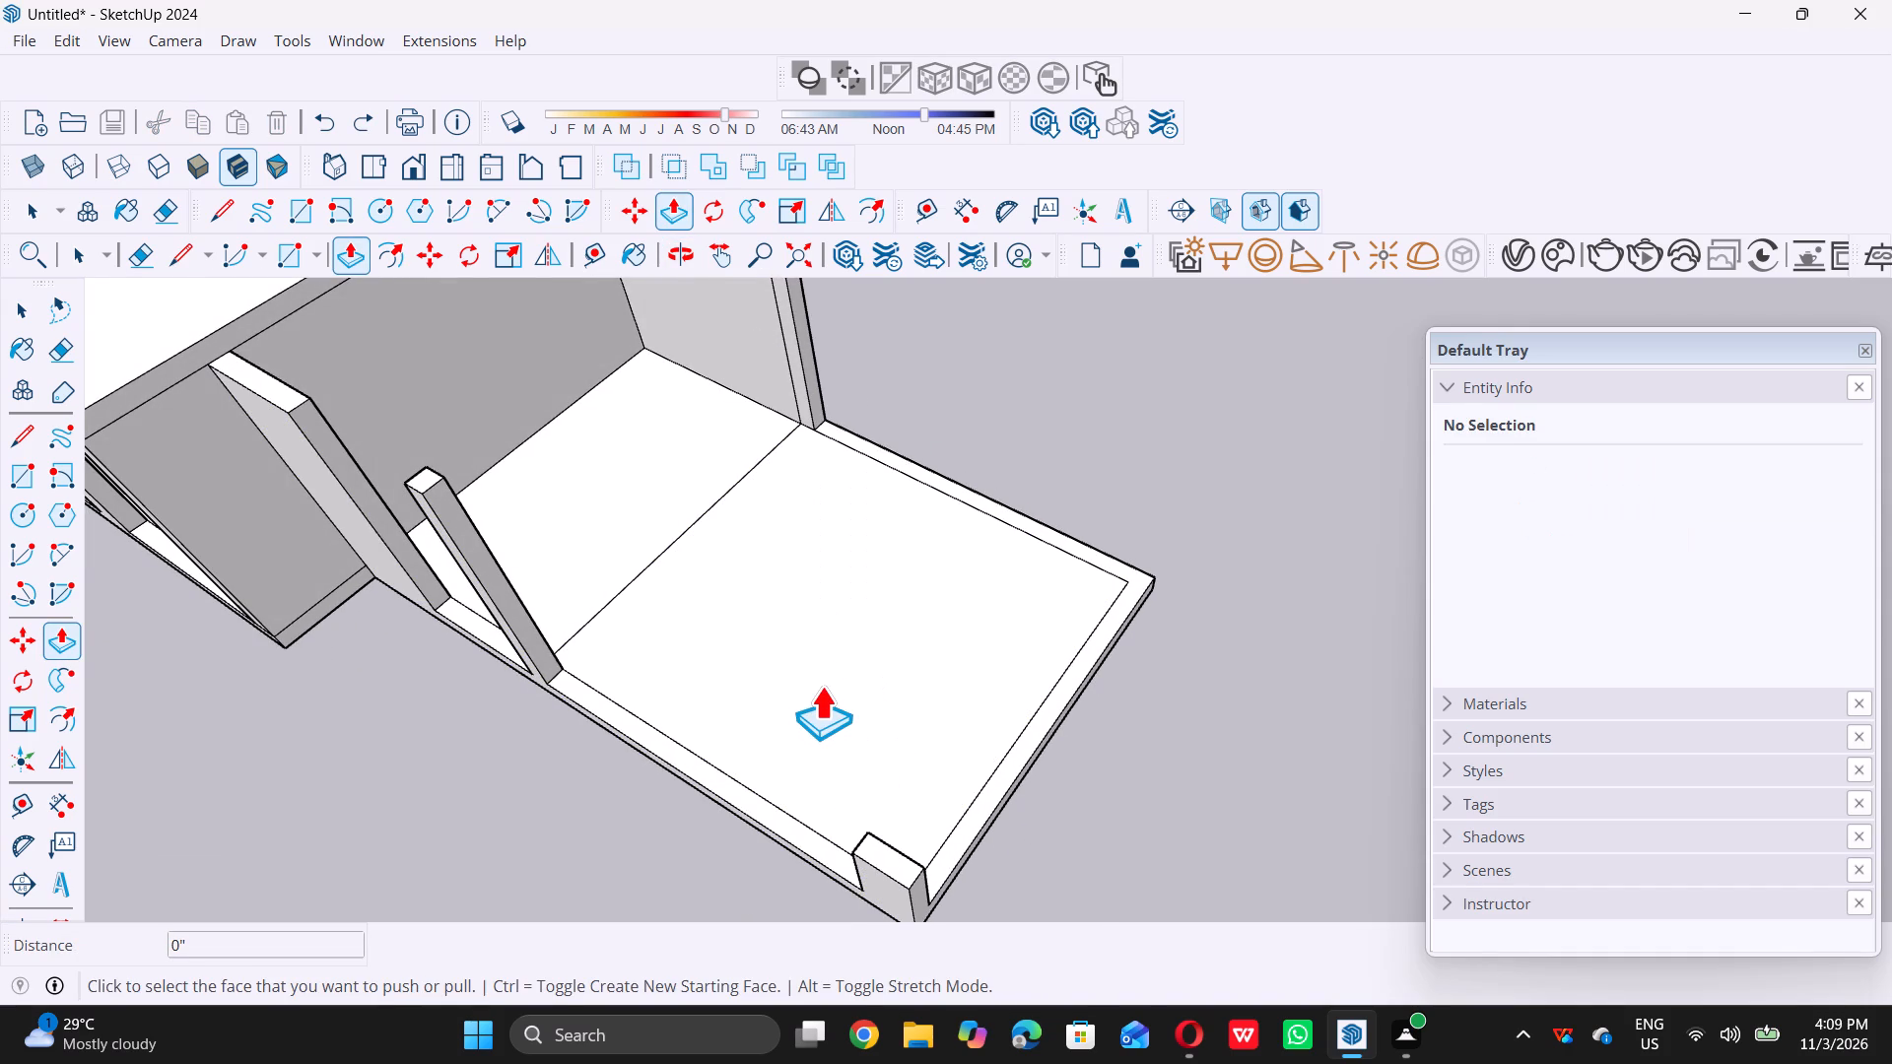
Raise the low block at the platform's front outer corner into a tall column, repeating the last Push/Pull distance on its top face.
{"action": "key", "text": "space"}
{"action": "scroll", "coordinate": [1037, 749], "scroll_direction": "down", "scroll_amount": 7}
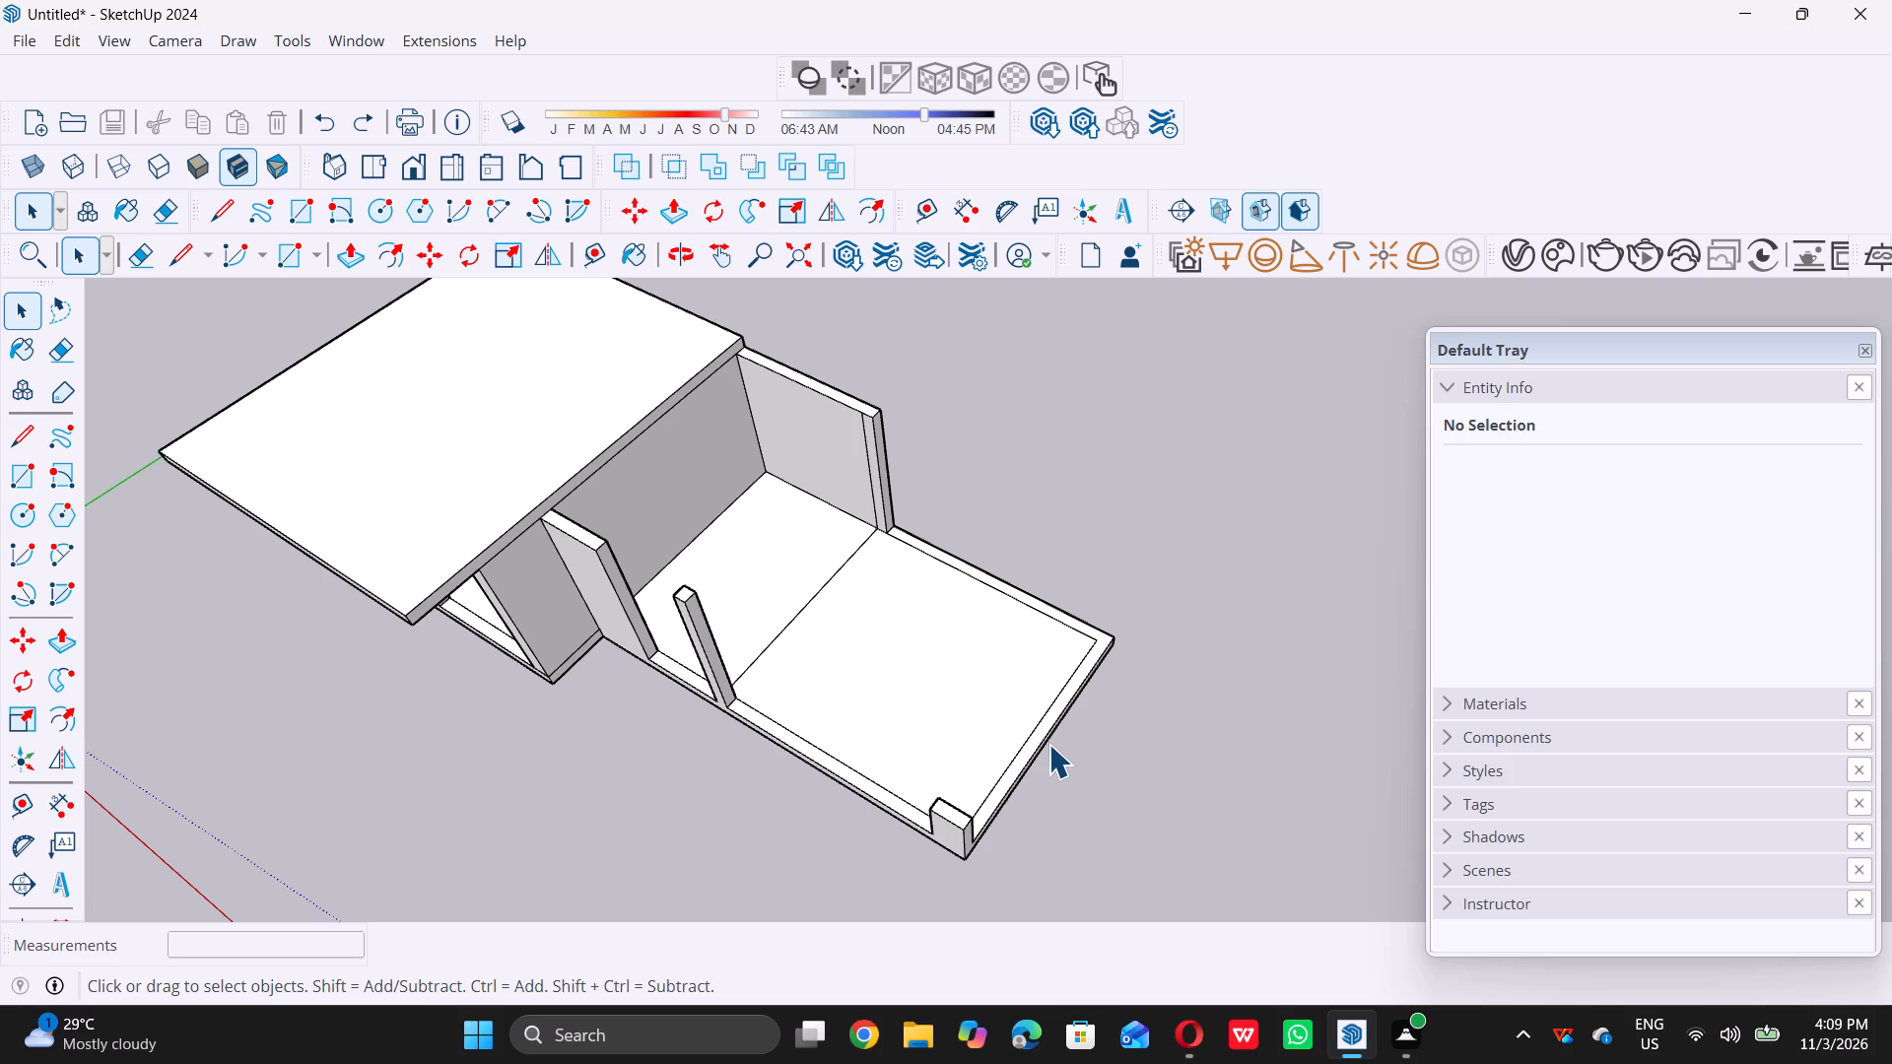
{"action": "scroll", "coordinate": [936, 545], "scroll_direction": "down", "scroll_amount": 9}
{"action": "middle_click_drag", "start_coordinate": [776, 726], "coordinate": [978, 556]}
{"action": "middle_click", "coordinate": [978, 556]}
{"action": "middle_click", "coordinate": [978, 556]}
{"action": "middle_click", "coordinate": [978, 556]}
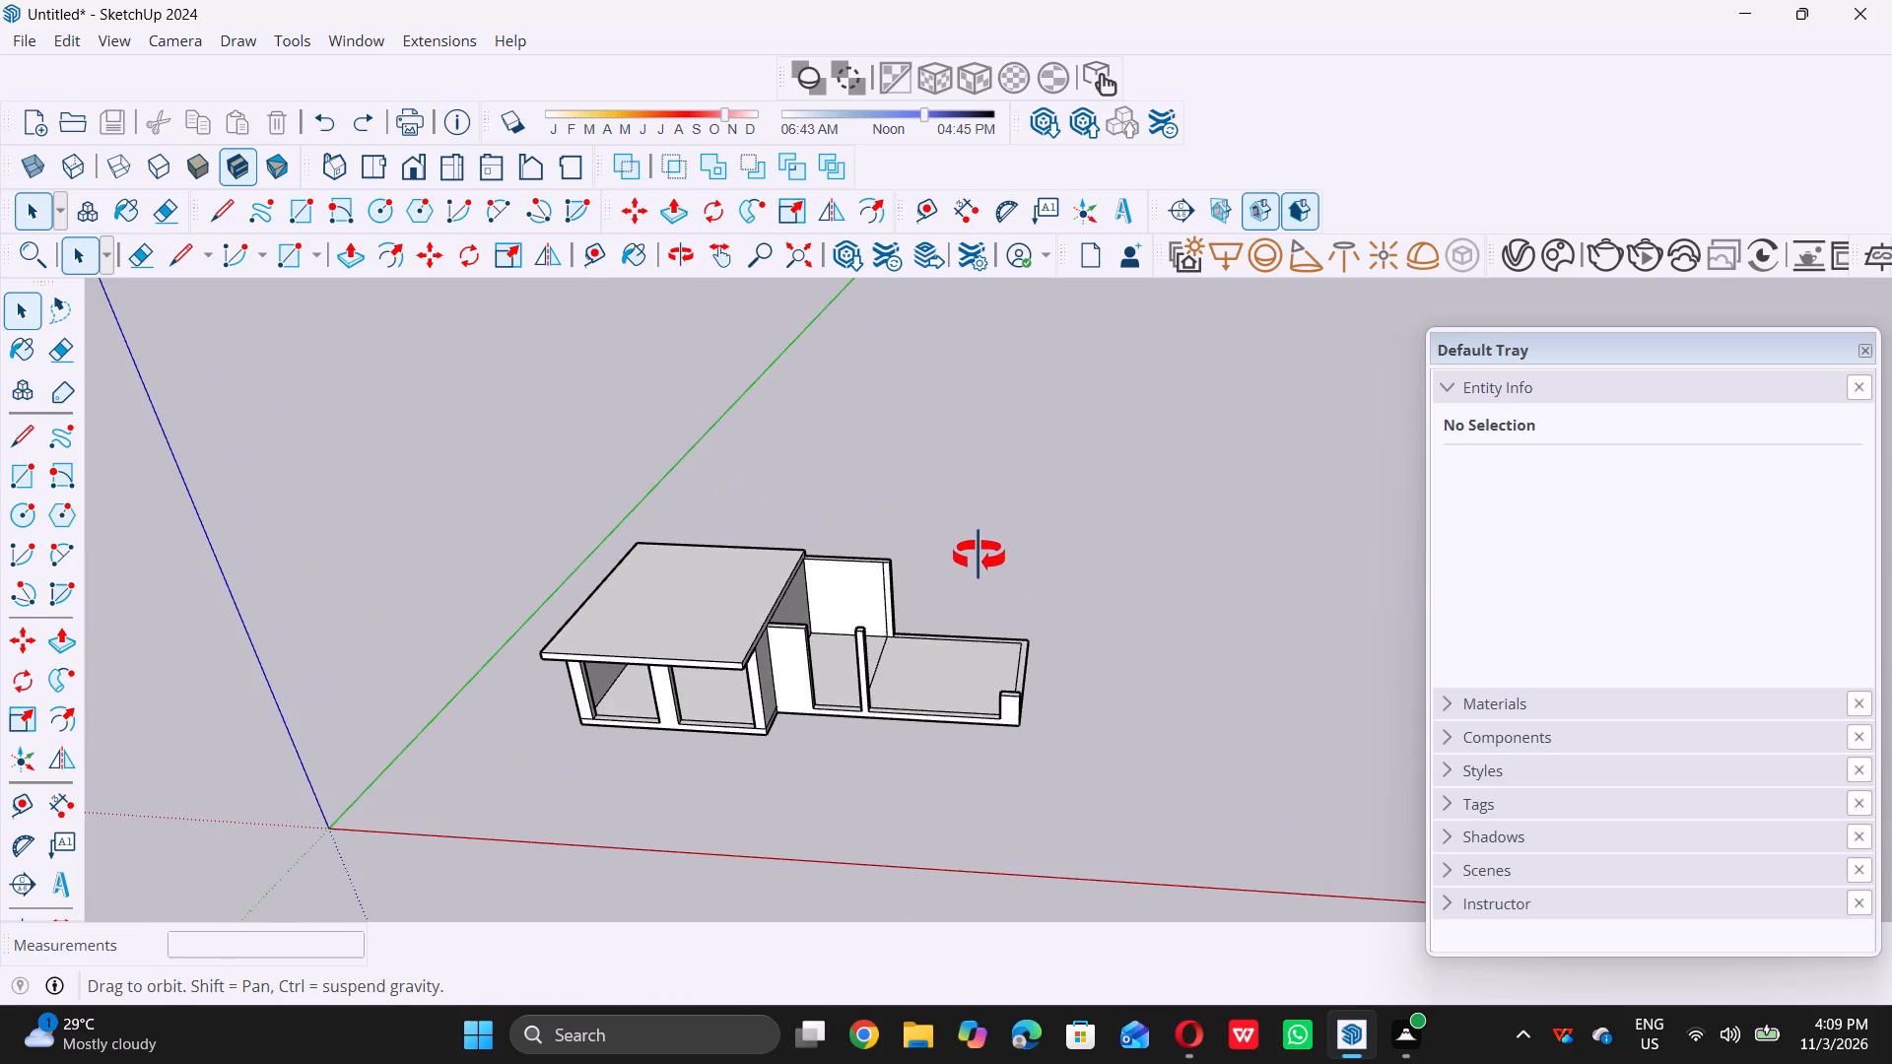
{"action": "scroll", "coordinate": [910, 687], "scroll_direction": "up", "scroll_amount": 5}
{"action": "scroll", "coordinate": [1088, 642], "scroll_direction": "down", "scroll_amount": 5}
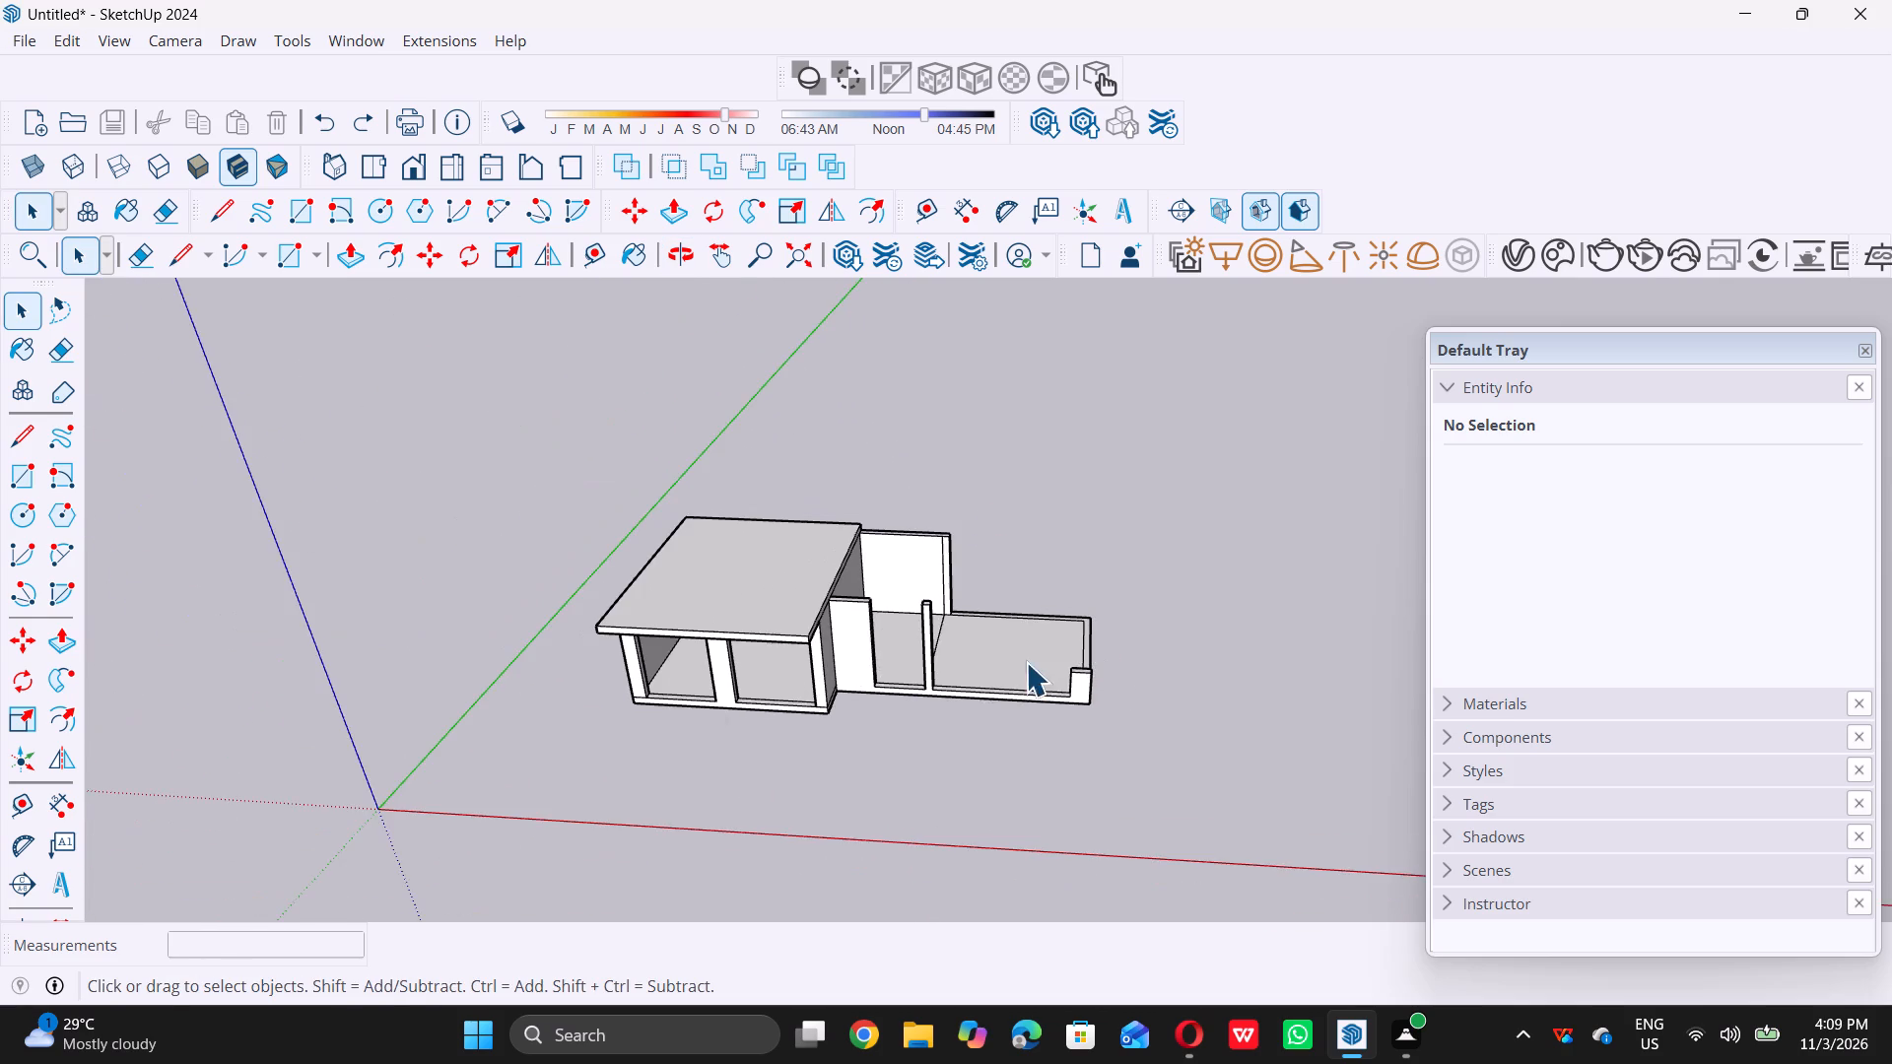
{"action": "middle_click_drag", "start_coordinate": [1026, 662], "coordinate": [1002, 717]}
{"action": "scroll", "coordinate": [1084, 650], "scroll_direction": "up", "scroll_amount": 15}
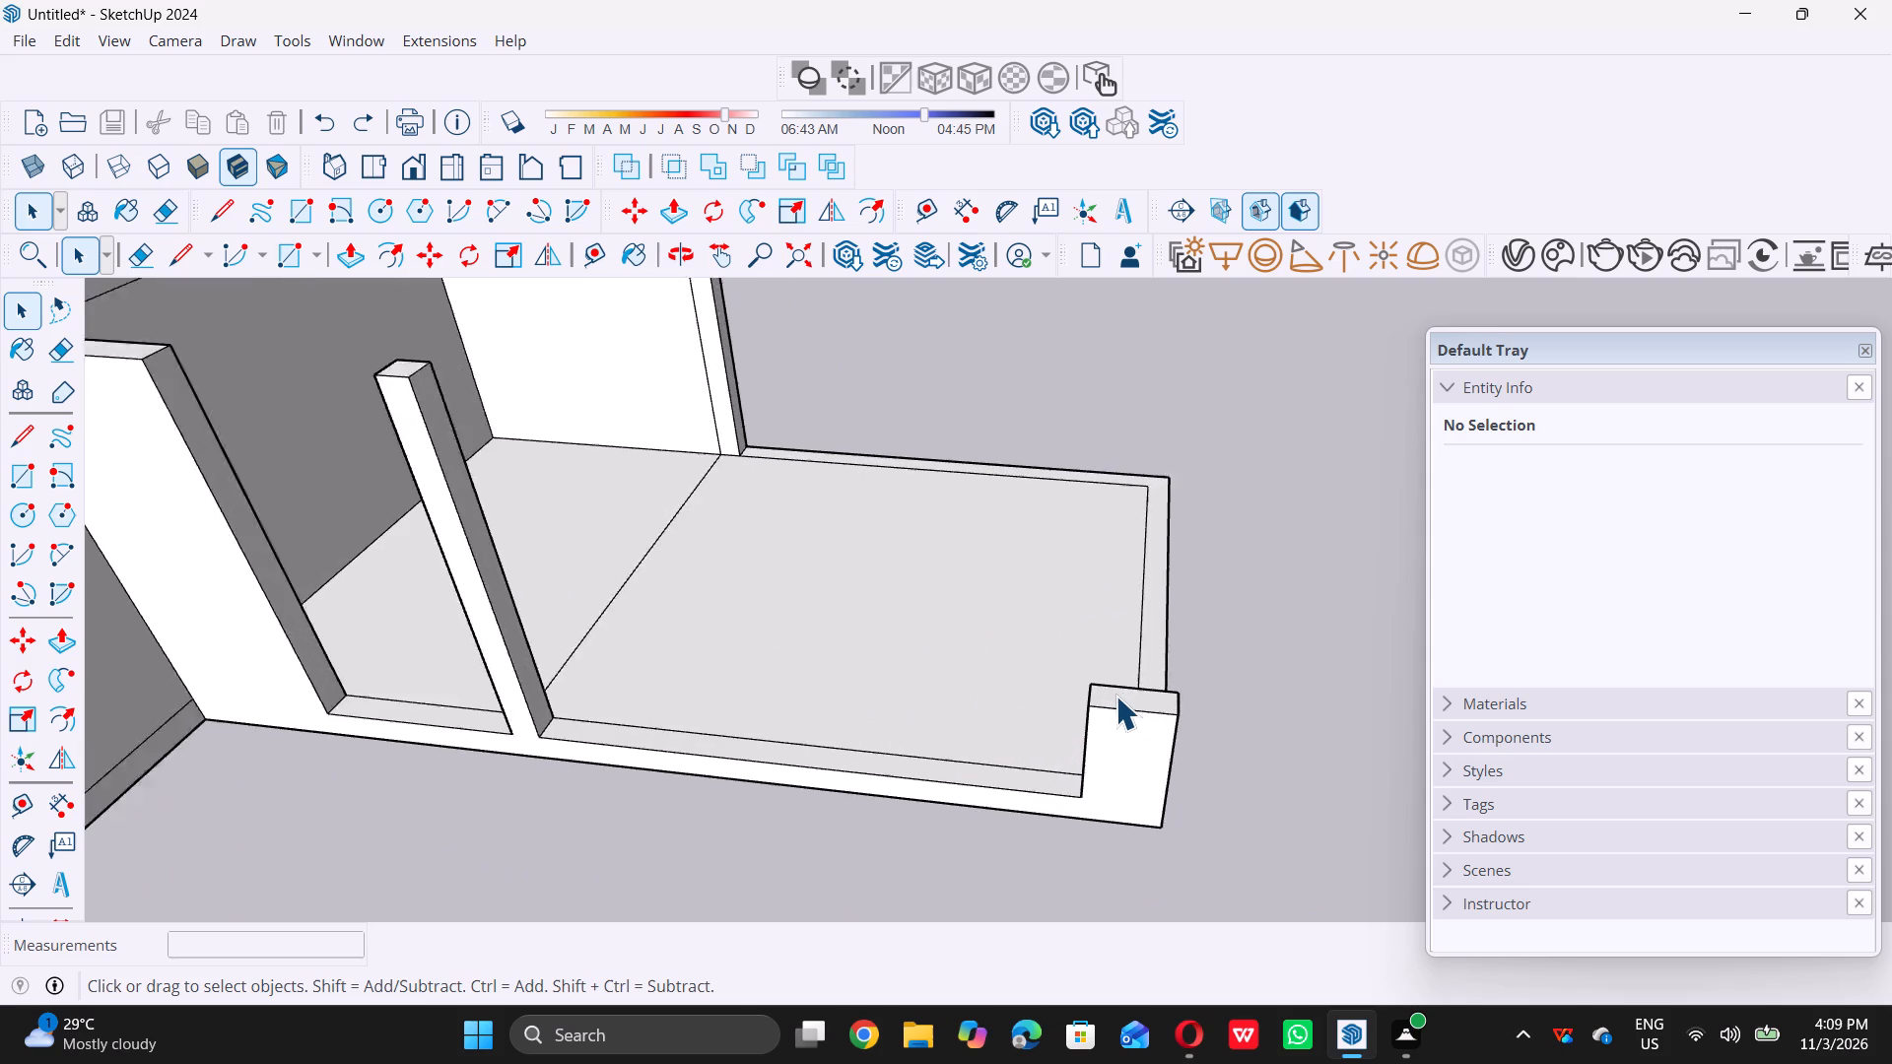
{"action": "triple_click", "coordinate": [1115, 696]}
{"action": "triple_click", "coordinate": [1292, 636]}
{"action": "left_click", "coordinate": [1292, 636]}
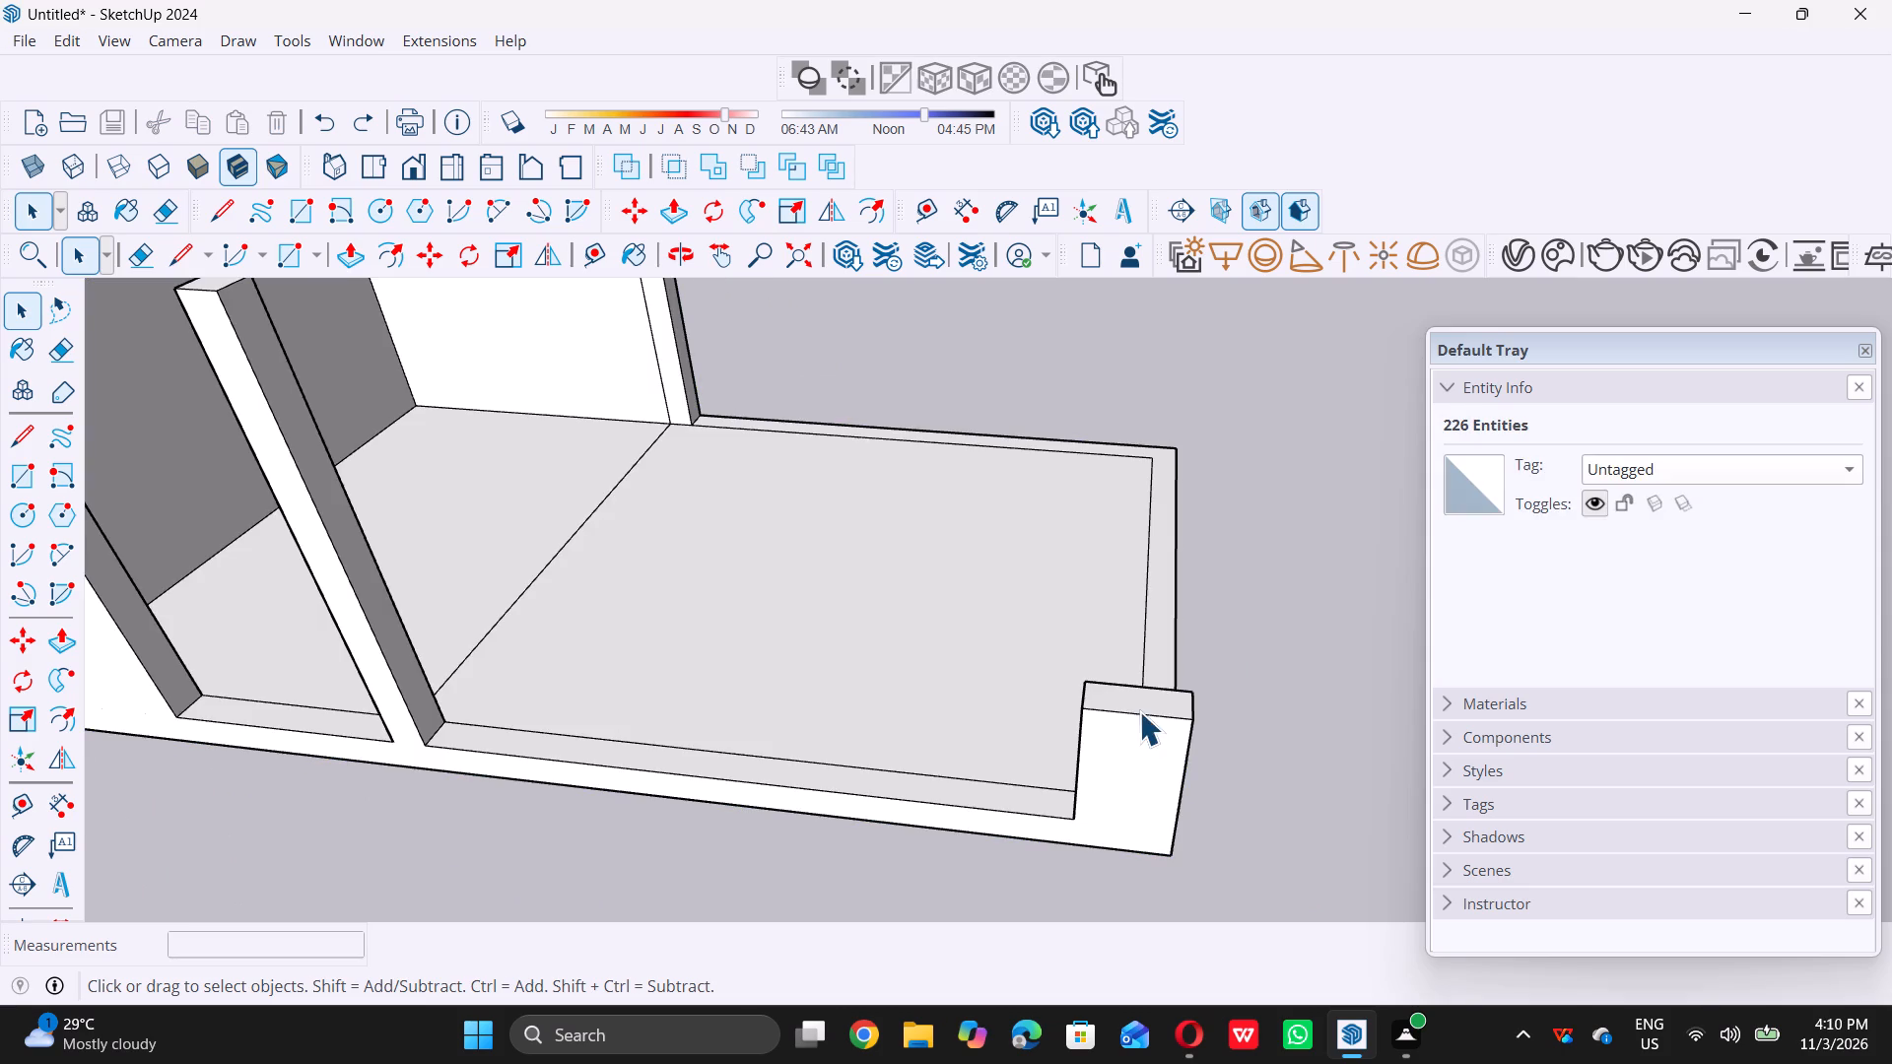
{"action": "scroll", "coordinate": [1129, 705], "scroll_direction": "up", "scroll_amount": 4}
{"action": "triple_click", "coordinate": [1125, 704]}
{"action": "triple_click", "coordinate": [1281, 614]}
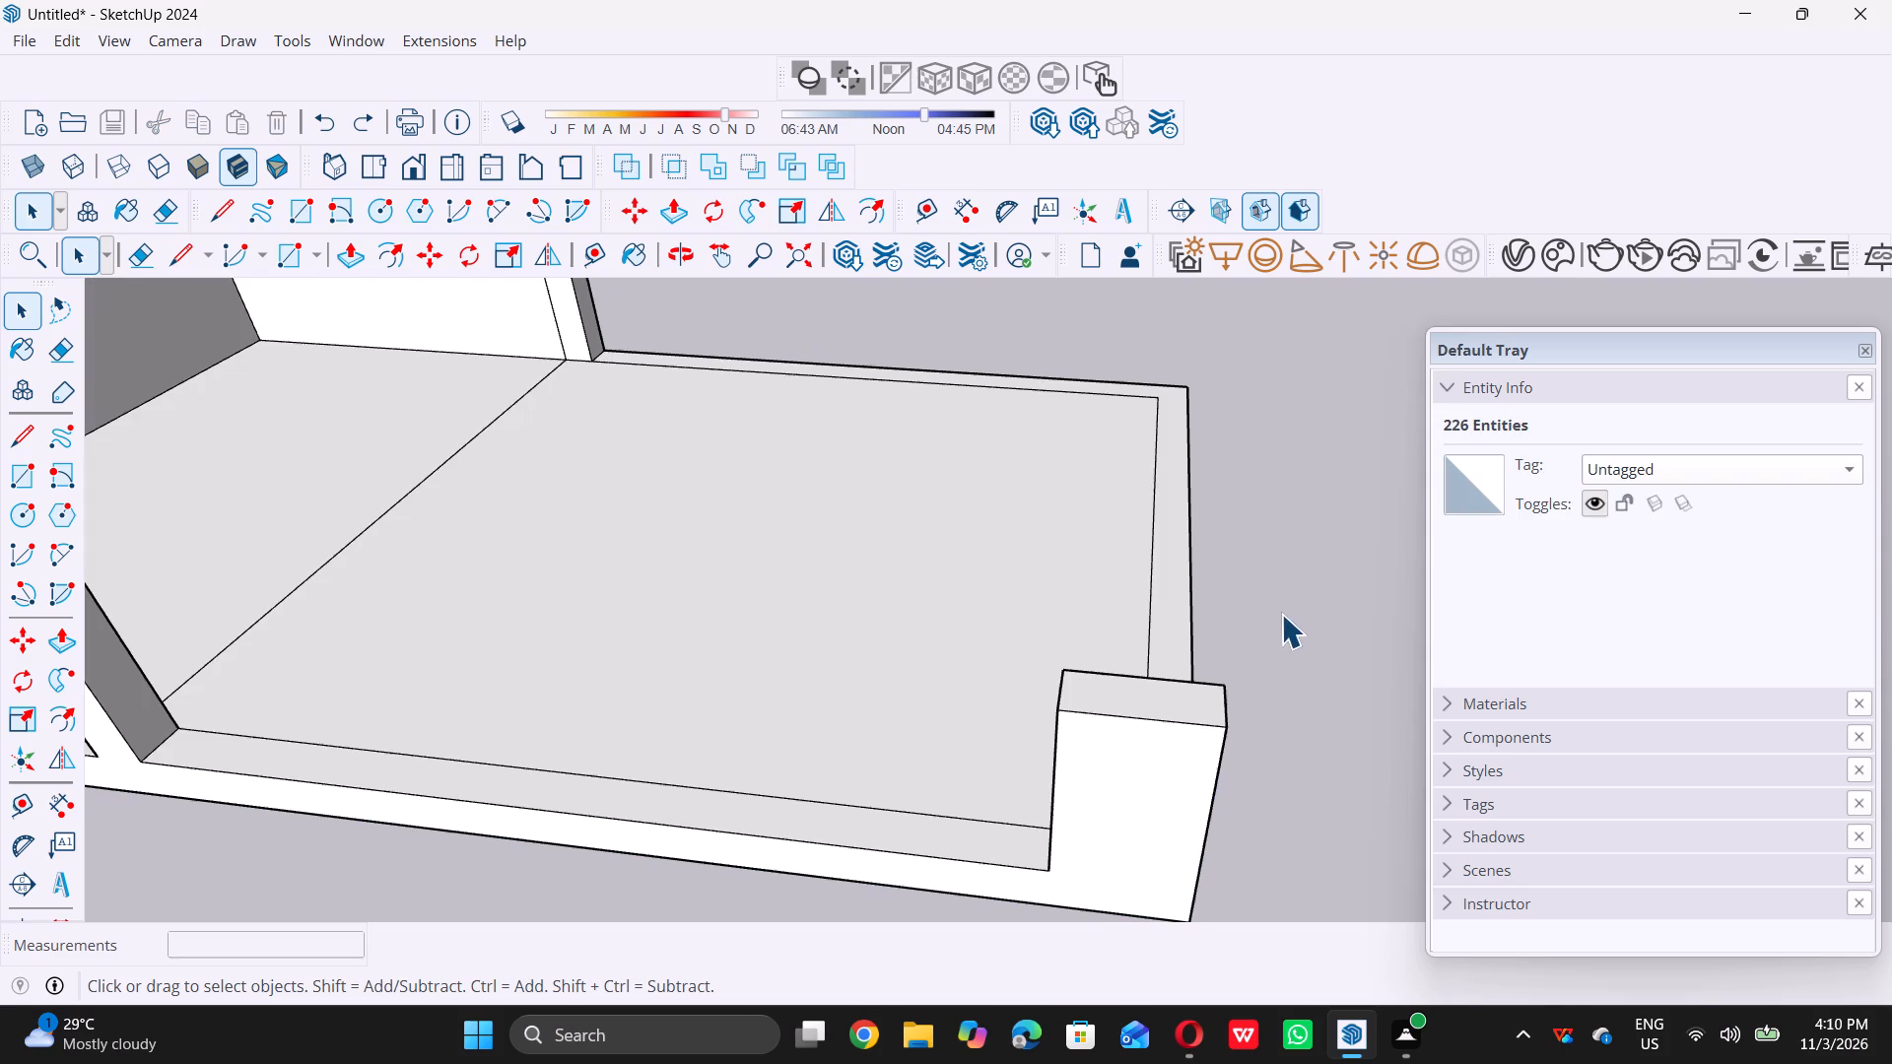
{"action": "left_click", "coordinate": [1281, 614]}
{"action": "key", "text": "p"}
{"action": "double_click", "coordinate": [1127, 686]}
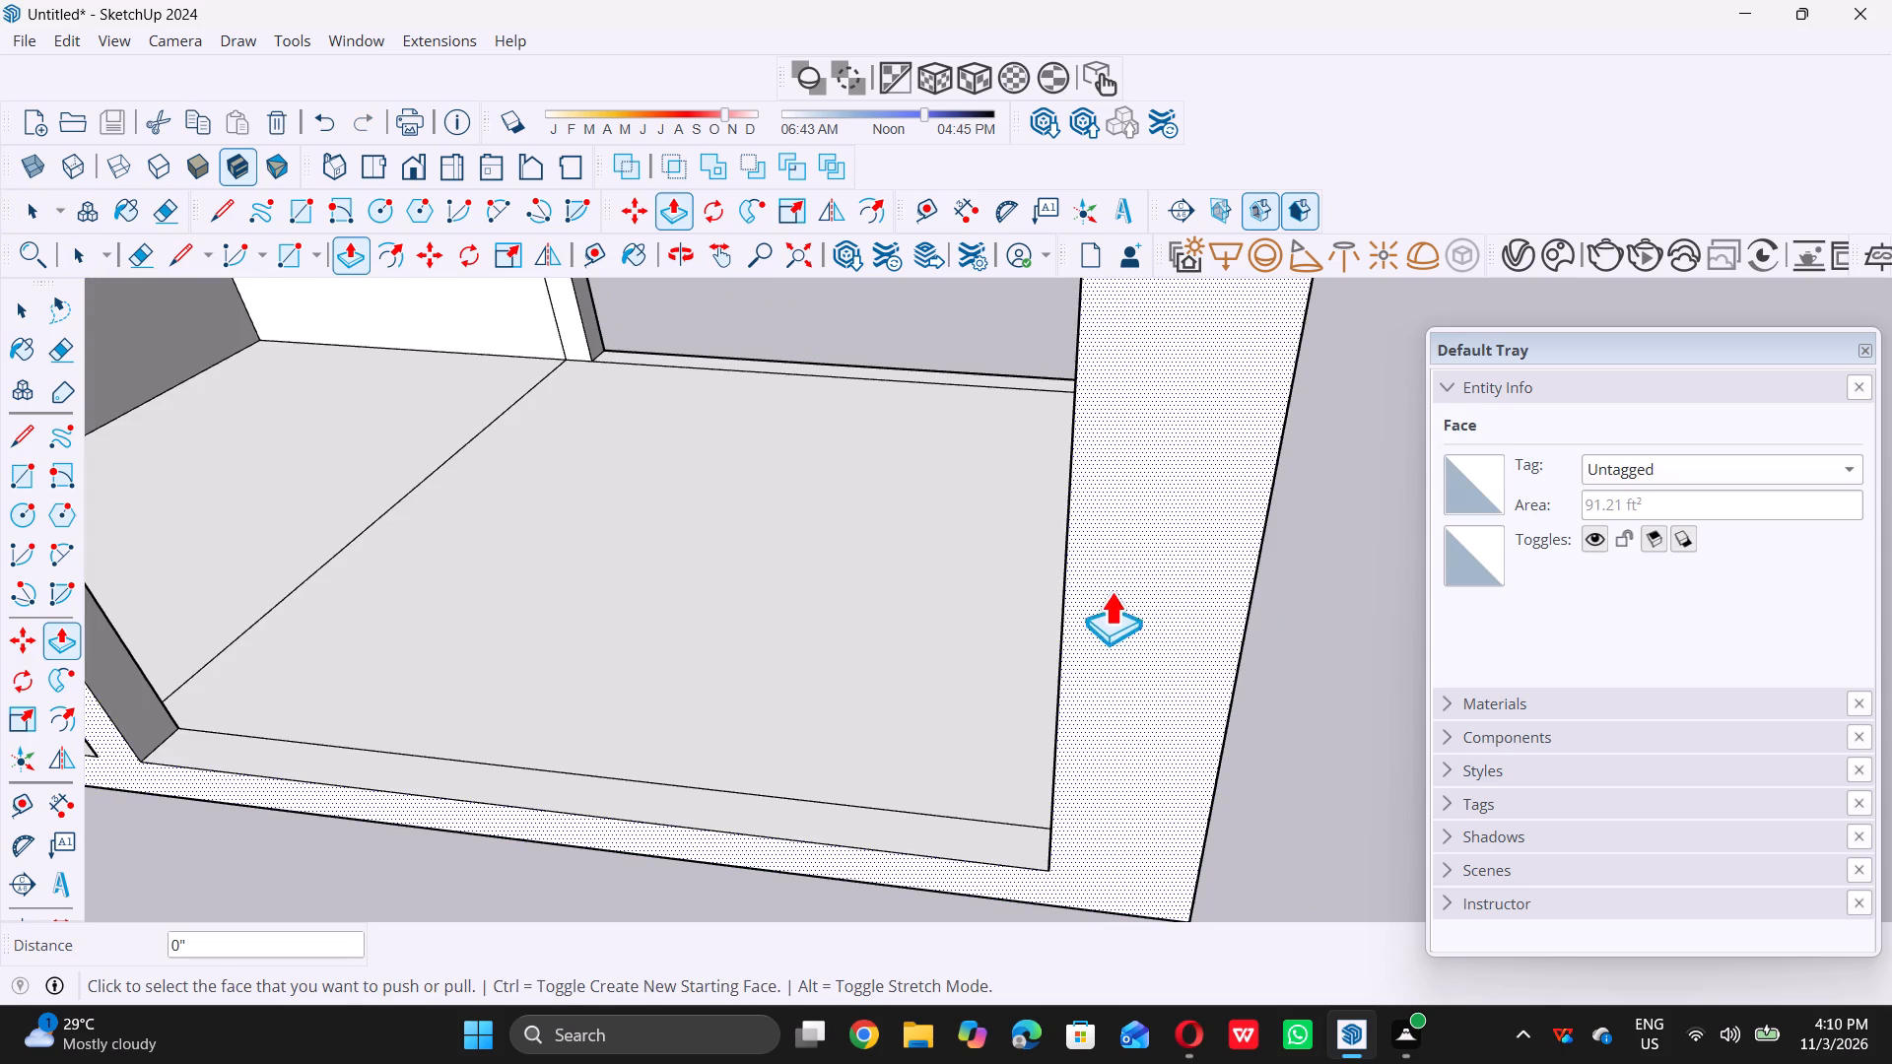
Push the front outer corner column's top face down about 2' 1", aligning it with the top of the thin front column.
{"action": "scroll", "coordinate": [1111, 591], "scroll_direction": "down", "scroll_amount": 12}
{"action": "middle_click_drag", "start_coordinate": [1112, 400], "coordinate": [1097, 482]}
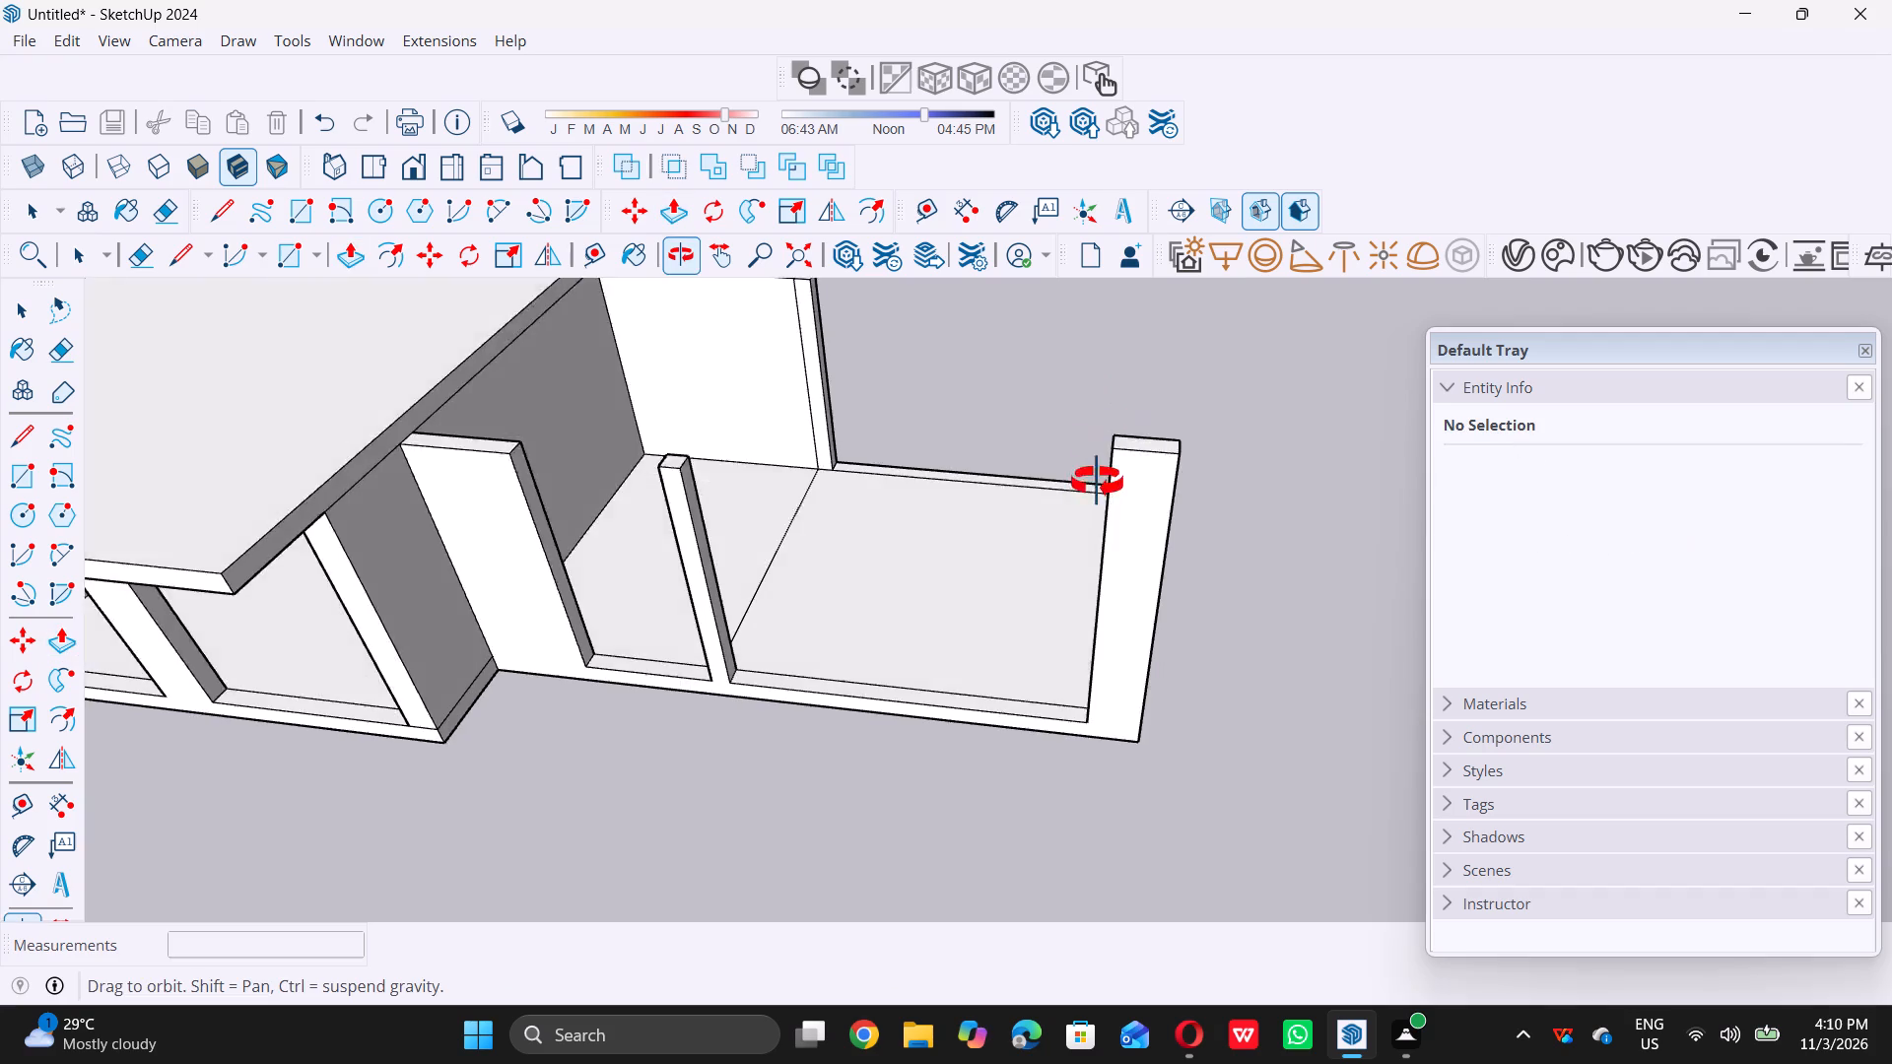
{"action": "middle_click_drag", "start_coordinate": [1097, 482], "coordinate": [1084, 522]}
{"action": "middle_click", "coordinate": [1084, 523]}
{"action": "scroll", "coordinate": [1133, 531], "scroll_direction": "up", "scroll_amount": 4}
{"action": "left_click", "coordinate": [1119, 518]}
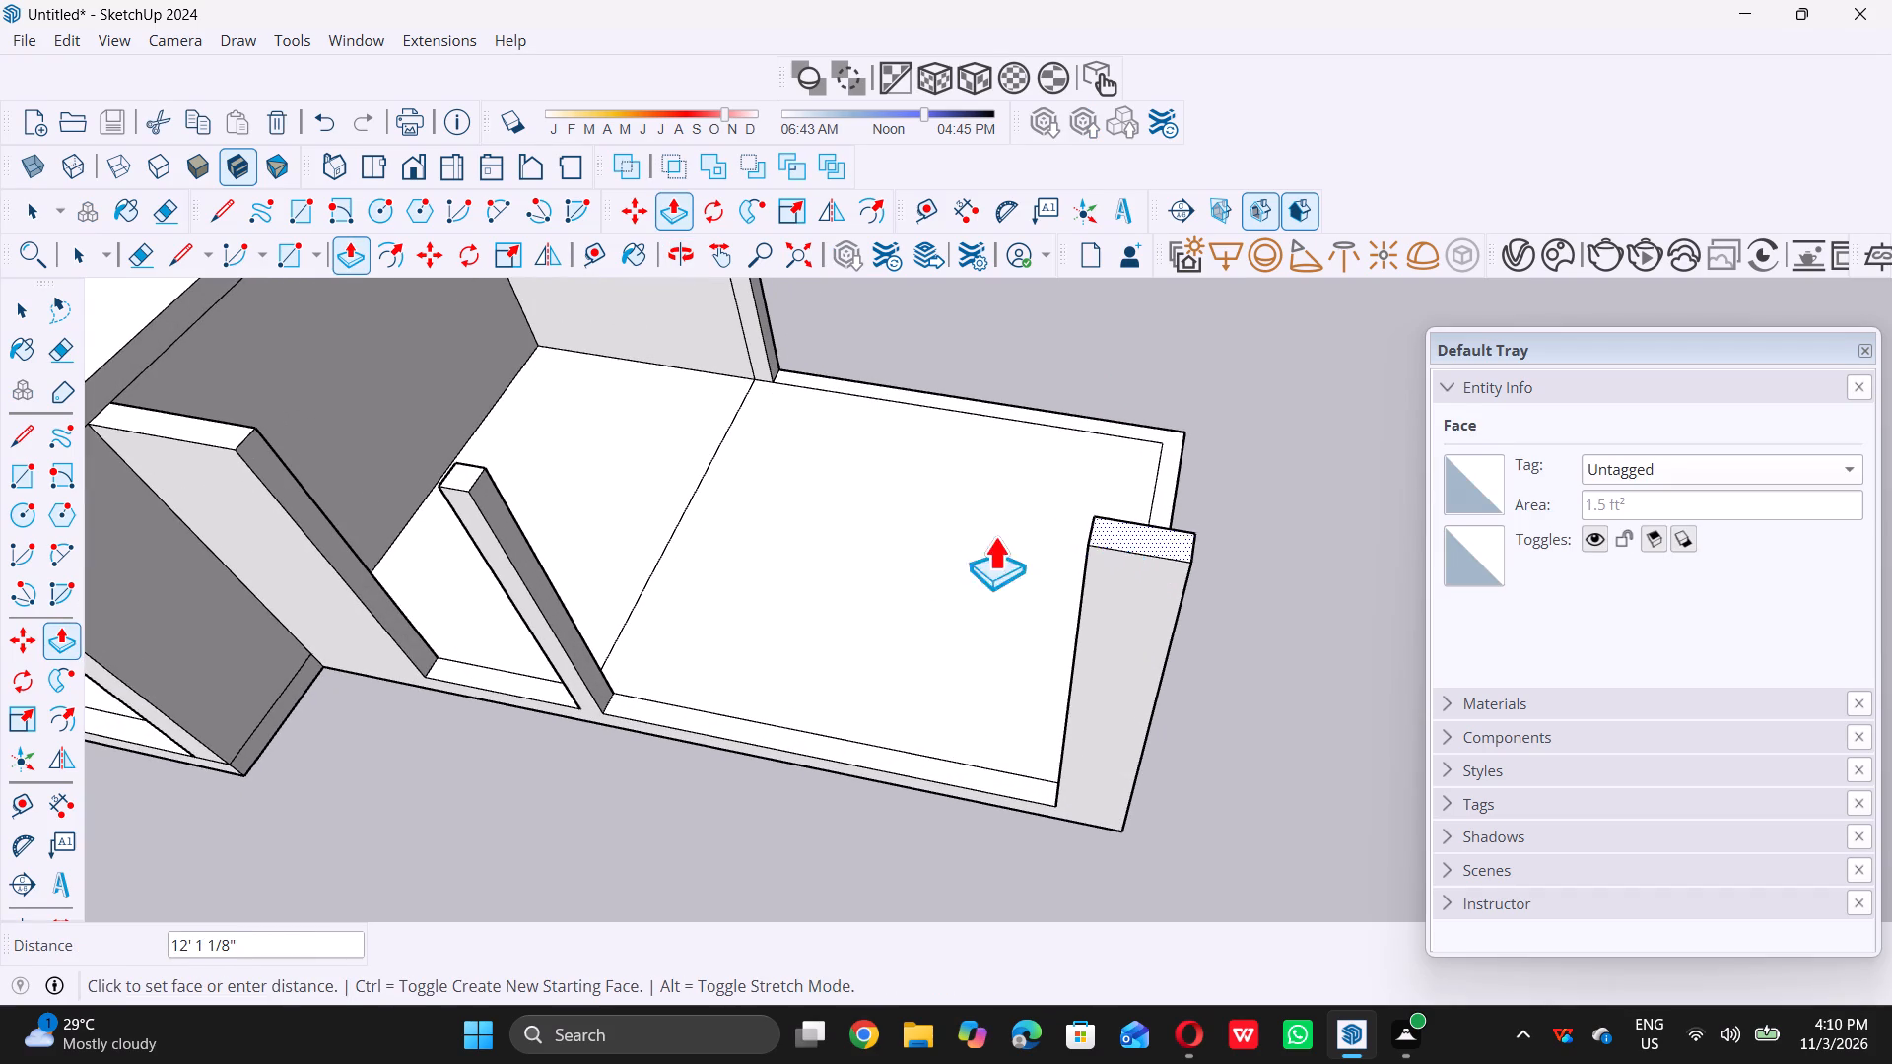
{"action": "triple_click", "coordinate": [474, 480]}
{"action": "left_click", "coordinate": [474, 480]}
{"action": "key", "text": "space"}
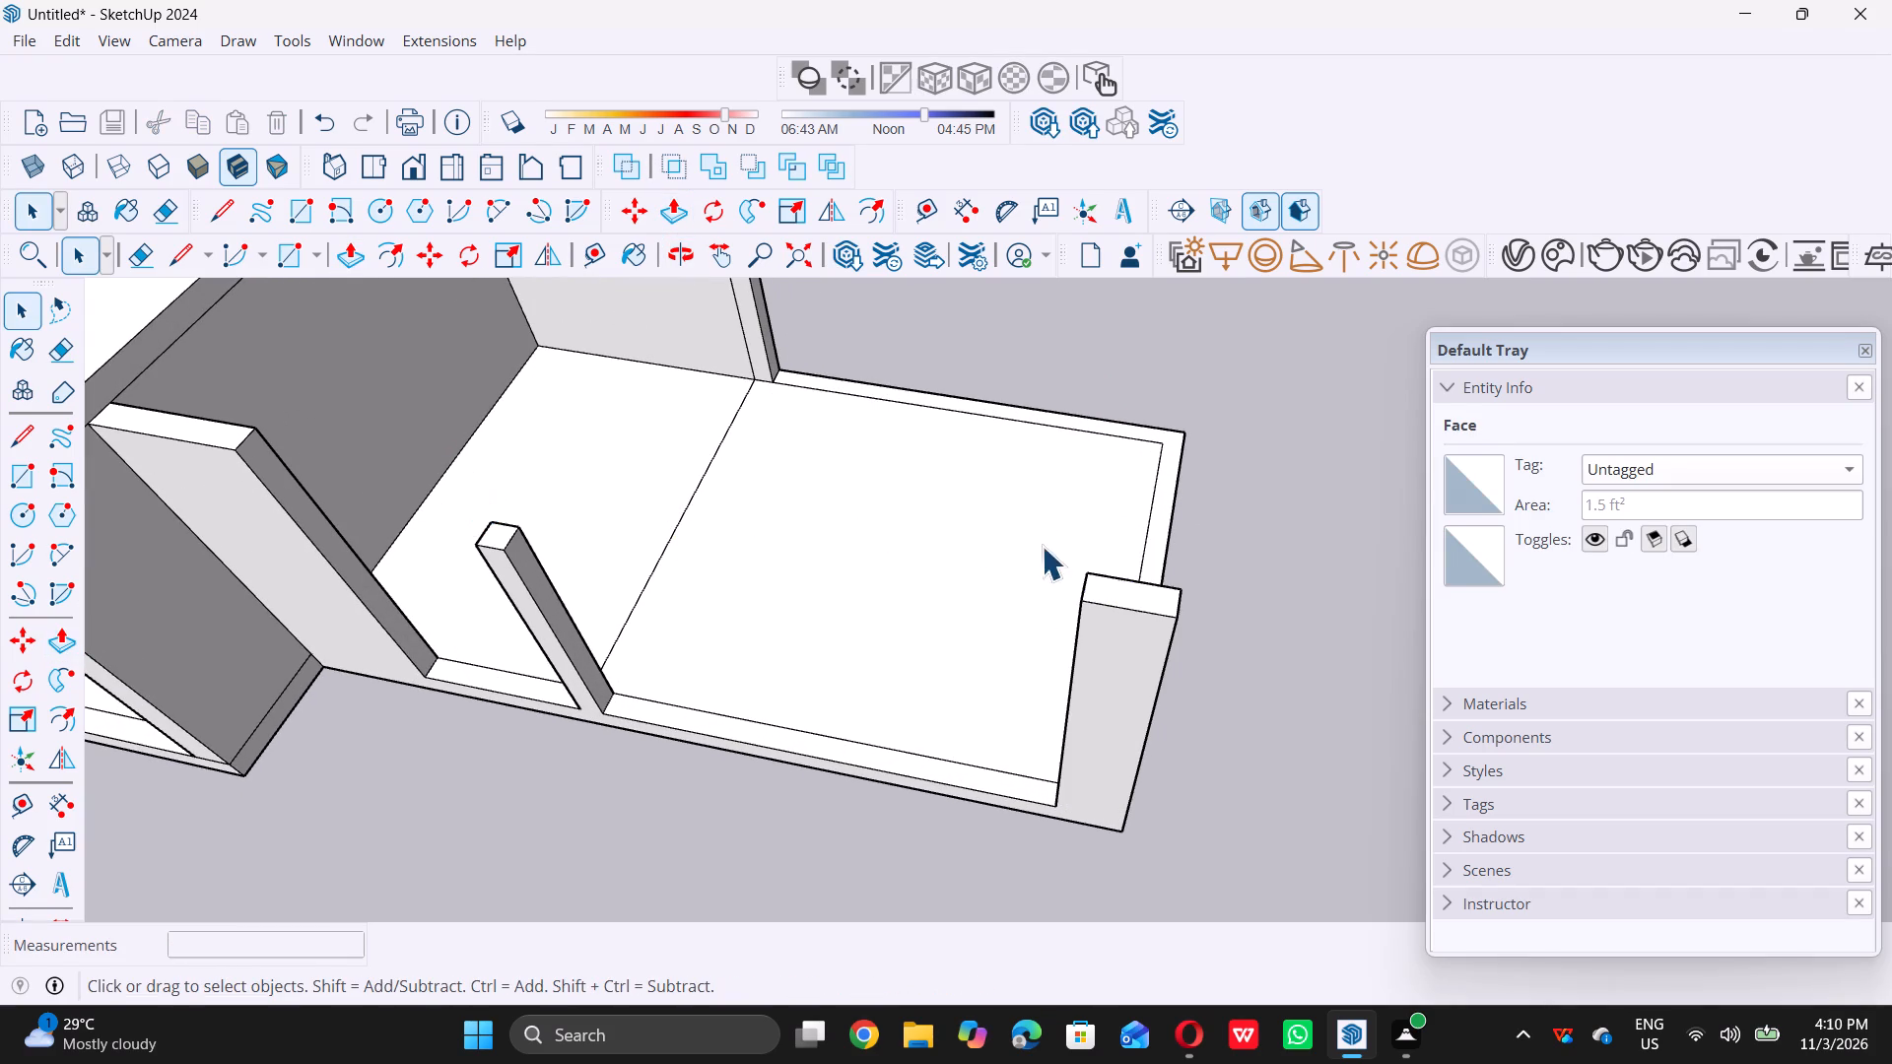
Examine the whole structure from the front and above, comparing the column heights with the roof slab.
{"action": "triple_click", "coordinate": [1277, 542]}
{"action": "scroll", "coordinate": [891, 620], "scroll_direction": "down", "scroll_amount": 16}
{"action": "middle_click_drag", "start_coordinate": [911, 681], "coordinate": [982, 479]}
{"action": "middle_click_drag", "start_coordinate": [902, 616], "coordinate": [910, 526]}
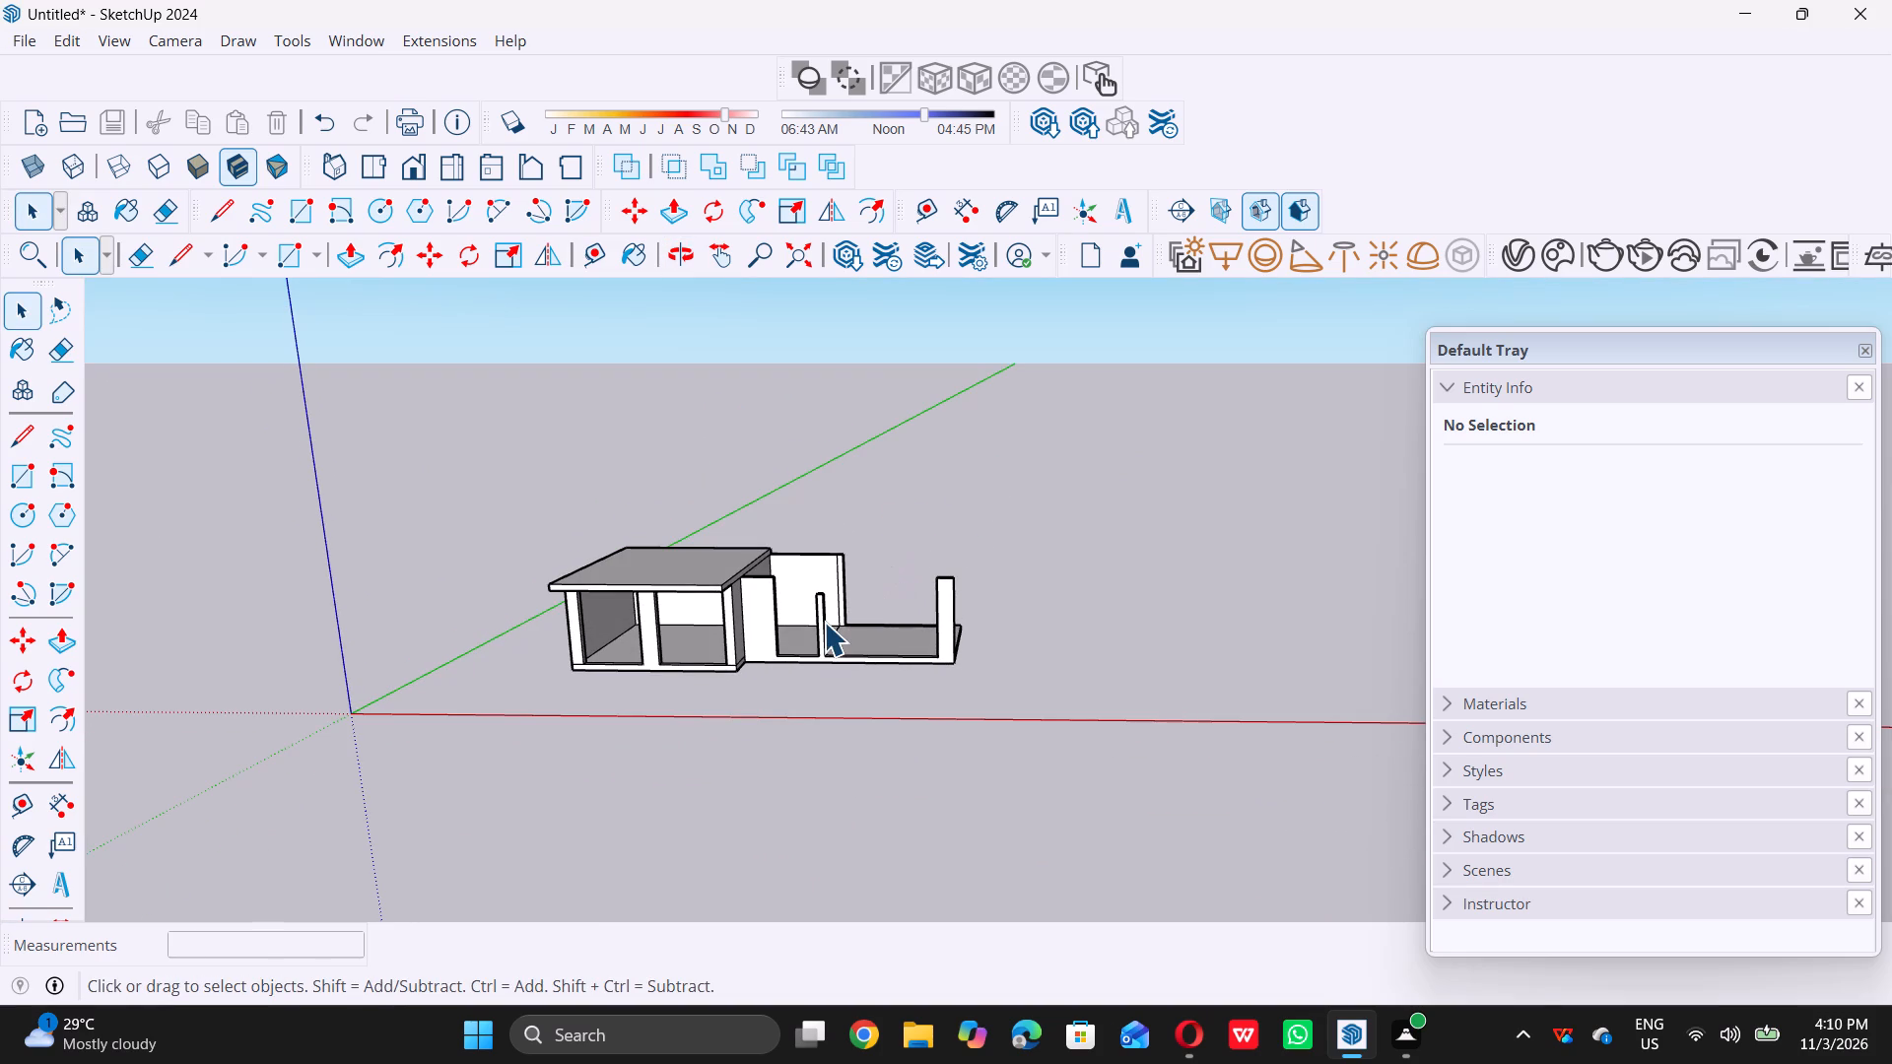
{"action": "middle_click_drag", "start_coordinate": [841, 601], "coordinate": [724, 685]}
{"action": "middle_click_drag", "start_coordinate": [725, 654], "coordinate": [808, 564]}
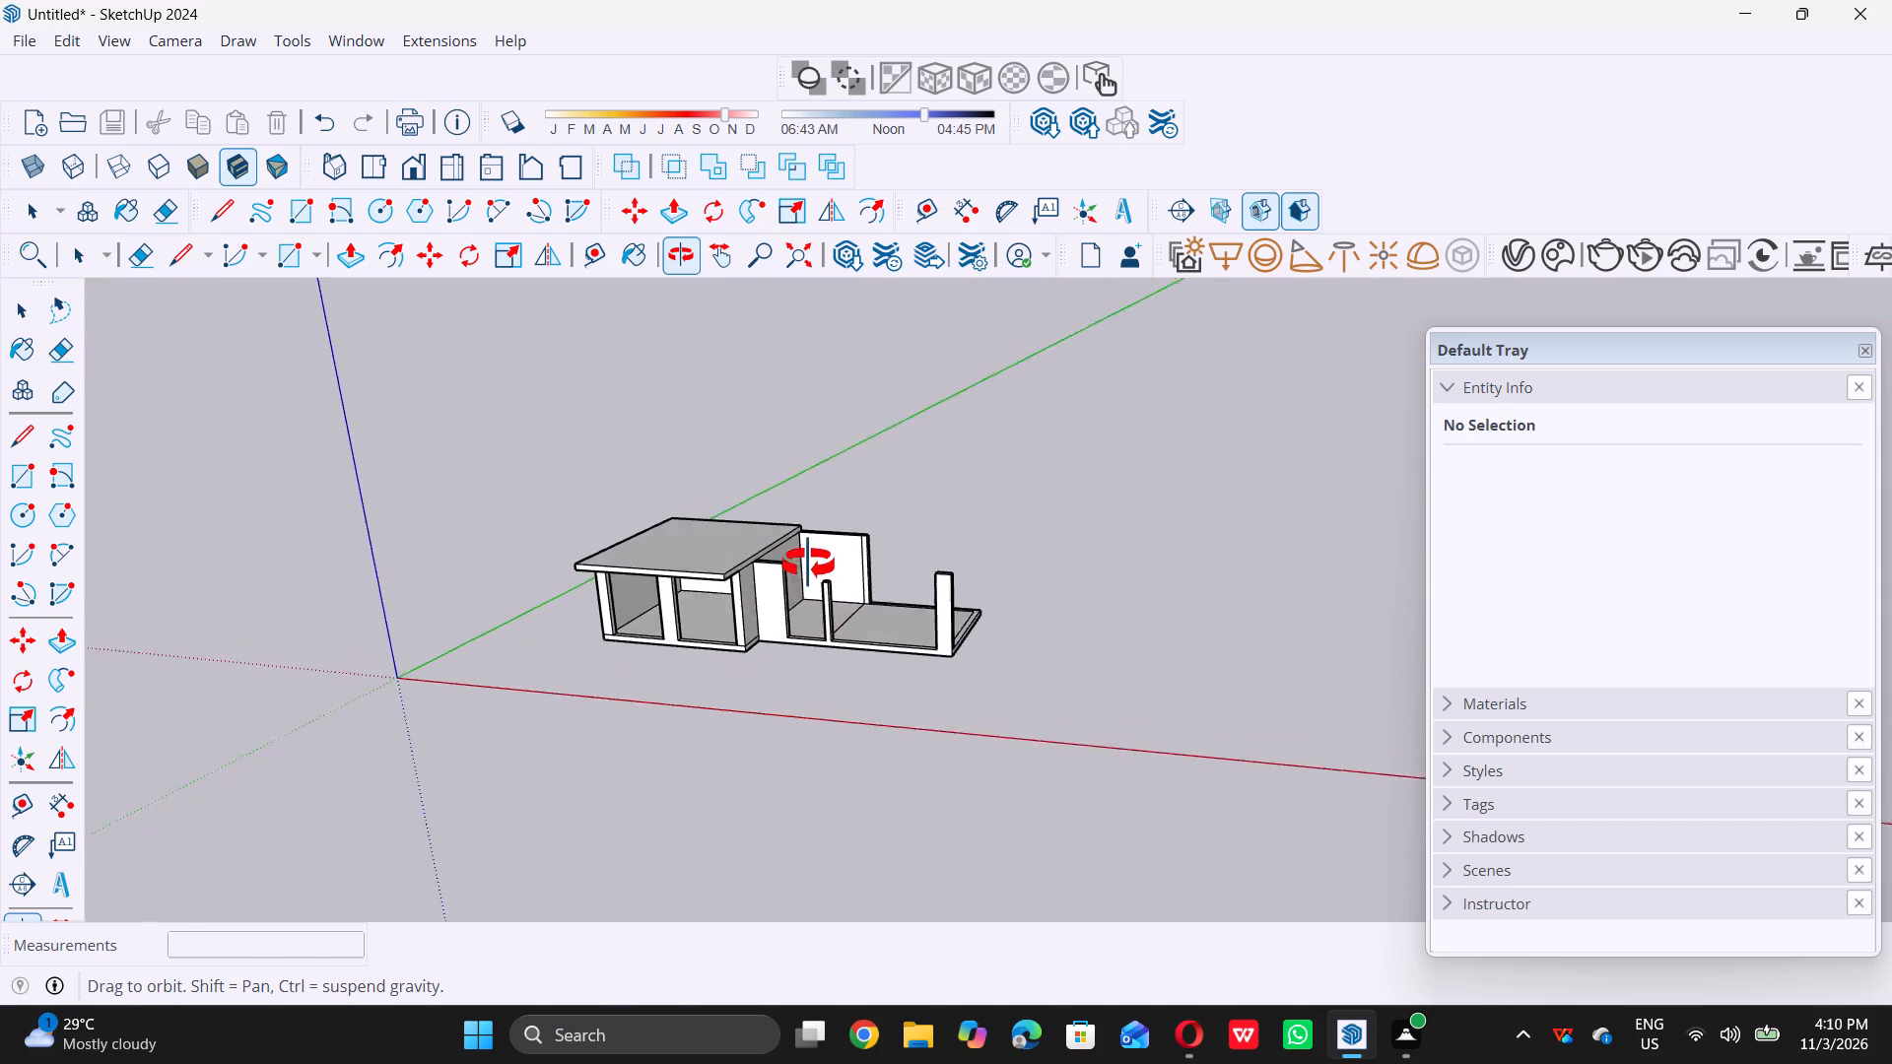
{"action": "middle_click_drag", "start_coordinate": [808, 564], "coordinate": [831, 541]}
{"action": "scroll", "coordinate": [831, 542], "scroll_direction": "up", "scroll_amount": 4}
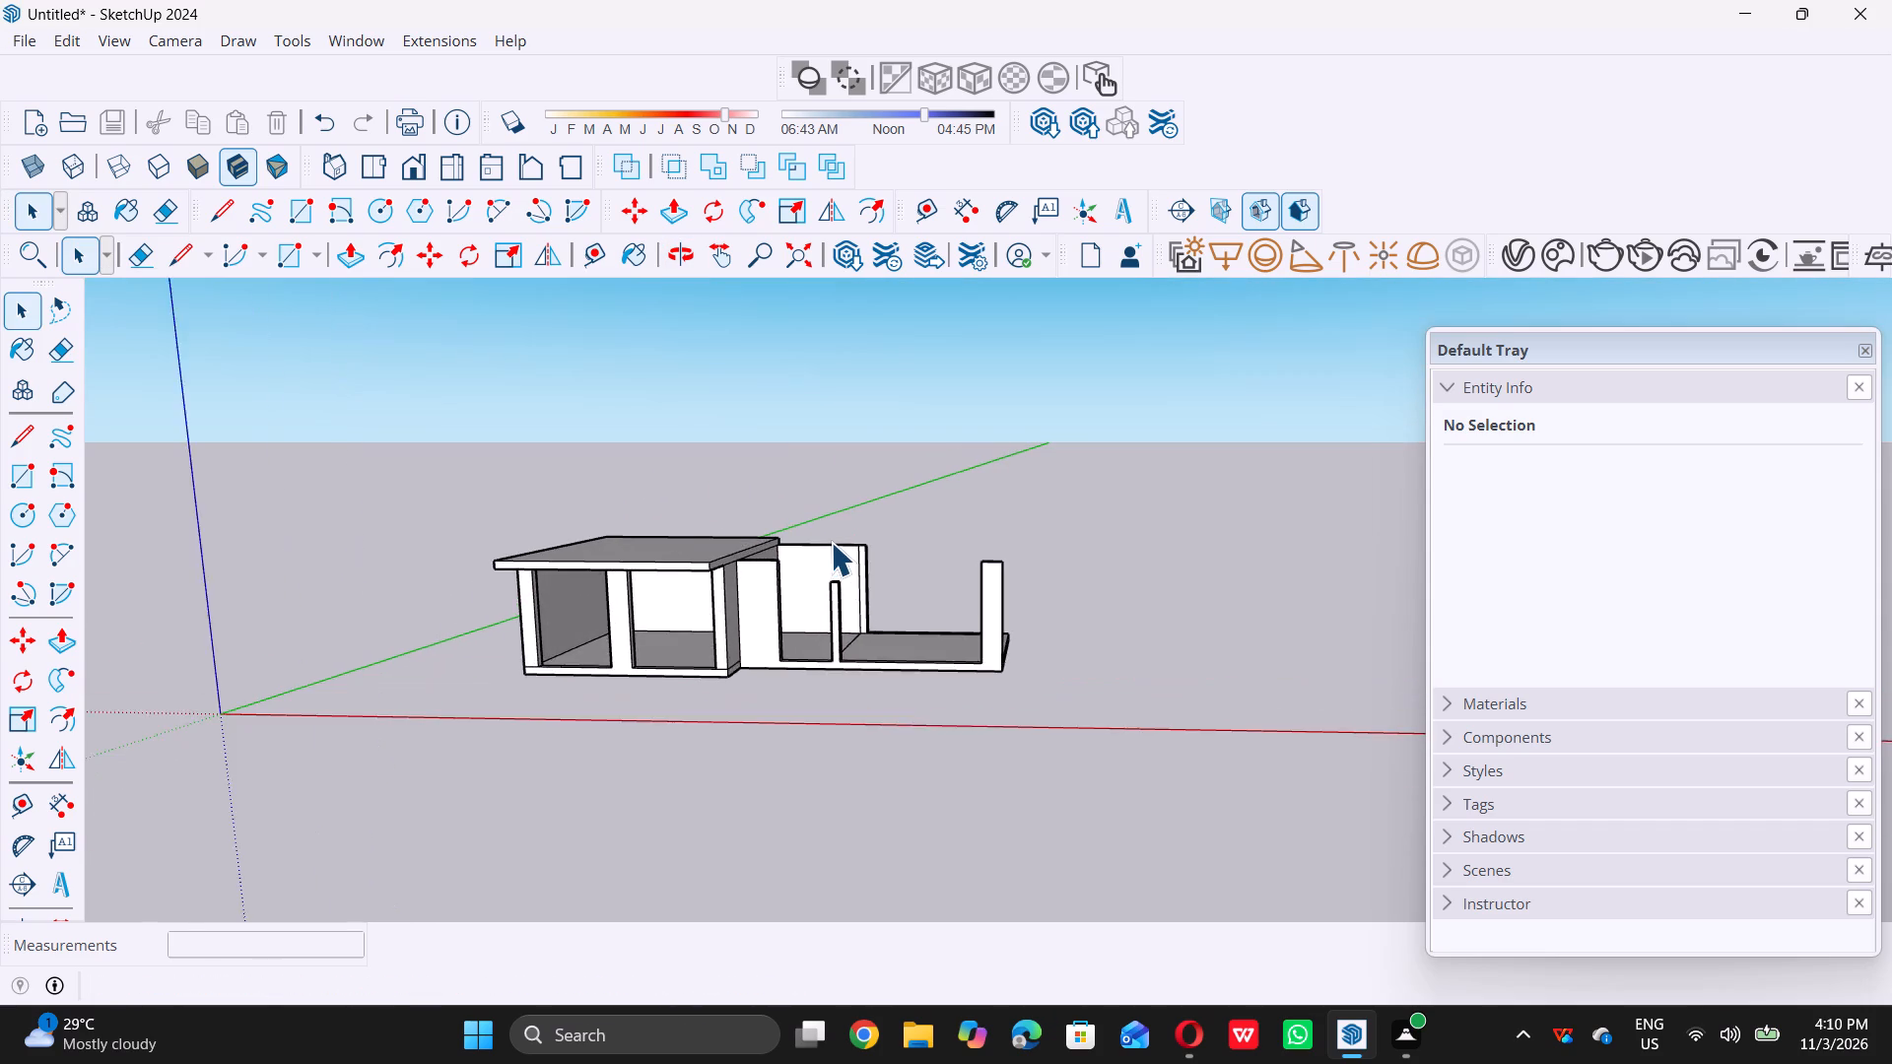
{"action": "scroll", "coordinate": [831, 542], "scroll_direction": "up", "scroll_amount": 2}
{"action": "scroll", "coordinate": [831, 542], "scroll_direction": "down", "scroll_amount": 5}
{"action": "middle_click_drag", "start_coordinate": [832, 542], "coordinate": [715, 714]}
Extend the roof slab's side edge face across the side room to the outer side of the platform's corner column.
{"action": "scroll", "coordinate": [716, 590], "scroll_direction": "up", "scroll_amount": 5}
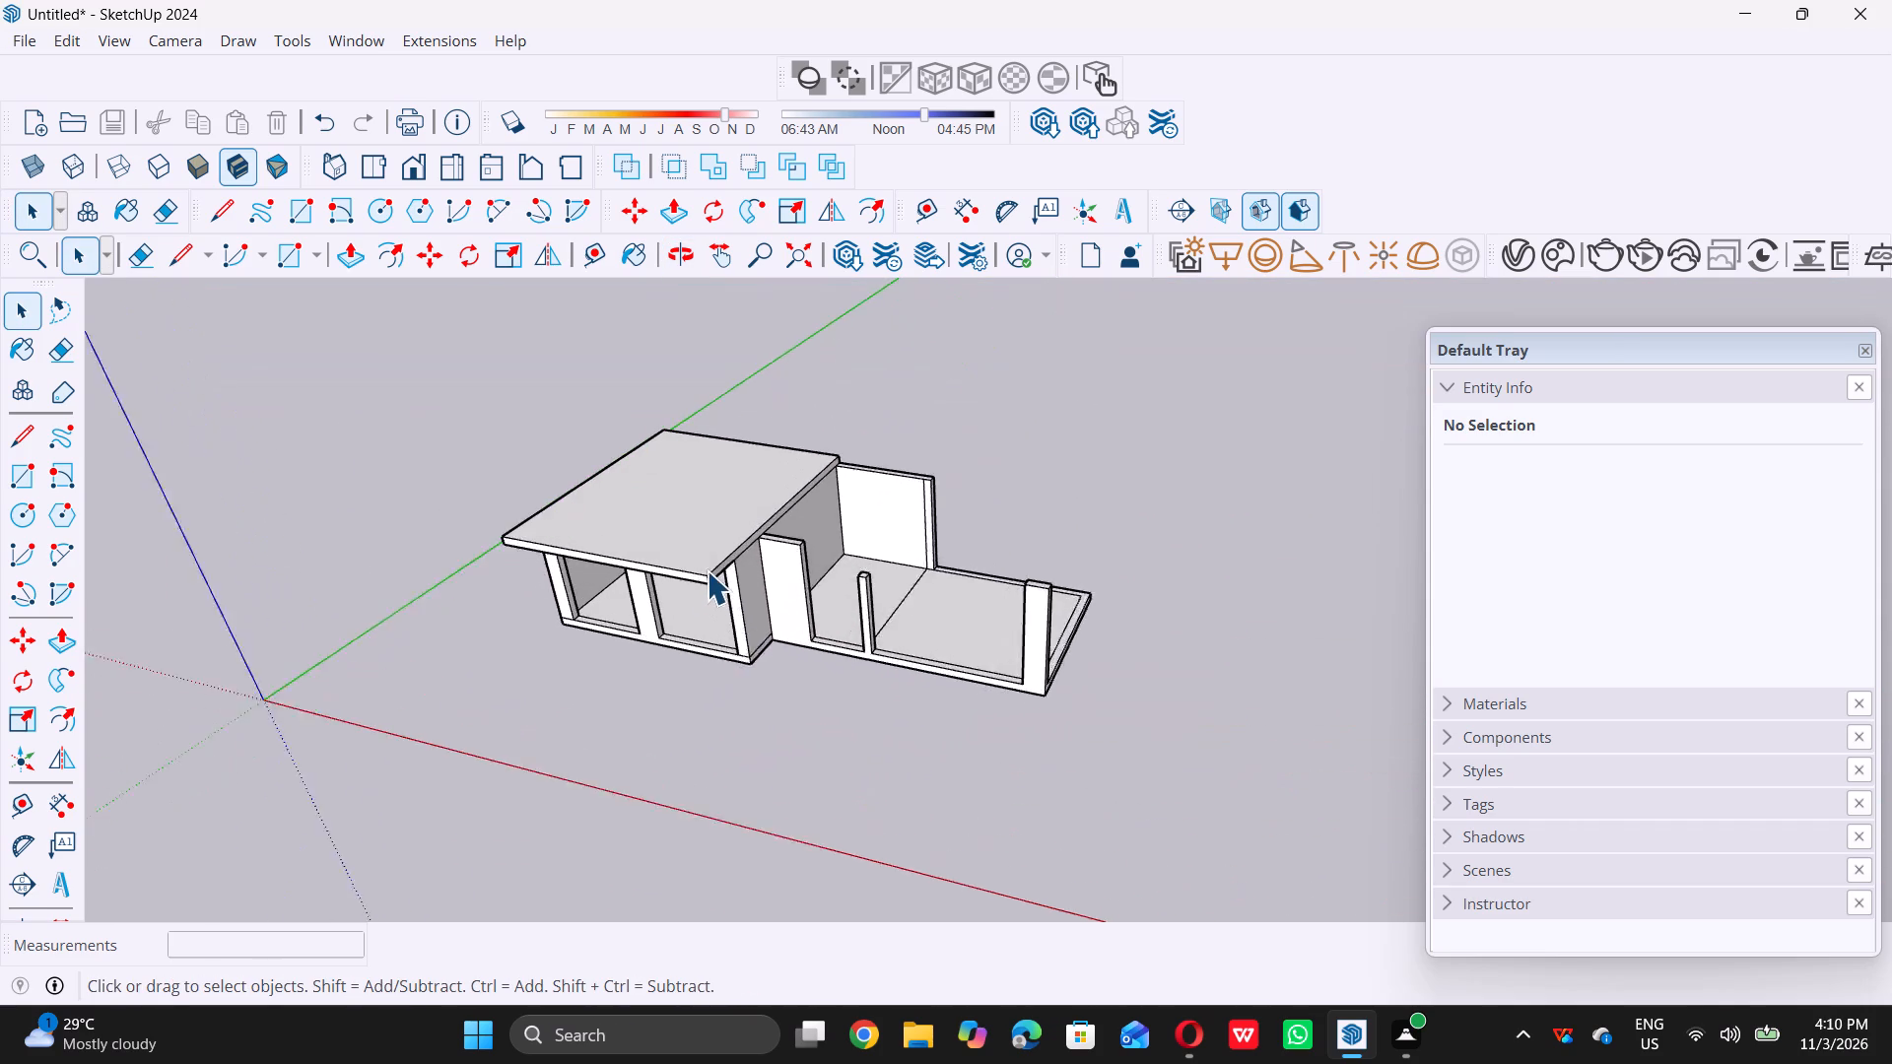
{"action": "scroll", "coordinate": [763, 538], "scroll_direction": "up", "scroll_amount": 15}
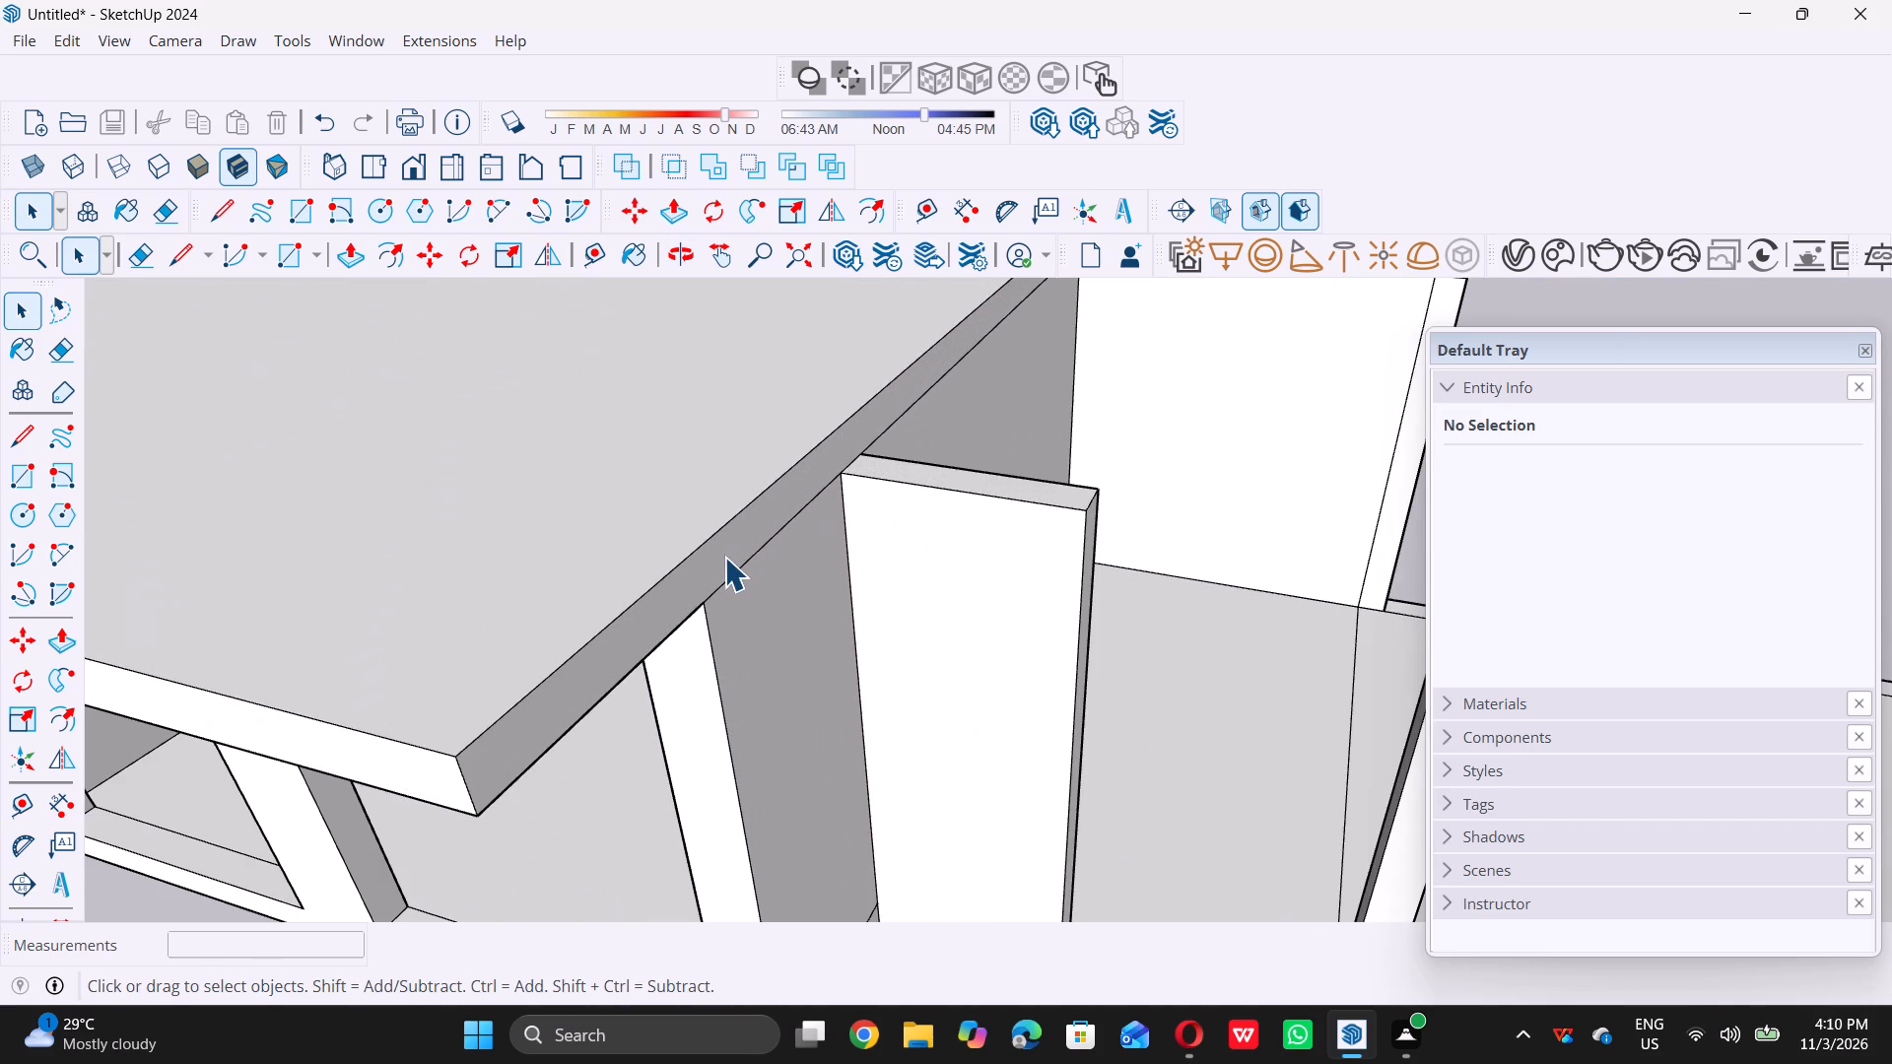
{"action": "left_click", "coordinate": [724, 556]}
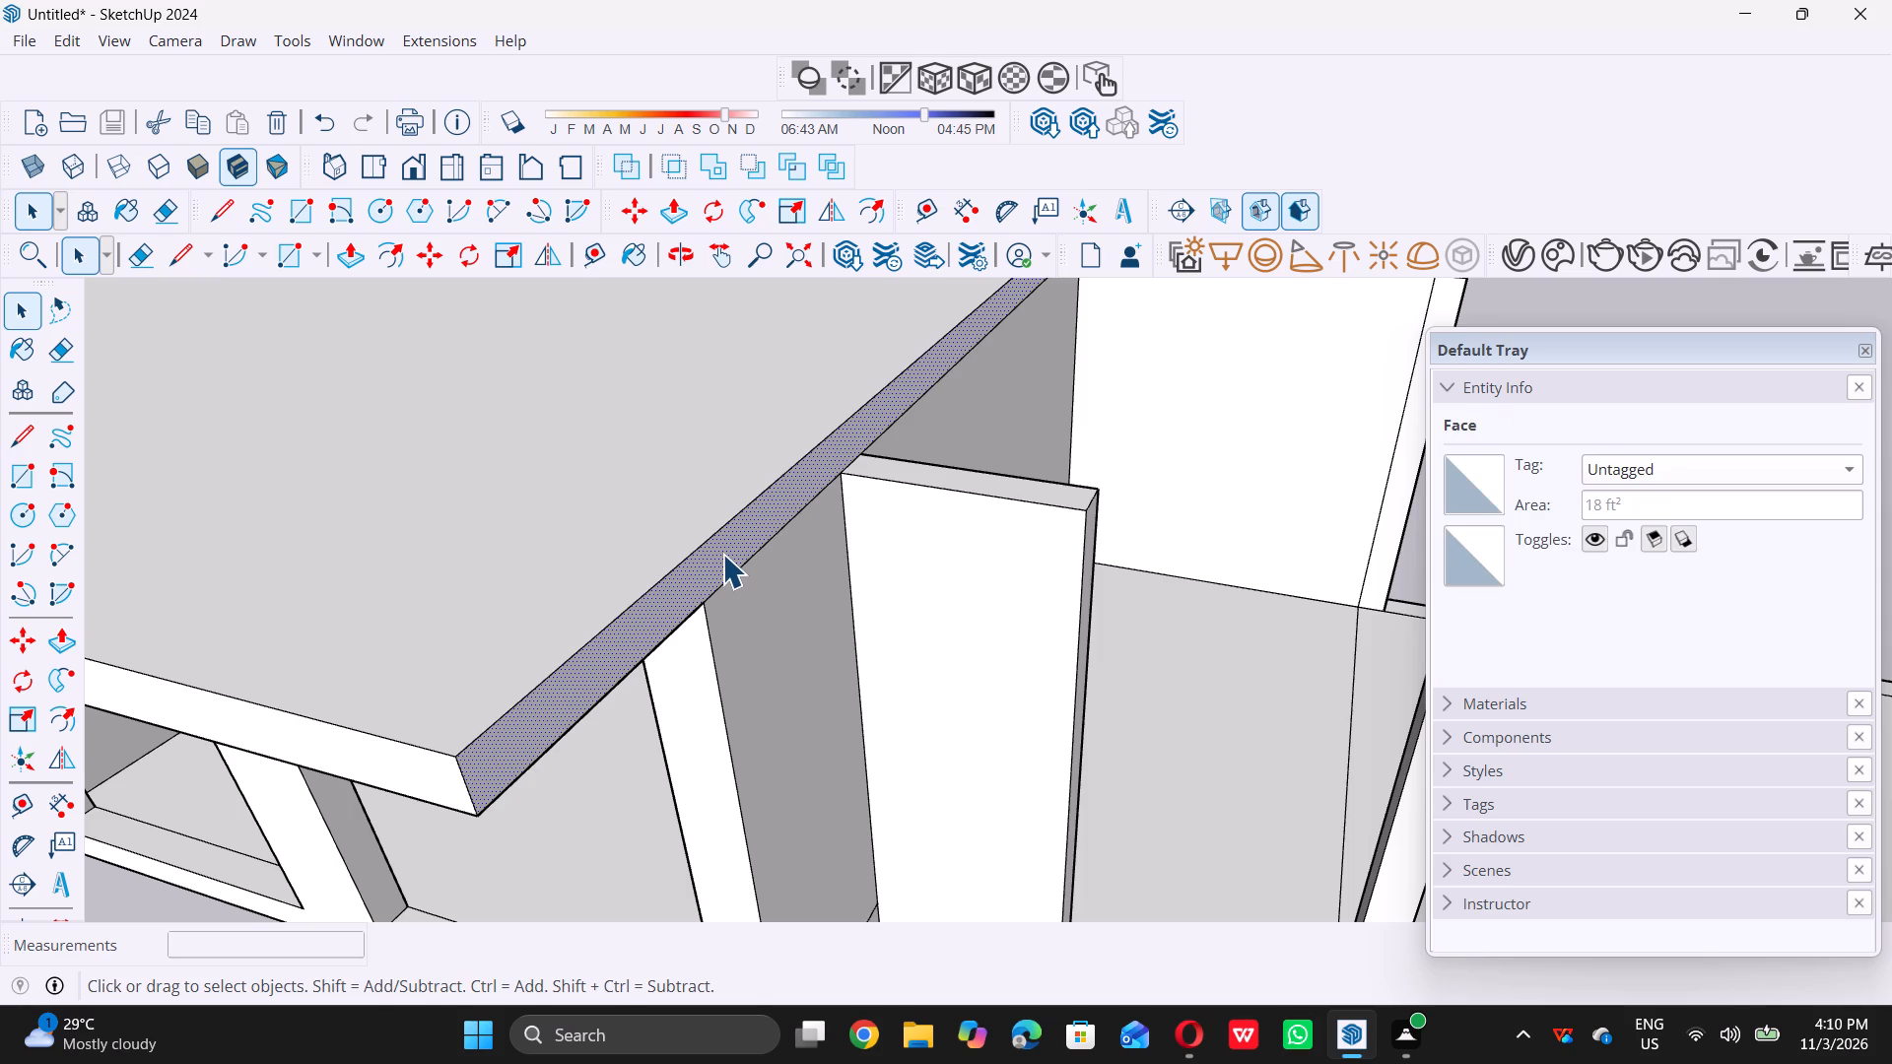
{"action": "key", "text": "p"}
{"action": "left_click", "coordinate": [722, 555]}
{"action": "scroll", "coordinate": [763, 569], "scroll_direction": "down", "scroll_amount": 7}
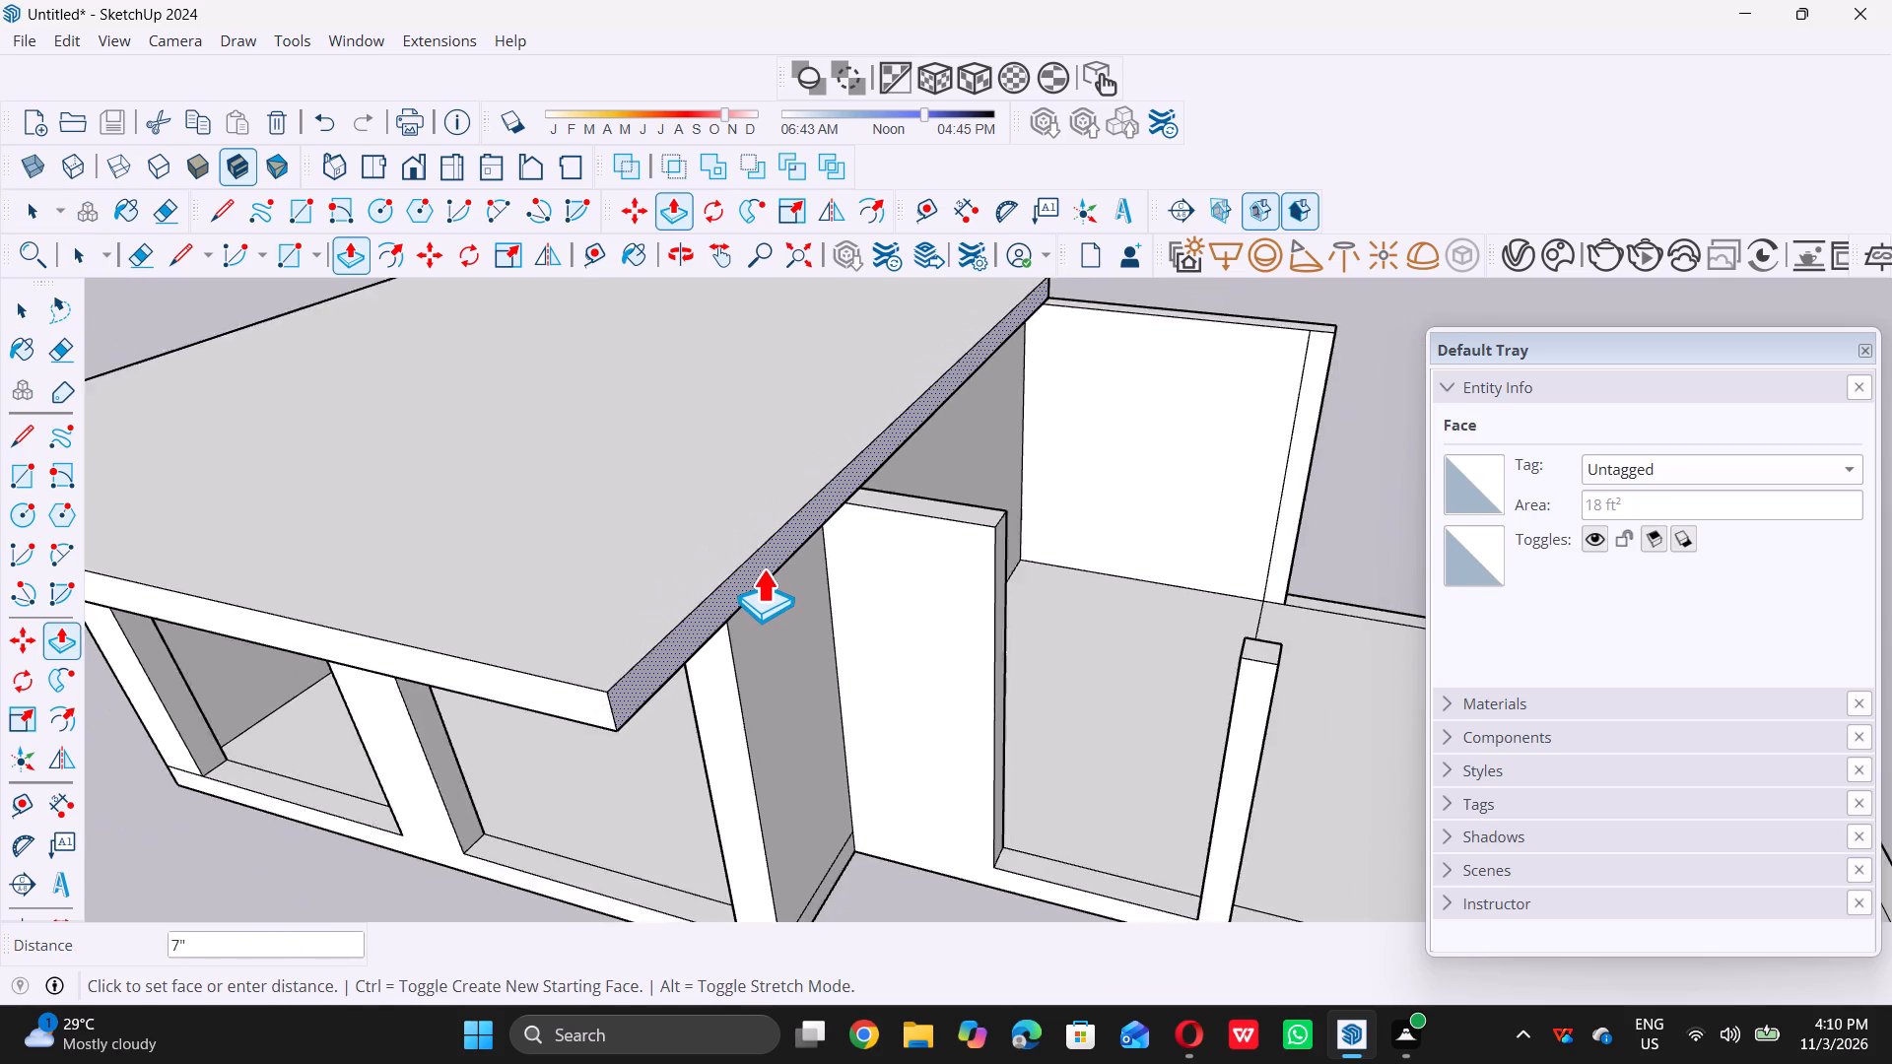
{"action": "scroll", "coordinate": [763, 568], "scroll_direction": "down", "scroll_amount": 8}
{"action": "scroll", "coordinate": [1153, 656], "scroll_direction": "down", "scroll_amount": 5}
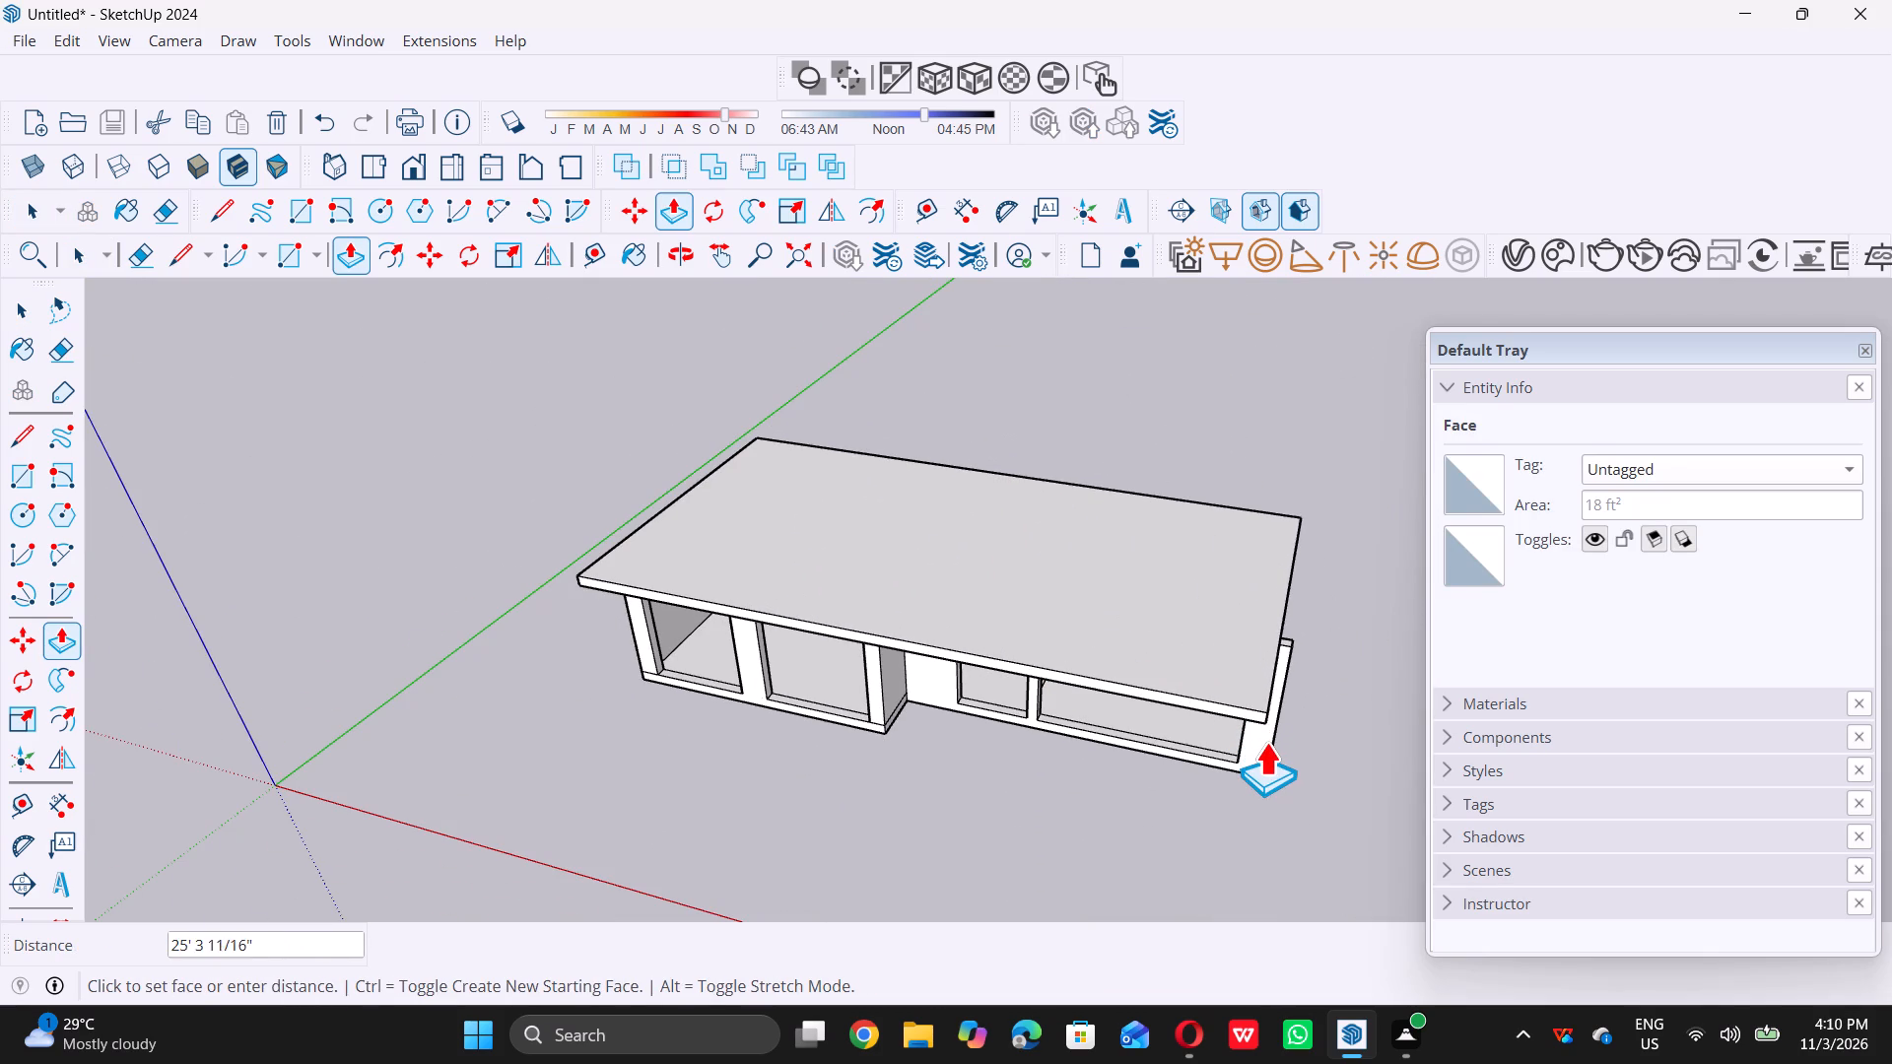
{"action": "triple_click", "coordinate": [1265, 750]}
{"action": "key", "text": "space"}
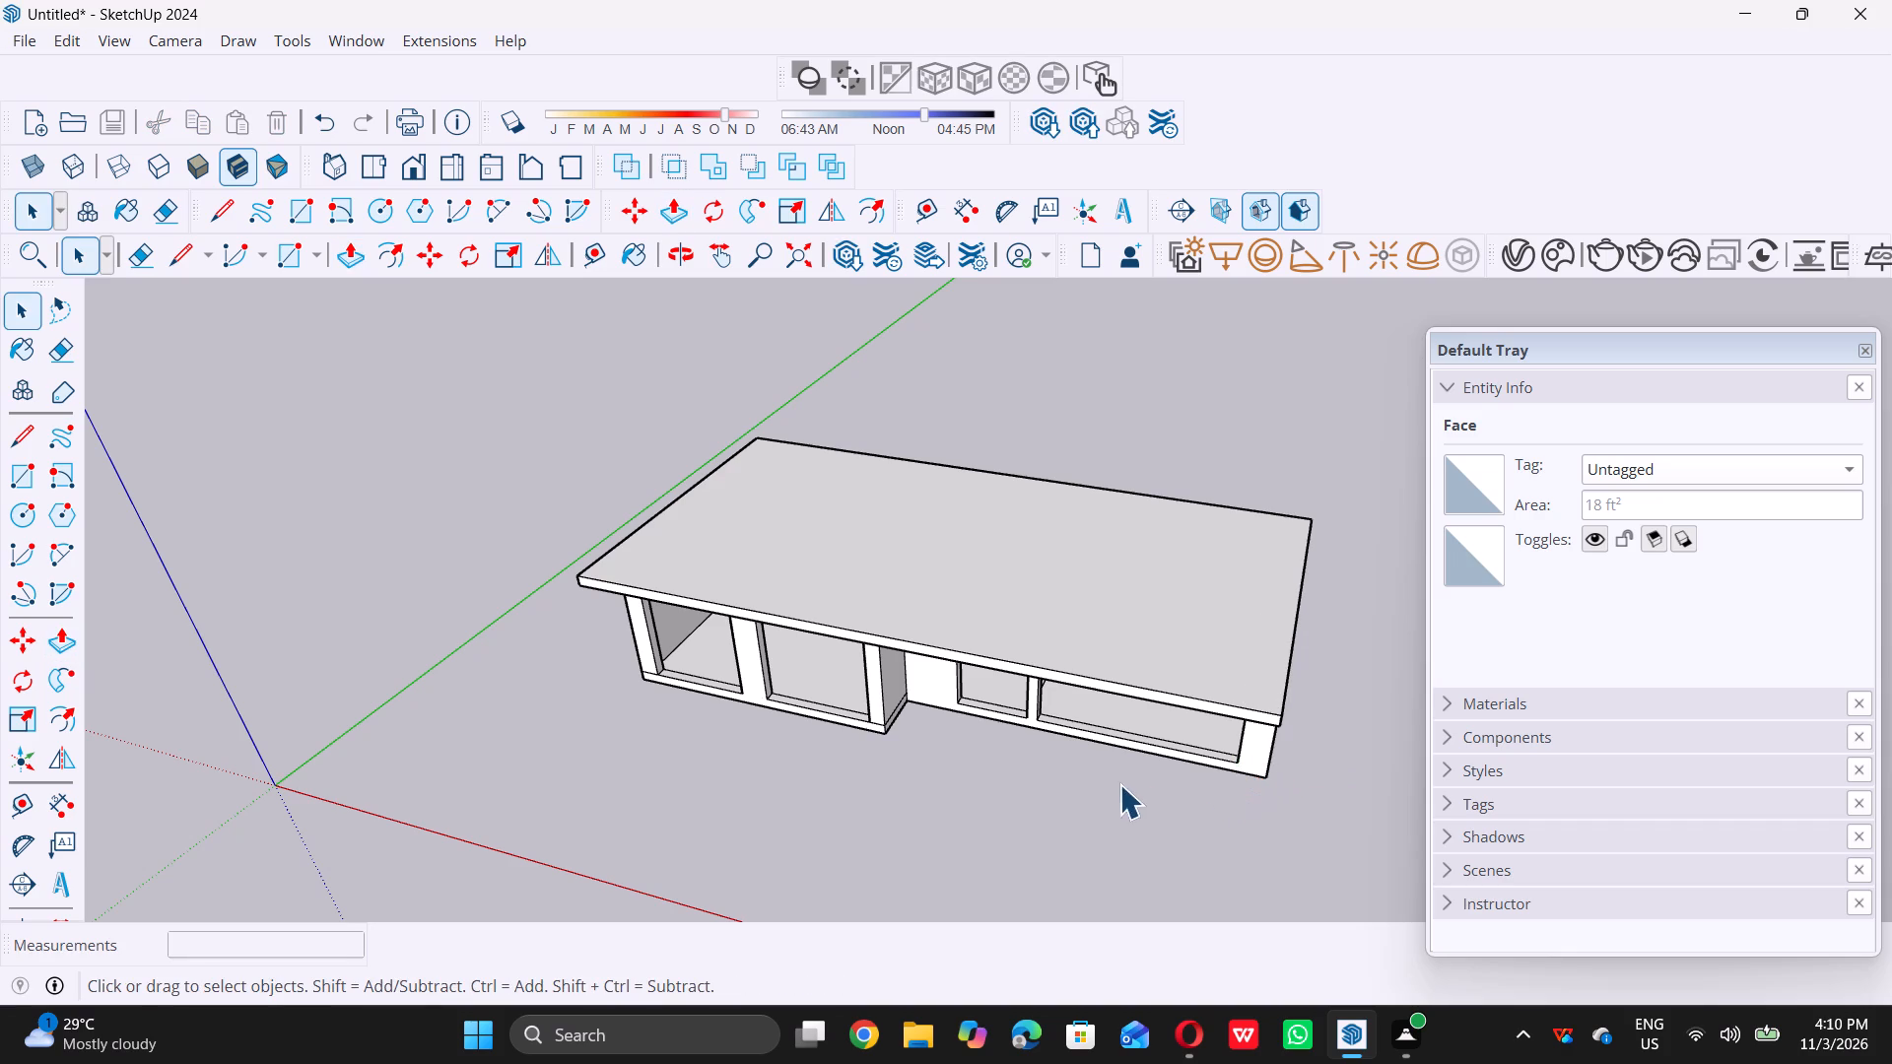
Examine the extended roof slab and the front columns from several angles.
{"action": "scroll", "coordinate": [1021, 772], "scroll_direction": "down", "scroll_amount": 6}
{"action": "middle_click_drag", "start_coordinate": [1015, 774], "coordinate": [956, 550]}
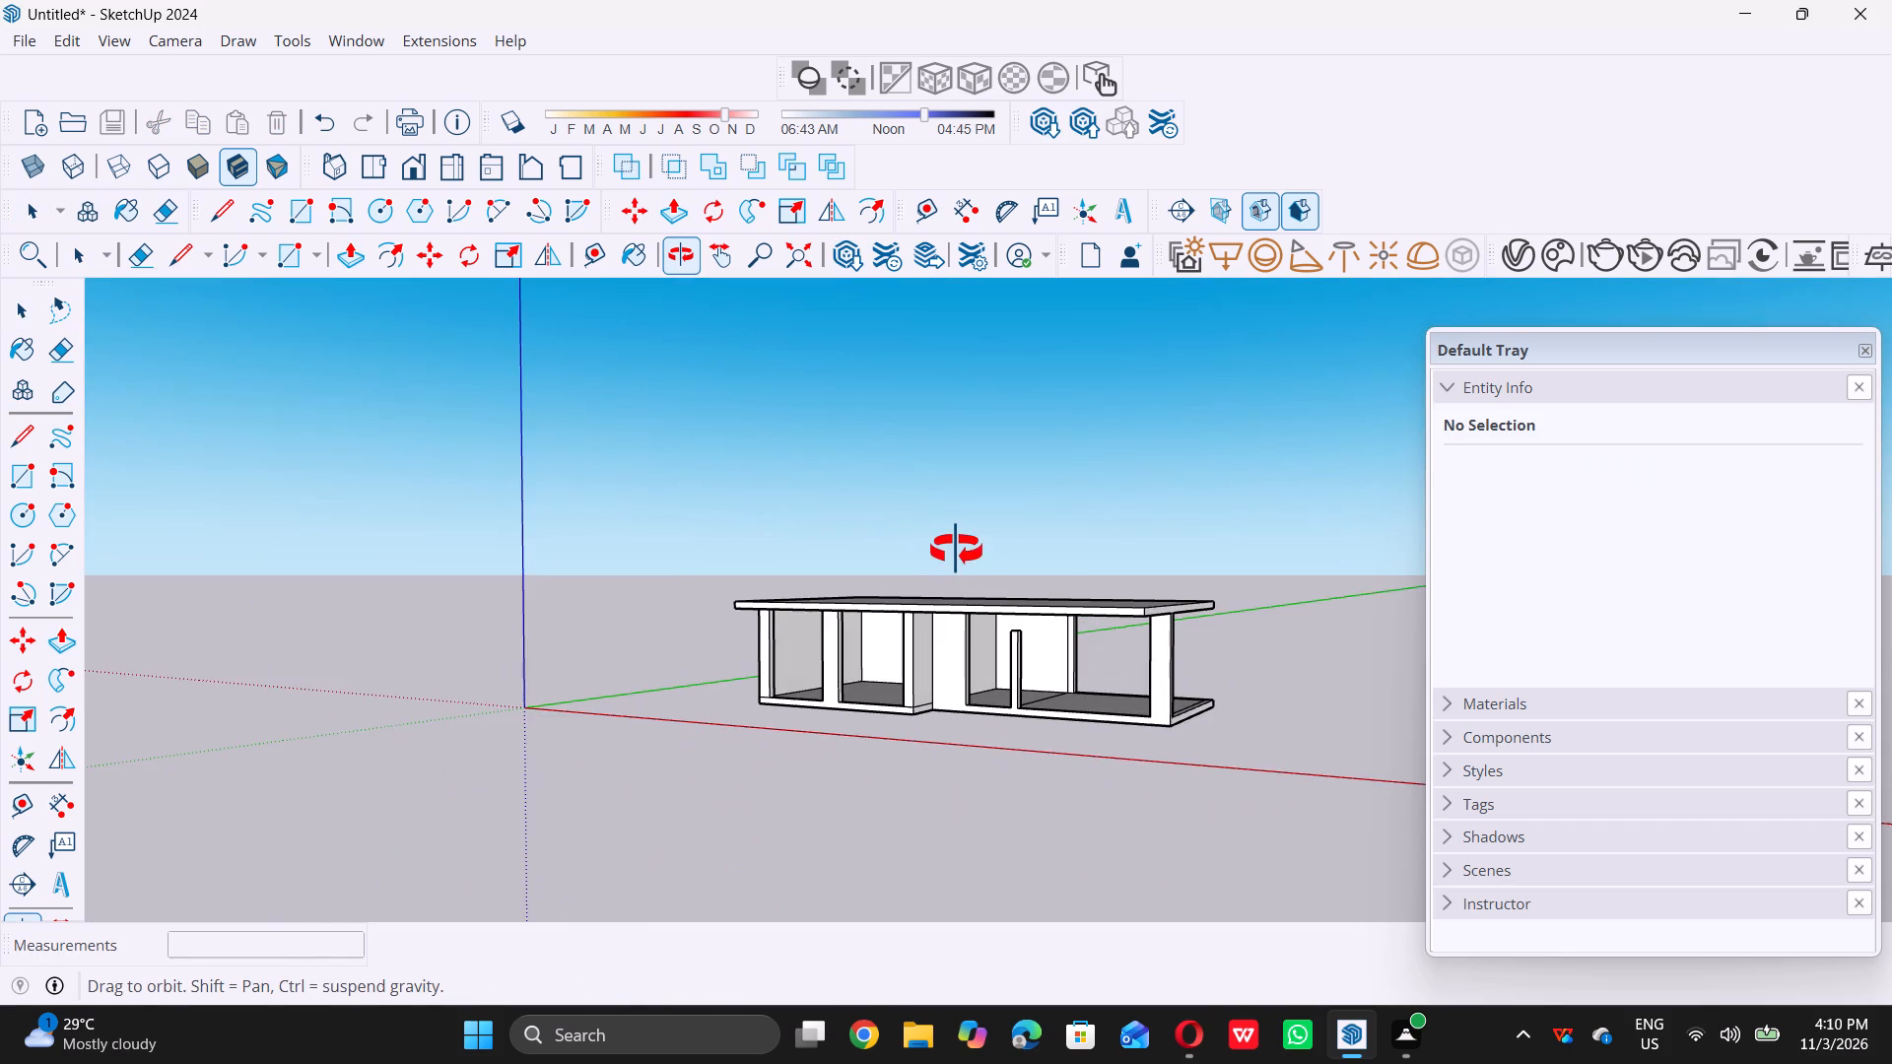
{"action": "middle_click_drag", "start_coordinate": [956, 550], "coordinate": [1050, 552]}
{"action": "scroll", "coordinate": [1050, 552], "scroll_direction": "up", "scroll_amount": 1}
{"action": "scroll", "coordinate": [906, 584], "scroll_direction": "down", "scroll_amount": 11}
{"action": "middle_click_drag", "start_coordinate": [871, 617], "coordinate": [1090, 649]}
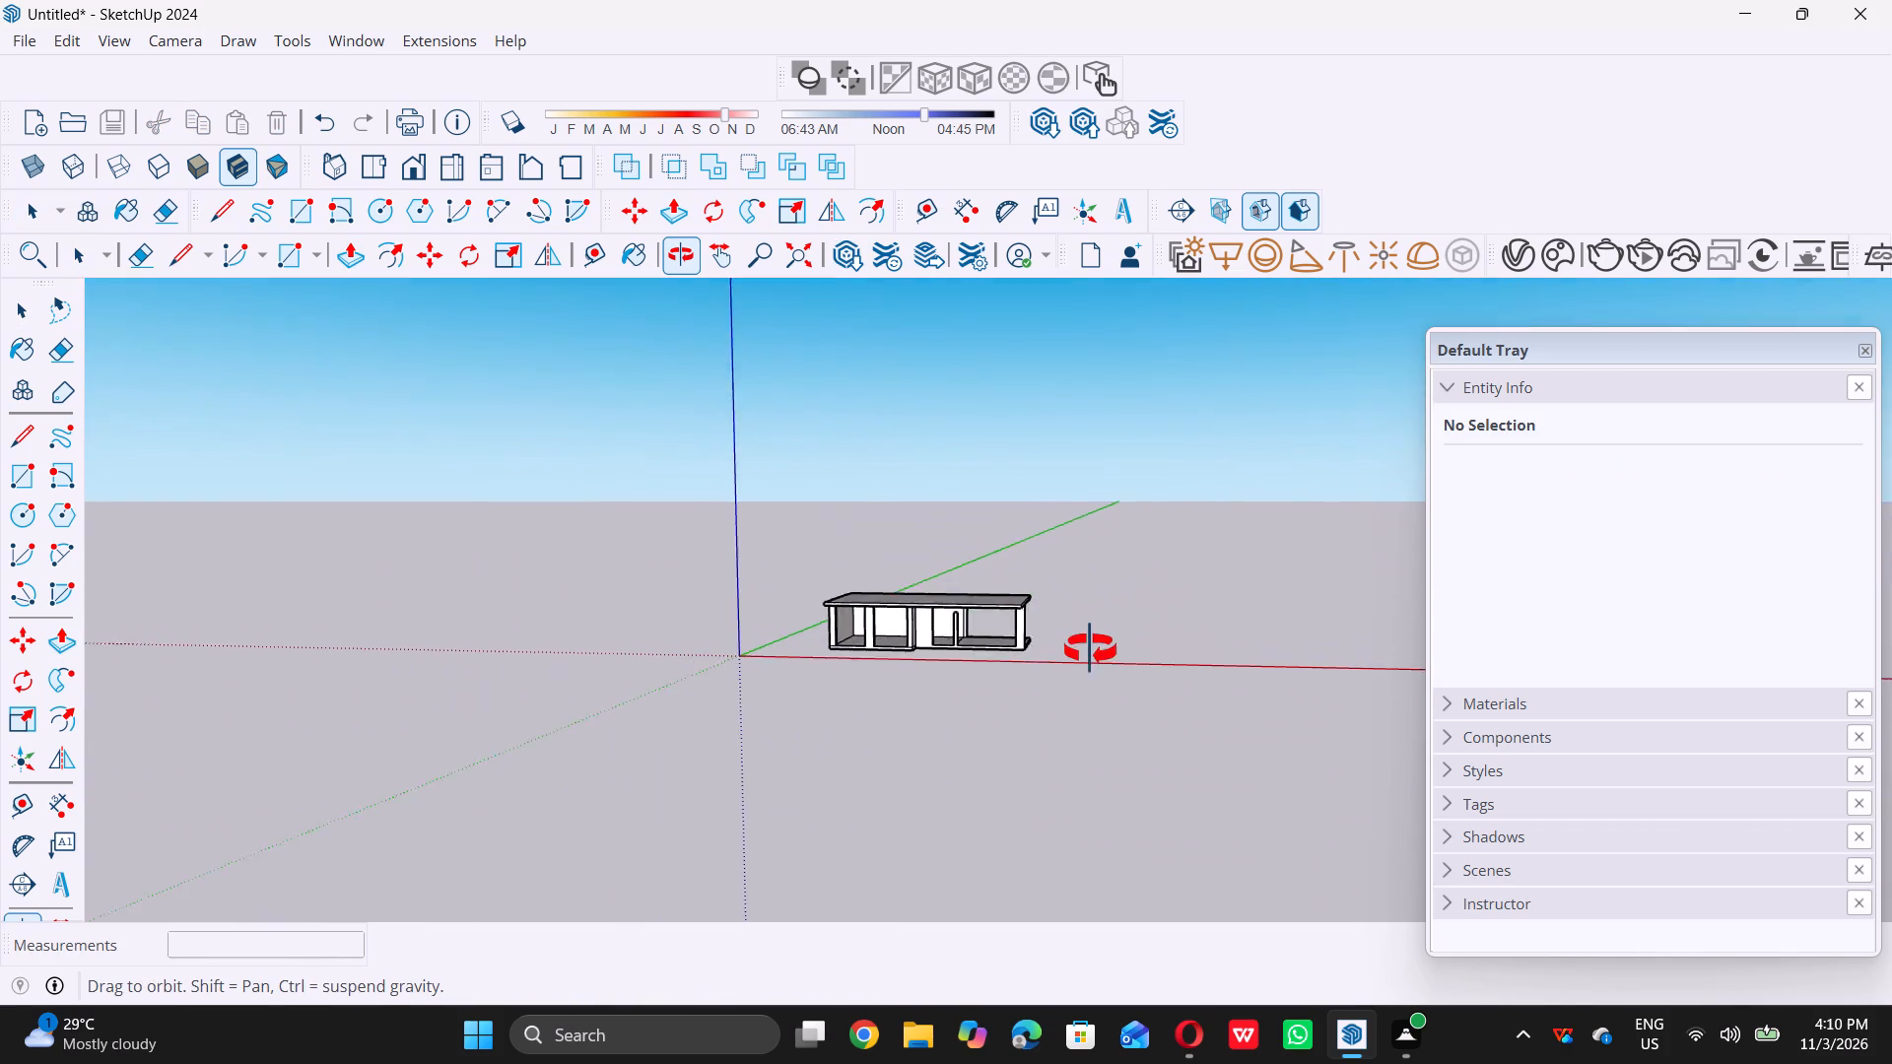
{"action": "middle_click_drag", "start_coordinate": [1090, 649], "coordinate": [810, 693]}
{"action": "middle_click_drag", "start_coordinate": [807, 693], "coordinate": [798, 691]}
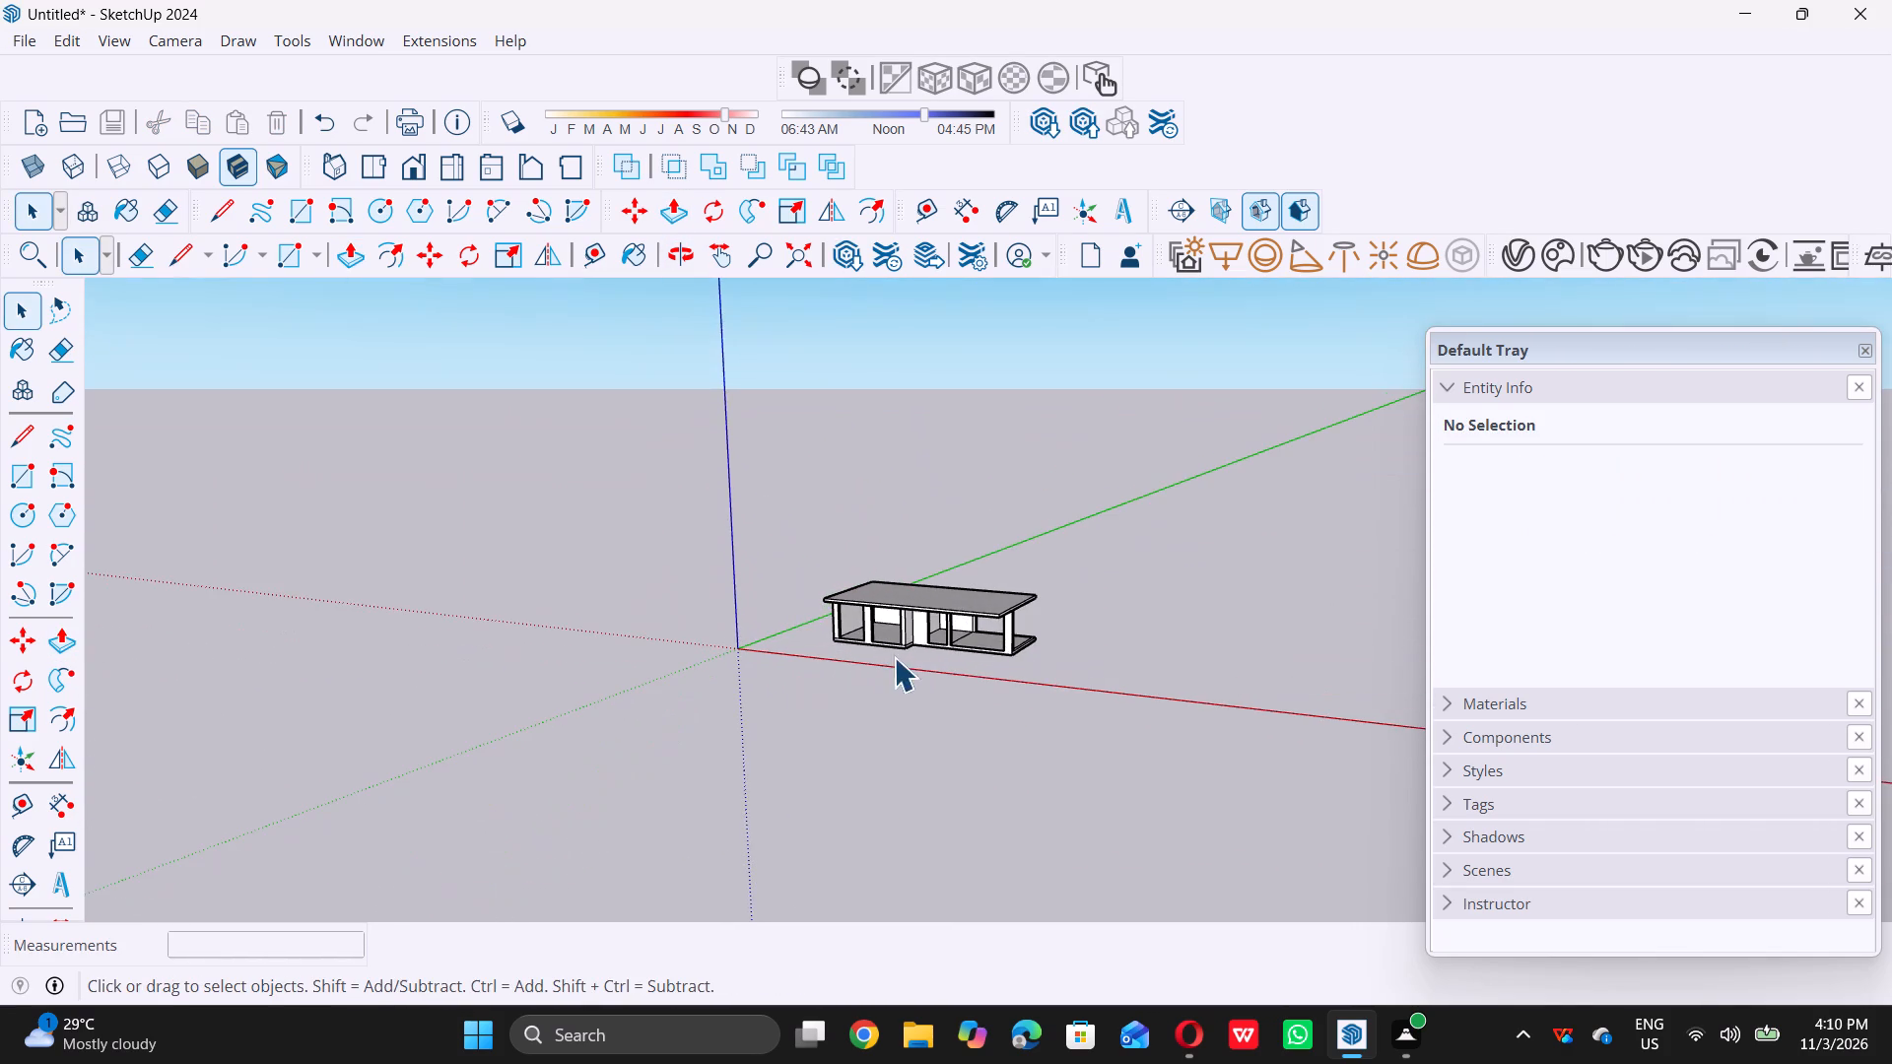
{"action": "scroll", "coordinate": [925, 635], "scroll_direction": "down", "scroll_amount": 9}
{"action": "middle_click_drag", "start_coordinate": [851, 635], "coordinate": [964, 631]}
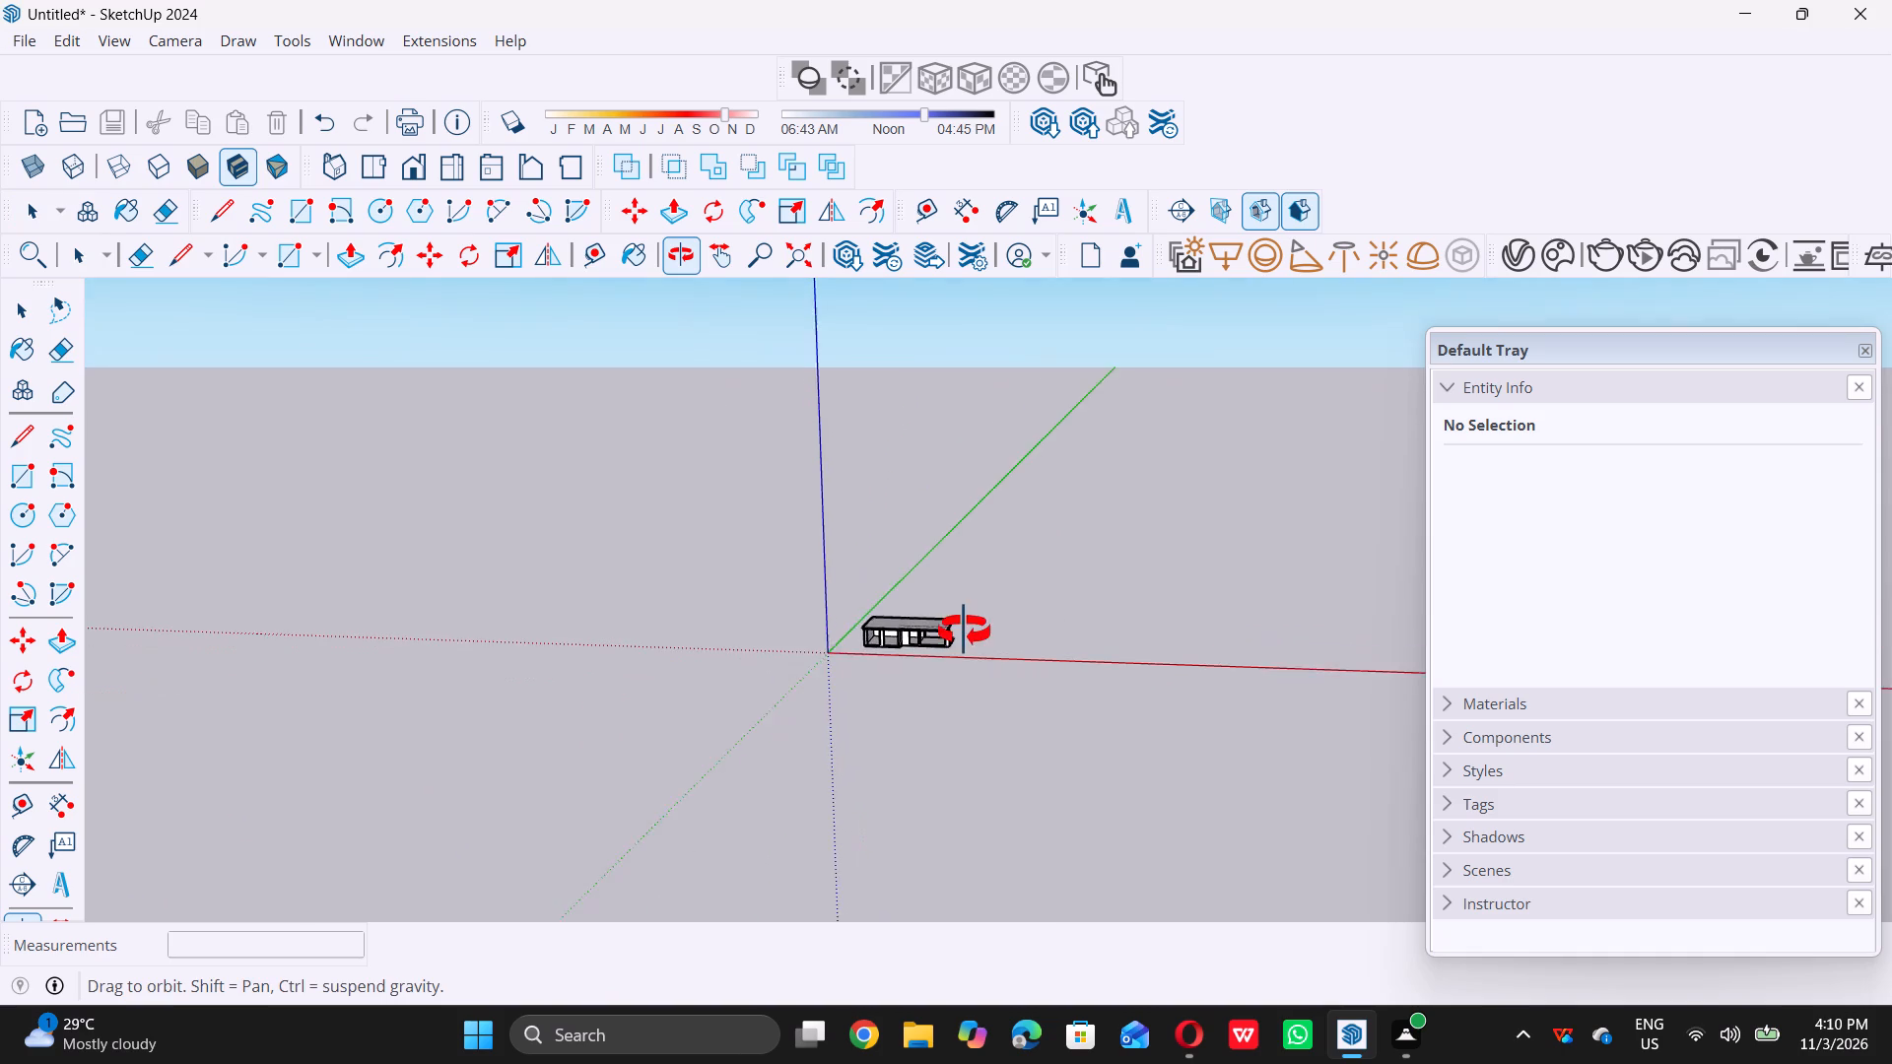
{"action": "middle_click_drag", "start_coordinate": [964, 631], "coordinate": [964, 629]}
{"action": "scroll", "coordinate": [963, 632], "scroll_direction": "up", "scroll_amount": 16}
{"action": "scroll", "coordinate": [938, 644], "scroll_direction": "up", "scroll_amount": 6}
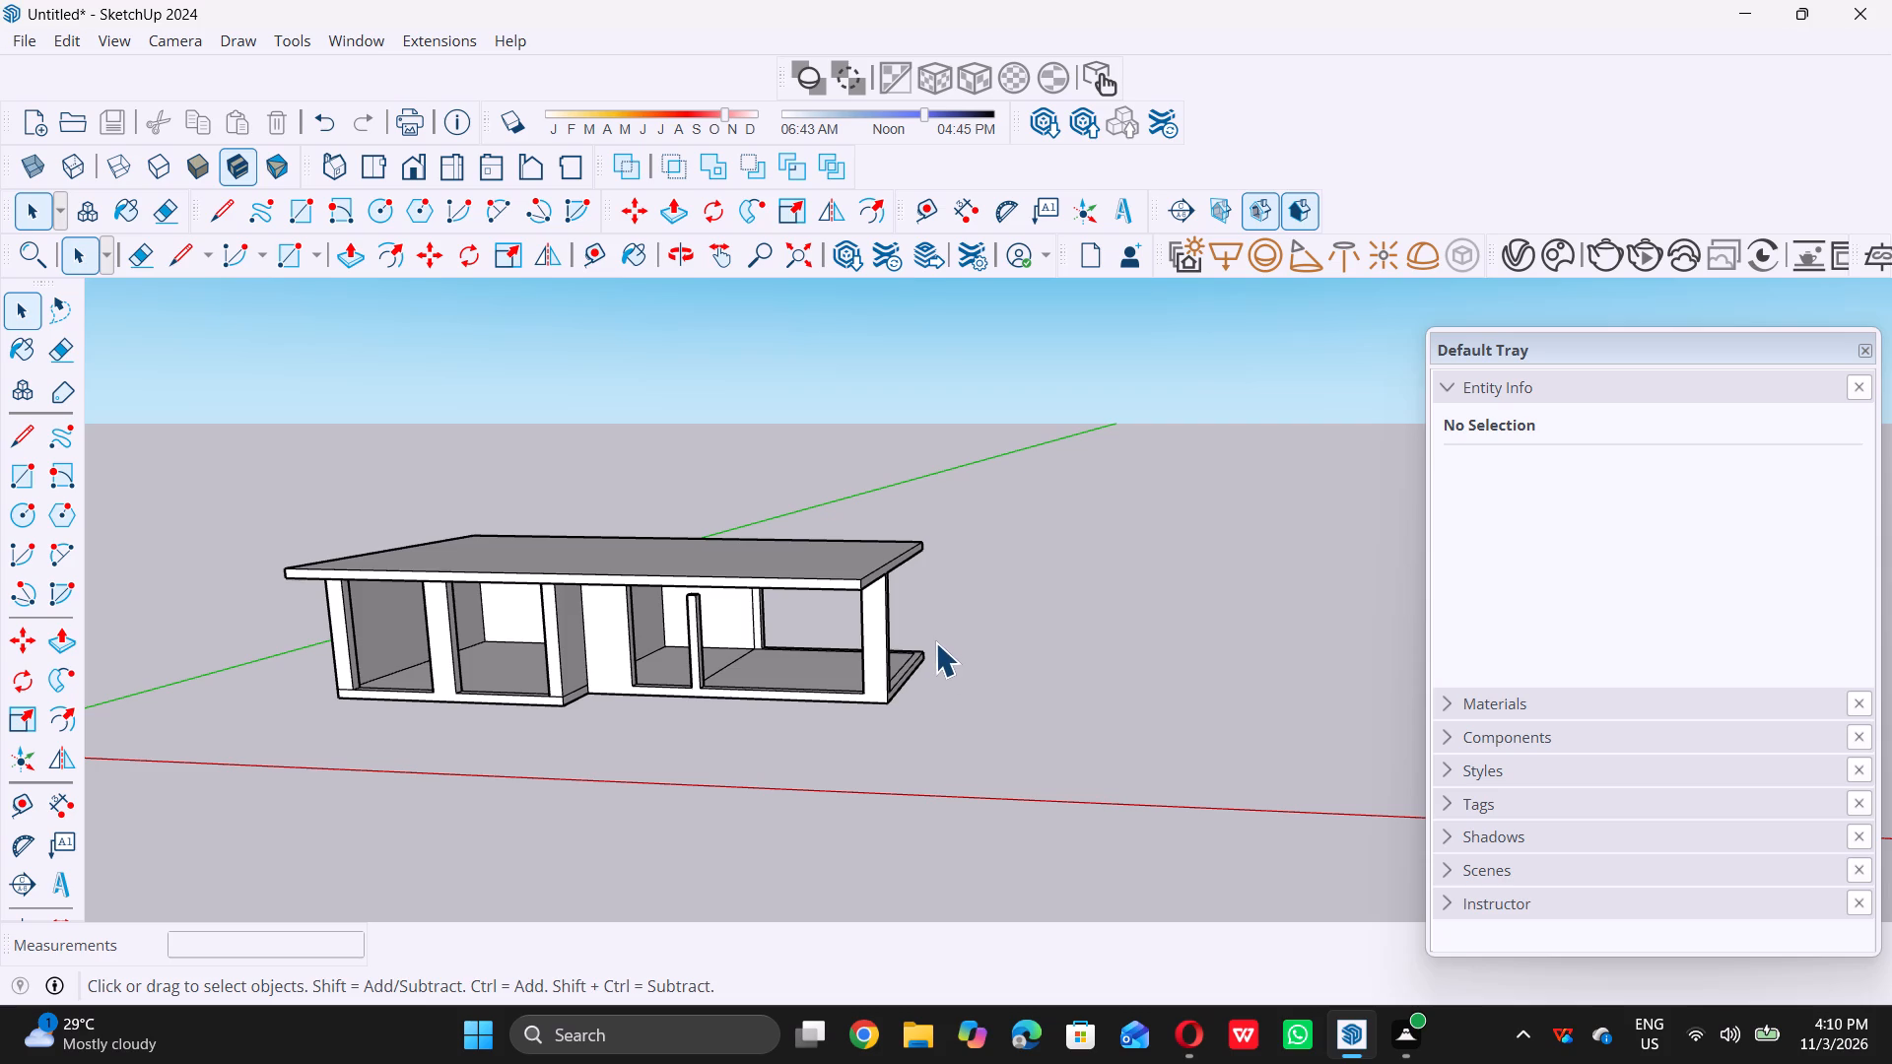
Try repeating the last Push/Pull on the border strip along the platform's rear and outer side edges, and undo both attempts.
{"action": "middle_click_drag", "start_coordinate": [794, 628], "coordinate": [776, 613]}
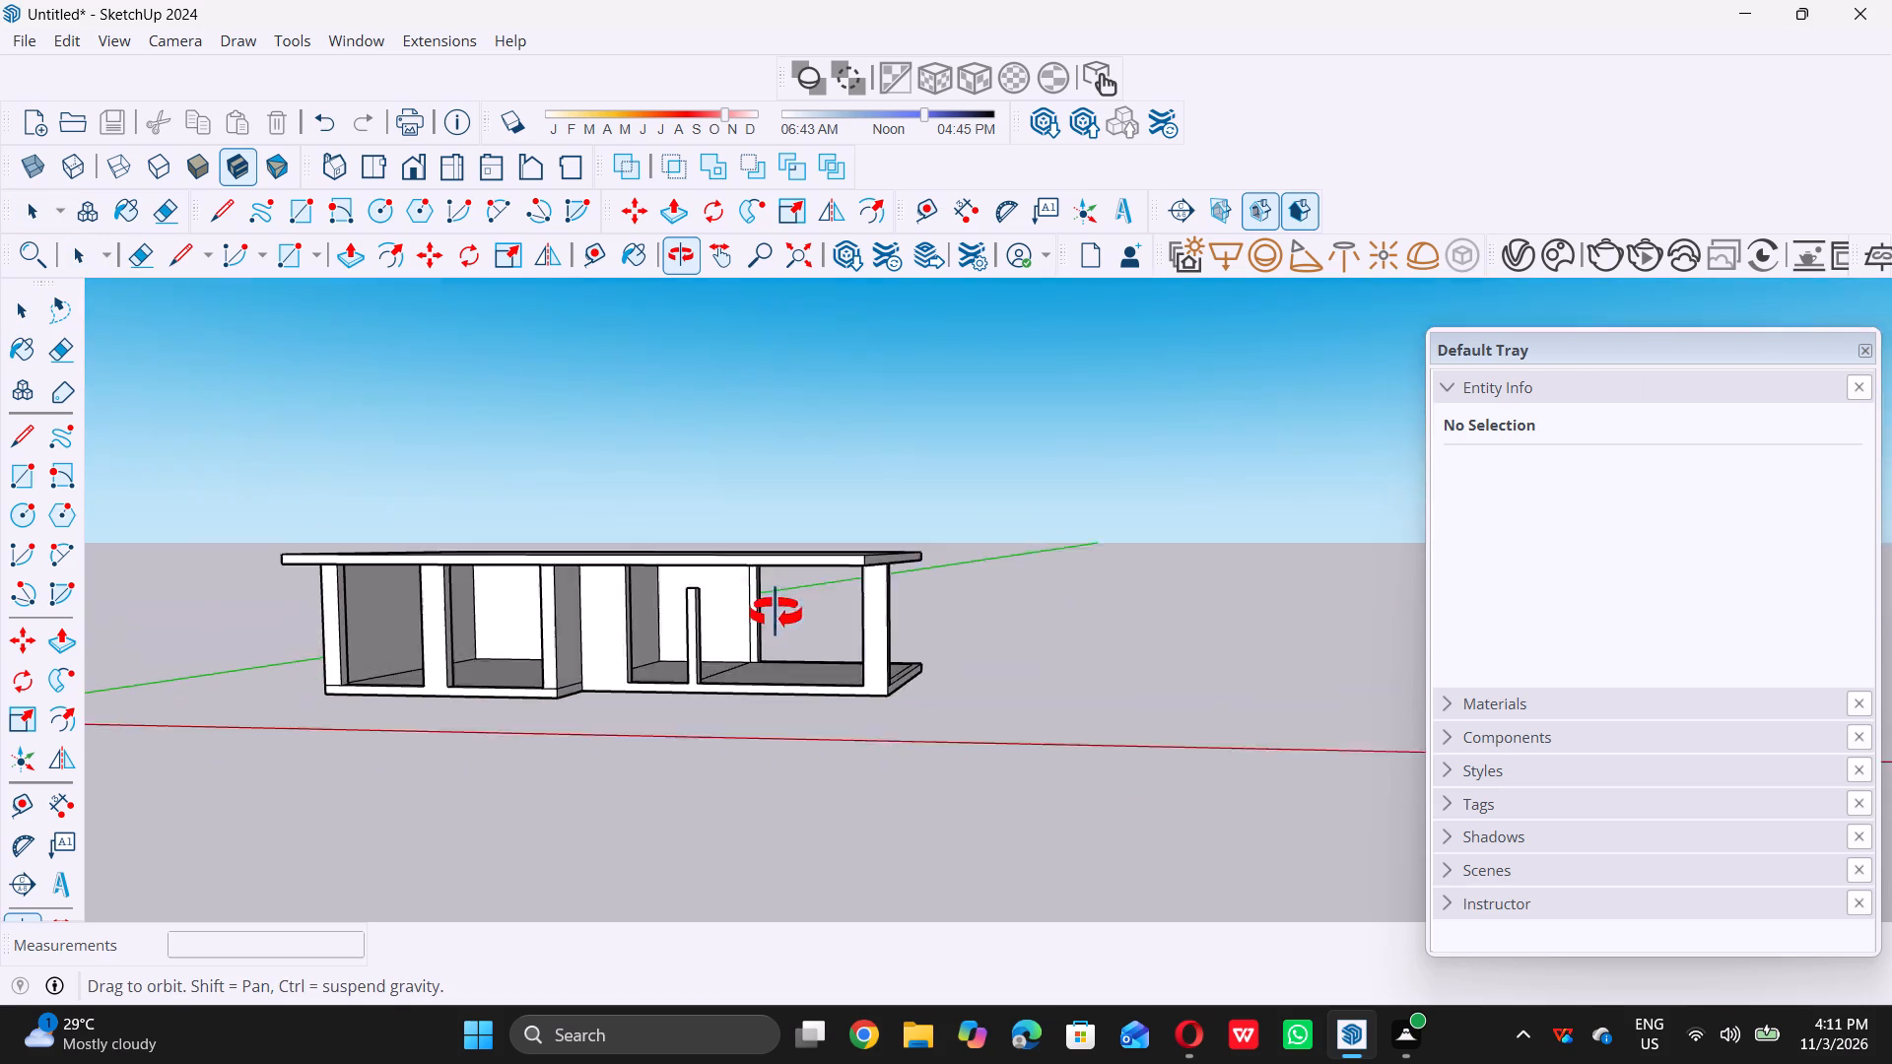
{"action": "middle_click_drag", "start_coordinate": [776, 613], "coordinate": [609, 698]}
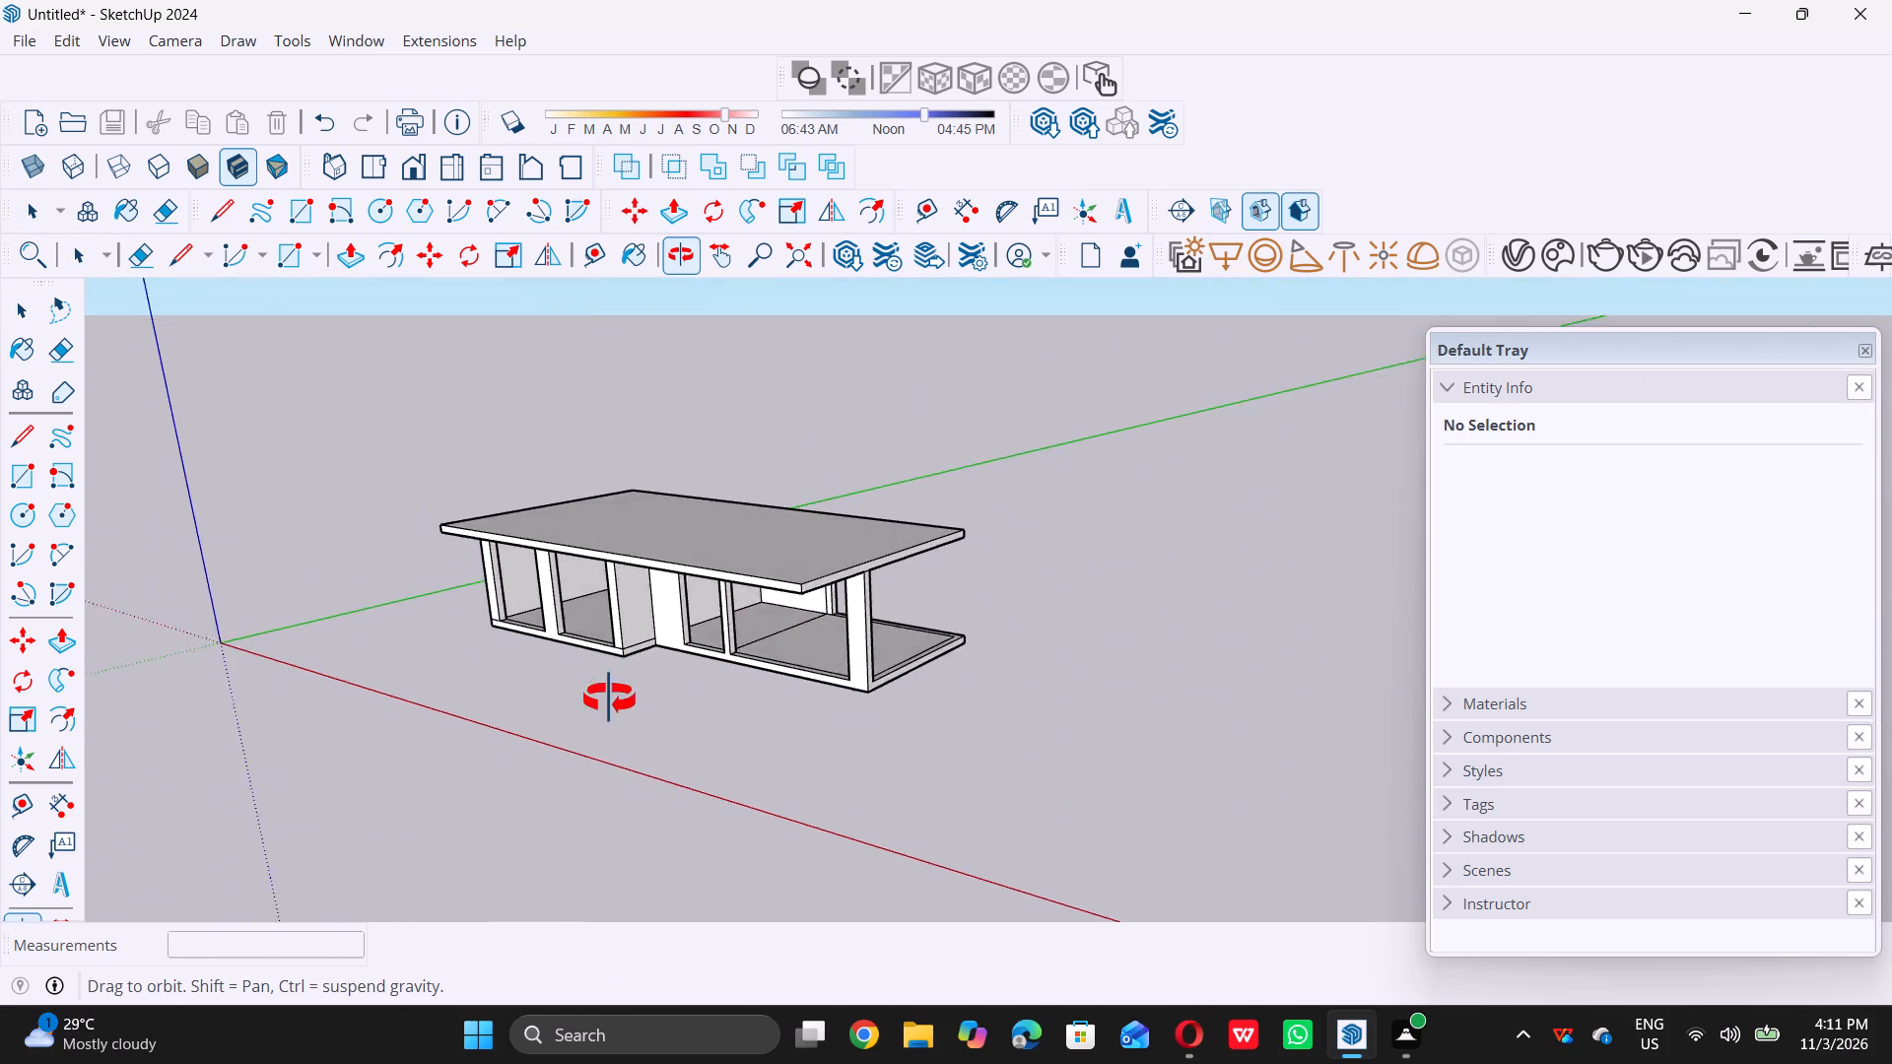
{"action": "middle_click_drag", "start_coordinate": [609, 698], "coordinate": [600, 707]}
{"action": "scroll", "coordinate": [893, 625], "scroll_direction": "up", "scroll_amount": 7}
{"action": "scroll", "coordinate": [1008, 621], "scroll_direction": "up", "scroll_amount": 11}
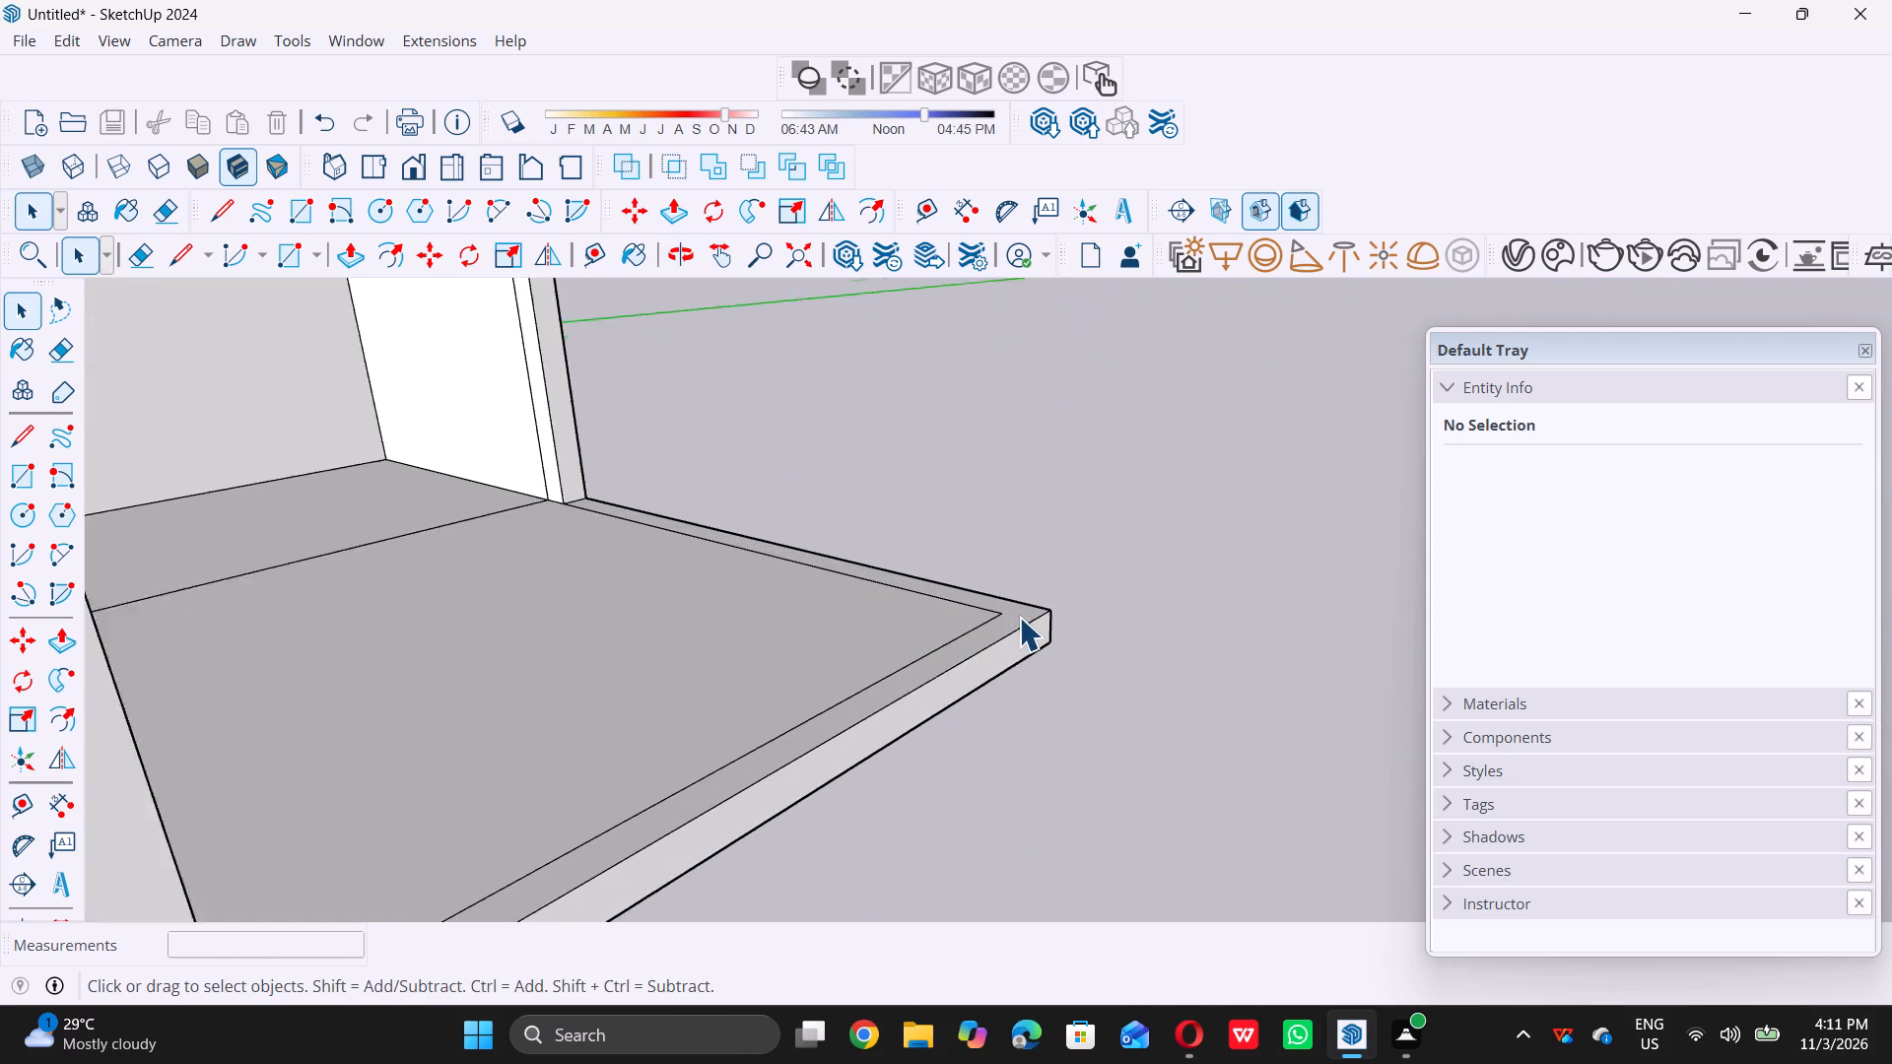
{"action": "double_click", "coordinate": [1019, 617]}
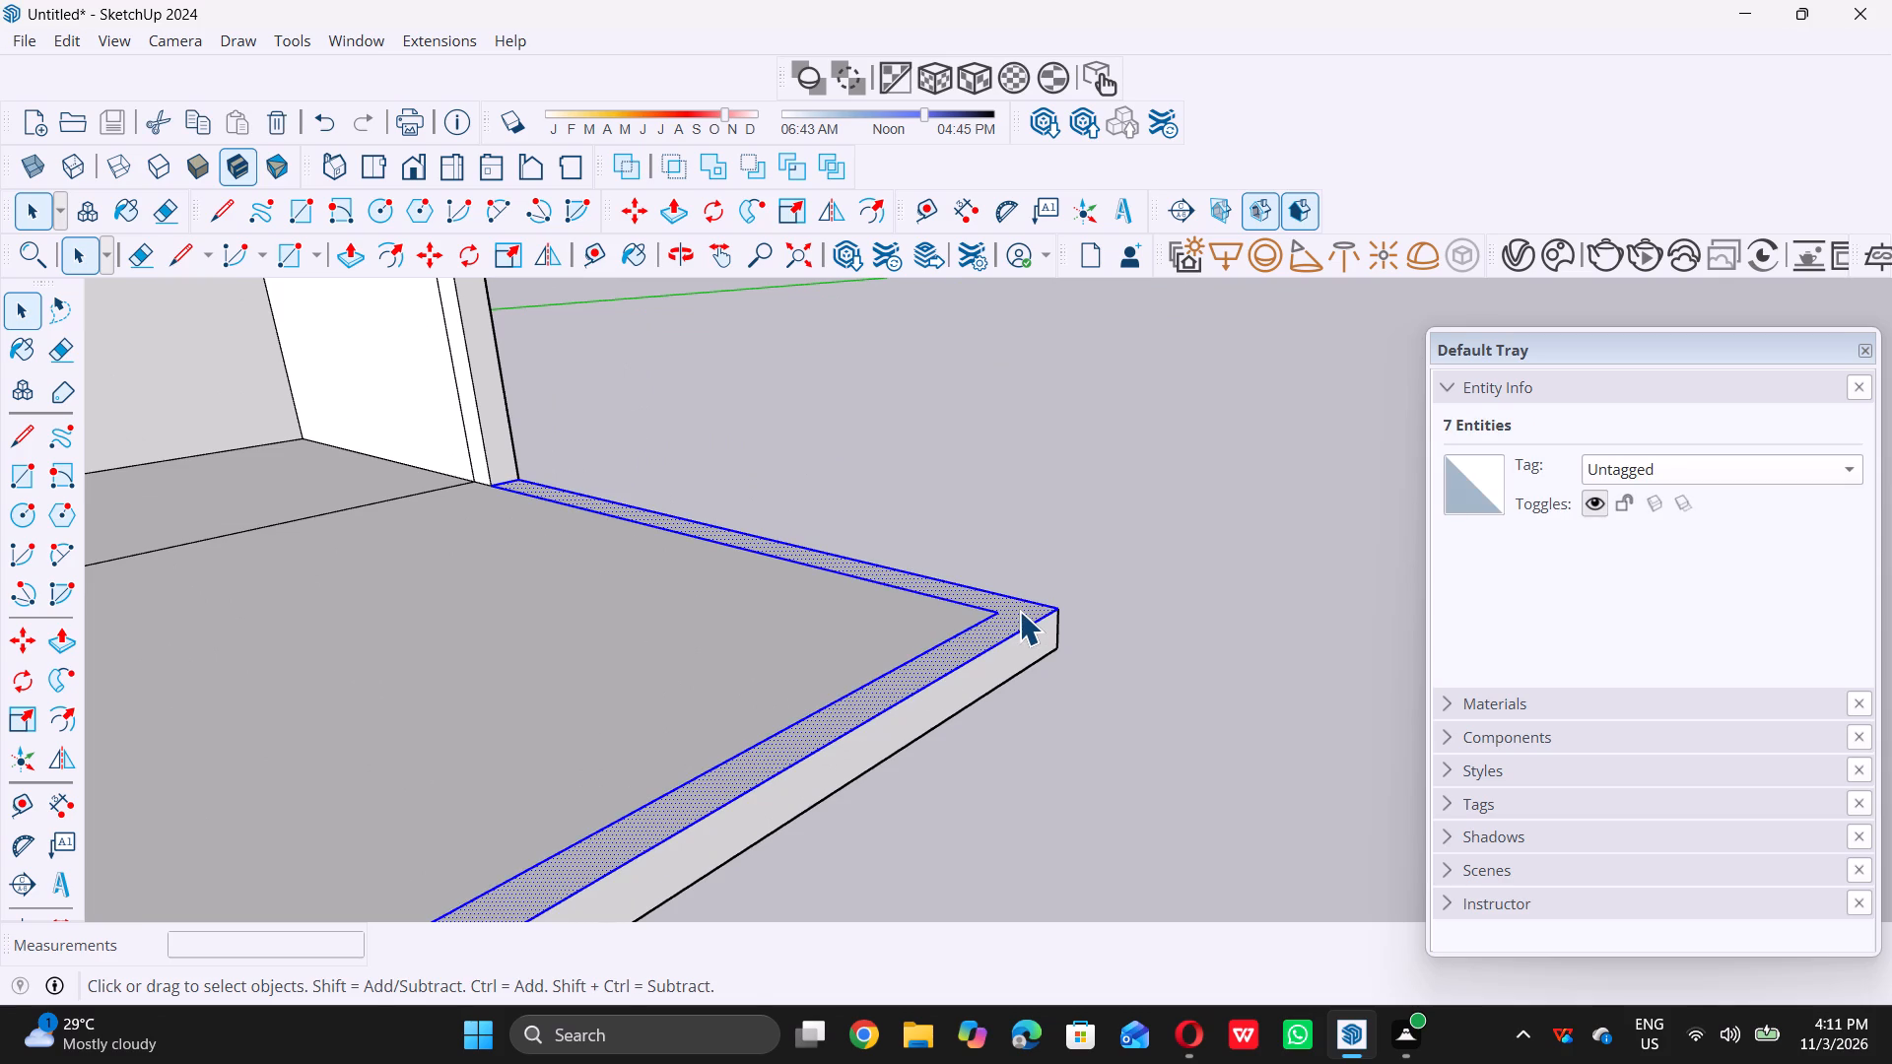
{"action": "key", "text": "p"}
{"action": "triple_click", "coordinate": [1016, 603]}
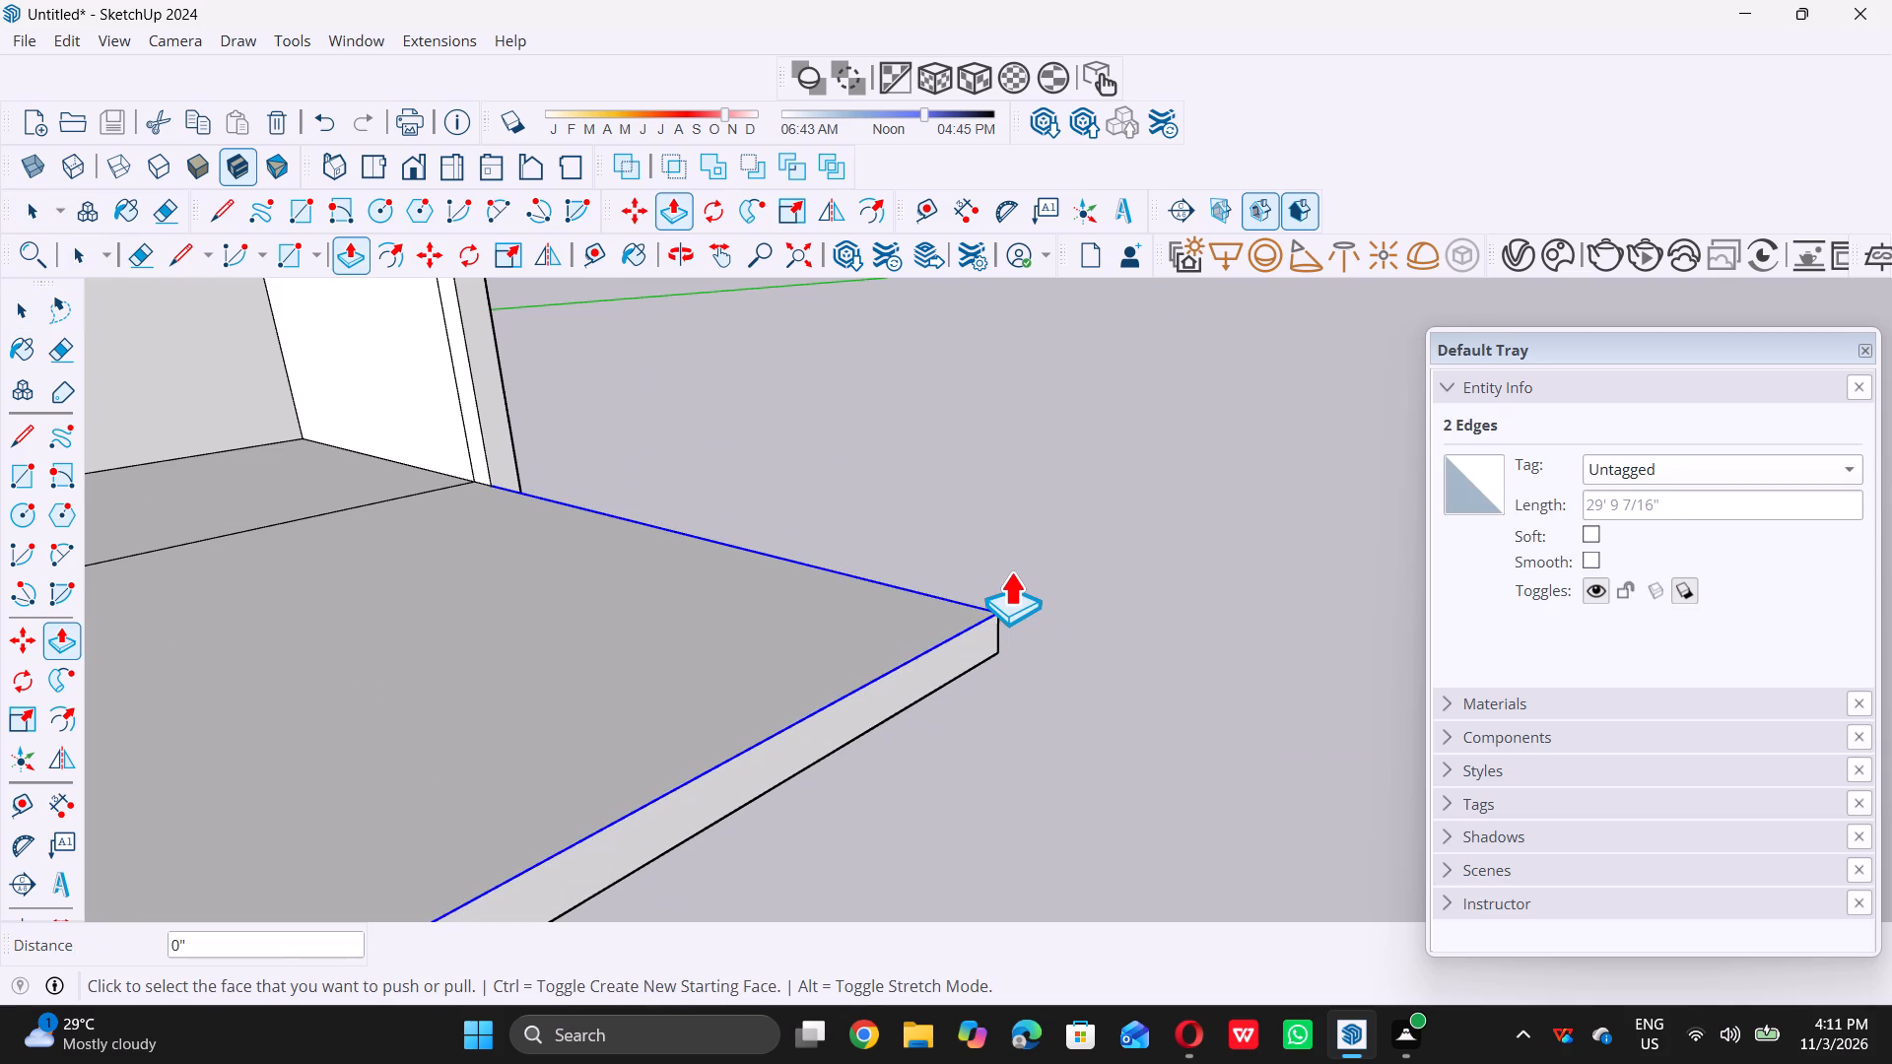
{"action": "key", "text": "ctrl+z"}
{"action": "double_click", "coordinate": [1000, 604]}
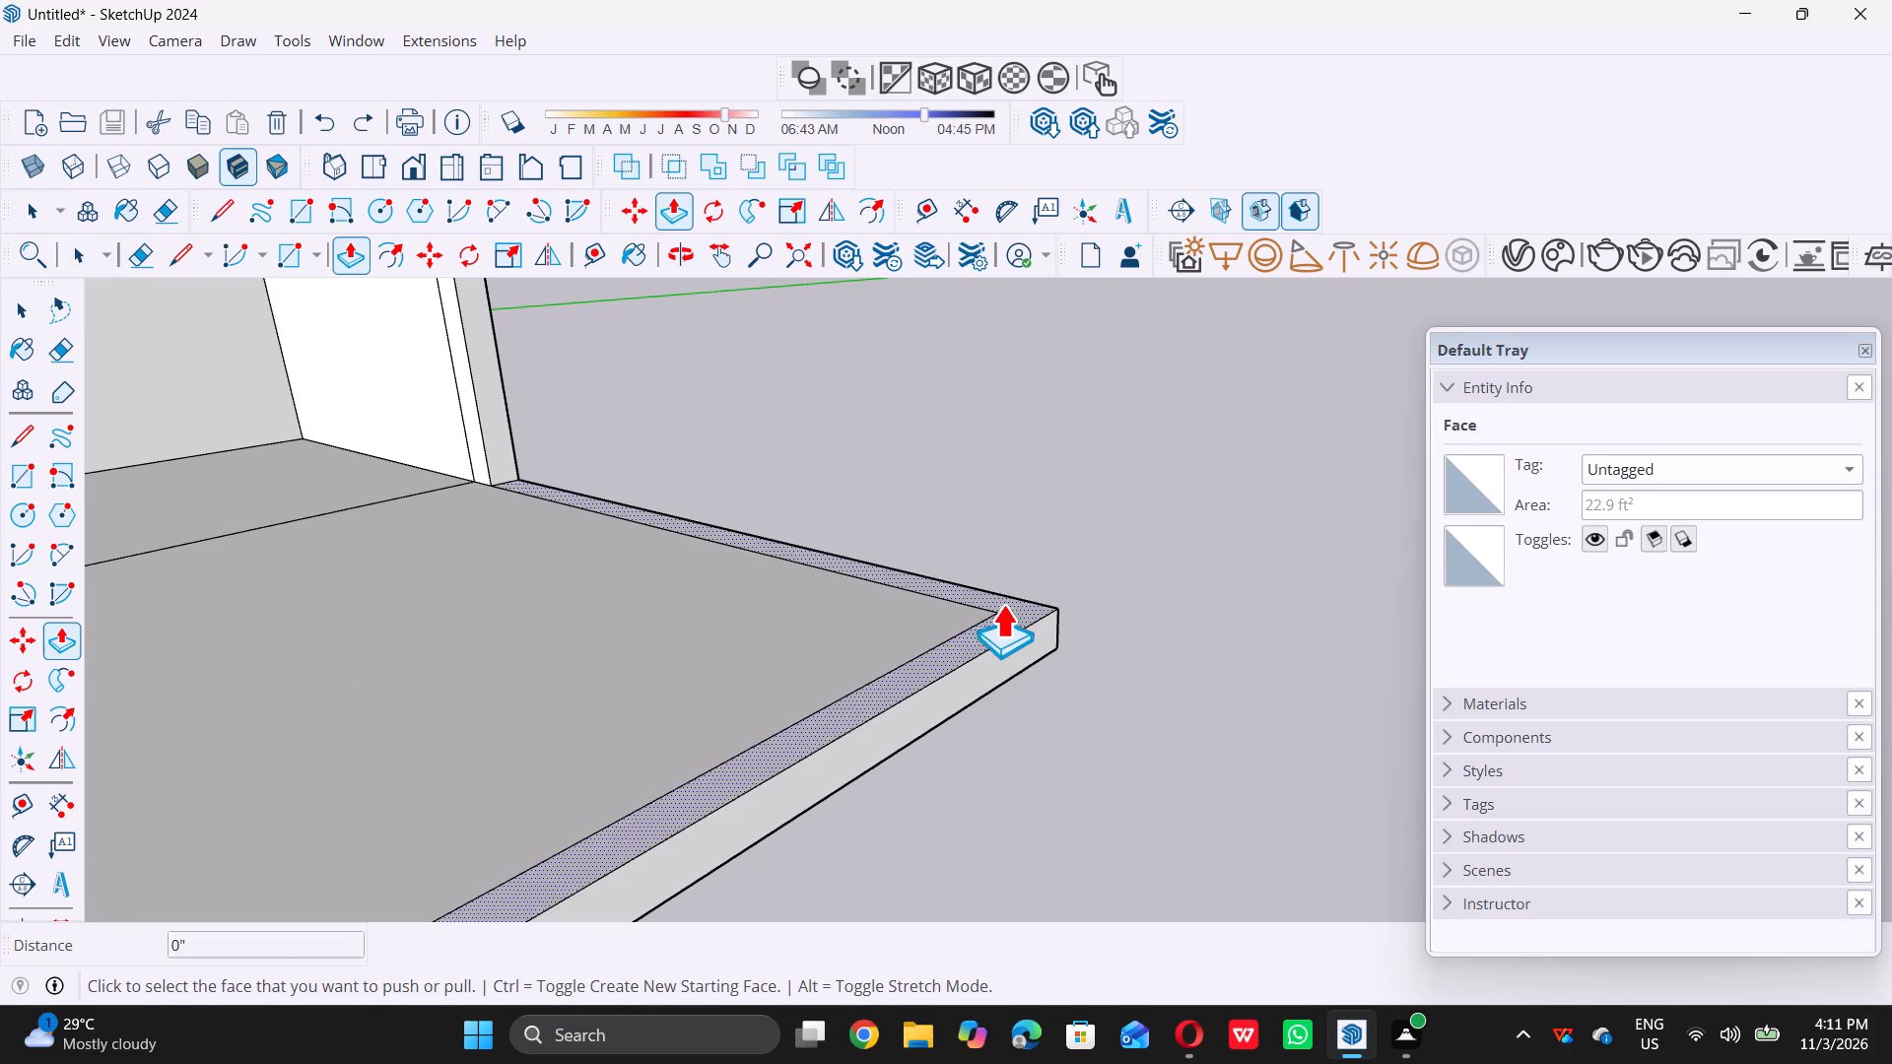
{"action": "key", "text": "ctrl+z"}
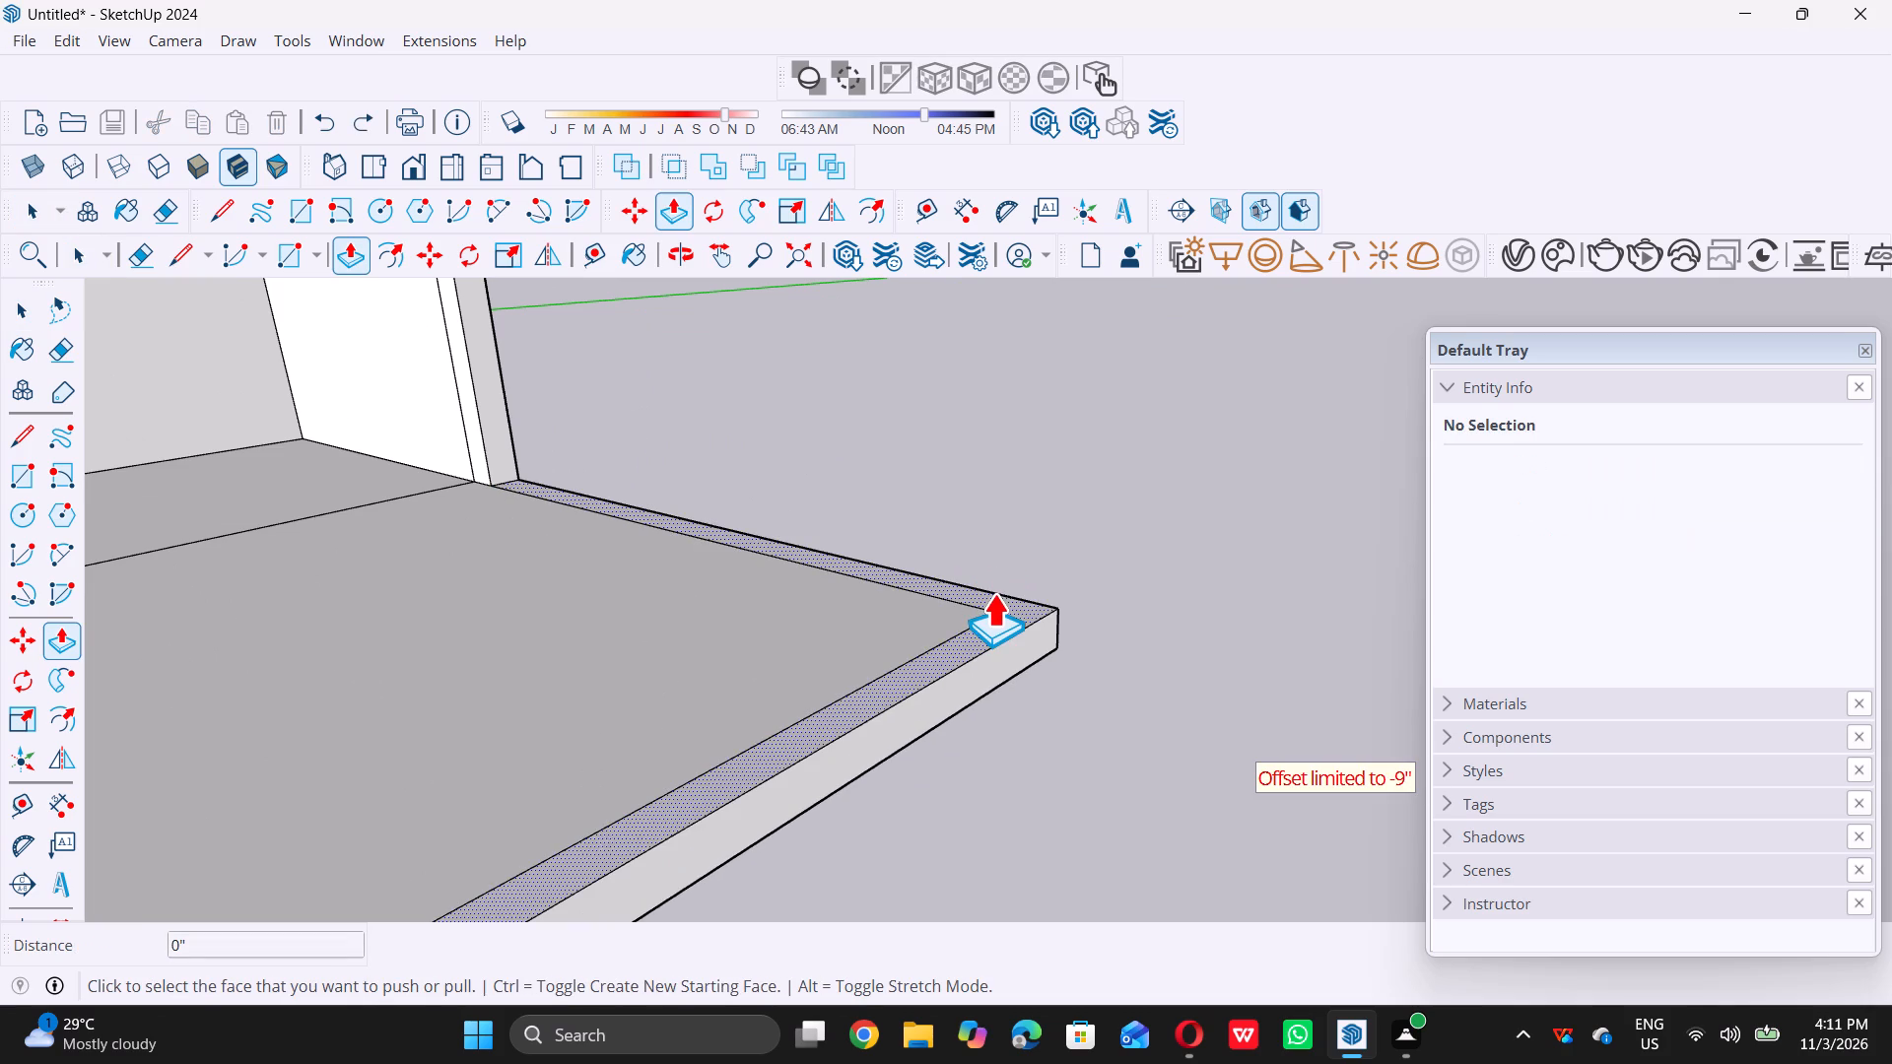
Raise the platform's rear and outer side border strip 10' to the roof slab as walls.
{"action": "left_click", "coordinate": [993, 595]}
{"action": "scroll", "coordinate": [966, 524], "scroll_direction": "down", "scroll_amount": 16}
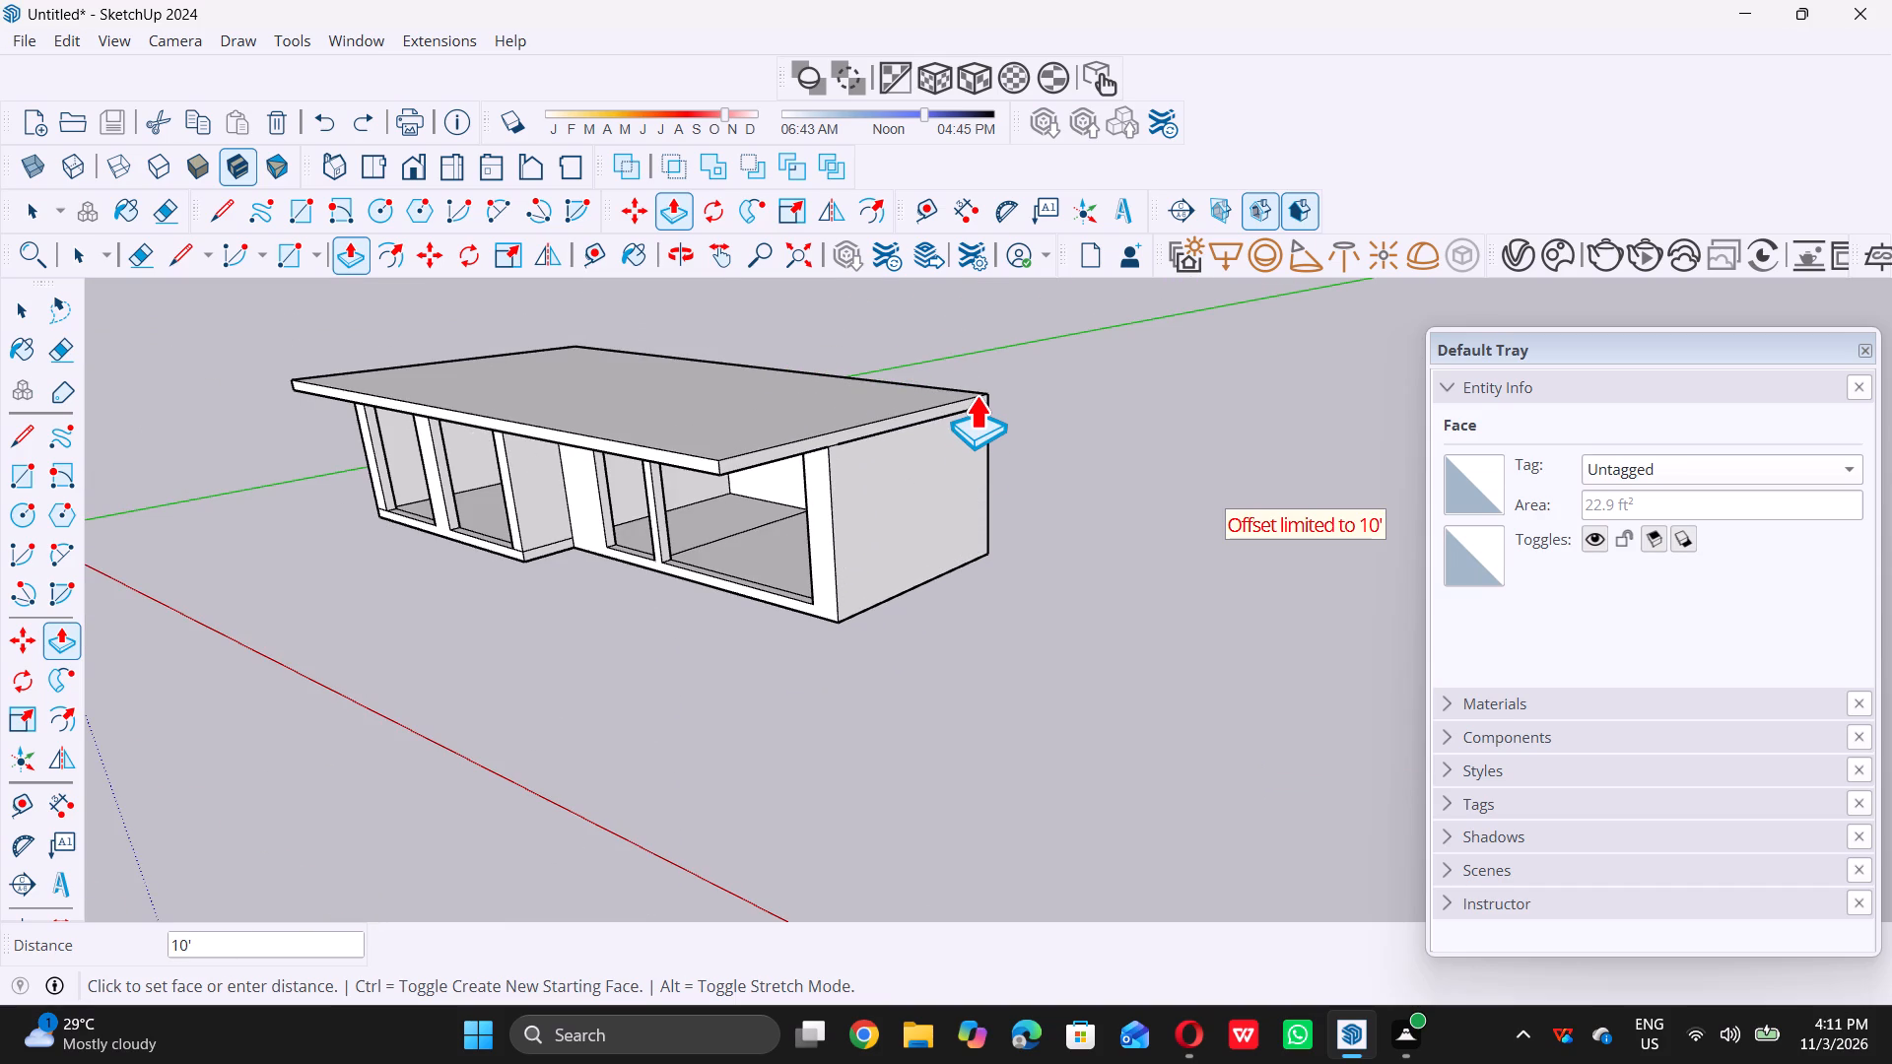
{"action": "scroll", "coordinate": [976, 395], "scroll_direction": "up", "scroll_amount": 12}
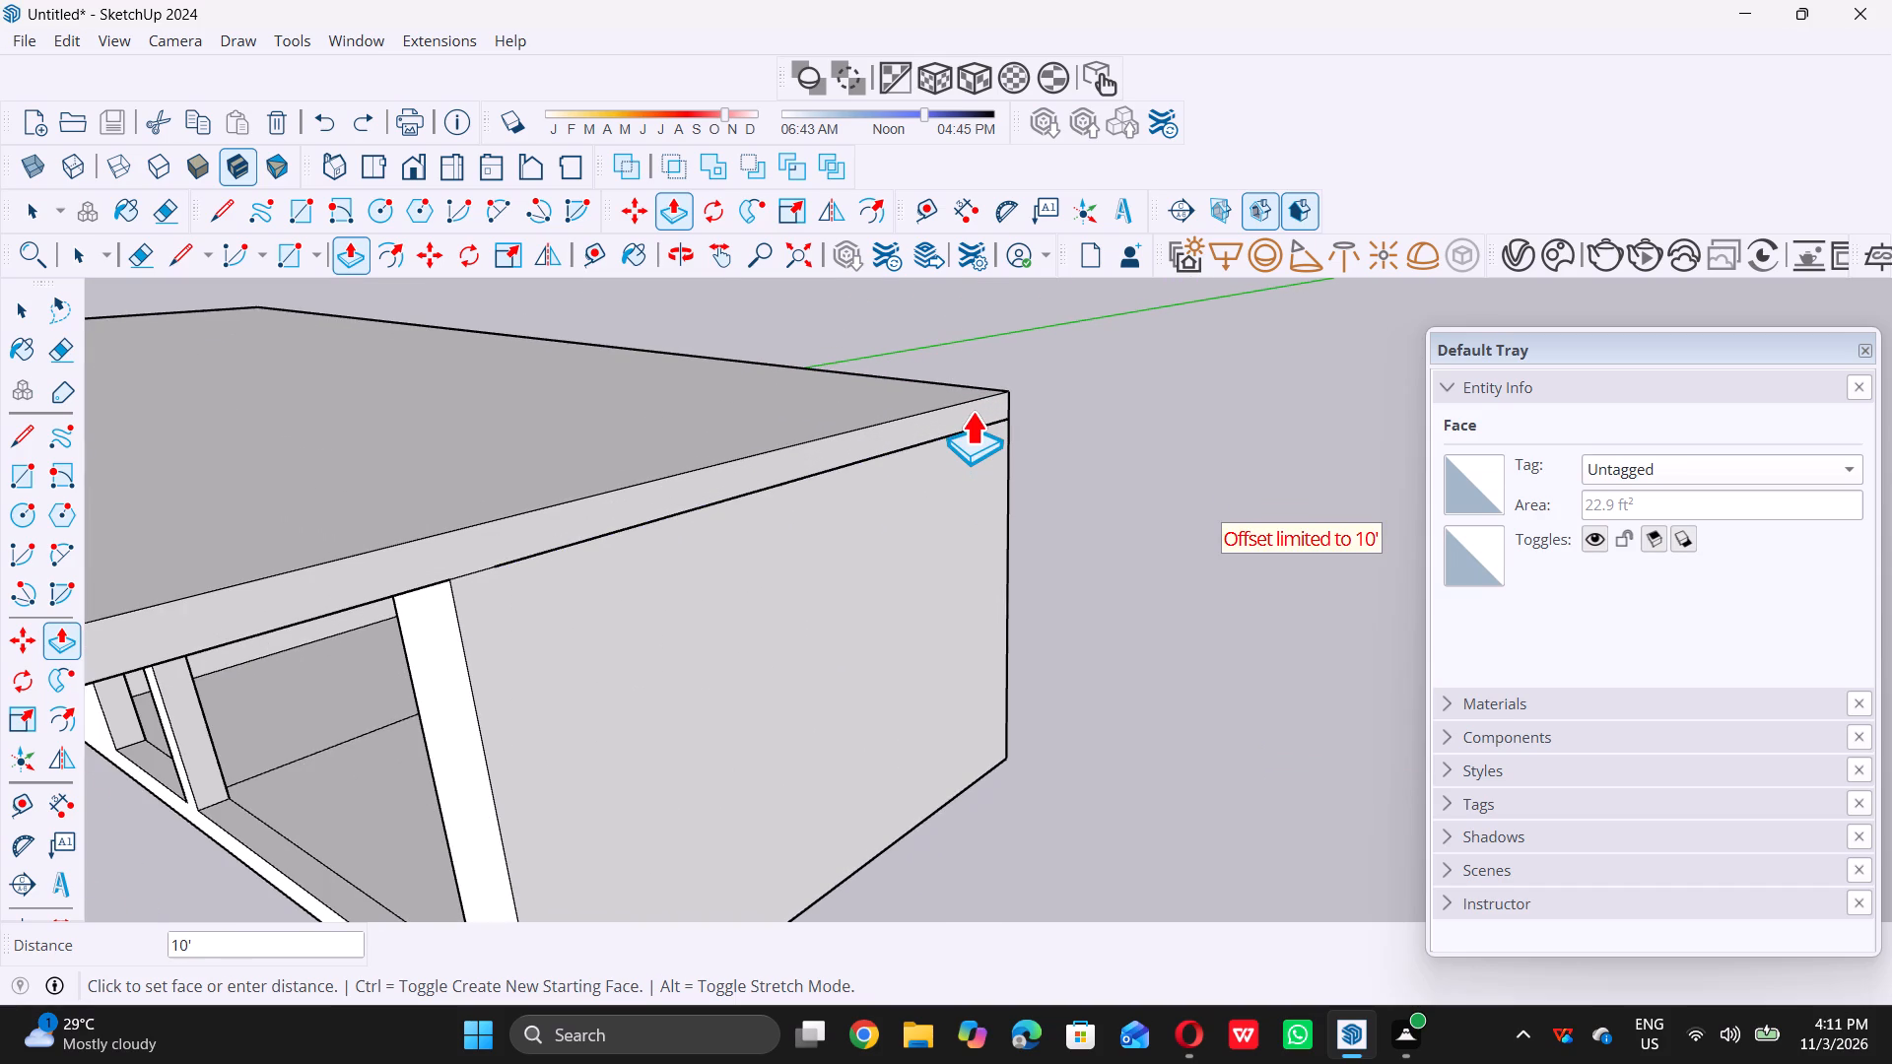
{"action": "scroll", "coordinate": [972, 406], "scroll_direction": "up", "scroll_amount": 7}
{"action": "triple_click", "coordinate": [974, 408]}
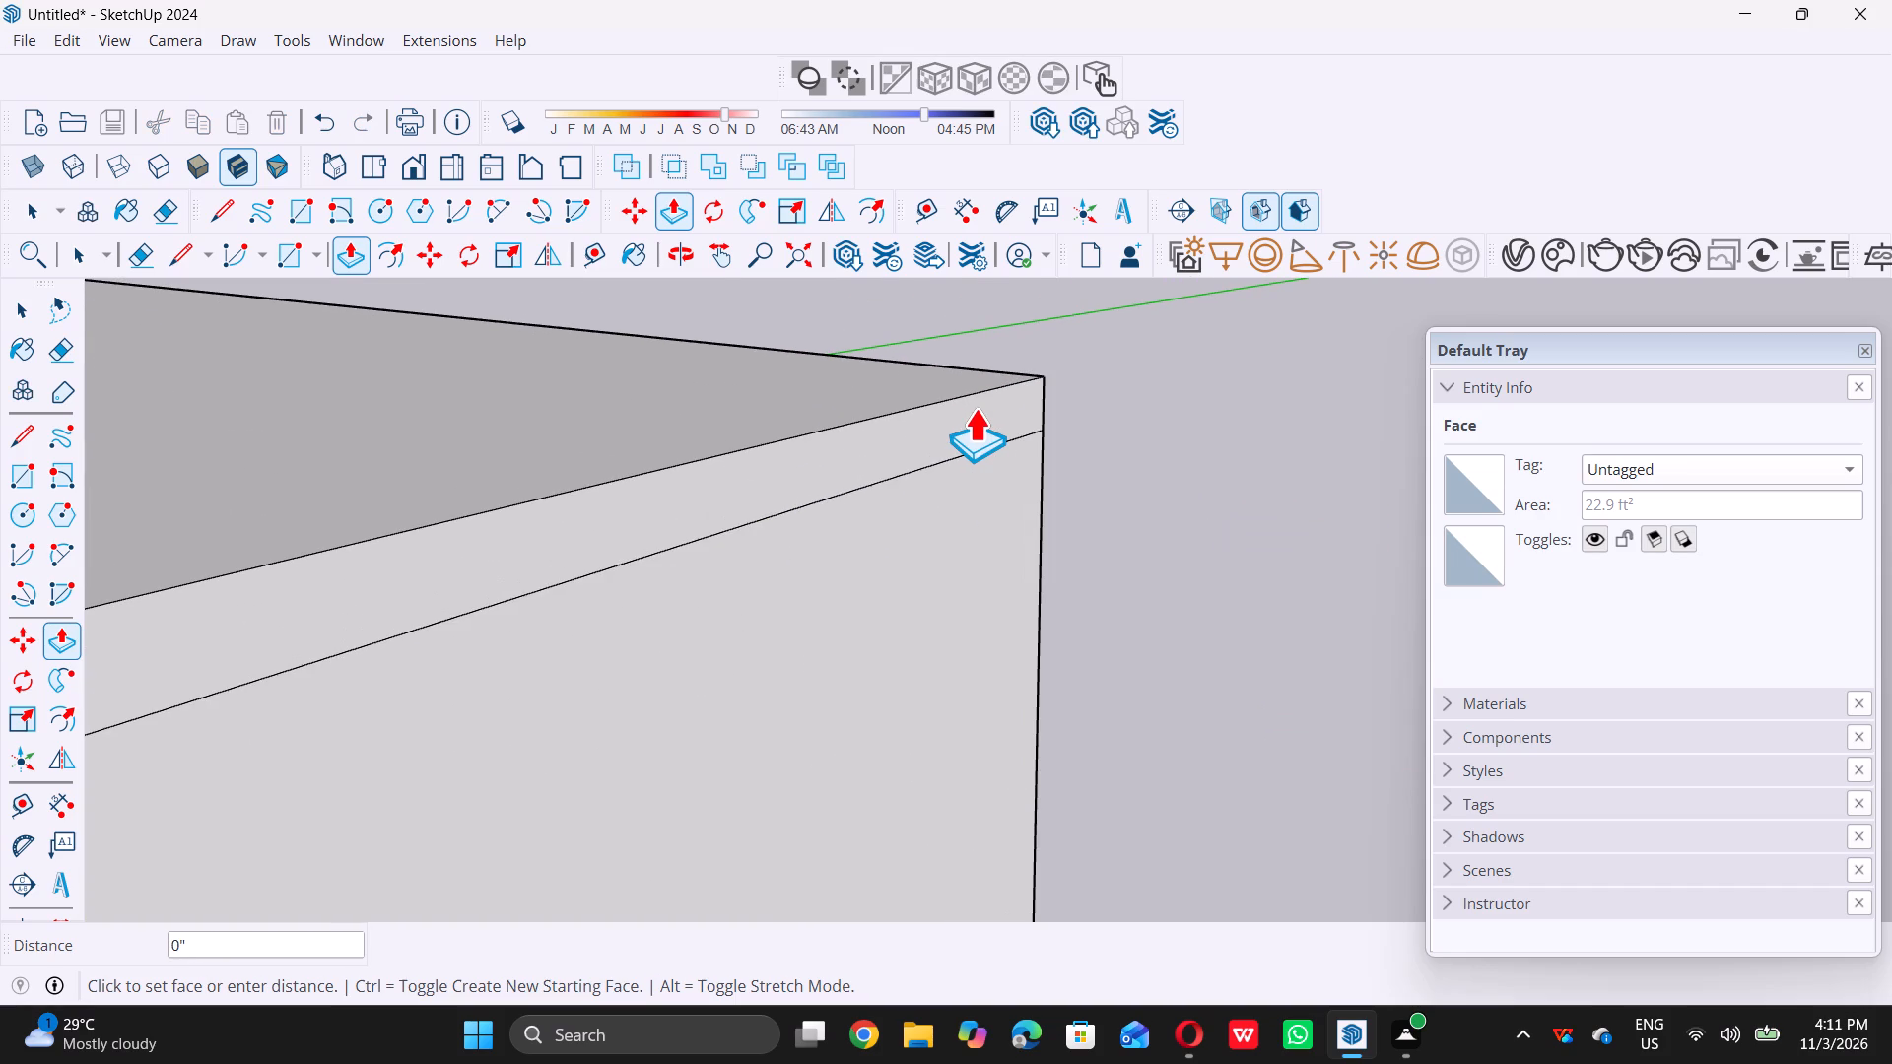
{"action": "key", "text": "space"}
Examine the front openings and the area between the thin front column and the roof slab's underside.
{"action": "scroll", "coordinate": [976, 418], "scroll_direction": "down", "scroll_amount": 14}
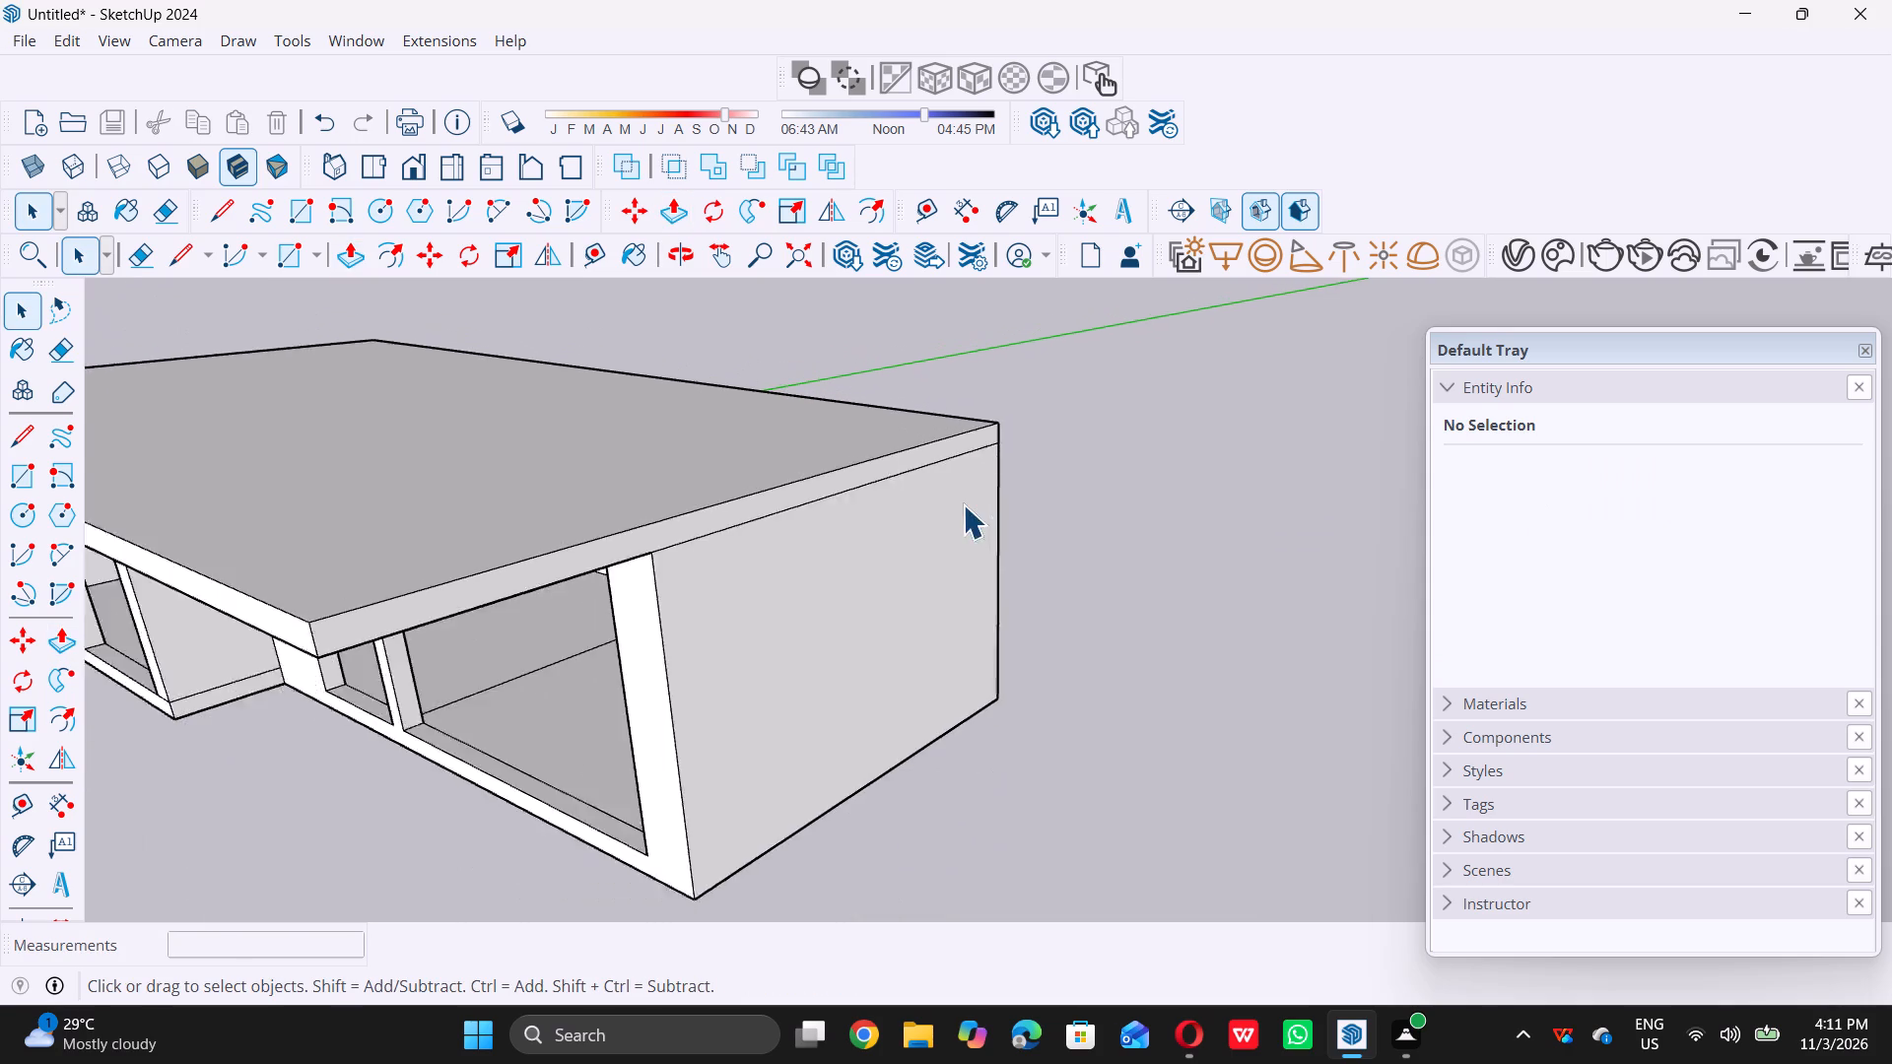
{"action": "scroll", "coordinate": [963, 504], "scroll_direction": "down", "scroll_amount": 11}
{"action": "middle_click_drag", "start_coordinate": [693, 643], "coordinate": [814, 538]}
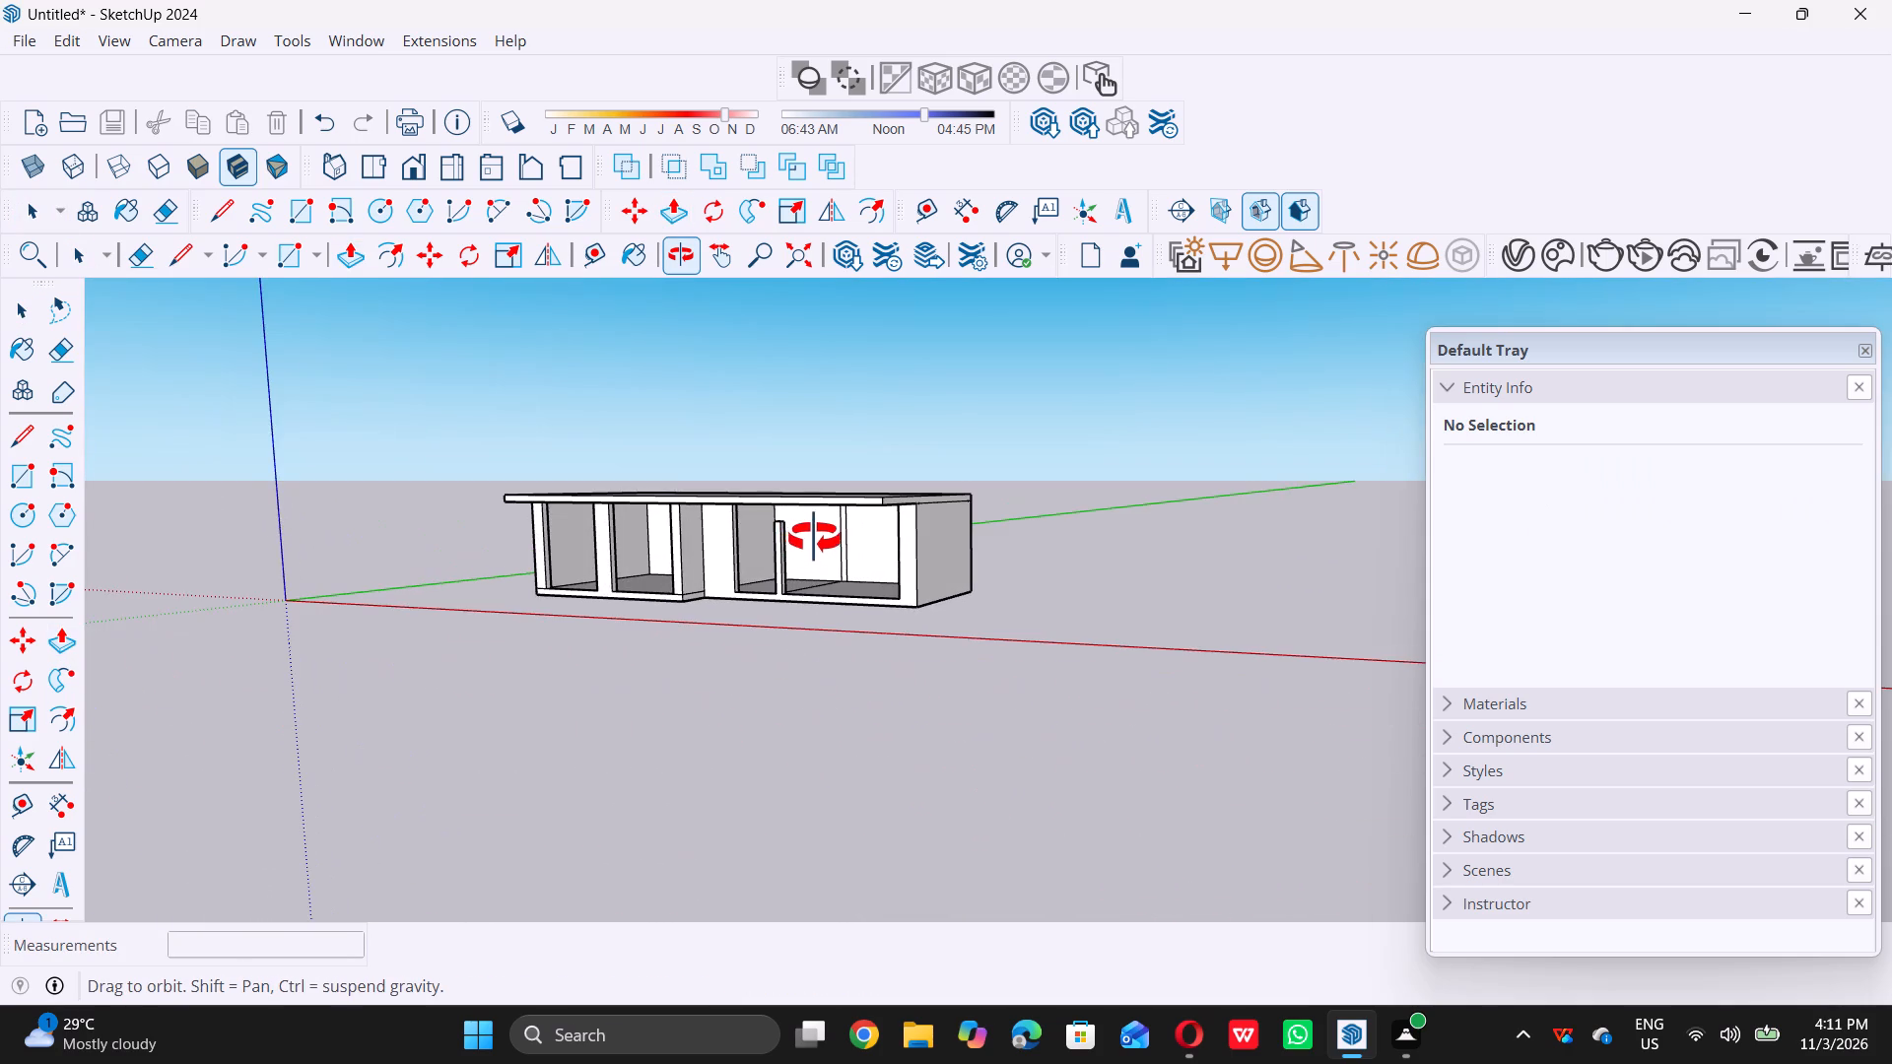
{"action": "middle_click_drag", "start_coordinate": [814, 538], "coordinate": [866, 506]}
{"action": "scroll", "coordinate": [777, 488], "scroll_direction": "up", "scroll_amount": 10}
{"action": "middle_click_drag", "start_coordinate": [793, 491], "coordinate": [795, 463]}
{"action": "scroll", "coordinate": [795, 463], "scroll_direction": "up", "scroll_amount": 7}
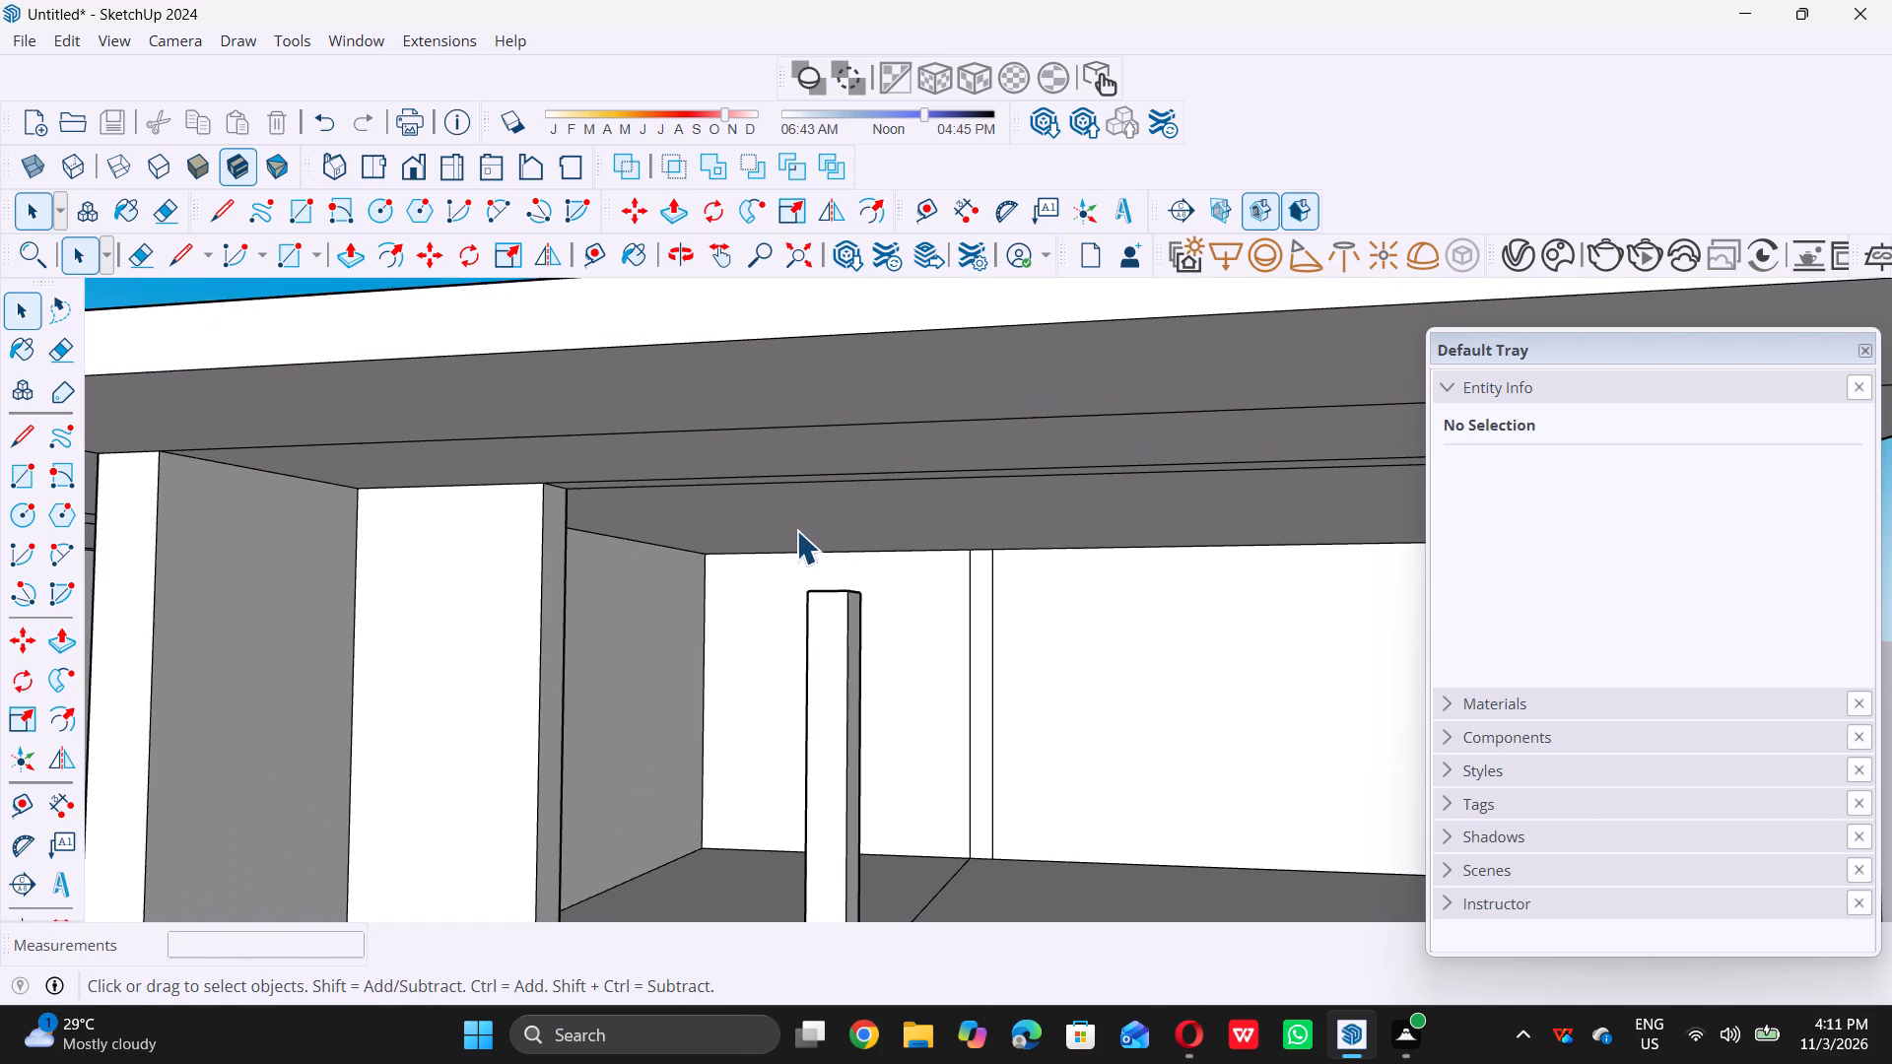
Pull the thin front column's top face upward toward the roof slab, repeating the last 10' Push/Pull distance.
{"action": "scroll", "coordinate": [789, 503], "scroll_direction": "down", "scroll_amount": 5}
{"action": "middle_click_drag", "start_coordinate": [784, 507], "coordinate": [763, 654]}
{"action": "scroll", "coordinate": [763, 654], "scroll_direction": "up", "scroll_amount": 12}
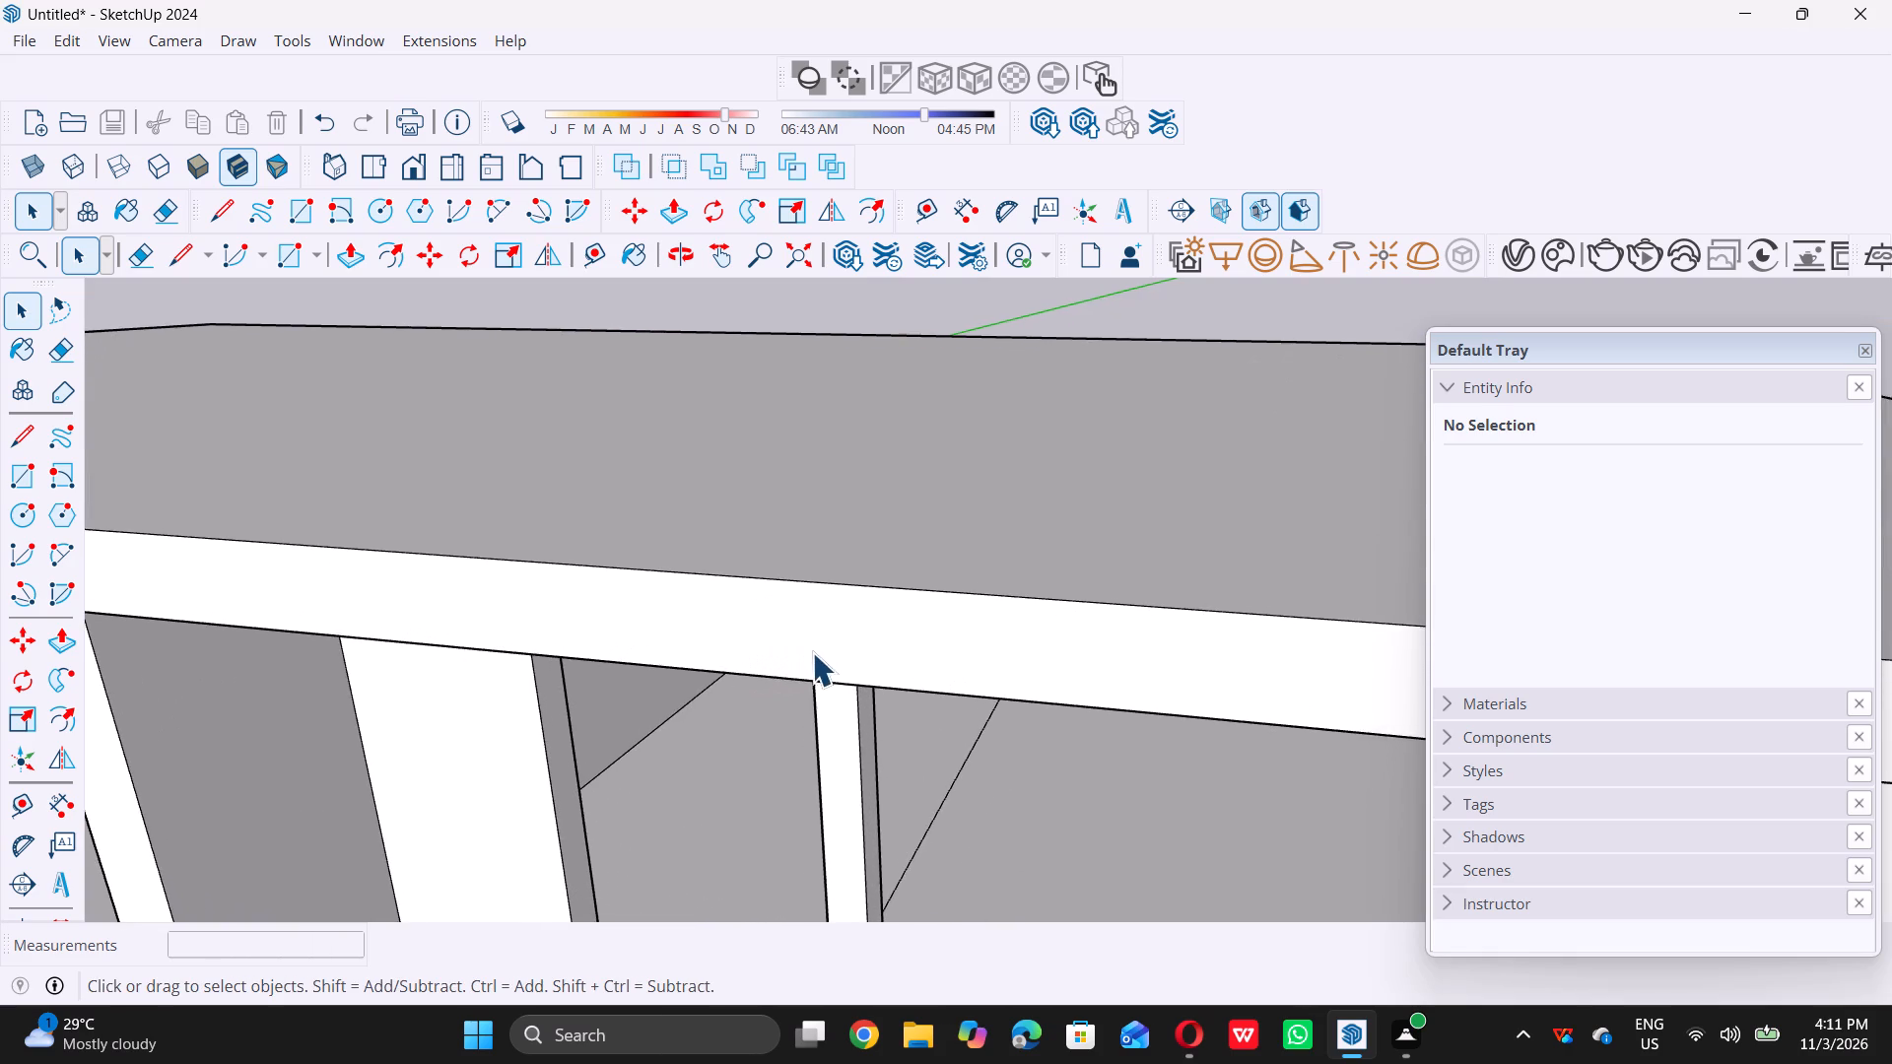
{"action": "middle_click_drag", "start_coordinate": [820, 650], "coordinate": [804, 534]}
{"action": "scroll", "coordinate": [812, 682], "scroll_direction": "up", "scroll_amount": 5}
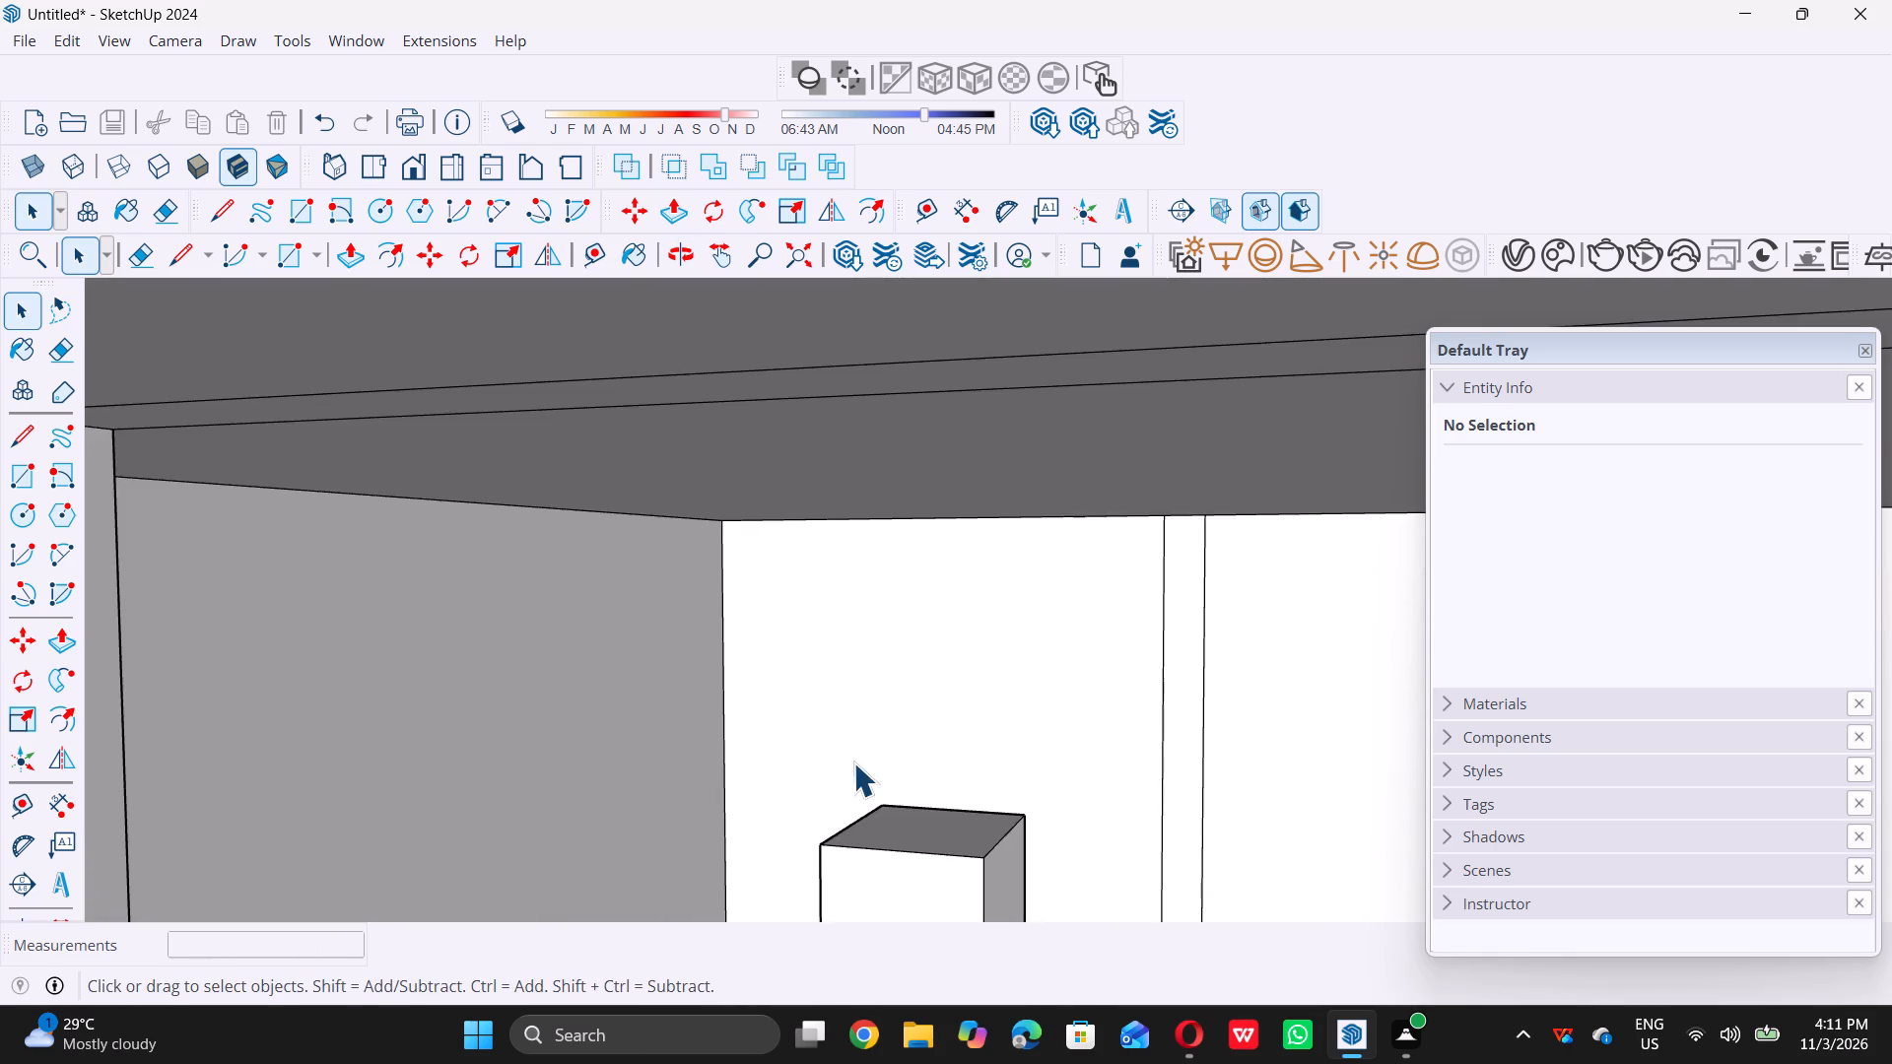
{"action": "scroll", "coordinate": [854, 692], "scroll_direction": "down", "scroll_amount": 1}
{"action": "double_click", "coordinate": [923, 791]}
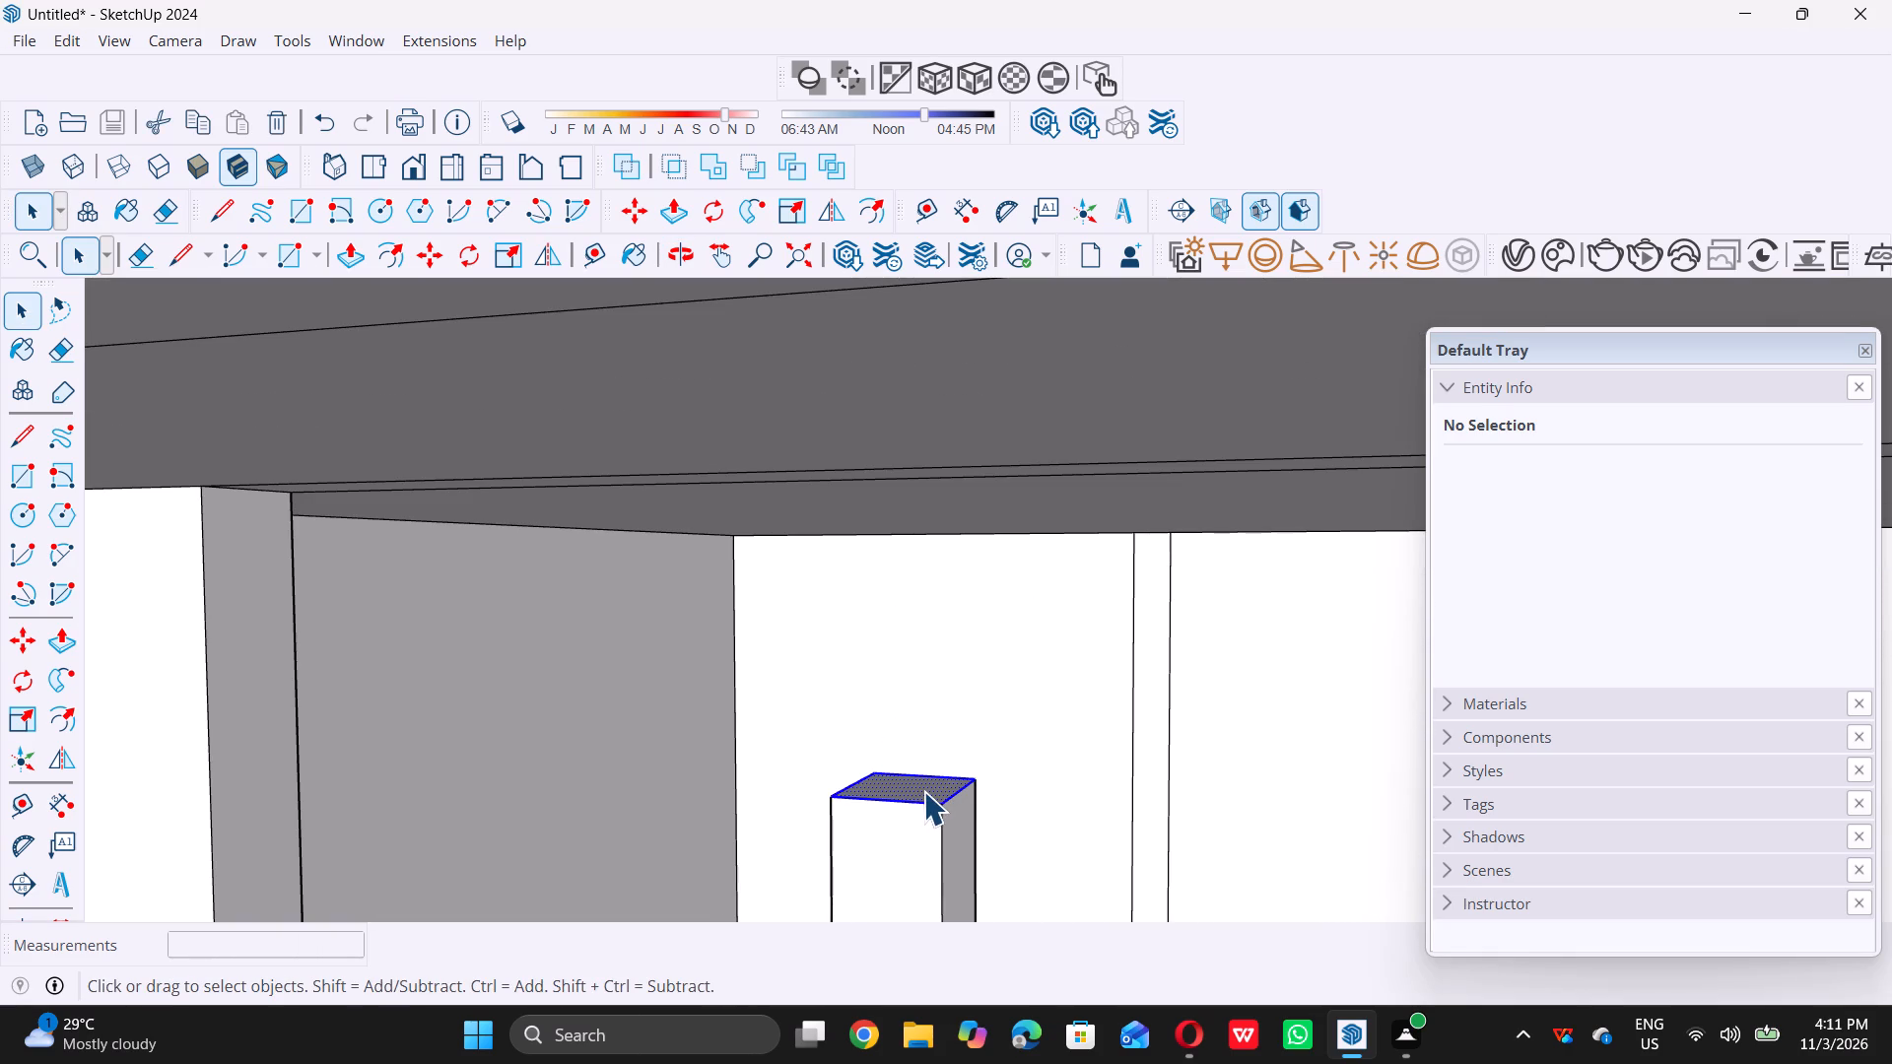
{"action": "key", "text": "p"}
{"action": "triple_click", "coordinate": [922, 784]}
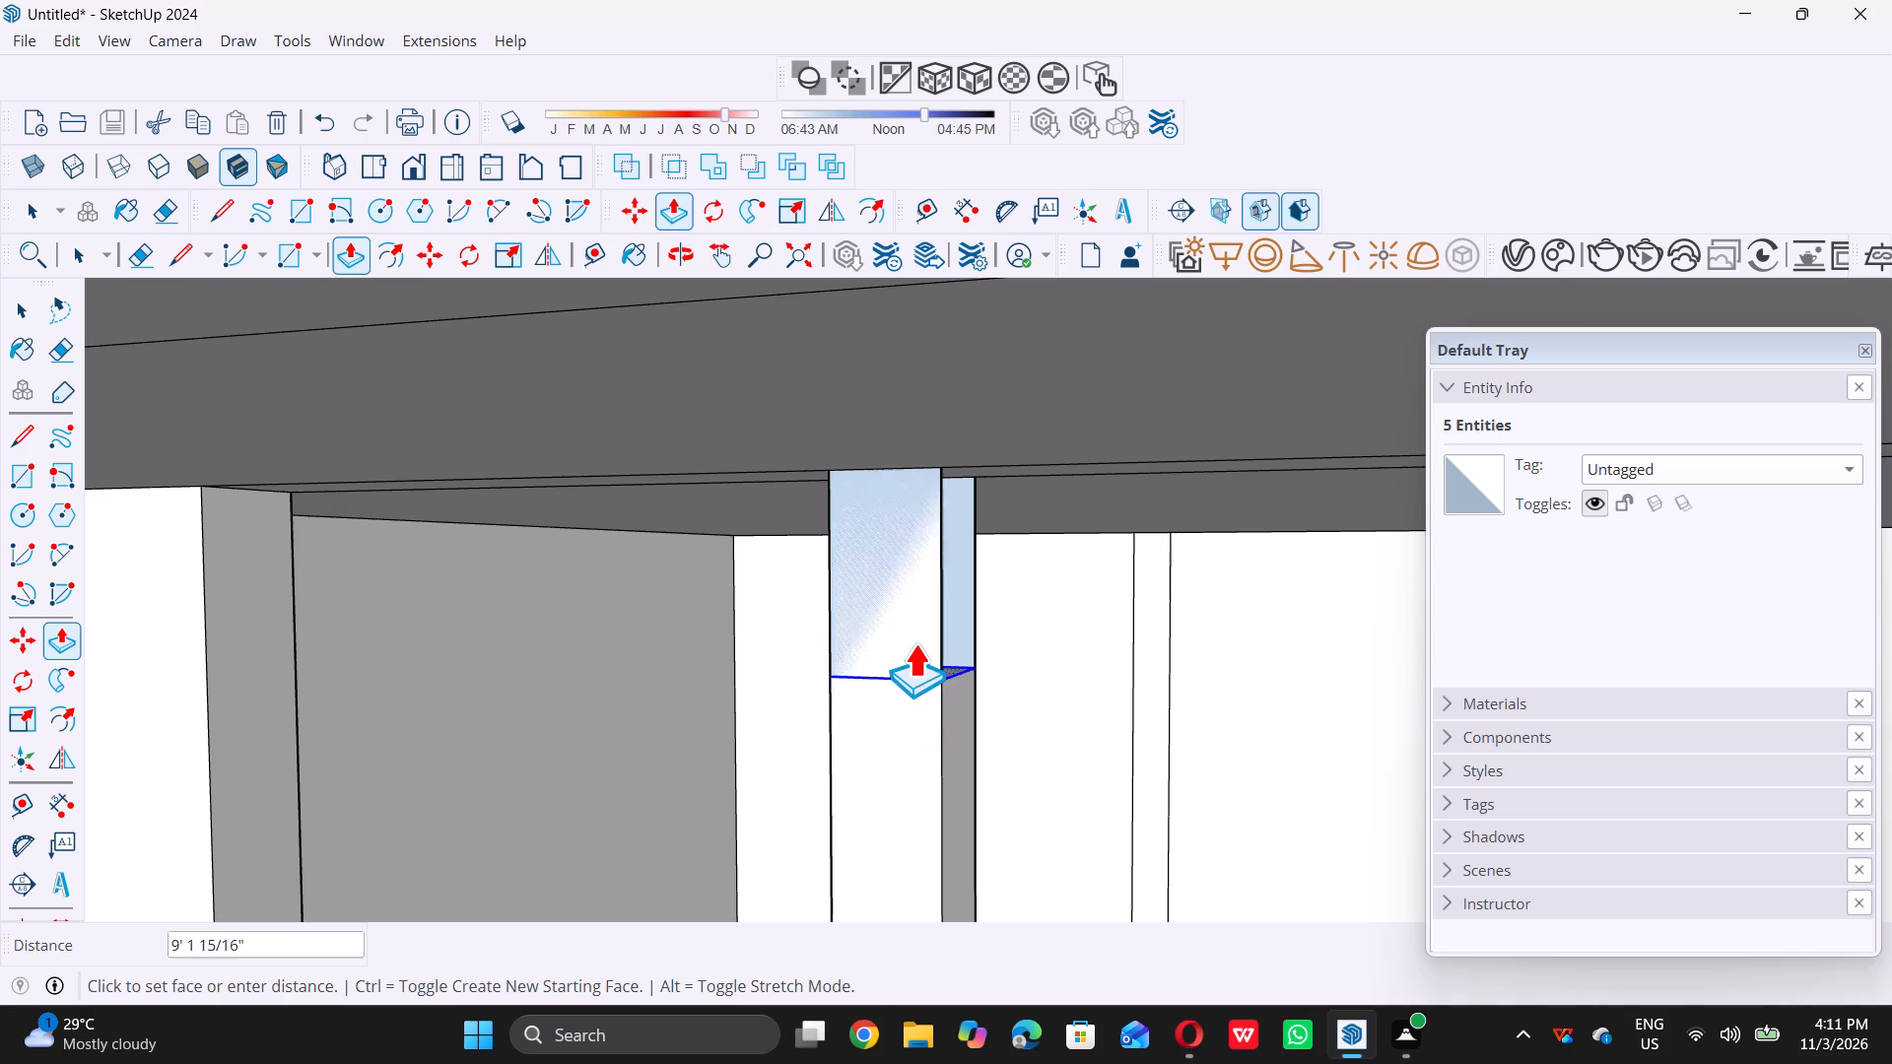
{"action": "key", "text": "space"}
{"action": "scroll", "coordinate": [912, 657], "scroll_direction": "down", "scroll_amount": 10}
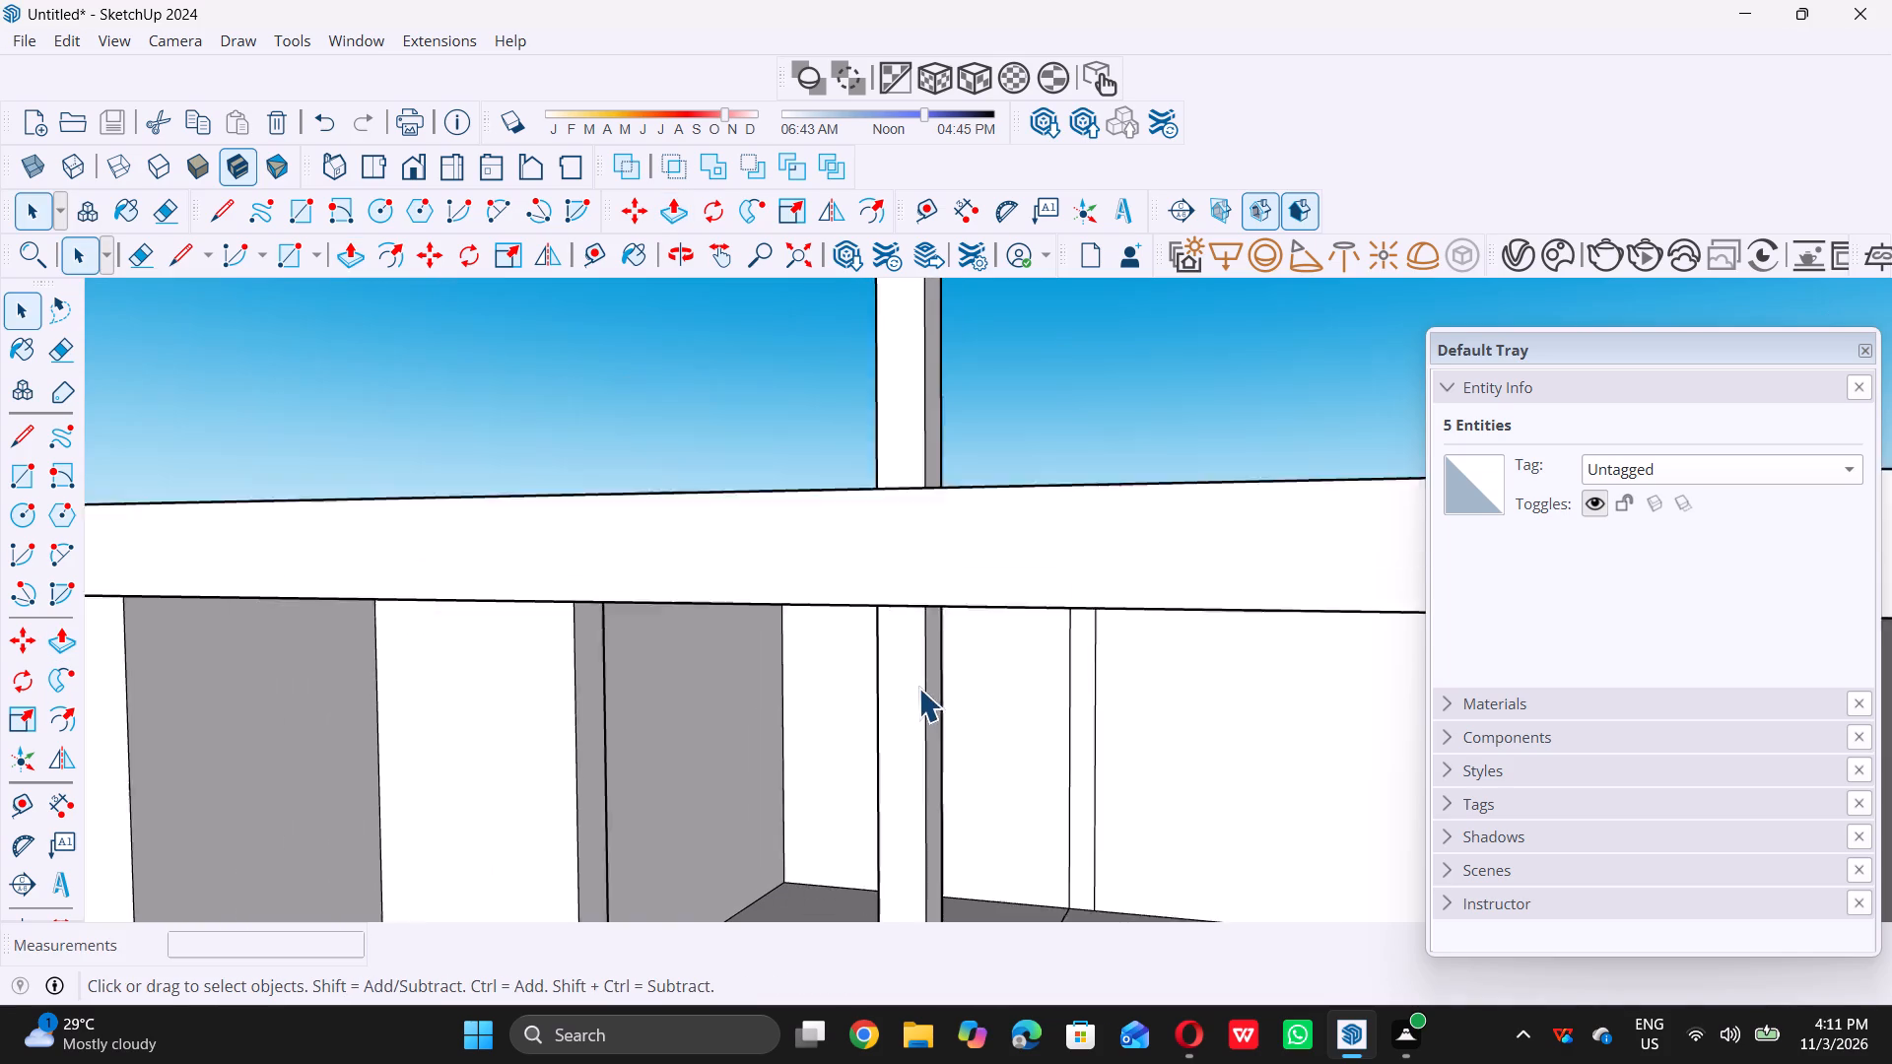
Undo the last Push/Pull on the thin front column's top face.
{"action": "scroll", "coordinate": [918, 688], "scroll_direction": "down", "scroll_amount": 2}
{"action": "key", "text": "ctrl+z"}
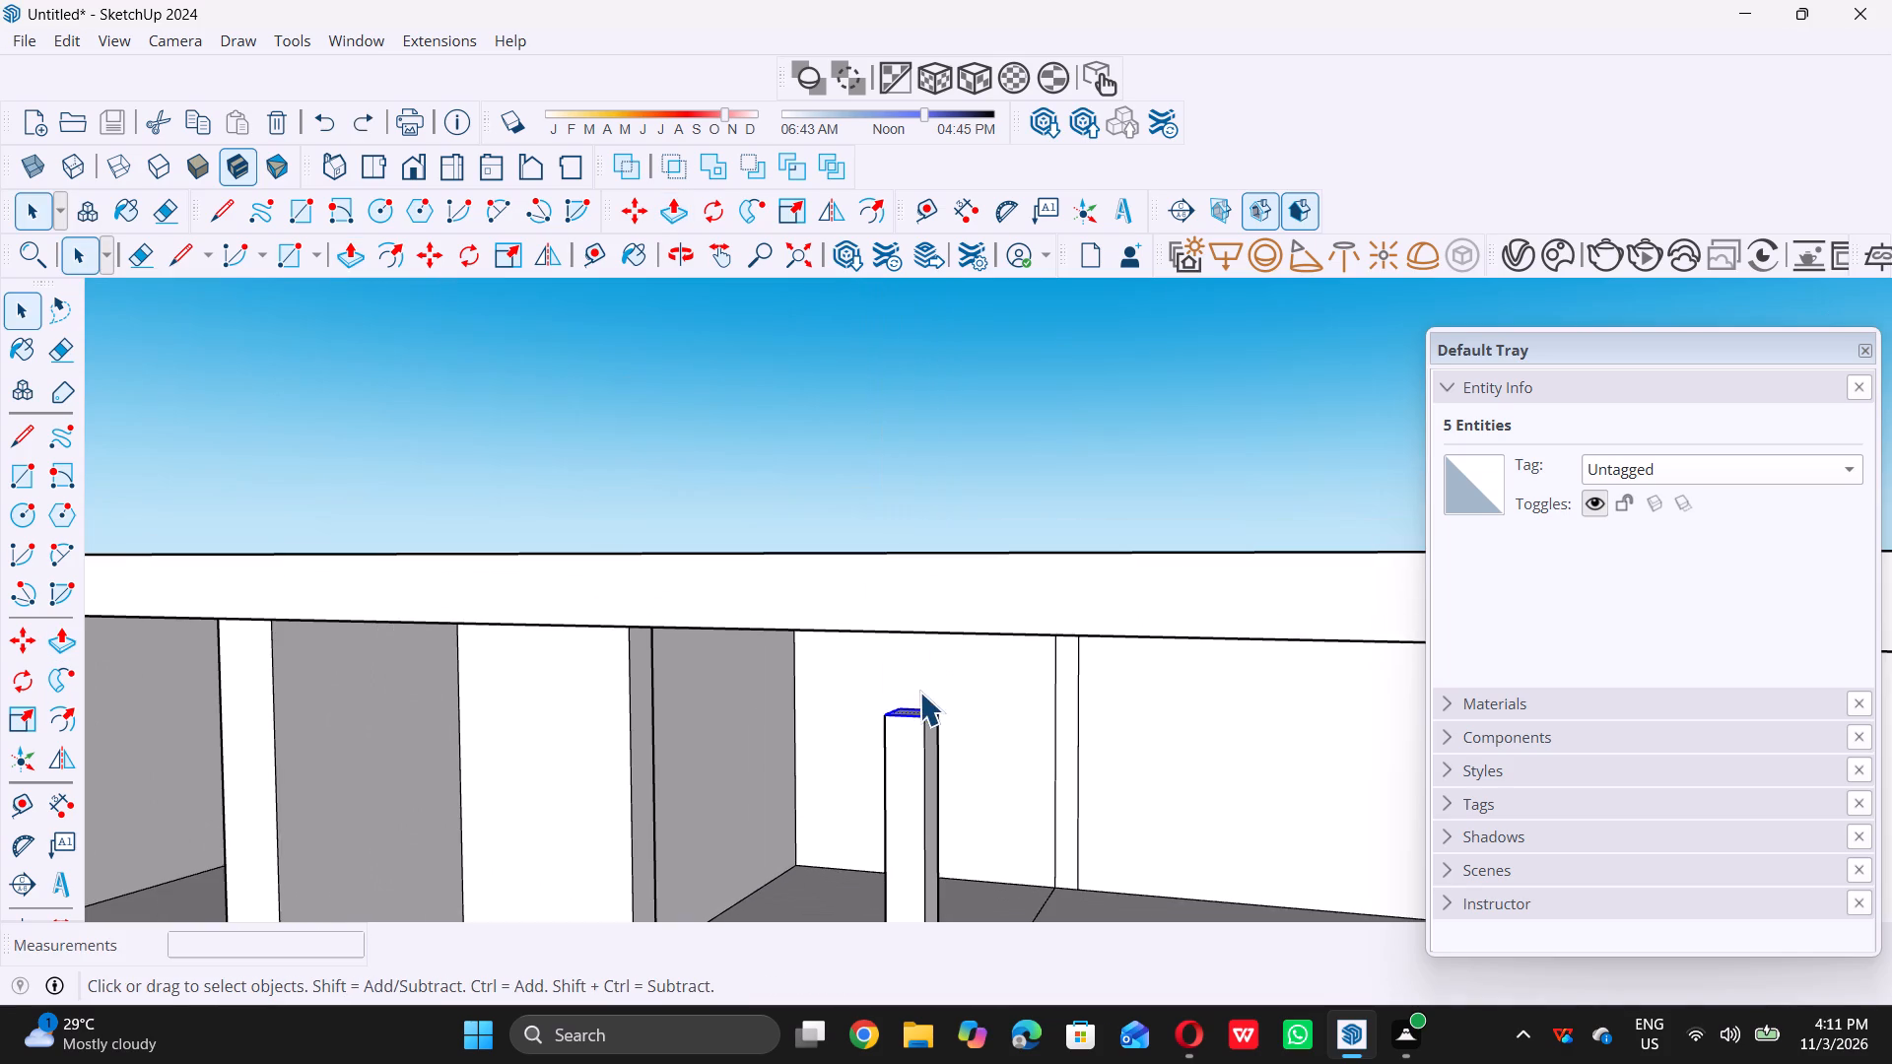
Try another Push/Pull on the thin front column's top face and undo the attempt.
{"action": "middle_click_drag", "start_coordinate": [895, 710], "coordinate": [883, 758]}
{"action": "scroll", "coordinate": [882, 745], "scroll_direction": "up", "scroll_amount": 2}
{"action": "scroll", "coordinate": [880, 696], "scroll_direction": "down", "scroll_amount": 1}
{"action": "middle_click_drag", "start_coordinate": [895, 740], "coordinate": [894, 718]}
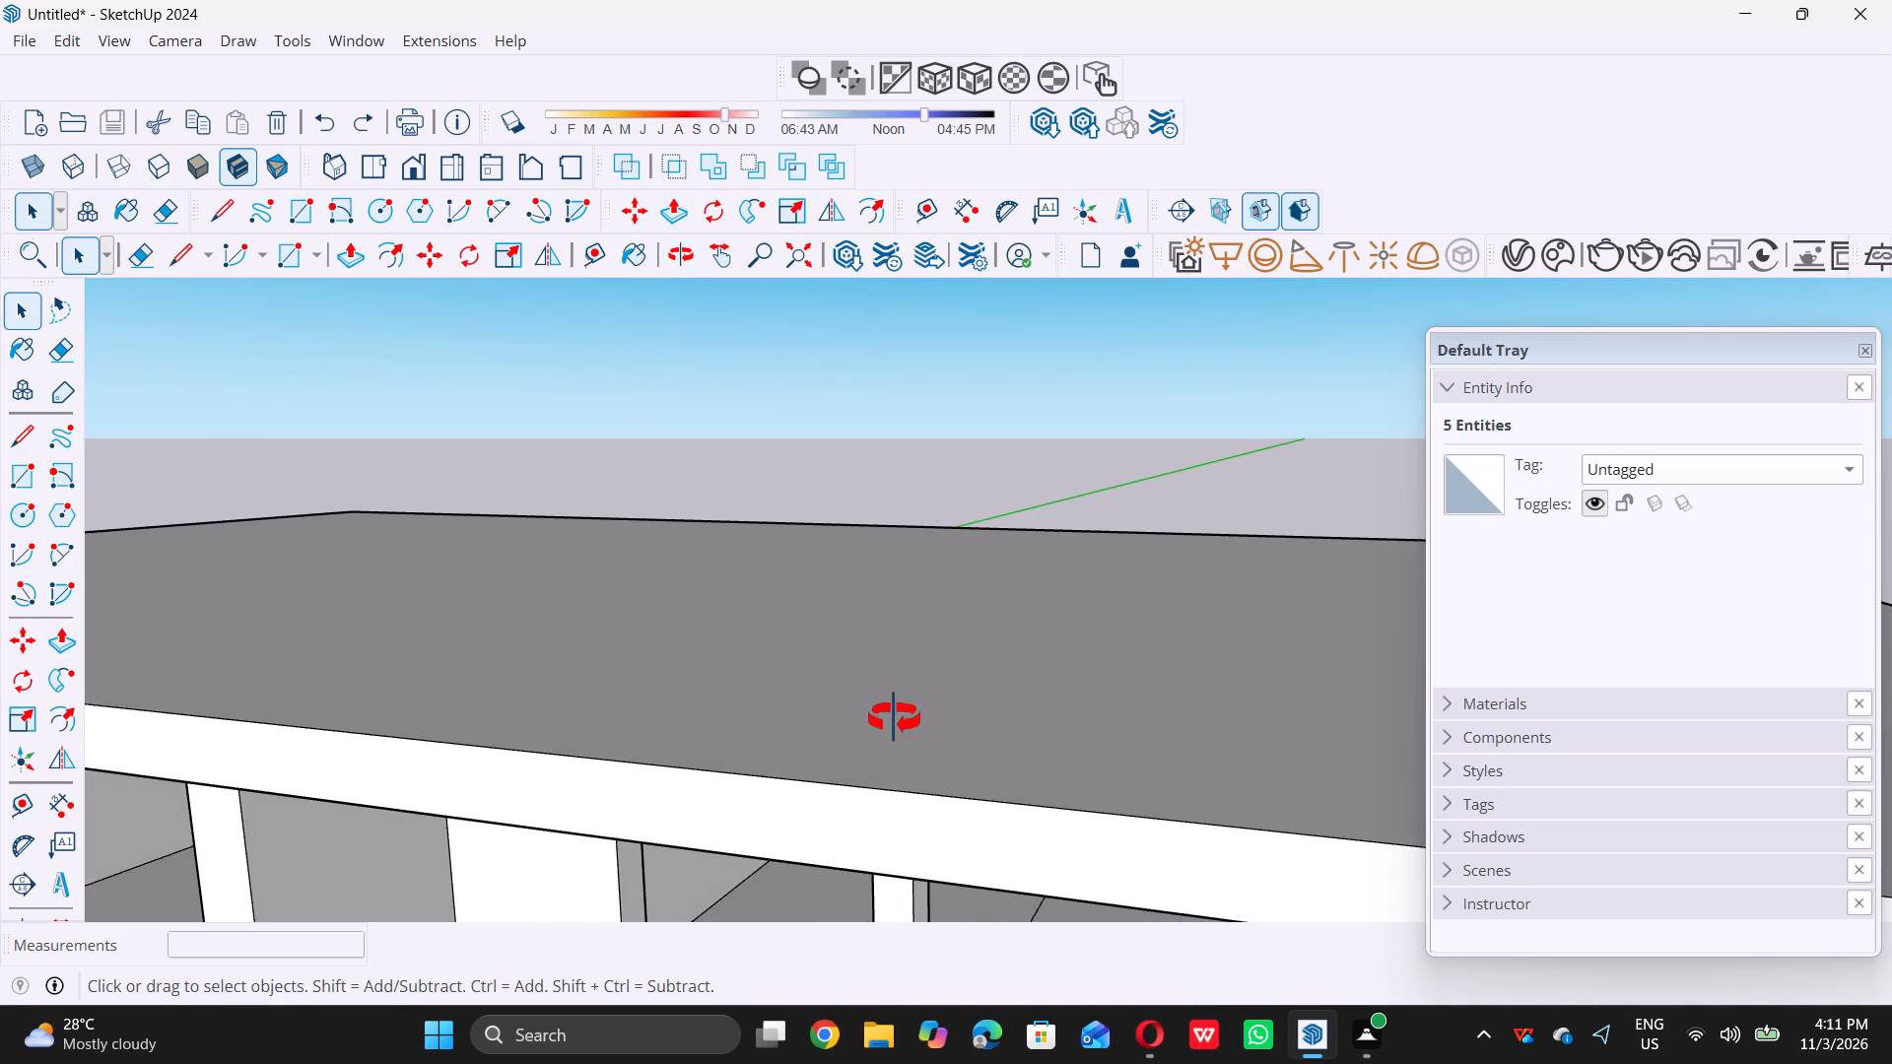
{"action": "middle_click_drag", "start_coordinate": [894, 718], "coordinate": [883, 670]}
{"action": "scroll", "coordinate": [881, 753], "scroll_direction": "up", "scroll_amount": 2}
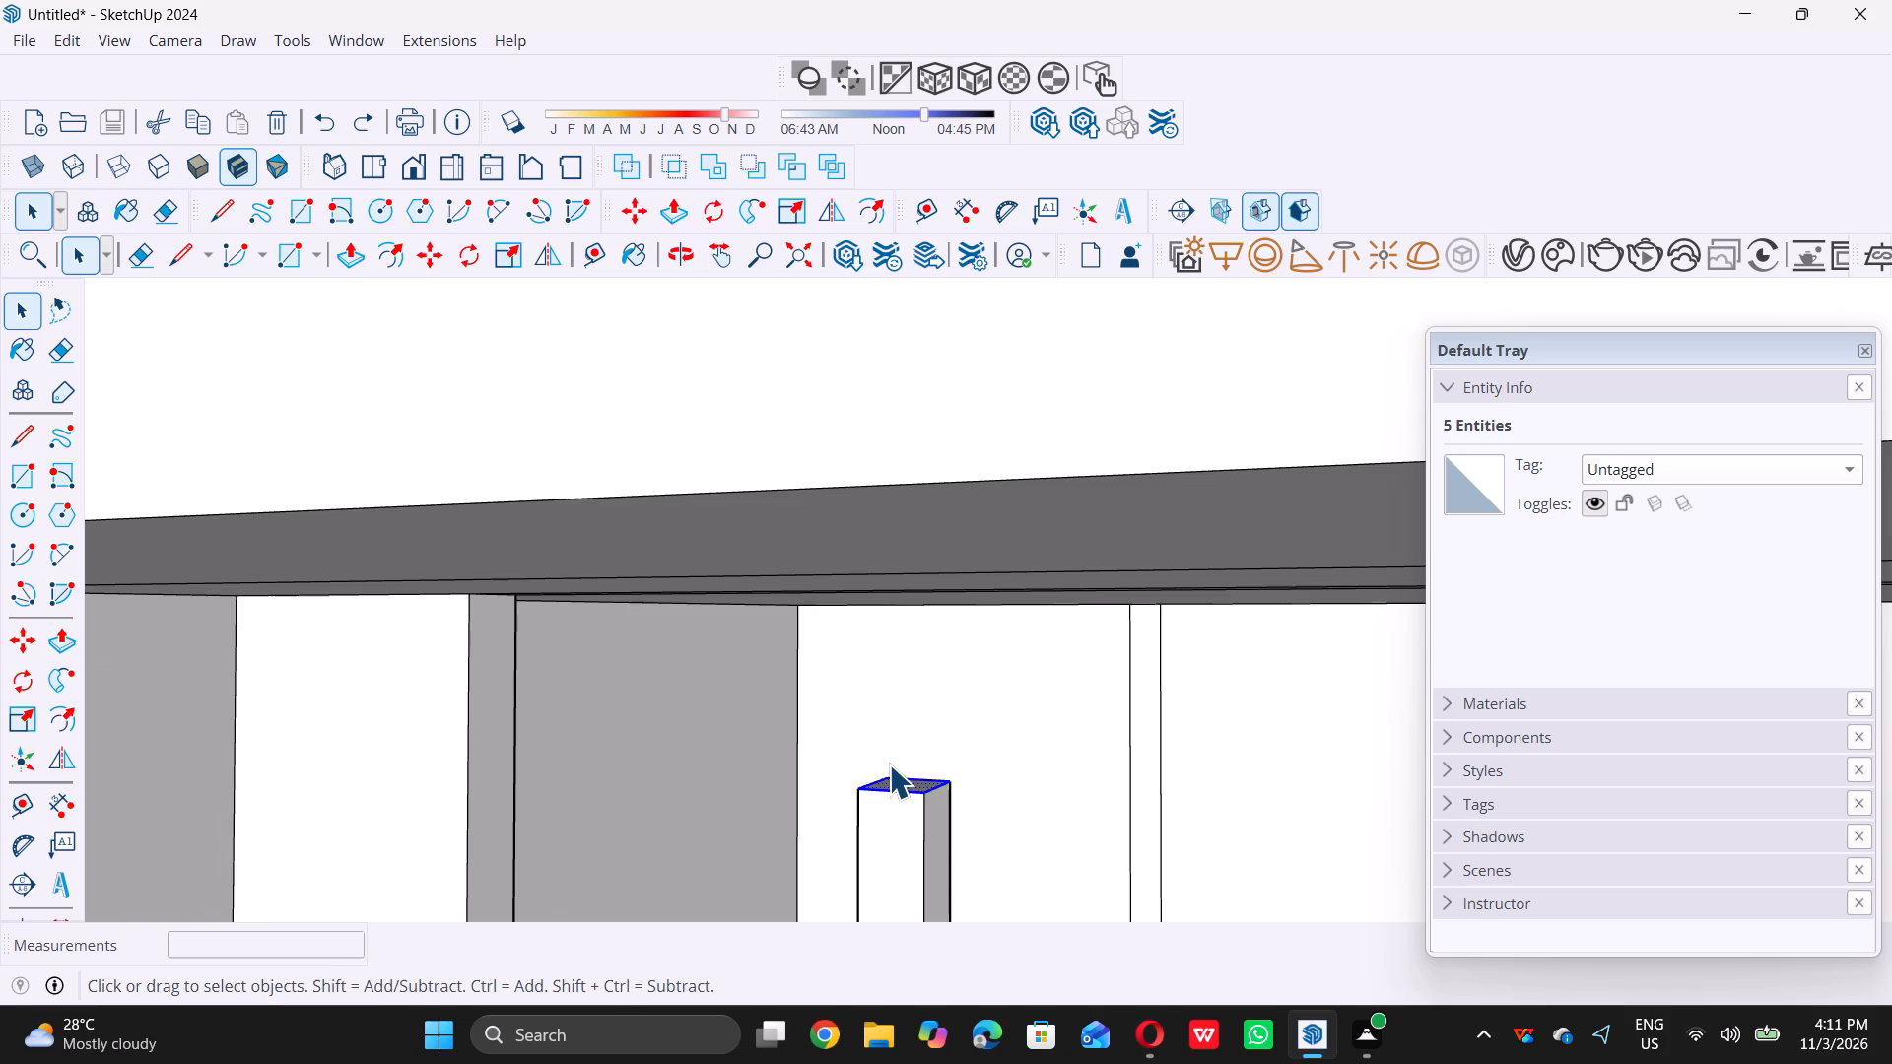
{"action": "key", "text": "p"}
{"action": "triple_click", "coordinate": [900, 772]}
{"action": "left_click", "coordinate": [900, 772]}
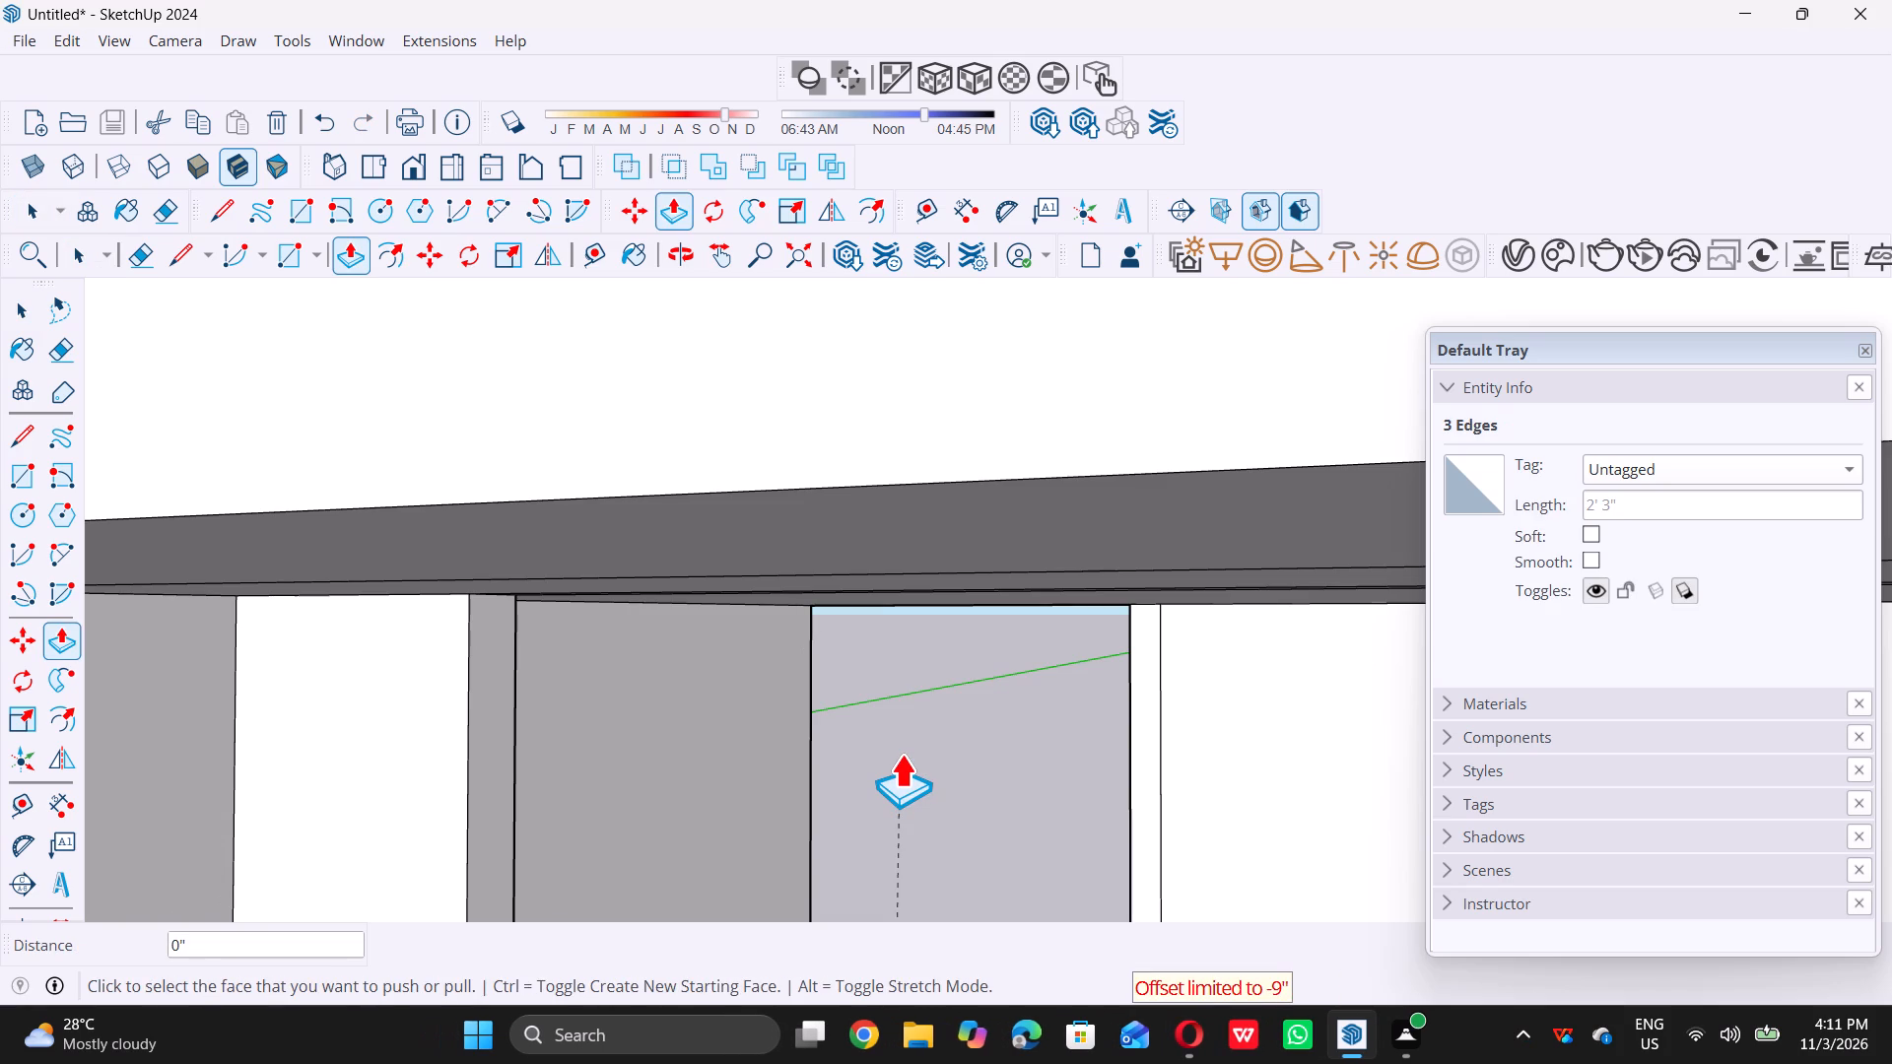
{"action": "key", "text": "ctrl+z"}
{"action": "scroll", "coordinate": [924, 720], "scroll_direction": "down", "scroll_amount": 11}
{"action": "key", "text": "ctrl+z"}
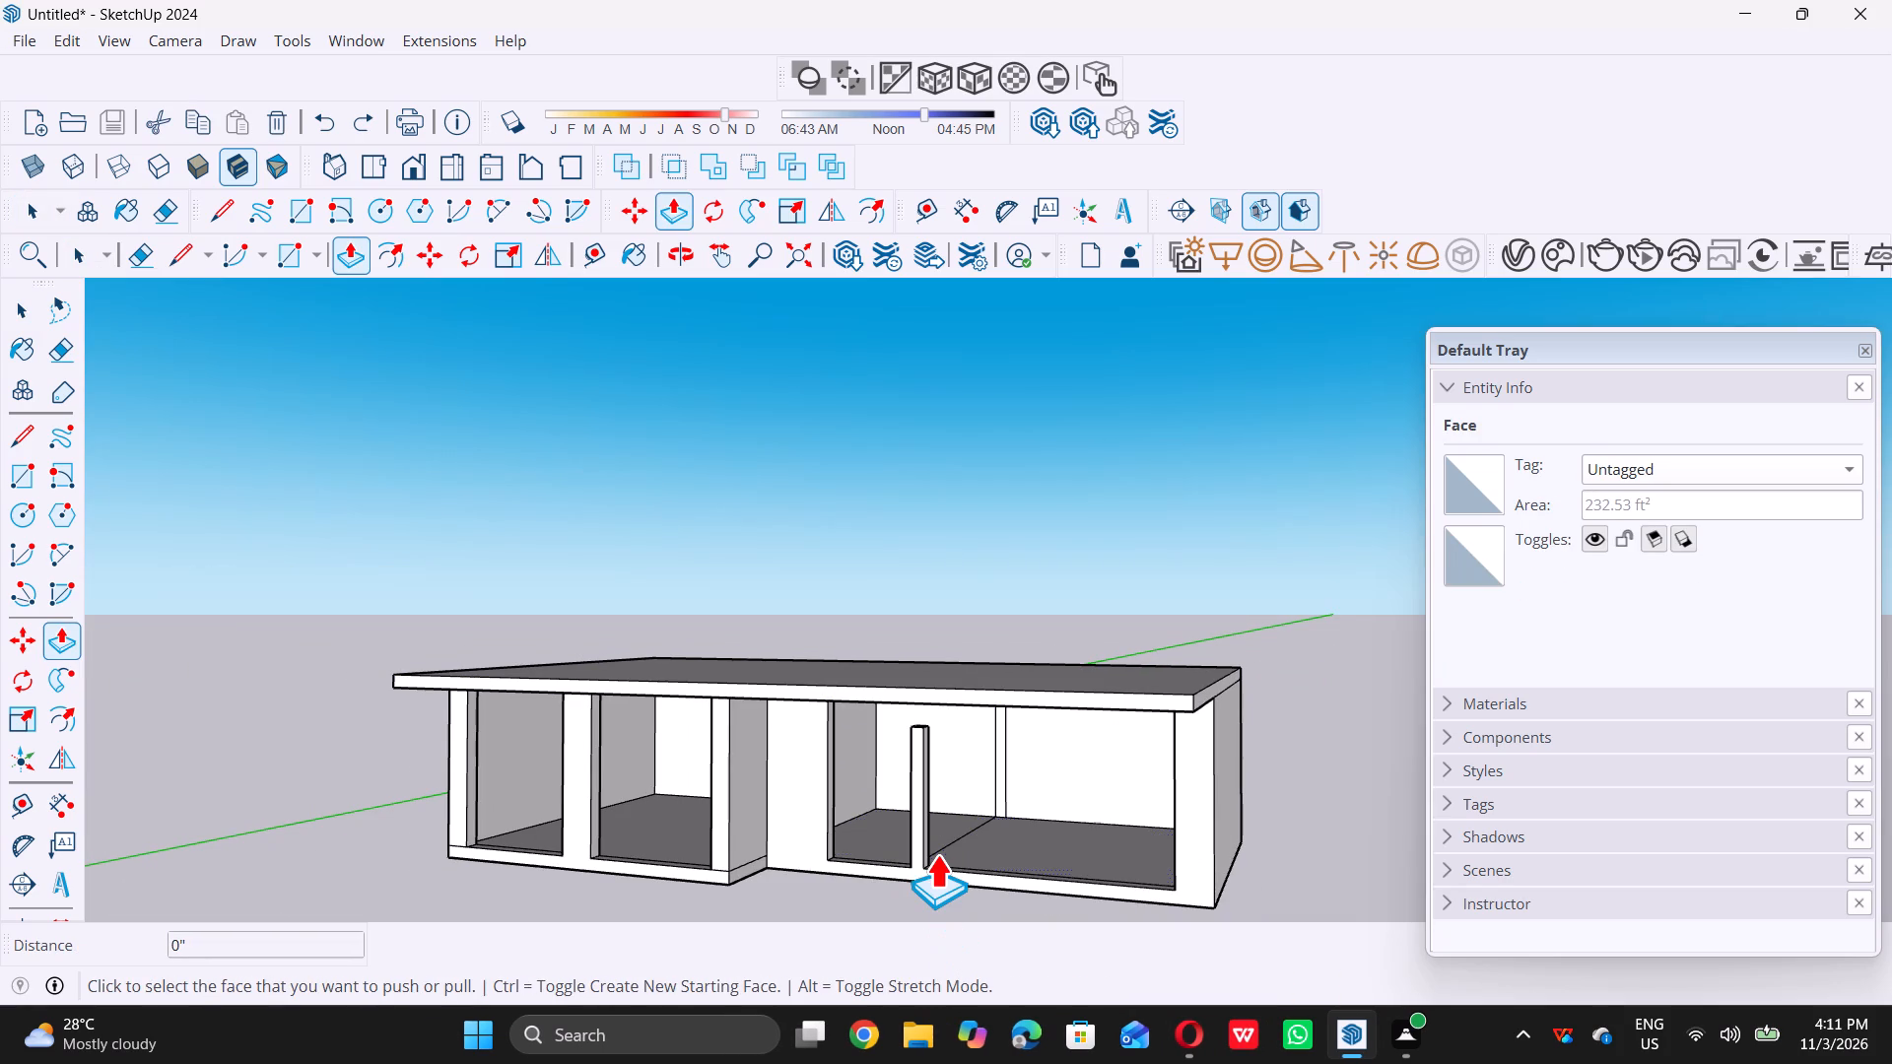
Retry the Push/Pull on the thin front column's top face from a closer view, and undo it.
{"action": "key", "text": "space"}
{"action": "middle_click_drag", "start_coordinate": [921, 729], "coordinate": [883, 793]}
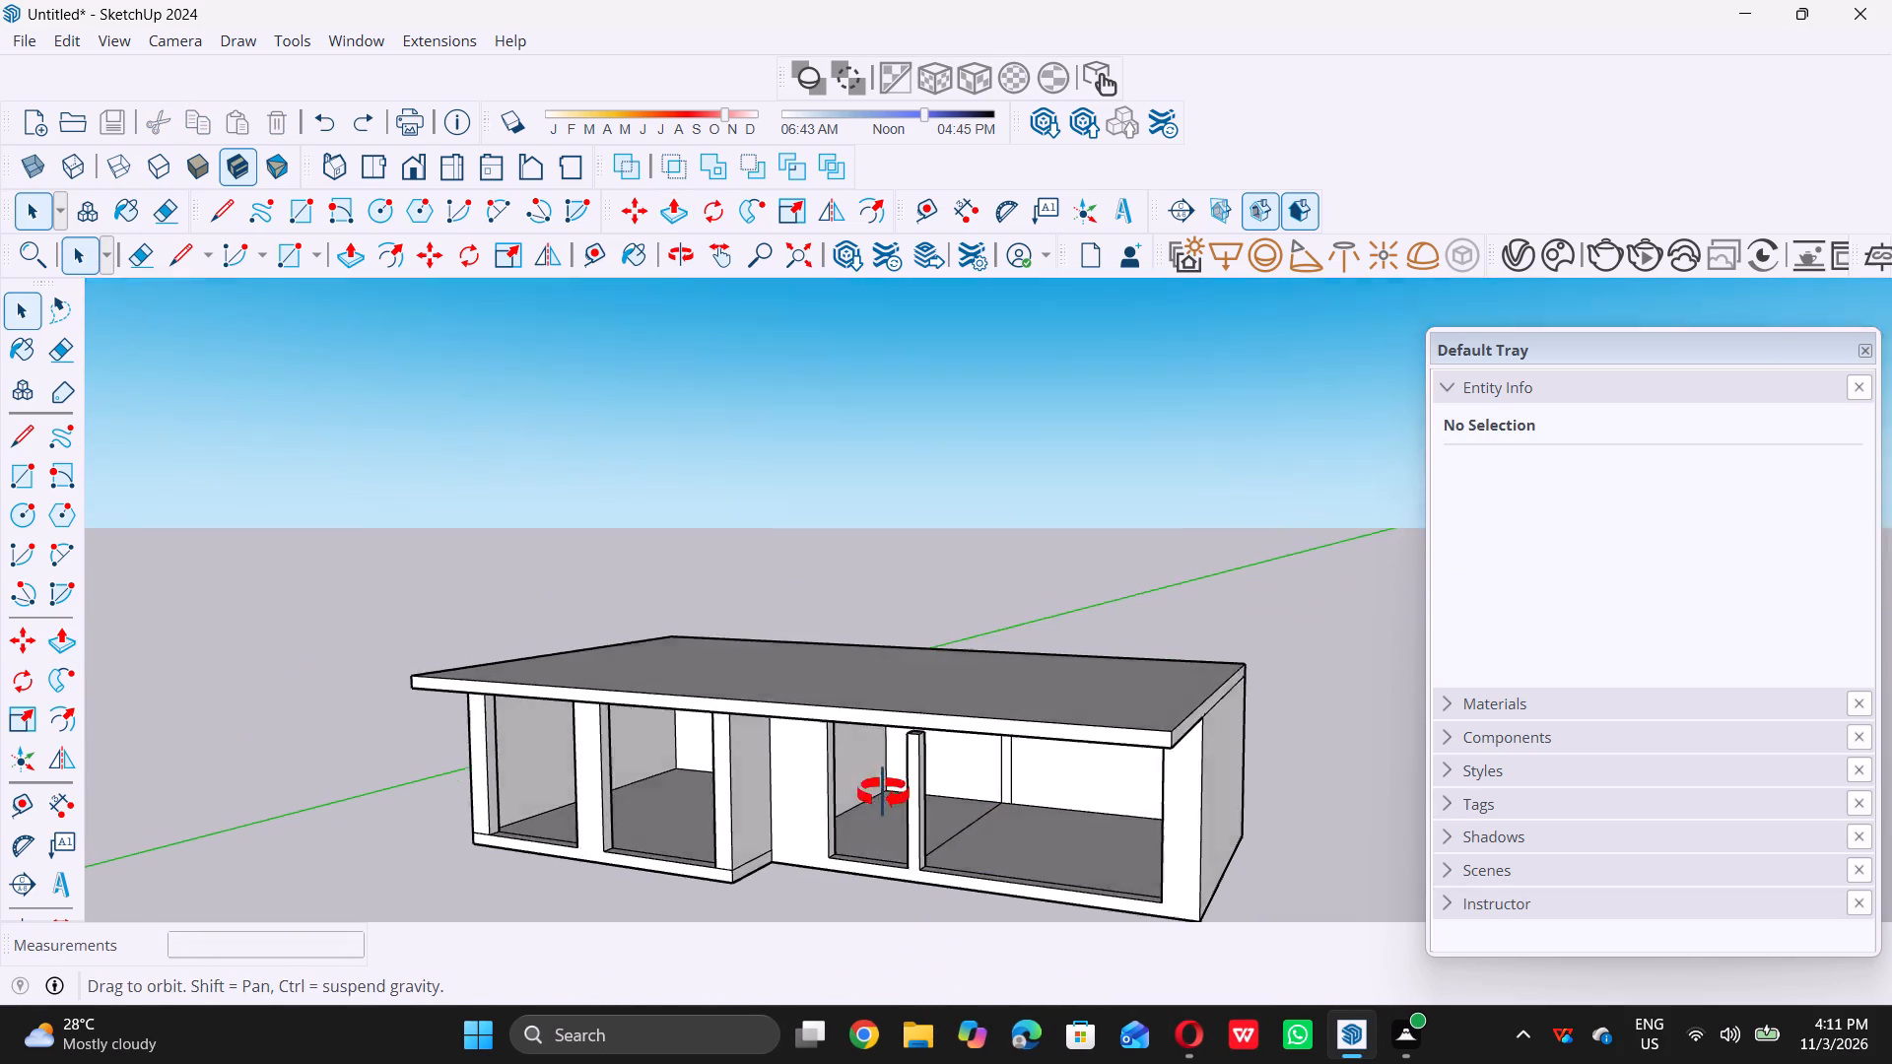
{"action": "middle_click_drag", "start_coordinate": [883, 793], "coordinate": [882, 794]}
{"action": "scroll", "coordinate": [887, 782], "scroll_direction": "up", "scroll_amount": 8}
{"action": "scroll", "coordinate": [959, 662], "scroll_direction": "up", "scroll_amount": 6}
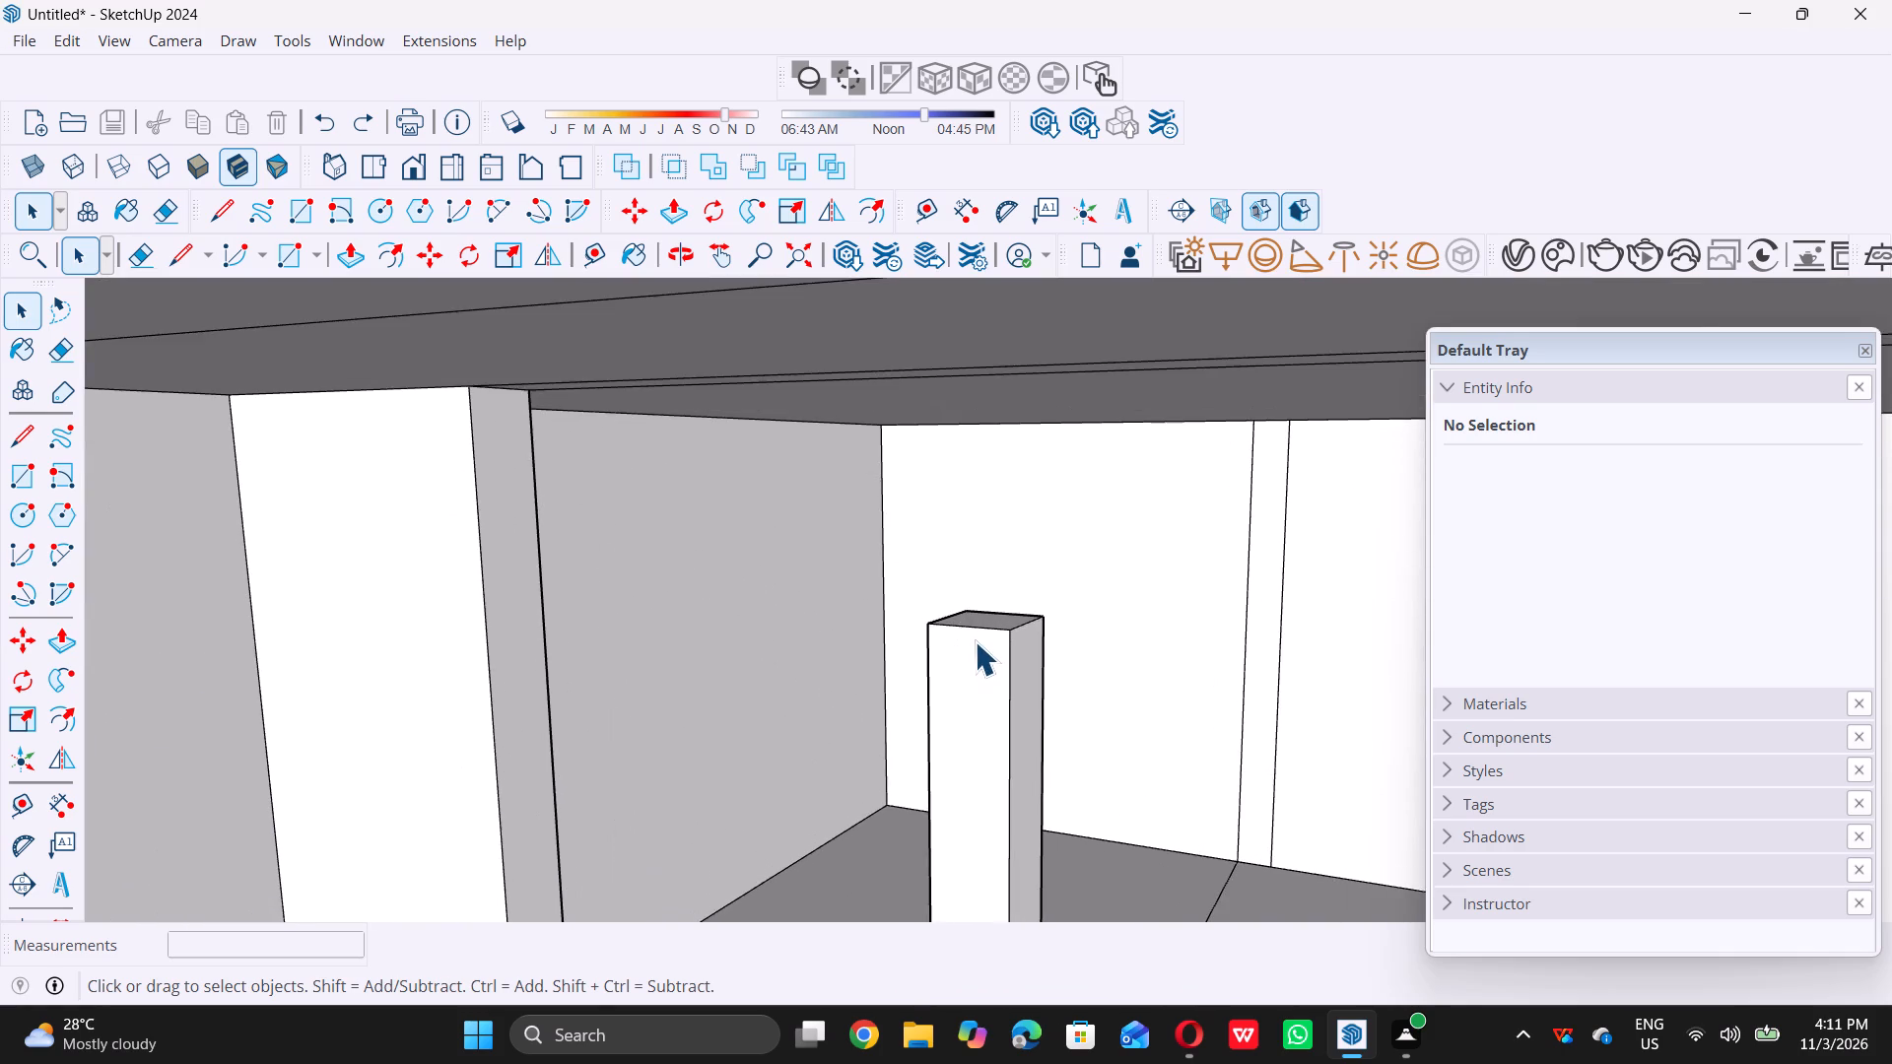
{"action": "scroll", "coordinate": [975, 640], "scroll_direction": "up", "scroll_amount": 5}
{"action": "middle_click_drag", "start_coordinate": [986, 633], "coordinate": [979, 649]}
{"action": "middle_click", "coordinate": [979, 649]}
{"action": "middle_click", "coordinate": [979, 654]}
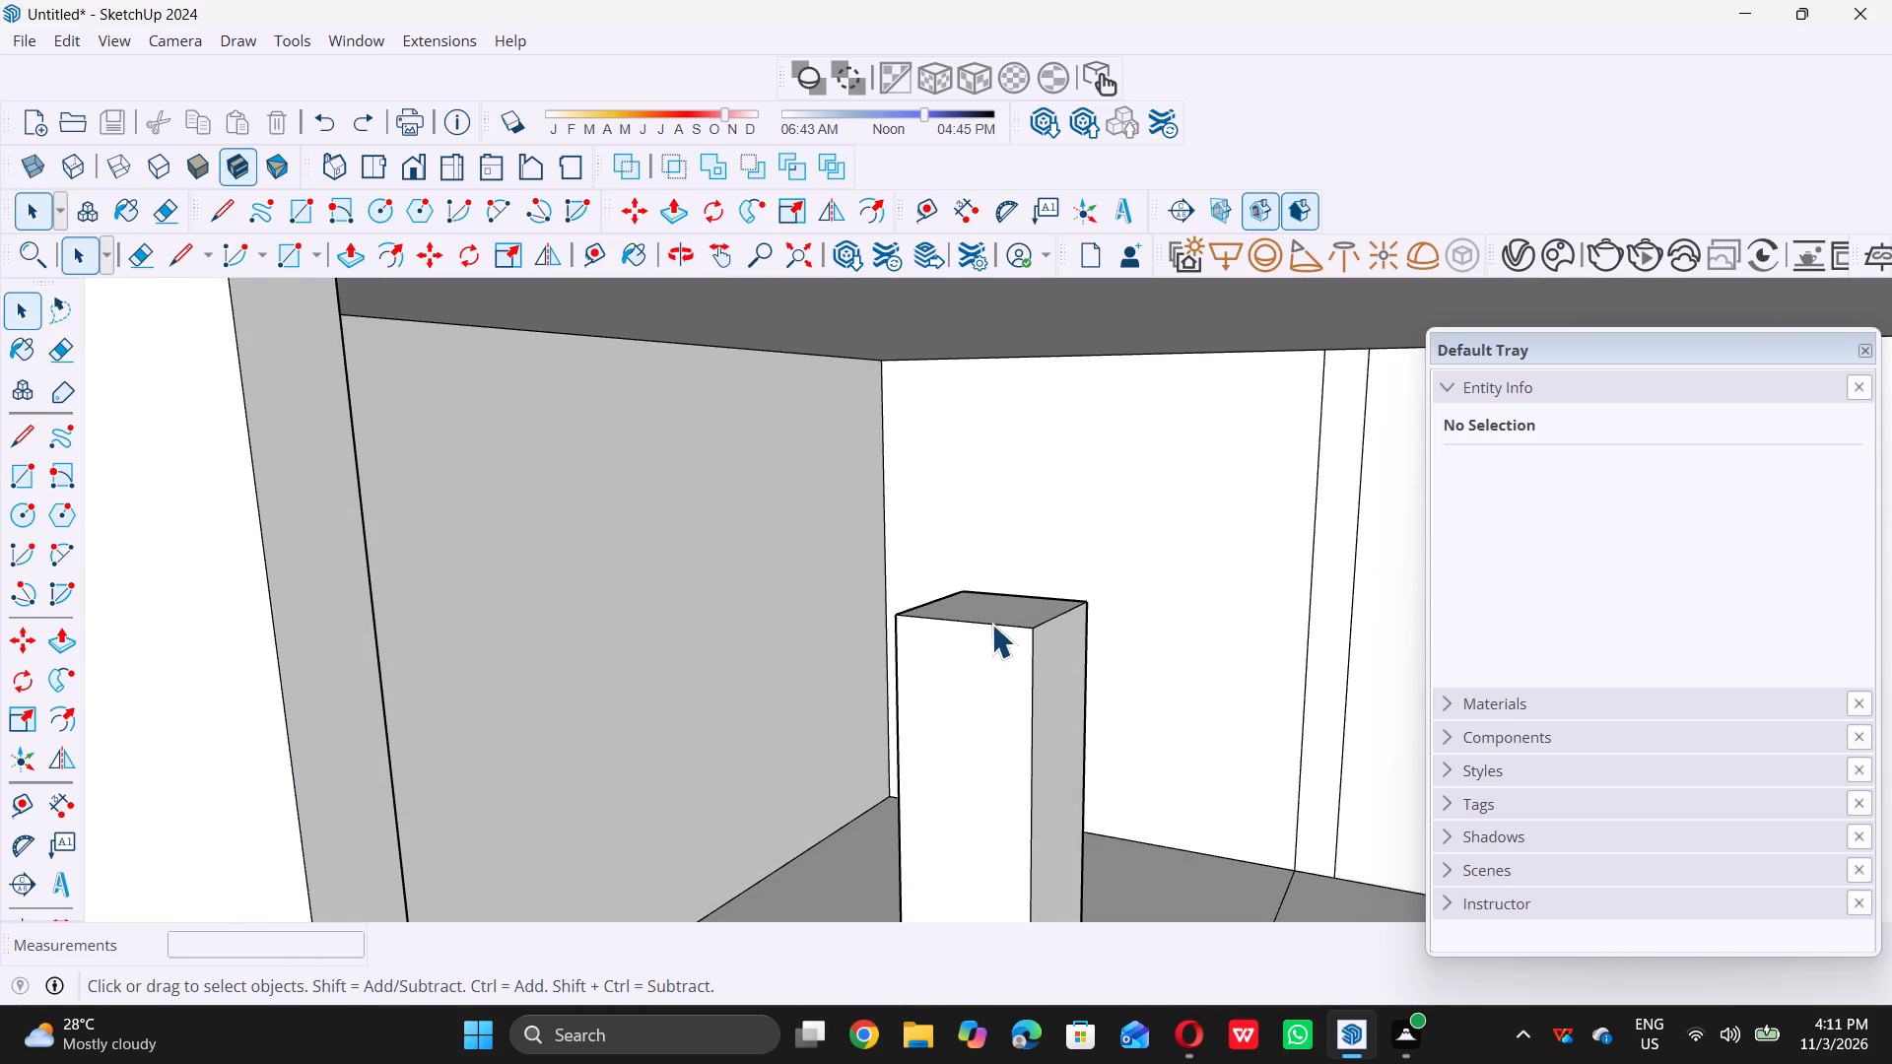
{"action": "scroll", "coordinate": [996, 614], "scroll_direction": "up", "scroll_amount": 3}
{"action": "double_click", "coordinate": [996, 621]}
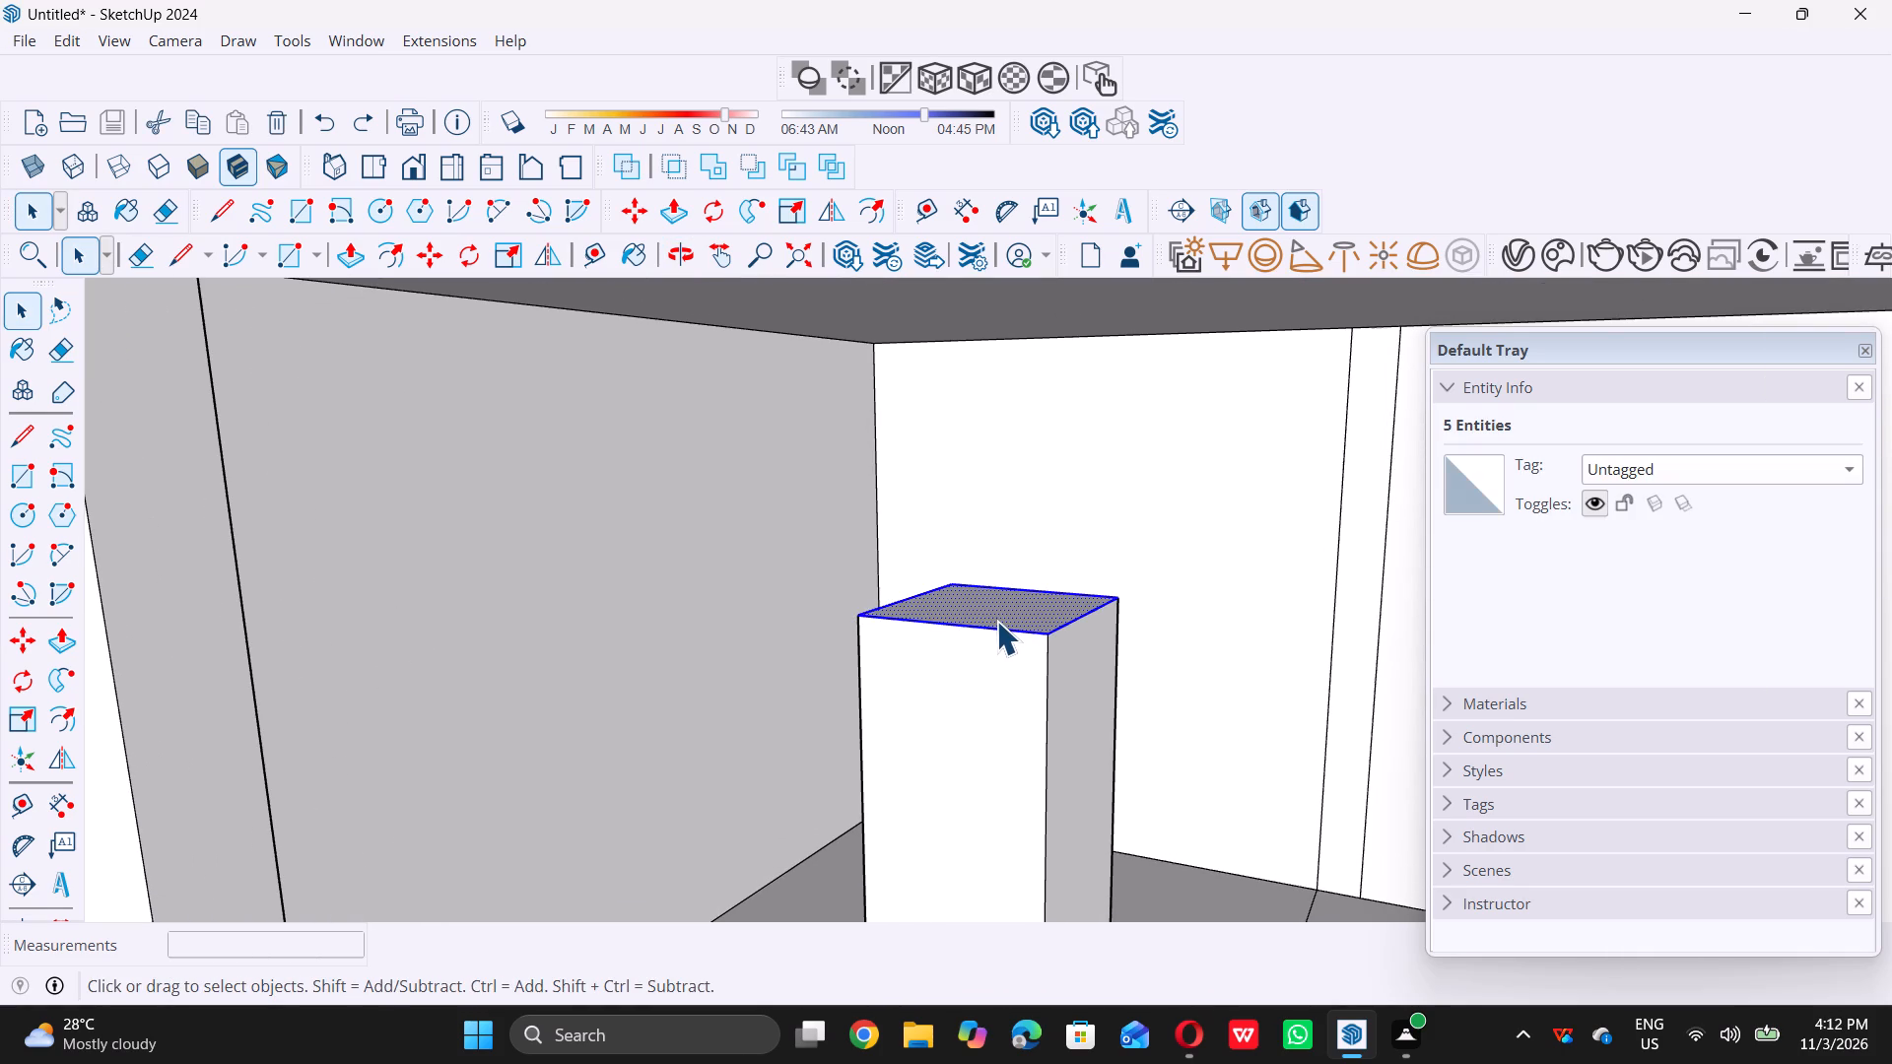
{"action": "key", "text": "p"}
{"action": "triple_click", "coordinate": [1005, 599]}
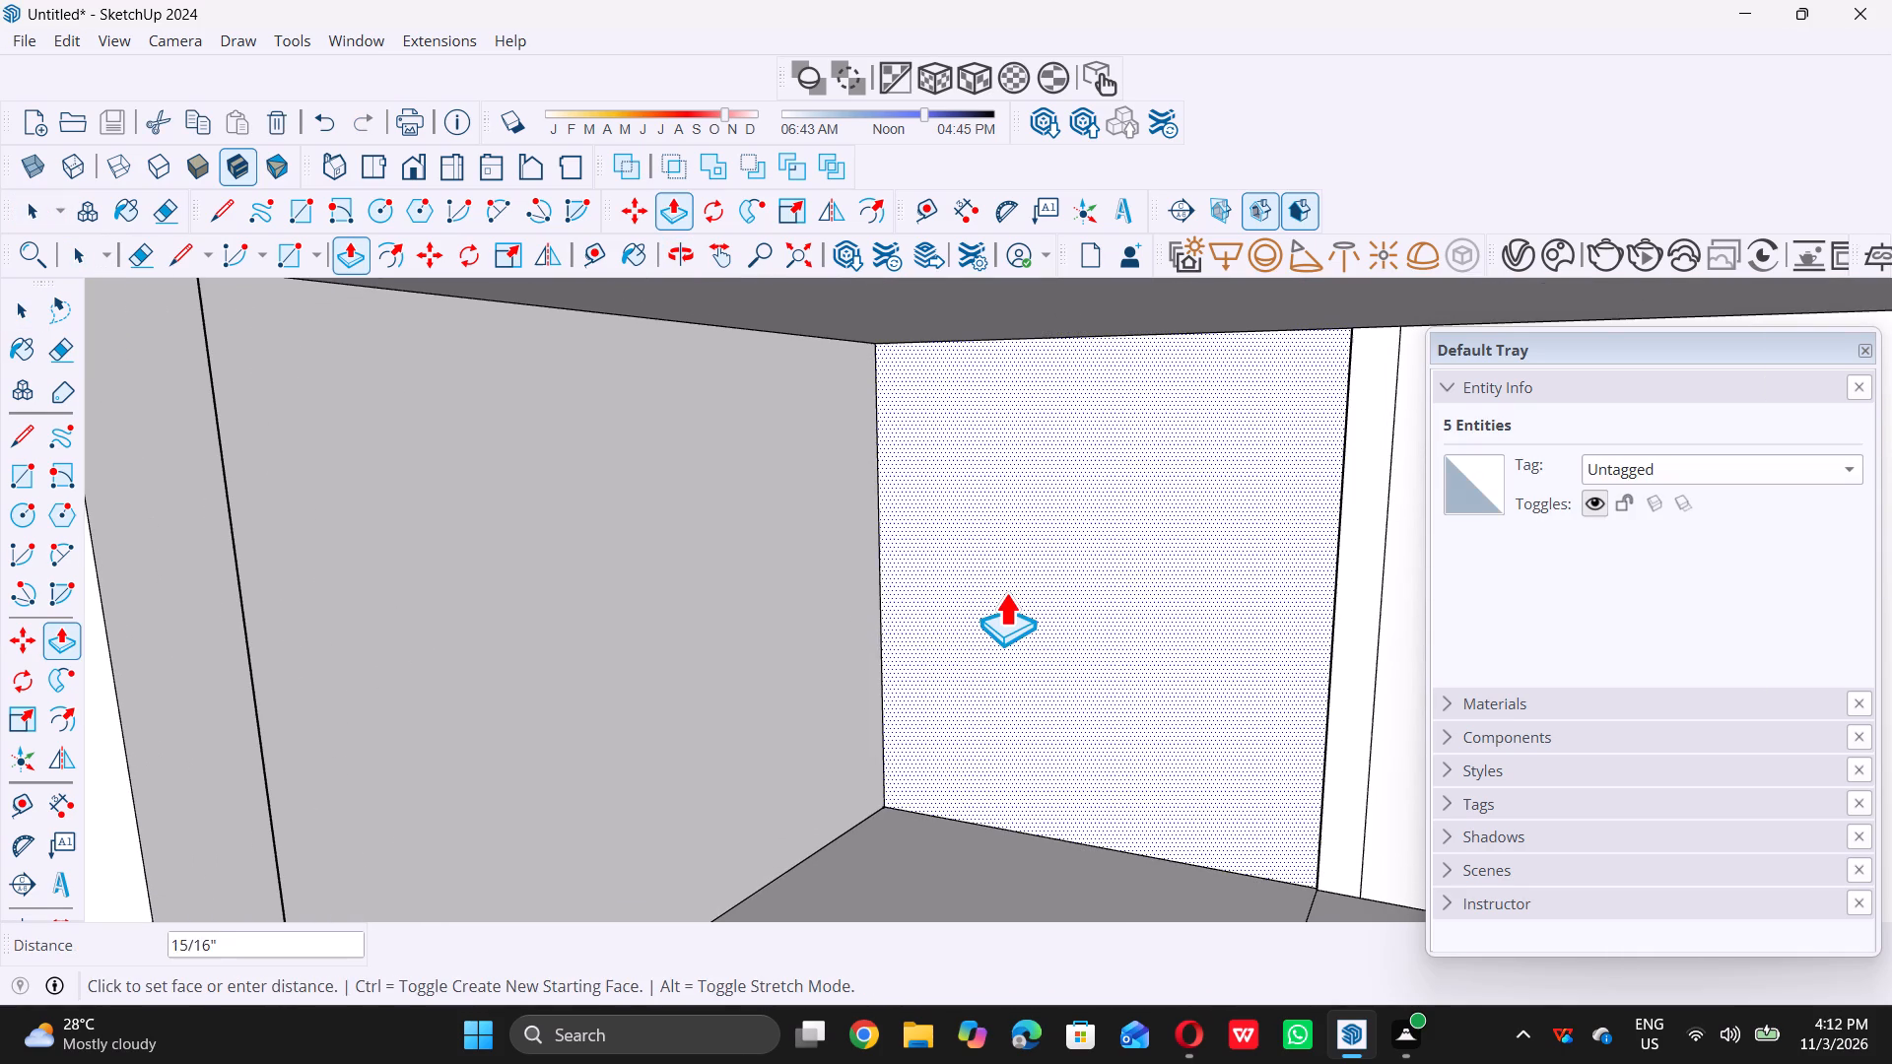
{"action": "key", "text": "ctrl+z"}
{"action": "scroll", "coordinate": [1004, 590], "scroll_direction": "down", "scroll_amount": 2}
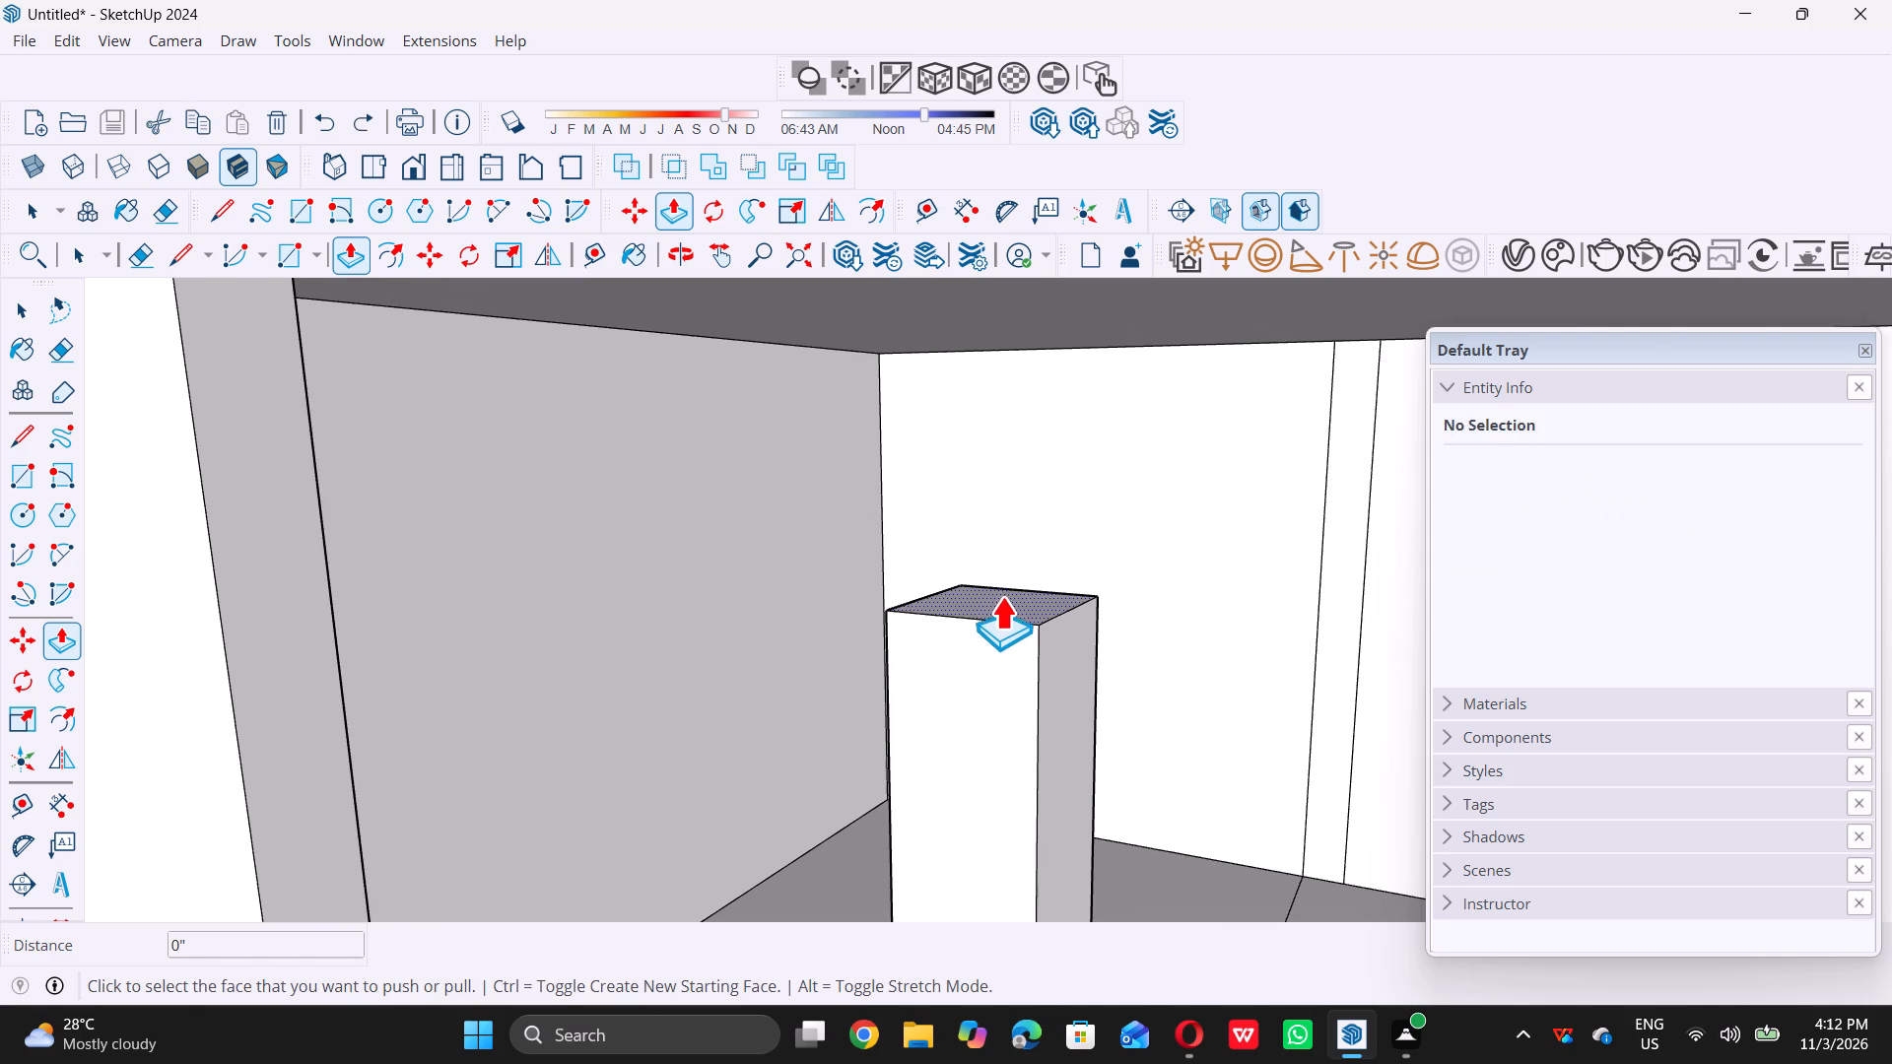
Raise the thin front column's top face to the underside of the roof slab.
{"action": "left_click", "coordinate": [1001, 593]}
{"action": "scroll", "coordinate": [948, 479], "scroll_direction": "down", "scroll_amount": 4}
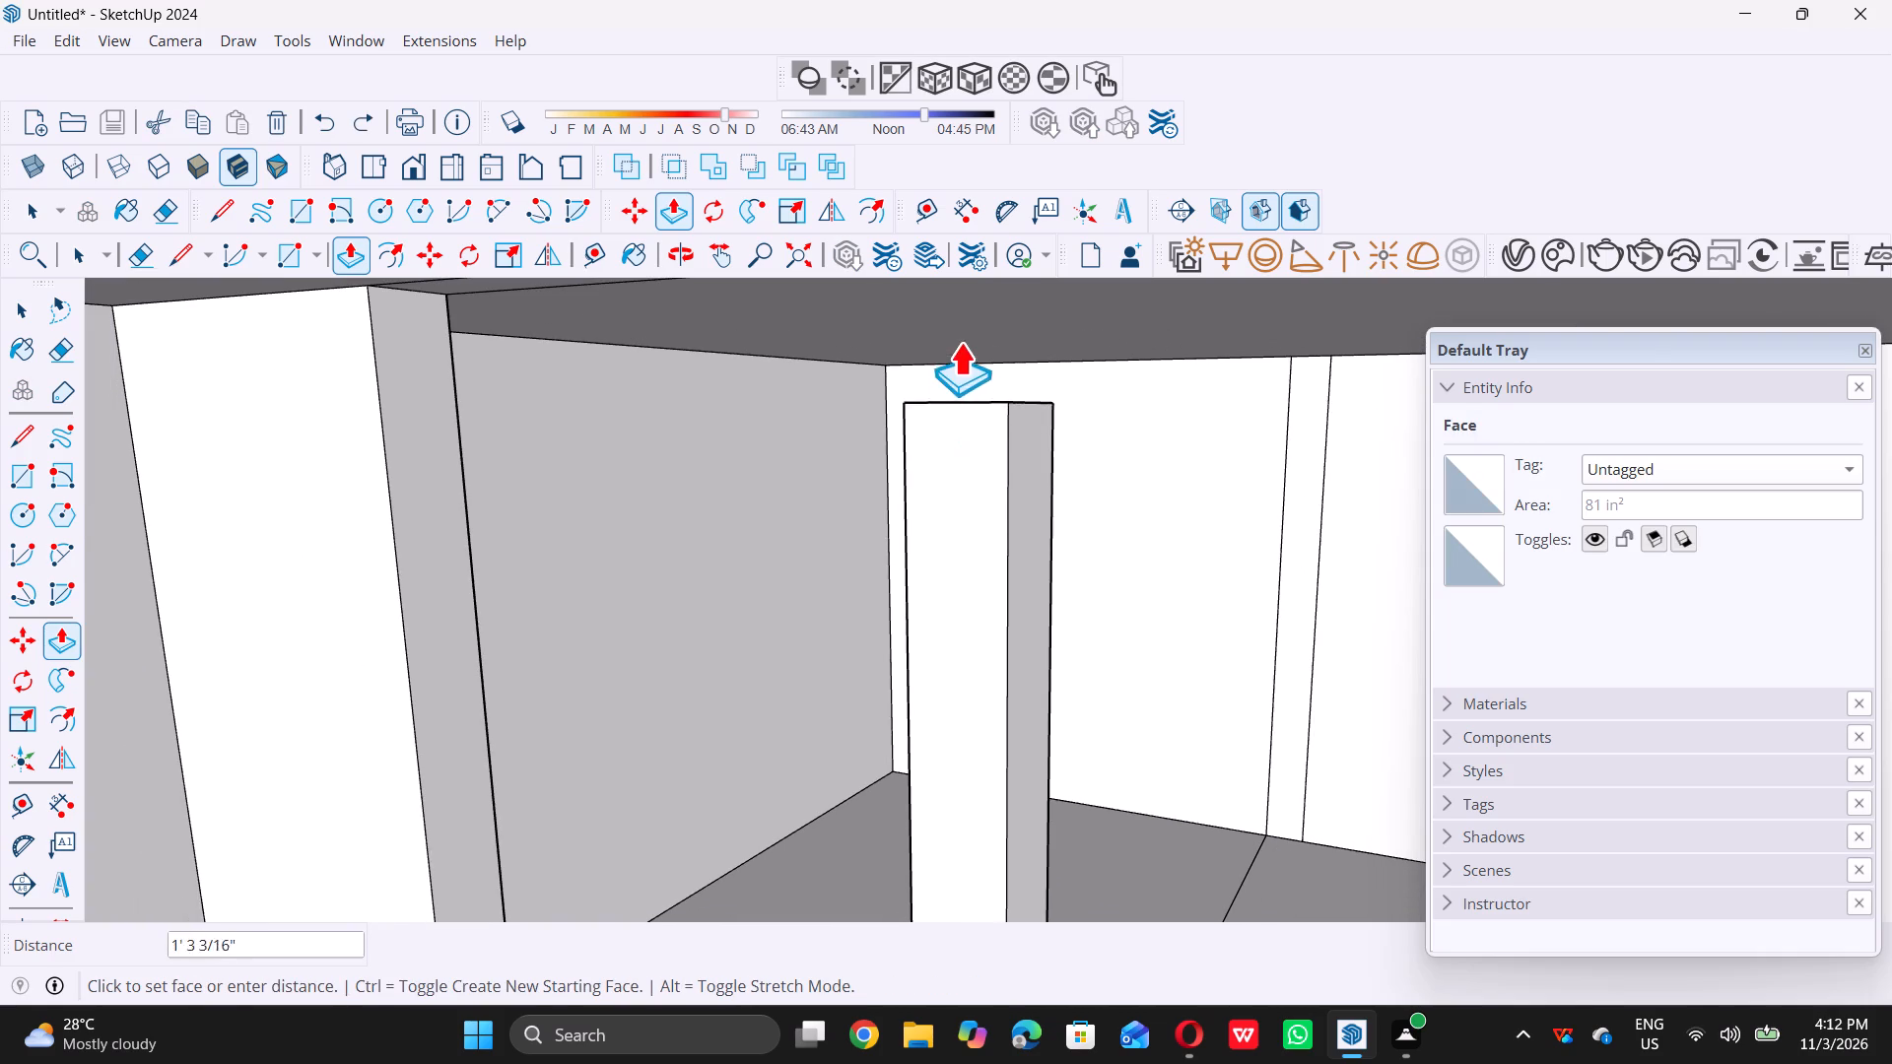
{"action": "scroll", "coordinate": [947, 308], "scroll_direction": "down", "scroll_amount": 11}
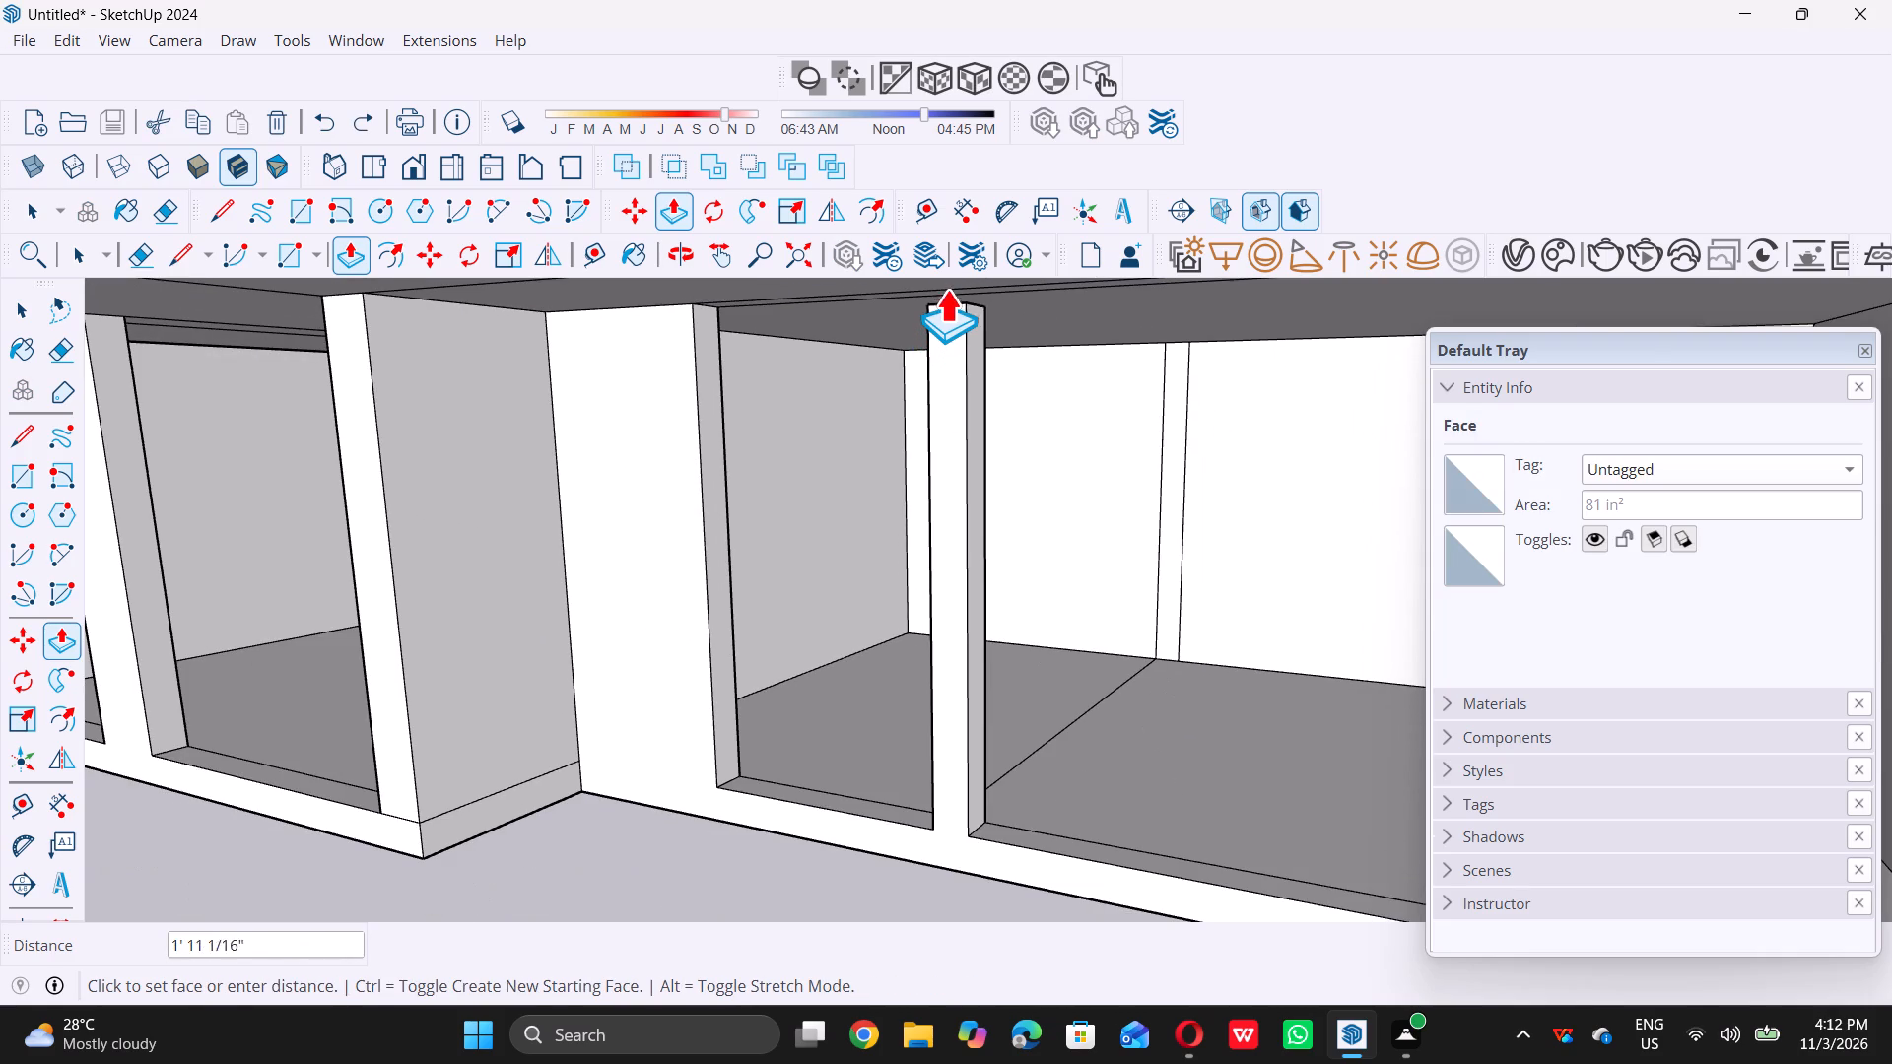
{"action": "double_click", "coordinate": [946, 286]}
{"action": "key", "text": "space"}
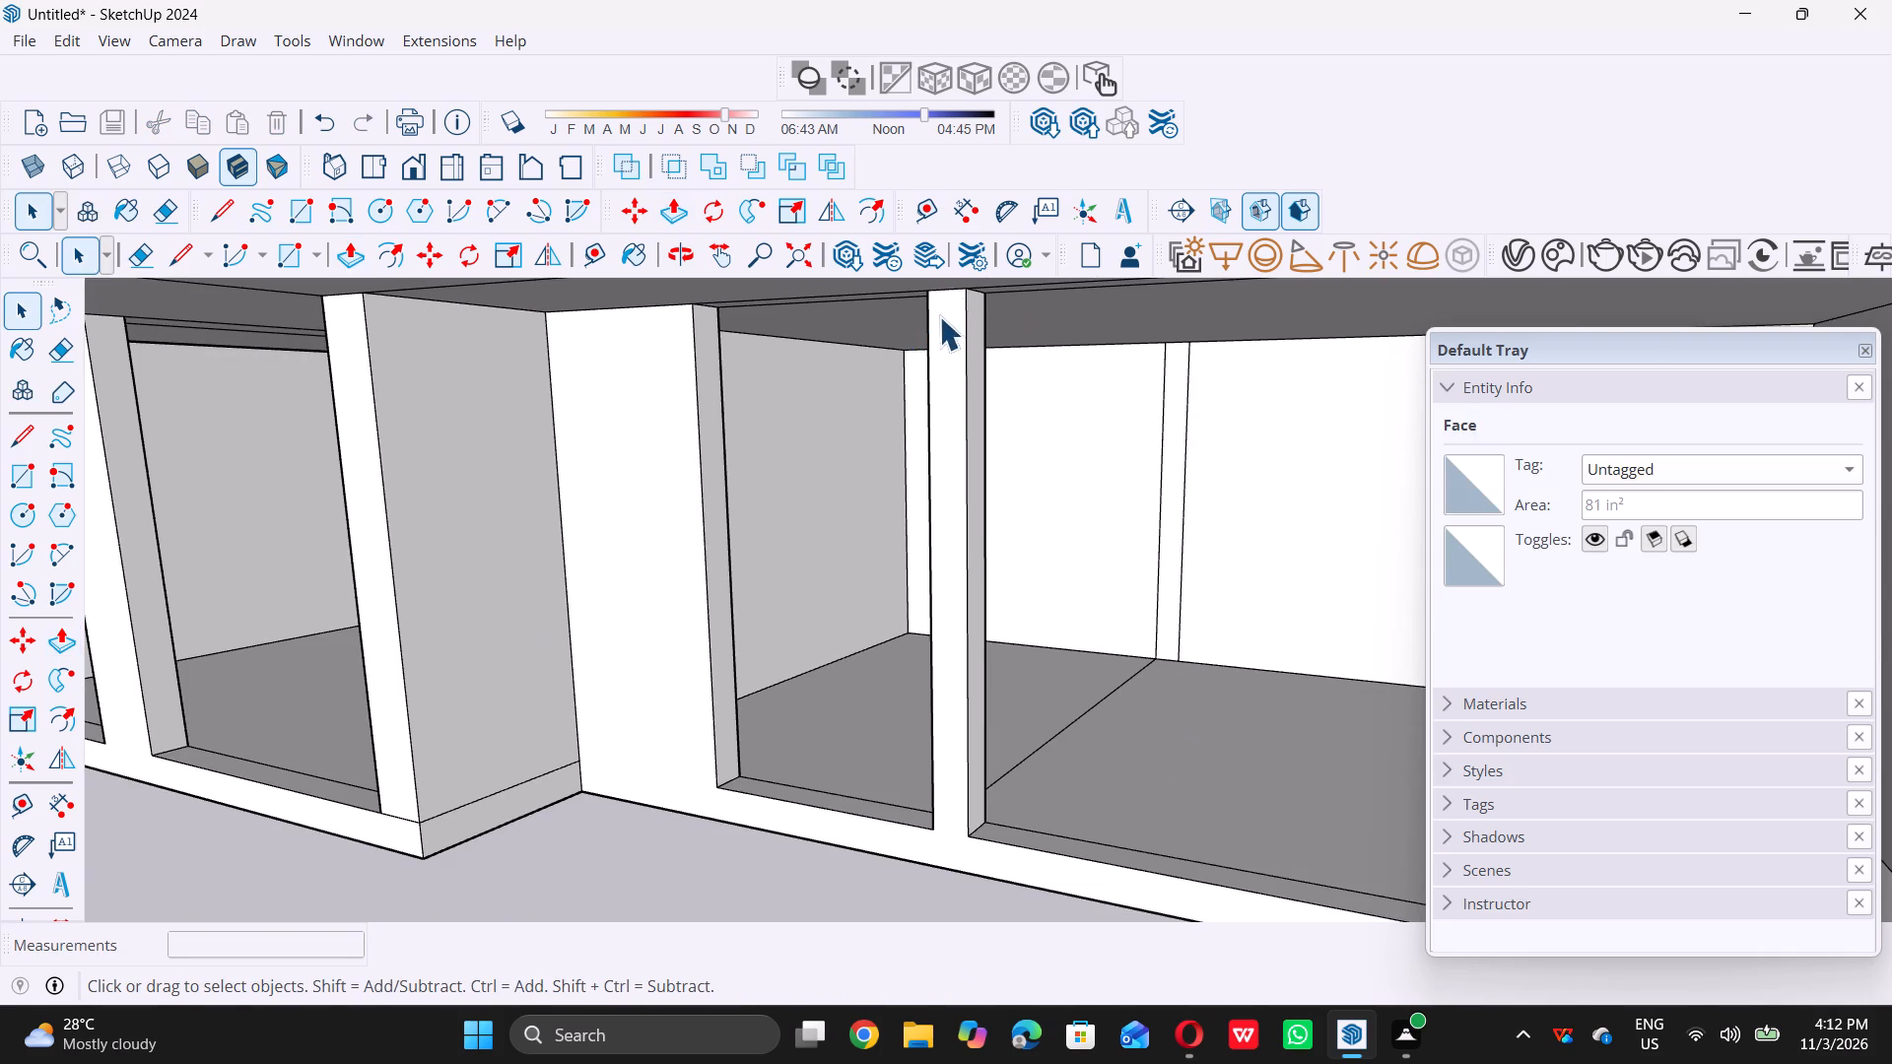
Examine the whole structure from the front, from below and from ground level.
{"action": "scroll", "coordinate": [941, 350], "scroll_direction": "down", "scroll_amount": 14}
{"action": "double_click", "coordinate": [839, 719]}
{"action": "scroll", "coordinate": [837, 611], "scroll_direction": "down", "scroll_amount": 3}
{"action": "middle_click_drag", "start_coordinate": [837, 602], "coordinate": [966, 584]}
{"action": "middle_click", "coordinate": [966, 584]}
{"action": "scroll", "coordinate": [854, 625], "scroll_direction": "down", "scroll_amount": 4}
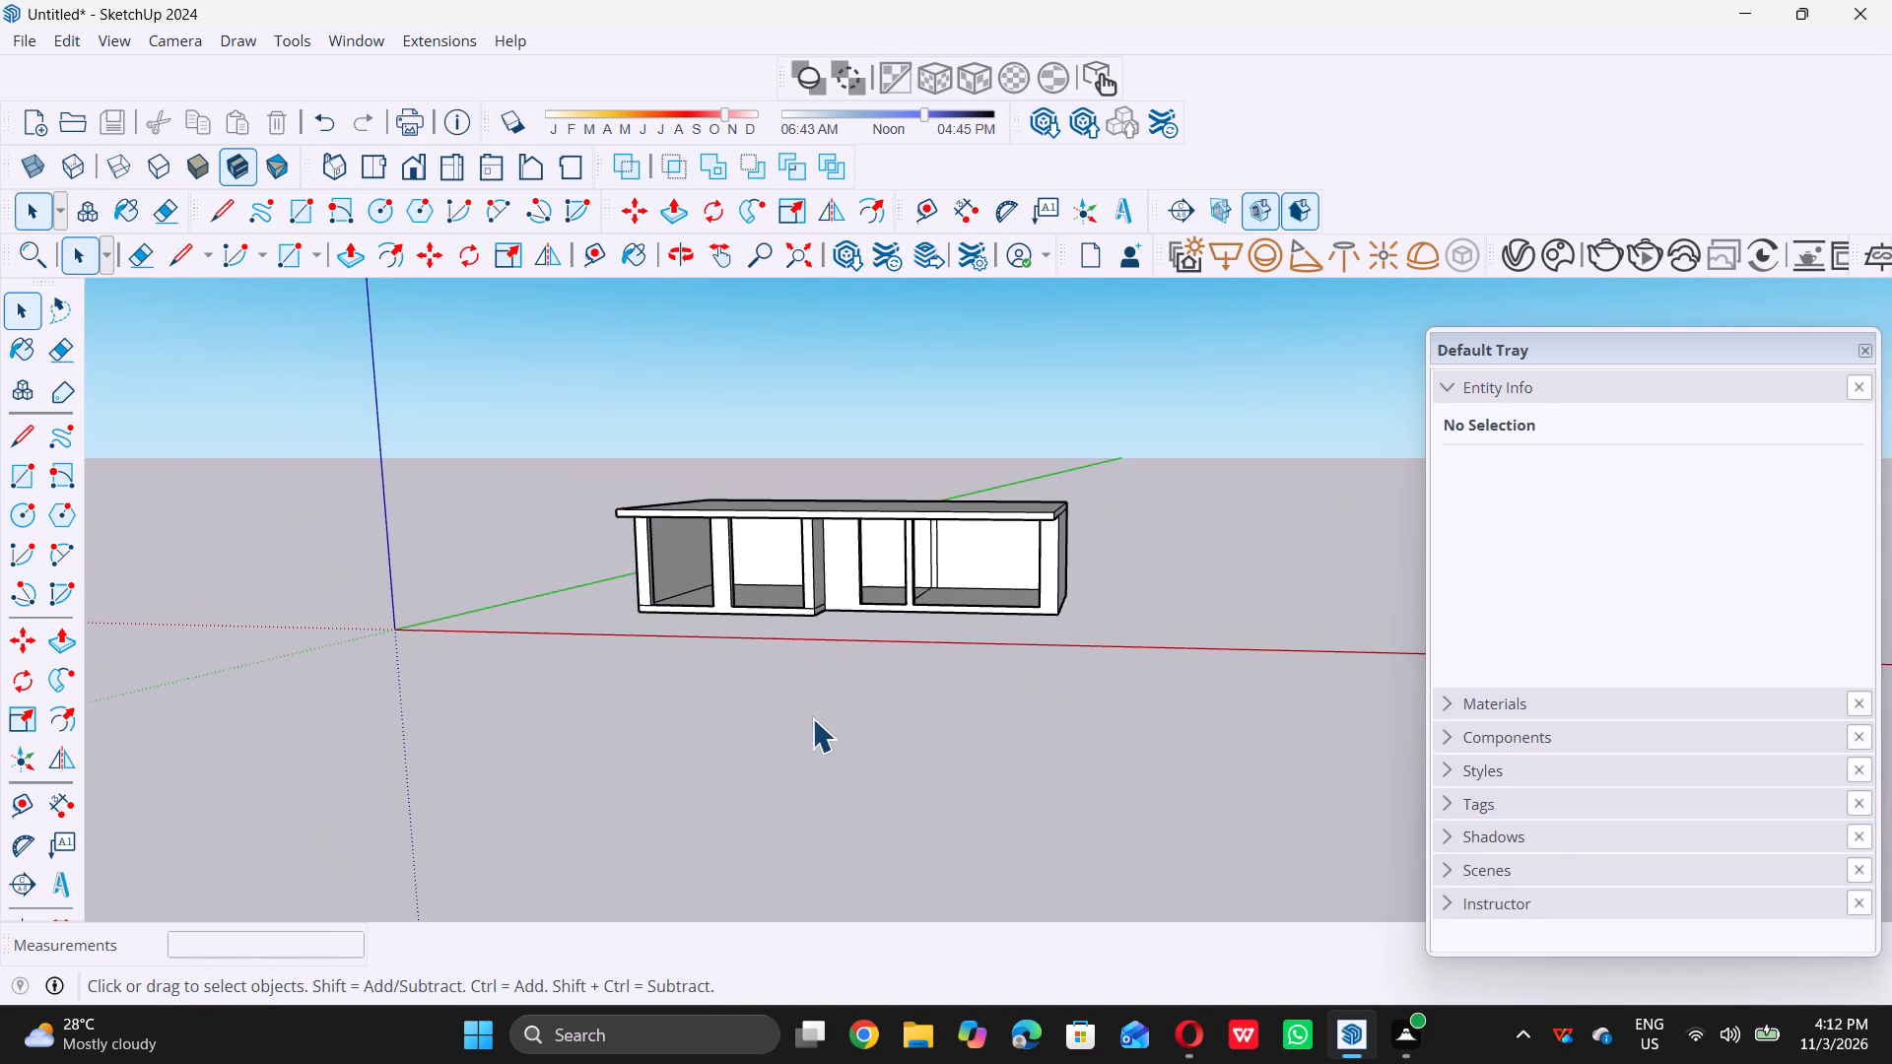
{"action": "scroll", "coordinate": [833, 666], "scroll_direction": "down", "scroll_amount": 5}
{"action": "middle_click_drag", "start_coordinate": [802, 698], "coordinate": [1000, 480]}
{"action": "middle_click_drag", "start_coordinate": [905, 584], "coordinate": [954, 595]}
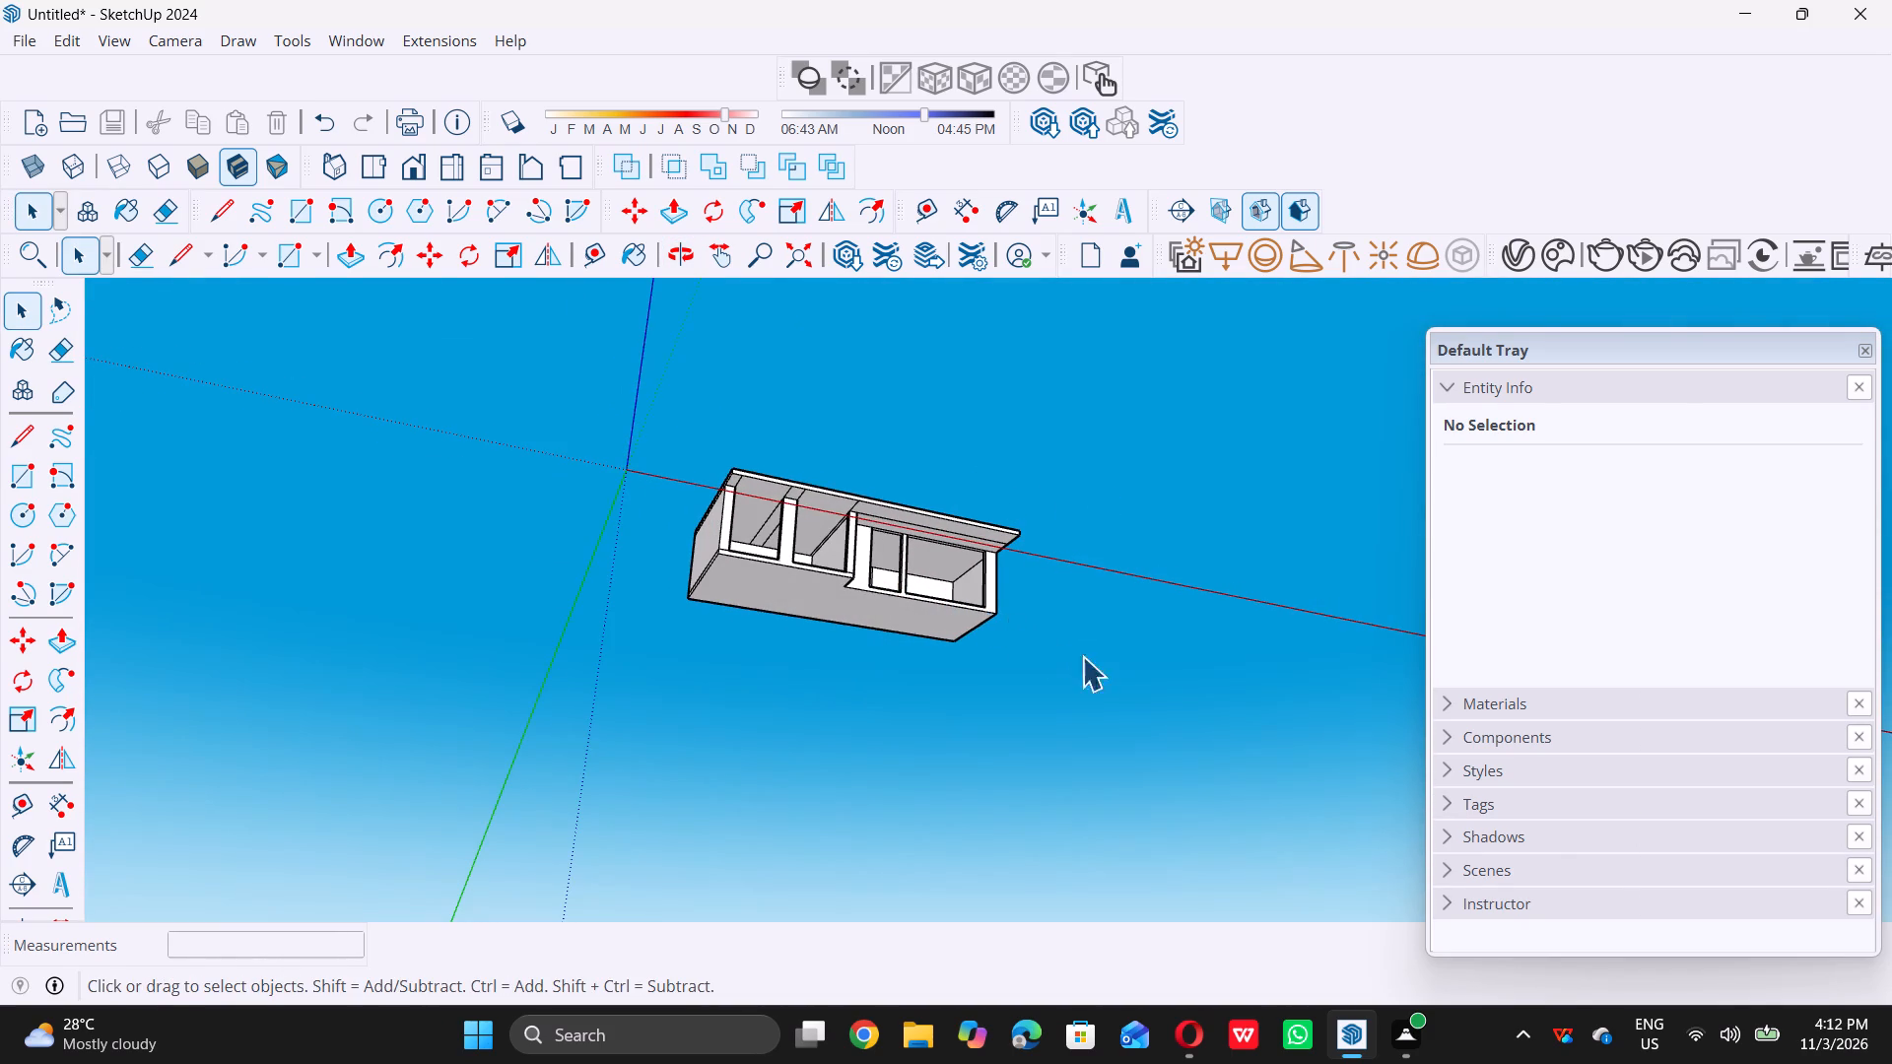
{"action": "middle_click_drag", "start_coordinate": [958, 594], "coordinate": [1051, 750]}
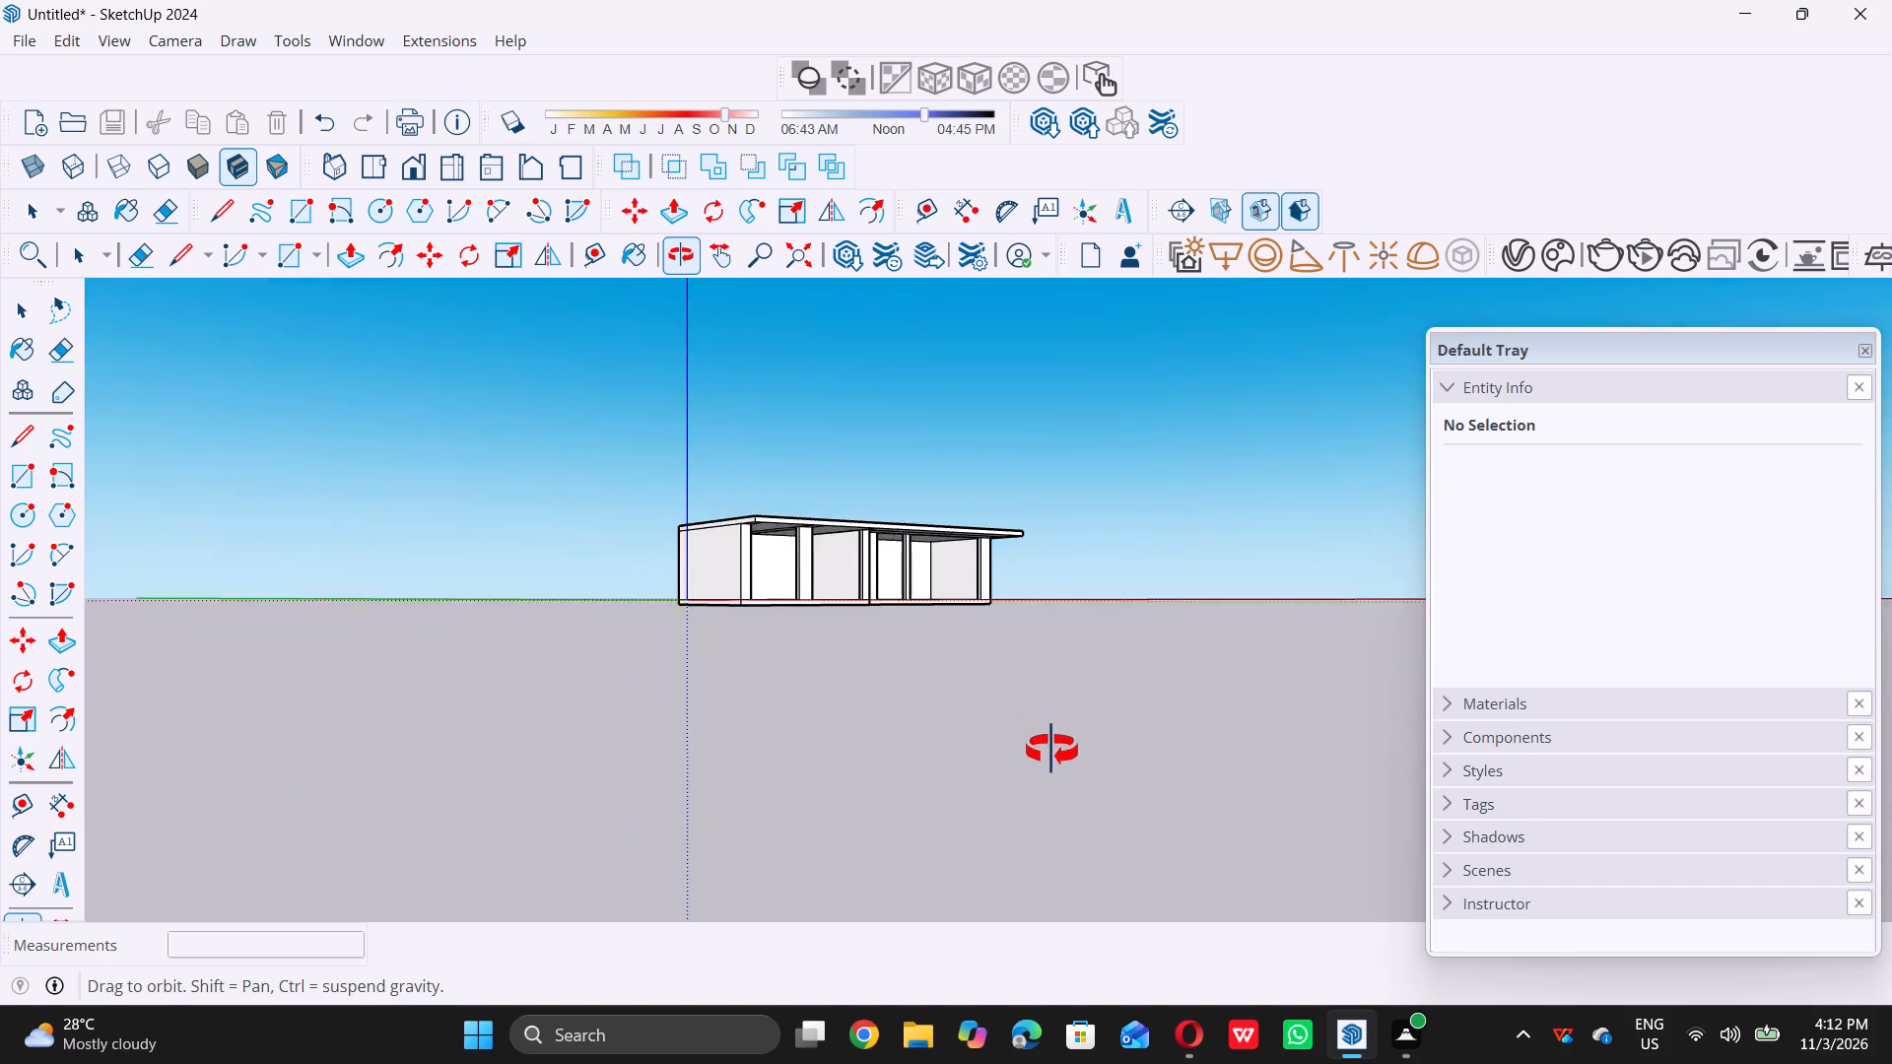
{"action": "middle_click_drag", "start_coordinate": [1051, 750], "coordinate": [1051, 752]}
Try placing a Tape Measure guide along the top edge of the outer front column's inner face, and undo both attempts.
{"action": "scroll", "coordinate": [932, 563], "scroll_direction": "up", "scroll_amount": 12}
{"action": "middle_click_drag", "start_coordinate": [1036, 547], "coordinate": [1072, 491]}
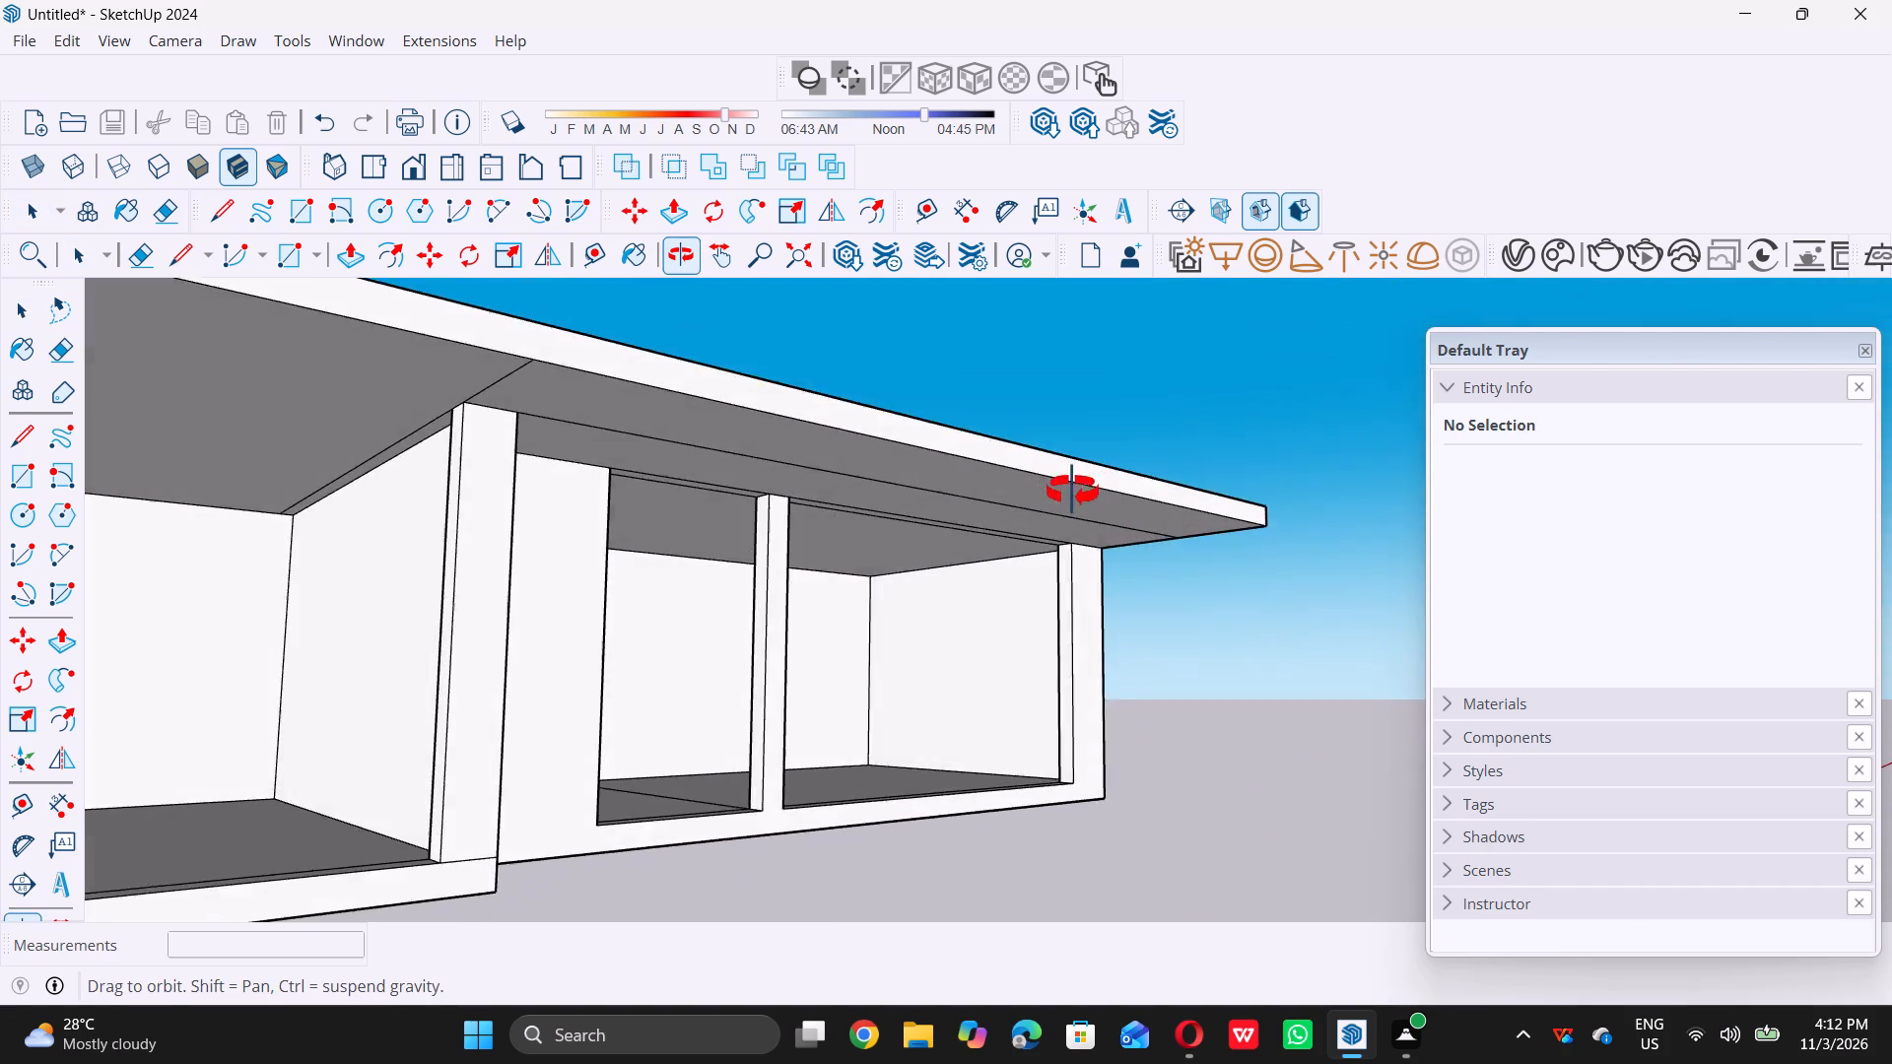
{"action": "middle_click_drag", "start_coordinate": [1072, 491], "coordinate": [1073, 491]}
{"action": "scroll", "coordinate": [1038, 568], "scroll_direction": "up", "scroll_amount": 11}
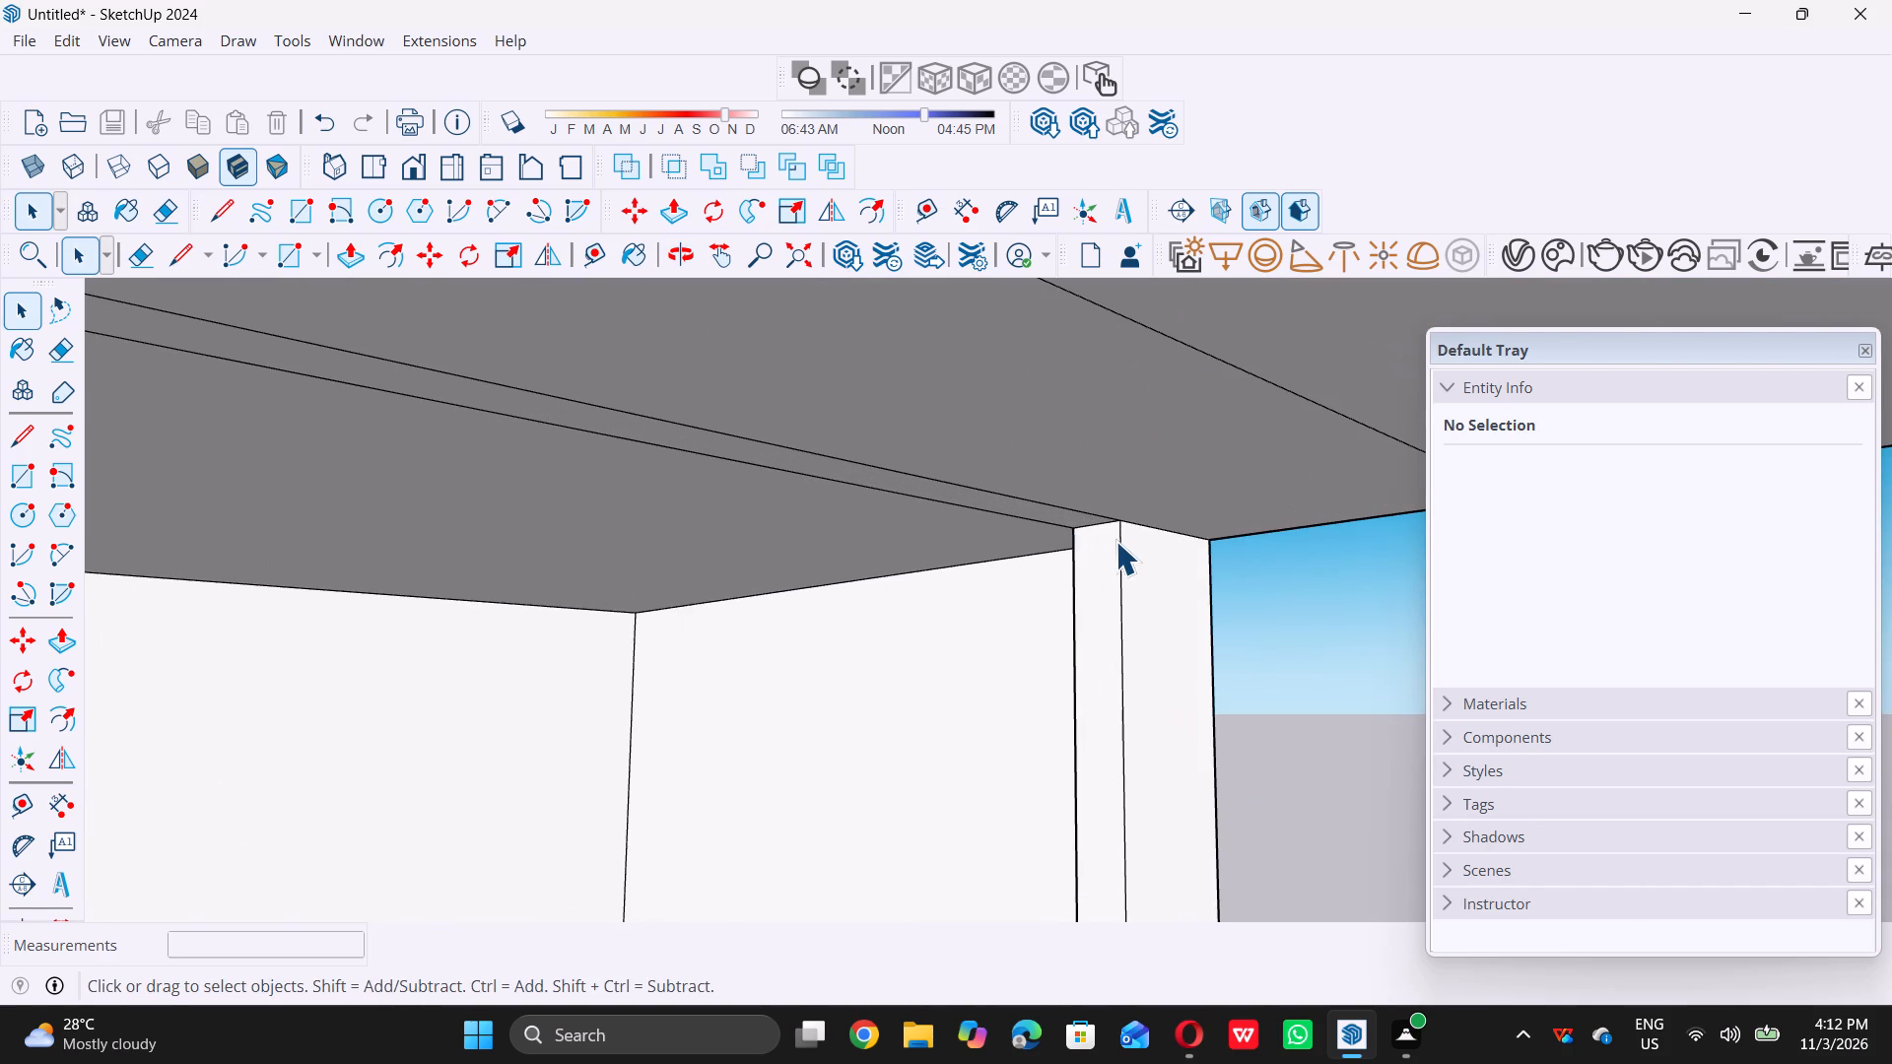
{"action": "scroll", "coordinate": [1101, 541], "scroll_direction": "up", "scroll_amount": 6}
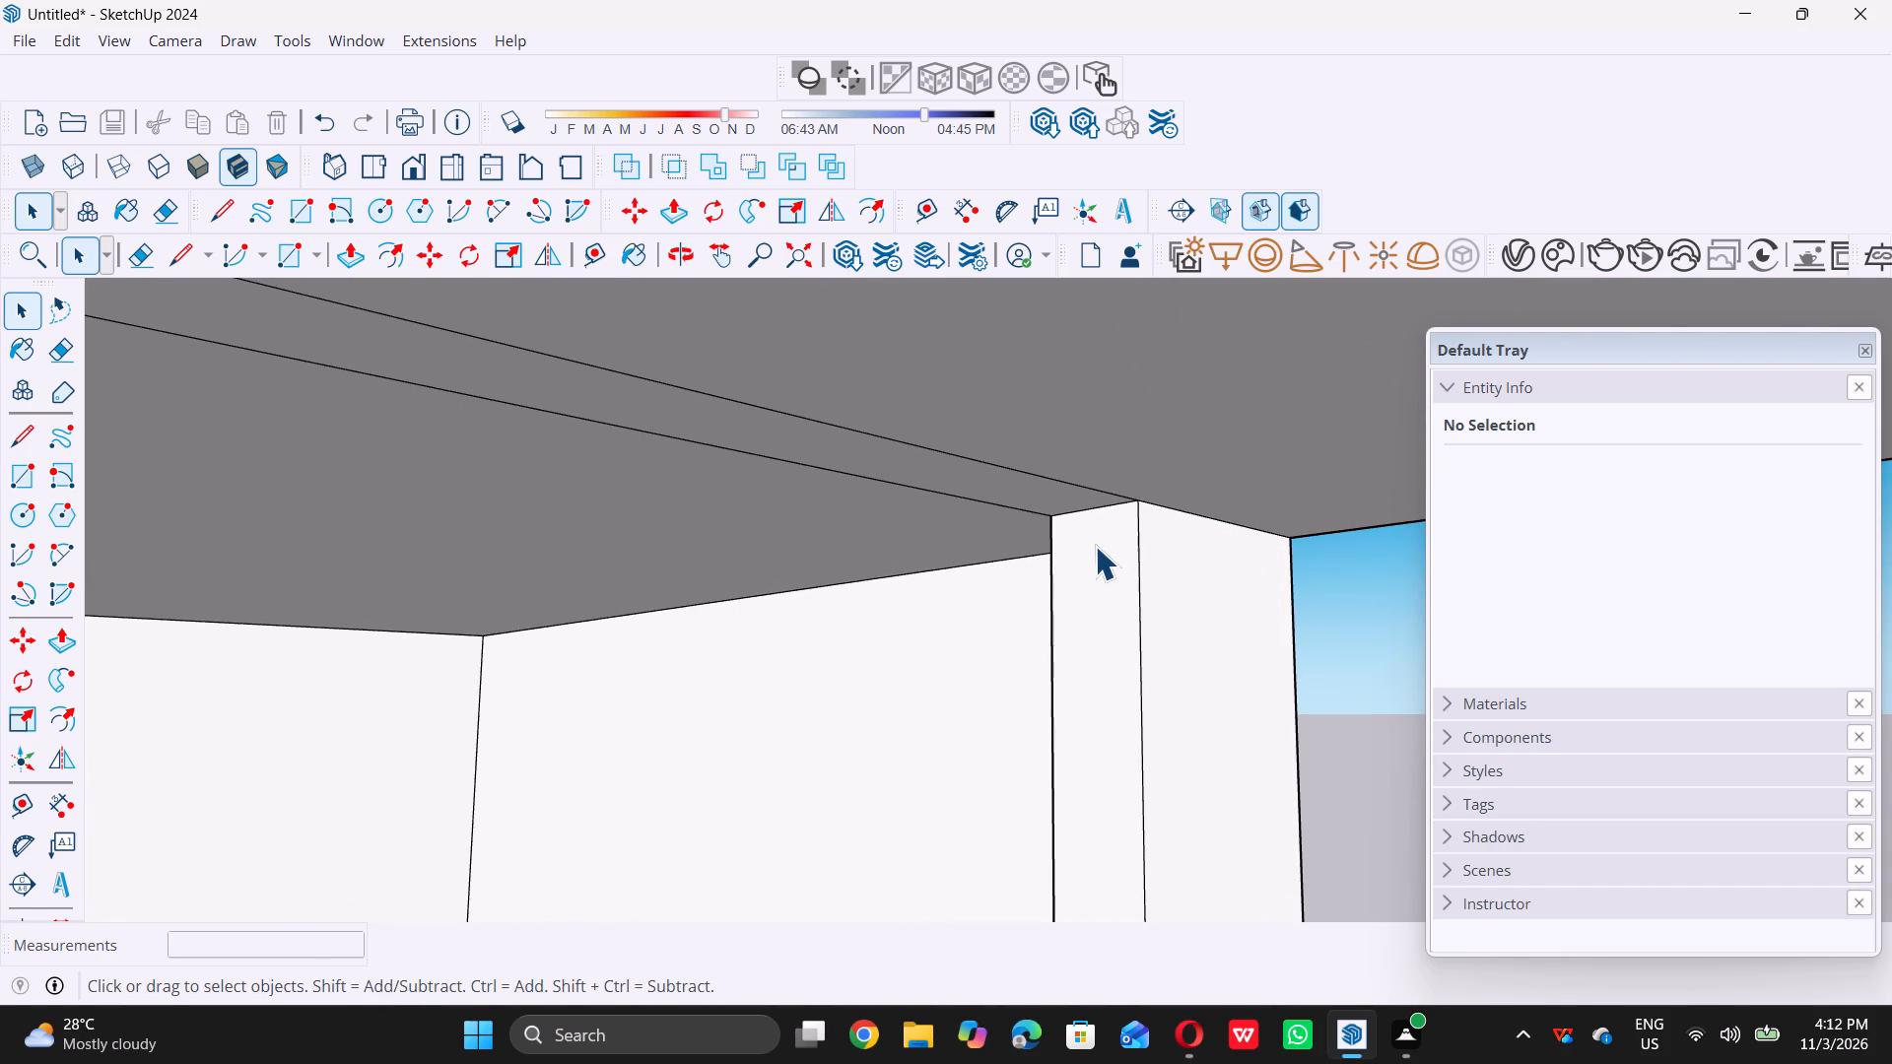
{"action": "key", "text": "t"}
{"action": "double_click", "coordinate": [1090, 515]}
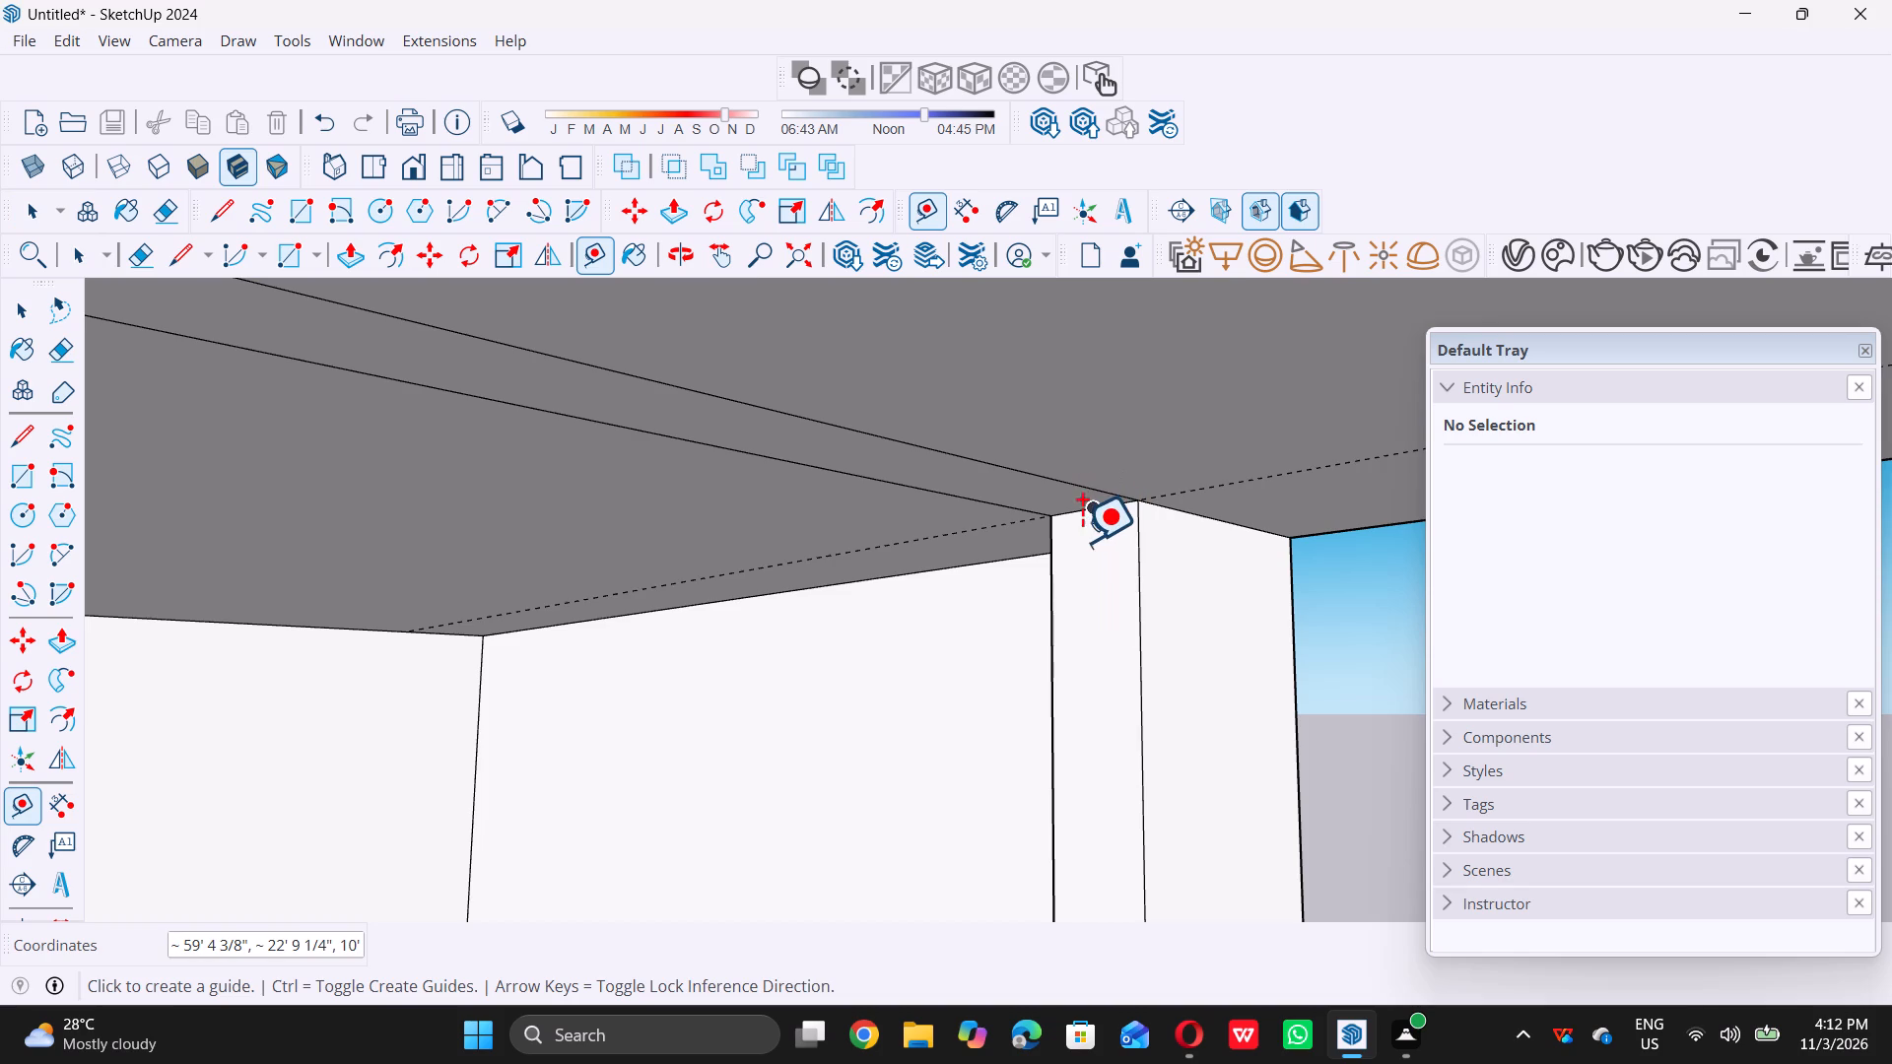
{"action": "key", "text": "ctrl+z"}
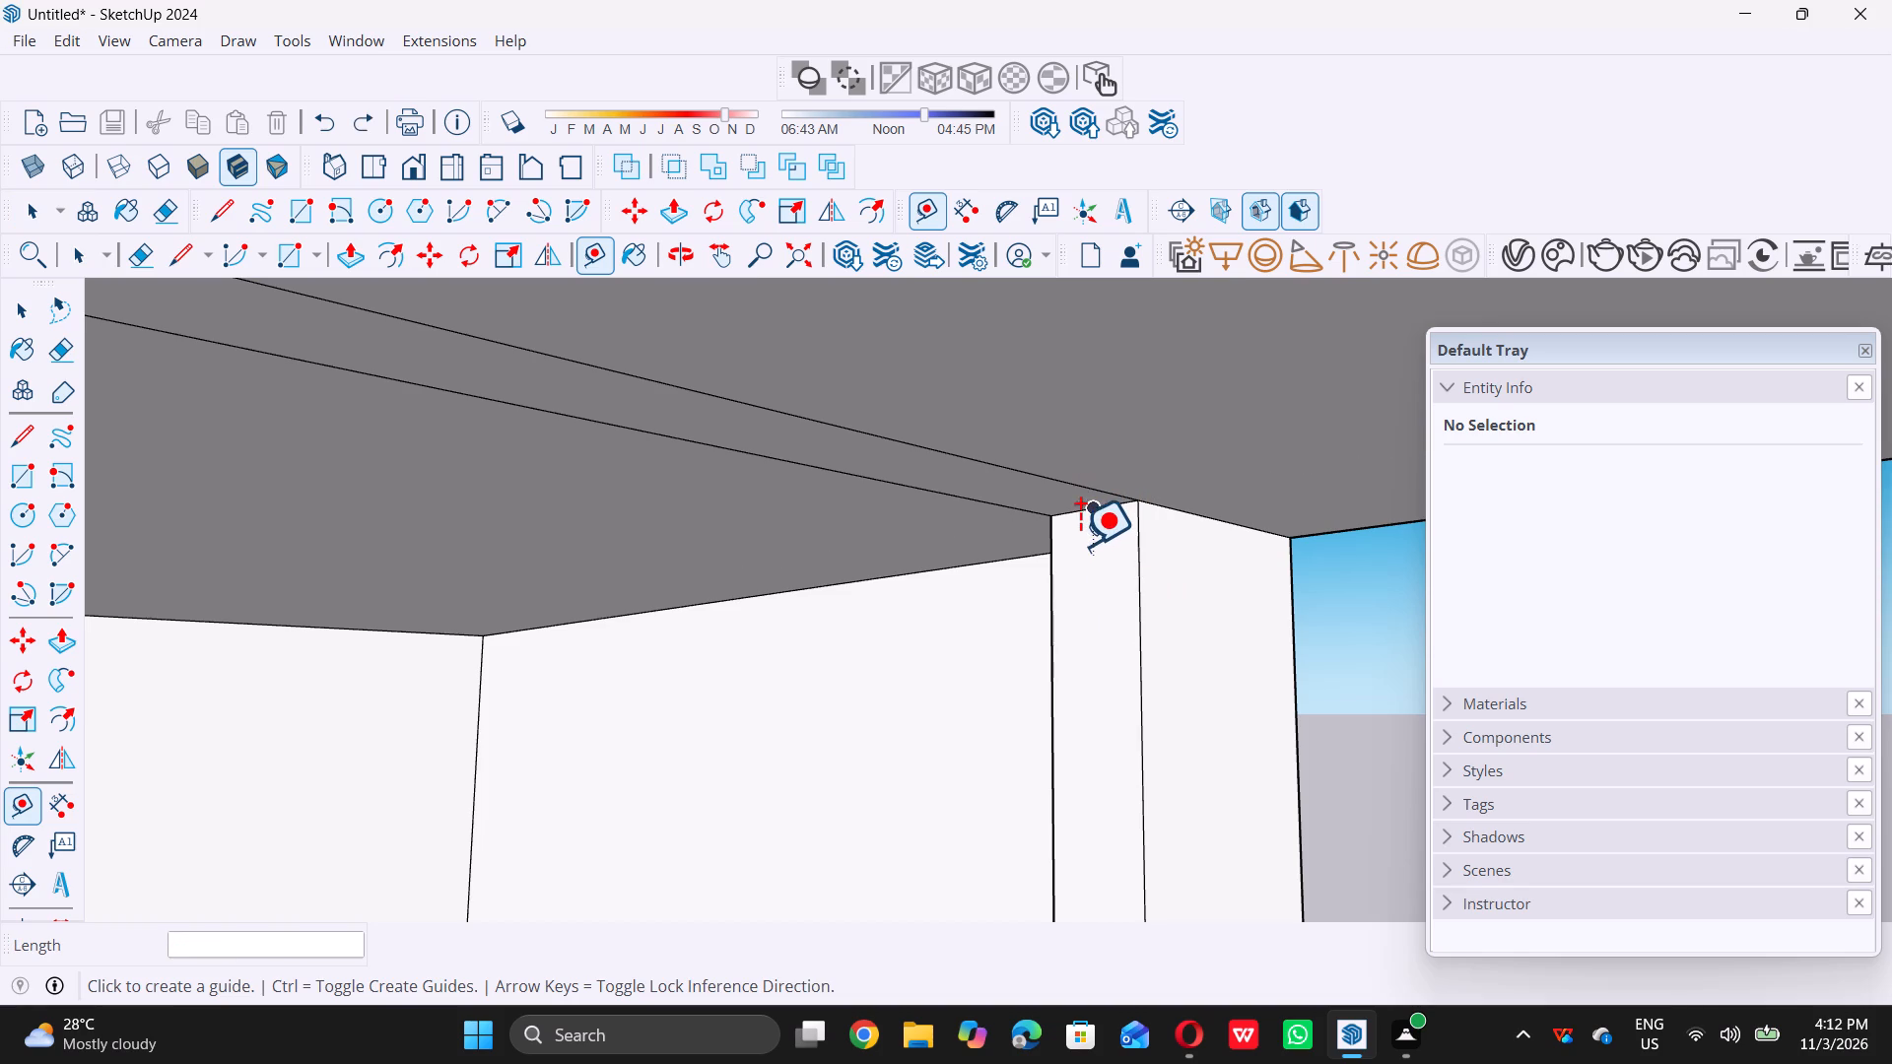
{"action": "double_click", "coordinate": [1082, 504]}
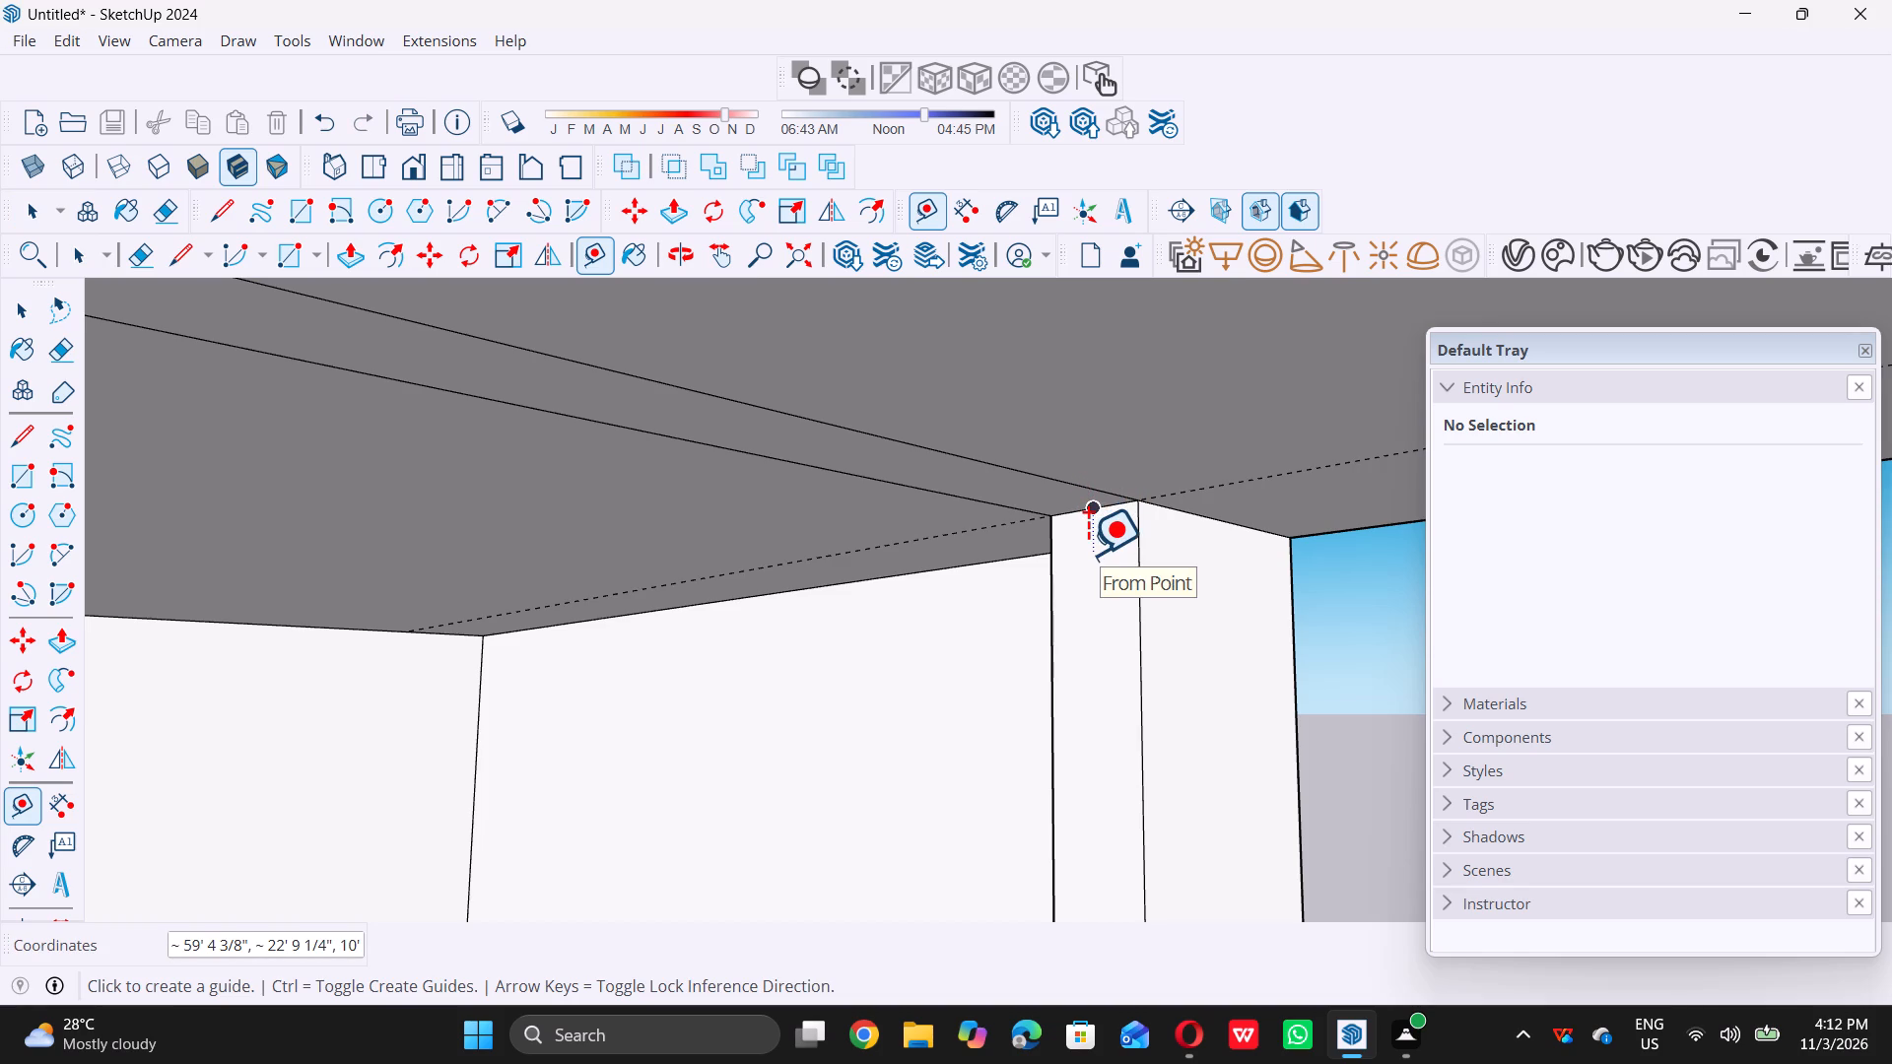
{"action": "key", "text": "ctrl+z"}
Place guides along the top edge of the outer front column's inner face and 9" below it.
{"action": "scroll", "coordinate": [1062, 528], "scroll_direction": "up", "scroll_amount": 5}
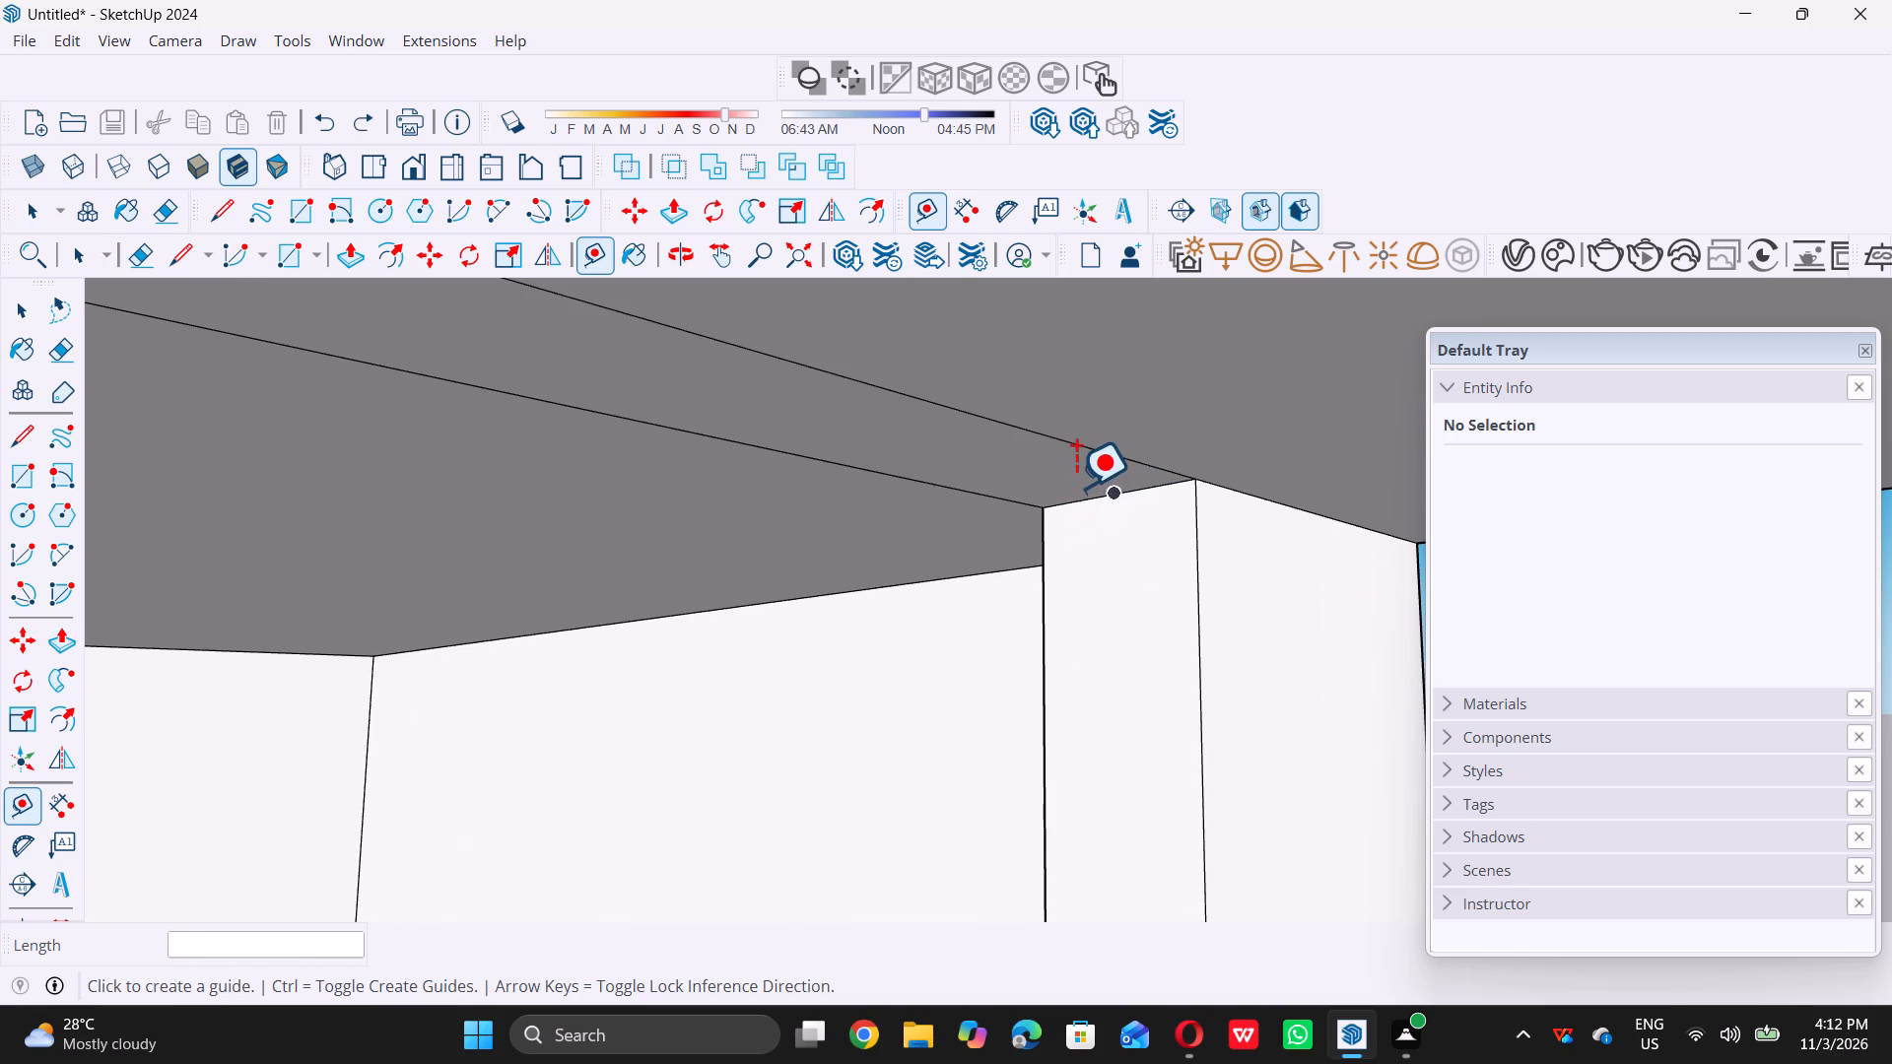
{"action": "triple_click", "coordinate": [1071, 498]}
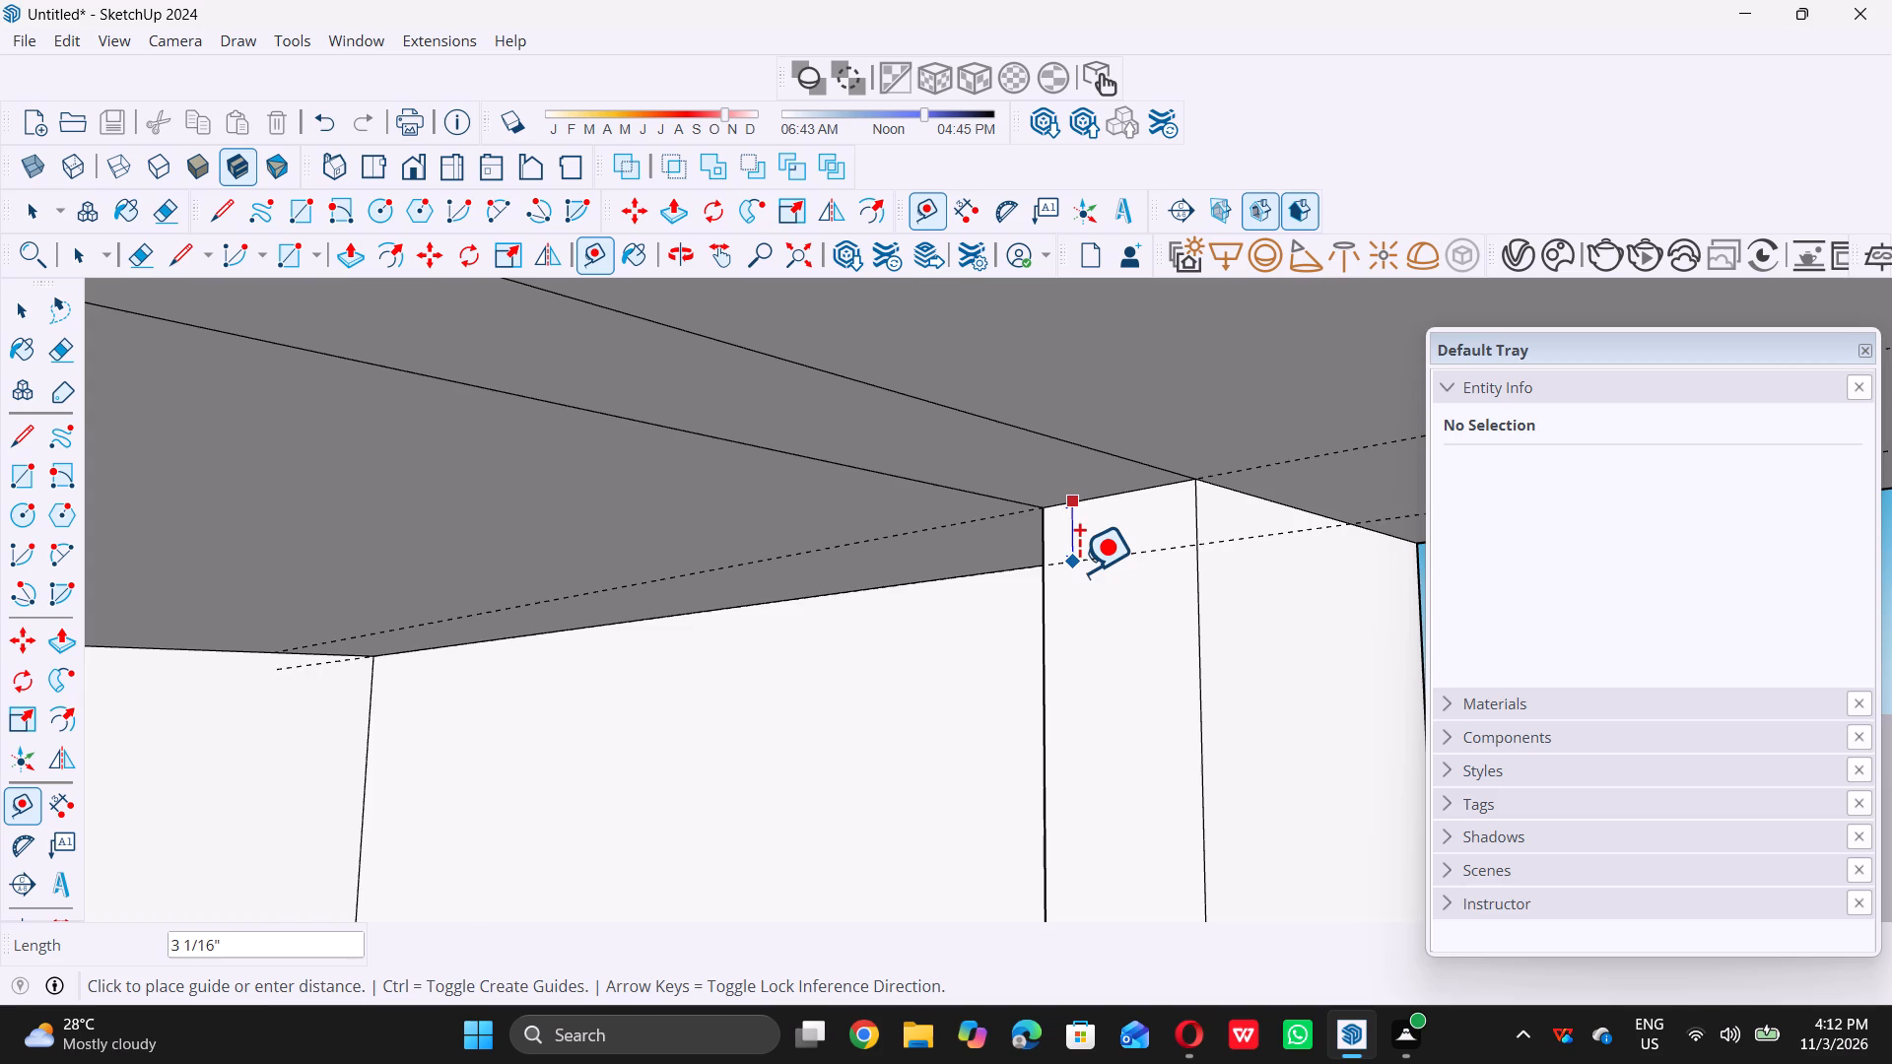
{"action": "key", "text": "9"}
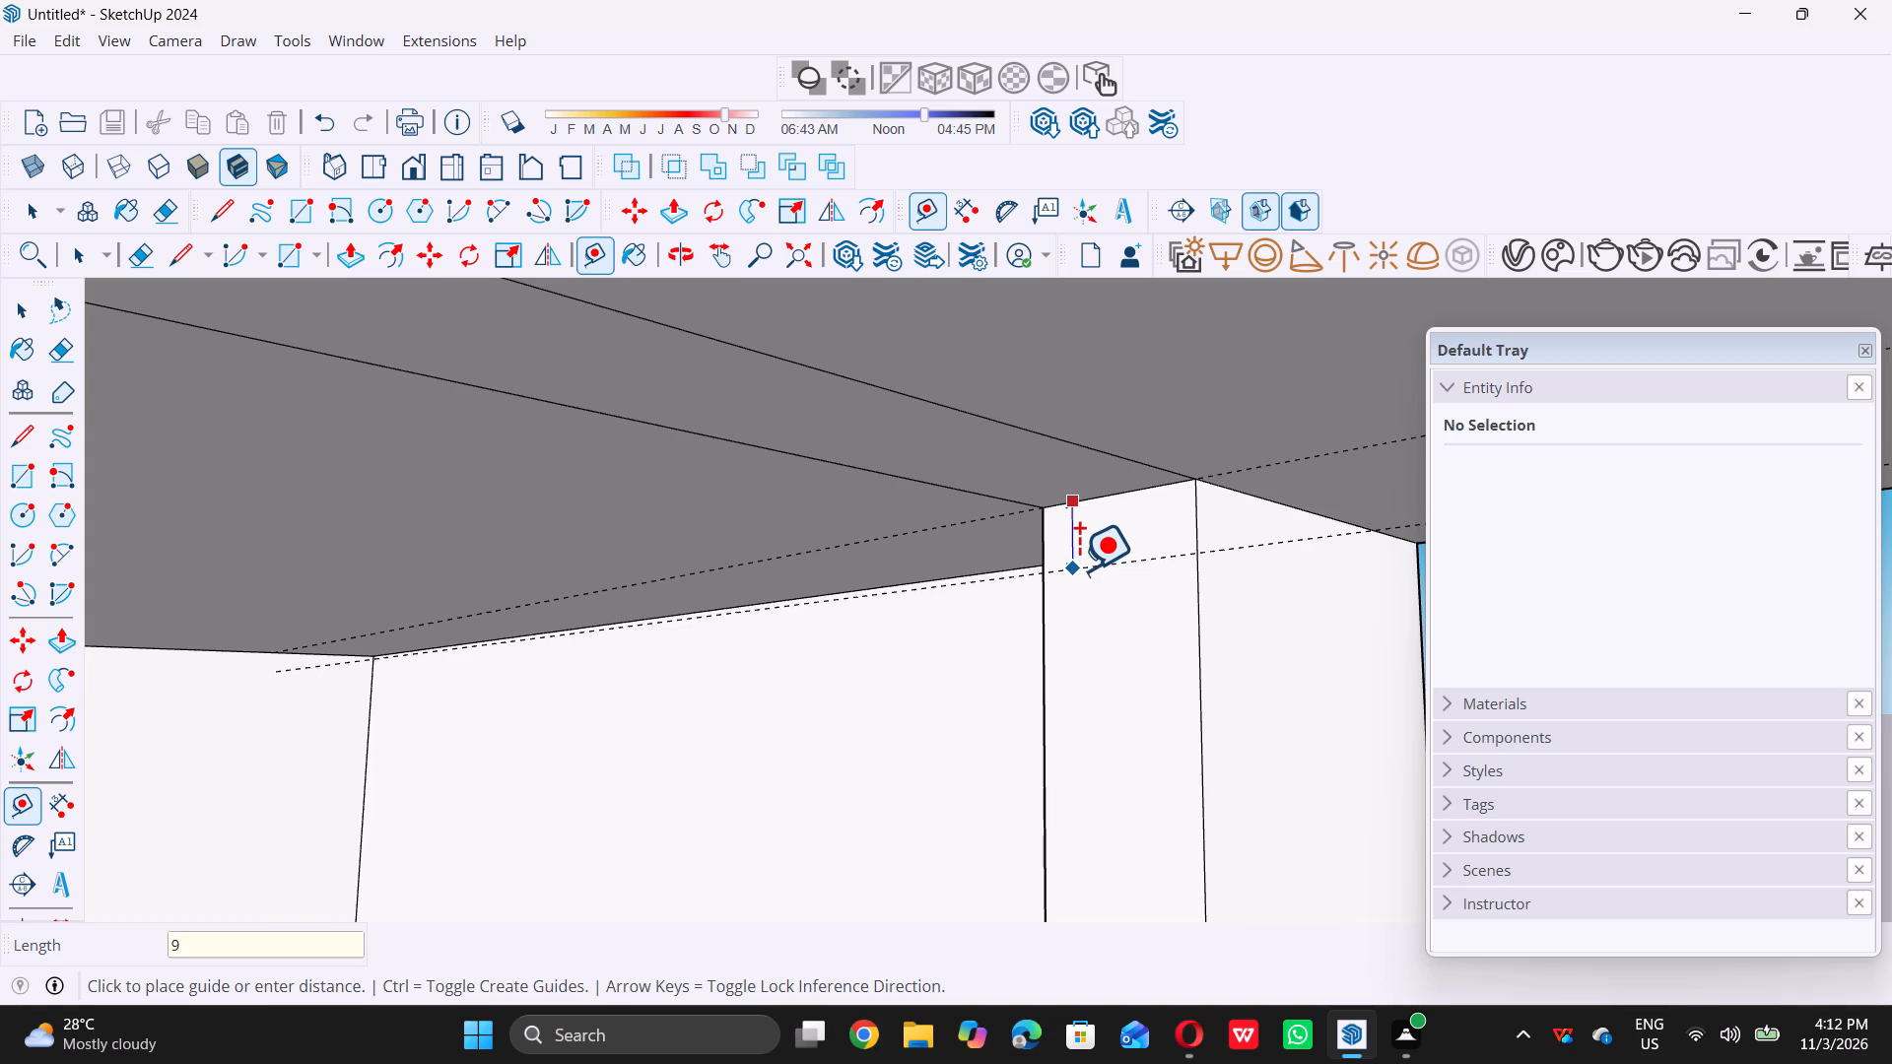
{"action": "key", "text": "shift+quotedbl"}
{"action": "key", "text": "Return"}
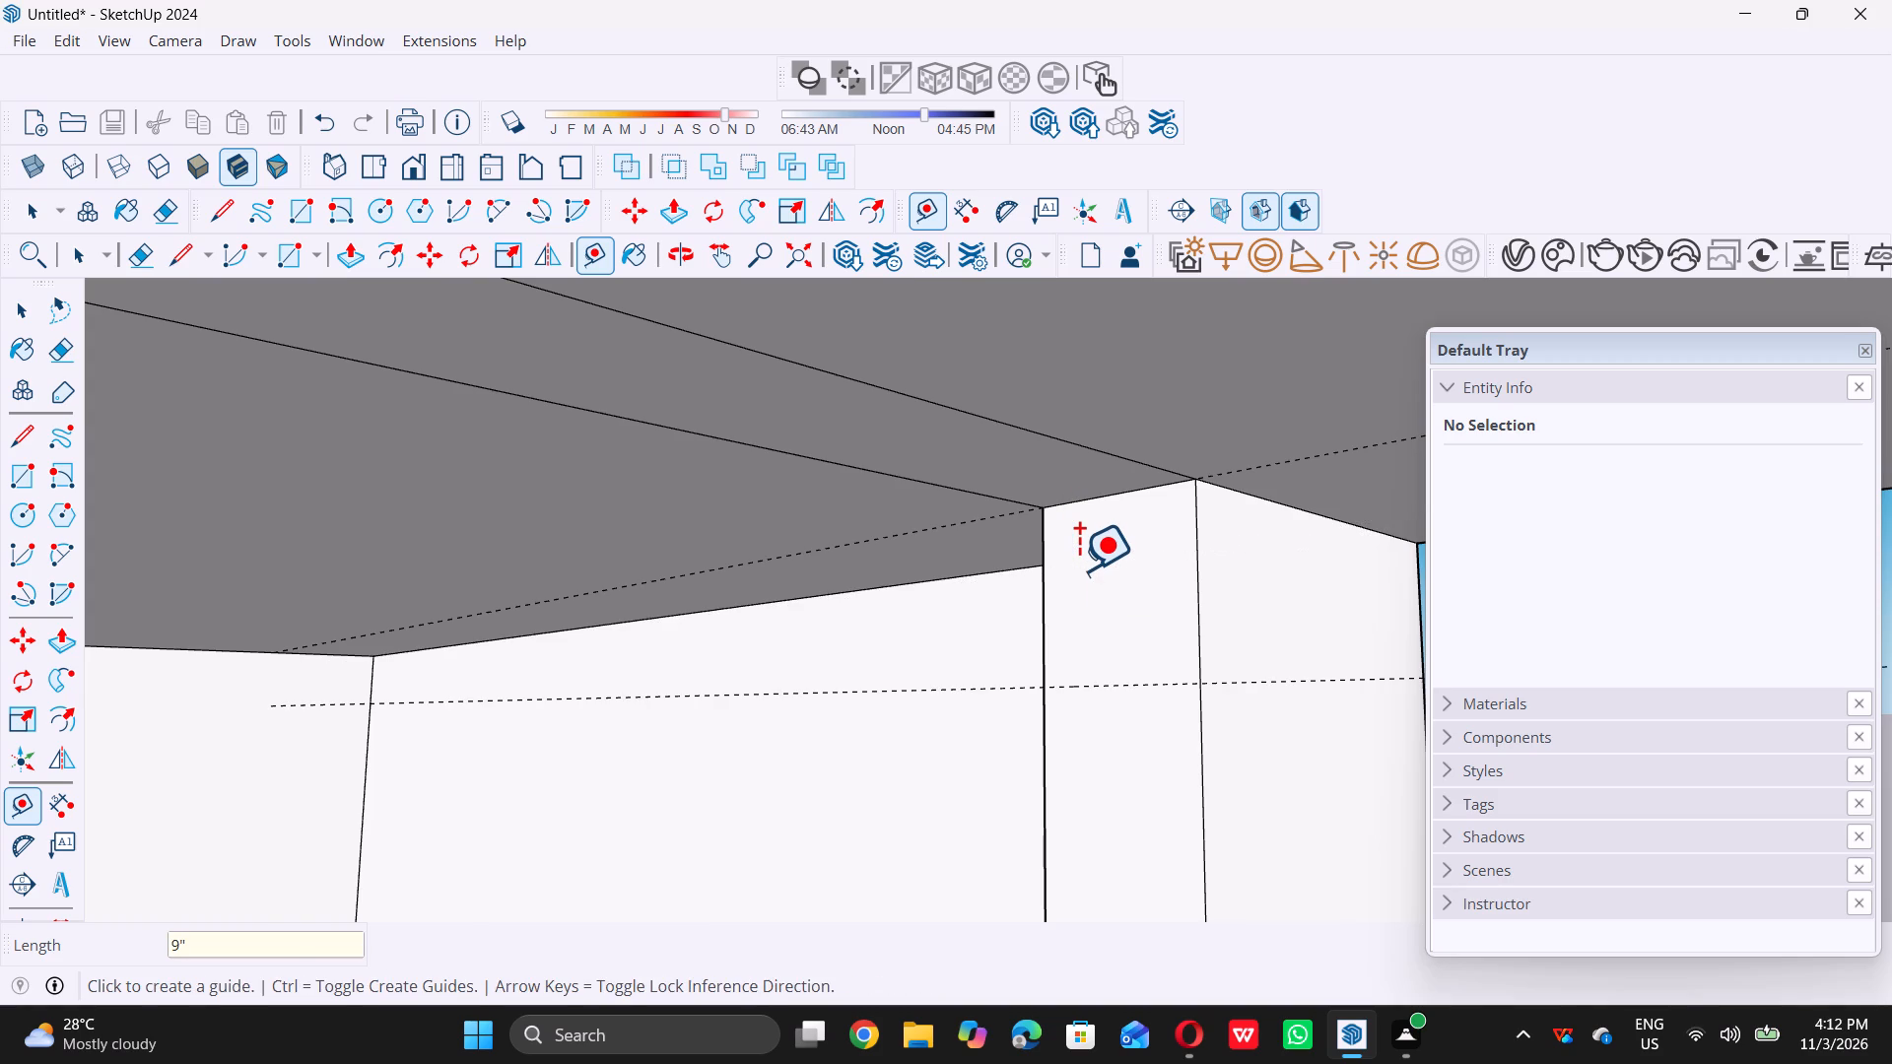
{"action": "key", "text": "space"}
Draw a 9" by 9" rectangle at the top of the outer front column's inner face, down to the guide.
{"action": "key", "text": "r"}
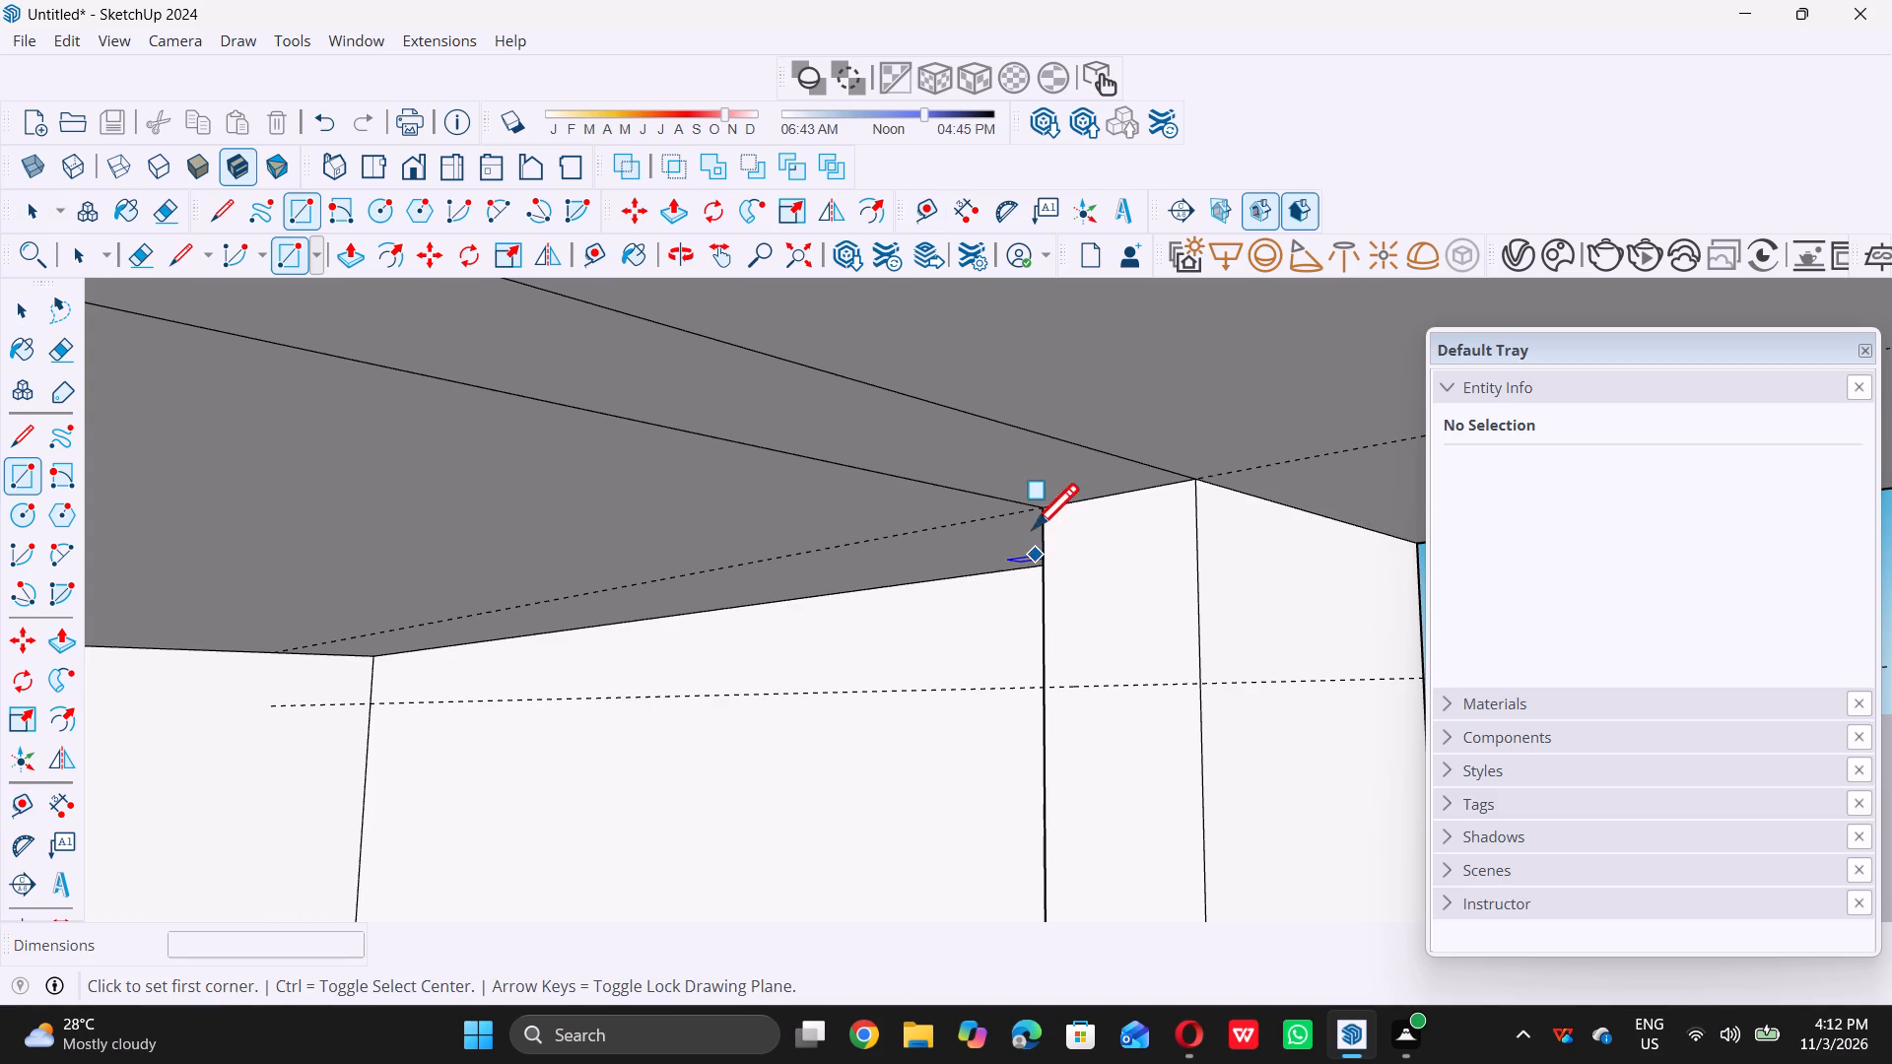
{"action": "double_click", "coordinate": [1042, 507]}
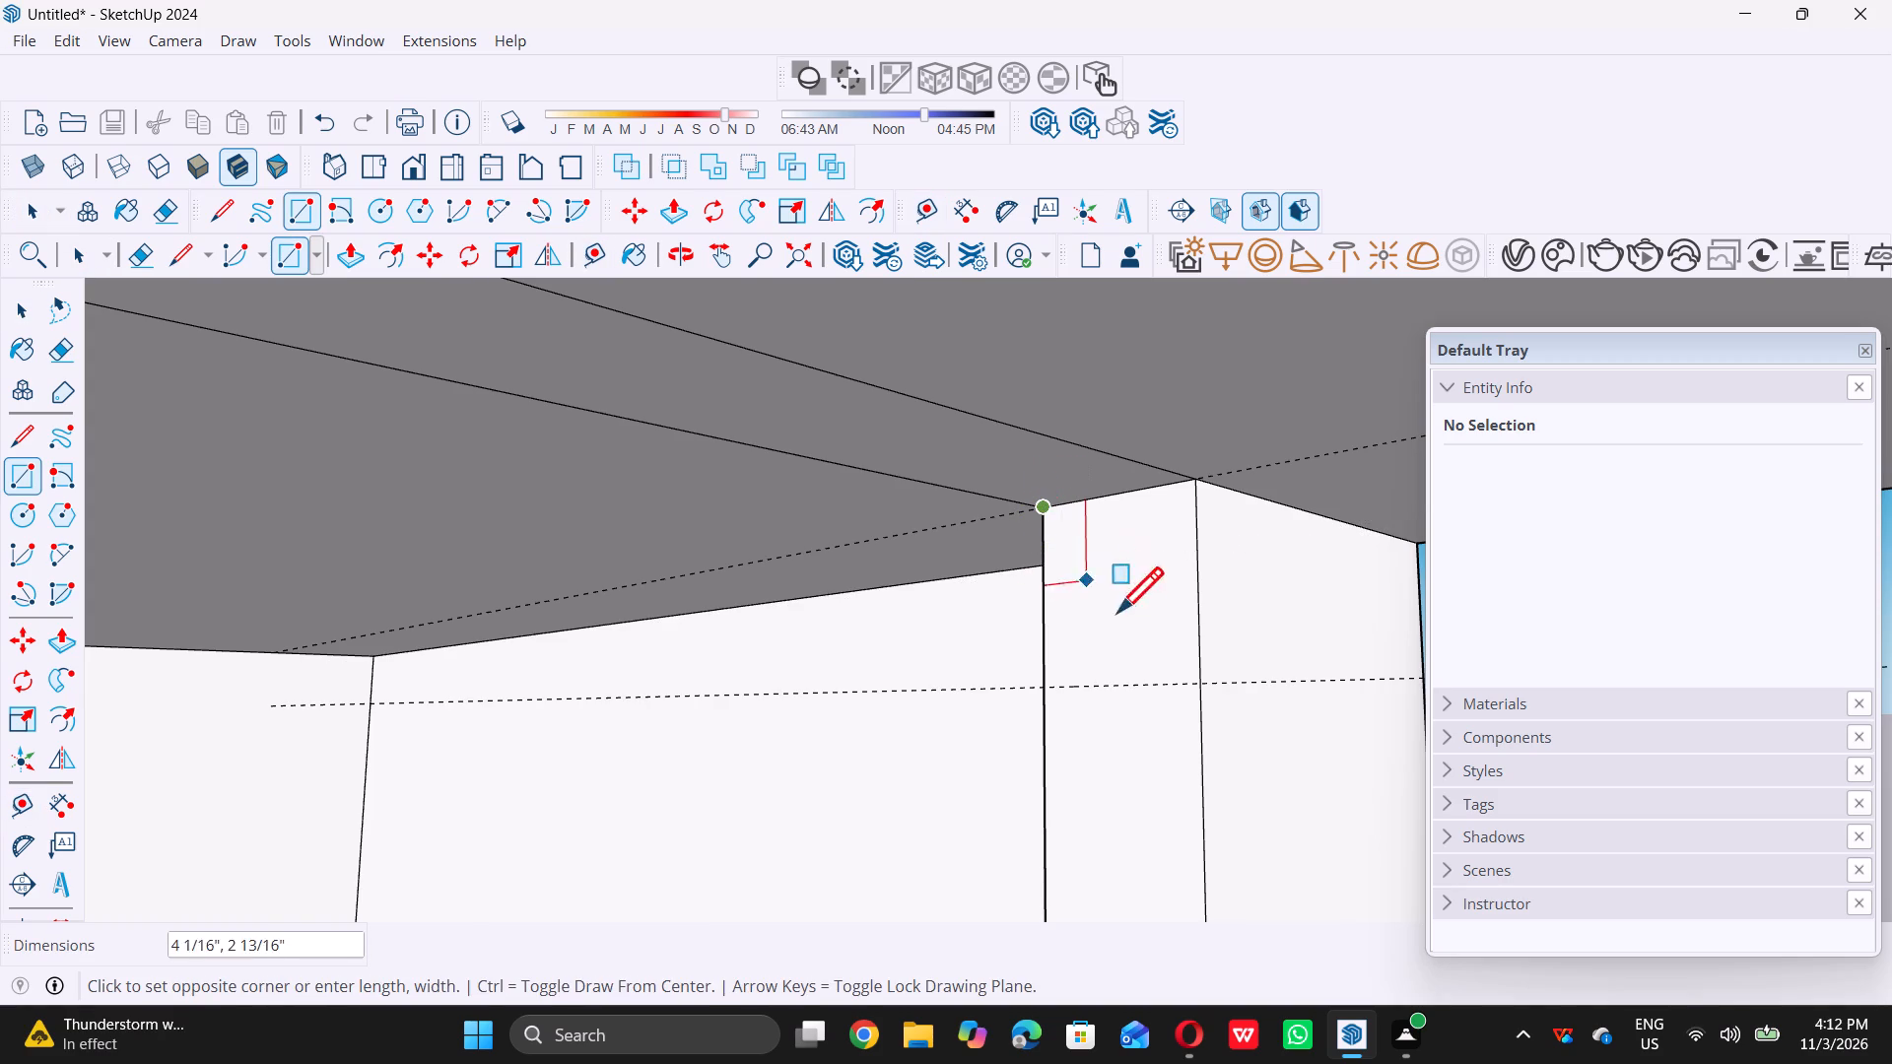
{"action": "double_click", "coordinate": [1198, 684]}
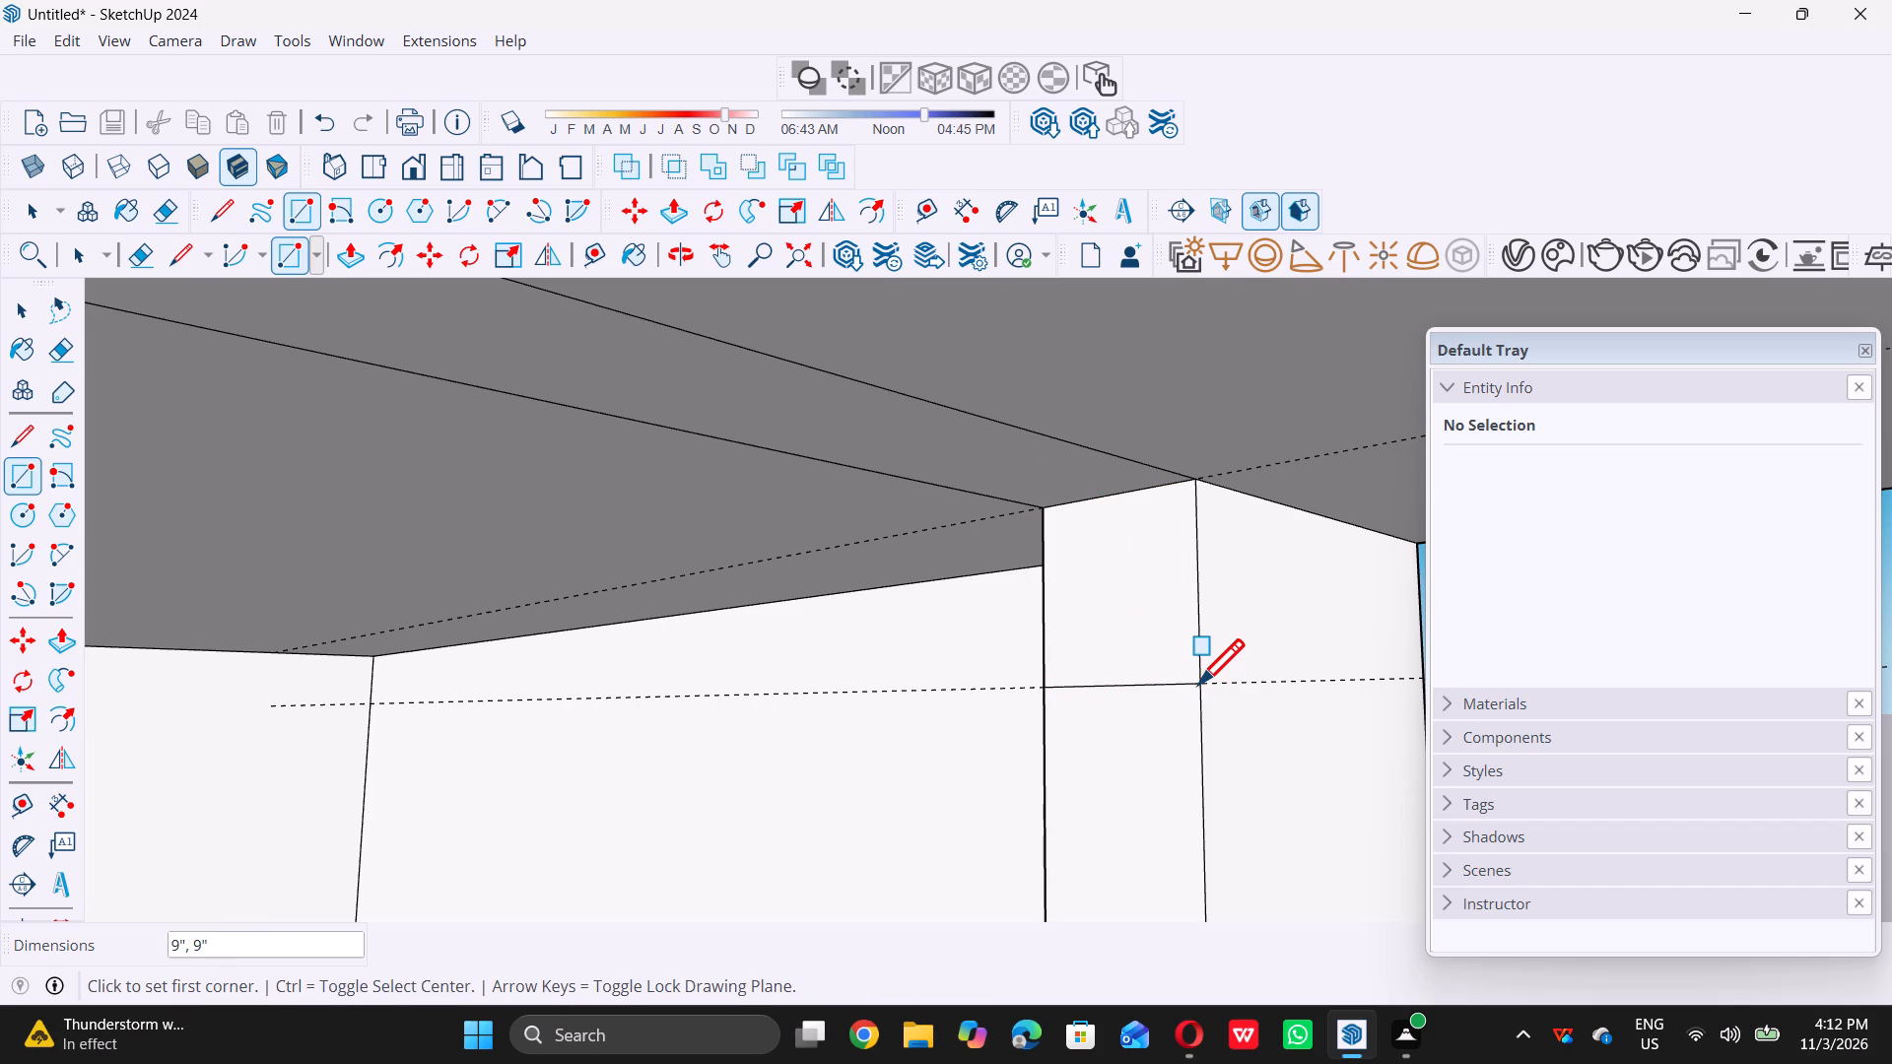
{"action": "key", "text": "space"}
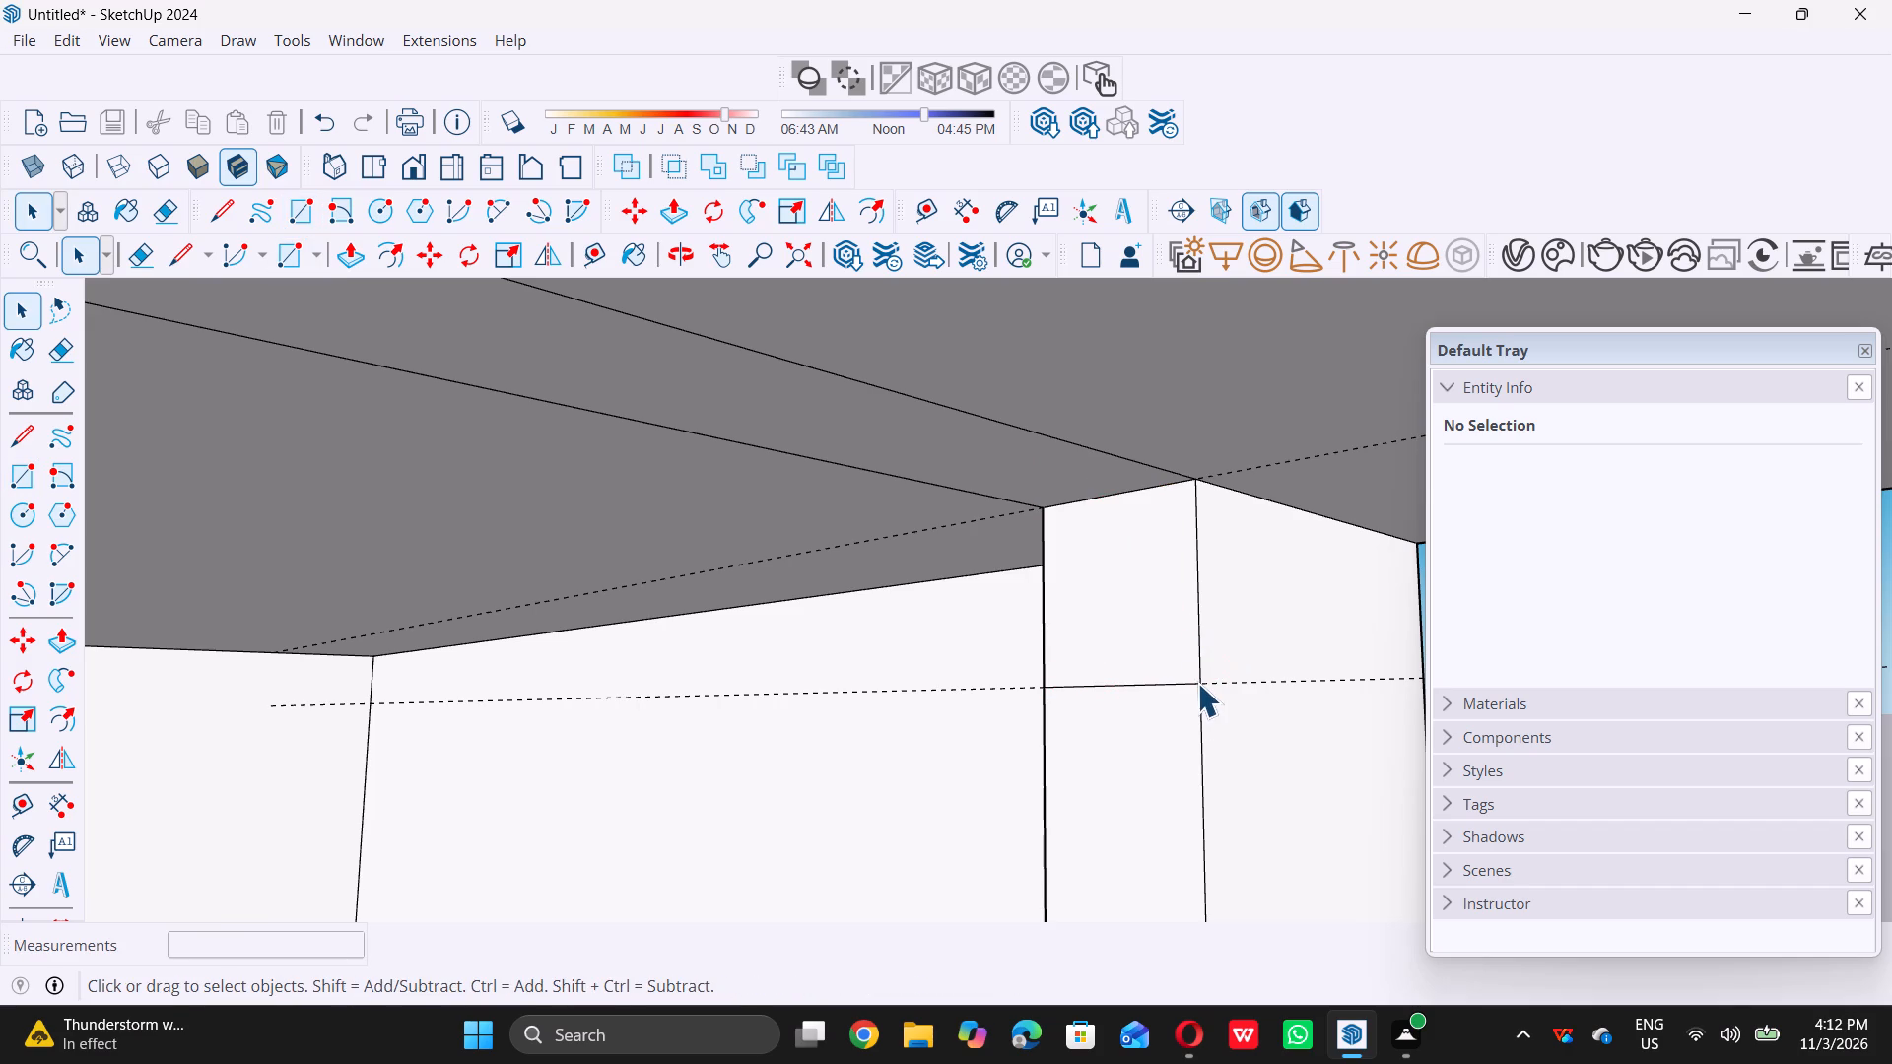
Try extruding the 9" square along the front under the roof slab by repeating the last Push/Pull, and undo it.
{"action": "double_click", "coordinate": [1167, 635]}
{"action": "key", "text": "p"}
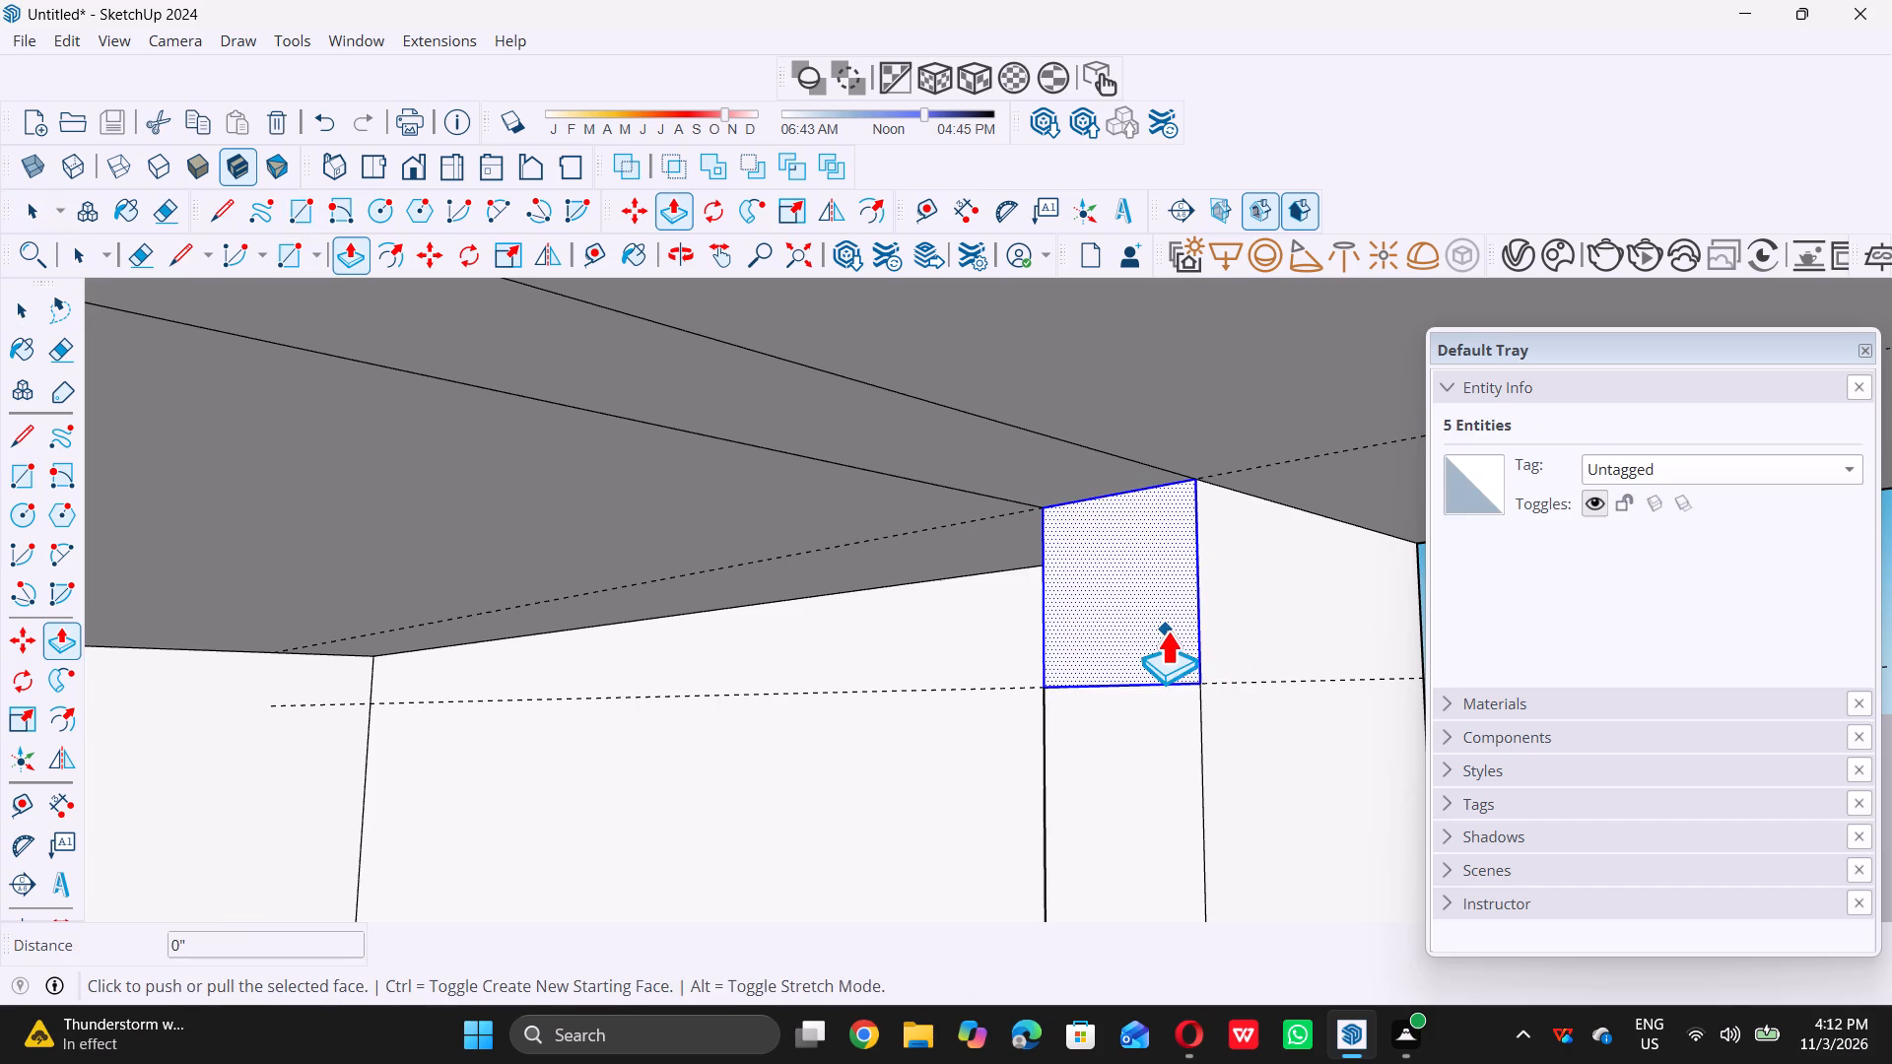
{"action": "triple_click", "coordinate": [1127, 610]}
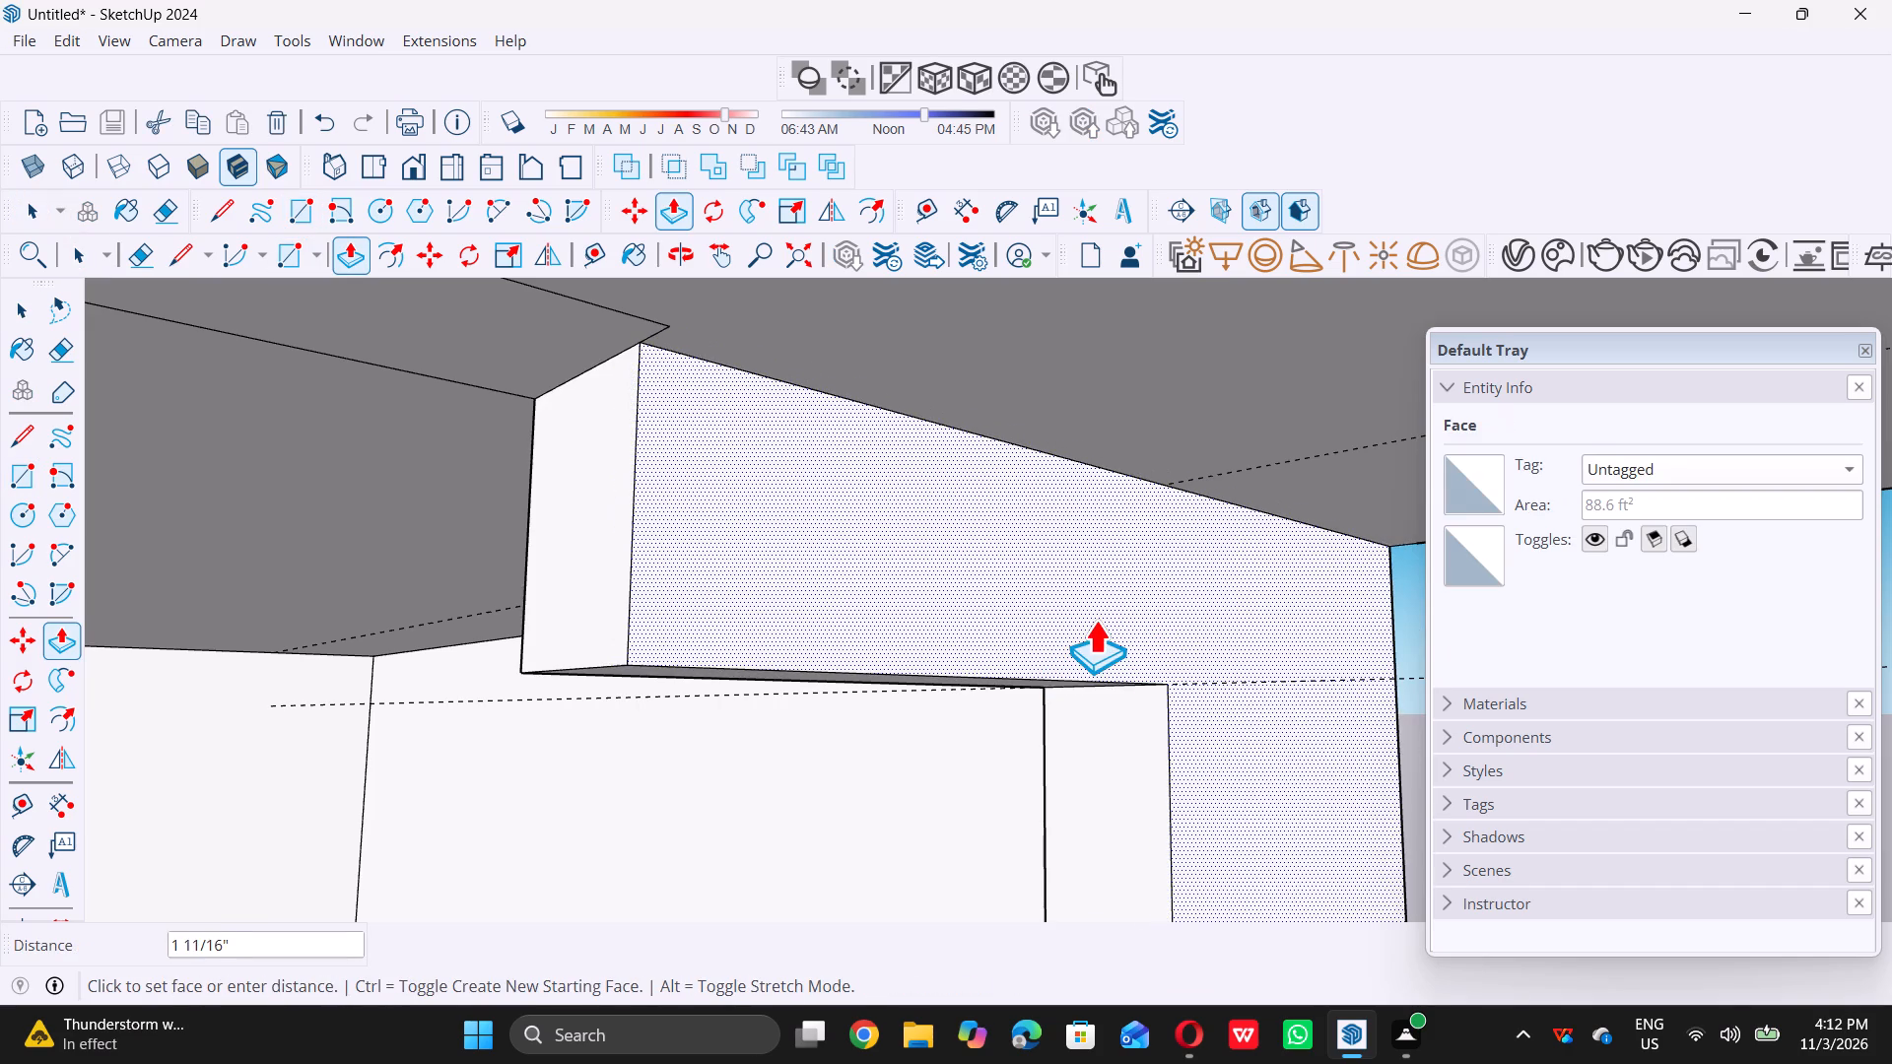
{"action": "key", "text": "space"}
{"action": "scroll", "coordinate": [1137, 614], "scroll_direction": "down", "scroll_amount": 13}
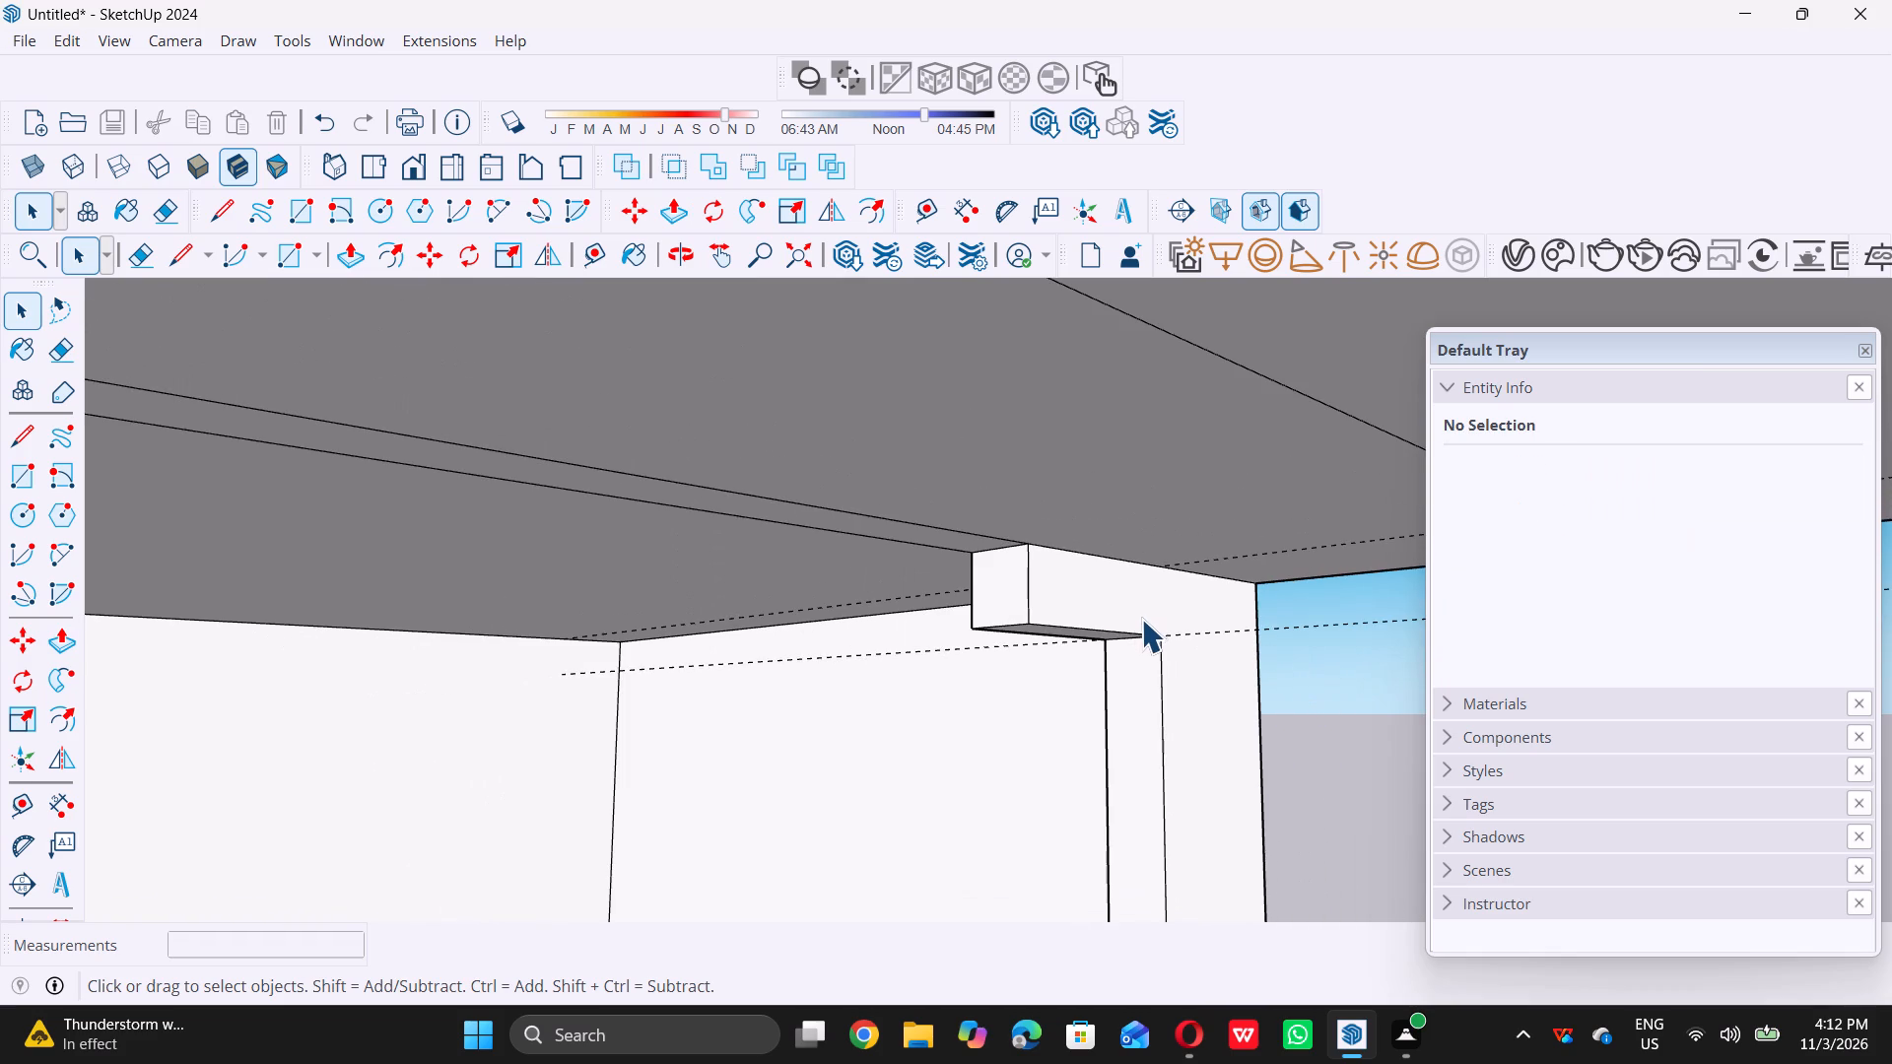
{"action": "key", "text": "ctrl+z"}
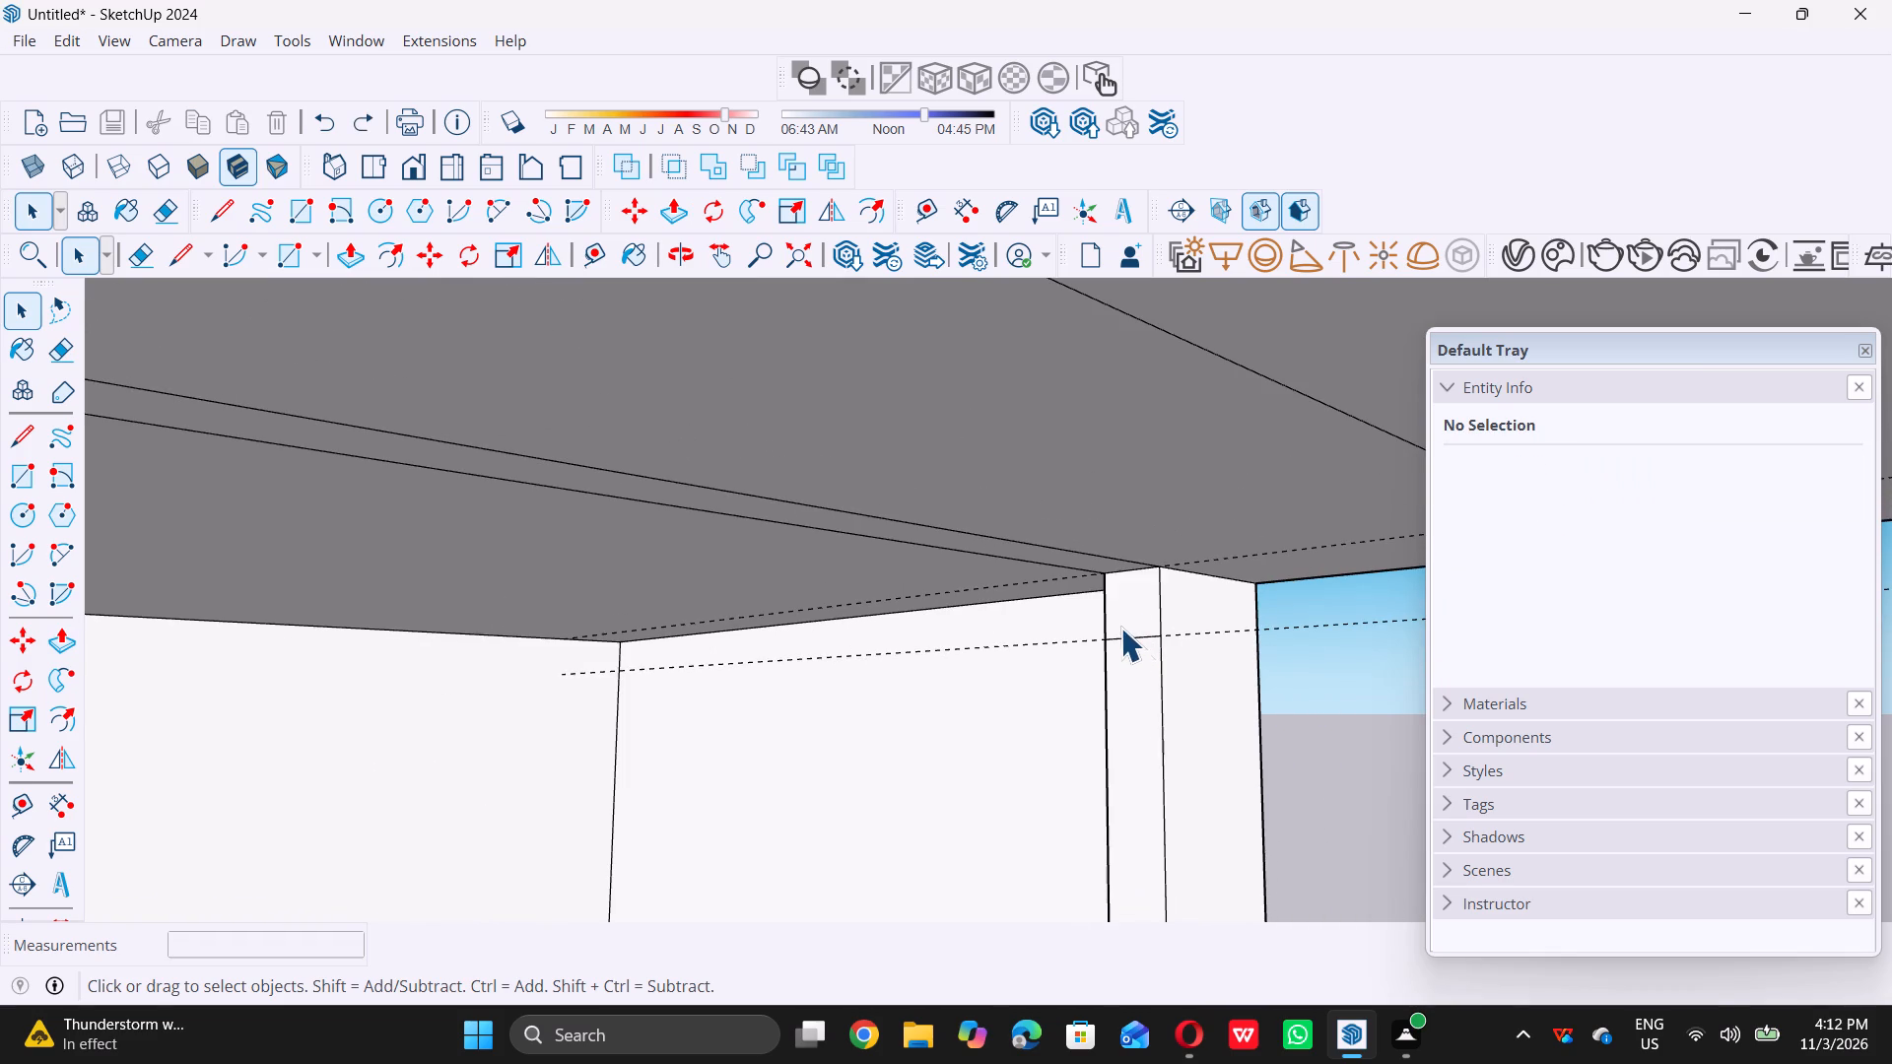
Push/Pull the 9" square on the outer front column about 14' under the roof slab to the neighbouring front column.
{"action": "double_click", "coordinate": [1124, 604]}
{"action": "key", "text": "p"}
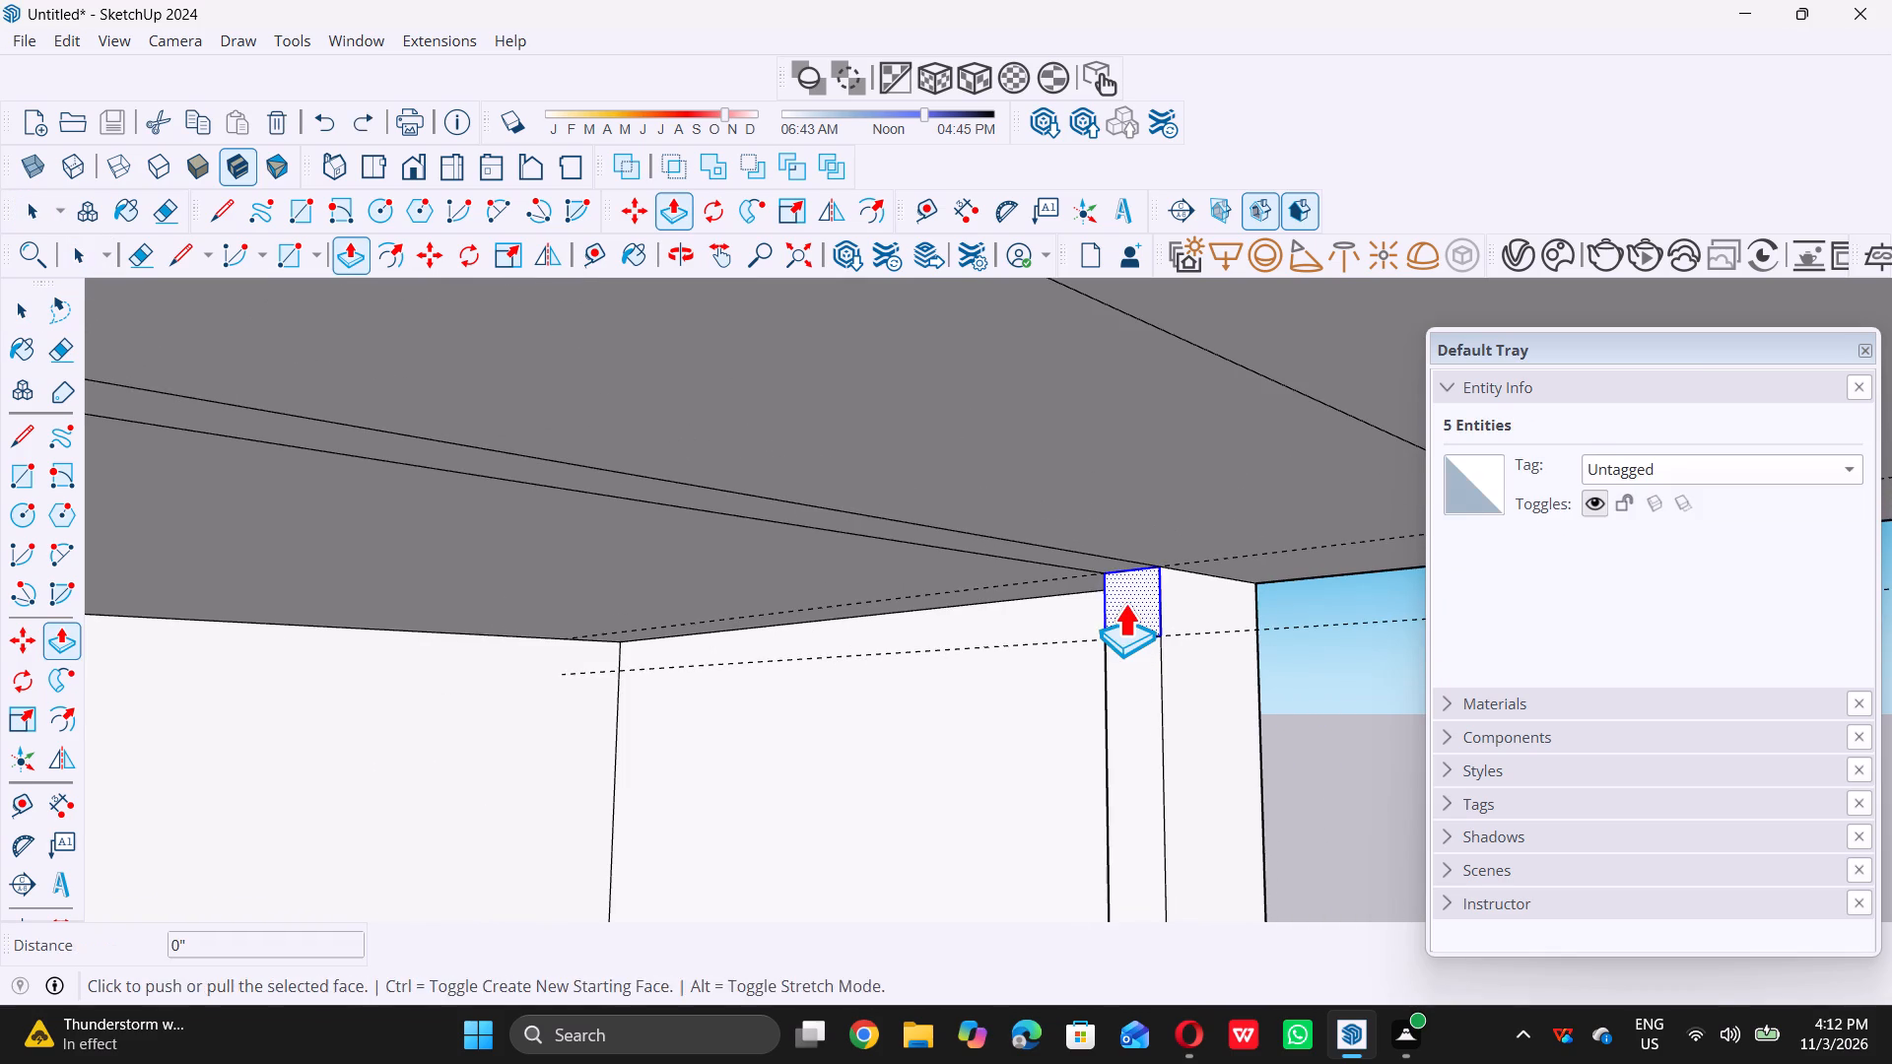
{"action": "left_click", "coordinate": [1124, 603]}
{"action": "scroll", "coordinate": [1041, 628], "scroll_direction": "down", "scroll_amount": 12}
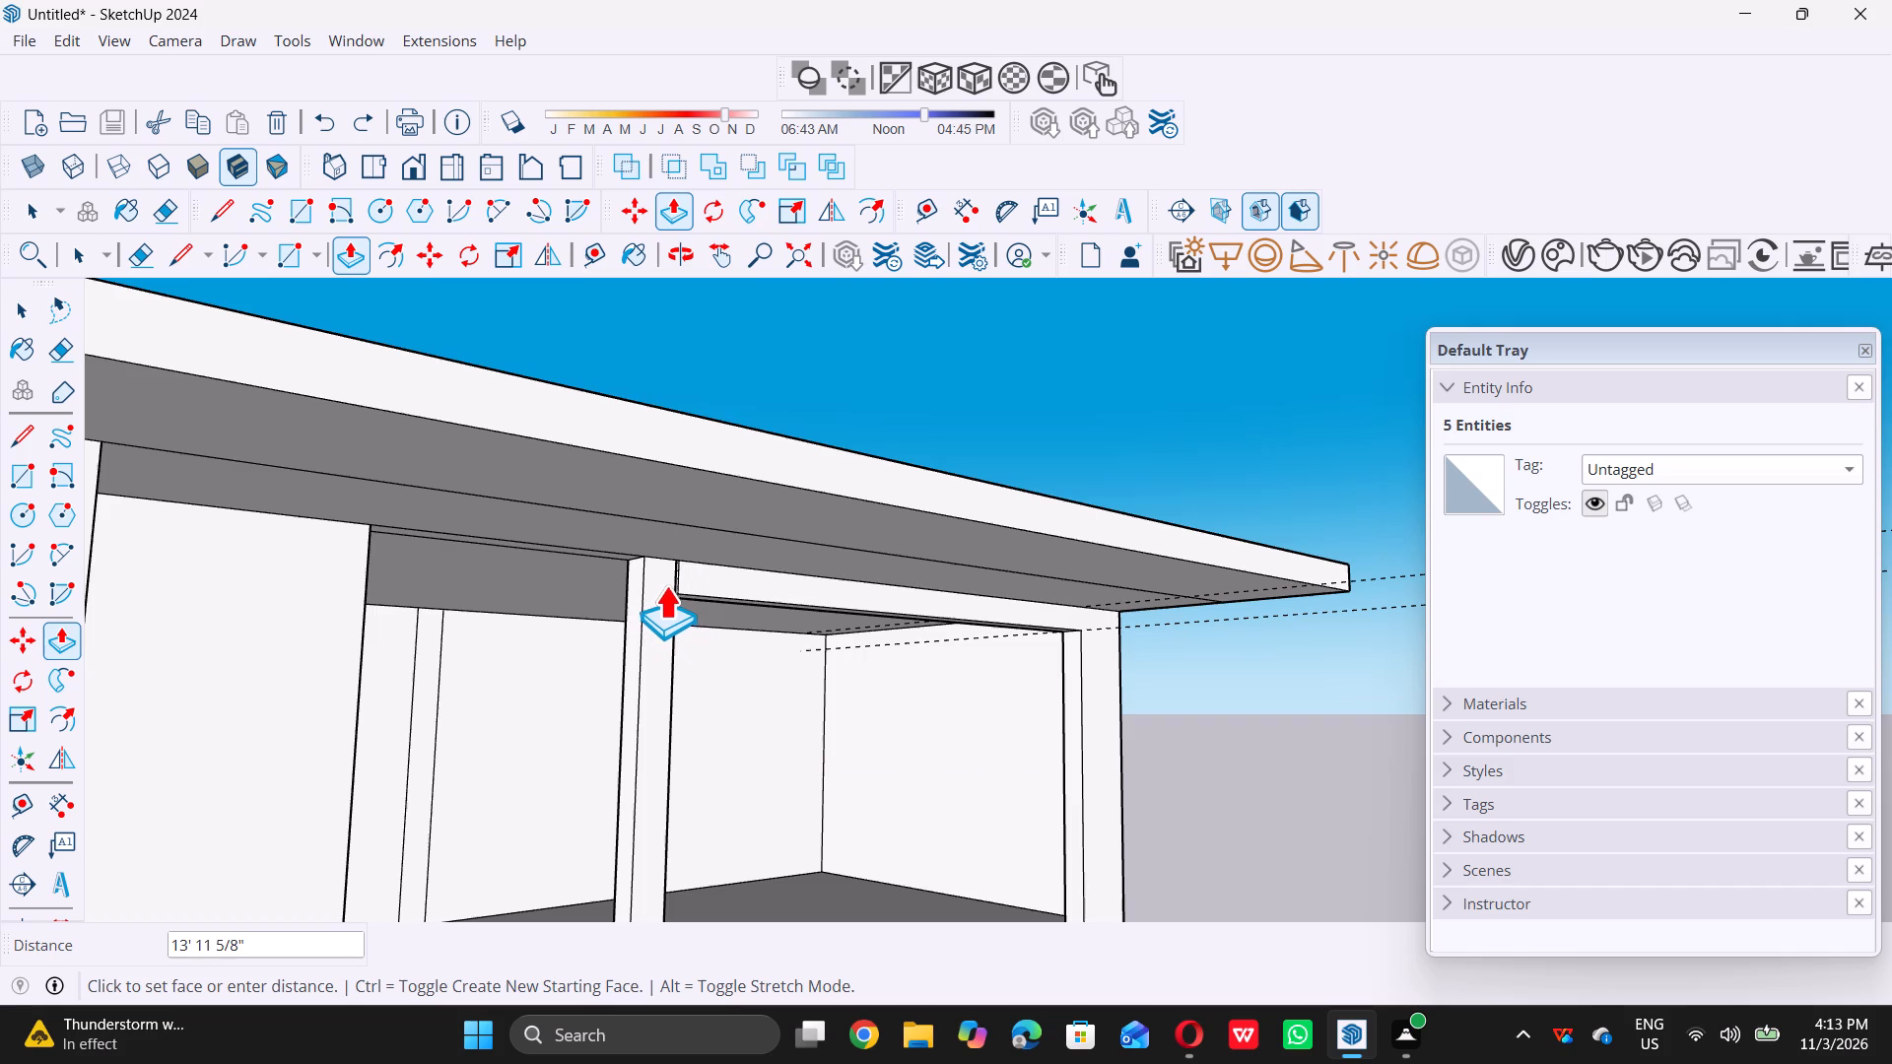
{"action": "double_click", "coordinate": [658, 585]}
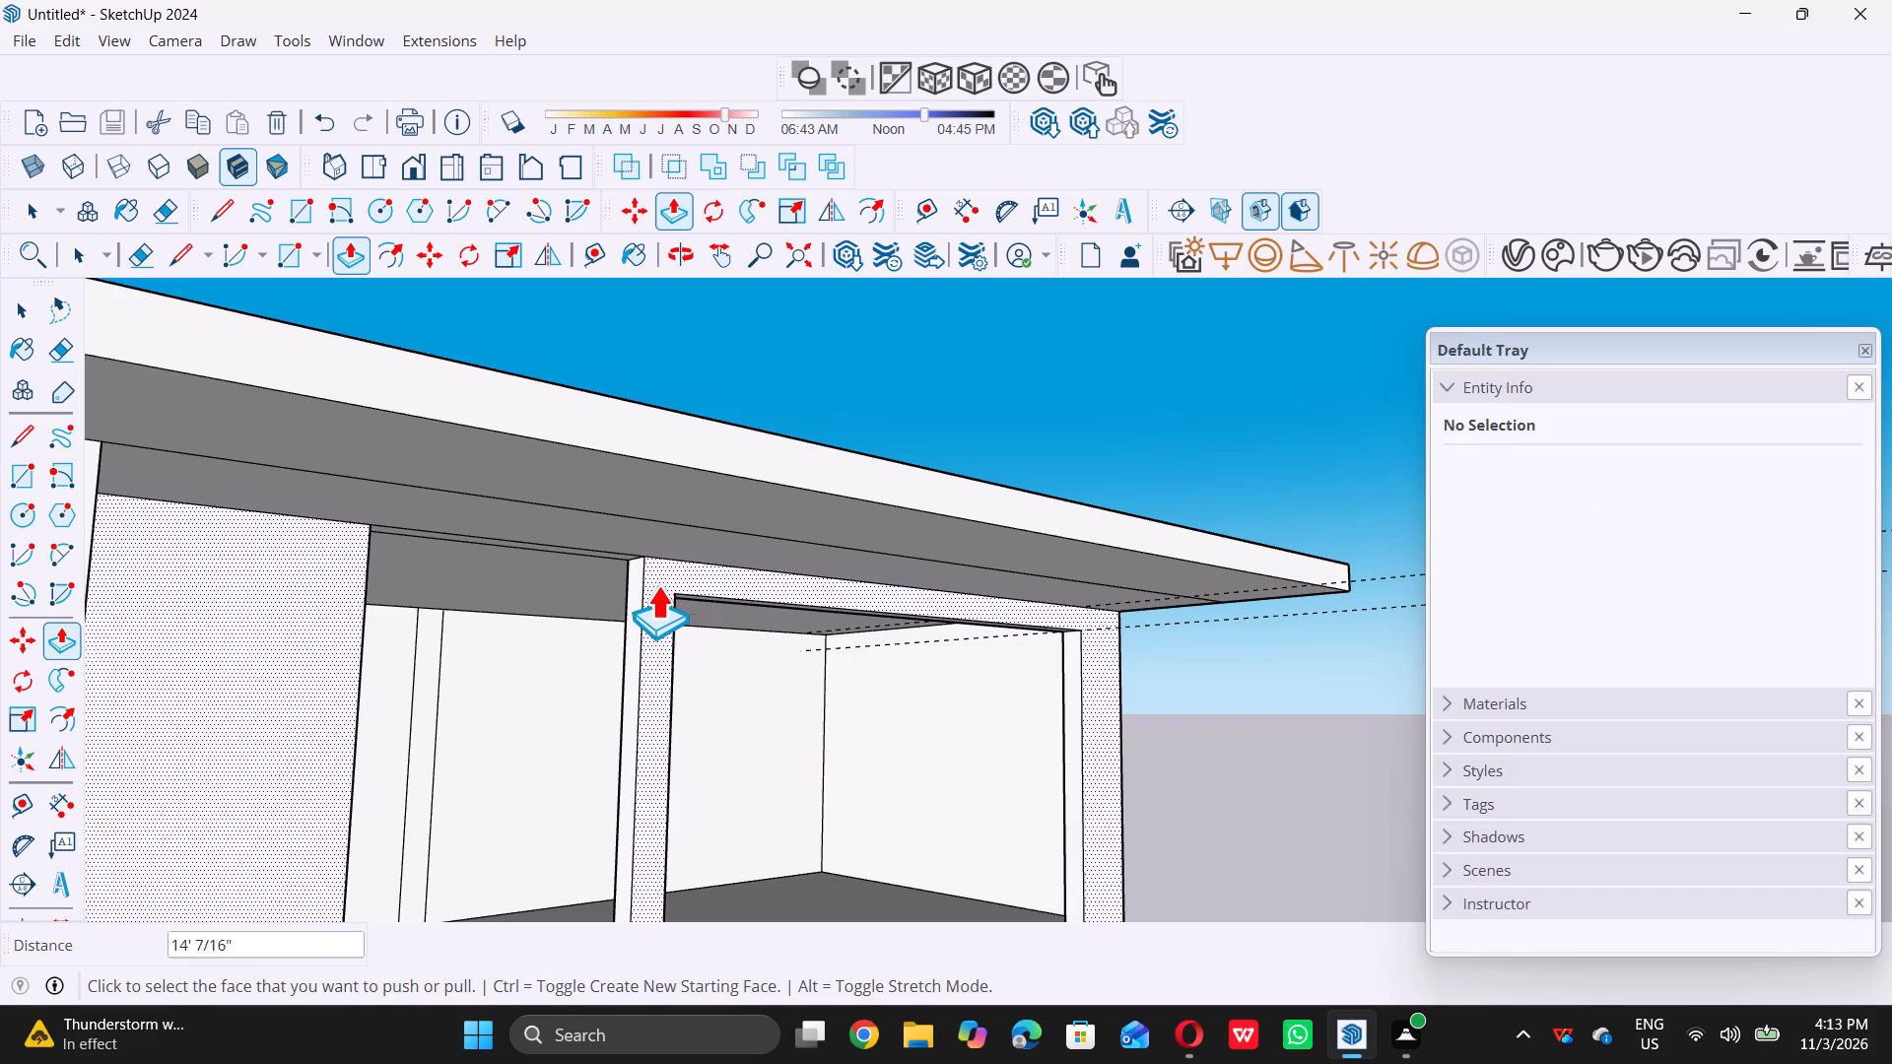
{"action": "key", "text": "space"}
Delete all the dashed guide lines from the model.
{"action": "scroll", "coordinate": [825, 648], "scroll_direction": "down", "scroll_amount": 6}
{"action": "middle_click_drag", "start_coordinate": [937, 705], "coordinate": [640, 698]}
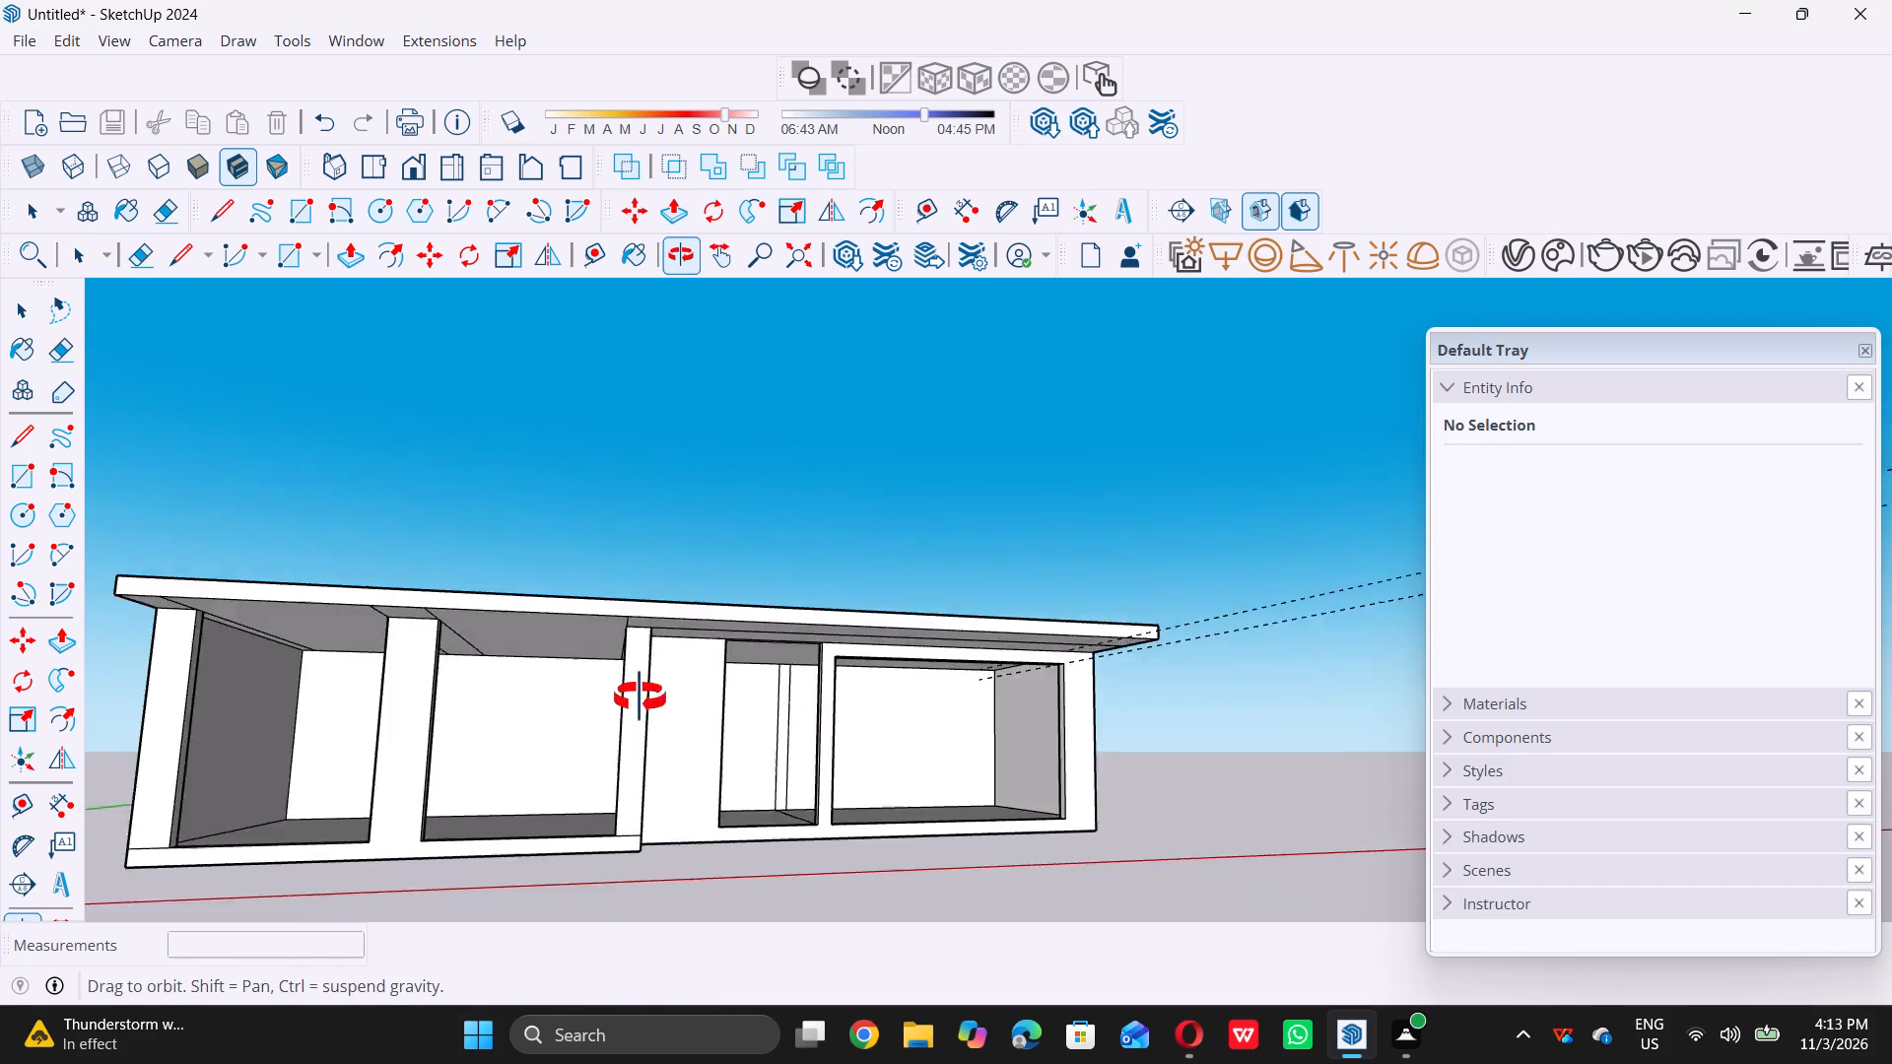
{"action": "middle_click_drag", "start_coordinate": [640, 698], "coordinate": [629, 698]}
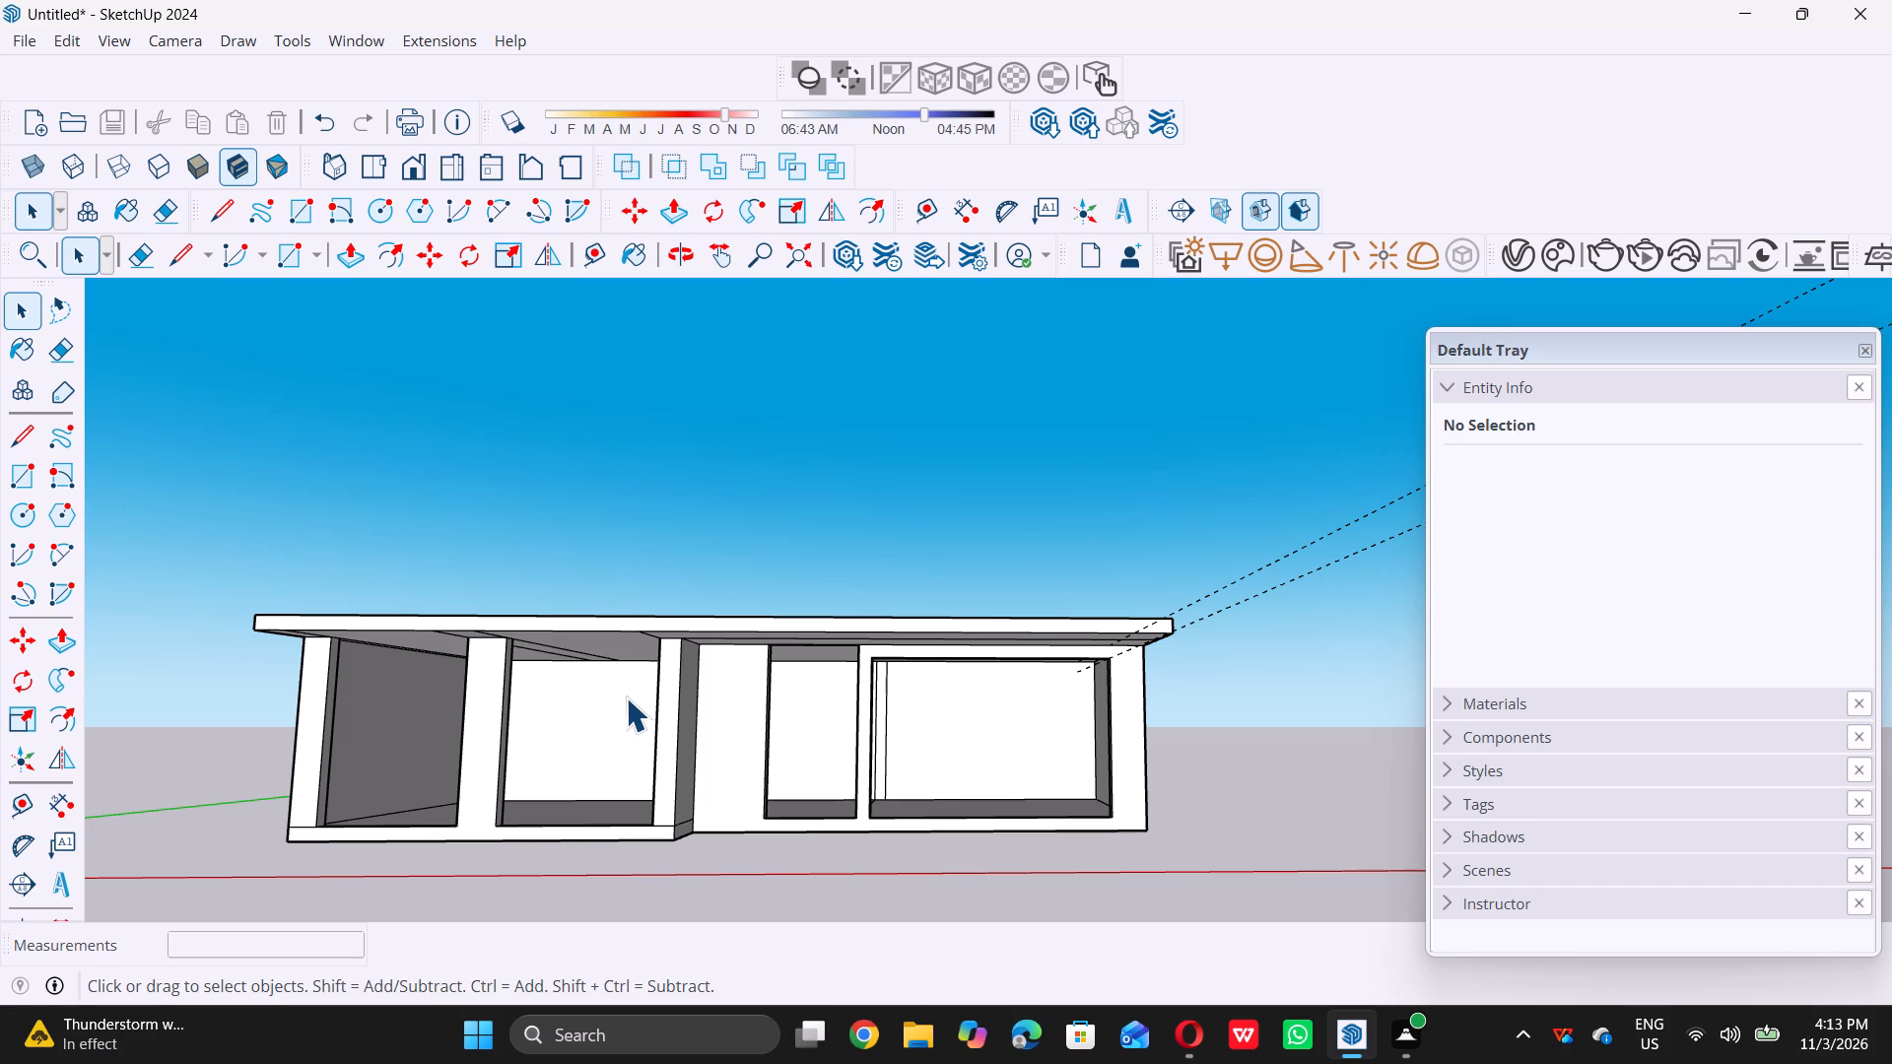
{"action": "scroll", "coordinate": [571, 713], "scroll_direction": "down", "scroll_amount": 5}
{"action": "middle_click_drag", "start_coordinate": [606, 674], "coordinate": [595, 769]}
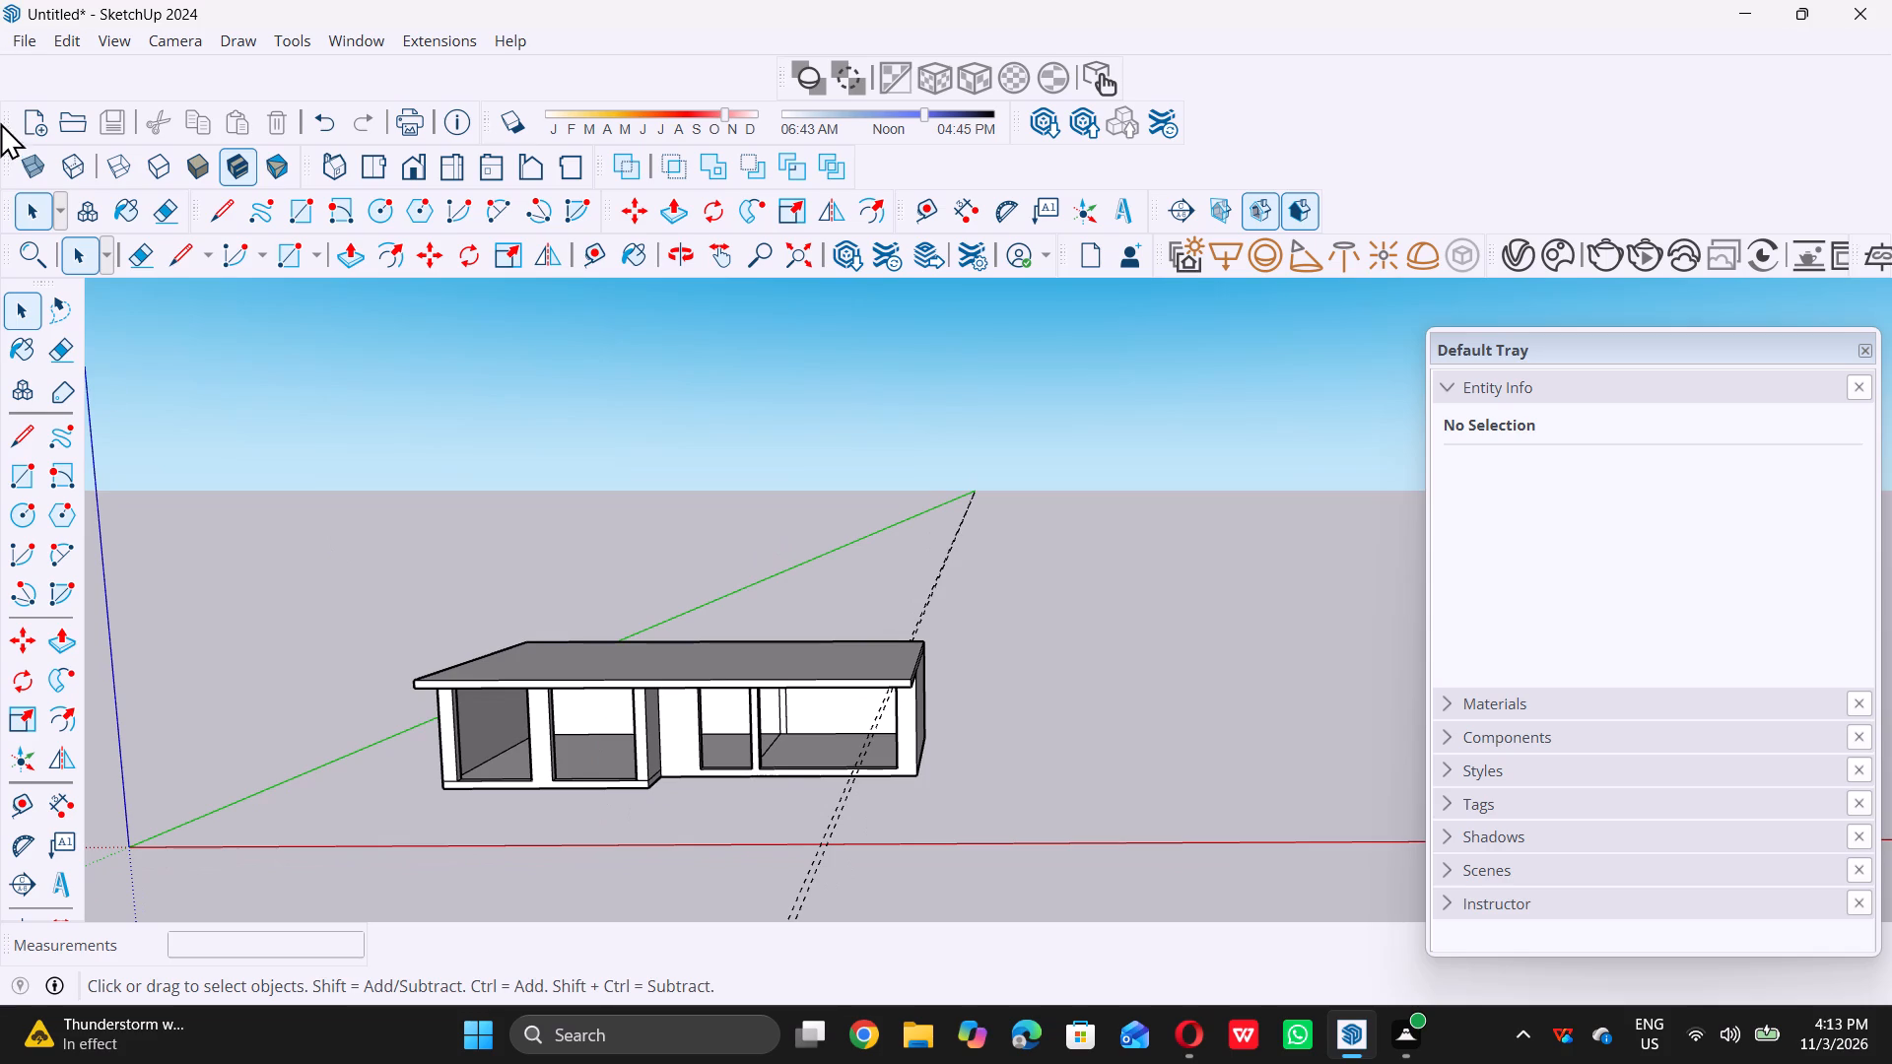
{"action": "triple_click", "coordinate": [61, 46]}
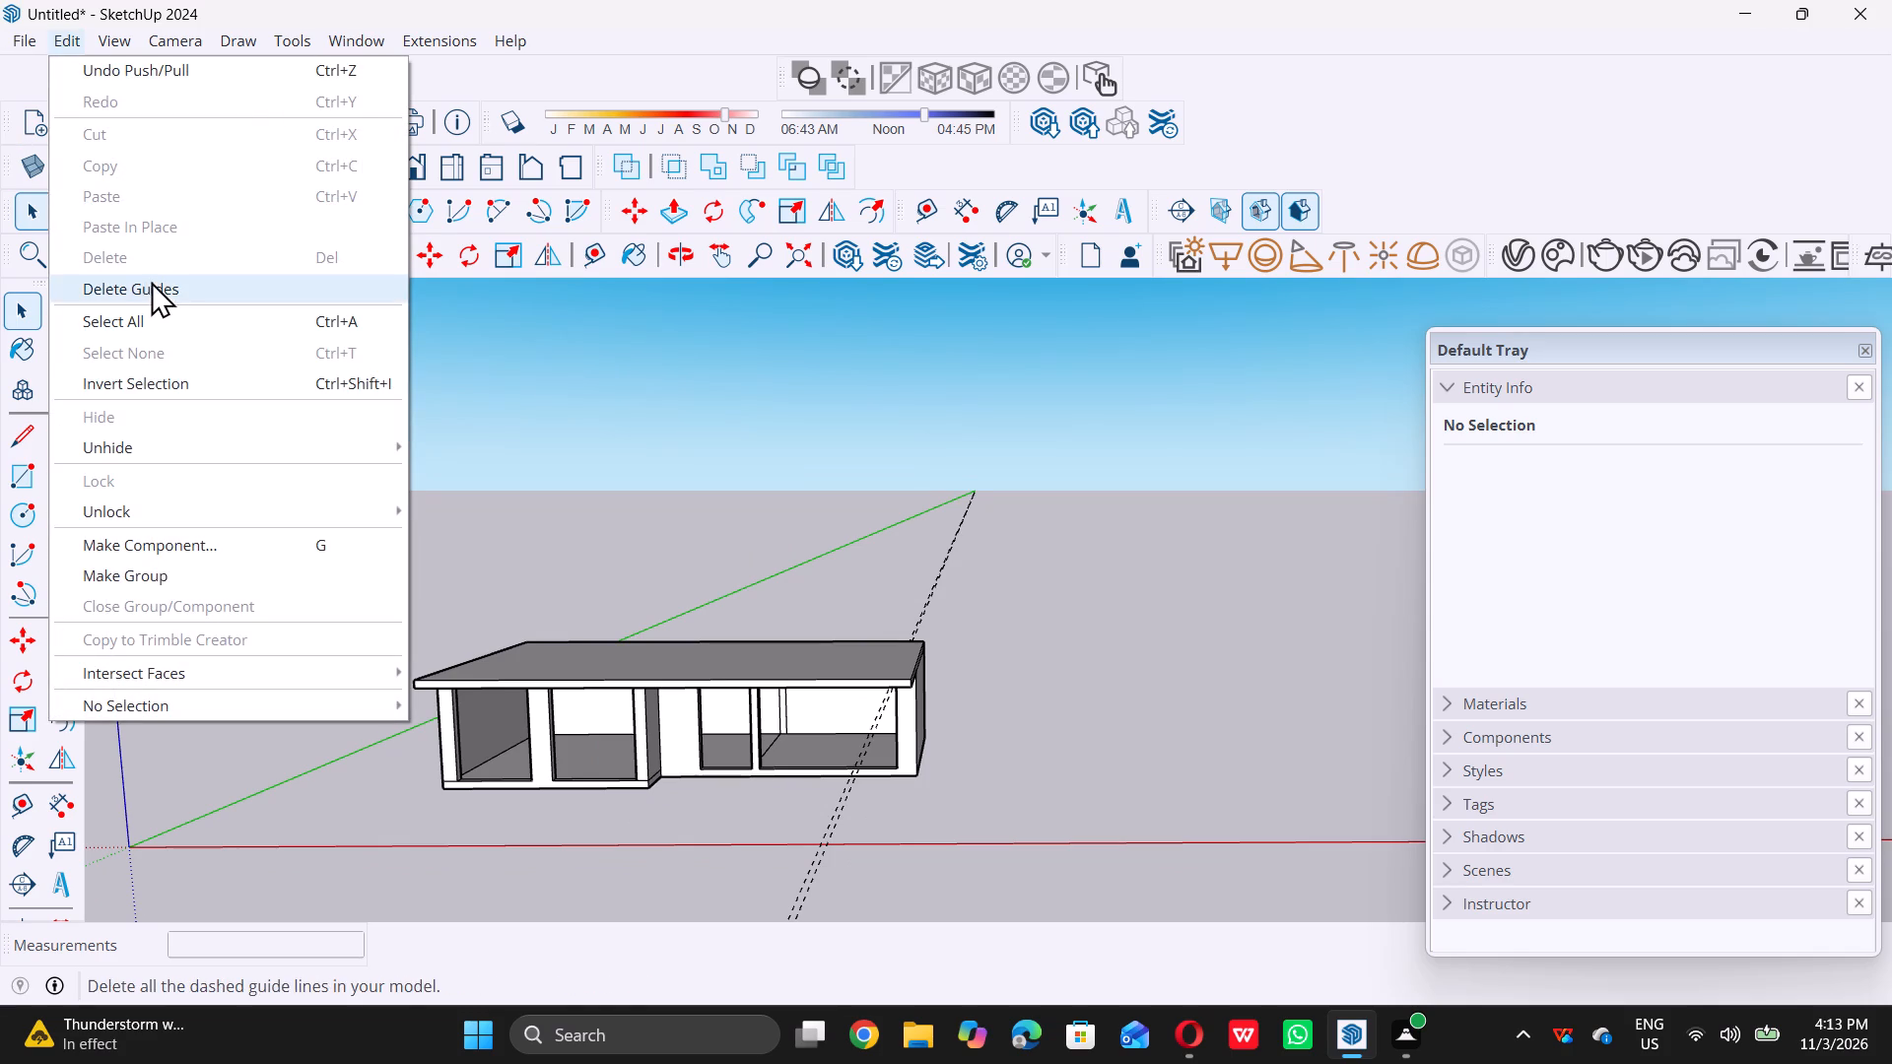
{"action": "double_click", "coordinate": [161, 295]}
Examine the structure's front openings, columns, beam and roof slab from several angles and distances.
{"action": "scroll", "coordinate": [704, 539], "scroll_direction": "down", "scroll_amount": 5}
{"action": "middle_click_drag", "start_coordinate": [762, 660], "coordinate": [736, 573]}
{"action": "middle_click", "coordinate": [736, 573]}
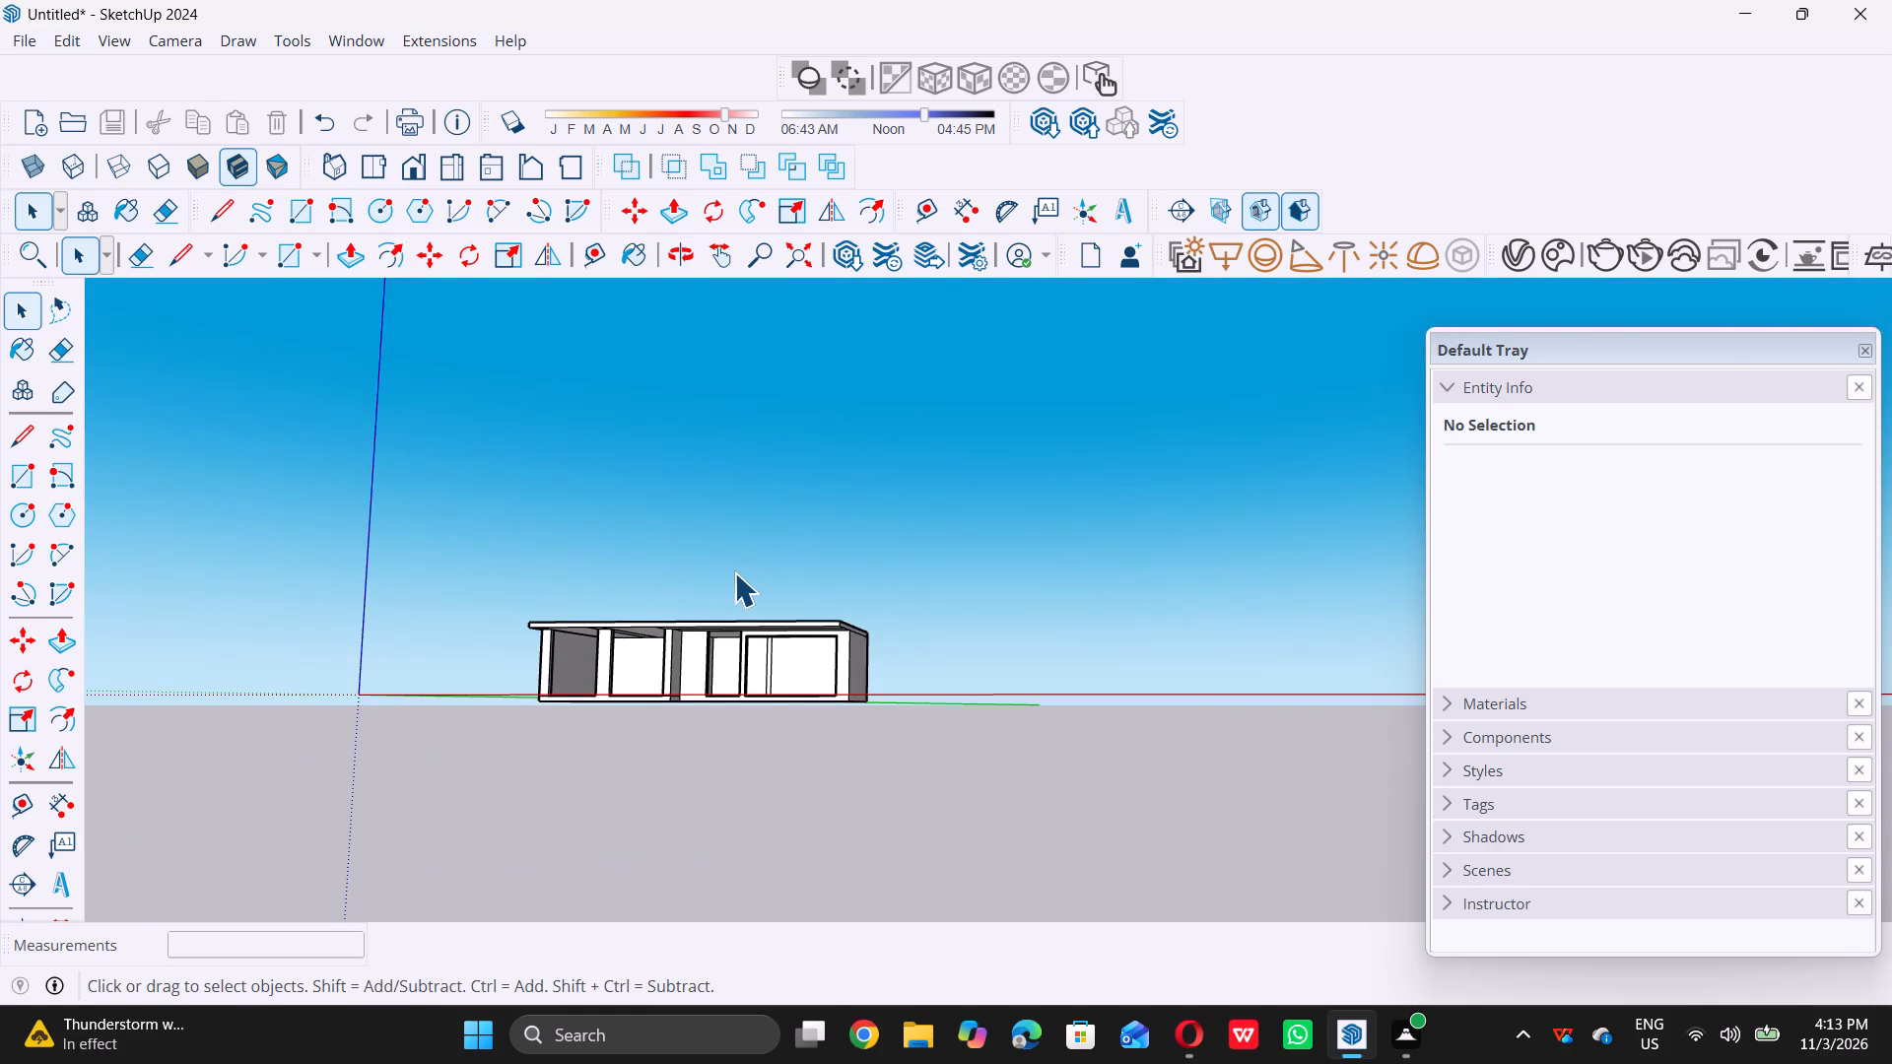
{"action": "scroll", "coordinate": [707, 645], "scroll_direction": "down", "scroll_amount": 1}
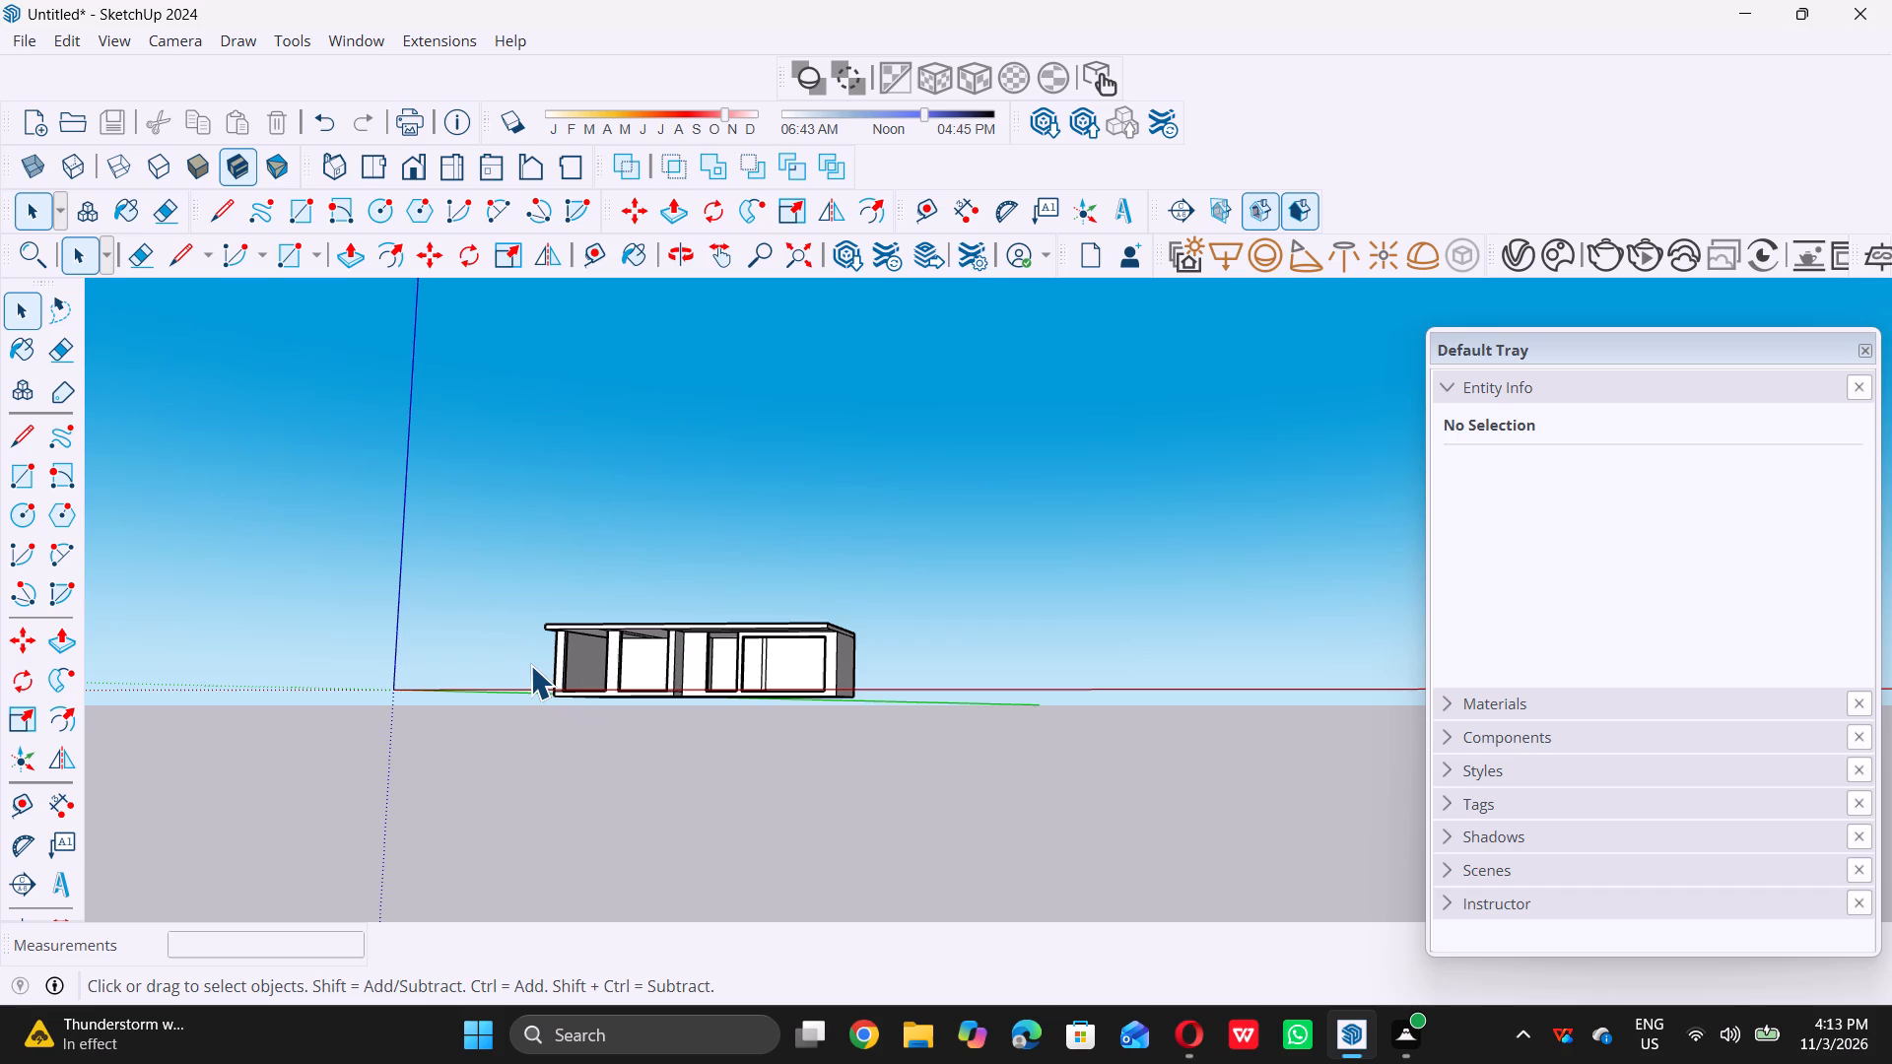
{"action": "middle_click_drag", "start_coordinate": [545, 649], "coordinate": [608, 678]}
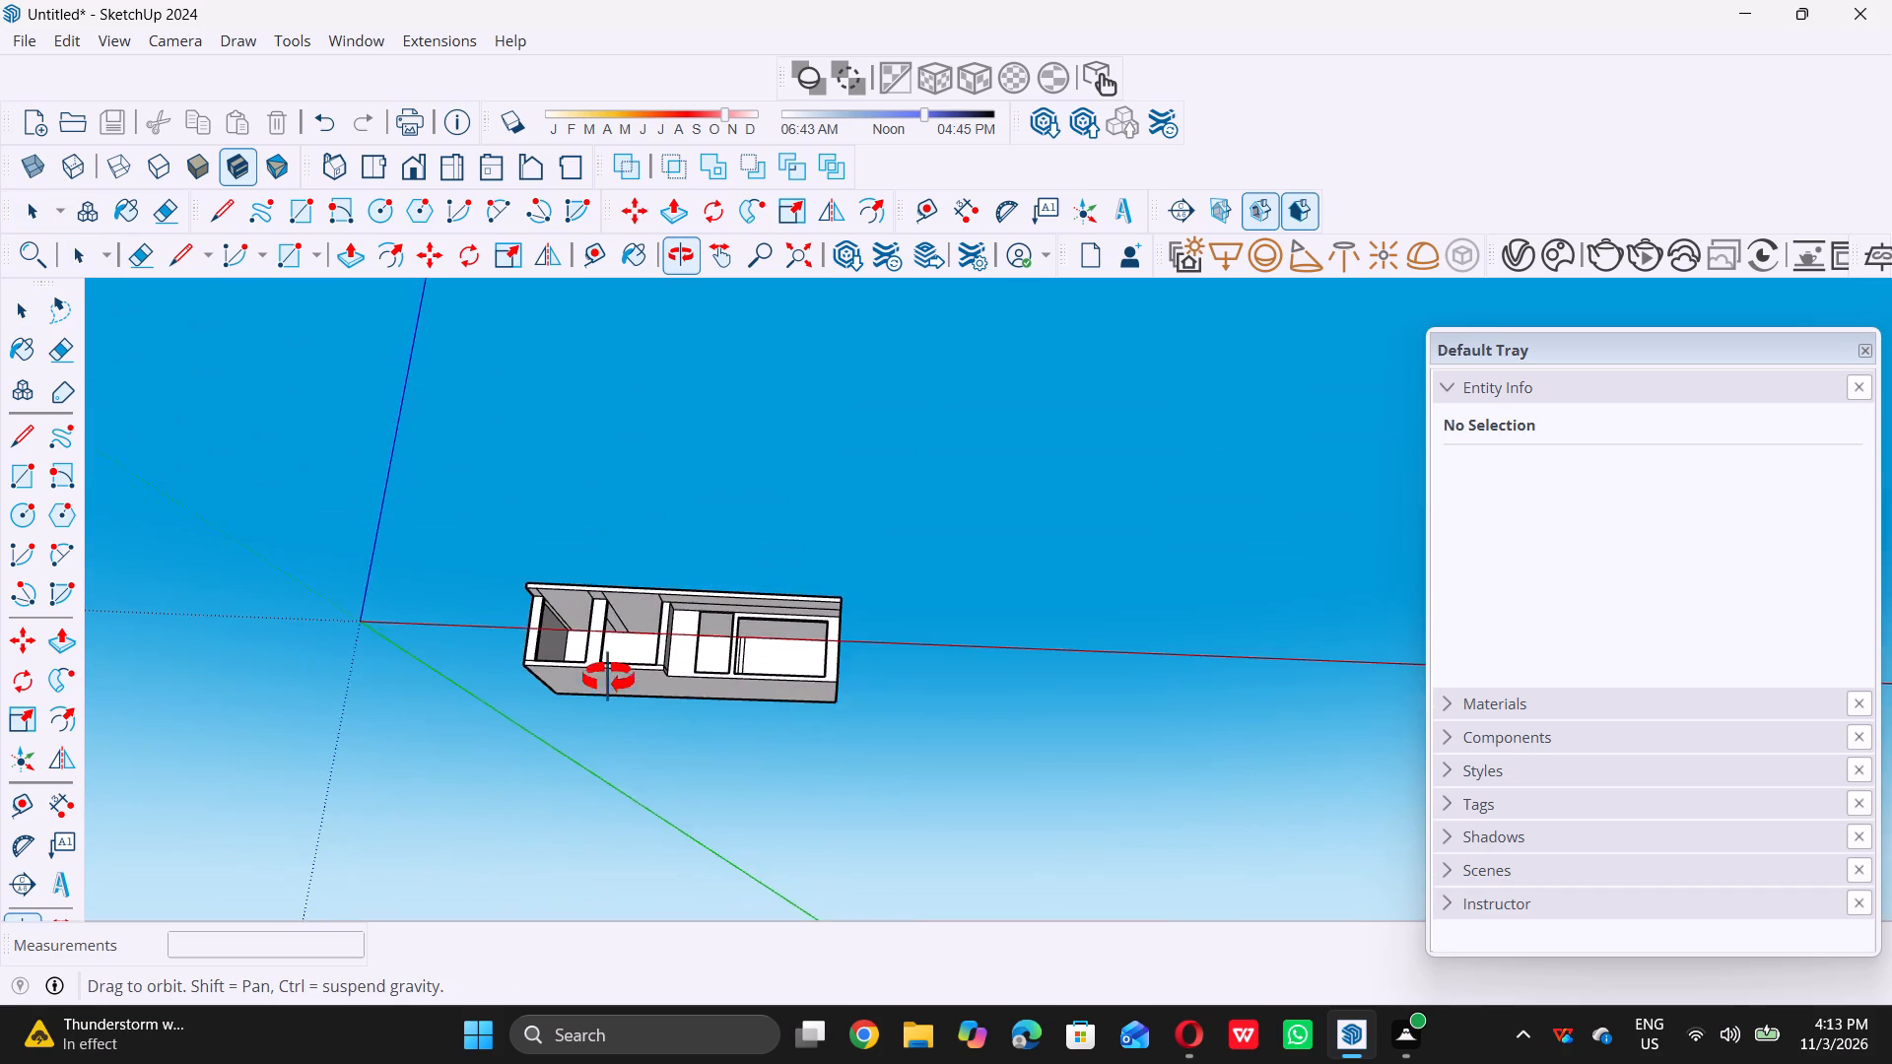
{"action": "middle_click_drag", "start_coordinate": [608, 678], "coordinate": [587, 700]}
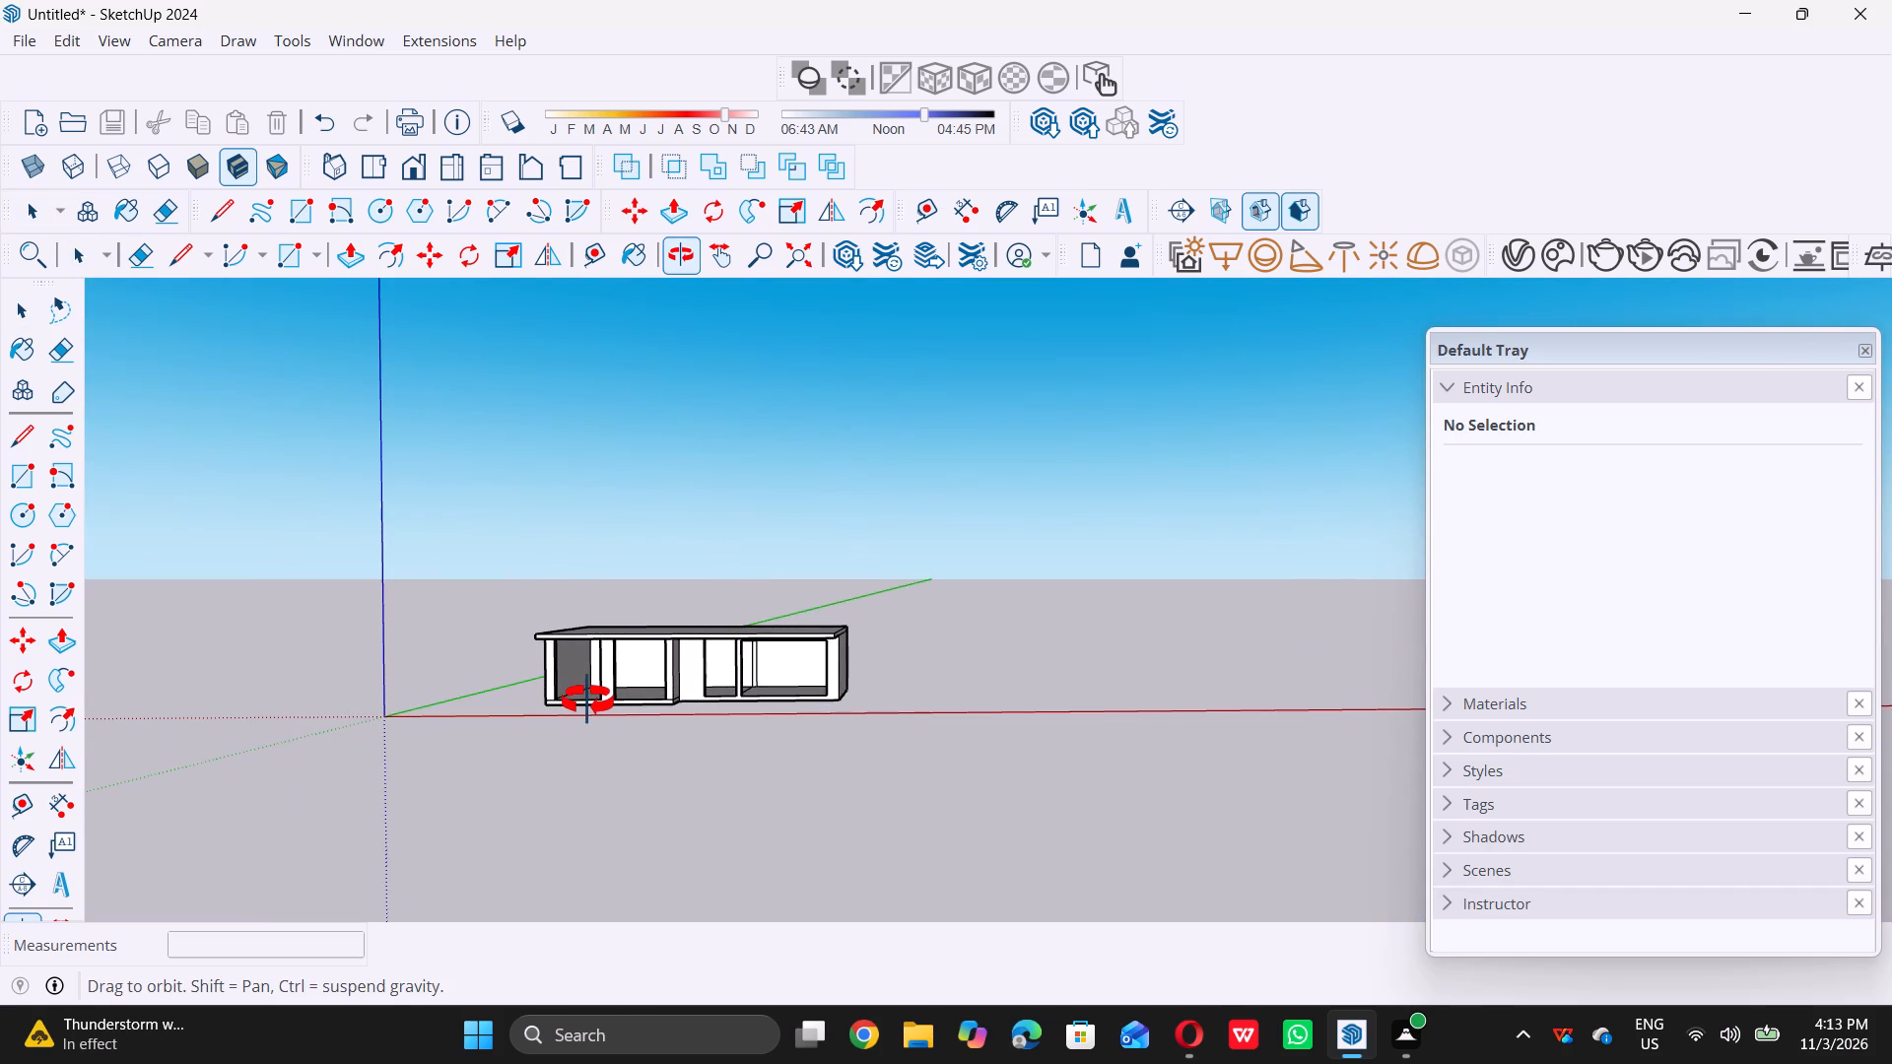
{"action": "middle_click_drag", "start_coordinate": [587, 700], "coordinate": [574, 698]}
{"action": "middle_click", "coordinate": [574, 698]}
{"action": "scroll", "coordinate": [742, 657], "scroll_direction": "up", "scroll_amount": 12}
{"action": "middle_click_drag", "start_coordinate": [744, 656], "coordinate": [742, 631]}
{"action": "scroll", "coordinate": [742, 631], "scroll_direction": "up", "scroll_amount": 1}
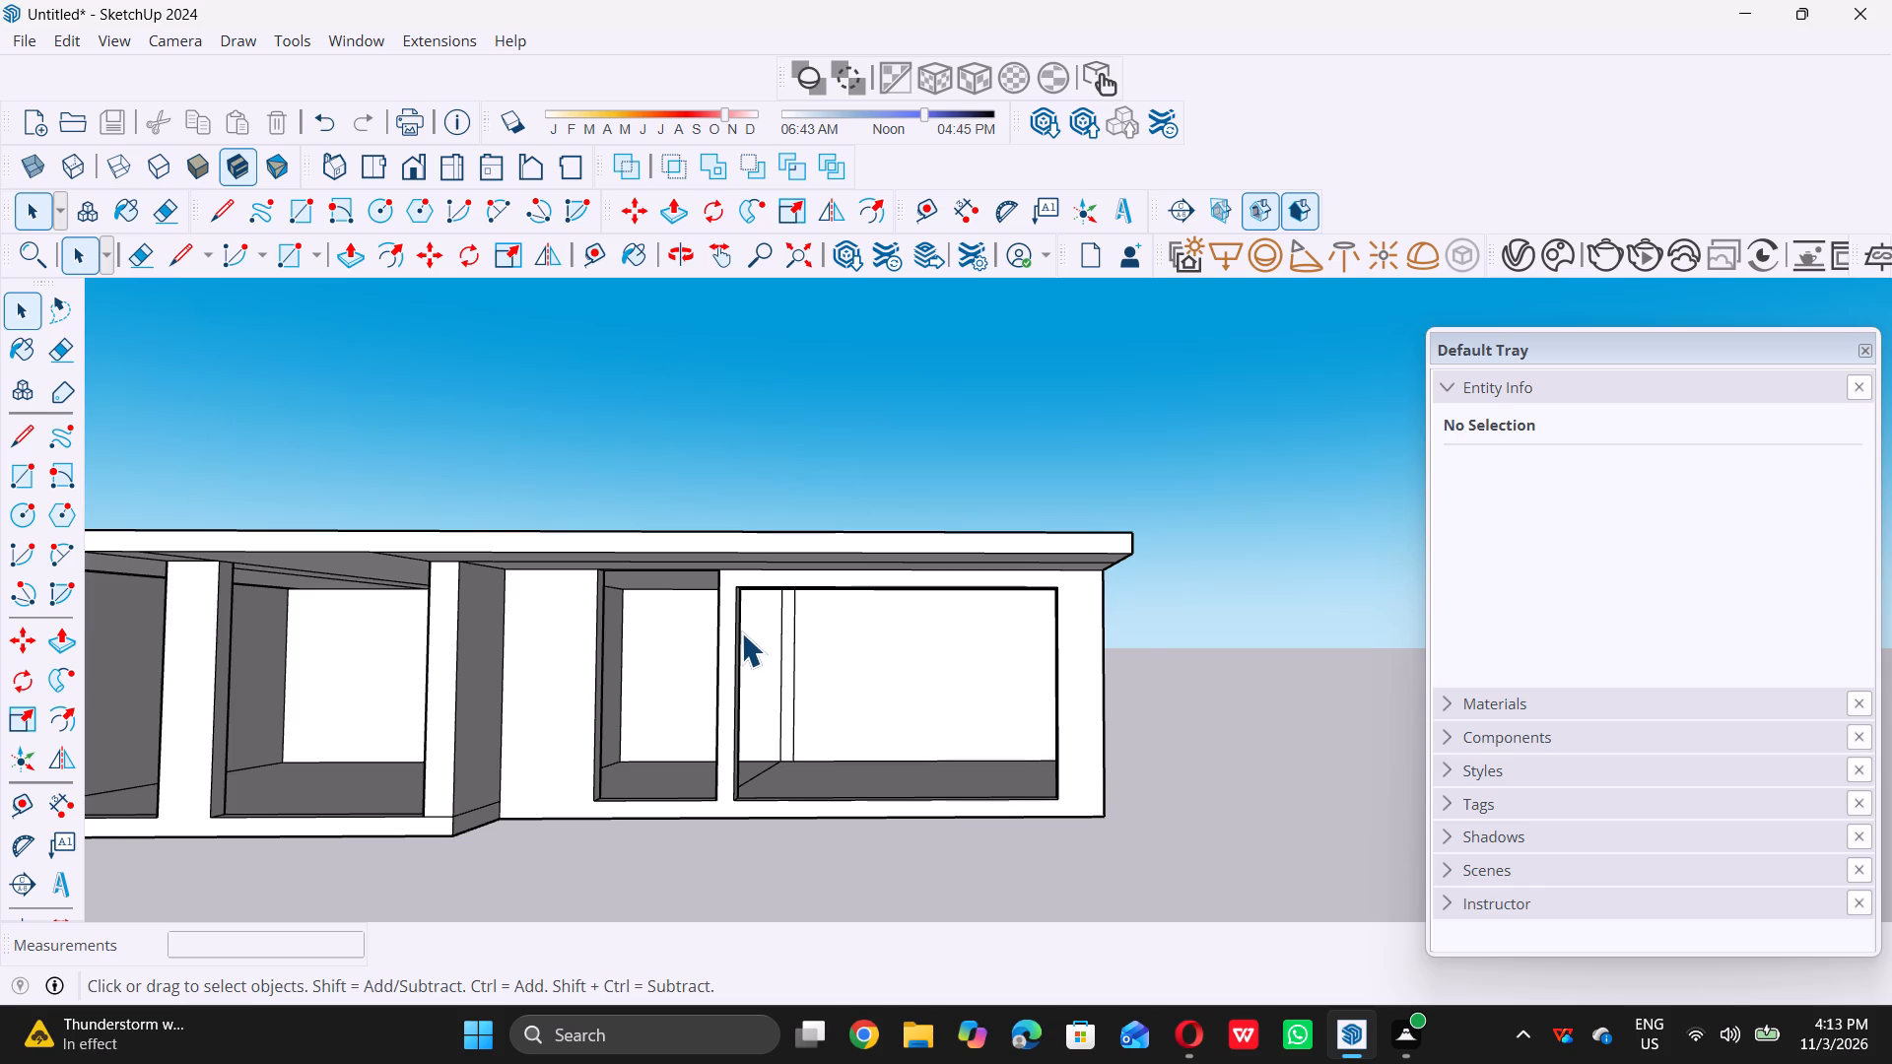
{"action": "scroll", "coordinate": [796, 618], "scroll_direction": "up", "scroll_amount": 5}
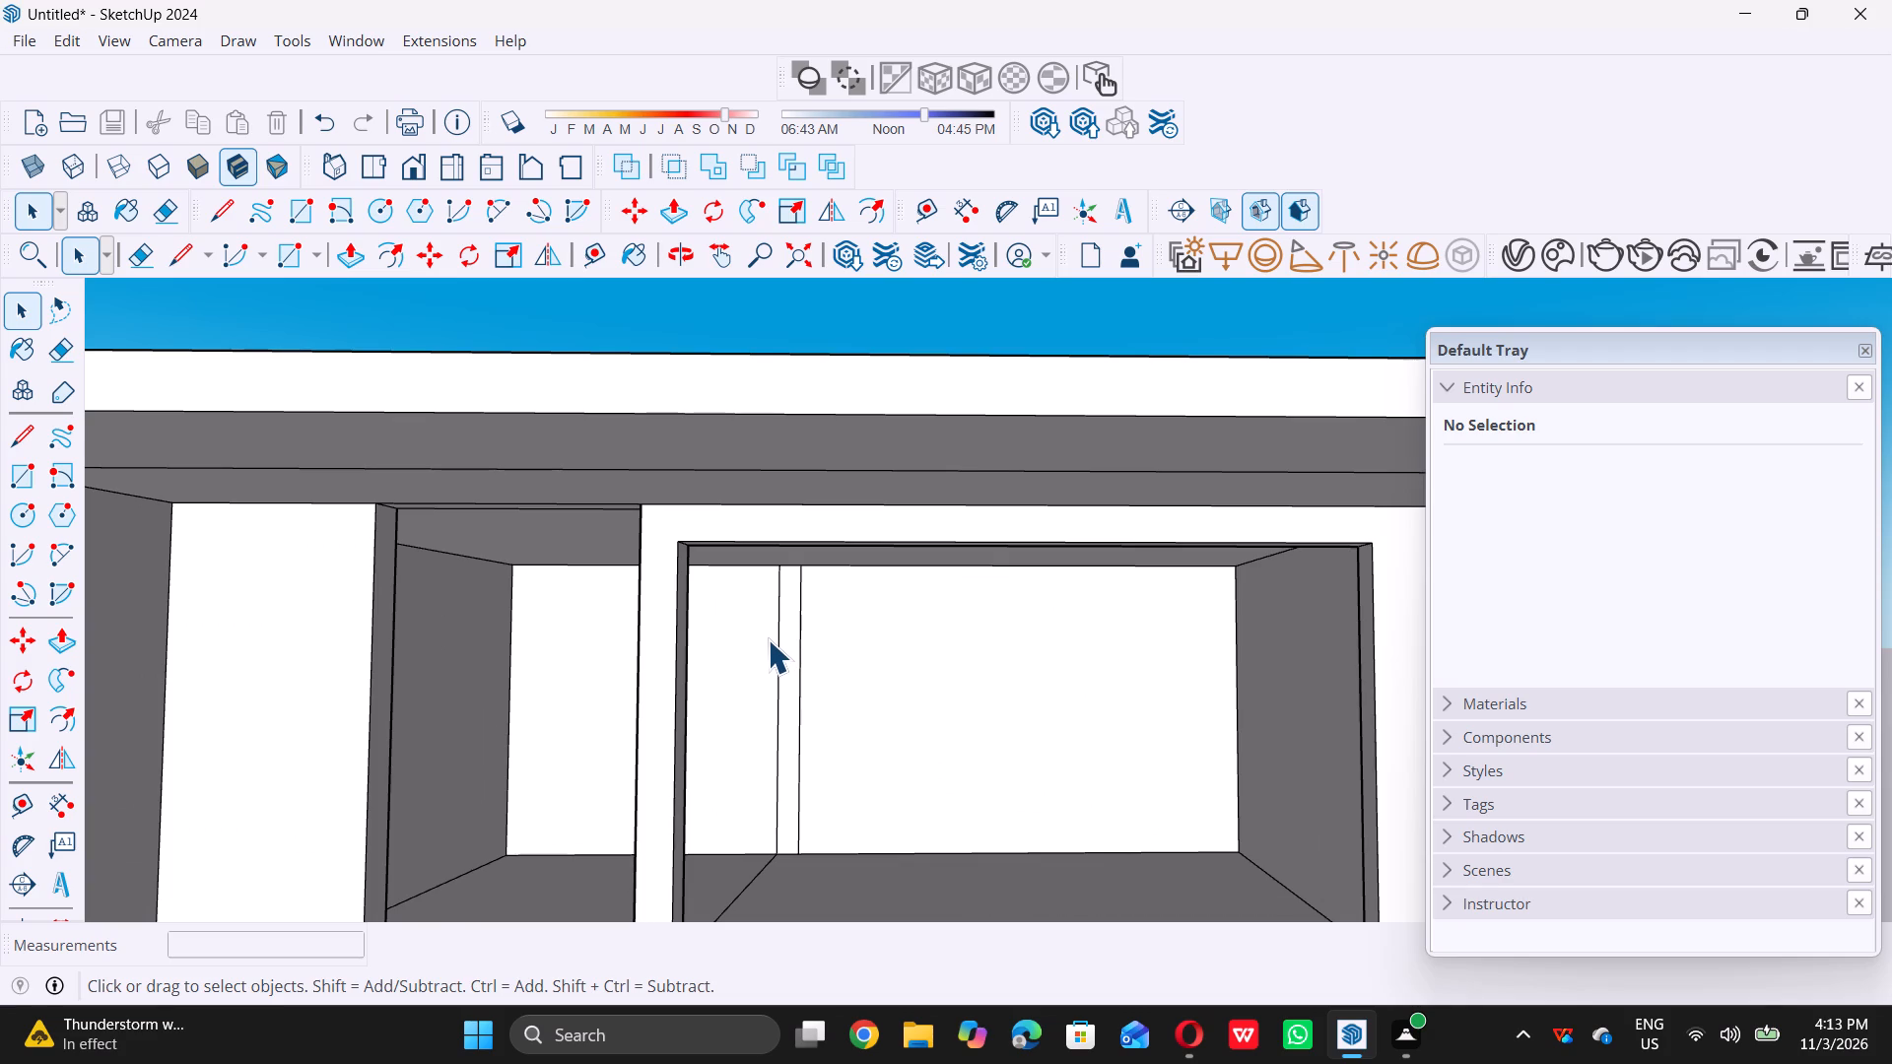
{"action": "scroll", "coordinate": [768, 639], "scroll_direction": "down", "scroll_amount": 10}
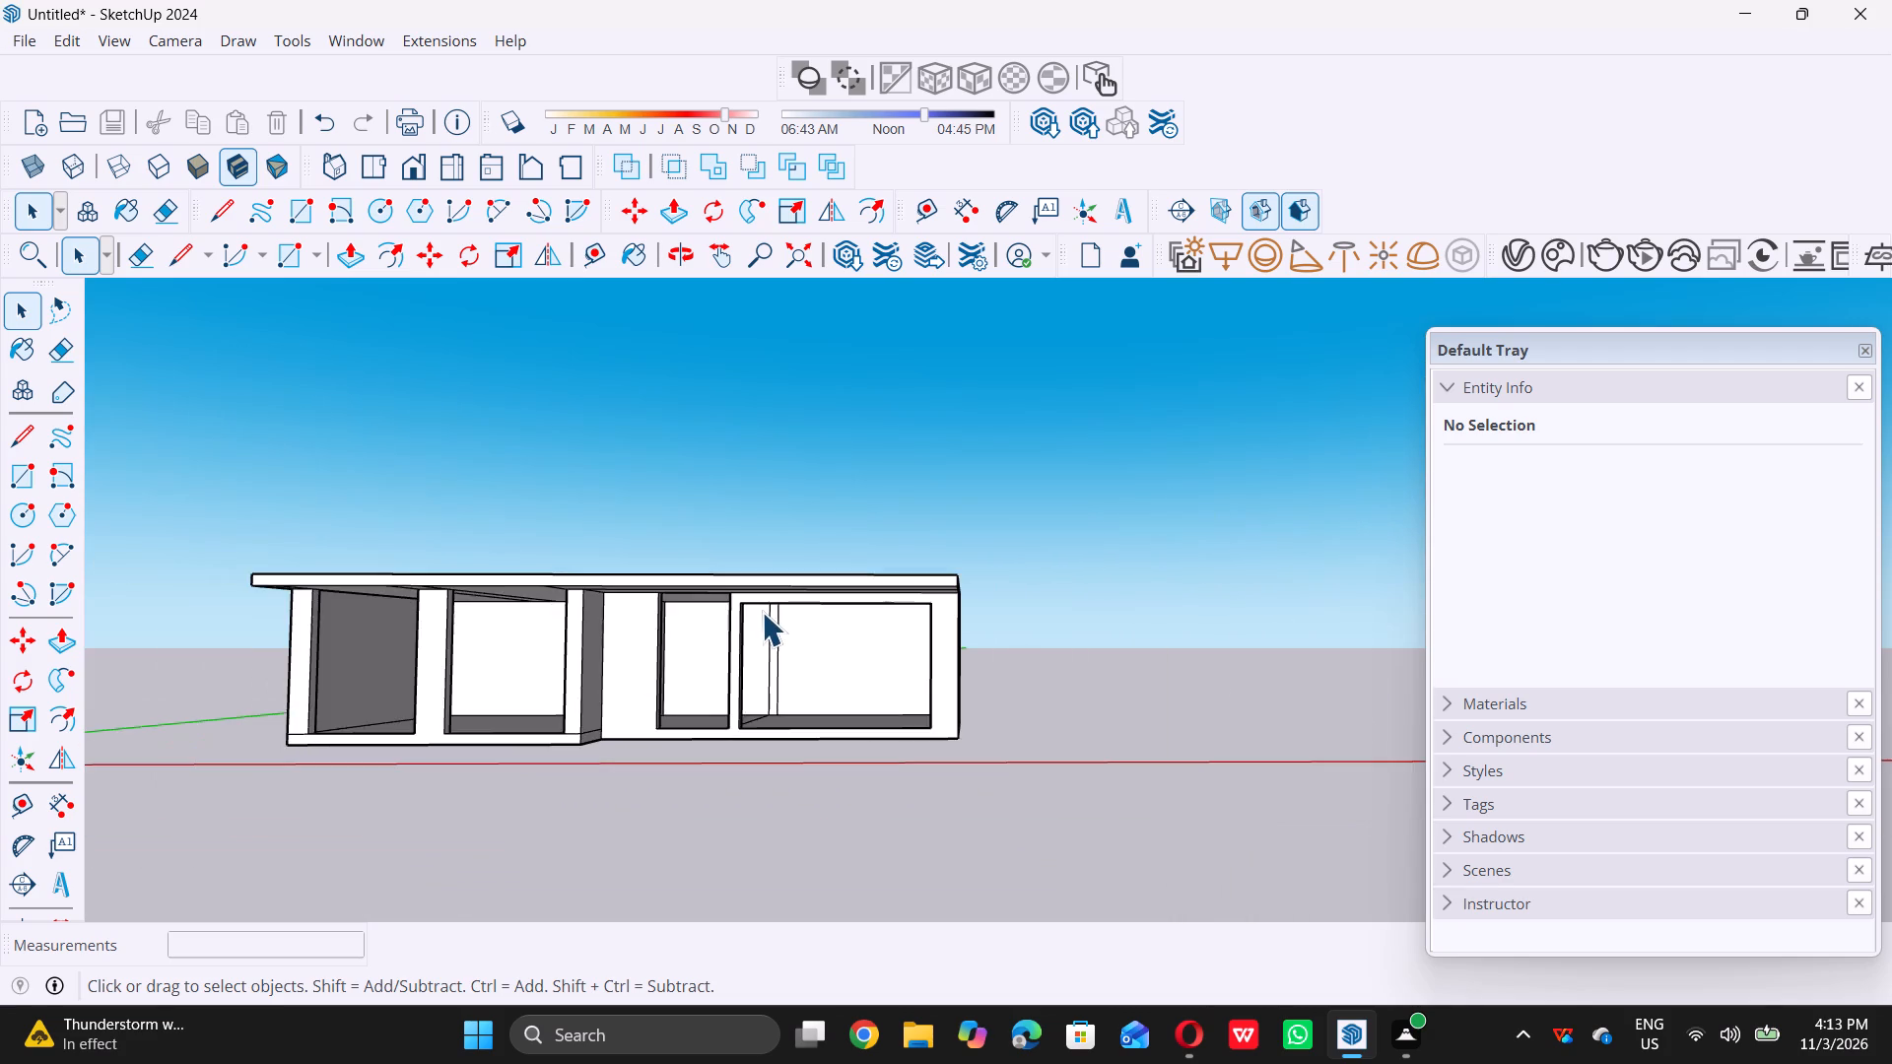
{"action": "scroll", "coordinate": [762, 612], "scroll_direction": "down", "scroll_amount": 5}
{"action": "middle_click_drag", "start_coordinate": [761, 614], "coordinate": [755, 708]}
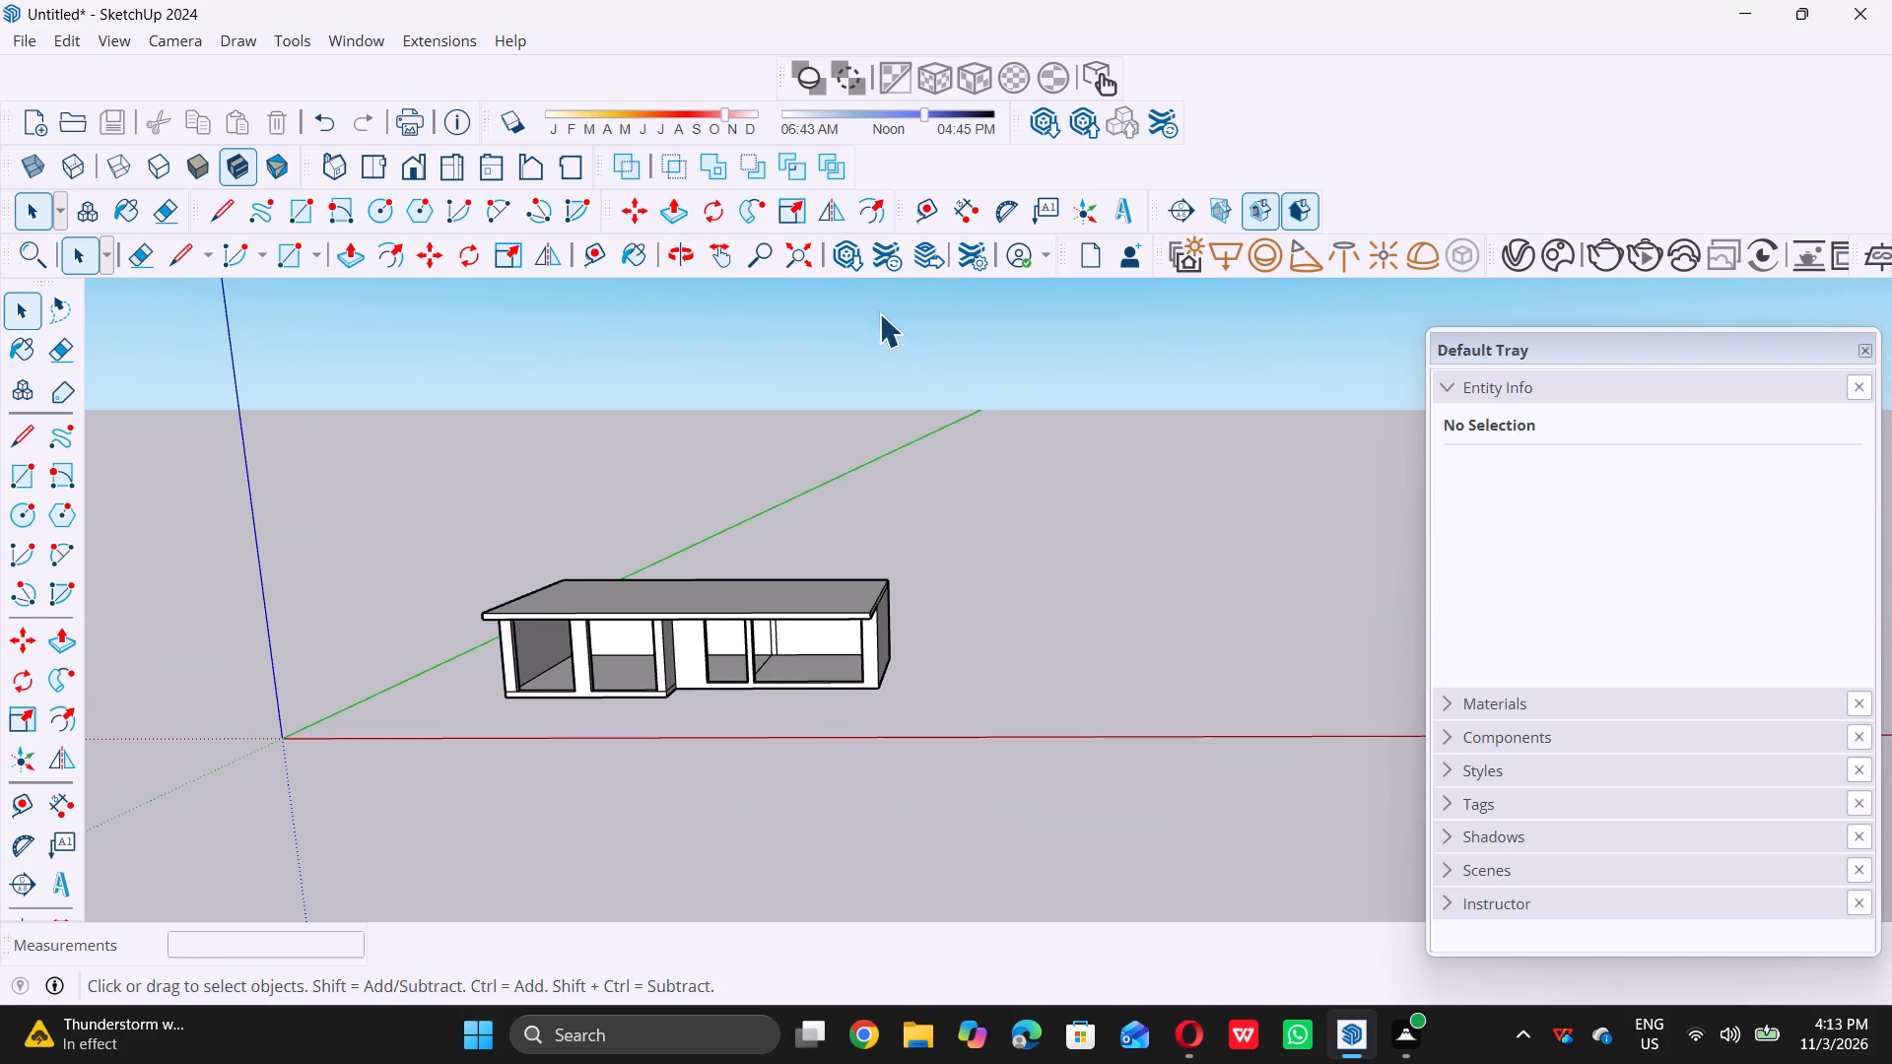
Open 3D Warehouse.
{"action": "triple_click", "coordinate": [835, 259]}
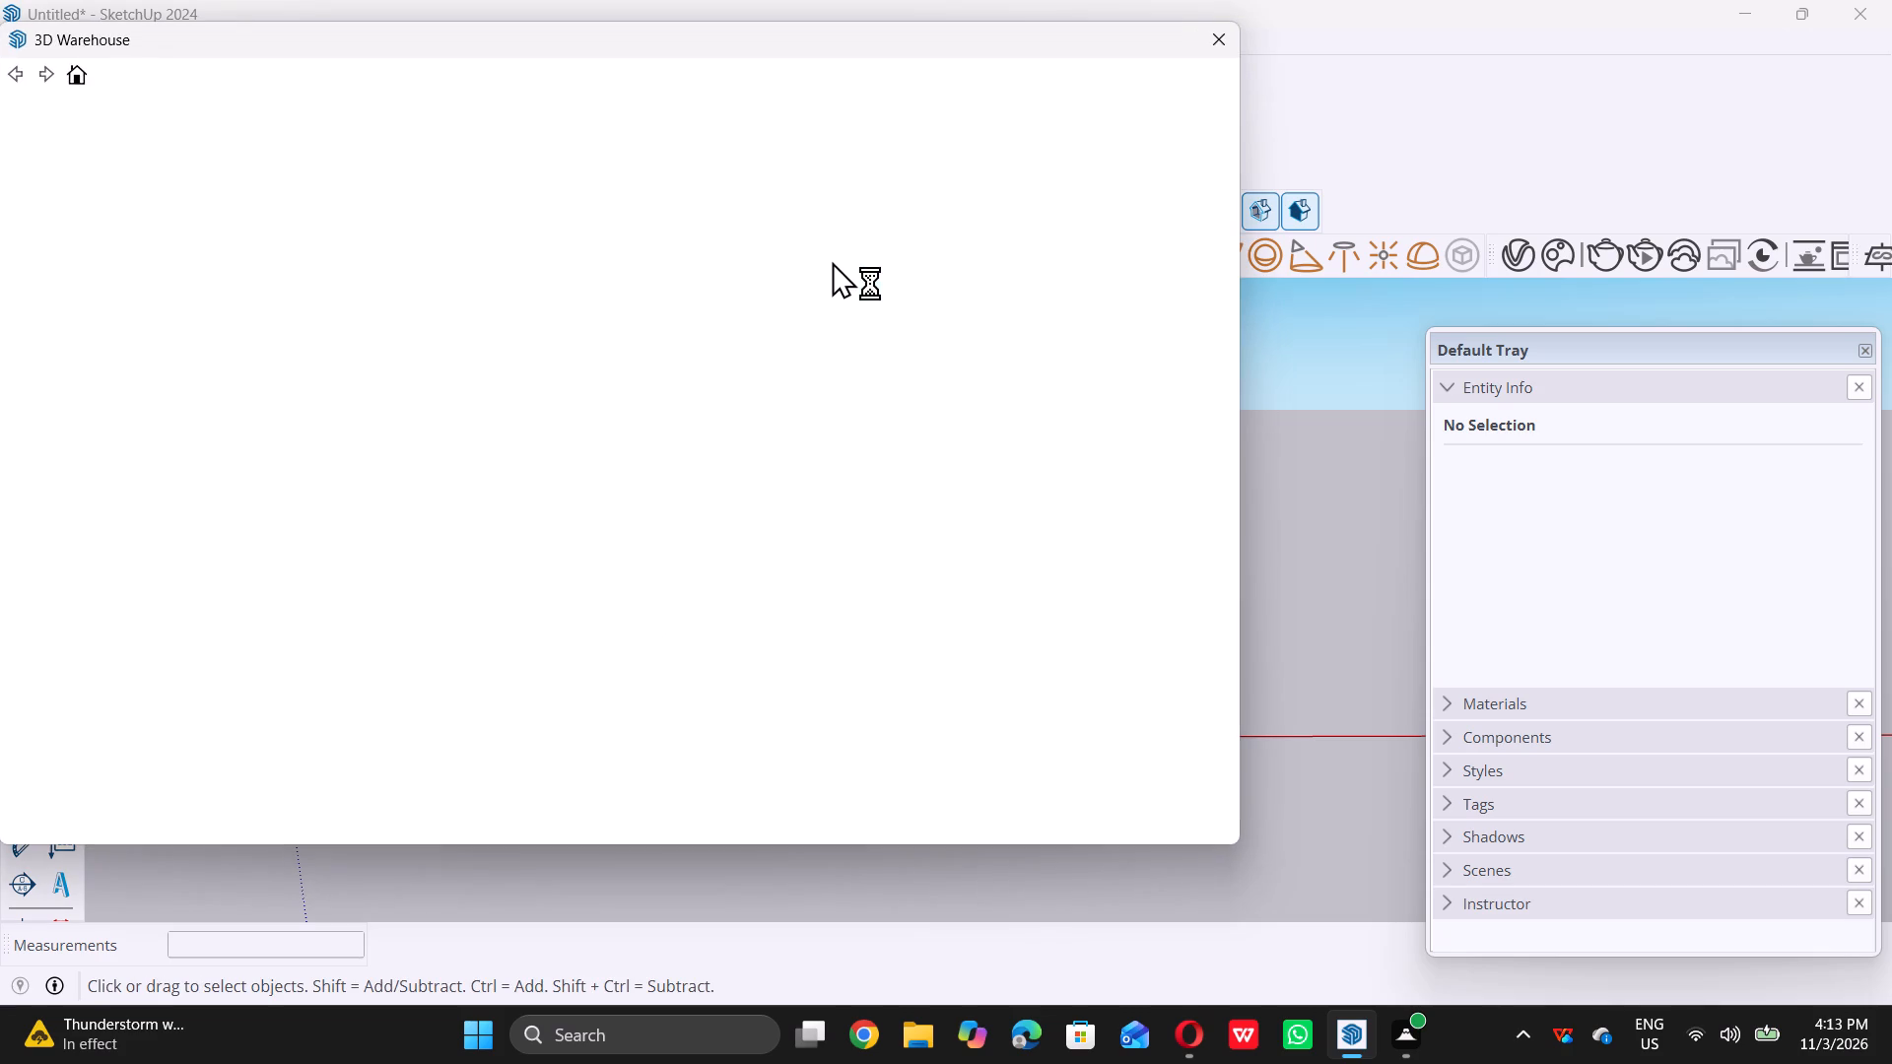
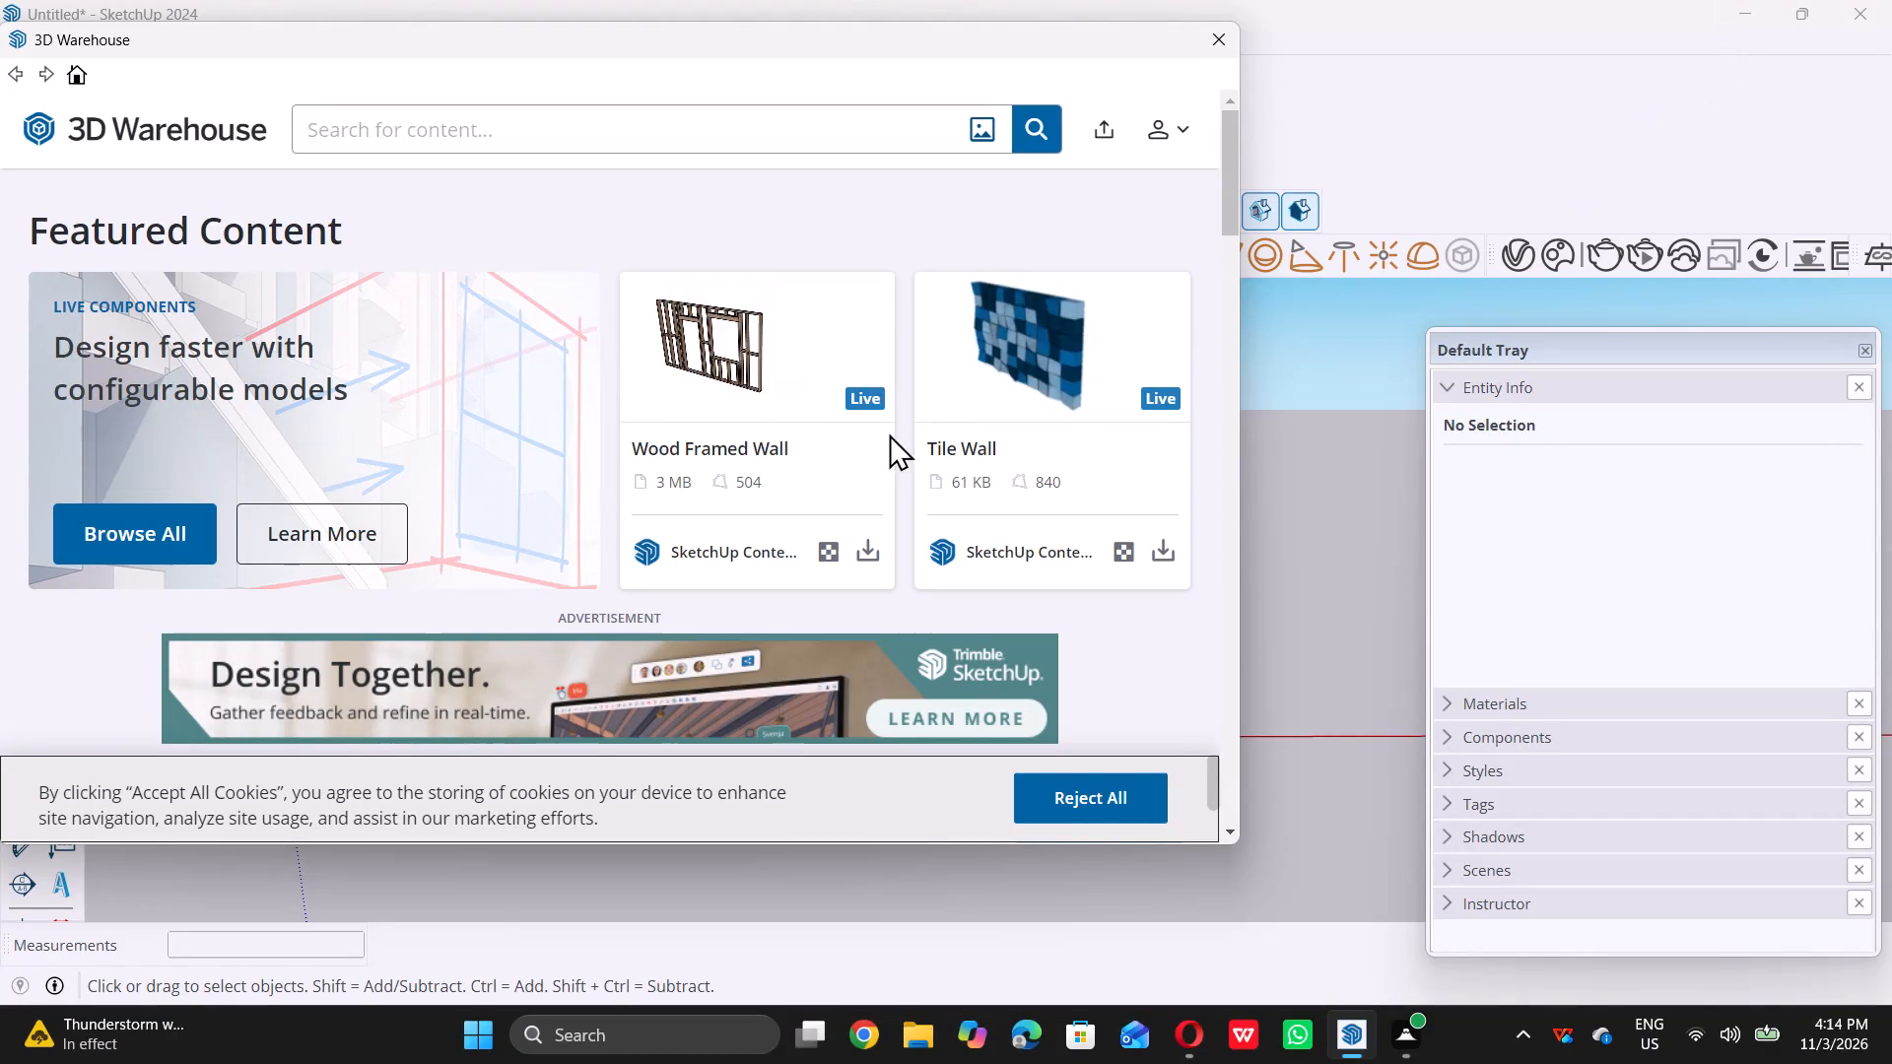
Look through the 3D Warehouse home page's photoreal materials, brands and recommended models, and close the window.
{"action": "scroll", "coordinate": [893, 425], "scroll_direction": "down", "scroll_amount": 7}
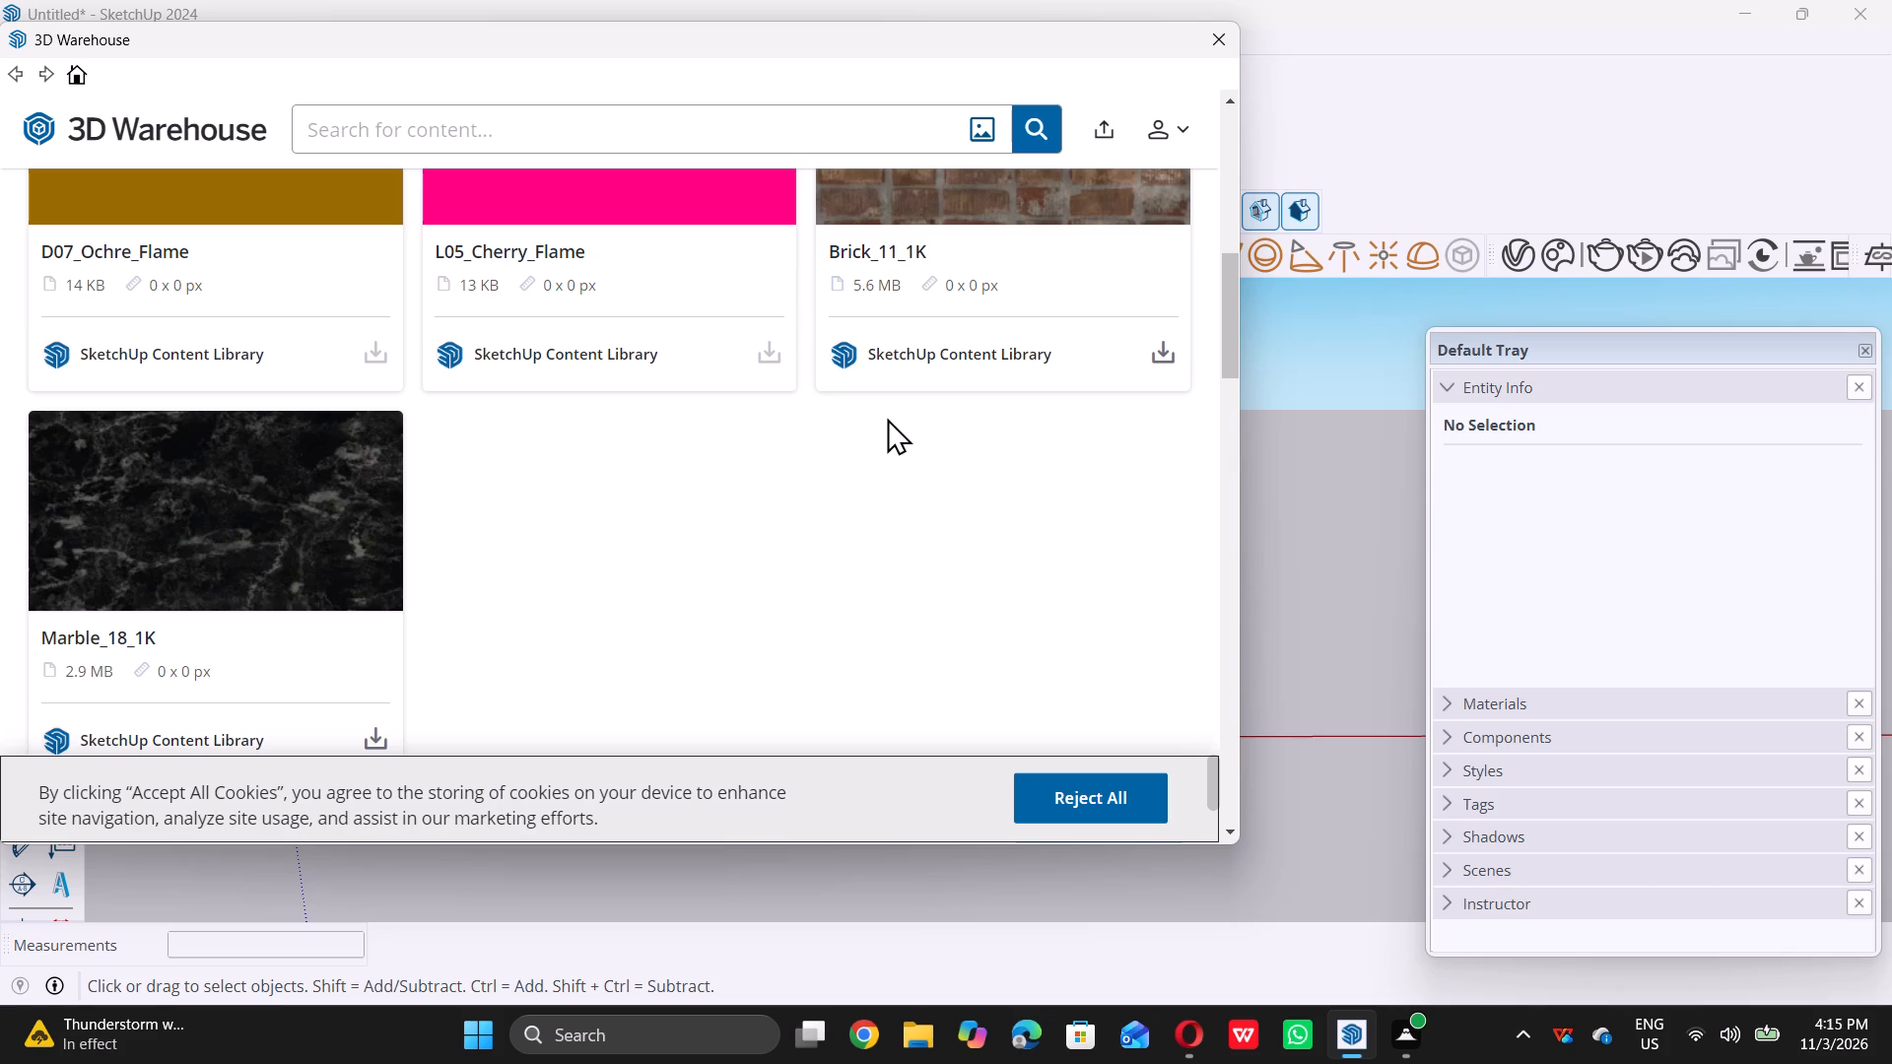
{"action": "scroll", "coordinate": [890, 421], "scroll_direction": "down", "scroll_amount": 3}
{"action": "scroll", "coordinate": [891, 423], "scroll_direction": "up", "scroll_amount": 5}
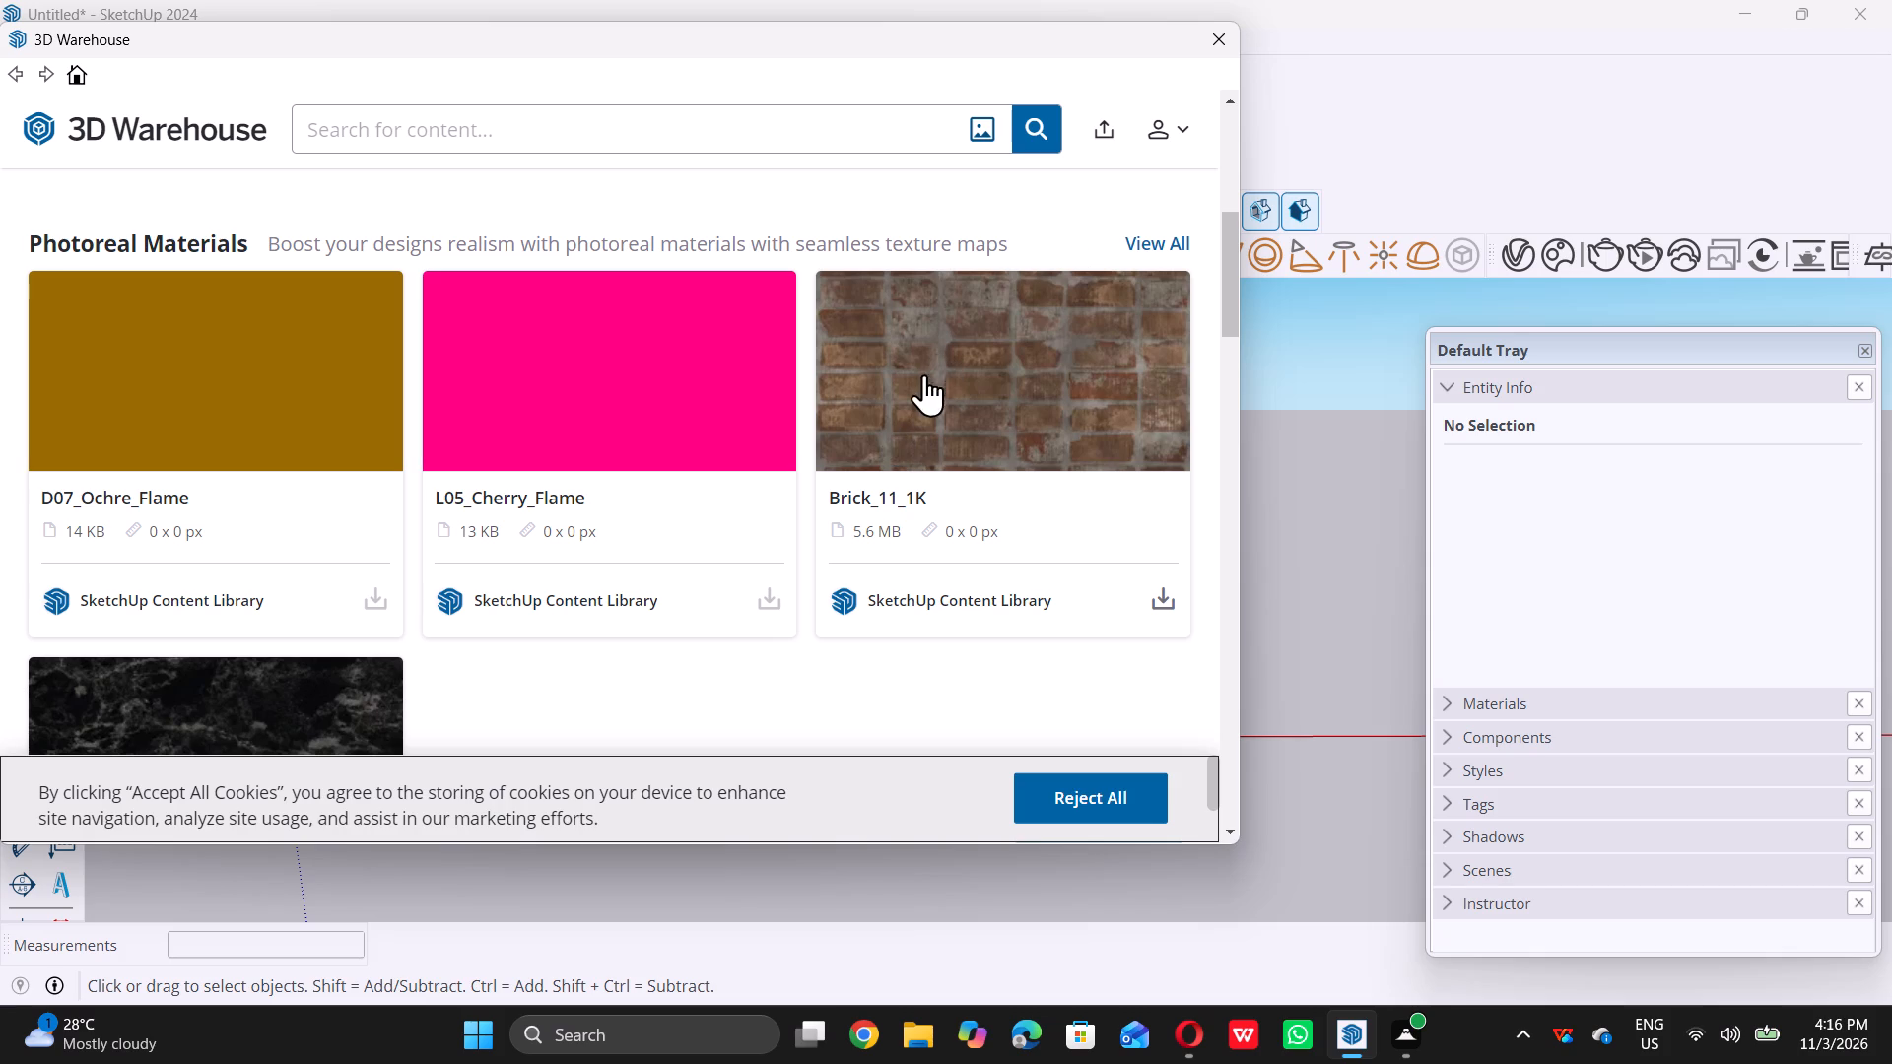
{"action": "scroll", "coordinate": [913, 389], "scroll_direction": "down", "scroll_amount": 4}
{"action": "scroll", "coordinate": [904, 407], "scroll_direction": "up", "scroll_amount": 7}
{"action": "scroll", "coordinate": [903, 406], "scroll_direction": "down", "scroll_amount": 2}
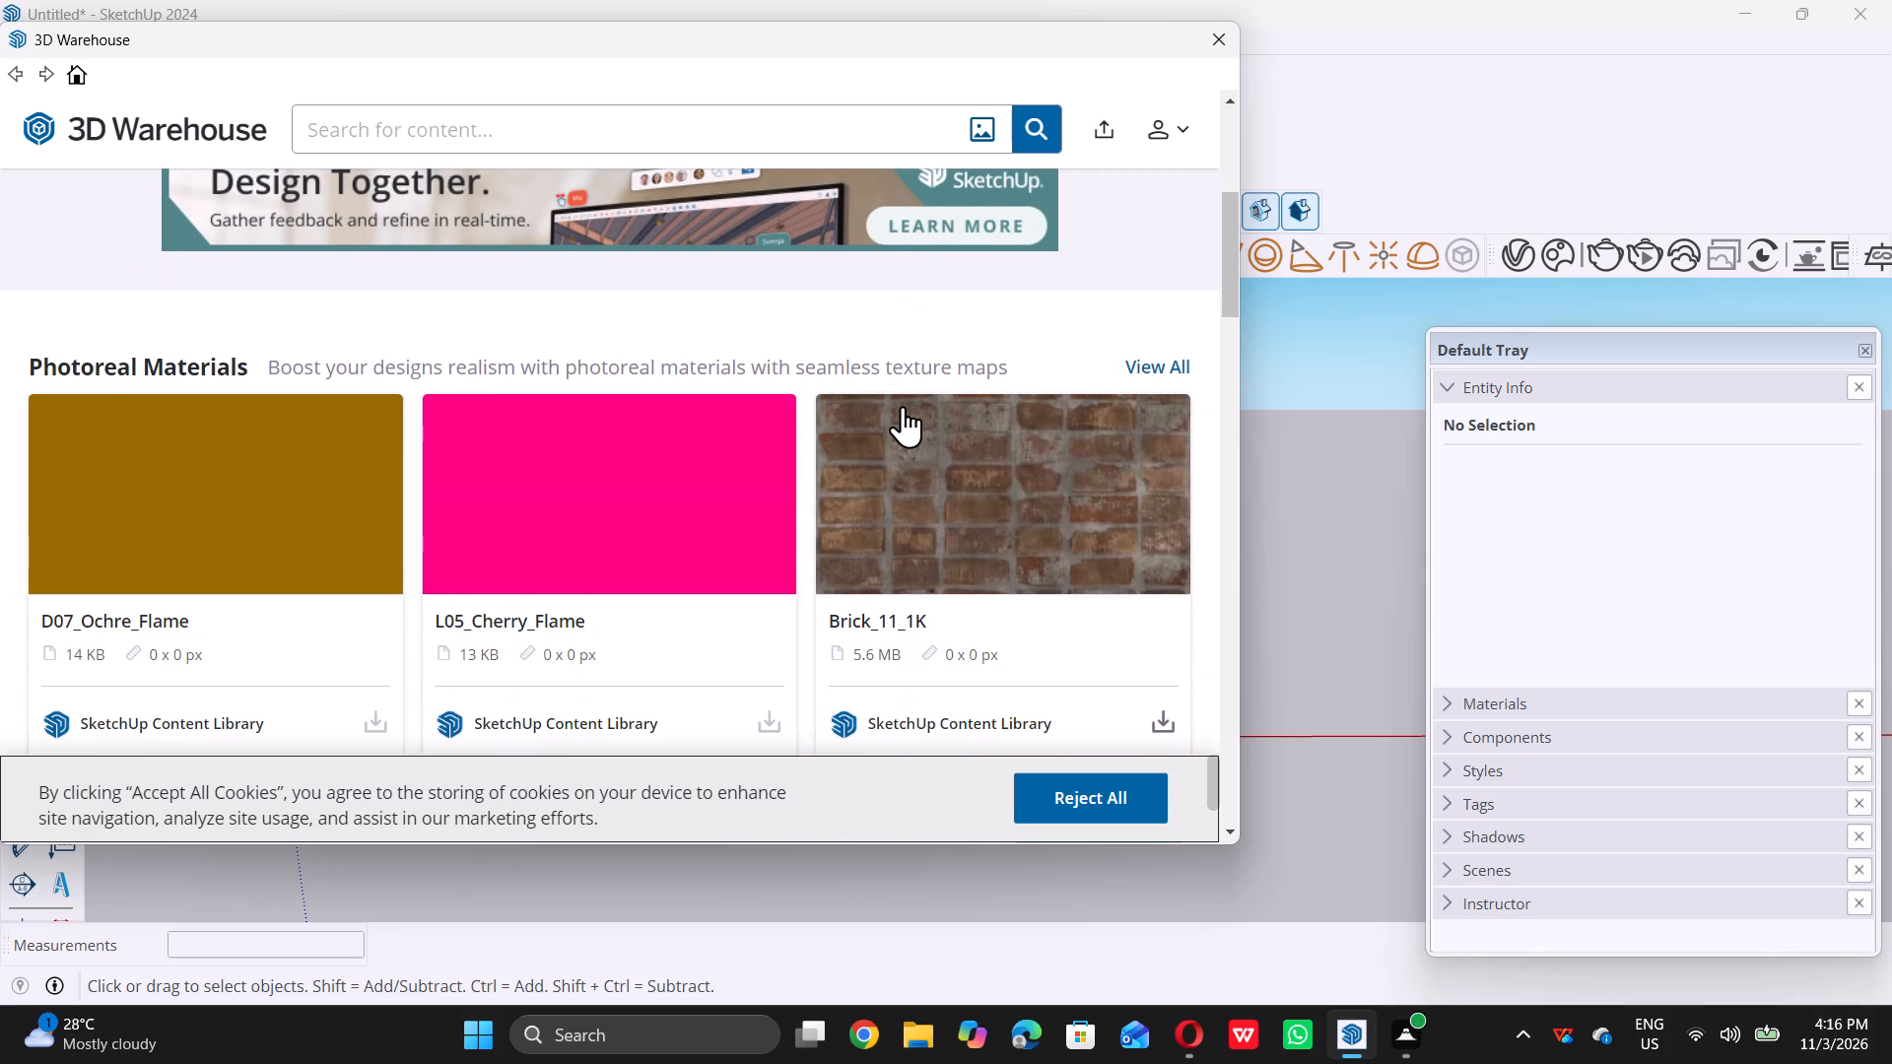
{"action": "scroll", "coordinate": [903, 406], "scroll_direction": "down", "scroll_amount": 10}
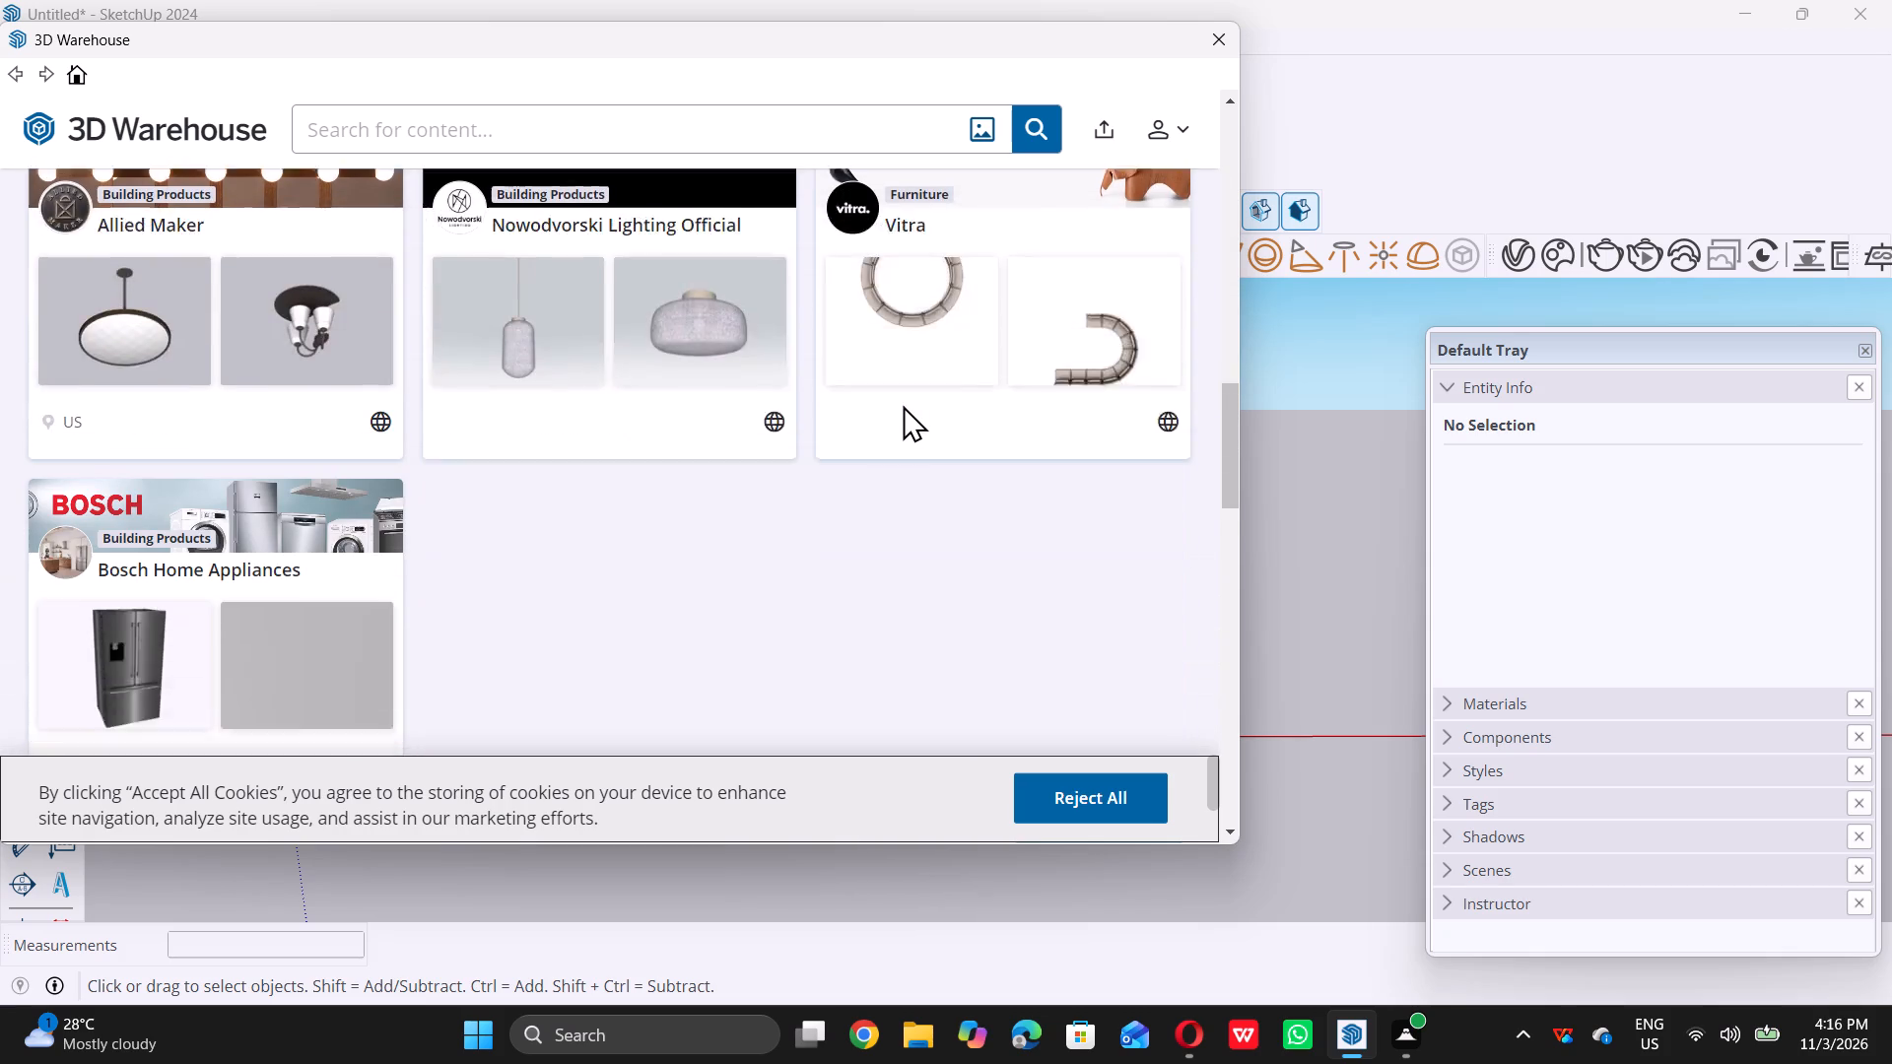
{"action": "scroll", "coordinate": [903, 405], "scroll_direction": "down", "scroll_amount": 1}
{"action": "scroll", "coordinate": [903, 405], "scroll_direction": "up", "scroll_amount": 2}
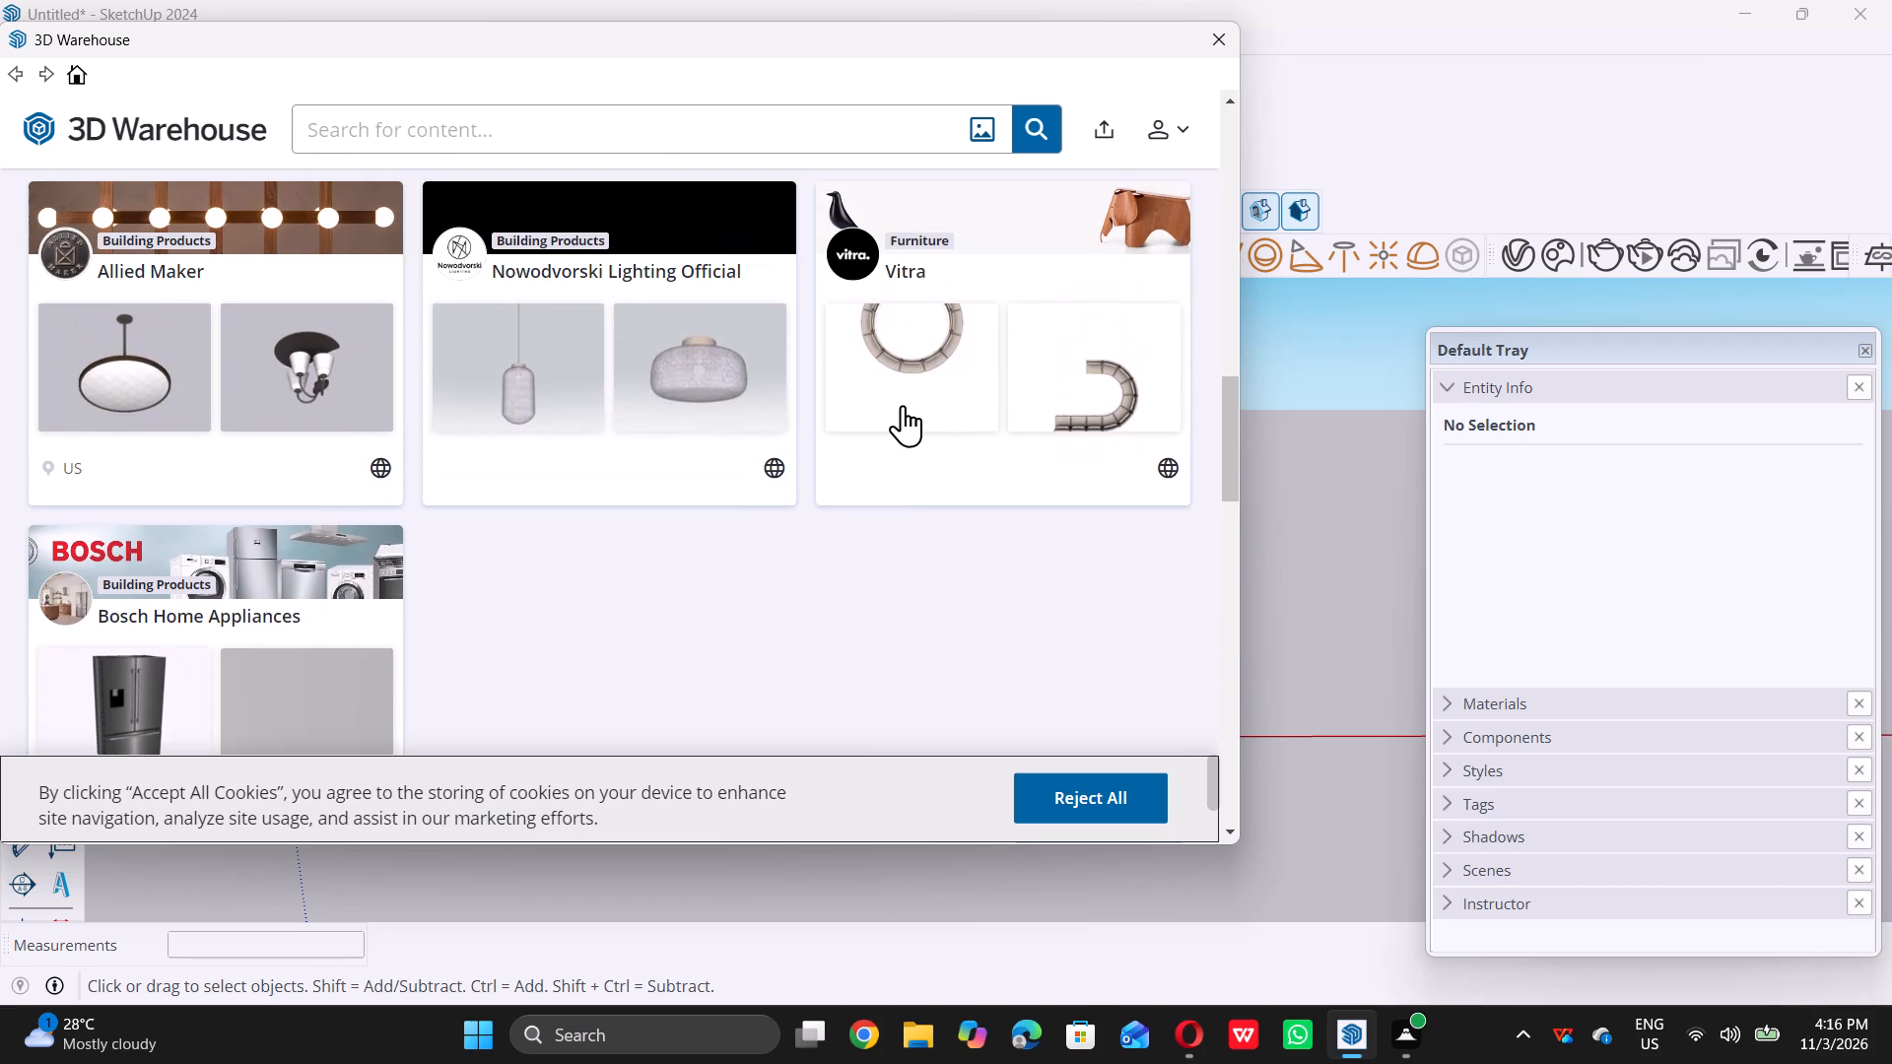
{"action": "scroll", "coordinate": [903, 405], "scroll_direction": "down", "scroll_amount": 3}
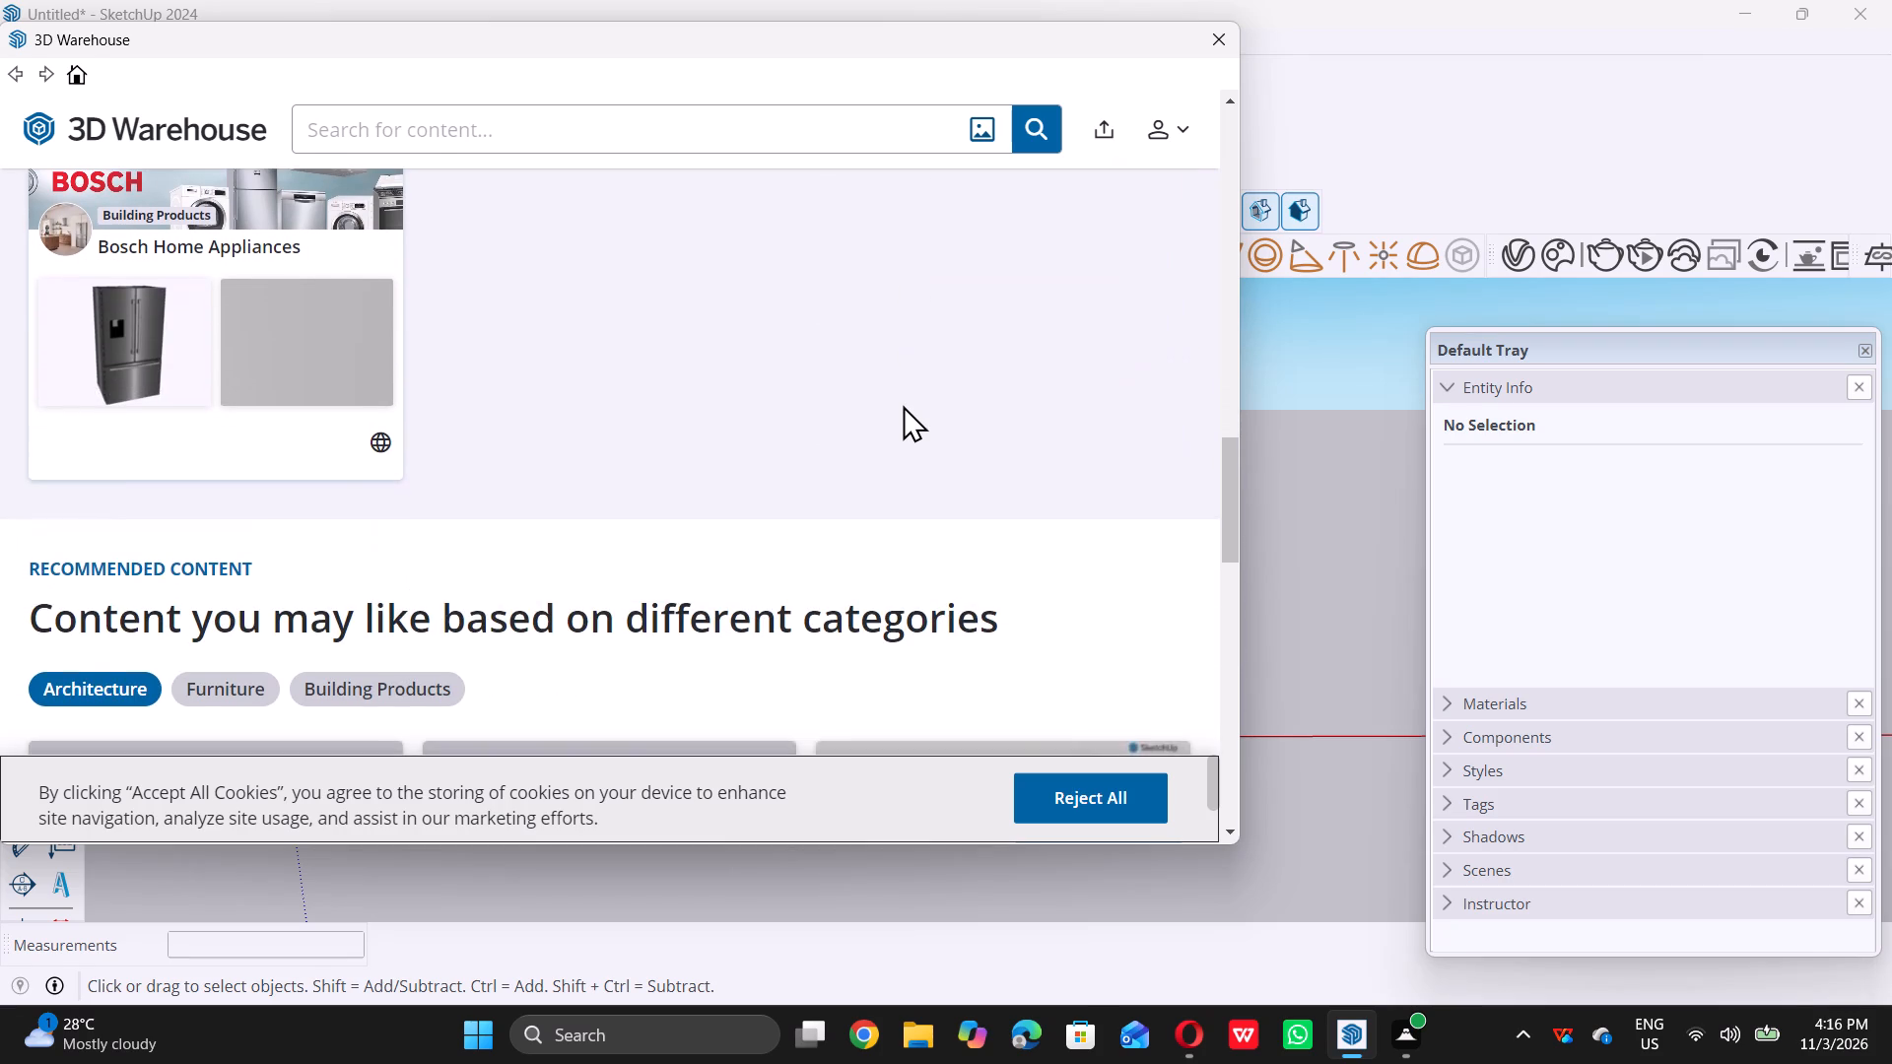
{"action": "scroll", "coordinate": [903, 405], "scroll_direction": "down", "scroll_amount": 8}
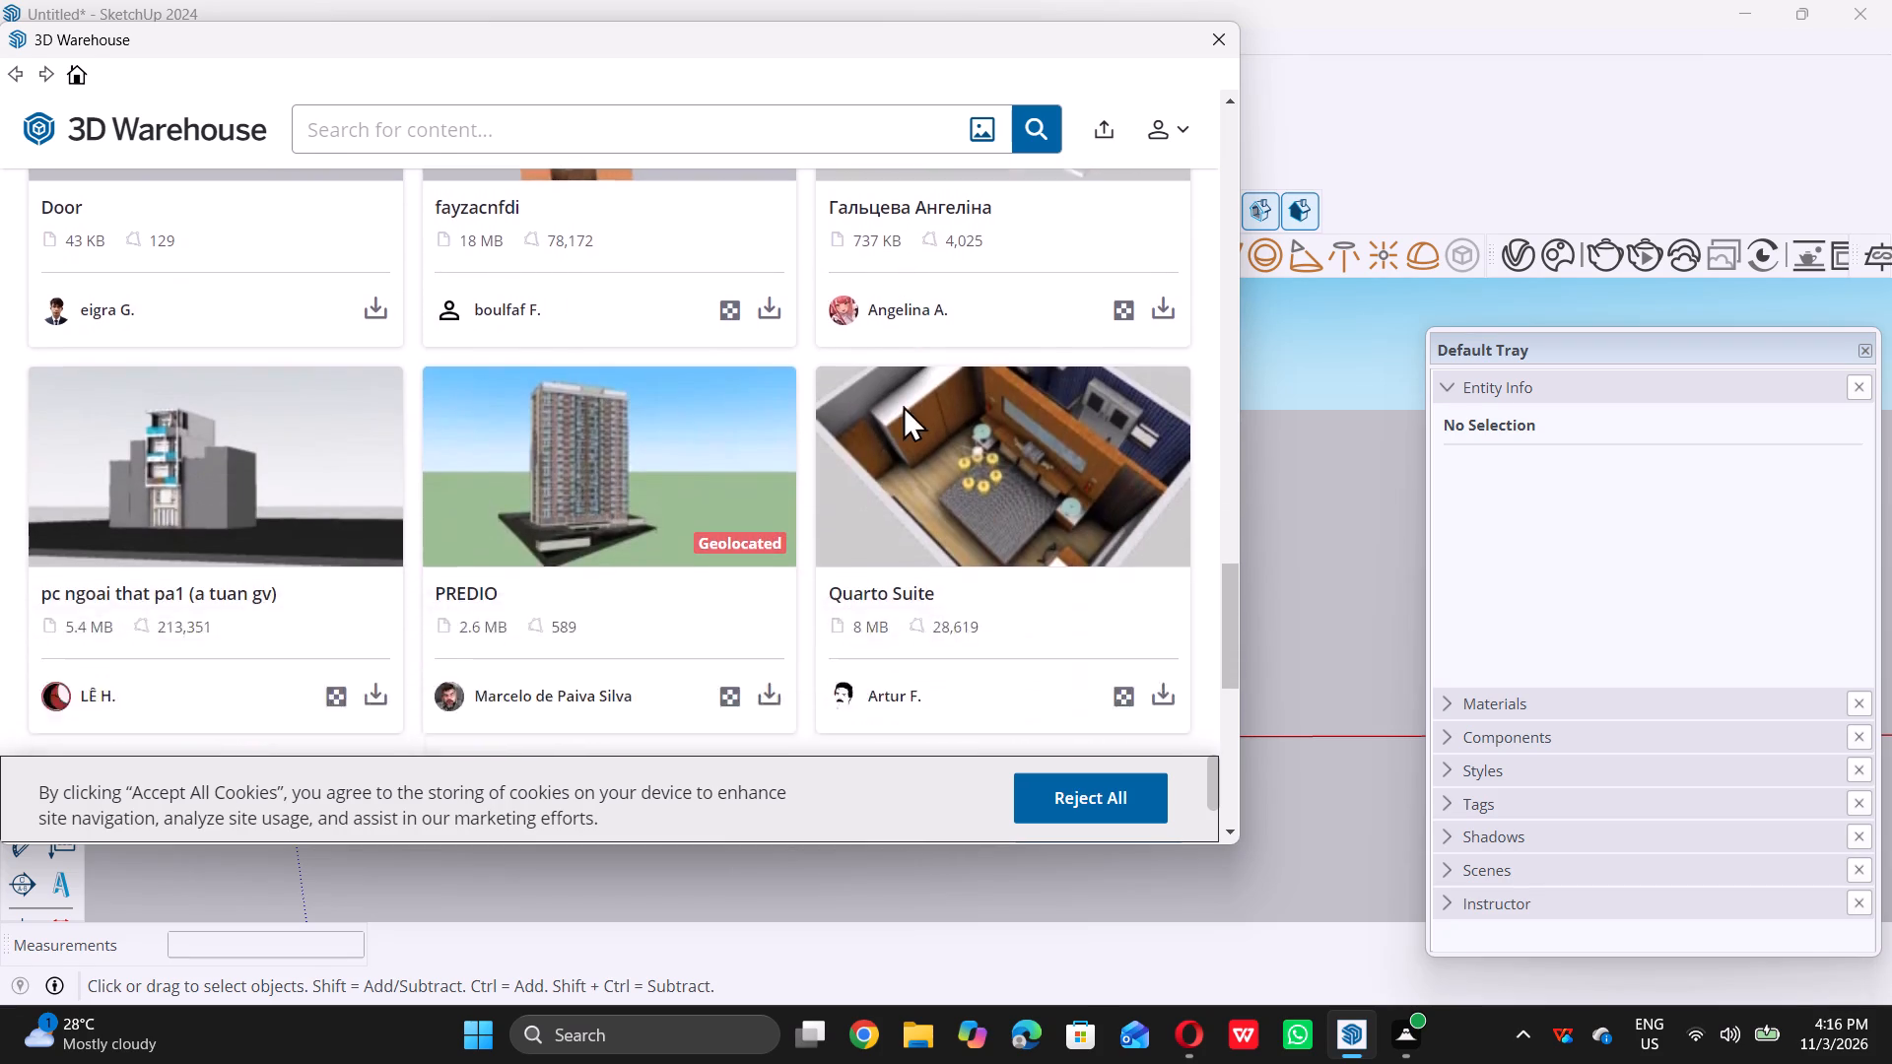
{"action": "scroll", "coordinate": [903, 405], "scroll_direction": "down", "scroll_amount": 2}
{"action": "scroll", "coordinate": [903, 405], "scroll_direction": "up", "scroll_amount": 16}
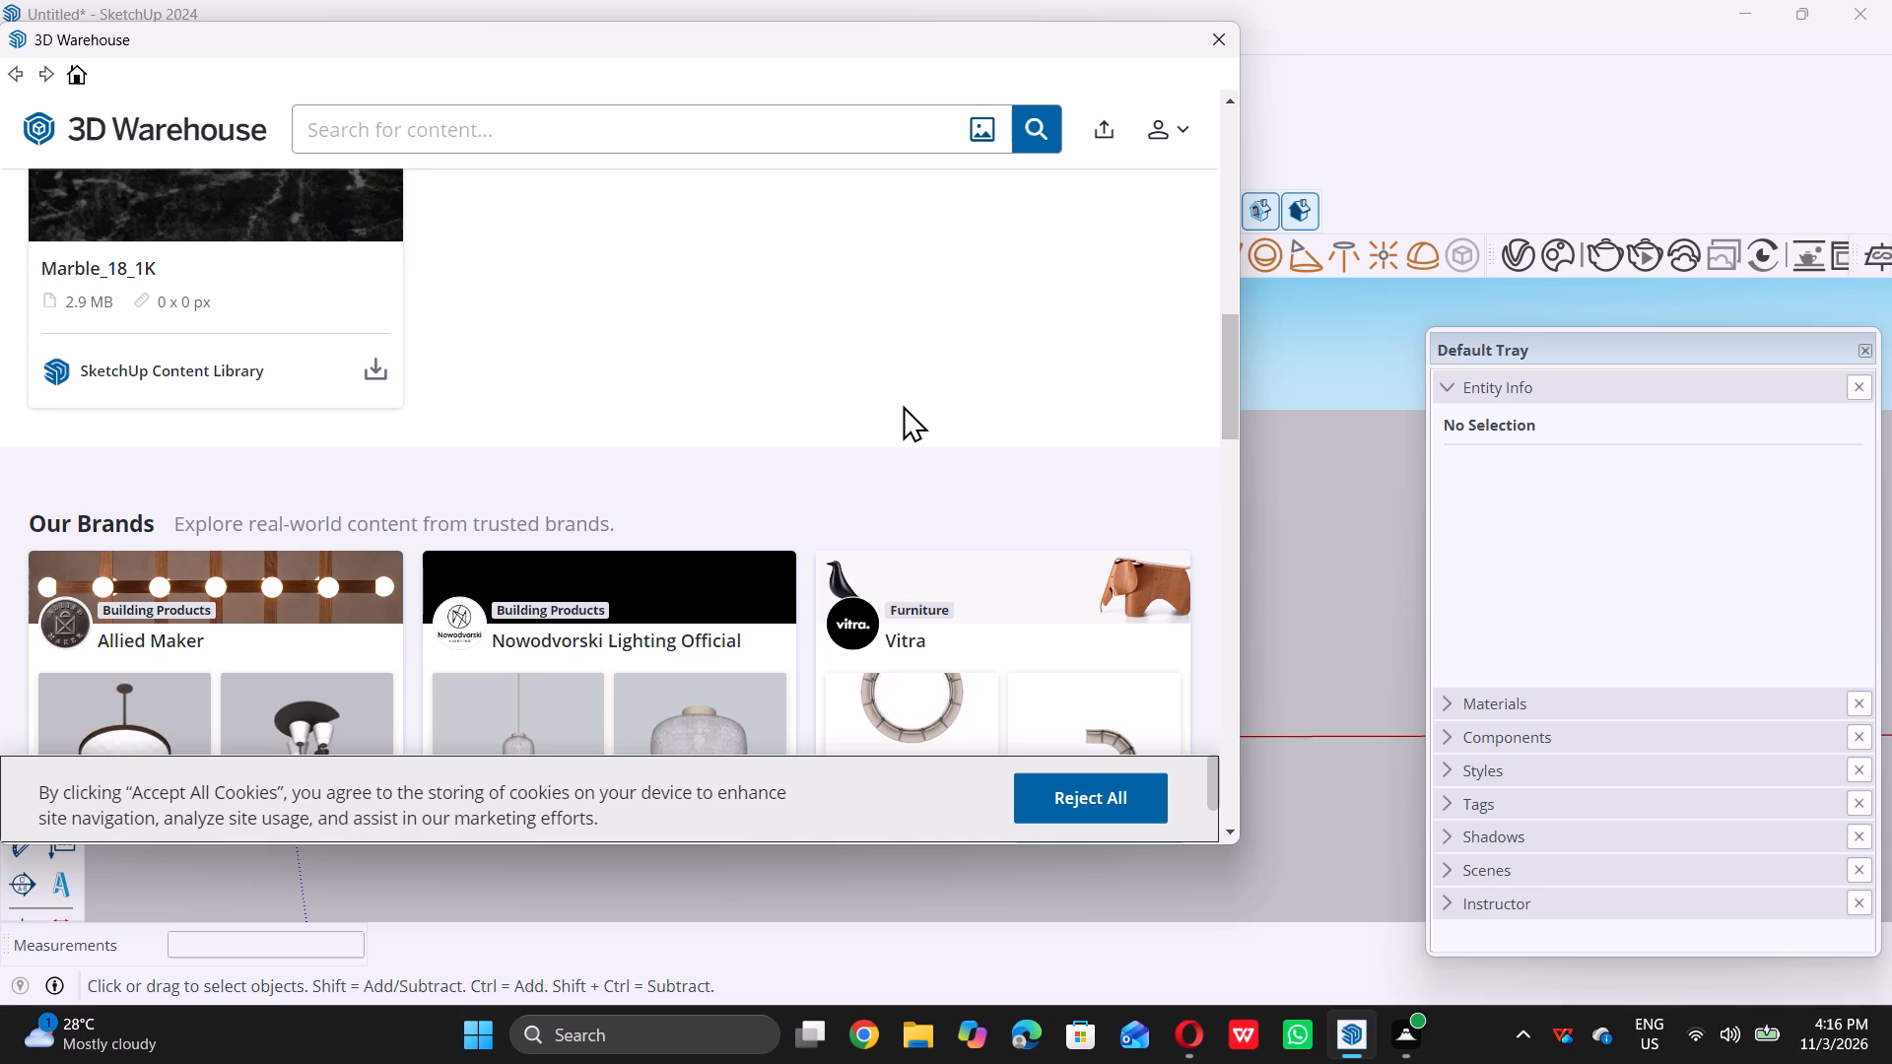
{"action": "scroll", "coordinate": [903, 405], "scroll_direction": "up", "scroll_amount": 1}
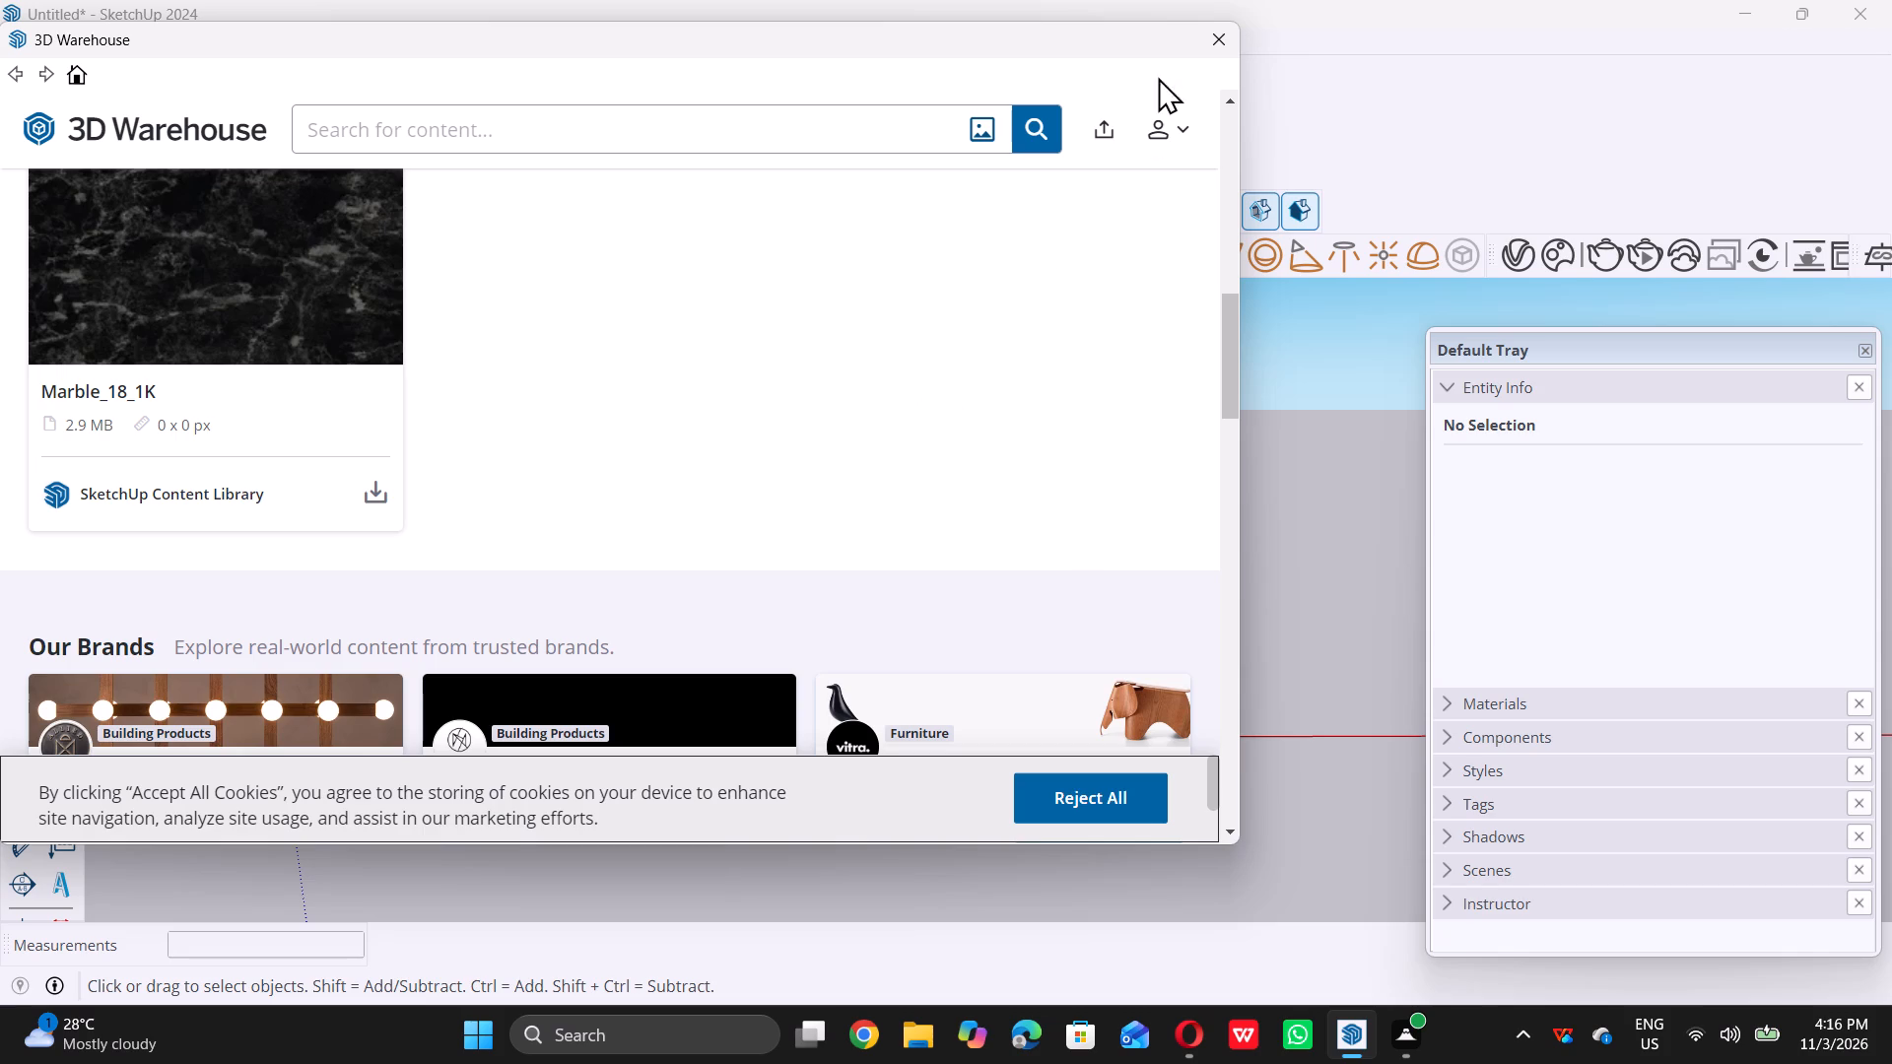
{"action": "double_click", "coordinate": [1210, 48]}
Draw a 9" vertical line from the wide front opening's outer upper corner to the underside of the roof slab.
{"action": "scroll", "coordinate": [1004, 383], "scroll_direction": "down", "scroll_amount": 5}
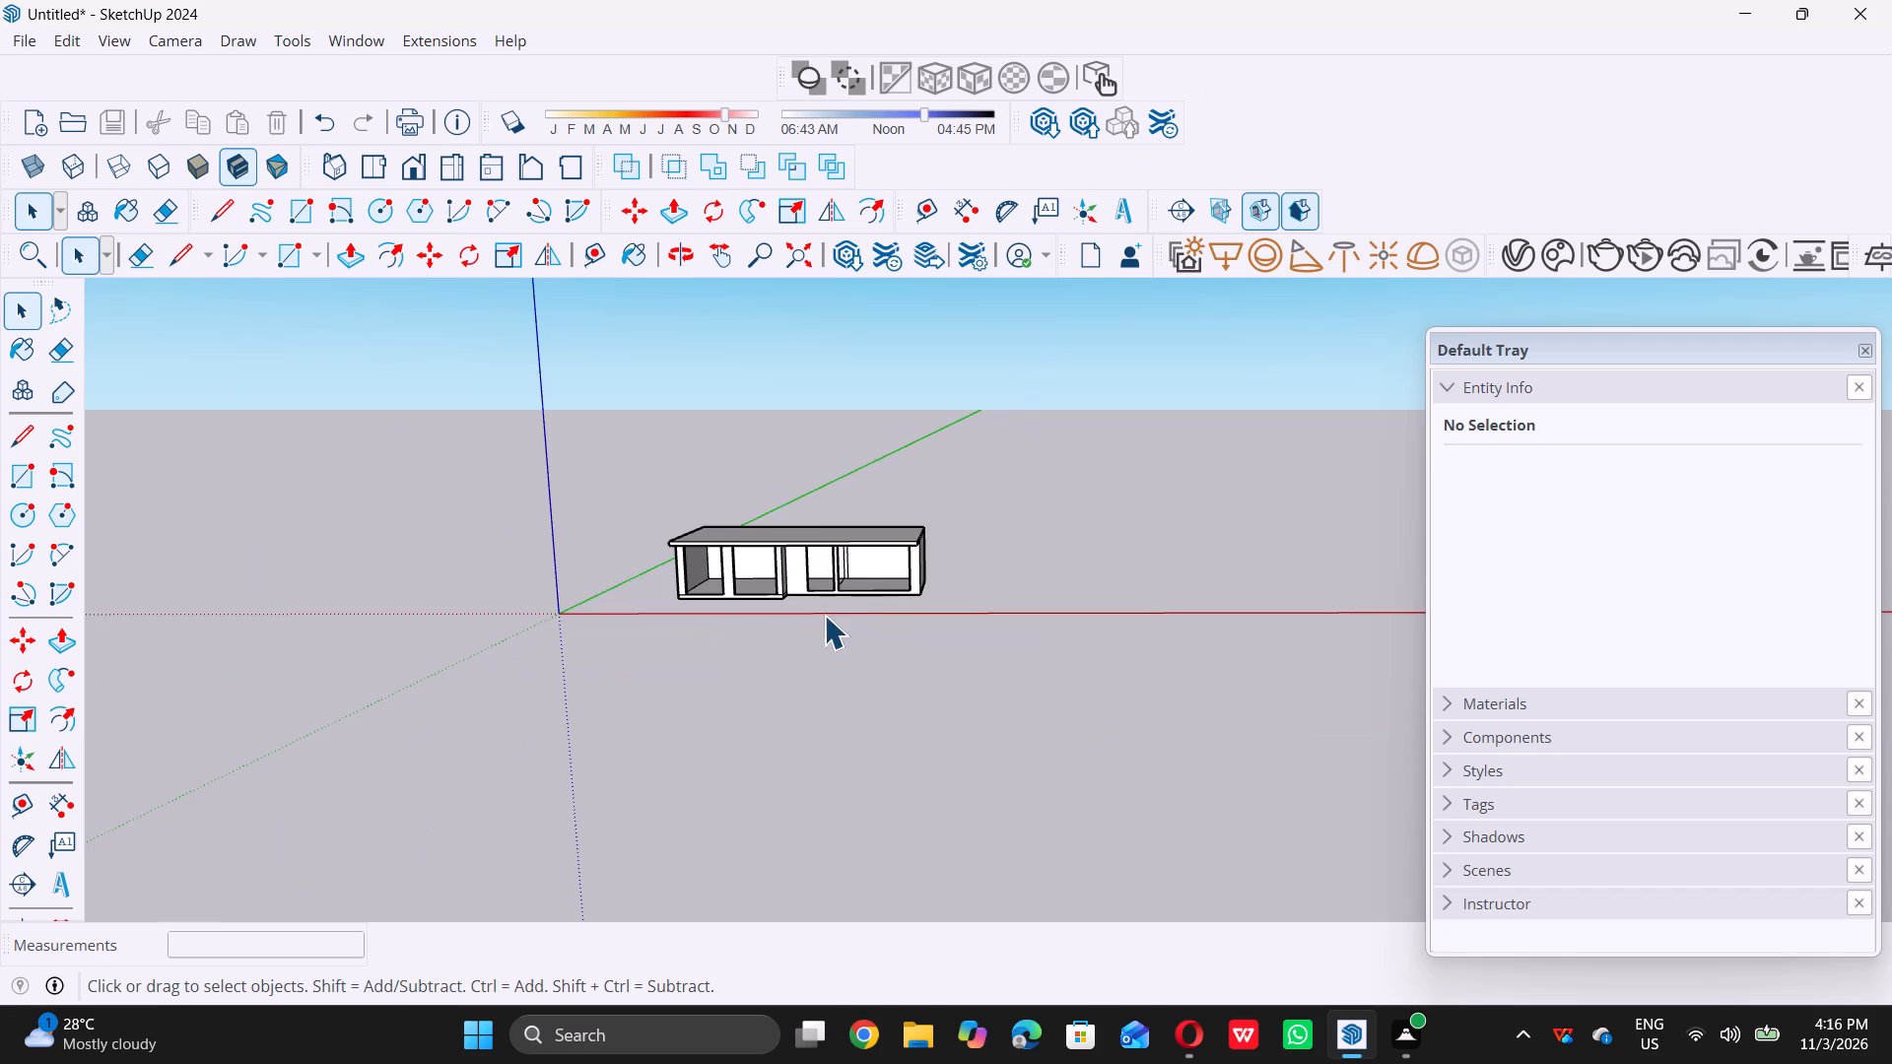
{"action": "middle_click_drag", "start_coordinate": [824, 615], "coordinate": [818, 529]}
{"action": "scroll", "coordinate": [819, 529], "scroll_direction": "up", "scroll_amount": 13}
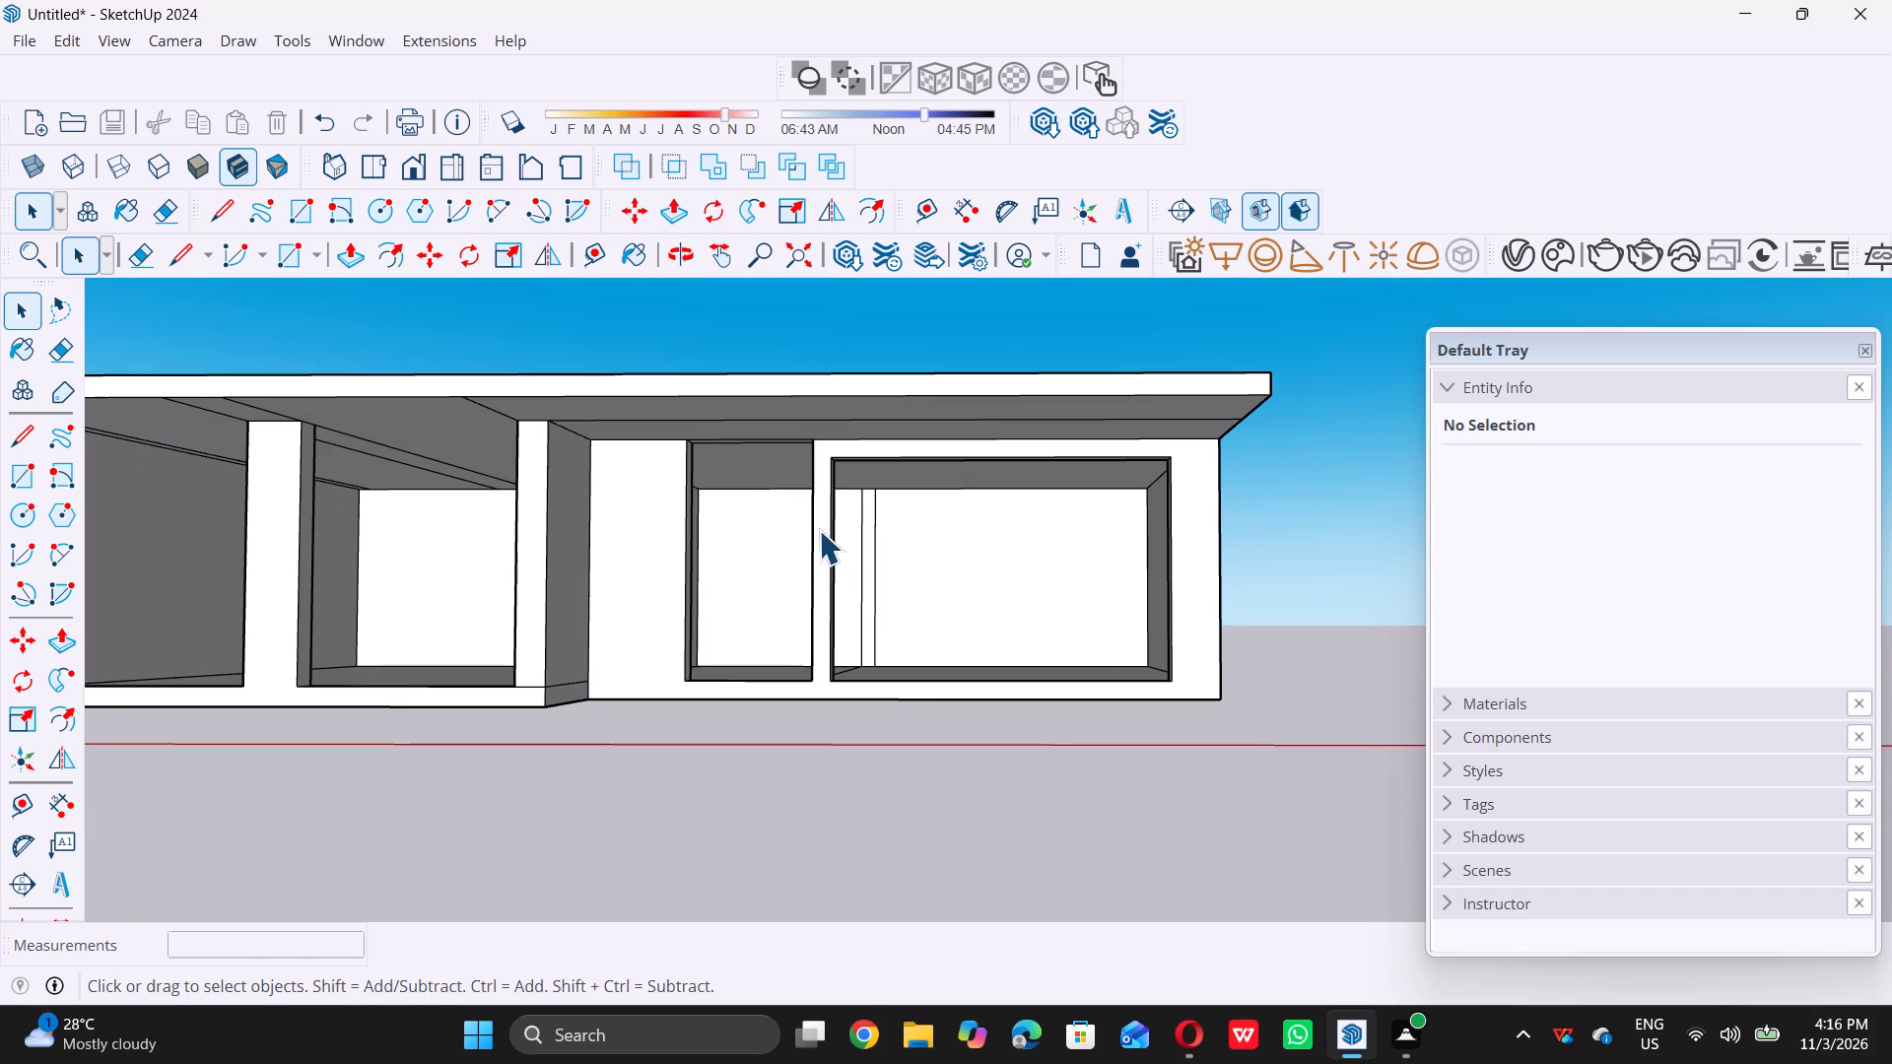
{"action": "middle_click_drag", "start_coordinate": [765, 490], "coordinate": [725, 544]}
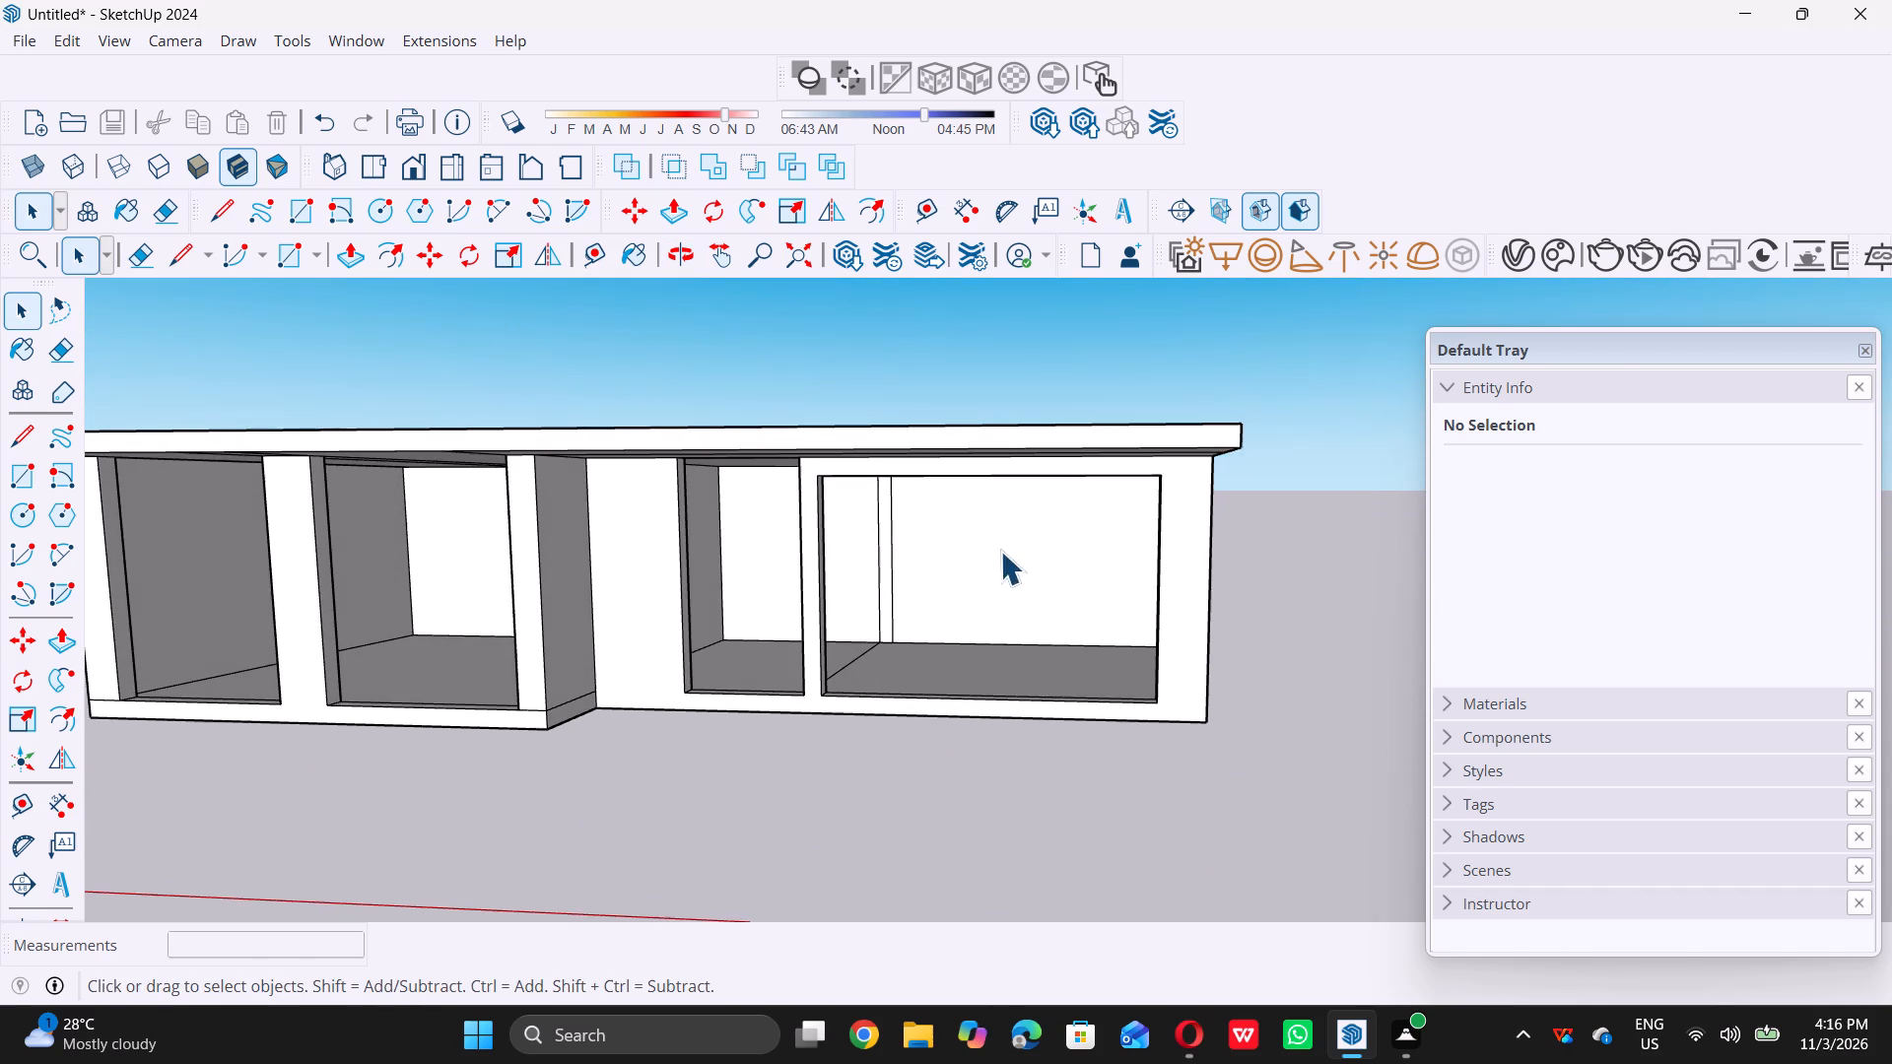
{"action": "middle_click_drag", "start_coordinate": [1000, 551], "coordinate": [1008, 541]}
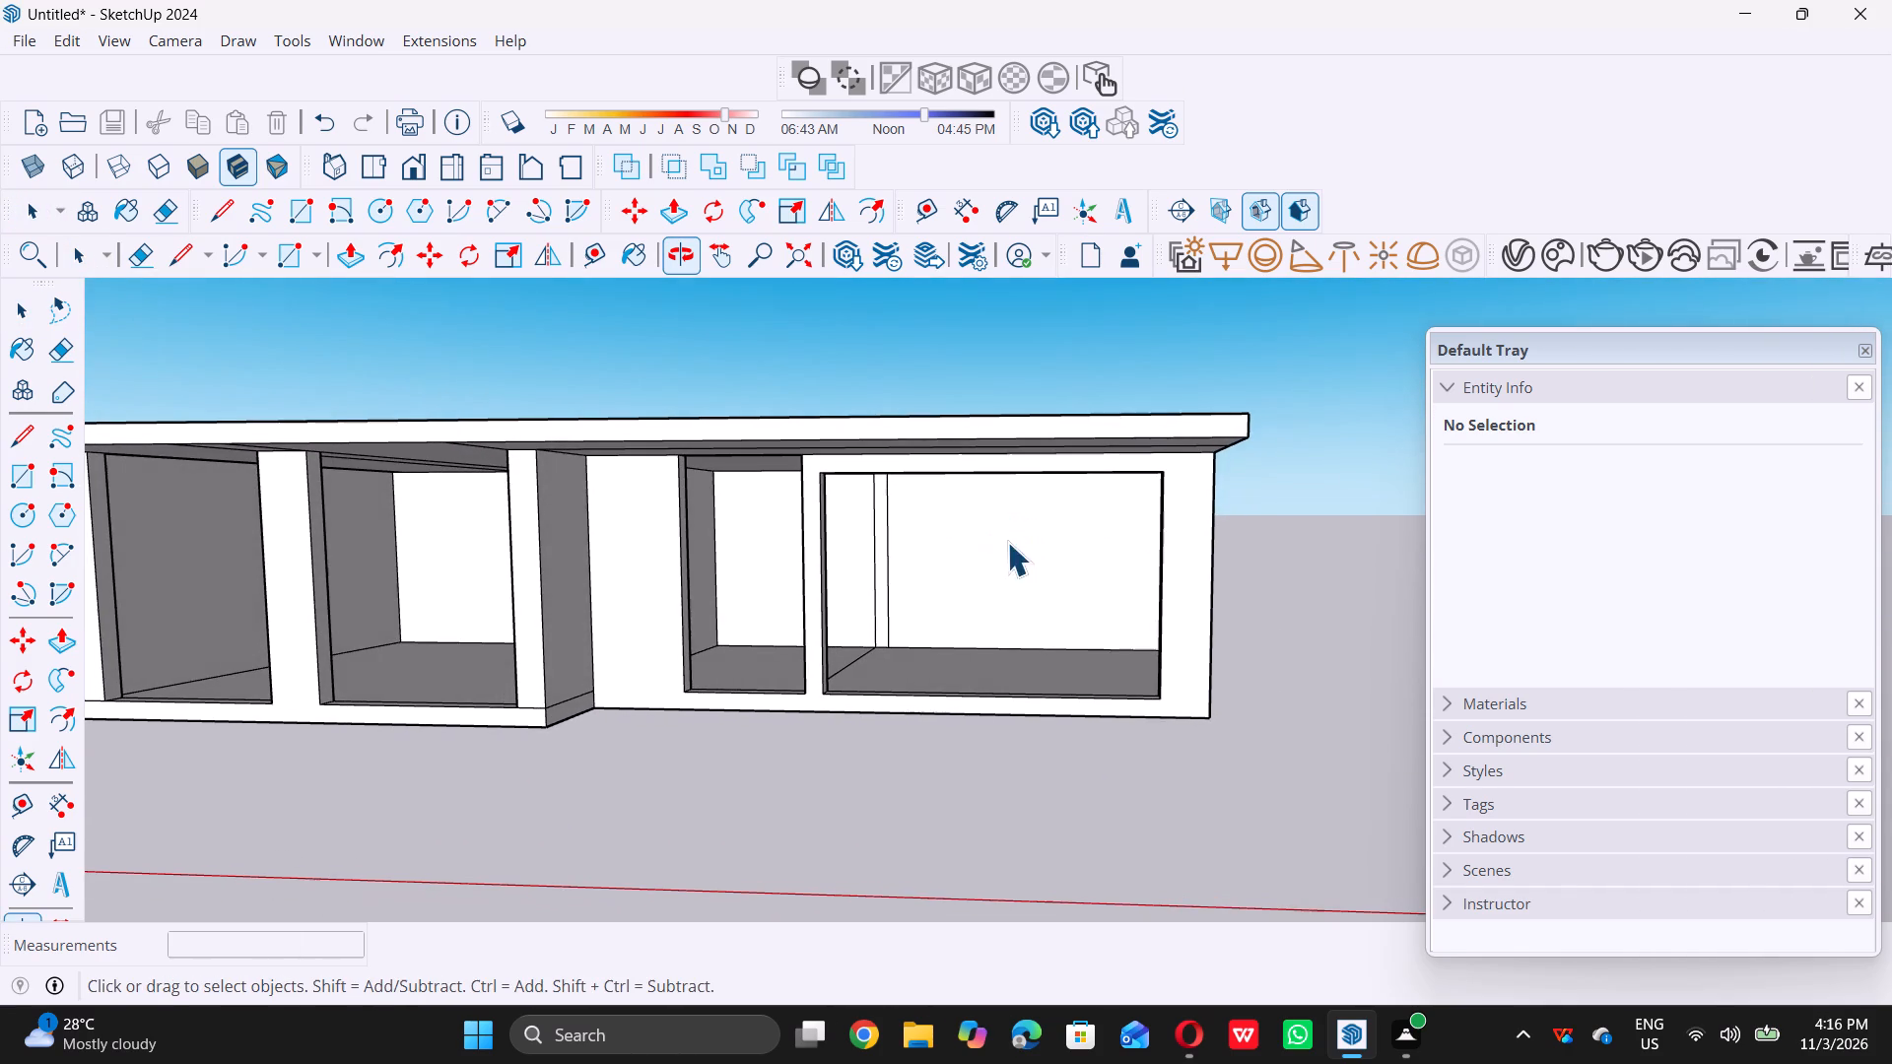
{"action": "scroll", "coordinate": [1175, 492], "scroll_direction": "up", "scroll_amount": 14}
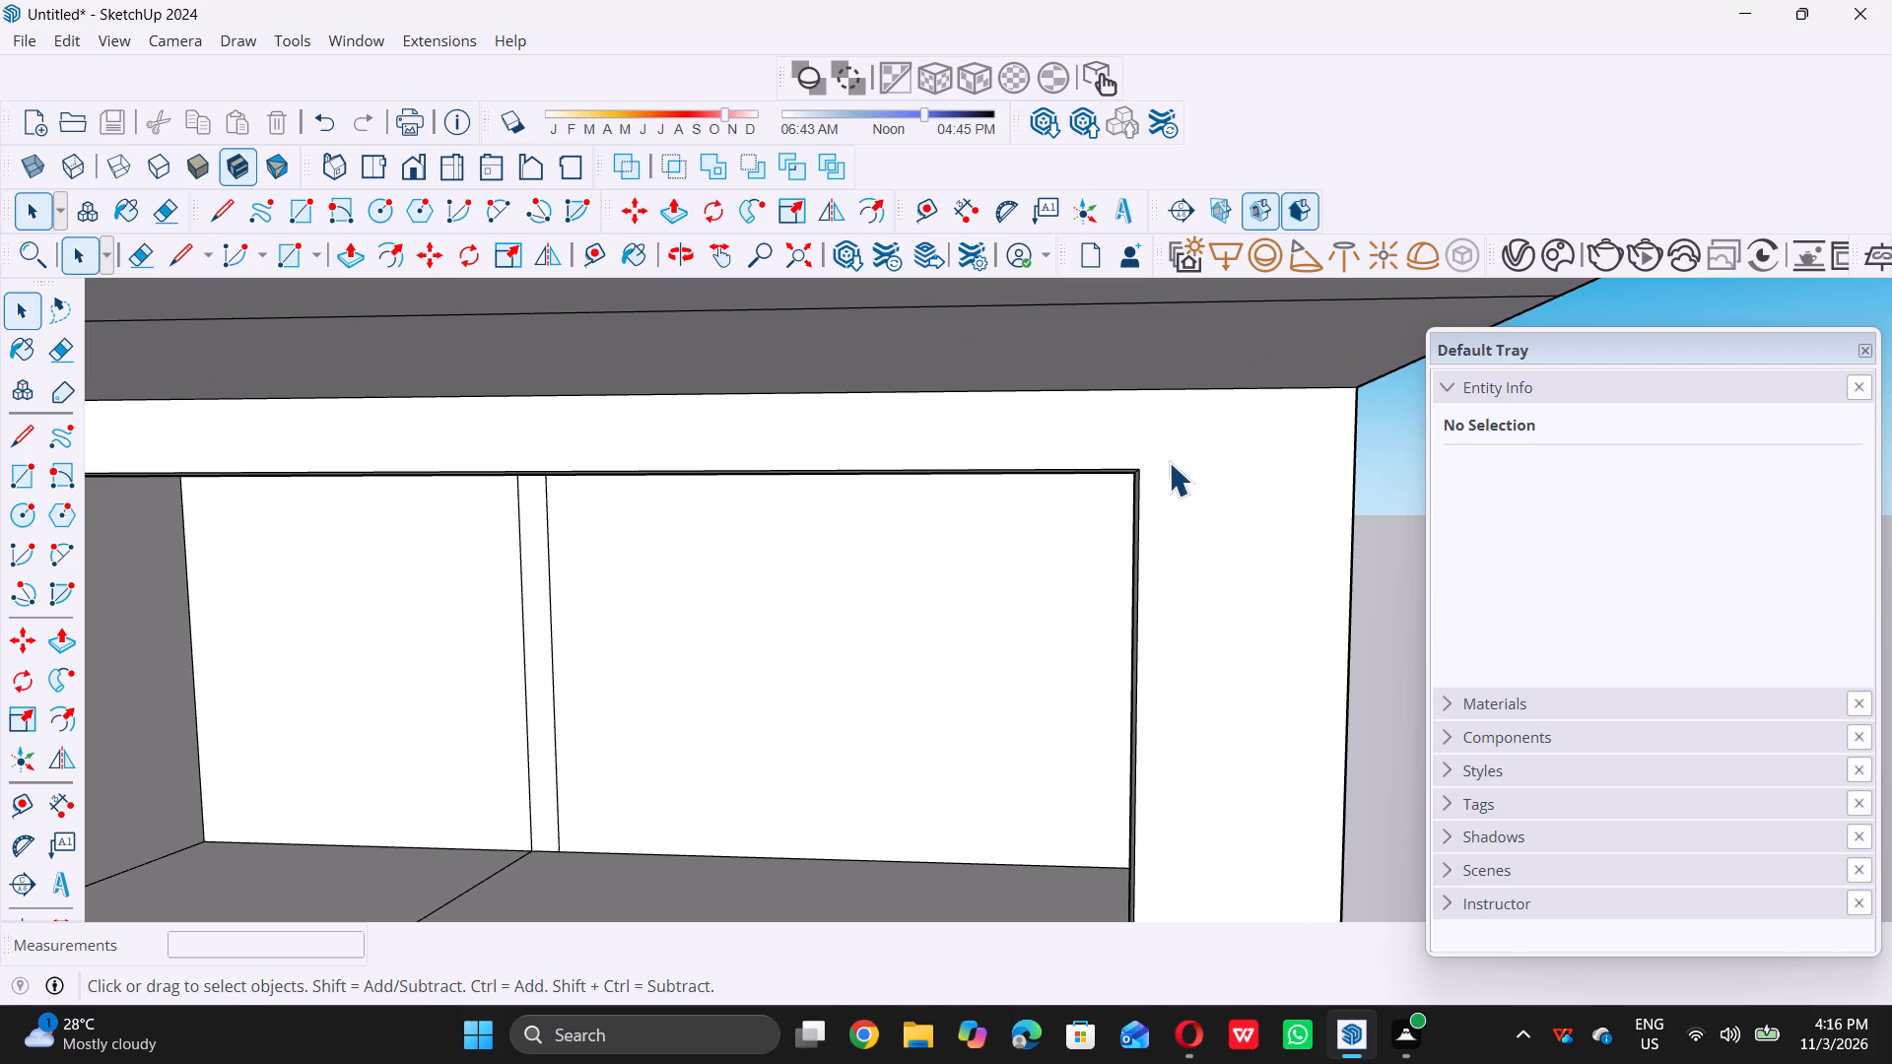
{"action": "key", "text": "l"}
{"action": "double_click", "coordinate": [1142, 467]}
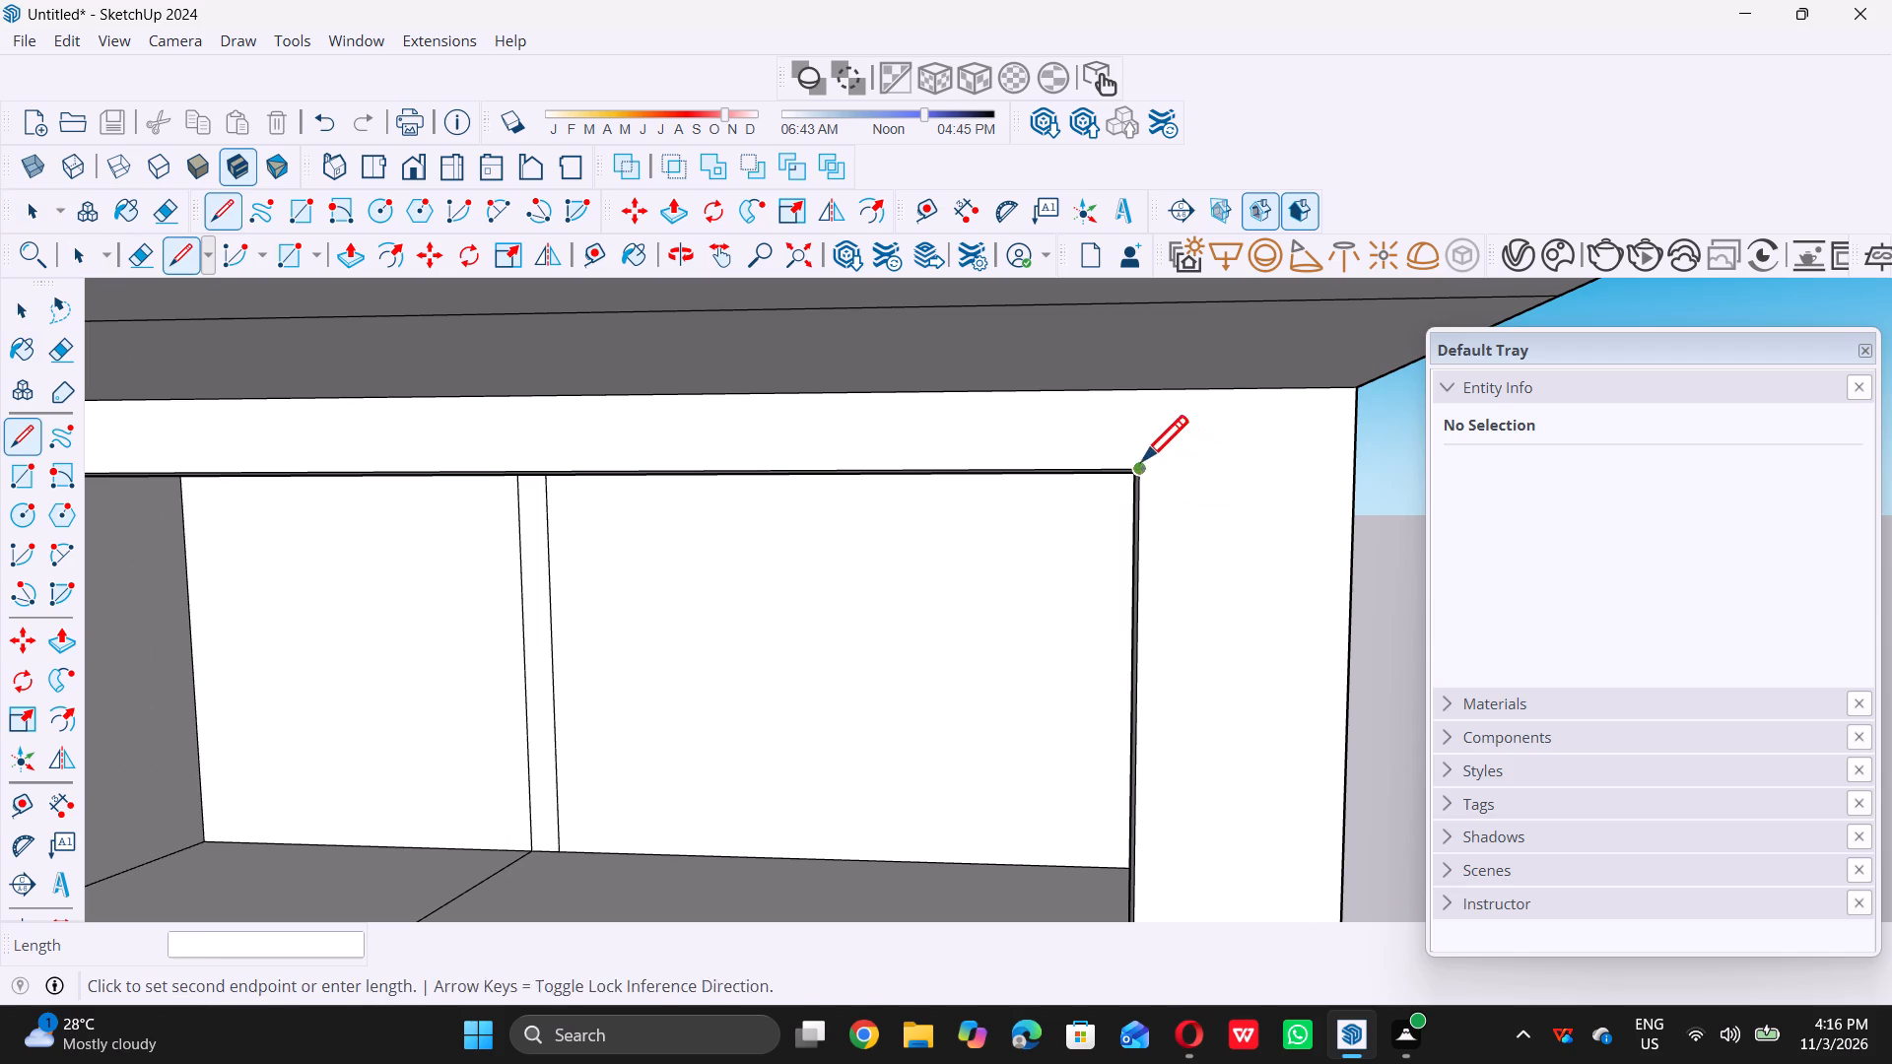
{"action": "double_click", "coordinate": [1138, 394]}
{"action": "key", "text": "space"}
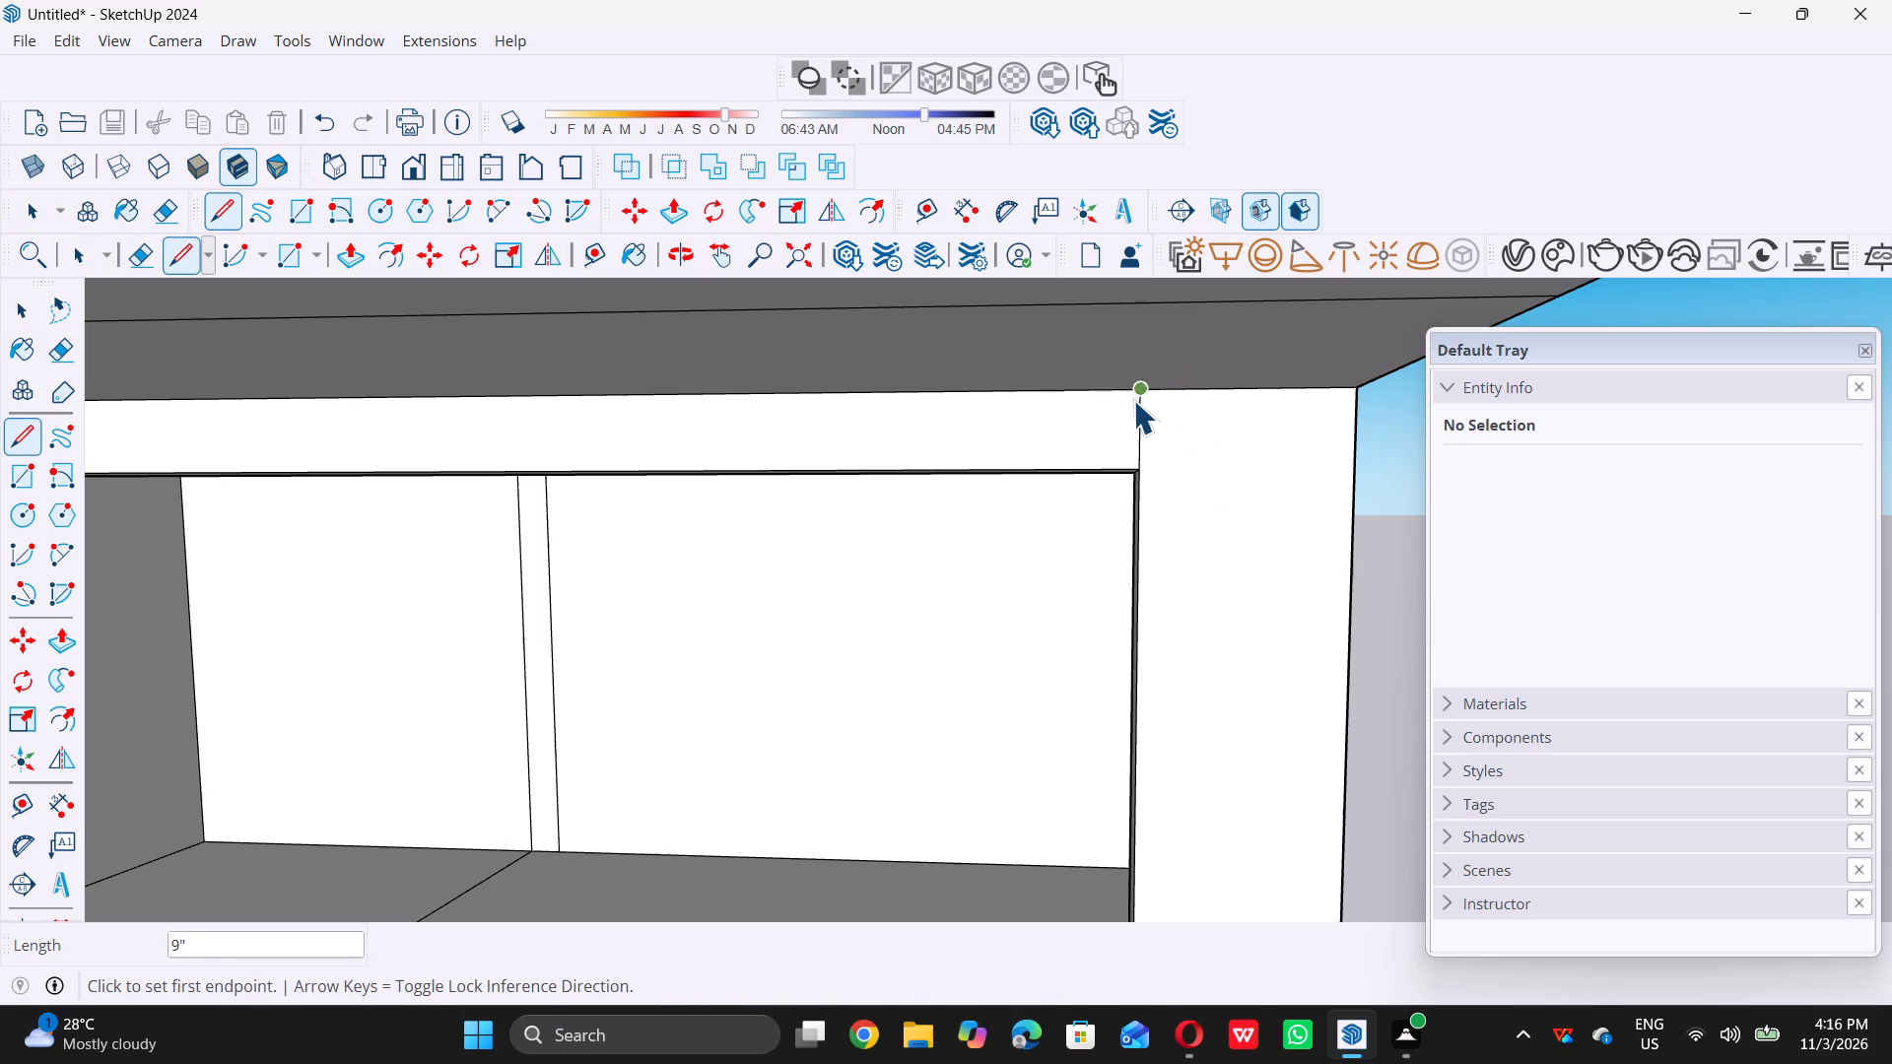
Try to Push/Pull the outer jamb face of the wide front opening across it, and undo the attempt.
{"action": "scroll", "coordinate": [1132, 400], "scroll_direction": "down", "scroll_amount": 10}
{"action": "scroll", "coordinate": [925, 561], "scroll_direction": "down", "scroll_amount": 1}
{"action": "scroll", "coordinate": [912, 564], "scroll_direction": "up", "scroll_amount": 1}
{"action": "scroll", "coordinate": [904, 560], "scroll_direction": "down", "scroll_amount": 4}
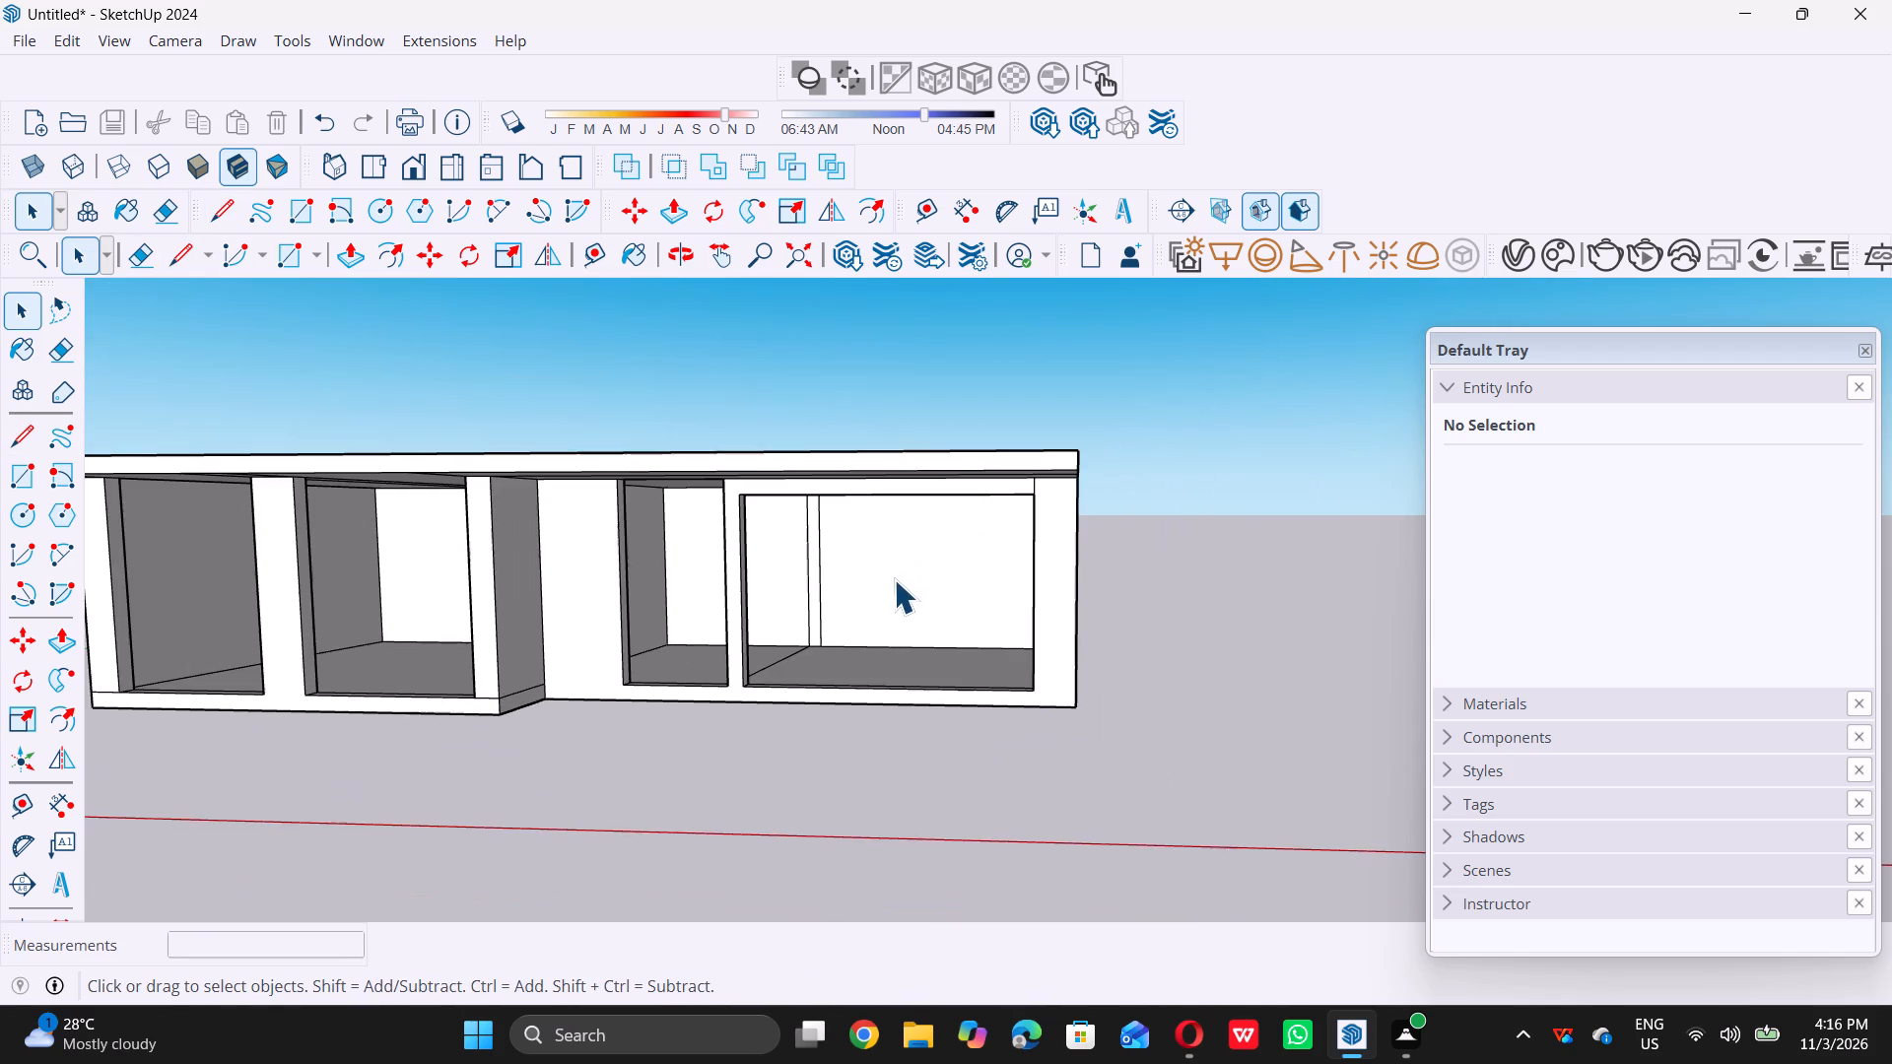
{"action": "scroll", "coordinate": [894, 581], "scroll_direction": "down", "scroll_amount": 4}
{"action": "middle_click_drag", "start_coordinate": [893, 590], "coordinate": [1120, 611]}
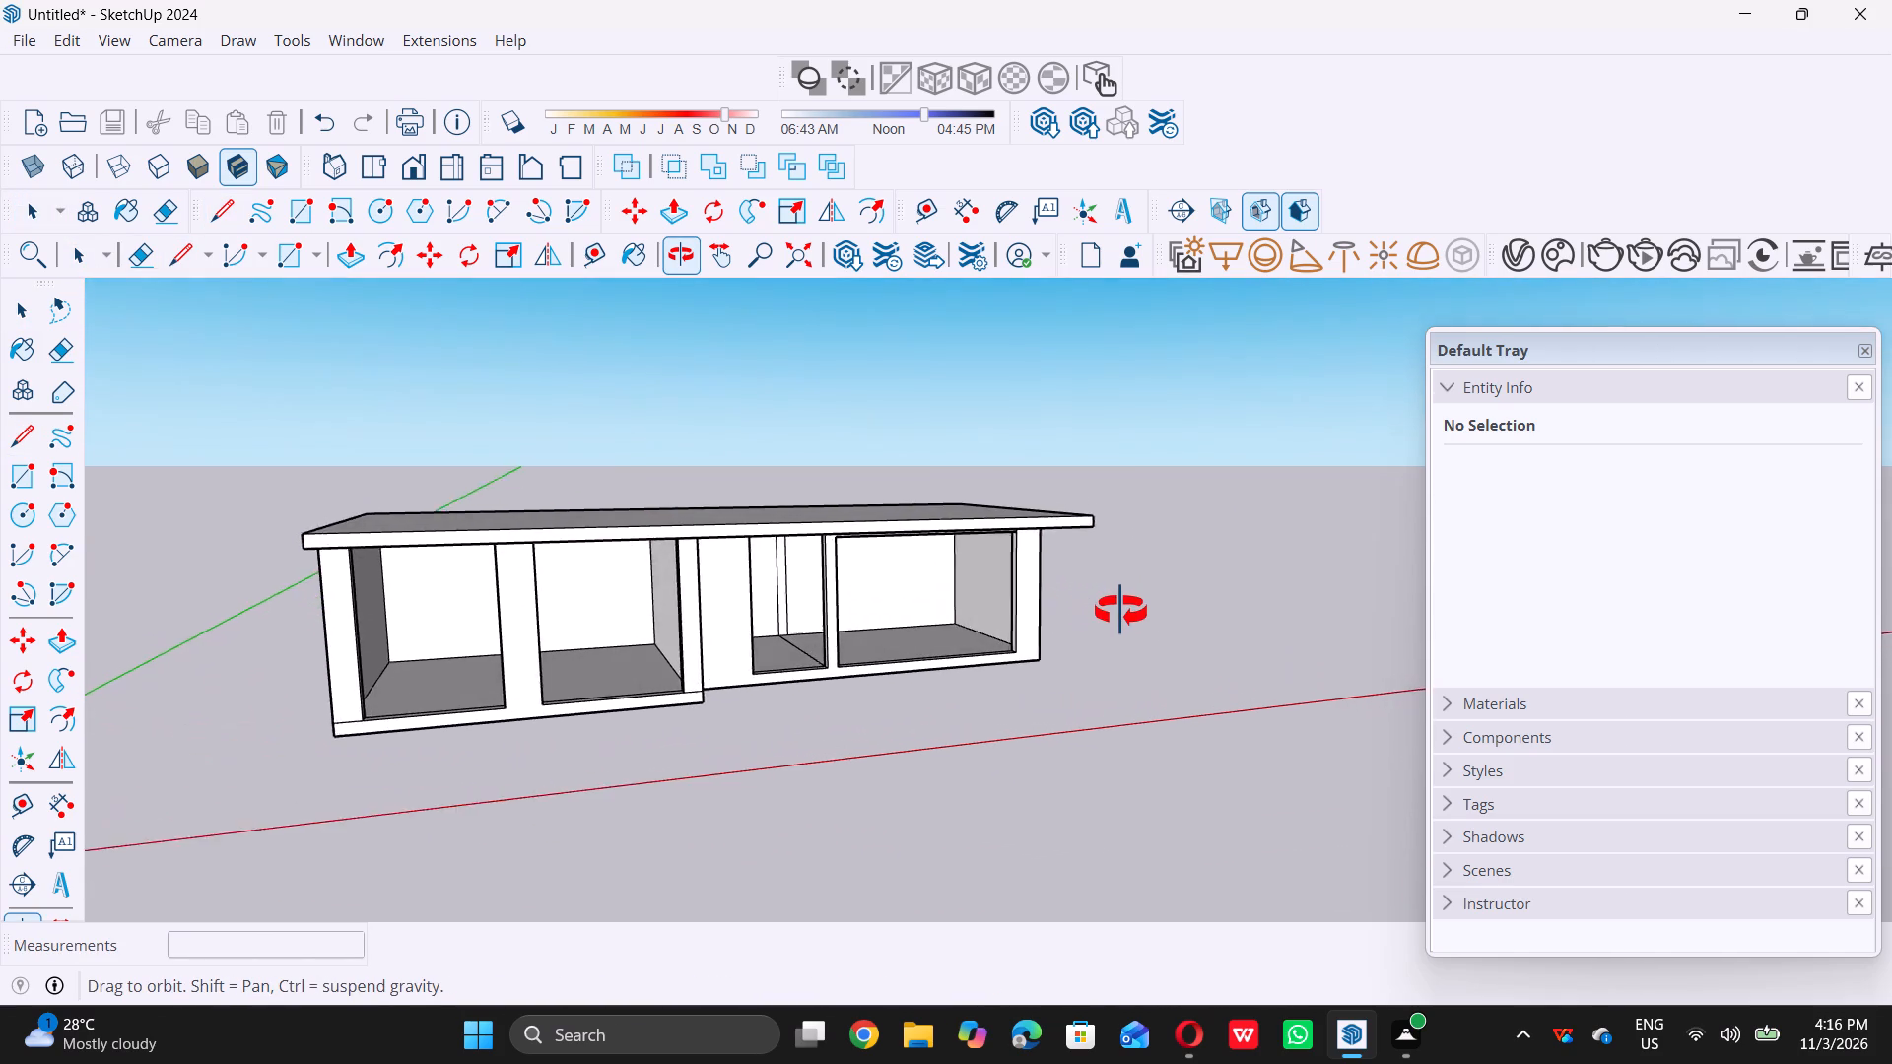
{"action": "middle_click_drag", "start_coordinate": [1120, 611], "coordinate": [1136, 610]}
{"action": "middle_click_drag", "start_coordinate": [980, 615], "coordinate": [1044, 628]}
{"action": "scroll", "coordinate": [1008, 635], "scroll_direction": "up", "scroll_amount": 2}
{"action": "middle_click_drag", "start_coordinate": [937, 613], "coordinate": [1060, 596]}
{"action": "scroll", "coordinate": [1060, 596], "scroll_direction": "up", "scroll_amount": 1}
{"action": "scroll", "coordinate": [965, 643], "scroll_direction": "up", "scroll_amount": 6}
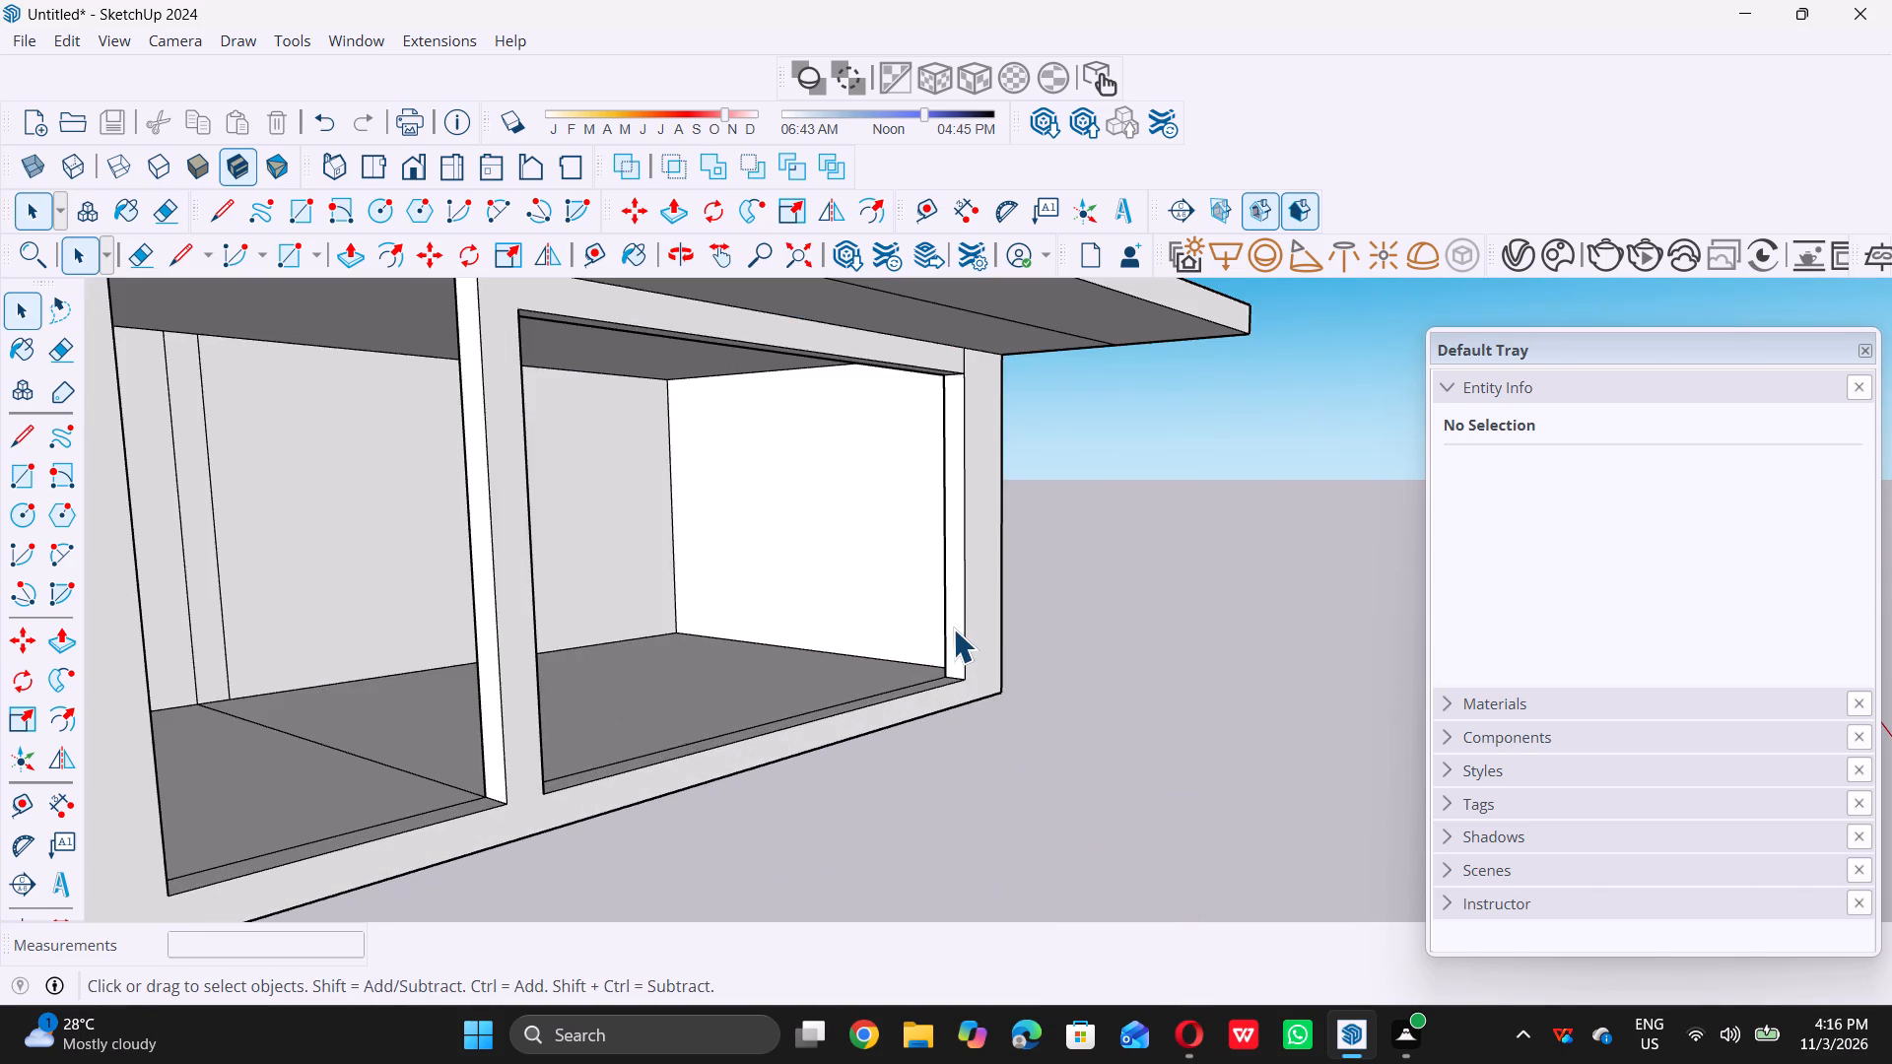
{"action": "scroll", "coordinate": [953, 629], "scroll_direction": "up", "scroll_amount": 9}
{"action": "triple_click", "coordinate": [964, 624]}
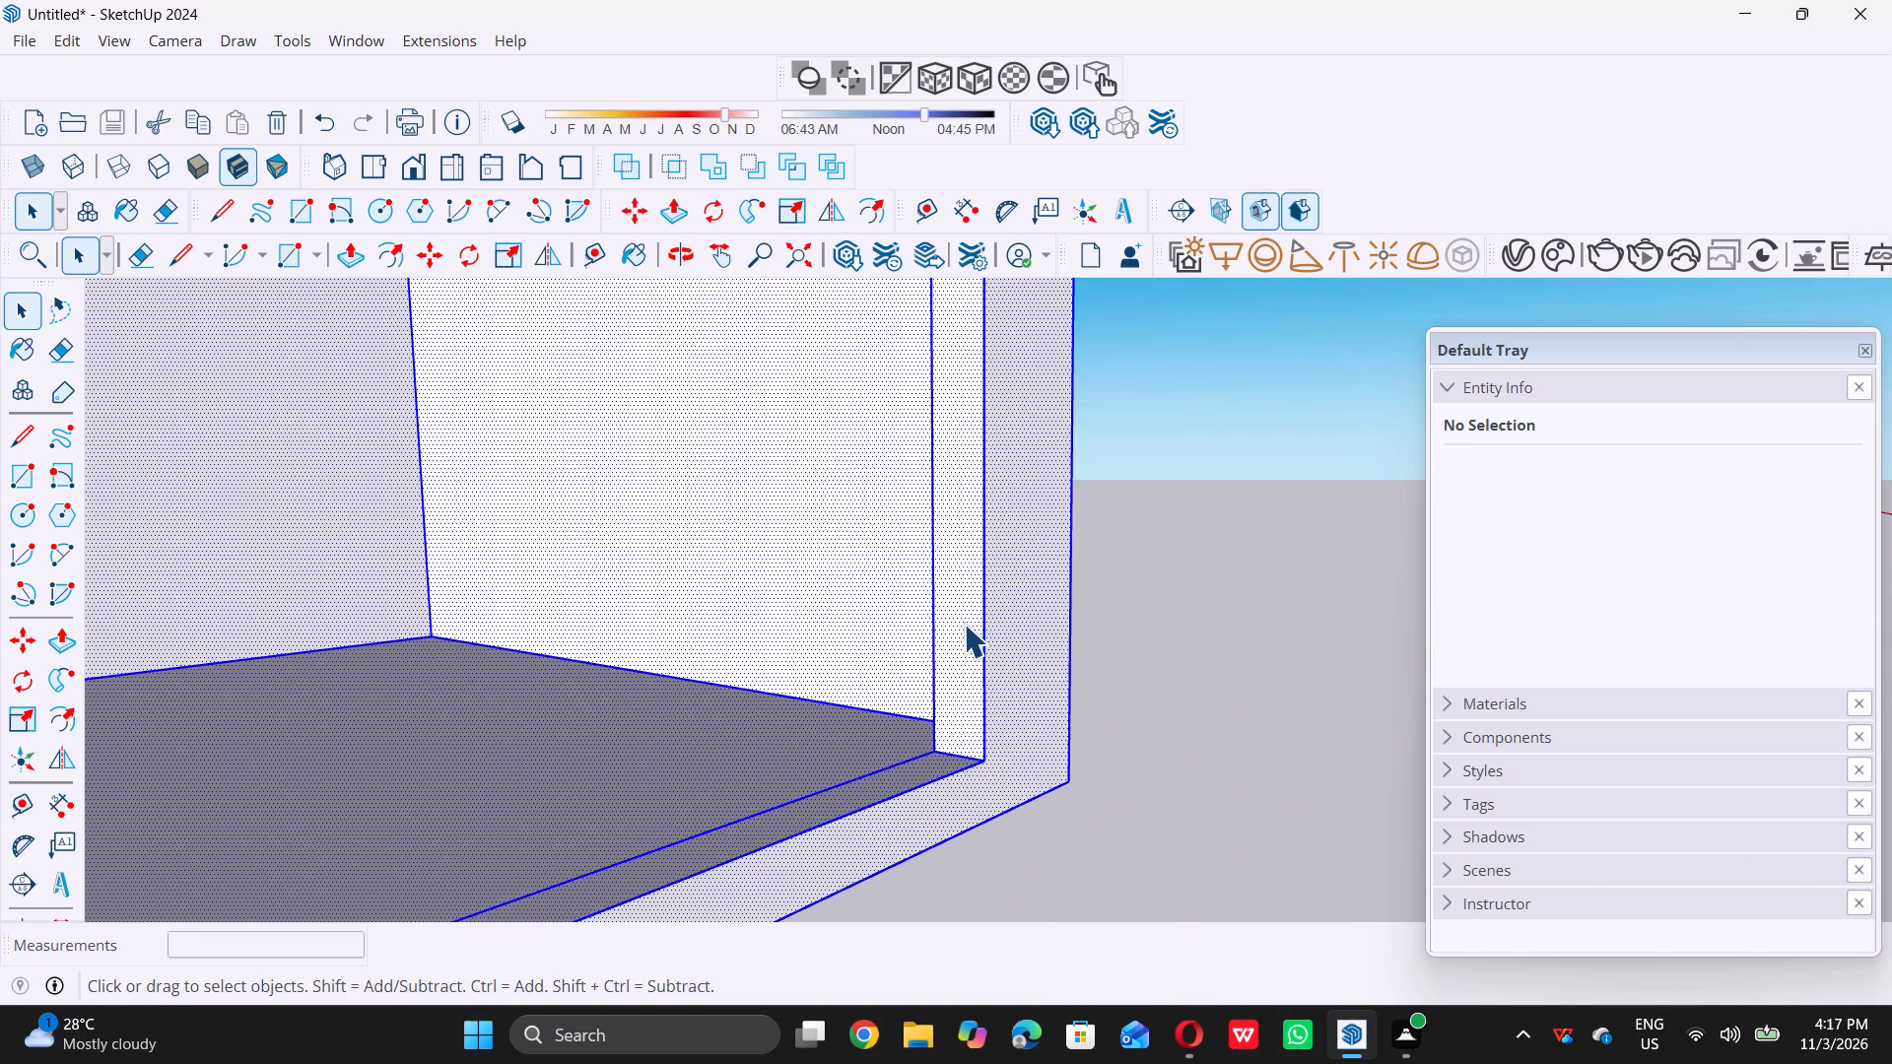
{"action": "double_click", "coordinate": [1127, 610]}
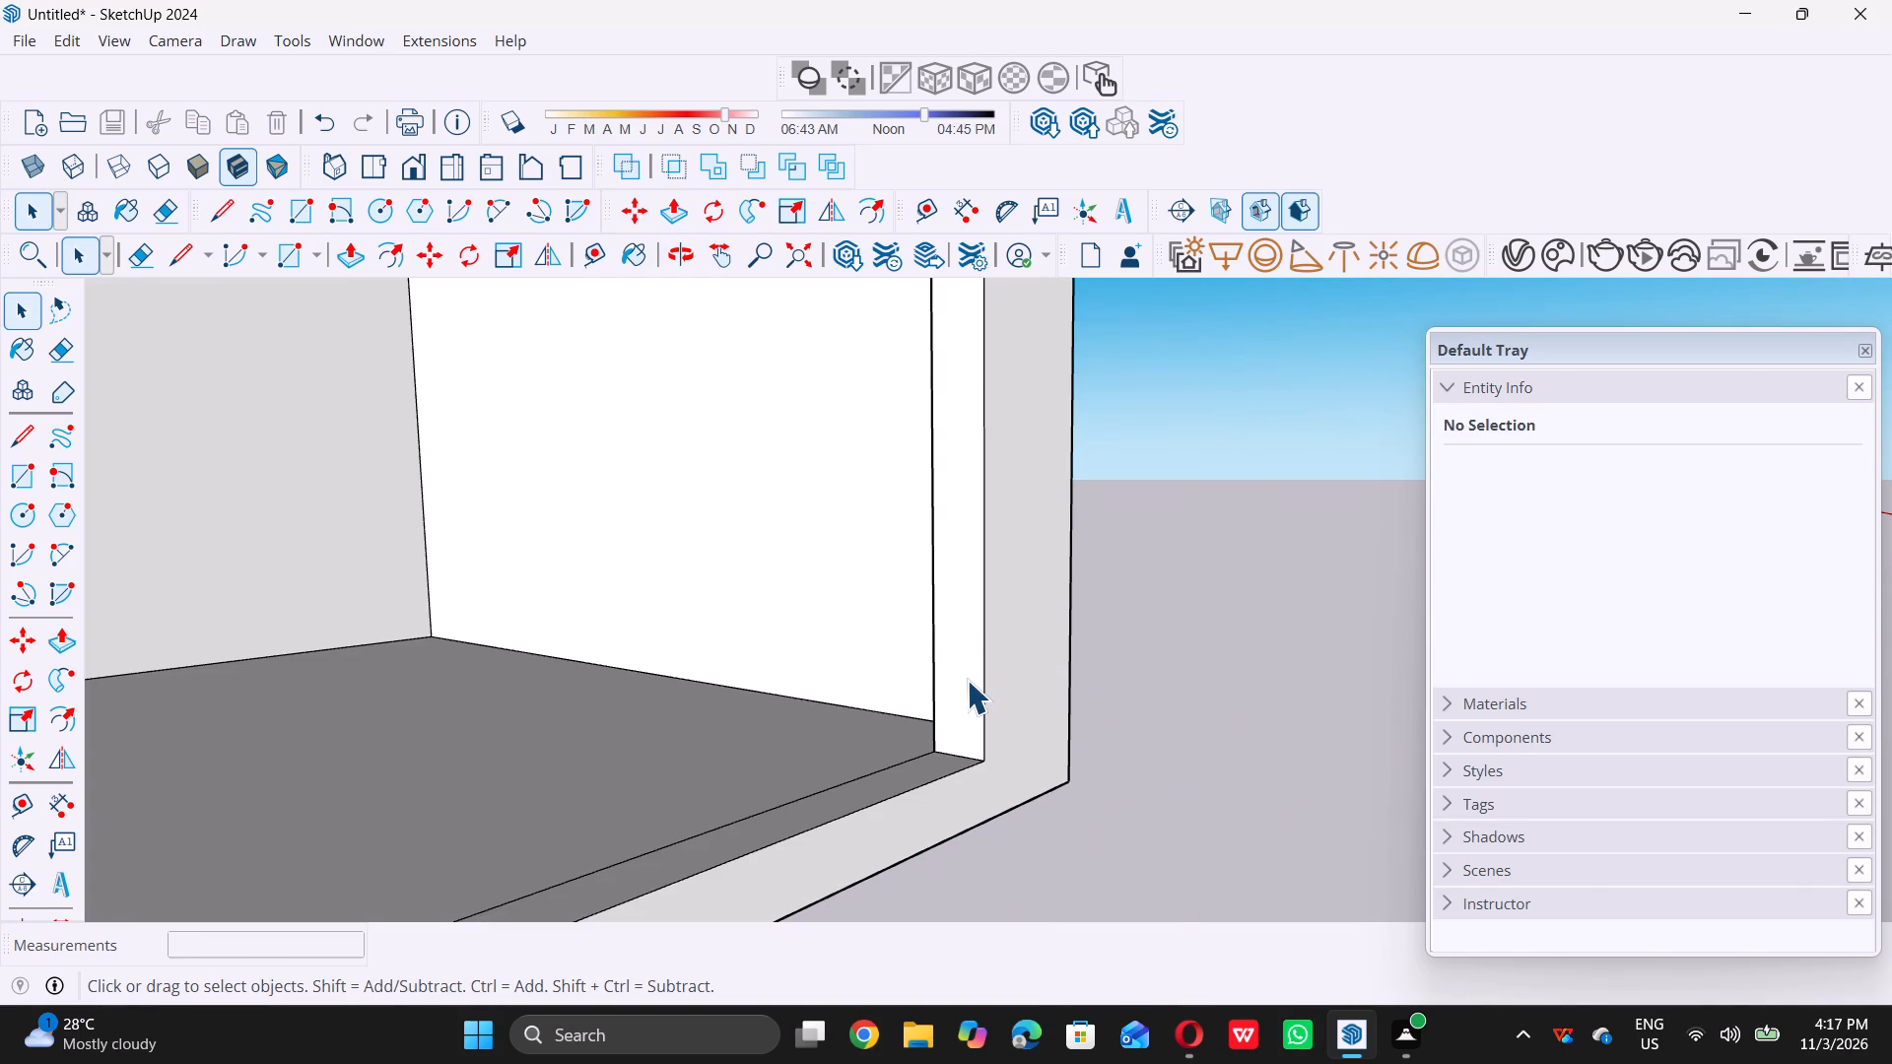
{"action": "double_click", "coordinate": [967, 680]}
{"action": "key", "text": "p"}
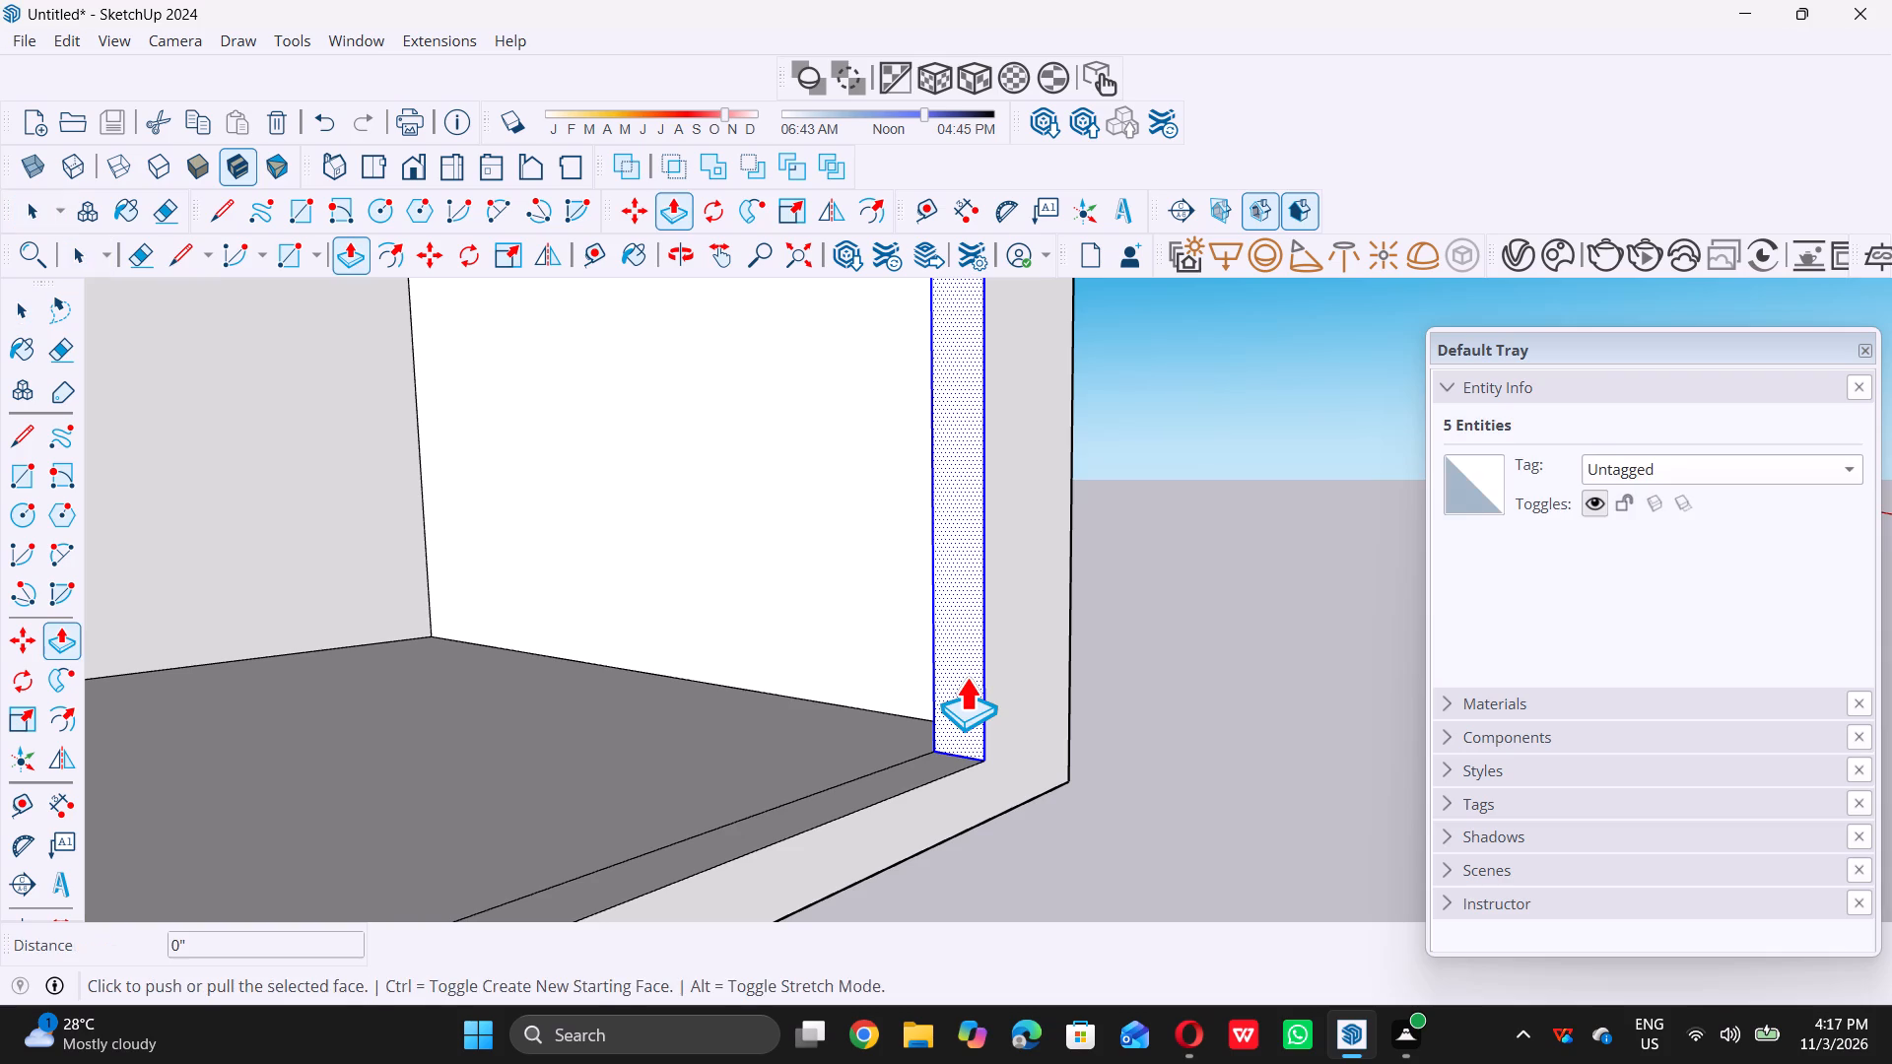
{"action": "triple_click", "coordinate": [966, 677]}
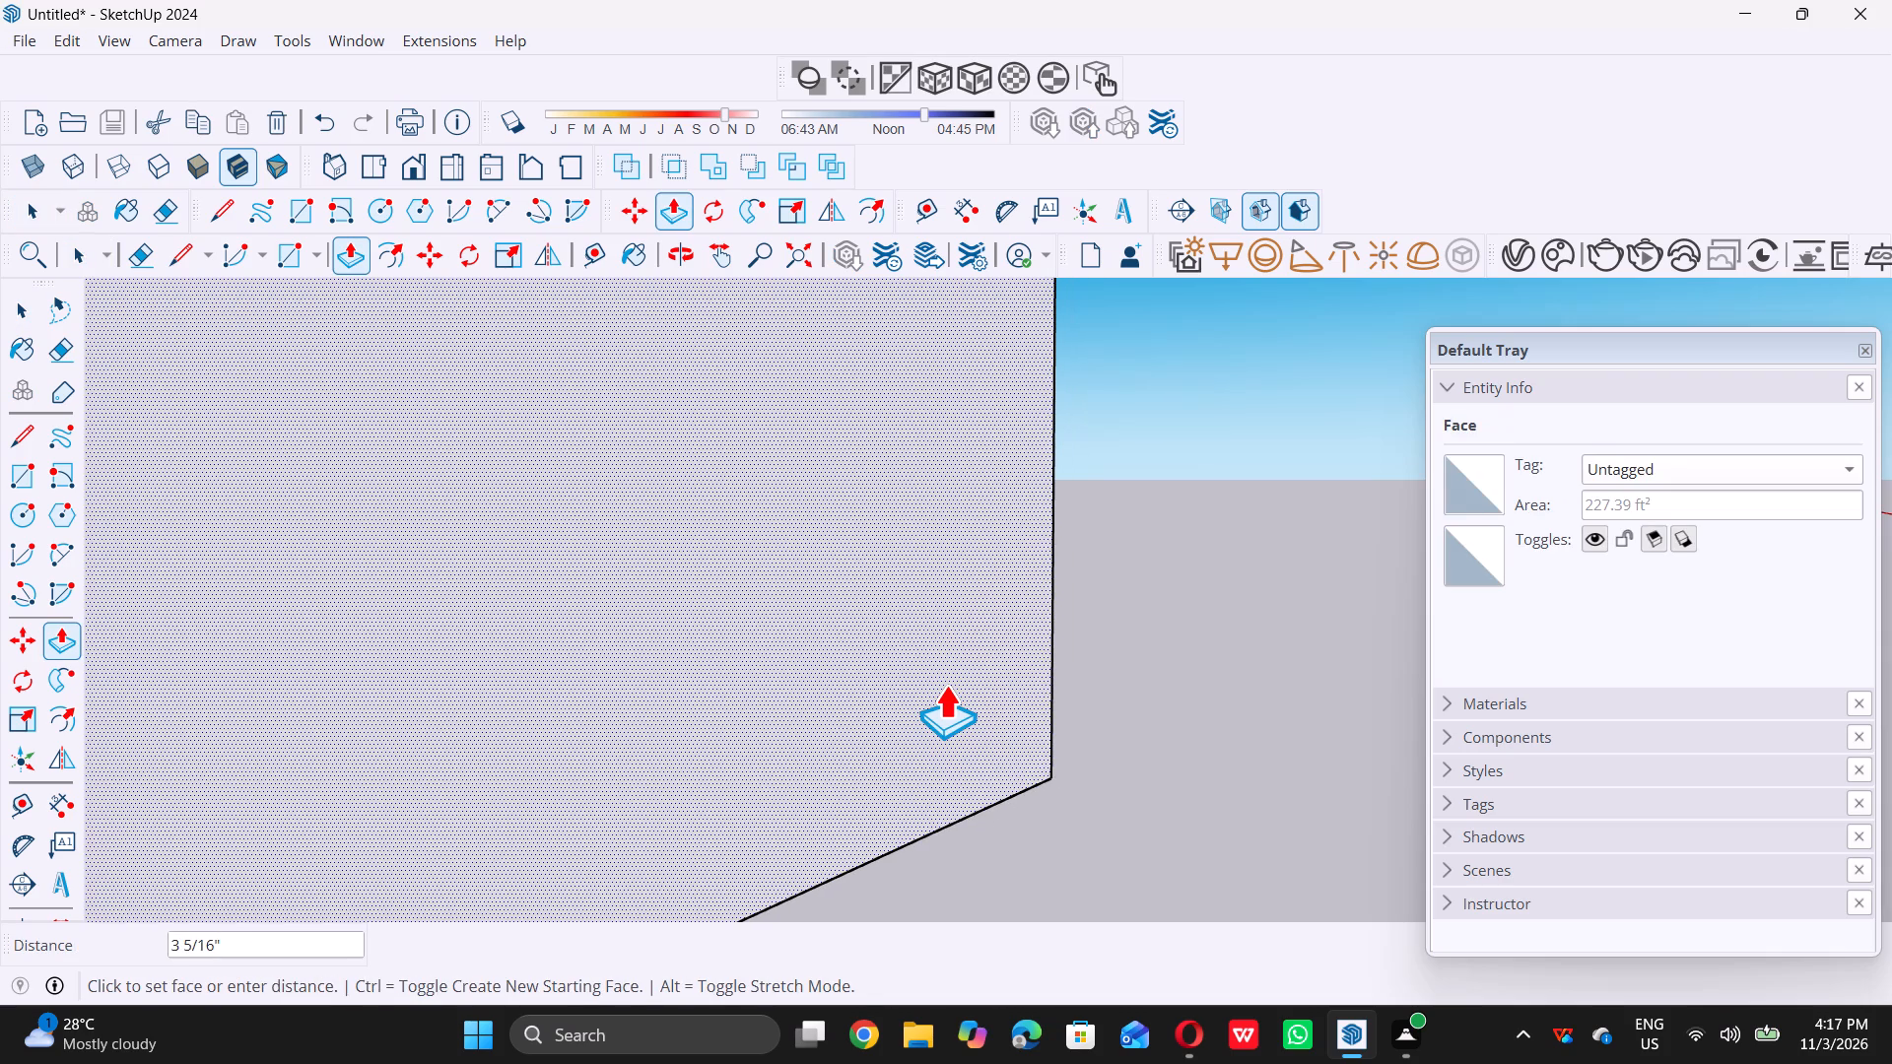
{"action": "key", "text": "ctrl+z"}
Push/Pull the wide front opening's outer jamb face across to the opposite jamb, filling the opening with solid wall.
{"action": "scroll", "coordinate": [959, 684], "scroll_direction": "down", "scroll_amount": 2}
{"action": "double_click", "coordinate": [960, 683]}
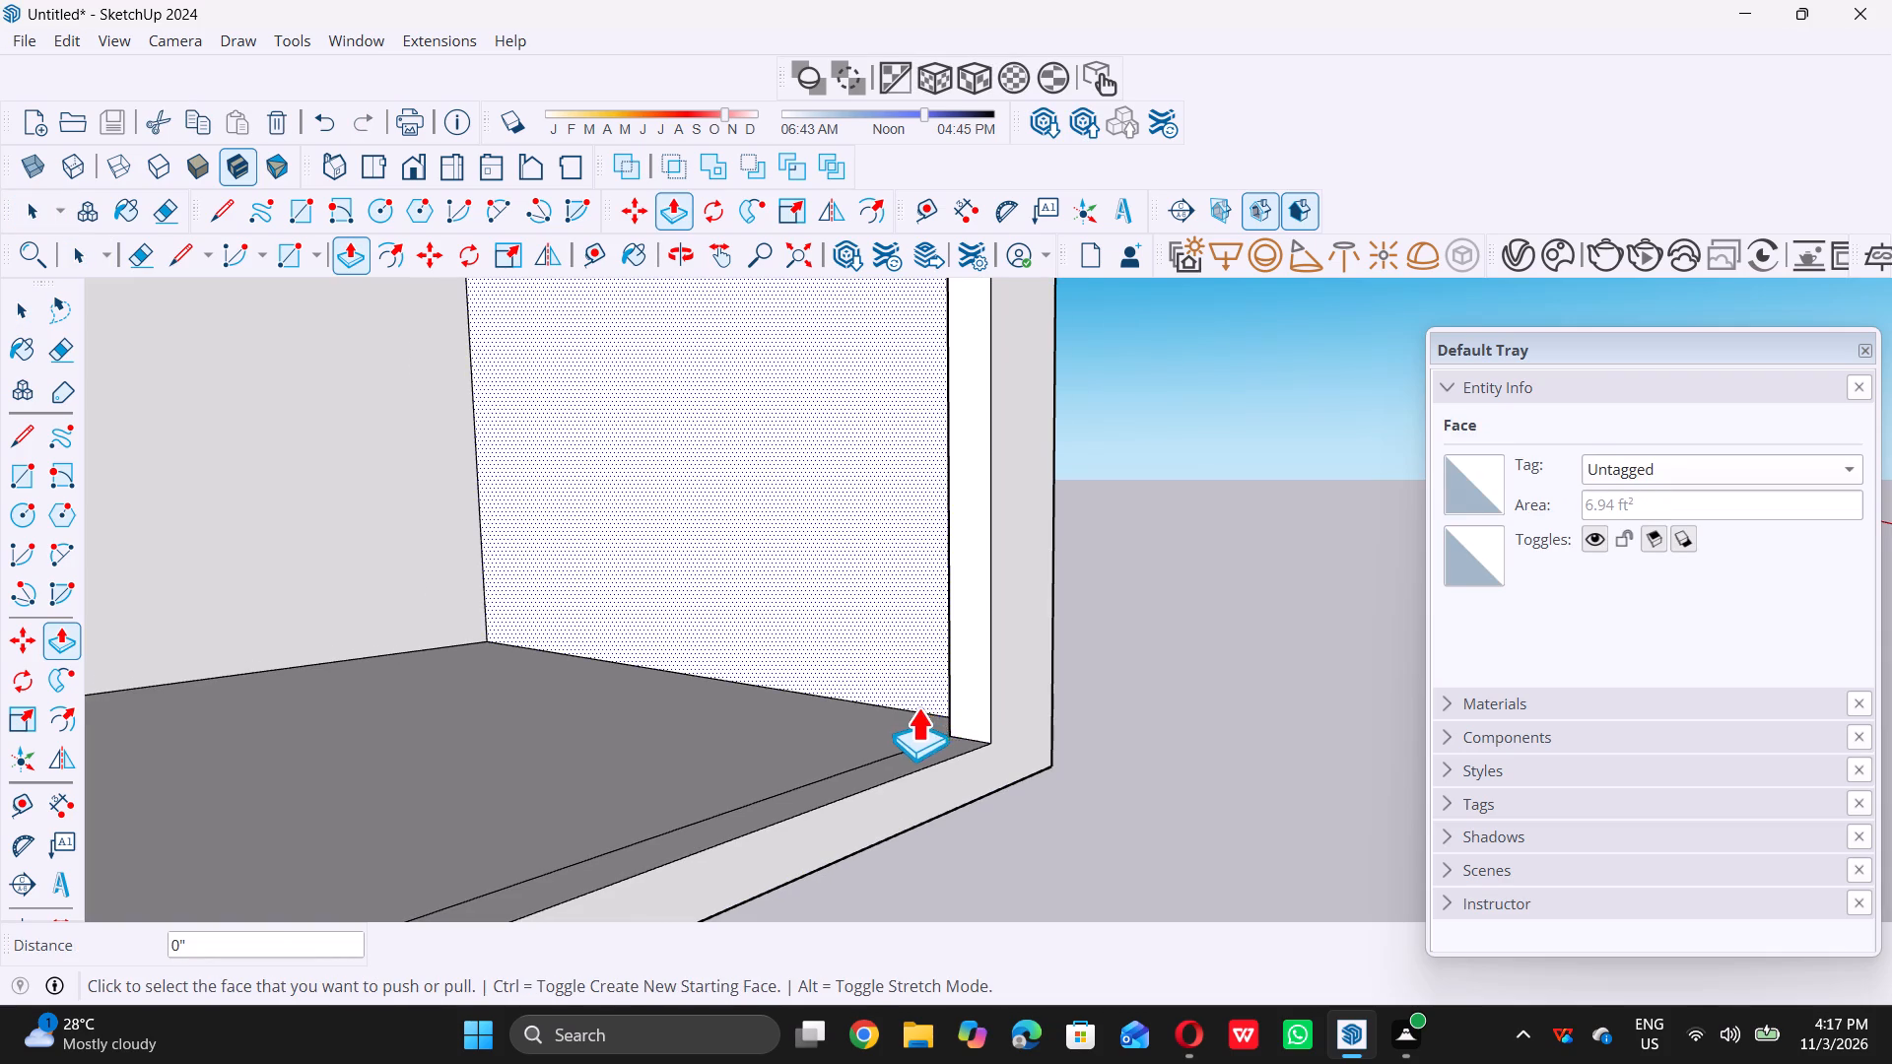
{"action": "left_click", "coordinate": [959, 686]}
{"action": "scroll", "coordinate": [889, 713], "scroll_direction": "down", "scroll_amount": 6}
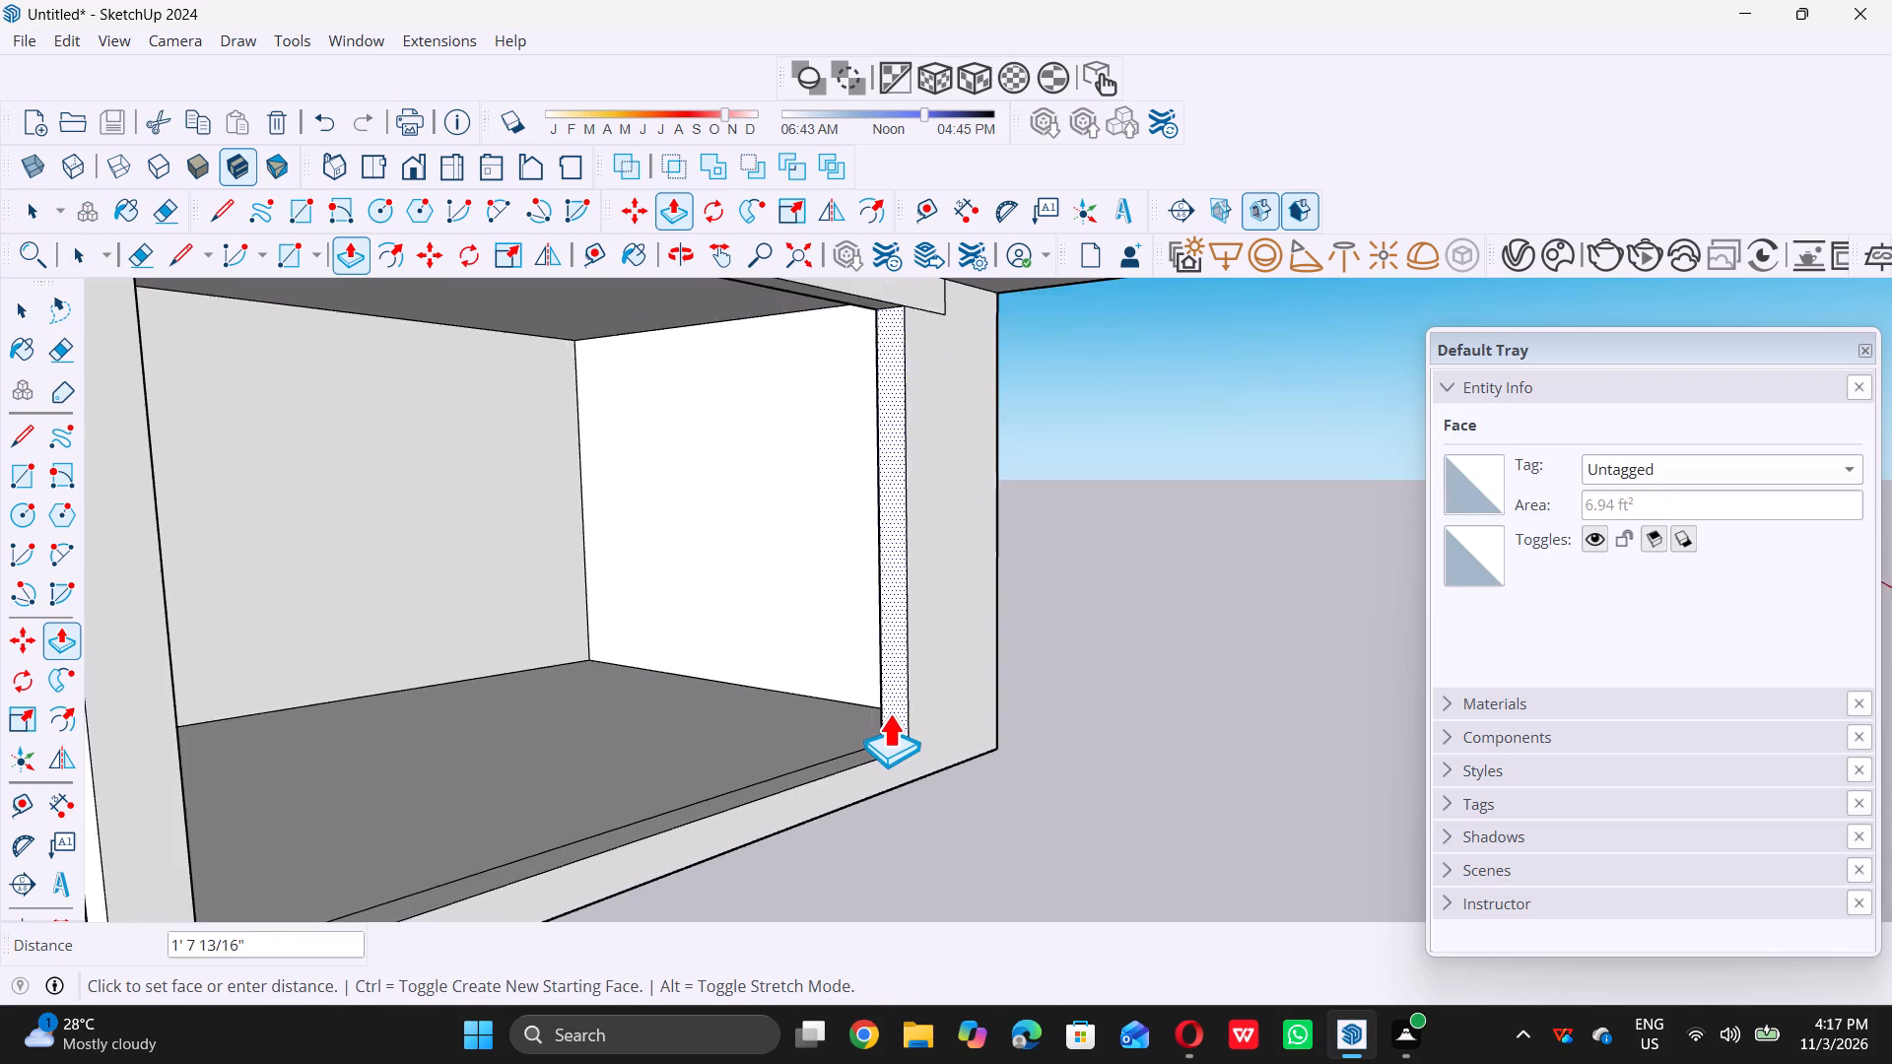
{"action": "scroll", "coordinate": [889, 713], "scroll_direction": "down", "scroll_amount": 2}
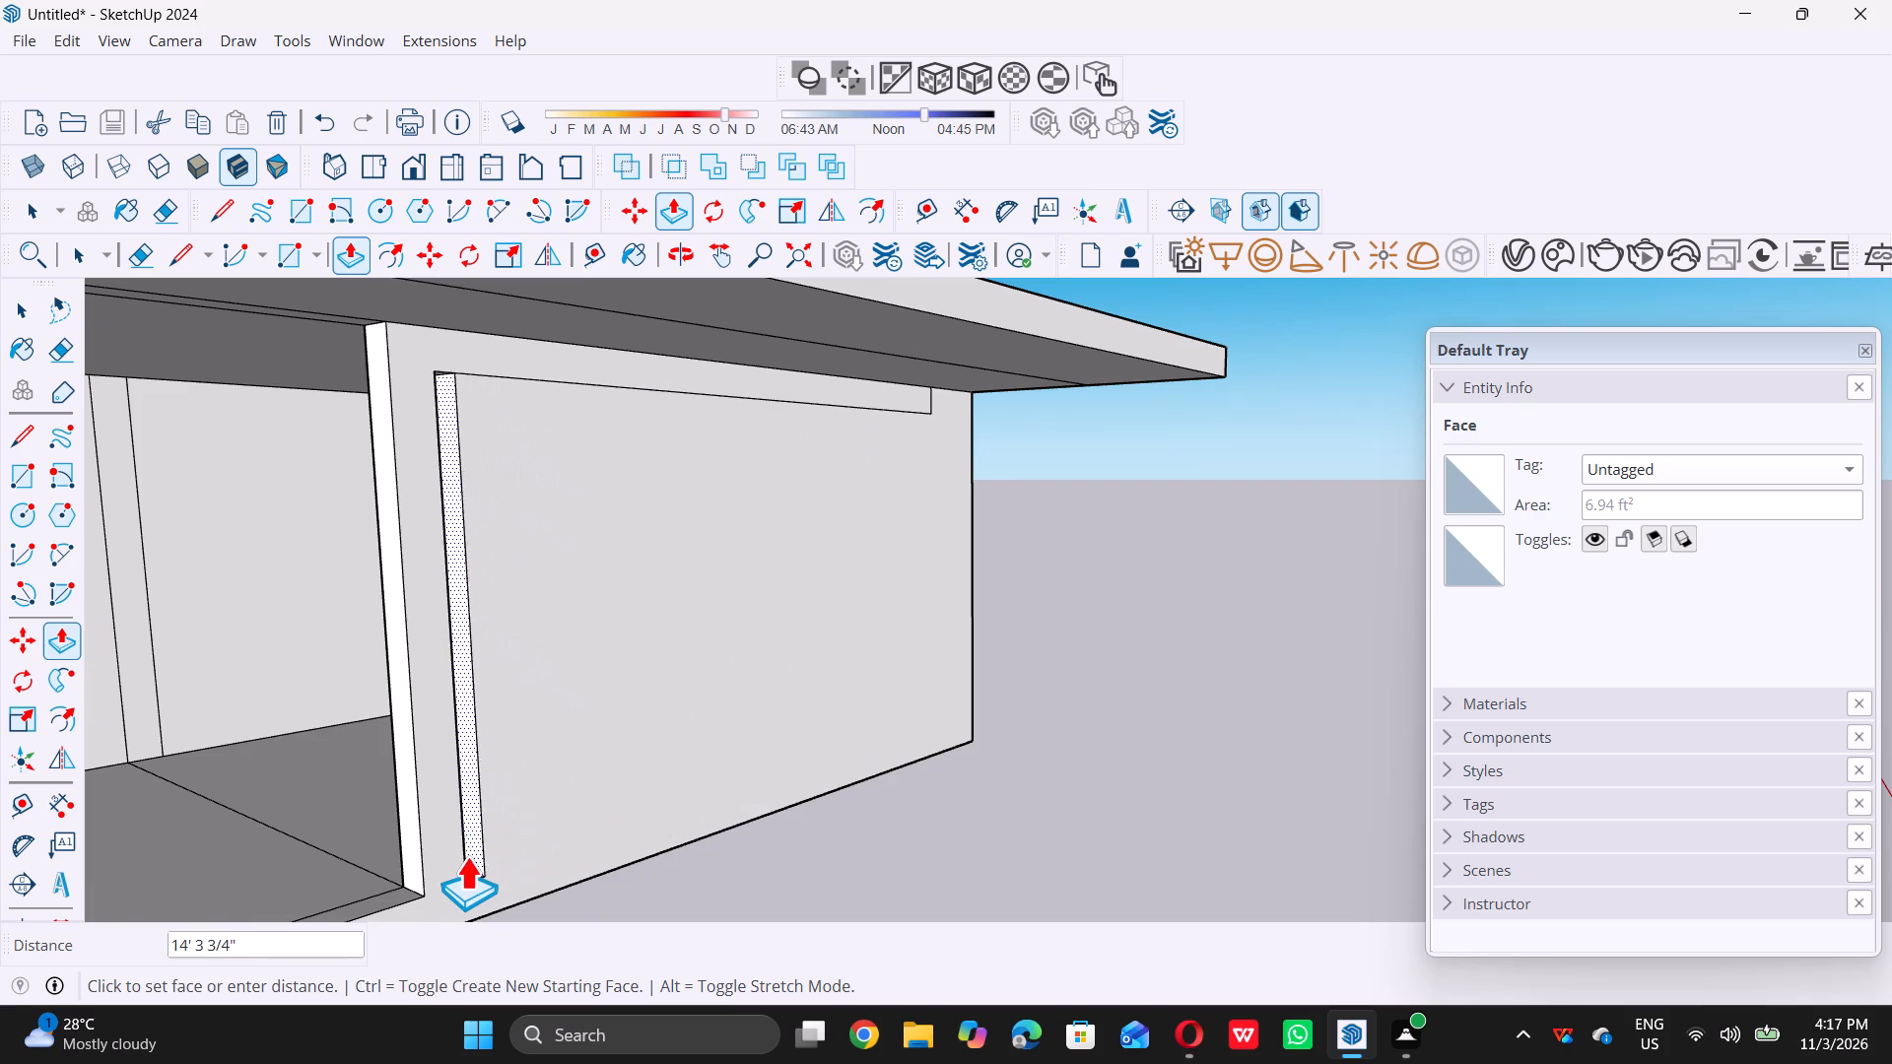
{"action": "triple_click", "coordinate": [461, 857]}
{"action": "key", "text": "space"}
Examine the filled front wall and the adjoining openings from several angles.
{"action": "scroll", "coordinate": [506, 838], "scroll_direction": "down", "scroll_amount": 1}
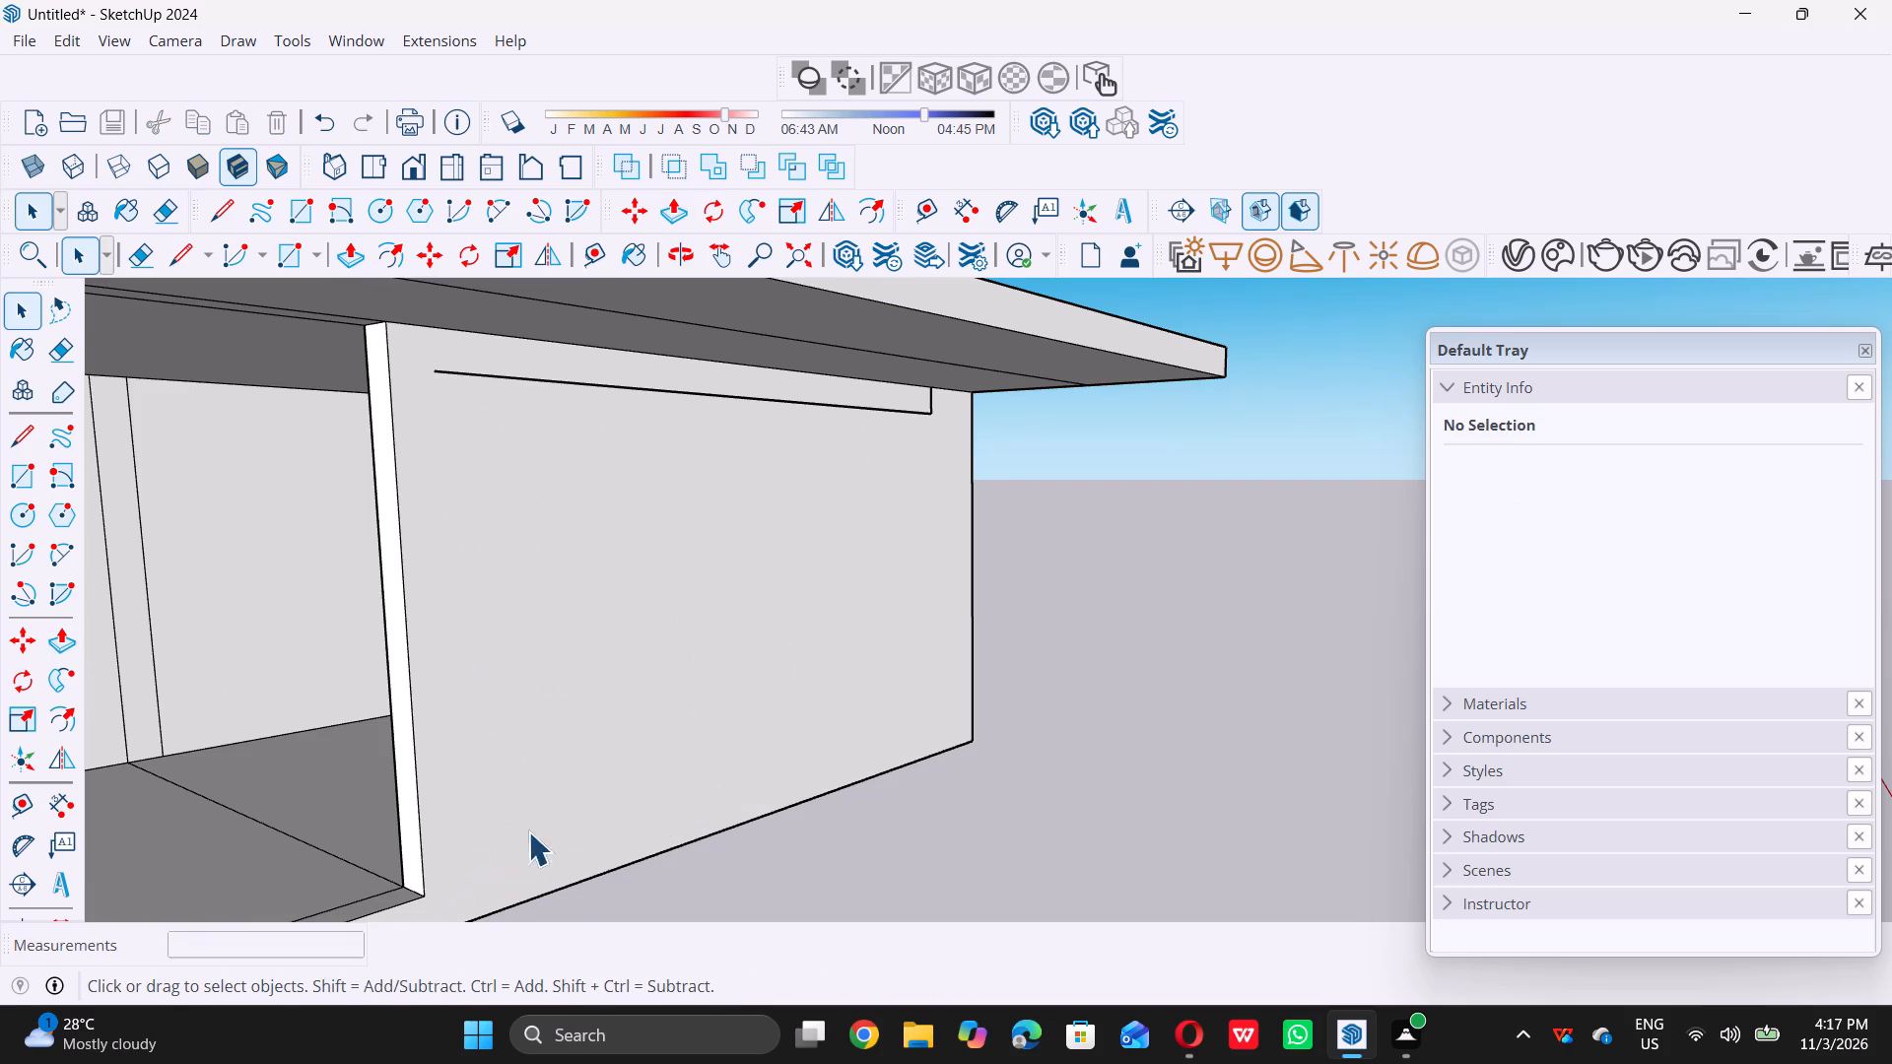
{"action": "scroll", "coordinate": [528, 831], "scroll_direction": "down", "scroll_amount": 6}
{"action": "middle_click_drag", "start_coordinate": [822, 800], "coordinate": [527, 744]}
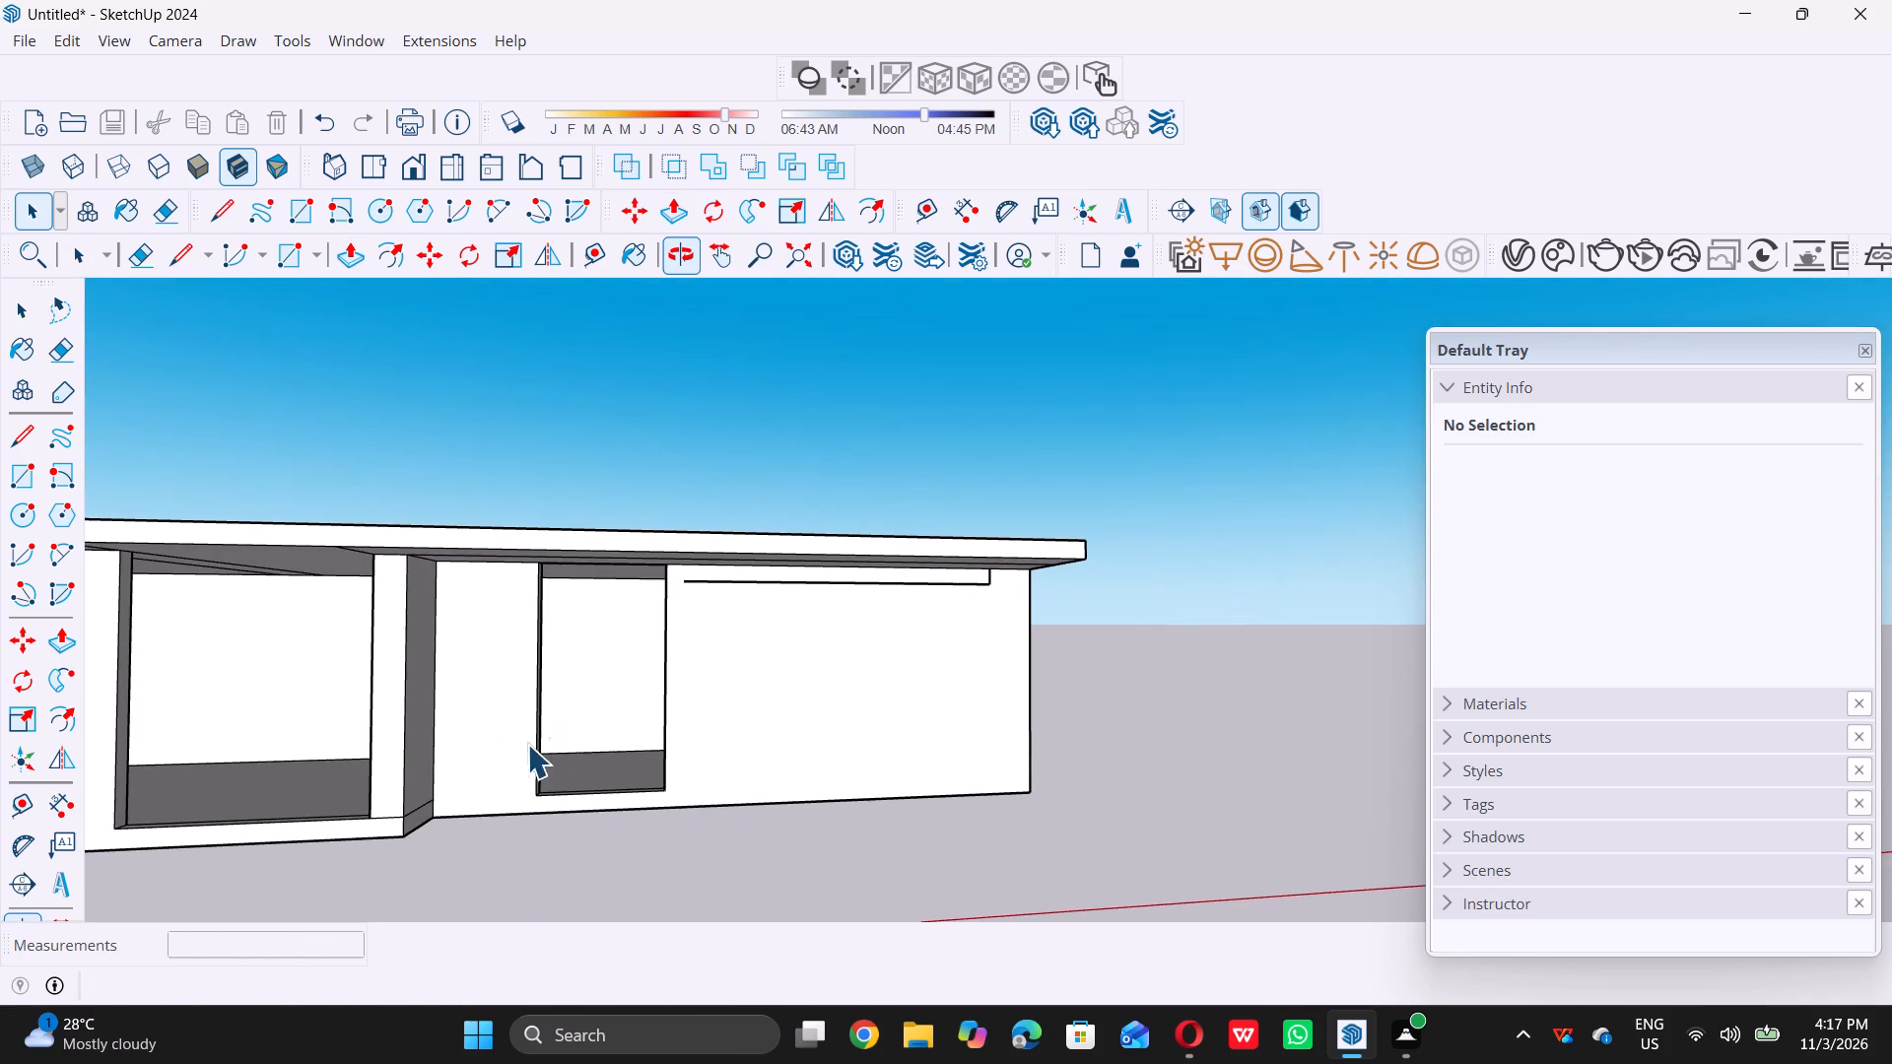
{"action": "scroll", "coordinate": [856, 631], "scroll_direction": "up", "scroll_amount": 1}
{"action": "middle_click_drag", "start_coordinate": [855, 632], "coordinate": [776, 648]}
{"action": "scroll", "coordinate": [854, 632], "scroll_direction": "down", "scroll_amount": 1}
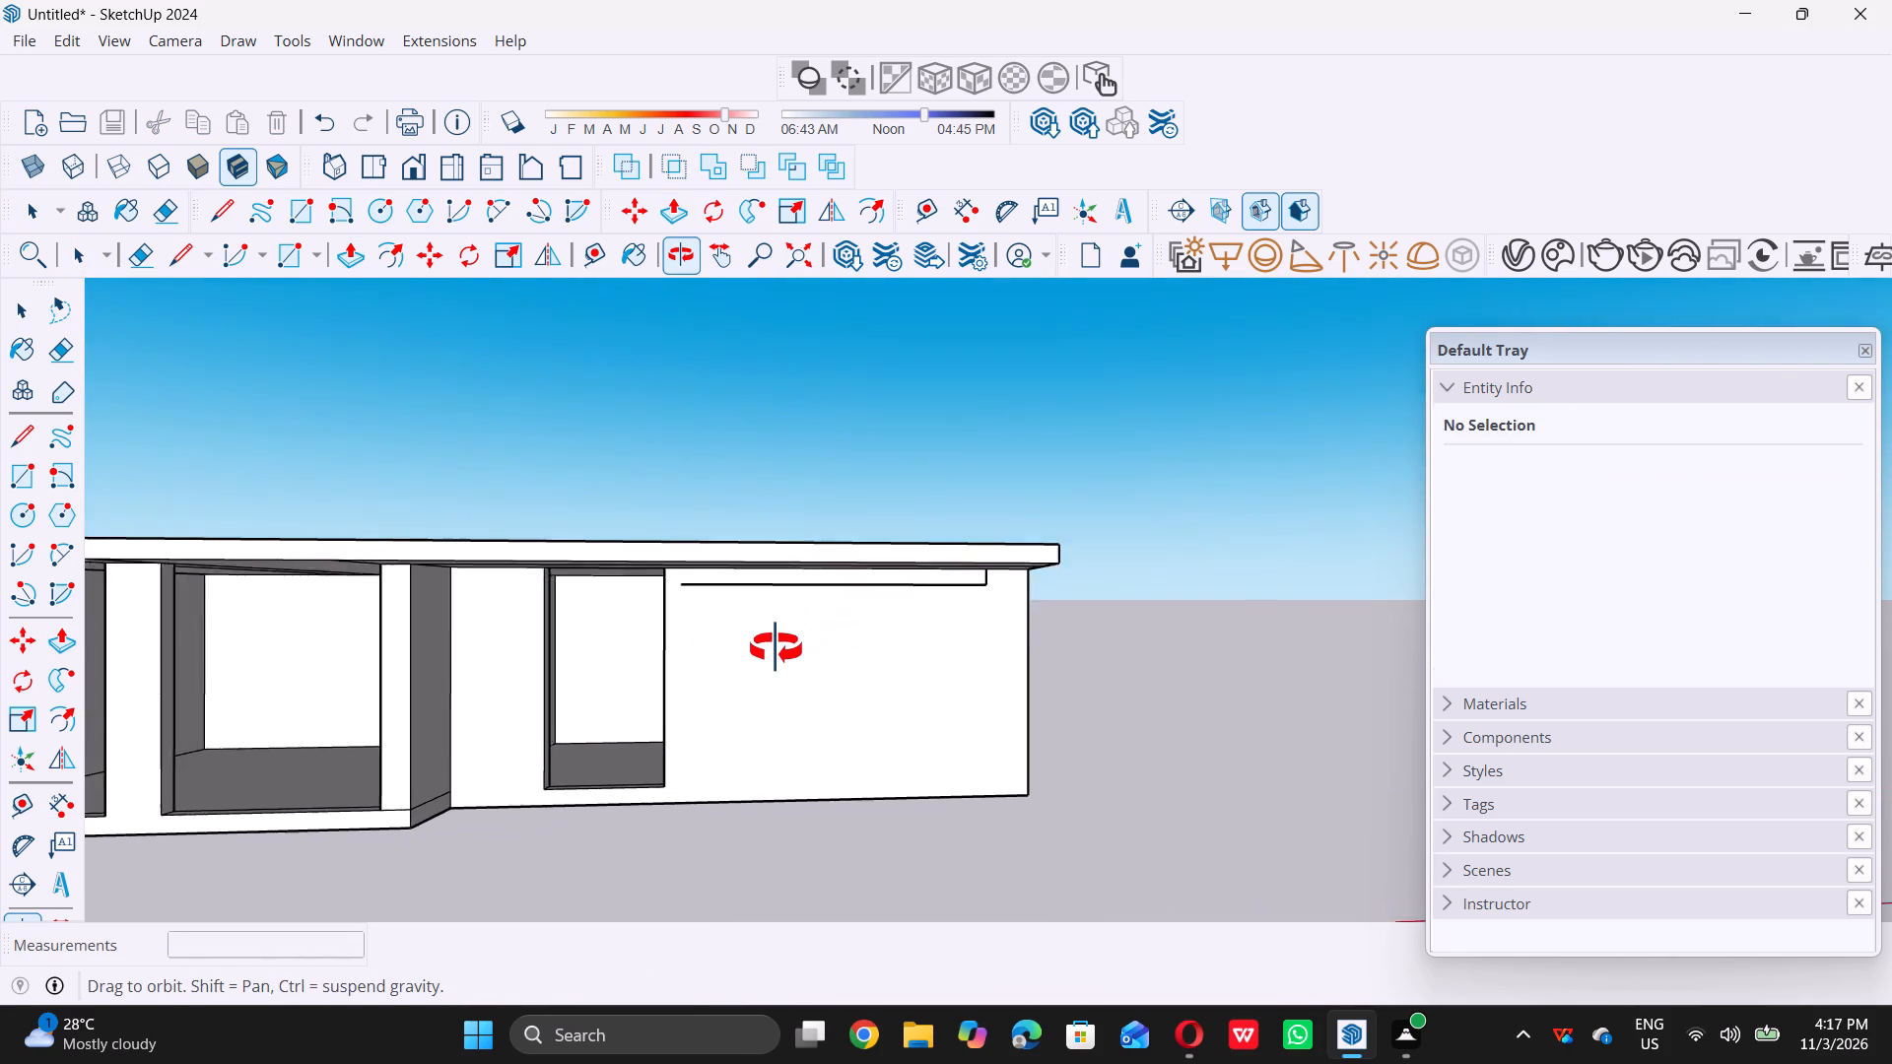
{"action": "middle_click_drag", "start_coordinate": [776, 648], "coordinate": [777, 634]}
{"action": "middle_click", "coordinate": [777, 634]}
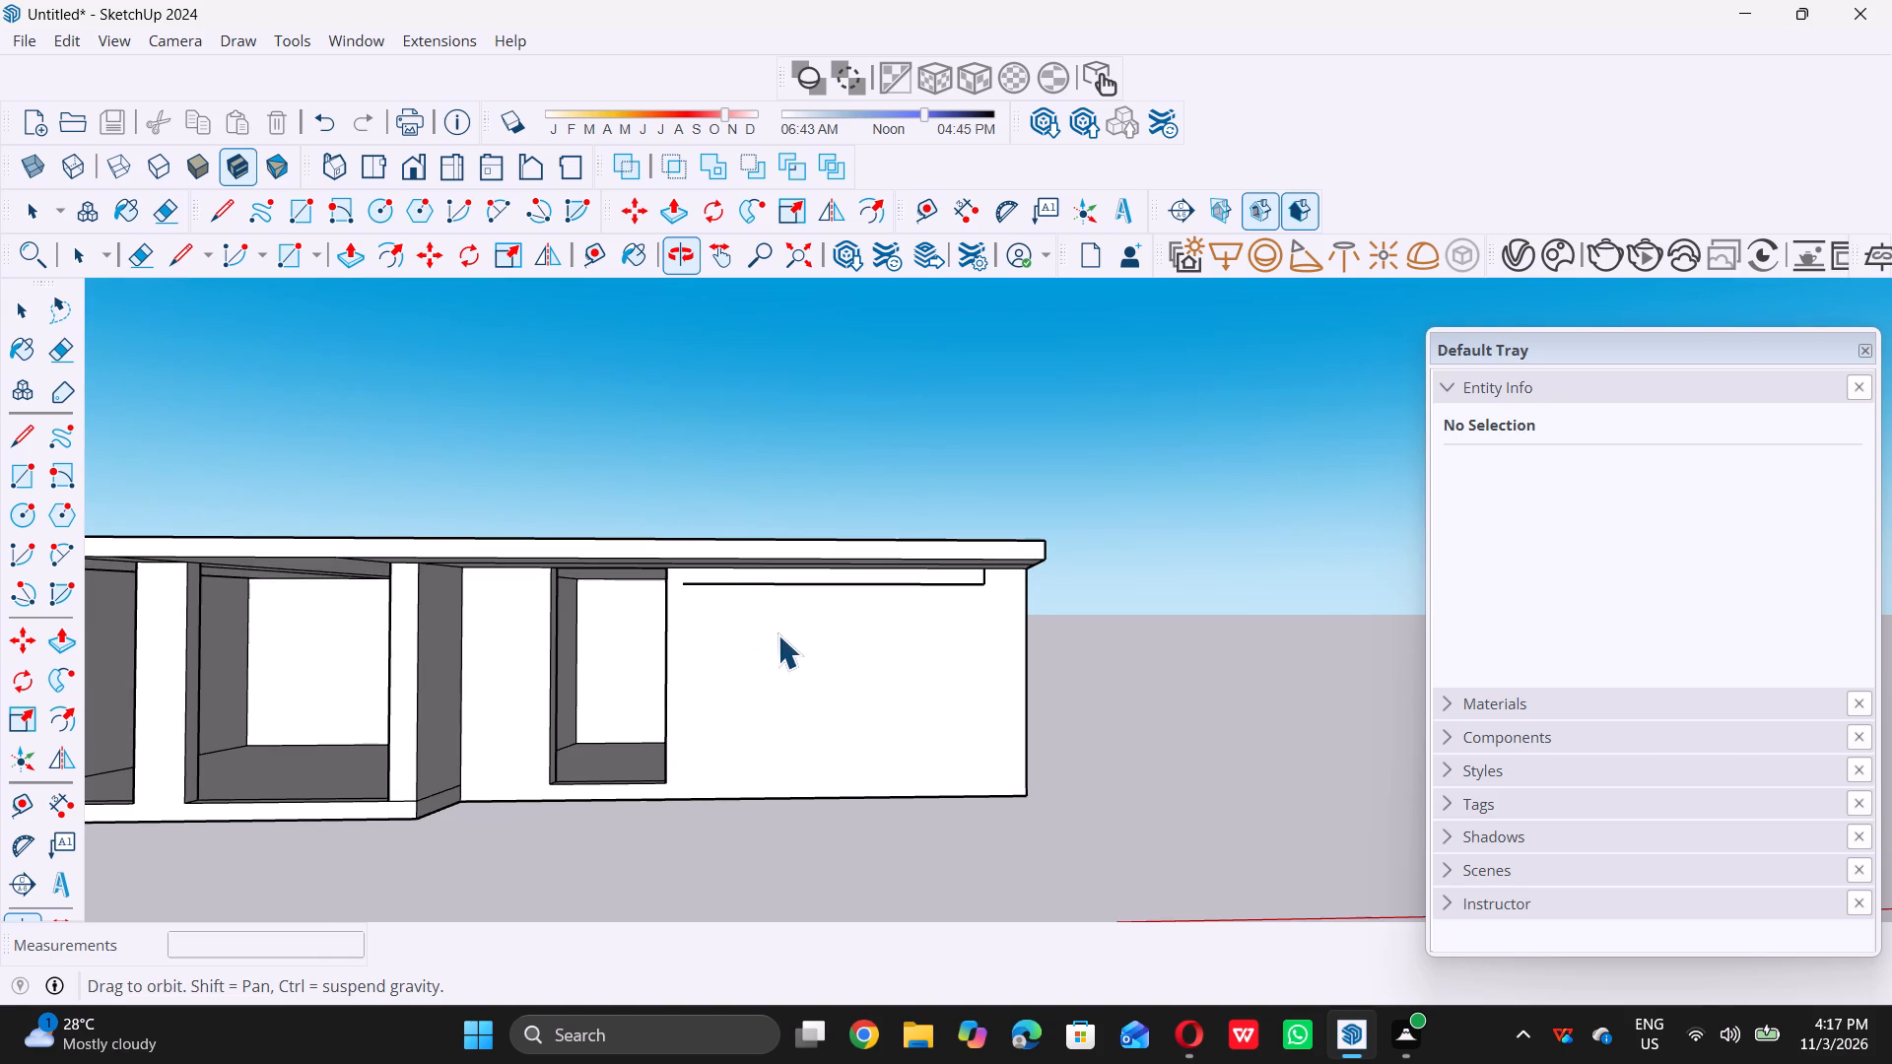
{"action": "middle_click_drag", "start_coordinate": [777, 634], "coordinate": [644, 682]}
{"action": "middle_click_drag", "start_coordinate": [649, 678], "coordinate": [699, 659]}
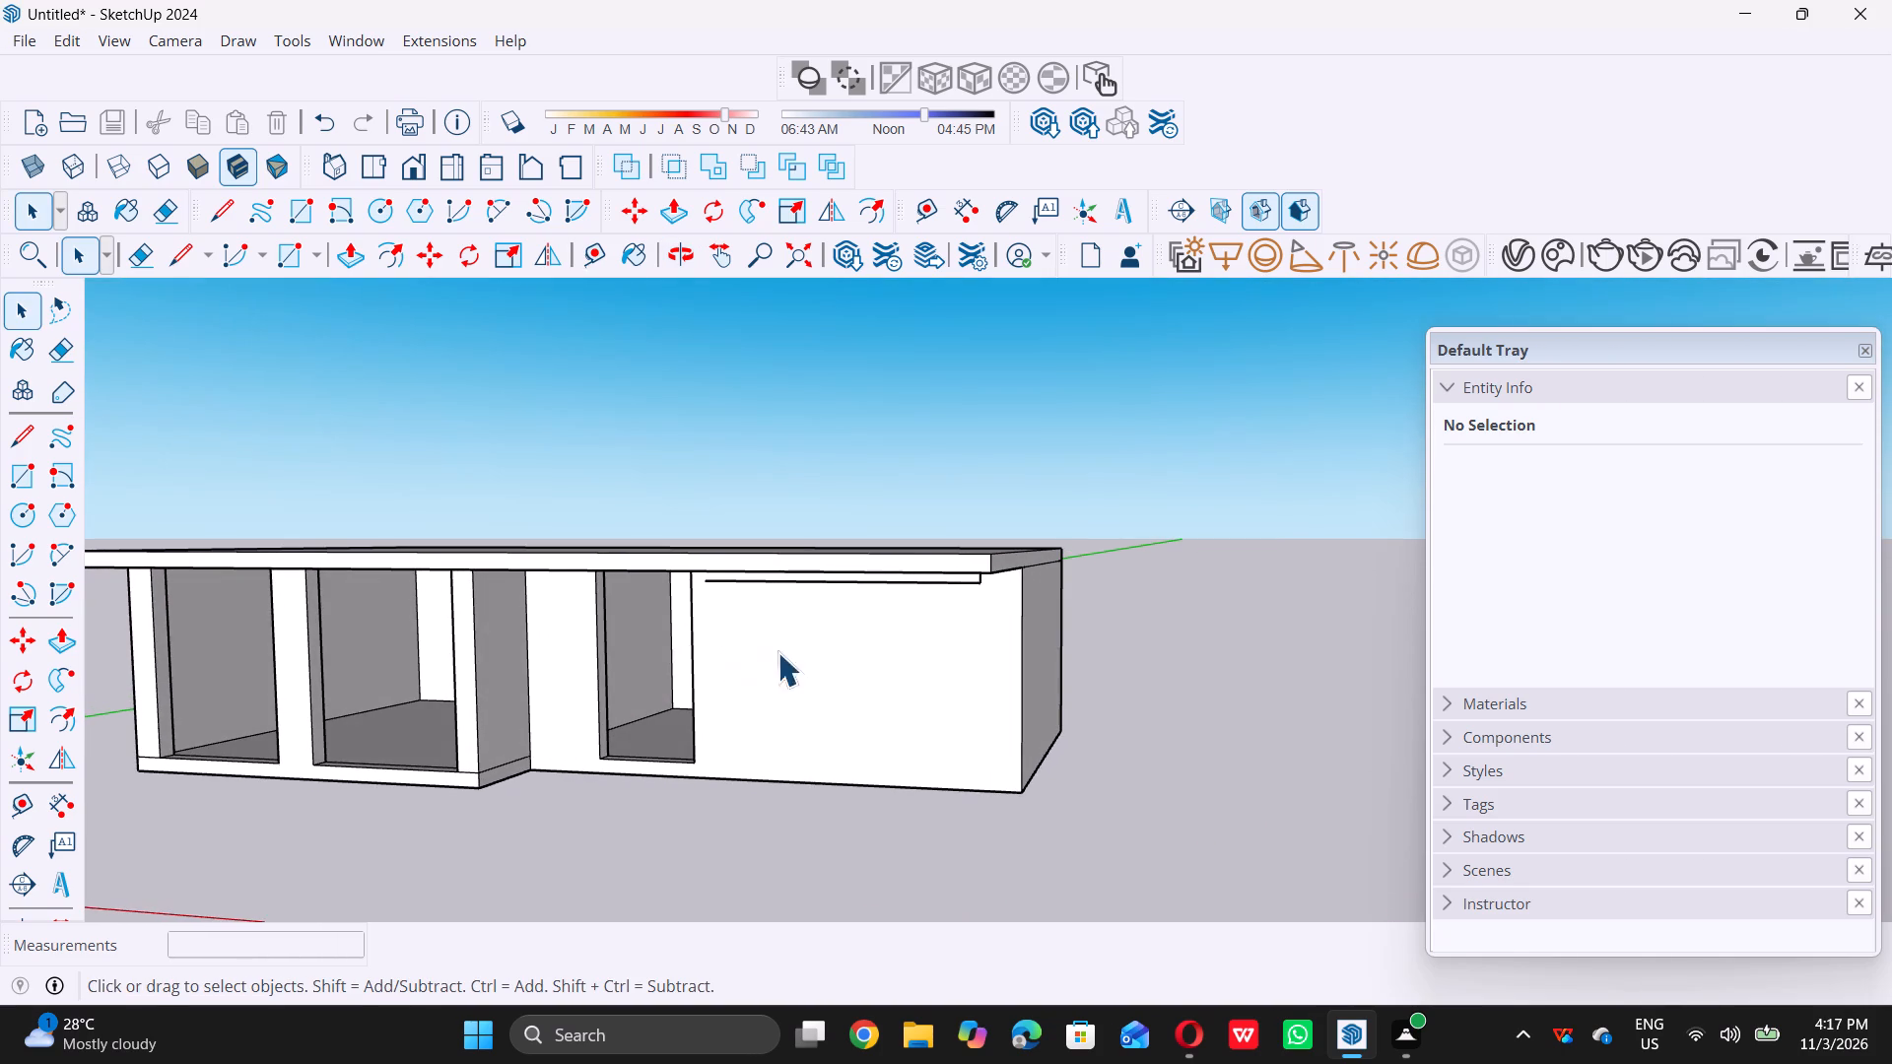
{"action": "scroll", "coordinate": [779, 666], "scroll_direction": "down", "scroll_amount": 3}
{"action": "middle_click_drag", "start_coordinate": [777, 667], "coordinate": [841, 670]}
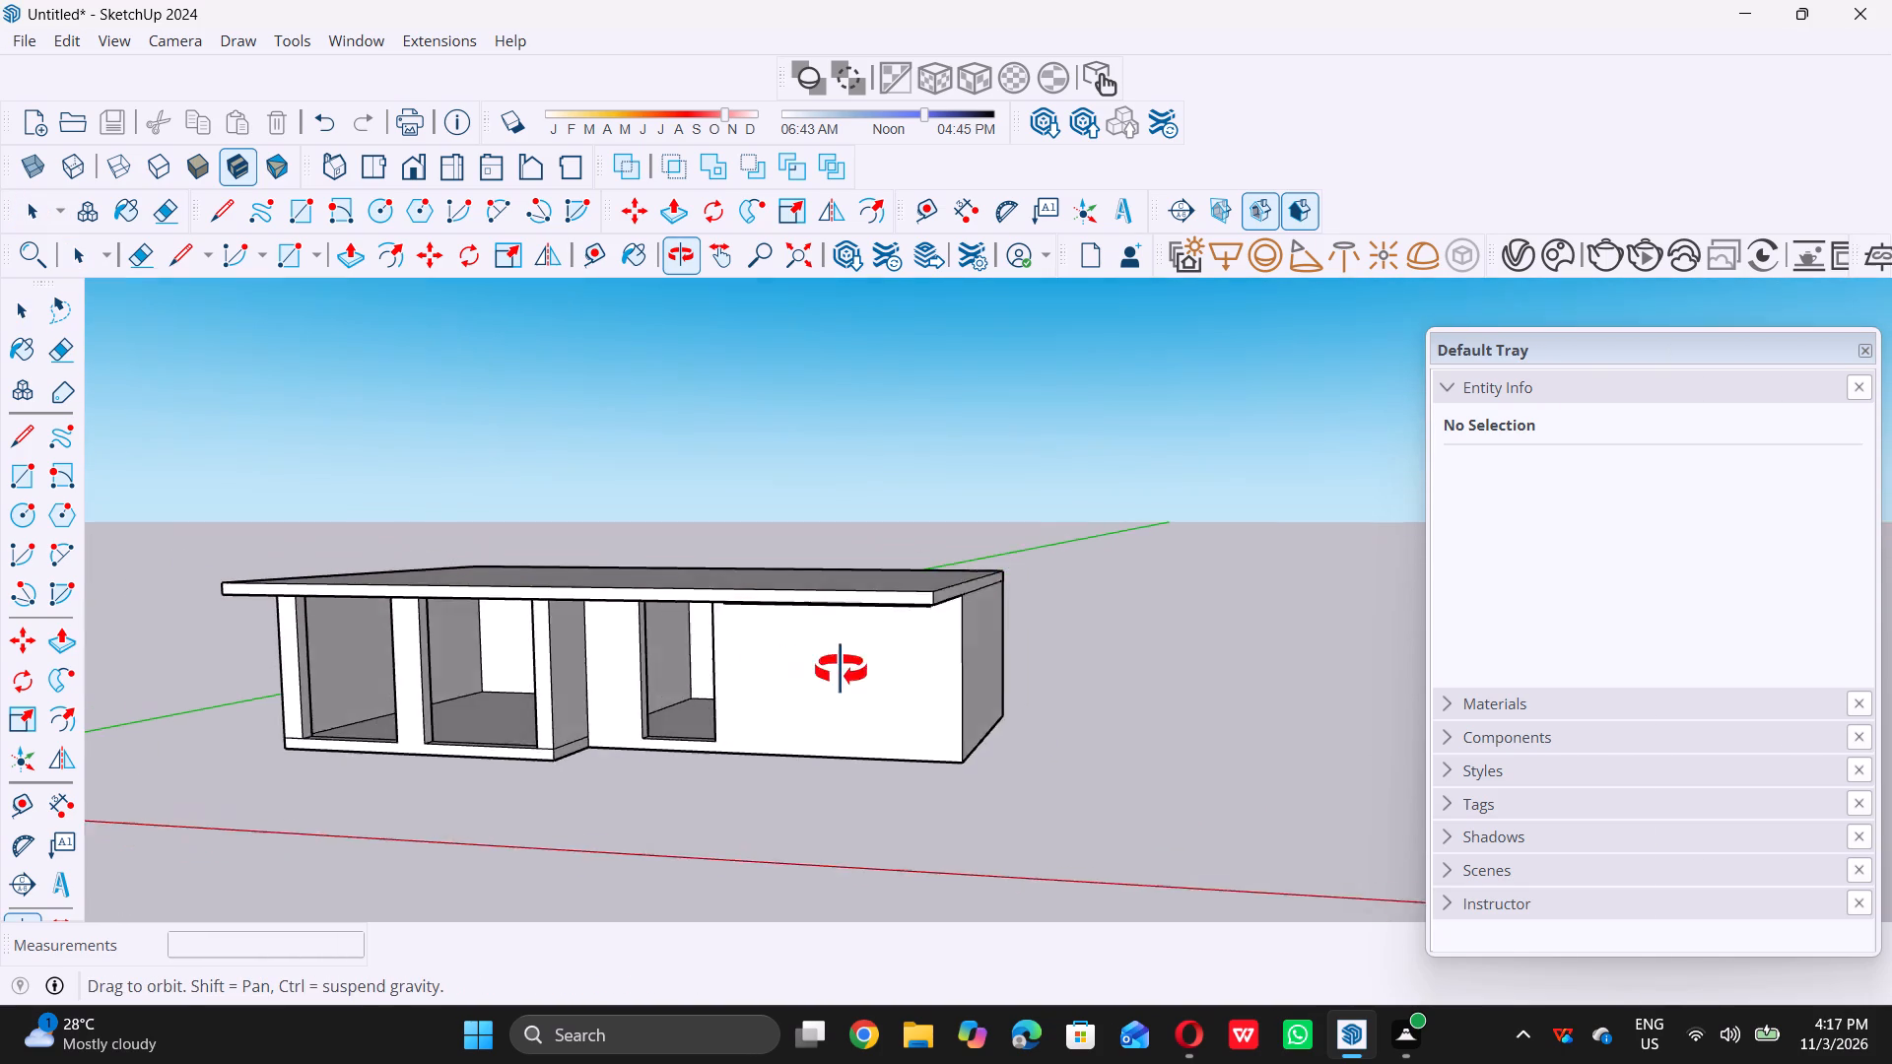
{"action": "middle_click_drag", "start_coordinate": [841, 670], "coordinate": [869, 646]}
{"action": "scroll", "coordinate": [869, 646], "scroll_direction": "up", "scroll_amount": 2}
{"action": "key", "text": "space"}
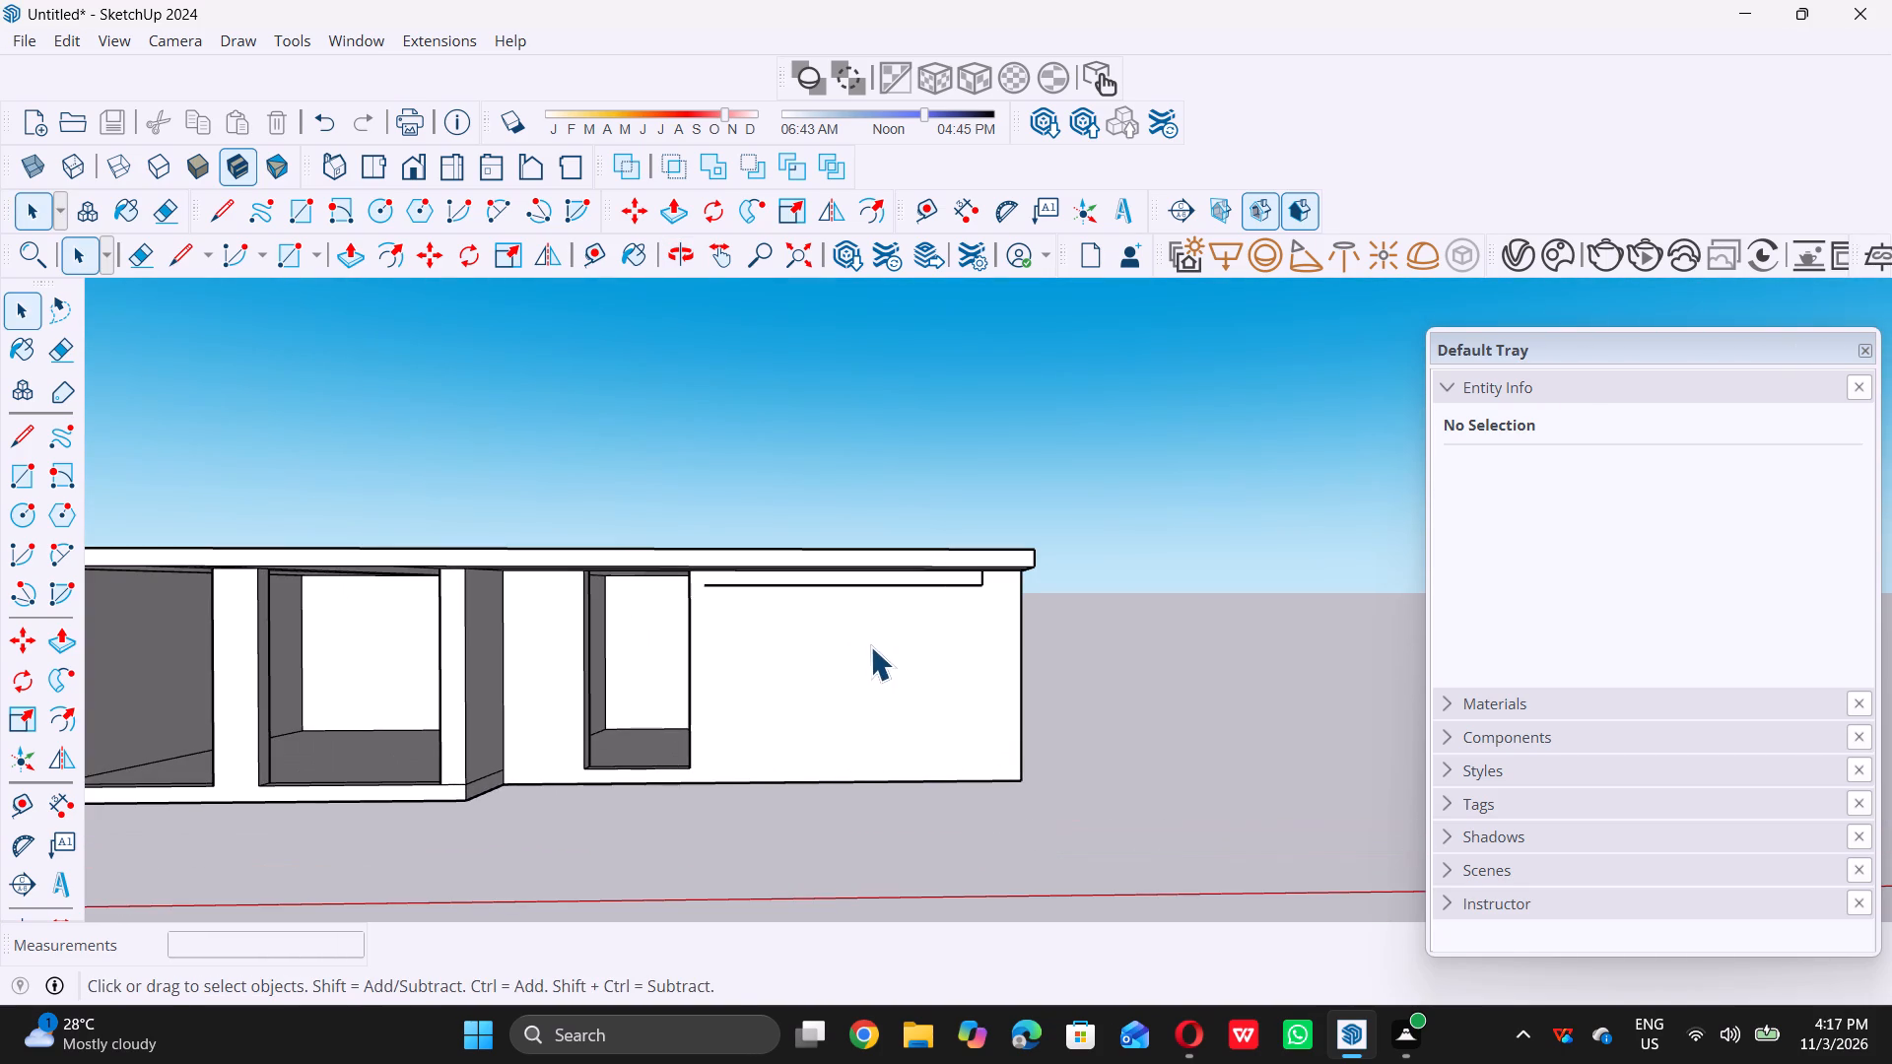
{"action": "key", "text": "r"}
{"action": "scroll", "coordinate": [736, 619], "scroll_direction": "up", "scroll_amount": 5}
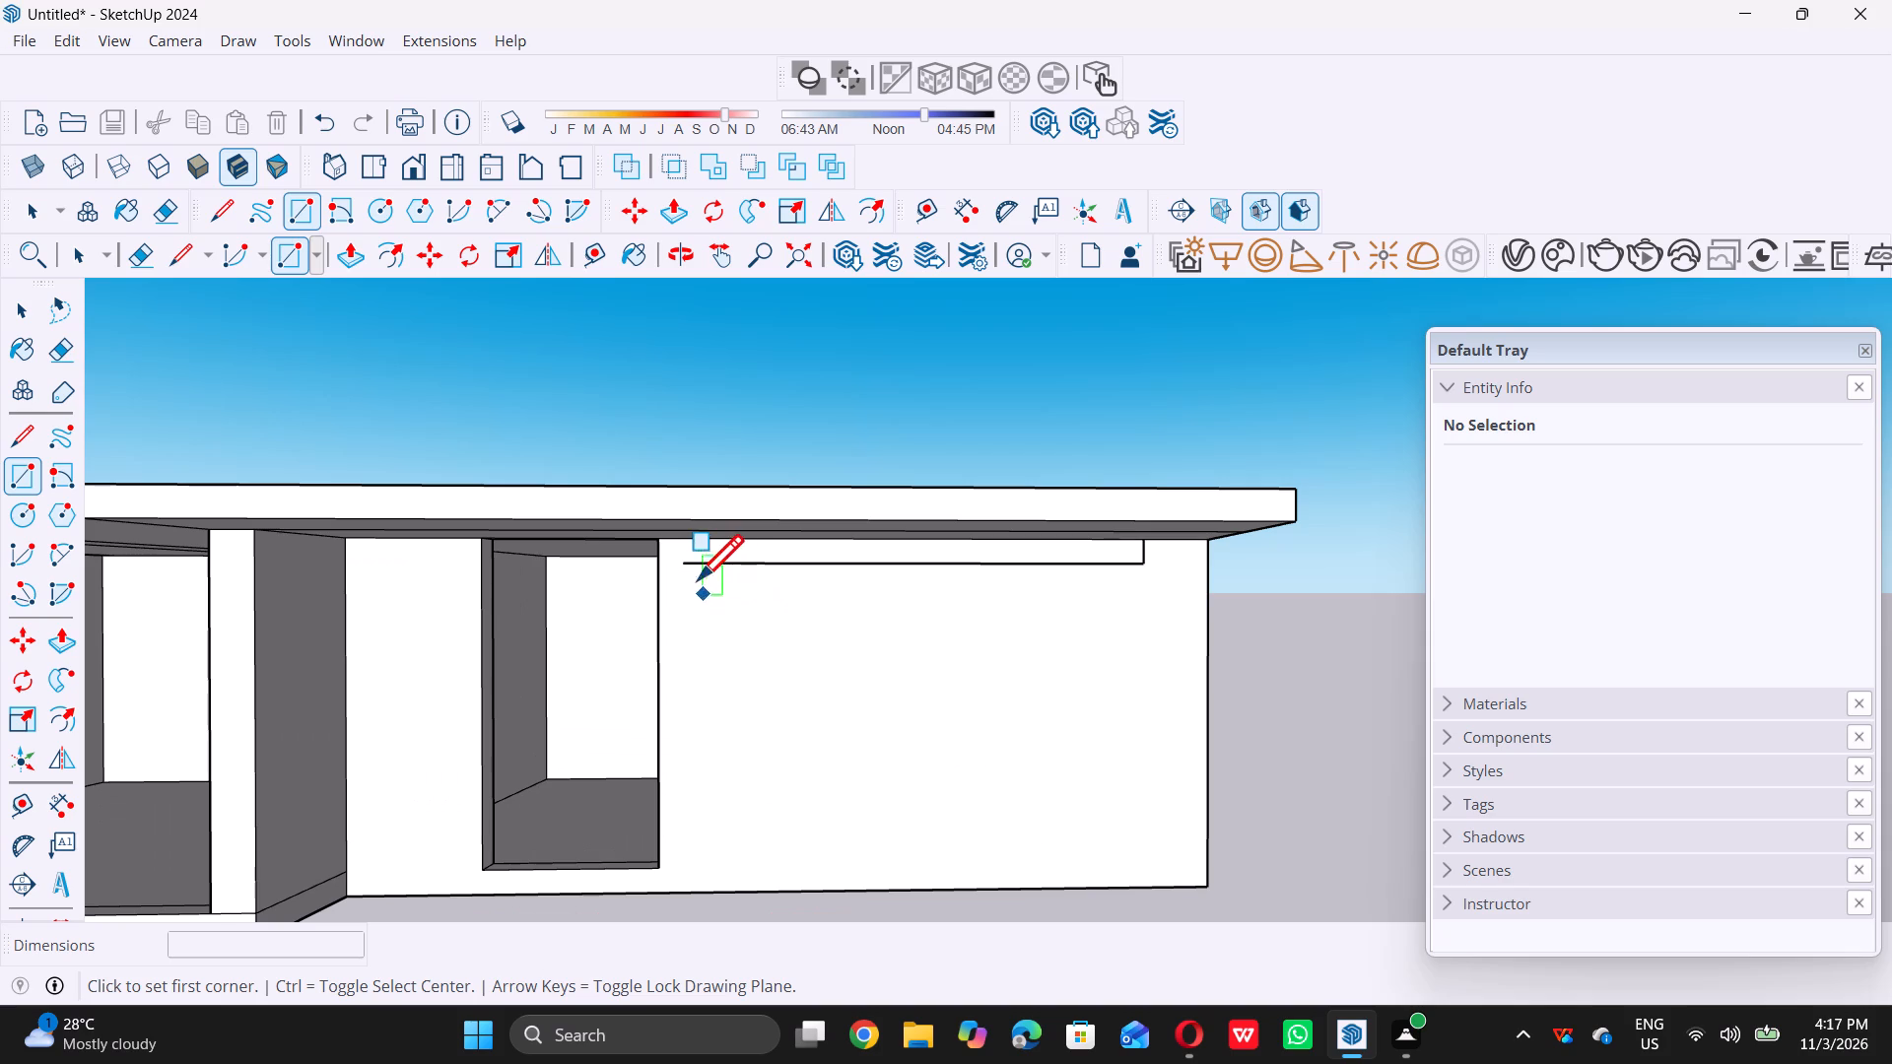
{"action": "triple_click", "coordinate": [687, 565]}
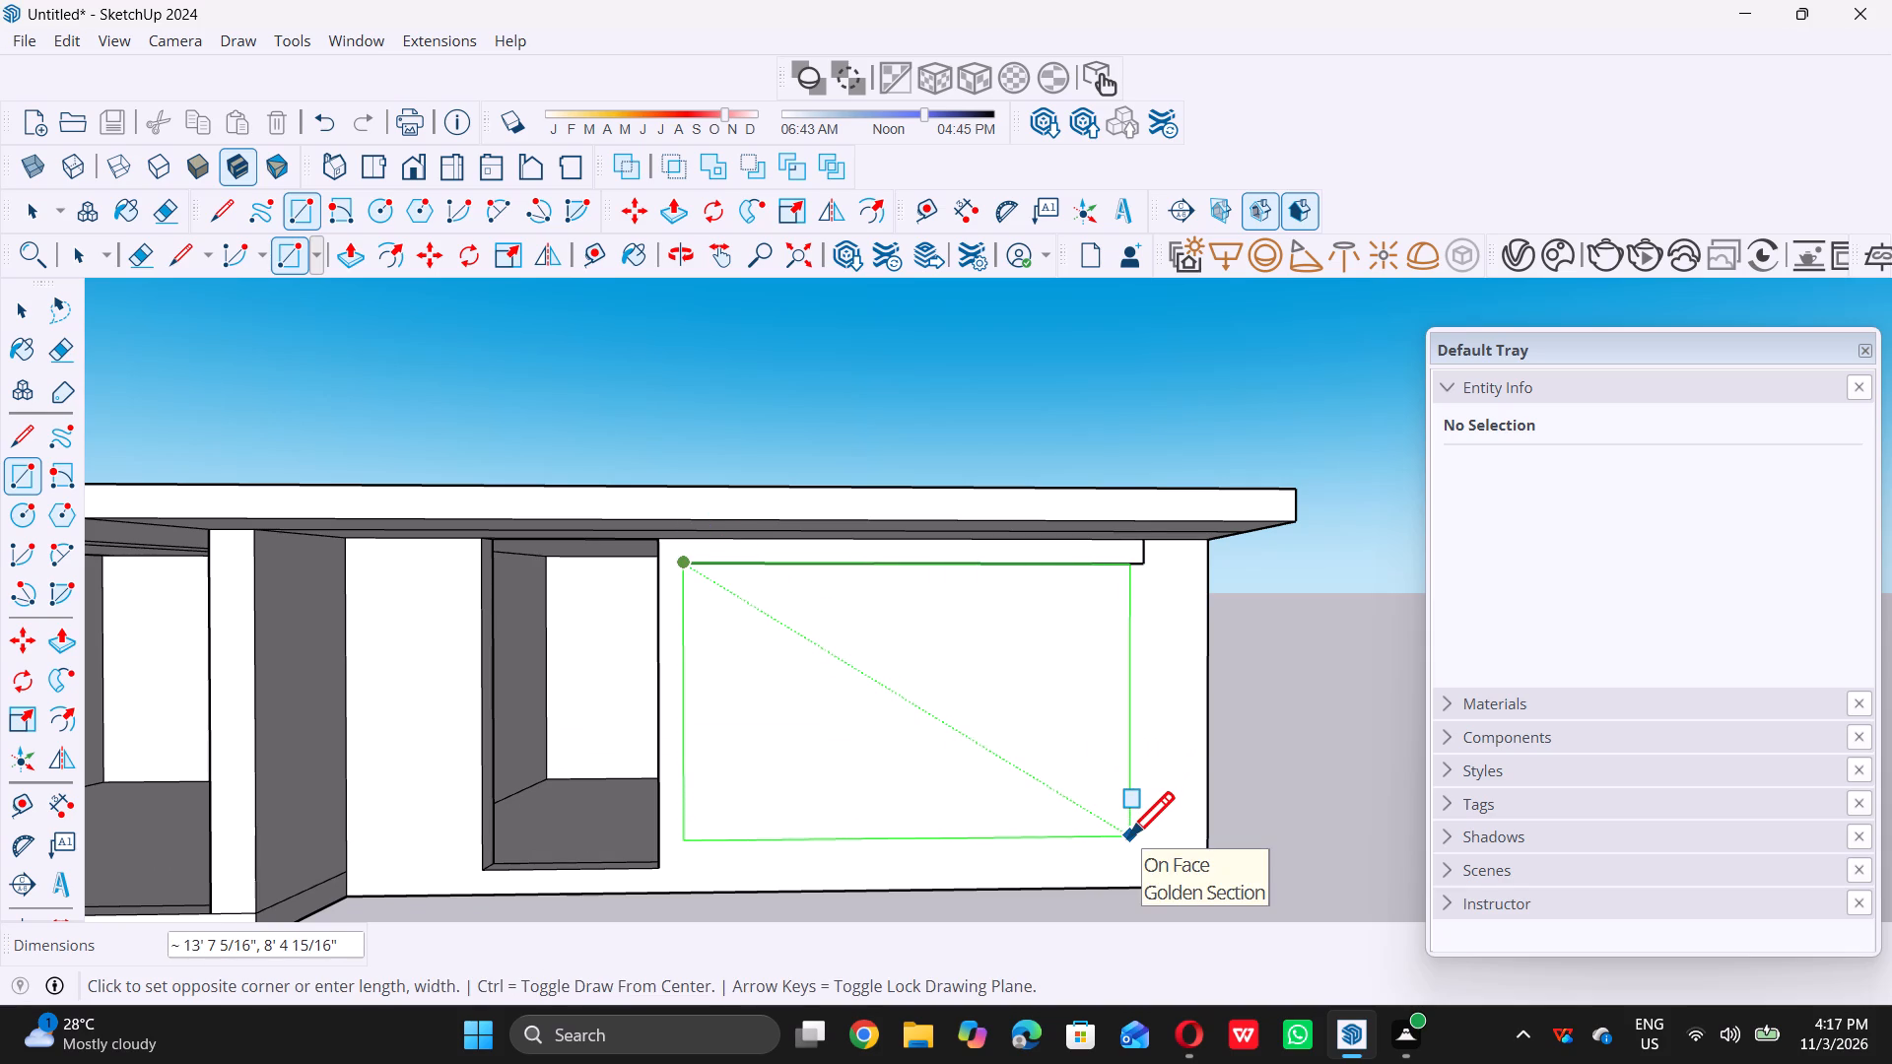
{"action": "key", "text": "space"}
Draw a horizontal line along the front wall from the narrow opening's lower corner to the wall's outer vertical edge.
{"action": "key", "text": "l"}
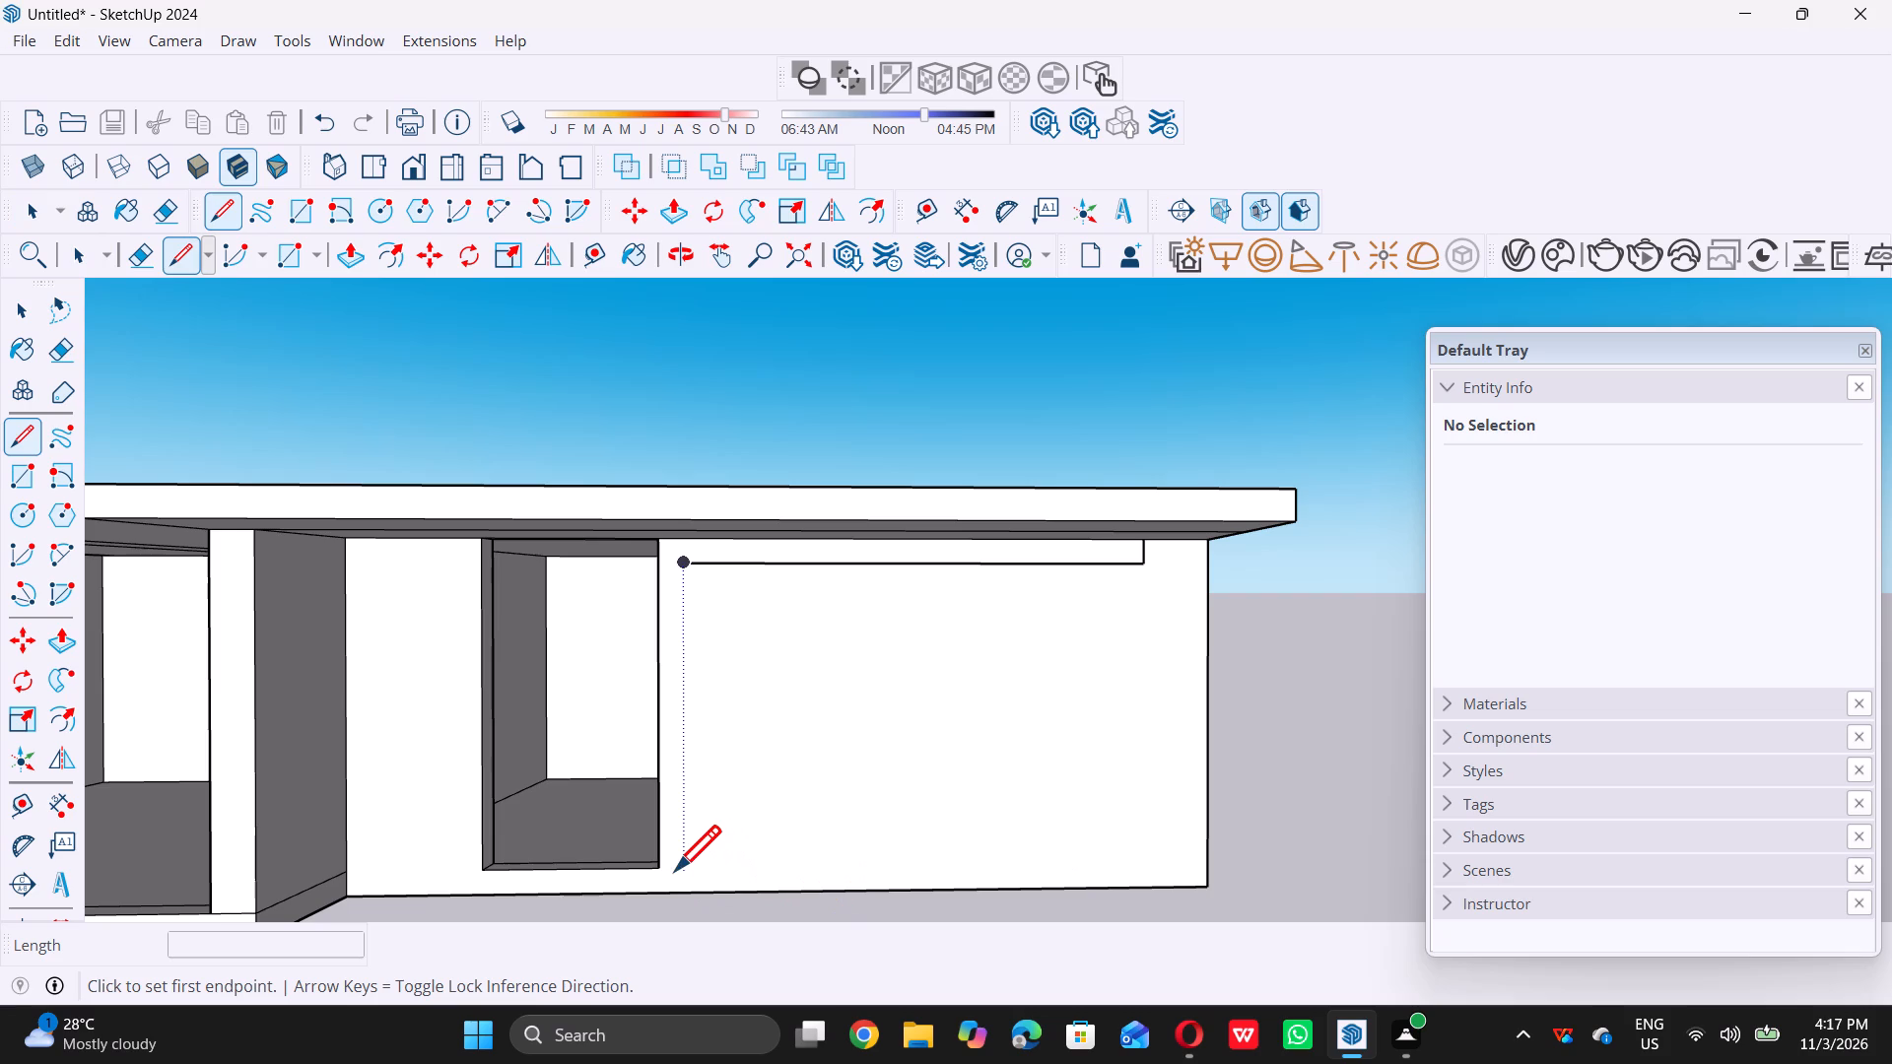
{"action": "double_click", "coordinate": [658, 867]}
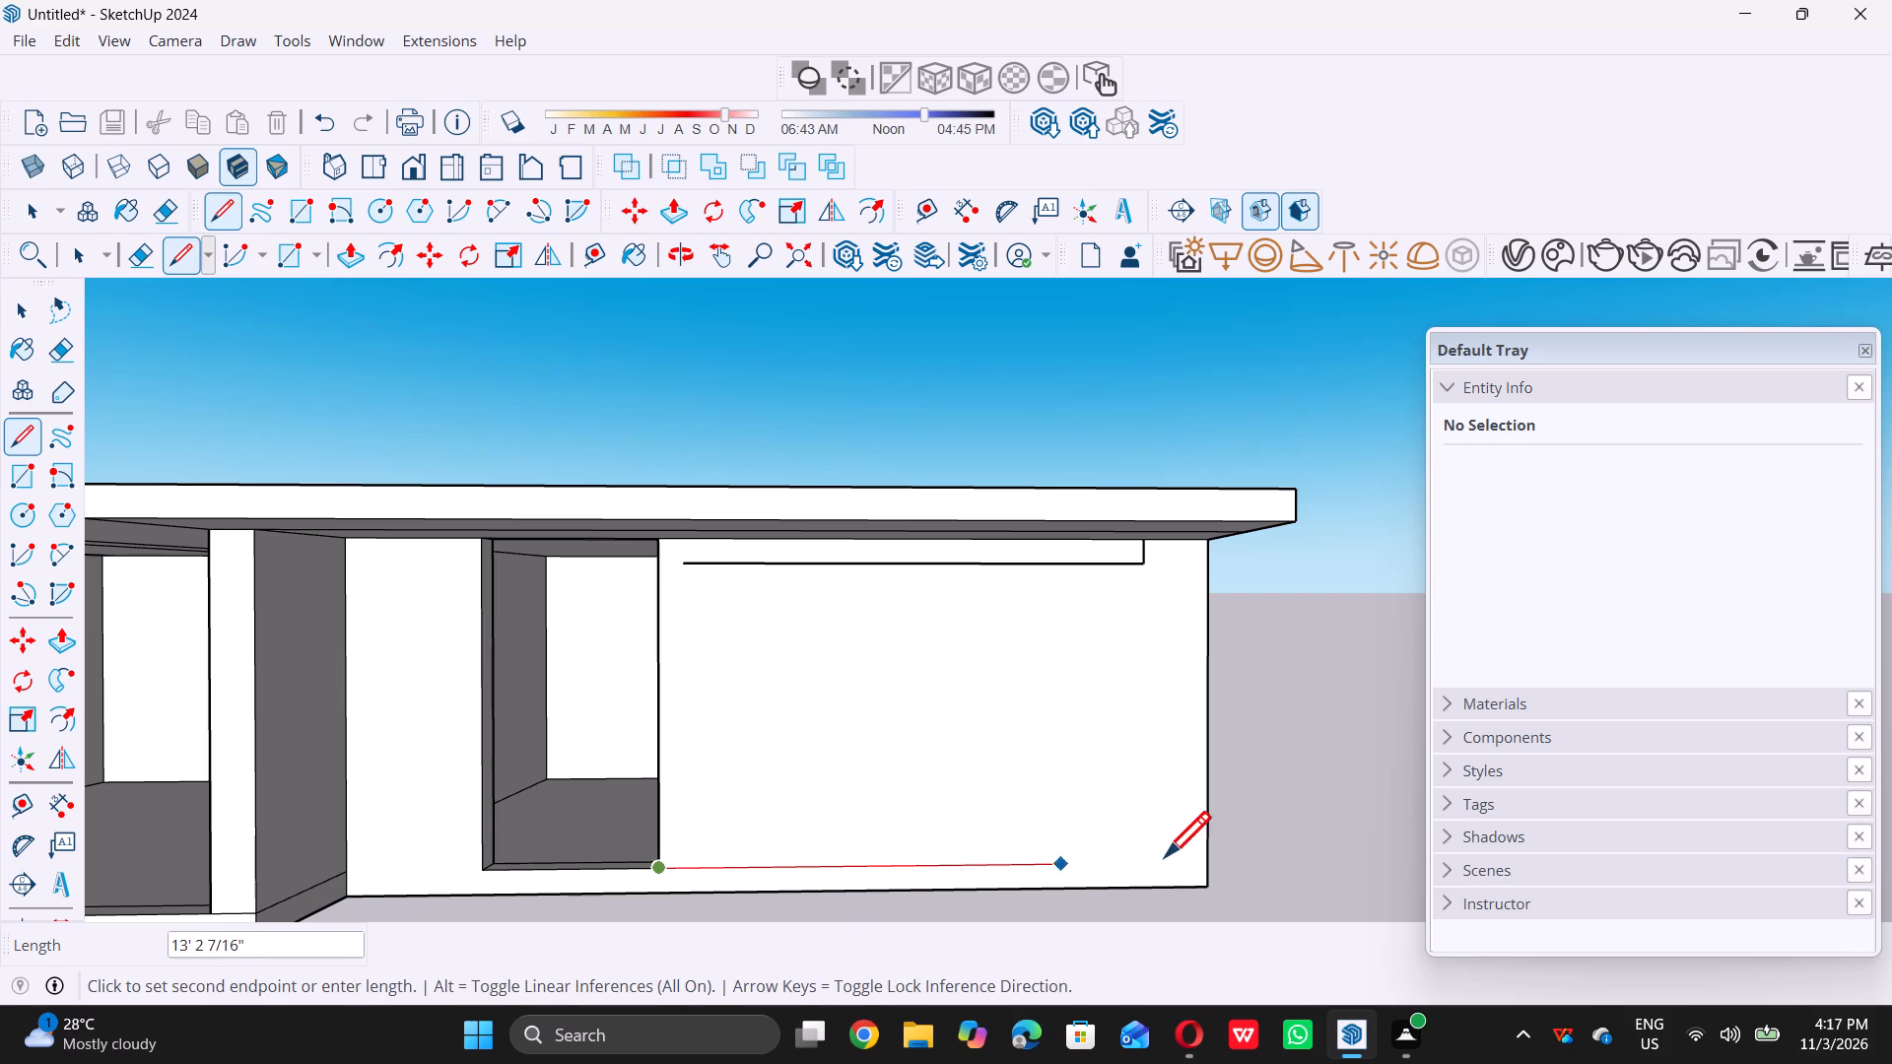
{"action": "triple_click", "coordinate": [1200, 857]}
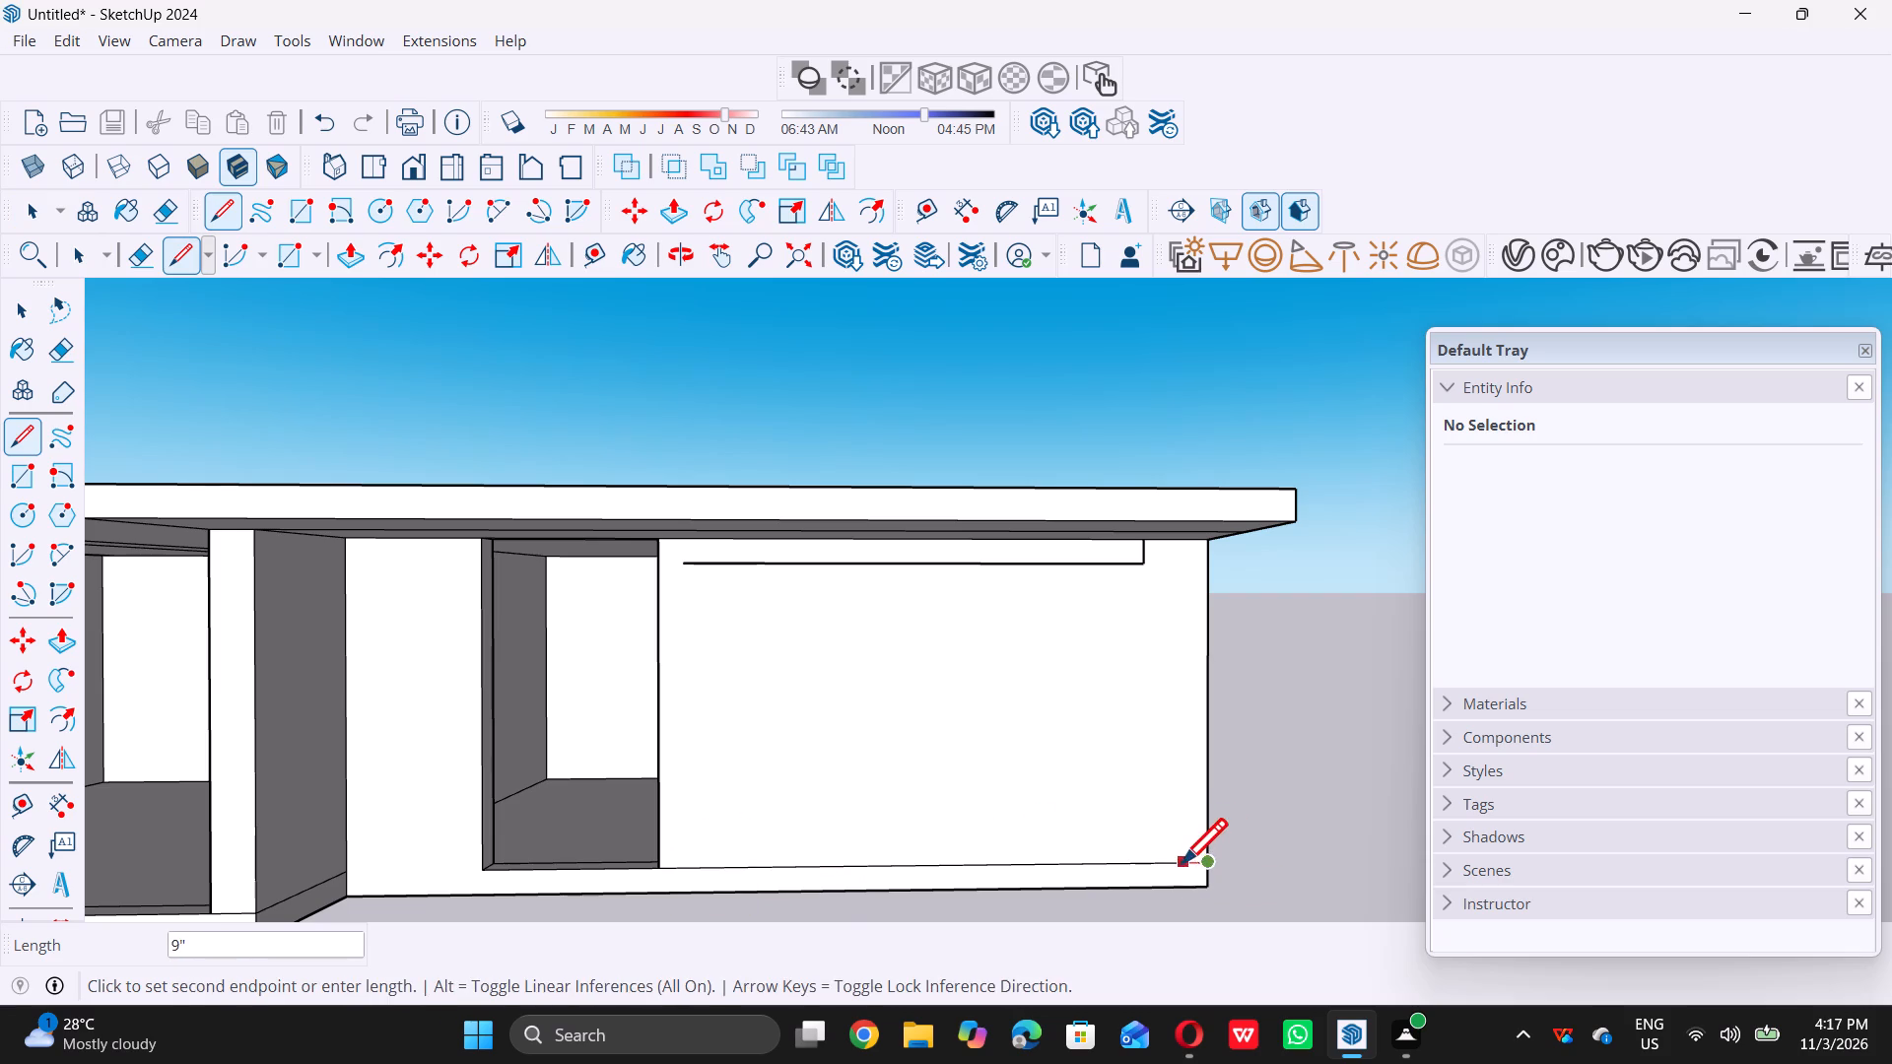
{"action": "key", "text": "space"}
Draw a rectangle about 14' 1" by 9' 3" on the front wall, from the upper line's inner end down to the base line.
{"action": "key", "text": "r"}
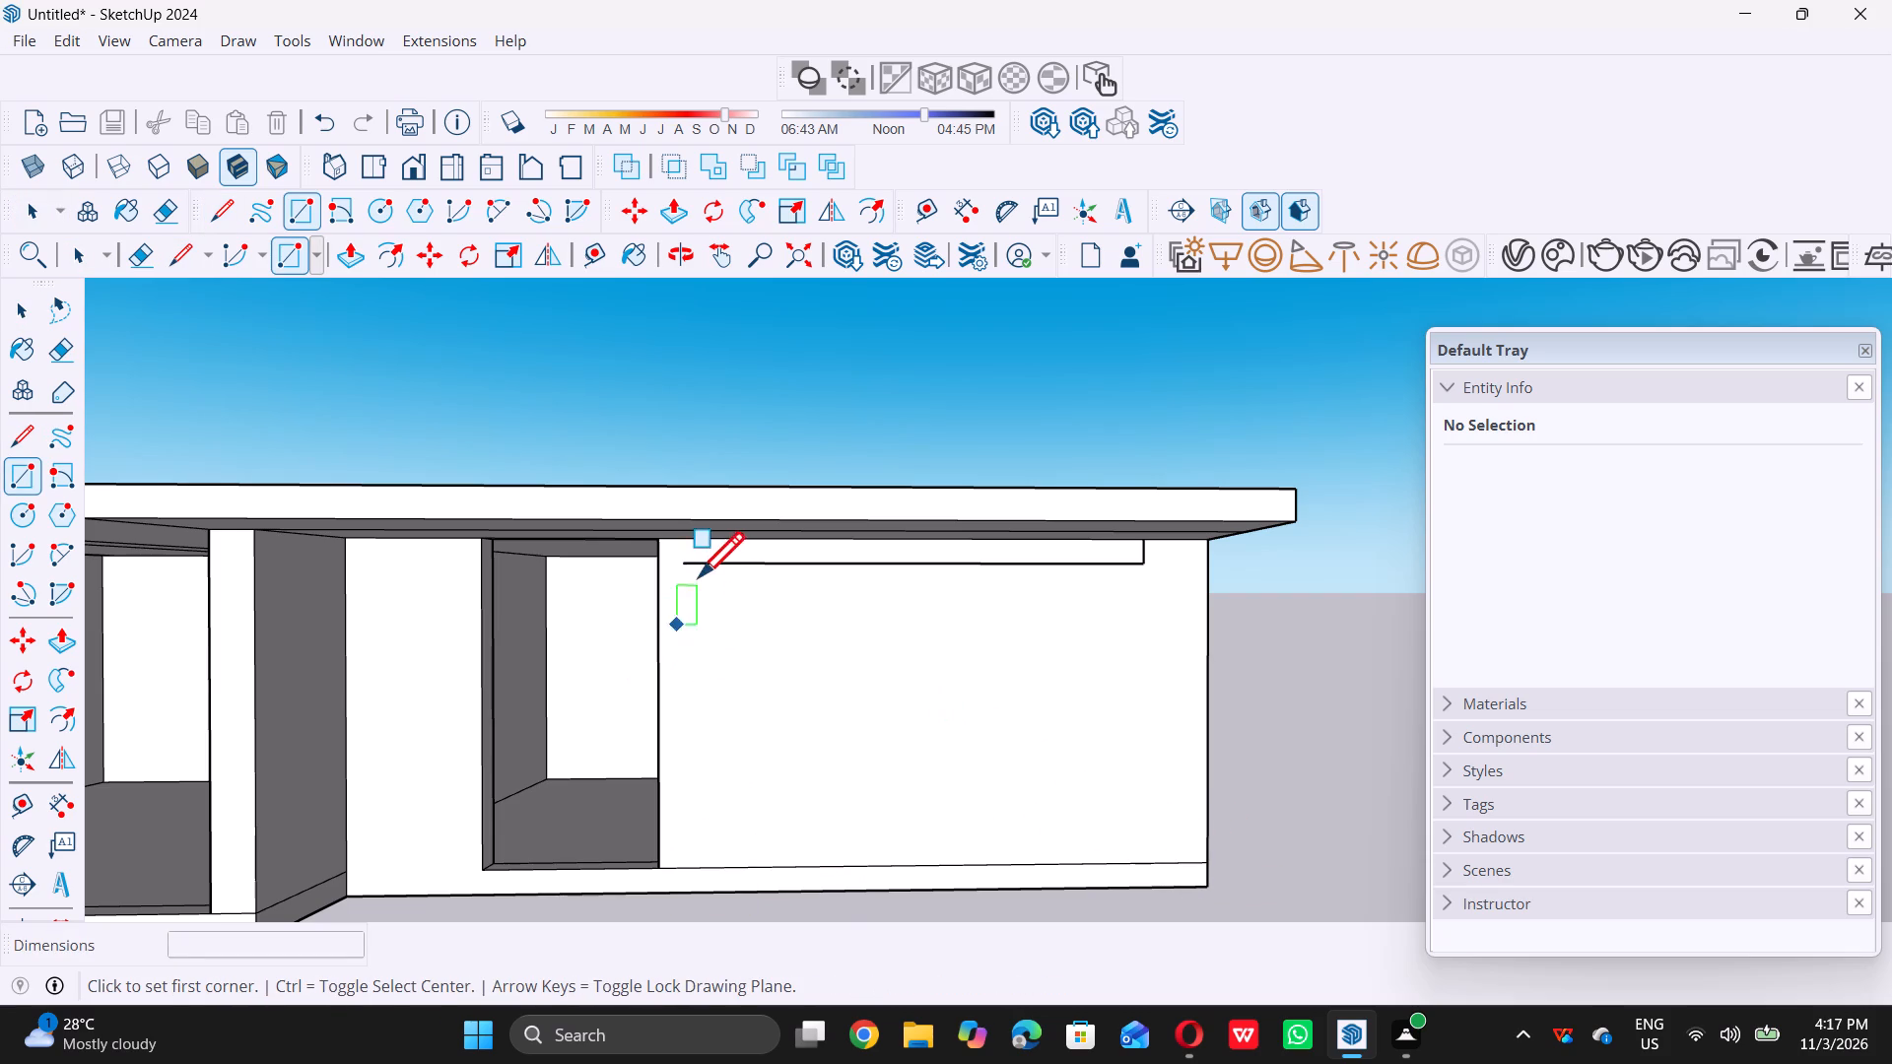
{"action": "triple_click", "coordinate": [689, 567]}
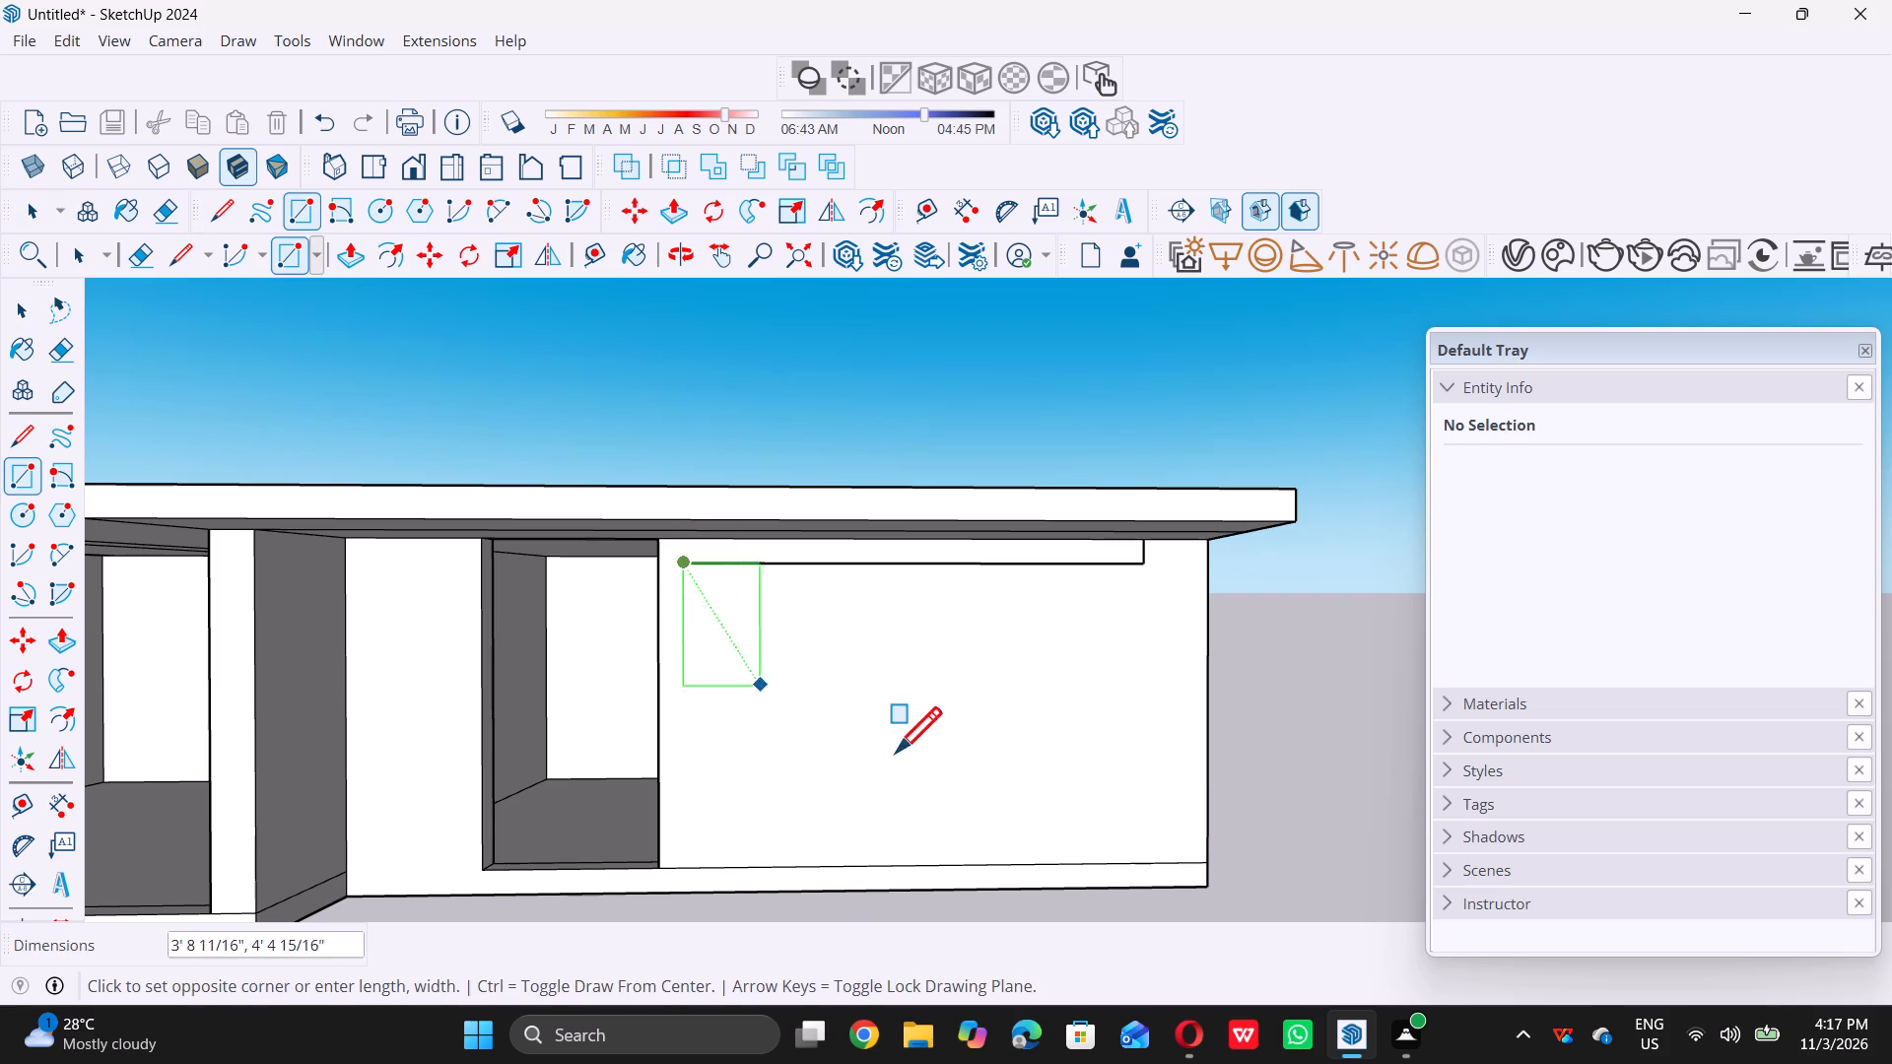
{"action": "double_click", "coordinate": [1146, 866]}
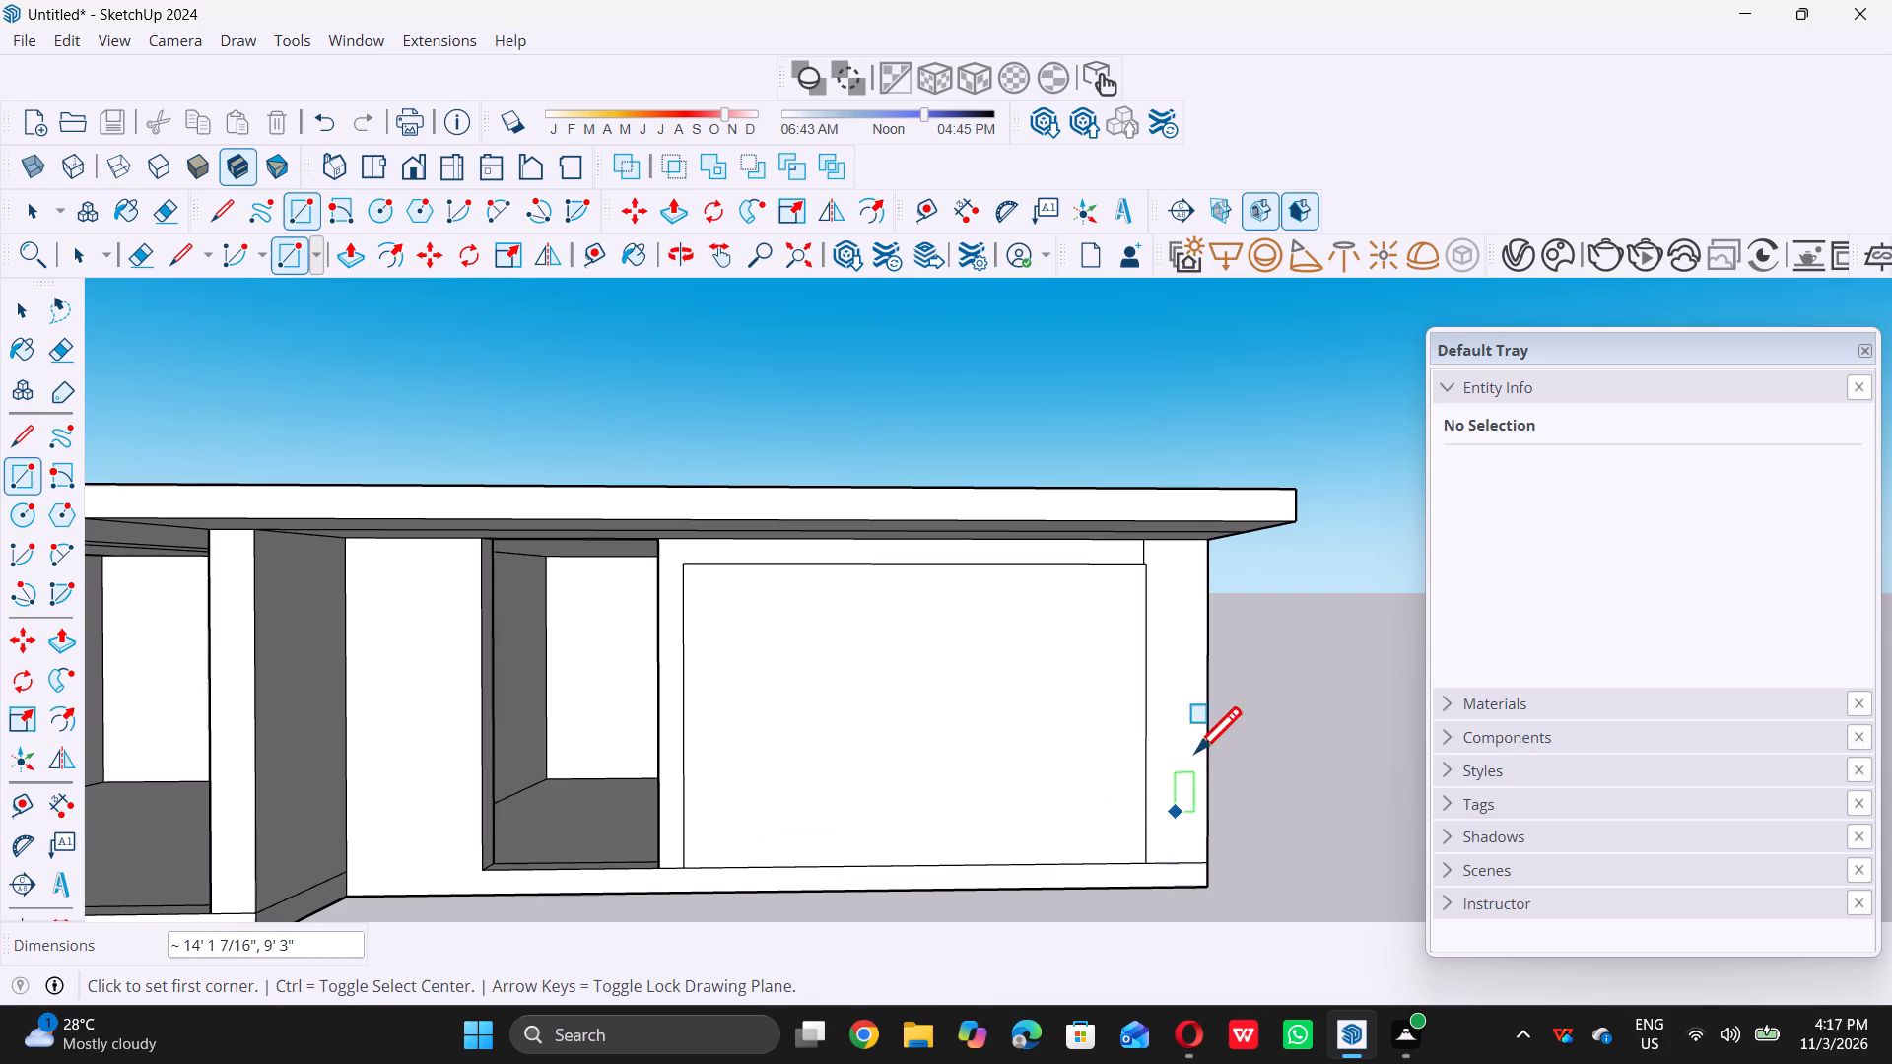
Move the rectangle's outer vertical edge about 1" inward to align with the short vertical line above it.
{"action": "scroll", "coordinate": [1159, 617], "scroll_direction": "up", "scroll_amount": 10}
{"action": "key", "text": "space"}
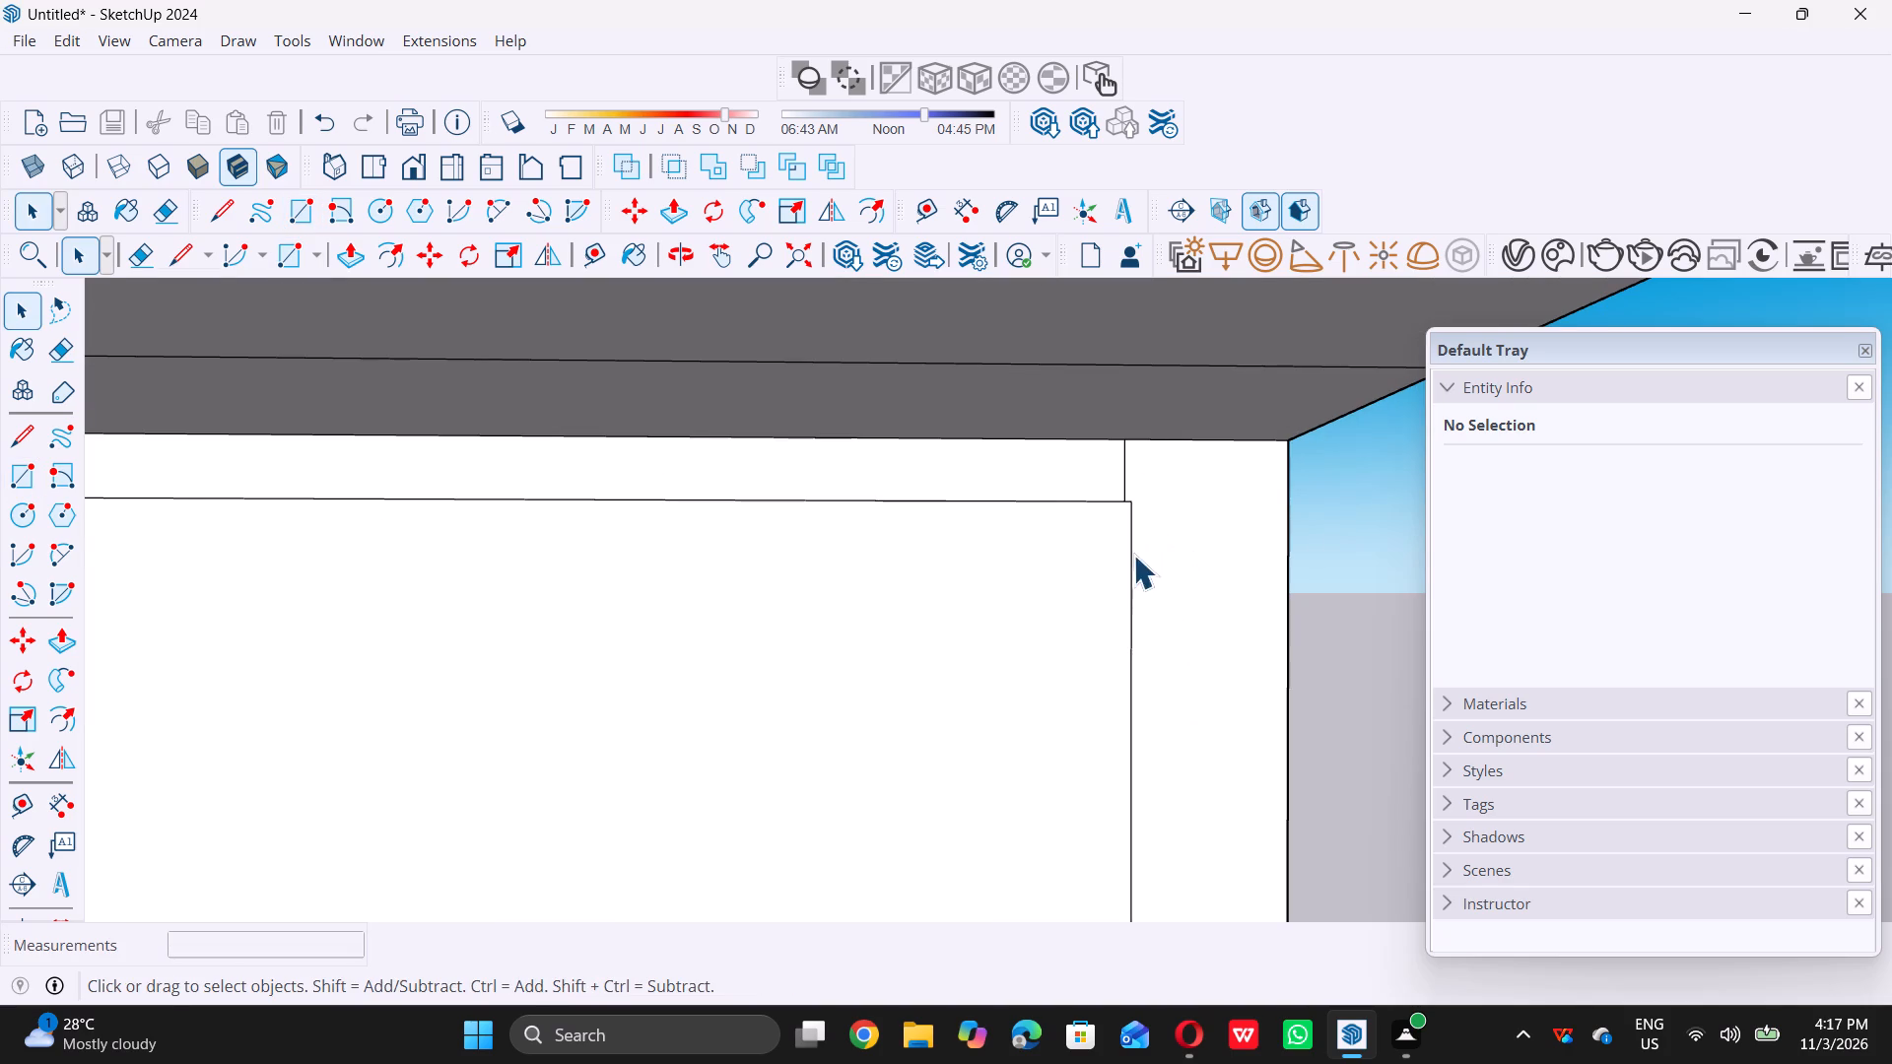
{"action": "scroll", "coordinate": [1128, 532], "scroll_direction": "up", "scroll_amount": 15}
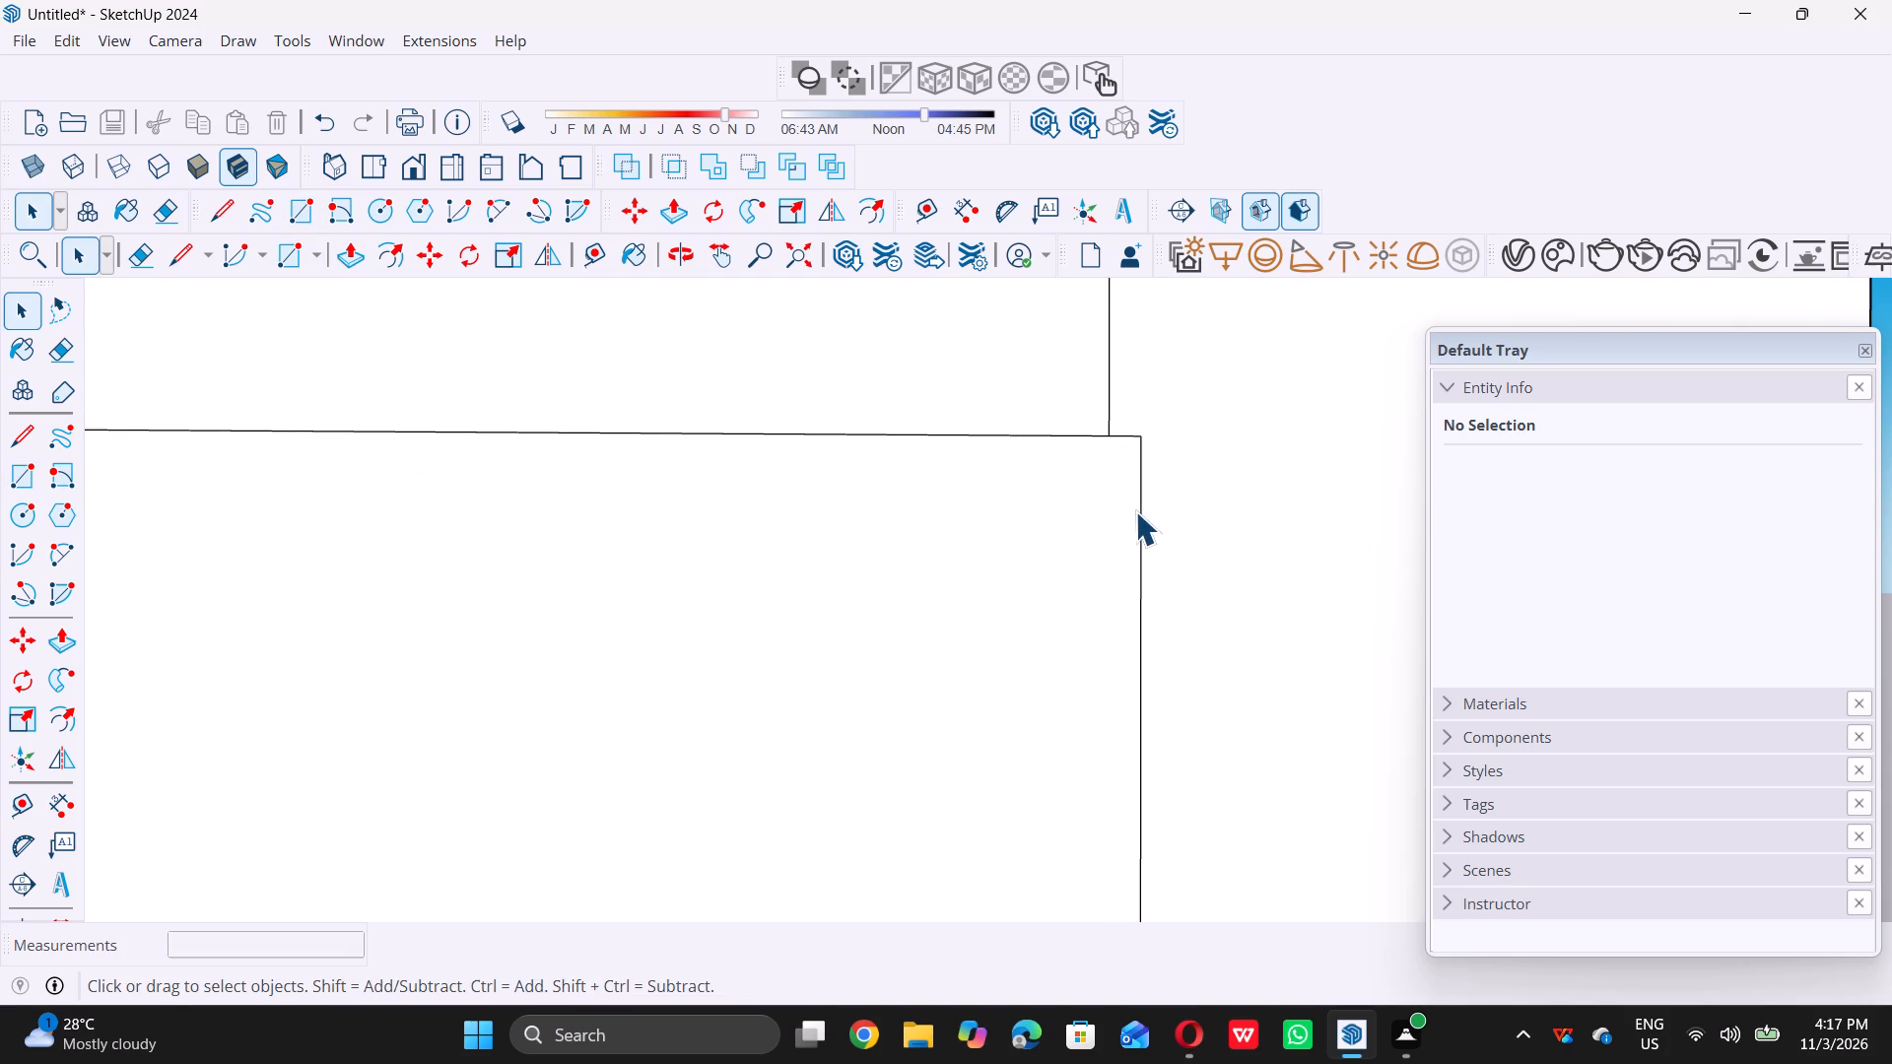
{"action": "left_click", "coordinate": [1140, 509]}
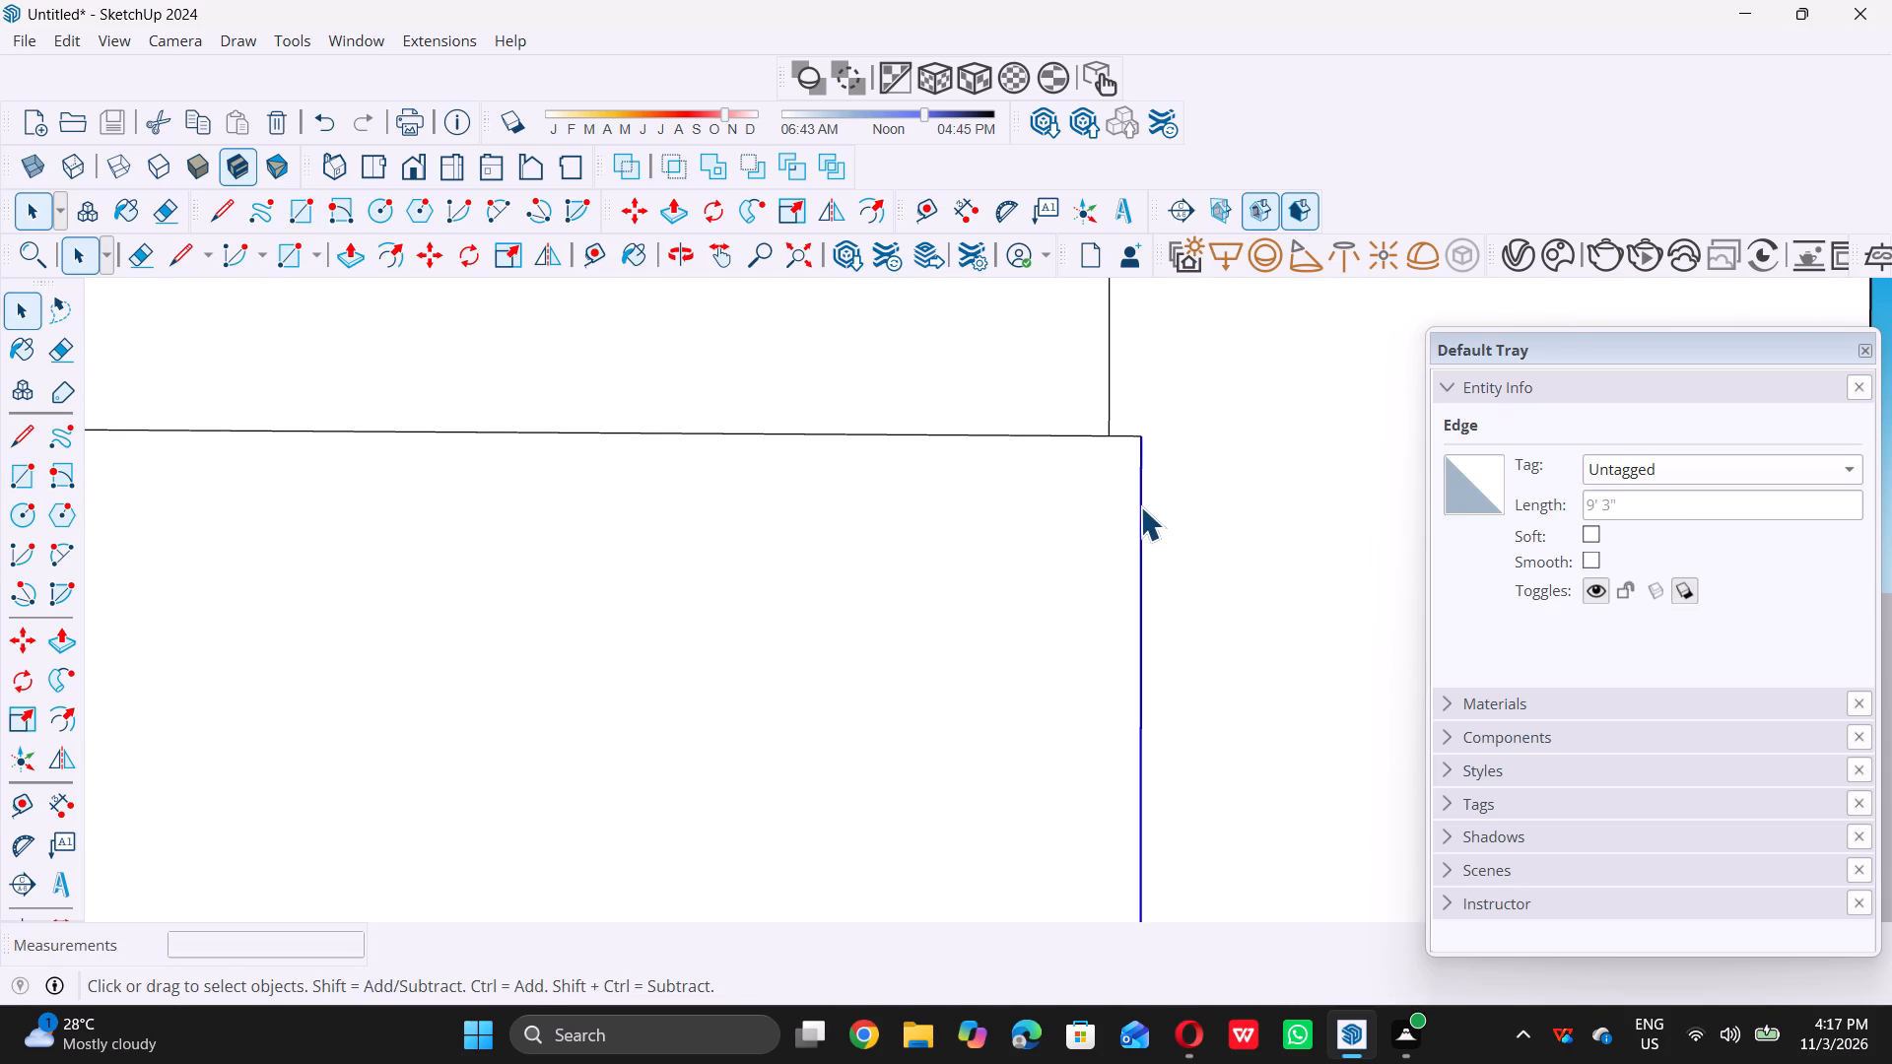
{"action": "key", "text": "m"}
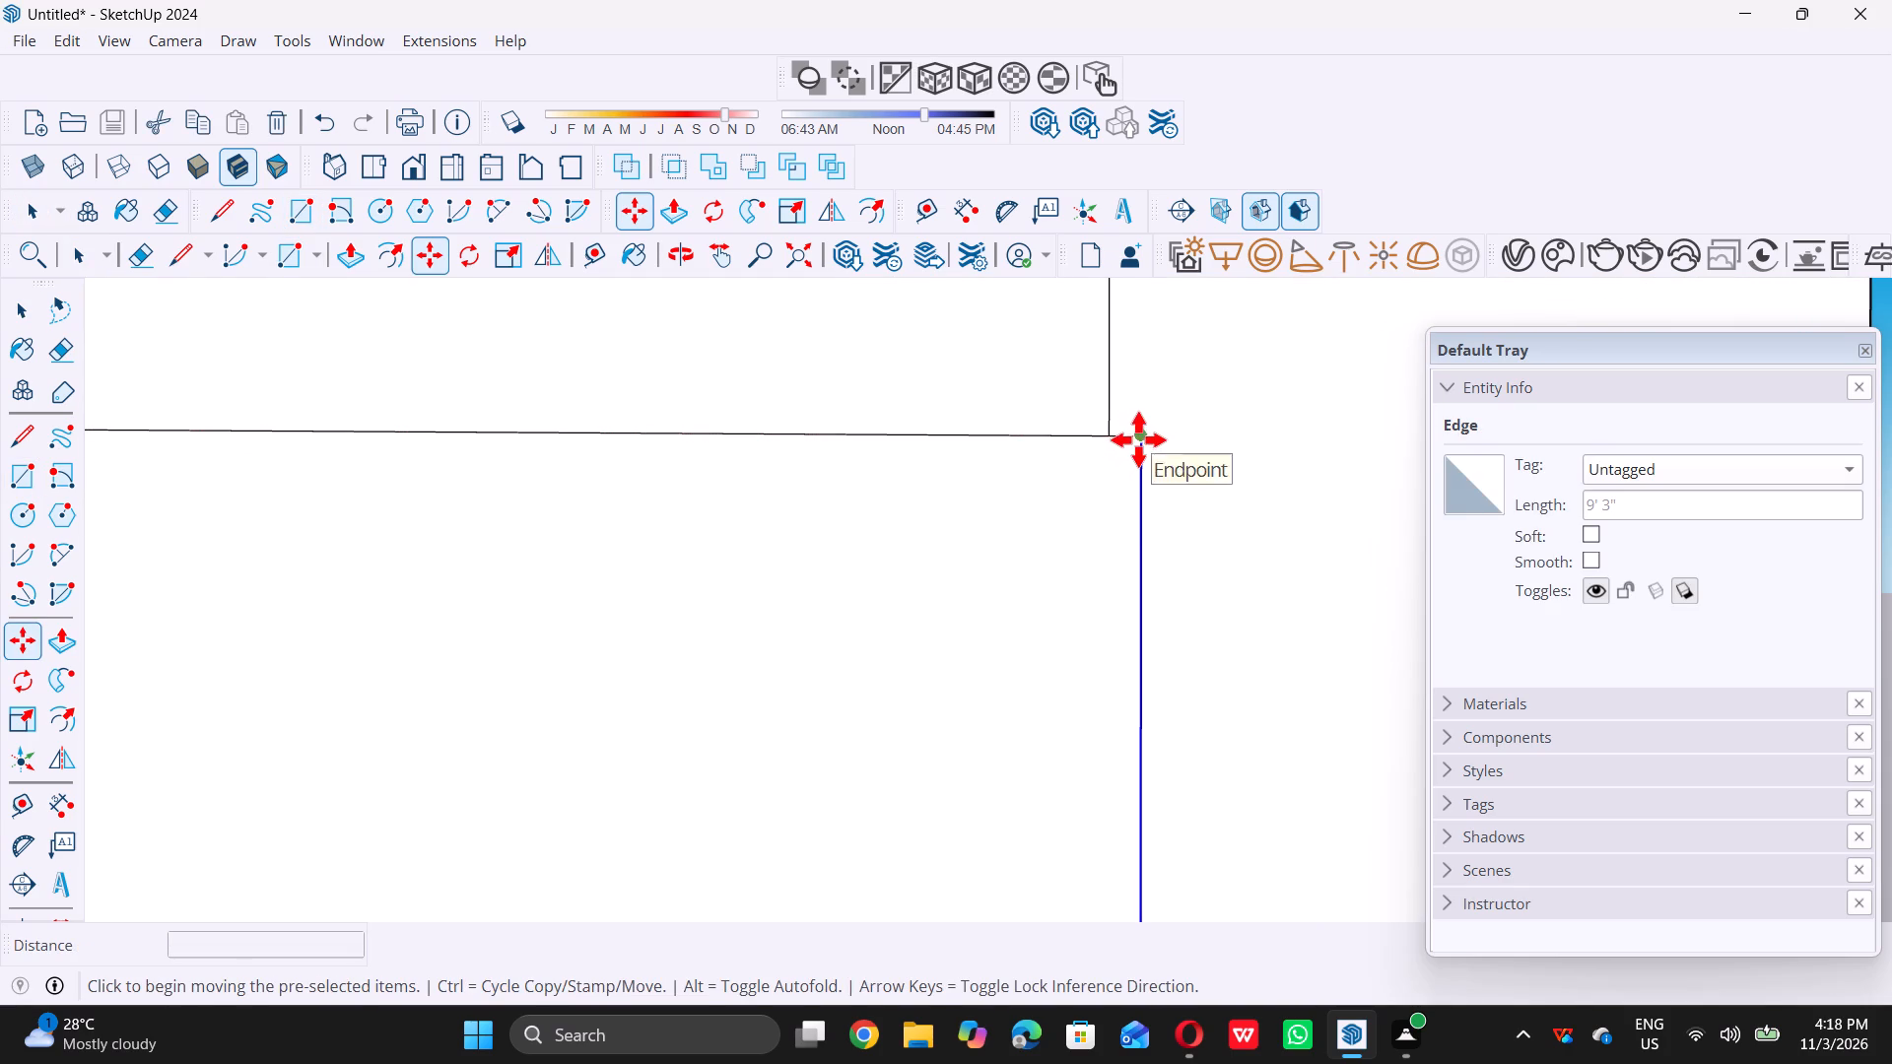
{"action": "double_click", "coordinate": [1139, 436]}
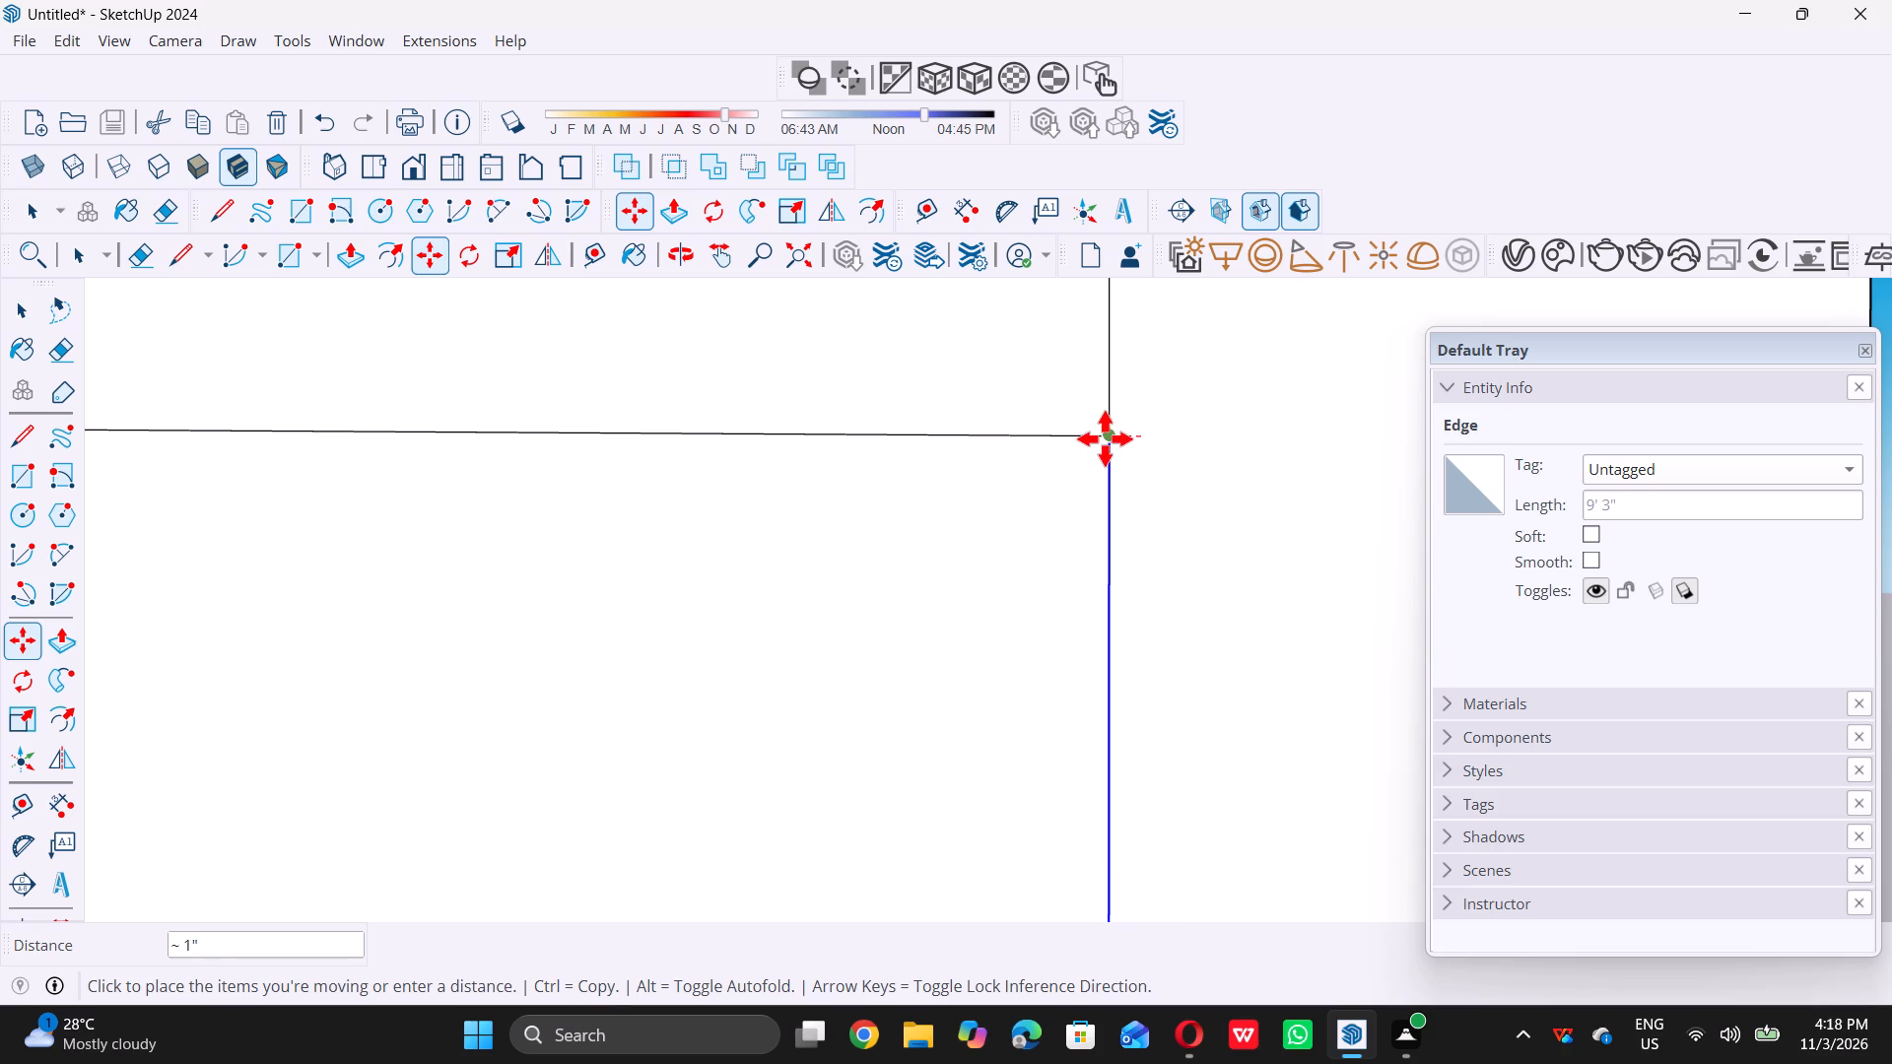
{"action": "double_click", "coordinate": [1105, 436]}
{"action": "key", "text": "space"}
{"action": "scroll", "coordinate": [1106, 436], "scroll_direction": "down", "scroll_amount": 19}
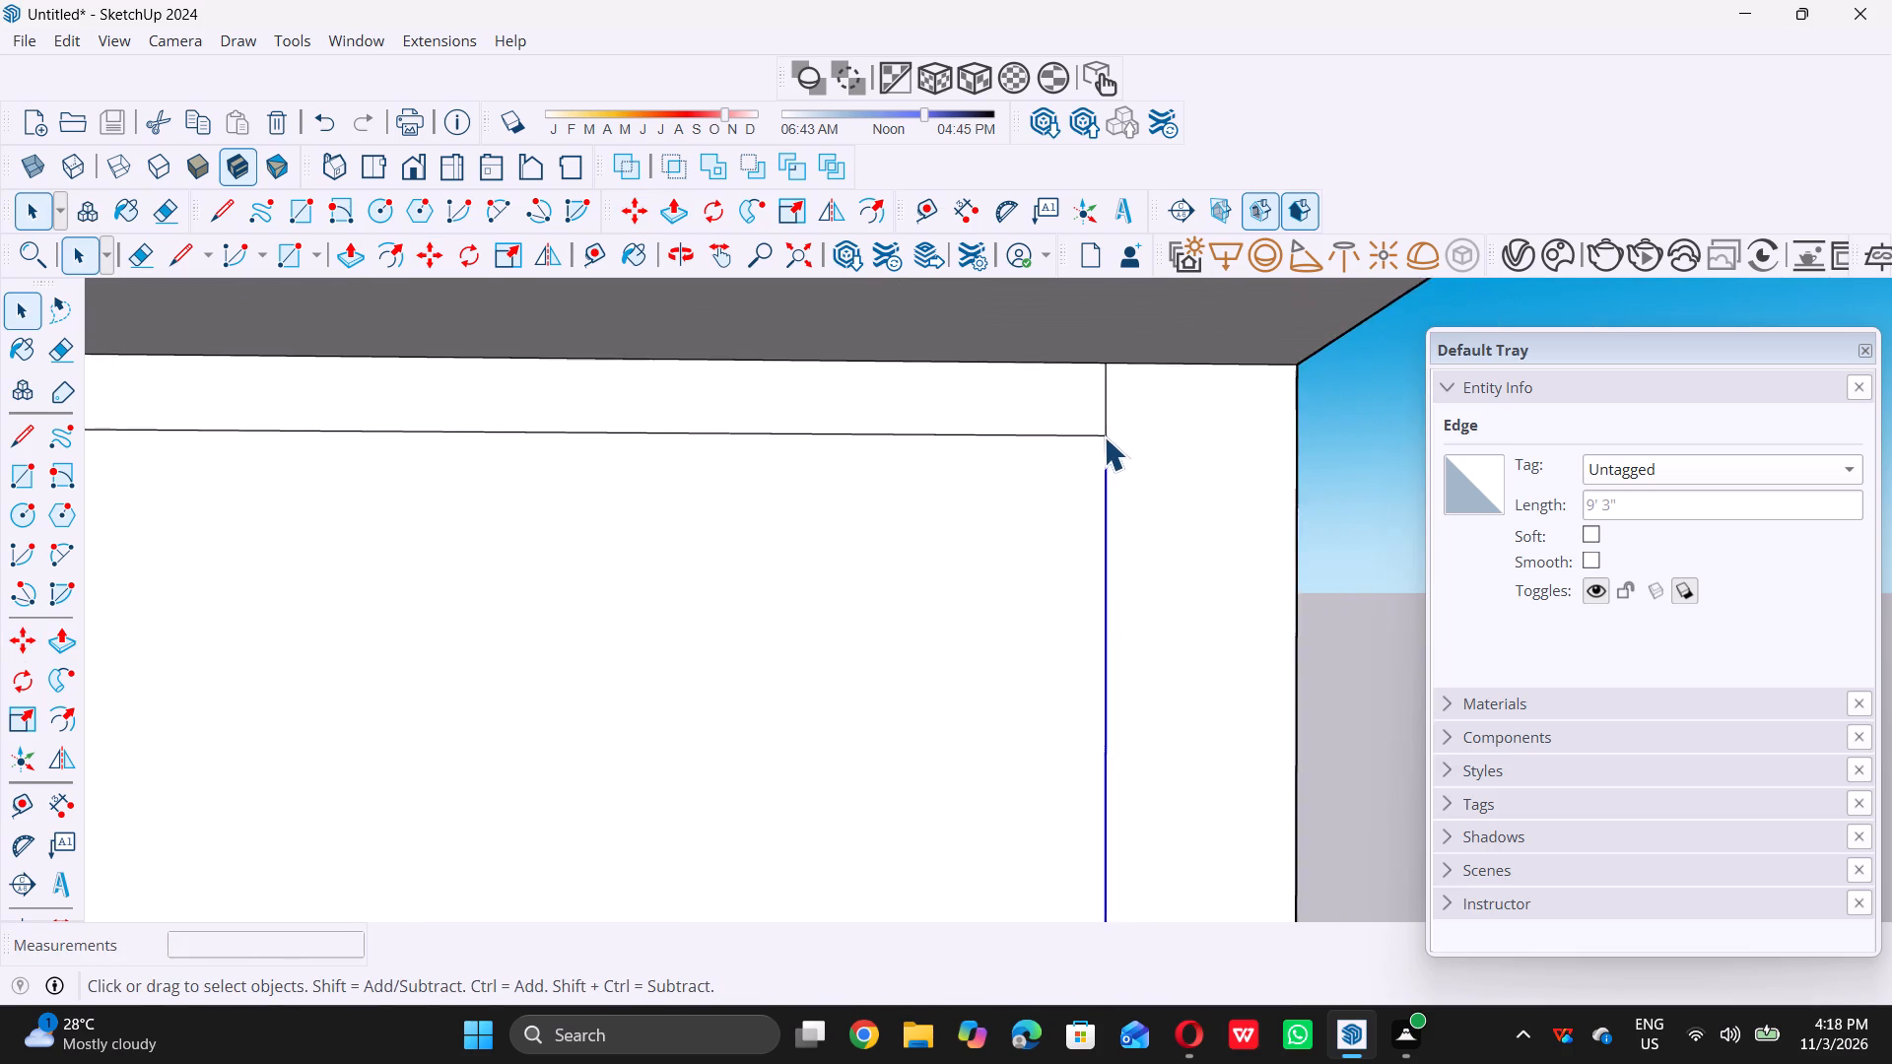
{"action": "scroll", "coordinate": [1104, 436], "scroll_direction": "down", "scroll_amount": 9}
{"action": "double_click", "coordinate": [1277, 547]}
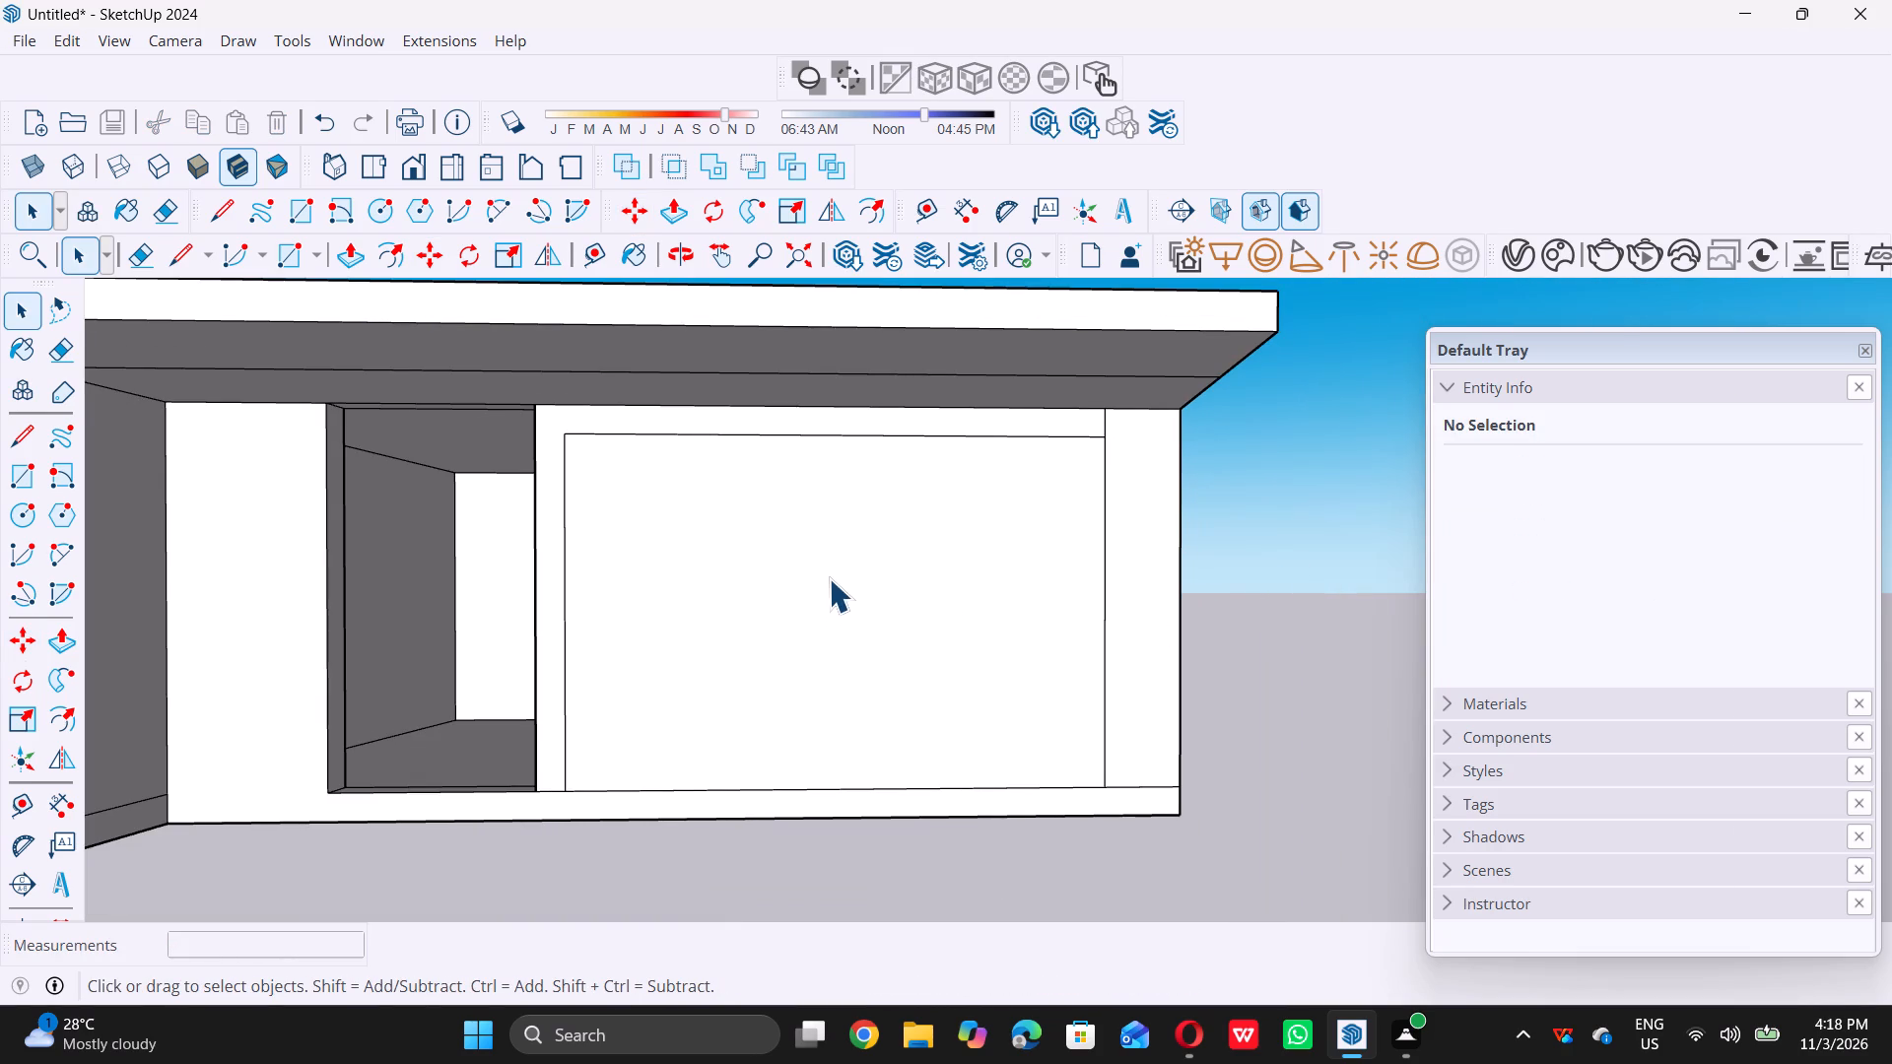
Push/Pull the rectangular front wall panel inward by 1".
{"action": "scroll", "coordinate": [836, 574], "scroll_direction": "down", "scroll_amount": 4}
{"action": "middle_click_drag", "start_coordinate": [820, 619], "coordinate": [711, 640]}
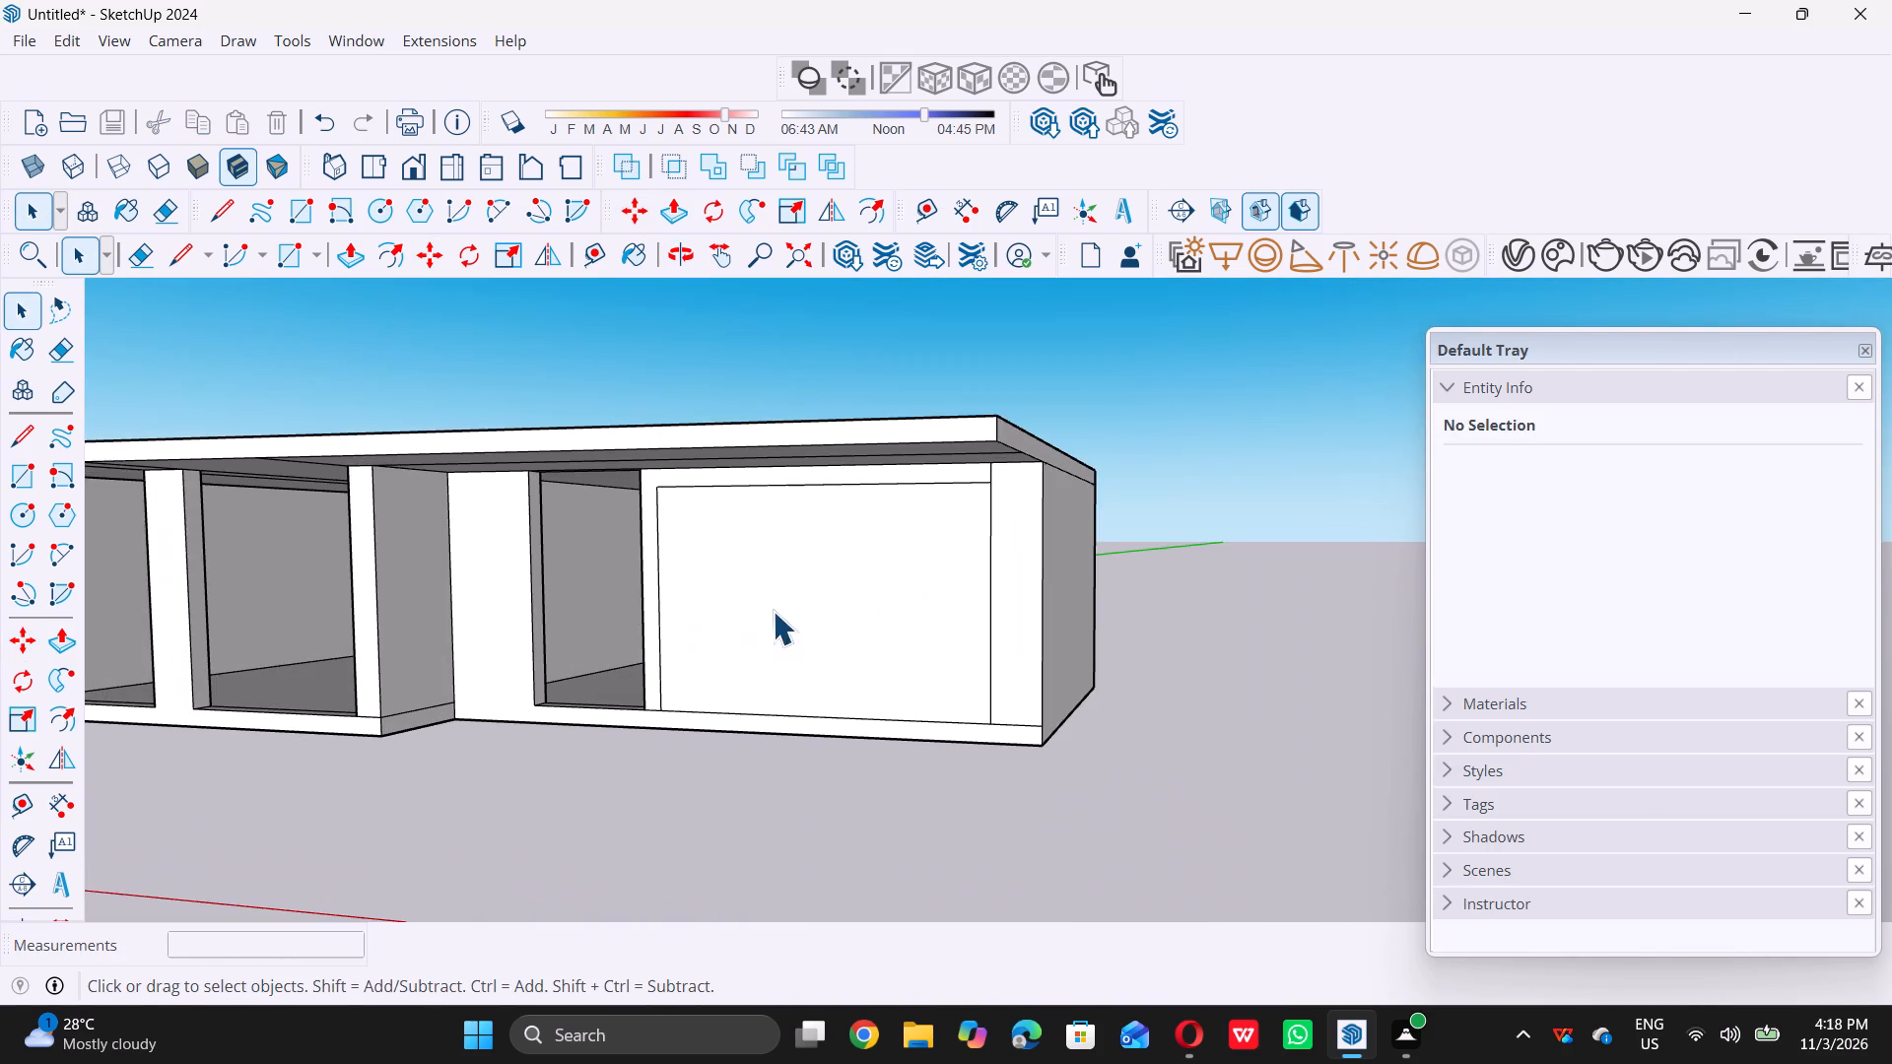
{"action": "scroll", "coordinate": [774, 611], "scroll_direction": "up", "scroll_amount": 3}
{"action": "double_click", "coordinate": [781, 608]}
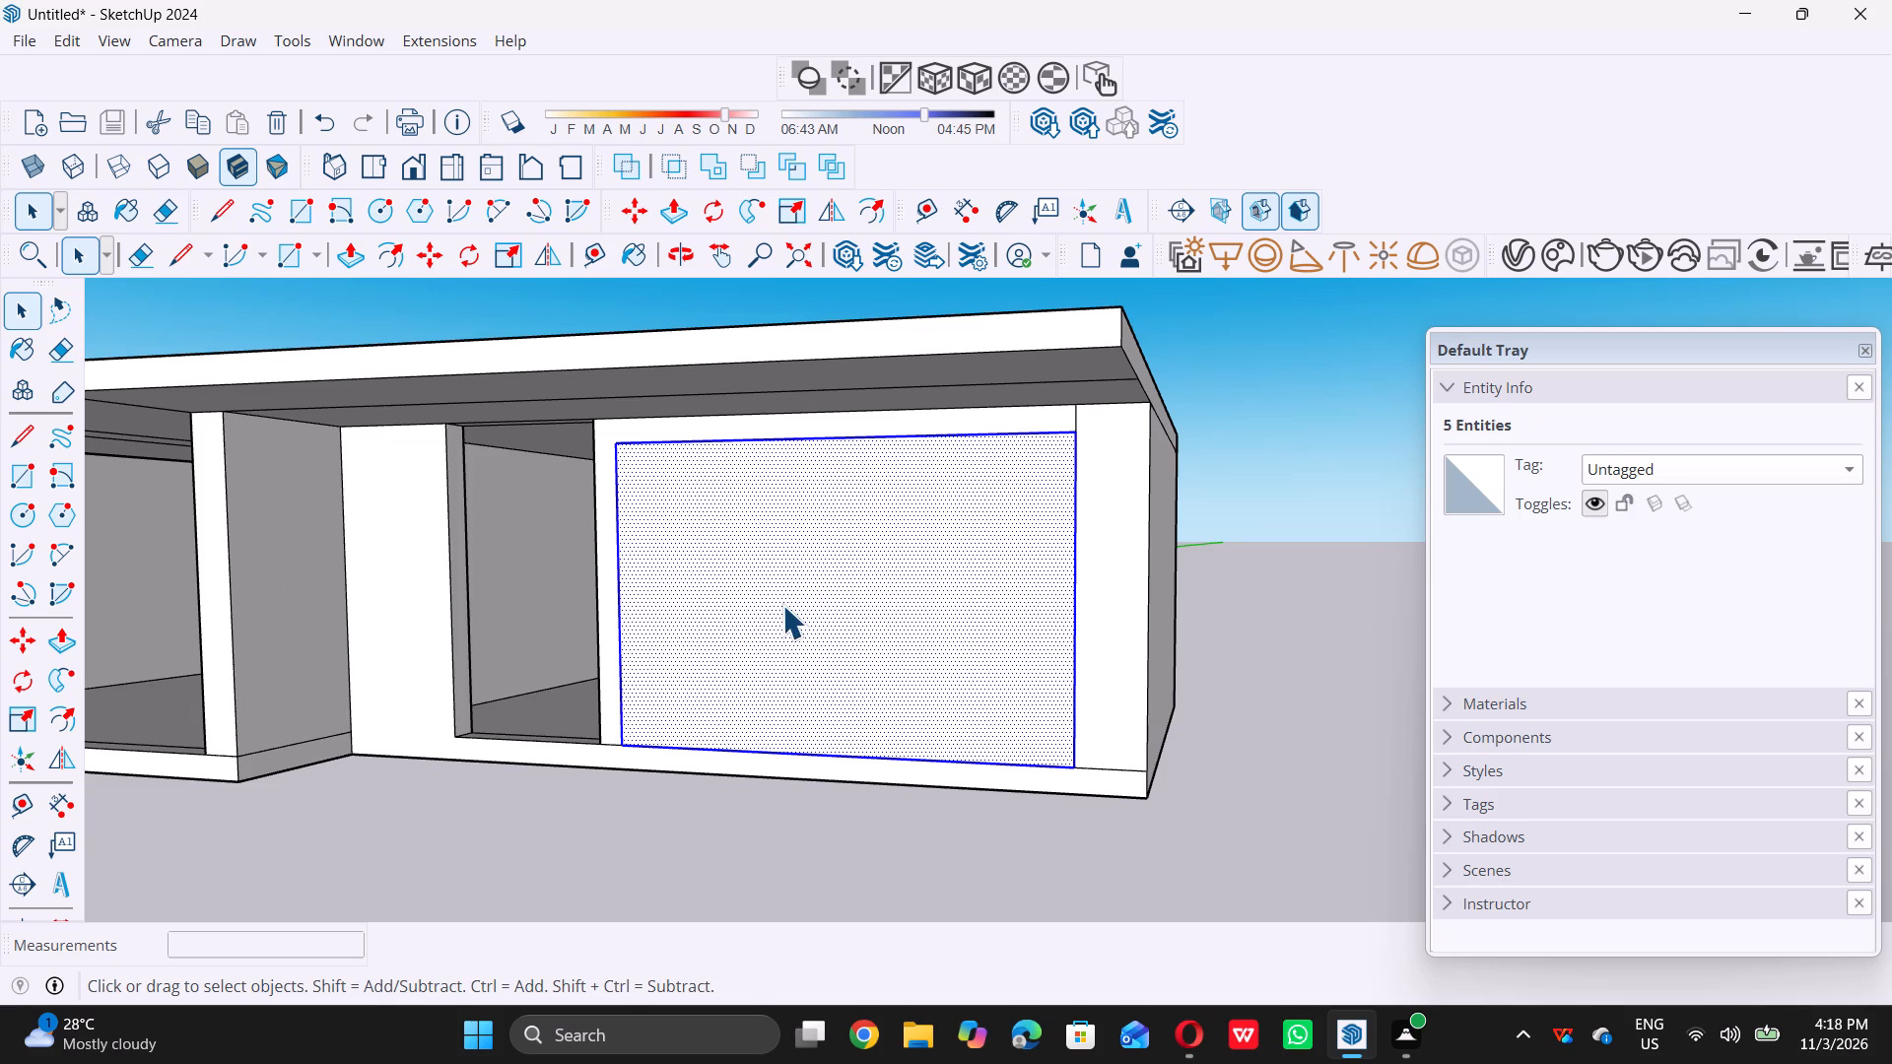
{"action": "key", "text": "p"}
{"action": "left_click", "coordinate": [782, 606]}
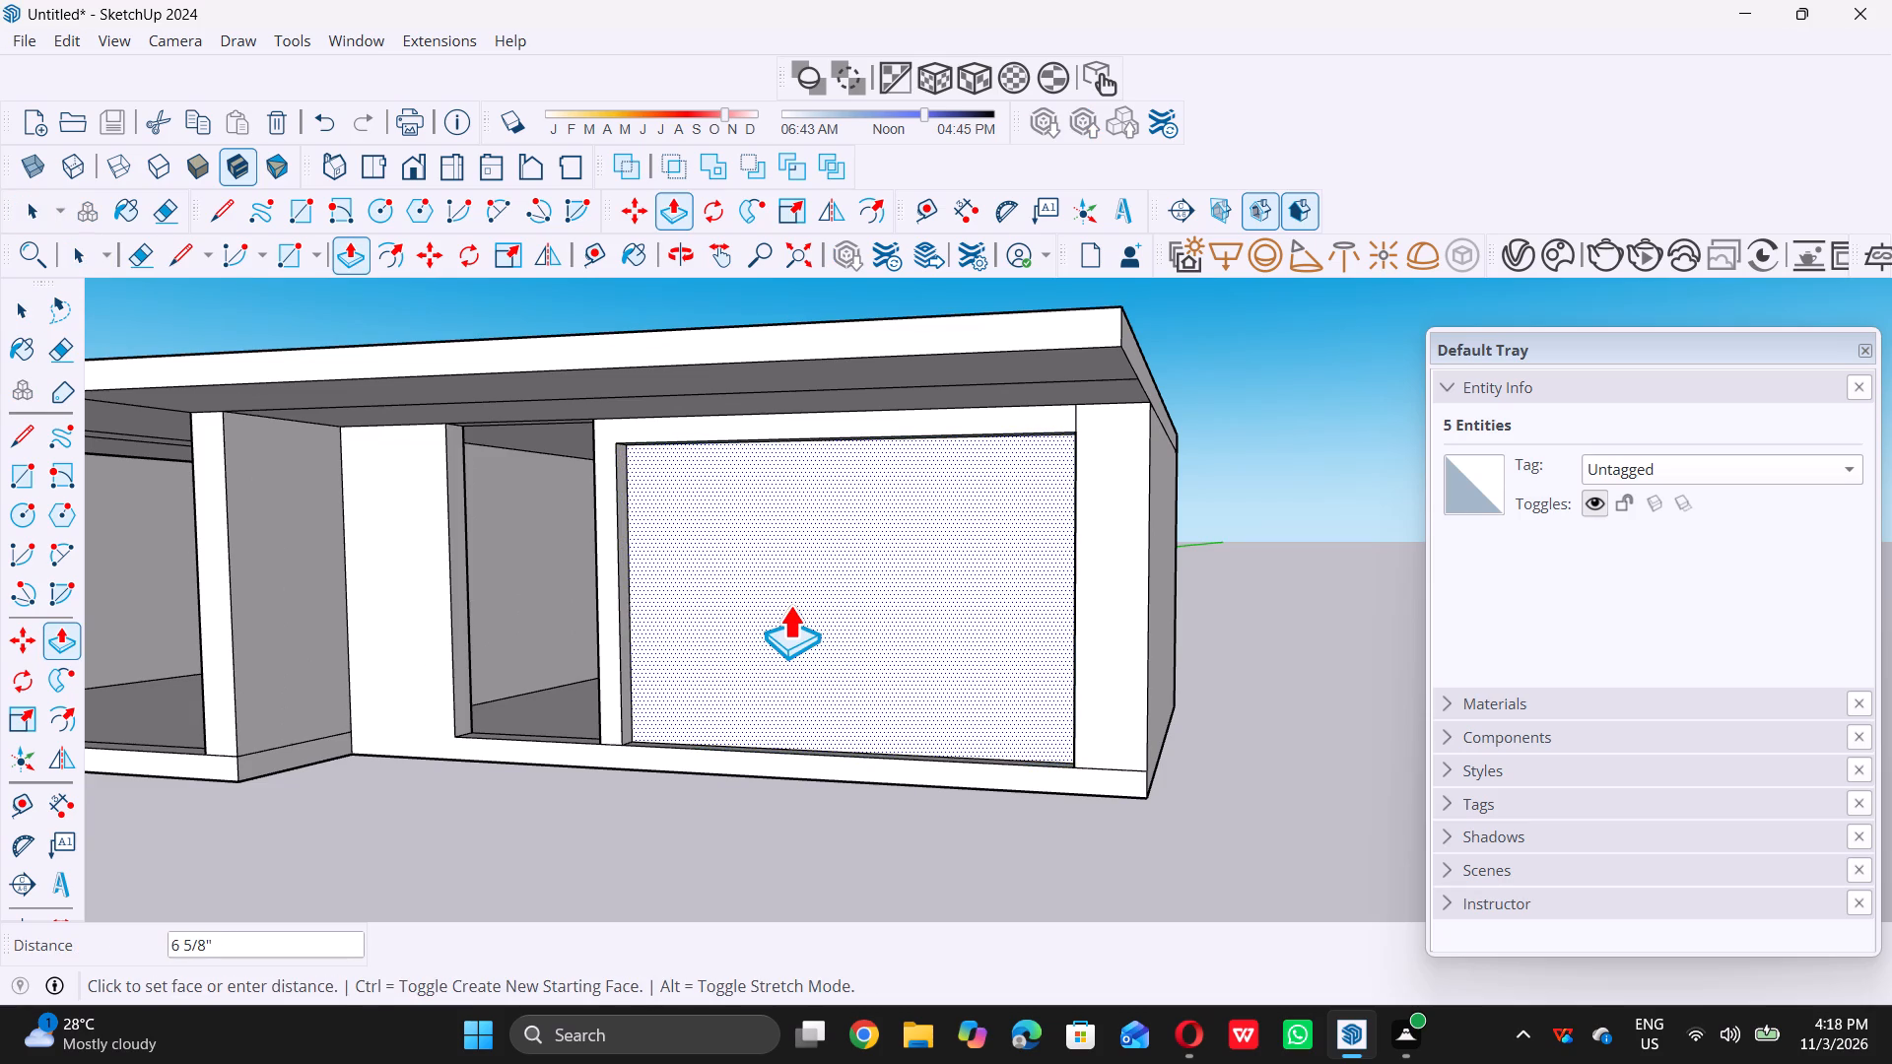
{"action": "key", "text": "1"}
{"action": "key", "text": "shift+quotedbl"}
{"action": "key", "text": "Return"}
{"action": "key", "text": "space"}
Inspect the recessed wall panel up close and the whole structure from the front and above.
{"action": "scroll", "coordinate": [789, 605], "scroll_direction": "down", "scroll_amount": 7}
{"action": "middle_click_drag", "start_coordinate": [779, 616], "coordinate": [1159, 607]}
{"action": "middle_click", "coordinate": [1159, 607]}
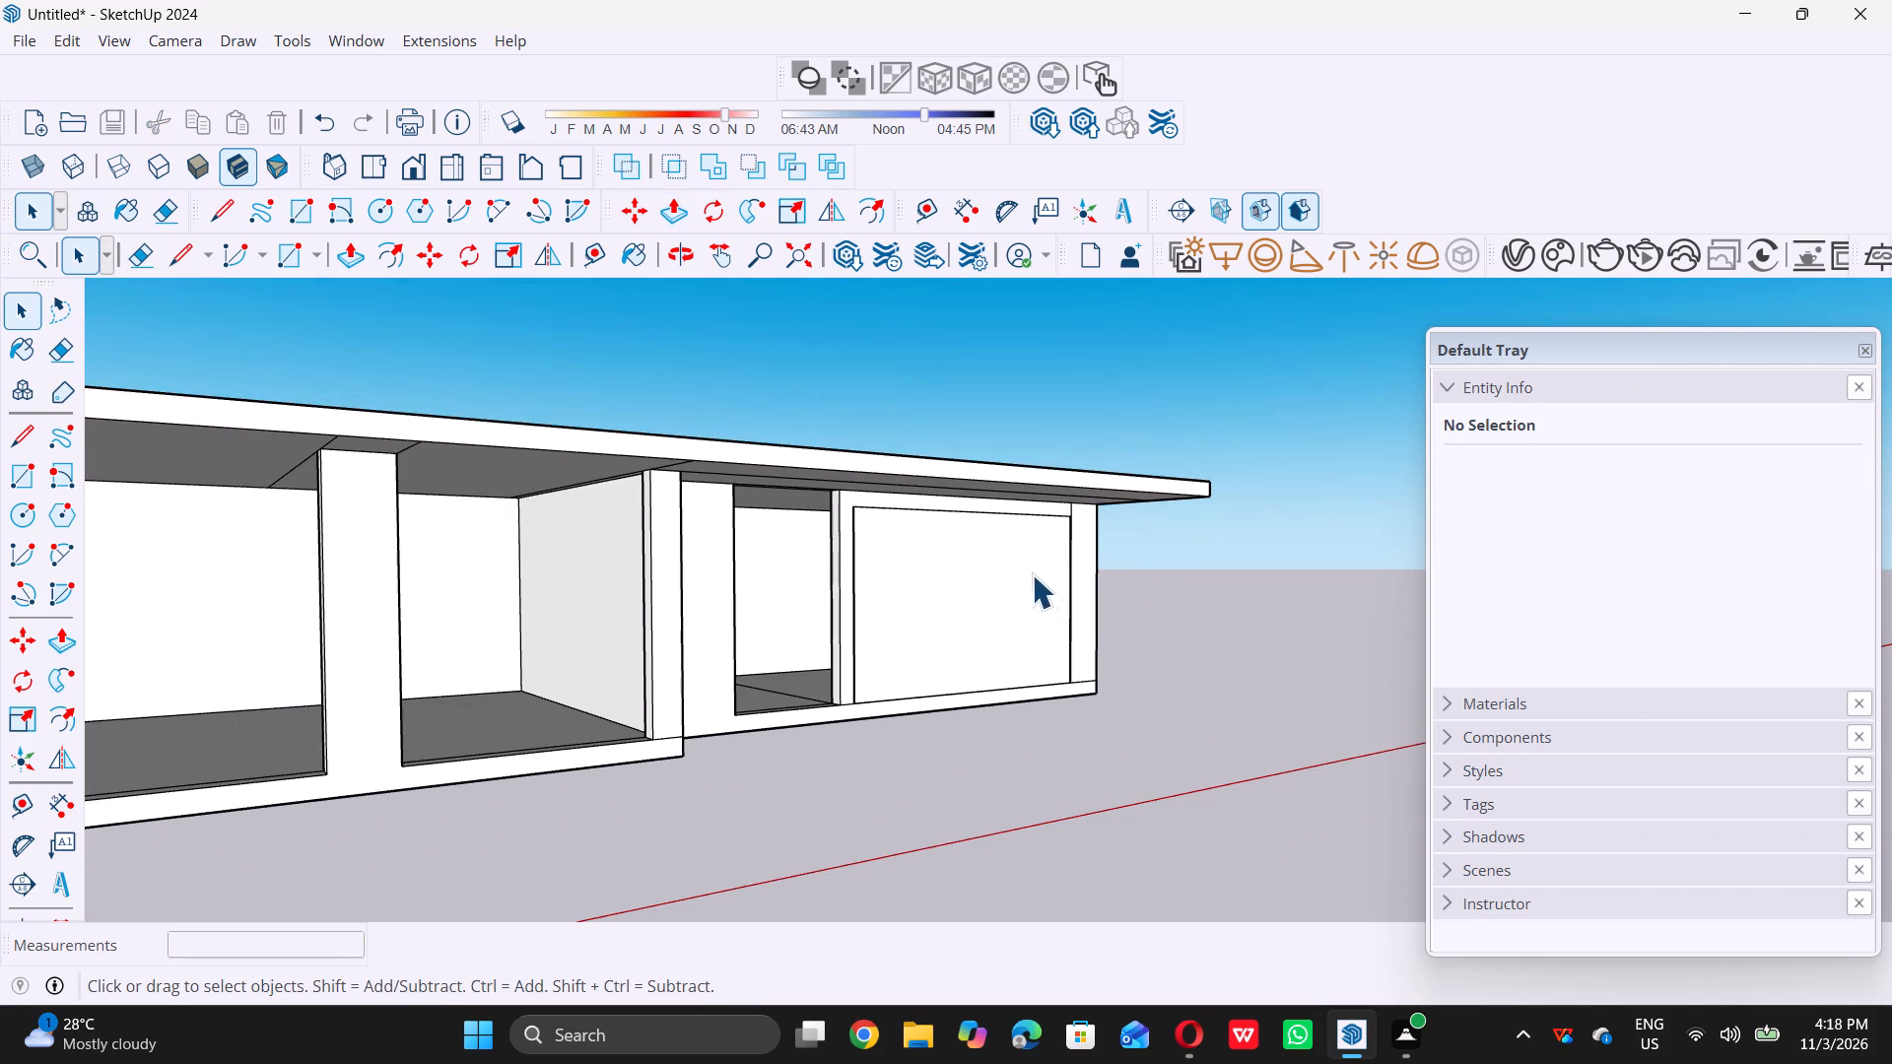
{"action": "scroll", "coordinate": [1021, 564], "scroll_direction": "up", "scroll_amount": 7}
{"action": "middle_click_drag", "start_coordinate": [1027, 554], "coordinate": [770, 527]}
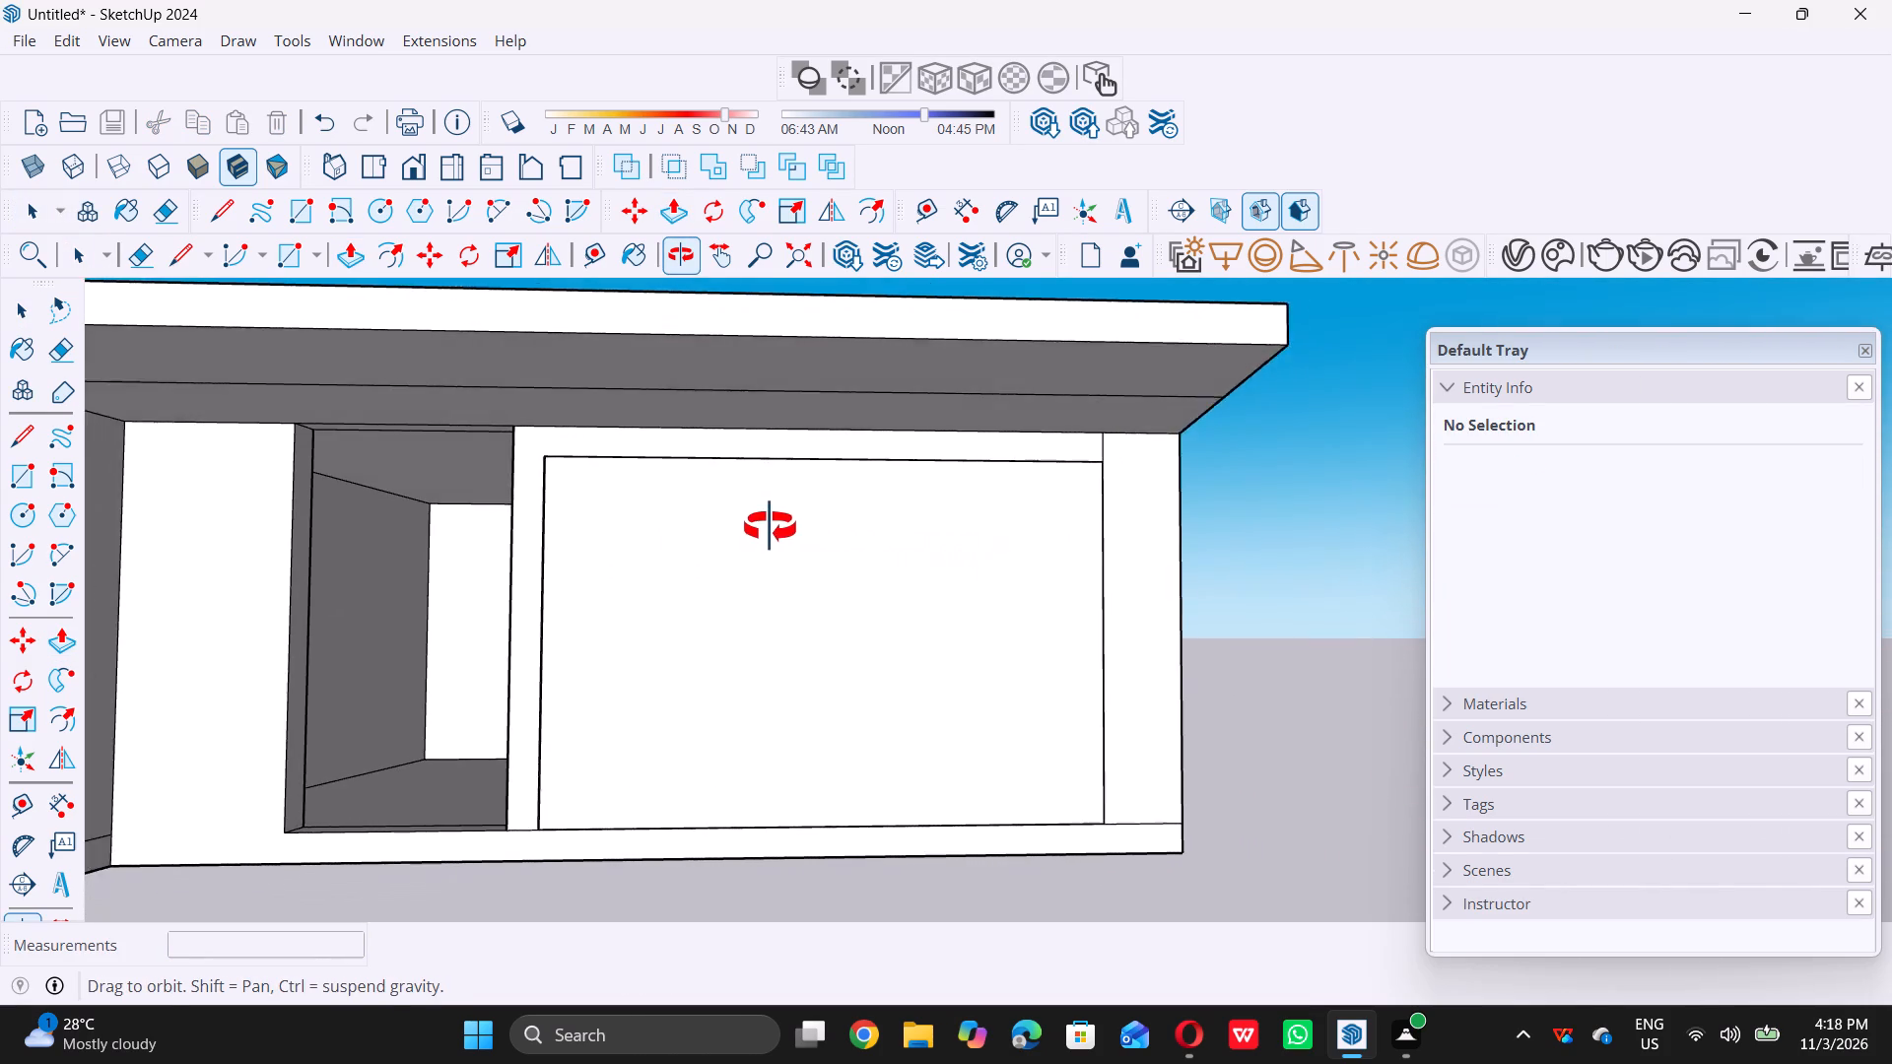
{"action": "middle_click_drag", "start_coordinate": [770, 527], "coordinate": [771, 527]}
{"action": "middle_click", "coordinate": [770, 528]}
{"action": "scroll", "coordinate": [767, 530], "scroll_direction": "up", "scroll_amount": 1}
{"action": "scroll", "coordinate": [805, 522], "scroll_direction": "down", "scroll_amount": 13}
{"action": "middle_click_drag", "start_coordinate": [845, 554], "coordinate": [819, 670]}
{"action": "middle_click", "coordinate": [819, 672]}
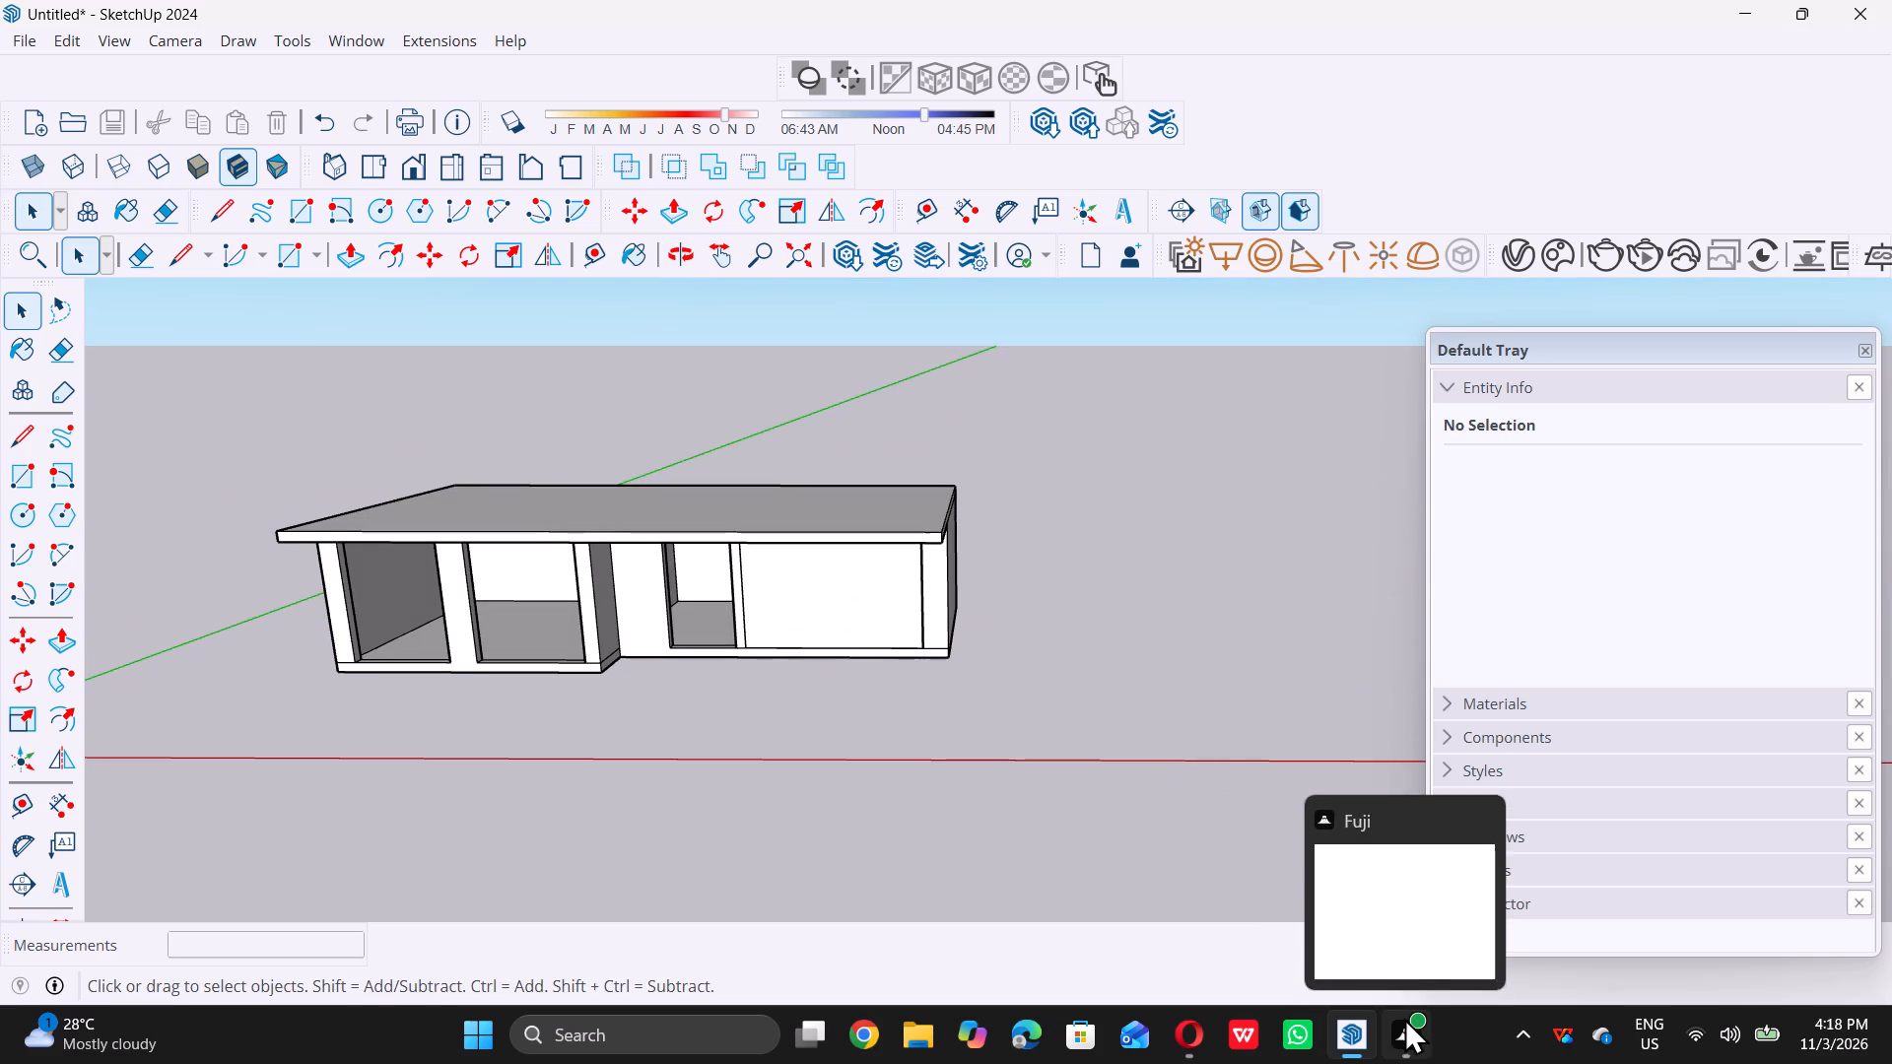
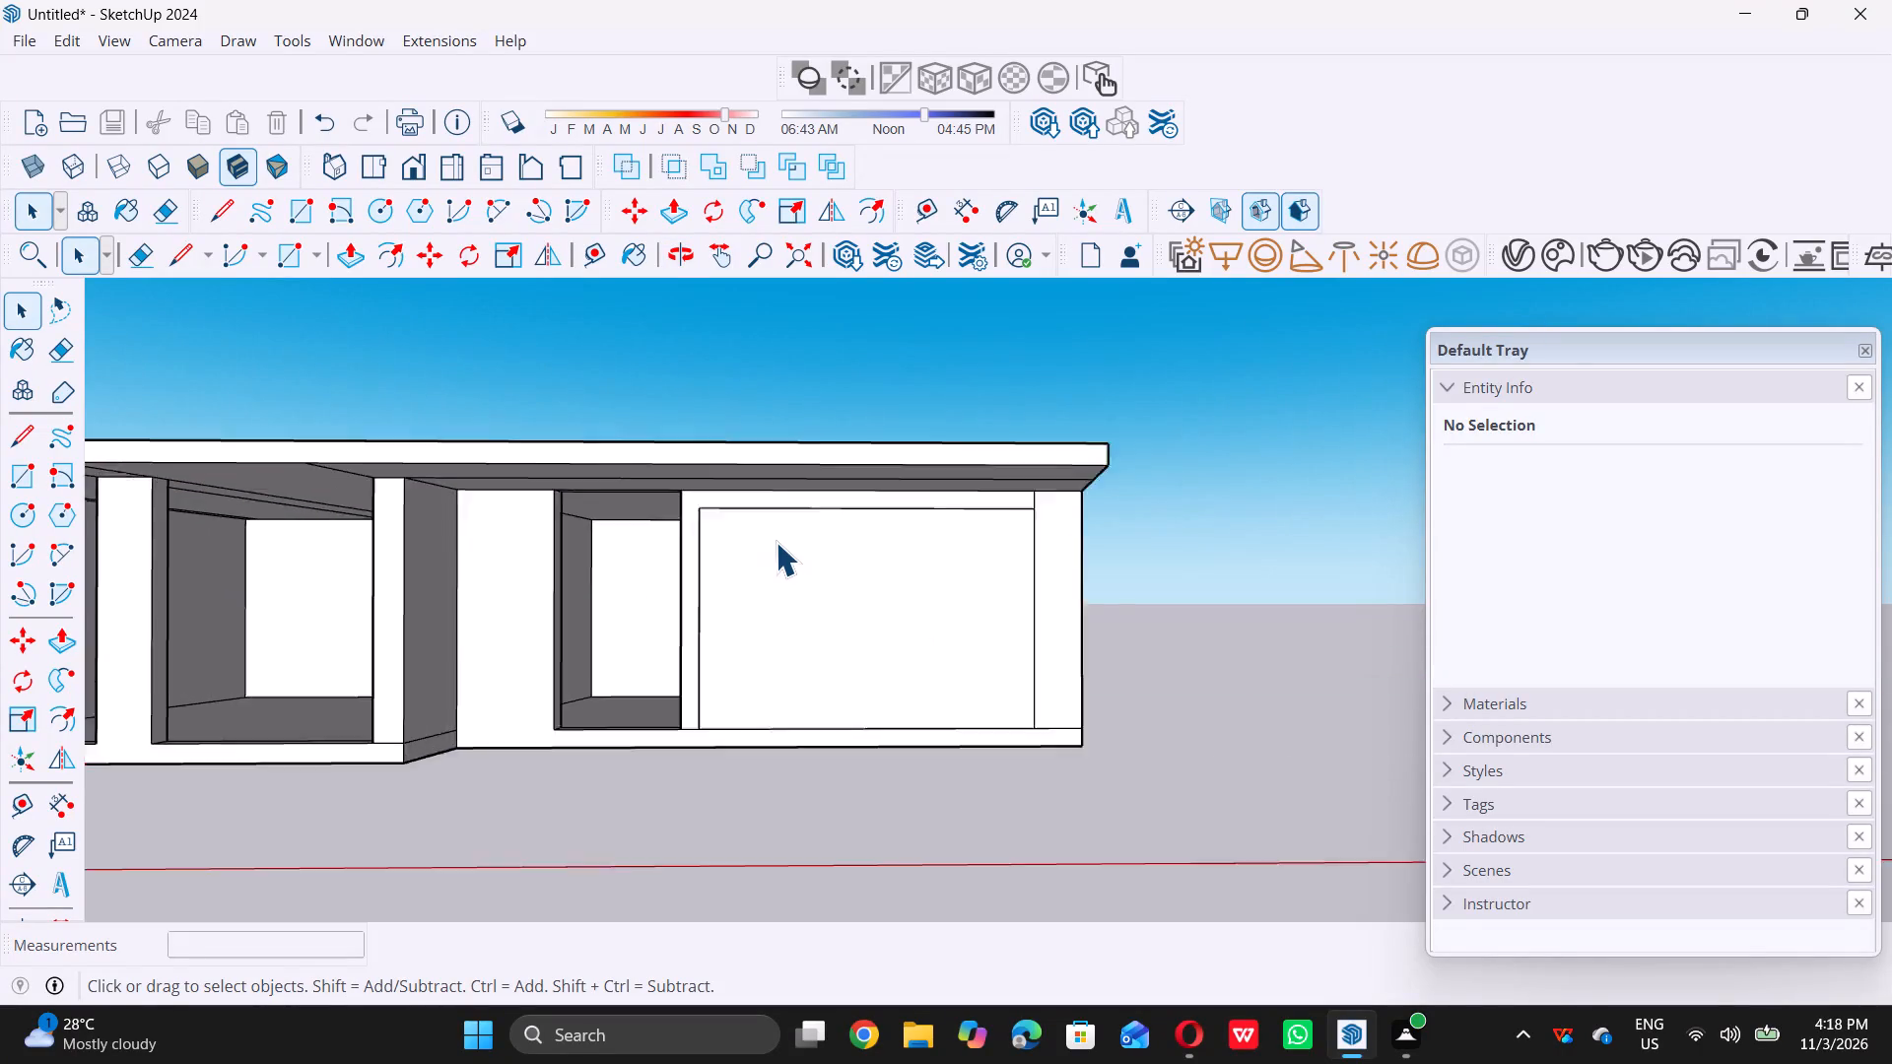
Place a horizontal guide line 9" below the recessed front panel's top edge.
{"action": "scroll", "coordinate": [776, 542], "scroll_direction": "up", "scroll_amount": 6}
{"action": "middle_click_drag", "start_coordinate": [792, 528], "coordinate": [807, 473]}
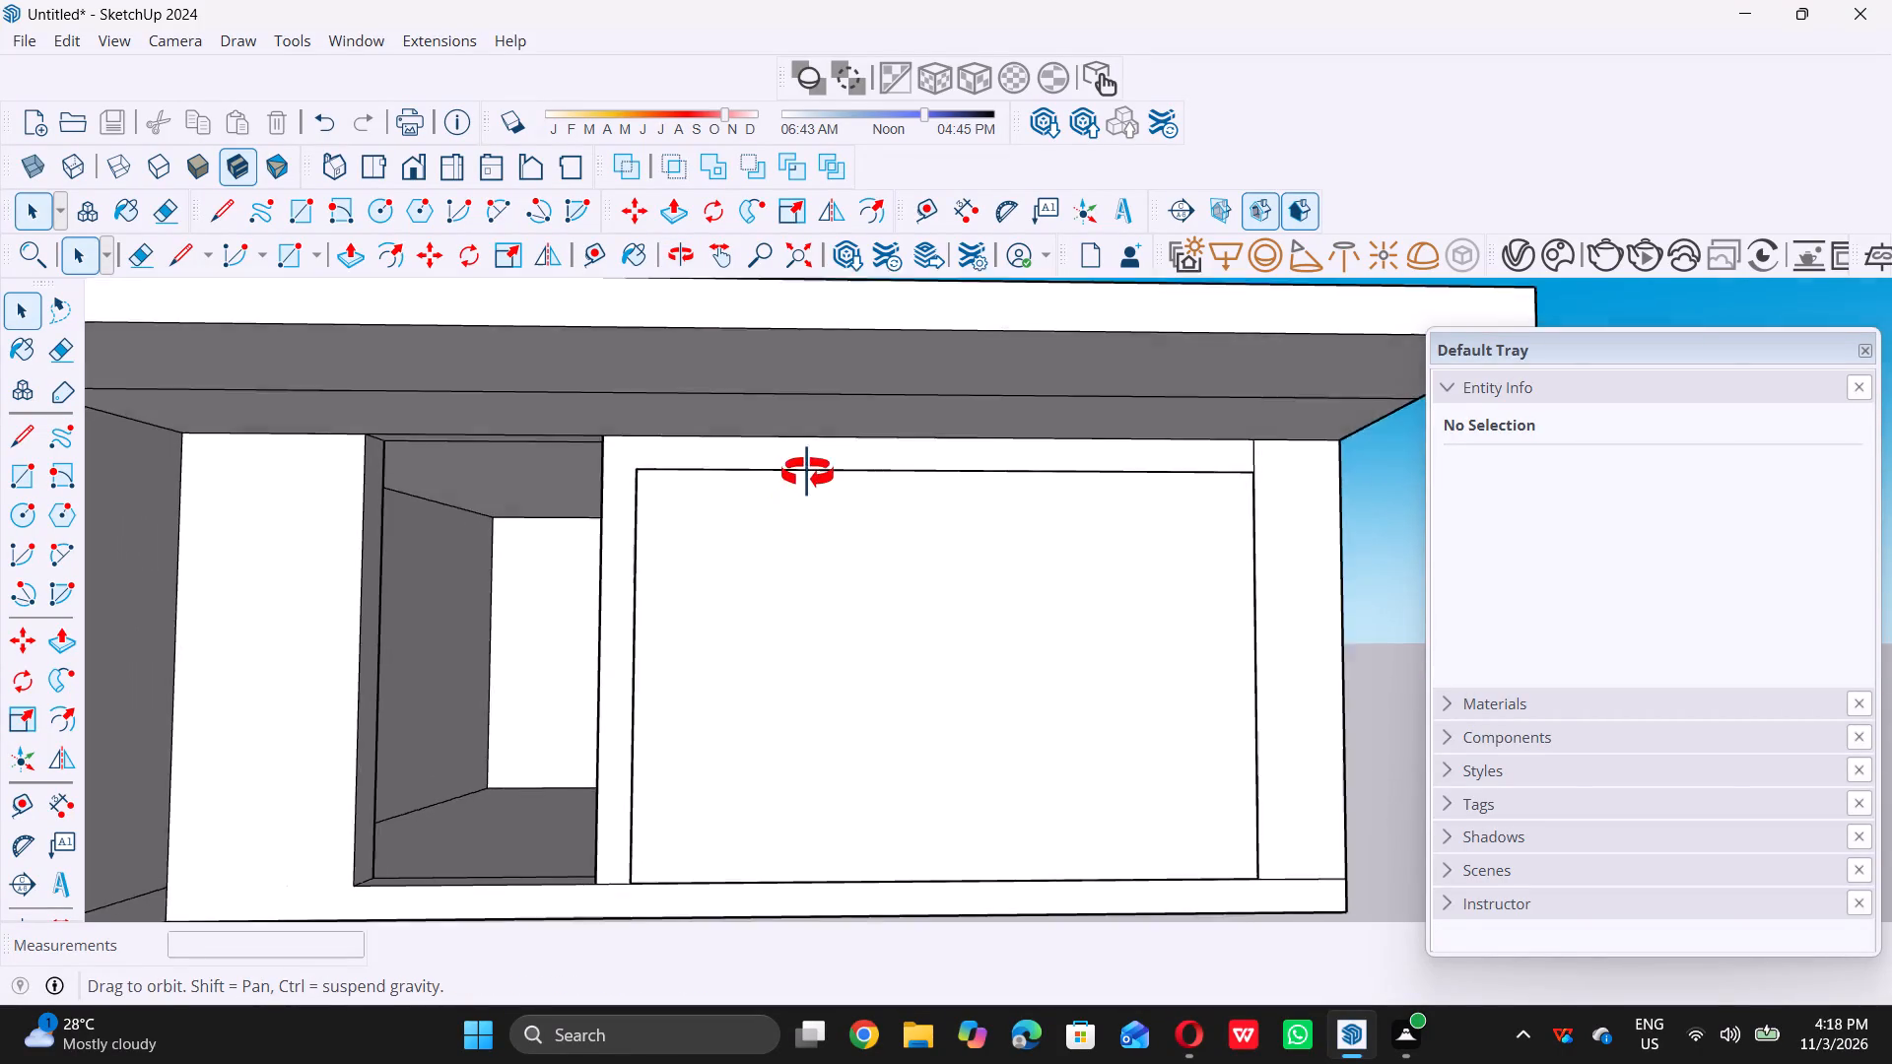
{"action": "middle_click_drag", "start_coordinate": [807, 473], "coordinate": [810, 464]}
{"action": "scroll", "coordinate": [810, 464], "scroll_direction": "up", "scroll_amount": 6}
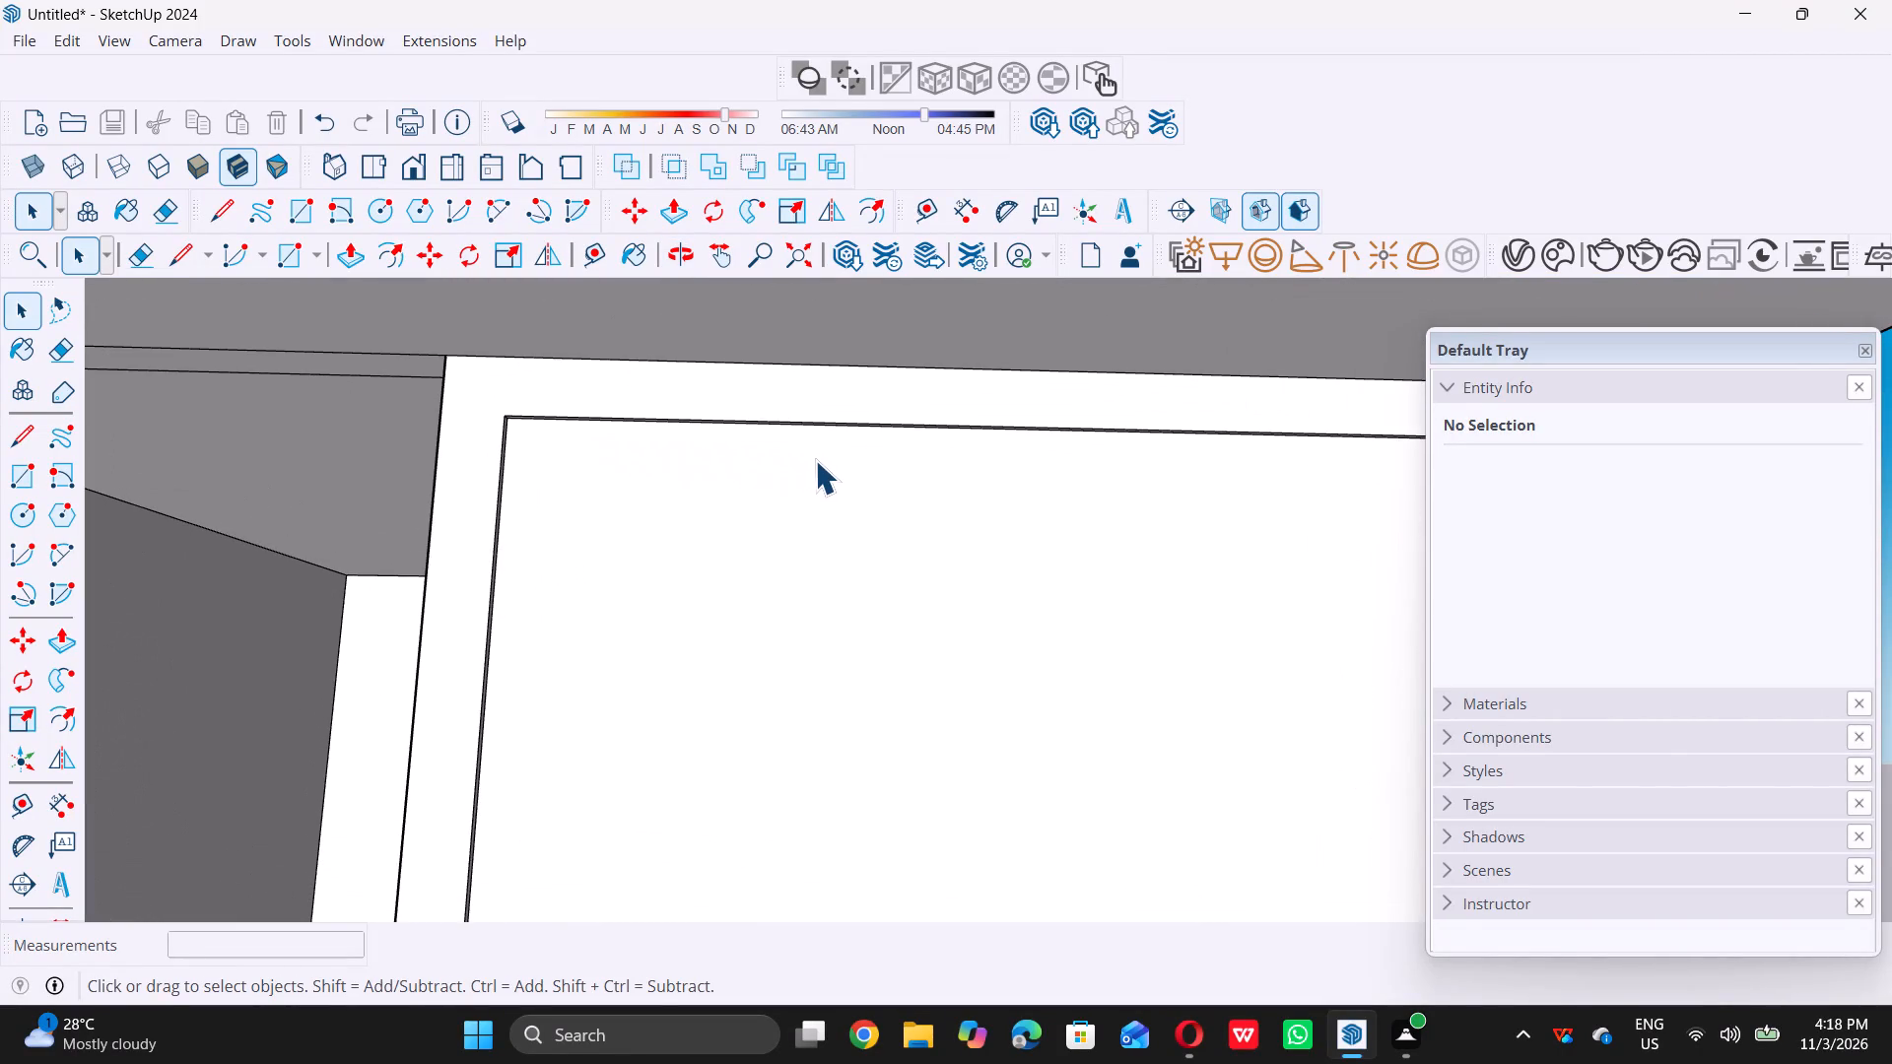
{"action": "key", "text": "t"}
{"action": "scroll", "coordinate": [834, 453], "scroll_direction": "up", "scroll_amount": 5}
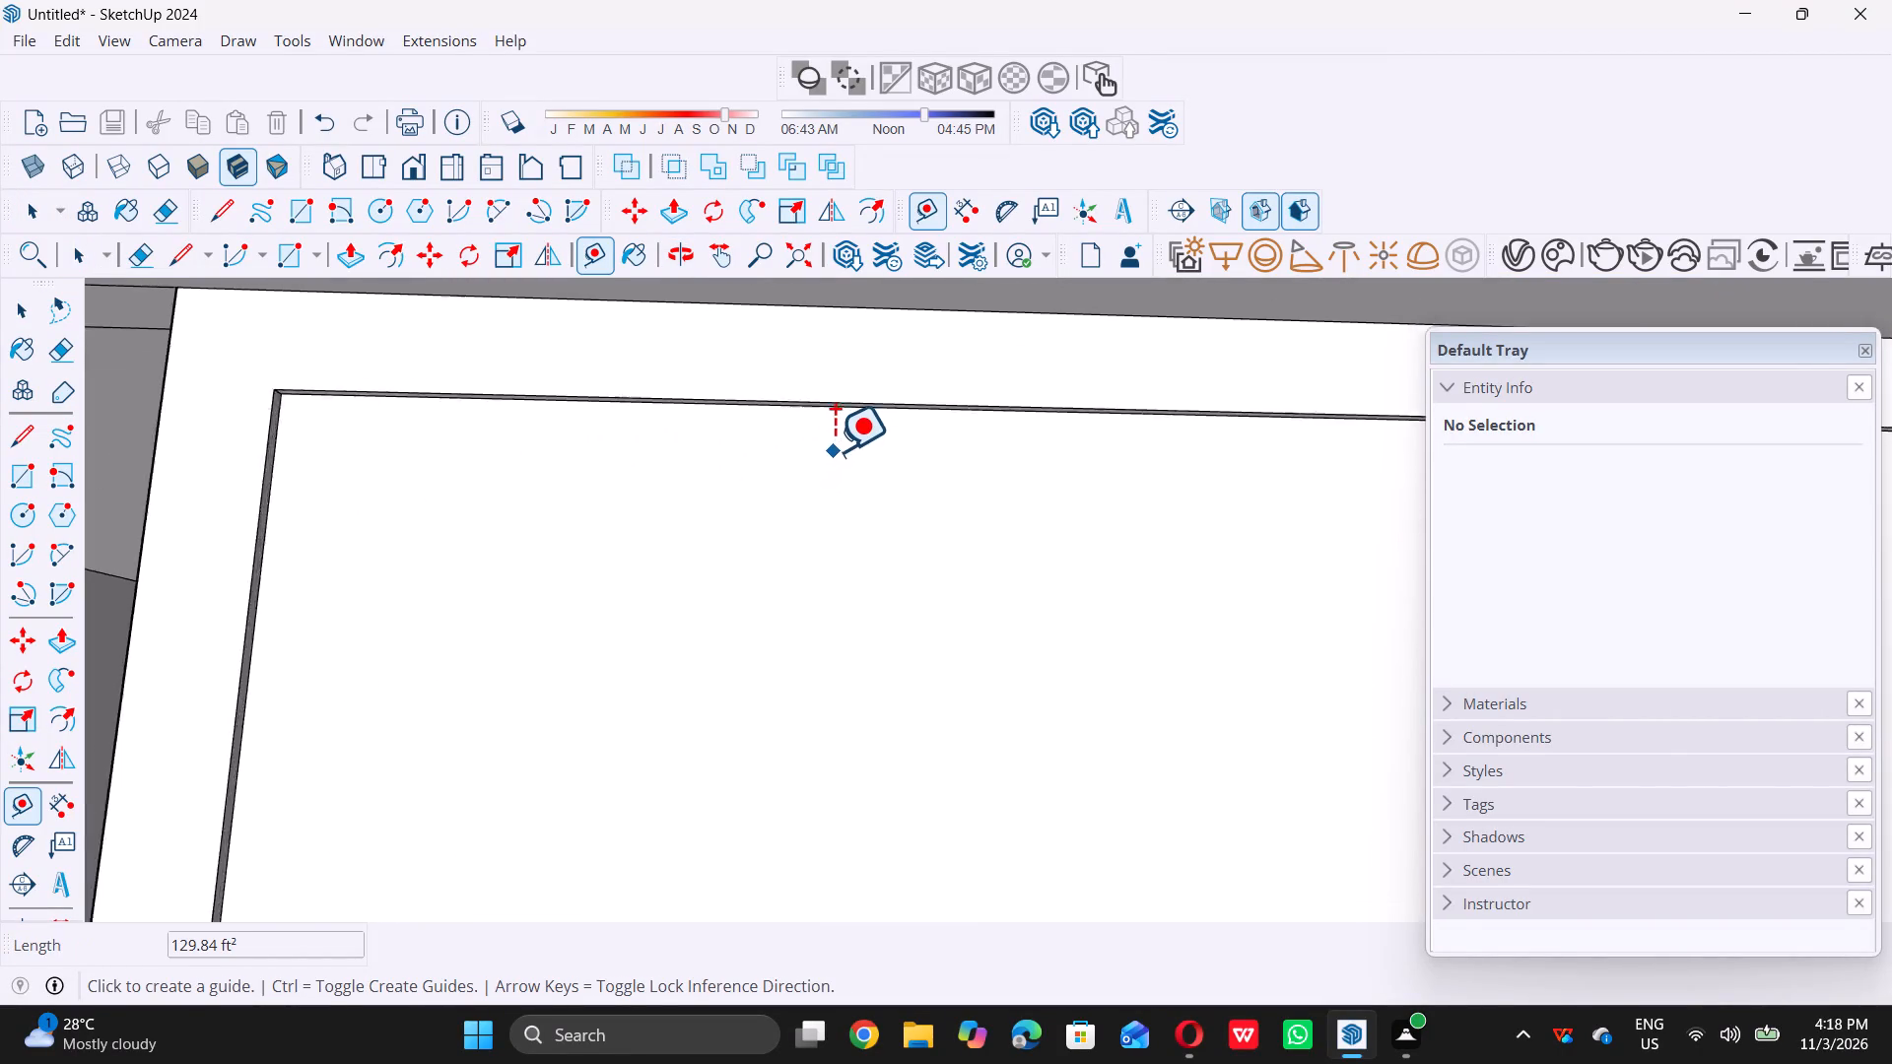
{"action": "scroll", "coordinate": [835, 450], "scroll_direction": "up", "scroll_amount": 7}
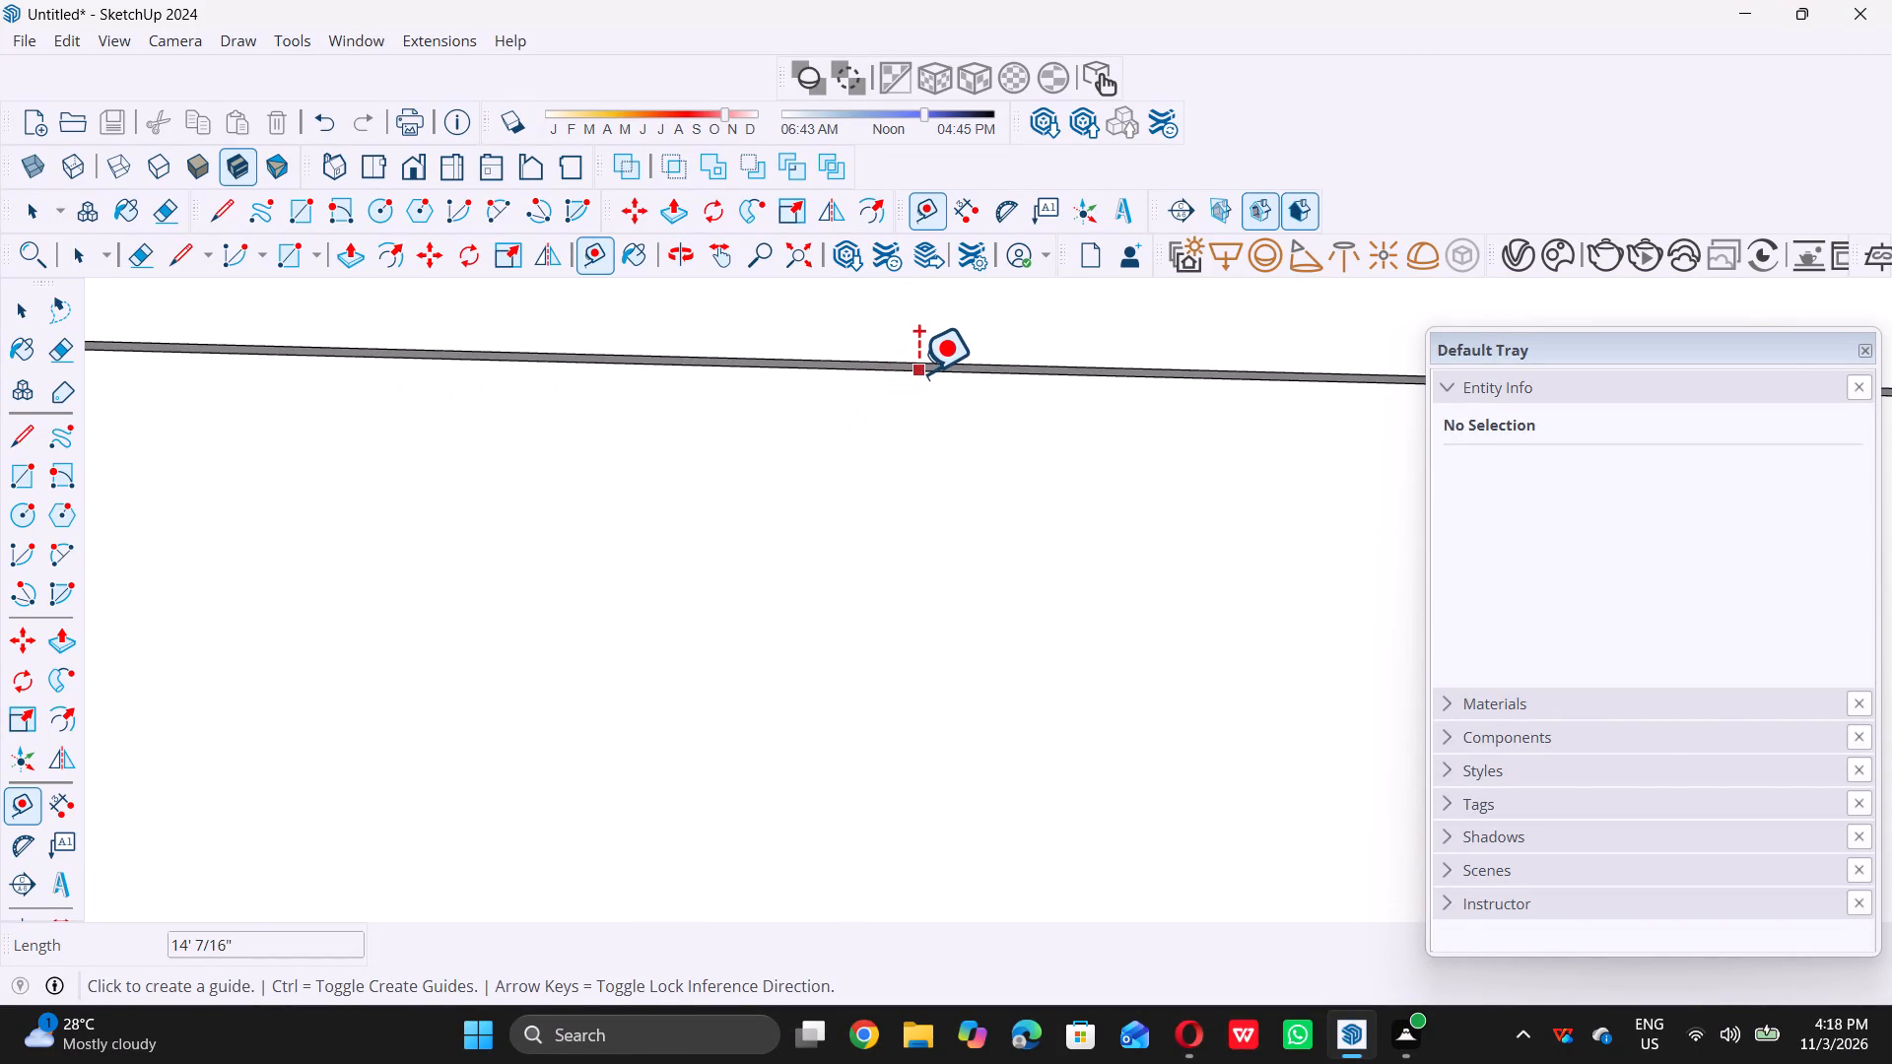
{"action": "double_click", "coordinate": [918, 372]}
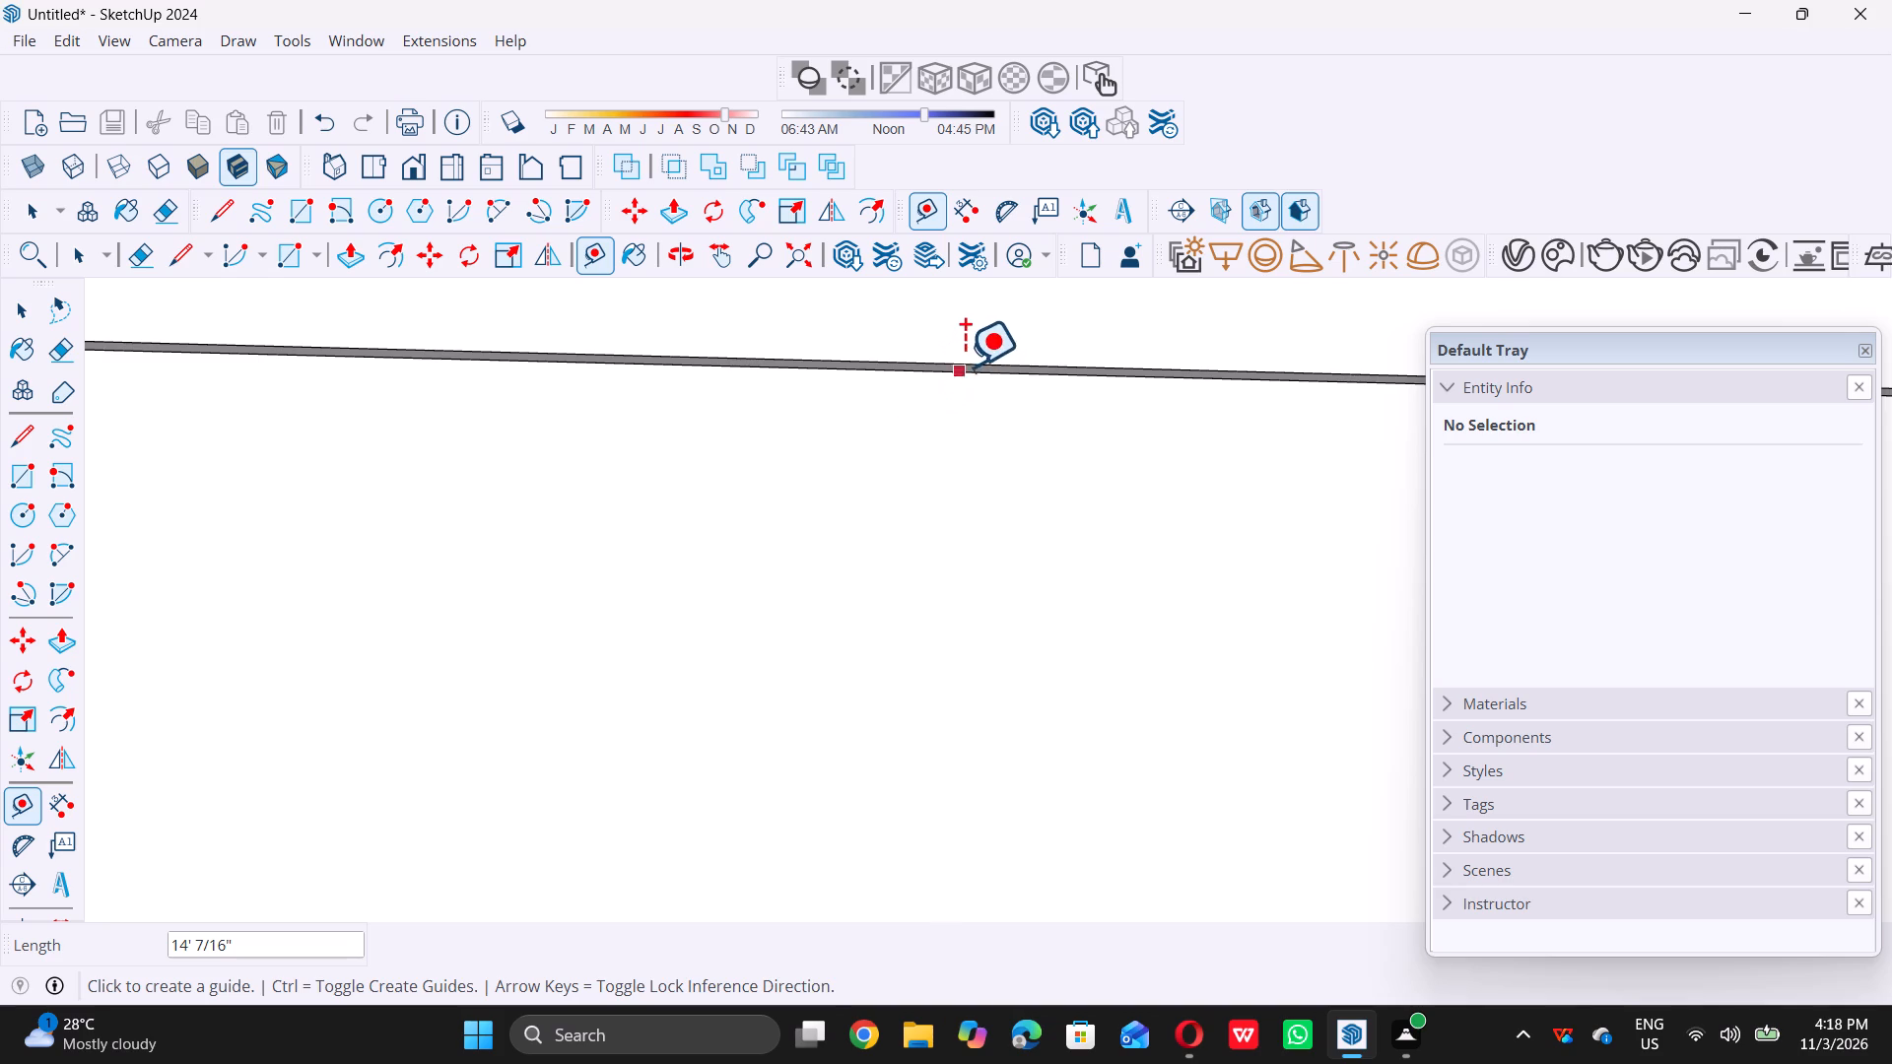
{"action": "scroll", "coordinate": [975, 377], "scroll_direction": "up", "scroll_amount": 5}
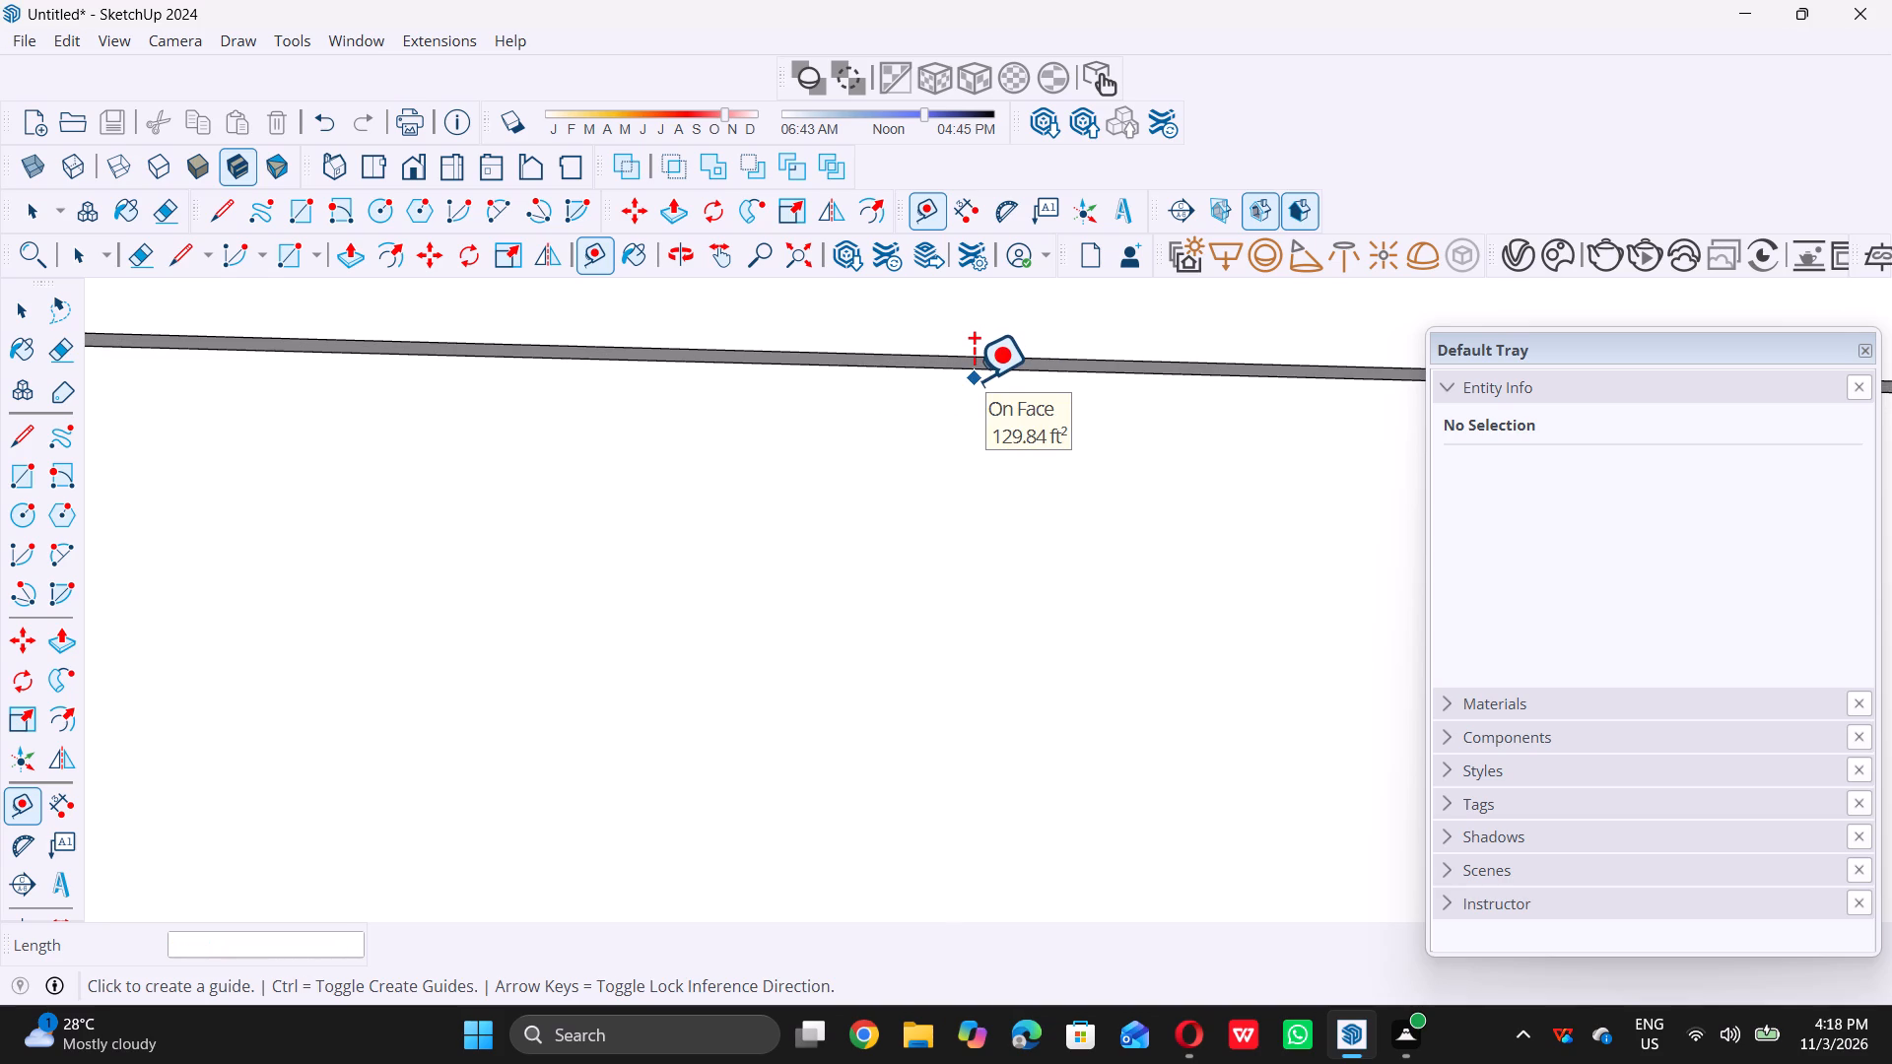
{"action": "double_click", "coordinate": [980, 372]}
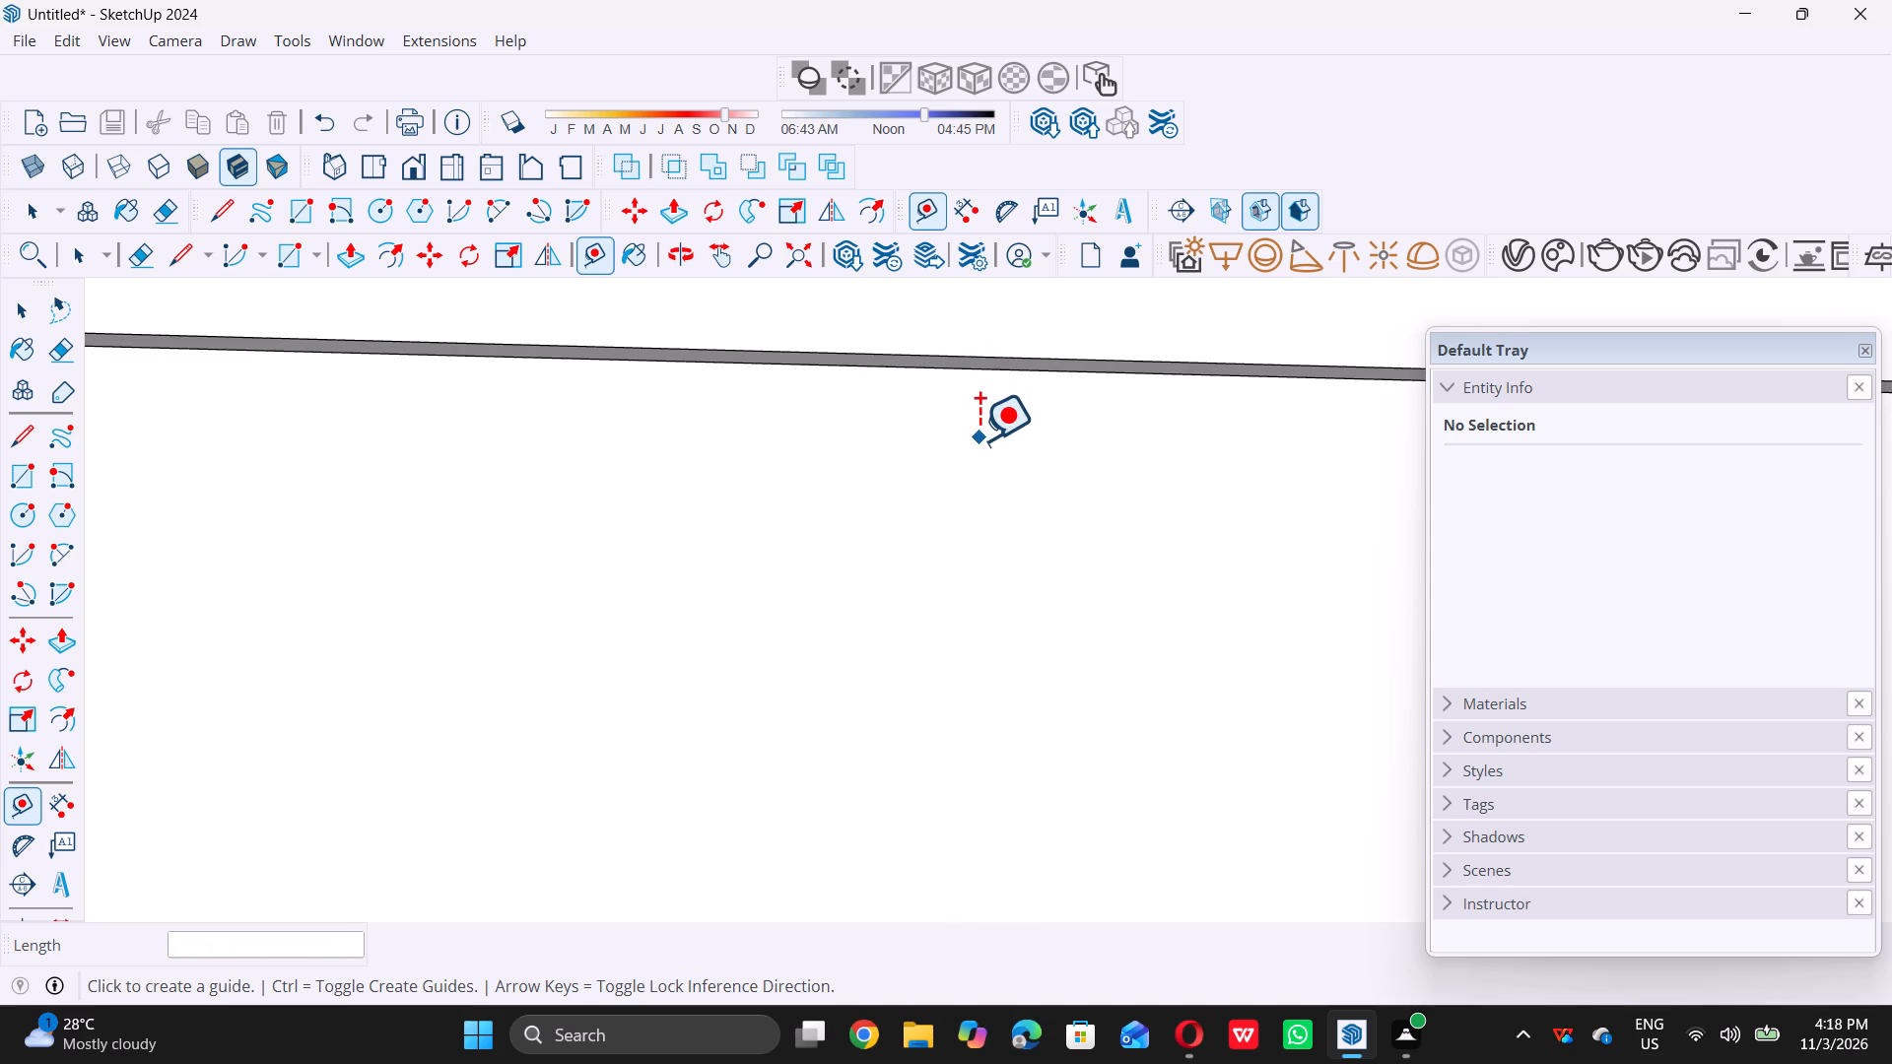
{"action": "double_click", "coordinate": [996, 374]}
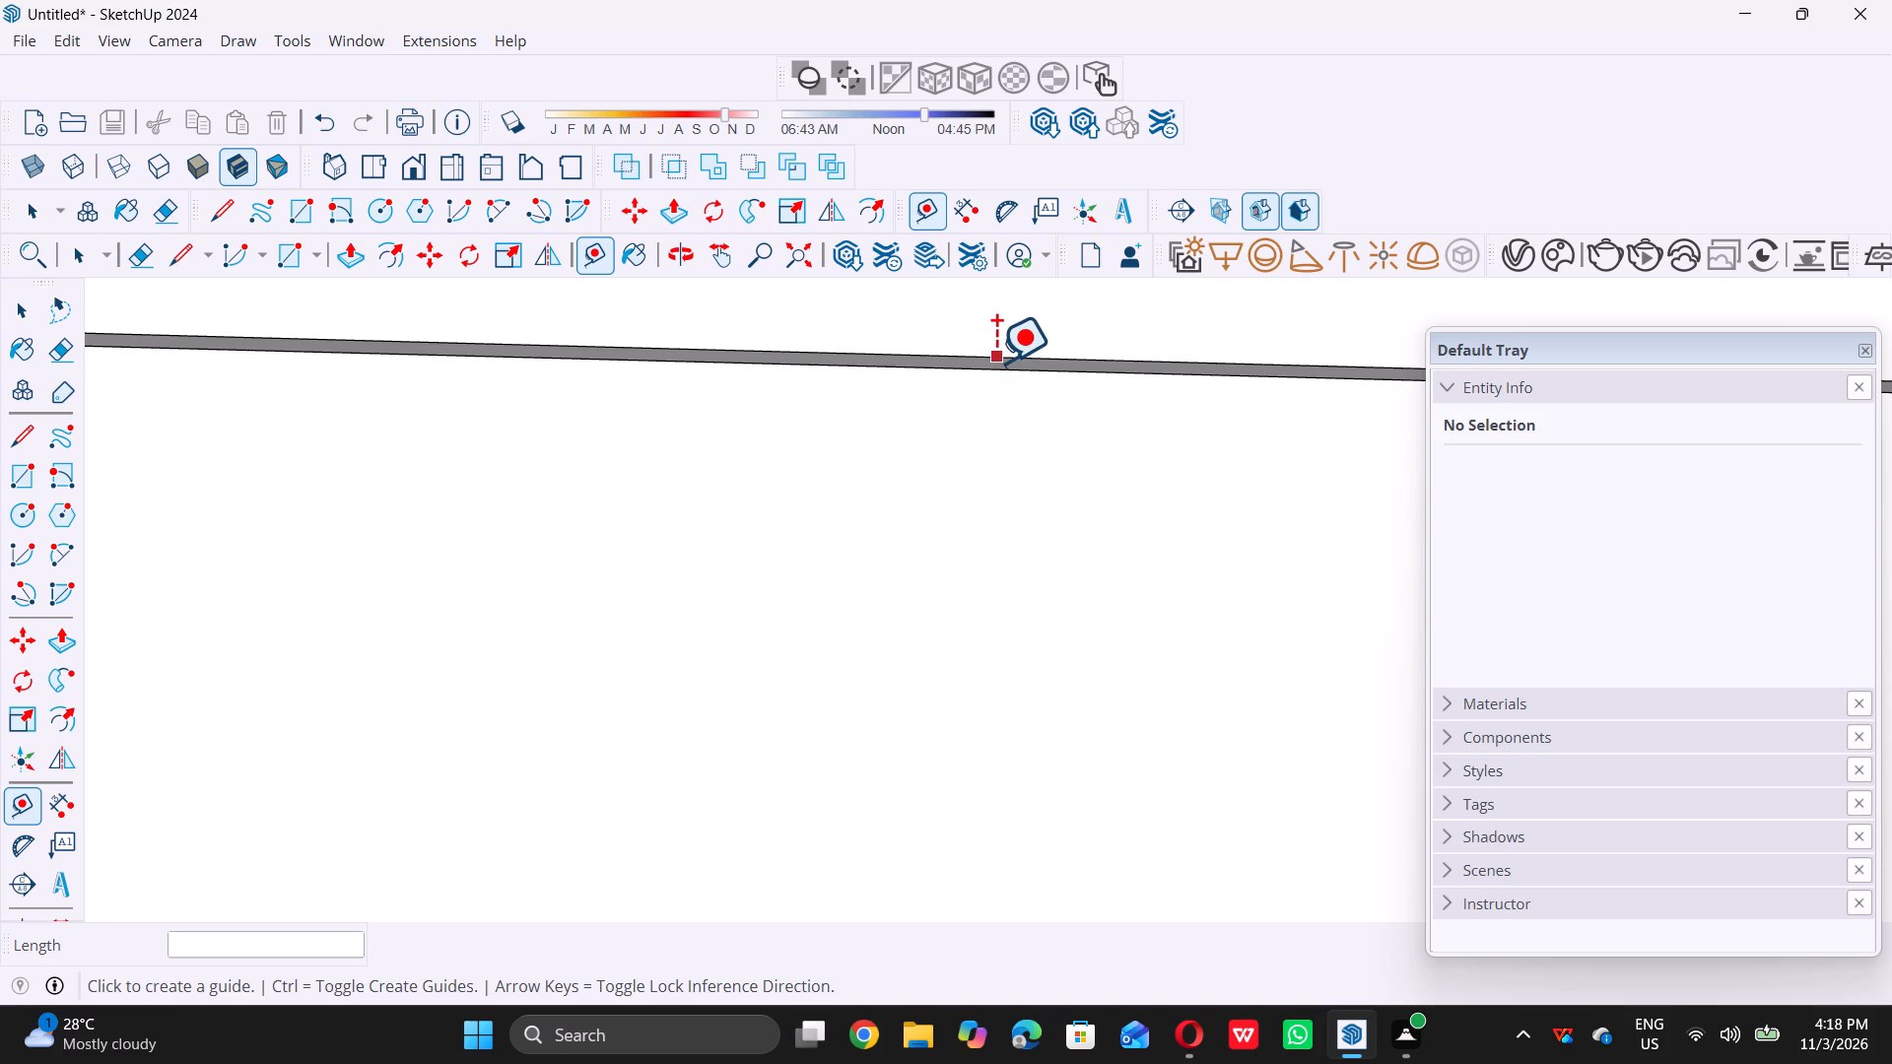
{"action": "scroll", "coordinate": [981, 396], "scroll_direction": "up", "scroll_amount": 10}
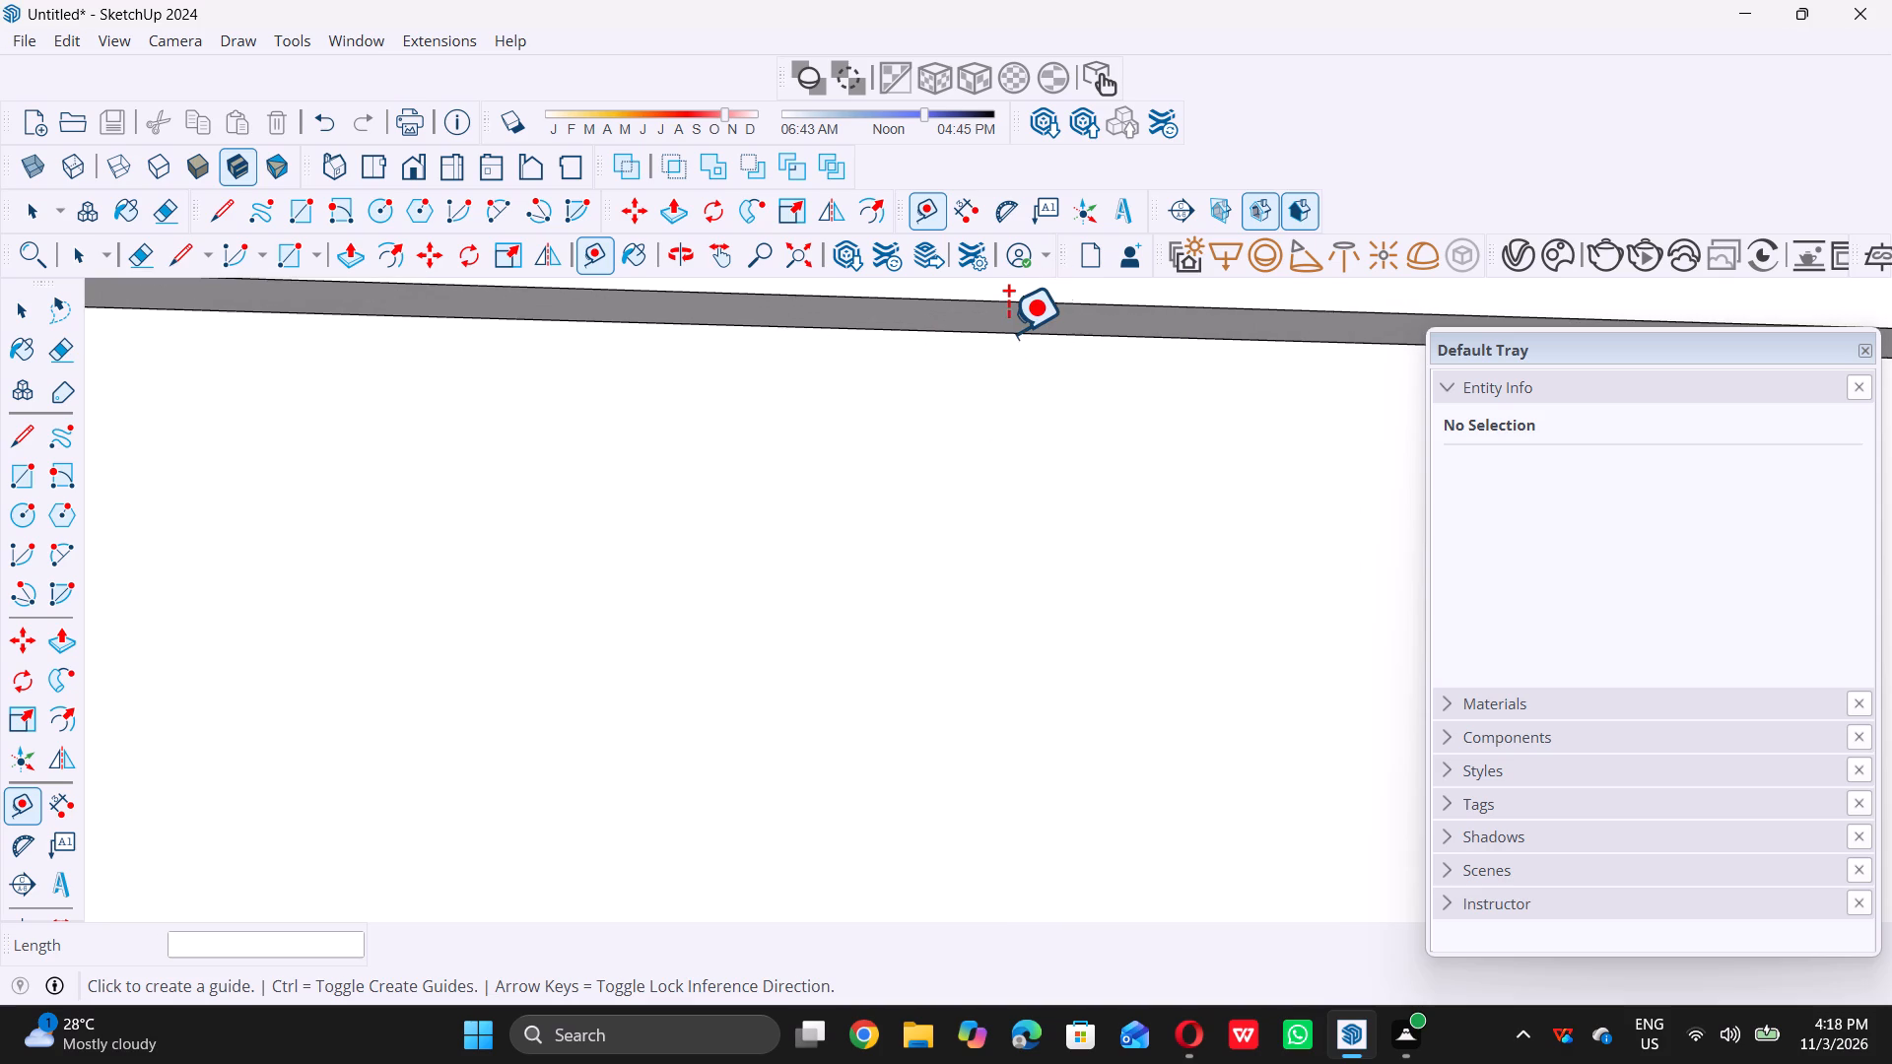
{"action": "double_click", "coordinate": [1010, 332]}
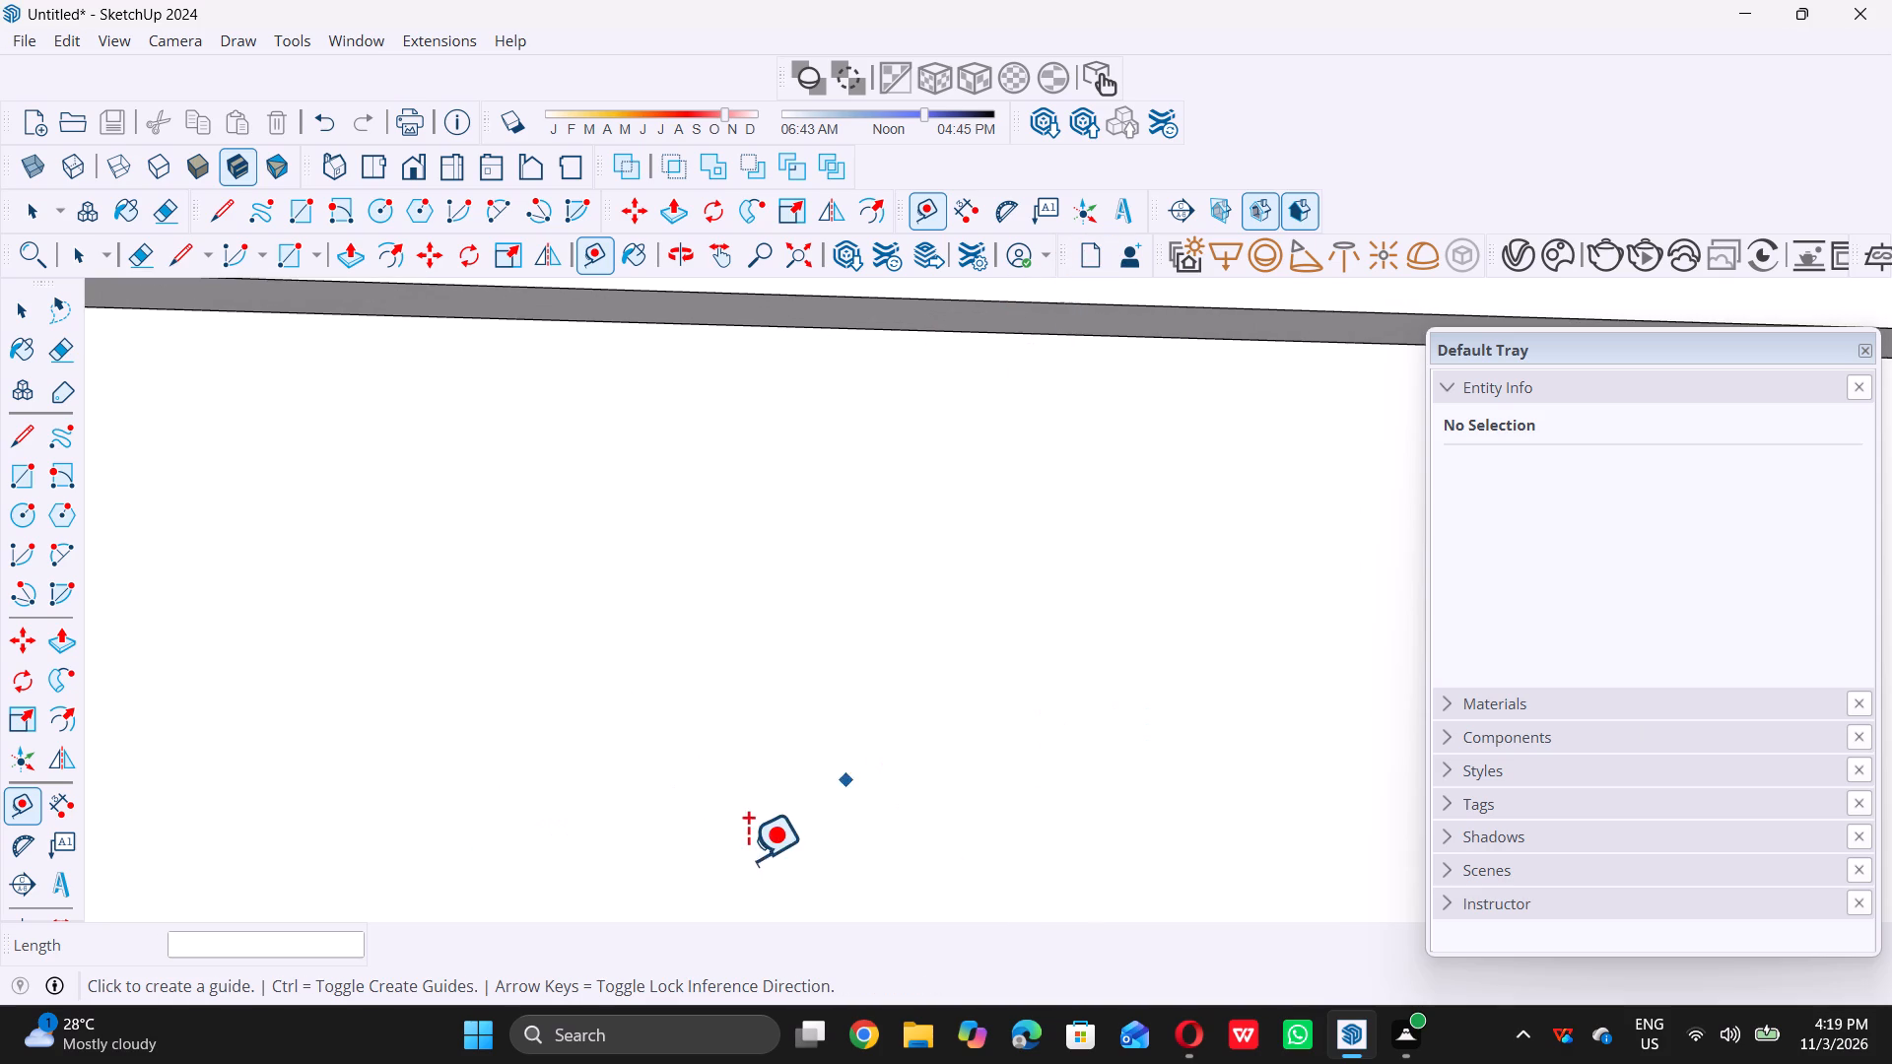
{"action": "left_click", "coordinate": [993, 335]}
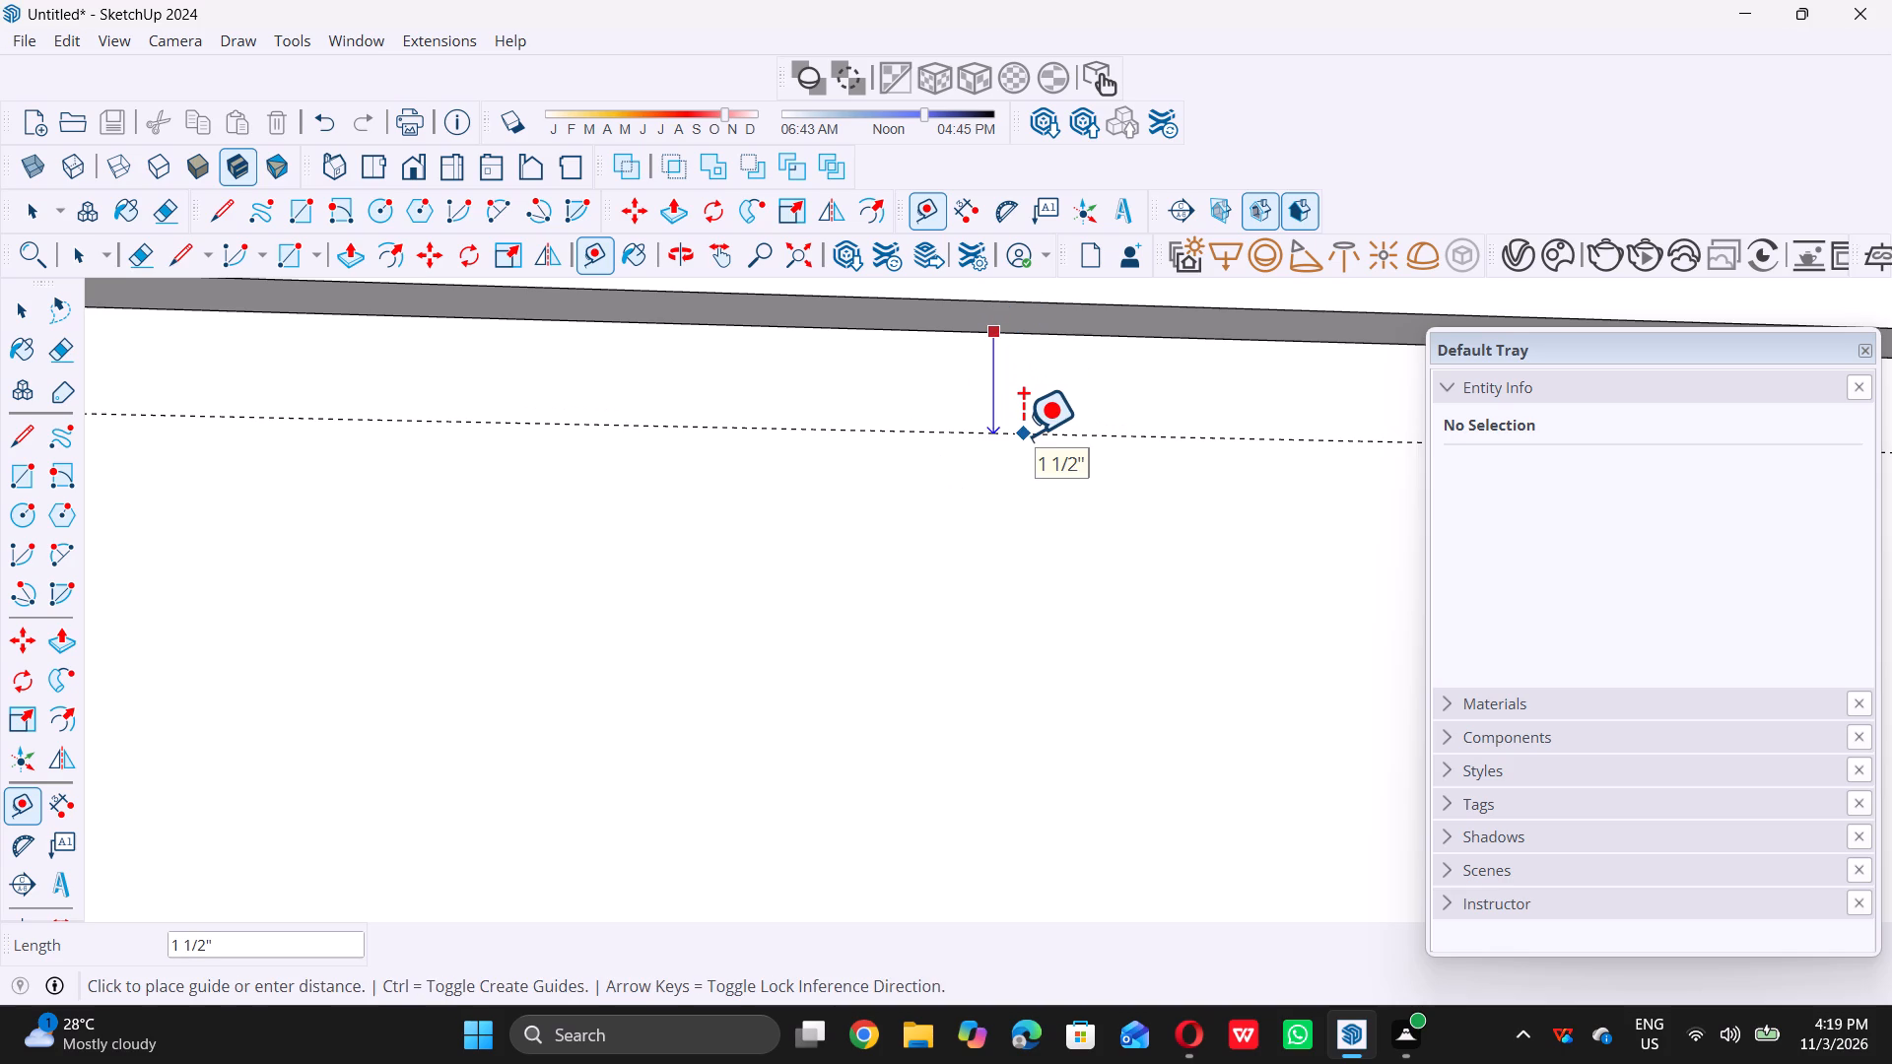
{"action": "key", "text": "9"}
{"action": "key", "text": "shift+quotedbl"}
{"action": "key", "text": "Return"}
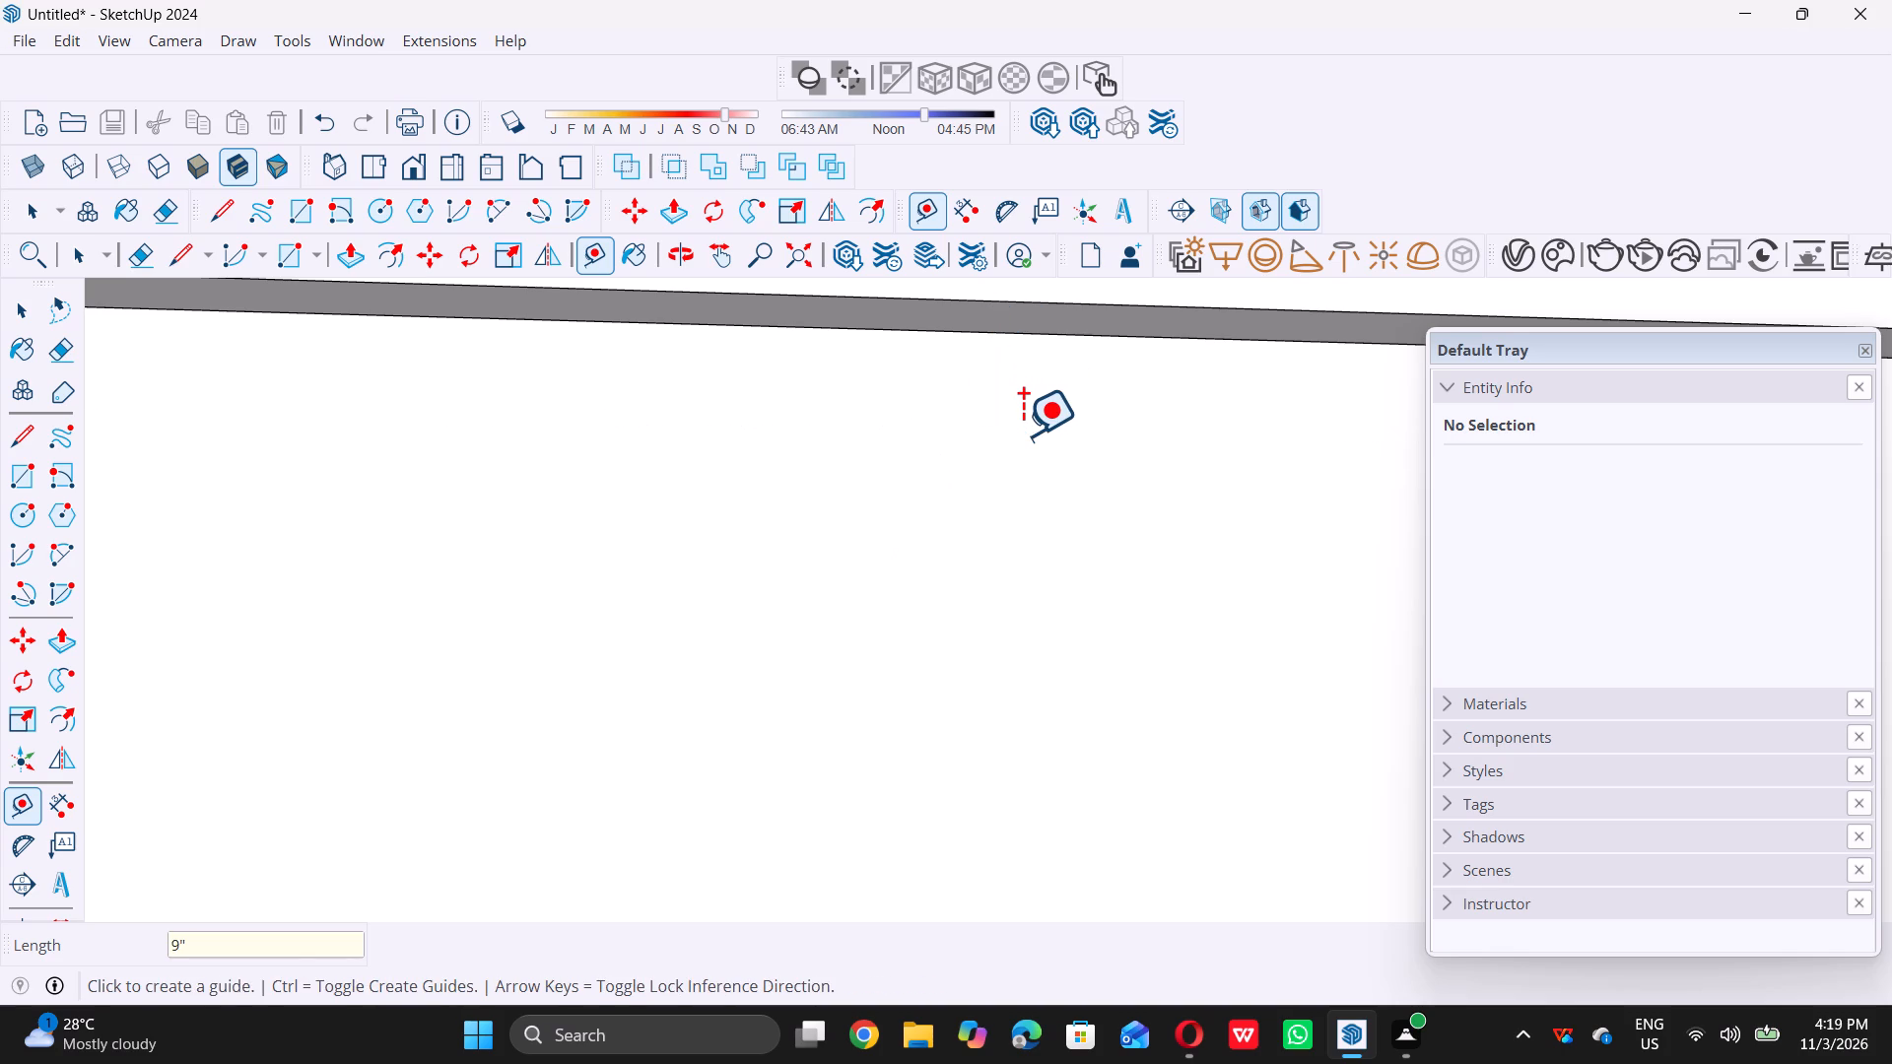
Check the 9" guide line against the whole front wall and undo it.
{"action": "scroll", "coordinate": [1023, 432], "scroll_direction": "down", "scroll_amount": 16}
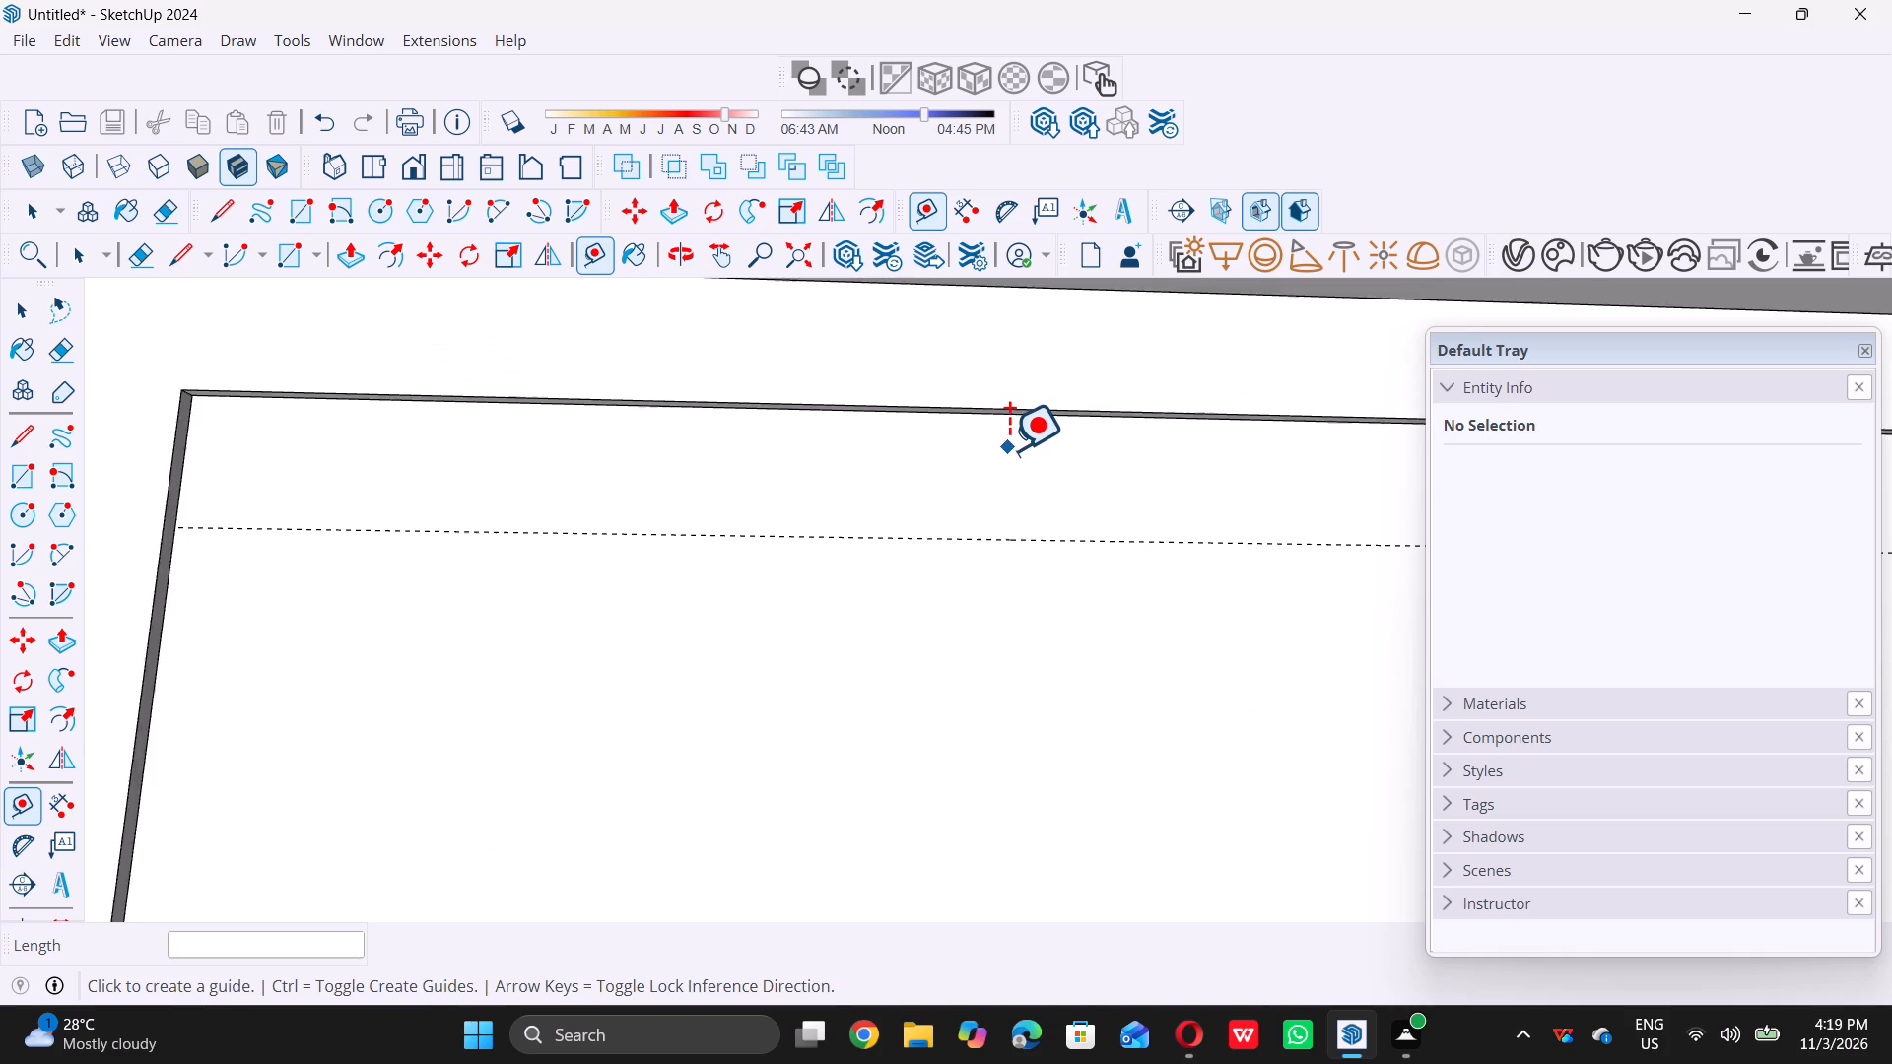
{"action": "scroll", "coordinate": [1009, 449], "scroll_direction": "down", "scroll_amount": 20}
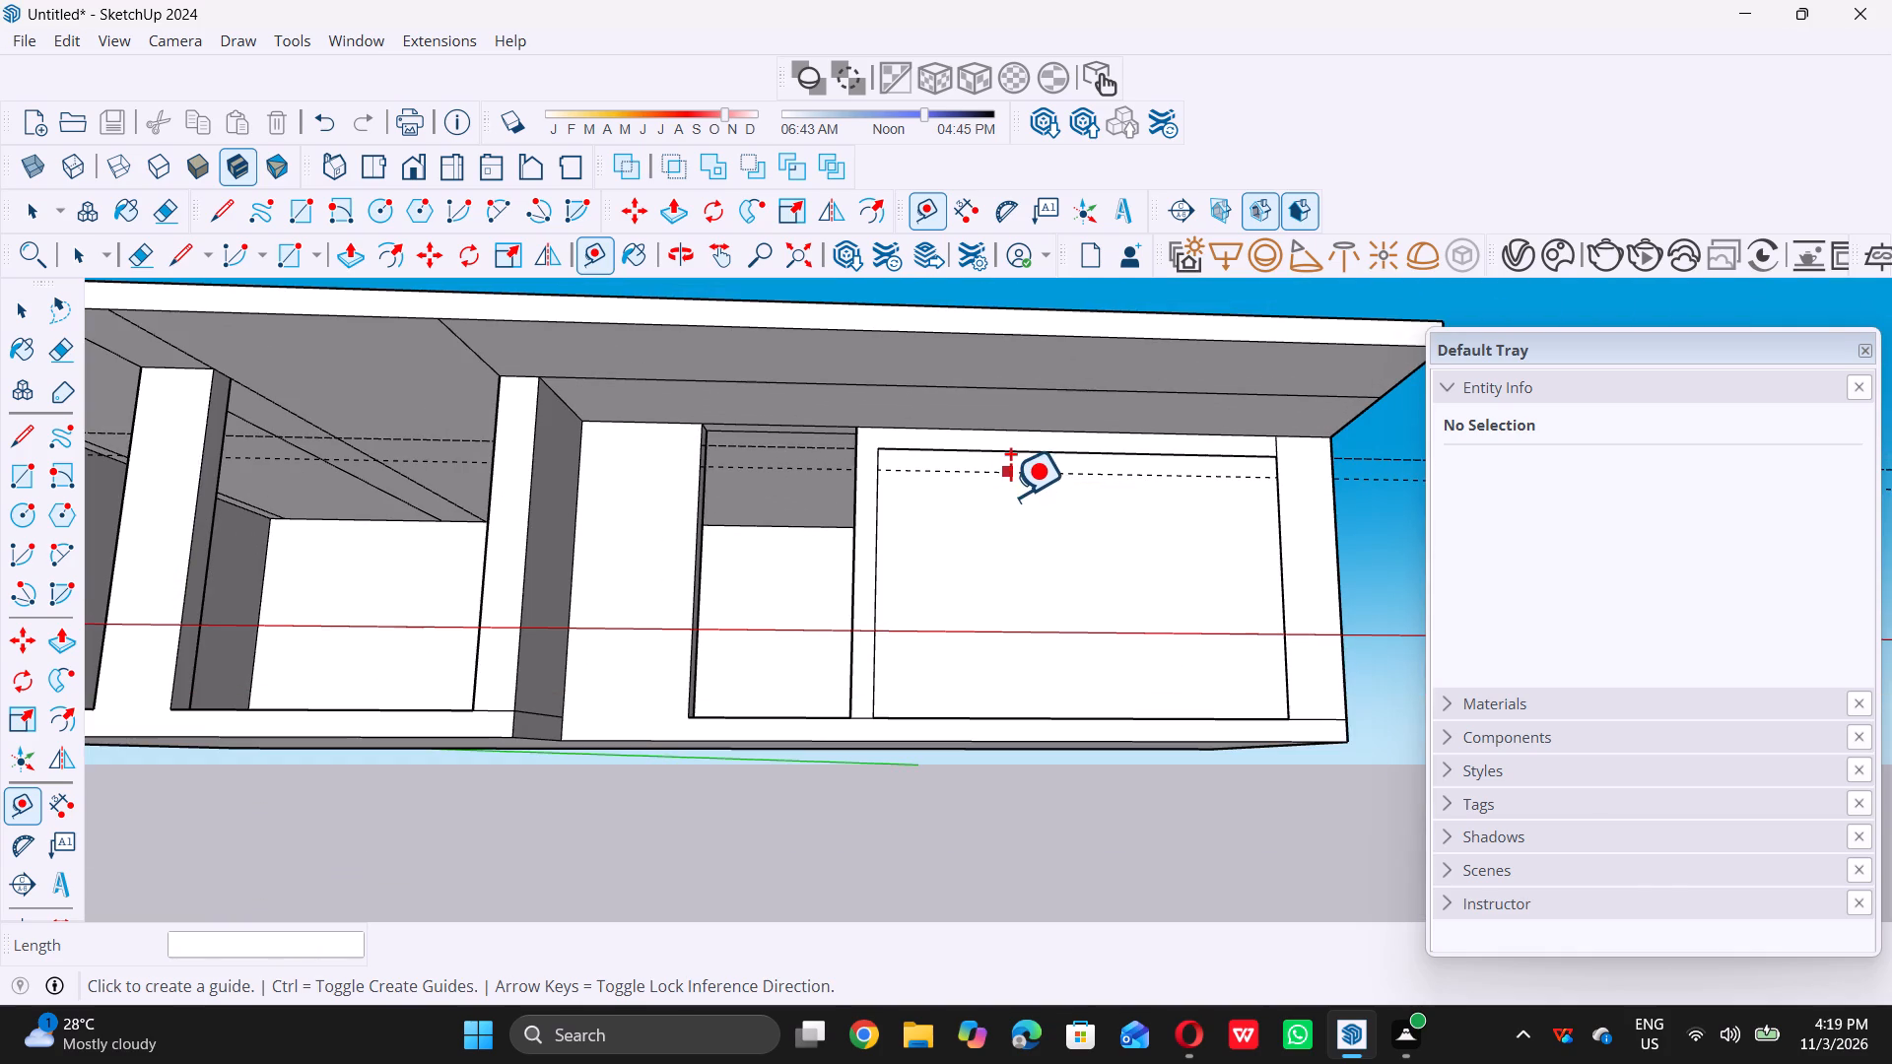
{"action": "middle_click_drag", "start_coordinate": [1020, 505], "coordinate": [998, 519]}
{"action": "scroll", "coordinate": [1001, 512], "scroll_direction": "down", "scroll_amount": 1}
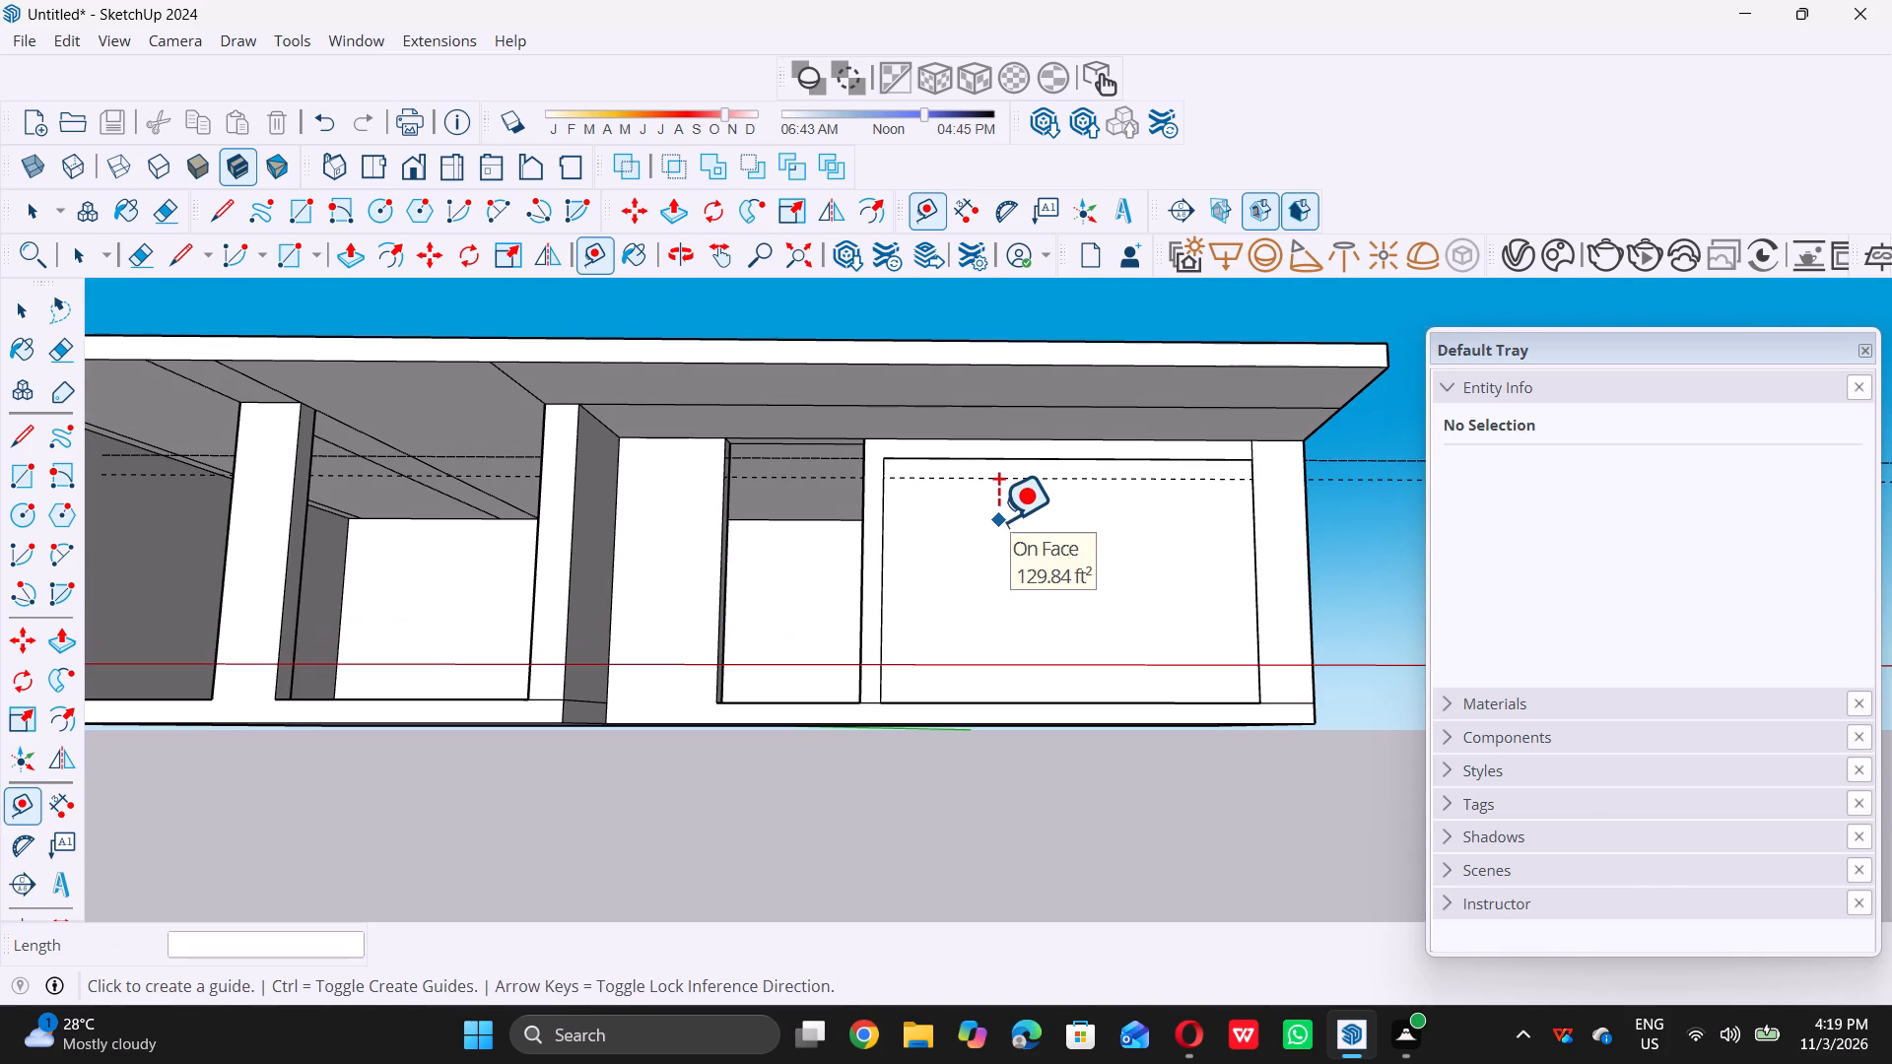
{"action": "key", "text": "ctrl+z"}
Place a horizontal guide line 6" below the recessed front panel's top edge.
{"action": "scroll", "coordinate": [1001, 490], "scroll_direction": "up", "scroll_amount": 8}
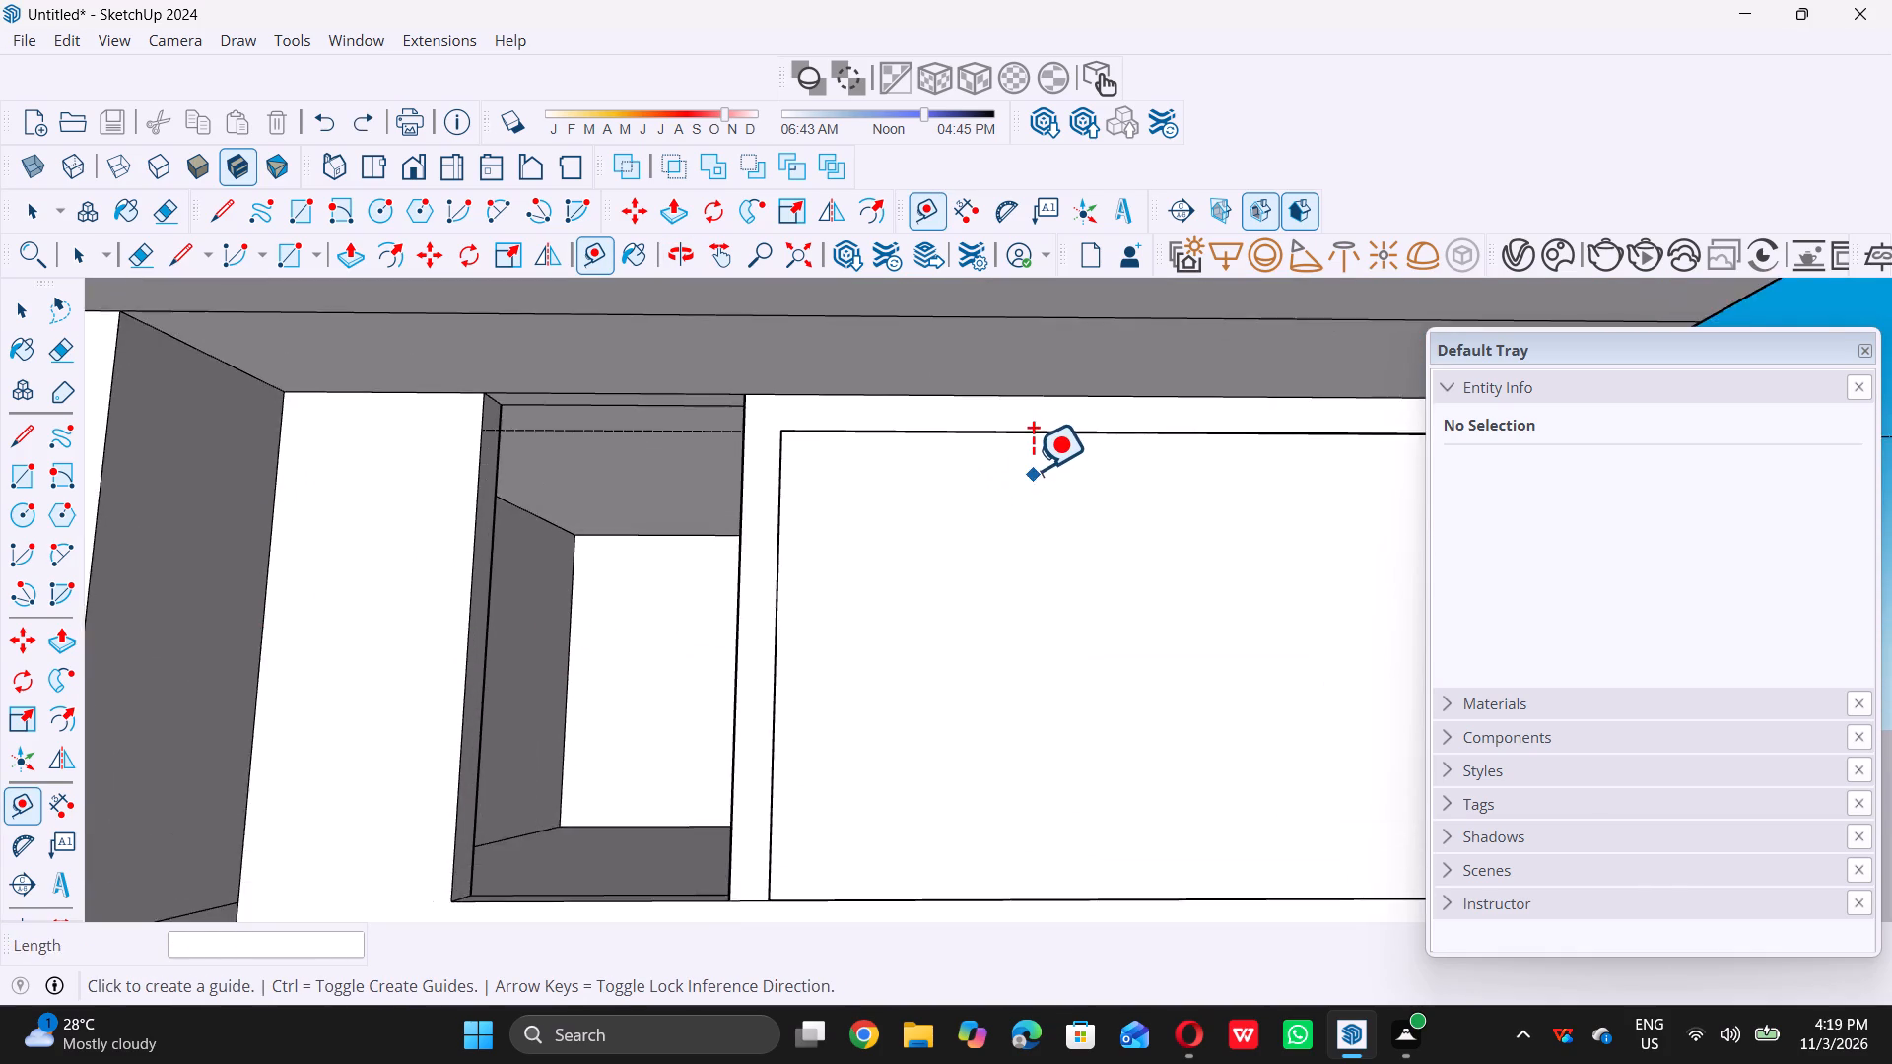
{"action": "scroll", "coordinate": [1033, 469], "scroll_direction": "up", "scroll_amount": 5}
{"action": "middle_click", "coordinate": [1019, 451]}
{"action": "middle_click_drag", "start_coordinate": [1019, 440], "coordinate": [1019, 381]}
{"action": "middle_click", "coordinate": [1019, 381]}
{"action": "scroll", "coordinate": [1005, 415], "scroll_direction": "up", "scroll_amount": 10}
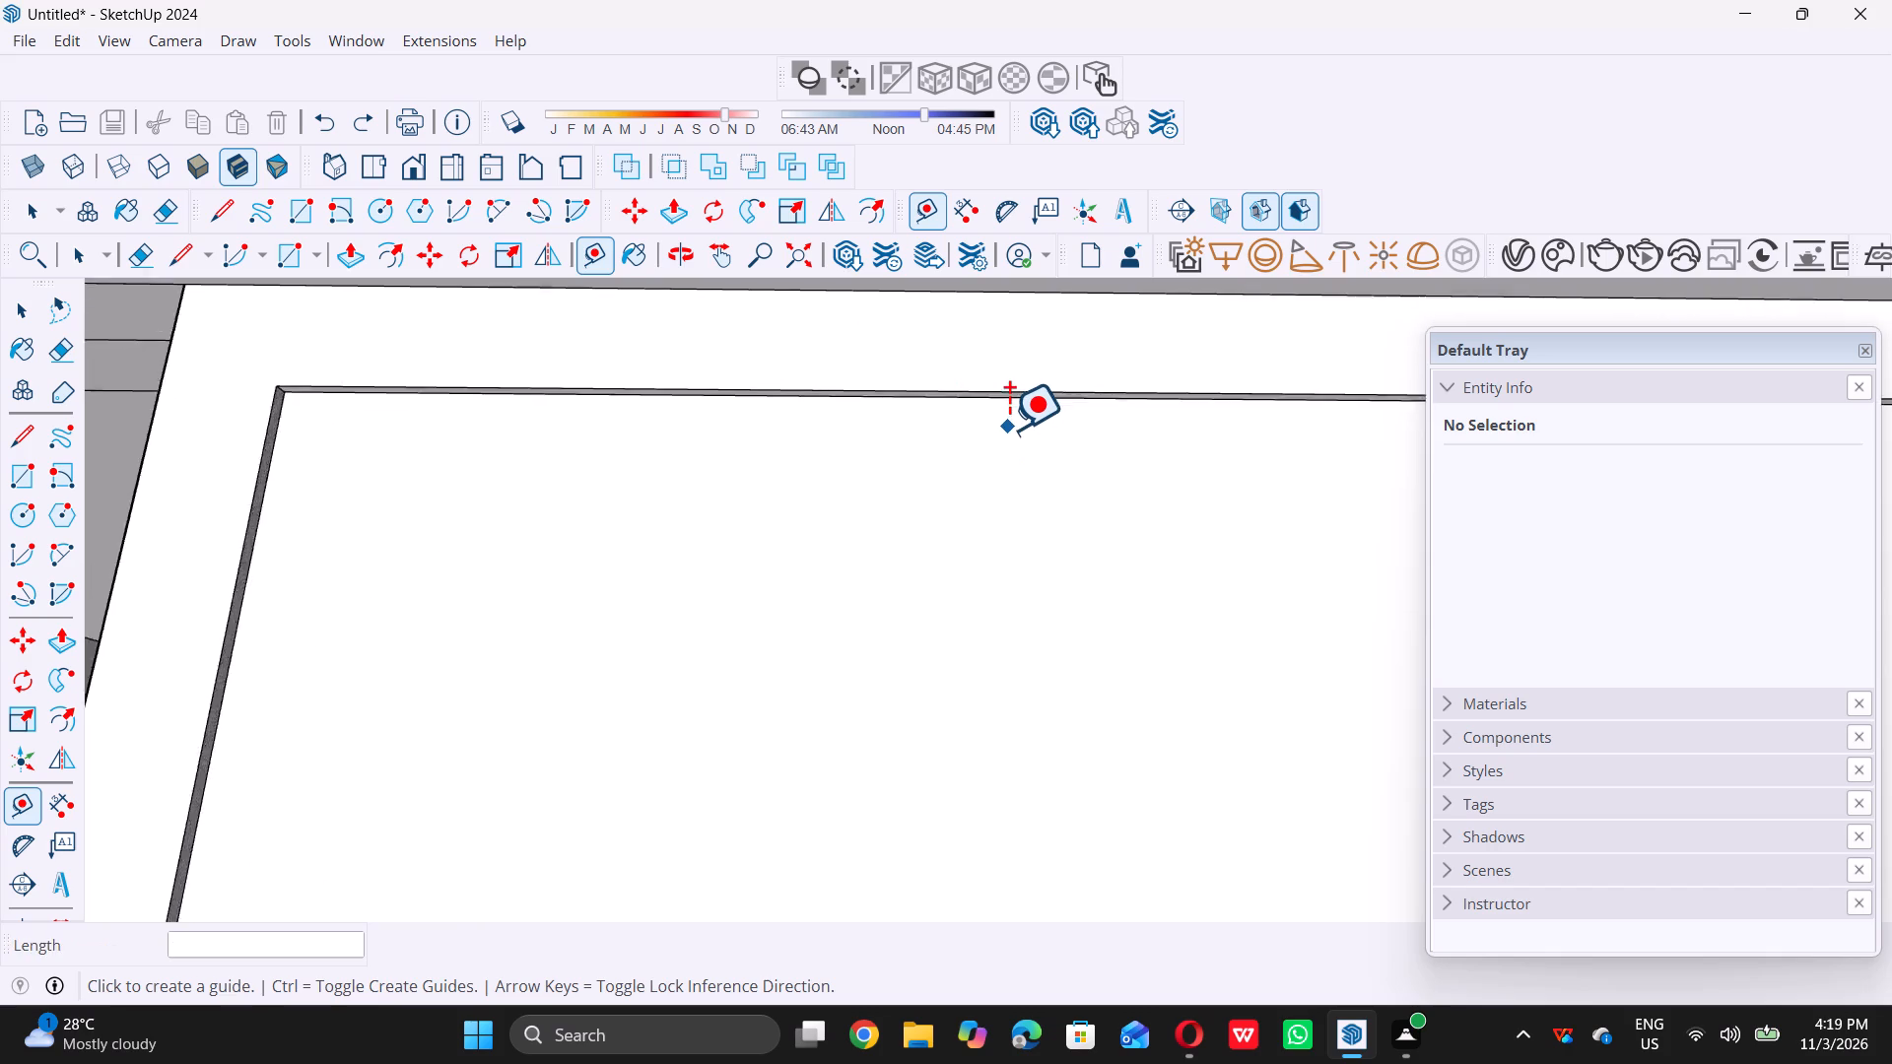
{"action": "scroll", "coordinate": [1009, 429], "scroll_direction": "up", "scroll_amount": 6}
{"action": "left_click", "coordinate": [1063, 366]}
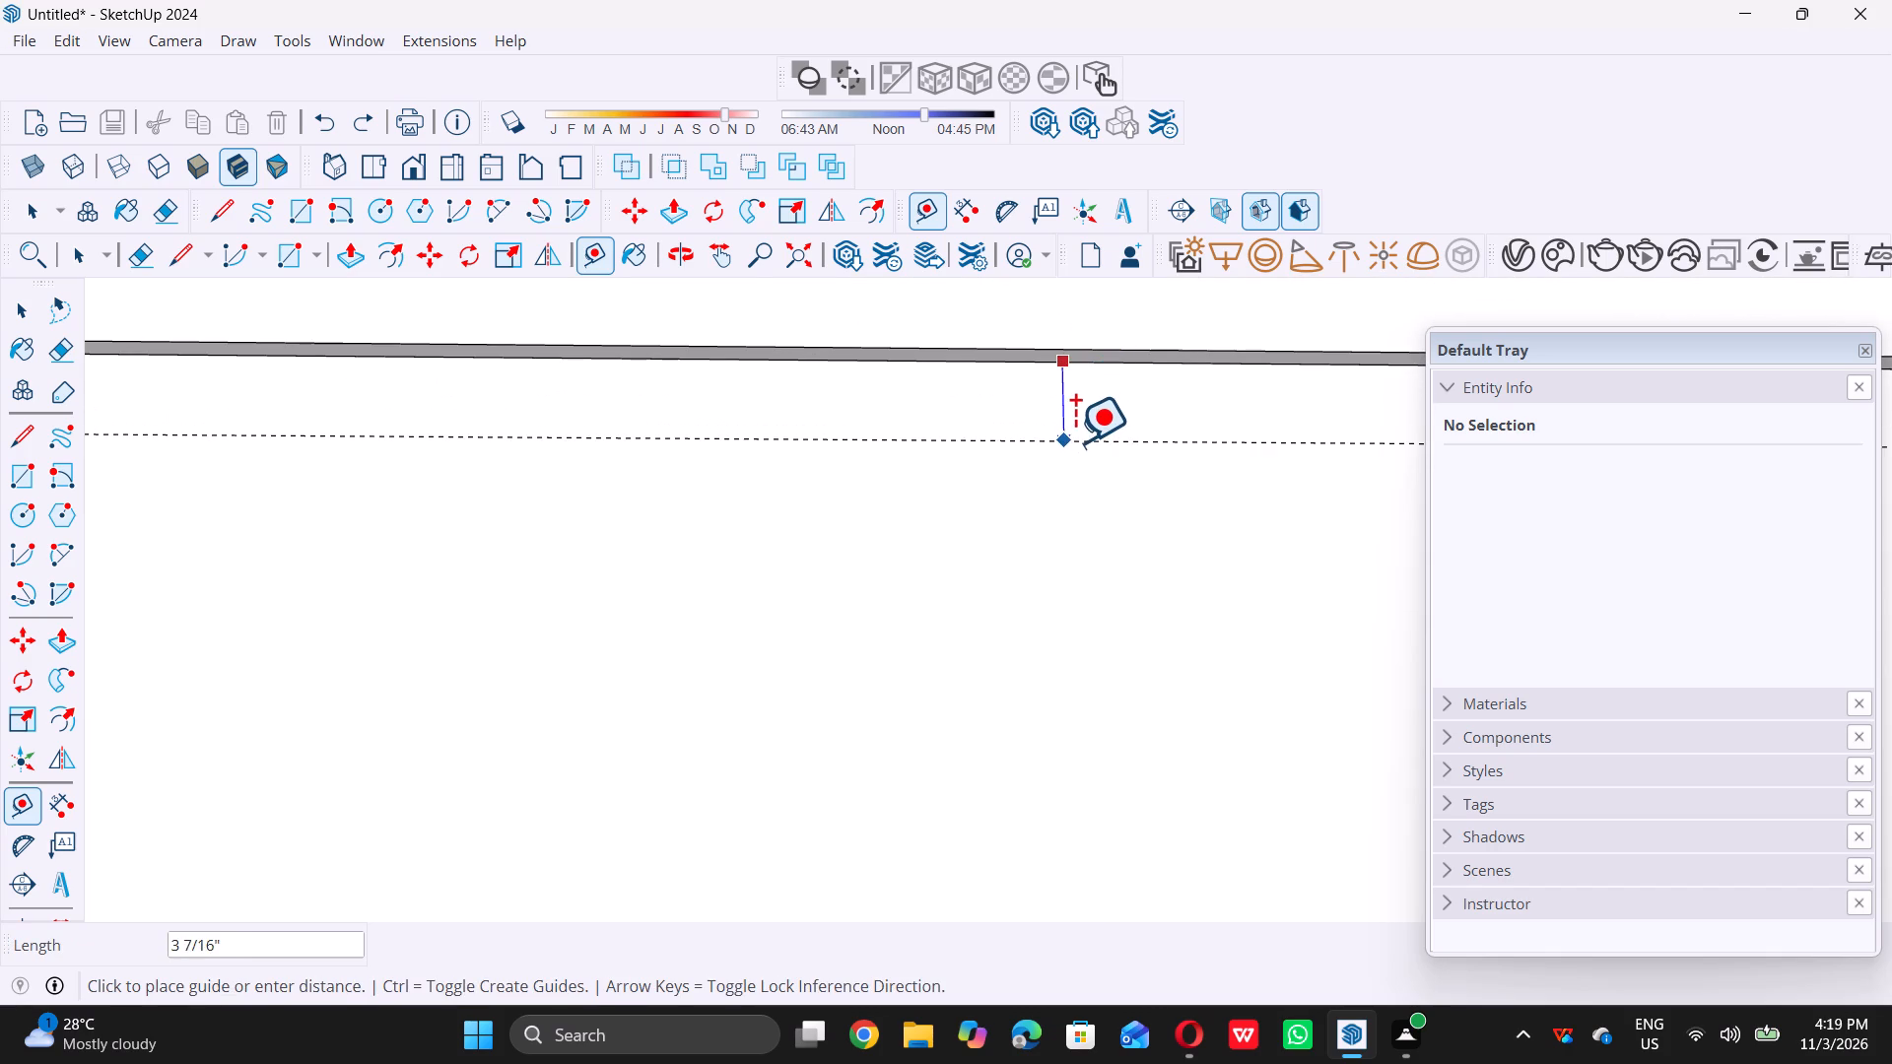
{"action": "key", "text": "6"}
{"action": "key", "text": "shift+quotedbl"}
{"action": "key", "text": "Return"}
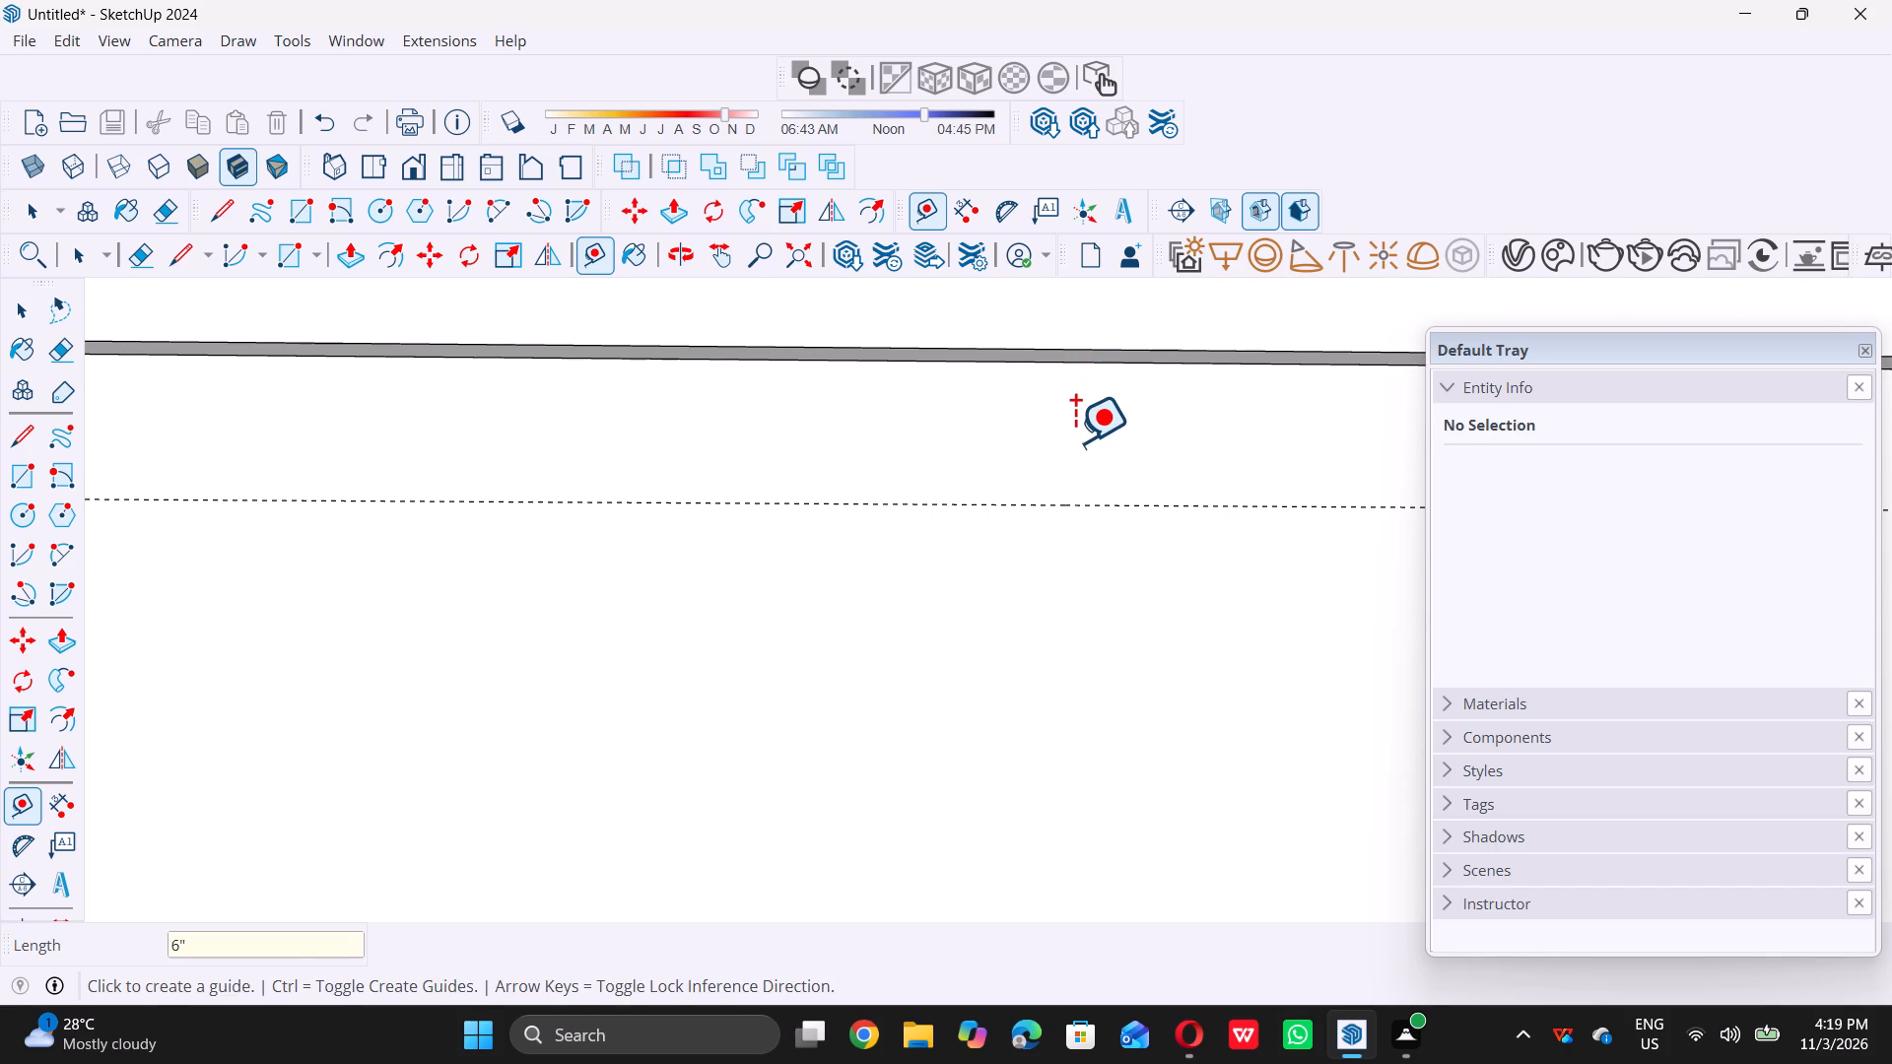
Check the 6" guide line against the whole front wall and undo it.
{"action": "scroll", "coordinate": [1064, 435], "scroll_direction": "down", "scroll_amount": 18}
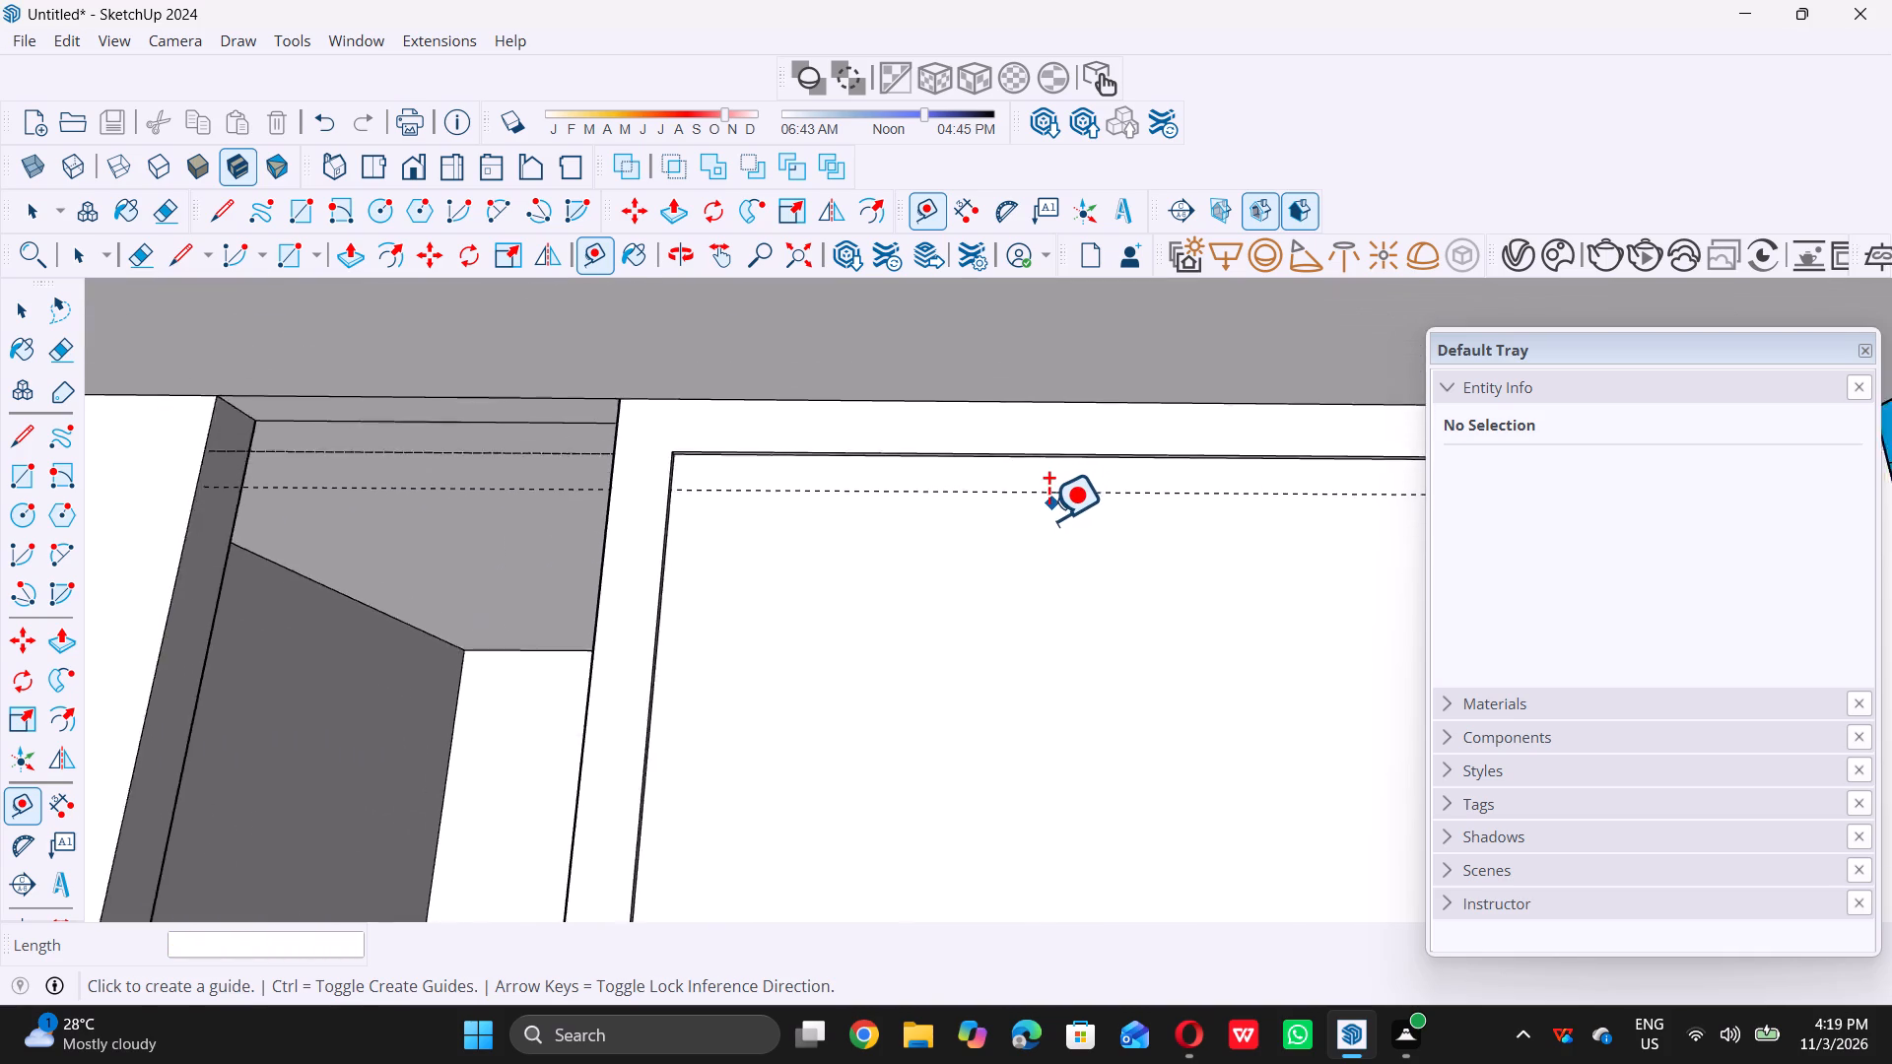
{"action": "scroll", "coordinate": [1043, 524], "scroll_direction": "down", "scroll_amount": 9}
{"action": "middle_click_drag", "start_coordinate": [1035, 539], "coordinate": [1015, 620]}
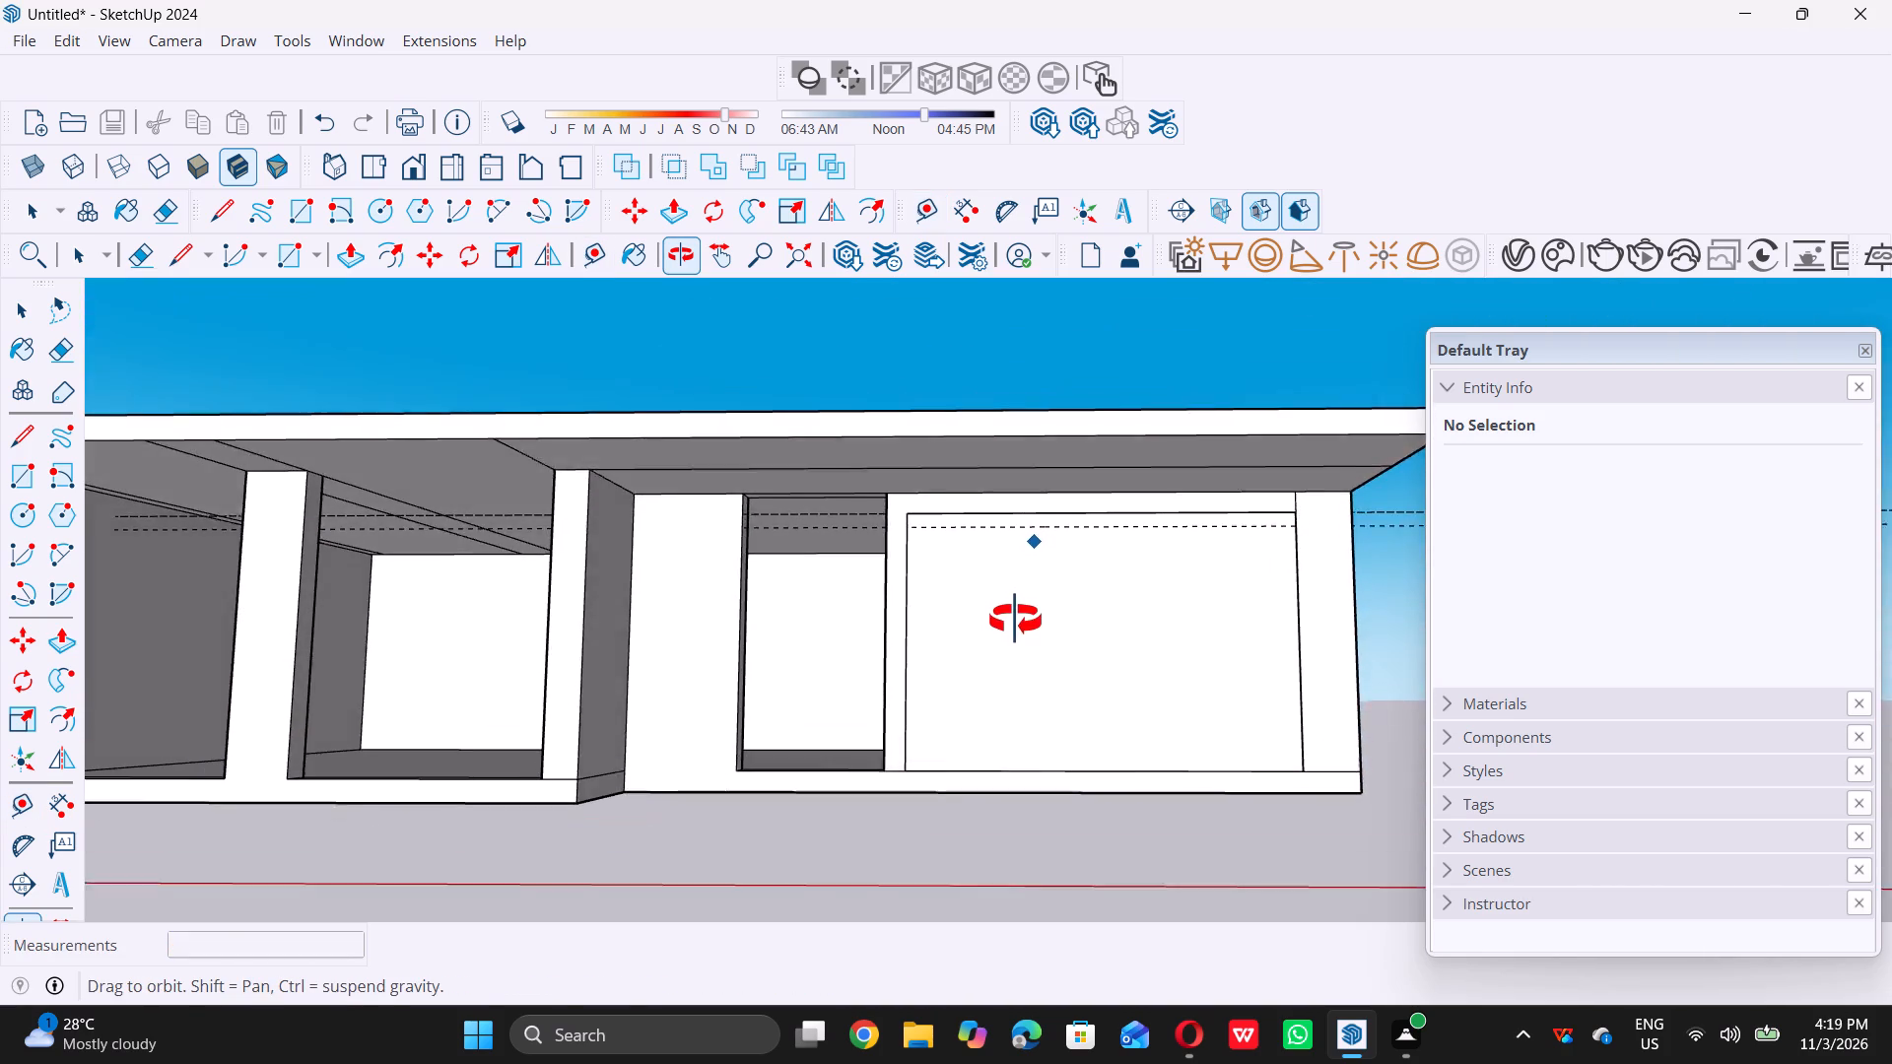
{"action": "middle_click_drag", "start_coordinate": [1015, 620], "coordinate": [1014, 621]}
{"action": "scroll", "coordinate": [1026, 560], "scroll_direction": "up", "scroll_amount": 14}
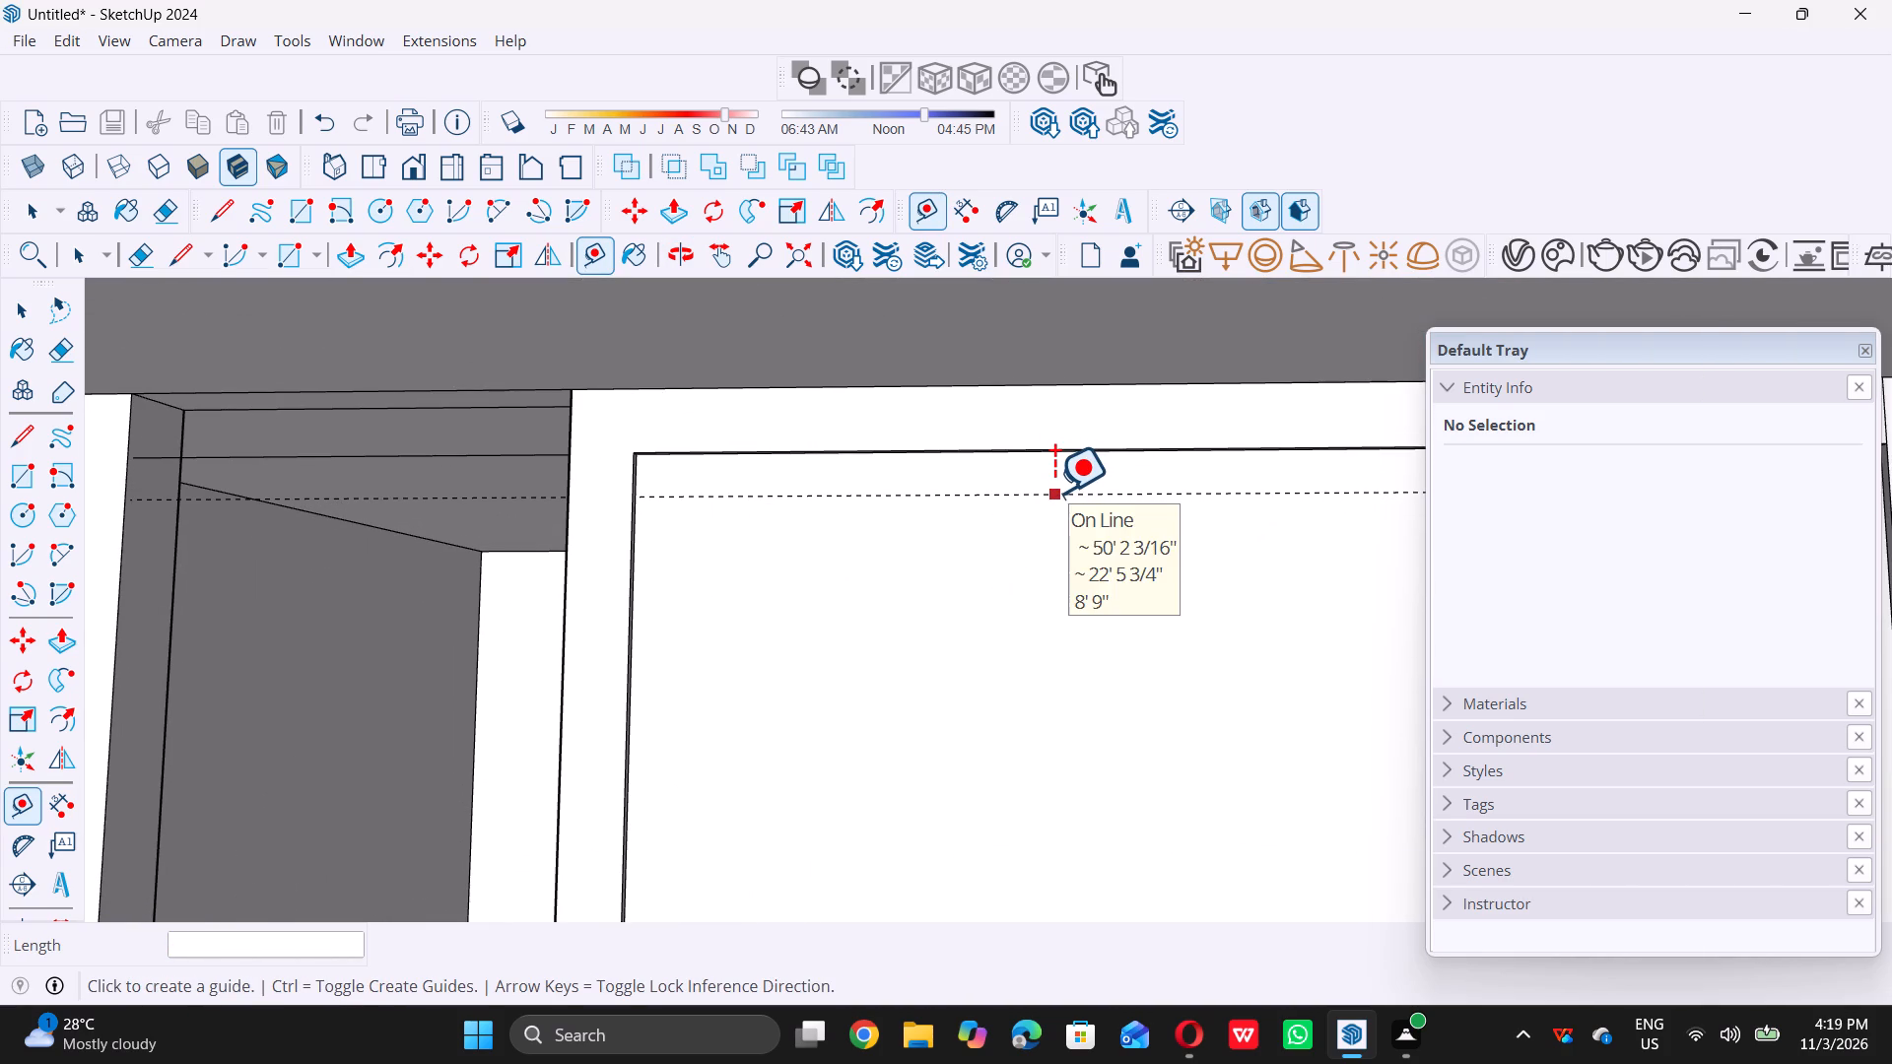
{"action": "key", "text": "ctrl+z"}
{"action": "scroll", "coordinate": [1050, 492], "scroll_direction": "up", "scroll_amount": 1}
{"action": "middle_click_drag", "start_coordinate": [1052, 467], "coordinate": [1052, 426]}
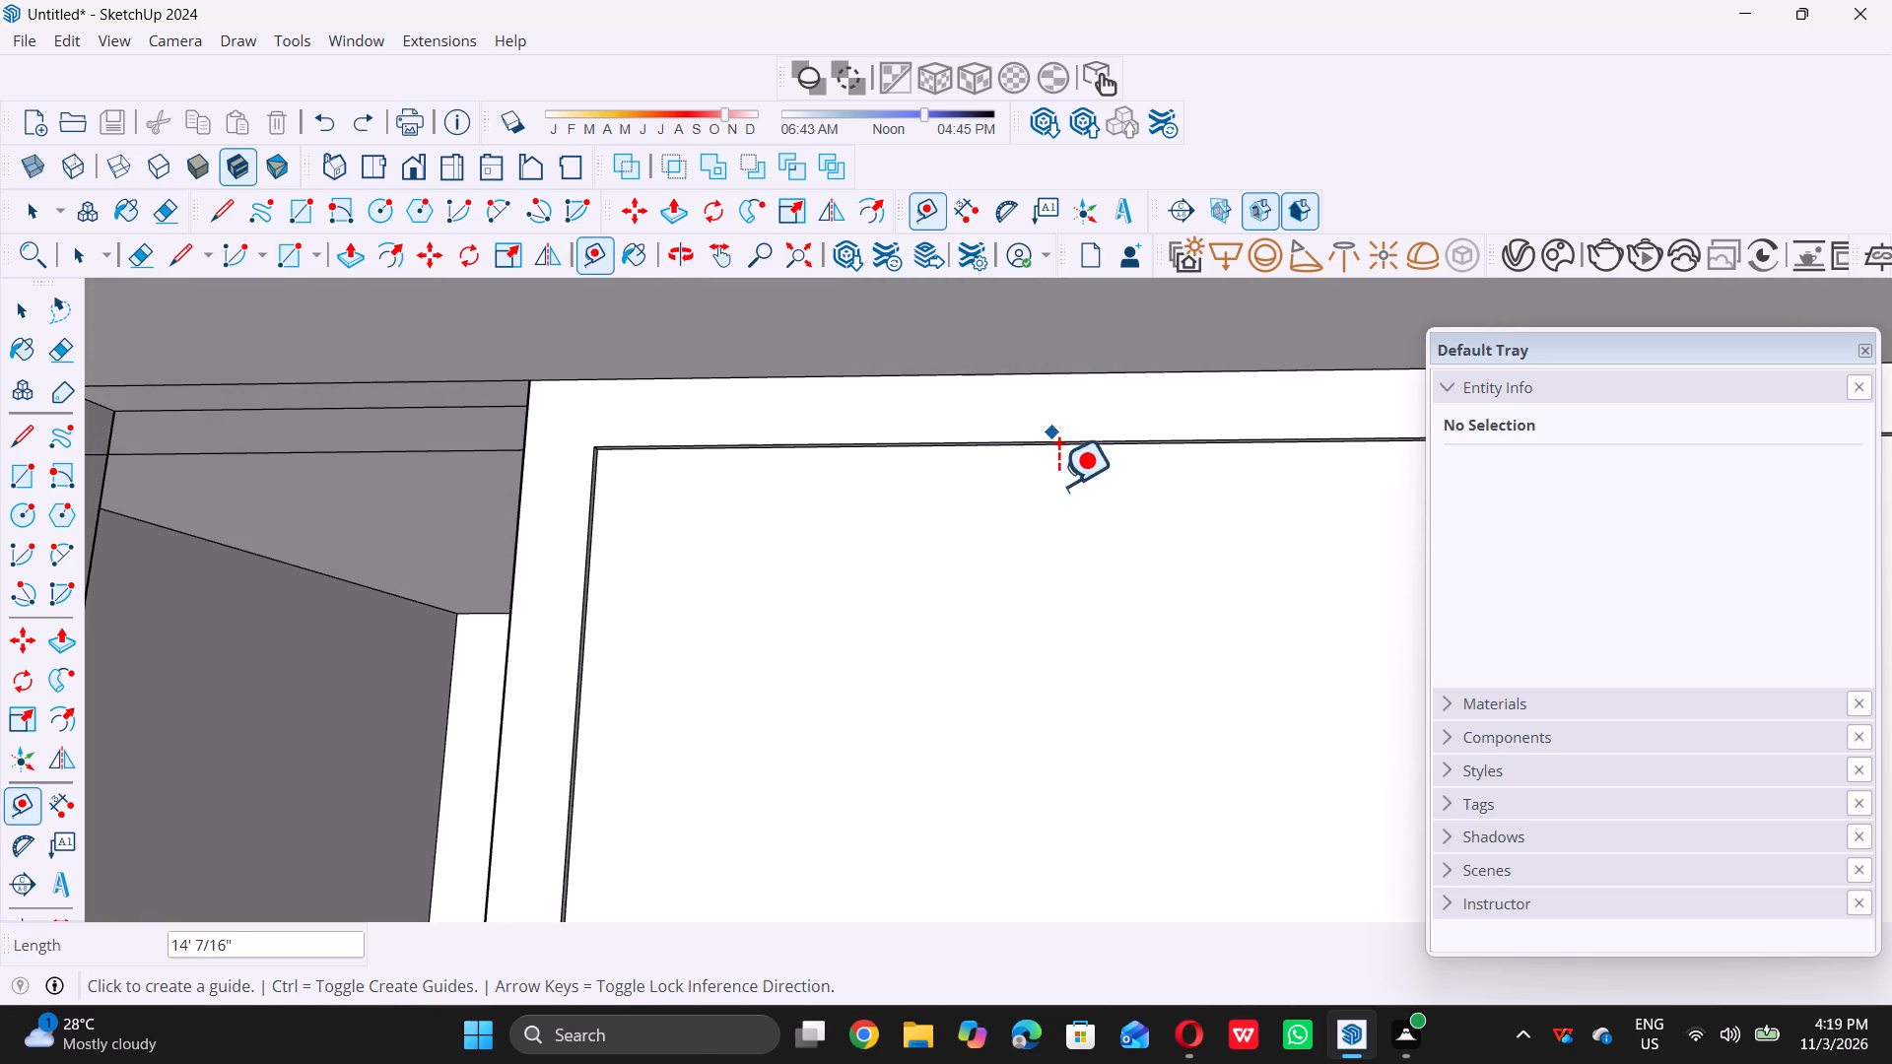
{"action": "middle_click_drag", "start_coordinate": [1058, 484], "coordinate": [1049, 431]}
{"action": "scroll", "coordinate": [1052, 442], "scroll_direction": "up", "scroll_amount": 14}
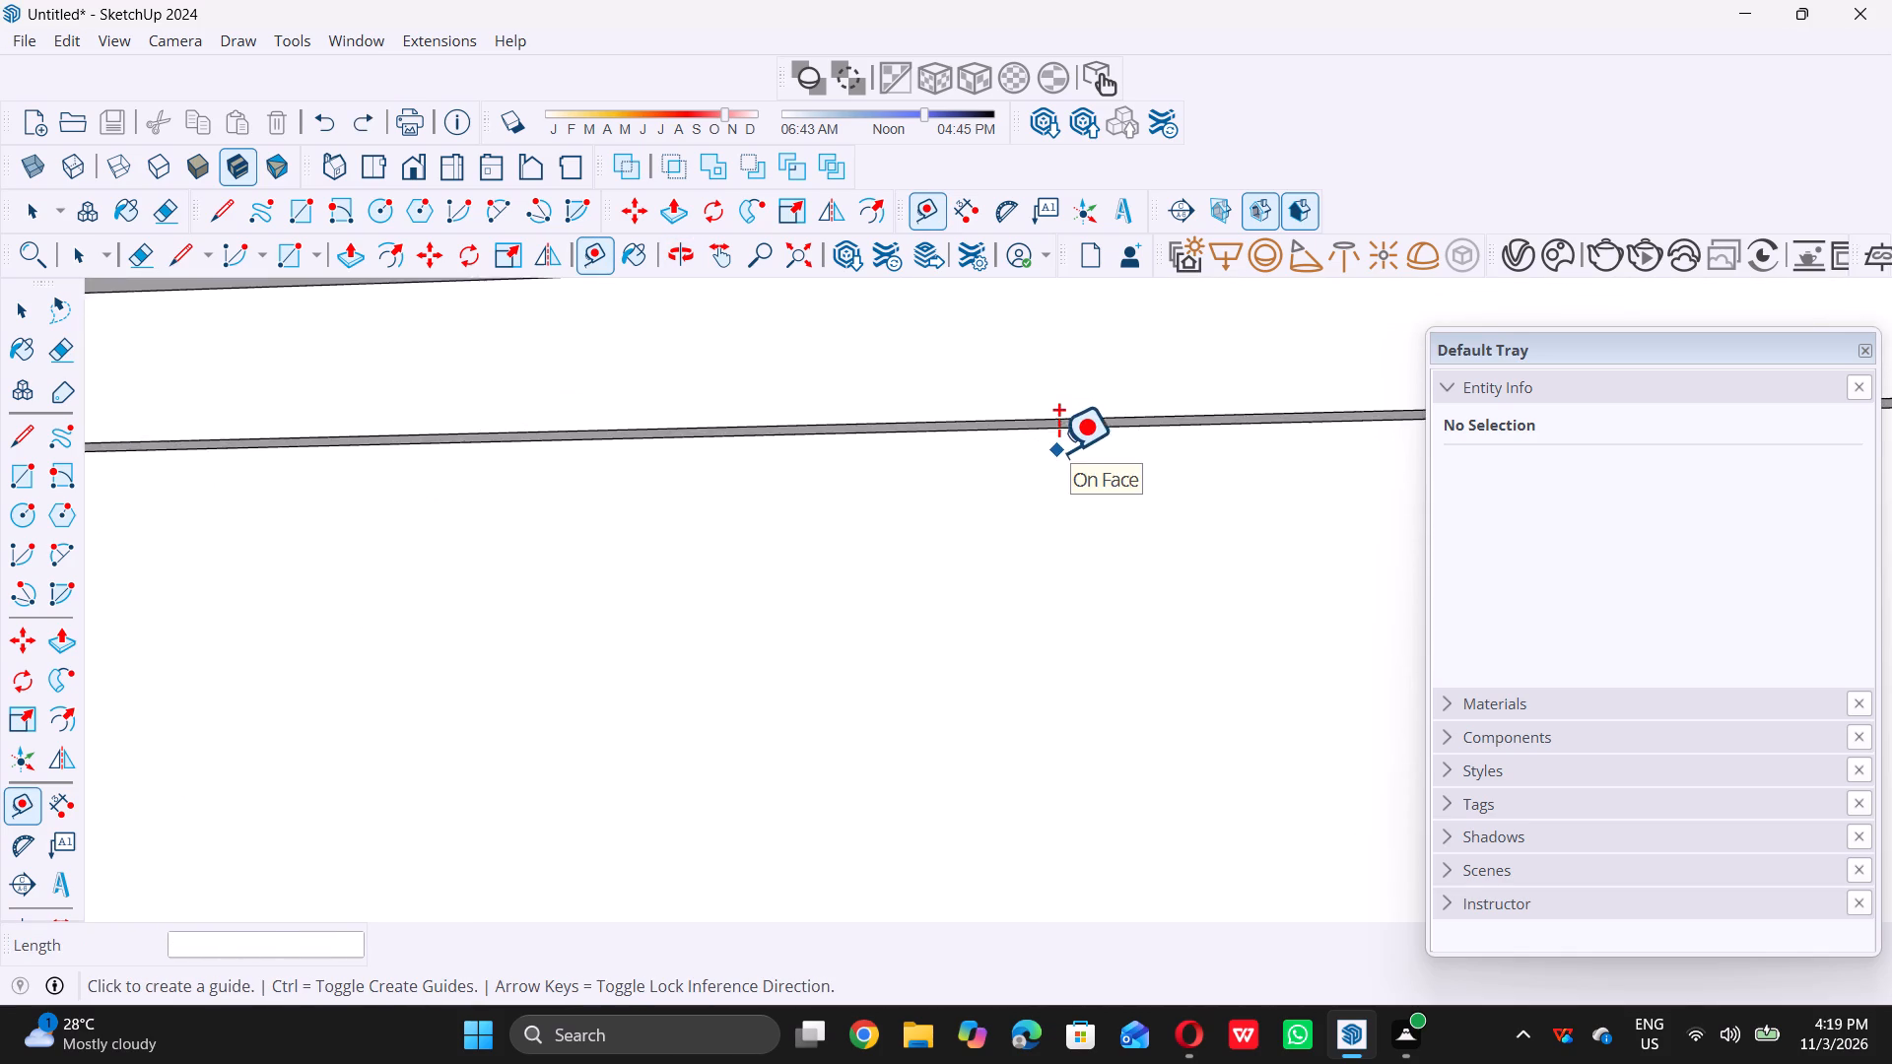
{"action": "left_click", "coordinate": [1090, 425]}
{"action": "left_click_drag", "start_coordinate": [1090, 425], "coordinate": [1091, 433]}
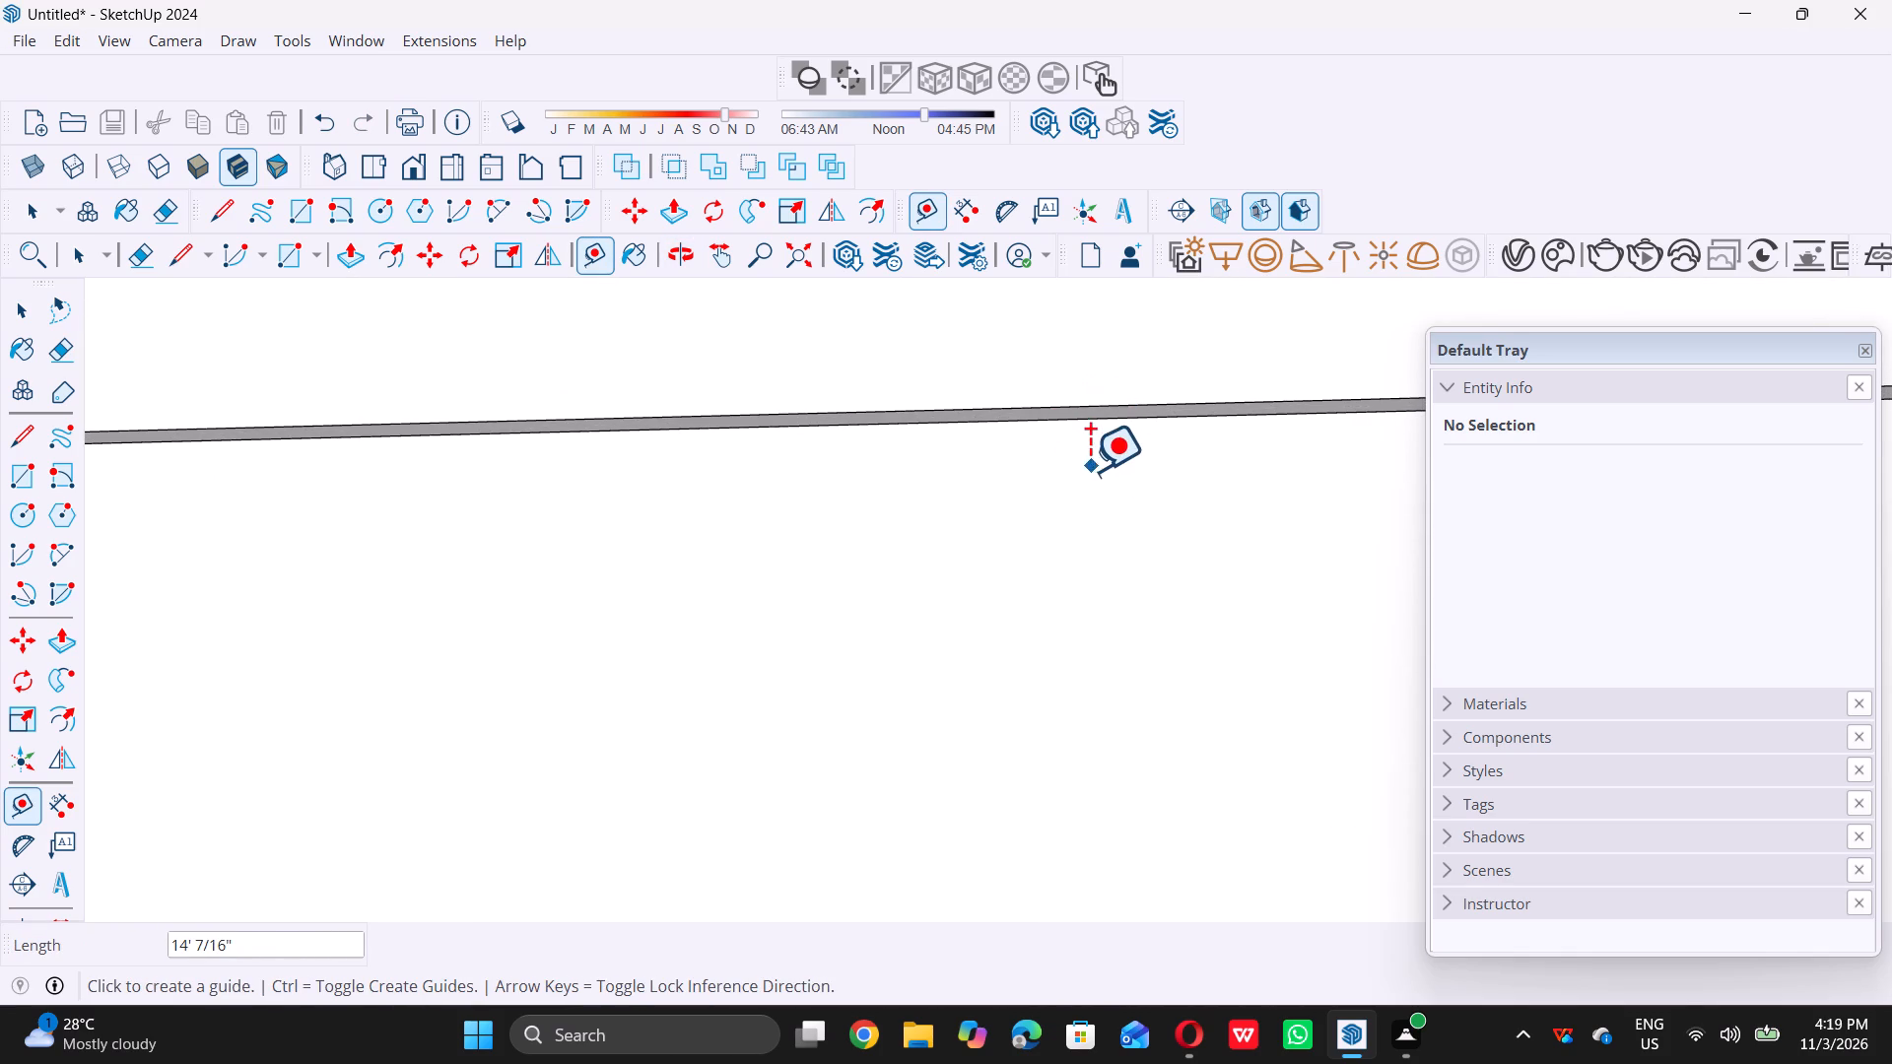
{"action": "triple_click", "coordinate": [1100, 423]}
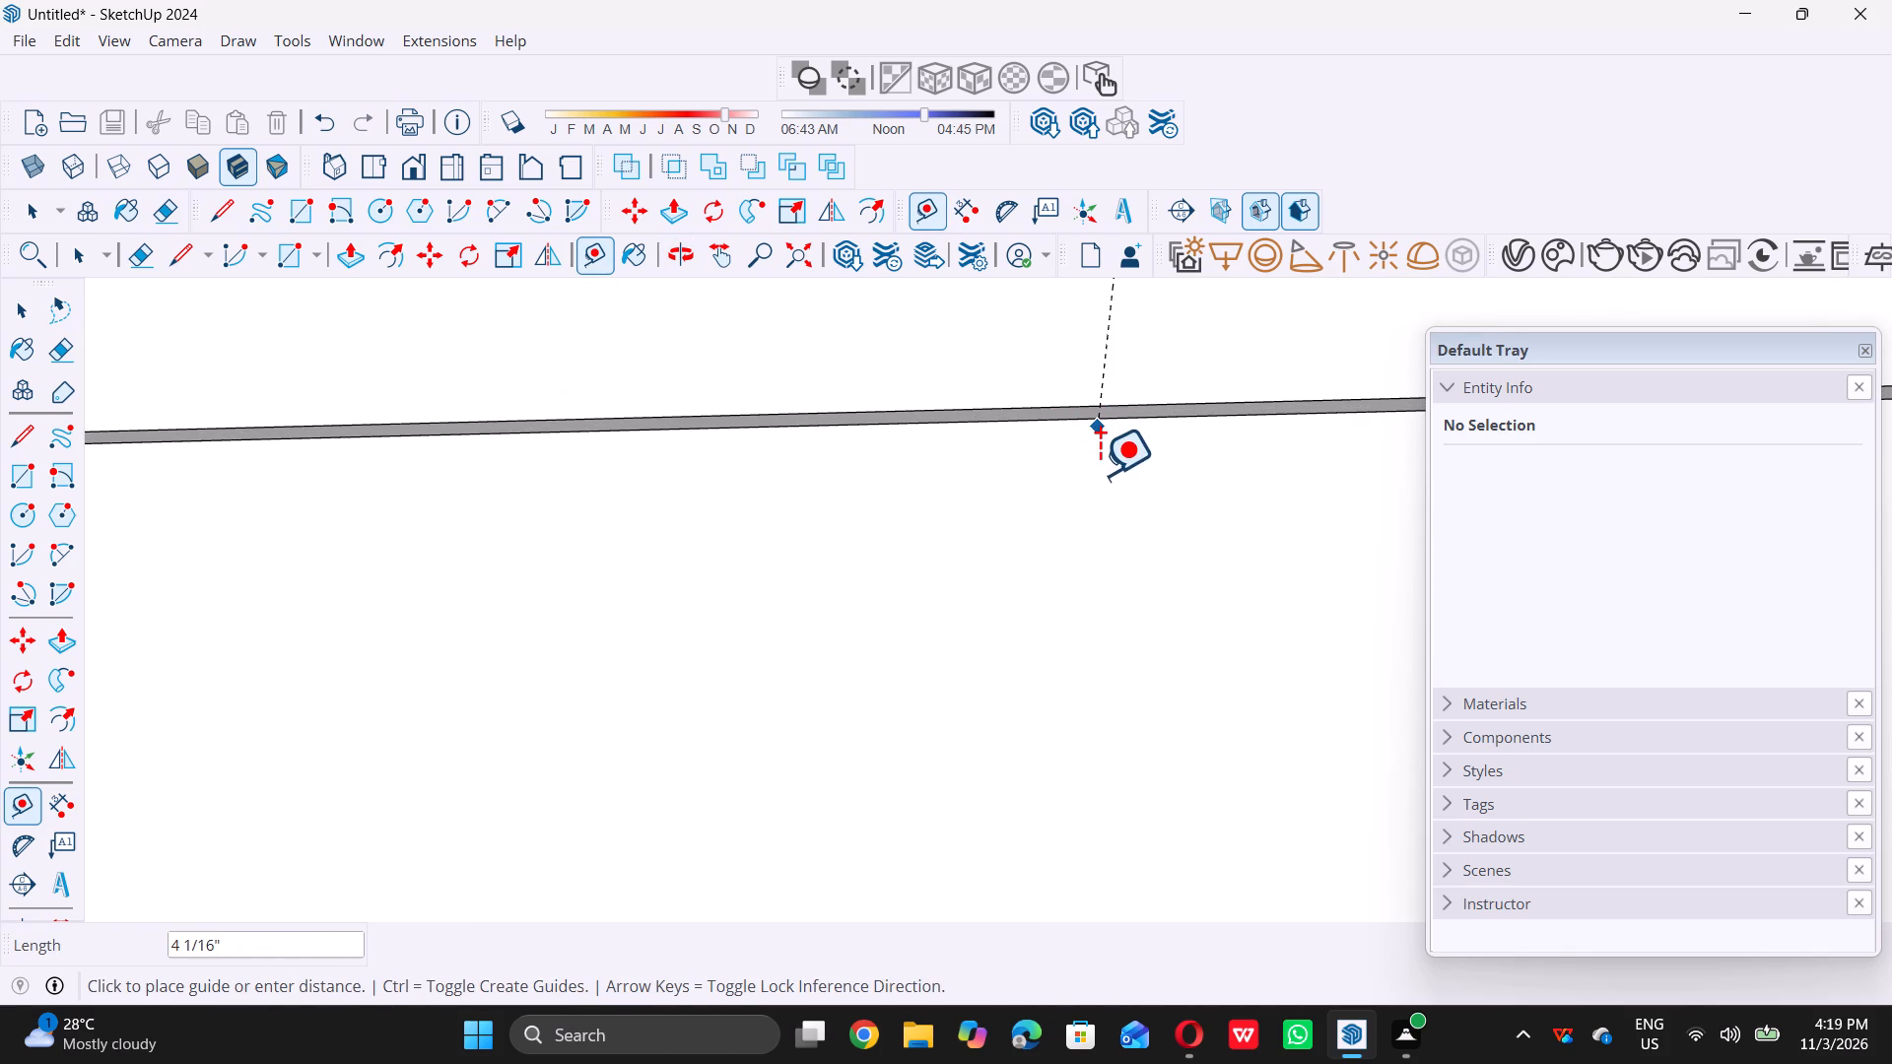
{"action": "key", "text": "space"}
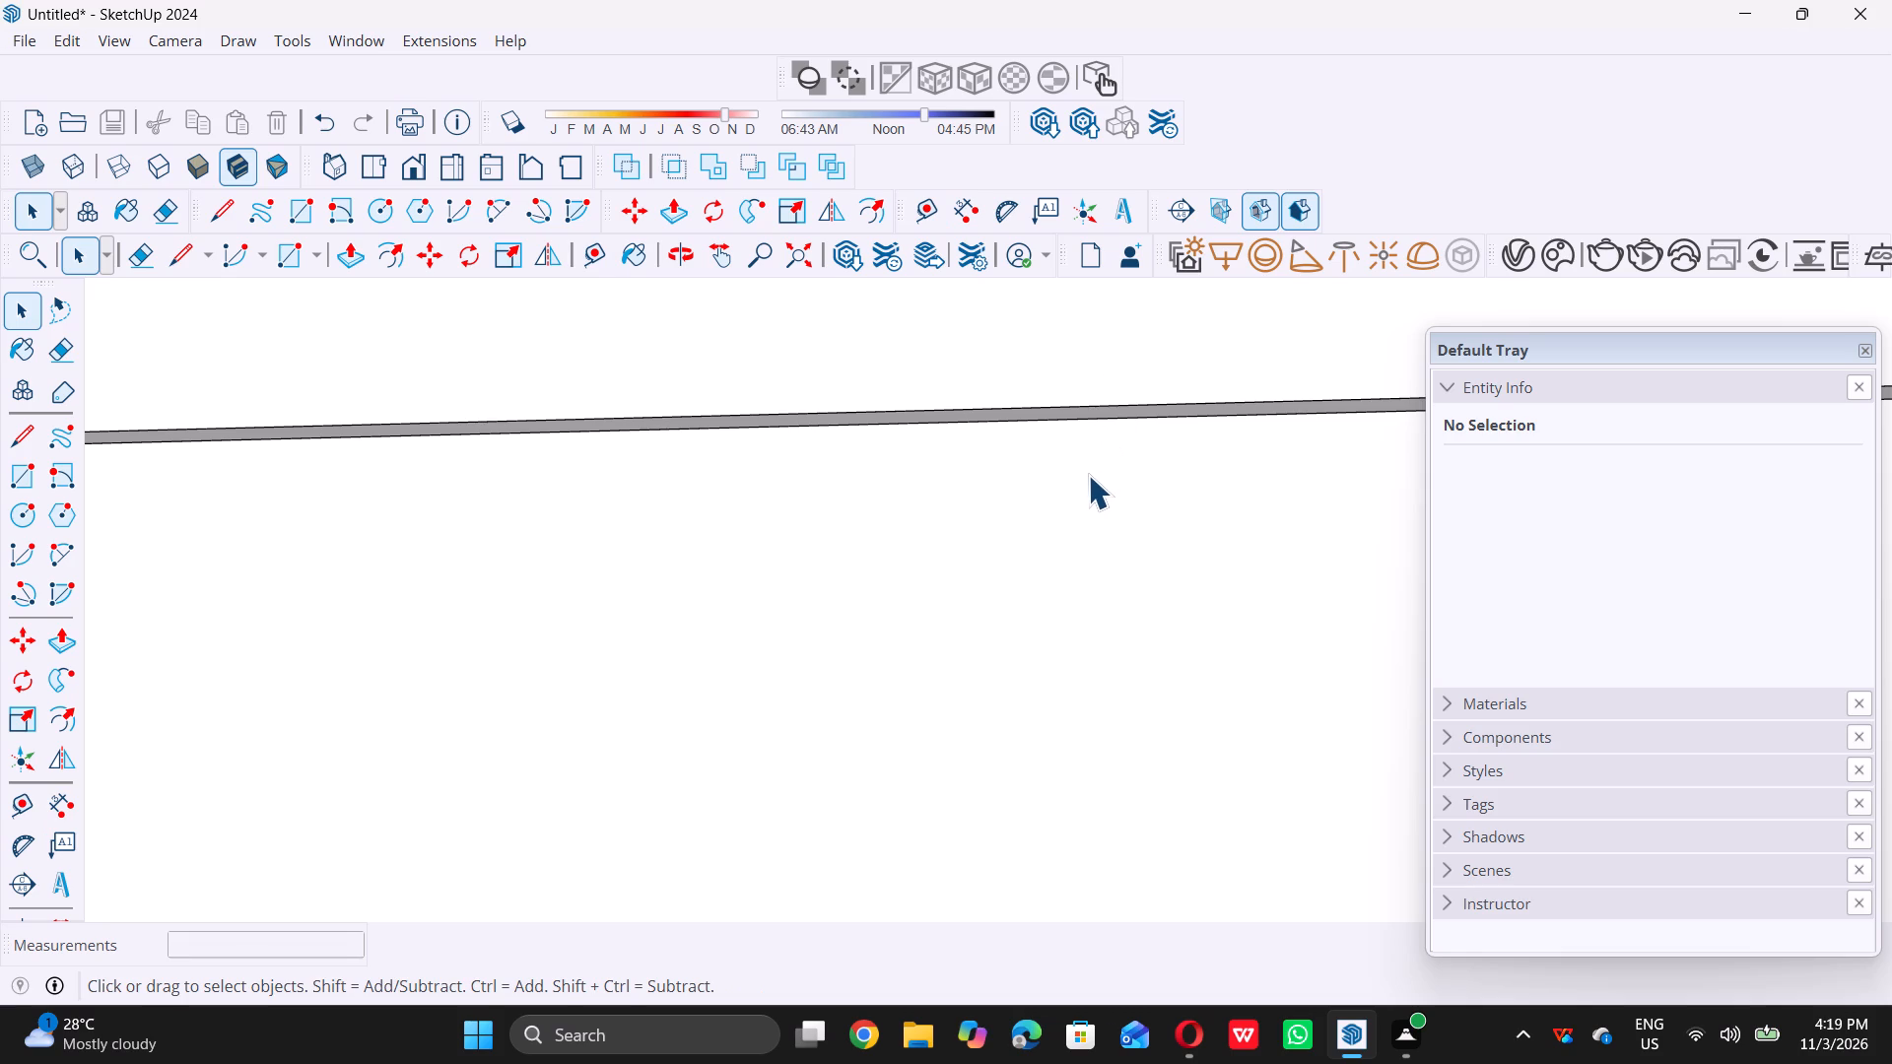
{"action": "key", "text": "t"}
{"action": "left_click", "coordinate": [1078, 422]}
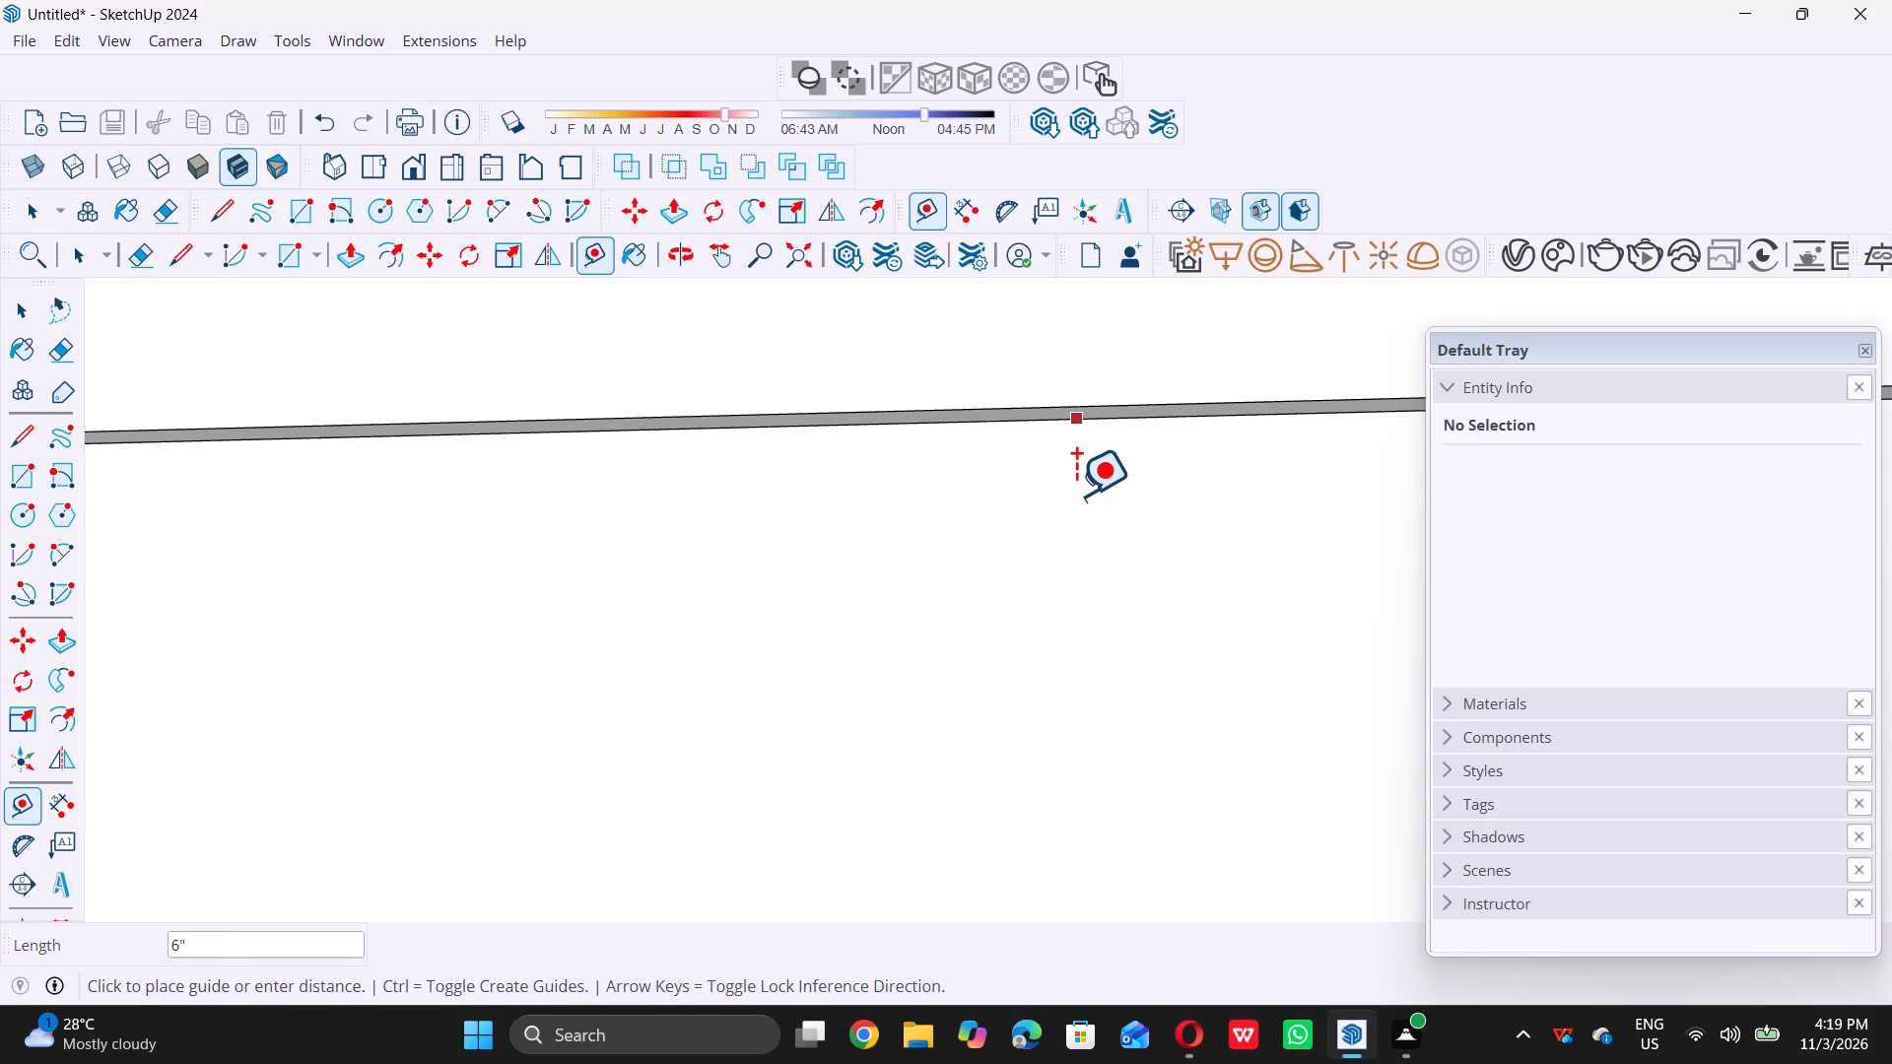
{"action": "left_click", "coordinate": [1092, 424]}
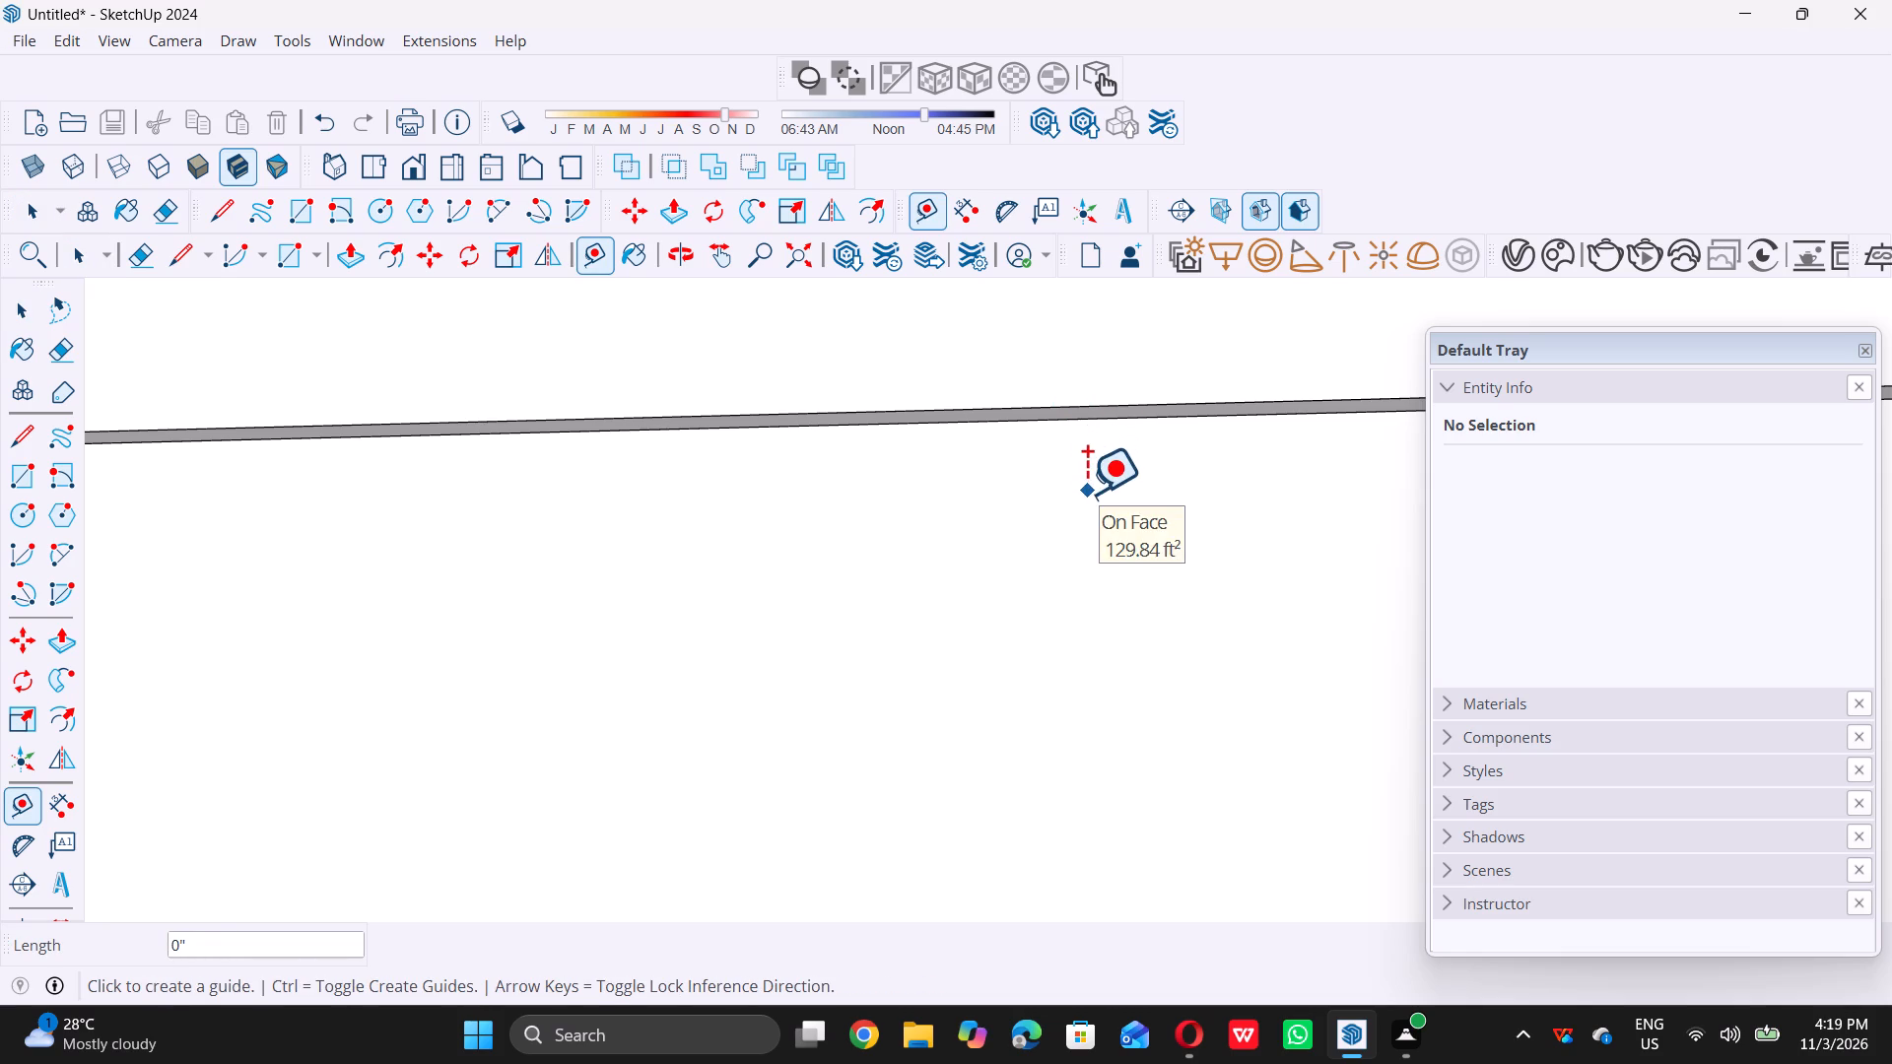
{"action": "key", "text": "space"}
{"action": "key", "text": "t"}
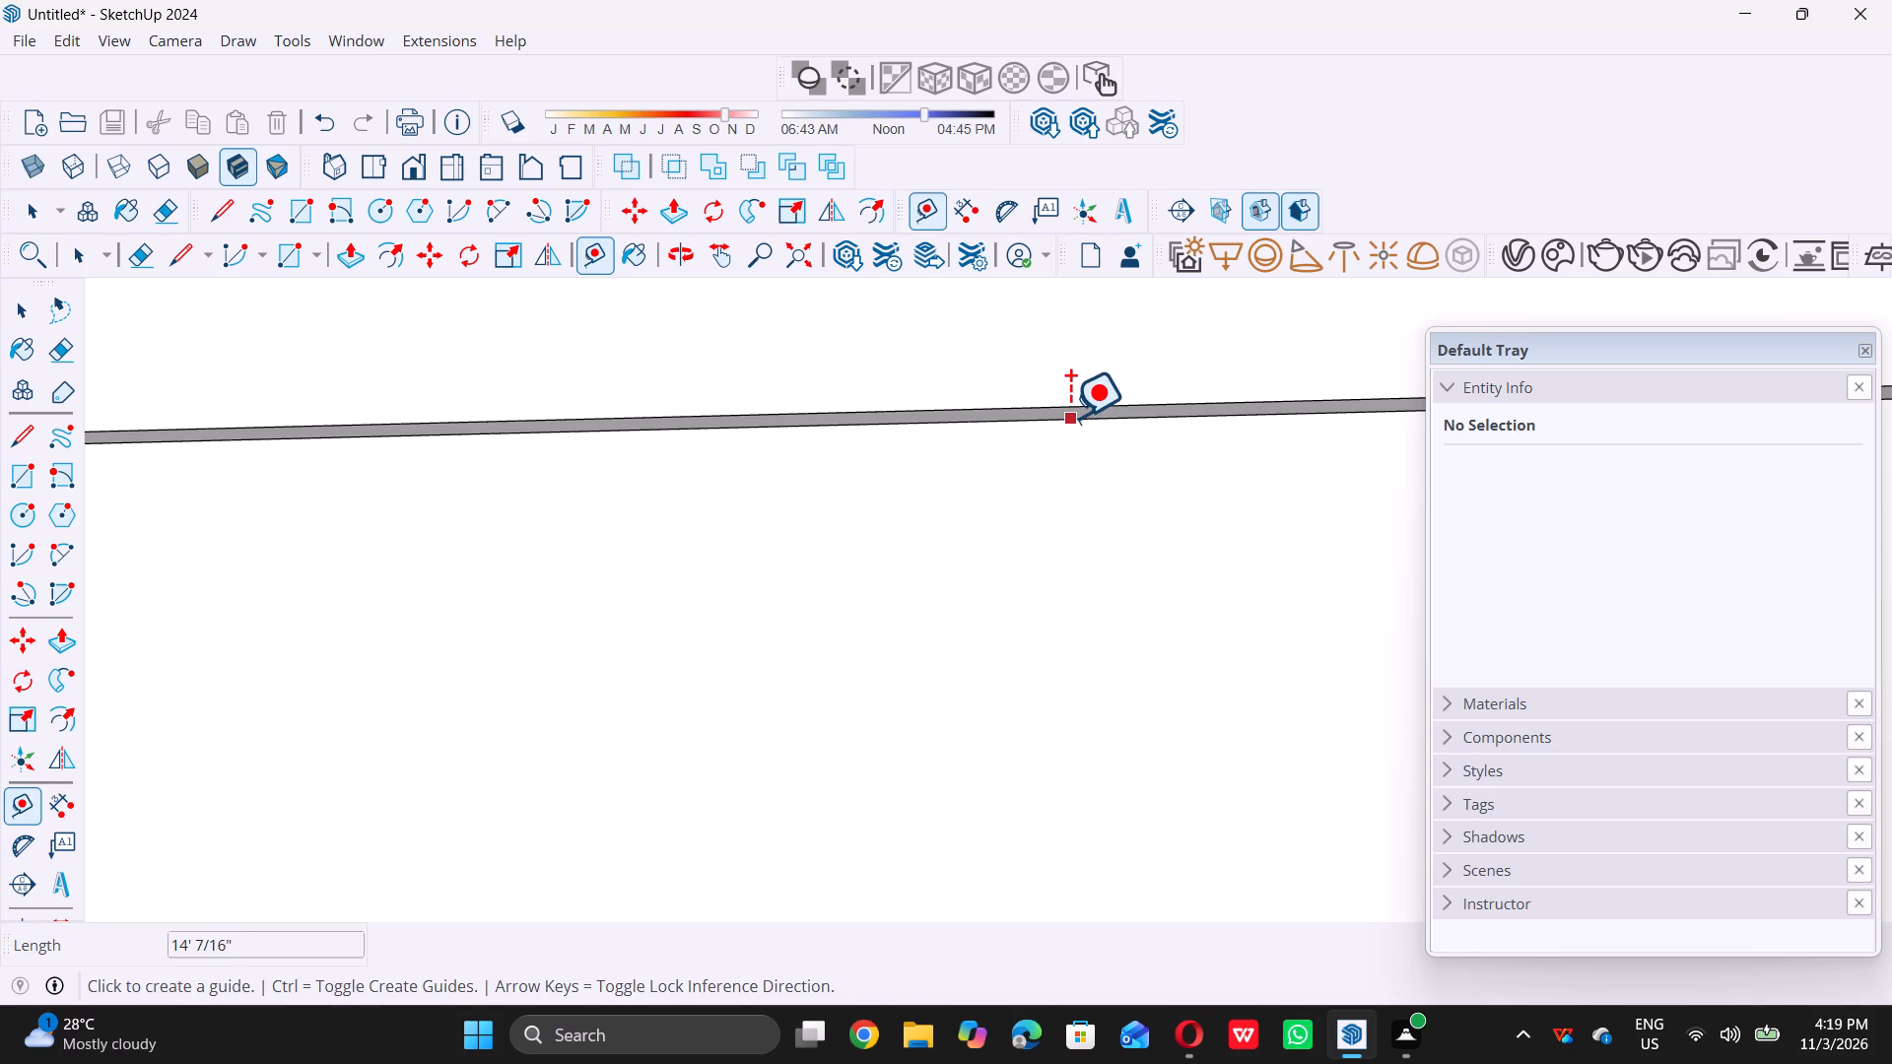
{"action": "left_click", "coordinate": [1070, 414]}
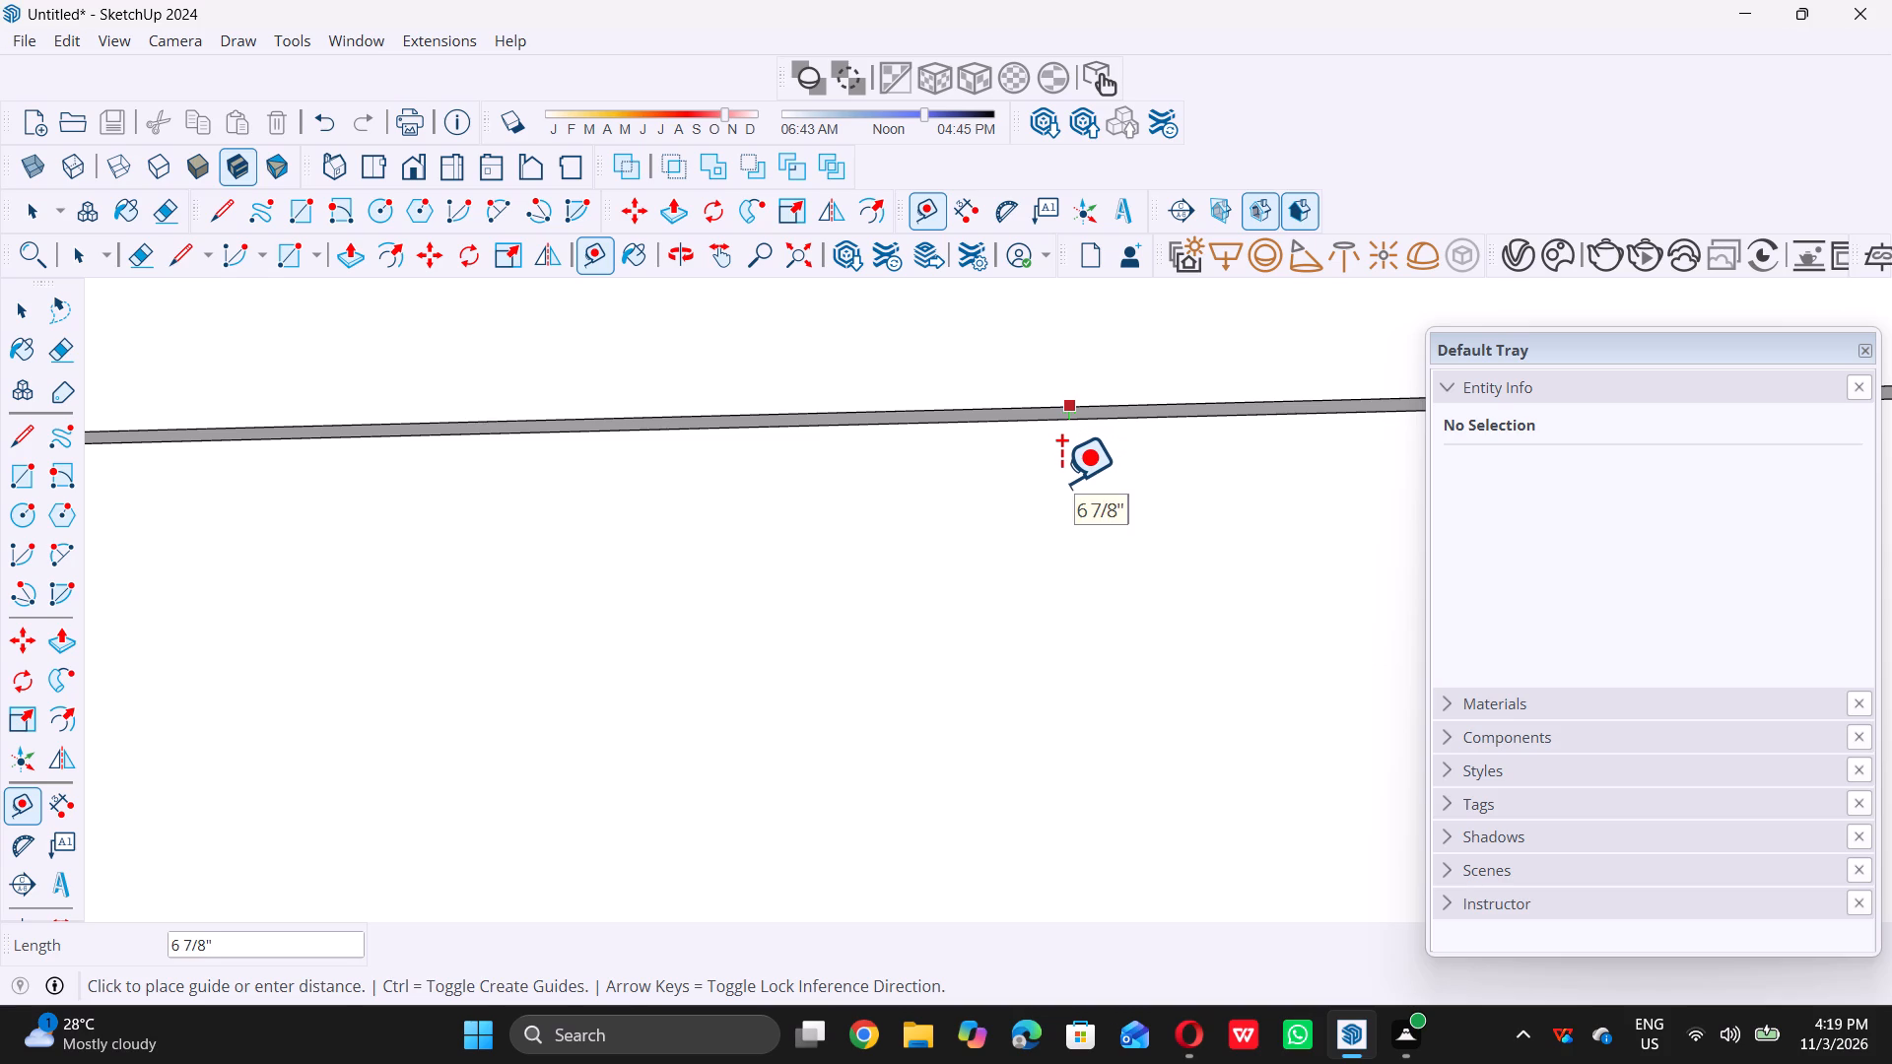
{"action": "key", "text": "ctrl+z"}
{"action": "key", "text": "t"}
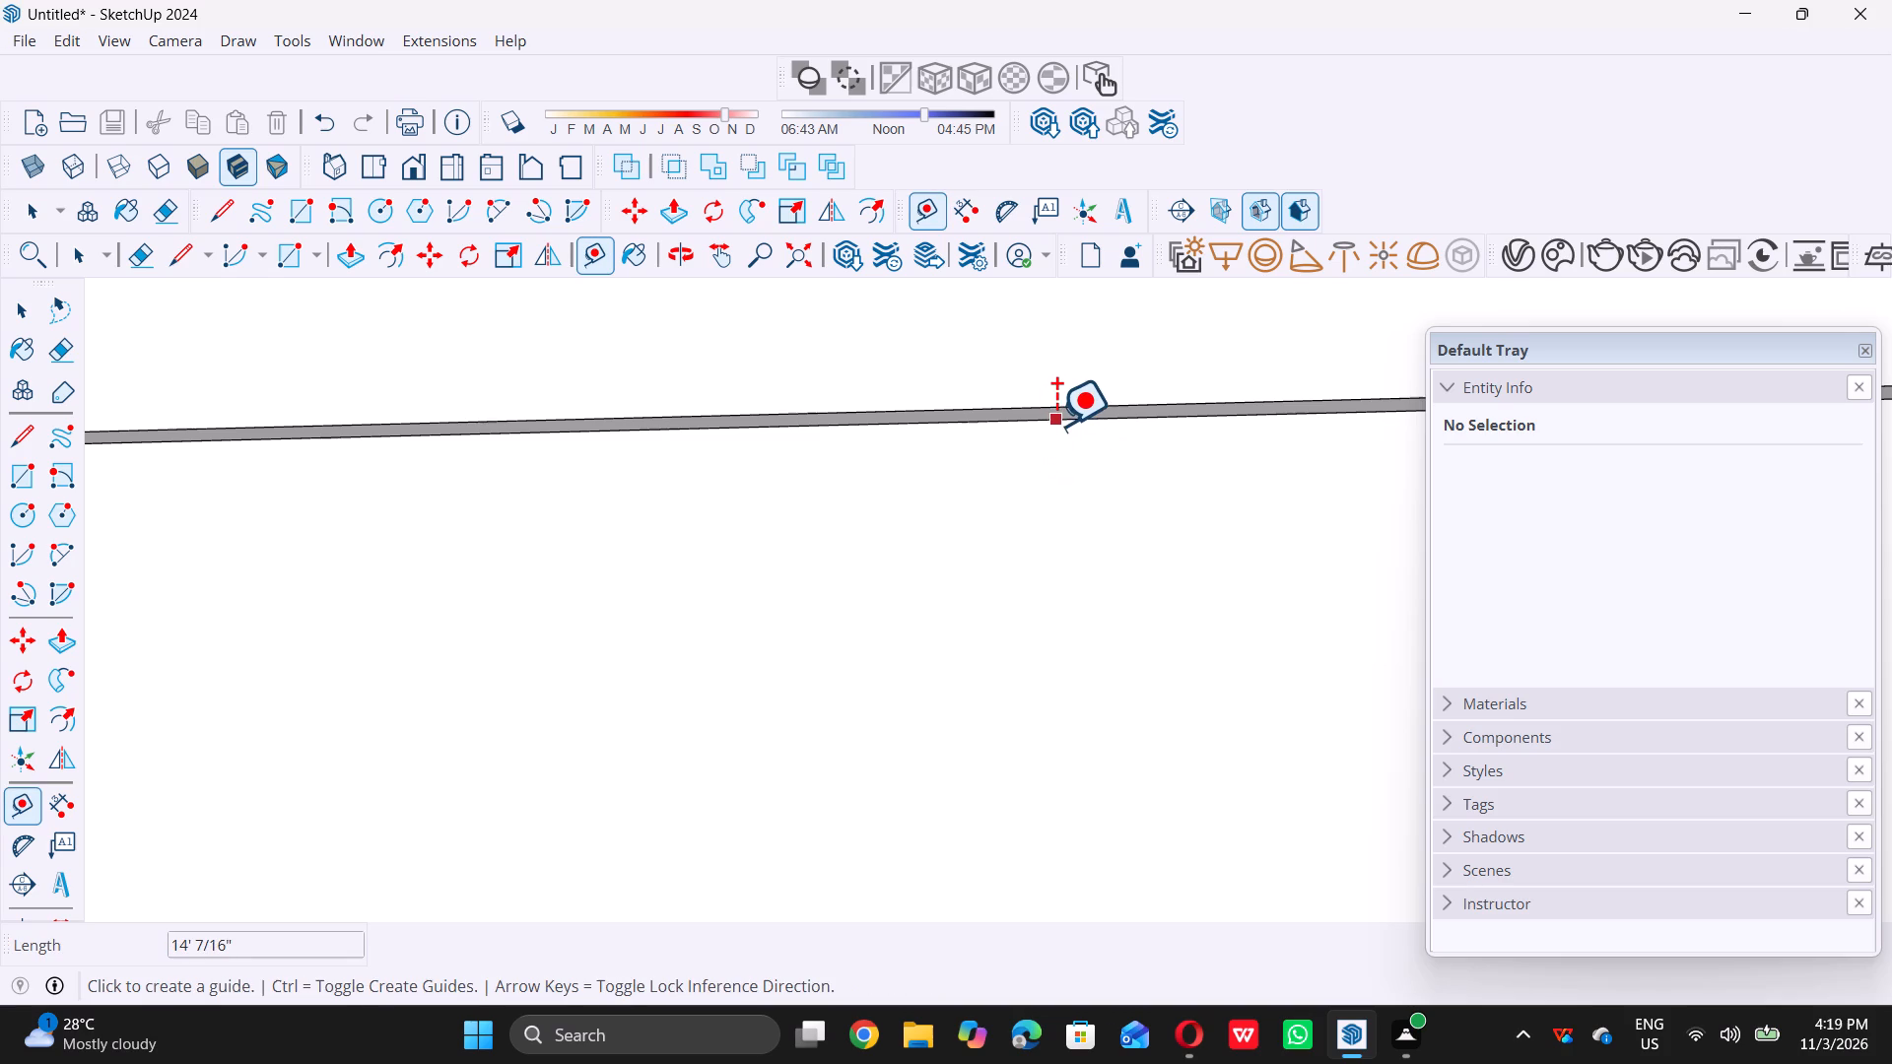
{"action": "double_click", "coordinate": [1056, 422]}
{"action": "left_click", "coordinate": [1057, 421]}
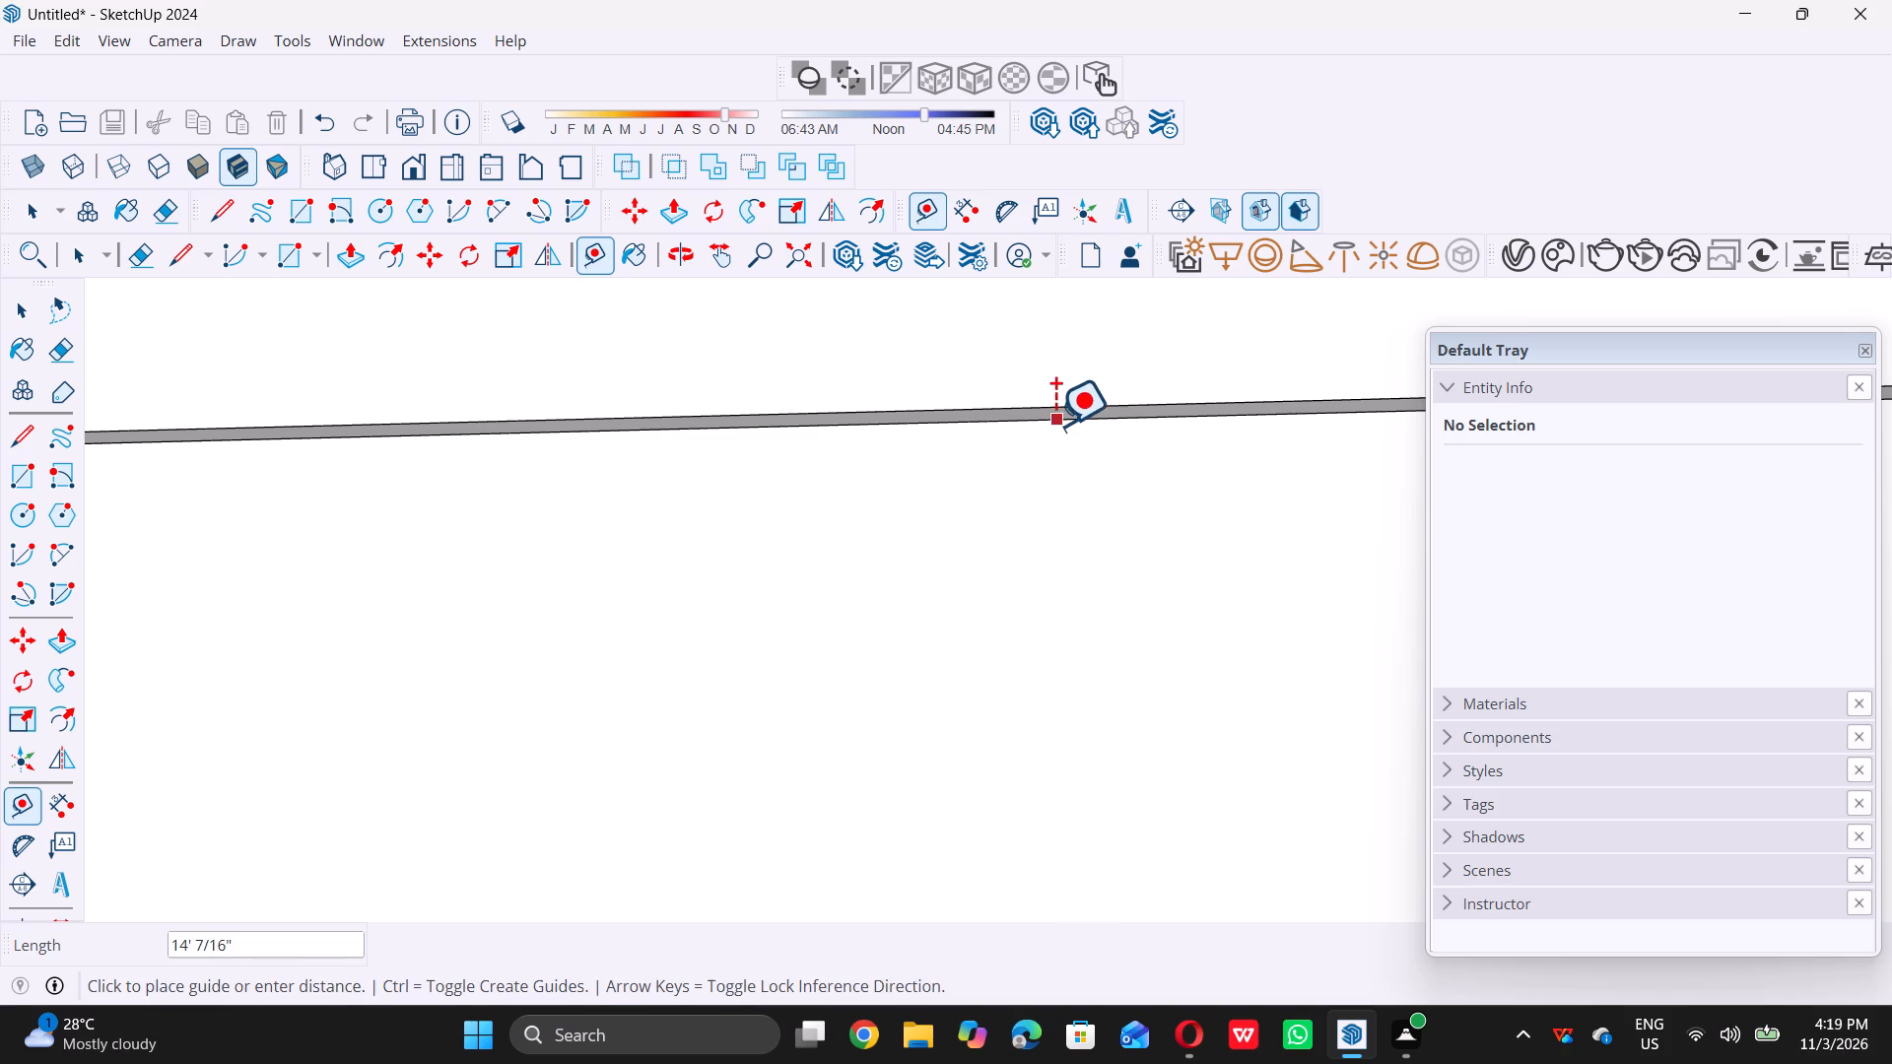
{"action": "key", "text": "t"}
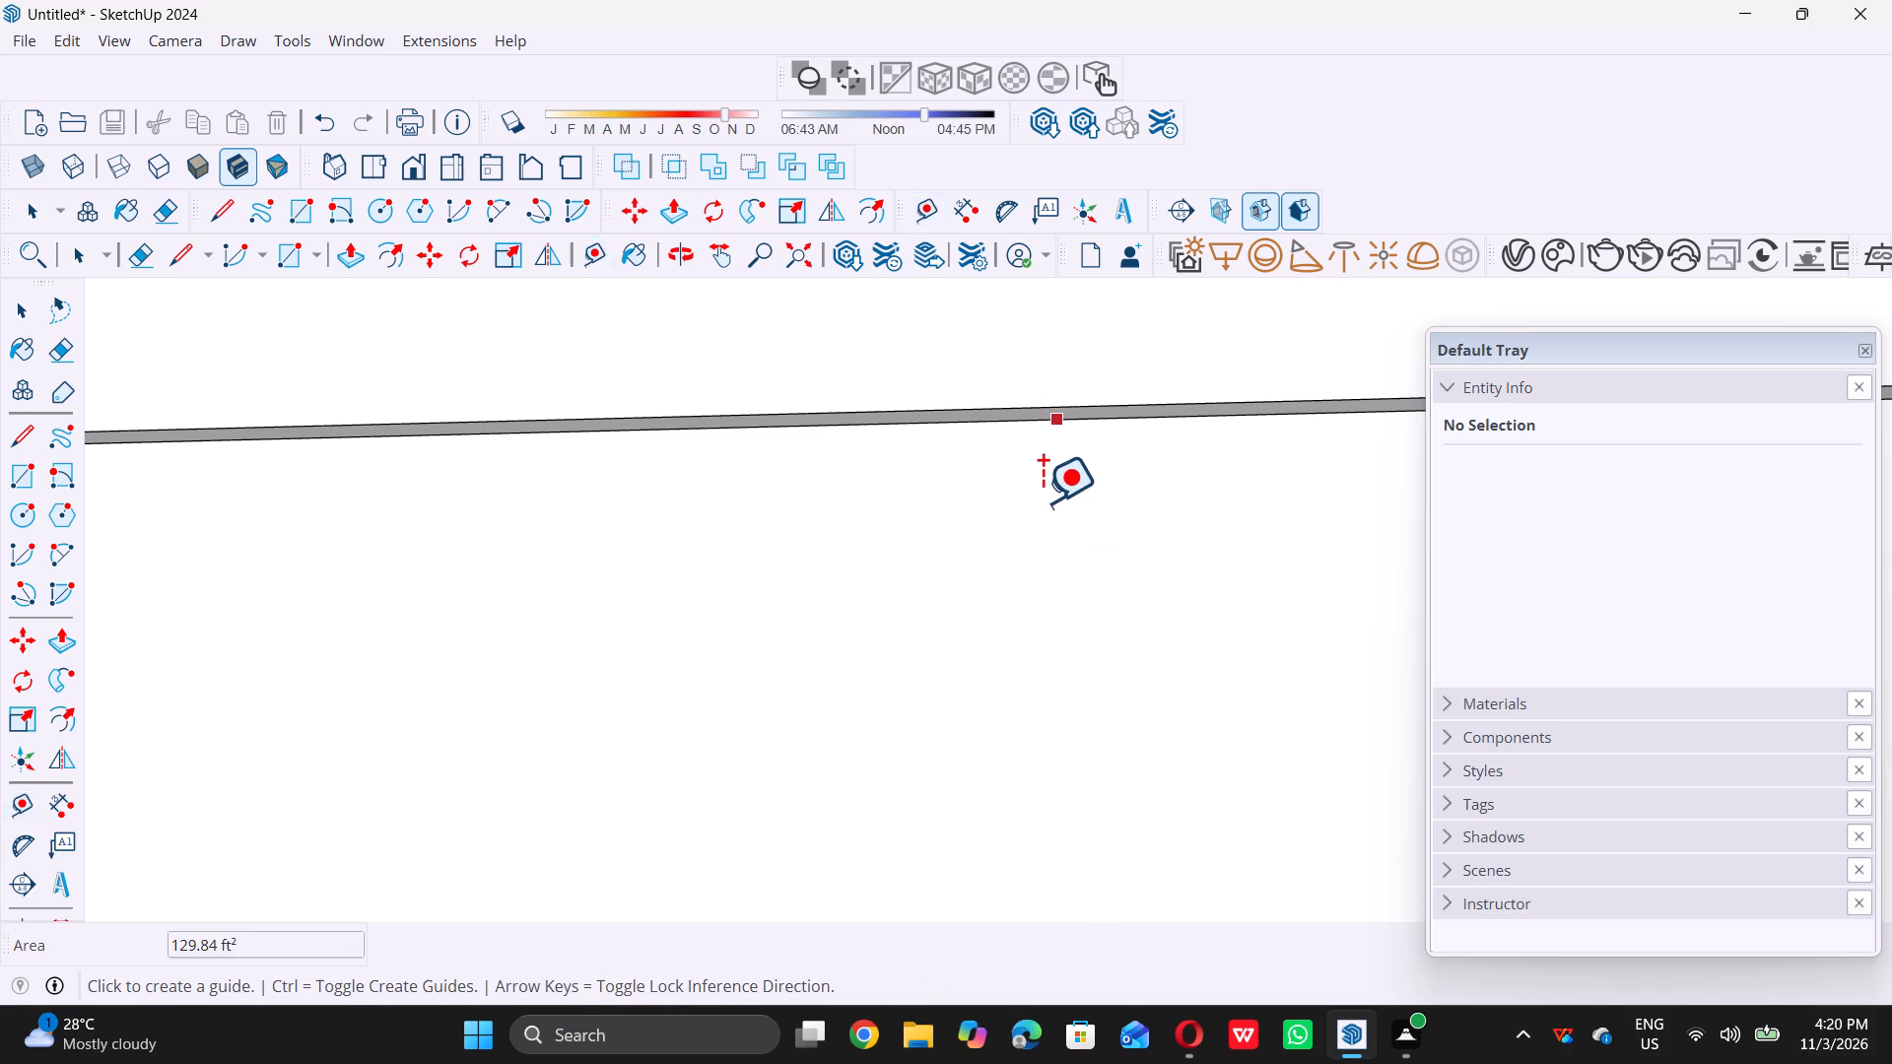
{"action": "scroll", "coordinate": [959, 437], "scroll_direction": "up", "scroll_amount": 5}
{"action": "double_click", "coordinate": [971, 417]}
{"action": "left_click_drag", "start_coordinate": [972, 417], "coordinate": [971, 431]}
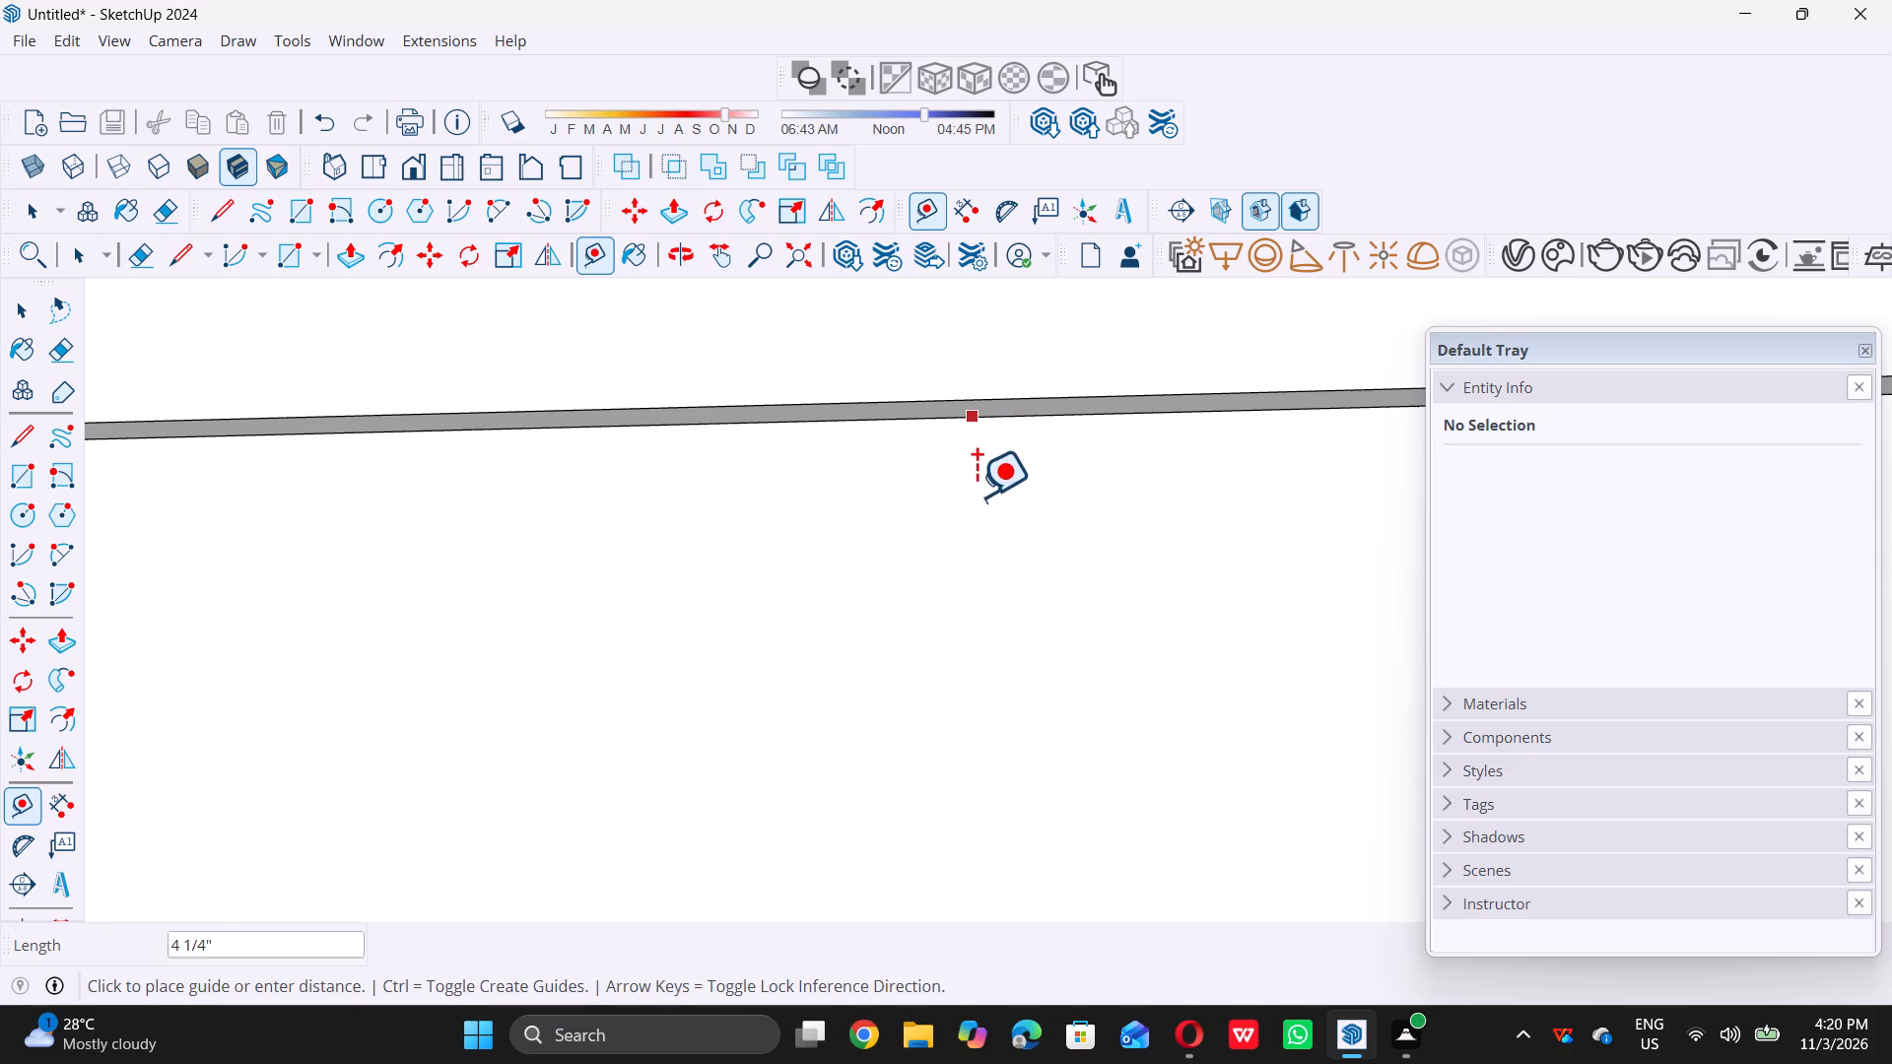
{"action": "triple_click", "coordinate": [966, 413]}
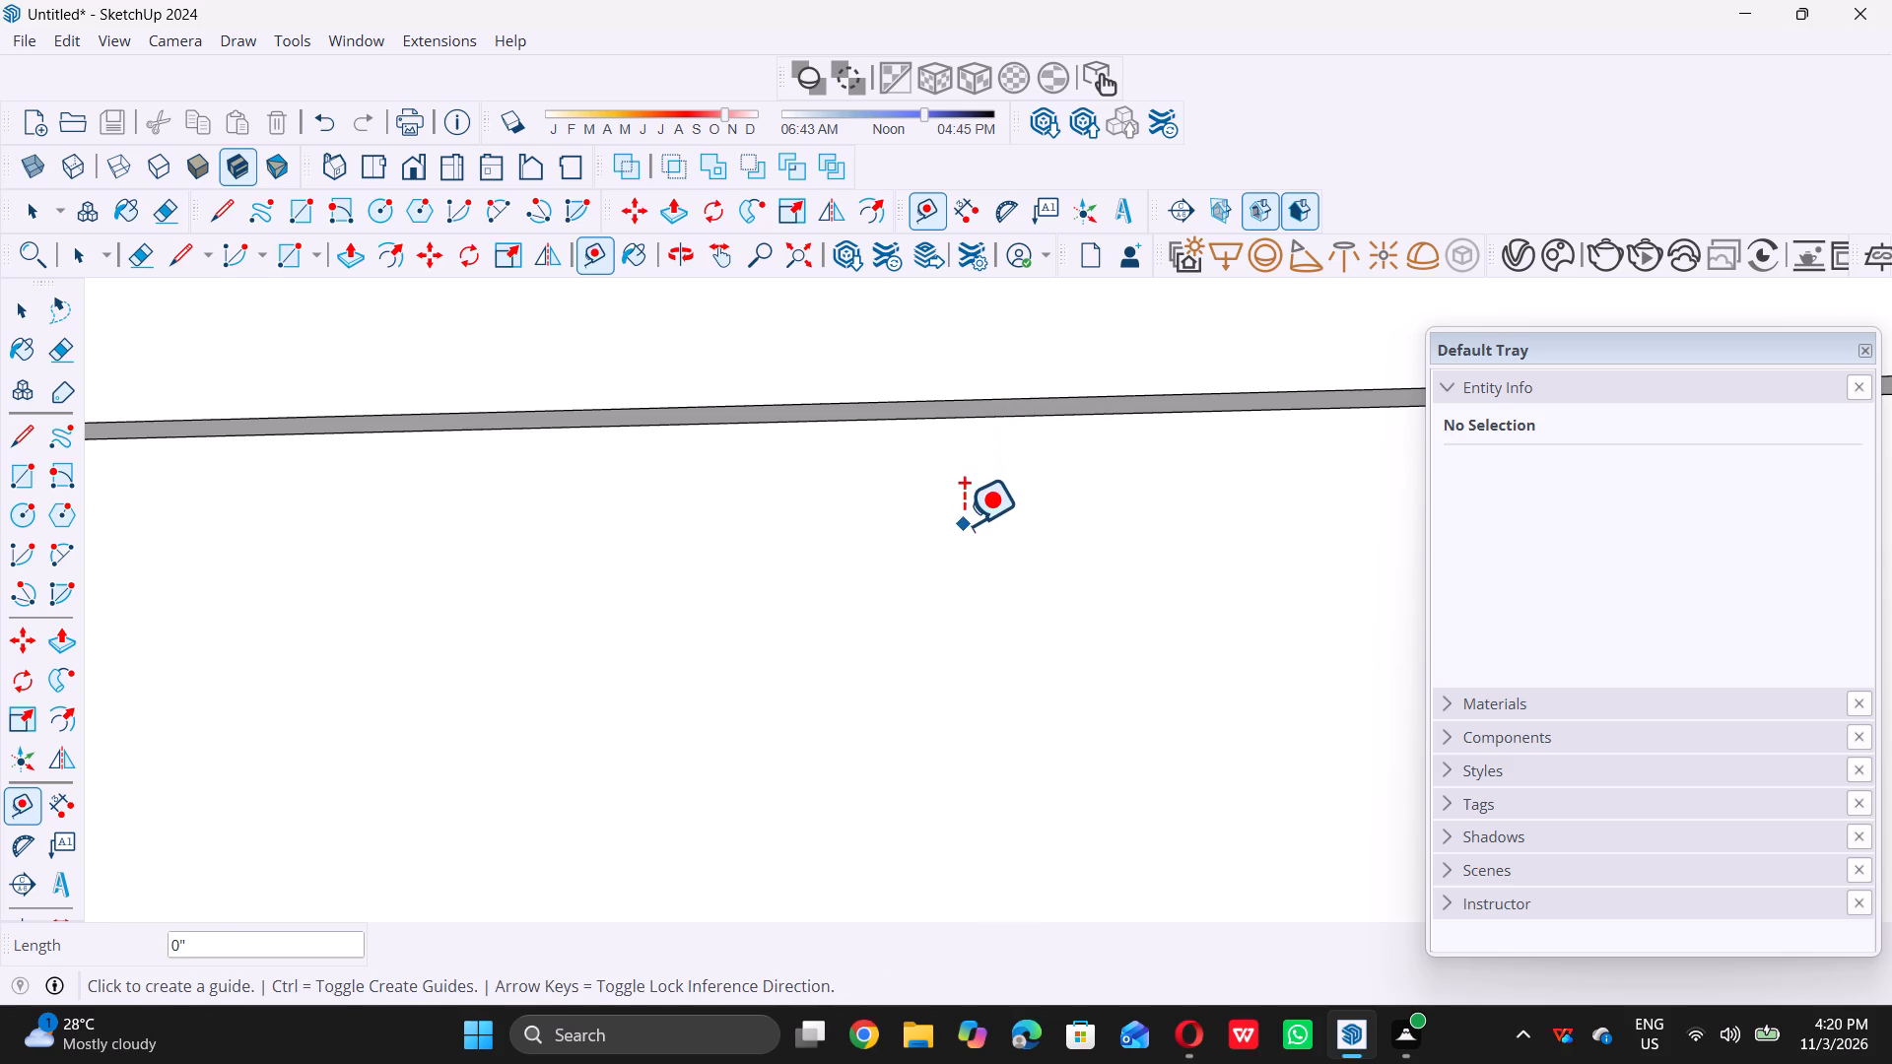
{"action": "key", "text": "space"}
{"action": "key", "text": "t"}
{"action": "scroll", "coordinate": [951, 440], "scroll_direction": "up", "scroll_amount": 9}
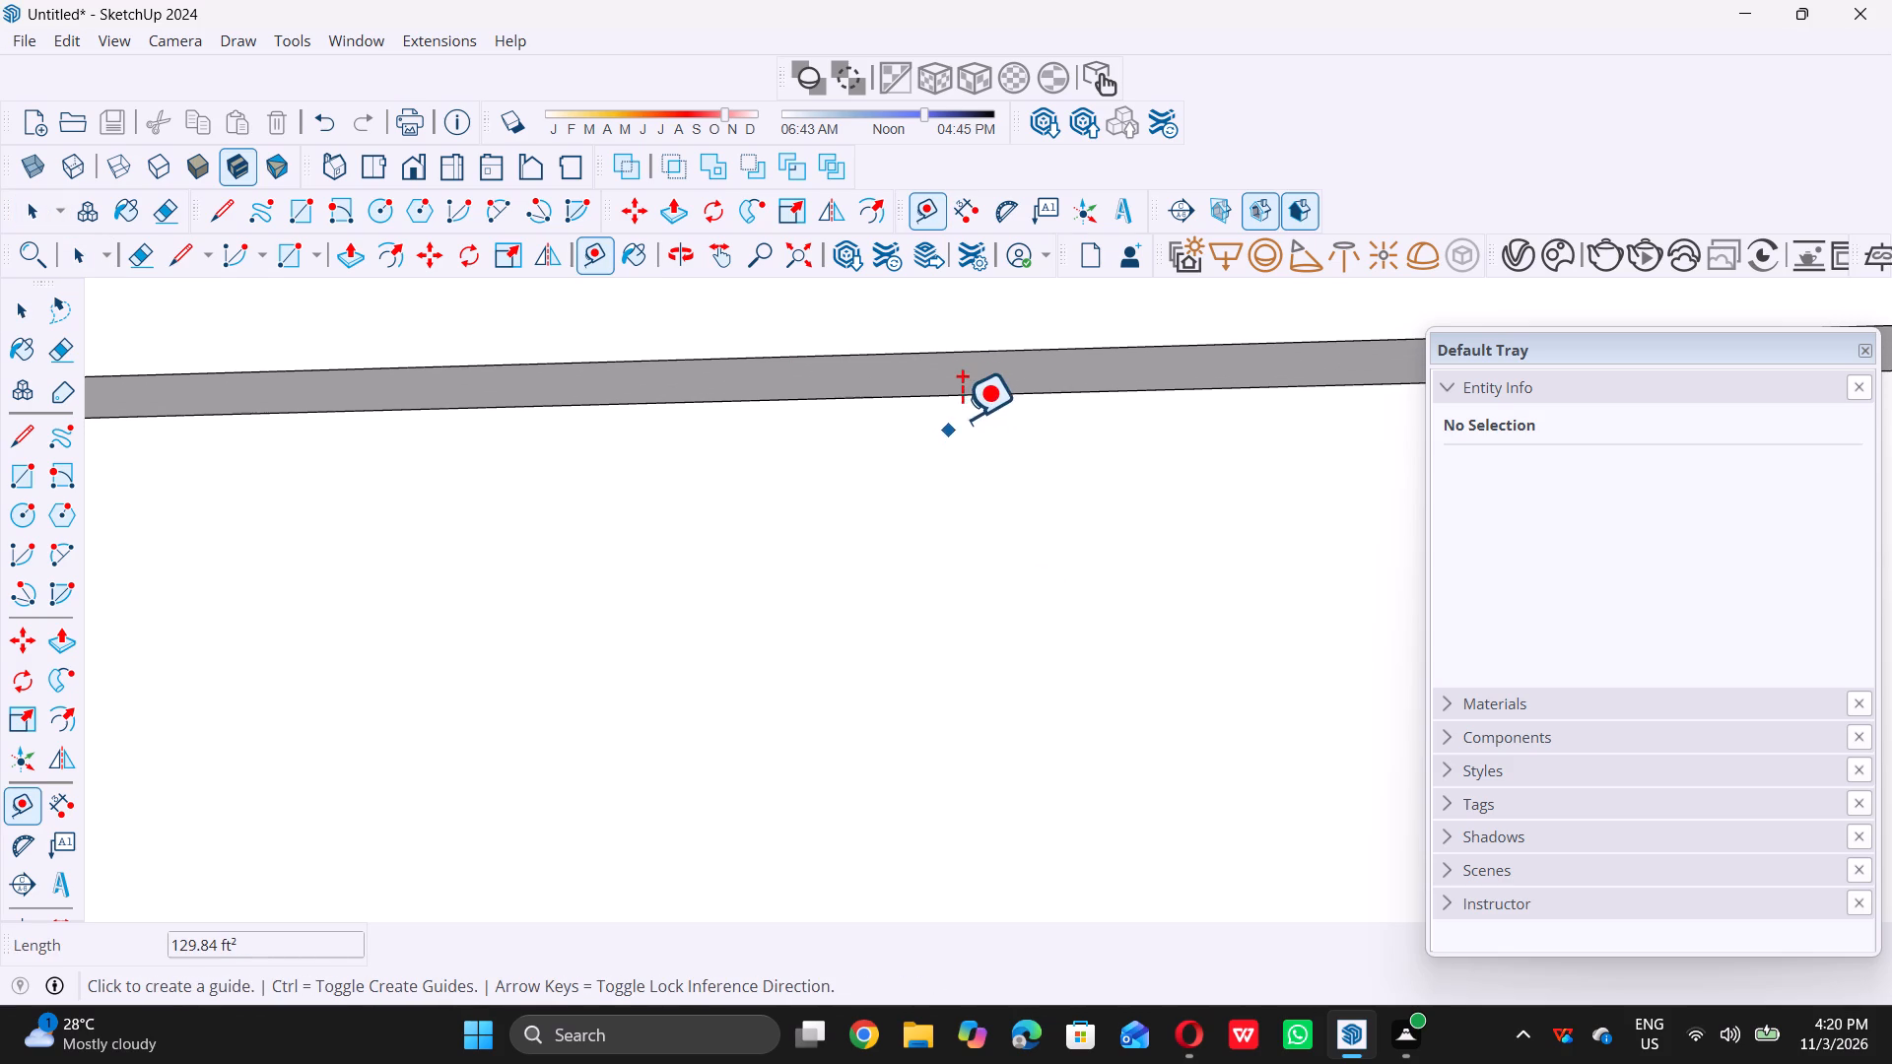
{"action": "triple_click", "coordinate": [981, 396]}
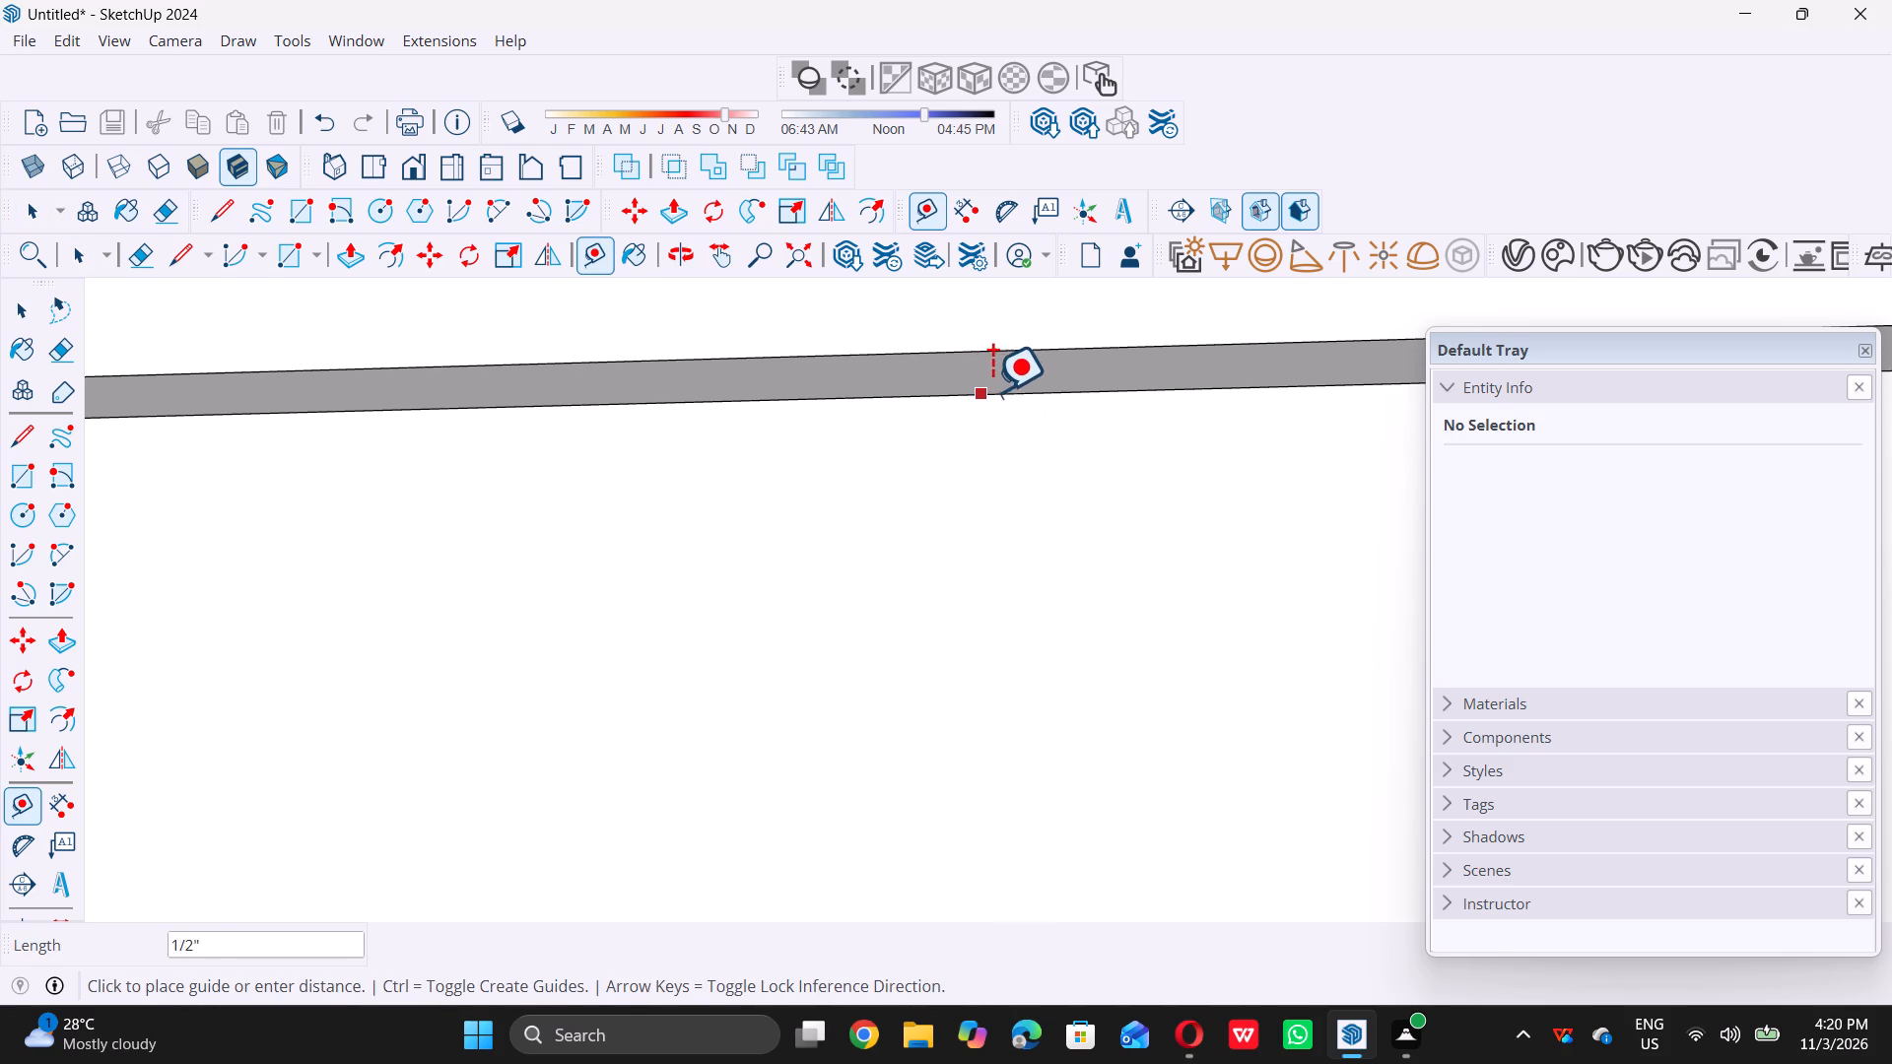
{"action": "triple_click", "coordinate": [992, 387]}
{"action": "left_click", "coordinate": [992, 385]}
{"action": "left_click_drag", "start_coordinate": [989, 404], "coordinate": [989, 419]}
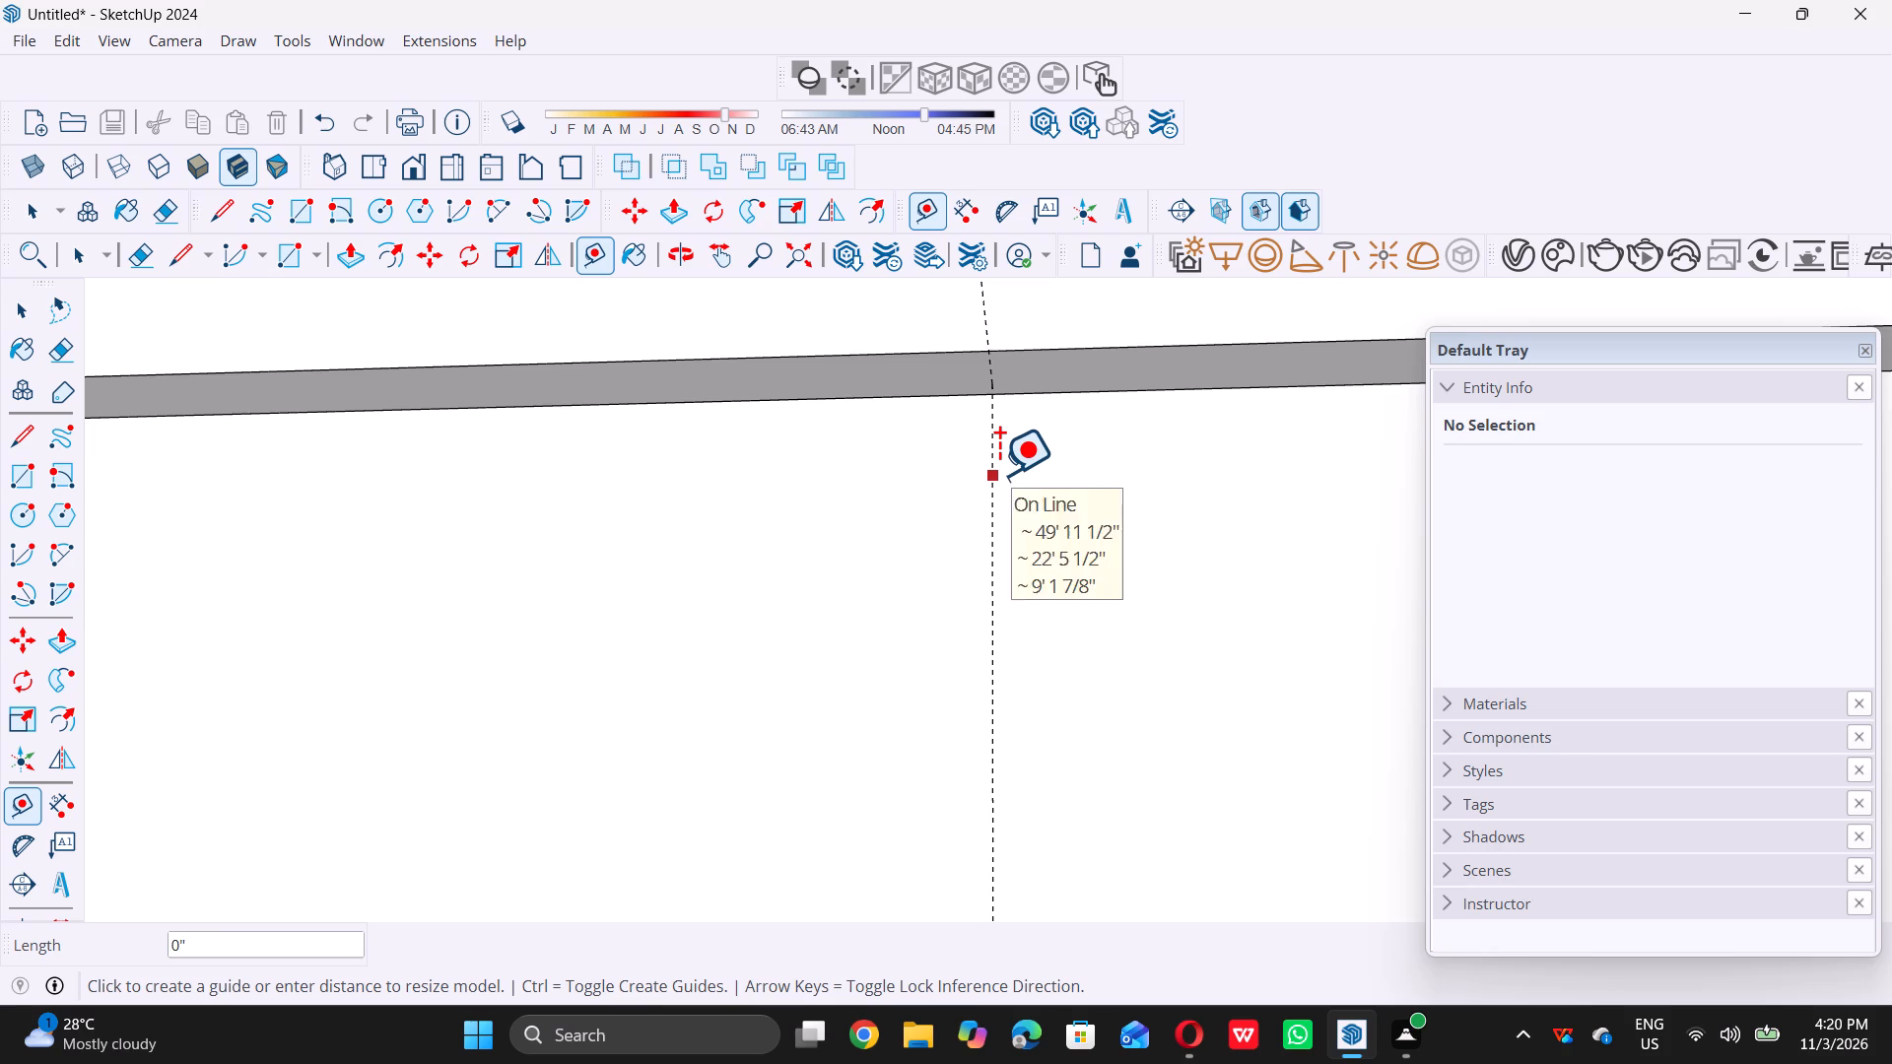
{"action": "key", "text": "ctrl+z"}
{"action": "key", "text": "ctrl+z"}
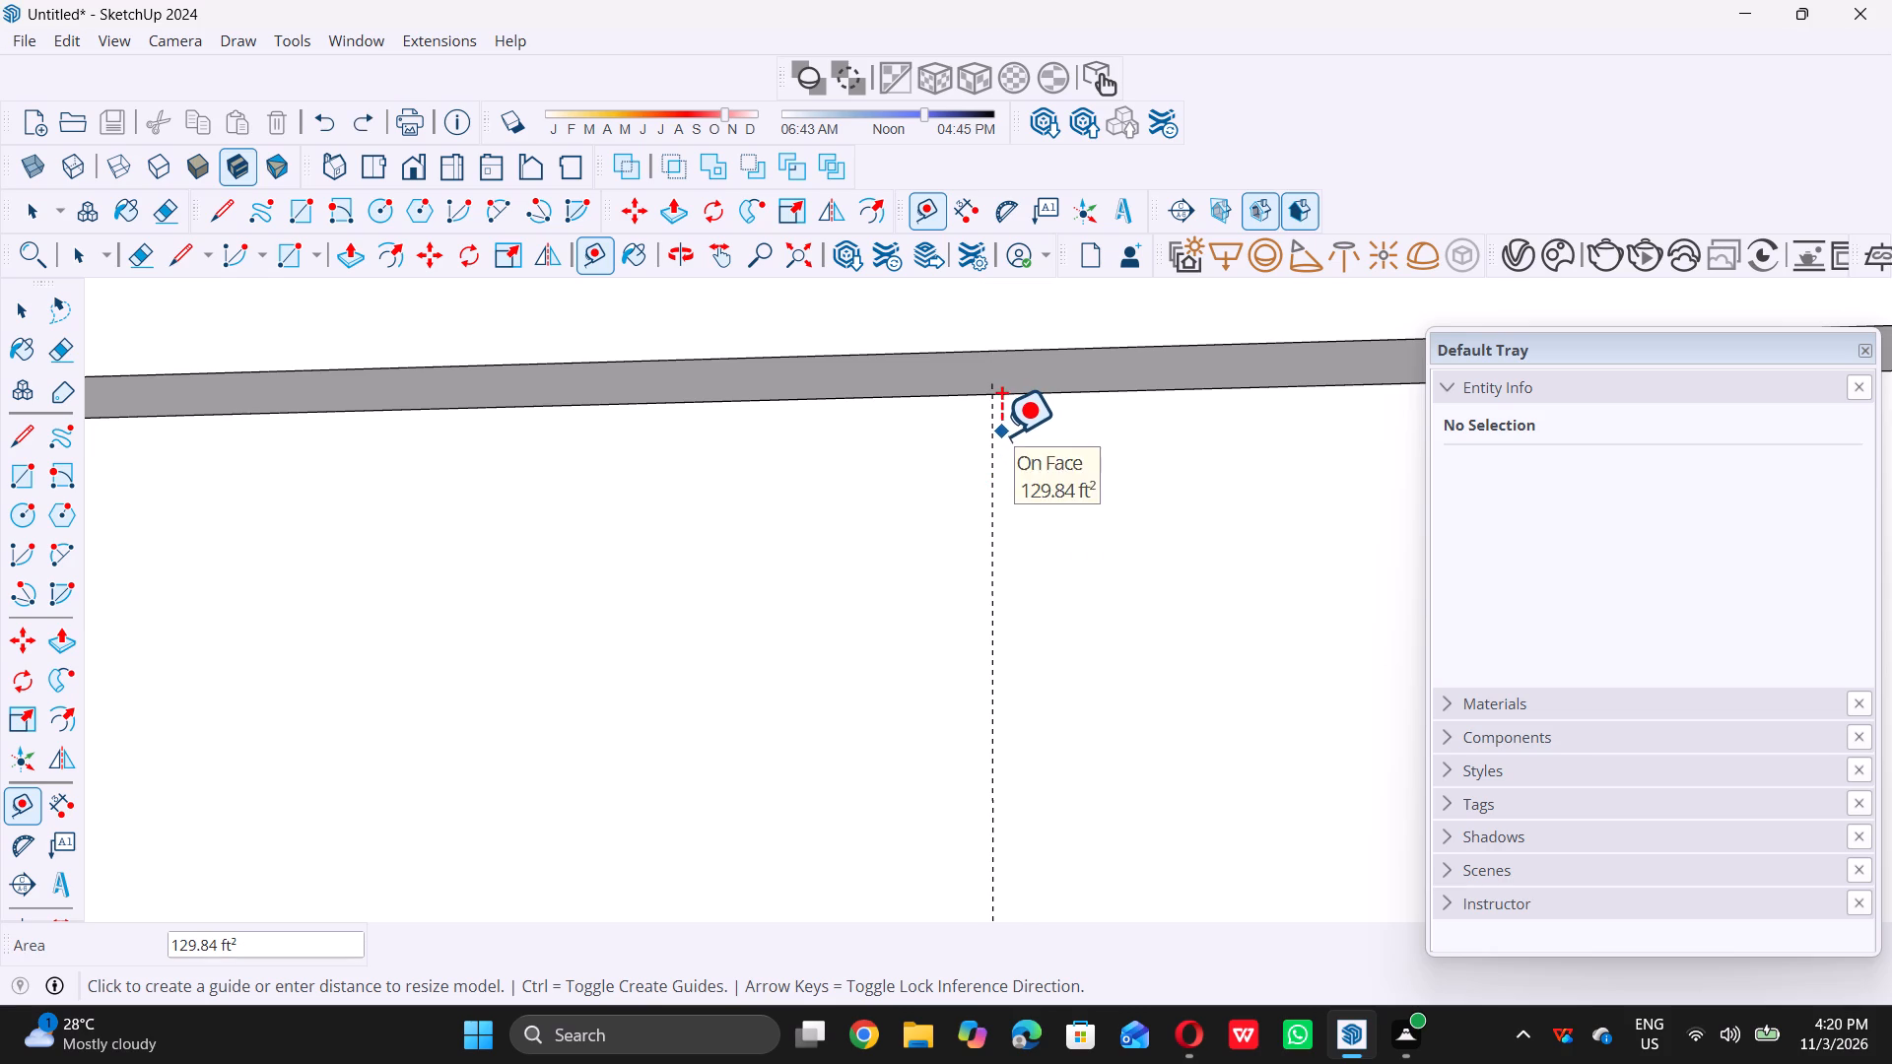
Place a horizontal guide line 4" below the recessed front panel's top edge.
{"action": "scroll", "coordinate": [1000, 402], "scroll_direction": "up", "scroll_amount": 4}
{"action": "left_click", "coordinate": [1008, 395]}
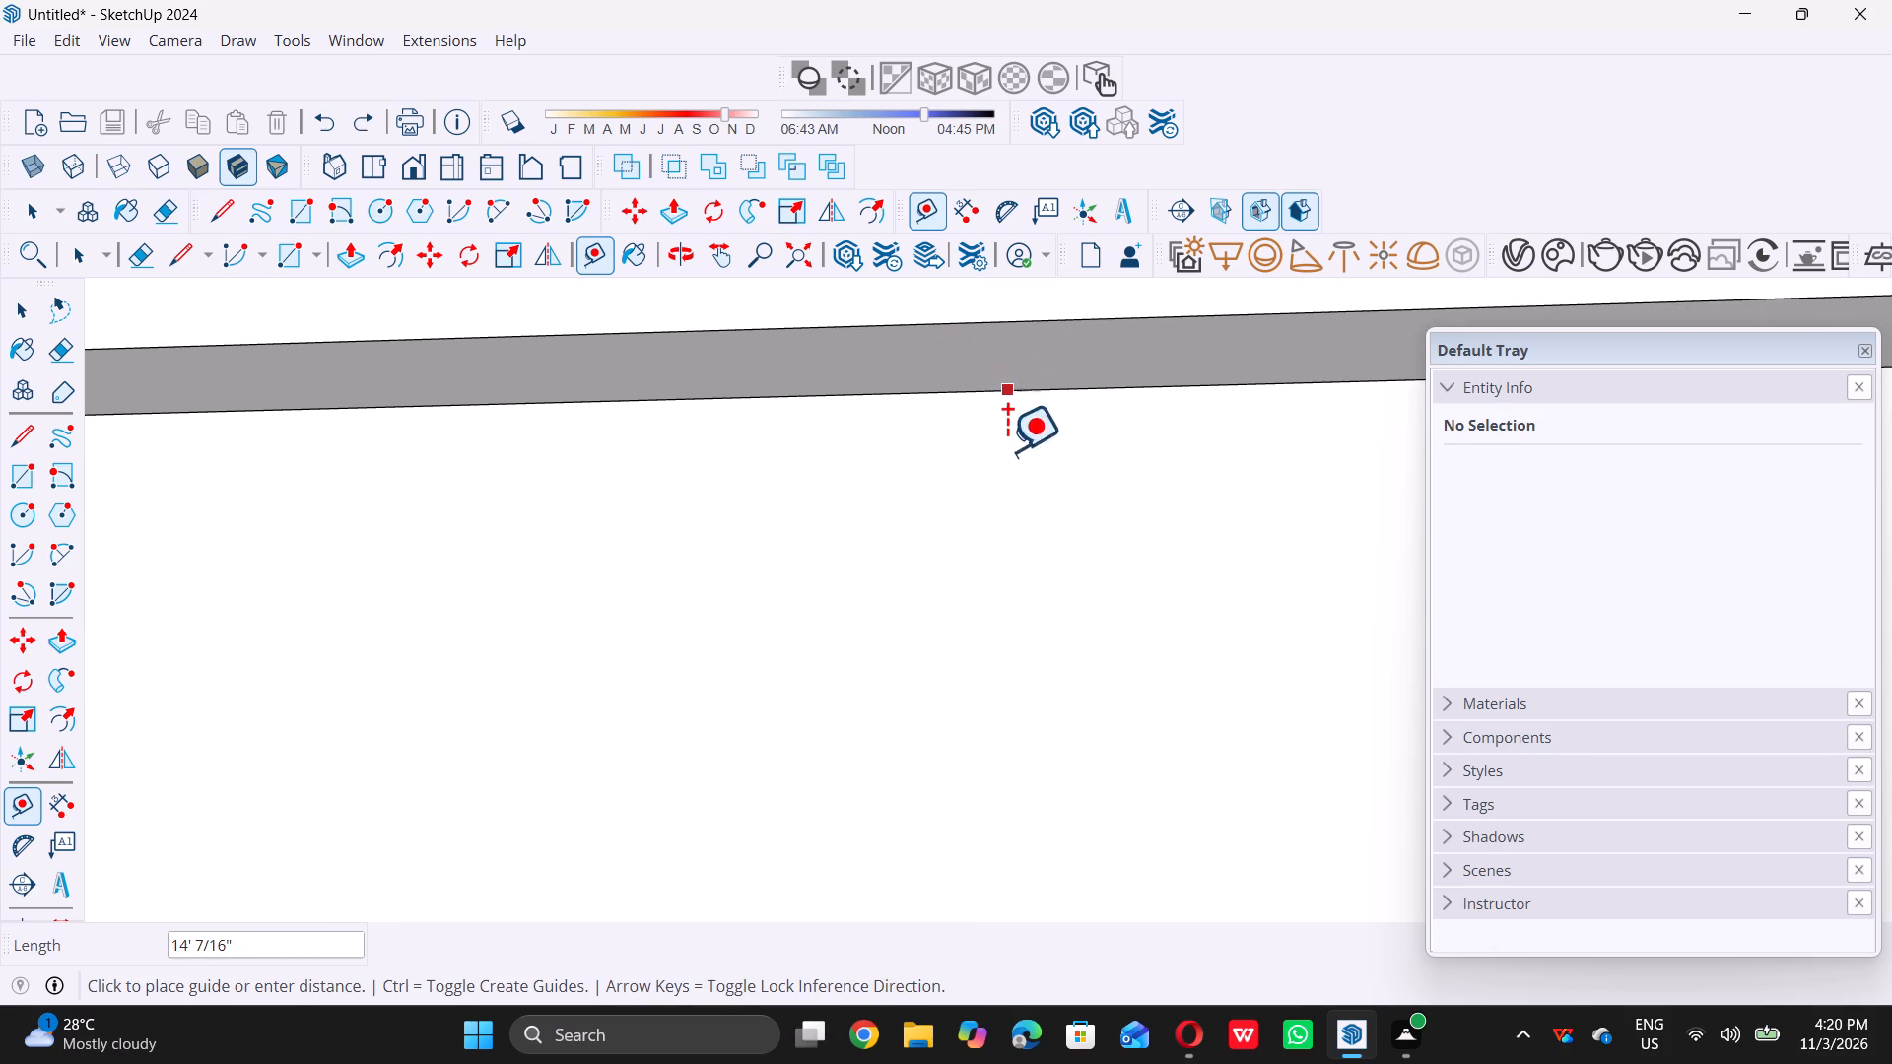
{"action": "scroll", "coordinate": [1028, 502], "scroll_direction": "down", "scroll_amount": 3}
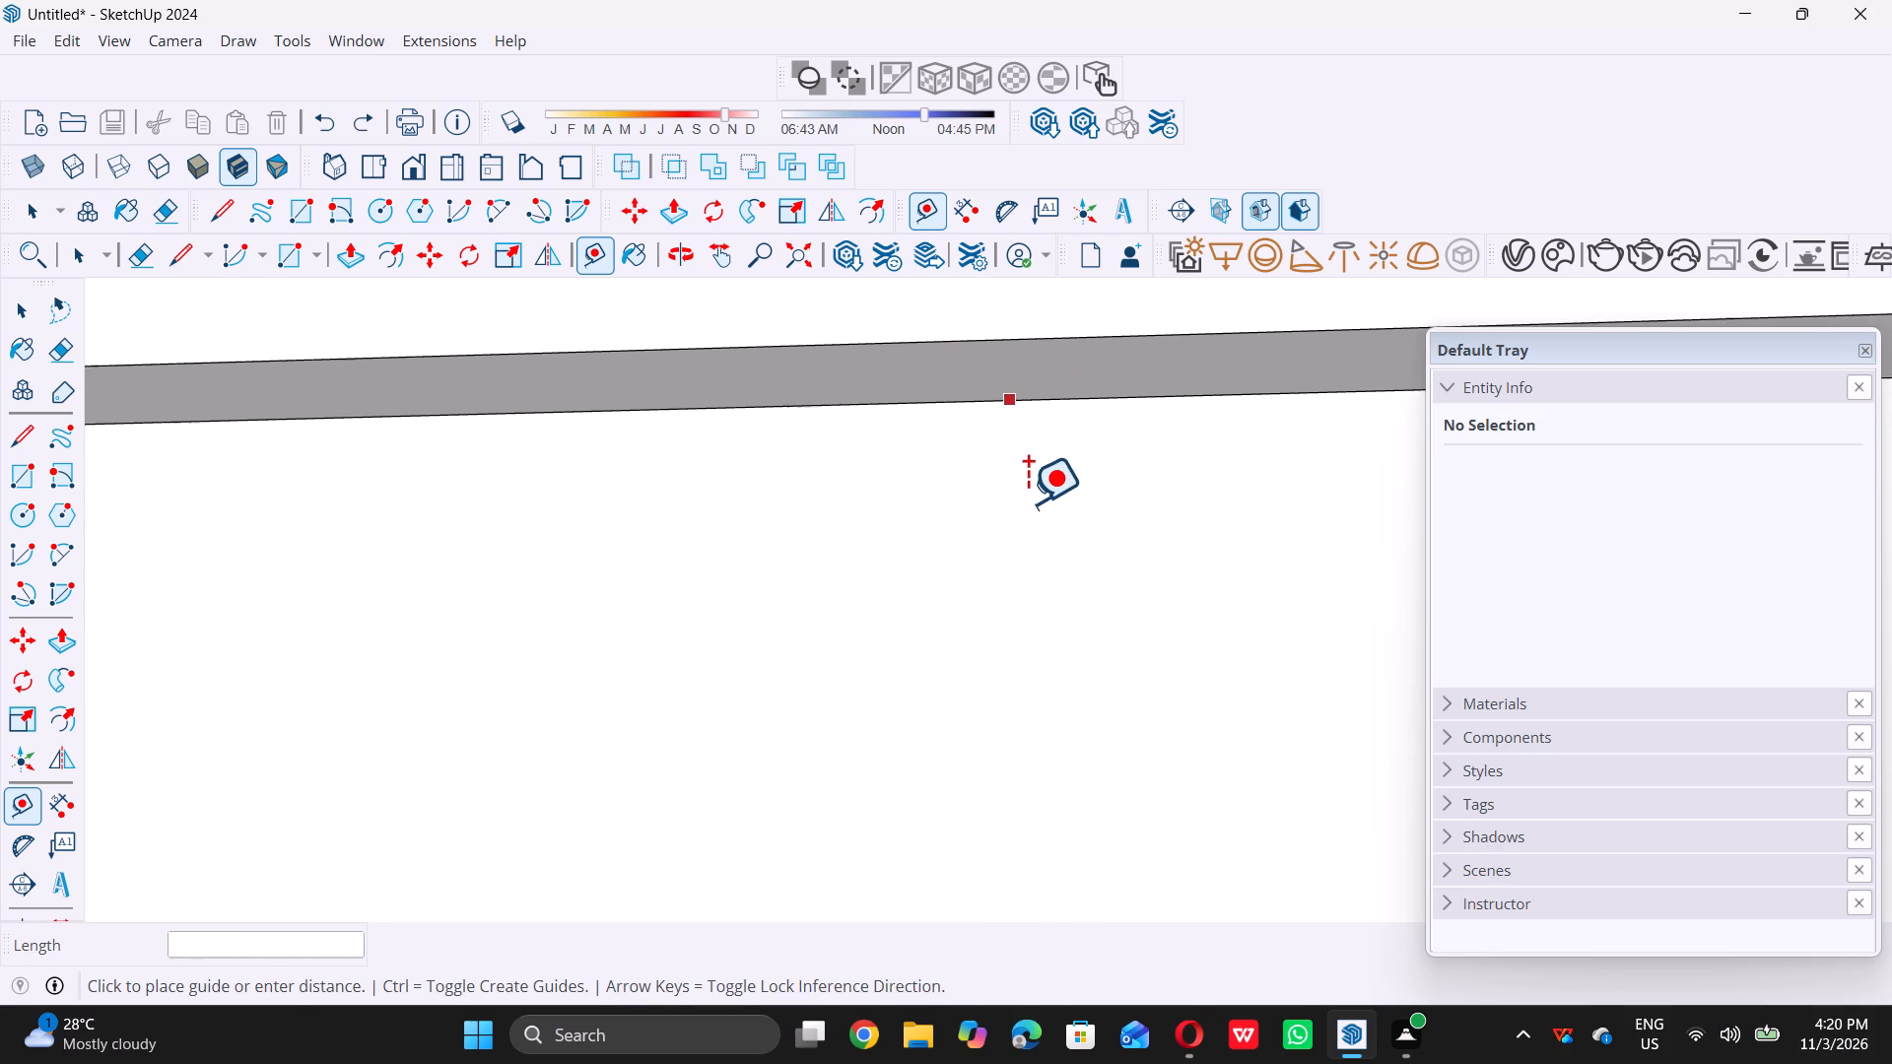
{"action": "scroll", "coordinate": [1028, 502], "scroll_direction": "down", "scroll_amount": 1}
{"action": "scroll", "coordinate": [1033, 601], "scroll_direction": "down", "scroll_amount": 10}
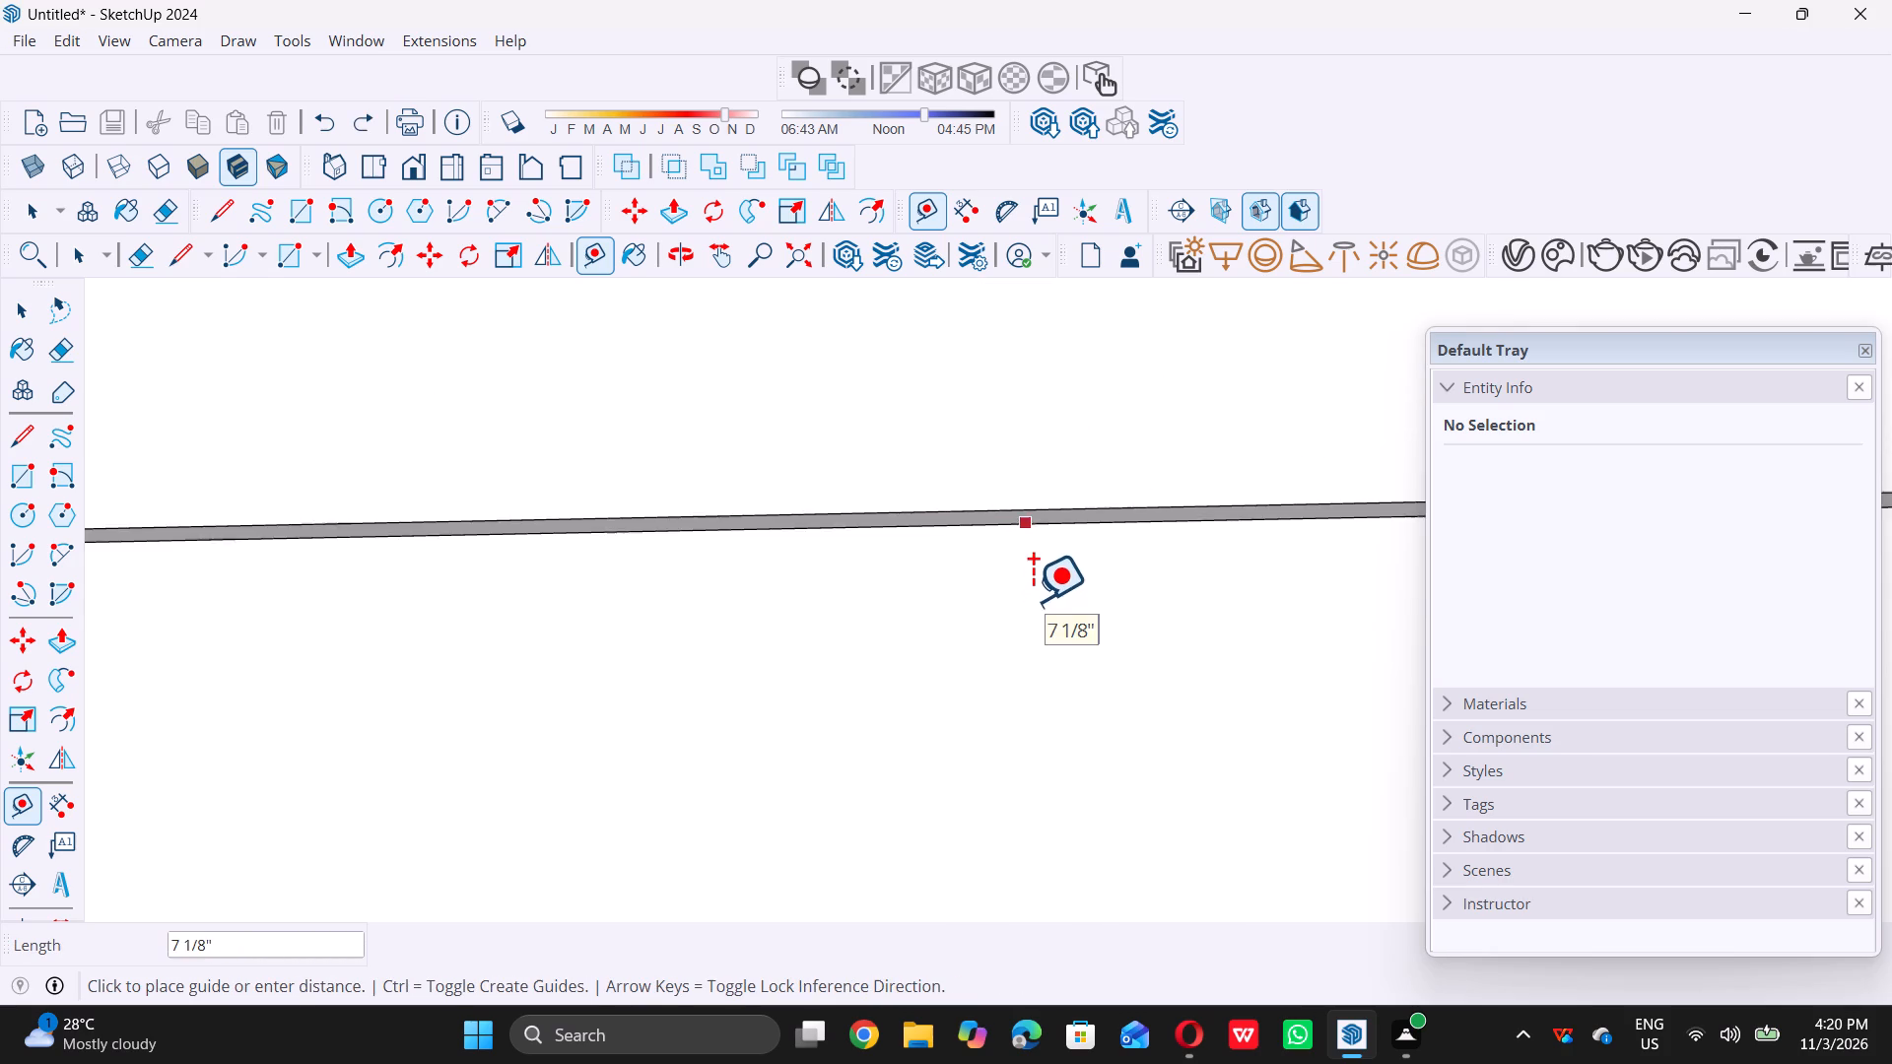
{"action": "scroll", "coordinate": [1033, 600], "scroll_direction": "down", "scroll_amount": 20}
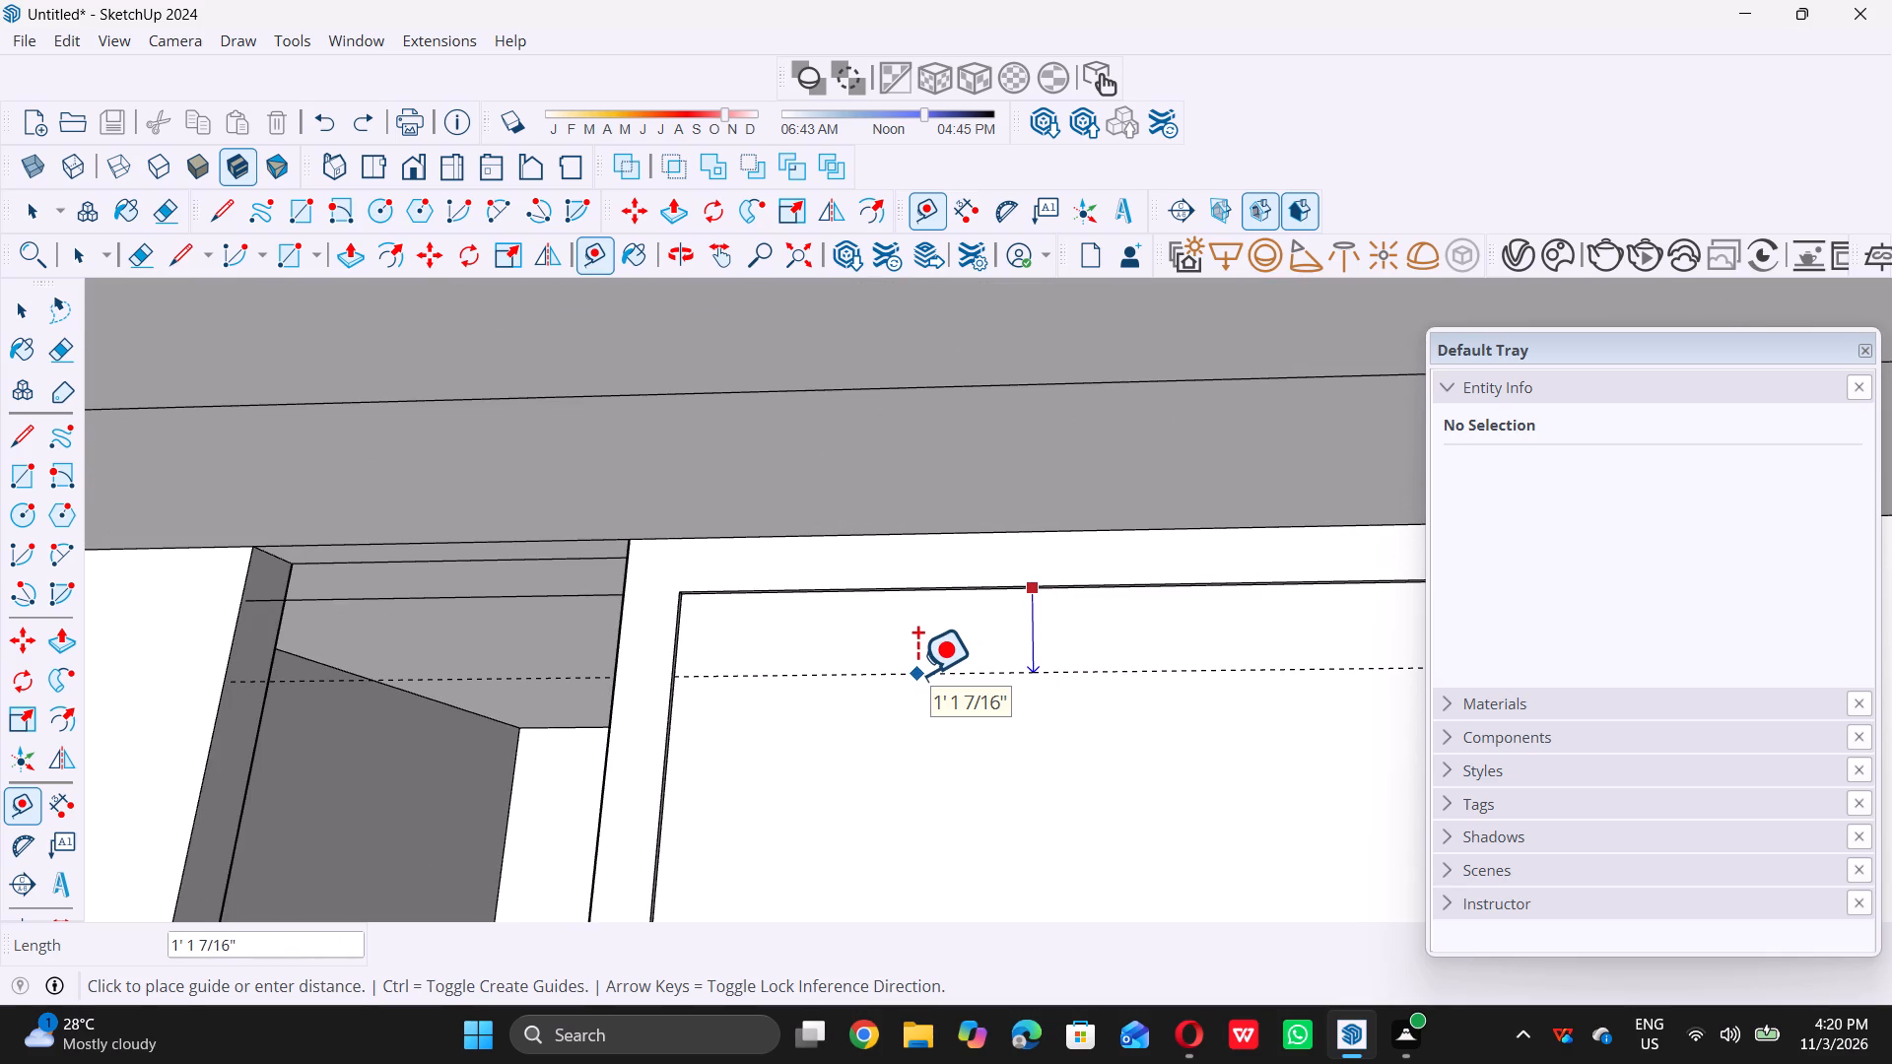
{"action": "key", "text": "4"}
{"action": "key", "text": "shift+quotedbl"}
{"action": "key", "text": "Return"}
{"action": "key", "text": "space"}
Examine the 4" guide line against the front wall, columns and roof slab.
{"action": "scroll", "coordinate": [828, 704], "scroll_direction": "down", "scroll_amount": 8}
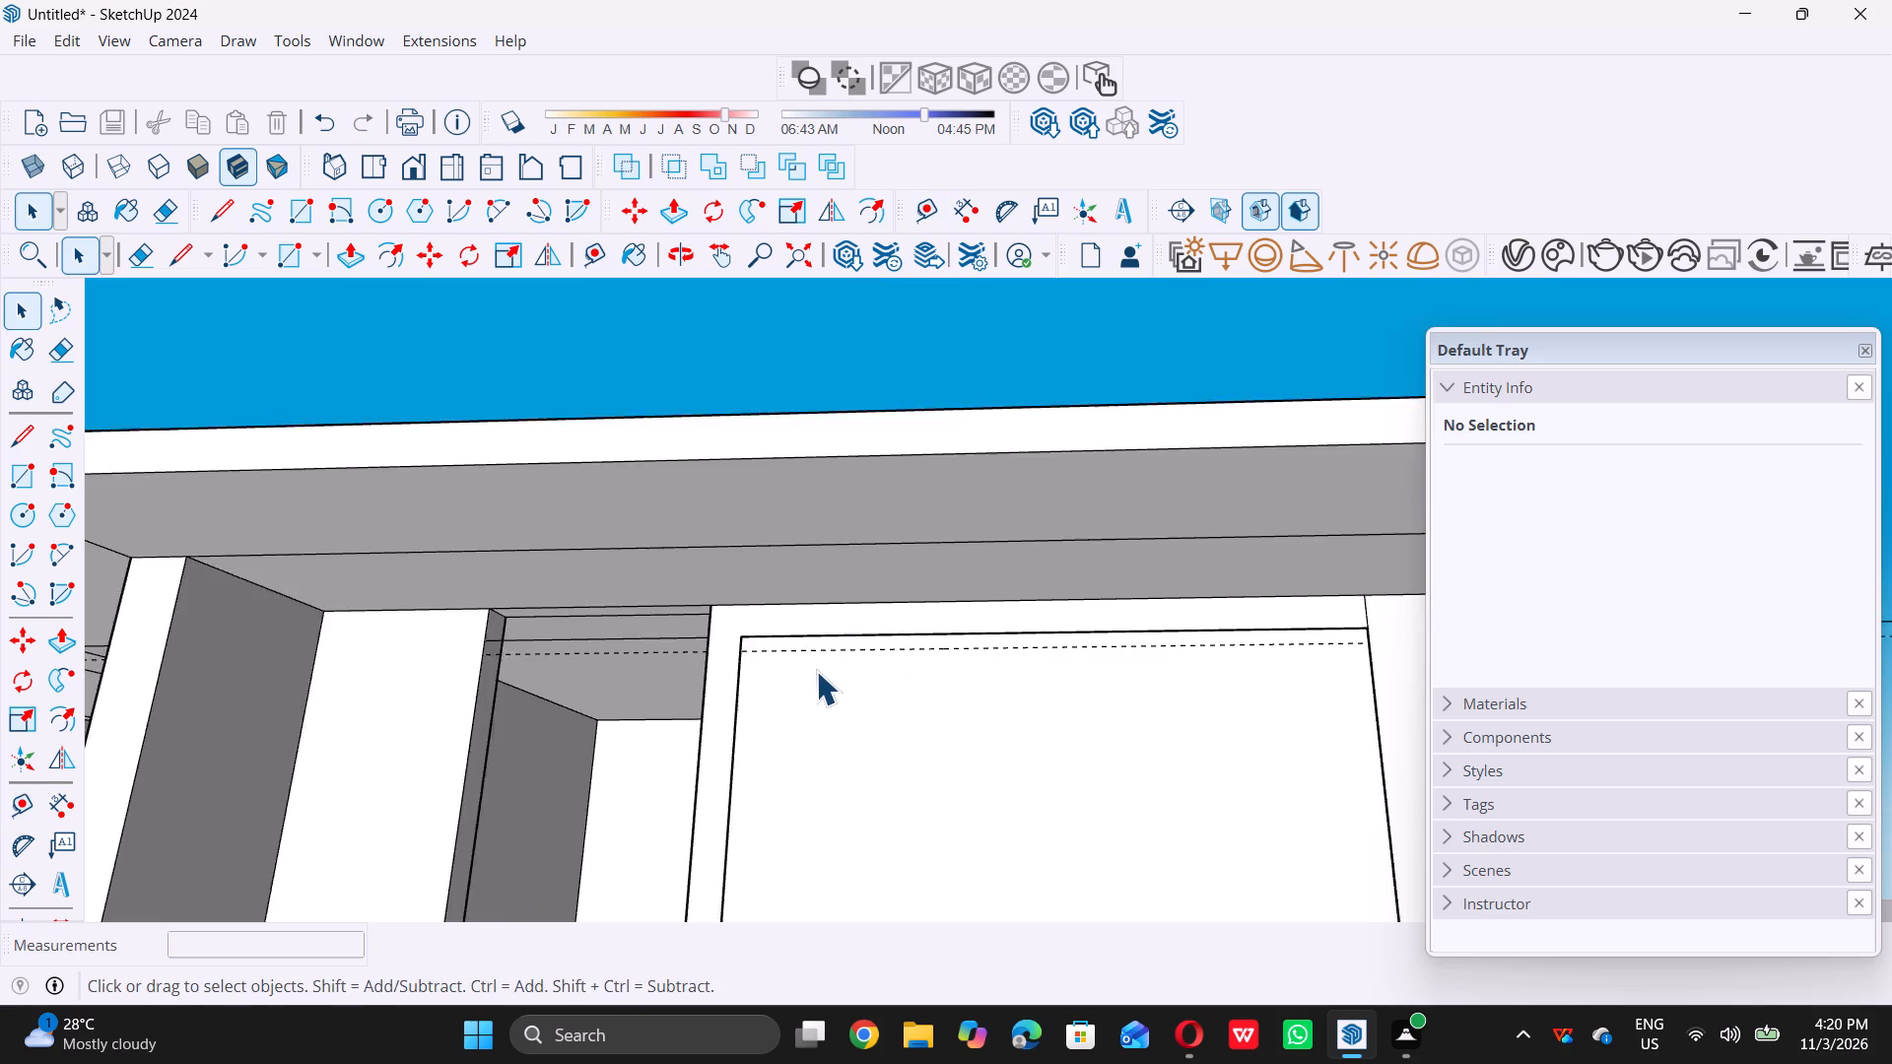
{"action": "scroll", "coordinate": [816, 671], "scroll_direction": "down", "scroll_amount": 10}
{"action": "middle_click_drag", "start_coordinate": [874, 663], "coordinate": [869, 780]}
{"action": "middle_click", "coordinate": [869, 780]}
{"action": "scroll", "coordinate": [857, 656], "scroll_direction": "up", "scroll_amount": 19}
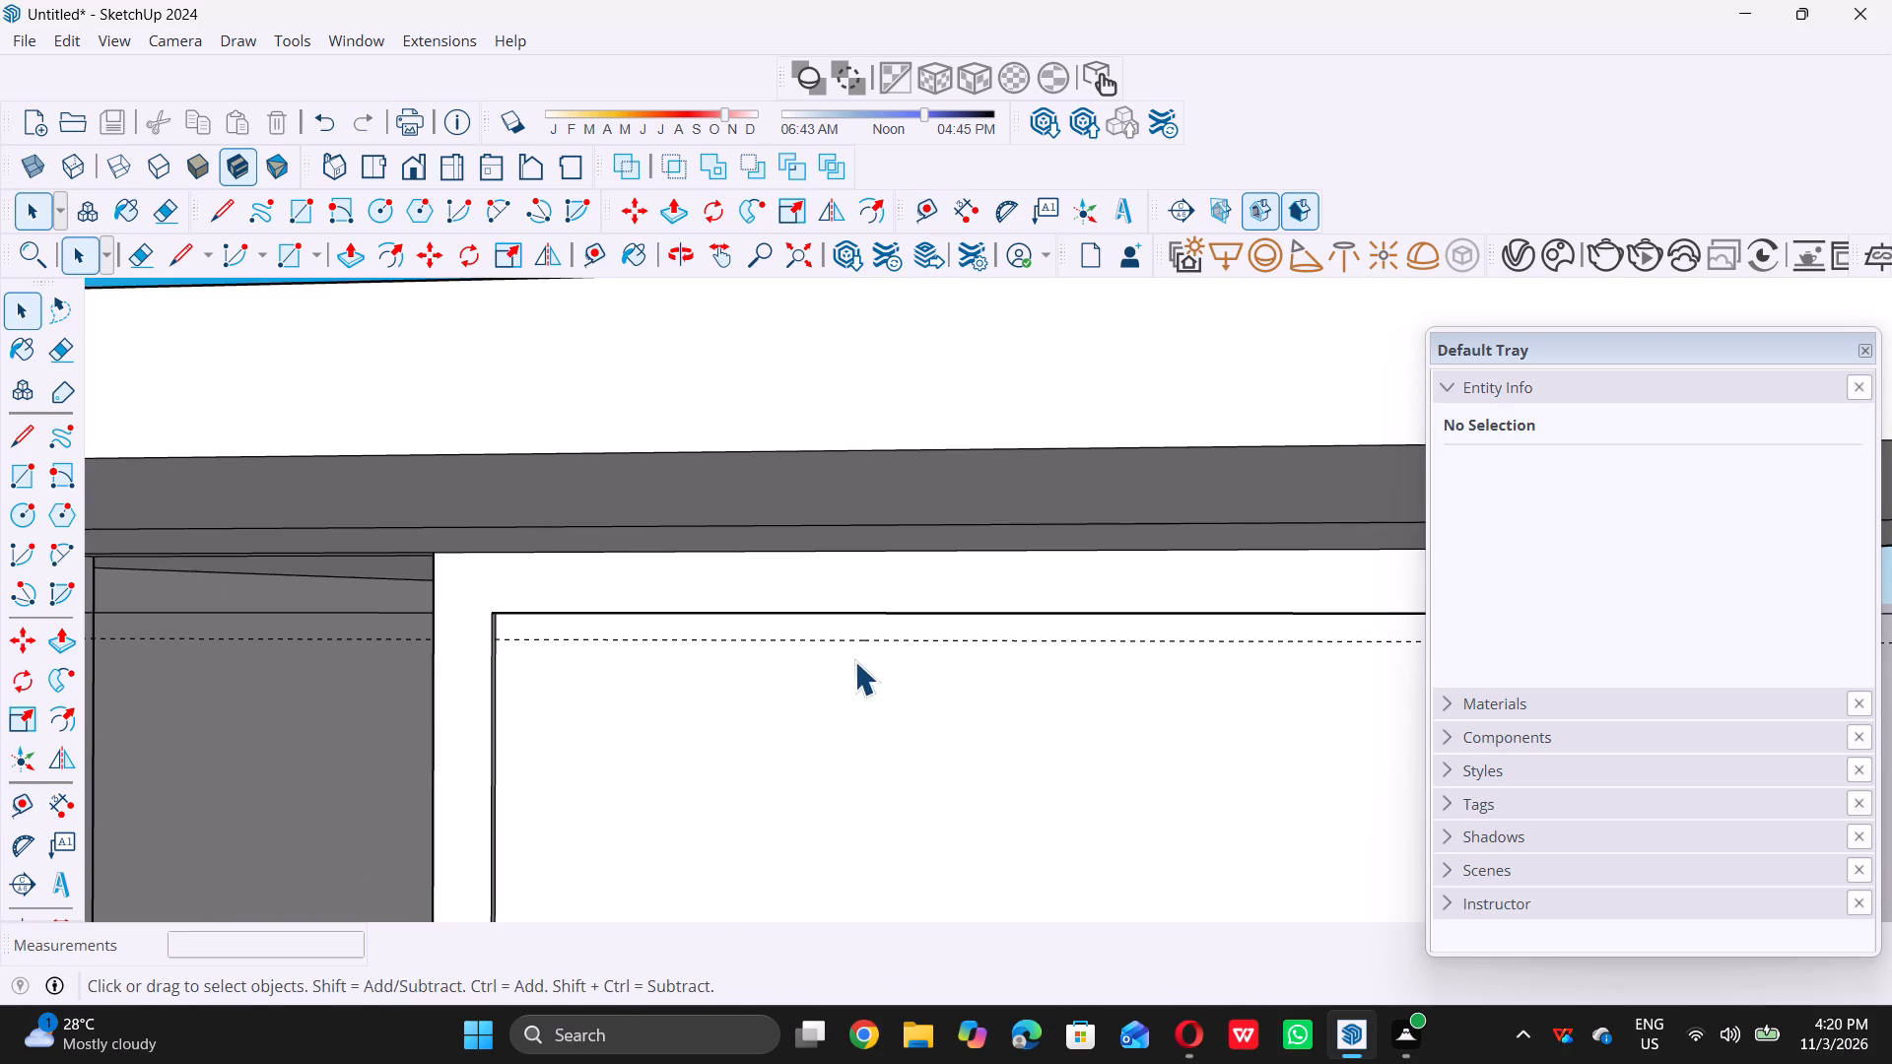
{"action": "scroll", "coordinate": [839, 653], "scroll_direction": "down", "scroll_amount": 13}
{"action": "scroll", "coordinate": [847, 665], "scroll_direction": "up", "scroll_amount": 5}
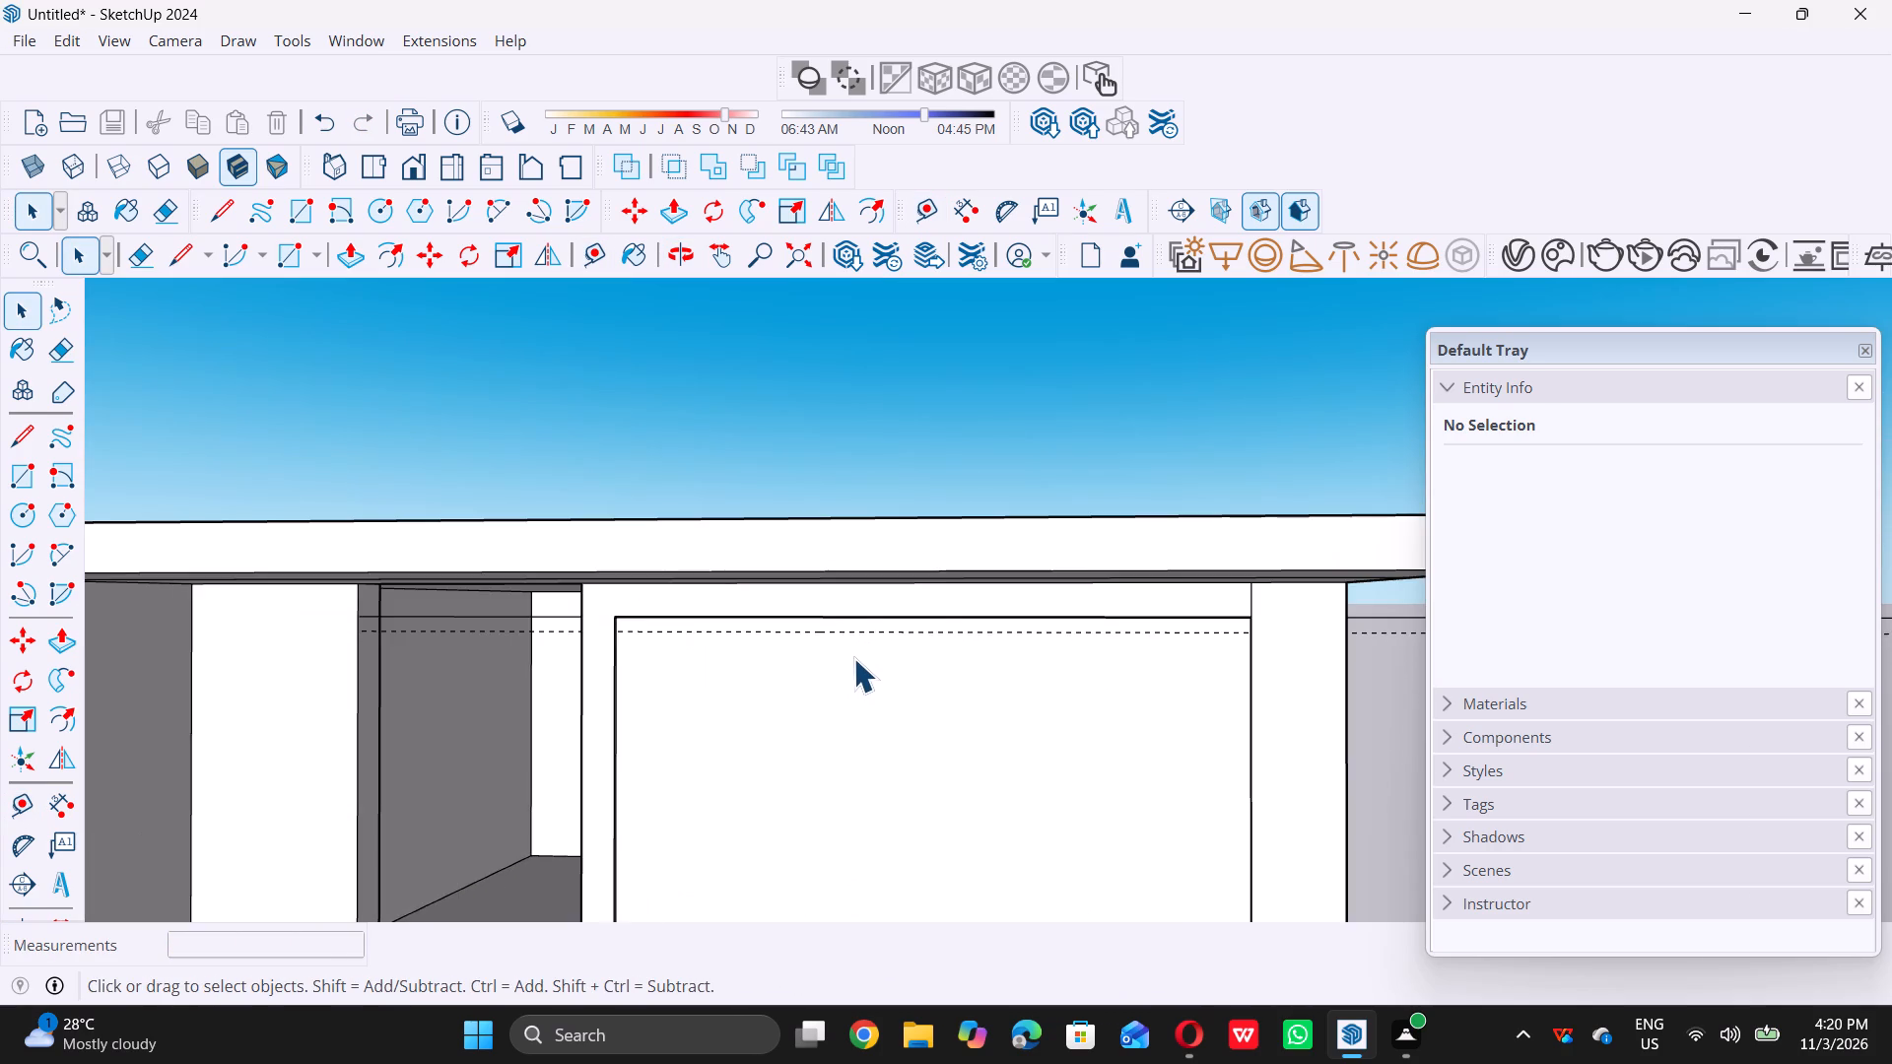
{"action": "scroll", "coordinate": [853, 656], "scroll_direction": "up", "scroll_amount": 10}
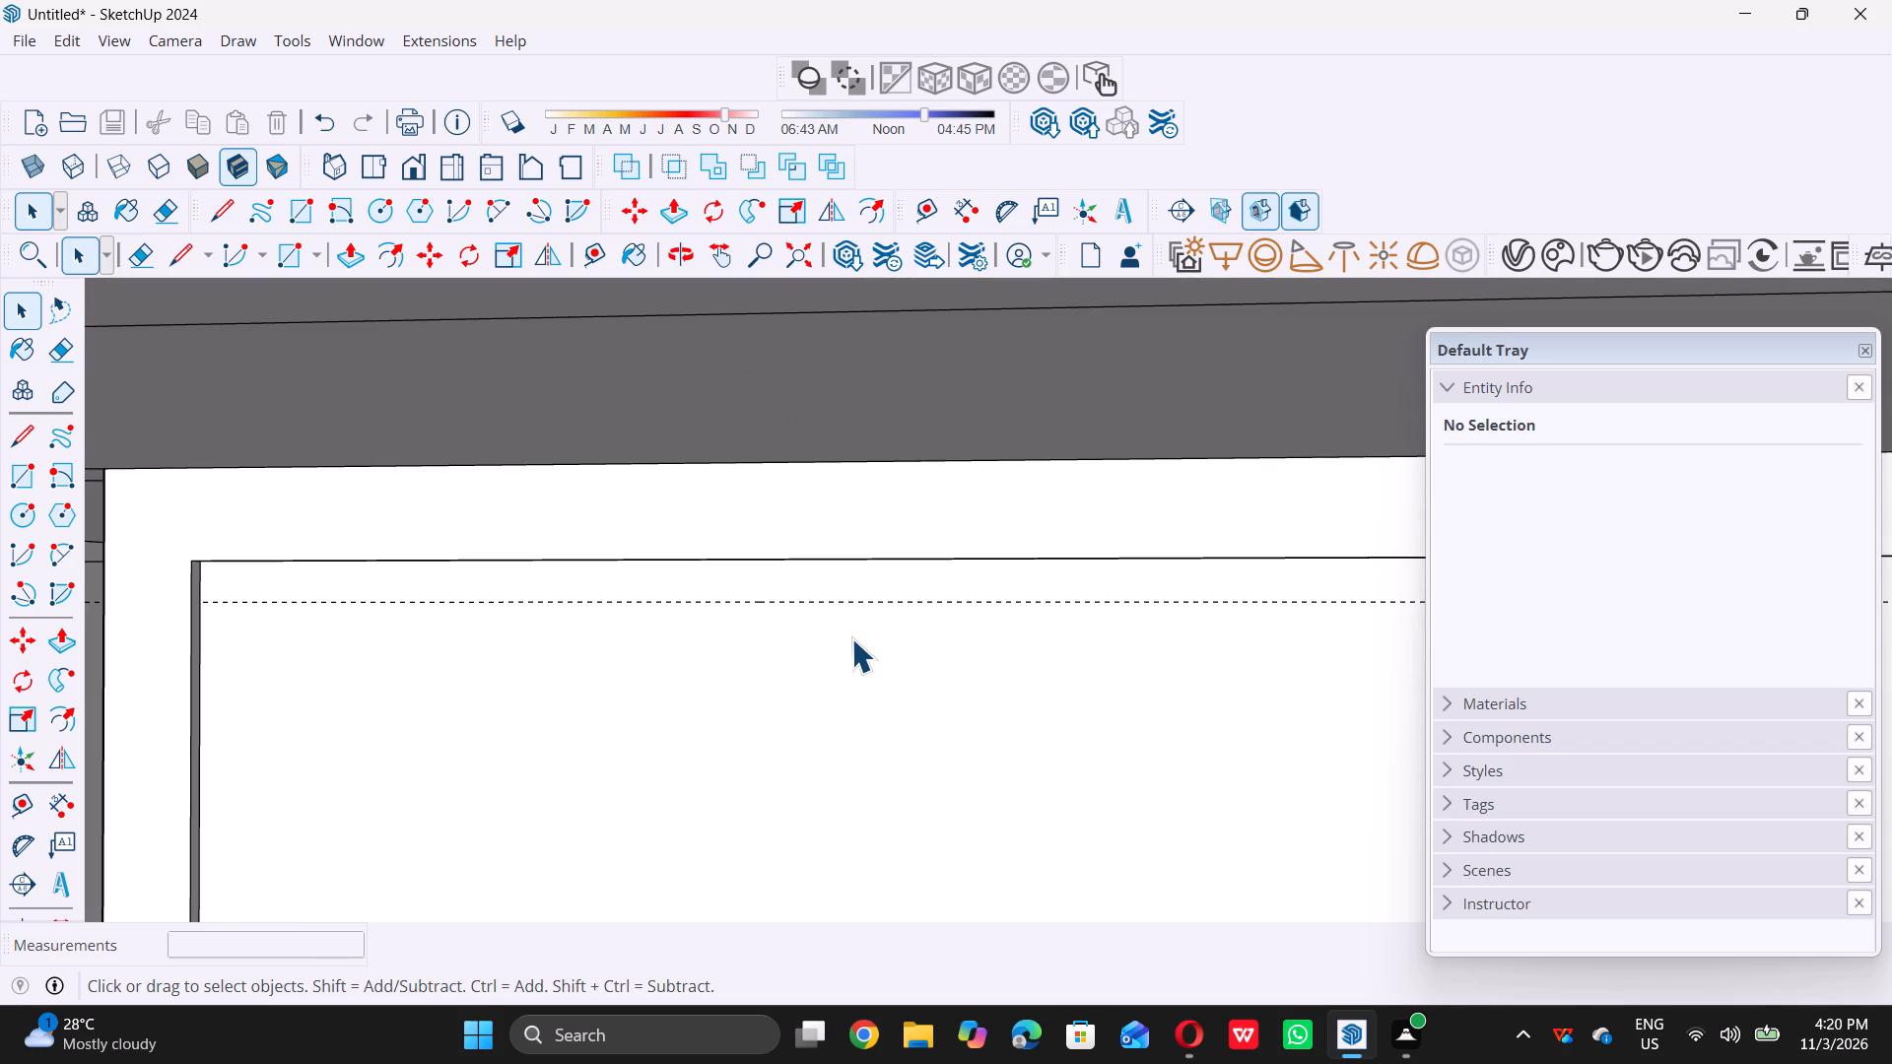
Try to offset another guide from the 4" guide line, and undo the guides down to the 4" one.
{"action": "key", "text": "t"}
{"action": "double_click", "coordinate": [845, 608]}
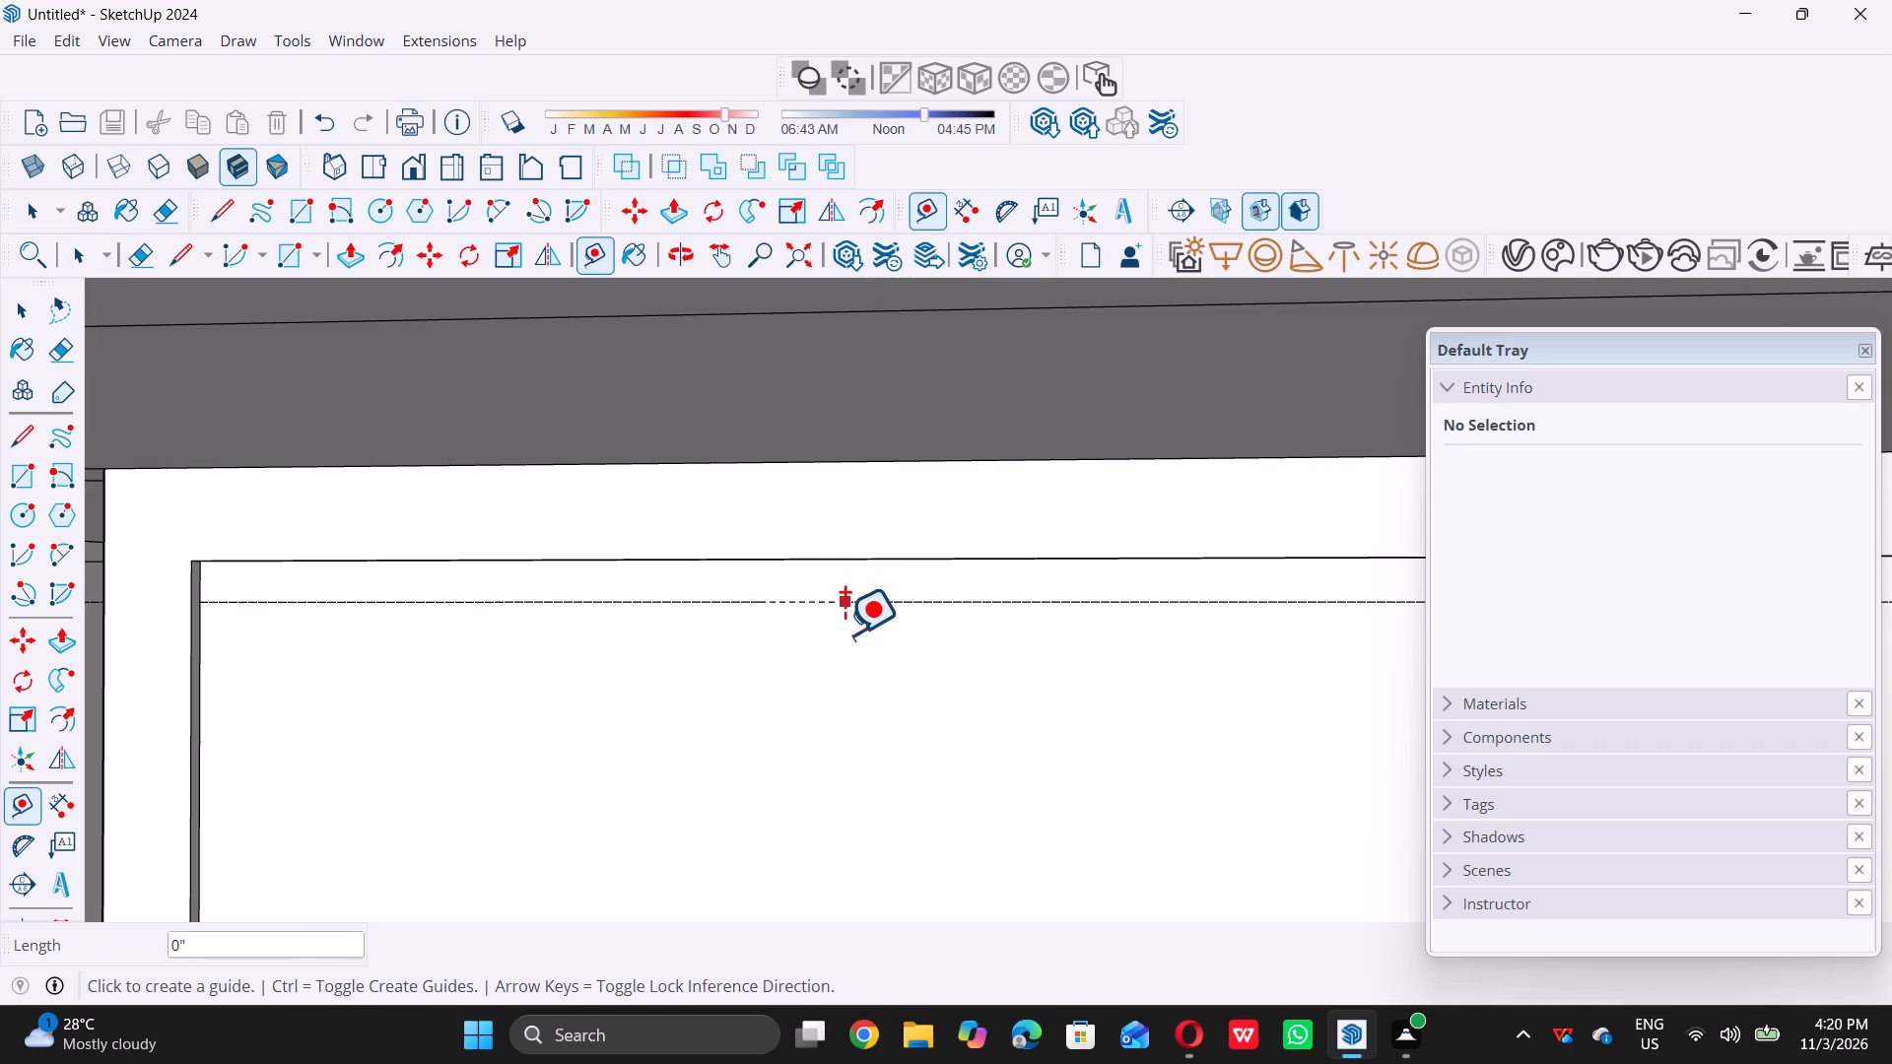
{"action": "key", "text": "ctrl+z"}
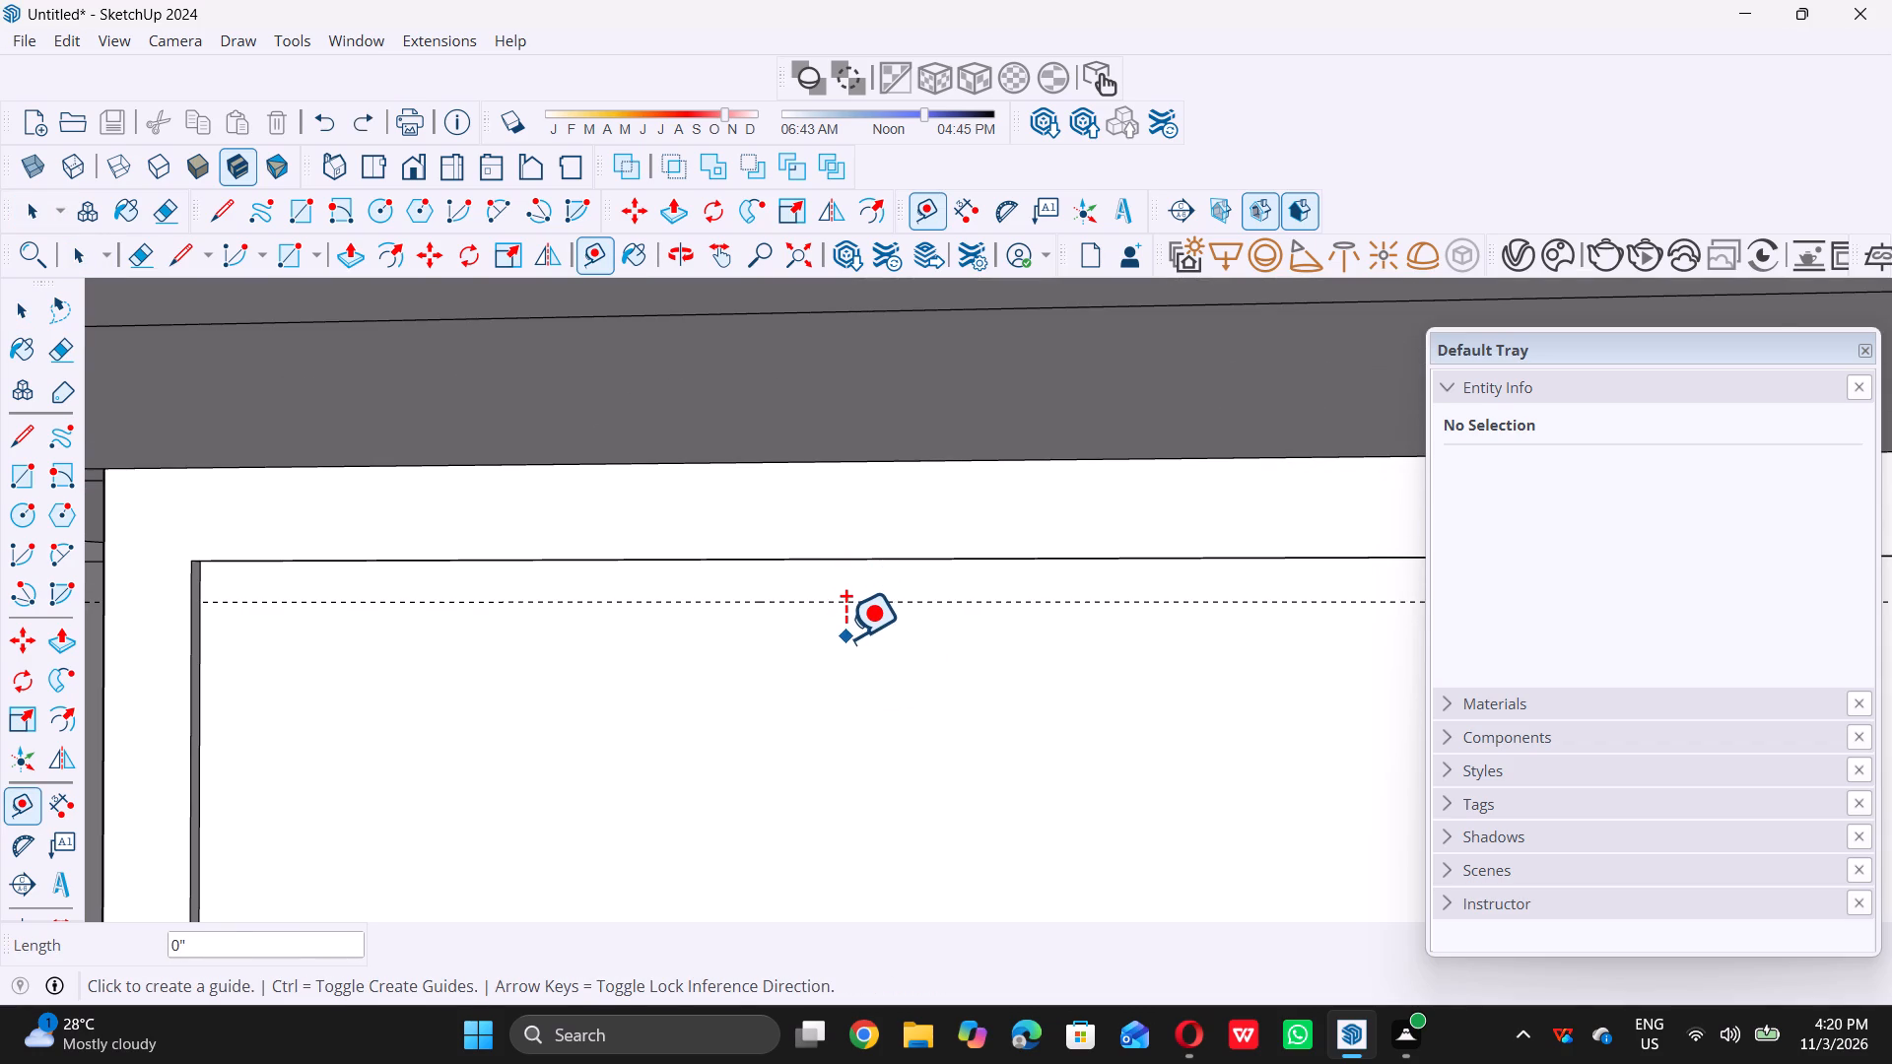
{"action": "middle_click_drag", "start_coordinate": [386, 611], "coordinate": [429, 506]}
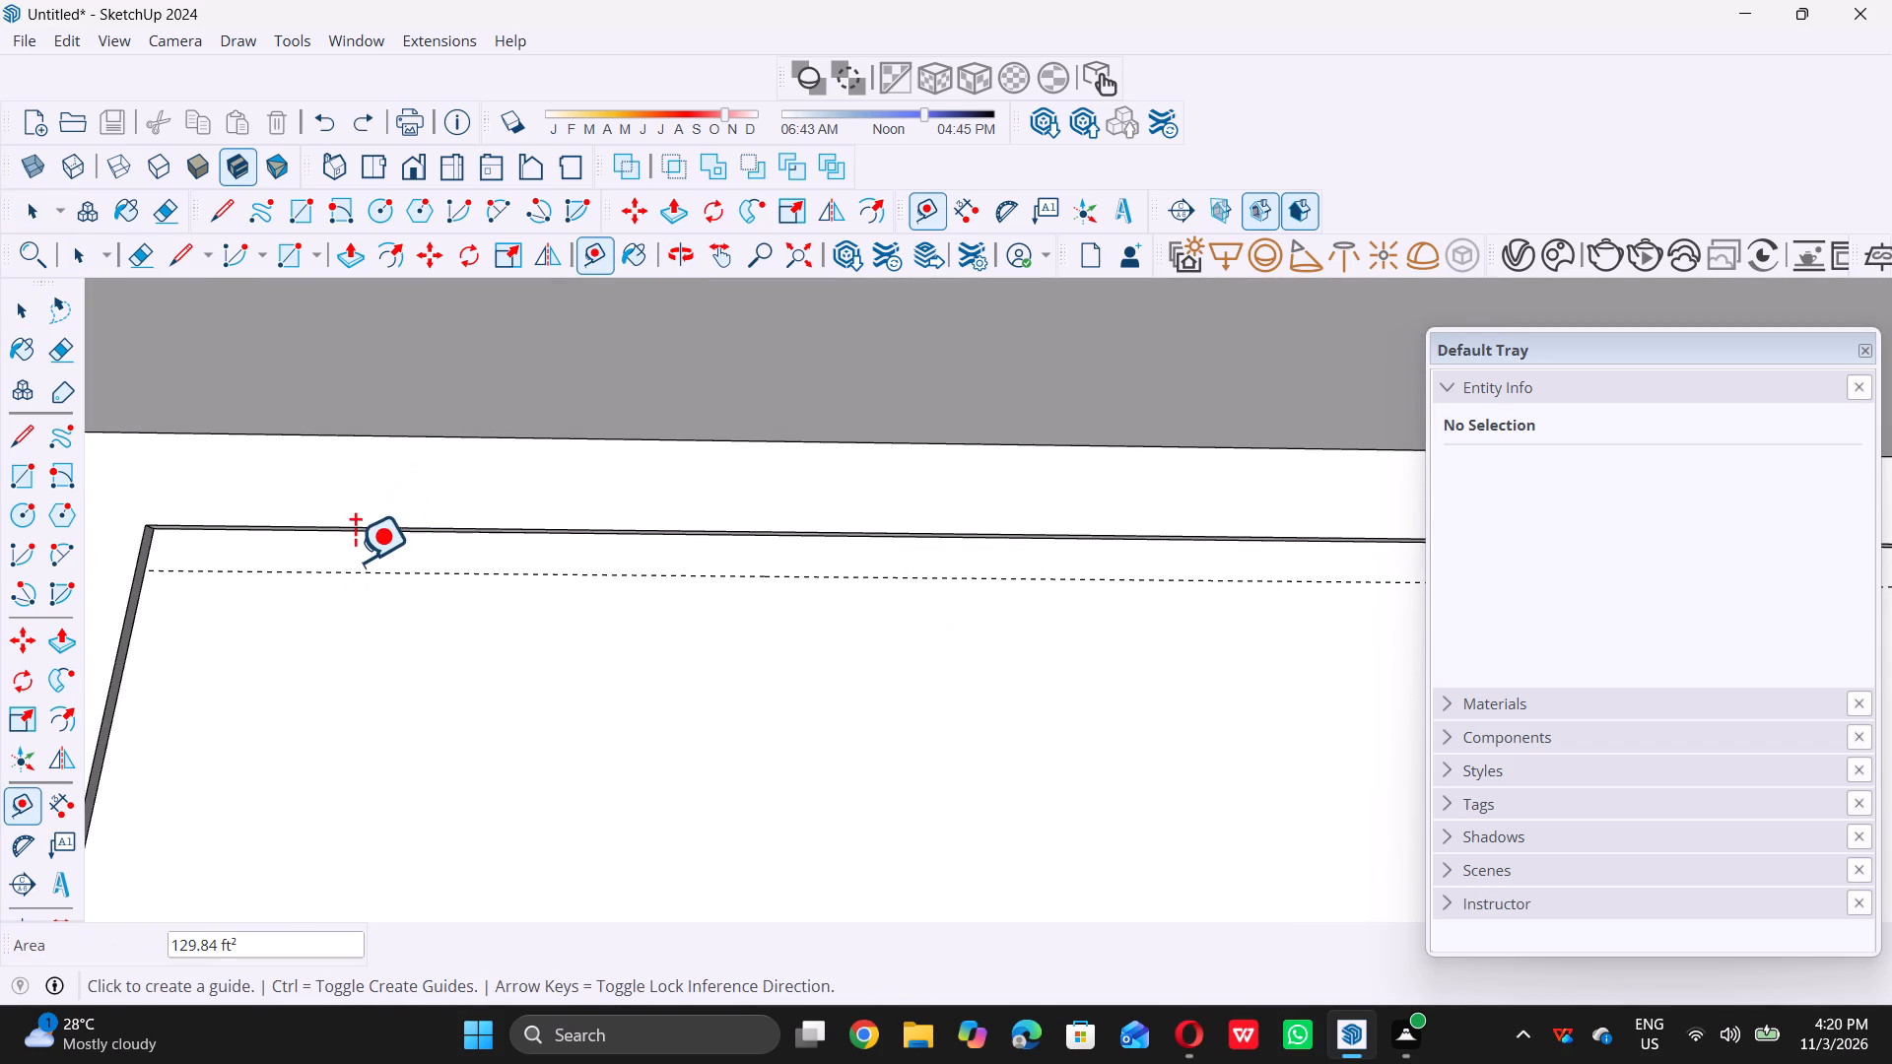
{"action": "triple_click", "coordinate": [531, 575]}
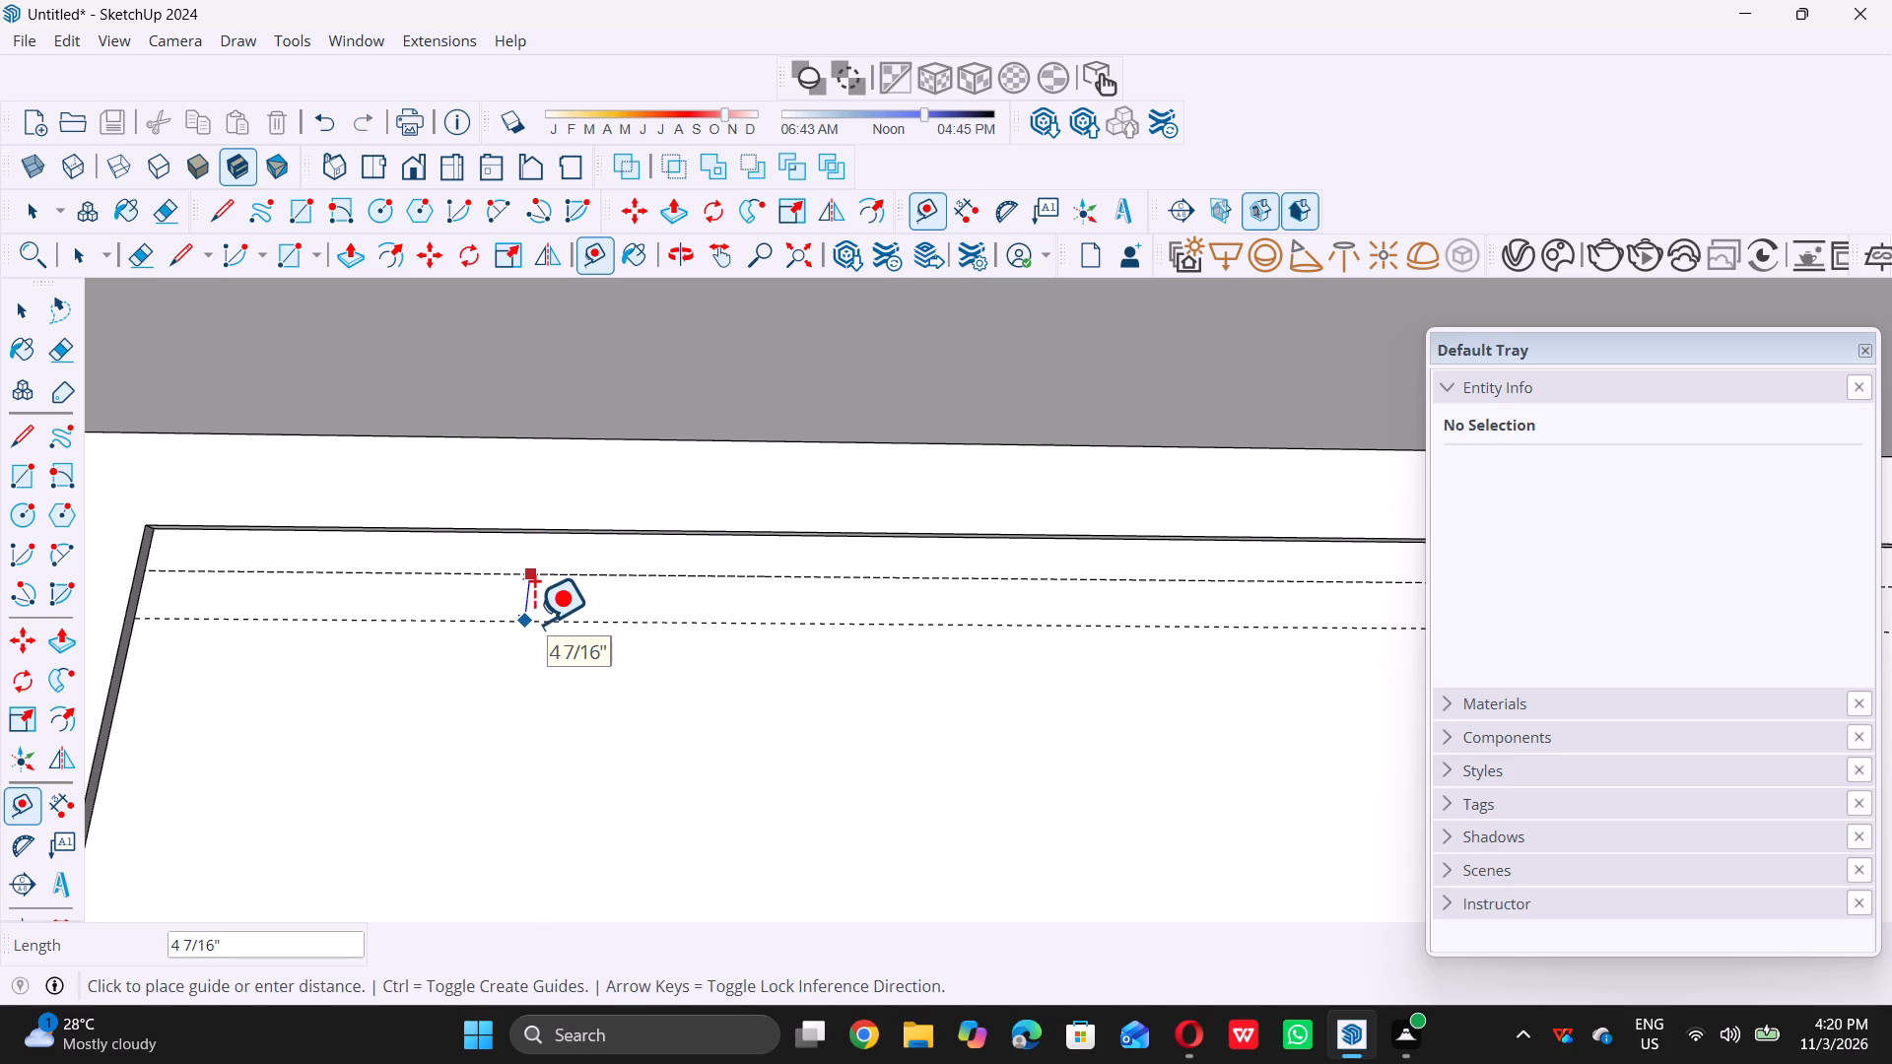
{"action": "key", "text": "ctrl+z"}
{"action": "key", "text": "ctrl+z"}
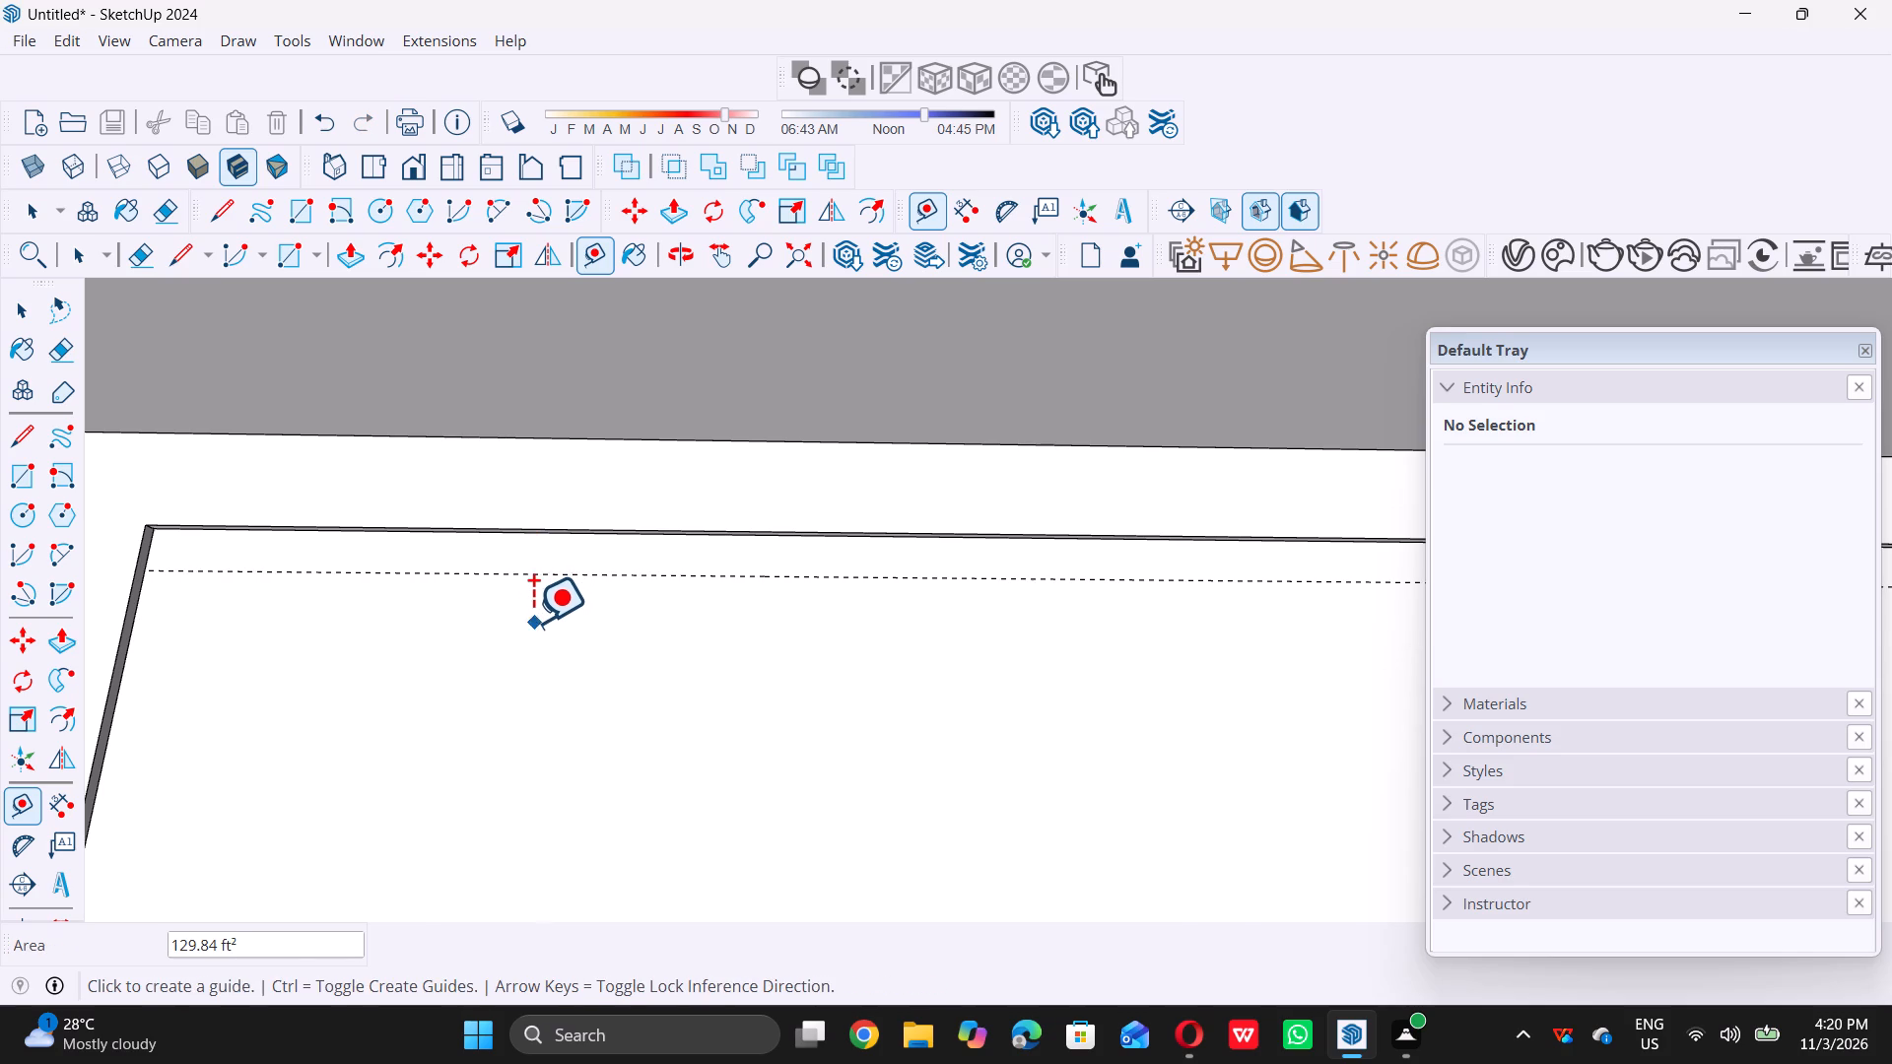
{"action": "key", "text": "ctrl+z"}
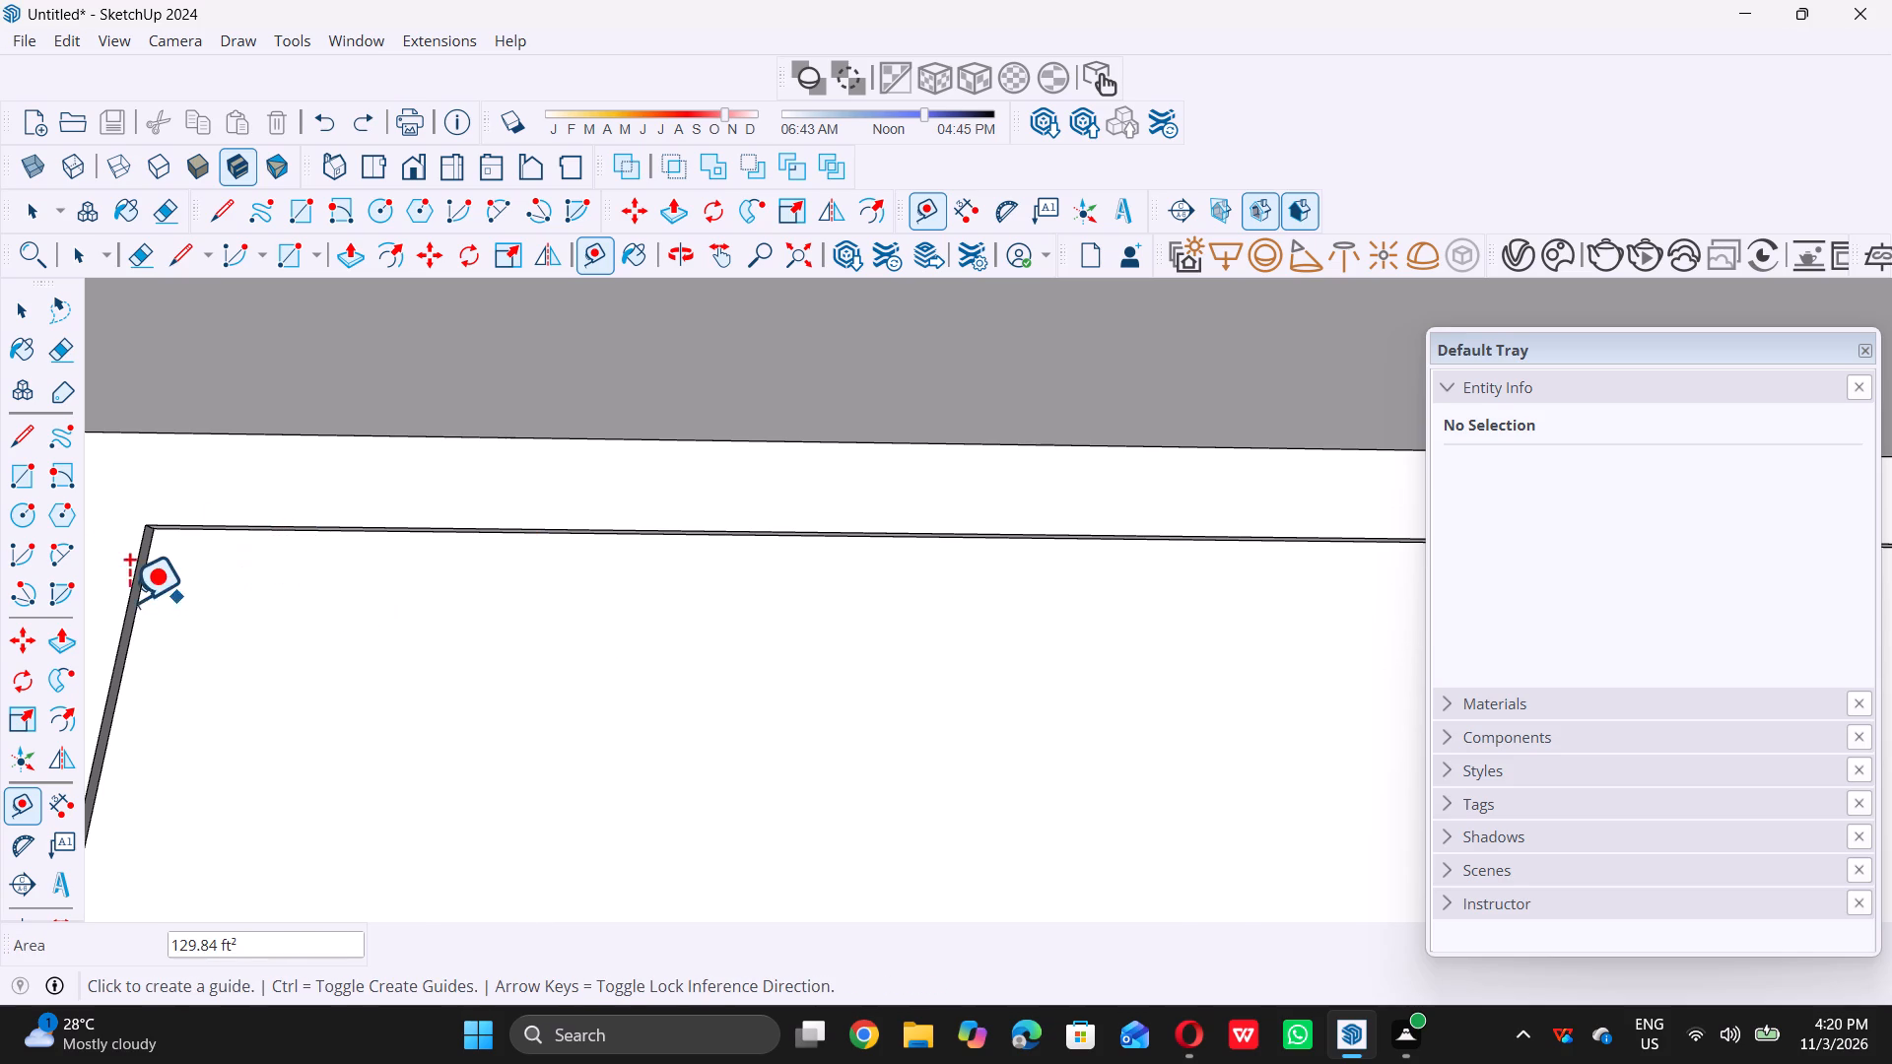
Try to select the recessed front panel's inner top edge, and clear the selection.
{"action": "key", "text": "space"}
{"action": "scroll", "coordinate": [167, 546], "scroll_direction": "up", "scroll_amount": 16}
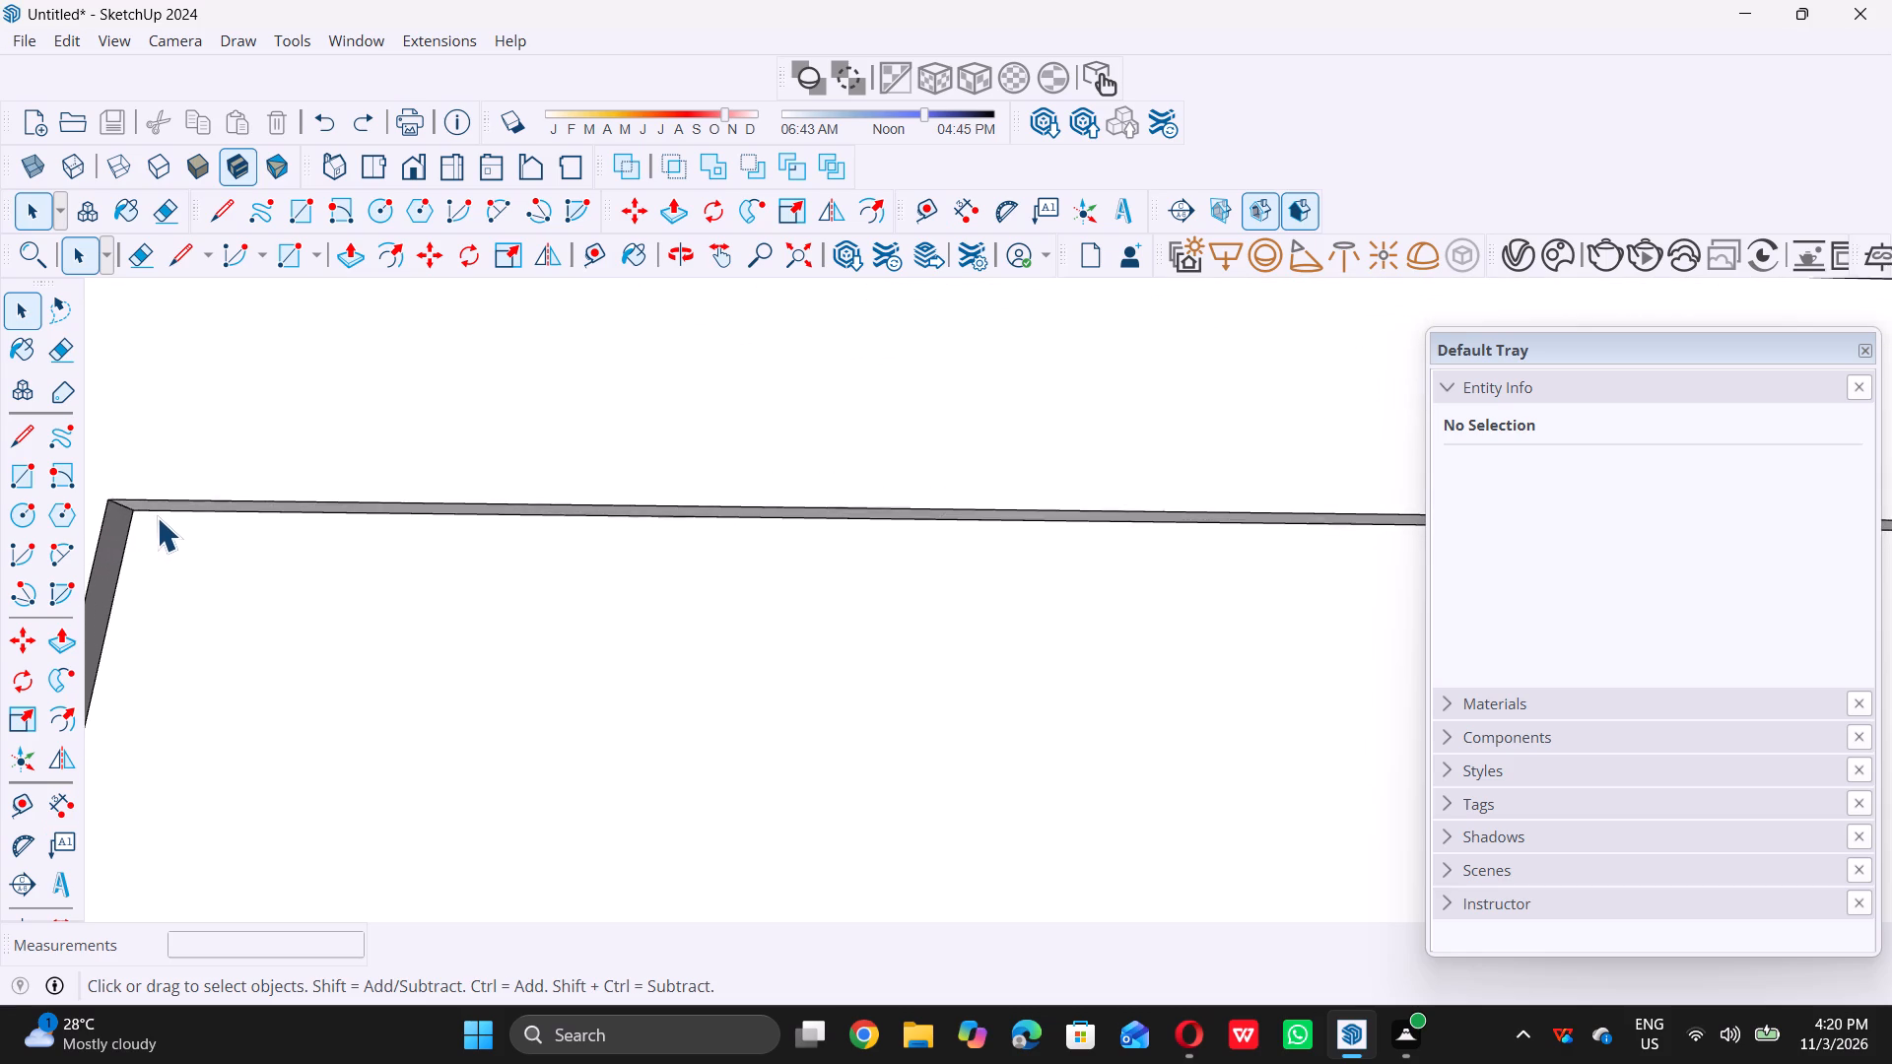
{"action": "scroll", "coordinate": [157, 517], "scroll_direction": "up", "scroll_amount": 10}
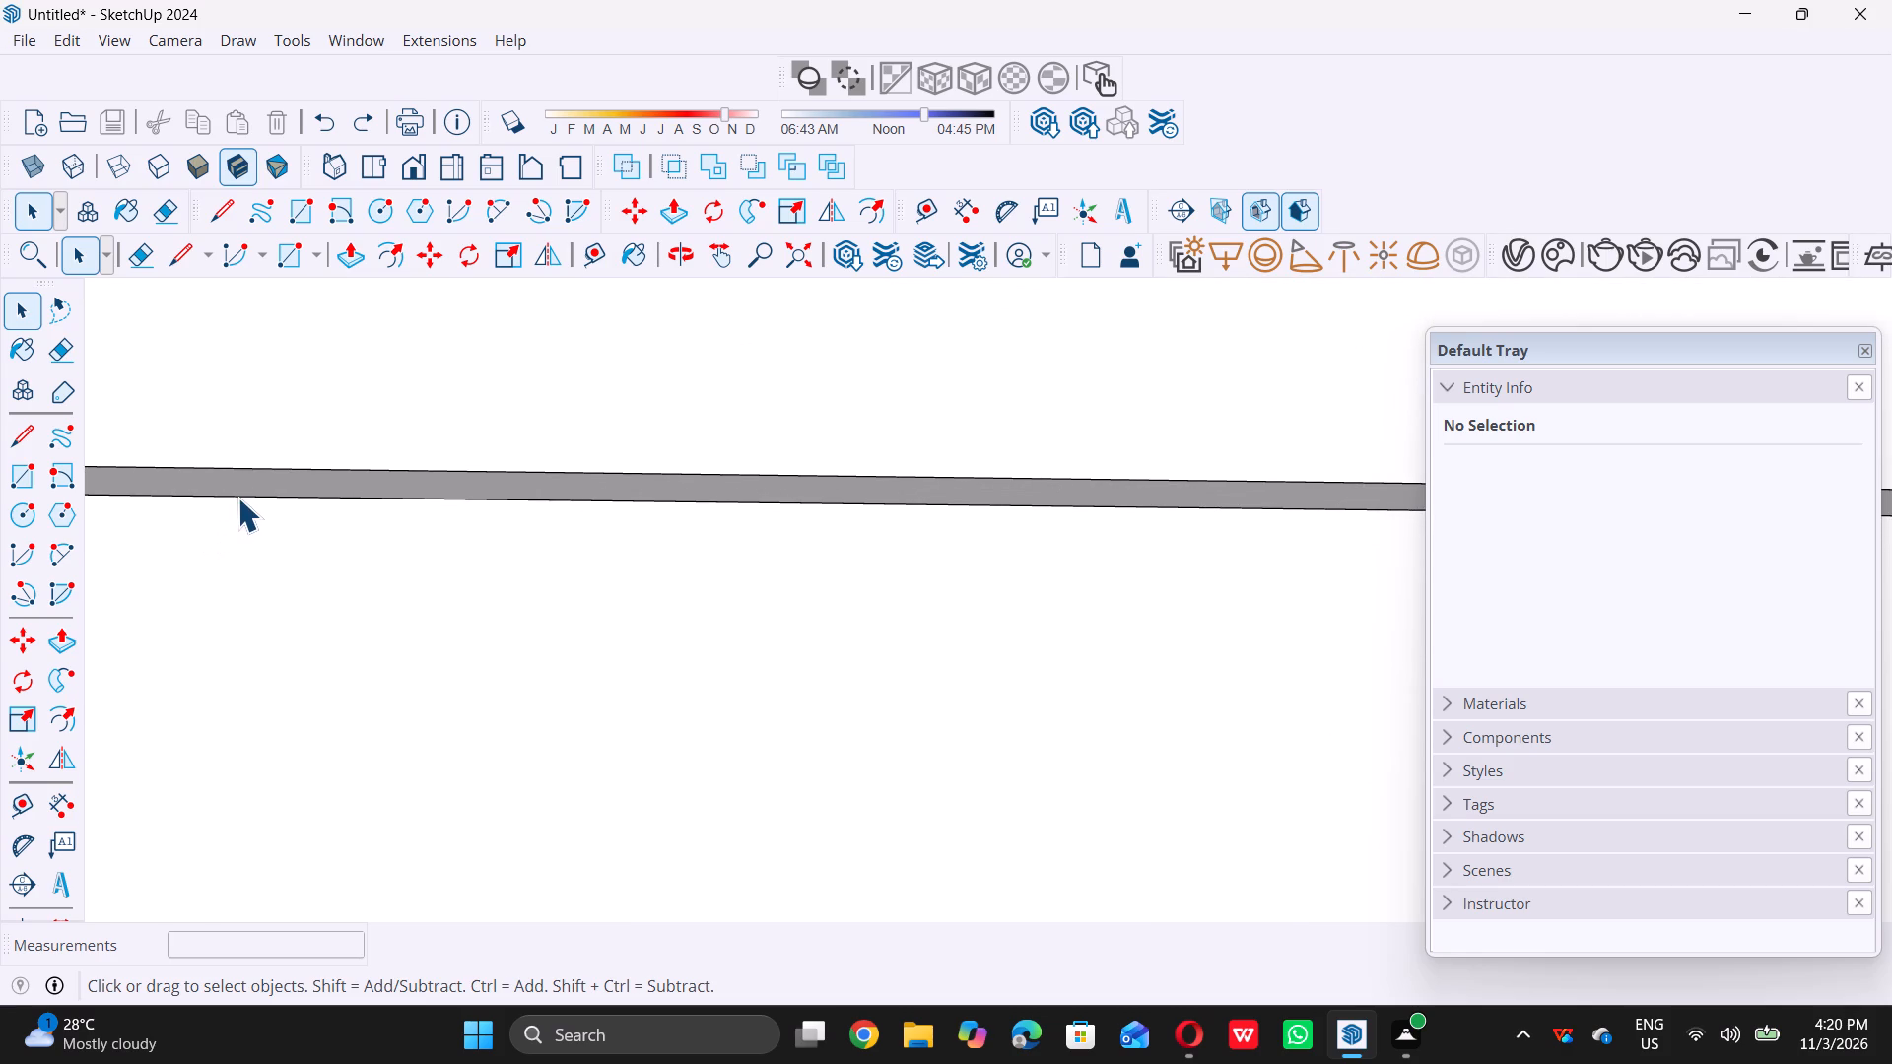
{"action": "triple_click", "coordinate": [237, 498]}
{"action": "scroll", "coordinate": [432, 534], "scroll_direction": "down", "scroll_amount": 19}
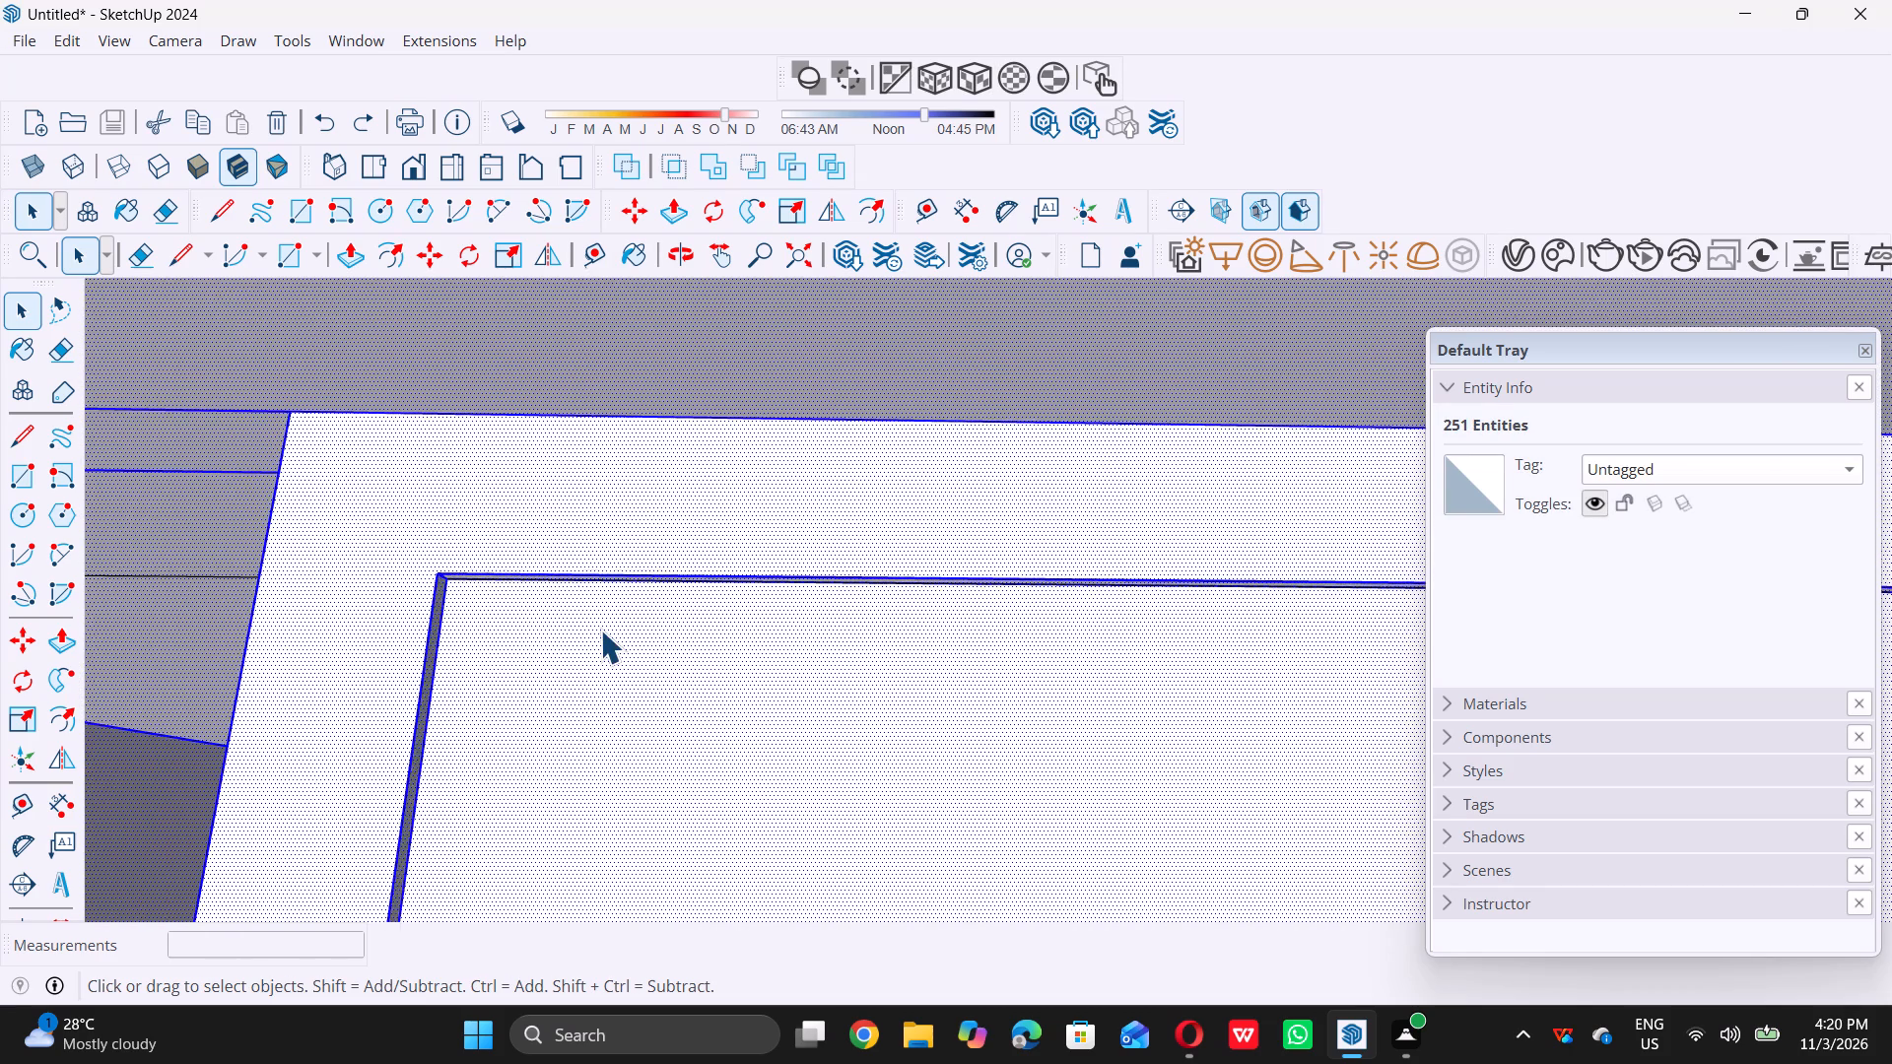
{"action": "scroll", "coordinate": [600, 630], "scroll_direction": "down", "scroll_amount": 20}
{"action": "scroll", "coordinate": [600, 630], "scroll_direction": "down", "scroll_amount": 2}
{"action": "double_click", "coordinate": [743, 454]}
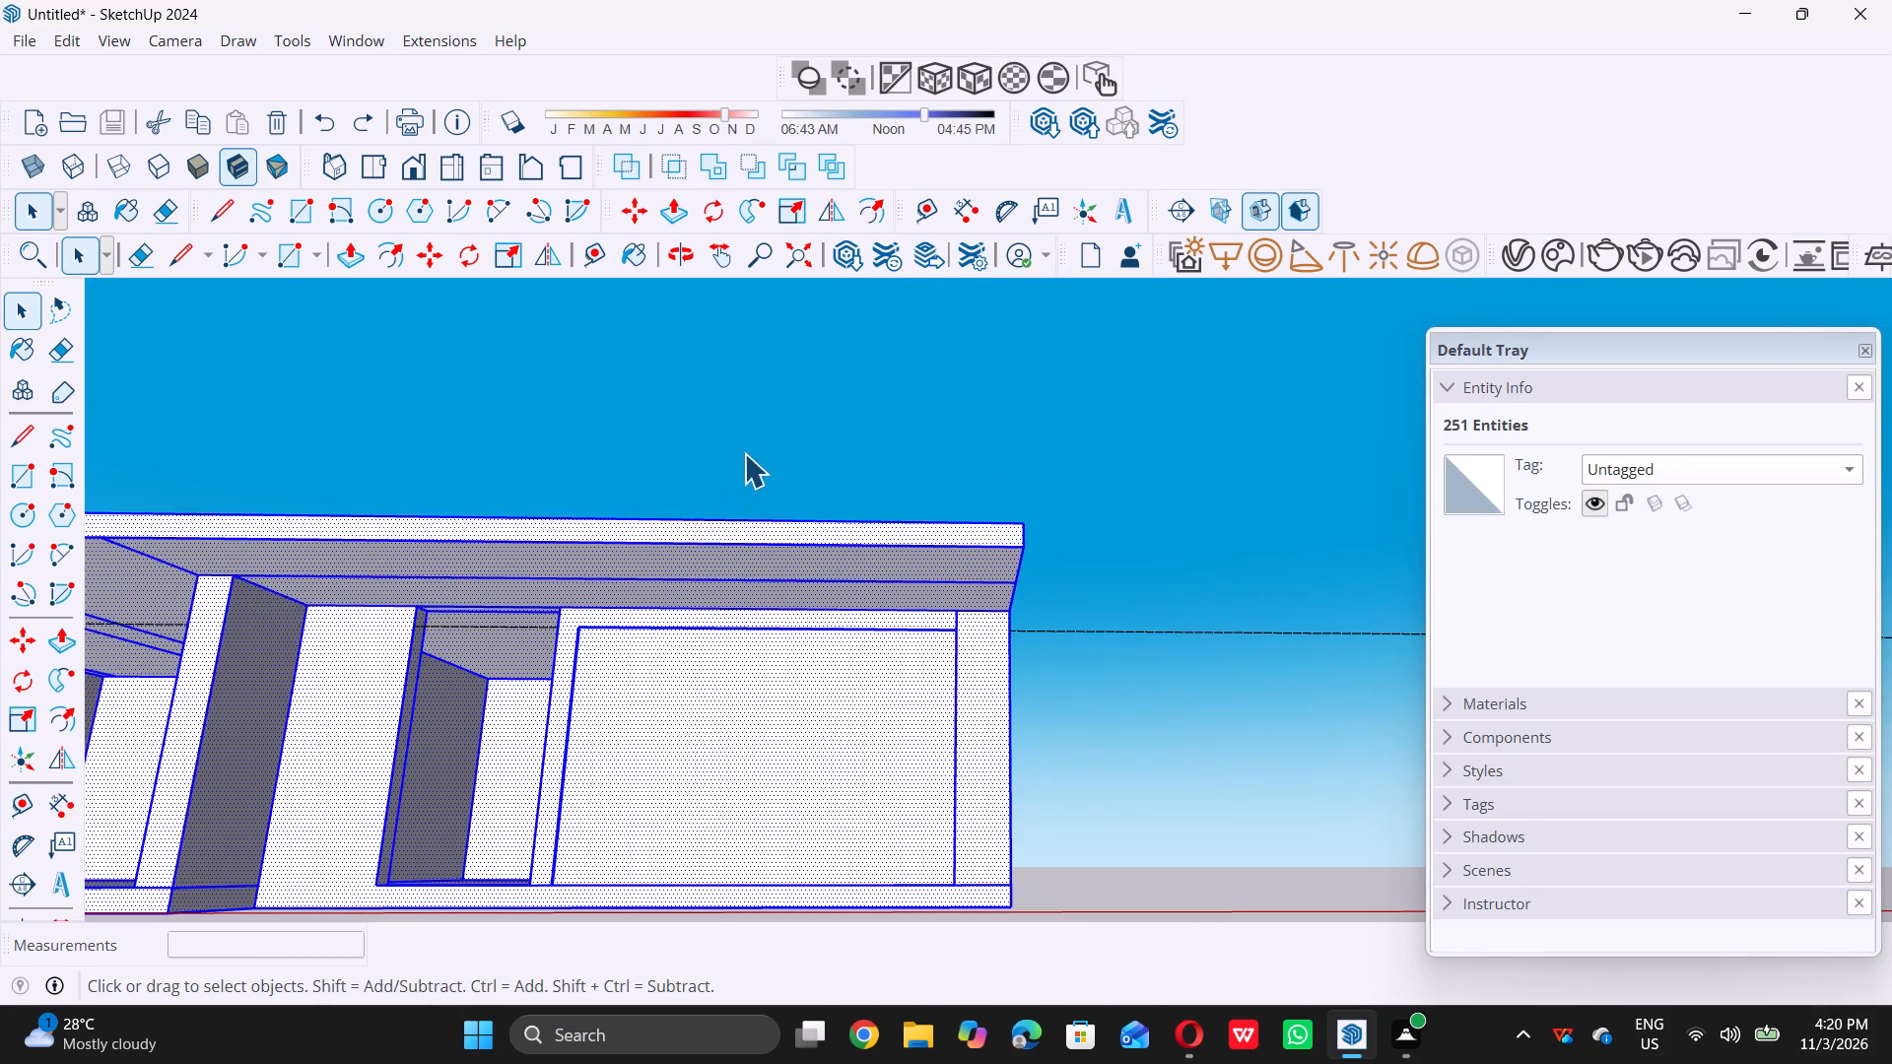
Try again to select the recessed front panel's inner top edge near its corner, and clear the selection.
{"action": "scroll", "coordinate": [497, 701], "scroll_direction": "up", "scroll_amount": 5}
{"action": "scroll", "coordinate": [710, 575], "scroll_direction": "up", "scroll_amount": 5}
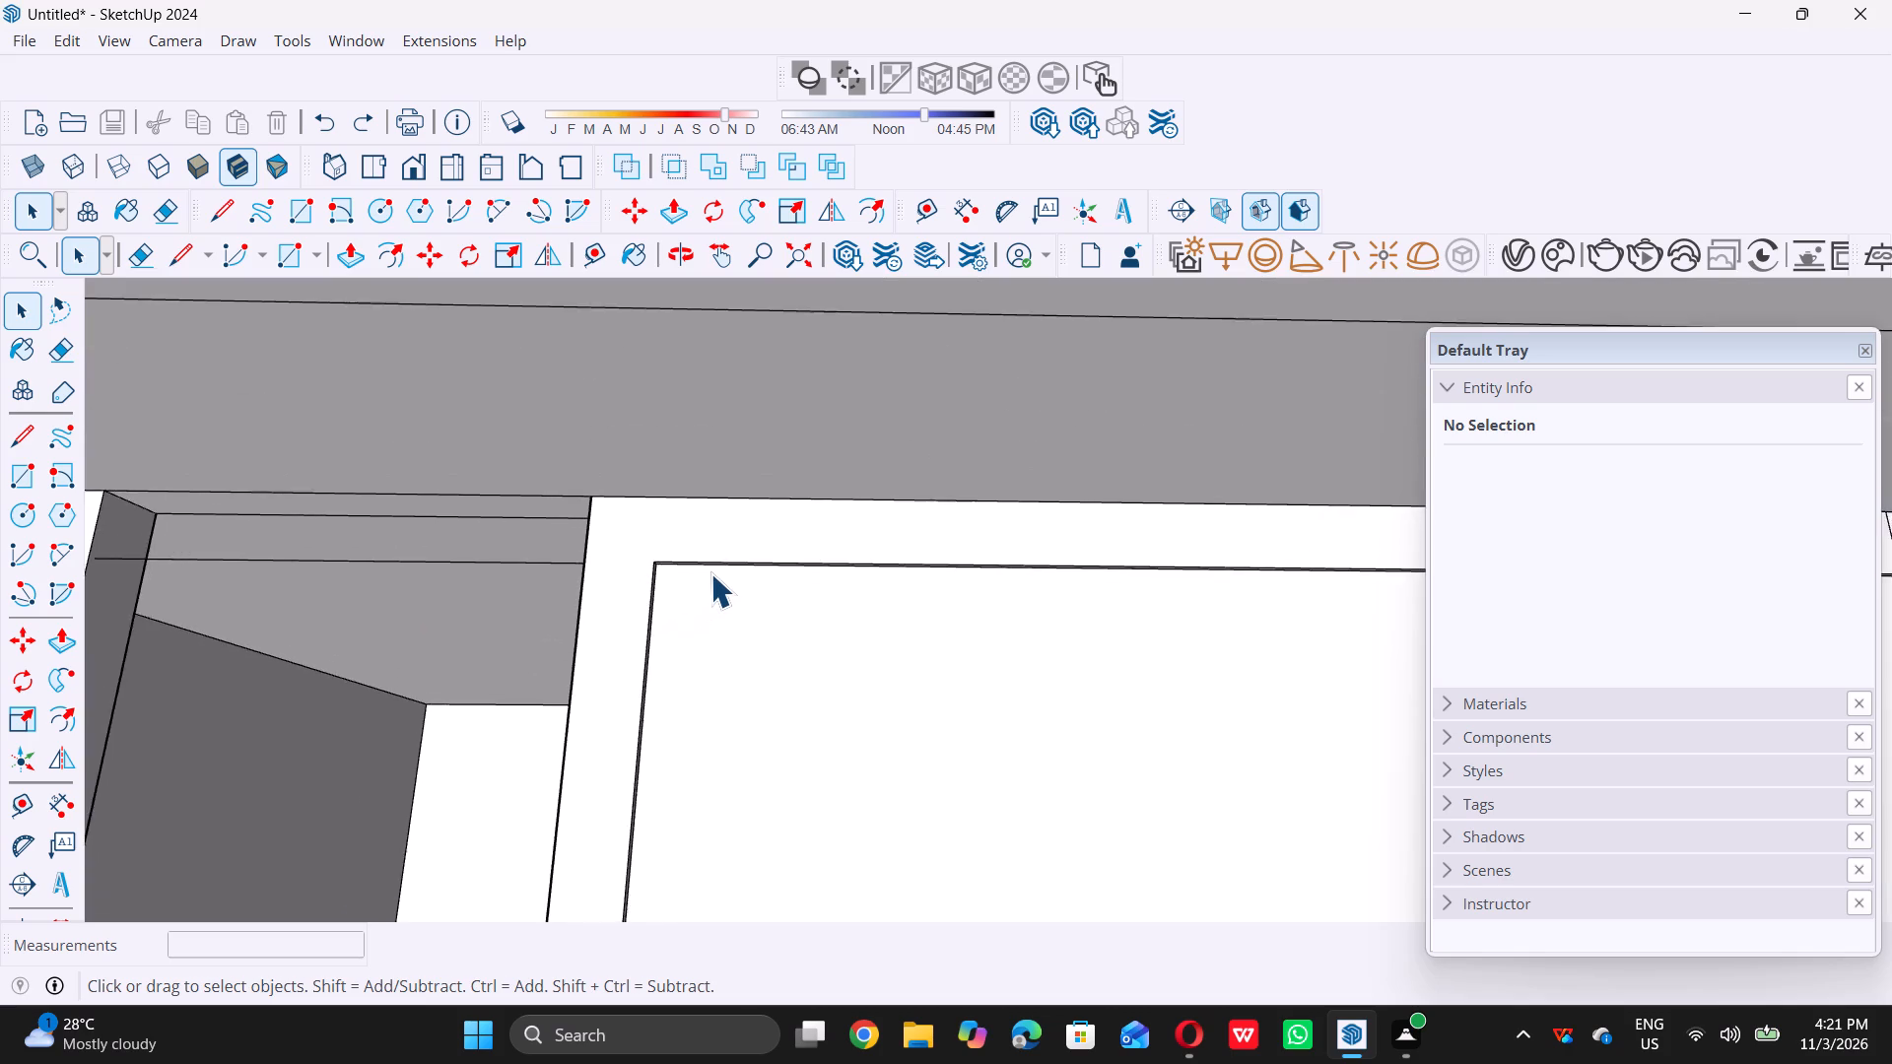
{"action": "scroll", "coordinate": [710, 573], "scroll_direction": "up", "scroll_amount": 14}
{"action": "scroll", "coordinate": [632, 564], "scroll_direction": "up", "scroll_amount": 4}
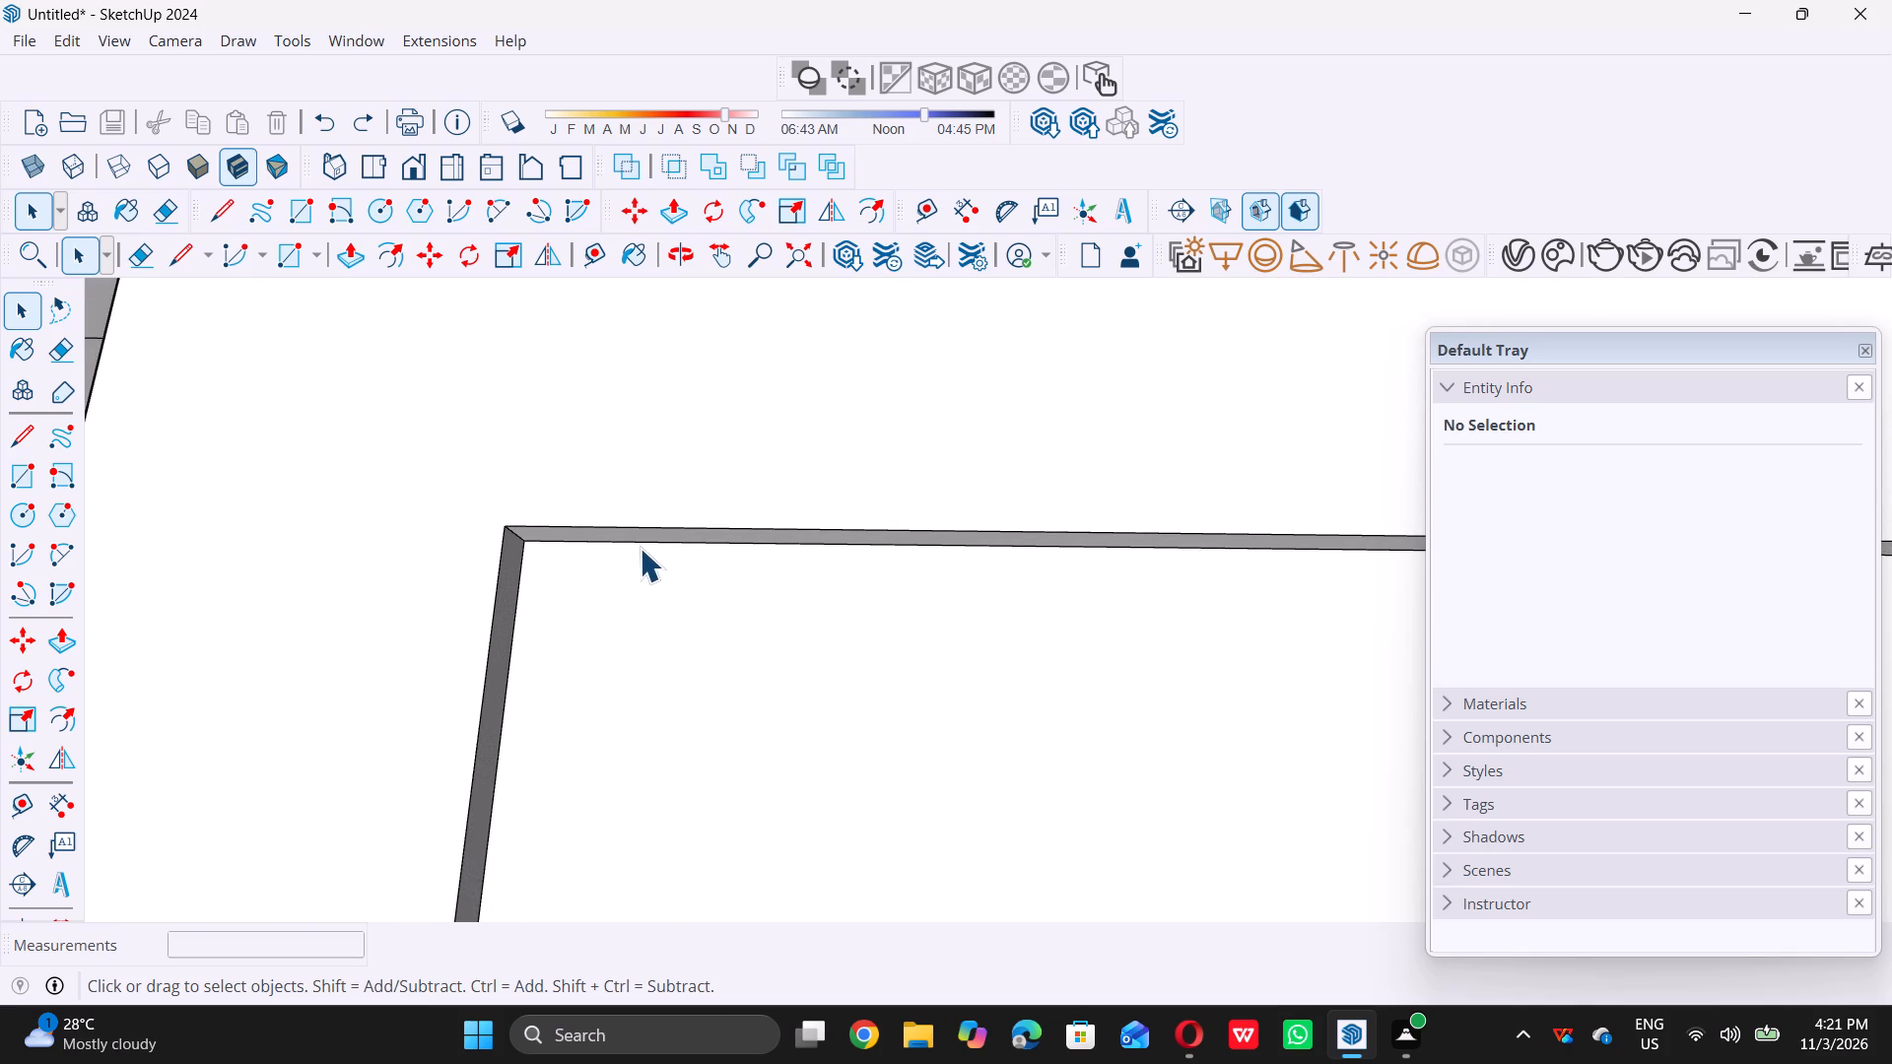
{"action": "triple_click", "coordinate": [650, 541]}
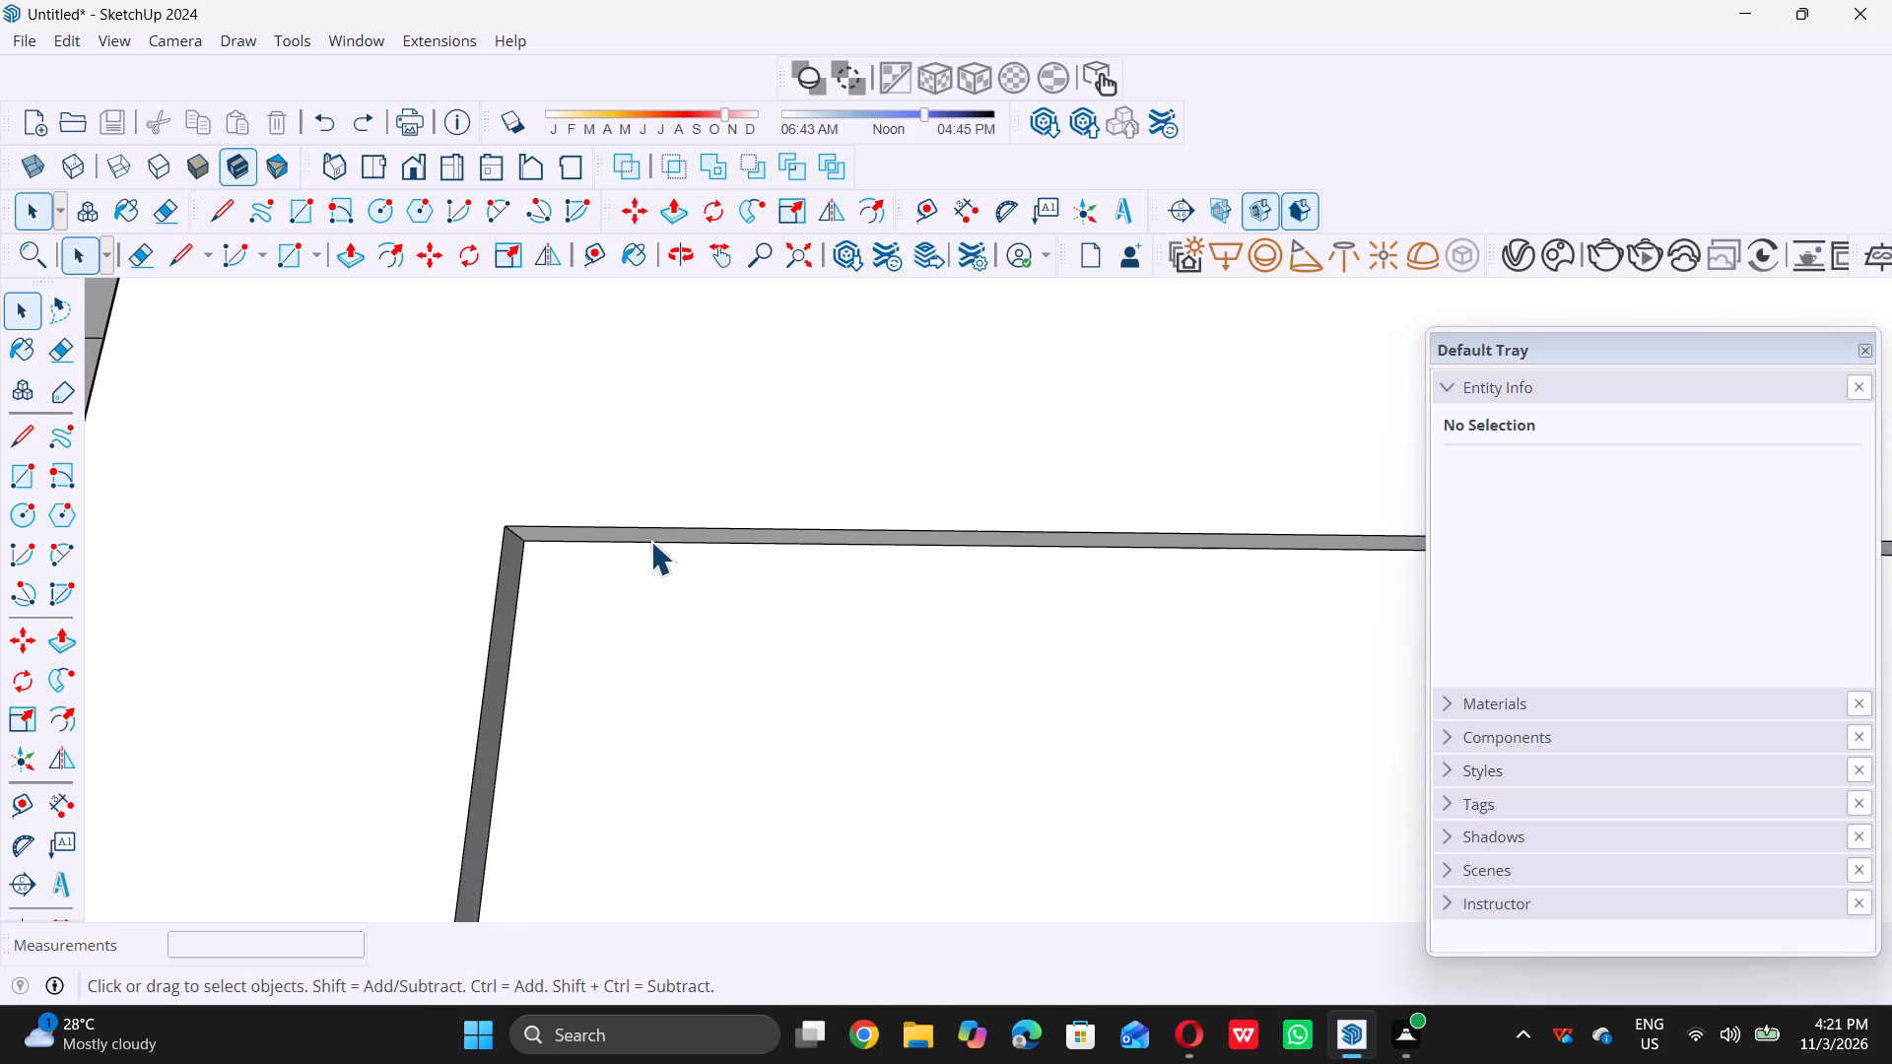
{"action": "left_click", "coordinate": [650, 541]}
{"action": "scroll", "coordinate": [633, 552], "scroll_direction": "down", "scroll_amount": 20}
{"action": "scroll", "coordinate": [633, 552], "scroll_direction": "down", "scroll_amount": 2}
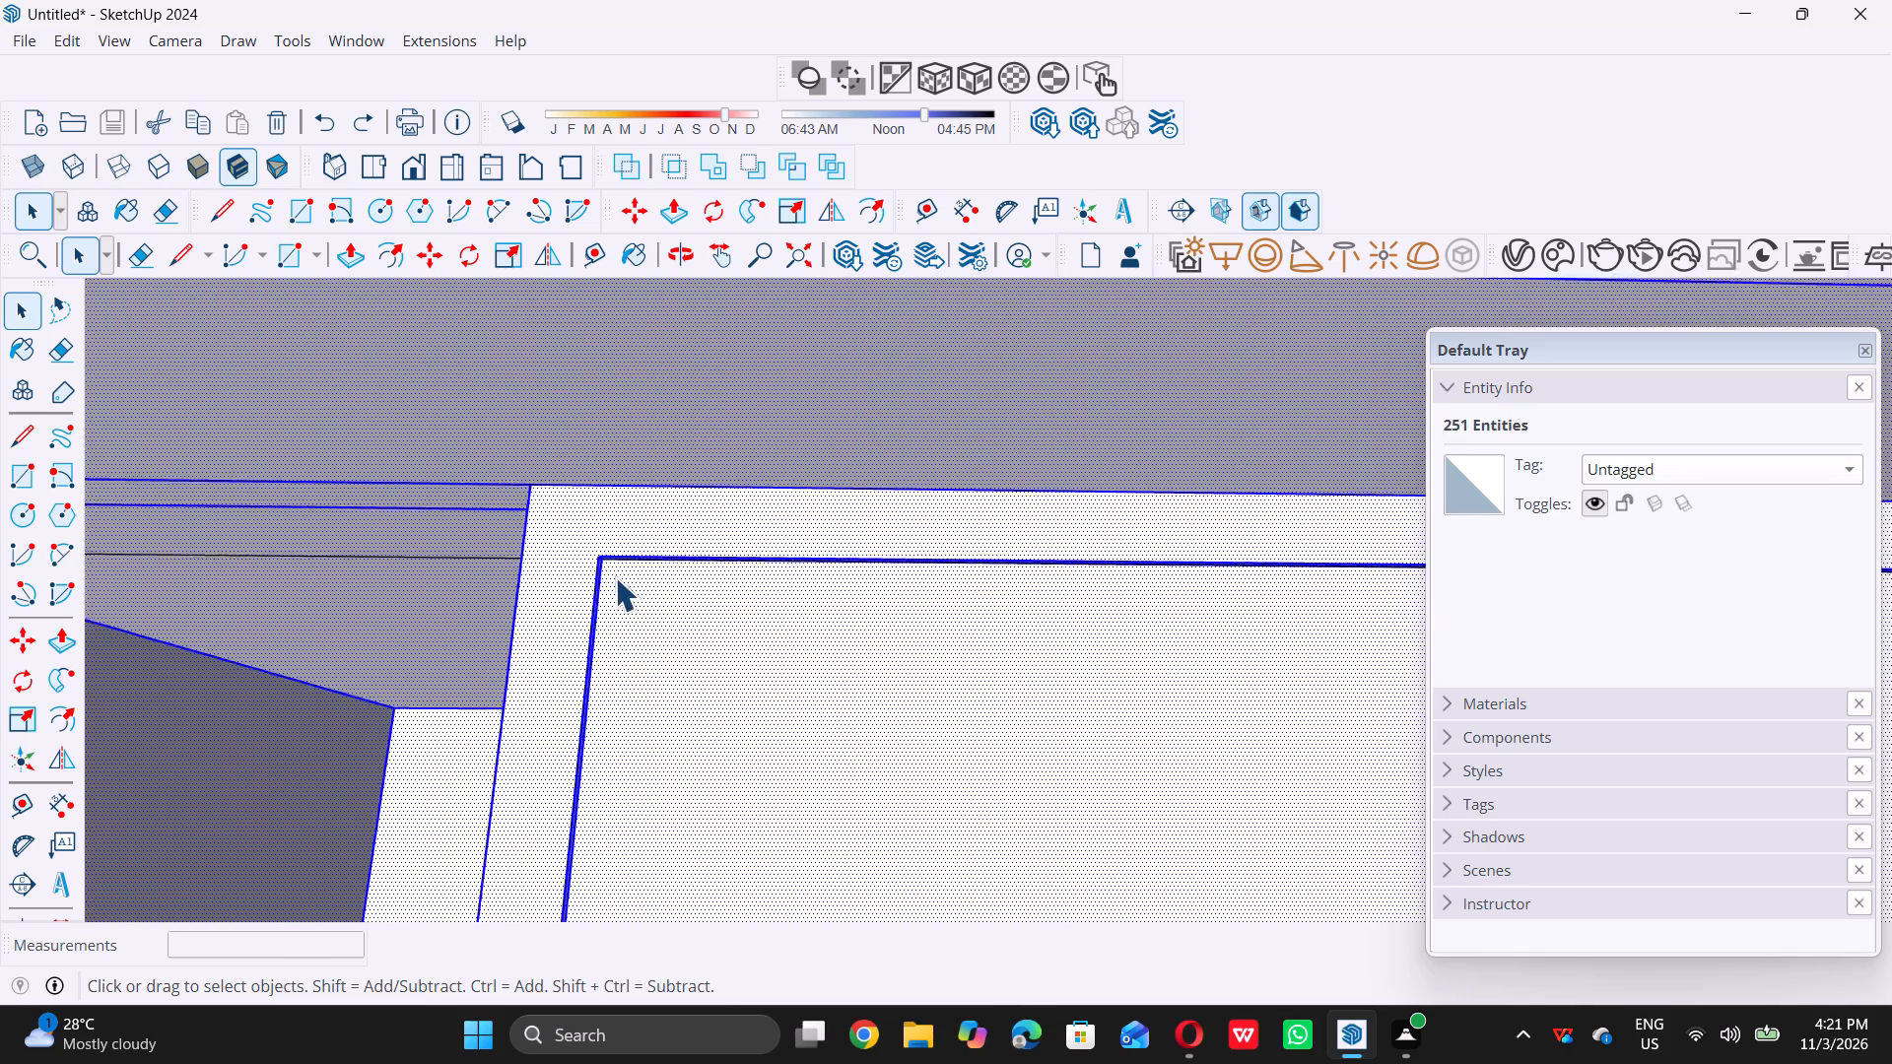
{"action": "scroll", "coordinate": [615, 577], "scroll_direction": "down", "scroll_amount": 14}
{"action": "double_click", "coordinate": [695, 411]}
Copy the recessed front panel's inner top edge 9' 3" down to the panel's bottom inner corner.
{"action": "scroll", "coordinate": [573, 614], "scroll_direction": "up", "scroll_amount": 3}
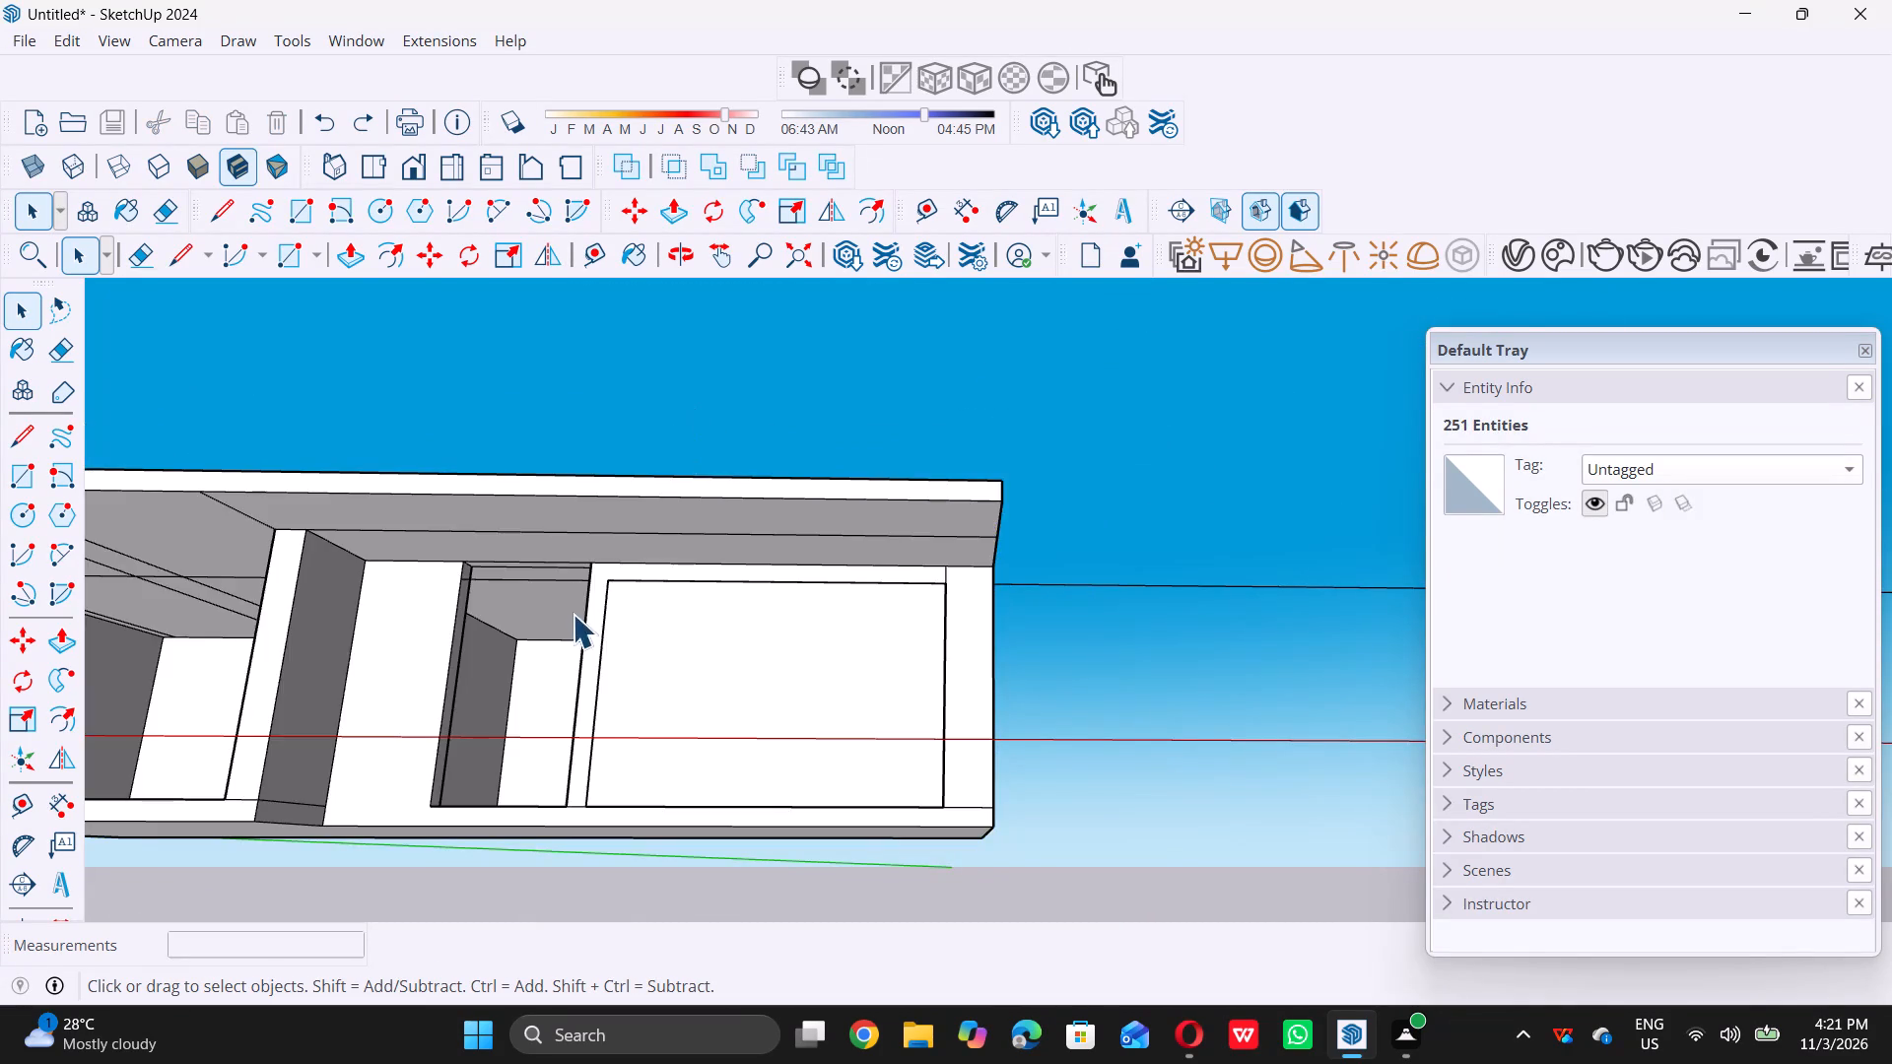
{"action": "scroll", "coordinate": [573, 614], "scroll_direction": "up", "scroll_amount": 5}
{"action": "scroll", "coordinate": [706, 531], "scroll_direction": "up", "scroll_amount": 16}
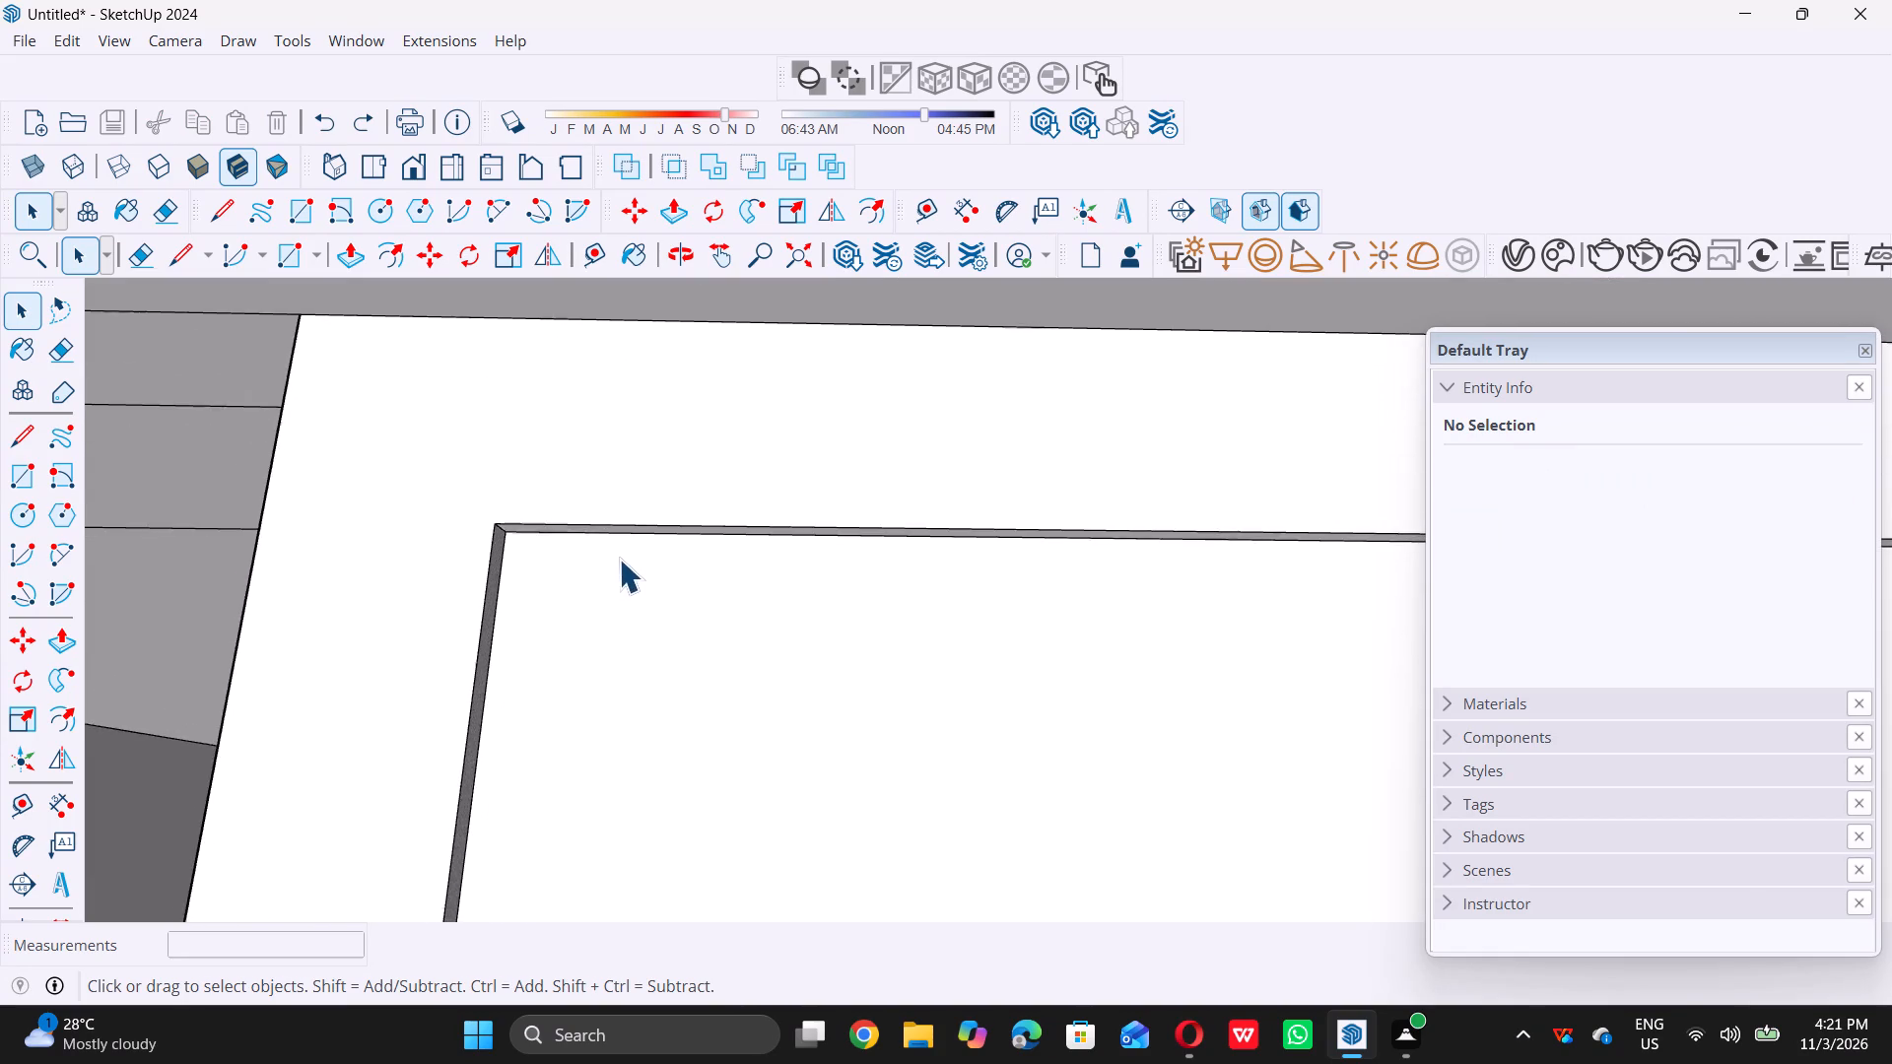
{"action": "scroll", "coordinate": [595, 569], "scroll_direction": "up", "scroll_amount": 5}
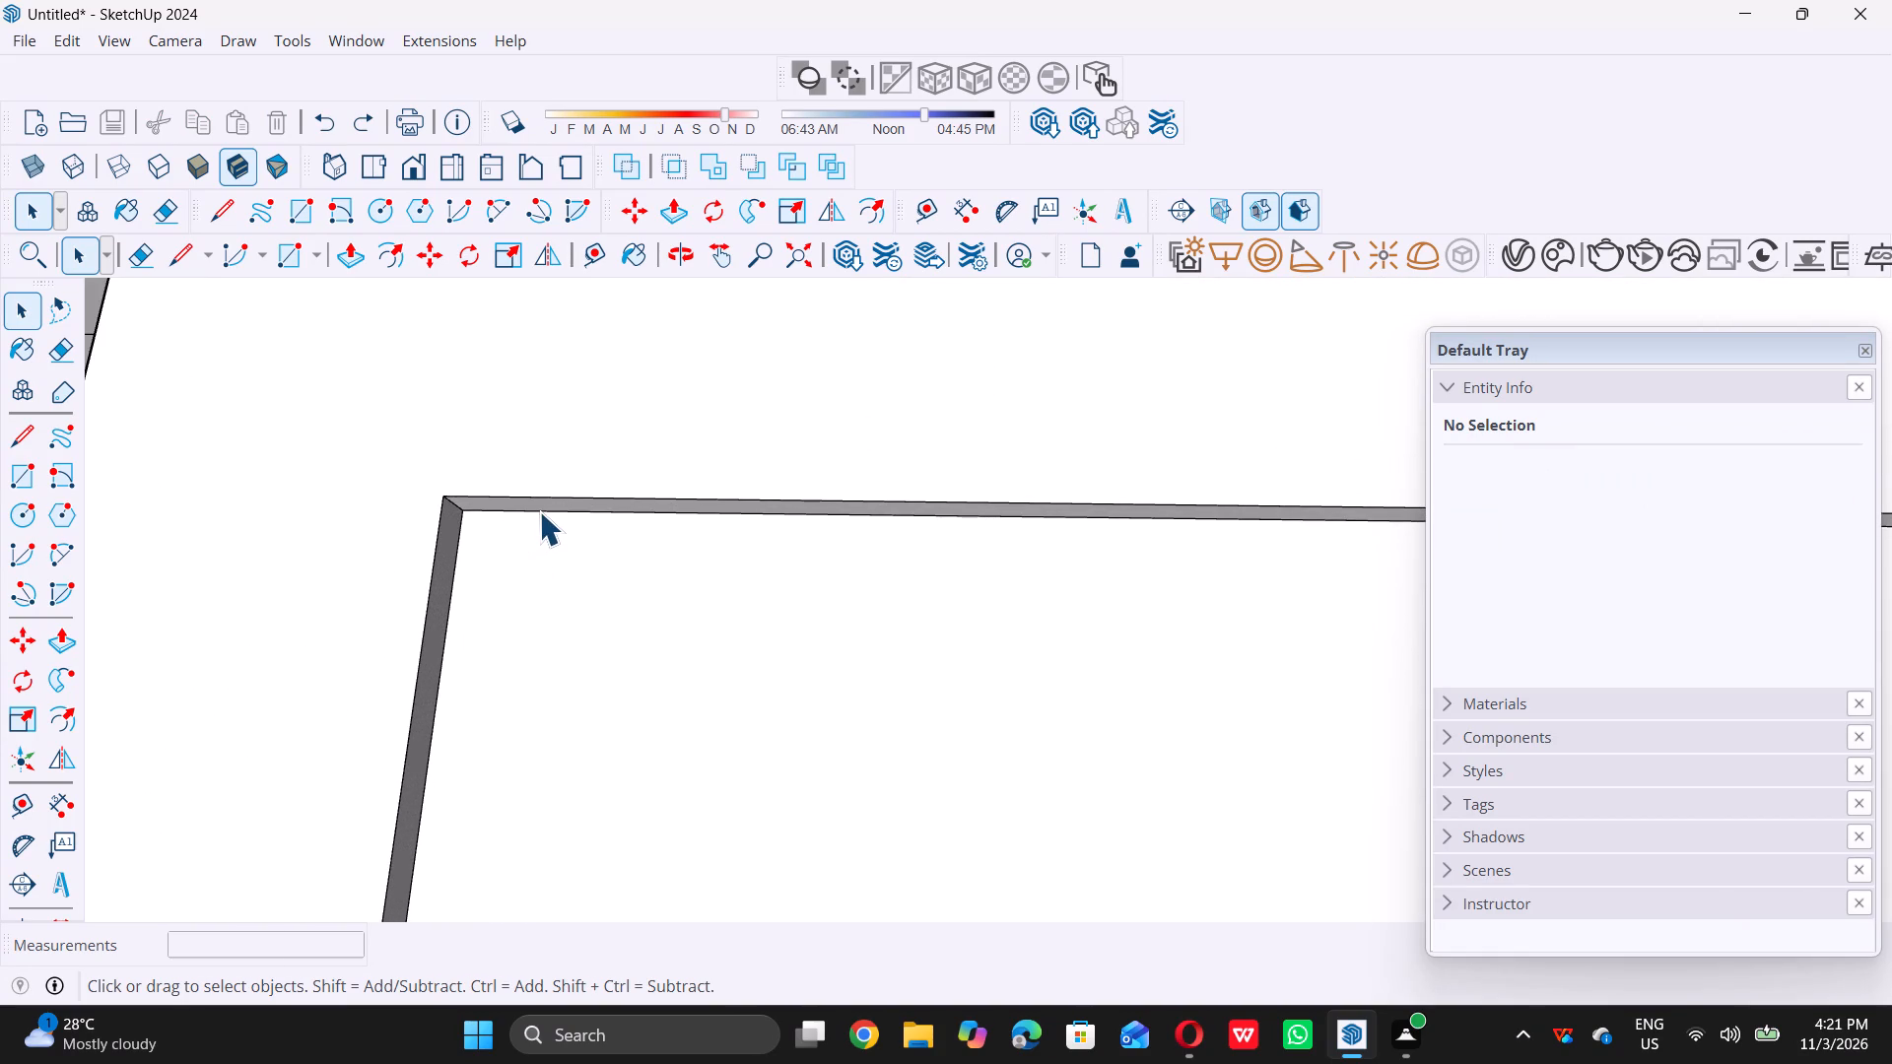
{"action": "left_click", "coordinate": [540, 513]}
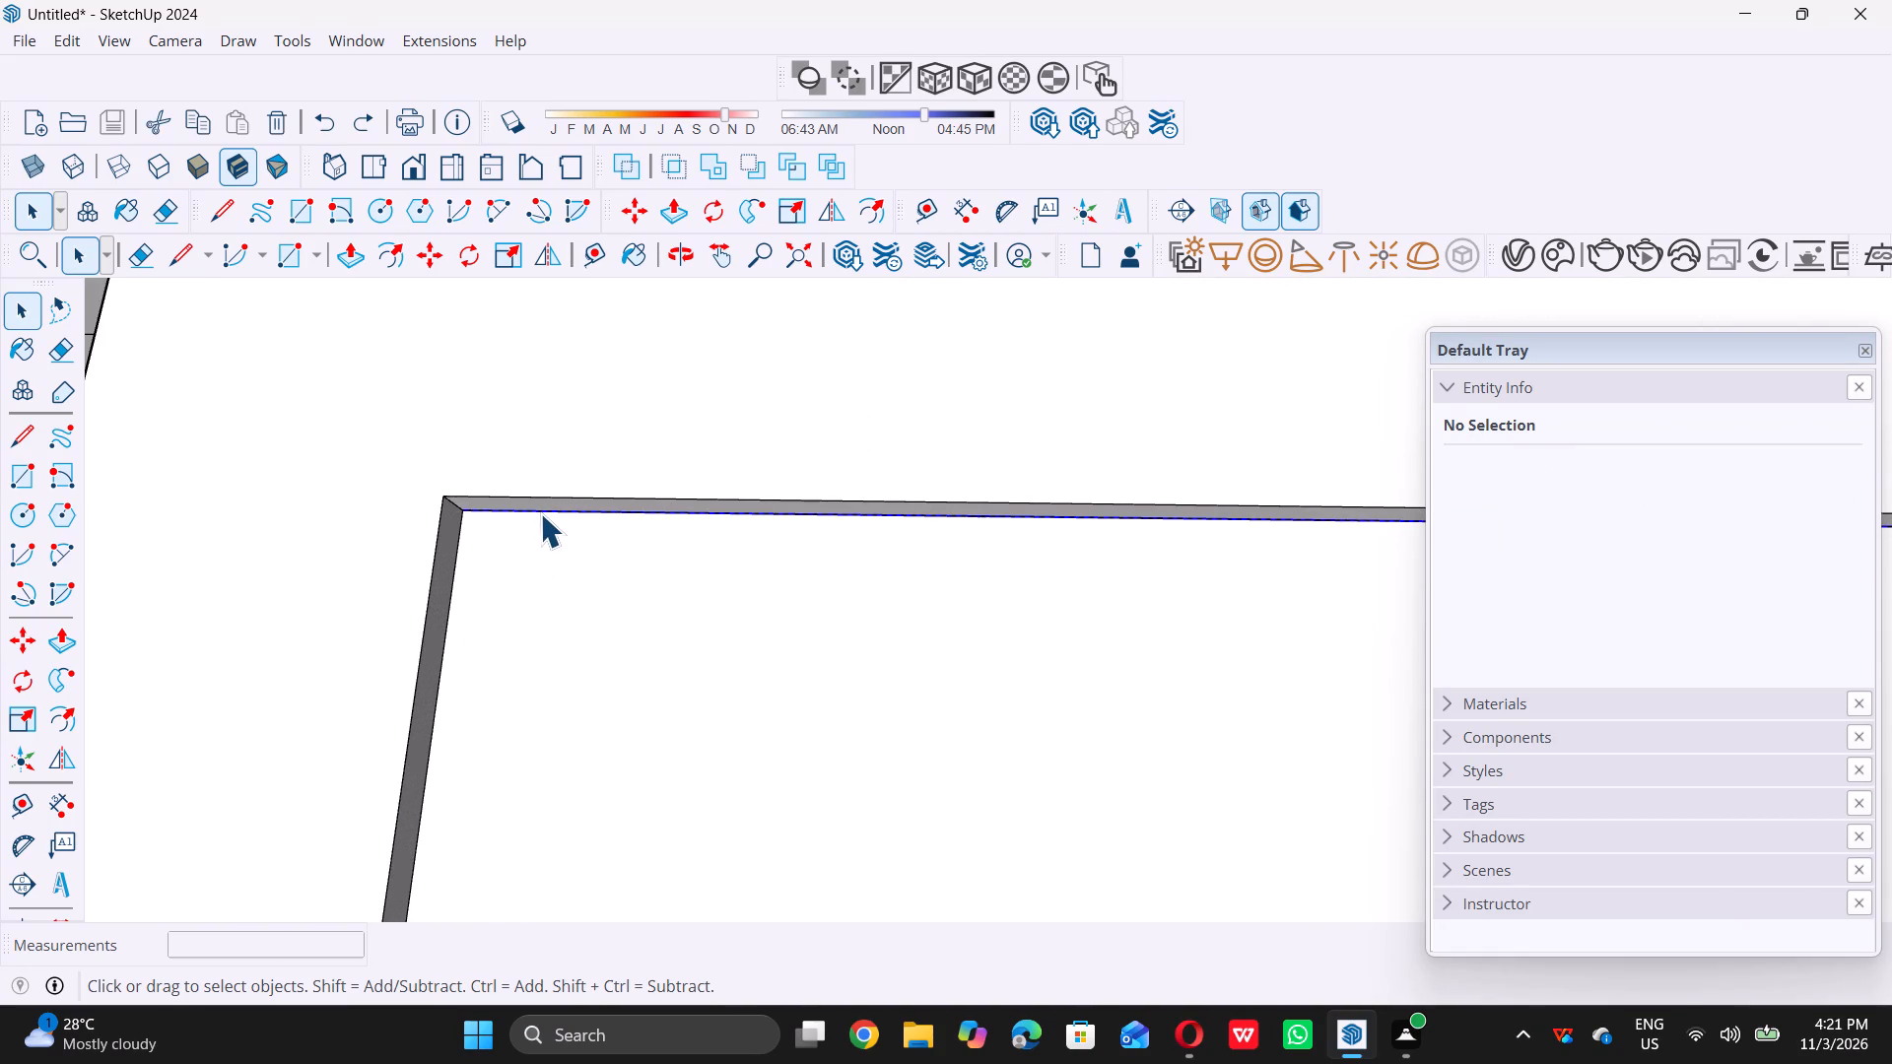
{"action": "key", "text": "m"}
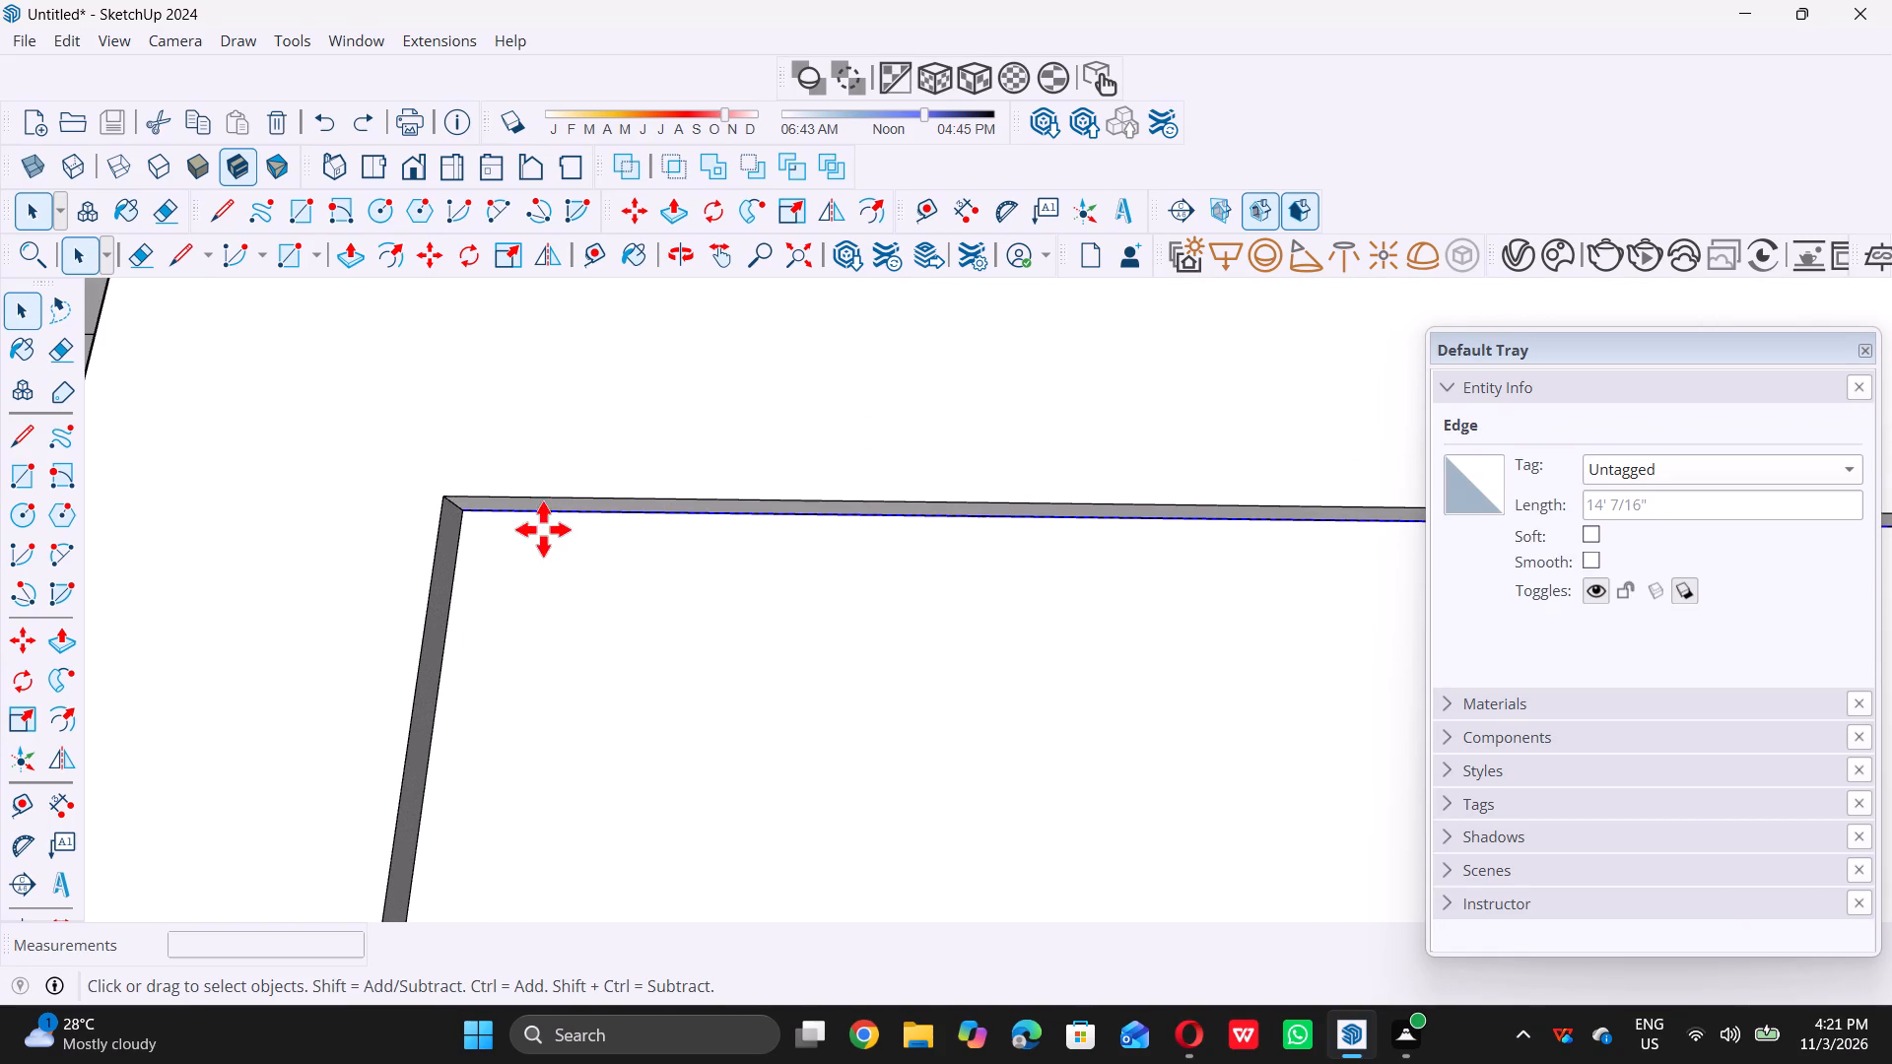
{"action": "scroll", "coordinate": [466, 510], "scroll_direction": "up", "scroll_amount": 4}
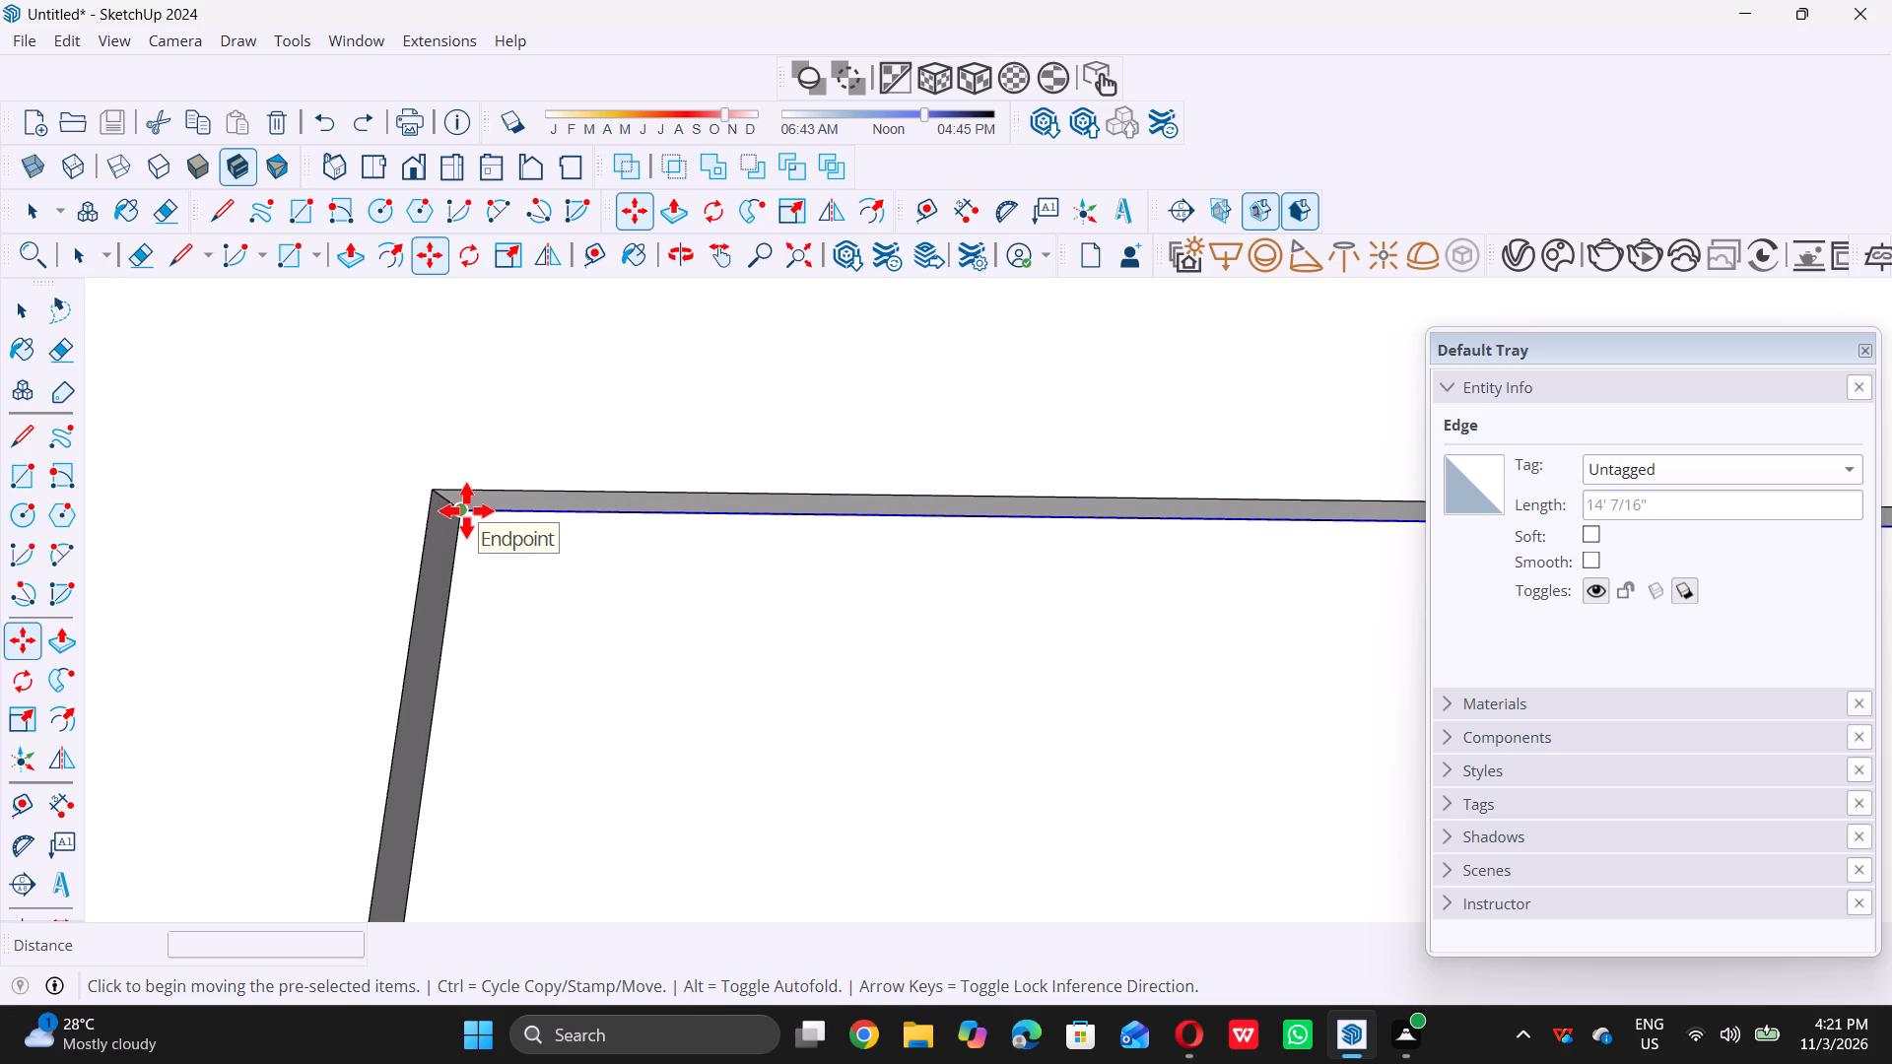
{"action": "left_click", "coordinate": [466, 510]}
{"action": "scroll", "coordinate": [451, 578], "scroll_direction": "down", "scroll_amount": 7}
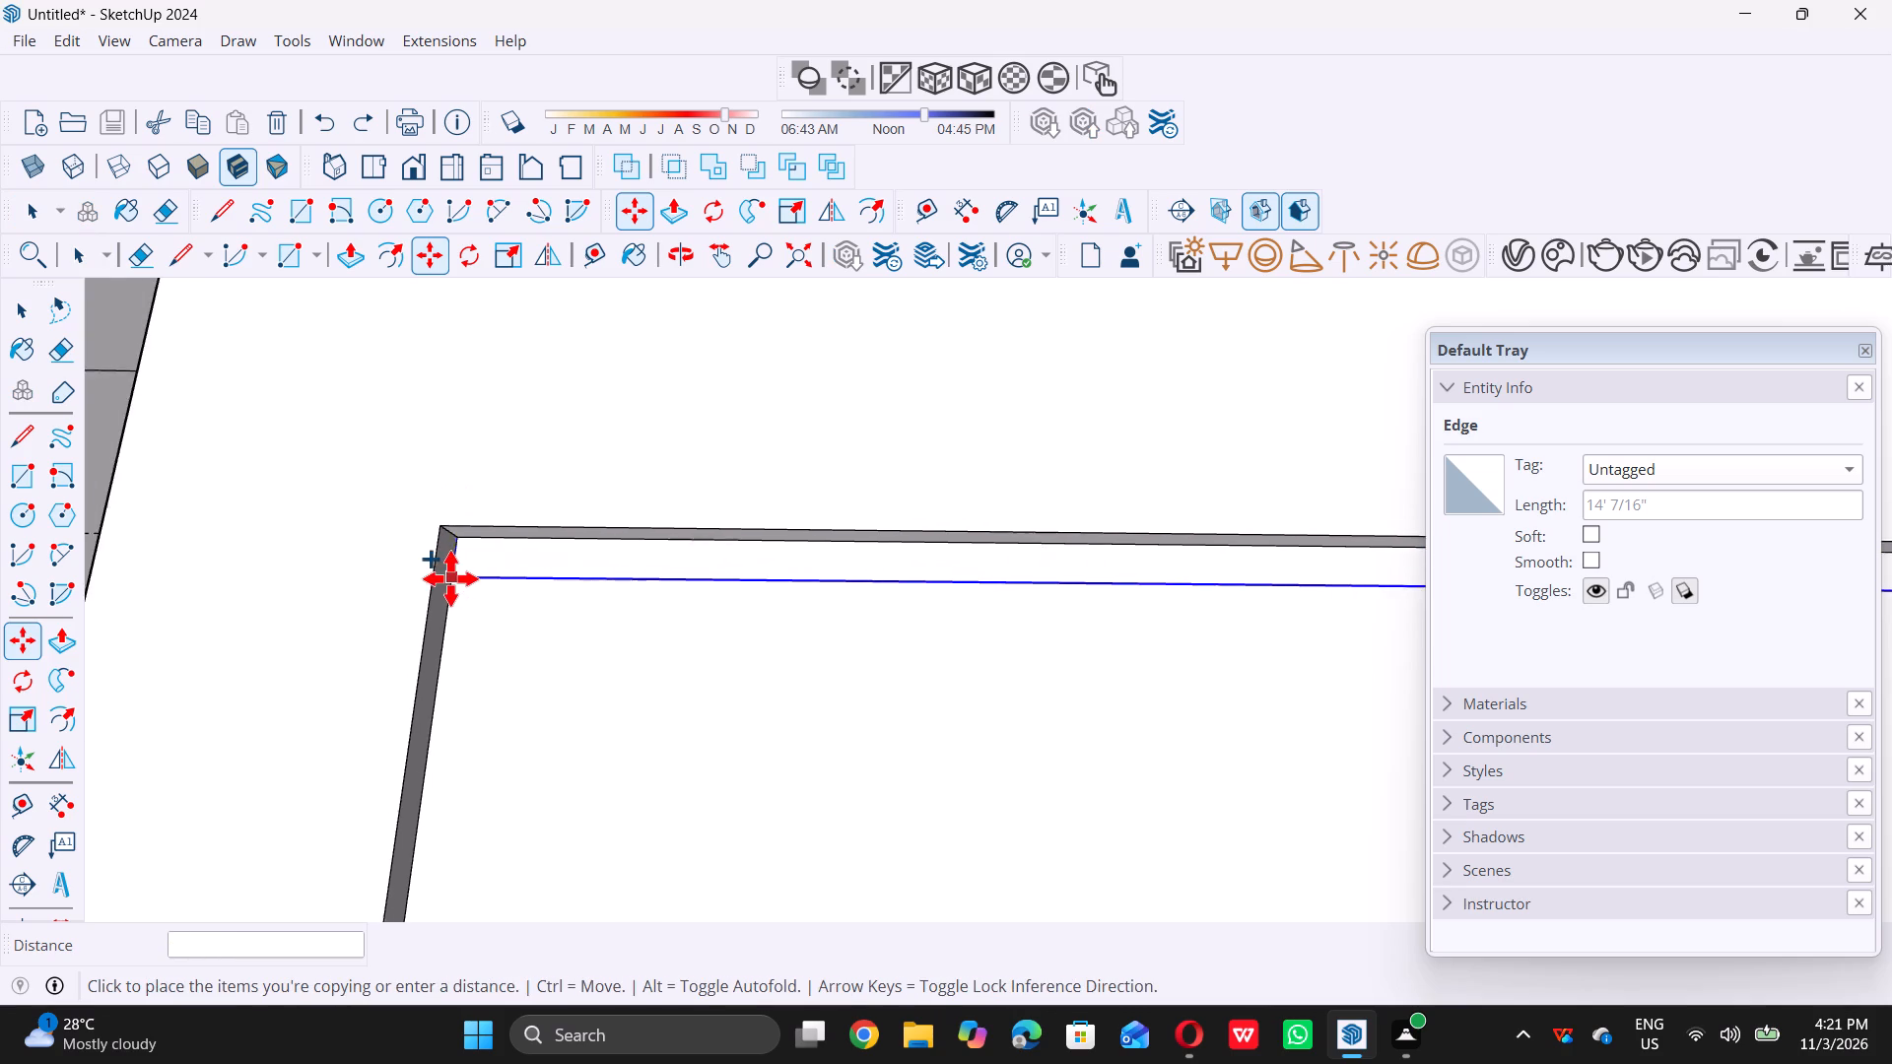
{"action": "scroll", "coordinate": [450, 578], "scroll_direction": "down", "scroll_amount": 16}
{"action": "scroll", "coordinate": [450, 578], "scroll_direction": "down", "scroll_amount": 7}
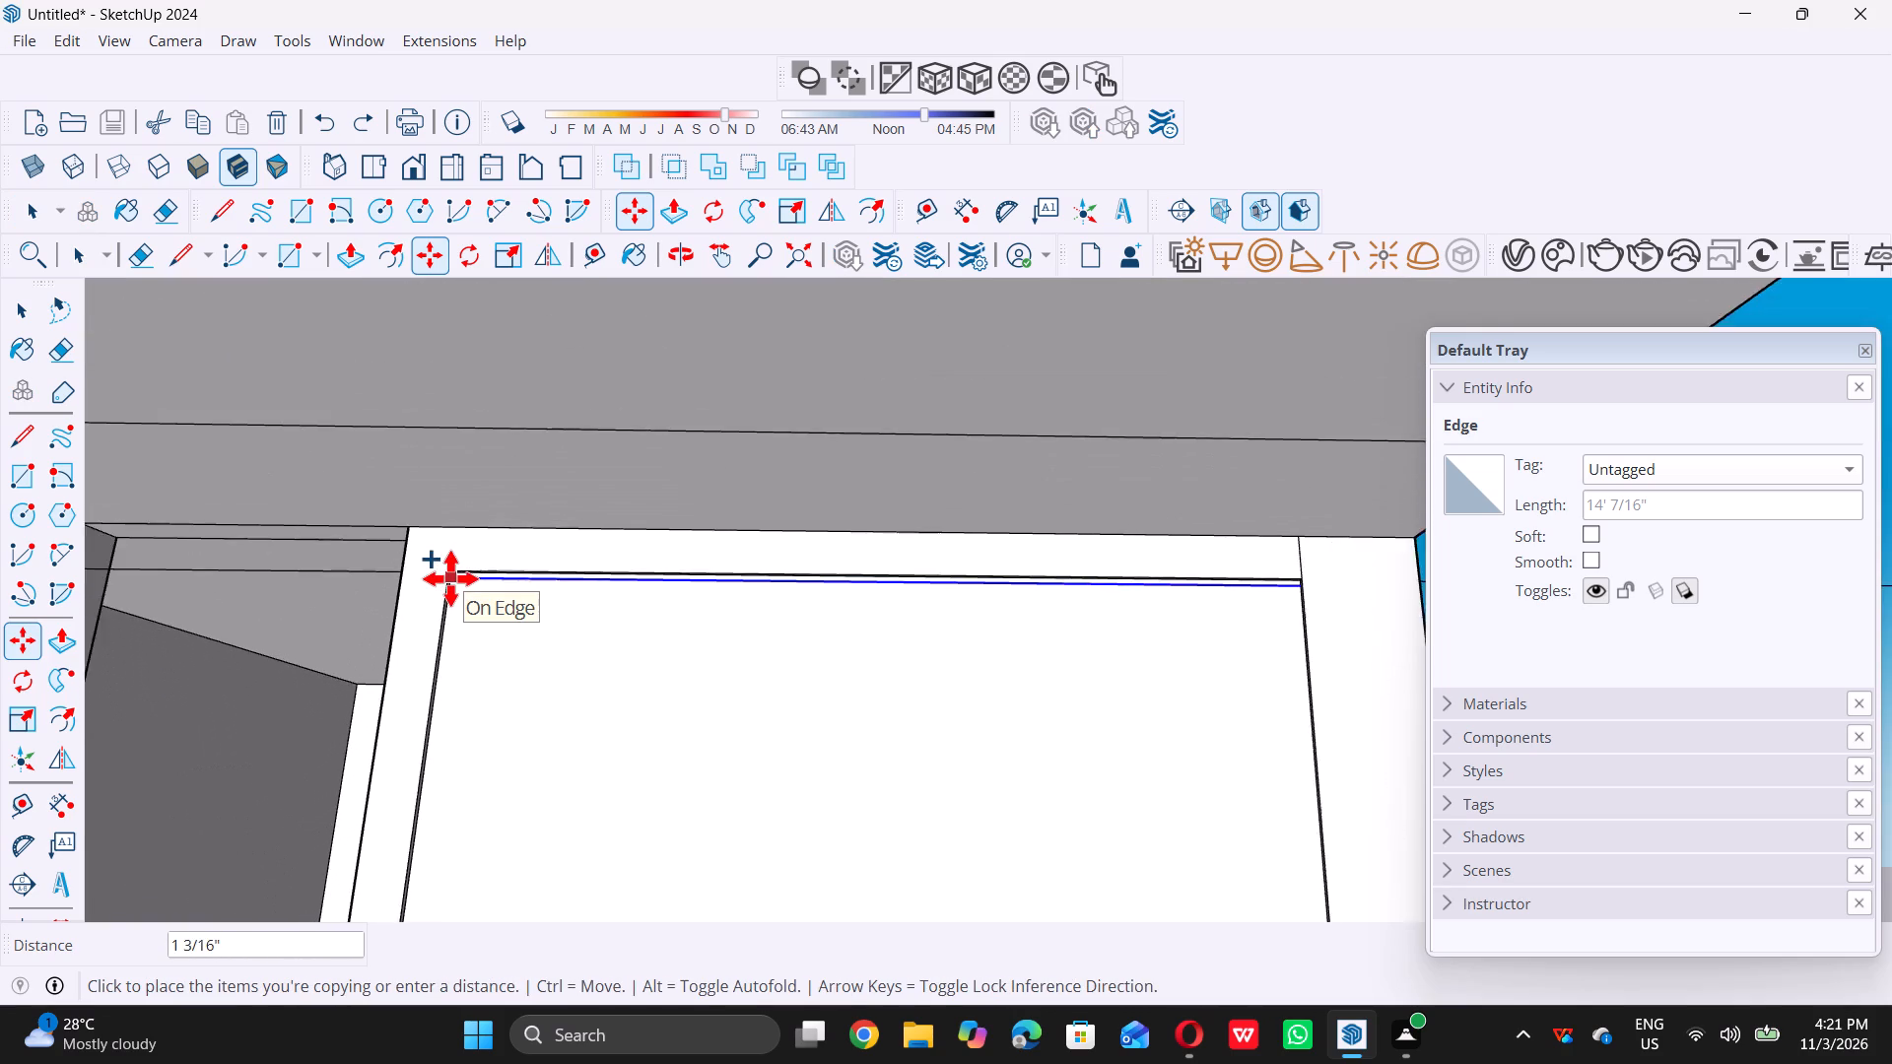
{"action": "scroll", "coordinate": [450, 578], "scroll_direction": "down", "scroll_amount": 10}
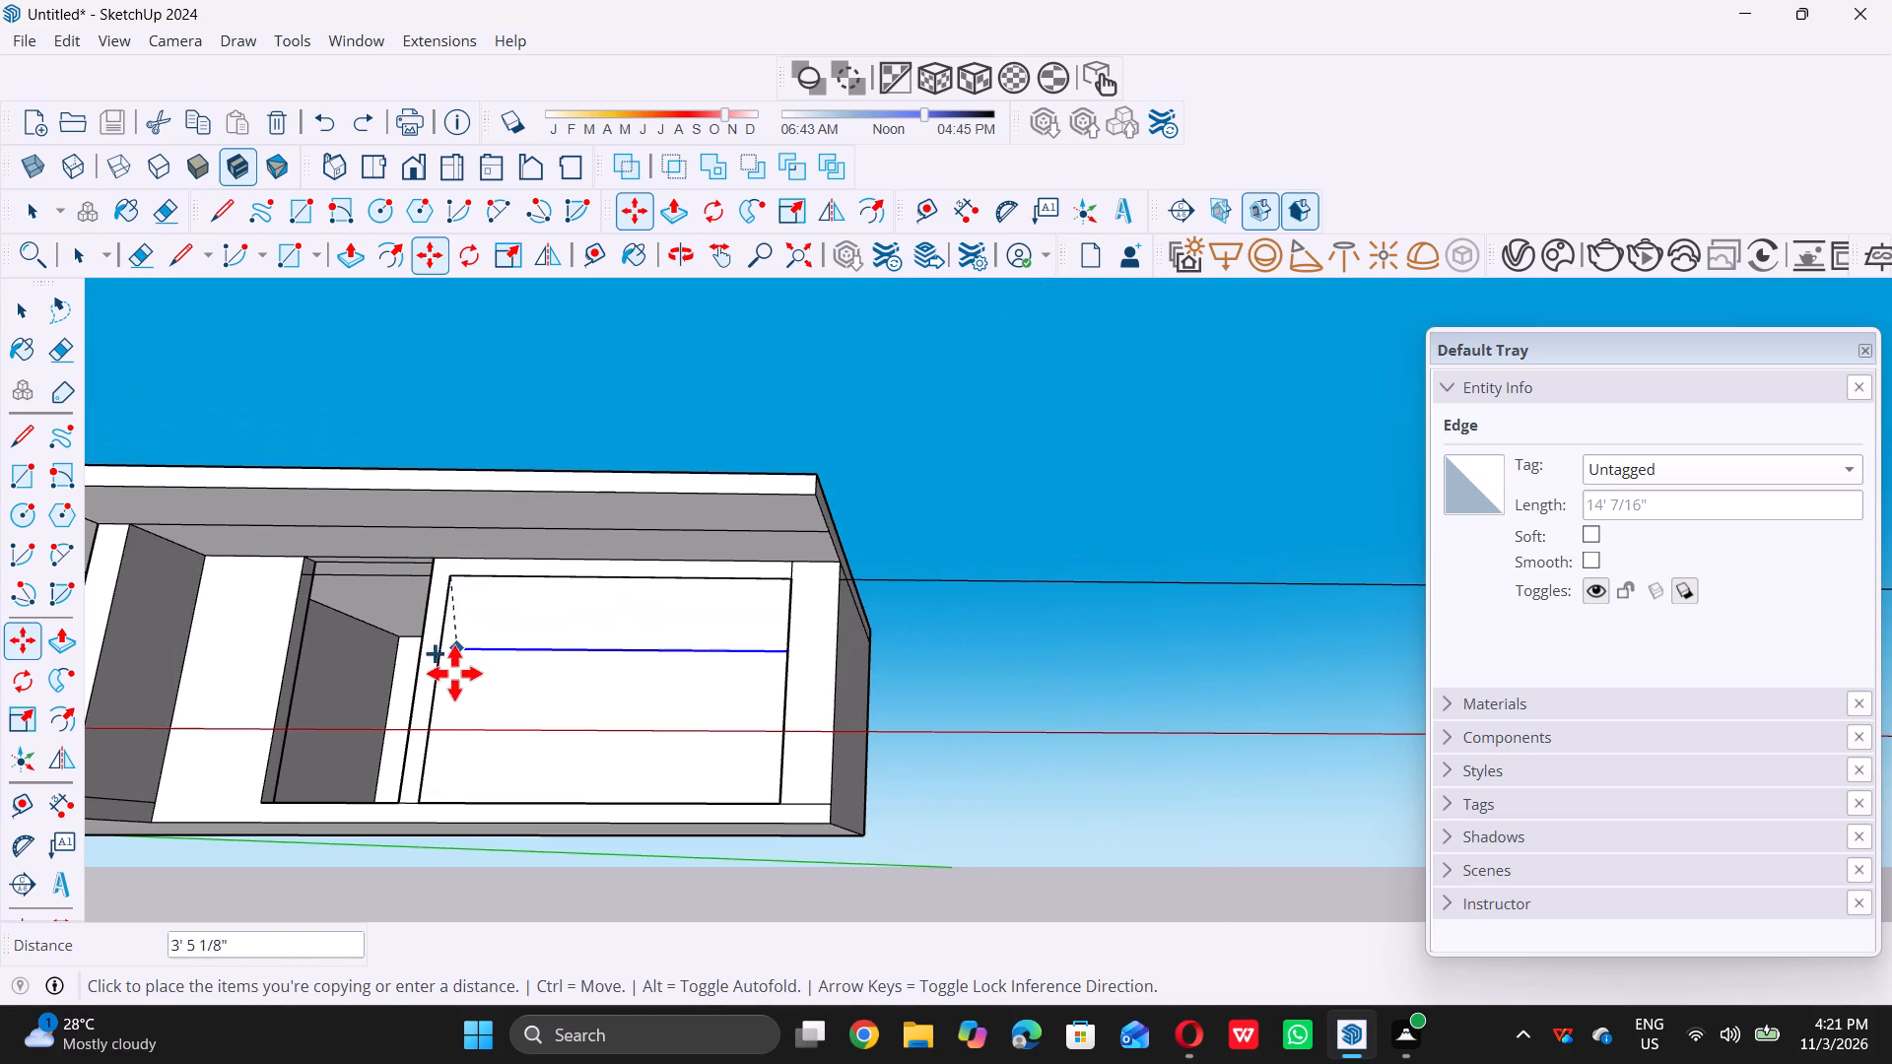
{"action": "middle_click_drag", "start_coordinate": [443, 698], "coordinate": [415, 800]}
{"action": "scroll", "coordinate": [418, 799], "scroll_direction": "up", "scroll_amount": 6}
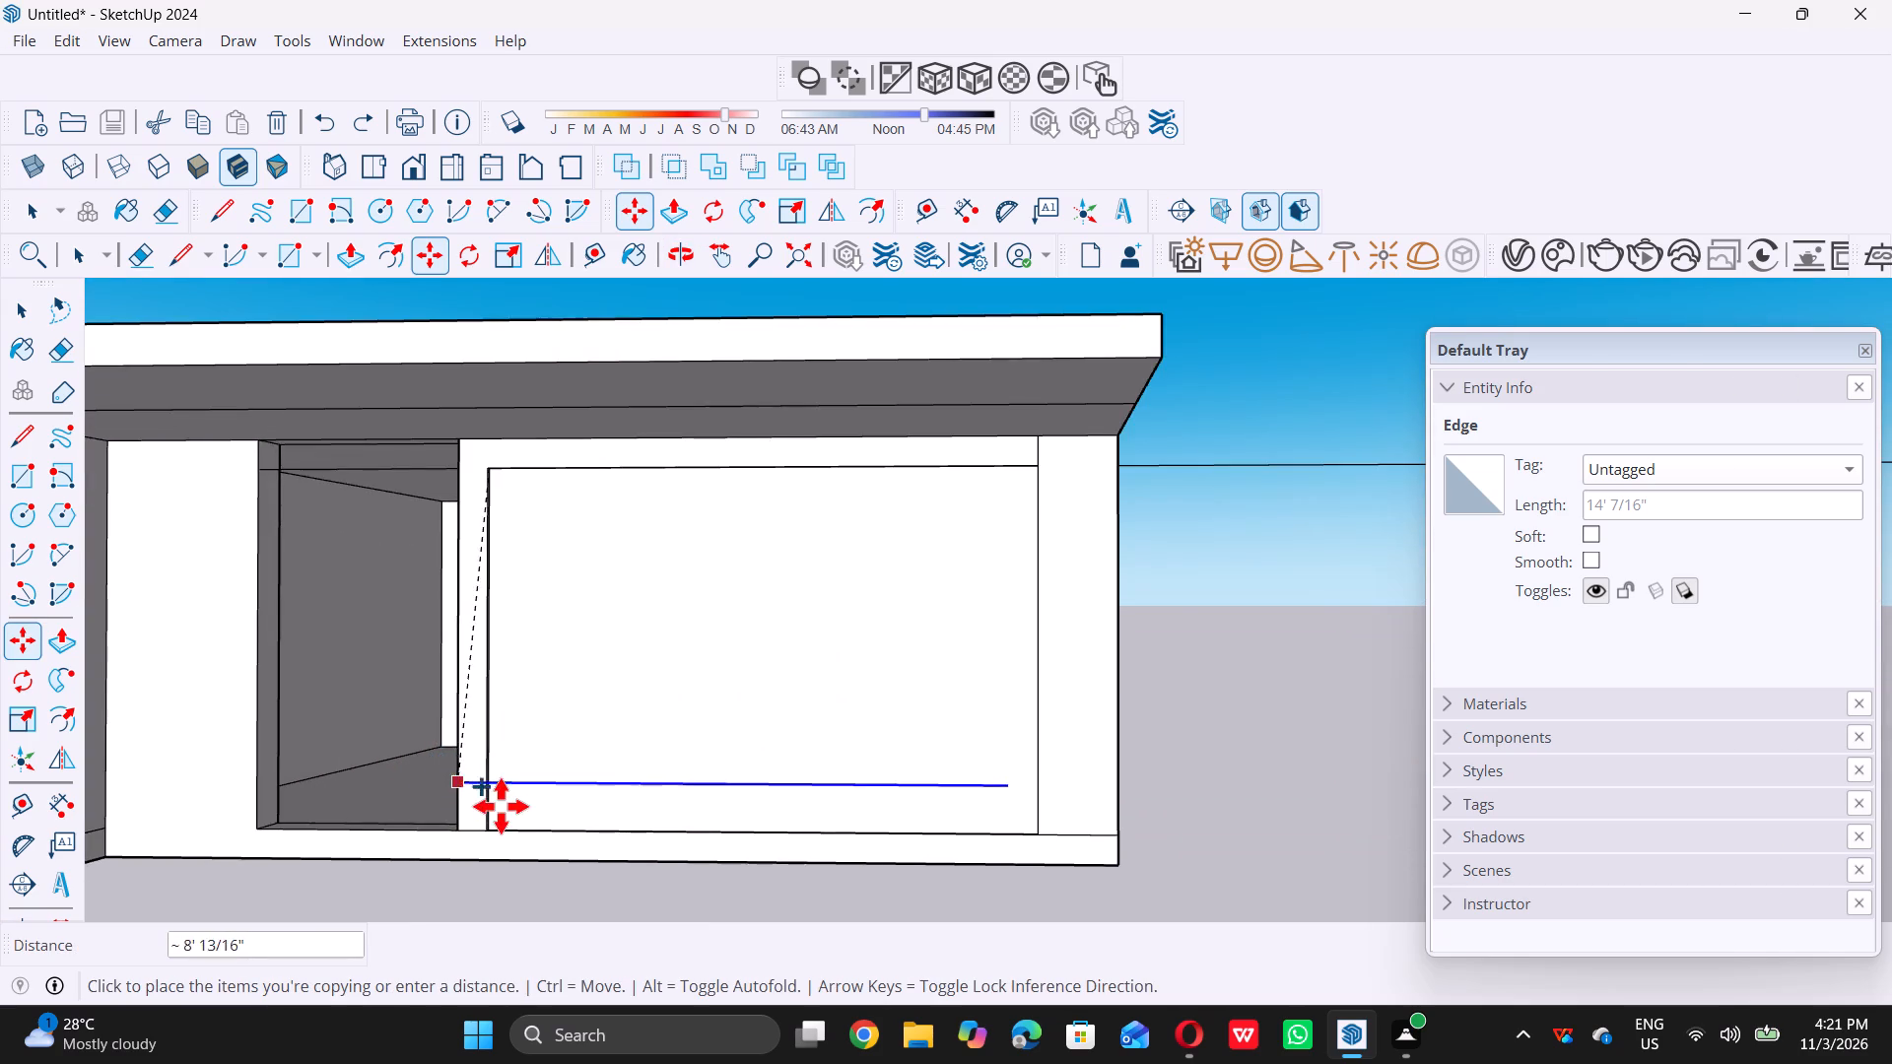
{"action": "scroll", "coordinate": [502, 806], "scroll_direction": "up", "scroll_amount": 14}
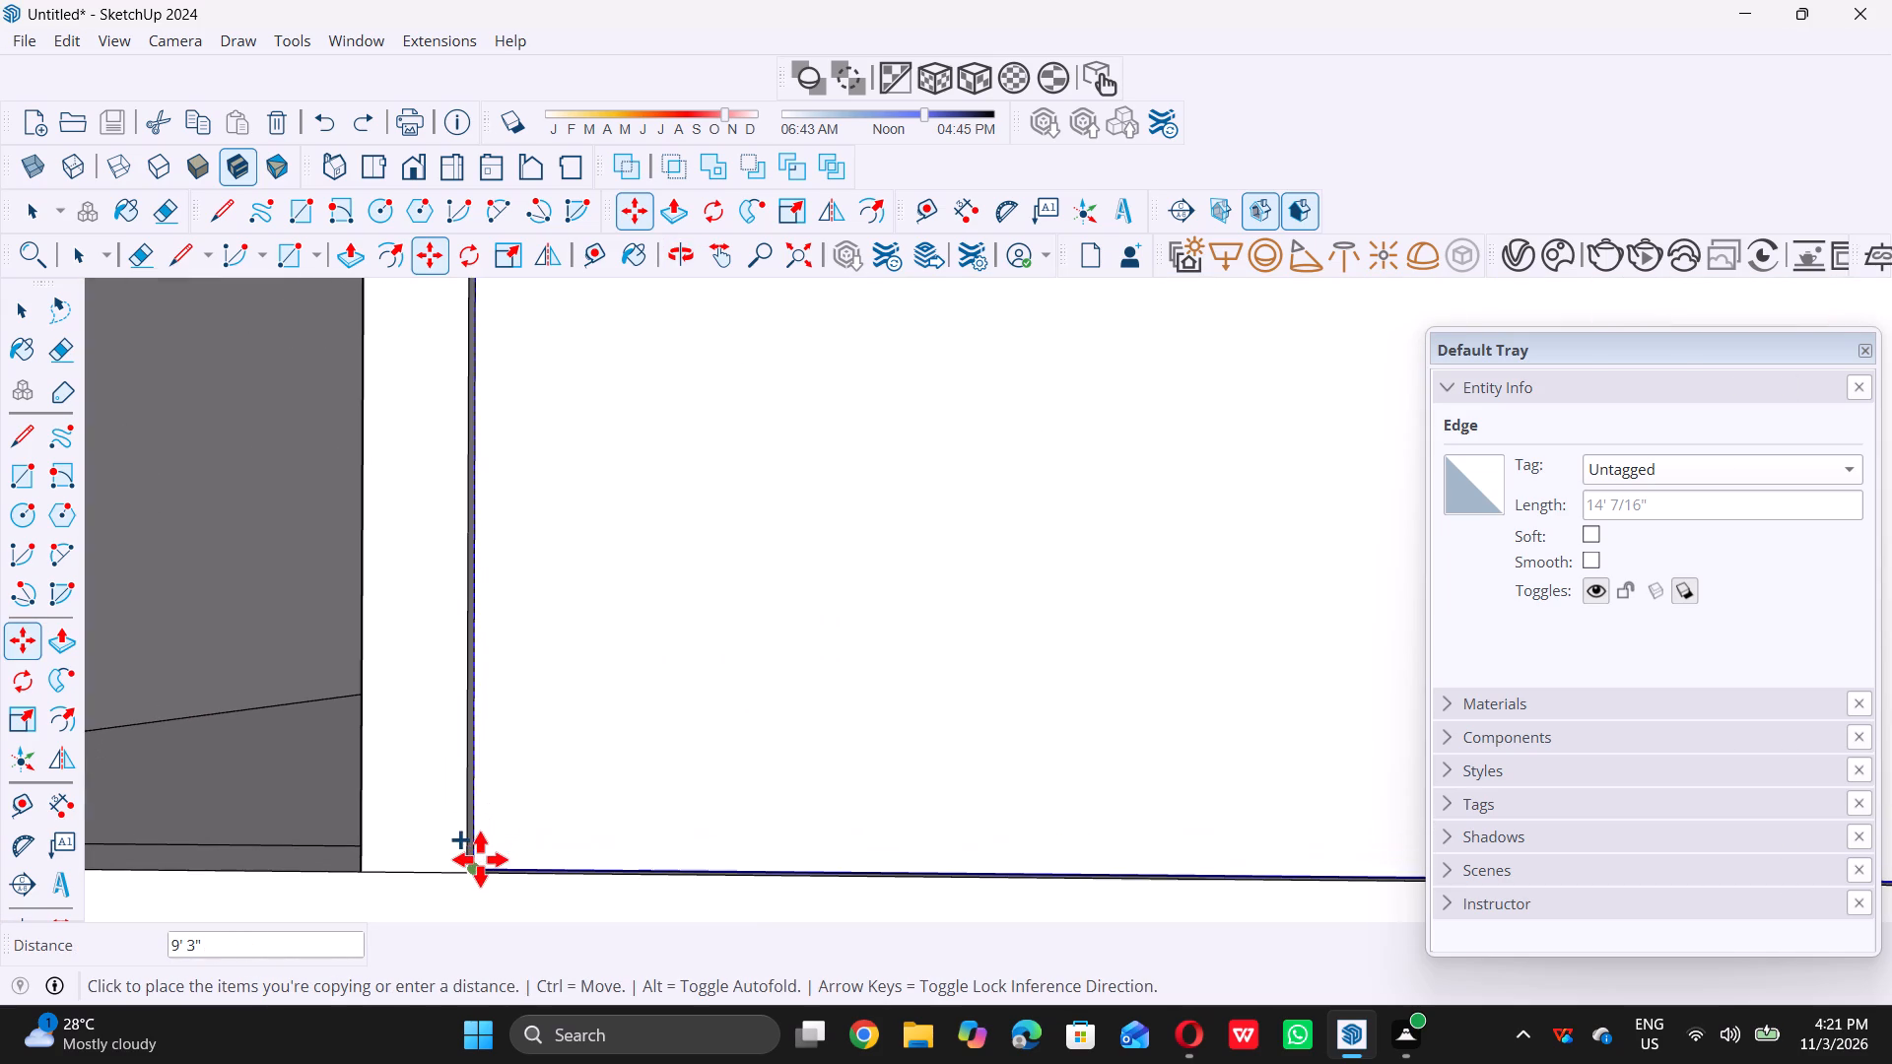
{"action": "double_click", "coordinate": [480, 861]}
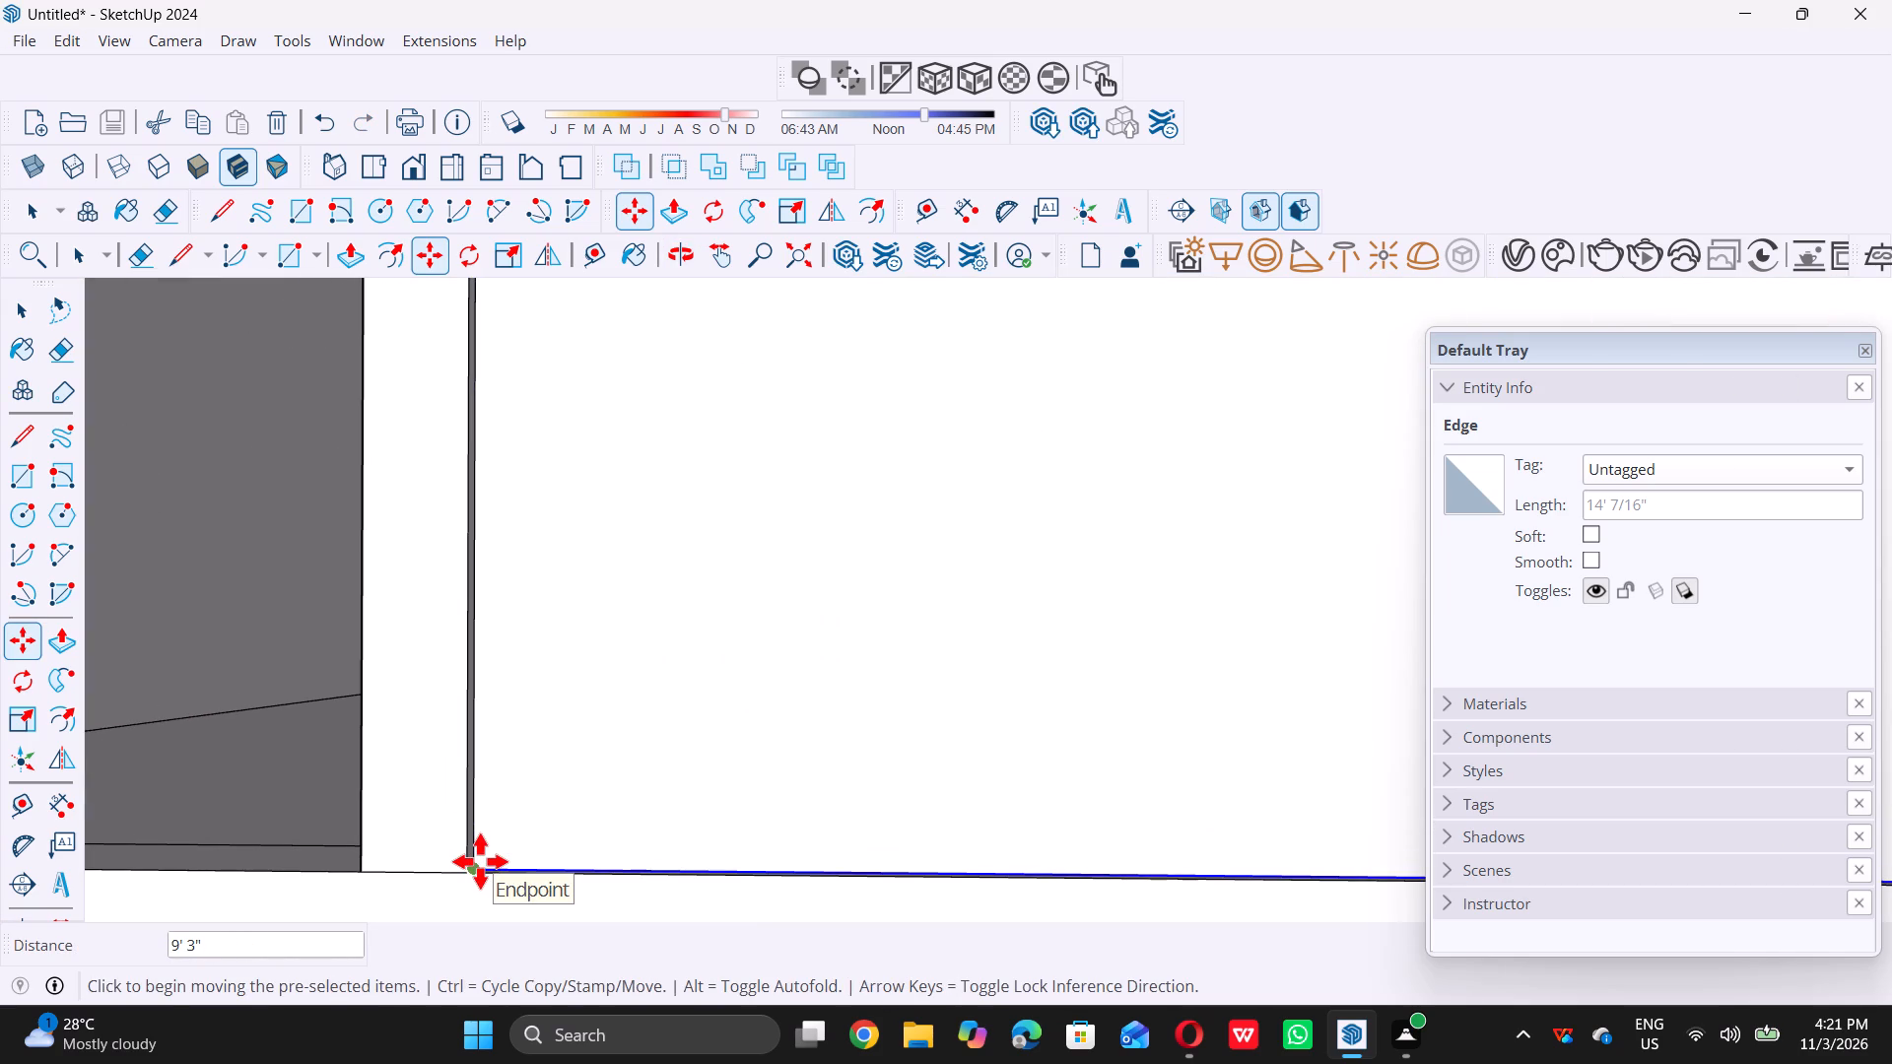
Divide the copied edge into 15 equally spaced lines between the panel's top and bottom.
{"action": "key", "text": "slash"}
{"action": "type", "text": "15"}
{"action": "key", "text": "Return"}
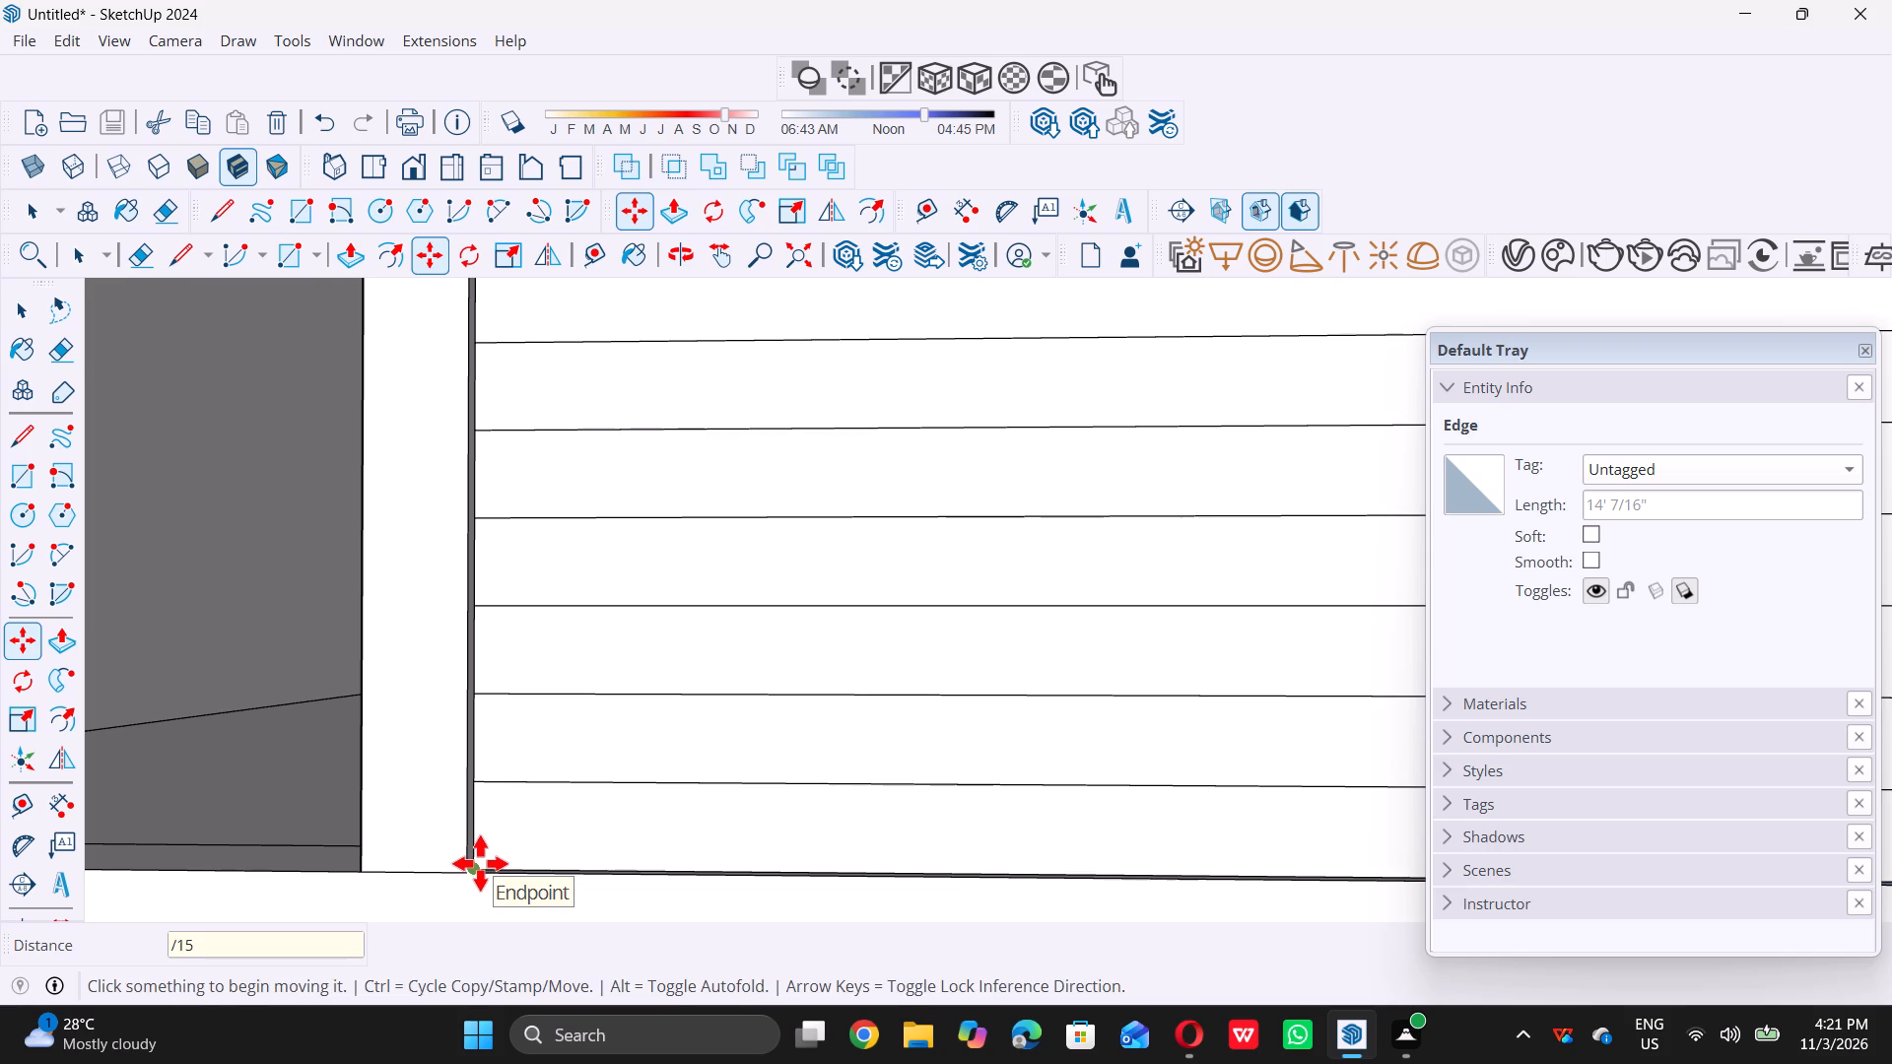
{"action": "key", "text": "space"}
Place a Tape Measure guide 0.5" below the first horizontal division line under the panel's top edge.
{"action": "scroll", "coordinate": [480, 863], "scroll_direction": "down", "scroll_amount": 18}
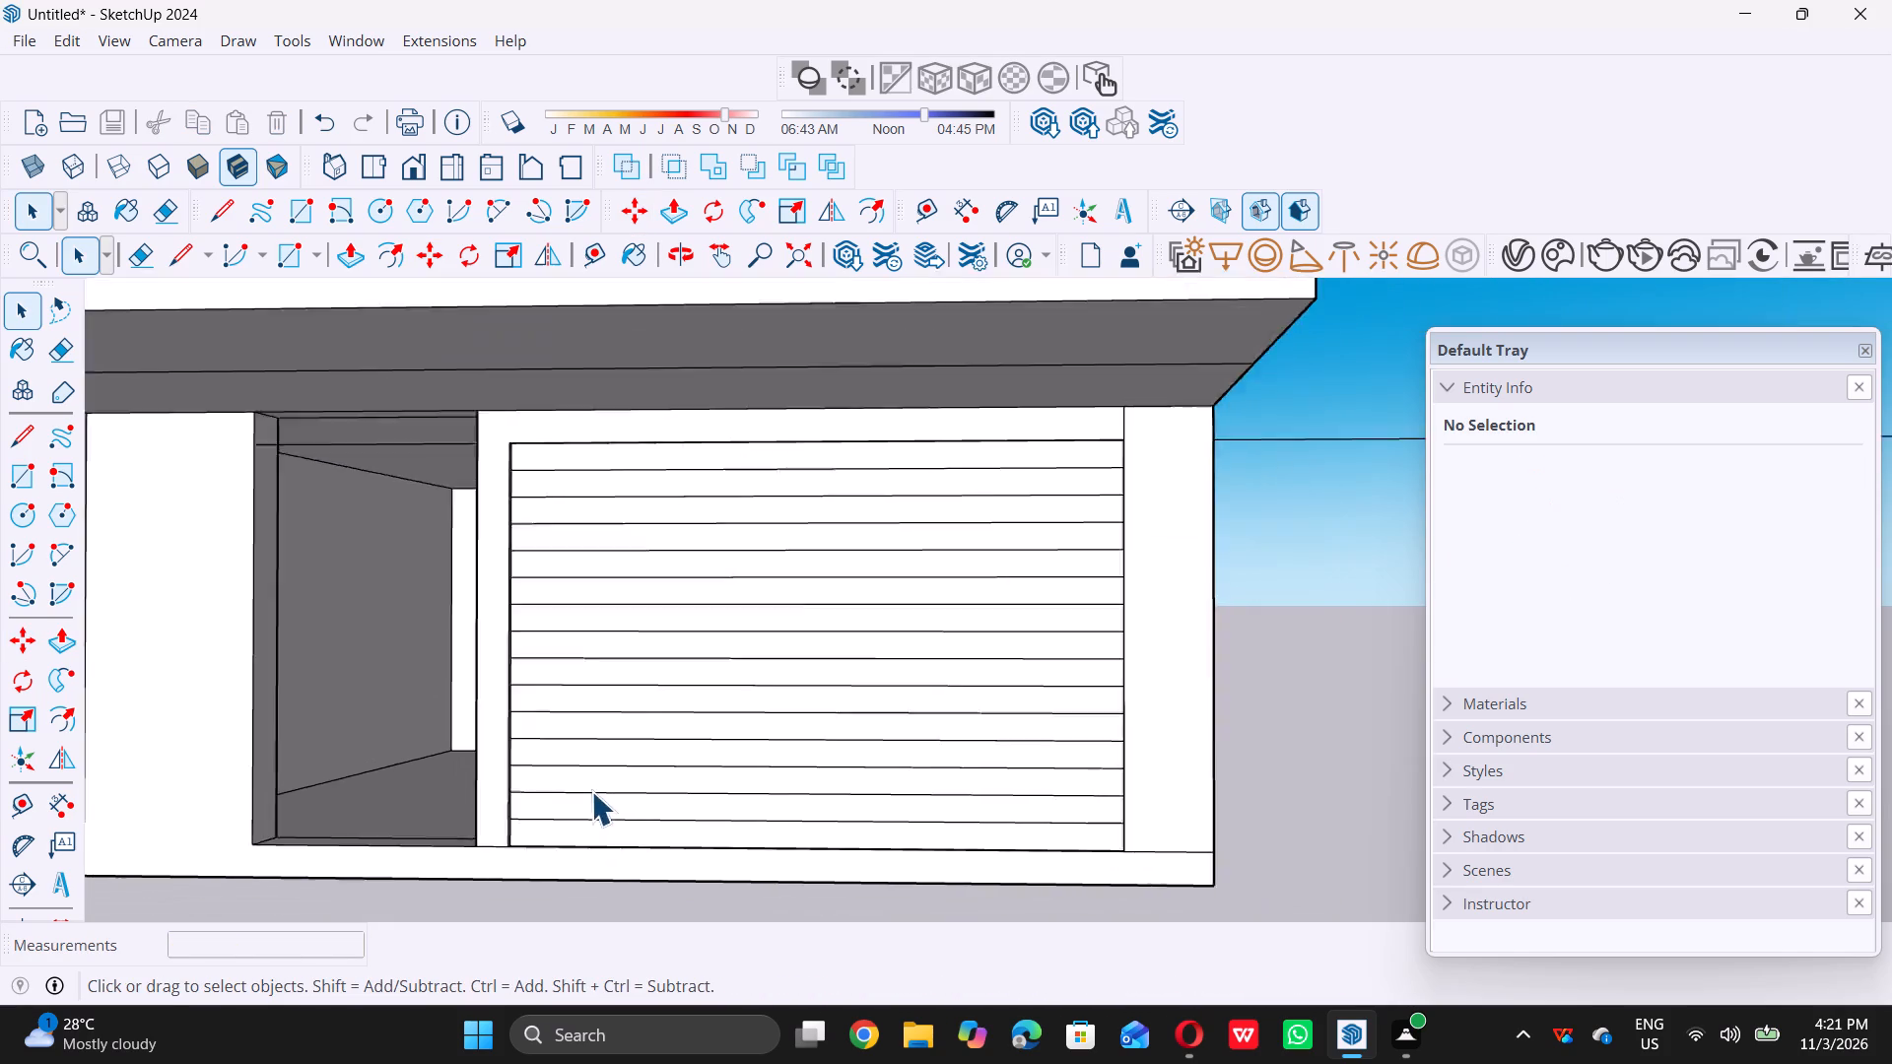
{"action": "scroll", "coordinate": [591, 791], "scroll_direction": "down", "scroll_amount": 12}
{"action": "middle_click_drag", "start_coordinate": [513, 795], "coordinate": [782, 793]}
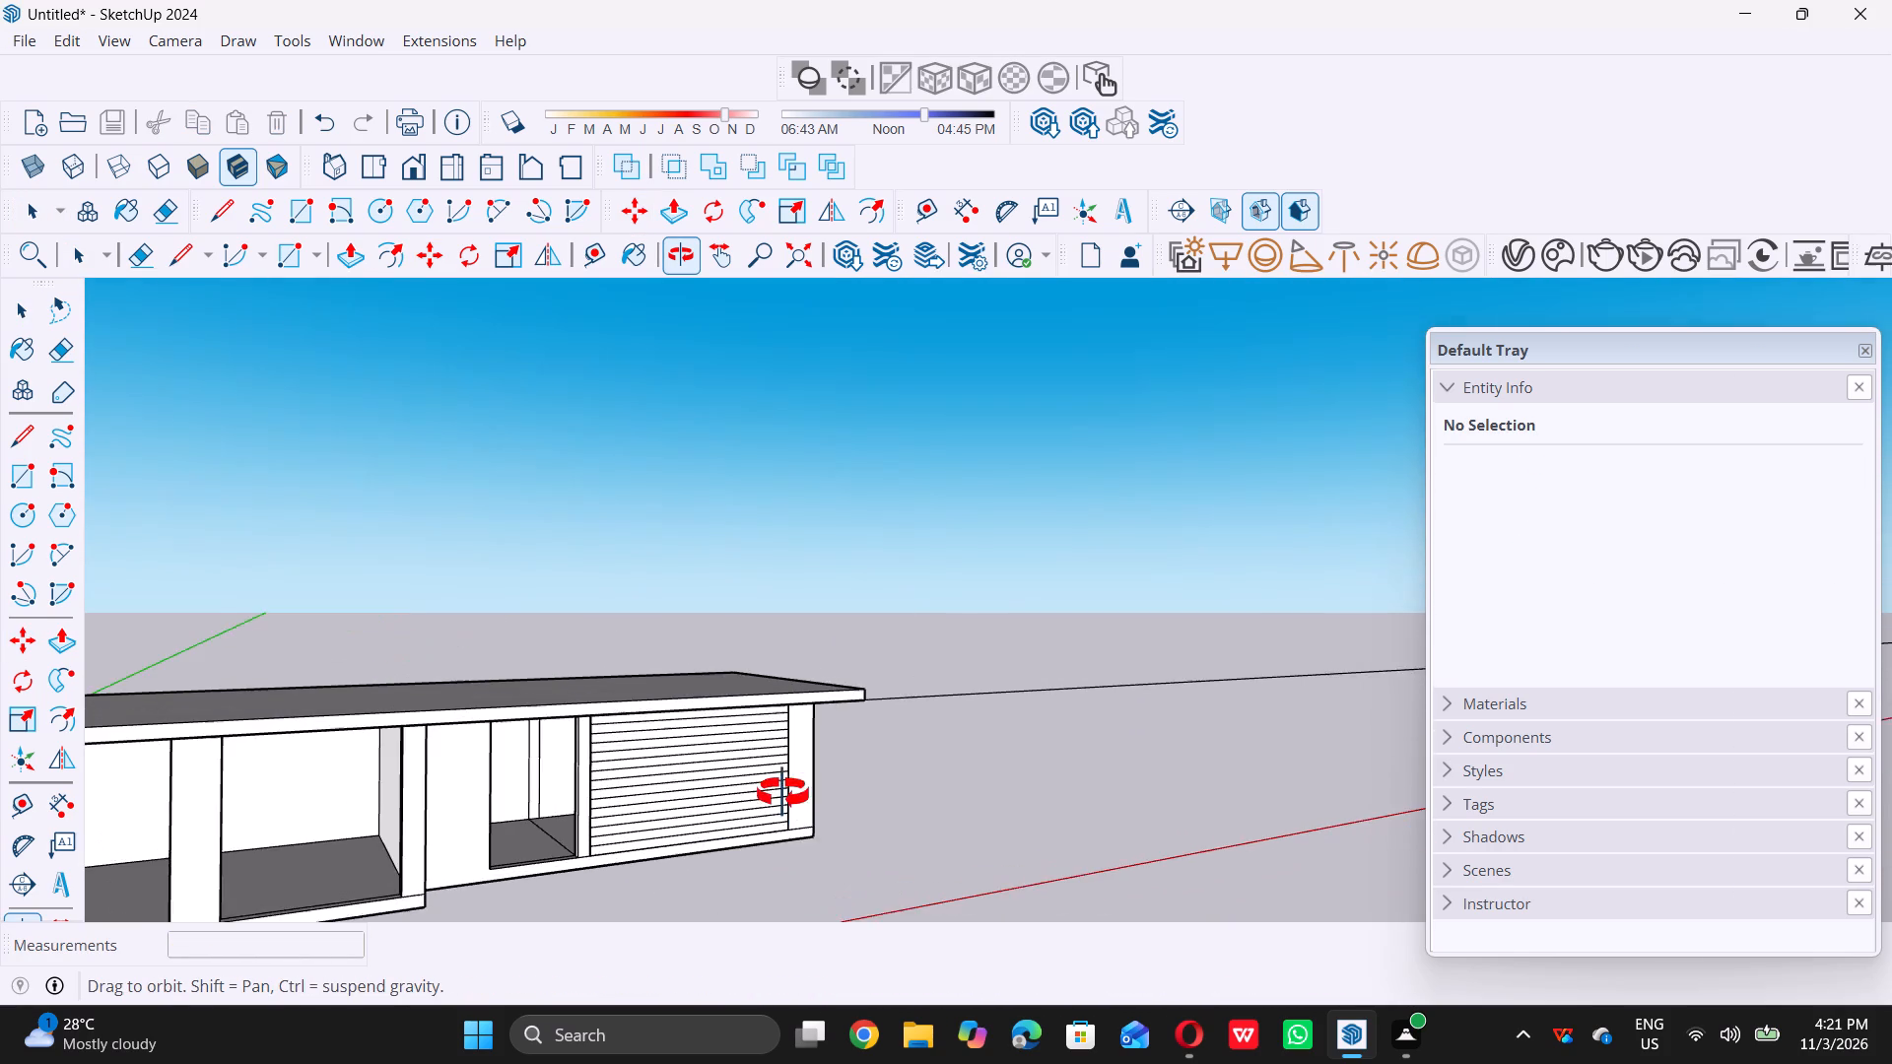
{"action": "middle_click_drag", "start_coordinate": [782, 793], "coordinate": [790, 799]}
{"action": "scroll", "coordinate": [679, 767], "scroll_direction": "up", "scroll_amount": 12}
{"action": "scroll", "coordinate": [552, 733], "scroll_direction": "up", "scroll_amount": 5}
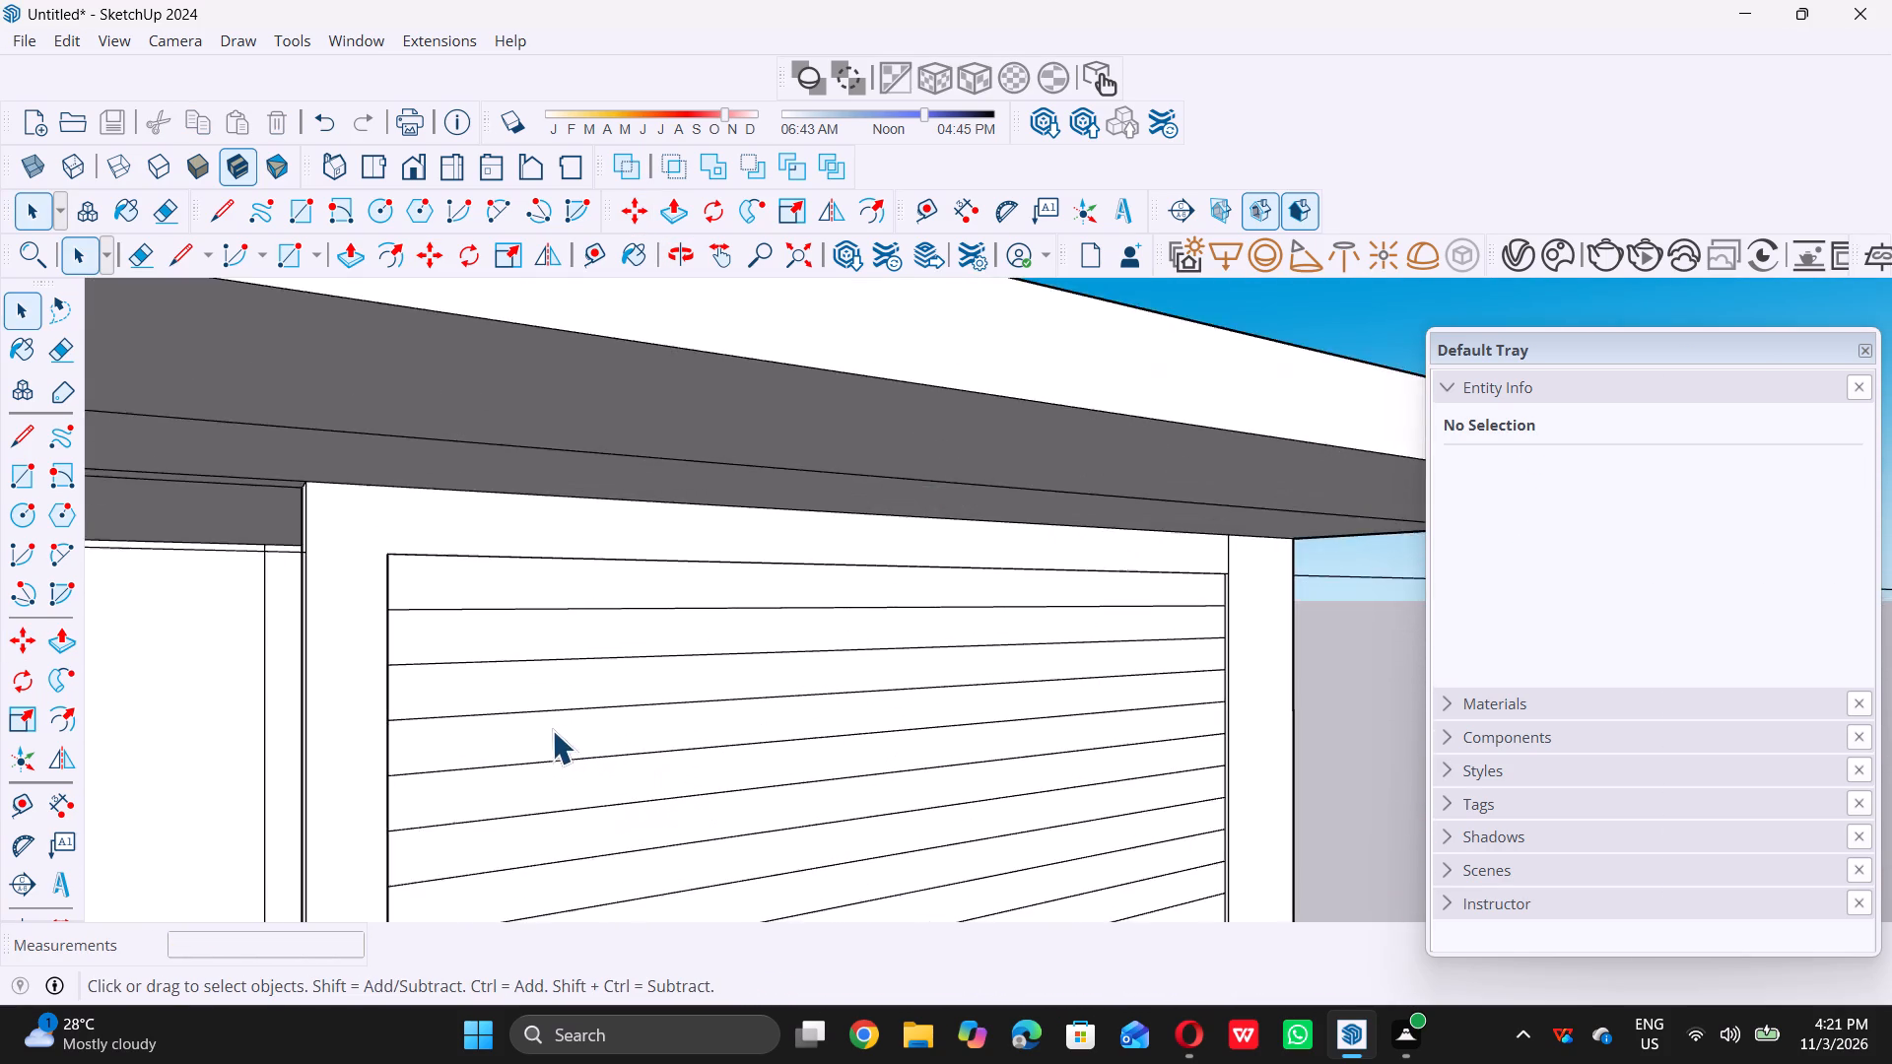
{"action": "scroll", "coordinate": [553, 725], "scroll_direction": "down", "scroll_amount": 6}
{"action": "middle_click_drag", "start_coordinate": [565, 713], "coordinate": [457, 709]}
{"action": "middle_click", "coordinate": [456, 710]}
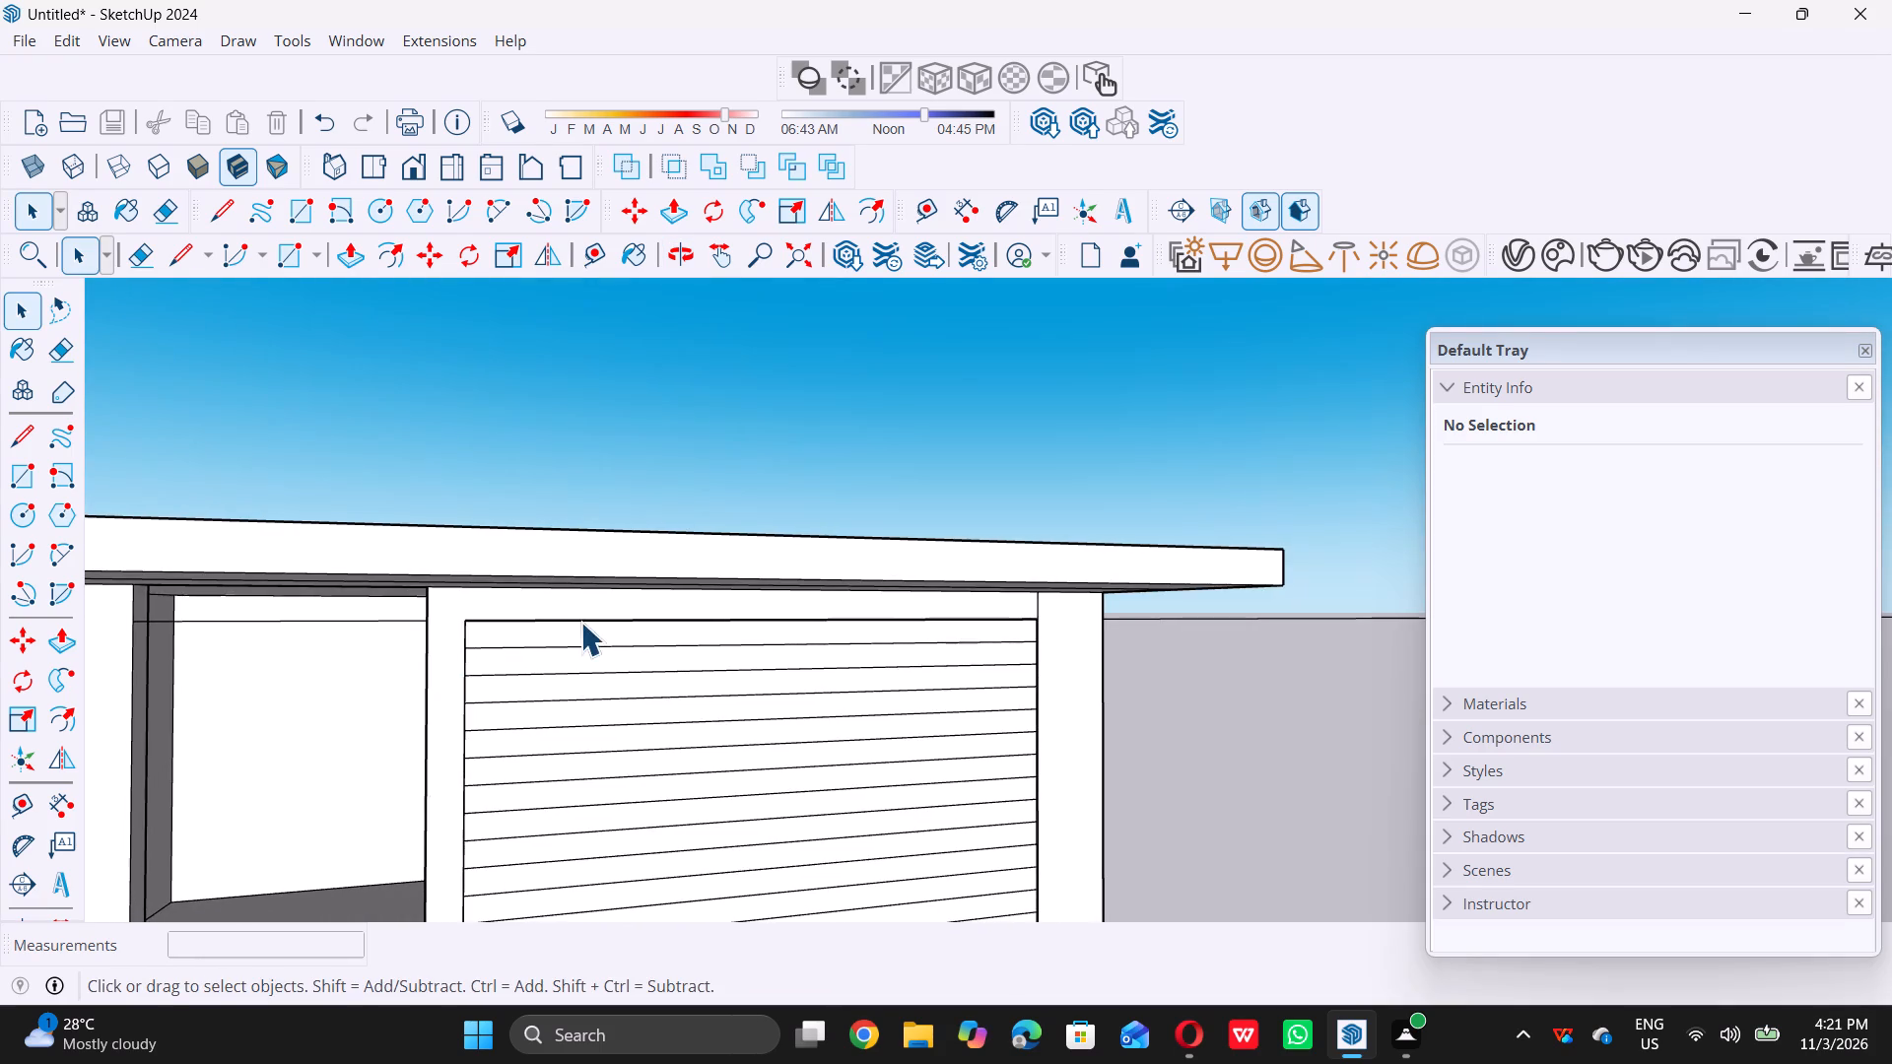
{"action": "scroll", "coordinate": [588, 615], "scroll_direction": "up", "scroll_amount": 9}
{"action": "key", "text": "t"}
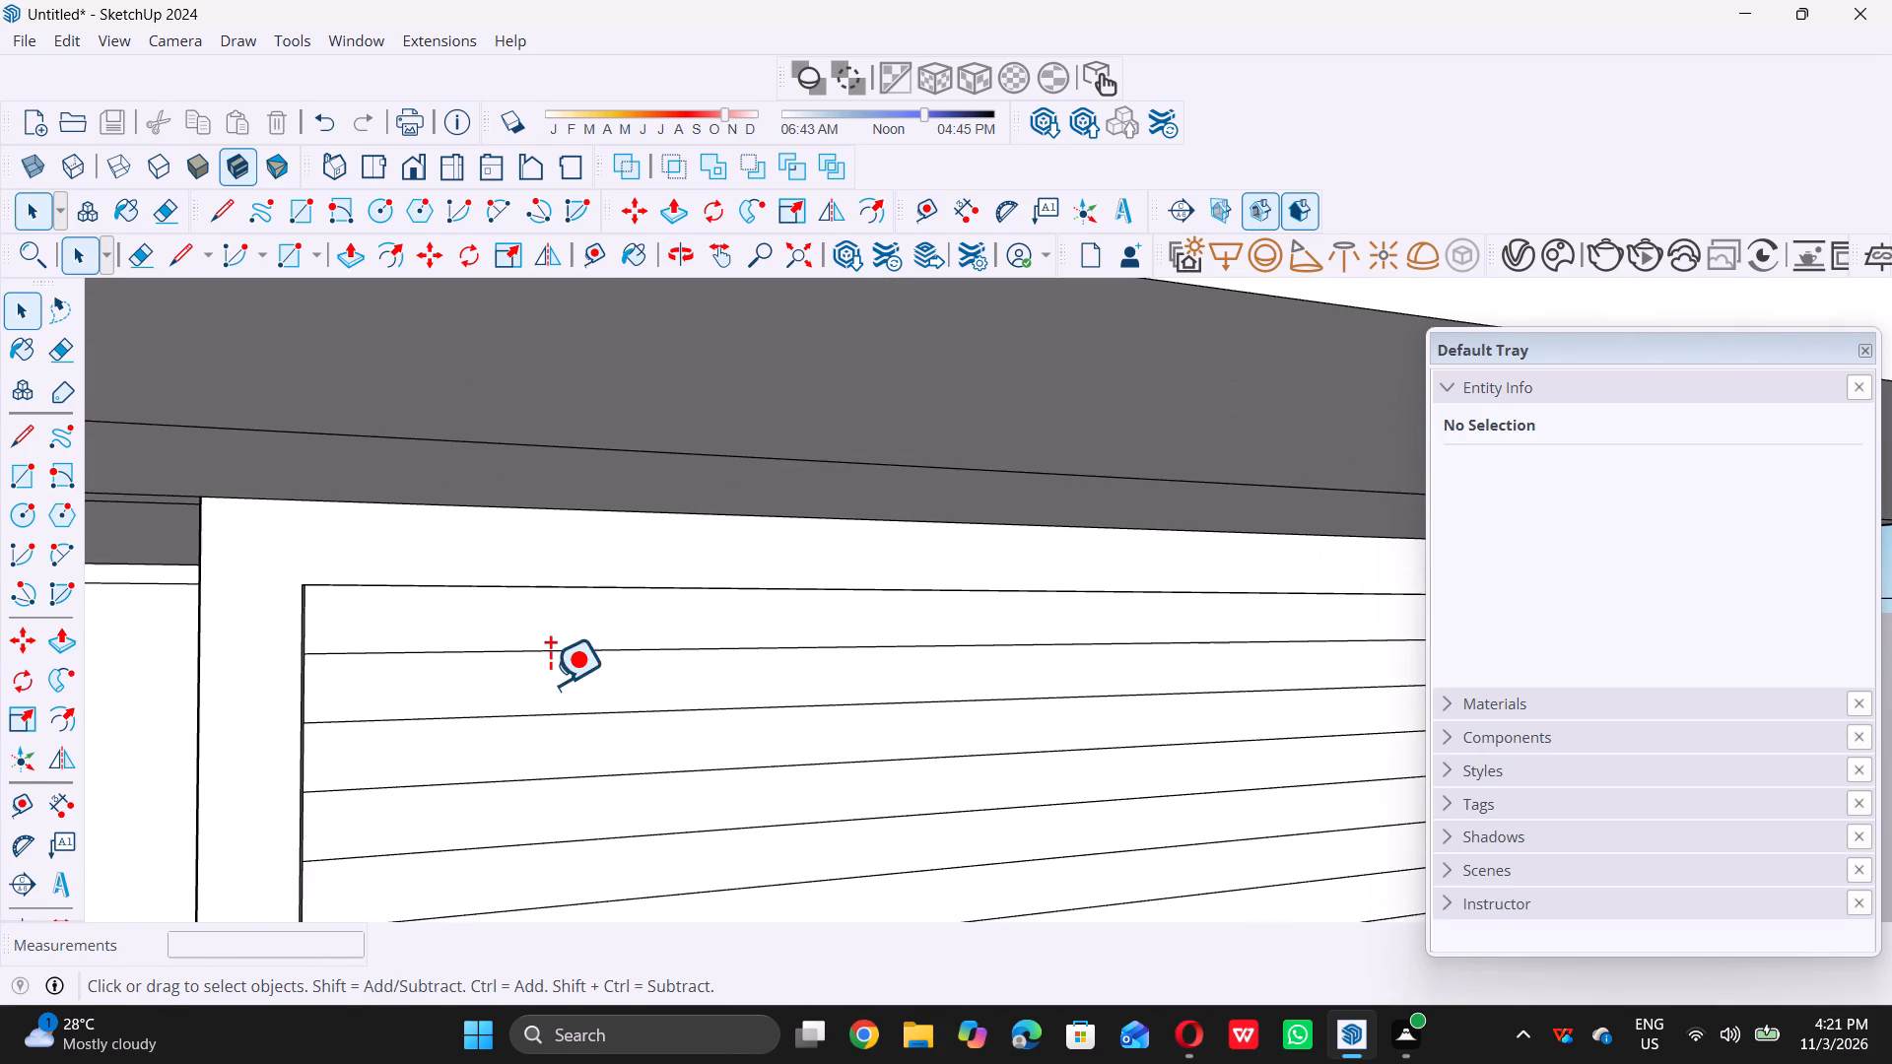
{"action": "triple_click", "coordinate": [546, 647]}
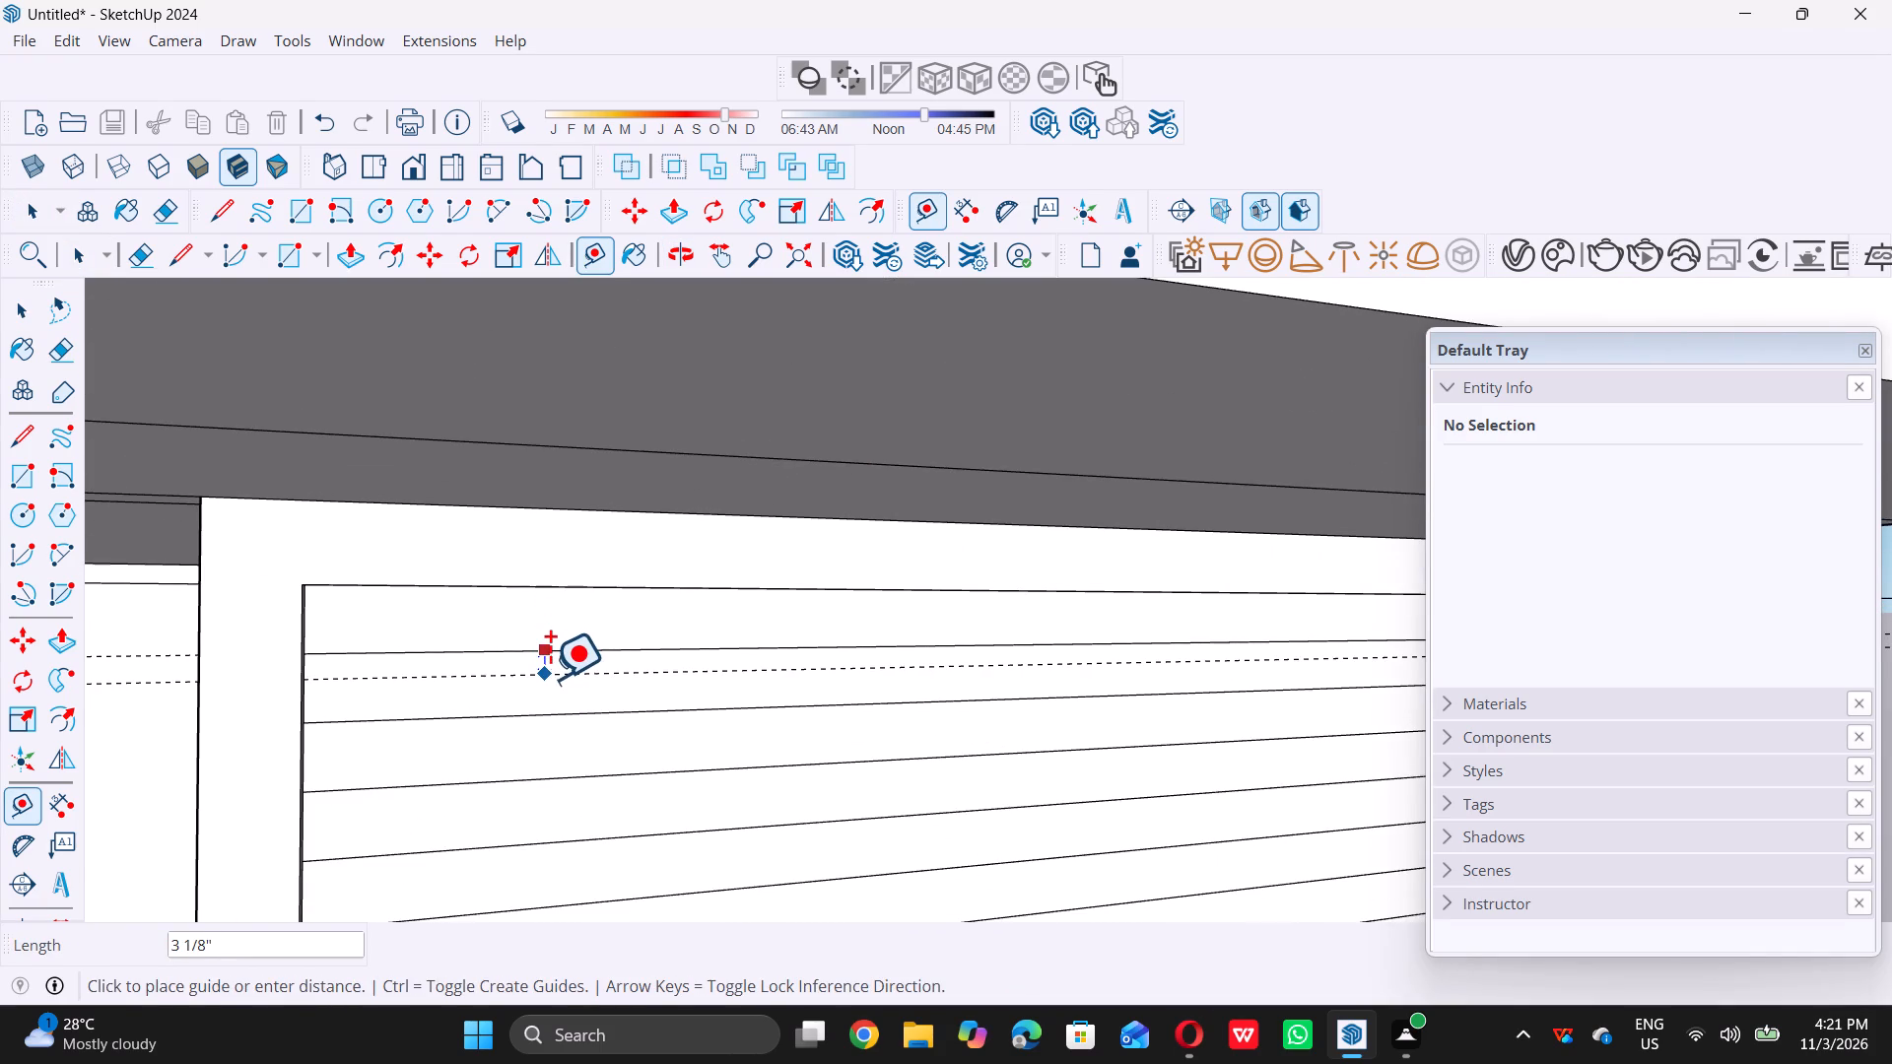
{"action": "type", "text": "0.5"}
{"action": "key", "text": "shift+quotedbl"}
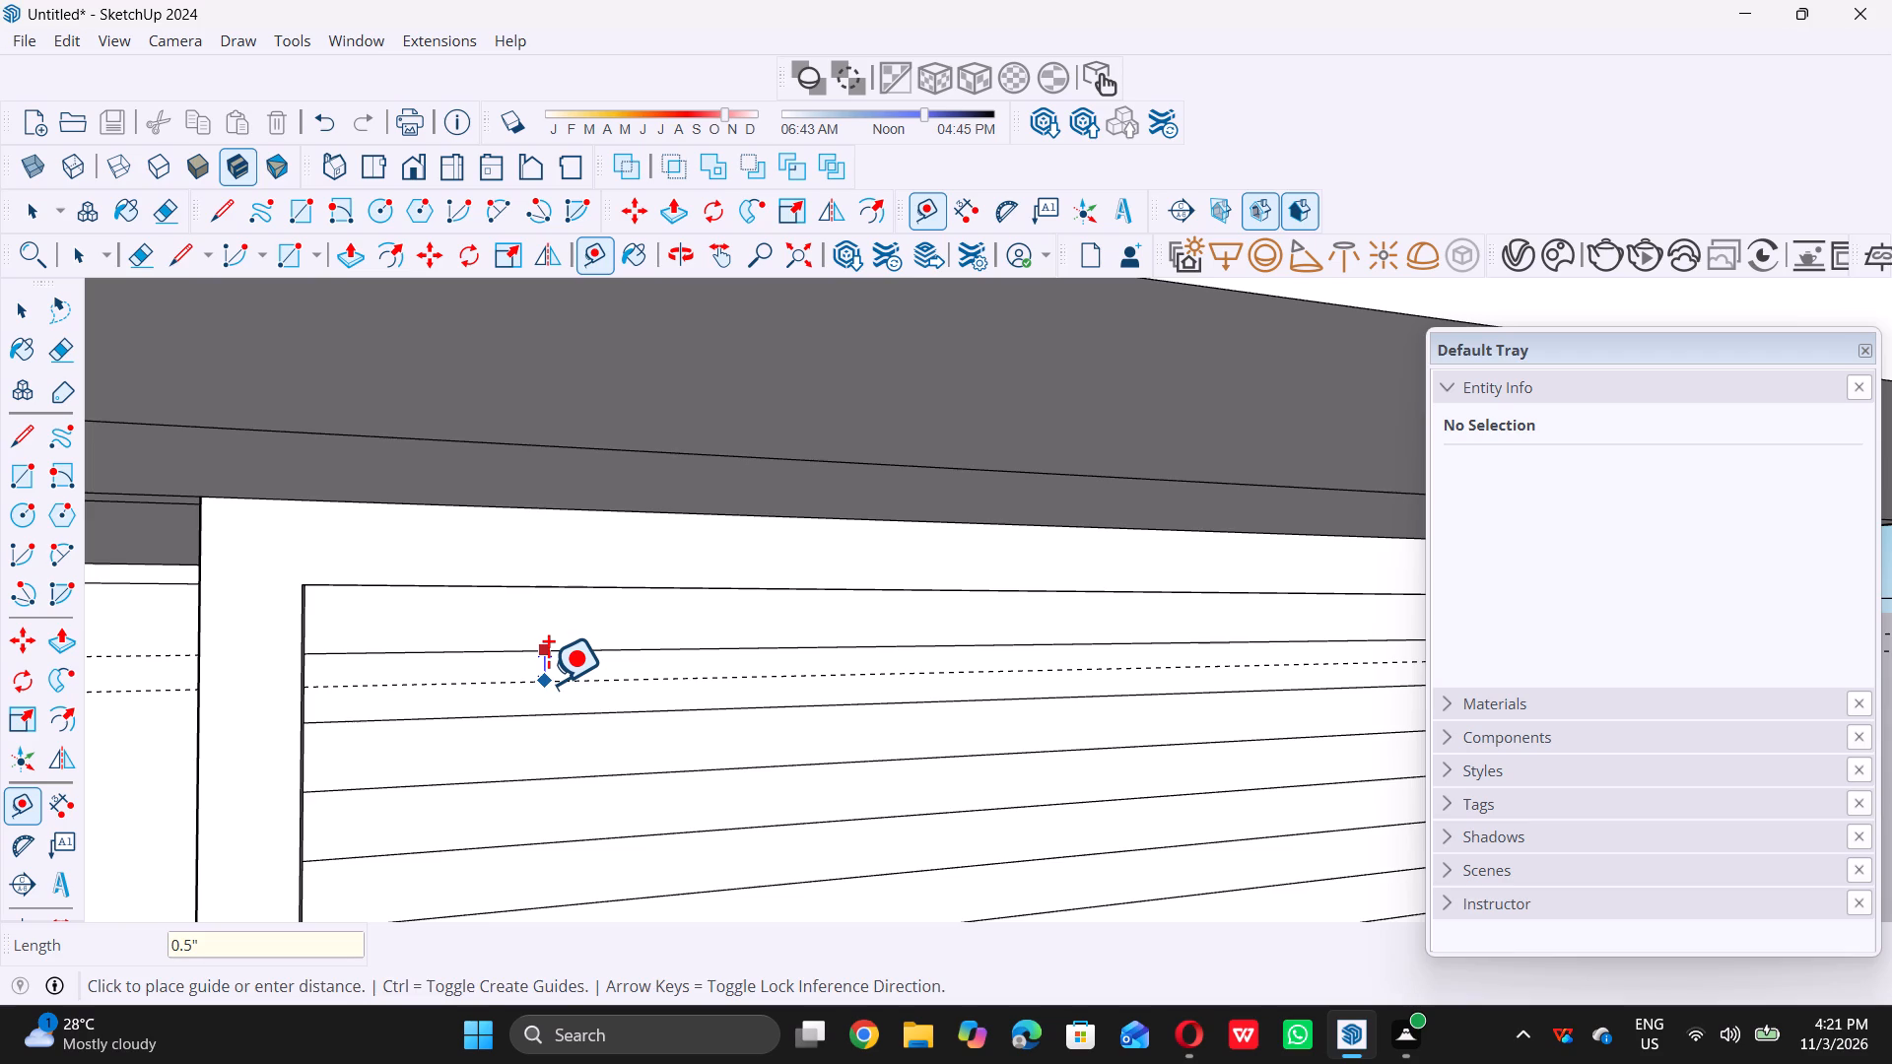
{"action": "key", "text": "Return"}
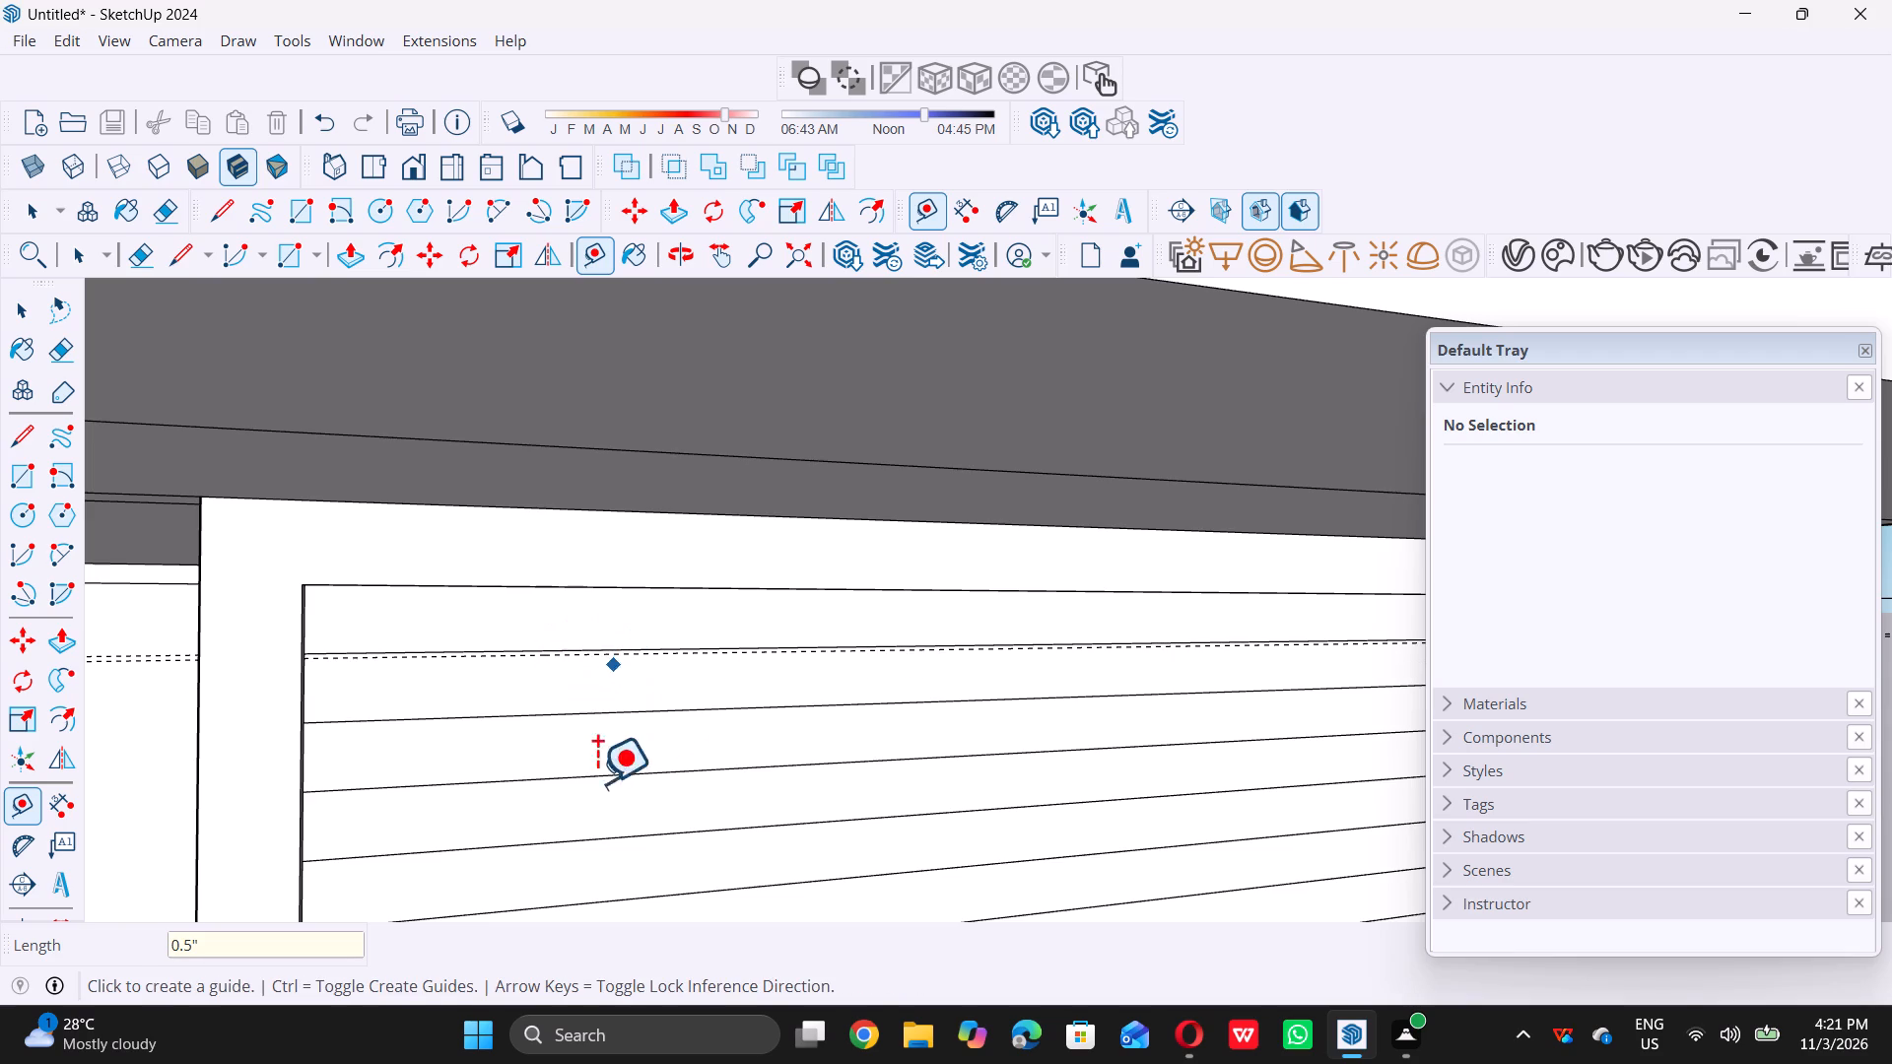
Place a guide 0.5" below the second horizontal division line of the panel.
{"action": "double_click", "coordinate": [707, 711]}
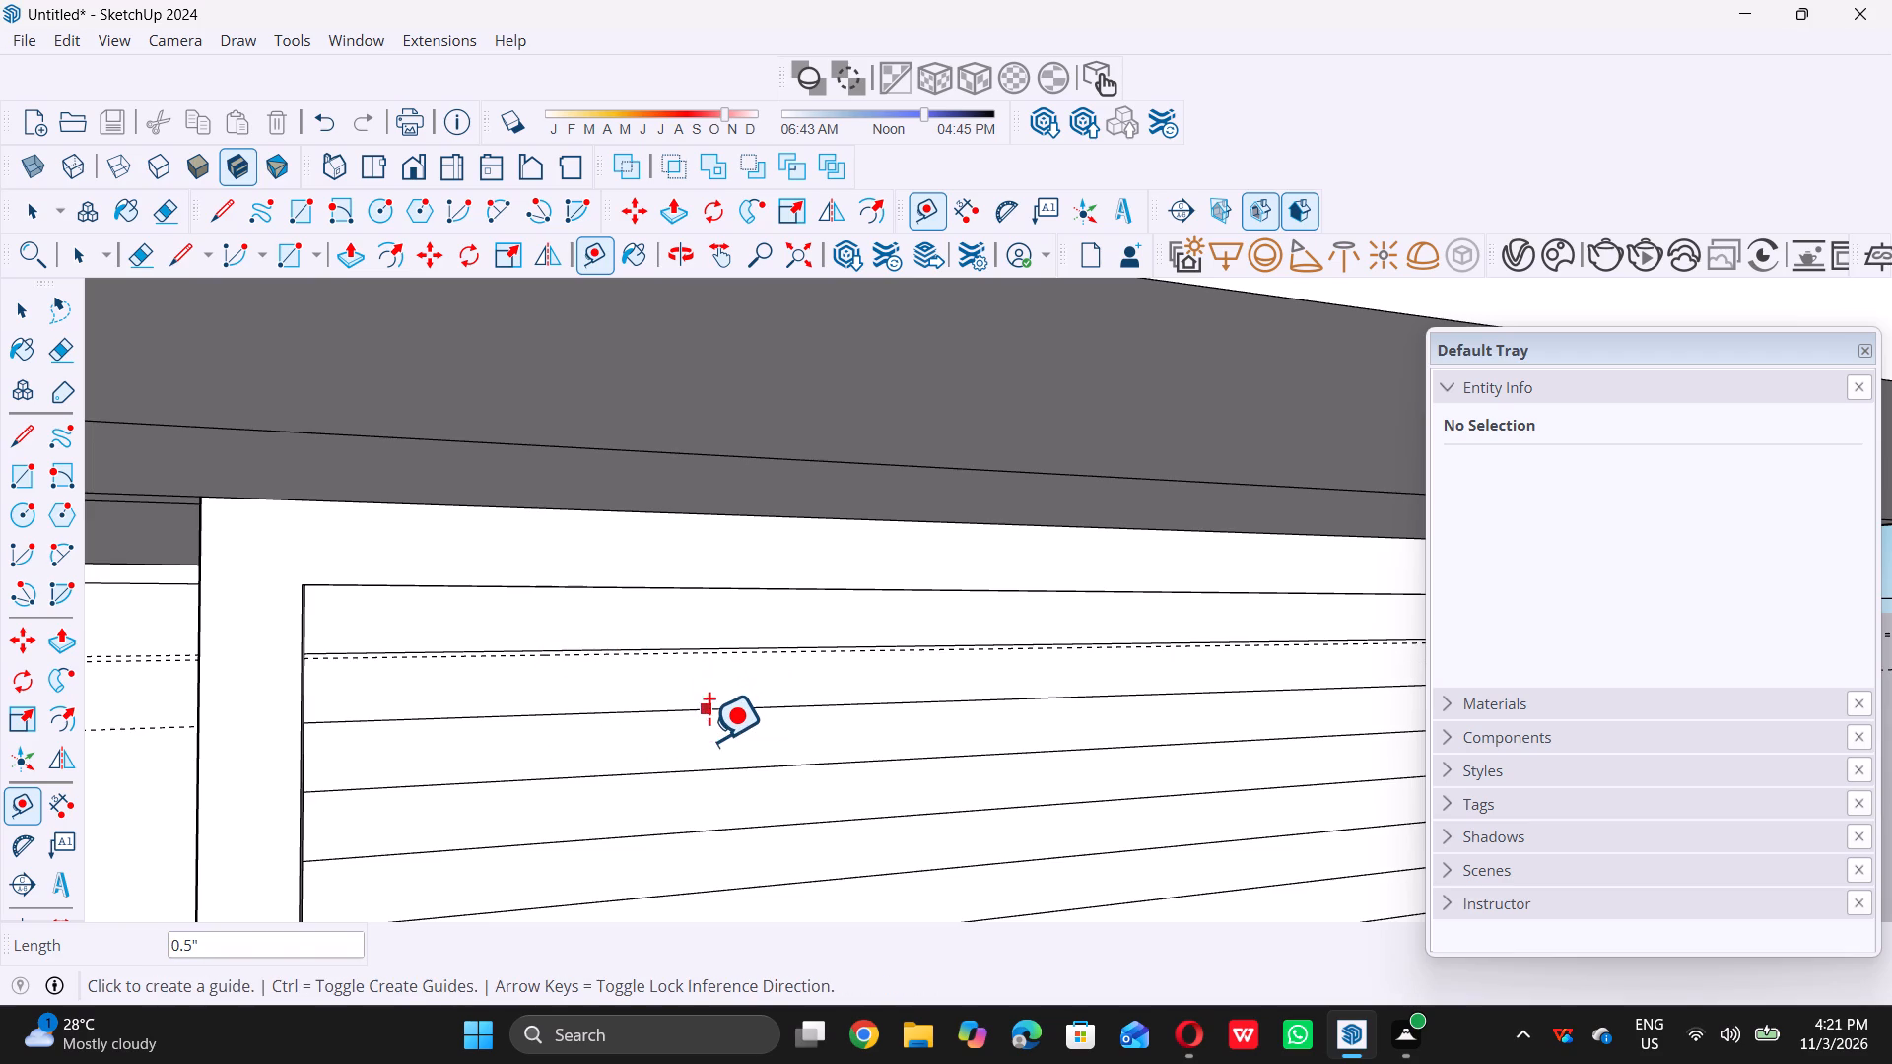
{"action": "left_click", "coordinate": [730, 710]}
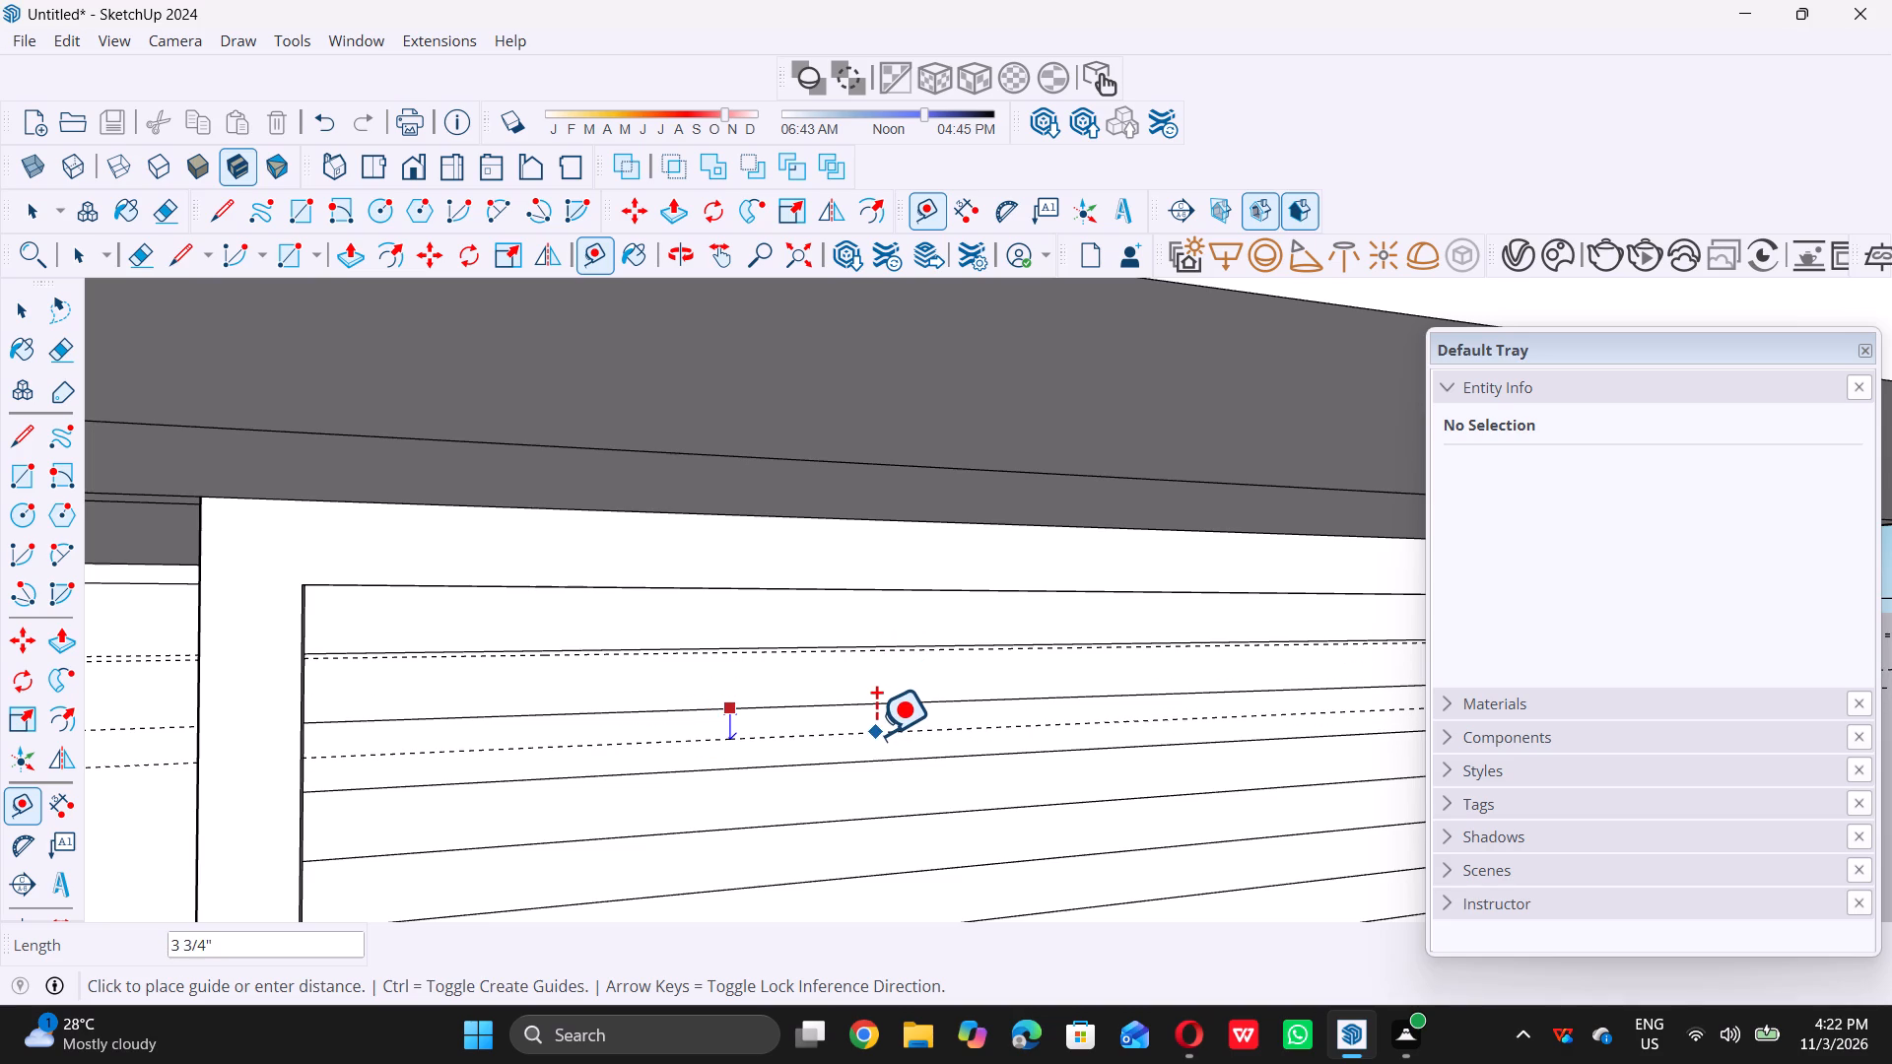
{"action": "type", "text": "0."}
{"action": "key", "text": "5"}
{"action": "key", "text": "shift+quotedbl"}
{"action": "key", "text": "Return"}
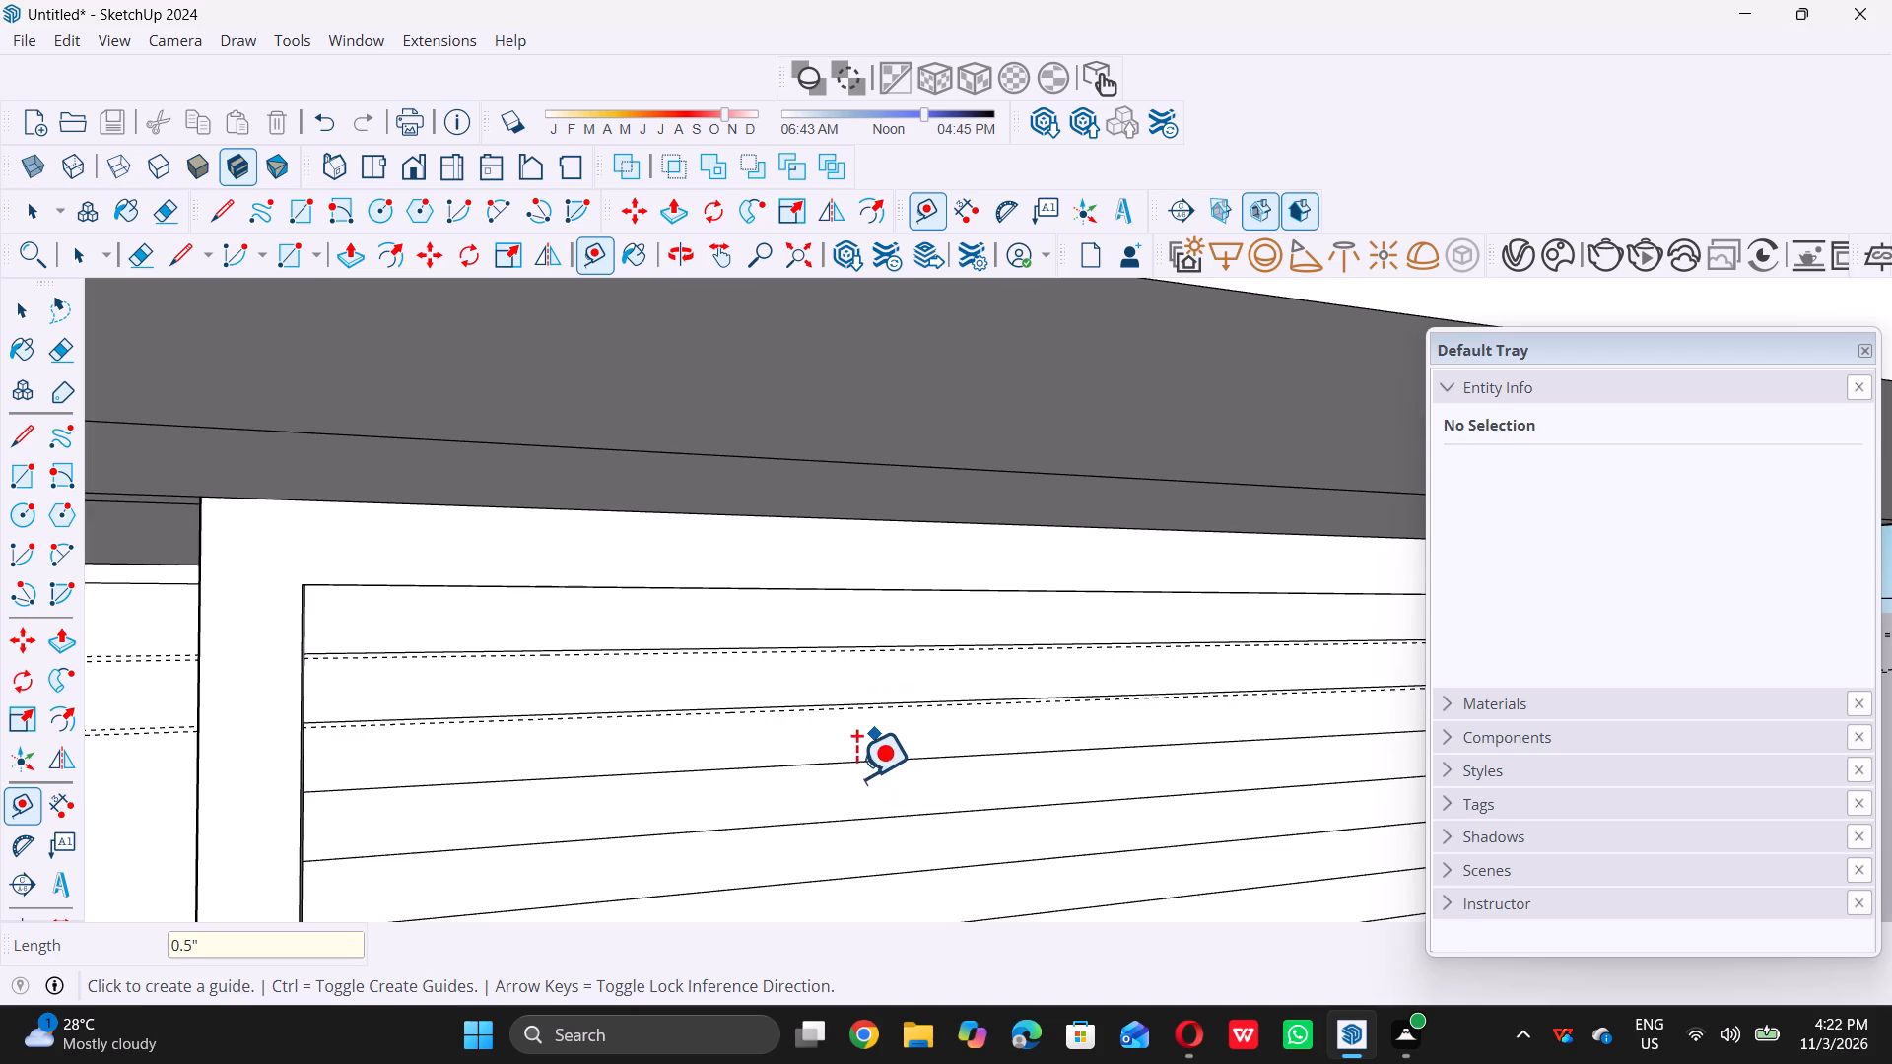
Place a guide 0.5" below the third horizontal division line of the panel.
{"action": "left_click", "coordinate": [869, 766]}
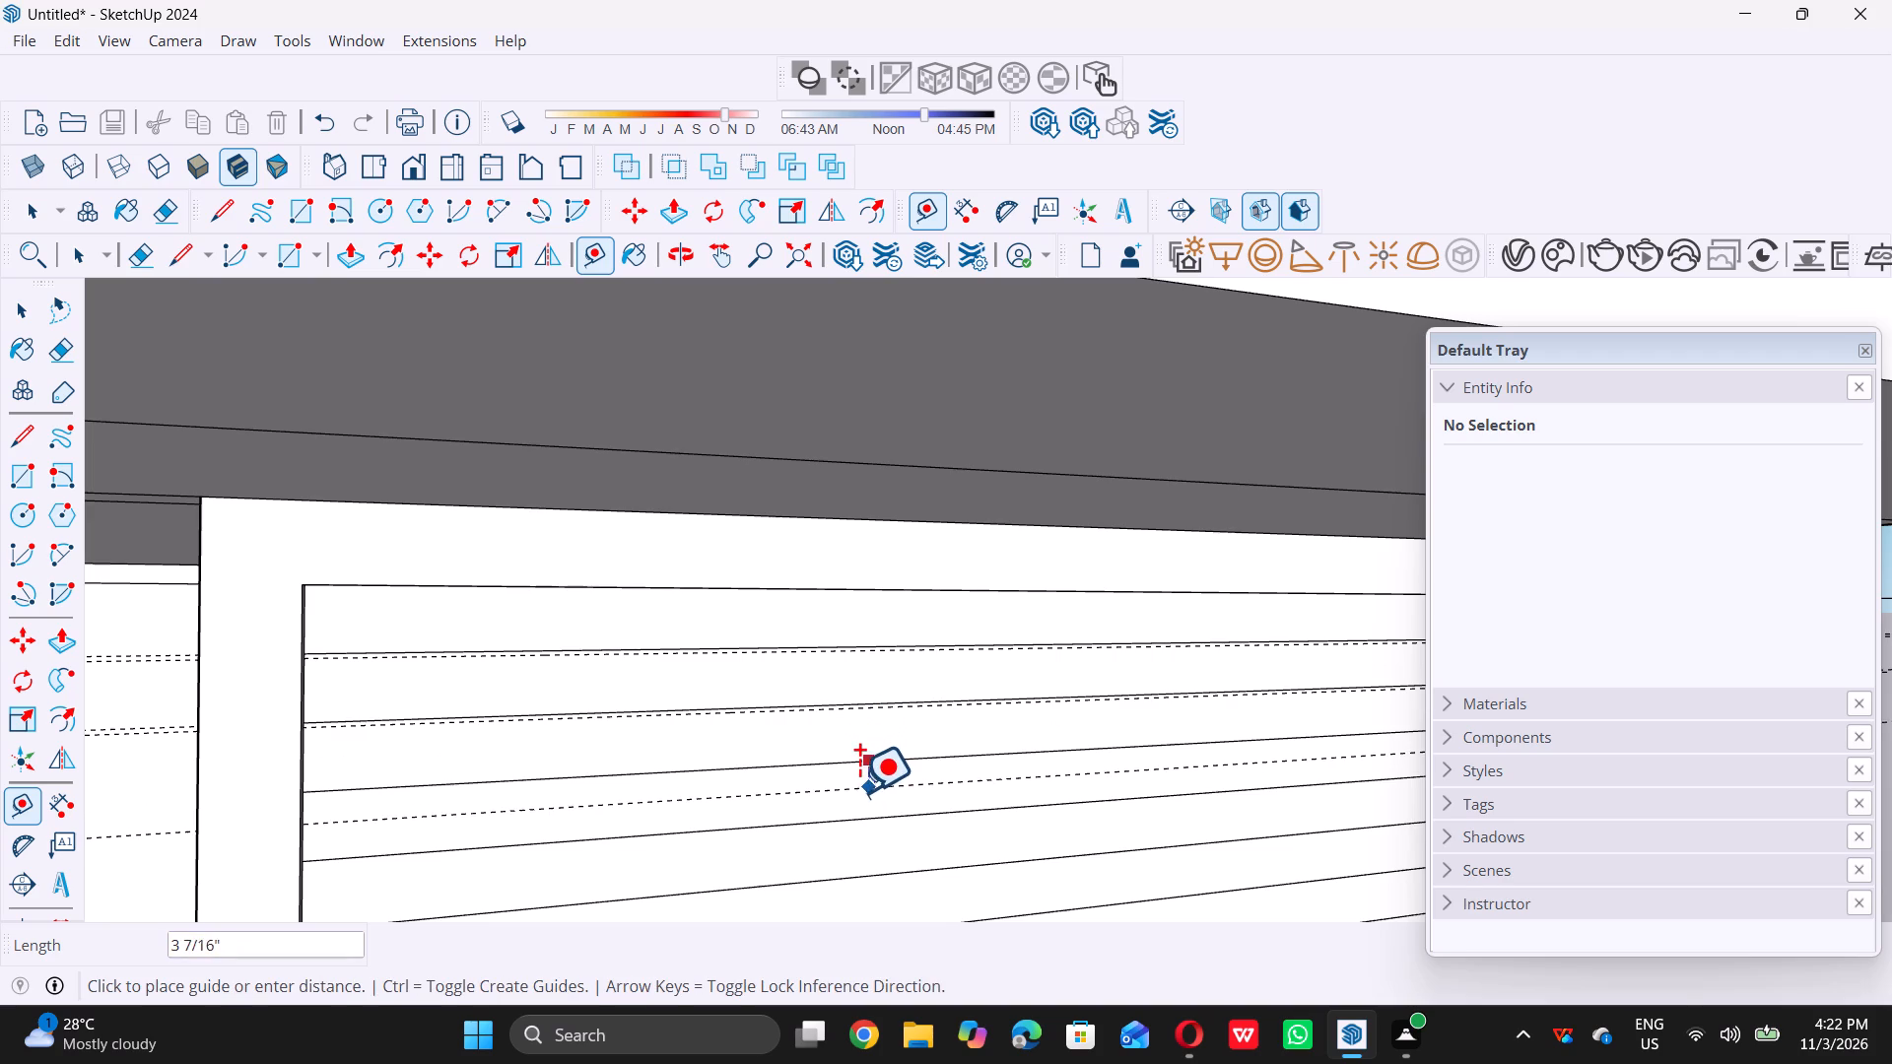
{"action": "key", "text": "0"}
{"action": "key", "text": "Return"}
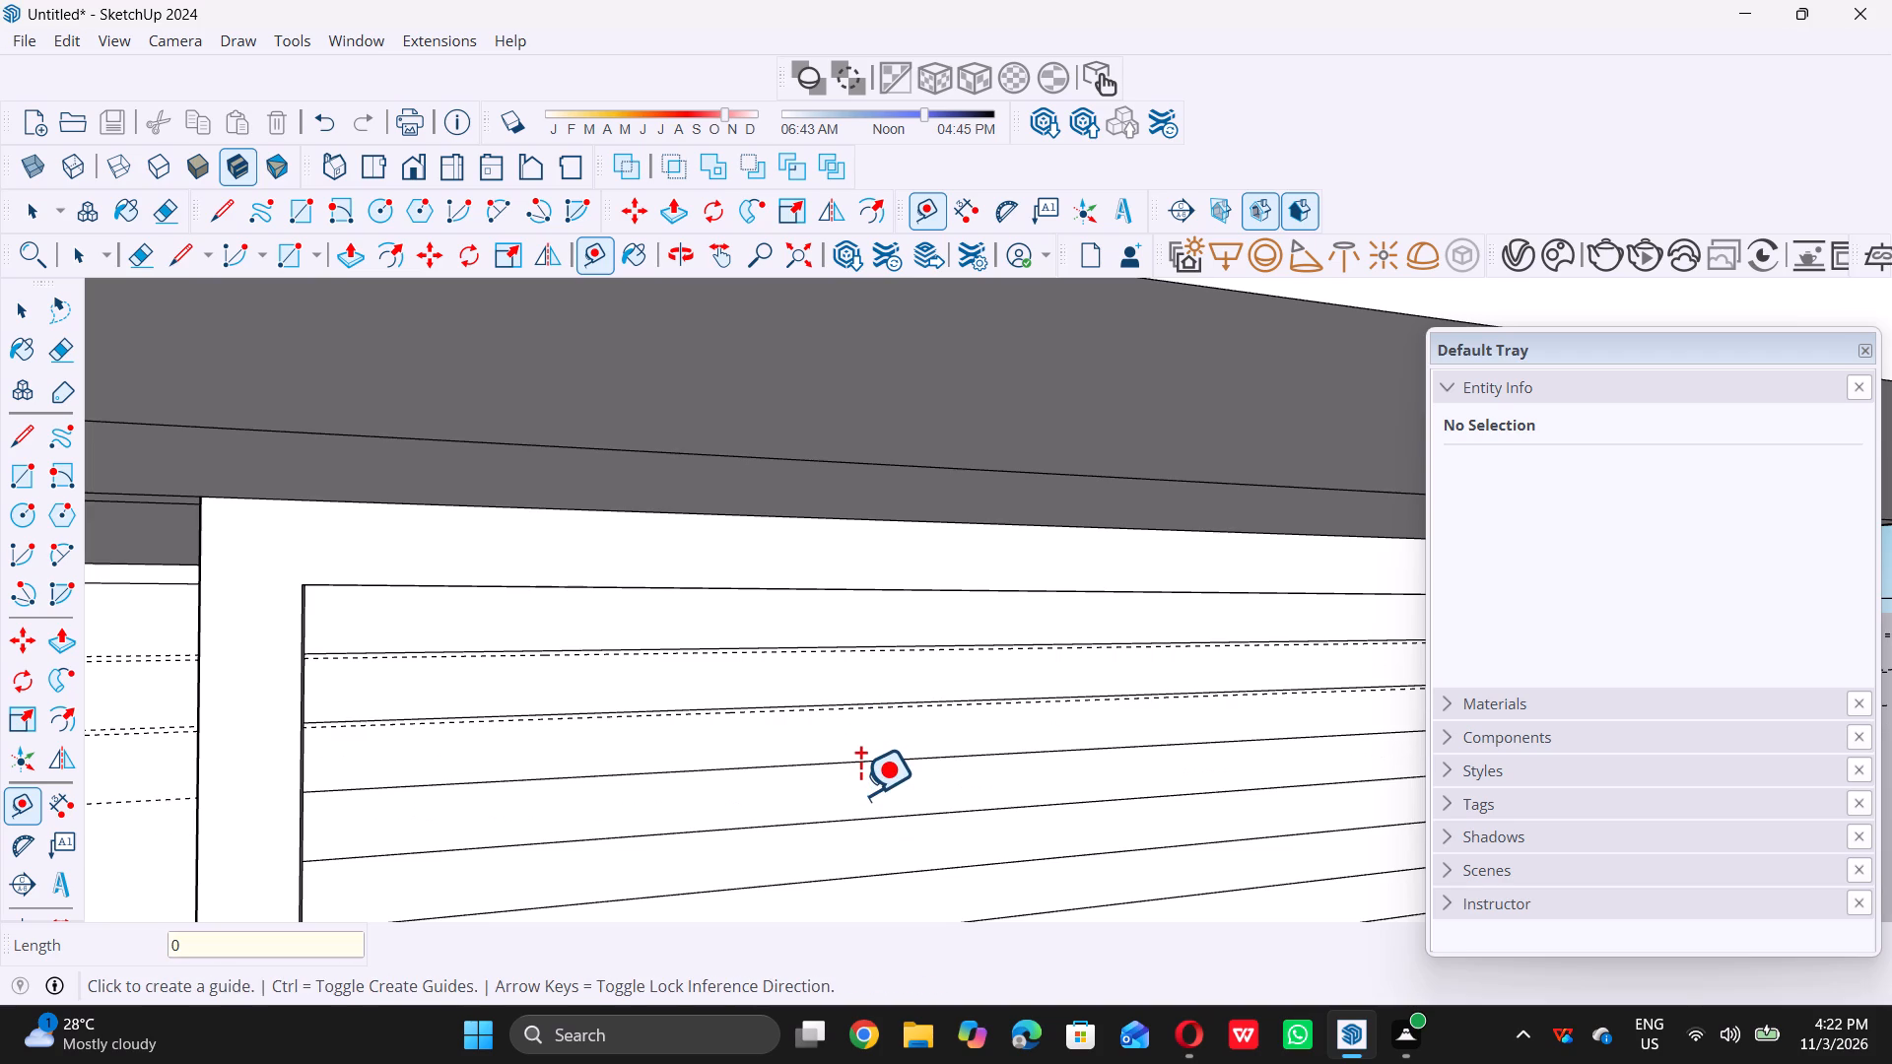
{"action": "type", "text": "0."}
{"action": "key", "text": "5"}
{"action": "key", "text": "shift+quotedbl"}
{"action": "key", "text": "Return"}
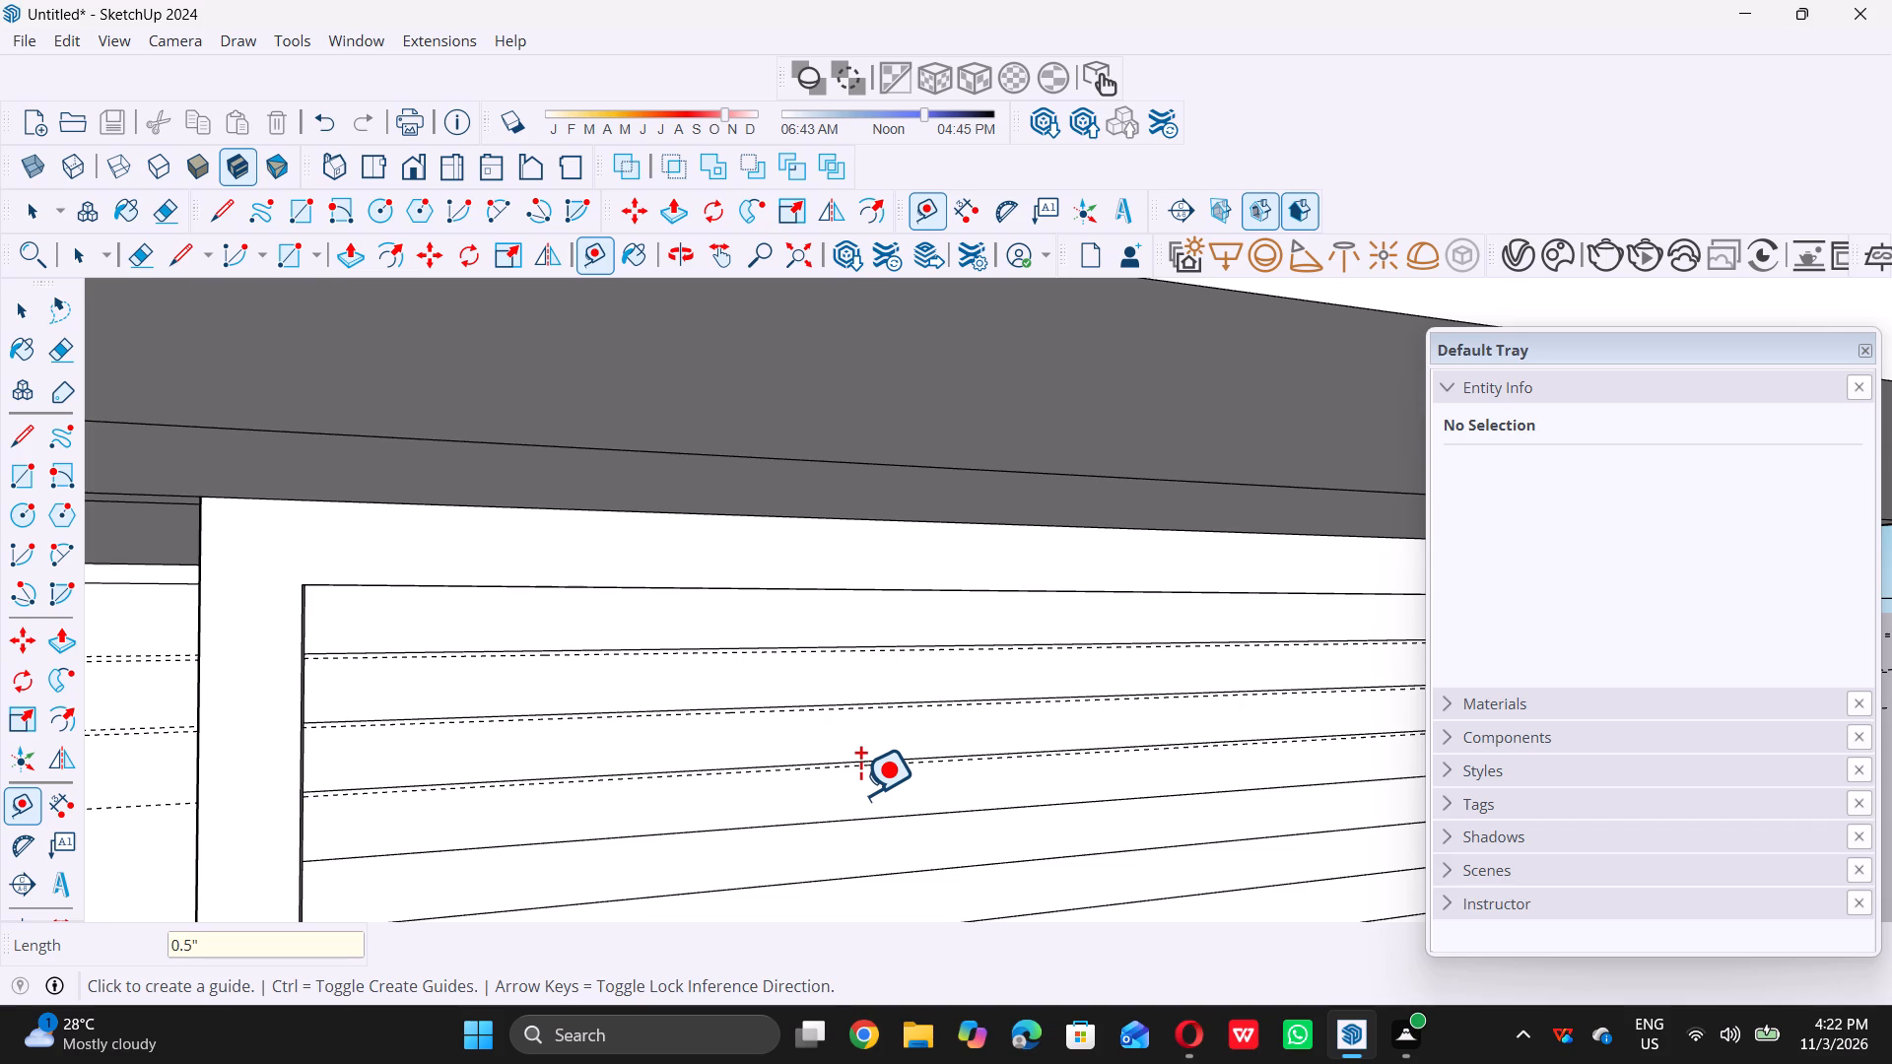
Place a guide 0.5" below the fourth horizontal division line of the panel.
{"action": "scroll", "coordinate": [870, 773], "scroll_direction": "down", "scroll_amount": 7}
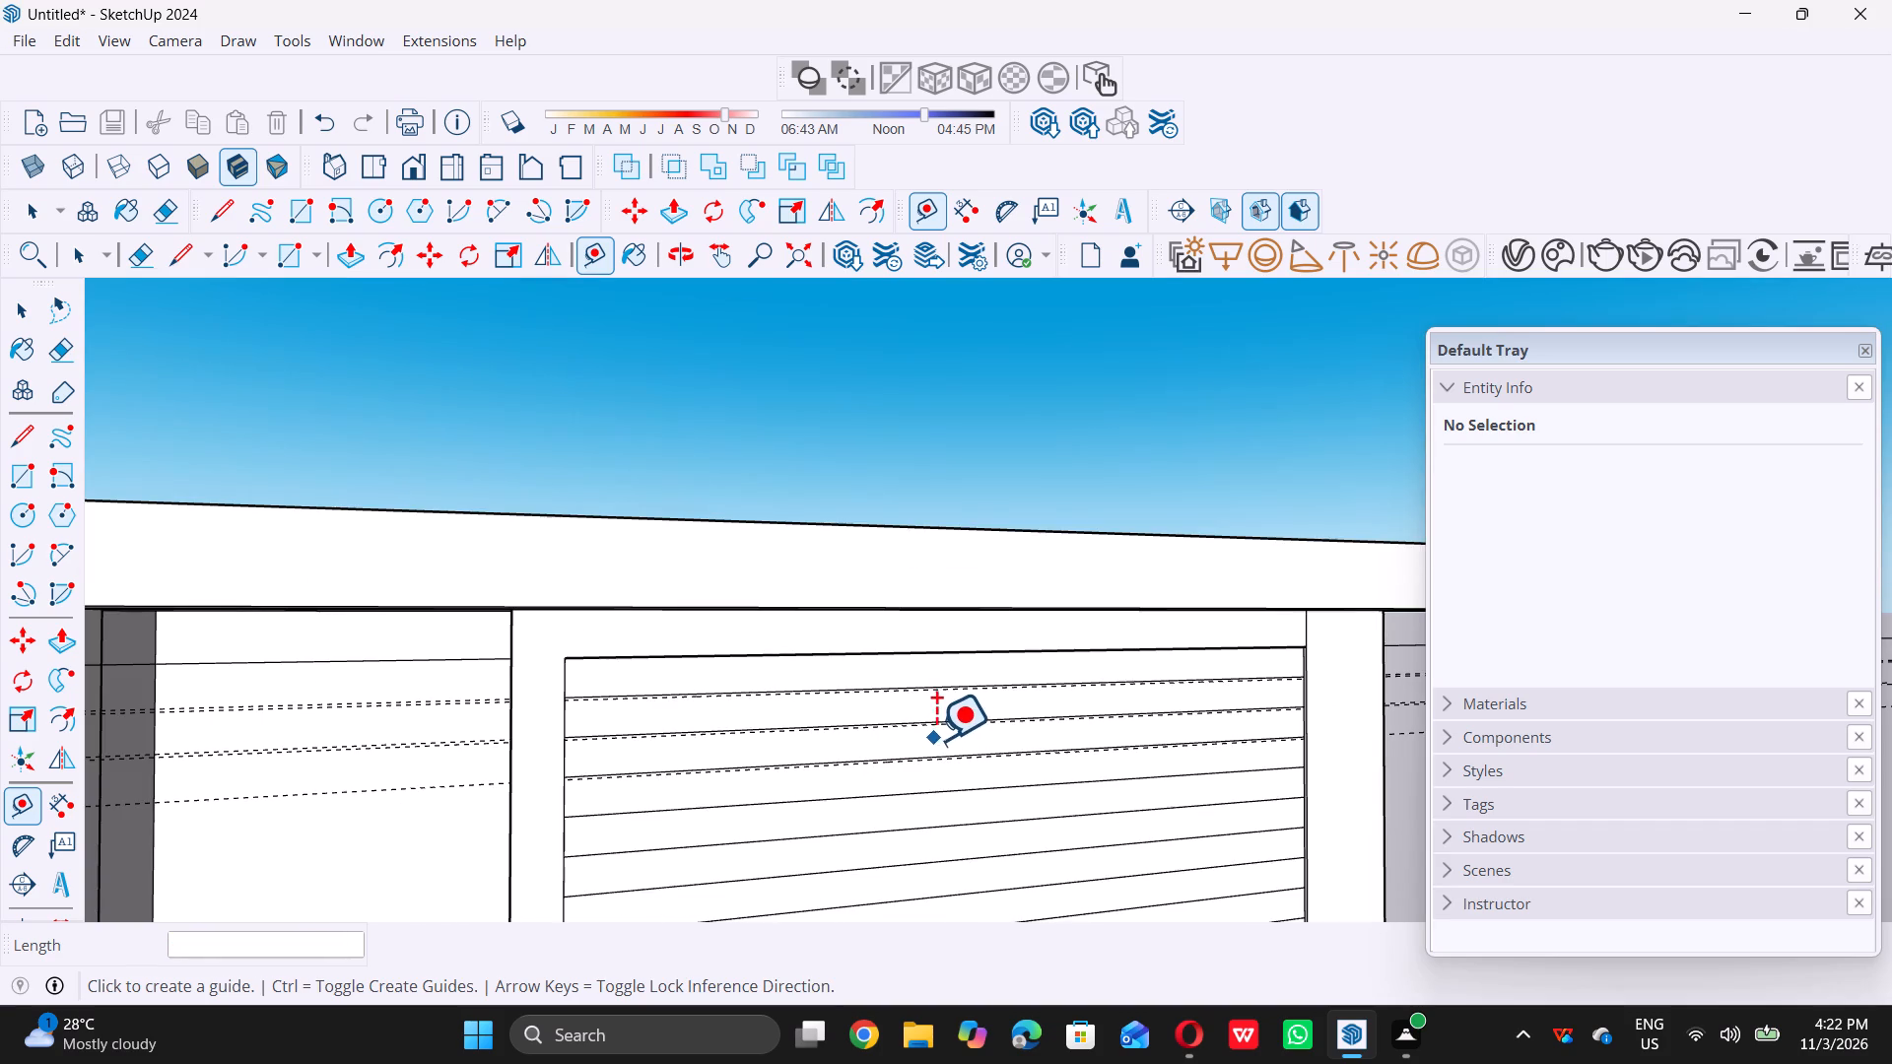
{"action": "scroll", "coordinate": [936, 739], "scroll_direction": "down", "scroll_amount": 9}
{"action": "scroll", "coordinate": [942, 828], "scroll_direction": "up", "scroll_amount": 5}
{"action": "scroll", "coordinate": [840, 808], "scroll_direction": "up", "scroll_amount": 6}
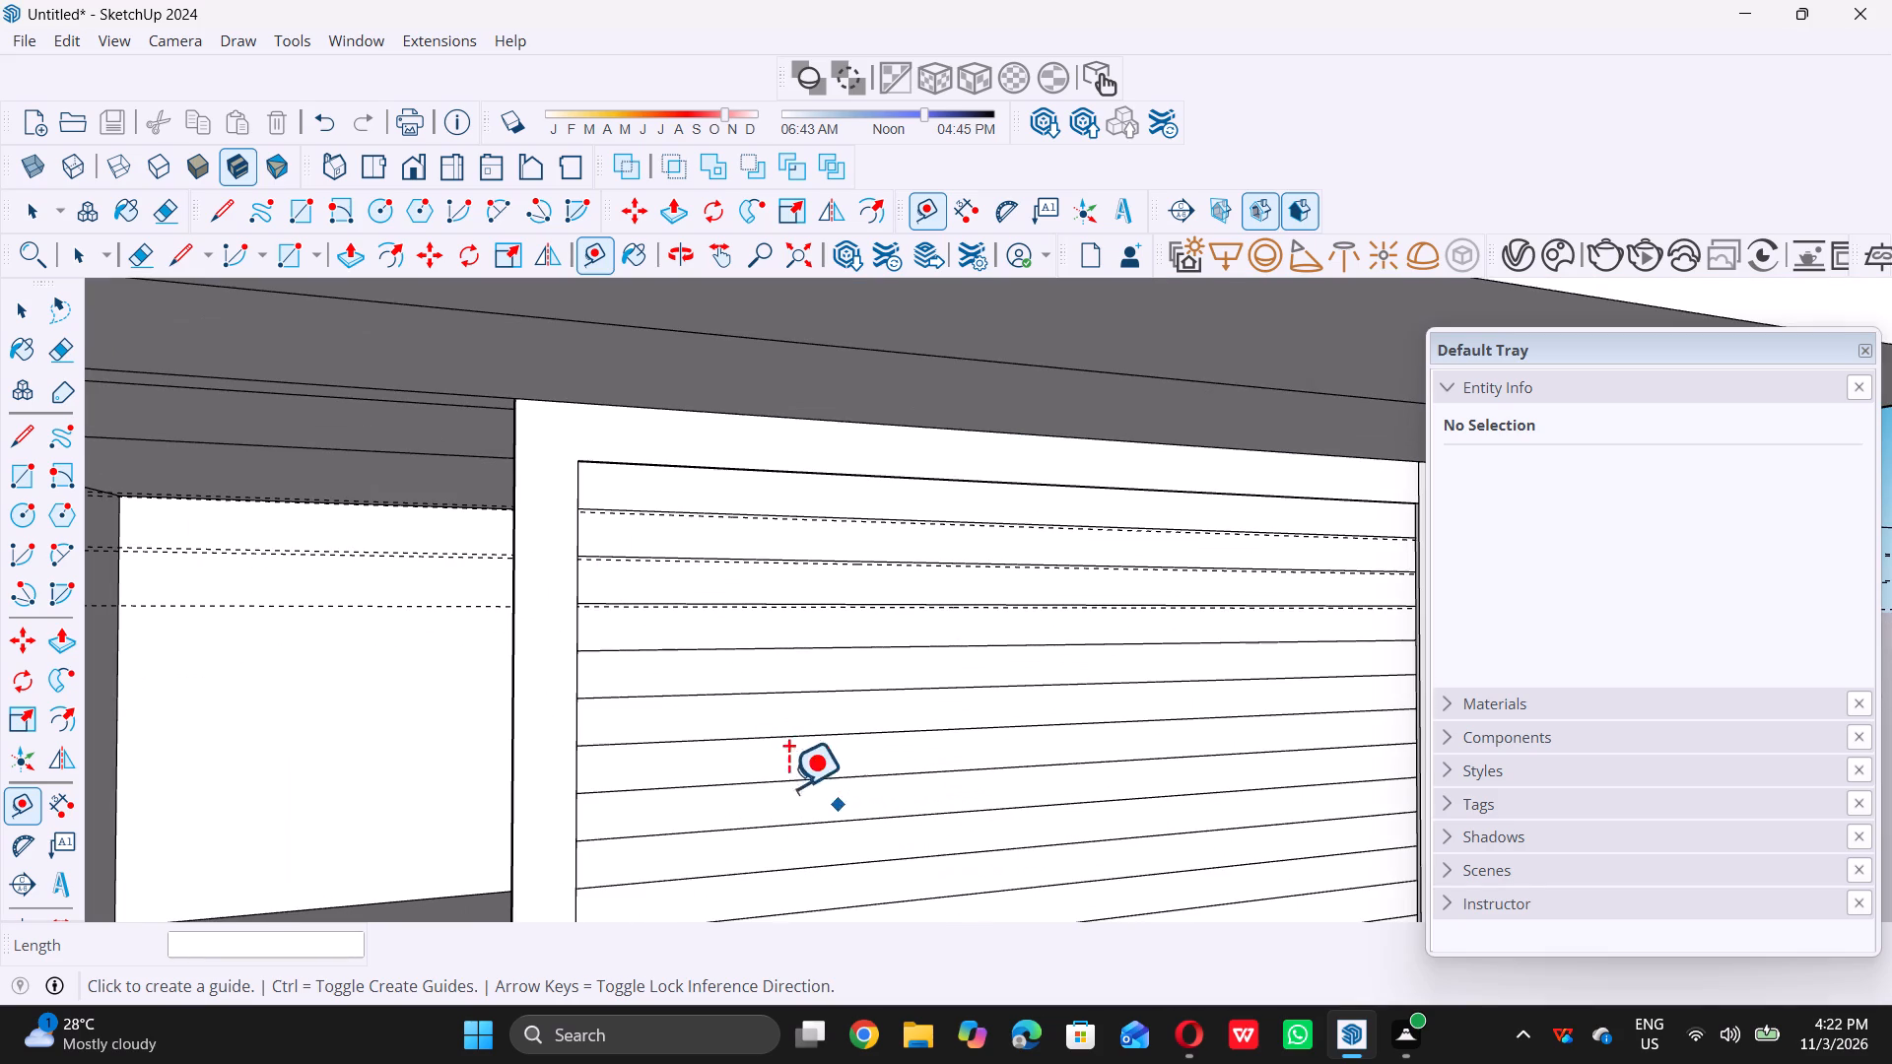
{"action": "scroll", "coordinate": [579, 694], "scroll_direction": "up", "scroll_amount": 8}
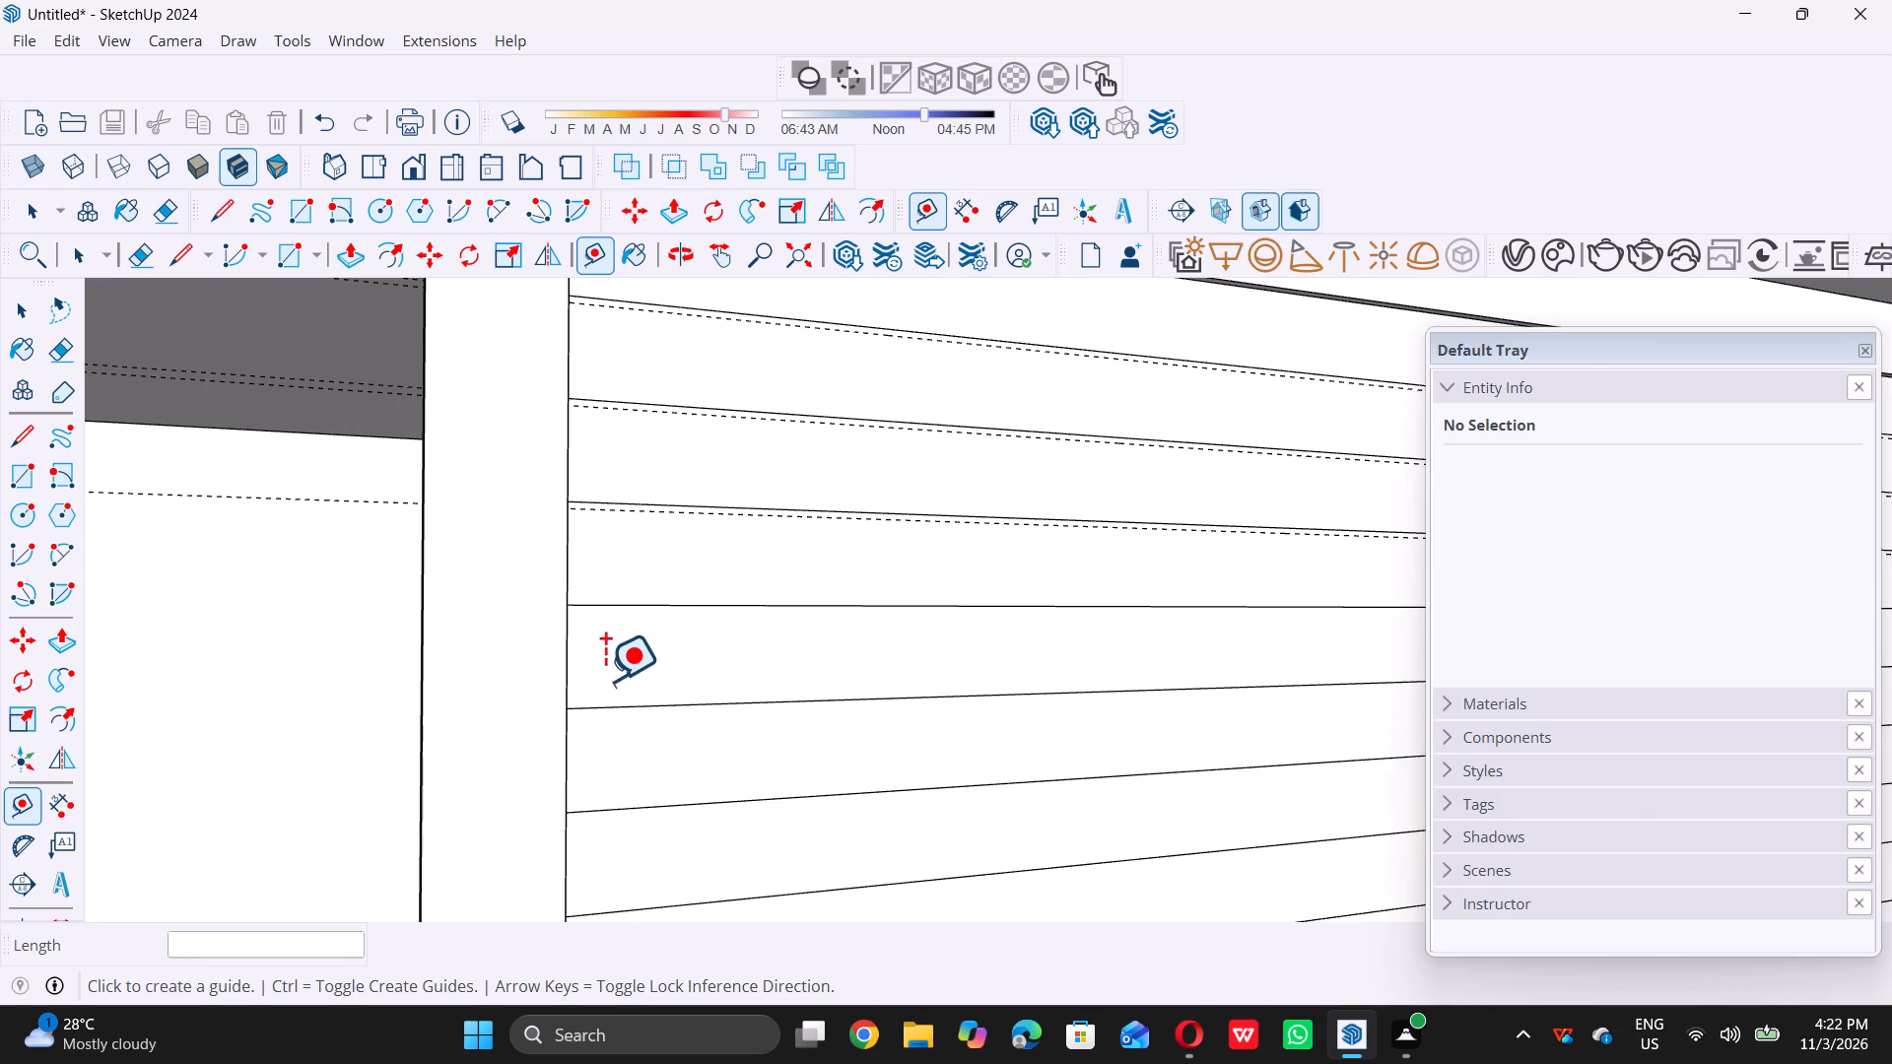
{"action": "left_click", "coordinate": [683, 611]}
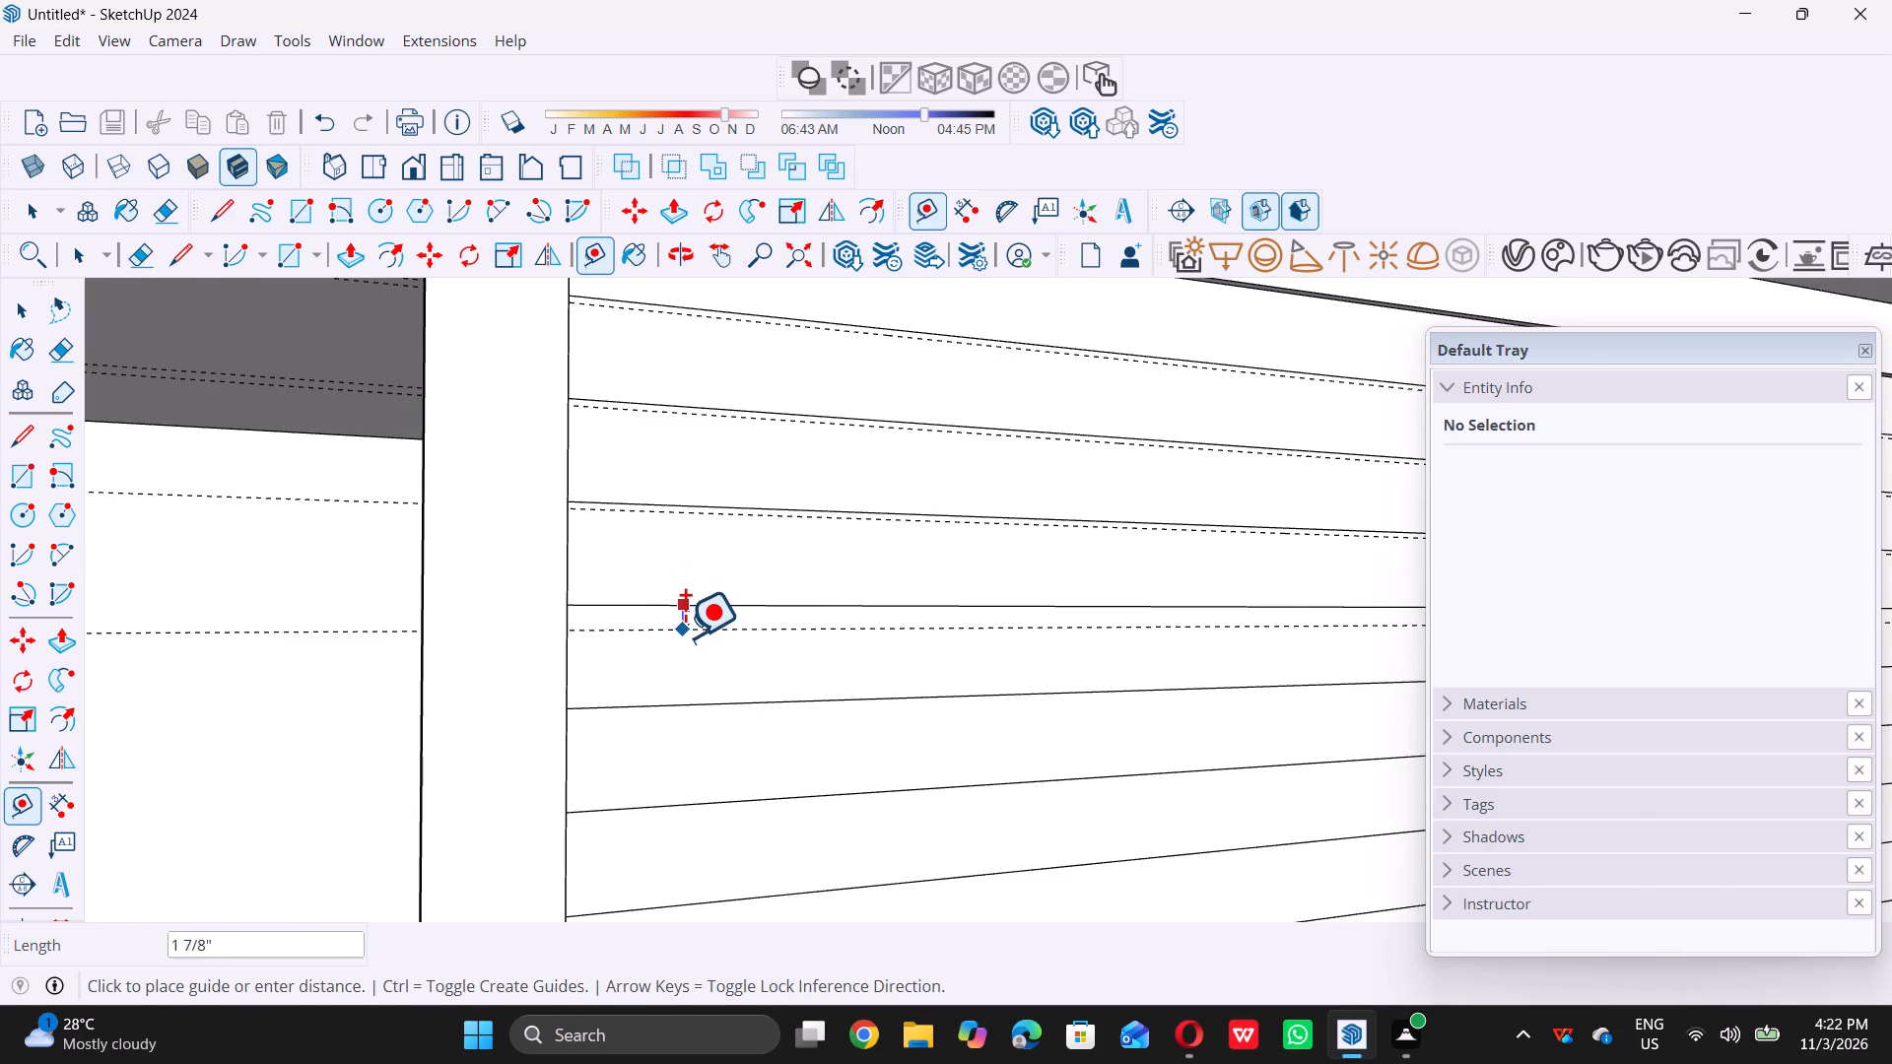
{"action": "type", "text": "0.5"}
{"action": "key", "text": "shift+quotedbl"}
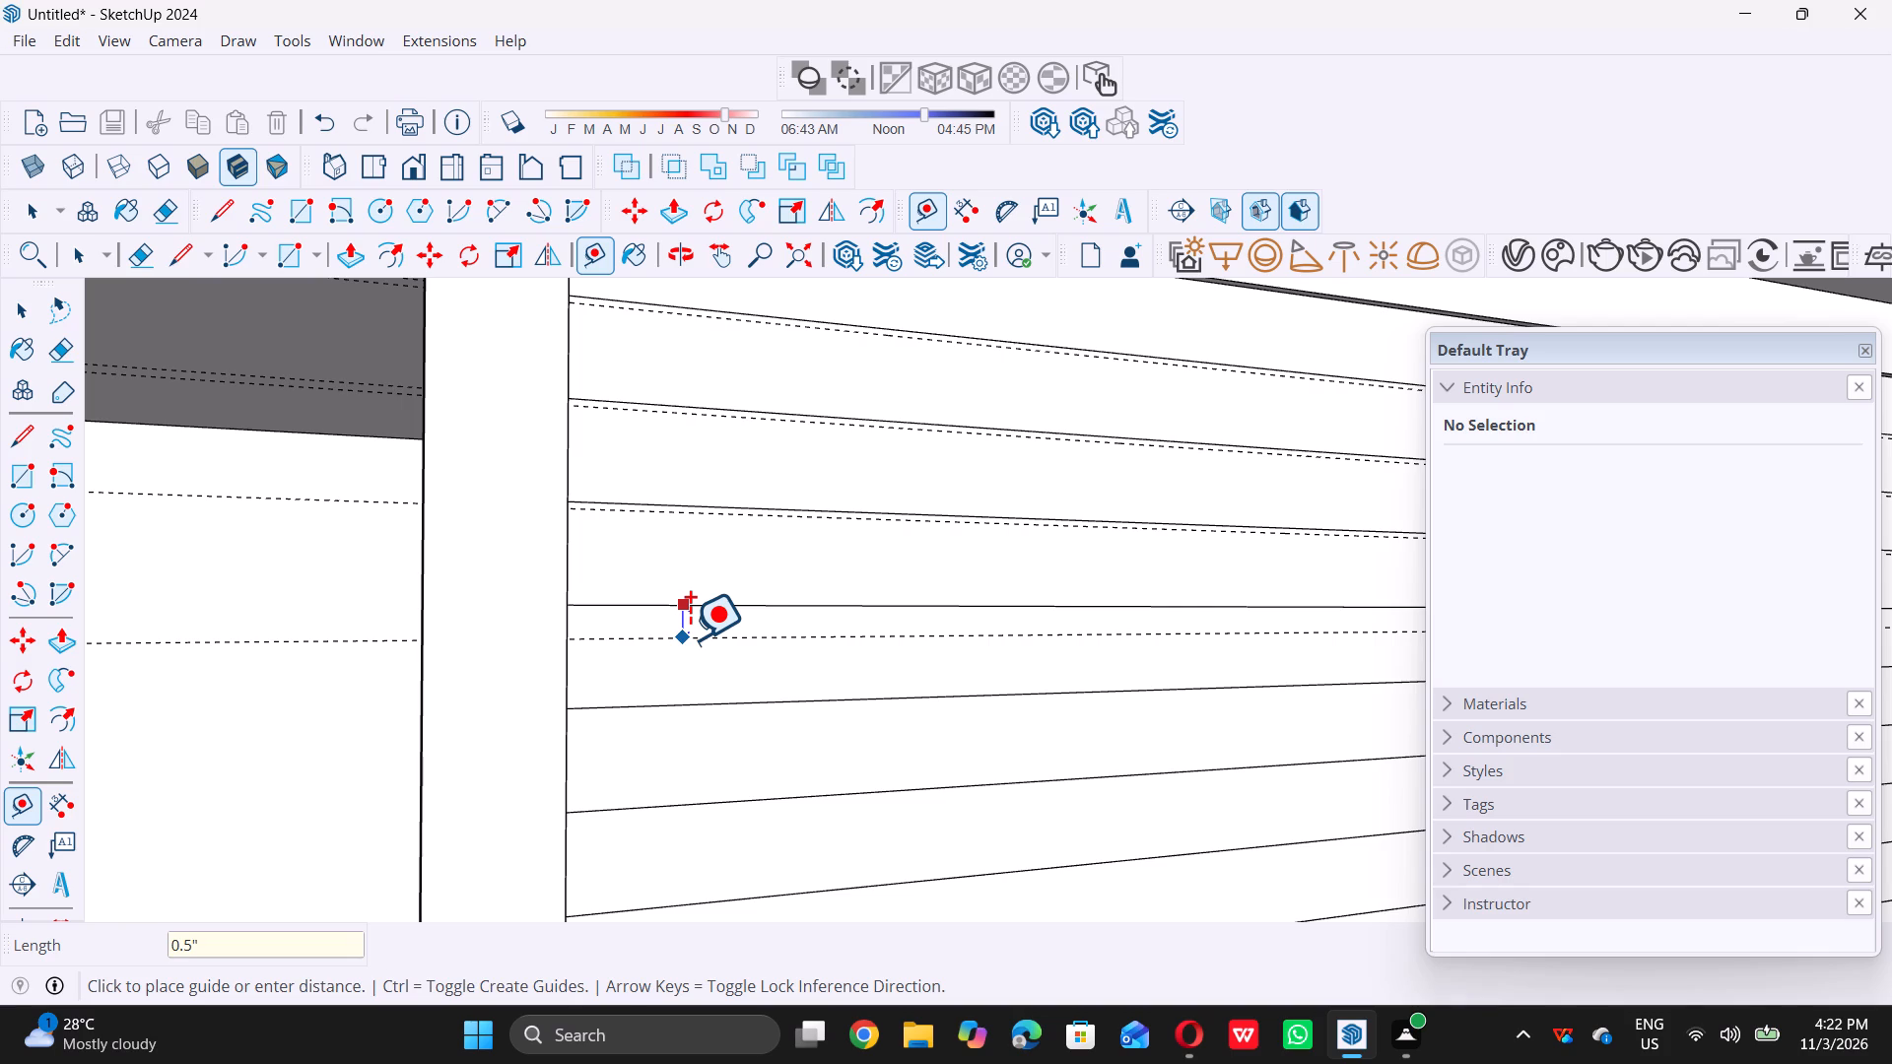
{"action": "key", "text": "Return"}
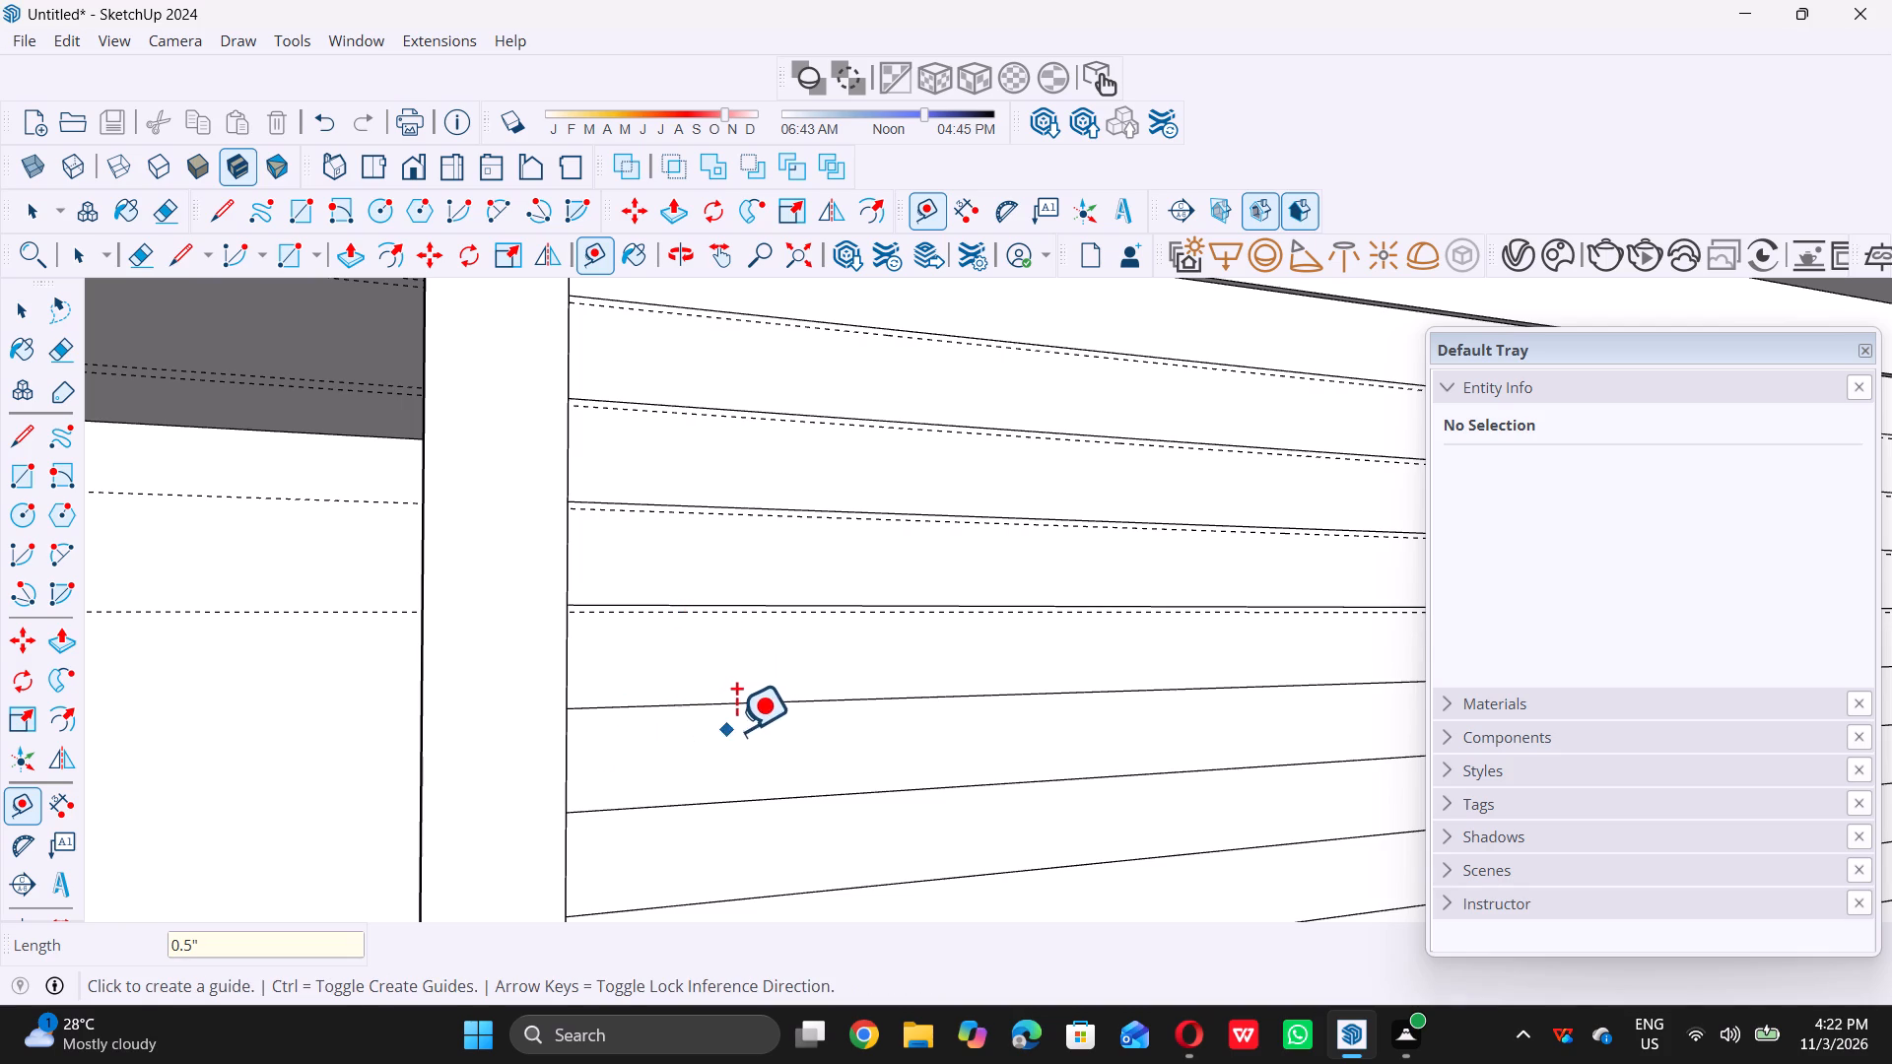
Place a guide 0.5" below the fifth horizontal division line of the panel.
{"action": "left_click", "coordinate": [757, 703]}
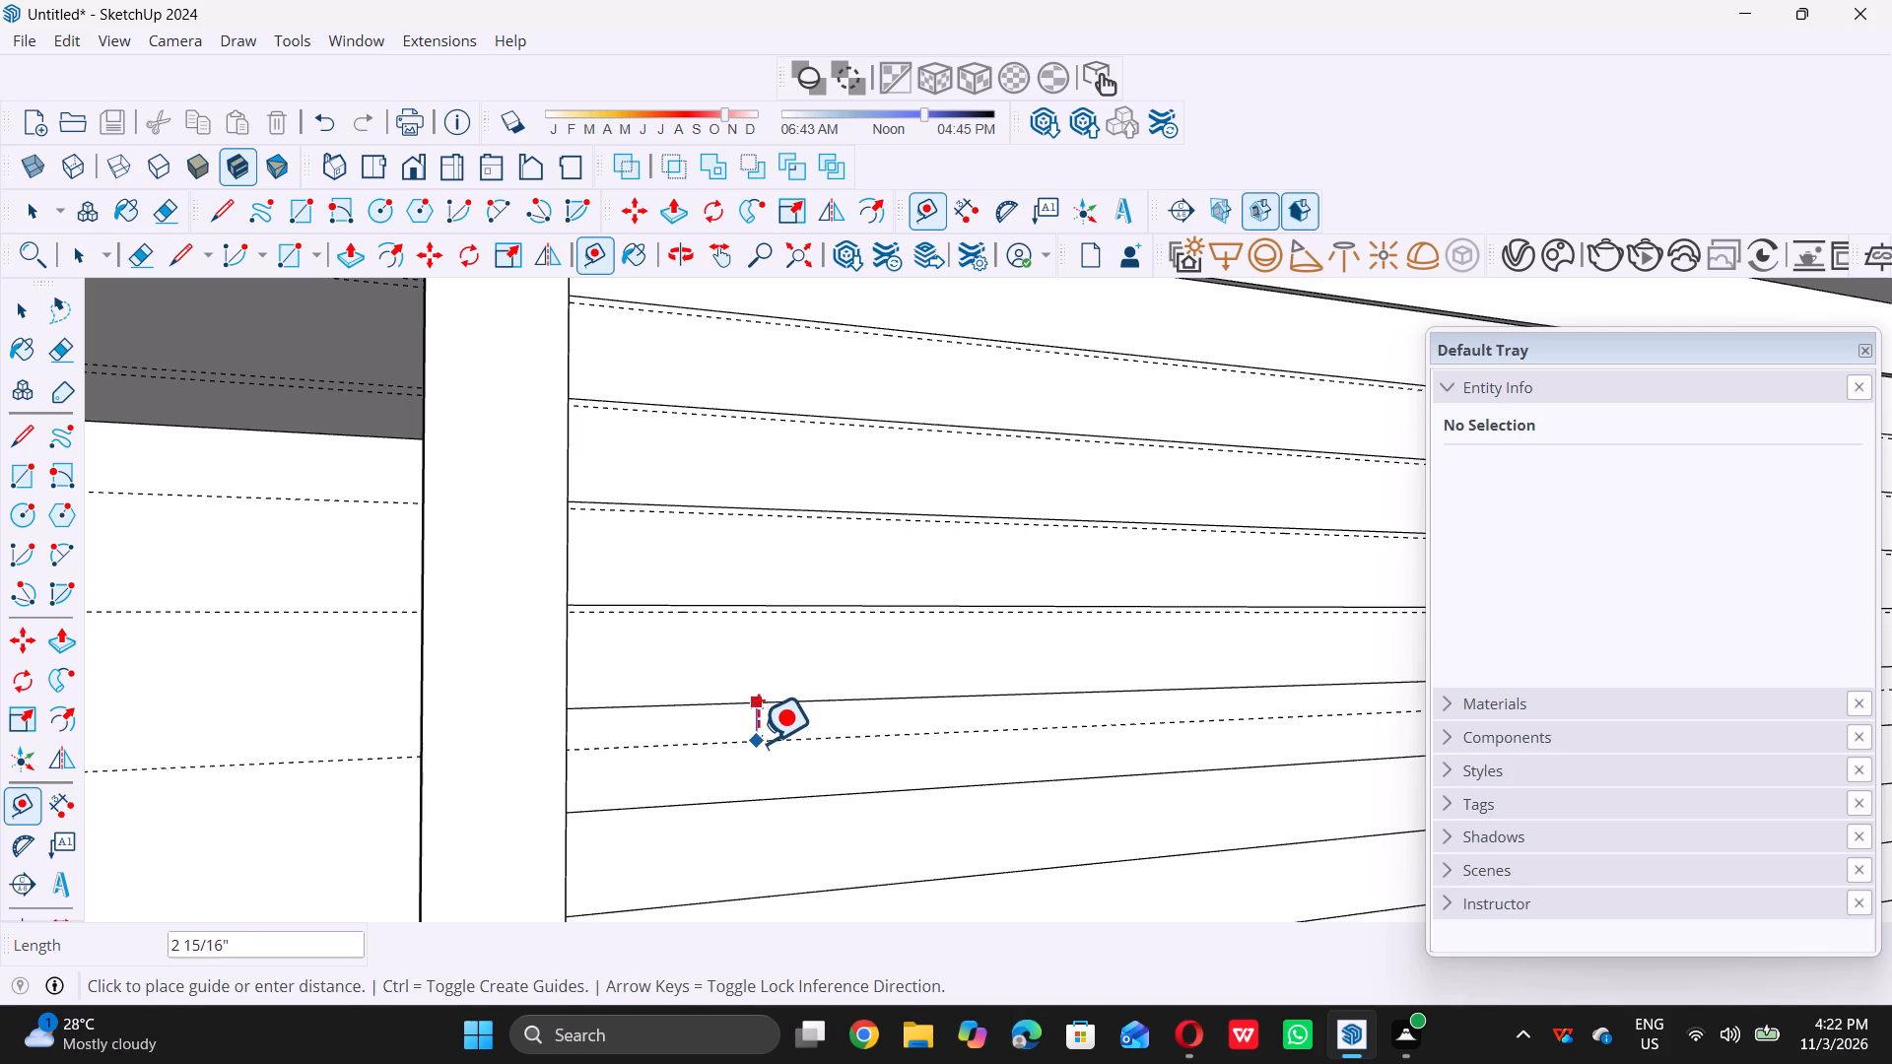
{"action": "type", "text": "0.5"}
{"action": "key", "text": "shift+quotedbl"}
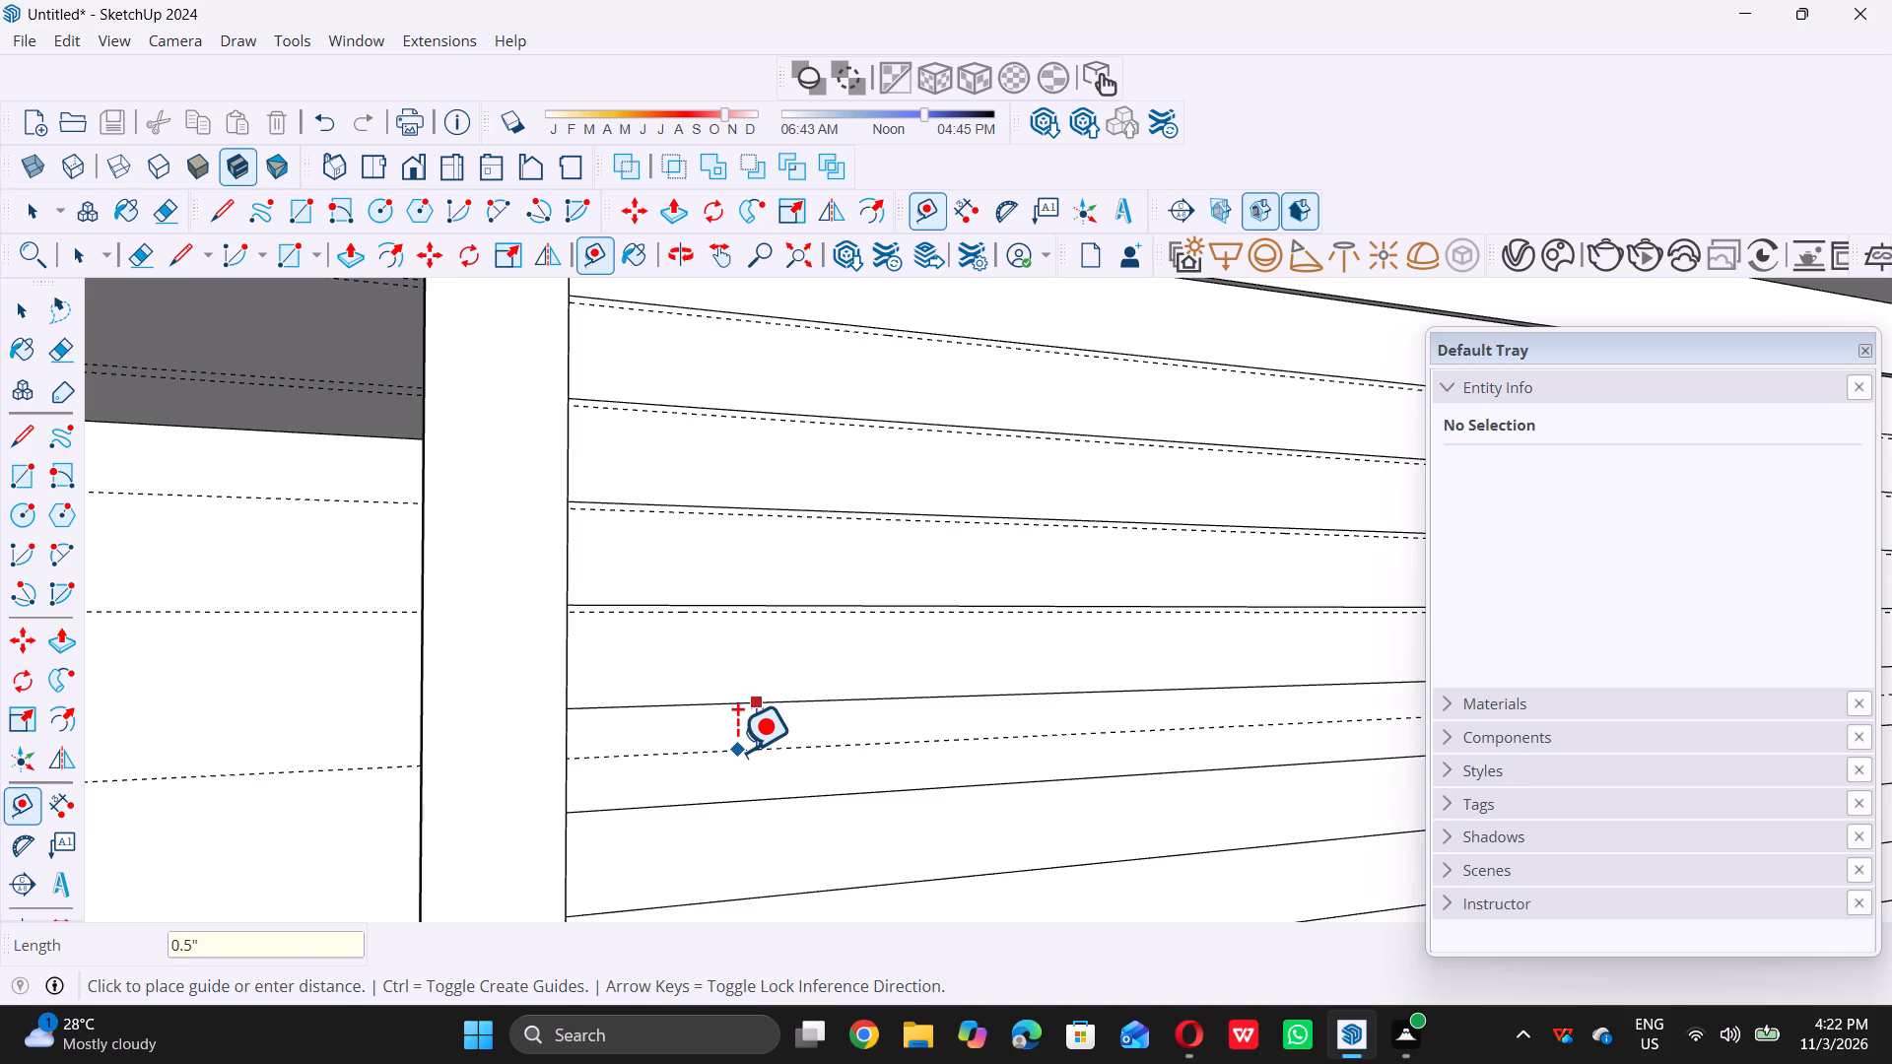
{"action": "key", "text": "Return"}
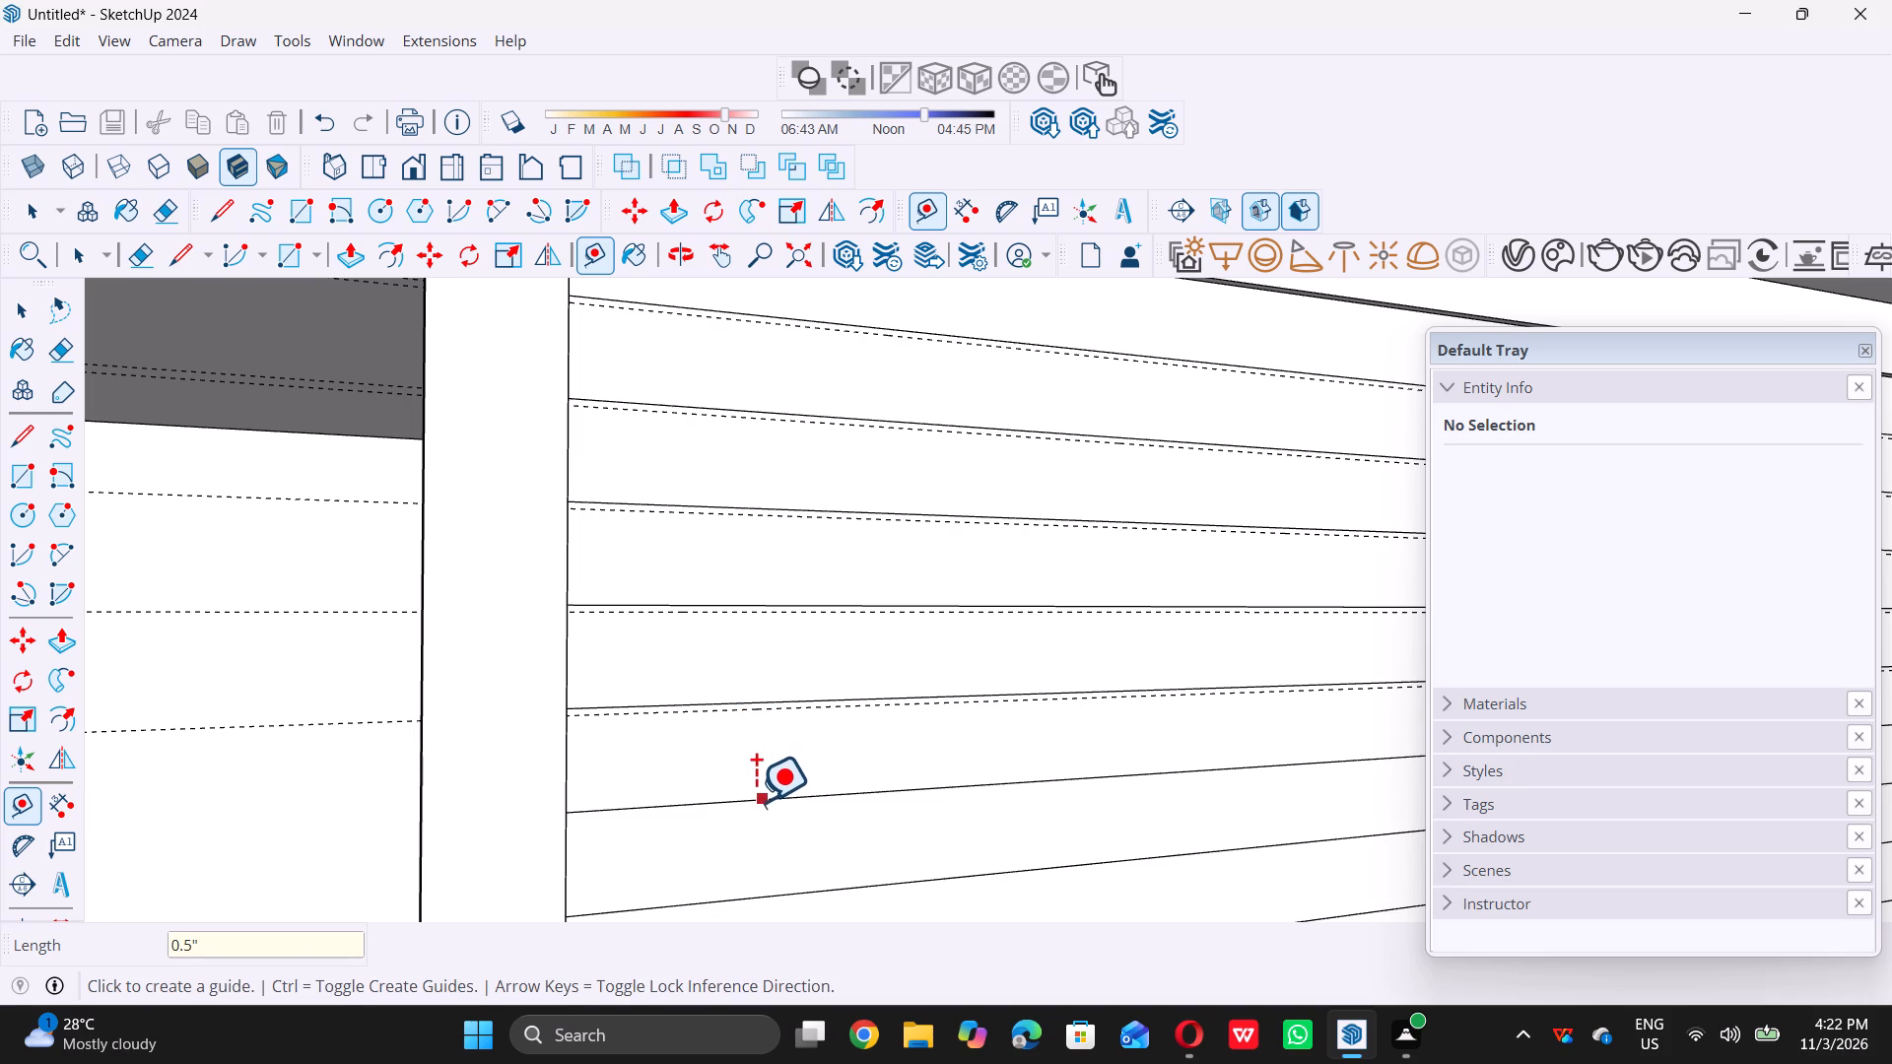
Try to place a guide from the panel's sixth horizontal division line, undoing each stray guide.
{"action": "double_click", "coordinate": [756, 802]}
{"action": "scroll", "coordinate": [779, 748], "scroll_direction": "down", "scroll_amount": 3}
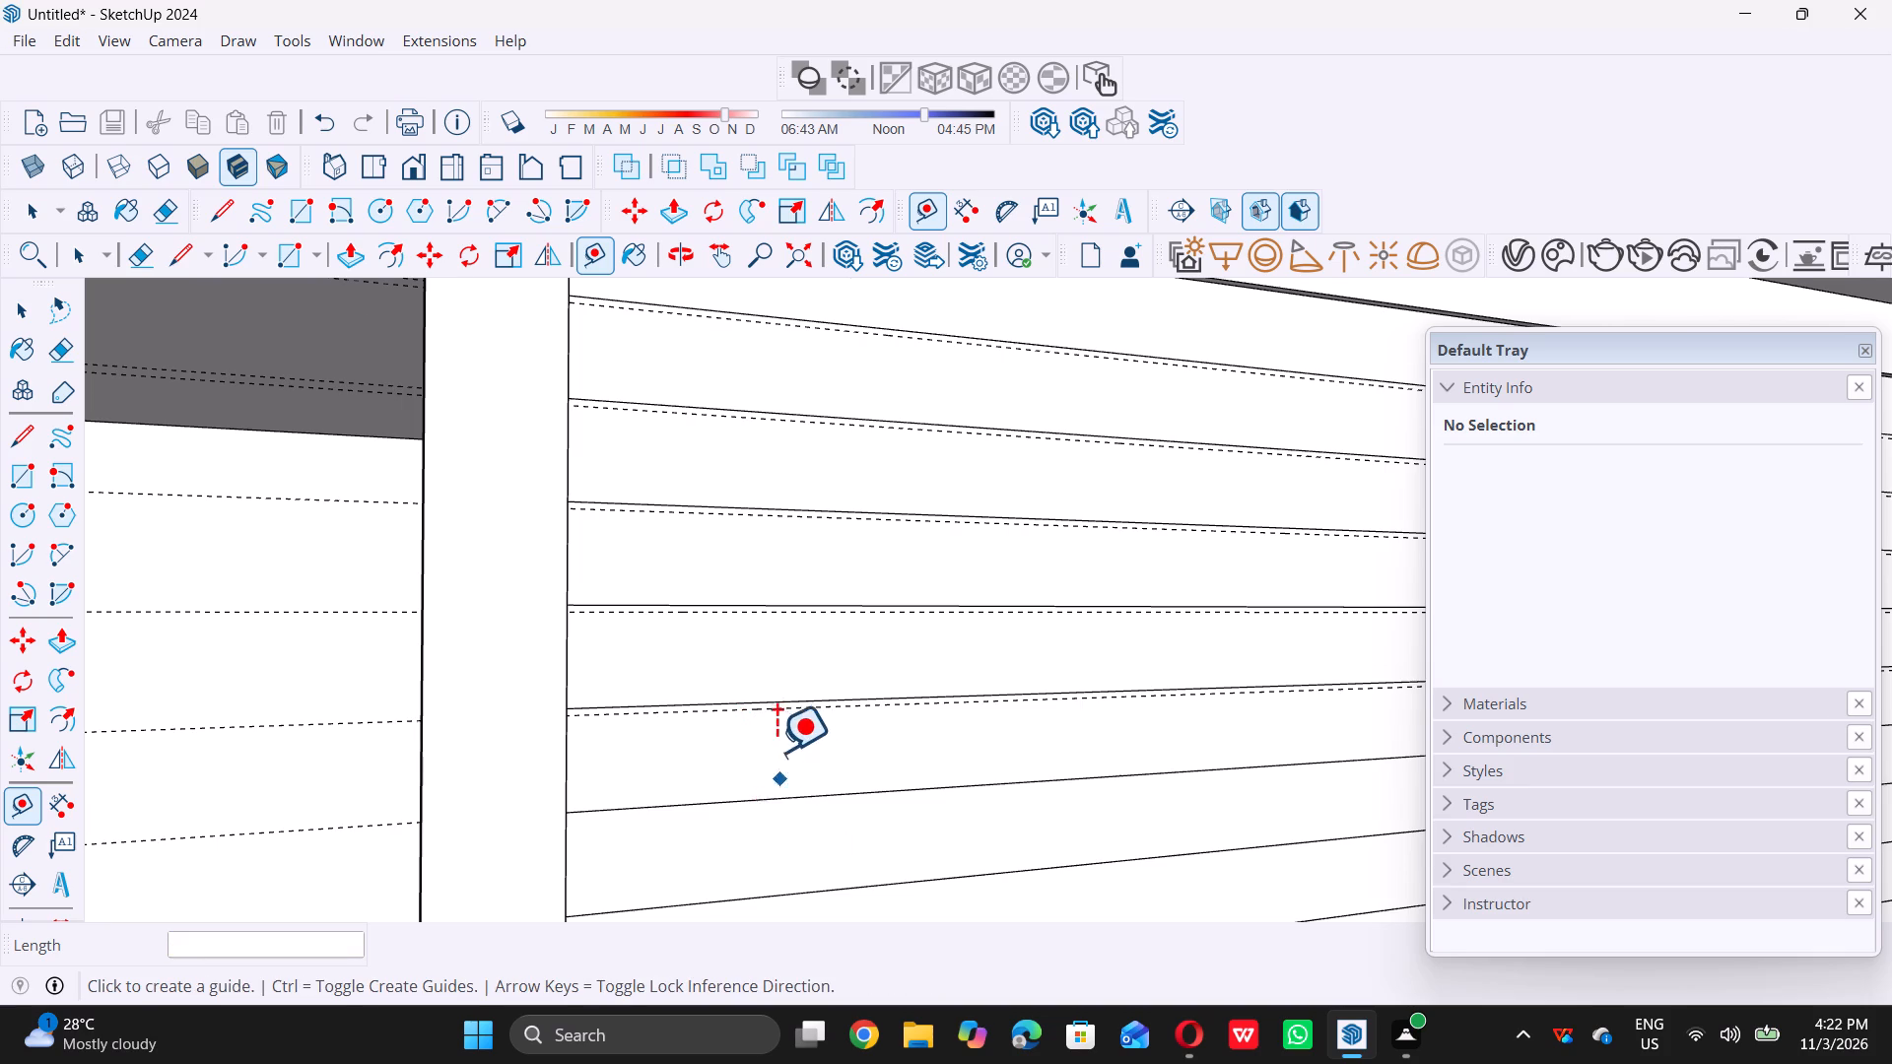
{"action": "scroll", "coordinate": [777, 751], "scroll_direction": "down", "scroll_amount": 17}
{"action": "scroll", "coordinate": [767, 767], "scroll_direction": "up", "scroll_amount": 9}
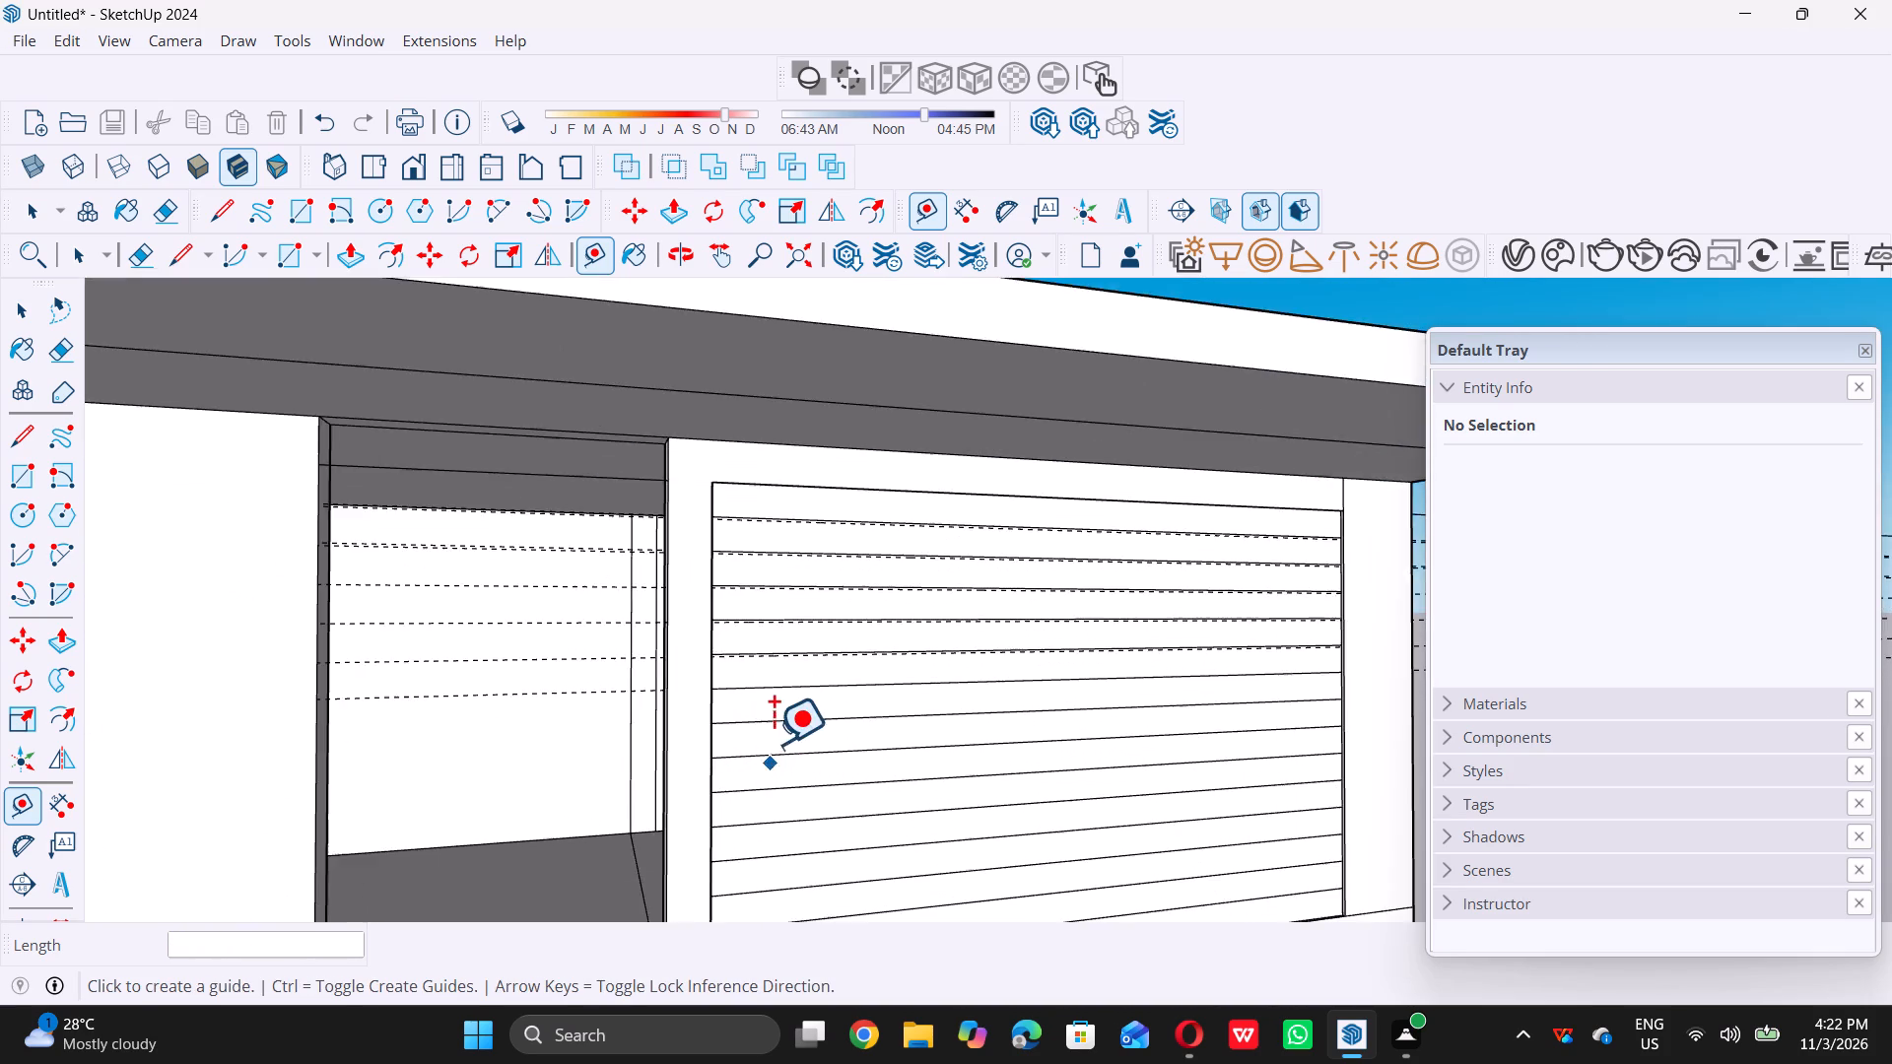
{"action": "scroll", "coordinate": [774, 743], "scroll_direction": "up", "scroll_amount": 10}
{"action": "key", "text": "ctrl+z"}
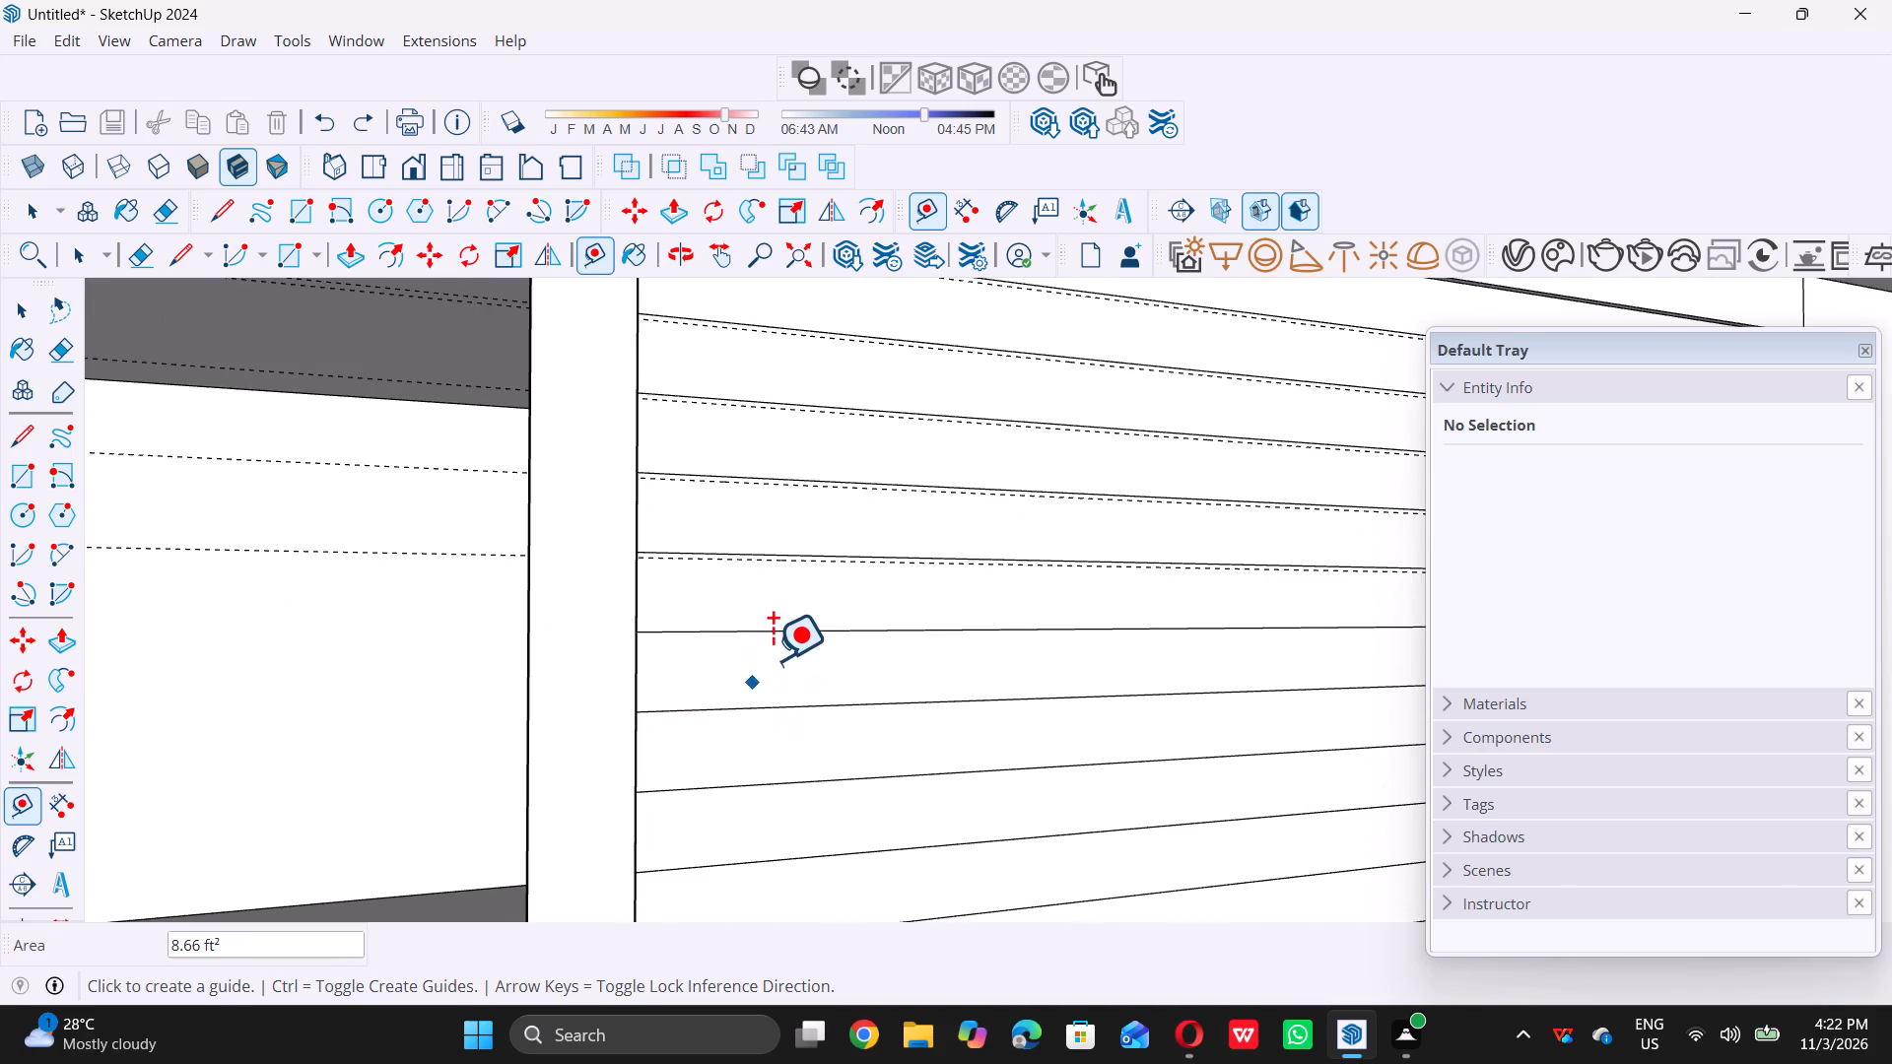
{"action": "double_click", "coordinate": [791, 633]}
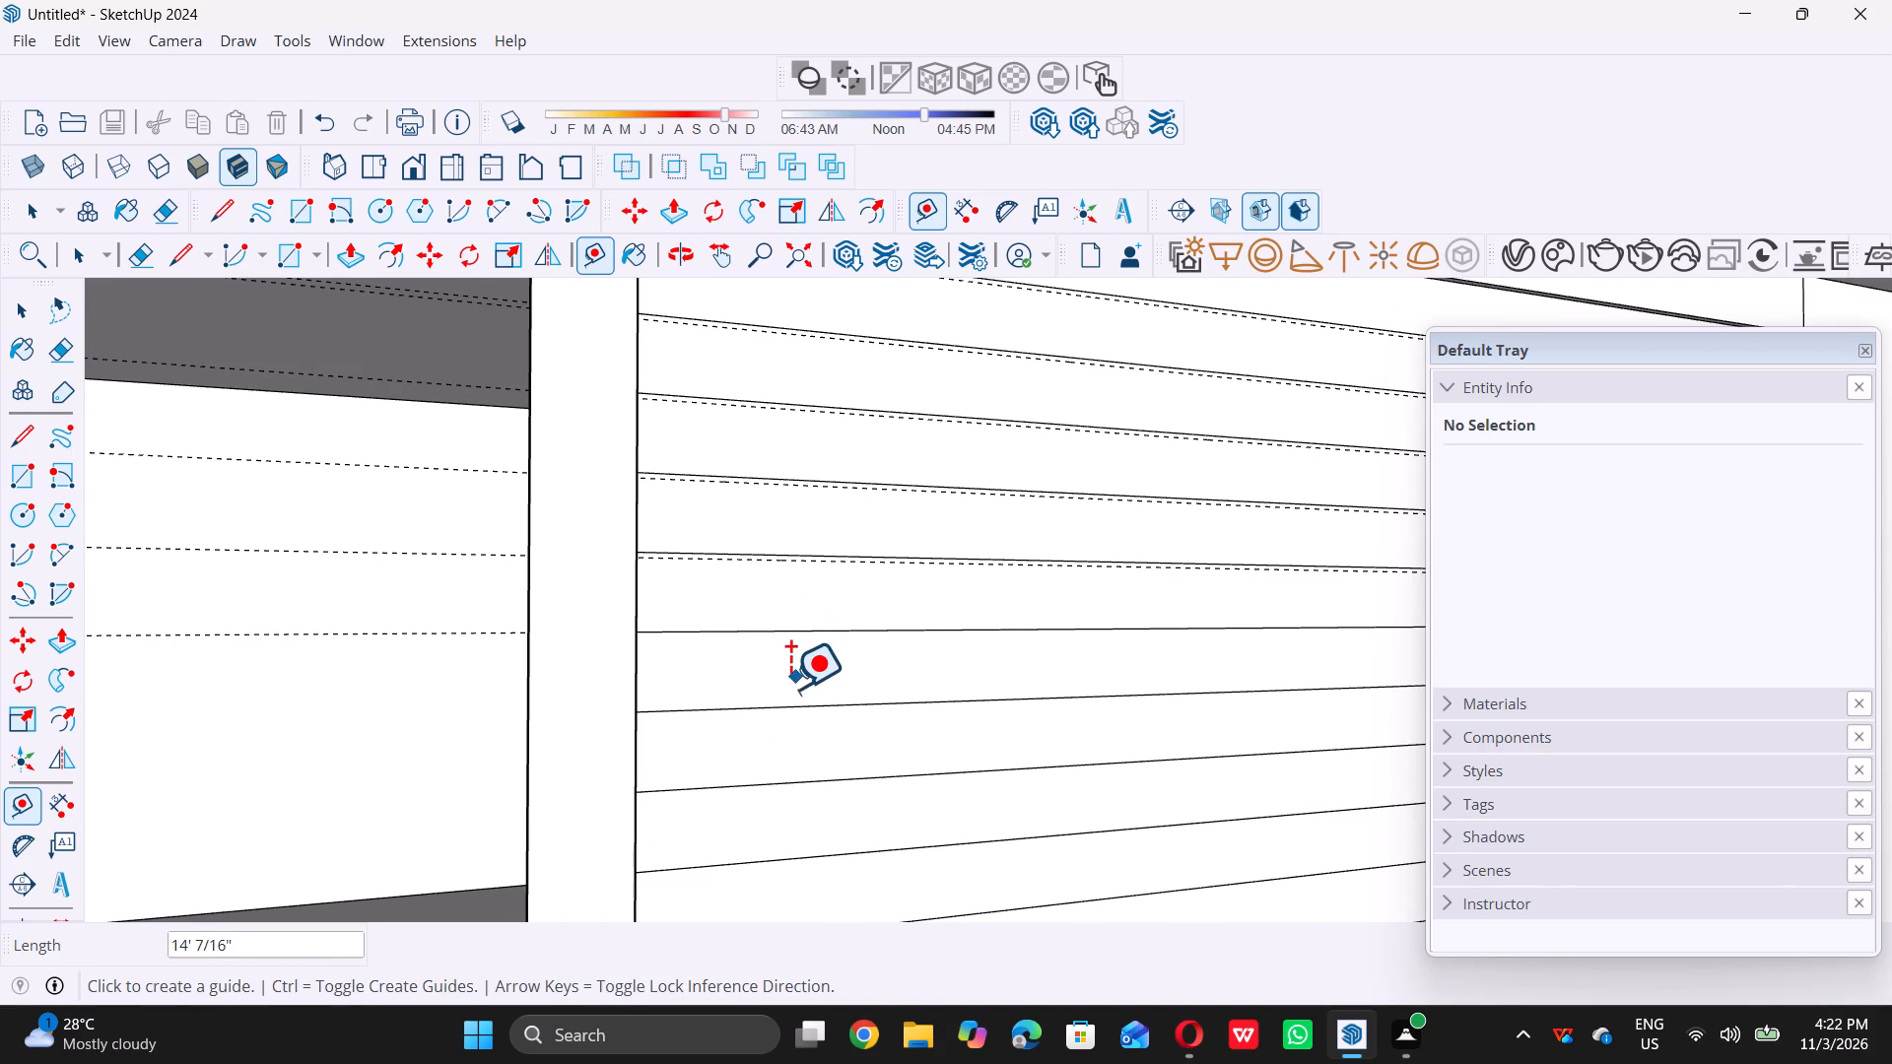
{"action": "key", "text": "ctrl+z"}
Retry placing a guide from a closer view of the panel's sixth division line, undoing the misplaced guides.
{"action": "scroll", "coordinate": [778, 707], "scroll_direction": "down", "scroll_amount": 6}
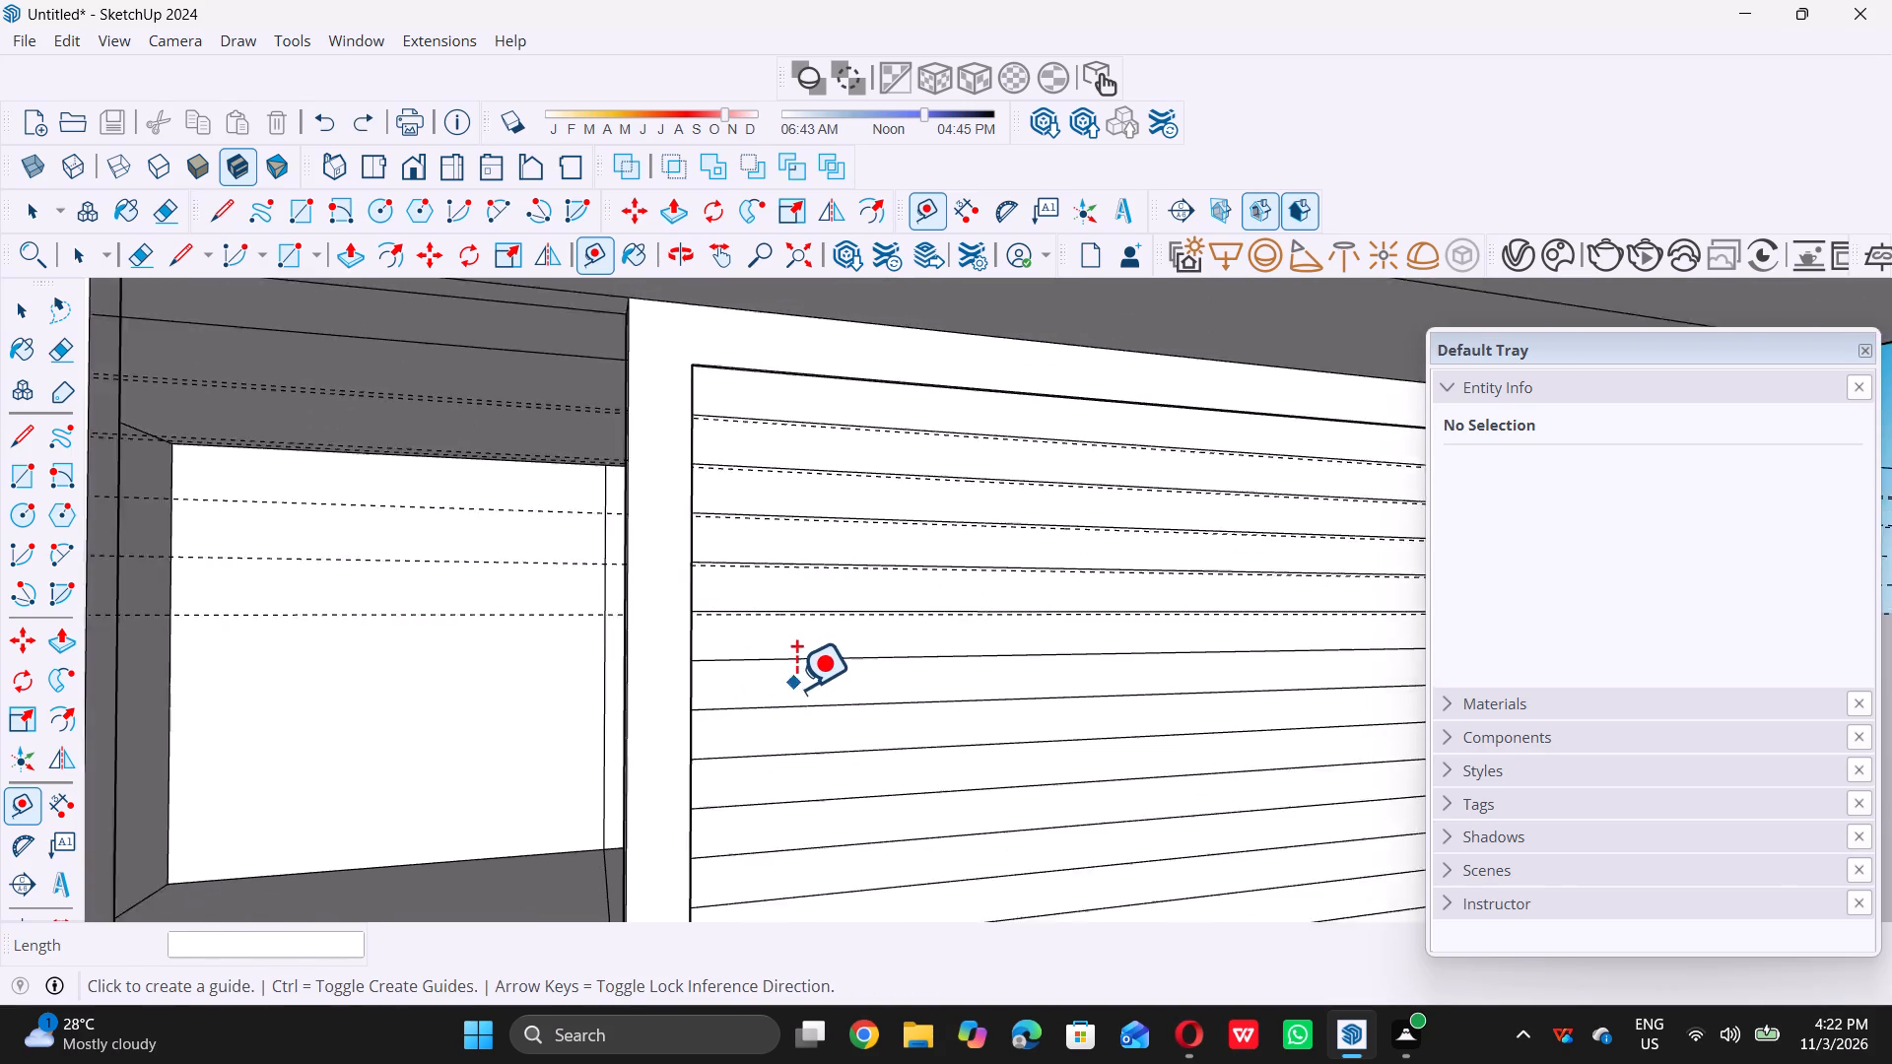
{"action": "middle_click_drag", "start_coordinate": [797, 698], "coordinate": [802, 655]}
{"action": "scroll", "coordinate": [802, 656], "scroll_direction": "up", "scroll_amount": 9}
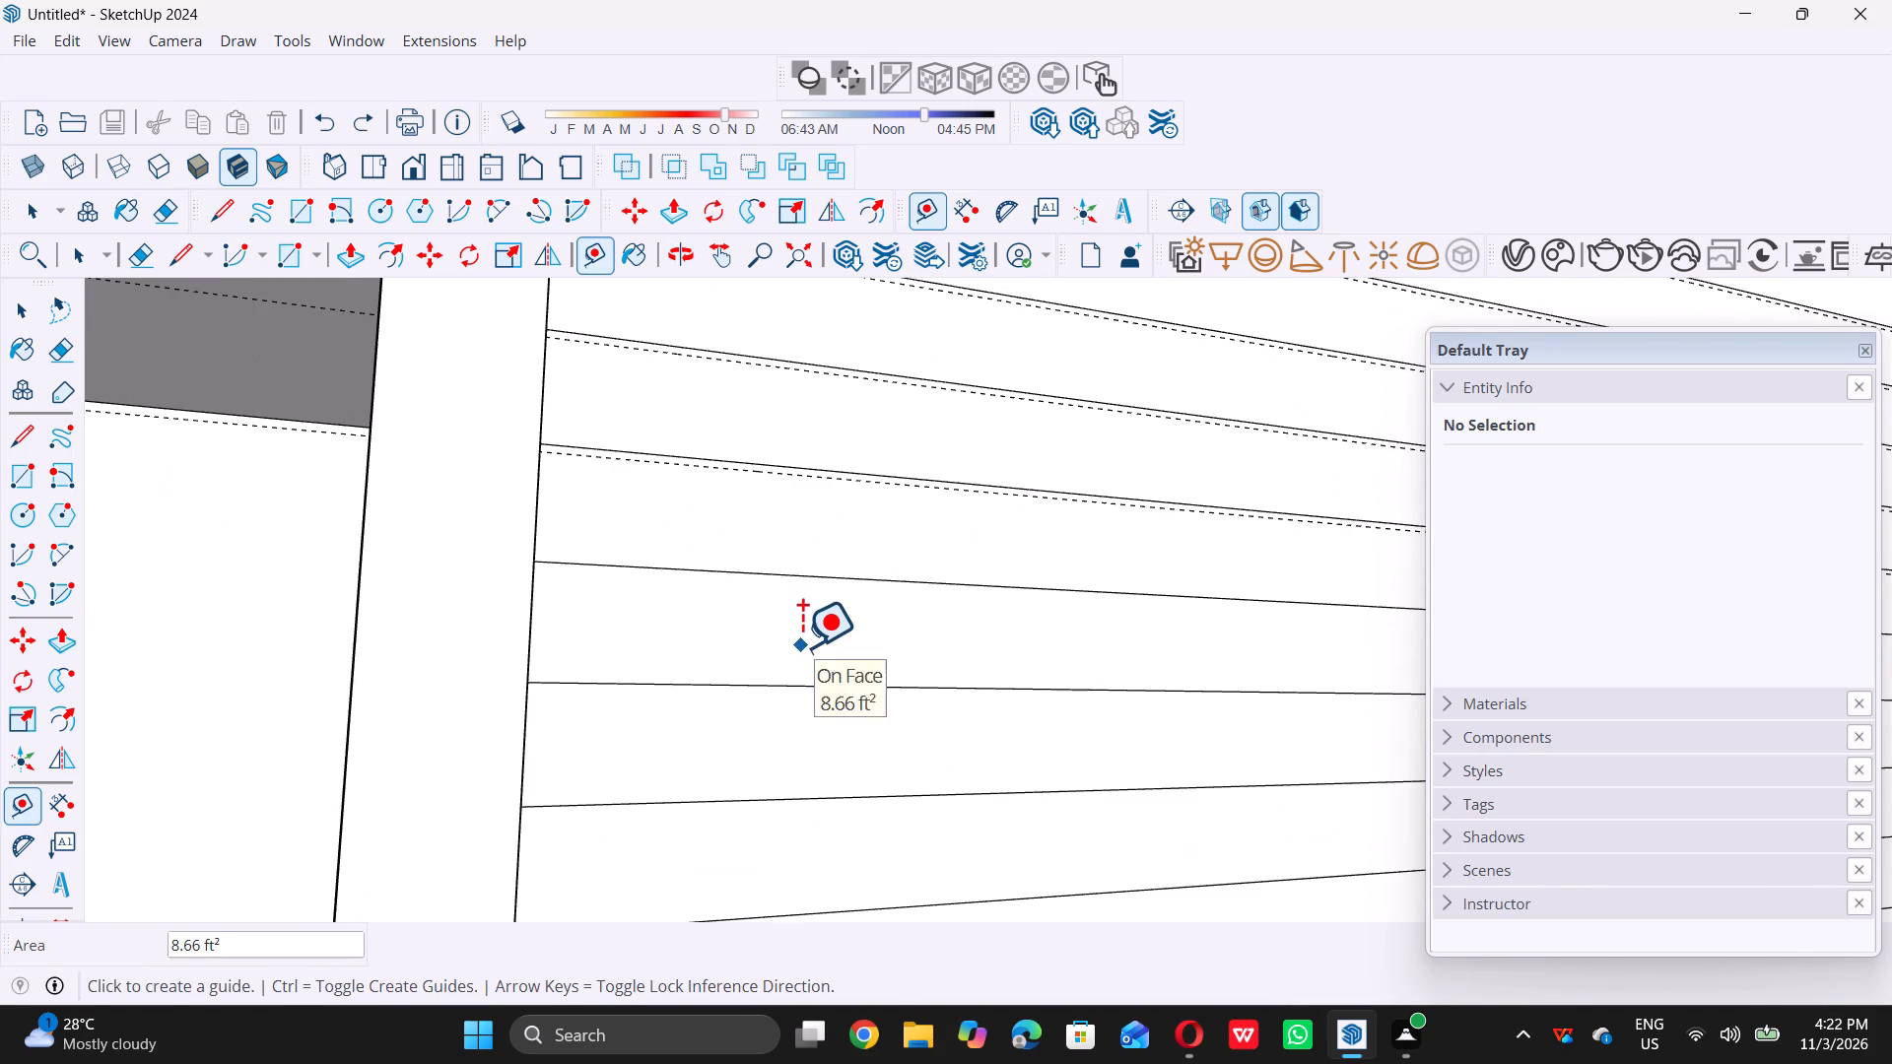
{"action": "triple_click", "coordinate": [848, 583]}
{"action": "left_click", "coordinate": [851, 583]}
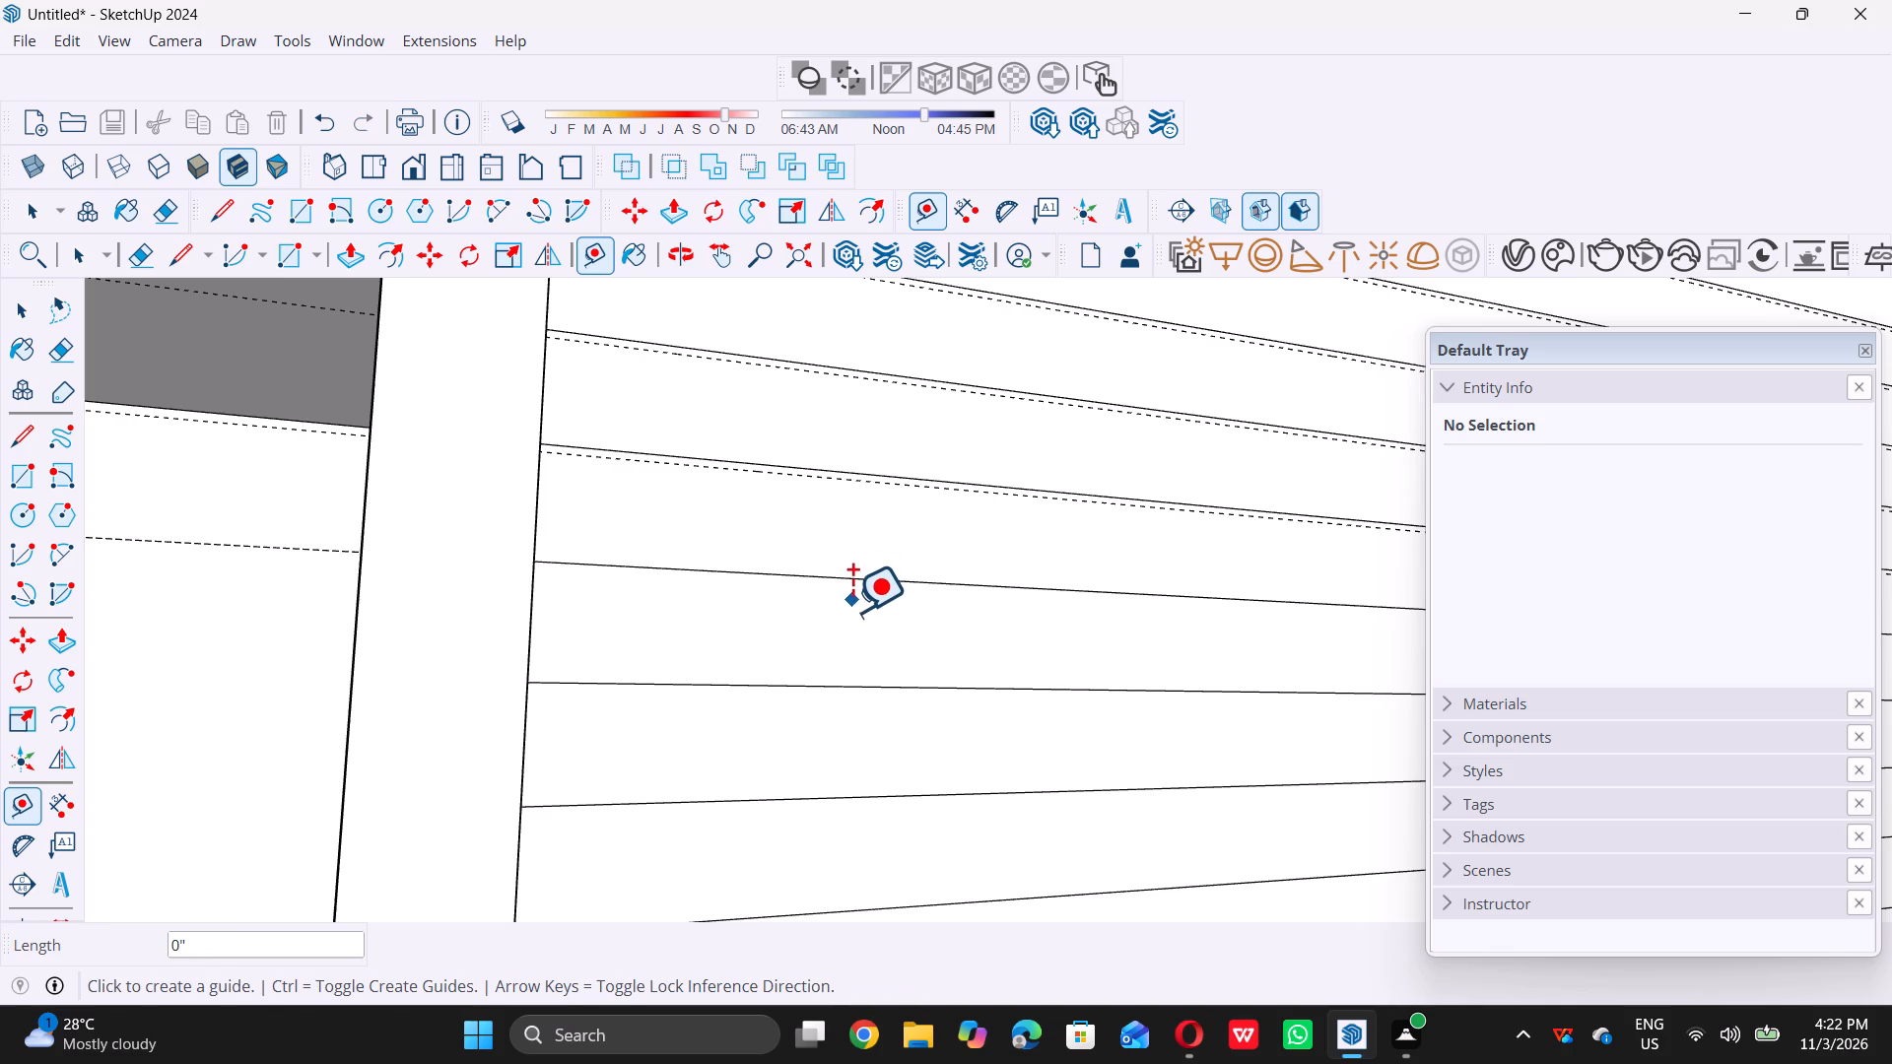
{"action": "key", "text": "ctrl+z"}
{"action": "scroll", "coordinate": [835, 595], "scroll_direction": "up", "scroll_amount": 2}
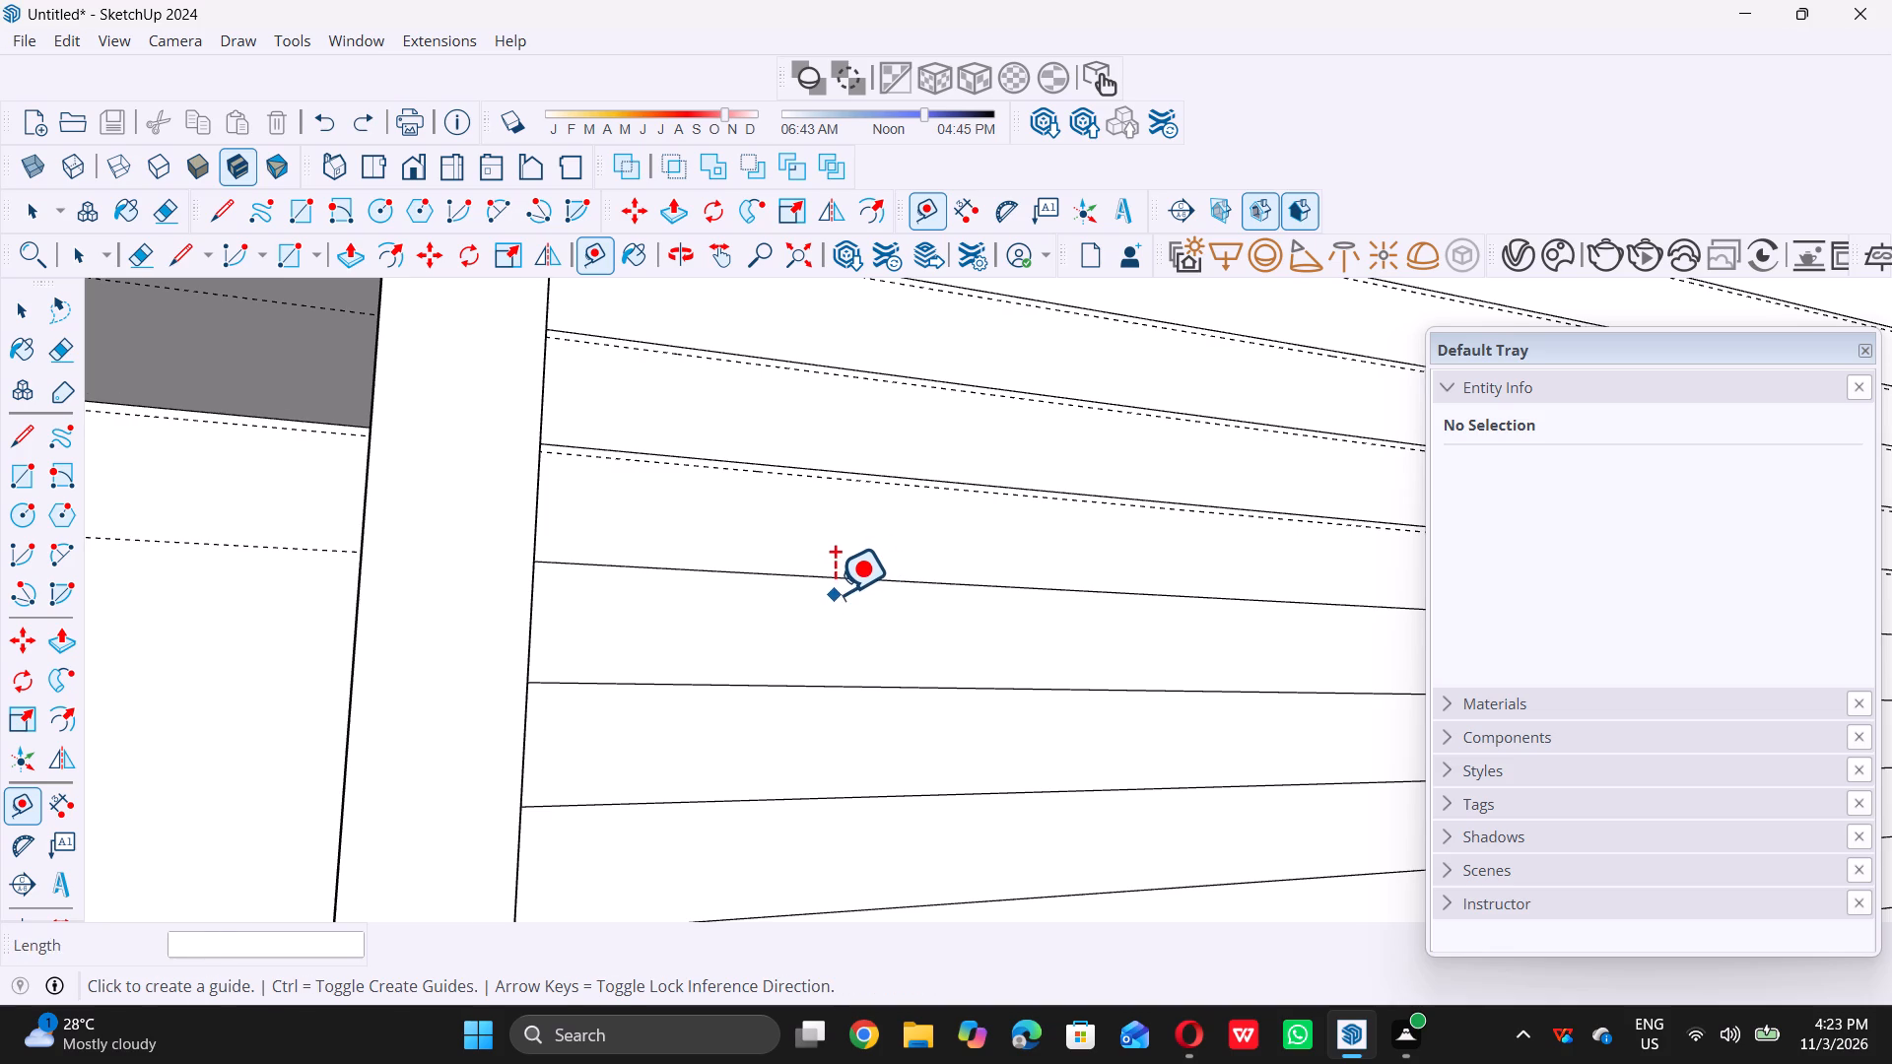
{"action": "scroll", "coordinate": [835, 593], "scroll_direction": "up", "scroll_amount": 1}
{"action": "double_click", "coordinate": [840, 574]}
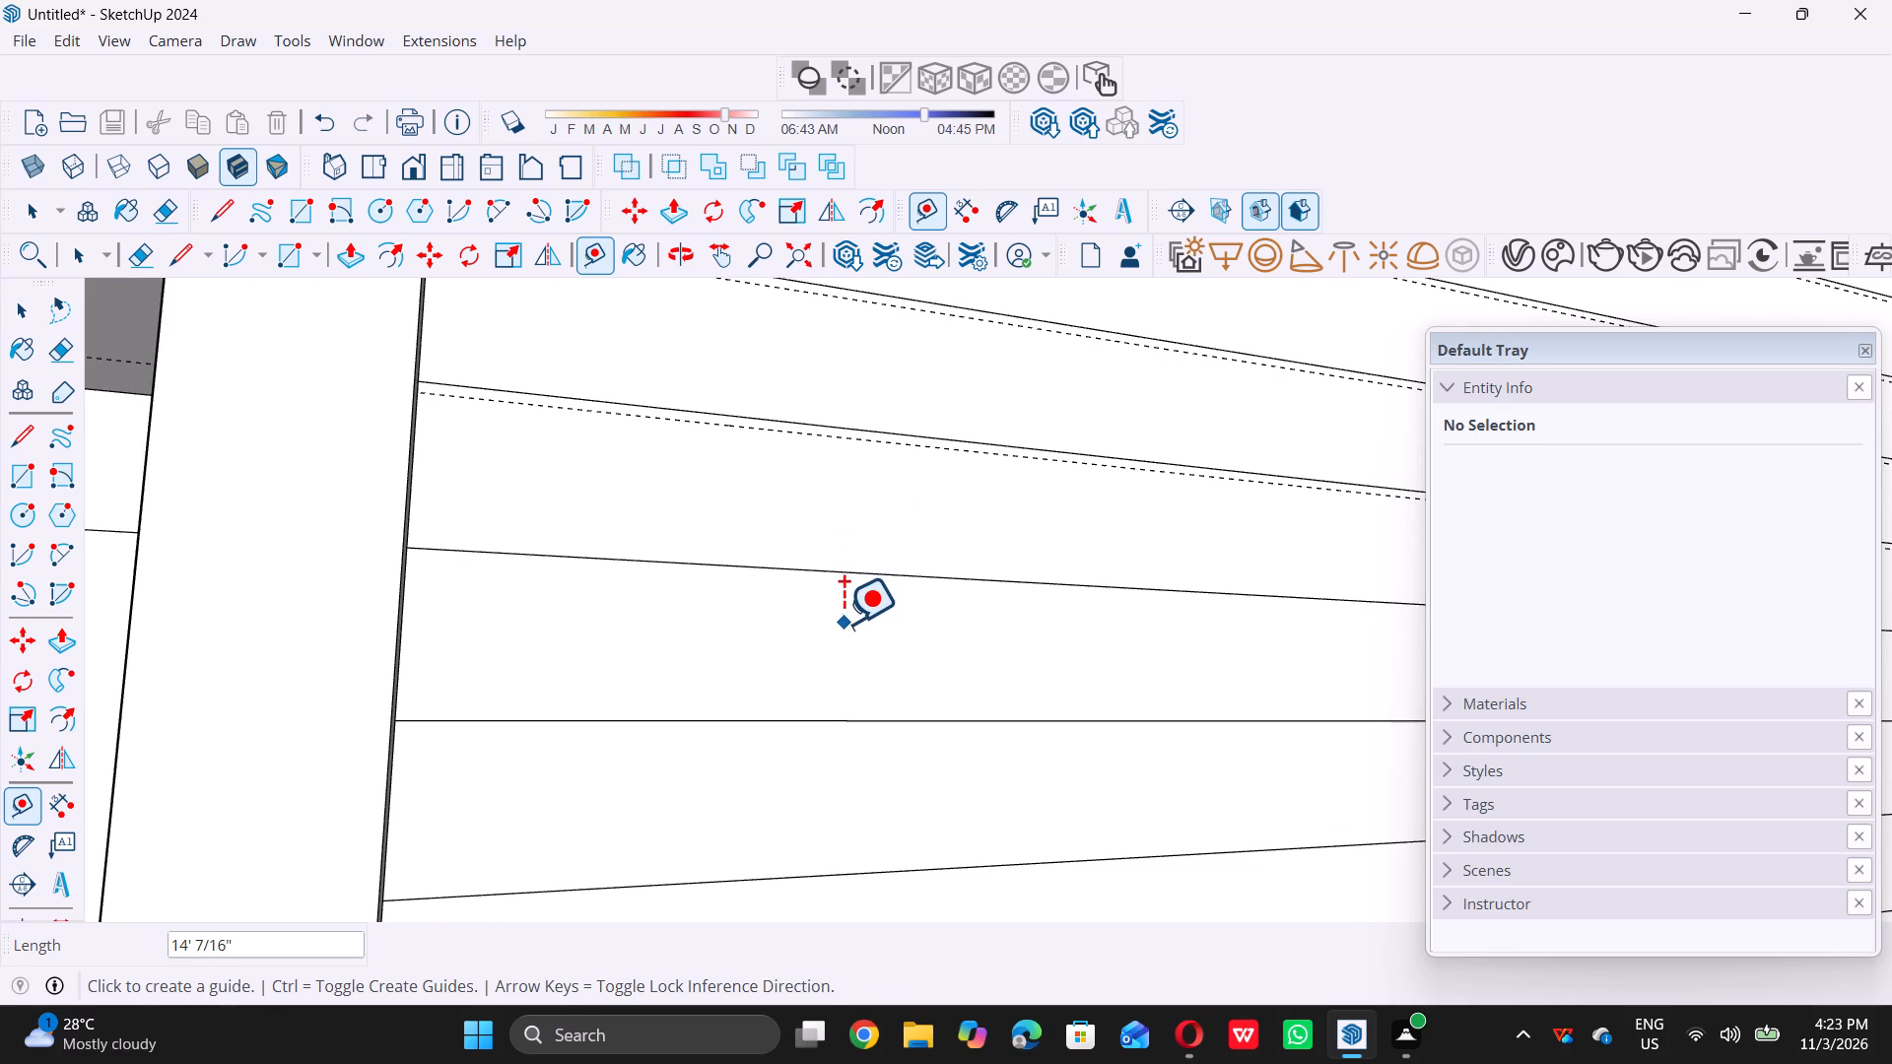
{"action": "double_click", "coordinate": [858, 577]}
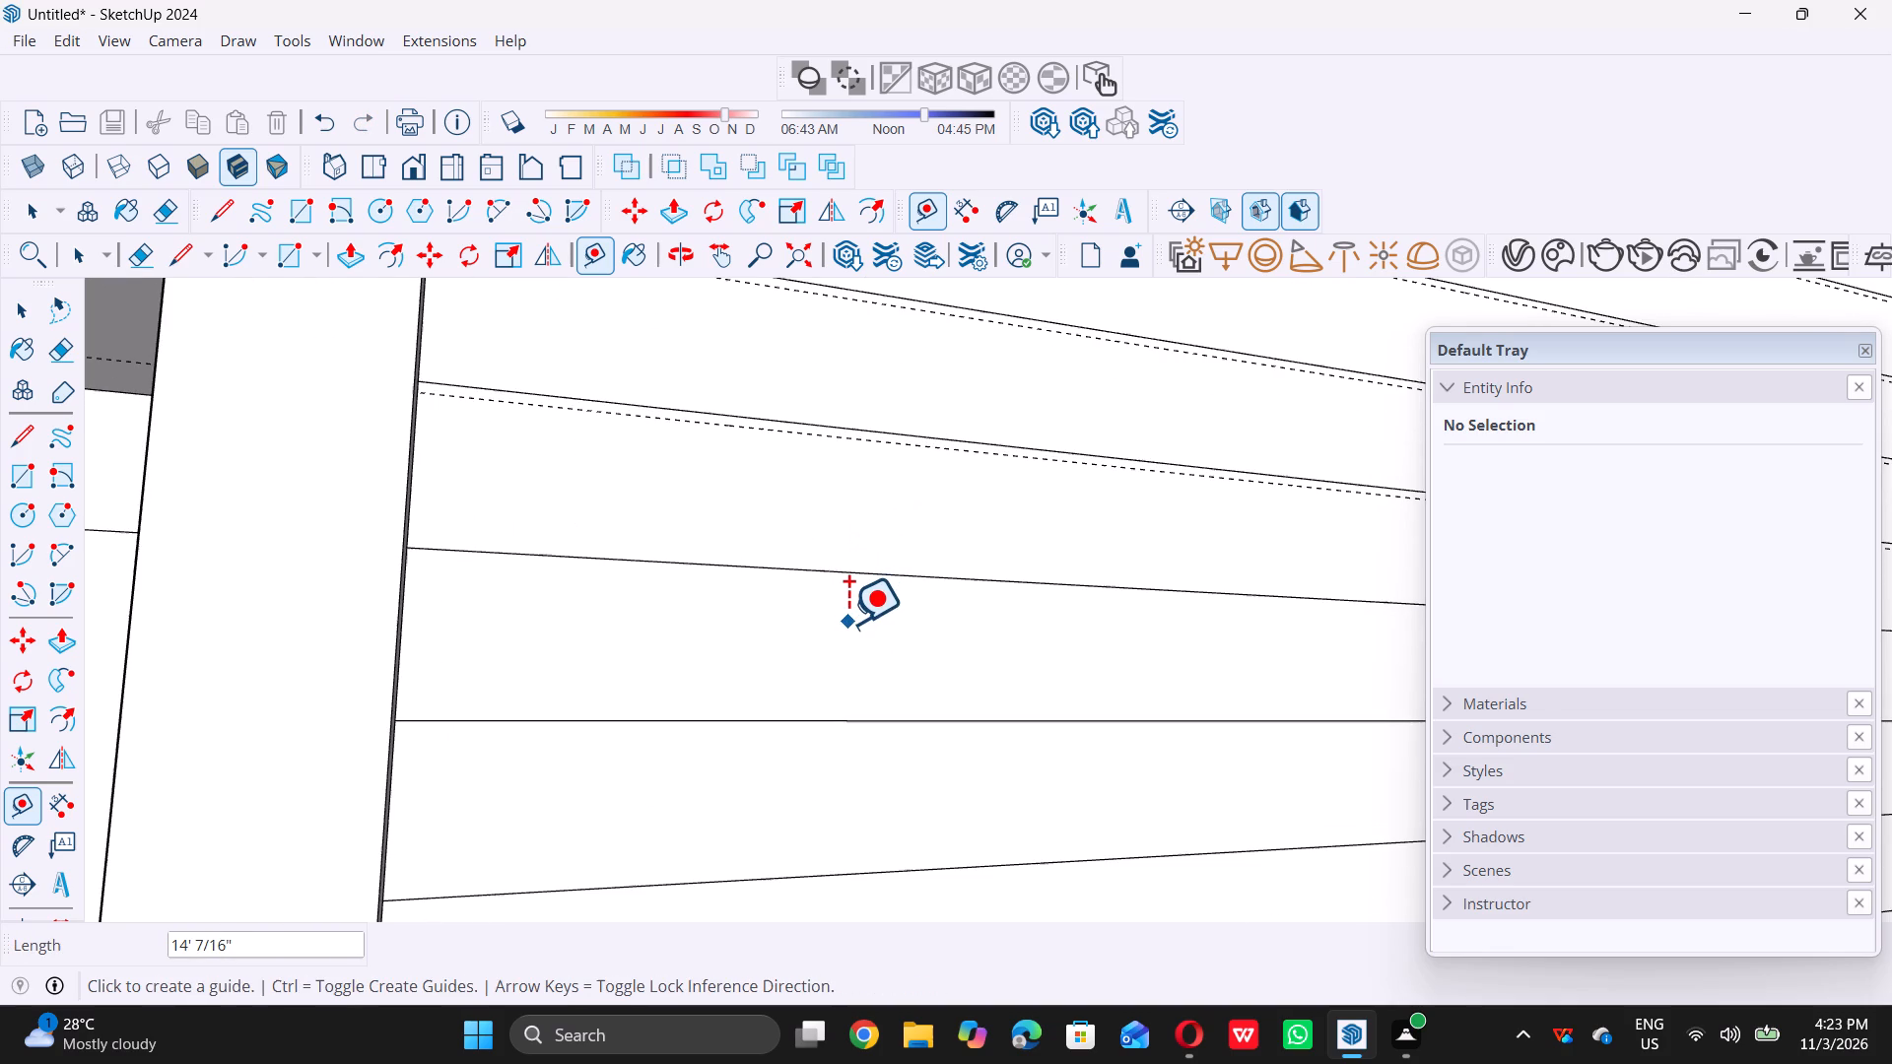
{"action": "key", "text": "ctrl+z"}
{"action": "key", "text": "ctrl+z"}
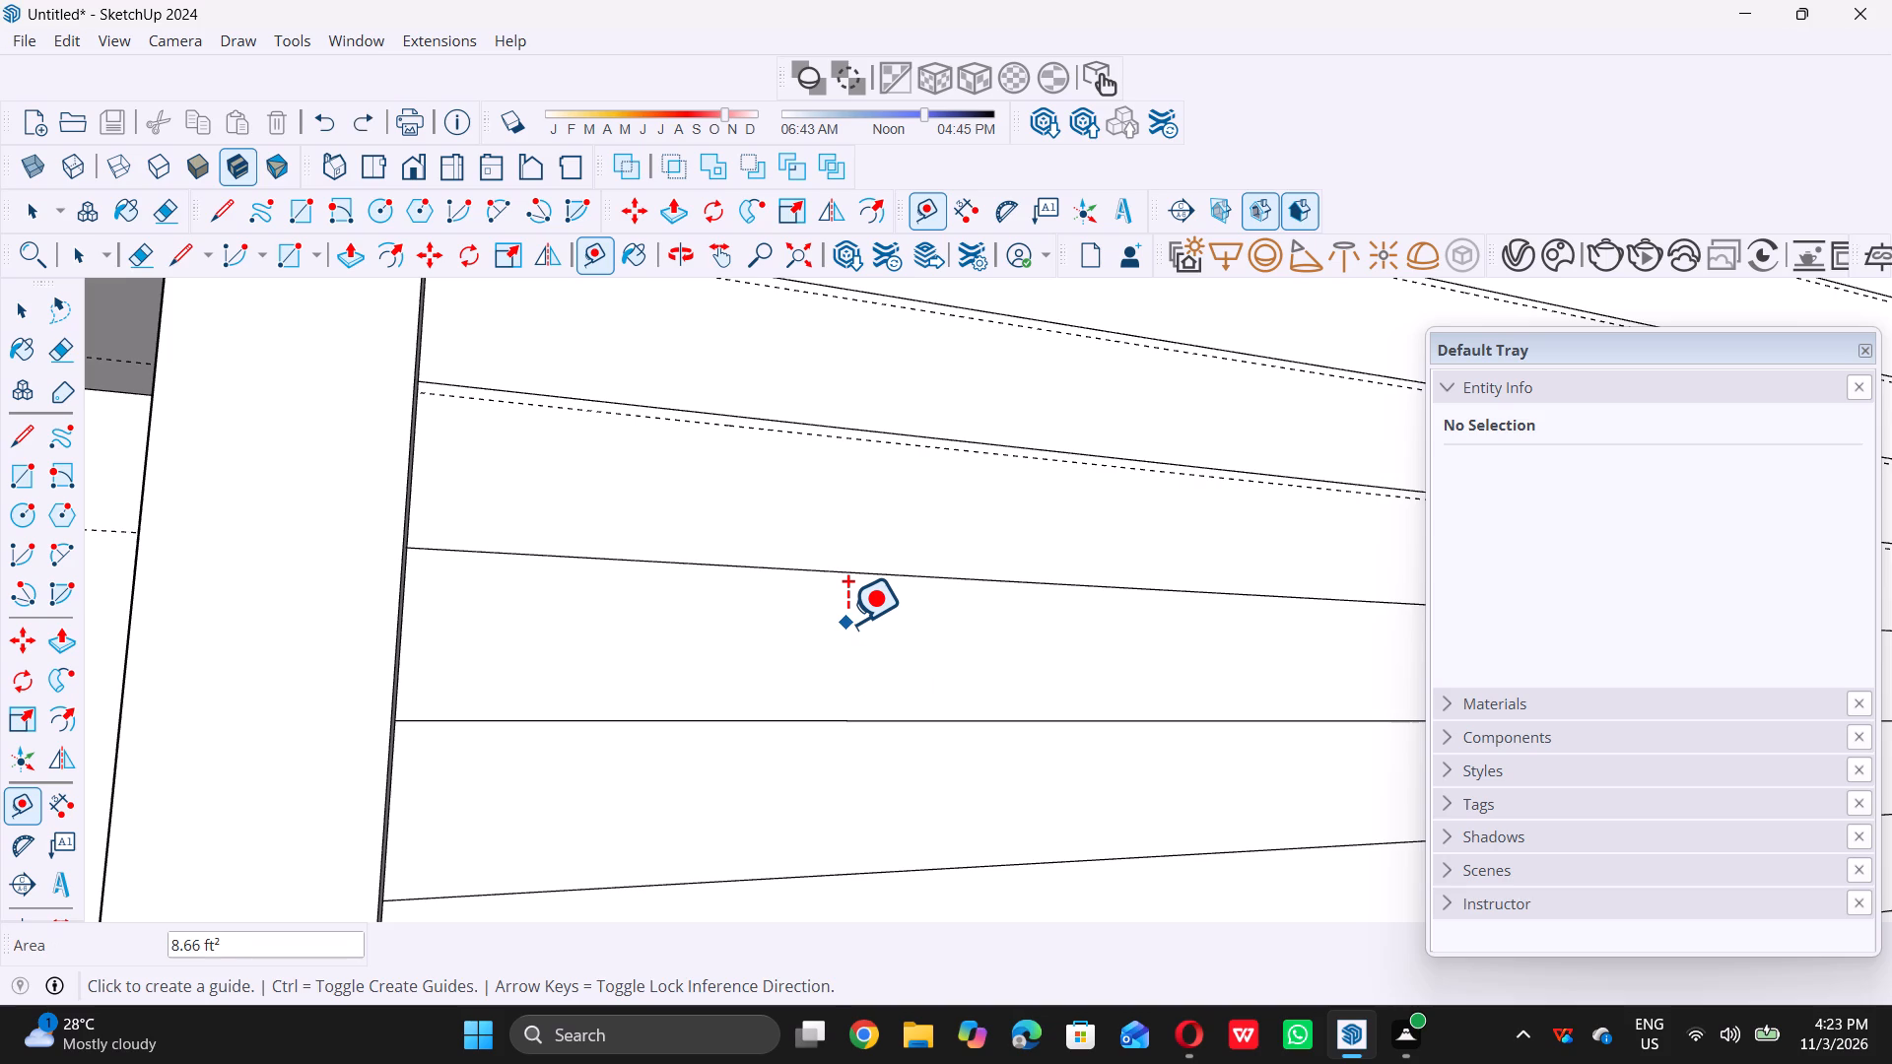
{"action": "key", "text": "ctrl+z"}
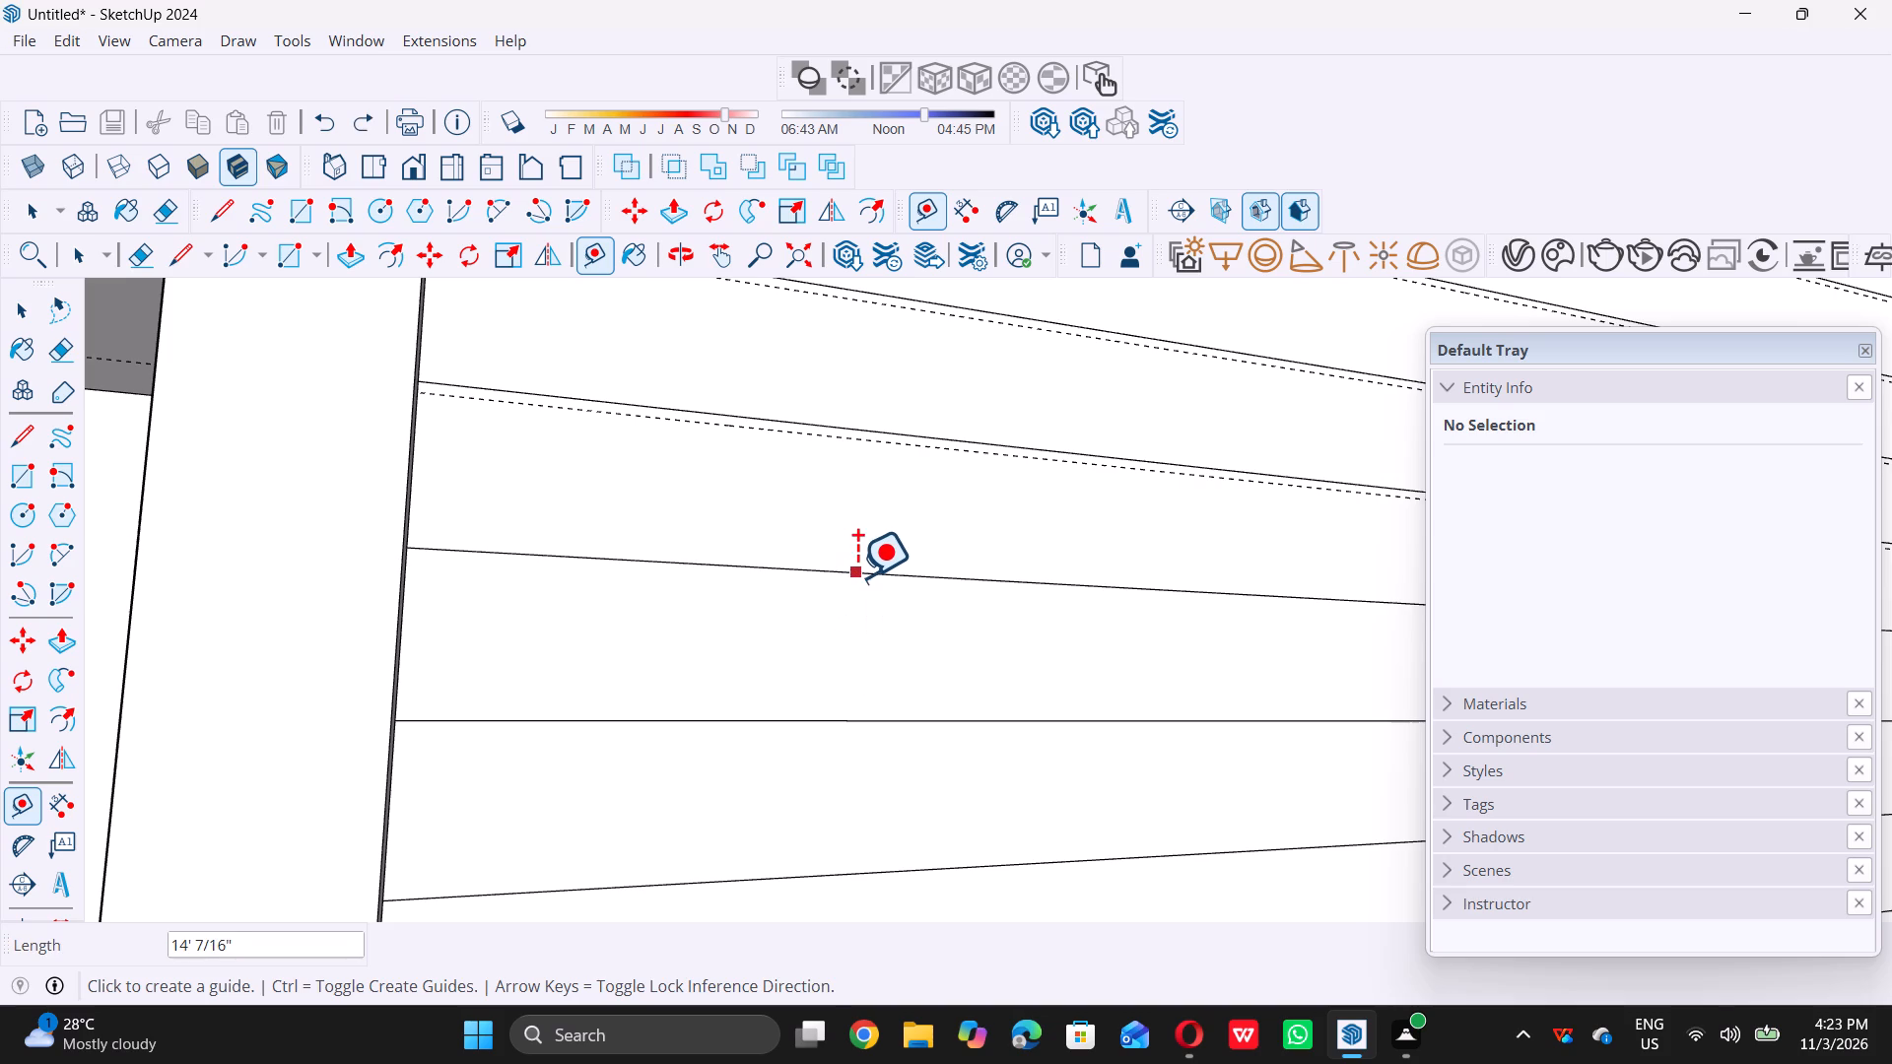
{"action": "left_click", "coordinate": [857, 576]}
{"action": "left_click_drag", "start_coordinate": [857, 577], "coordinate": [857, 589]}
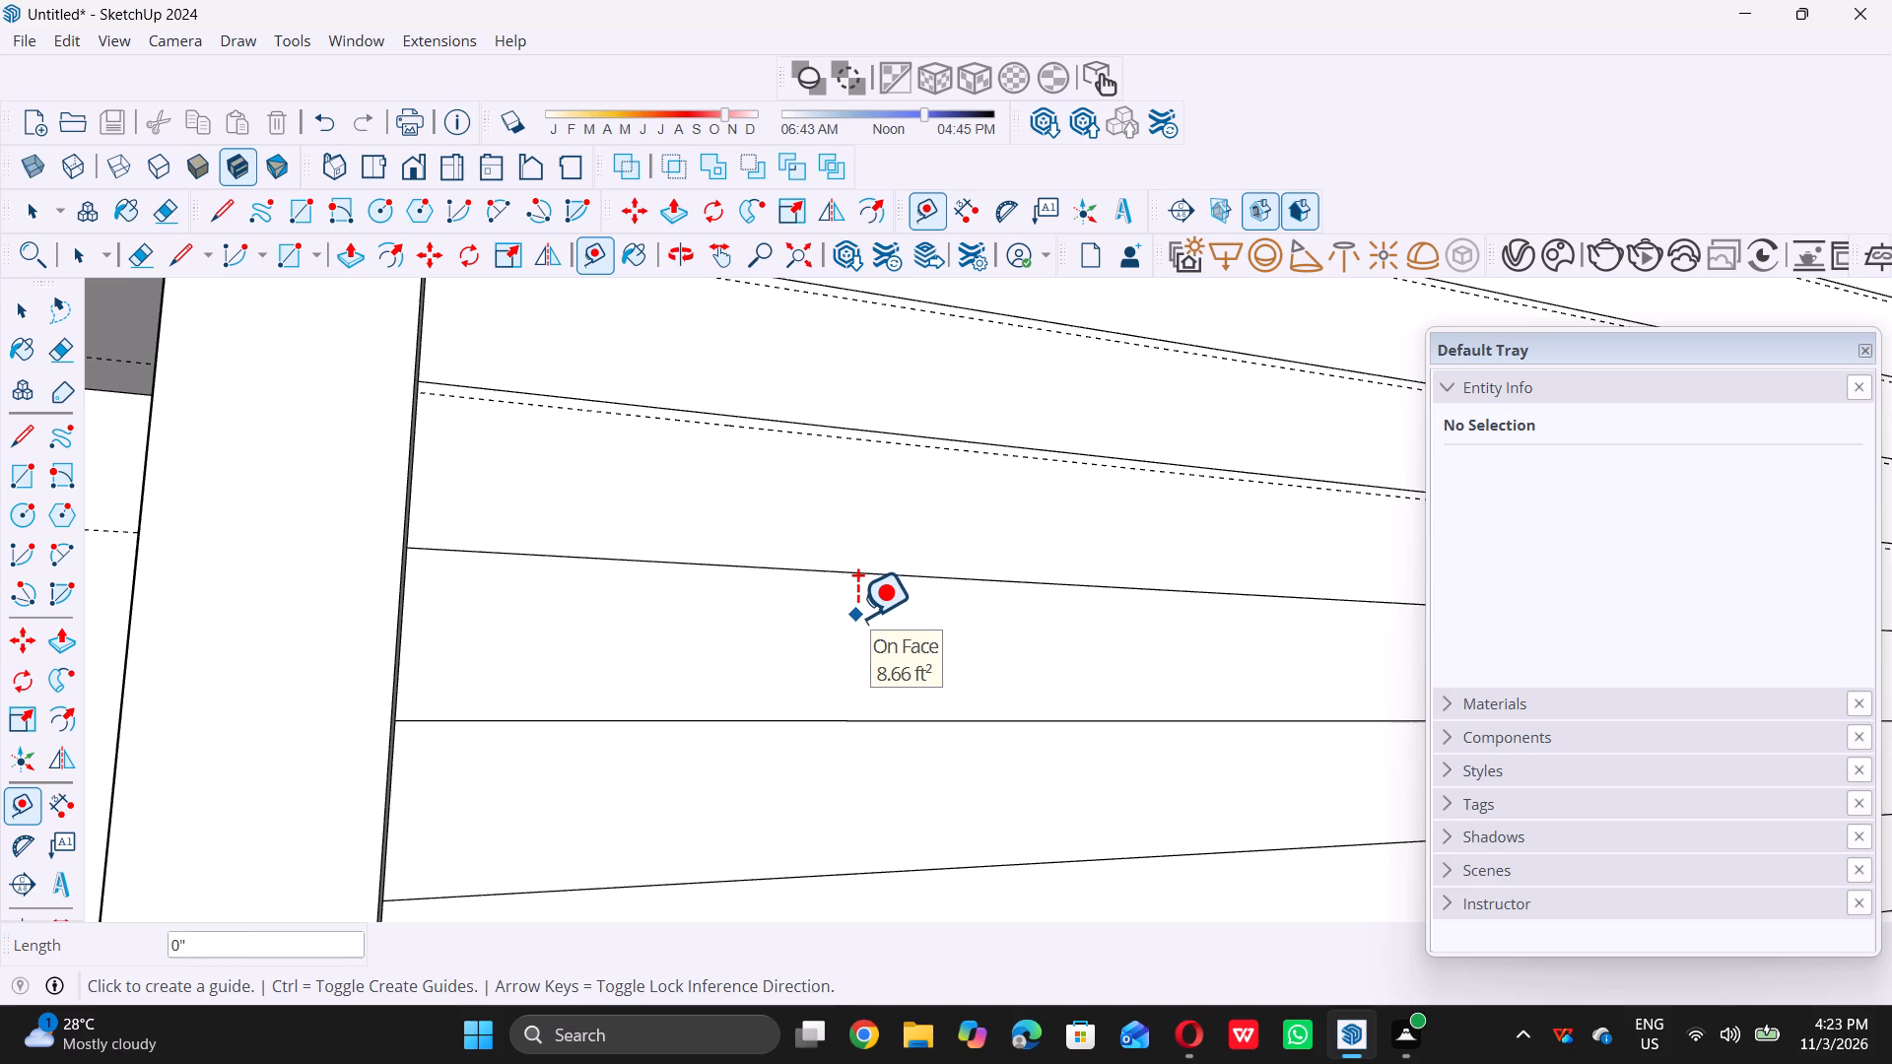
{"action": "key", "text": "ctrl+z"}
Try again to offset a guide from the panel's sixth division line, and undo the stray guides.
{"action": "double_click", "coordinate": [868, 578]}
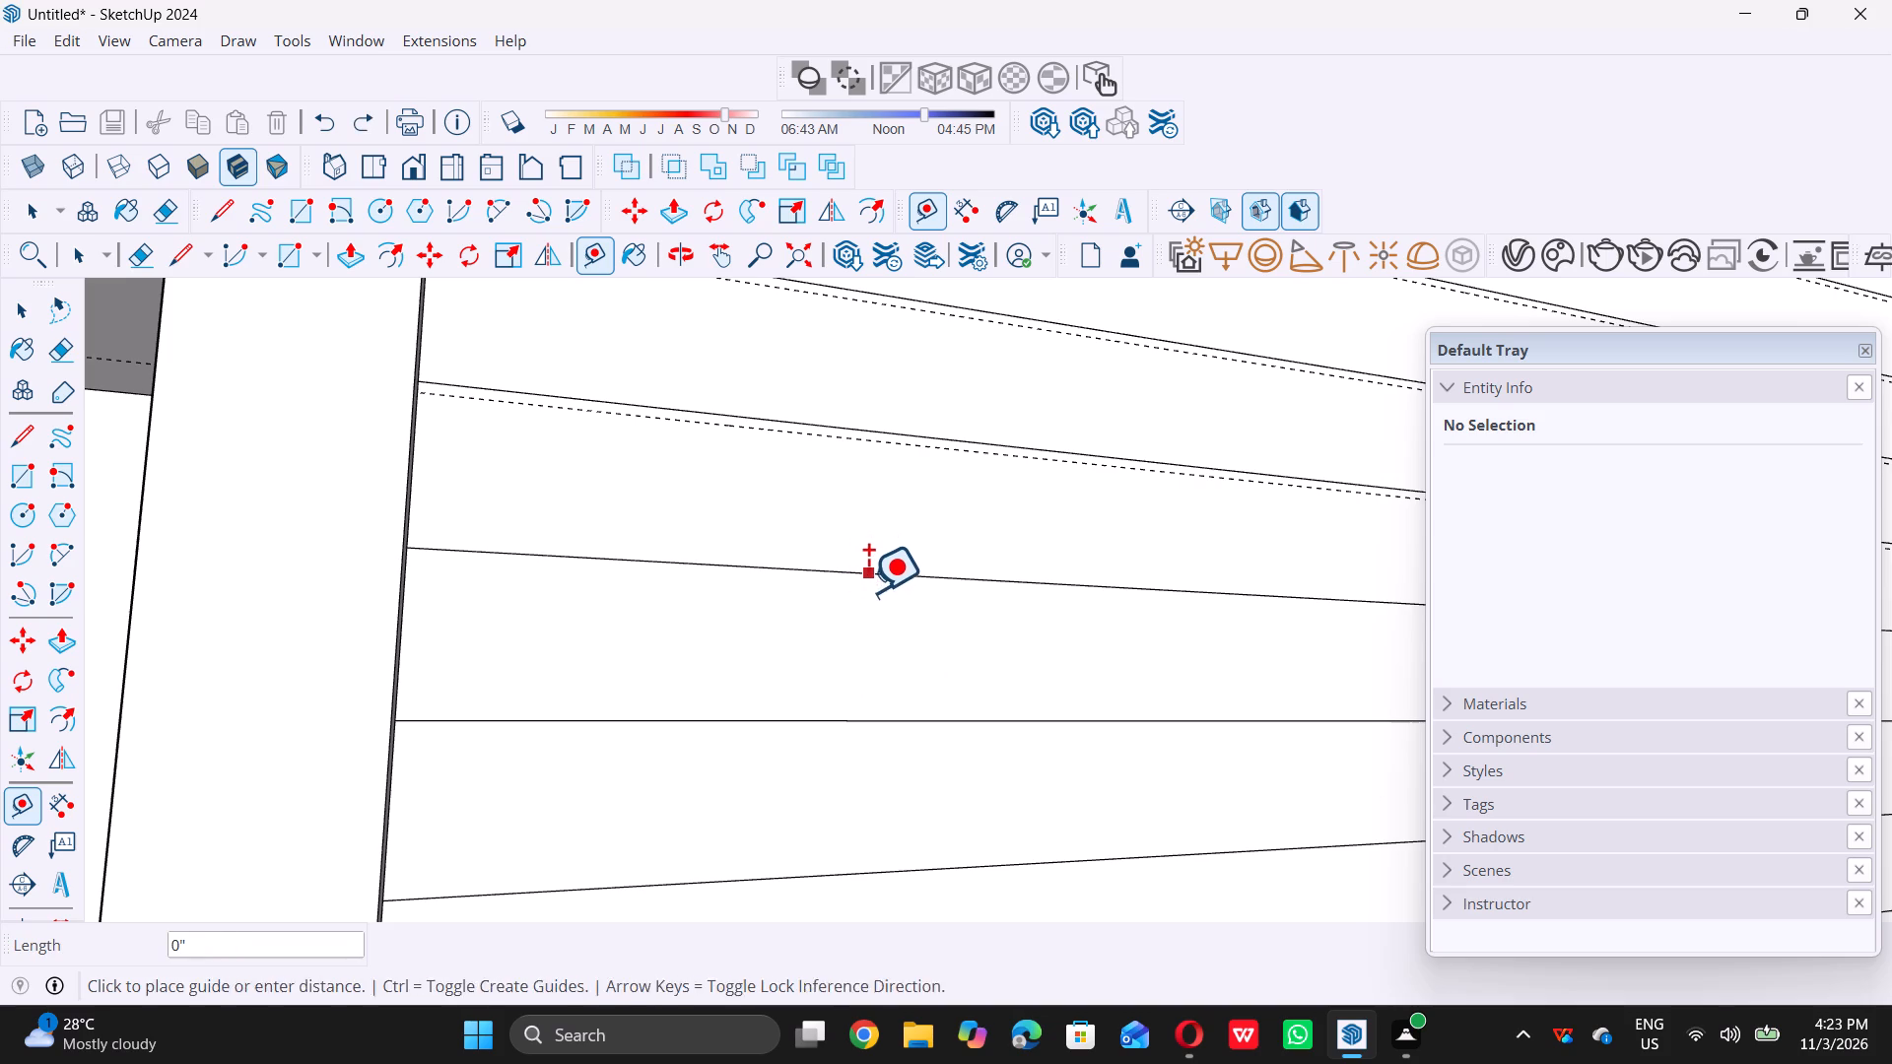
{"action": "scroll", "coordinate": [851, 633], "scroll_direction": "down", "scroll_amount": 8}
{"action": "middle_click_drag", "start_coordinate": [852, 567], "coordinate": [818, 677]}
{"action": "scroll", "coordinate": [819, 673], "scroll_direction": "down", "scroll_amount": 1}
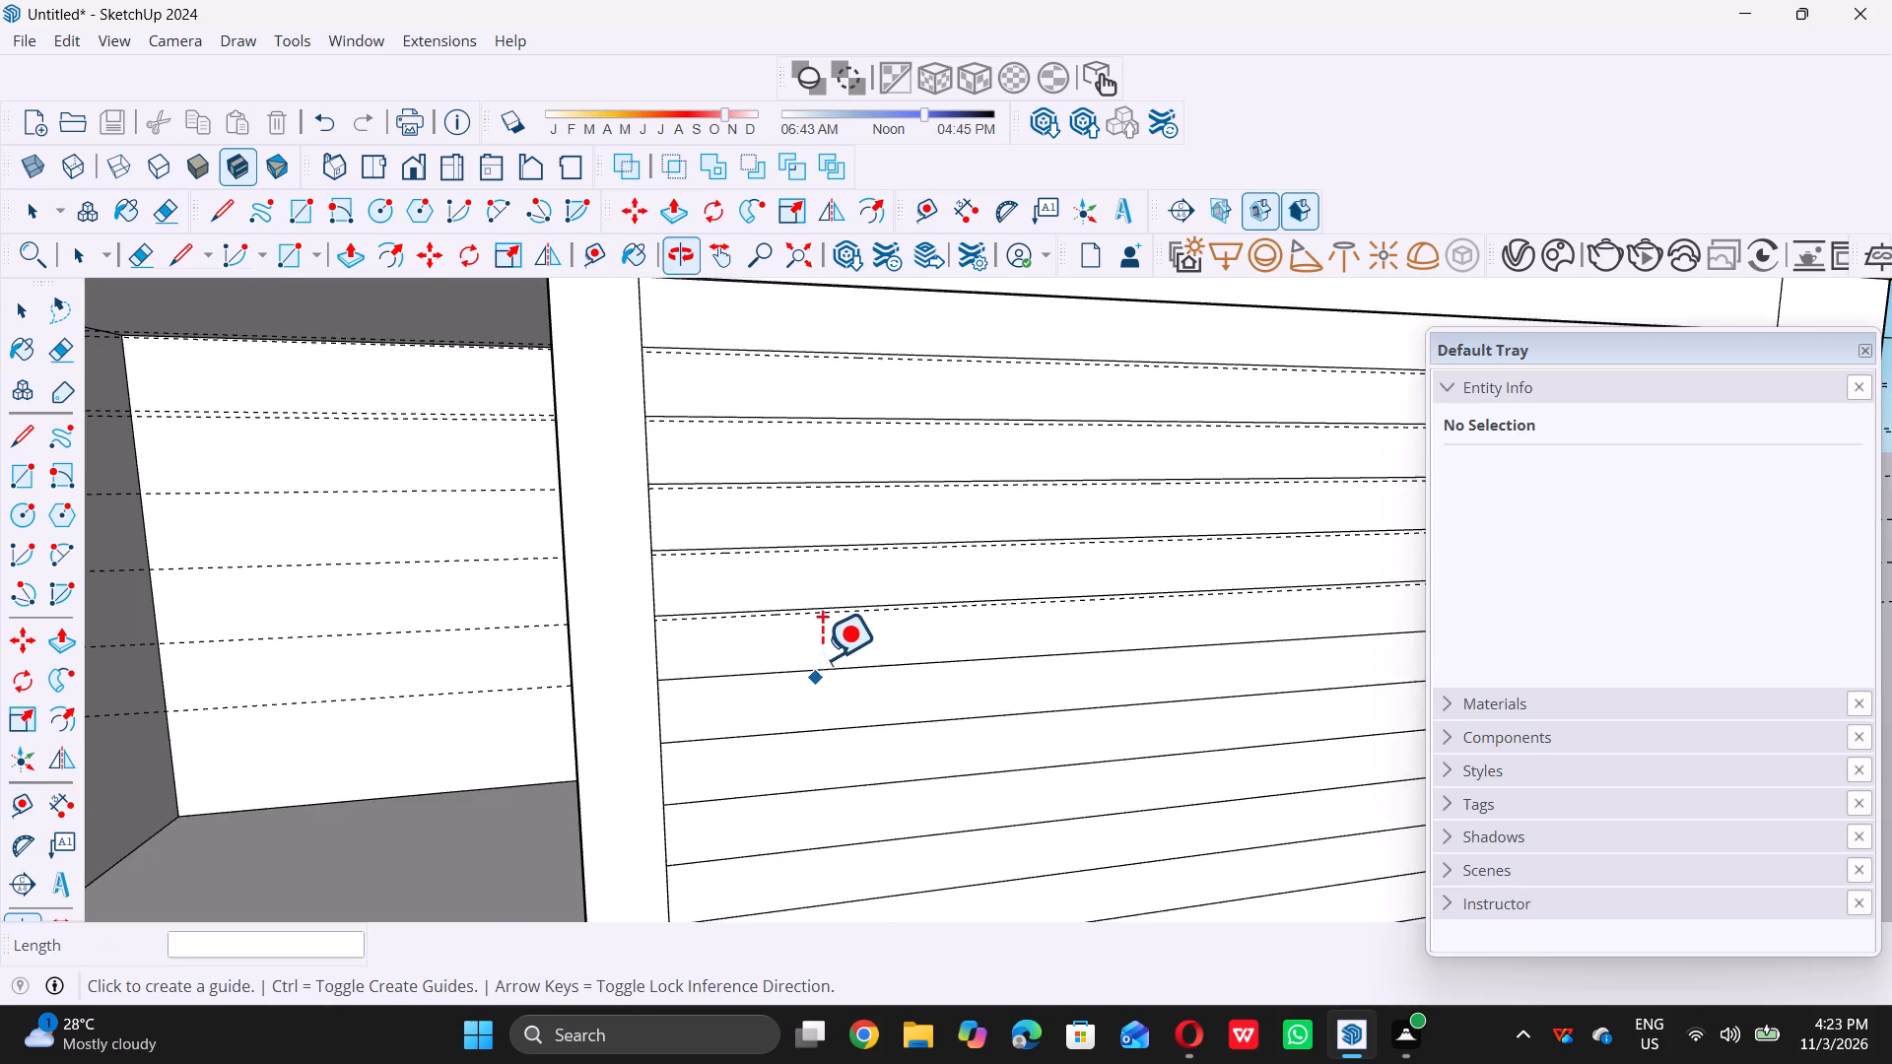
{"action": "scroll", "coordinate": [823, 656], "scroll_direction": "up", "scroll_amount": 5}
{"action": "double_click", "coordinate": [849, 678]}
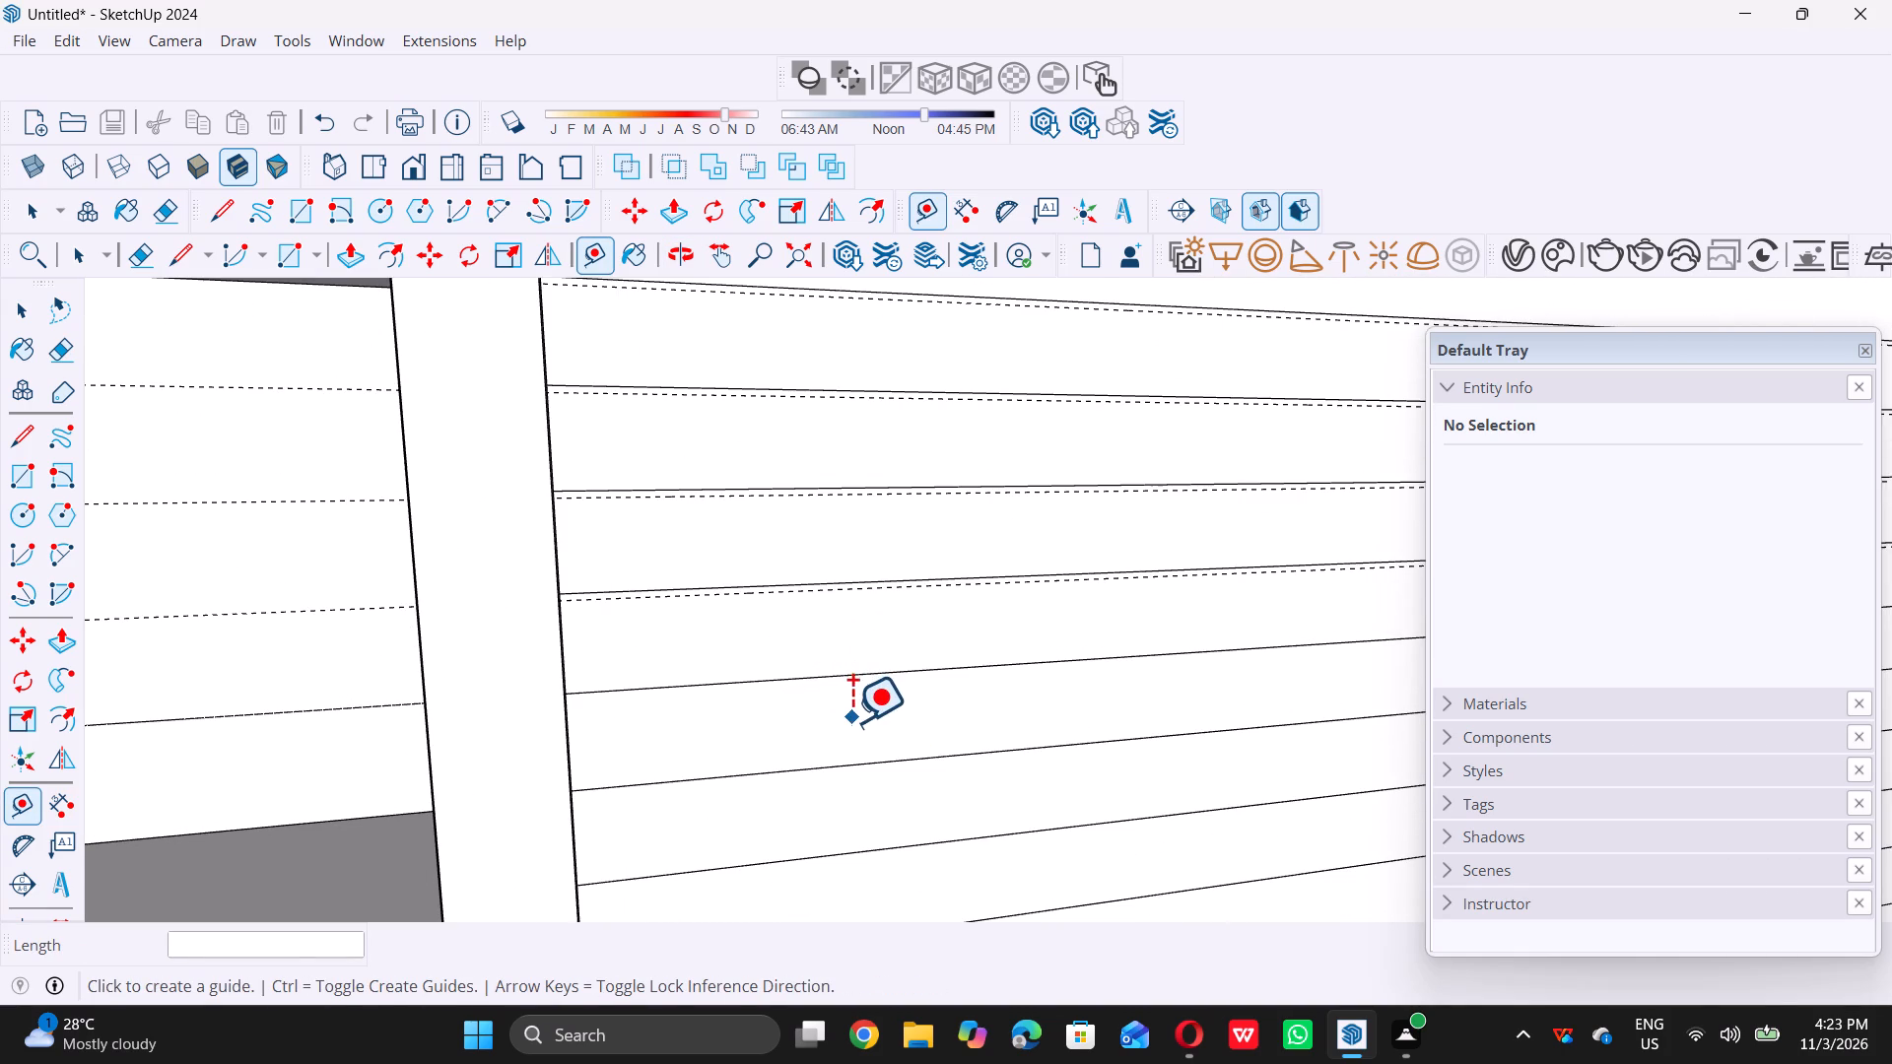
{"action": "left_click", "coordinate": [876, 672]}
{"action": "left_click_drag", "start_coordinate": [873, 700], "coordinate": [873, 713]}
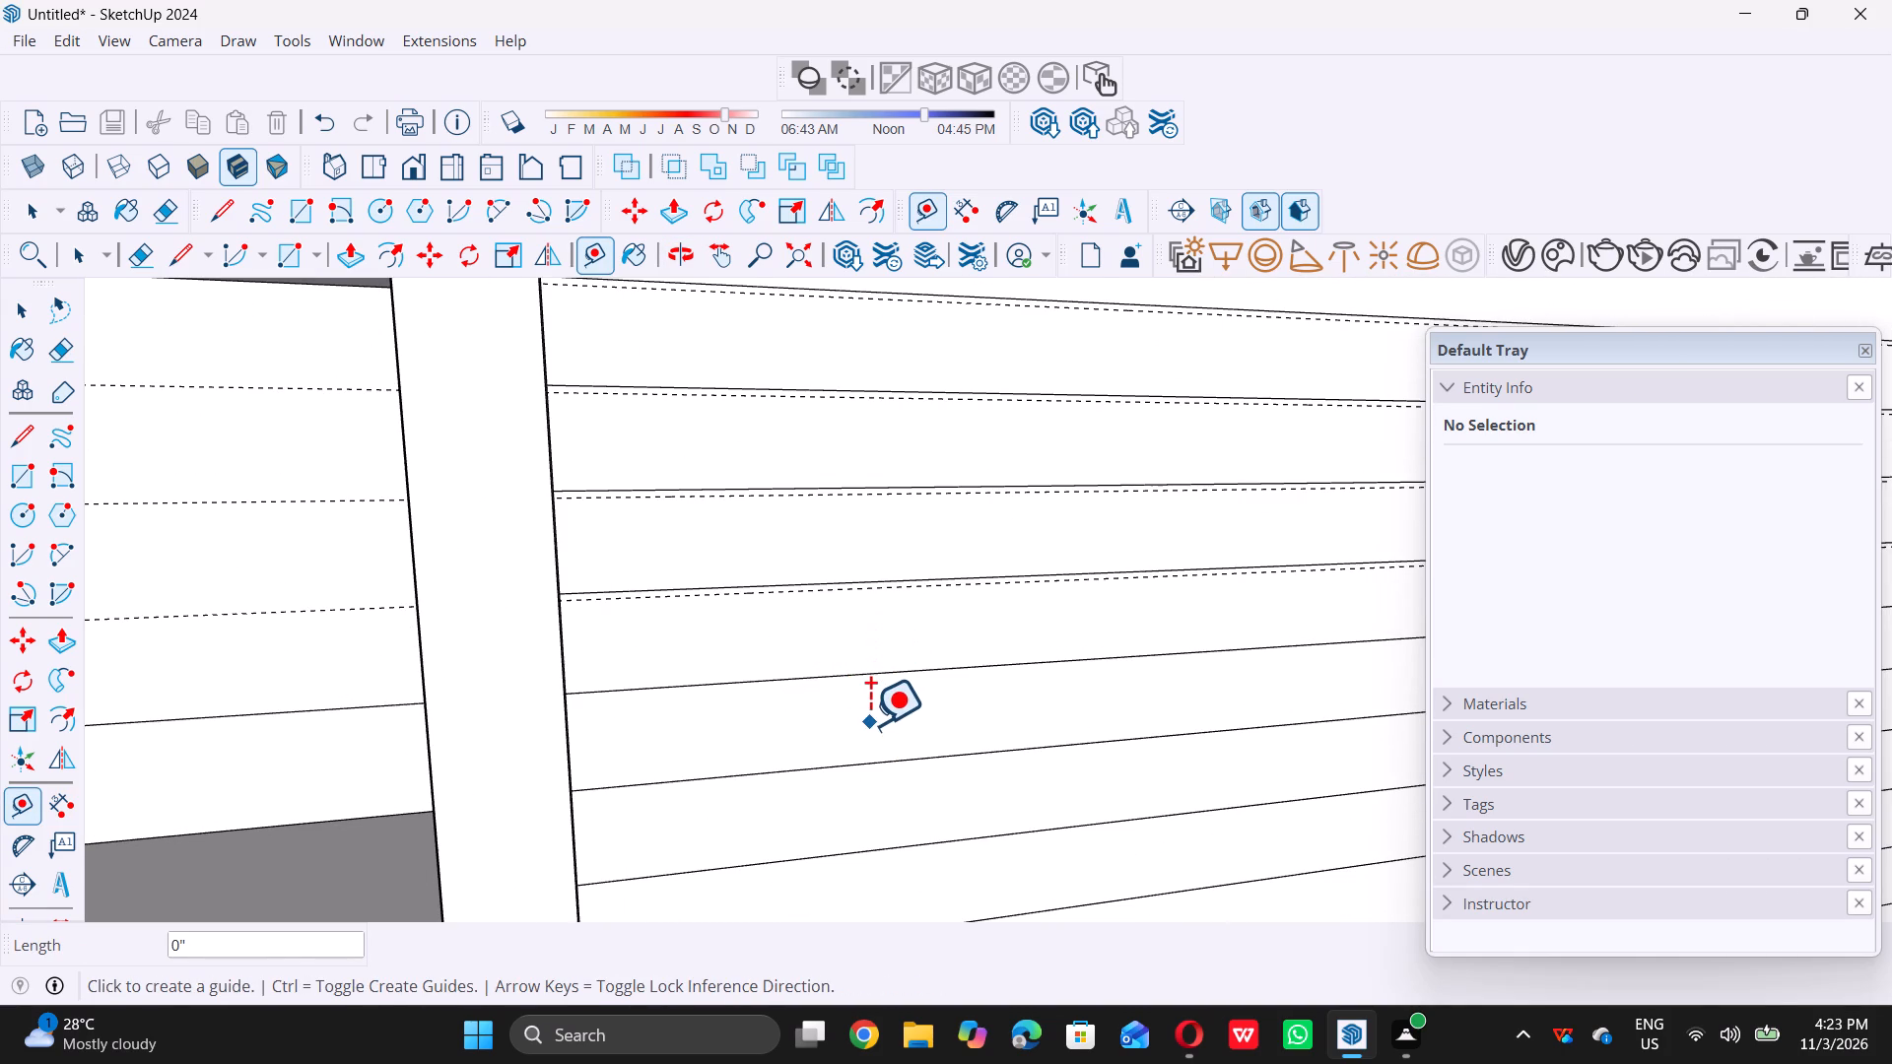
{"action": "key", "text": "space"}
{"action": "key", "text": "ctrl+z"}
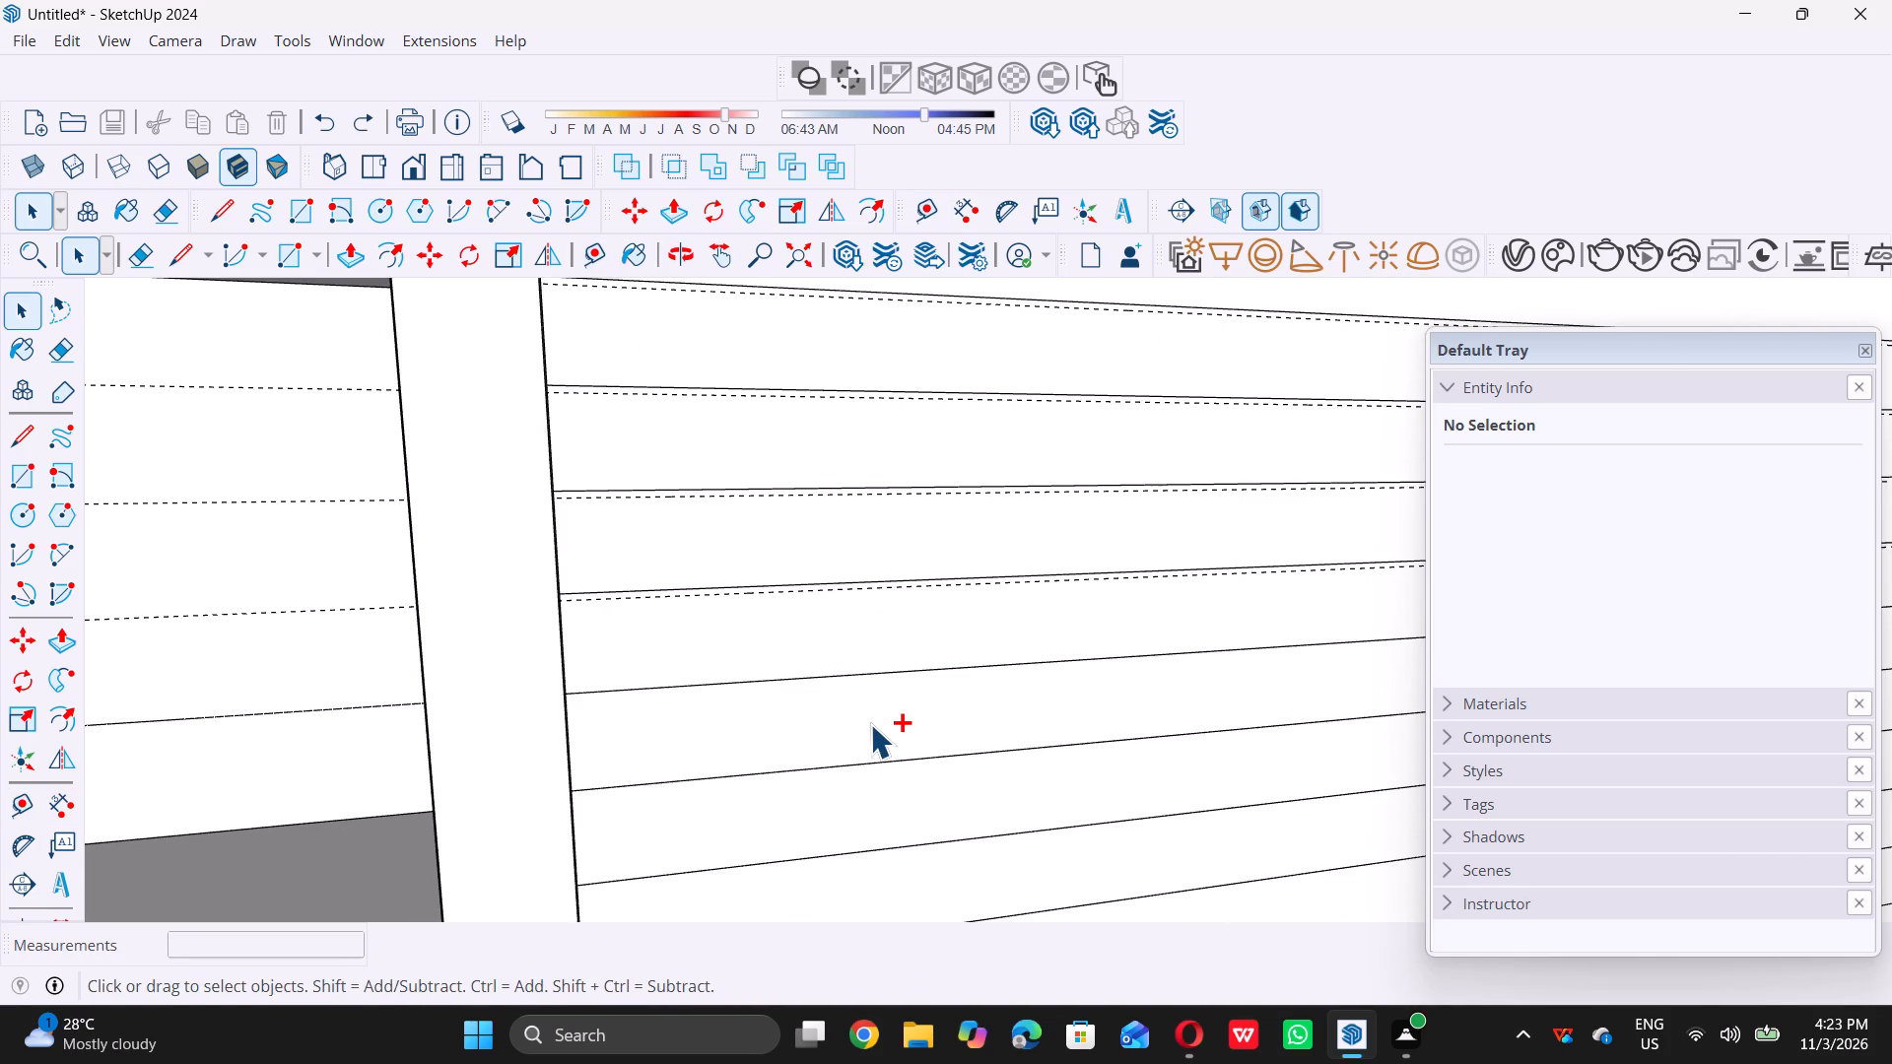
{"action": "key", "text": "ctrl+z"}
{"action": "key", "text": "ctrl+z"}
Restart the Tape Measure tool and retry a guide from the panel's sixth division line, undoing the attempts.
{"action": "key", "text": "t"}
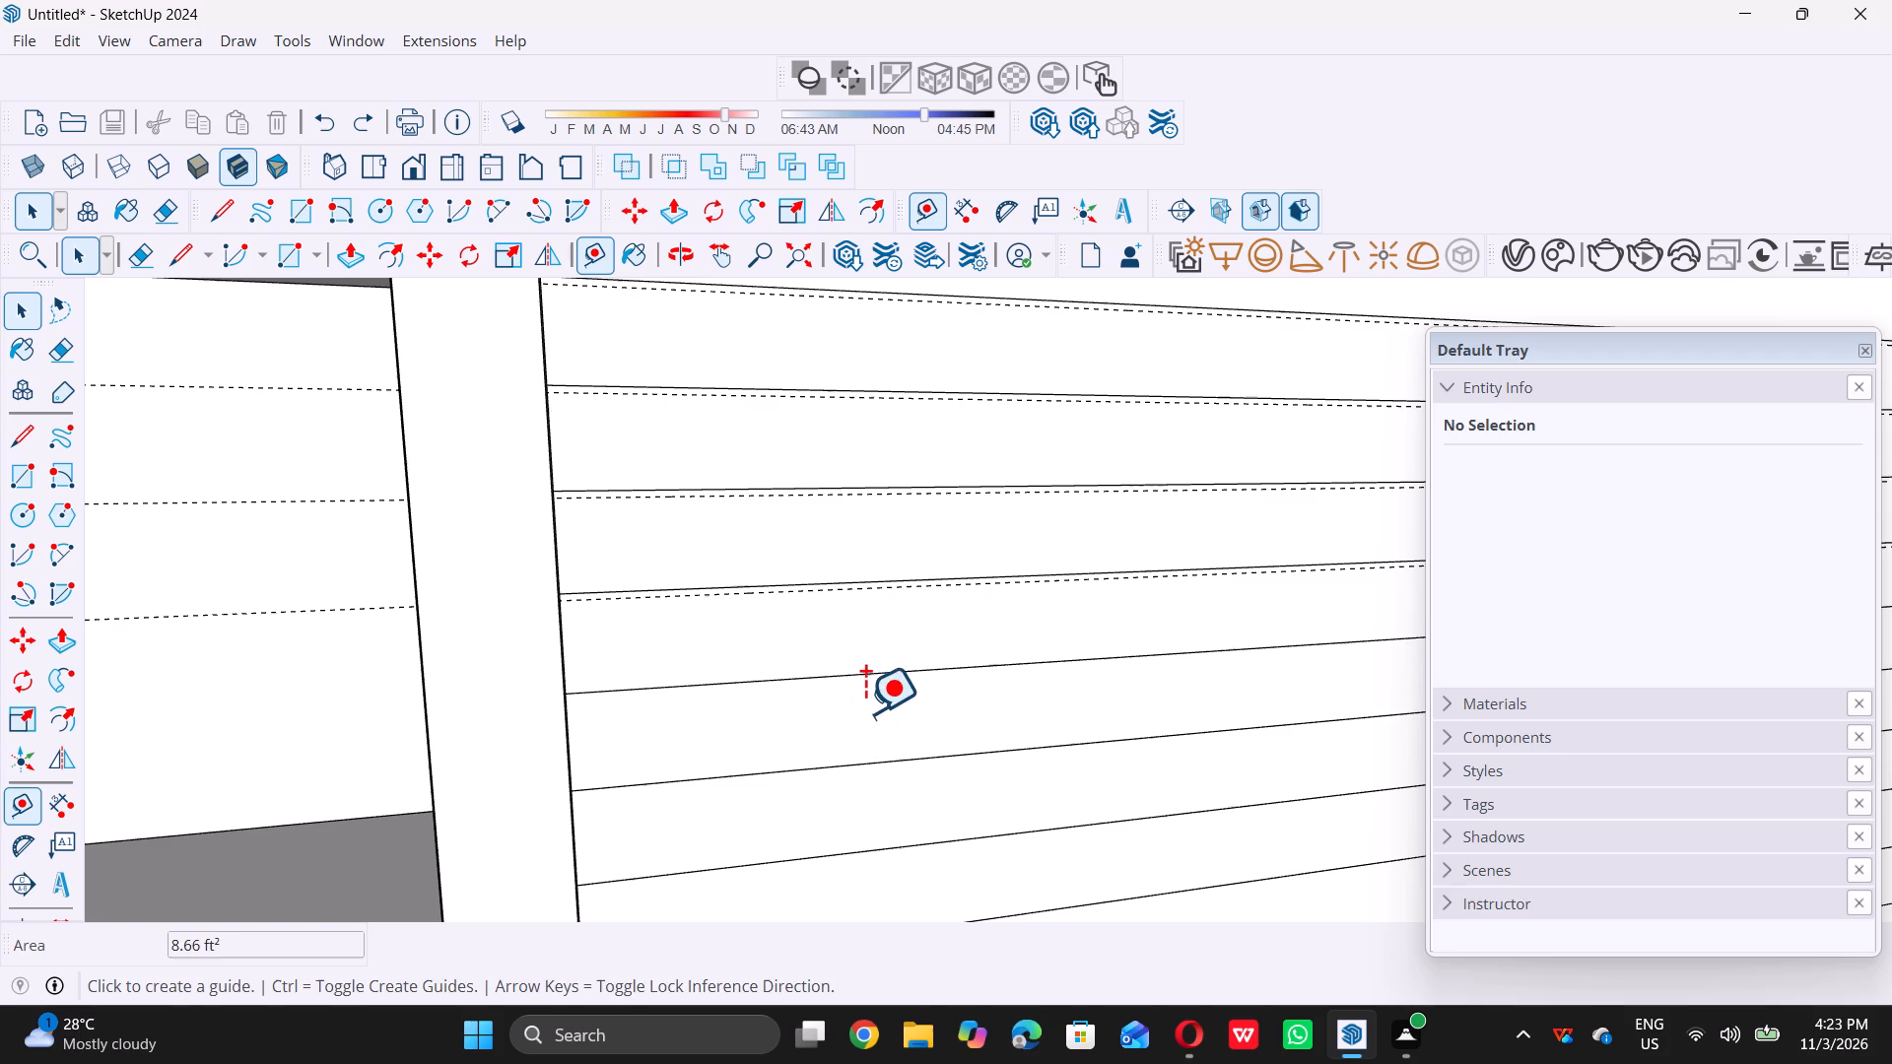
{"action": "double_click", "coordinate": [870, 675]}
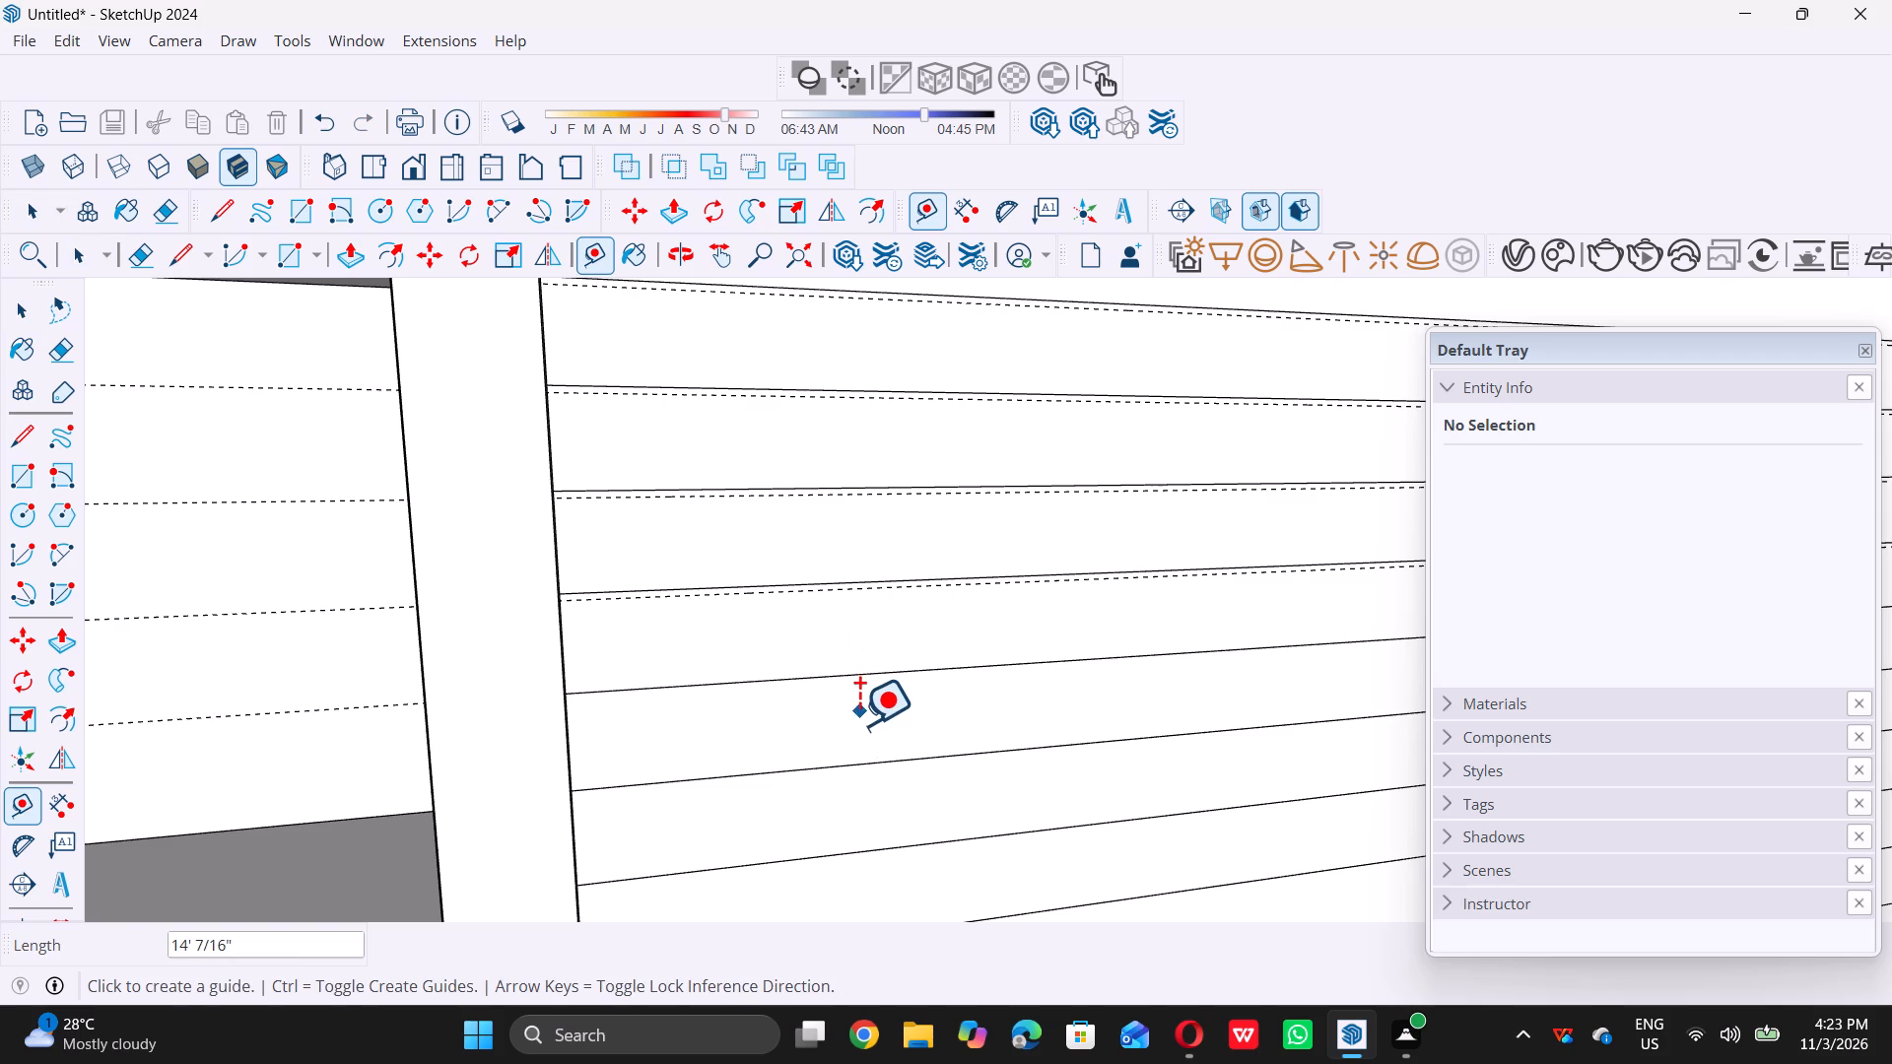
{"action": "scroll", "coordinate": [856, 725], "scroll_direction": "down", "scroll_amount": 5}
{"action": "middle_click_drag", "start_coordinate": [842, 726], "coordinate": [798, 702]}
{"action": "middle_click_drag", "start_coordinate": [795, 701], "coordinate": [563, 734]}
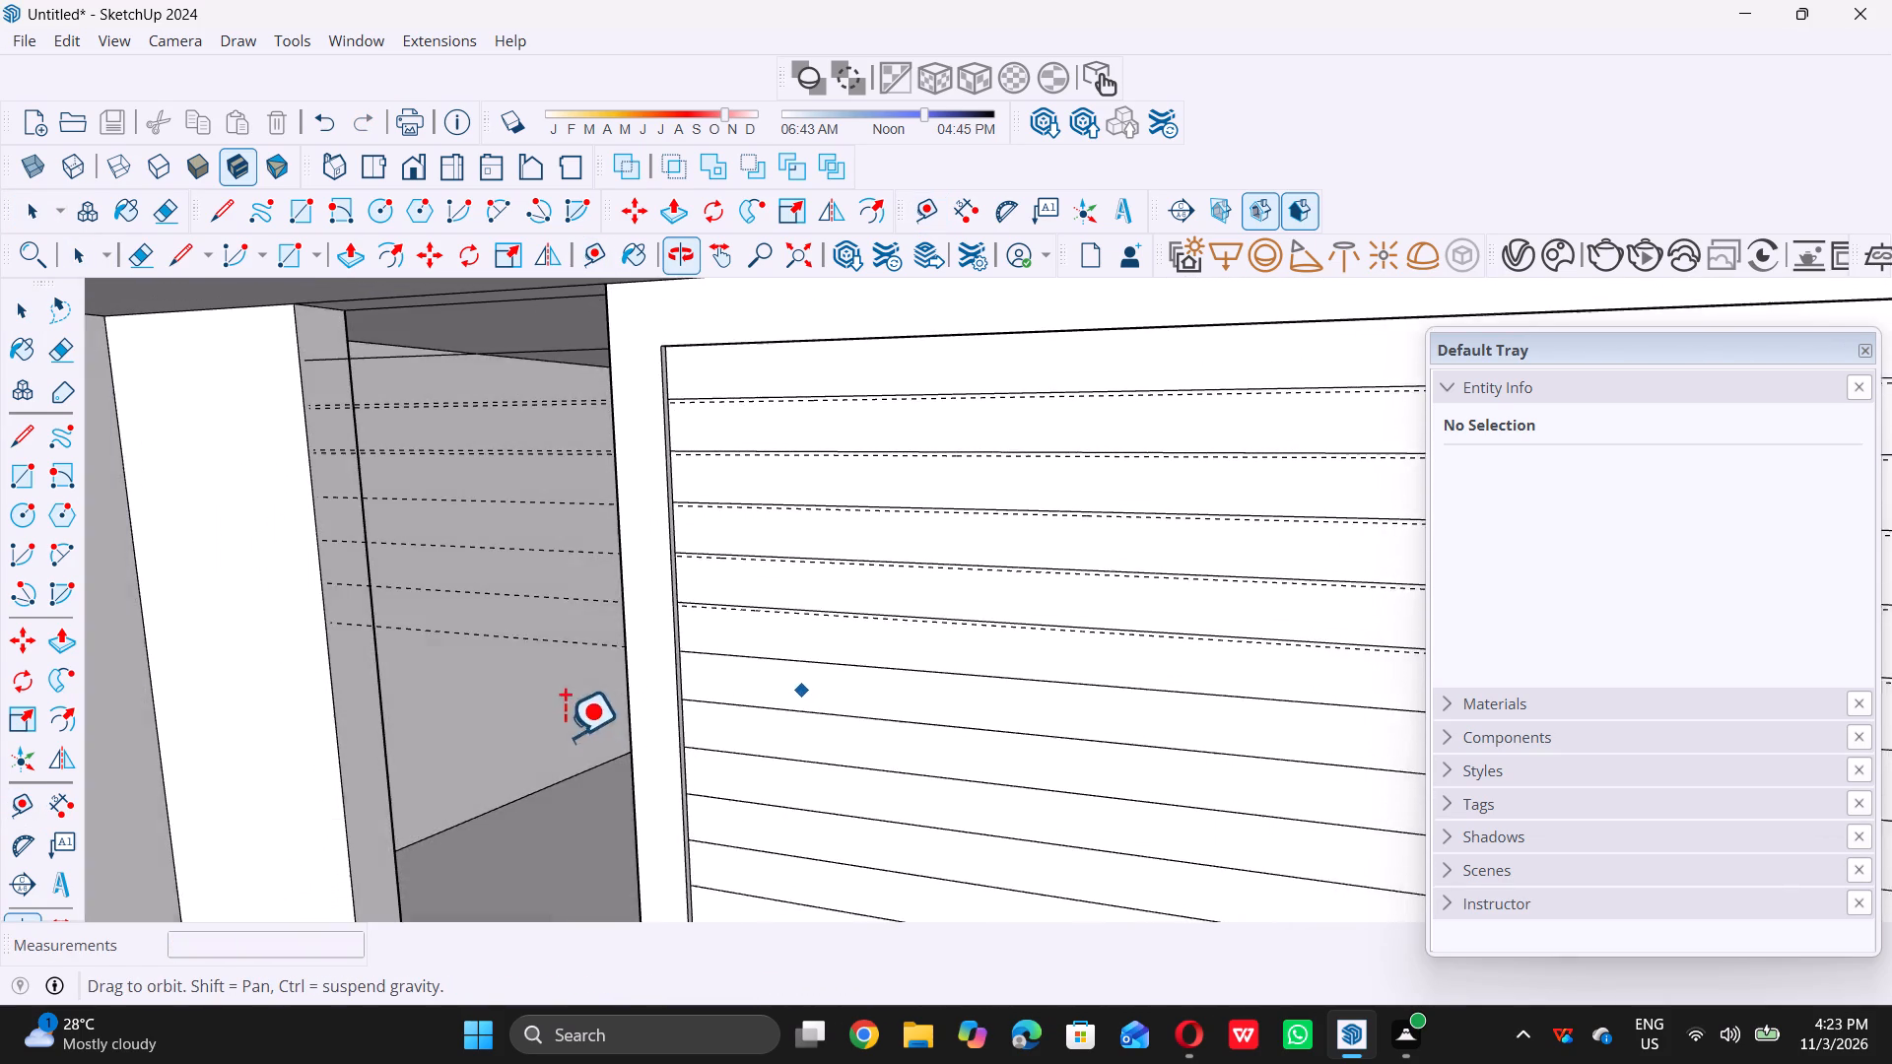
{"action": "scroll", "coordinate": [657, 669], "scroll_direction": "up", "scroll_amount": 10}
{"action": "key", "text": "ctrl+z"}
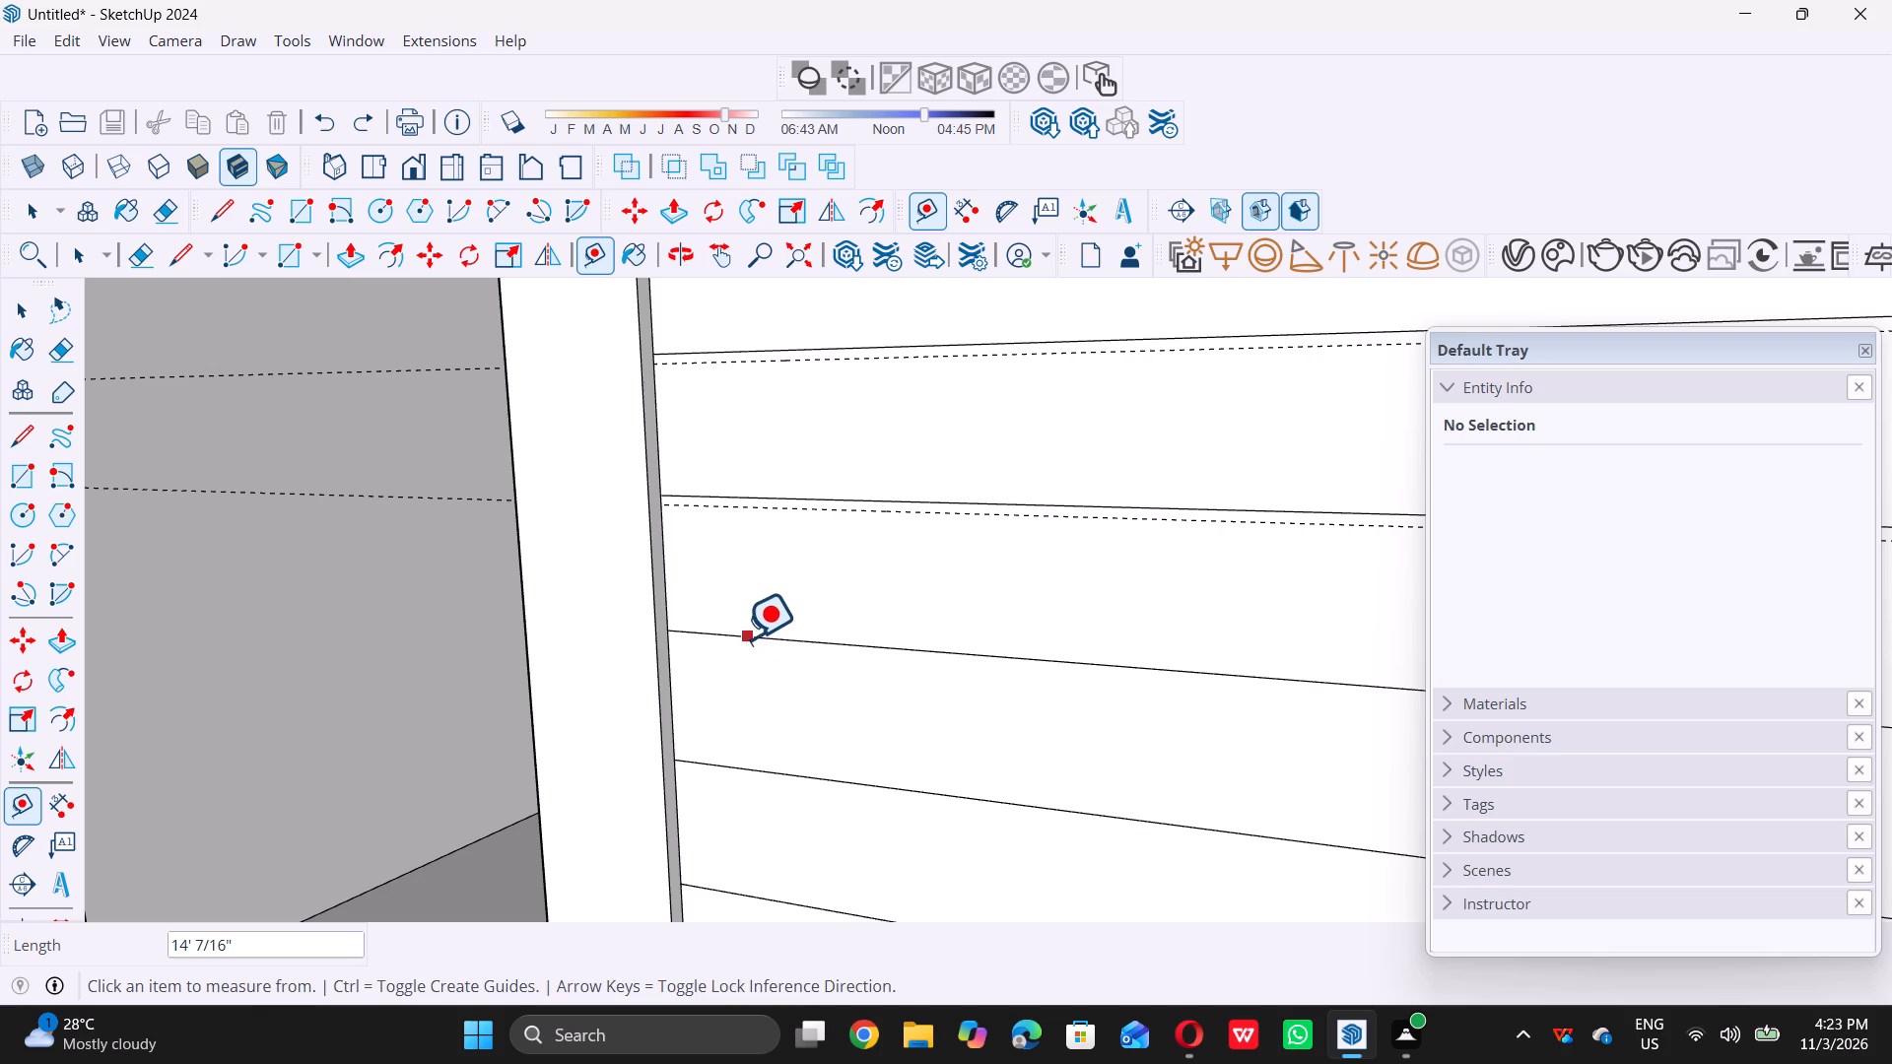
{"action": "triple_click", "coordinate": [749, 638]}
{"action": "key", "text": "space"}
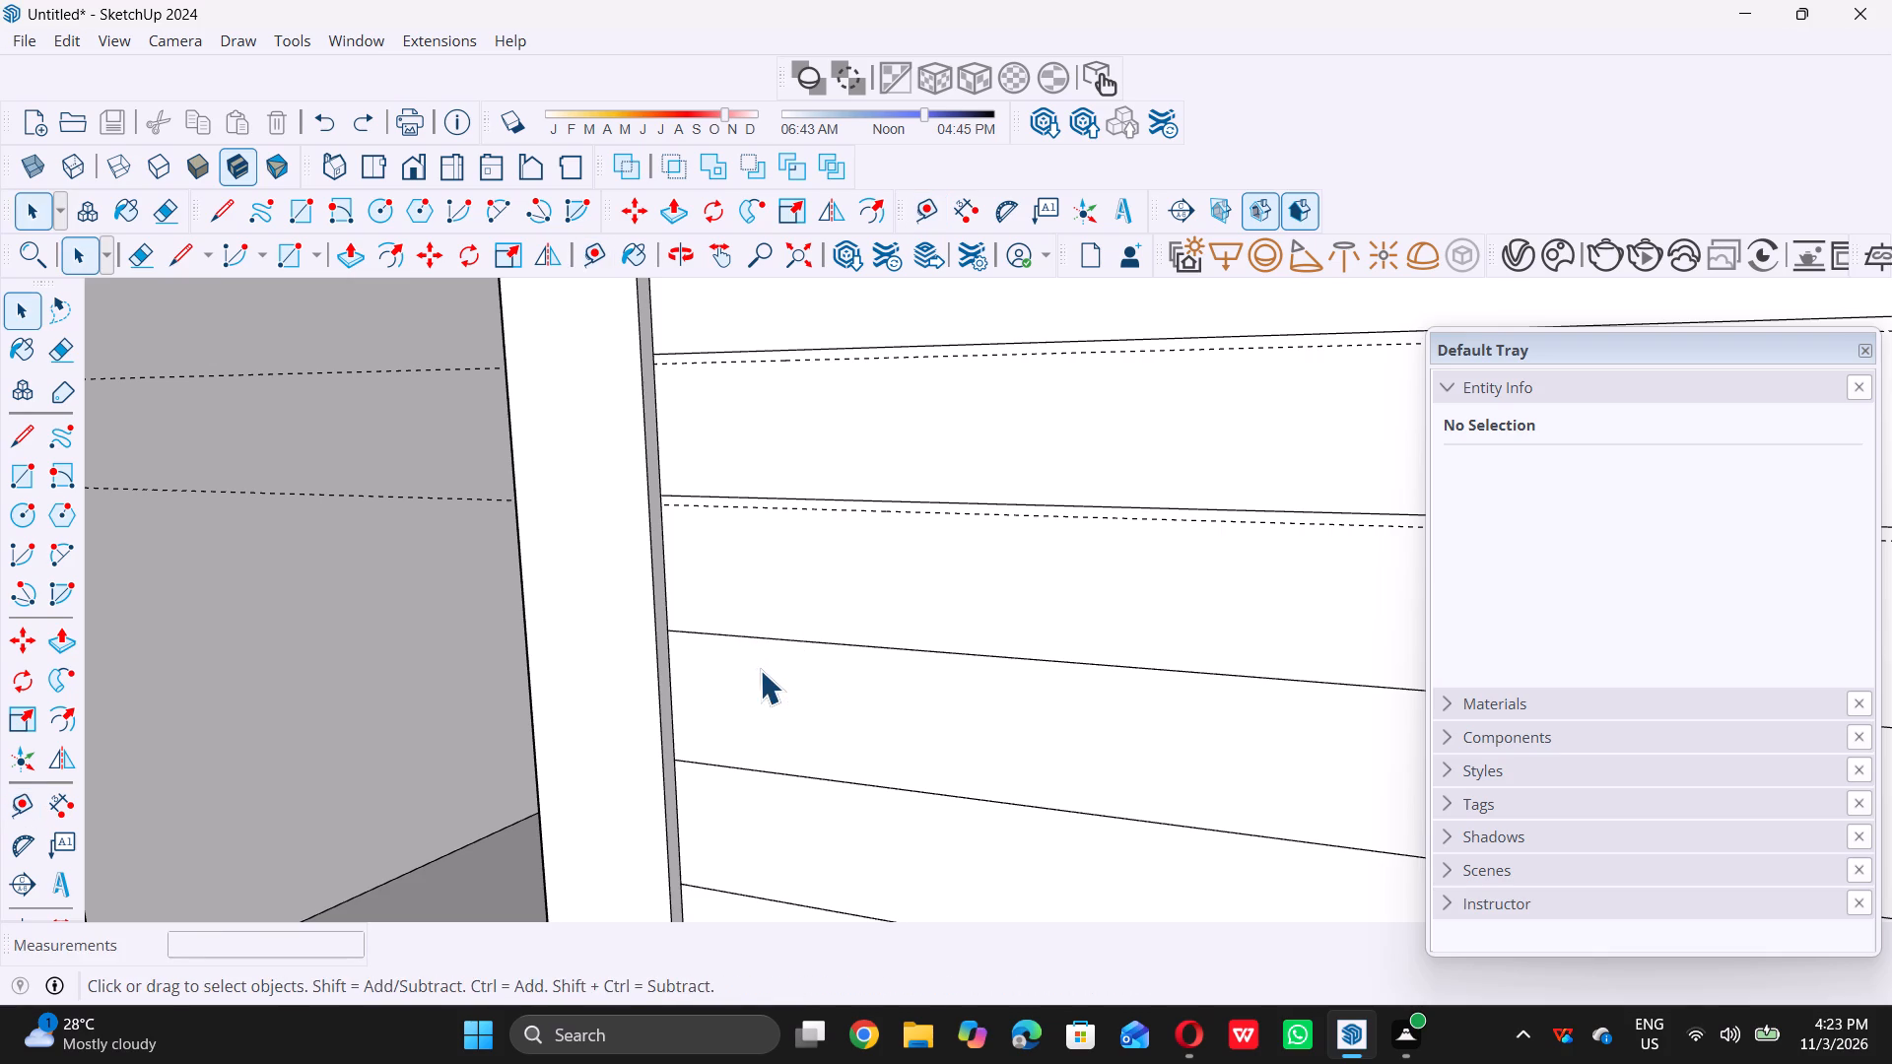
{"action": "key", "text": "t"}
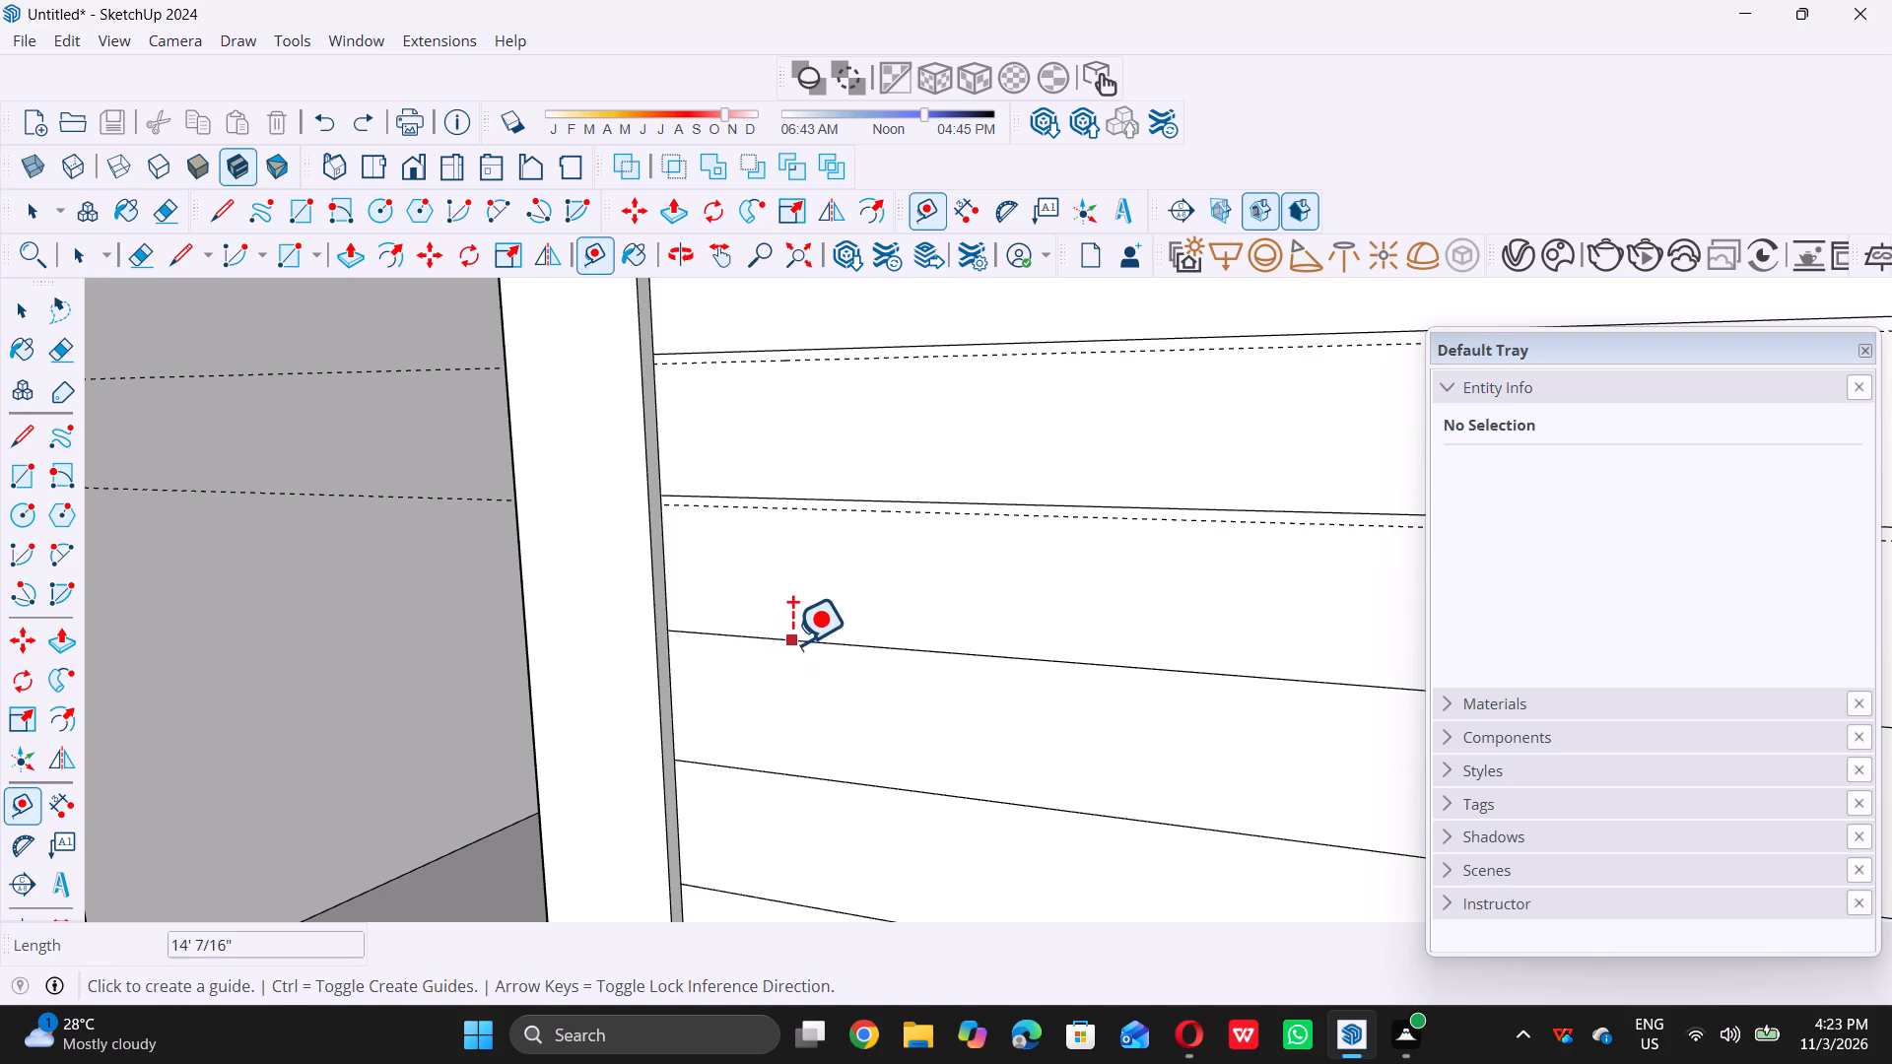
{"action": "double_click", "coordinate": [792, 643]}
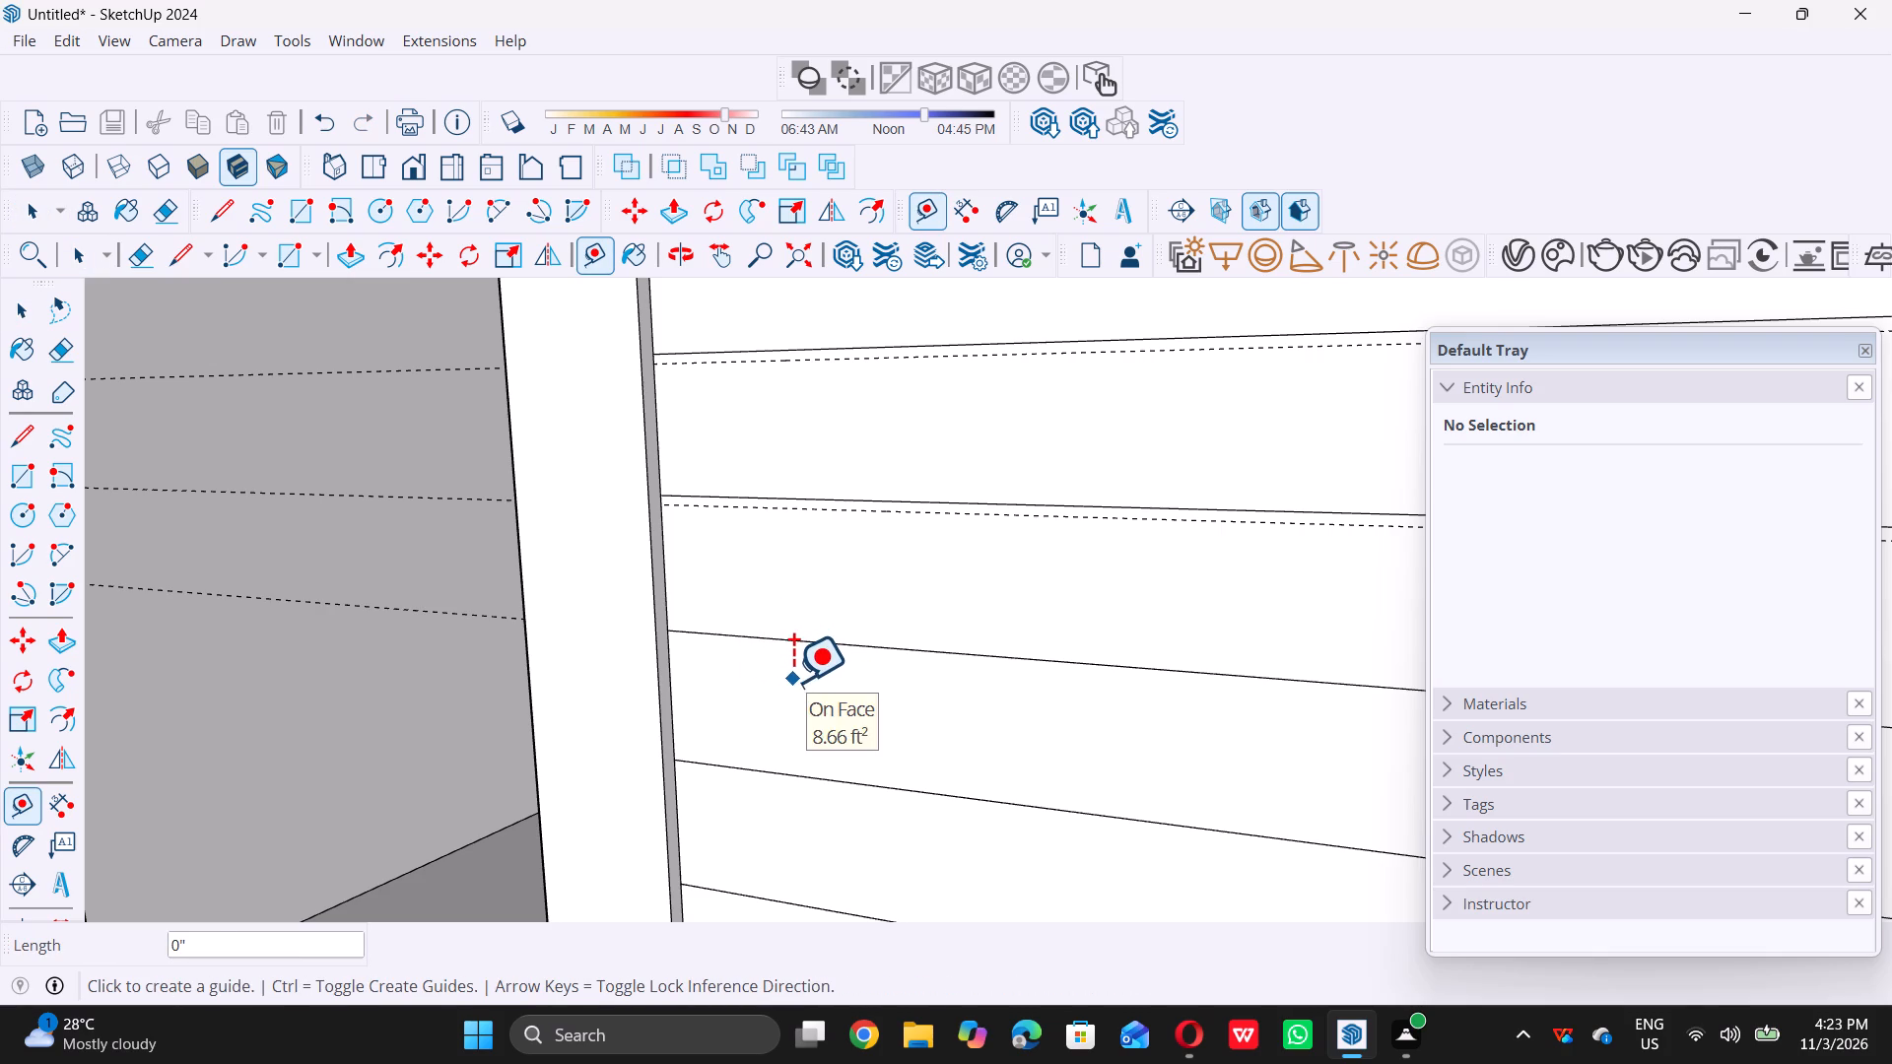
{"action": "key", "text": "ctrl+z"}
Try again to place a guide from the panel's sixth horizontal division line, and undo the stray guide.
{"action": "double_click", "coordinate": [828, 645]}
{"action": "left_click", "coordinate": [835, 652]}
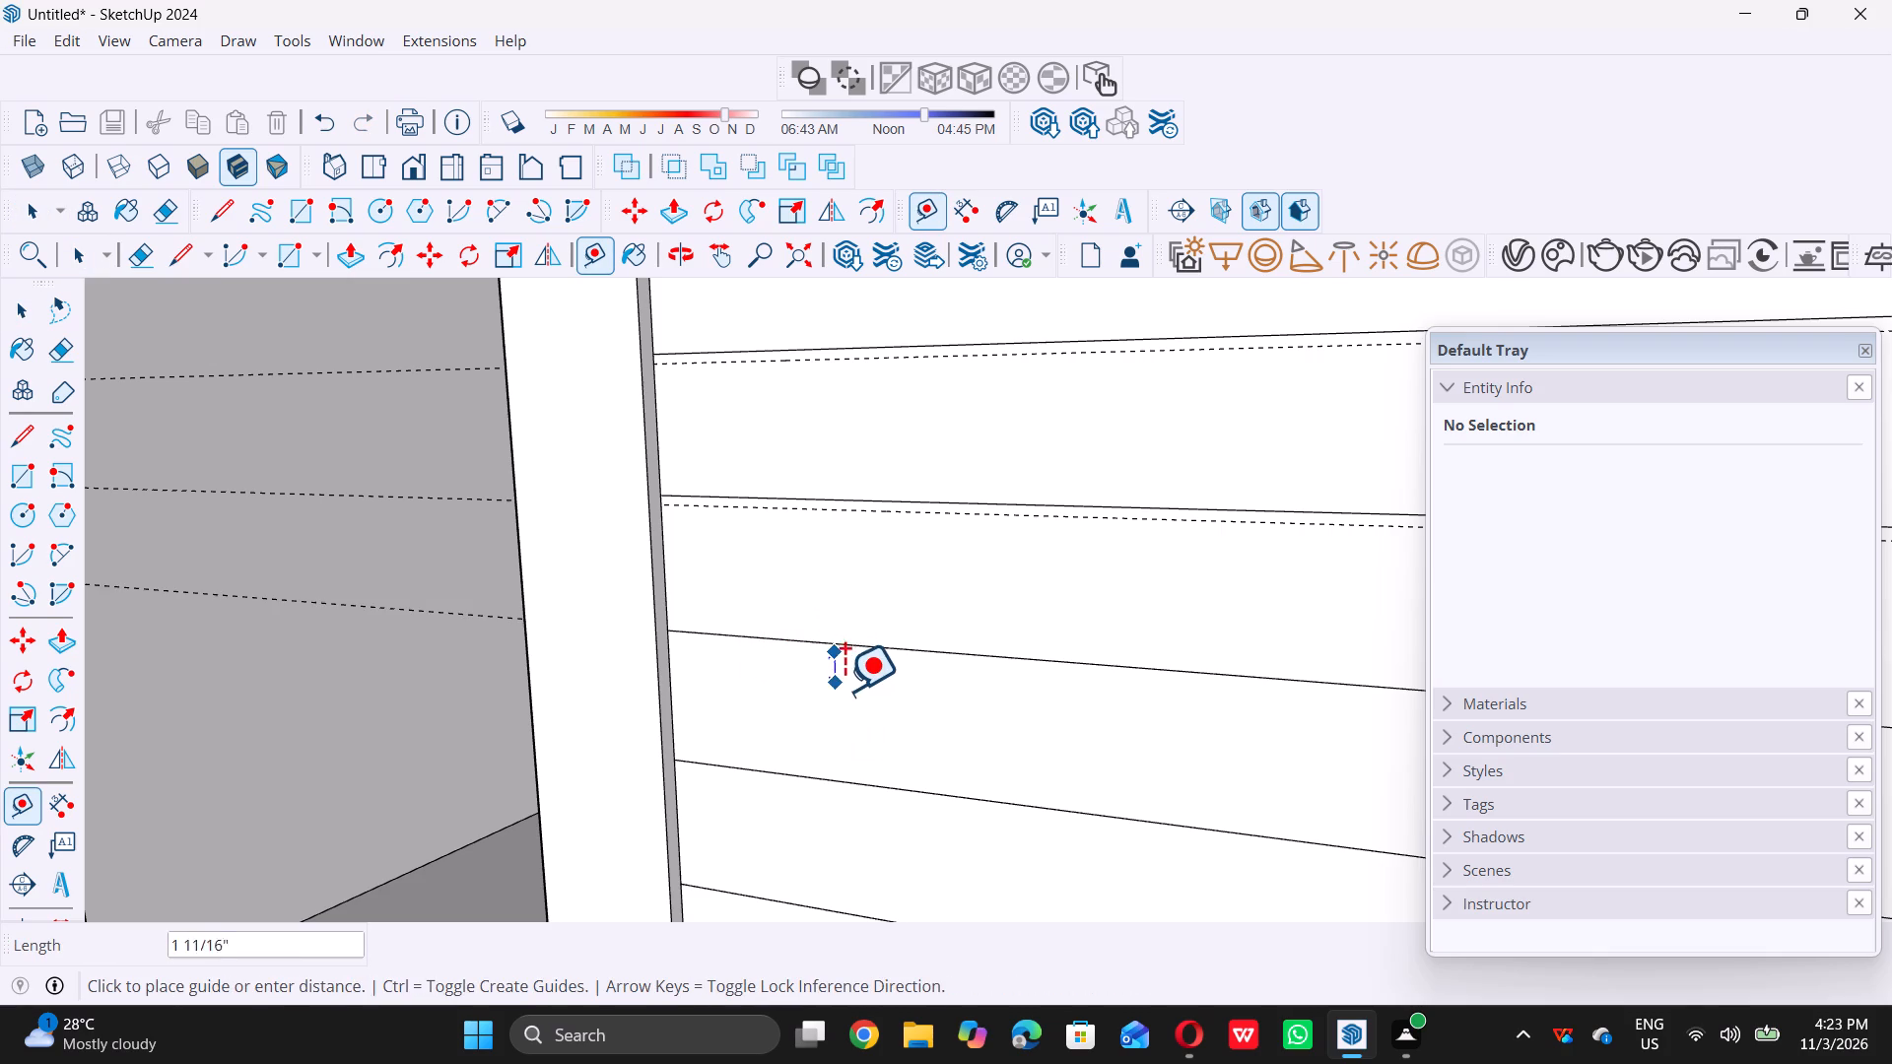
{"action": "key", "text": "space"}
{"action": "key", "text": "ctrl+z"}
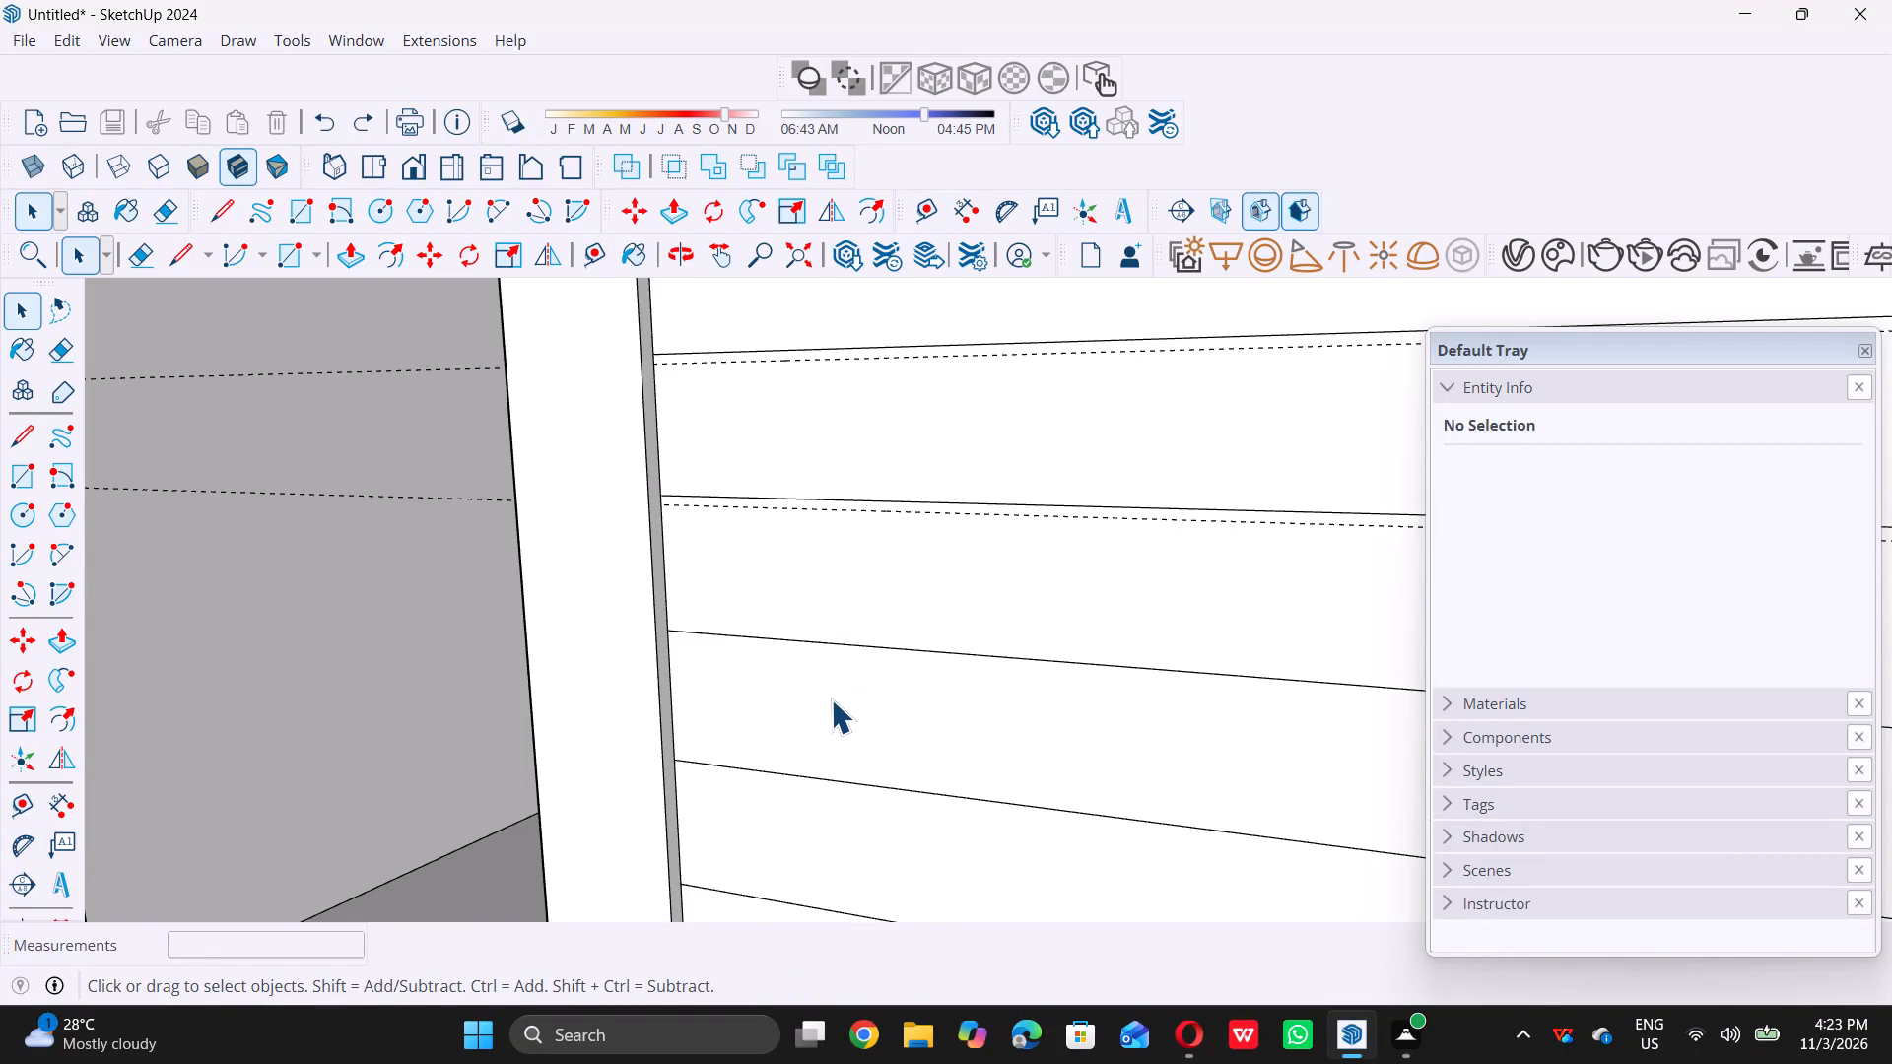
Place a Tape Measure guide 0.5" below the panel's sixth horizontal division line.
{"action": "key", "text": "t"}
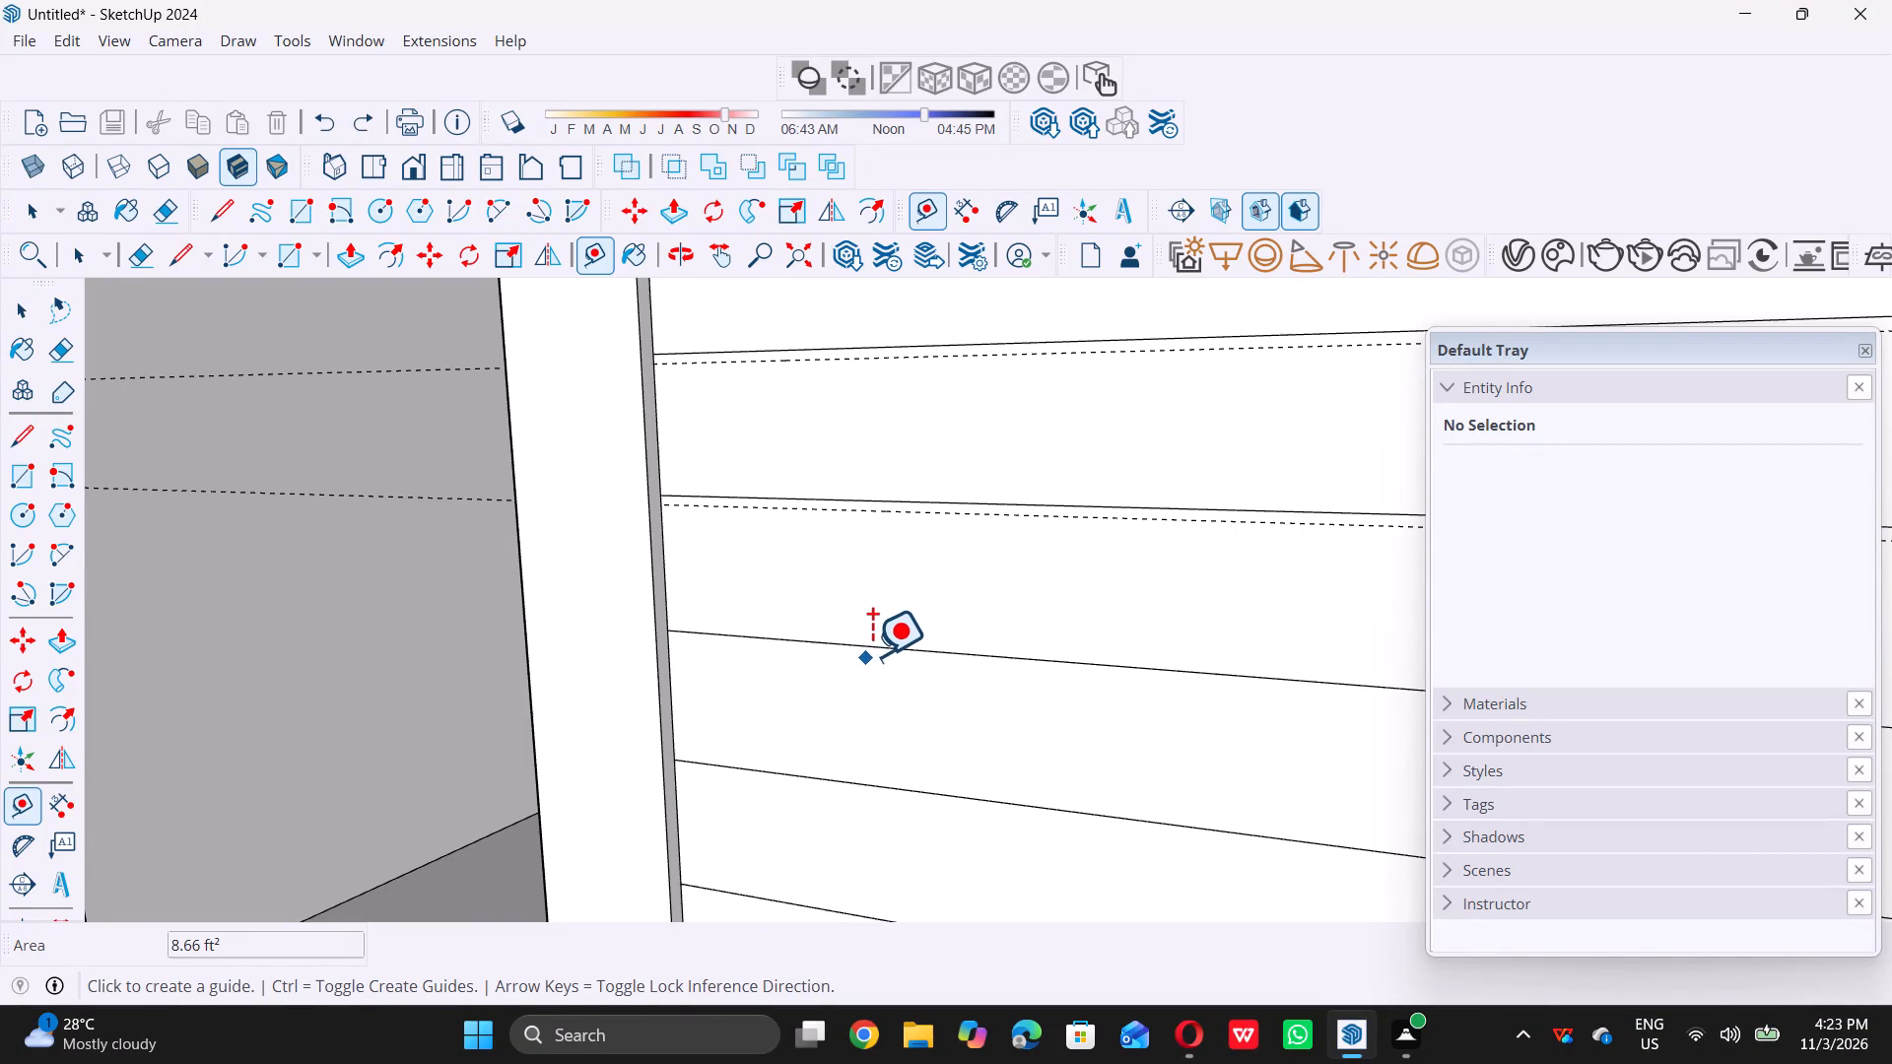
{"action": "triple_click", "coordinate": [875, 648]}
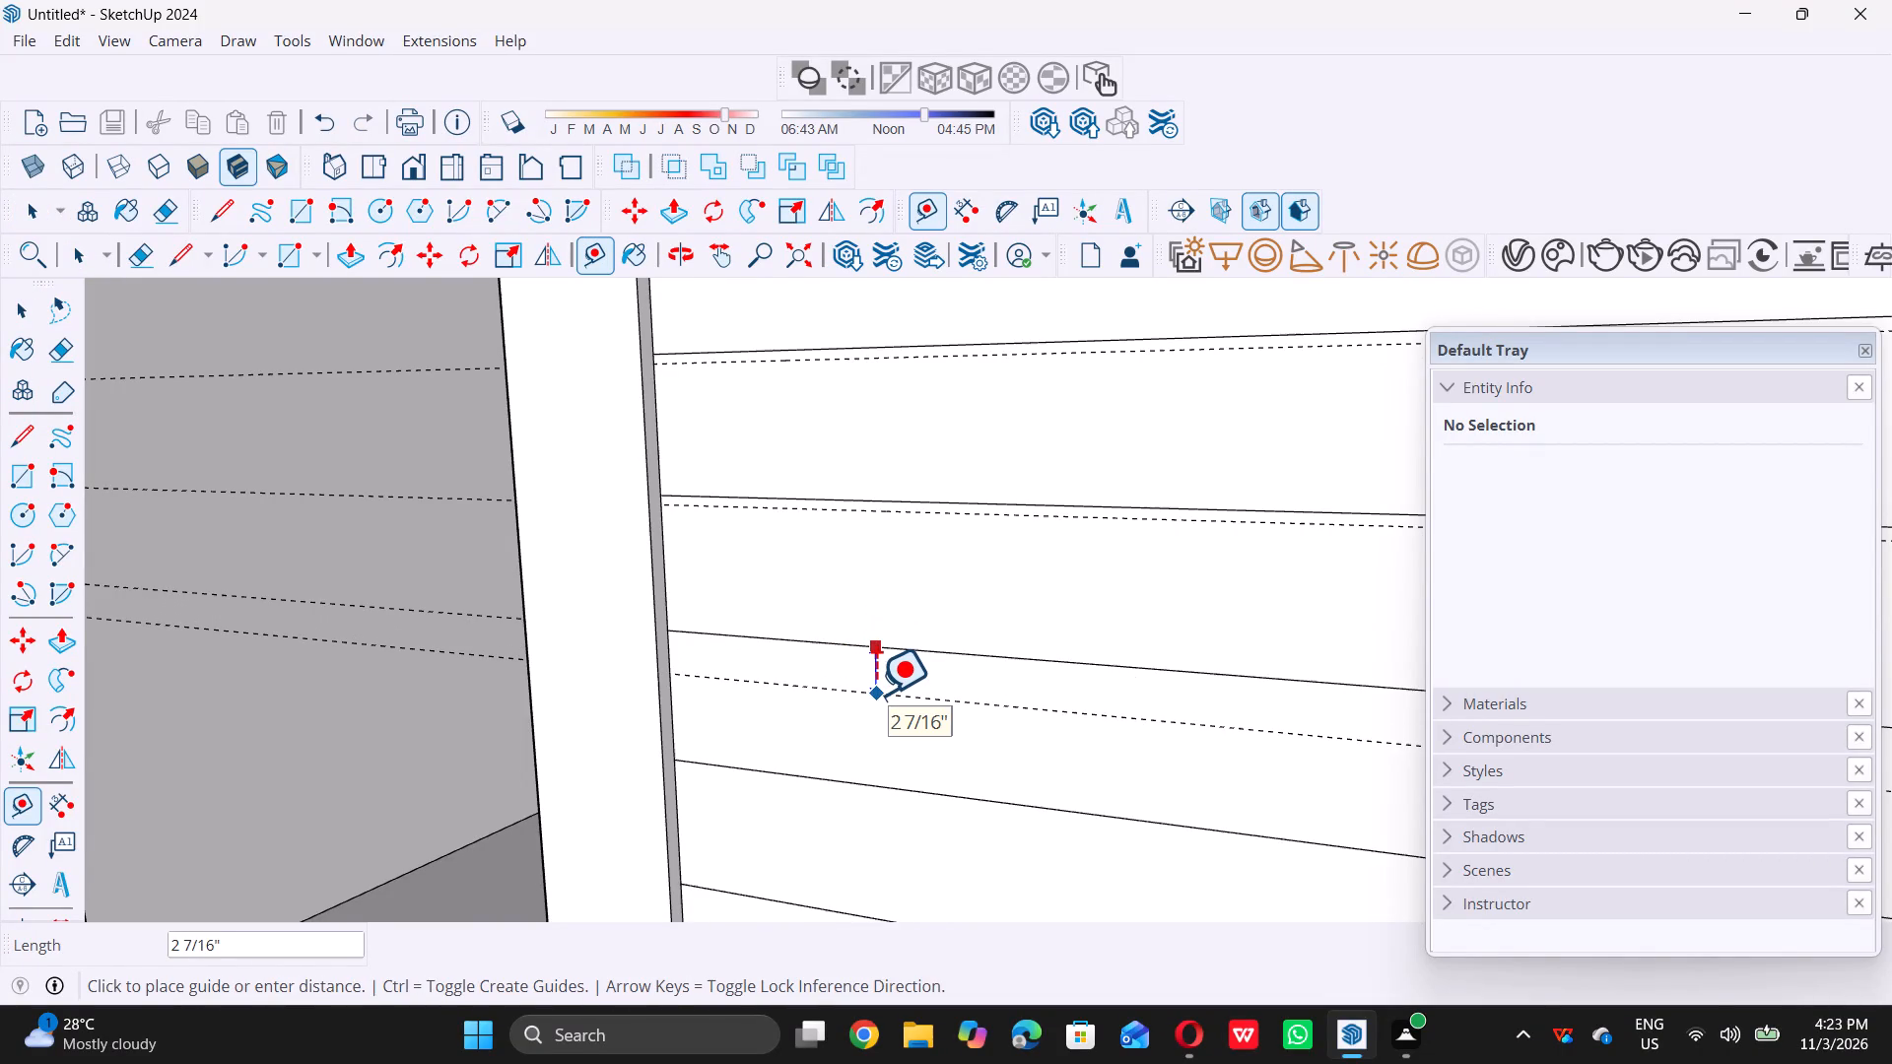
{"action": "type", "text": "0.5"}
{"action": "key", "text": "shift+quotedbl"}
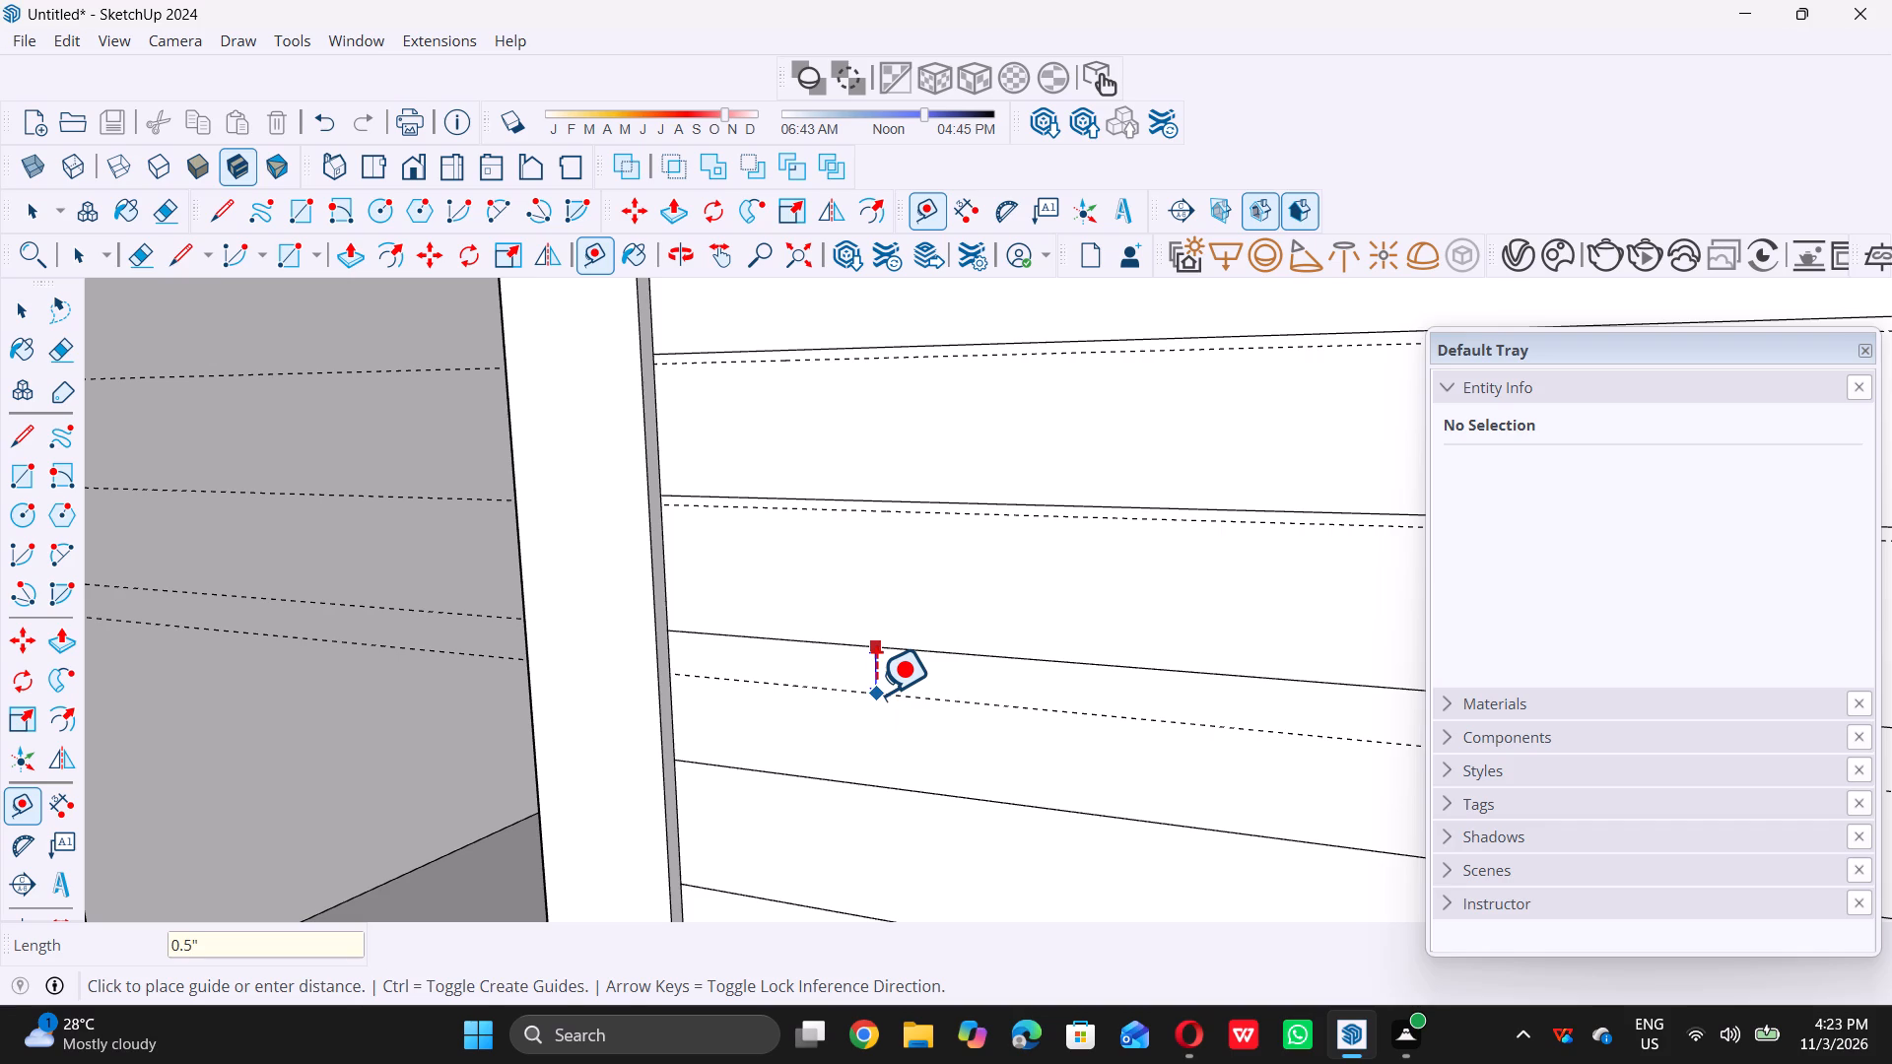
{"action": "key", "text": "Return"}
Place a guide 0.5" below the panel's seventh horizontal division line.
{"action": "scroll", "coordinate": [849, 648], "scroll_direction": "down", "scroll_amount": 10}
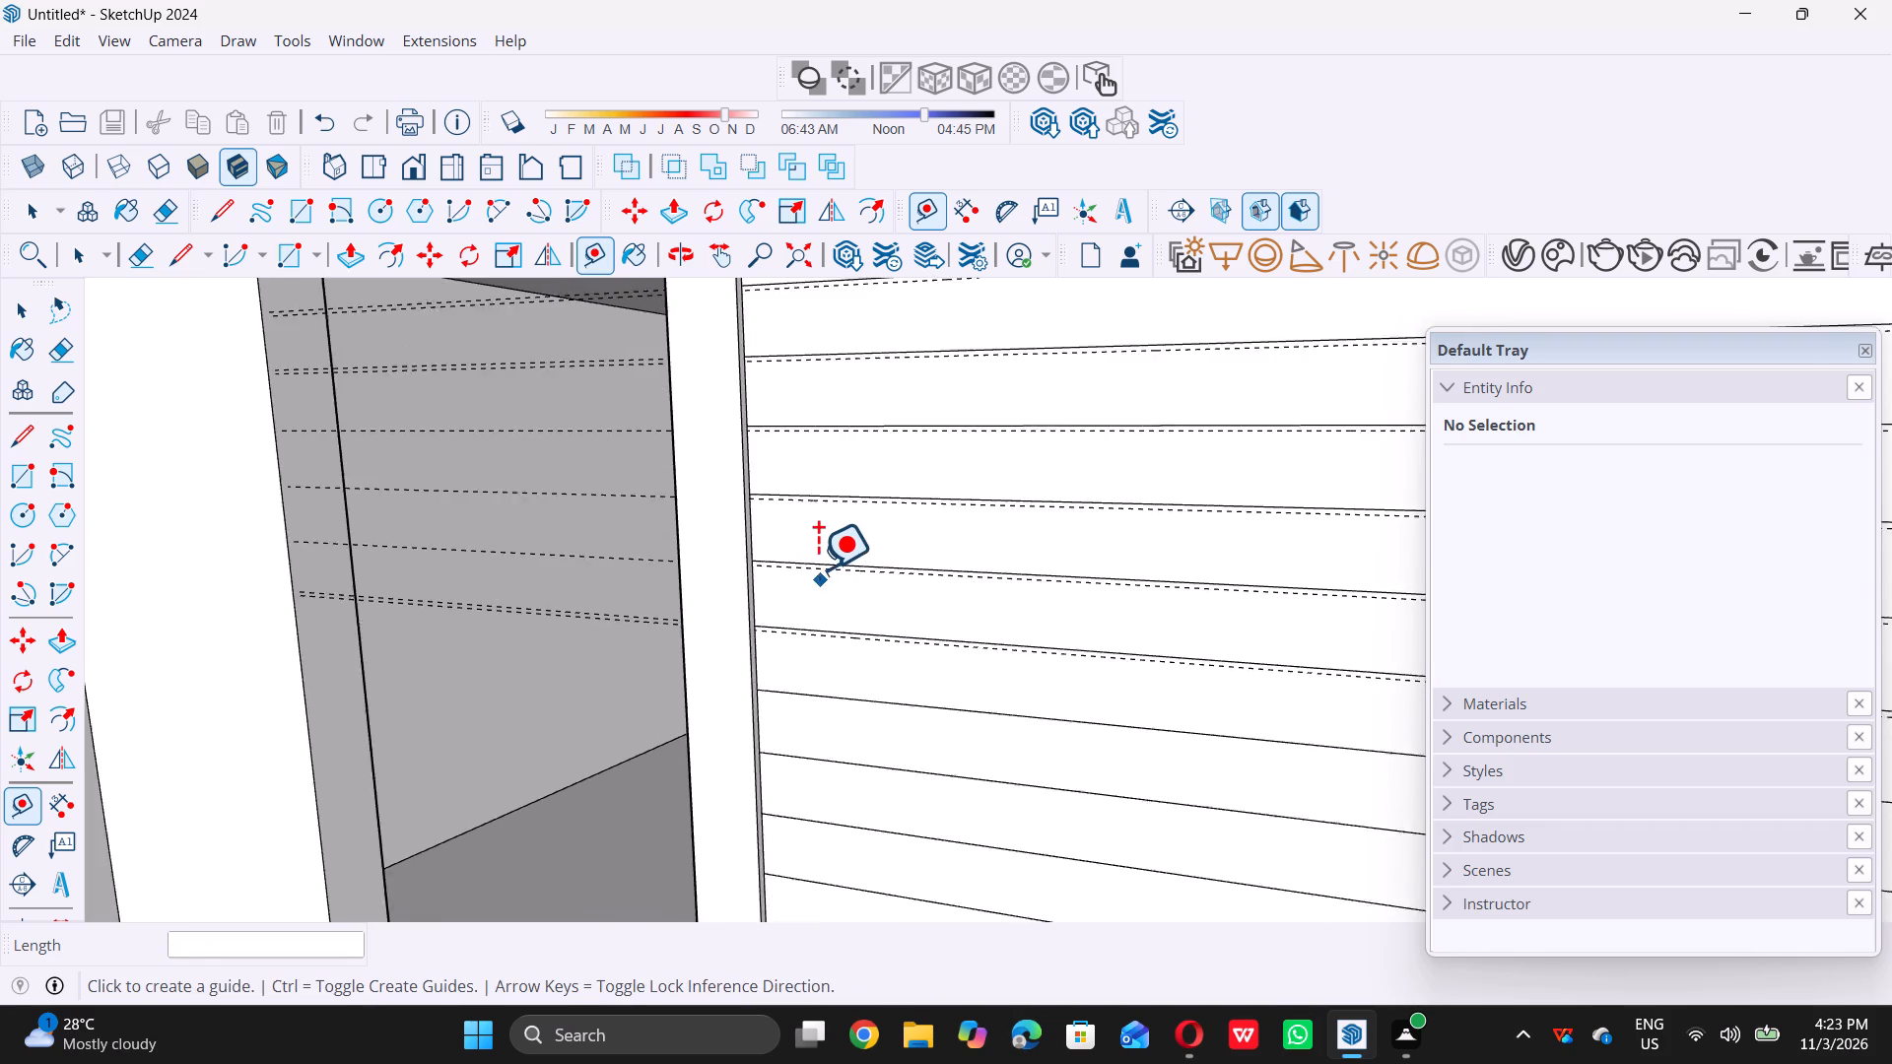
{"action": "scroll", "coordinate": [818, 568], "scroll_direction": "down", "scroll_amount": 12}
{"action": "scroll", "coordinate": [840, 664], "scroll_direction": "up", "scroll_amount": 11}
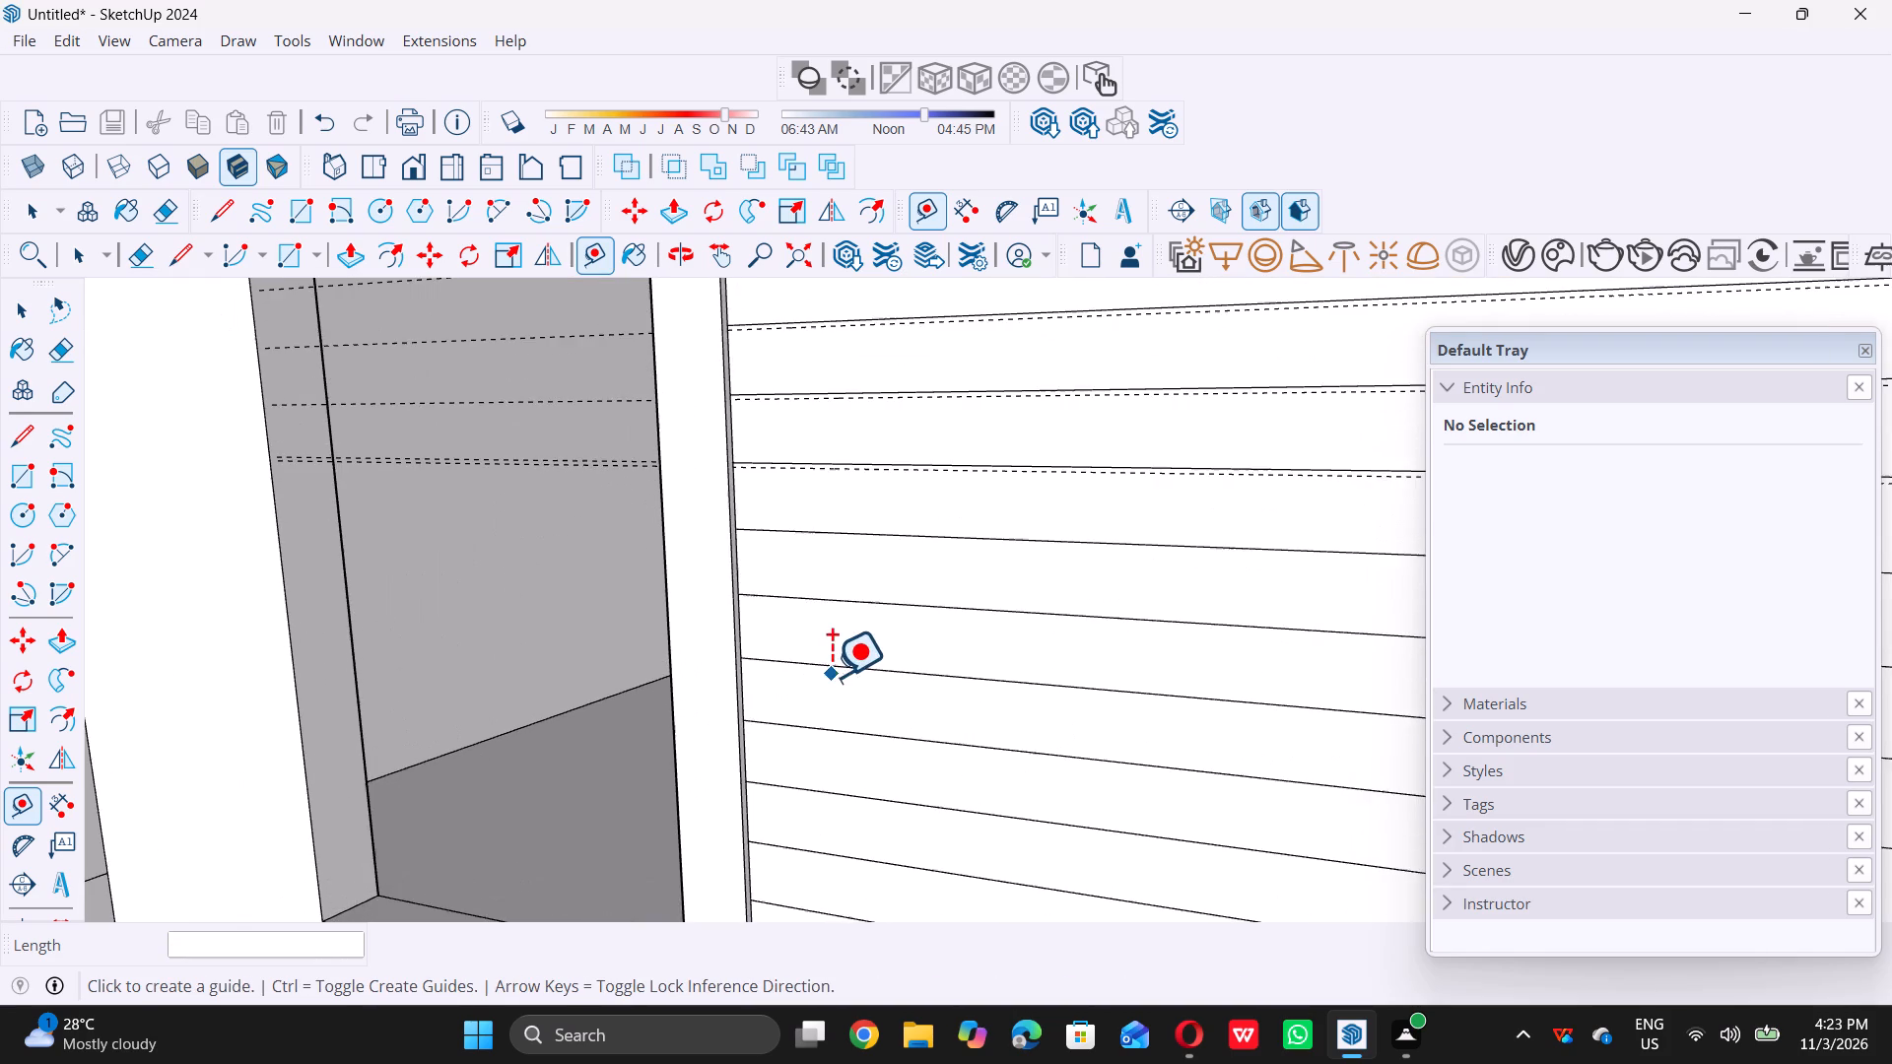
{"action": "scroll", "coordinate": [805, 652], "scroll_direction": "up", "scroll_amount": 9}
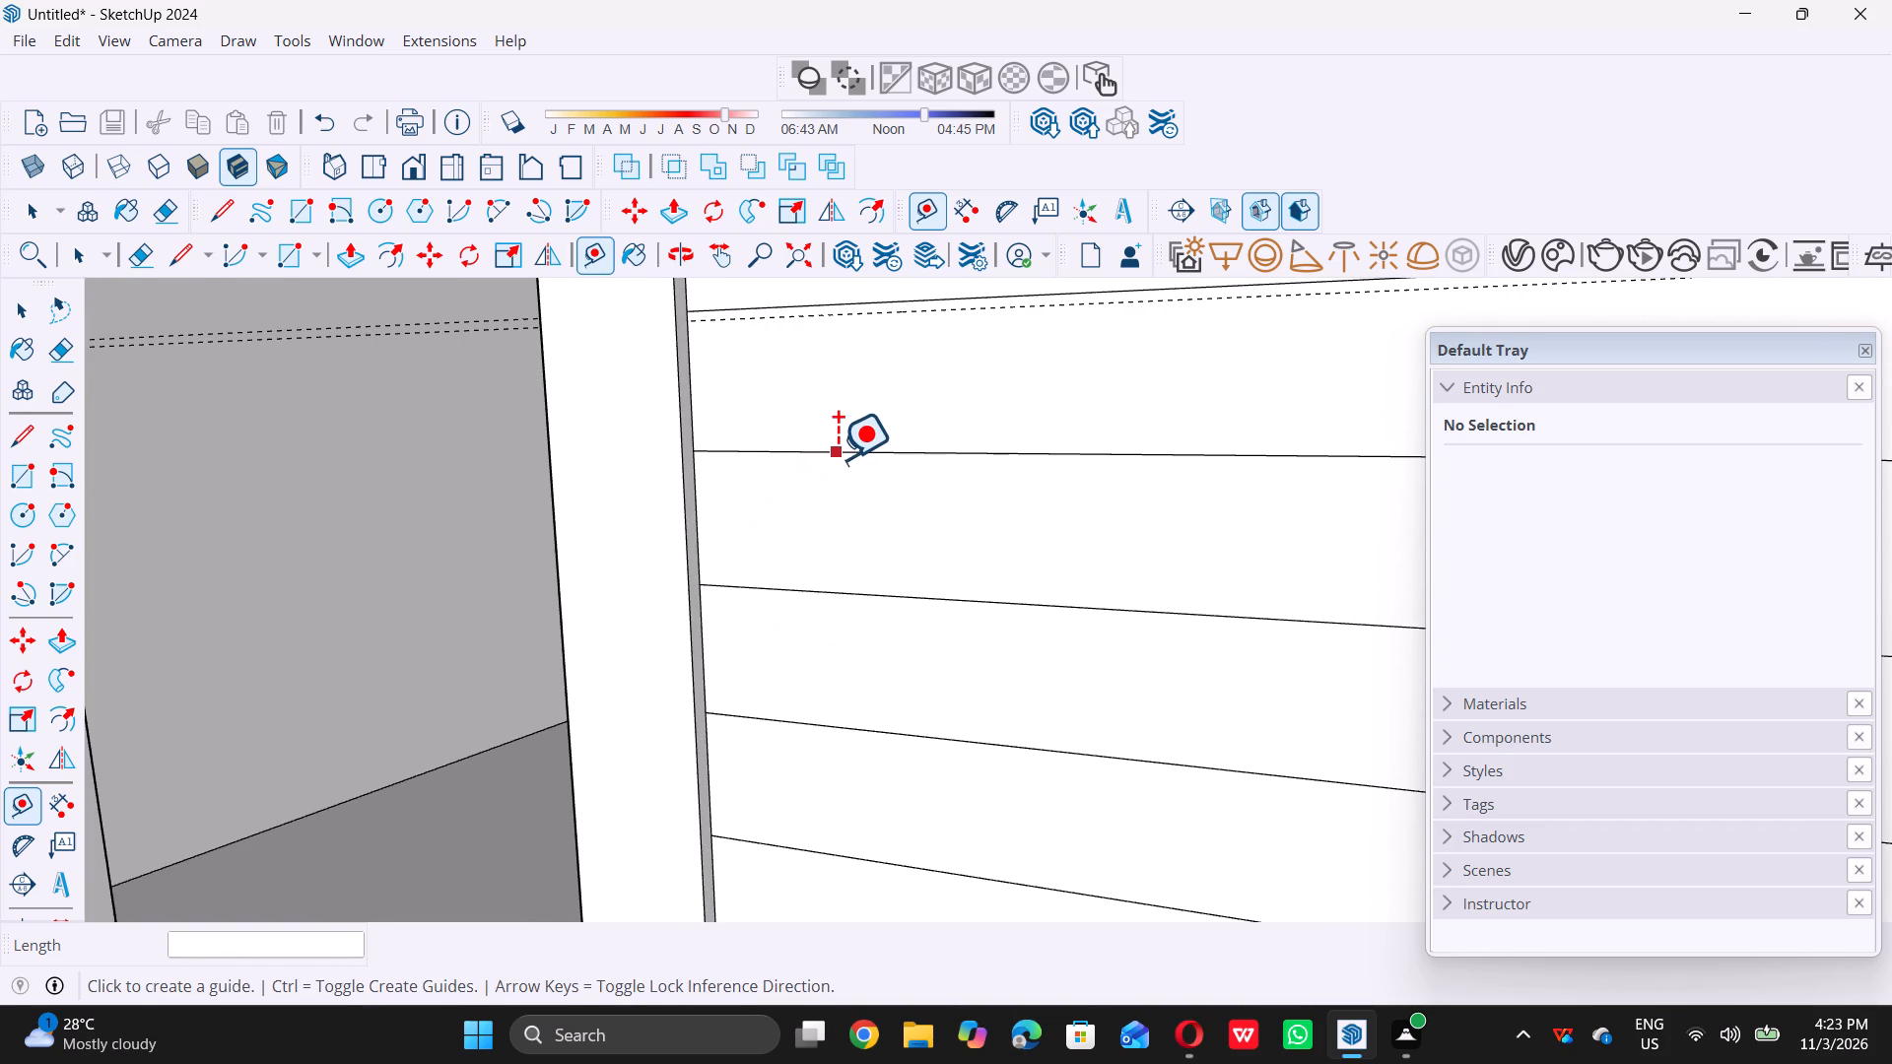
{"action": "left_click", "coordinate": [839, 455]}
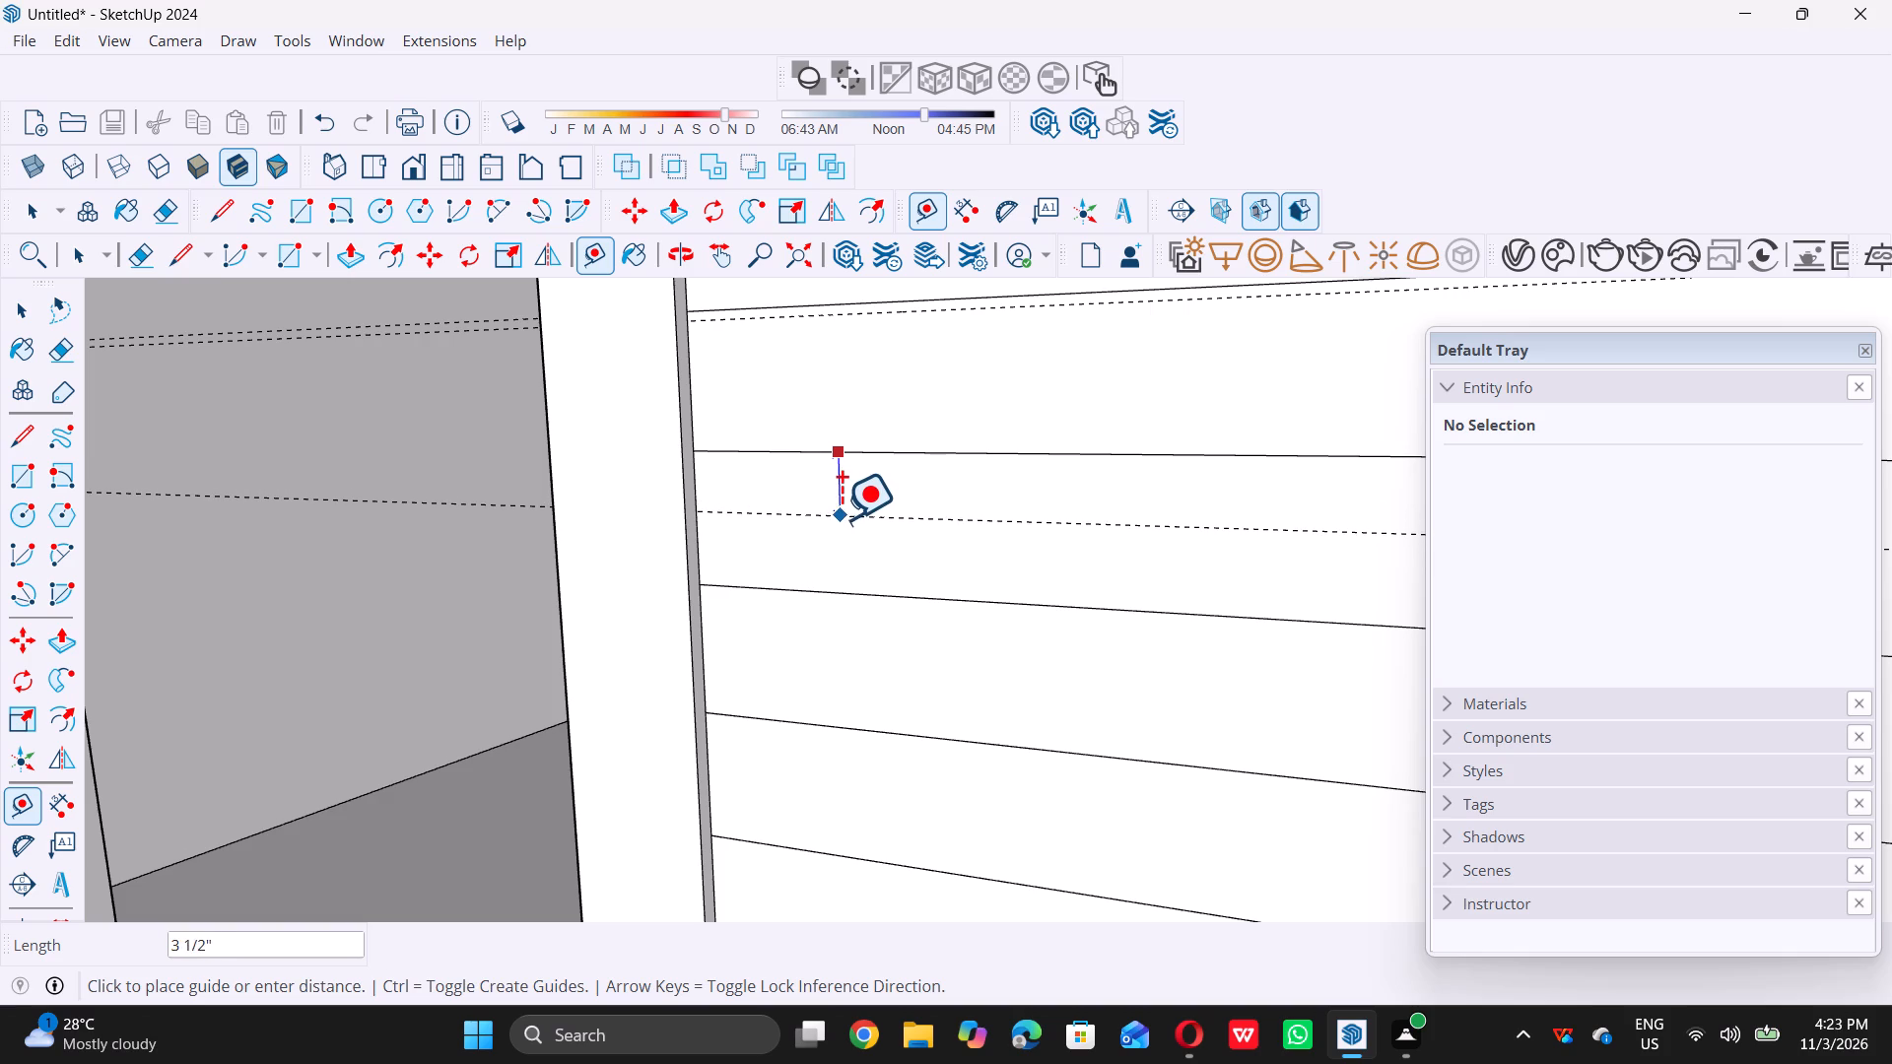
{"action": "key", "text": "0"}
{"action": "key", "text": "period"}
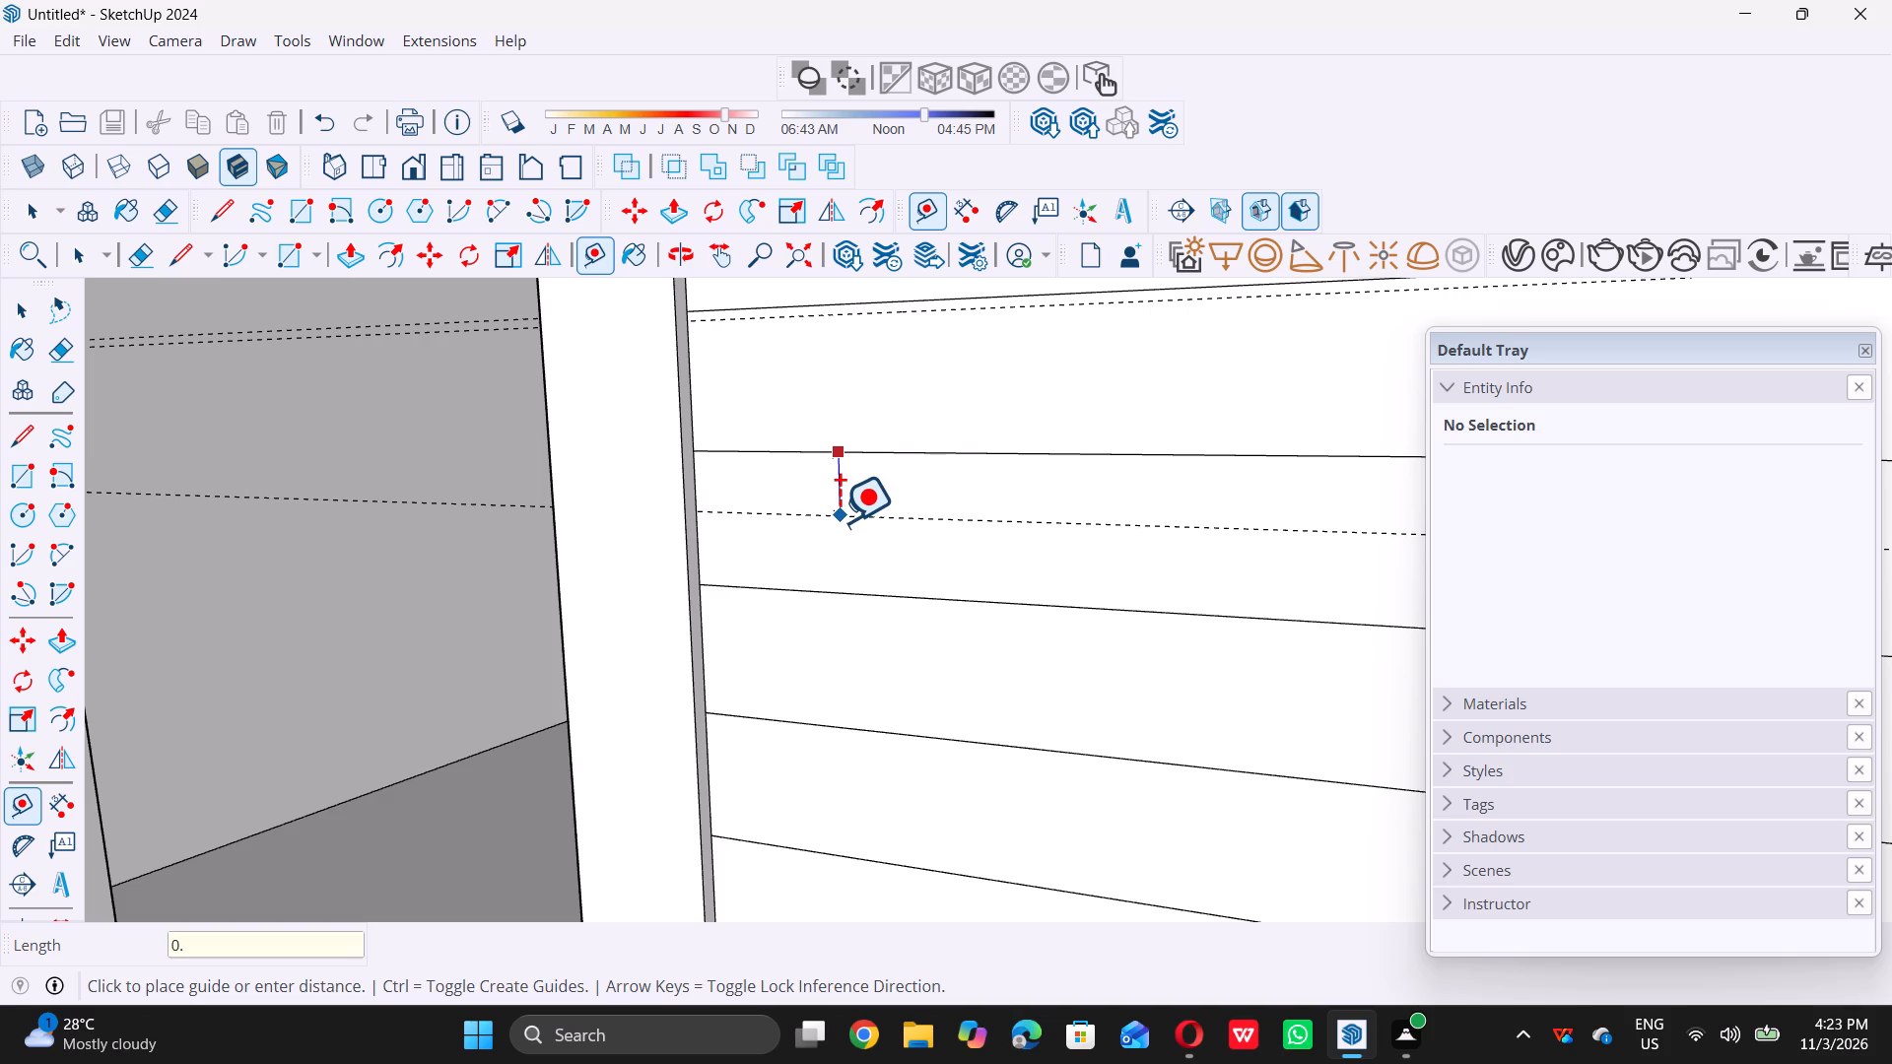
{"action": "key", "text": "5"}
{"action": "key", "text": "shift+quotedbl"}
{"action": "key", "text": "Return"}
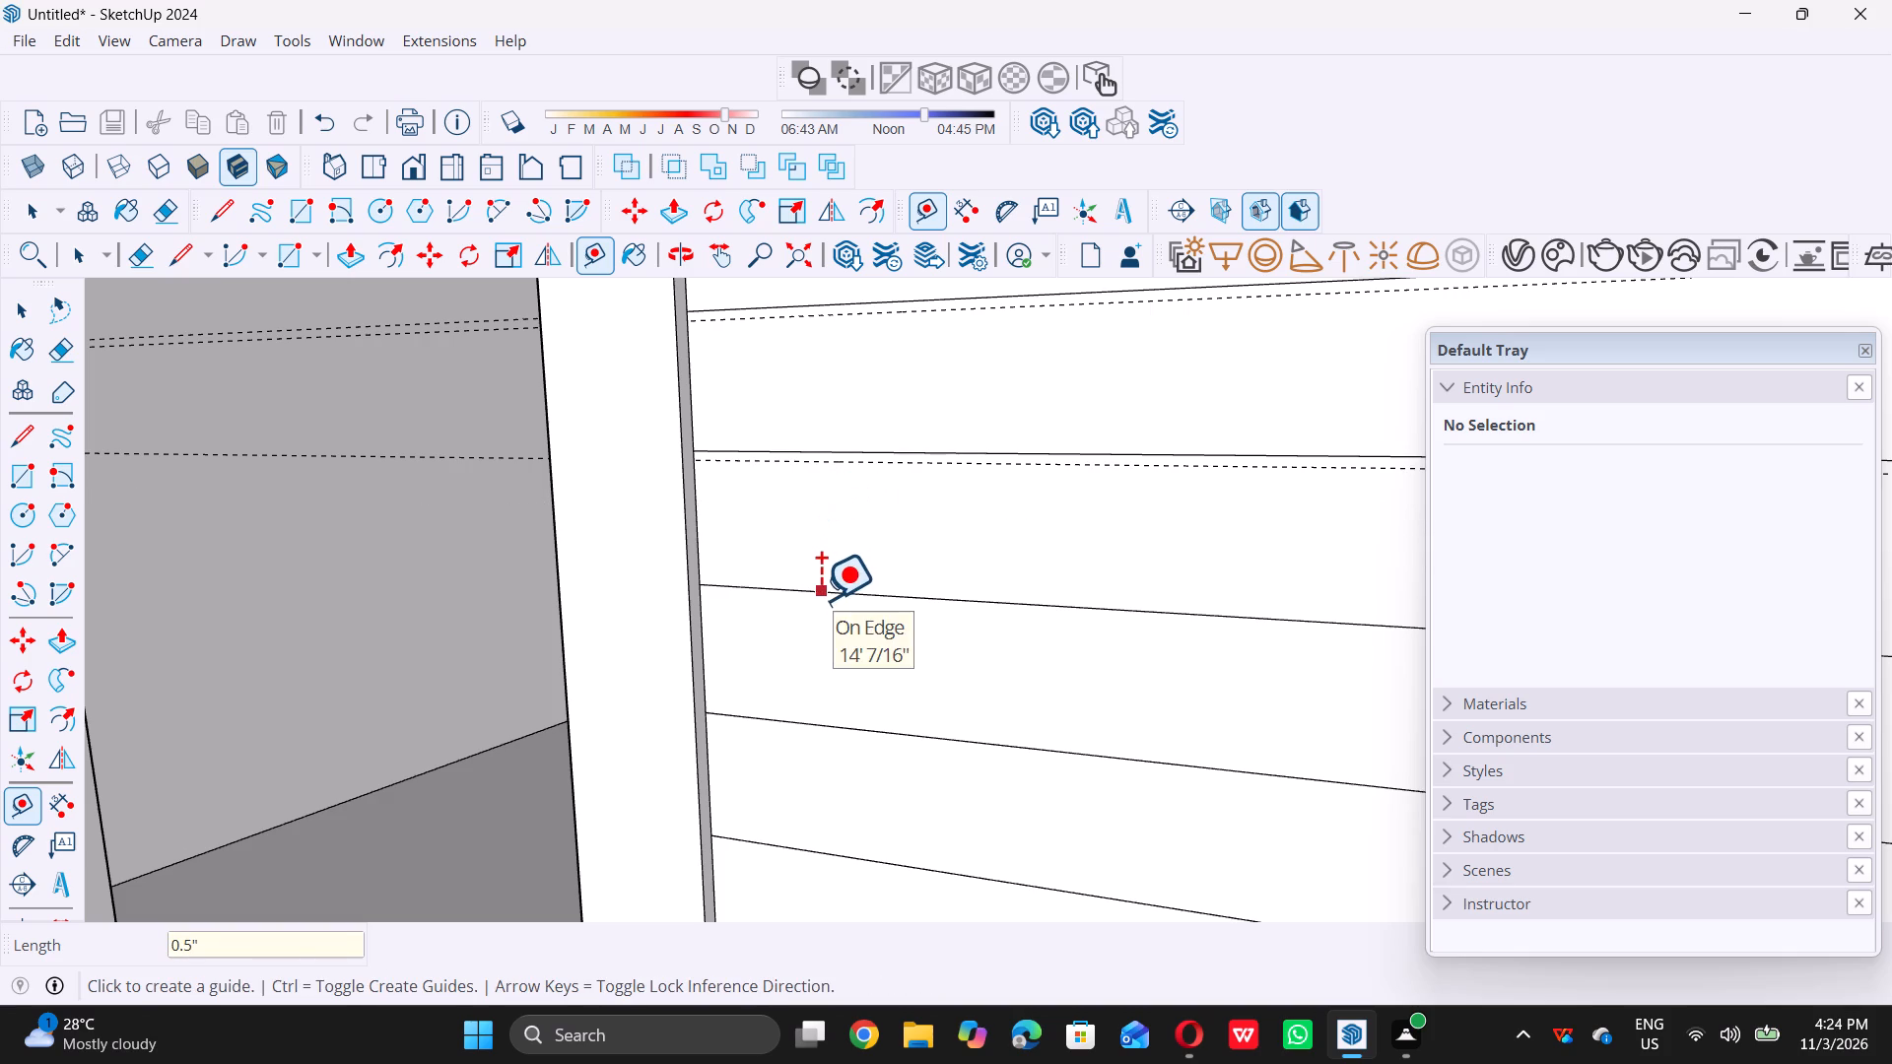
Offset guides 0.5" below the panel's eighth and ninth horizontal division lines.
{"action": "double_click", "coordinate": [821, 599]}
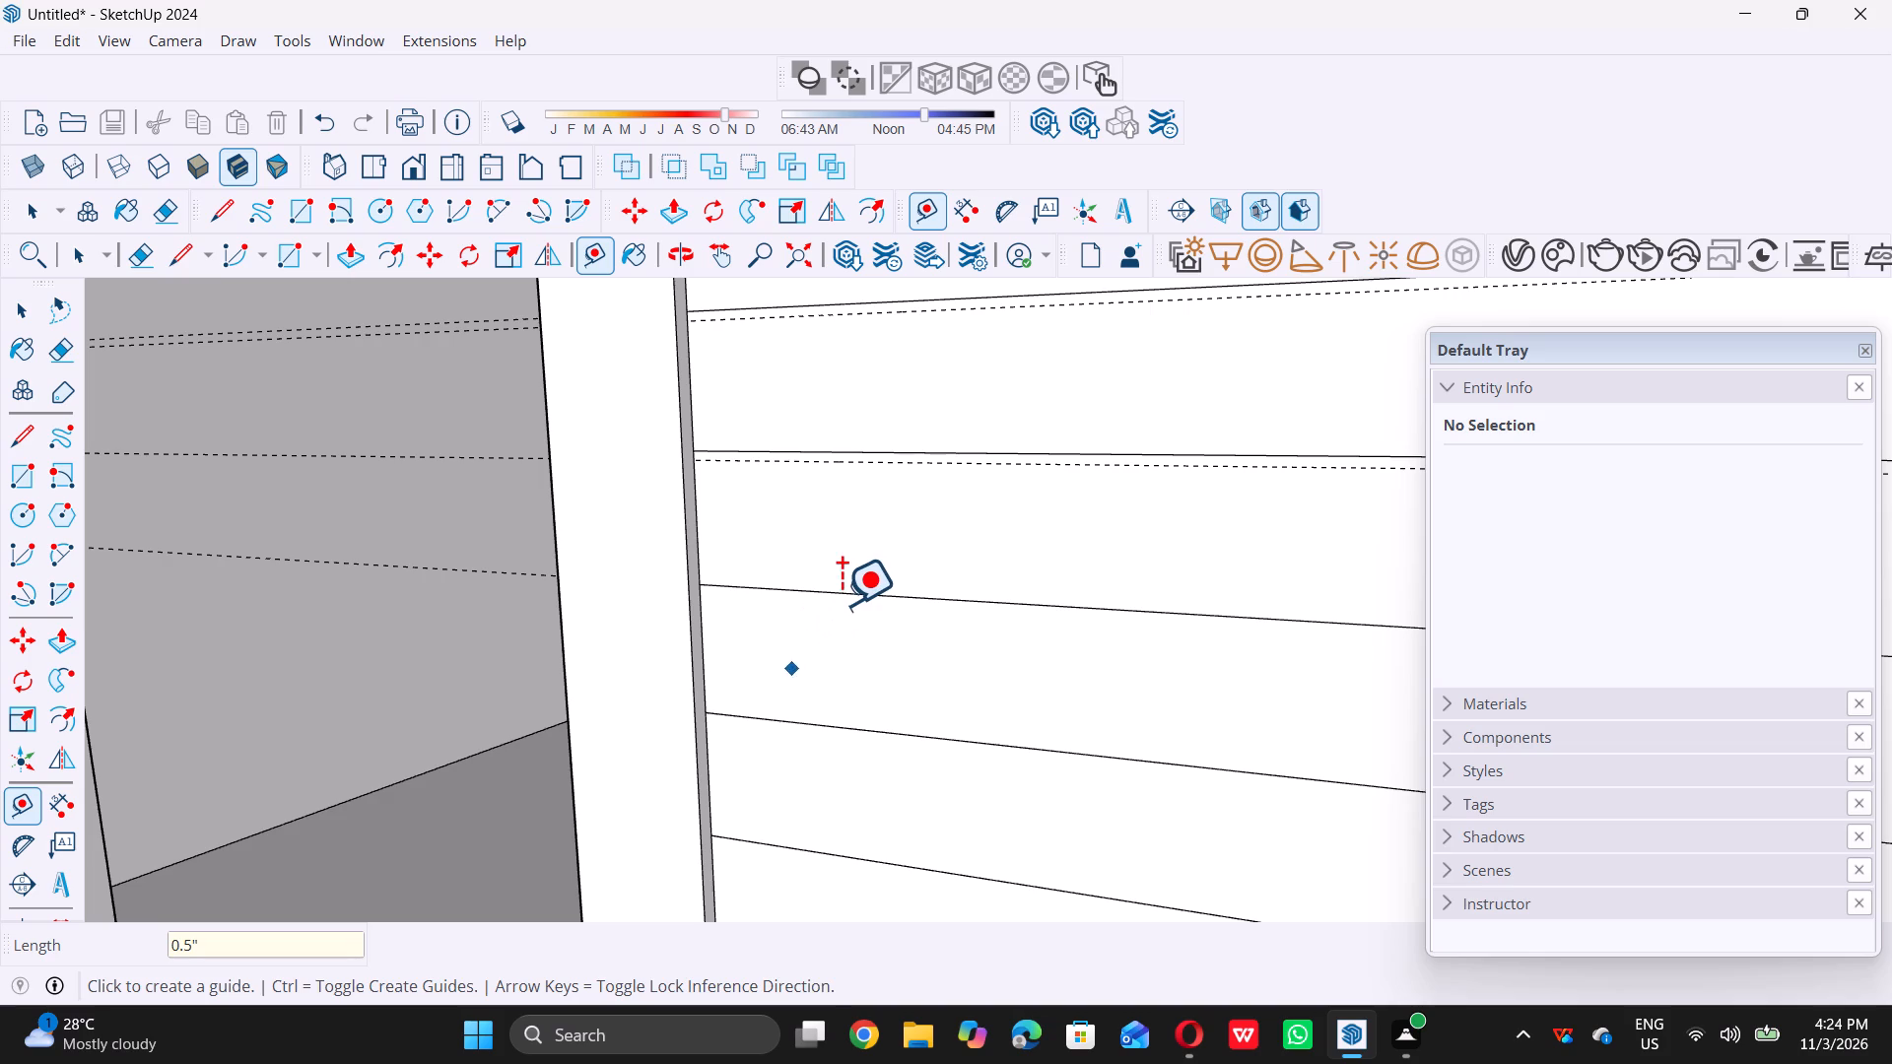
{"action": "triple_click", "coordinate": [846, 600]}
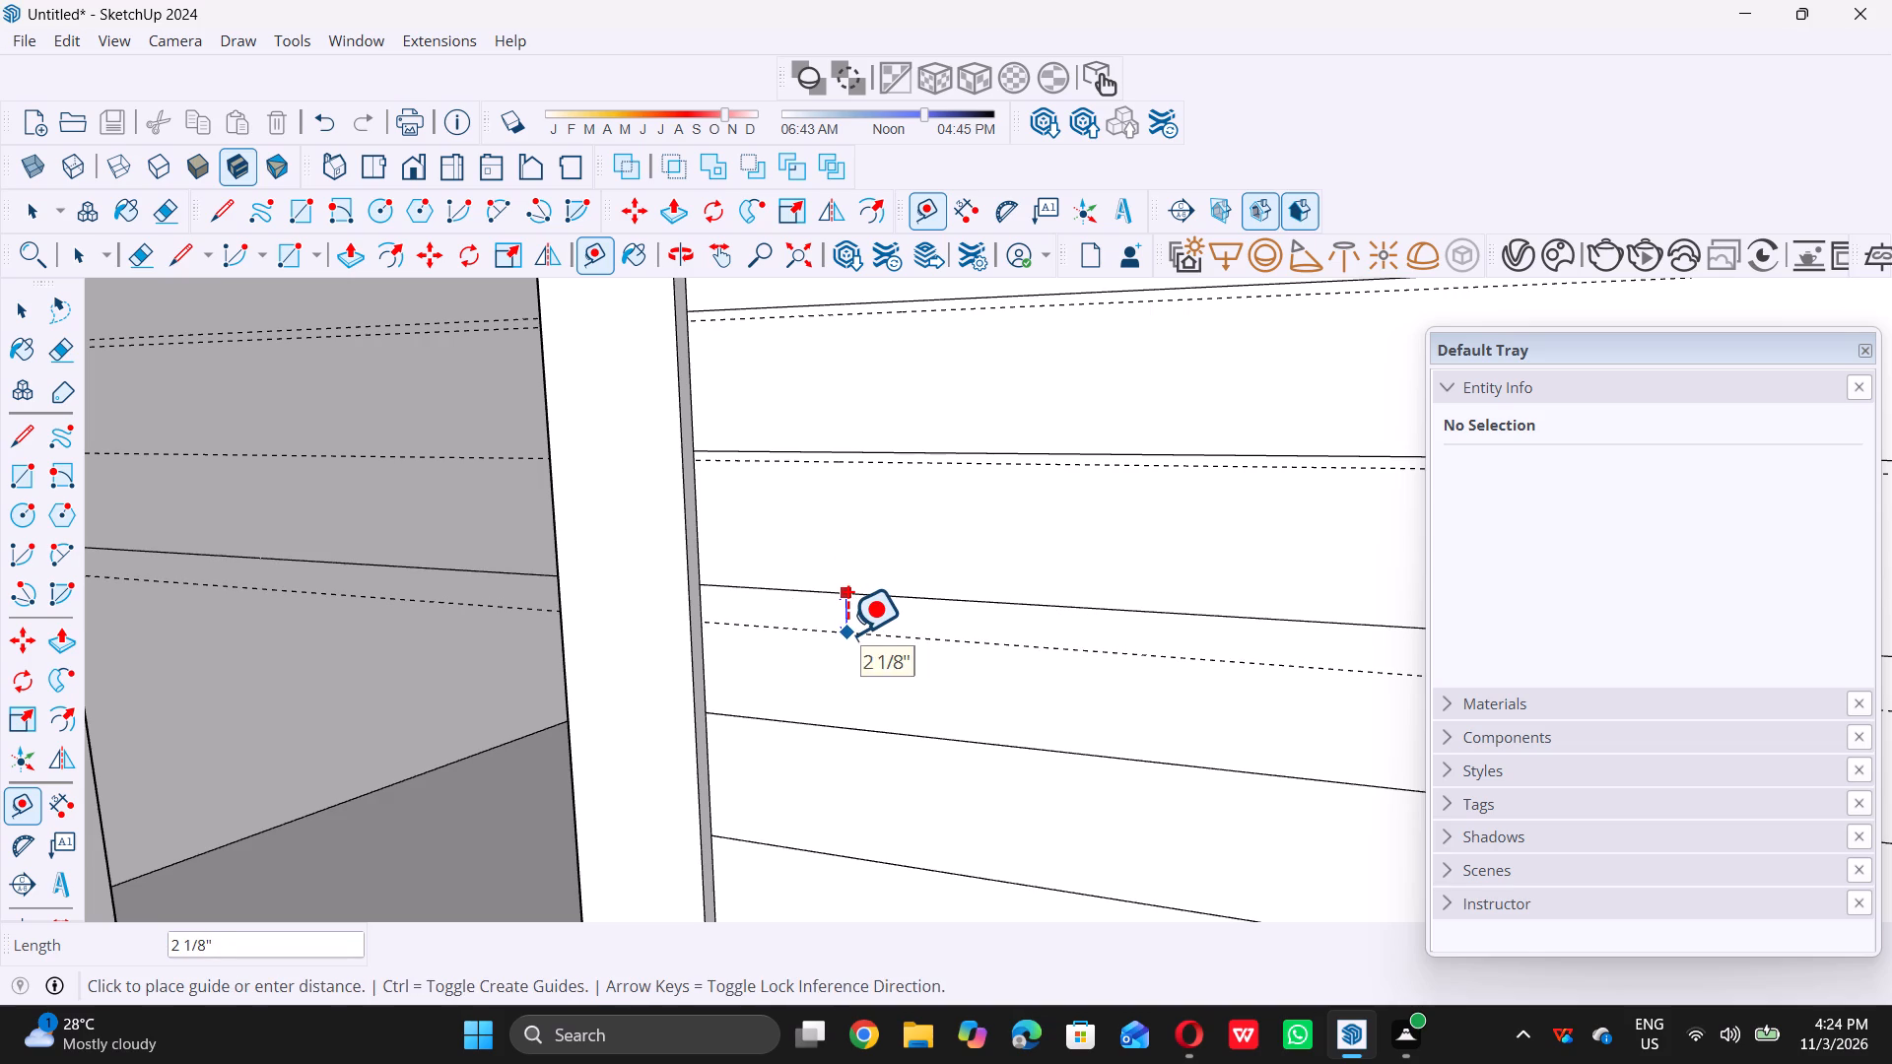
{"action": "type", "text": "0.5"}
{"action": "key", "text": "shift+quotedbl"}
{"action": "key", "text": "Return"}
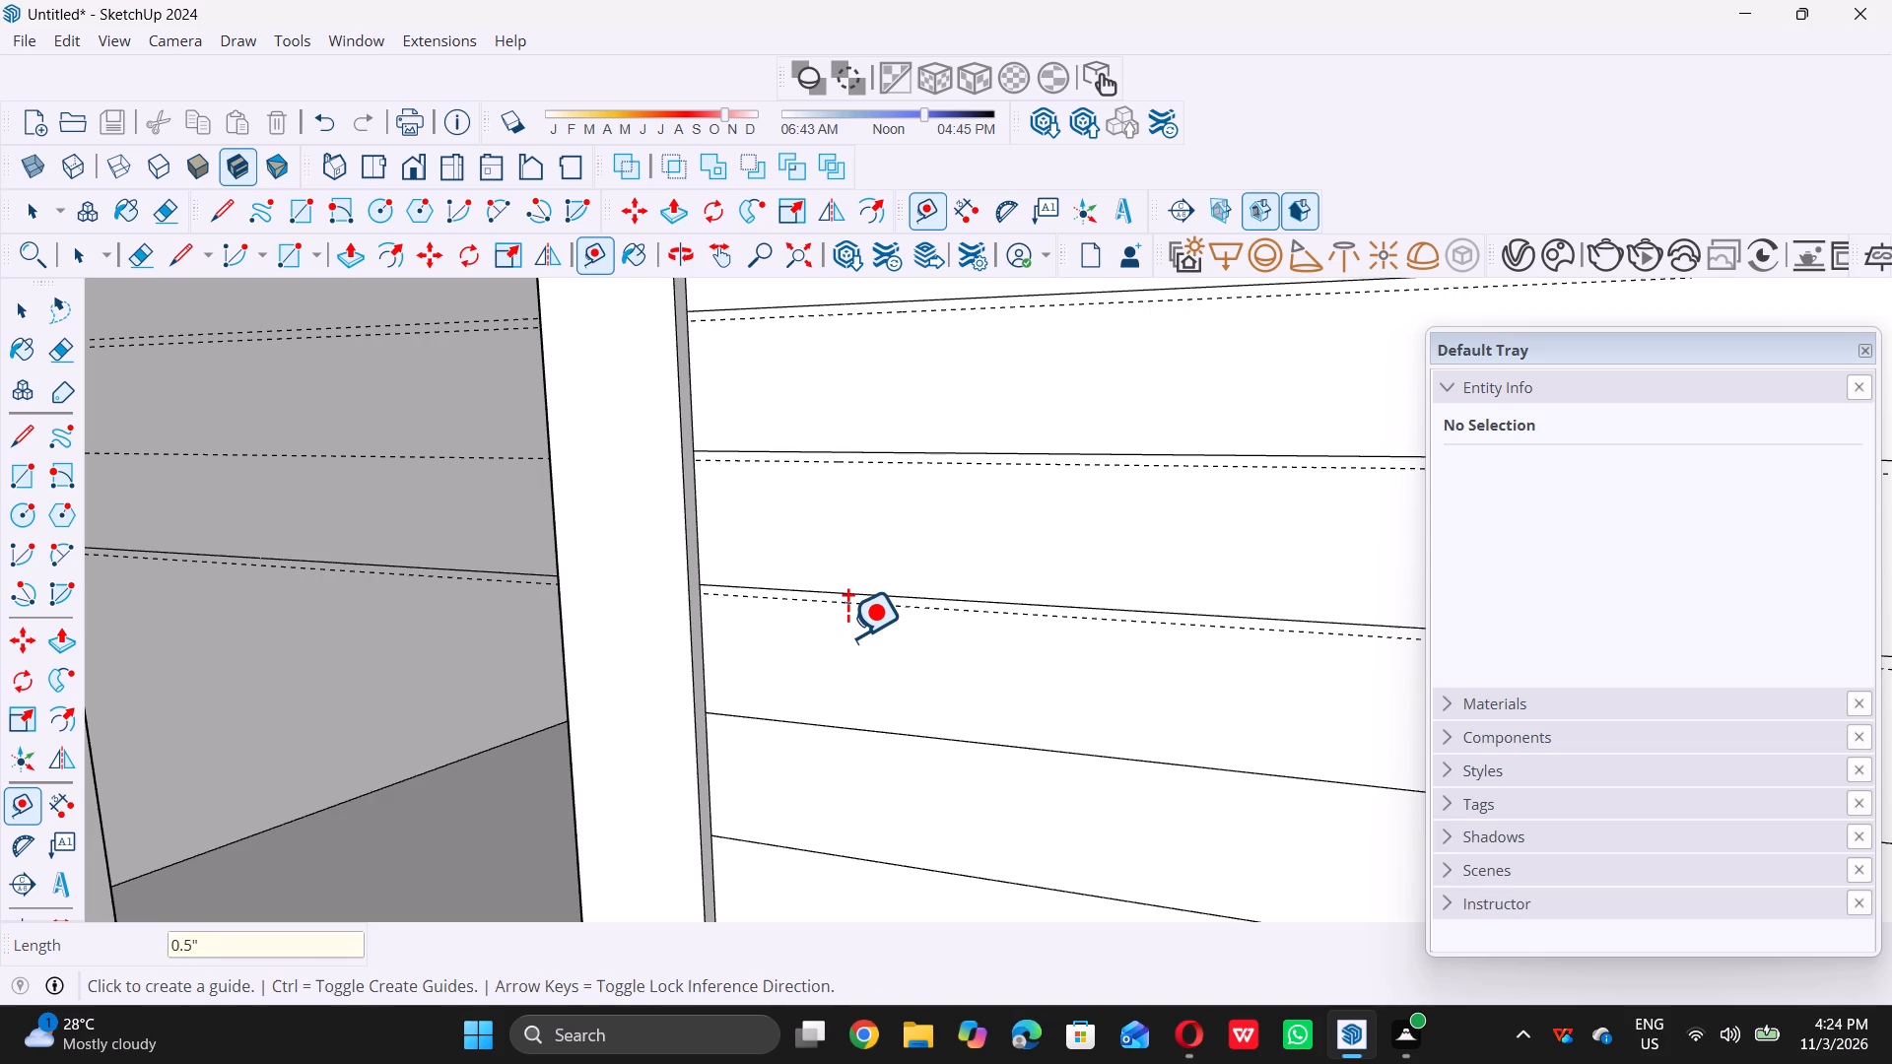
{"action": "left_click", "coordinate": [853, 733]}
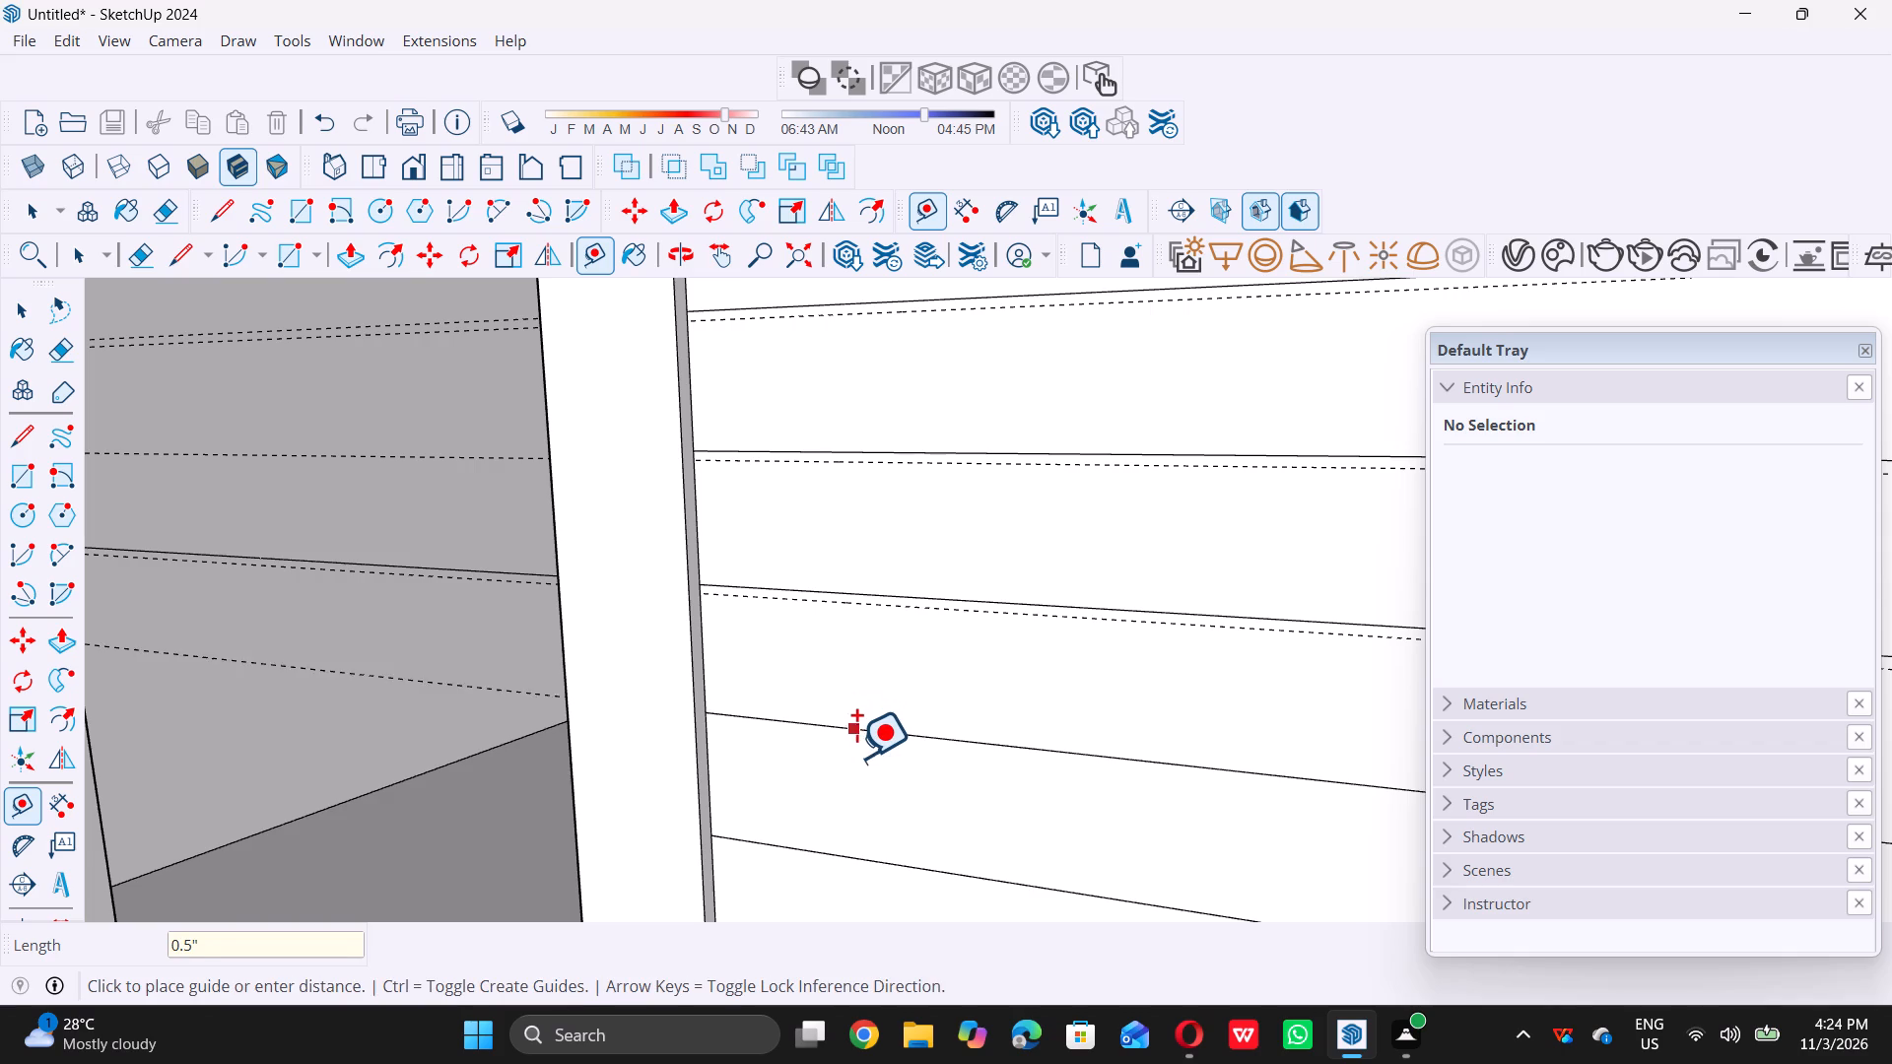
{"action": "key", "text": "0"}
{"action": "type", "text": ".5"}
{"action": "key", "text": "shift+quotedbl"}
{"action": "key", "text": "Return"}
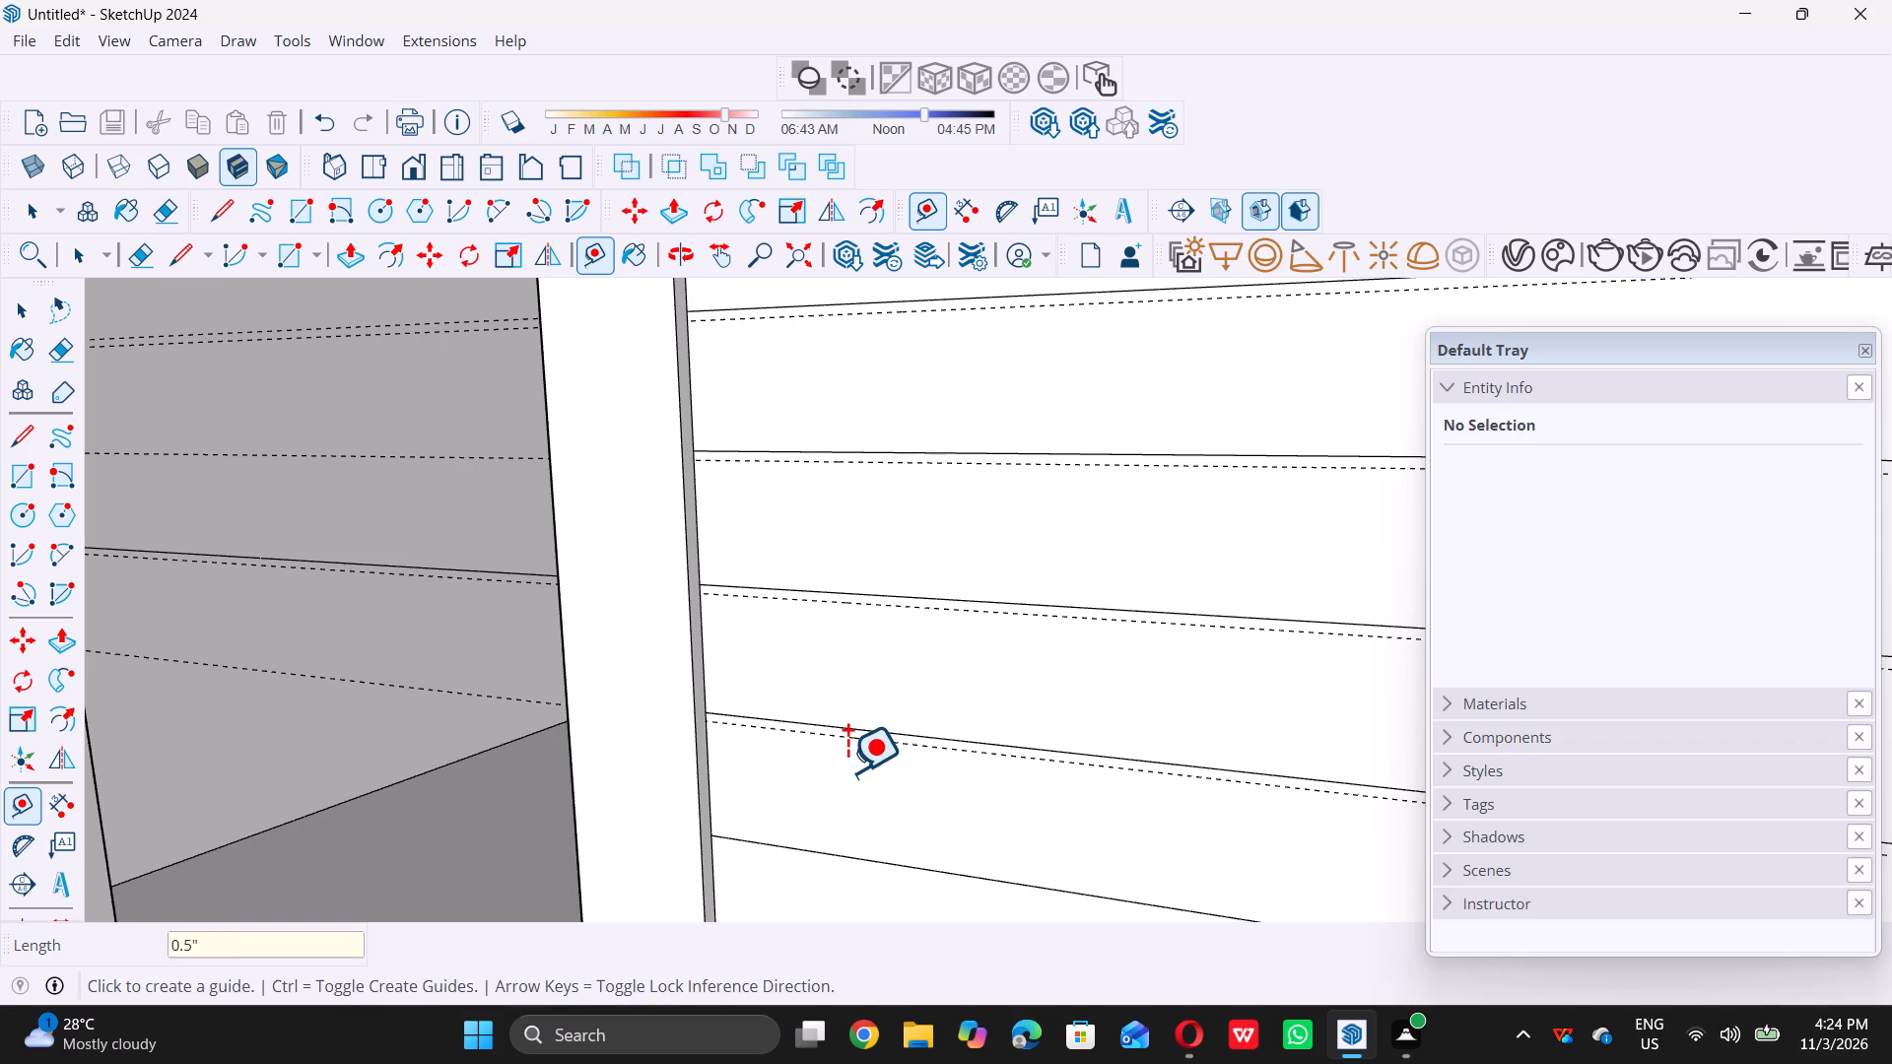
Offset guides 0.5" below the panel's tenth and eleventh horizontal division lines.
{"action": "scroll", "coordinate": [816, 787], "scroll_direction": "down", "scroll_amount": 7}
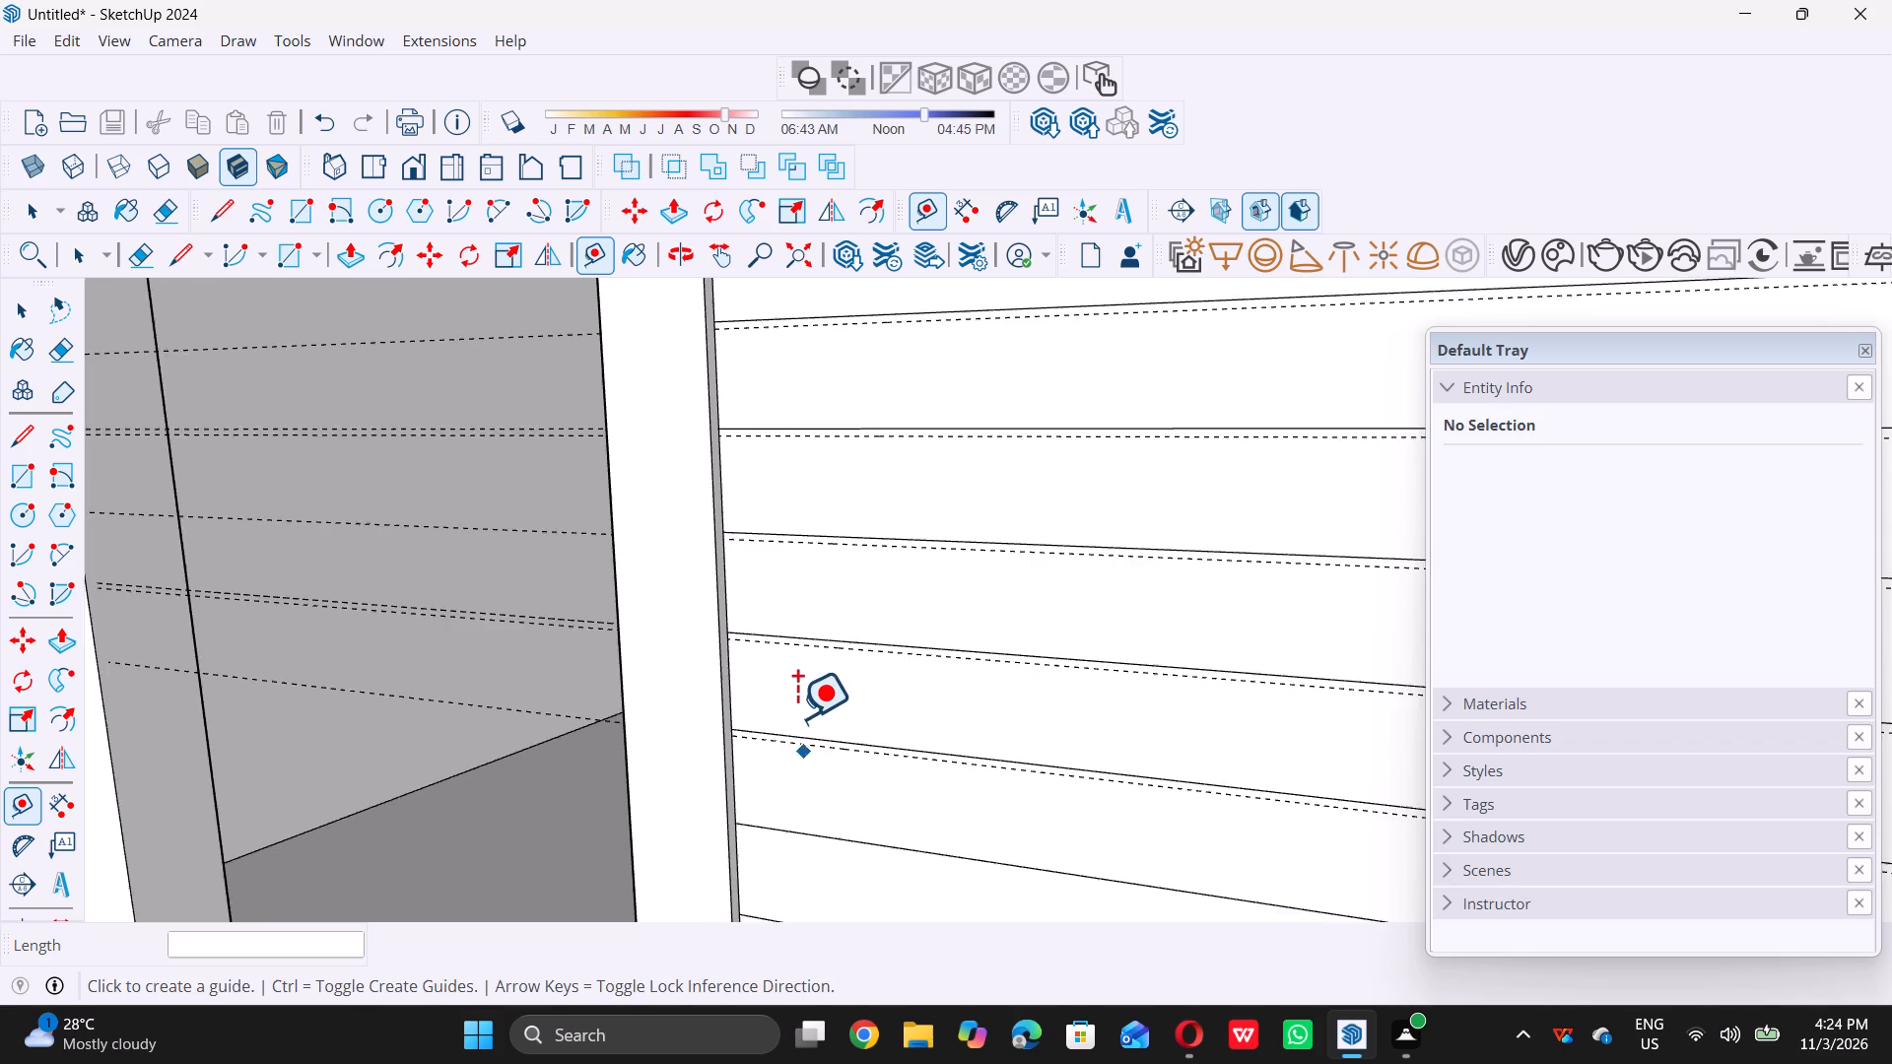
{"action": "scroll", "coordinate": [797, 717], "scroll_direction": "down", "scroll_amount": 16}
{"action": "scroll", "coordinate": [834, 785], "scroll_direction": "up", "scroll_amount": 6}
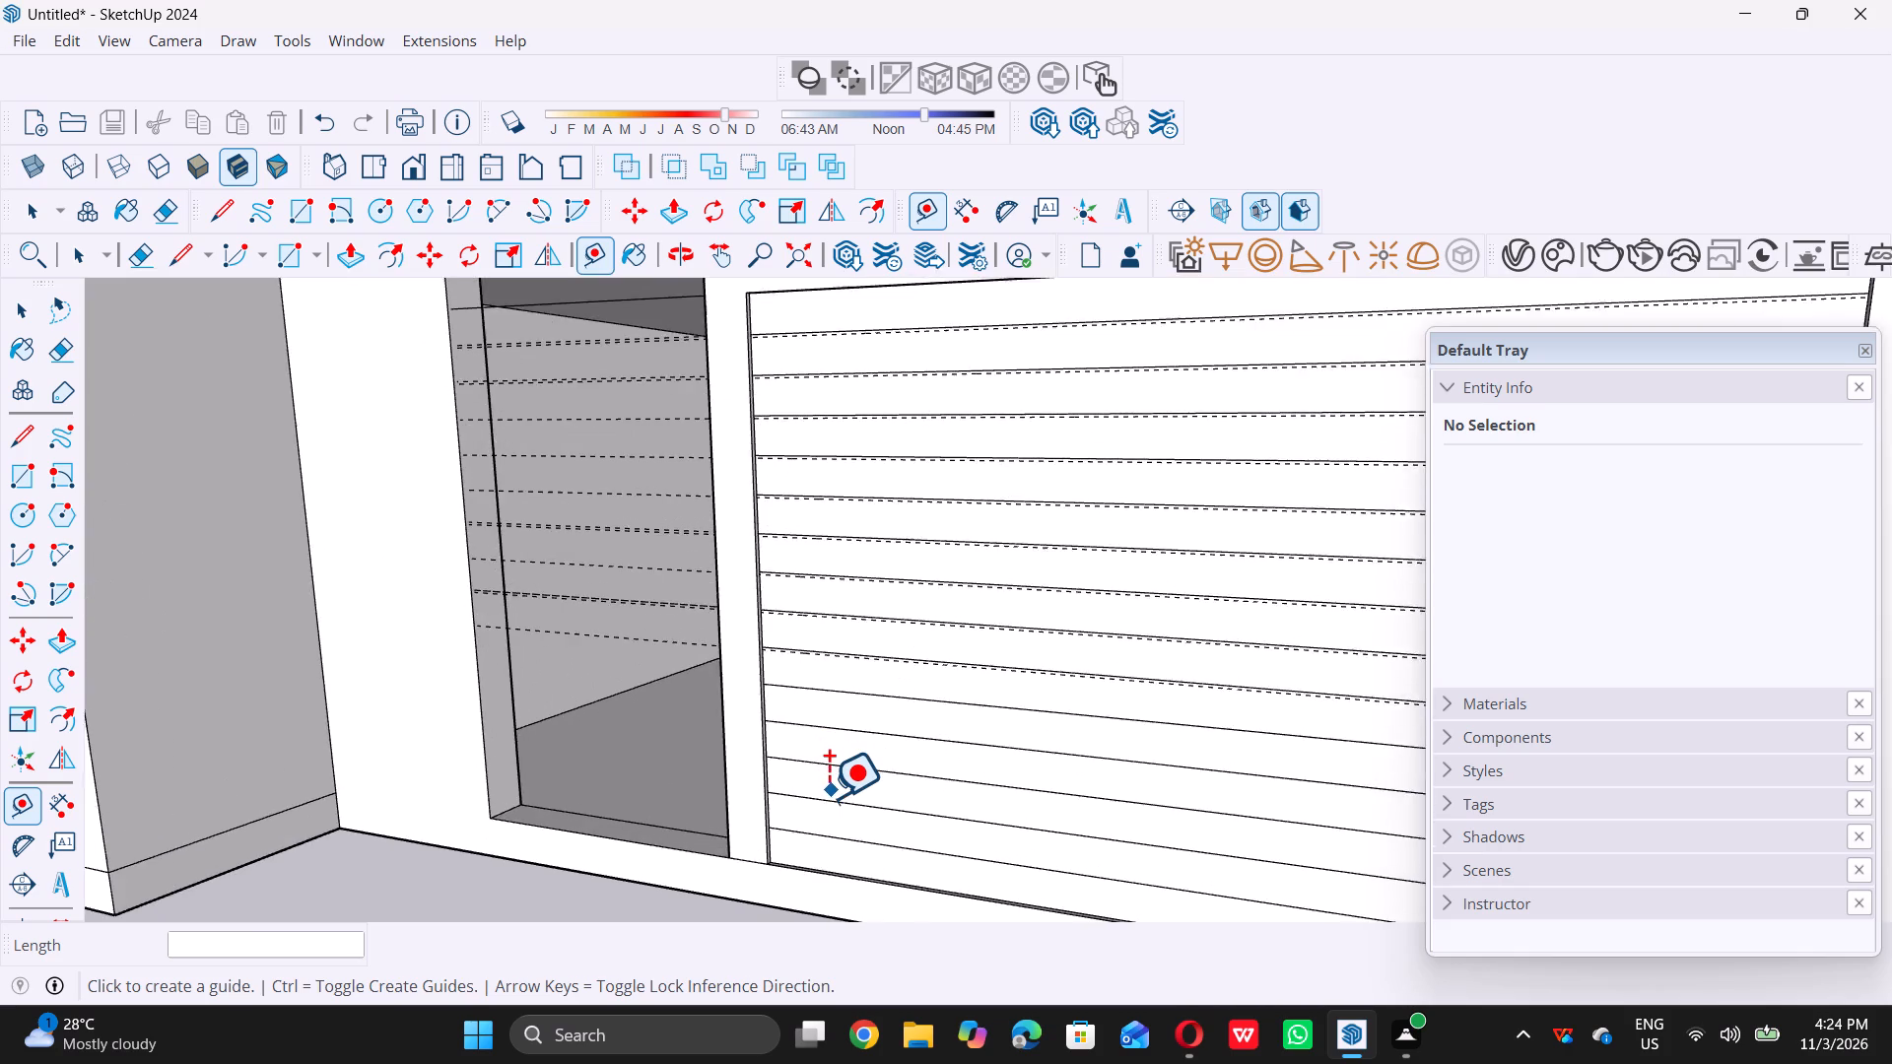
{"action": "scroll", "coordinate": [829, 797], "scroll_direction": "up", "scroll_amount": 6}
{"action": "scroll", "coordinate": [833, 685], "scroll_direction": "up", "scroll_amount": 4}
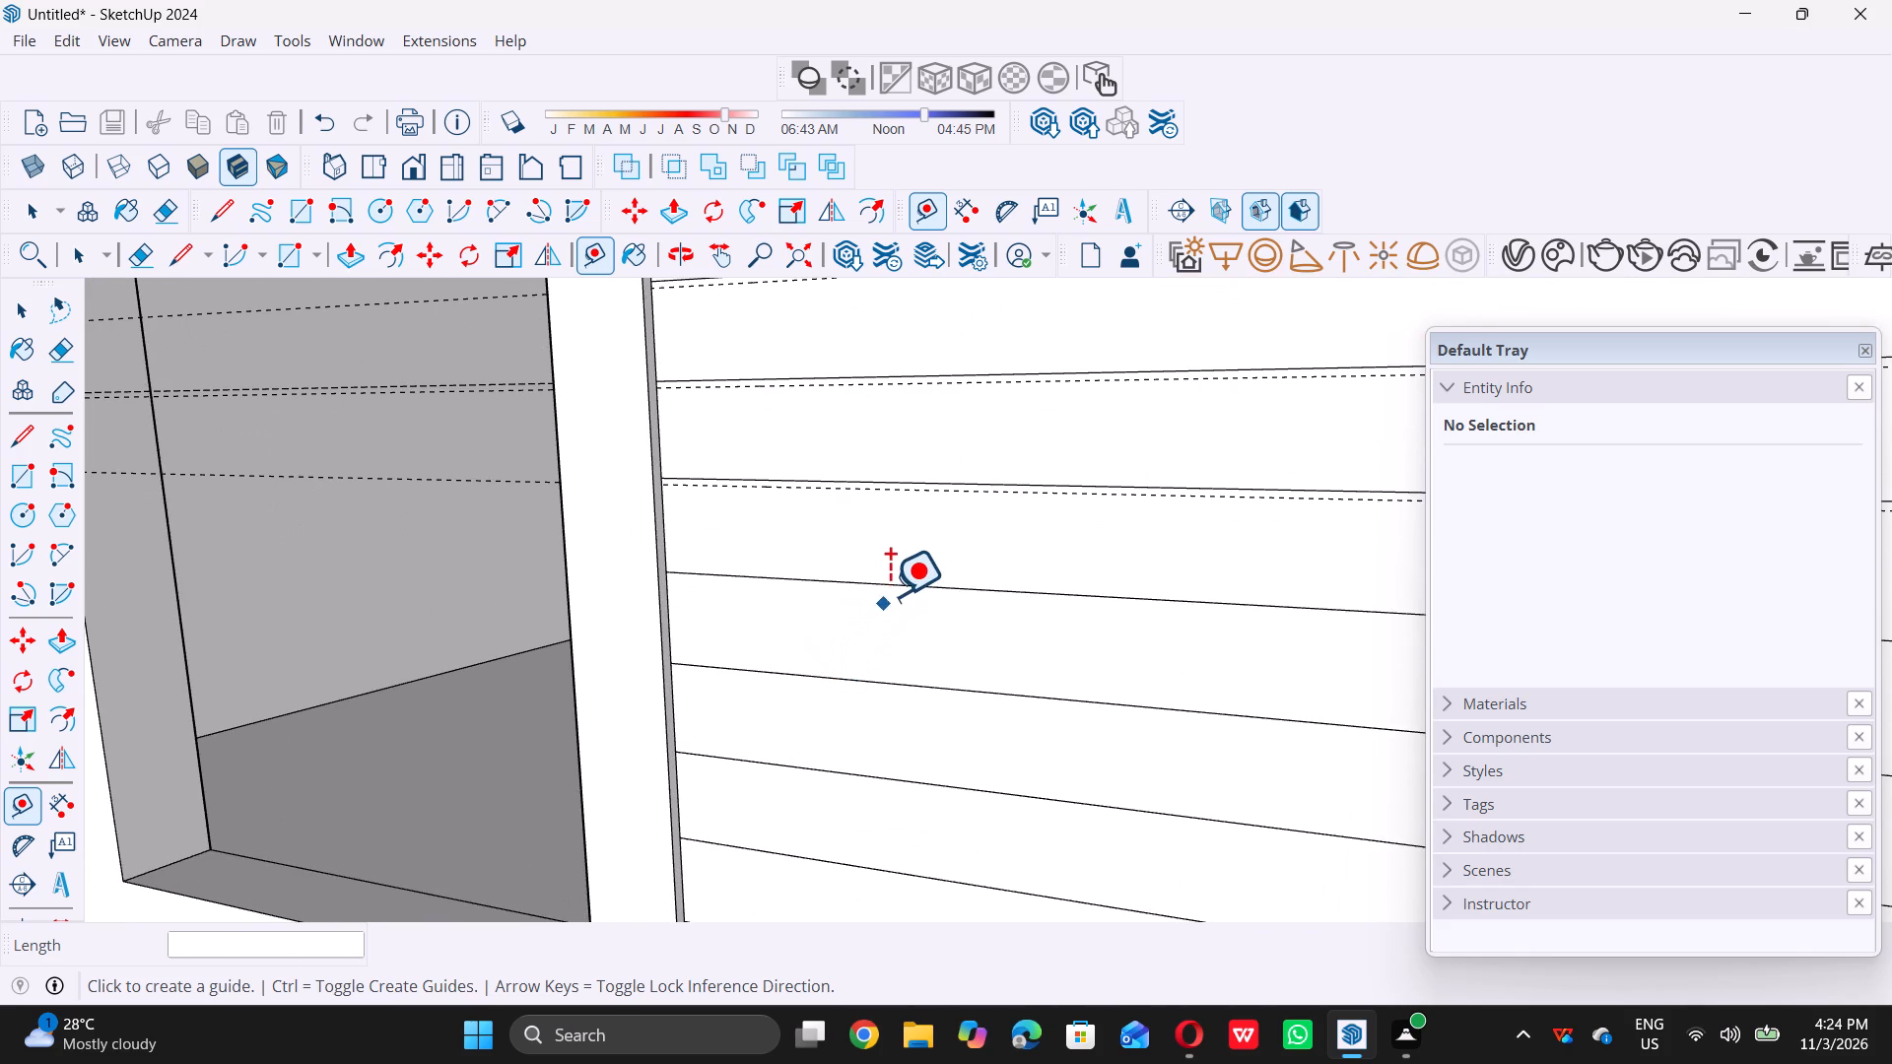
{"action": "left_click", "coordinate": [892, 592]}
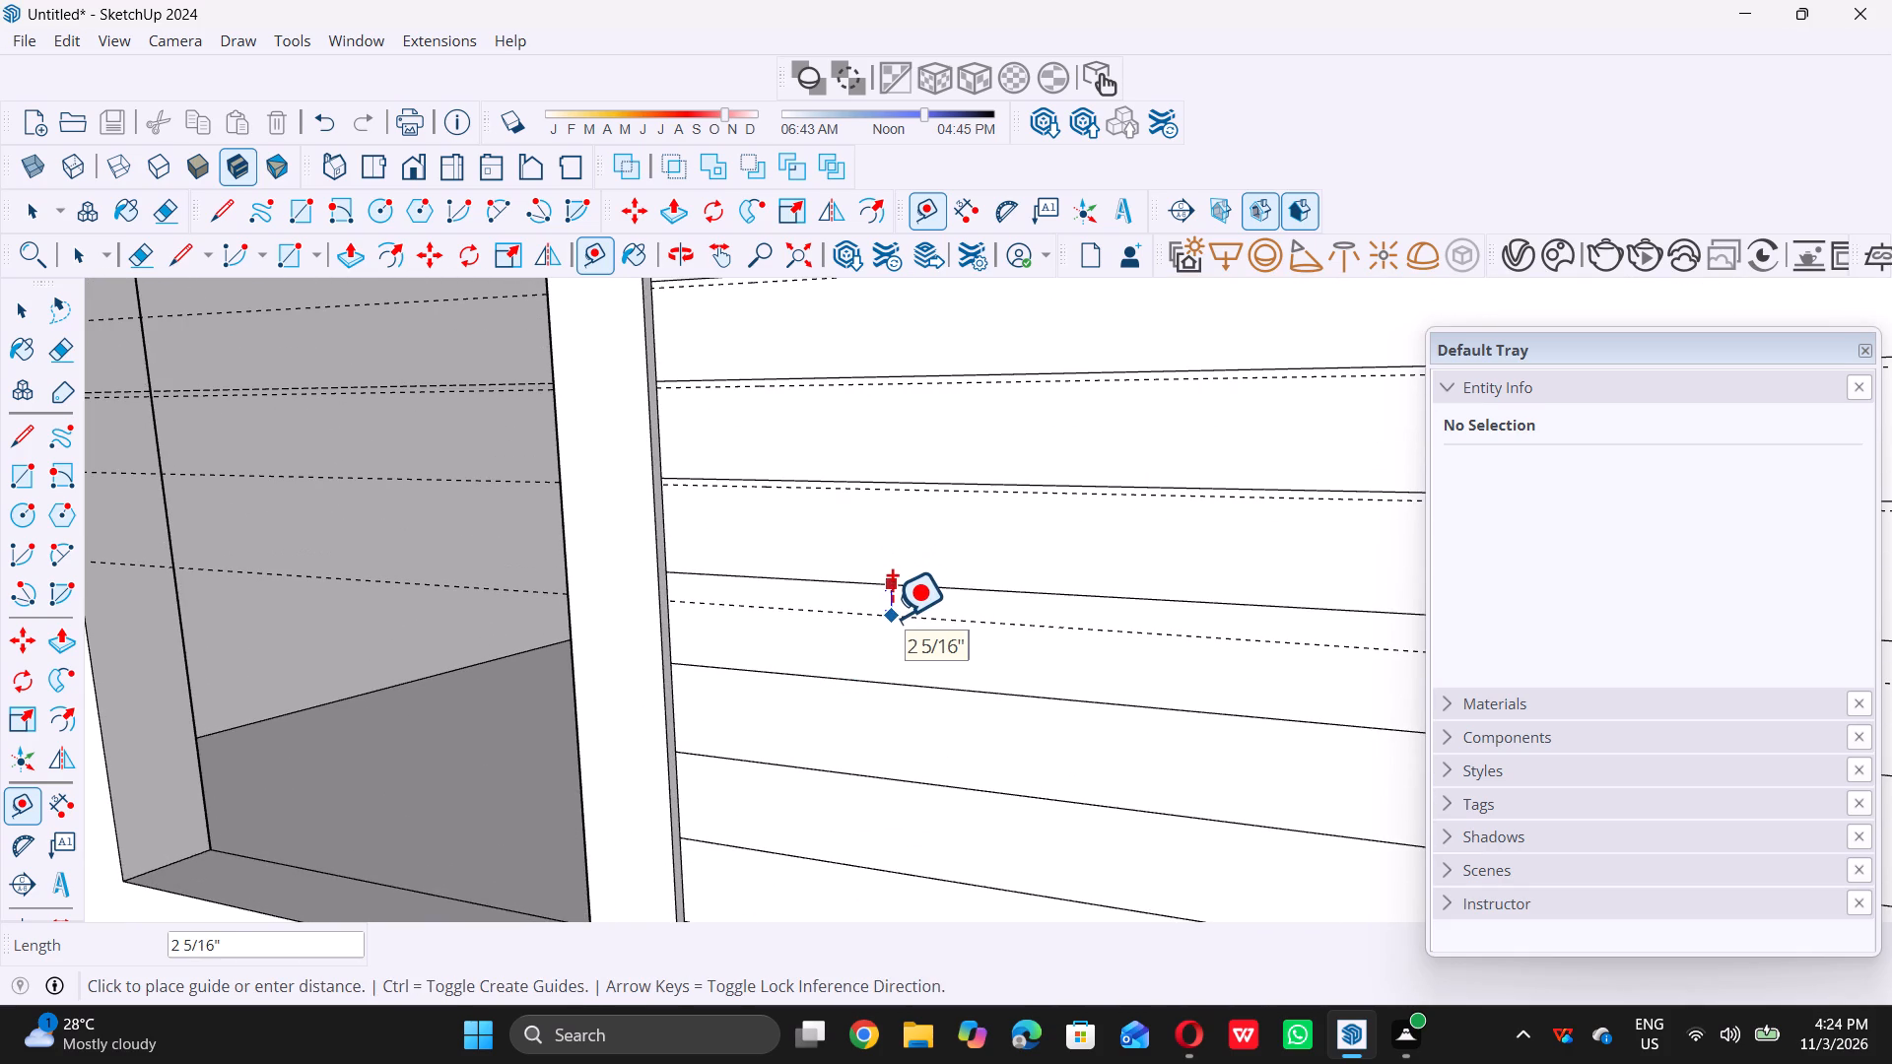
{"action": "type", "text": "0.5"}
{"action": "key", "text": "shift+quotedbl"}
{"action": "key", "text": "Return"}
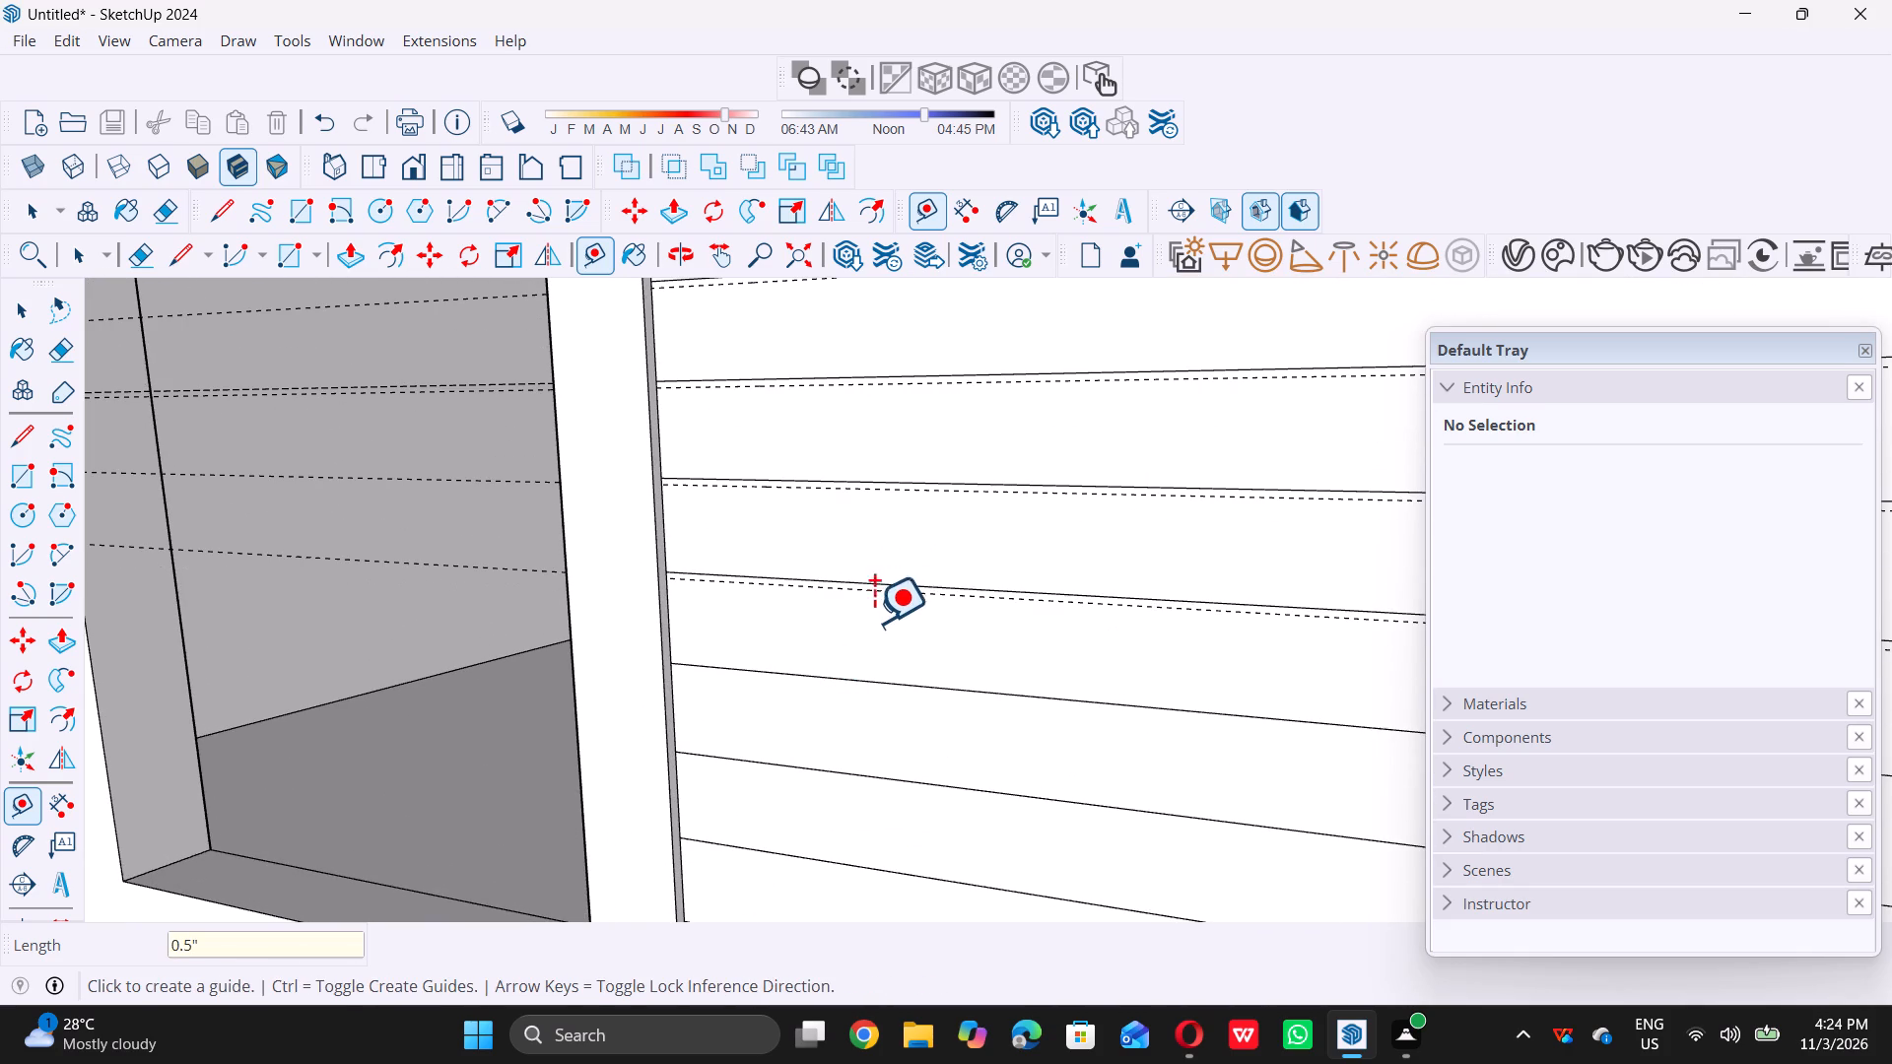
{"action": "left_click", "coordinate": [862, 684]}
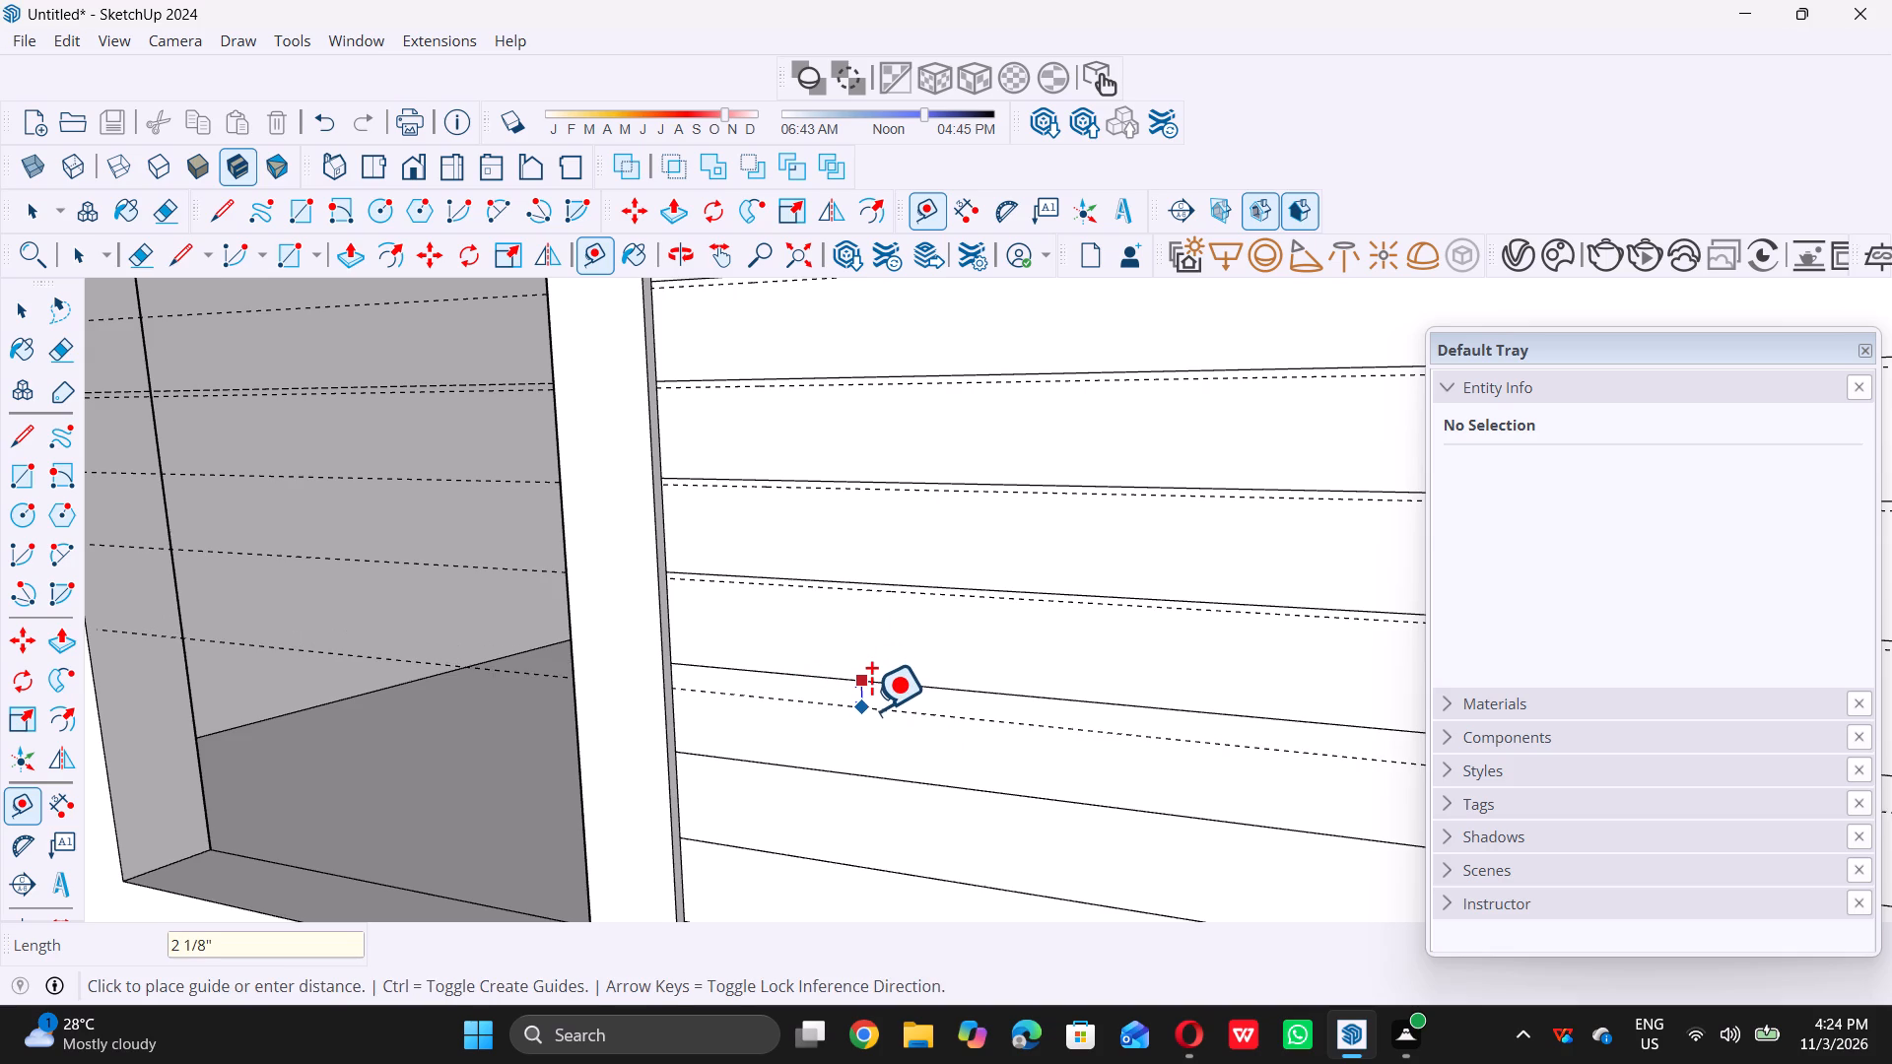
{"action": "type", "text": "0.5"}
{"action": "key", "text": "shift+quotedbl"}
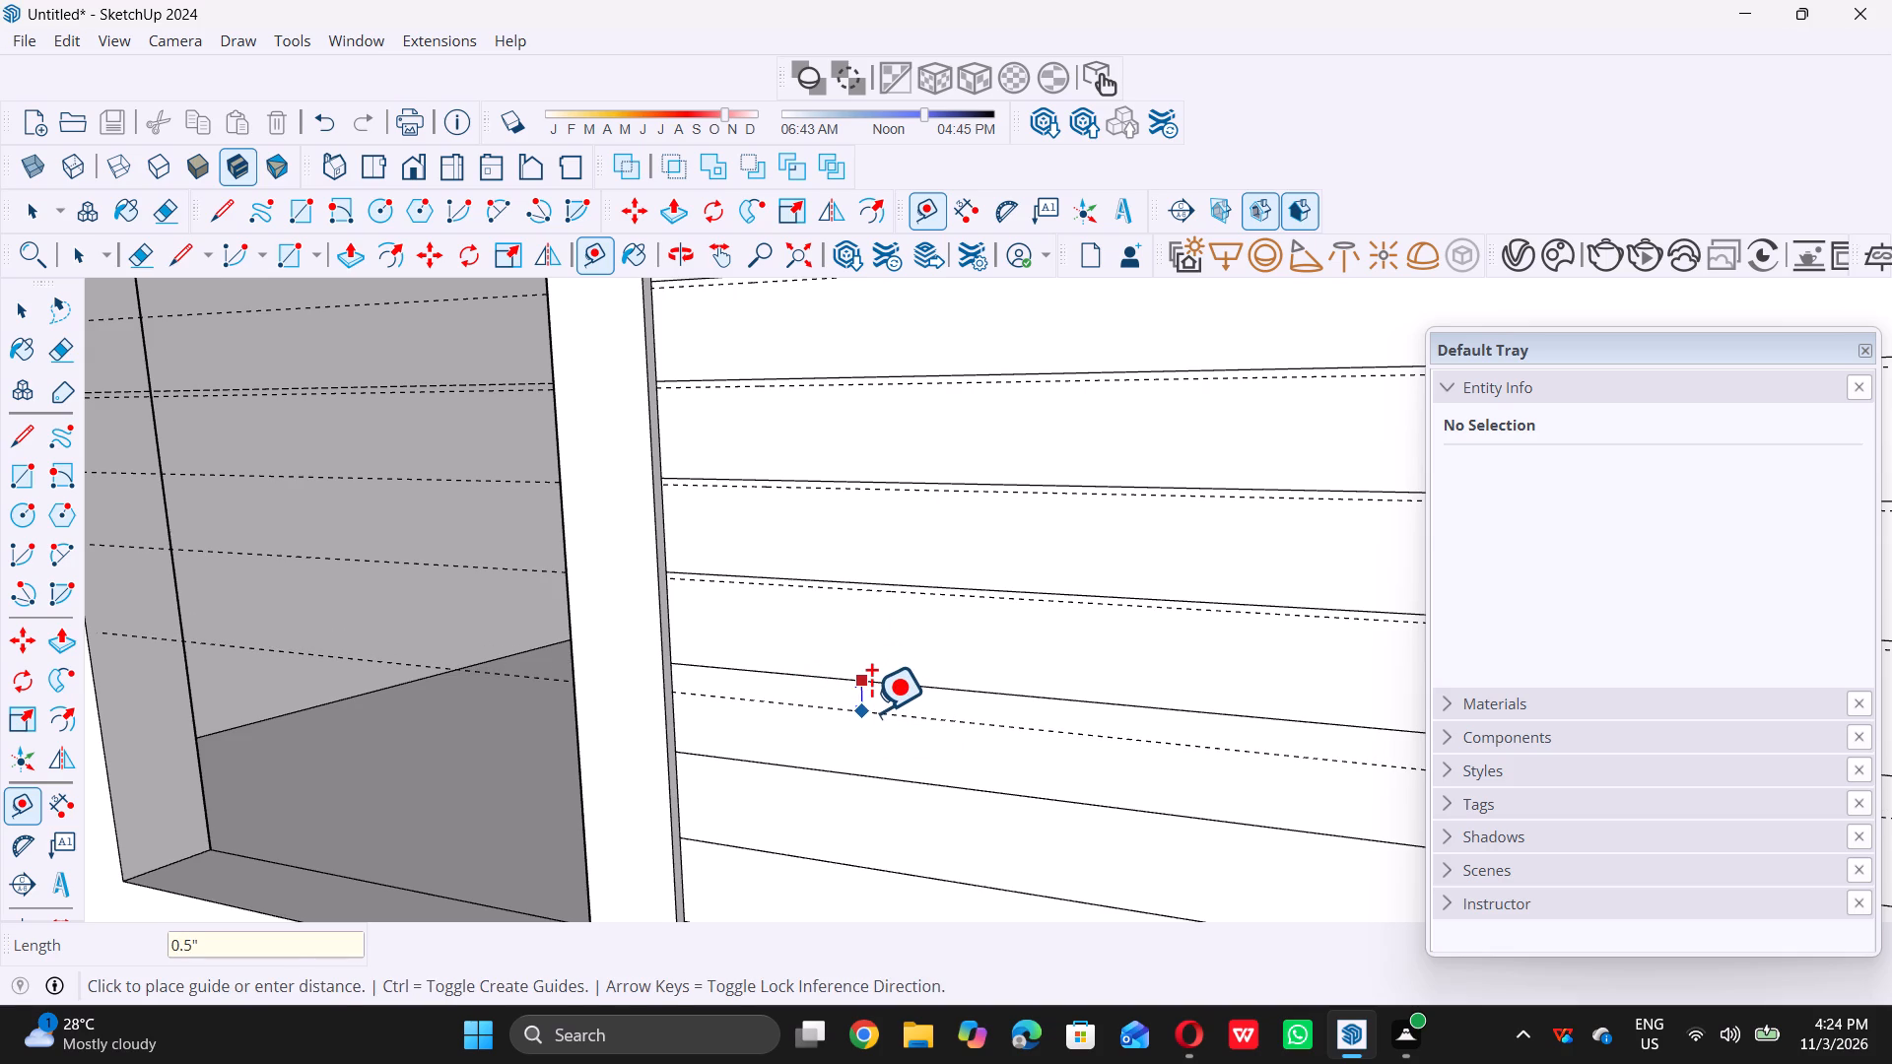
{"action": "key", "text": "Return"}
Offset guides 0.5" below the panel's twelfth and thirteenth horizontal division lines.
{"action": "scroll", "coordinate": [825, 699], "scroll_direction": "down", "scroll_amount": 13}
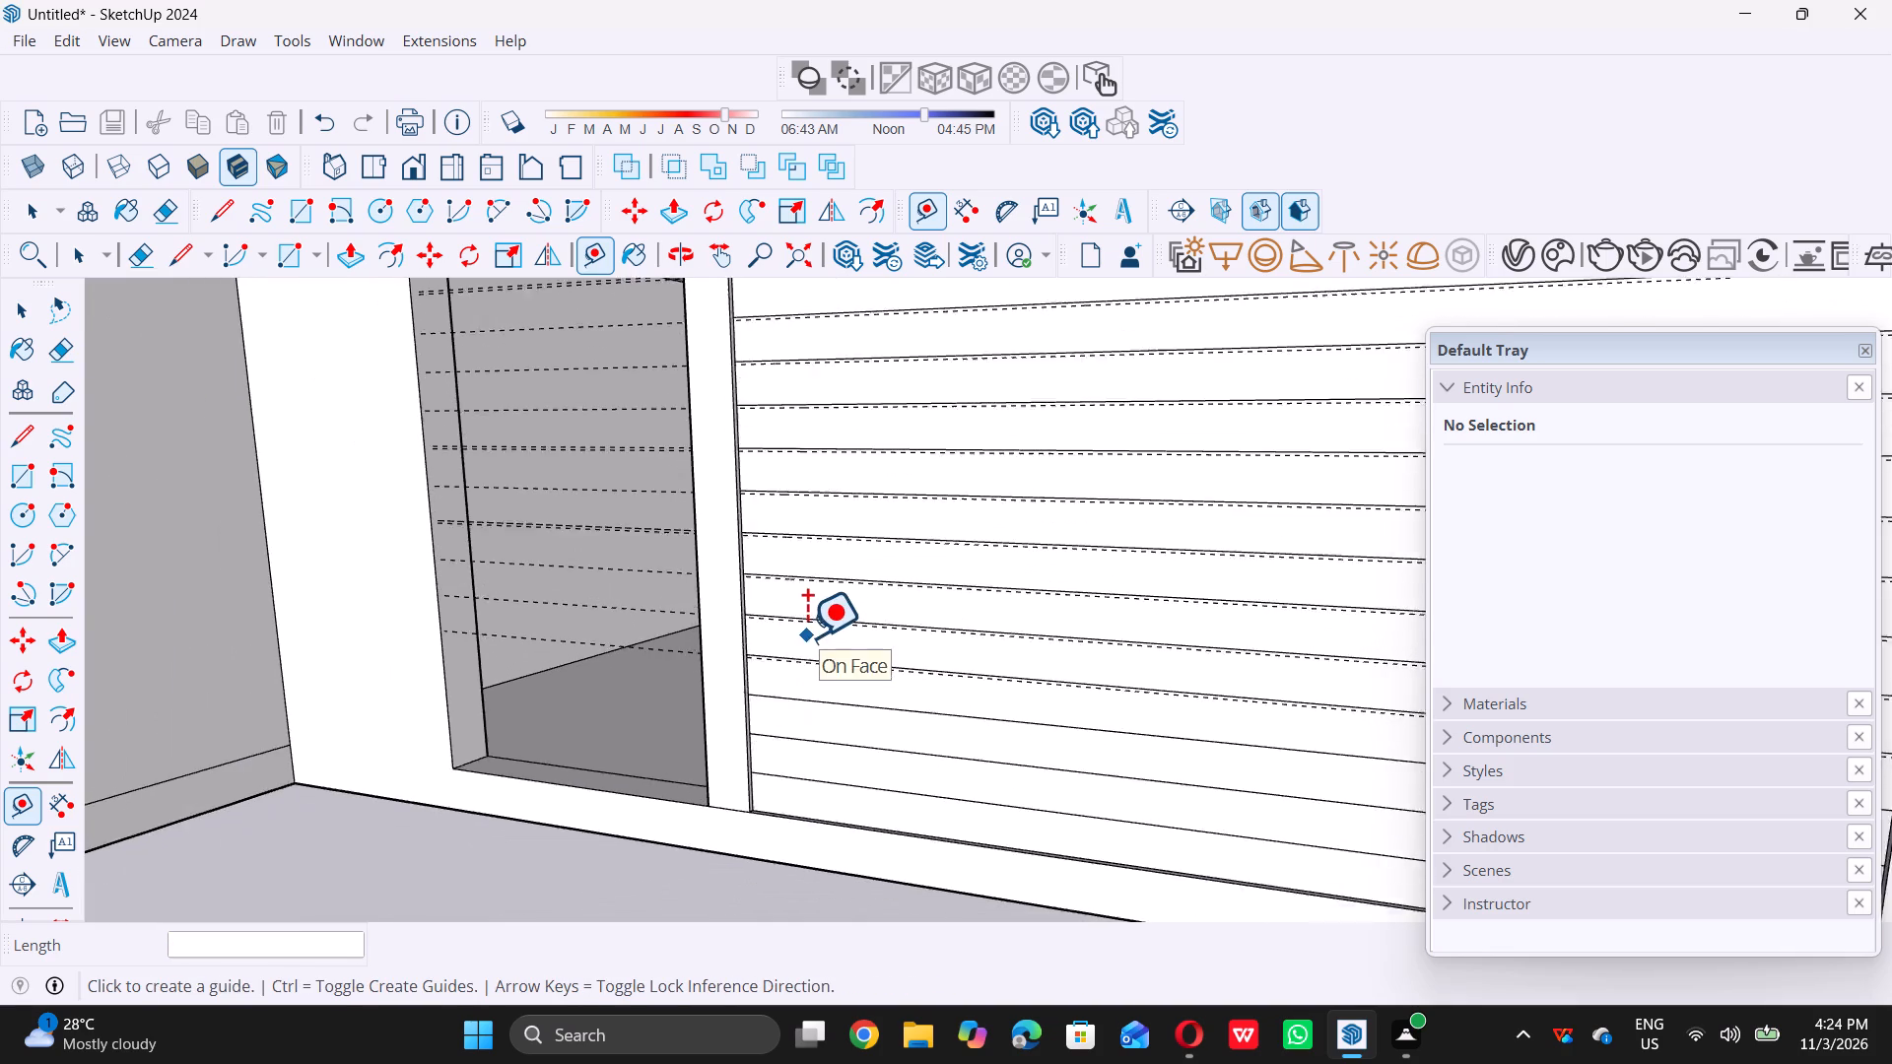
{"action": "scroll", "coordinate": [807, 636], "scroll_direction": "down", "scroll_amount": 3}
{"action": "scroll", "coordinate": [806, 755], "scroll_direction": "up", "scroll_amount": 16}
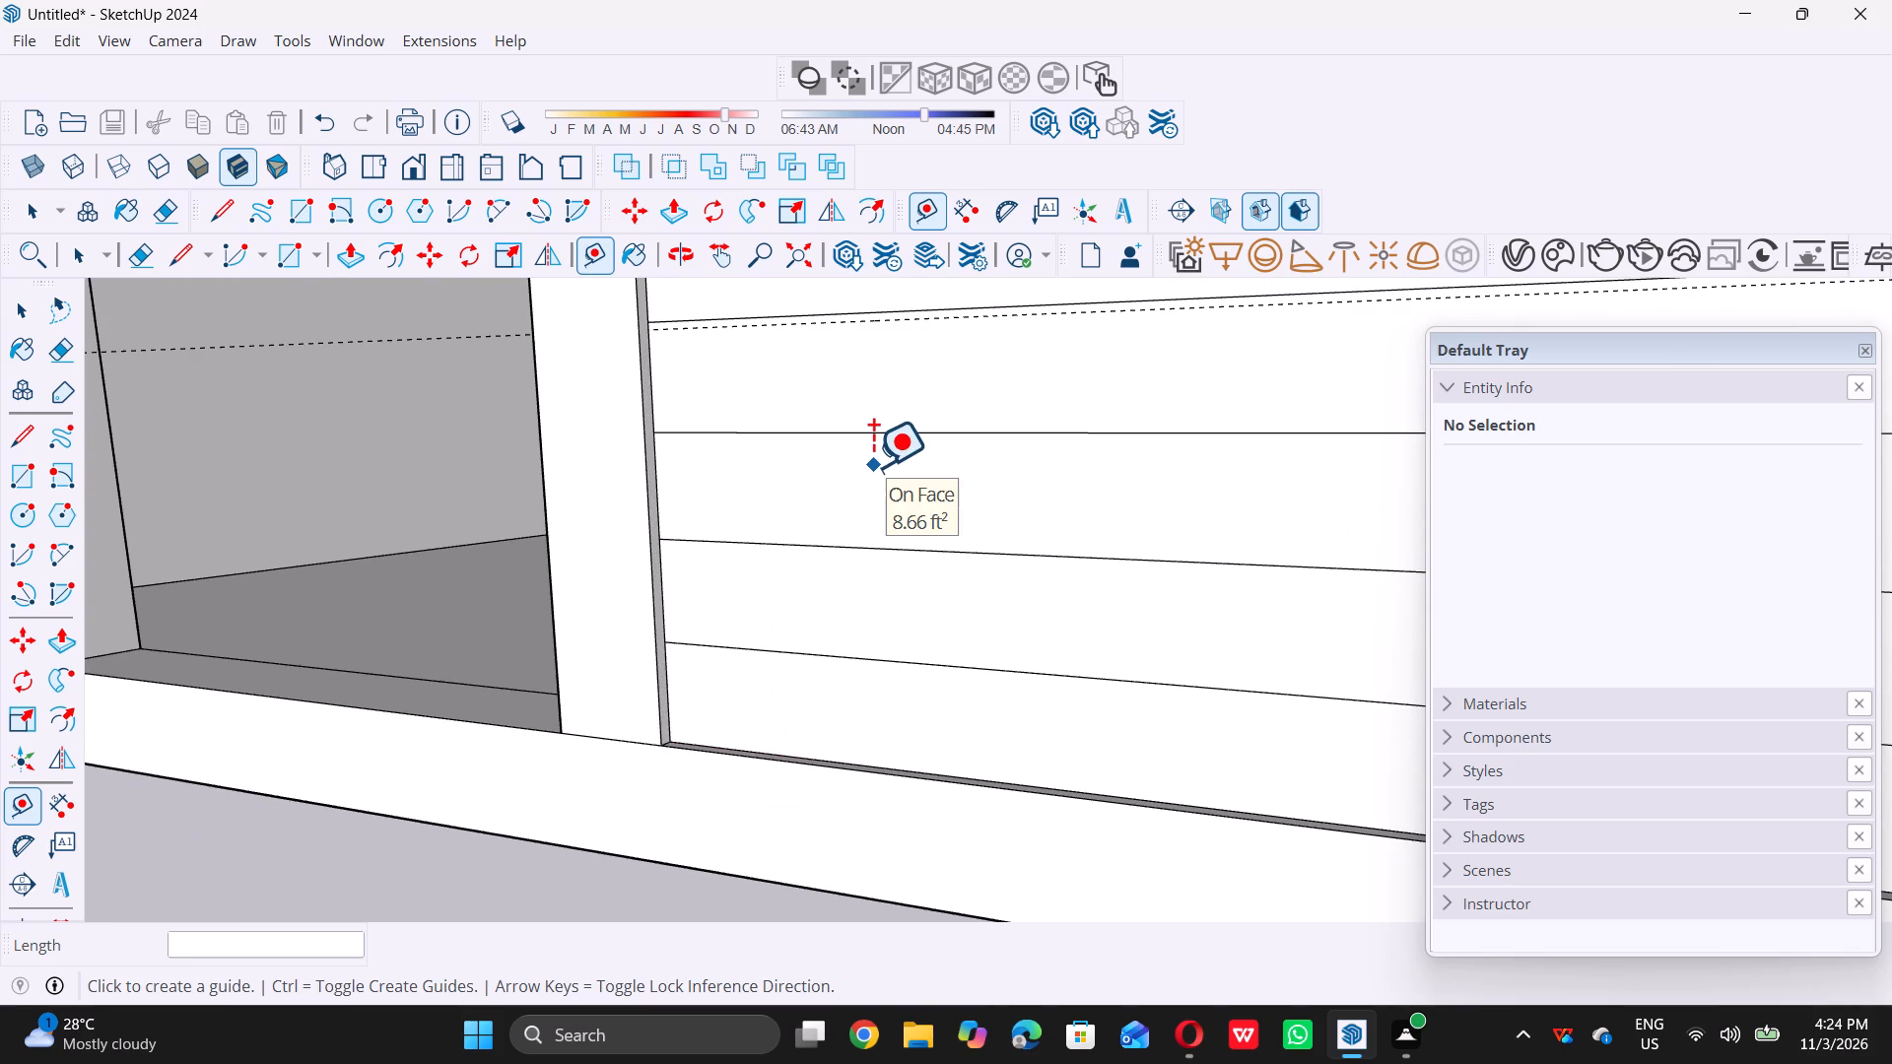
{"action": "left_click", "coordinate": [877, 439]}
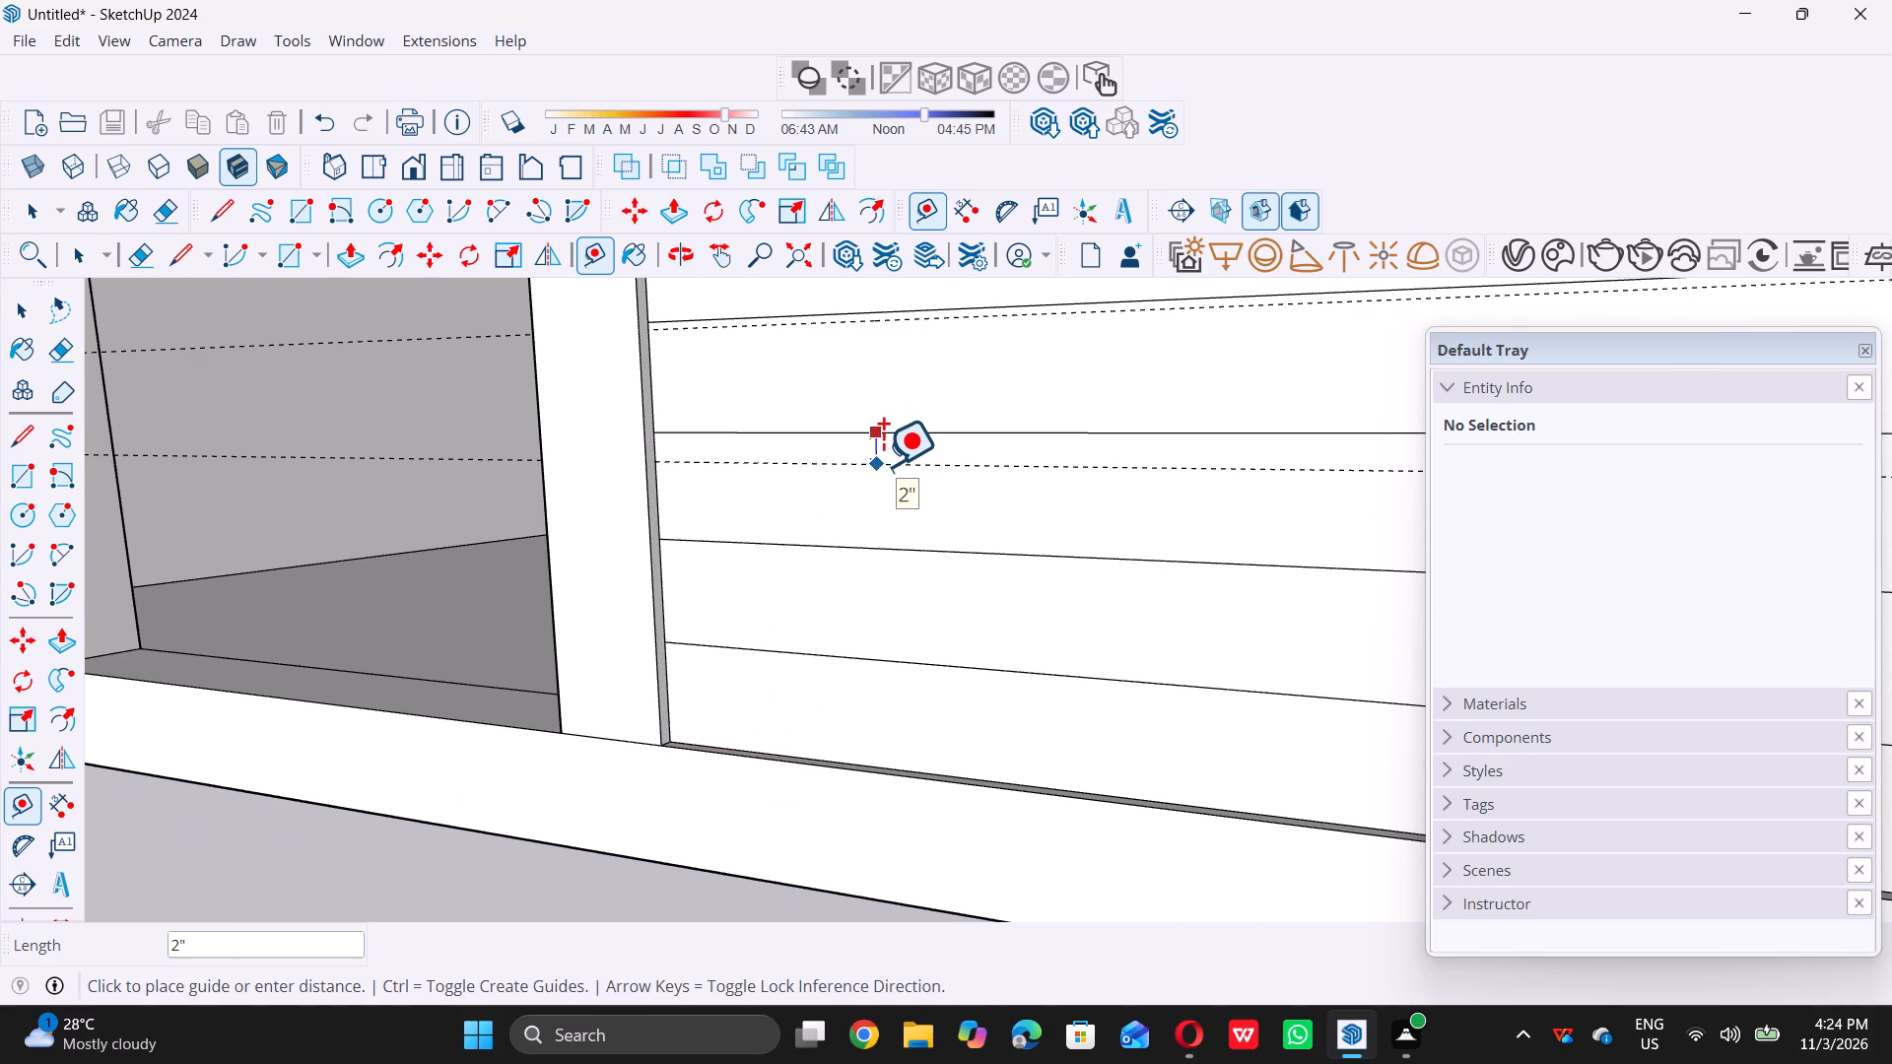
{"action": "type", "text": "0.5"}
{"action": "key", "text": "shift+quotedbl"}
{"action": "key", "text": "Return"}
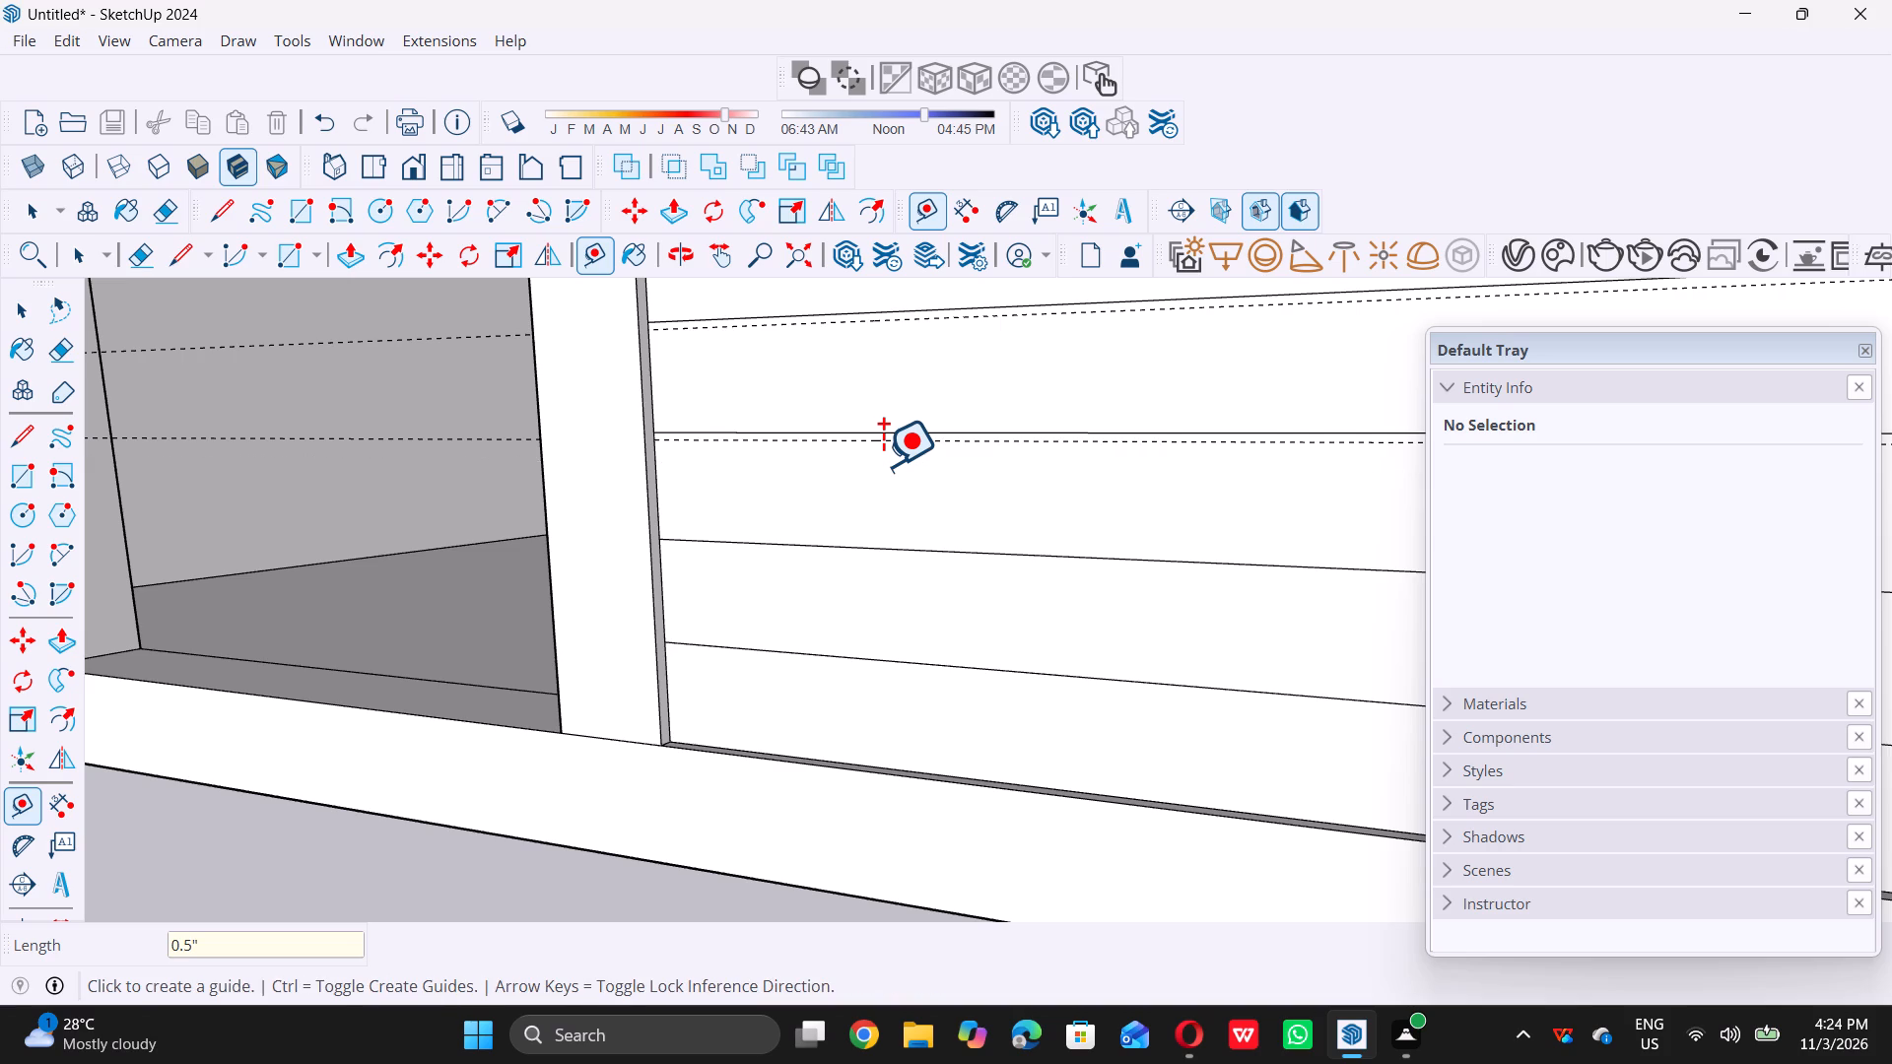
{"action": "left_click", "coordinate": [887, 554]}
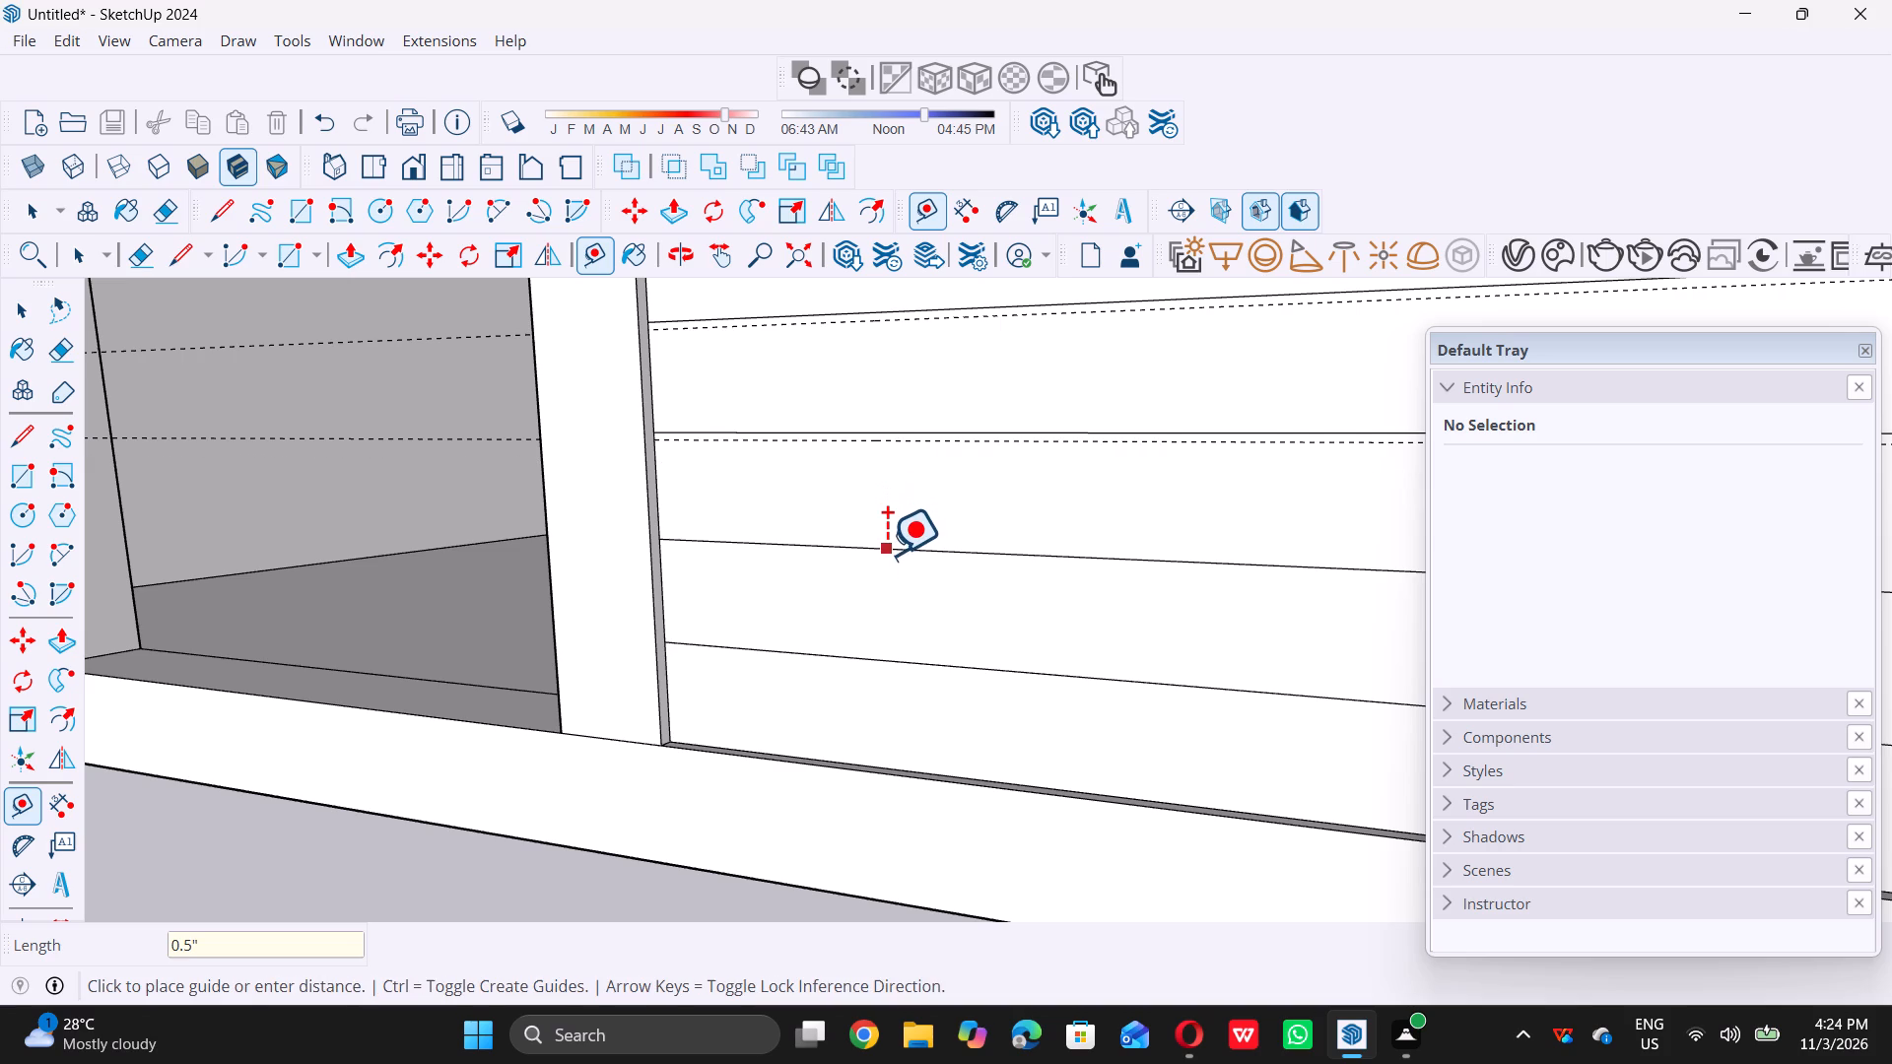
{"action": "type", "text": "0.5"}
{"action": "key", "text": "shift+quotedbl"}
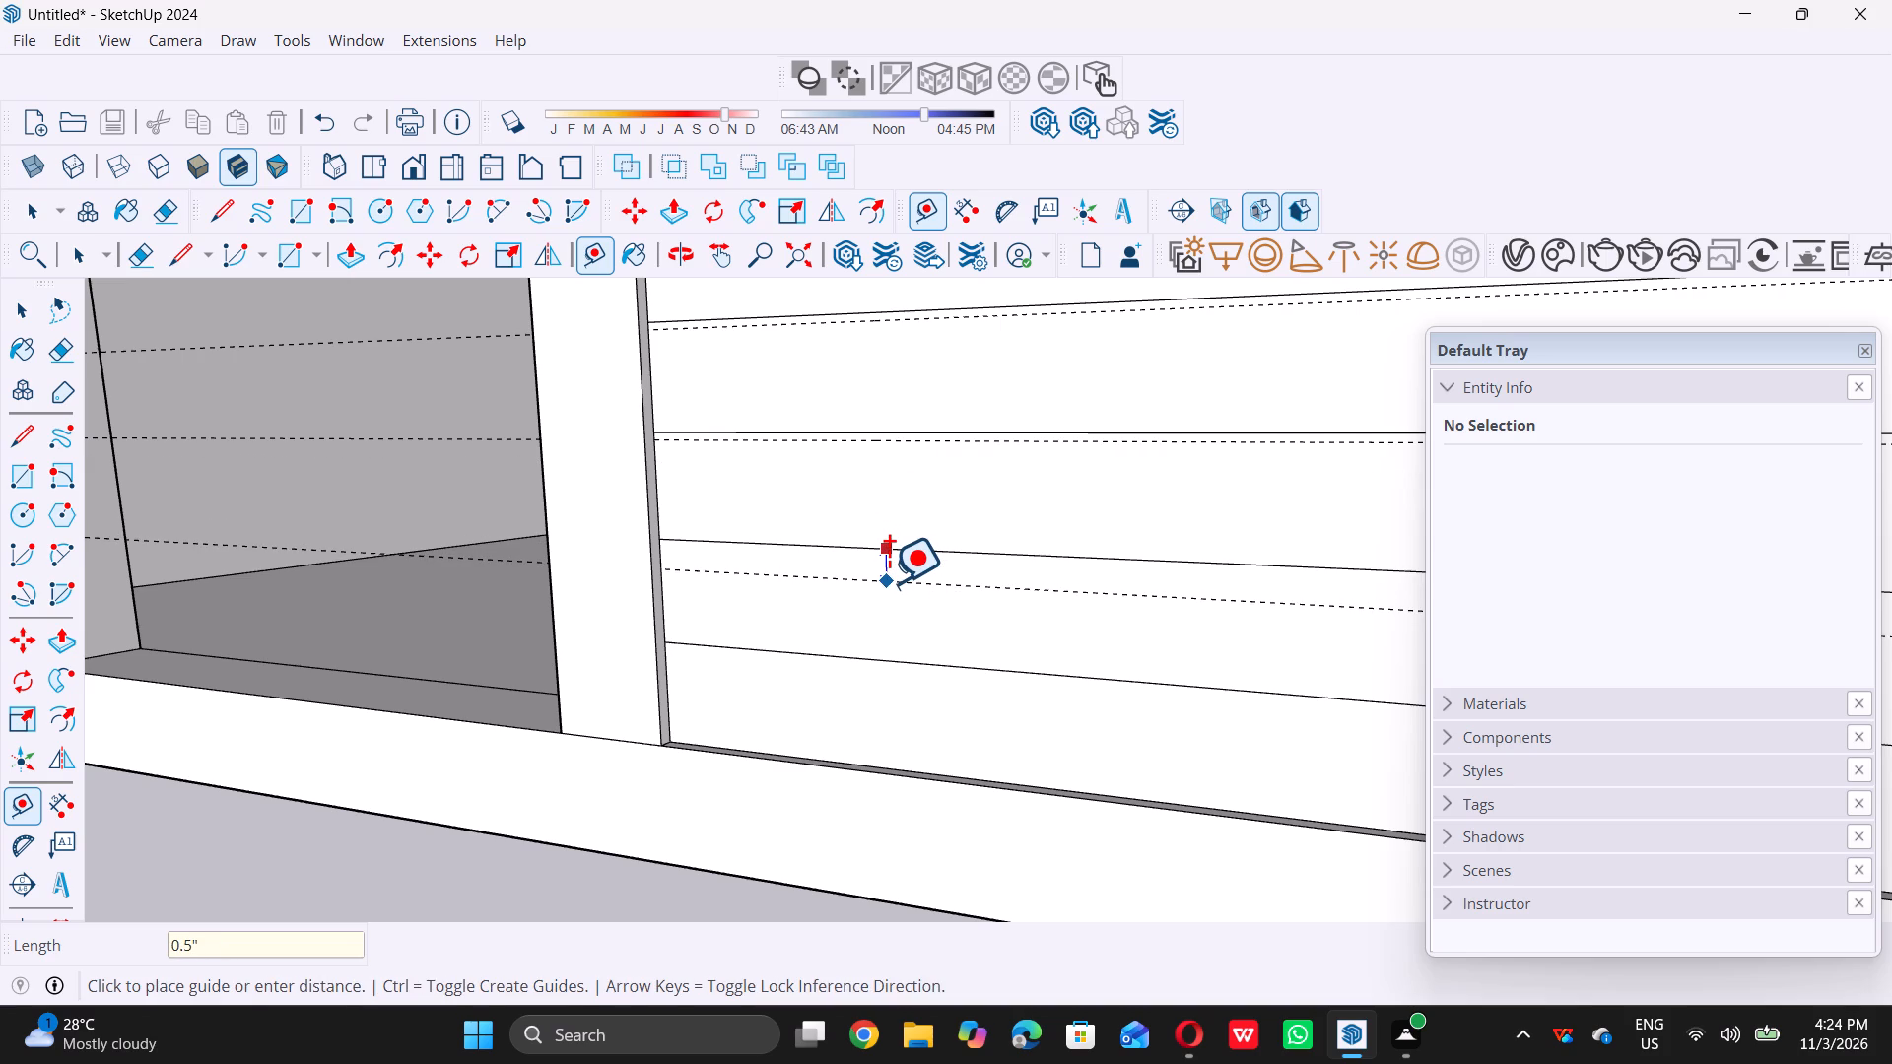
{"action": "key", "text": "Return"}
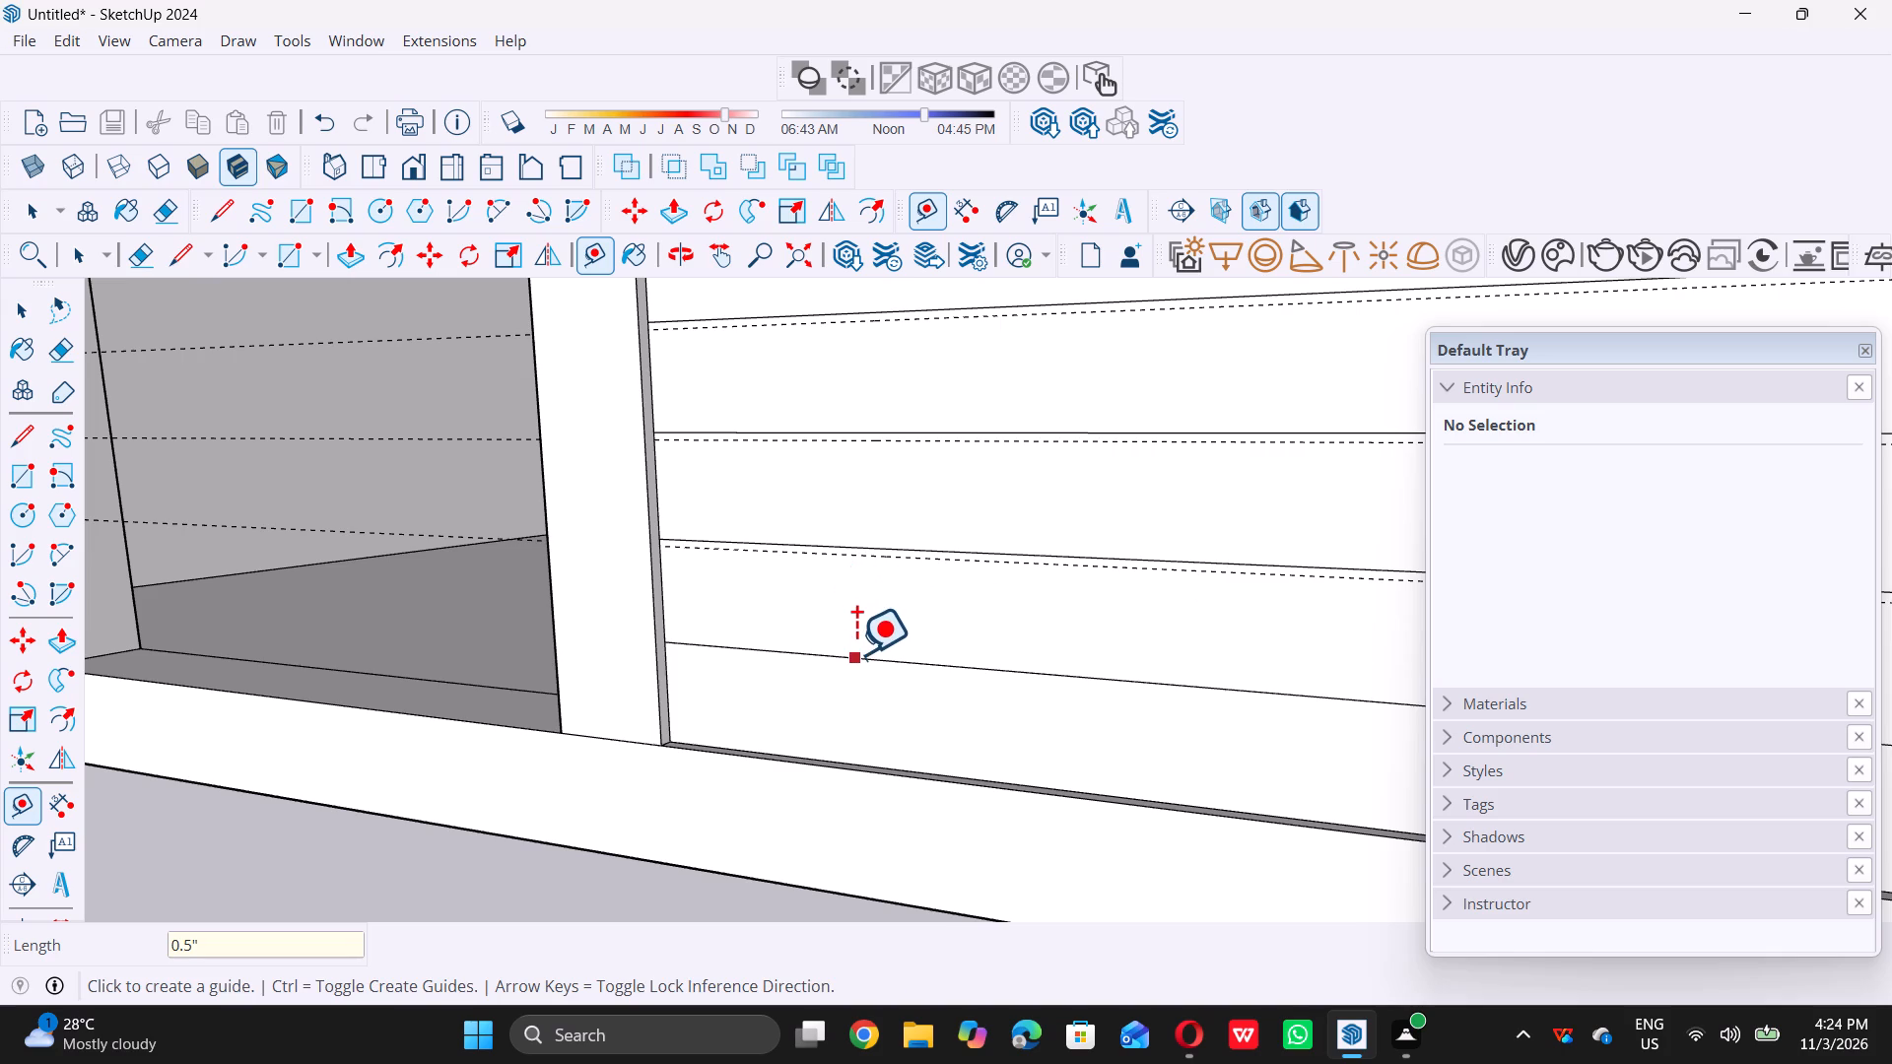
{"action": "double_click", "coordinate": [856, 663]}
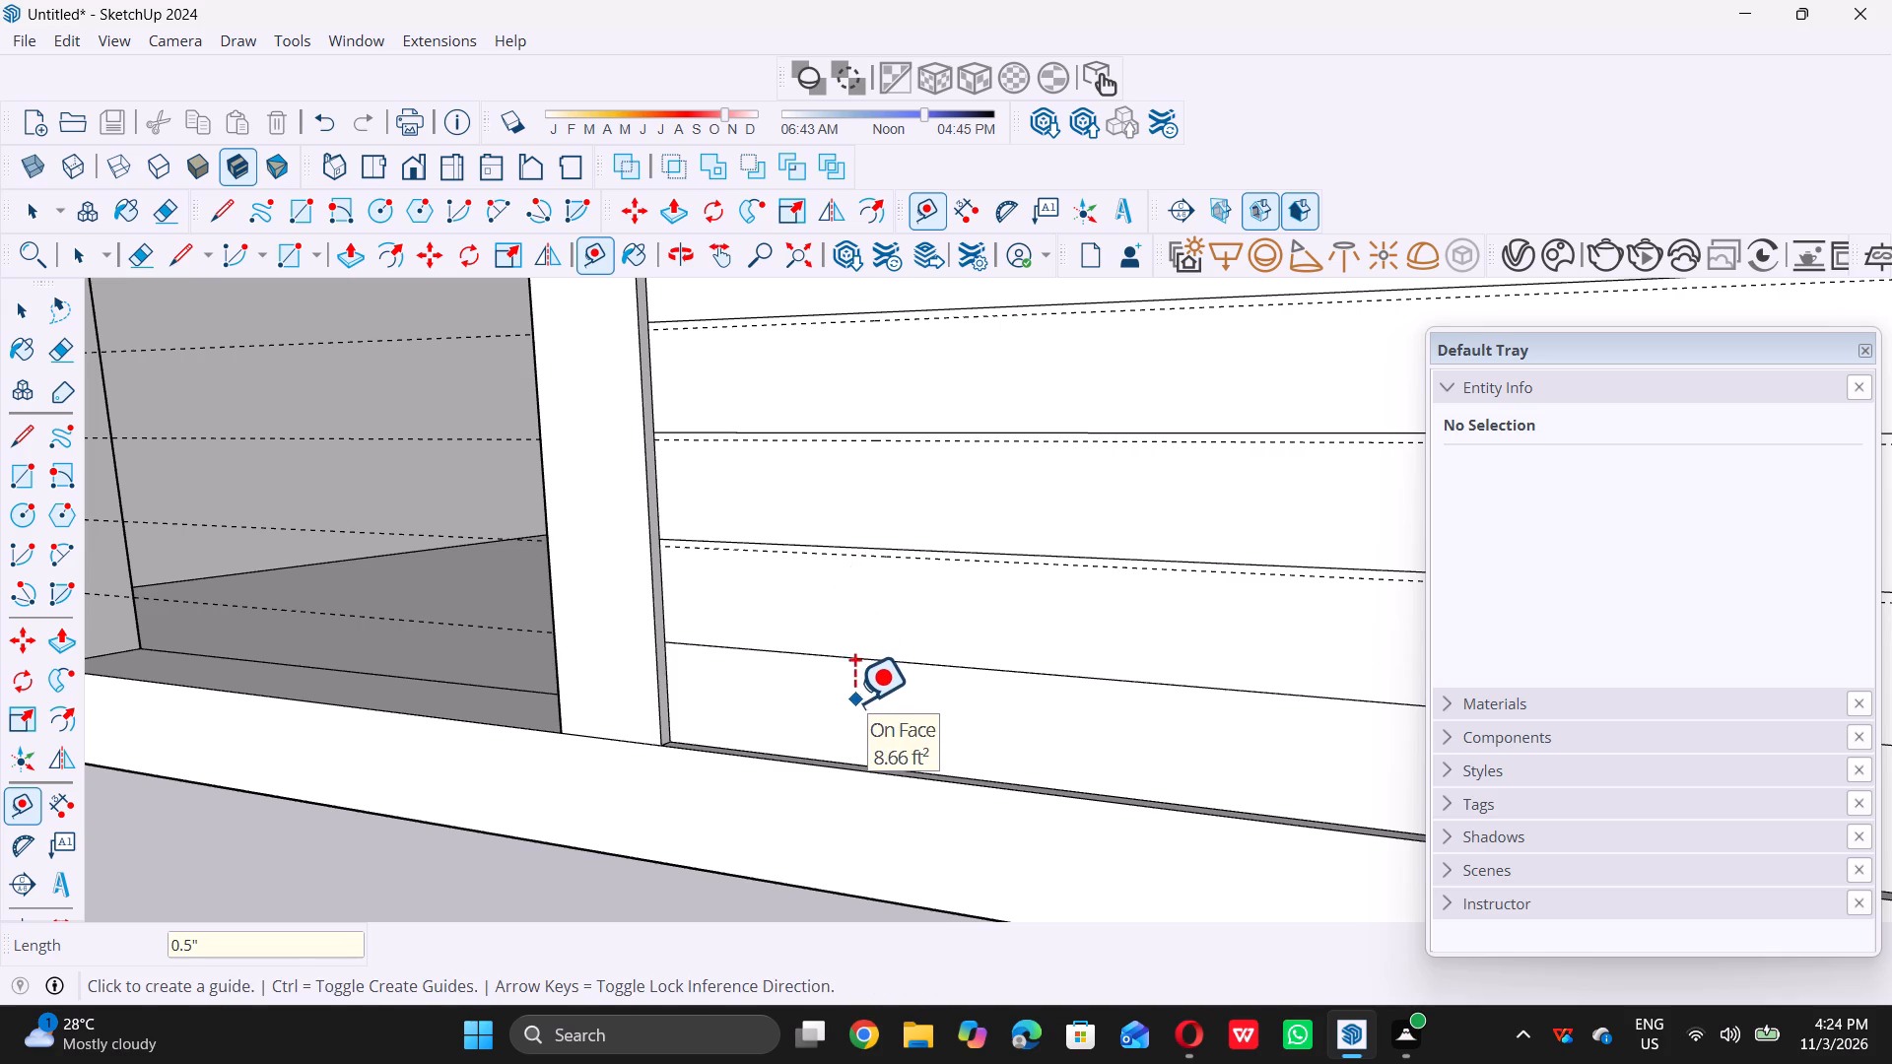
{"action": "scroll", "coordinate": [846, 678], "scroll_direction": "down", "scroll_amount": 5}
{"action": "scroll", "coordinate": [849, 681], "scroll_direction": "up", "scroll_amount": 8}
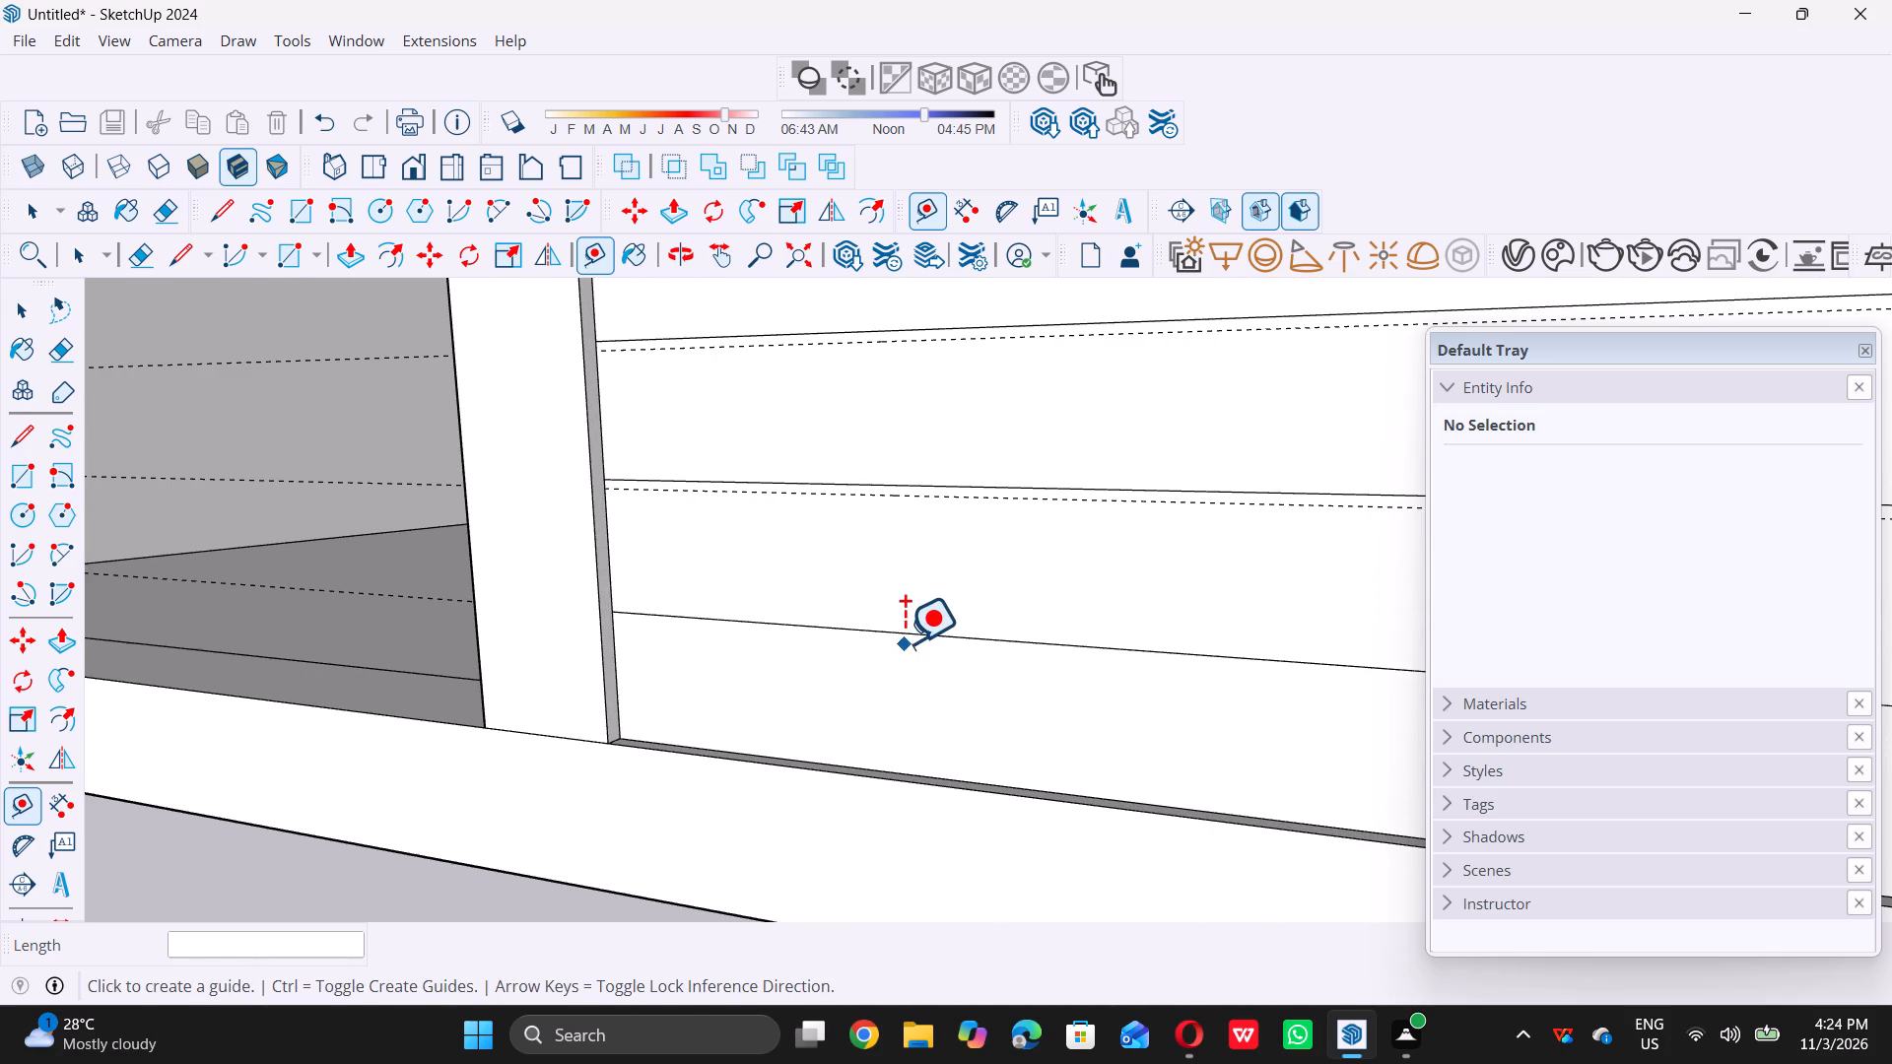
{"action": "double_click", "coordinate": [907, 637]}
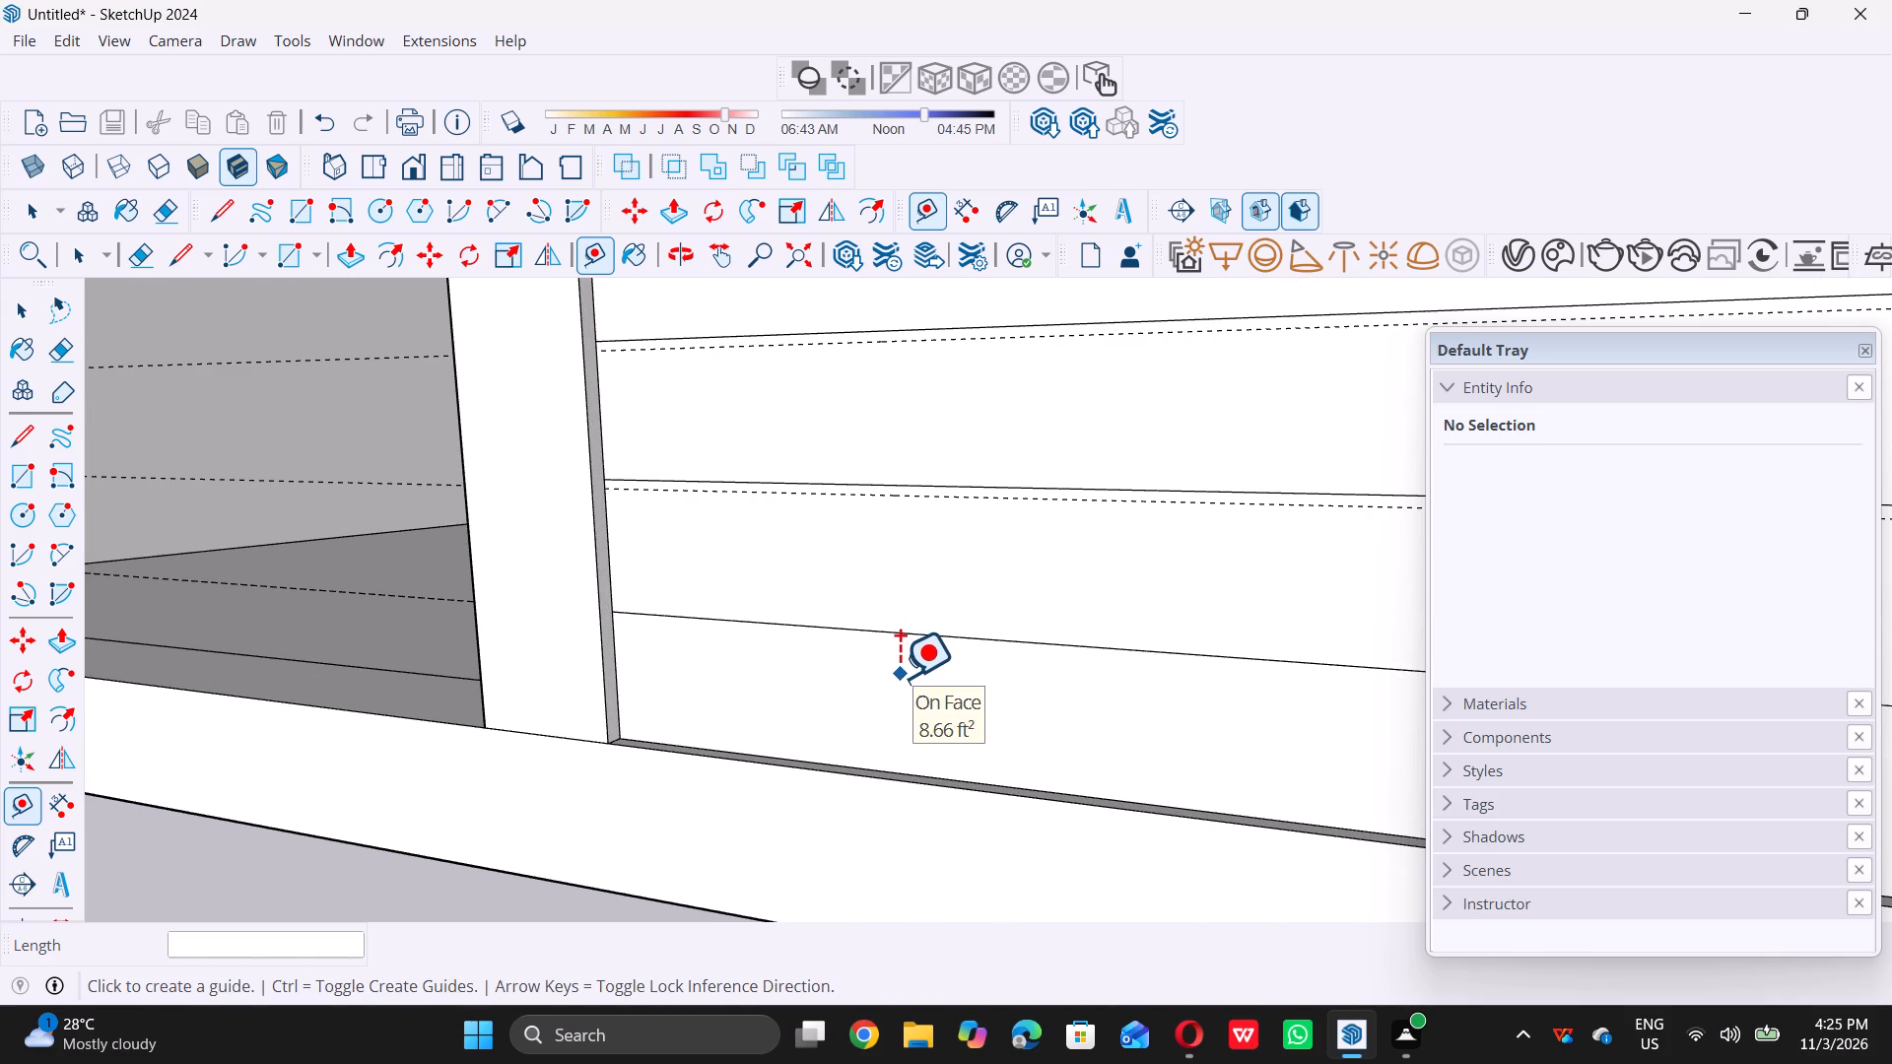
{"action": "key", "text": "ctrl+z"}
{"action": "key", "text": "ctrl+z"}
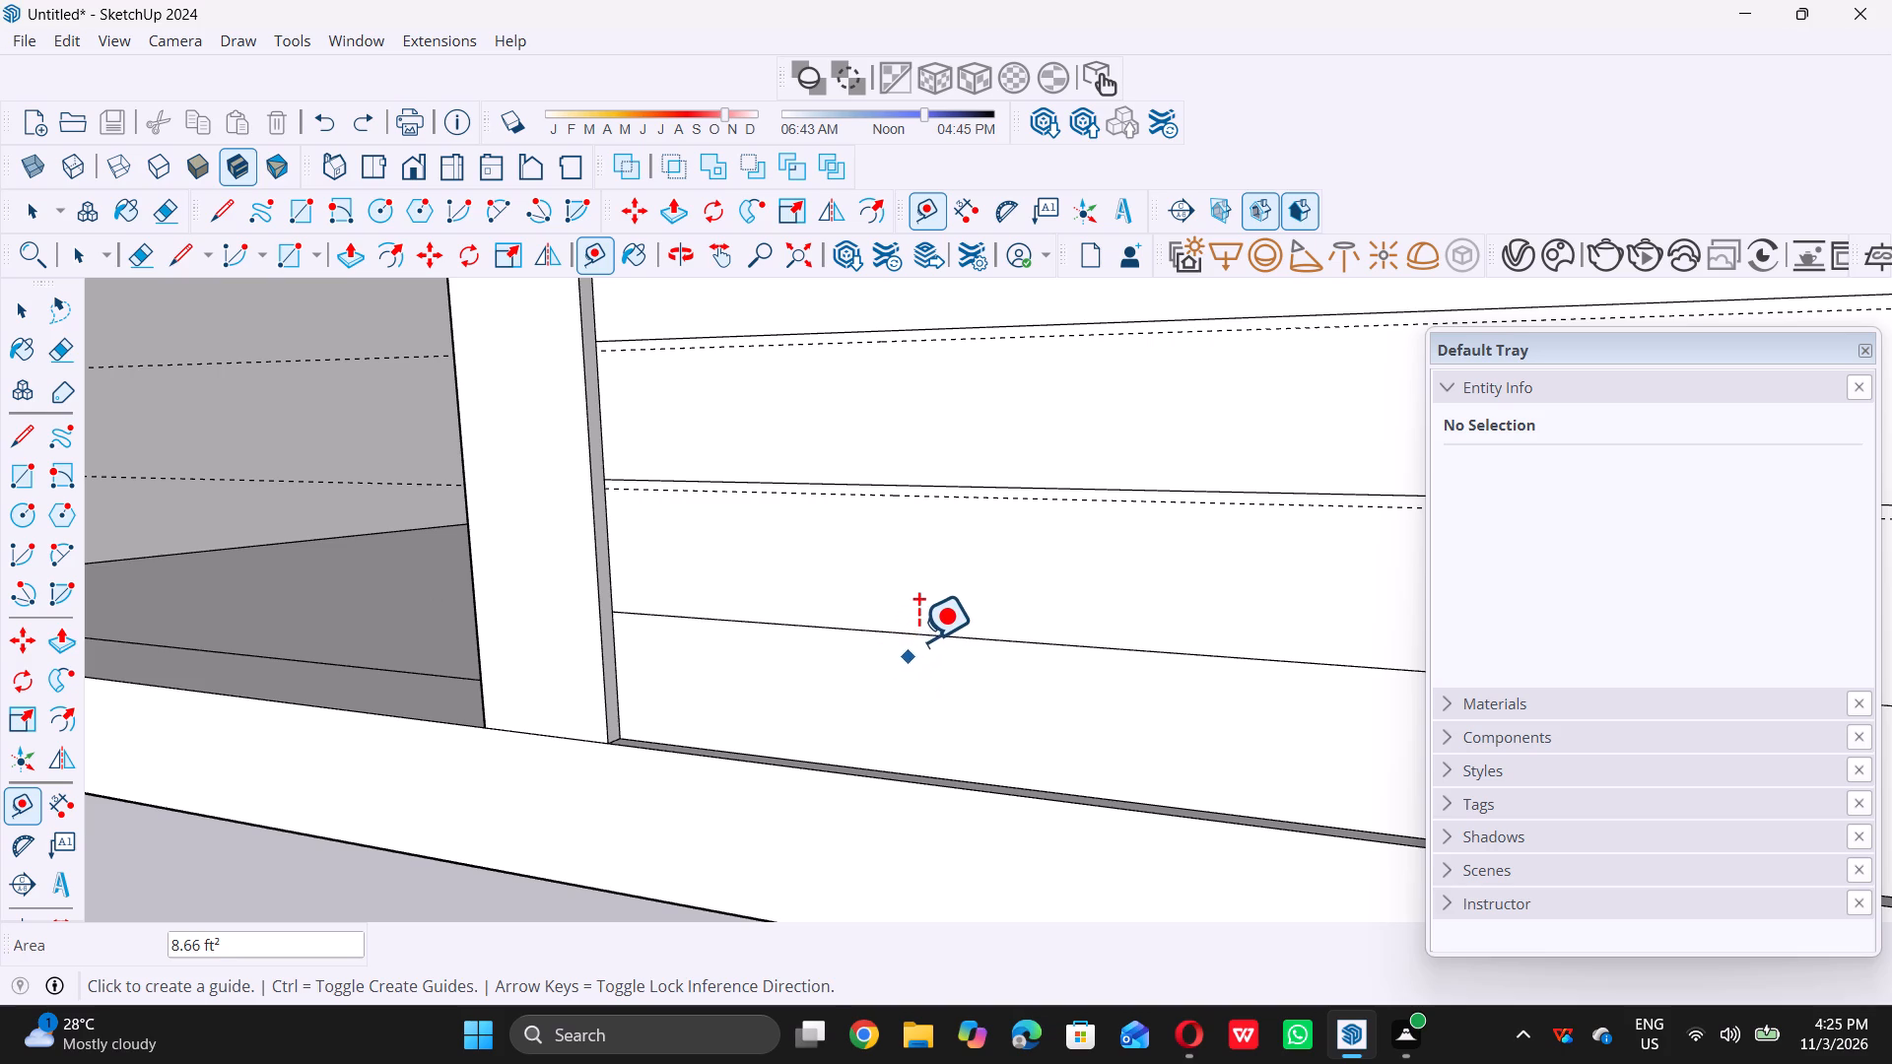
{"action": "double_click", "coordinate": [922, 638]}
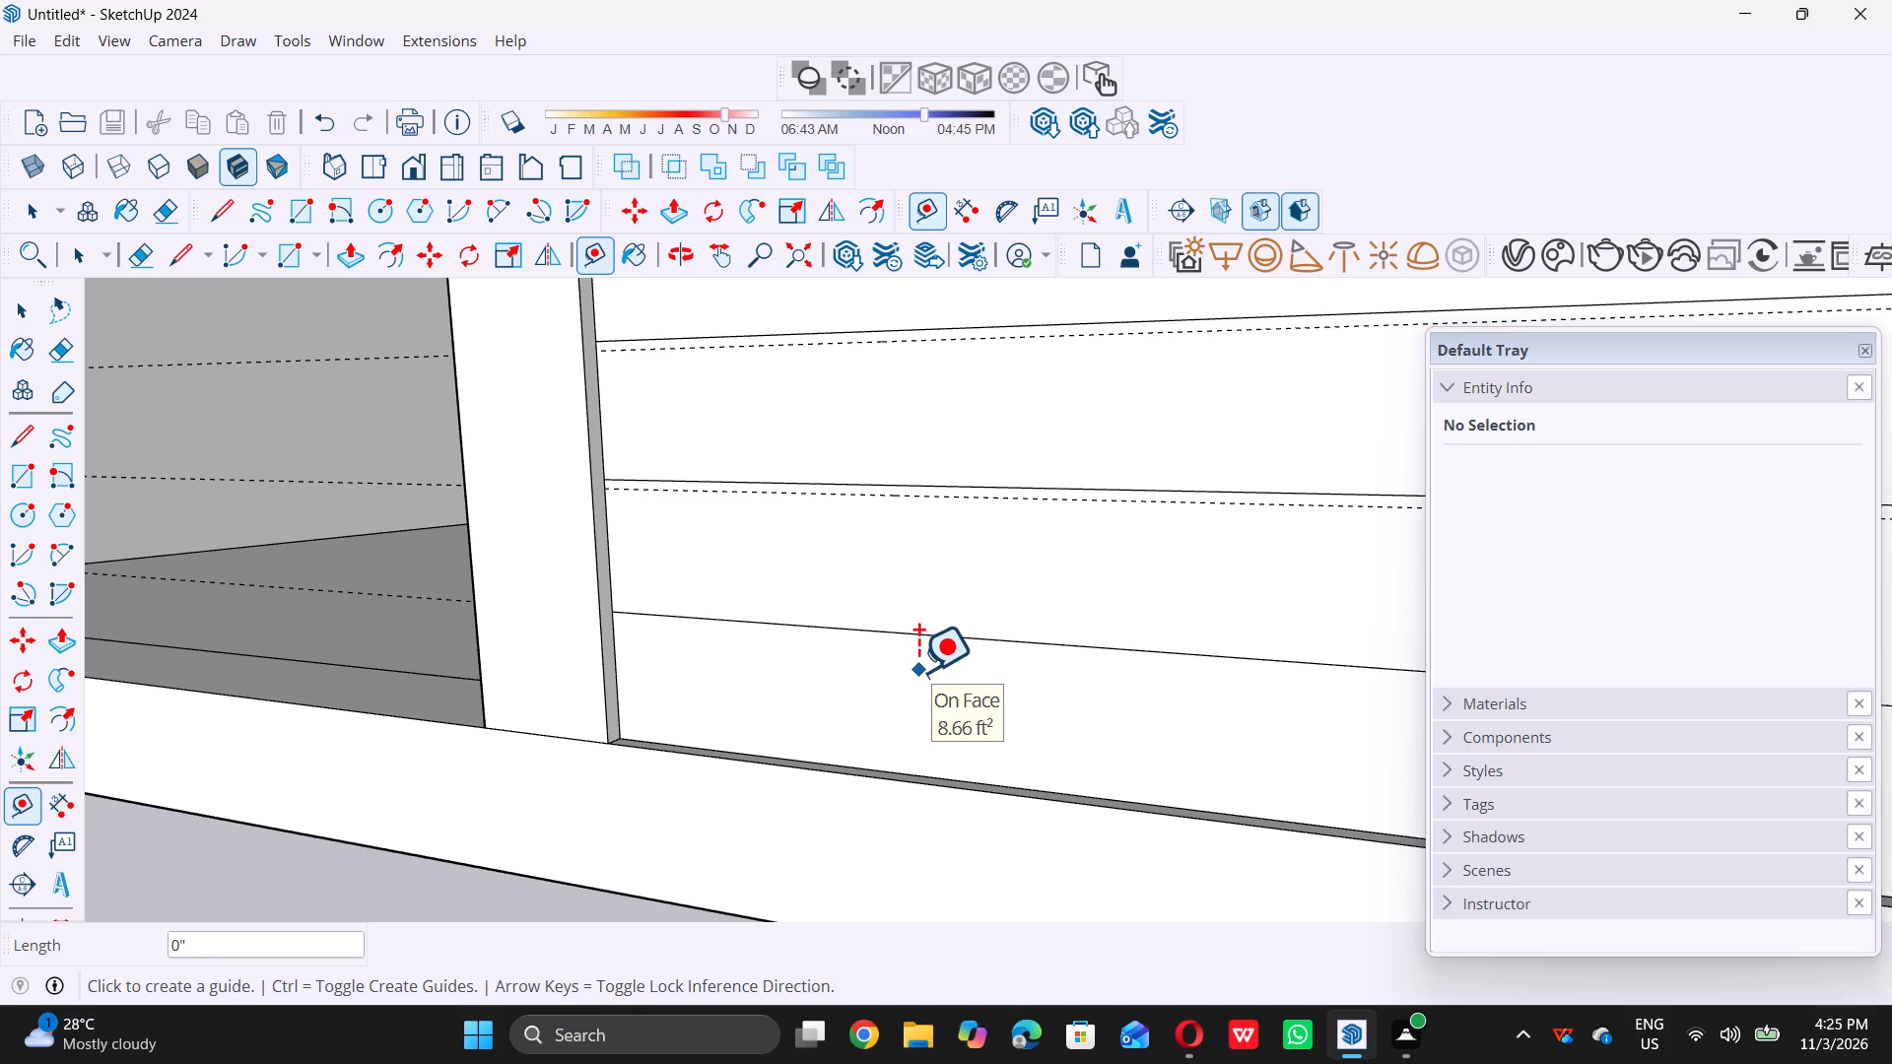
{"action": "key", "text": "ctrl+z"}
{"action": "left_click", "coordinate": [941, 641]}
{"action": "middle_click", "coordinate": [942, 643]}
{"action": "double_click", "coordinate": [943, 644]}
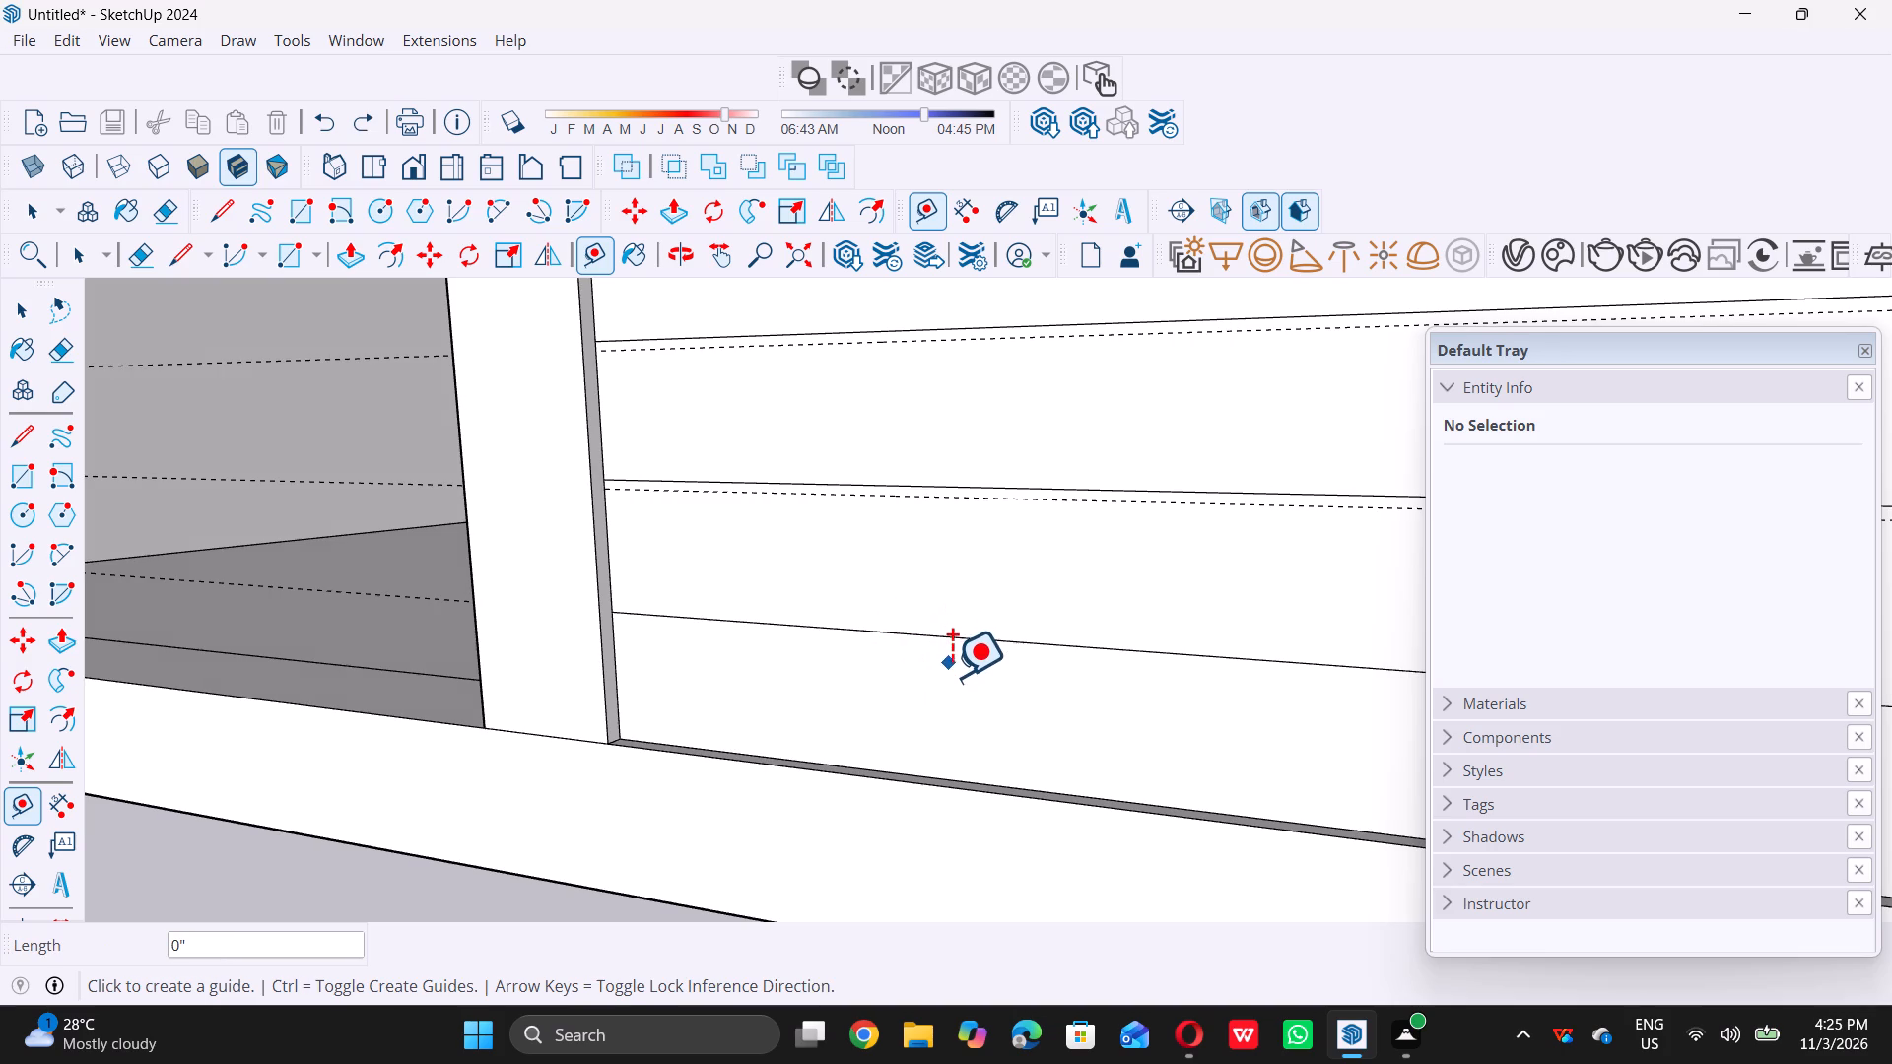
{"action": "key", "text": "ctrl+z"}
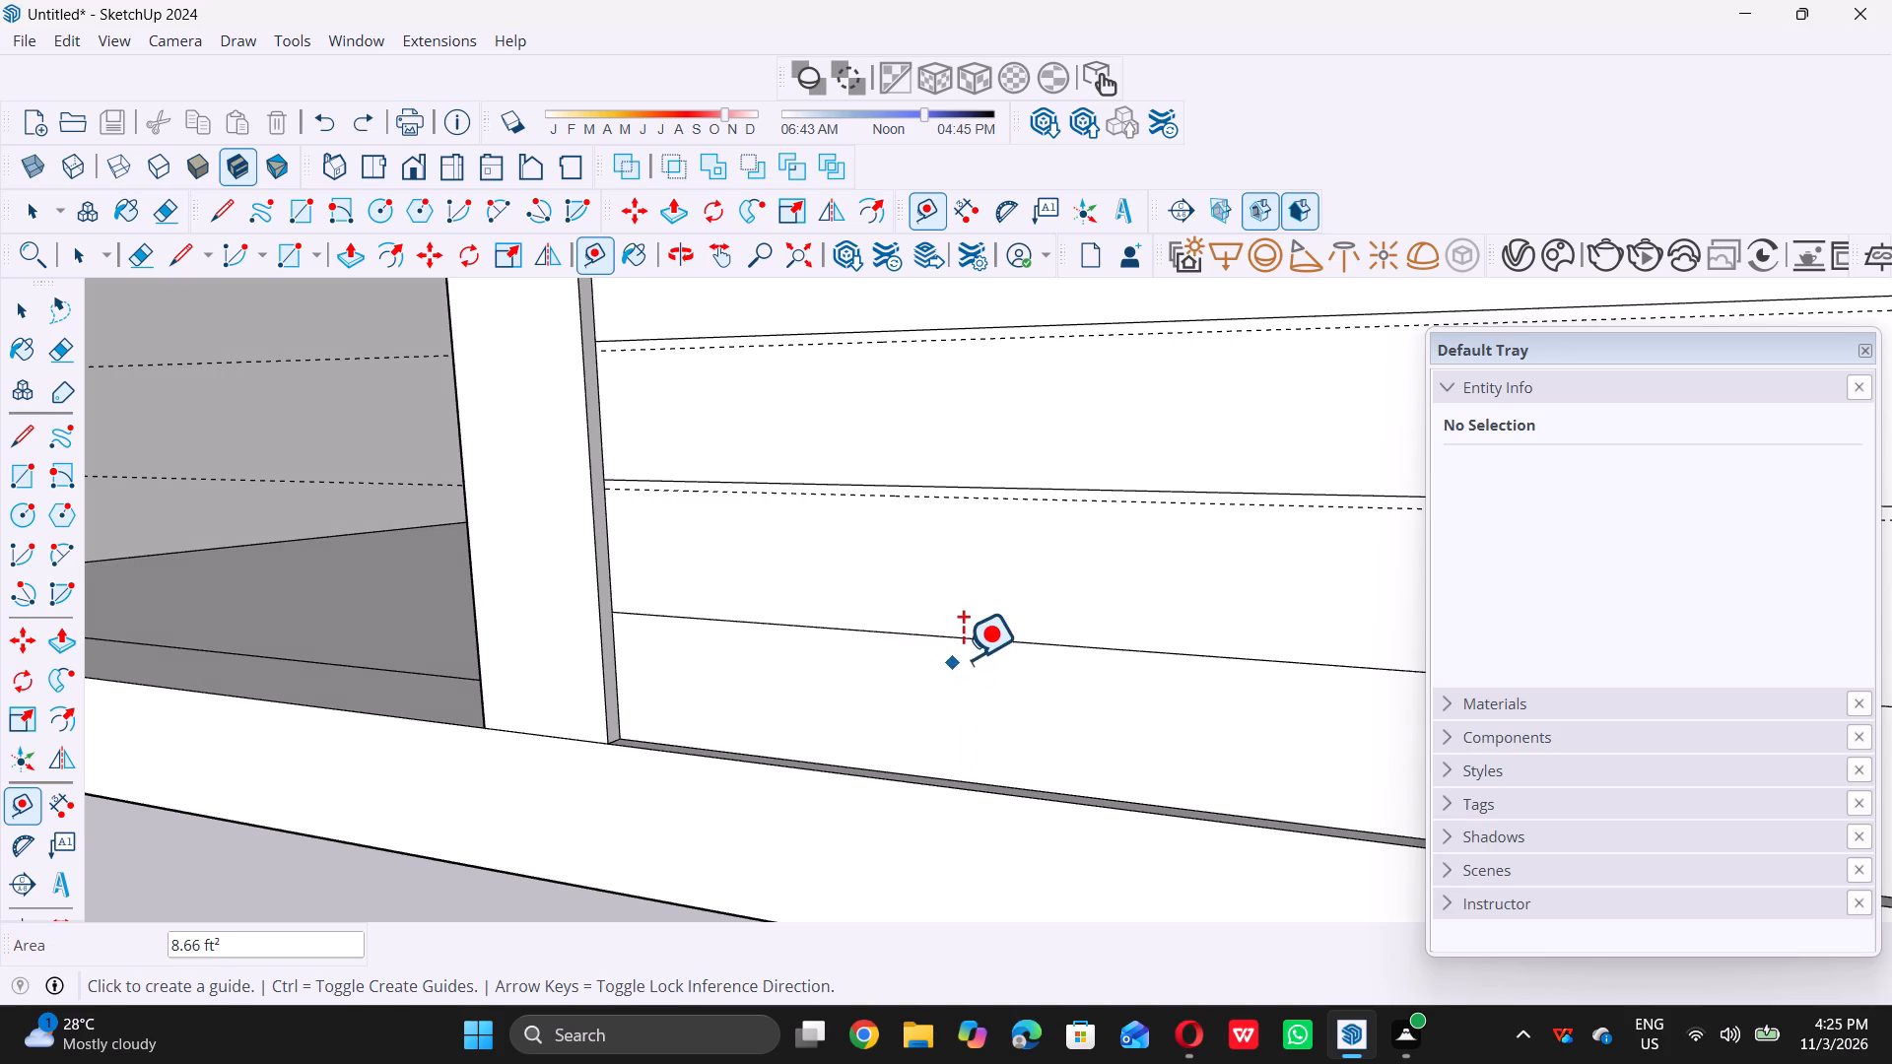
Place a guide 0.5" below the panel's fourteenth and lowest horizontal division line.
{"action": "triple_click", "coordinate": [971, 644]}
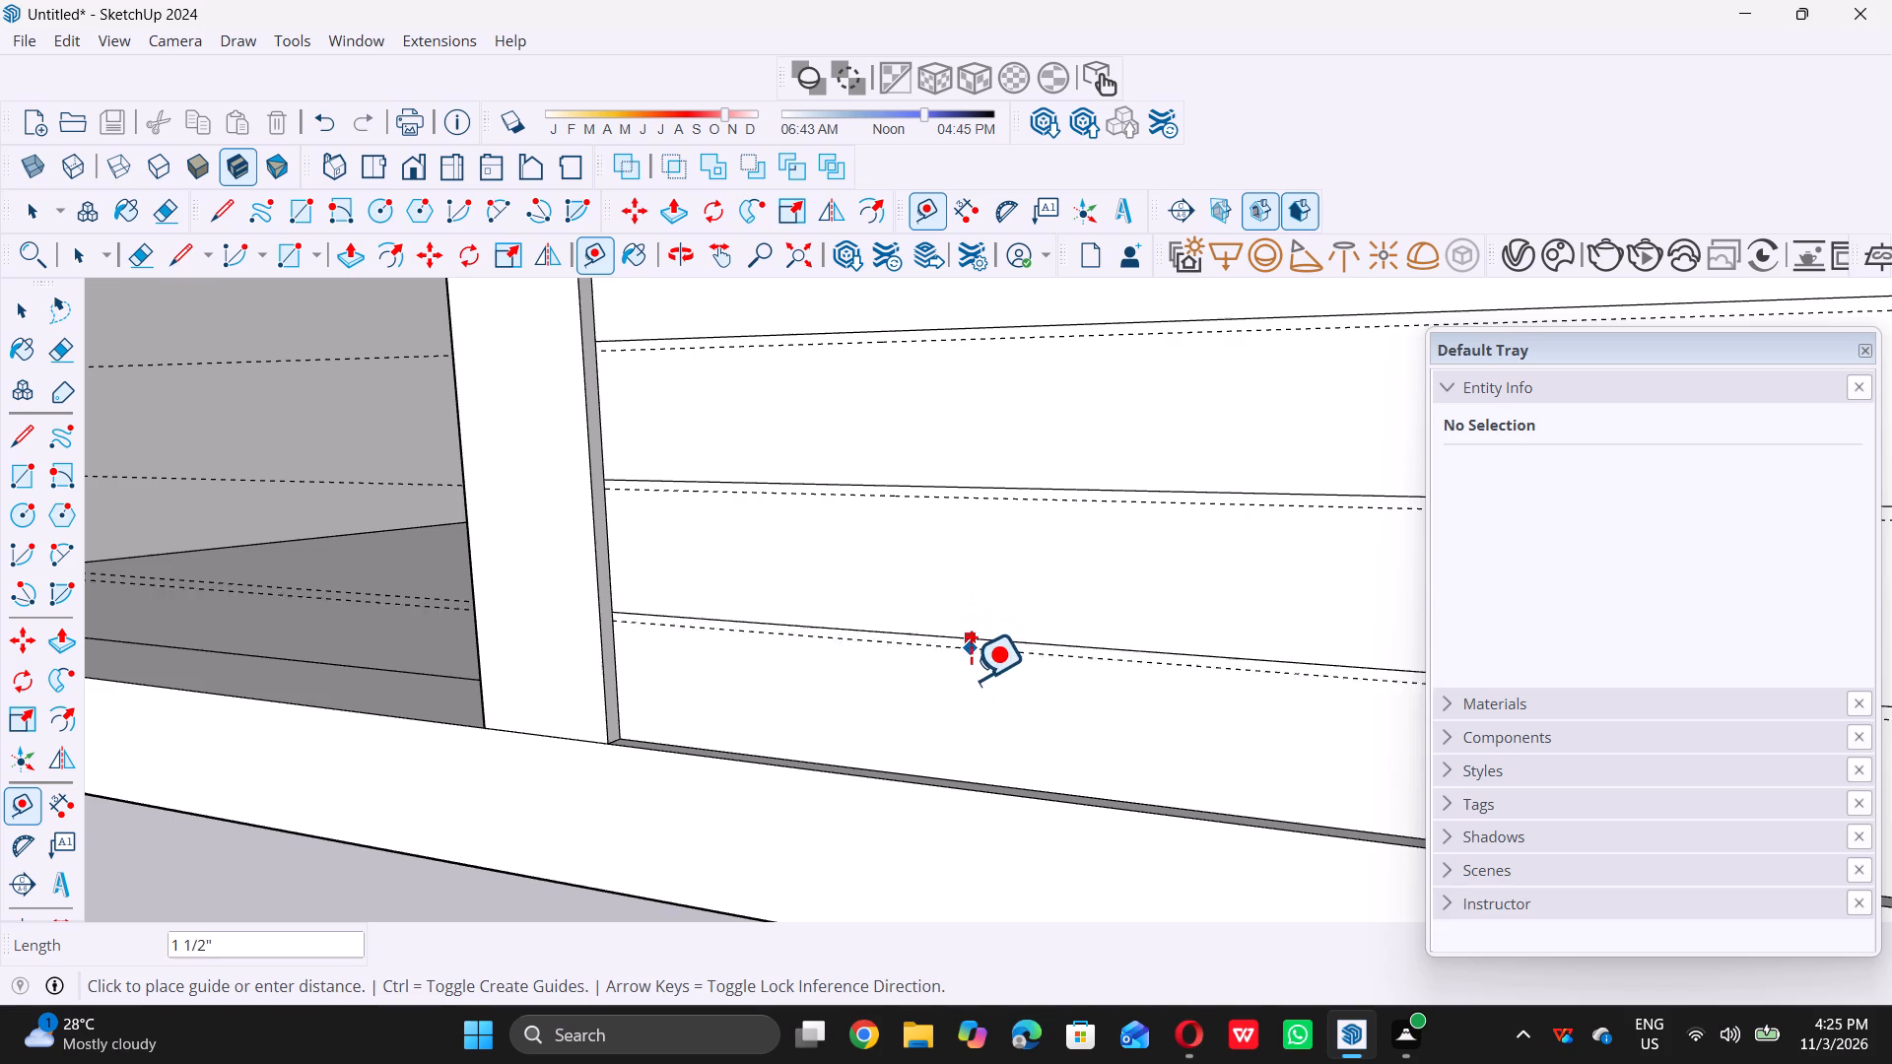
{"action": "type", "text": "0.5"}
{"action": "key", "text": "shift+quotedbl"}
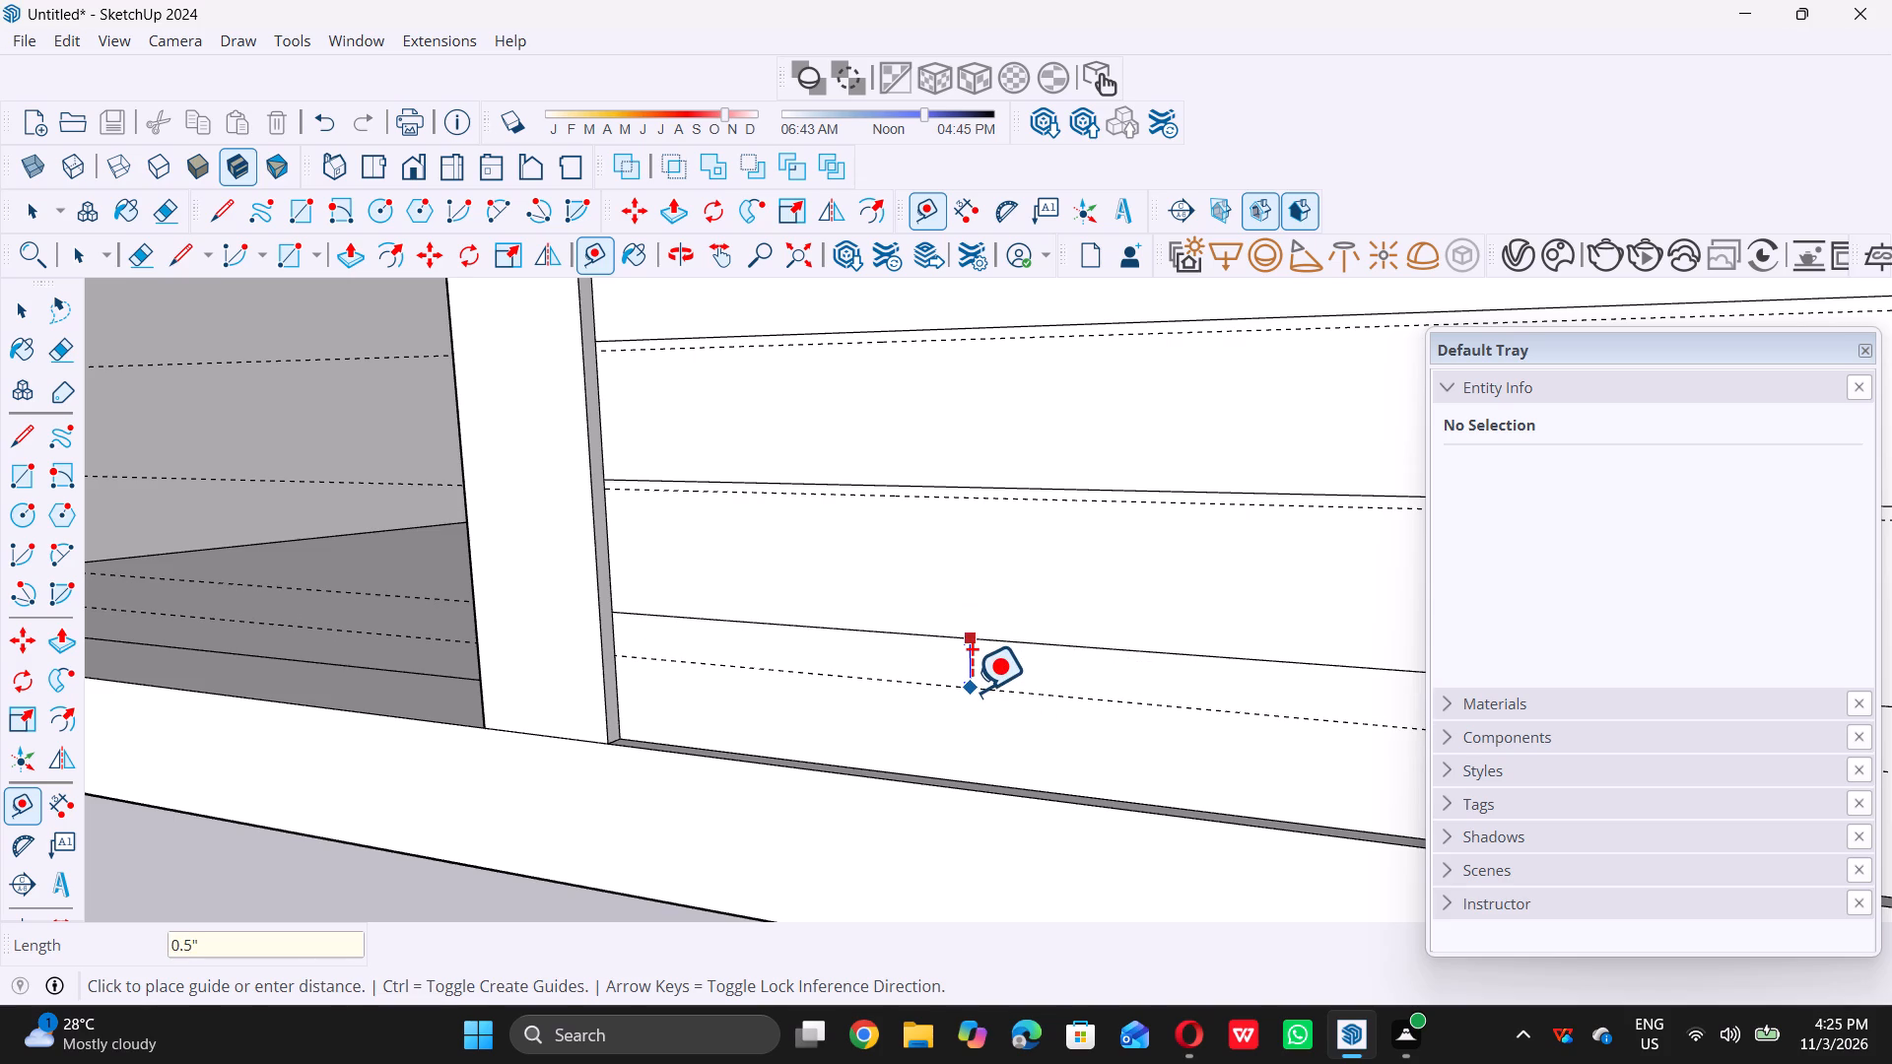
{"action": "key", "text": "Return"}
{"action": "key", "text": "space"}
Draw a rectangle across the panel's full width from the guide below the fourteenth division line up to the guide below the thirteenth.
{"action": "key", "text": "r"}
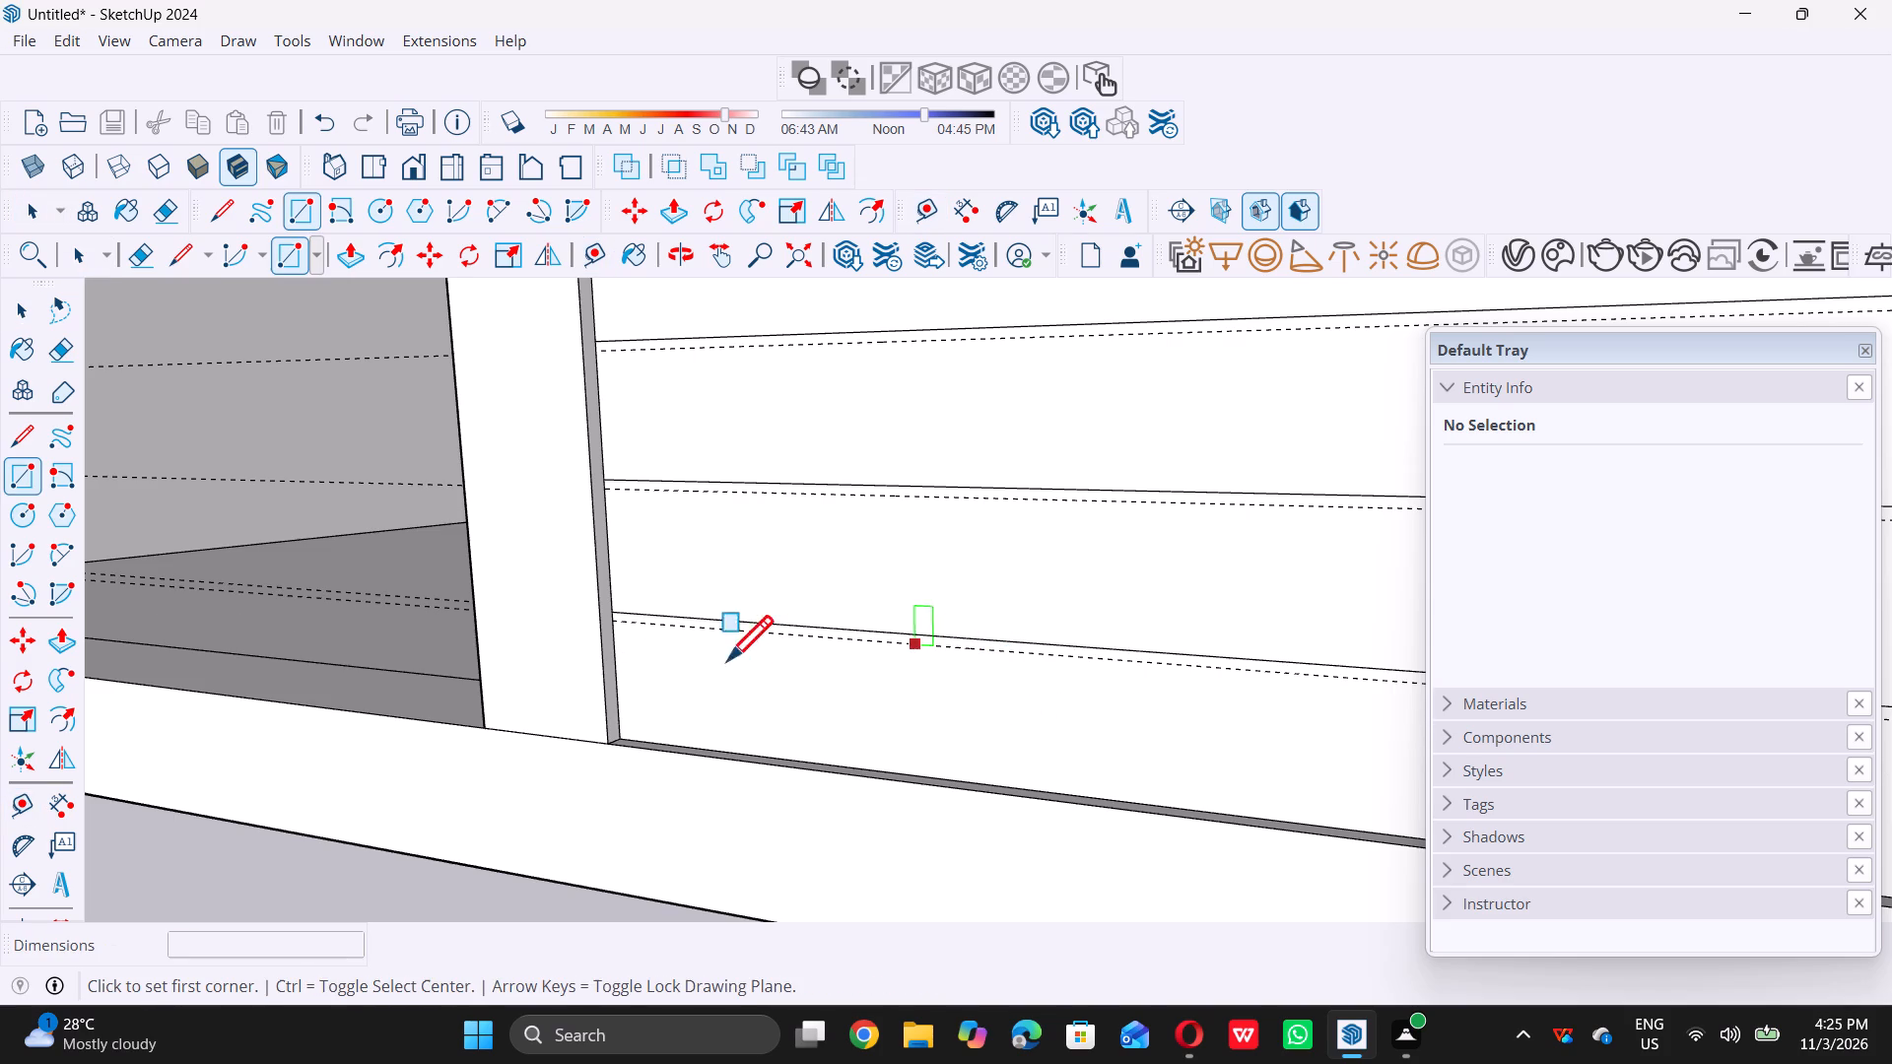
{"action": "scroll", "coordinate": [705, 657], "scroll_direction": "down", "scroll_amount": 9}
{"action": "scroll", "coordinate": [594, 612], "scroll_direction": "down", "scroll_amount": 3}
{"action": "scroll", "coordinate": [645, 623], "scroll_direction": "up", "scroll_amount": 5}
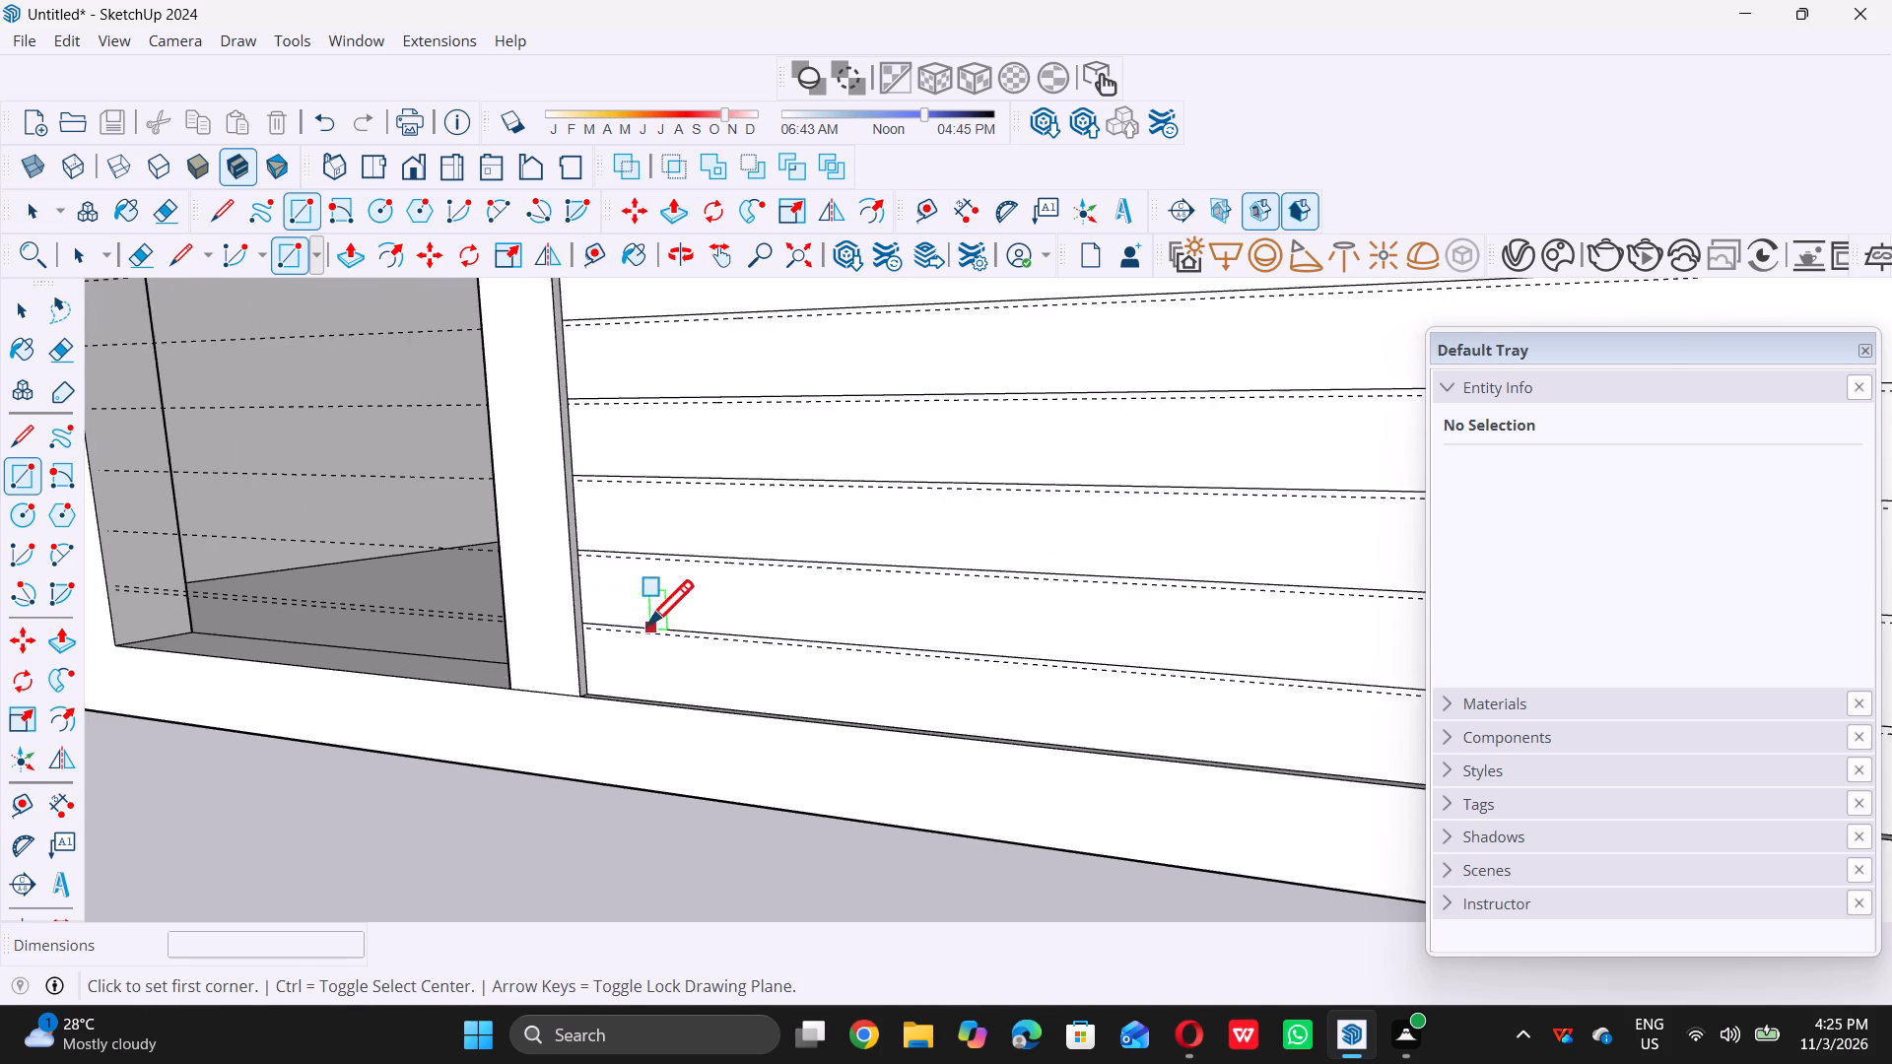
{"action": "scroll", "coordinate": [649, 623], "scroll_direction": "up", "scroll_amount": 11}
{"action": "scroll", "coordinate": [567, 590], "scroll_direction": "up", "scroll_amount": 14}
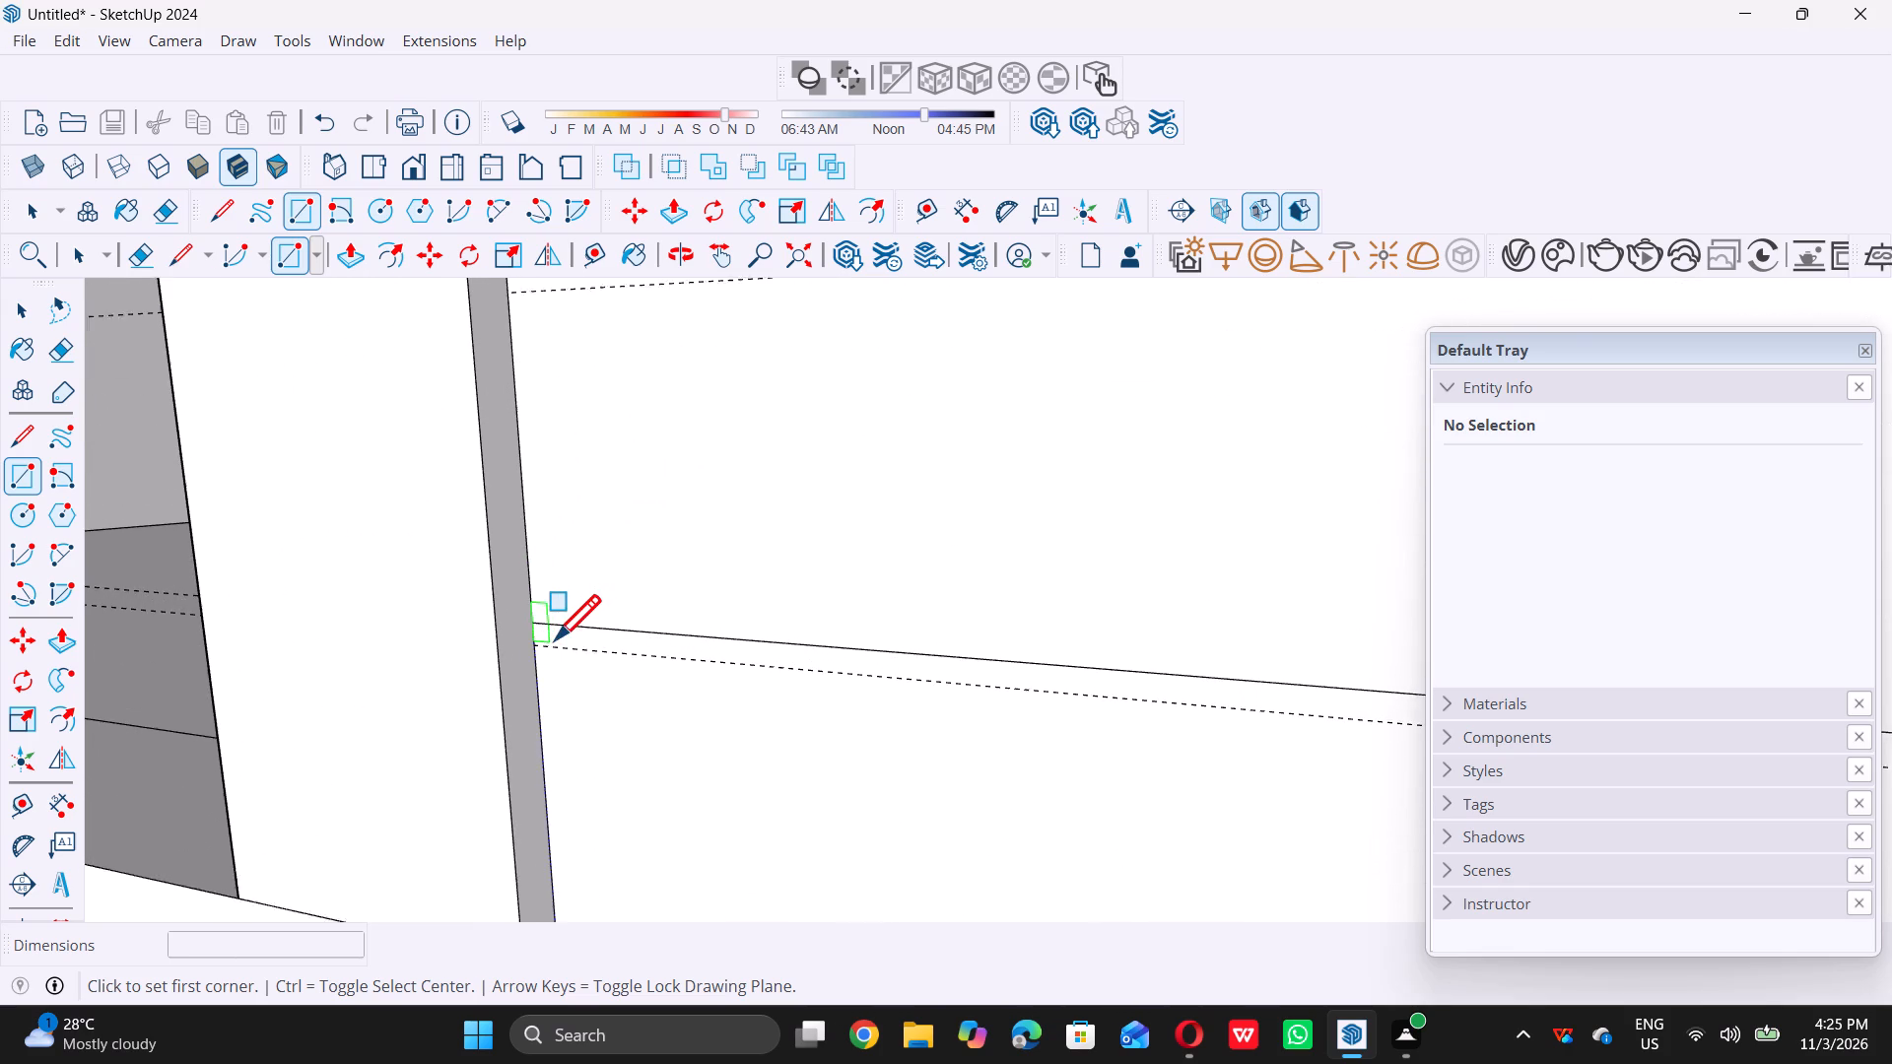
{"action": "triple_click", "coordinate": [536, 645]}
{"action": "scroll", "coordinate": [536, 644], "scroll_direction": "down", "scroll_amount": 5}
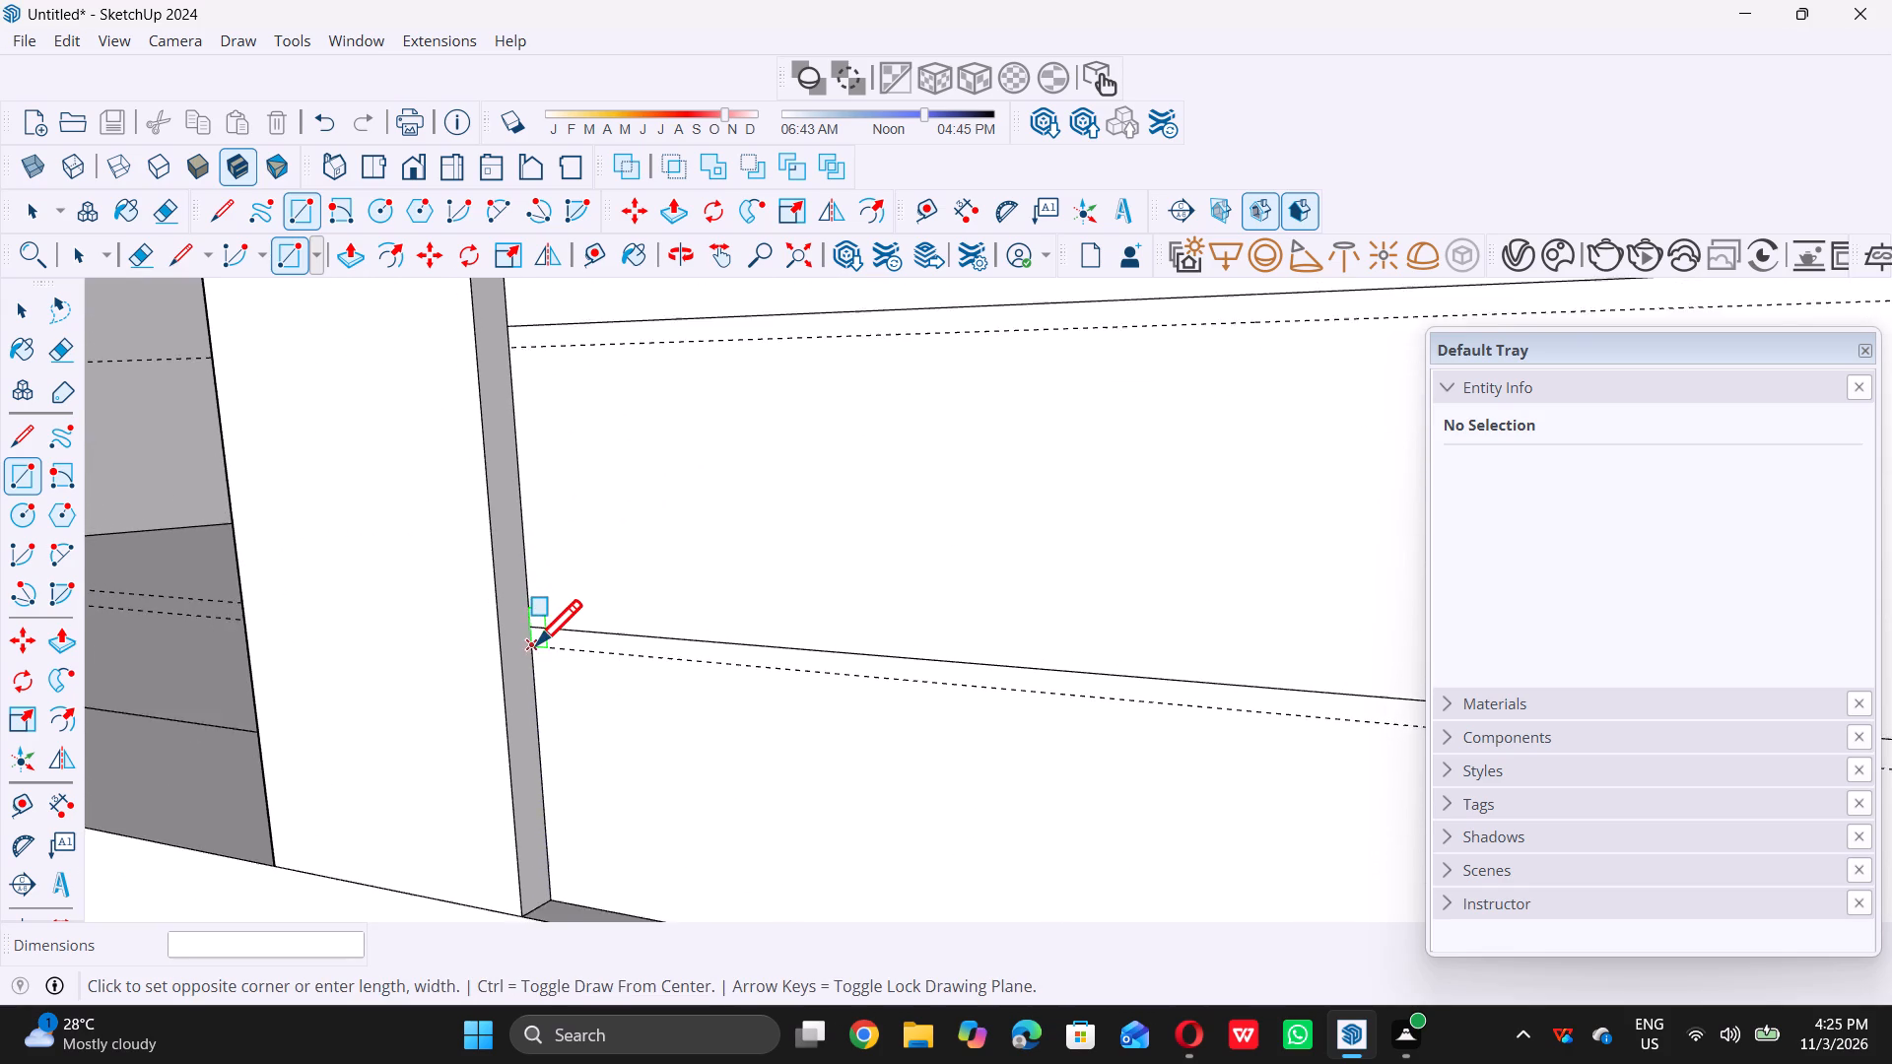
{"action": "scroll", "coordinate": [536, 644], "scroll_direction": "down", "scroll_amount": 19}
{"action": "scroll", "coordinate": [540, 644], "scroll_direction": "down", "scroll_amount": 4}
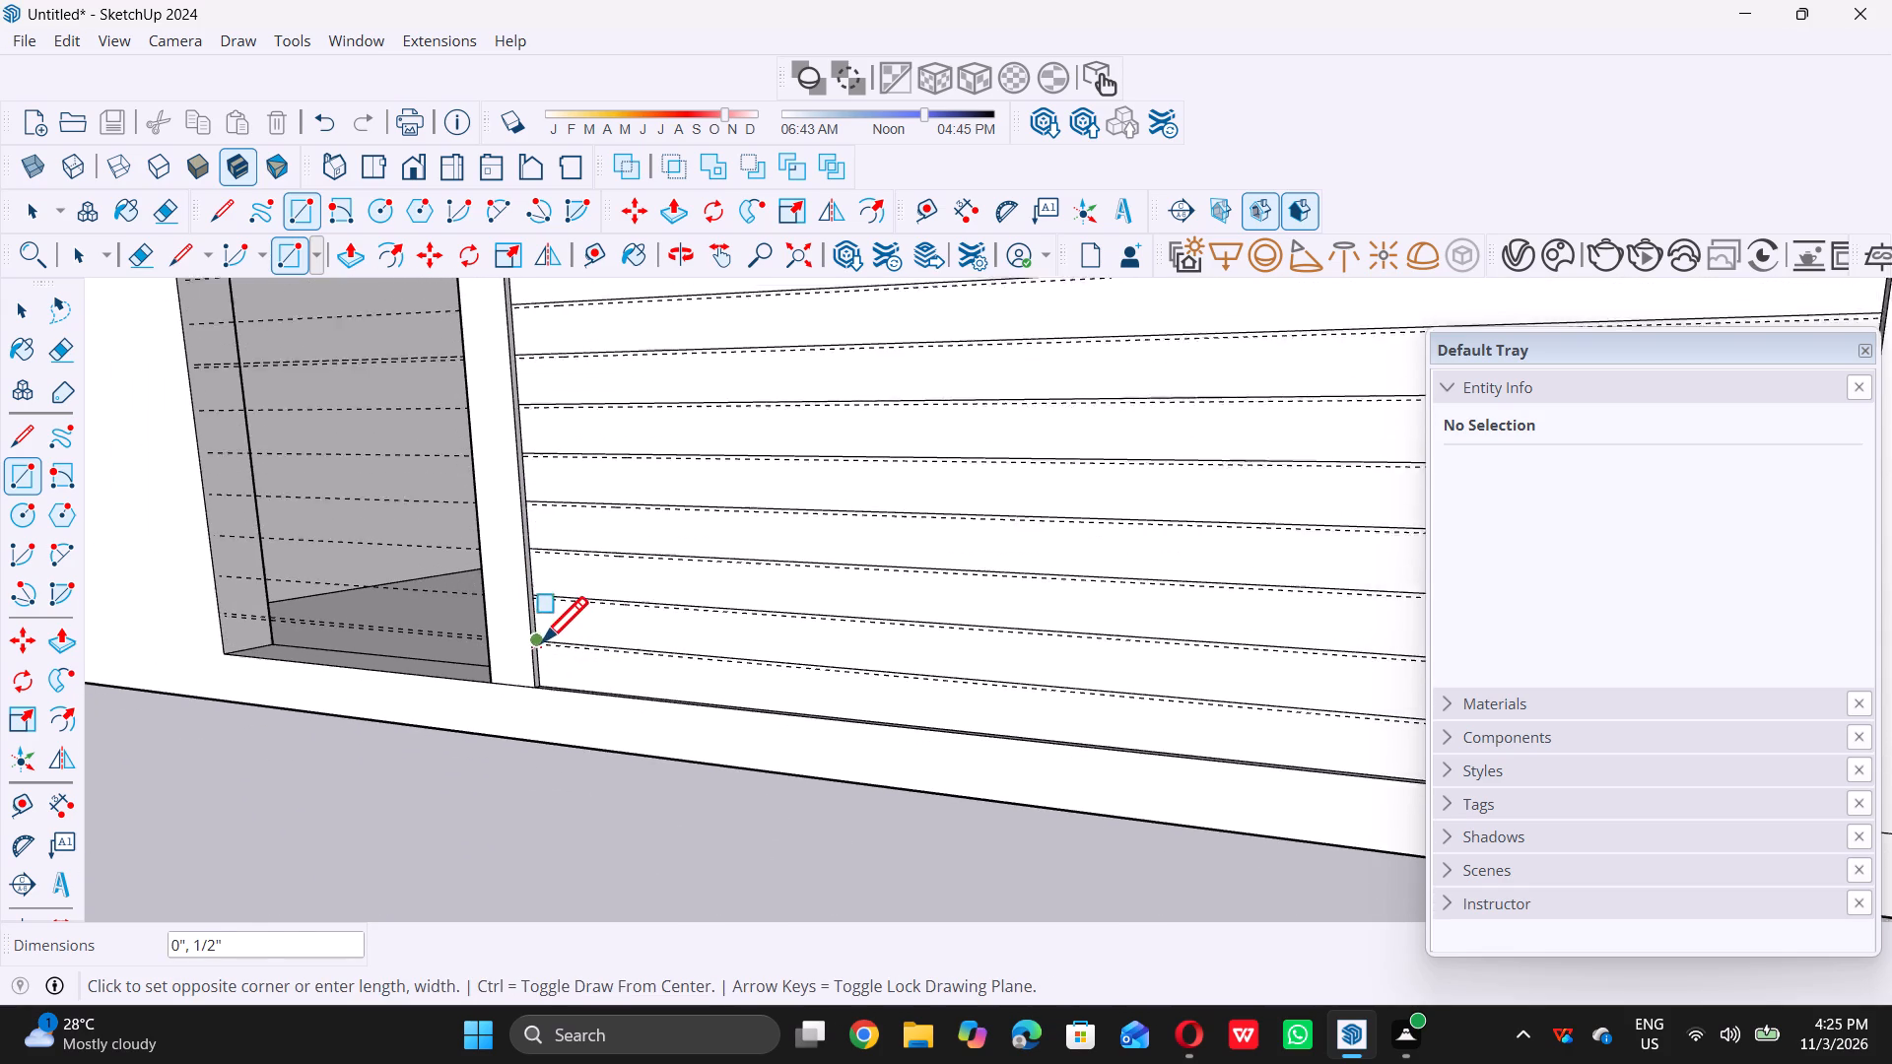
{"action": "scroll", "coordinate": [608, 655], "scroll_direction": "down", "scroll_amount": 9}
{"action": "scroll", "coordinate": [940, 653], "scroll_direction": "up", "scroll_amount": 5}
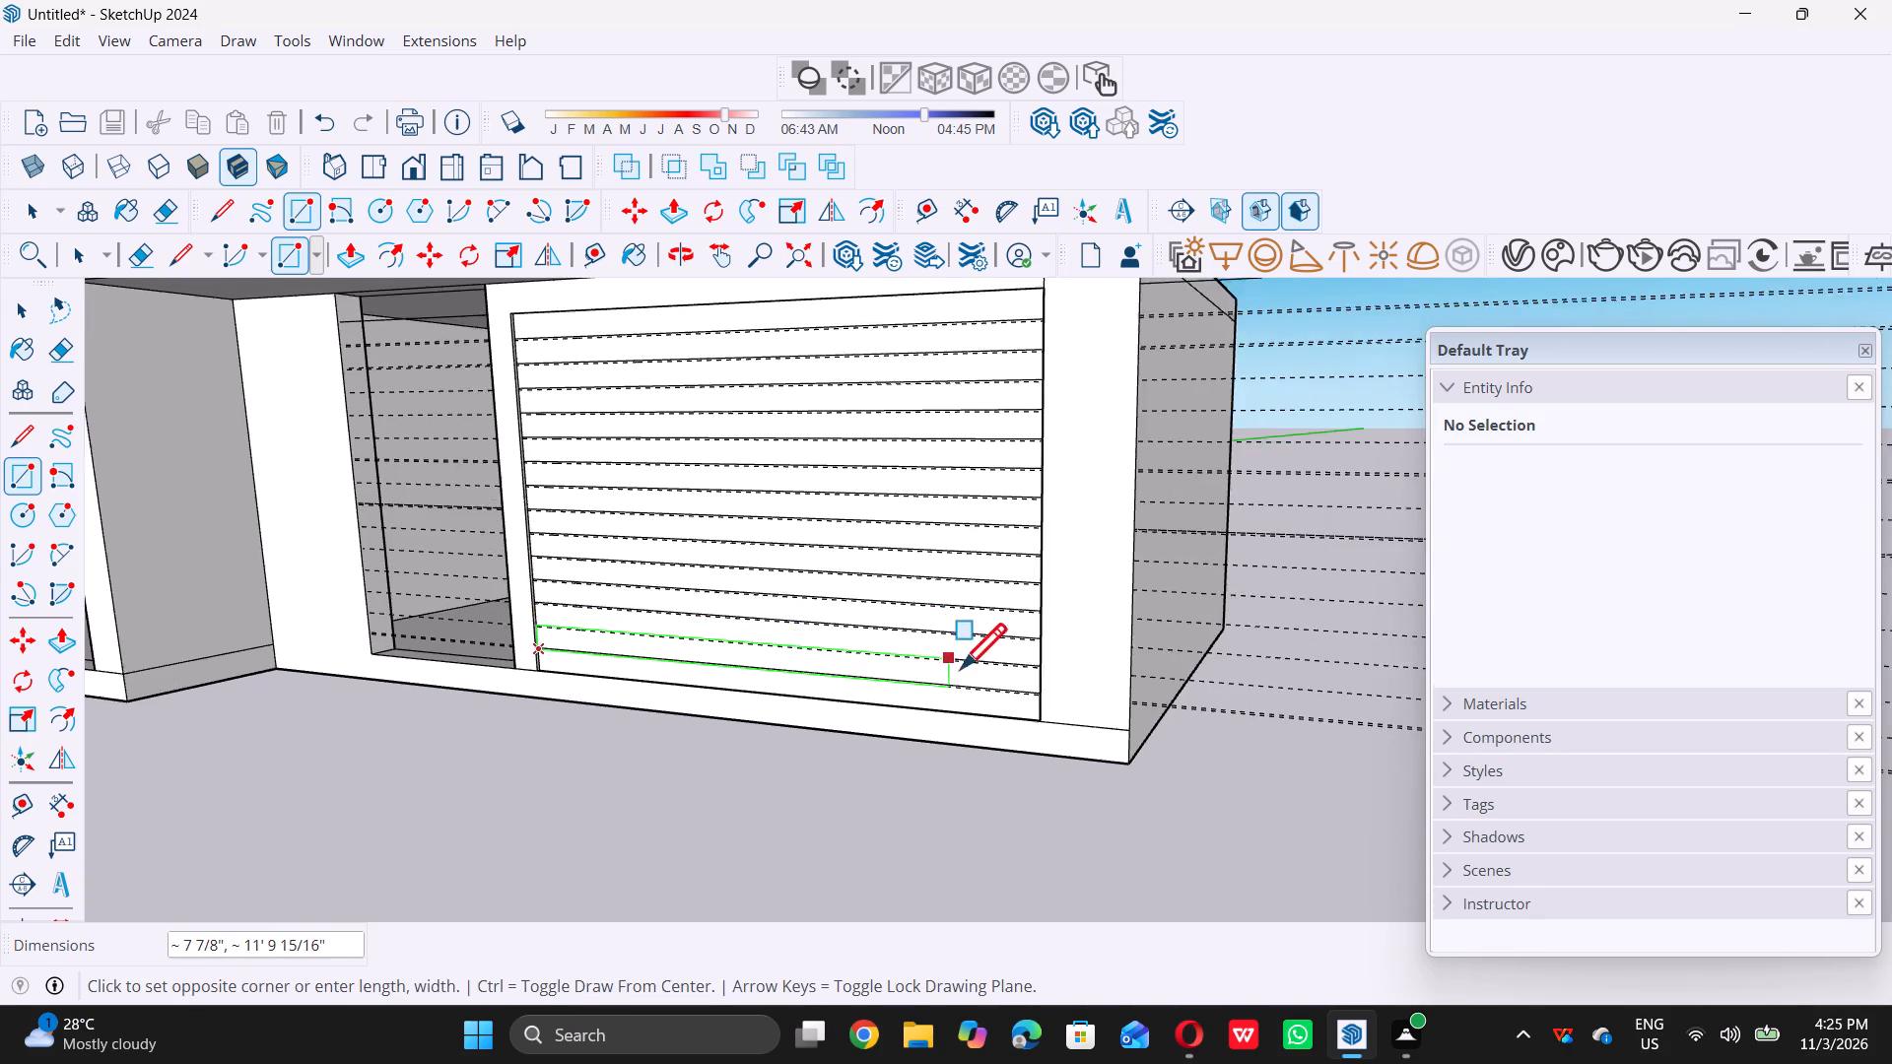
{"action": "middle_click_drag", "start_coordinate": [989, 686], "coordinate": [1165, 678]}
{"action": "middle_click", "coordinate": [1165, 678]}
{"action": "scroll", "coordinate": [1164, 676], "scroll_direction": "up", "scroll_amount": 6}
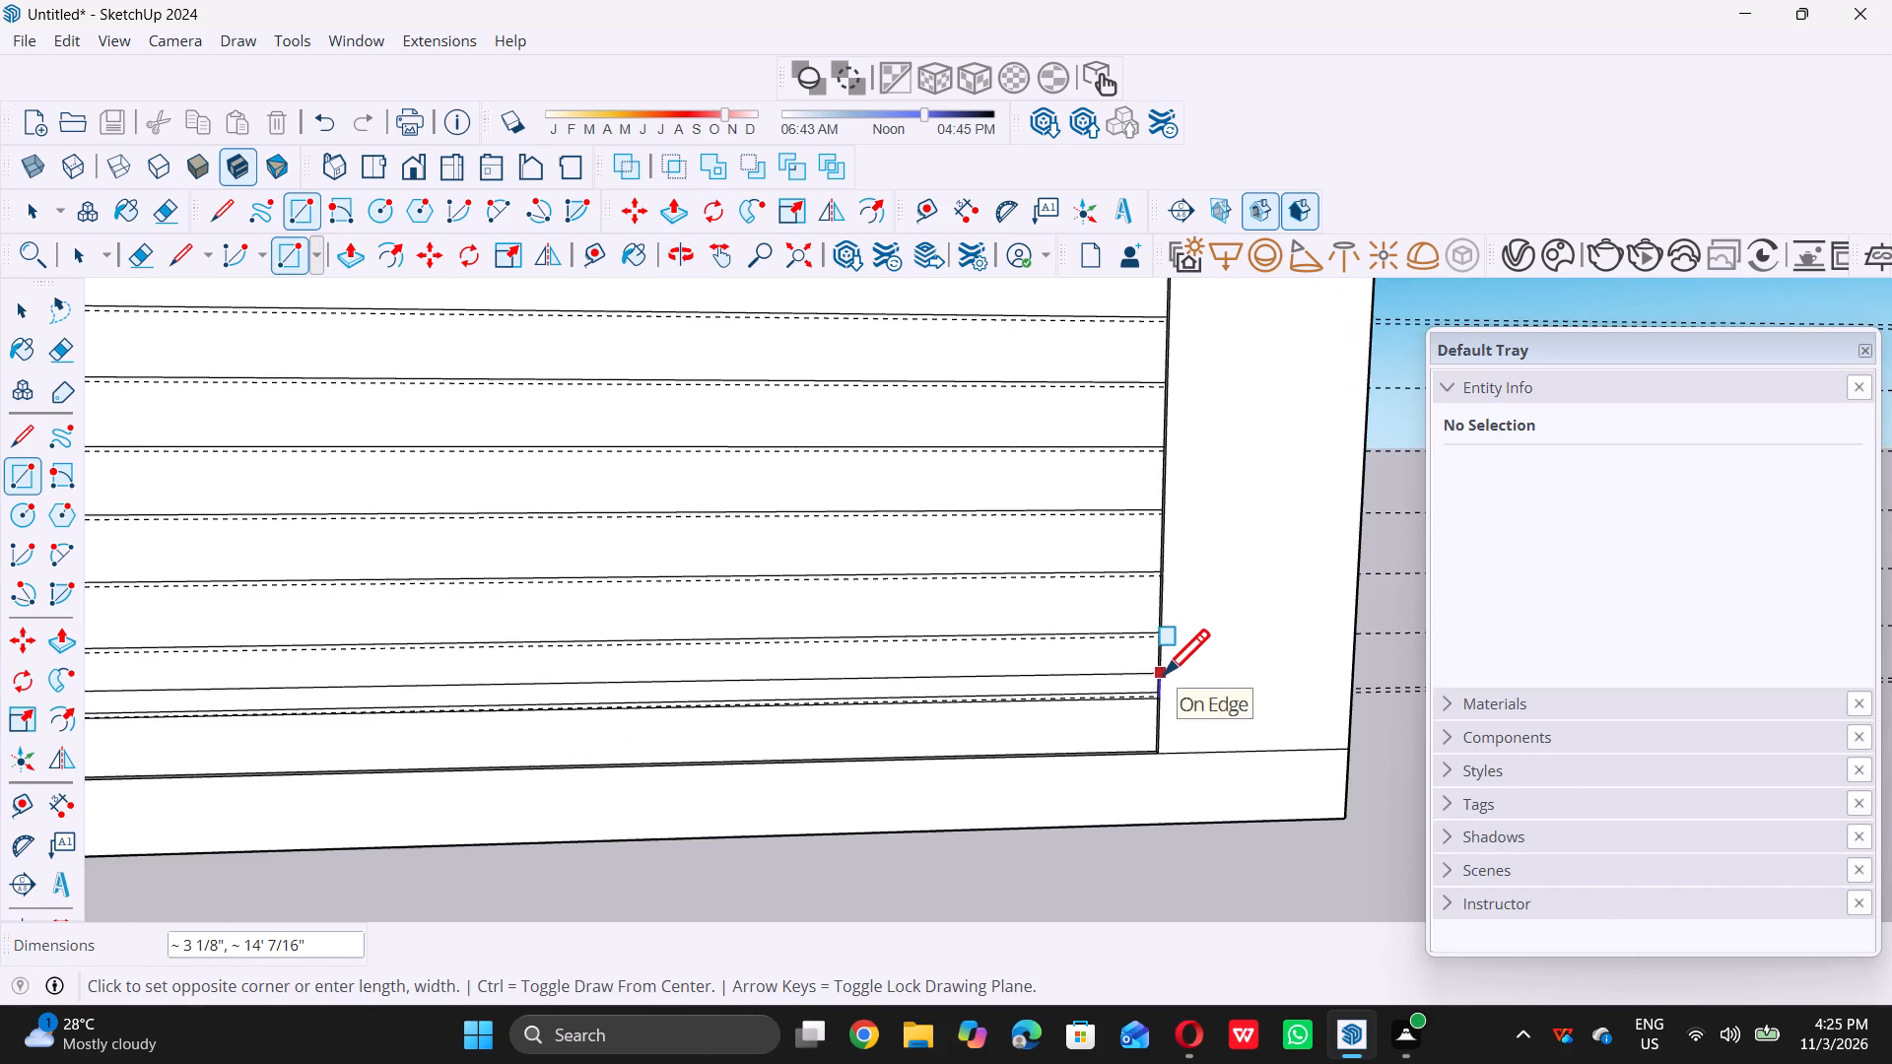
{"action": "scroll", "coordinate": [1159, 663], "scroll_direction": "up", "scroll_amount": 8}
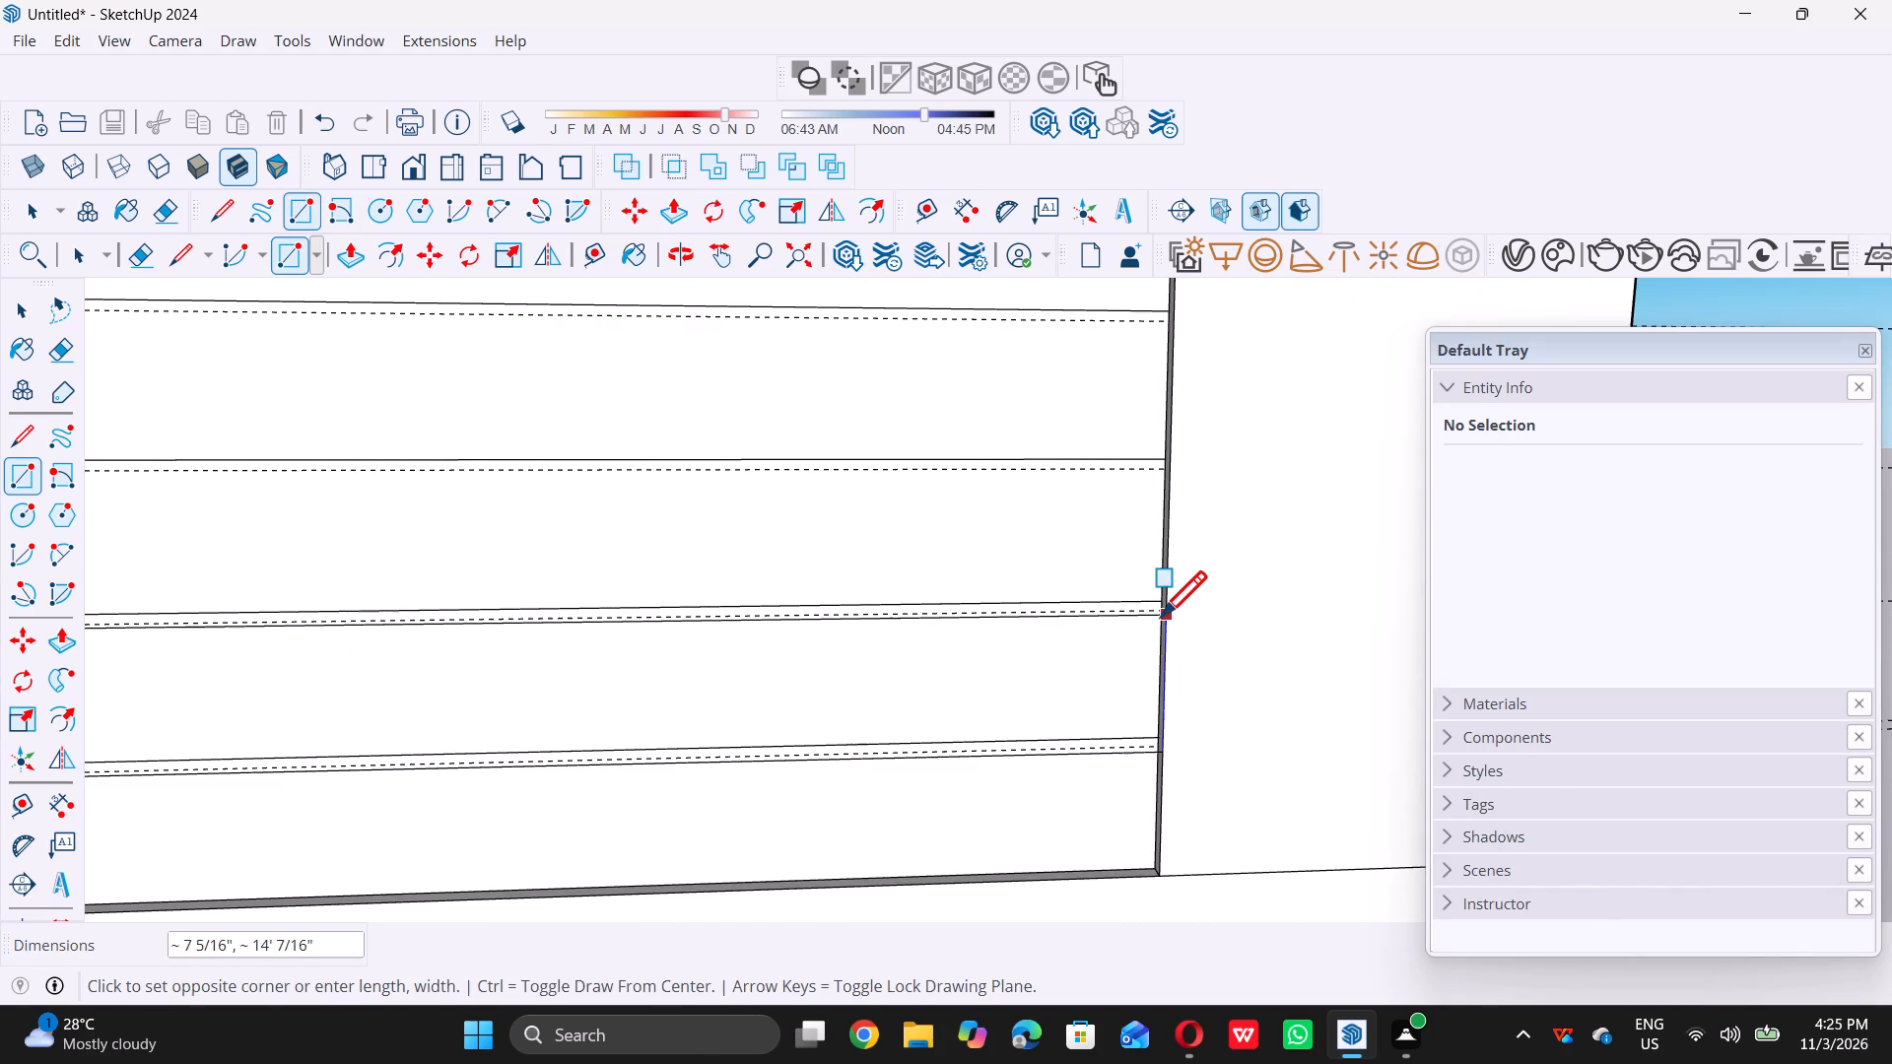
{"action": "scroll", "coordinate": [1155, 613], "scroll_direction": "up", "scroll_amount": 5}
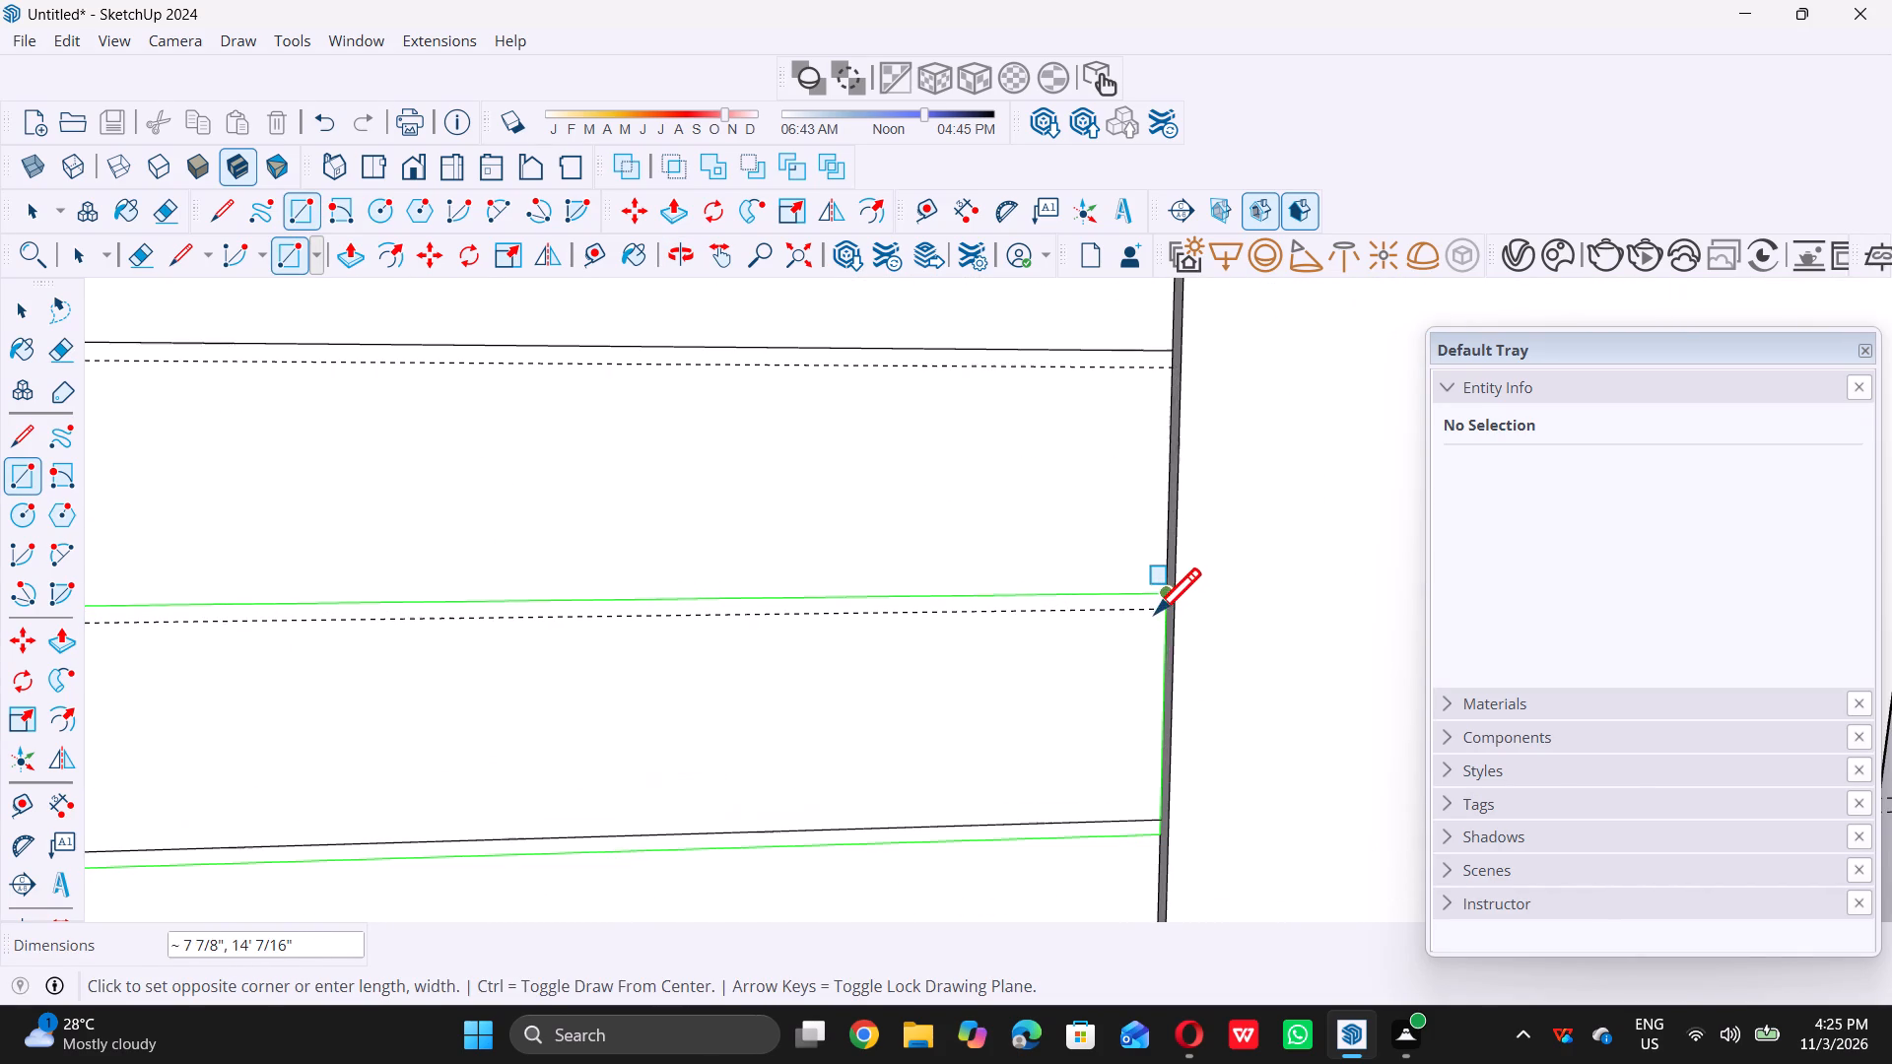
{"action": "scroll", "coordinate": [1159, 621], "scroll_direction": "up", "scroll_amount": 7}
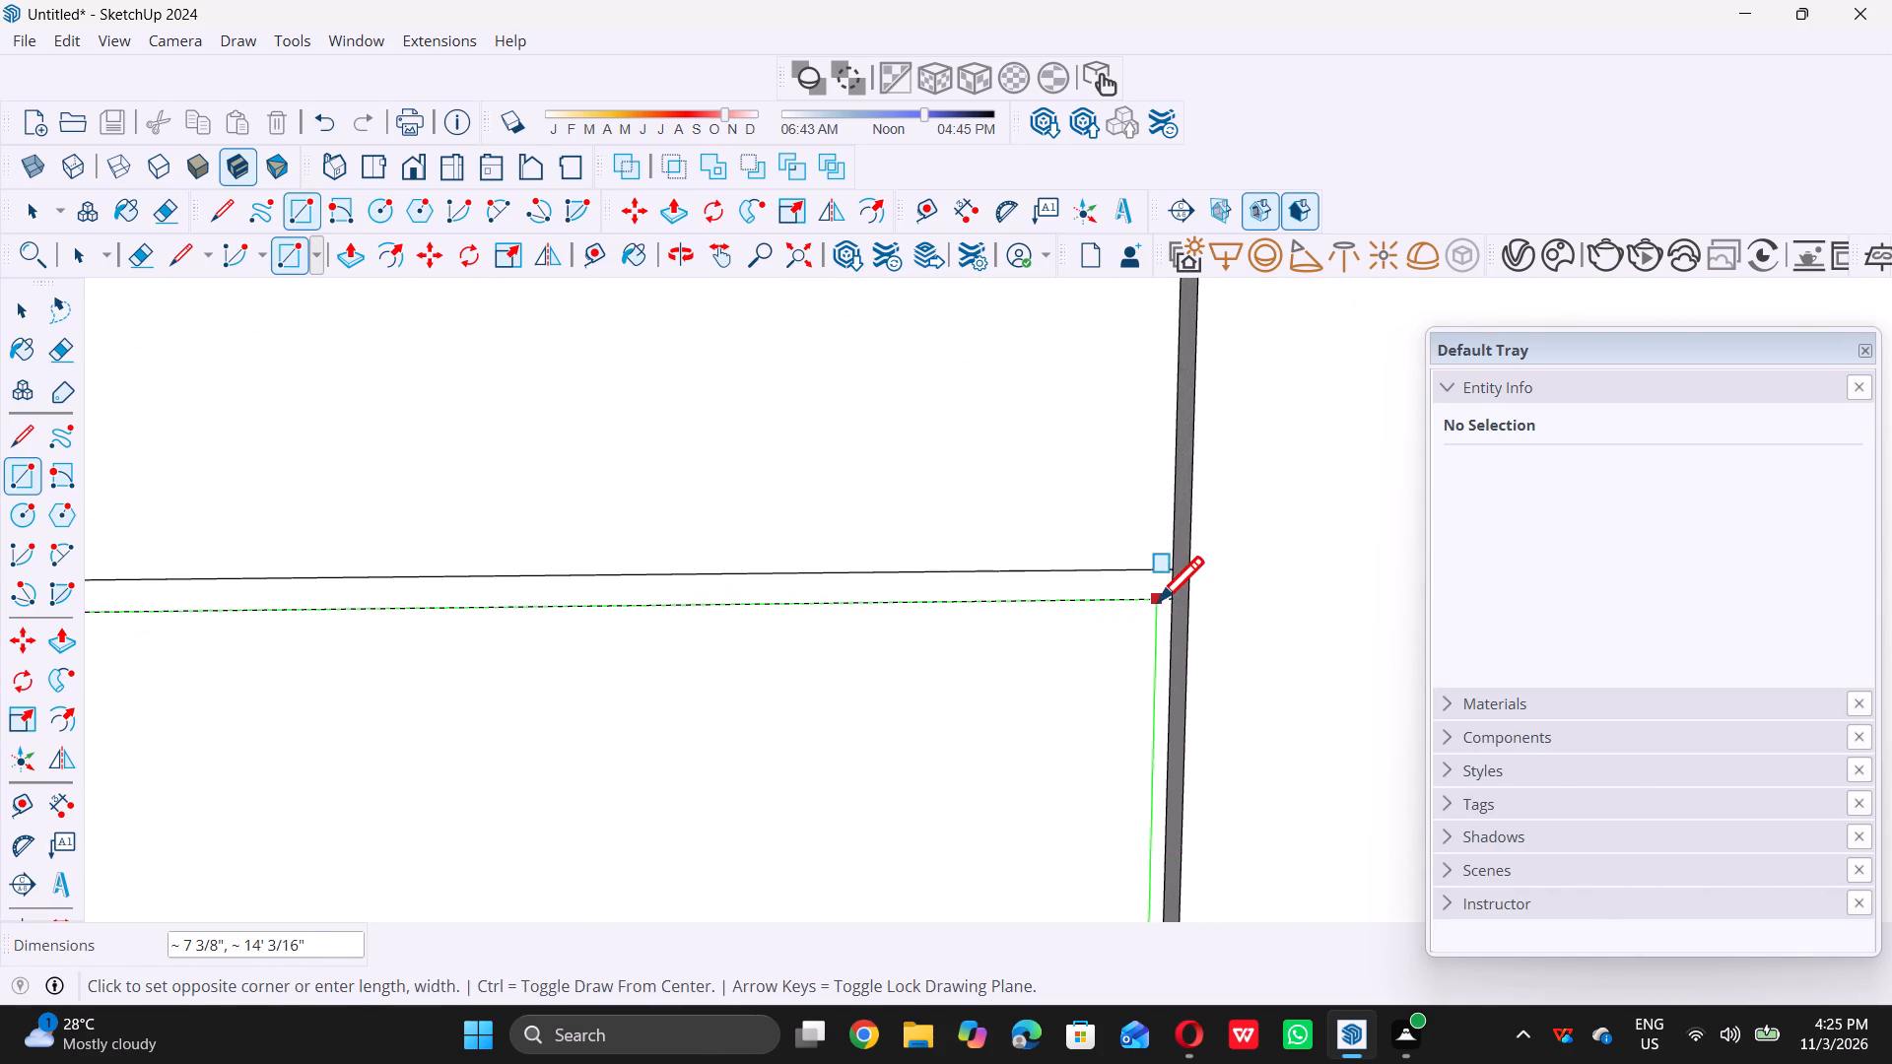
{"action": "double_click", "coordinate": [1168, 600]}
{"action": "scroll", "coordinate": [1171, 614], "scroll_direction": "down", "scroll_amount": 9}
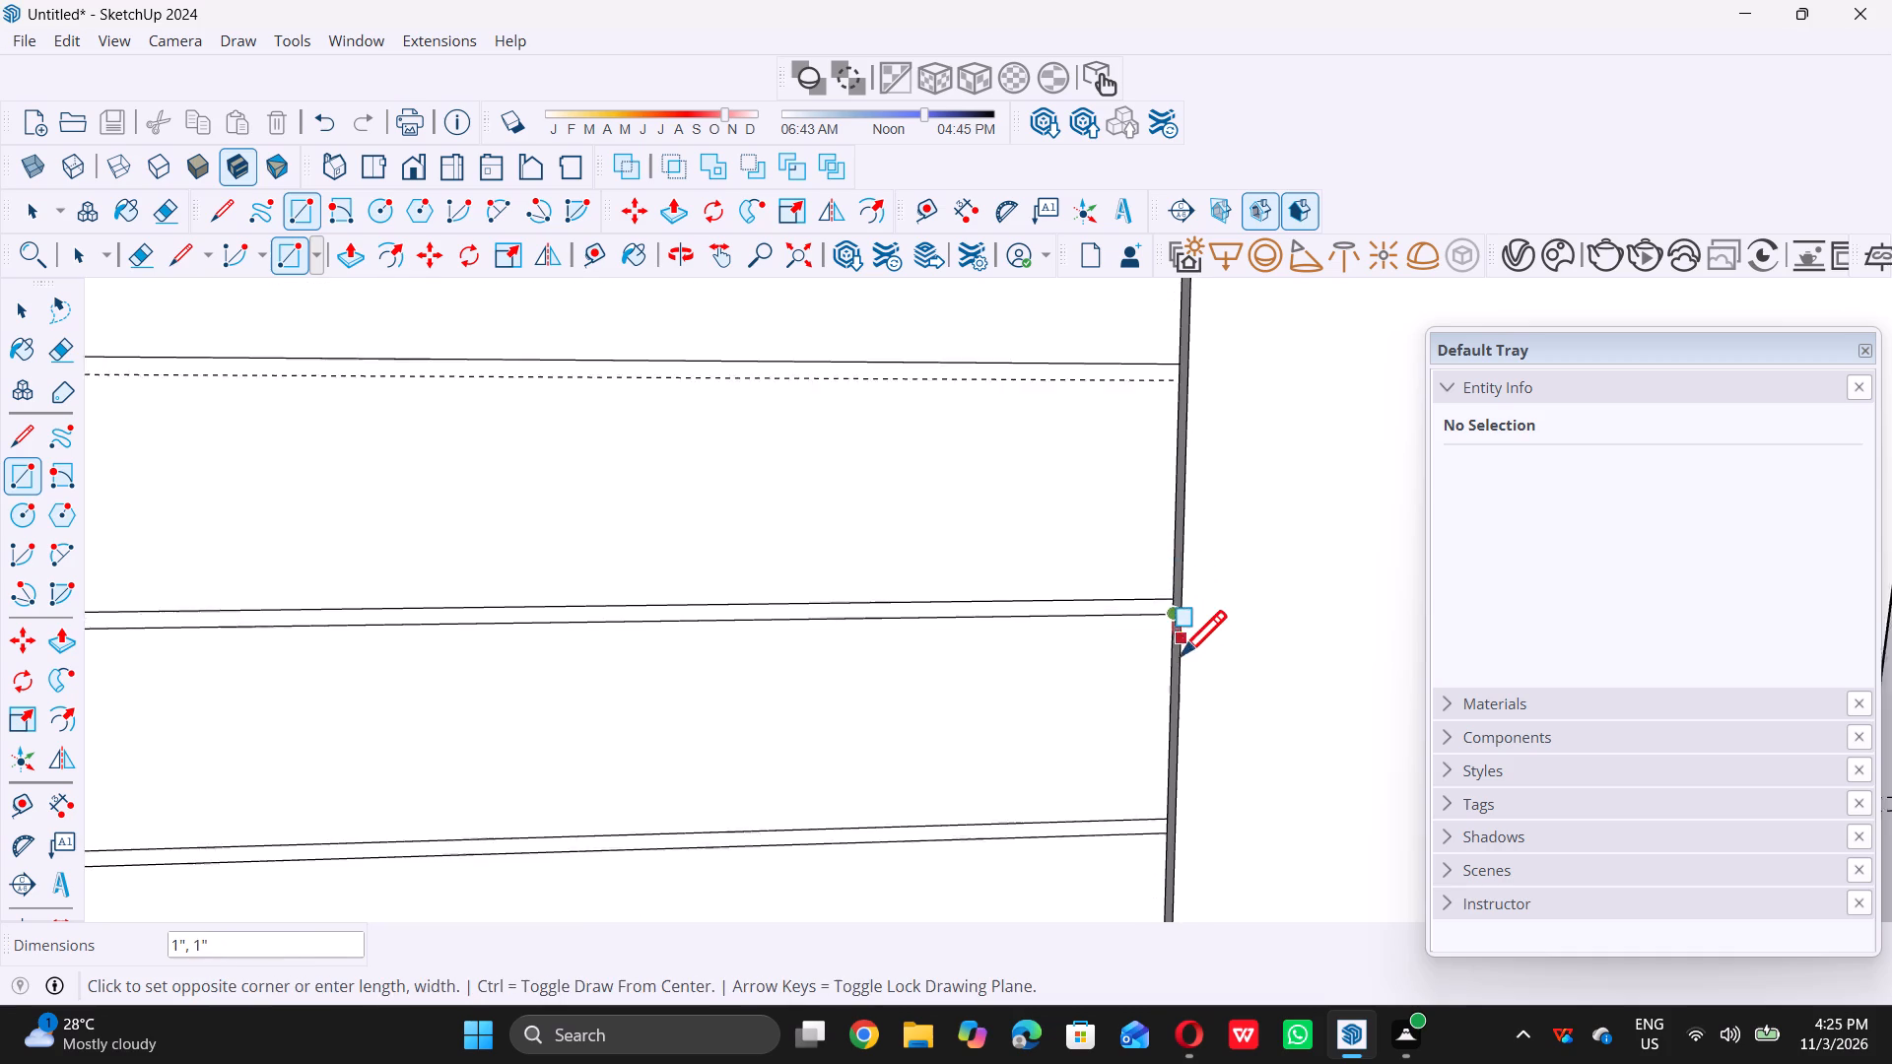
{"action": "scroll", "coordinate": [1181, 655], "scroll_direction": "down", "scroll_amount": 18}
{"action": "scroll", "coordinate": [1201, 694], "scroll_direction": "down", "scroll_amount": 3}
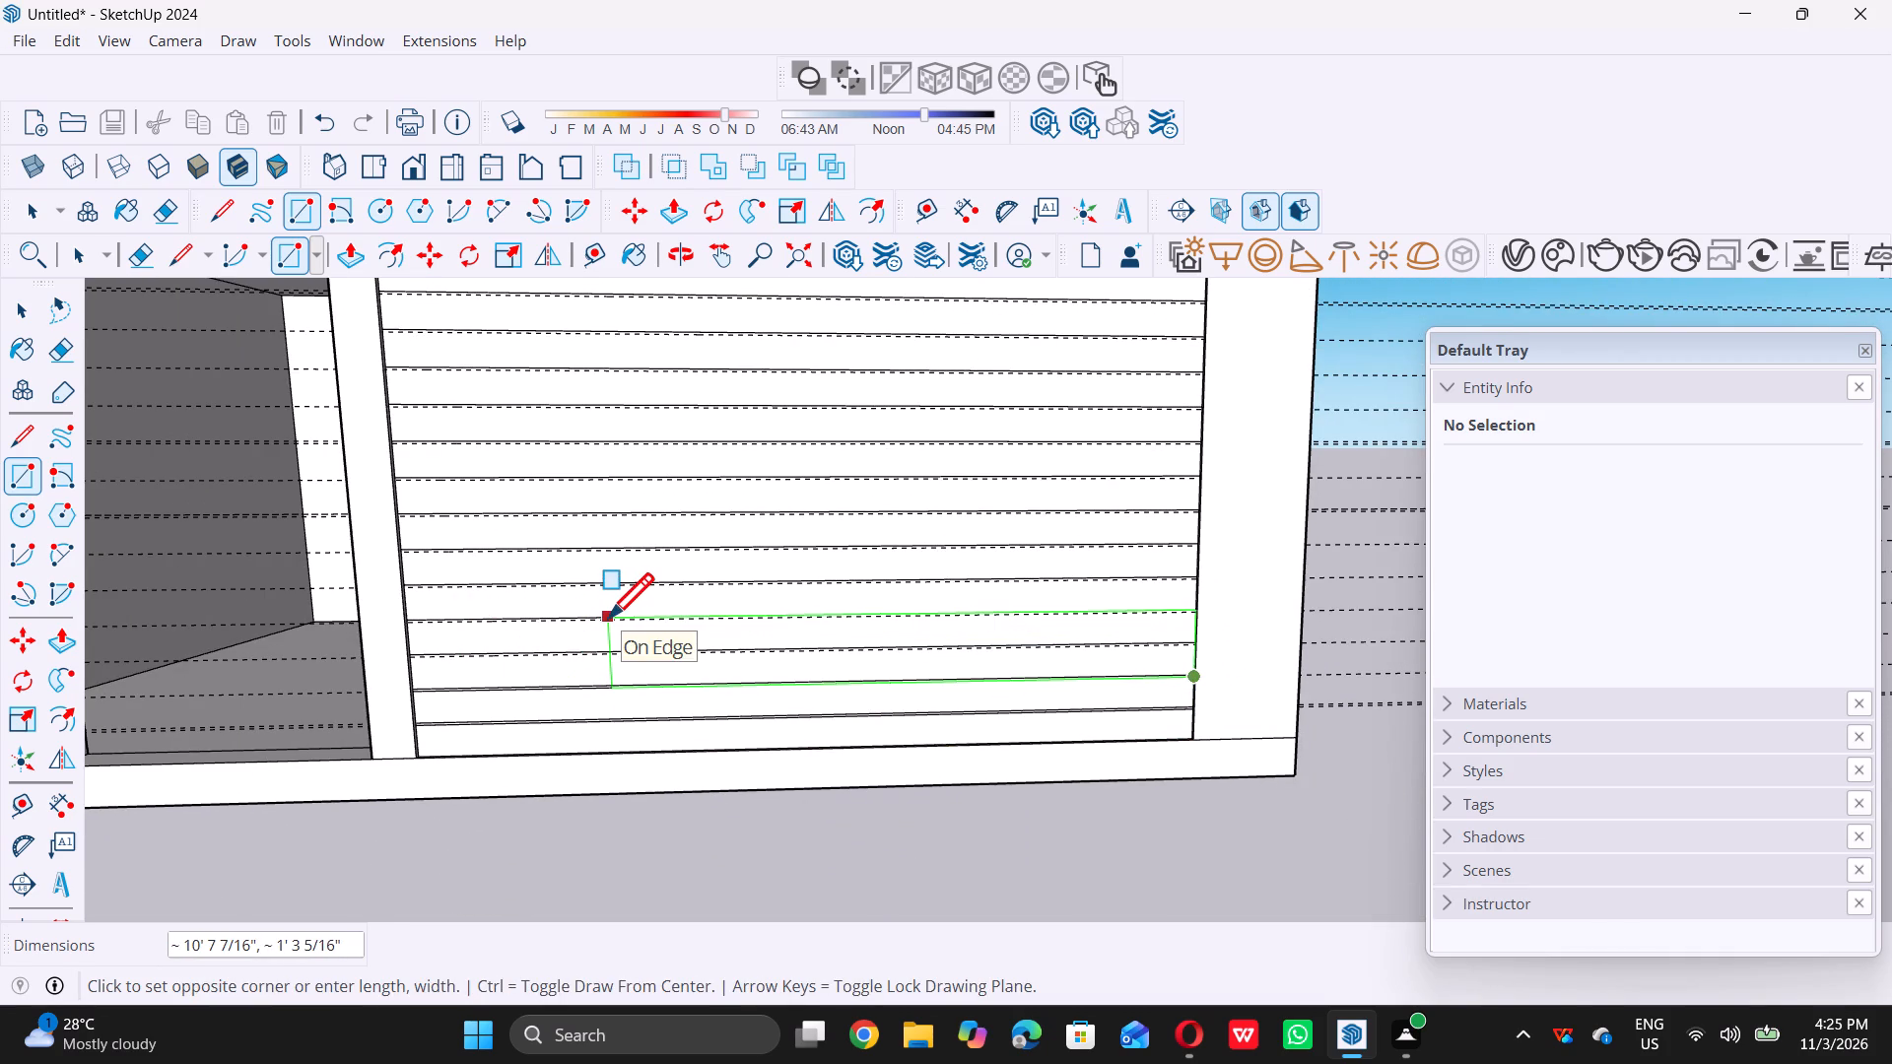
{"action": "key", "text": "space"}
Draw a rectangle across the panel's full width from the guide below the twelfth division line up to the guide below the eleventh.
{"action": "type", "text": "R"}
{"action": "scroll", "coordinate": [377, 624], "scroll_direction": "up", "scroll_amount": 7}
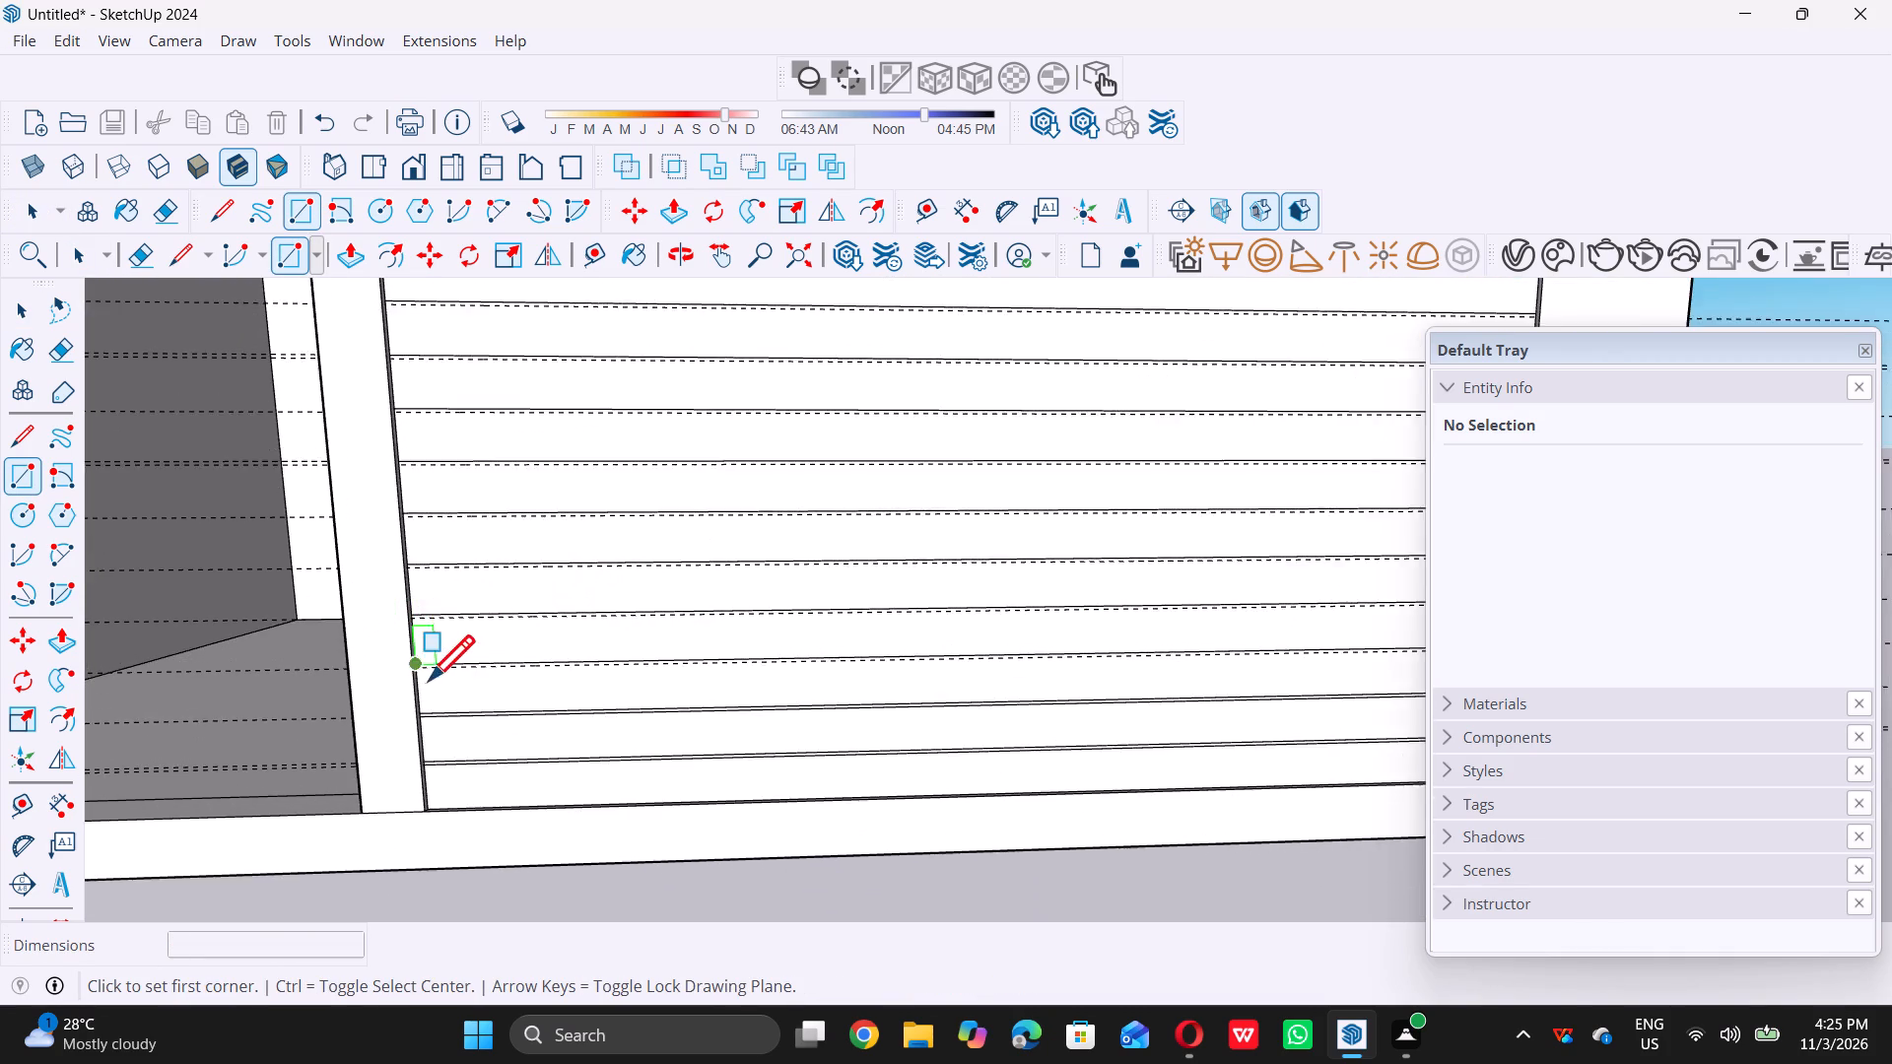
{"action": "scroll", "coordinate": [429, 680], "scroll_direction": "up", "scroll_amount": 20}
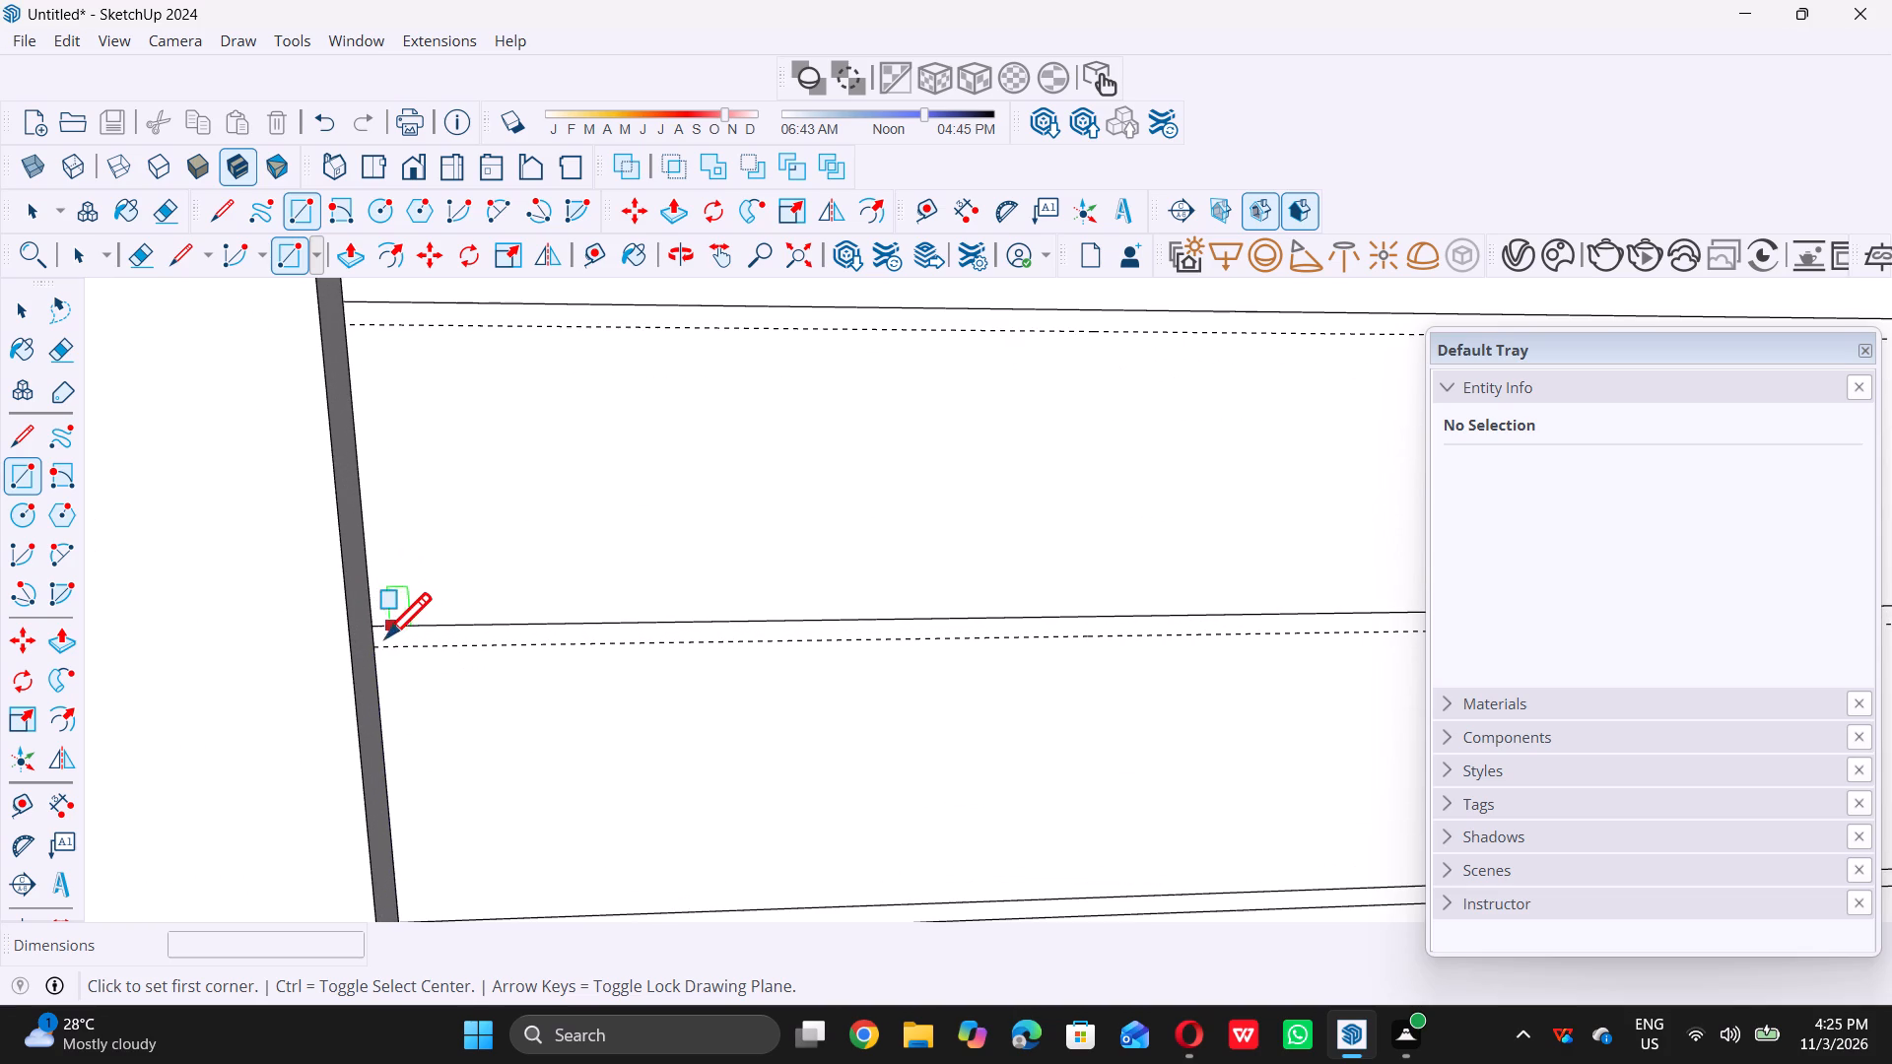
{"action": "double_click", "coordinate": [380, 648]}
{"action": "scroll", "coordinate": [379, 648], "scroll_direction": "down", "scroll_amount": 6}
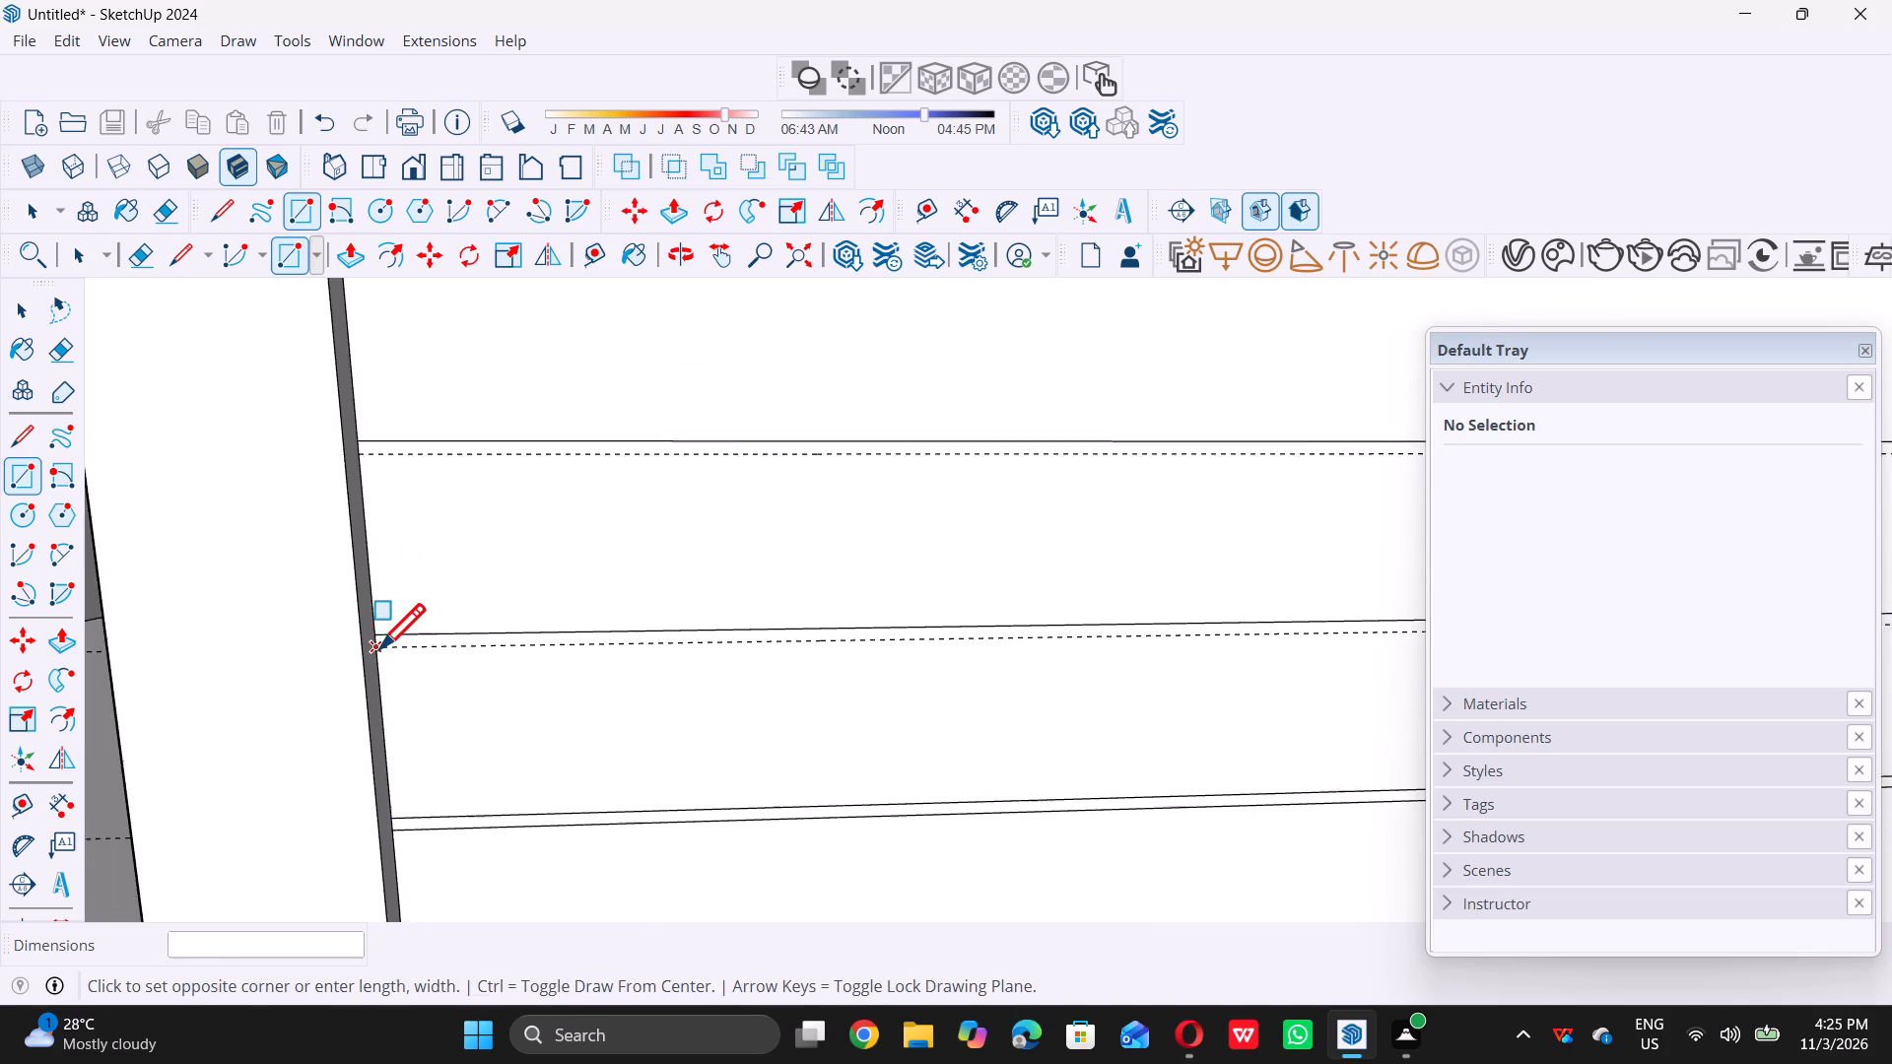
{"action": "scroll", "coordinate": [379, 648], "scroll_direction": "down", "scroll_amount": 20}
{"action": "scroll", "coordinate": [379, 648], "scroll_direction": "down", "scroll_amount": 3}
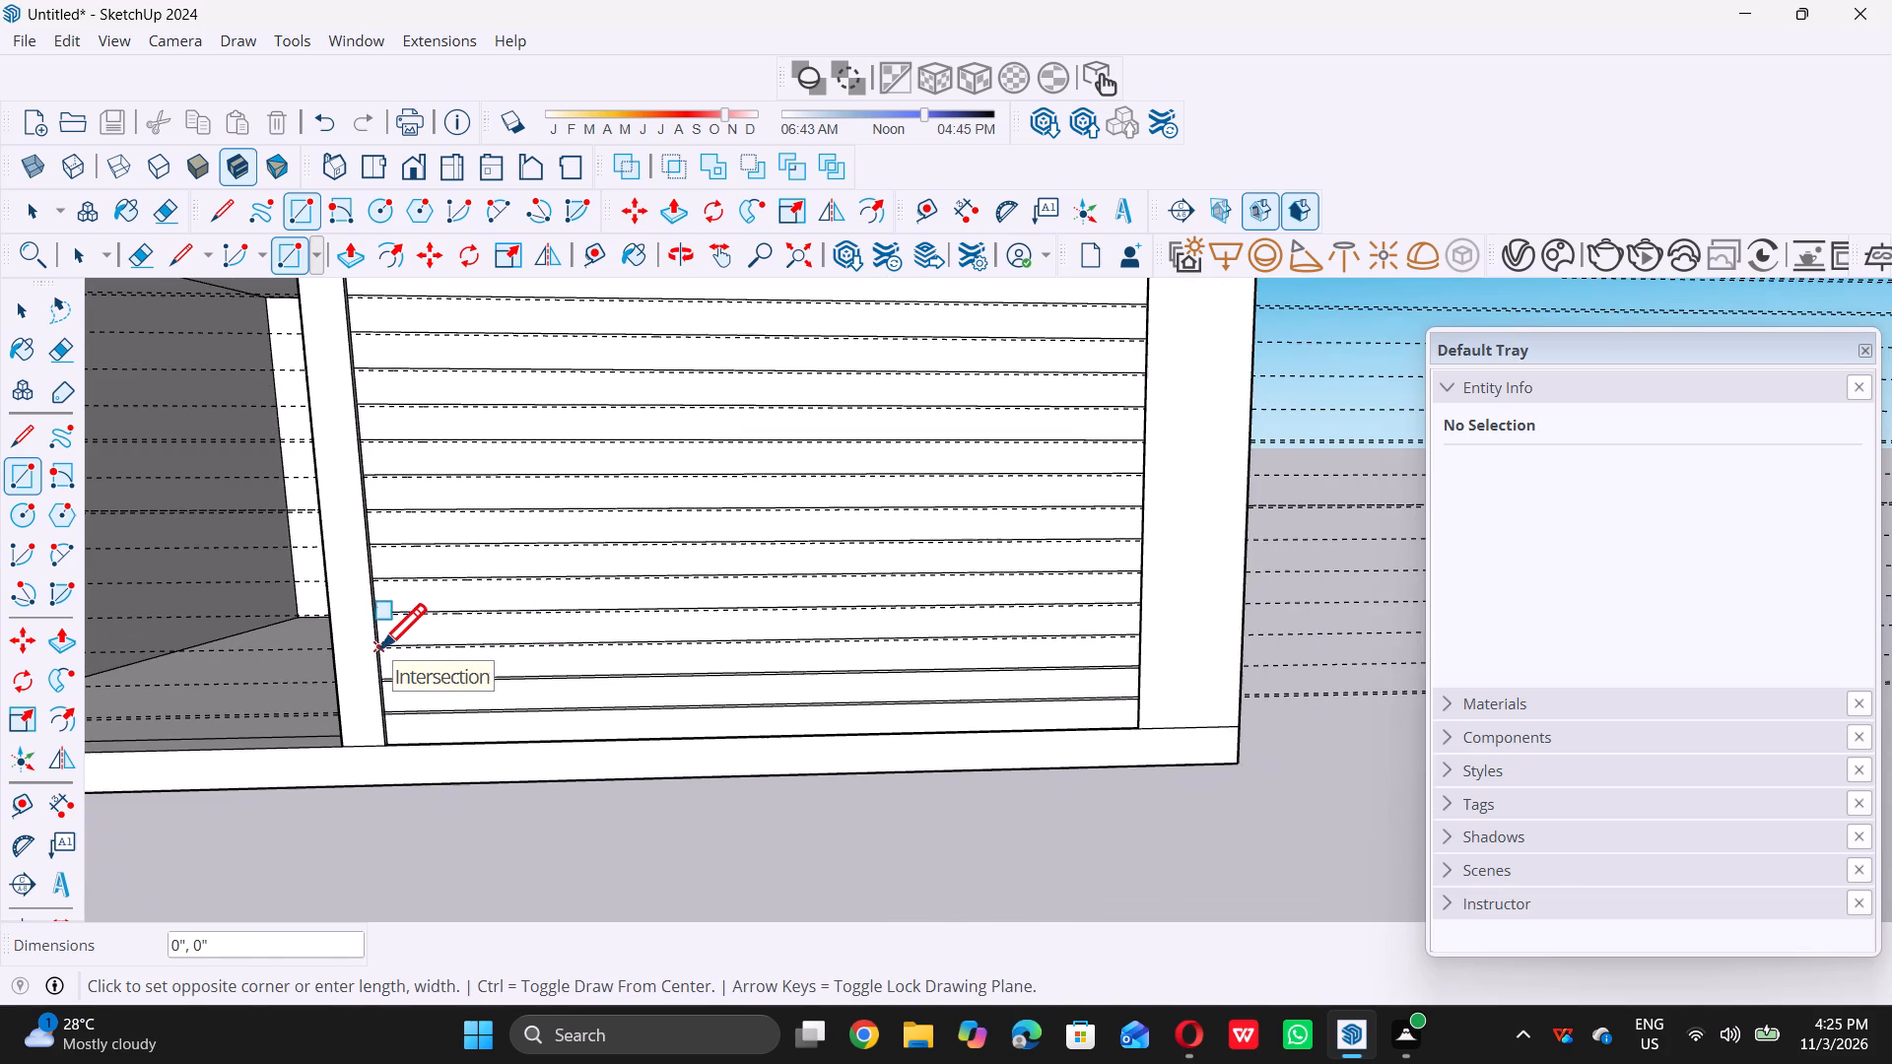
{"action": "scroll", "coordinate": [1074, 629], "scroll_direction": "up", "scroll_amount": 10}
{"action": "scroll", "coordinate": [1163, 599], "scroll_direction": "up", "scroll_amount": 2}
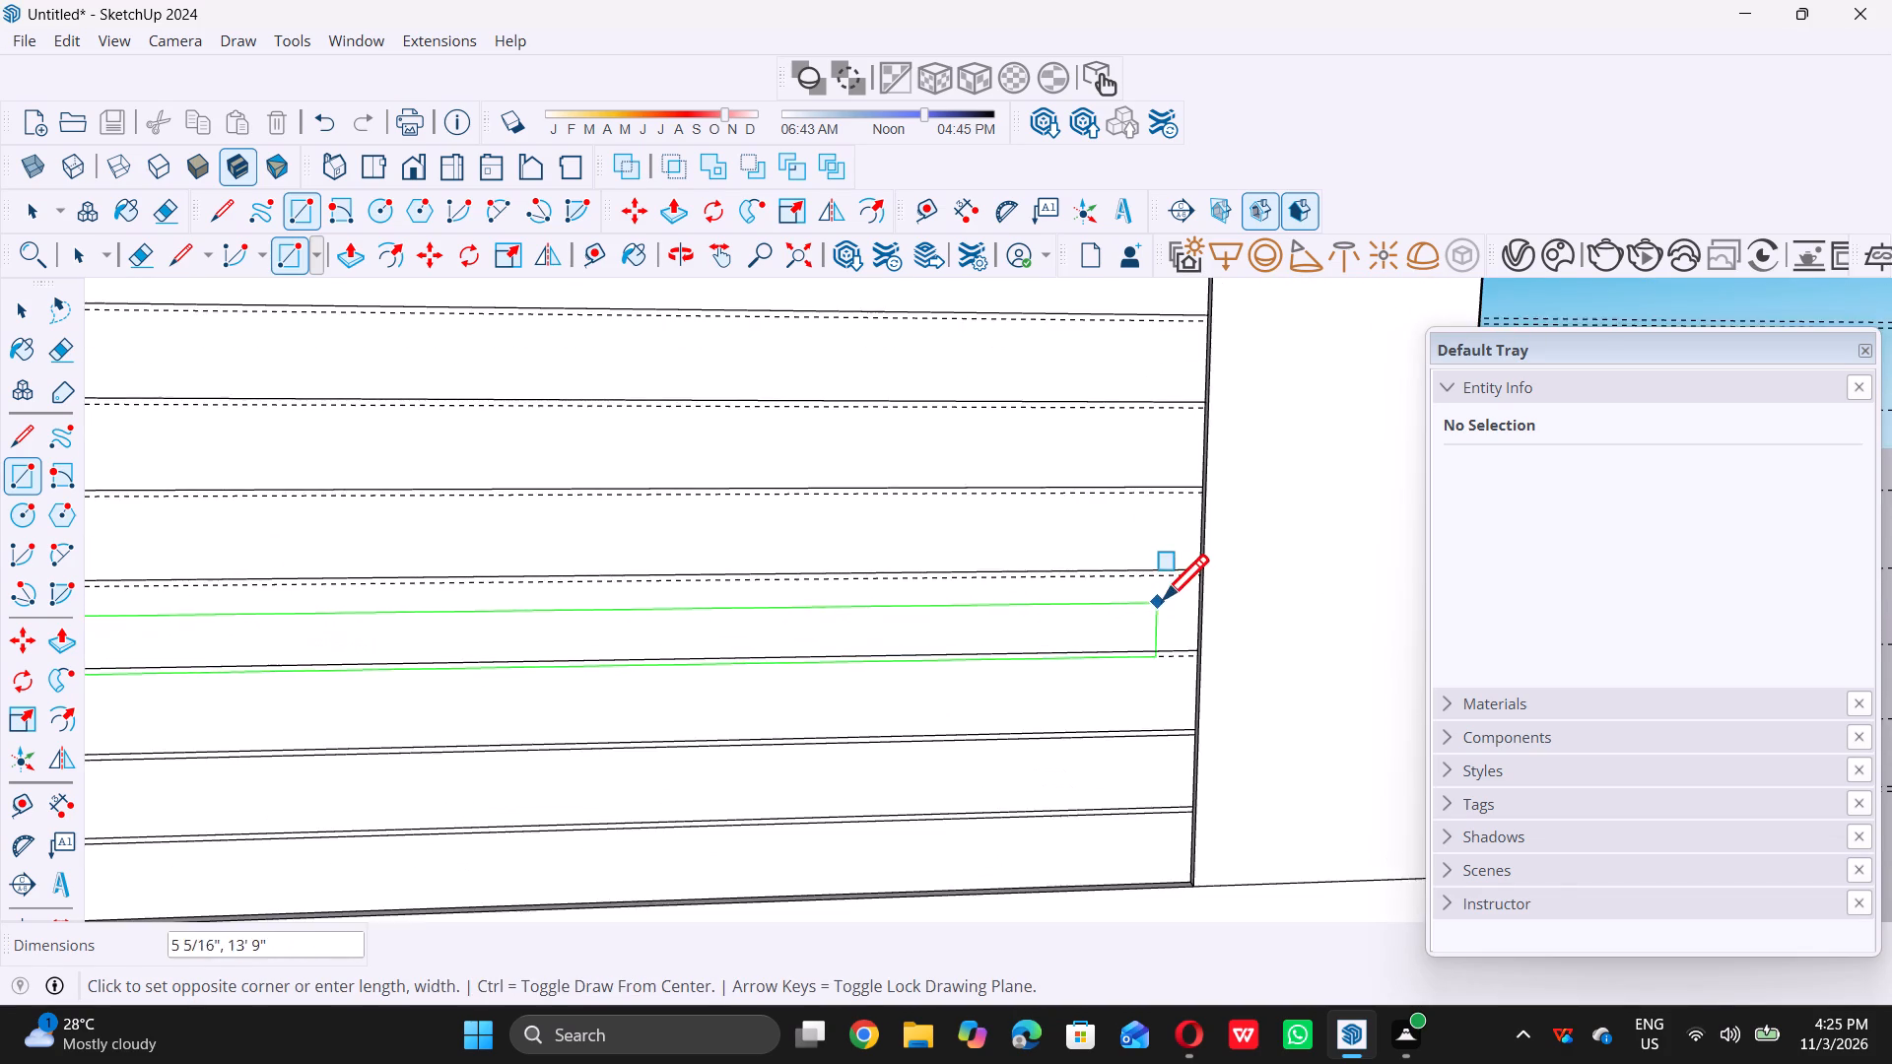
{"action": "scroll", "coordinate": [1163, 599], "scroll_direction": "up", "scroll_amount": 13}
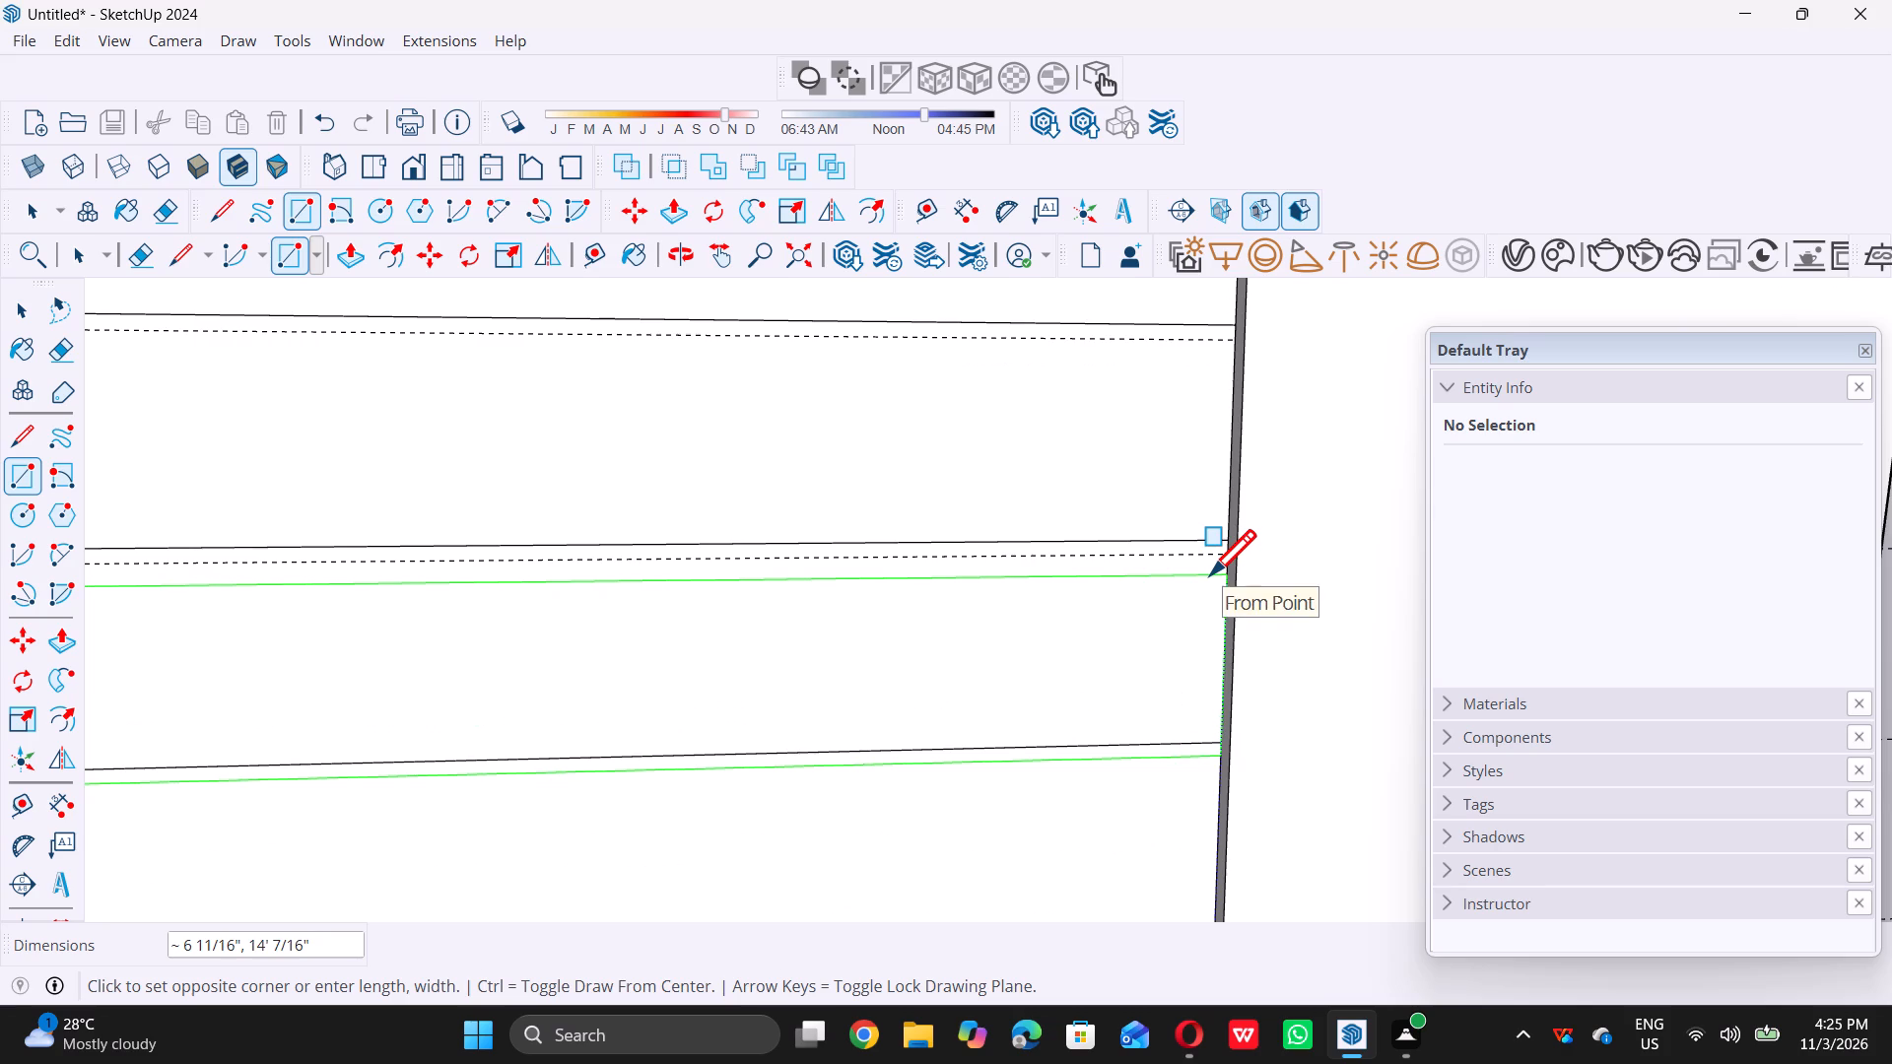
{"action": "triple_click", "coordinate": [1228, 551]}
{"action": "scroll", "coordinate": [1228, 552], "scroll_direction": "down", "scroll_amount": 7}
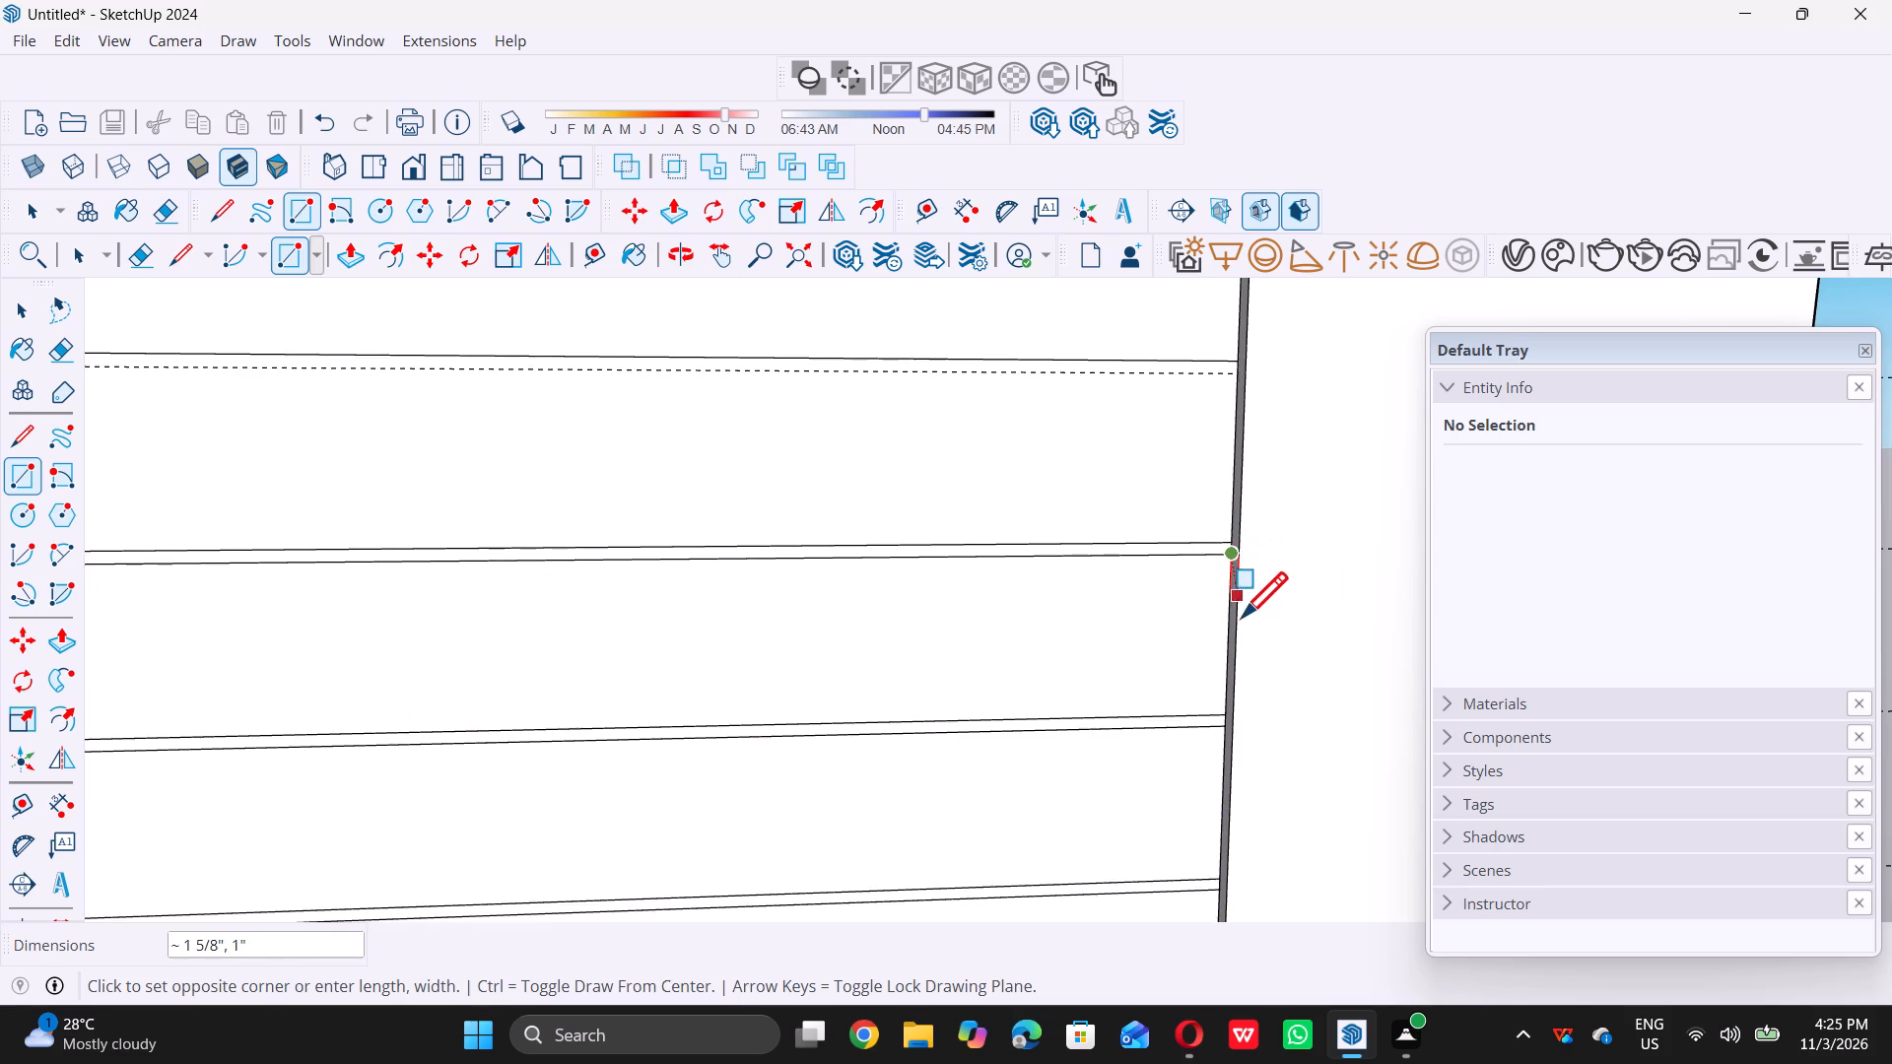
{"action": "scroll", "coordinate": [1242, 617], "scroll_direction": "down", "scroll_amount": 13}
{"action": "scroll", "coordinate": [915, 639], "scroll_direction": "down", "scroll_amount": 5}
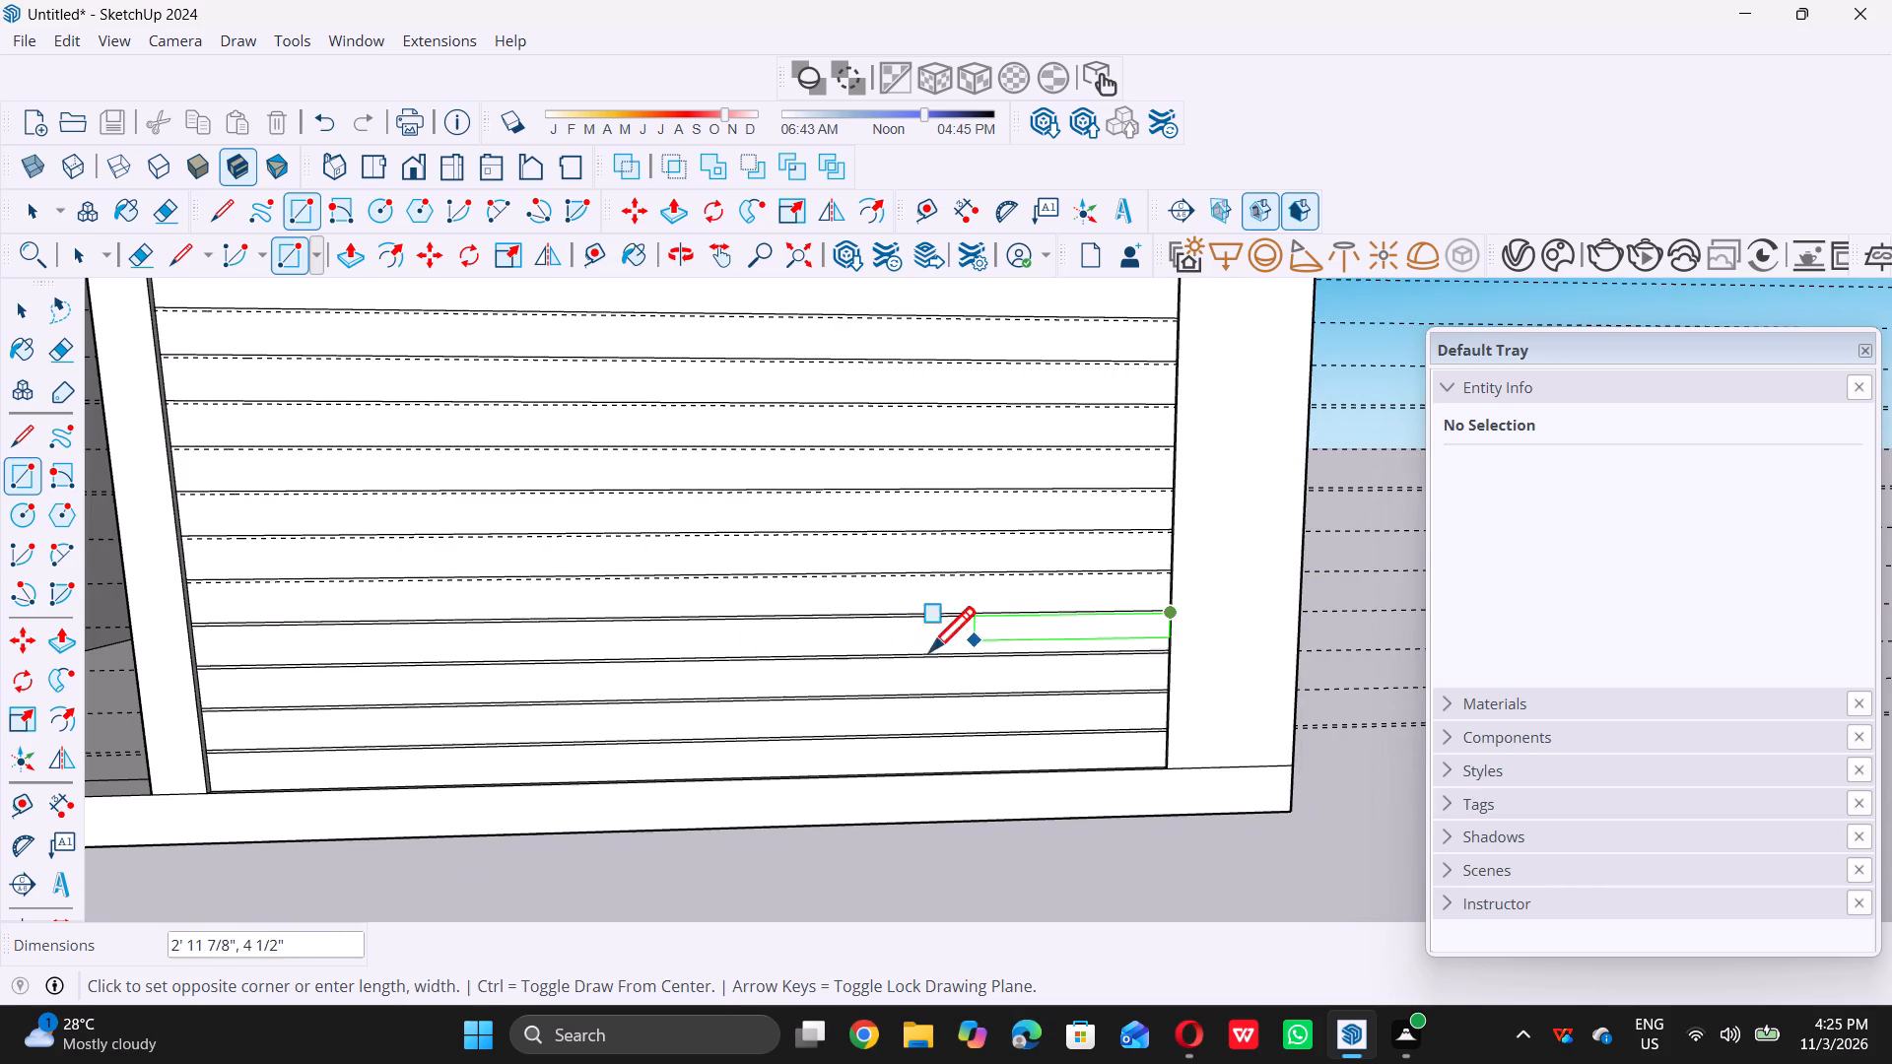
{"action": "scroll", "coordinate": [101, 556], "scroll_direction": "up", "scroll_amount": 1}
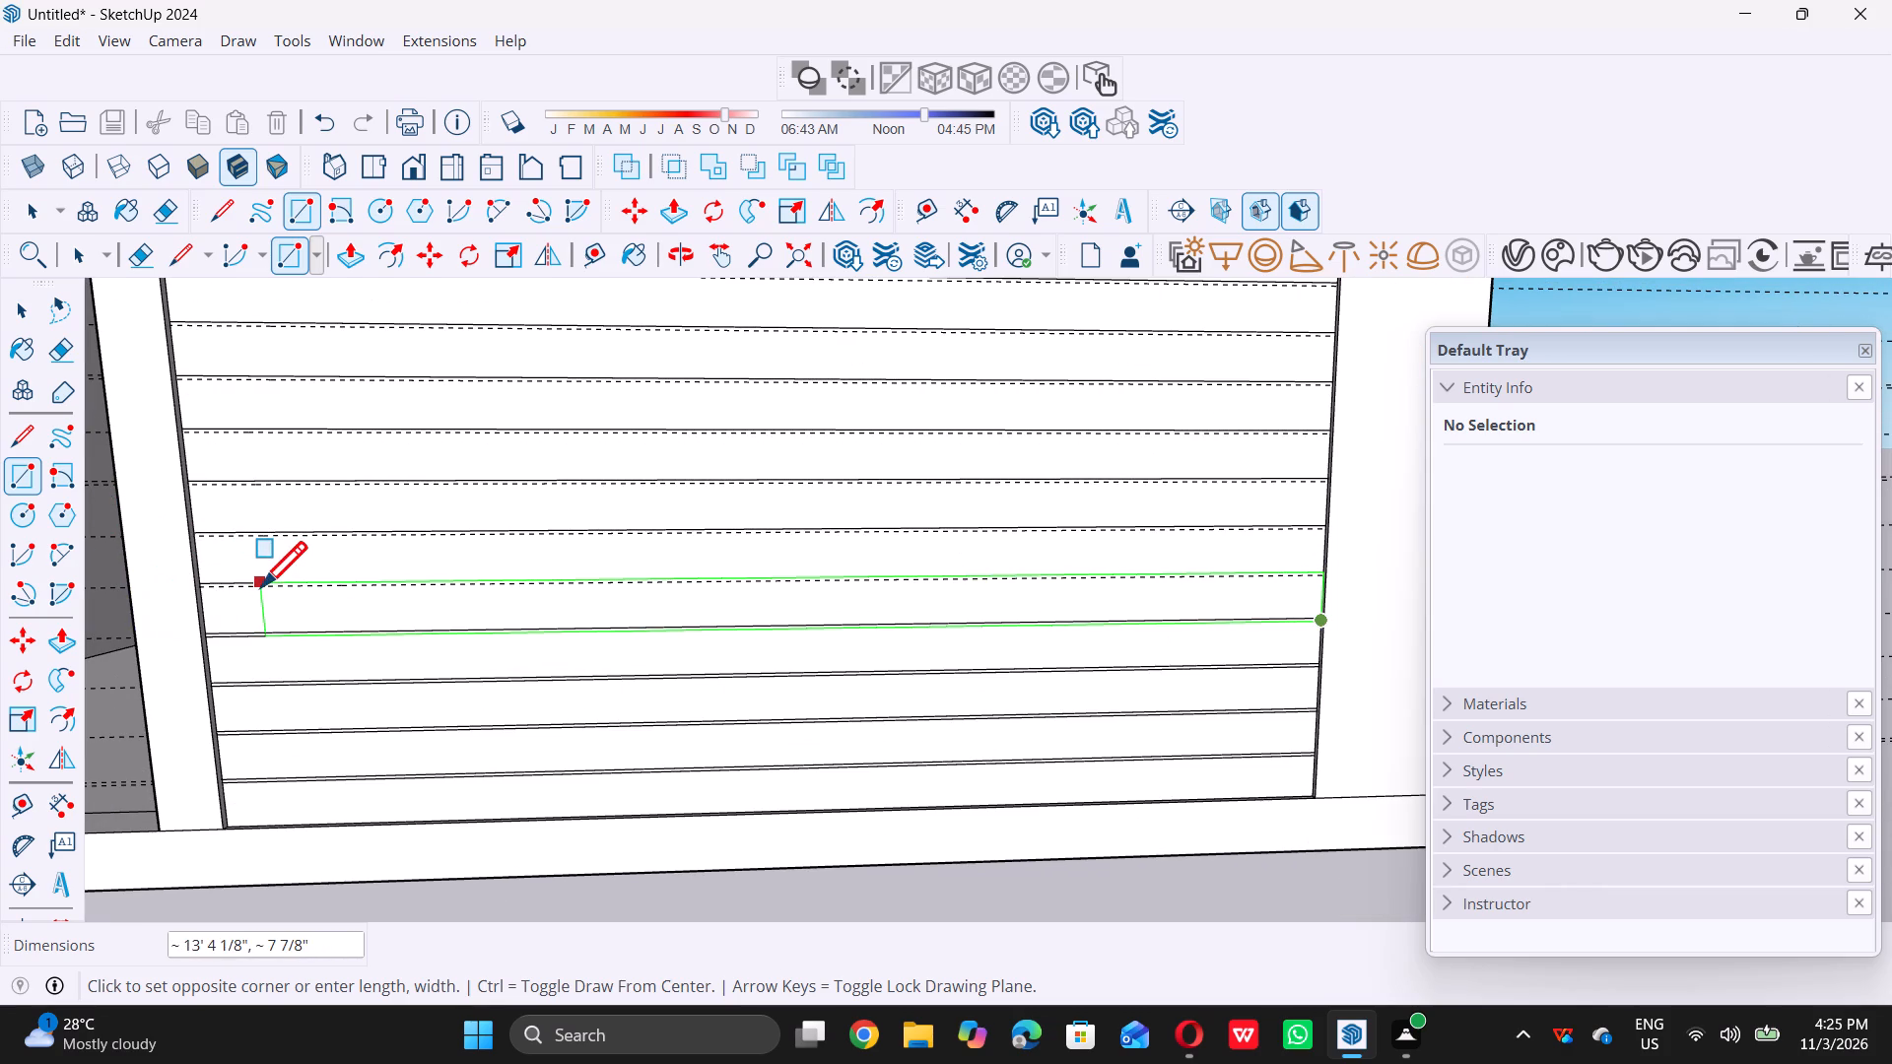
{"action": "key", "text": "space"}
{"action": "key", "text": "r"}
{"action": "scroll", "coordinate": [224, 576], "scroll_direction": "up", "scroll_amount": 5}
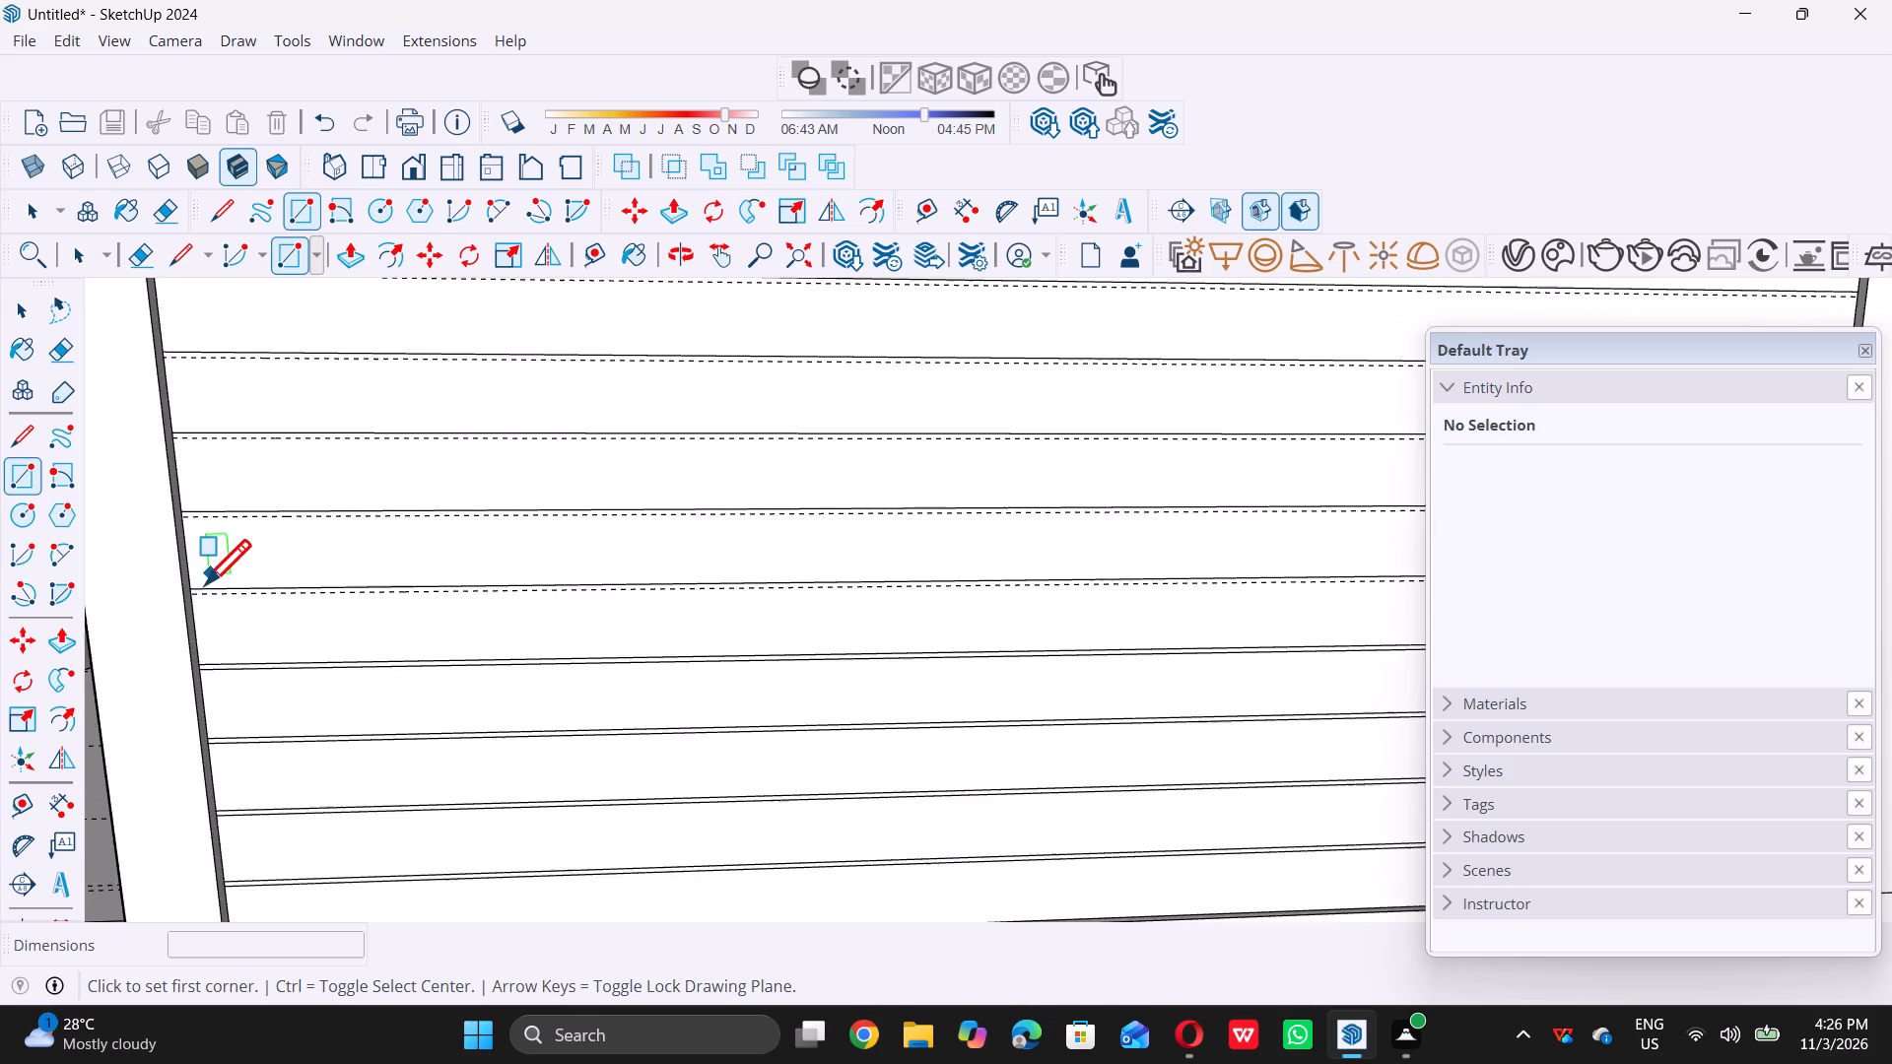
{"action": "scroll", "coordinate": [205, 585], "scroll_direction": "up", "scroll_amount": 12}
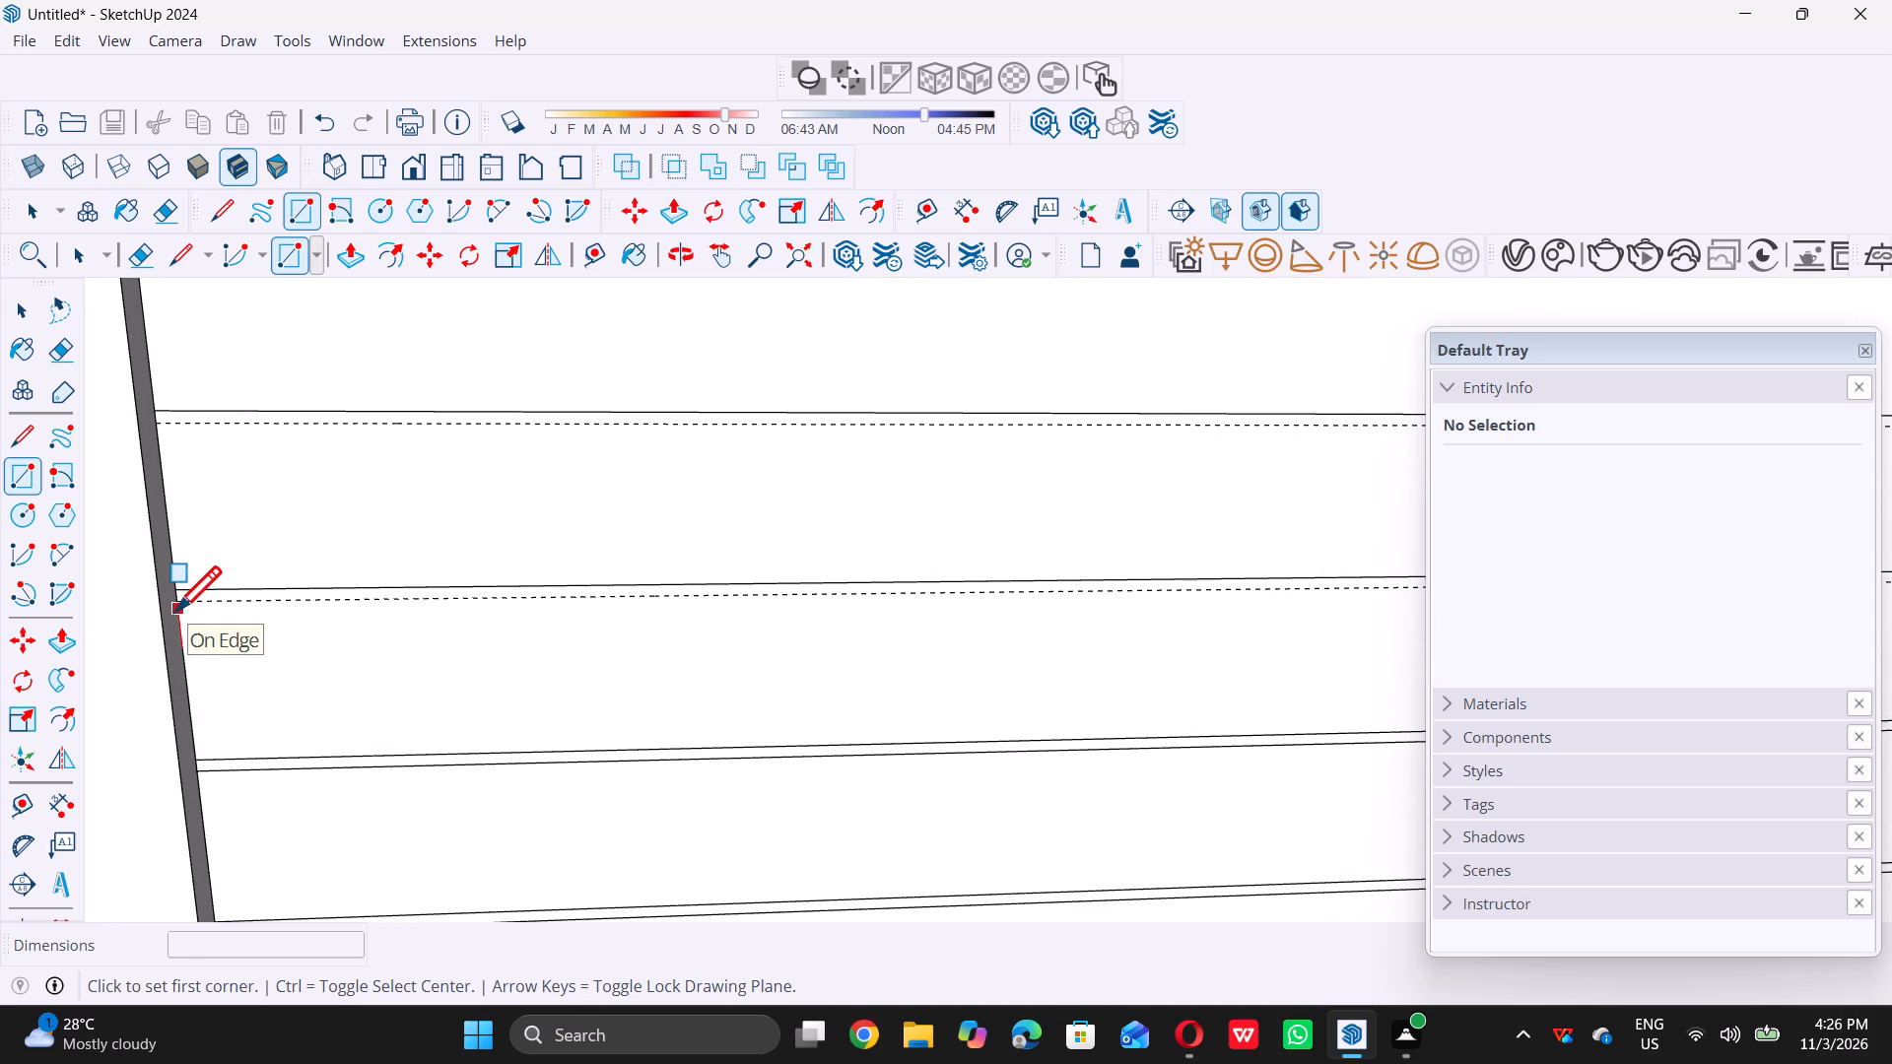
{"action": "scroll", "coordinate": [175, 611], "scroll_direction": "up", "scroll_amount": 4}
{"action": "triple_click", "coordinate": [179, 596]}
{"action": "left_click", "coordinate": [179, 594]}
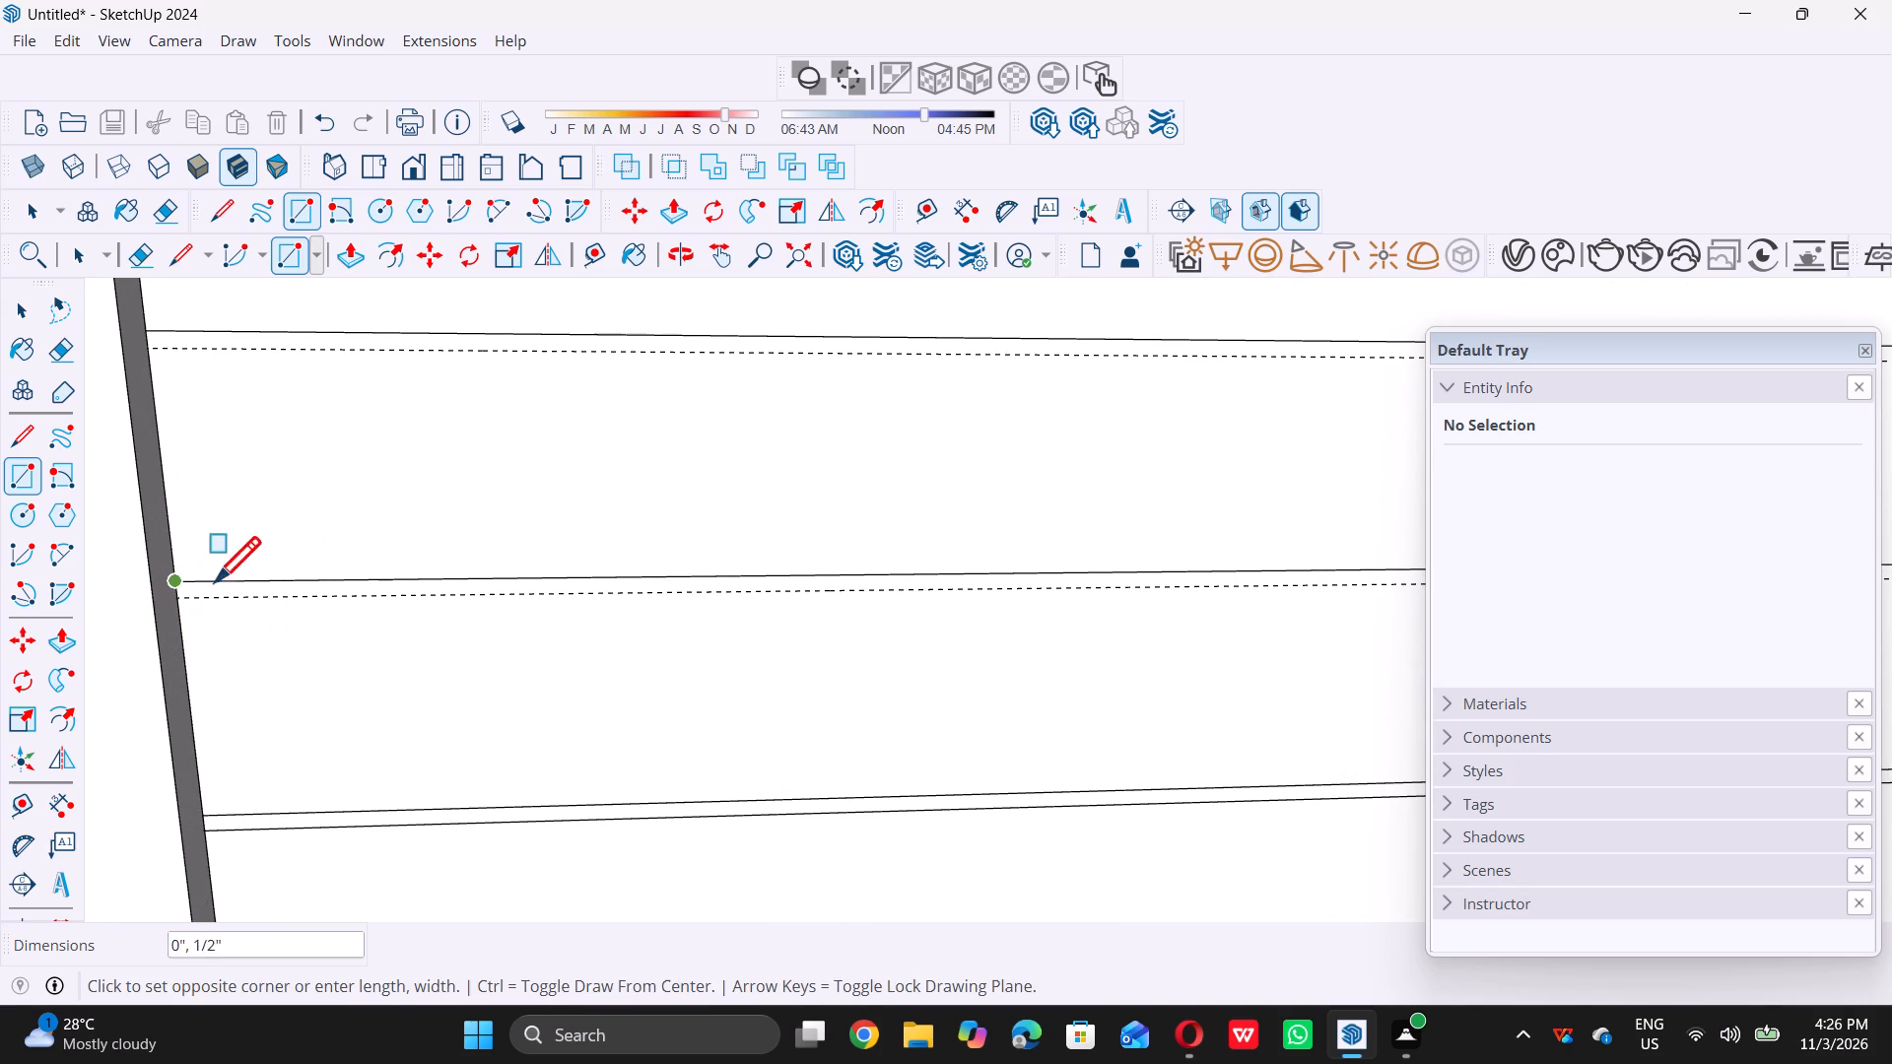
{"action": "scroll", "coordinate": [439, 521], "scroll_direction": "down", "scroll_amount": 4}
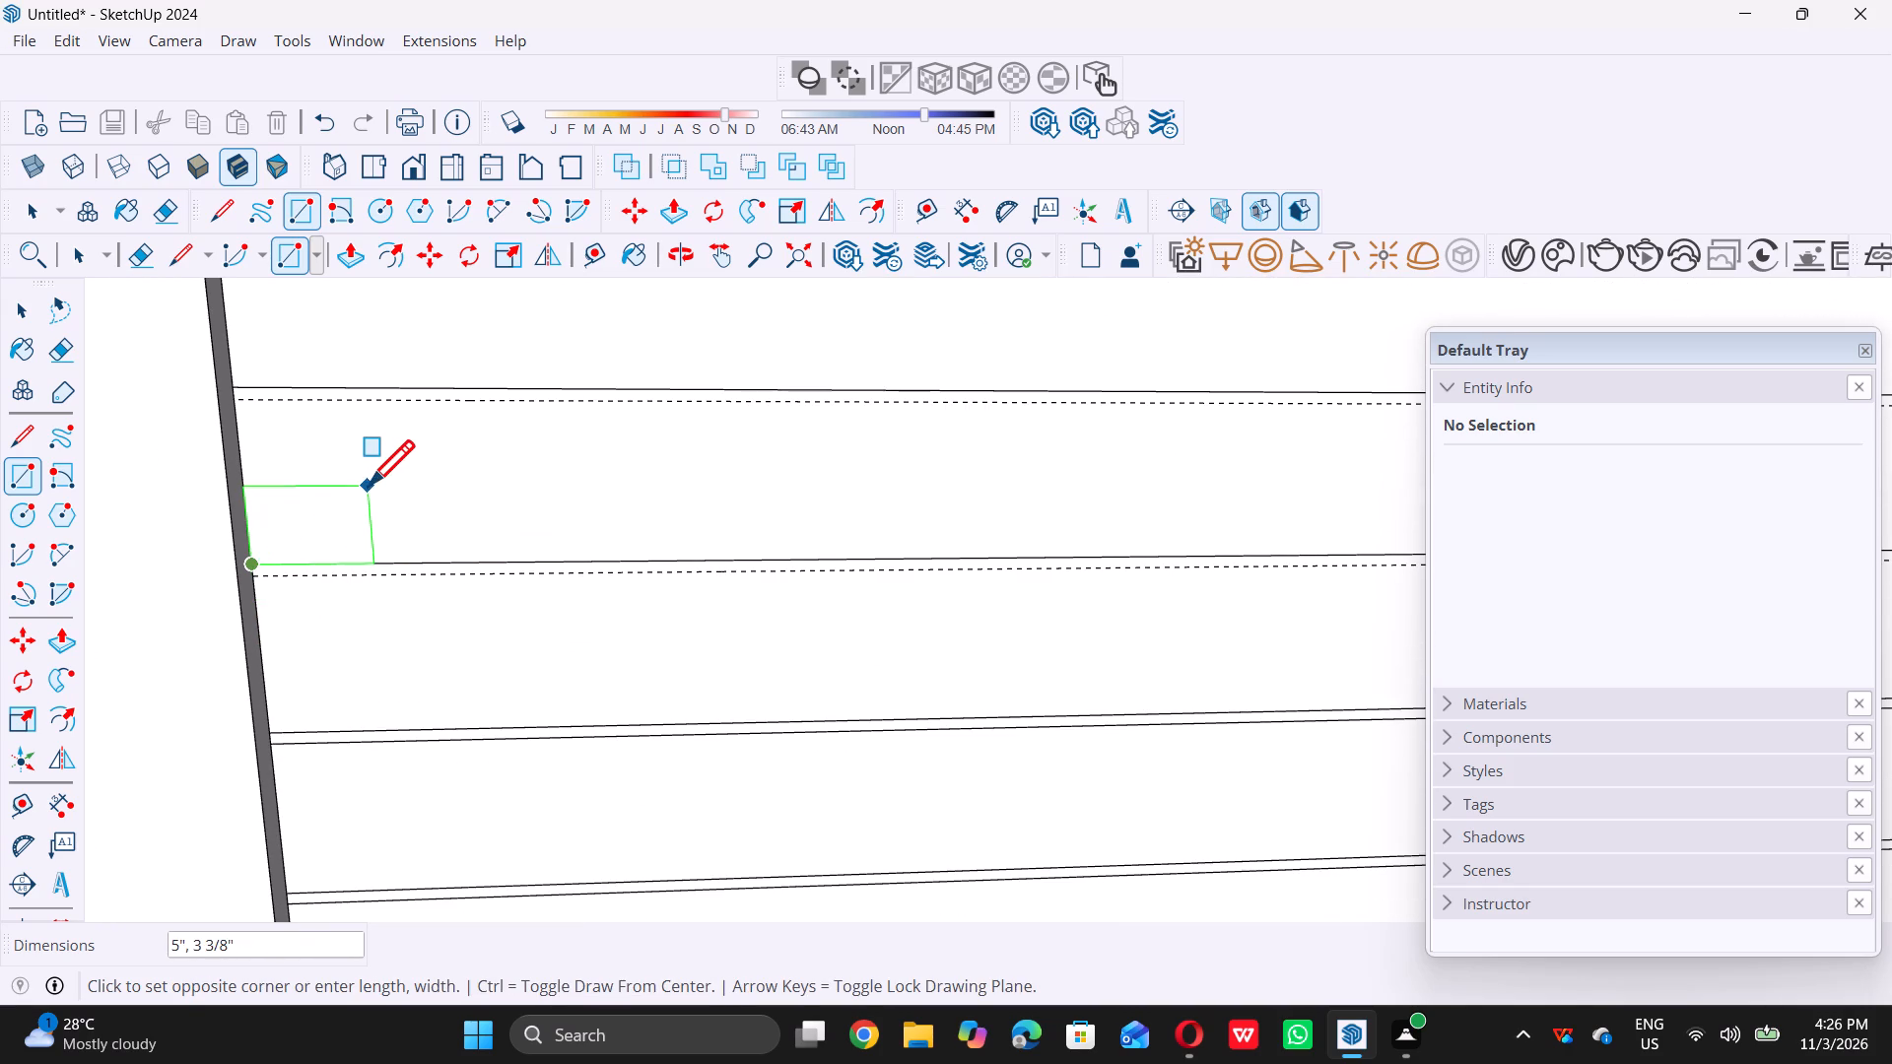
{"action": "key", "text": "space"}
Draw a rectangle across the panel's full width from the guide below the tenth division line up to the ninth division line.
{"action": "key", "text": "r"}
{"action": "scroll", "coordinate": [257, 589], "scroll_direction": "up", "scroll_amount": 8}
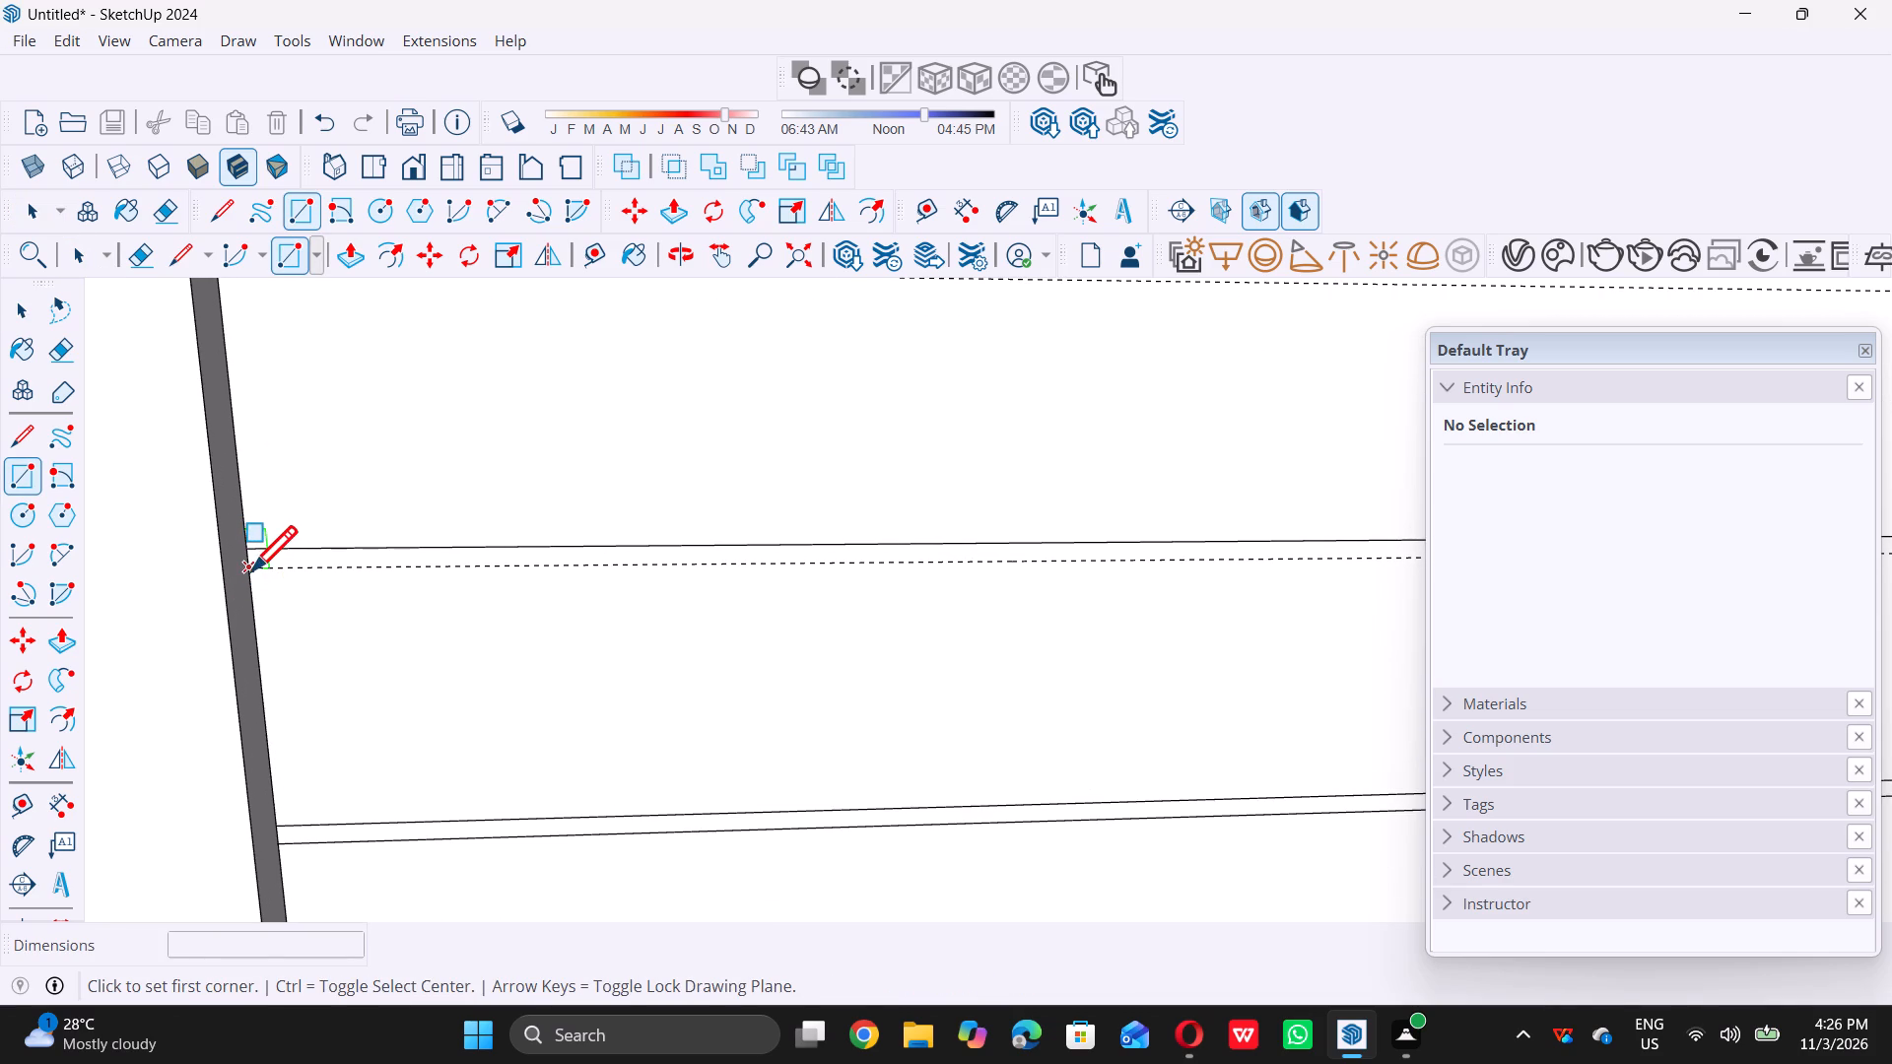
{"action": "double_click", "coordinate": [251, 568]}
{"action": "scroll", "coordinate": [495, 486], "scroll_direction": "down", "scroll_amount": 12}
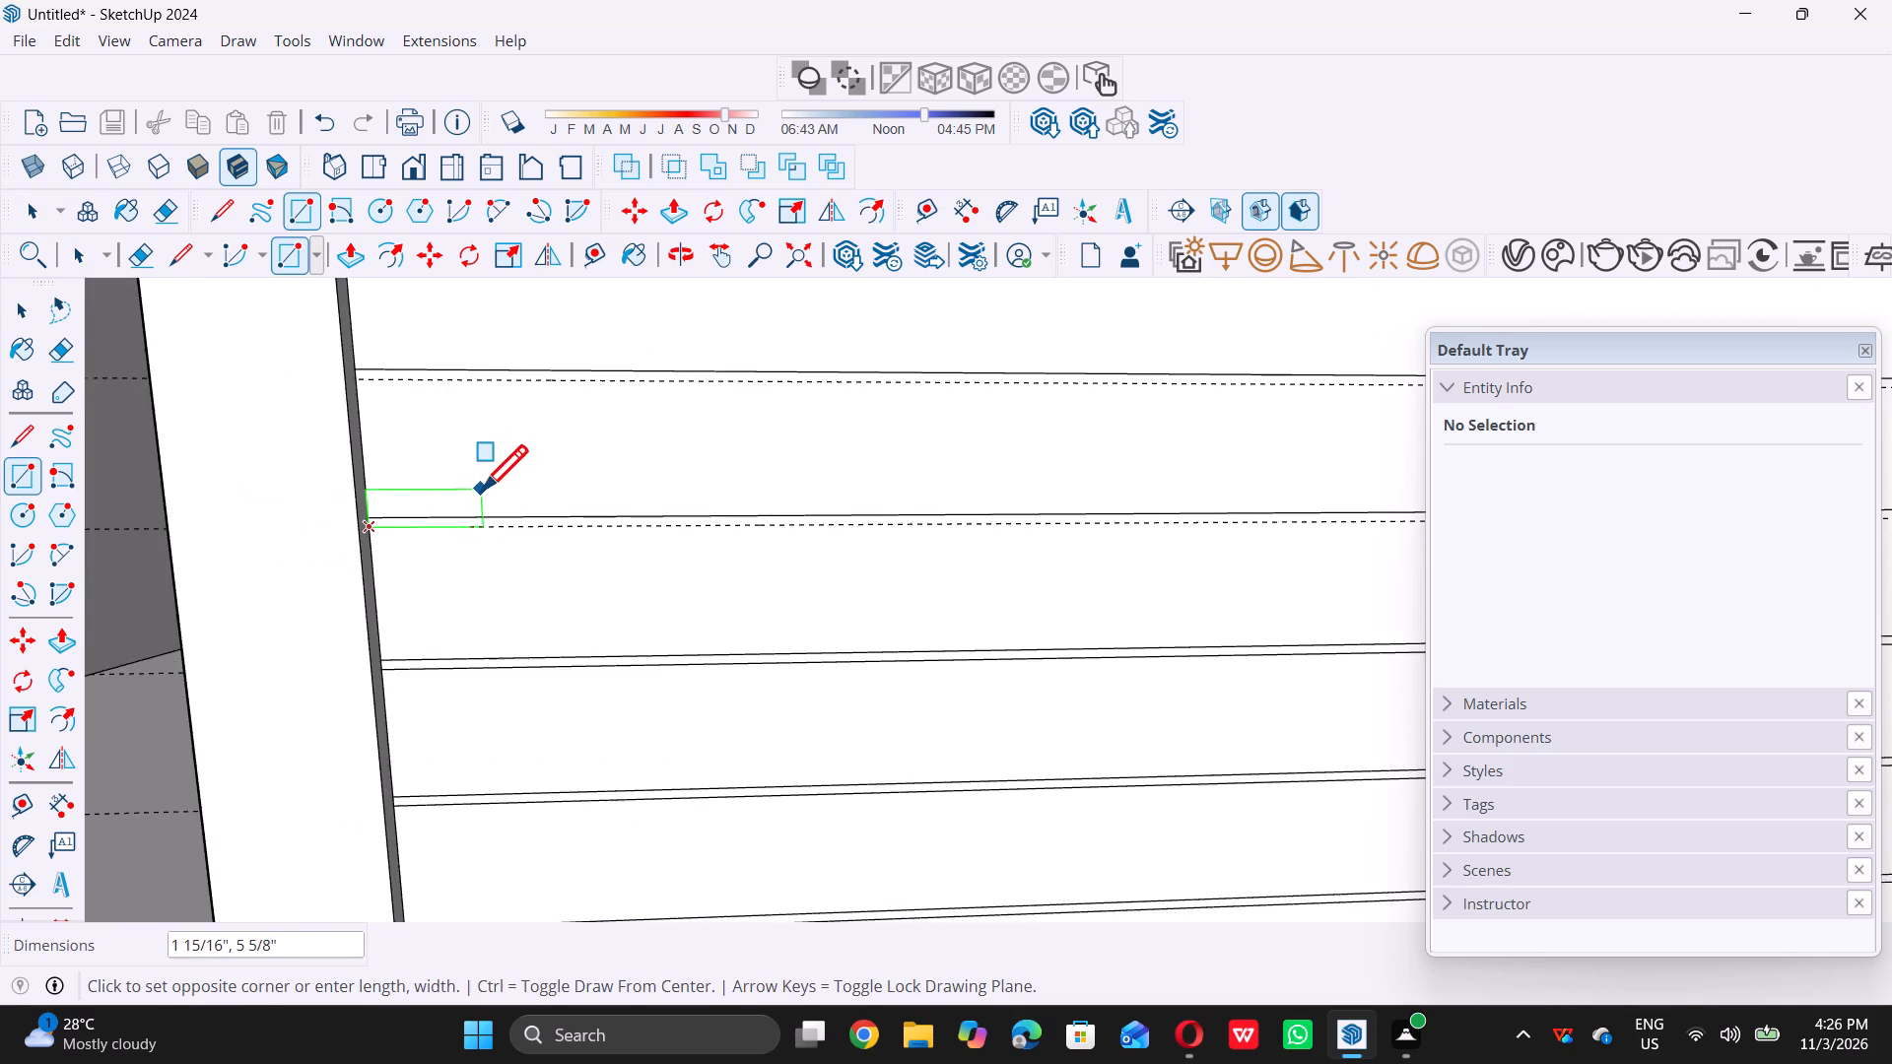
{"action": "scroll", "coordinate": [482, 490], "scroll_direction": "down", "scroll_amount": 14}
{"action": "scroll", "coordinate": [1096, 500], "scroll_direction": "up", "scroll_amount": 2}
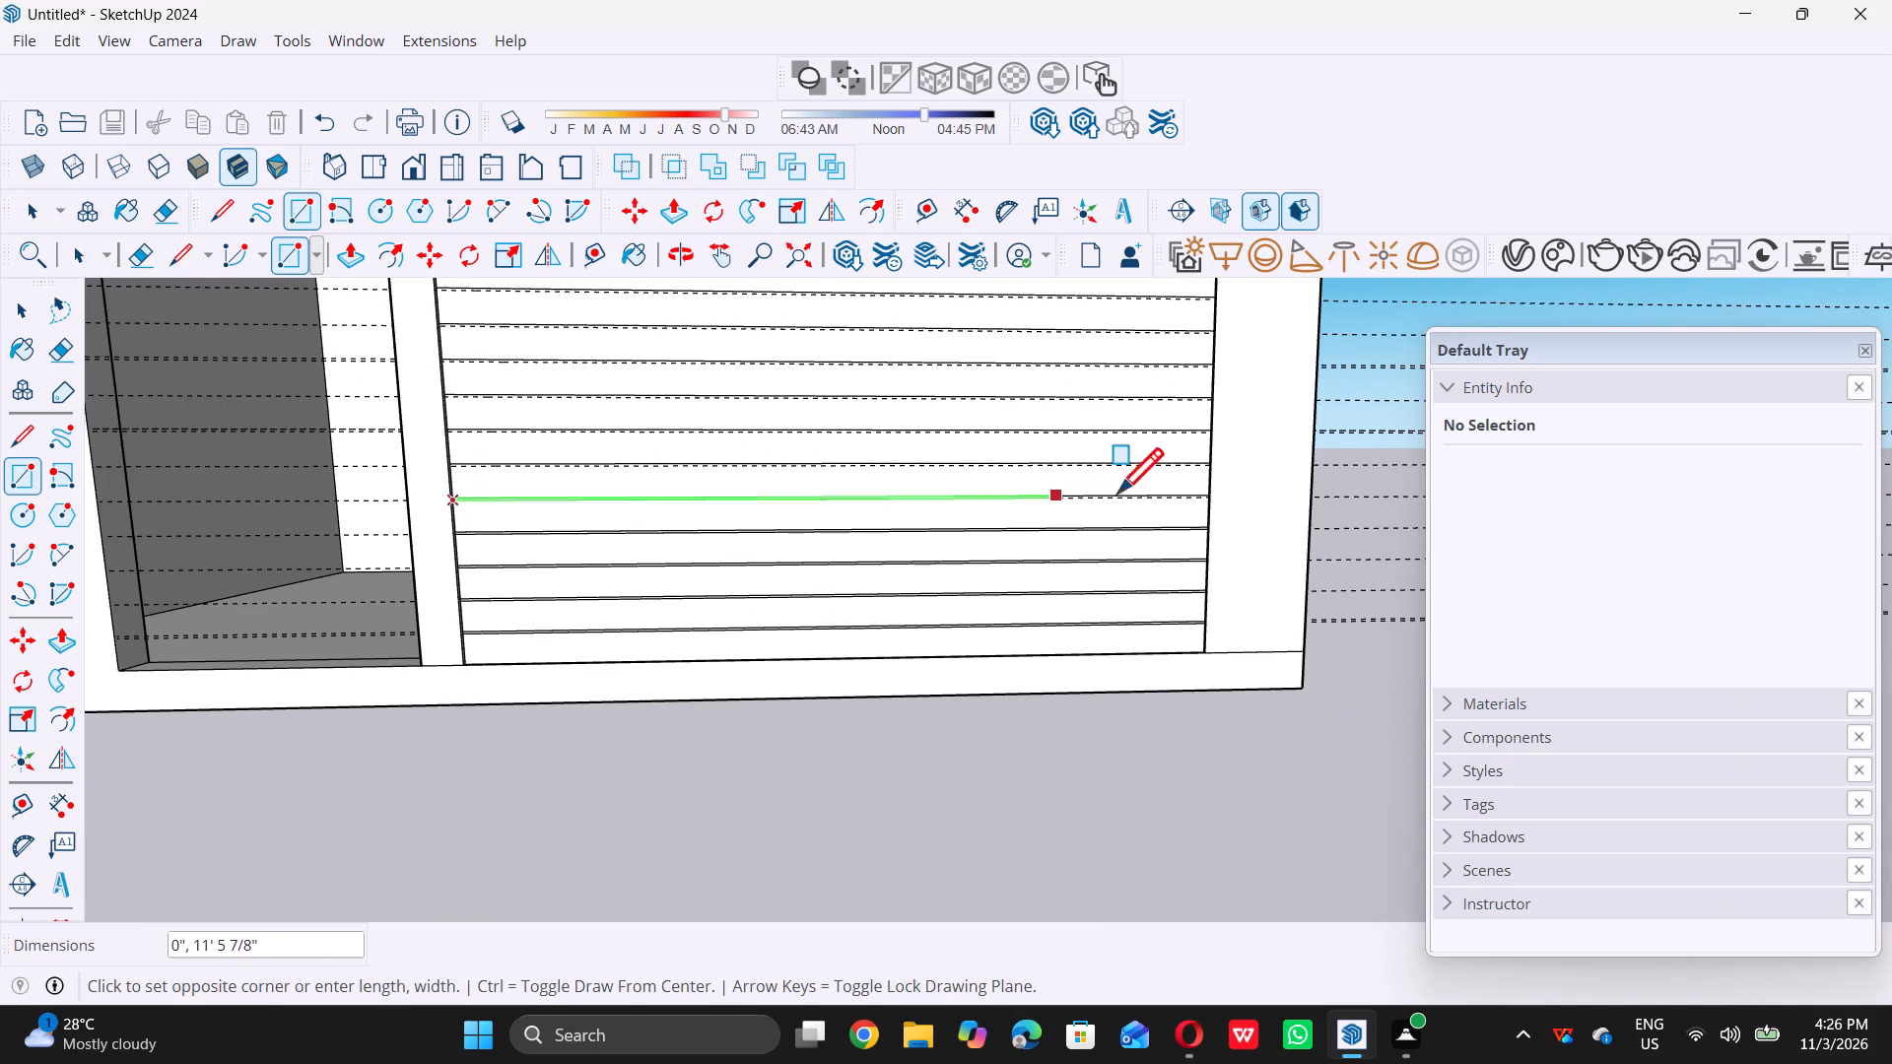
{"action": "scroll", "coordinate": [1117, 493], "scroll_direction": "up", "scroll_amount": 2}
{"action": "scroll", "coordinate": [1235, 454], "scroll_direction": "up", "scroll_amount": 7}
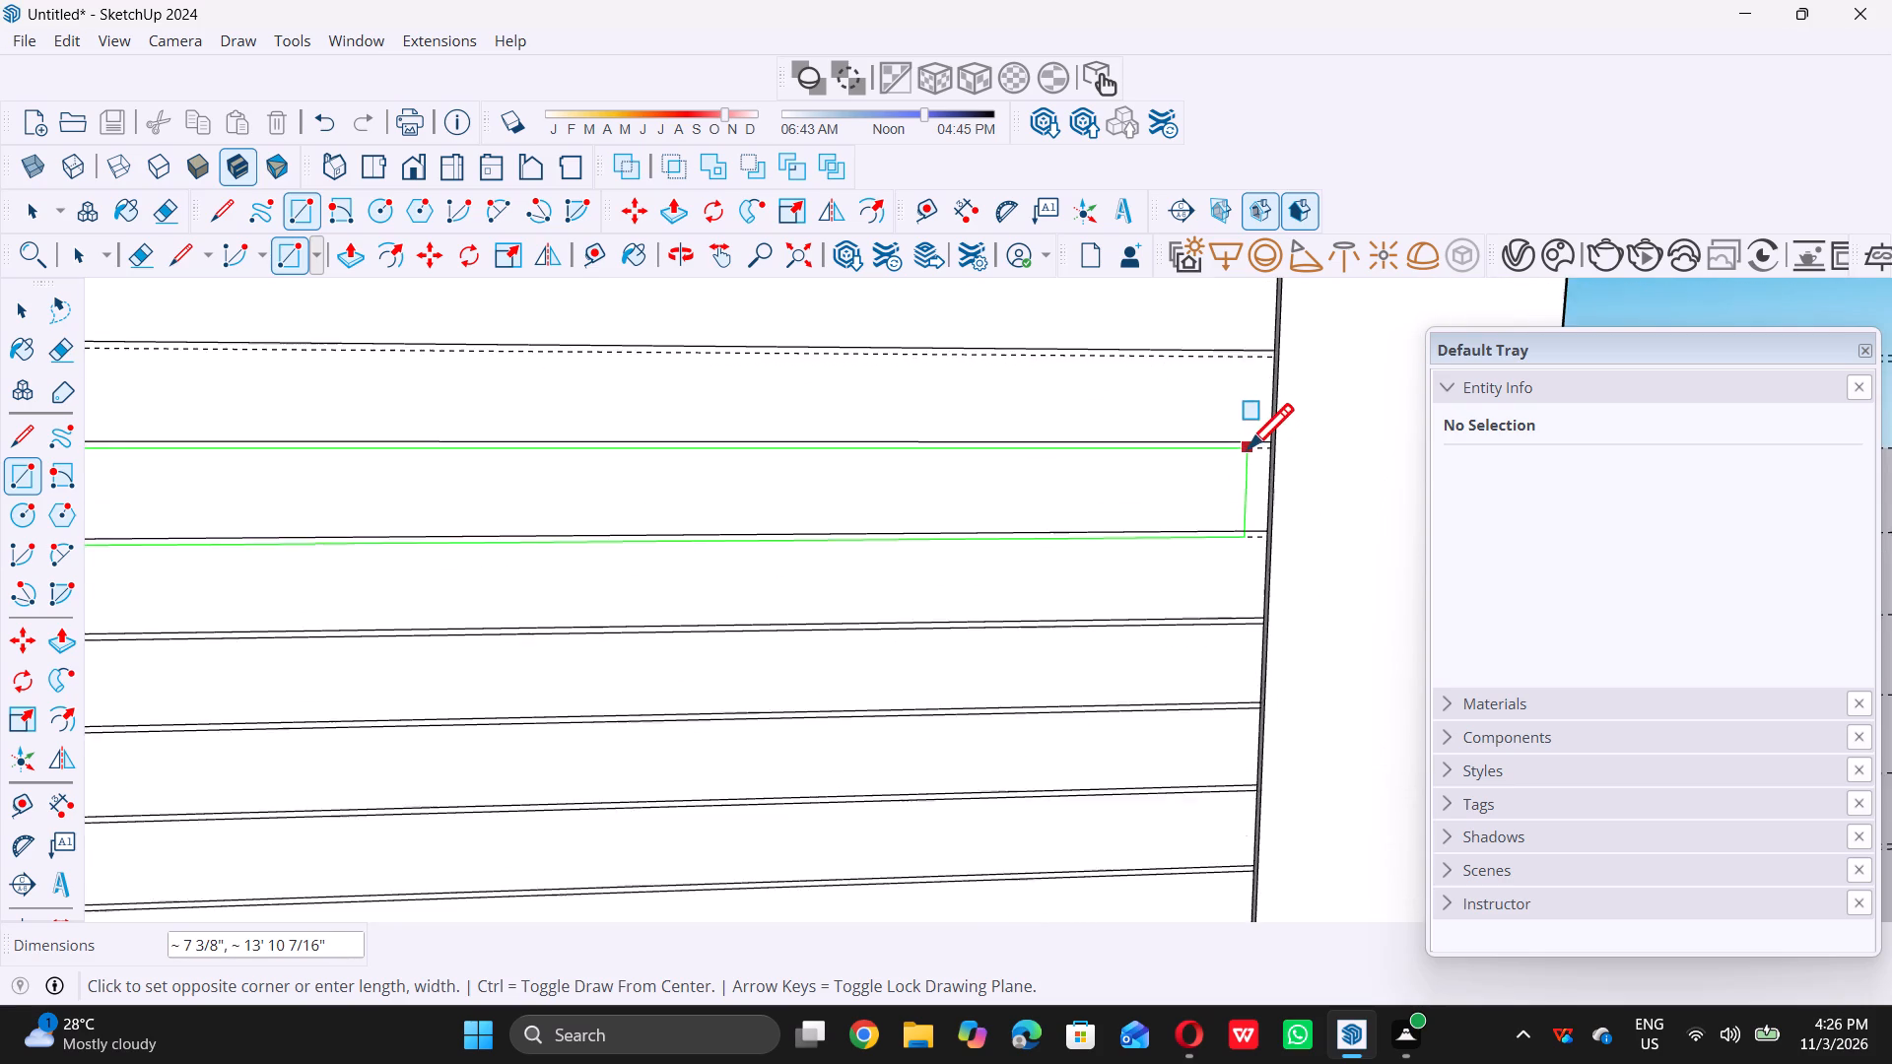
{"action": "scroll", "coordinate": [1248, 448], "scroll_direction": "up", "scroll_amount": 7}
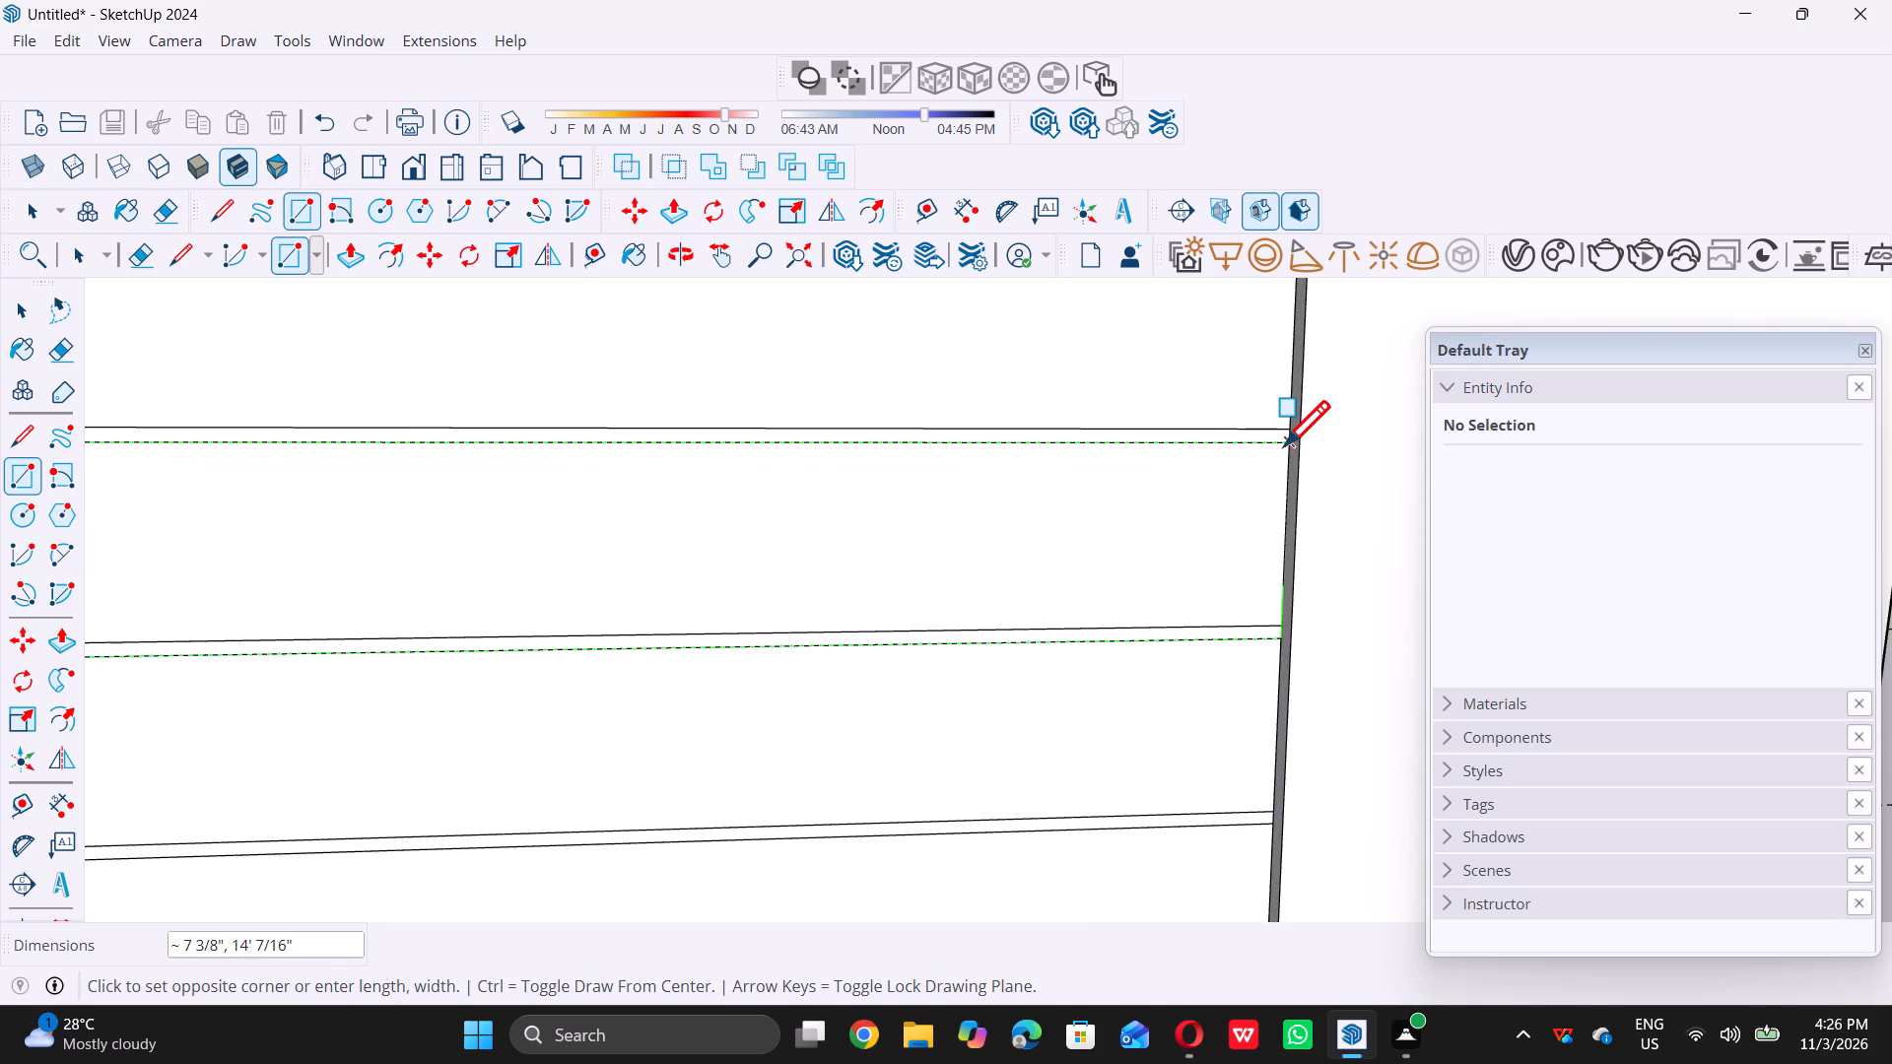
{"action": "triple_click", "coordinate": [1283, 440]}
{"action": "scroll", "coordinate": [1221, 514], "scroll_direction": "down", "scroll_amount": 7}
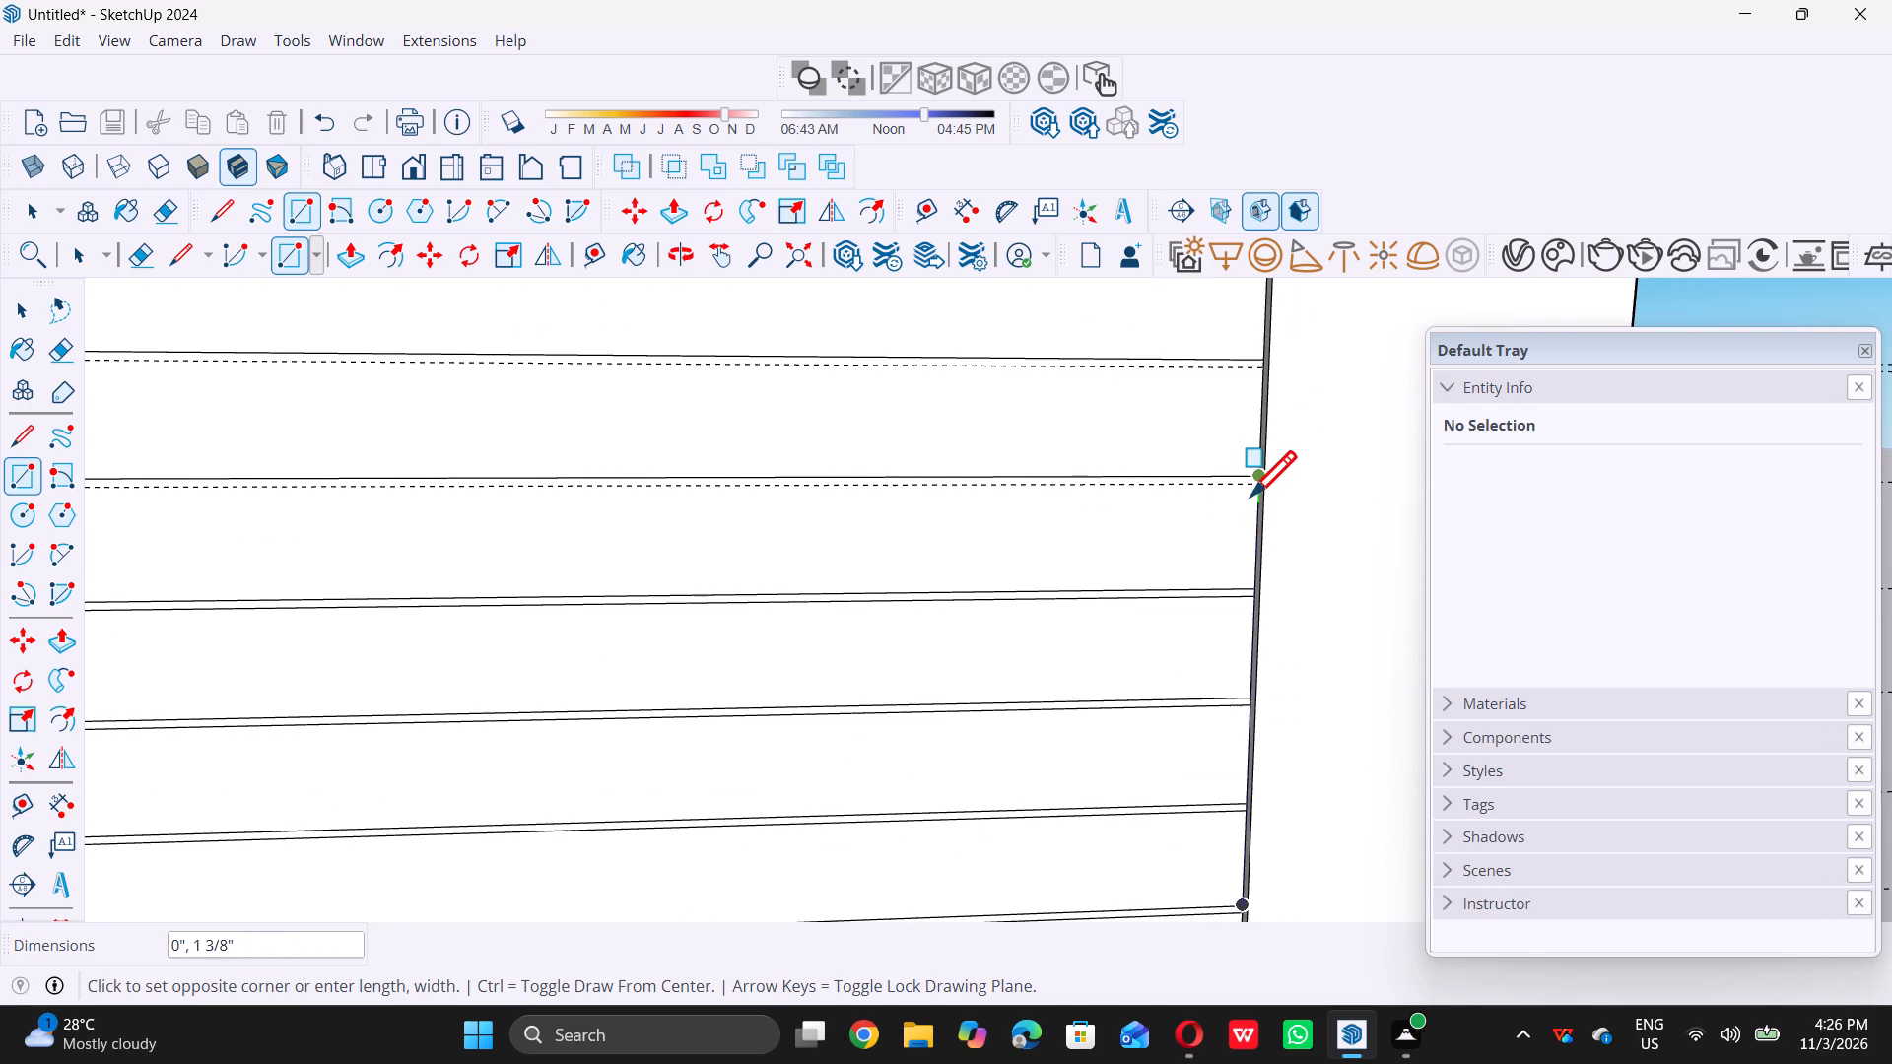
{"action": "scroll", "coordinate": [1252, 492], "scroll_direction": "up", "scroll_amount": 5}
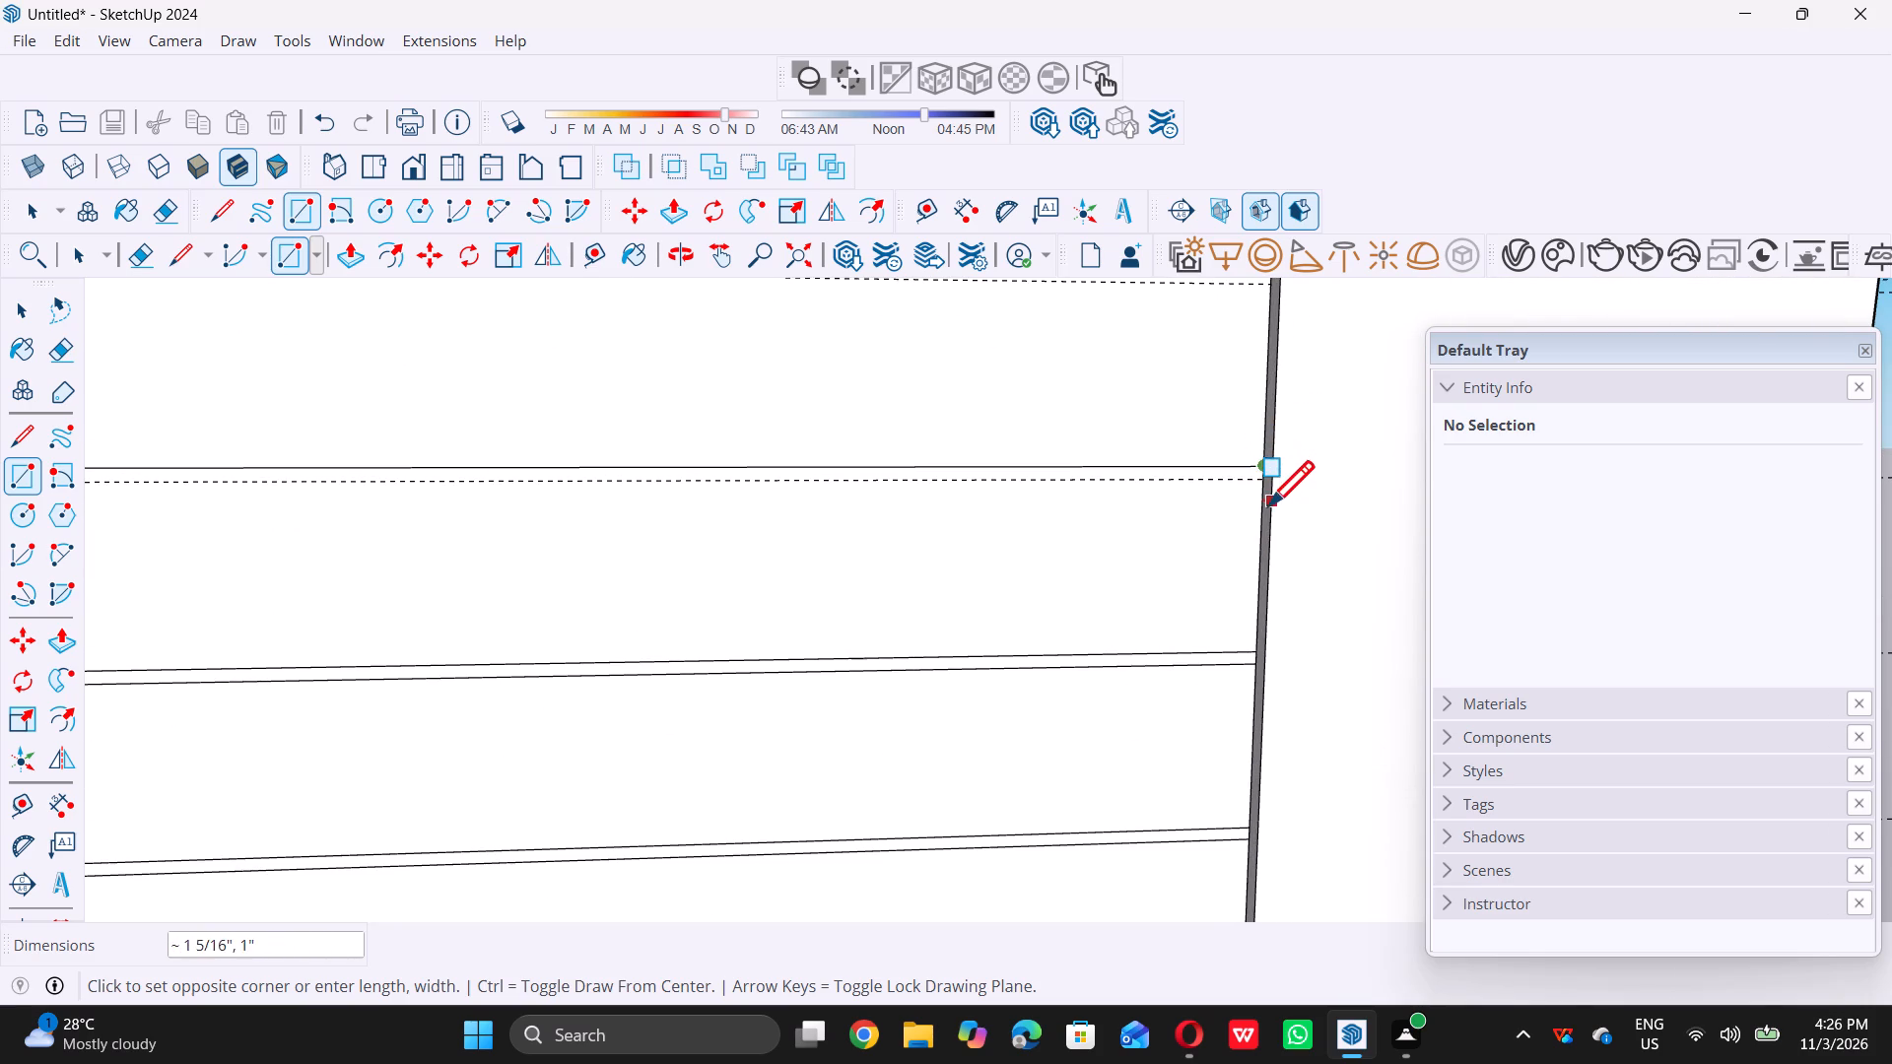
{"action": "key", "text": "space"}
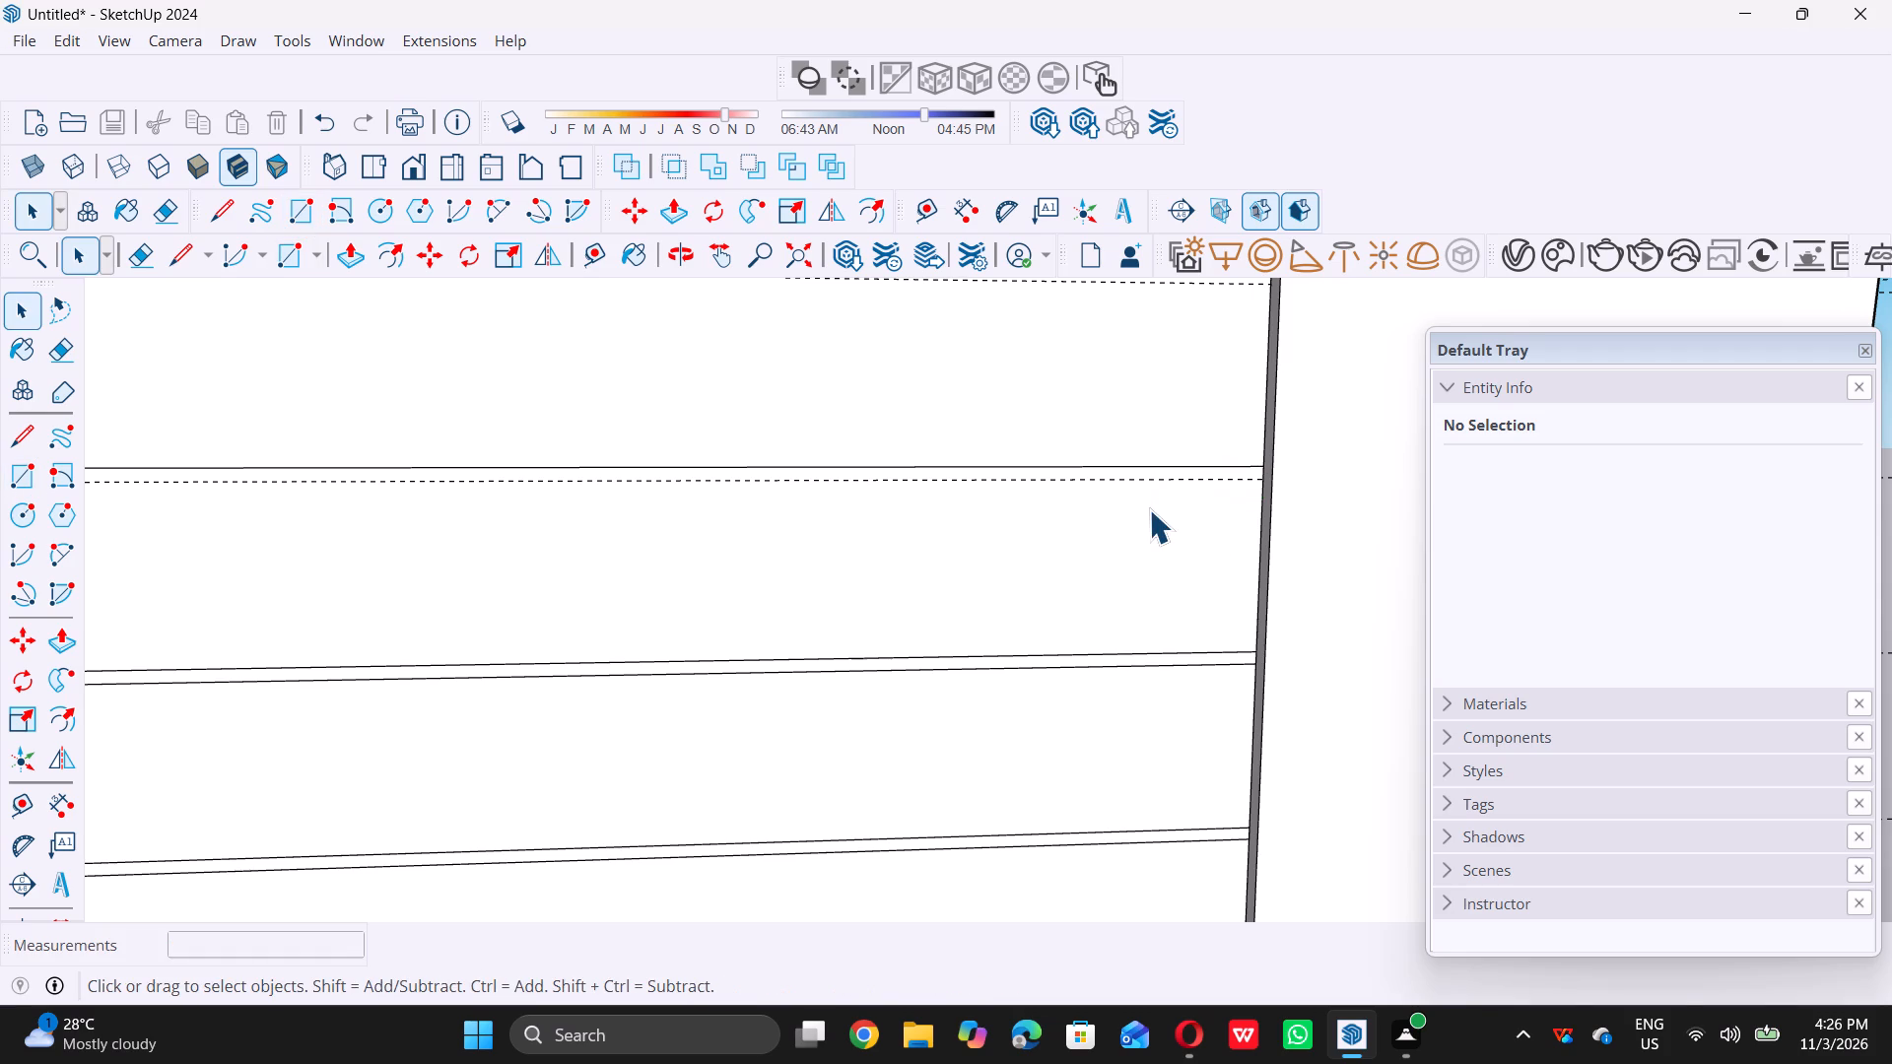
{"action": "left_click_drag", "start_coordinate": [1147, 510], "coordinate": [1138, 520]}
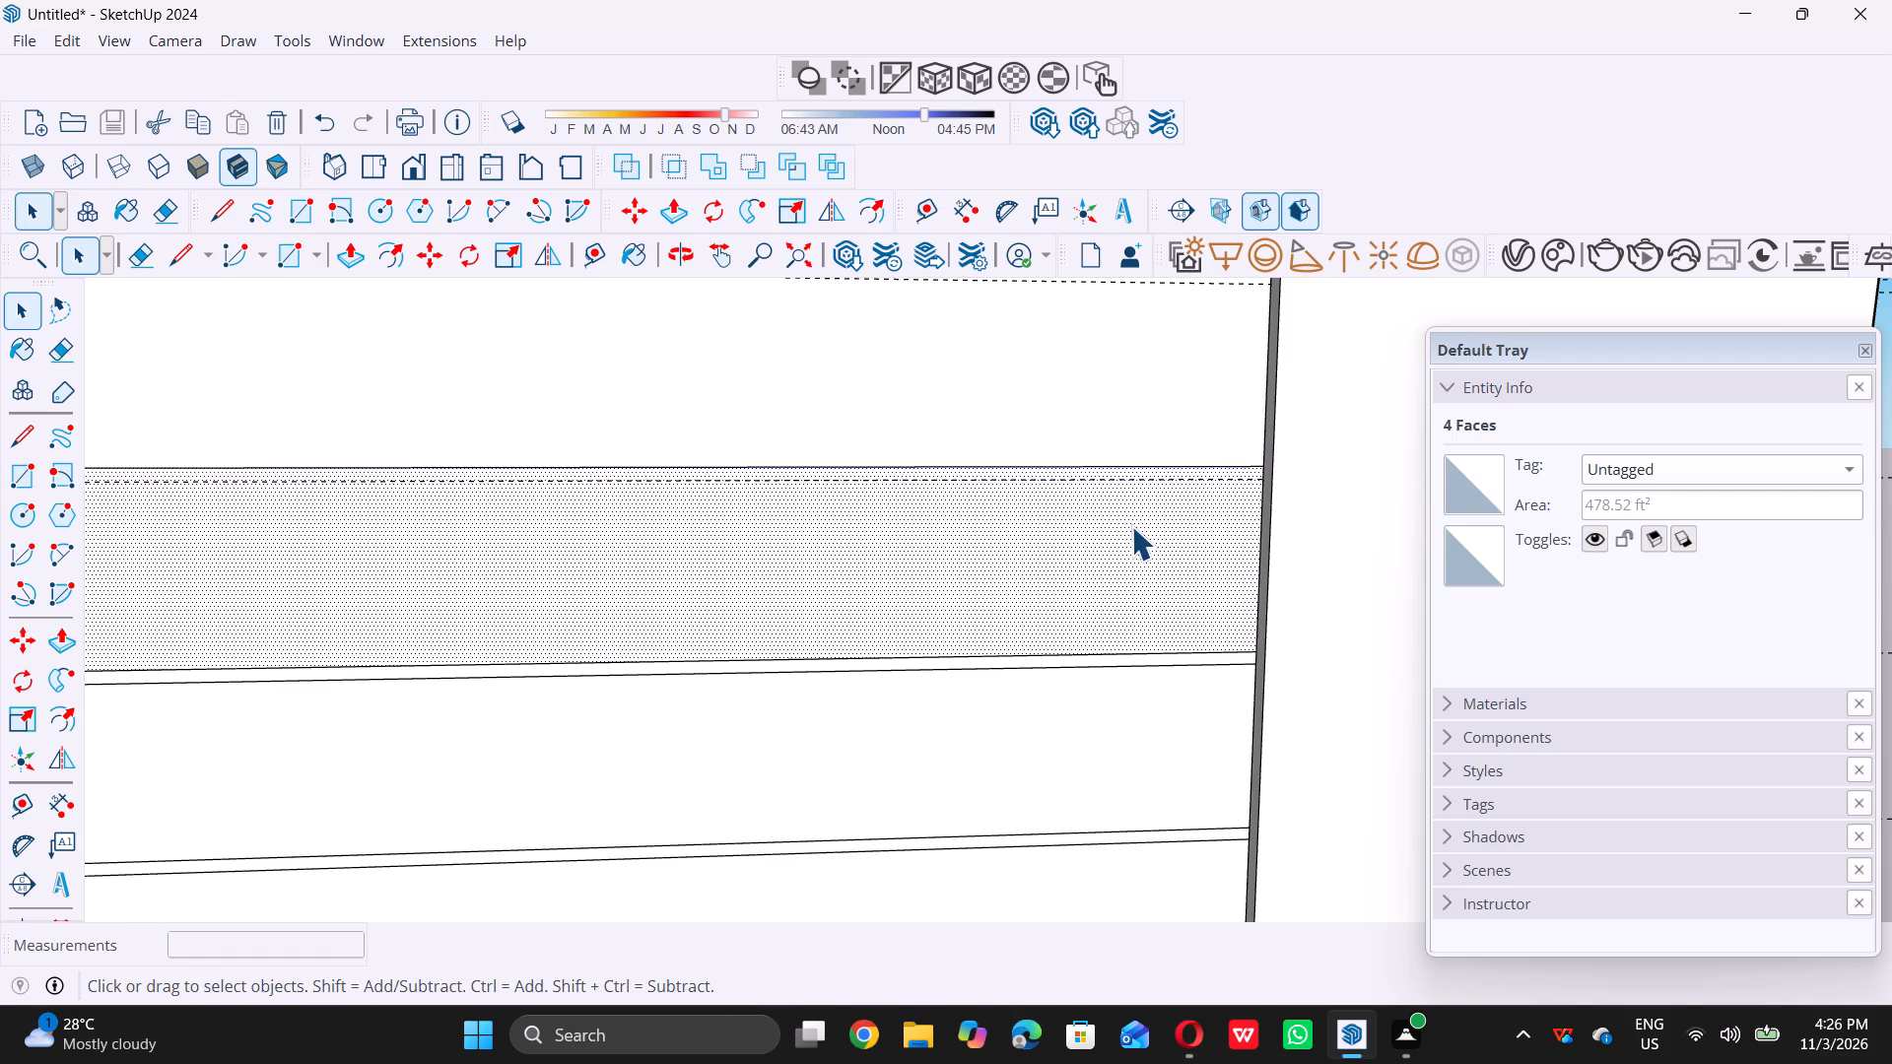
Draw a rectangle across the panel's full width from the guide below the ninth division line up to the guide below the eighth.
{"action": "key", "text": "r"}
{"action": "scroll", "coordinate": [1248, 478], "scroll_direction": "up", "scroll_amount": 9}
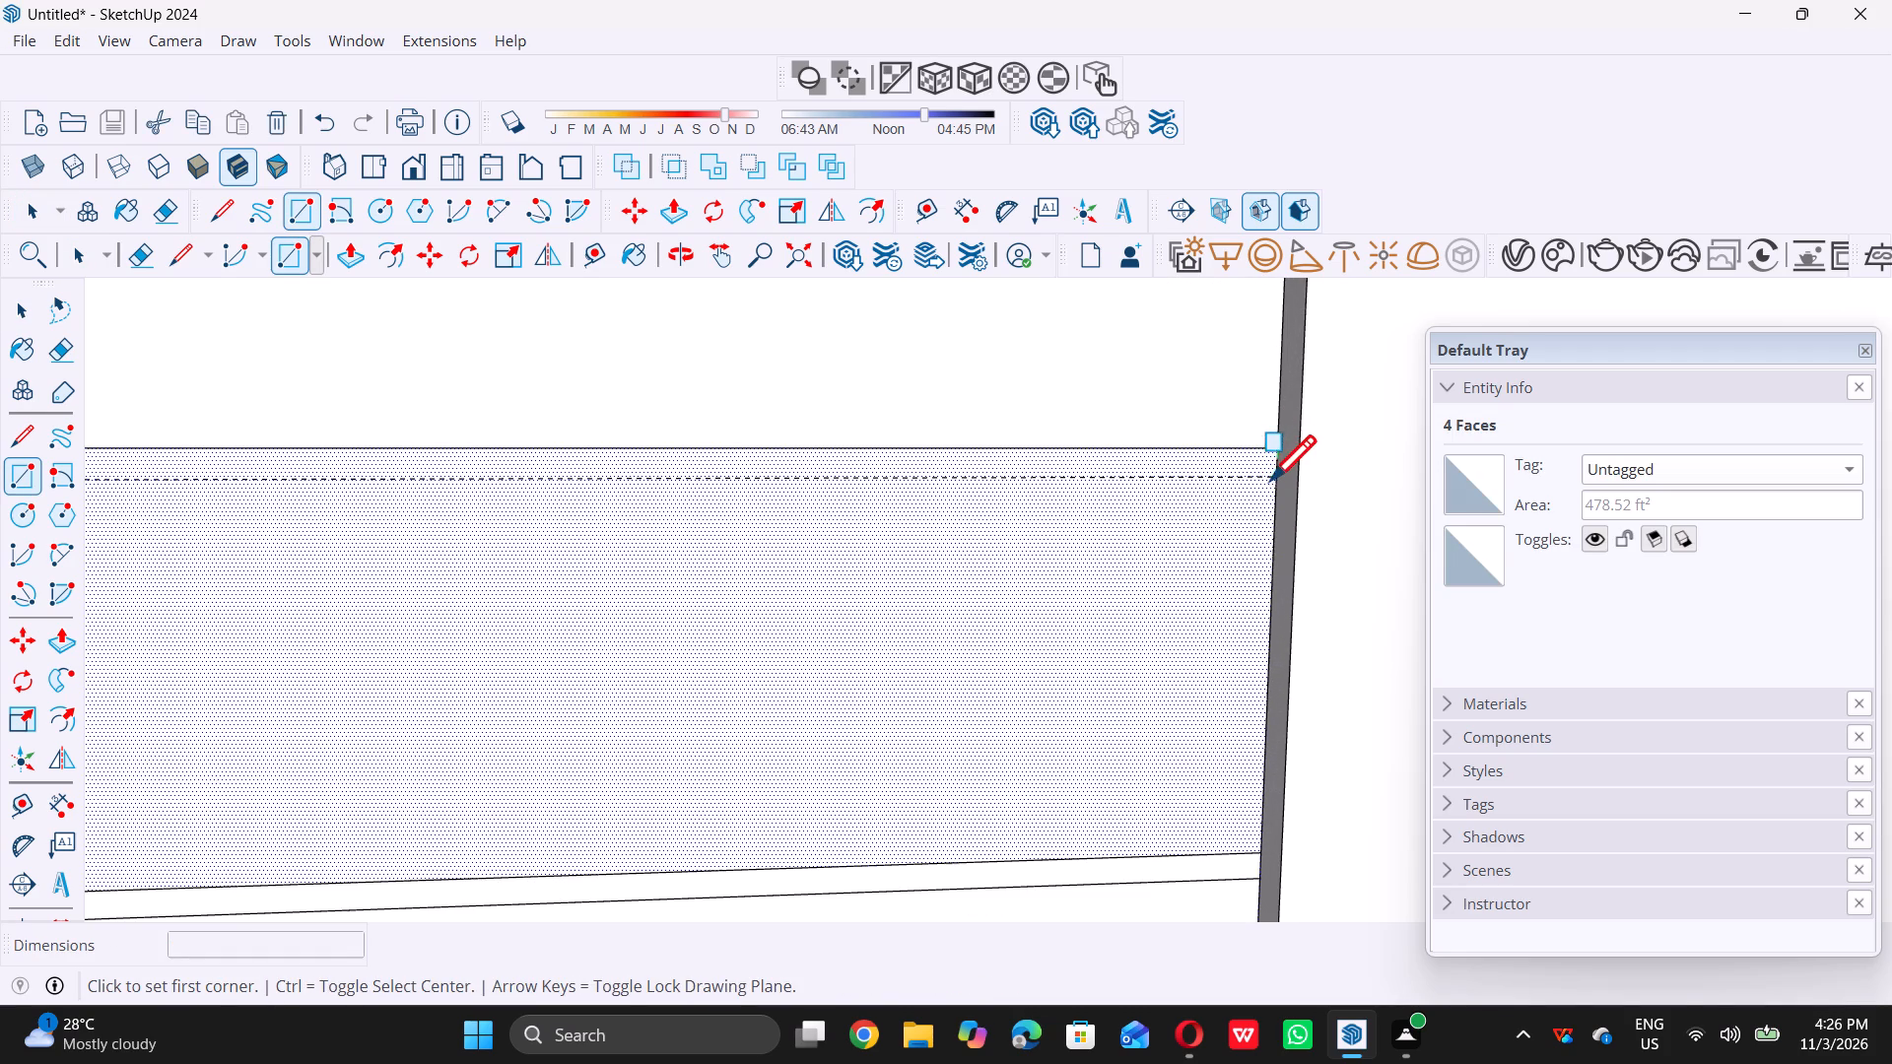
{"action": "left_click", "coordinate": [1276, 472]}
{"action": "scroll", "coordinate": [1276, 472], "scroll_direction": "down", "scroll_amount": 15}
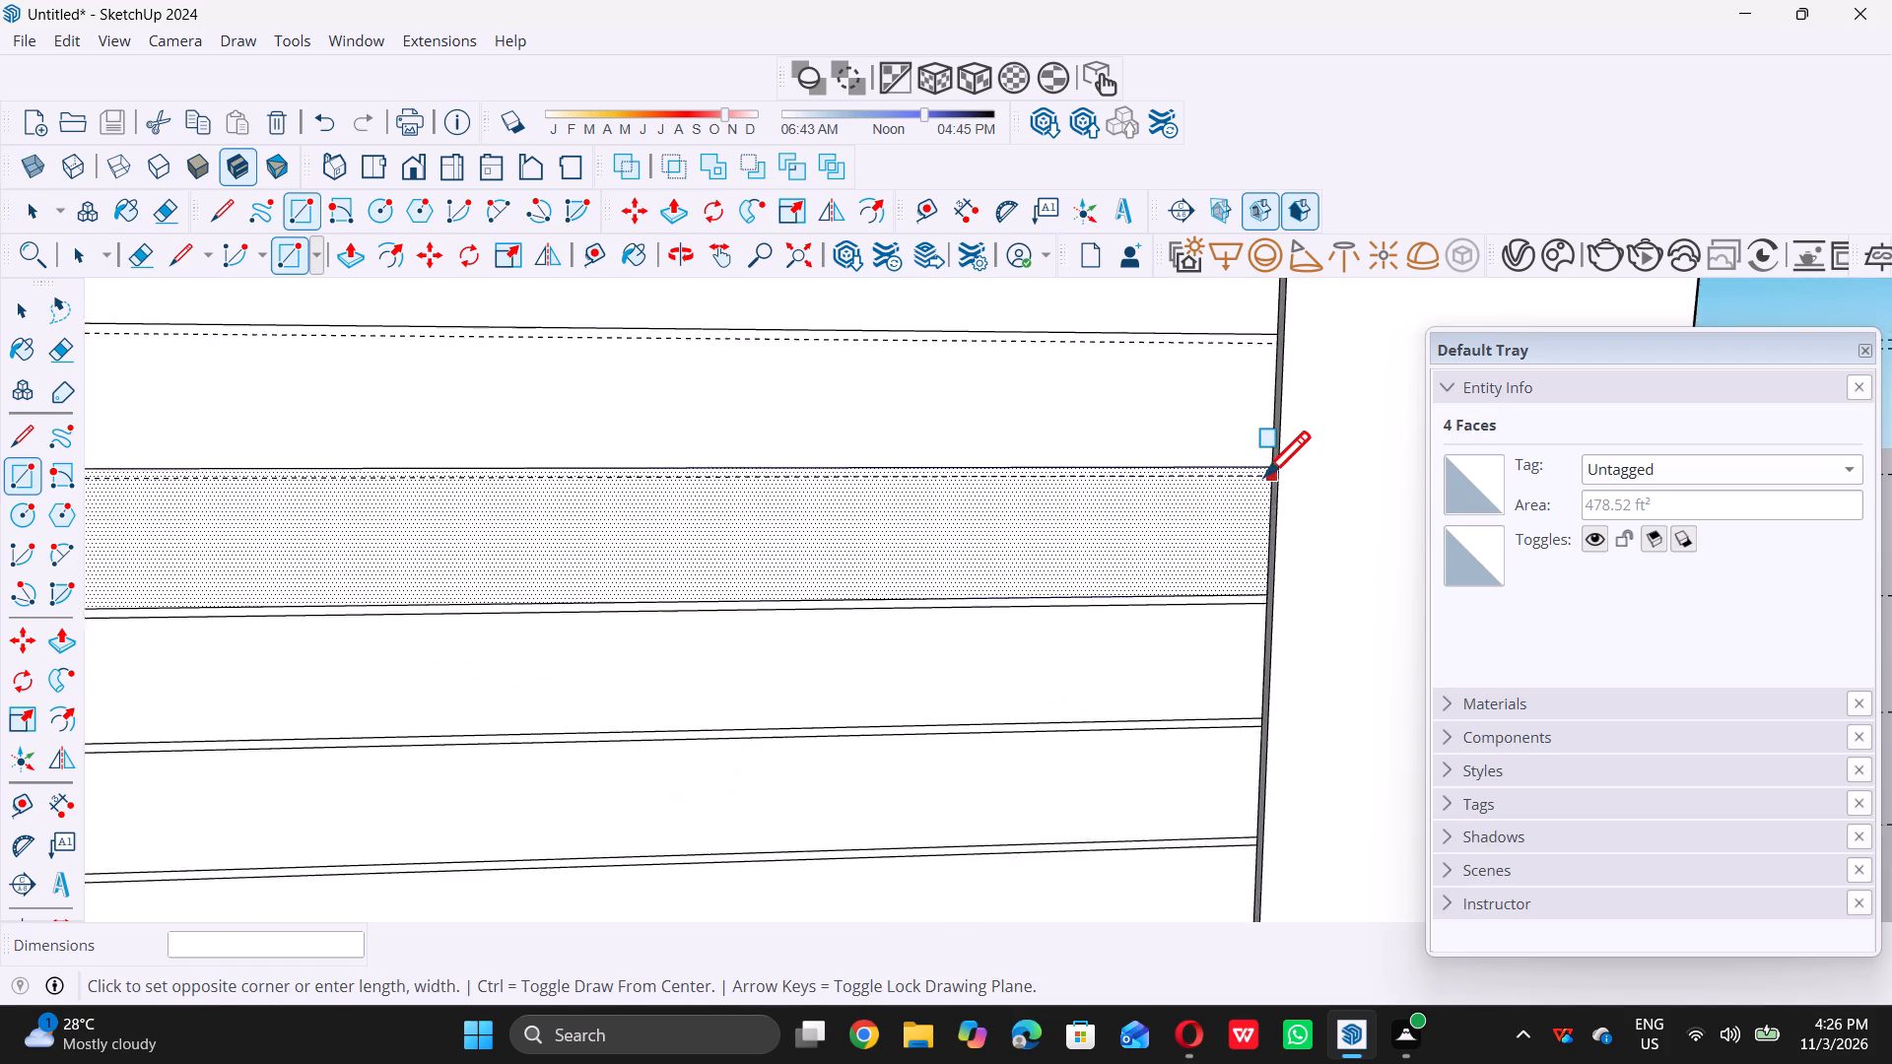
{"action": "scroll", "coordinate": [1264, 476], "scroll_direction": "down", "scroll_amount": 12}
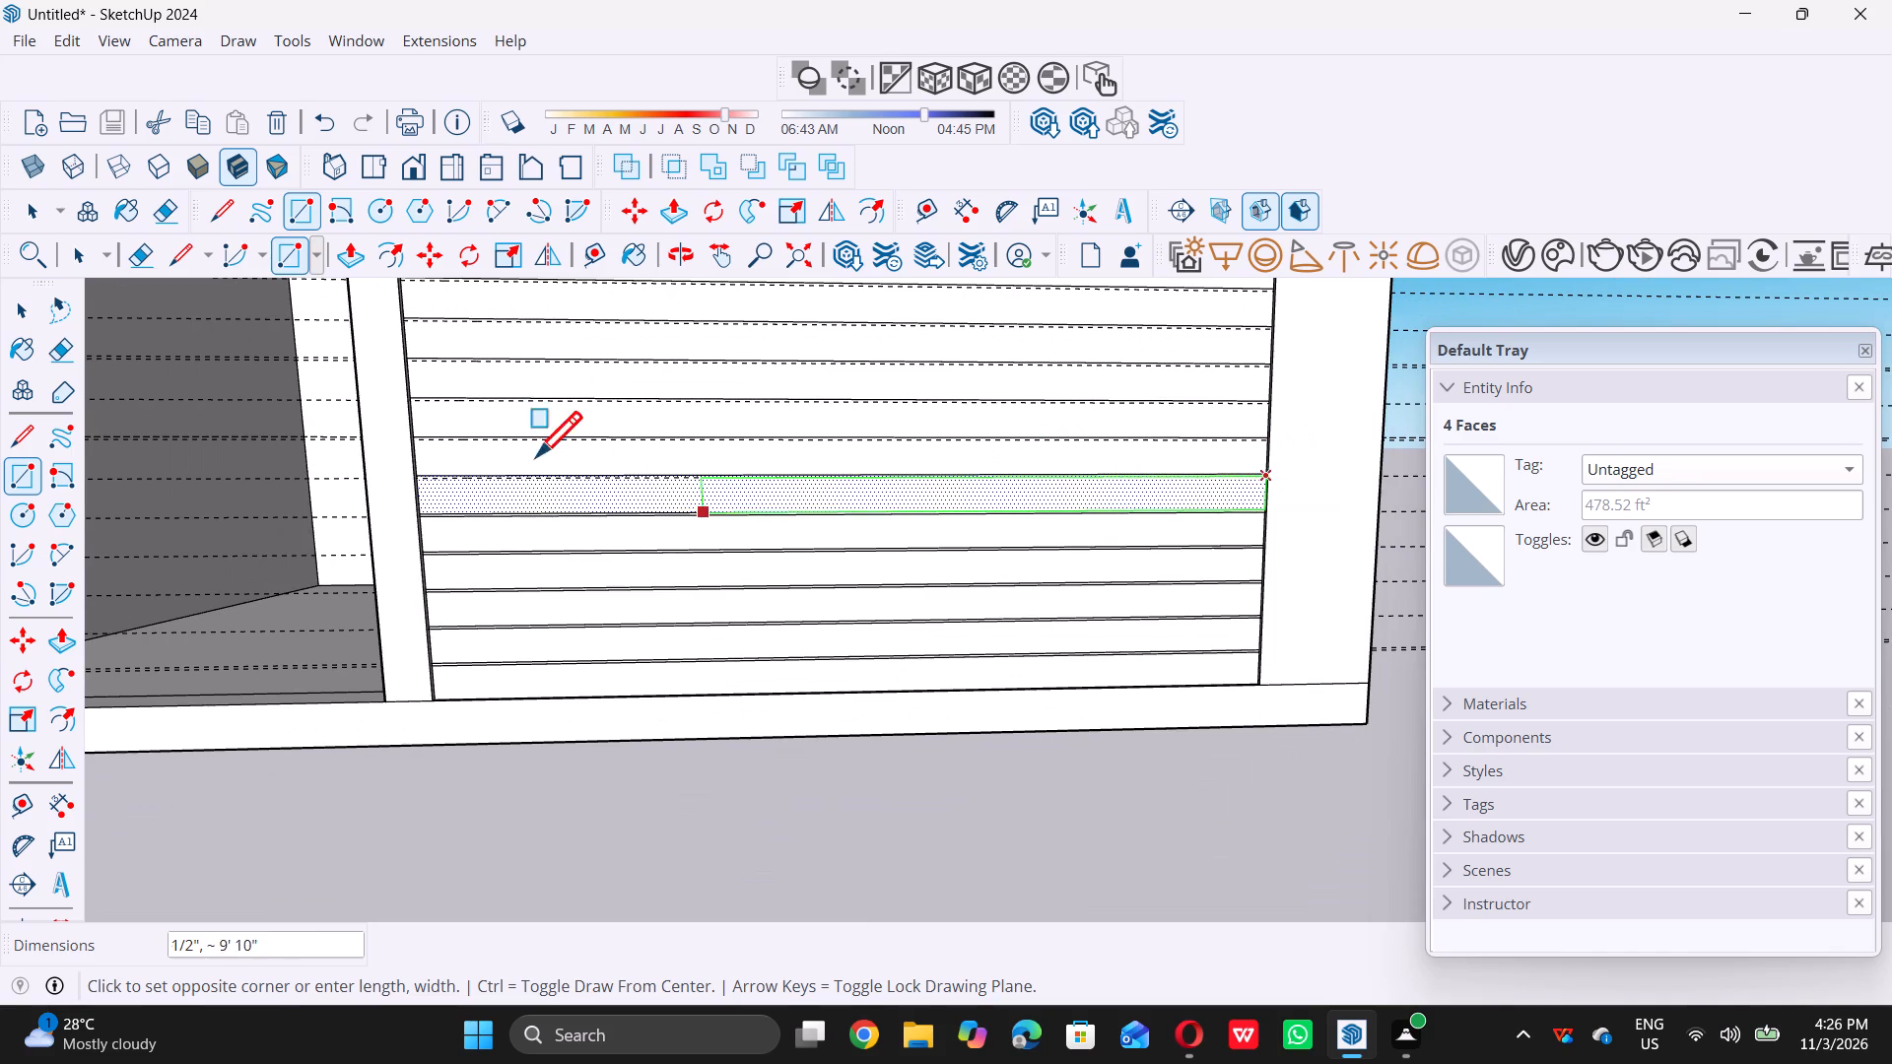
{"action": "scroll", "coordinate": [446, 456], "scroll_direction": "up", "scroll_amount": 13}
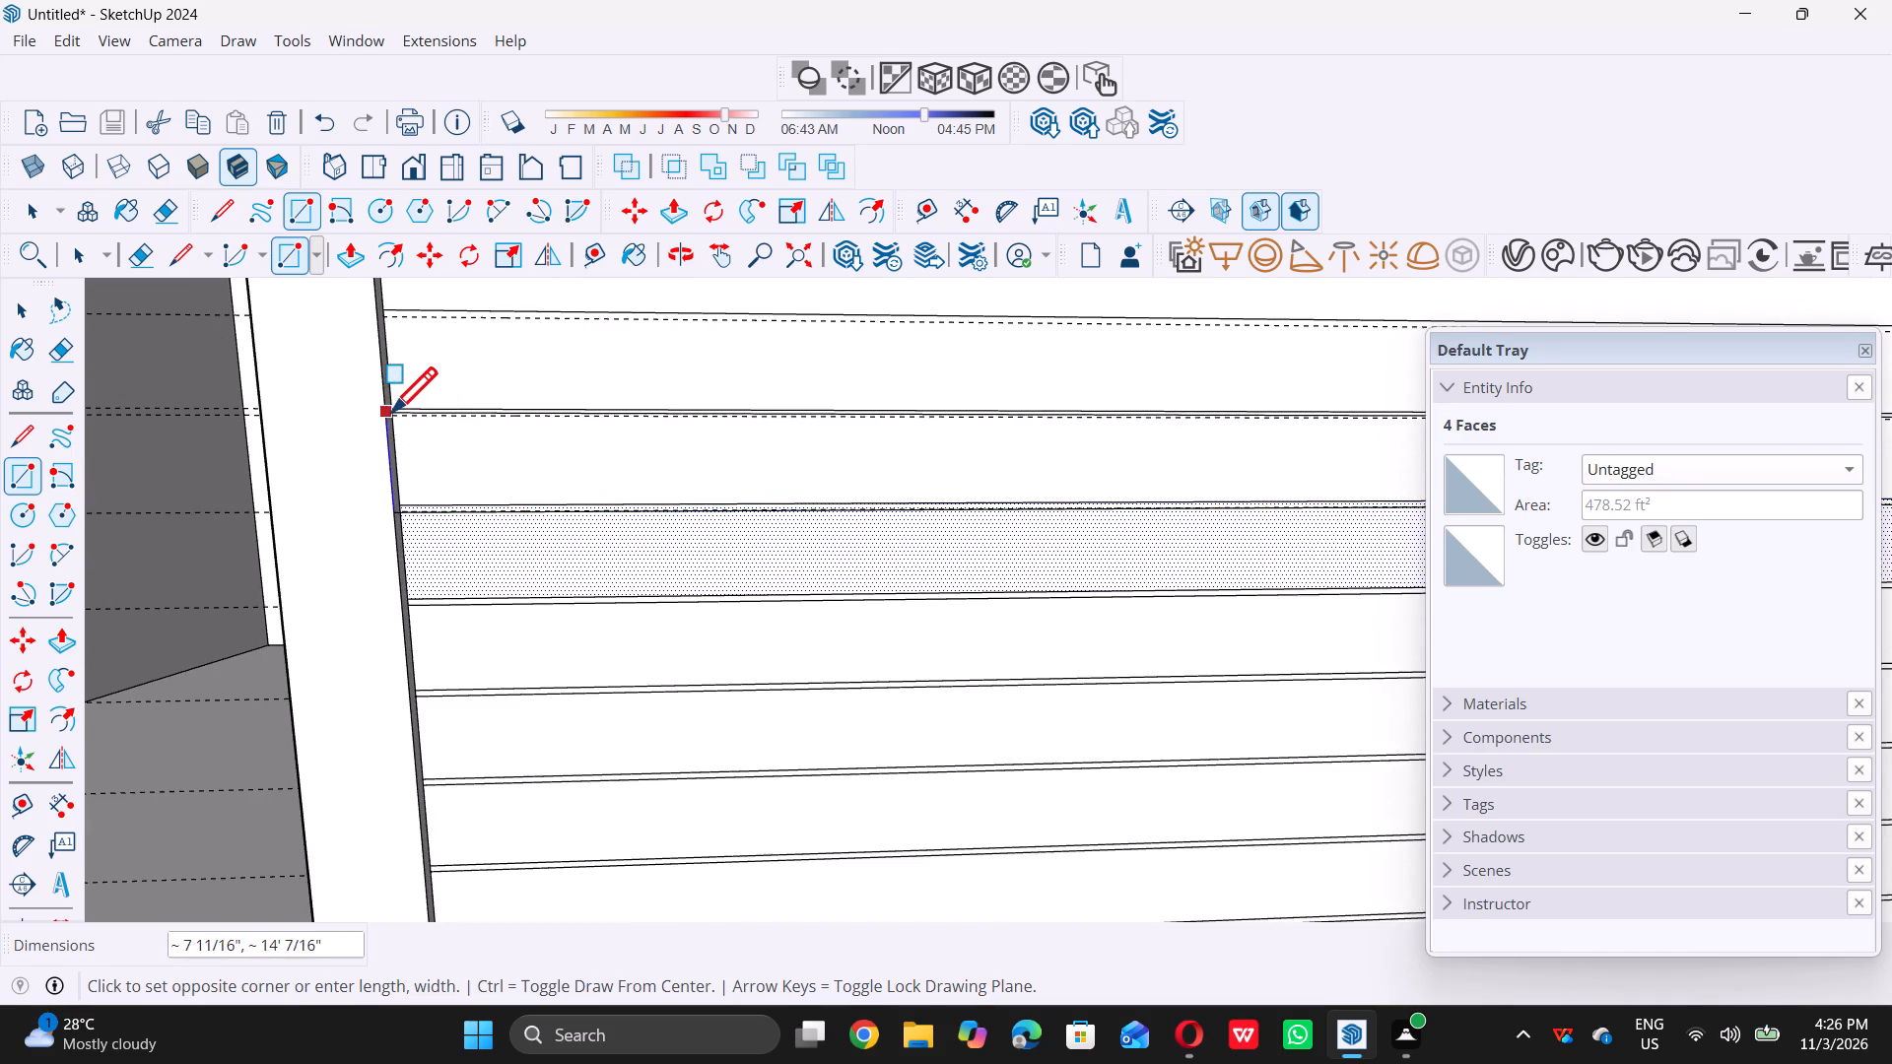
{"action": "scroll", "coordinate": [391, 412], "scroll_direction": "up", "scroll_amount": 11}
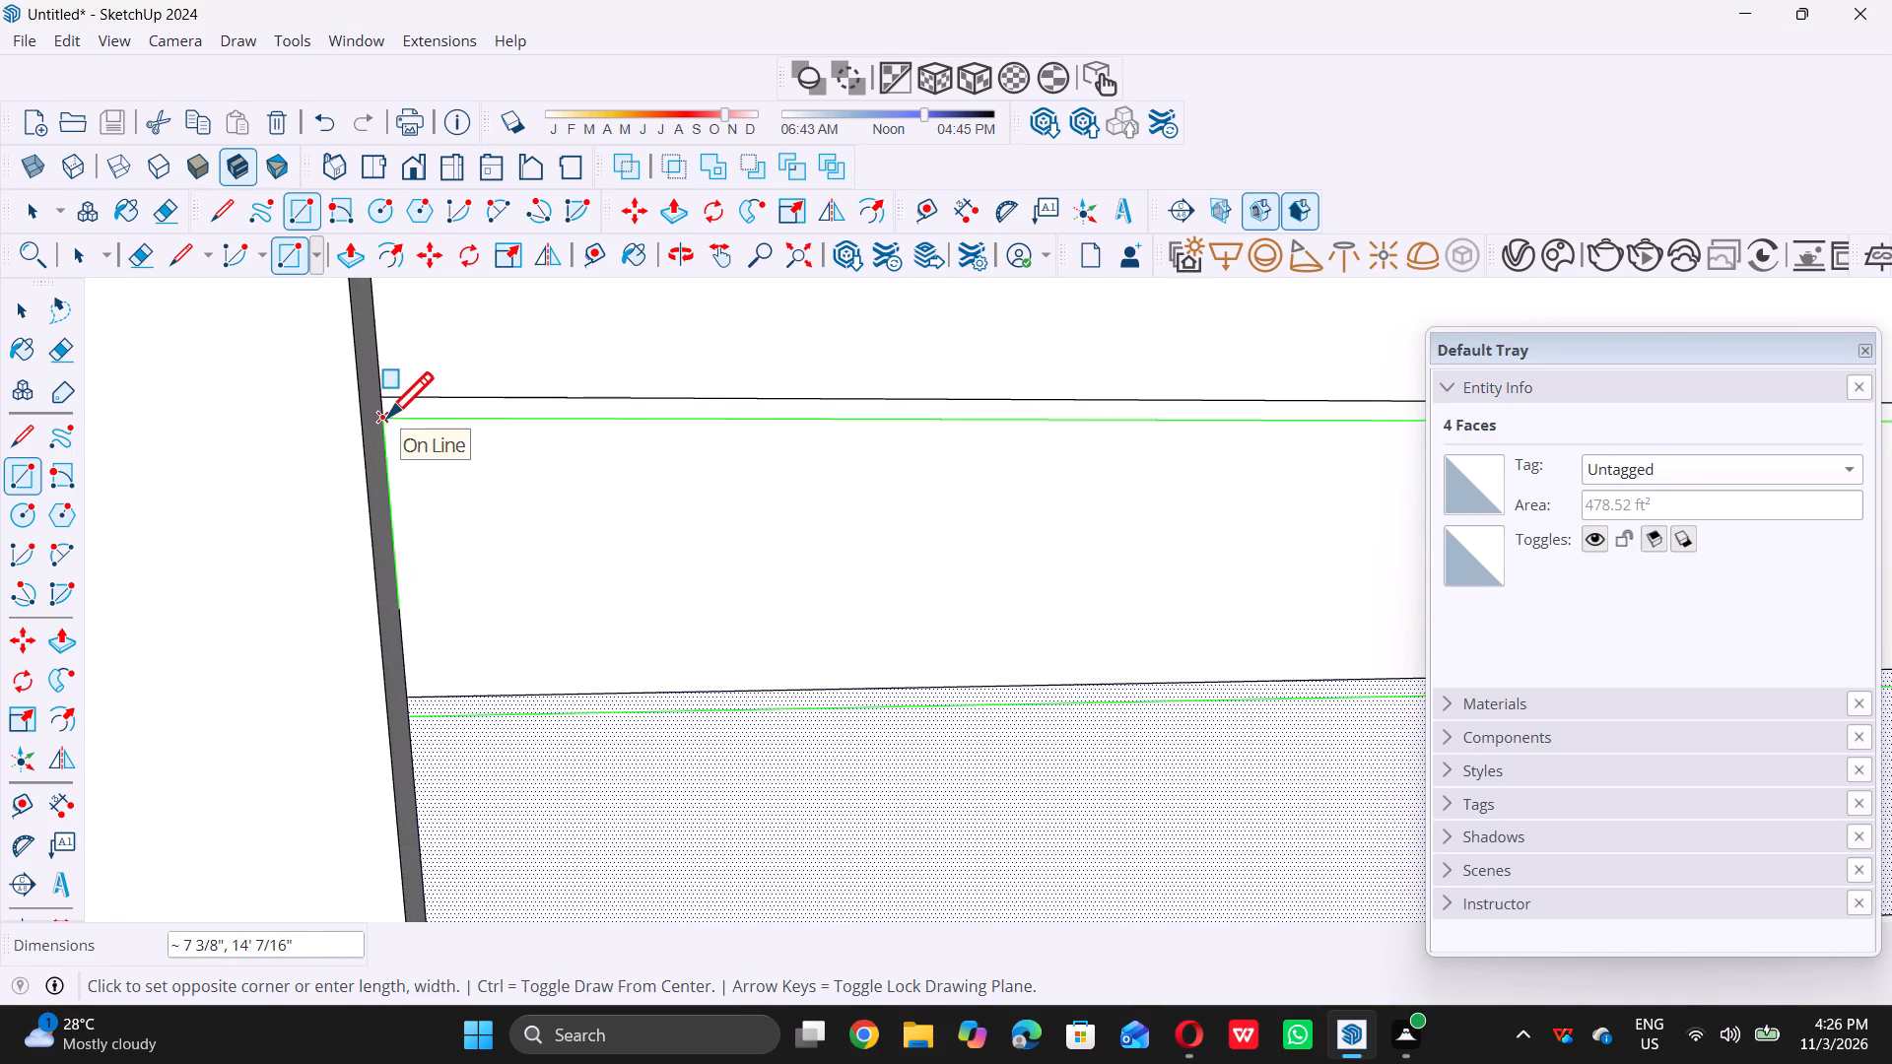
{"action": "double_click", "coordinate": [387, 417]}
Draw a rectangle across the panel's full width from the guide below the seventh division line up to the guide below the sixth.
{"action": "scroll", "coordinate": [400, 473], "scroll_direction": "down", "scroll_amount": 14}
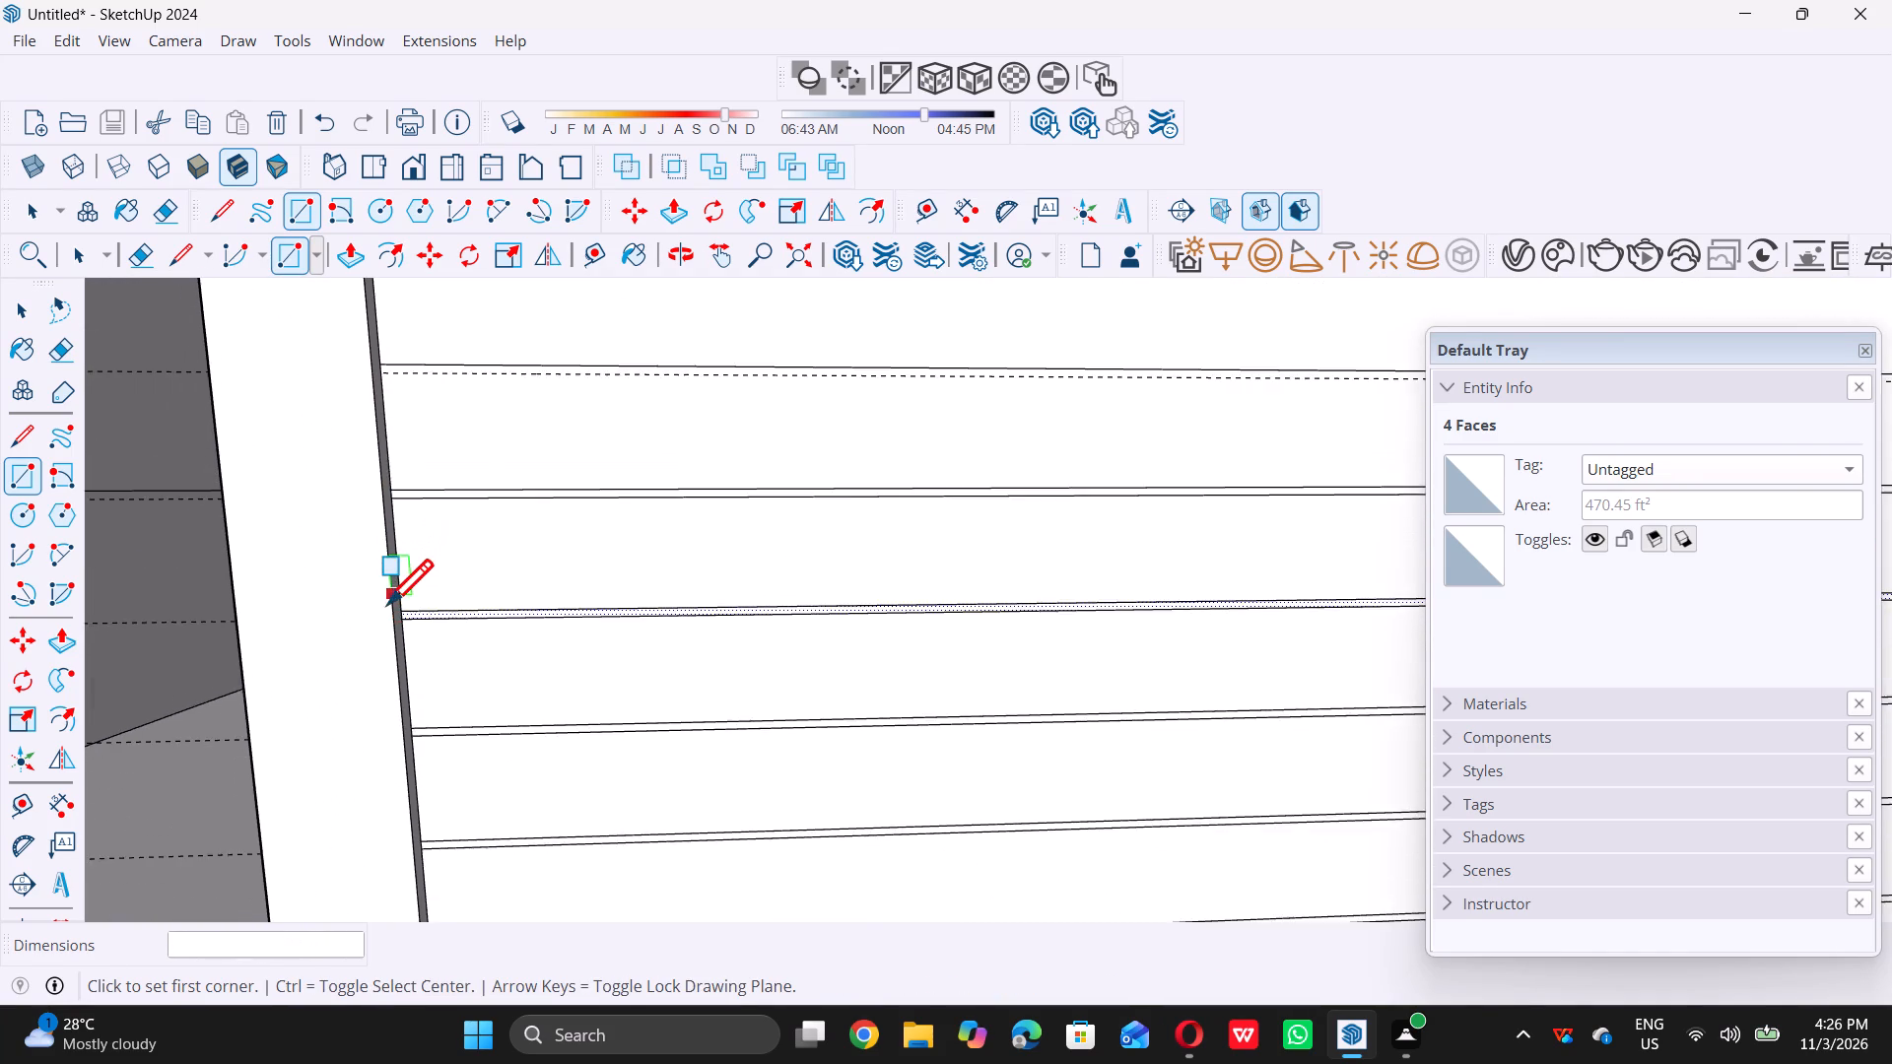
{"action": "scroll", "coordinate": [387, 604], "scroll_direction": "down", "scroll_amount": 13}
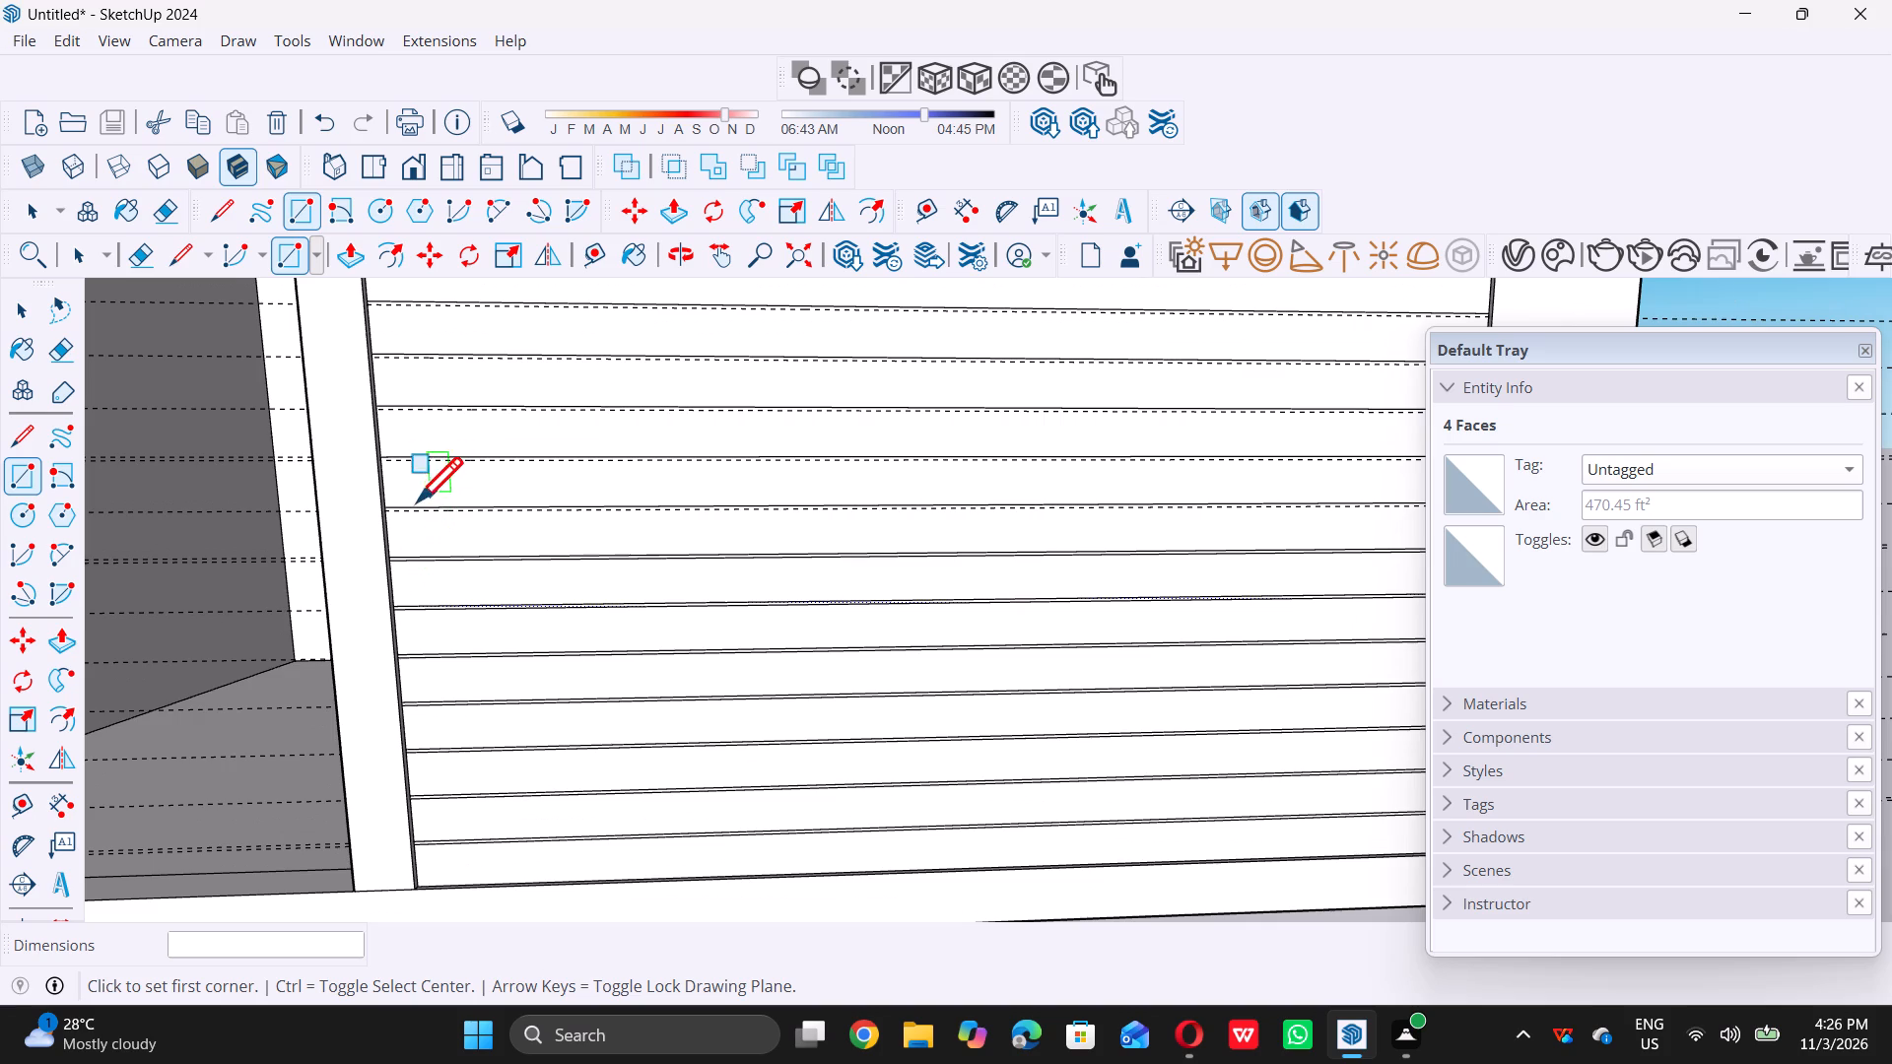
{"action": "scroll", "coordinate": [416, 502], "scroll_direction": "up", "scroll_amount": 20}
{"action": "scroll", "coordinate": [345, 529], "scroll_direction": "up", "scroll_amount": 4}
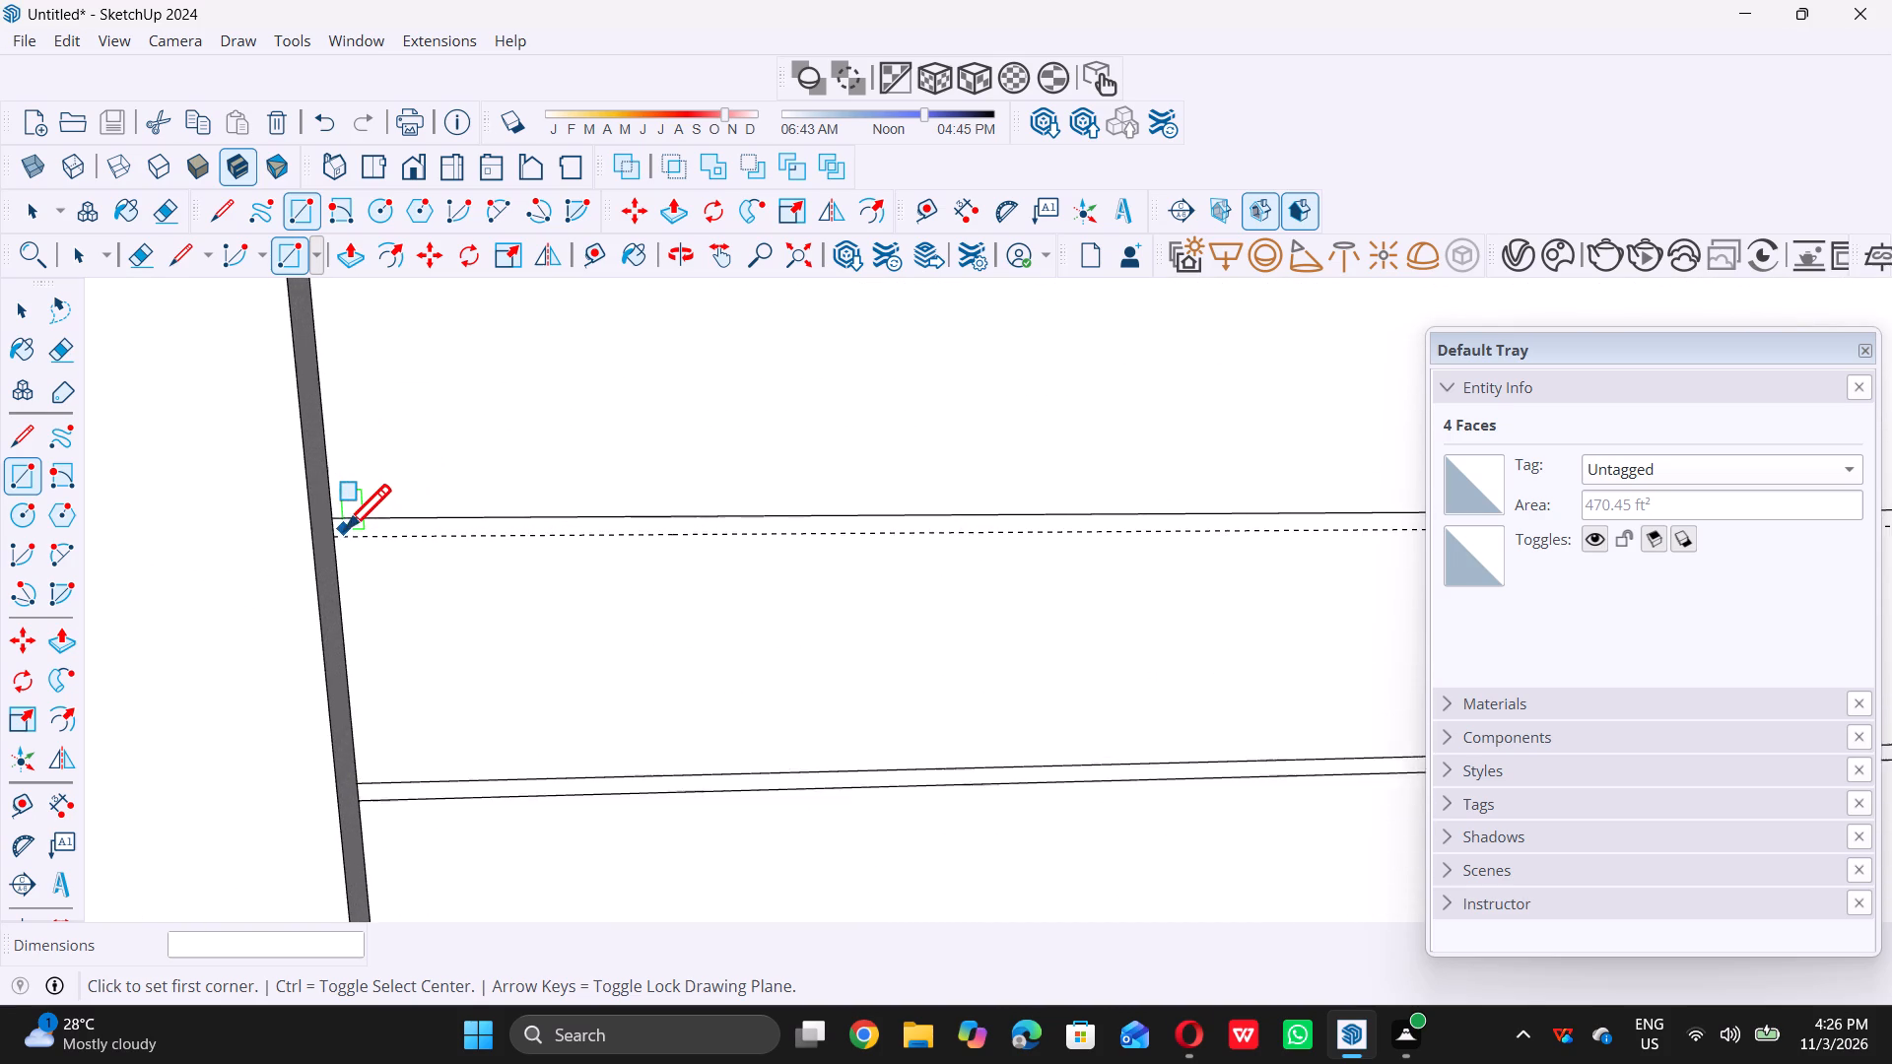
{"action": "scroll", "coordinate": [345, 529], "scroll_direction": "up", "scroll_amount": 1}
{"action": "left_click", "coordinate": [335, 538]}
{"action": "scroll", "coordinate": [334, 539], "scroll_direction": "down", "scroll_amount": 2}
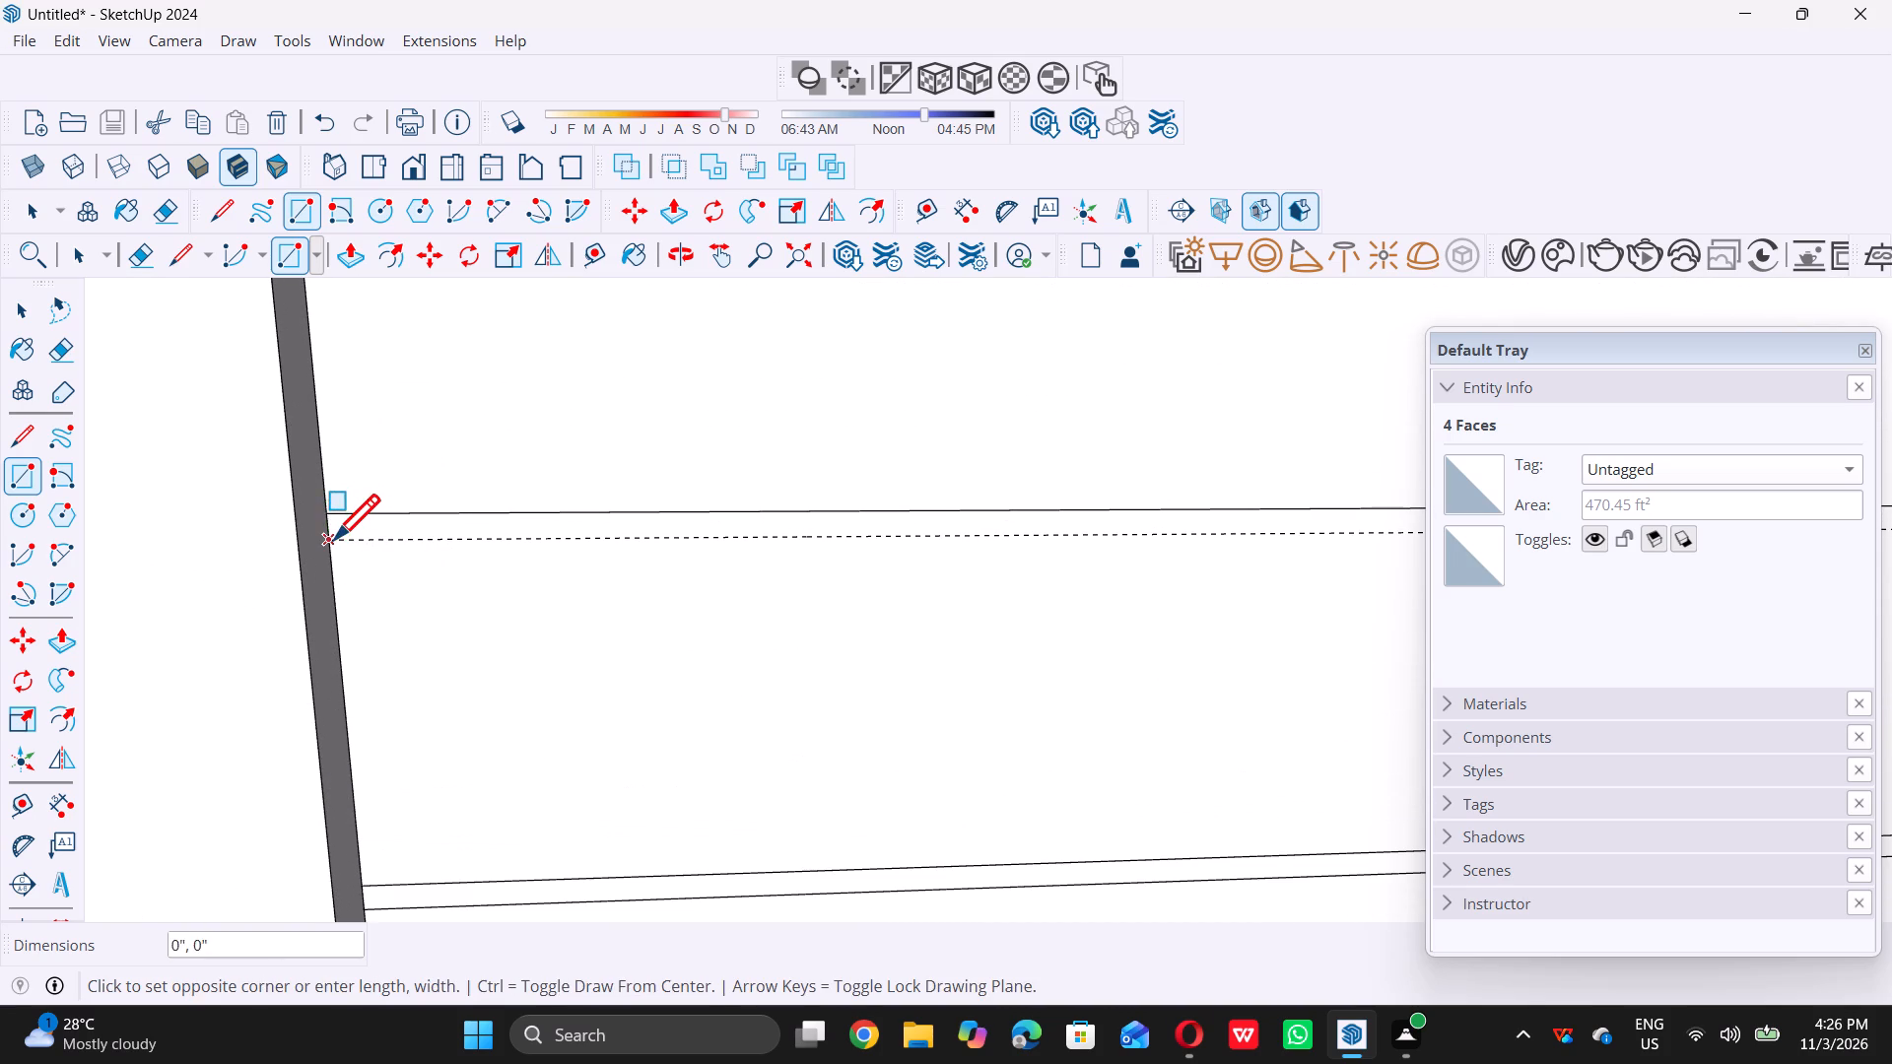
{"action": "scroll", "coordinate": [334, 539], "scroll_direction": "down", "scroll_amount": 20}
{"action": "scroll", "coordinate": [334, 539], "scroll_direction": "down", "scroll_amount": 3}
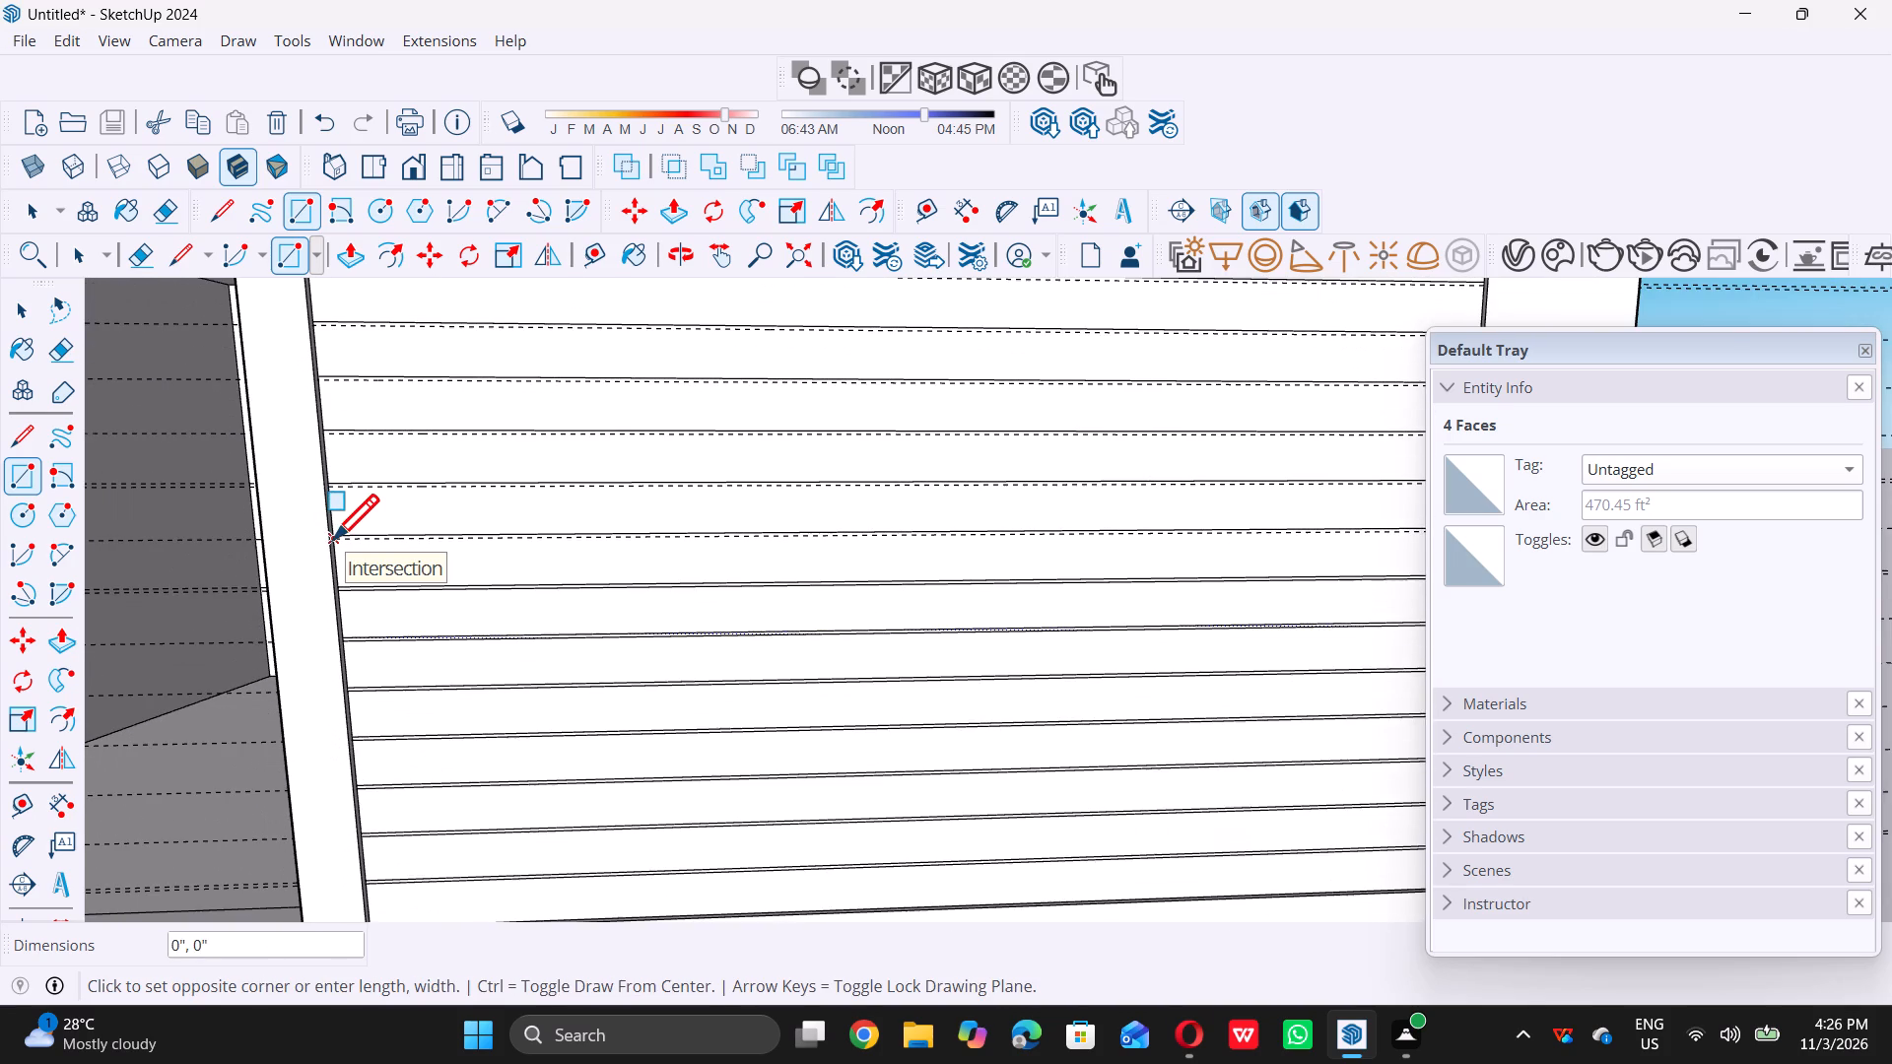
{"action": "scroll", "coordinate": [333, 539], "scroll_direction": "down", "scroll_amount": 2}
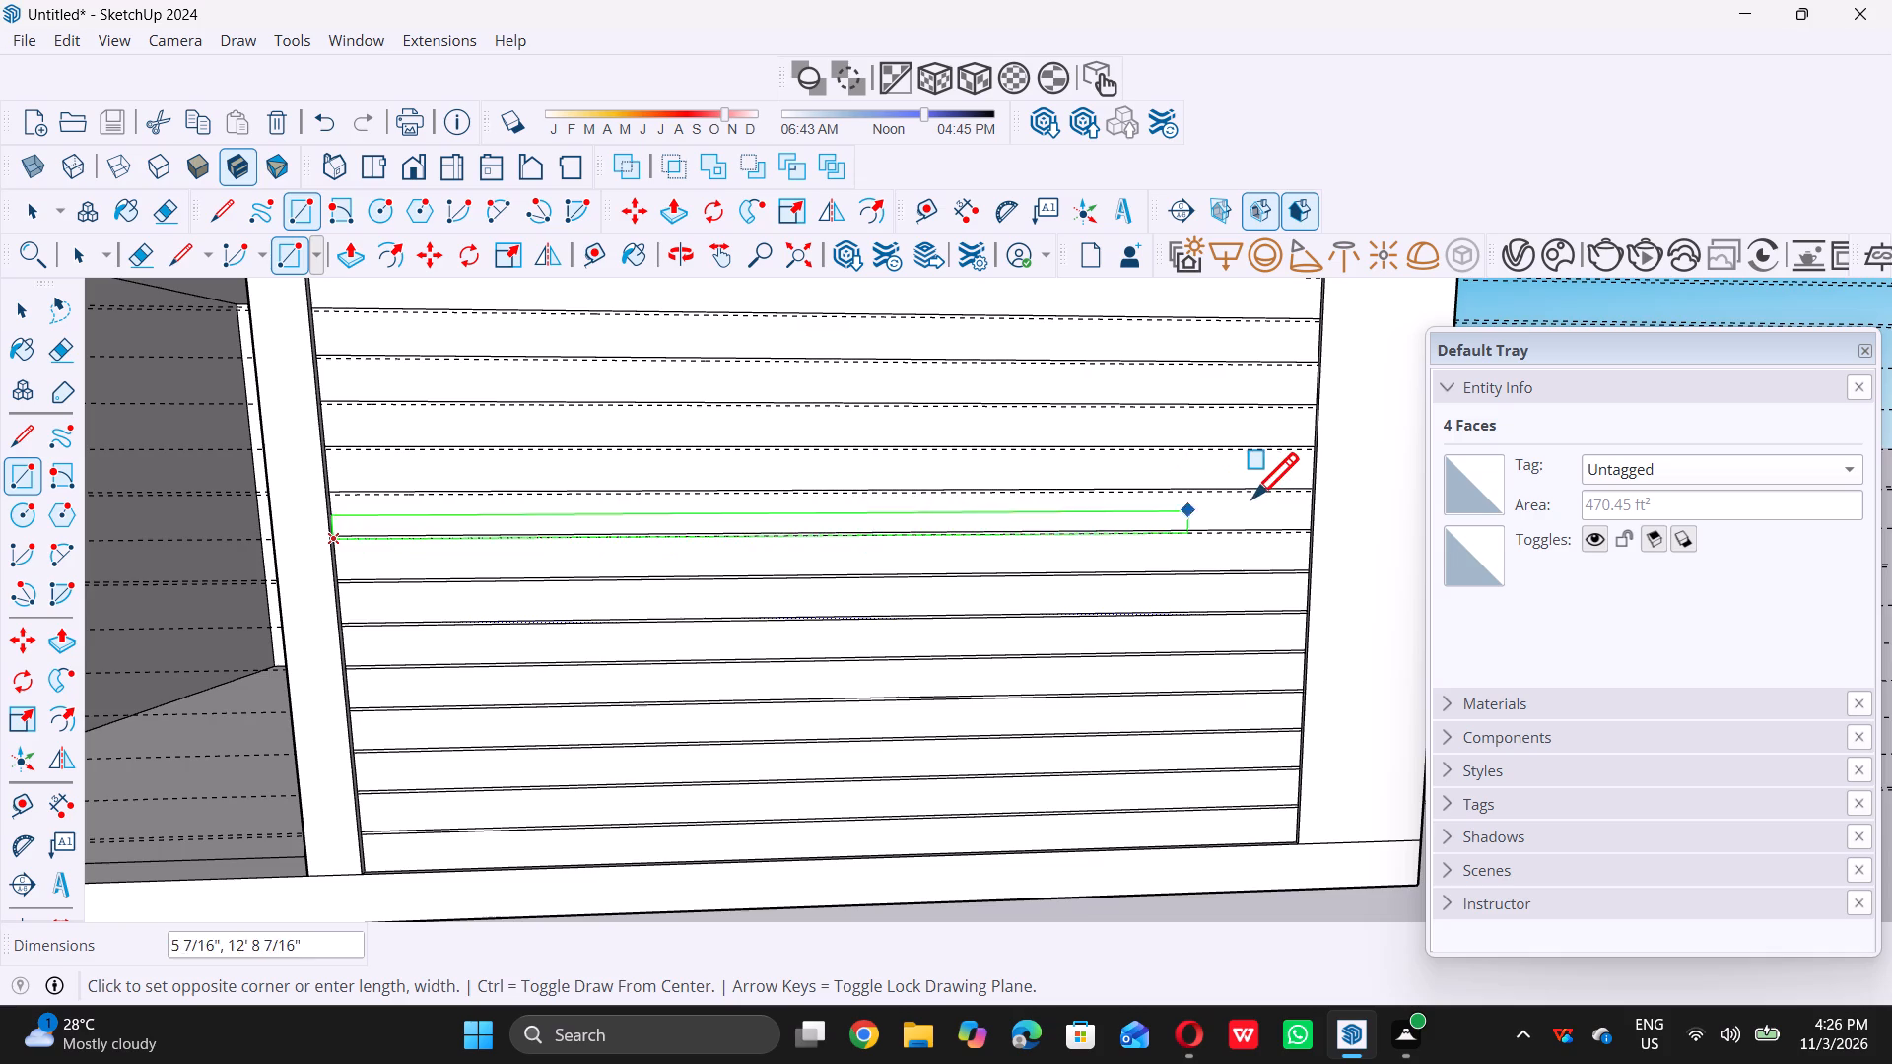
{"action": "scroll", "coordinate": [1259, 497], "scroll_direction": "up", "scroll_amount": 14}
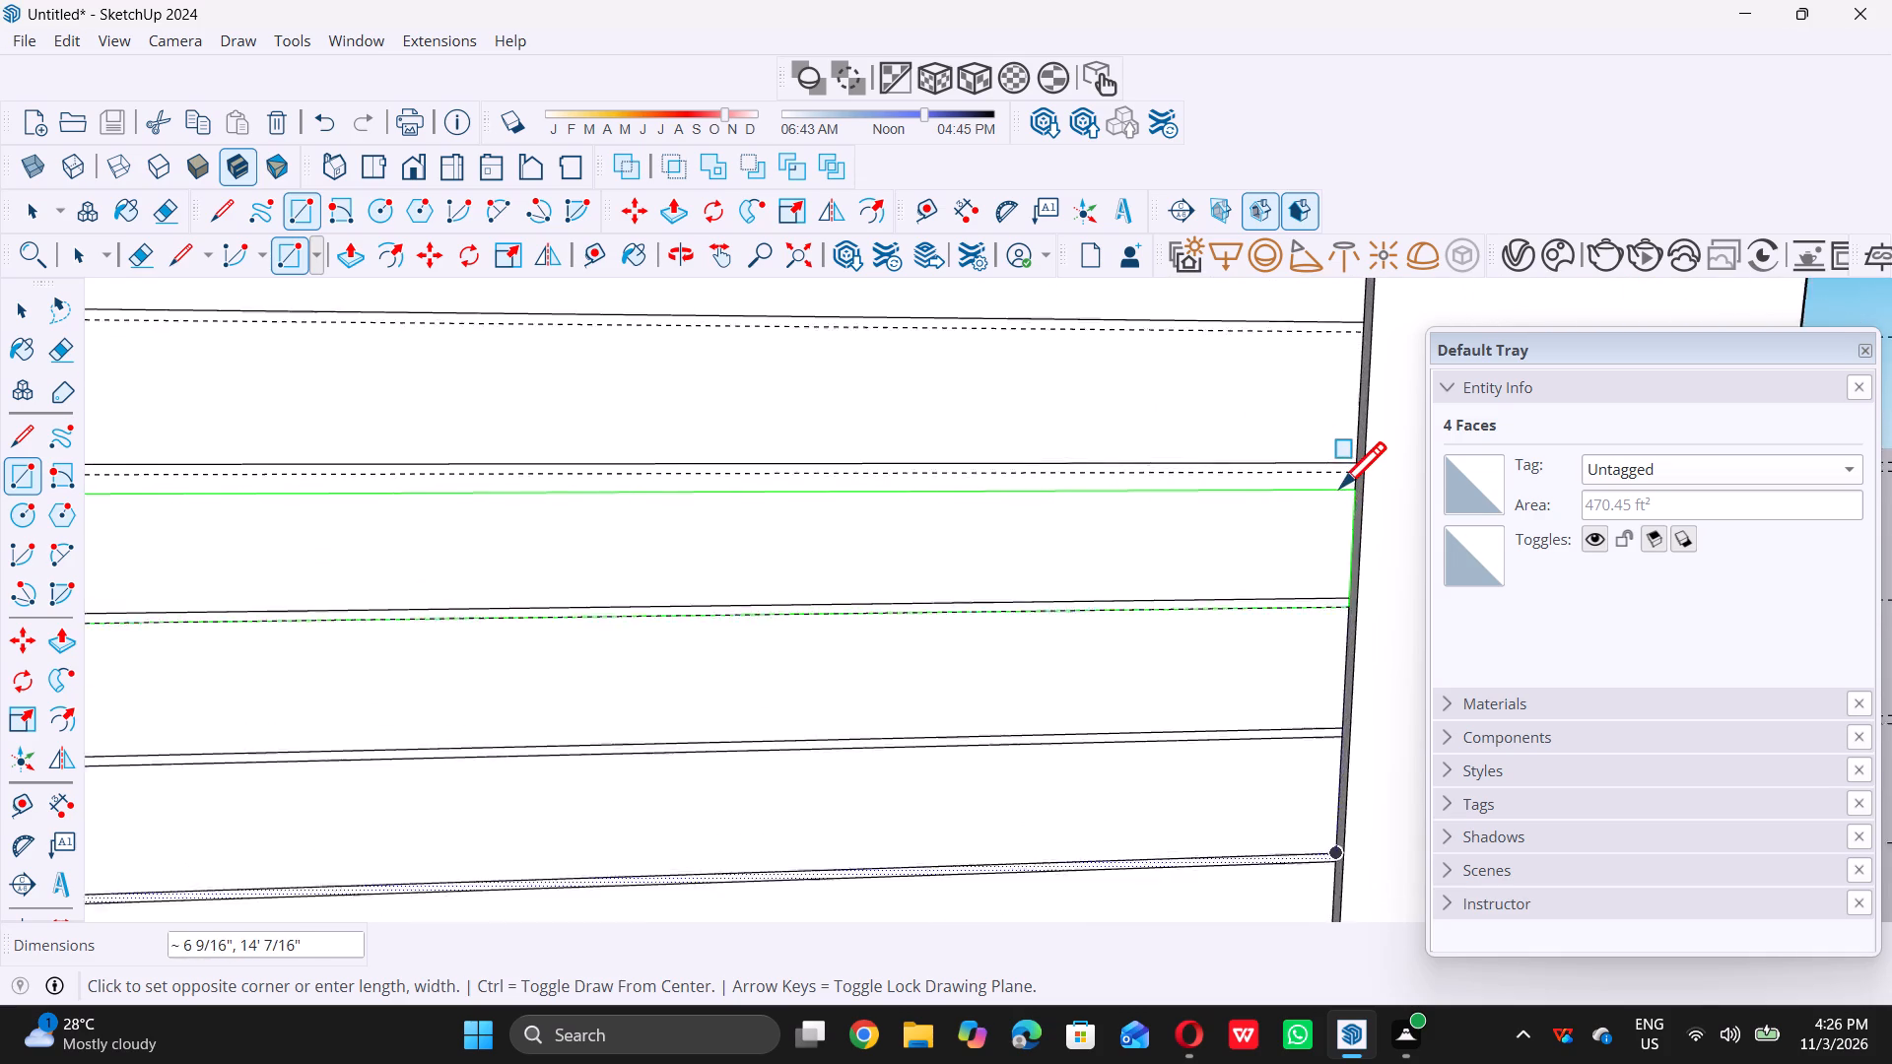
{"action": "scroll", "coordinate": [1341, 486], "scroll_direction": "up", "scroll_amount": 3}
{"action": "triple_click", "coordinate": [1362, 467]}
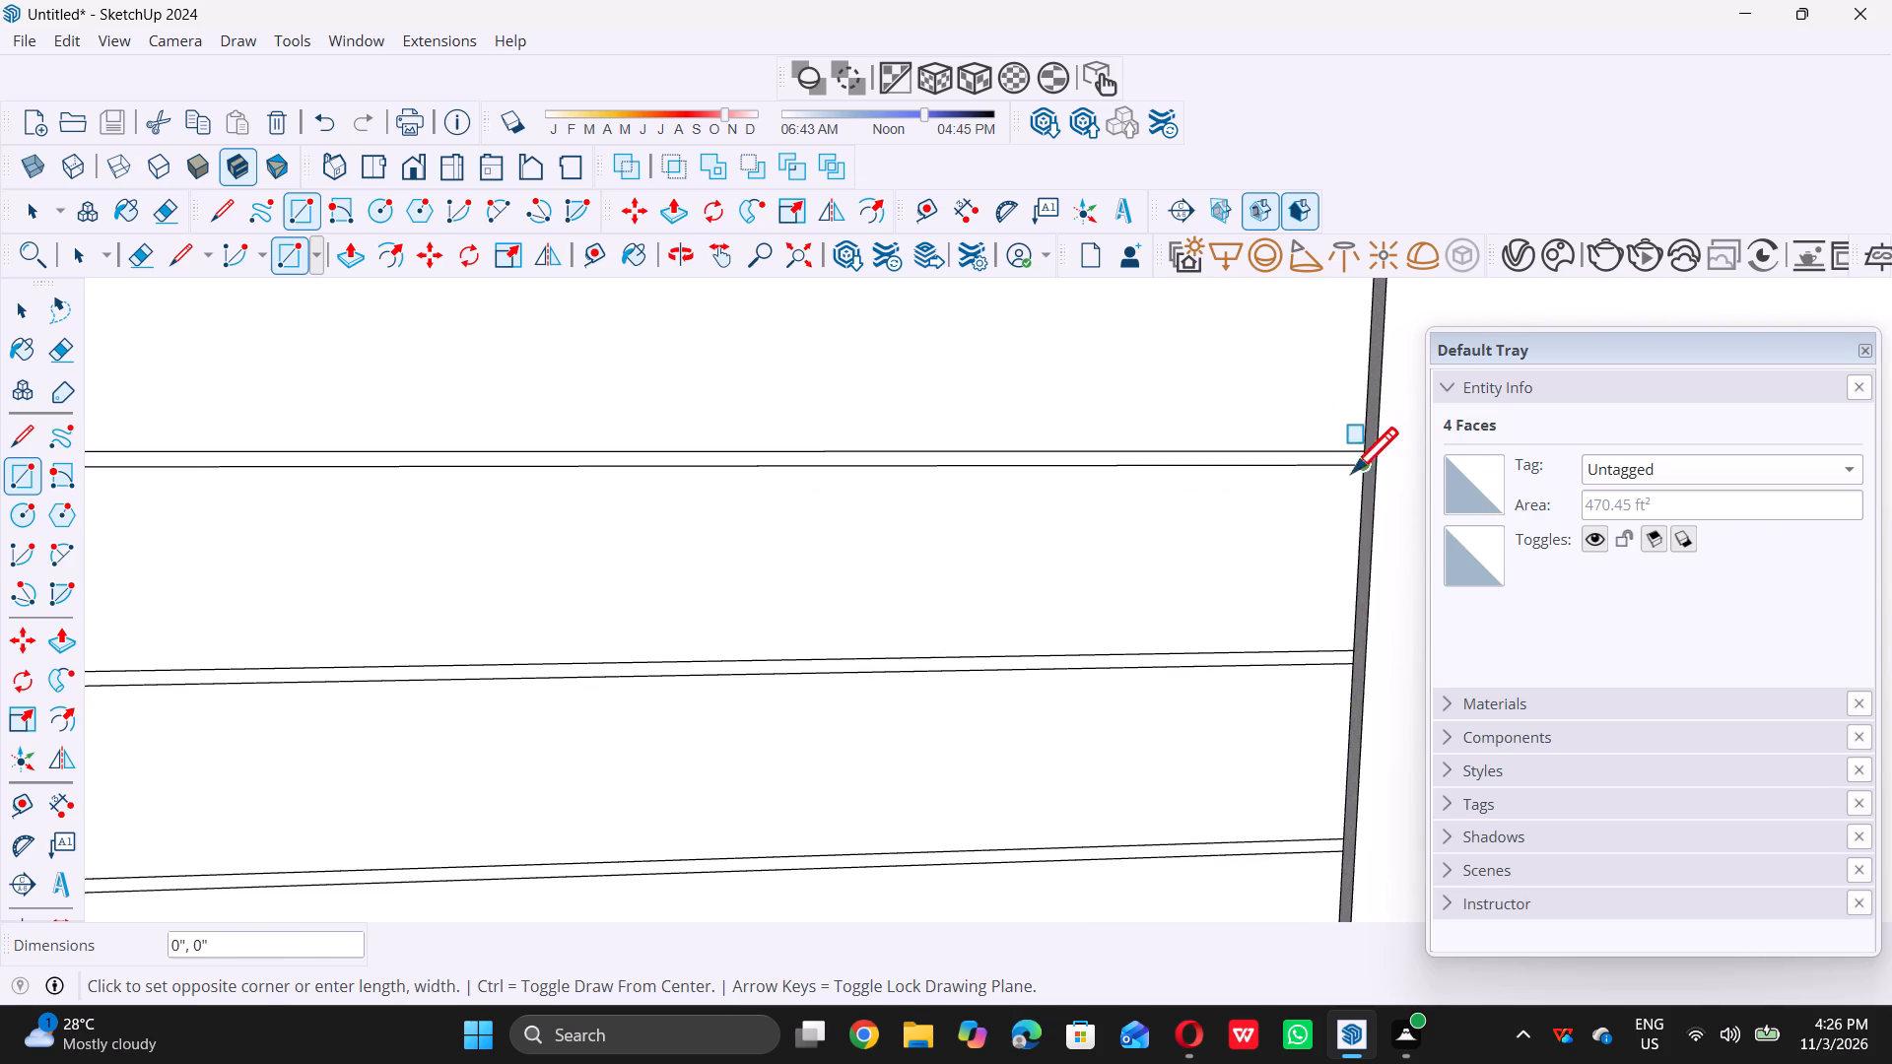
{"action": "scroll", "coordinate": [1350, 477], "scroll_direction": "down", "scroll_amount": 20}
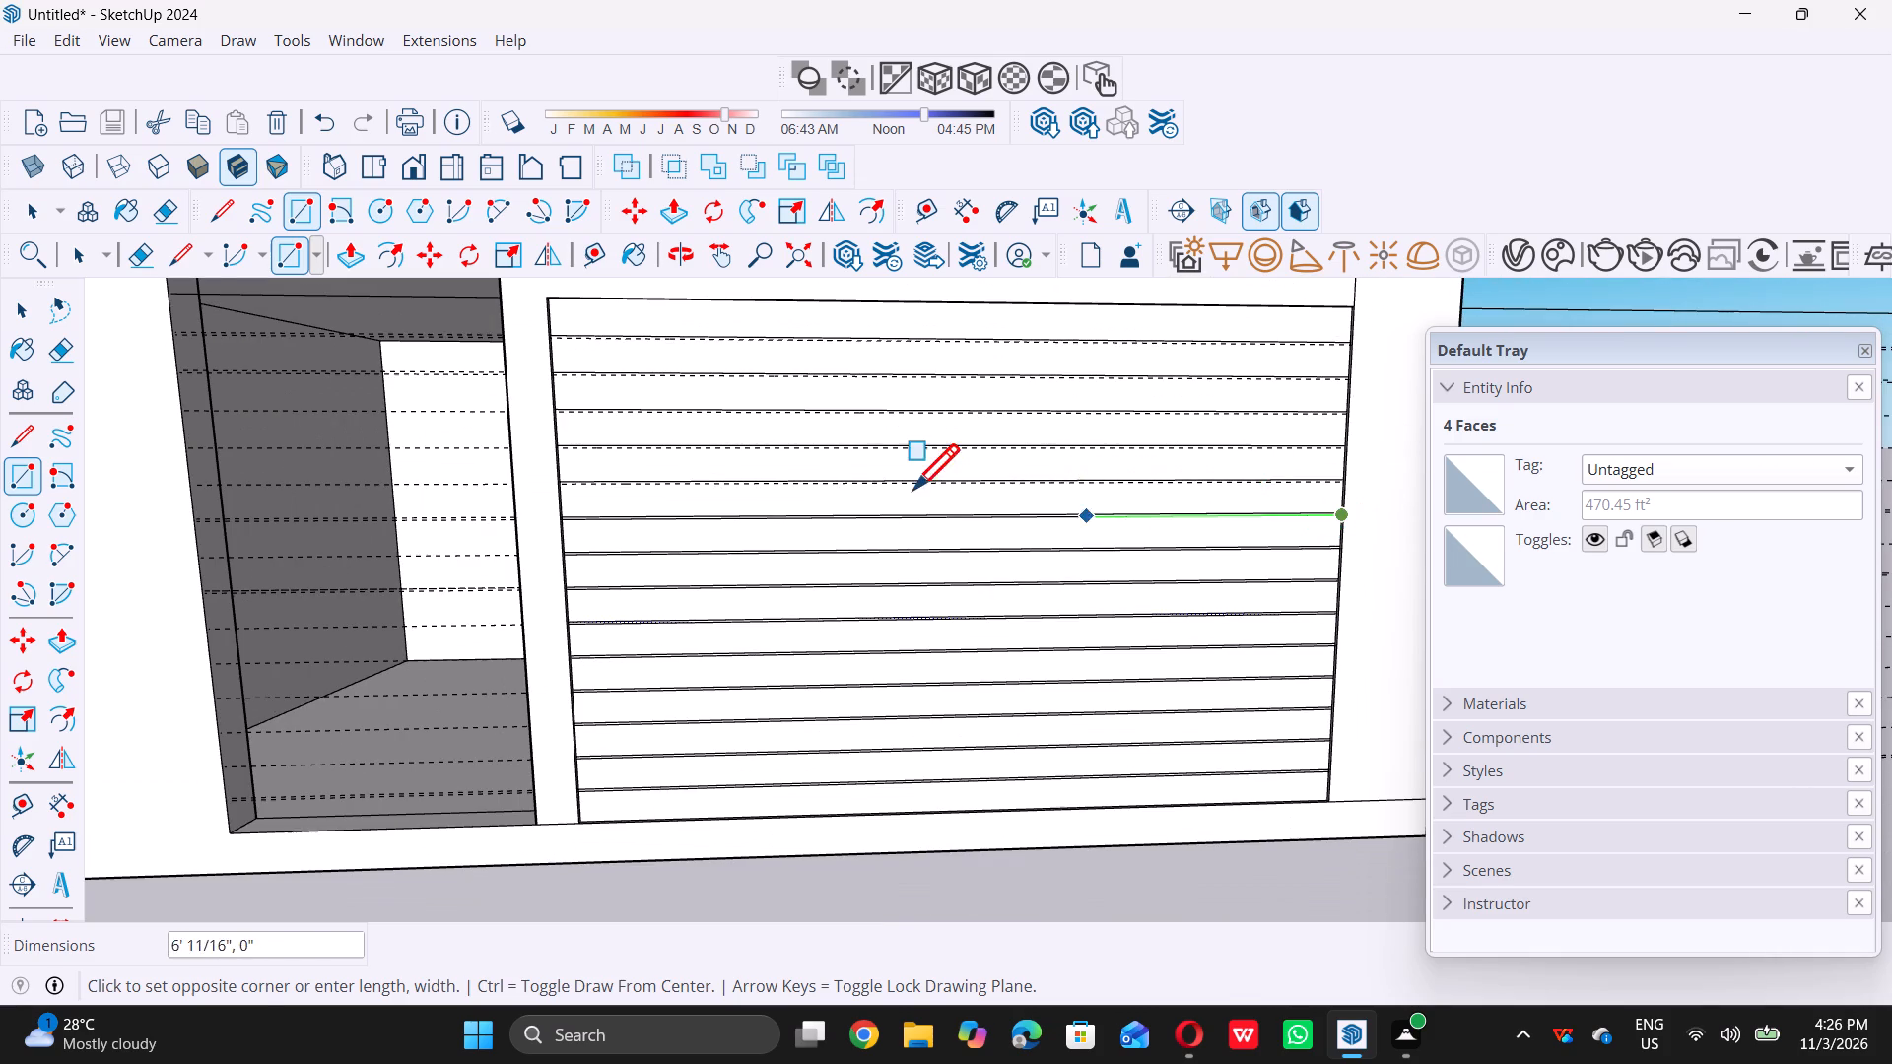
{"action": "key", "text": "space"}
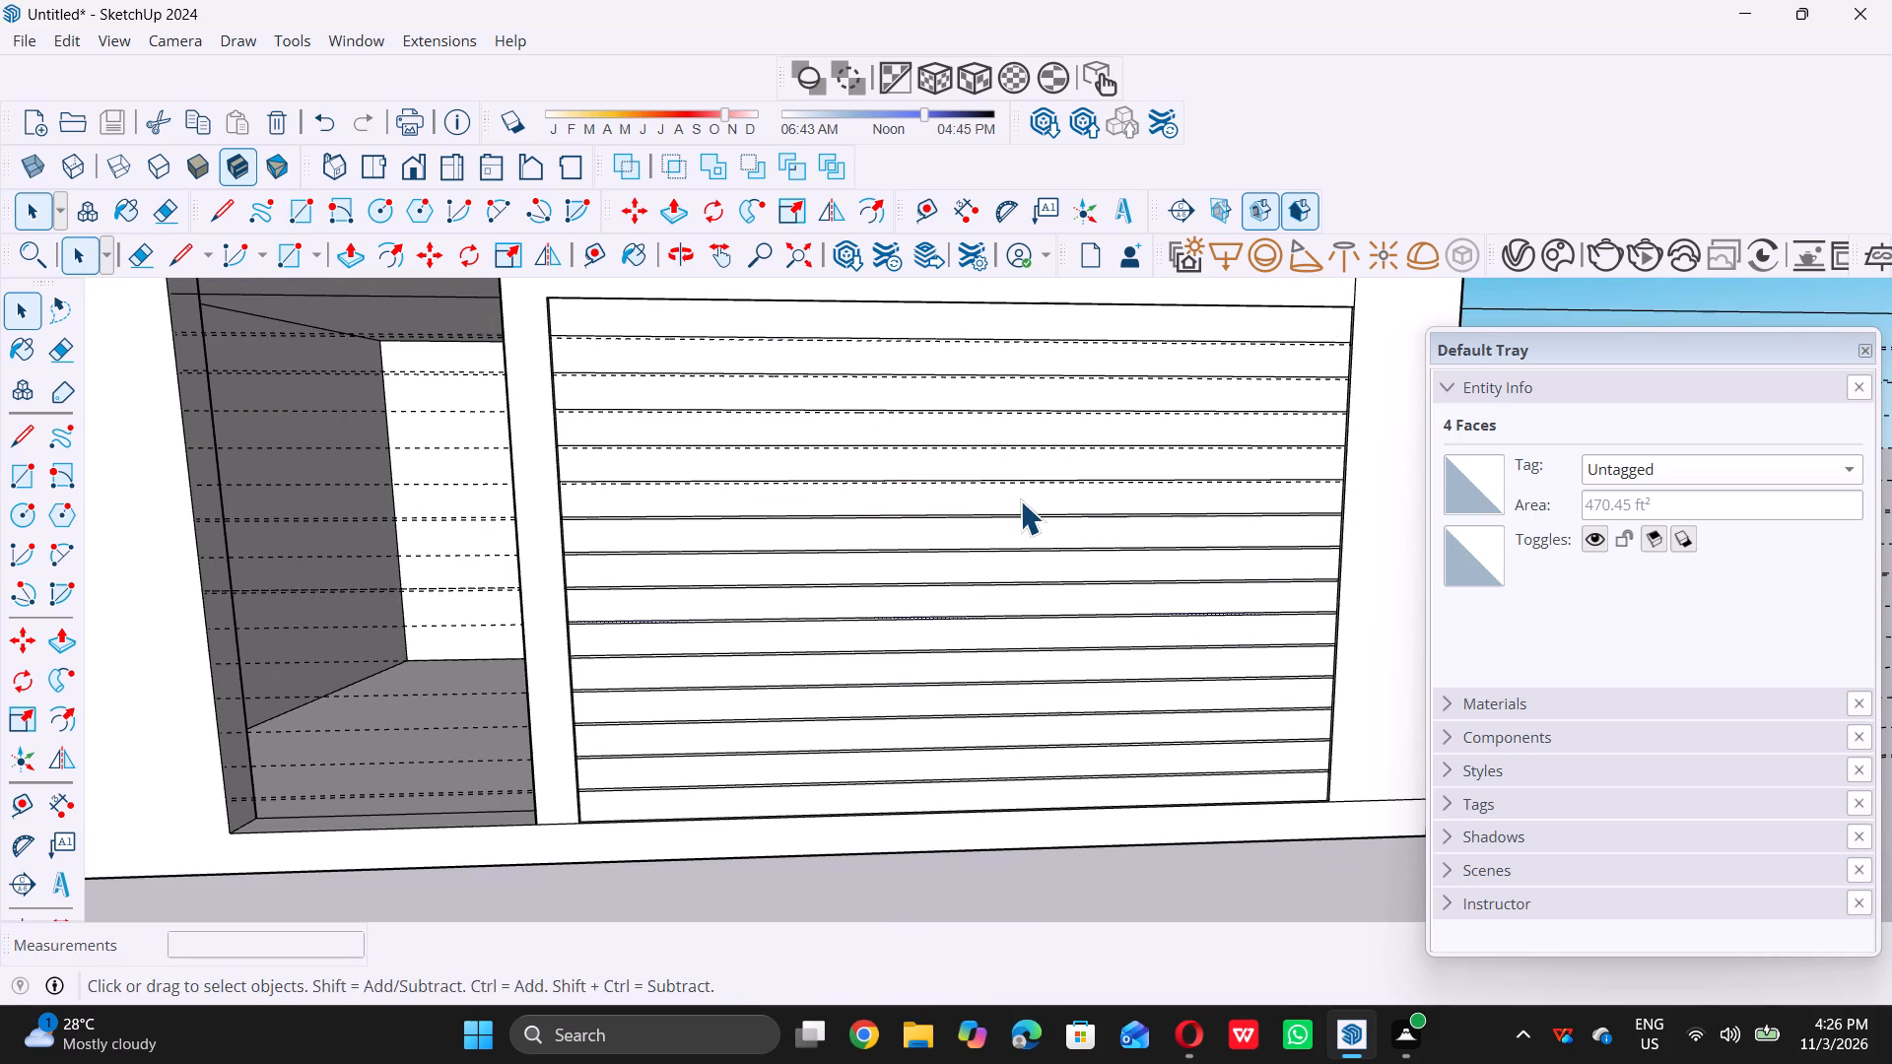
Draw a rectangle across the panel's full width from the guide below the fifth division line up to the guide below the fourth.
{"action": "key", "text": "r"}
{"action": "scroll", "coordinate": [645, 459], "scroll_direction": "up", "scroll_amount": 4}
{"action": "scroll", "coordinate": [536, 472], "scroll_direction": "up", "scroll_amount": 7}
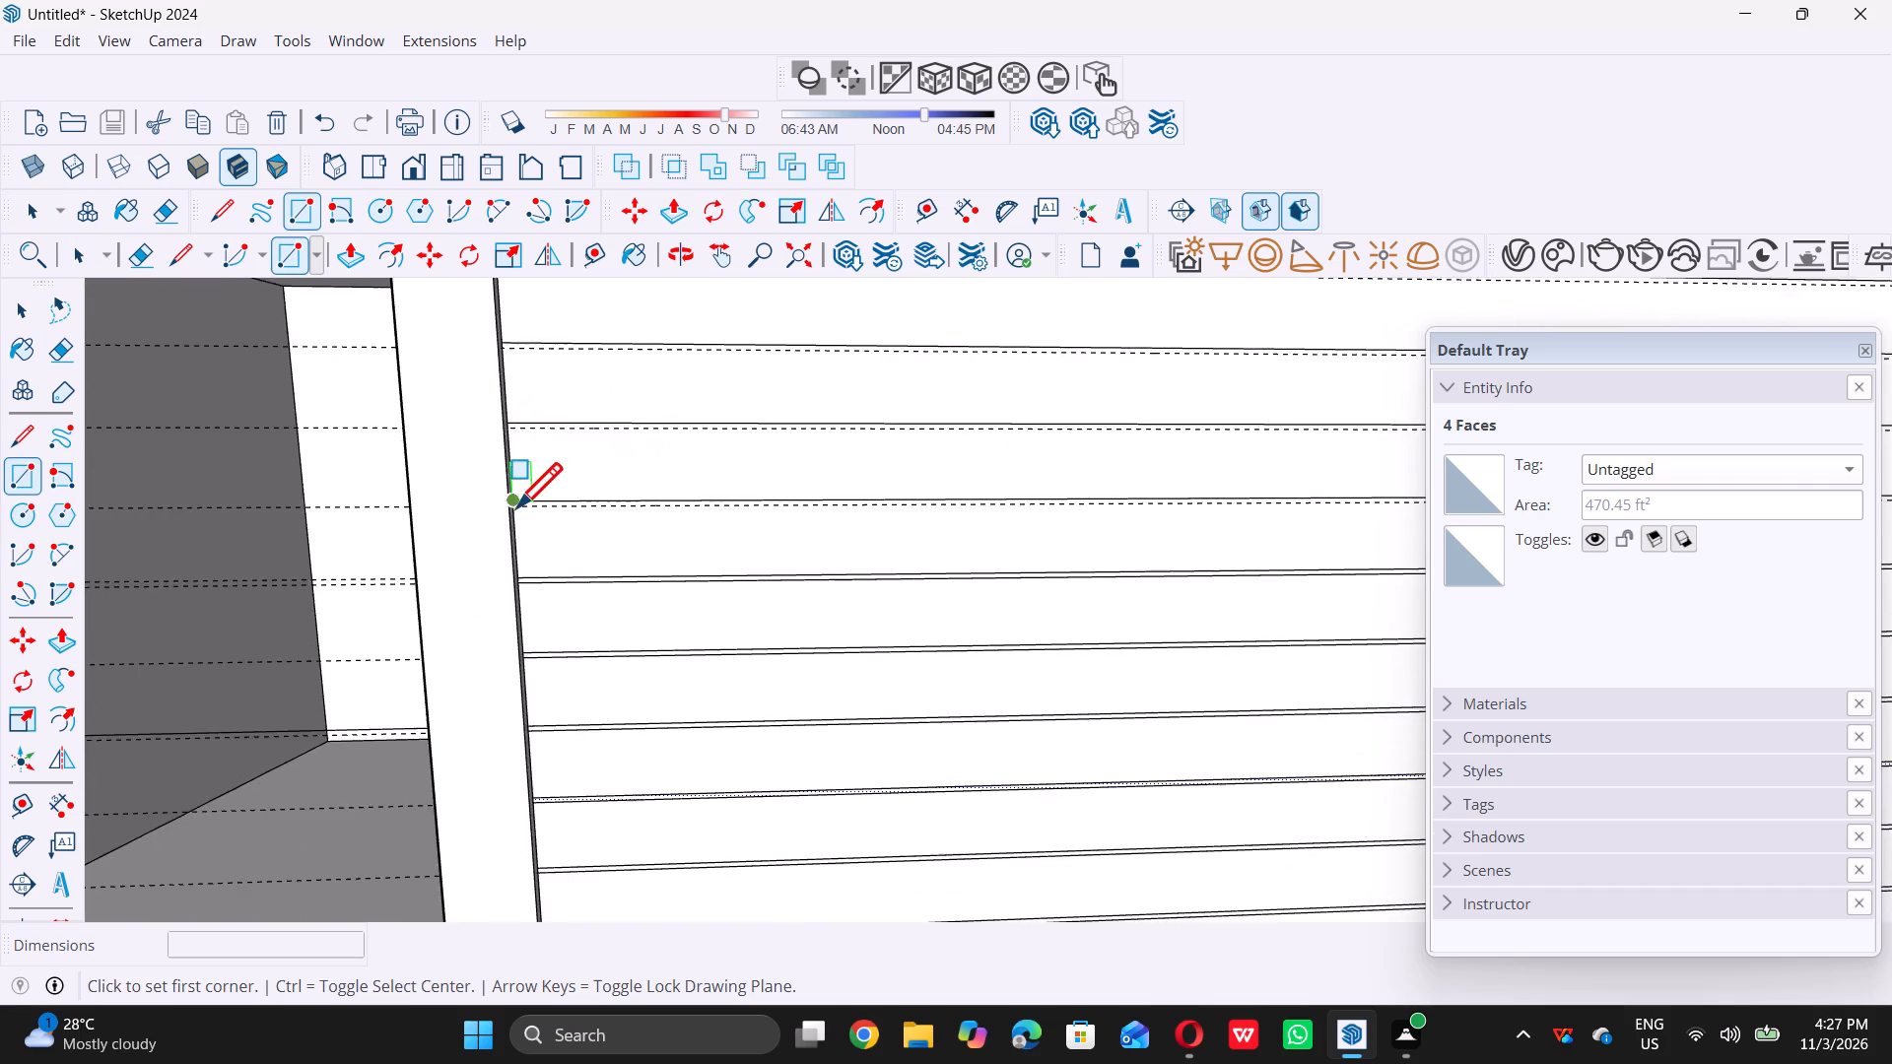
{"action": "scroll", "coordinate": [516, 507], "scroll_direction": "up", "scroll_amount": 18}
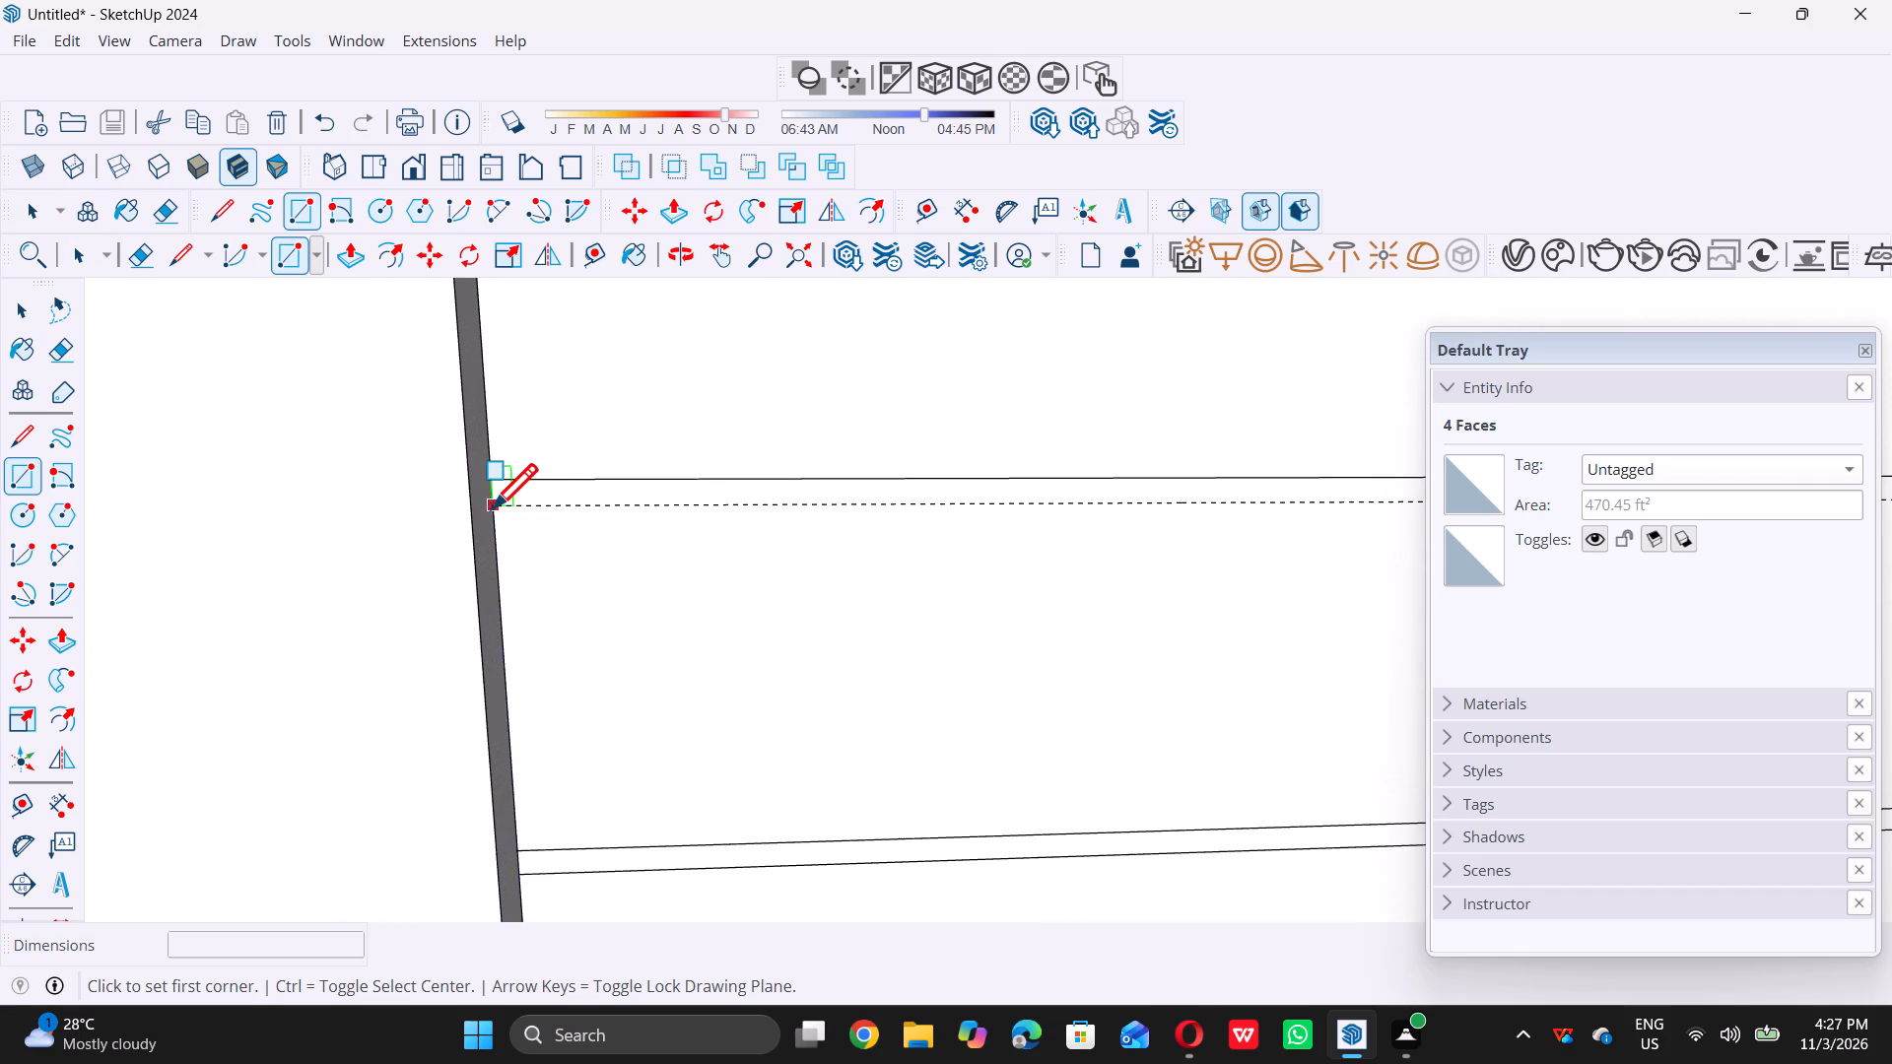
{"action": "double_click", "coordinate": [503, 505]}
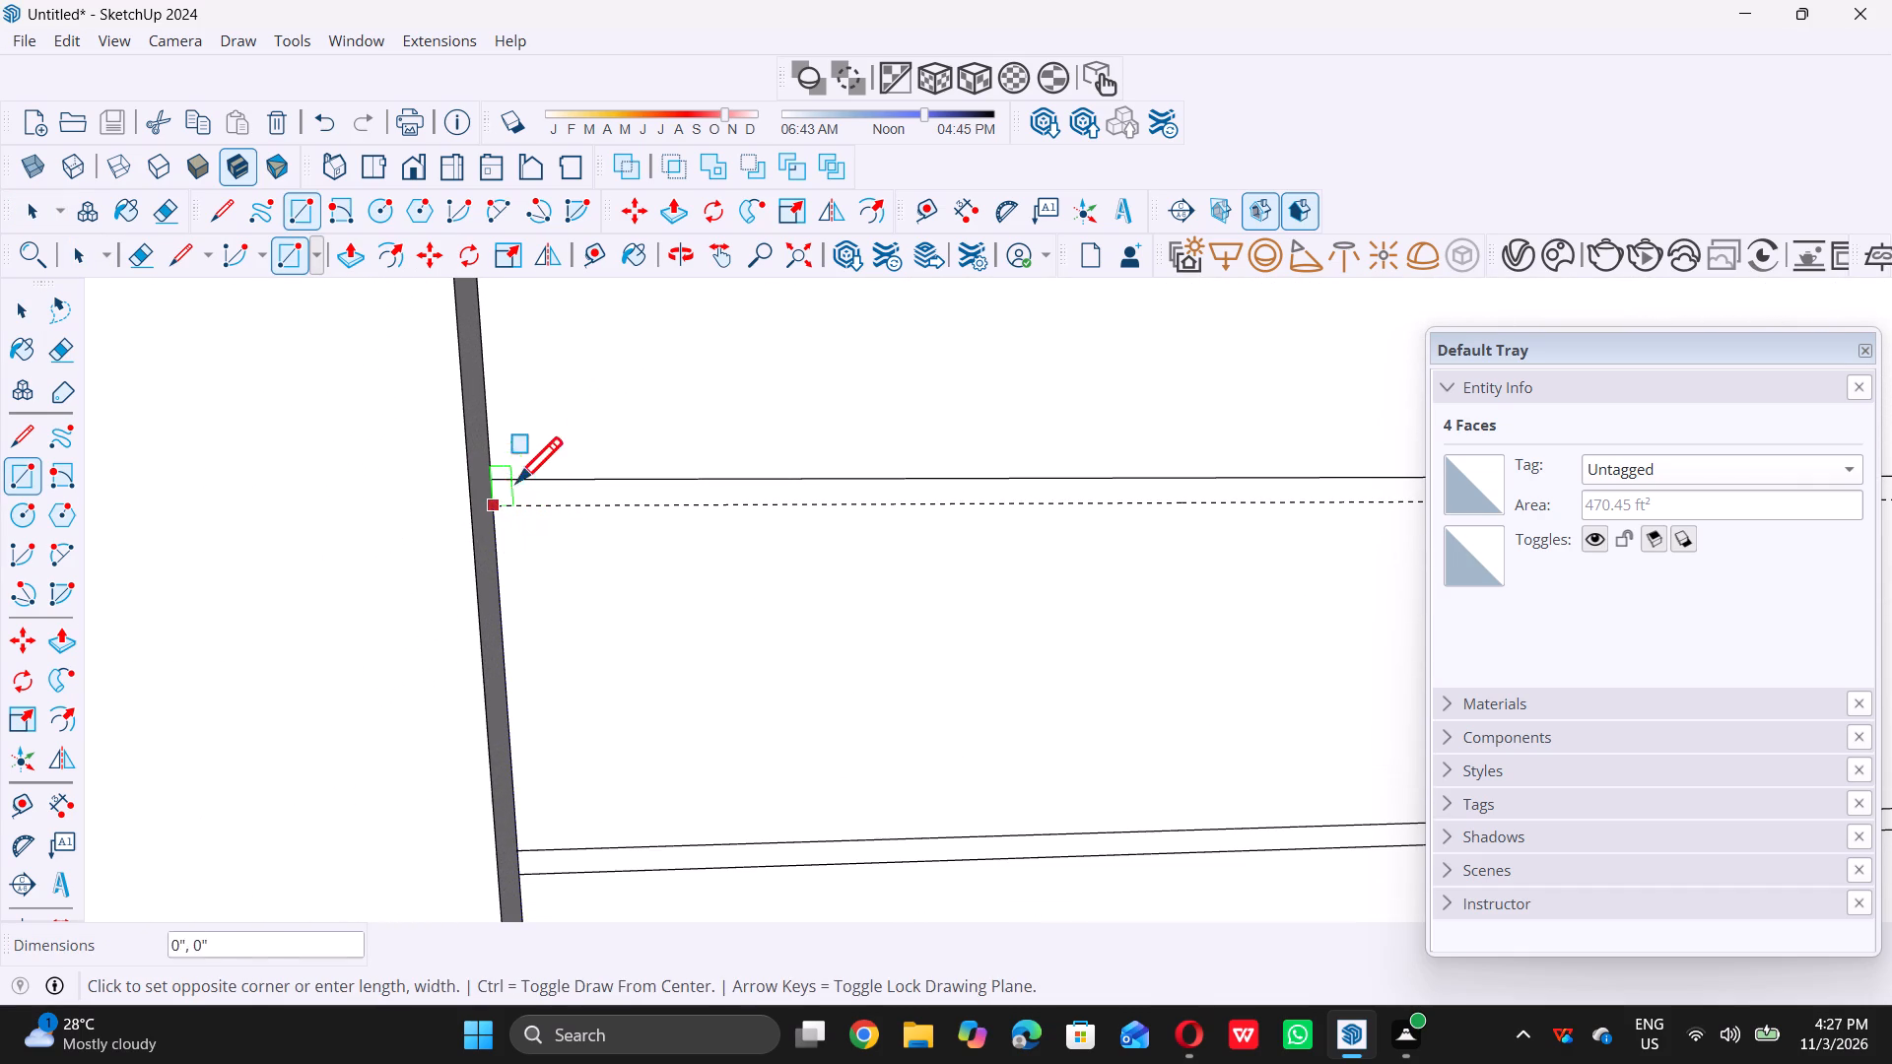
{"action": "scroll", "coordinate": [595, 434], "scroll_direction": "down", "scroll_amount": 20}
{"action": "scroll", "coordinate": [595, 434], "scroll_direction": "down", "scroll_amount": 2}
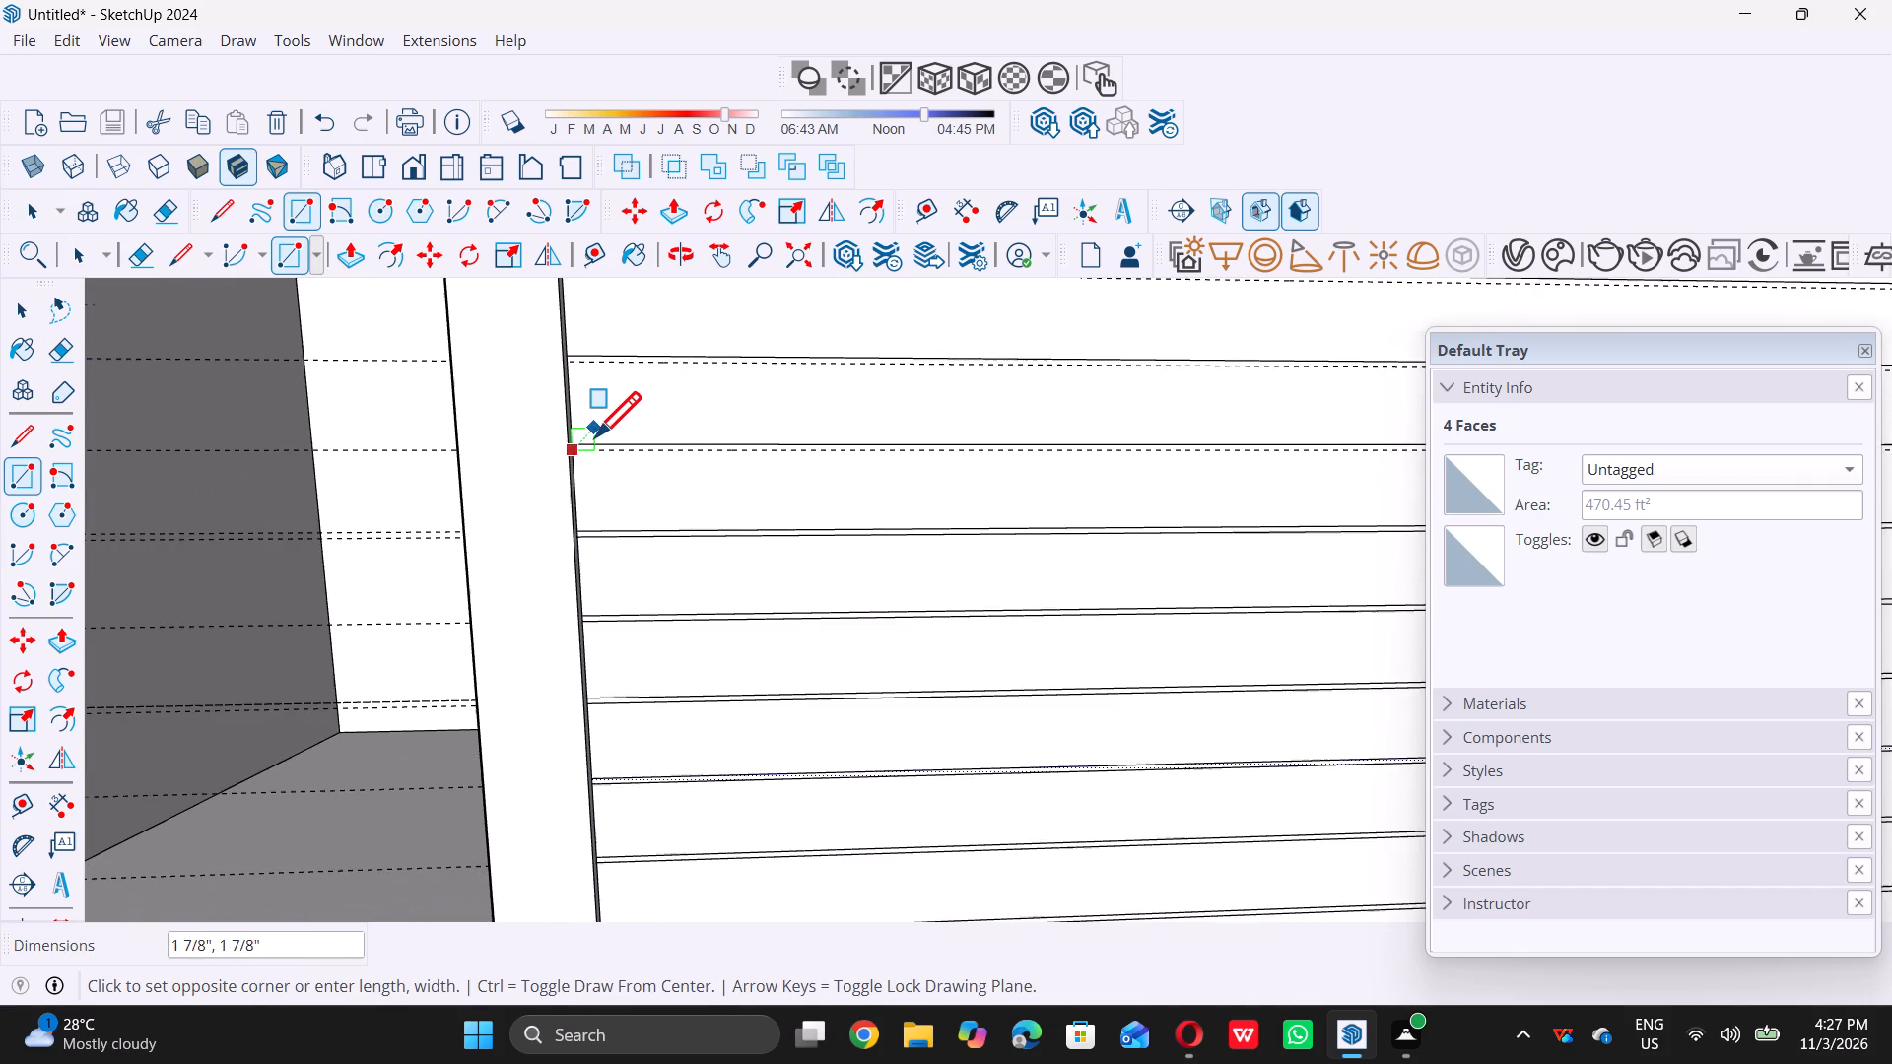
{"action": "scroll", "coordinate": [595, 436], "scroll_direction": "down", "scroll_amount": 8}
{"action": "scroll", "coordinate": [1172, 434], "scroll_direction": "up", "scroll_amount": 5}
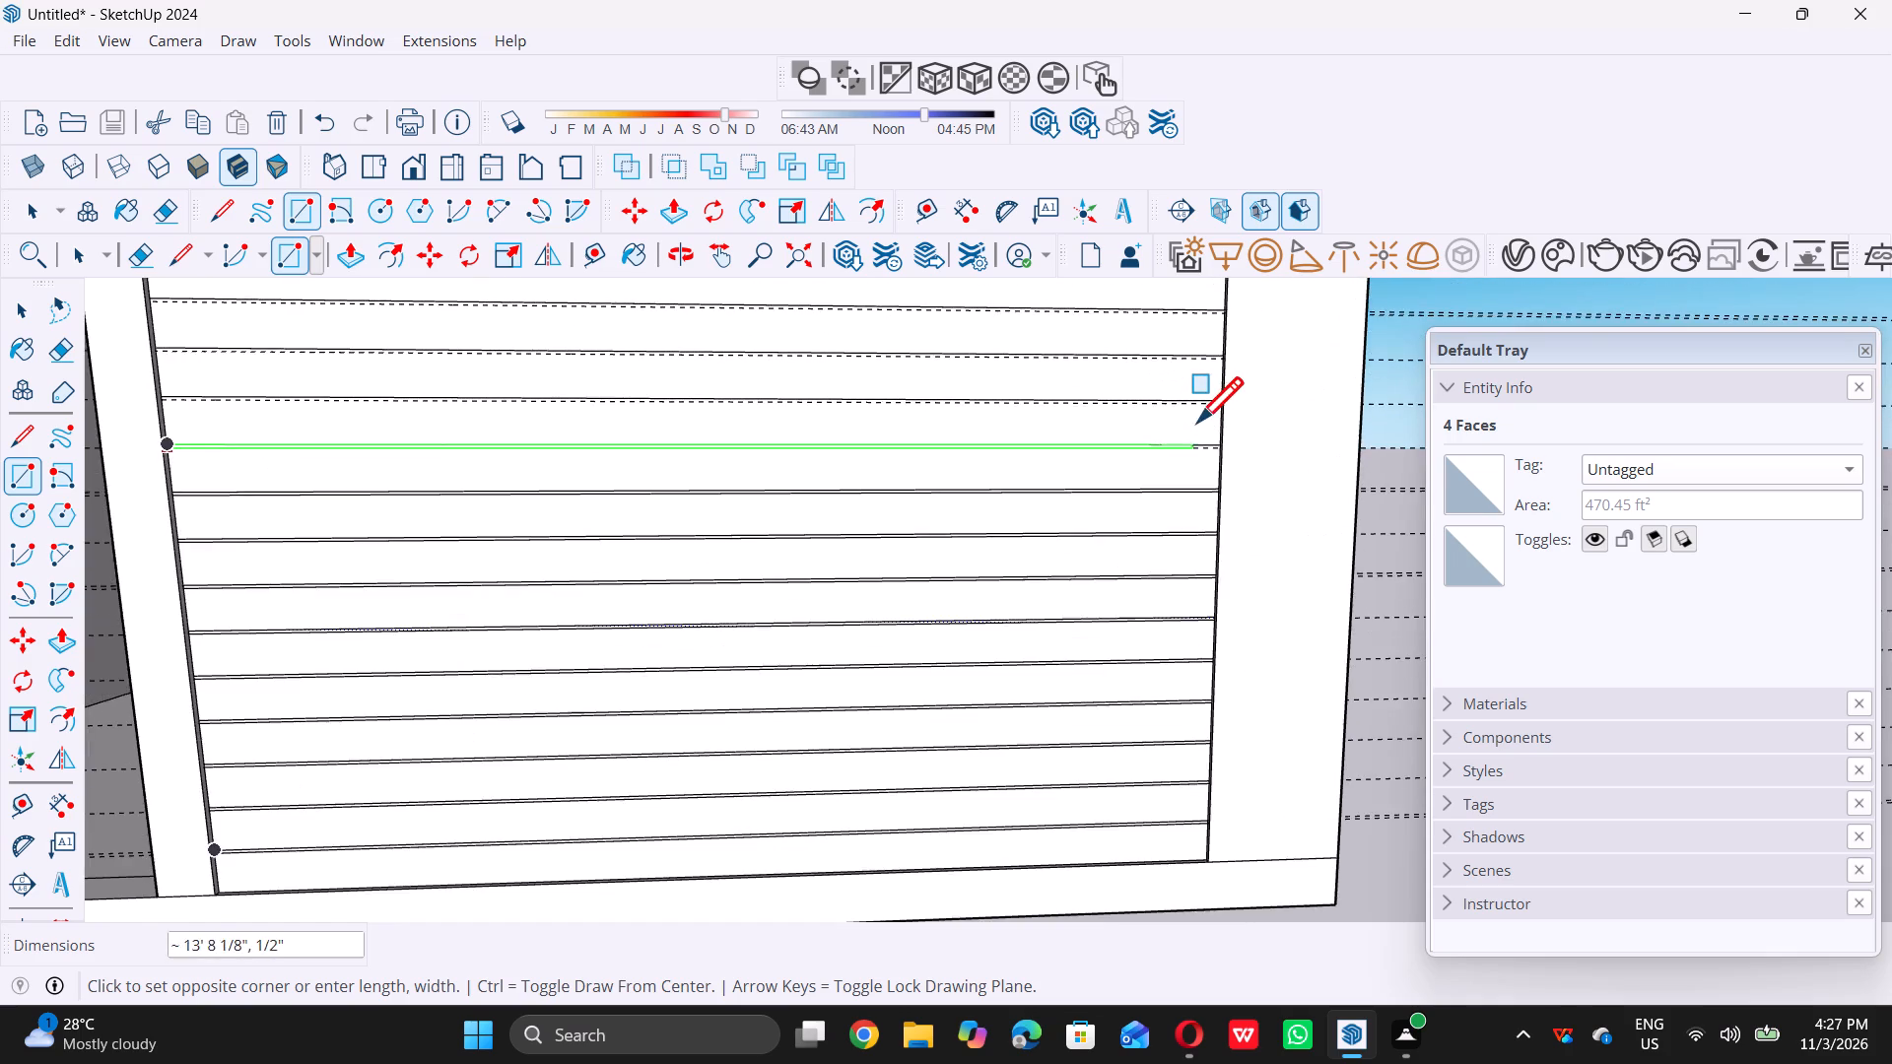
{"action": "scroll", "coordinate": [1197, 420], "scroll_direction": "up", "scroll_amount": 14}
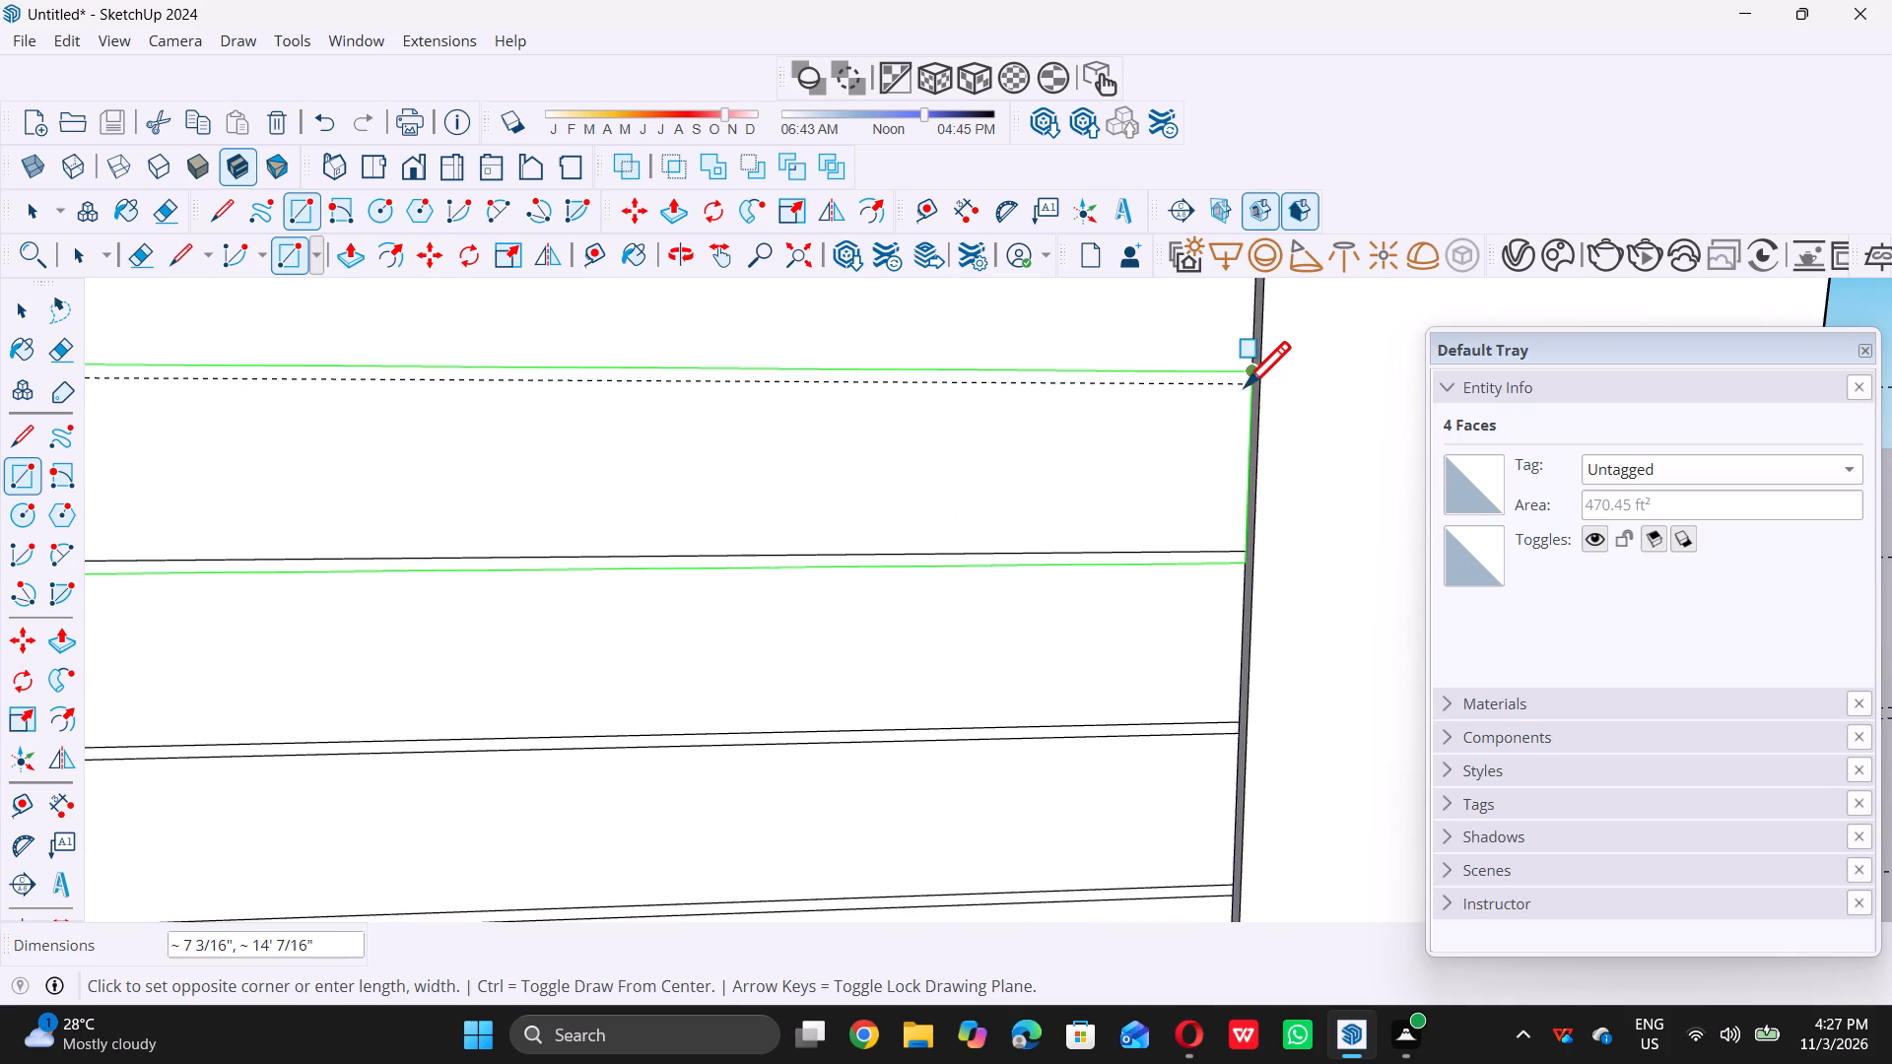
{"action": "scroll", "coordinate": [1244, 386], "scroll_direction": "up", "scroll_amount": 5}
{"action": "double_click", "coordinate": [1243, 386]}
Draw a rectangle across the panel's full width from the guide below the third division line up to the guide below the second.
{"action": "scroll", "coordinate": [1247, 439], "scroll_direction": "down", "scroll_amount": 5}
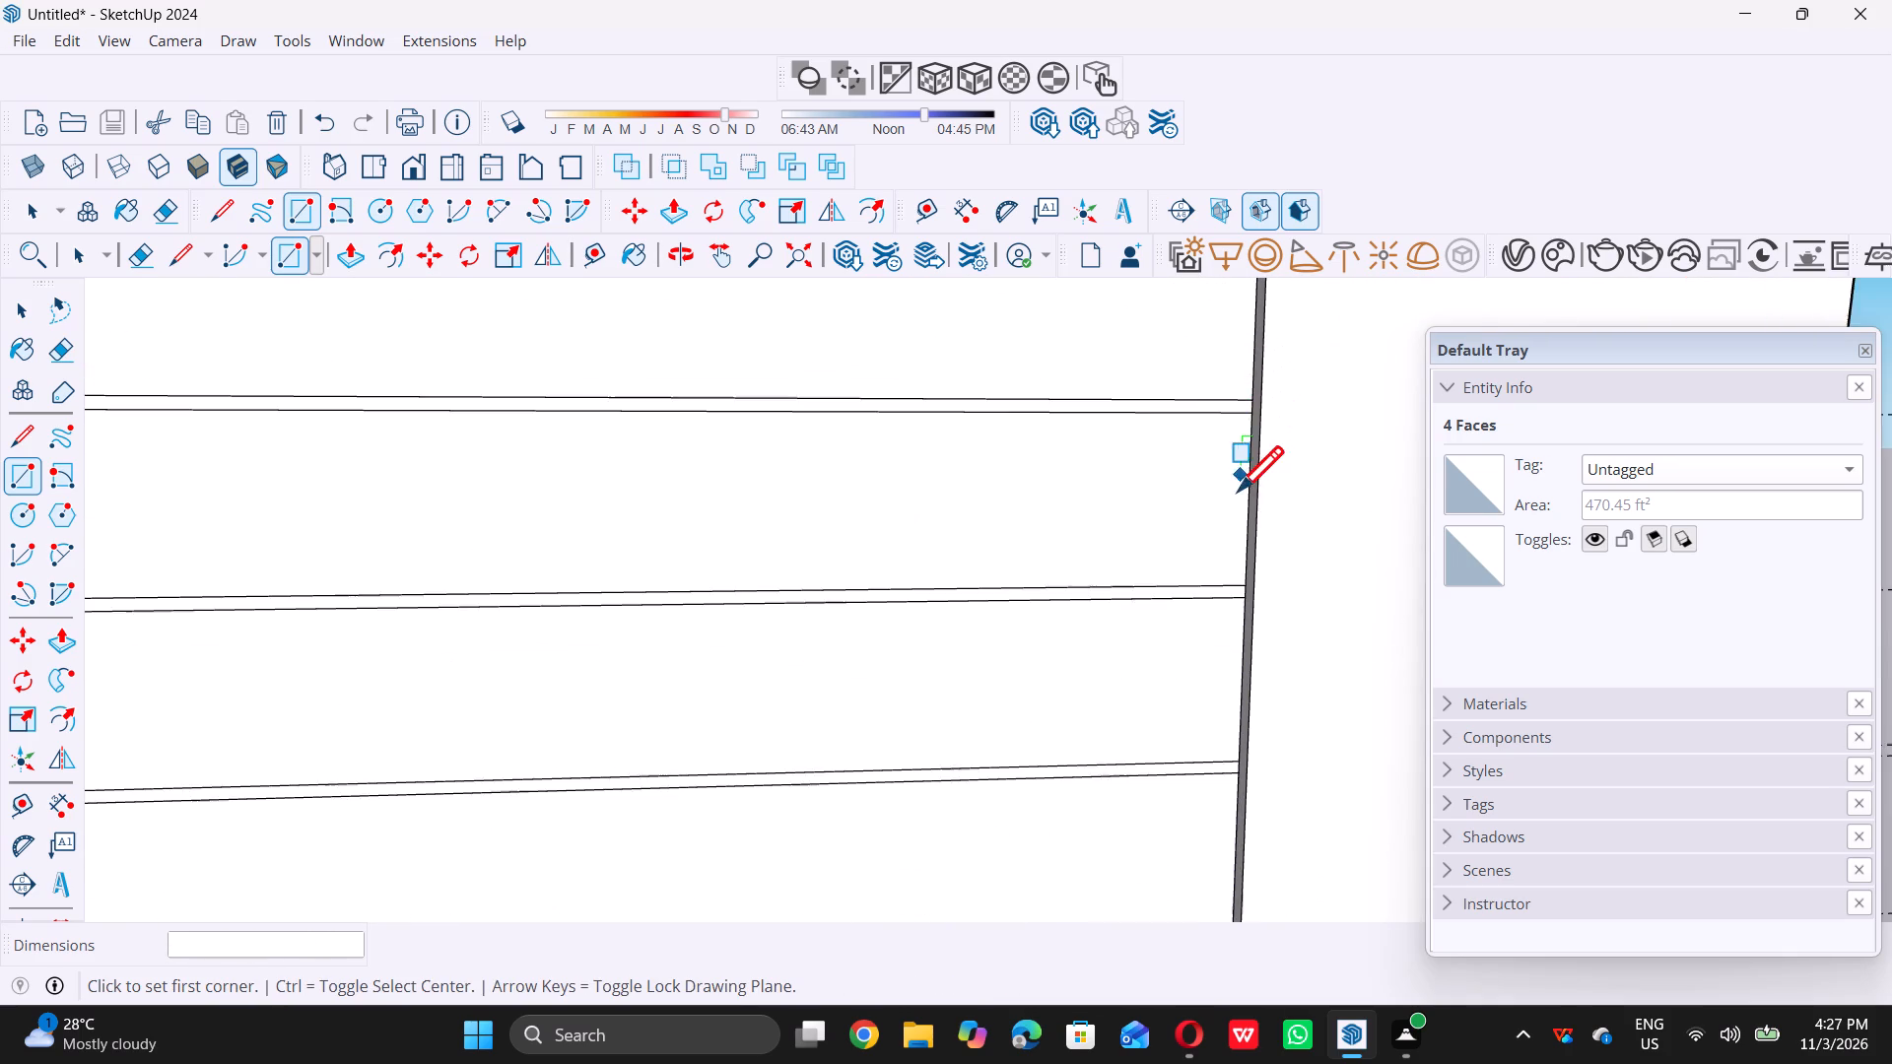
{"action": "scroll", "coordinate": [1238, 491], "scroll_direction": "down", "scroll_amount": 20}
{"action": "scroll", "coordinate": [1238, 491], "scroll_direction": "down", "scroll_amount": 2}
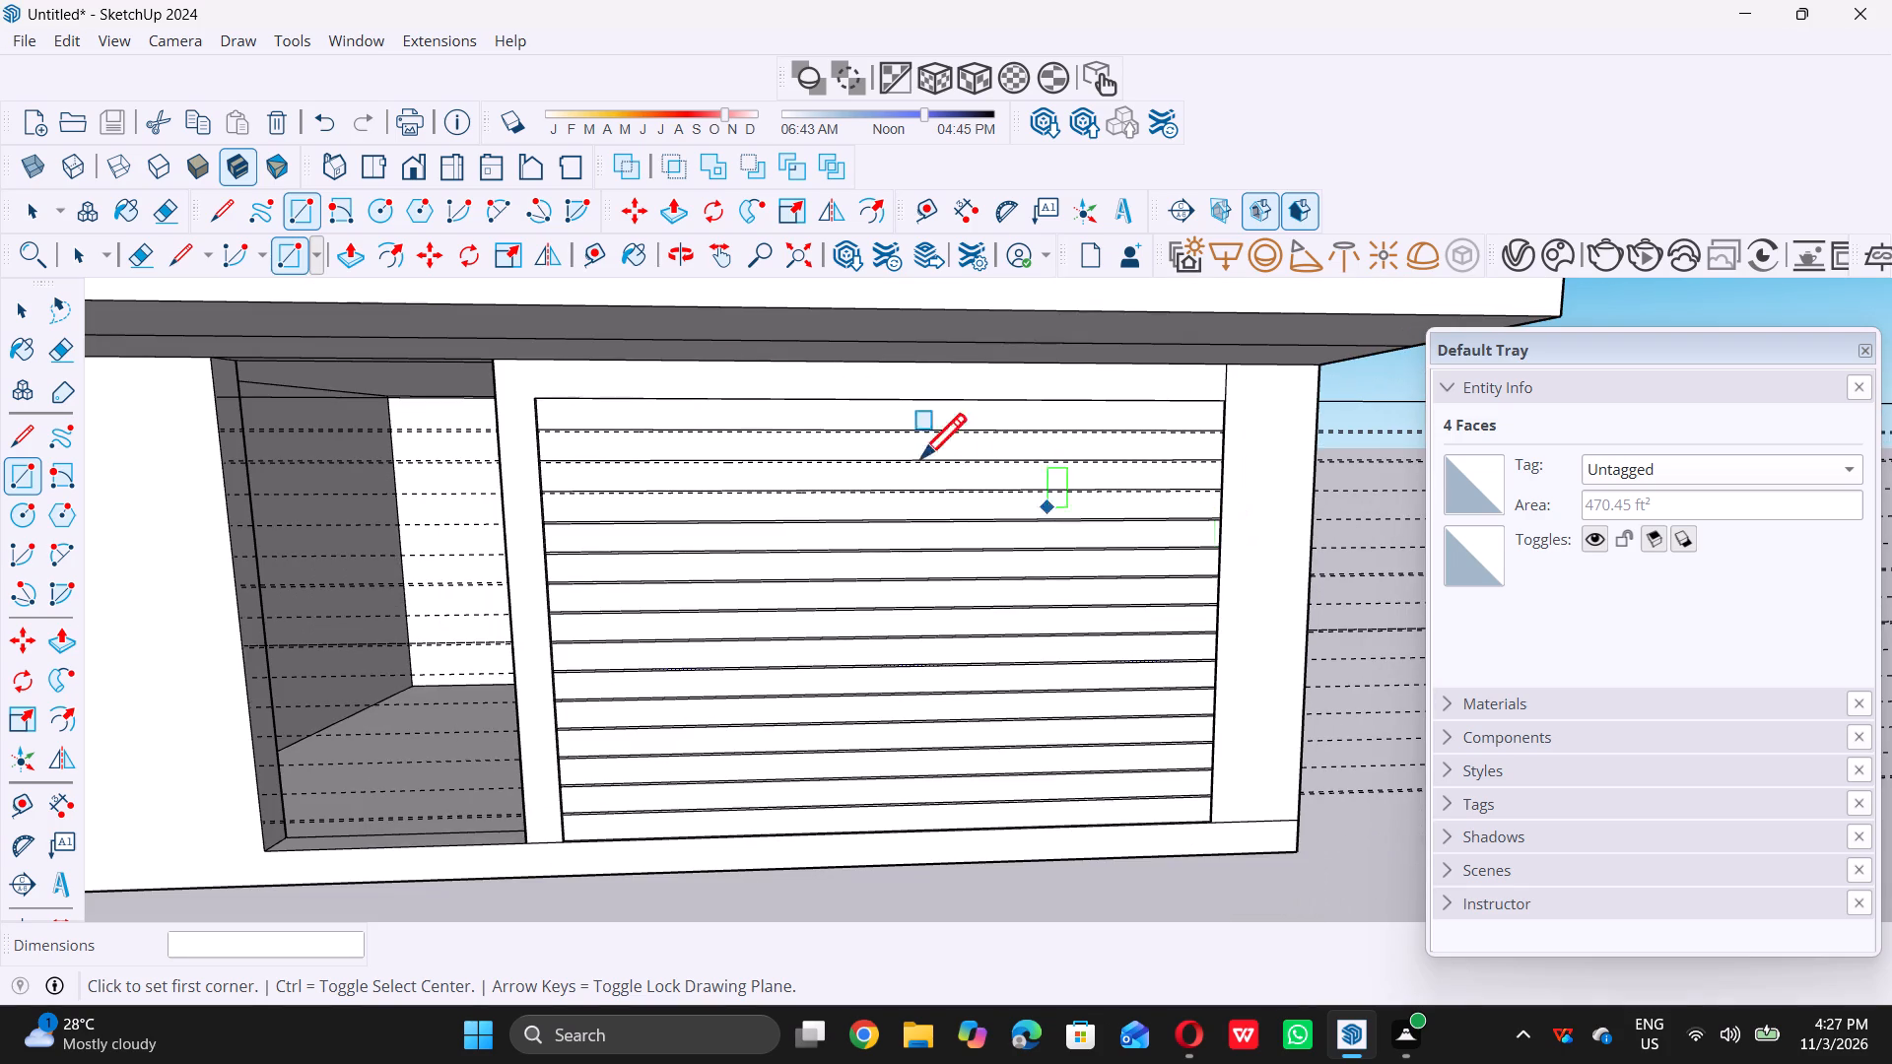
{"action": "scroll", "coordinate": [607, 453], "scroll_direction": "up", "scroll_amount": 6}
{"action": "scroll", "coordinate": [539, 500], "scroll_direction": "up", "scroll_amount": 15}
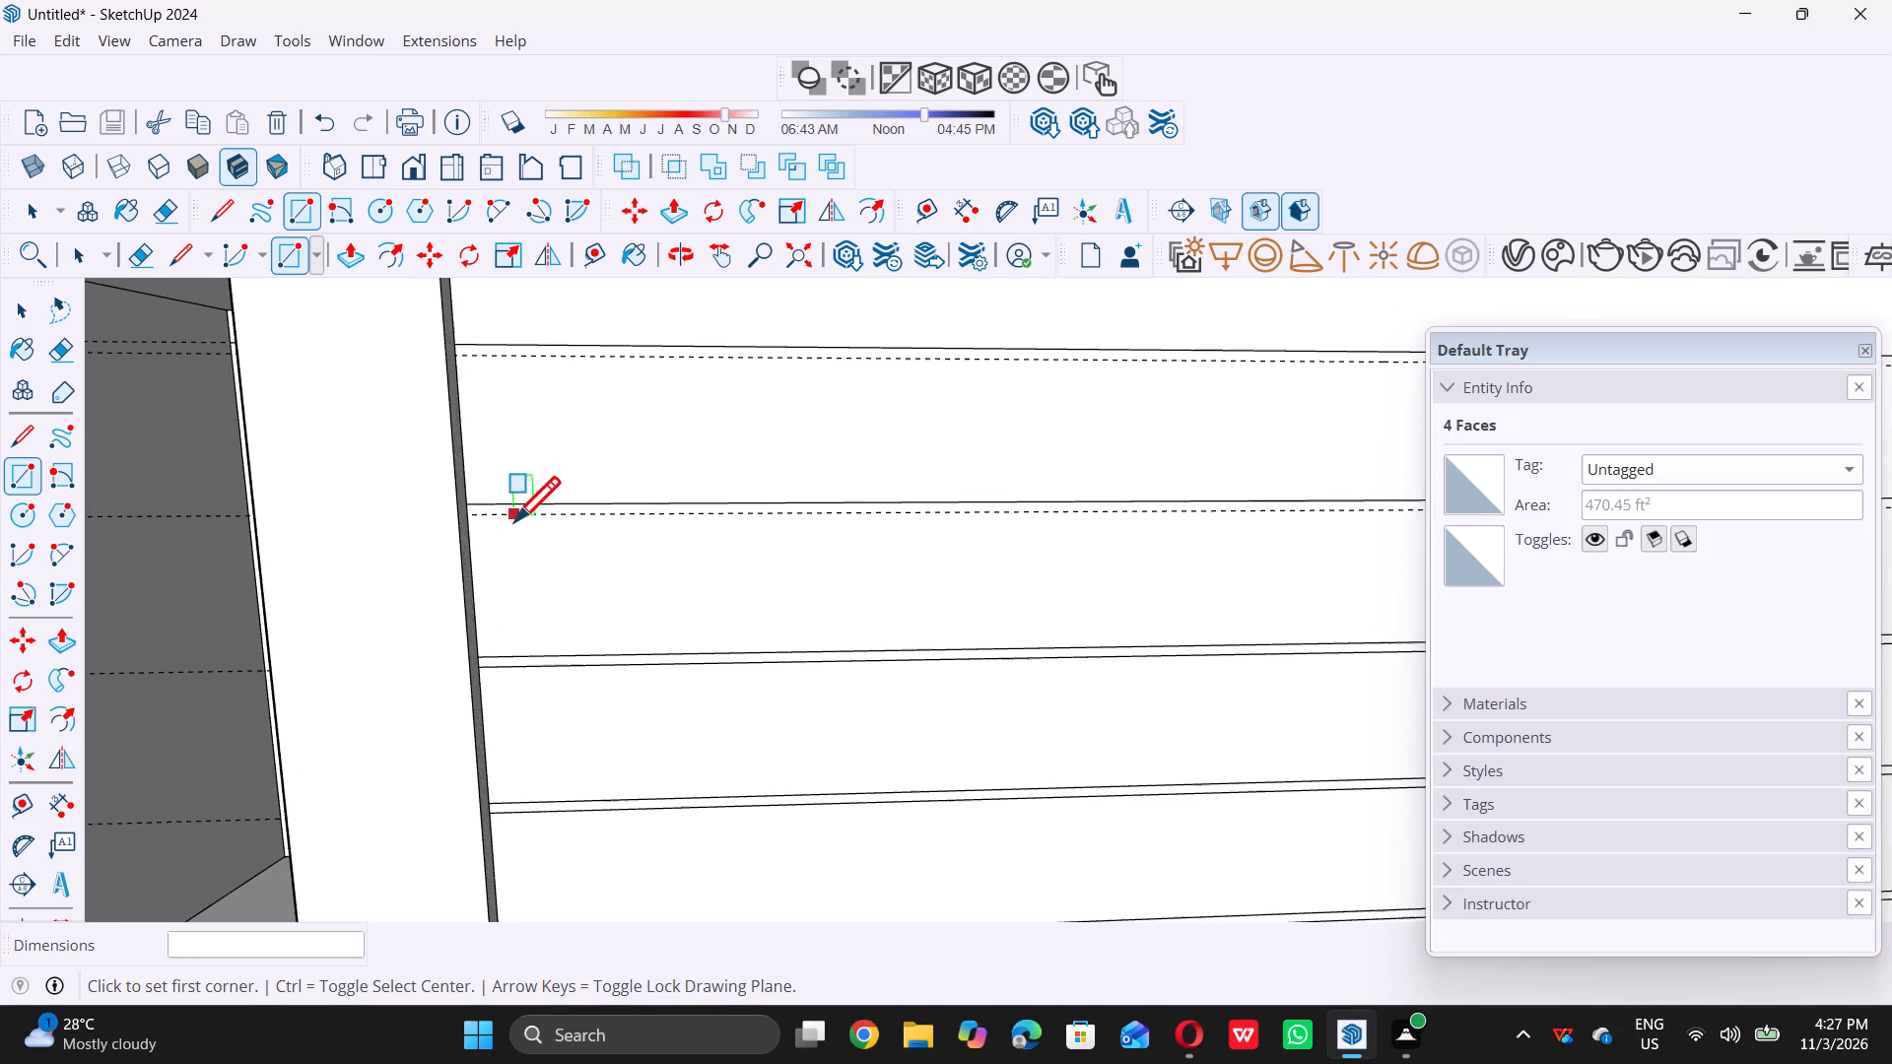
{"action": "scroll", "coordinate": [482, 514], "scroll_direction": "up", "scroll_amount": 9}
{"action": "double_click", "coordinate": [459, 511]}
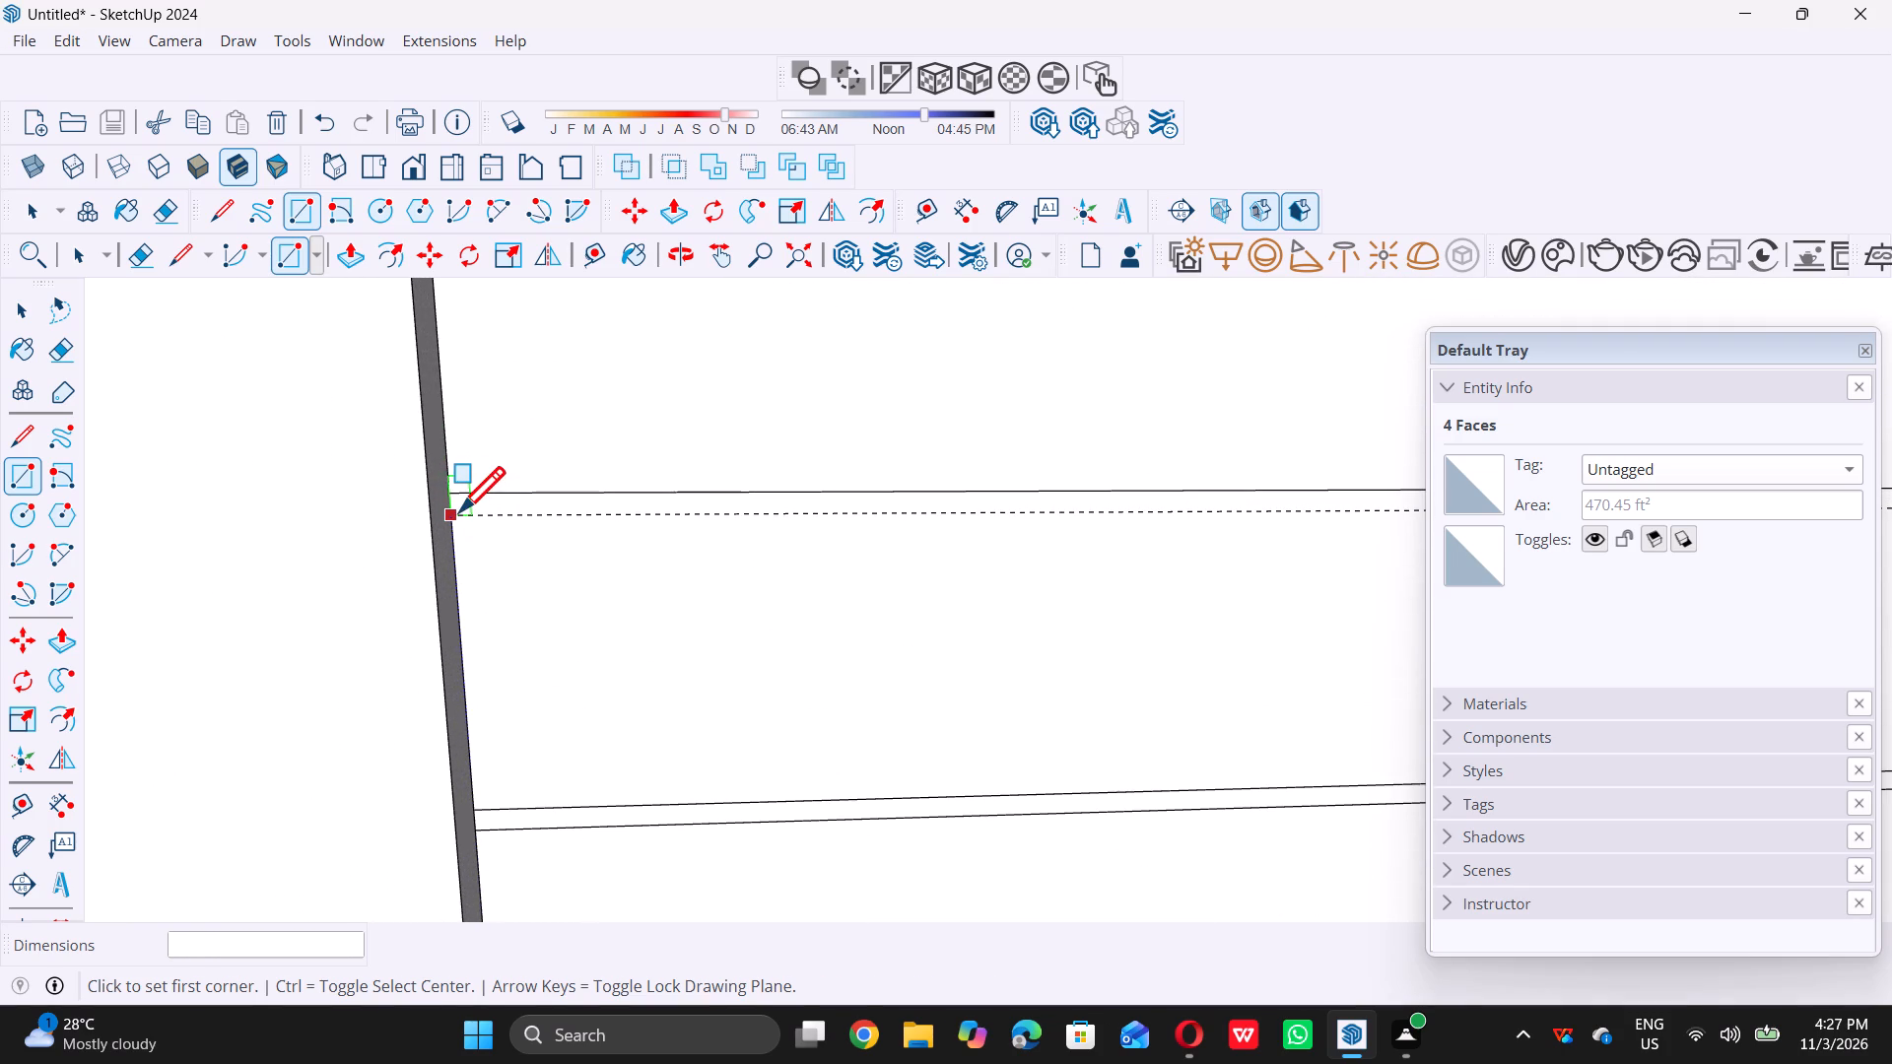
{"action": "scroll", "coordinate": [697, 425], "scroll_direction": "down", "scroll_amount": 15}
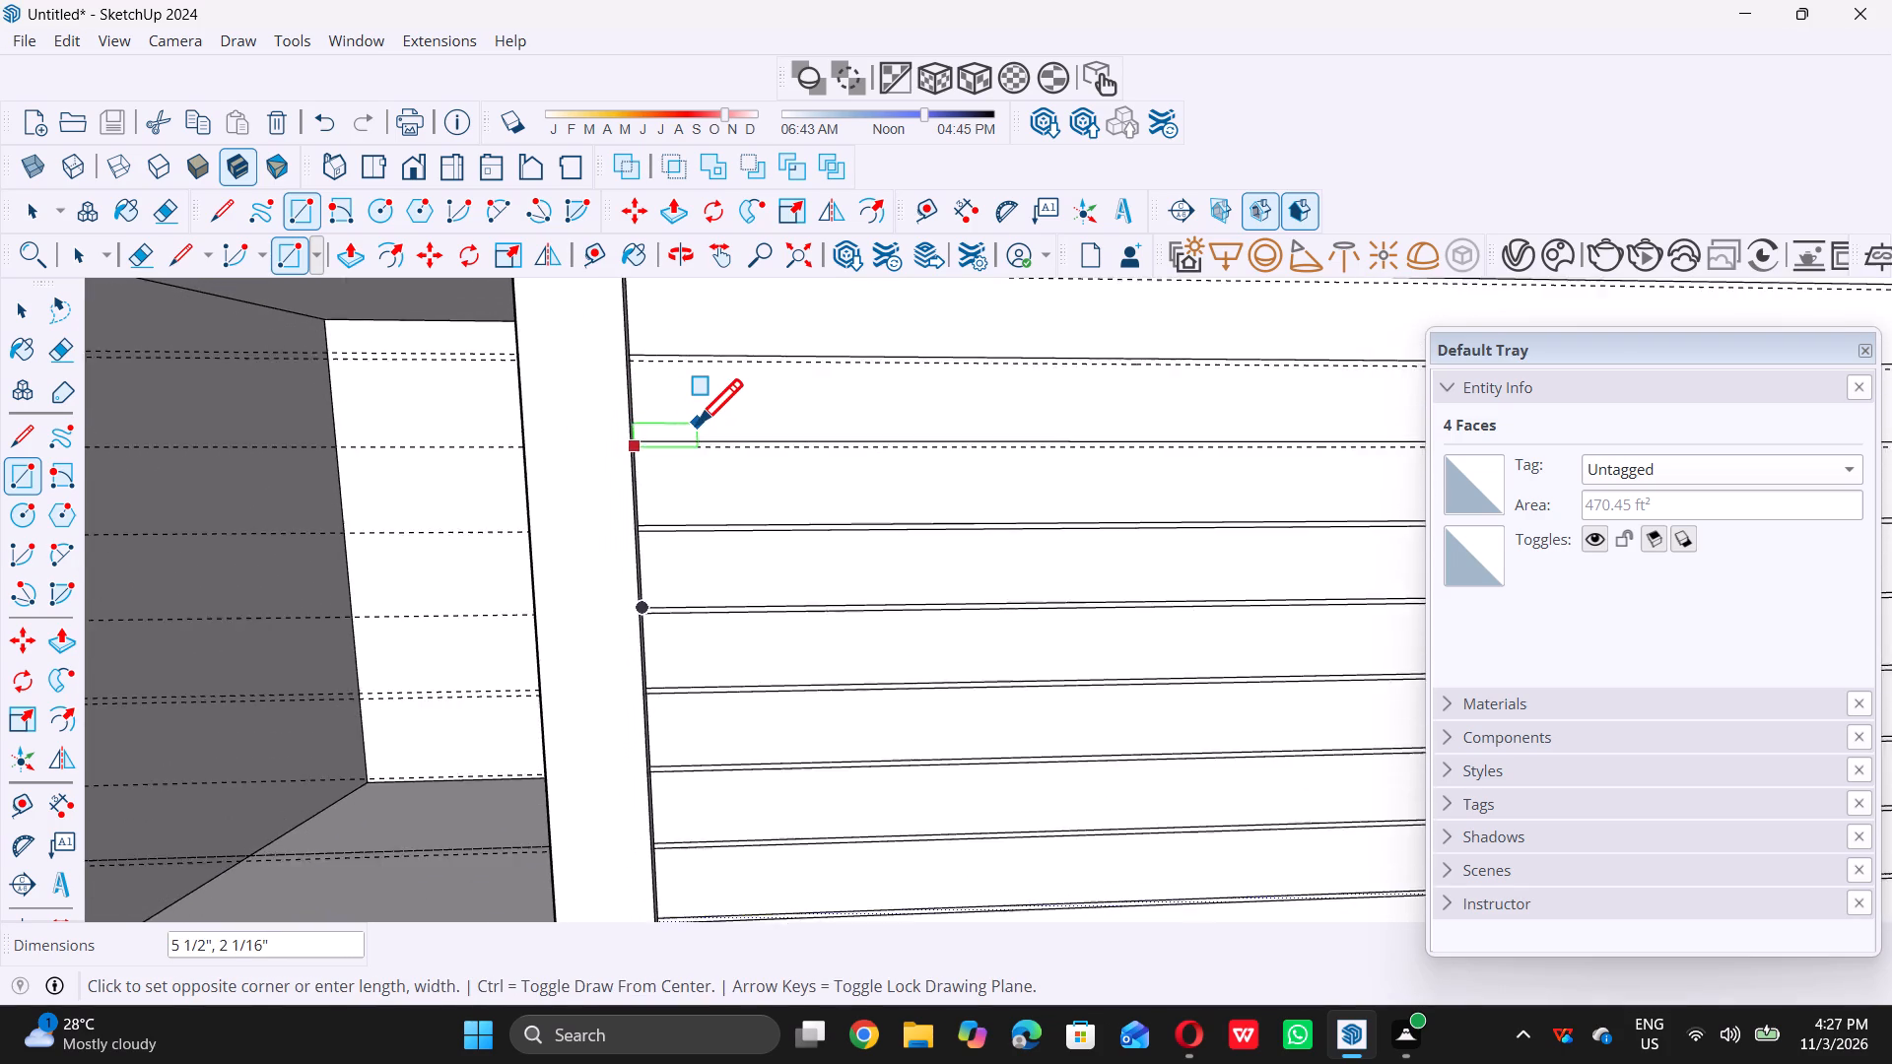
{"action": "scroll", "coordinate": [697, 424], "scroll_direction": "down", "scroll_amount": 16}
{"action": "scroll", "coordinate": [1060, 414], "scroll_direction": "up", "scroll_amount": 6}
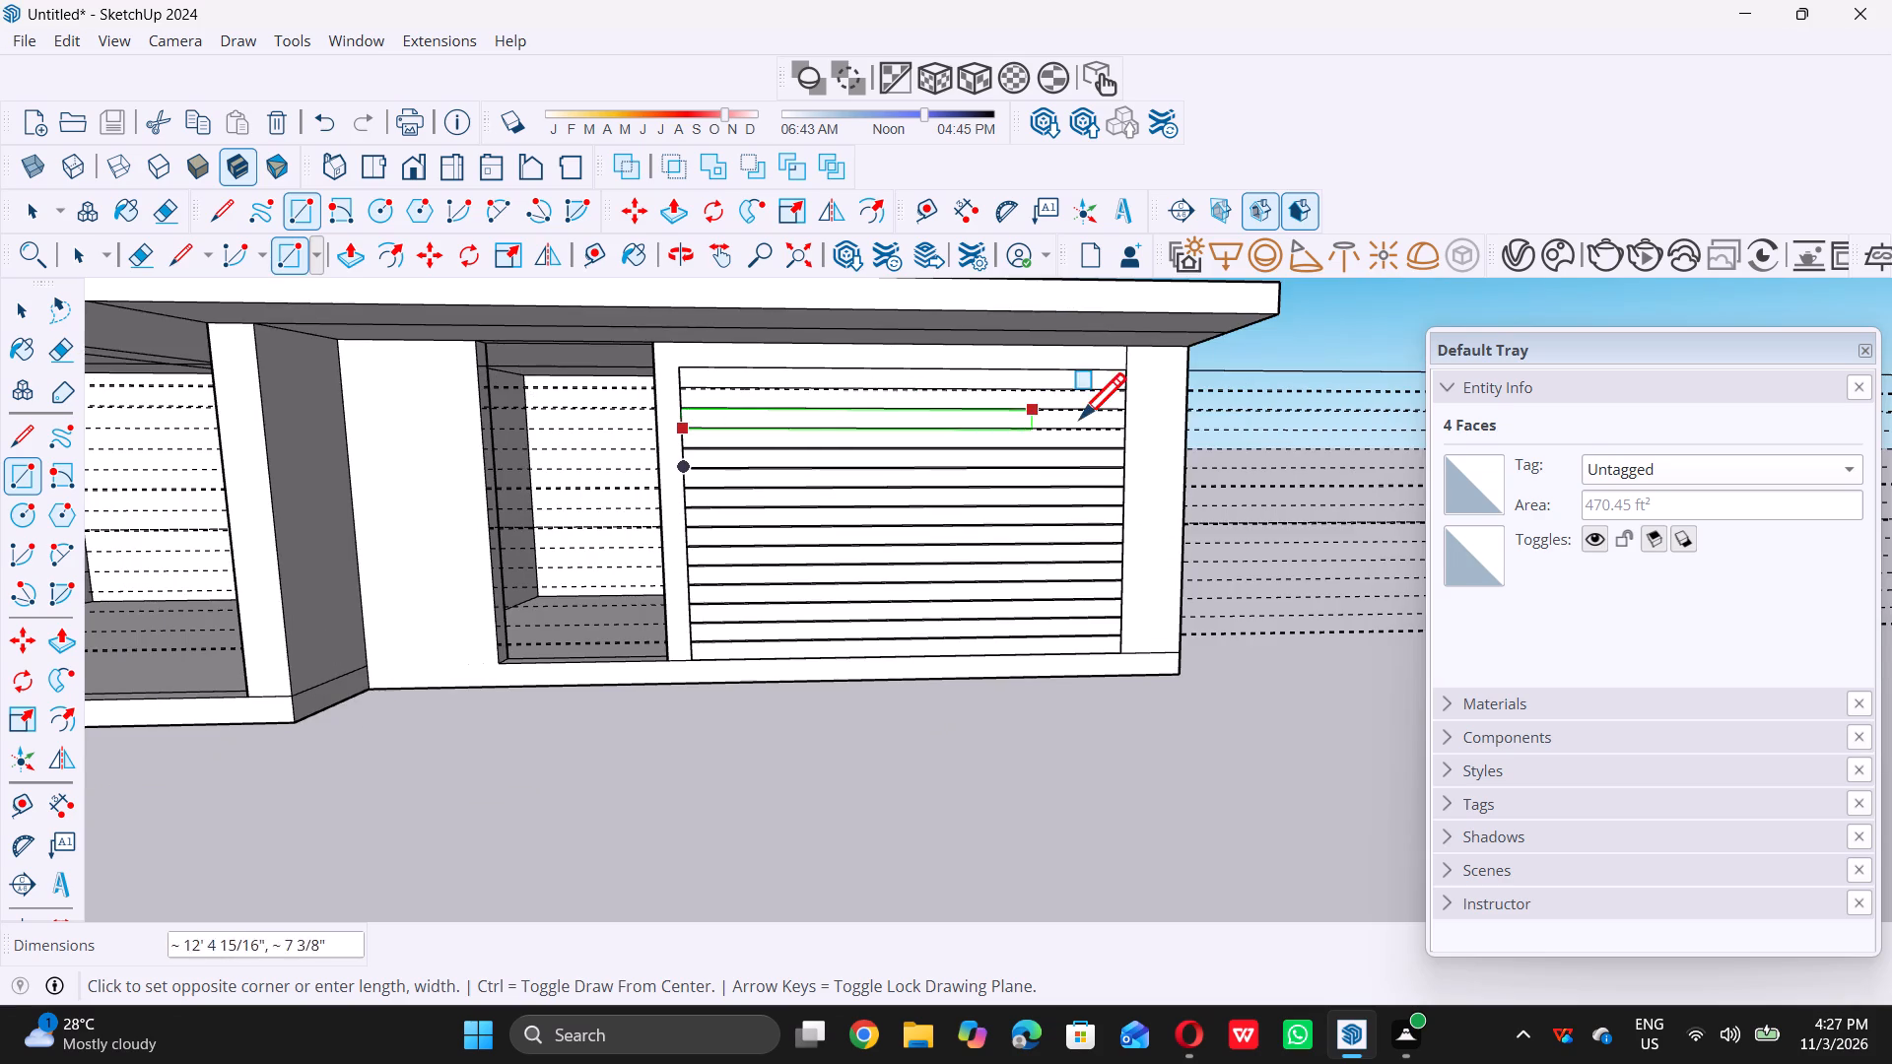
{"action": "scroll", "coordinate": [1133, 414], "scroll_direction": "up", "scroll_amount": 18}
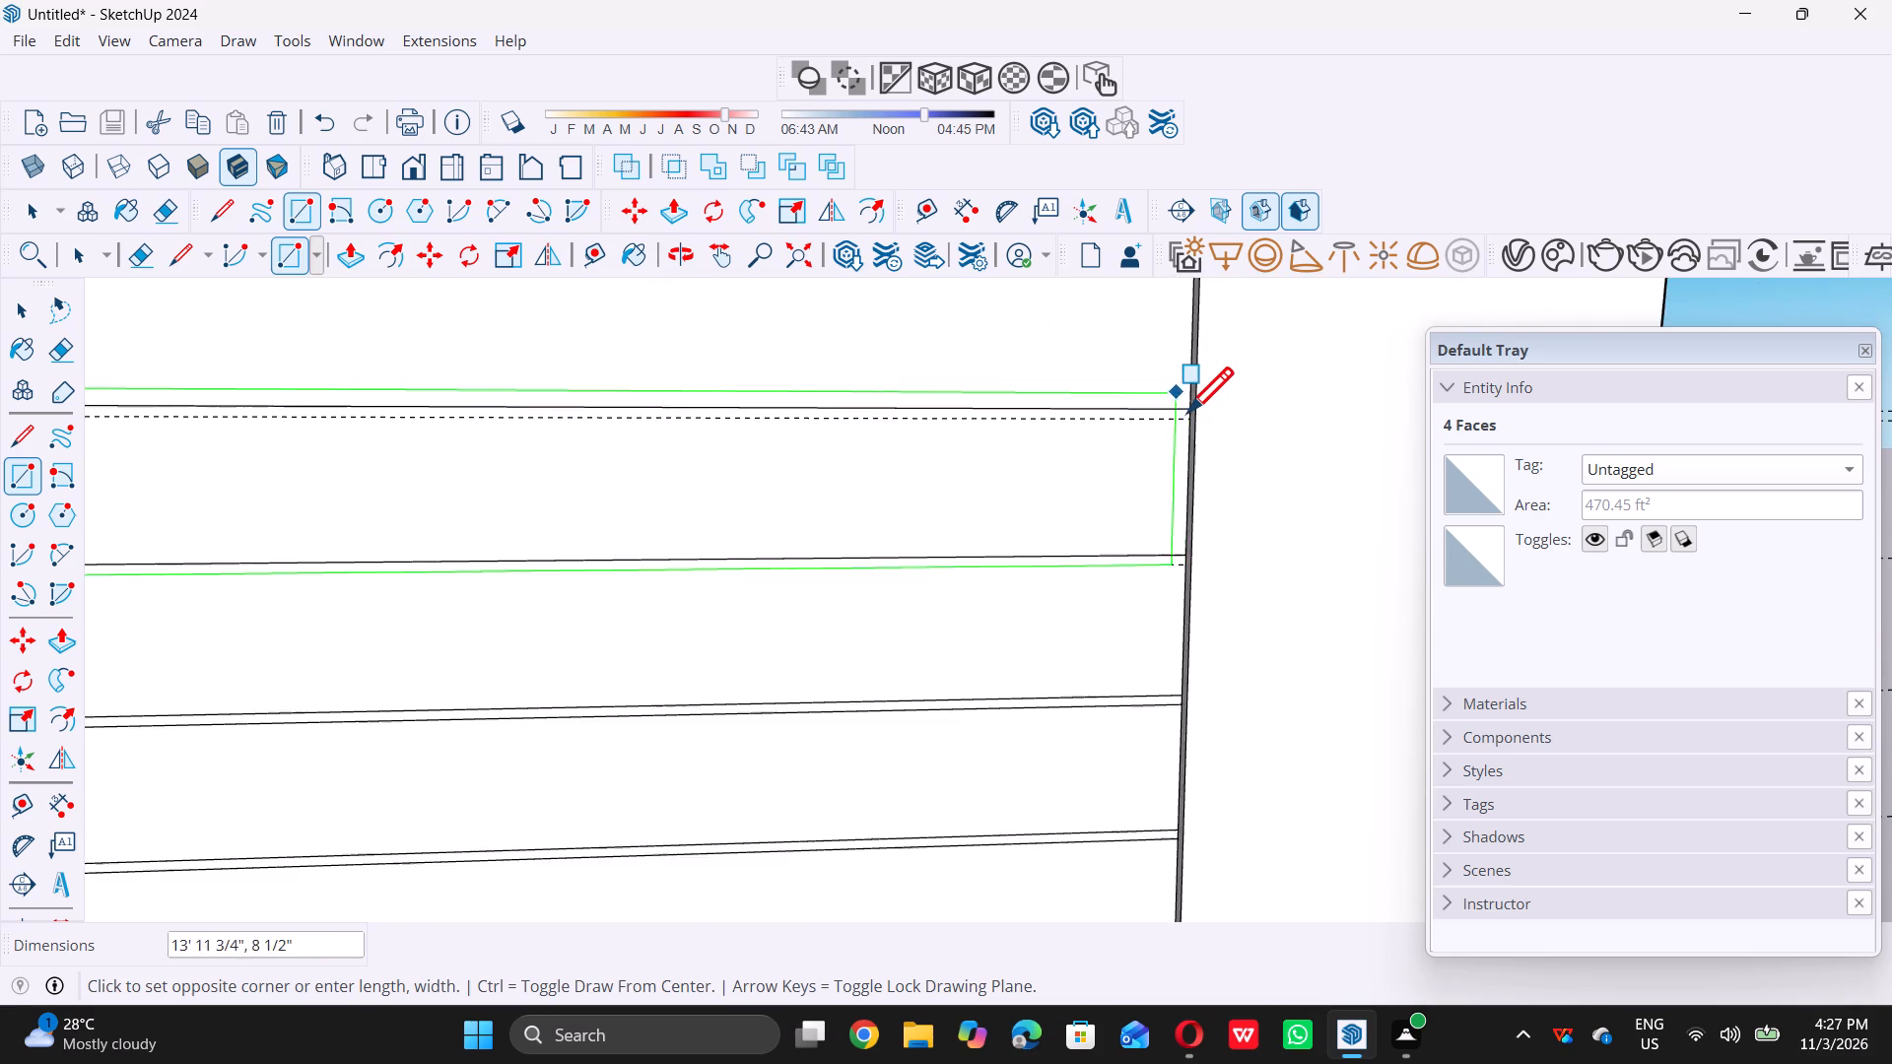
{"action": "scroll", "coordinate": [1187, 412], "scroll_direction": "up", "scroll_amount": 8}
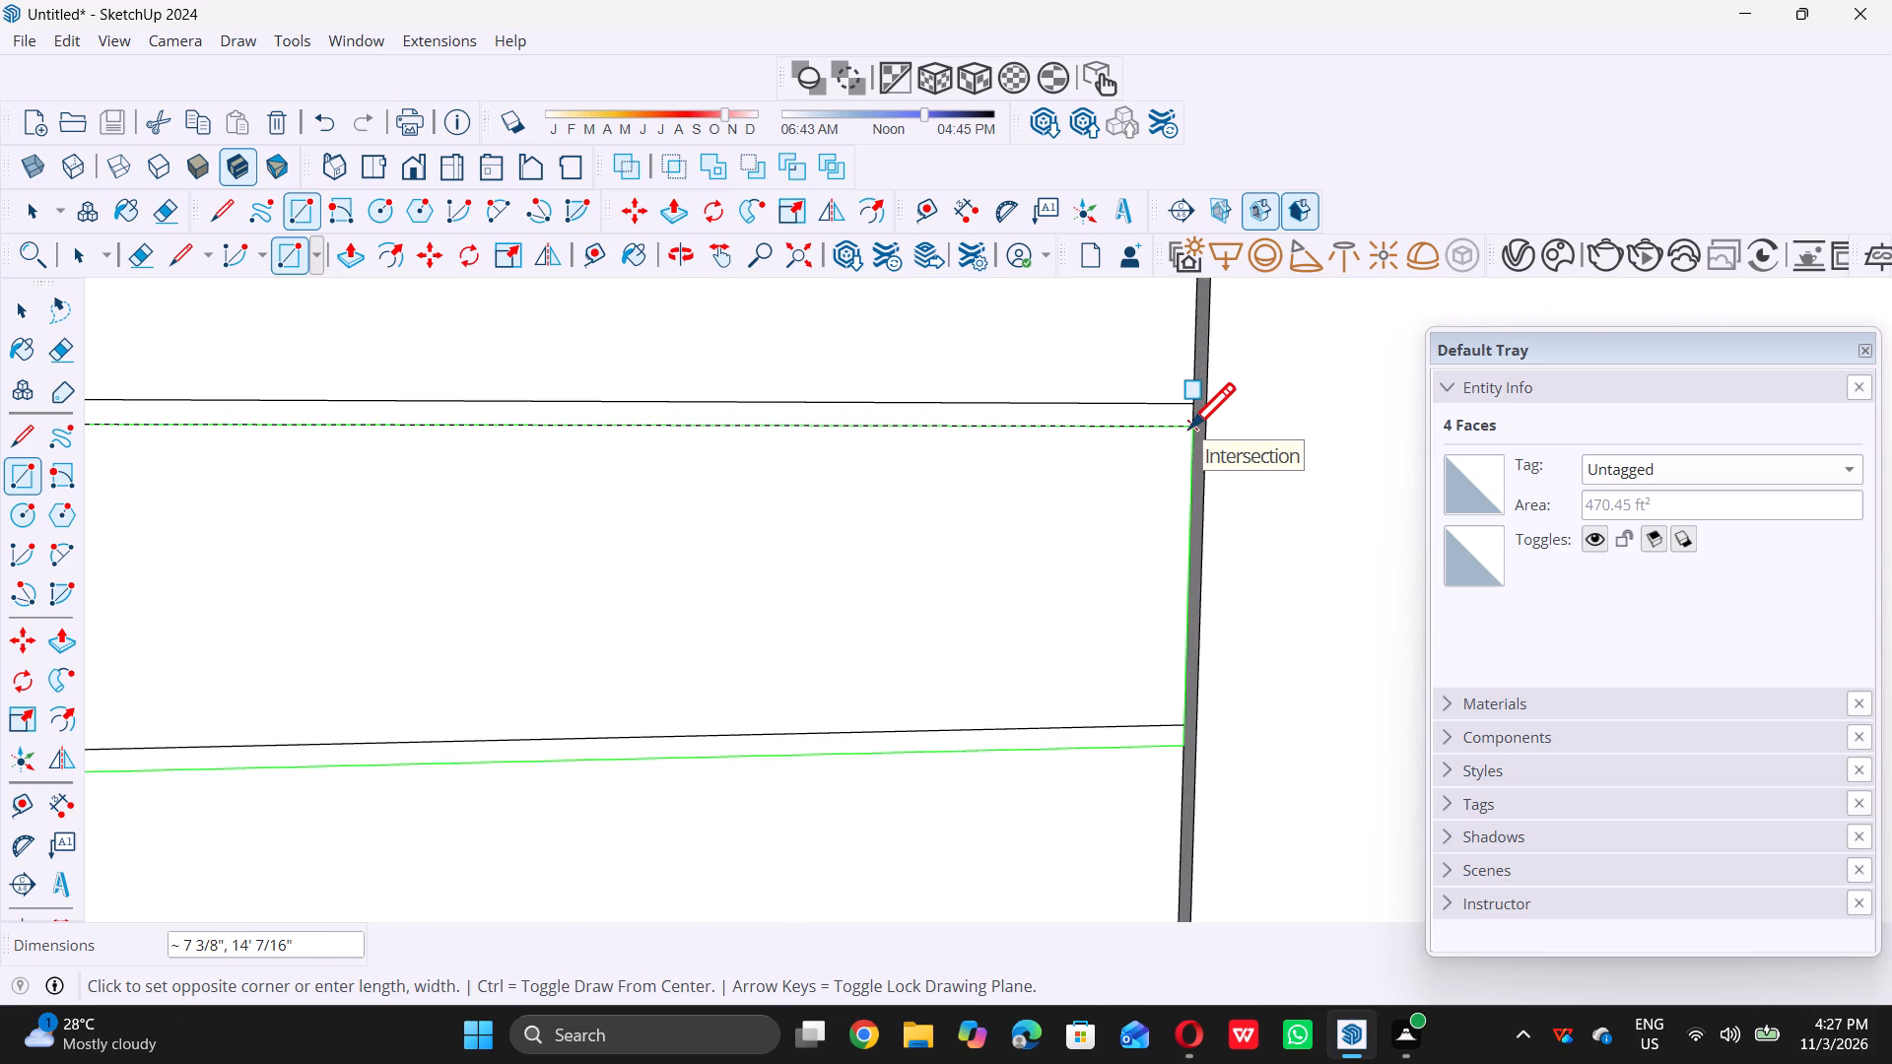
{"action": "triple_click", "coordinate": [1189, 428]}
Draw a rectangle across the panel's full width from the guide below the second division line up to the guide below the first.
{"action": "scroll", "coordinate": [1198, 448], "scroll_direction": "down", "scroll_amount": 12}
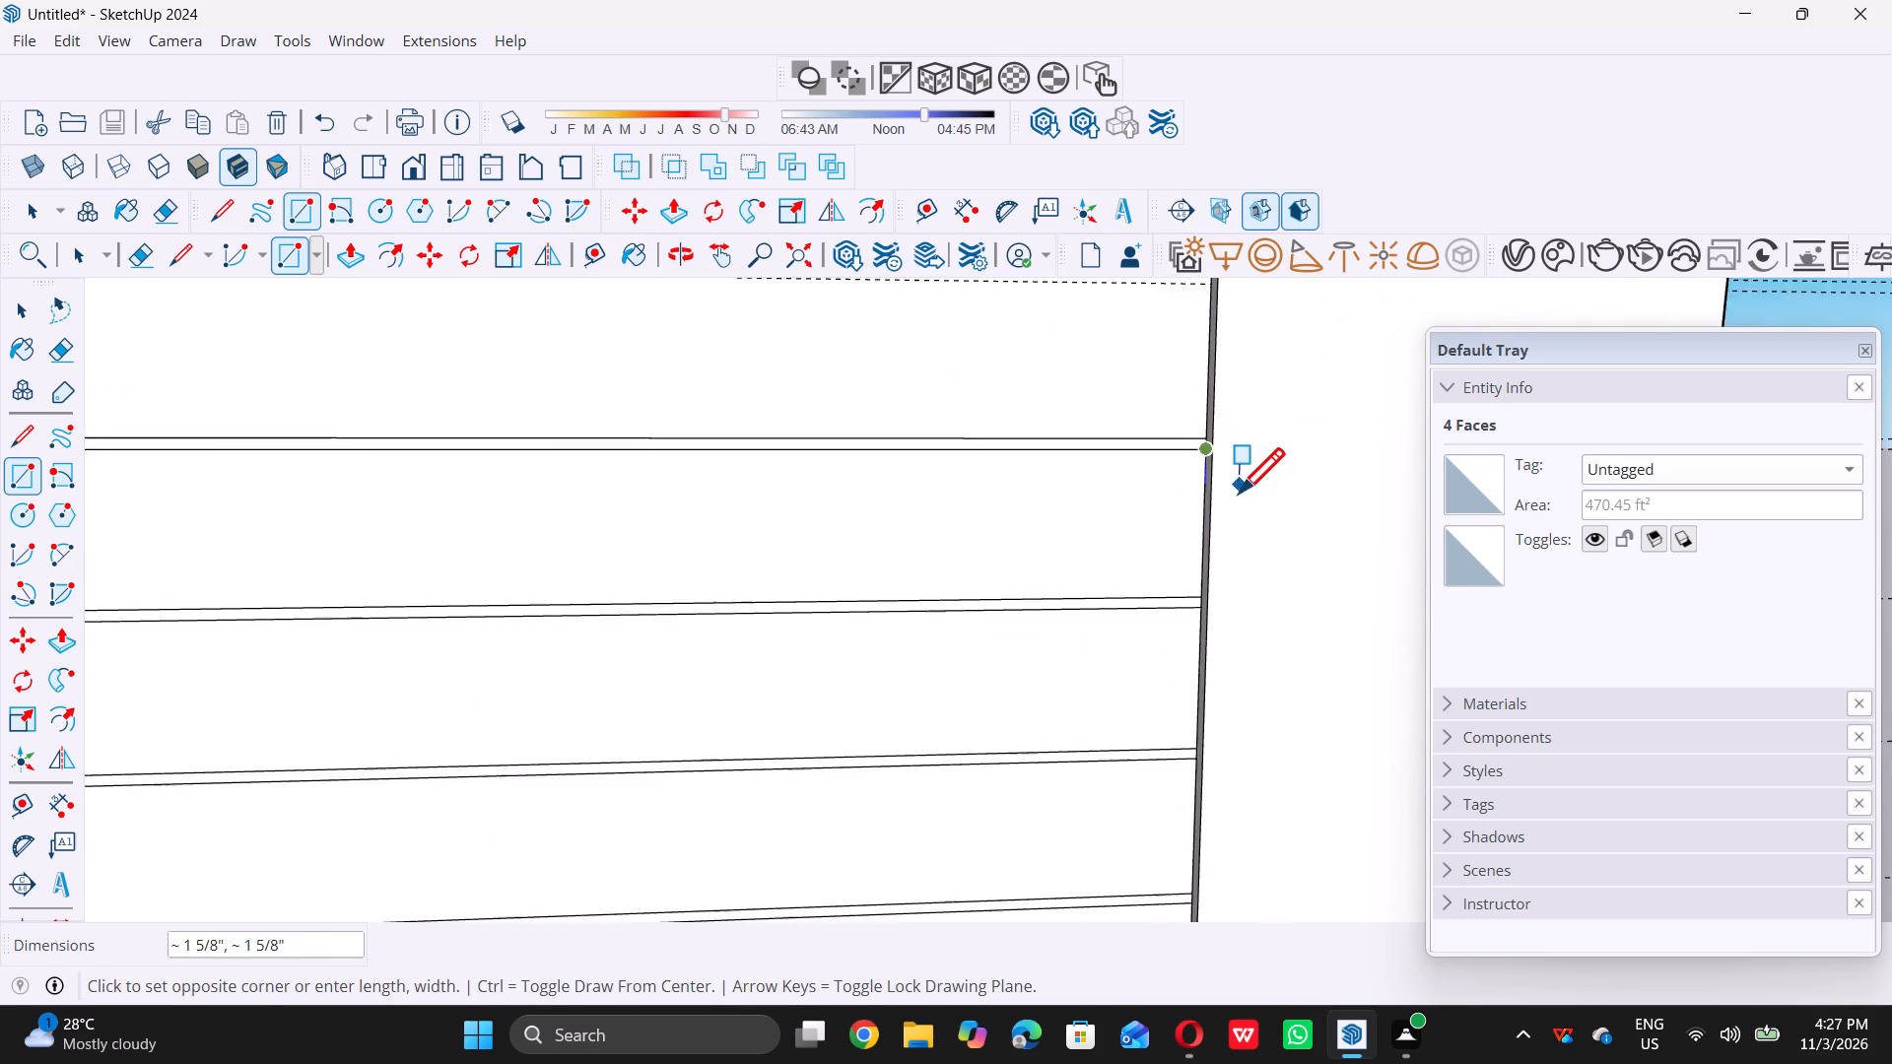
{"action": "scroll", "coordinate": [1239, 493], "scroll_direction": "down", "scroll_amount": 13}
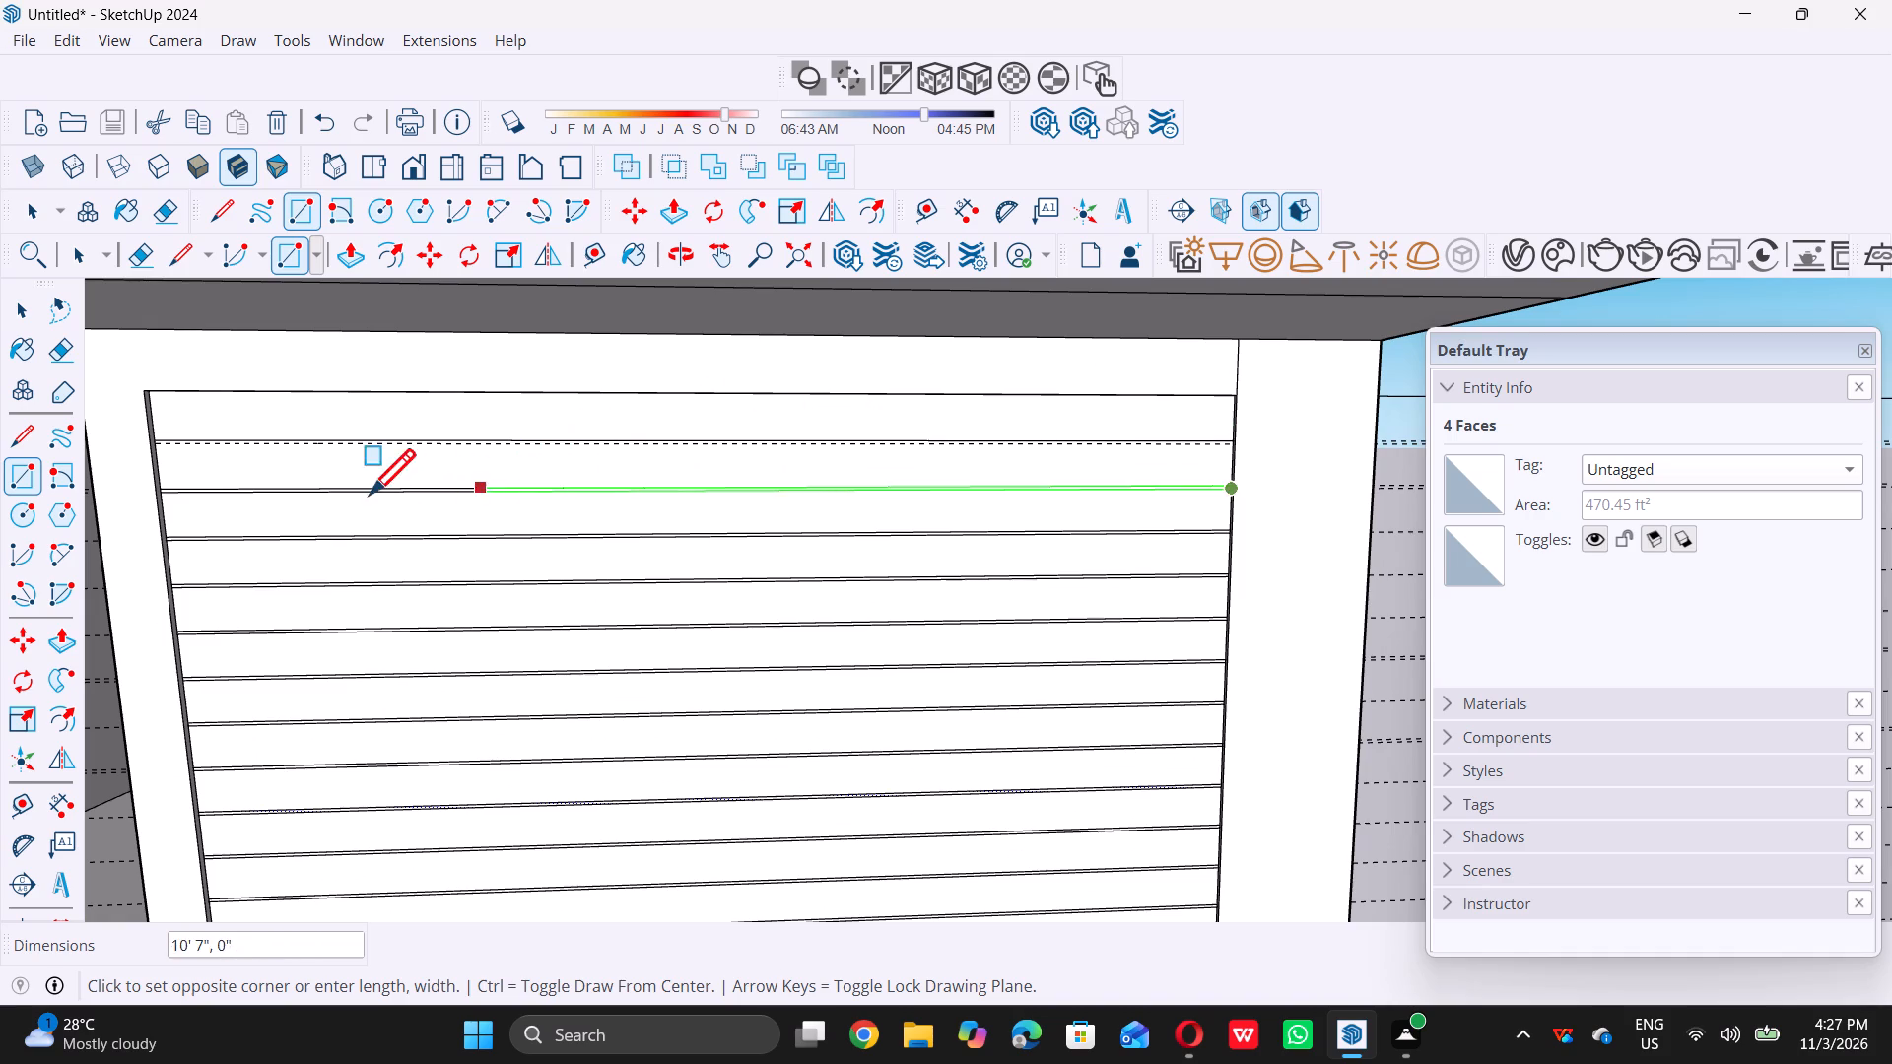
{"action": "scroll", "coordinate": [326, 477], "scroll_direction": "up", "scroll_amount": 5}
{"action": "scroll", "coordinate": [102, 432], "scroll_direction": "up", "scroll_amount": 1}
{"action": "scroll", "coordinate": [446, 453], "scroll_direction": "down", "scroll_amount": 8}
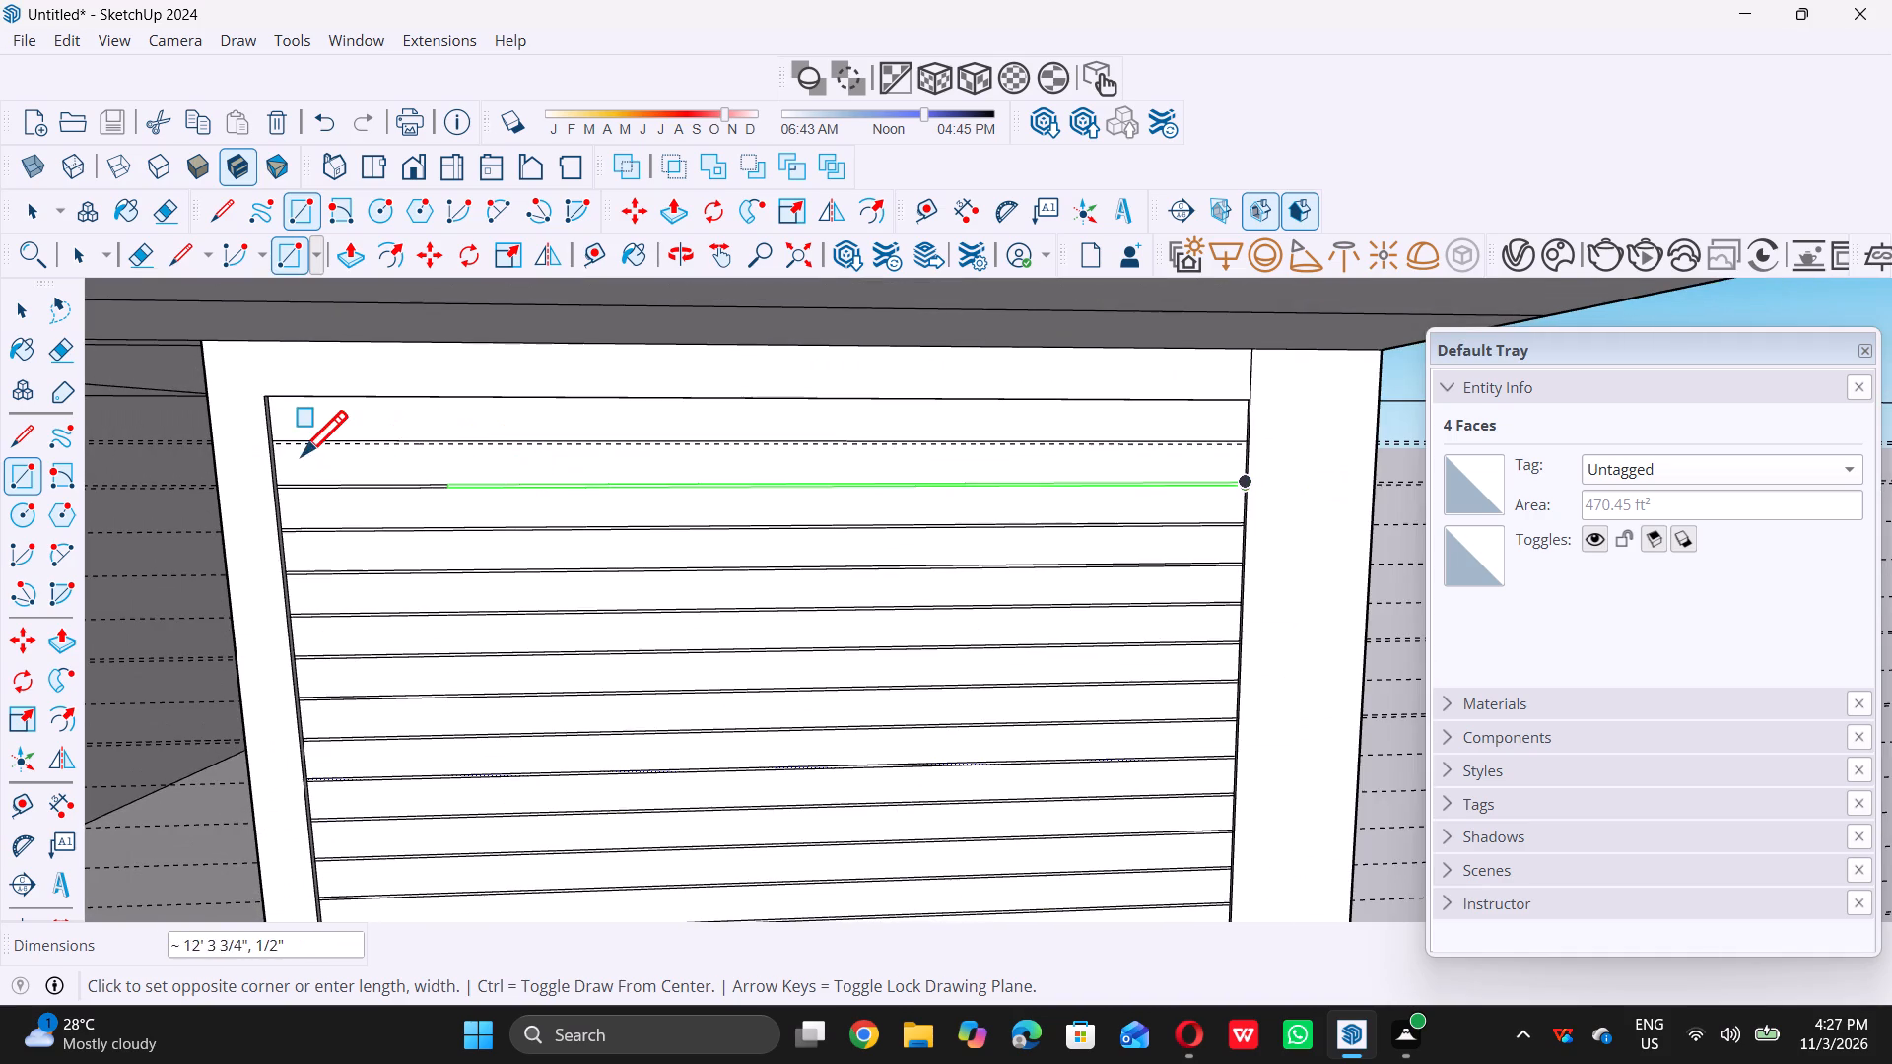
{"action": "scroll", "coordinate": [301, 455], "scroll_direction": "up", "scroll_amount": 16}
{"action": "scroll", "coordinate": [275, 460], "scroll_direction": "up", "scroll_amount": 5}
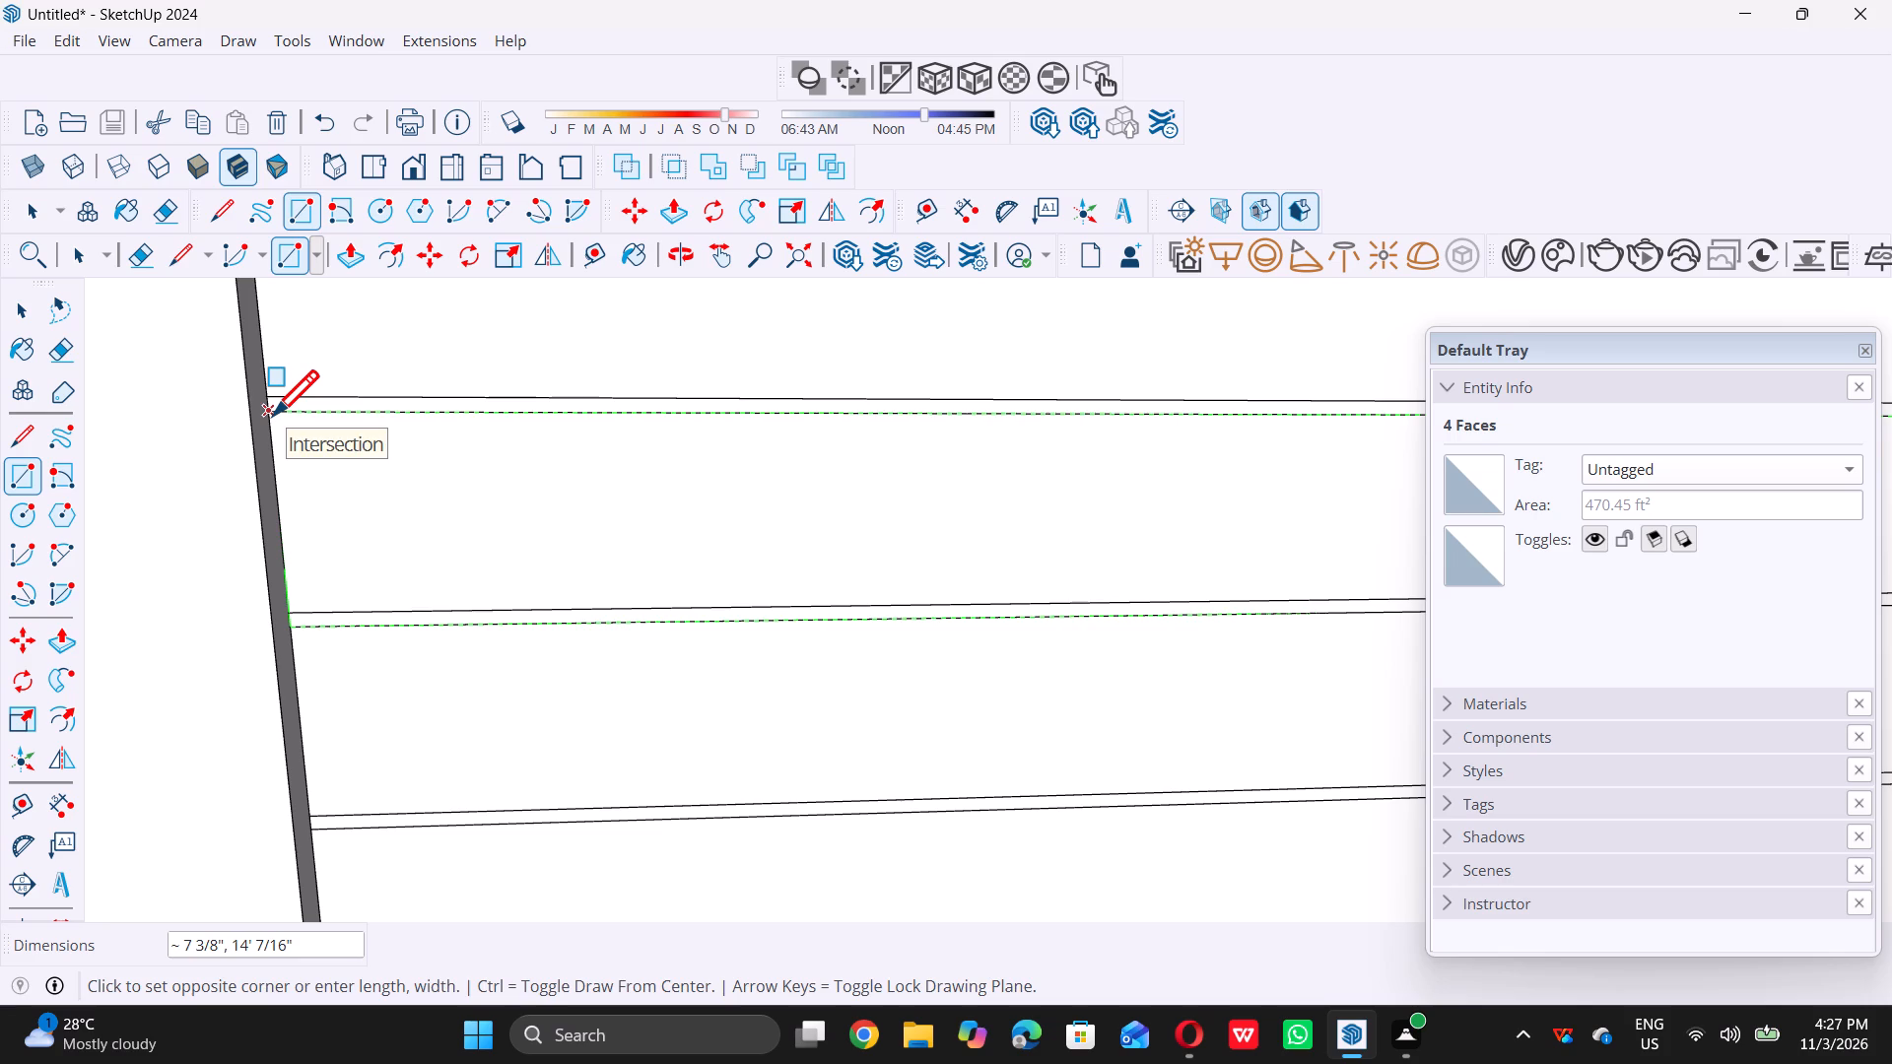
{"action": "triple_click", "coordinate": [273, 415]}
{"action": "left_click", "coordinate": [273, 415]}
{"action": "key", "text": "space"}
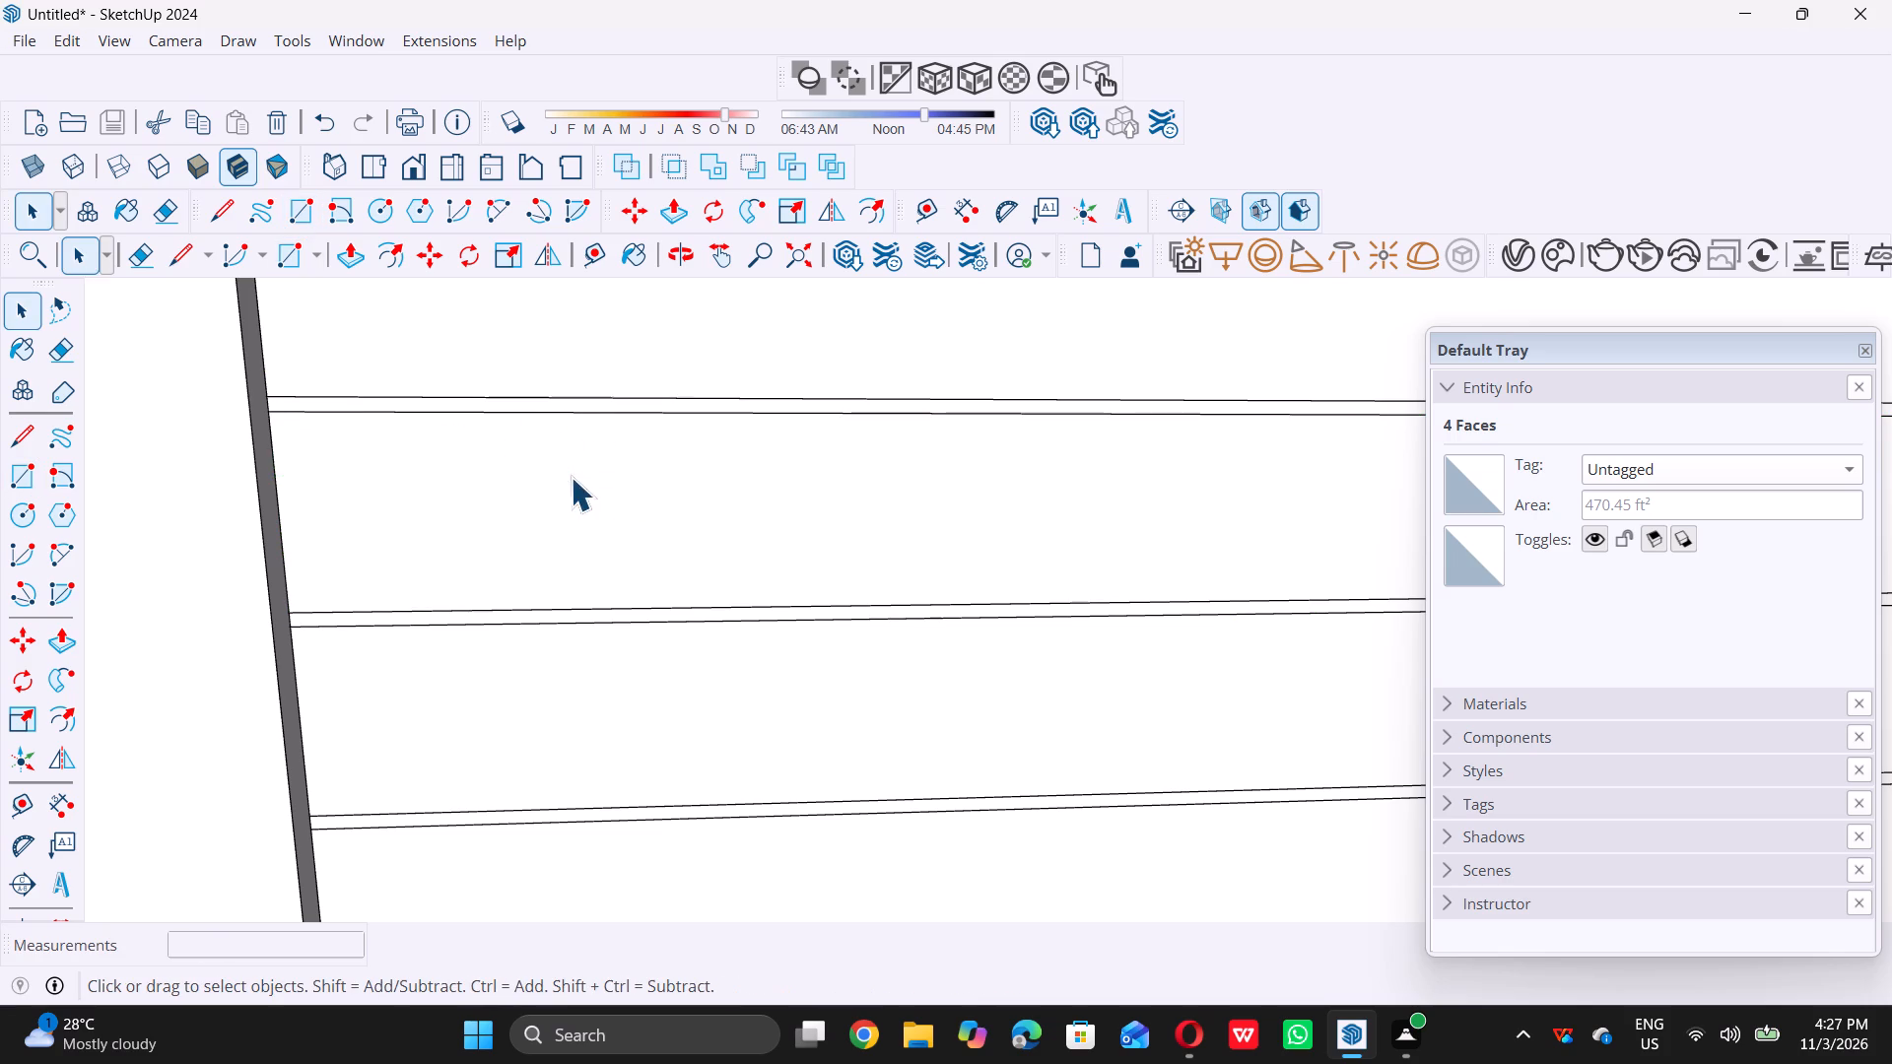
Delete all the guides in the model.
{"action": "scroll", "coordinate": [571, 477], "scroll_direction": "down", "scroll_amount": 20}
{"action": "scroll", "coordinate": [571, 477], "scroll_direction": "down", "scroll_amount": 15}
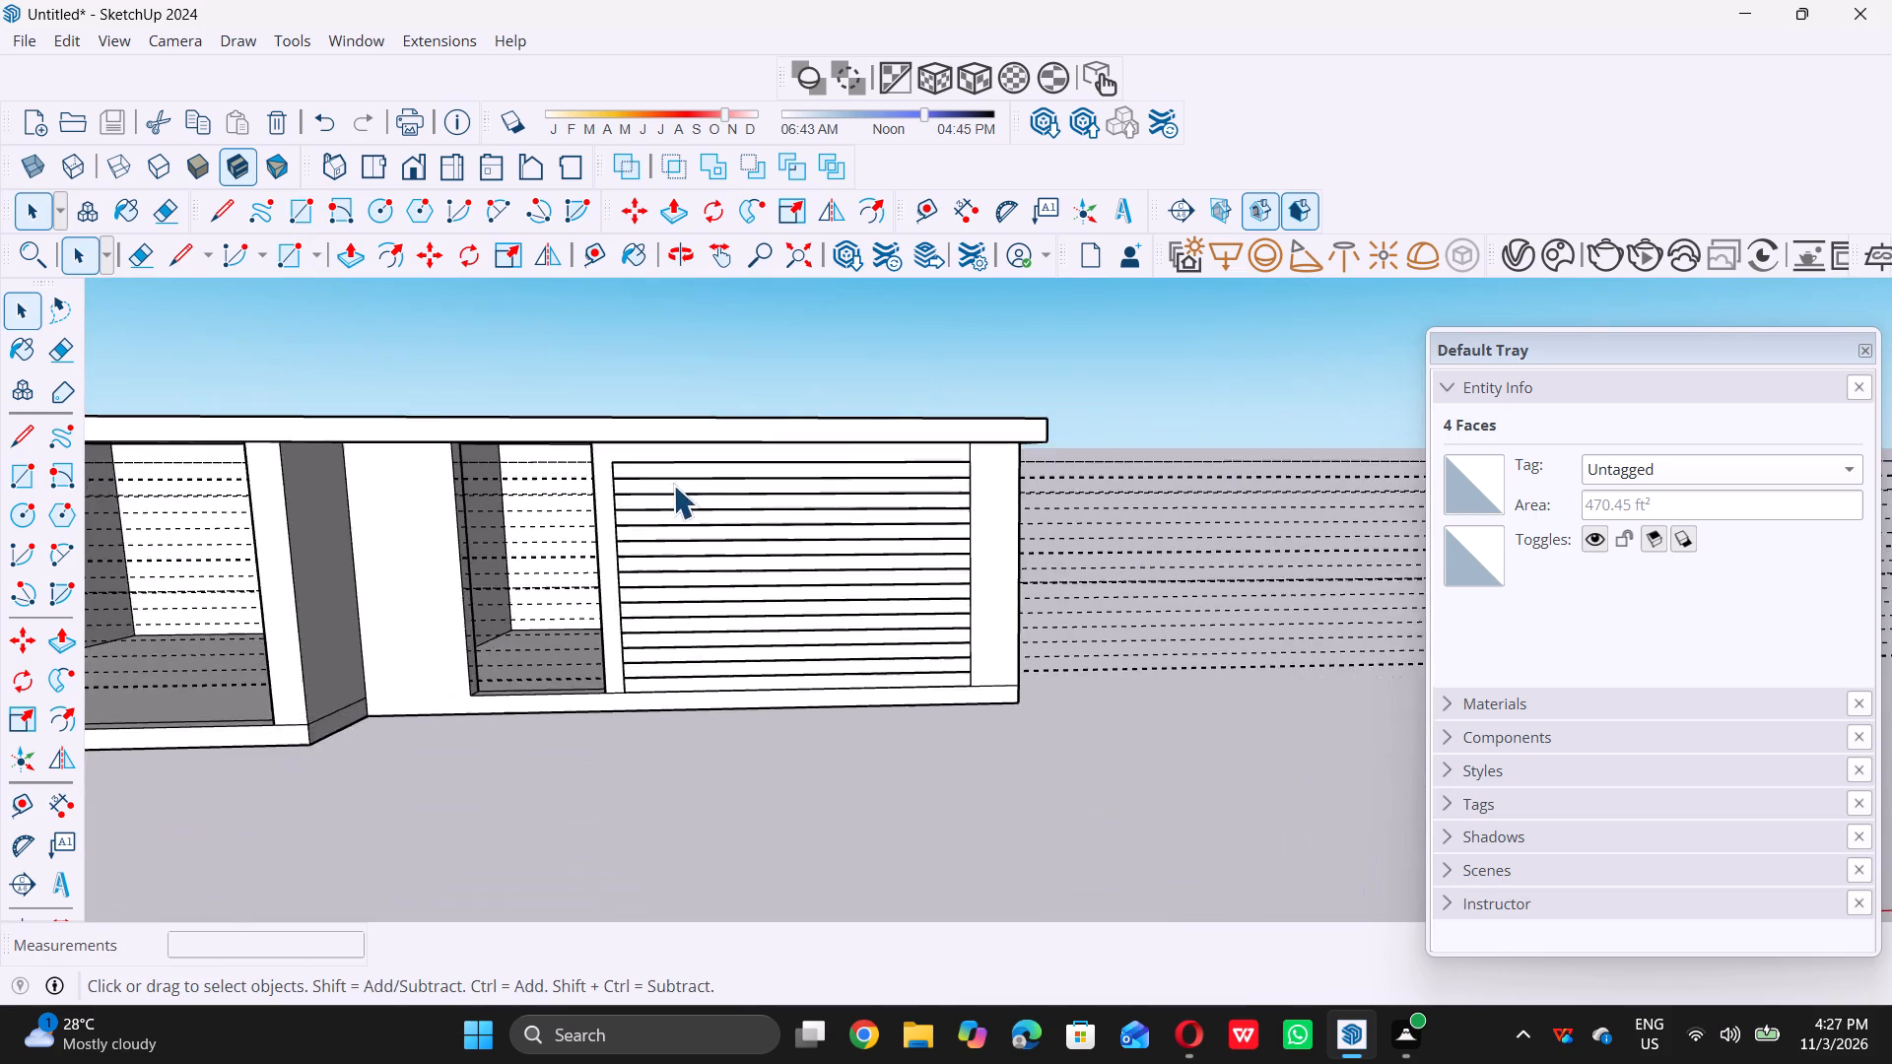
{"action": "scroll", "coordinate": [673, 485], "scroll_direction": "down", "scroll_amount": 2}
{"action": "double_click", "coordinate": [56, 36]}
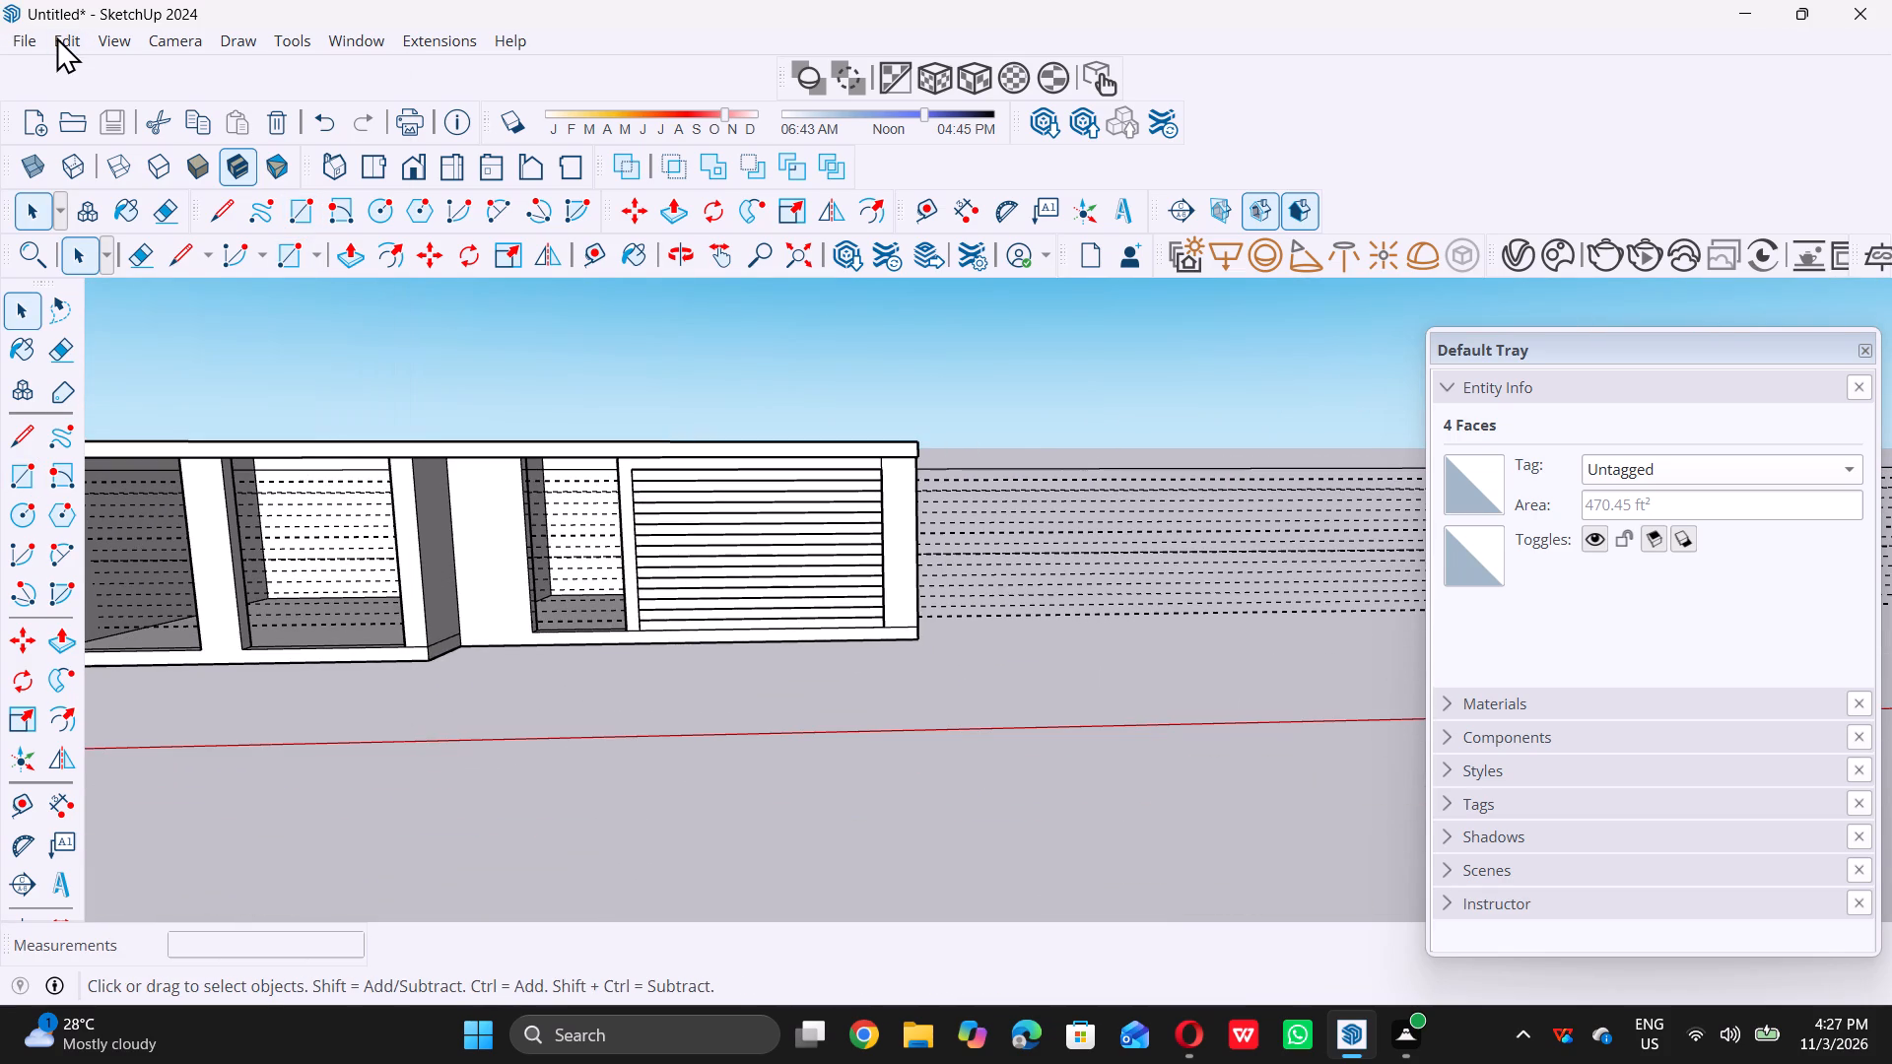
{"action": "left_click", "coordinate": [56, 36]}
{"action": "double_click", "coordinate": [169, 284]}
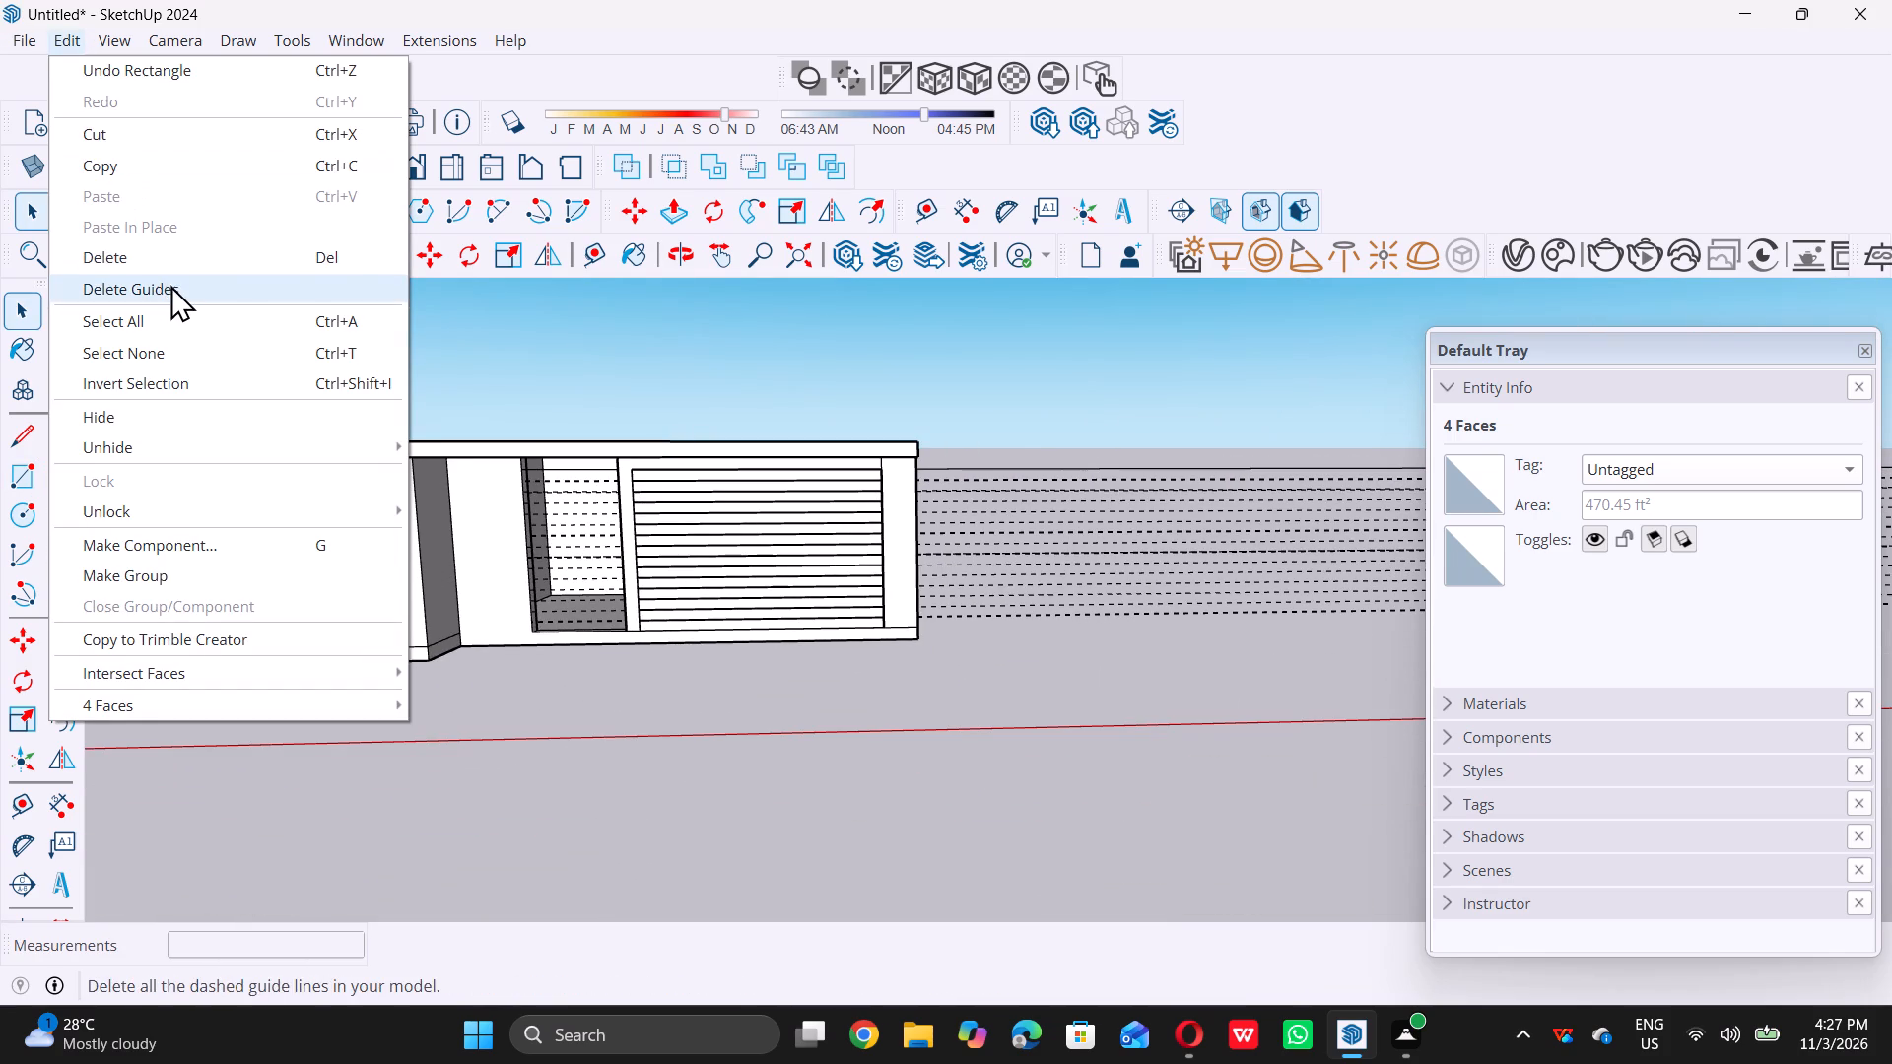
Examine the divided front panel and its thin groove strips from several angles.
{"action": "scroll", "coordinate": [353, 333], "scroll_direction": "down", "scroll_amount": 6}
{"action": "middle_click_drag", "start_coordinate": [514, 479], "coordinate": [848, 546]}
{"action": "scroll", "coordinate": [639, 630], "scroll_direction": "up", "scroll_amount": 7}
{"action": "scroll", "coordinate": [622, 489], "scroll_direction": "up", "scroll_amount": 9}
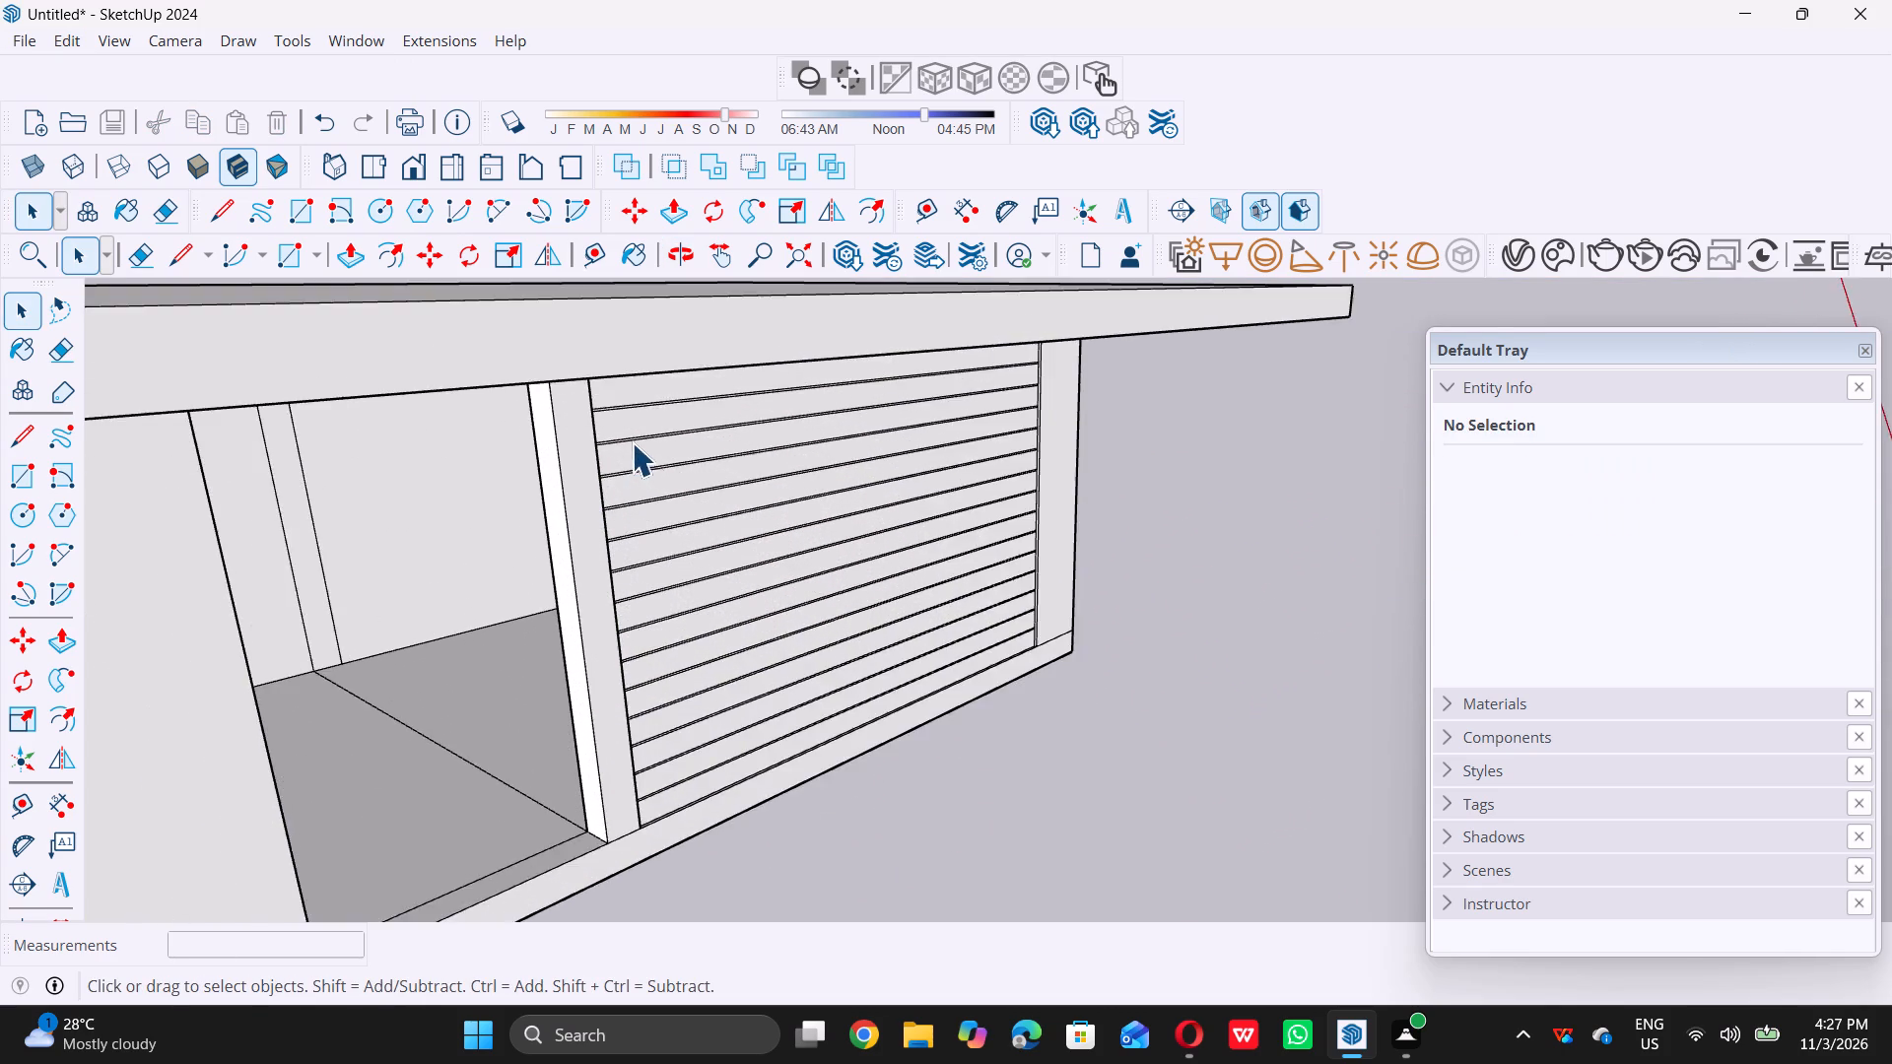
{"action": "scroll", "coordinate": [632, 442], "scroll_direction": "up", "scroll_amount": 11}
{"action": "scroll", "coordinate": [582, 417], "scroll_direction": "down", "scroll_amount": 12}
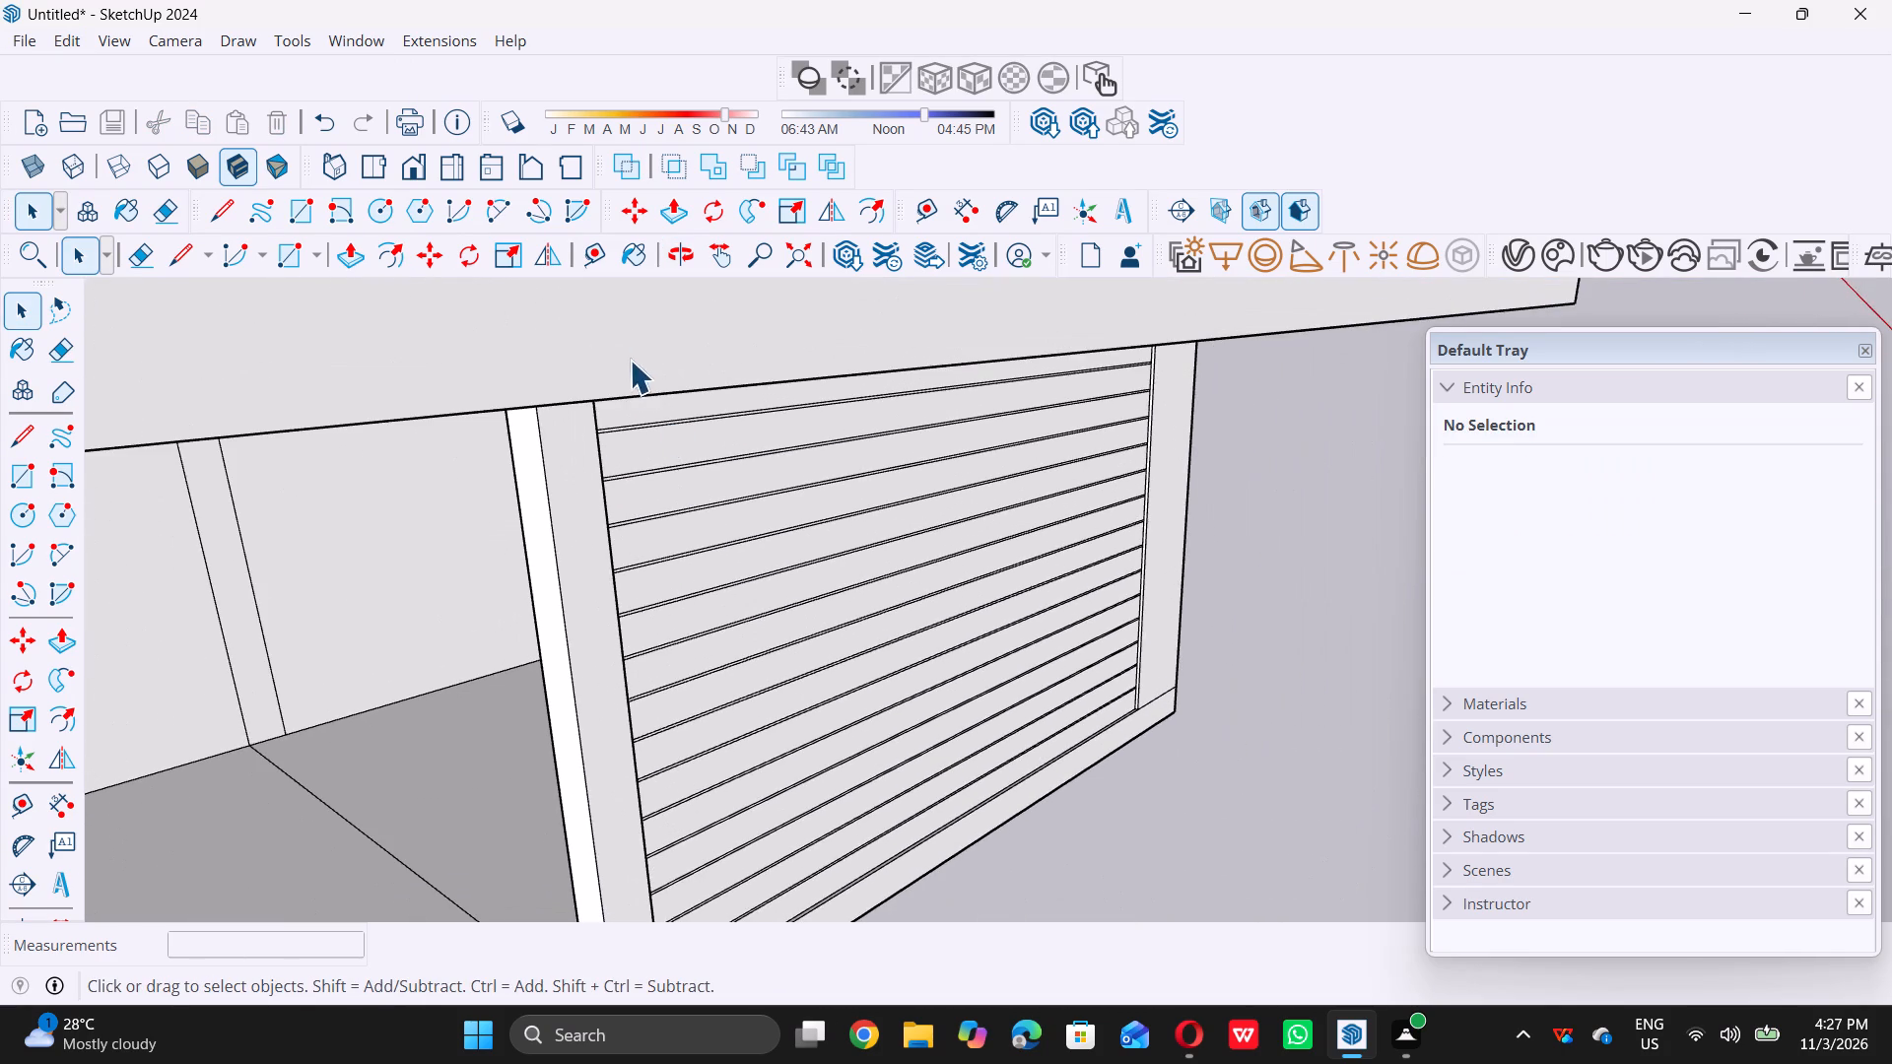
{"action": "middle_click_drag", "start_coordinate": [642, 464], "coordinate": [651, 419]}
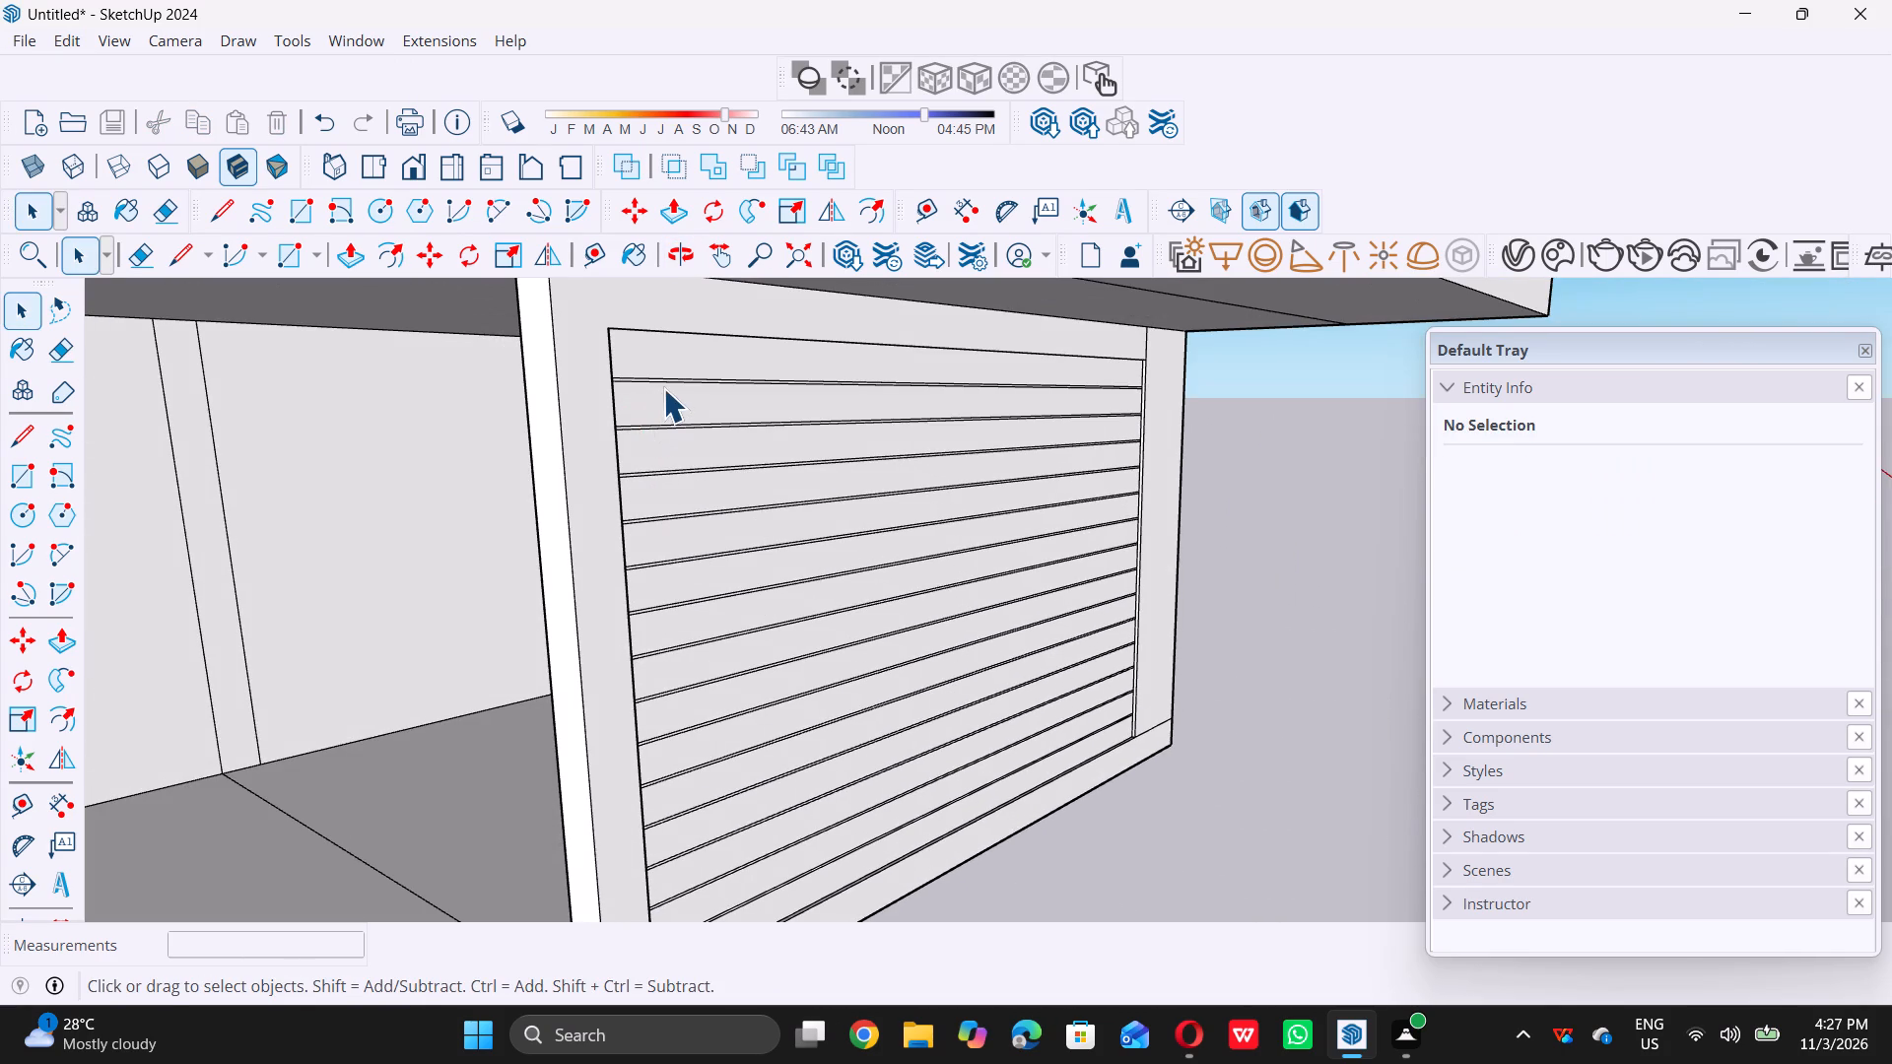
{"action": "scroll", "coordinate": [663, 388], "scroll_direction": "down", "scroll_amount": 4}
{"action": "middle_click_drag", "start_coordinate": [646, 477], "coordinate": [575, 459]}
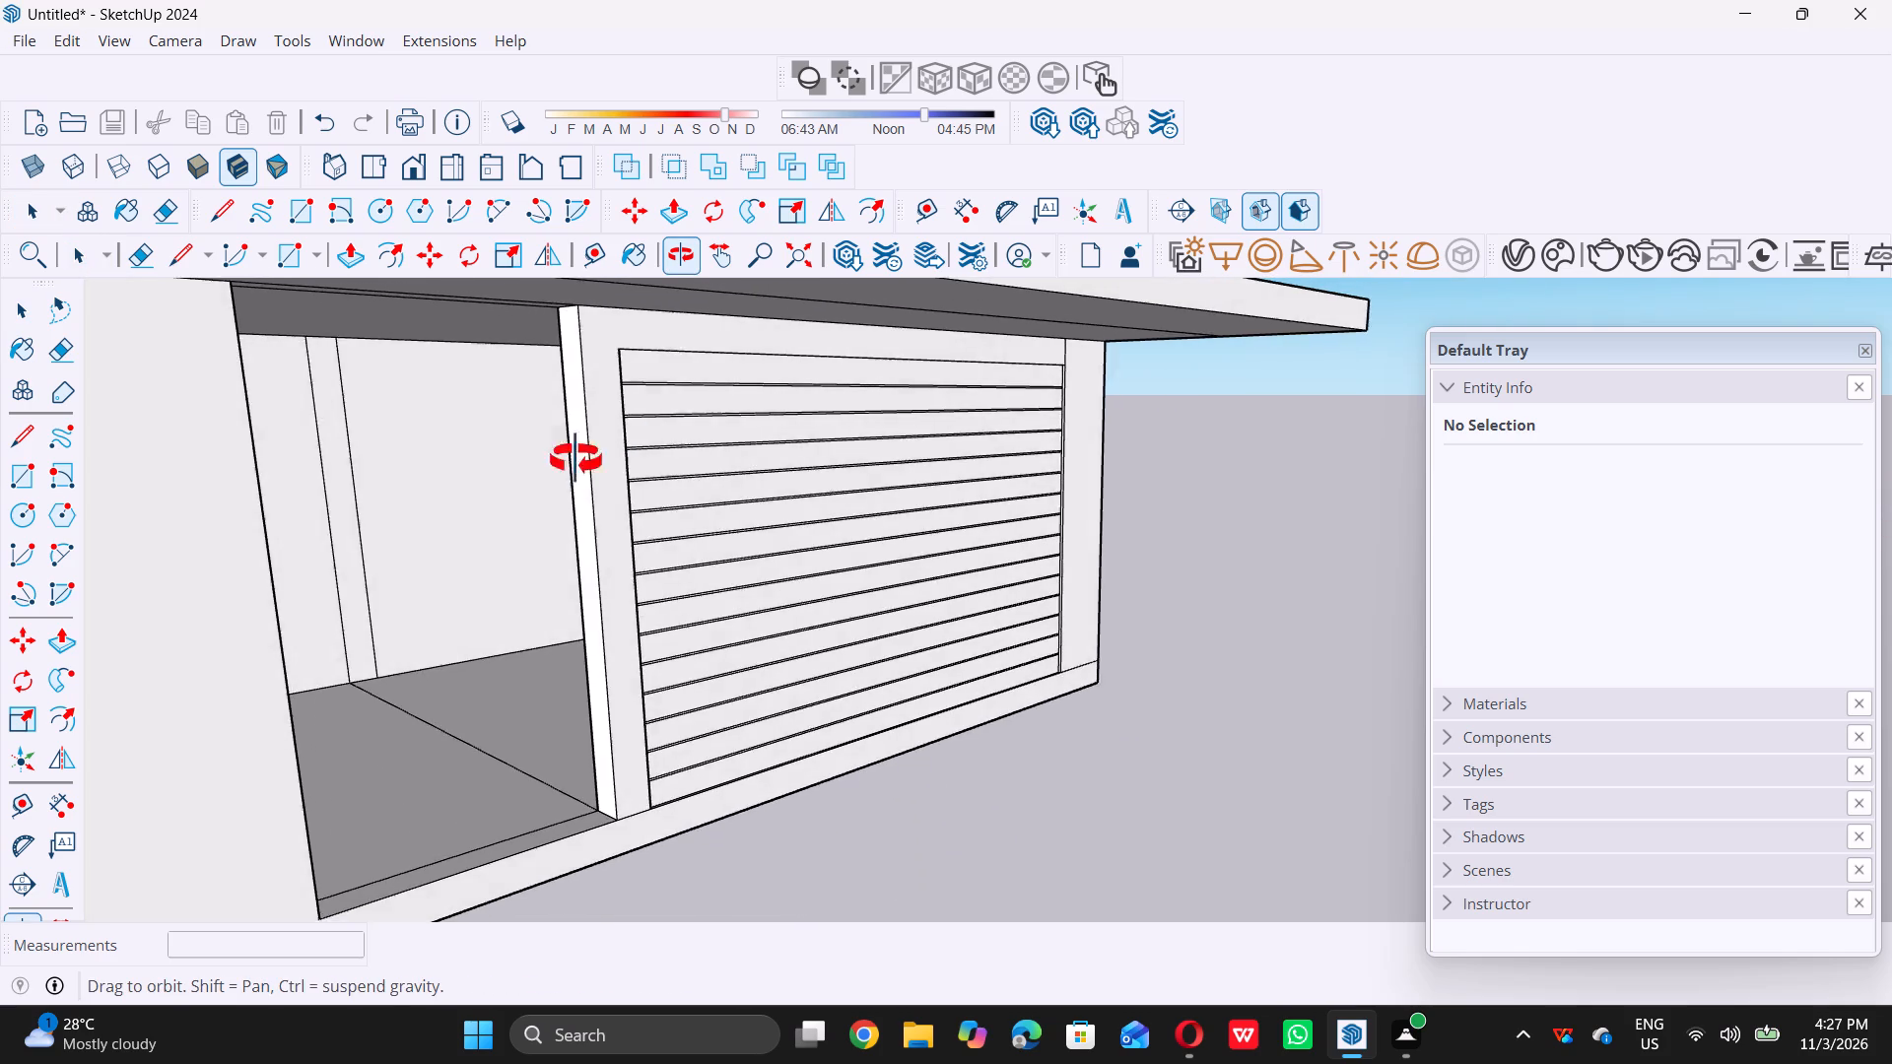
{"action": "middle_click_drag", "start_coordinate": [575, 459], "coordinate": [558, 499]}
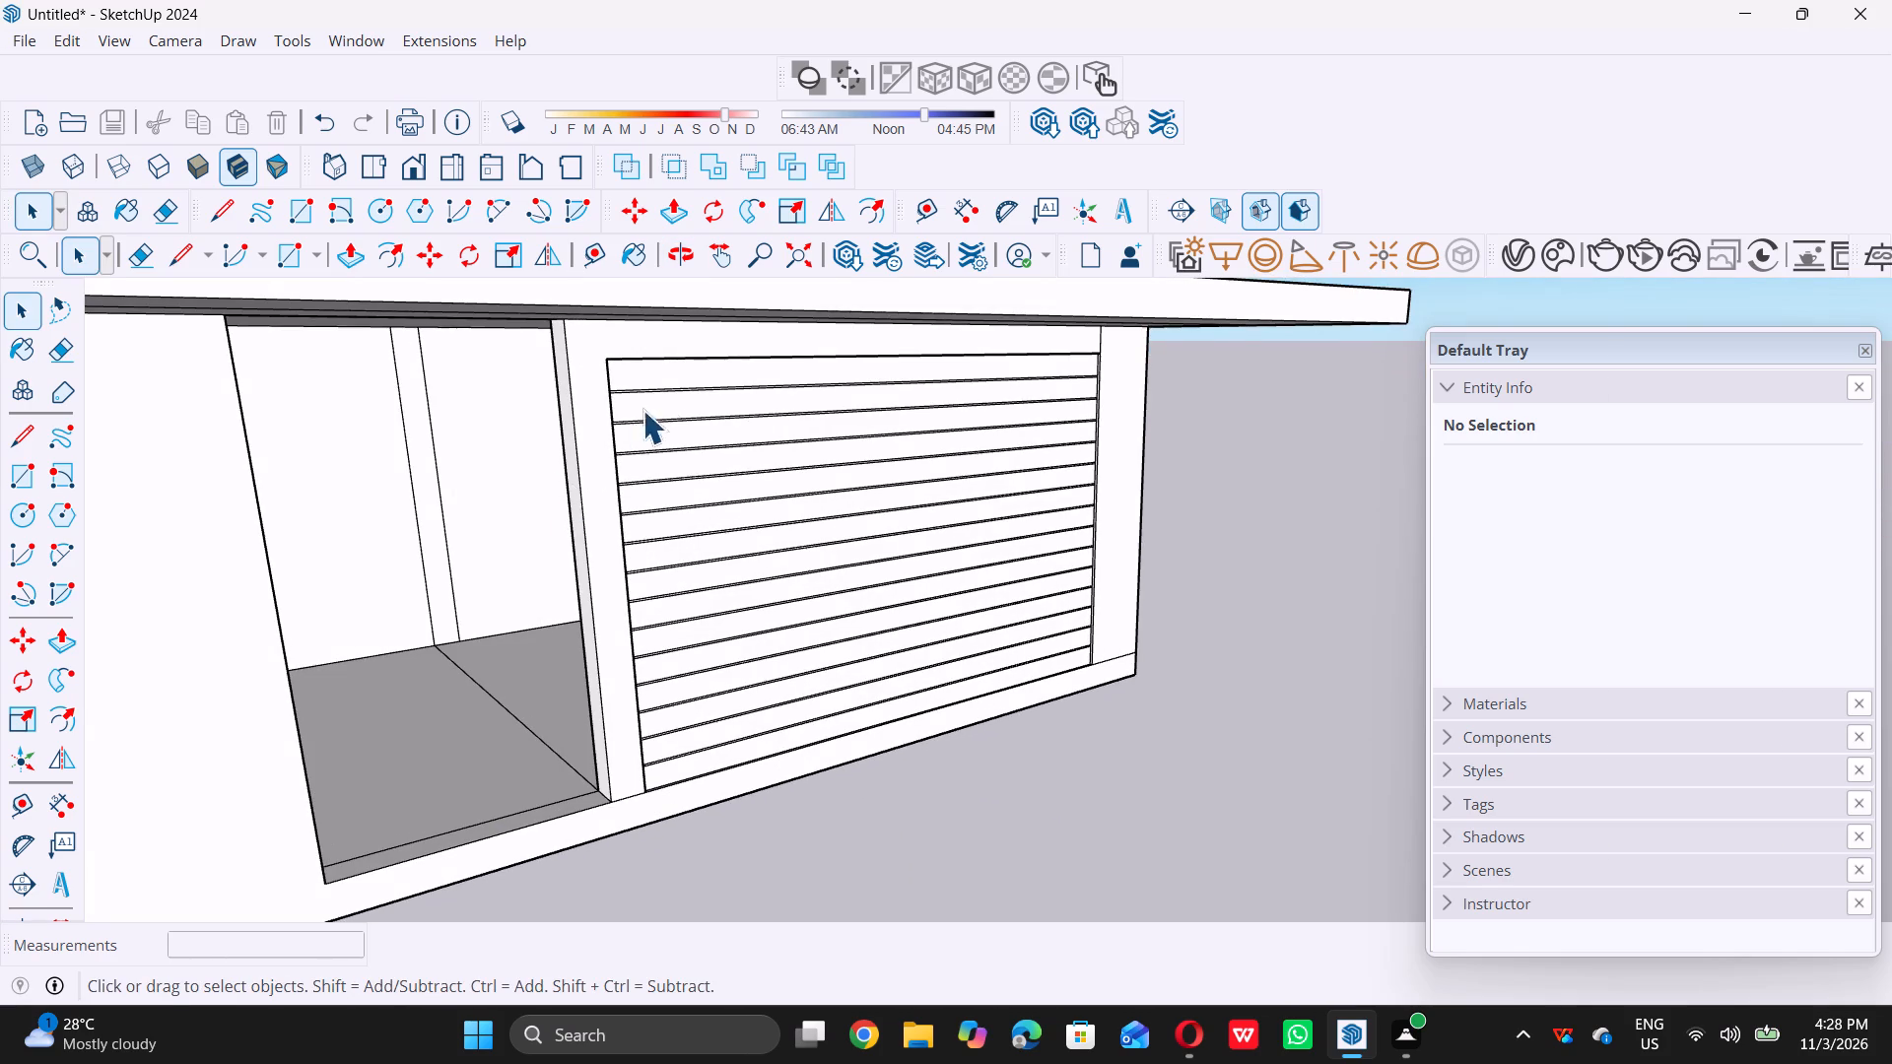
{"action": "scroll", "coordinate": [656, 386], "scroll_direction": "up", "scroll_amount": 12}
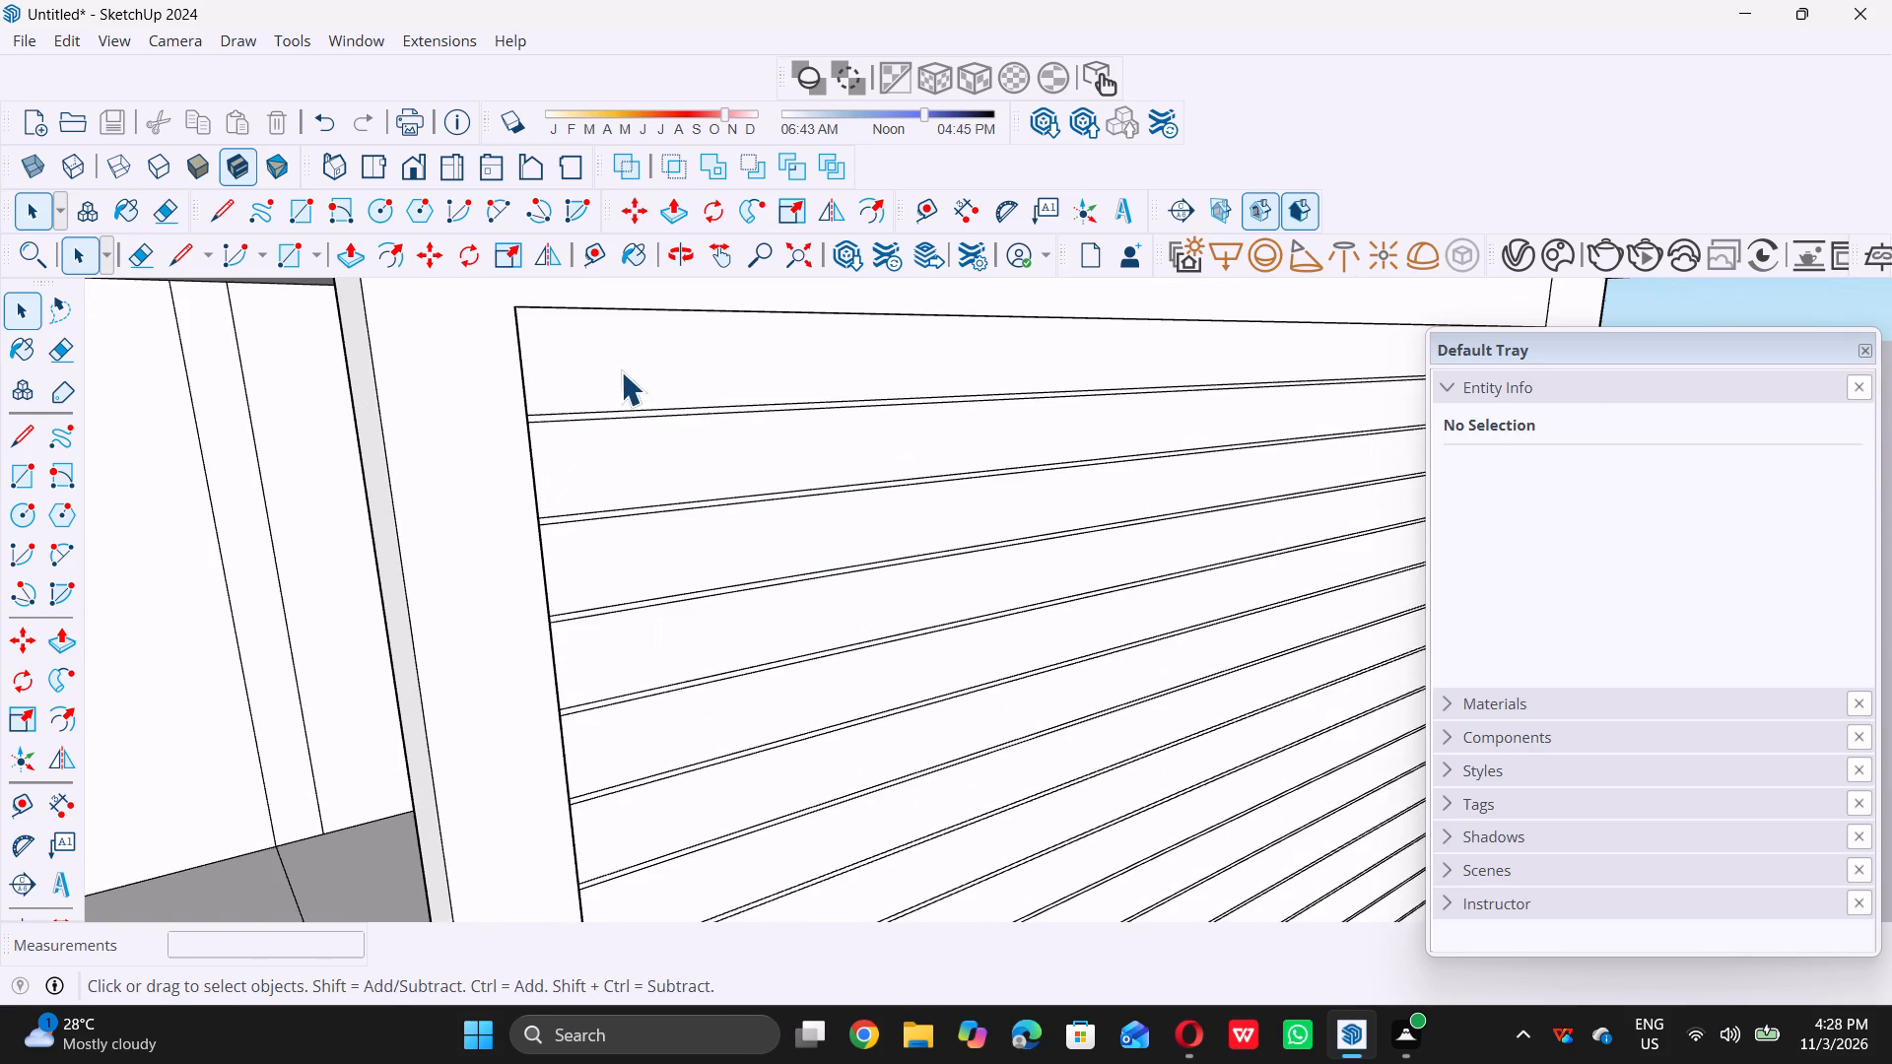
{"action": "scroll", "coordinate": [621, 371], "scroll_direction": "up", "scroll_amount": 1}
{"action": "middle_click_drag", "start_coordinate": [613, 369], "coordinate": [251, 397]}
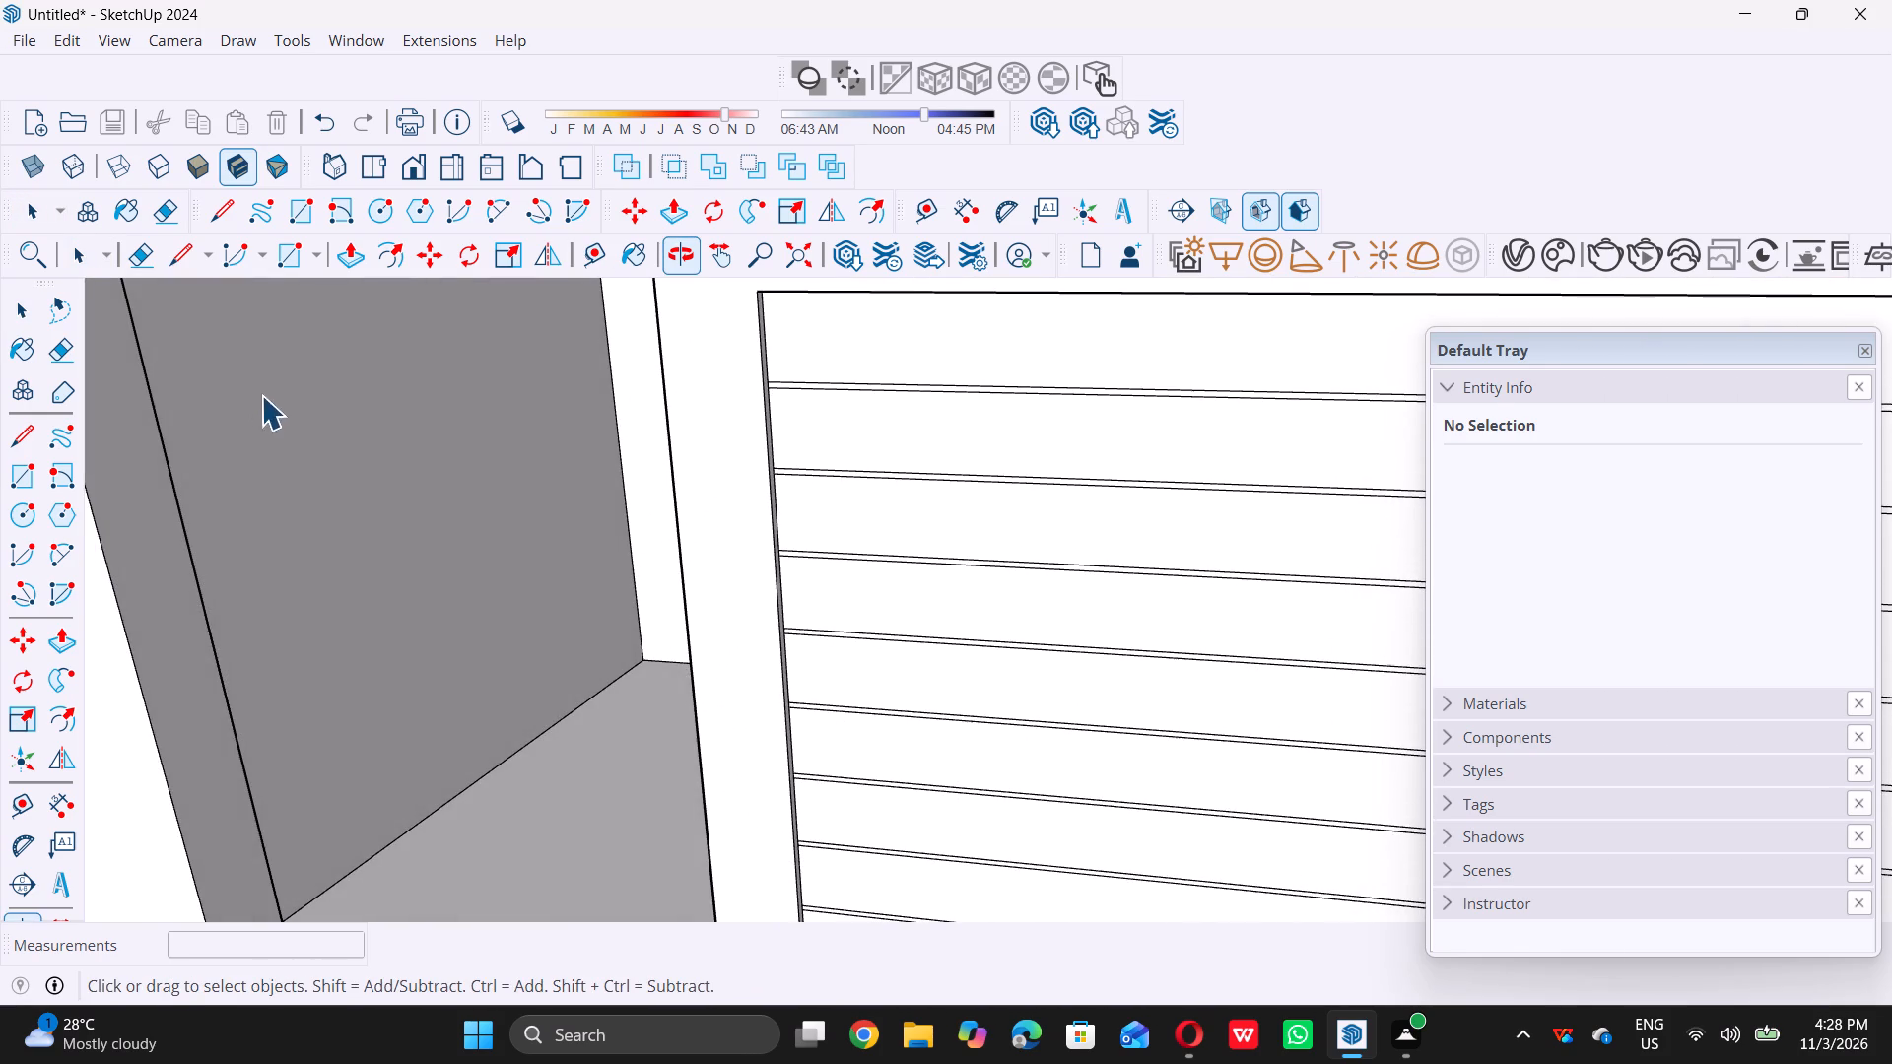
{"action": "scroll", "coordinate": [616, 344], "scroll_direction": "down", "scroll_amount": 9}
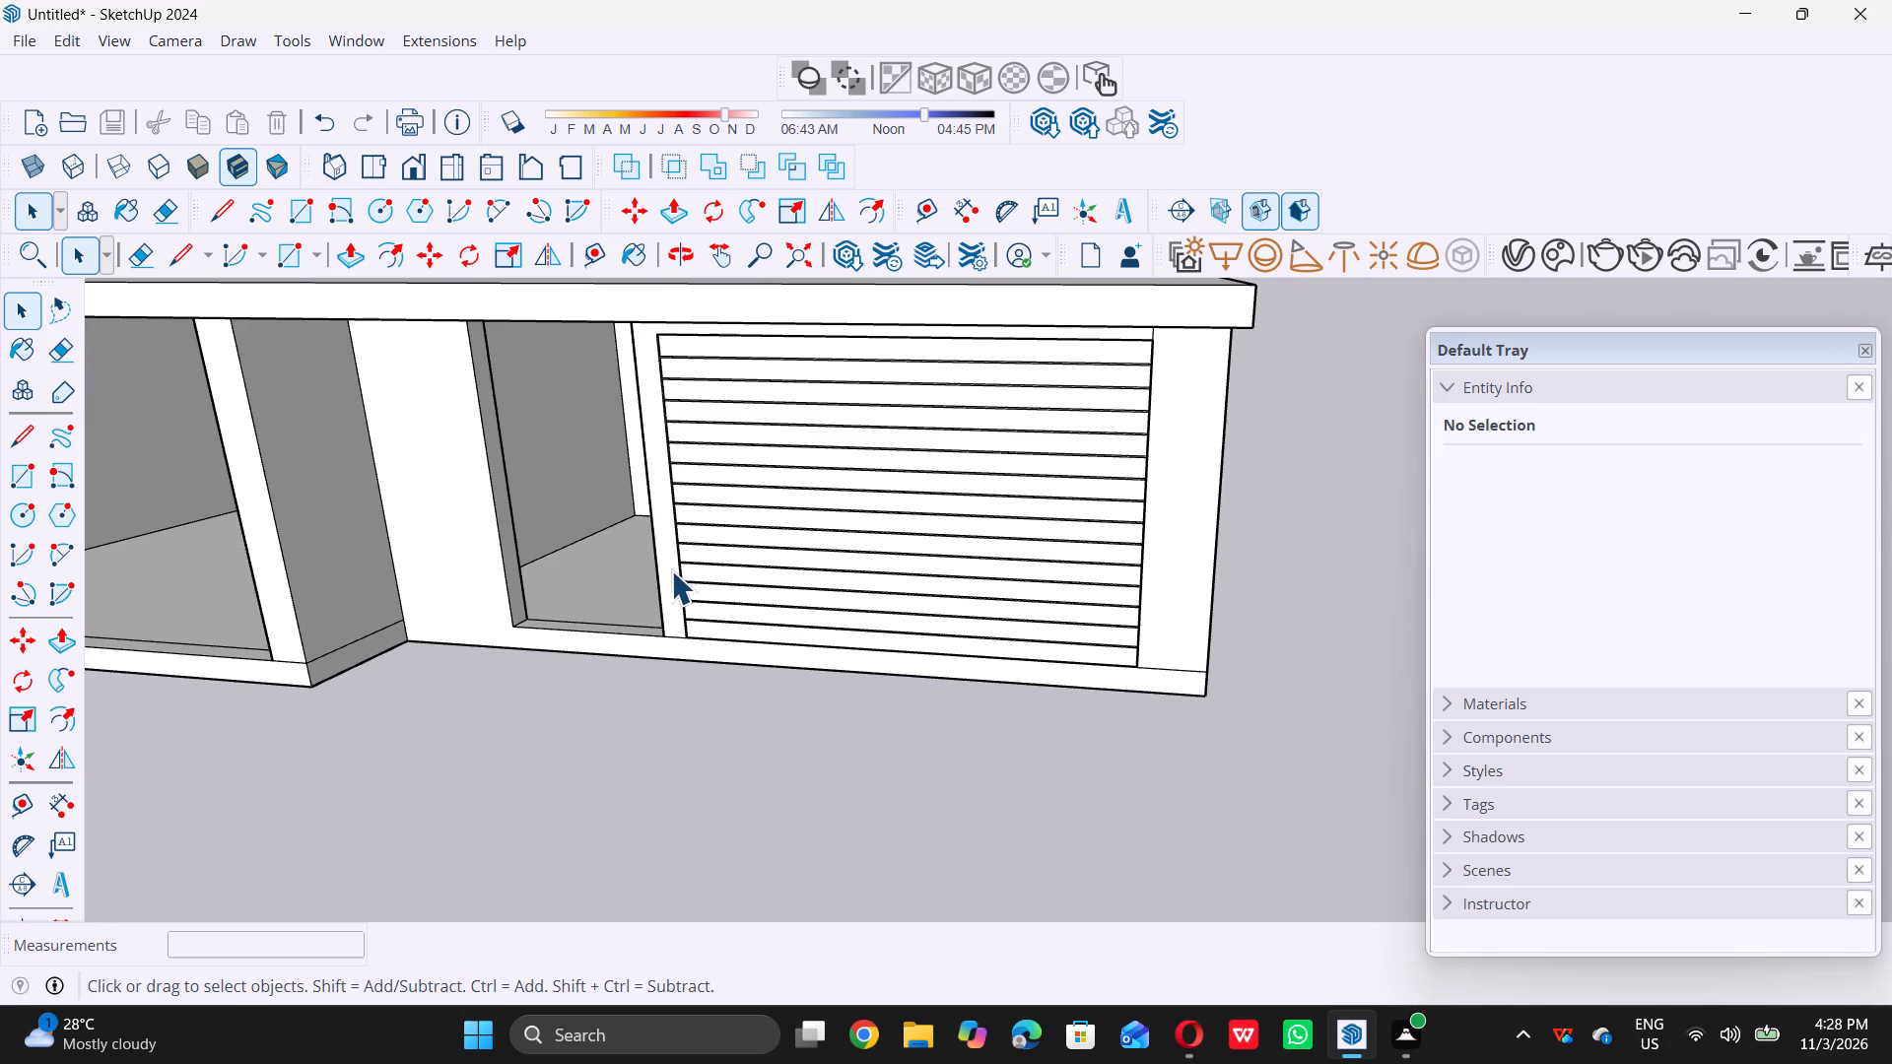
{"action": "scroll", "coordinate": [671, 564], "scroll_direction": "down", "scroll_amount": 2}
{"action": "middle_click_drag", "start_coordinate": [739, 544], "coordinate": [798, 421]}
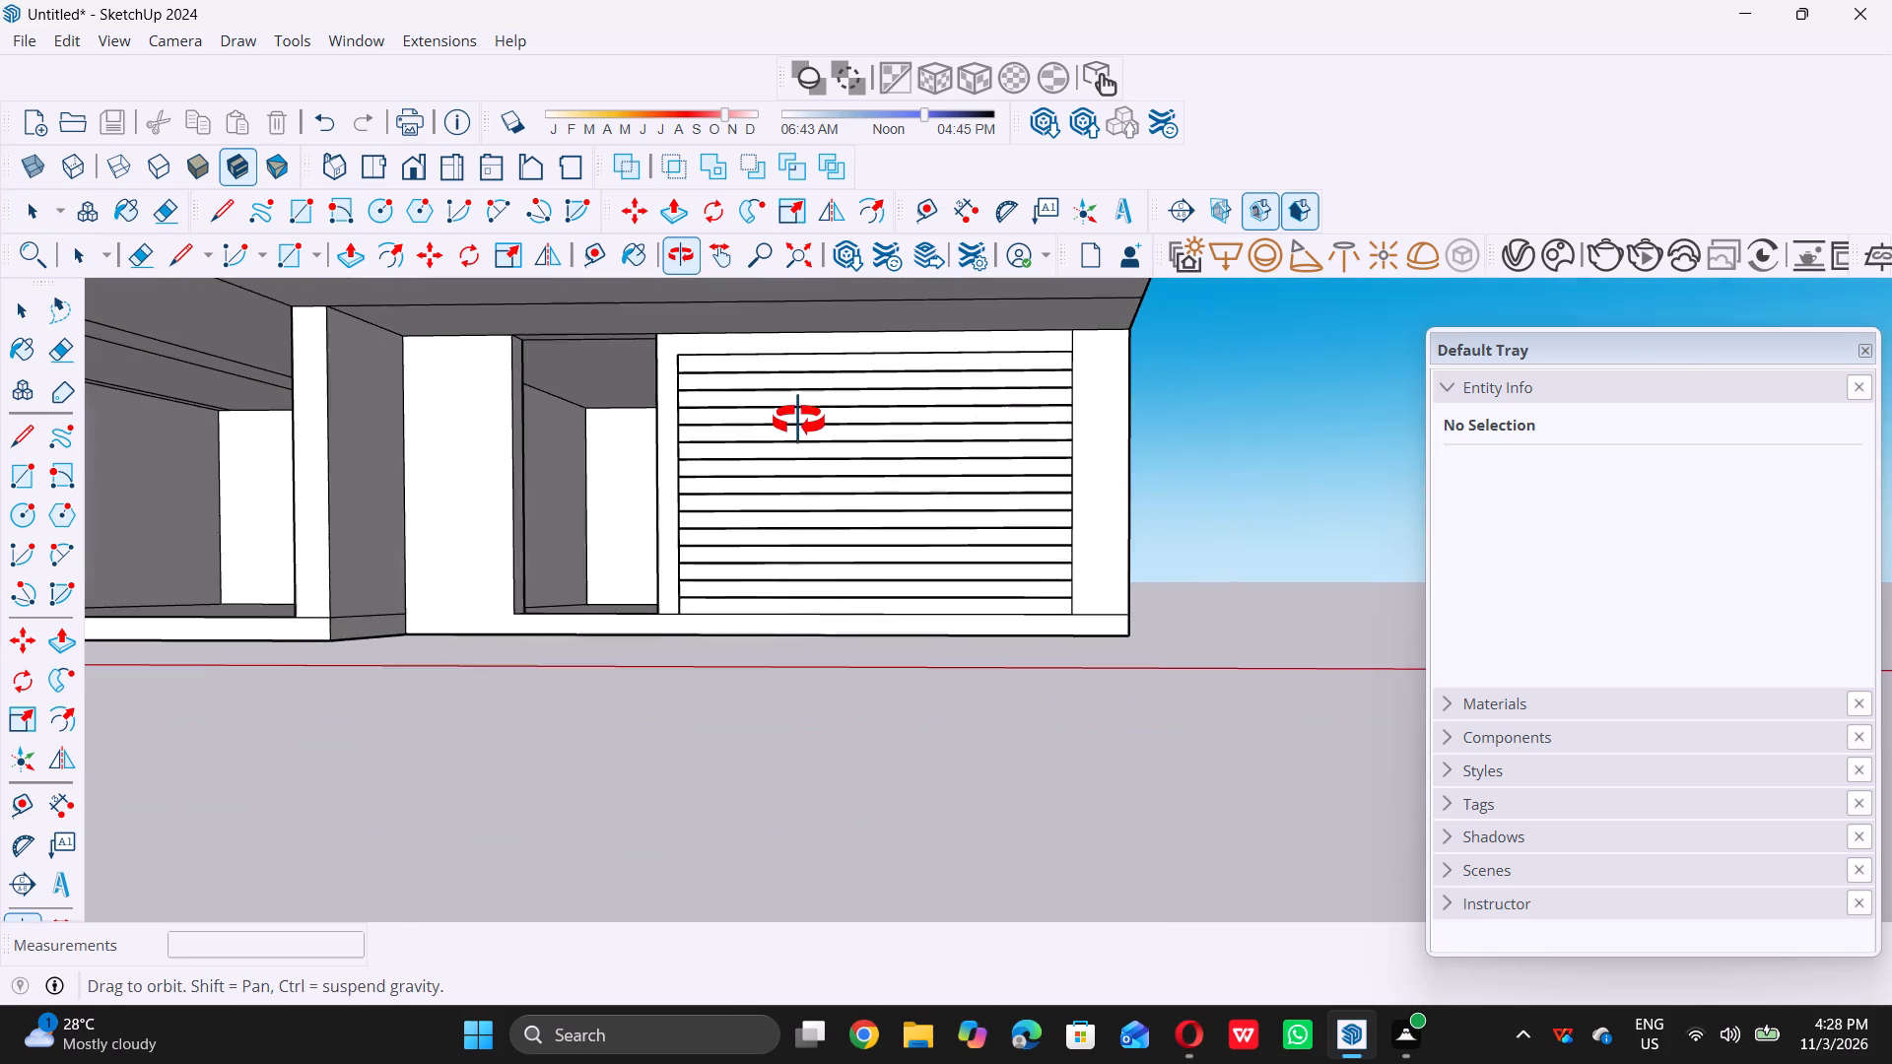
{"action": "middle_click_drag", "start_coordinate": [798, 421], "coordinate": [799, 421]}
Push the topmost thin groove strip of the front panel inward by 0.5" with Push/Pull.
{"action": "scroll", "coordinate": [752, 360], "scroll_direction": "up", "scroll_amount": 10}
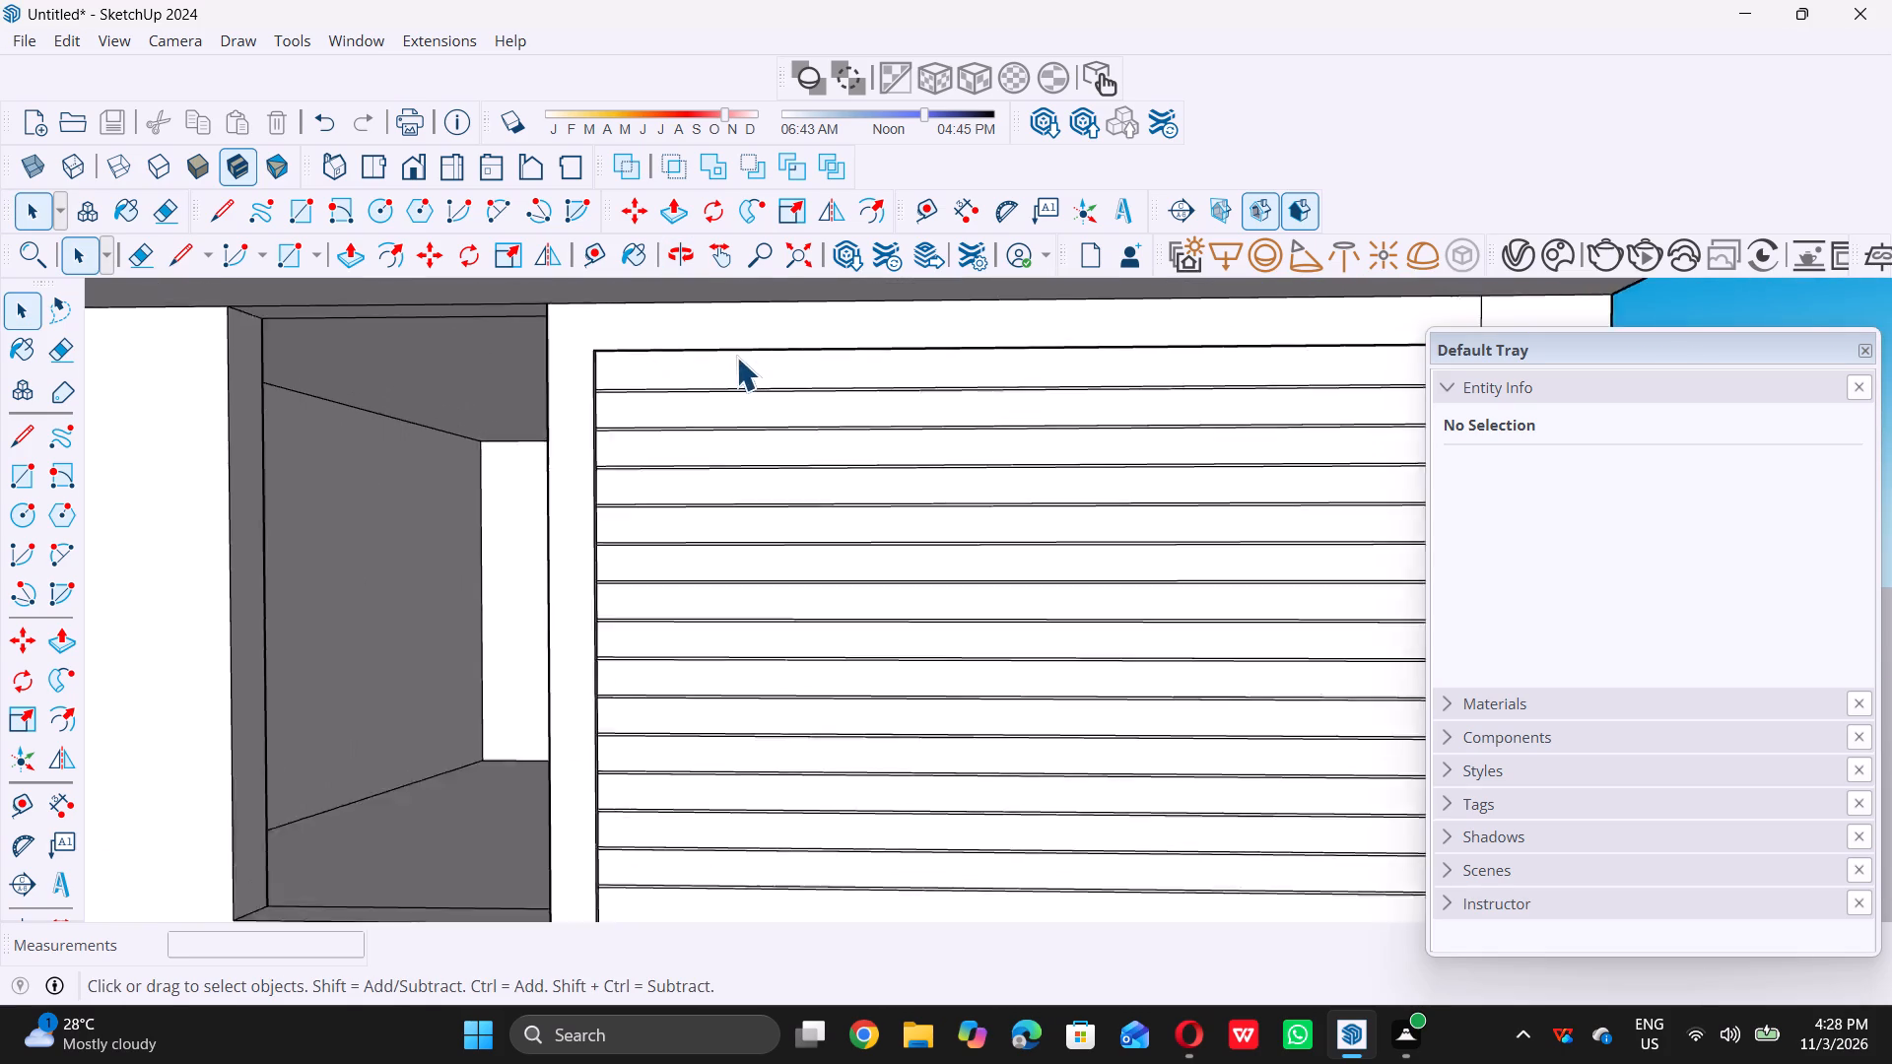
{"action": "scroll", "coordinate": [736, 357], "scroll_direction": "up", "scroll_amount": 1}
{"action": "middle_click_drag", "start_coordinate": [723, 361], "coordinate": [671, 394]}
{"action": "scroll", "coordinate": [647, 371], "scroll_direction": "up", "scroll_amount": 5}
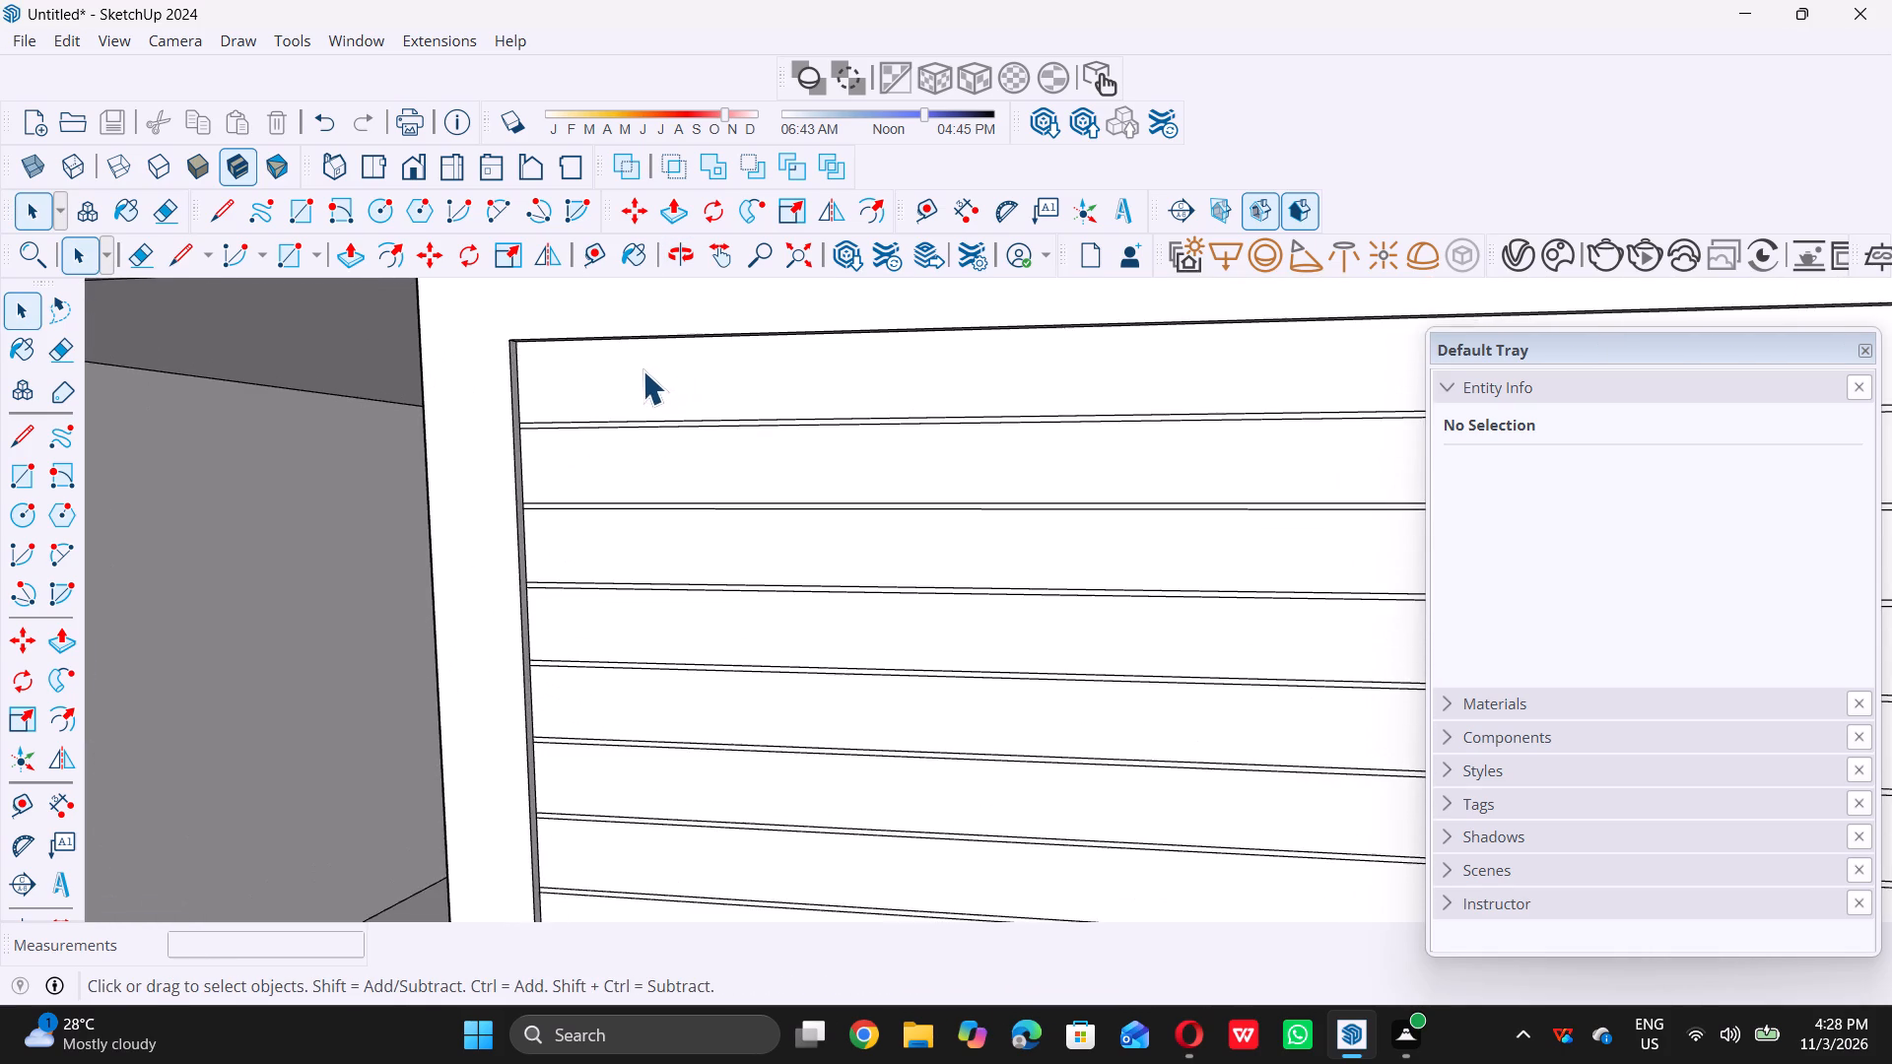
{"action": "scroll", "coordinate": [634, 370], "scroll_direction": "up", "scroll_amount": 1}
{"action": "middle_click_drag", "start_coordinate": [634, 370], "coordinate": [577, 422]}
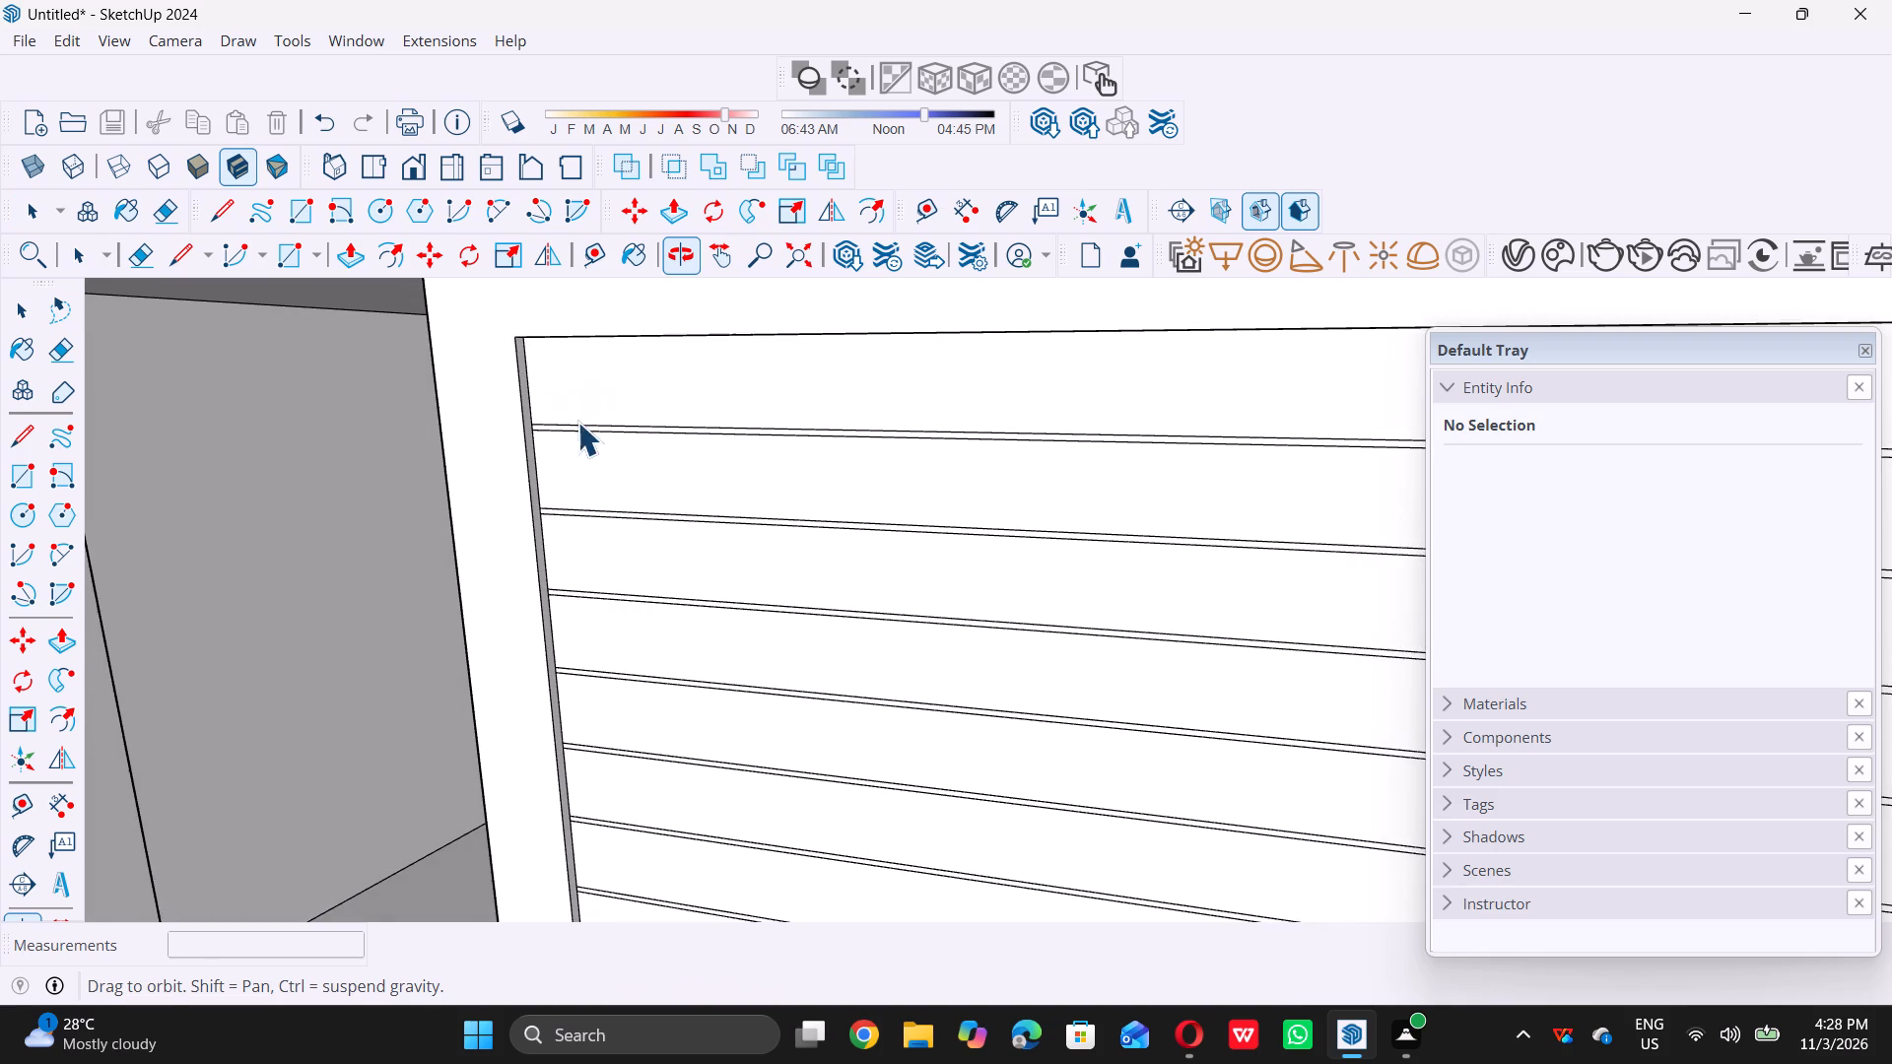
{"action": "scroll", "coordinate": [572, 388], "scroll_direction": "up", "scroll_amount": 6}
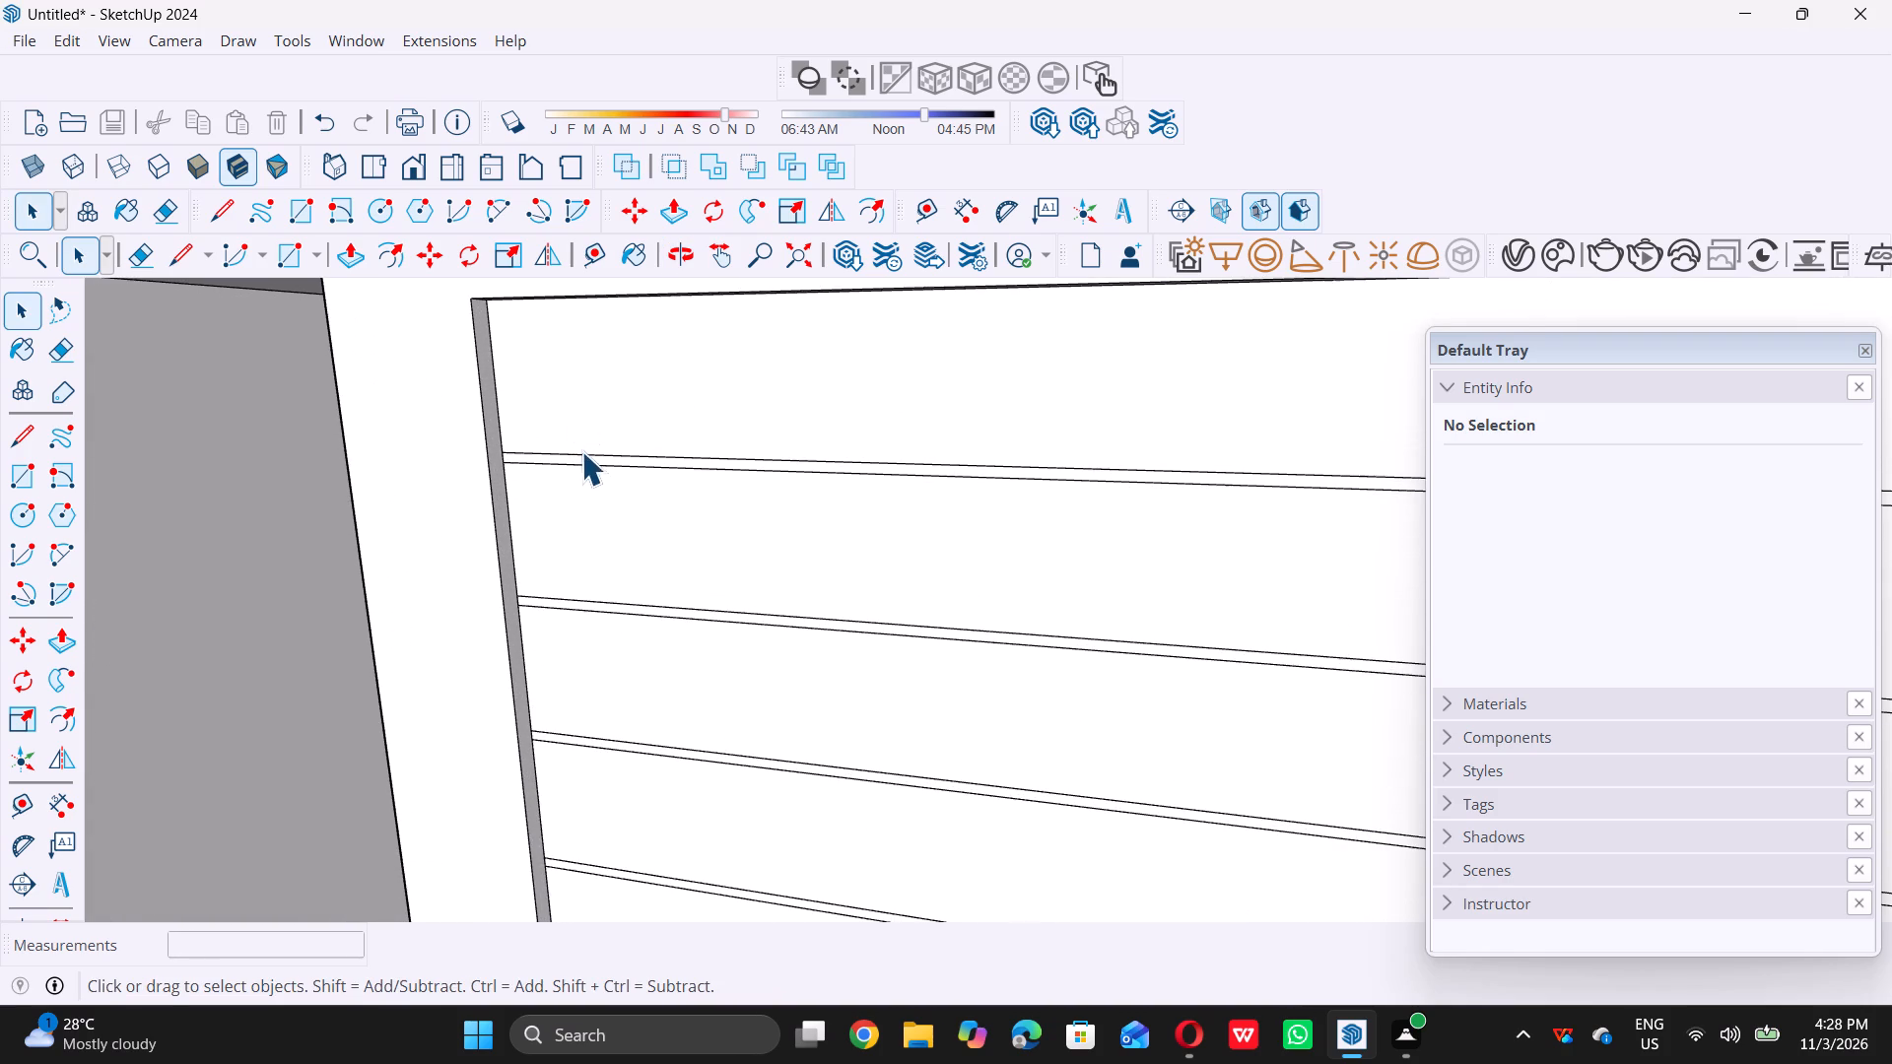
{"action": "scroll", "coordinate": [585, 464], "scroll_direction": "up", "scroll_amount": 15}
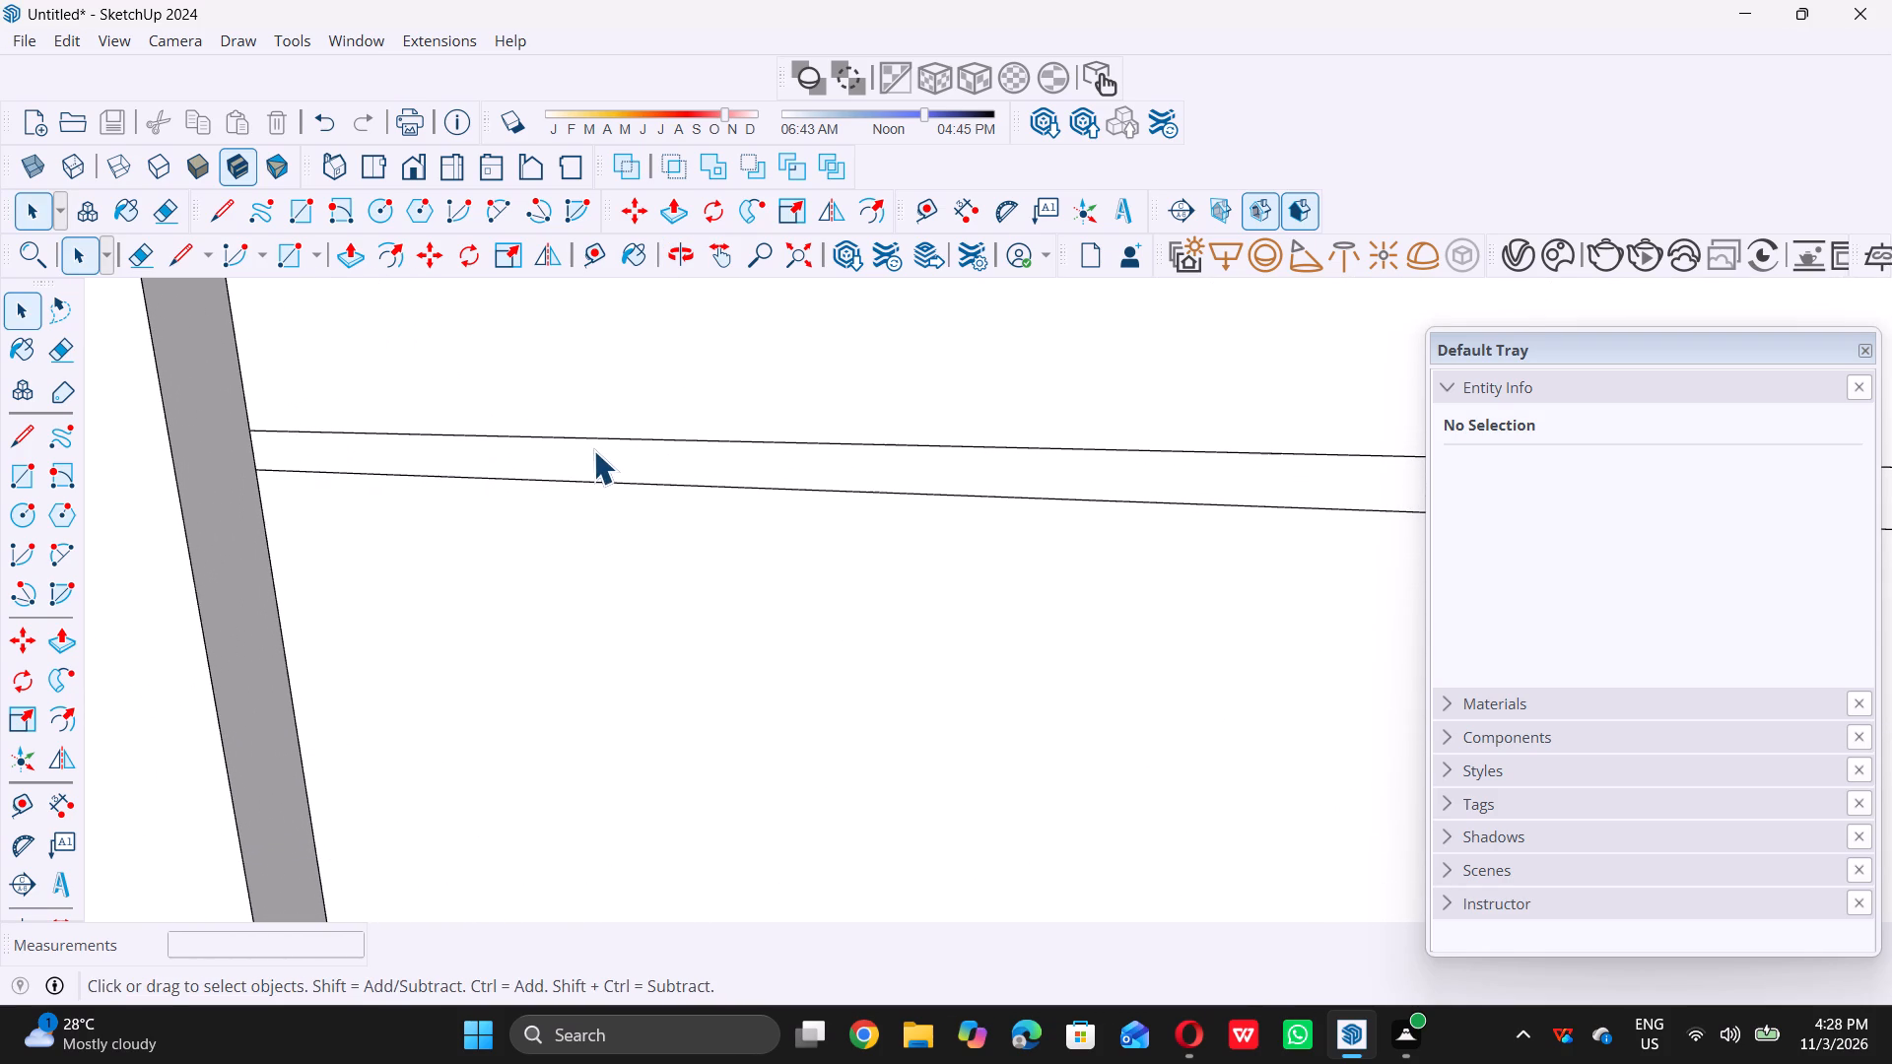
{"action": "left_click", "coordinate": [595, 449]}
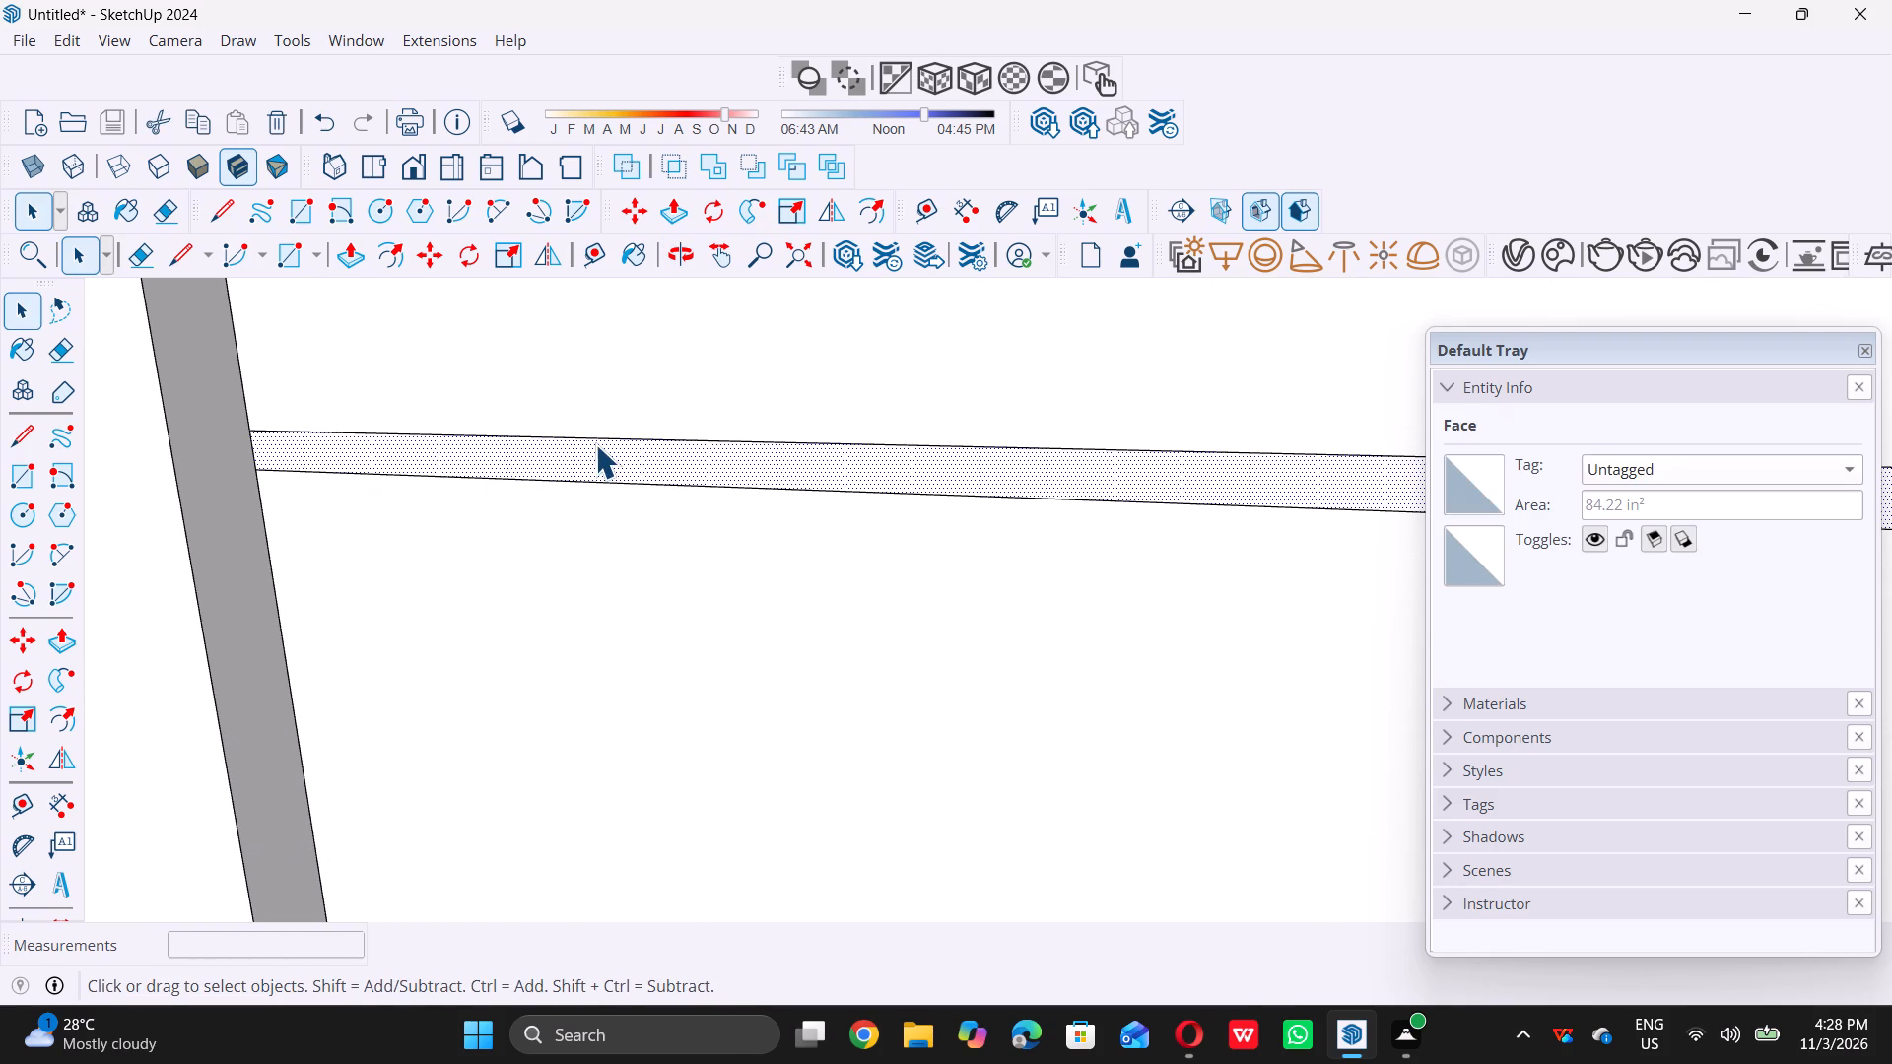
{"action": "key", "text": "p"}
{"action": "triple_click", "coordinate": [595, 445]}
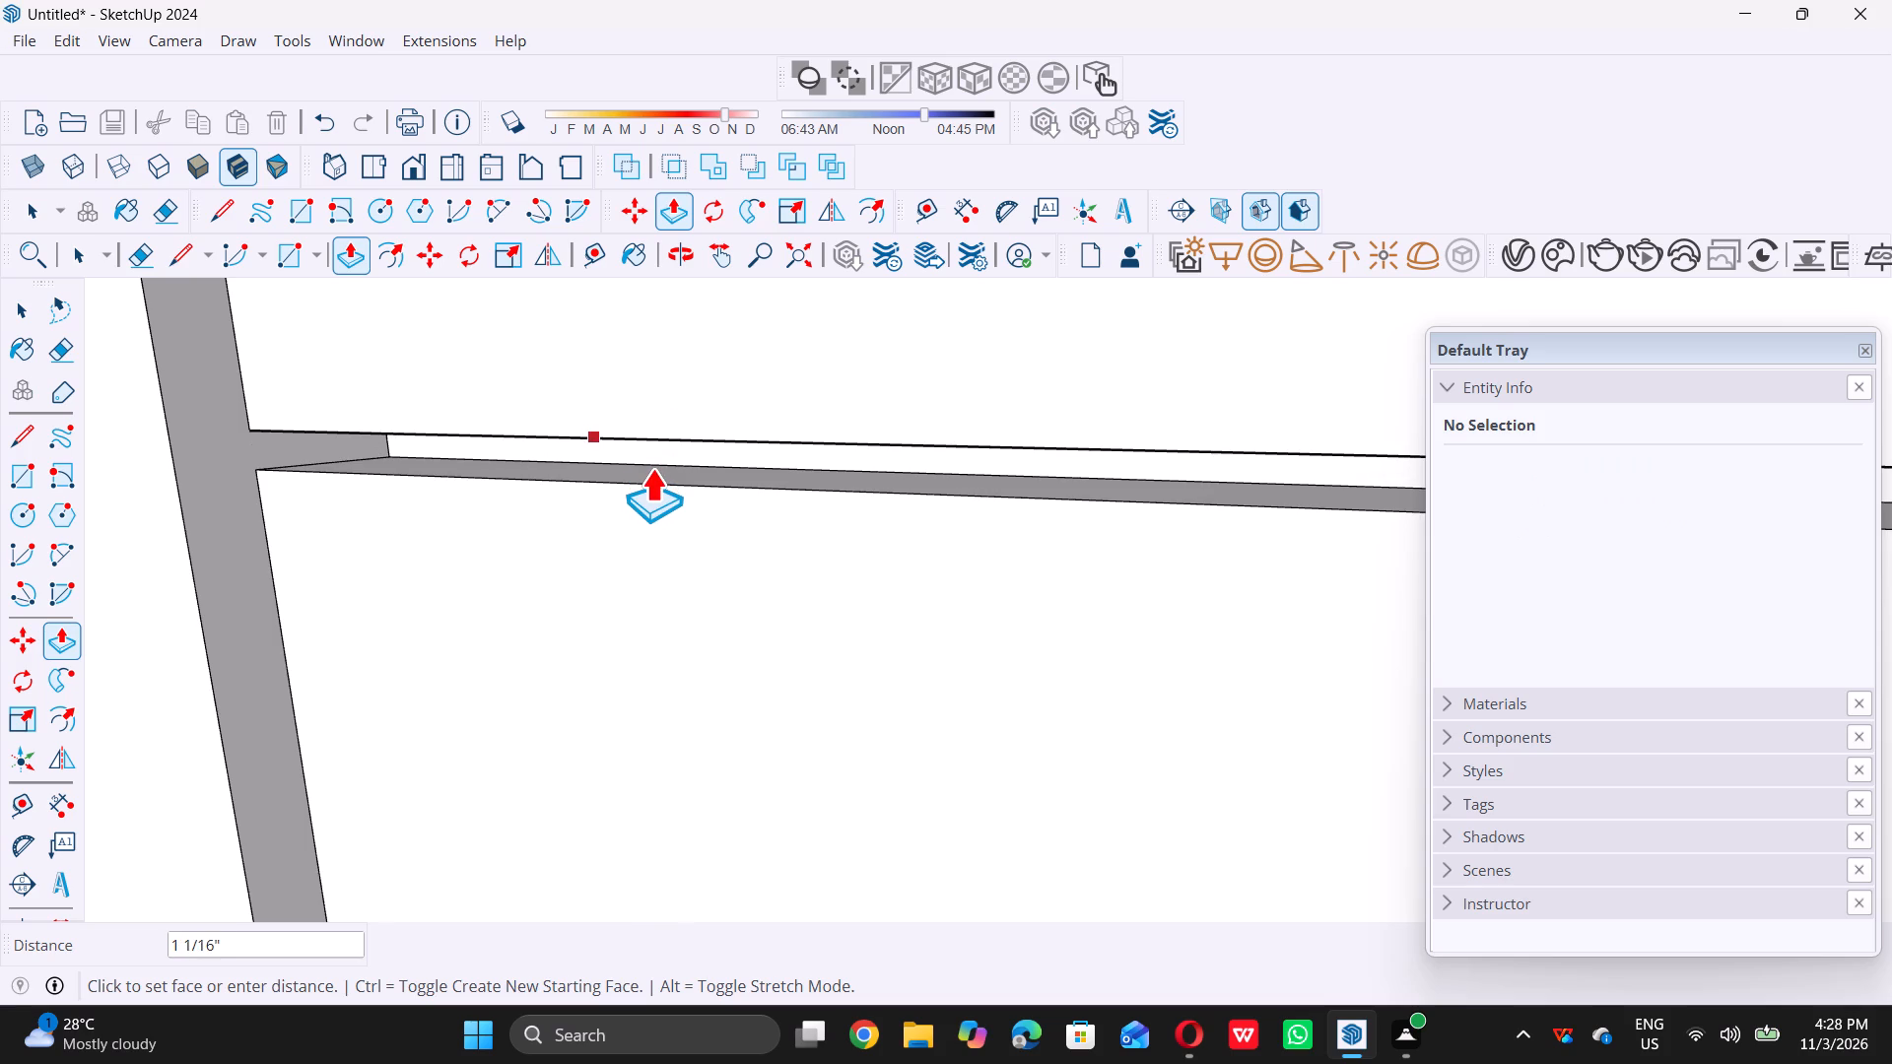
{"action": "type", "text": "0."}
{"action": "key", "text": "5"}
{"action": "key", "text": "shift+quotedbl"}
{"action": "key", "text": "Return"}
{"action": "key", "text": "space"}
{"action": "scroll", "coordinate": [651, 474], "scroll_direction": "down", "scroll_amount": 10}
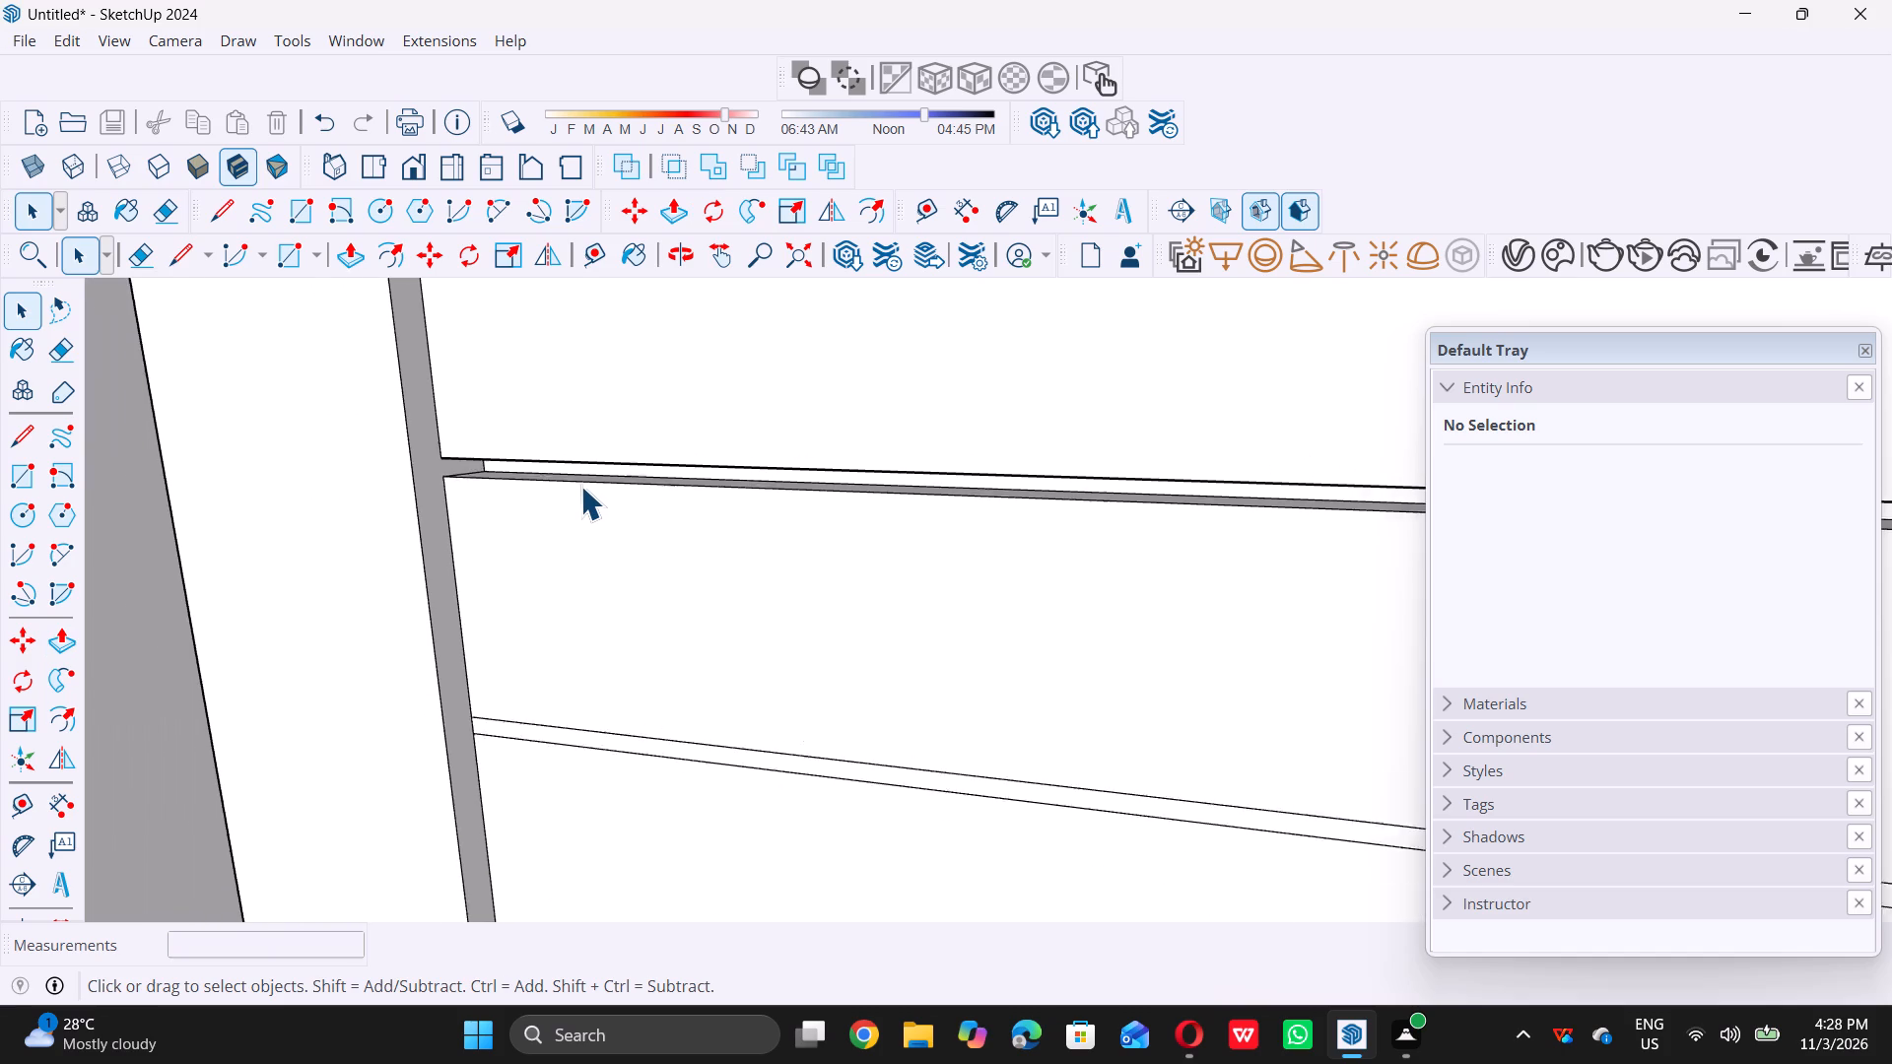
Undo the recent Push/Pull changes on the front panel's topmost thin groove strip.
{"action": "scroll", "coordinate": [580, 486], "scroll_direction": "down", "scroll_amount": 20}
{"action": "scroll", "coordinate": [580, 486], "scroll_direction": "down", "scroll_amount": 13}
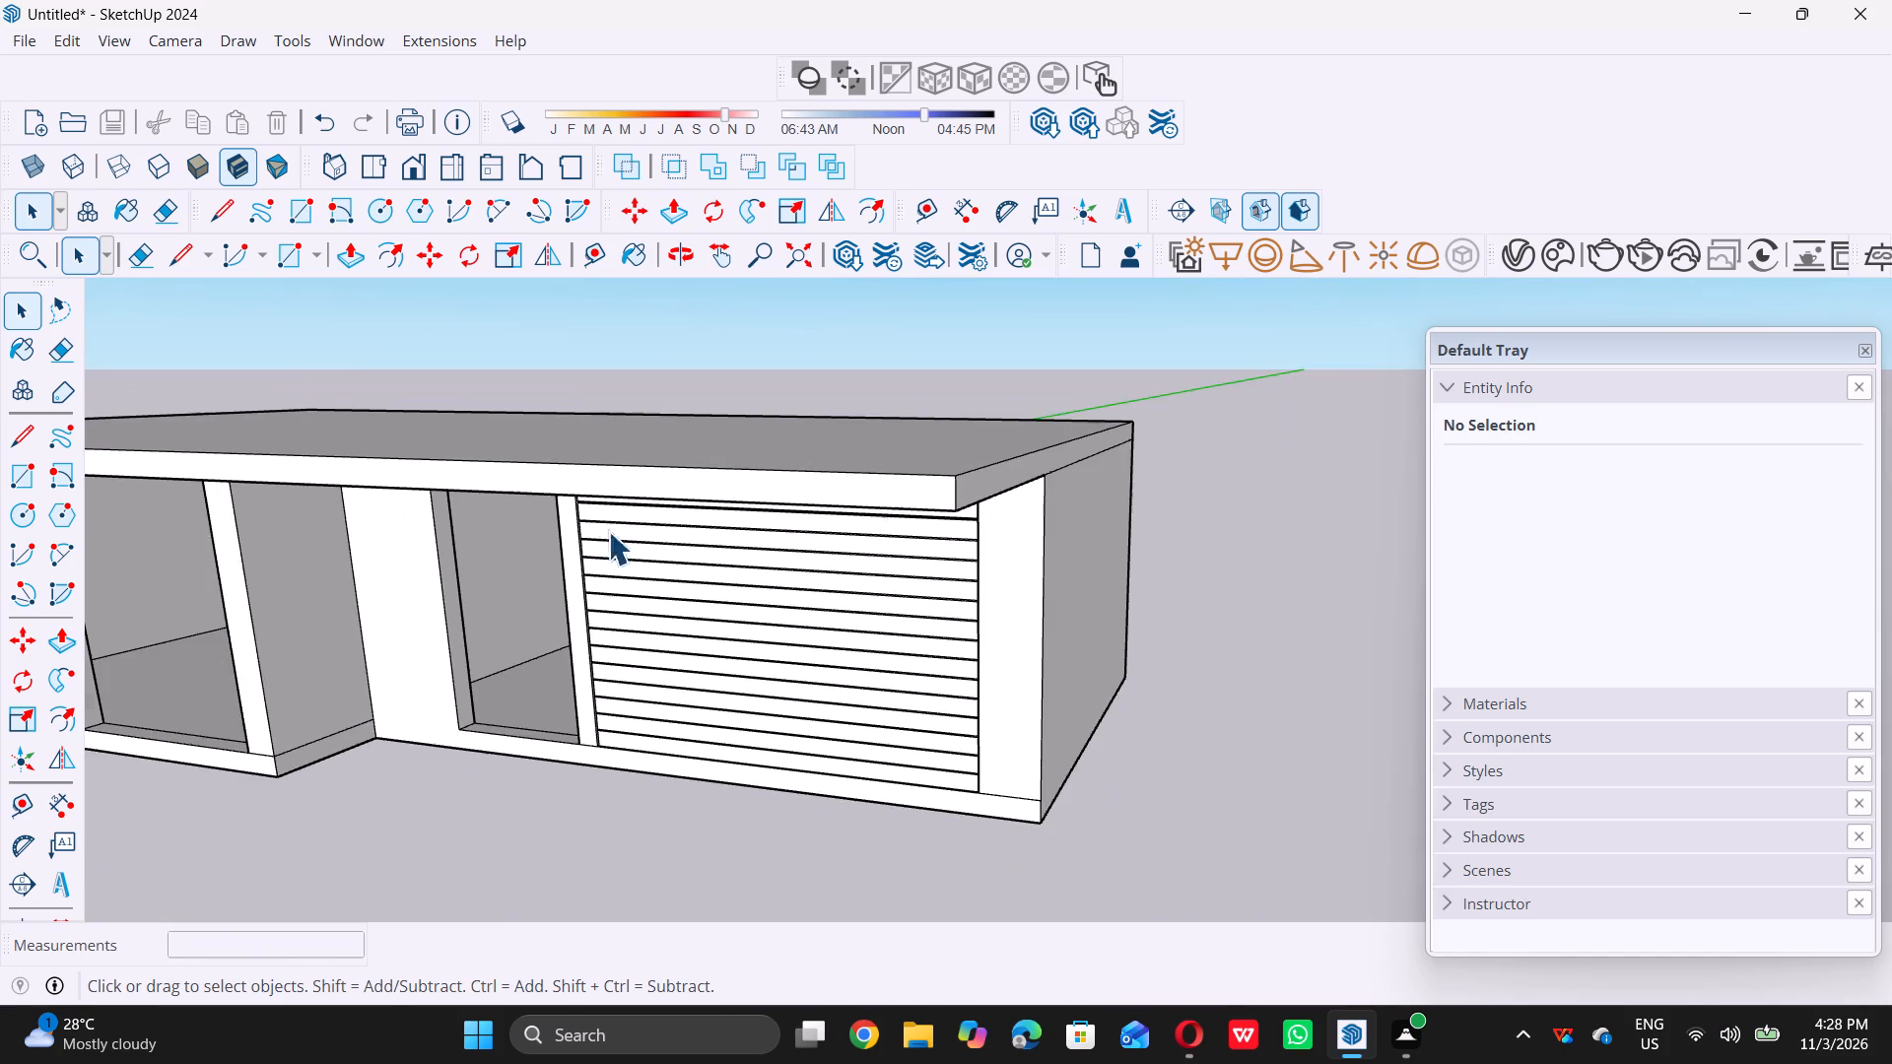
{"action": "middle_click_drag", "start_coordinate": [714, 572], "coordinate": [737, 488]}
{"action": "scroll", "coordinate": [800, 490], "scroll_direction": "up", "scroll_amount": 6}
{"action": "scroll", "coordinate": [937, 464], "scroll_direction": "up", "scroll_amount": 6}
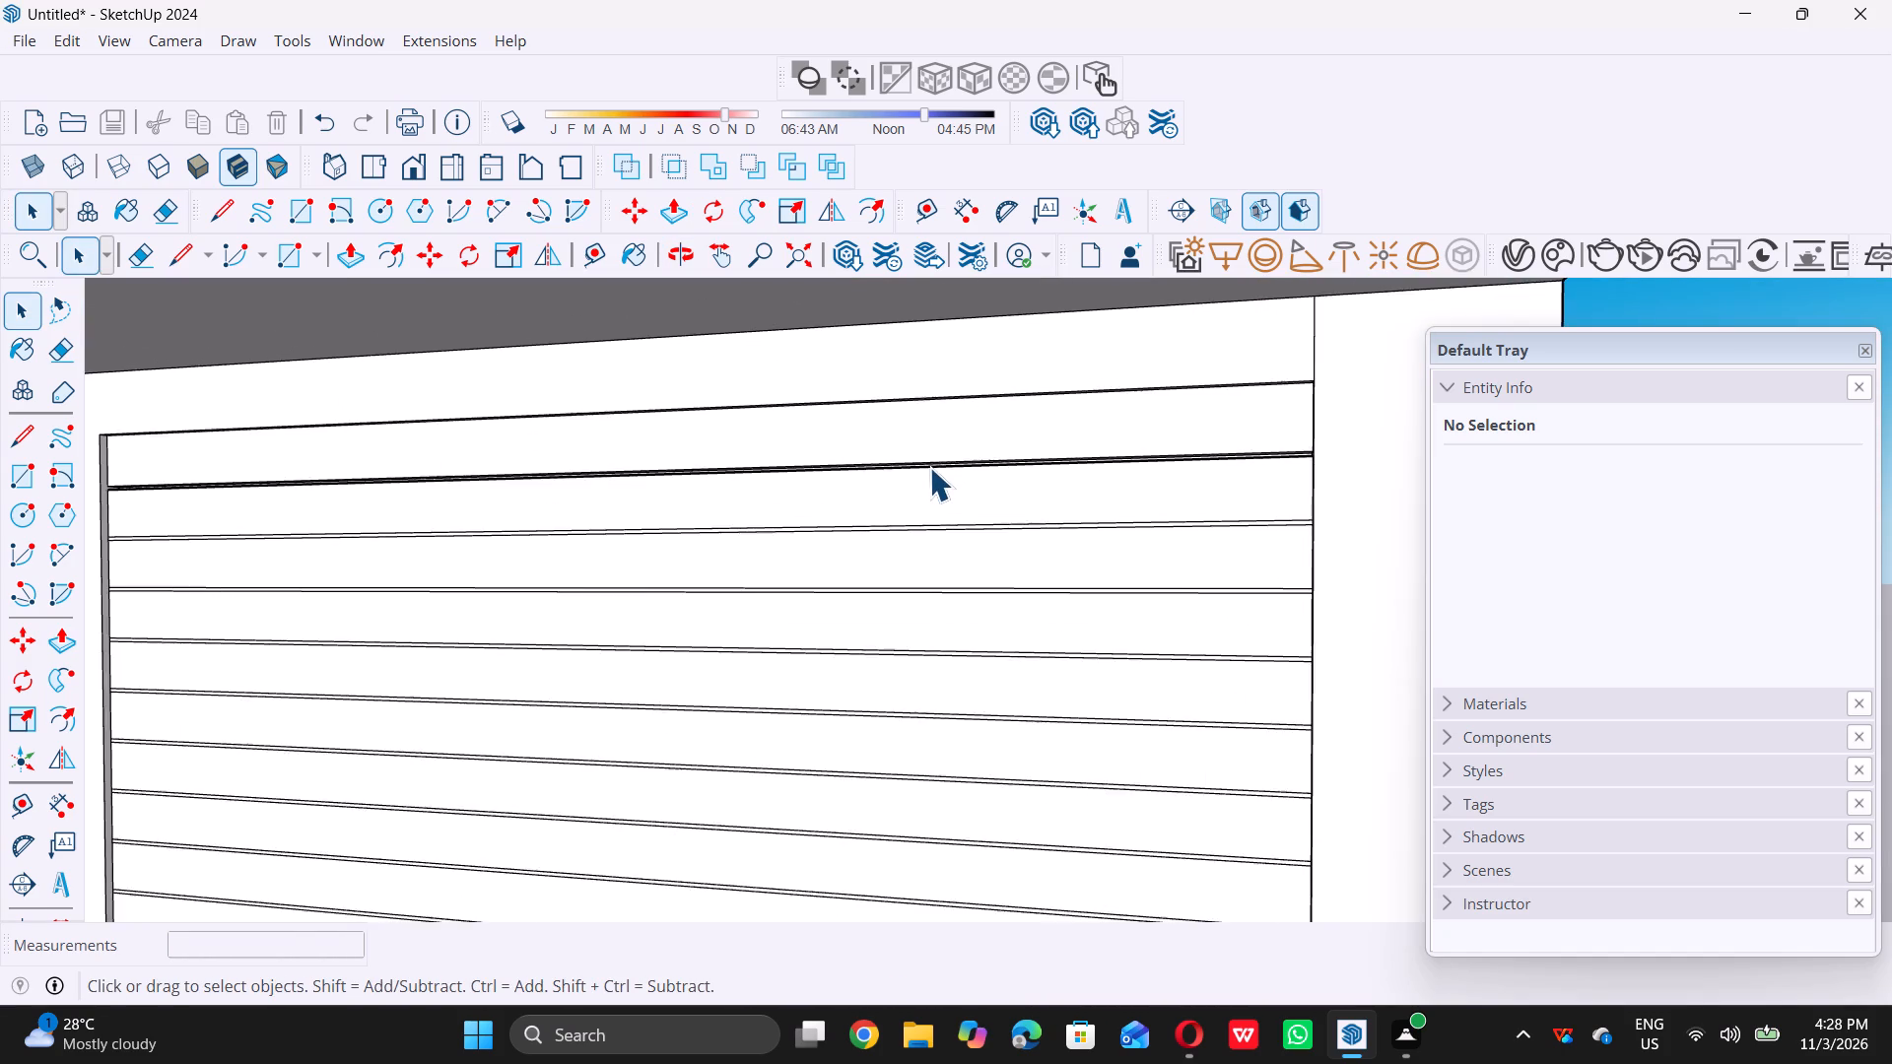
{"action": "scroll", "coordinate": [929, 467], "scroll_direction": "up", "scroll_amount": 6}
{"action": "scroll", "coordinate": [929, 467], "scroll_direction": "down", "scroll_amount": 11}
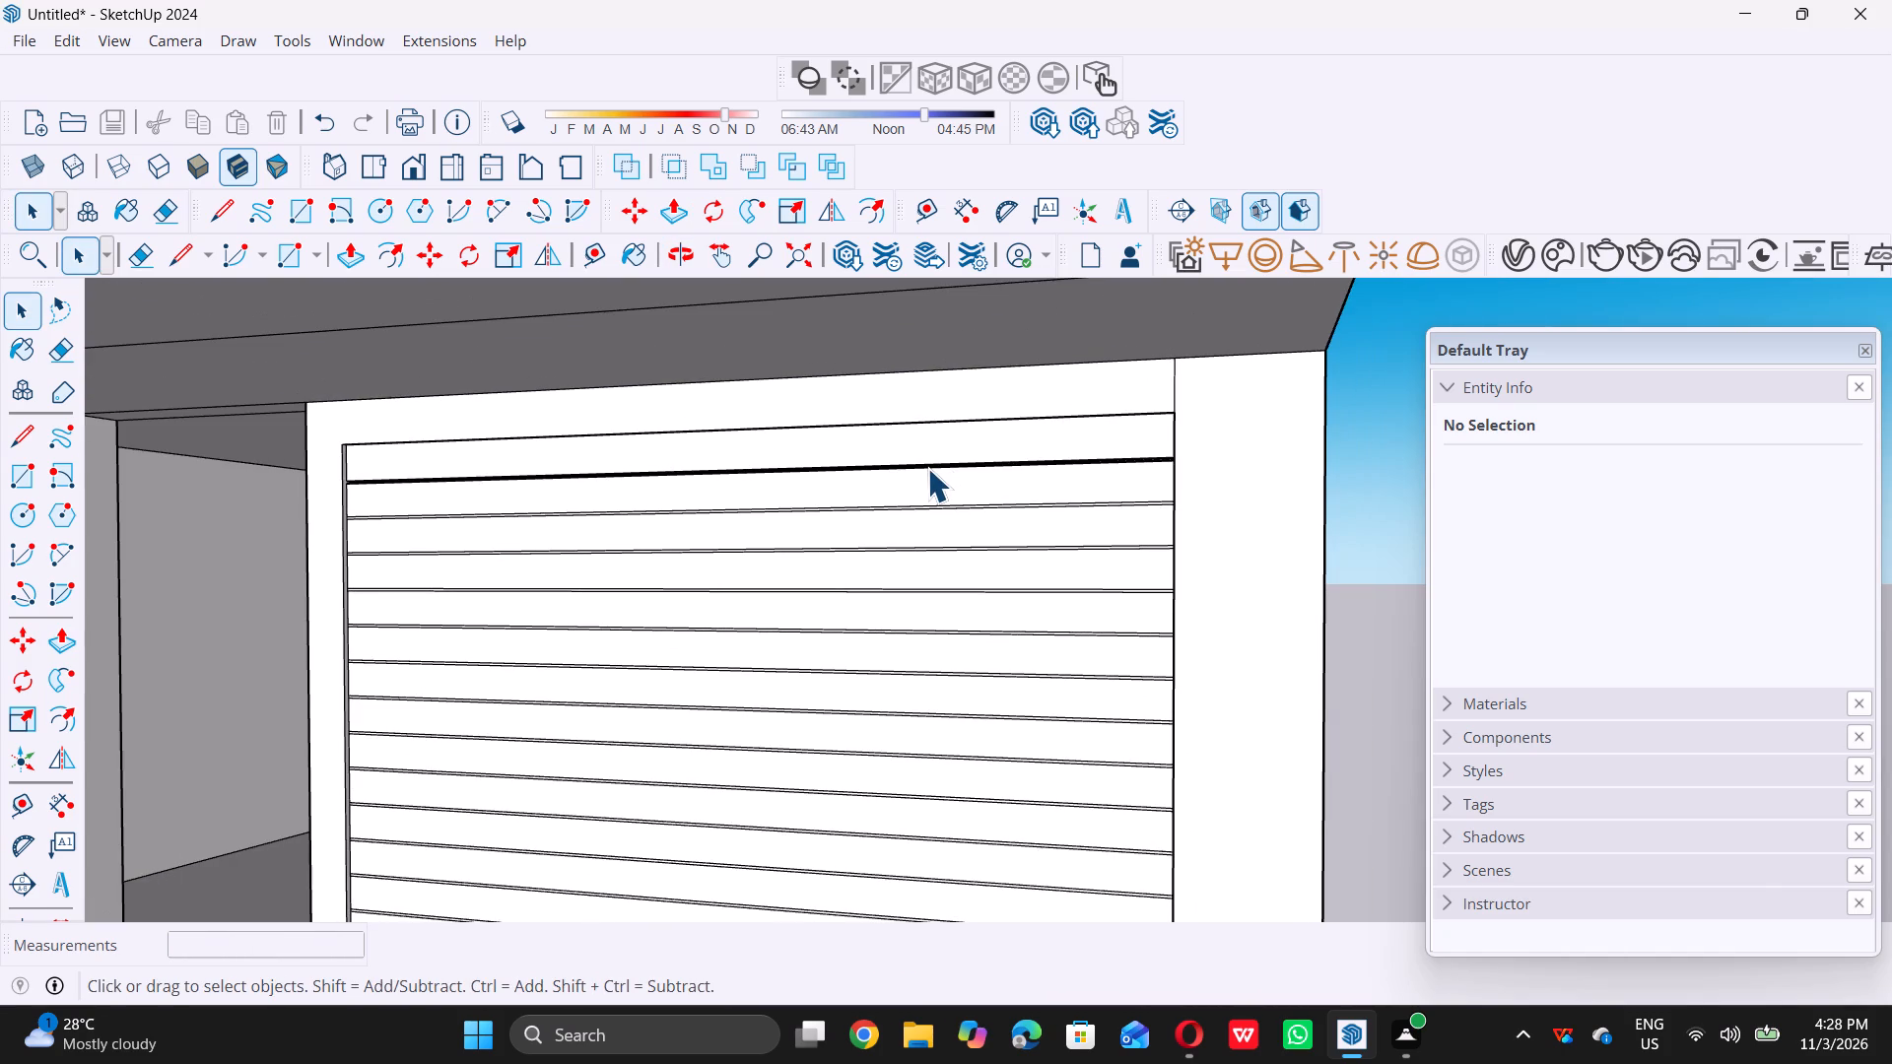
{"action": "key", "text": "ctrl+z"}
{"action": "middle_click_drag", "start_coordinate": [782, 427], "coordinate": [738, 528]}
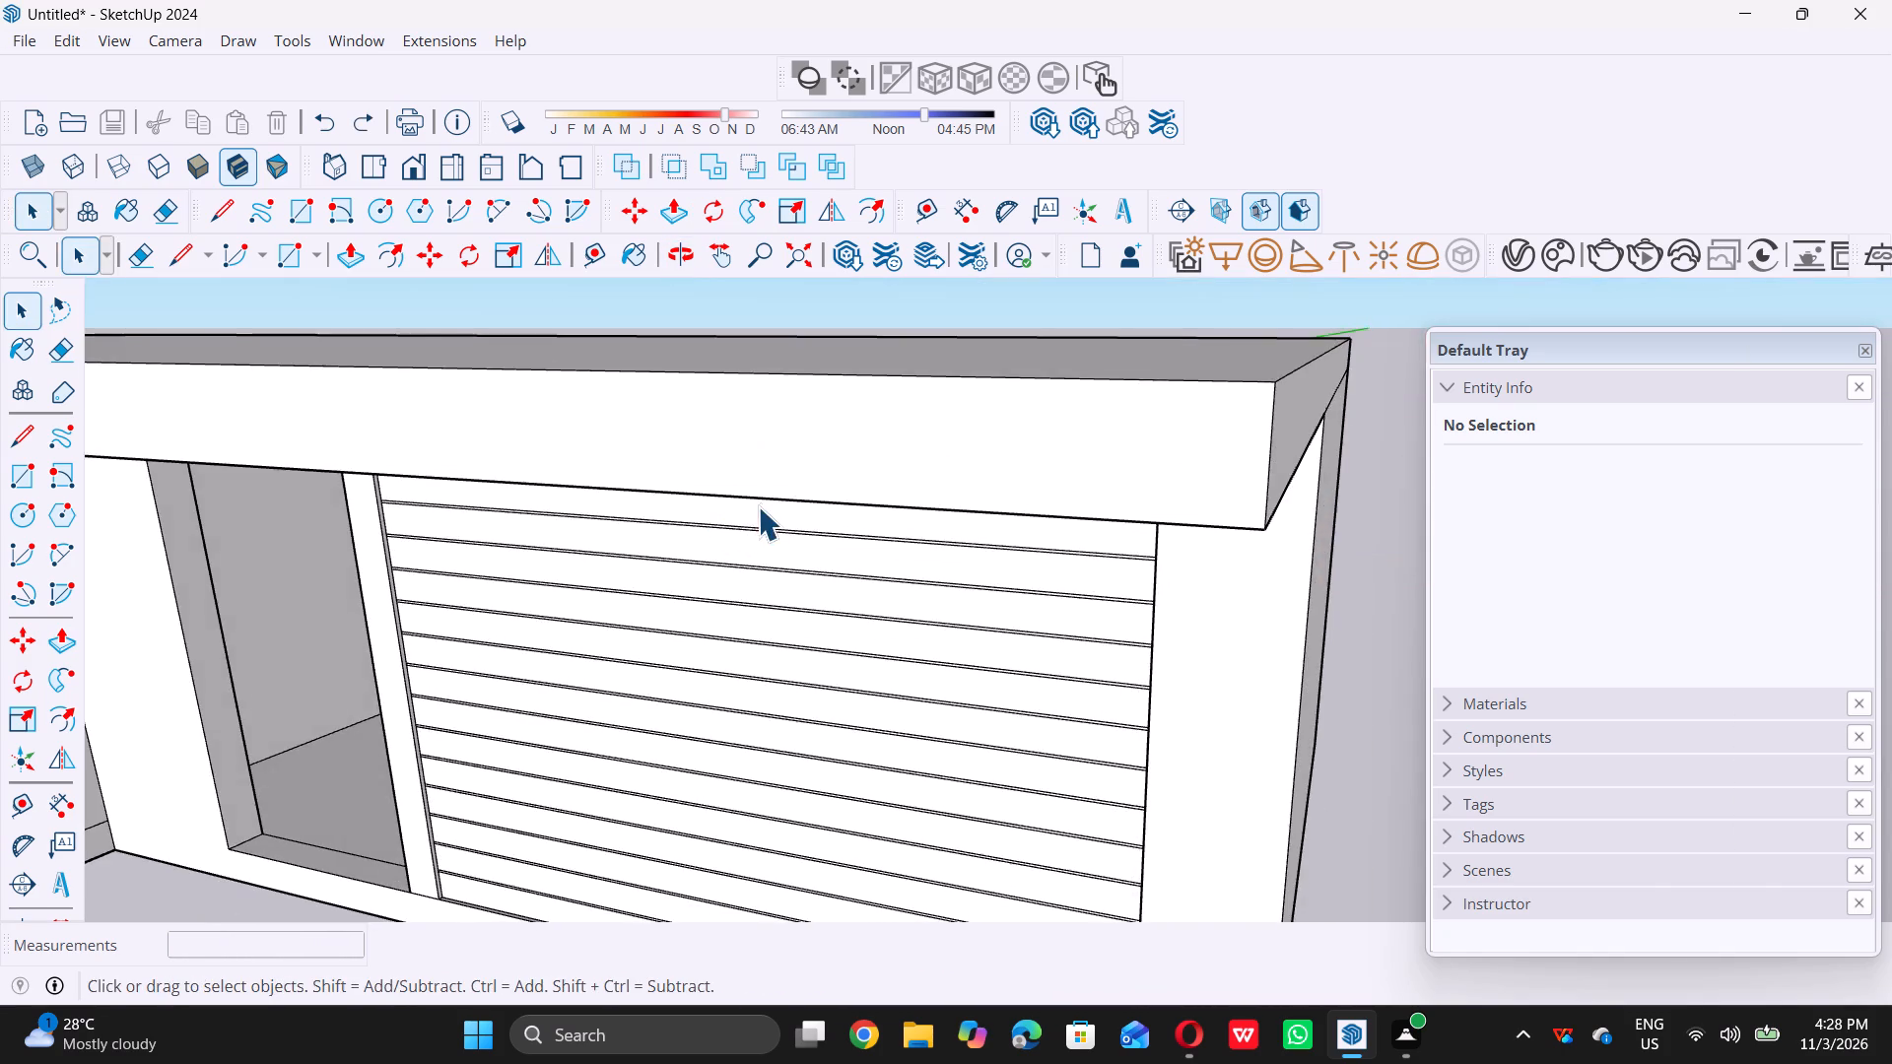
{"action": "scroll", "coordinate": [760, 502], "scroll_direction": "up", "scroll_amount": 10}
{"action": "scroll", "coordinate": [634, 451], "scroll_direction": "up", "scroll_amount": 17}
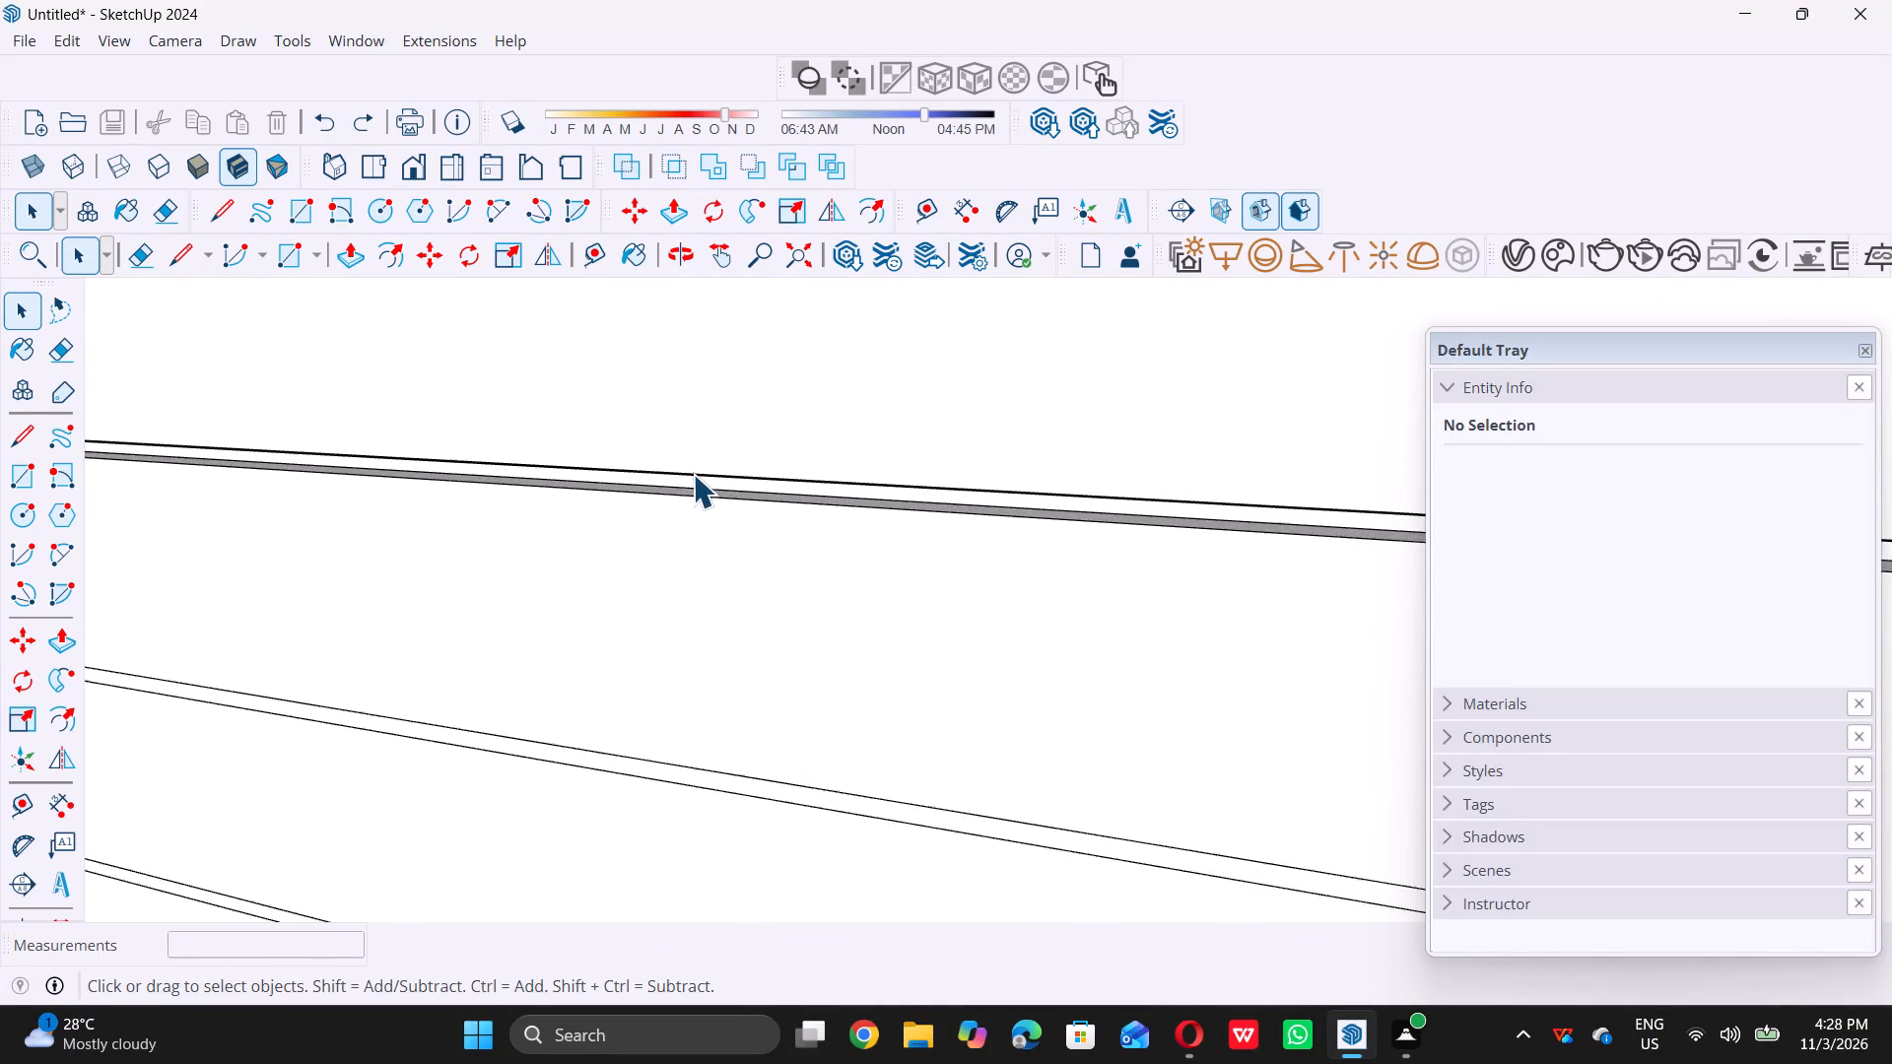
{"action": "key", "text": "ctrl+z"}
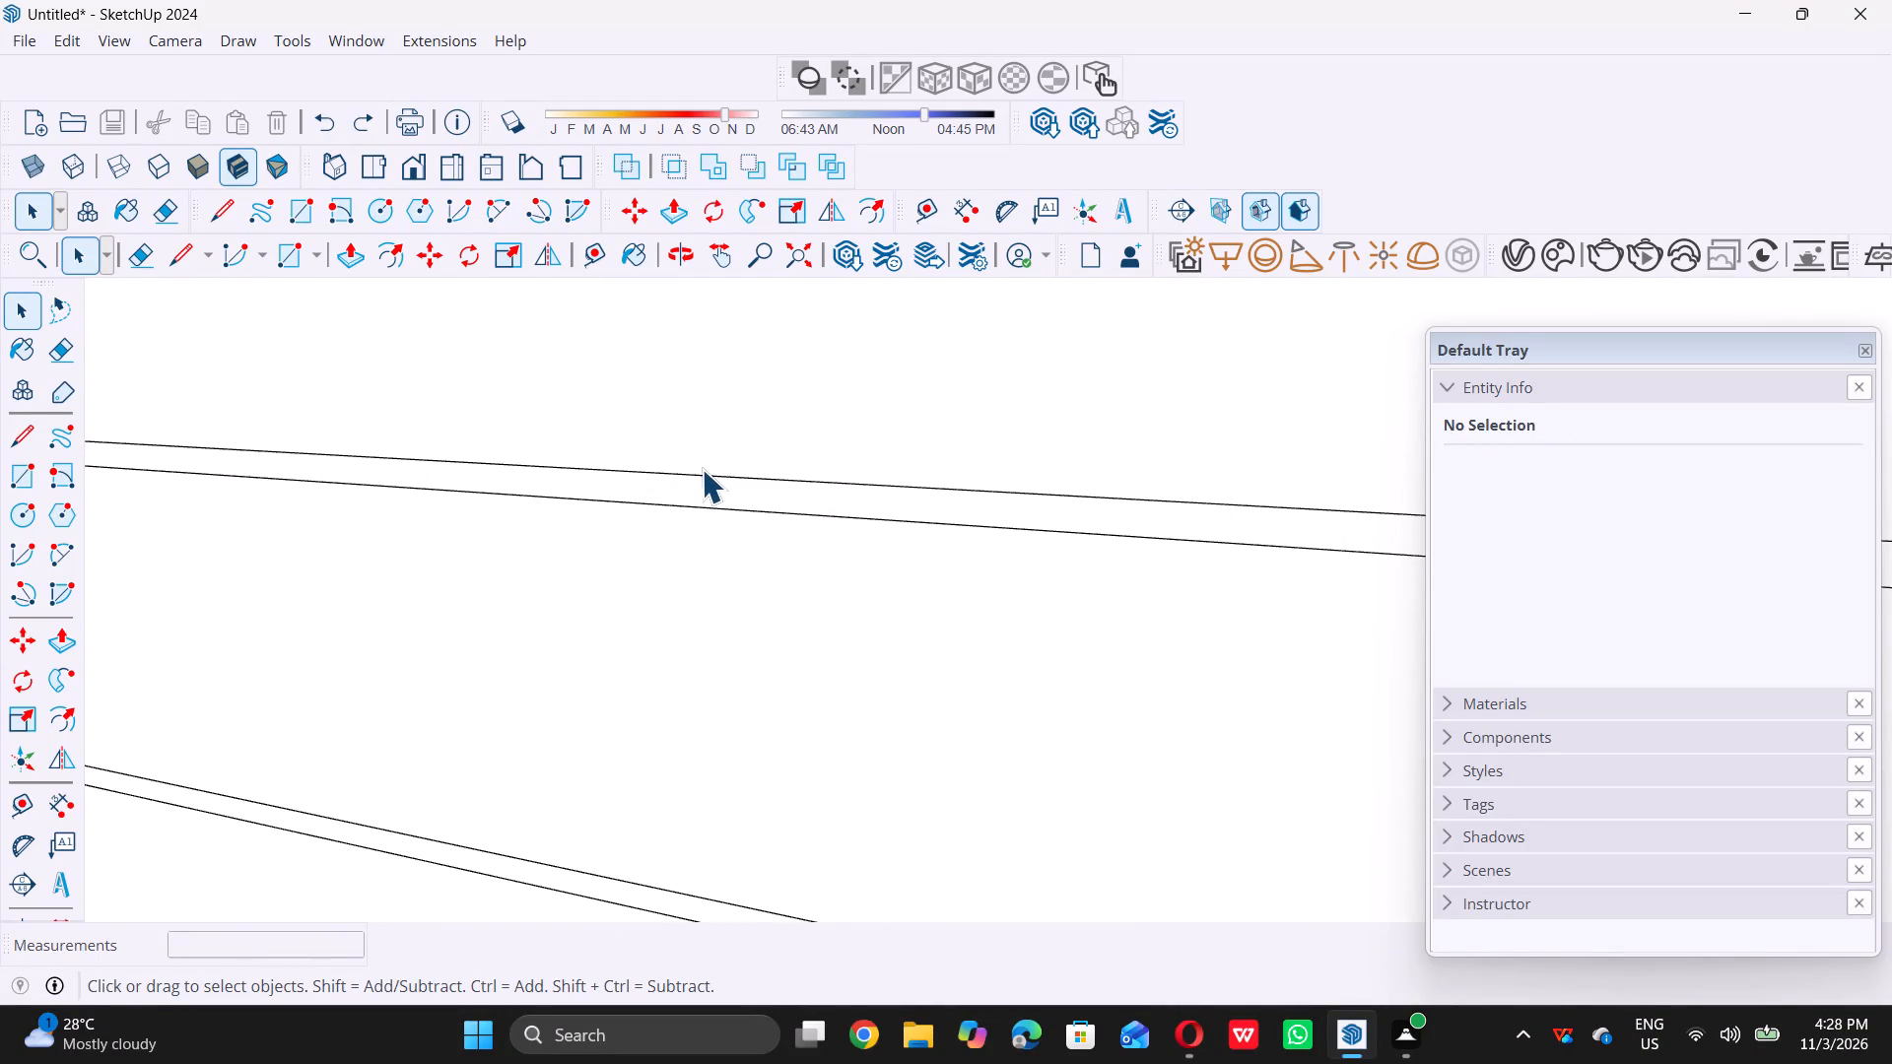
Push the topmost thin groove strip of the front panel inward by 0.5" with Push/Pull.
{"action": "scroll", "coordinate": [746, 498], "scroll_direction": "down", "scroll_amount": 20}
{"action": "scroll", "coordinate": [746, 498], "scroll_direction": "down", "scroll_amount": 3}
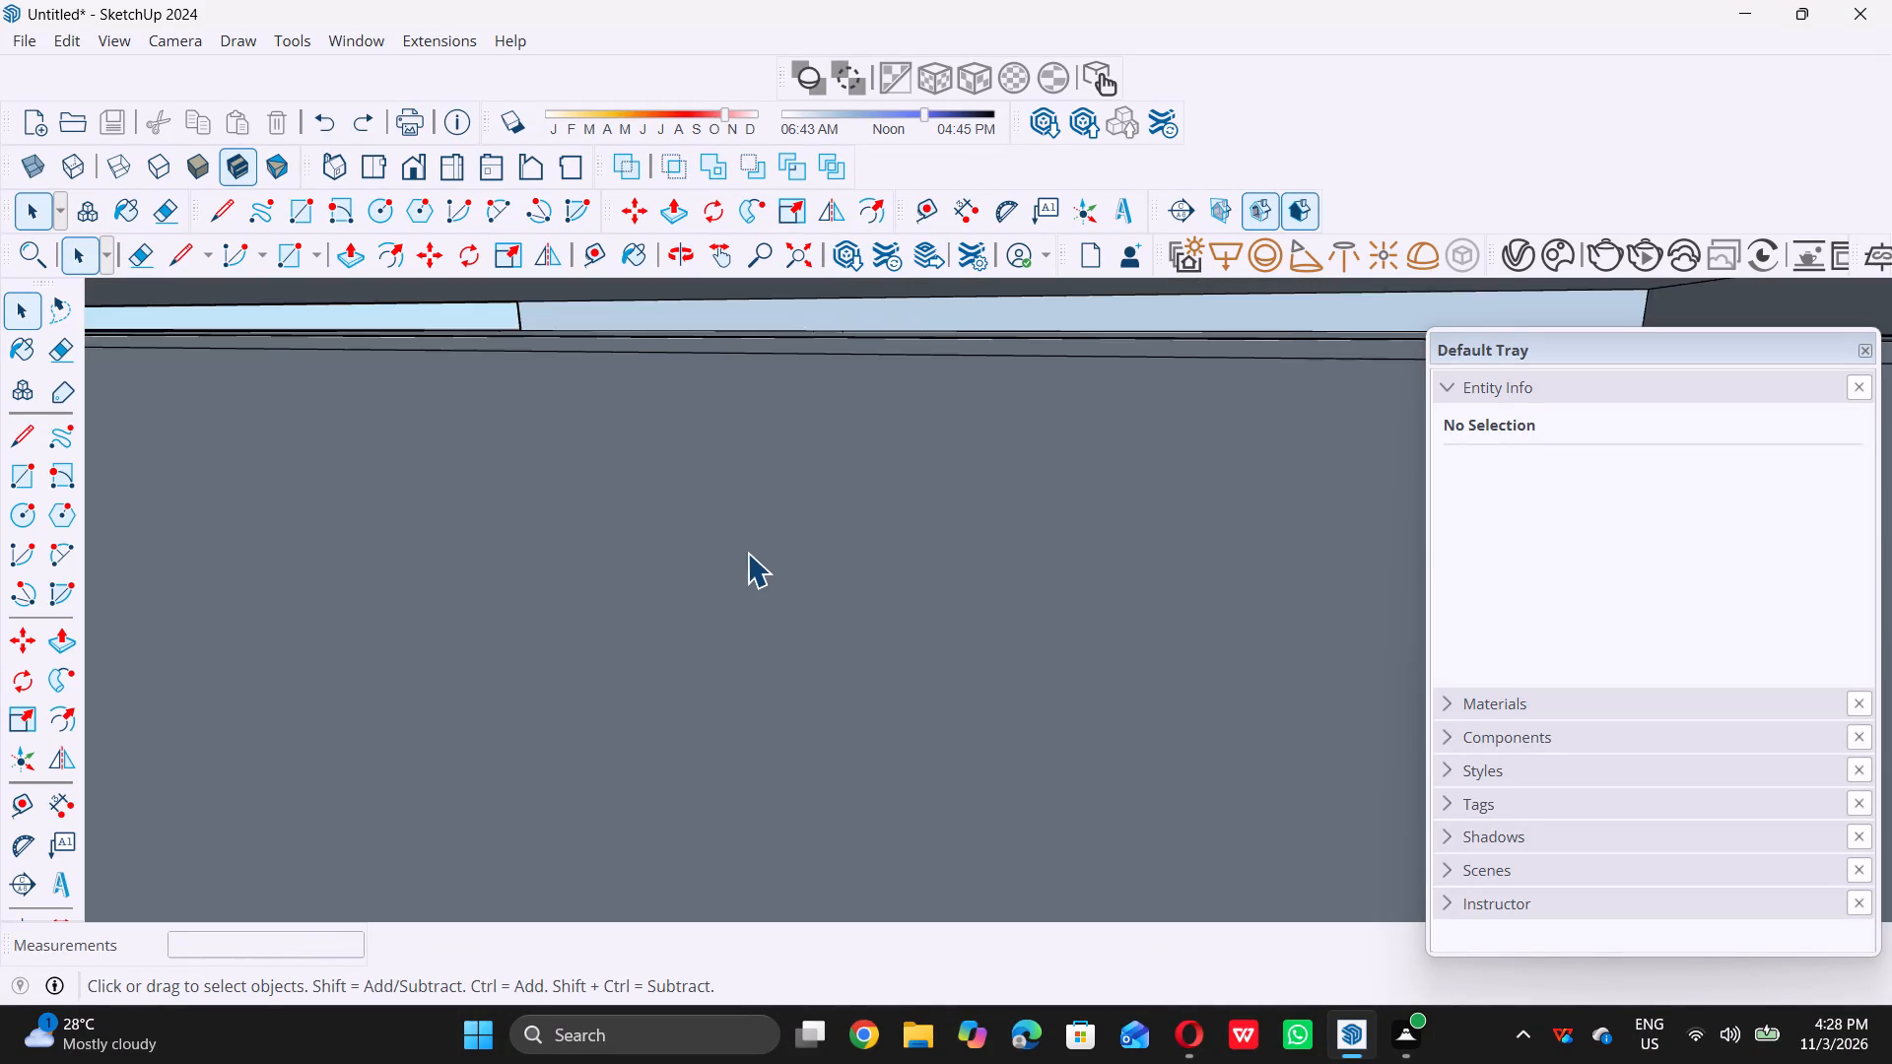
{"action": "scroll", "coordinate": [747, 553], "scroll_direction": "down", "scroll_amount": 3}
{"action": "scroll", "coordinate": [756, 548], "scroll_direction": "down", "scroll_amount": 20}
{"action": "scroll", "coordinate": [756, 548], "scroll_direction": "down", "scroll_amount": 4}
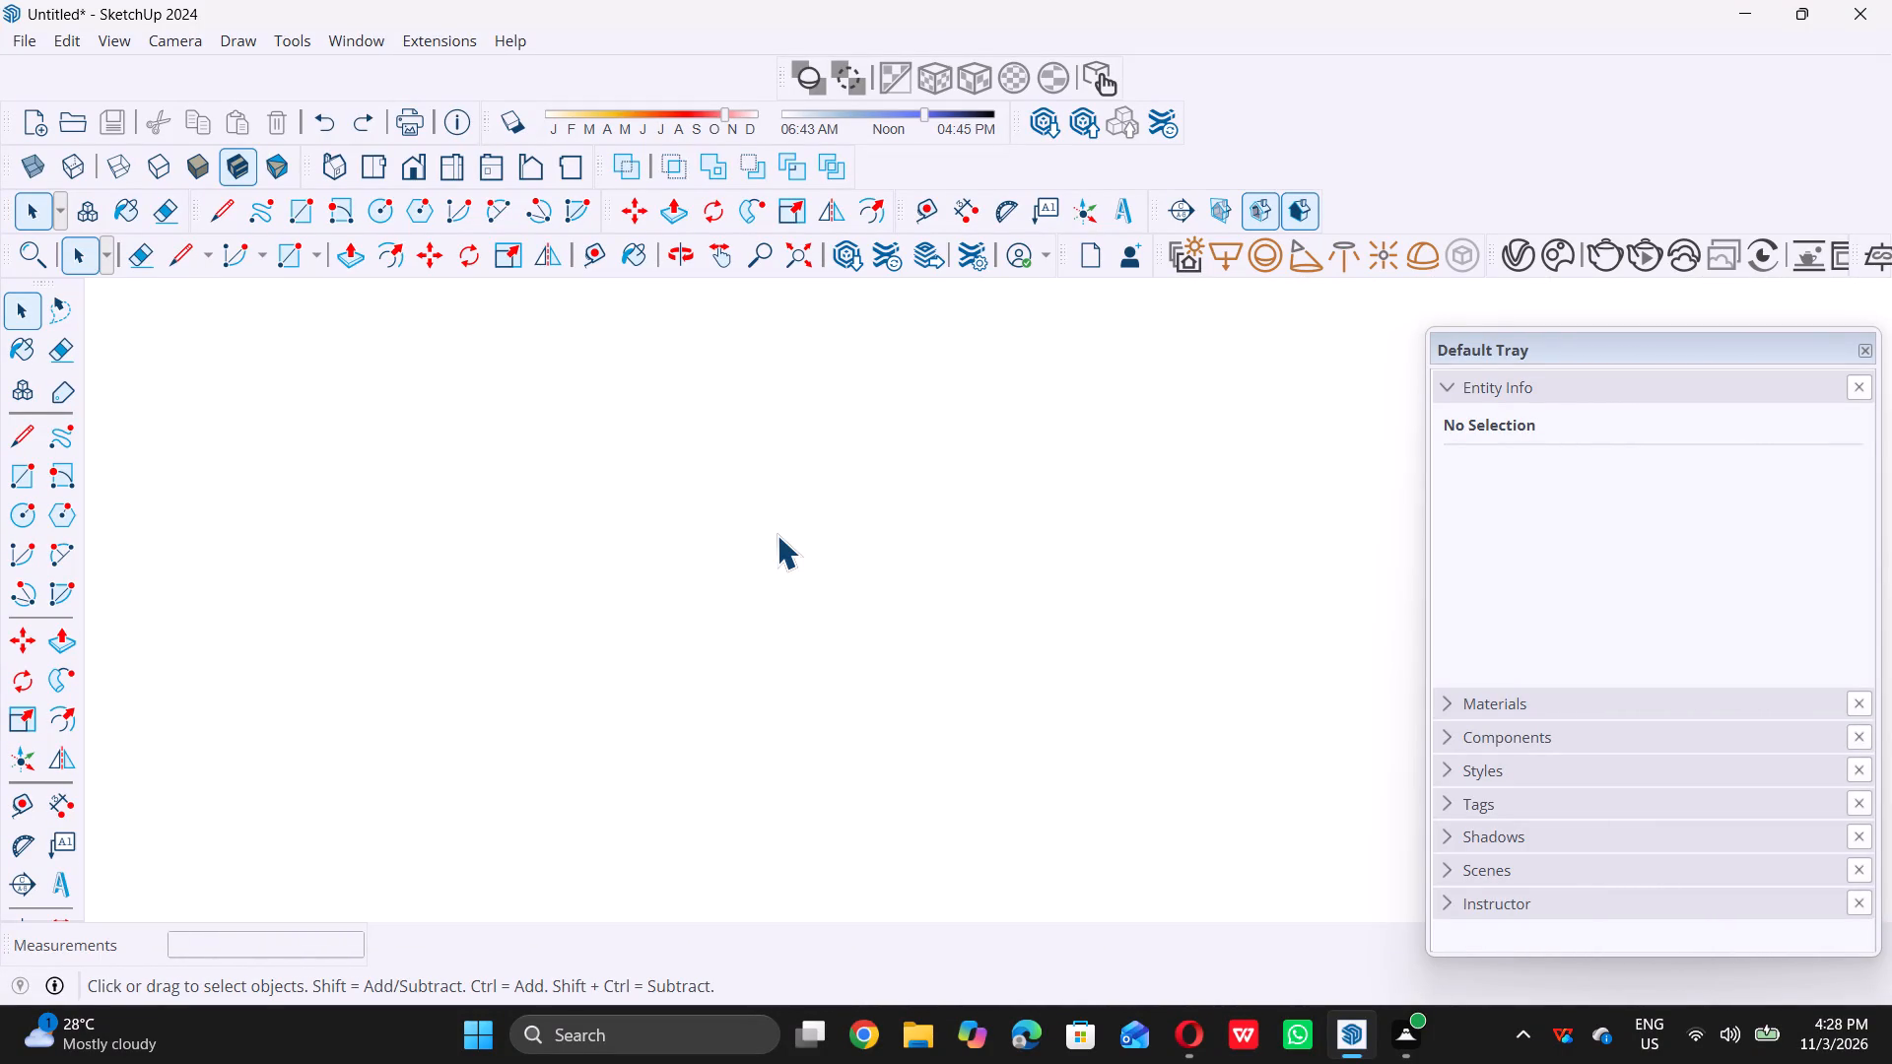
{"action": "scroll", "coordinate": [777, 535], "scroll_direction": "down", "scroll_amount": 20}
{"action": "scroll", "coordinate": [777, 535], "scroll_direction": "down", "scroll_amount": 12}
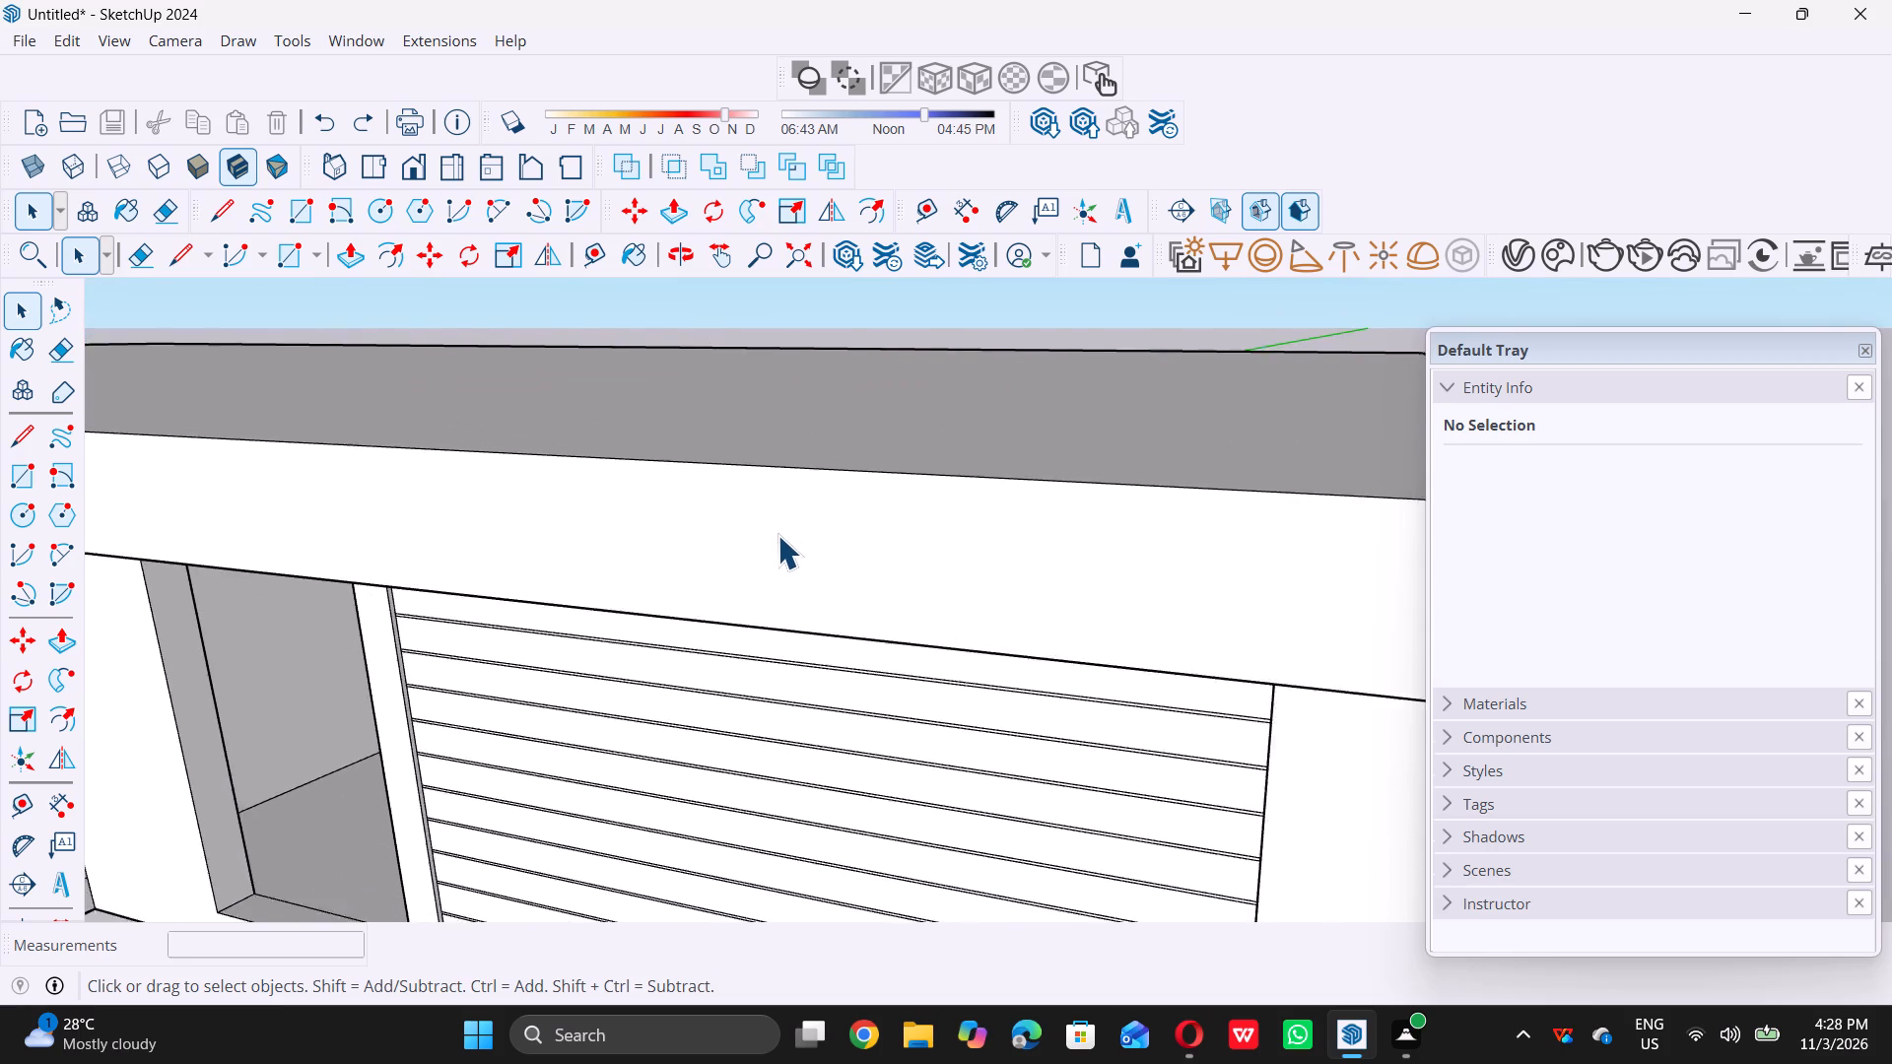
{"action": "scroll", "coordinate": [777, 535], "scroll_direction": "down", "scroll_amount": 12}
{"action": "middle_click_drag", "start_coordinate": [859, 640], "coordinate": [882, 581]}
{"action": "scroll", "coordinate": [988, 500], "scroll_direction": "up", "scroll_amount": 6}
{"action": "middle_click_drag", "start_coordinate": [1046, 497], "coordinate": [981, 527]}
{"action": "scroll", "coordinate": [986, 528], "scroll_direction": "up", "scroll_amount": 17}
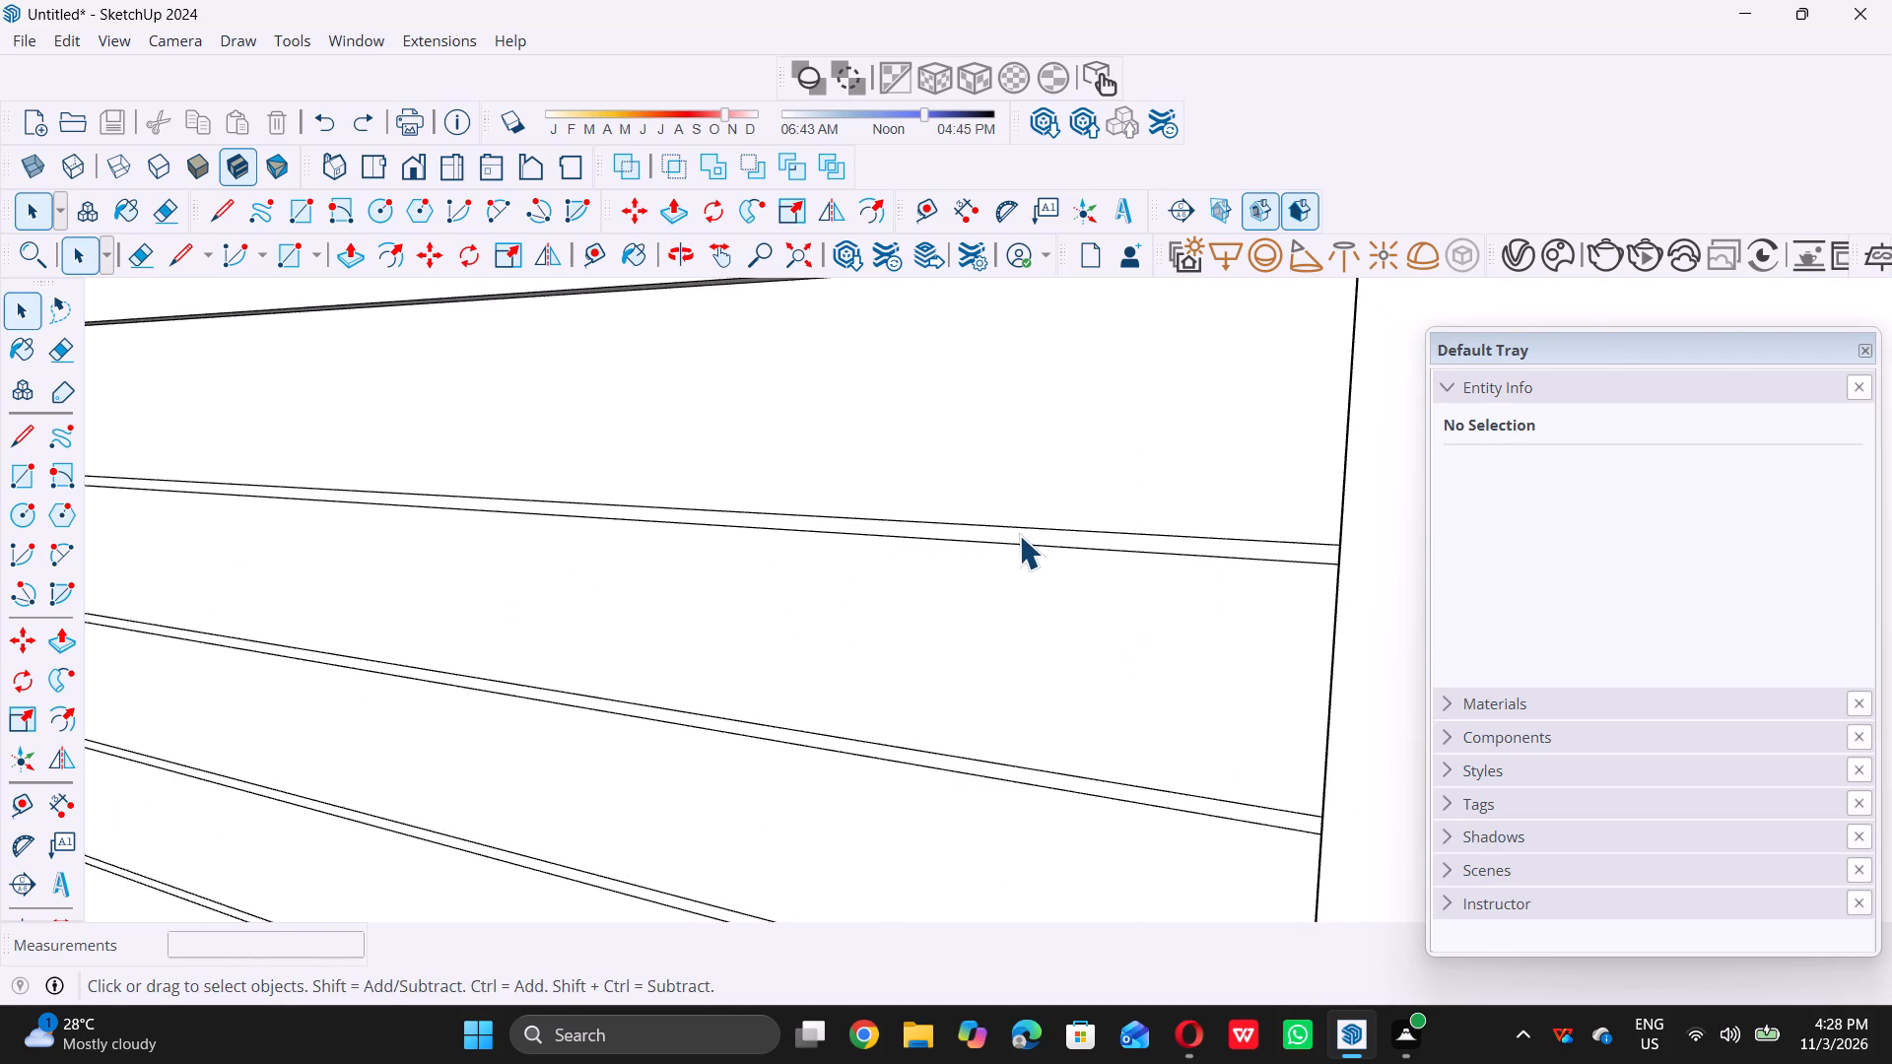
{"action": "scroll", "coordinate": [1019, 535], "scroll_direction": "up", "scroll_amount": 2}
{"action": "double_click", "coordinate": [1019, 535]}
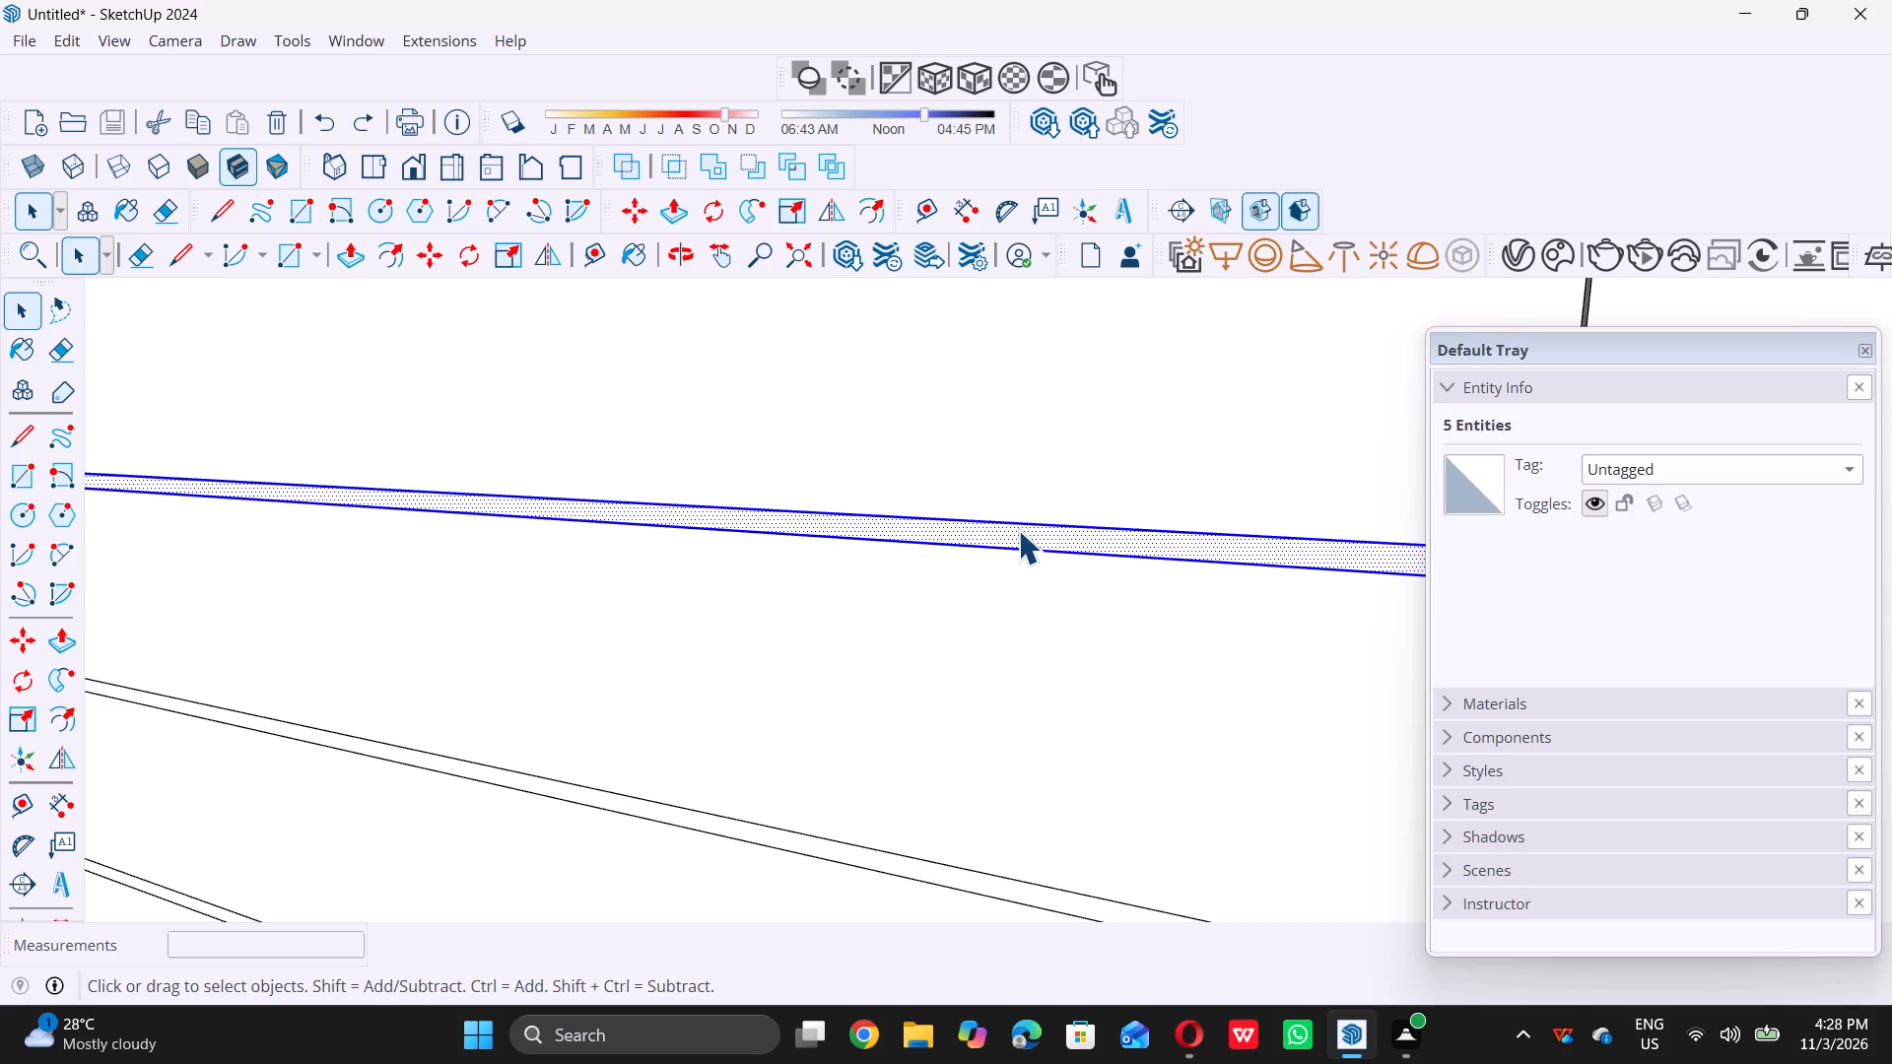
{"action": "key", "text": "p"}
{"action": "left_click", "coordinate": [1026, 520]}
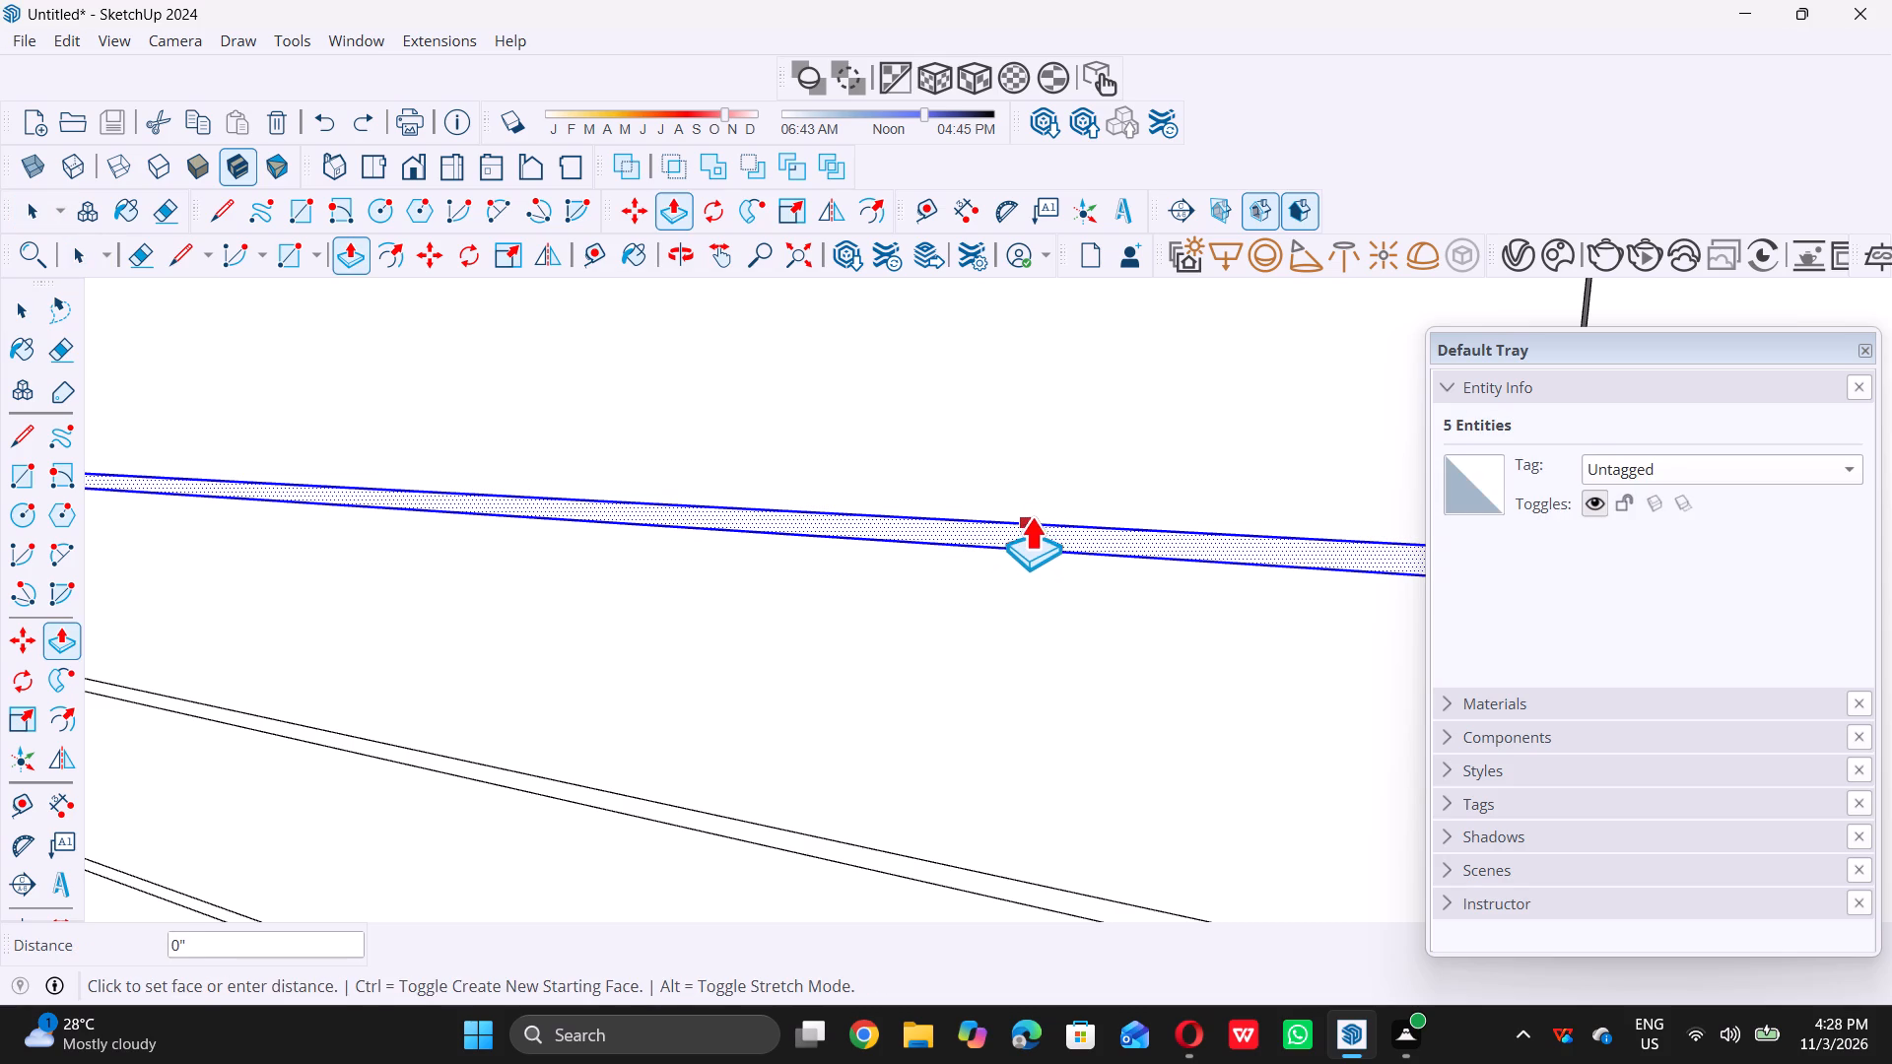
{"action": "type", "text": "0.5"}
{"action": "key", "text": "shift+quotedbl"}
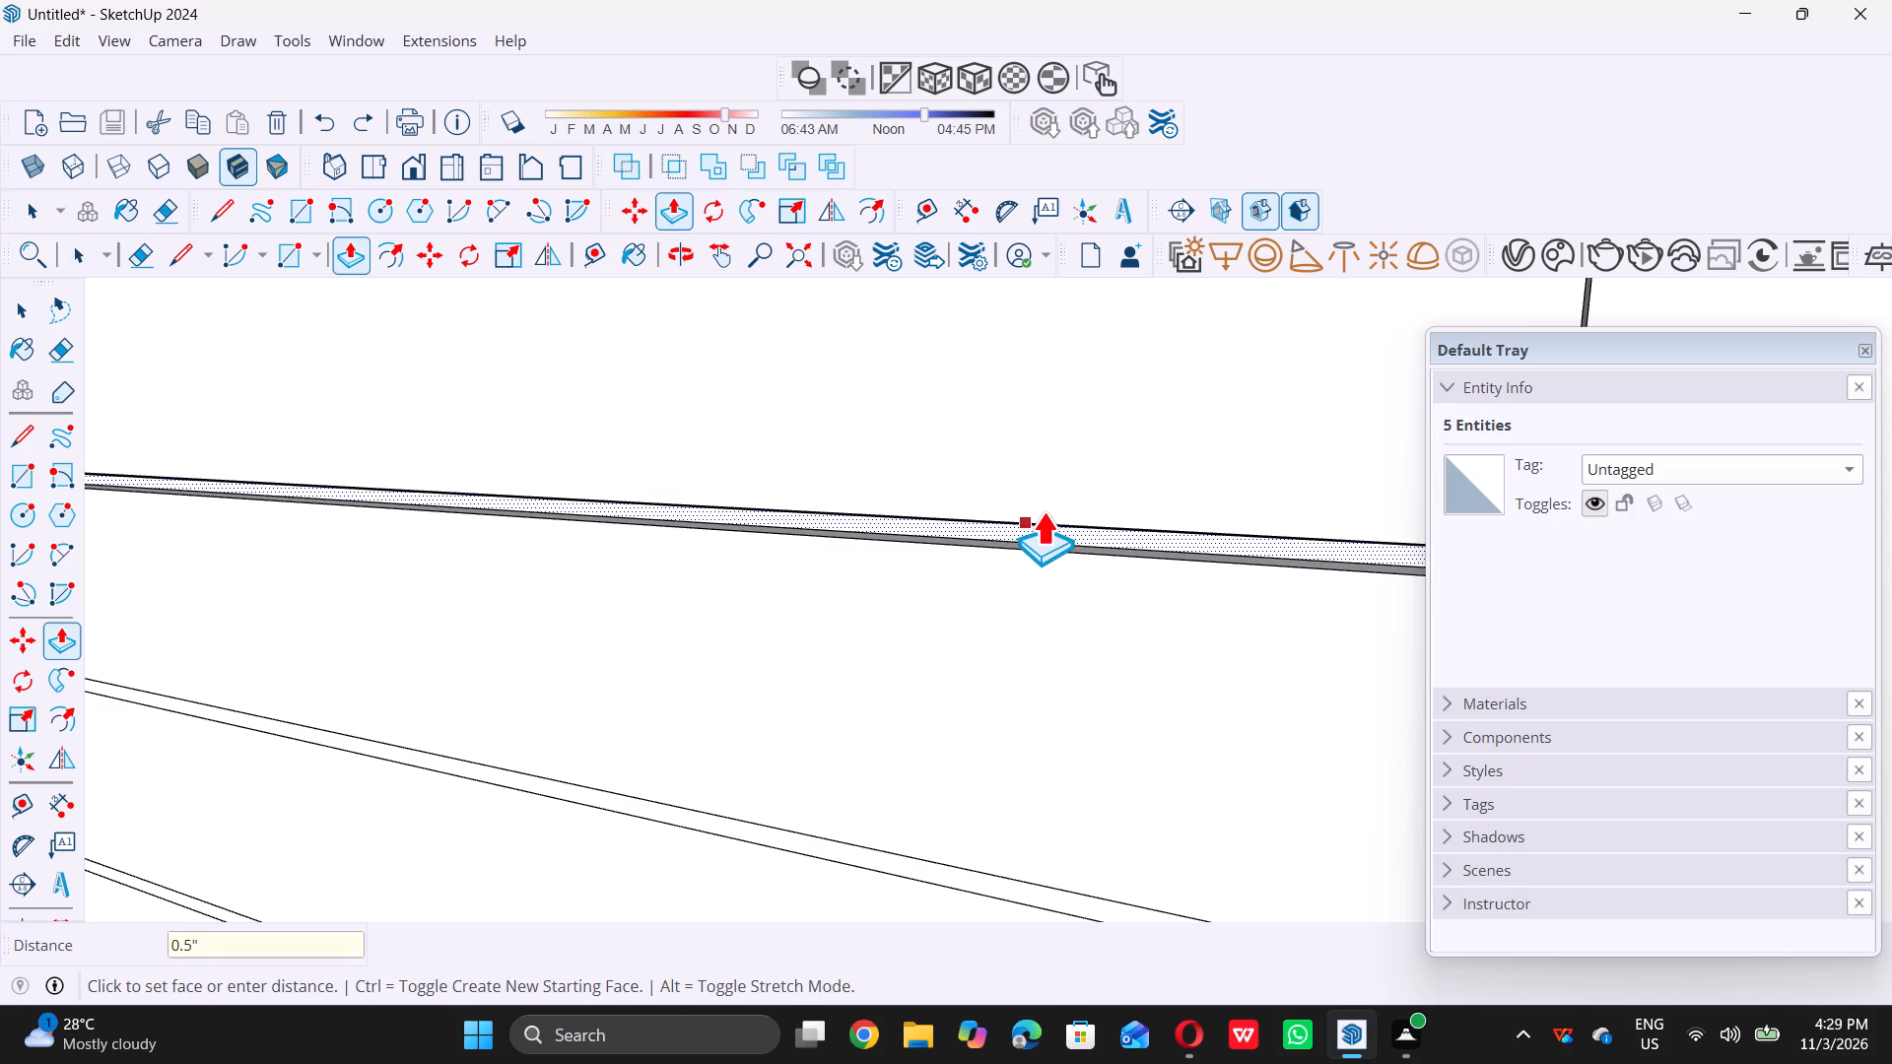
{"action": "key", "text": "Return"}
Repeat the Push/Pull recess on the second, third and fourth thin groove strips from the top of the front panel.
{"action": "scroll", "coordinate": [921, 553], "scroll_direction": "down", "scroll_amount": 5}
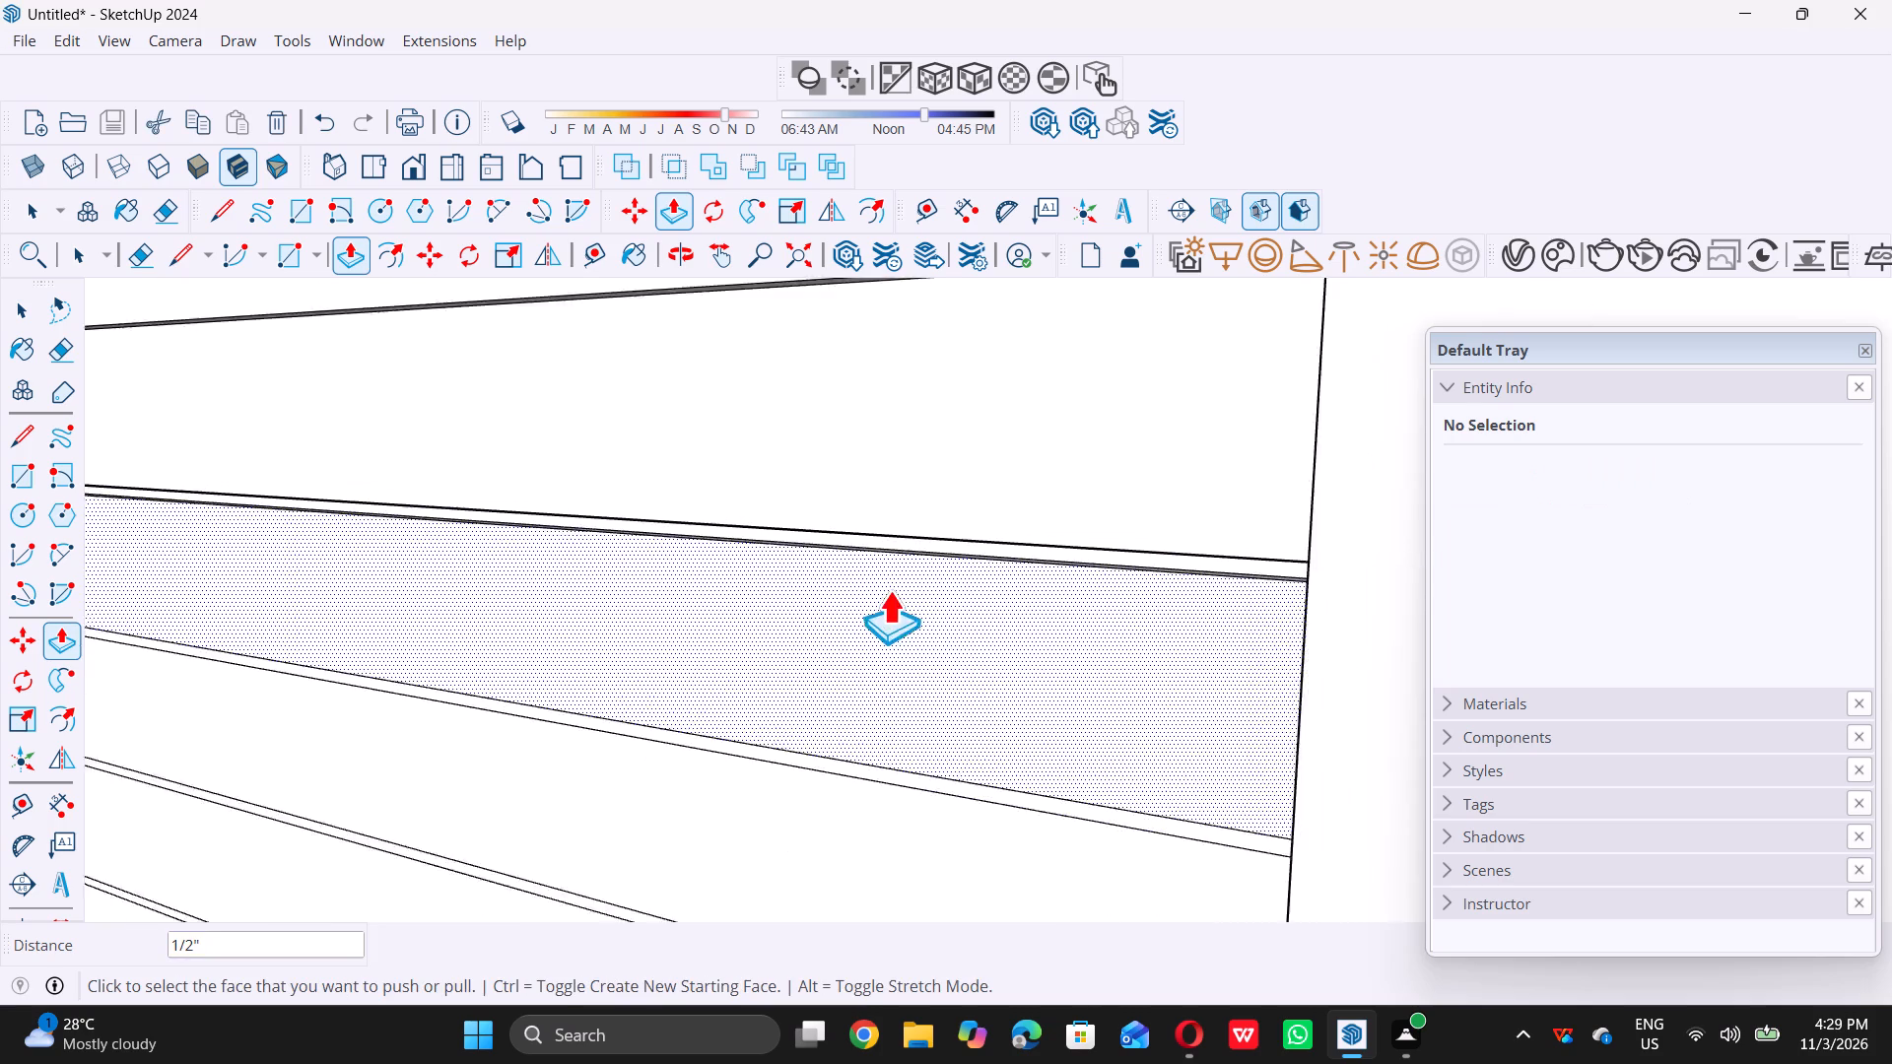
{"action": "scroll", "coordinate": [889, 590], "scroll_direction": "down", "scroll_amount": 6}
{"action": "scroll", "coordinate": [1003, 677], "scroll_direction": "up", "scroll_amount": 13}
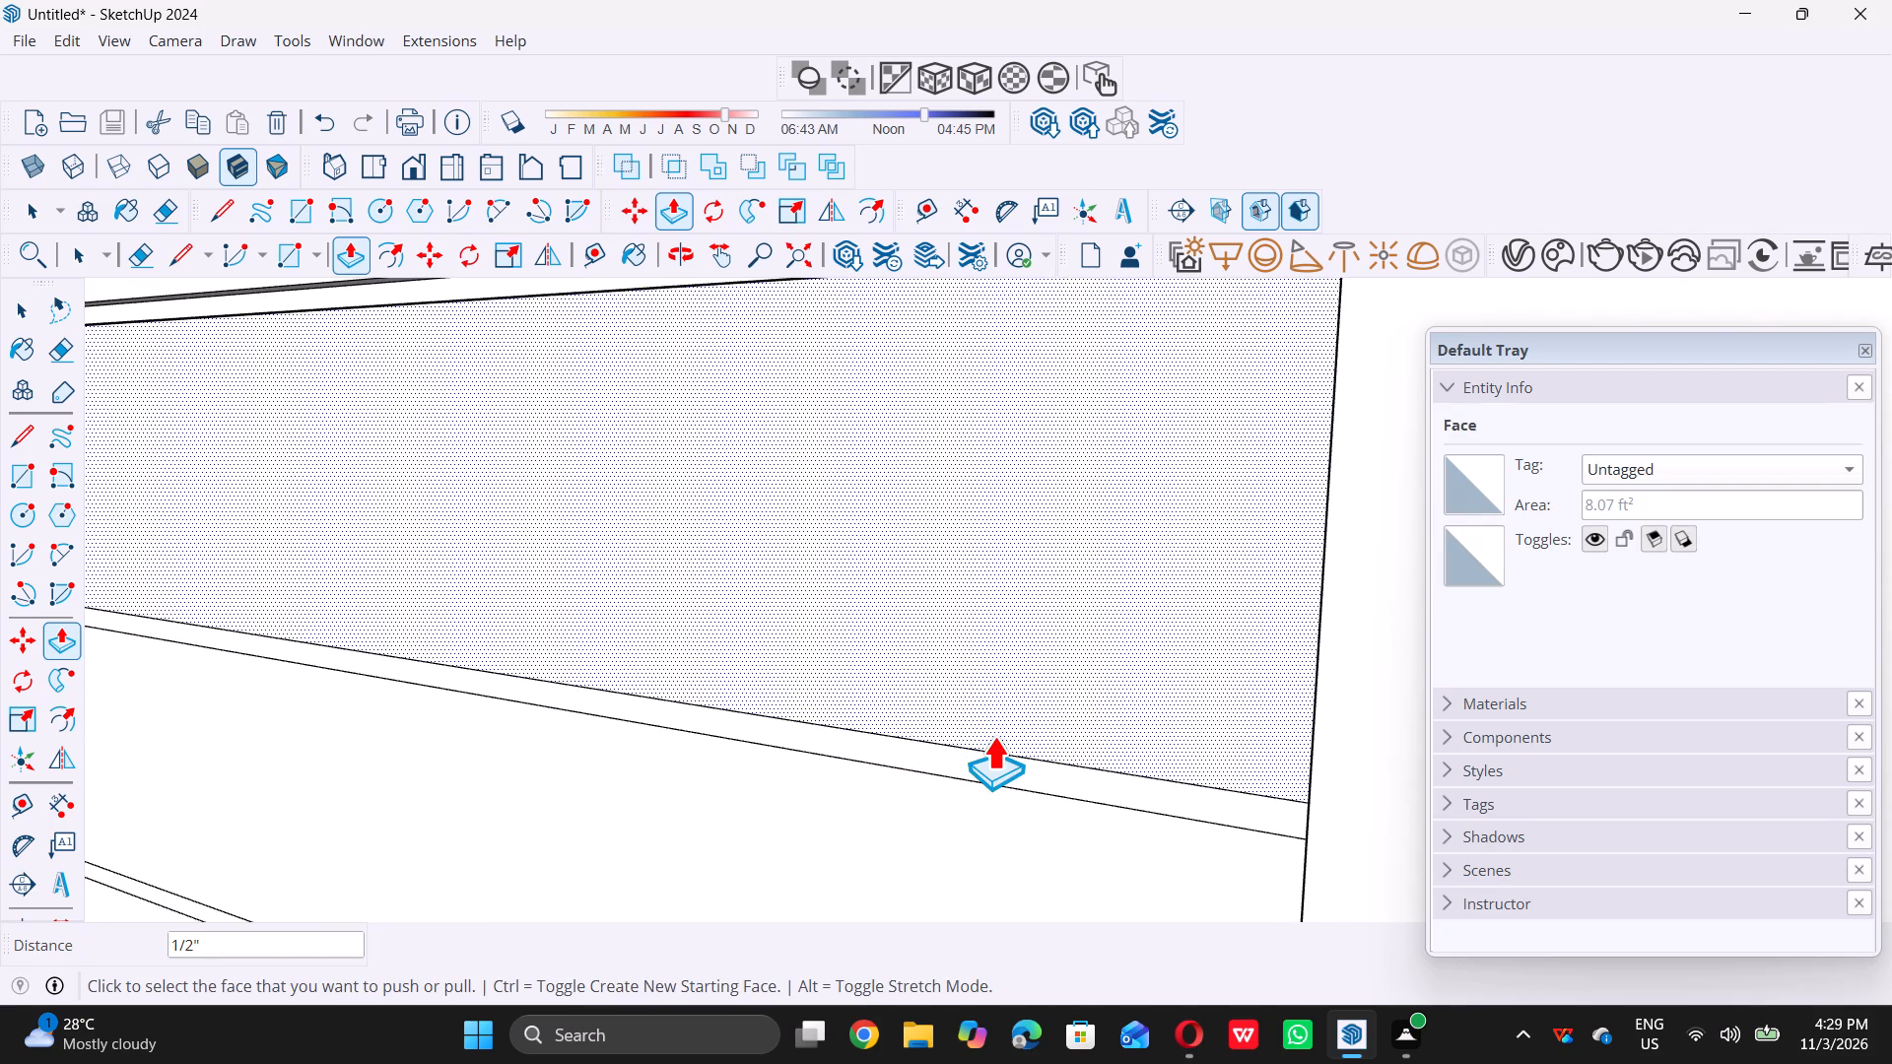
{"action": "triple_click", "coordinate": [999, 759]}
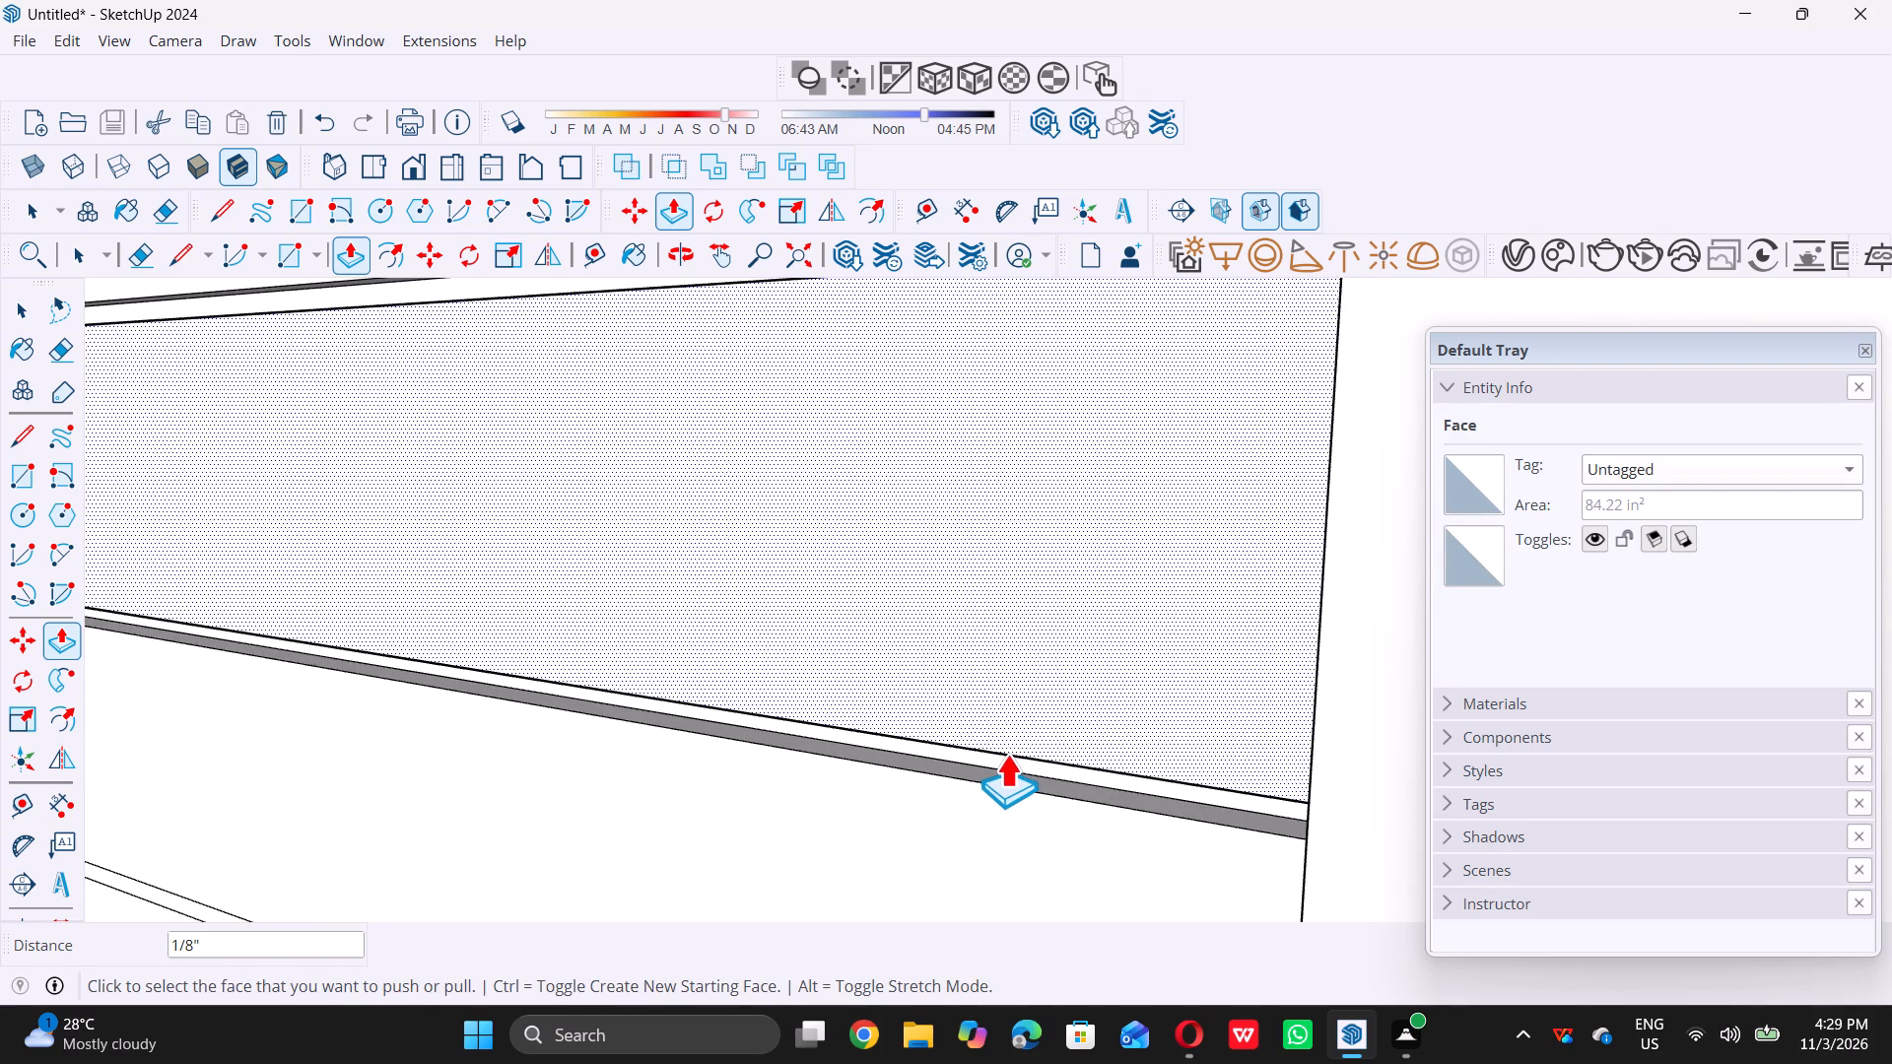
{"action": "scroll", "coordinate": [1005, 755], "scroll_direction": "down", "scroll_amount": 18}
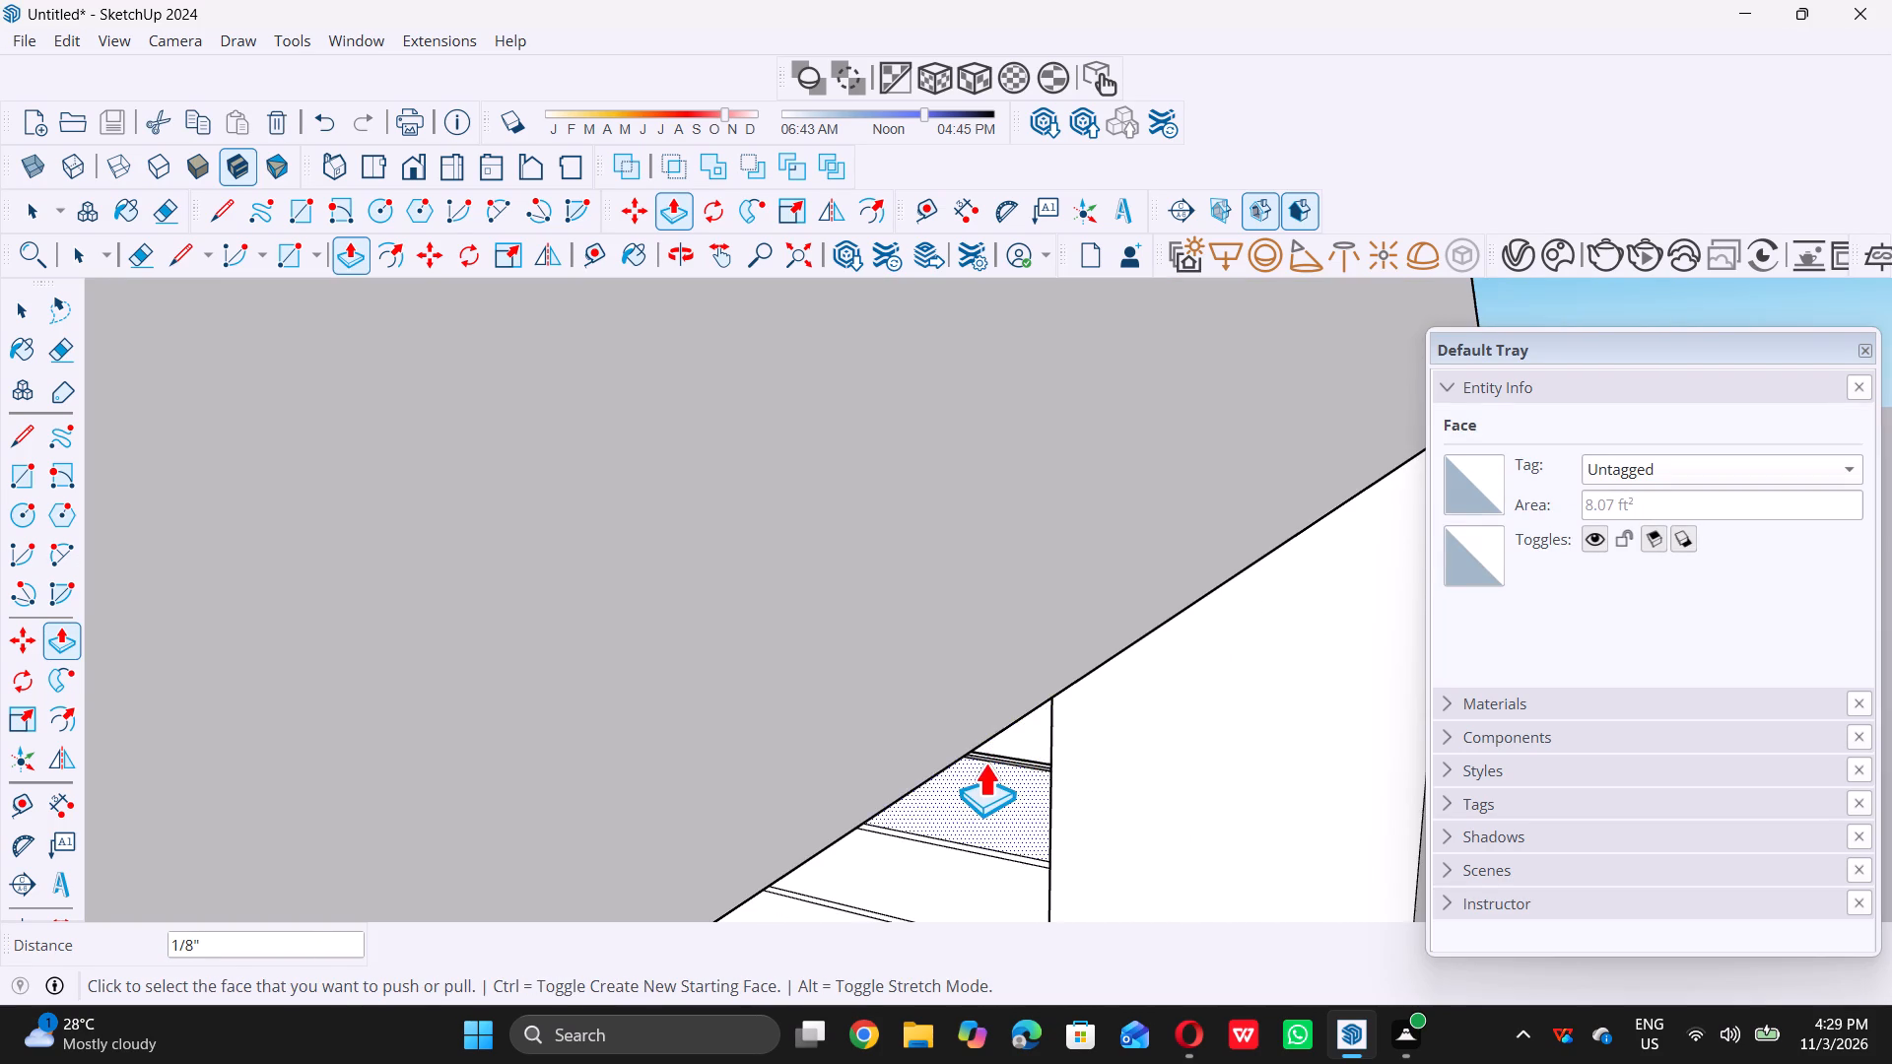
{"action": "scroll", "coordinate": [984, 763], "scroll_direction": "down", "scroll_amount": 1}
{"action": "scroll", "coordinate": [980, 839], "scroll_direction": "up", "scroll_amount": 7}
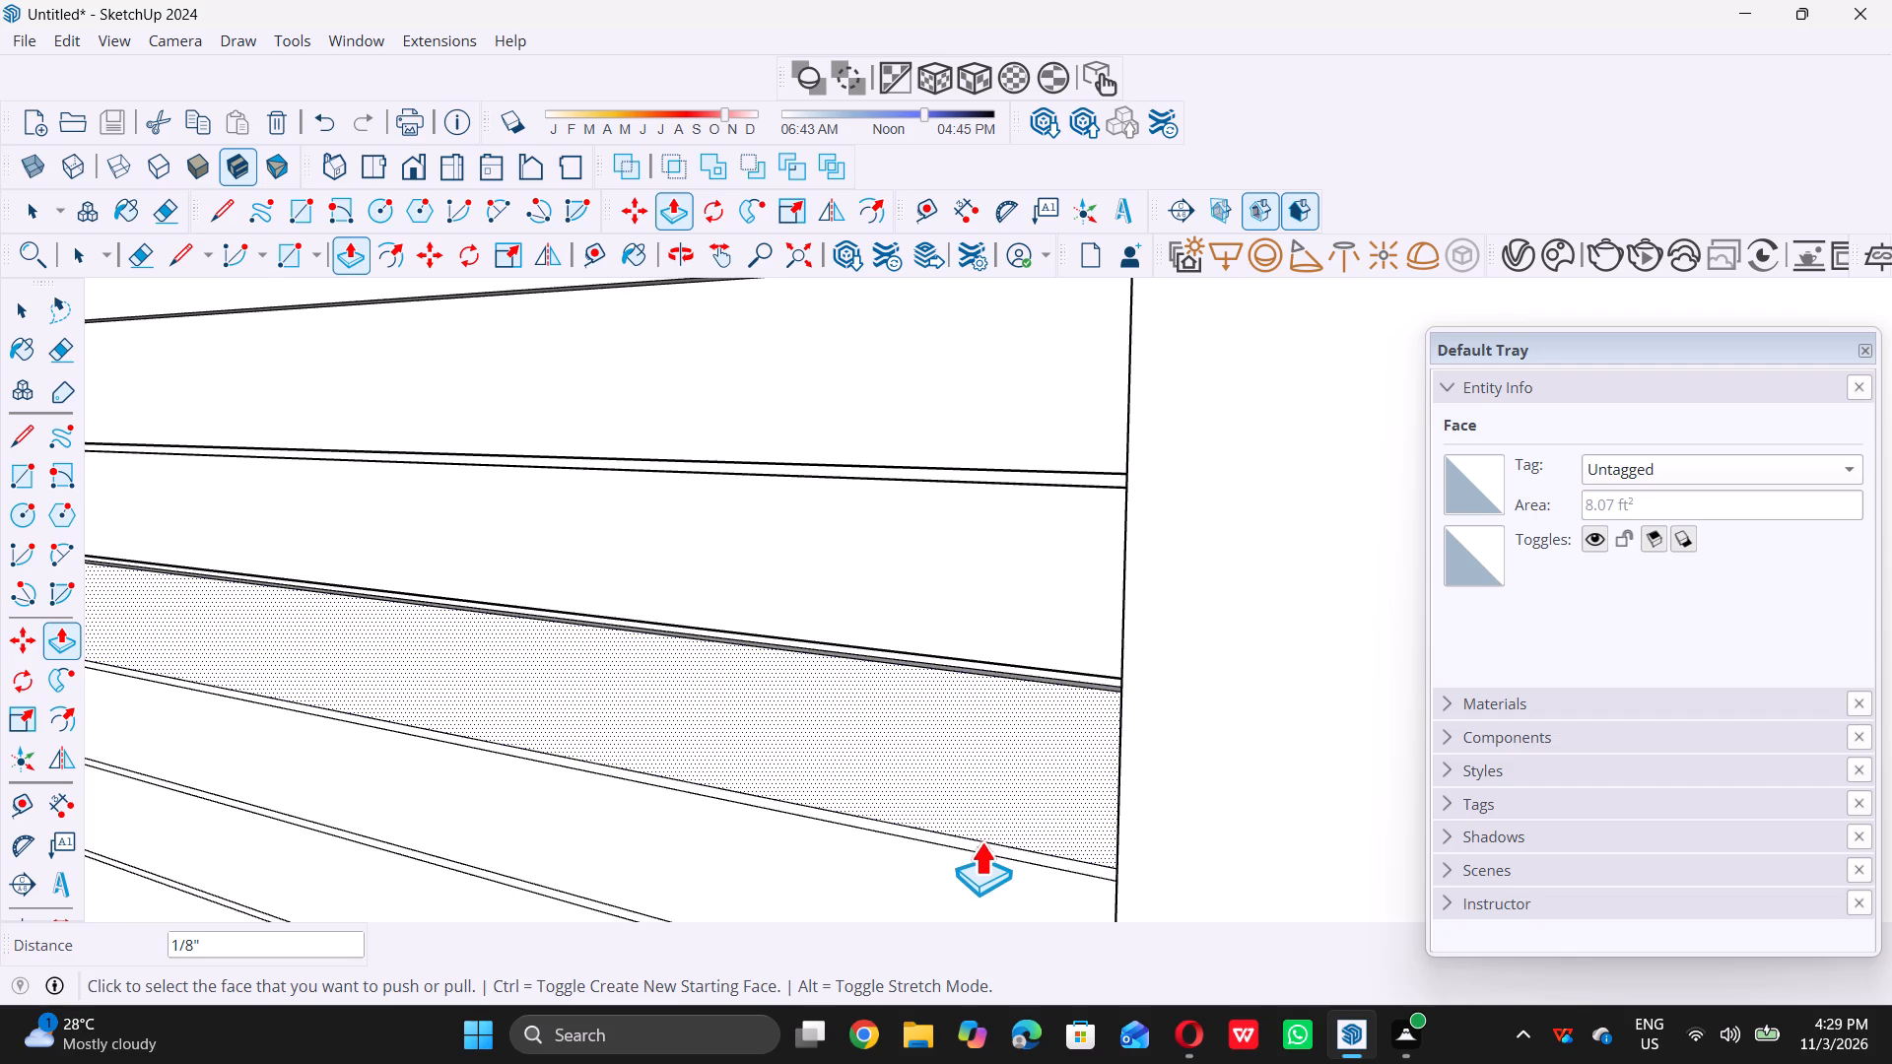
{"action": "scroll", "coordinate": [970, 848], "scroll_direction": "up", "scroll_amount": 6}
{"action": "double_click", "coordinate": [992, 836]}
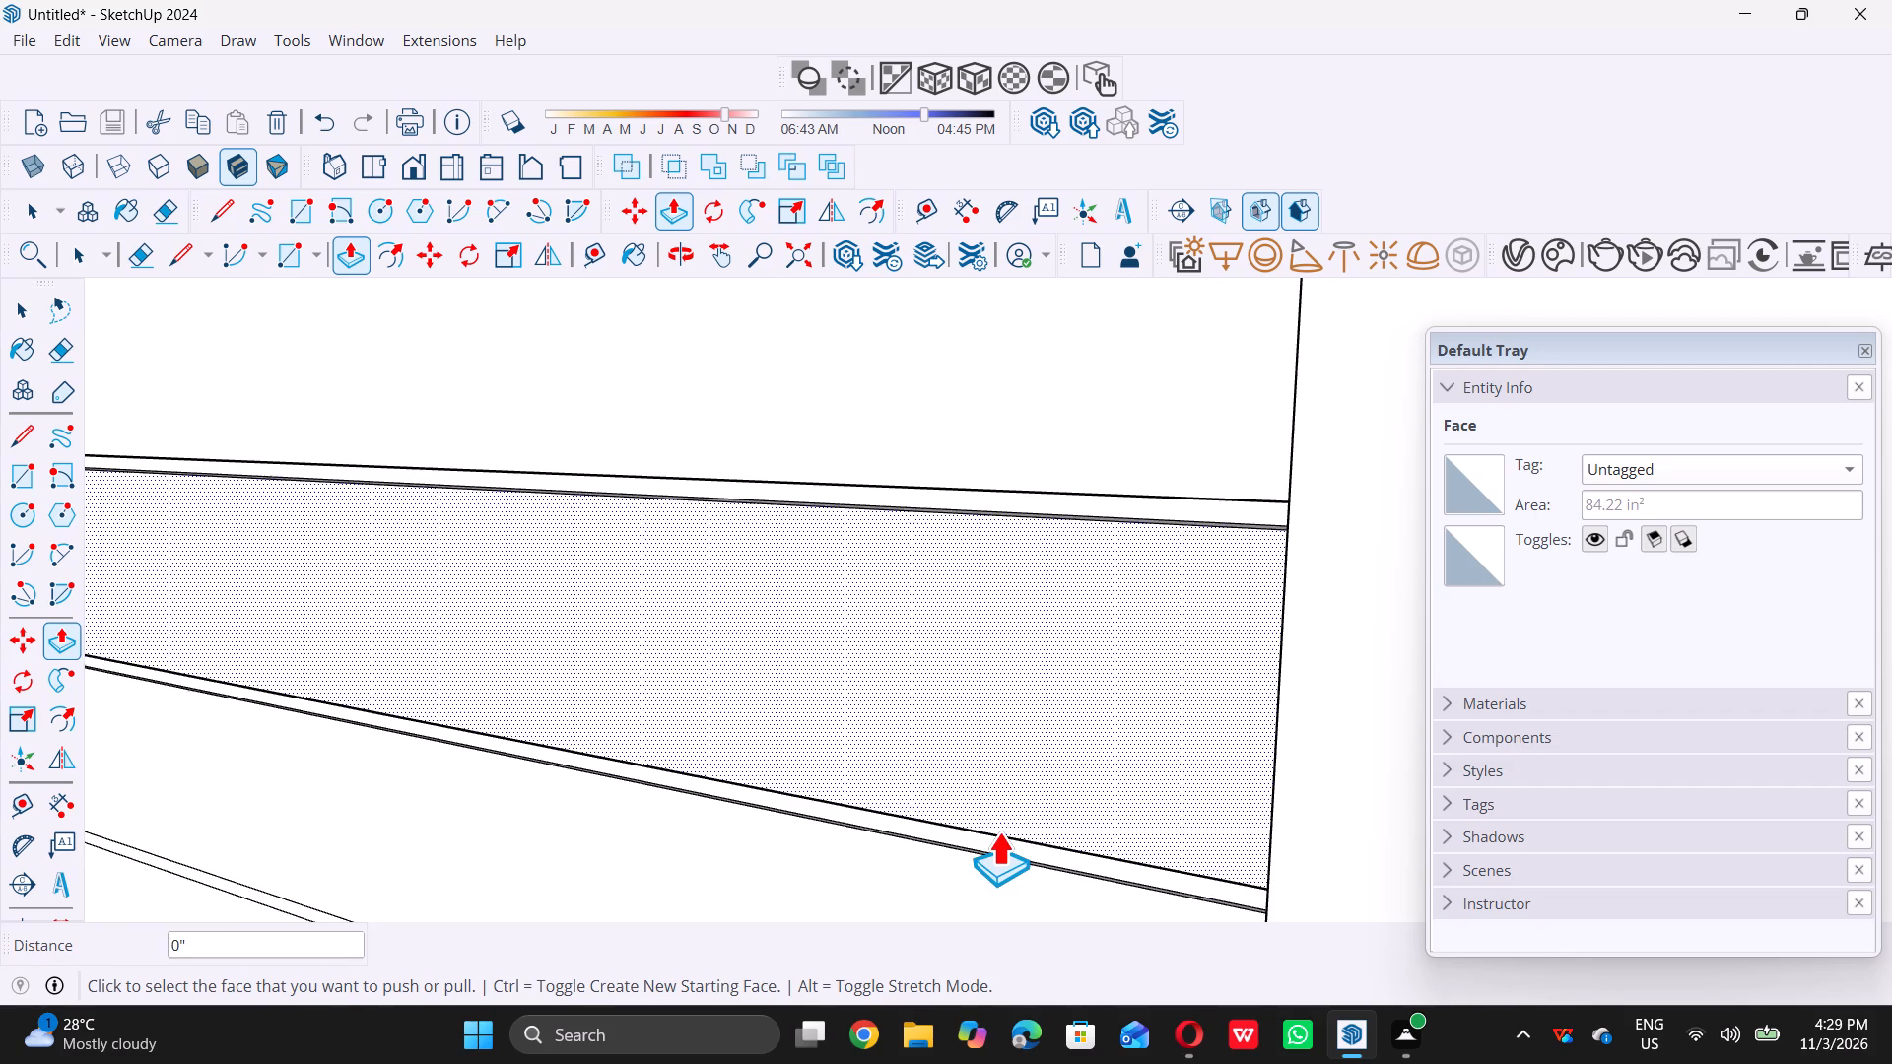
{"action": "scroll", "coordinate": [977, 825], "scroll_direction": "down", "scroll_amount": 20}
{"action": "scroll", "coordinate": [977, 825], "scroll_direction": "down", "scroll_amount": 1}
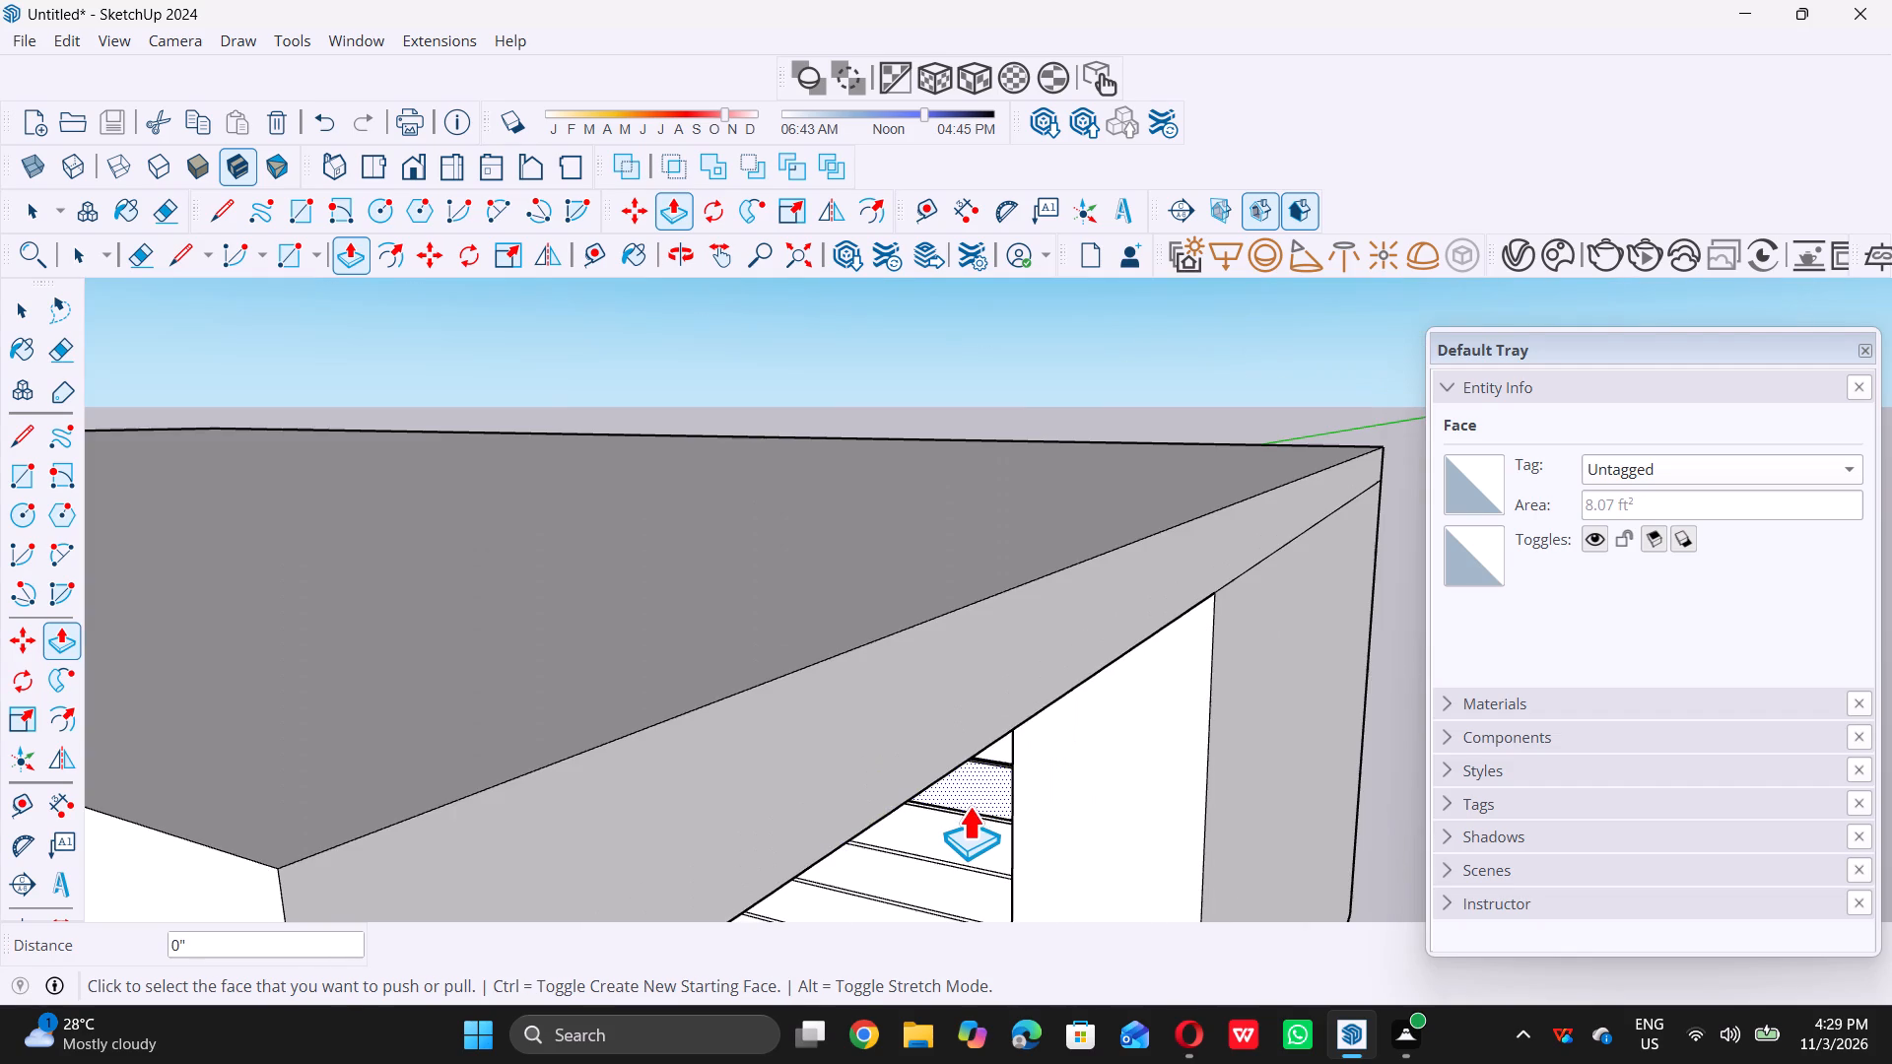
{"action": "scroll", "coordinate": [969, 860], "scroll_direction": "up", "scroll_amount": 10}
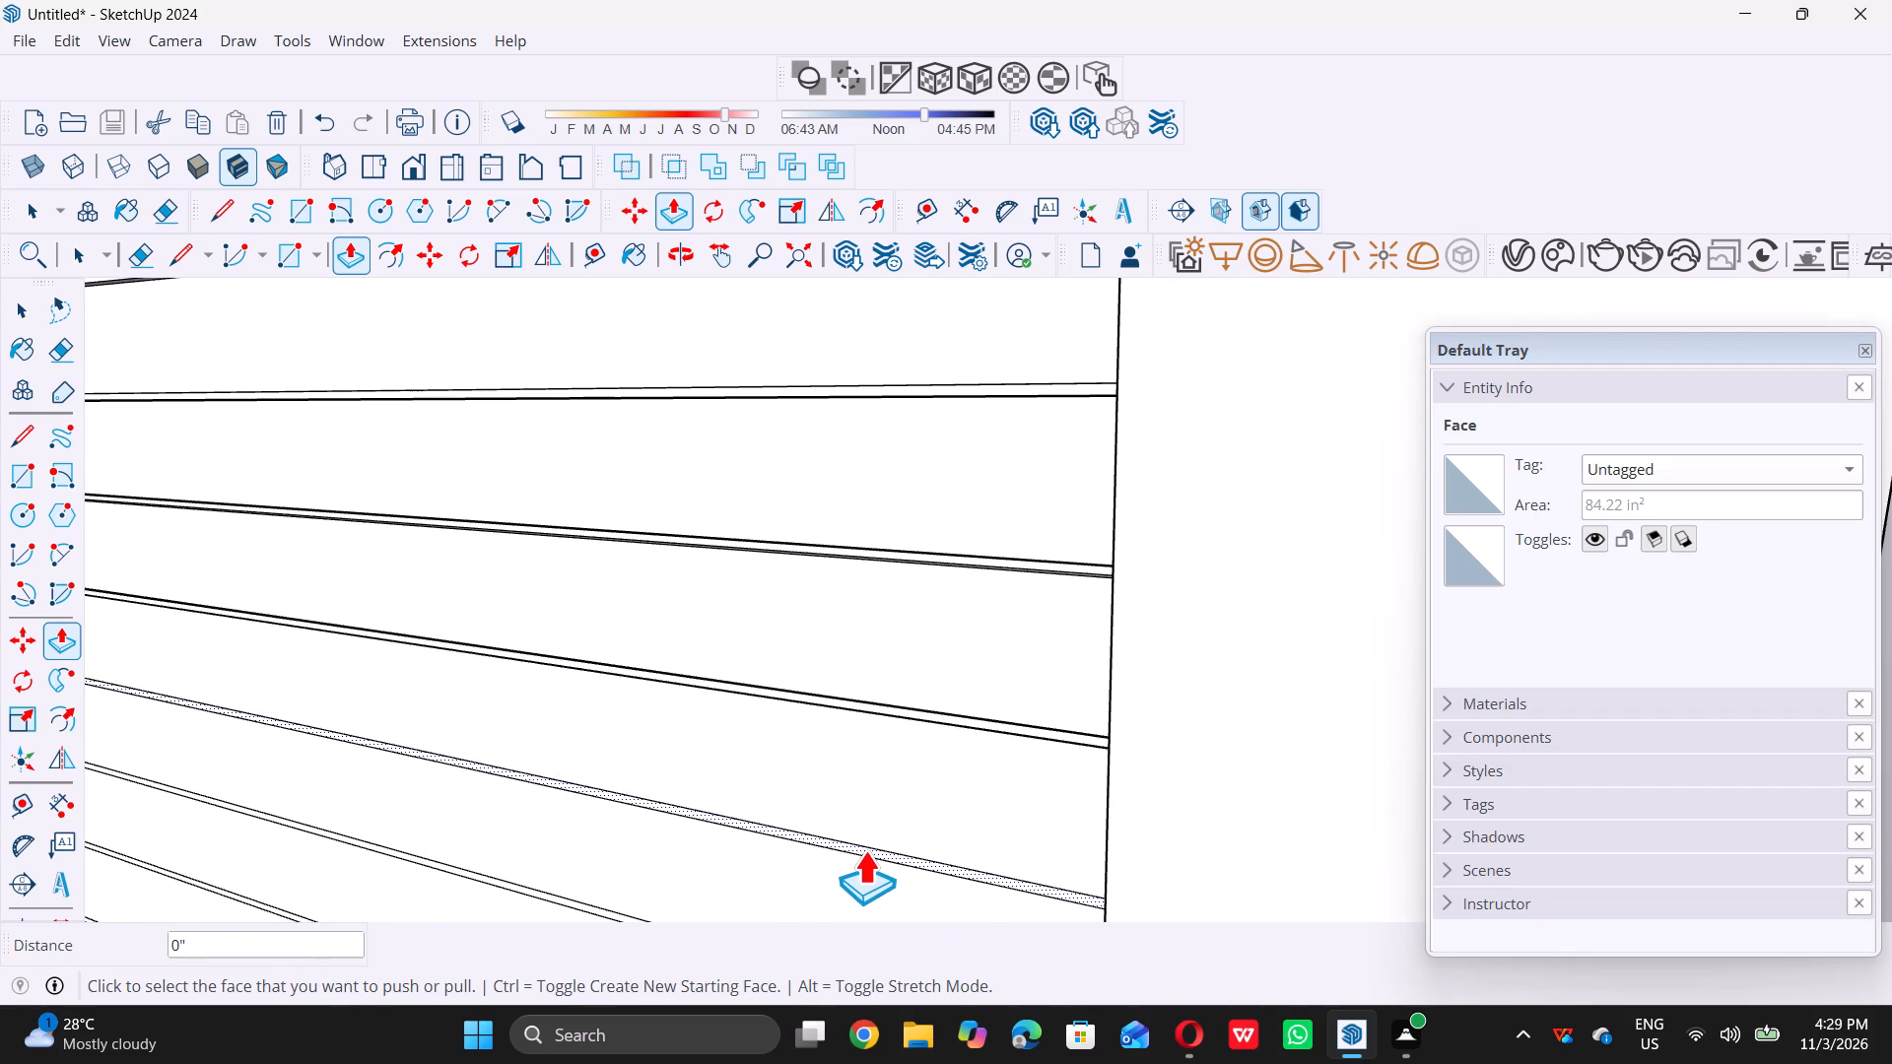
{"action": "scroll", "coordinate": [872, 843], "scroll_direction": "up", "scroll_amount": 5}
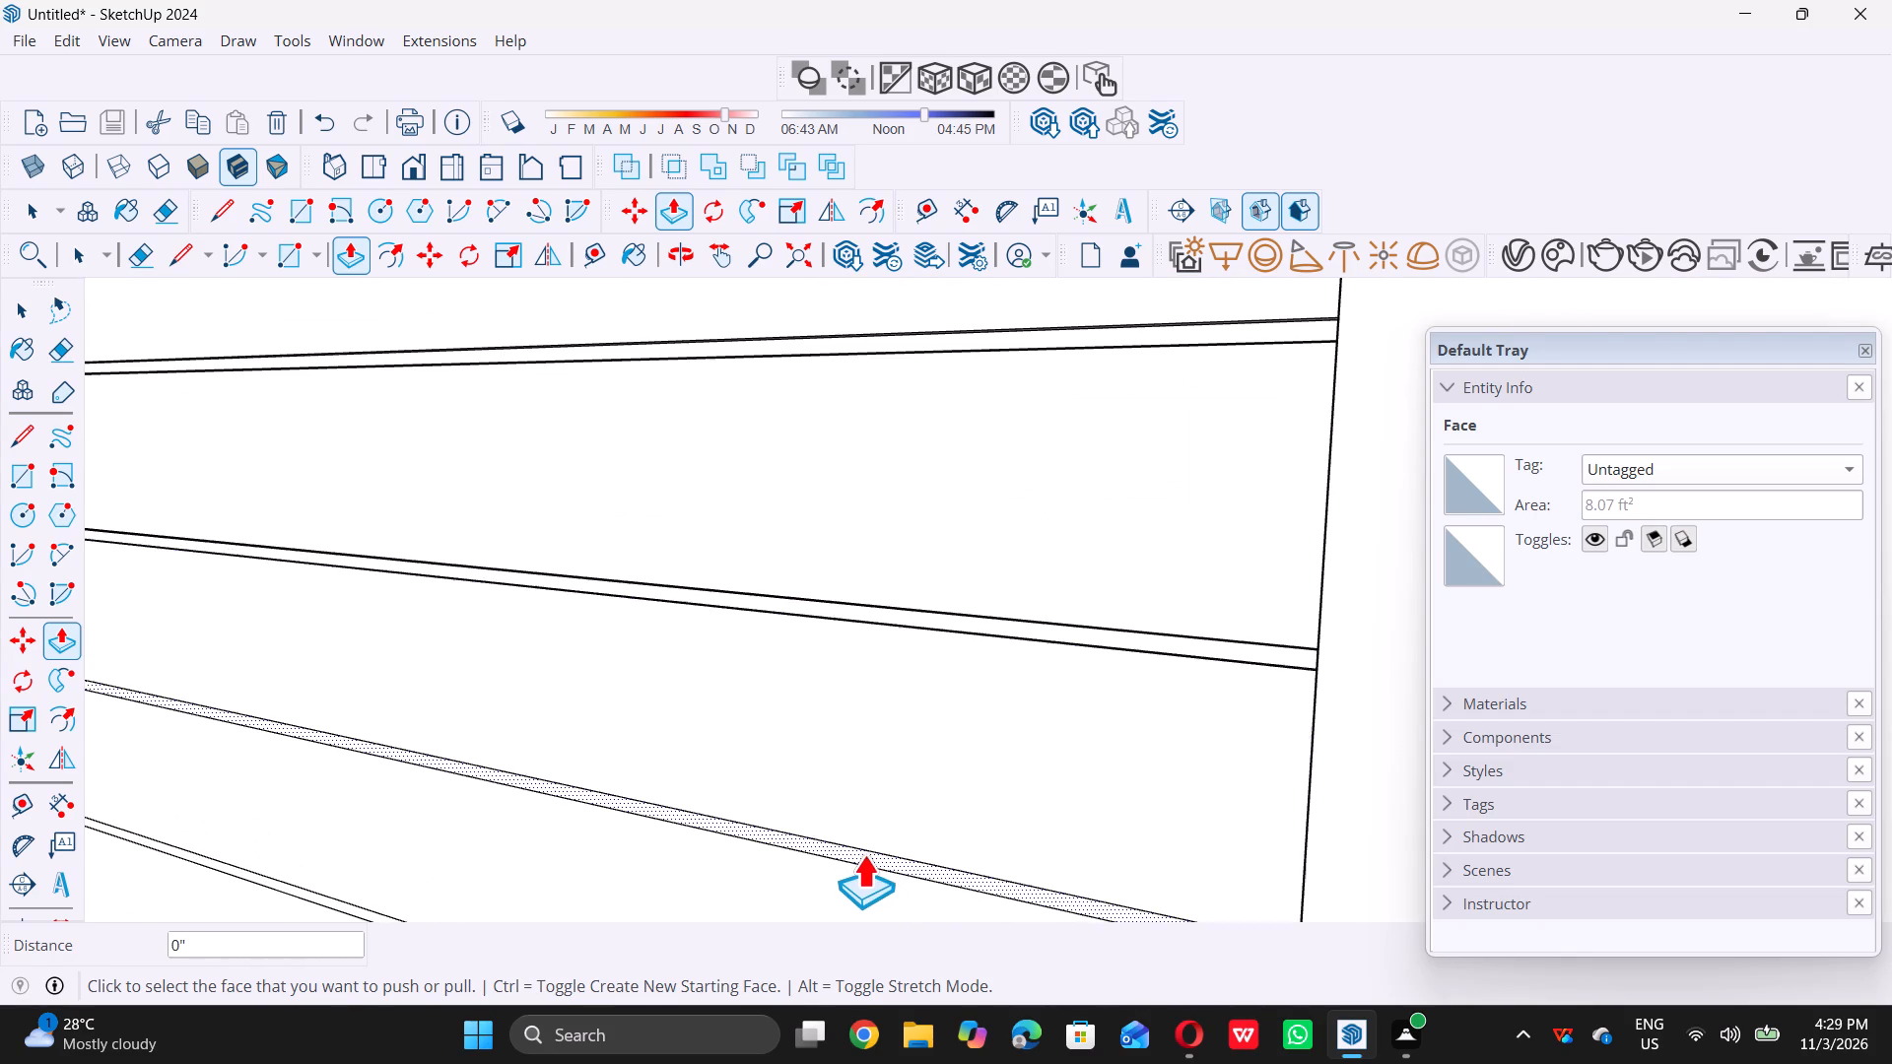
{"action": "double_click", "coordinate": [862, 857]}
Repeat the Push/Pull recess on the fifth and sixth thin groove strips from the top of the front panel.
{"action": "scroll", "coordinate": [872, 849], "scroll_direction": "down", "scroll_amount": 11}
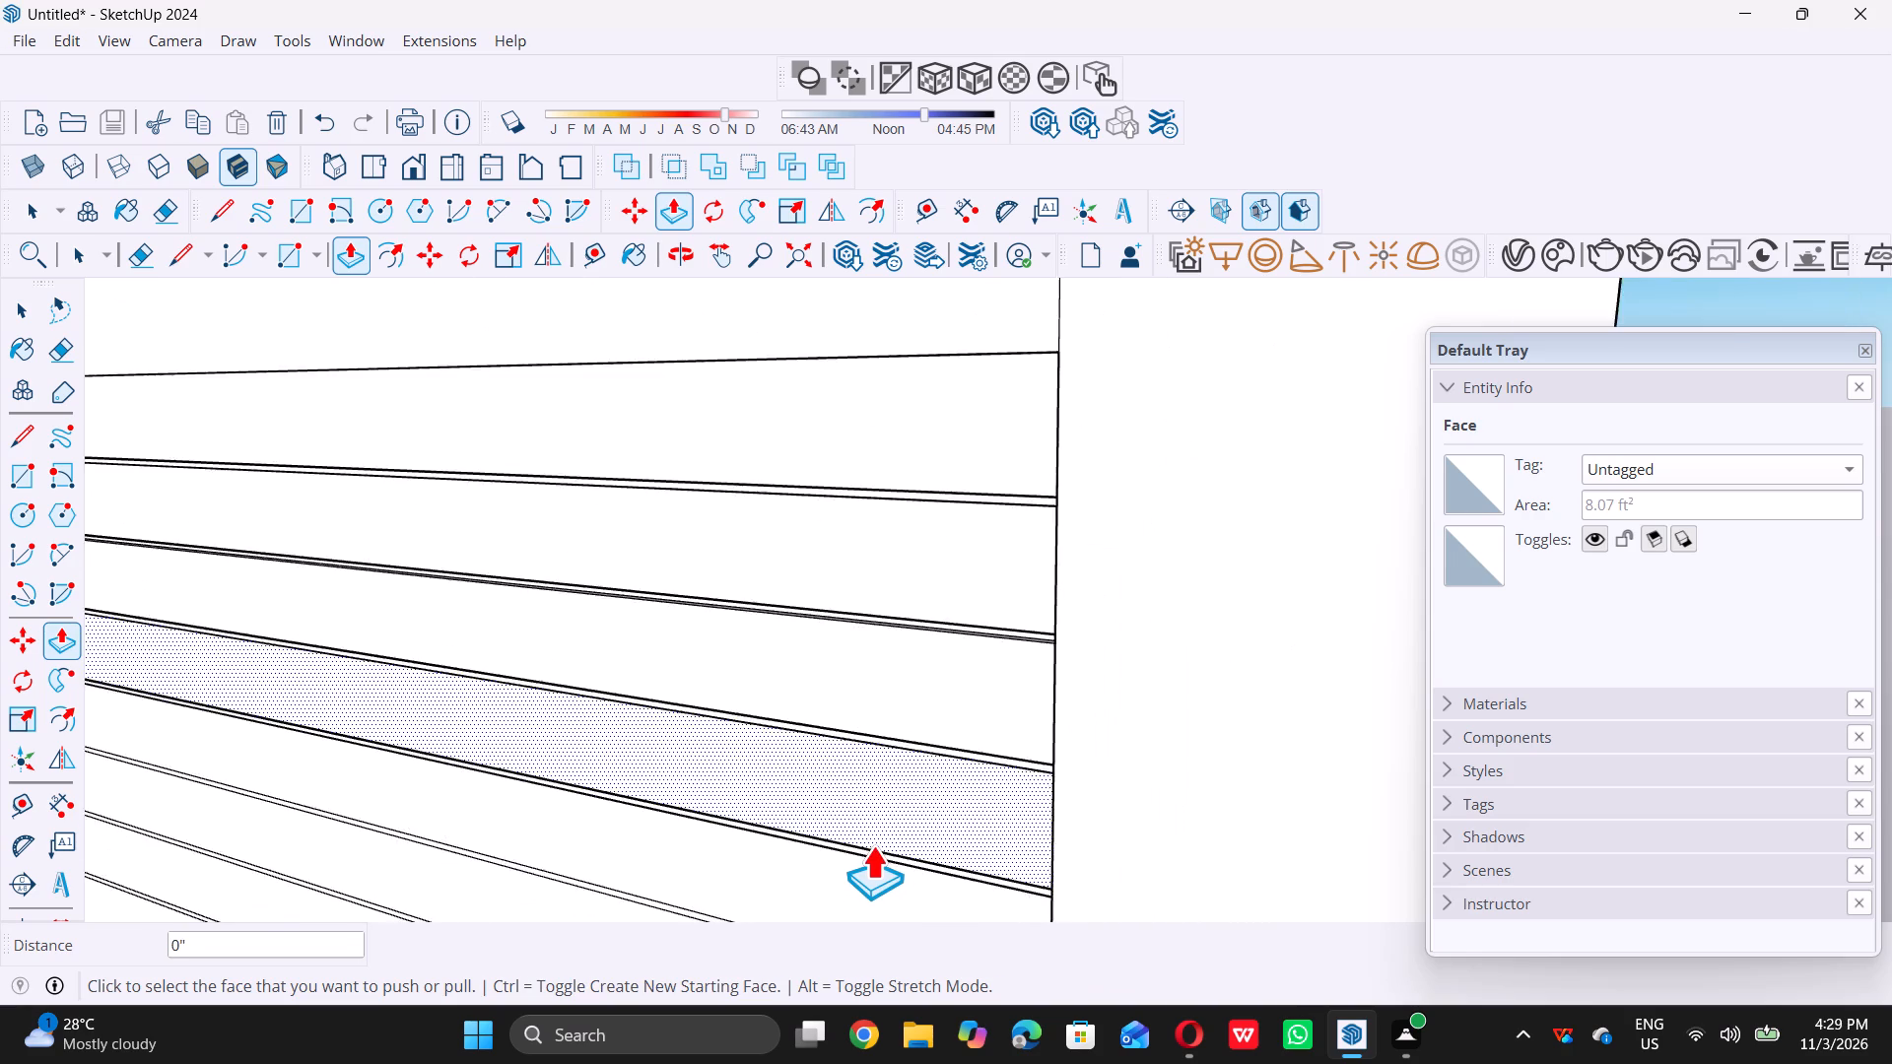
{"action": "scroll", "coordinate": [872, 845], "scroll_direction": "down", "scroll_amount": 20}
{"action": "scroll", "coordinate": [872, 845], "scroll_direction": "down", "scroll_amount": 1}
{"action": "scroll", "coordinate": [885, 887], "scroll_direction": "up", "scroll_amount": 7}
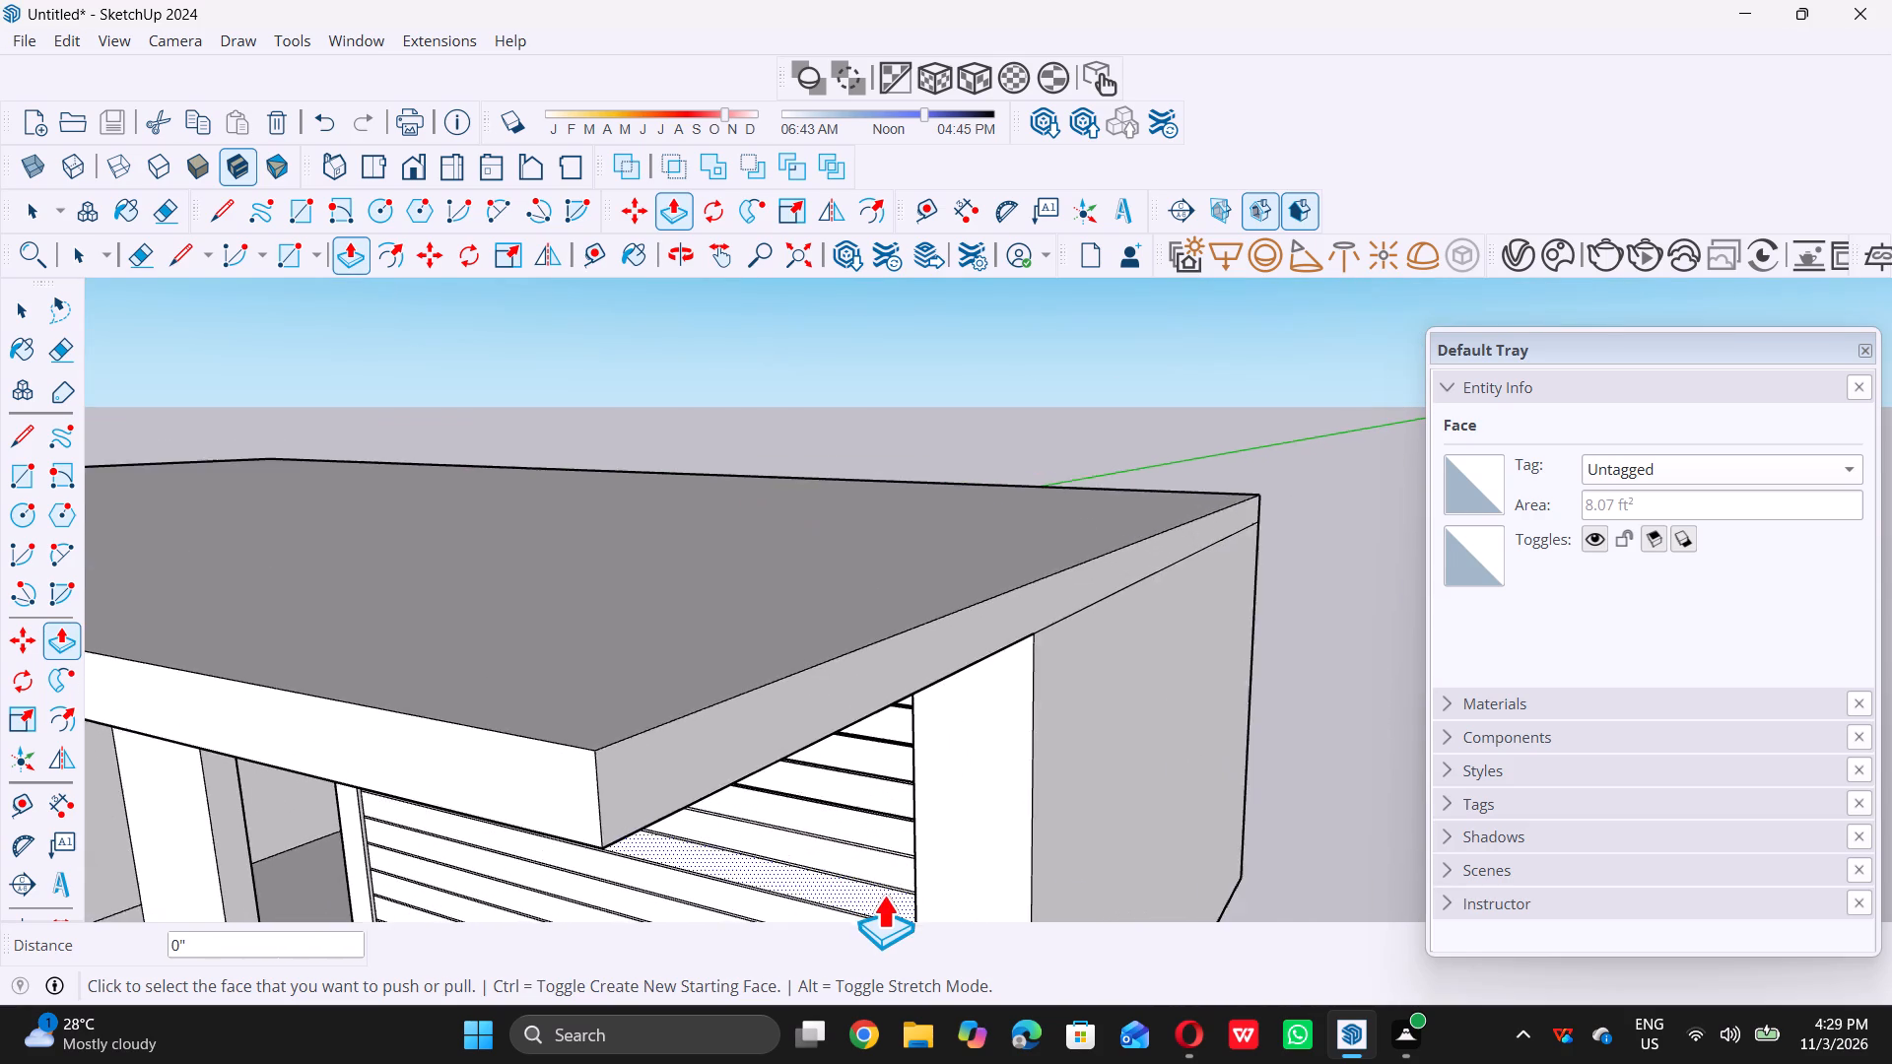
{"action": "scroll", "coordinate": [883, 895], "scroll_direction": "up", "scroll_amount": 19}
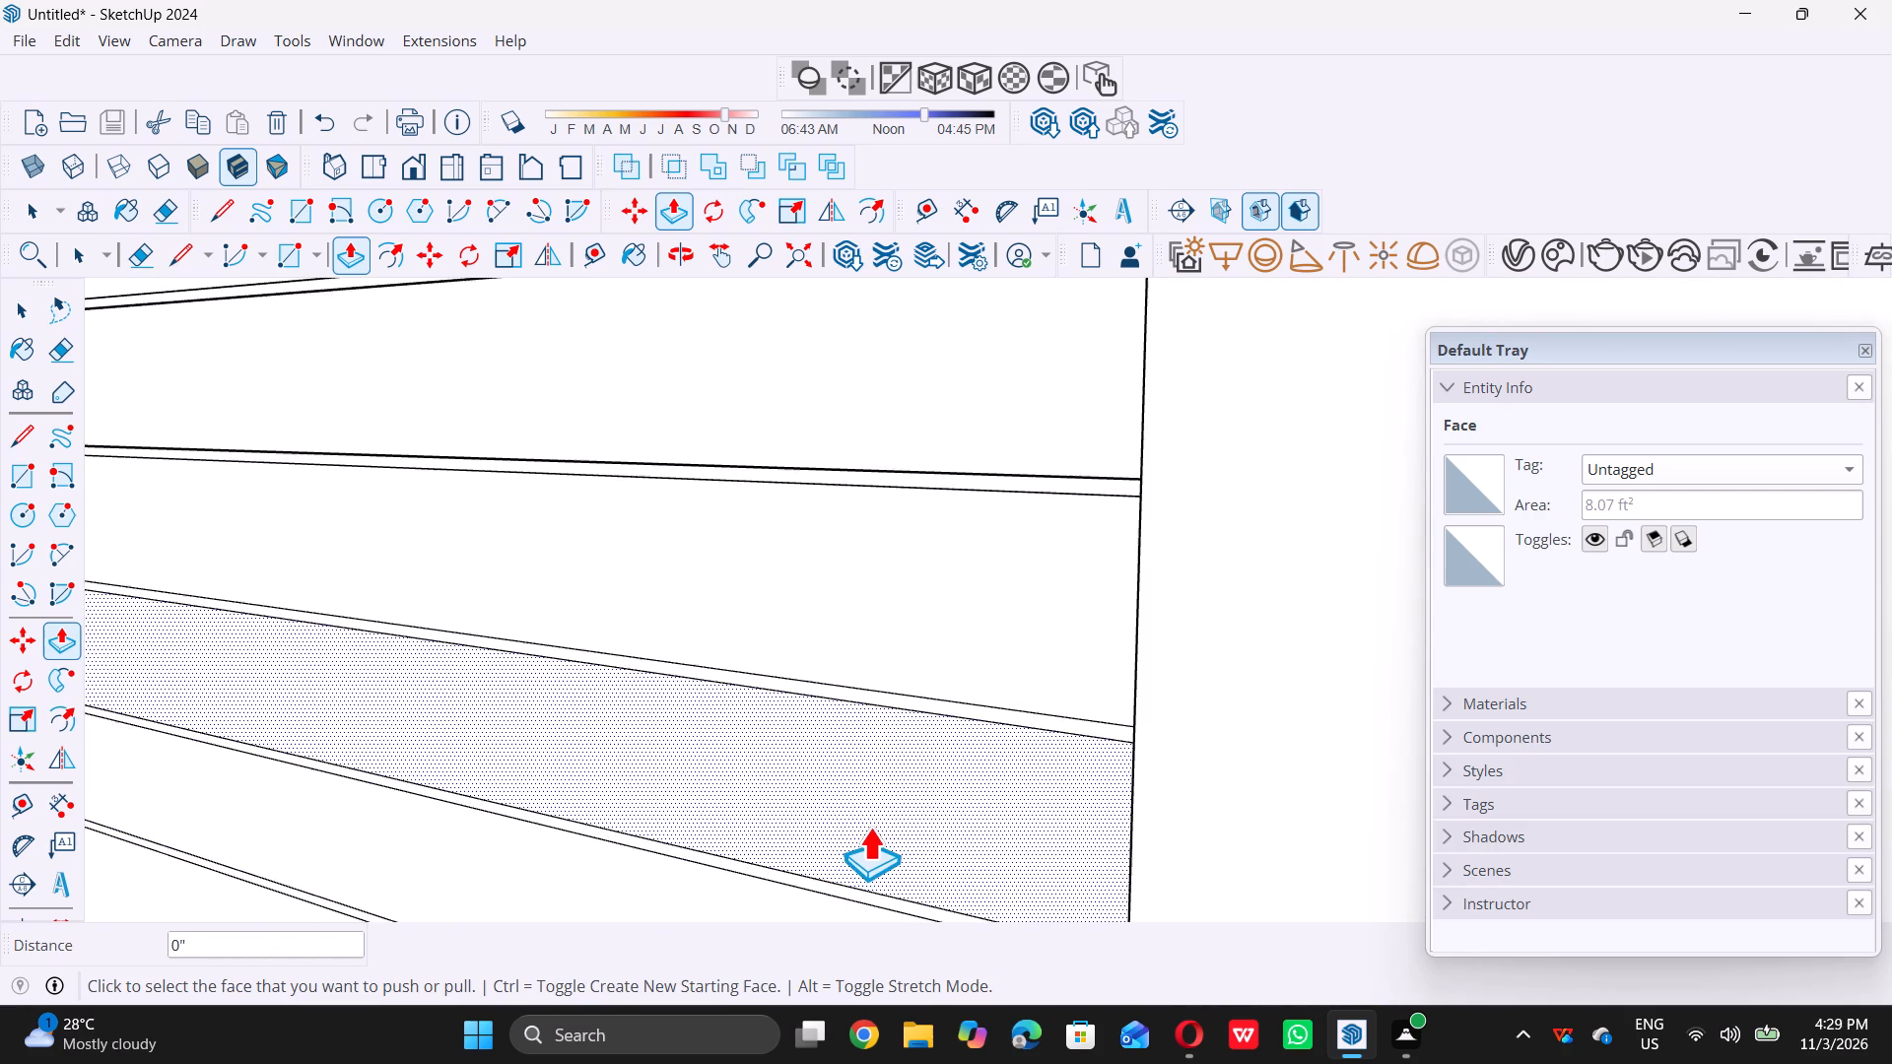
{"action": "scroll", "coordinate": [869, 827], "scroll_direction": "up", "scroll_amount": 4}
{"action": "double_click", "coordinate": [964, 634]}
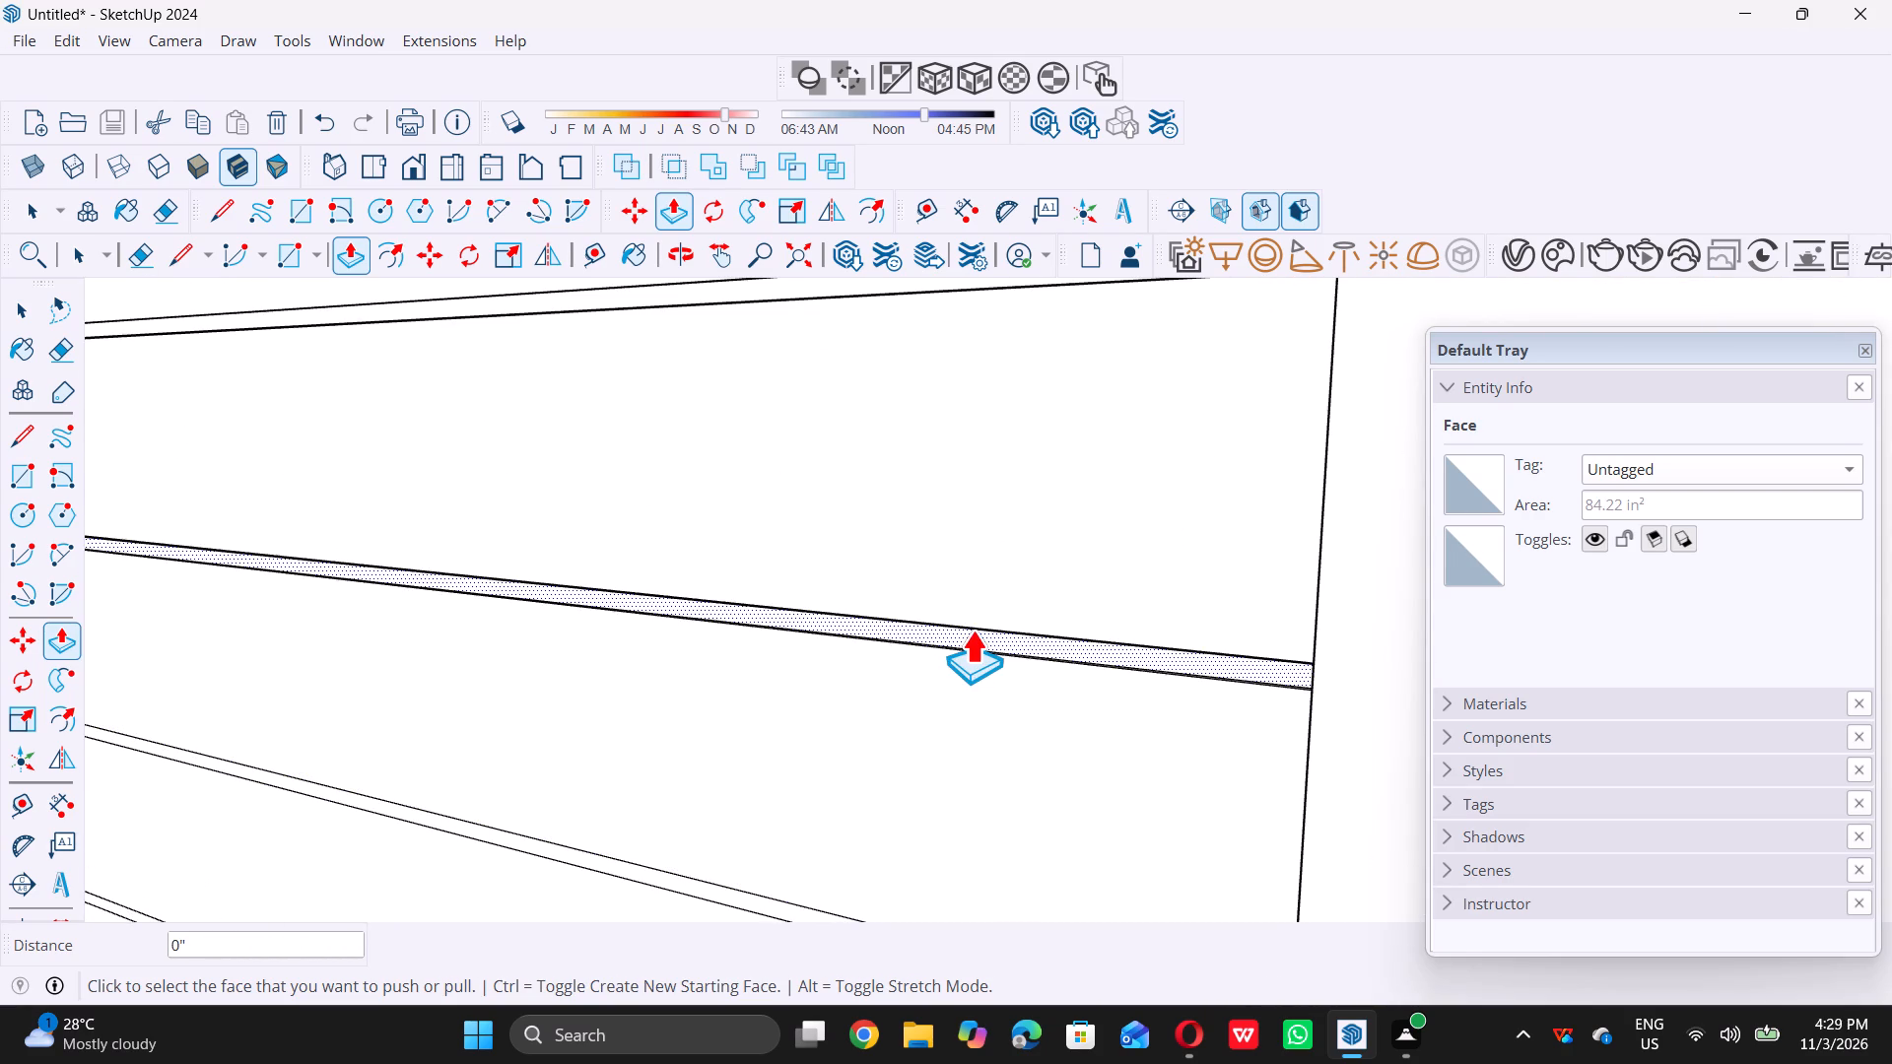
{"action": "scroll", "coordinate": [969, 630], "scroll_direction": "down", "scroll_amount": 20}
{"action": "scroll", "coordinate": [969, 630], "scroll_direction": "down", "scroll_amount": 4}
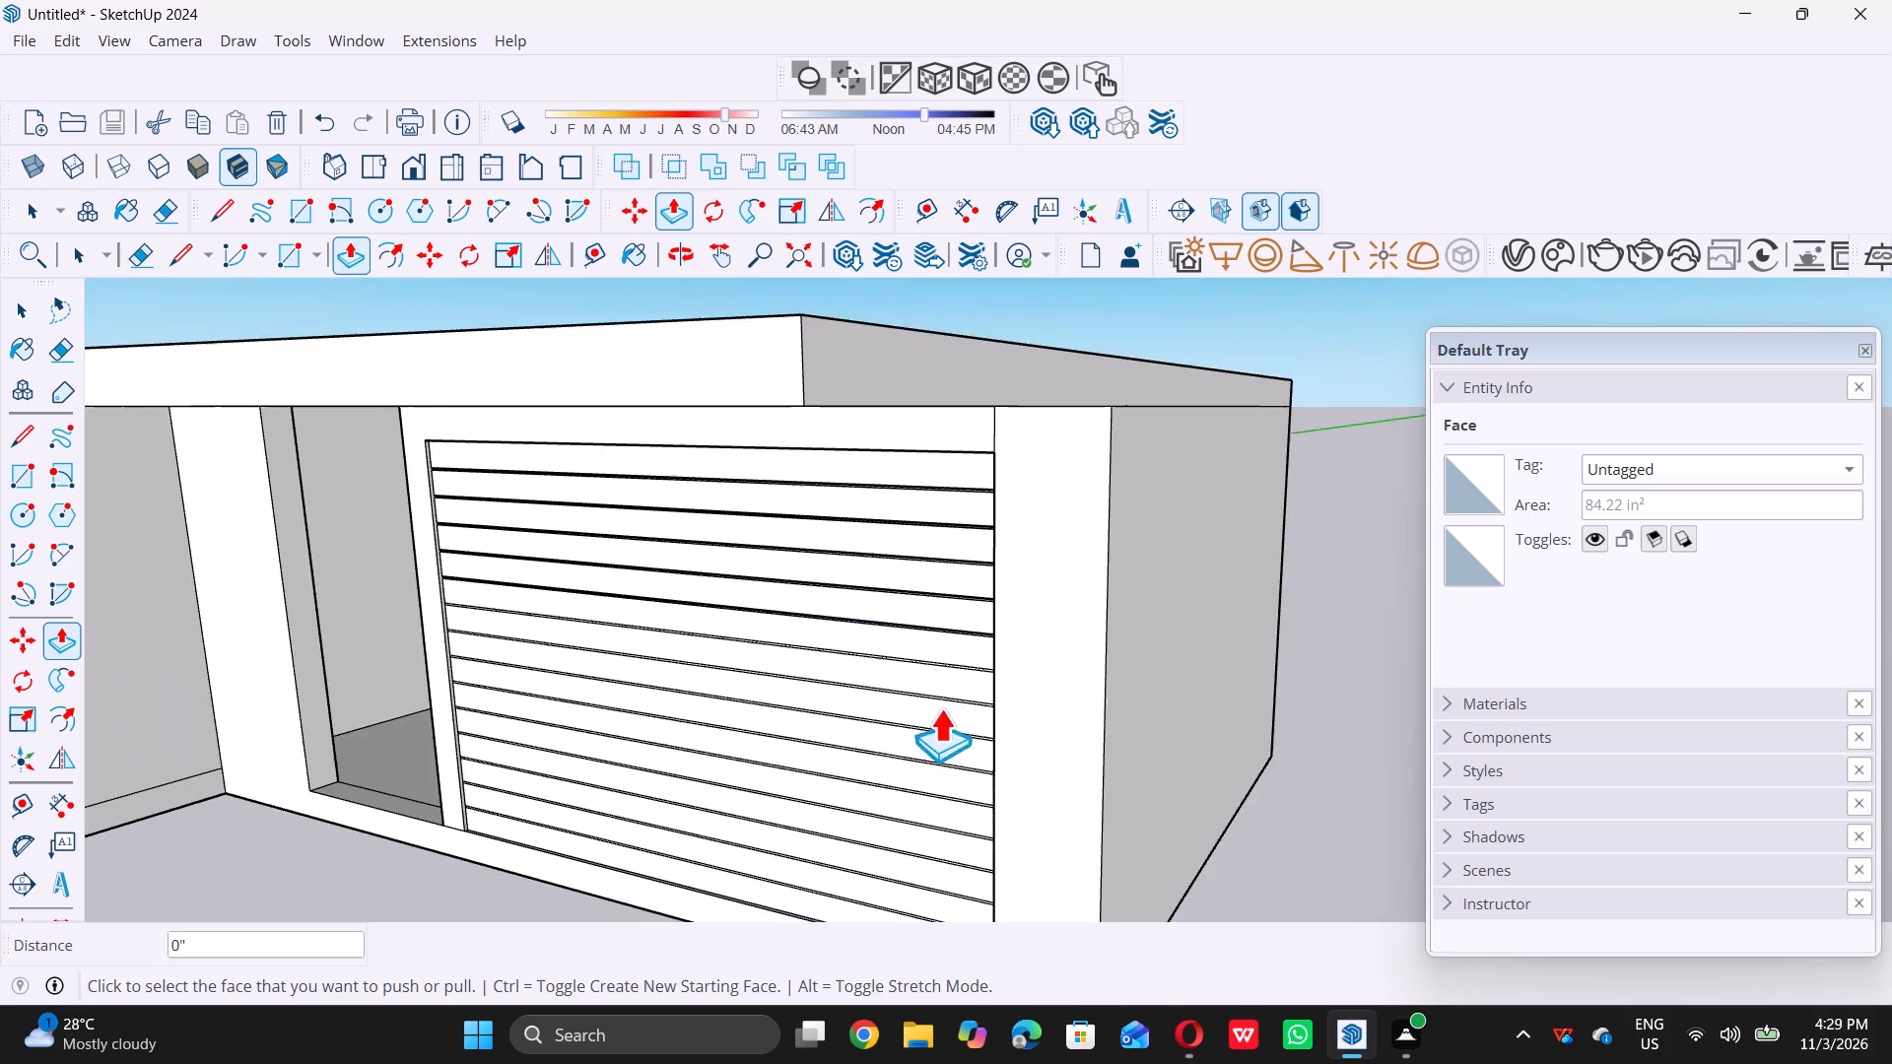
{"action": "scroll", "coordinate": [936, 724], "scroll_direction": "up", "scroll_amount": 10}
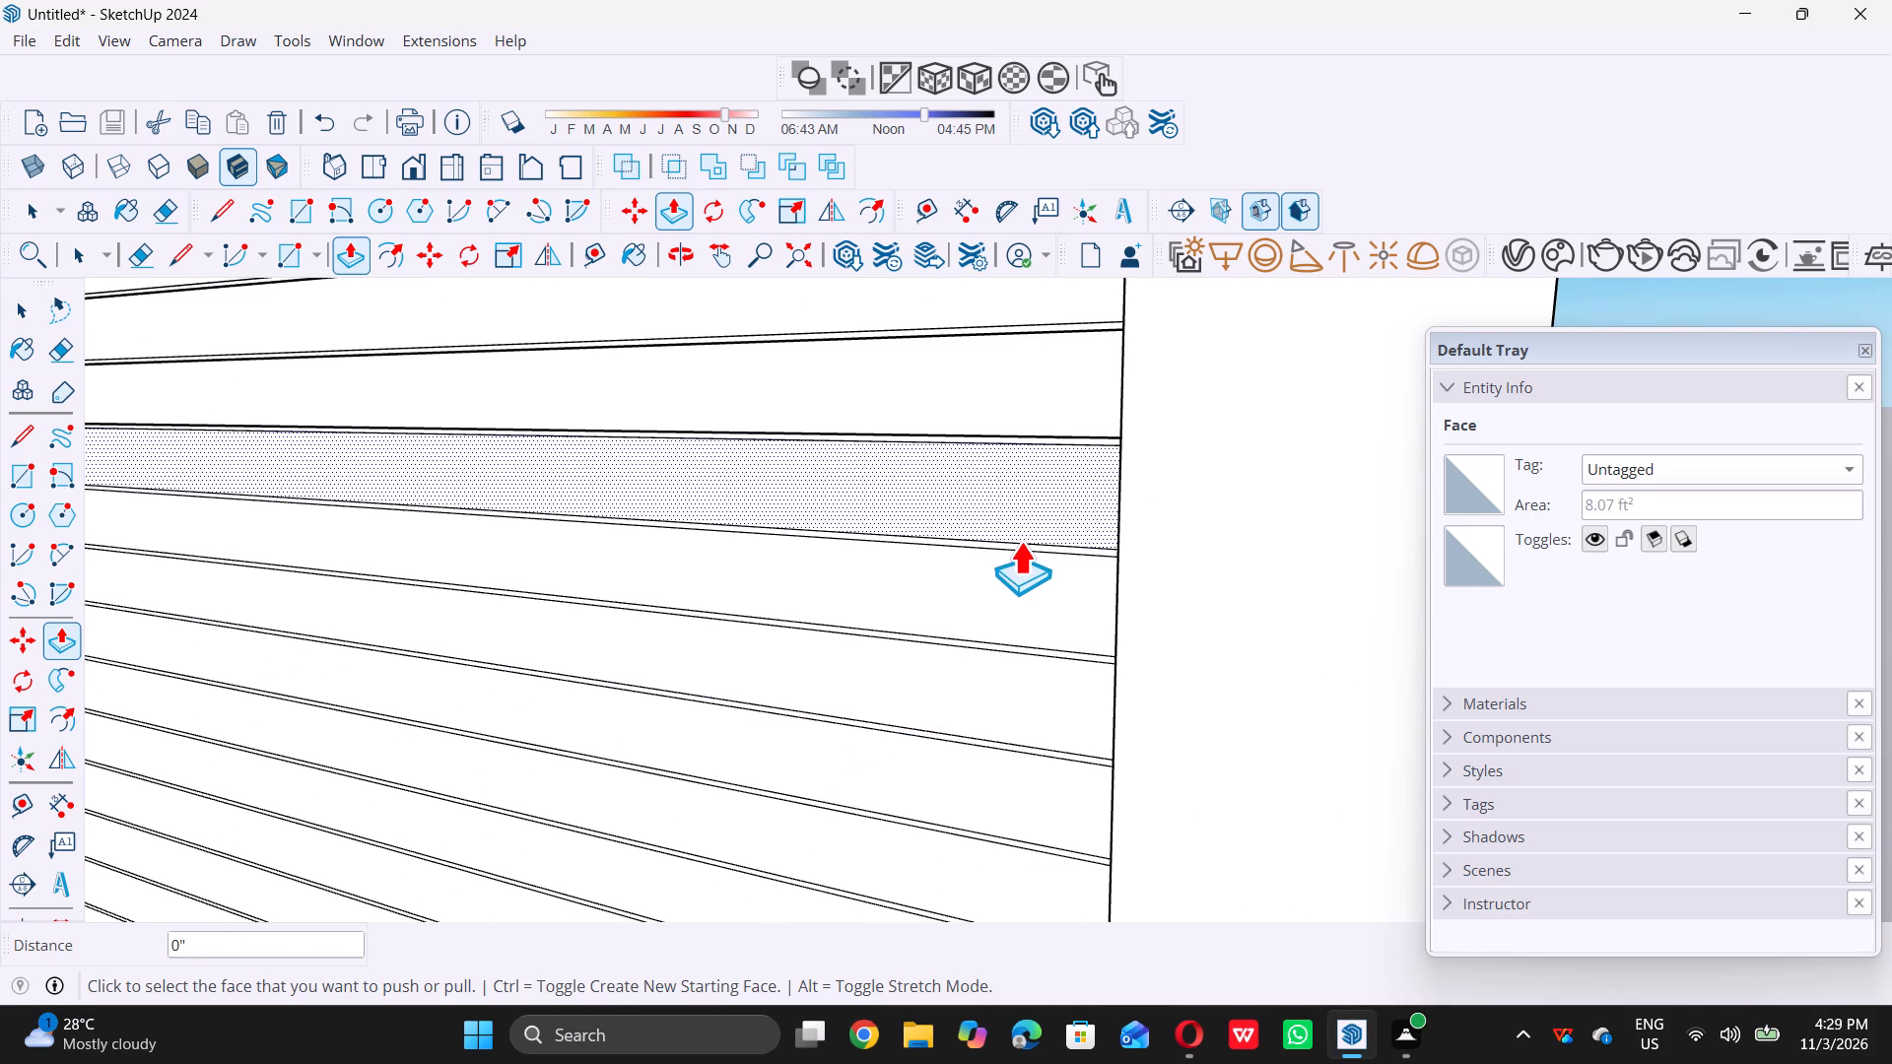
{"action": "scroll", "coordinate": [1022, 539], "scroll_direction": "up", "scroll_amount": 5}
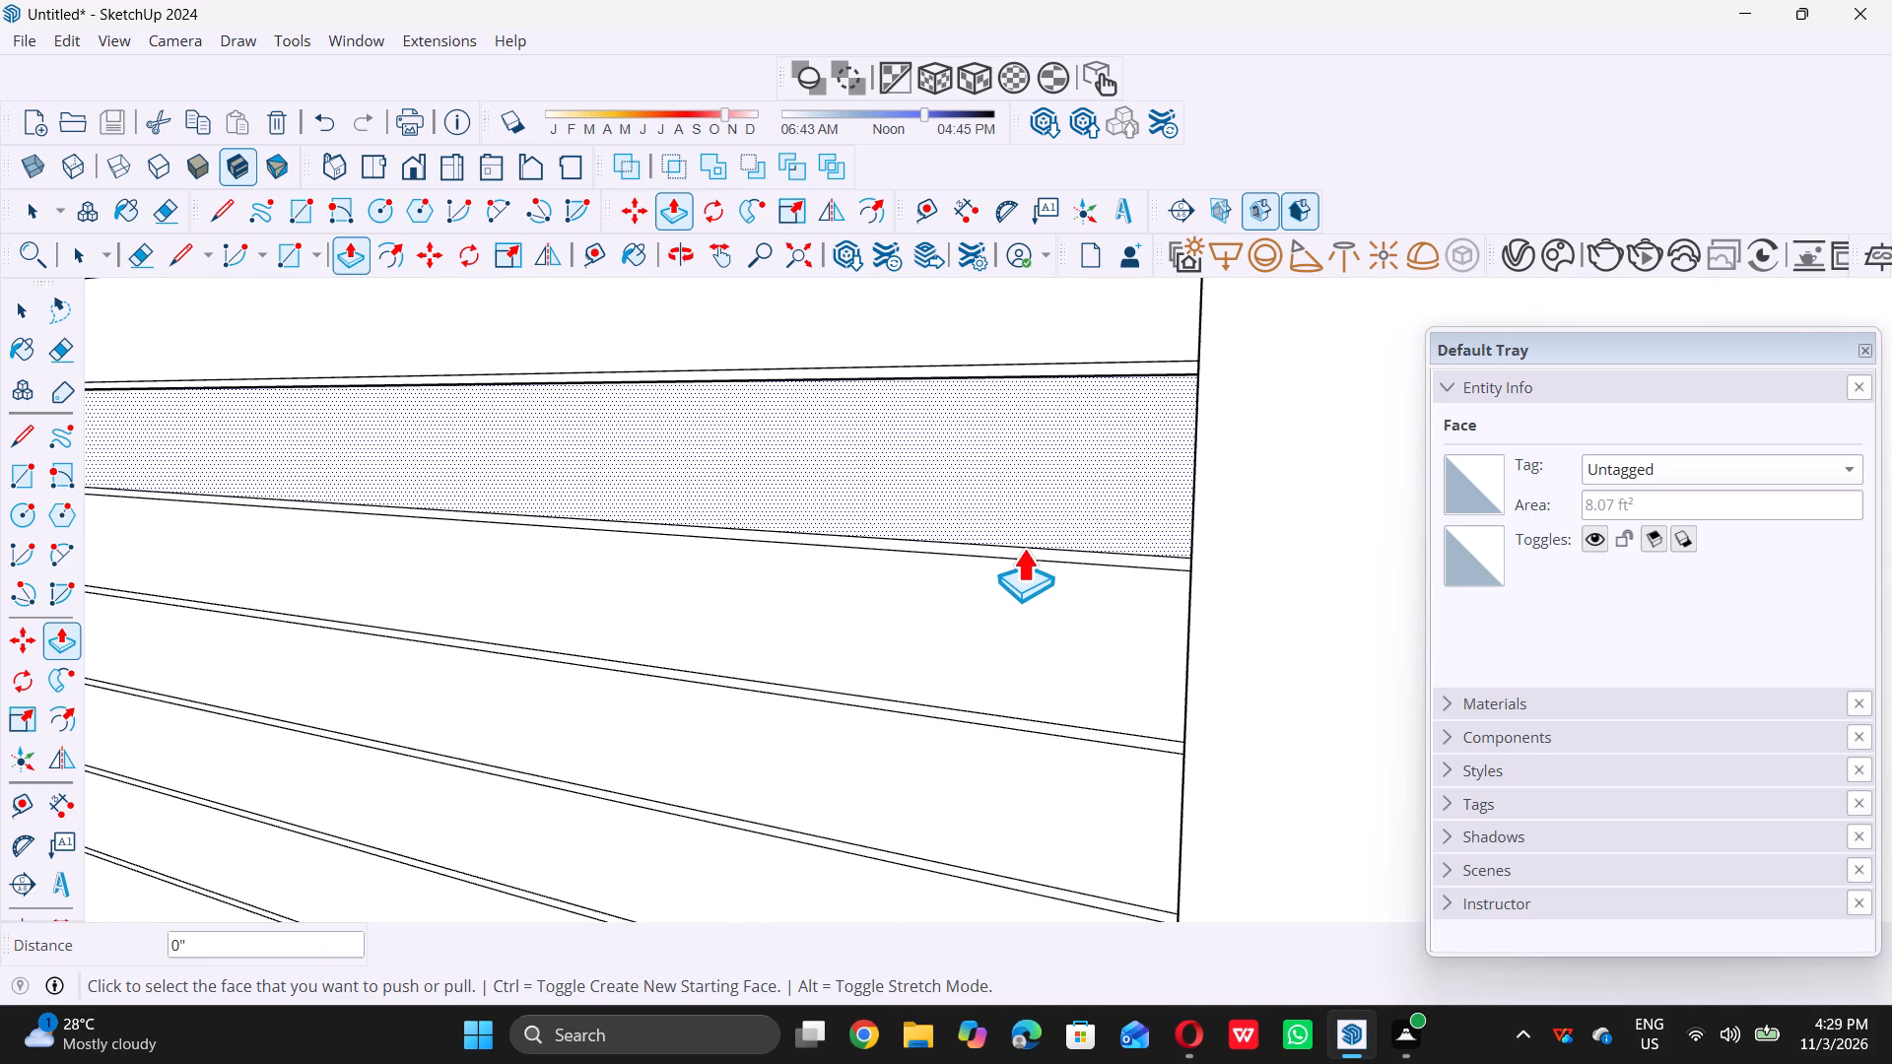
{"action": "scroll", "coordinate": [1022, 548], "scroll_direction": "up", "scroll_amount": 5}
{"action": "double_click", "coordinate": [1009, 550]}
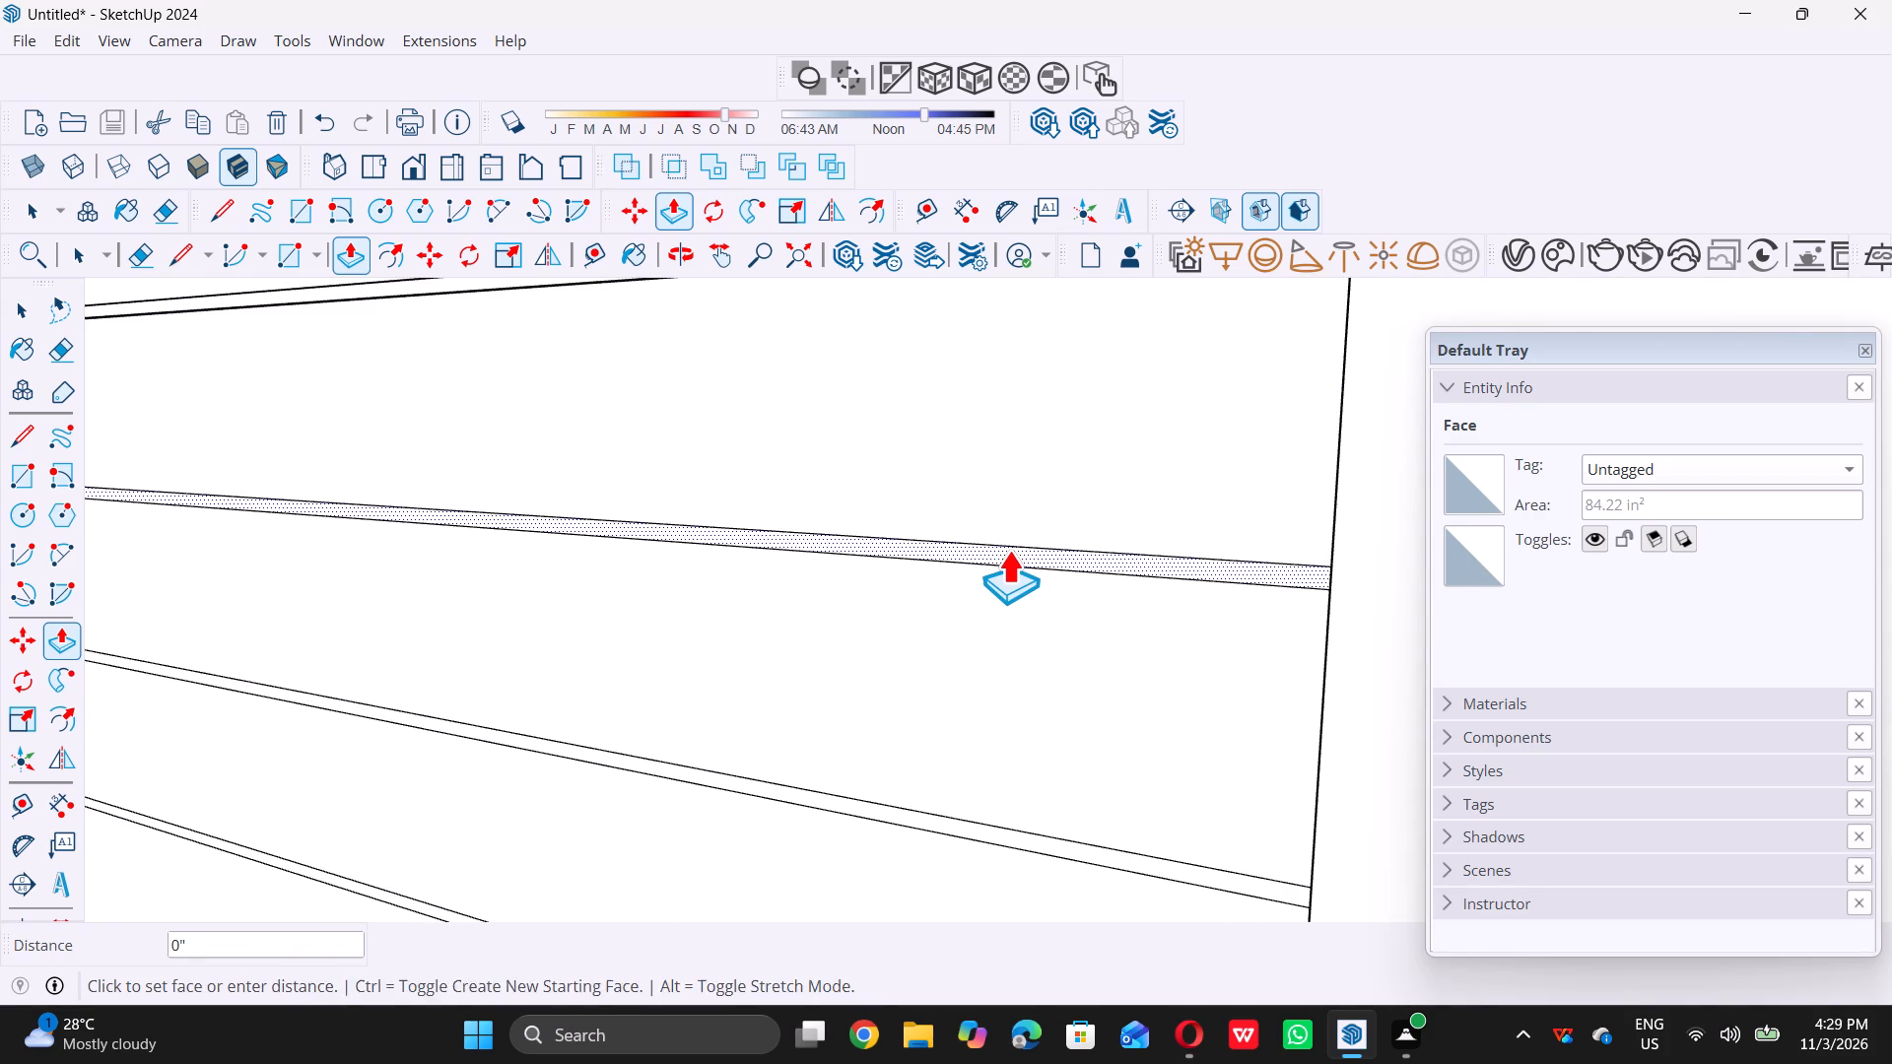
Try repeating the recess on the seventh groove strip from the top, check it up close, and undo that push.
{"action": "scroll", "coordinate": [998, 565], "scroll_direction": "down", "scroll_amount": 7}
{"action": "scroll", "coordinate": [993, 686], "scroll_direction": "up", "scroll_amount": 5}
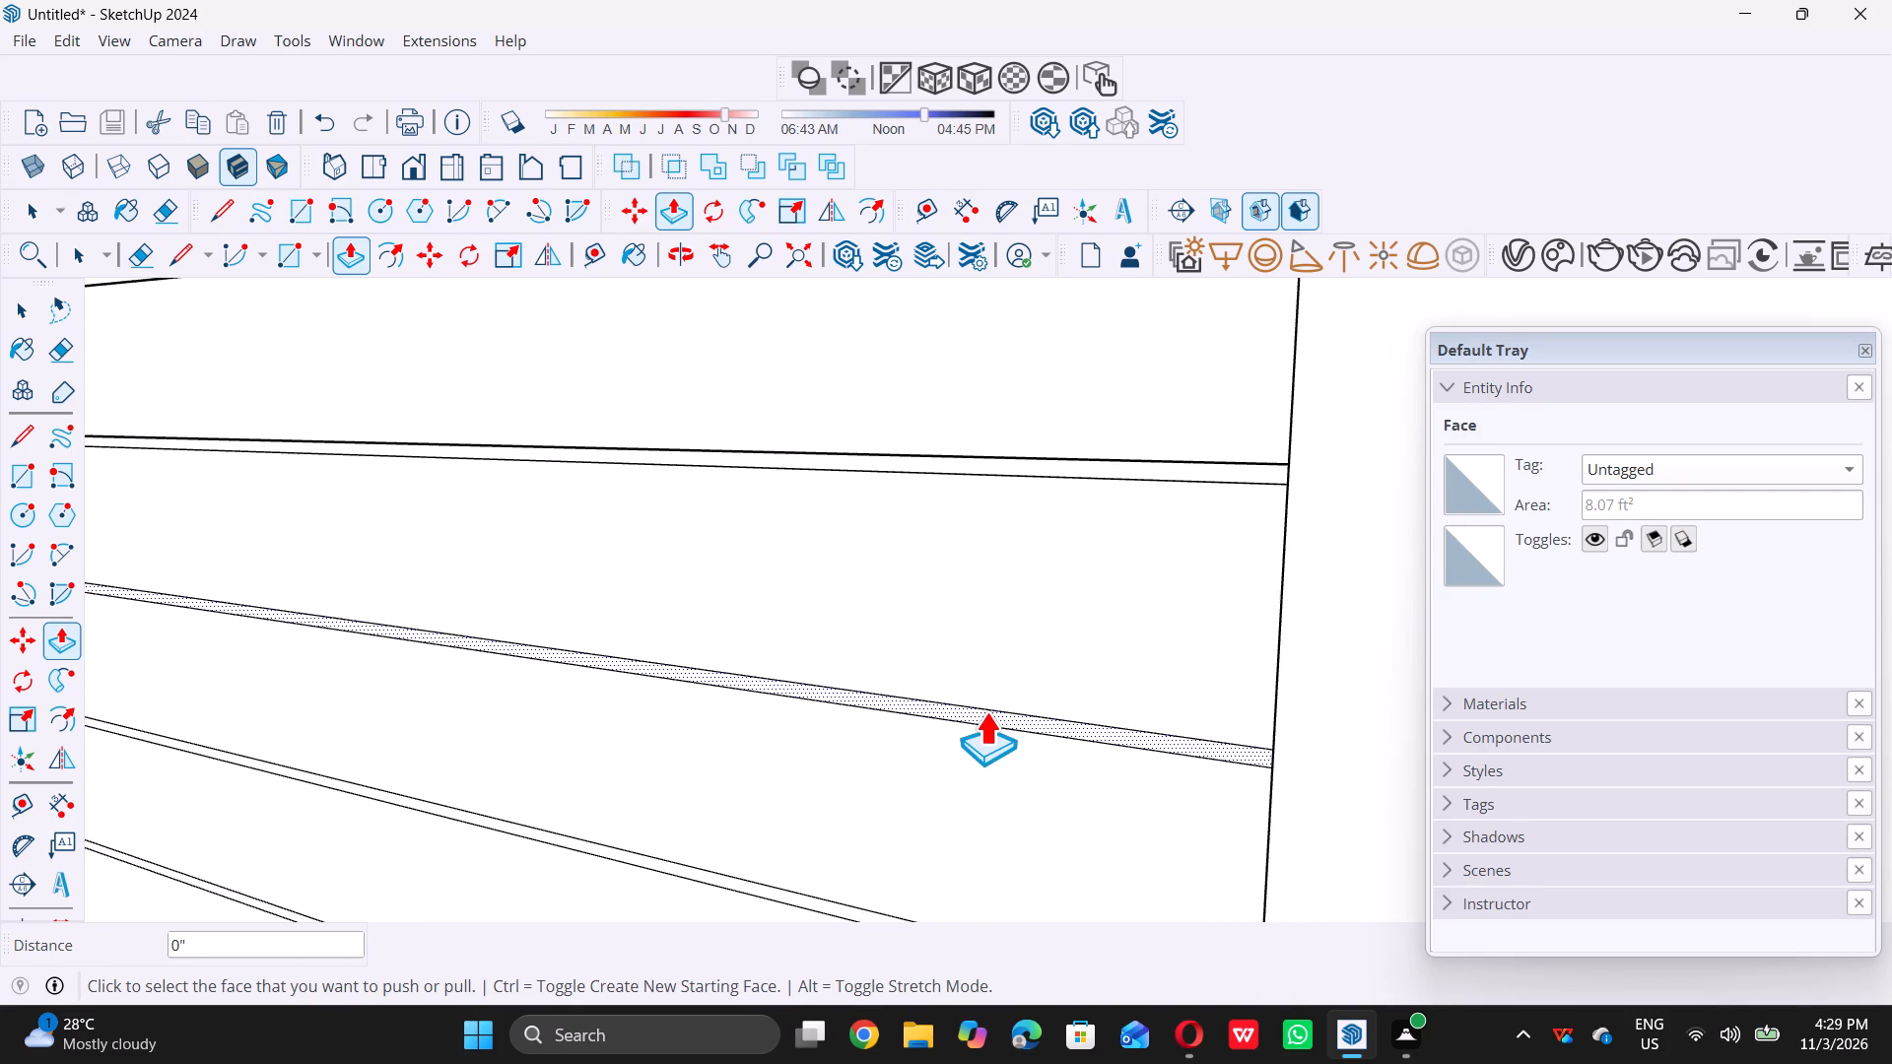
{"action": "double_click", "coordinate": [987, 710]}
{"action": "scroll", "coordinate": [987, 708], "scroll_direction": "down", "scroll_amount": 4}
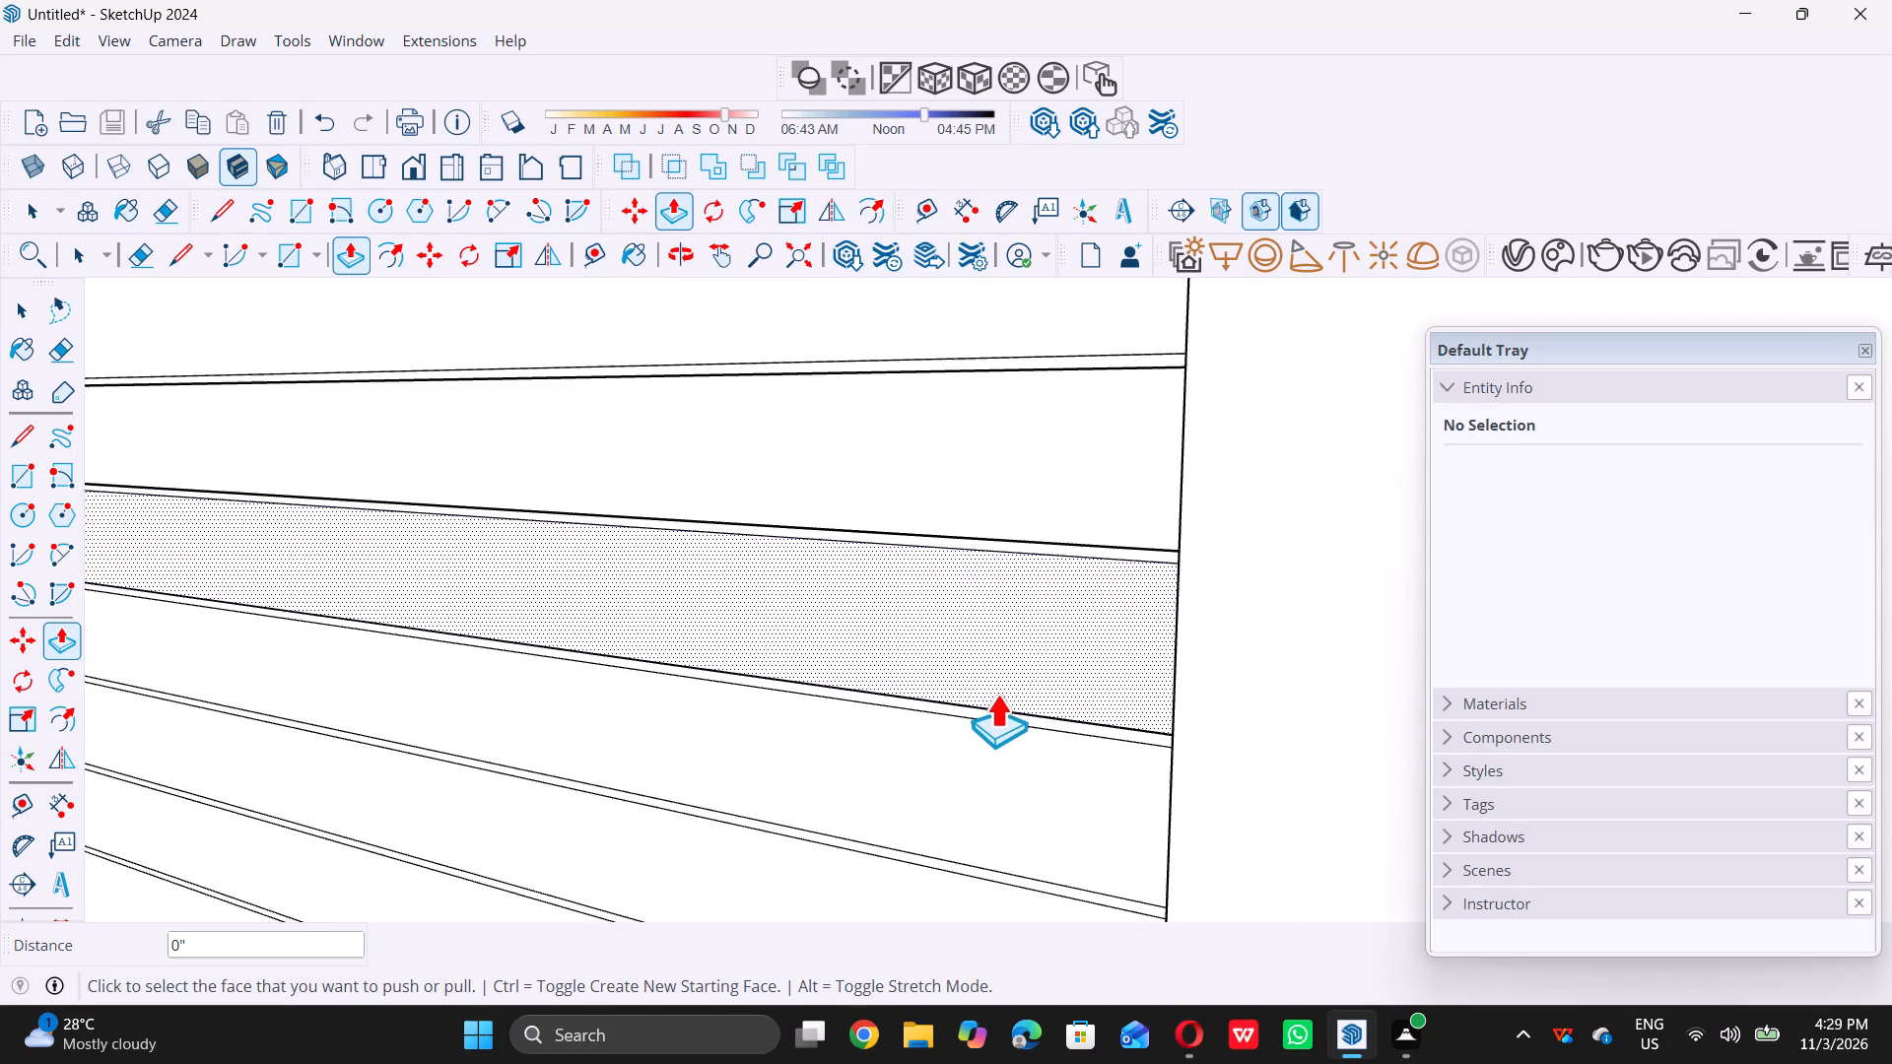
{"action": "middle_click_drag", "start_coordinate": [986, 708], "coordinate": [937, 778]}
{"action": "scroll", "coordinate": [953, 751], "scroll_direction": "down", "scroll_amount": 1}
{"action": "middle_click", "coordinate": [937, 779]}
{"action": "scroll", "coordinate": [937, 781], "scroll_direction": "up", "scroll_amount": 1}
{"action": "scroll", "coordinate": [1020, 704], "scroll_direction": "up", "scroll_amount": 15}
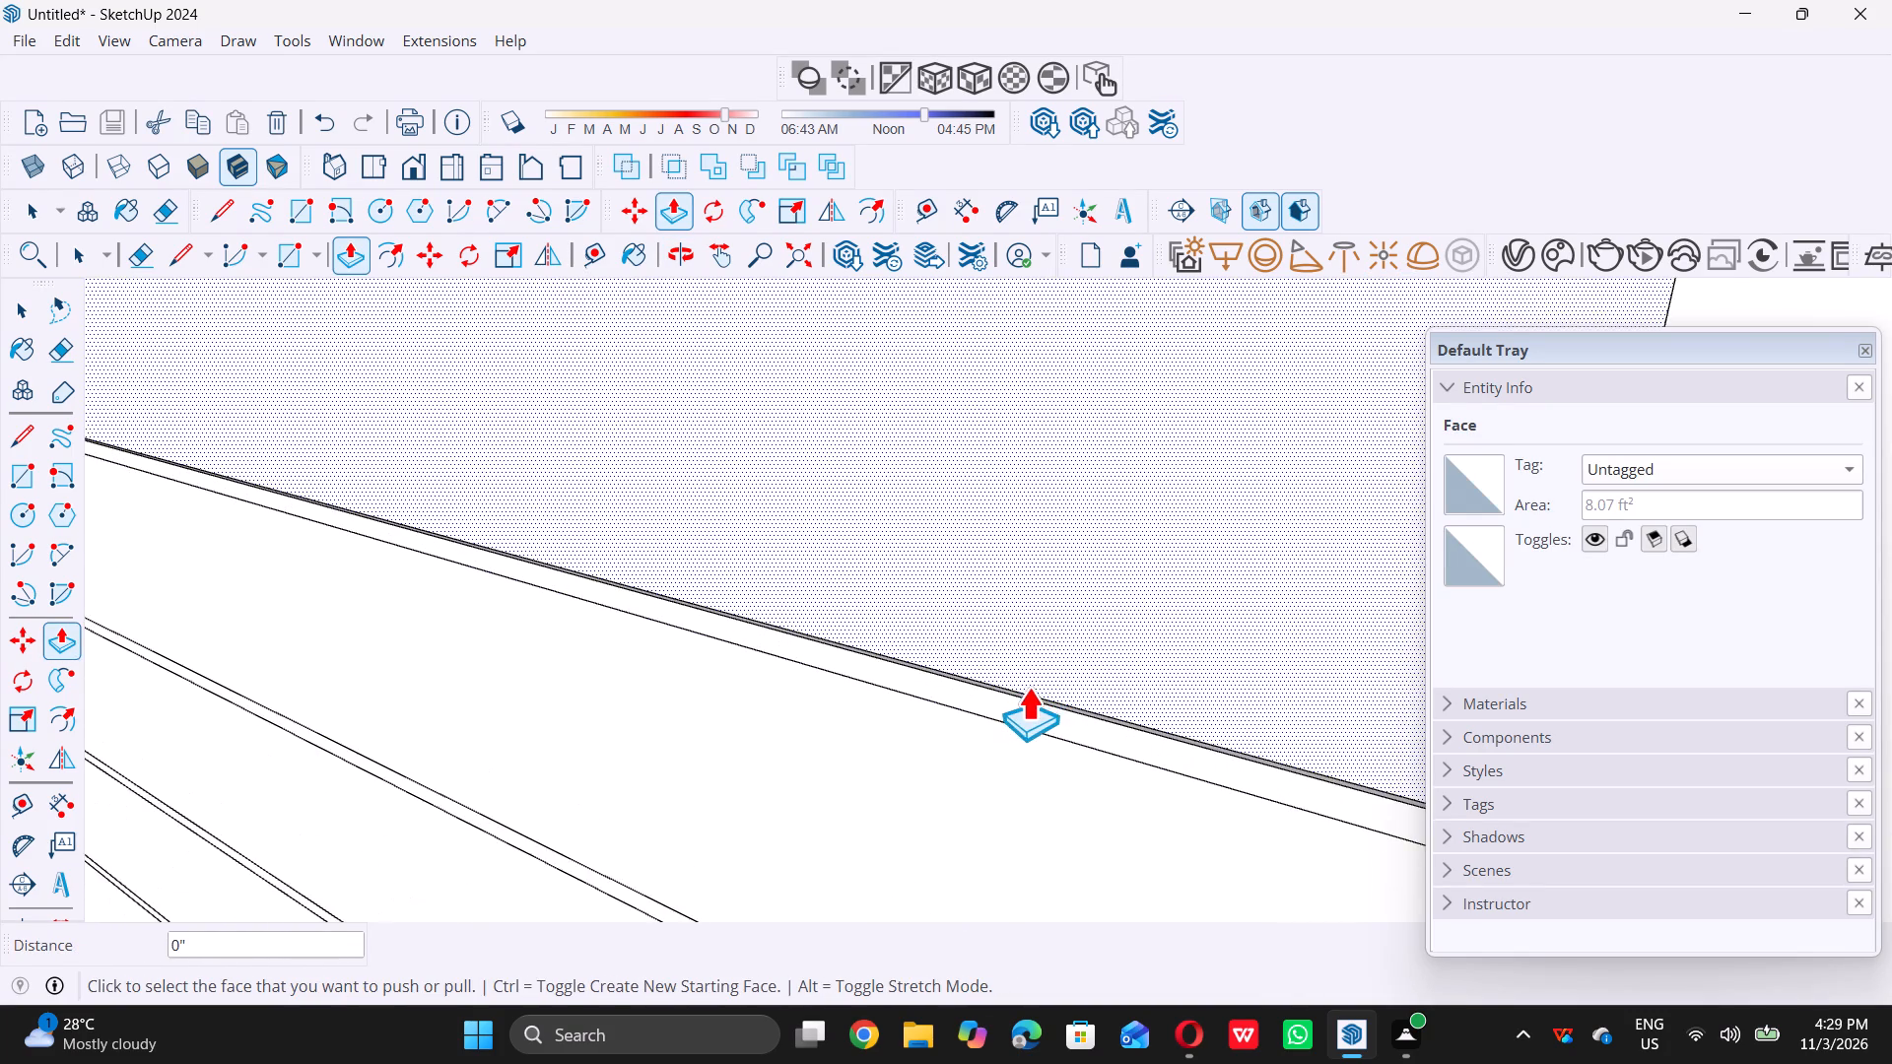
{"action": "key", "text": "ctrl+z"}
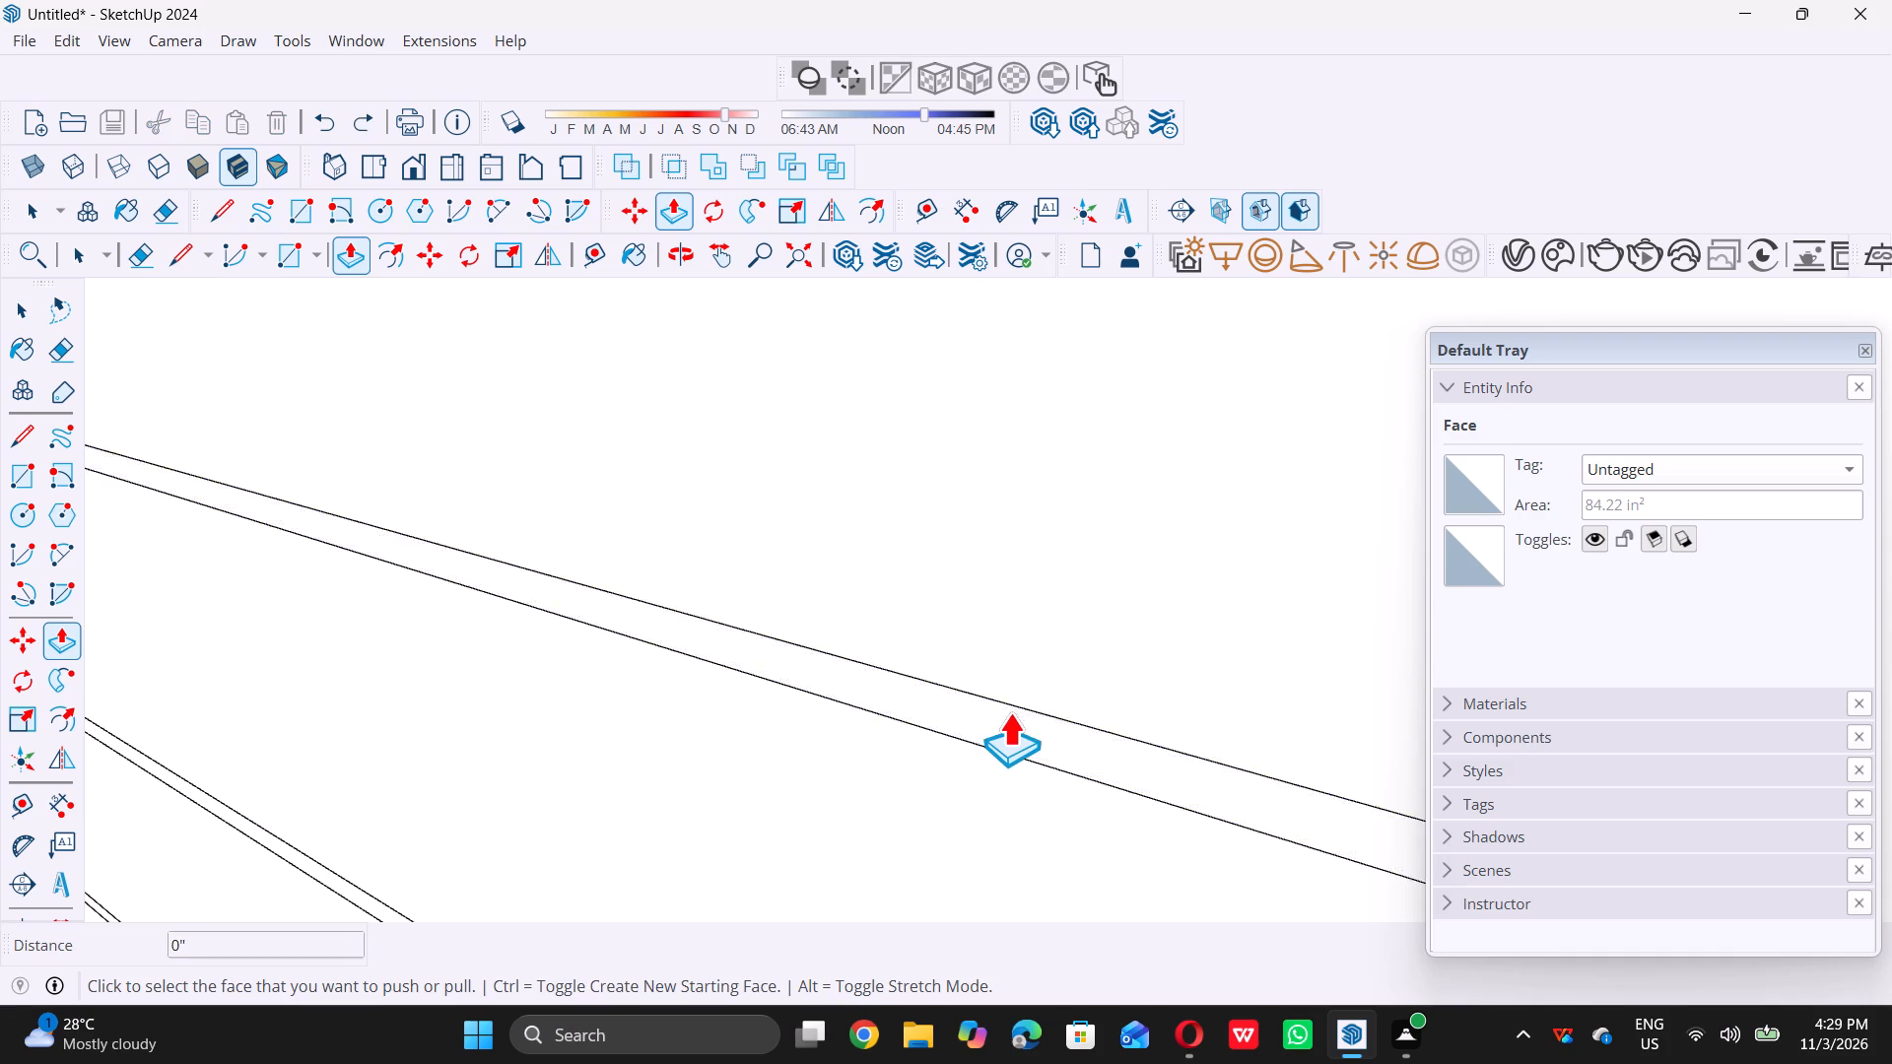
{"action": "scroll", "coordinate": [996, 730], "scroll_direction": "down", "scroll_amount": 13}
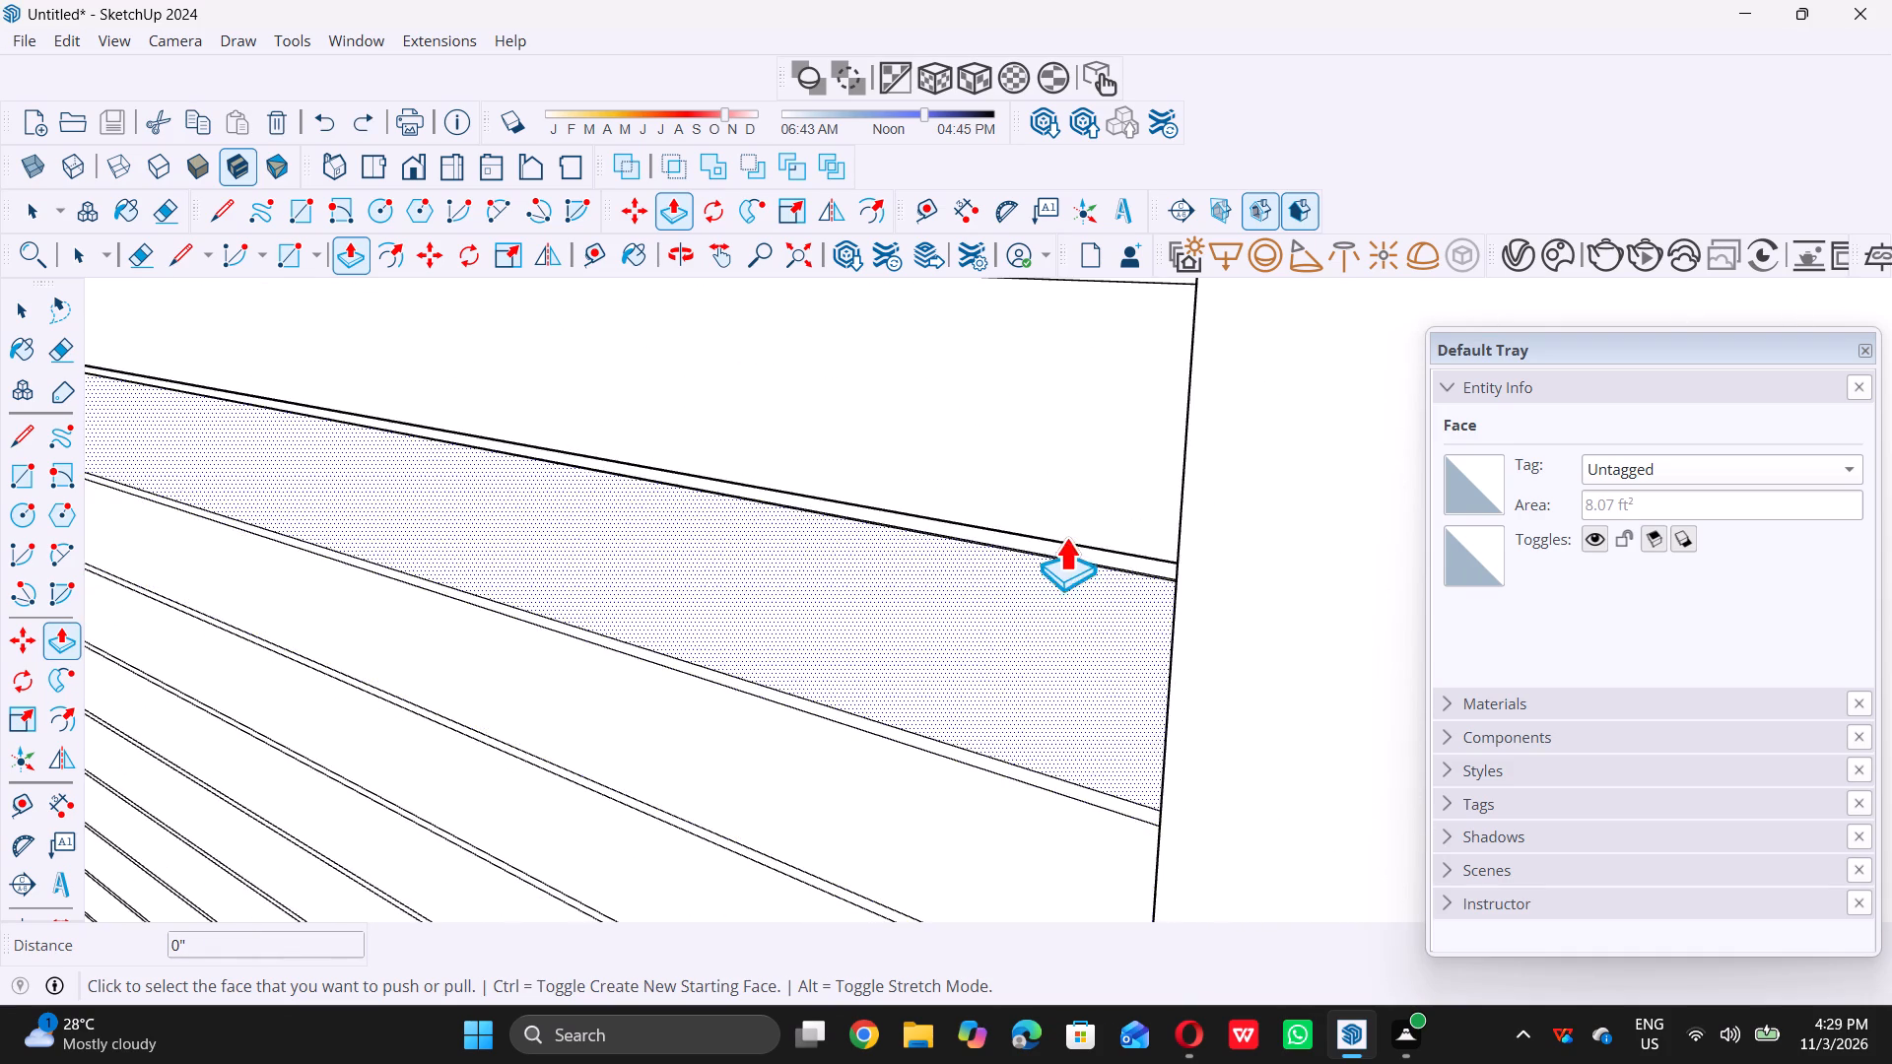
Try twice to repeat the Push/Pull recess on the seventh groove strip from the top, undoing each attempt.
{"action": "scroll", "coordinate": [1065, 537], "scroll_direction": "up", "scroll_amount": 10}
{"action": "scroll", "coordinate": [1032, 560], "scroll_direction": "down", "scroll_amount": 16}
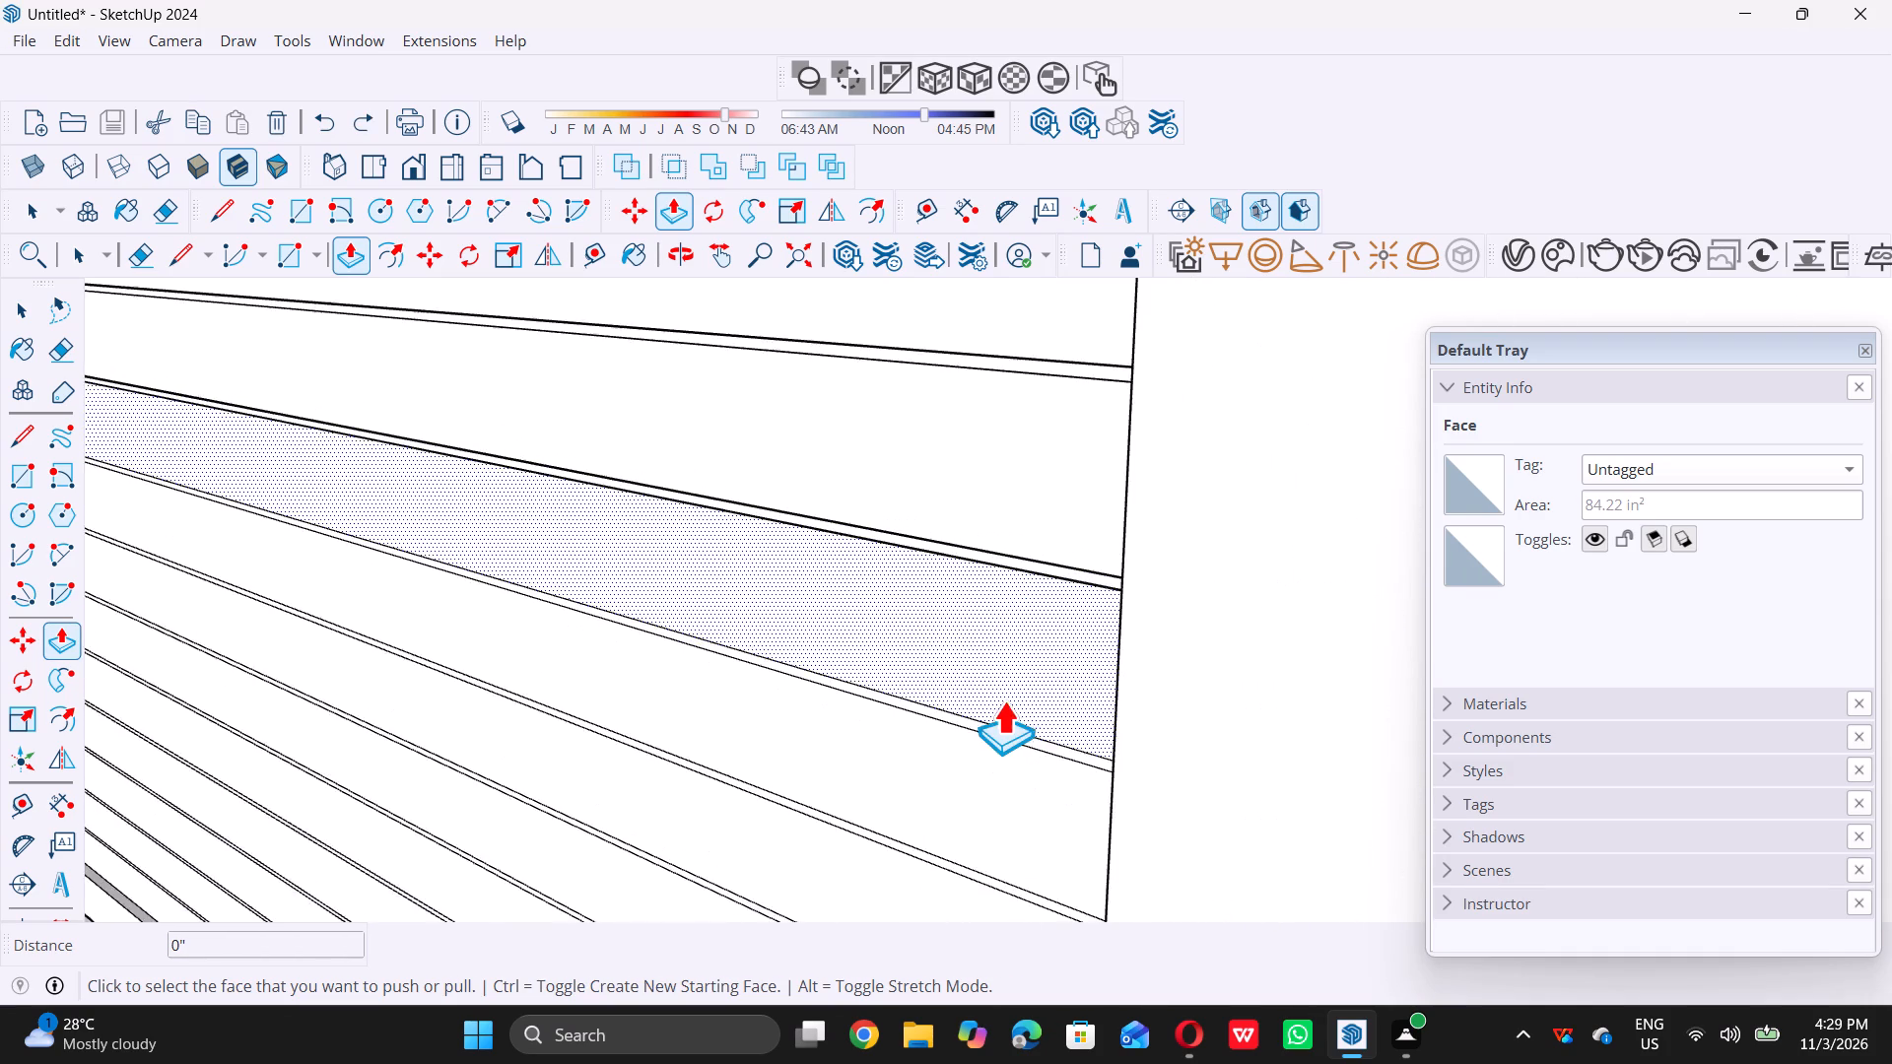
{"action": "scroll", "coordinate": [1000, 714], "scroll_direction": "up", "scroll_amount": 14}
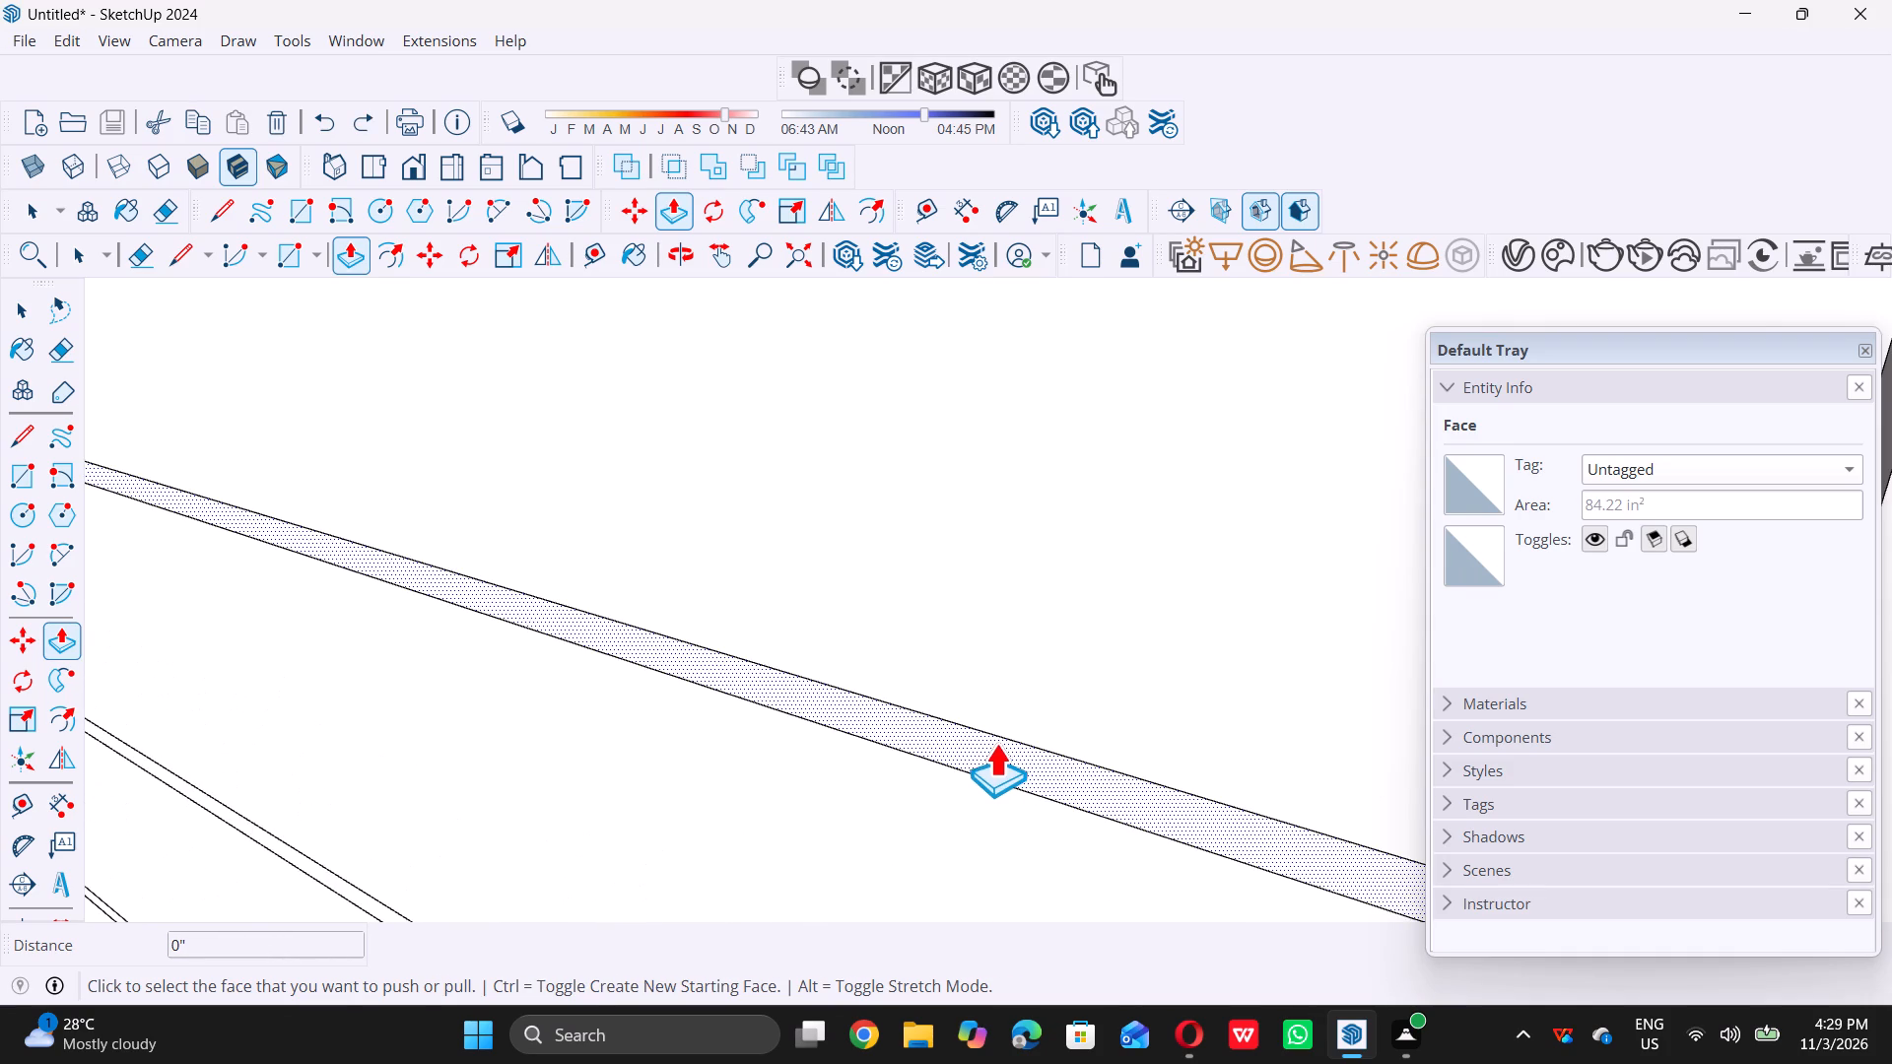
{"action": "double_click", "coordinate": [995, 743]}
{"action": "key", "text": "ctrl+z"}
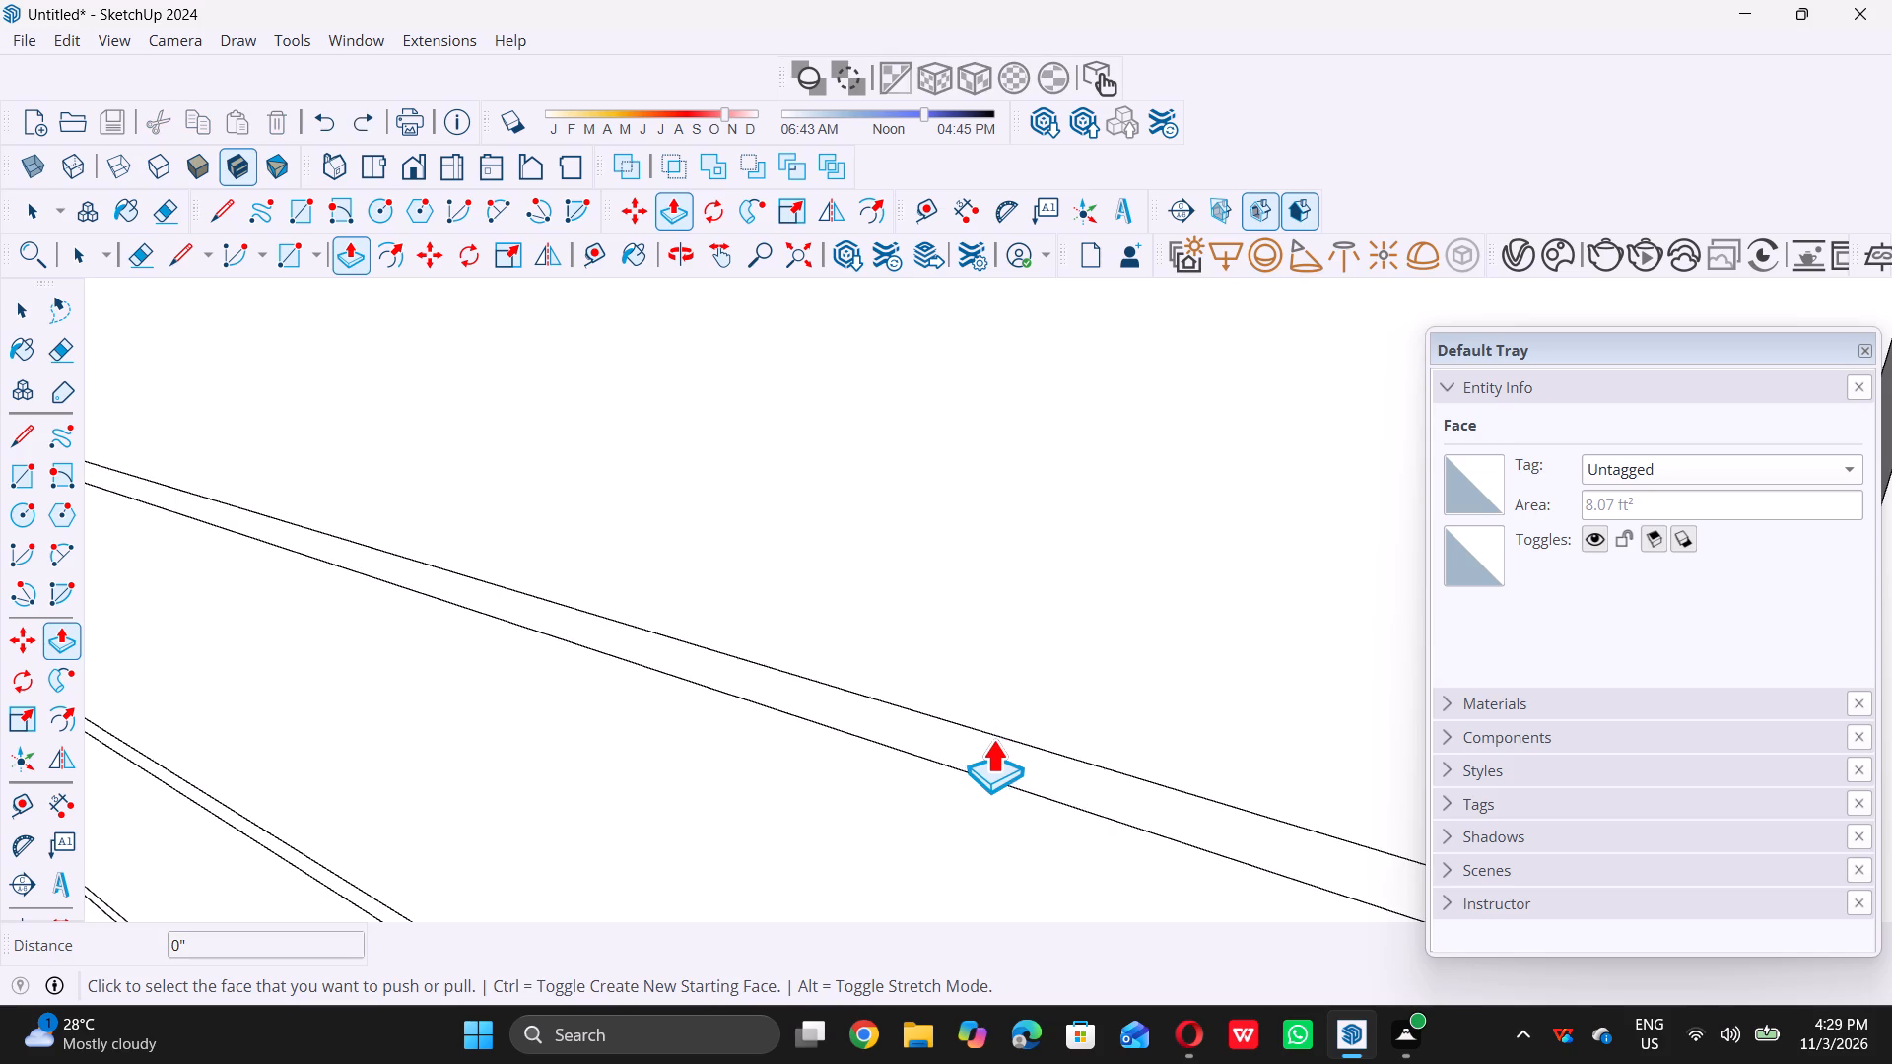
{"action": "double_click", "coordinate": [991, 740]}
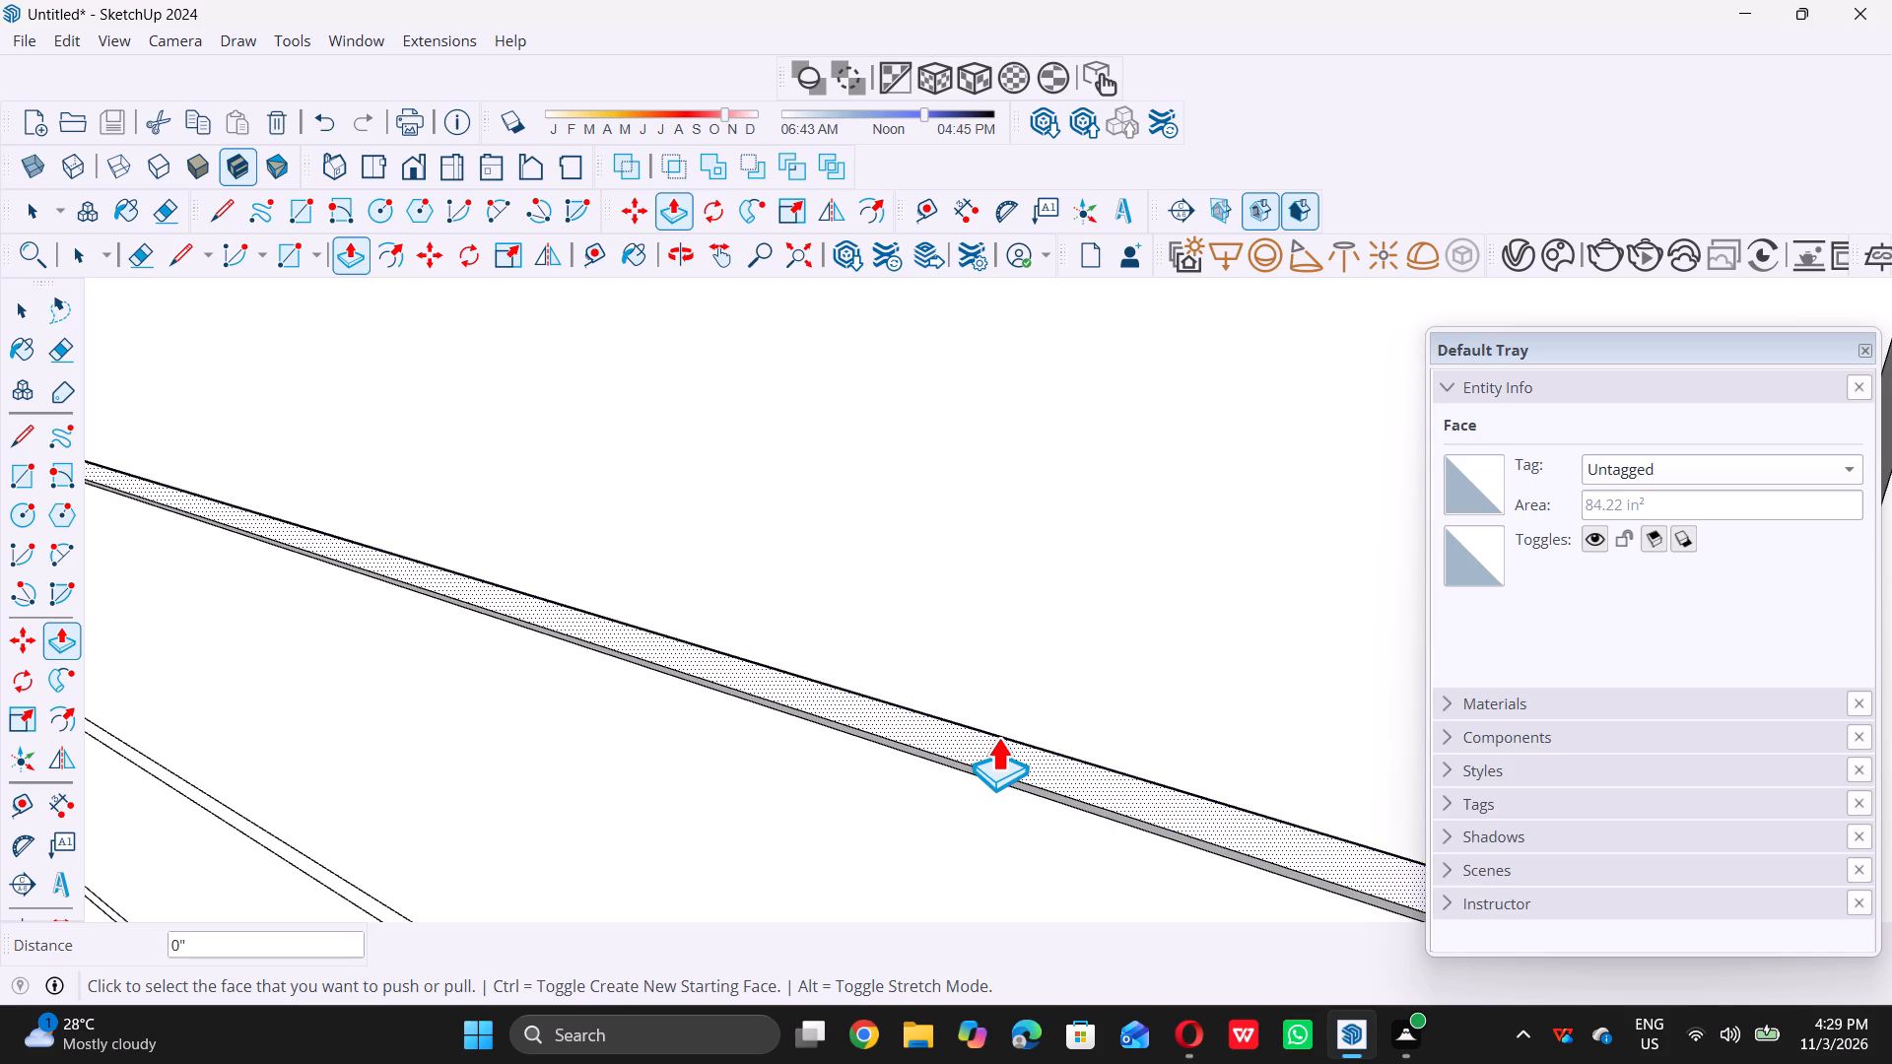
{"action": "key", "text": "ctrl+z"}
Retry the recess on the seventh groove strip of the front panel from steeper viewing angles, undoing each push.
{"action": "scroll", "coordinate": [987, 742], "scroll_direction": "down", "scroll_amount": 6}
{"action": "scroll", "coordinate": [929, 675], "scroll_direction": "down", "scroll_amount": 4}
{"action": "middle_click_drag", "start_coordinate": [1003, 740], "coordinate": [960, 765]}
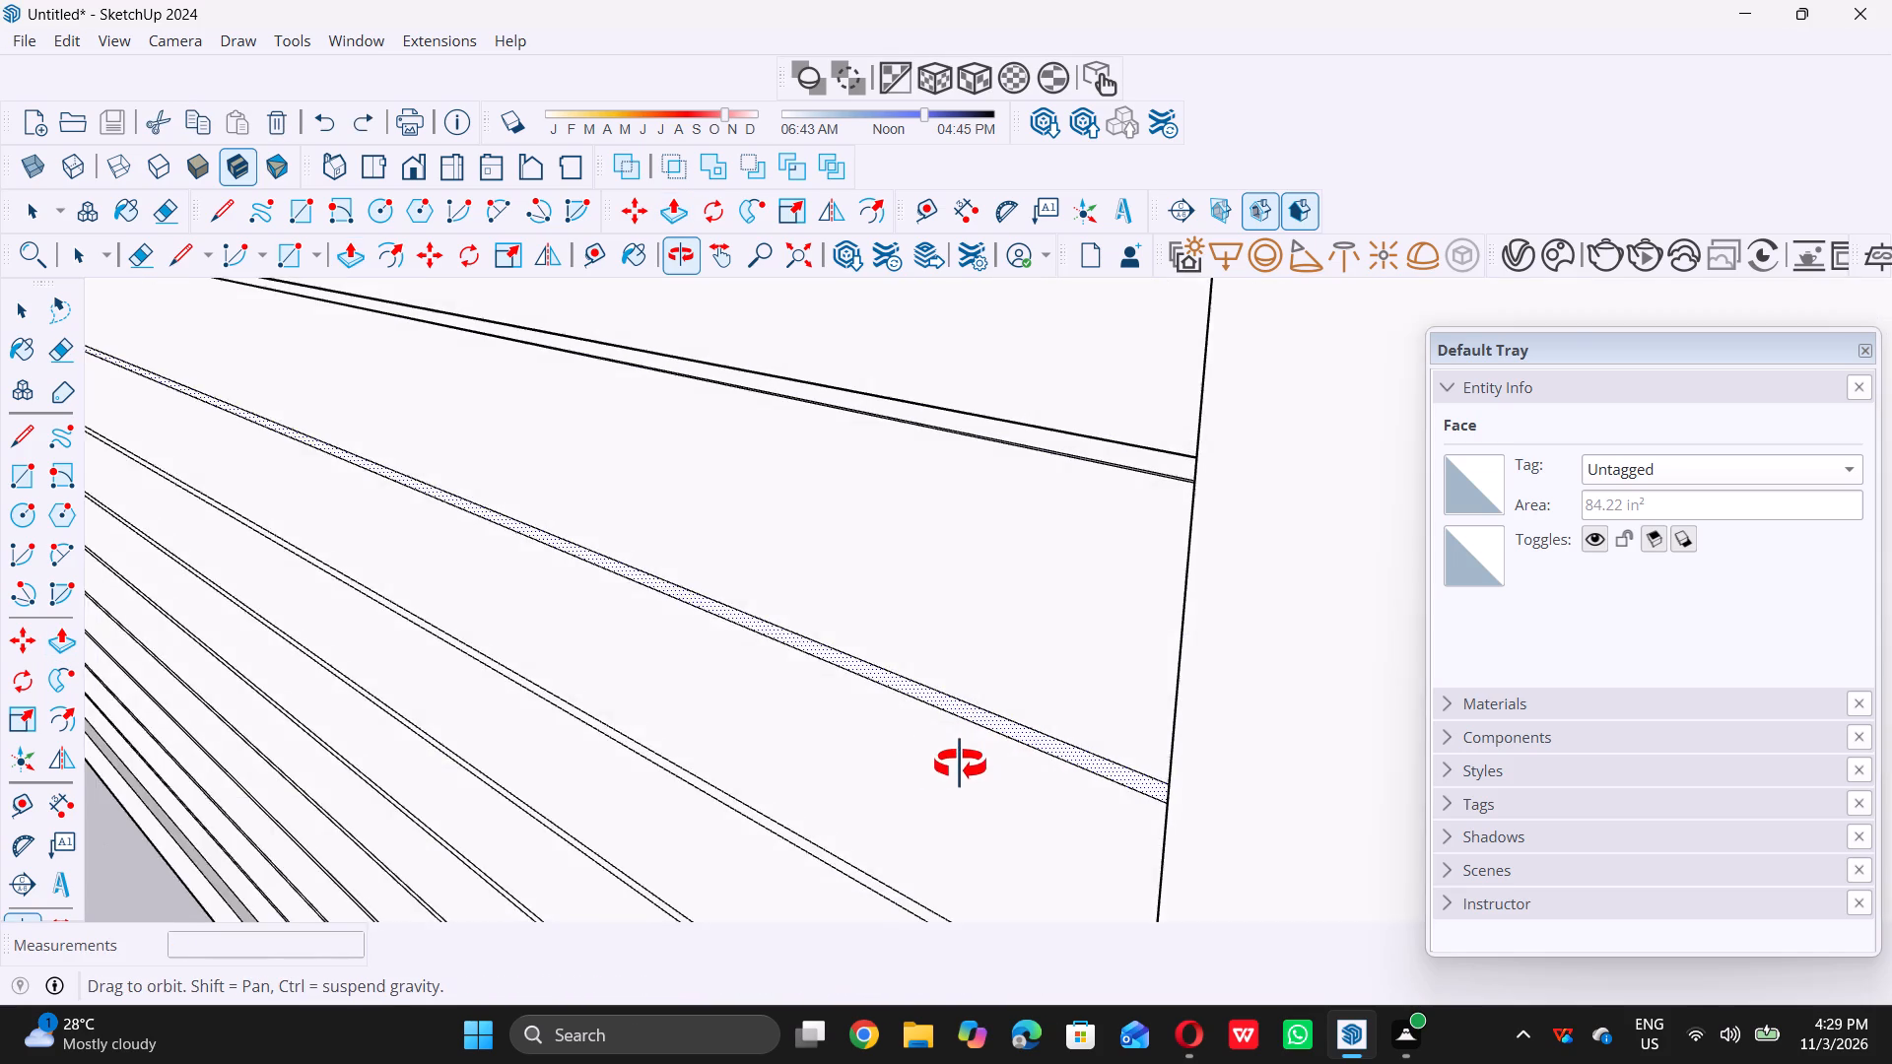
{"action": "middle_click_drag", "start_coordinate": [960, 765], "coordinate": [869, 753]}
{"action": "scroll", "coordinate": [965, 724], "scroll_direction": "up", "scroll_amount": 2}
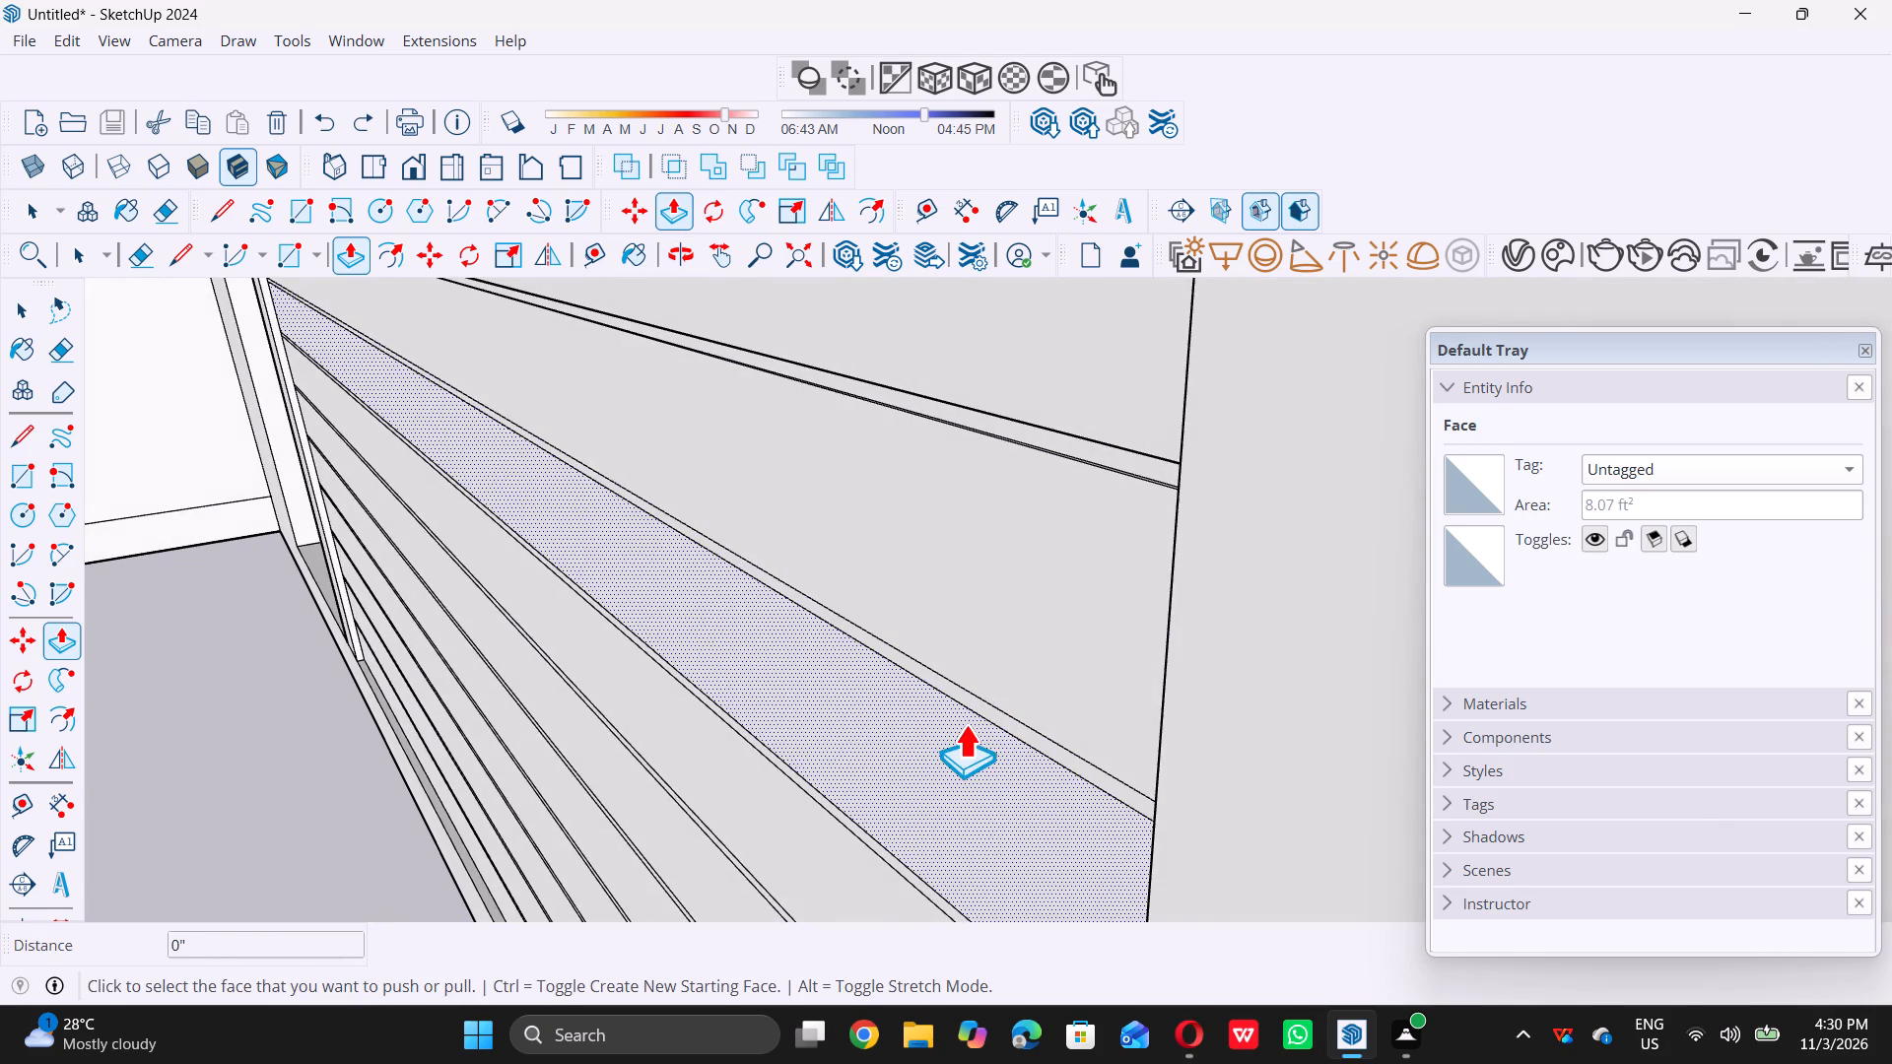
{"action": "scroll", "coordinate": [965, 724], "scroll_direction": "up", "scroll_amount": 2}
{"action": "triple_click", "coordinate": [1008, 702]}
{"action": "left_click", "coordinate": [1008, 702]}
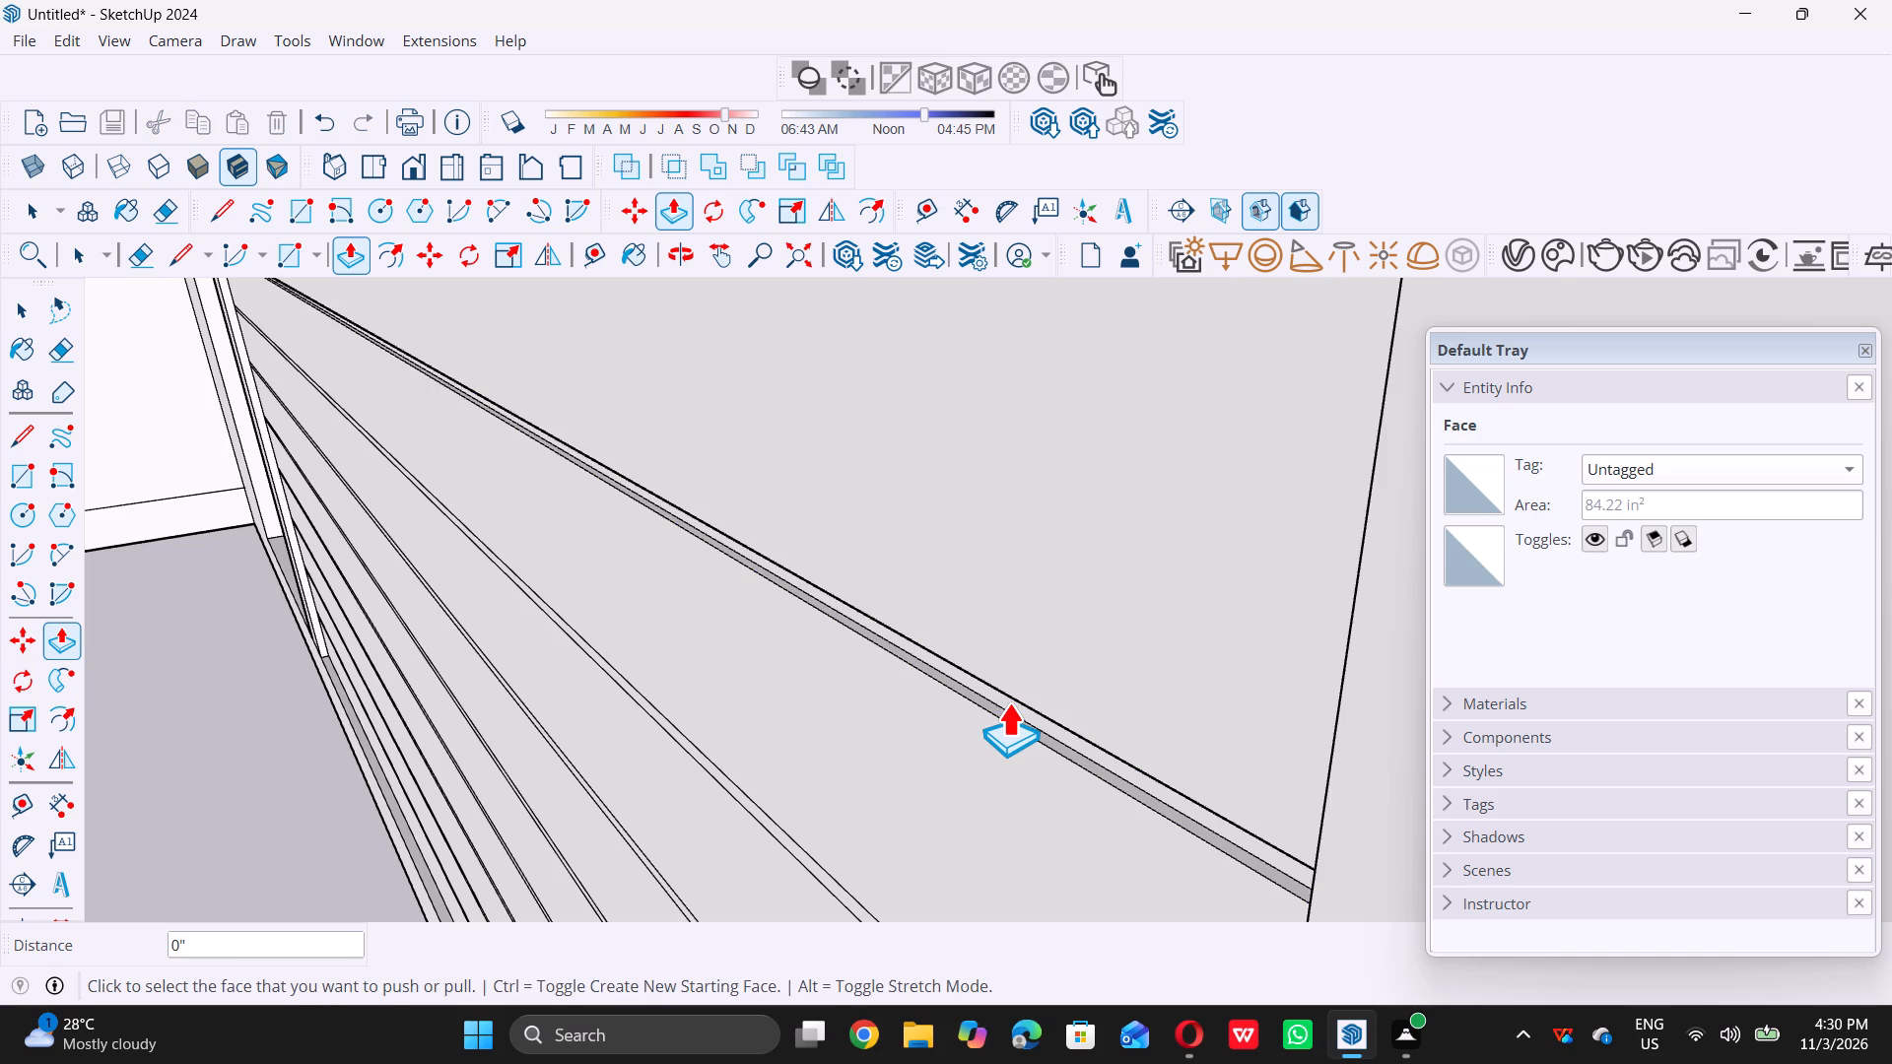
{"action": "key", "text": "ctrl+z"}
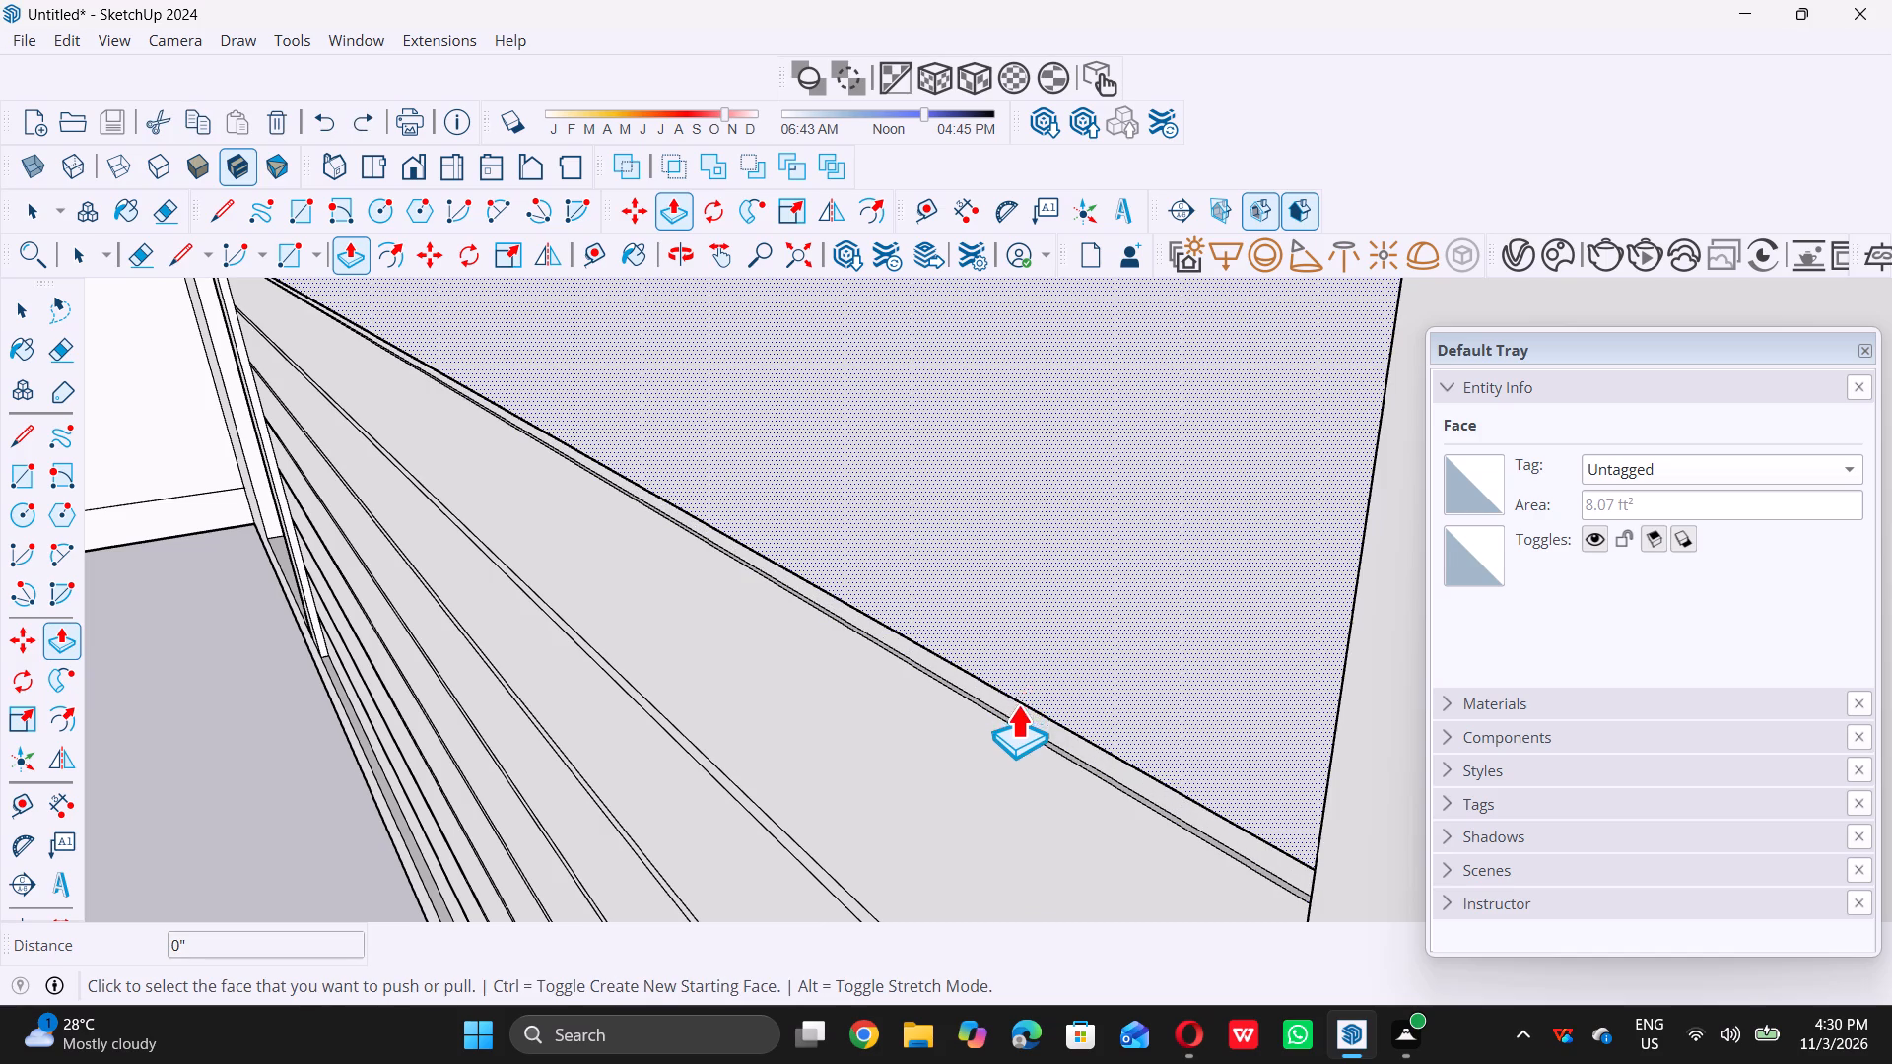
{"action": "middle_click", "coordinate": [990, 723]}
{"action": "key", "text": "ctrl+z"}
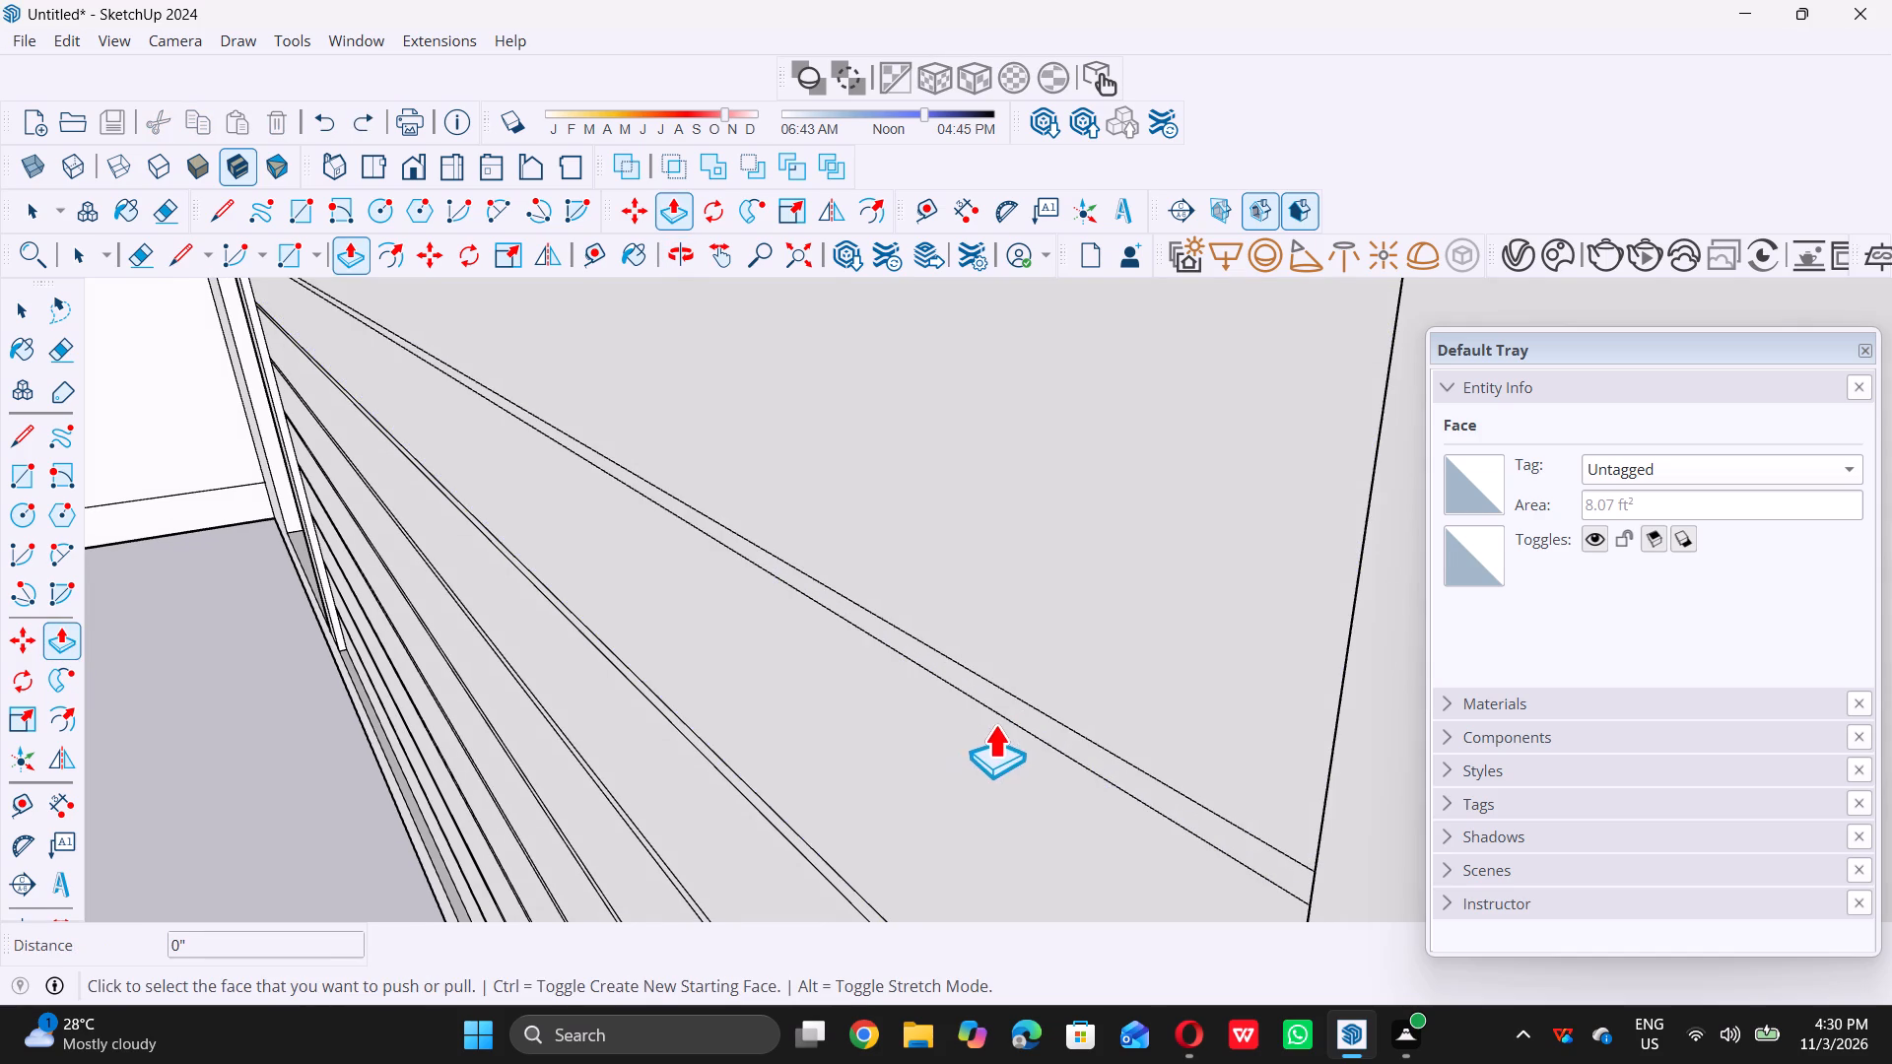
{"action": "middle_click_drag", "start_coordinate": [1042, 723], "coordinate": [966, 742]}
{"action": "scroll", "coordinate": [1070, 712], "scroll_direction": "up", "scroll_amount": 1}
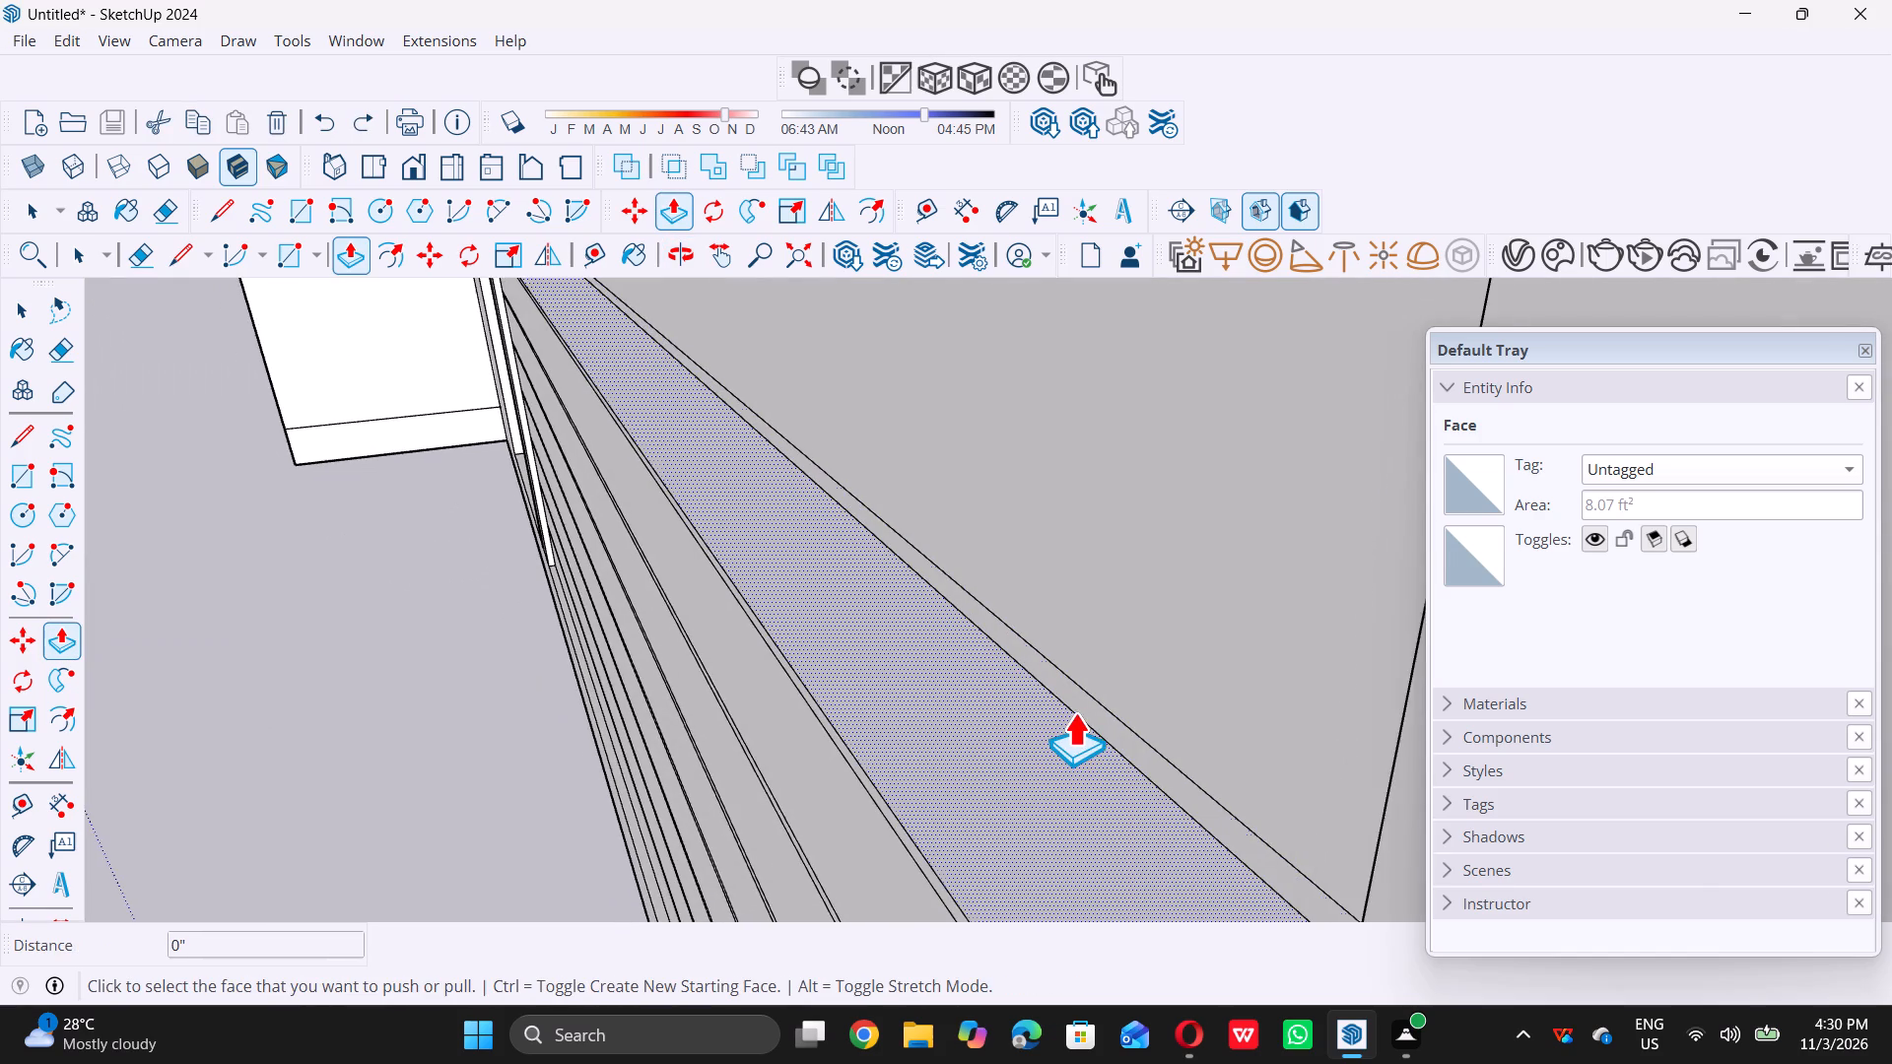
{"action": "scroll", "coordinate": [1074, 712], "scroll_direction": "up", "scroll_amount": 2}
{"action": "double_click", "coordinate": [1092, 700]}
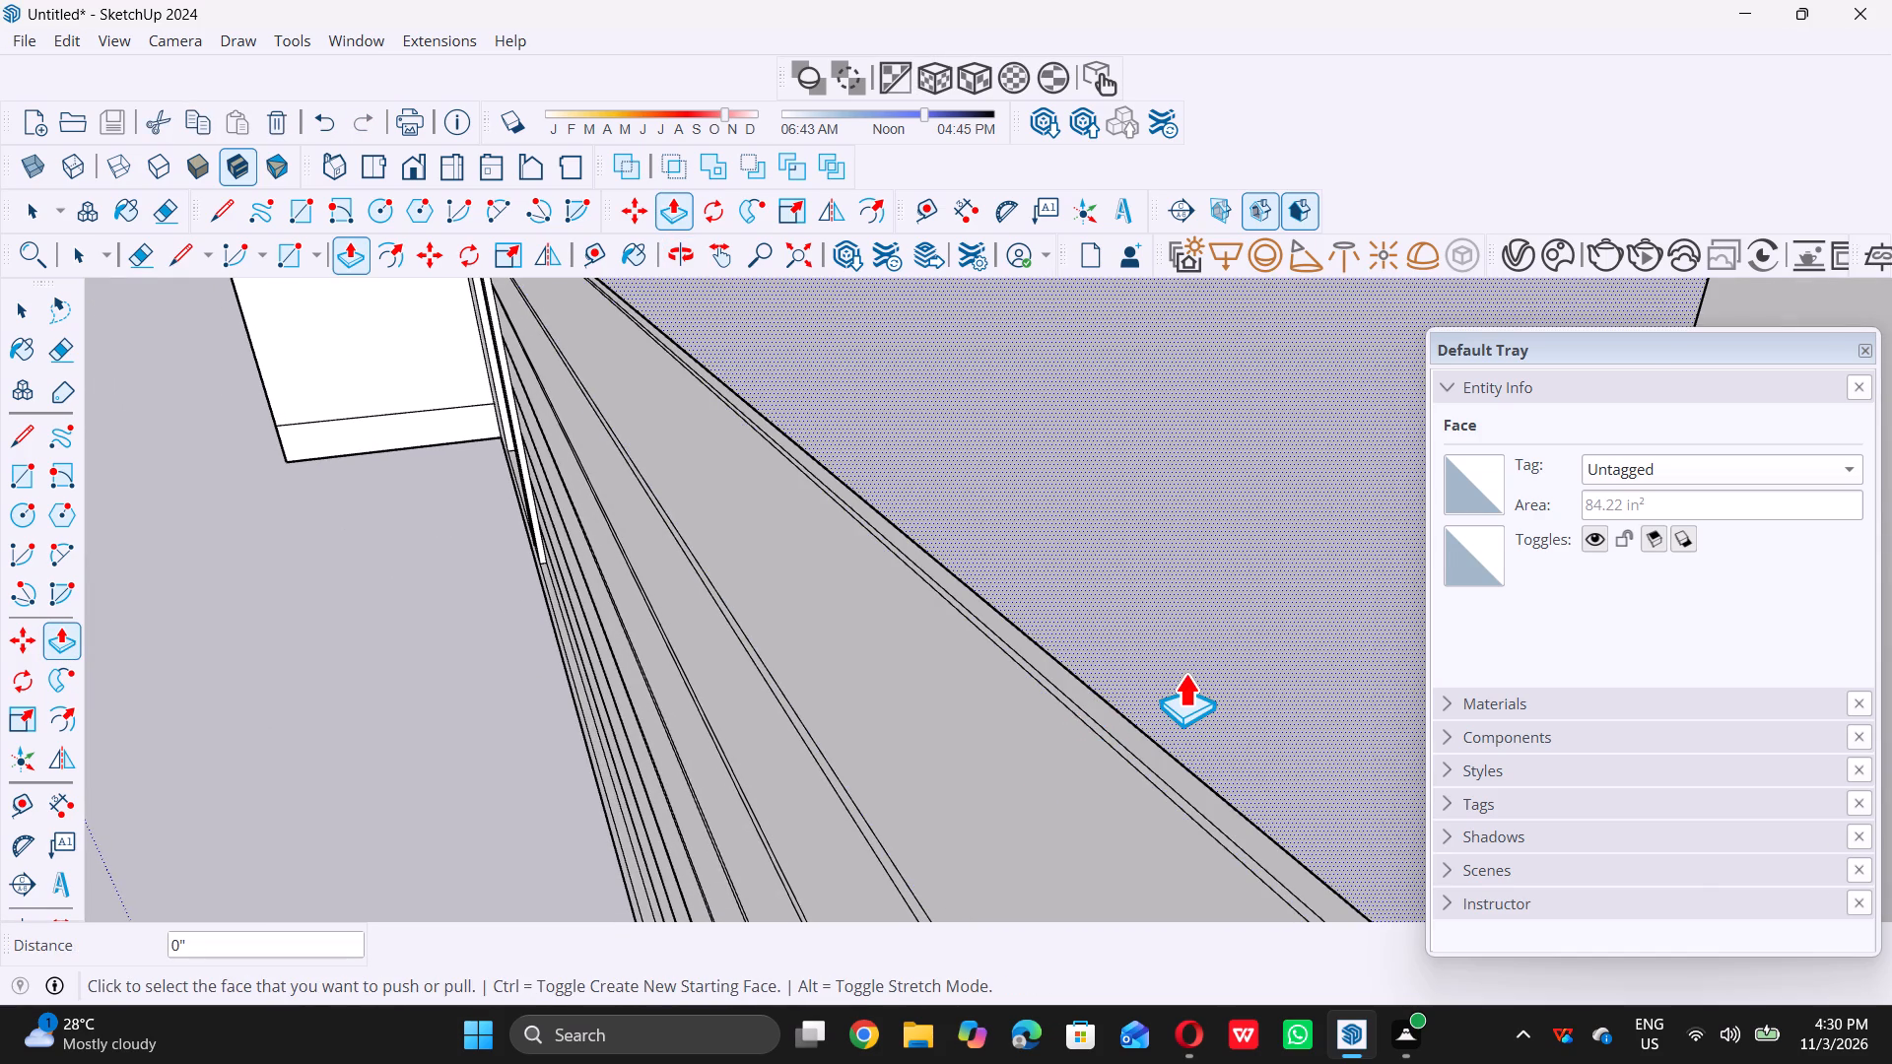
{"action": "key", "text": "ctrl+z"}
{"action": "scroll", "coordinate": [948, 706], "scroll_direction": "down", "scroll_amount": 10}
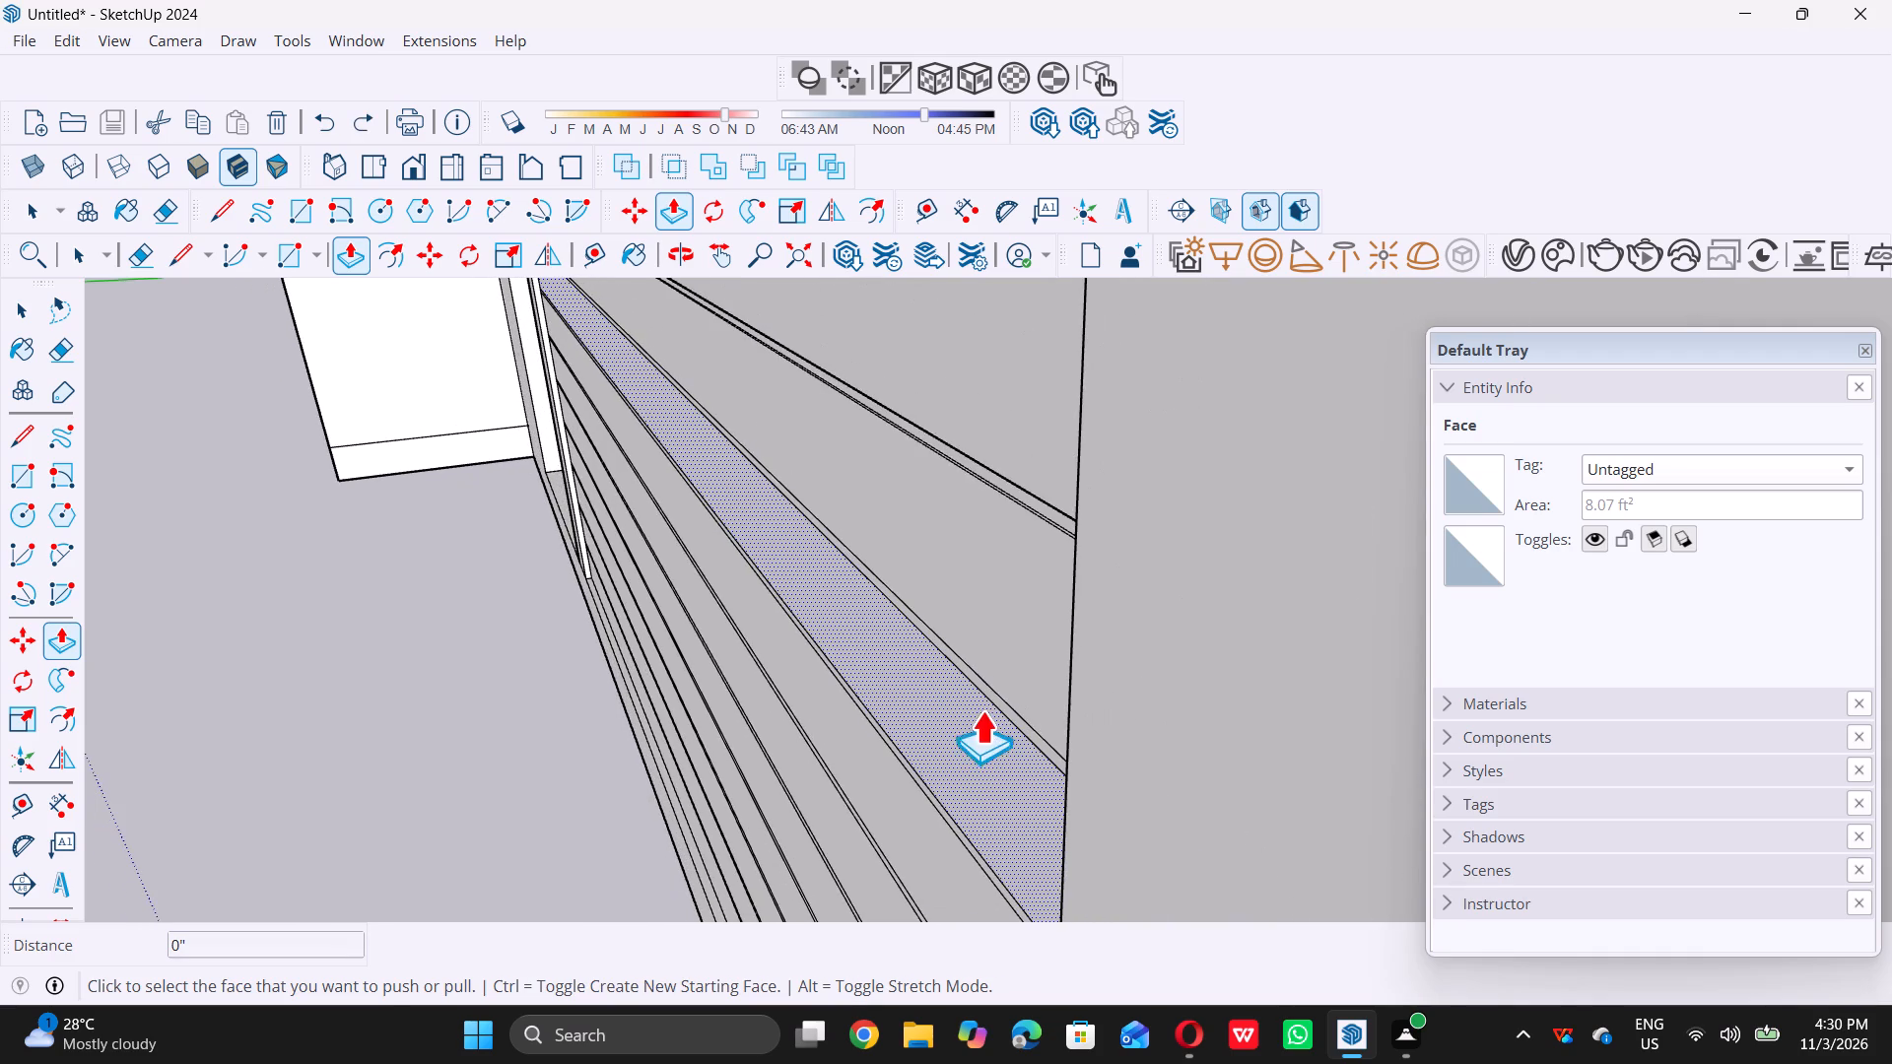
Undo the recess of the groove strip directly above the seventh one on the front panel.
{"action": "middle_click_drag", "start_coordinate": [983, 709], "coordinate": [923, 717]}
{"action": "scroll", "coordinate": [1060, 557], "scroll_direction": "up", "scroll_amount": 5}
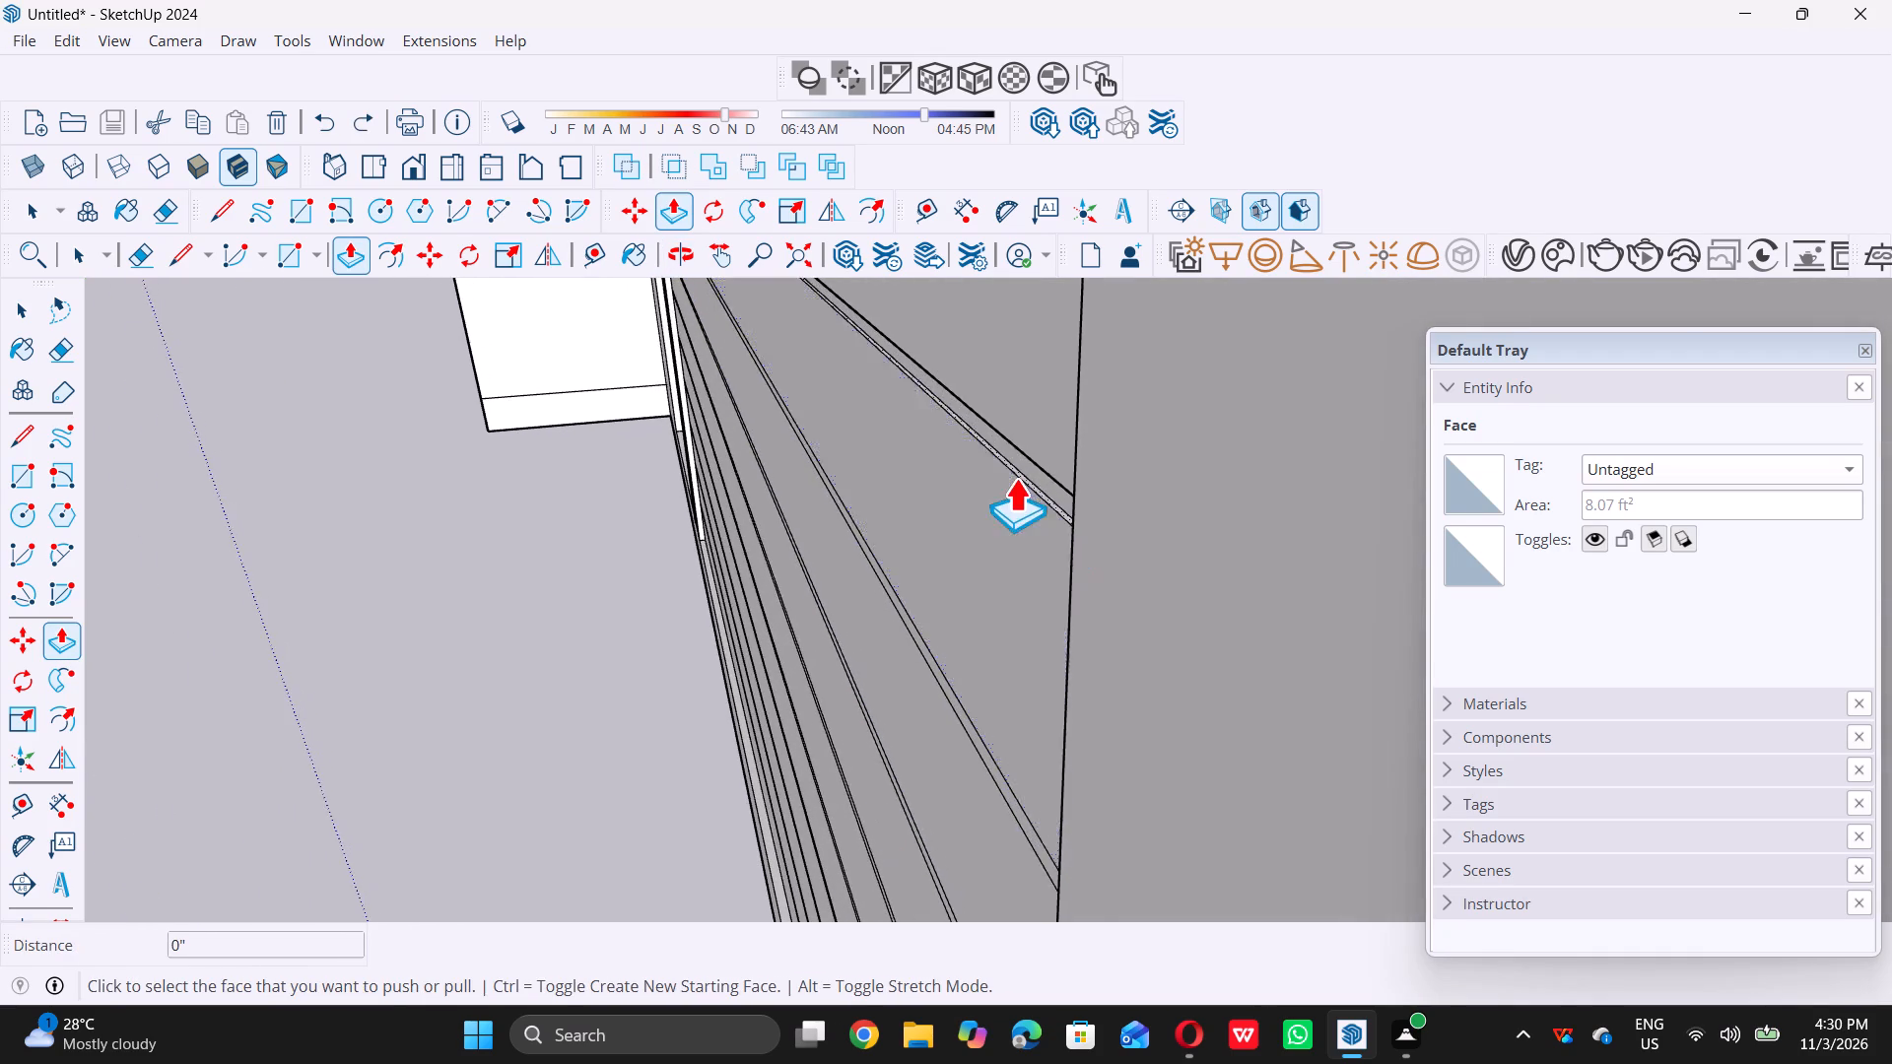
{"action": "scroll", "coordinate": [1013, 476], "scroll_direction": "up", "scroll_amount": 11}
{"action": "scroll", "coordinate": [1026, 471], "scroll_direction": "down", "scroll_amount": 7}
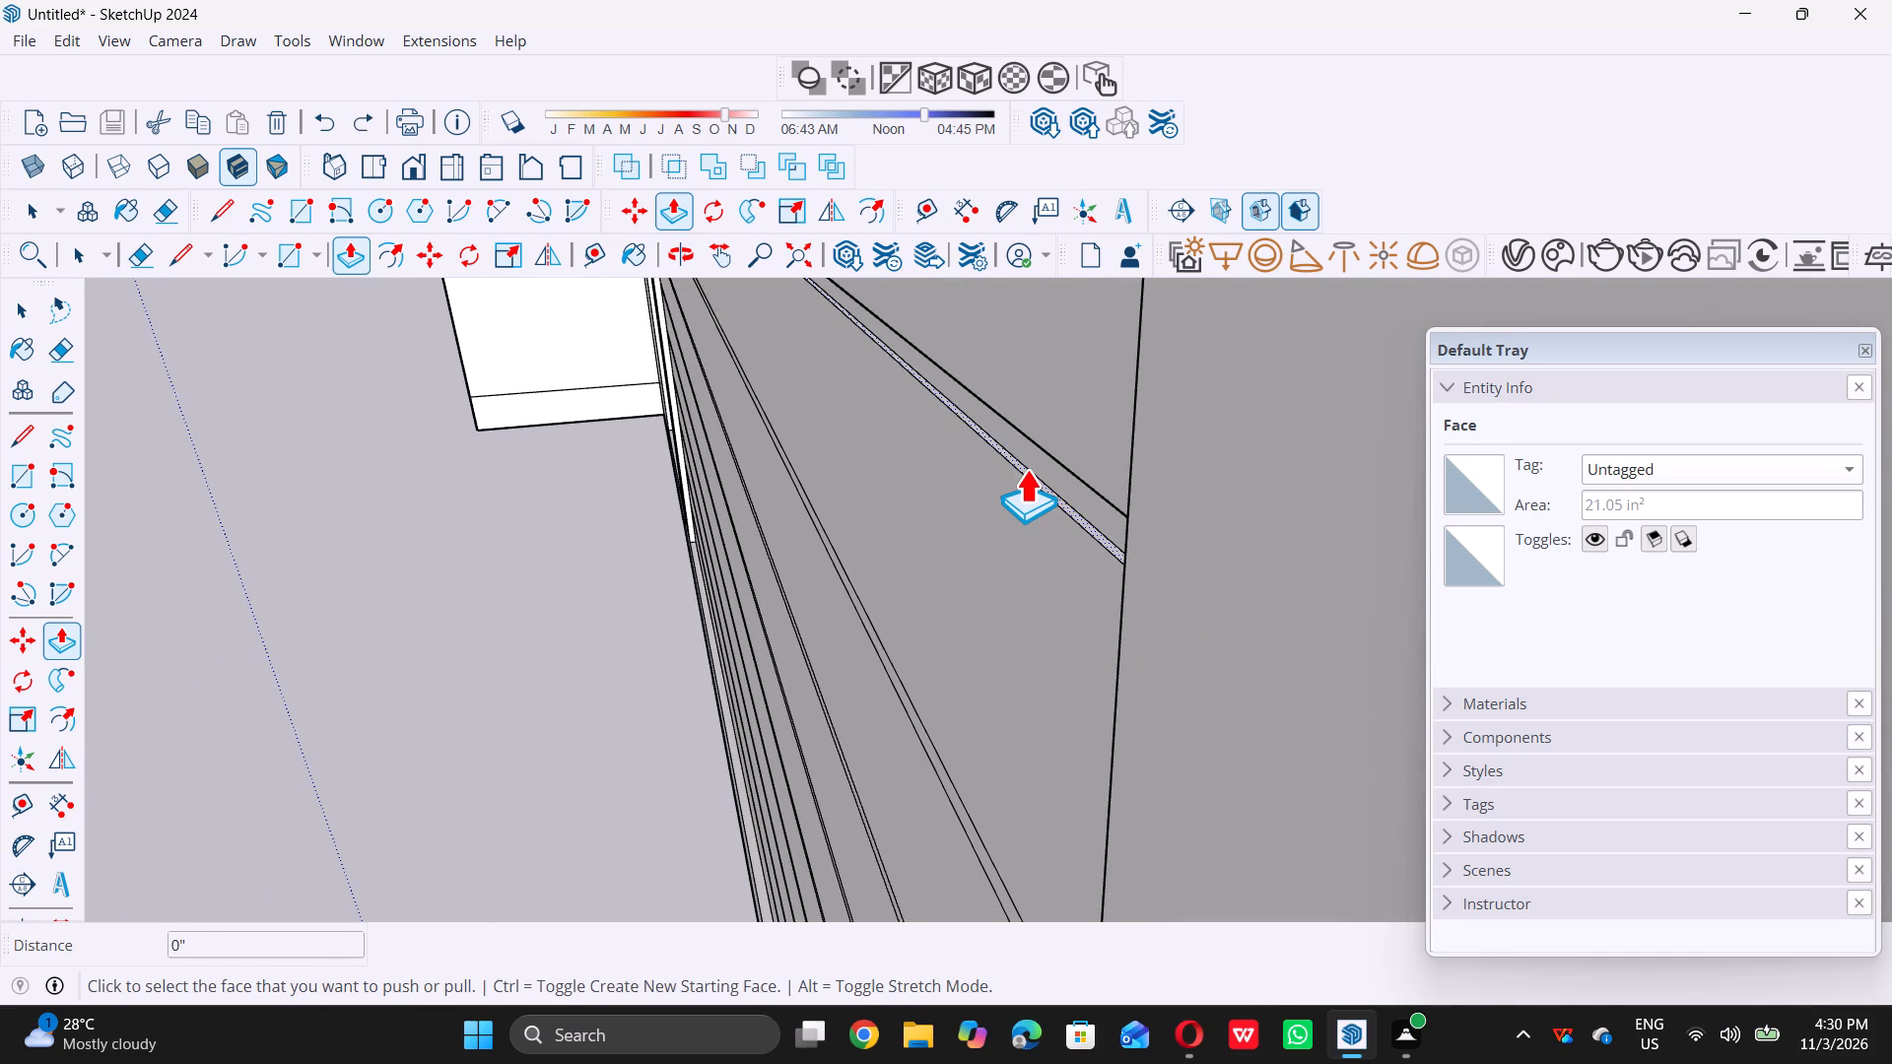
{"action": "key", "text": "ctrl+z"}
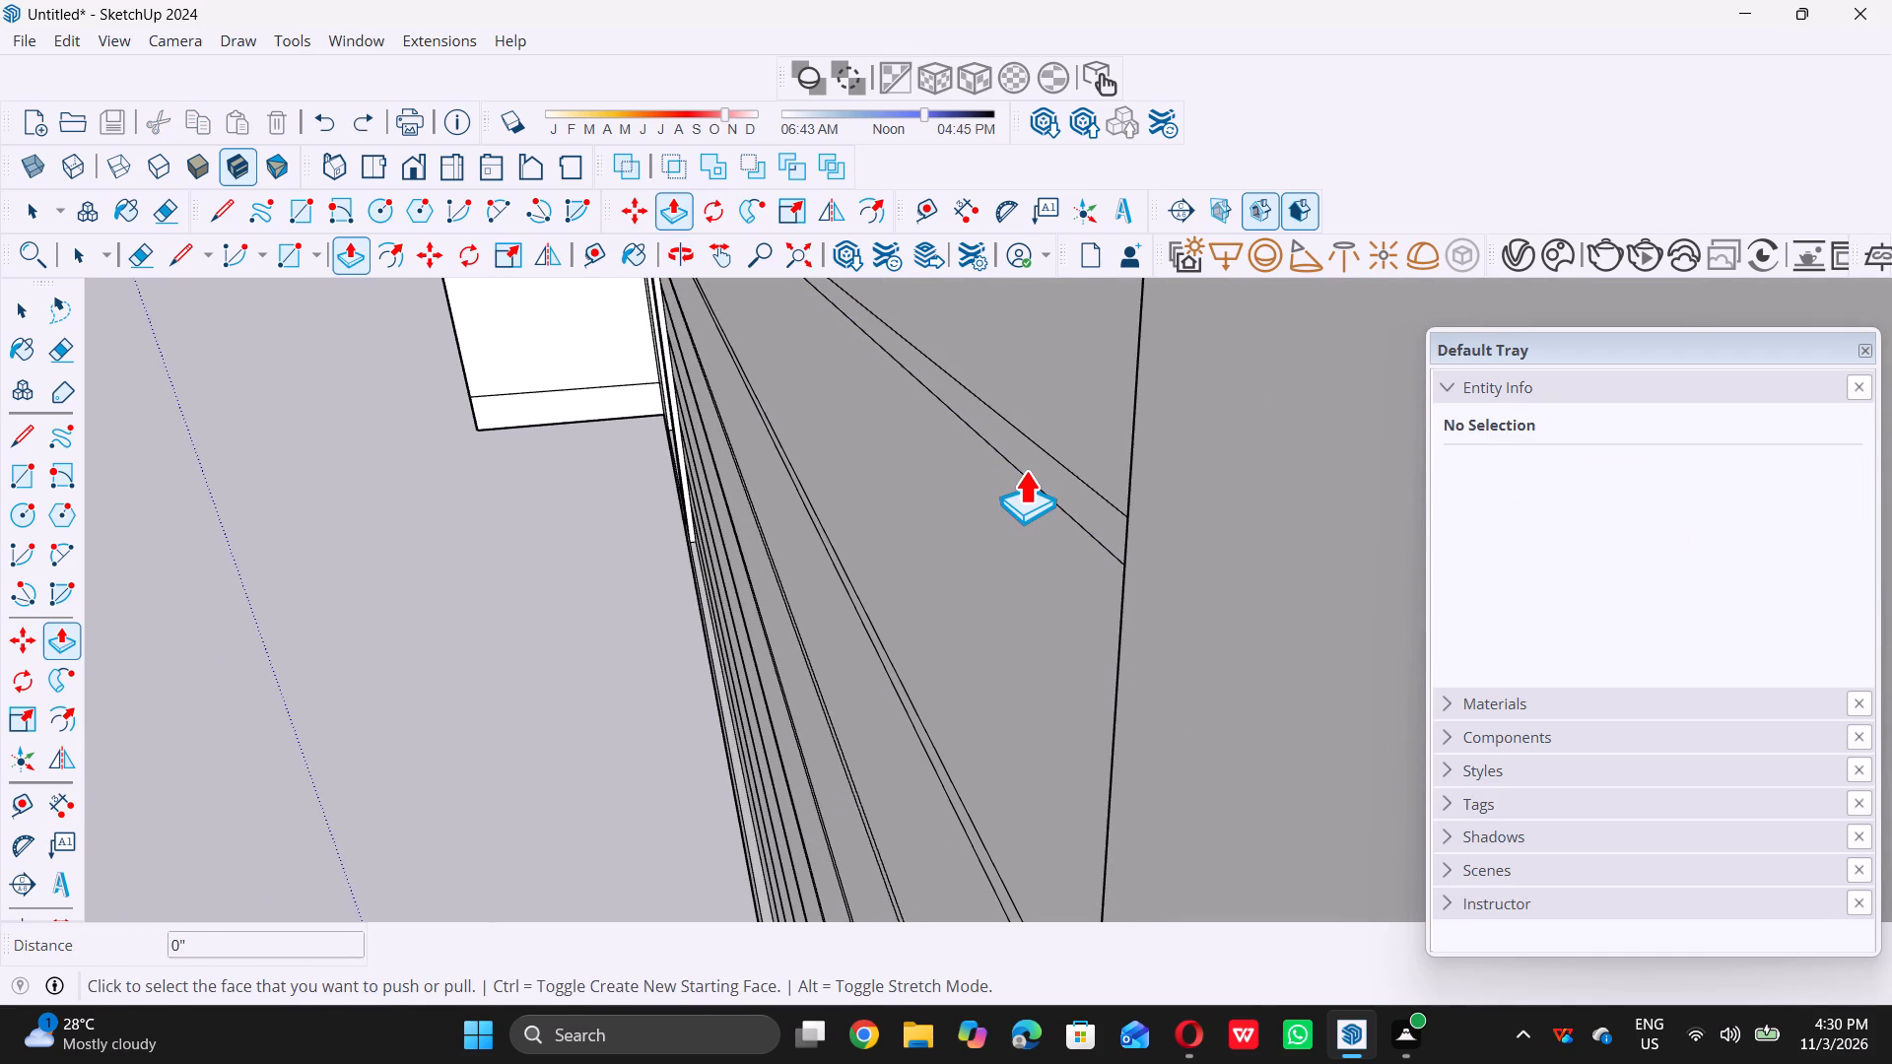
Examine the front panel's grooves from a steep side angle to compare recessed strips with flat ones.
{"action": "key", "text": "space"}
{"action": "scroll", "coordinate": [1025, 471], "scroll_direction": "down", "scroll_amount": 20}
{"action": "scroll", "coordinate": [1025, 471], "scroll_direction": "down", "scroll_amount": 3}
{"action": "scroll", "coordinate": [1060, 532], "scroll_direction": "up", "scroll_amount": 3}
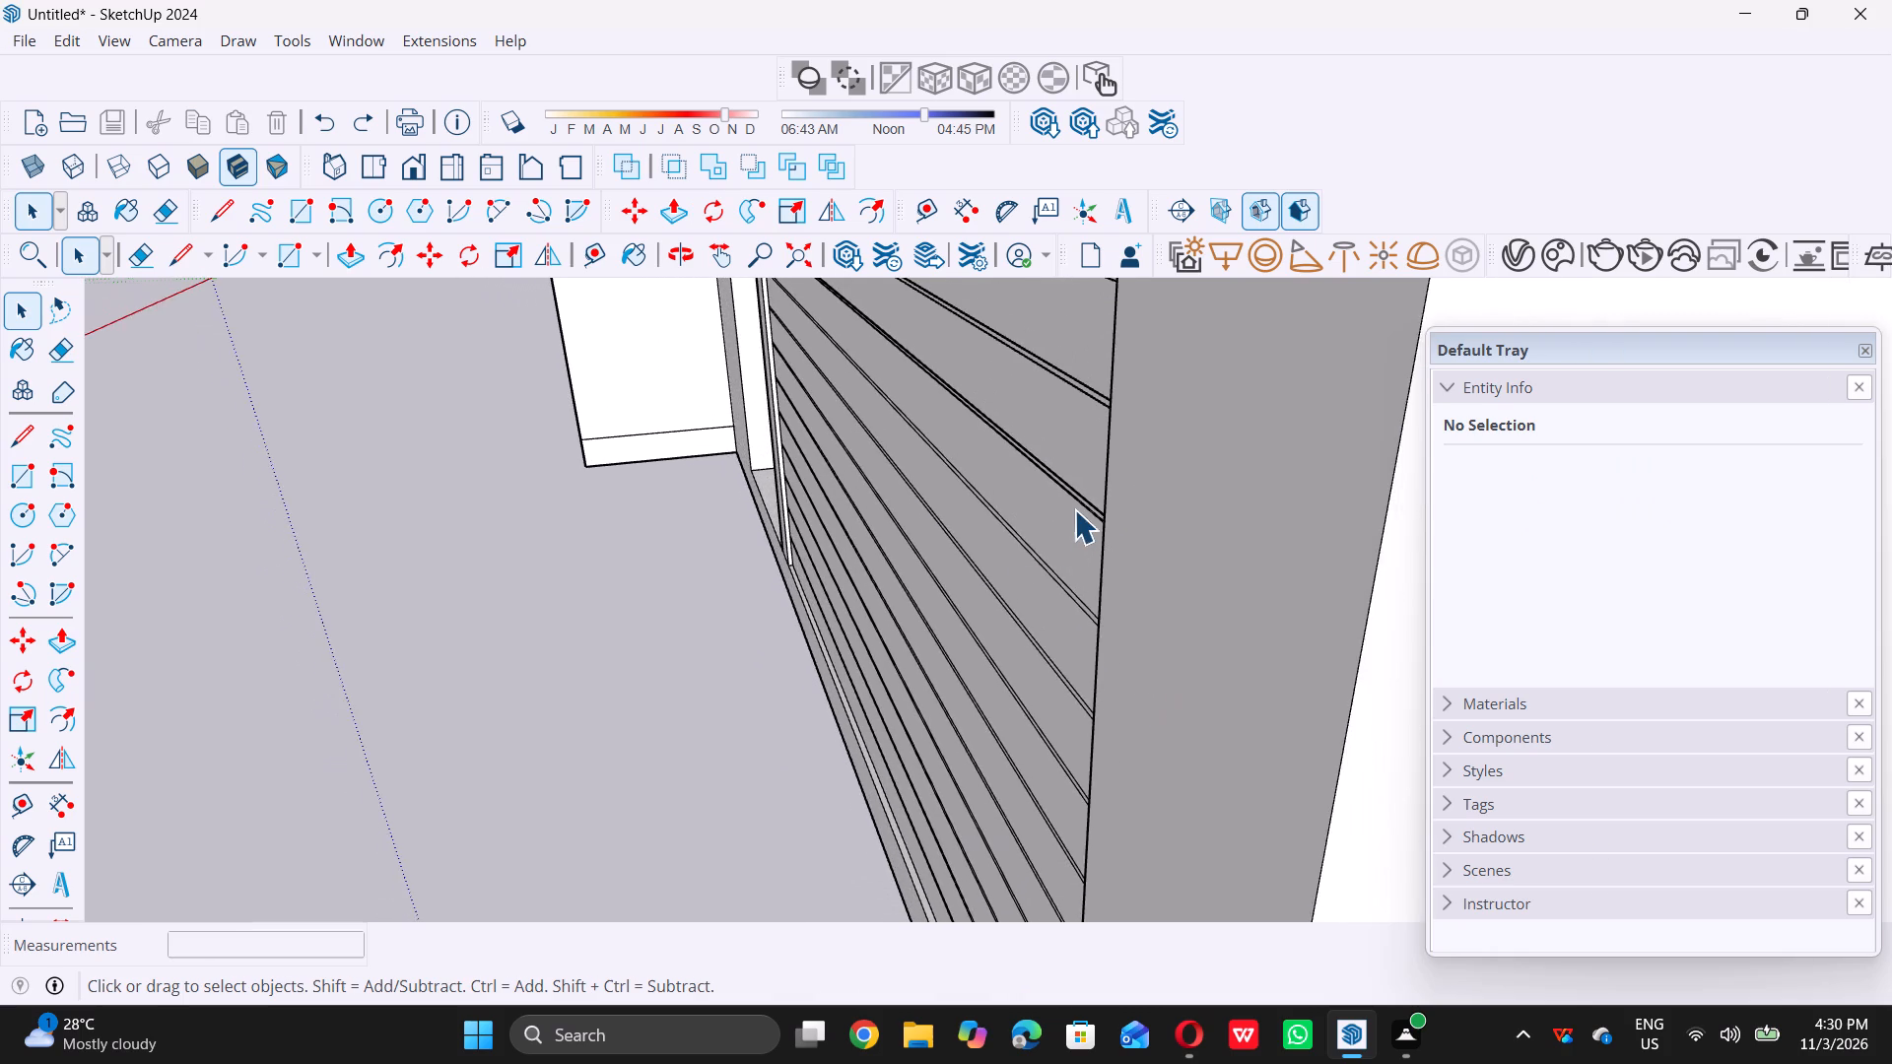
{"action": "scroll", "coordinate": [1074, 509], "scroll_direction": "up", "scroll_amount": 10}
{"action": "scroll", "coordinate": [1162, 471], "scroll_direction": "up", "scroll_amount": 7}
{"action": "scroll", "coordinate": [1168, 474], "scroll_direction": "down", "scroll_amount": 7}
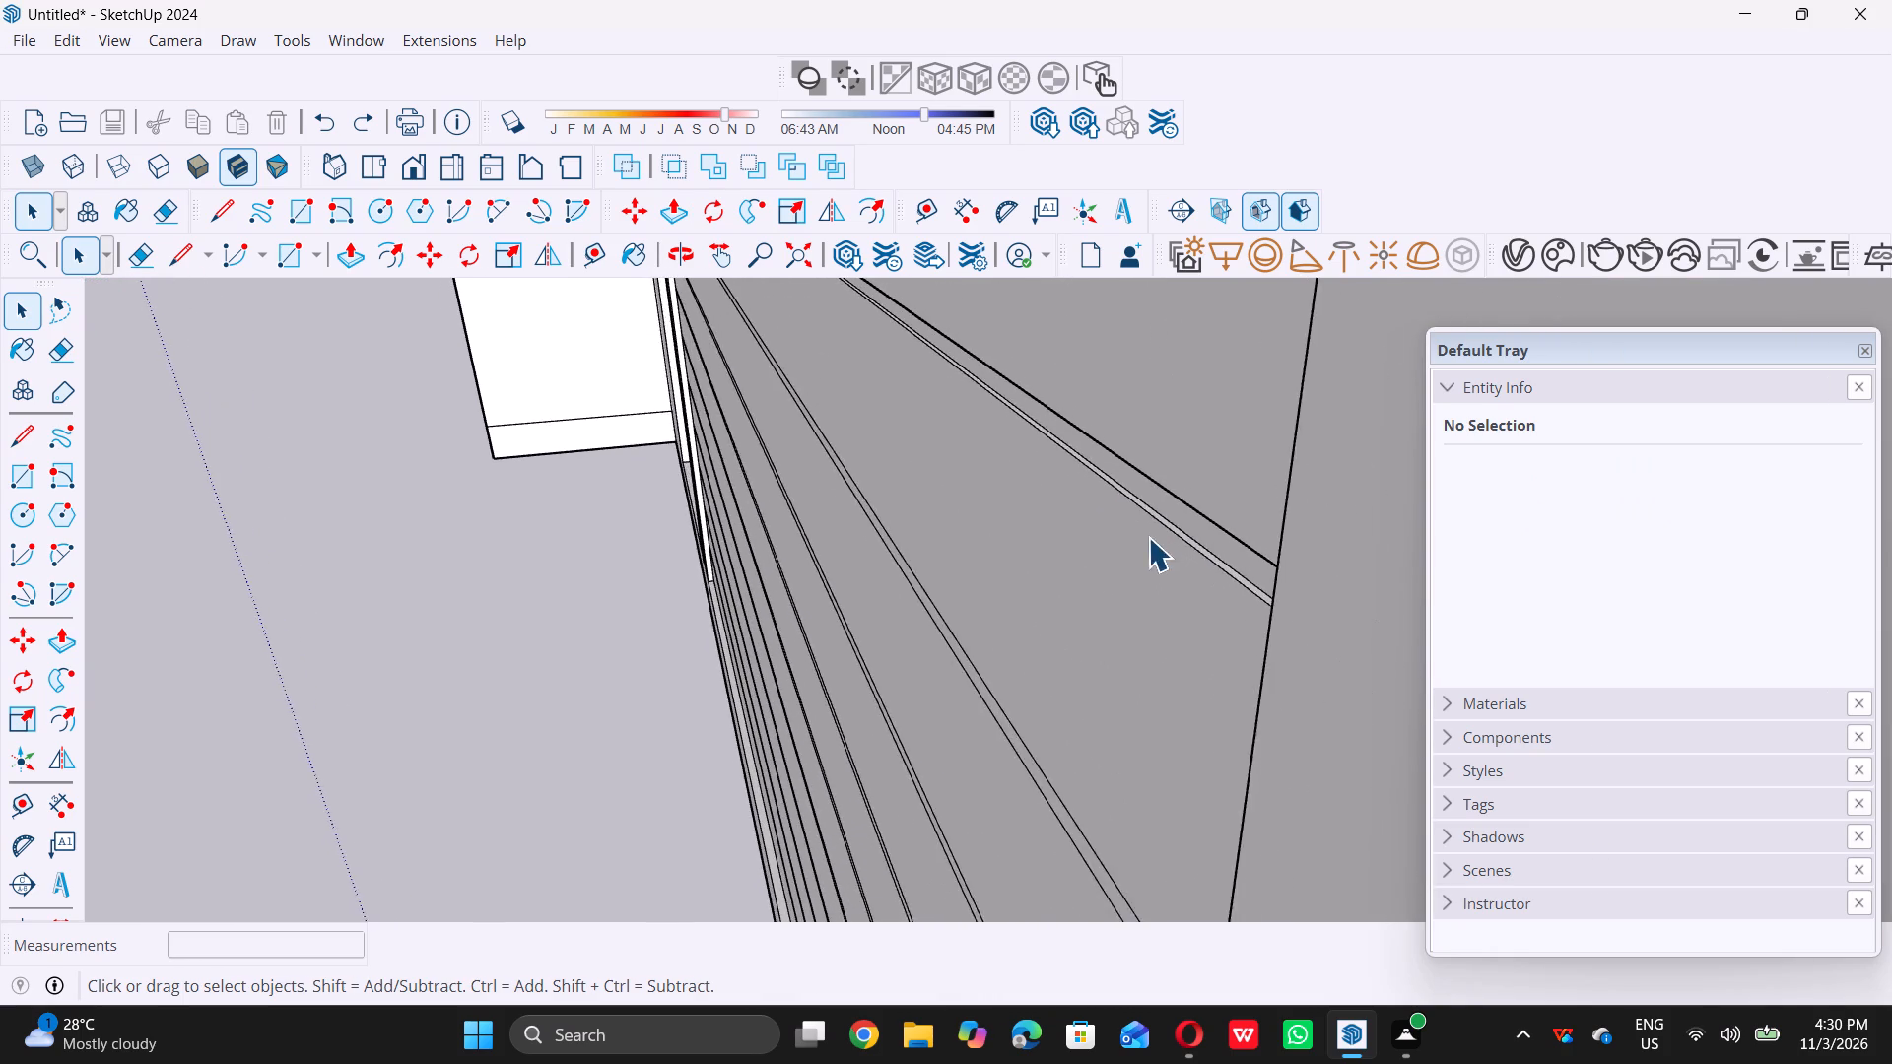
{"action": "scroll", "coordinate": [1148, 537], "scroll_direction": "down", "scroll_amount": 20}
{"action": "scroll", "coordinate": [1148, 537], "scroll_direction": "down", "scroll_amount": 9}
{"action": "scroll", "coordinate": [1181, 513], "scroll_direction": "up", "scroll_amount": 6}
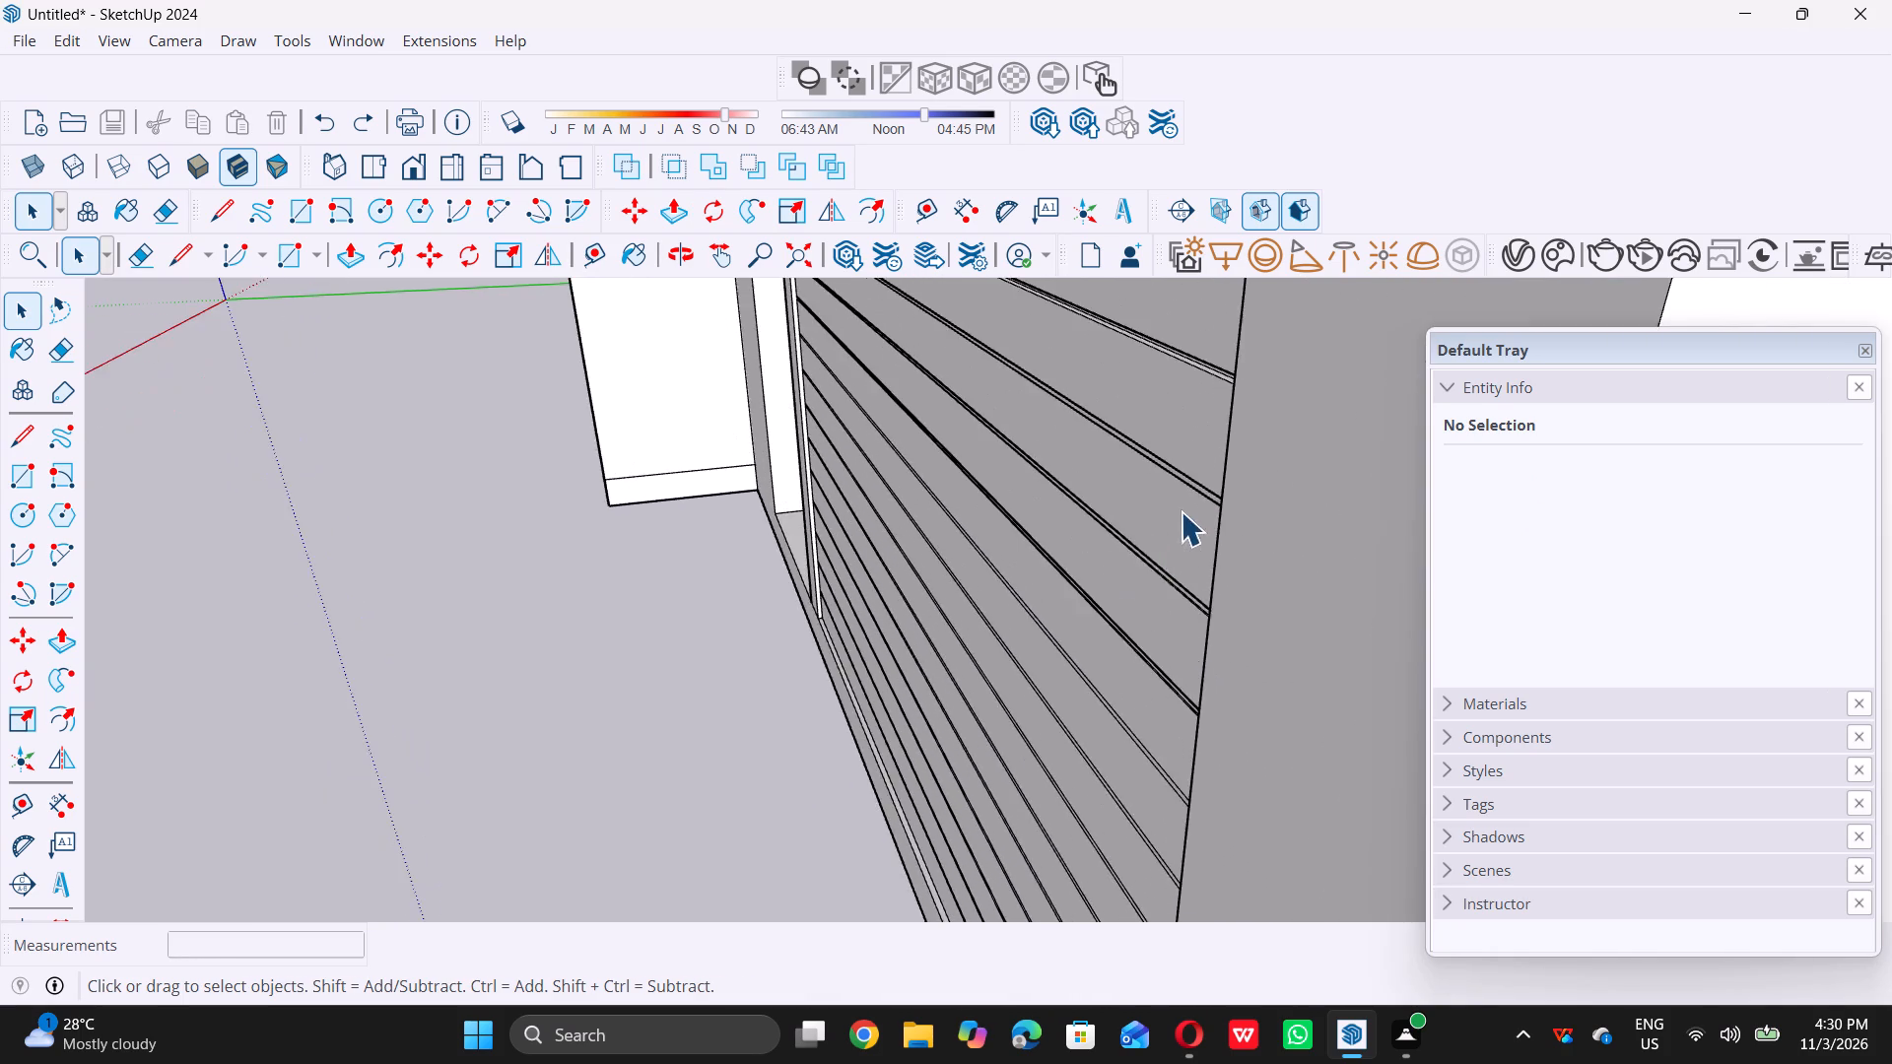
{"action": "scroll", "coordinate": [1152, 573], "scroll_direction": "up", "scroll_amount": 19}
{"action": "middle_click_drag", "start_coordinate": [1238, 598], "coordinate": [1161, 614]}
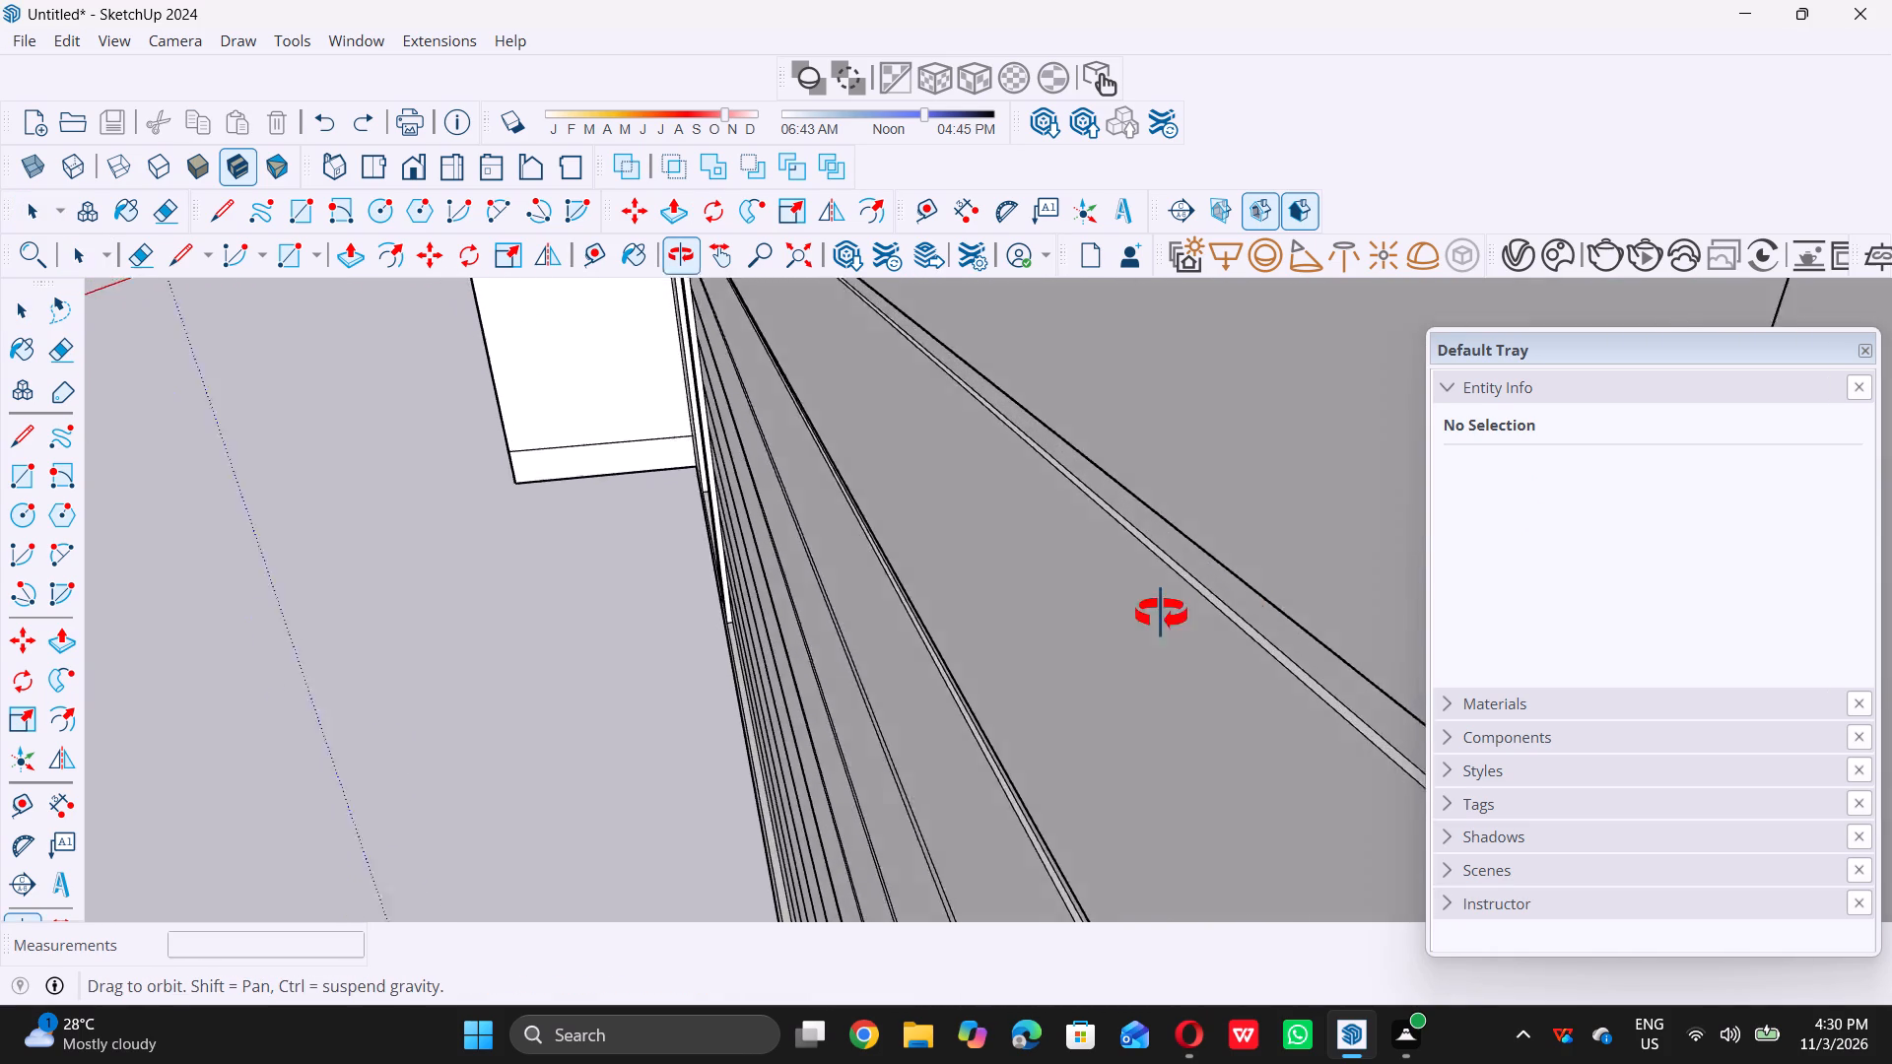
{"action": "middle_click_drag", "start_coordinate": [1161, 614], "coordinate": [1266, 478]}
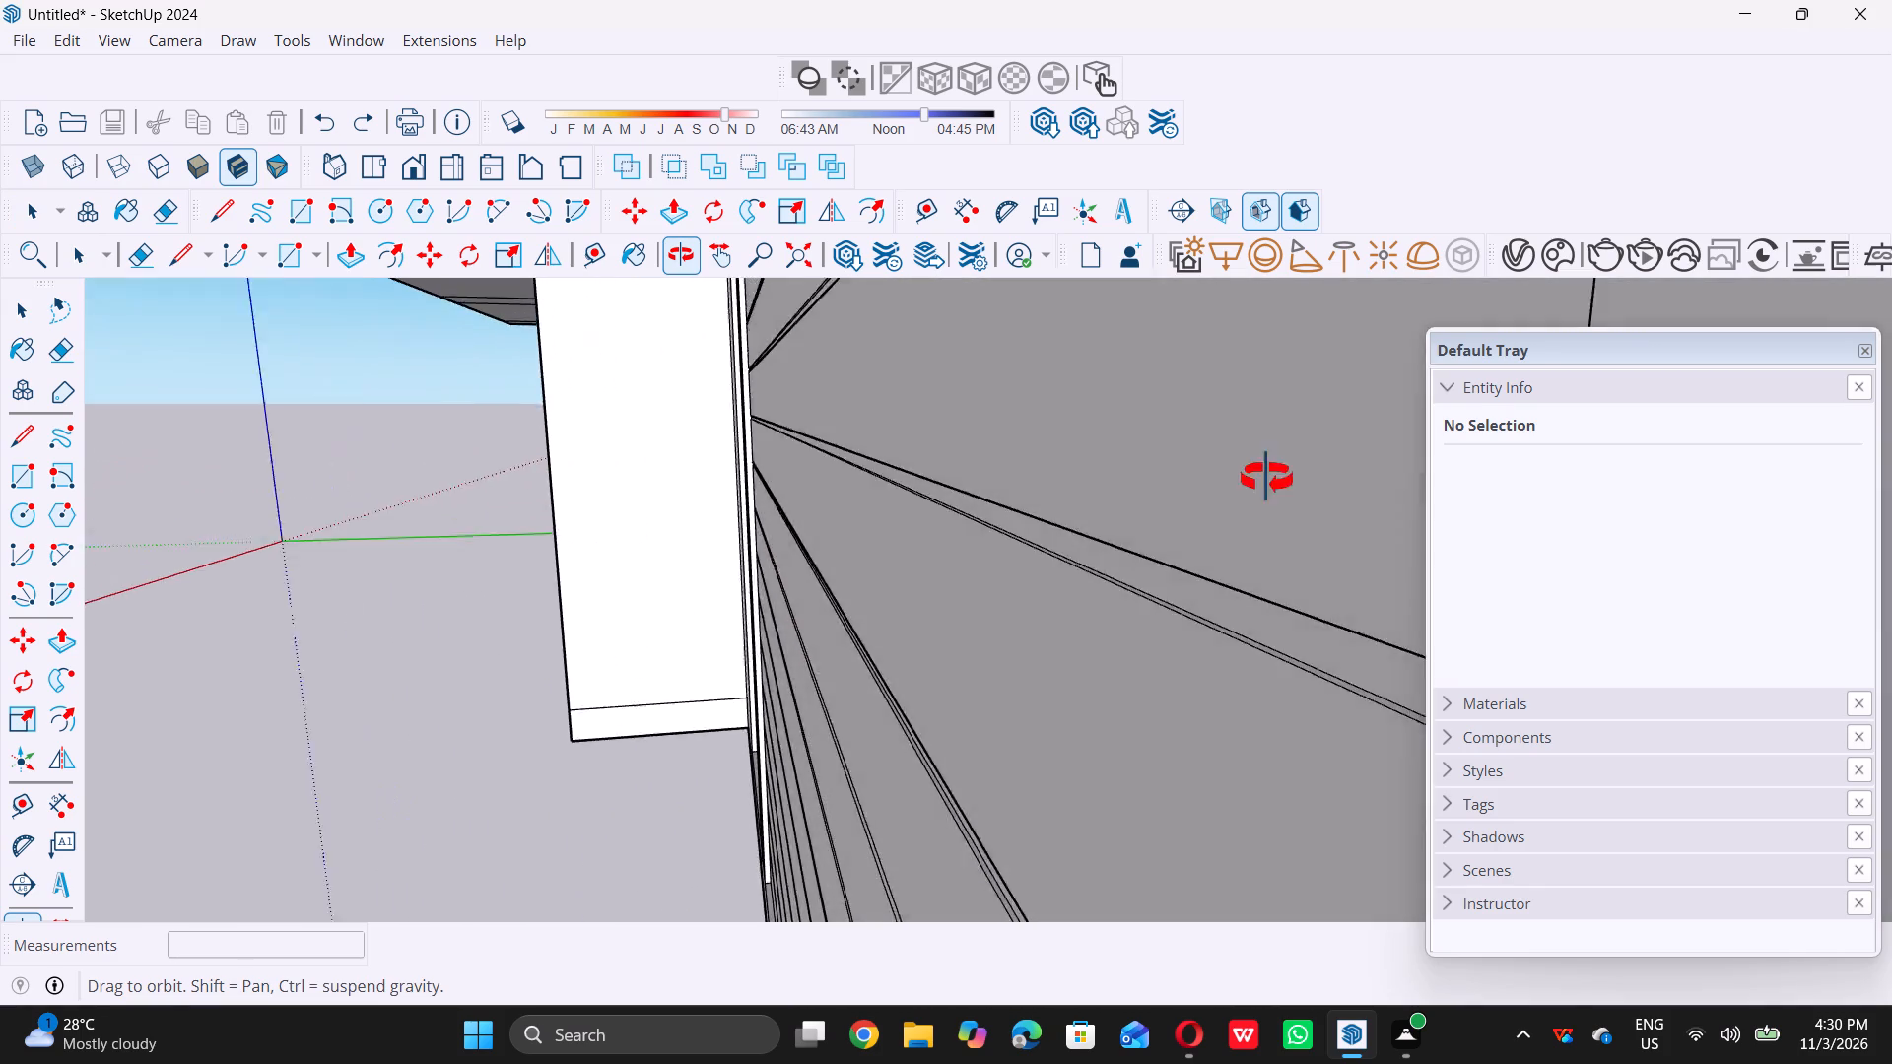
{"action": "middle_click_drag", "start_coordinate": [1266, 478], "coordinate": [1313, 484]}
{"action": "middle_click", "coordinate": [1385, 497]}
{"action": "middle_click", "coordinate": [1388, 497]}
{"action": "middle_click_drag", "start_coordinate": [1388, 497], "coordinate": [1446, 508]}
{"action": "scroll", "coordinate": [1207, 525], "scroll_direction": "down", "scroll_amount": 15}
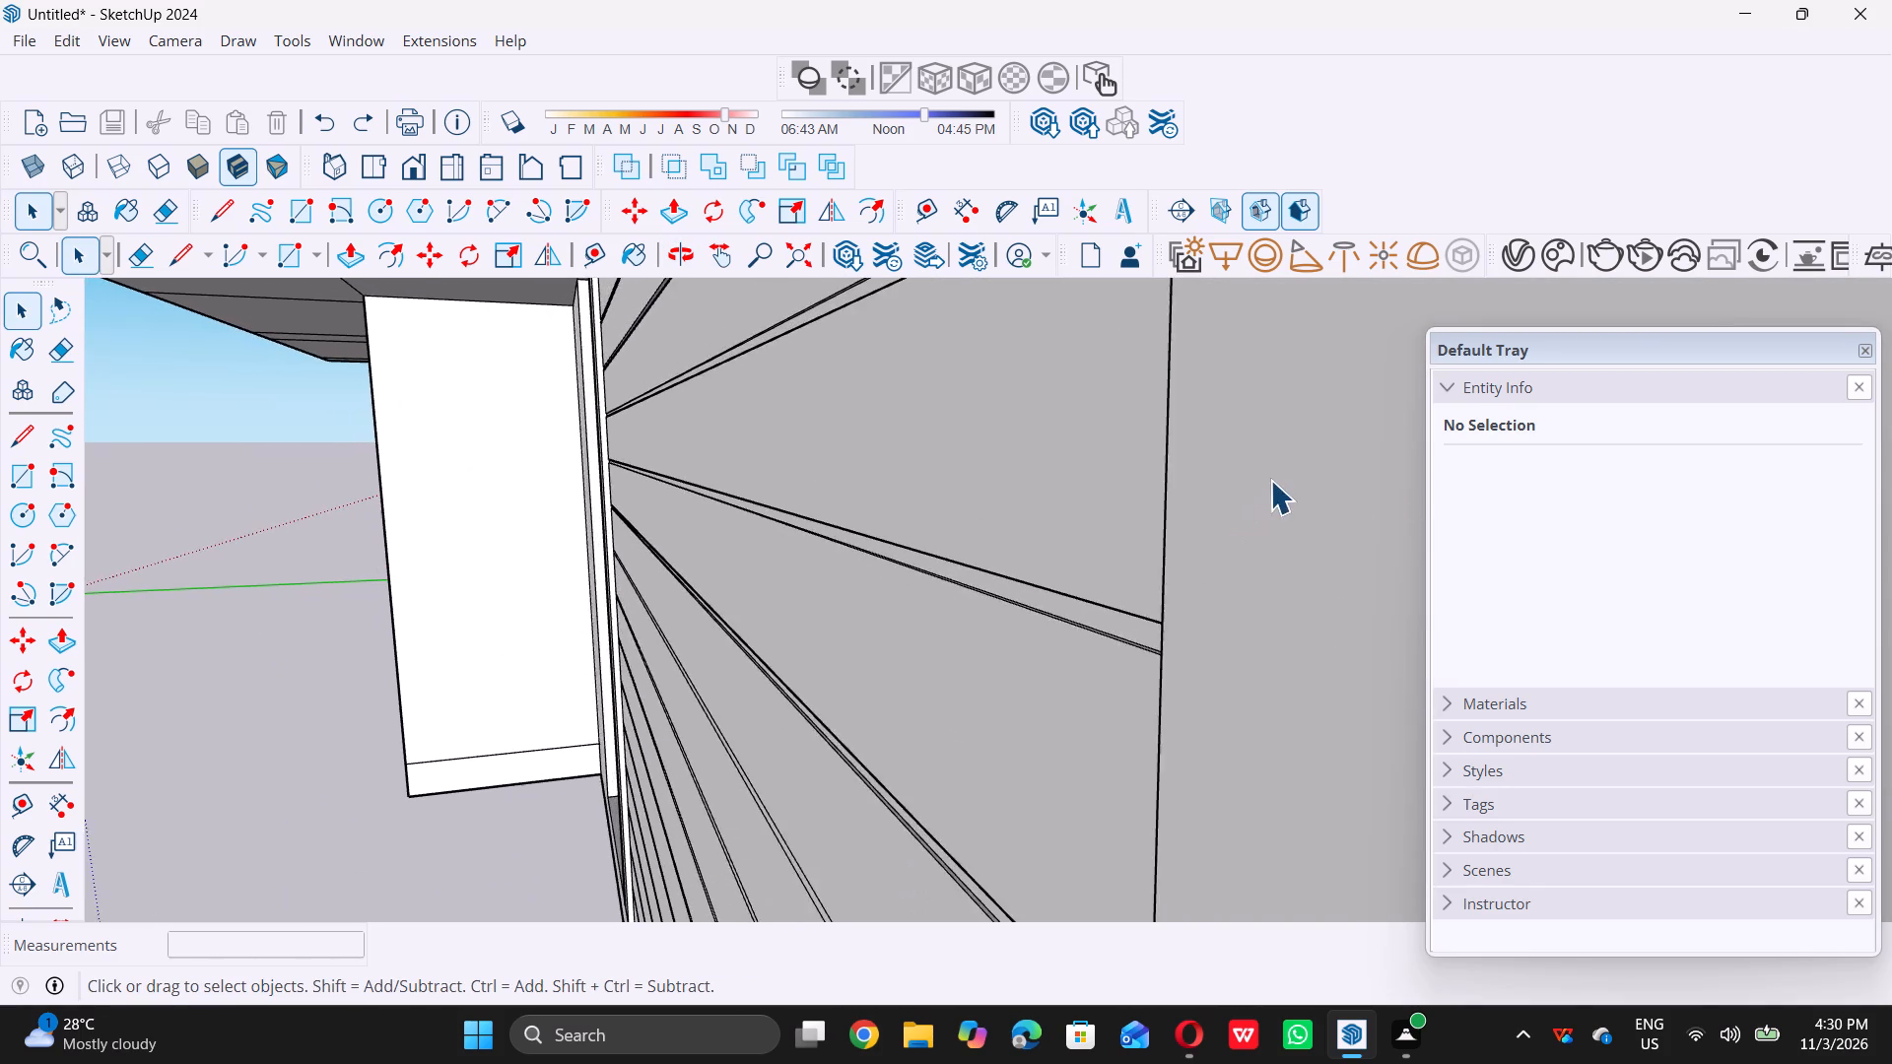
{"action": "scroll", "coordinate": [1270, 480], "scroll_direction": "down", "scroll_amount": 8}
{"action": "scroll", "coordinate": [1268, 540], "scroll_direction": "down", "scroll_amount": 18}
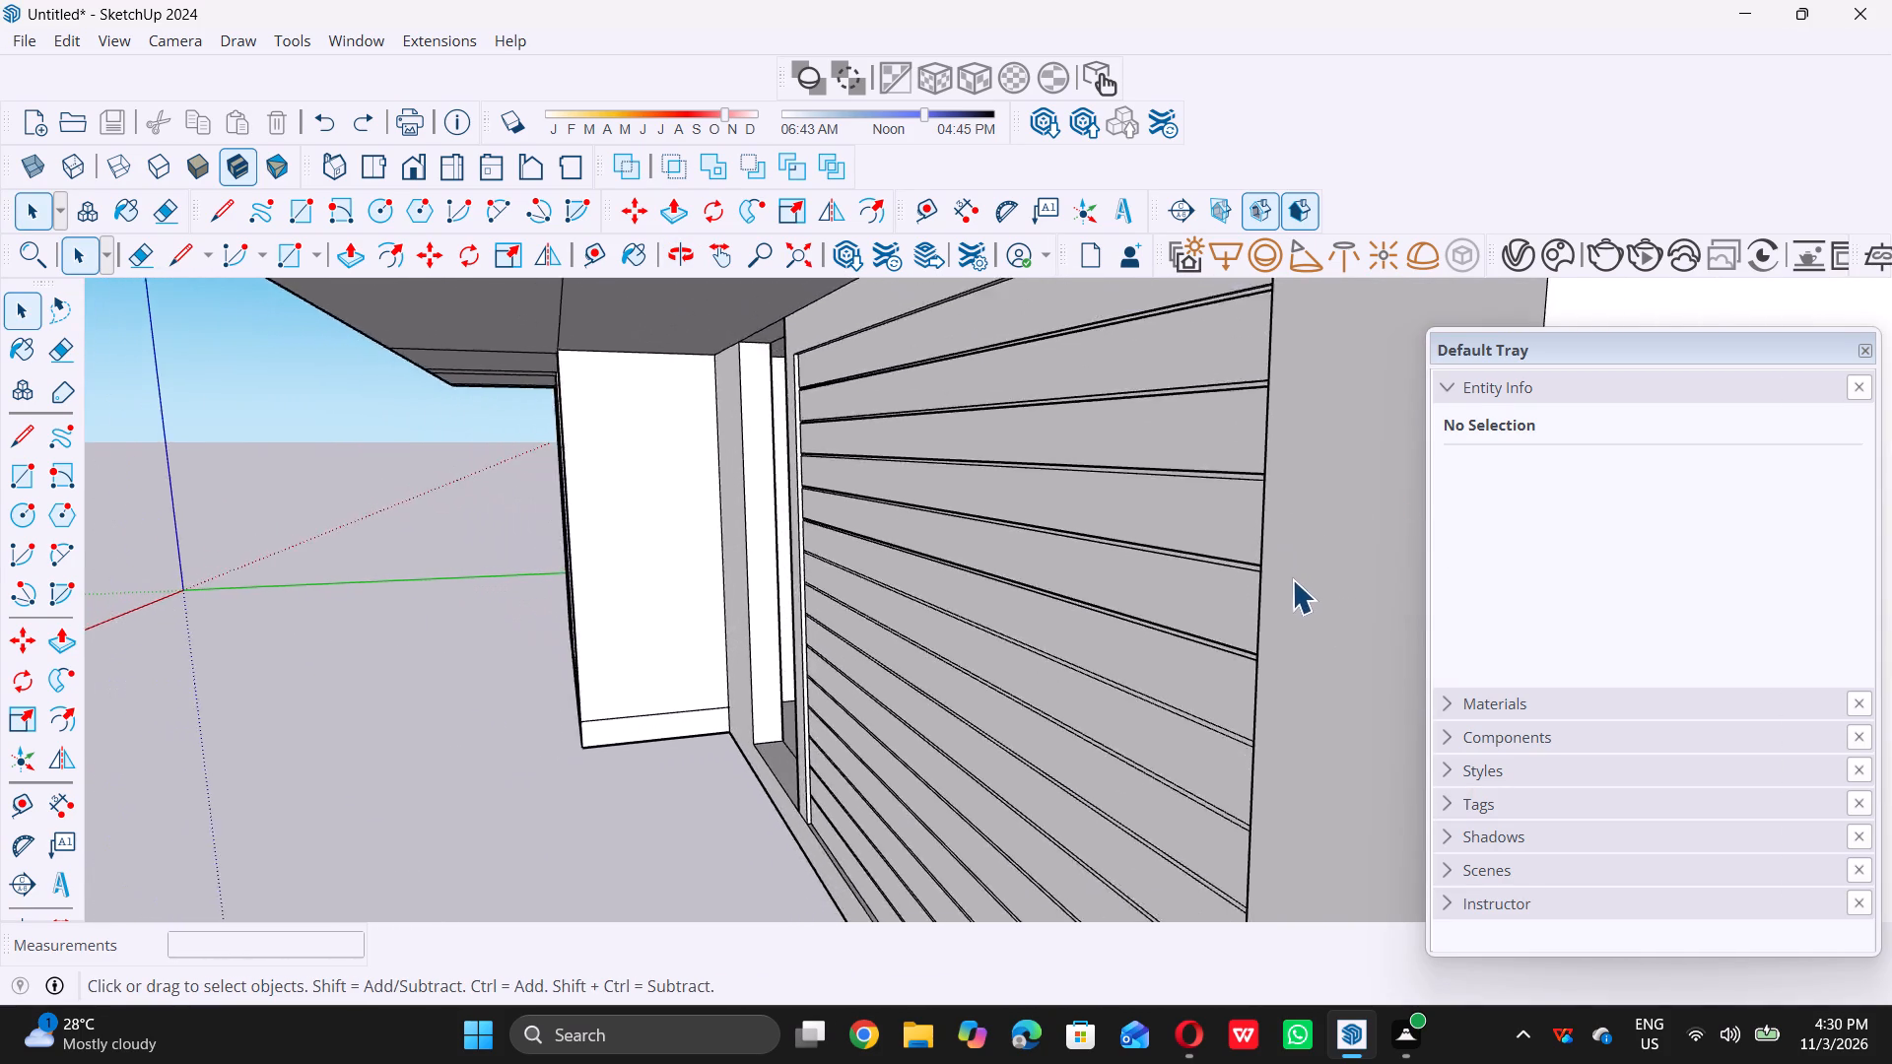
{"action": "scroll", "coordinate": [1292, 579], "scroll_direction": "down", "scroll_amount": 7}
Inspect the groove ends along the front panel's edge beside the doorway to find which strips still need recessing.
{"action": "middle_click_drag", "start_coordinate": [928, 513], "coordinate": [1313, 429]}
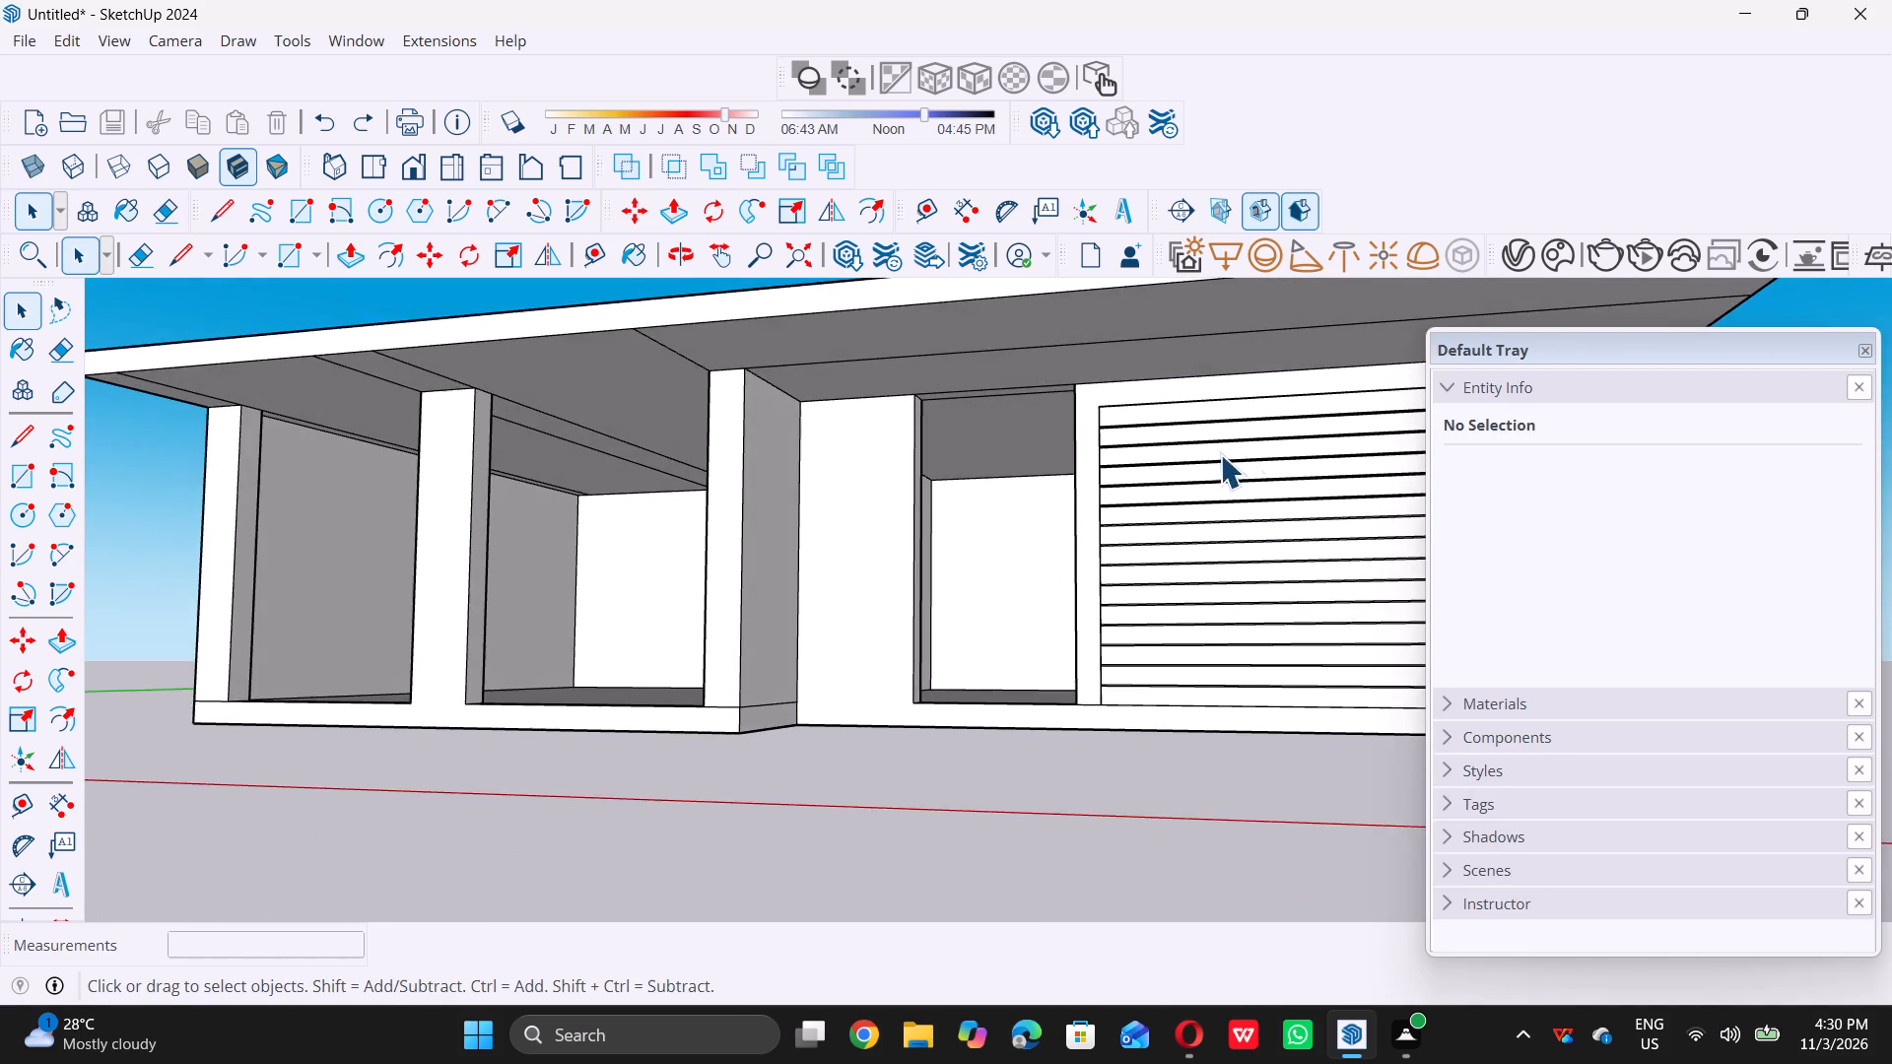
{"action": "scroll", "coordinate": [1216, 454], "scroll_direction": "up", "scroll_amount": 10}
{"action": "scroll", "coordinate": [1036, 471], "scroll_direction": "up", "scroll_amount": 10}
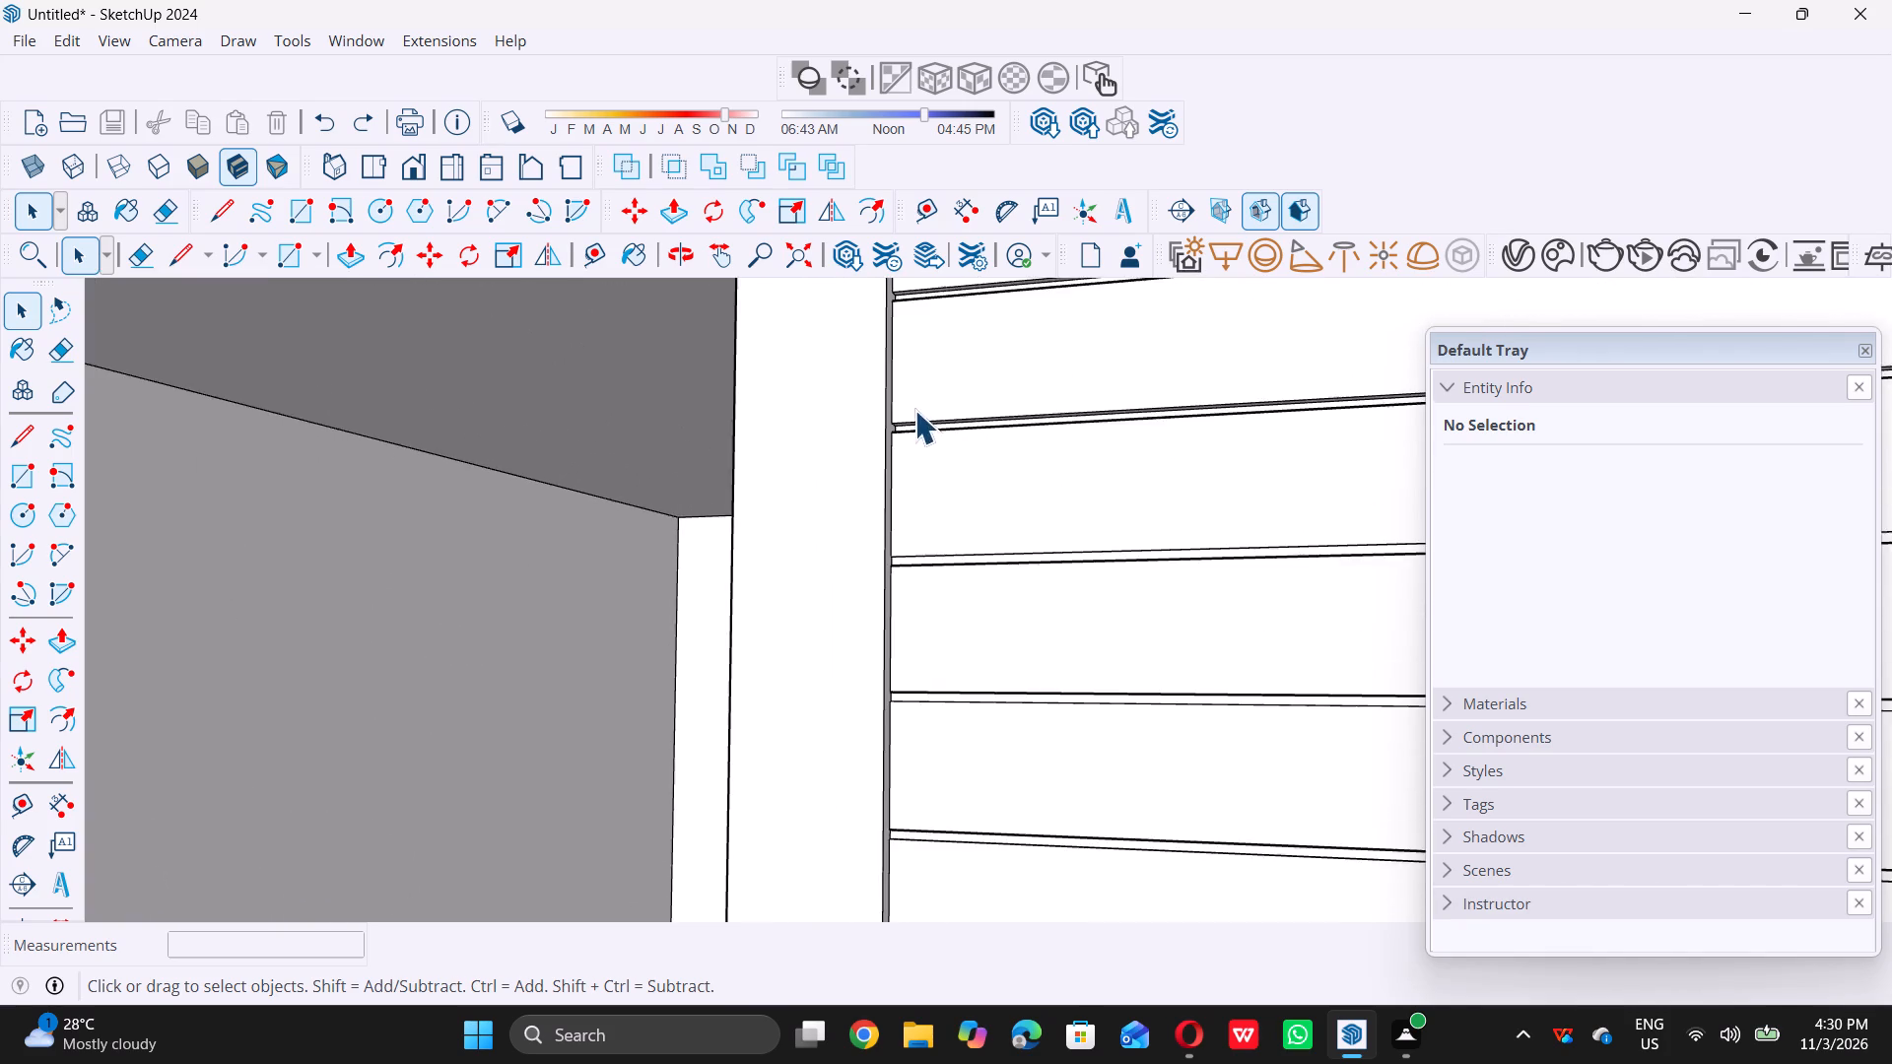
{"action": "scroll", "coordinate": [913, 410], "scroll_direction": "up", "scroll_amount": 6}
{"action": "scroll", "coordinate": [906, 459], "scroll_direction": "down", "scroll_amount": 8}
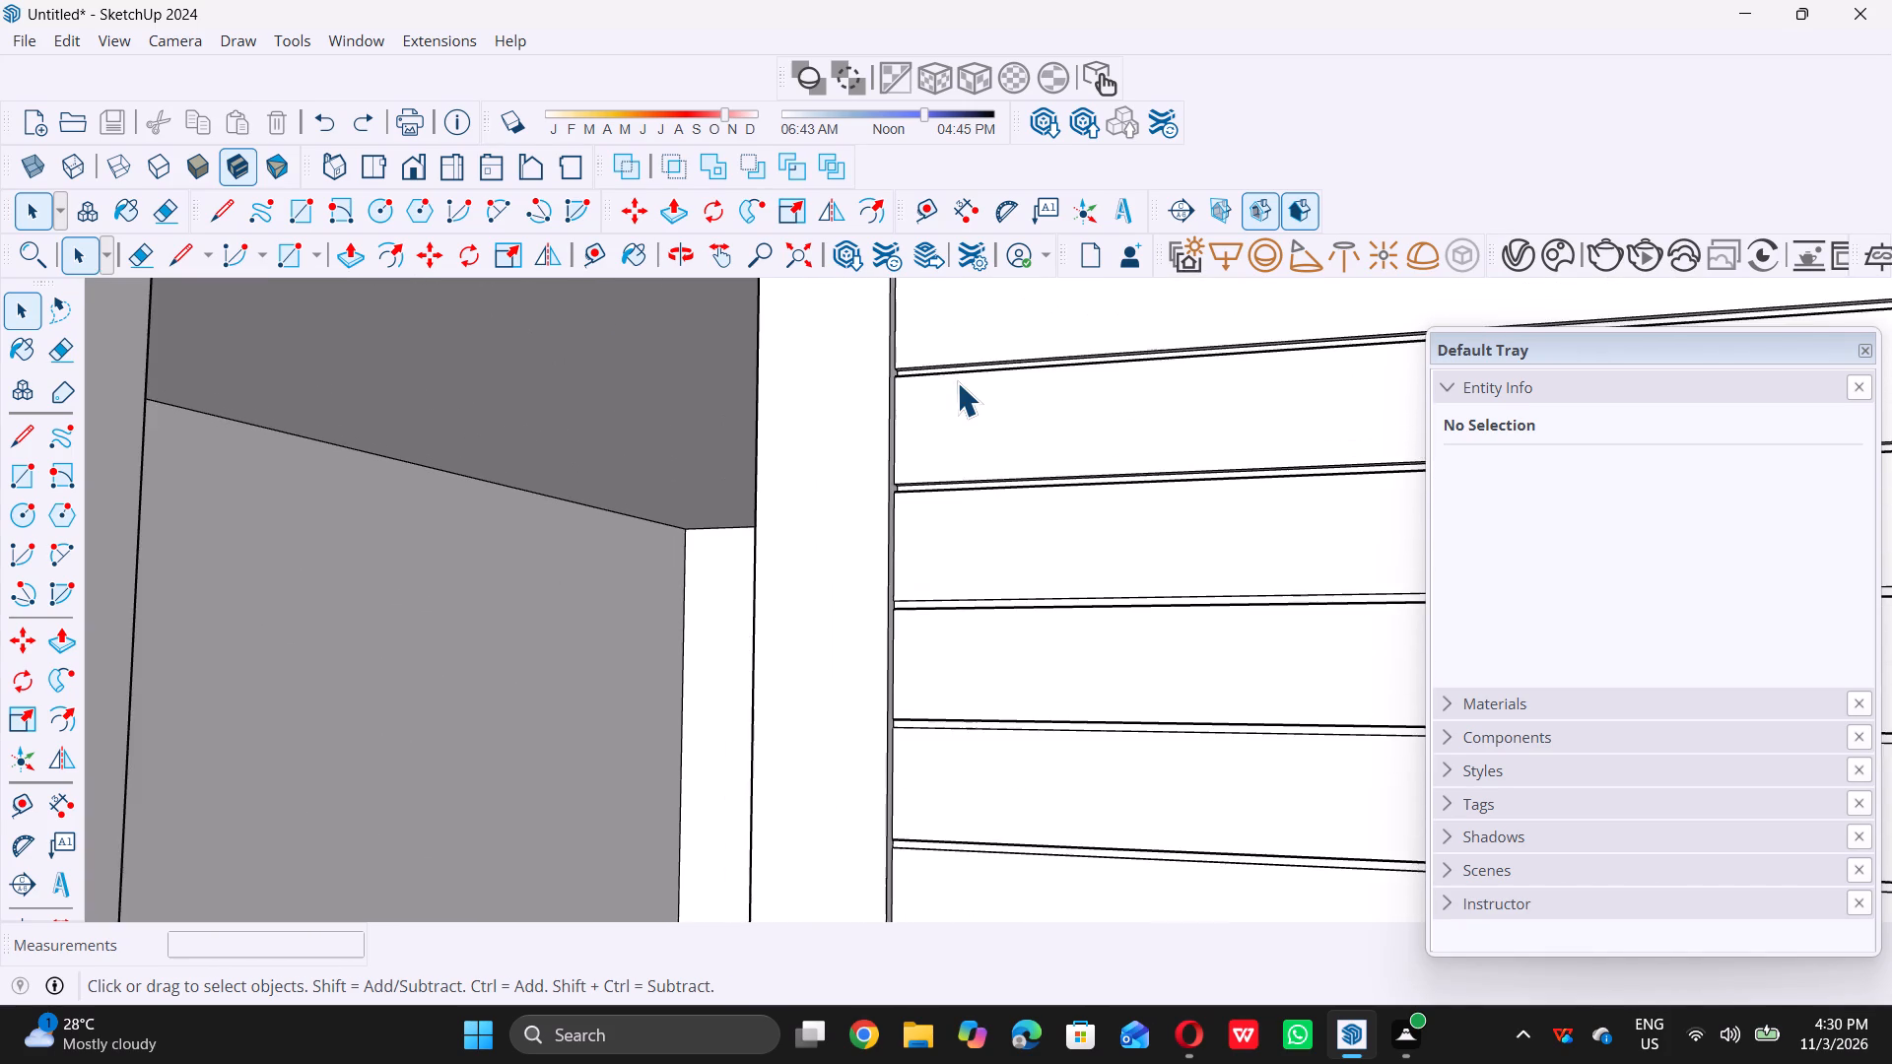
{"action": "scroll", "coordinate": [959, 367], "scroll_direction": "up", "scroll_amount": 15}
{"action": "scroll", "coordinate": [959, 365], "scroll_direction": "down", "scroll_amount": 7}
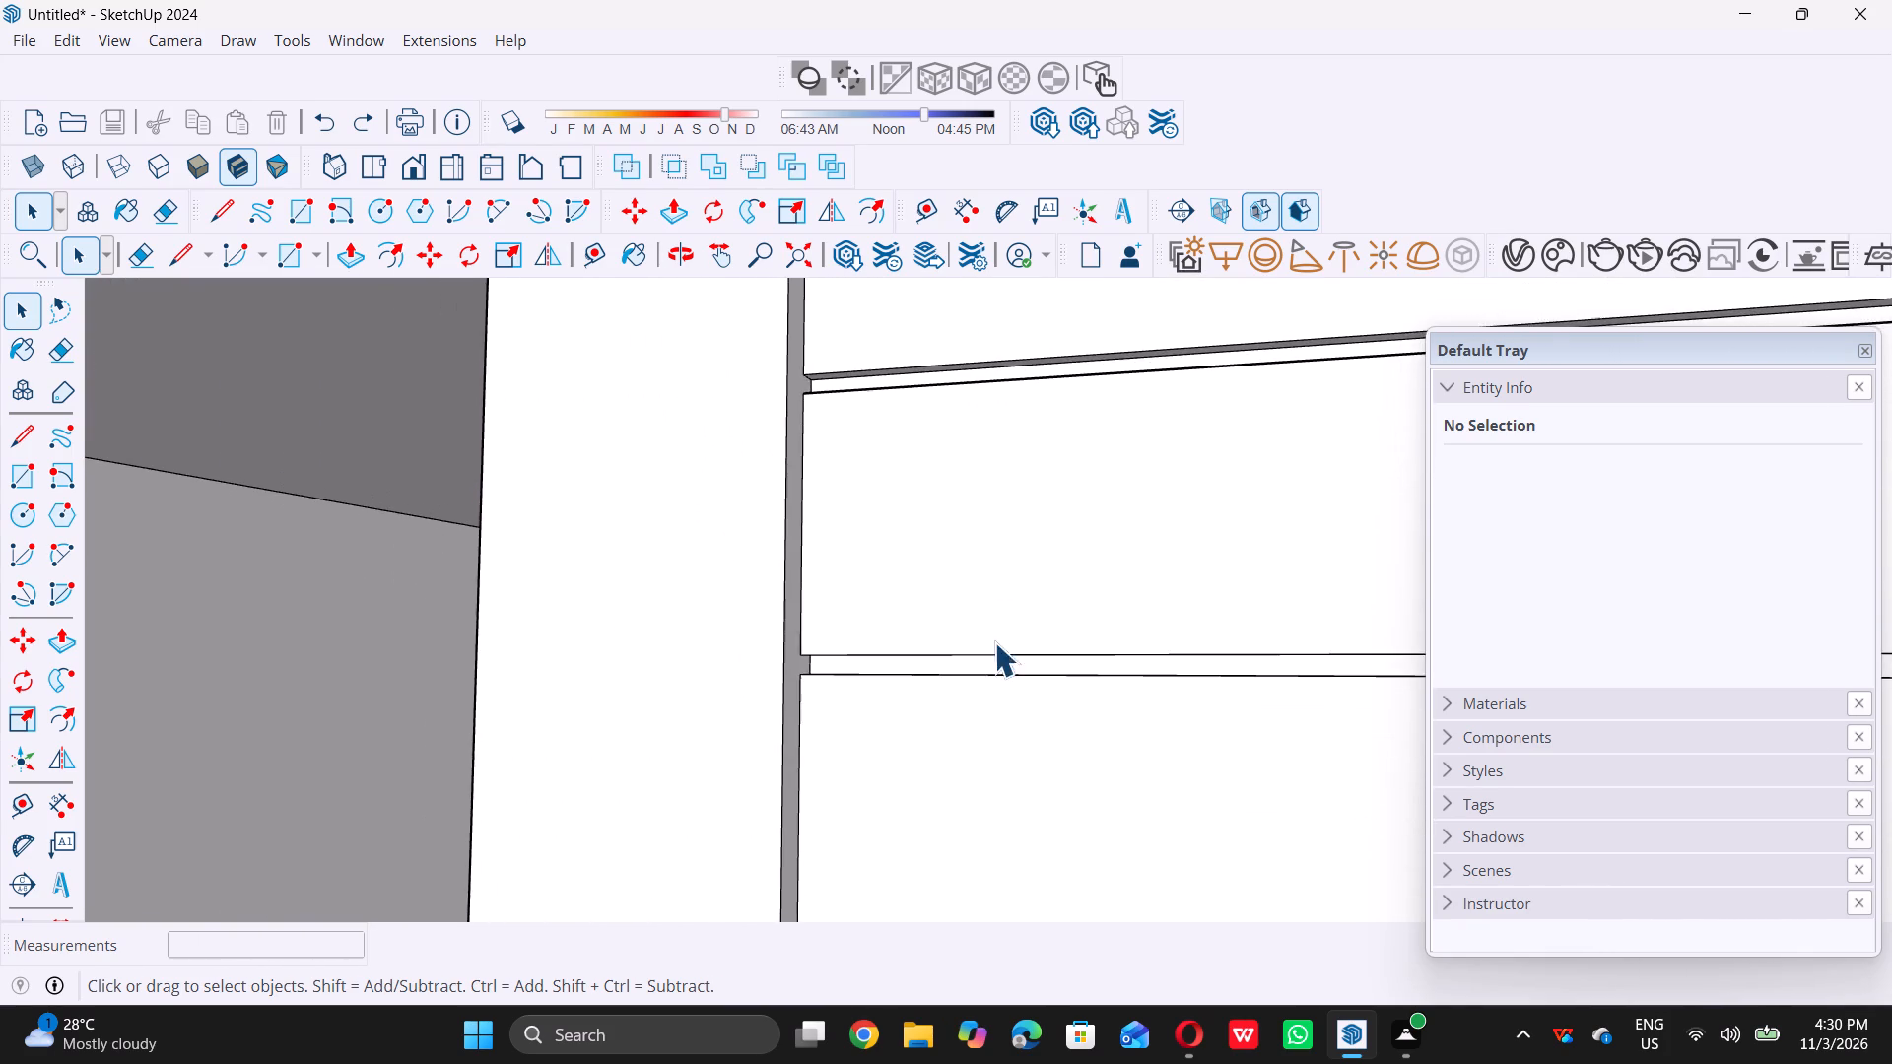
{"action": "scroll", "coordinate": [1006, 698], "scroll_direction": "up", "scroll_amount": 5}
{"action": "scroll", "coordinate": [982, 597], "scroll_direction": "down", "scroll_amount": 10}
{"action": "scroll", "coordinate": [992, 735], "scroll_direction": "up", "scroll_amount": 1}
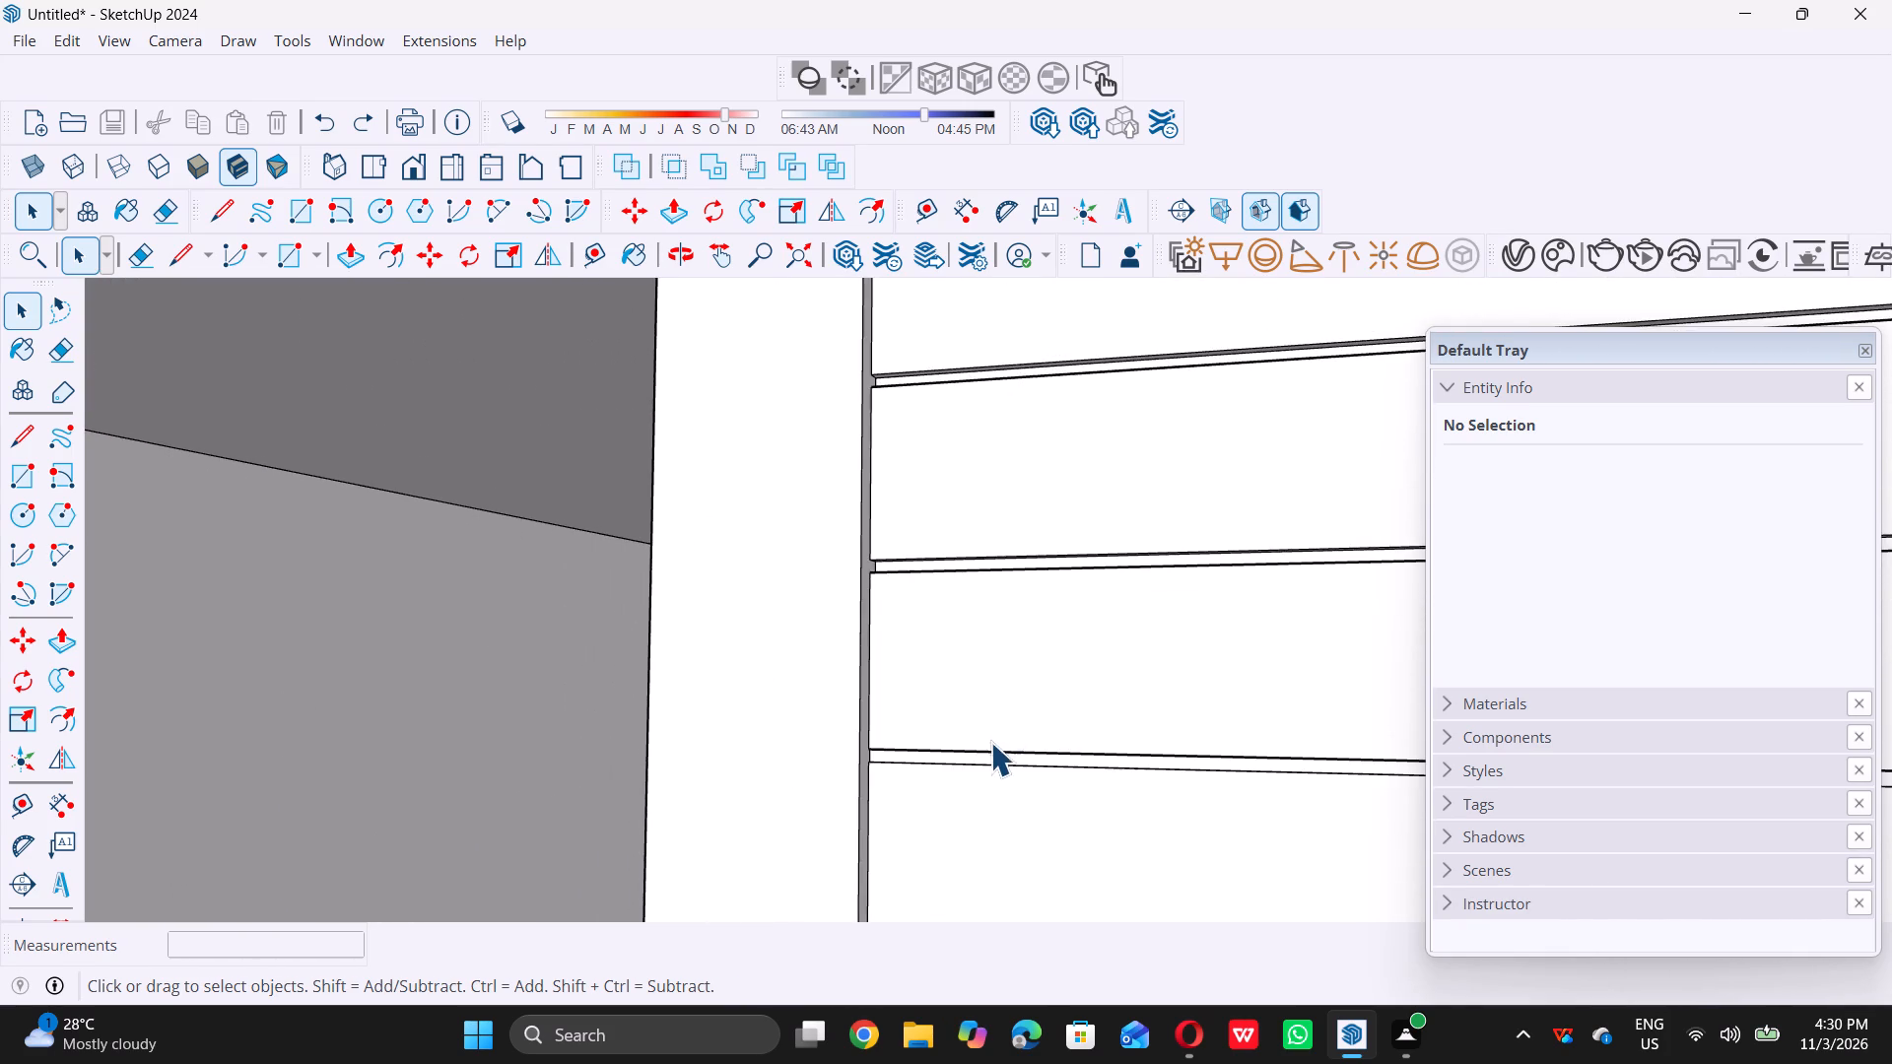
{"action": "scroll", "coordinate": [990, 742], "scroll_direction": "up", "scroll_amount": 7}
{"action": "scroll", "coordinate": [978, 745], "scroll_direction": "down", "scroll_amount": 17}
{"action": "scroll", "coordinate": [985, 764], "scroll_direction": "up", "scroll_amount": 14}
{"action": "middle_click_drag", "start_coordinate": [917, 668], "coordinate": [902, 715]}
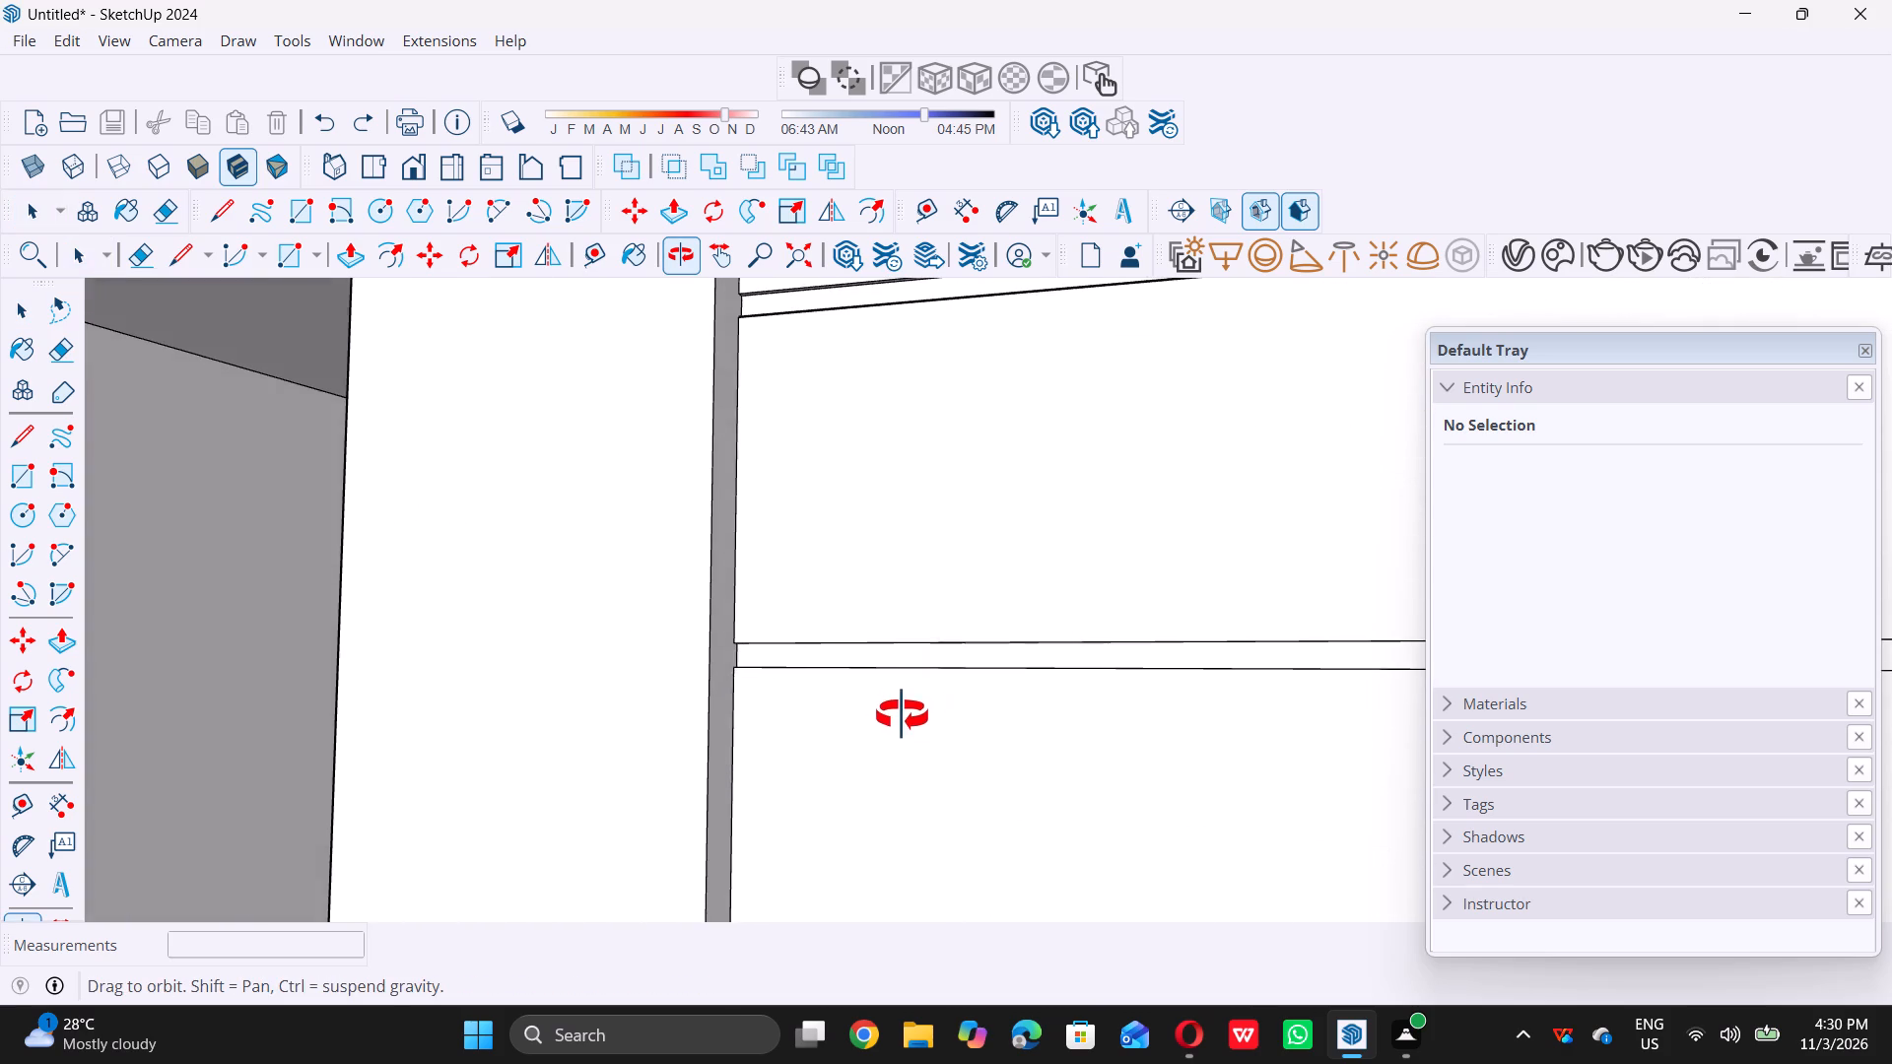
{"action": "middle_click_drag", "start_coordinate": [902, 715], "coordinate": [905, 693]}
{"action": "scroll", "coordinate": [905, 693], "scroll_direction": "down", "scroll_amount": 10}
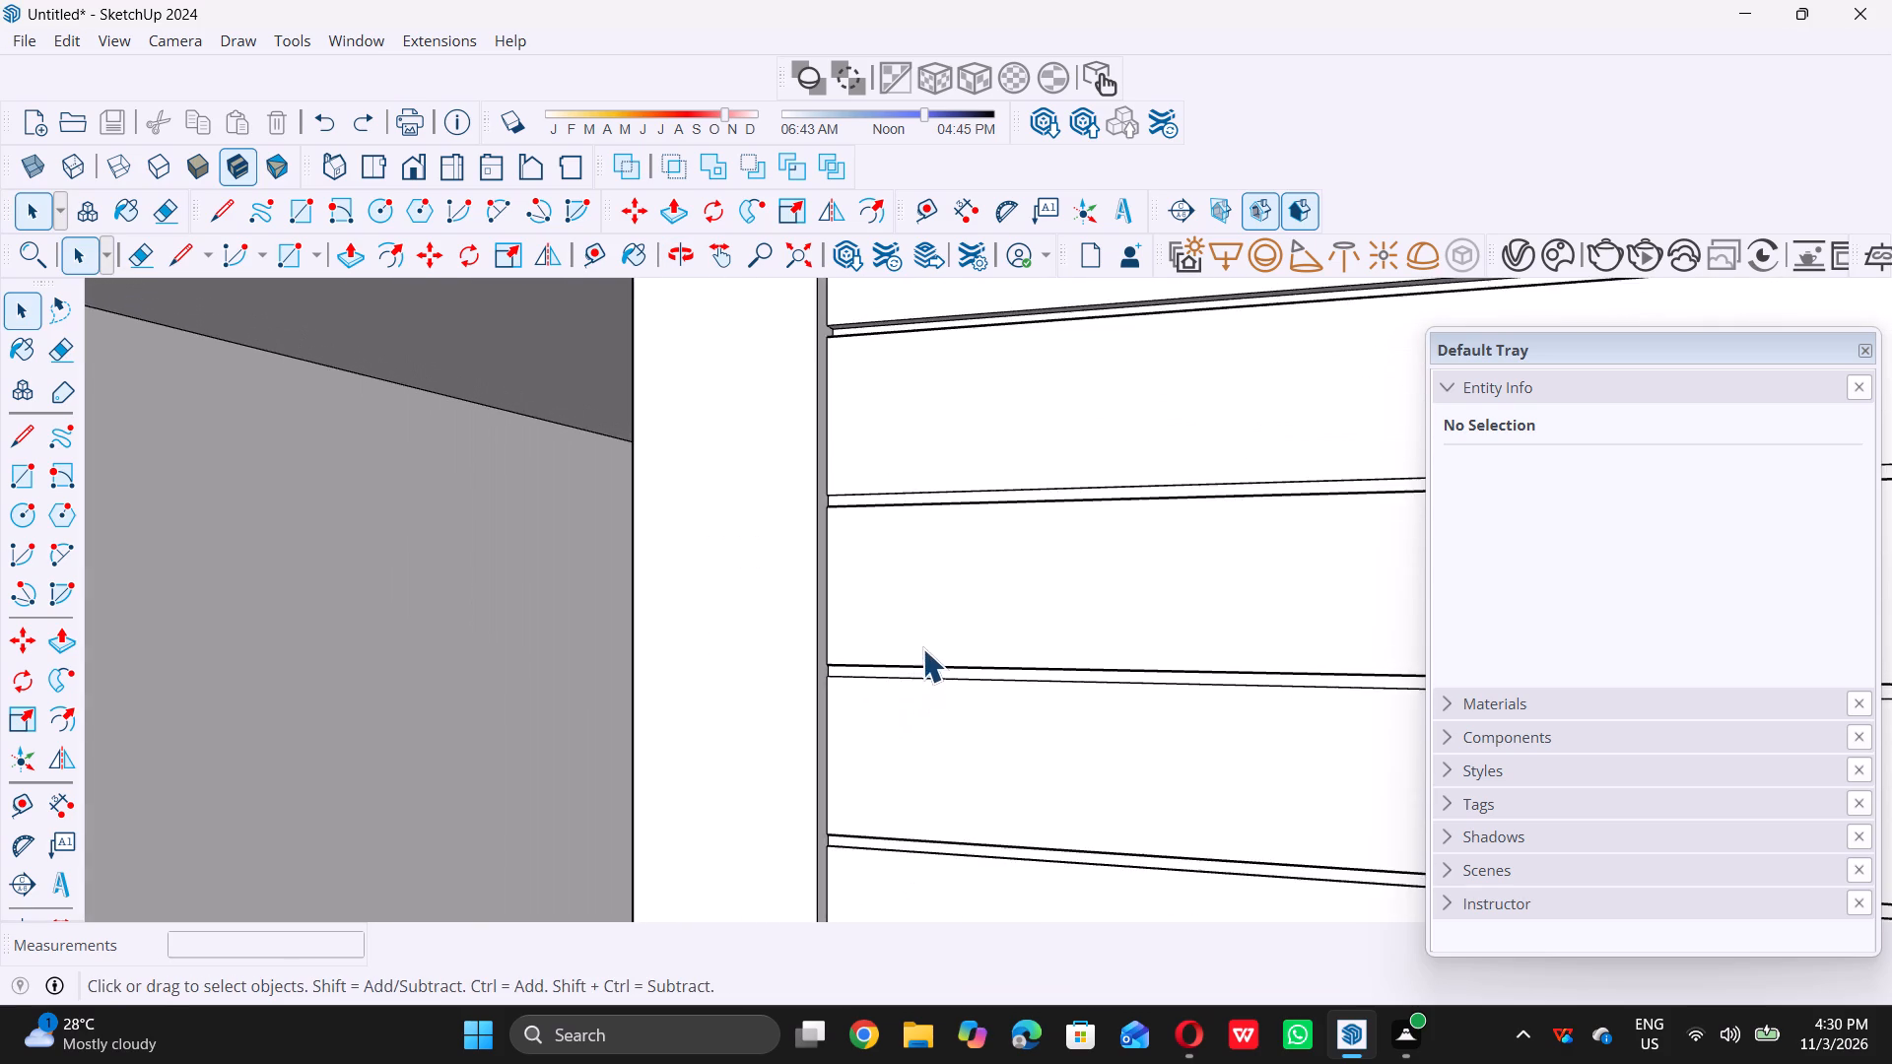
{"action": "scroll", "coordinate": [922, 648], "scroll_direction": "down", "scroll_amount": 2}
{"action": "scroll", "coordinate": [916, 775], "scroll_direction": "up", "scroll_amount": 20}
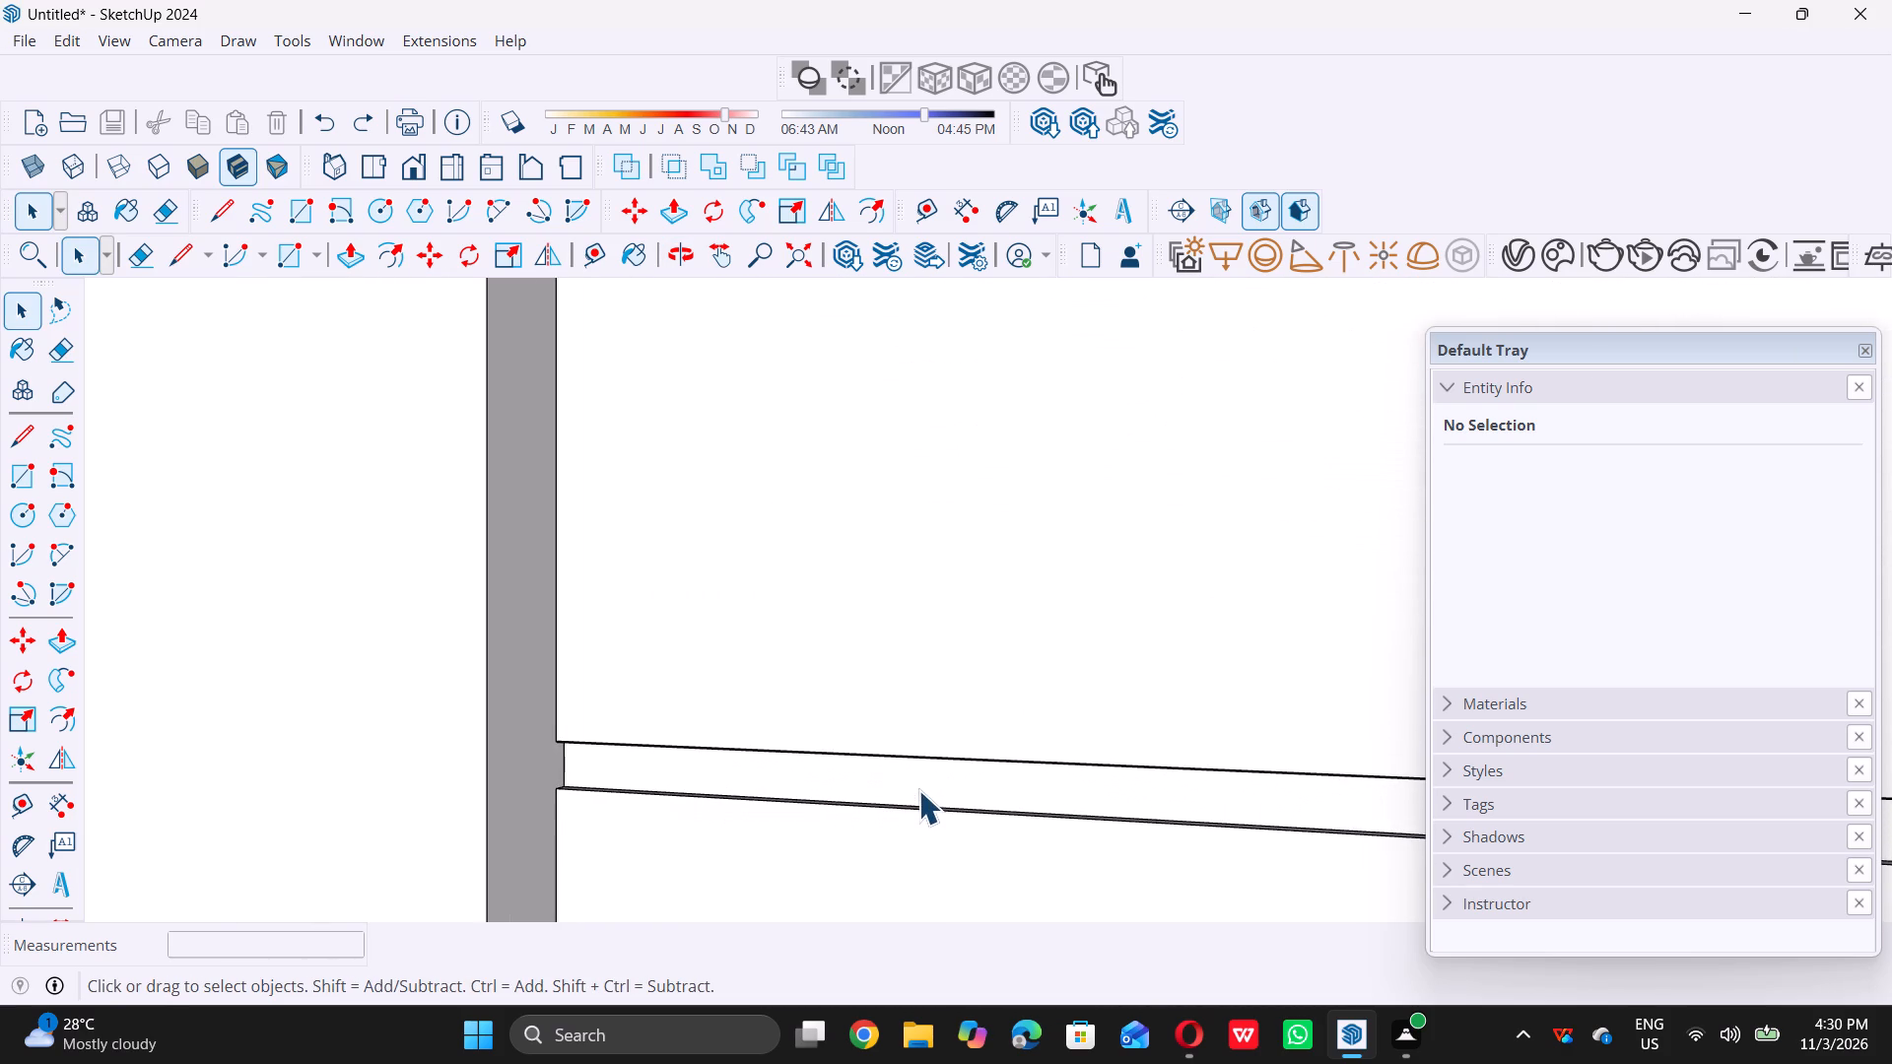
{"action": "scroll", "coordinate": [913, 765], "scroll_direction": "down", "scroll_amount": 20}
{"action": "scroll", "coordinate": [913, 765], "scroll_direction": "down", "scroll_amount": 4}
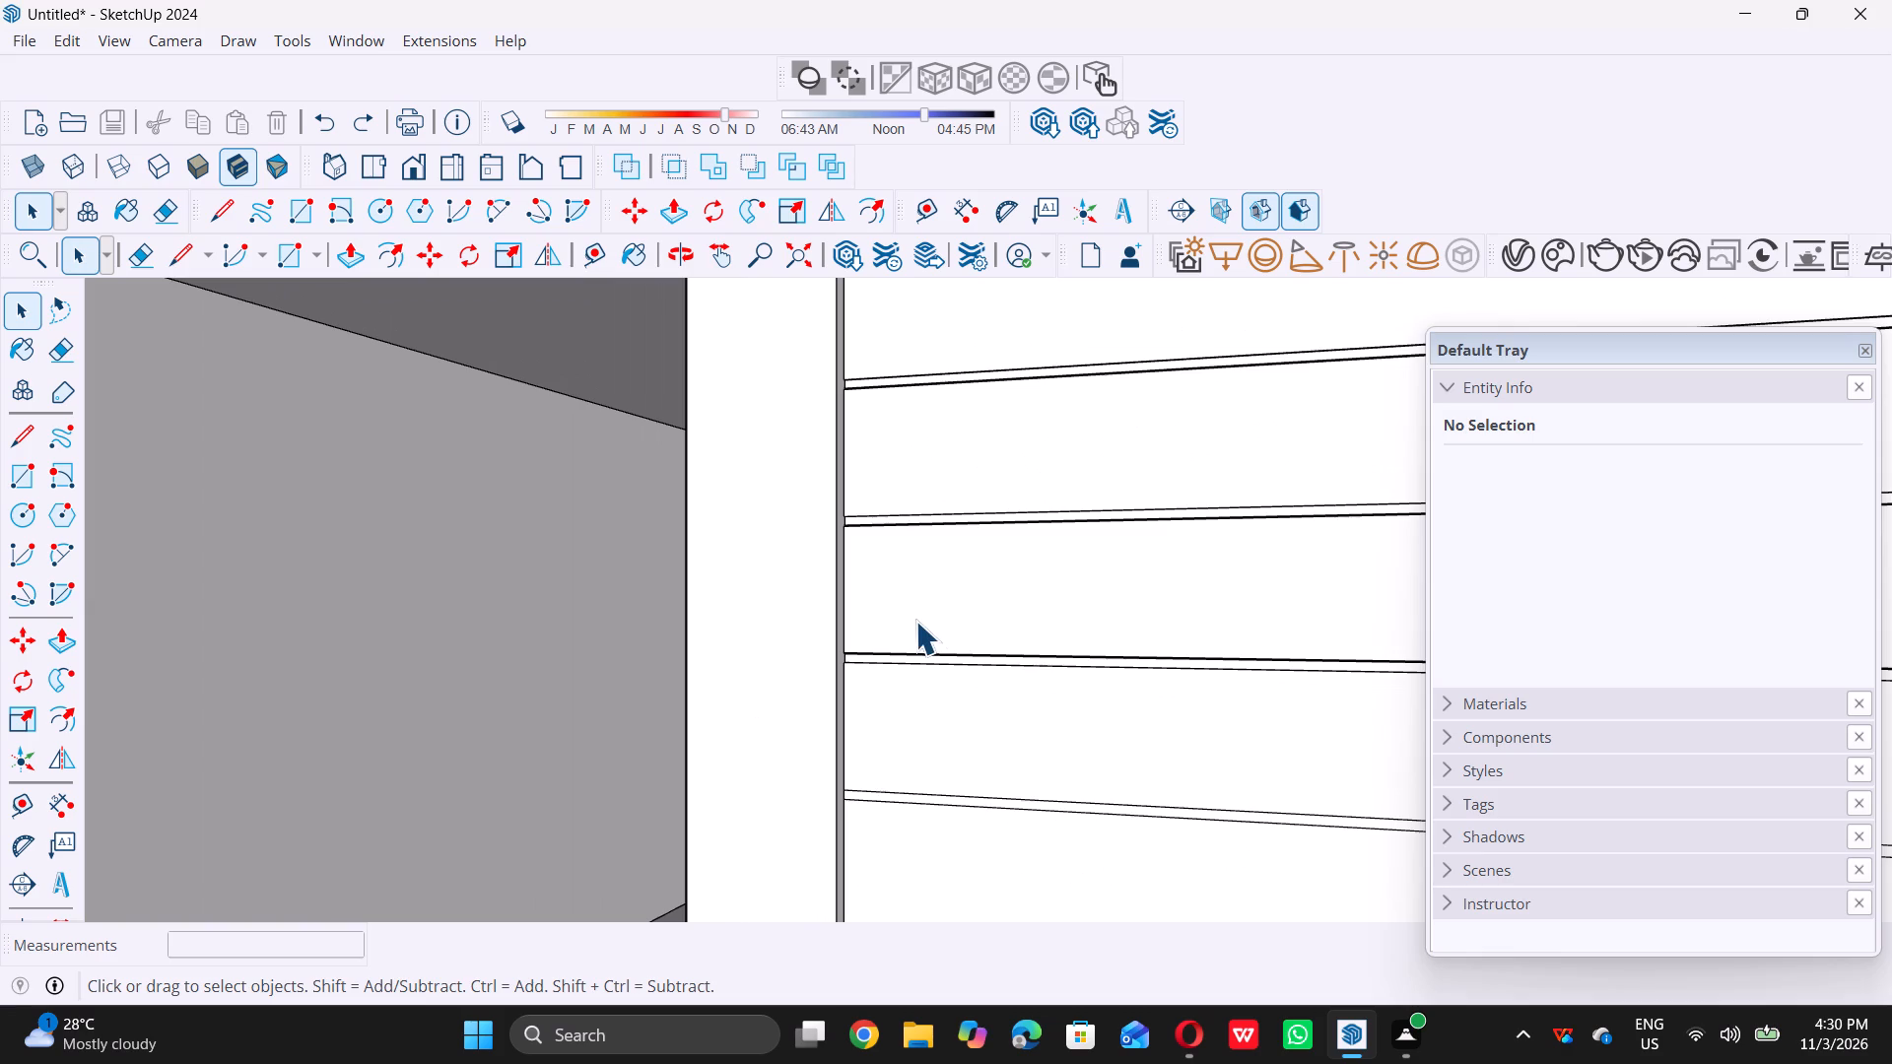
{"action": "scroll", "coordinate": [934, 666], "scroll_direction": "down", "scroll_amount": 11}
{"action": "middle_click_drag", "start_coordinate": [984, 671], "coordinate": [954, 747]}
{"action": "scroll", "coordinate": [953, 749], "scroll_direction": "up", "scroll_amount": 6}
{"action": "scroll", "coordinate": [887, 703], "scroll_direction": "up", "scroll_amount": 6}
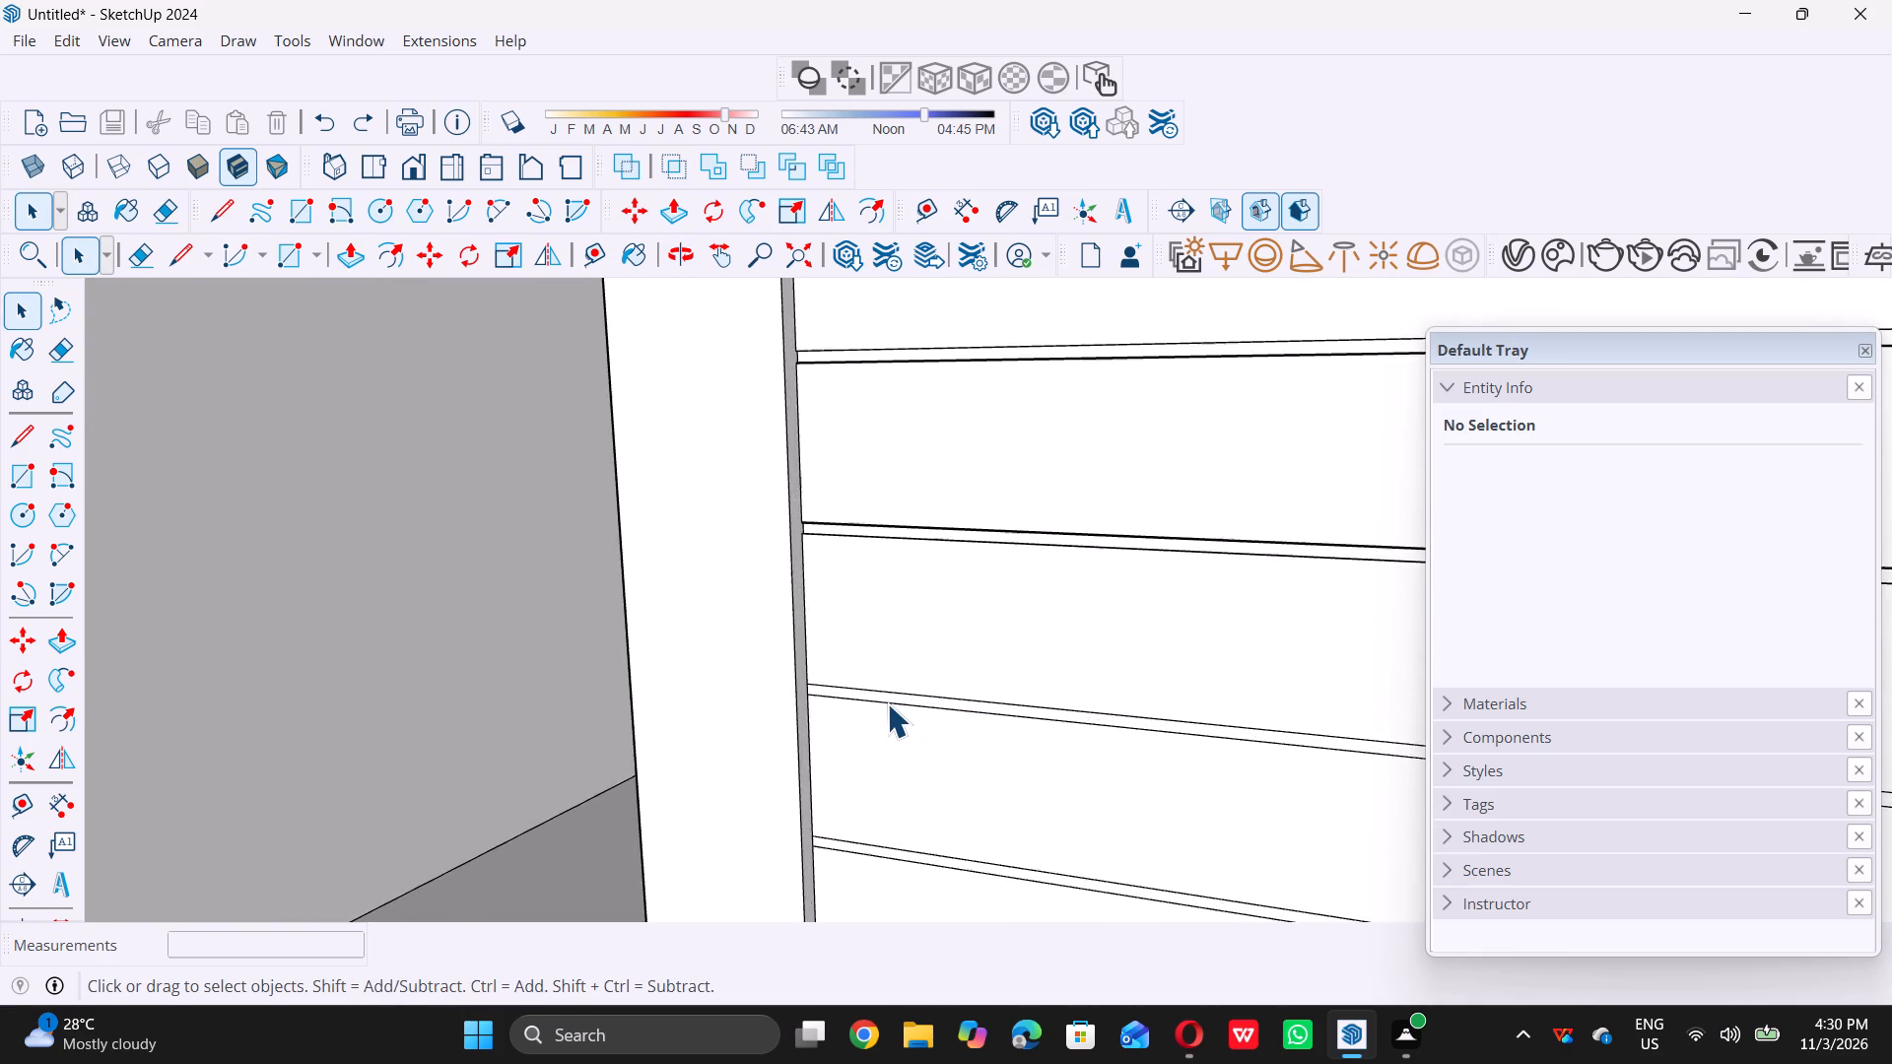
{"action": "scroll", "coordinate": [886, 702], "scroll_direction": "up", "scroll_amount": 9}
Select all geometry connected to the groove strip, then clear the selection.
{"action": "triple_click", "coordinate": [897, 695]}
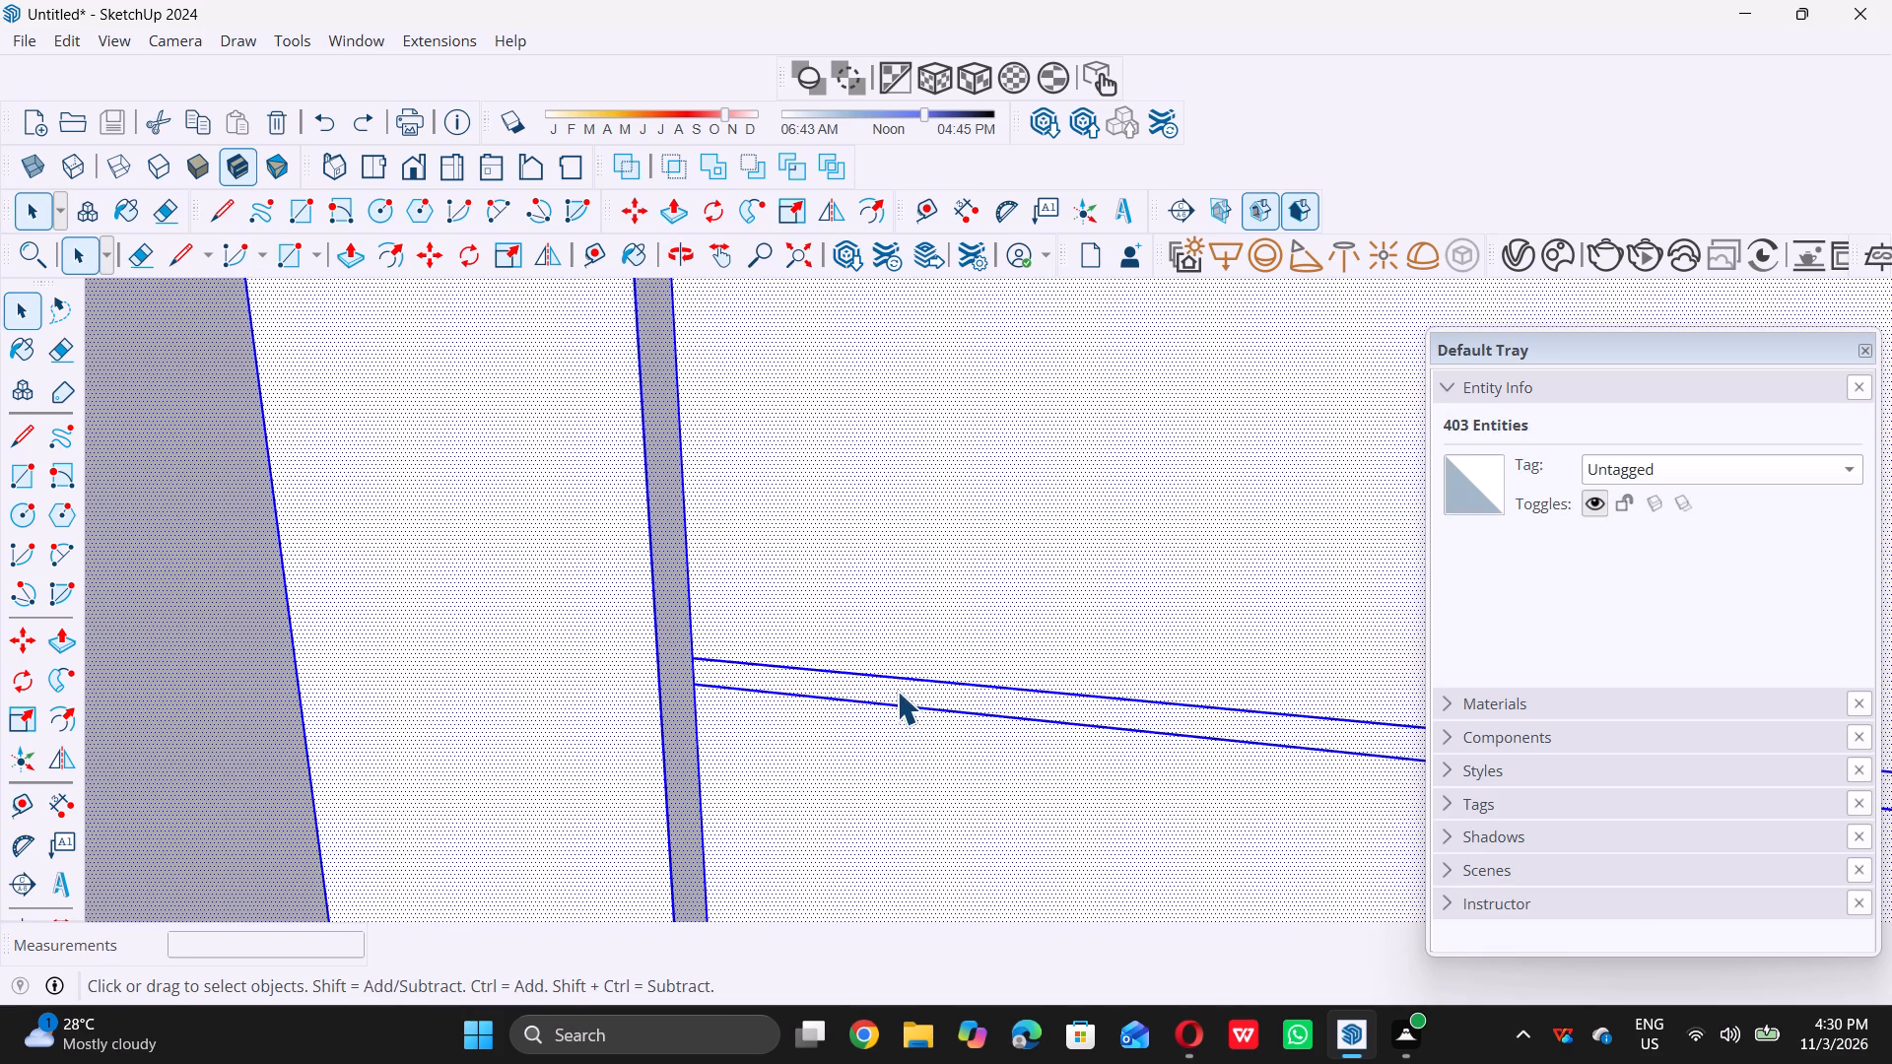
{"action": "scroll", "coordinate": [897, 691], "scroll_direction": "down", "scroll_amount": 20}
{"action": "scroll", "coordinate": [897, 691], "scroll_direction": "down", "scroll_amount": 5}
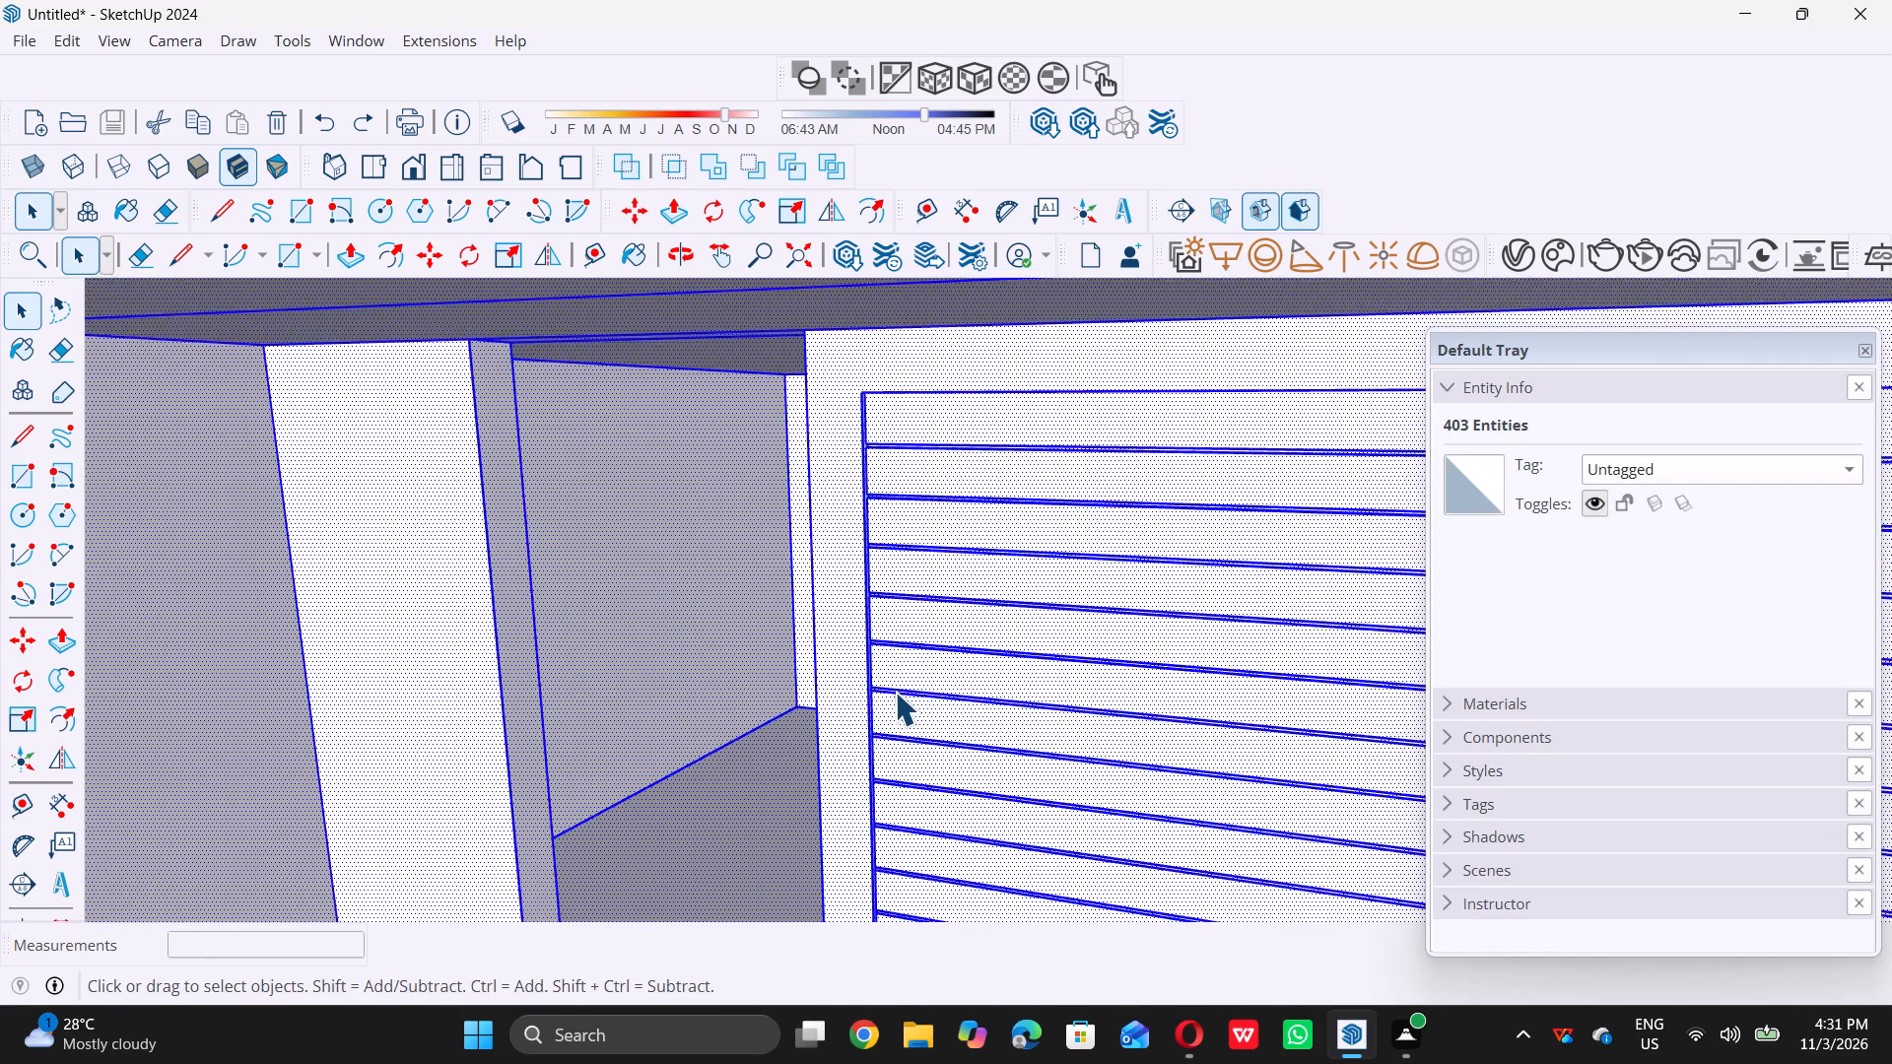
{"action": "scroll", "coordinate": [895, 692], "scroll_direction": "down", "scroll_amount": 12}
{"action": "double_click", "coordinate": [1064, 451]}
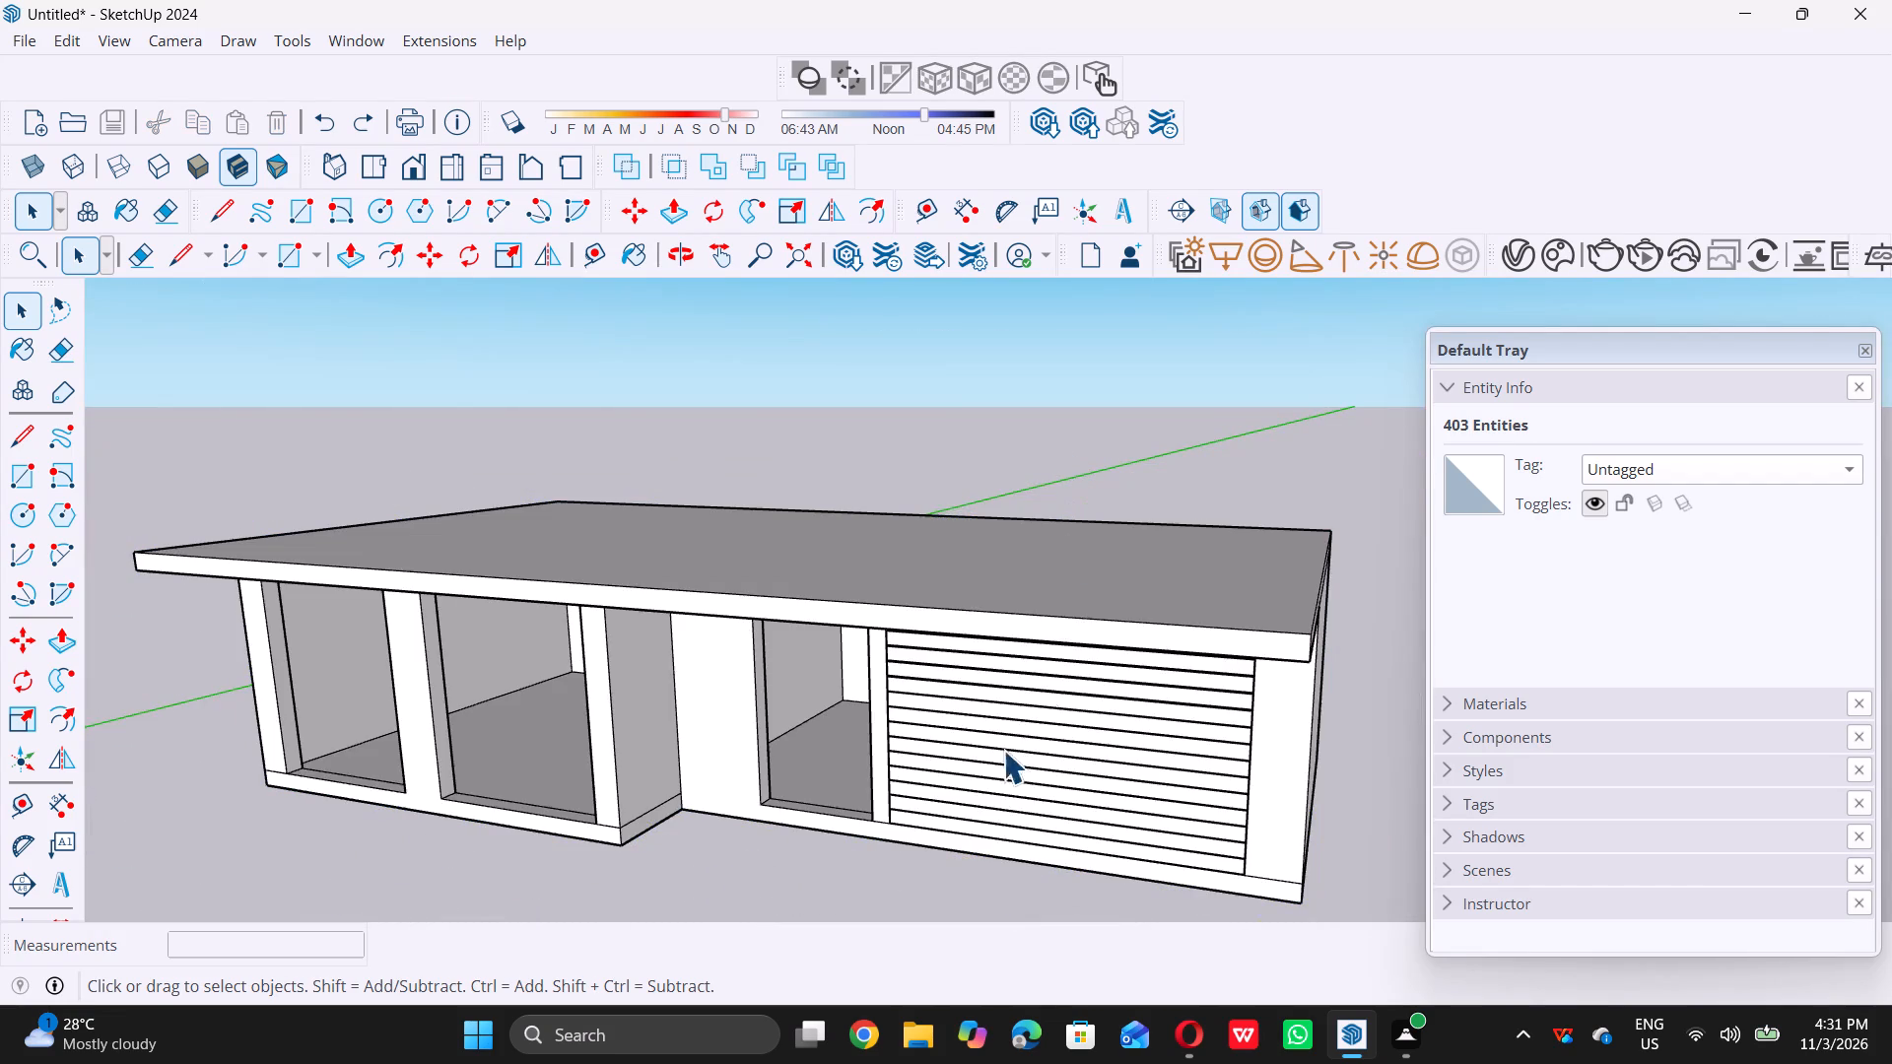
Recess the topmost flat groove strip on the front panel by repeating the previous Push/Pull distance.
{"action": "scroll", "coordinate": [980, 789], "scroll_direction": "up", "scroll_amount": 6}
{"action": "scroll", "coordinate": [843, 641], "scroll_direction": "up", "scroll_amount": 11}
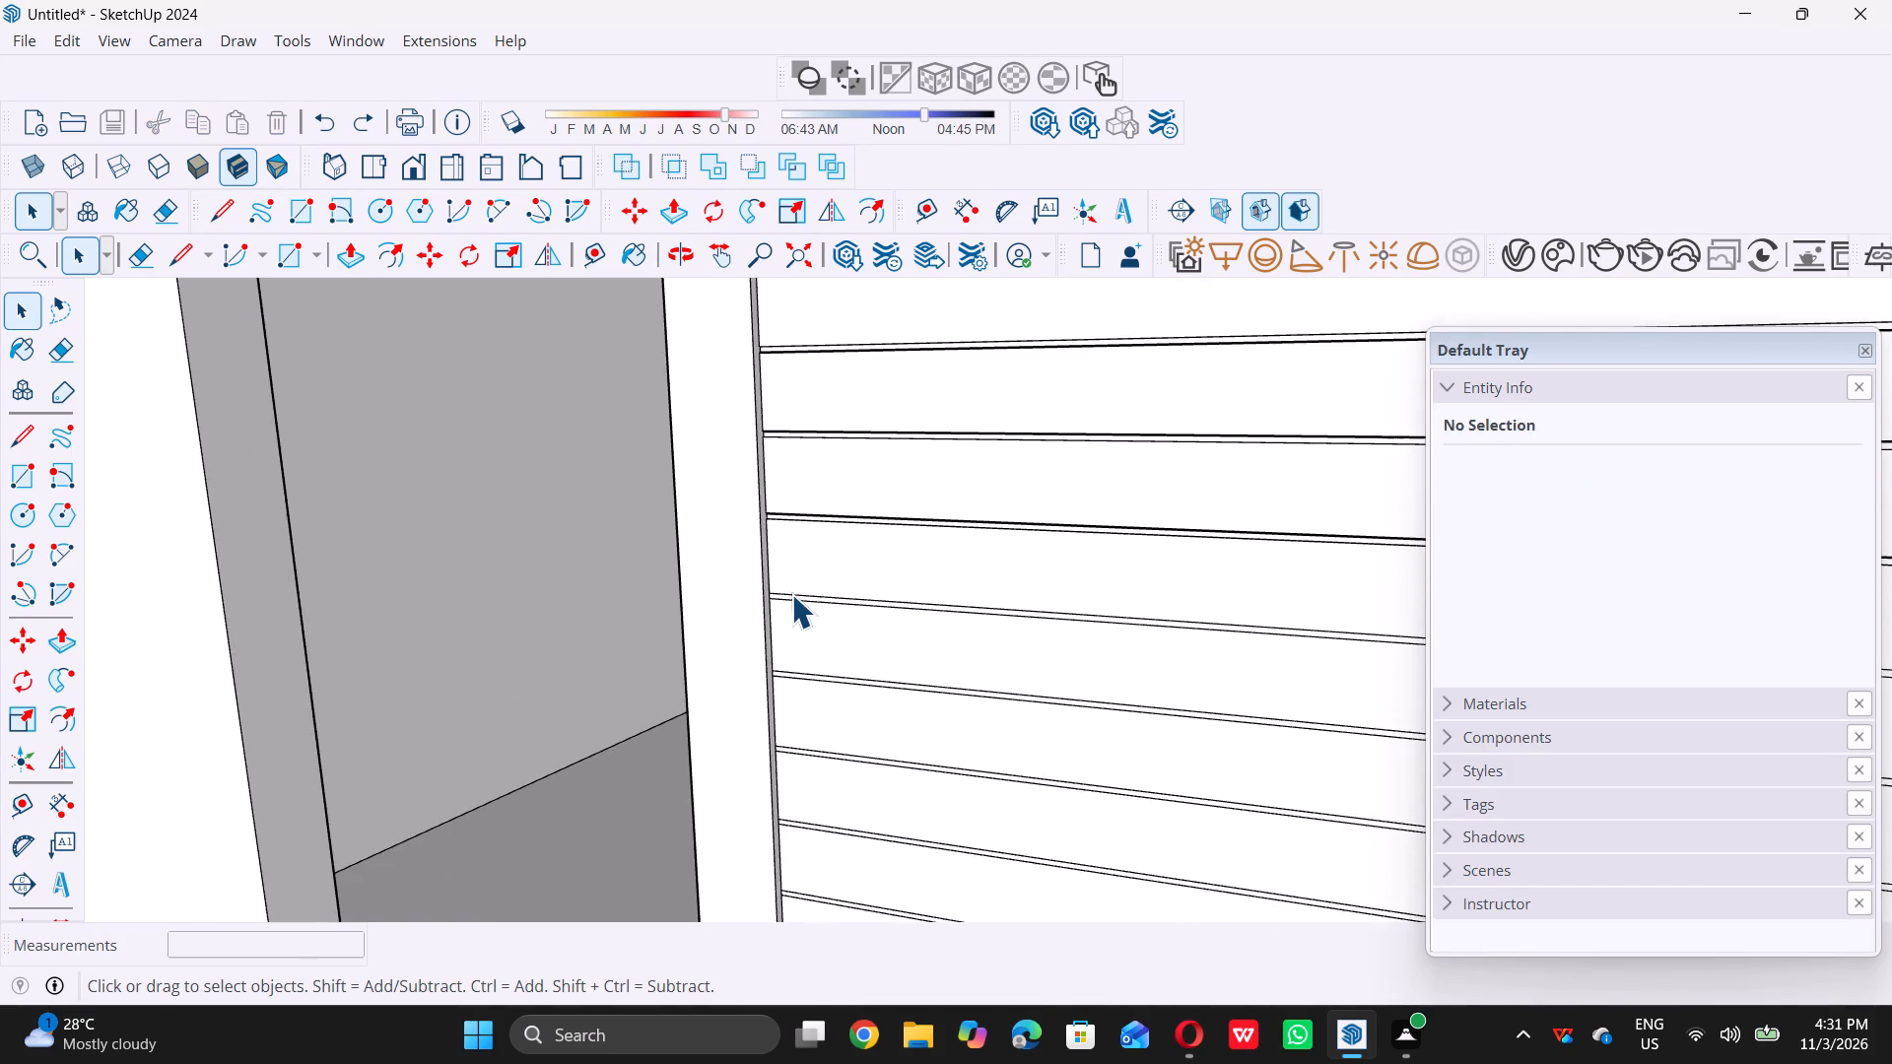
{"action": "scroll", "coordinate": [789, 596], "scroll_direction": "up", "scroll_amount": 10}
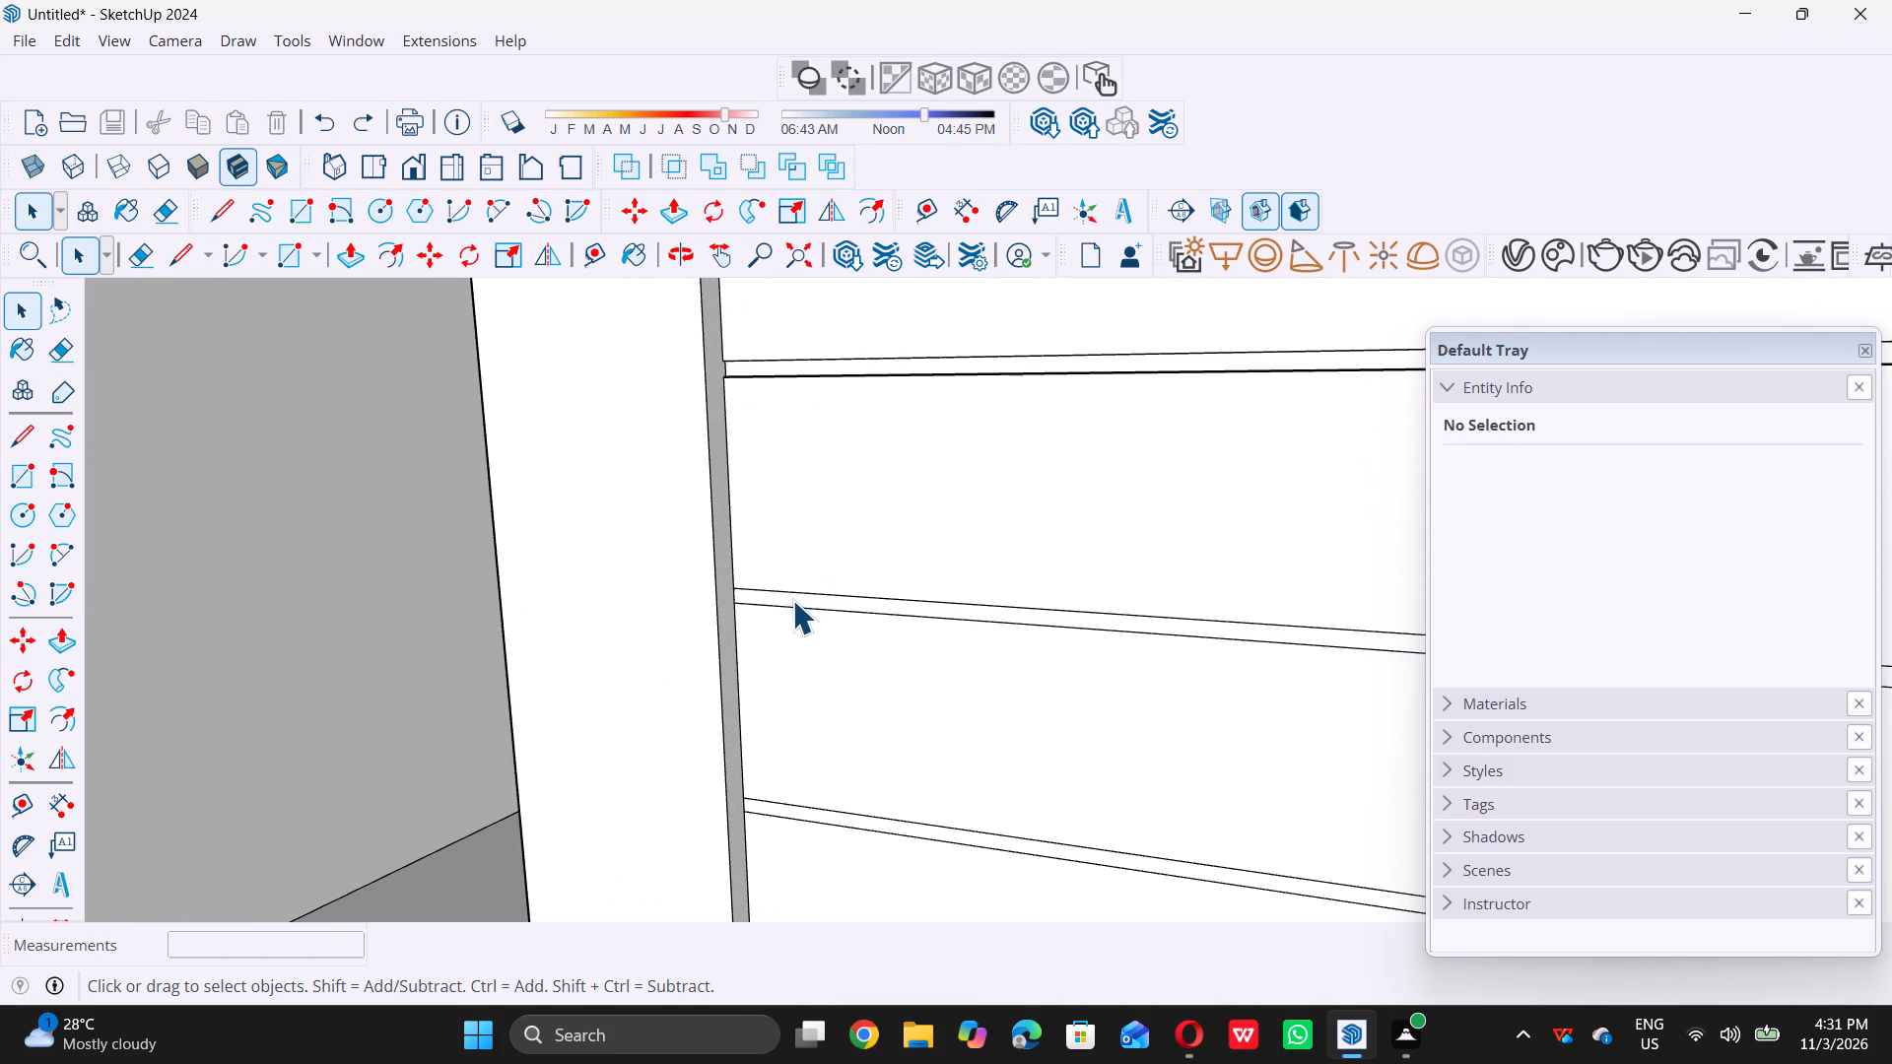
{"action": "left_click", "coordinate": [792, 600]}
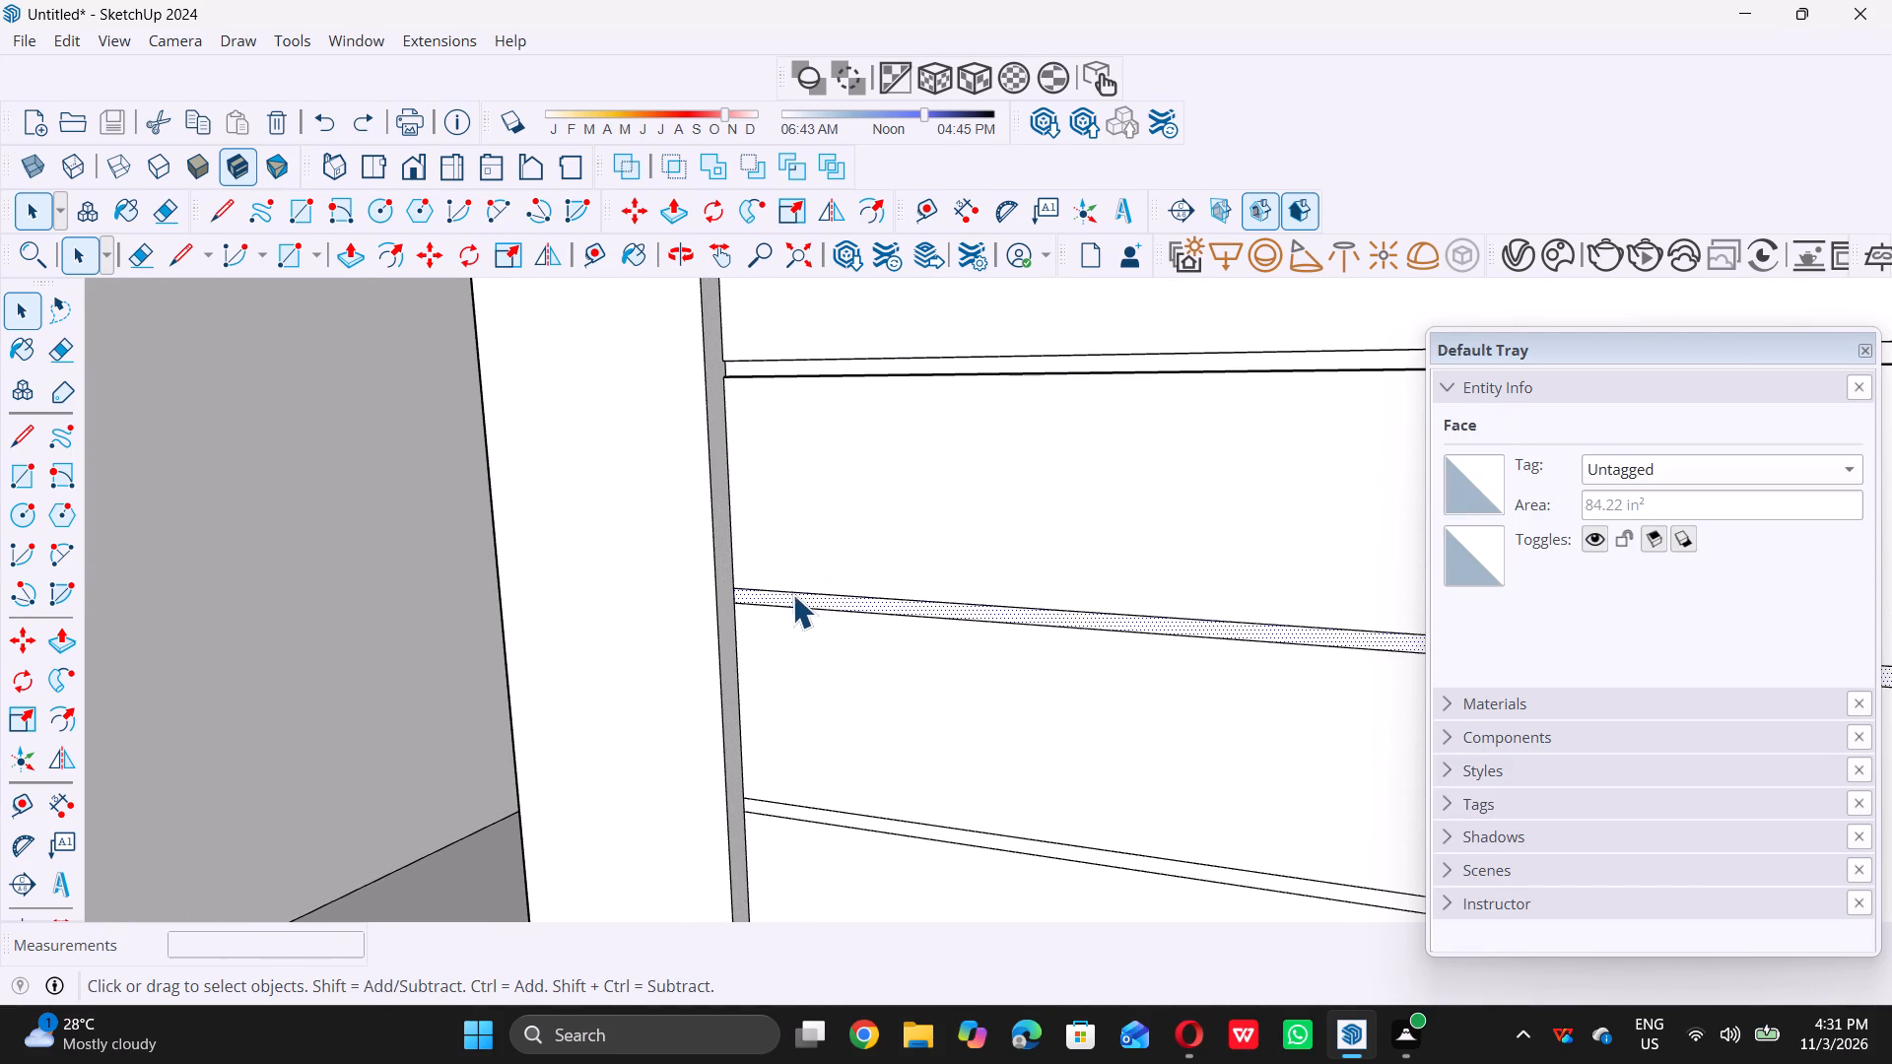
{"action": "key", "text": "p"}
{"action": "double_click", "coordinate": [792, 597]}
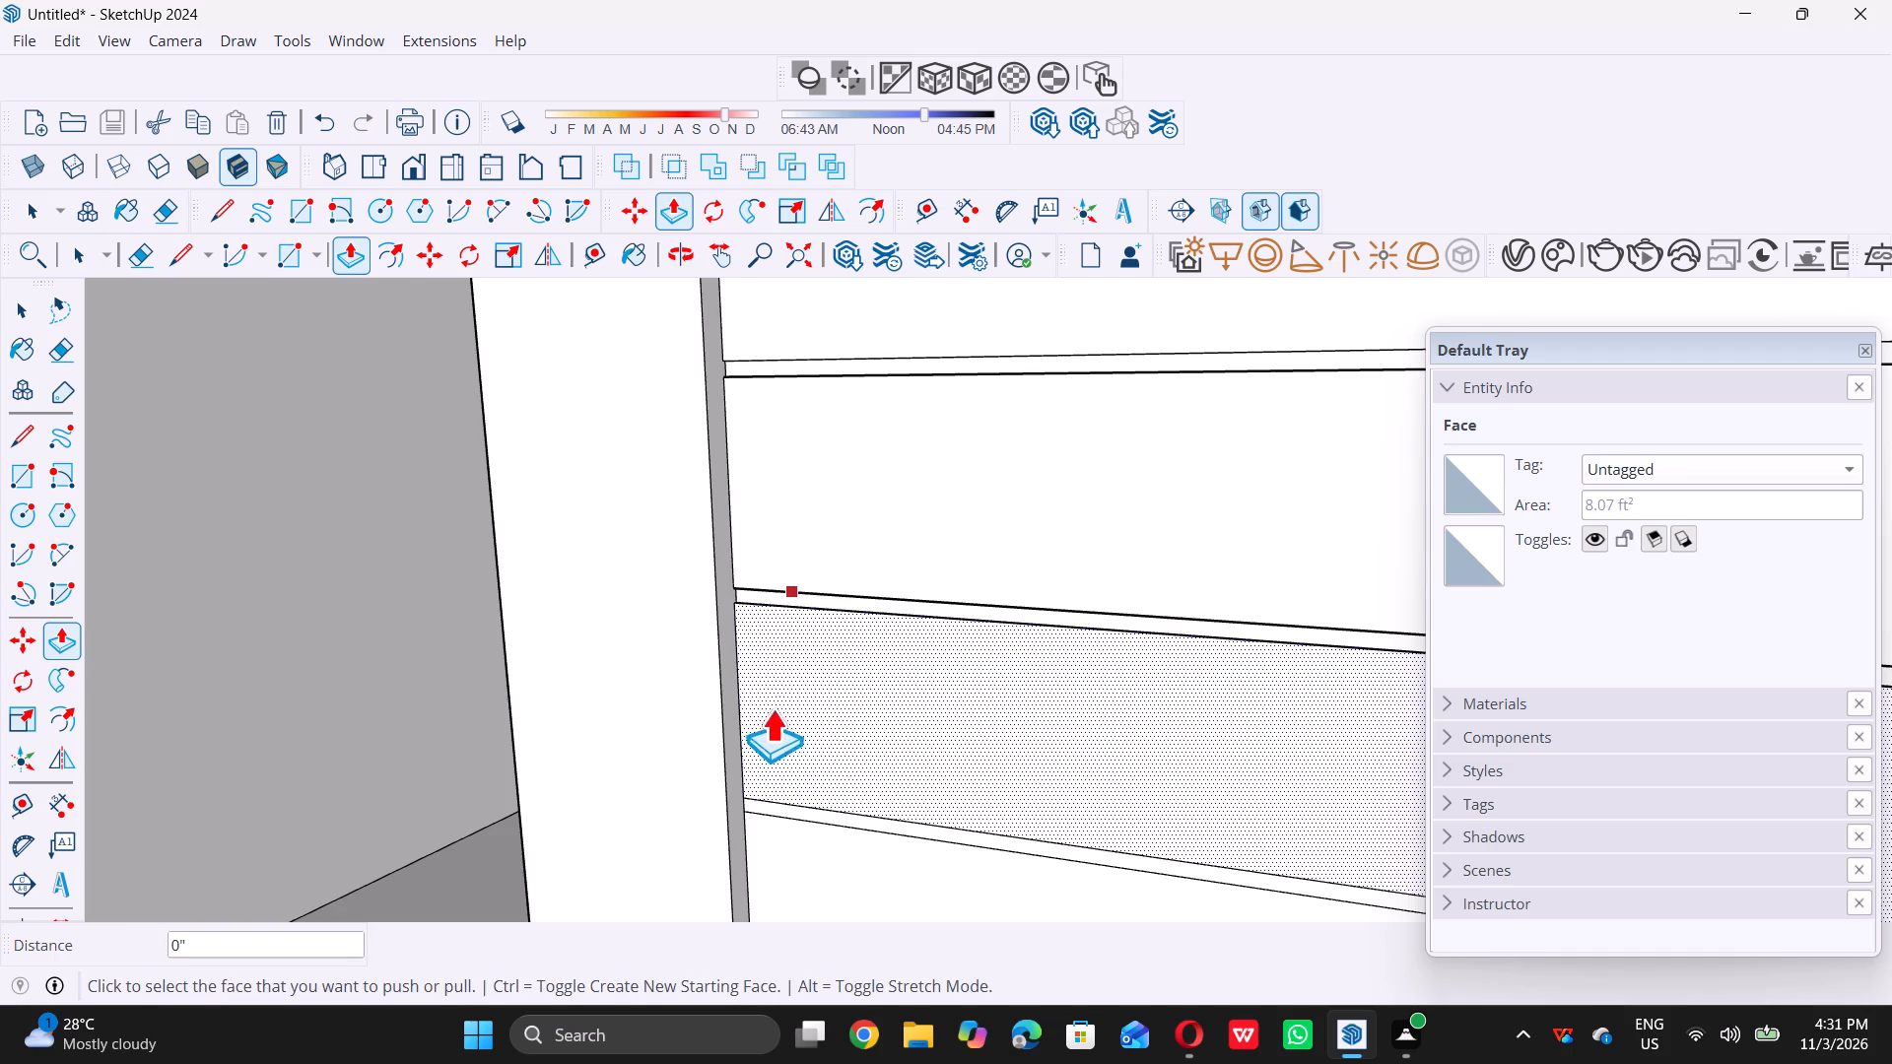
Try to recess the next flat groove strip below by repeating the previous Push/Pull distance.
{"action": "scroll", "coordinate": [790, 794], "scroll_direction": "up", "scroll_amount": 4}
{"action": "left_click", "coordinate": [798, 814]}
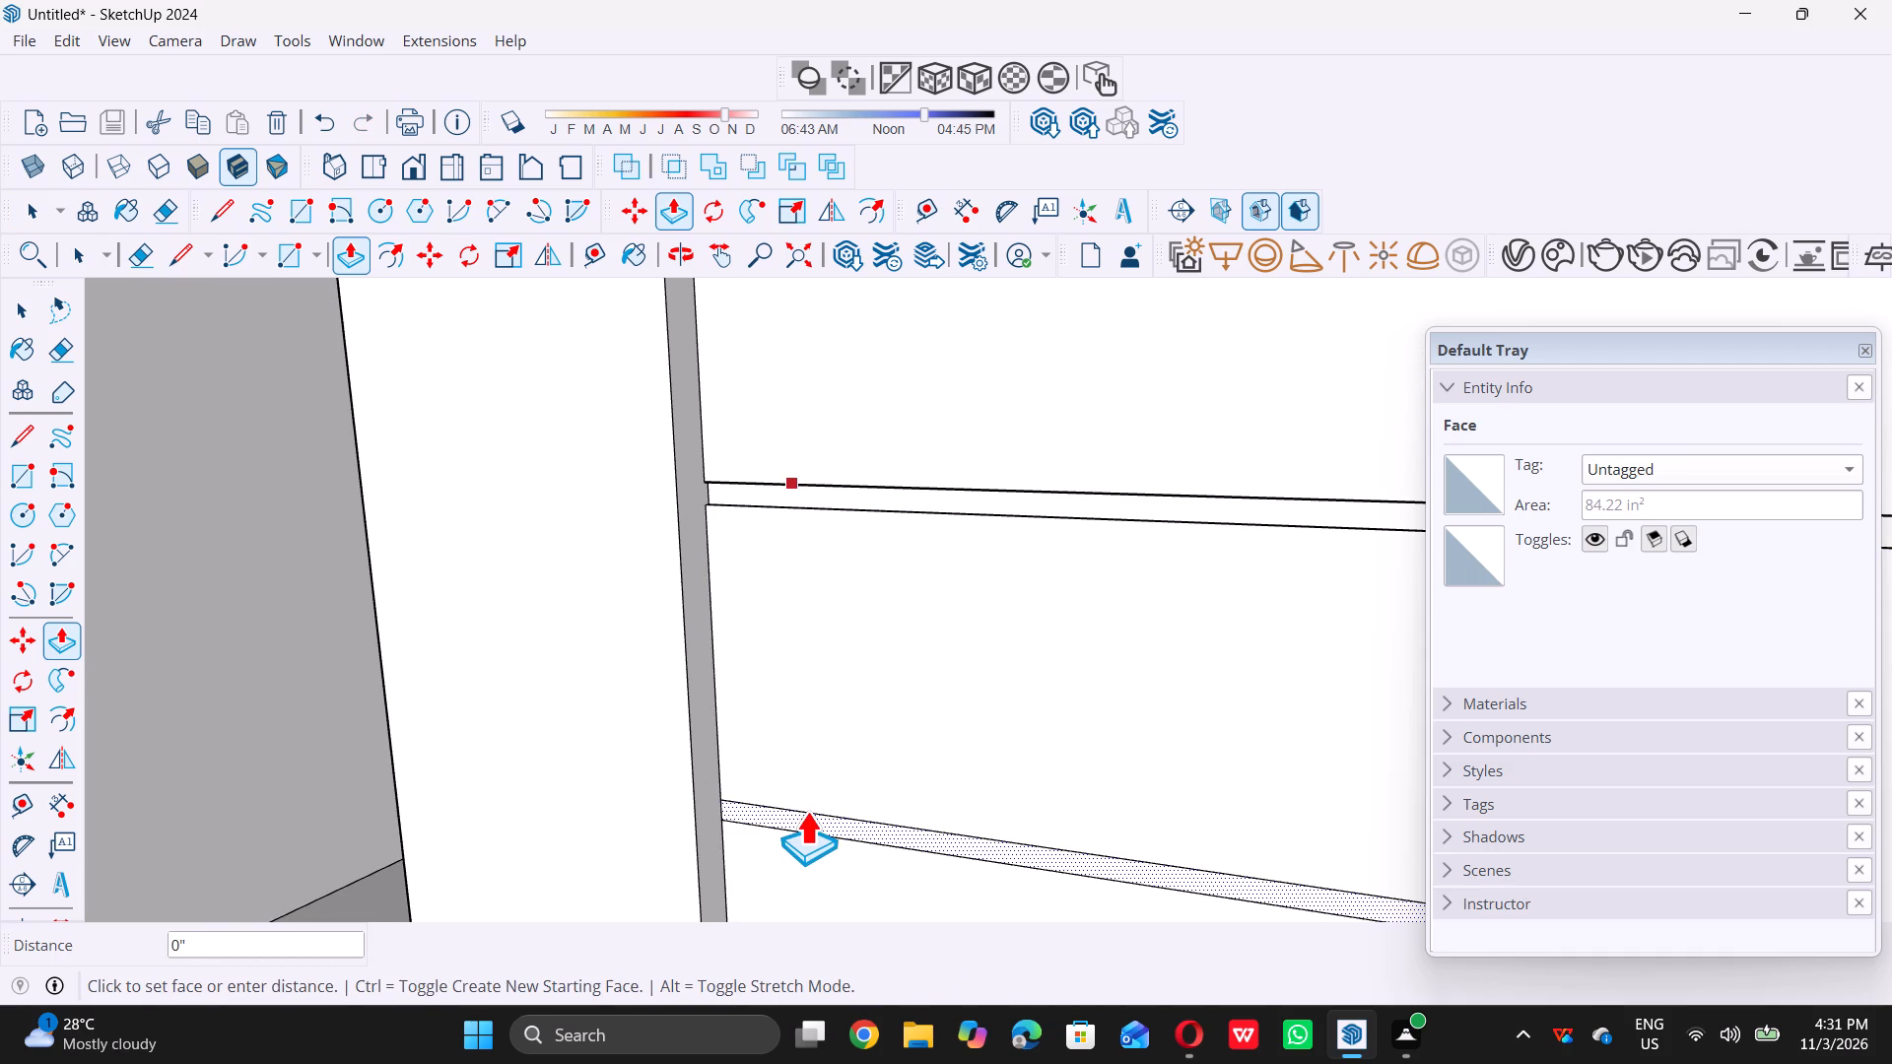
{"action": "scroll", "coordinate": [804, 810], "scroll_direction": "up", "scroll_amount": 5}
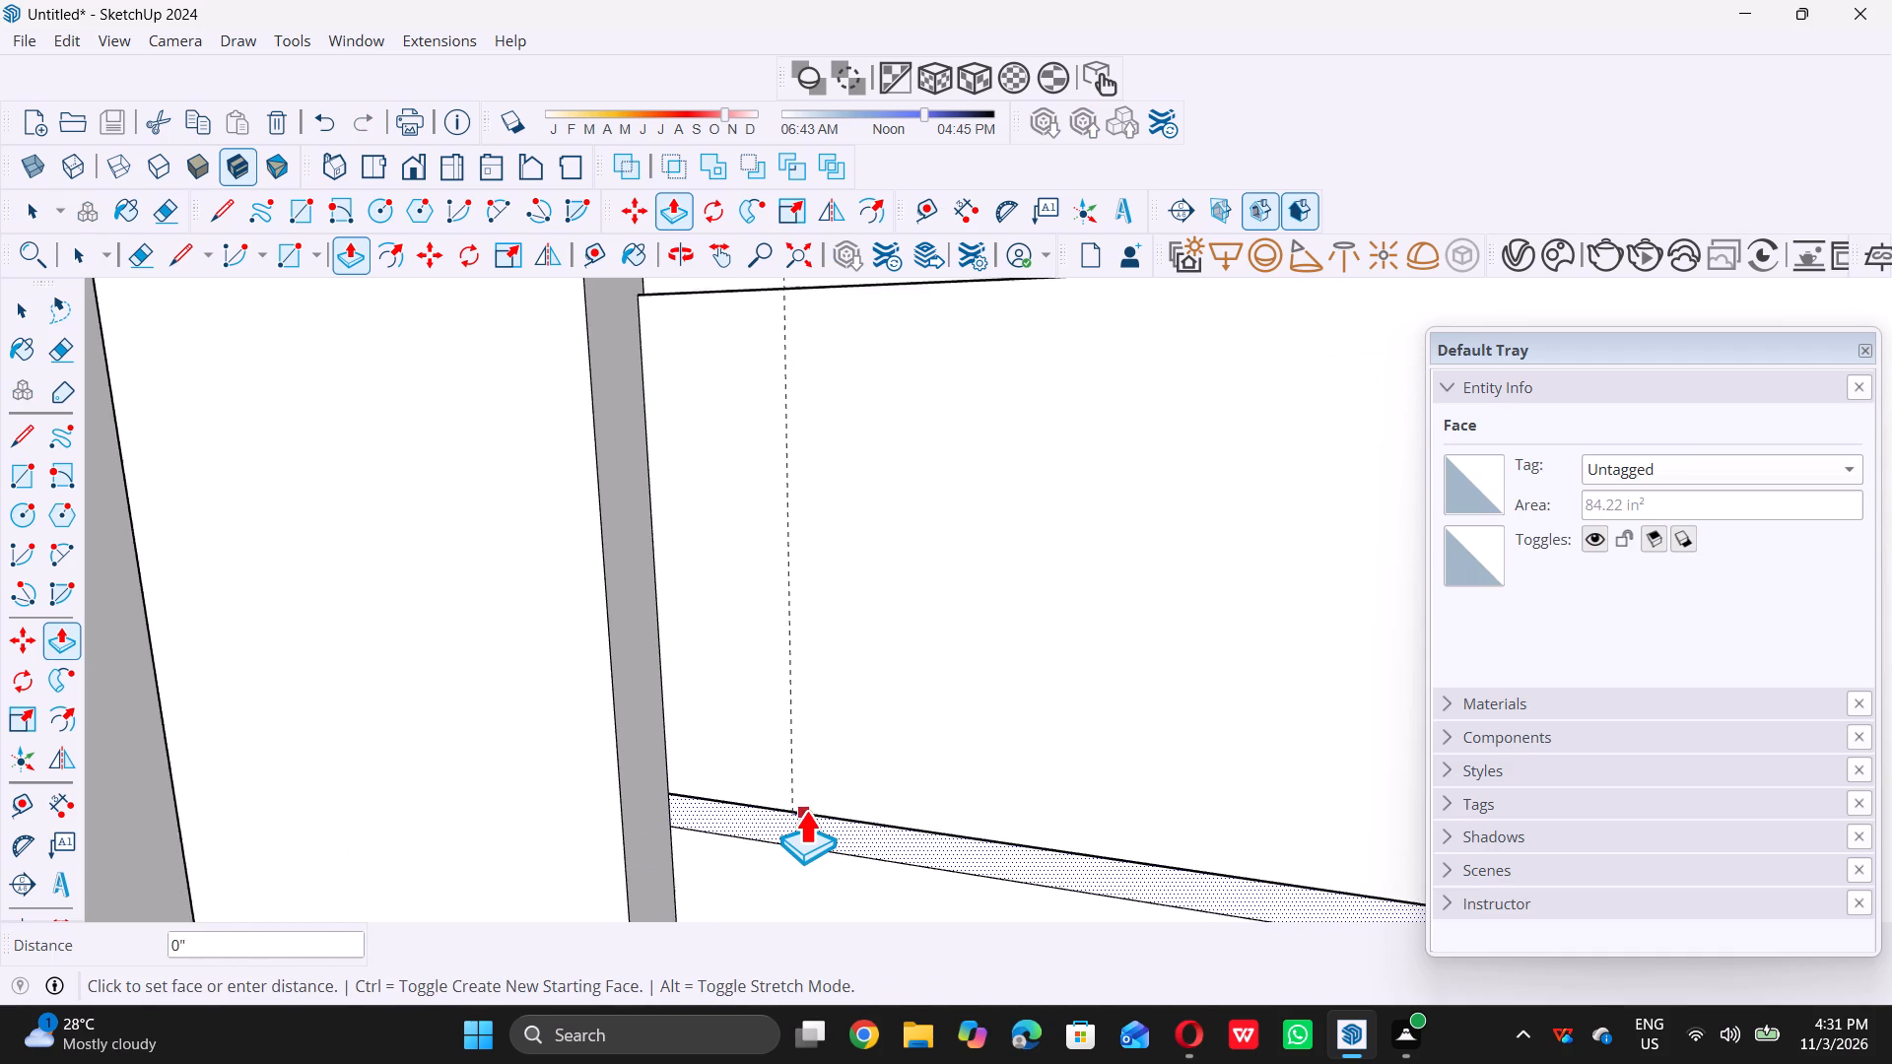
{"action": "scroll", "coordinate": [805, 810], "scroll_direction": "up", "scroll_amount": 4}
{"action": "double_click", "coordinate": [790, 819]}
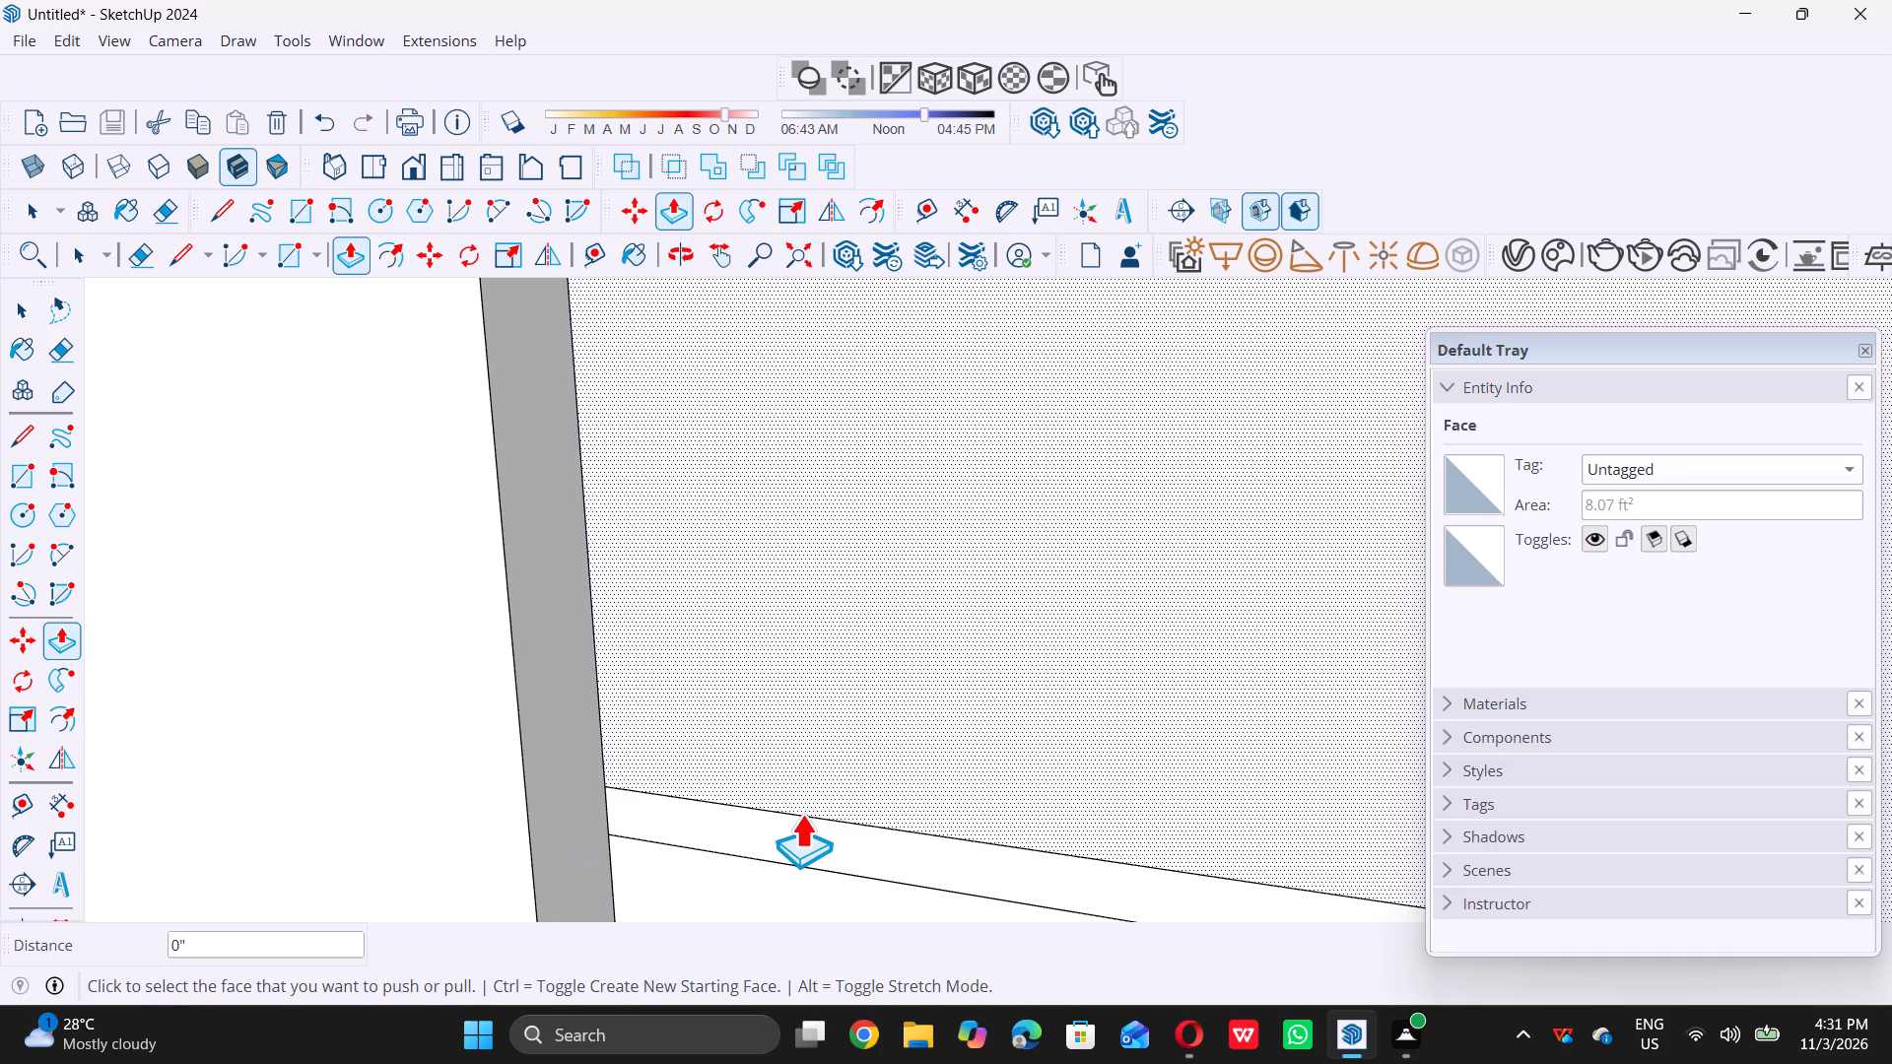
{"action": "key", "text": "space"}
Recess the groove strip directly below the last recessed one by 0.5" with Push/Pull.
{"action": "scroll", "coordinate": [792, 818], "scroll_direction": "down", "scroll_amount": 12}
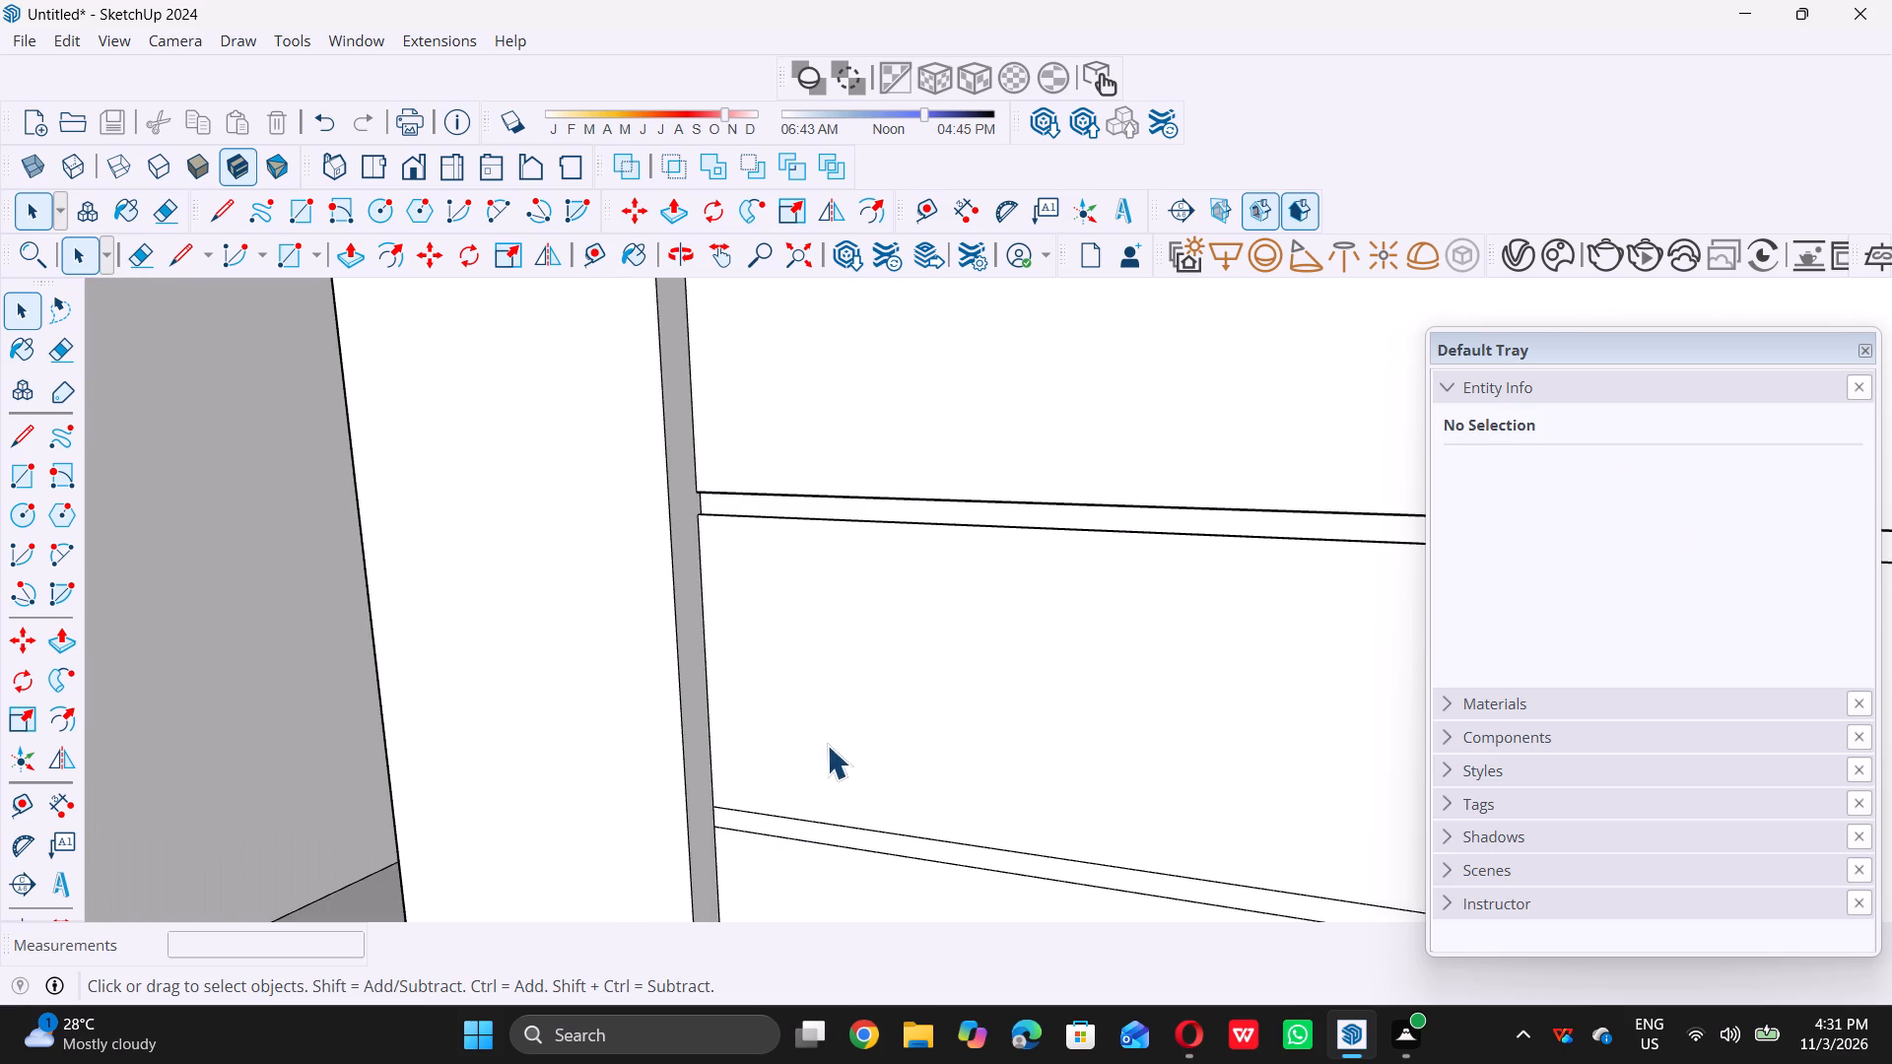
{"action": "scroll", "coordinate": [827, 855], "scroll_direction": "up", "scroll_amount": 5}
{"action": "left_click", "coordinate": [845, 830]}
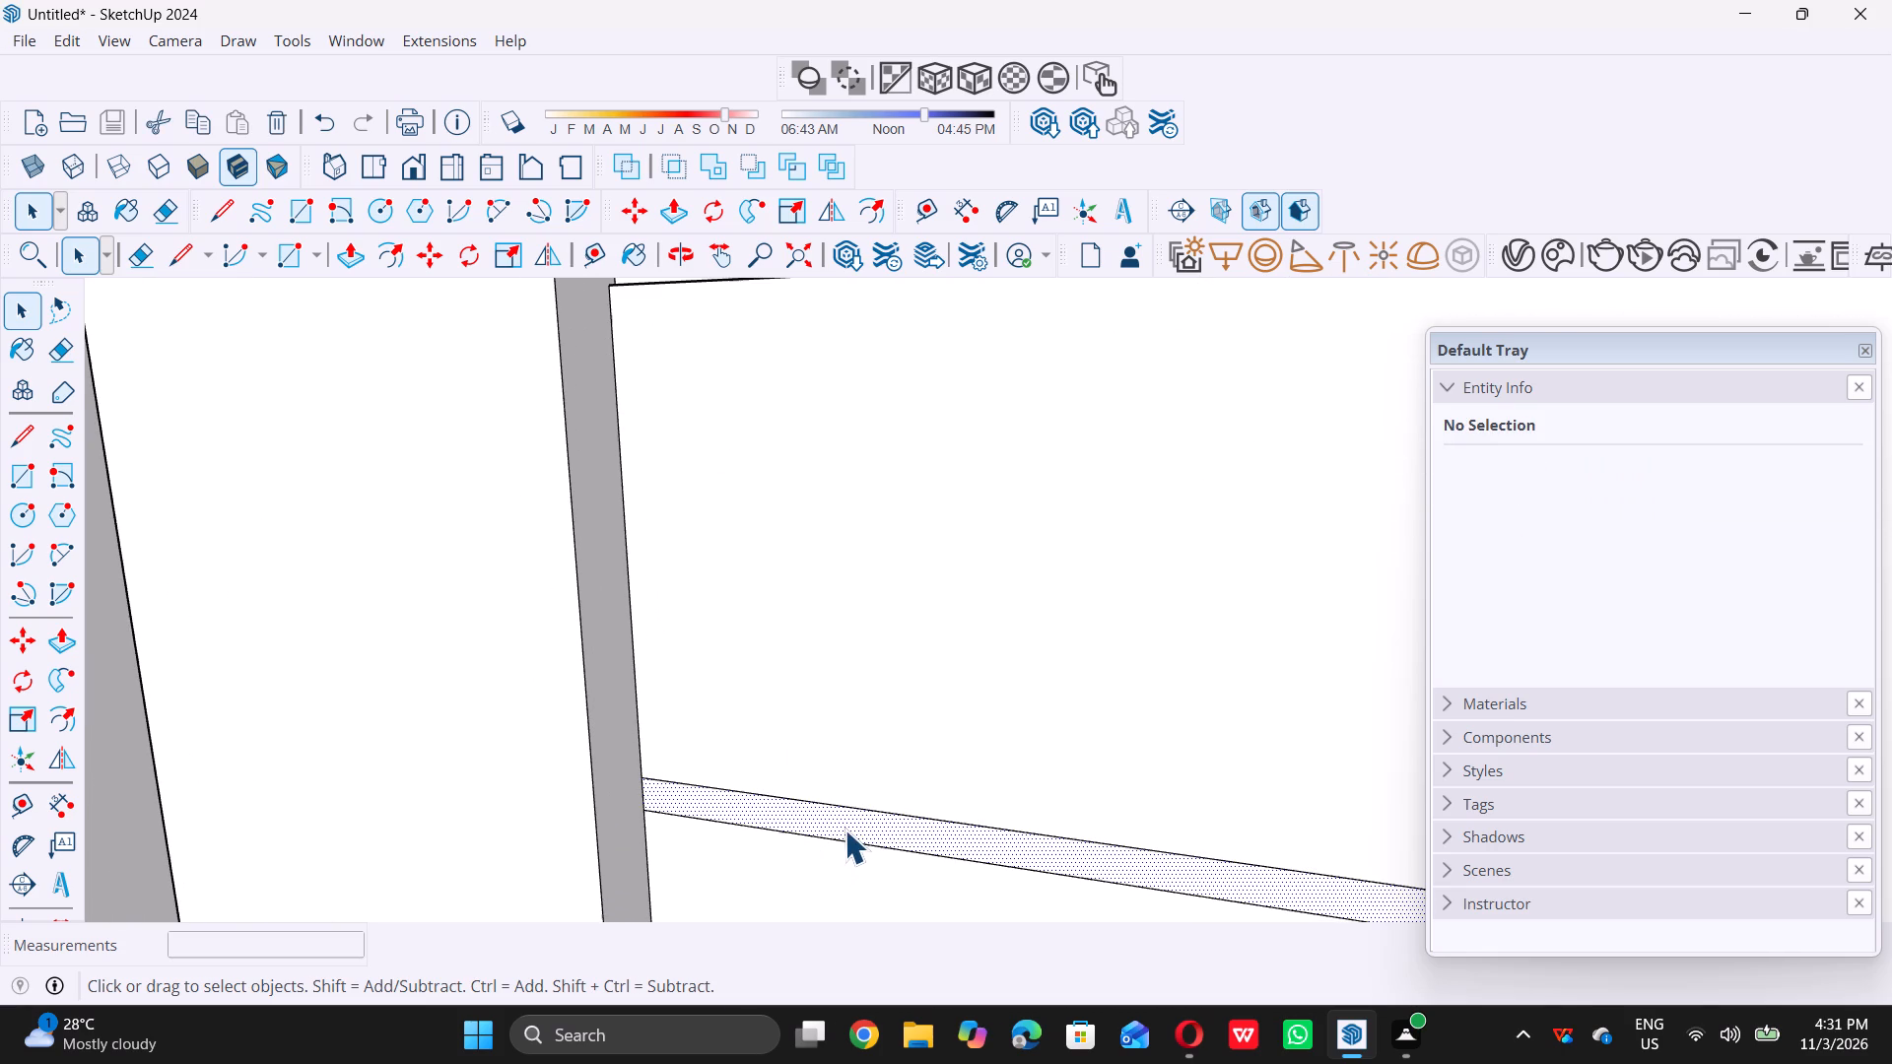
{"action": "key", "text": "p"}
{"action": "left_click", "coordinate": [851, 827]}
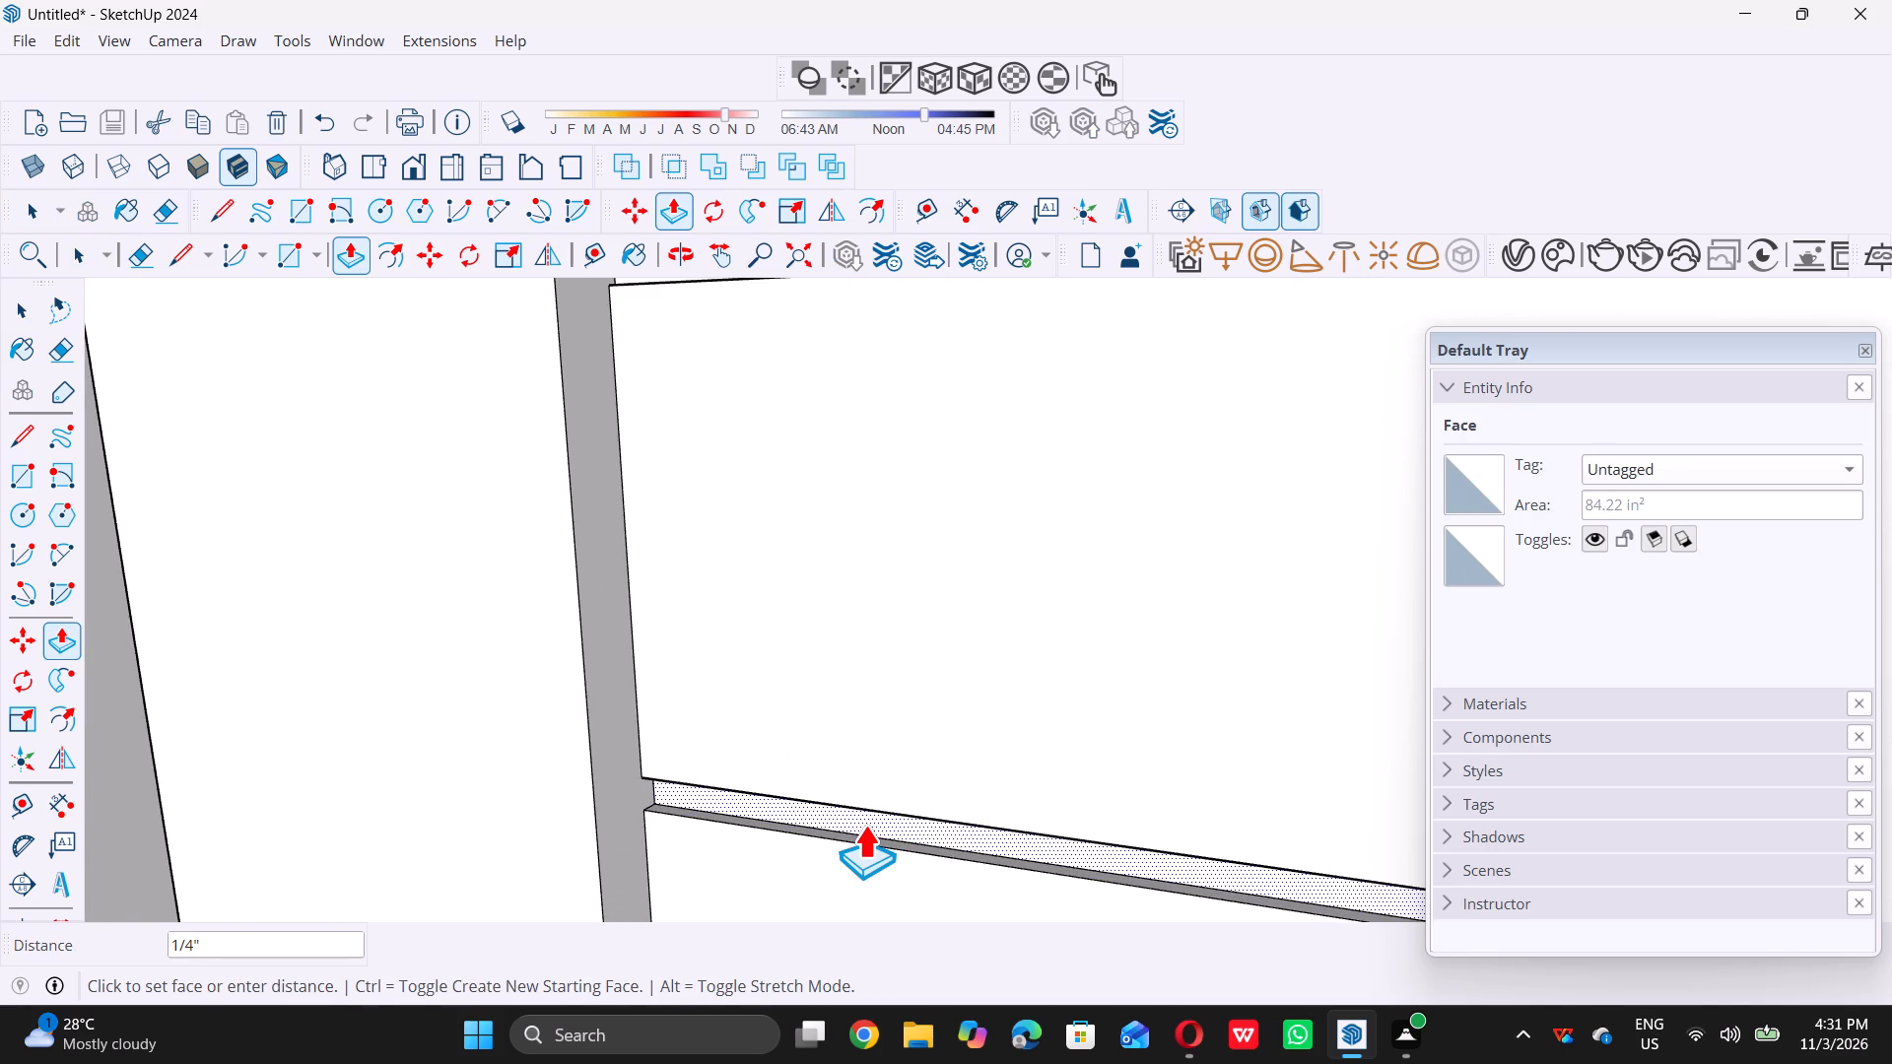
{"action": "type", "text": "0.5"}
{"action": "key", "text": "shift+quotedbl"}
{"action": "key", "text": "Return"}
Recess the next three groove strips further down the front panel by repeating the 0.5" Push/Pull distance on each.
{"action": "scroll", "coordinate": [860, 825], "scroll_direction": "down", "scroll_amount": 8}
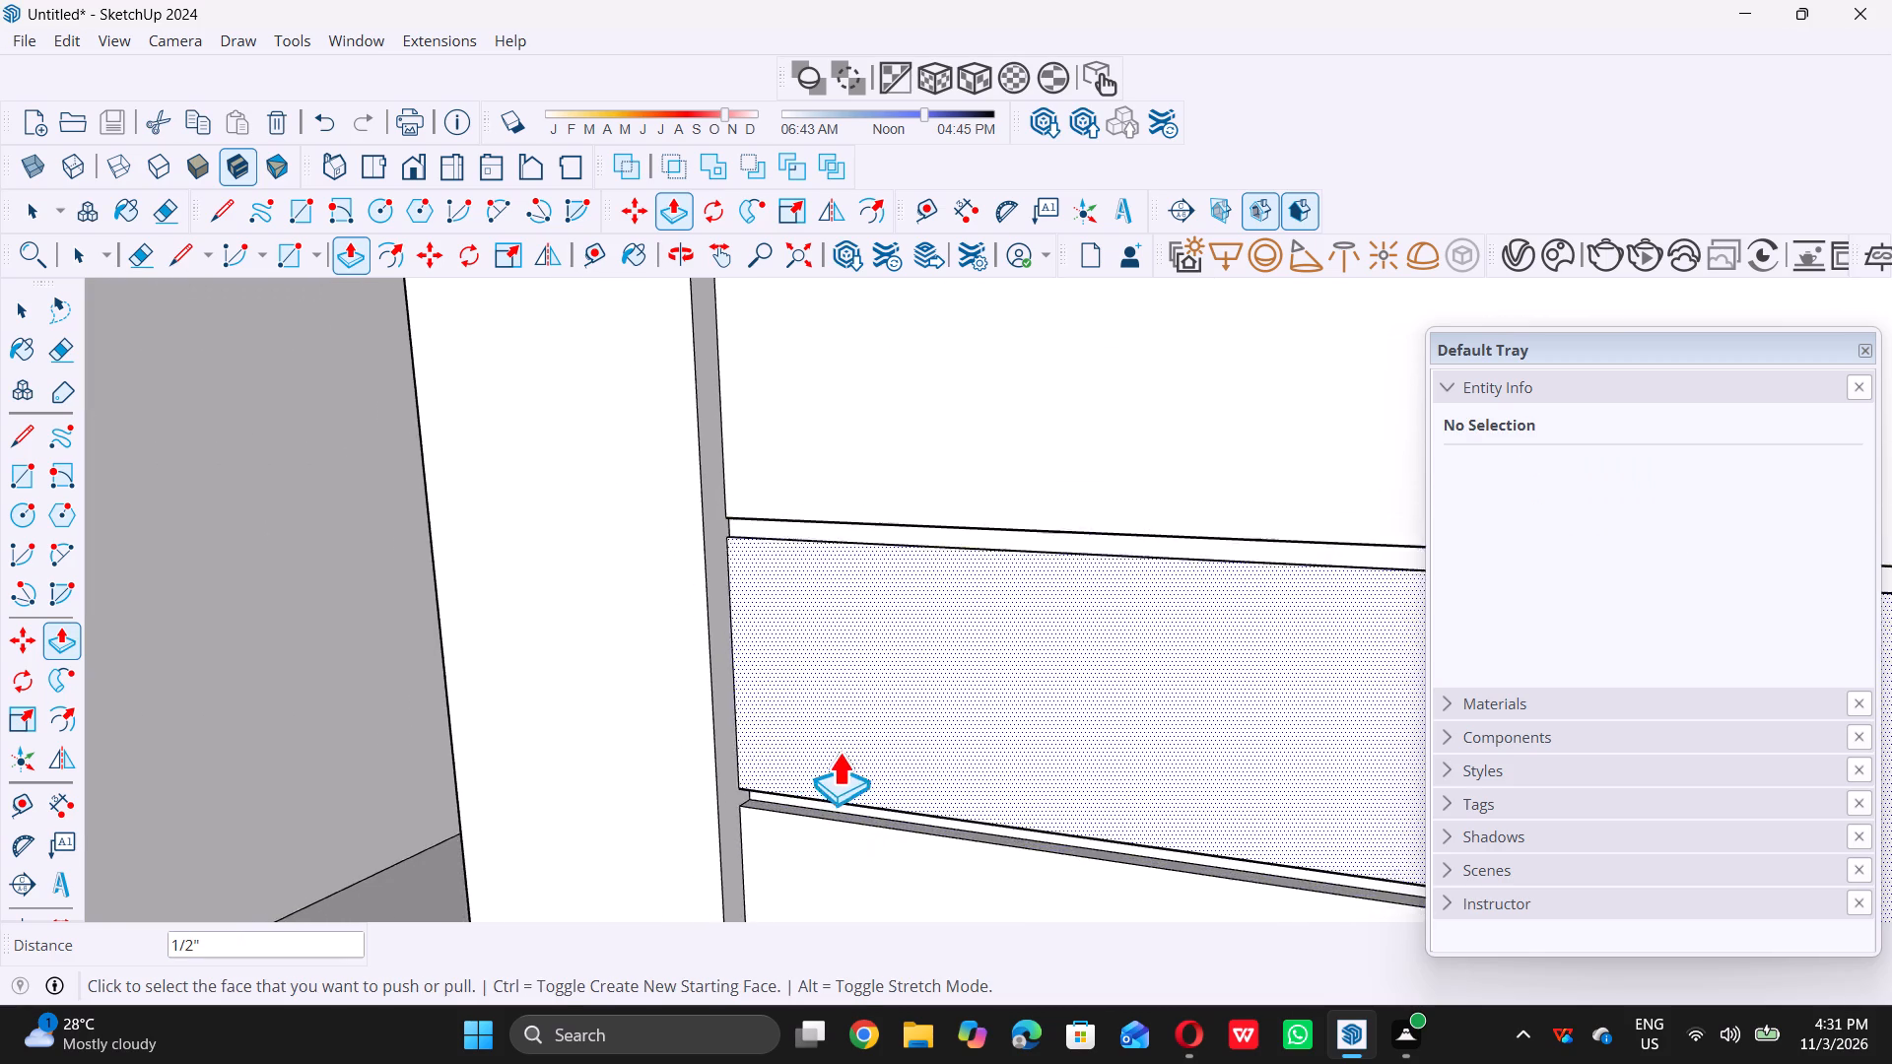
{"action": "scroll", "coordinate": [839, 752], "scroll_direction": "down", "scroll_amount": 7}
{"action": "scroll", "coordinate": [845, 747], "scroll_direction": "down", "scroll_amount": 19}
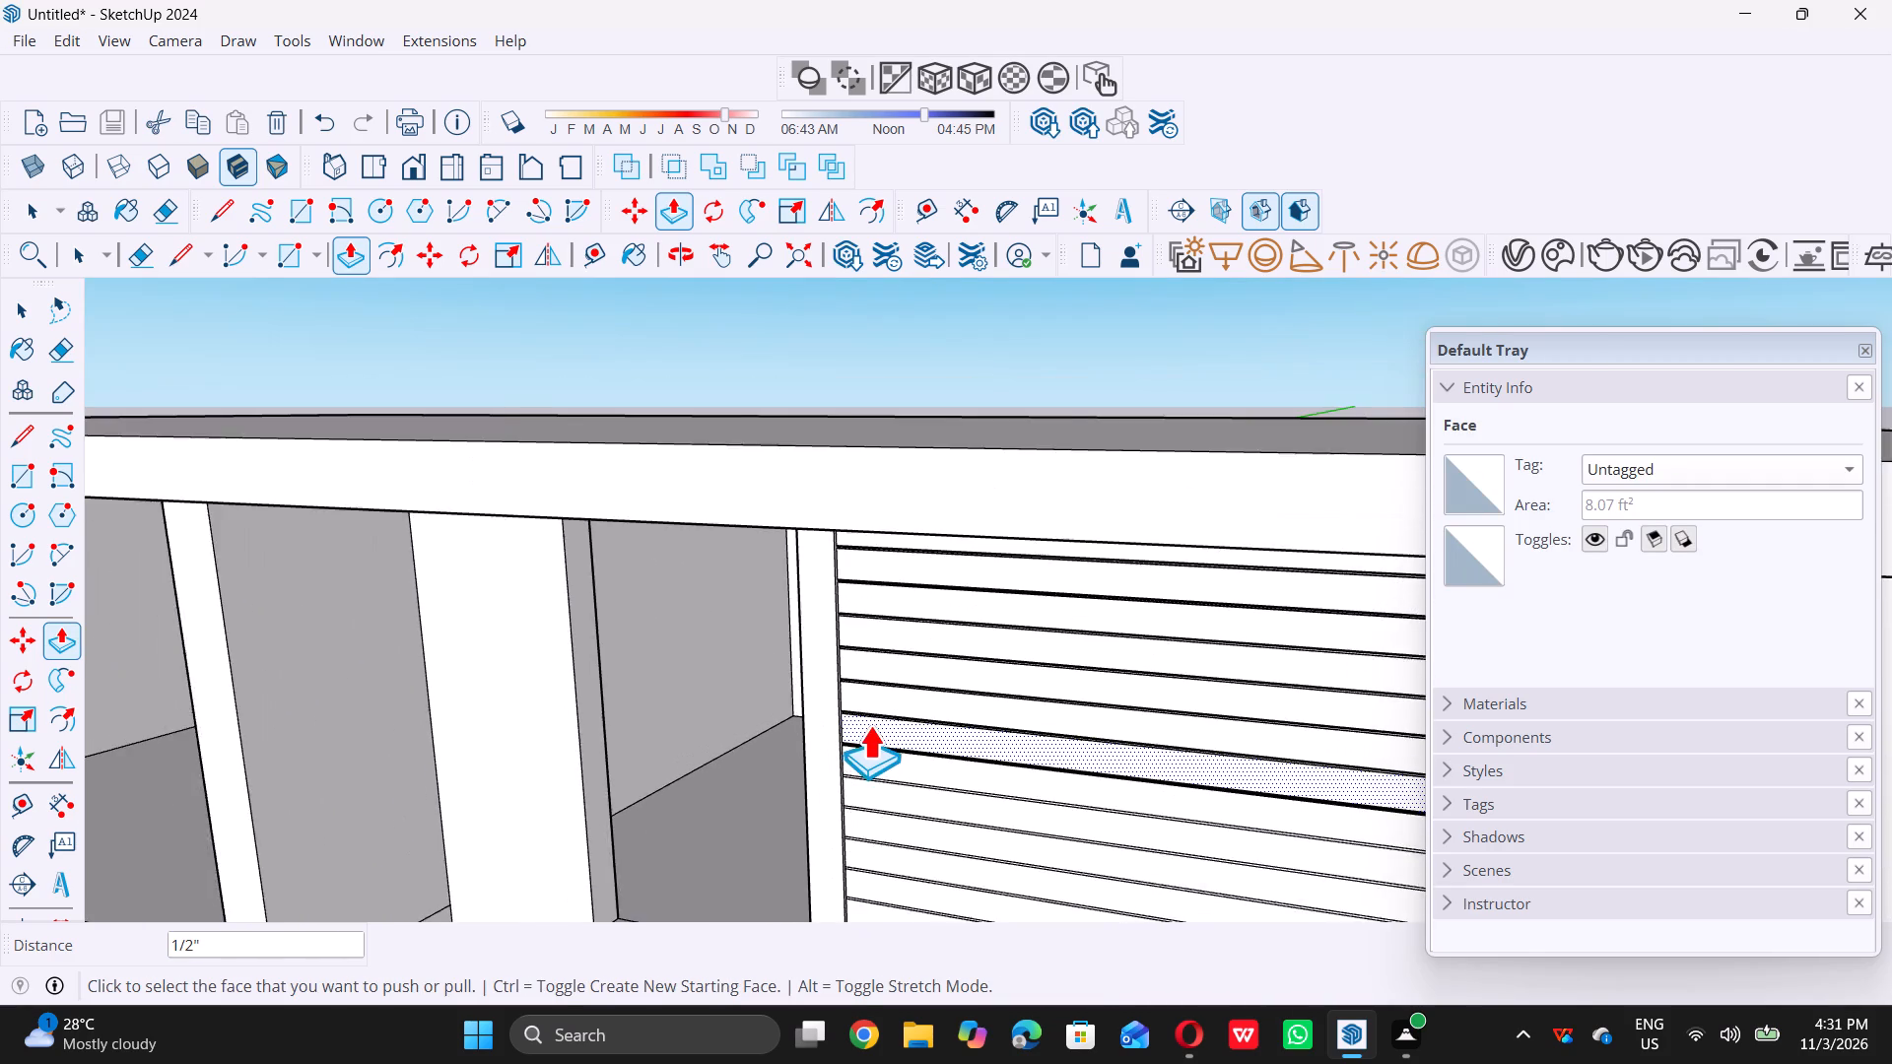
{"action": "scroll", "coordinate": [871, 723], "scroll_direction": "down", "scroll_amount": 3}
{"action": "scroll", "coordinate": [894, 876], "scroll_direction": "up", "scroll_amount": 12}
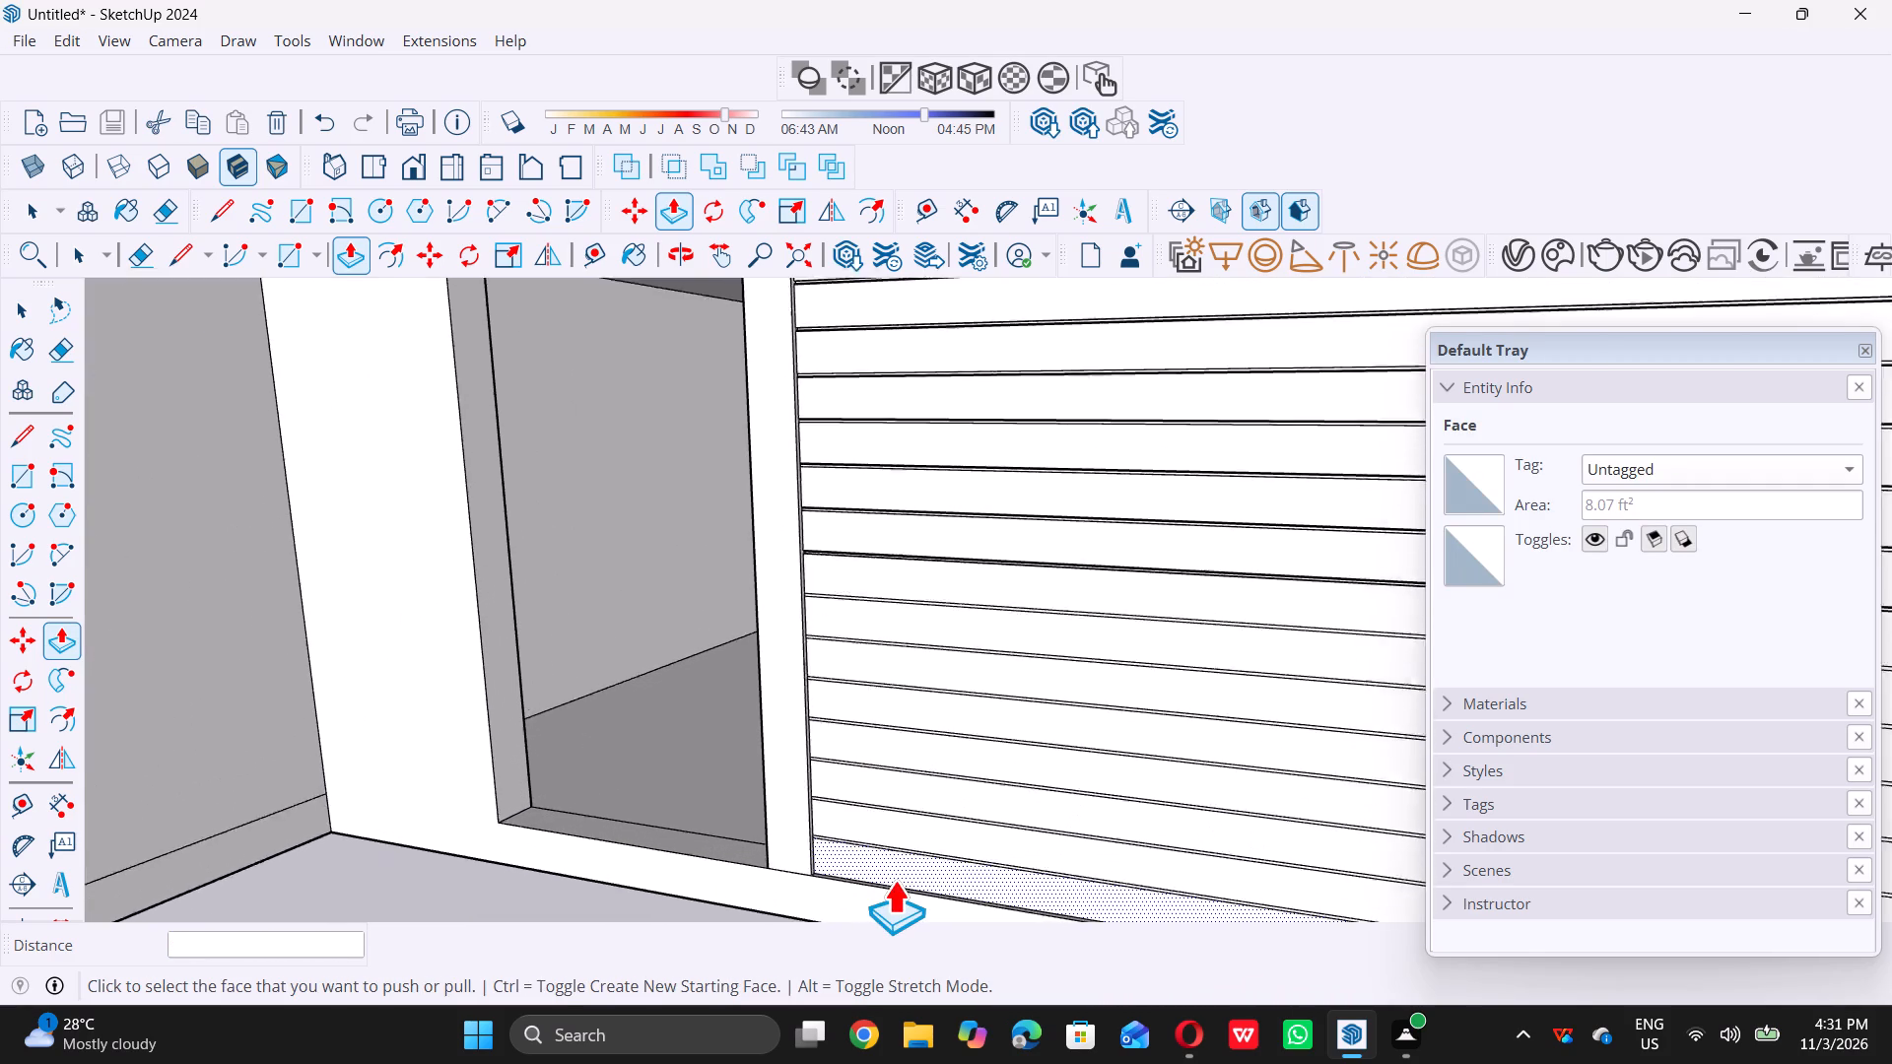
{"action": "scroll", "coordinate": [894, 880], "scroll_direction": "up", "scroll_amount": 1}
{"action": "scroll", "coordinate": [809, 442], "scroll_direction": "up", "scroll_amount": 5}
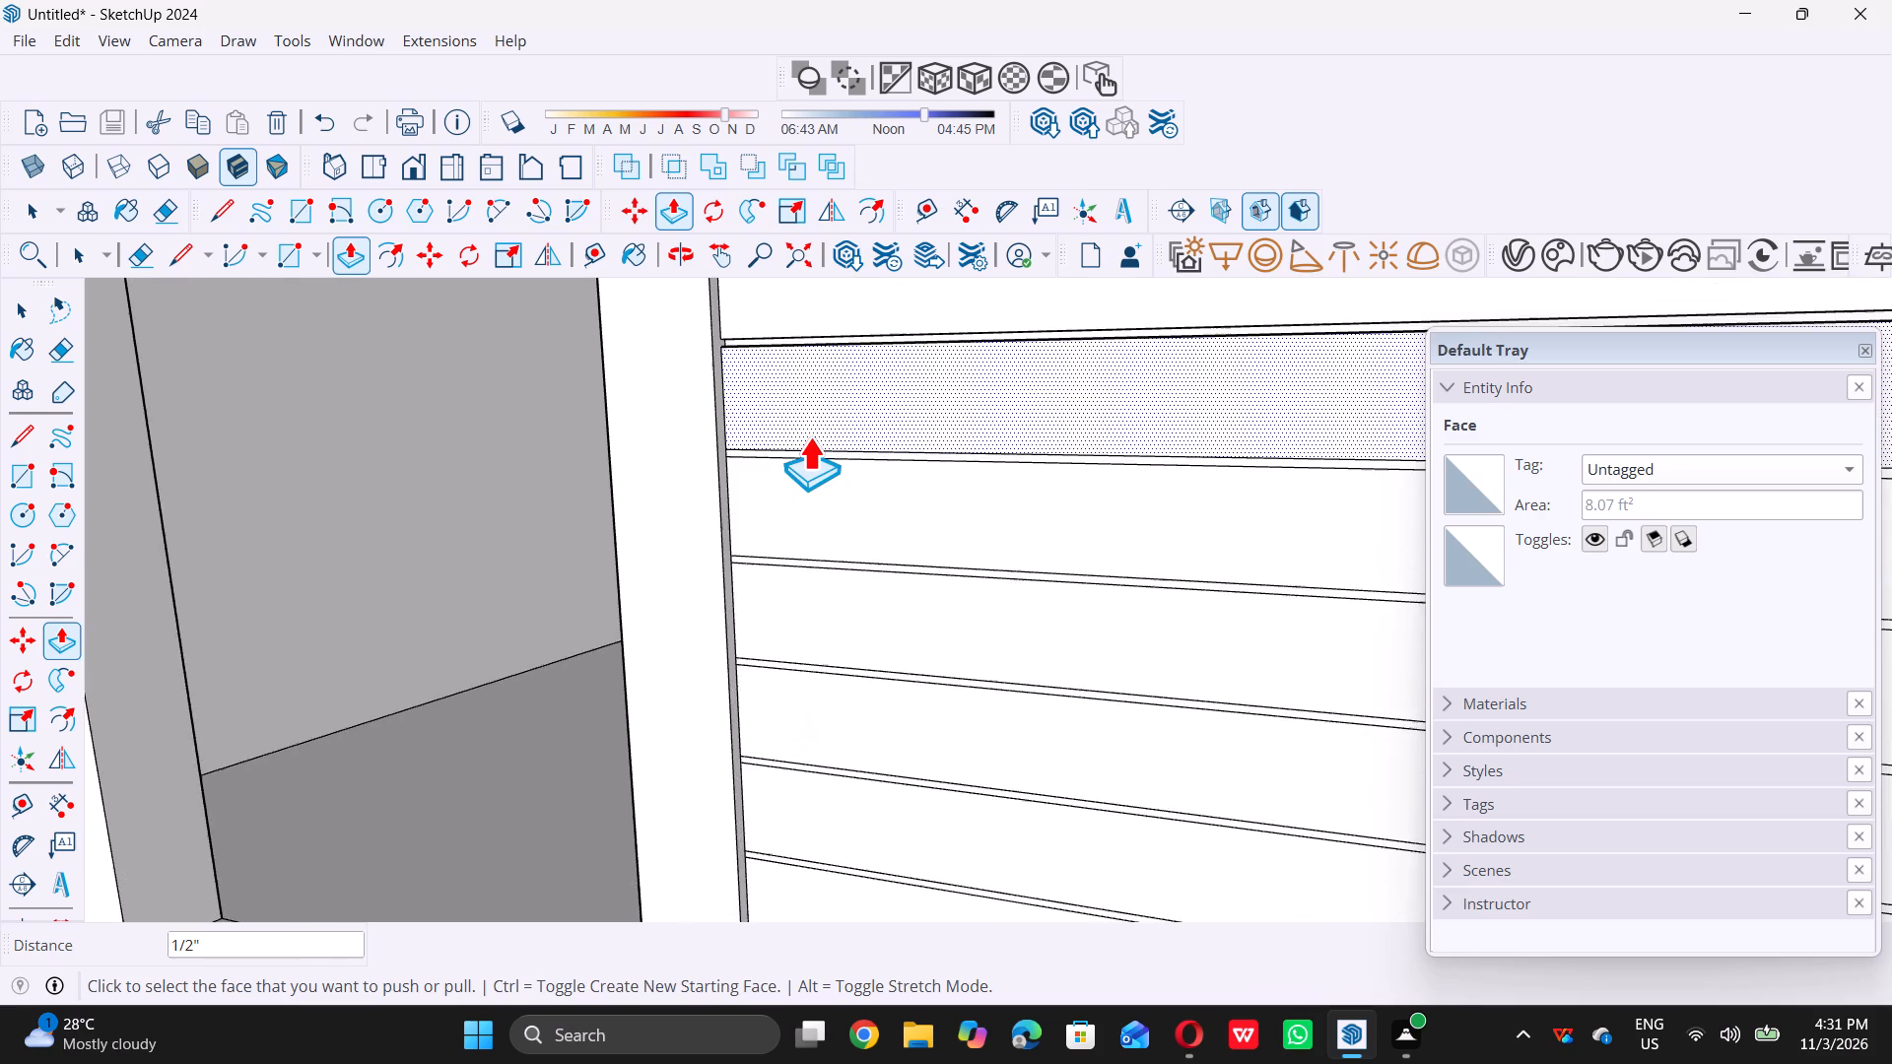
{"action": "scroll", "coordinate": [809, 436], "scroll_direction": "up", "scroll_amount": 5}
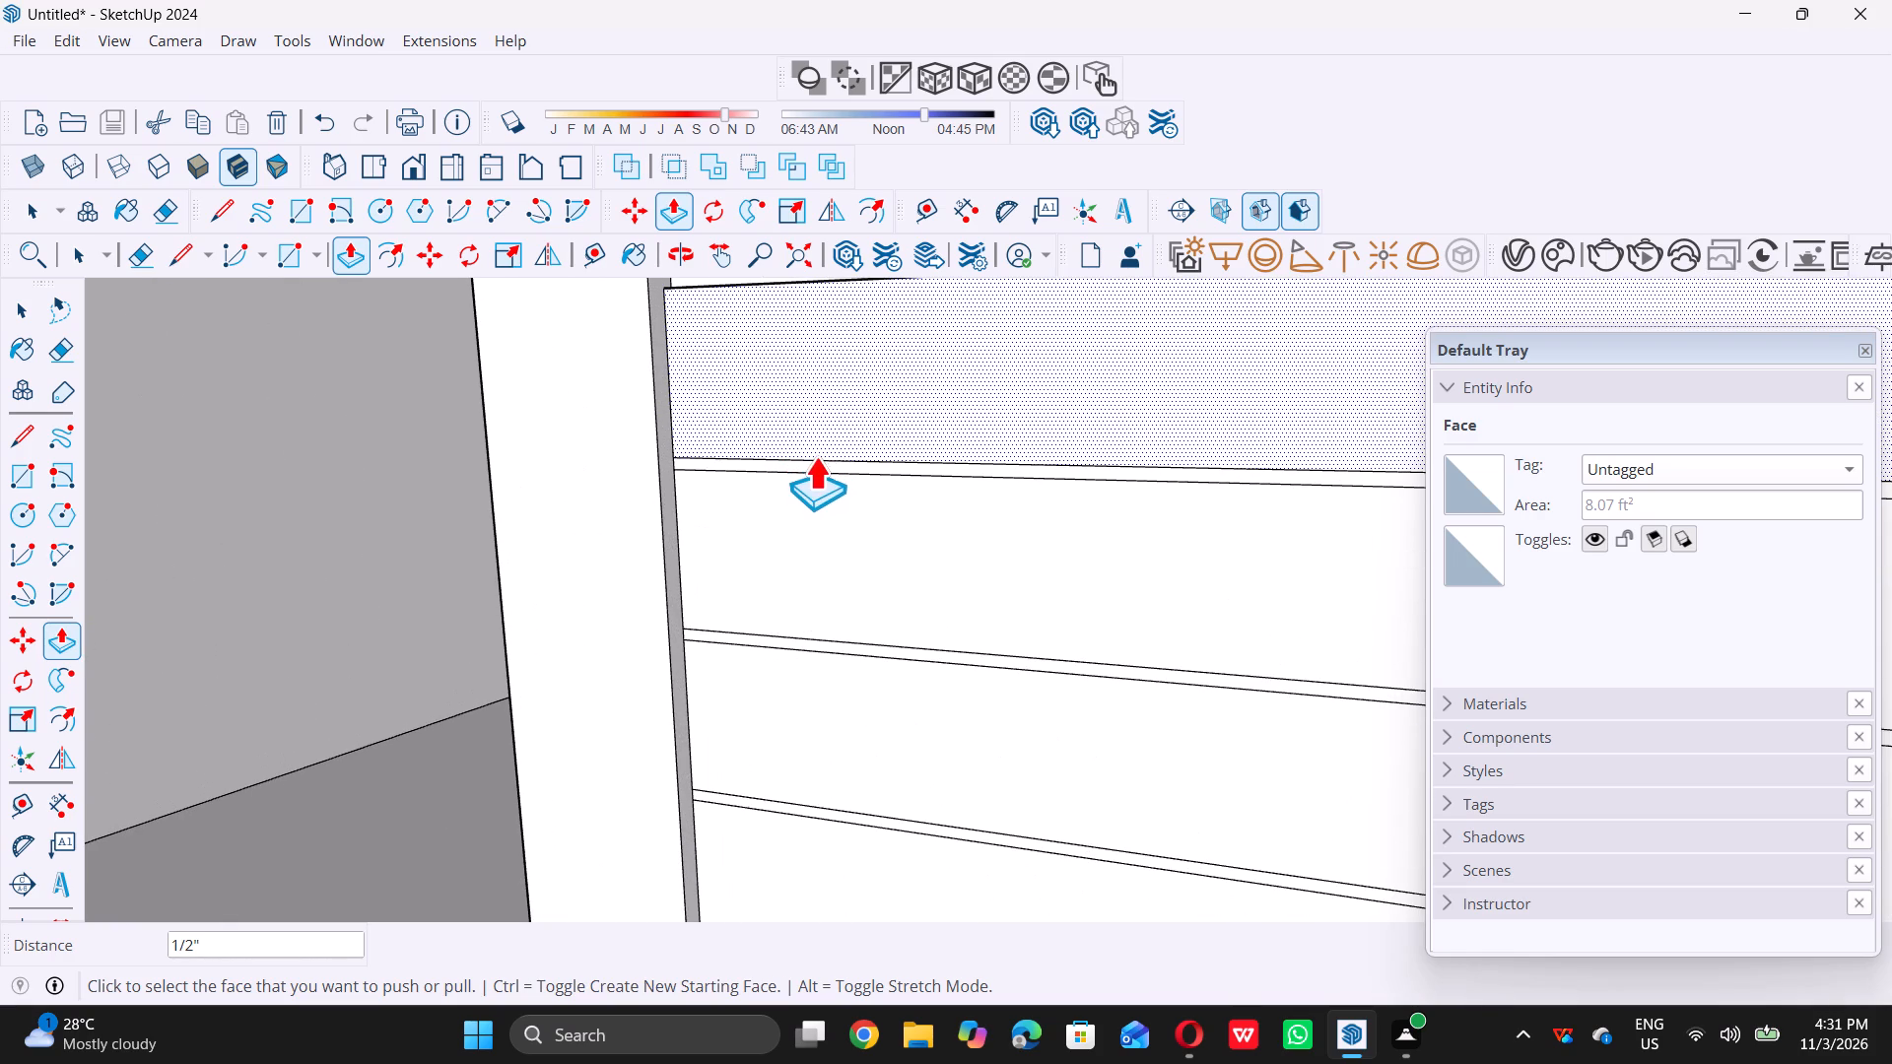
{"action": "double_click", "coordinate": [785, 469]}
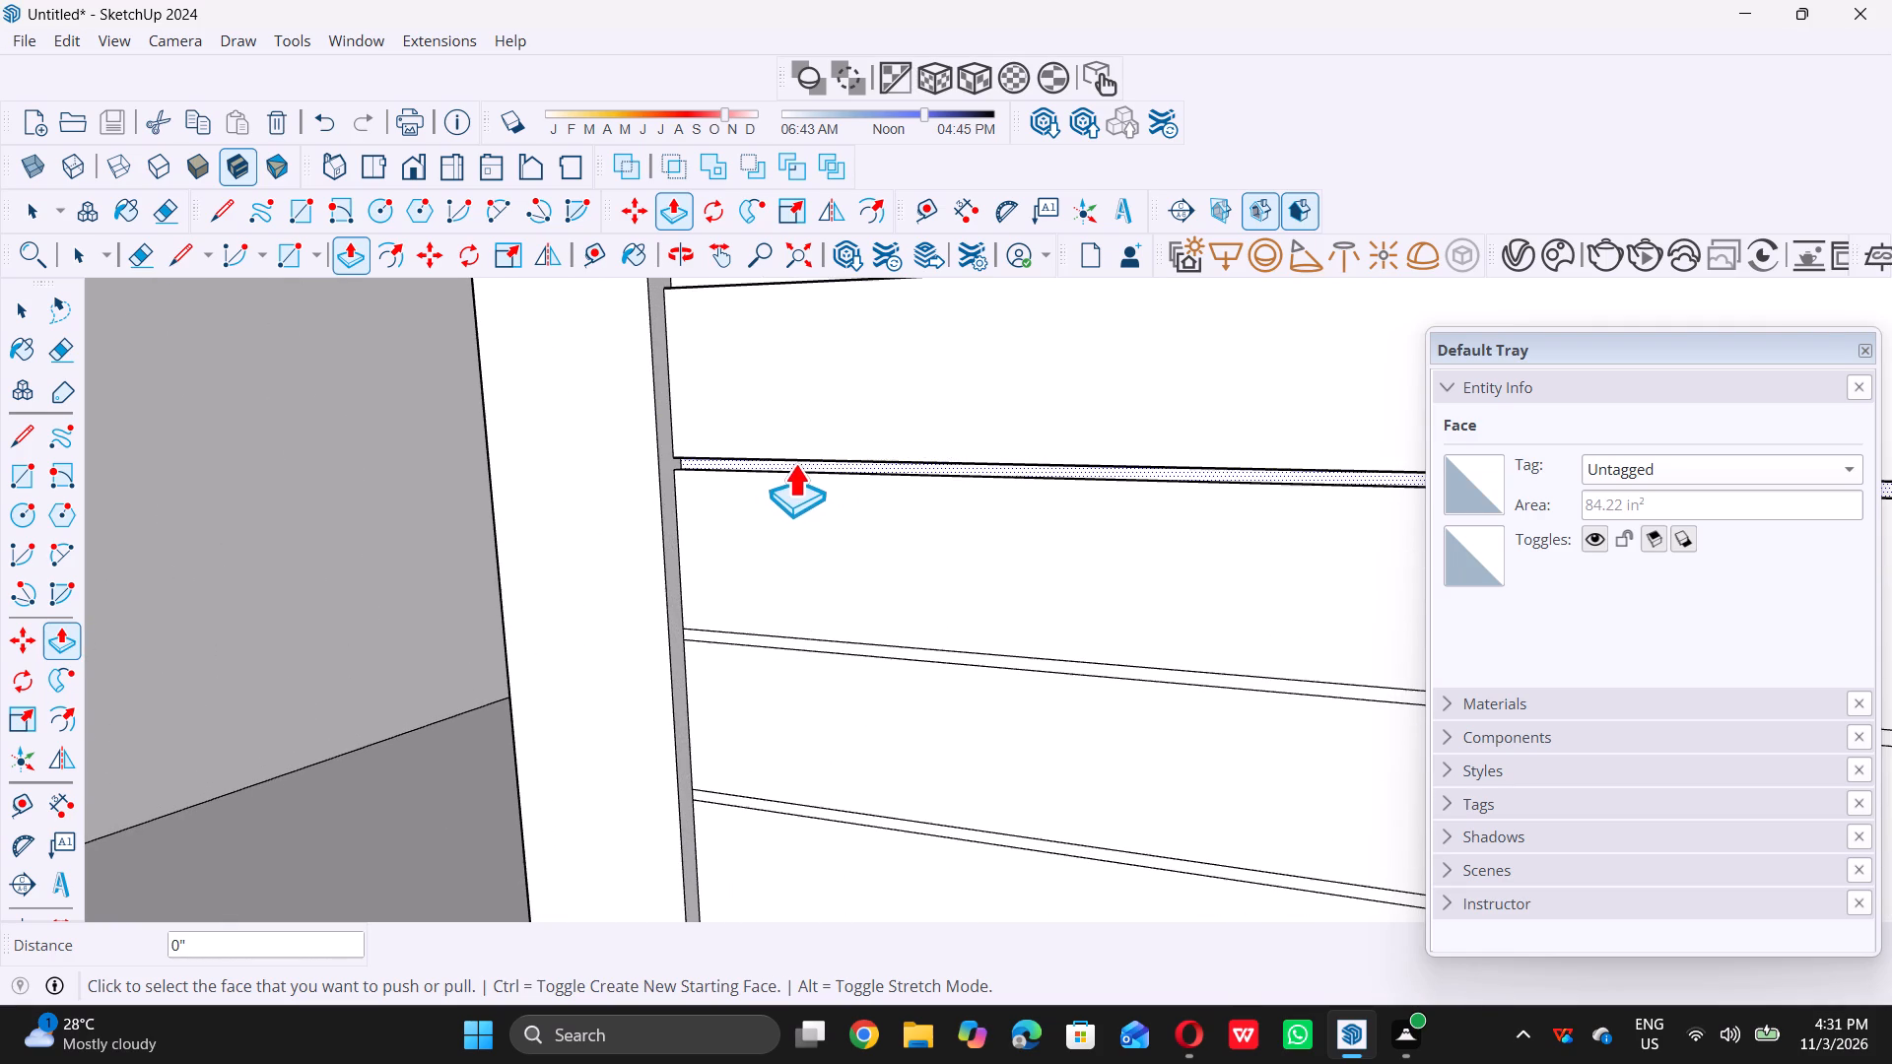
{"action": "scroll", "coordinate": [774, 638], "scroll_direction": "up", "scroll_amount": 5}
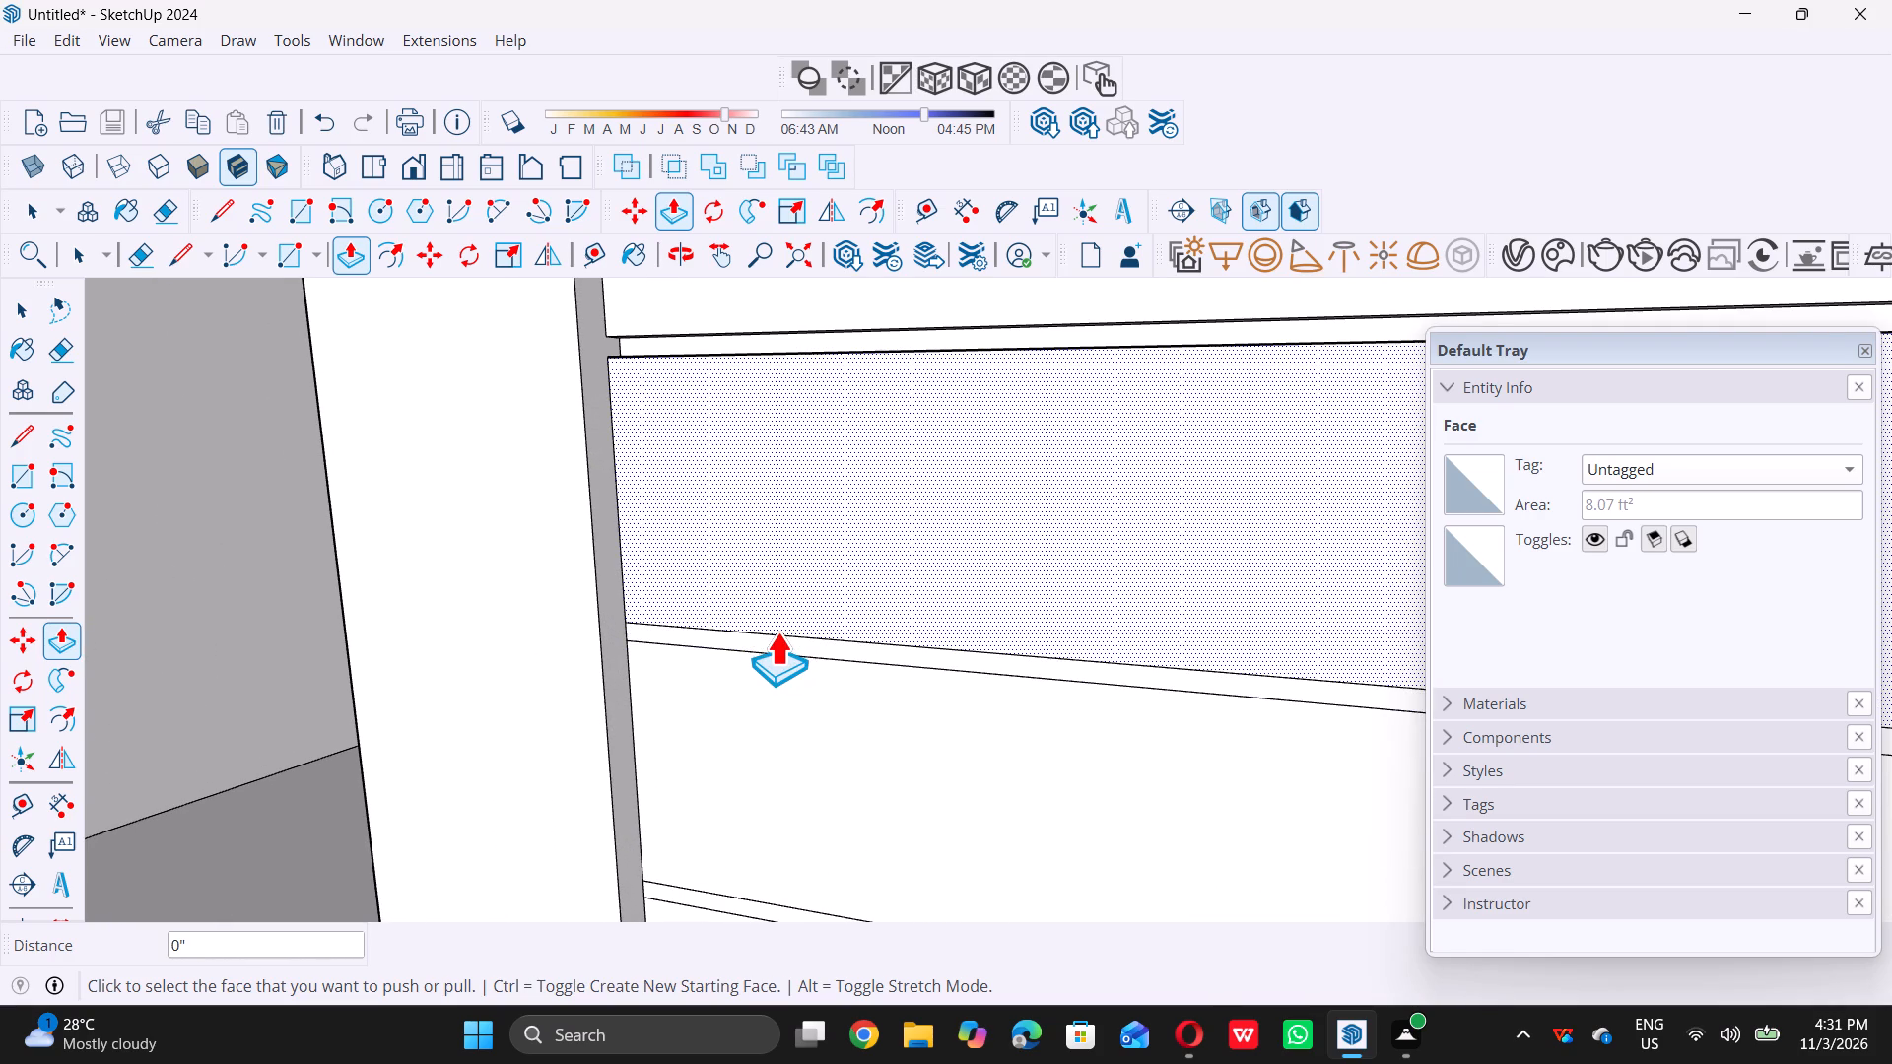
{"action": "double_click", "coordinate": [777, 640]}
{"action": "scroll", "coordinate": [779, 643], "scroll_direction": "down", "scroll_amount": 4}
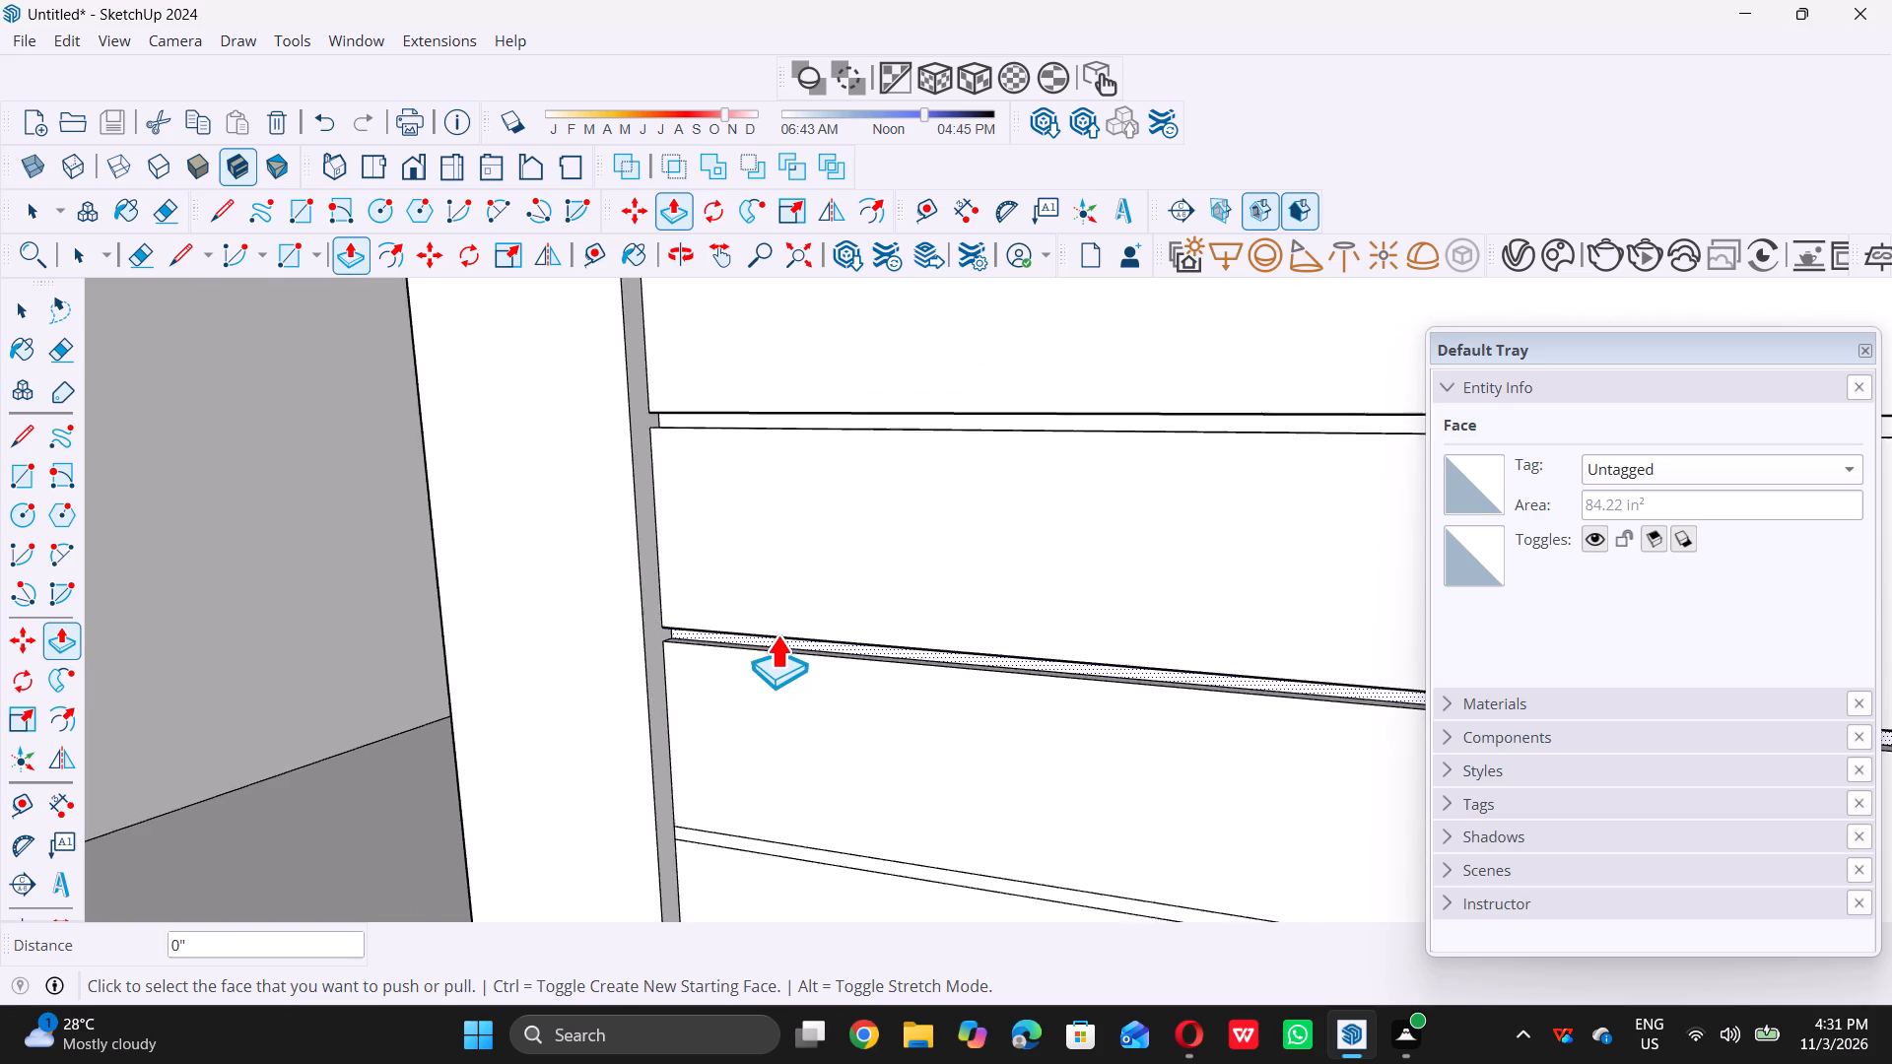
{"action": "scroll", "coordinate": [777, 634], "scroll_direction": "down", "scroll_amount": 14}
{"action": "scroll", "coordinate": [785, 702], "scroll_direction": "up", "scroll_amount": 11}
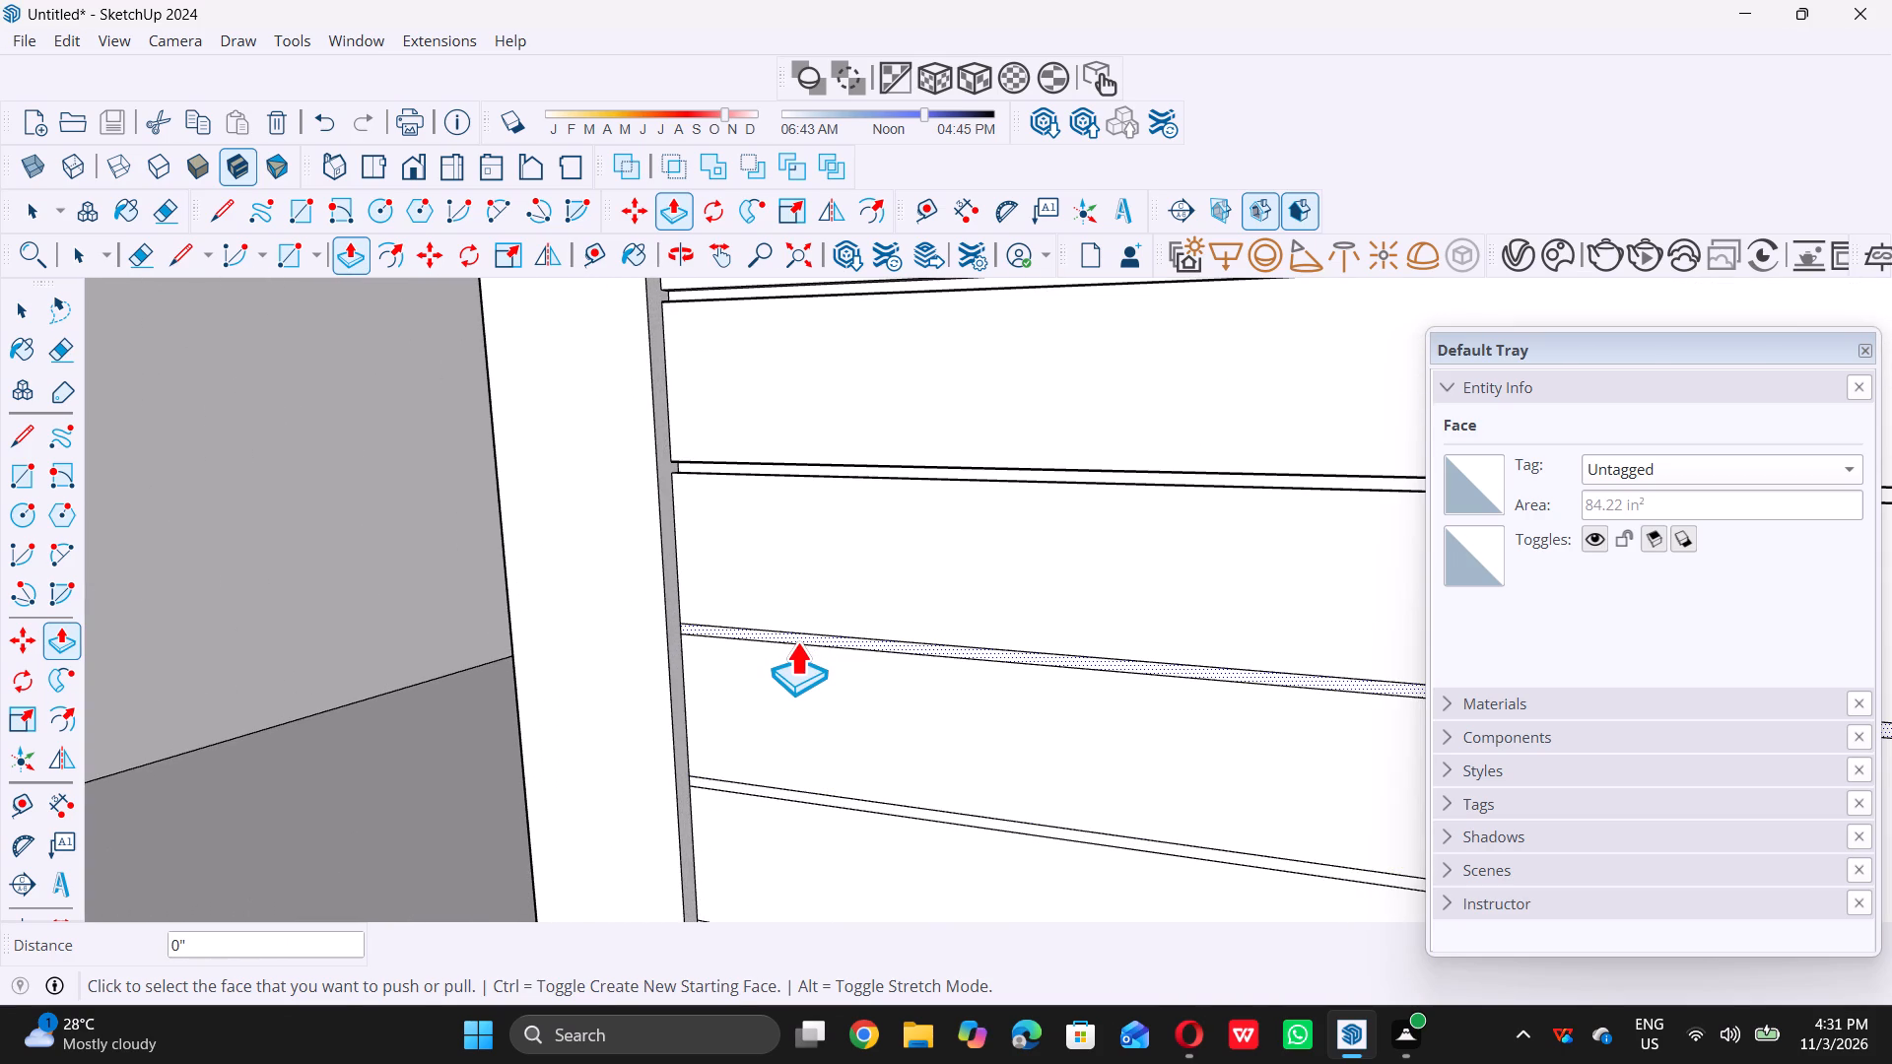
{"action": "double_click", "coordinate": [796, 641]}
Recess the fourth groove strip from the bottom of the front panel by 0.5".
{"action": "scroll", "coordinate": [792, 659], "scroll_direction": "down", "scroll_amount": 15}
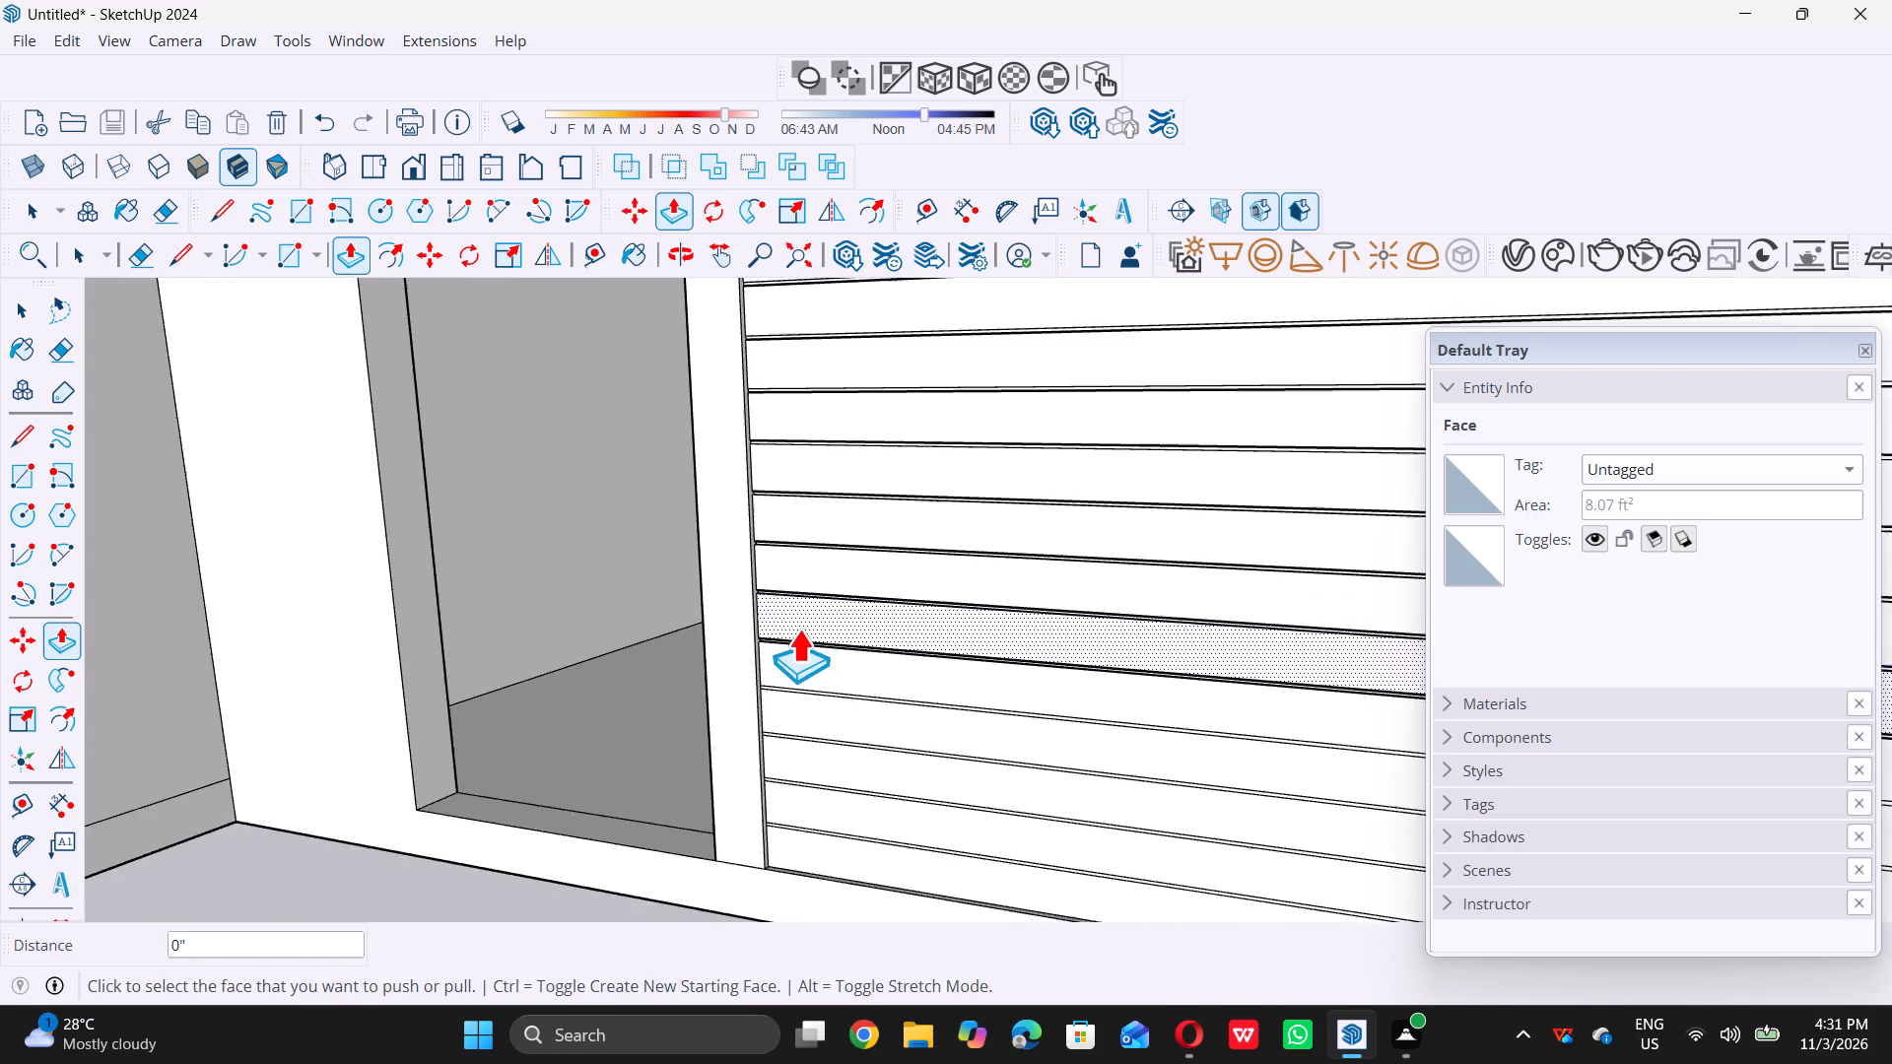
{"action": "scroll", "coordinate": [798, 629], "scroll_direction": "down", "scroll_amount": 7}
{"action": "scroll", "coordinate": [799, 744], "scroll_direction": "up", "scroll_amount": 12}
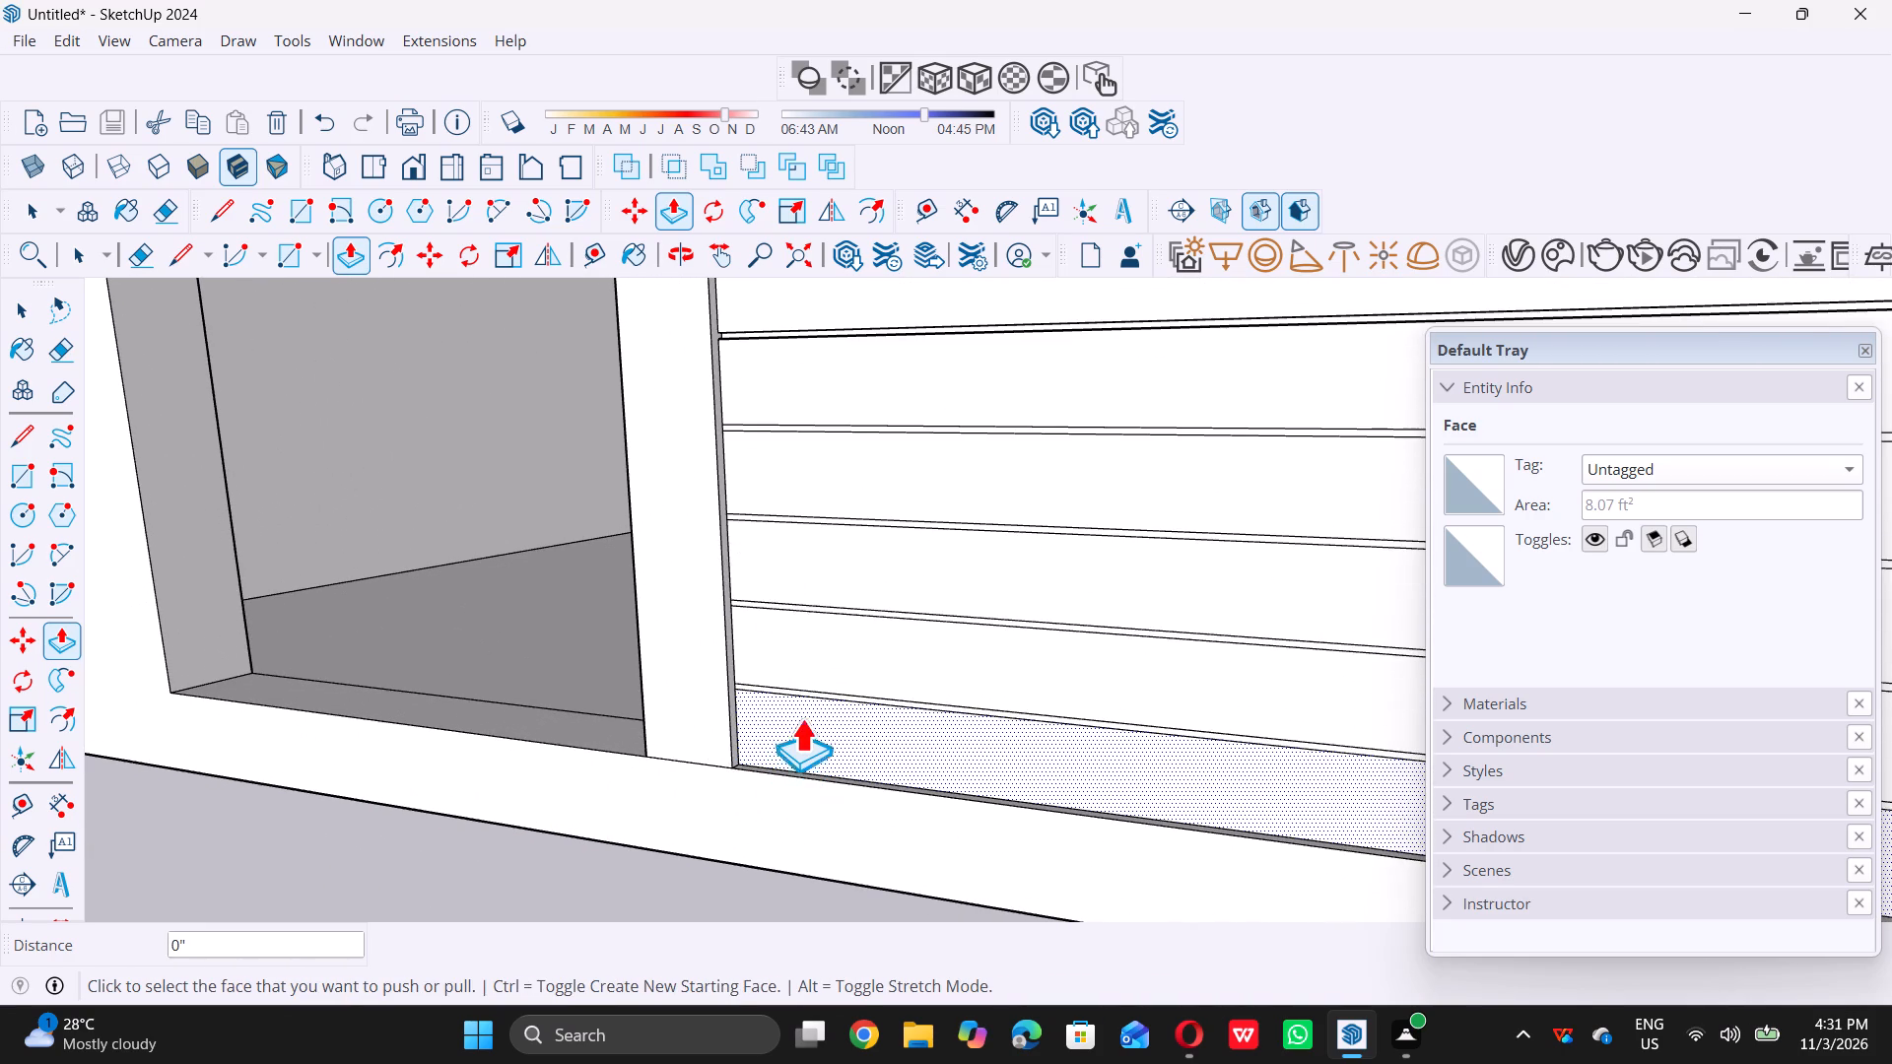
{"action": "scroll", "coordinate": [844, 413], "scroll_direction": "up", "scroll_amount": 4}
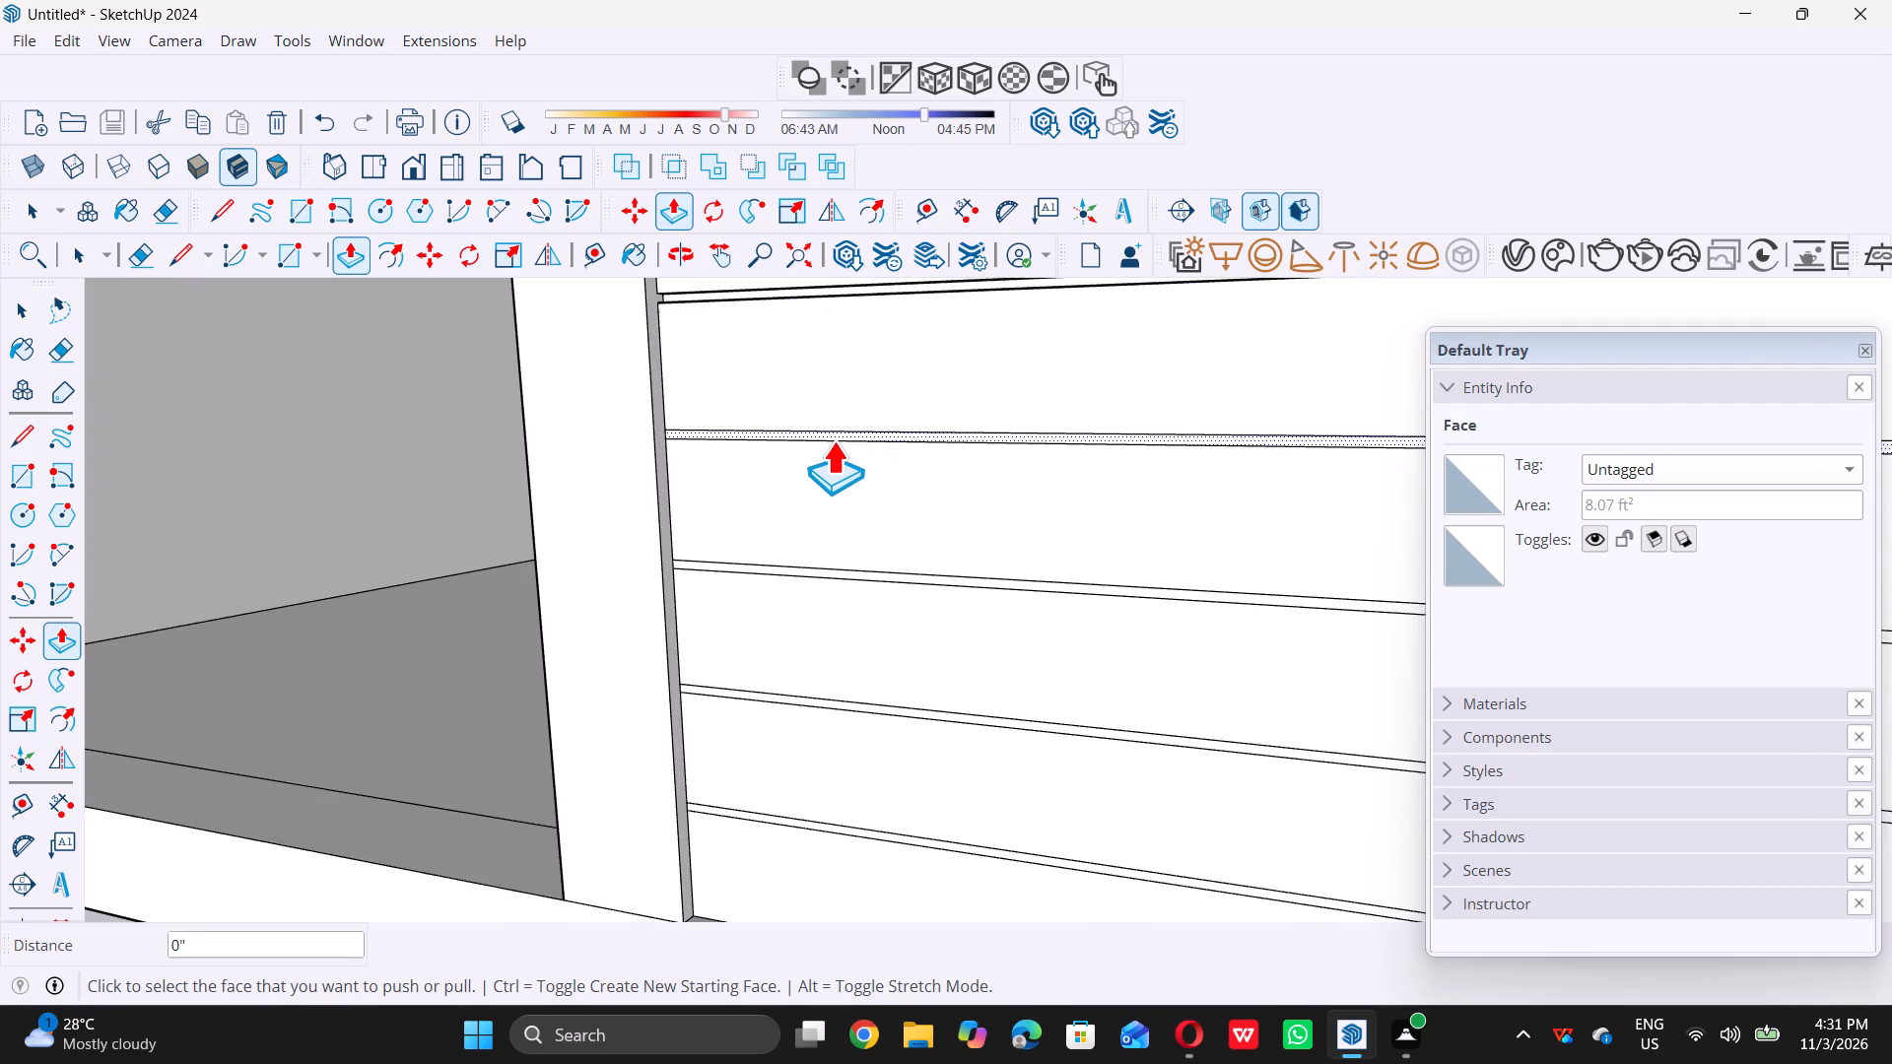
{"action": "double_click", "coordinate": [840, 433]}
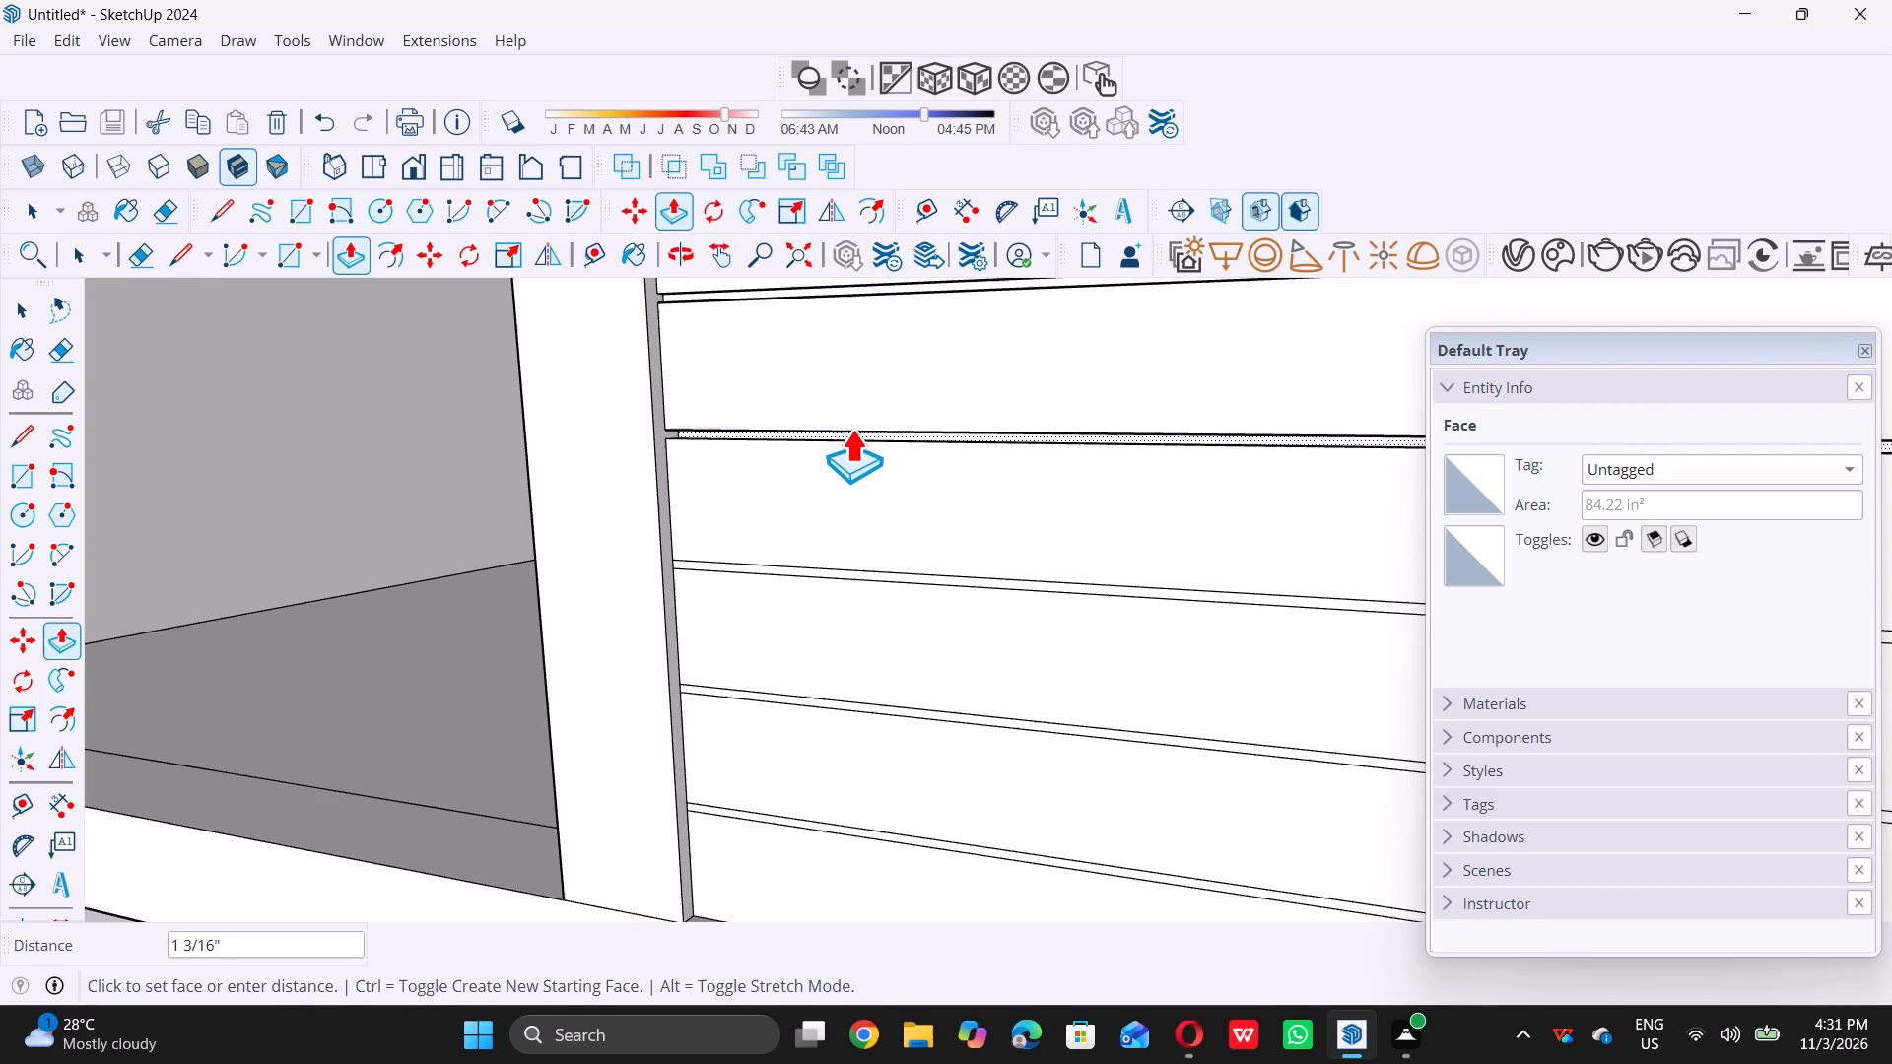
{"action": "type", "text": "0.5"}
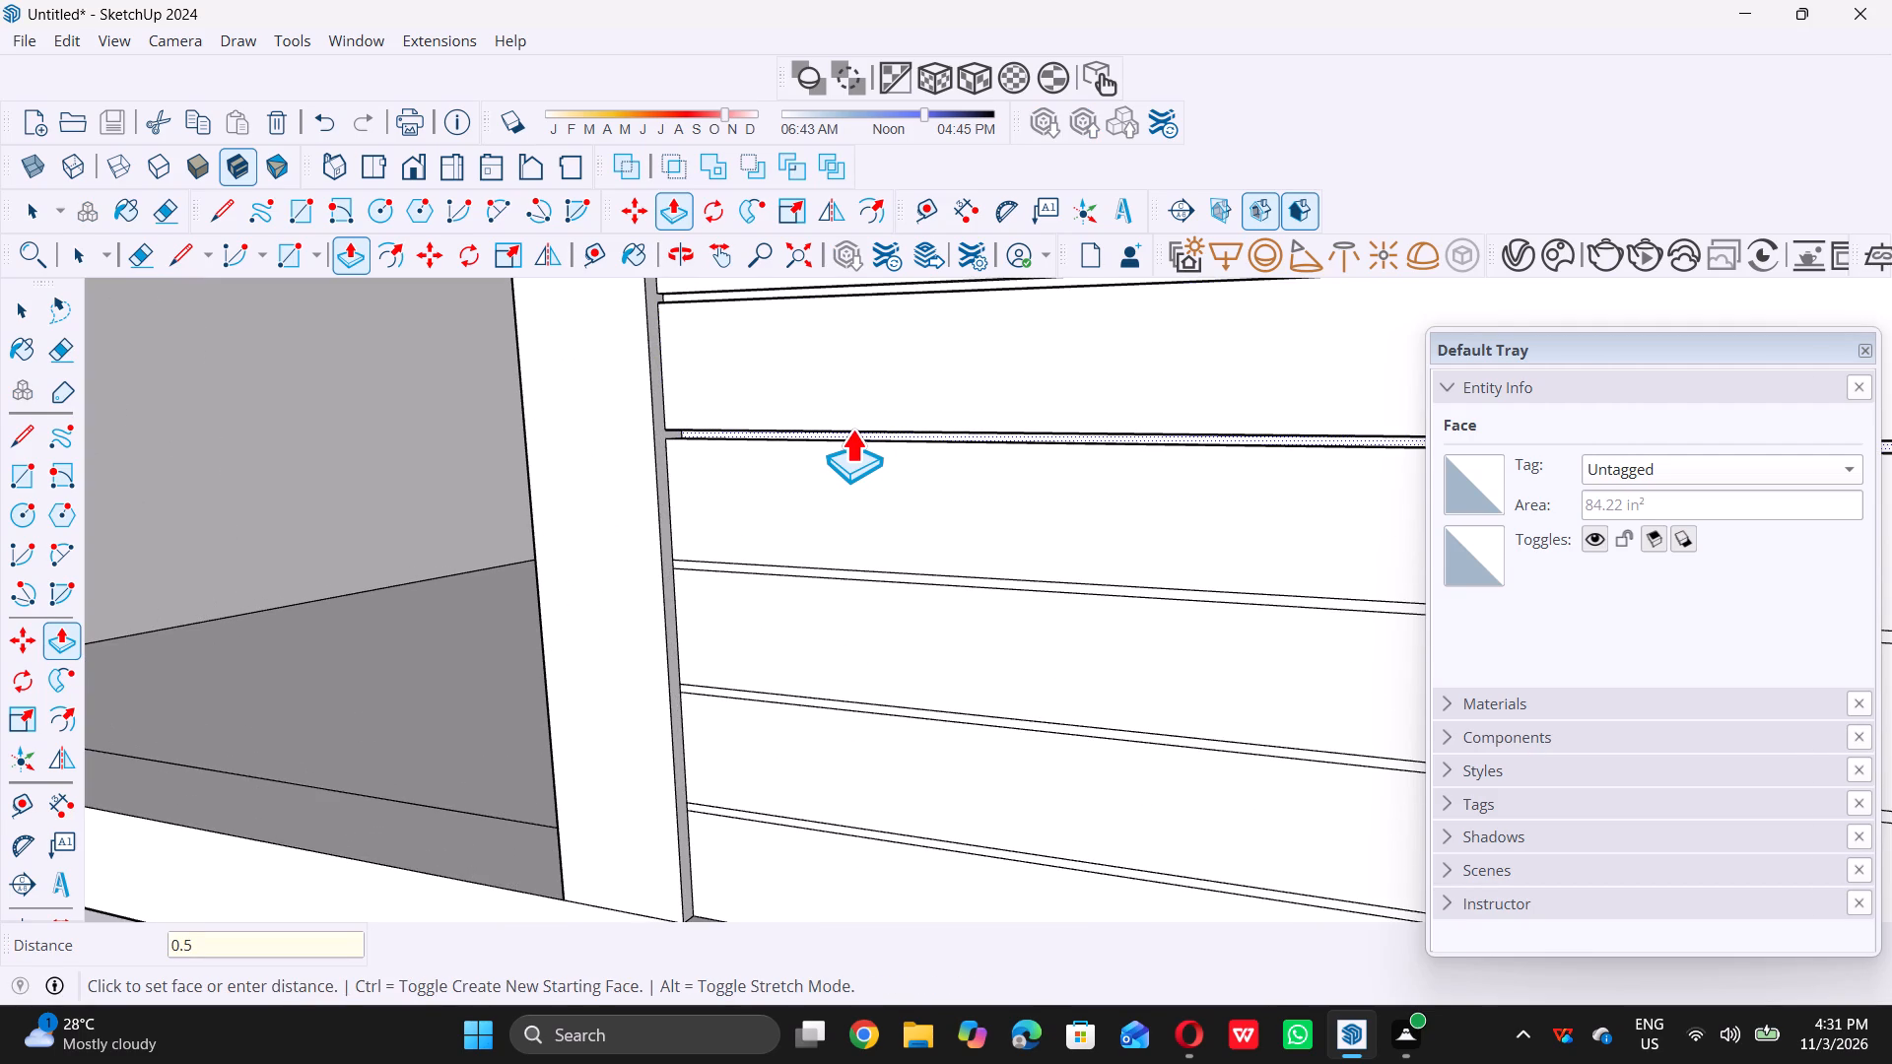
{"action": "key", "text": "shift+quotedbl"}
{"action": "key", "text": "Return"}
Recess the third groove strip from the bottom of the front panel by 0.5".
{"action": "scroll", "coordinate": [777, 522], "scroll_direction": "up", "scroll_amount": 4}
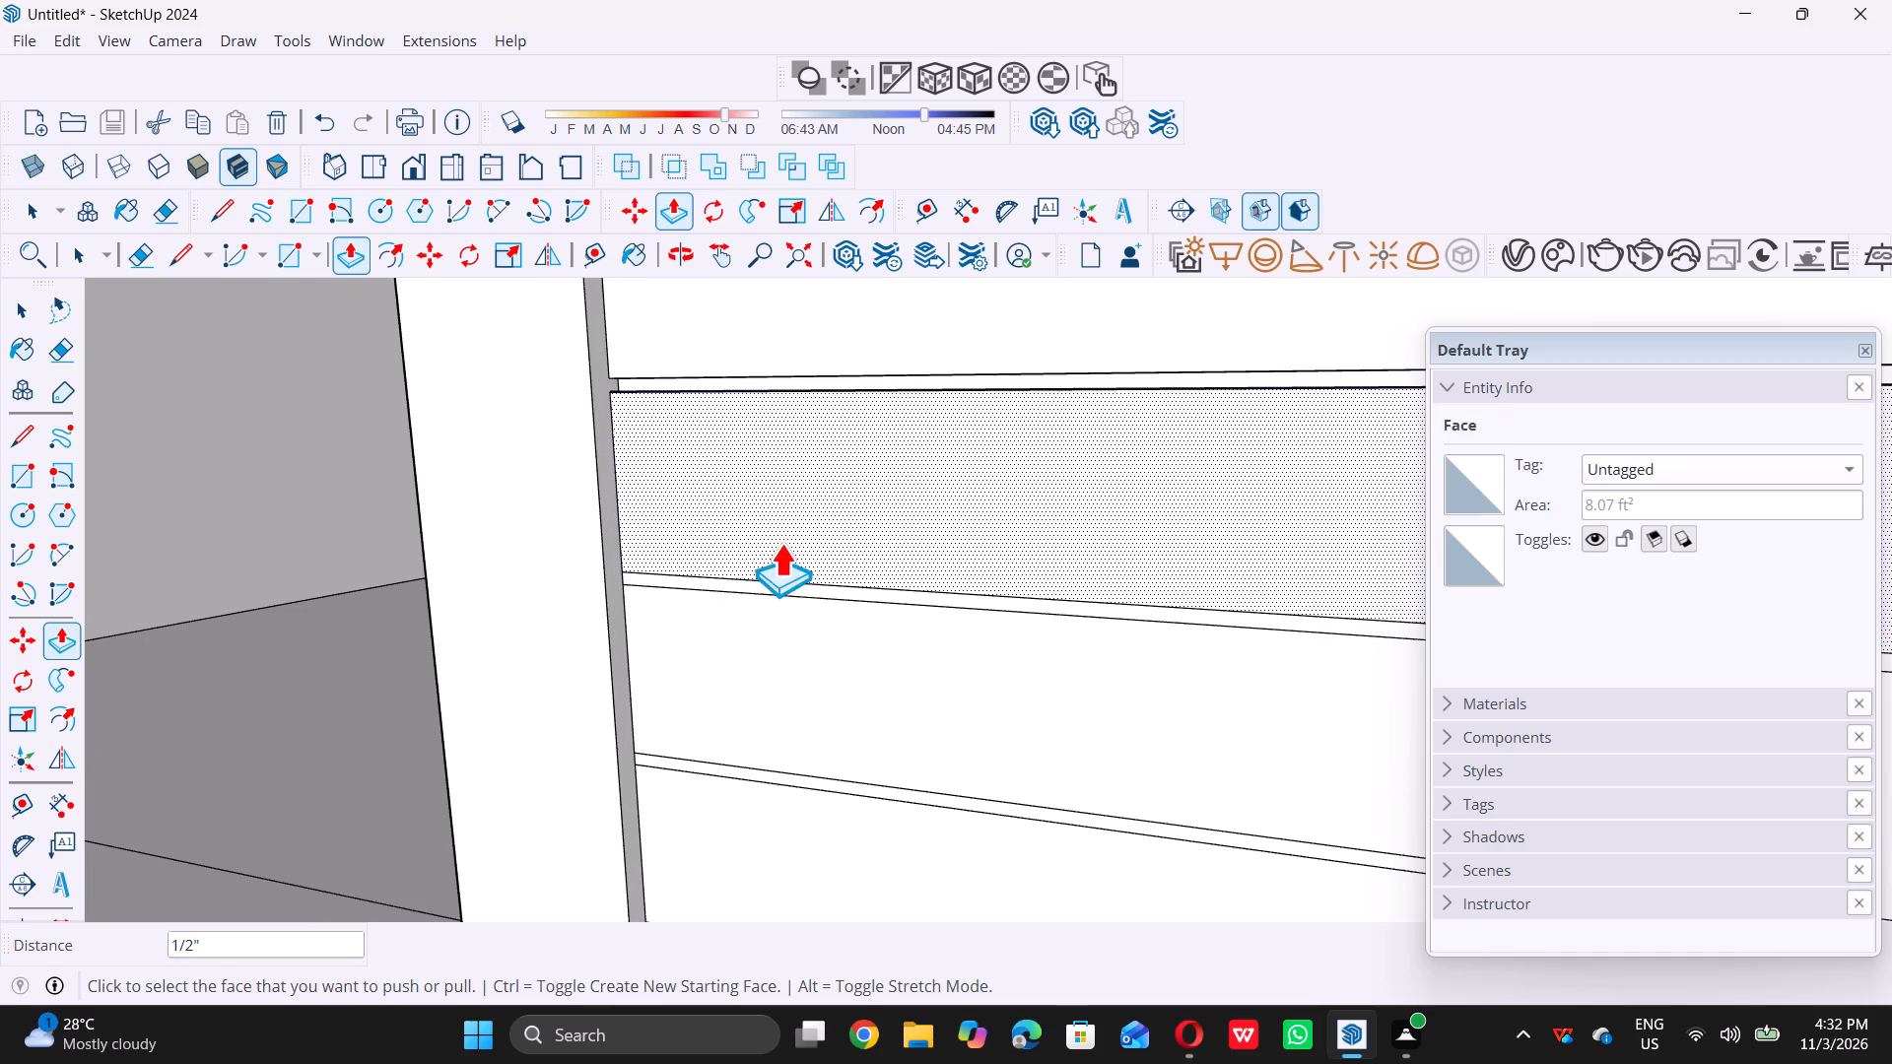
{"action": "scroll", "coordinate": [775, 591], "scroll_direction": "up", "scroll_amount": 1}
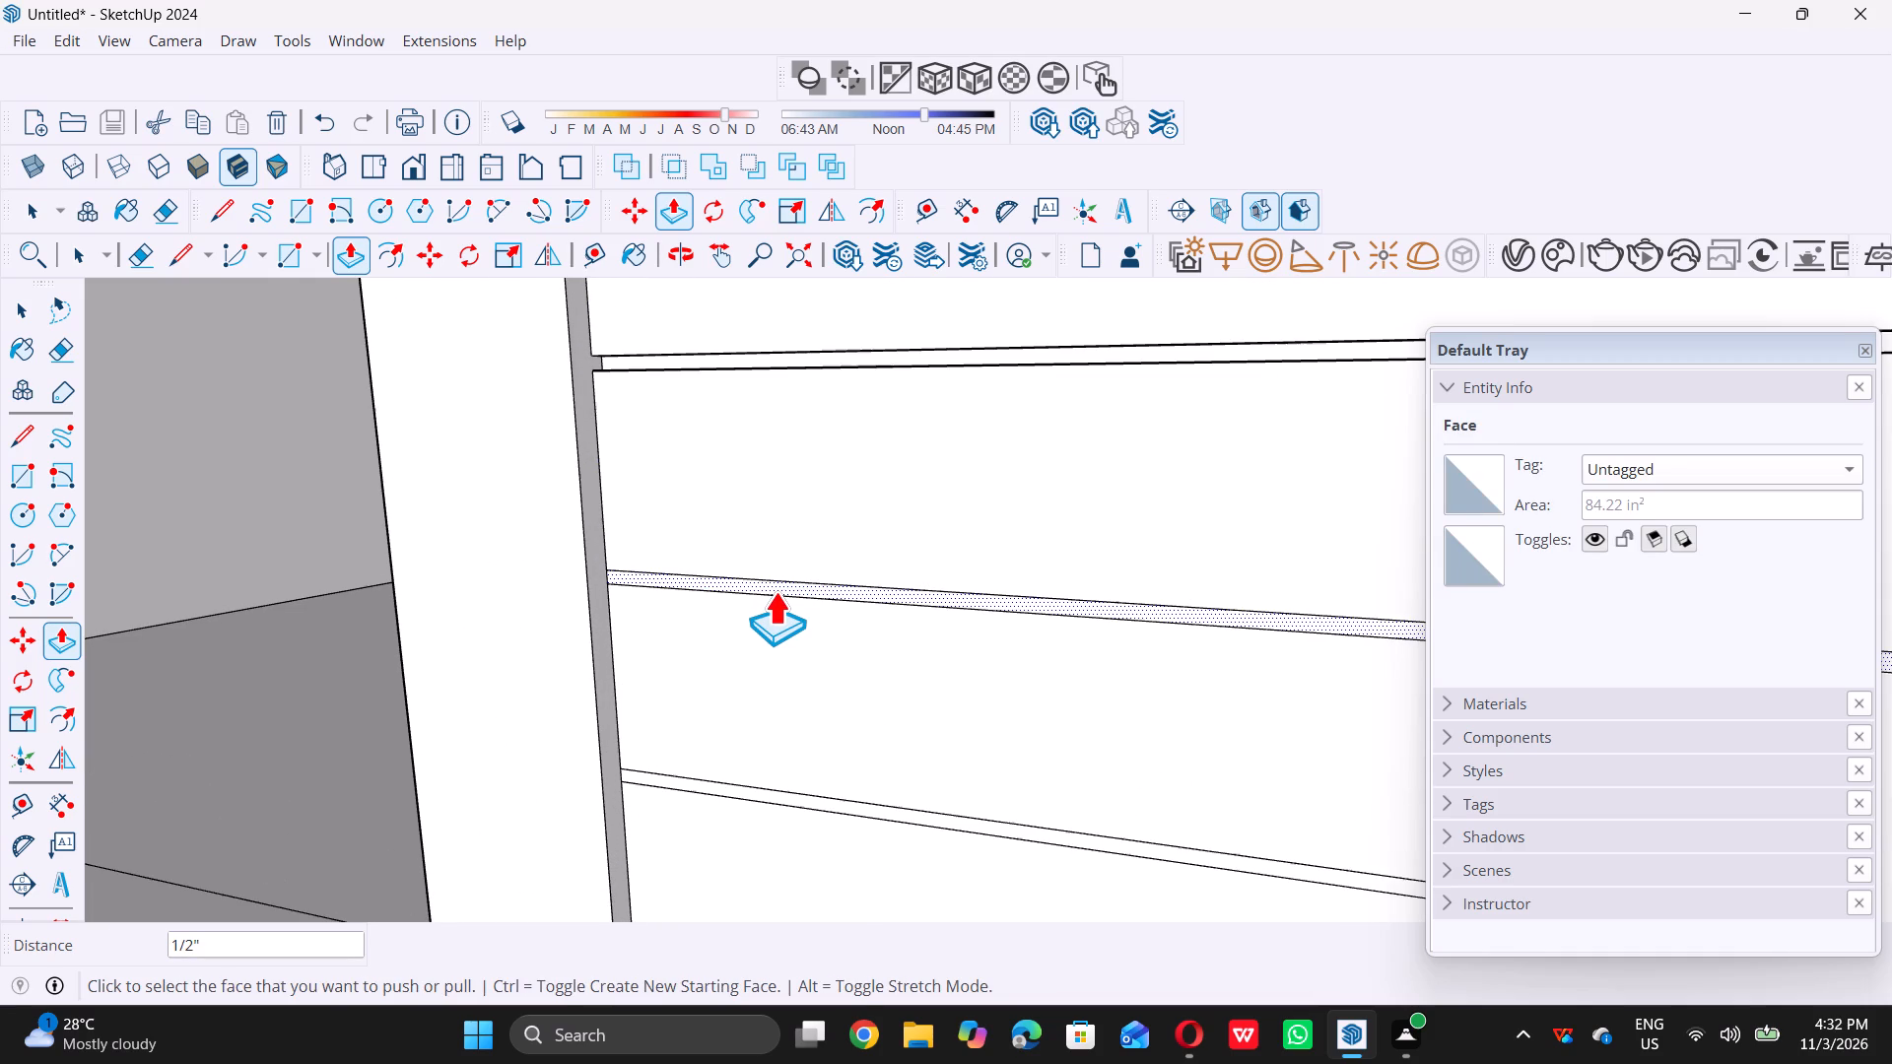
{"action": "left_click", "coordinate": [778, 589]}
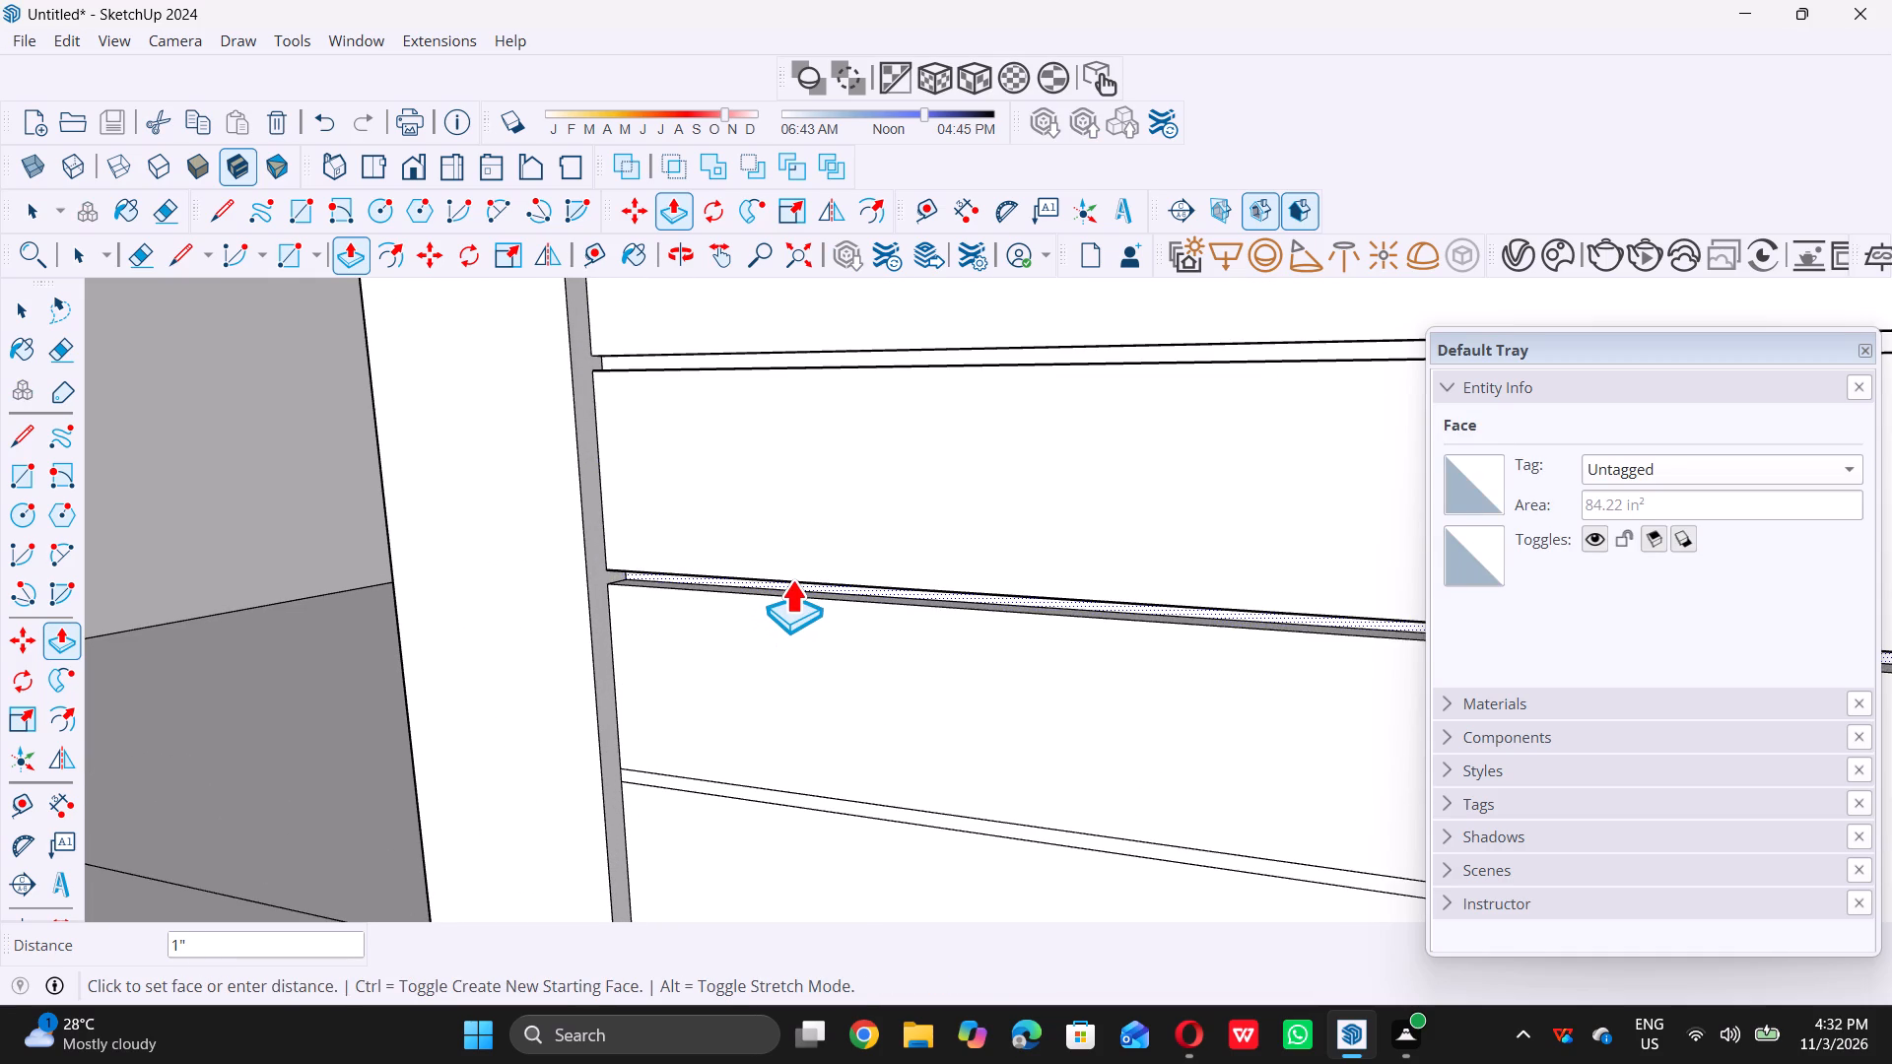
{"action": "key", "text": "0"}
{"action": "type", "text": ".5"}
{"action": "key", "text": "shift+quotedbl"}
{"action": "key", "text": "Return"}
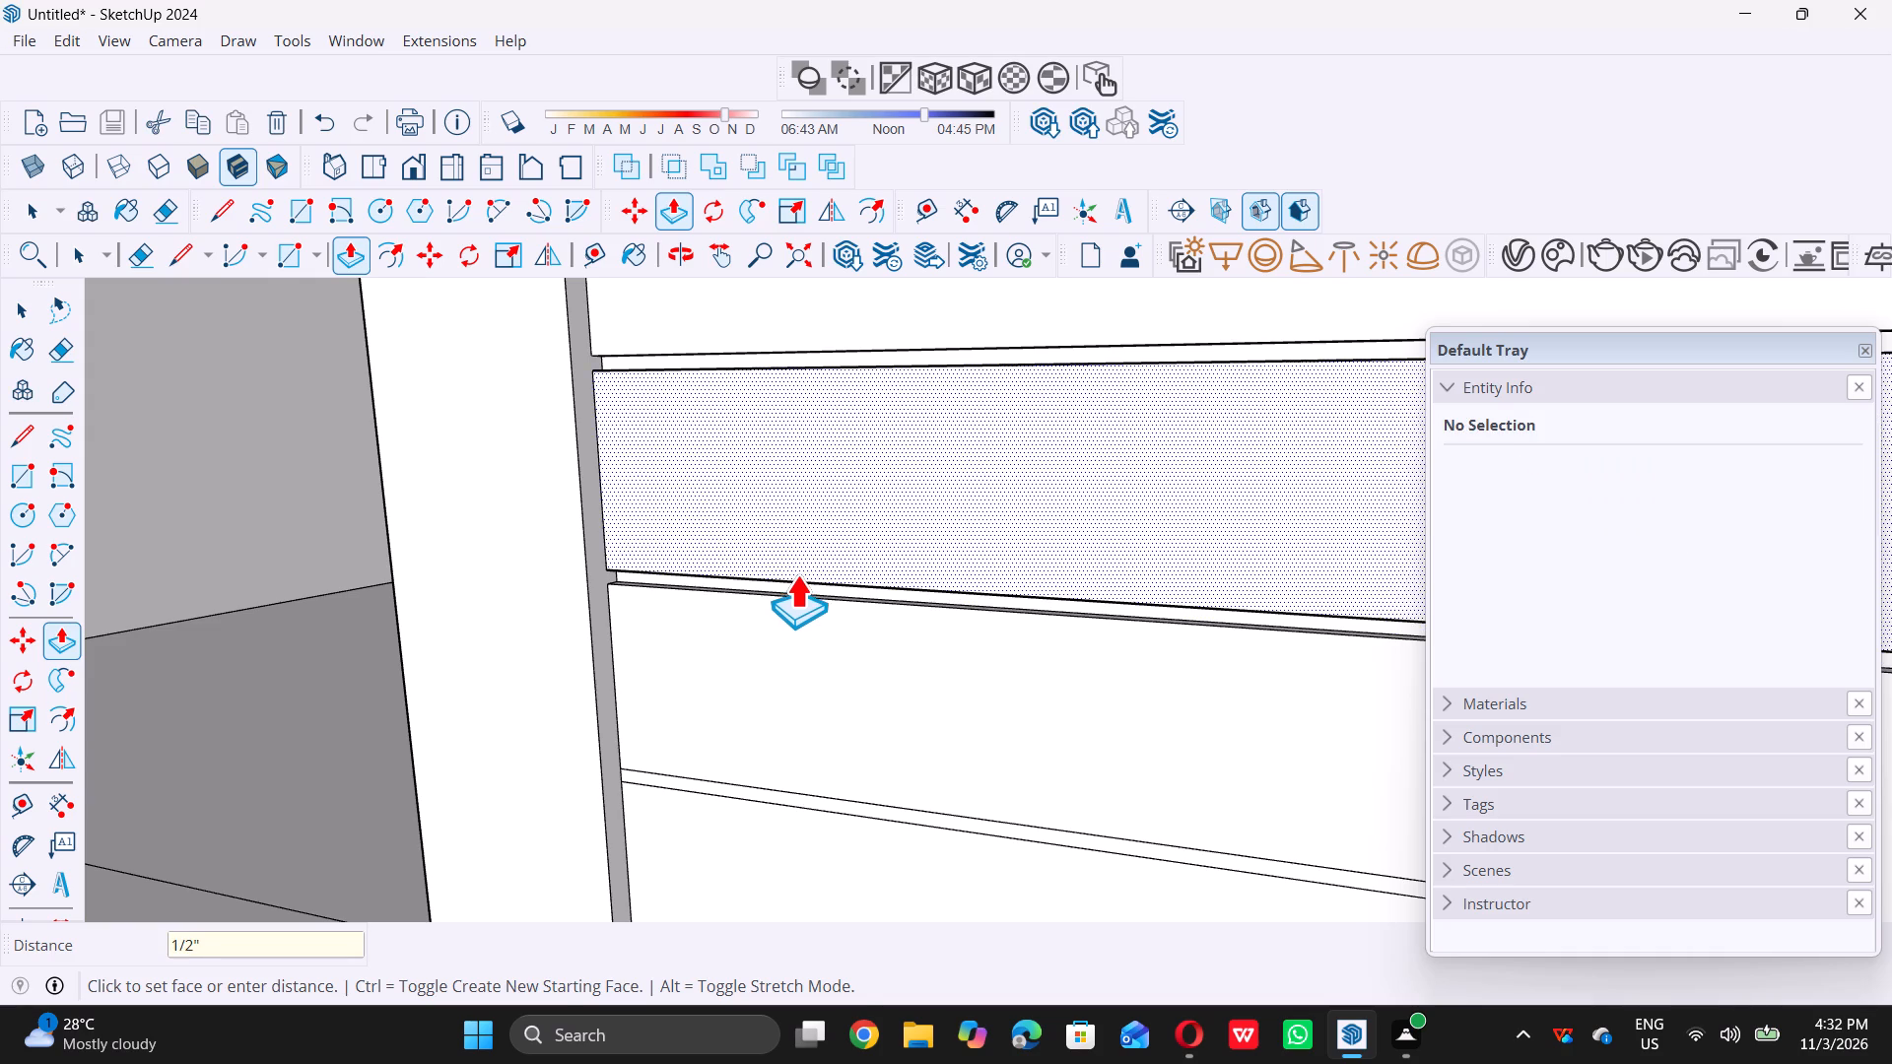
Recess the second groove strip from the bottom of the front panel by 0.5".
{"action": "scroll", "coordinate": [793, 554], "scroll_direction": "down", "scroll_amount": 11}
{"action": "scroll", "coordinate": [796, 666], "scroll_direction": "up", "scroll_amount": 10}
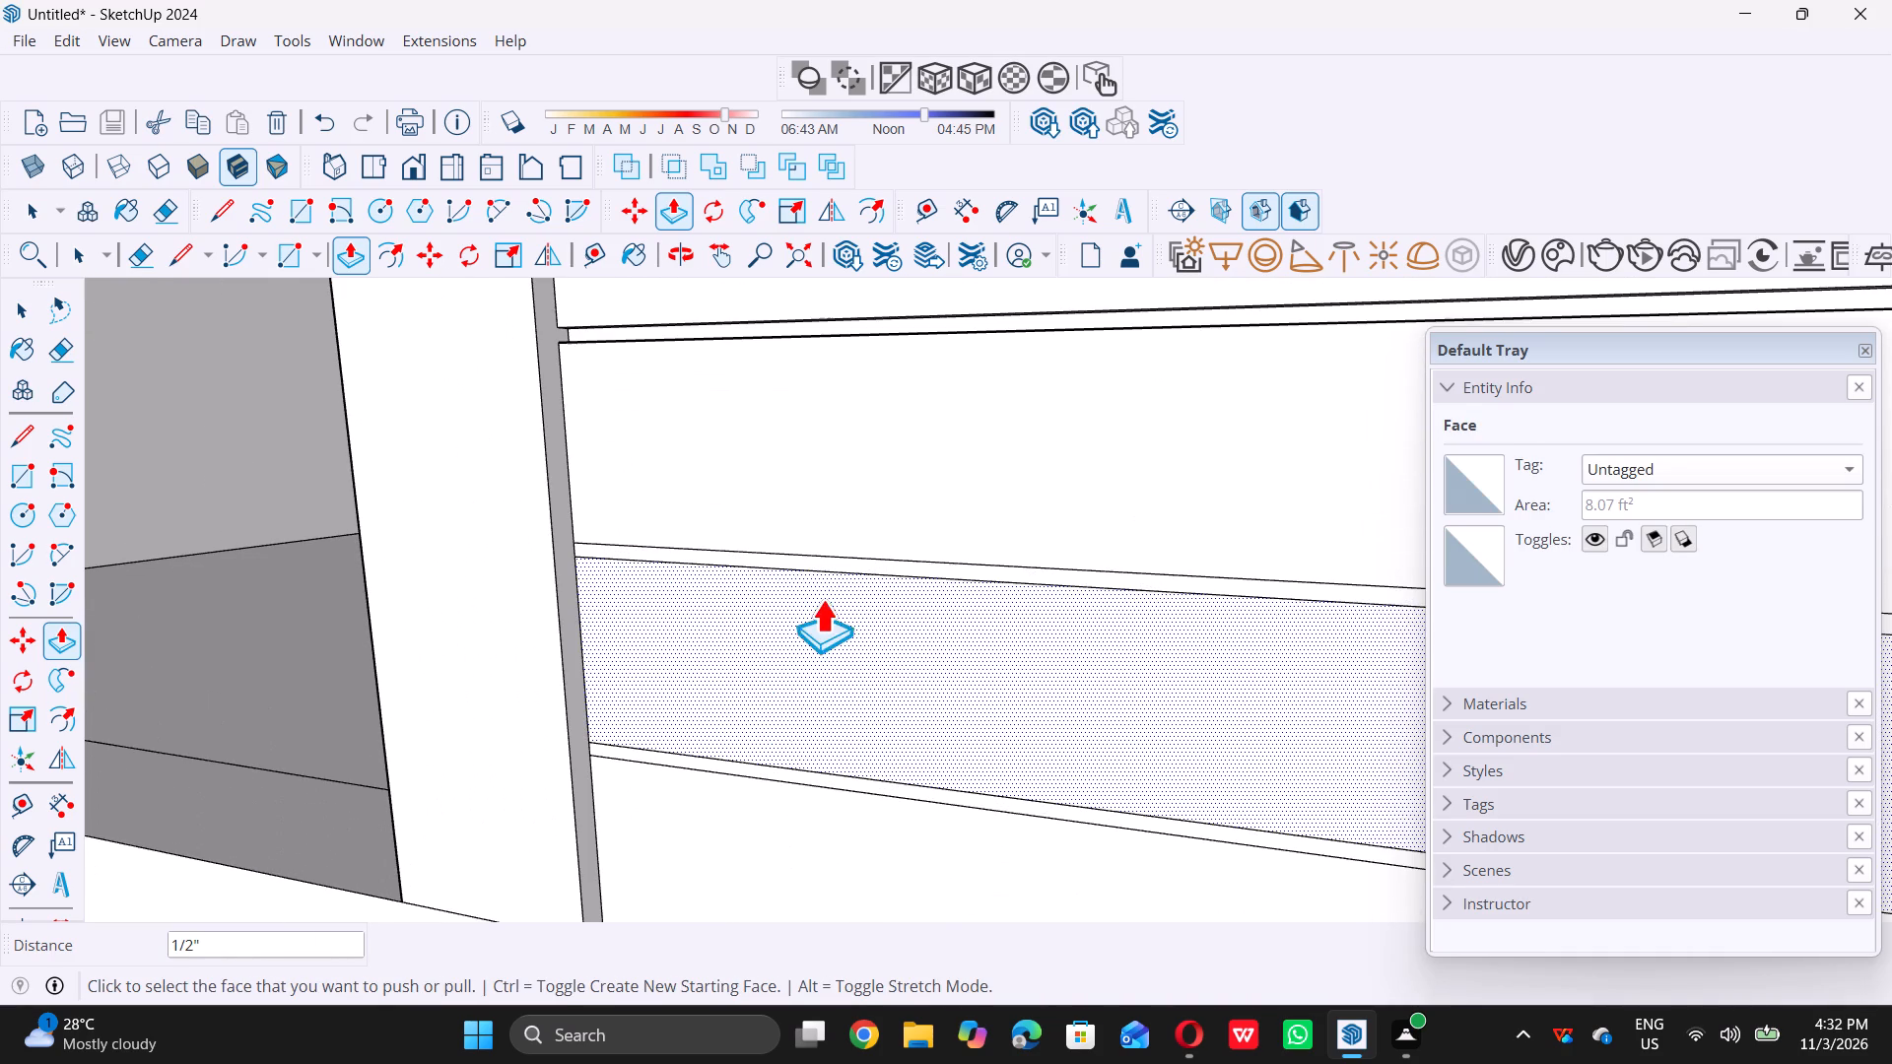
{"action": "left_click", "coordinate": [845, 559]}
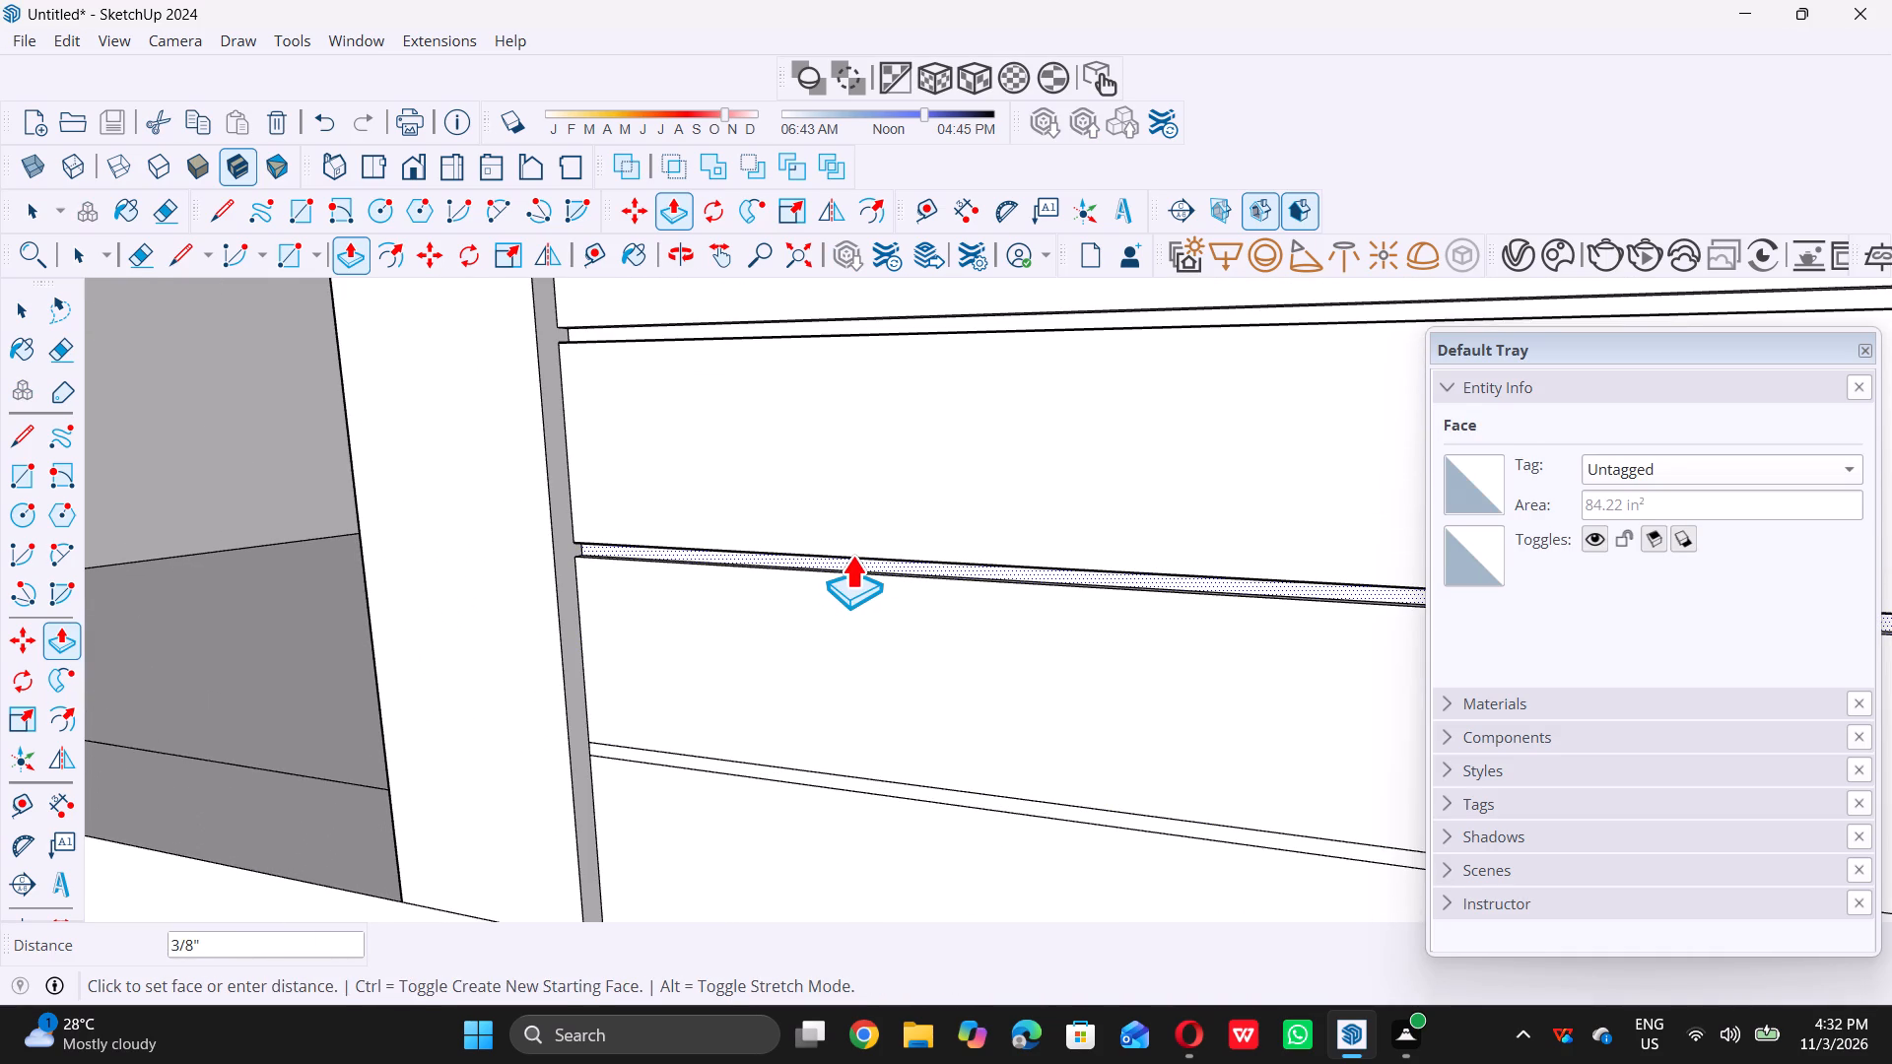
{"action": "type", "text": "0."}
{"action": "key", "text": "5"}
{"action": "key", "text": "shift+quotedbl"}
{"action": "key", "text": "Return"}
{"action": "scroll", "coordinate": [834, 562], "scroll_direction": "down", "scroll_amount": 2}
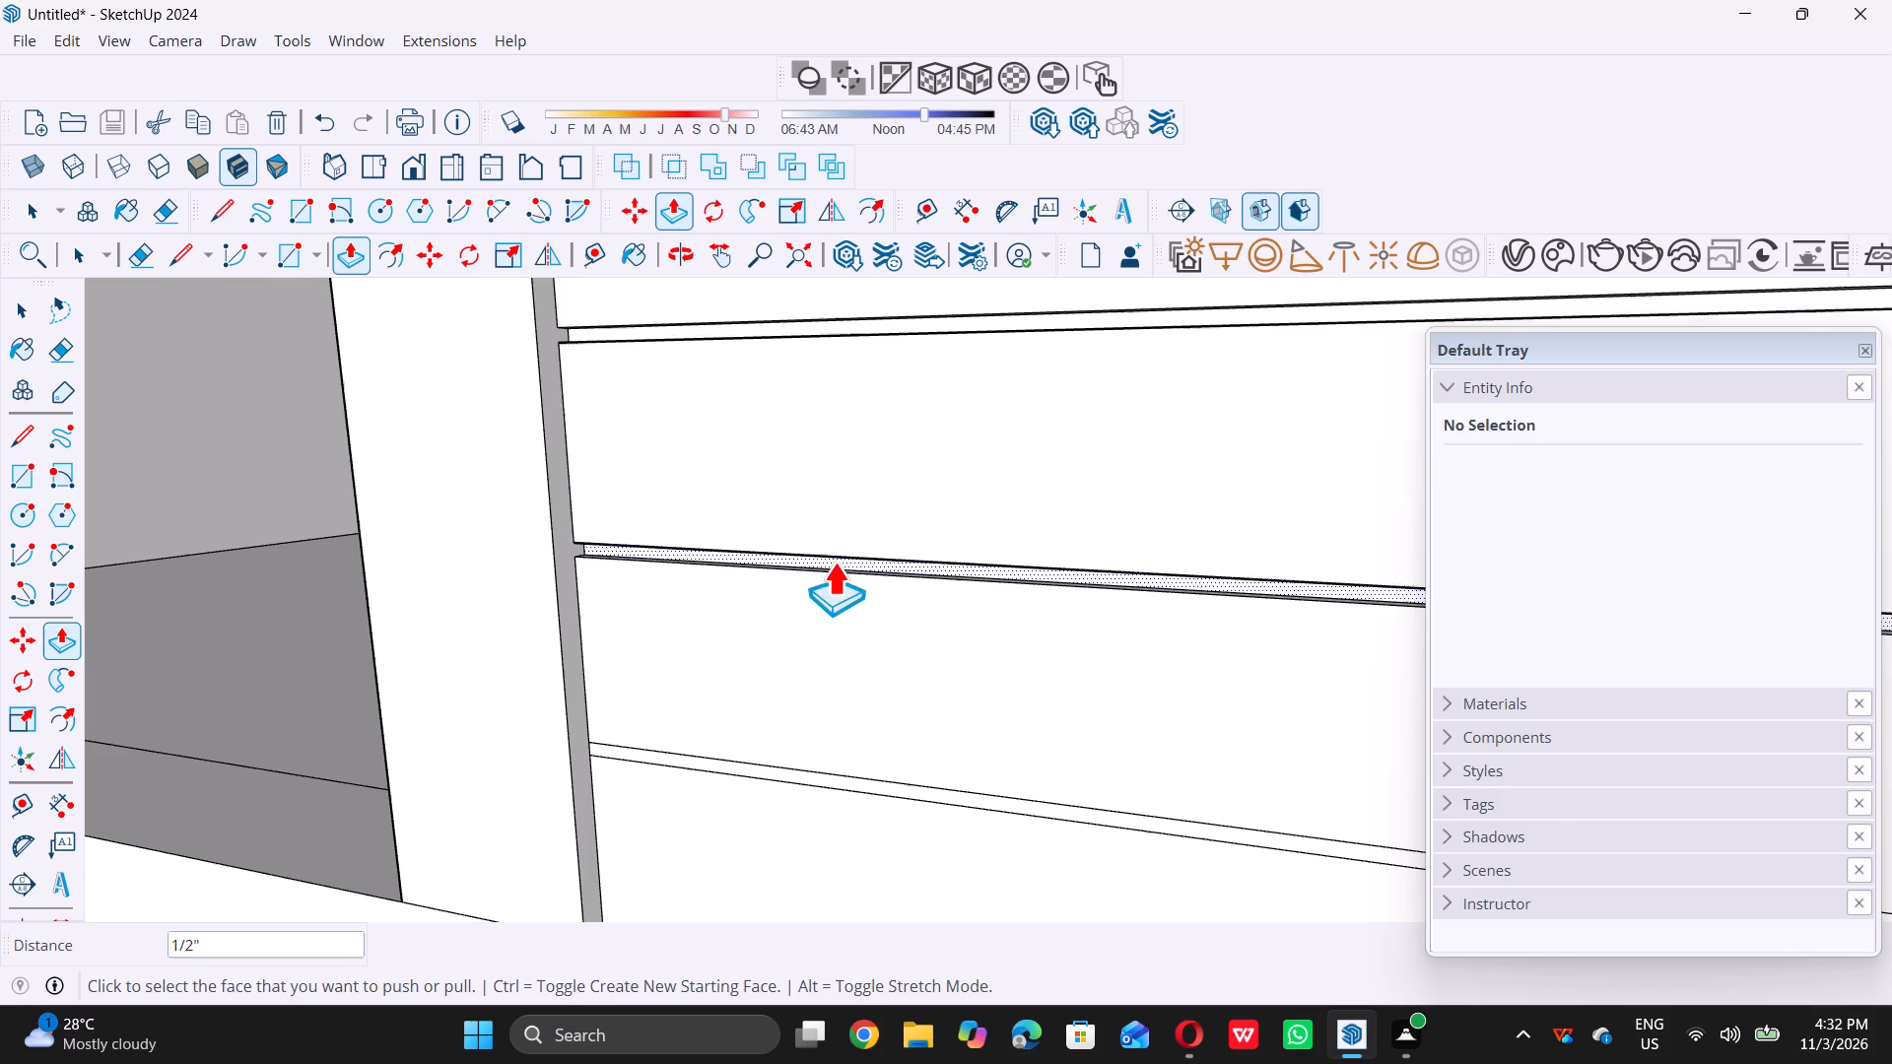
Recess the bottommost groove strip of the front panel by 0.5" with Push/Pull.
{"action": "scroll", "coordinate": [834, 562], "scroll_direction": "down", "scroll_amount": 7}
{"action": "scroll", "coordinate": [740, 645], "scroll_direction": "up", "scroll_amount": 10}
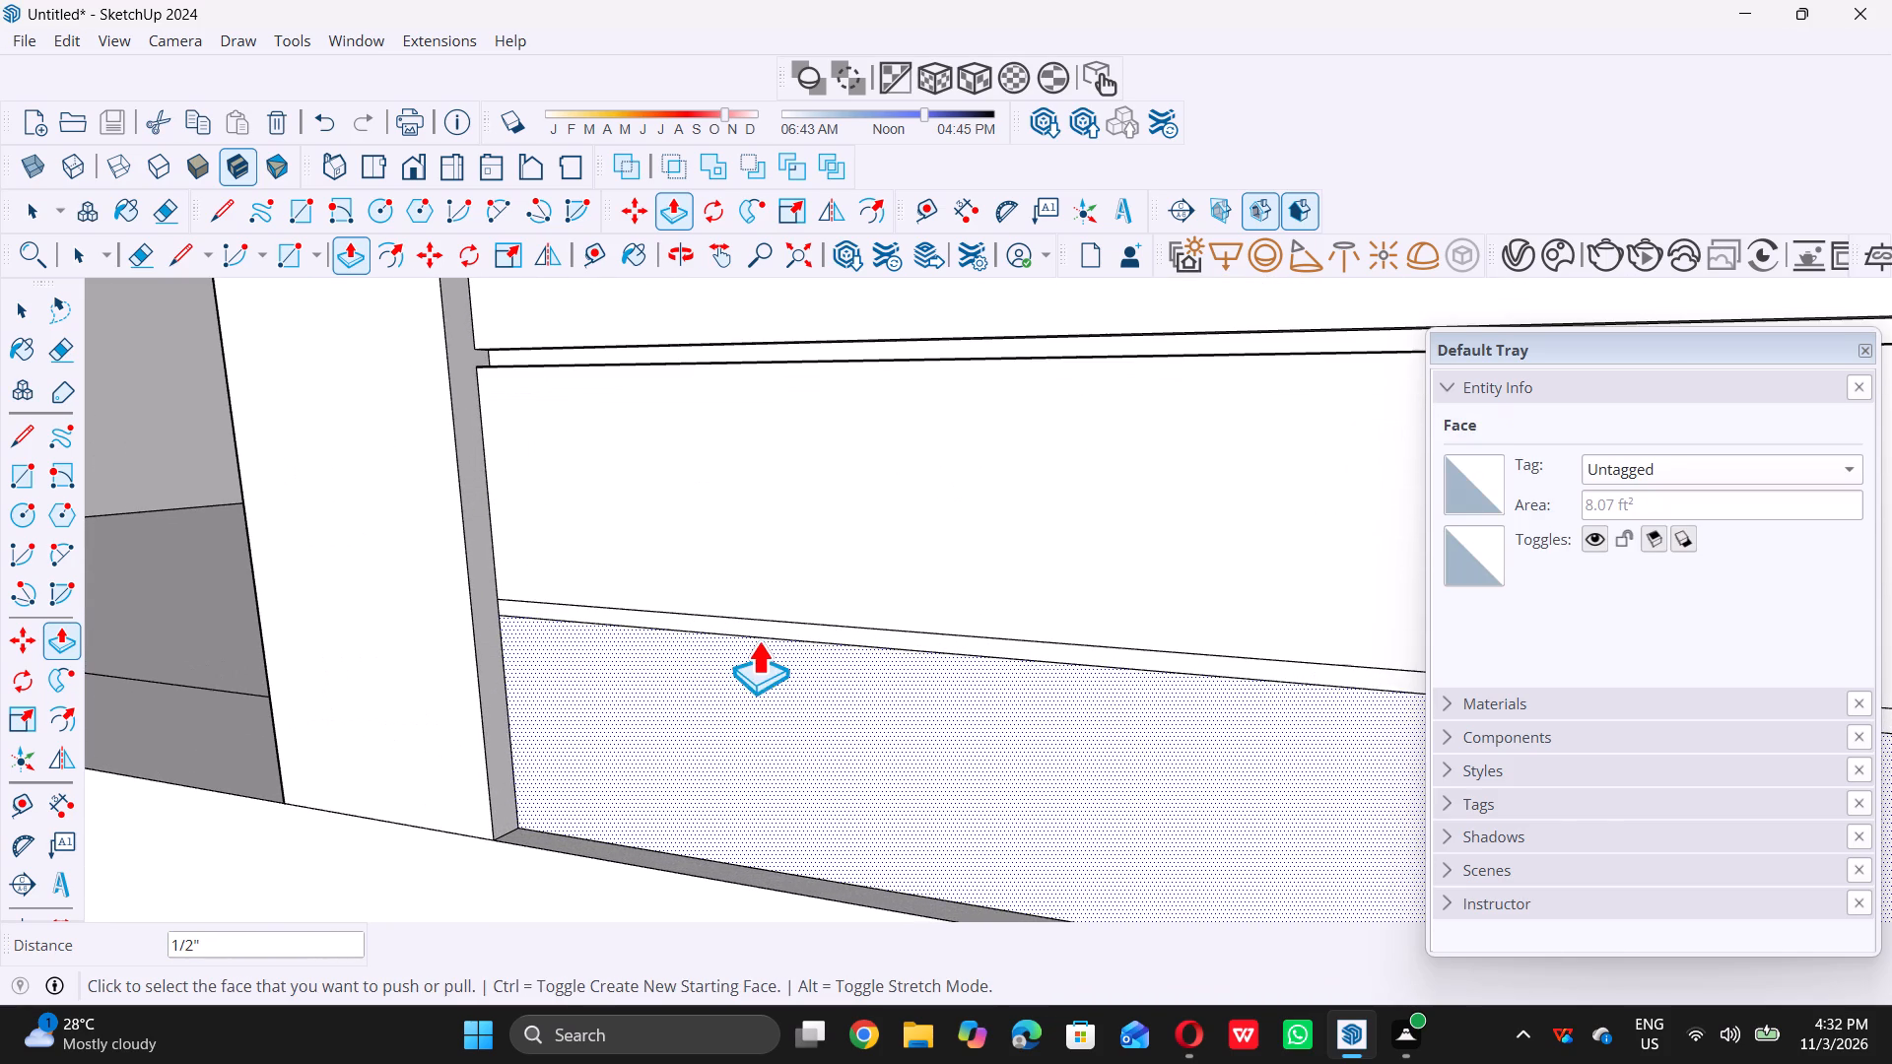
{"action": "left_click", "coordinate": [779, 626]}
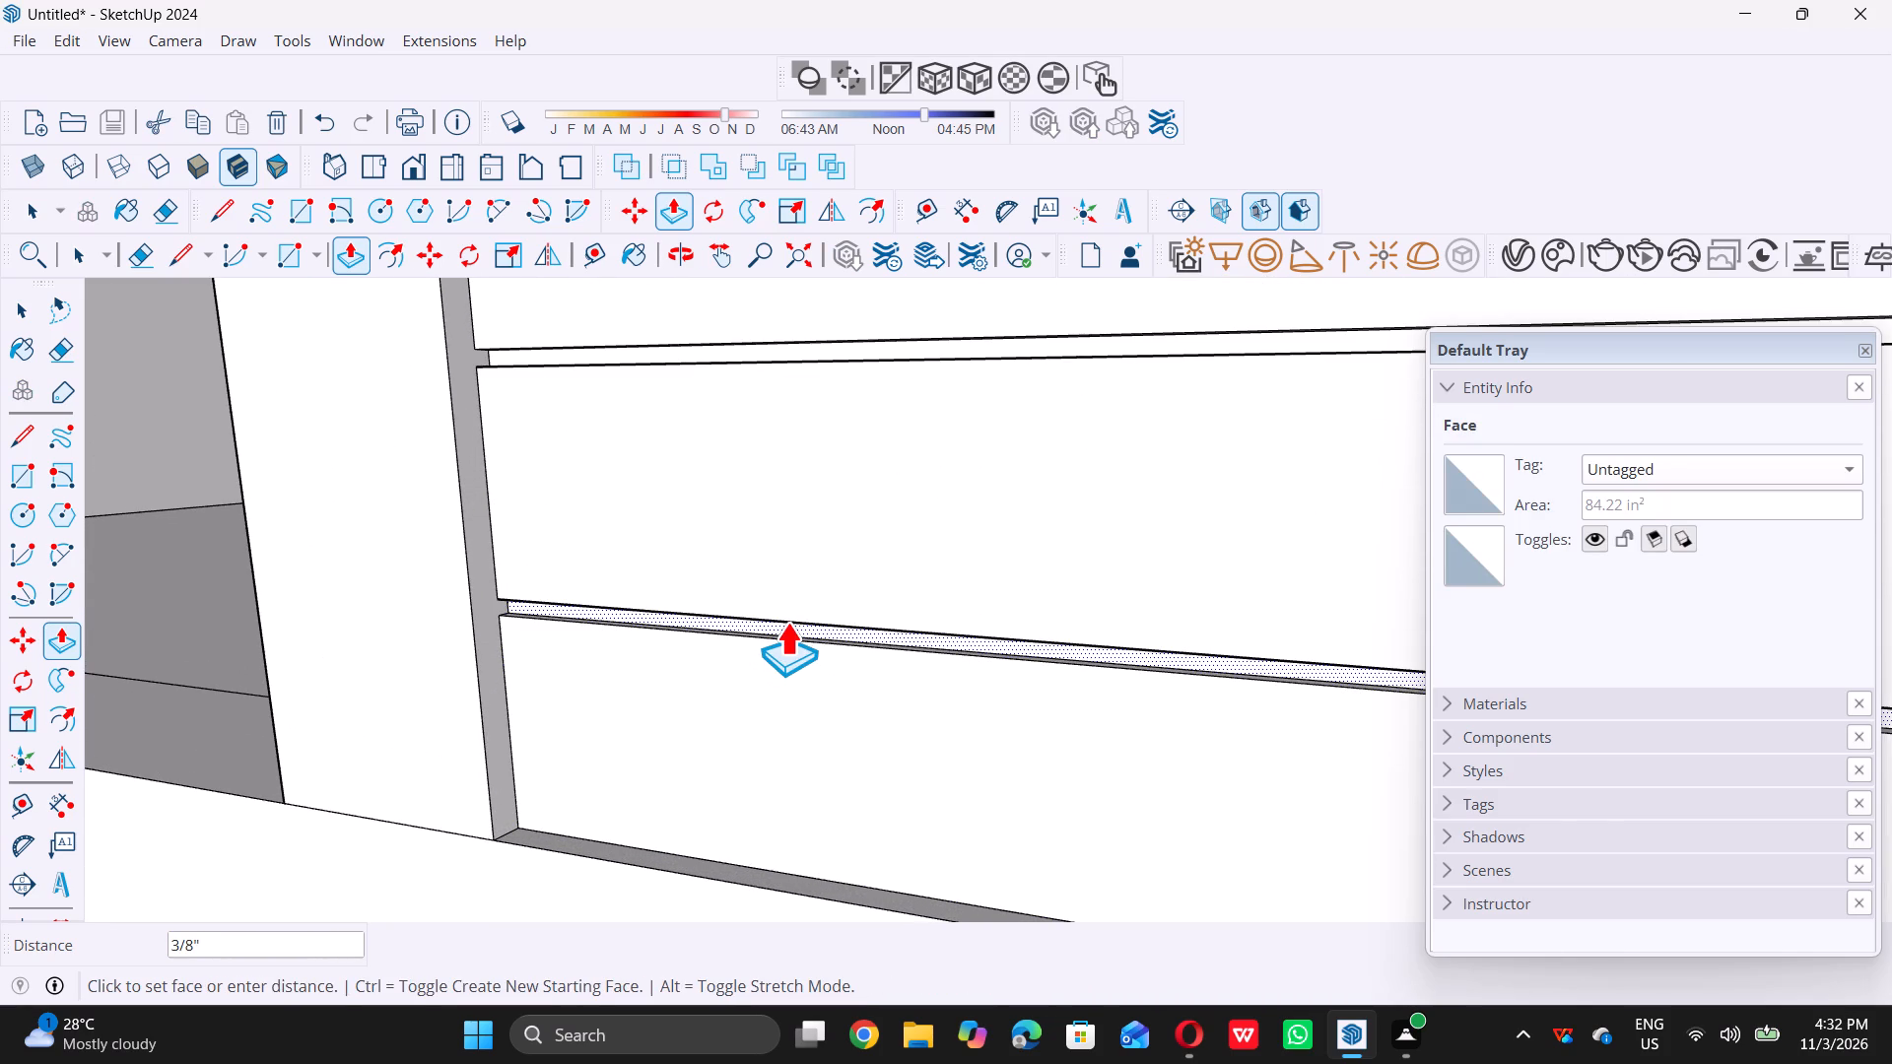
{"action": "type", "text": "0.5"}
{"action": "key", "text": "shift+quotedbl"}
{"action": "key", "text": "Return"}
{"action": "key", "text": "space"}
Bring the whole front of the structure into view and expand the Materials browser.
{"action": "scroll", "coordinate": [785, 624], "scroll_direction": "down", "scroll_amount": 2}
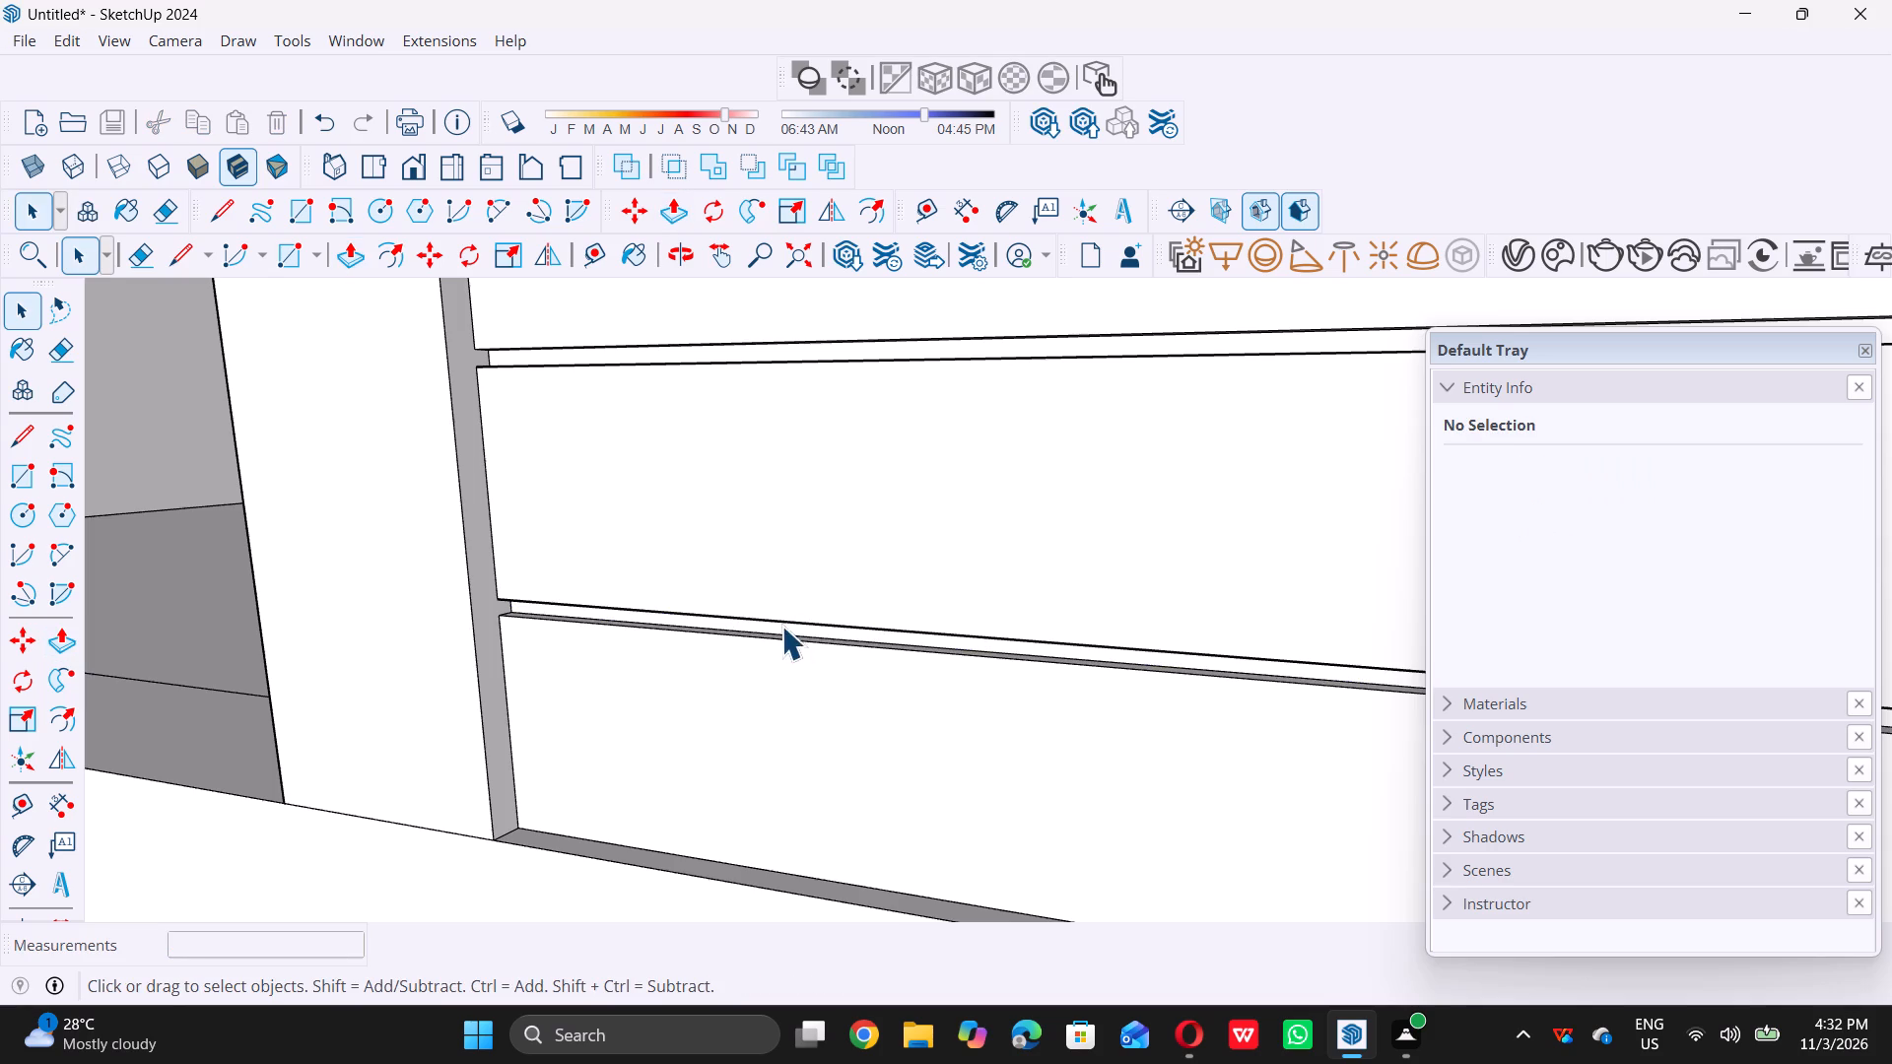
{"action": "scroll", "coordinate": [781, 626], "scroll_direction": "down", "scroll_amount": 20}
{"action": "scroll", "coordinate": [781, 626], "scroll_direction": "down", "scroll_amount": 12}
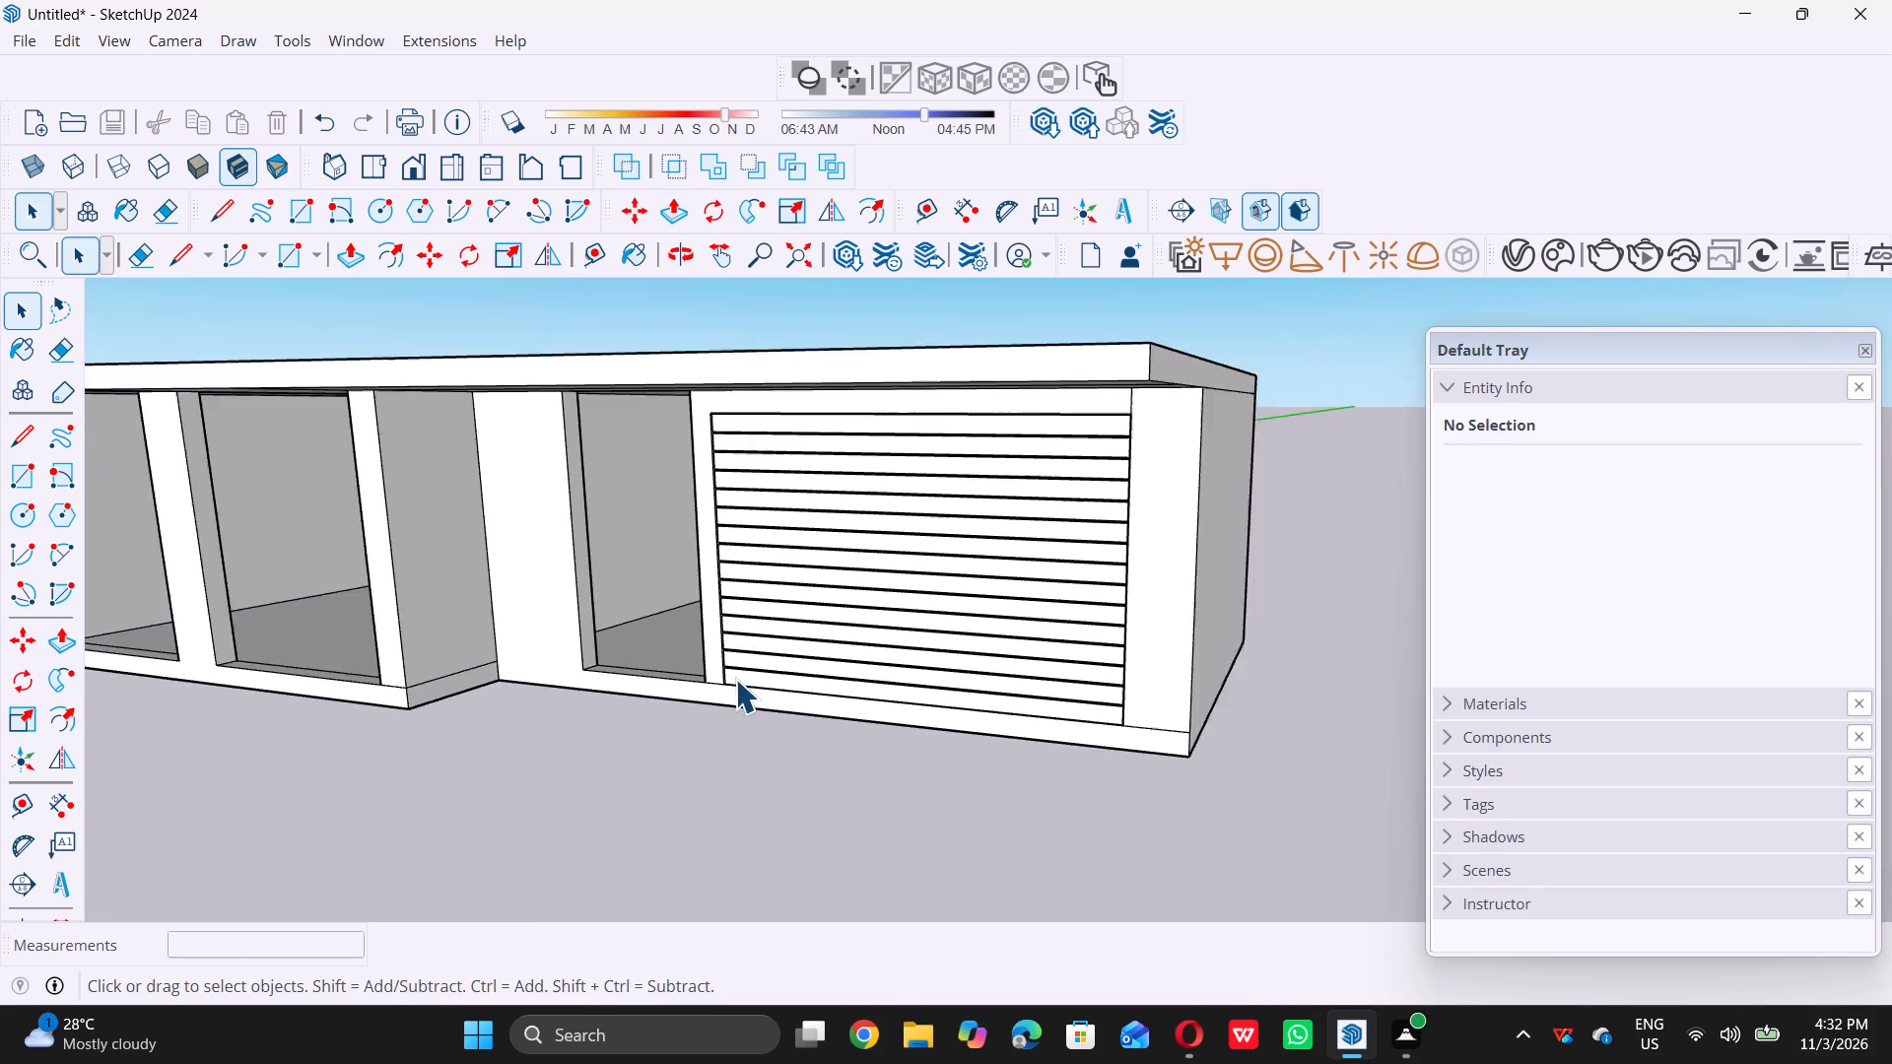
{"action": "scroll", "coordinate": [735, 679], "scroll_direction": "down", "scroll_amount": 3}
{"action": "middle_click_drag", "start_coordinate": [764, 730], "coordinate": [934, 703]}
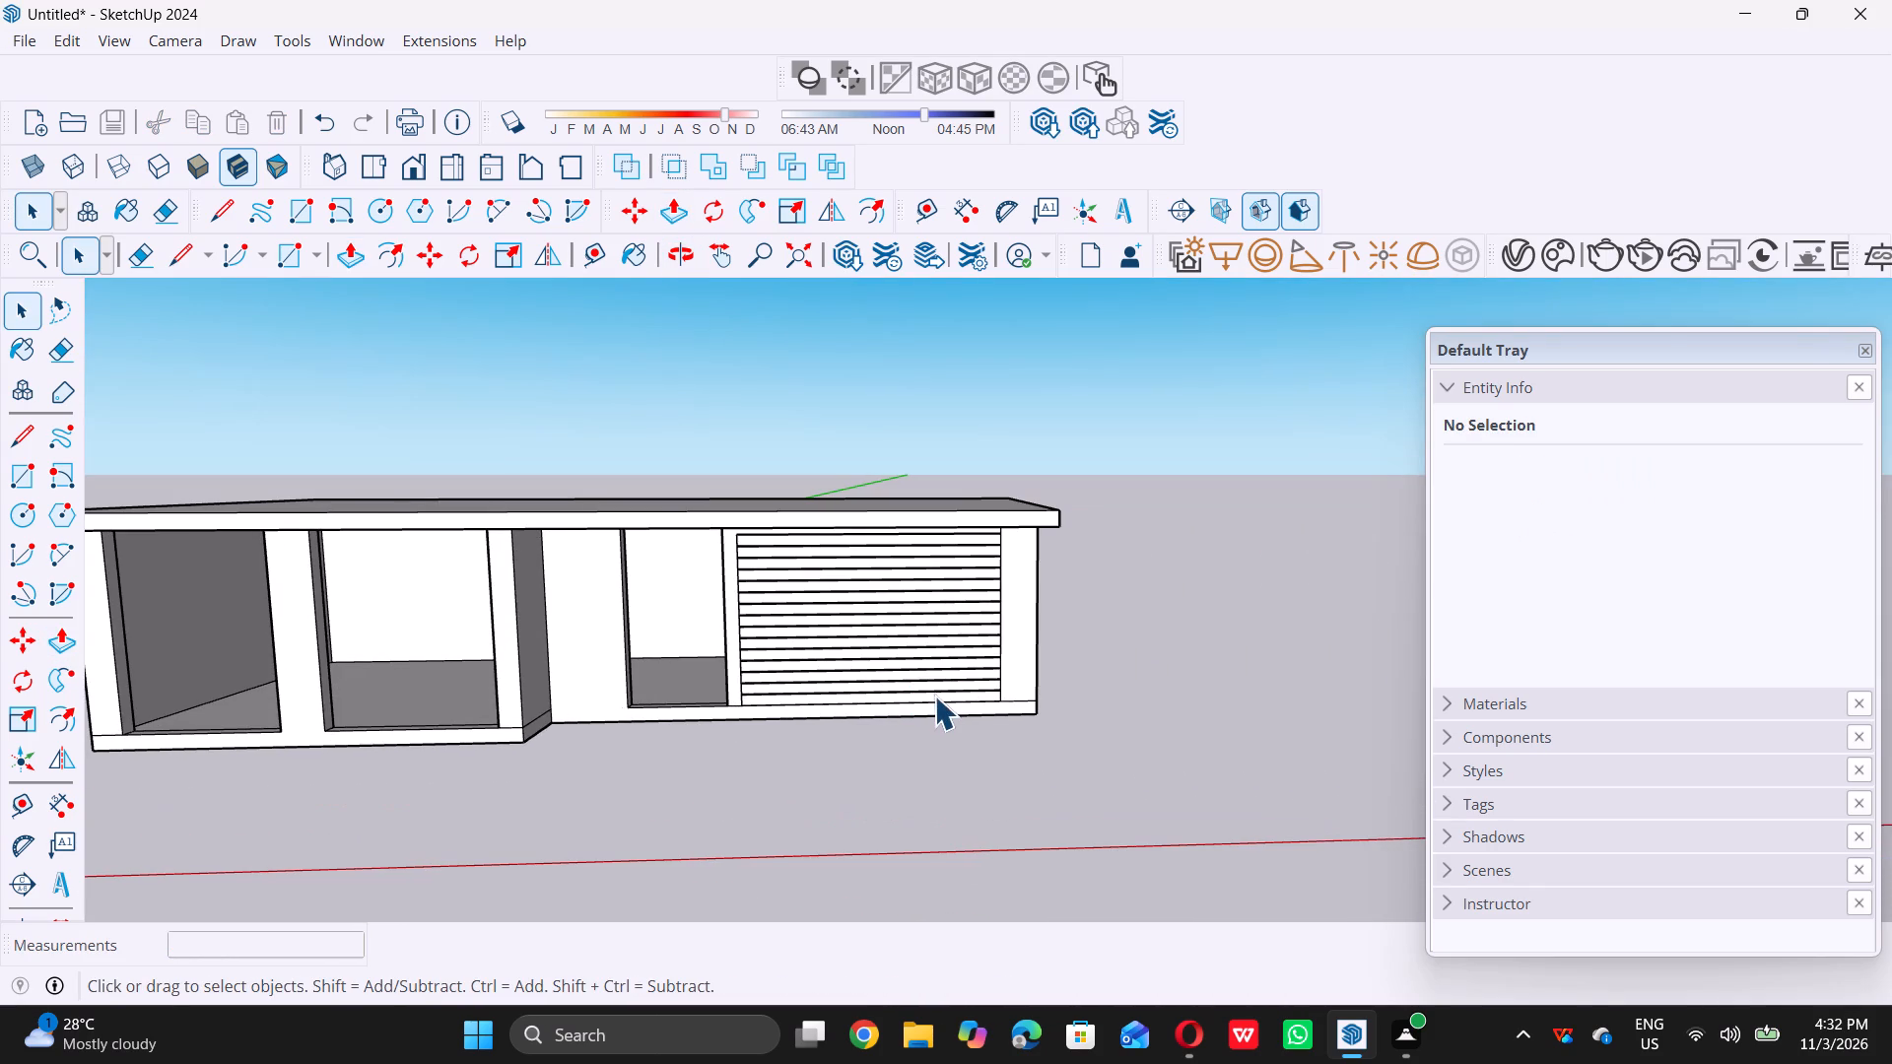
{"action": "scroll", "coordinate": [1531, 643], "scroll_direction": "down", "scroll_amount": 4}
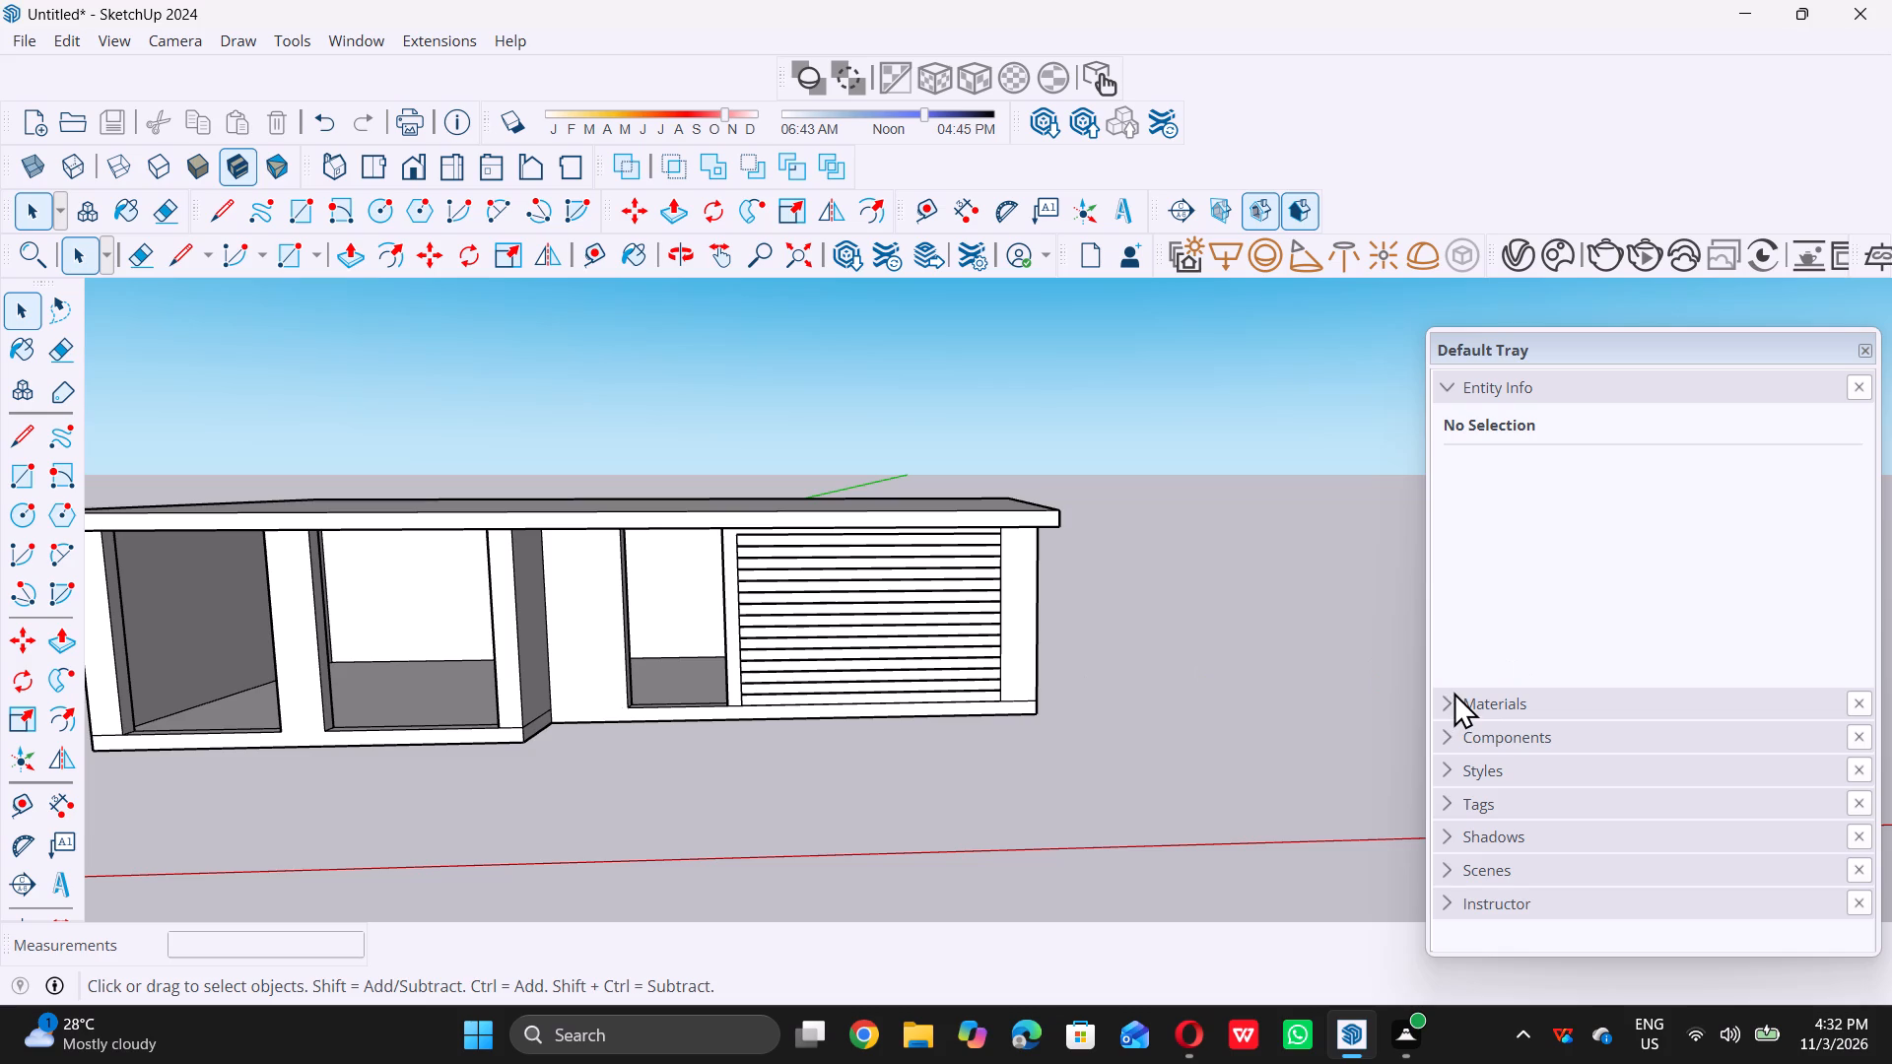
{"action": "triple_click", "coordinate": [1445, 697]}
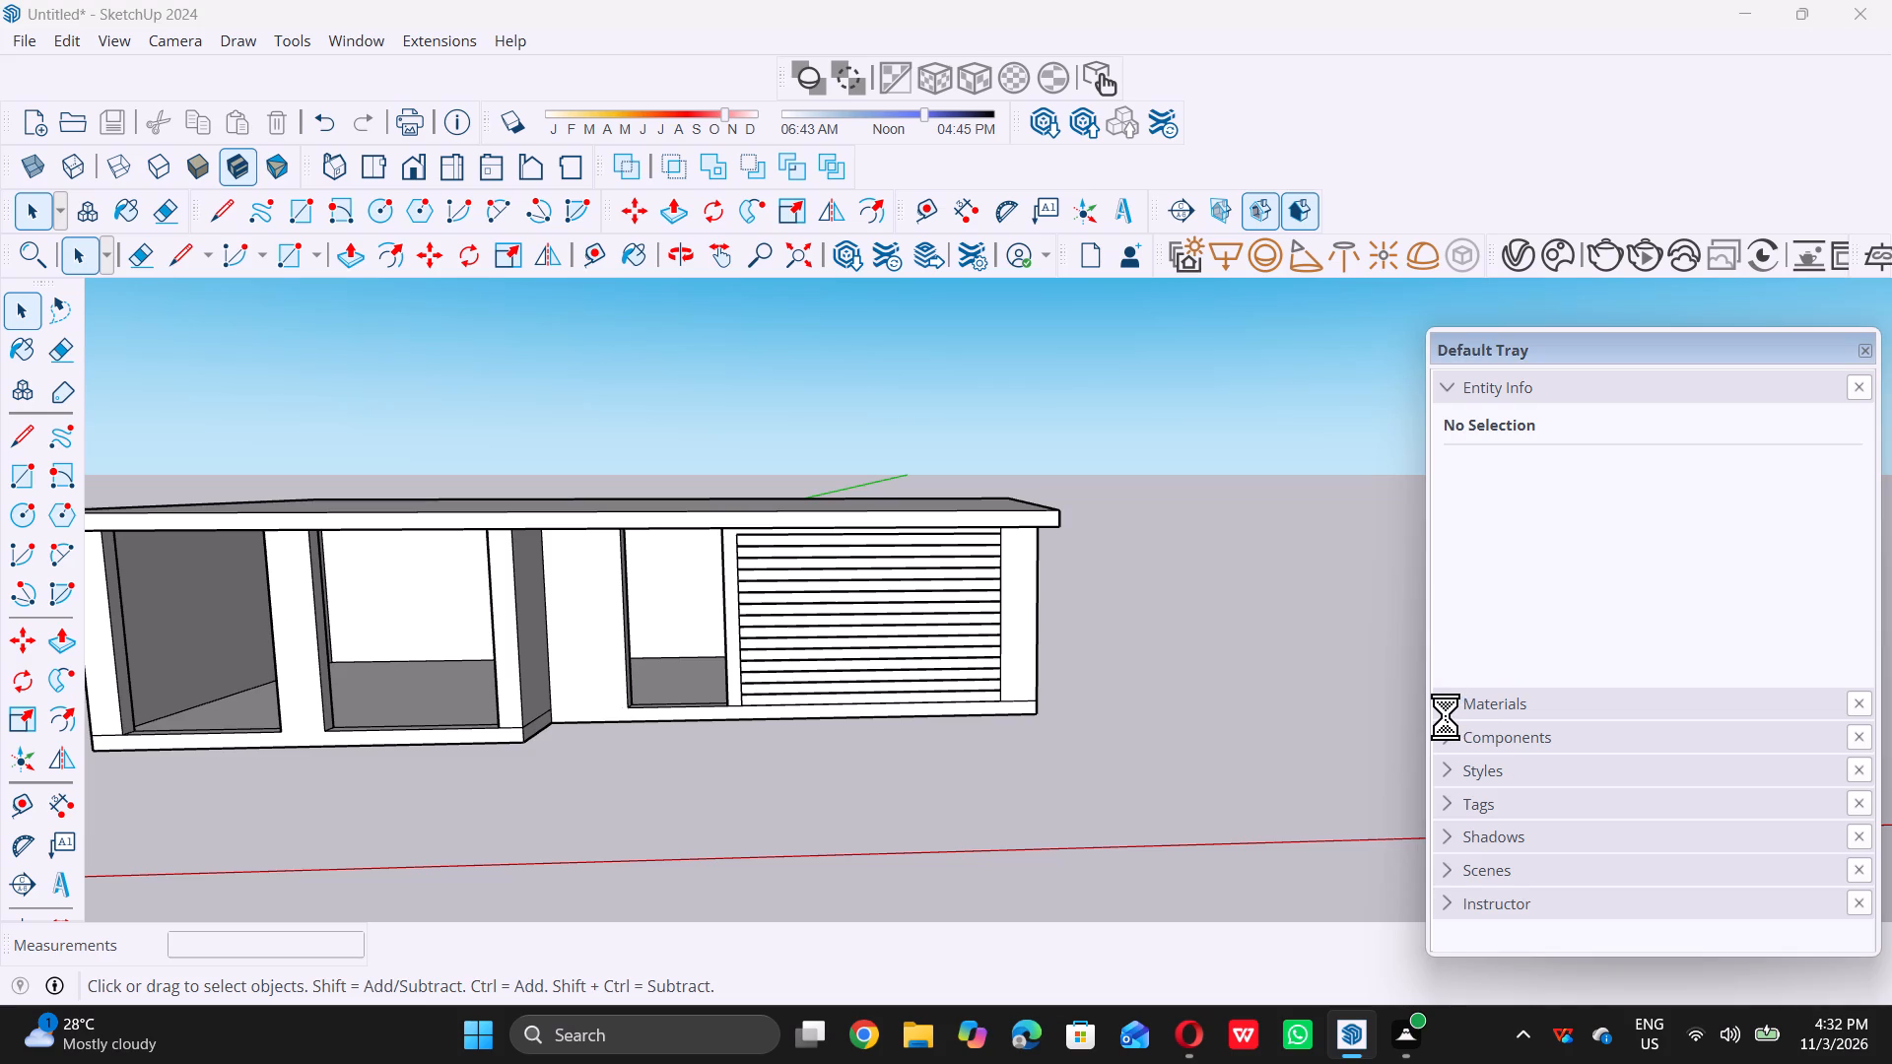
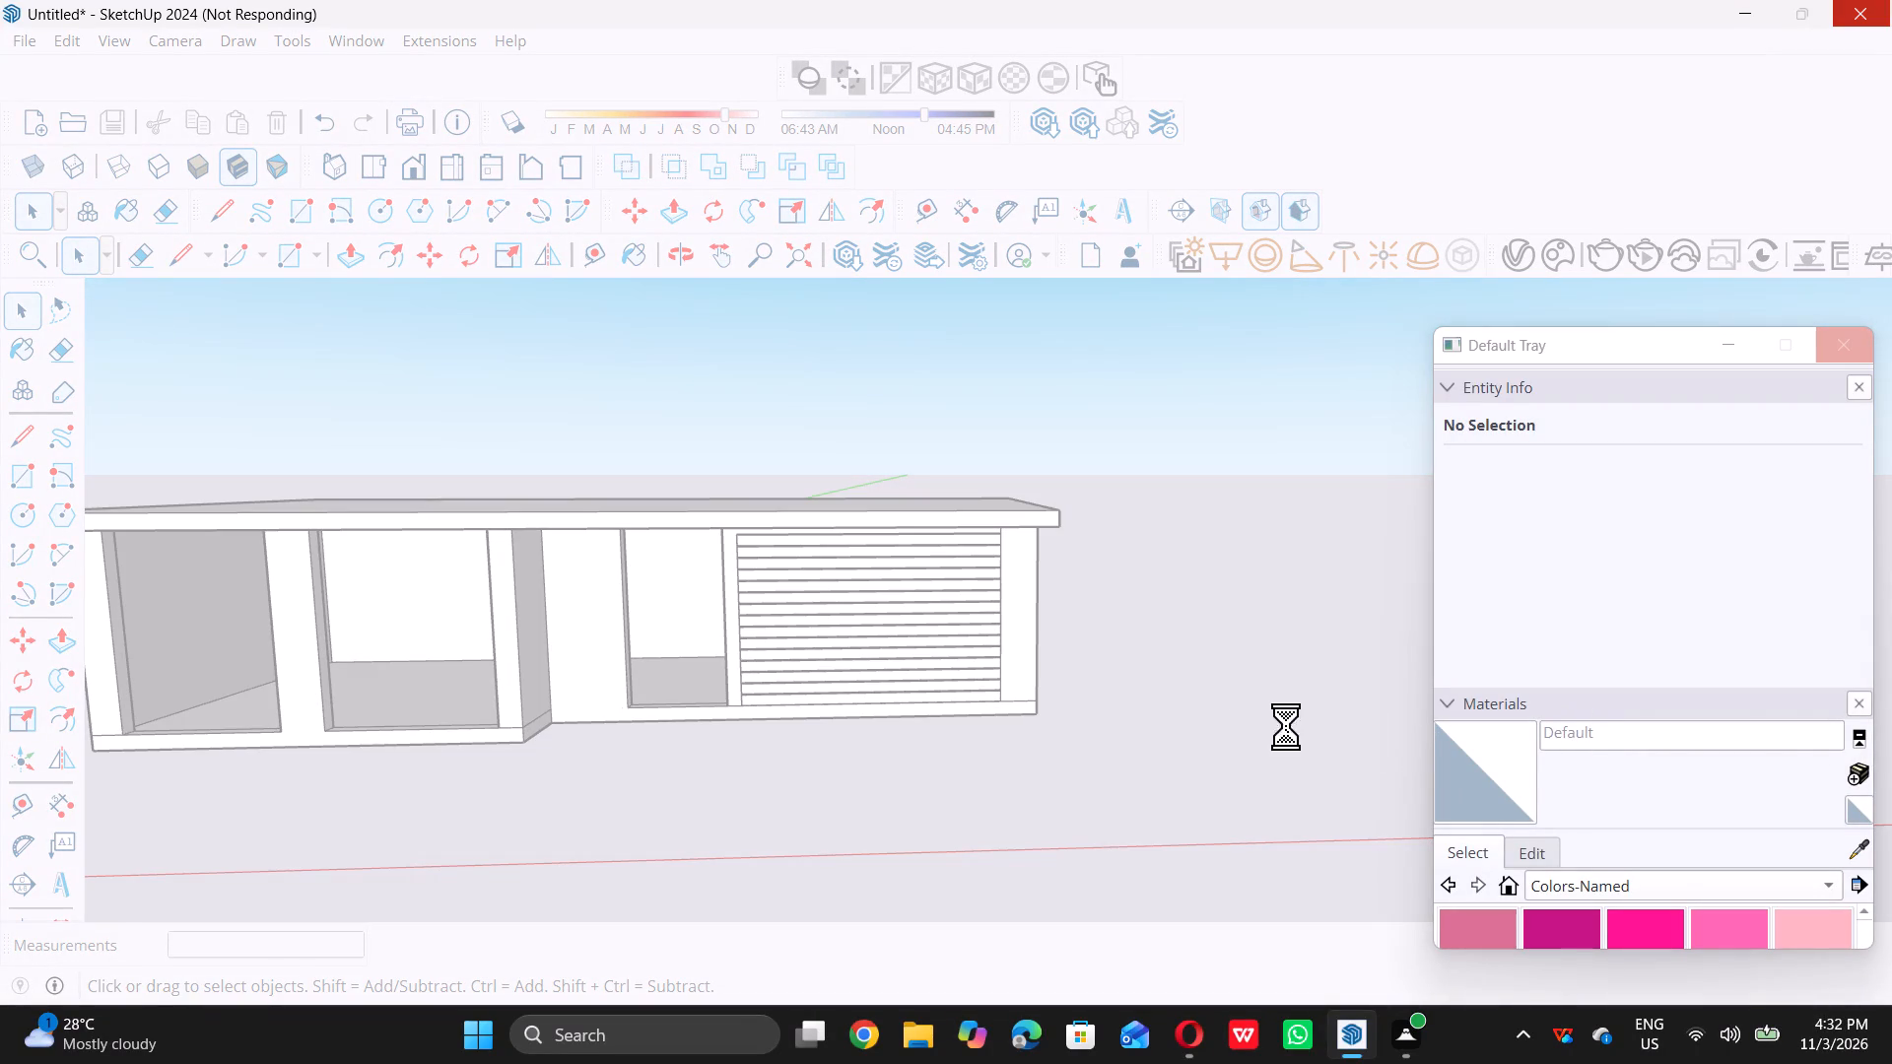
Paint the lower slats of the front louvred panel with 0133_Gray from the Colors-Named collection.
{"action": "left_click", "coordinate": [1214, 712]}
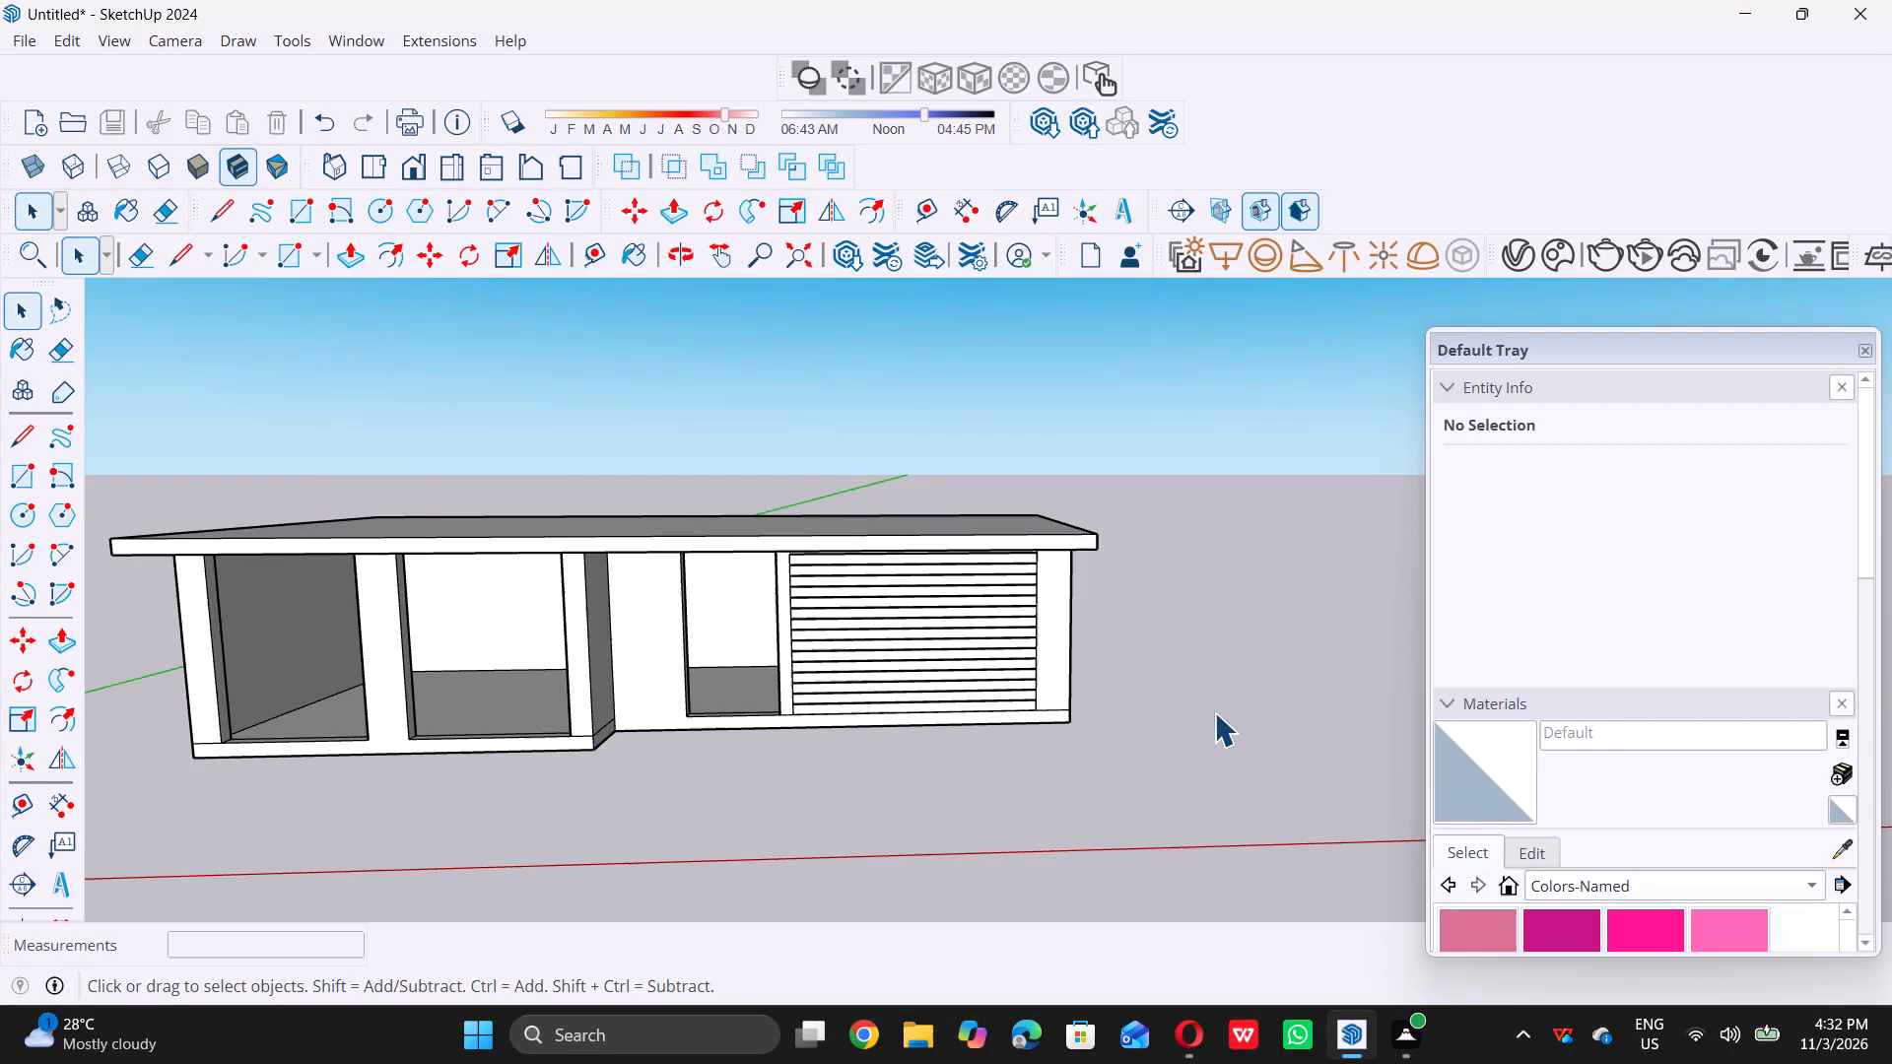
{"action": "scroll", "coordinate": [1216, 712], "scroll_direction": "down", "scroll_amount": 4}
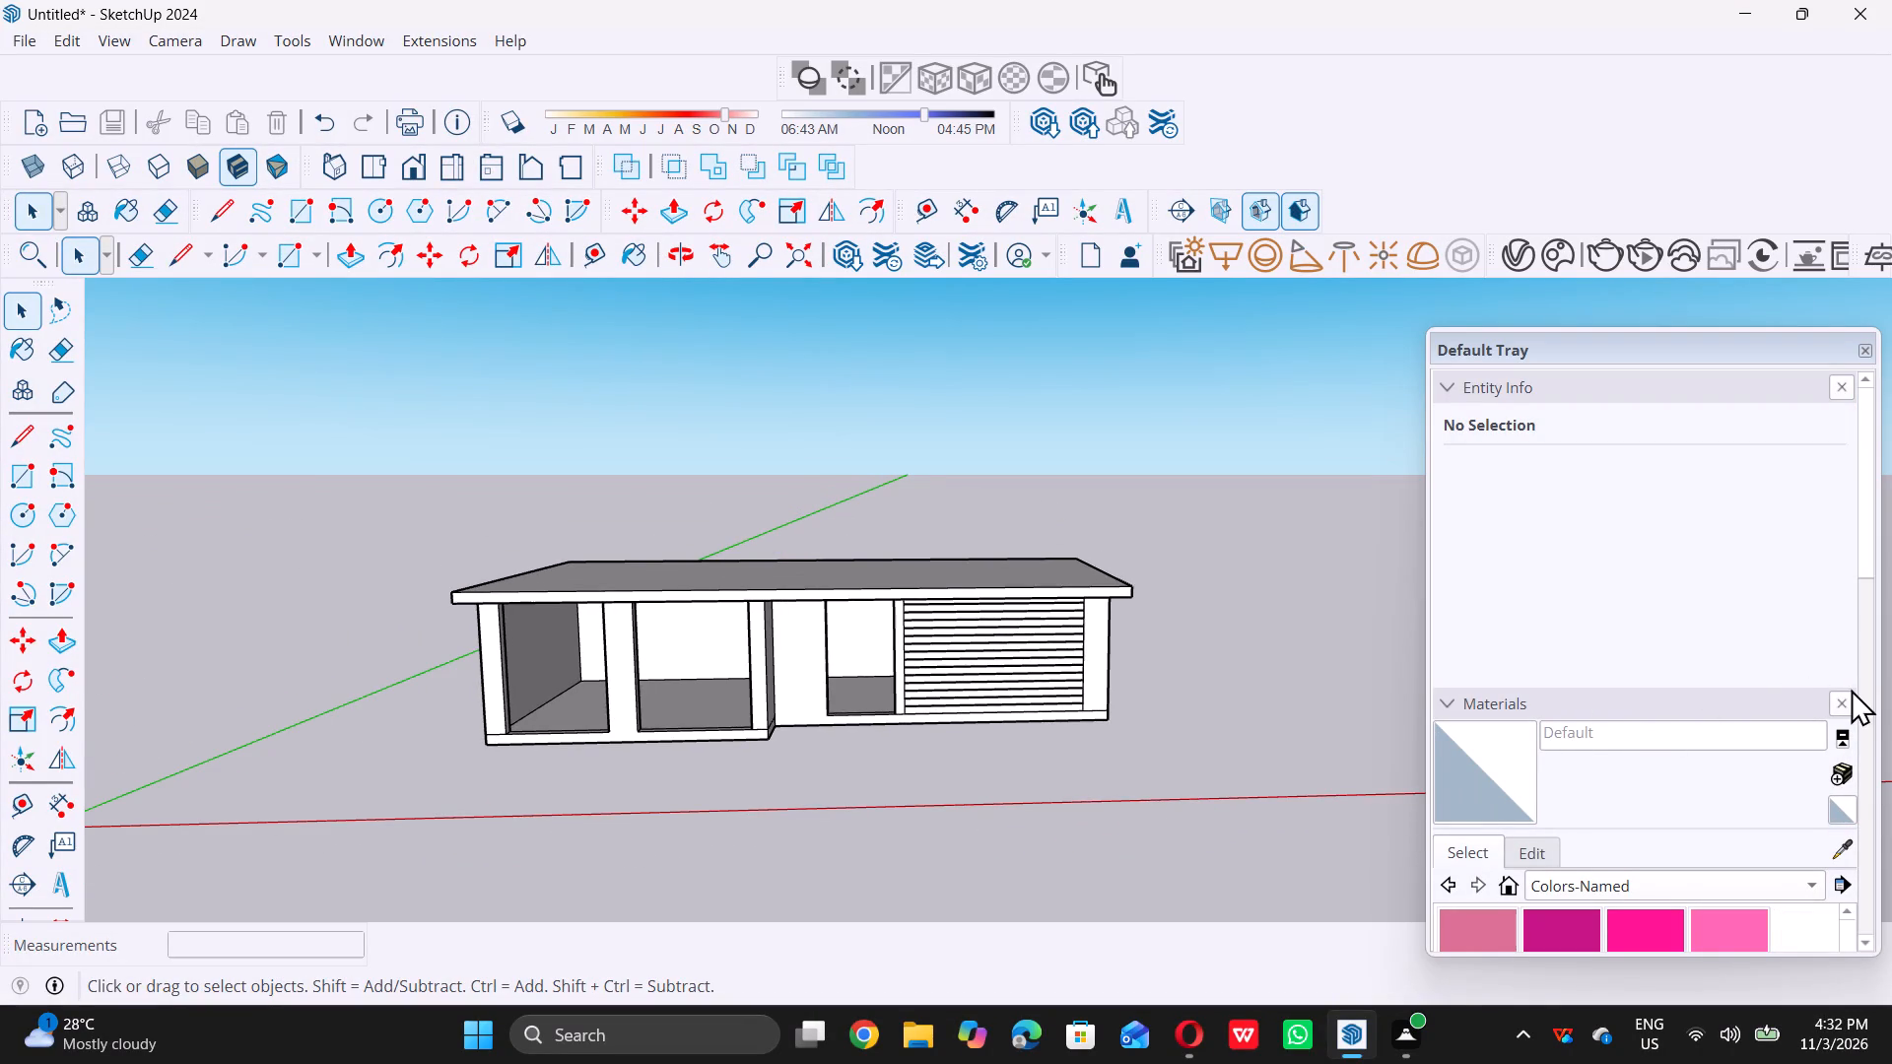
{"action": "left_click_drag", "start_coordinate": [1866, 680], "coordinate": [1873, 691]}
{"action": "left_click_drag", "start_coordinate": [1874, 692], "coordinate": [1875, 748]}
{"action": "left_click", "coordinate": [1875, 748]}
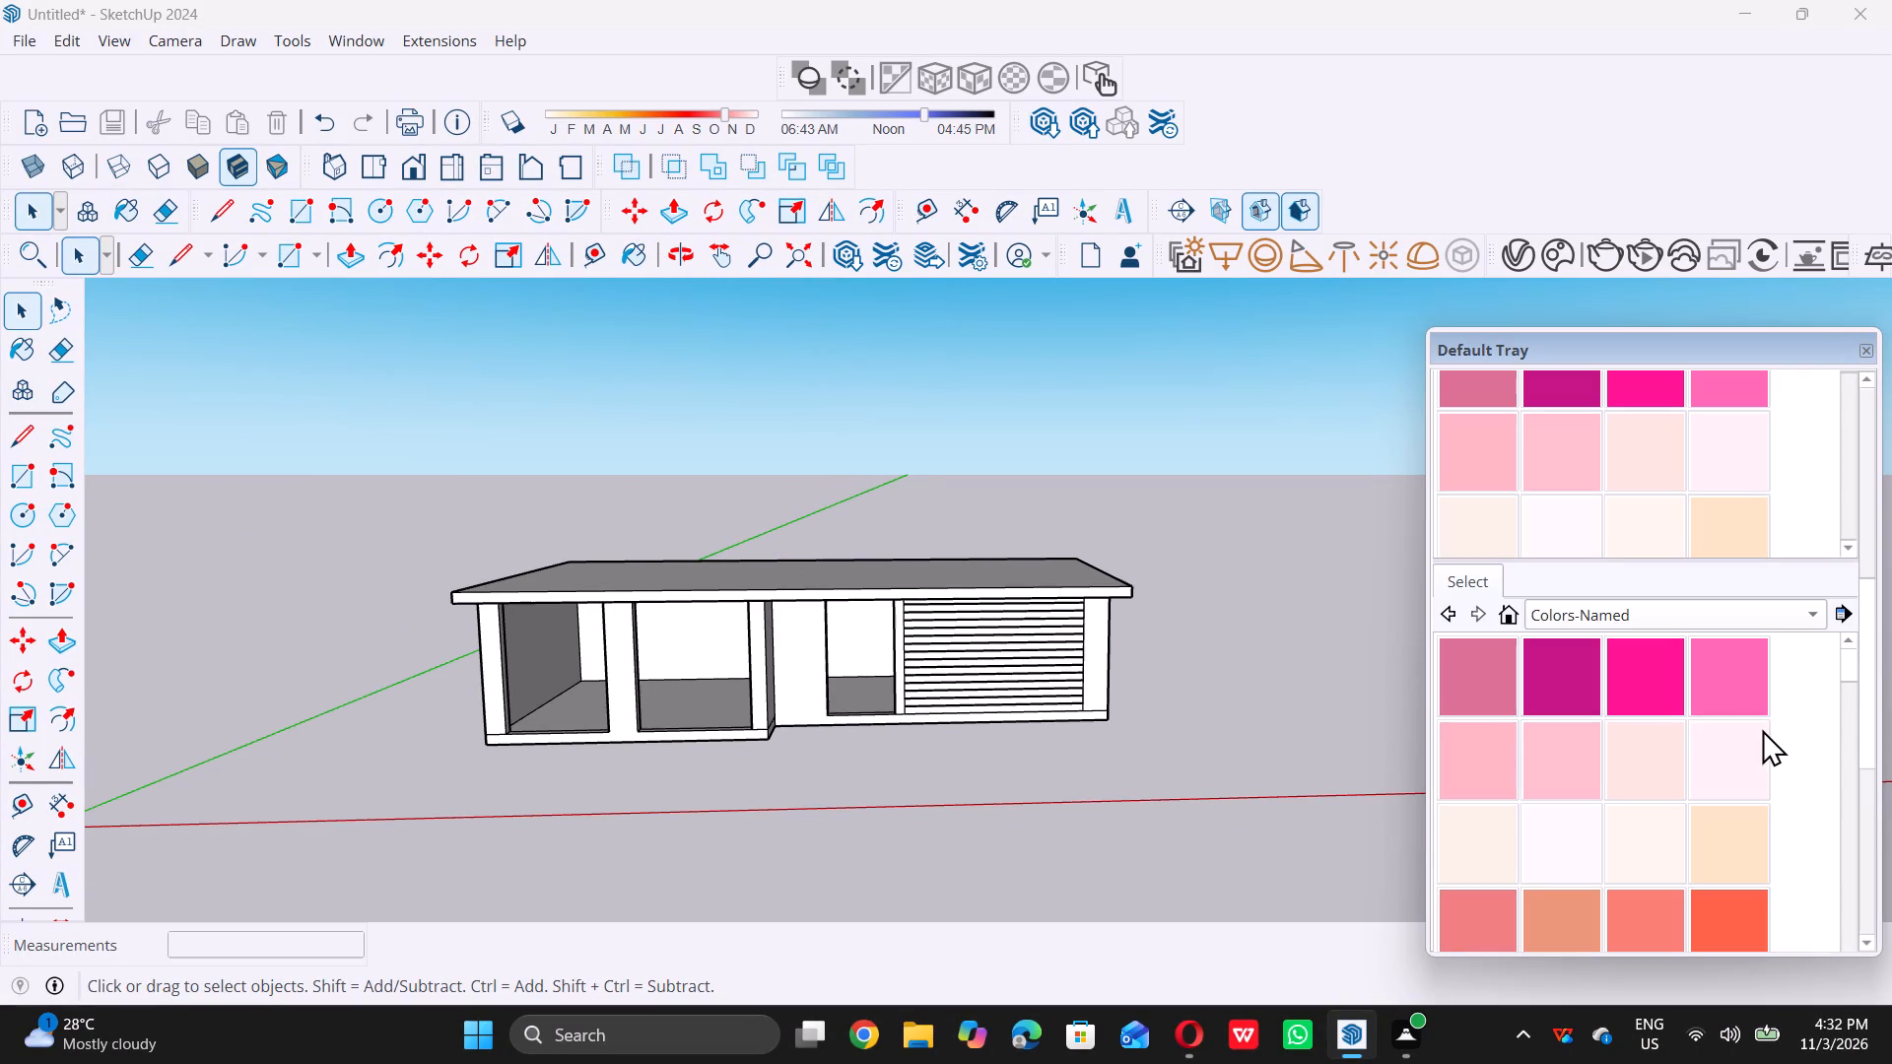
{"action": "scroll", "coordinate": [1759, 729], "scroll_direction": "down", "scroll_amount": 9}
{"action": "scroll", "coordinate": [1753, 727], "scroll_direction": "down", "scroll_amount": 12}
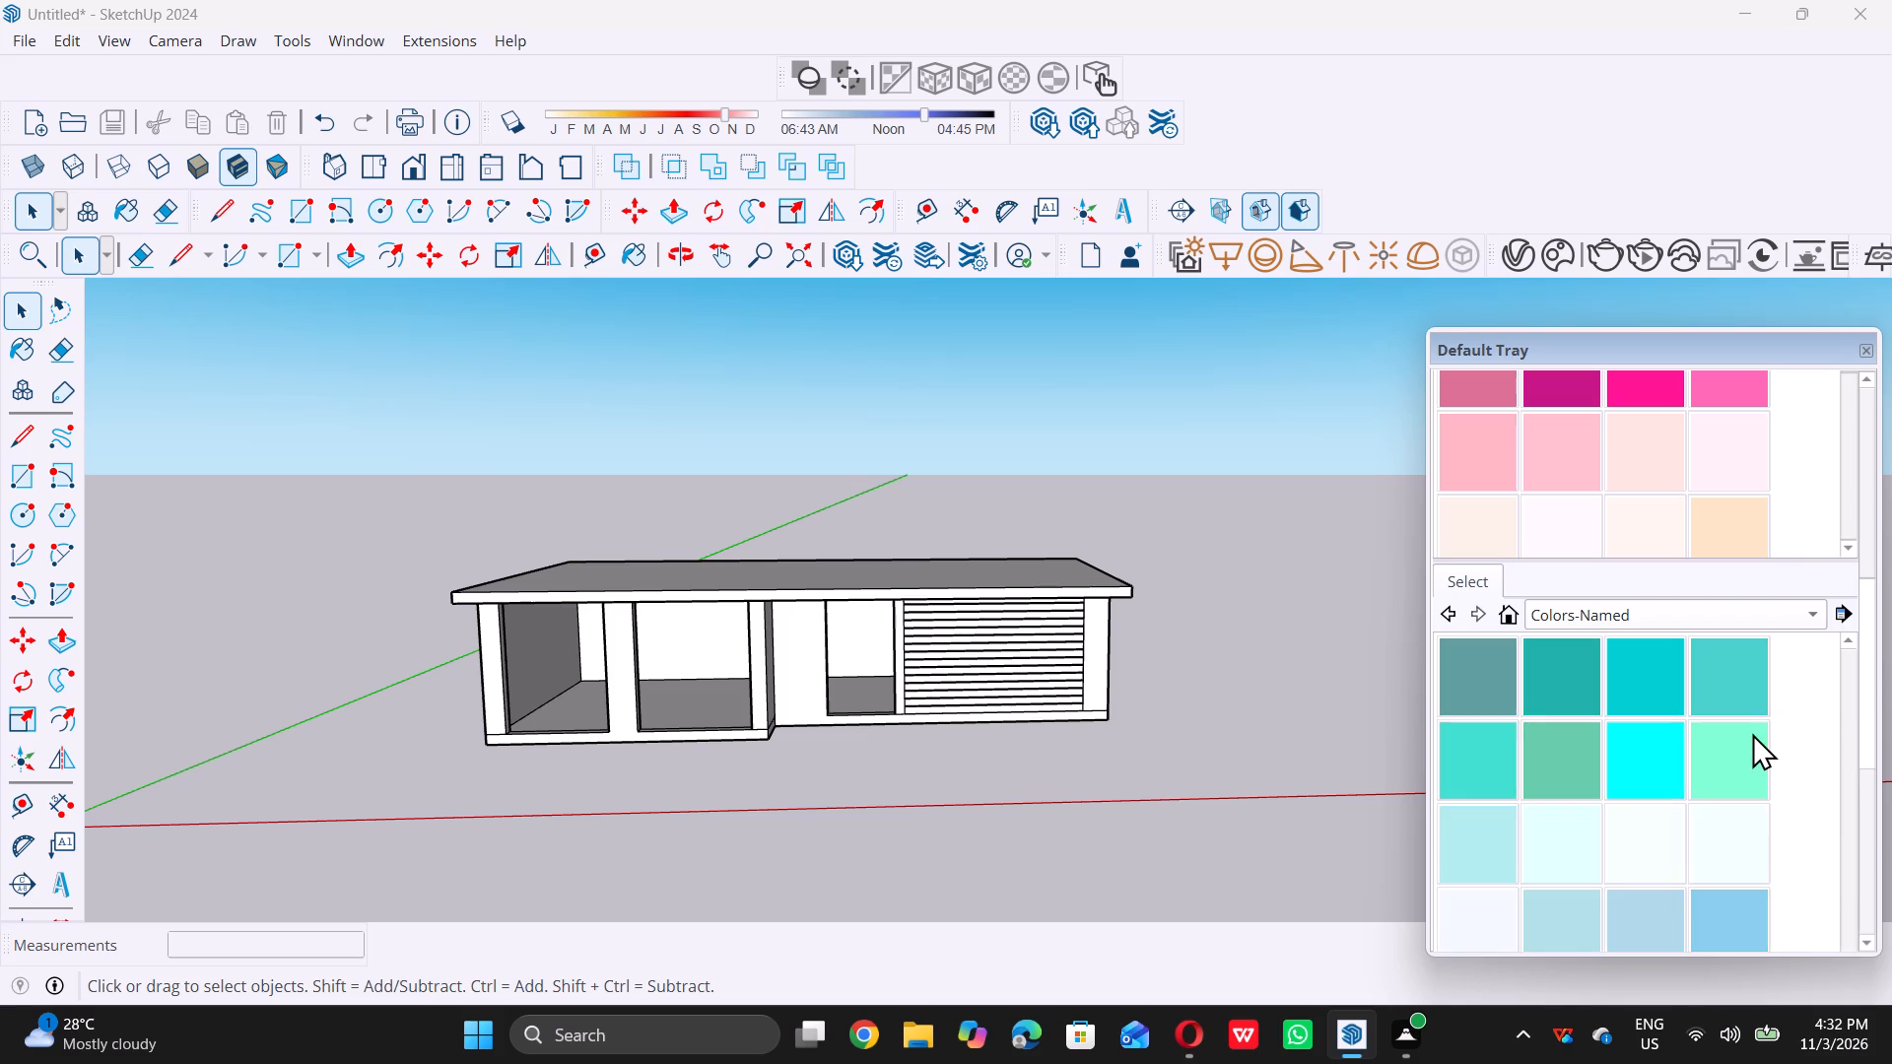
{"action": "scroll", "coordinate": [1752, 733], "scroll_direction": "down", "scroll_amount": 5}
{"action": "scroll", "coordinate": [1752, 733], "scroll_direction": "up", "scroll_amount": 12}
{"action": "scroll", "coordinate": [1752, 733], "scroll_direction": "down", "scroll_amount": 3}
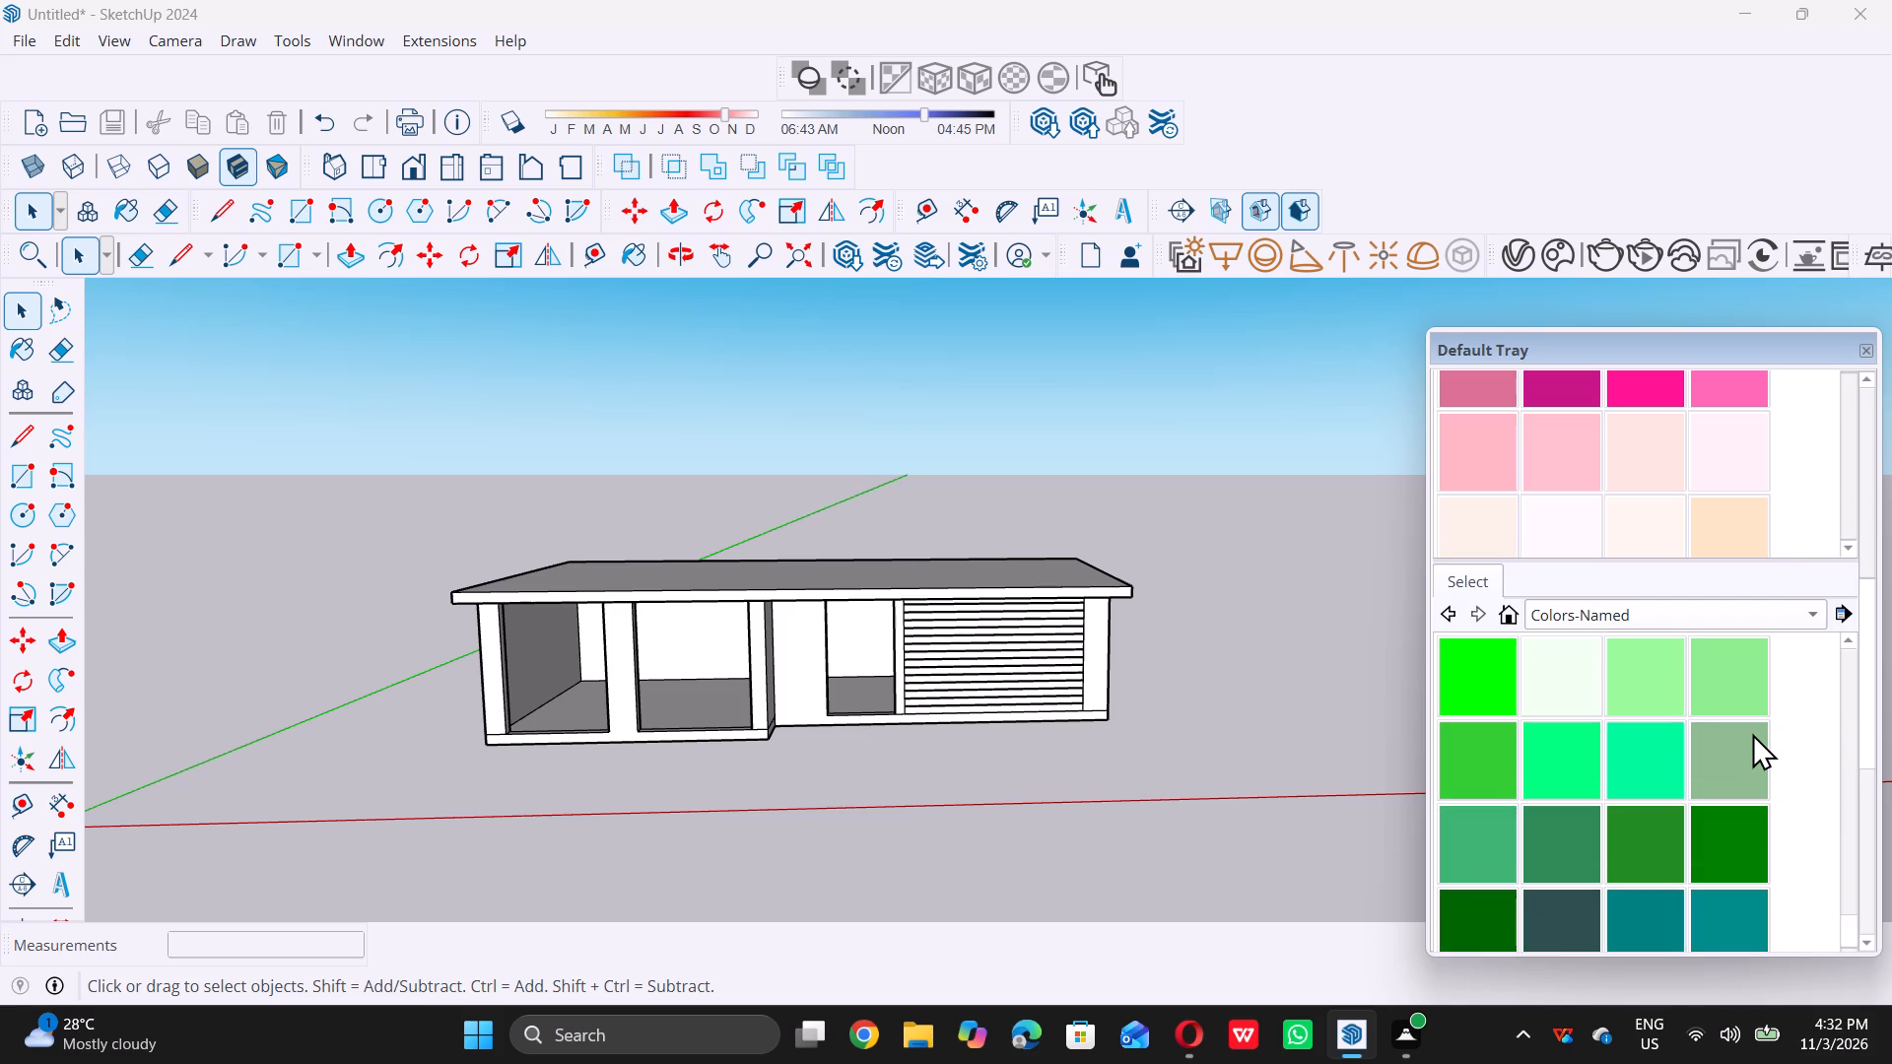
{"action": "scroll", "coordinate": [1752, 733], "scroll_direction": "up", "scroll_amount": 5}
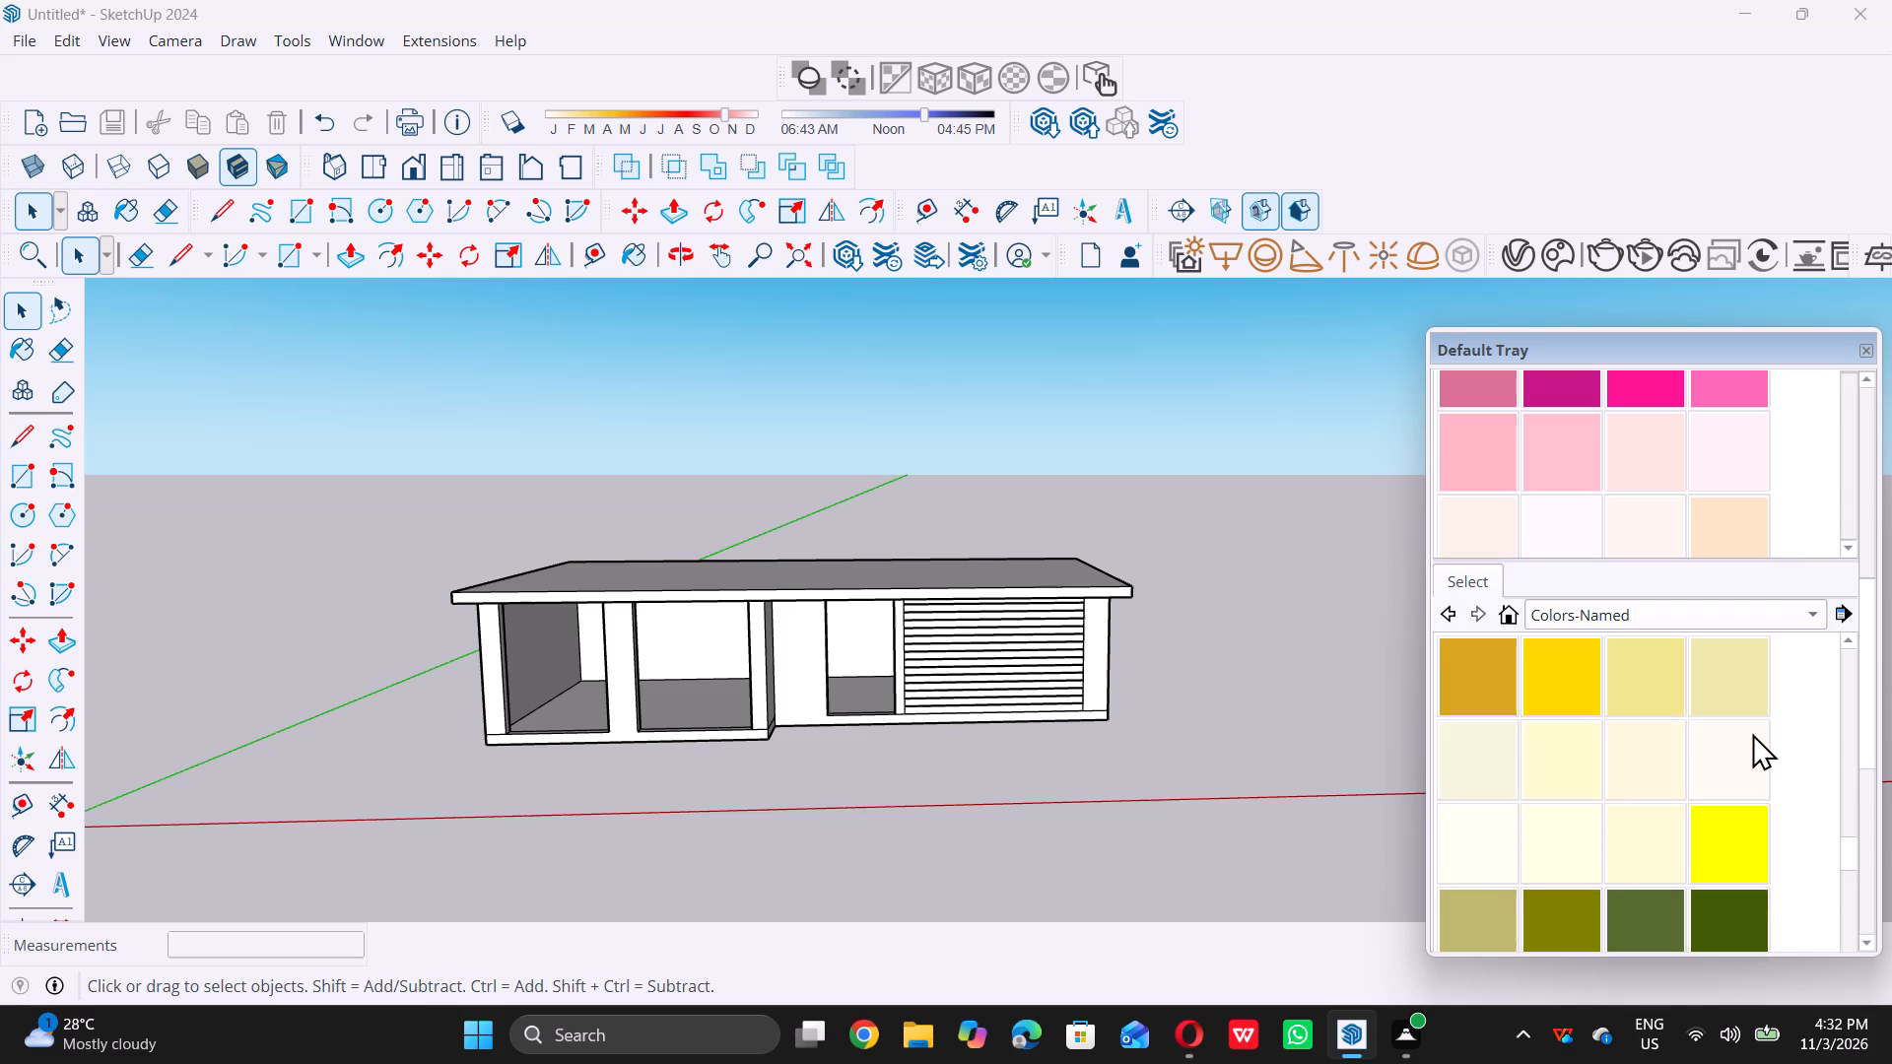
{"action": "scroll", "coordinate": [1752, 733], "scroll_direction": "down", "scroll_amount": 4}
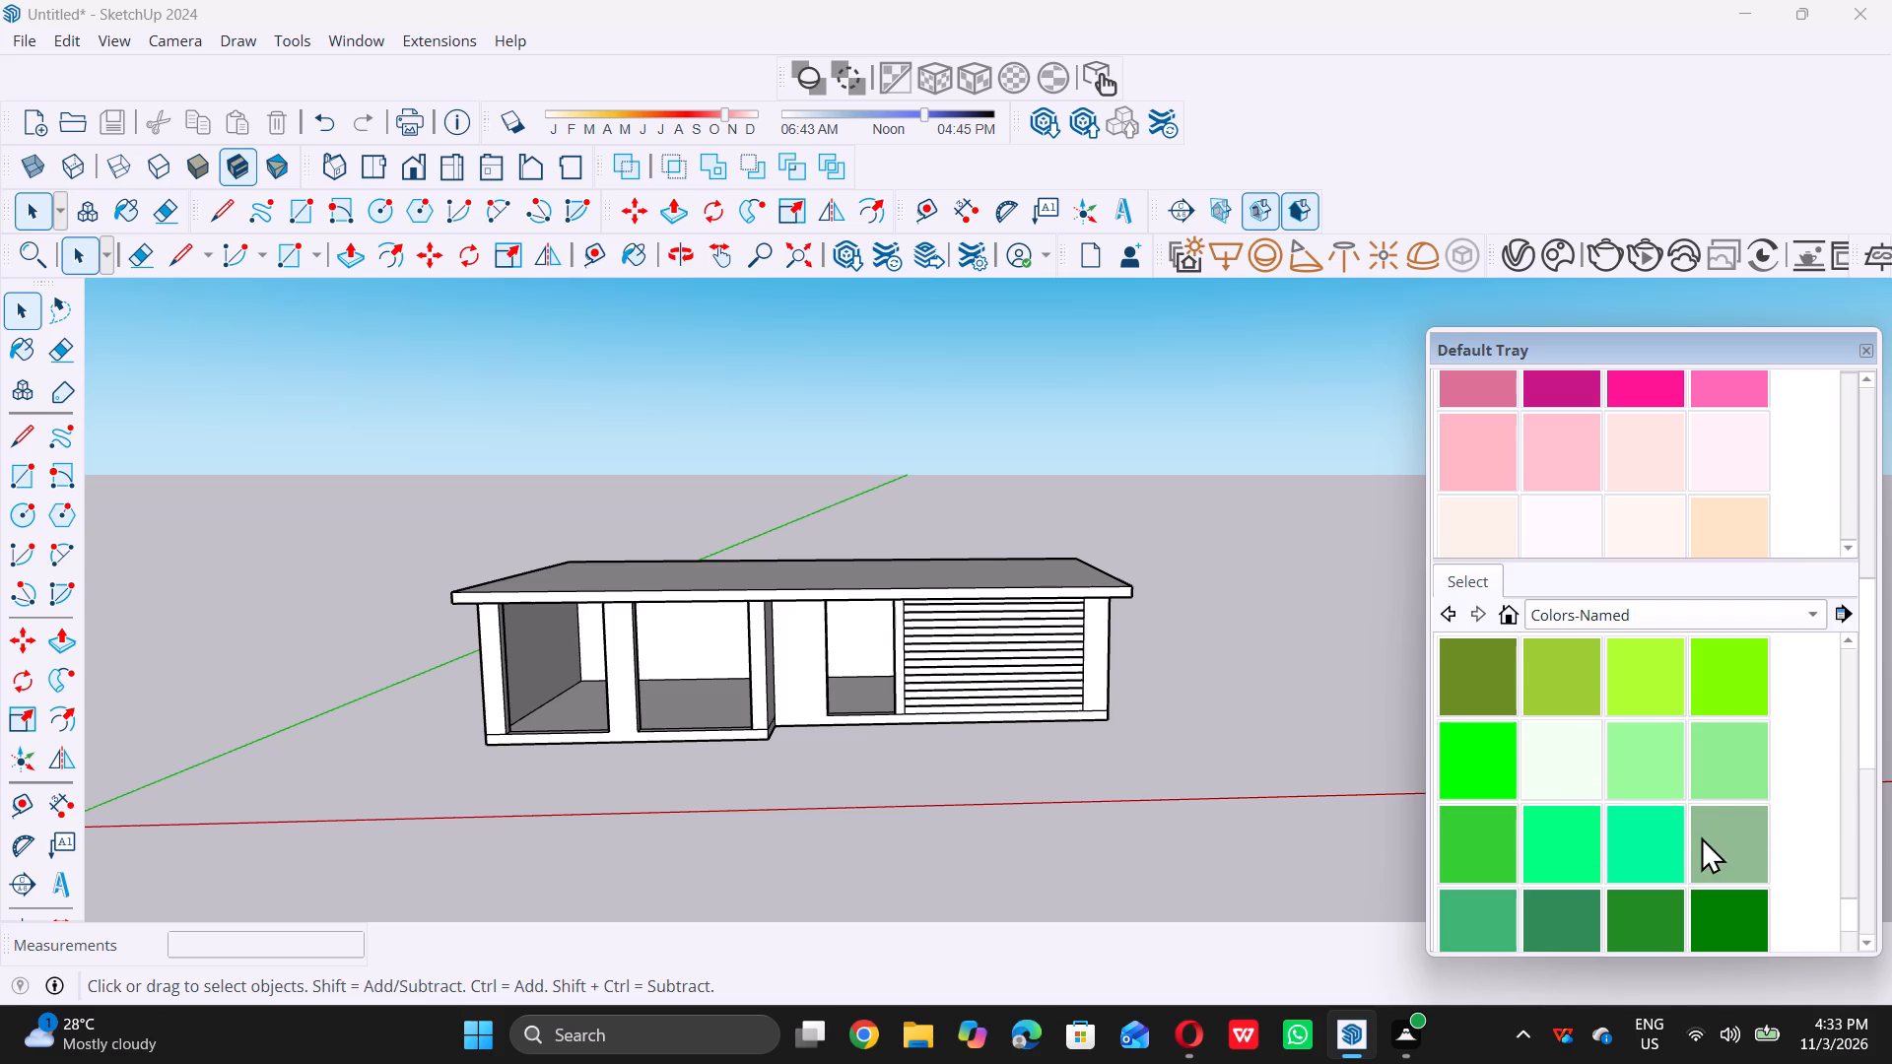
{"action": "scroll", "coordinate": [1676, 810], "scroll_direction": "down", "scroll_amount": 10}
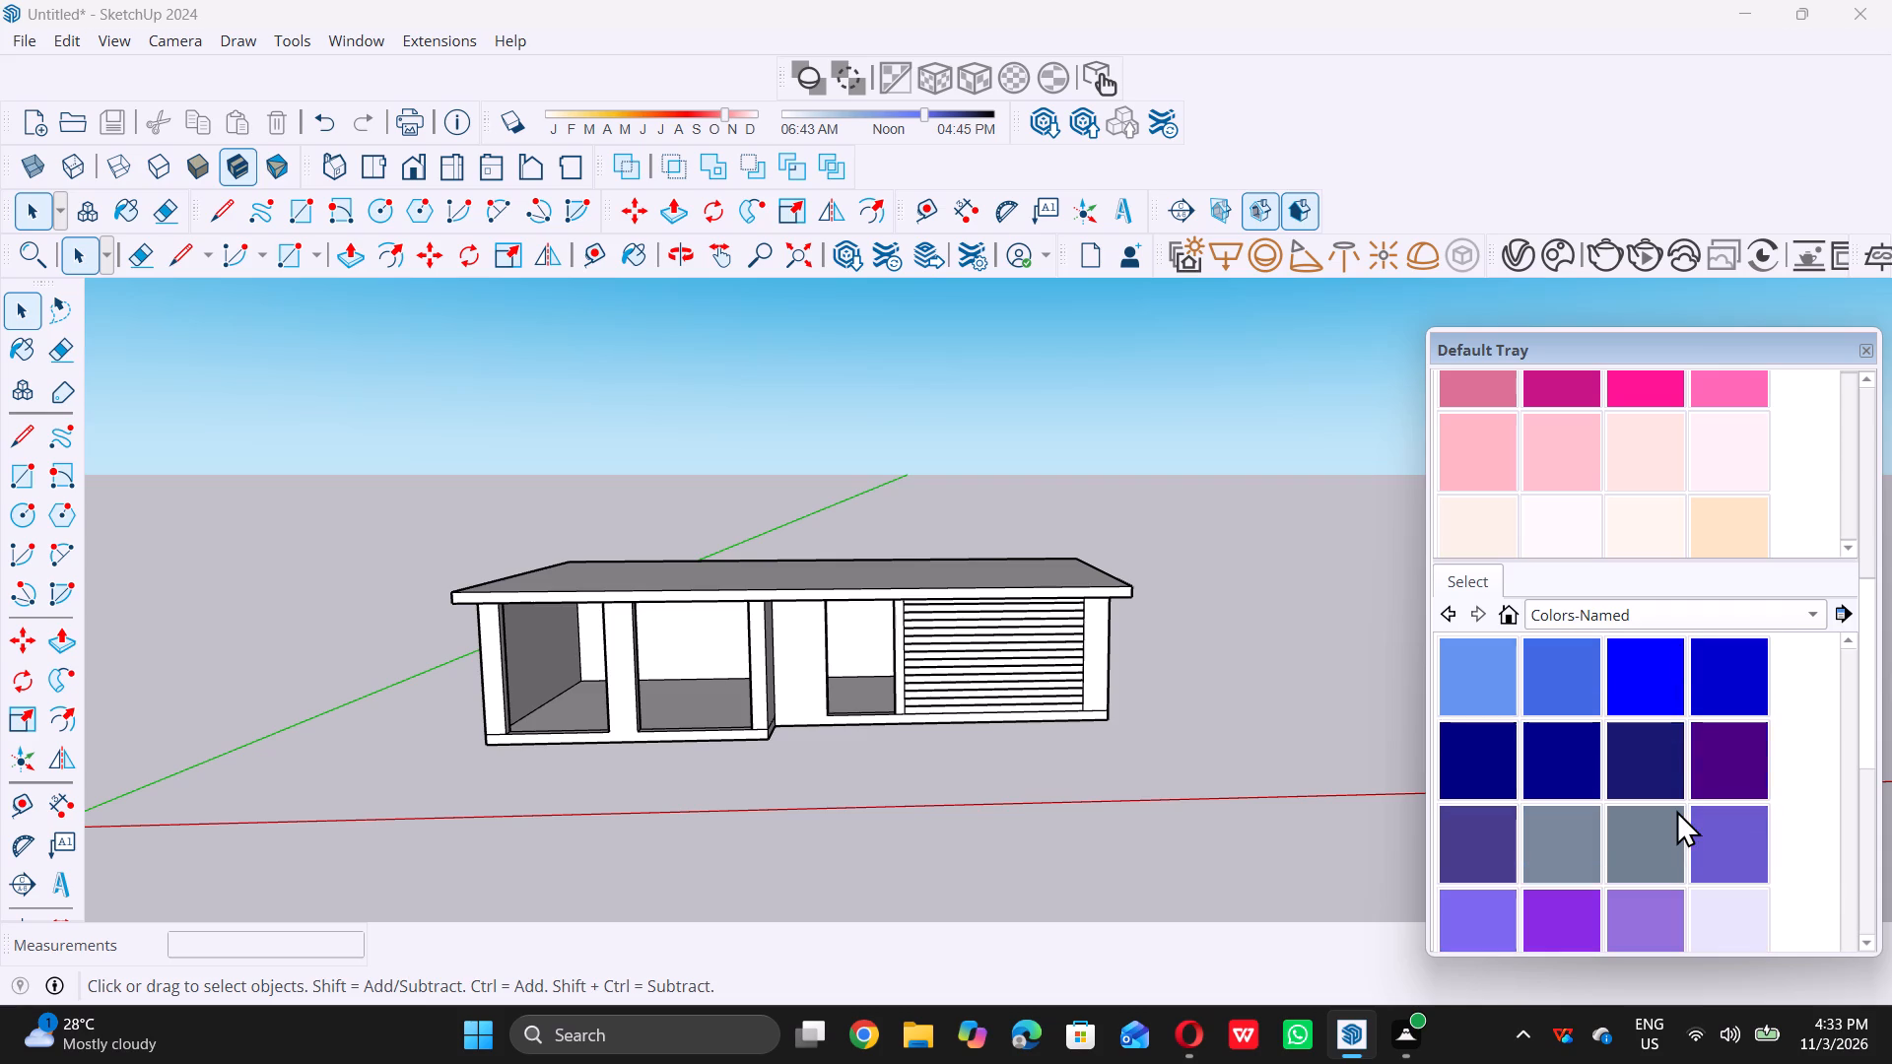
{"action": "scroll", "coordinate": [1676, 810], "scroll_direction": "down", "scroll_amount": 2}
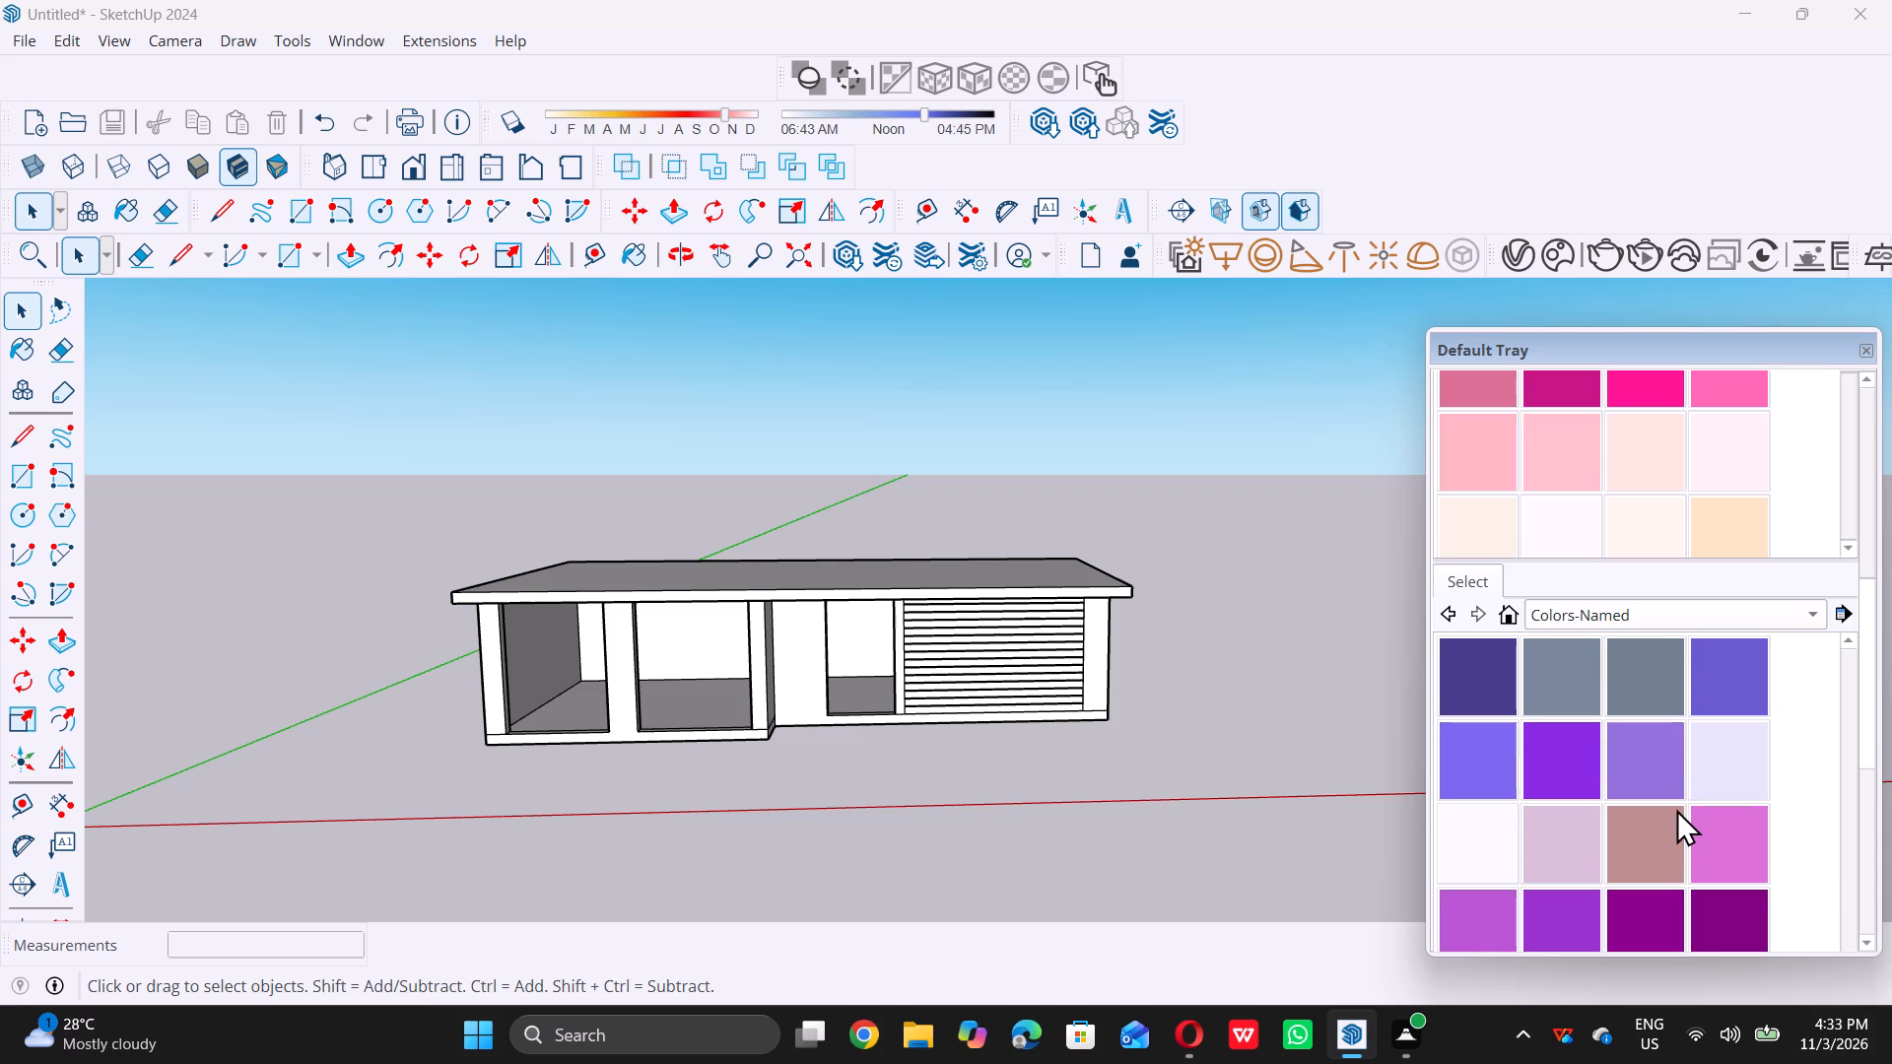
{"action": "scroll", "coordinate": [1676, 809], "scroll_direction": "down", "scroll_amount": 5}
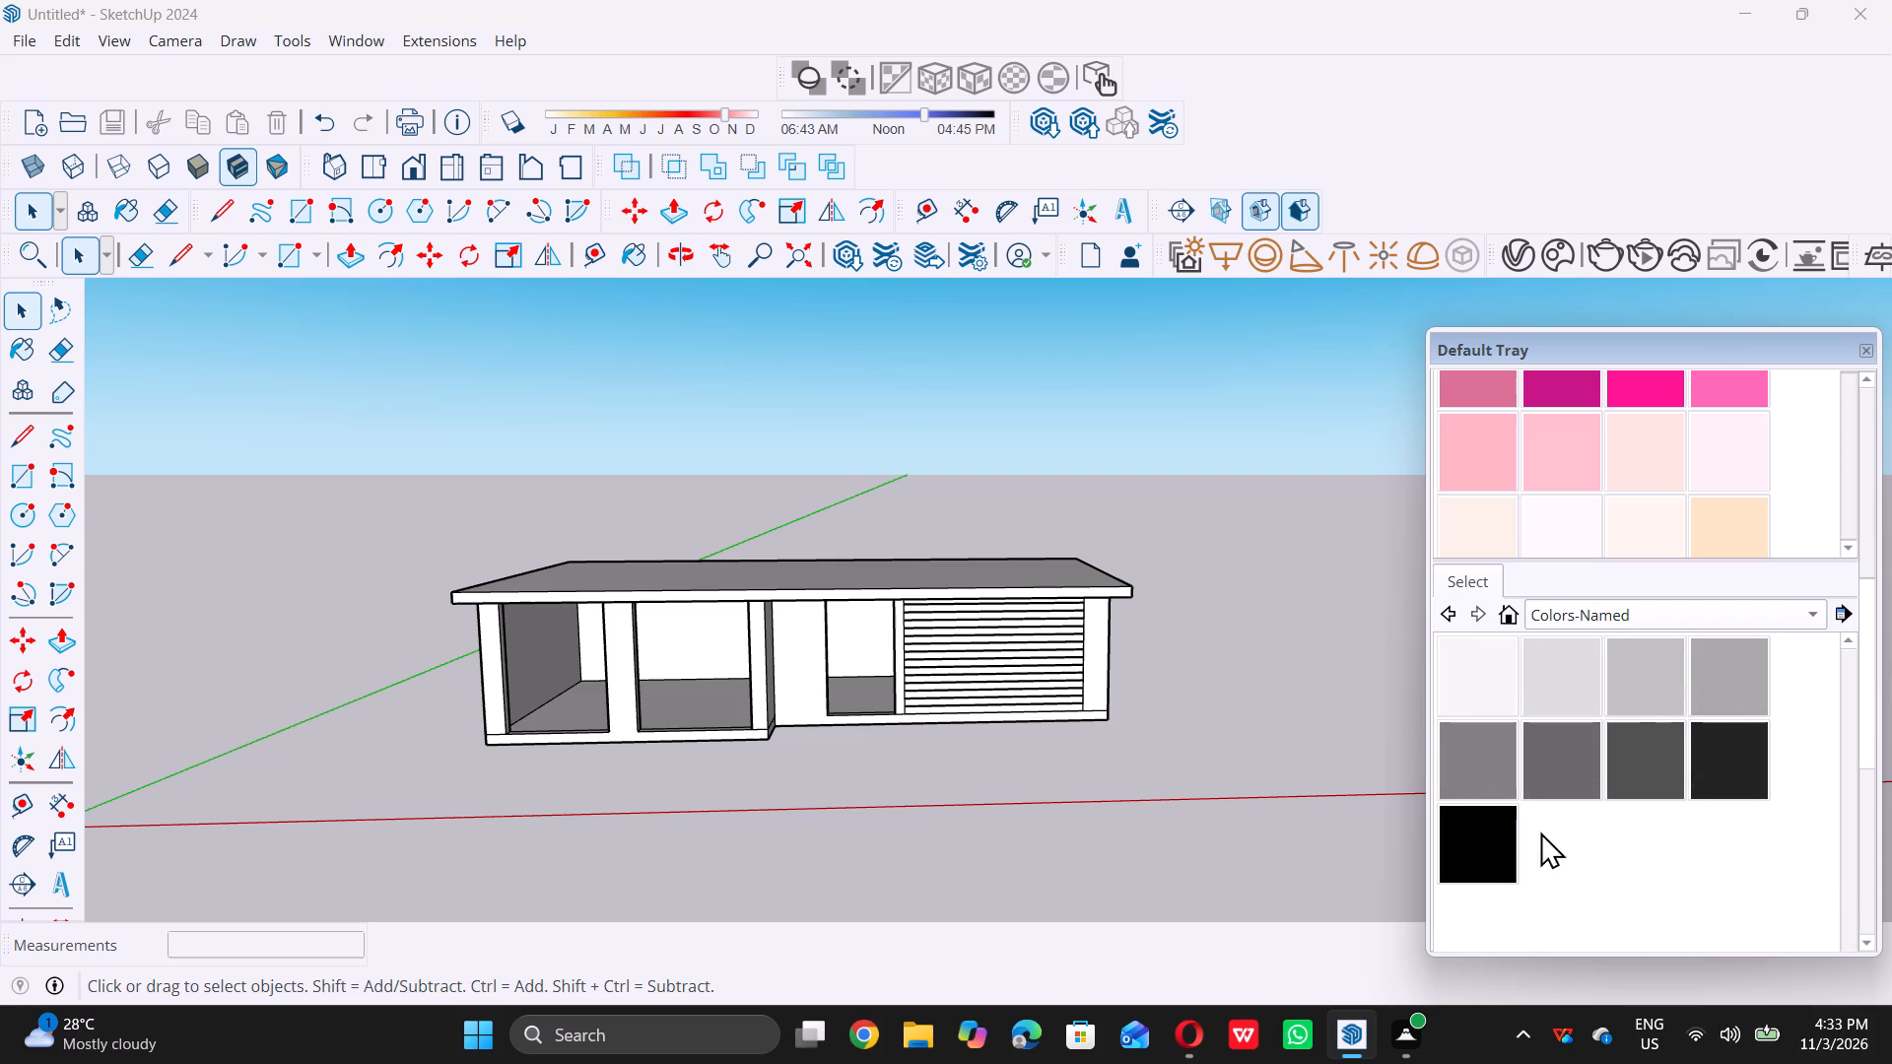
{"action": "left_click", "coordinate": [1490, 781]}
{"action": "scroll", "coordinate": [990, 683], "scroll_direction": "up", "scroll_amount": 13}
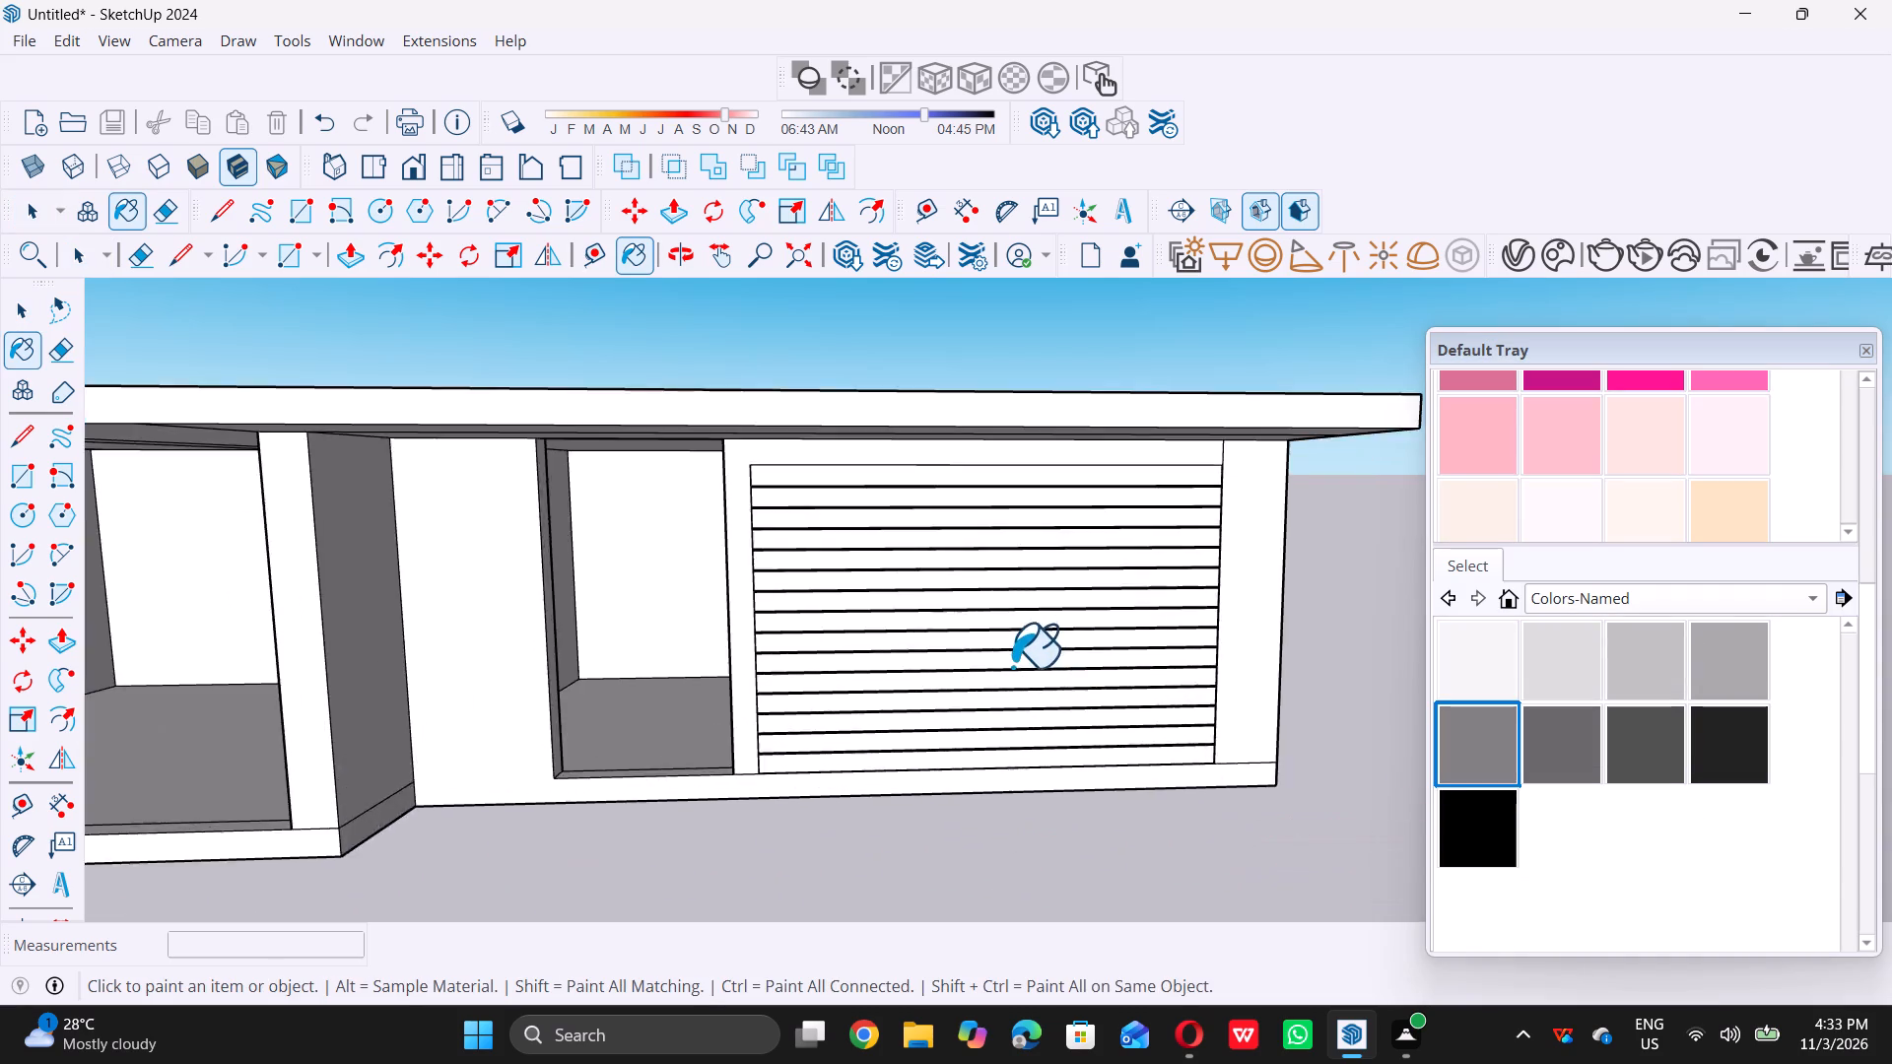
{"action": "scroll", "coordinate": [1012, 666], "scroll_direction": "up", "scroll_amount": 10}
{"action": "double_click", "coordinate": [1036, 692]}
{"action": "triple_click", "coordinate": [1055, 652]}
{"action": "double_click", "coordinate": [1071, 552]}
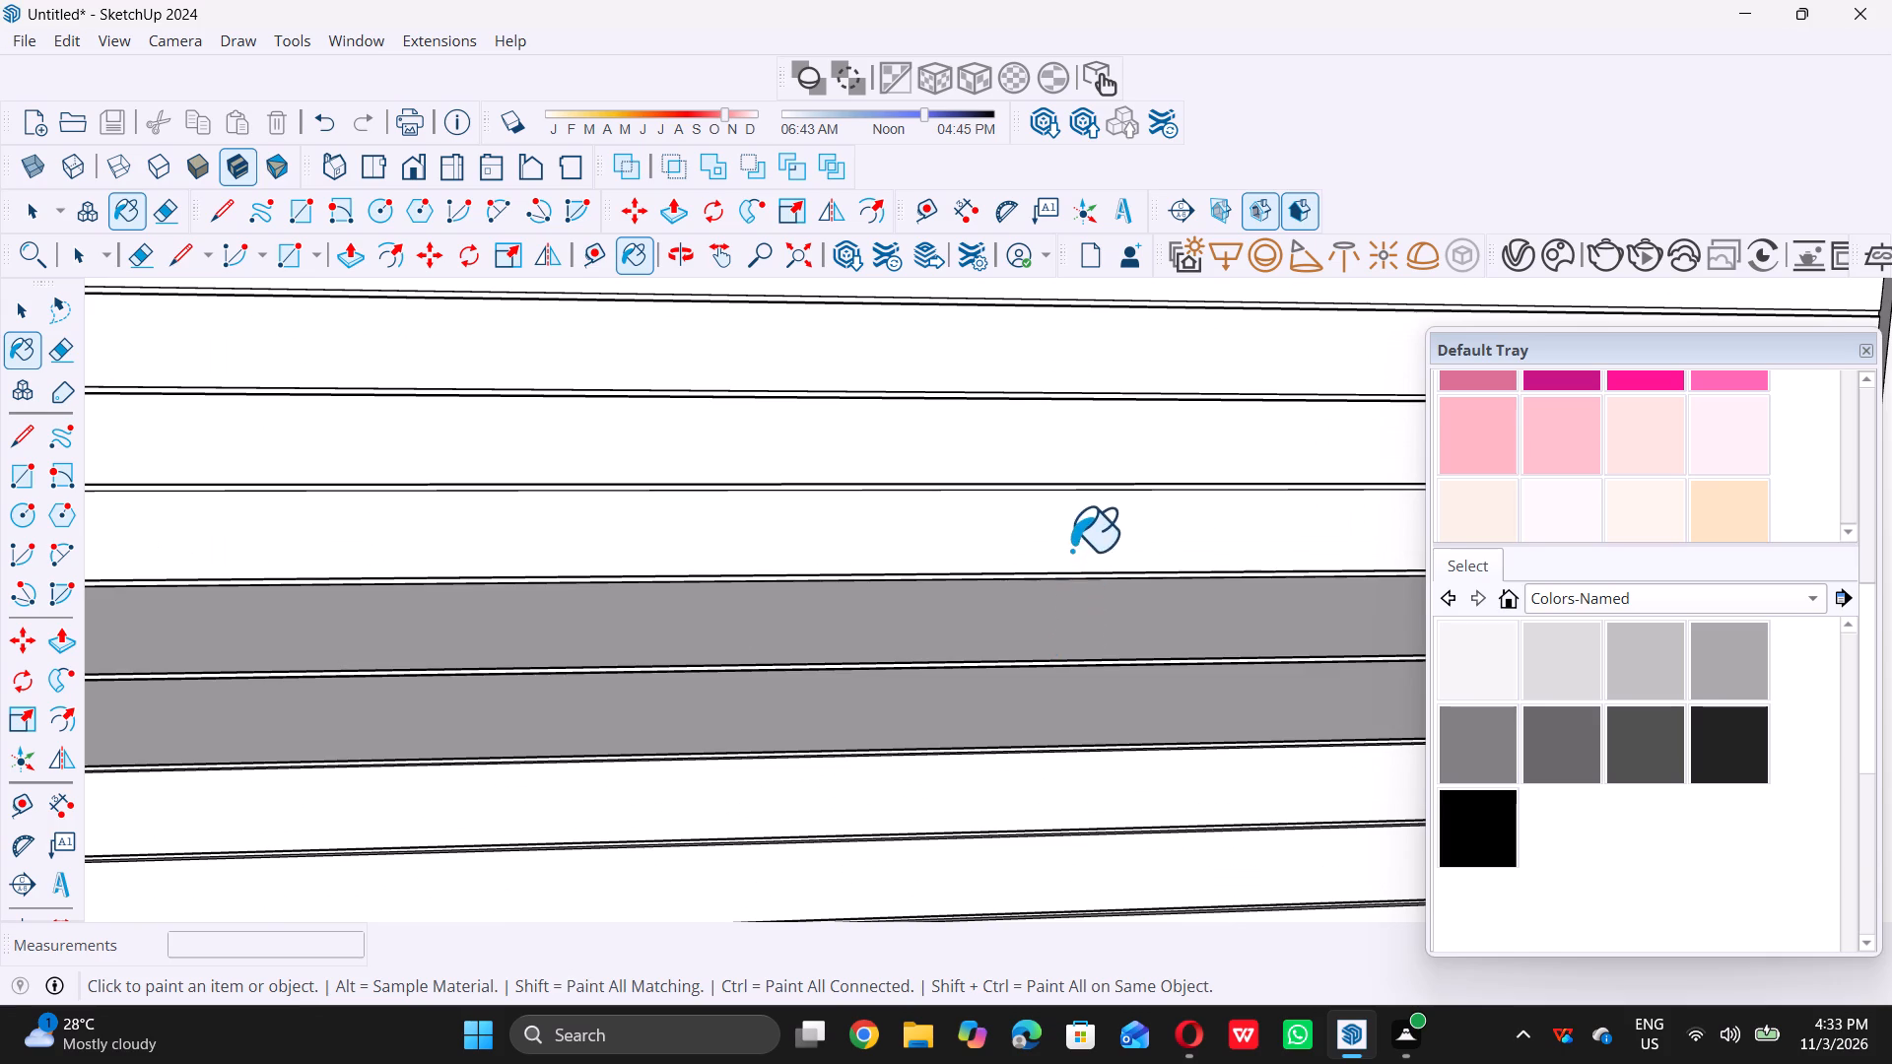
{"action": "scroll", "coordinate": [788, 643], "scroll_direction": "down", "scroll_amount": 10}
{"action": "scroll", "coordinate": [862, 710], "scroll_direction": "up", "scroll_amount": 6}
{"action": "left_click", "coordinate": [871, 710]}
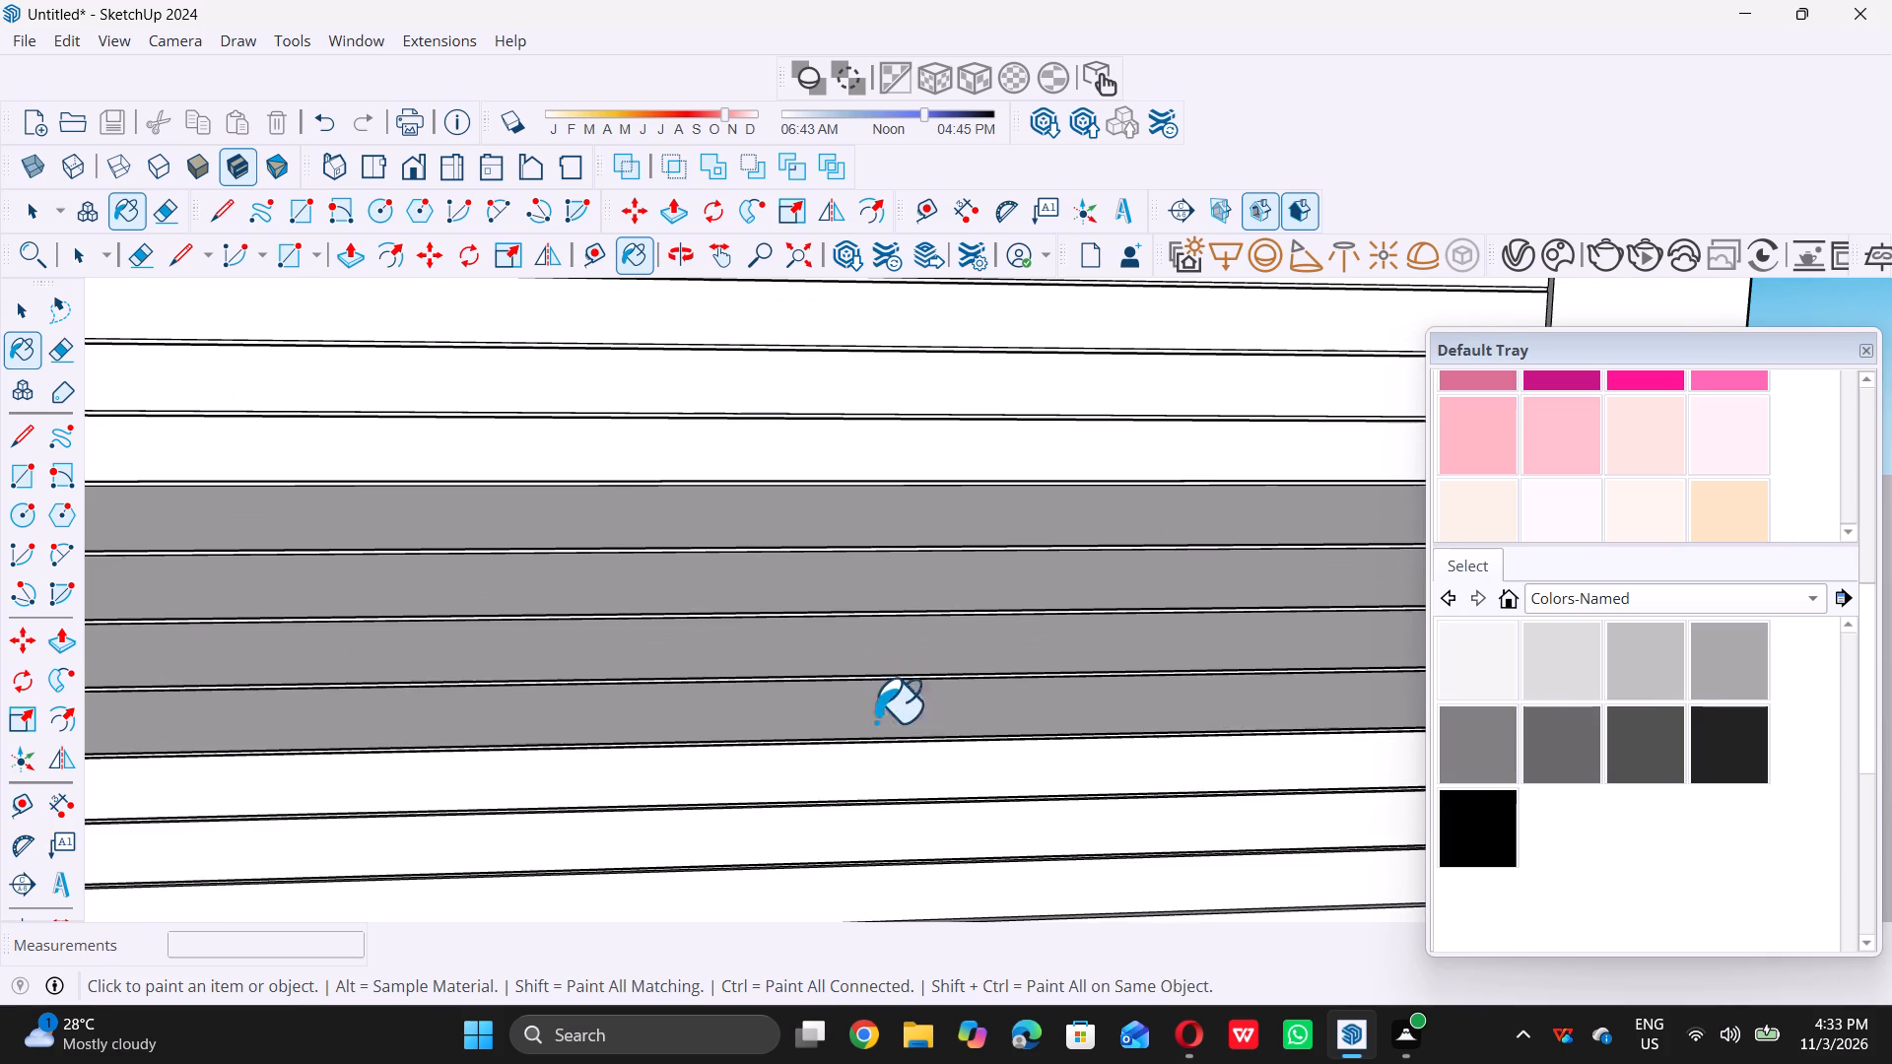
{"action": "double_click", "coordinate": [896, 758]}
{"action": "double_click", "coordinate": [917, 820]}
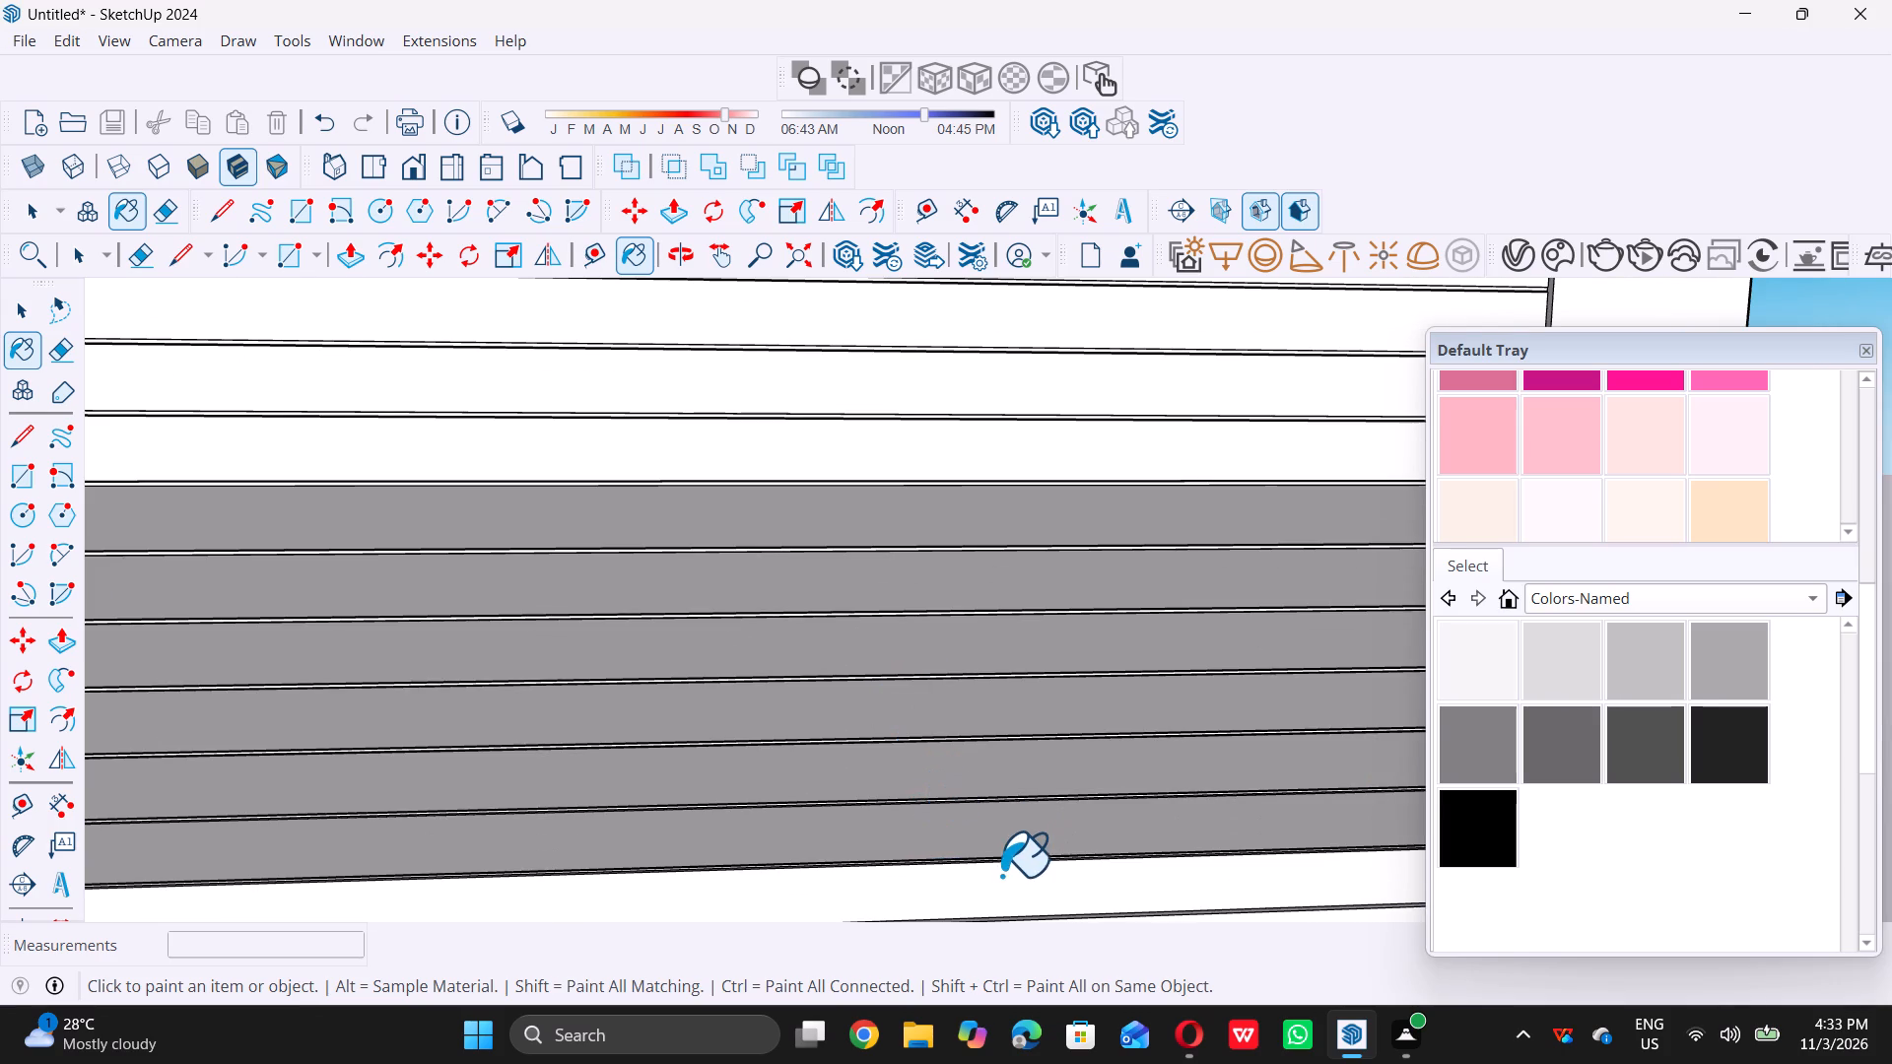
{"action": "left_click", "coordinate": [999, 890]}
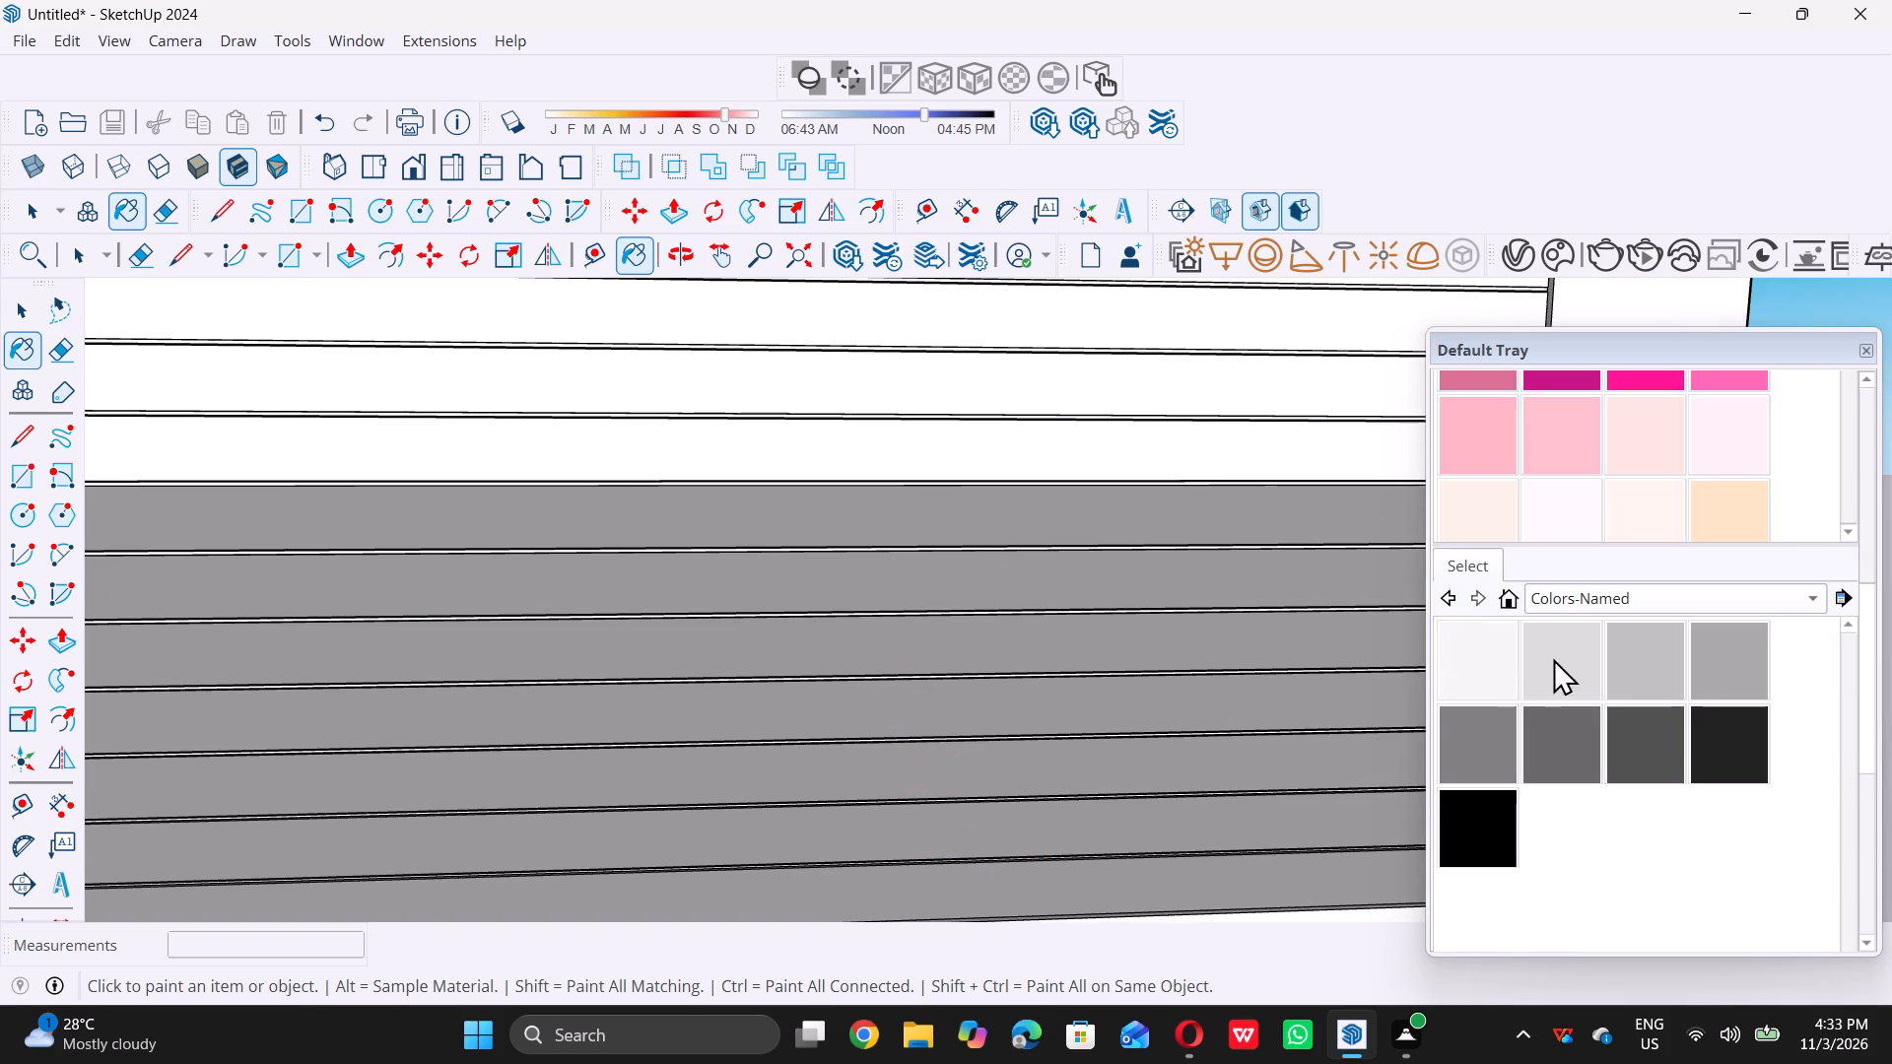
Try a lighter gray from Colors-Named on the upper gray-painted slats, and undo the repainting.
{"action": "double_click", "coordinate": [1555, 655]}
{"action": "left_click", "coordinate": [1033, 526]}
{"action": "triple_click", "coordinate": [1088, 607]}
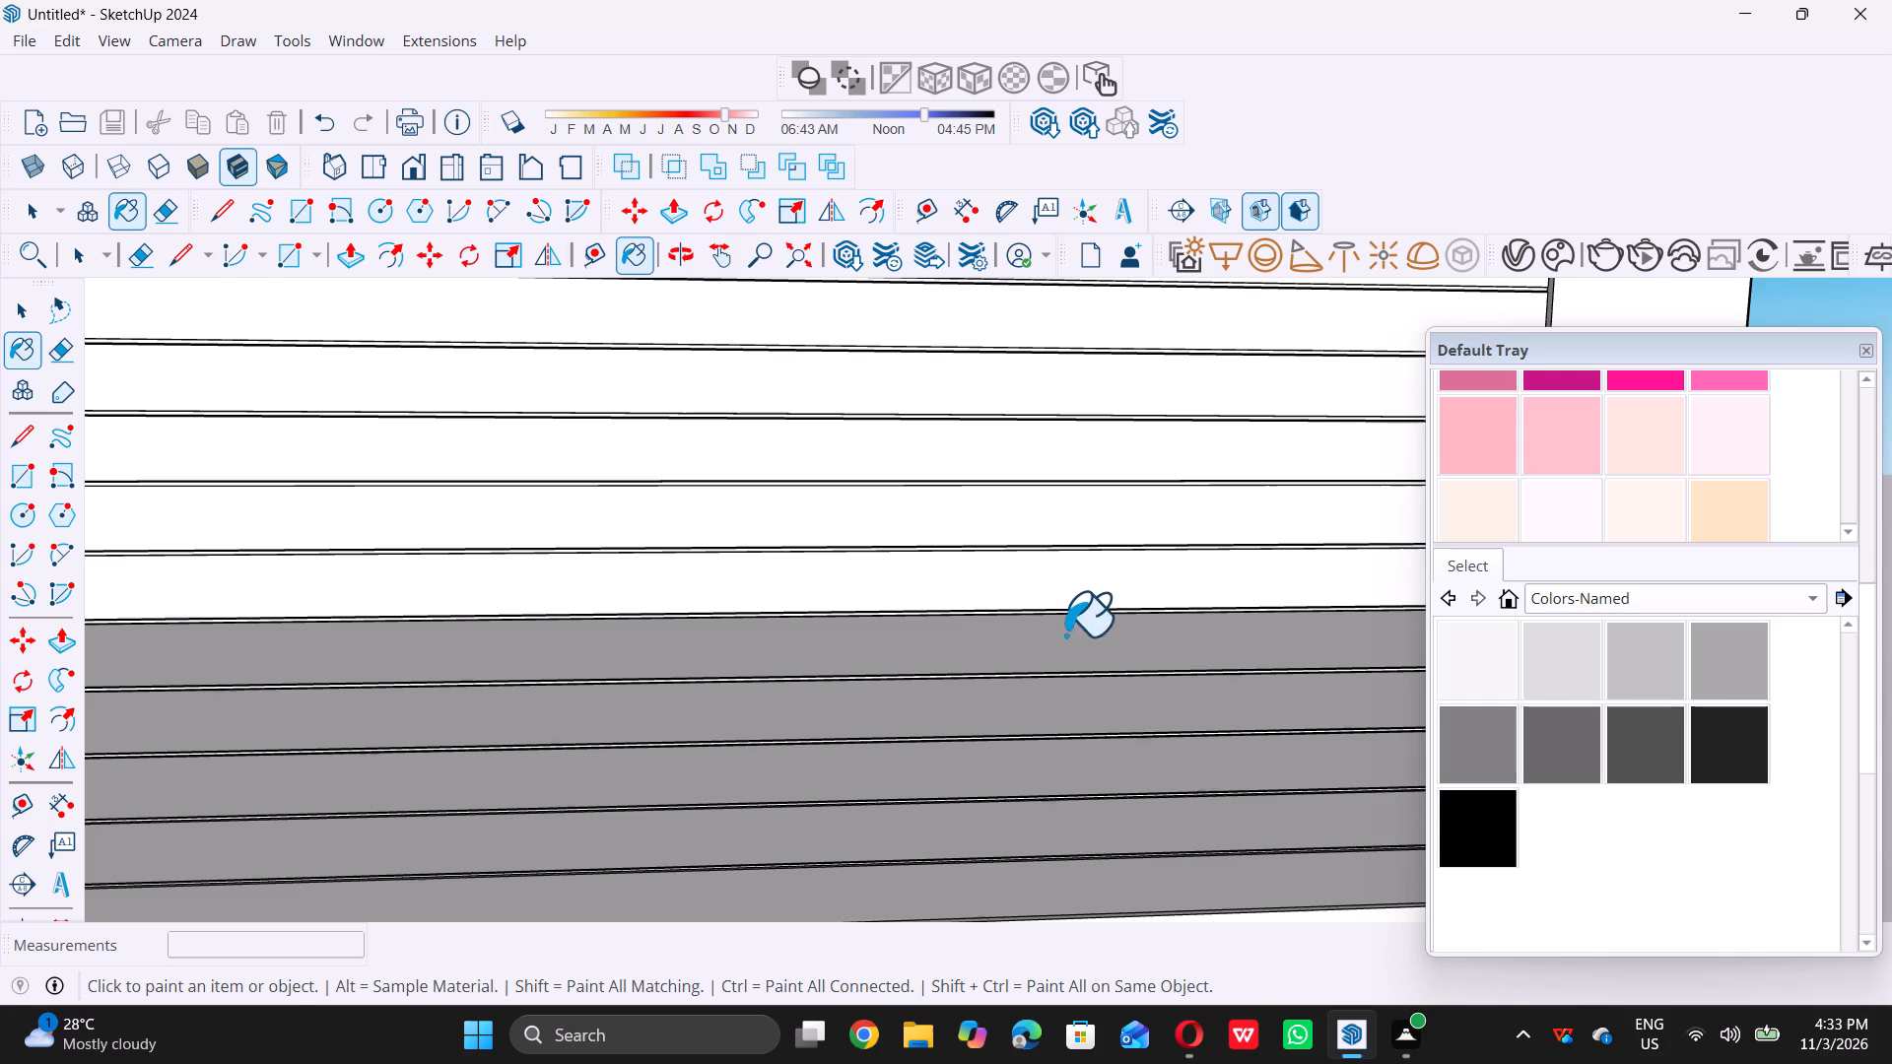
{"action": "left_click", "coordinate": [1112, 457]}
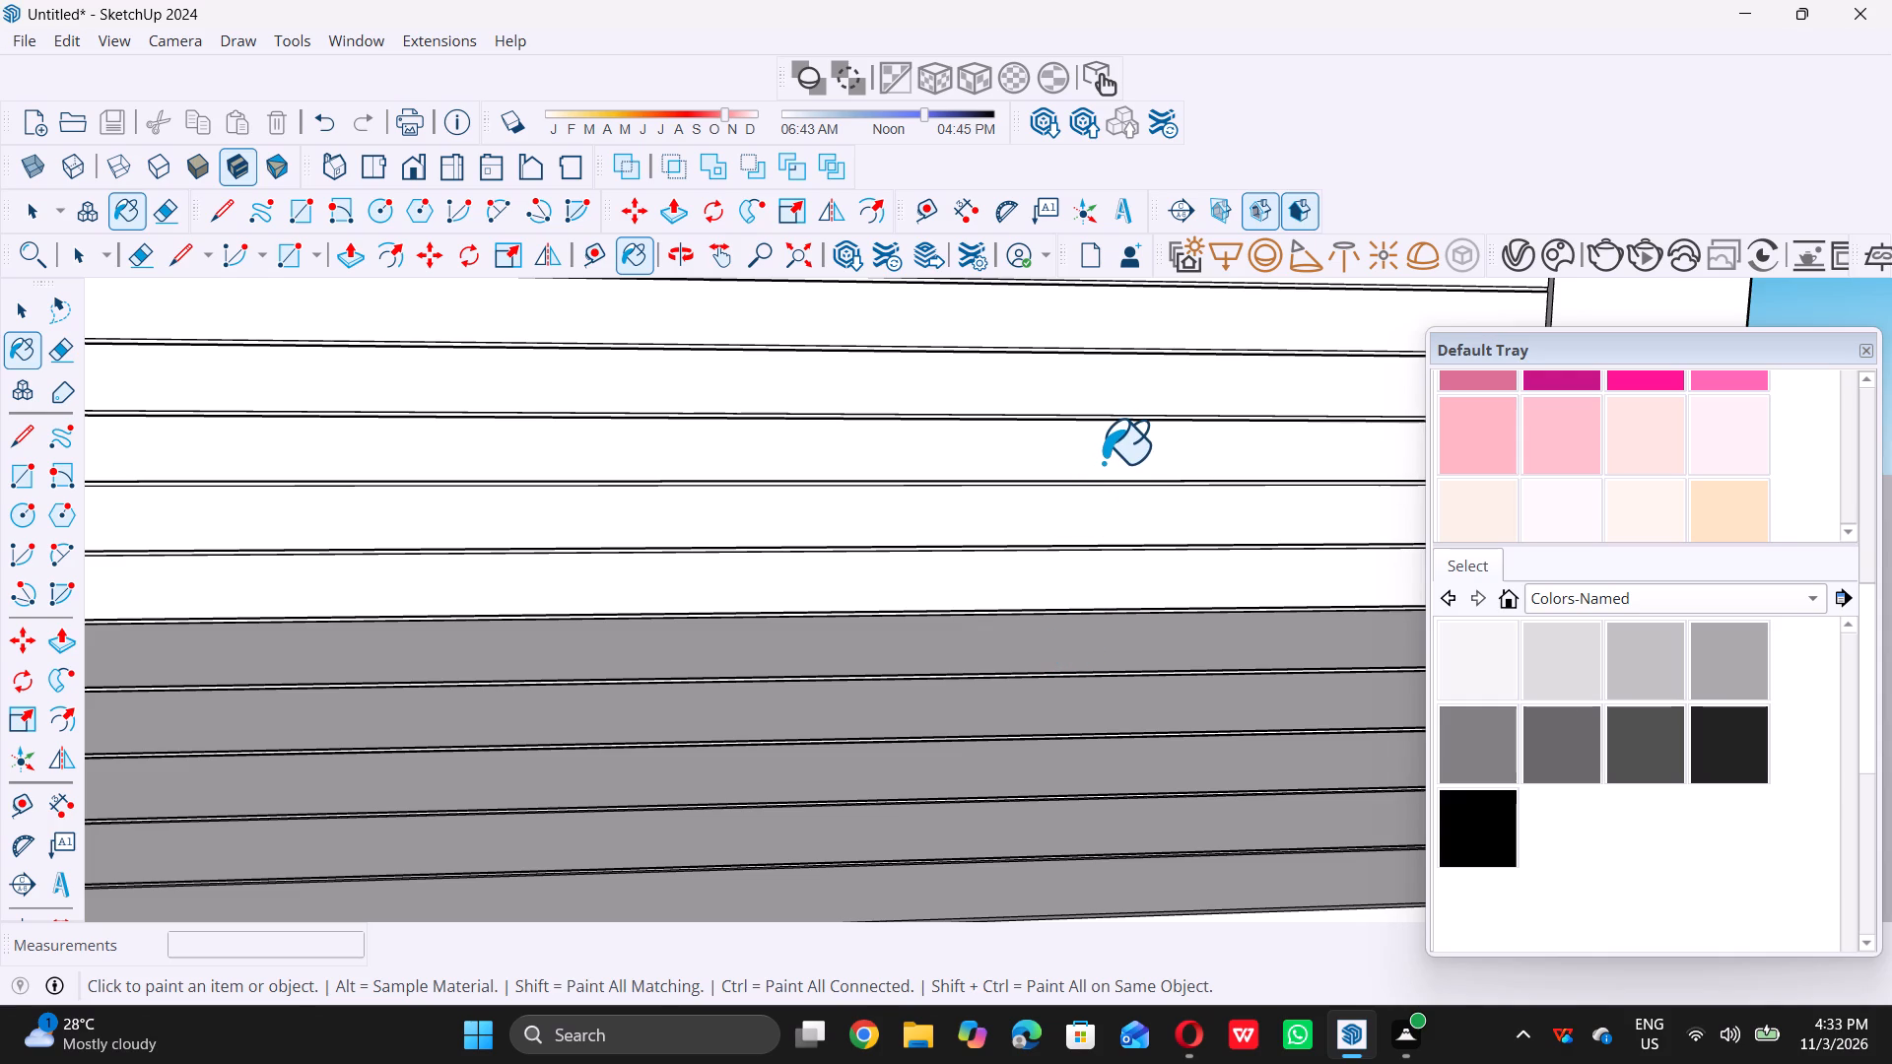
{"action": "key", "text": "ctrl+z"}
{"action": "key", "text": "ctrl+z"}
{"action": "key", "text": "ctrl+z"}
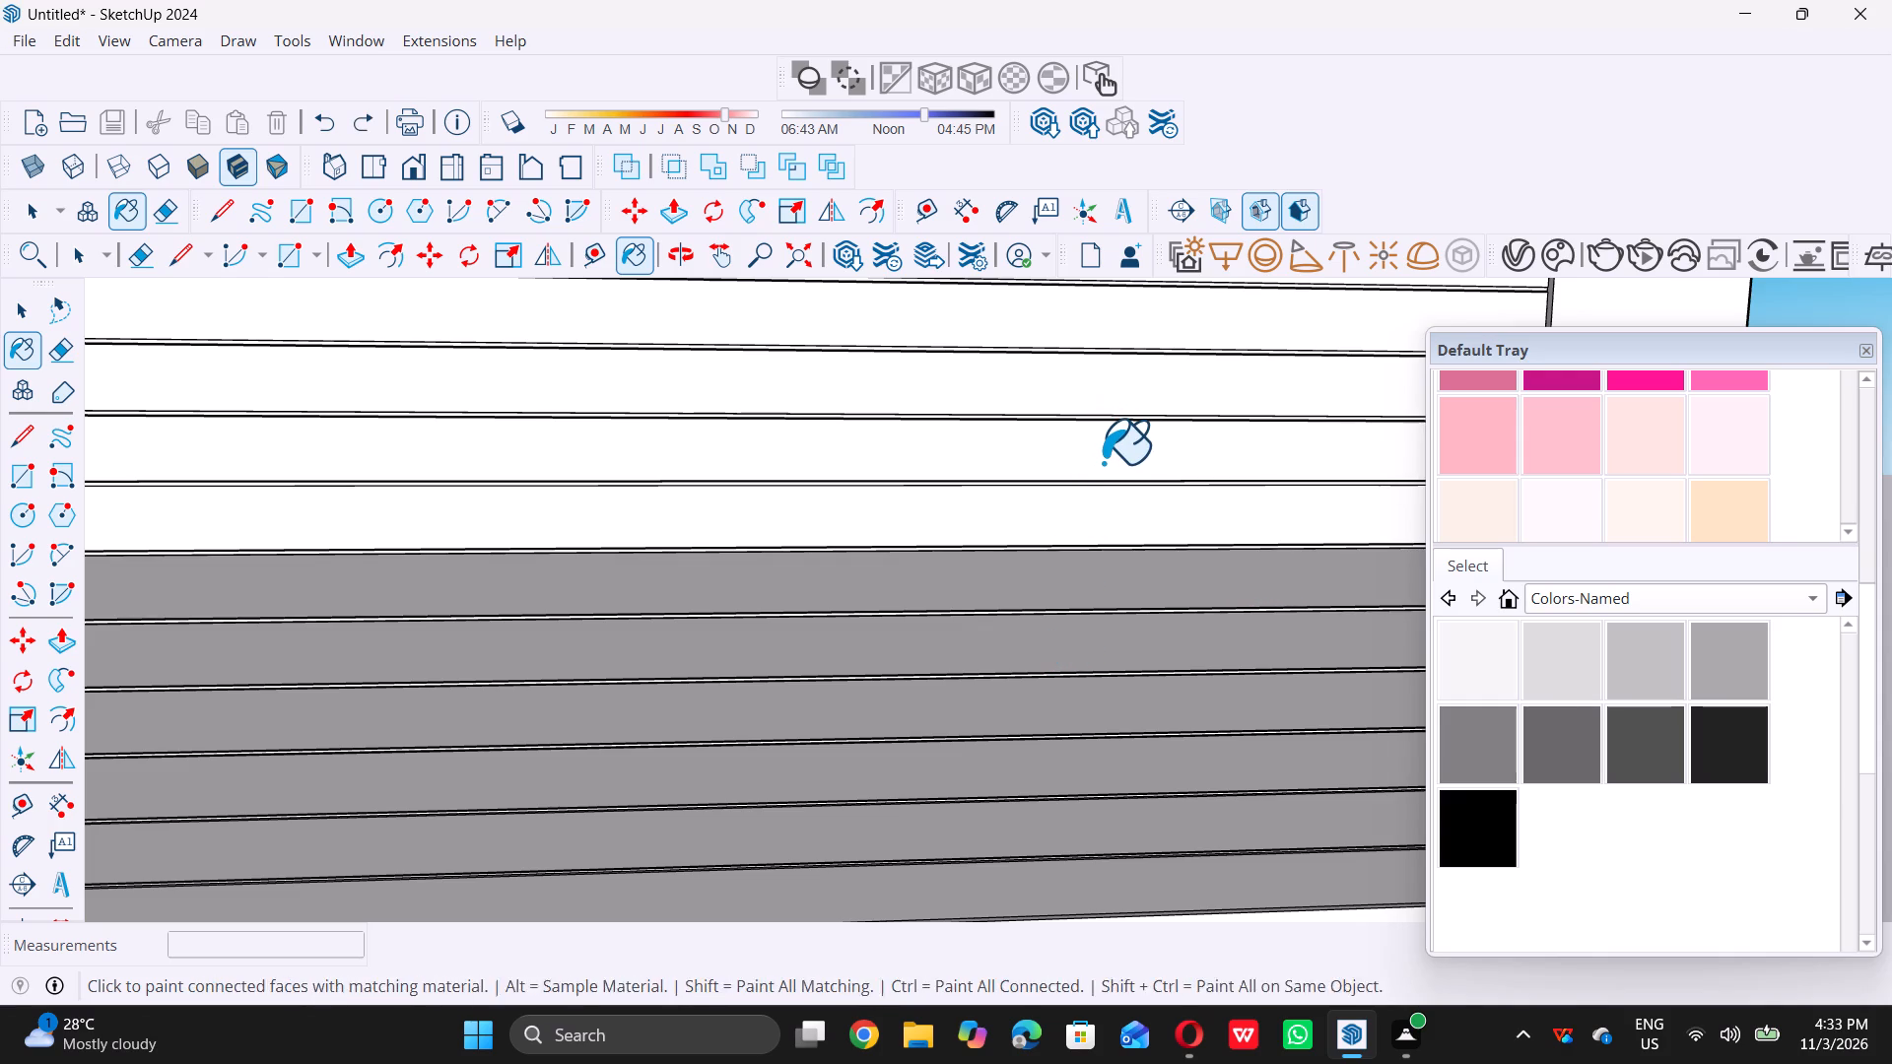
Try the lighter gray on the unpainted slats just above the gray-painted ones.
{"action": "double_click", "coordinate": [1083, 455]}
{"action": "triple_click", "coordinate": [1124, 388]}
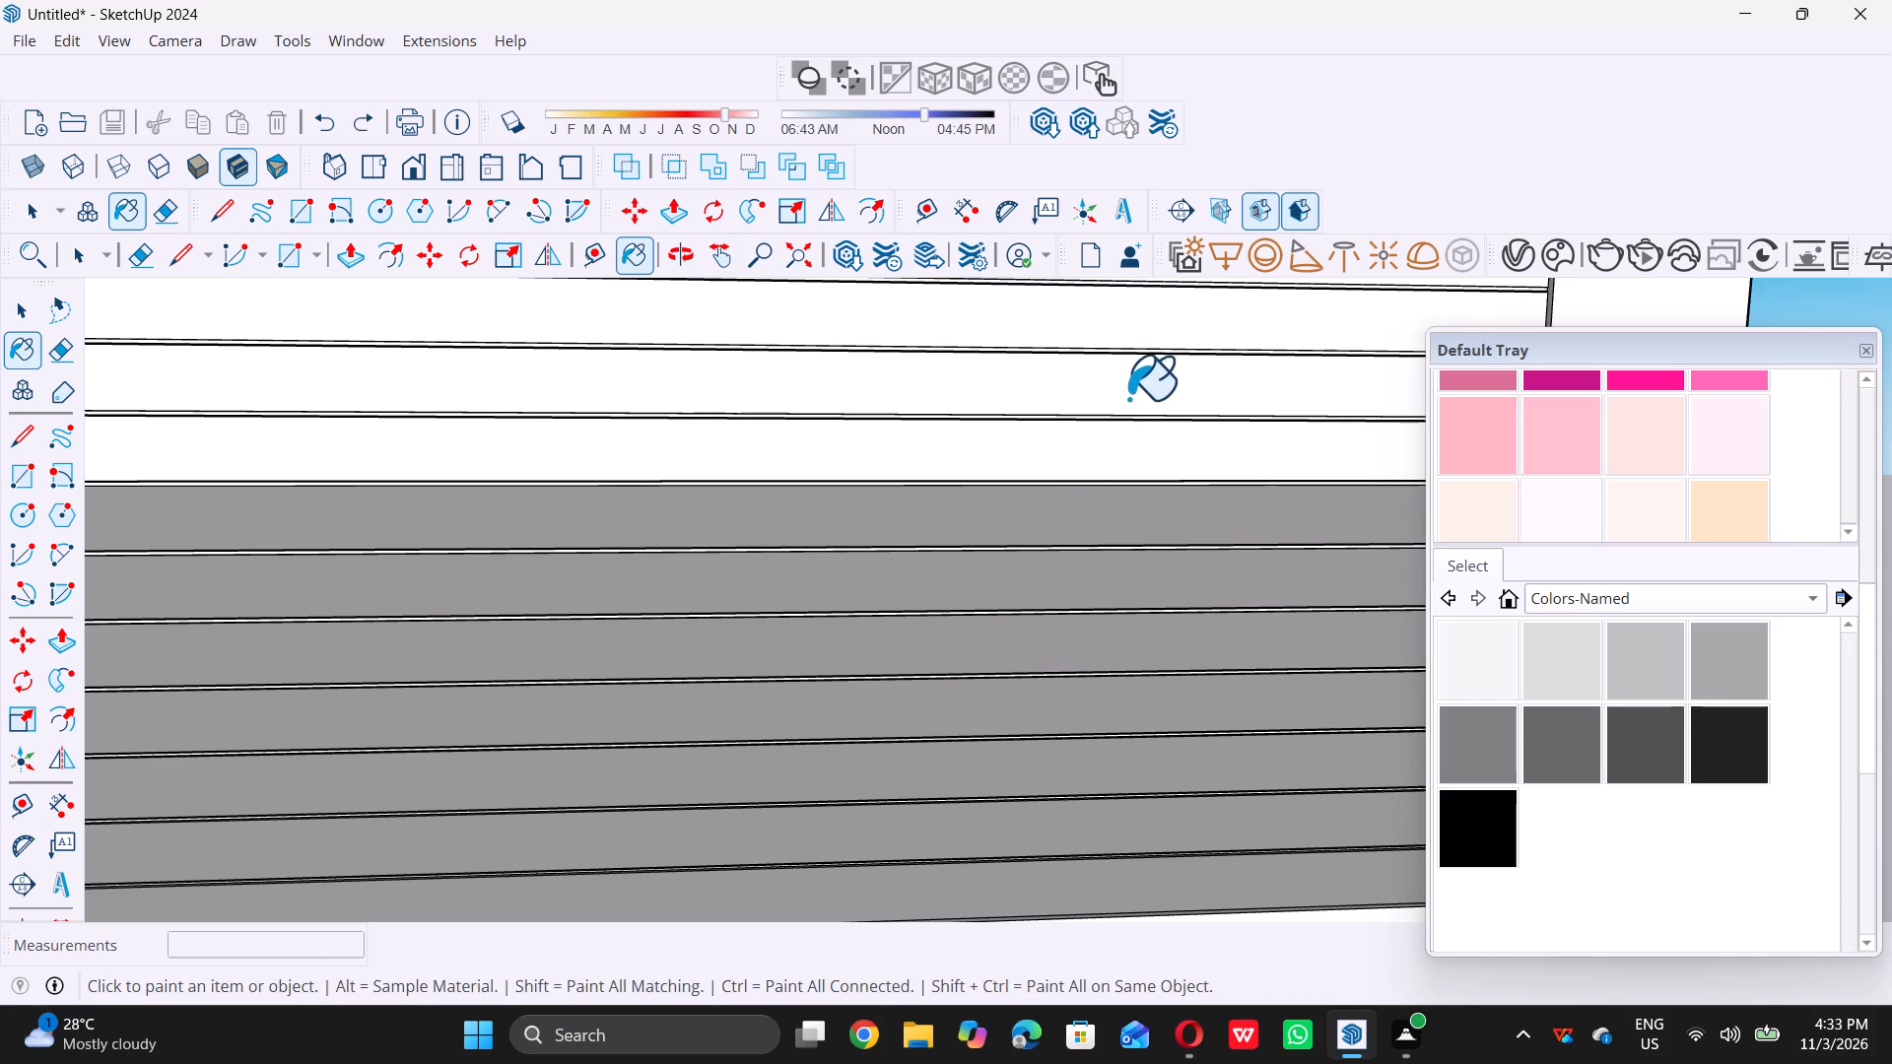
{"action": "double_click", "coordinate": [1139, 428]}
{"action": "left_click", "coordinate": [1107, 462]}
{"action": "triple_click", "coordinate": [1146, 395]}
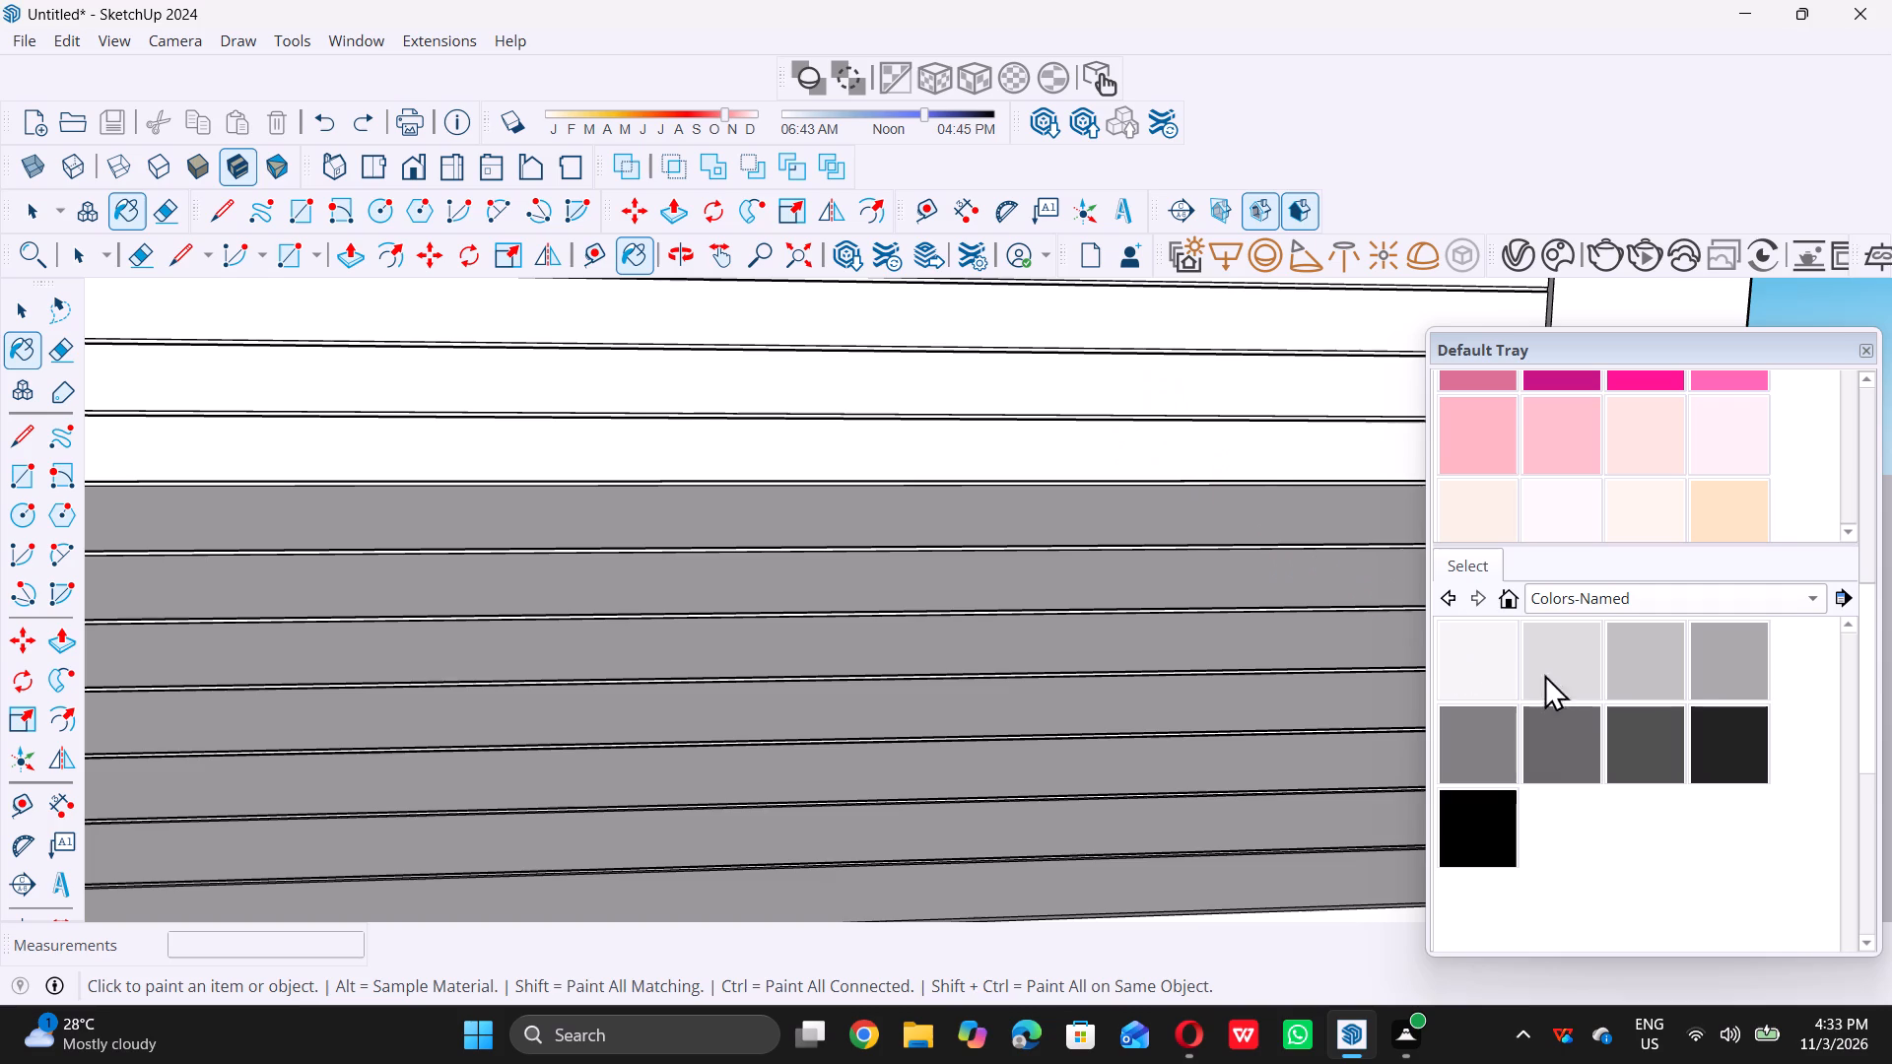
Paint the remaining upper slats of the louvred panel with 0133_Gray and leave the Paint Bucket.
{"action": "triple_click", "coordinate": [1456, 724]}
{"action": "triple_click", "coordinate": [1074, 452]}
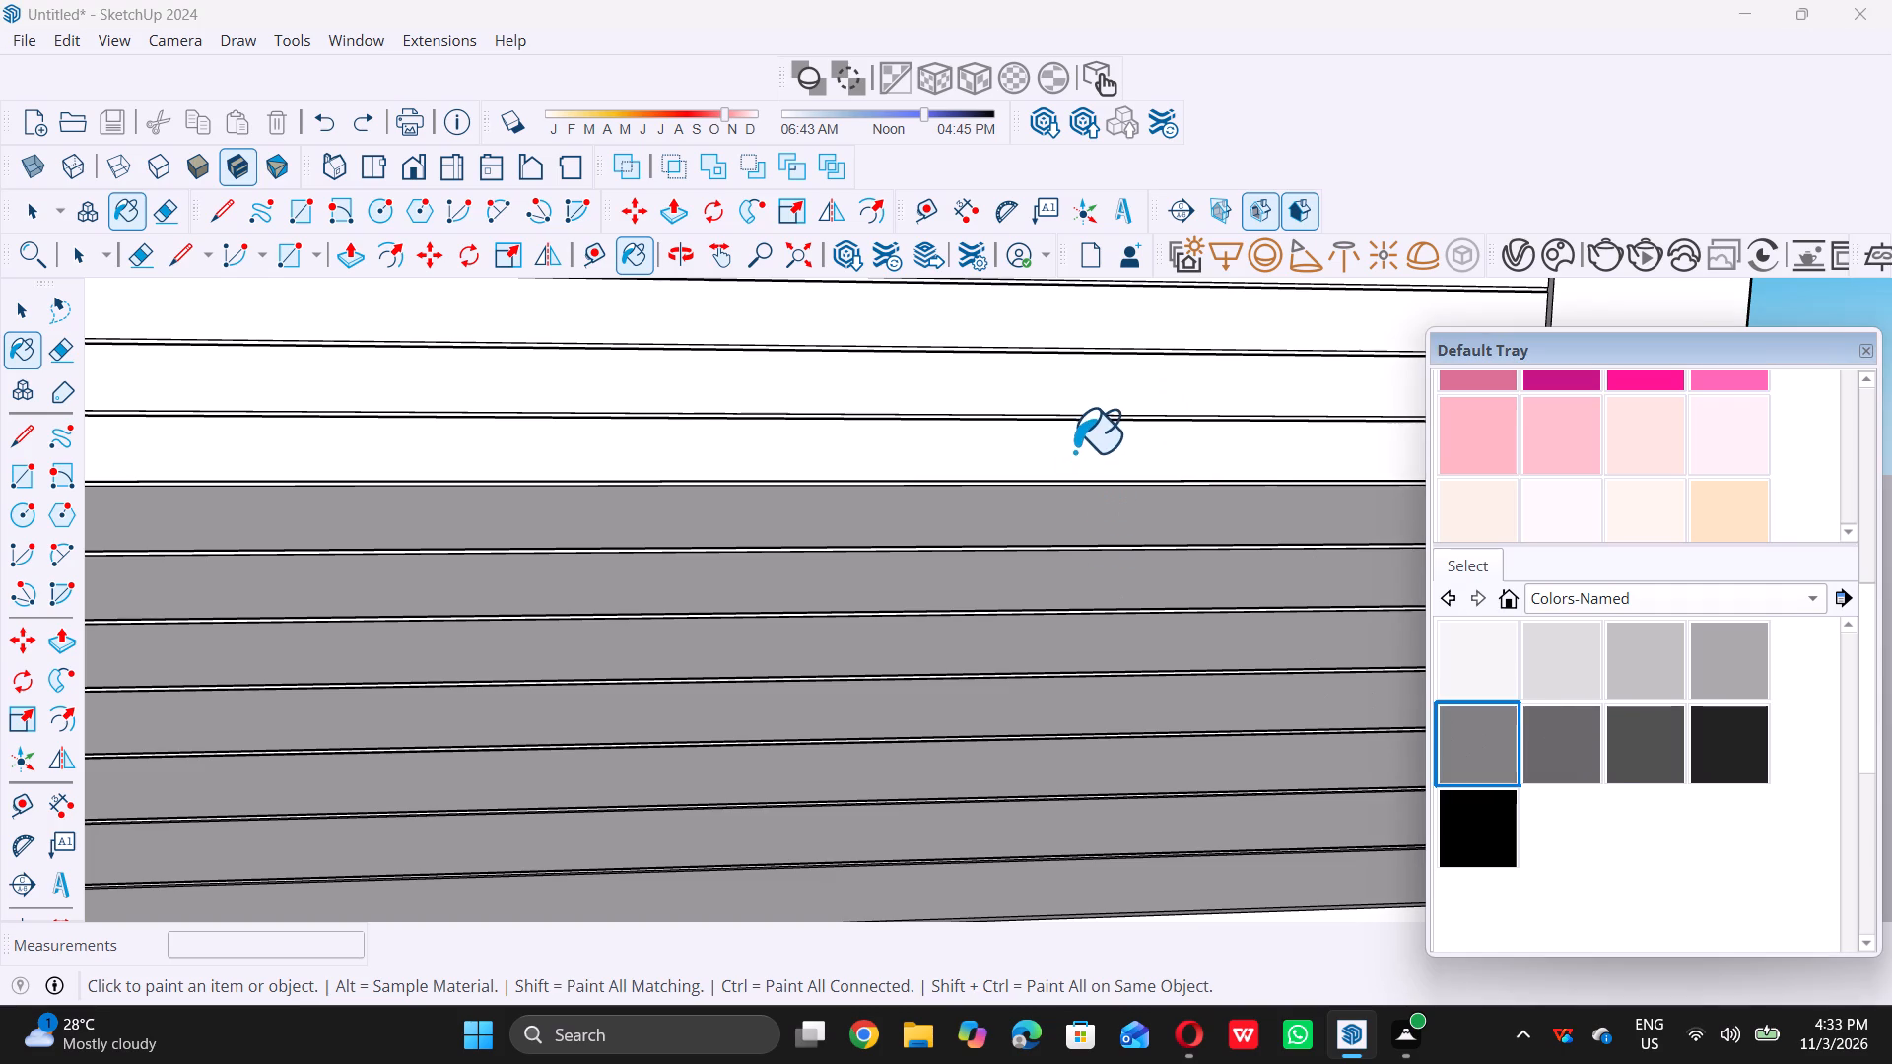
{"action": "double_click", "coordinate": [1094, 410]}
{"action": "scroll", "coordinate": [923, 566], "scroll_direction": "down", "scroll_amount": 10}
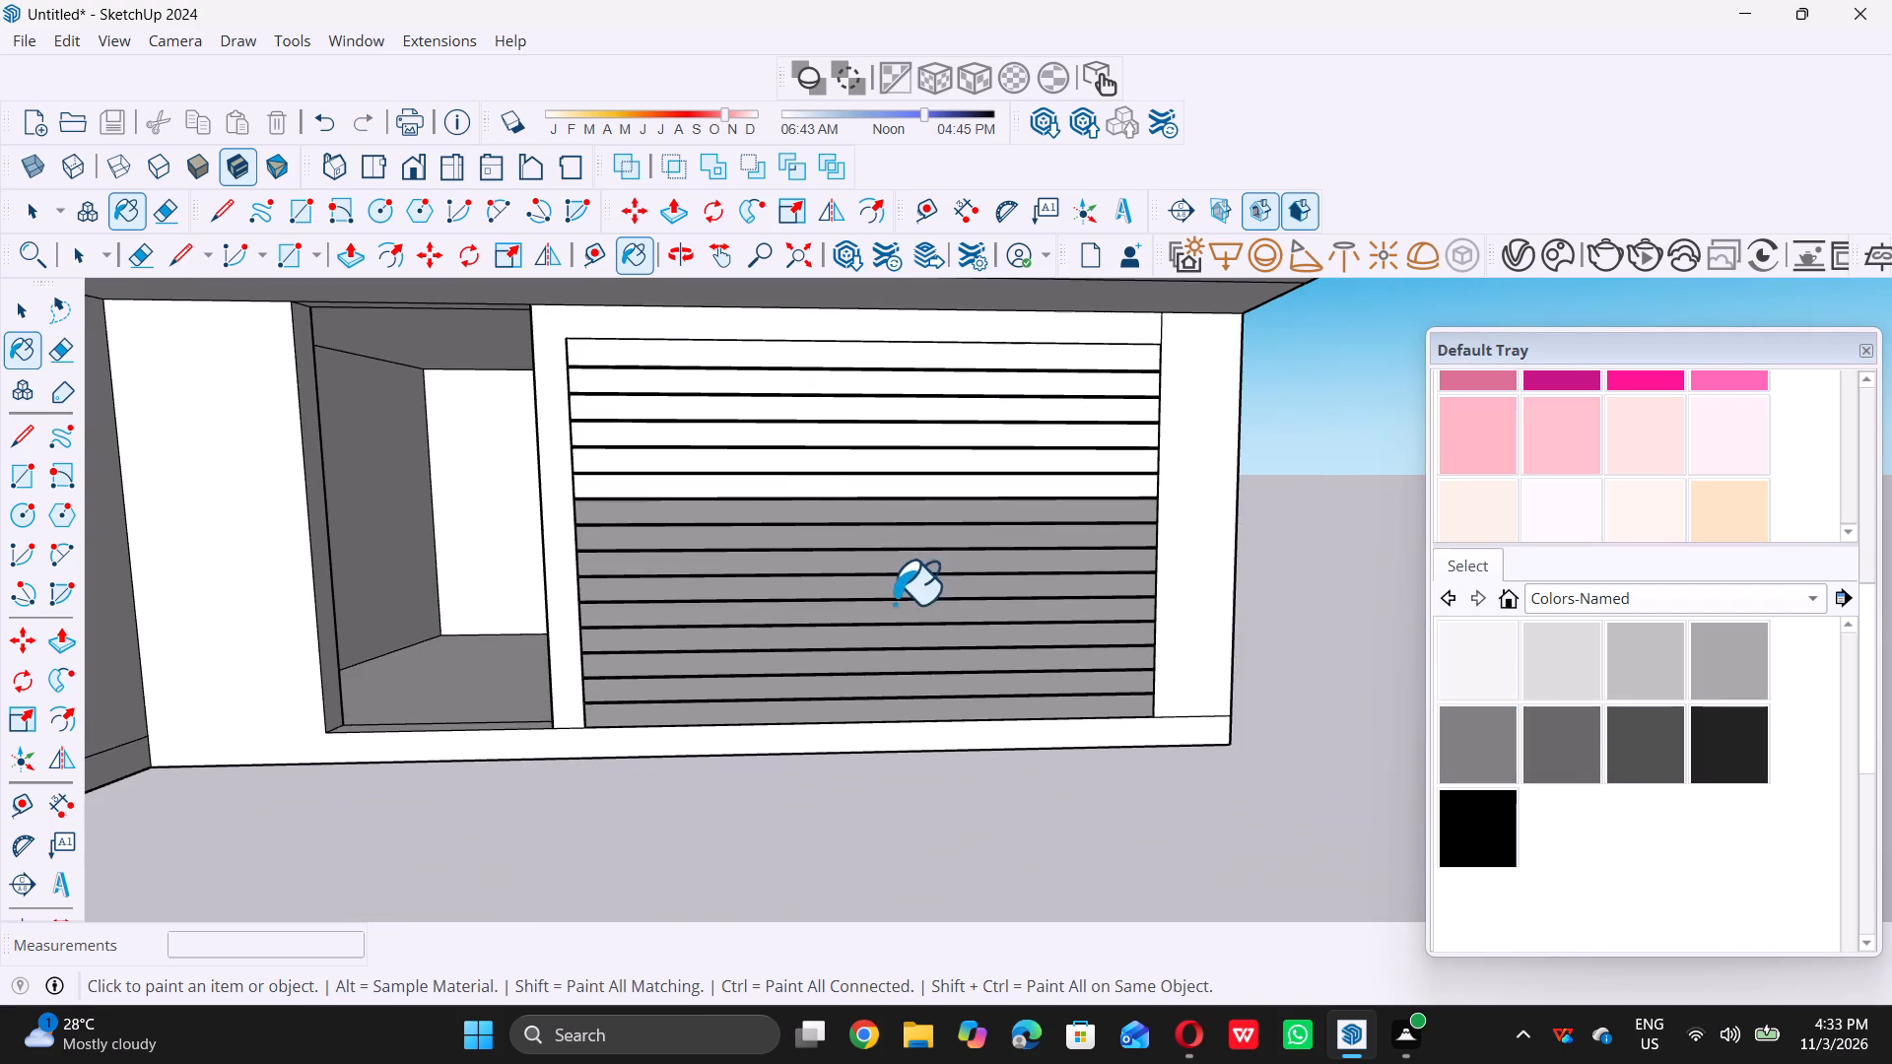
{"action": "scroll", "coordinate": [650, 412], "scroll_direction": "up", "scroll_amount": 10}
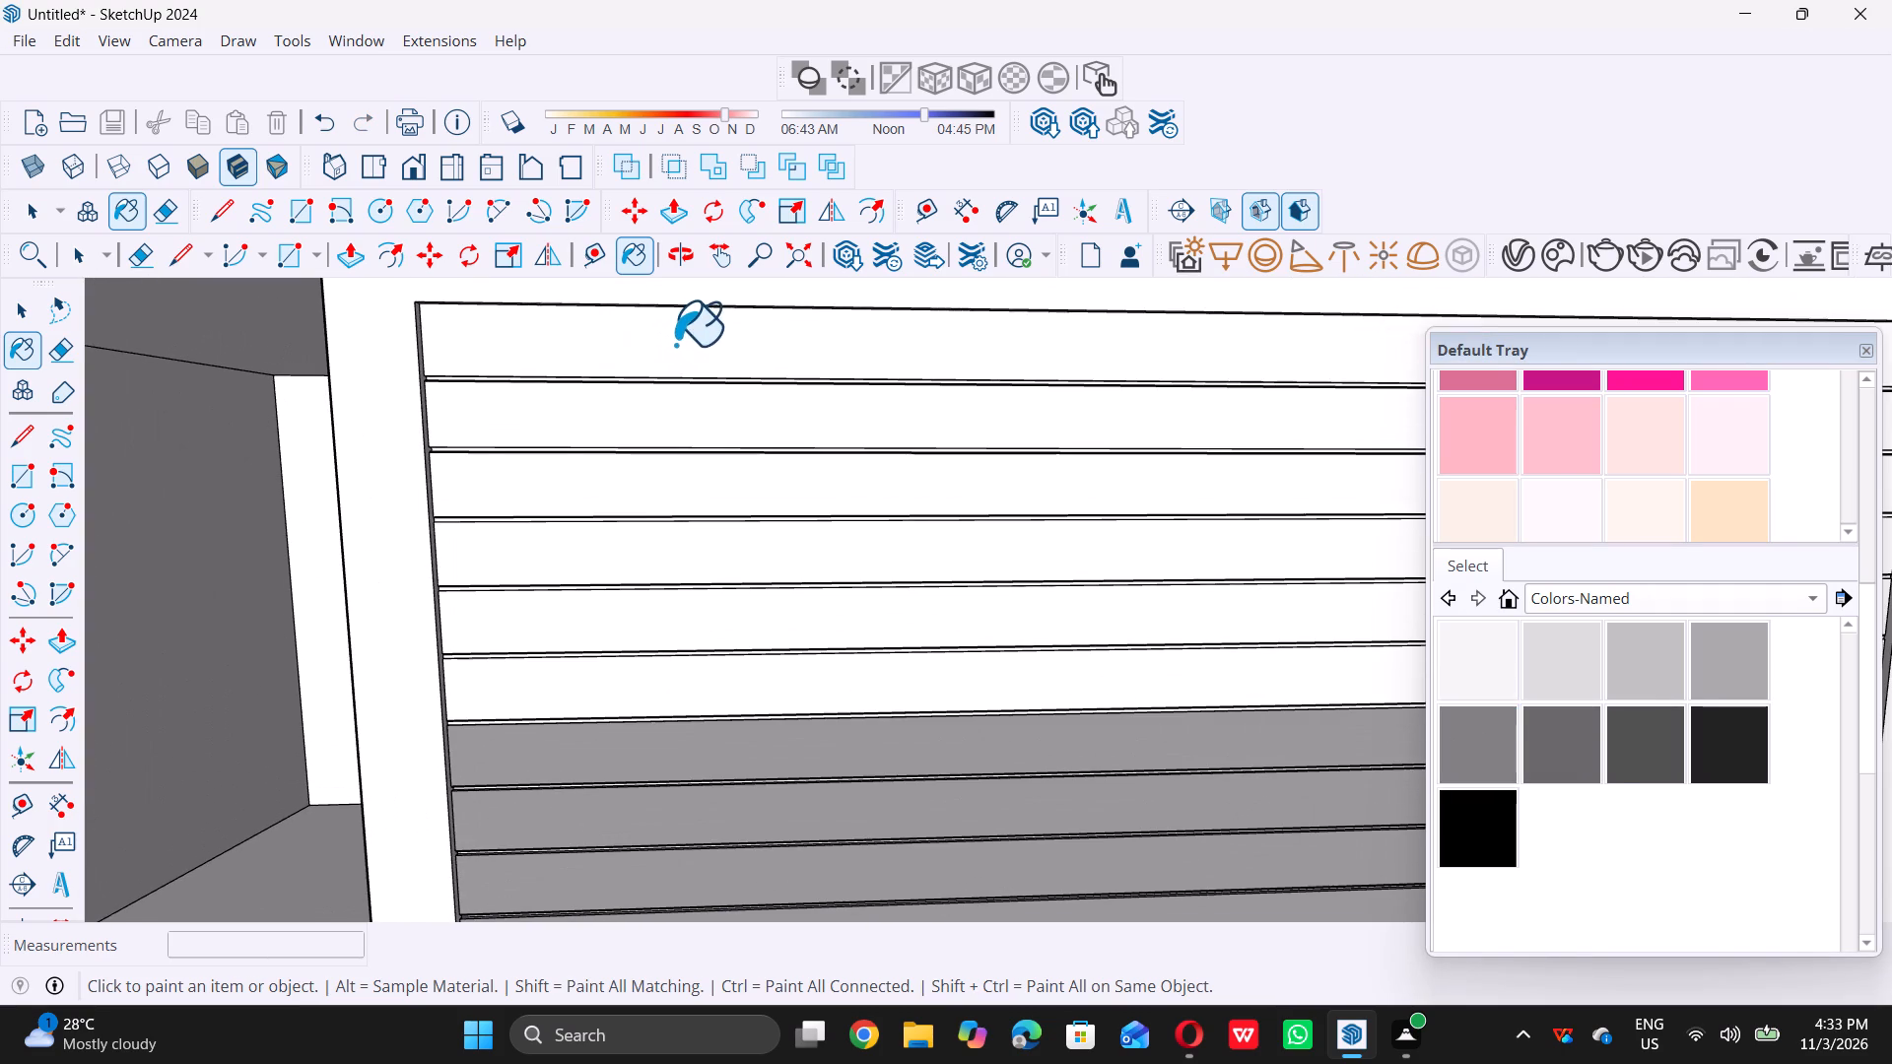
{"action": "left_click", "coordinate": [675, 343]}
{"action": "left_click", "coordinate": [701, 406]}
{"action": "left_click", "coordinate": [739, 488]}
{"action": "double_click", "coordinate": [749, 558]}
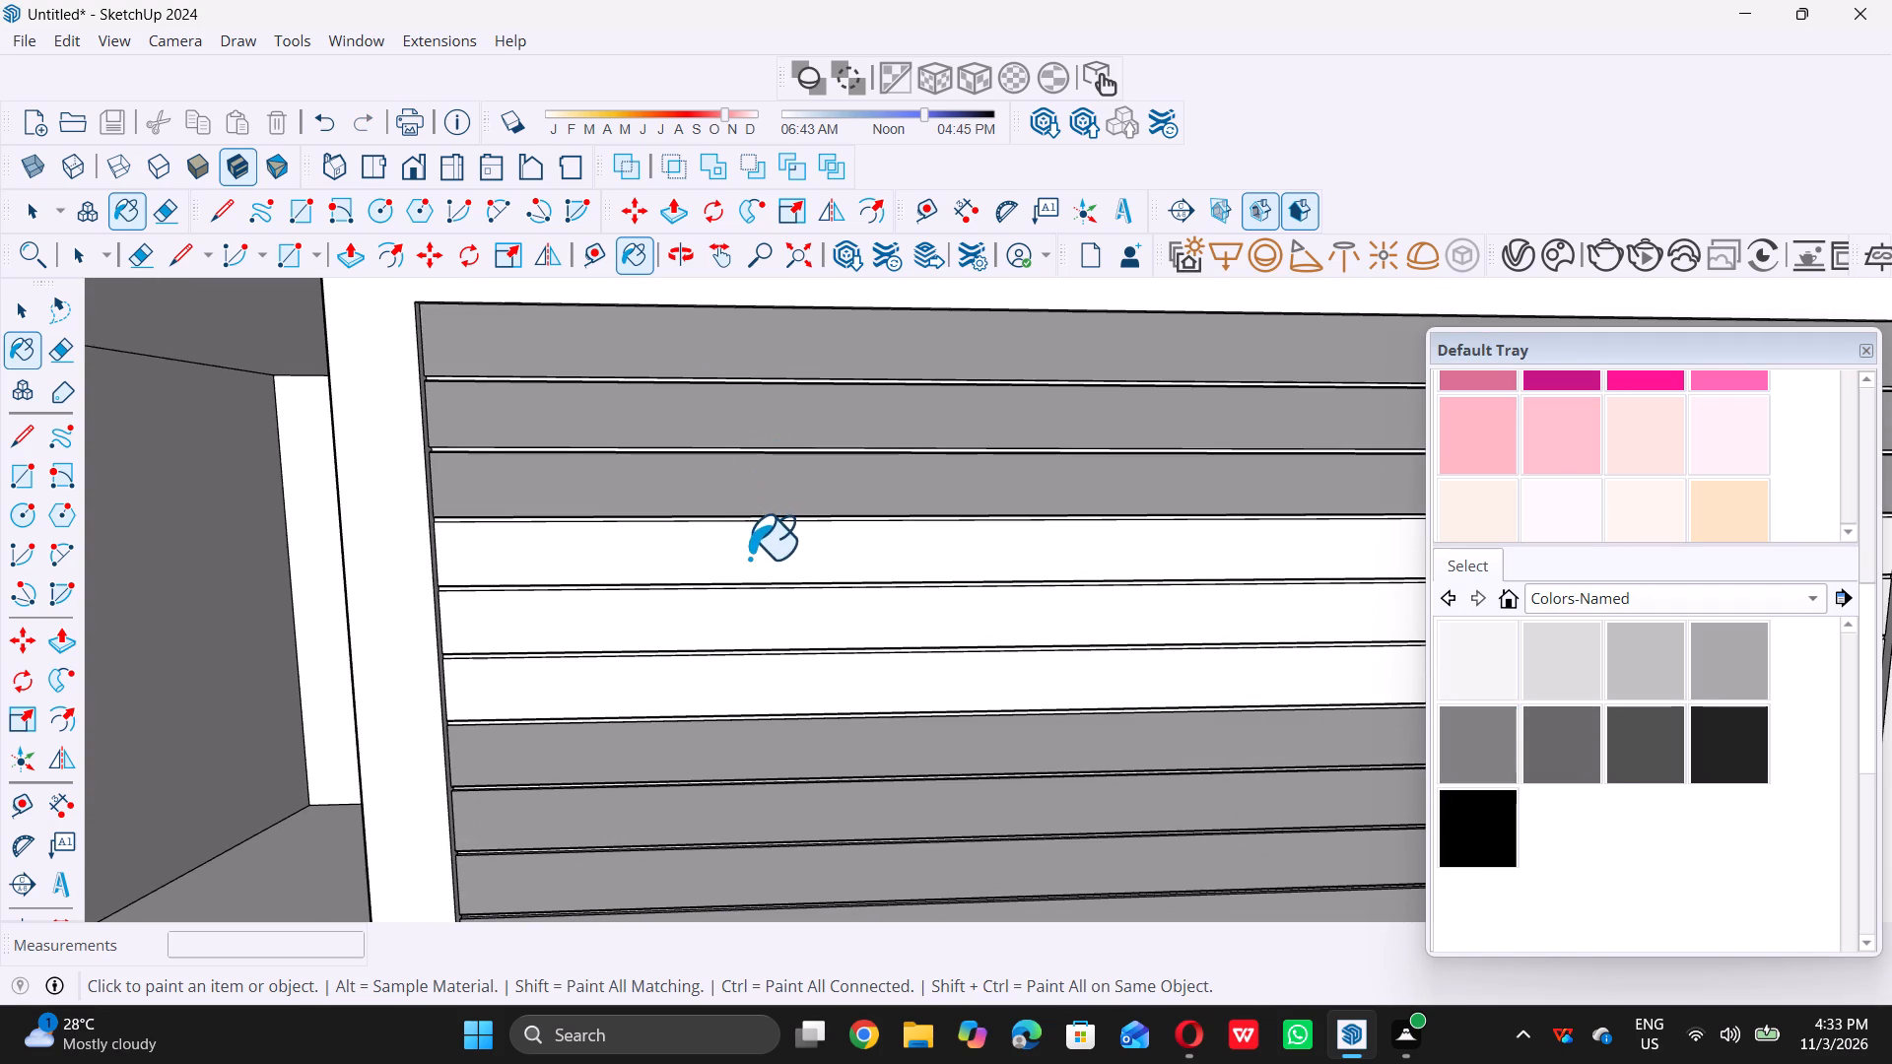
{"action": "left_click", "coordinate": [770, 616]}
{"action": "left_click", "coordinate": [806, 677]}
{"action": "scroll", "coordinate": [736, 665], "scroll_direction": "down", "scroll_amount": 4}
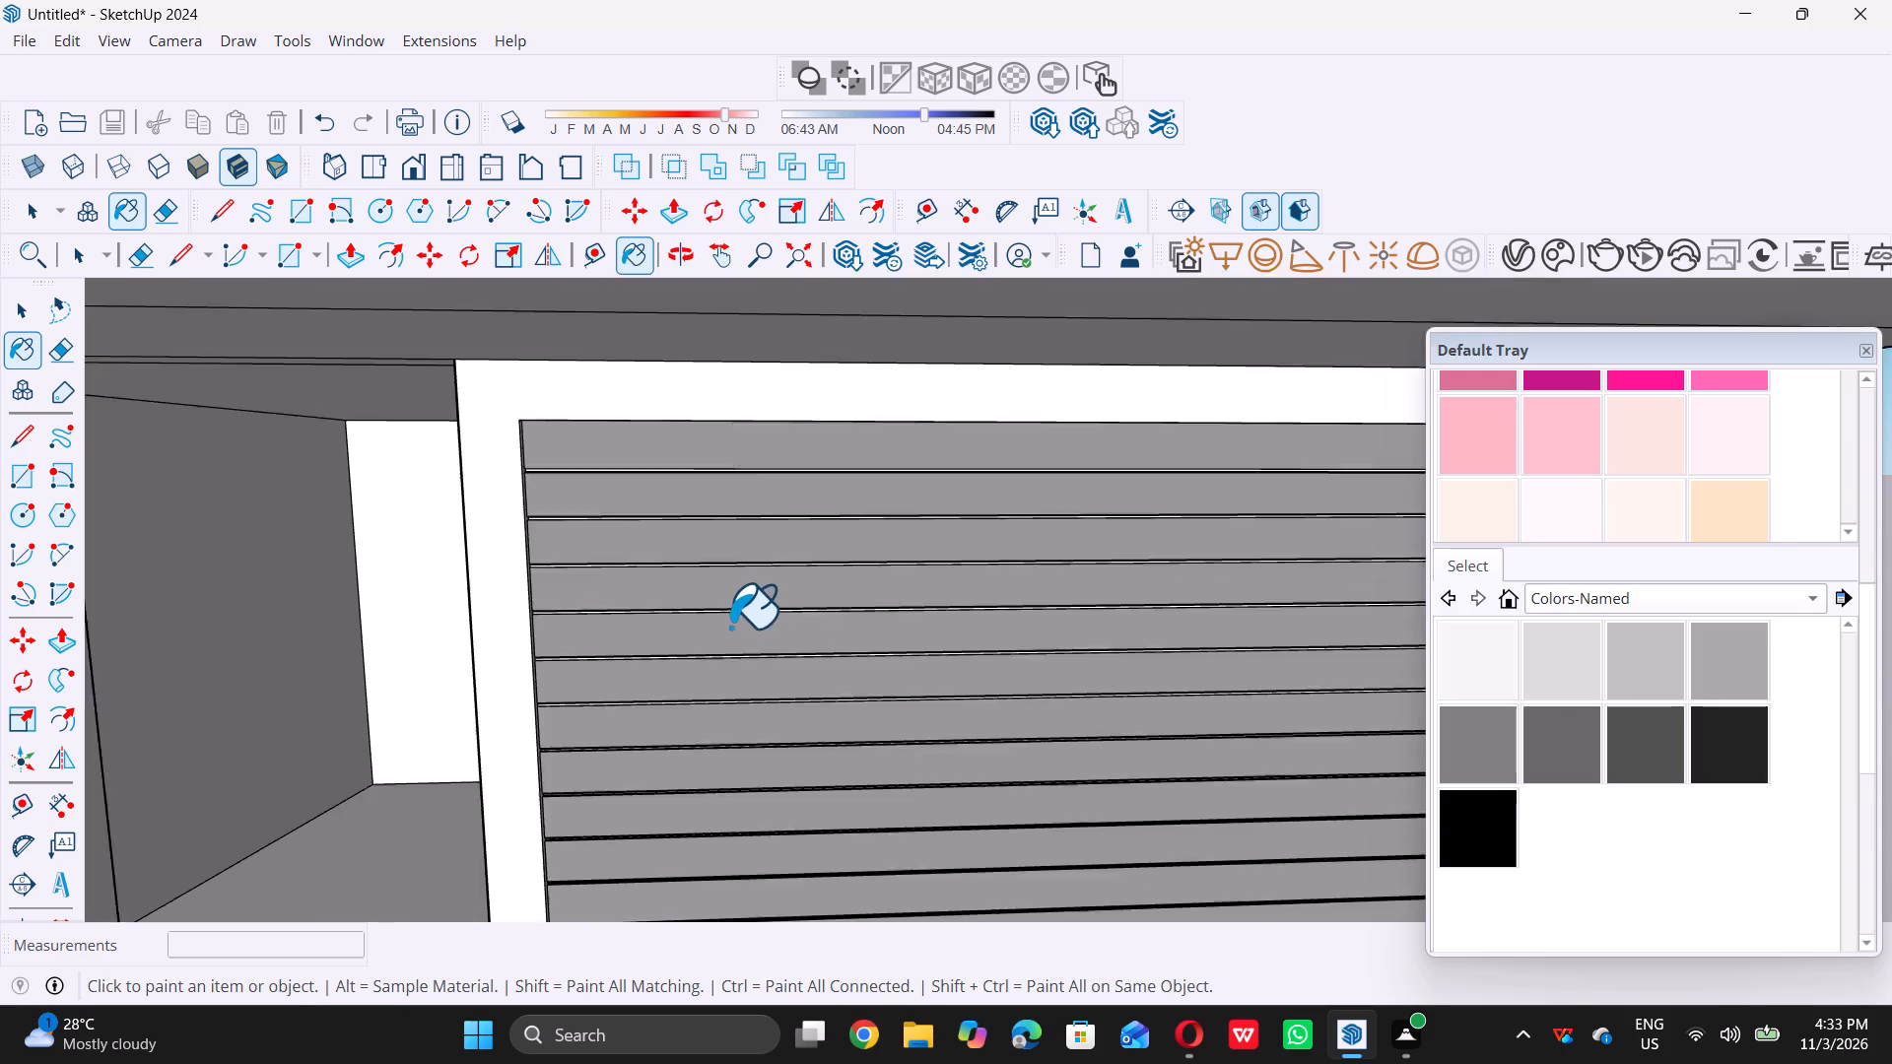
{"action": "scroll", "coordinate": [730, 627], "scroll_direction": "down", "scroll_amount": 8}
{"action": "scroll", "coordinate": [1552, 598], "scroll_direction": "up", "scroll_amount": 6}
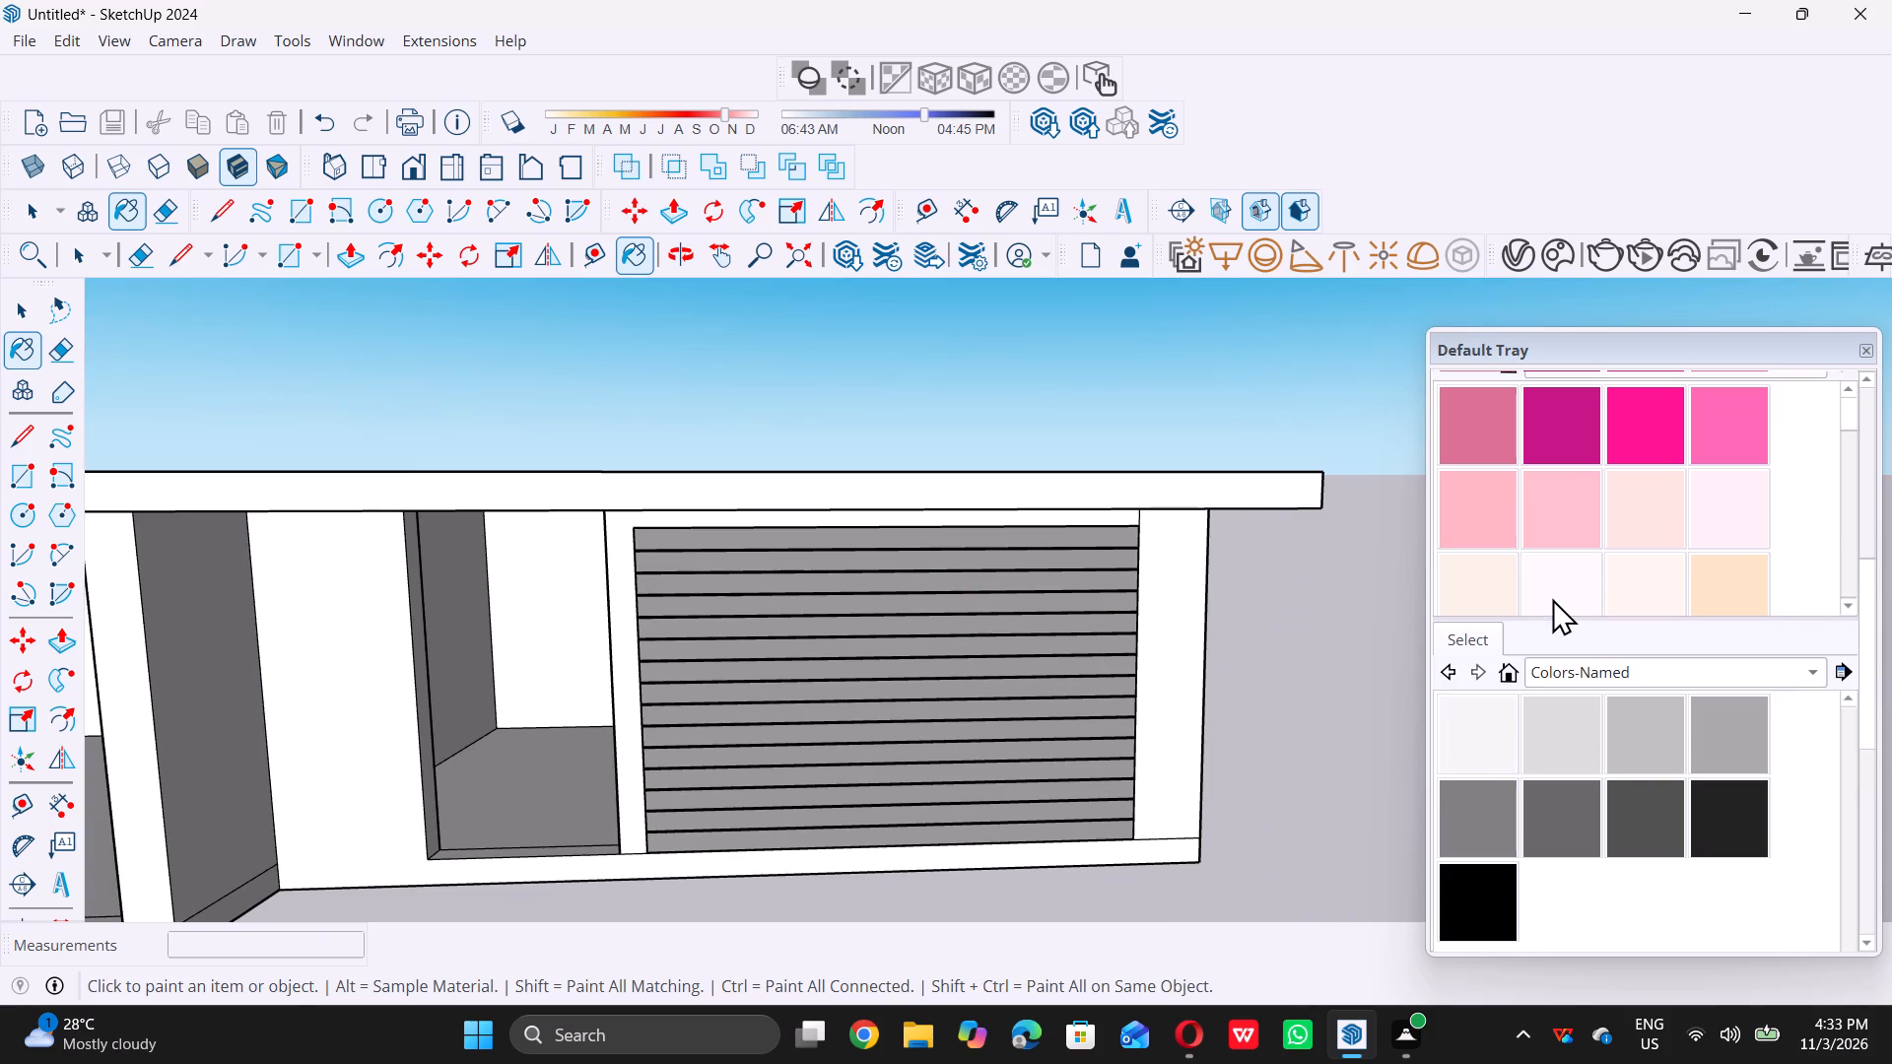
{"action": "scroll", "coordinate": [1552, 598], "scroll_direction": "up", "scroll_amount": 5}
{"action": "key", "text": "space"}
Lighten the 0133_Gray material by setting its HLS lightness to 70.
{"action": "scroll", "coordinate": [1570, 612], "scroll_direction": "up", "scroll_amount": 6}
{"action": "scroll", "coordinate": [1570, 612], "scroll_direction": "down", "scroll_amount": 5}
{"action": "scroll", "coordinate": [1570, 612], "scroll_direction": "up", "scroll_amount": 5}
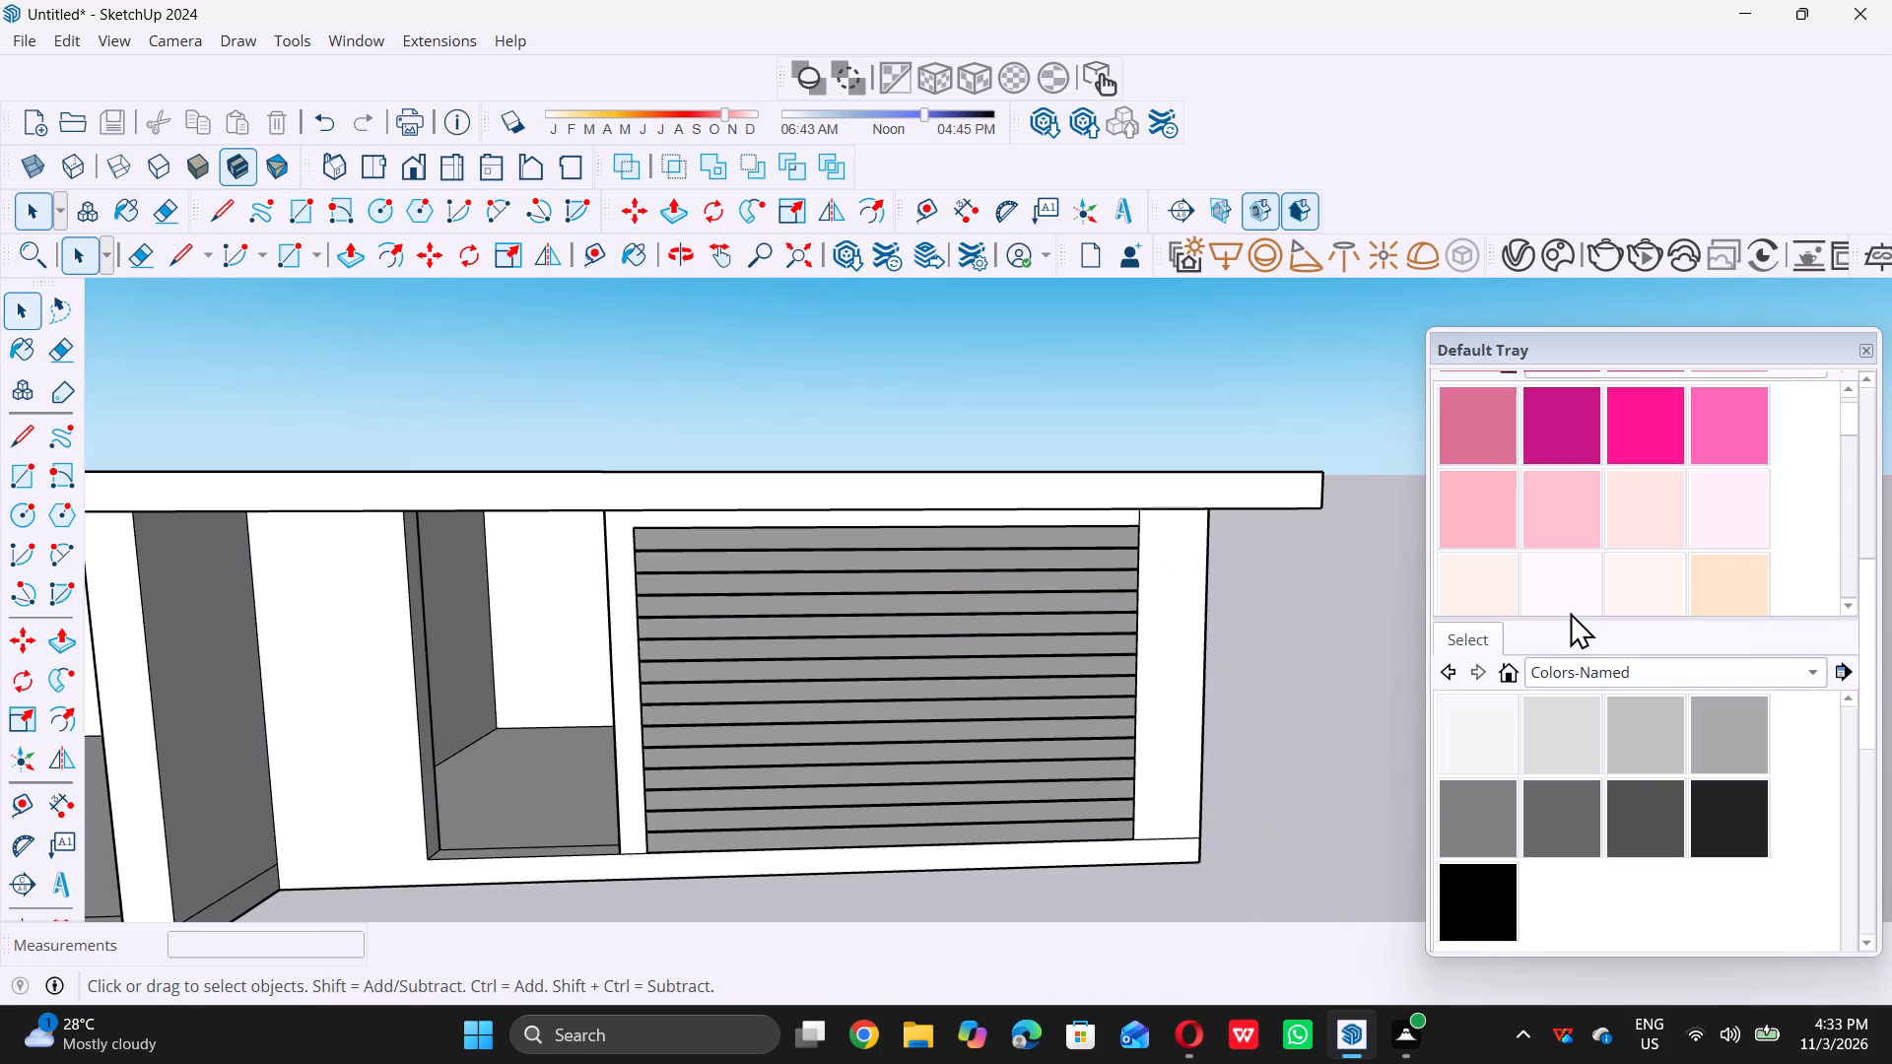
{"action": "scroll", "coordinate": [1570, 612], "scroll_direction": "up", "scroll_amount": 8}
{"action": "left_click_drag", "start_coordinate": [1861, 718], "coordinate": [1866, 612]}
{"action": "left_click", "coordinate": [1867, 604]}
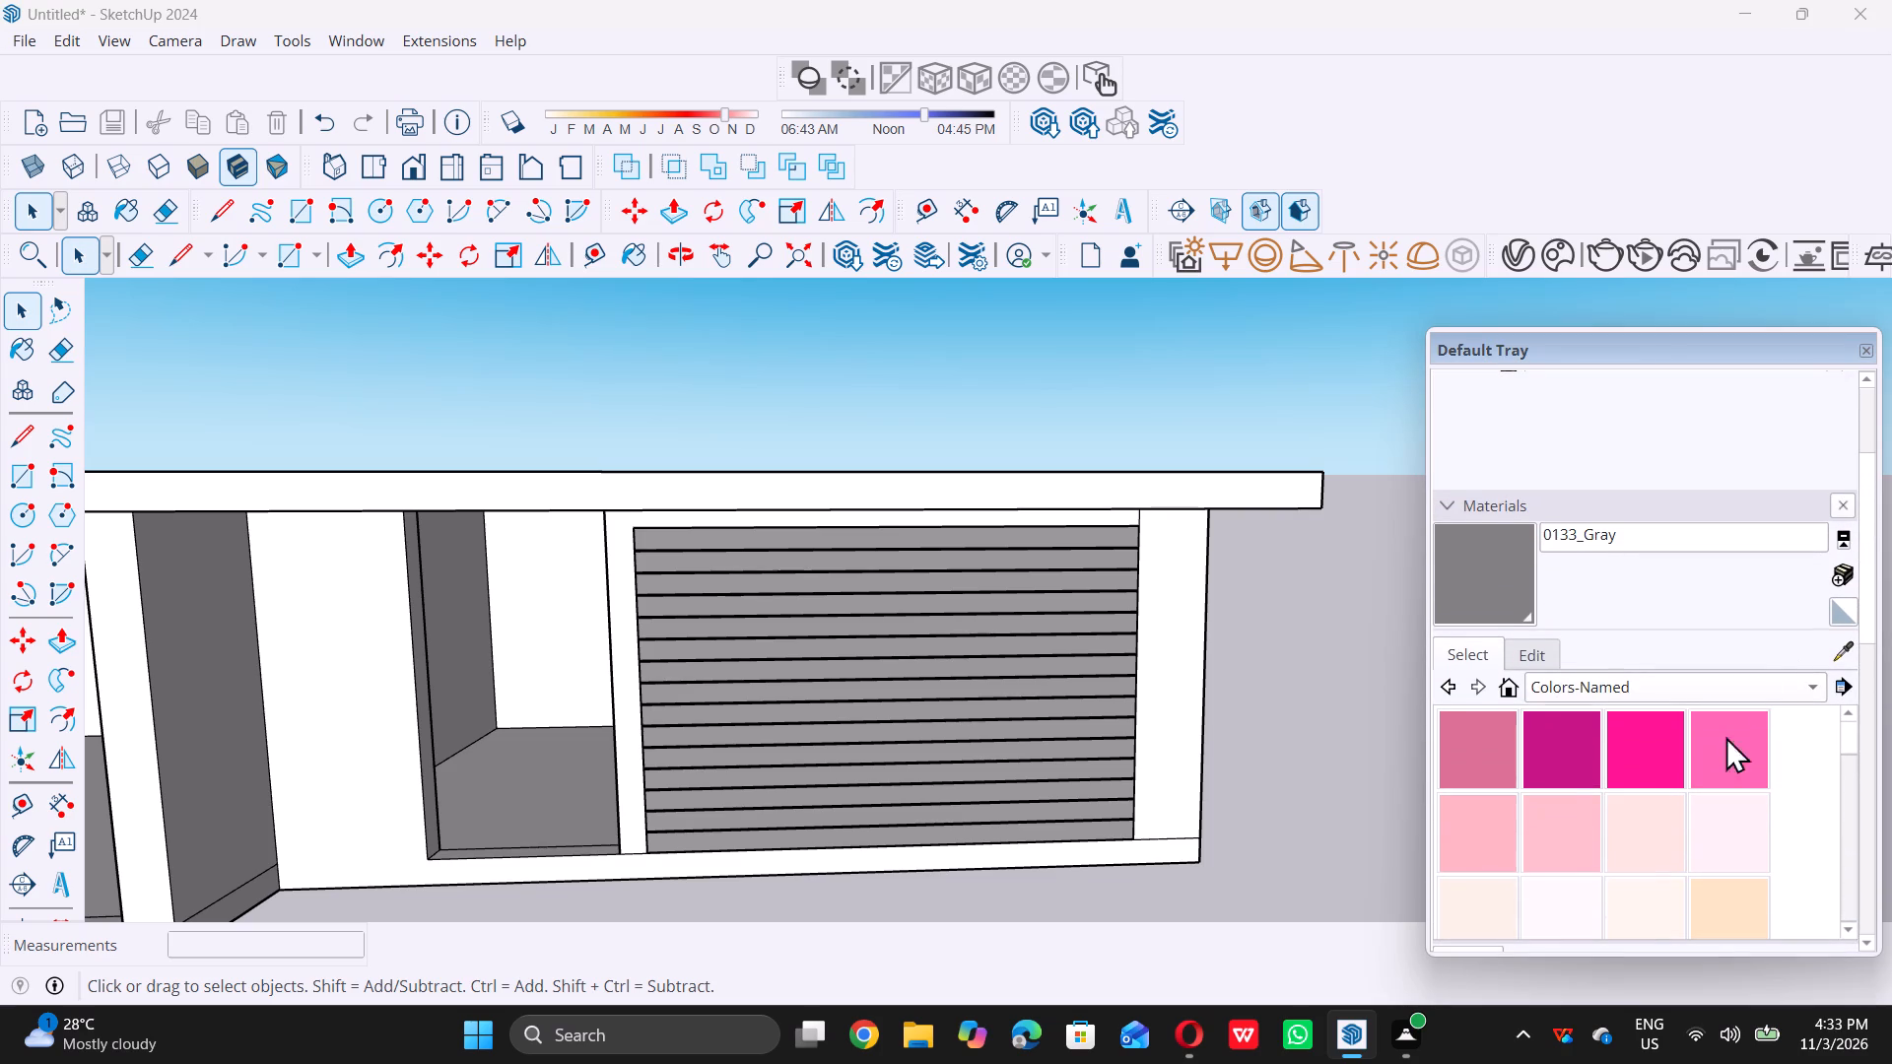
{"action": "double_click", "coordinate": [1550, 652]}
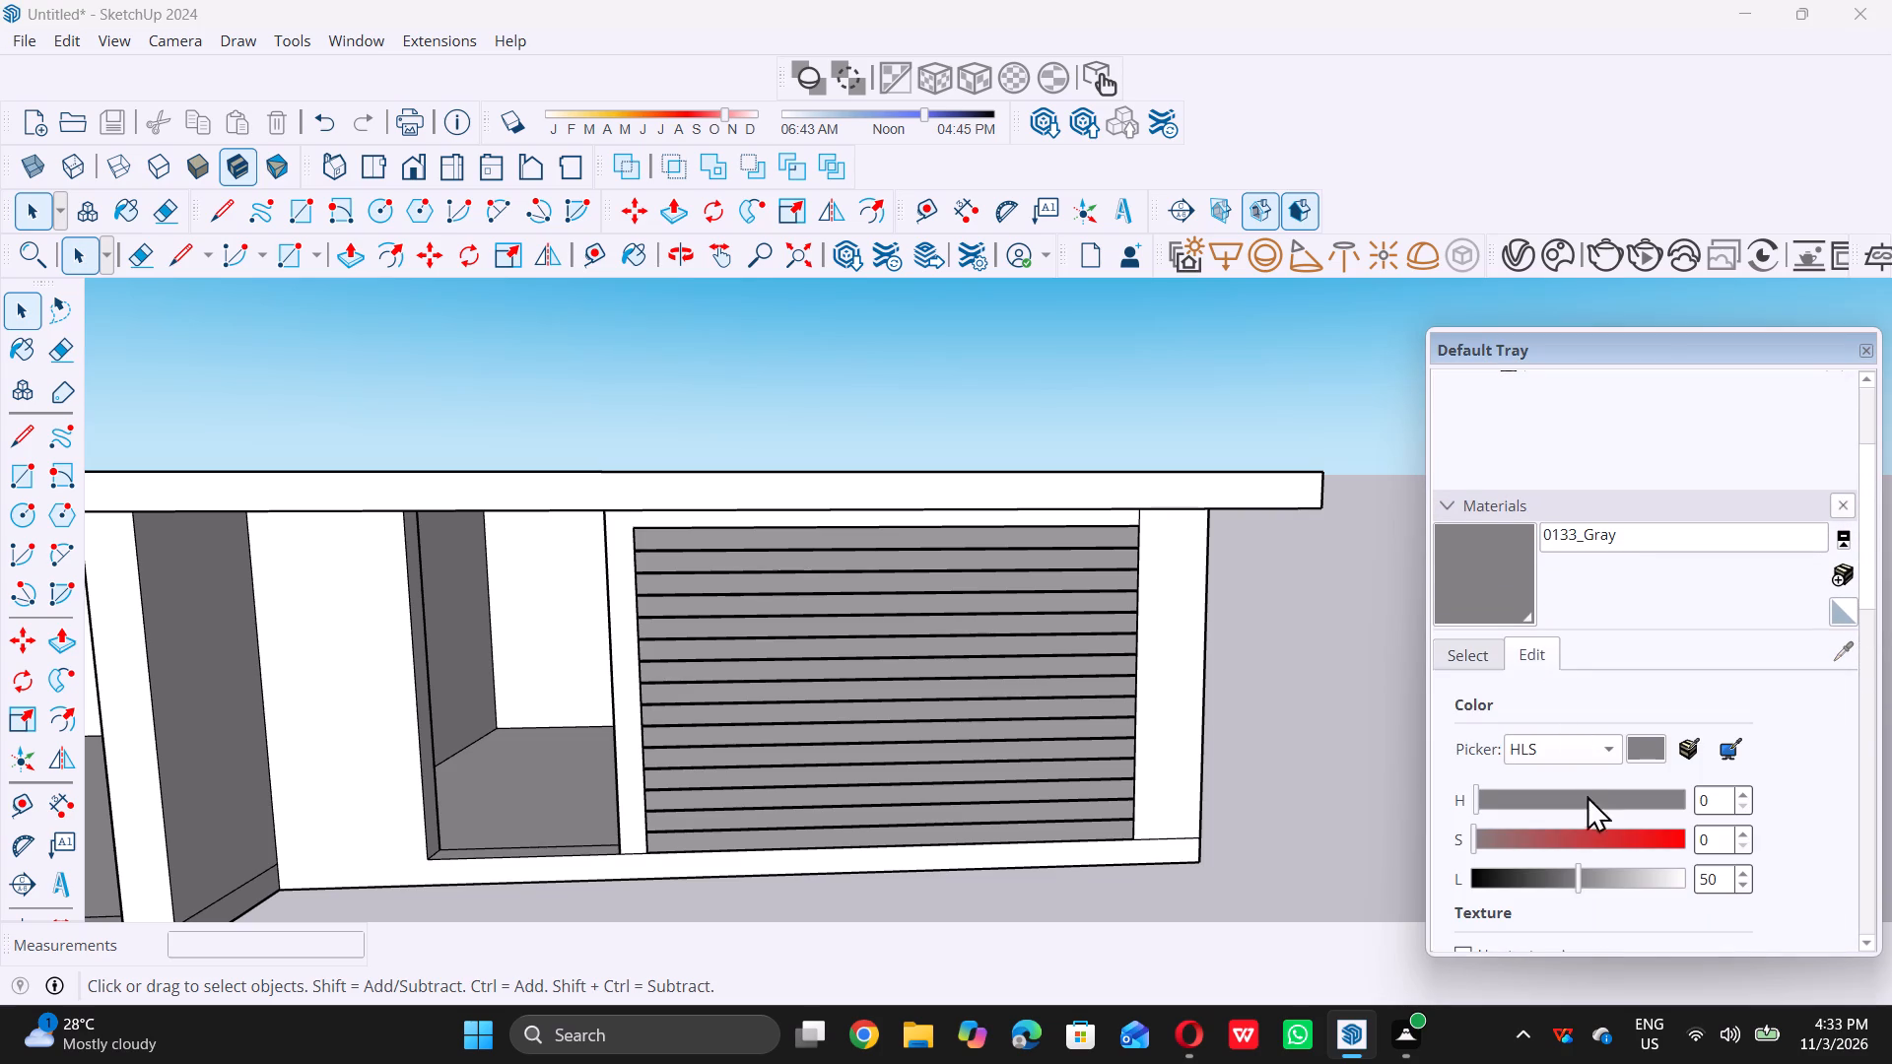
{"action": "scroll", "coordinate": [1573, 799], "scroll_direction": "down", "scroll_amount": 3}
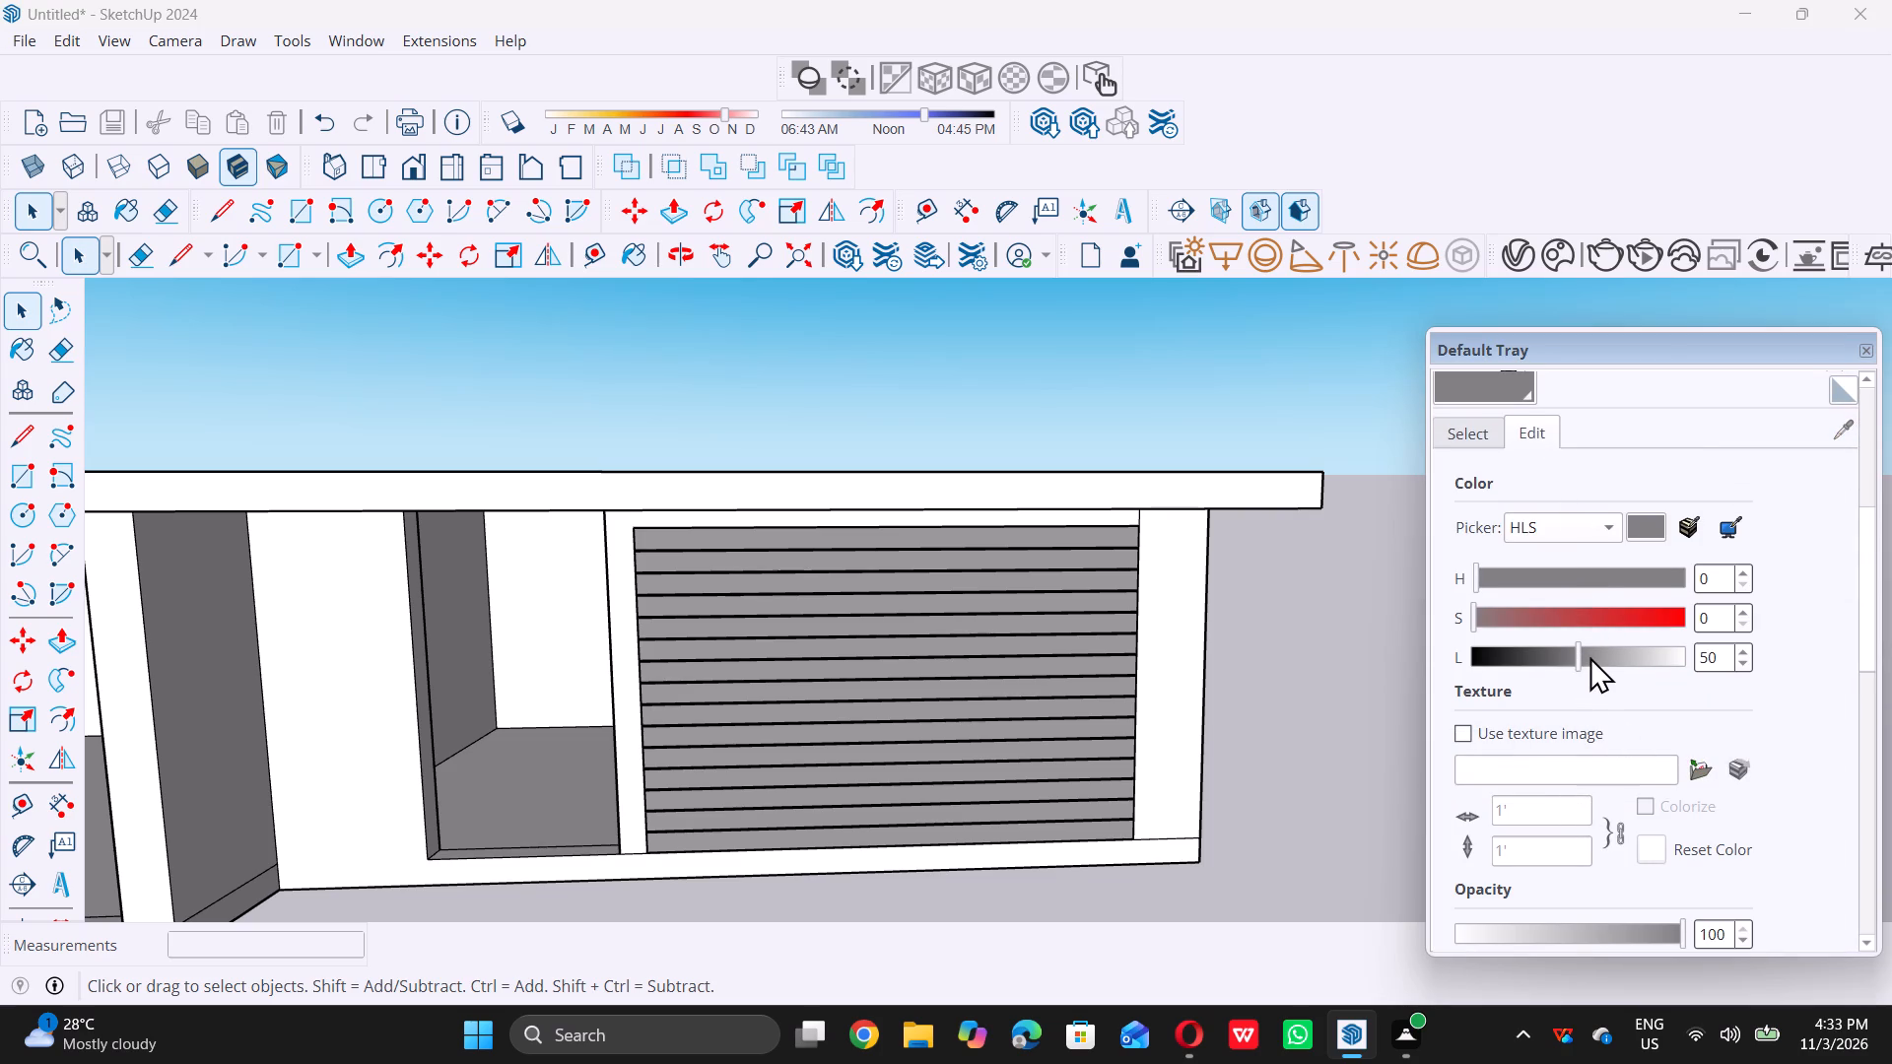
{"action": "left_click_drag", "start_coordinate": [1578, 655], "coordinate": [1592, 658]}
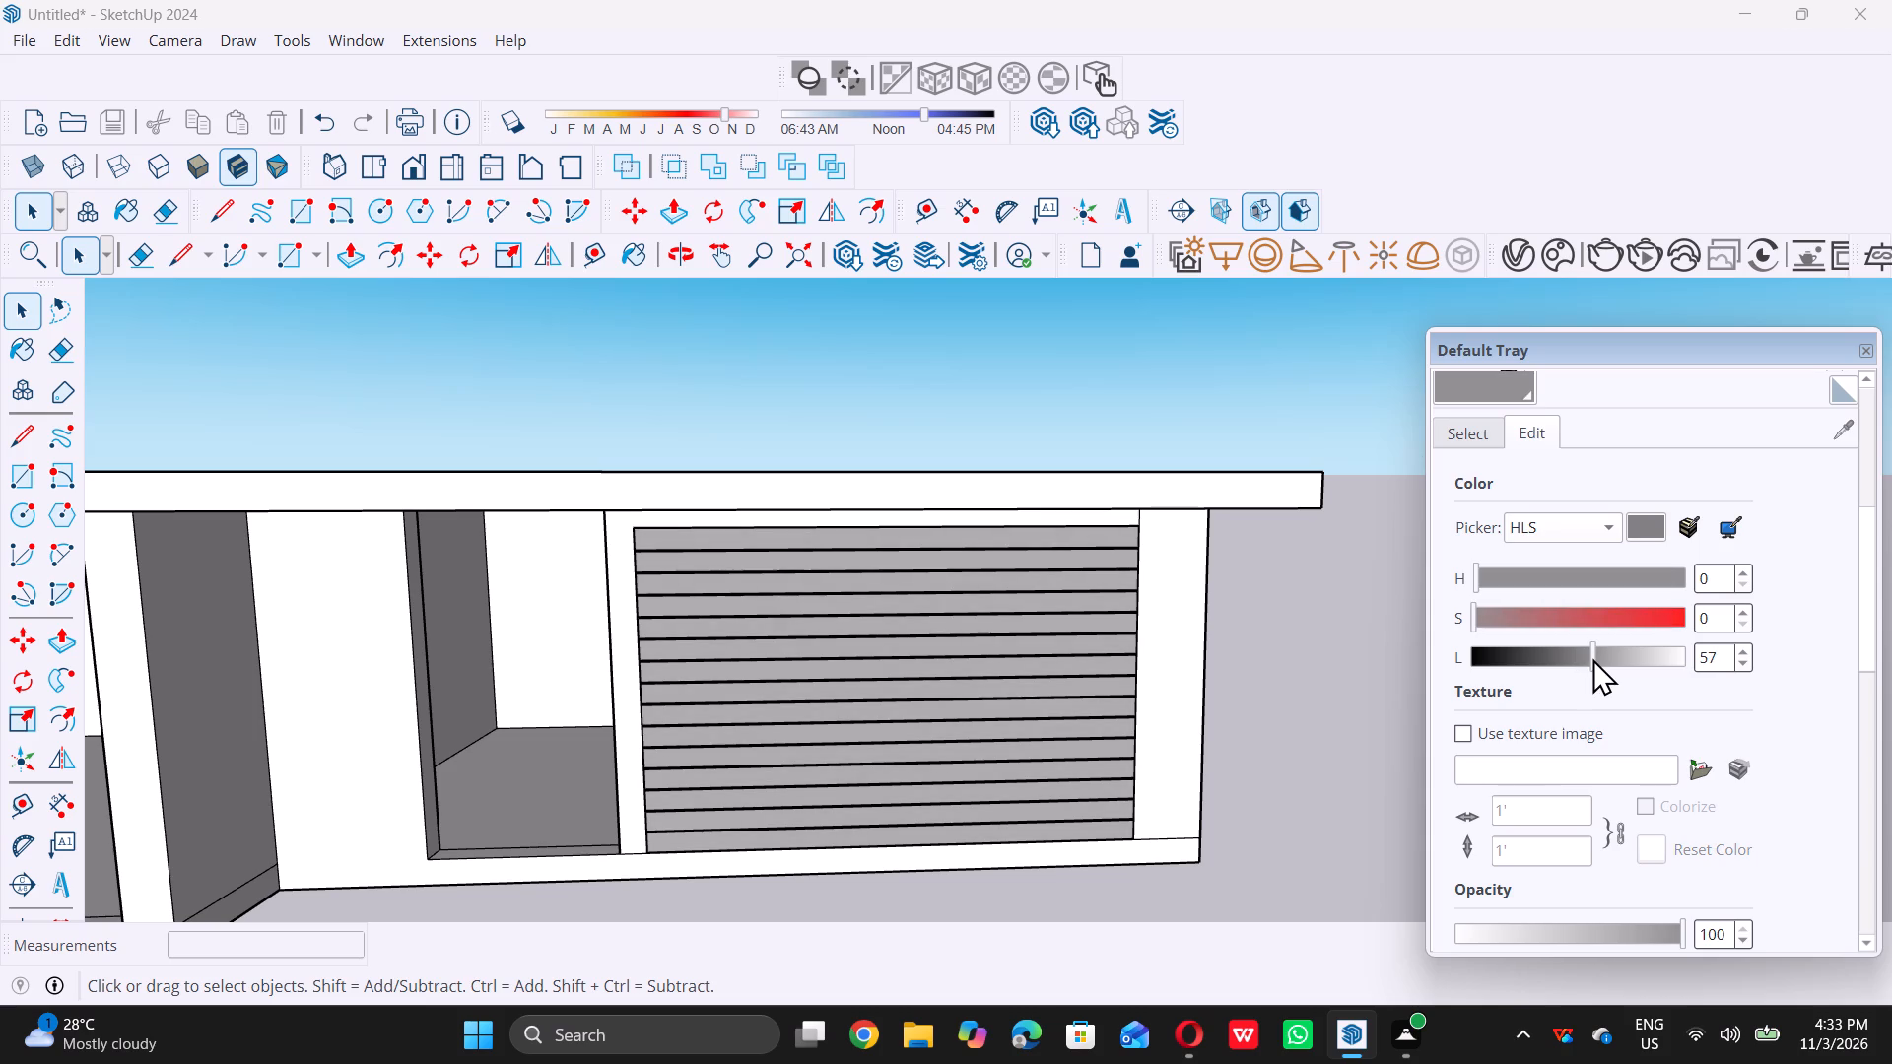
{"action": "left_click_drag", "start_coordinate": [1592, 658], "coordinate": [1610, 661]}
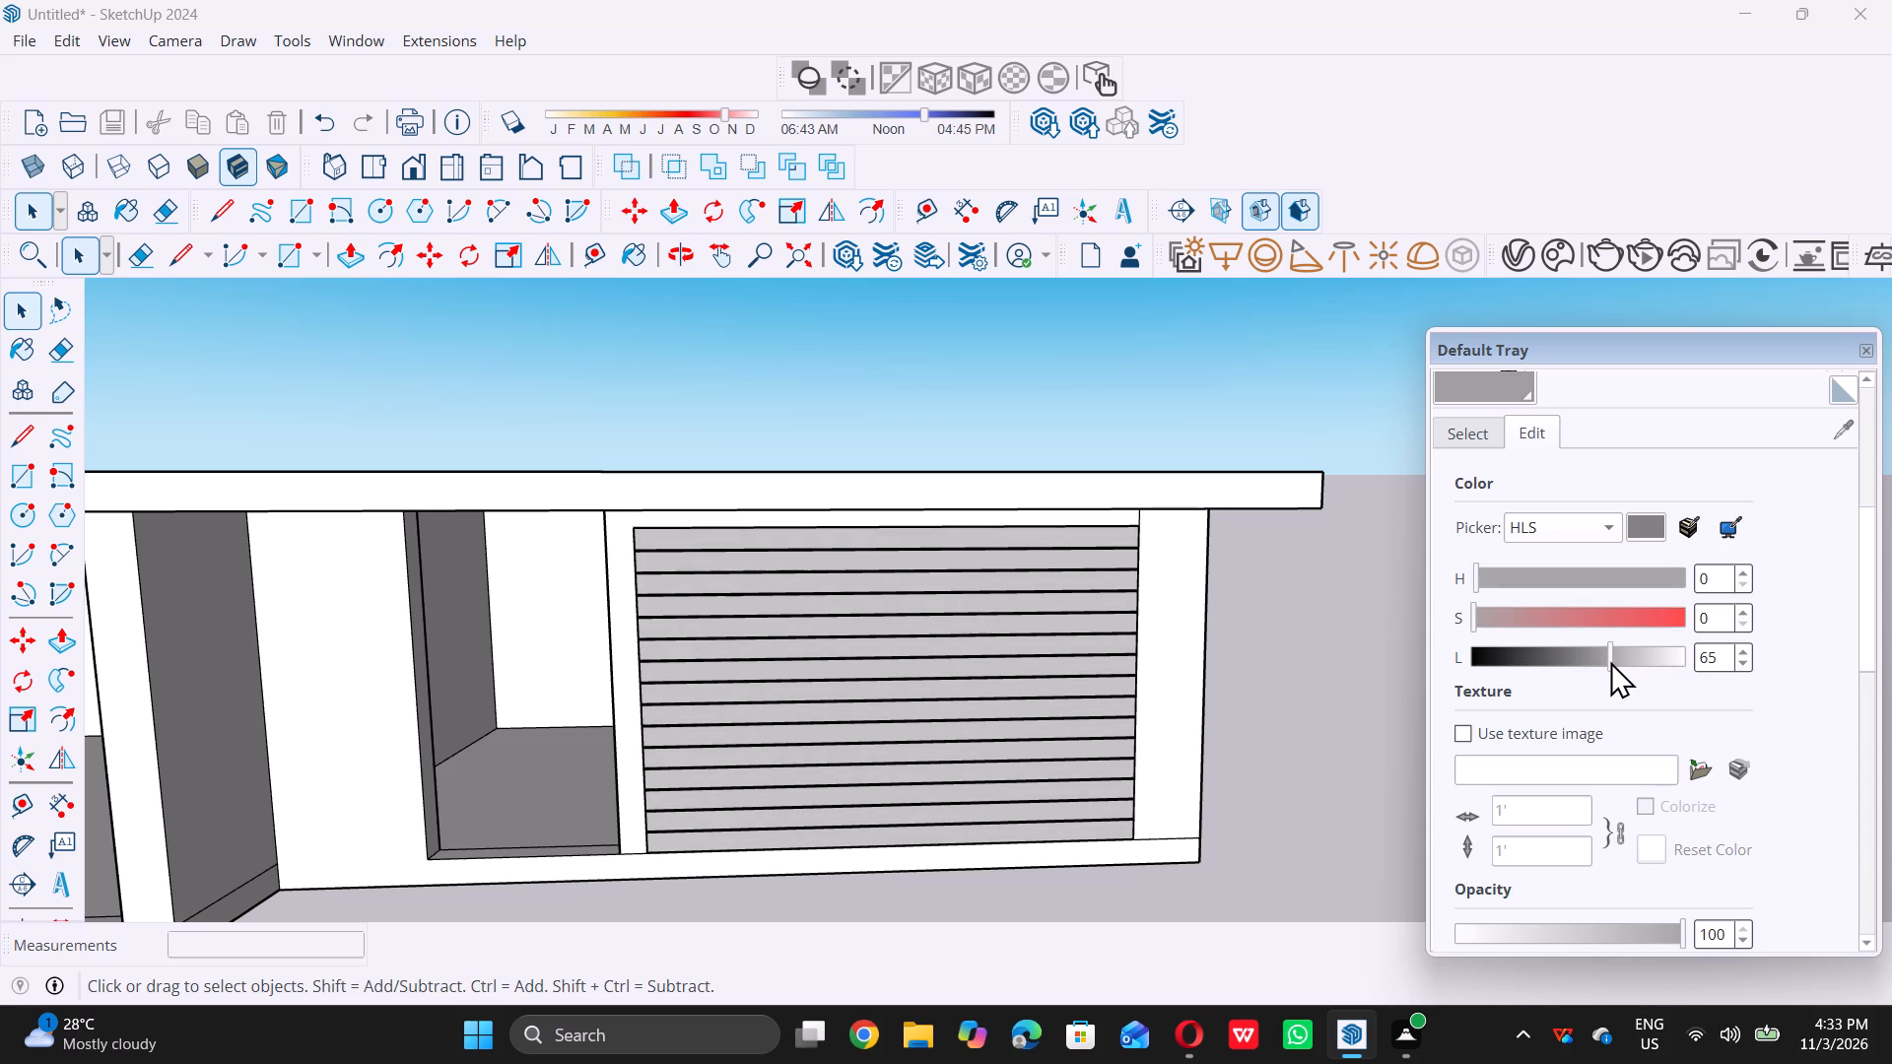
{"action": "left_click_drag", "start_coordinate": [1610, 661], "coordinate": [1619, 663]}
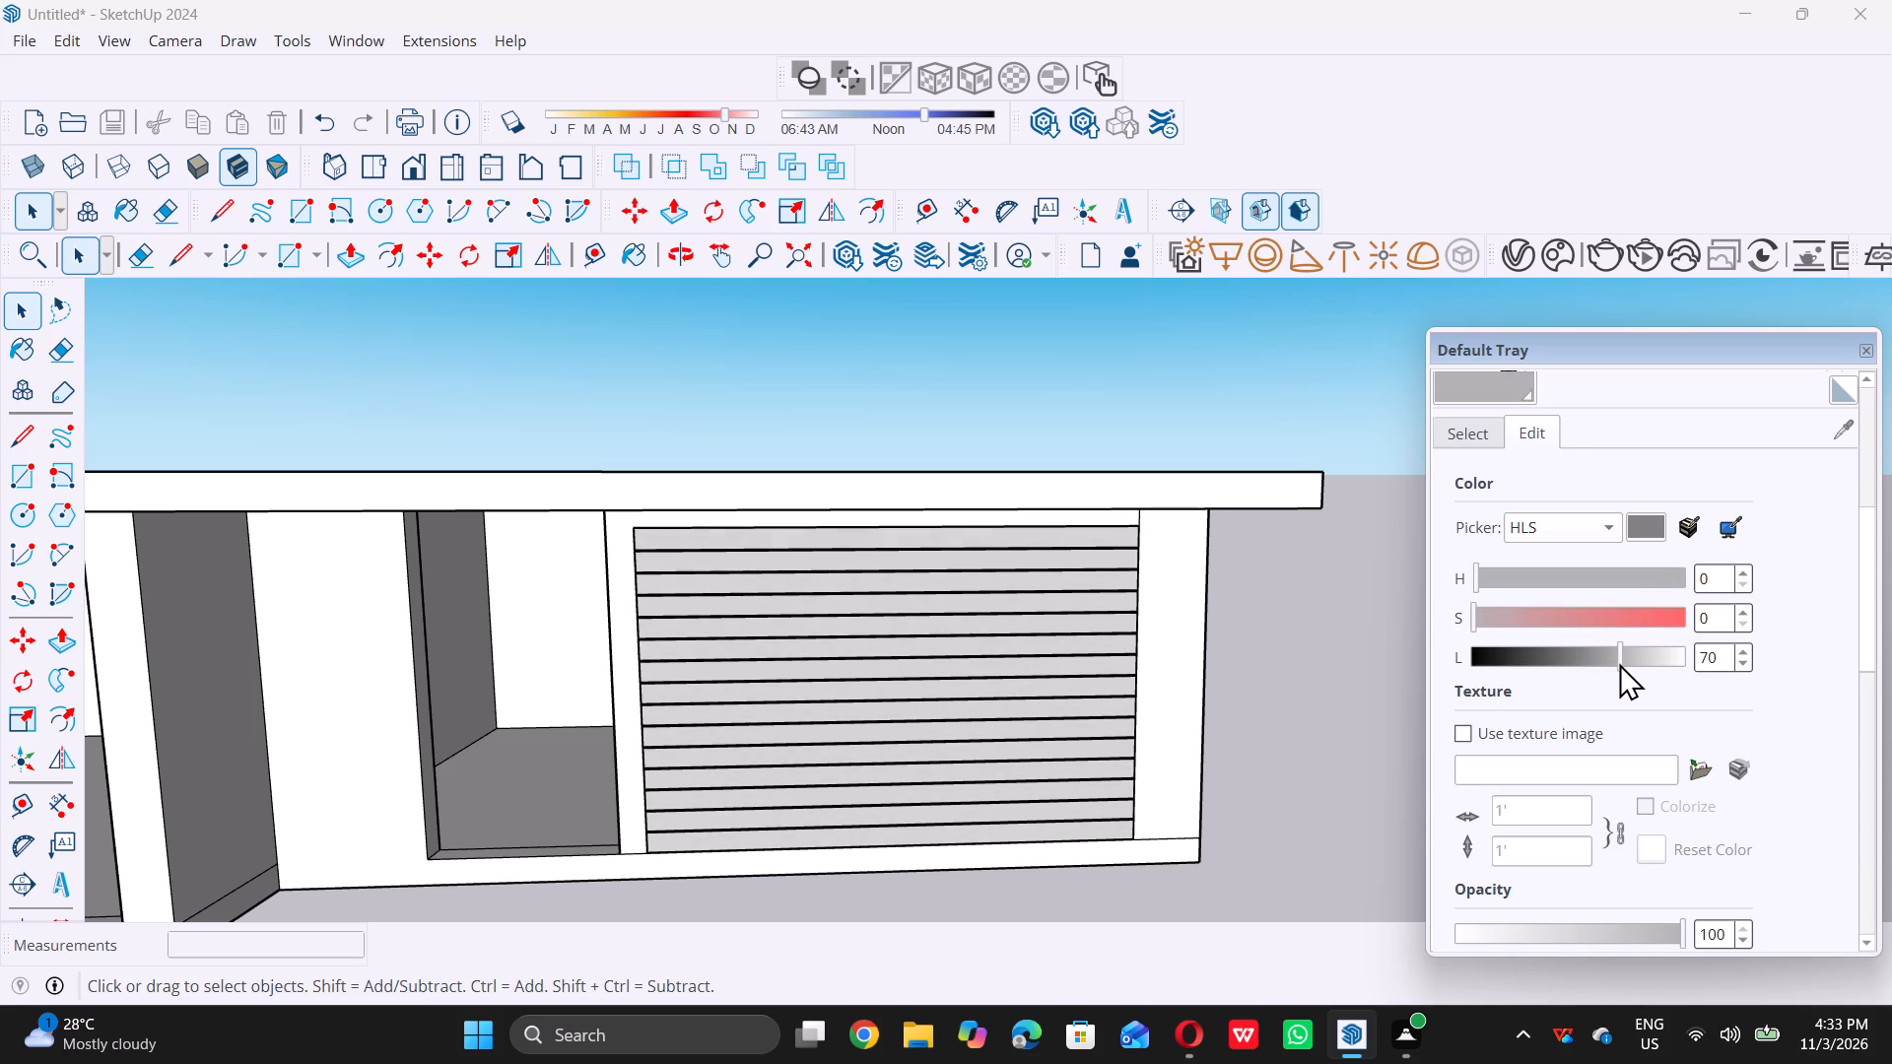
Fine-tune the 0133_Gray slat material by setting its HLS lightness to 65.
{"action": "left_click_drag", "start_coordinate": [1619, 663], "coordinate": [1624, 668]}
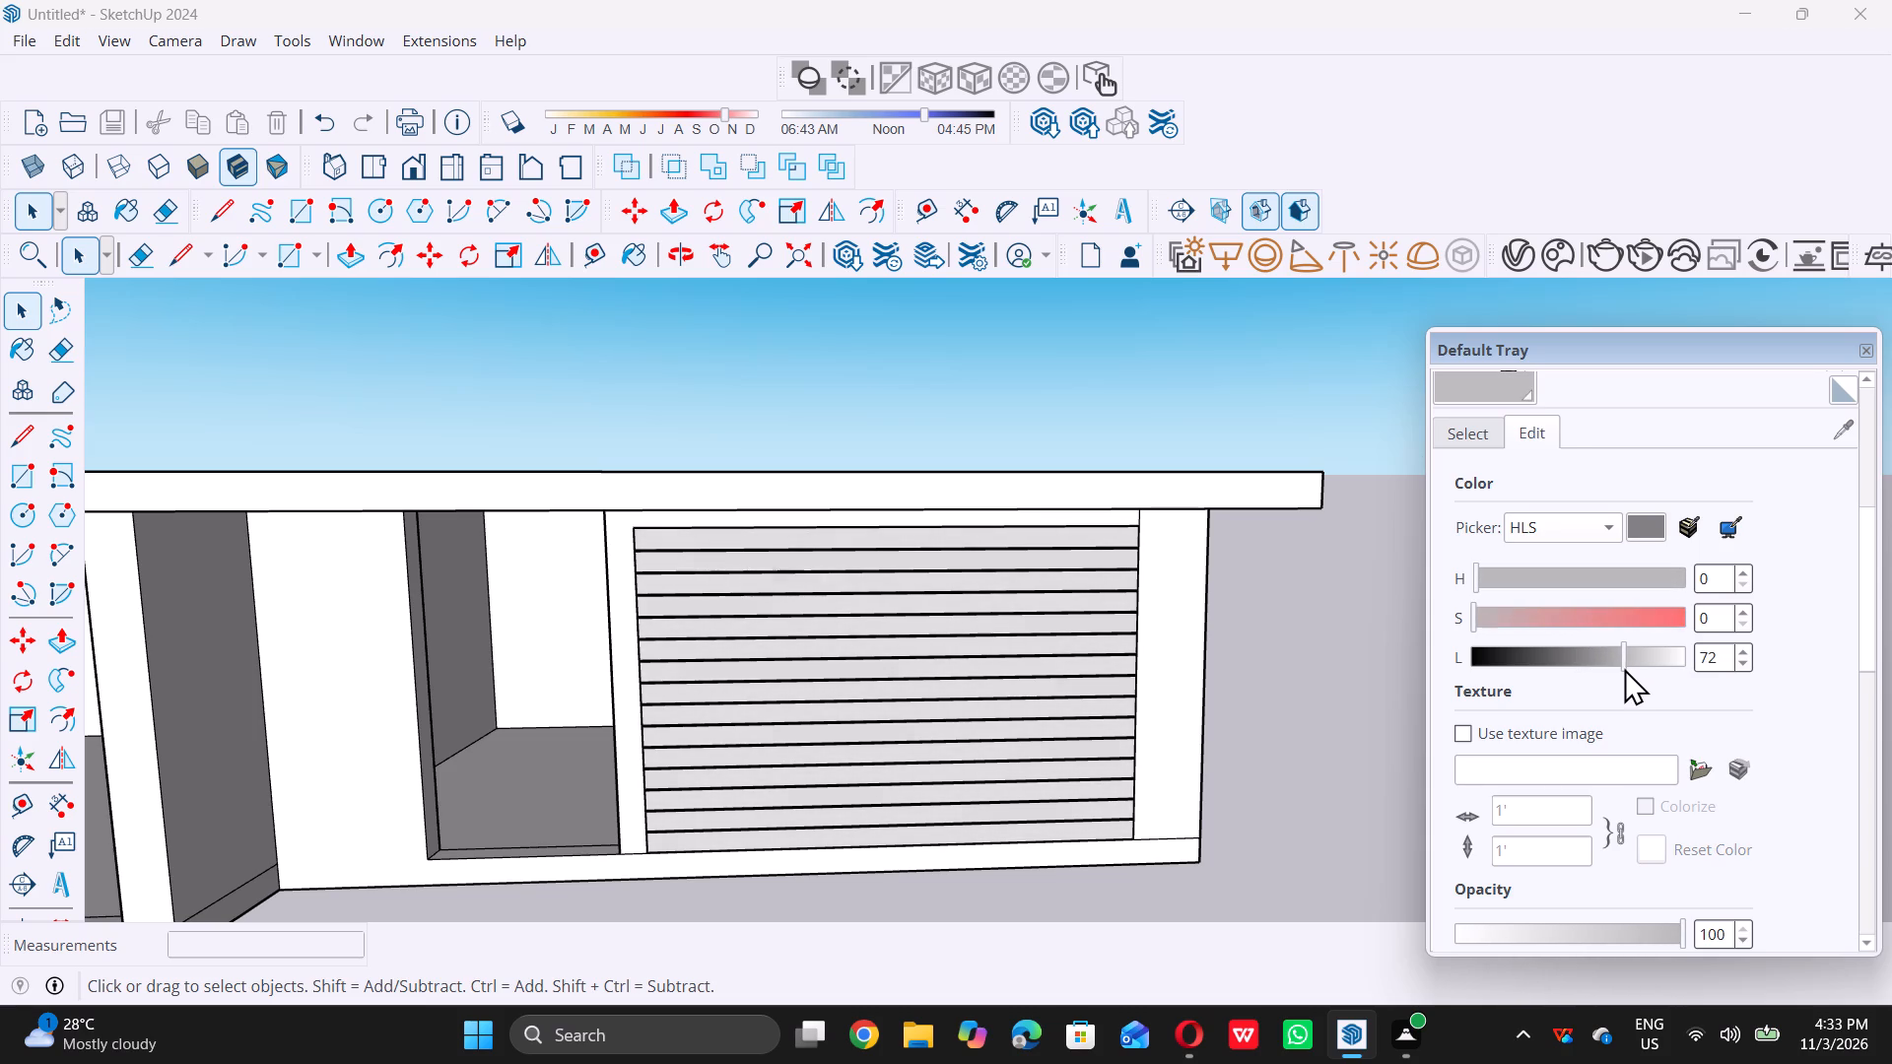
{"action": "left_click_drag", "start_coordinate": [1624, 668], "coordinate": [1609, 666]}
{"action": "left_click", "coordinate": [1608, 666]}
Examine the whole building from the front and from above to judge the gray louvred panel against the unpainted walls and roof.
{"action": "scroll", "coordinate": [950, 682], "scroll_direction": "down", "scroll_amount": 4}
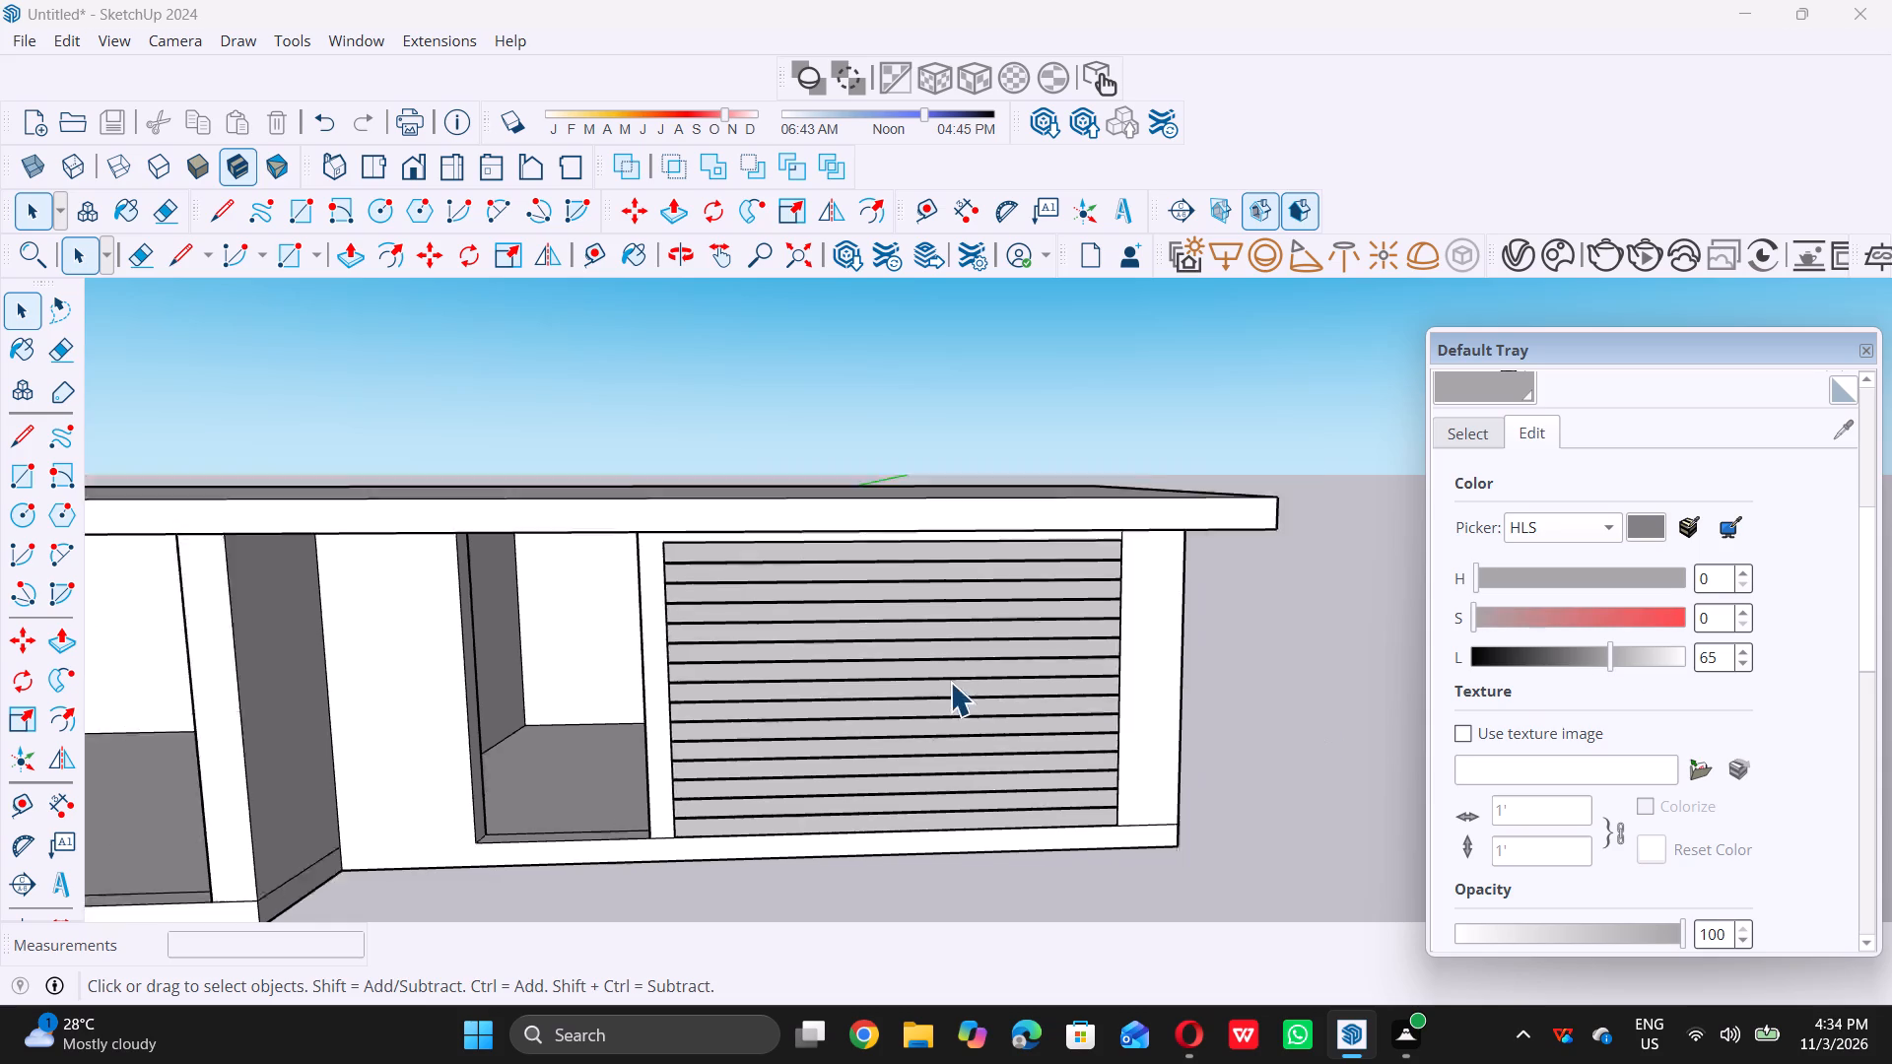
{"action": "scroll", "coordinate": [950, 682], "scroll_direction": "down", "scroll_amount": 6}
{"action": "middle_click_drag", "start_coordinate": [991, 692], "coordinate": [923, 673]}
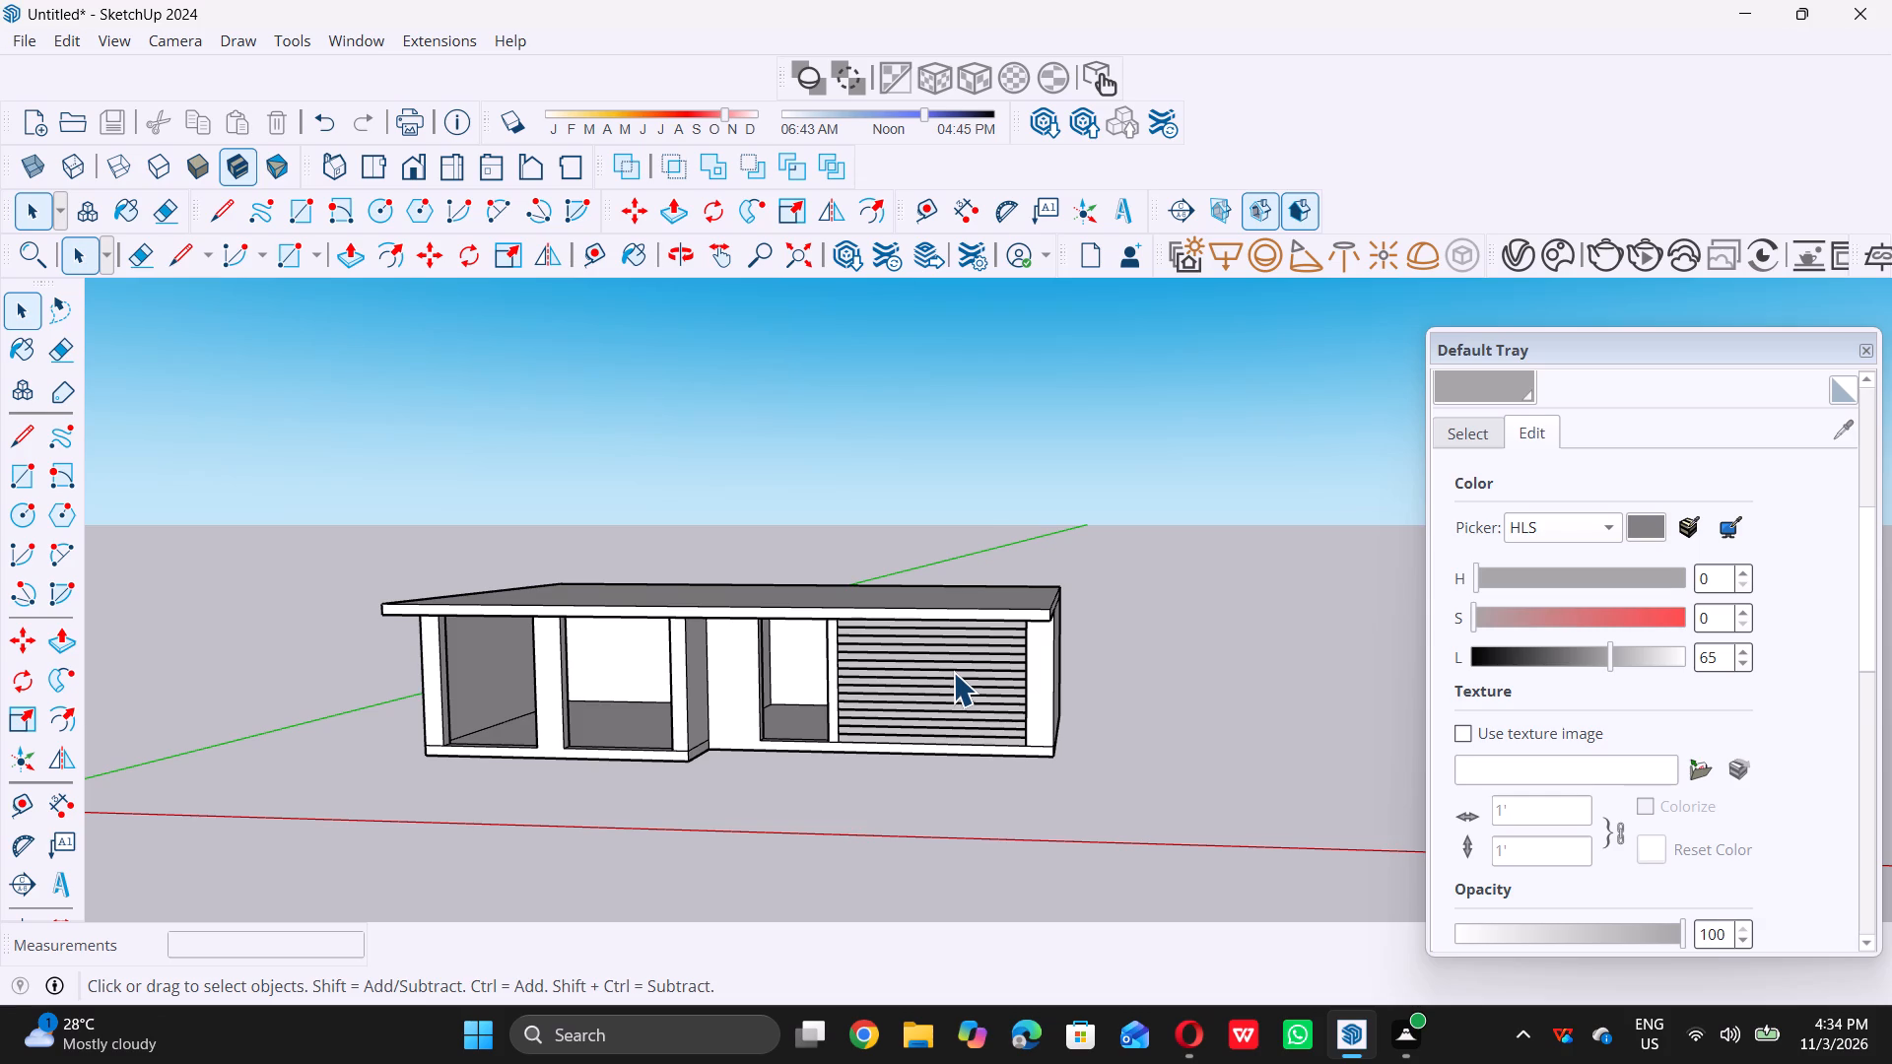
{"action": "scroll", "coordinate": [953, 672], "scroll_direction": "down", "scroll_amount": 5}
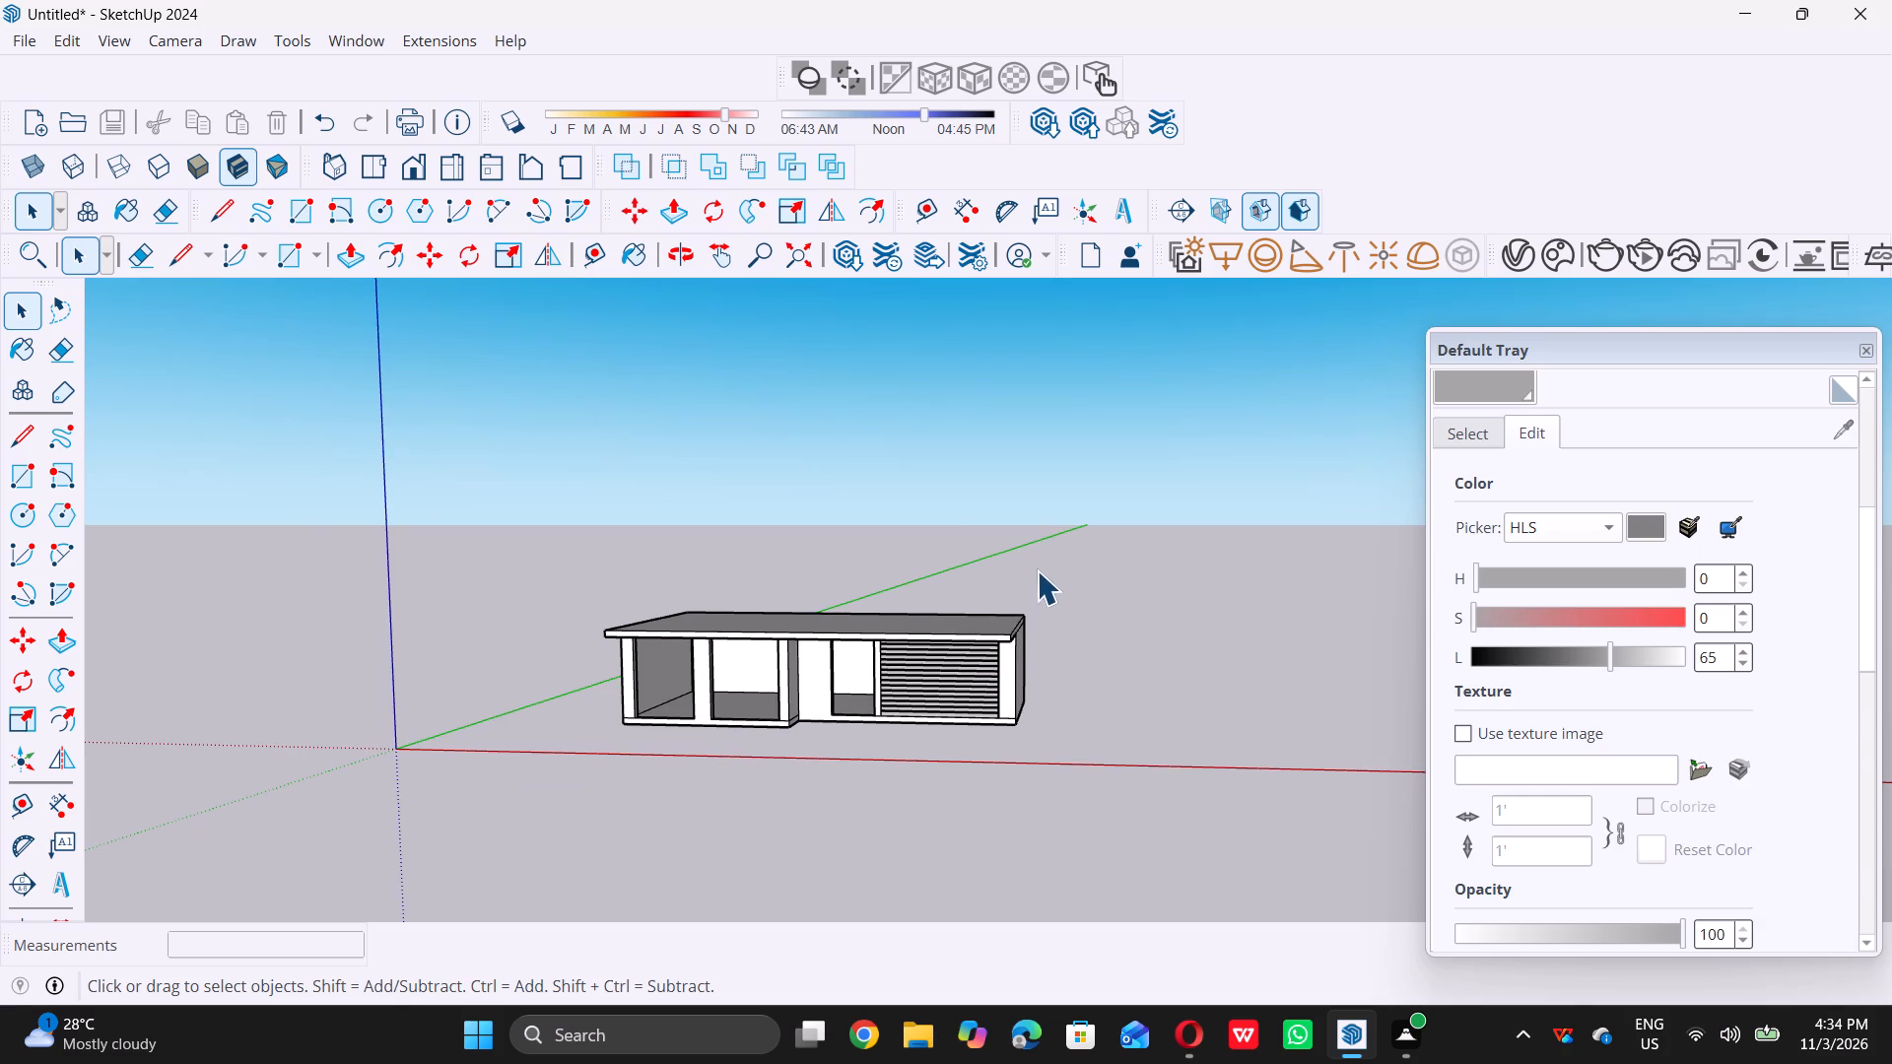
{"action": "middle_click_drag", "start_coordinate": [1038, 570], "coordinate": [943, 643]}
{"action": "middle_click", "coordinate": [943, 643]}
{"action": "scroll", "coordinate": [943, 647], "scroll_direction": "up", "scroll_amount": 6}
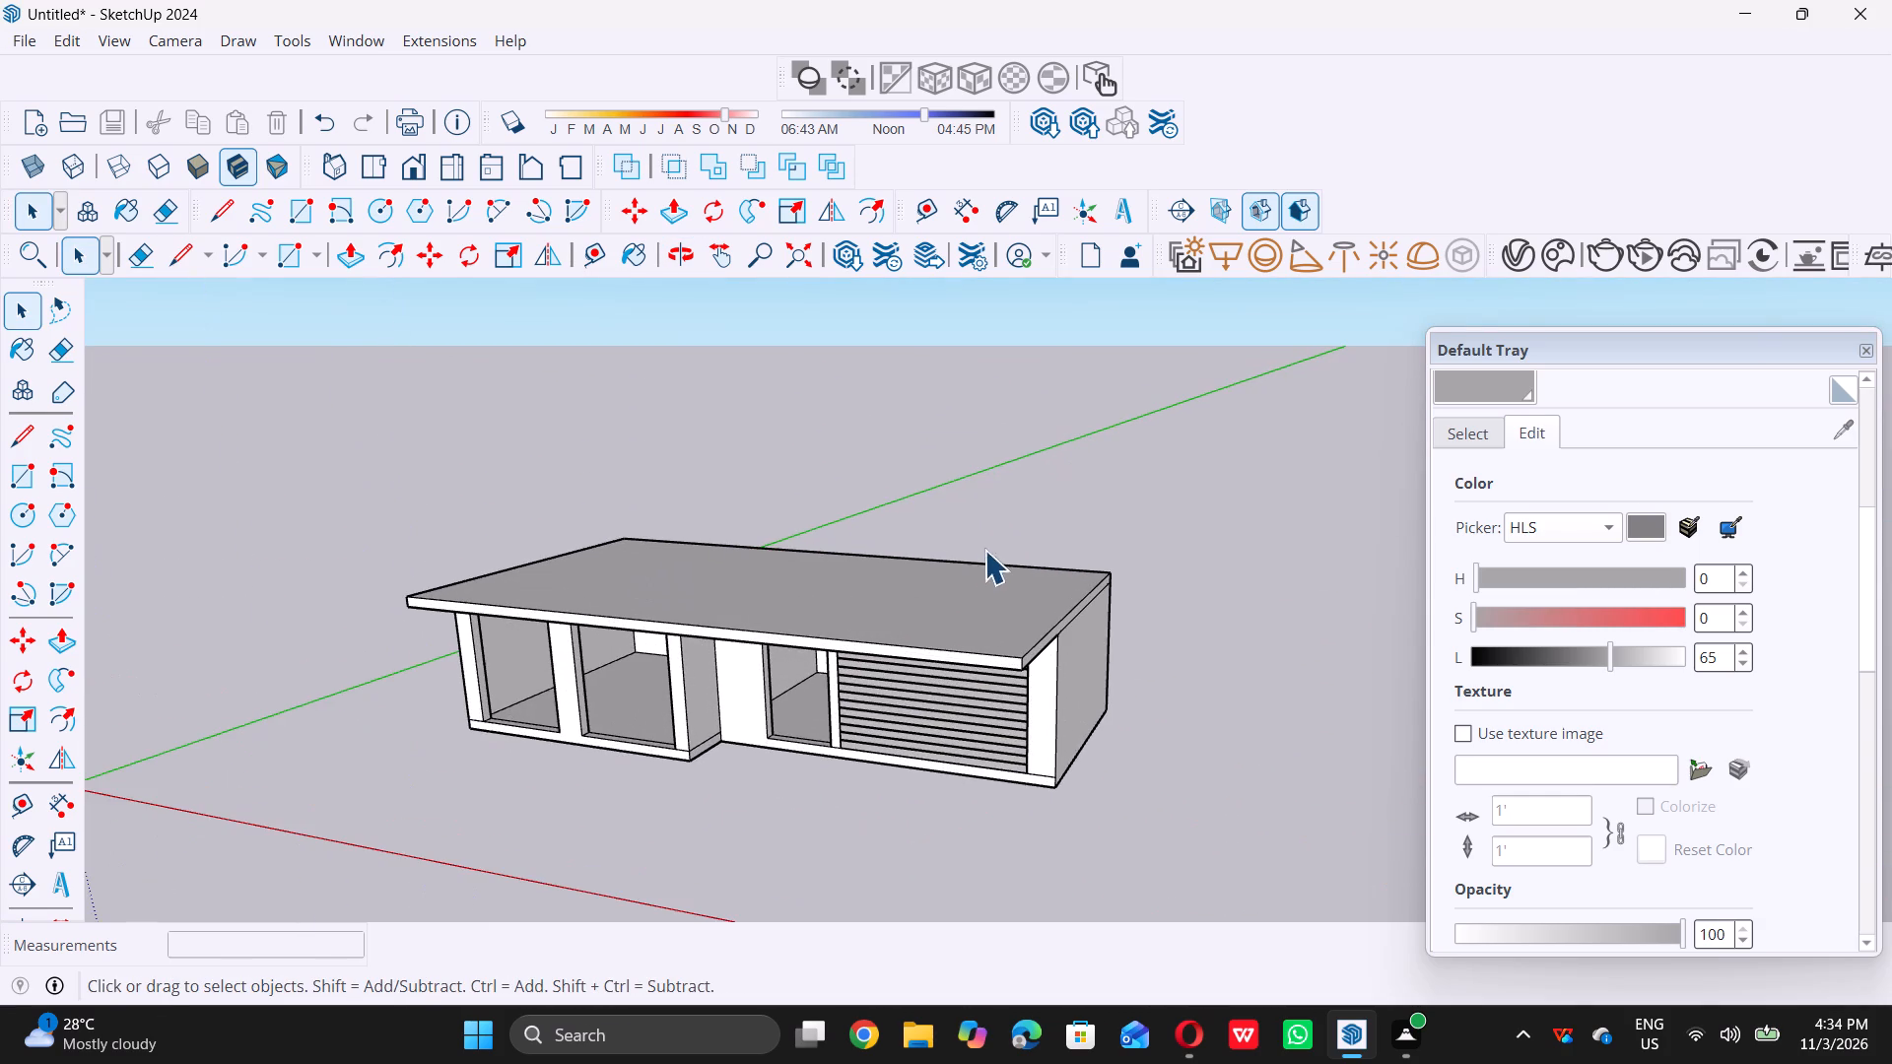
{"action": "scroll", "coordinate": [984, 550], "scroll_direction": "down", "scroll_amount": 5}
{"action": "middle_click_drag", "start_coordinate": [958, 637], "coordinate": [985, 565]}
{"action": "scroll", "coordinate": [979, 582], "scroll_direction": "up", "scroll_amount": 3}
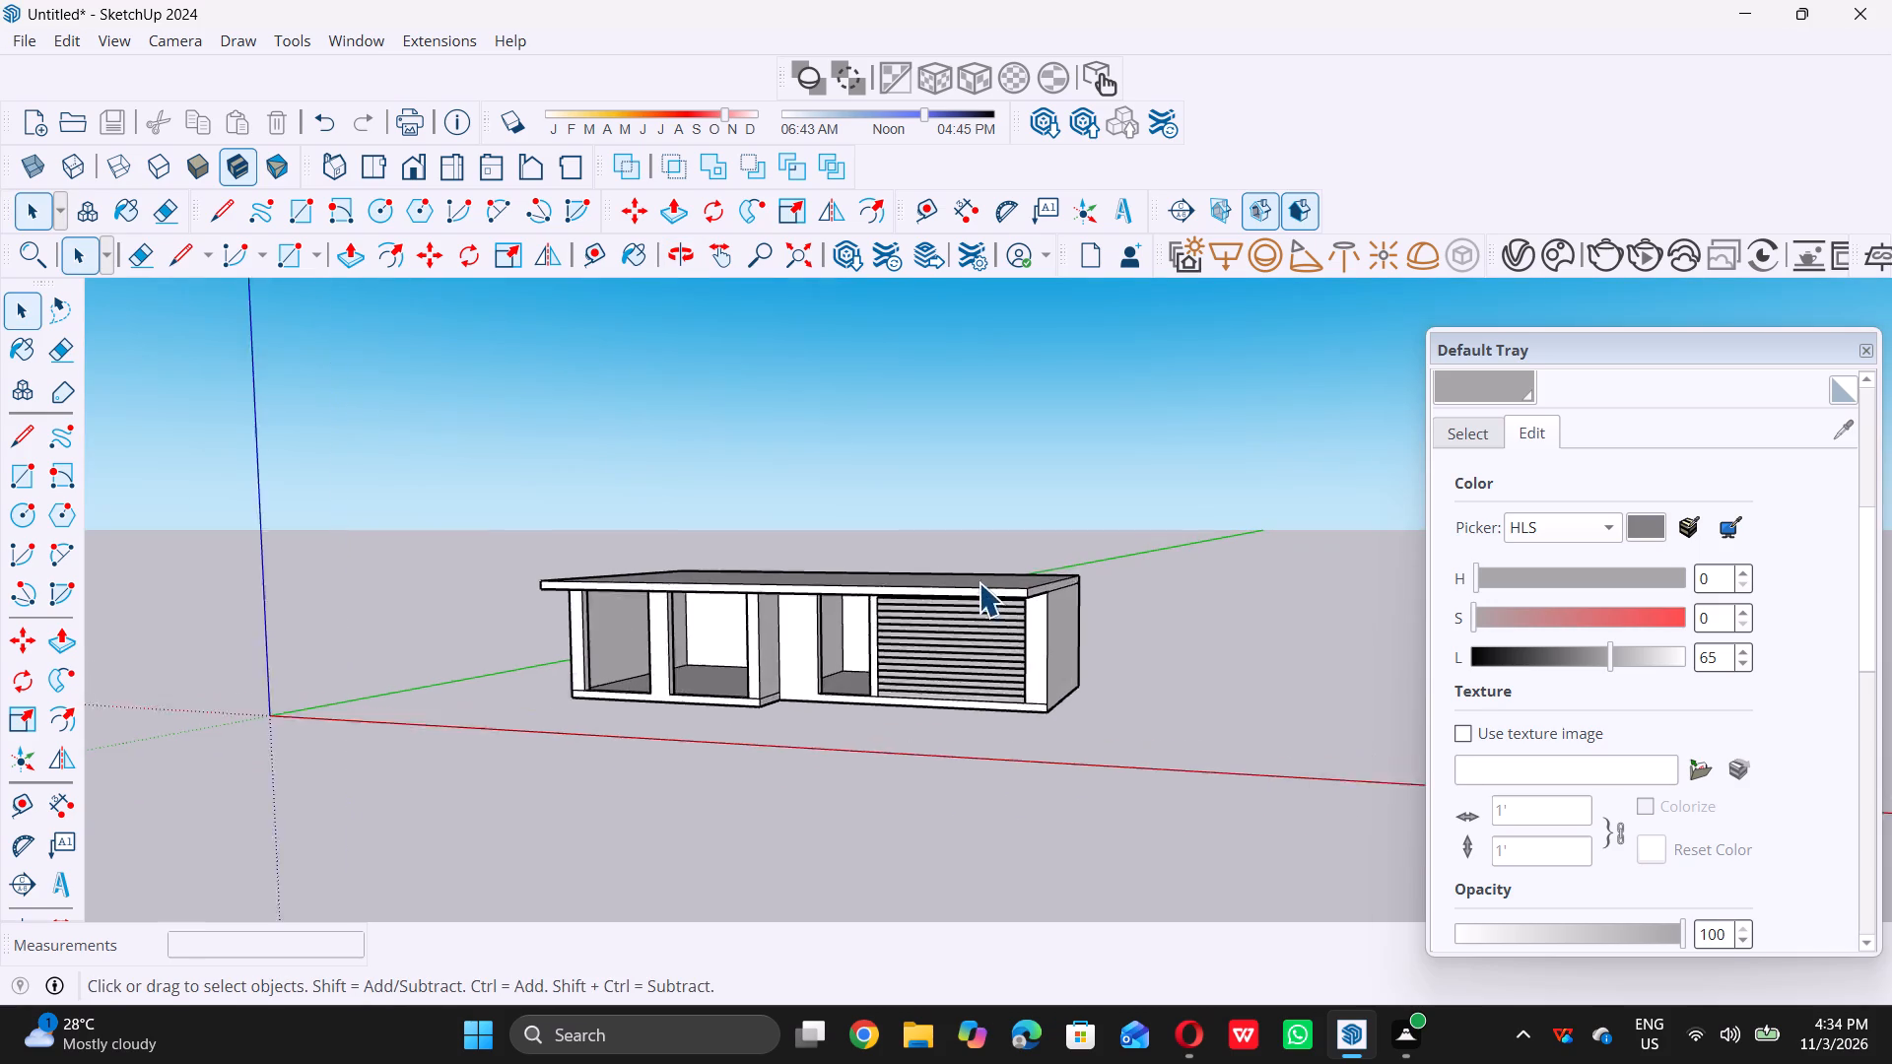
{"action": "scroll", "coordinate": [979, 582], "scroll_direction": "up", "scroll_amount": 5}
{"action": "scroll", "coordinate": [988, 578], "scroll_direction": "down", "scroll_amount": 6}
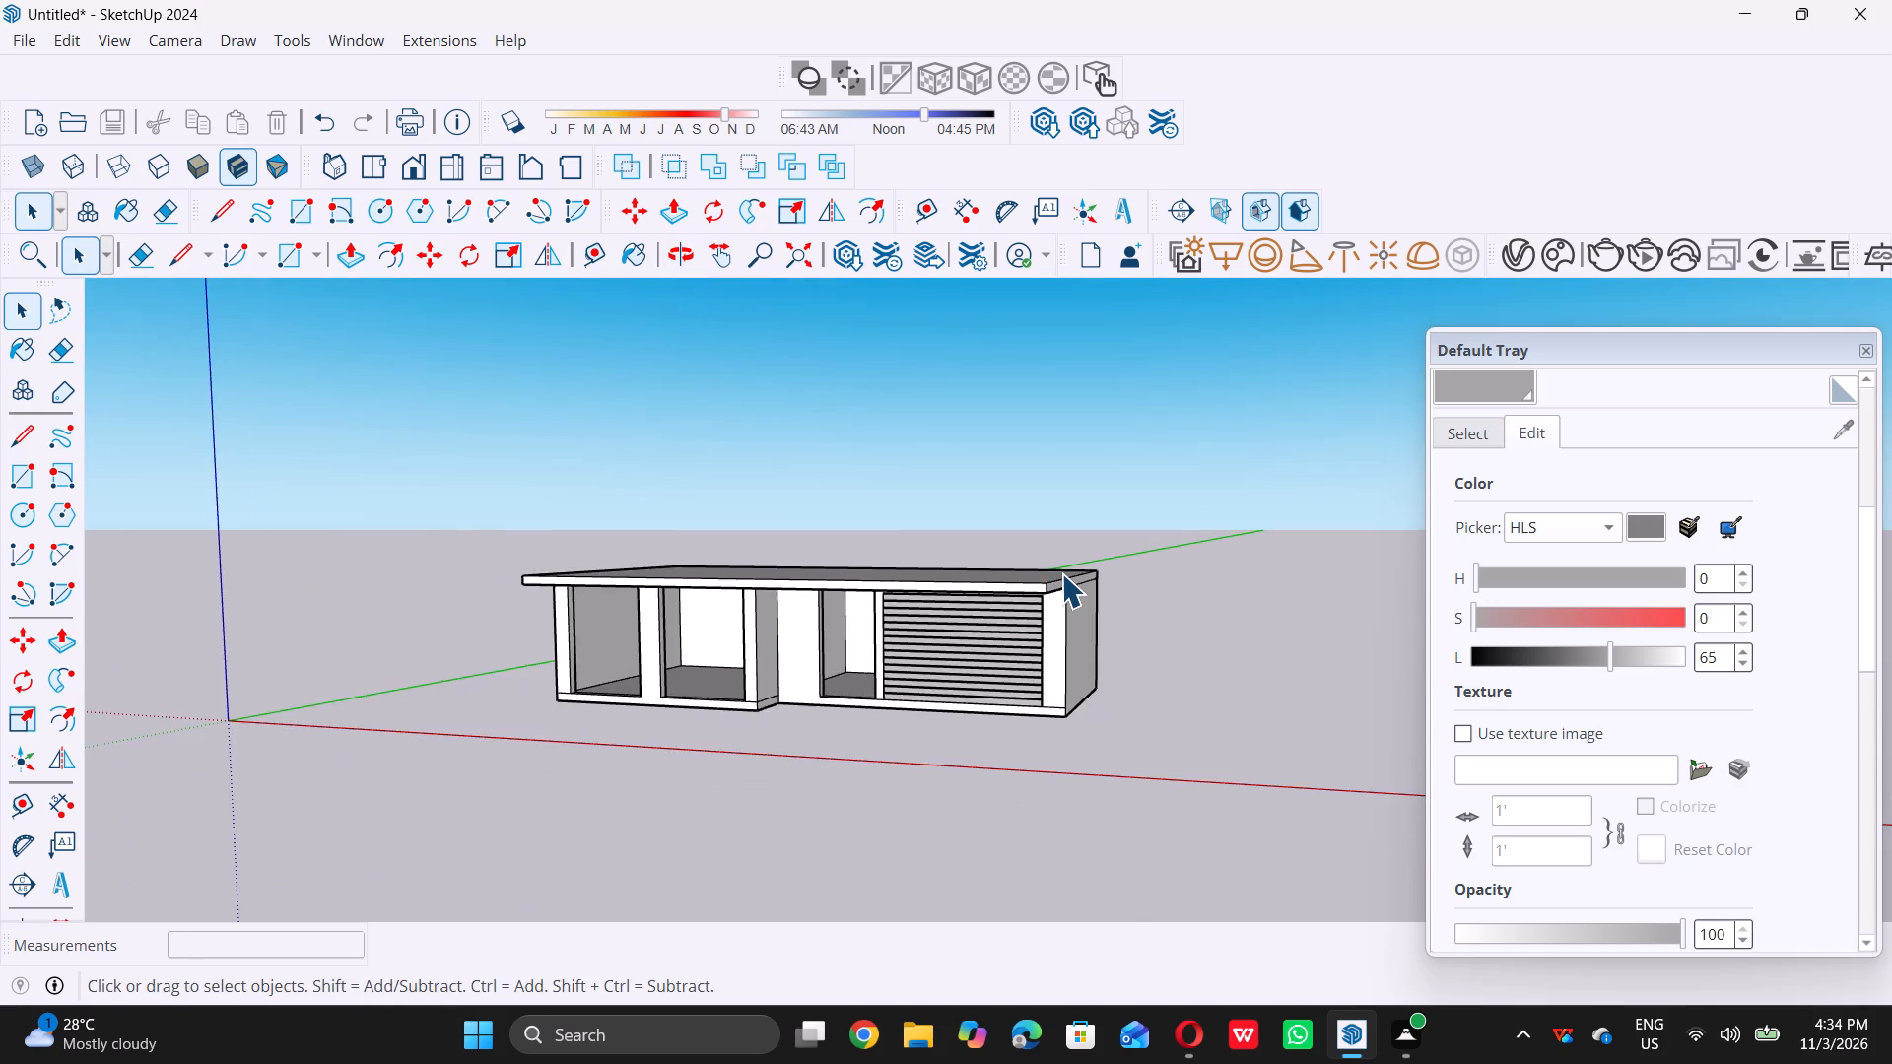
{"action": "scroll", "coordinate": [1061, 573], "scroll_direction": "down", "scroll_amount": 3}
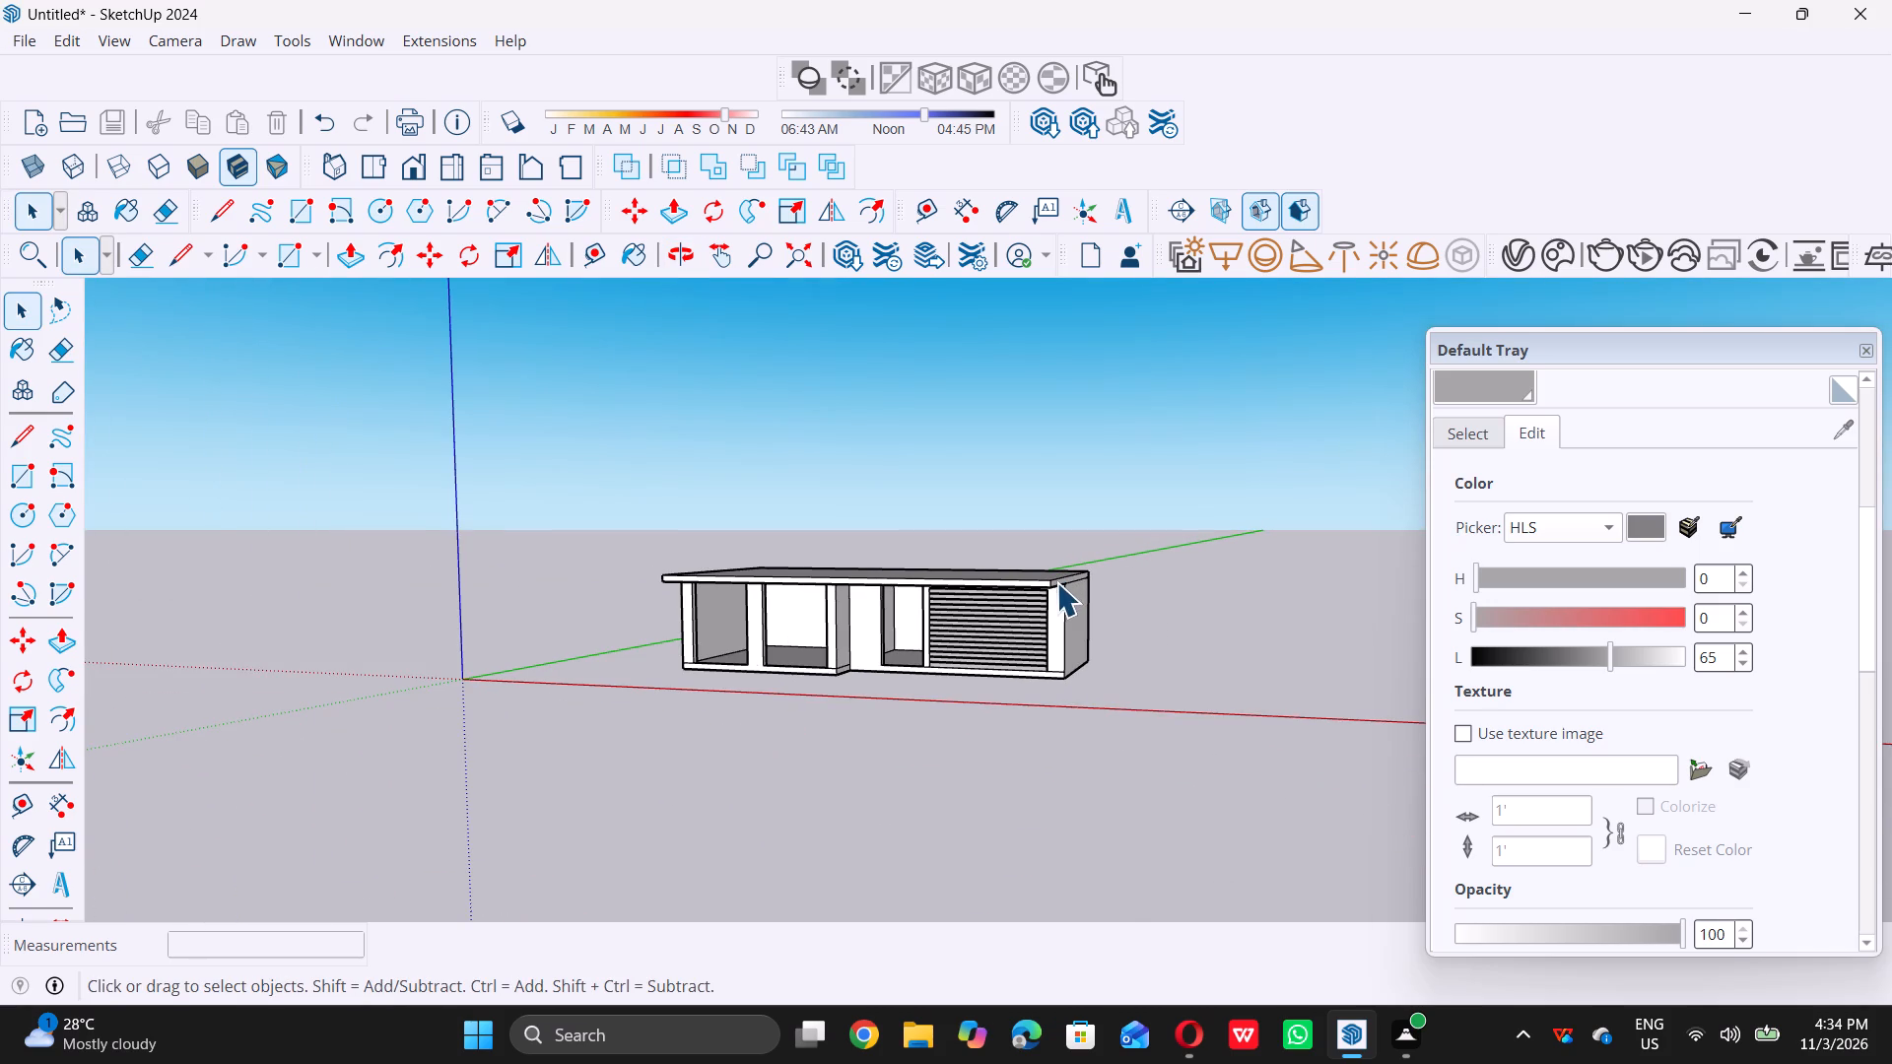
{"action": "scroll", "coordinate": [958, 553], "scroll_direction": "down", "scroll_amount": 1}
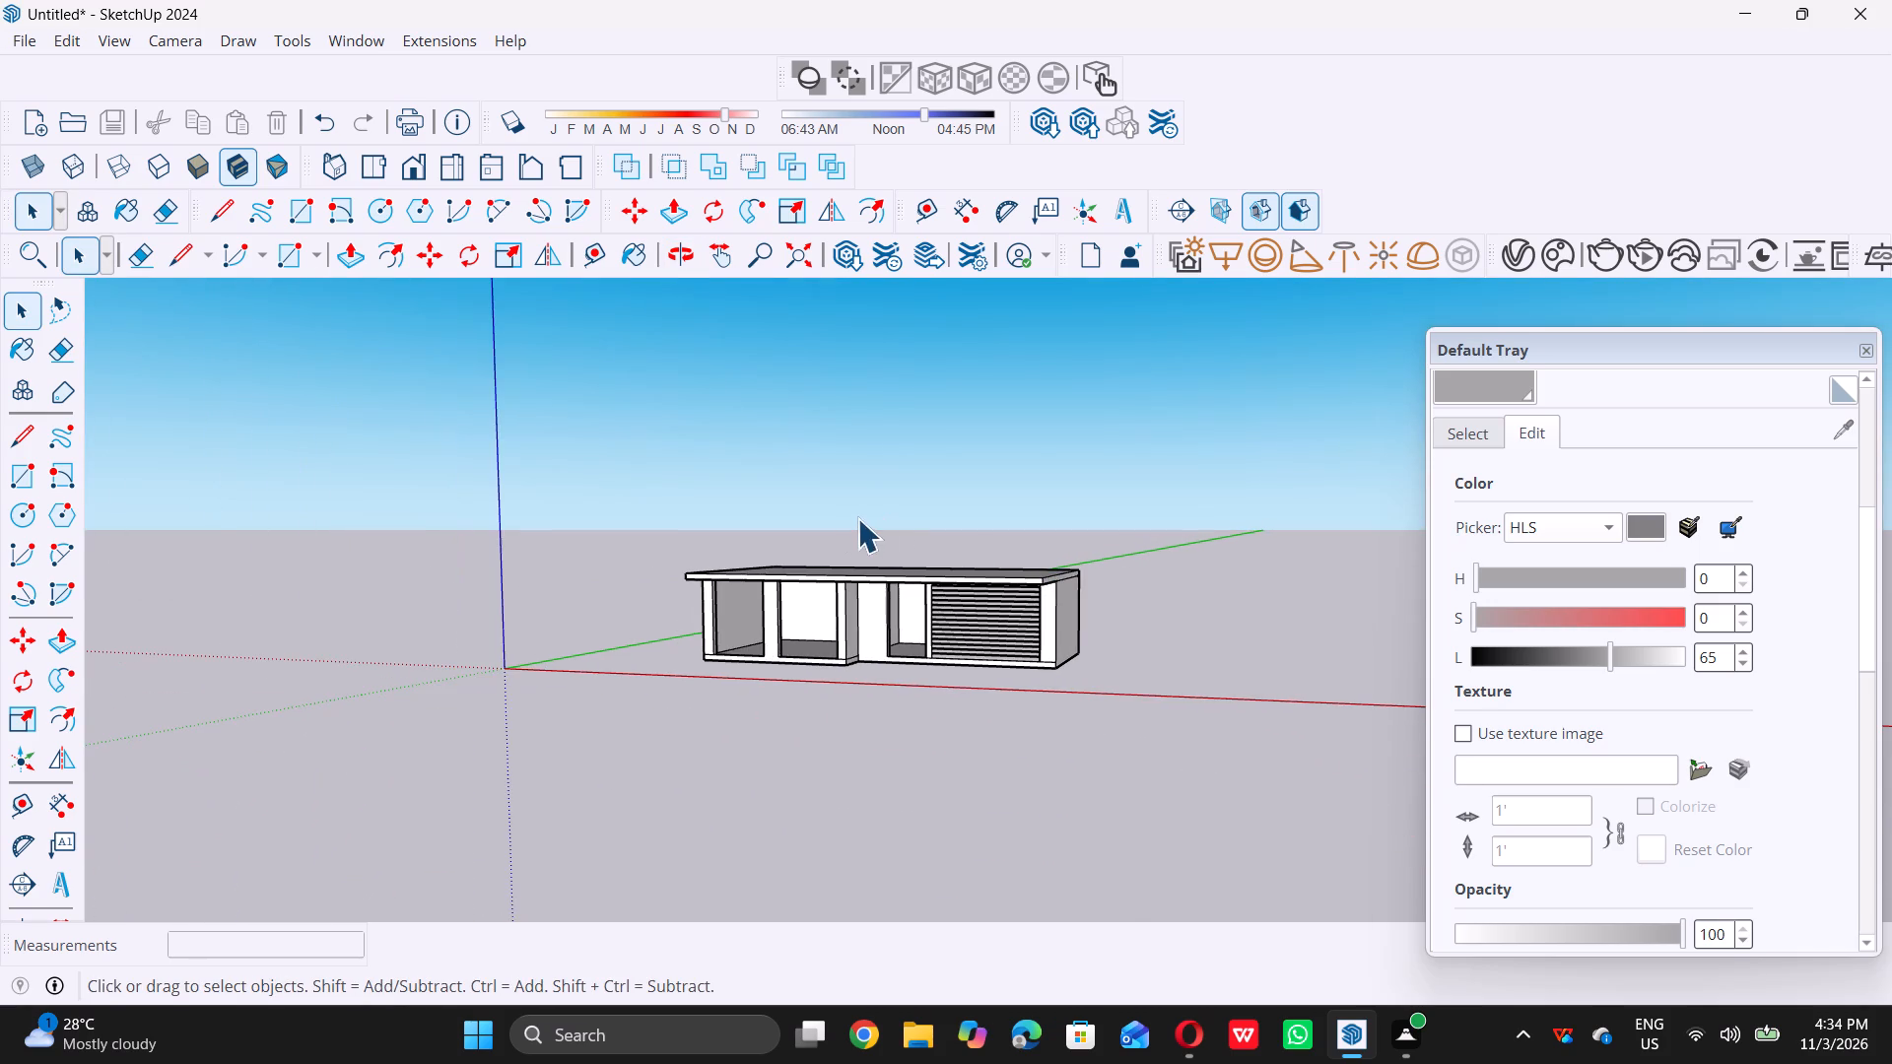
{"action": "middle_click_drag", "start_coordinate": [840, 519], "coordinate": [897, 572]}
{"action": "middle_click_drag", "start_coordinate": [944, 555], "coordinate": [857, 630]}
{"action": "middle_click", "coordinate": [857, 631]}
{"action": "middle_click_drag", "start_coordinate": [1028, 596], "coordinate": [983, 612]}
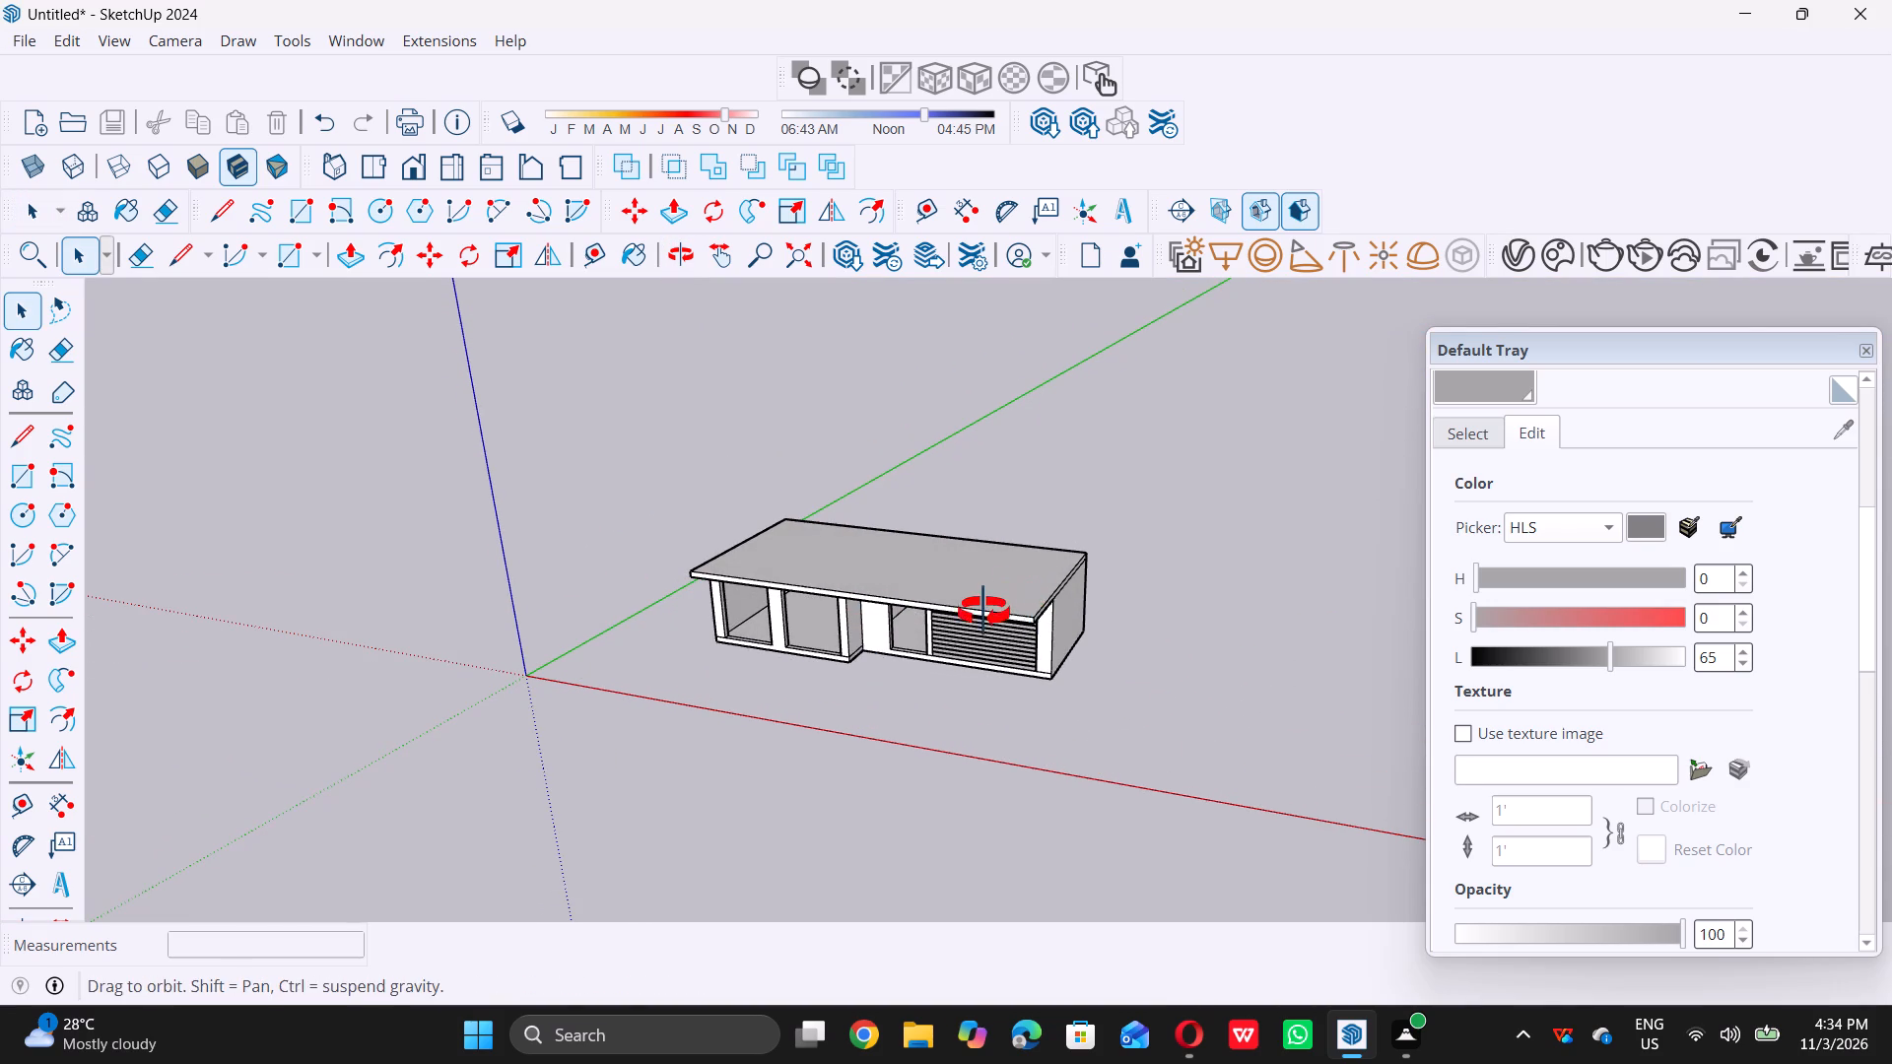
{"action": "middle_click_drag", "start_coordinate": [983, 612], "coordinate": [980, 616]}
{"action": "scroll", "coordinate": [993, 616], "scroll_direction": "up", "scroll_amount": 7}
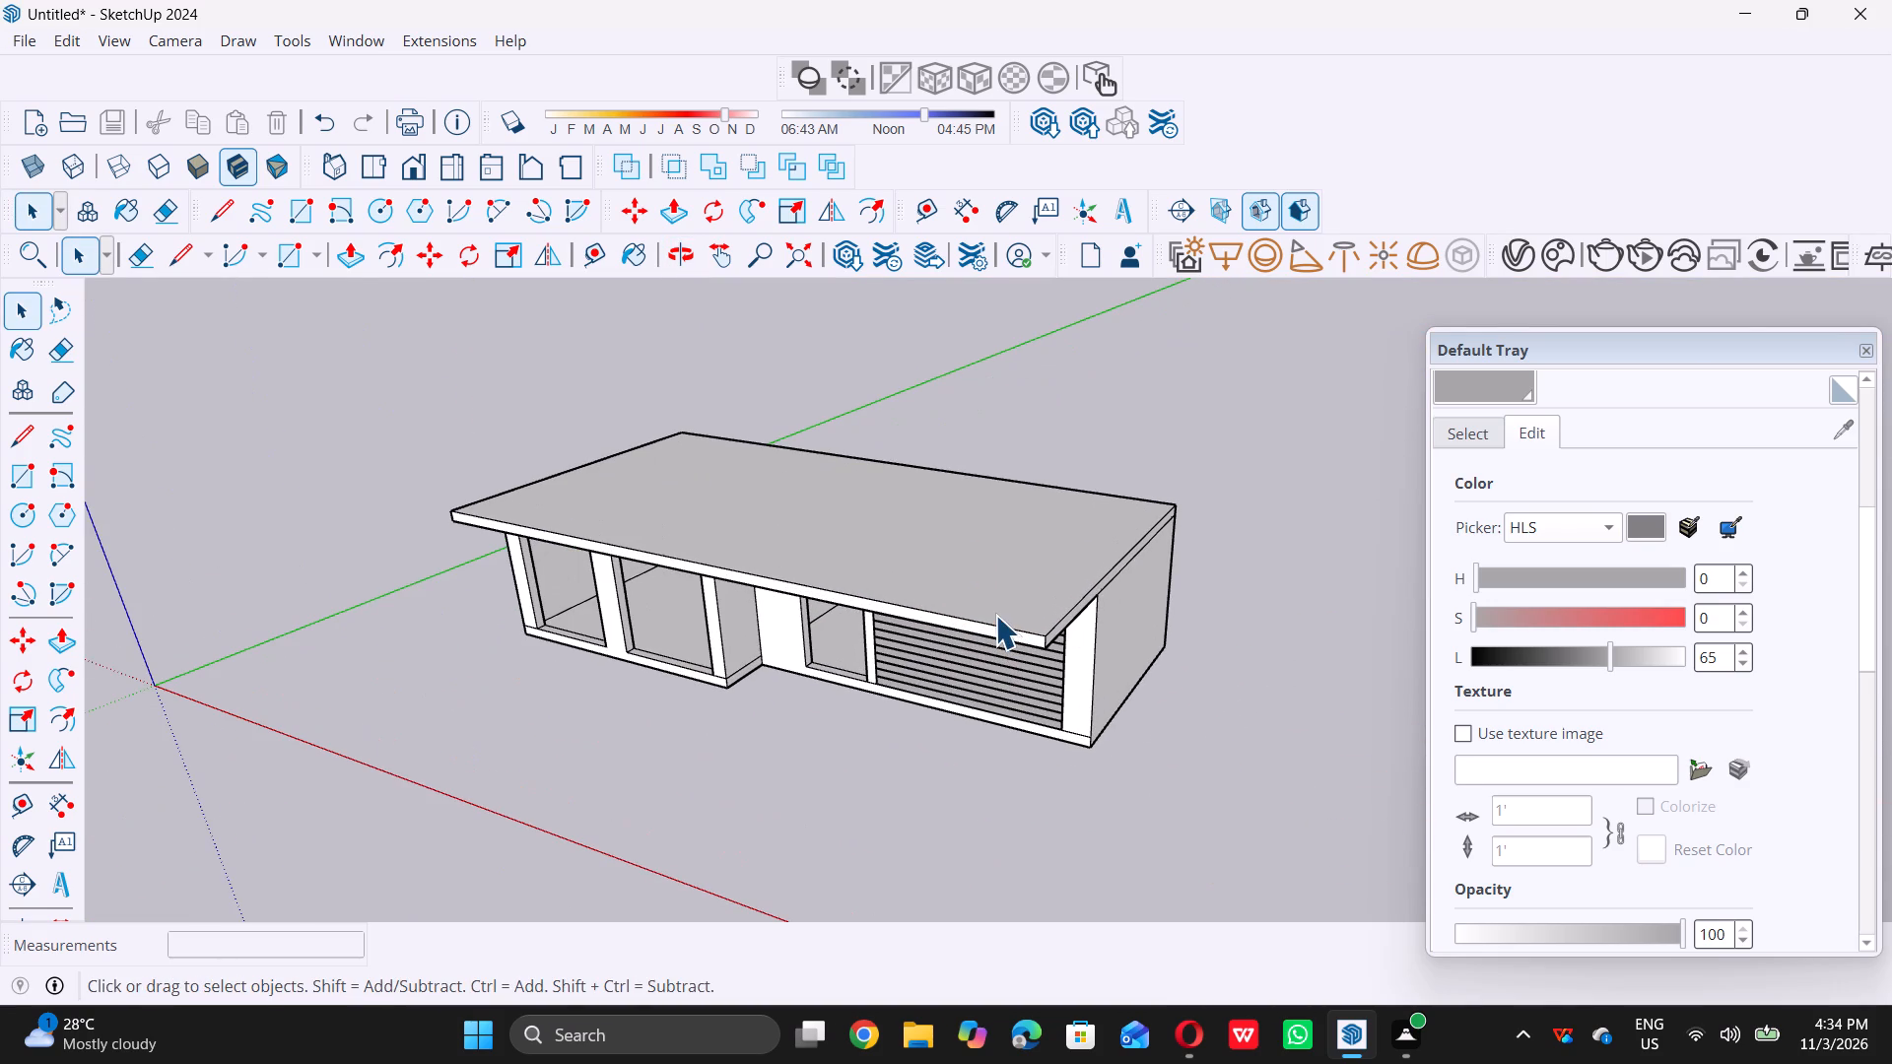
{"action": "scroll", "coordinate": [999, 613], "scroll_direction": "down", "scroll_amount": 6}
{"action": "middle_click_drag", "start_coordinate": [999, 616], "coordinate": [1007, 583]}
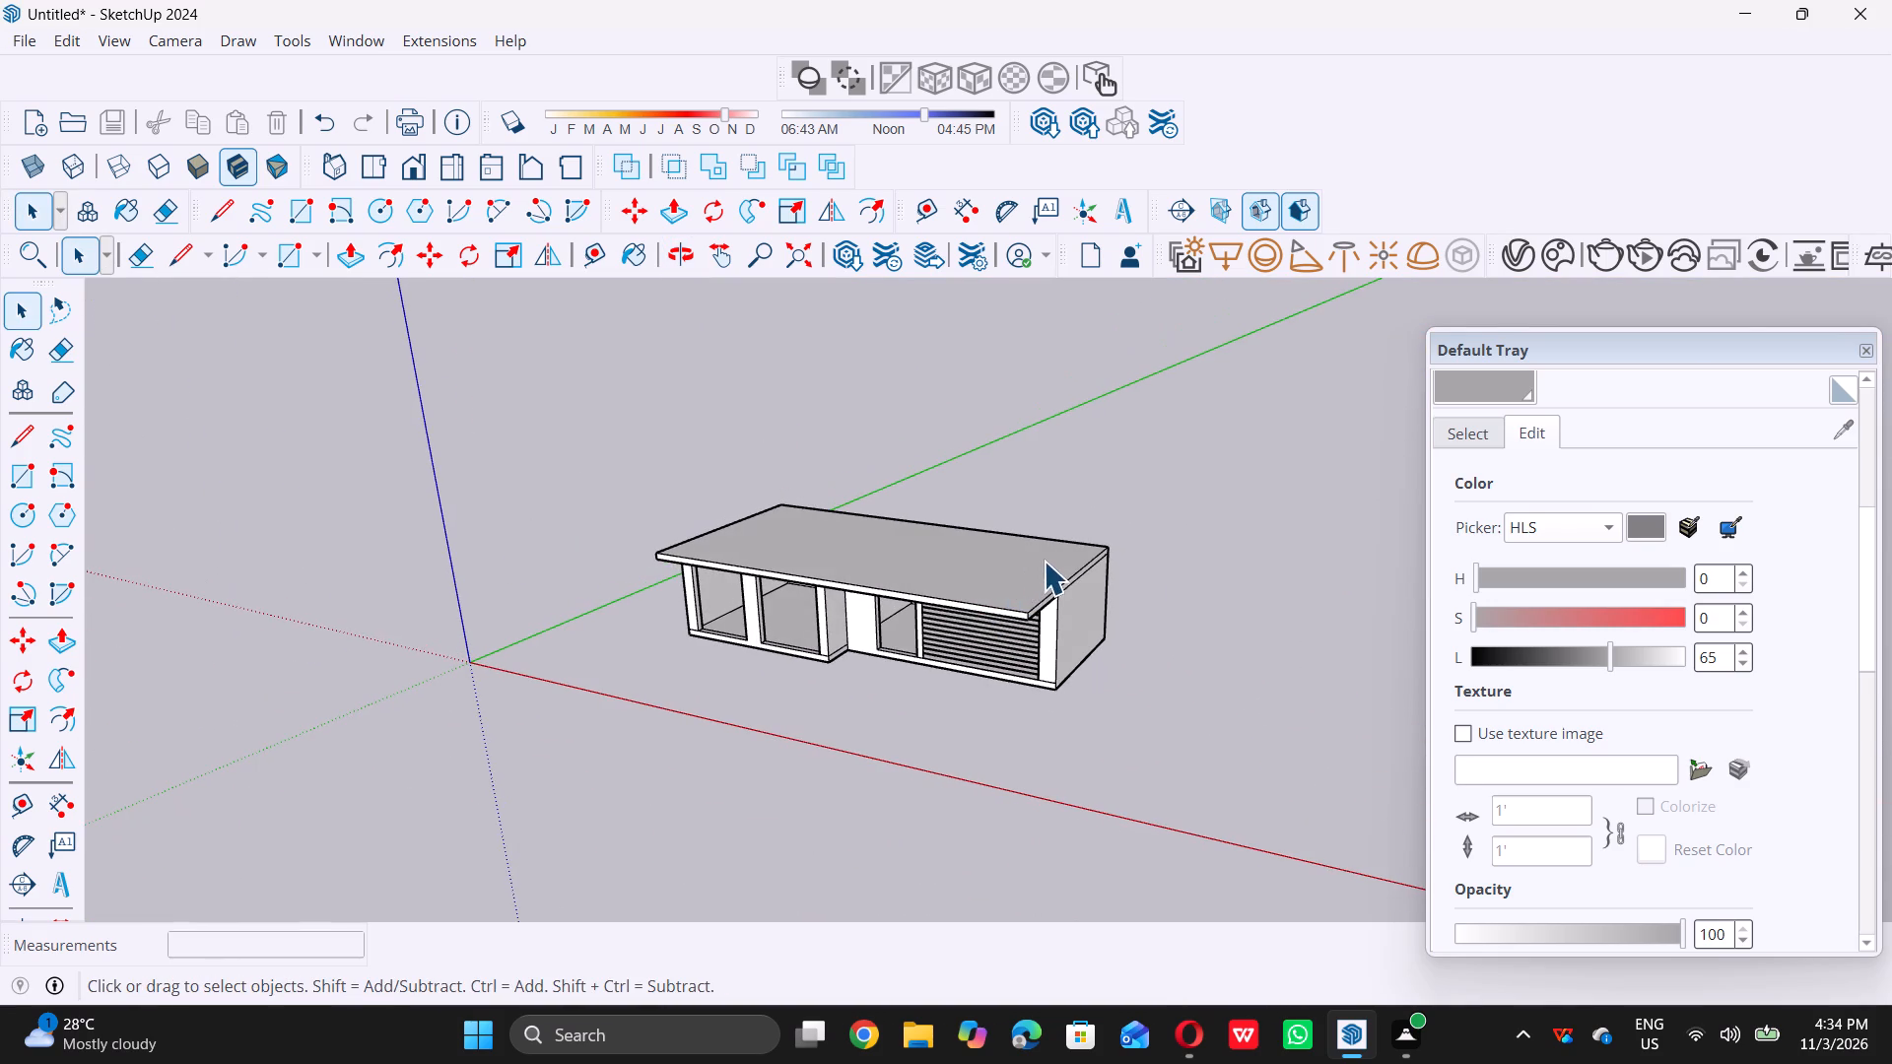
{"action": "scroll", "coordinate": [1047, 561], "scroll_direction": "down", "scroll_amount": 5}
{"action": "middle_click_drag", "start_coordinate": [1000, 598], "coordinate": [1036, 565]}
{"action": "scroll", "coordinate": [1042, 565], "scroll_direction": "up", "scroll_amount": 3}
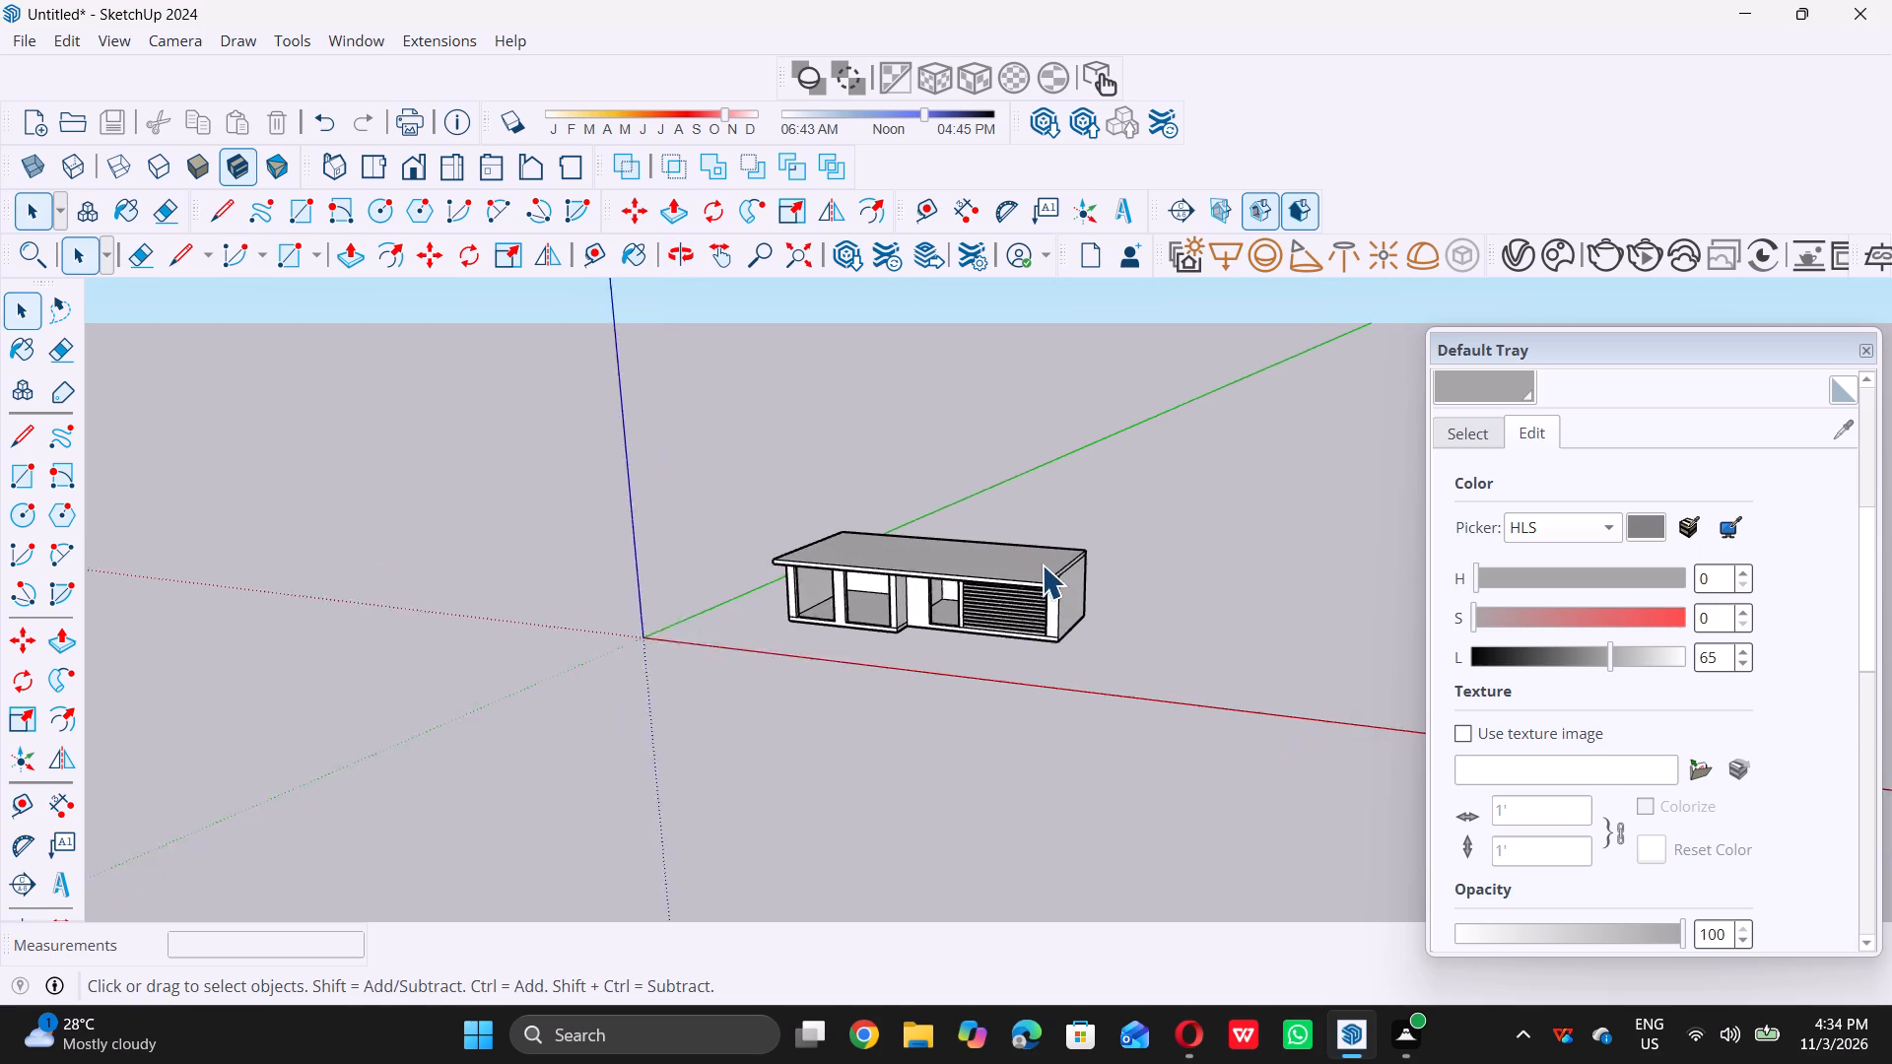
{"action": "scroll", "coordinate": [1042, 565], "scroll_direction": "up", "scroll_amount": 3}
{"action": "scroll", "coordinate": [1042, 563], "scroll_direction": "down", "scroll_amount": 1}
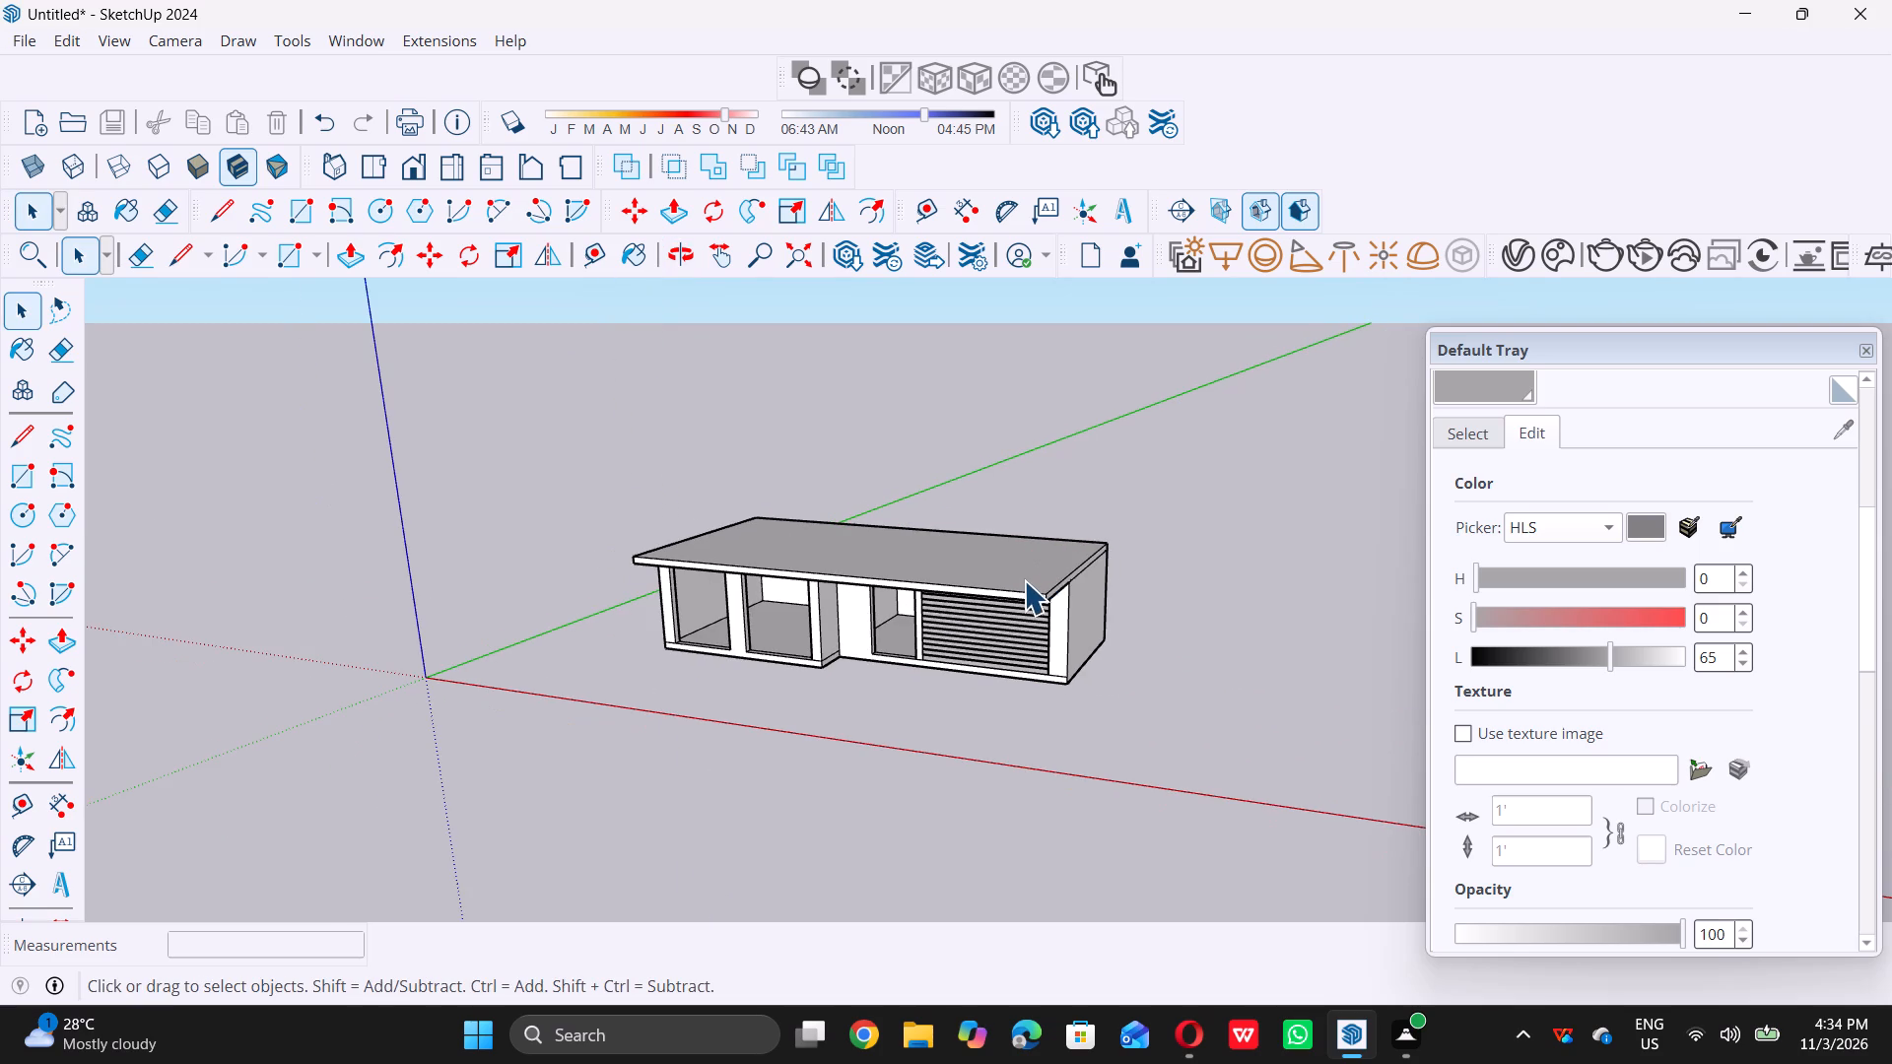
{"action": "scroll", "coordinate": [1024, 580], "scroll_direction": "up", "scroll_amount": 6}
{"action": "scroll", "coordinate": [1024, 580], "scroll_direction": "down", "scroll_amount": 6}
{"action": "middle_click_drag", "start_coordinate": [1009, 539], "coordinate": [999, 574]}
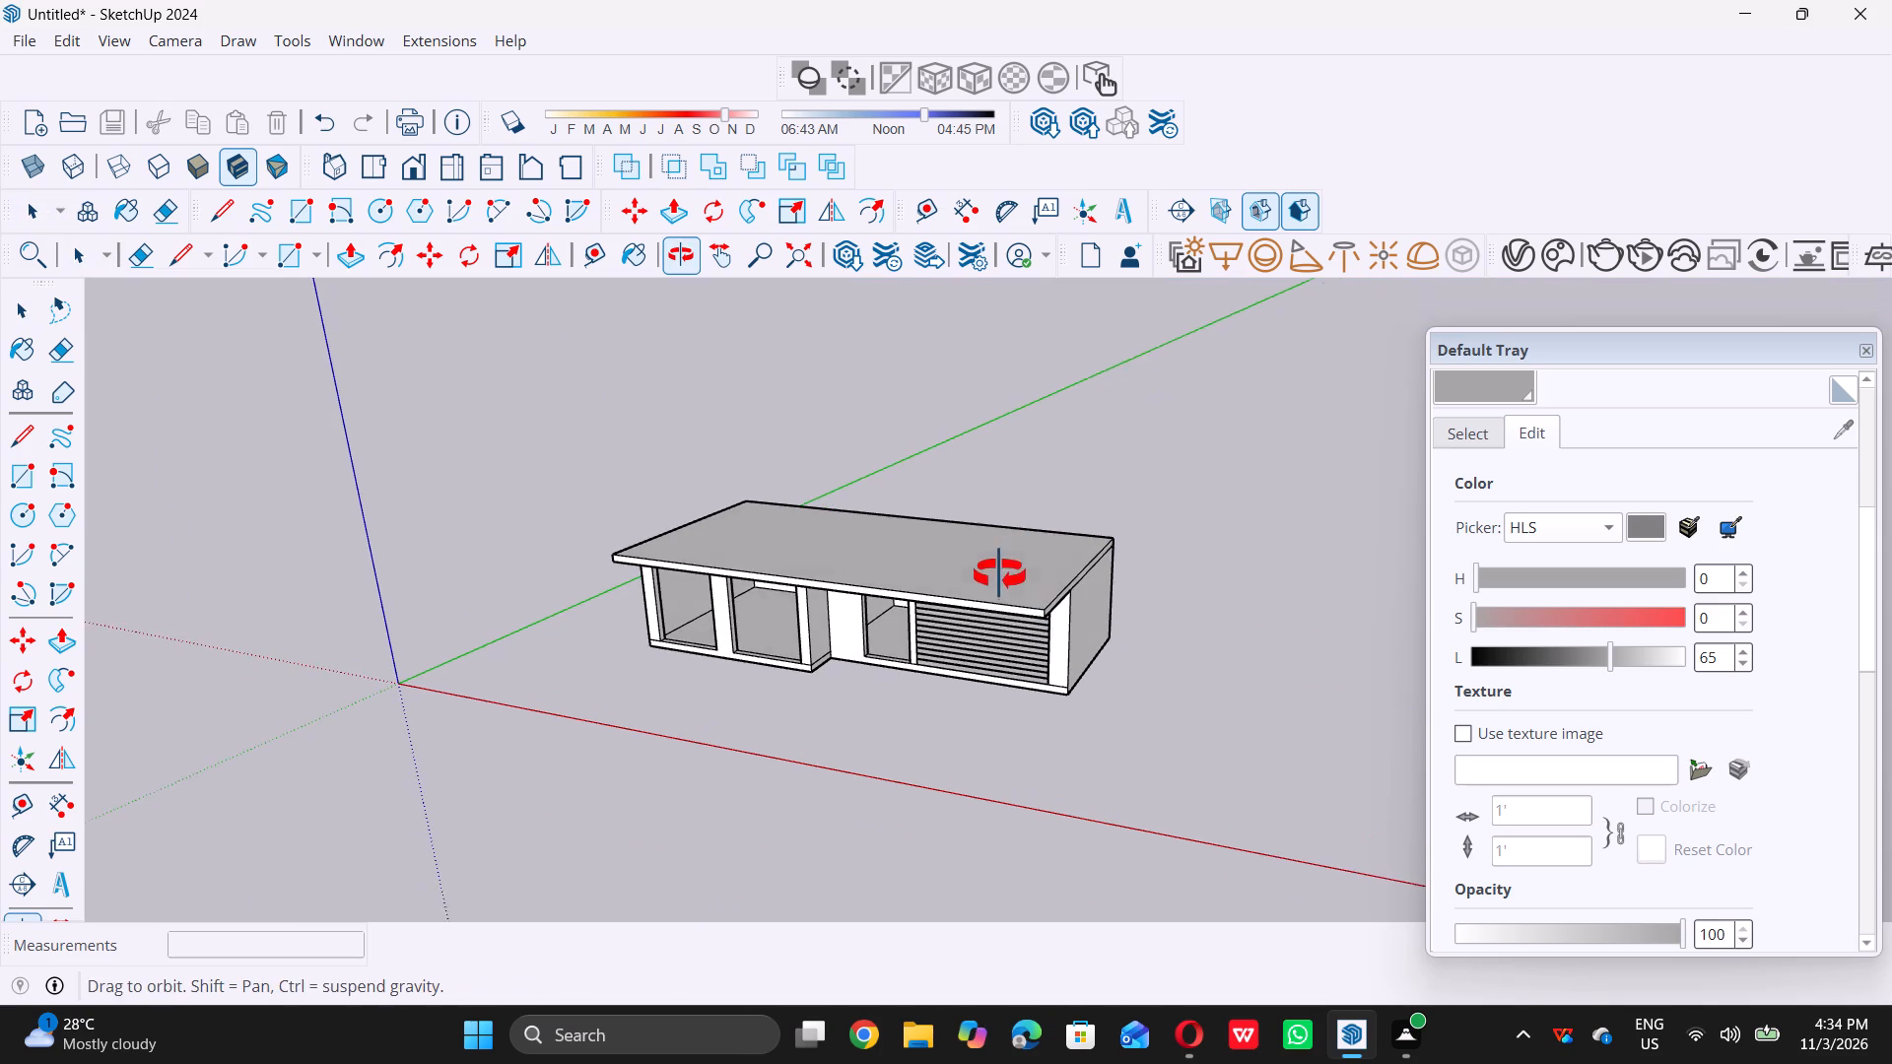
{"action": "middle_click_drag", "start_coordinate": [999, 574], "coordinate": [999, 576]}
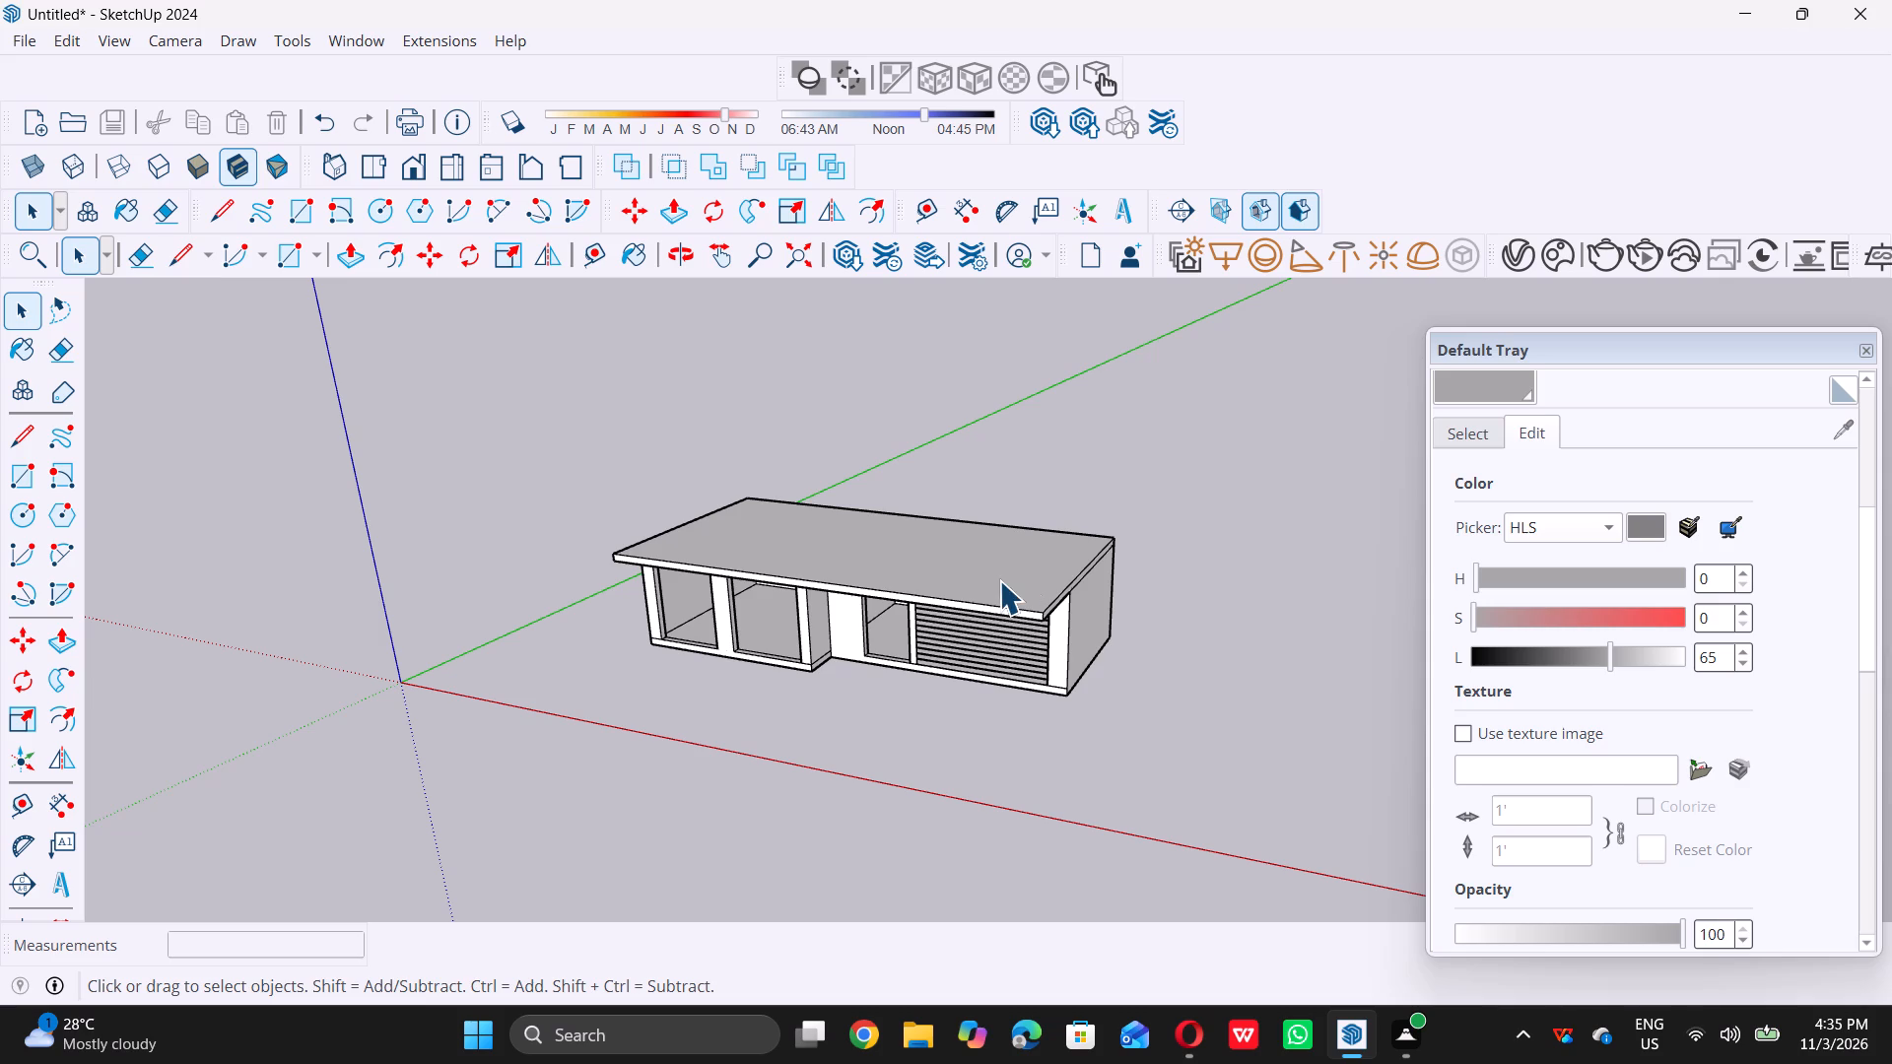
{"action": "scroll", "coordinate": [1118, 458], "scroll_direction": "down", "scroll_amount": 5}
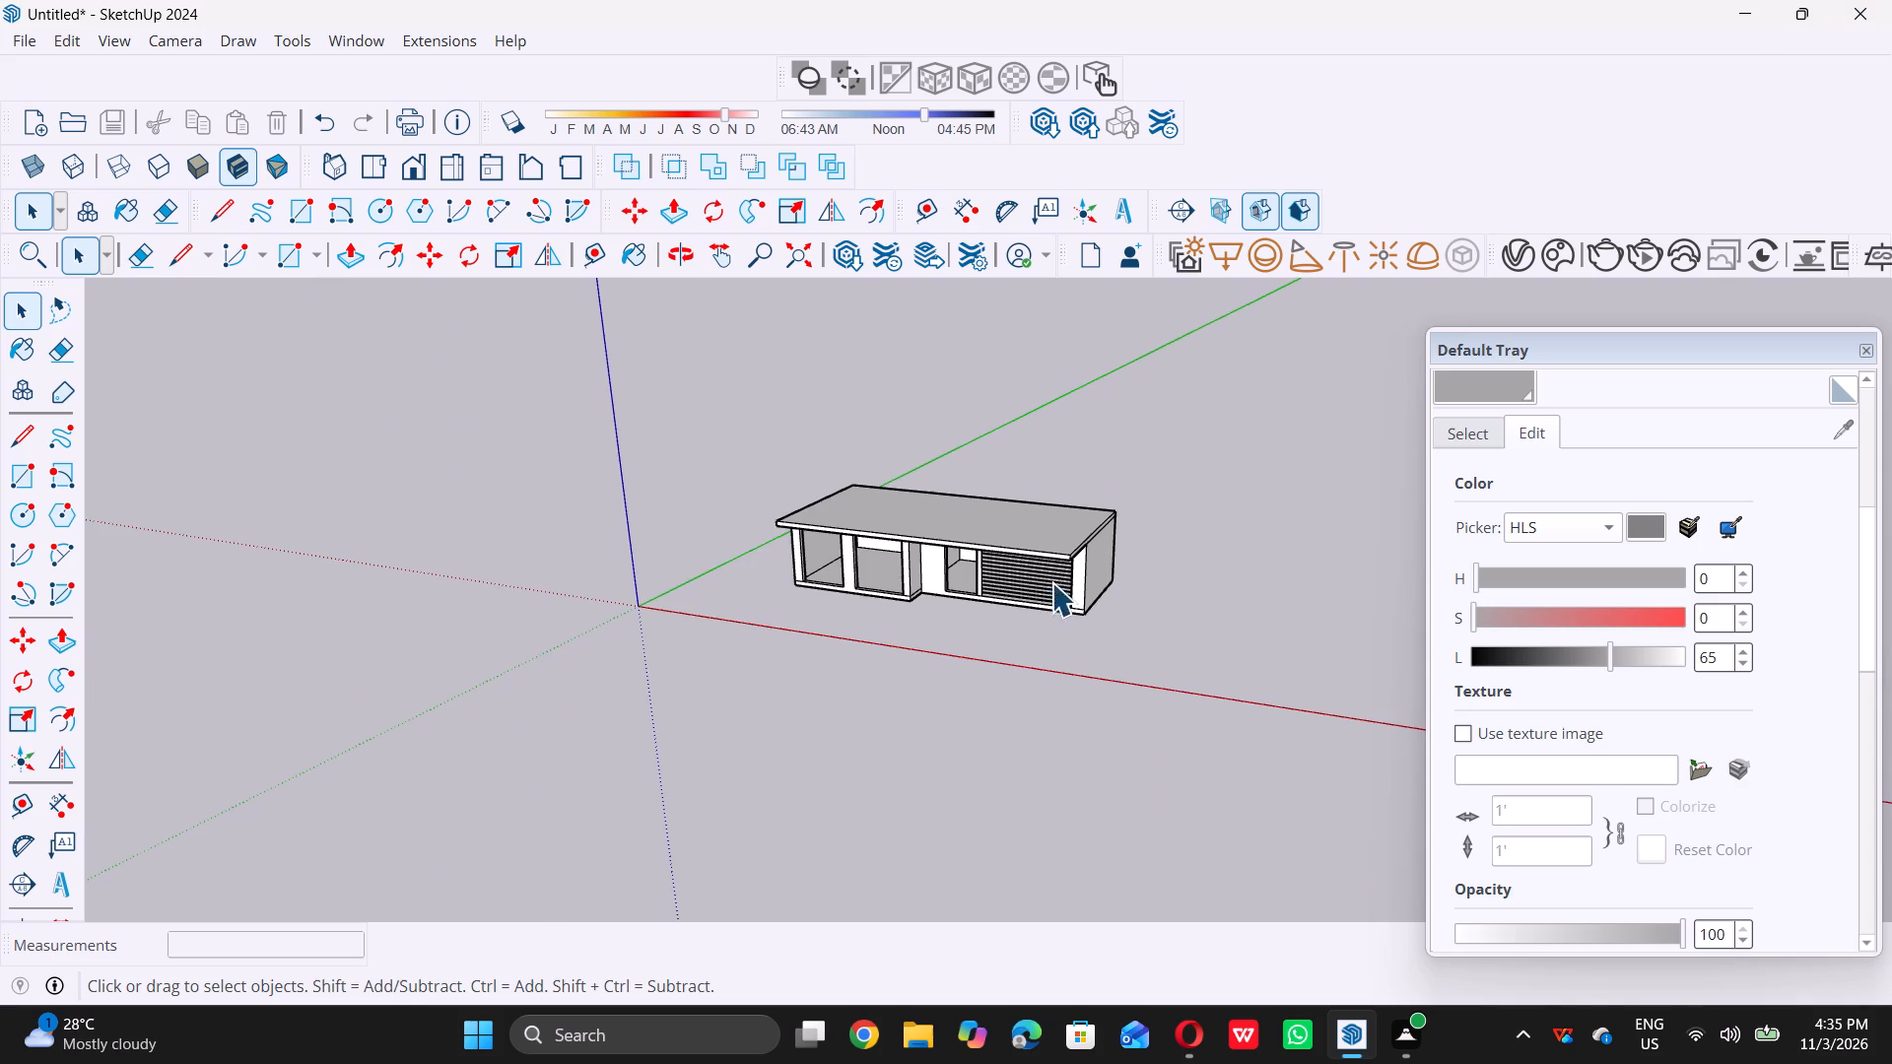
{"action": "middle_click_drag", "start_coordinate": [1044, 598], "coordinate": [1092, 501]}
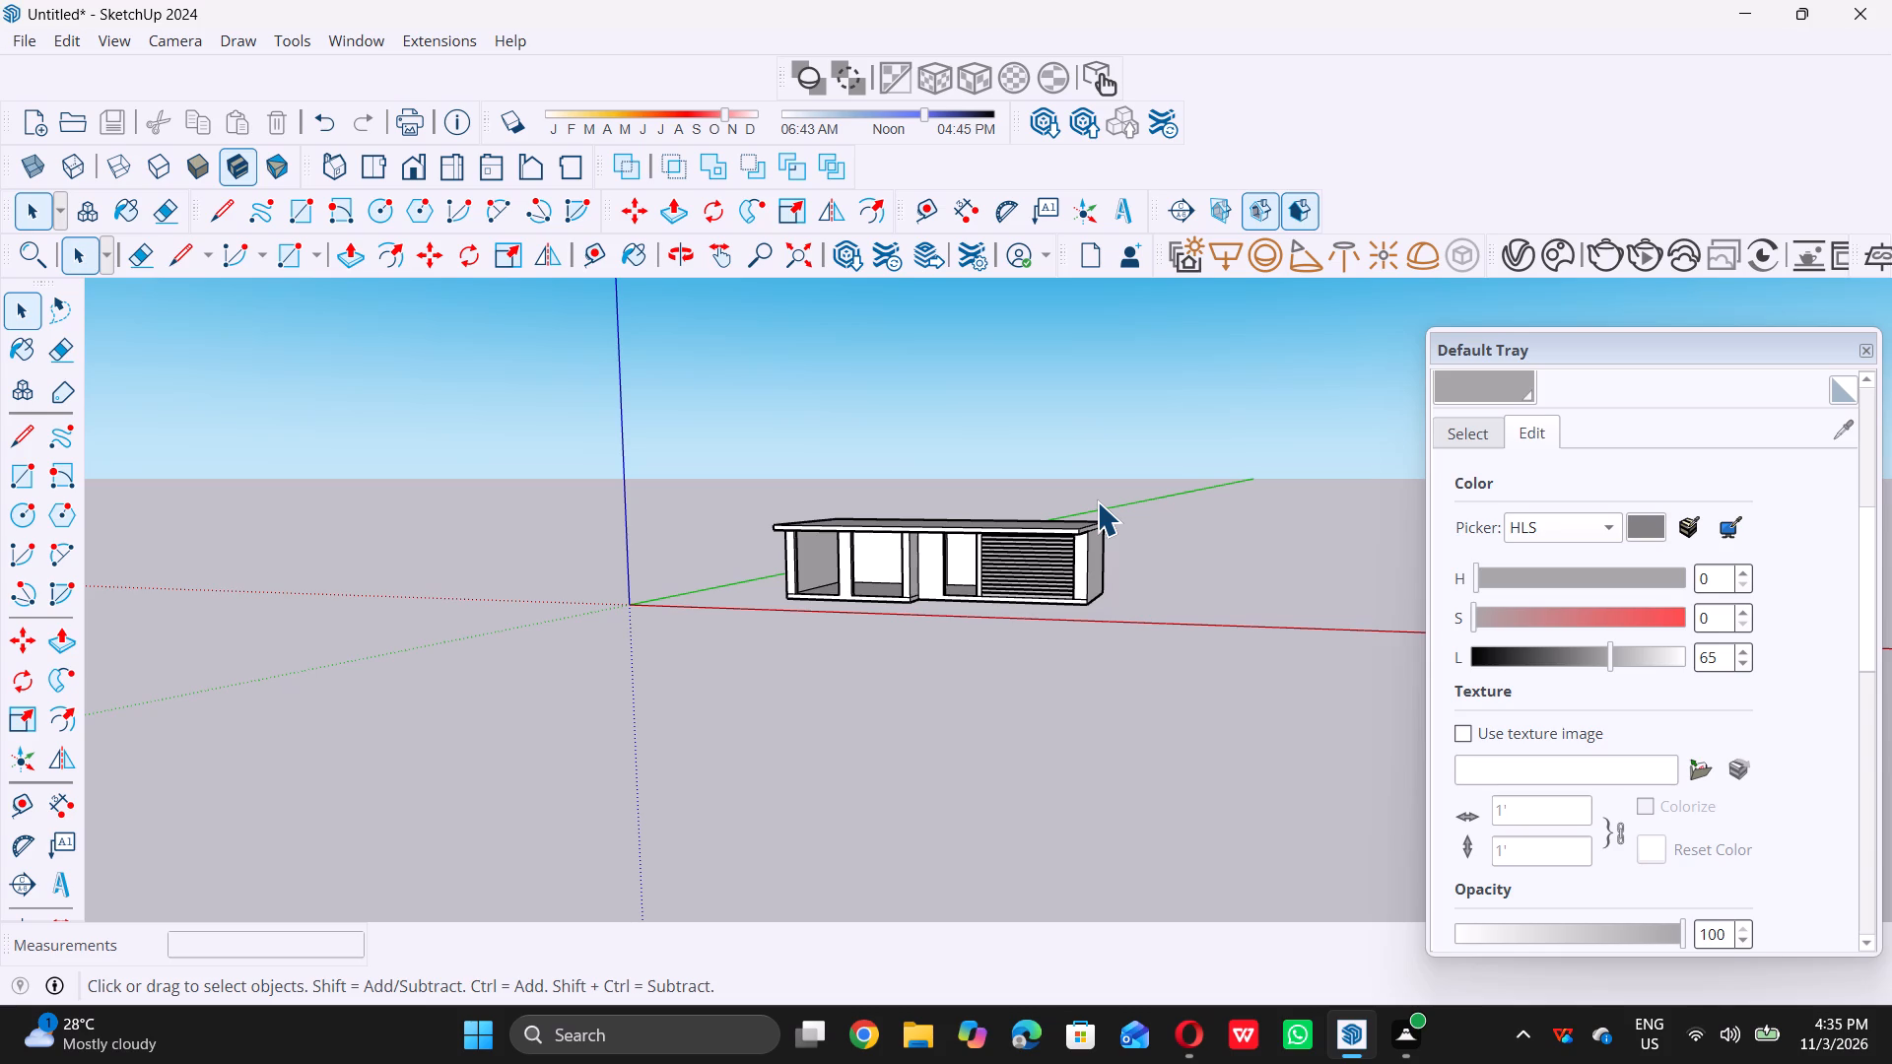
{"action": "middle_click_drag", "start_coordinate": [864, 535], "coordinate": [820, 675]}
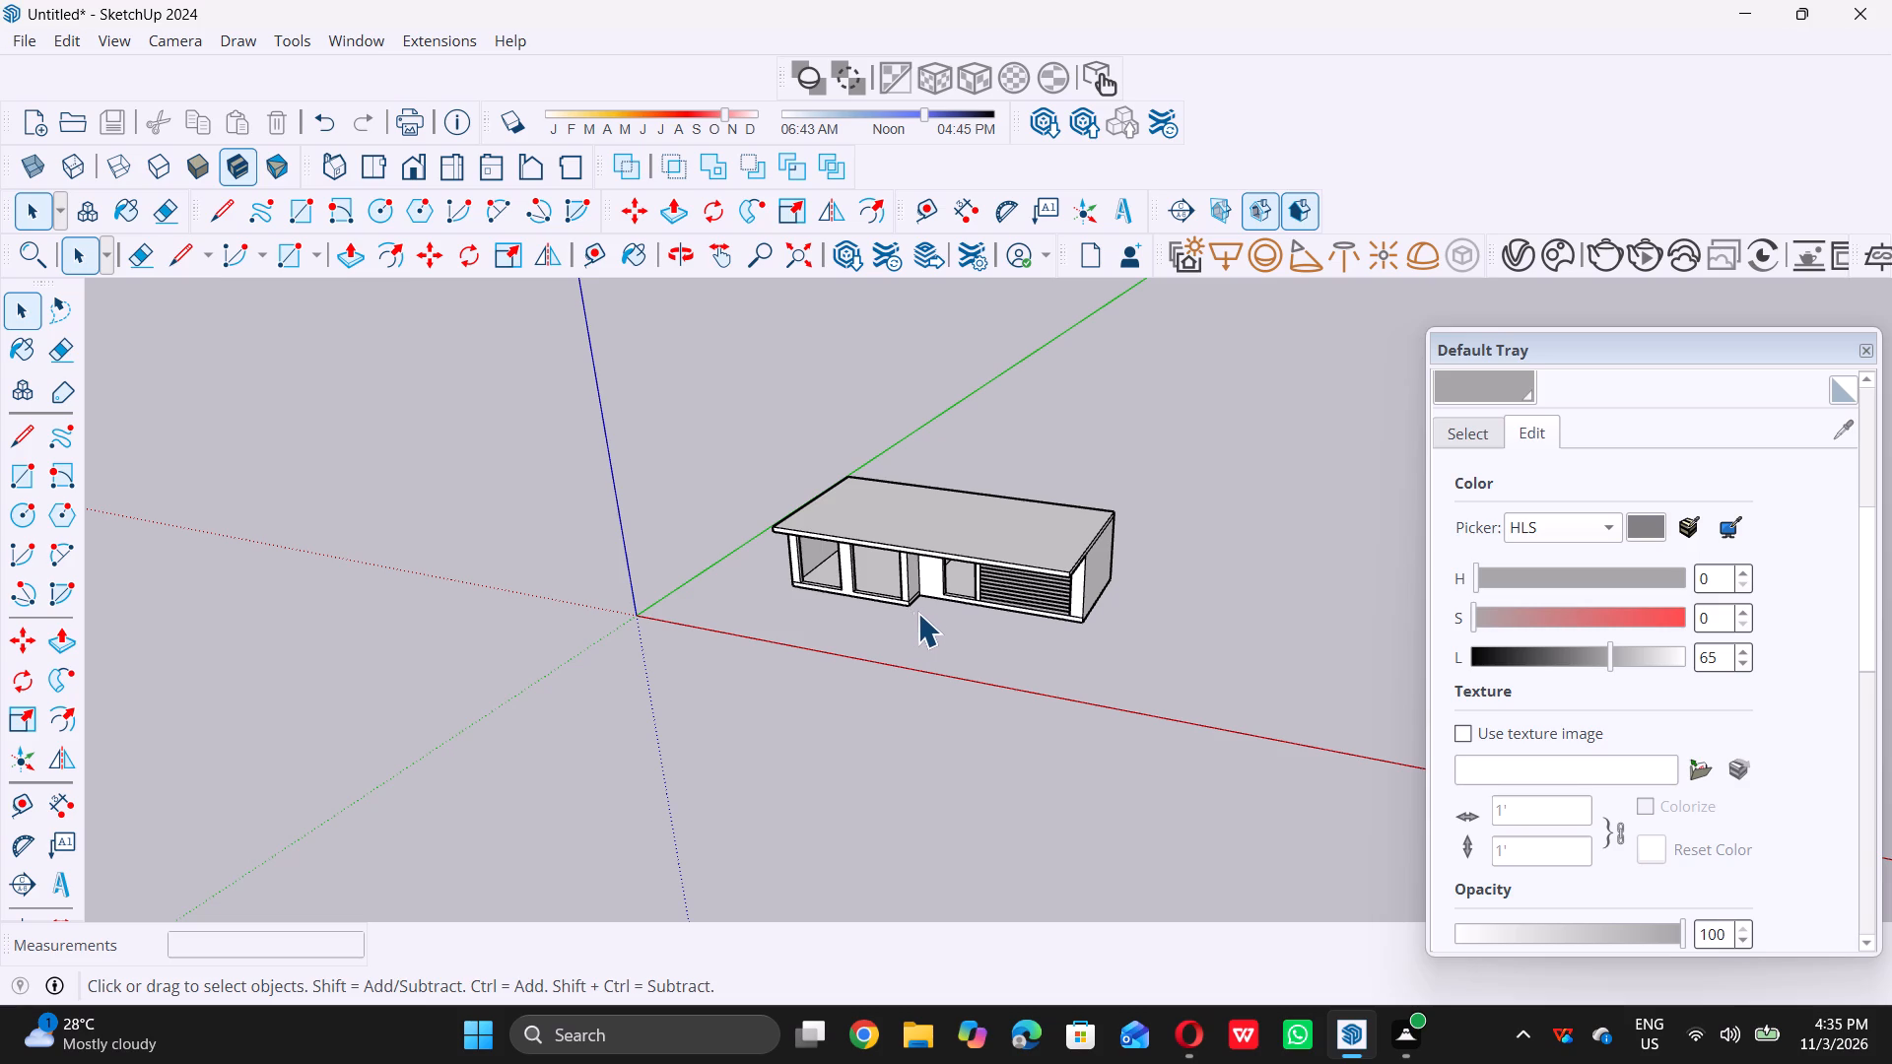
{"action": "middle_click_drag", "start_coordinate": [980, 592], "coordinate": [1089, 499]}
{"action": "middle_click", "coordinate": [1089, 499]}
{"action": "middle_click", "coordinate": [1089, 499]}
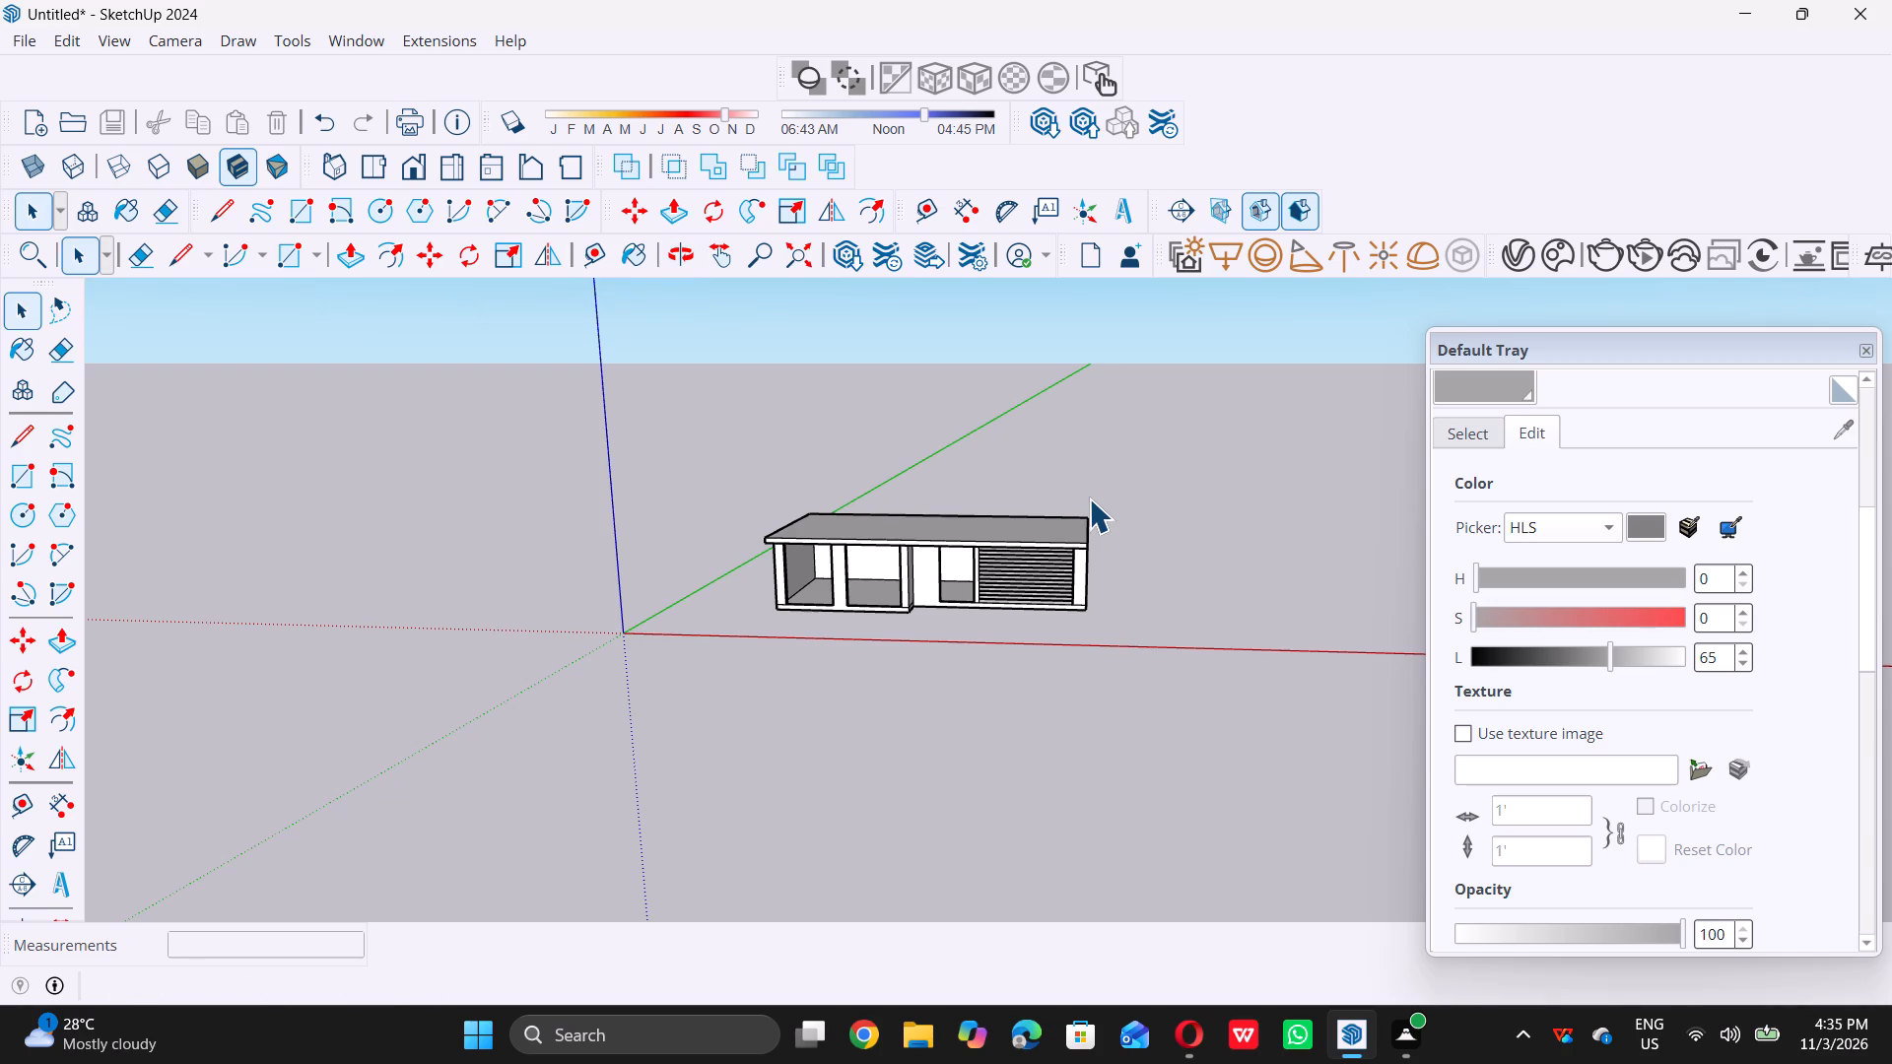
{"action": "middle_click_drag", "start_coordinate": [1089, 499], "coordinate": [1101, 480]}
{"action": "scroll", "coordinate": [978, 609], "scroll_direction": "up", "scroll_amount": 5}
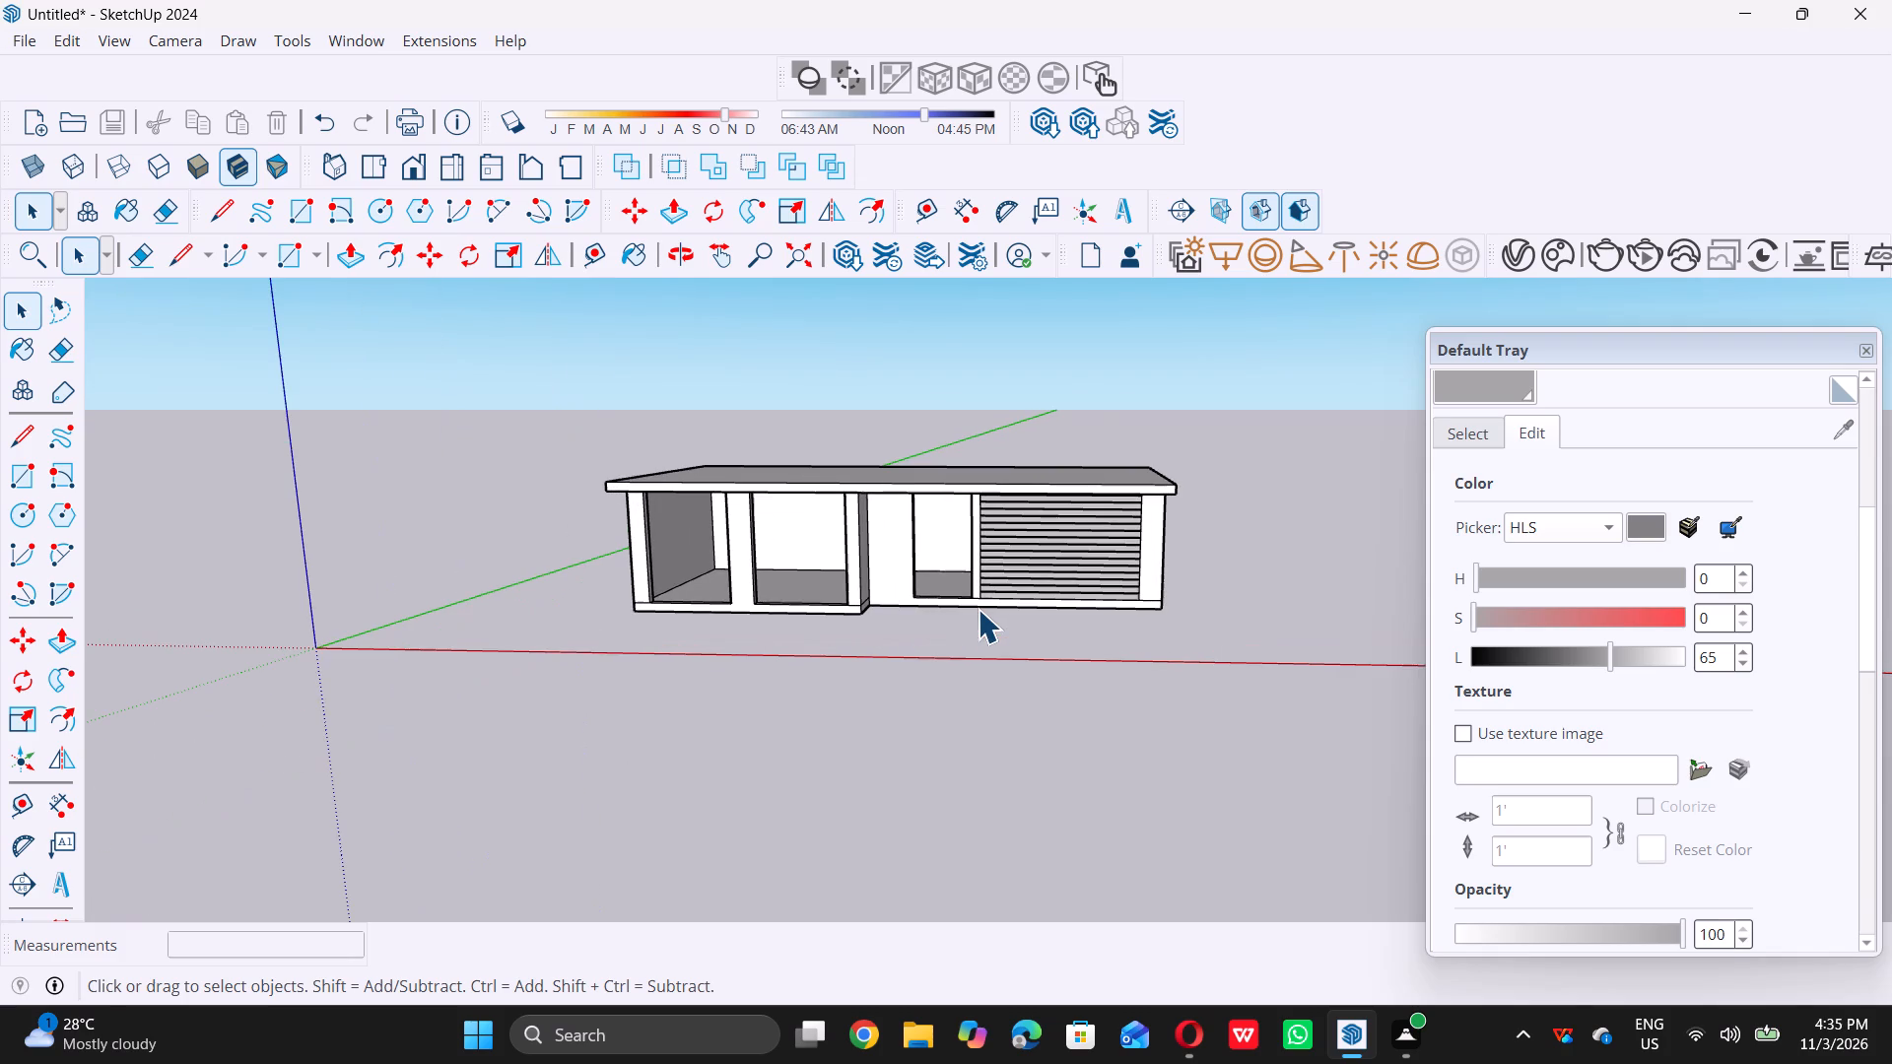
{"action": "middle_click_drag", "start_coordinate": [978, 592], "coordinate": [982, 566]}
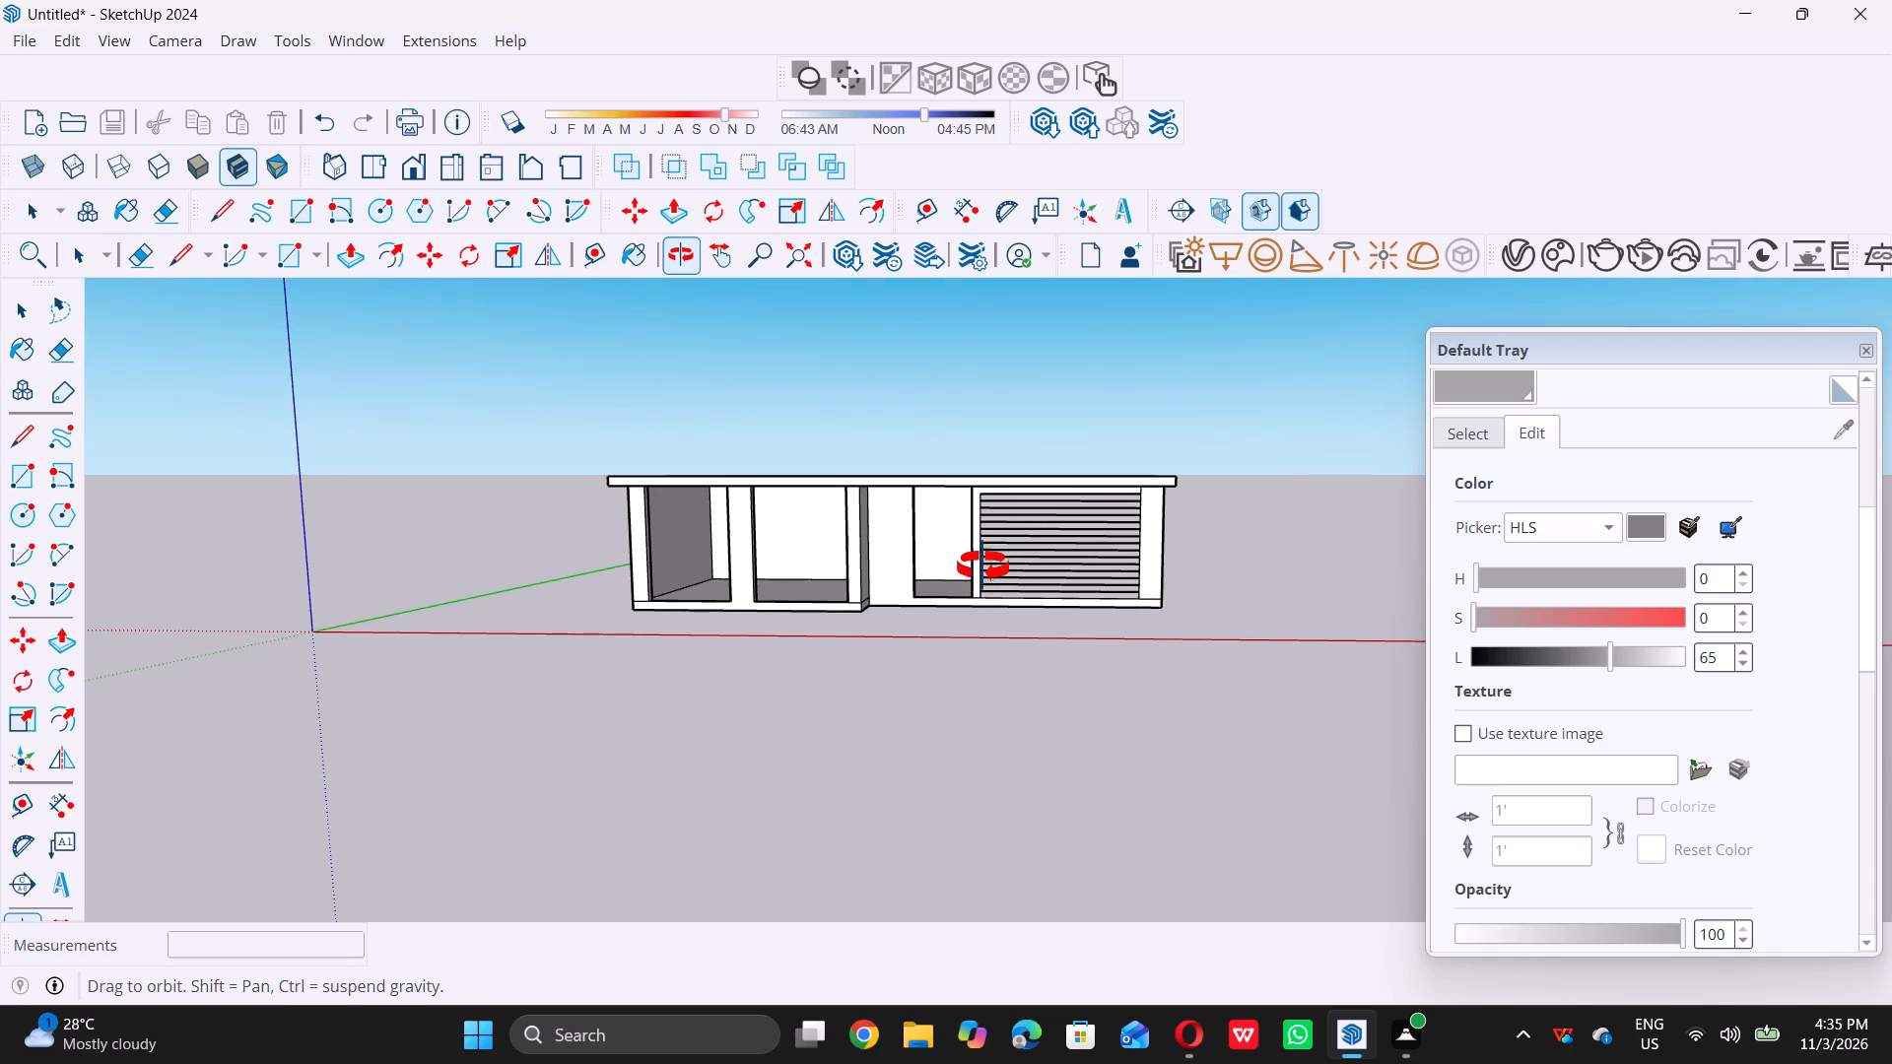
{"action": "middle_click_drag", "start_coordinate": [982, 566], "coordinate": [980, 604]}
{"action": "scroll", "coordinate": [980, 606], "scroll_direction": "up", "scroll_amount": 1}
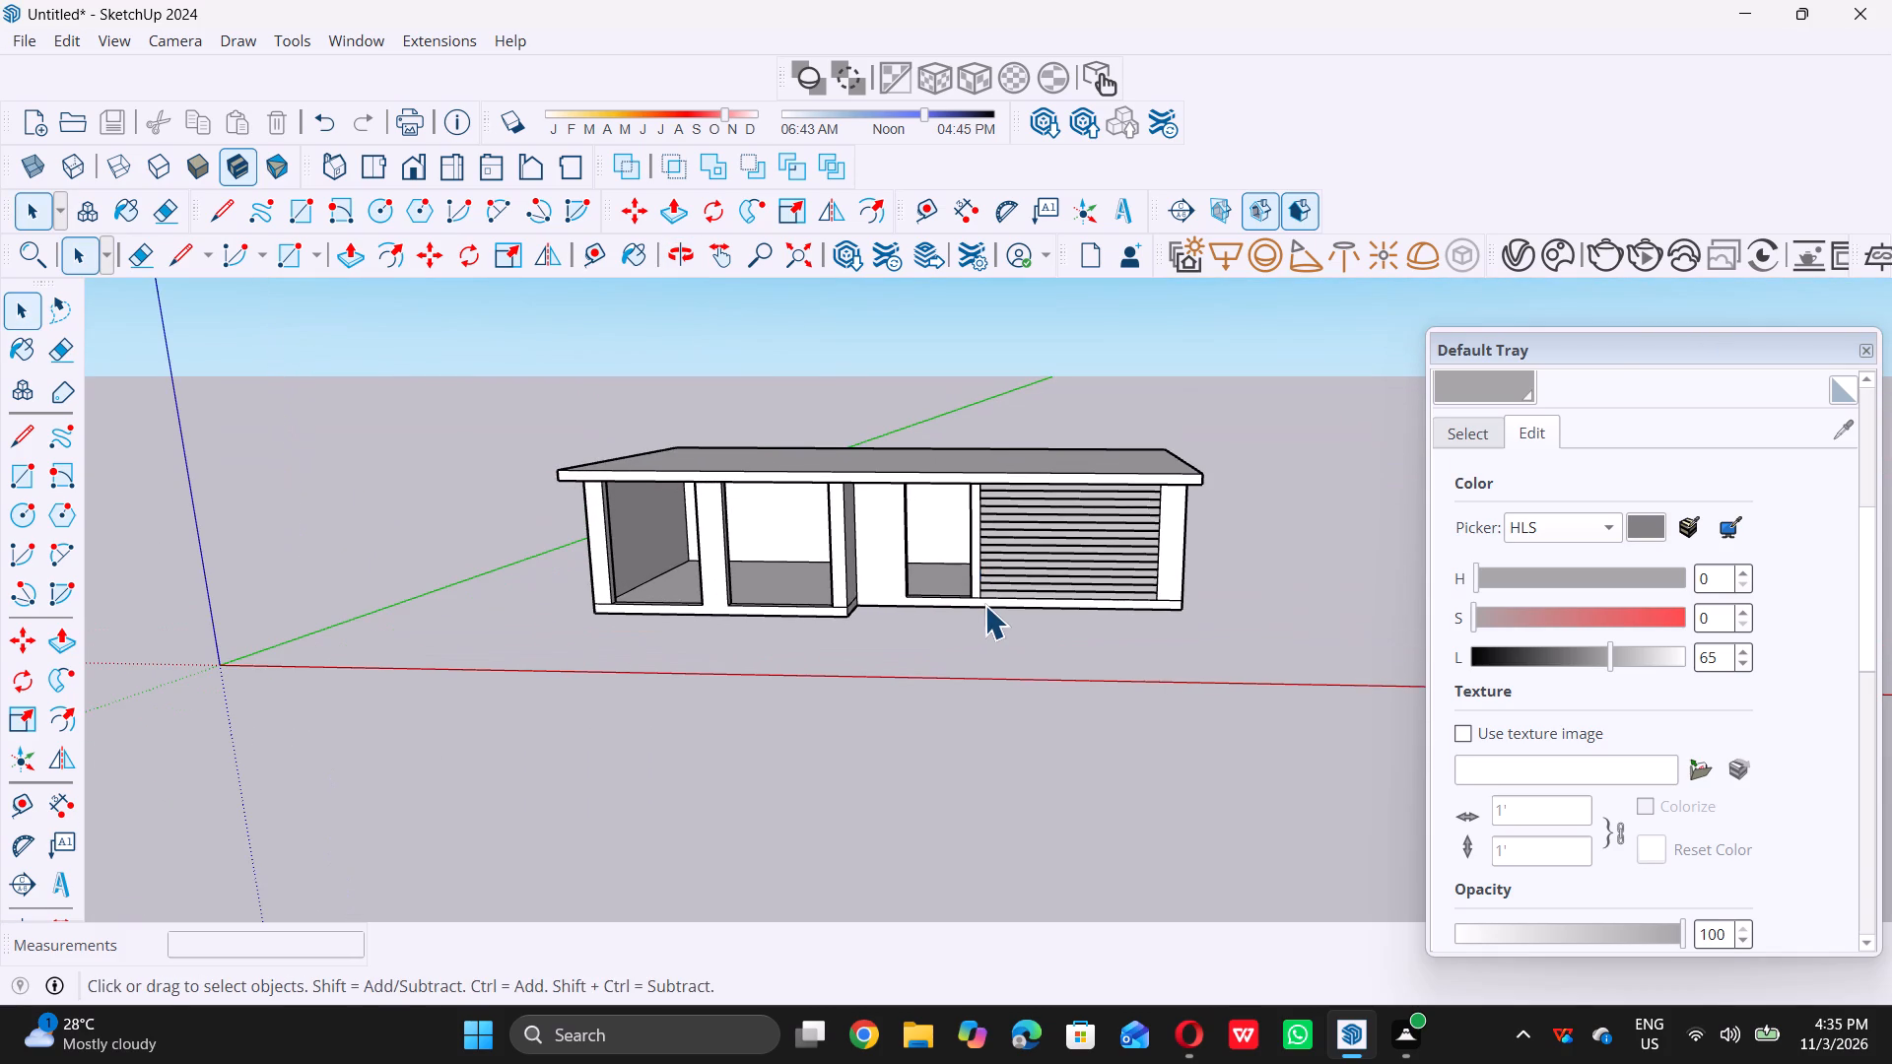
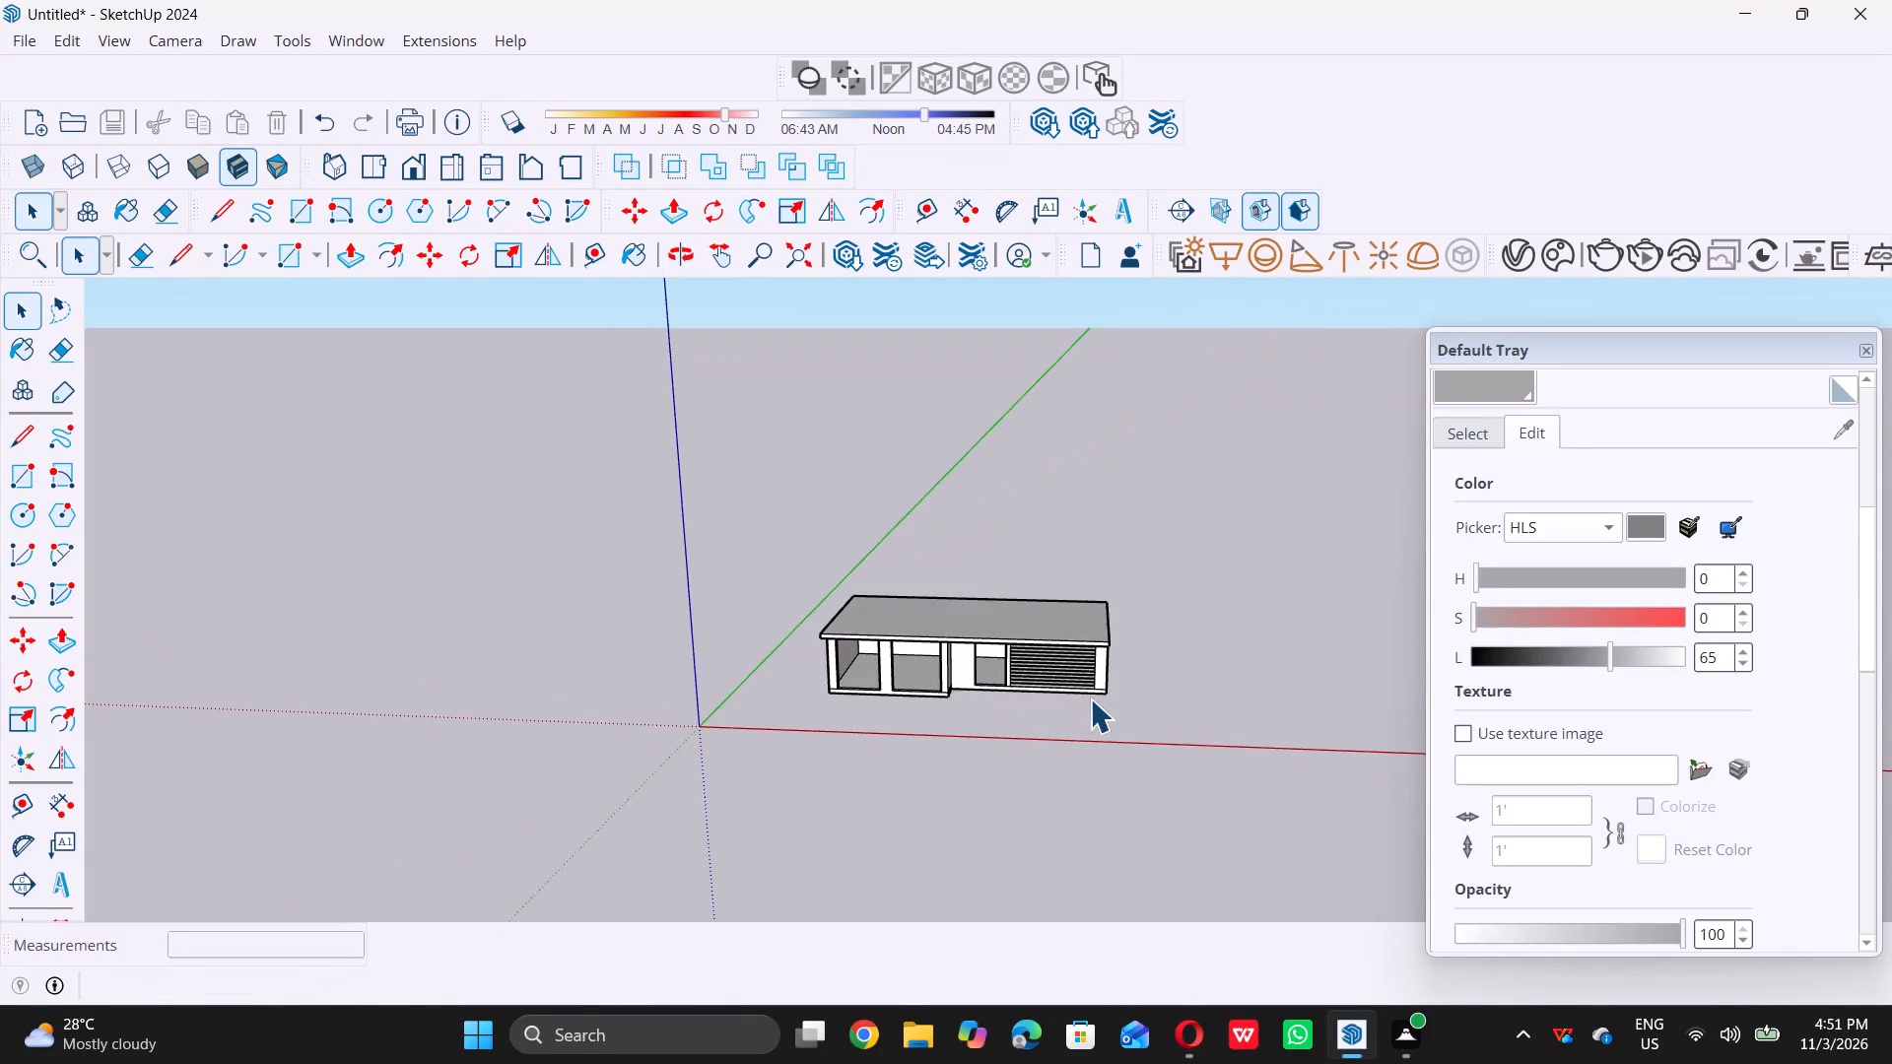
Offset the roof's top outline inward to form a narrow border around the roof edge.
{"action": "scroll", "coordinate": [1097, 694], "scroll_direction": "up", "scroll_amount": 7}
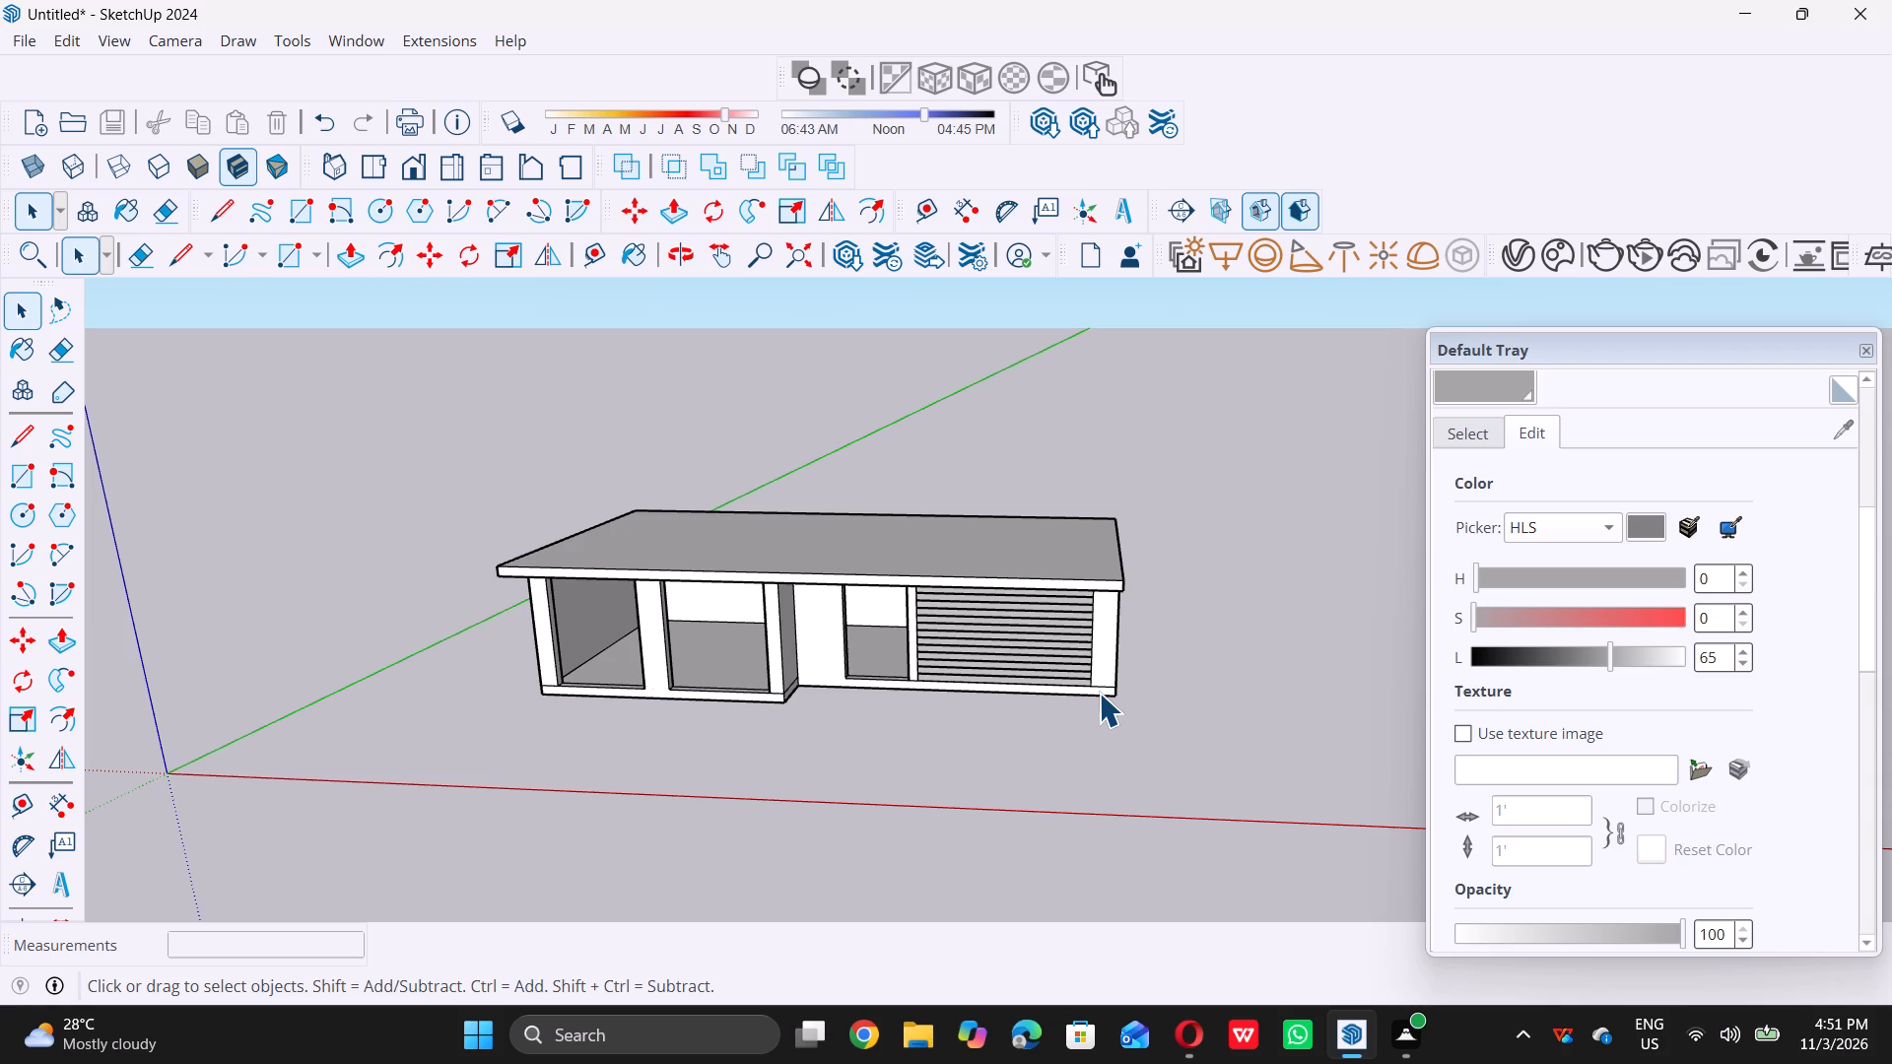
{"action": "scroll", "coordinate": [862, 606], "scroll_direction": "down", "scroll_amount": 4}
{"action": "middle_click_drag", "start_coordinate": [887, 541], "coordinate": [823, 634]}
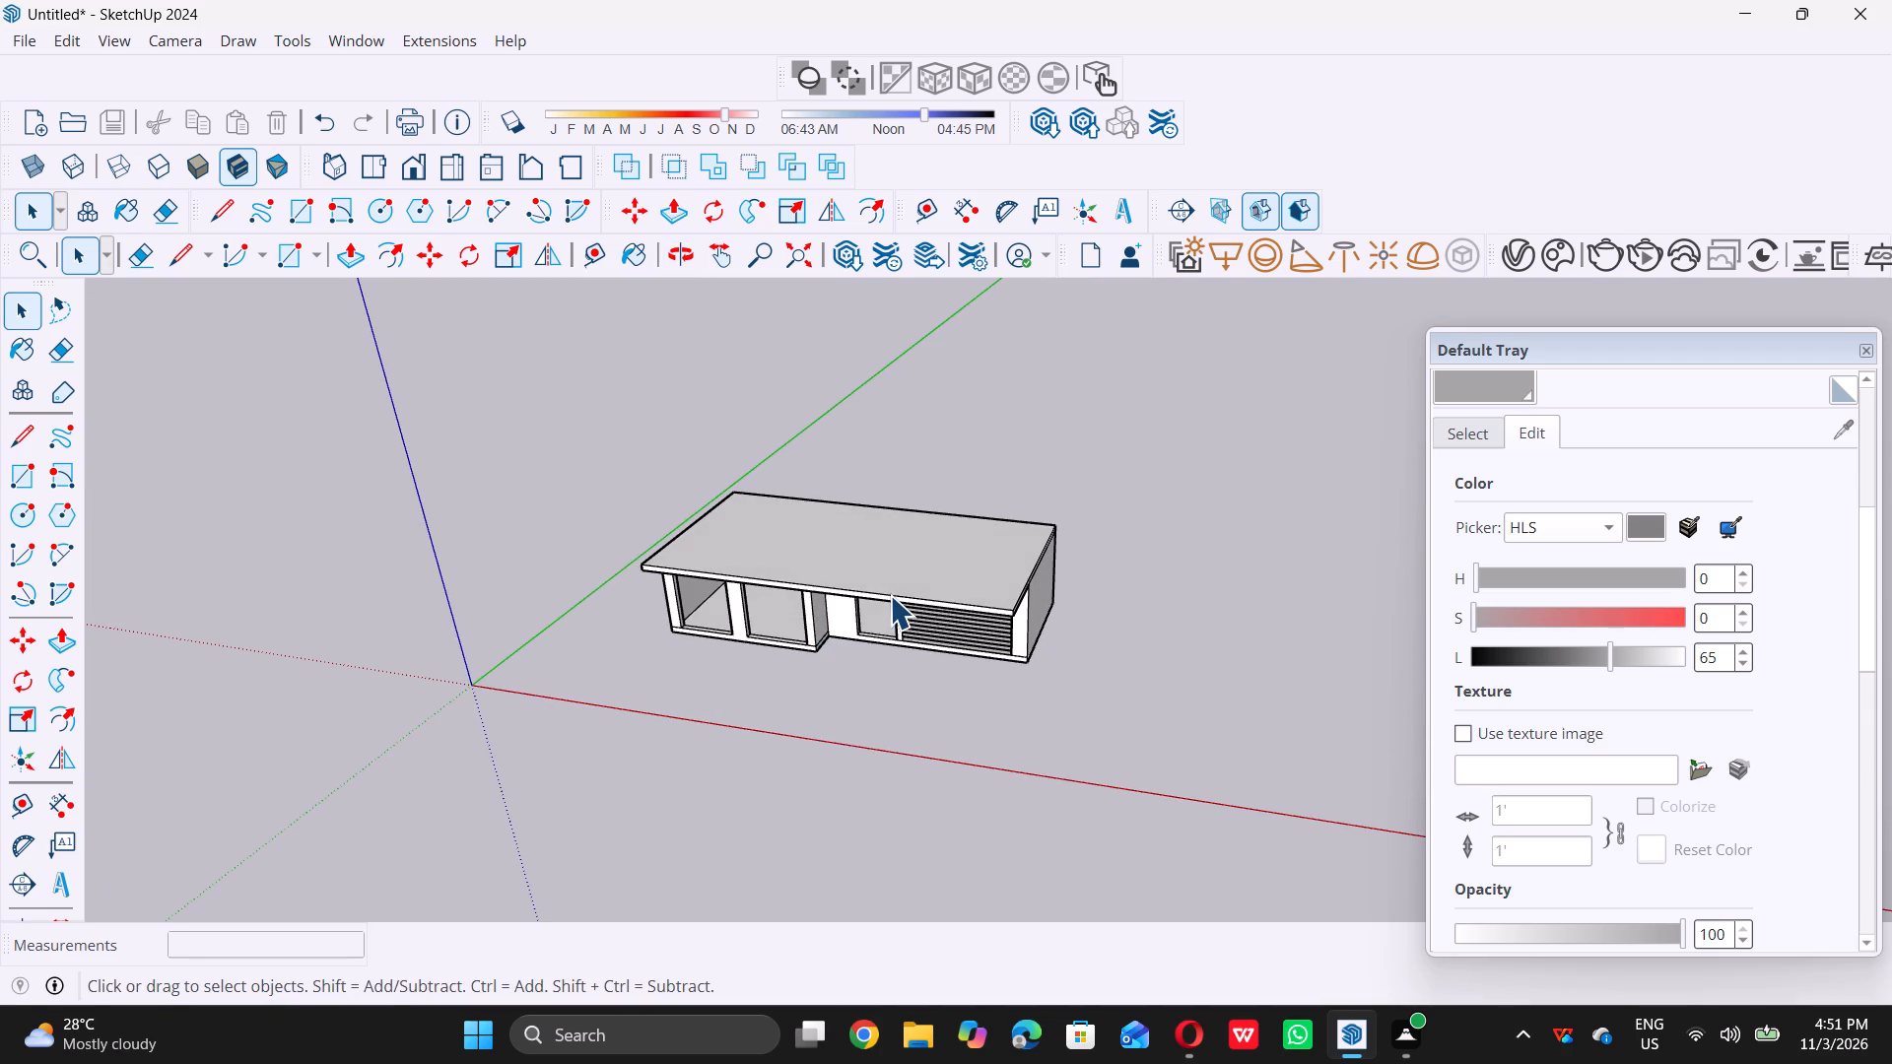
{"action": "middle_click_drag", "start_coordinate": [841, 587], "coordinate": [828, 714]}
{"action": "middle_click", "coordinate": [828, 716]}
{"action": "scroll", "coordinate": [912, 578], "scroll_direction": "up", "scroll_amount": 7}
{"action": "left_click", "coordinate": [912, 573]}
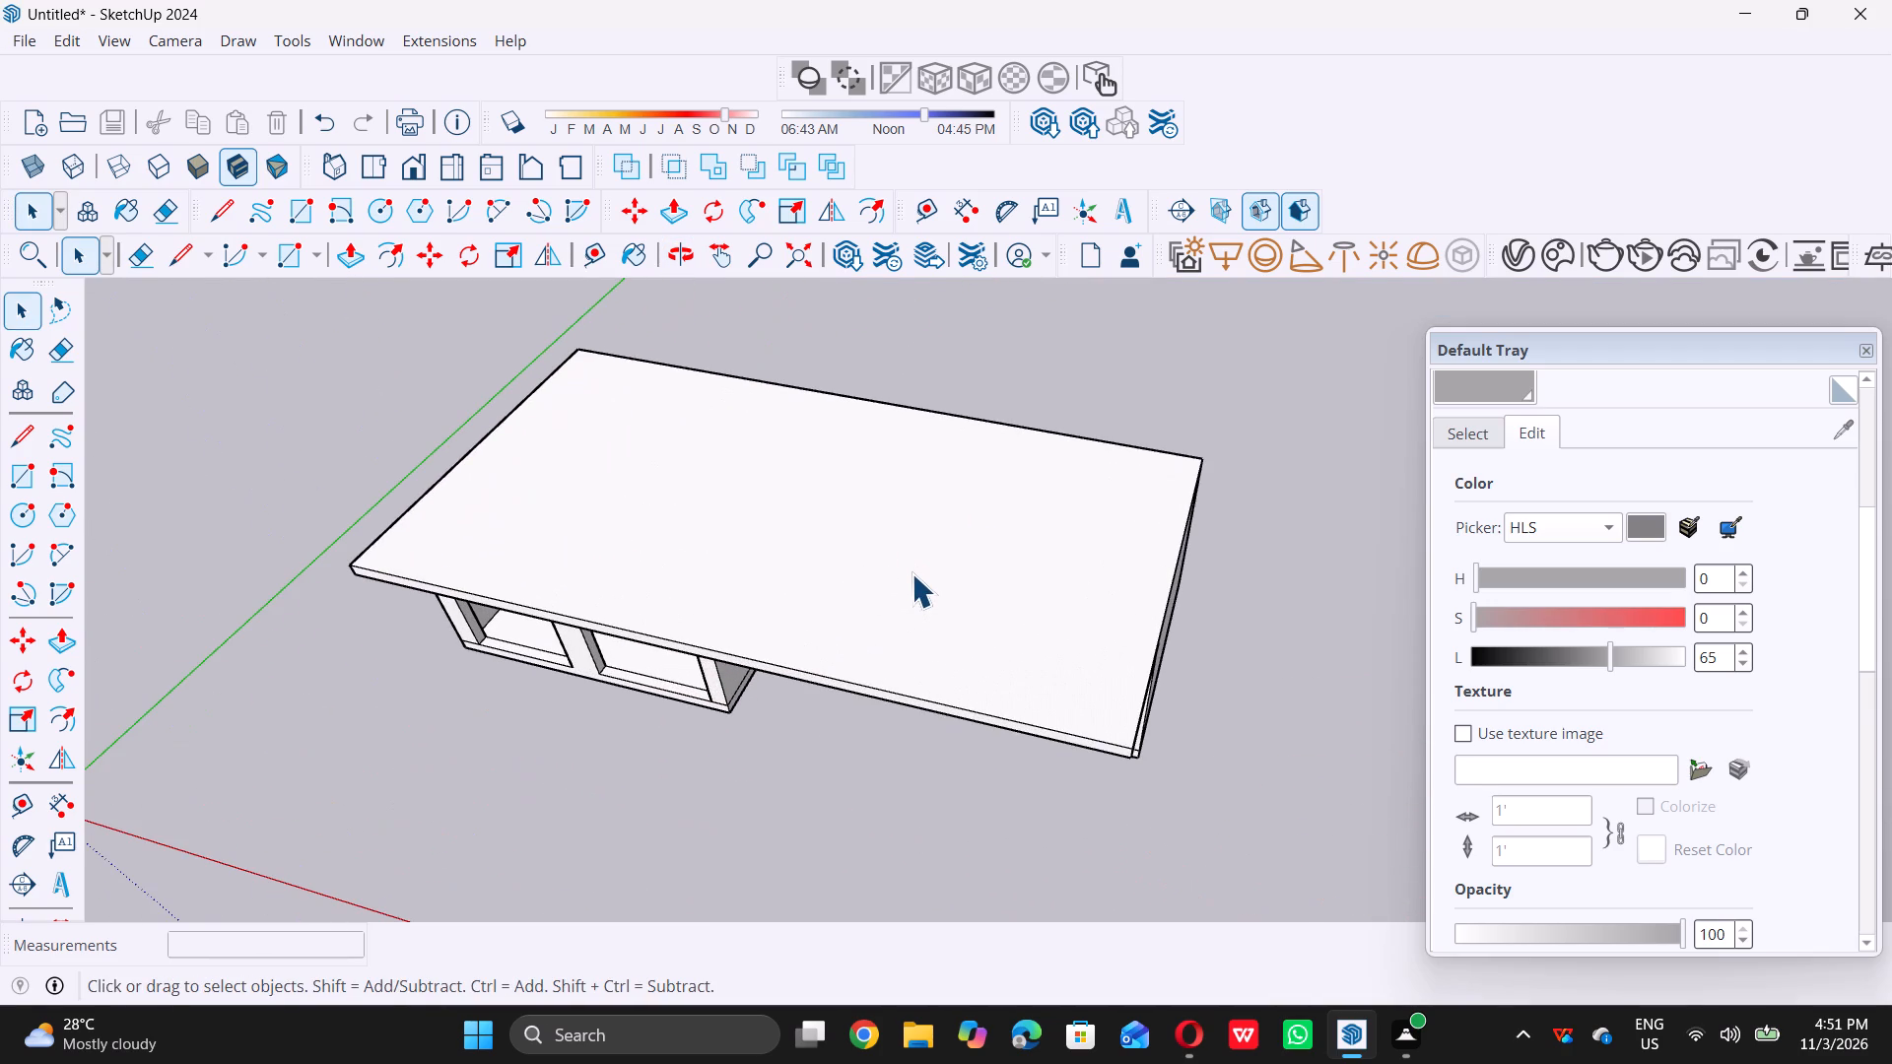
{"action": "key", "text": "f"}
{"action": "triple_click", "coordinate": [912, 572]}
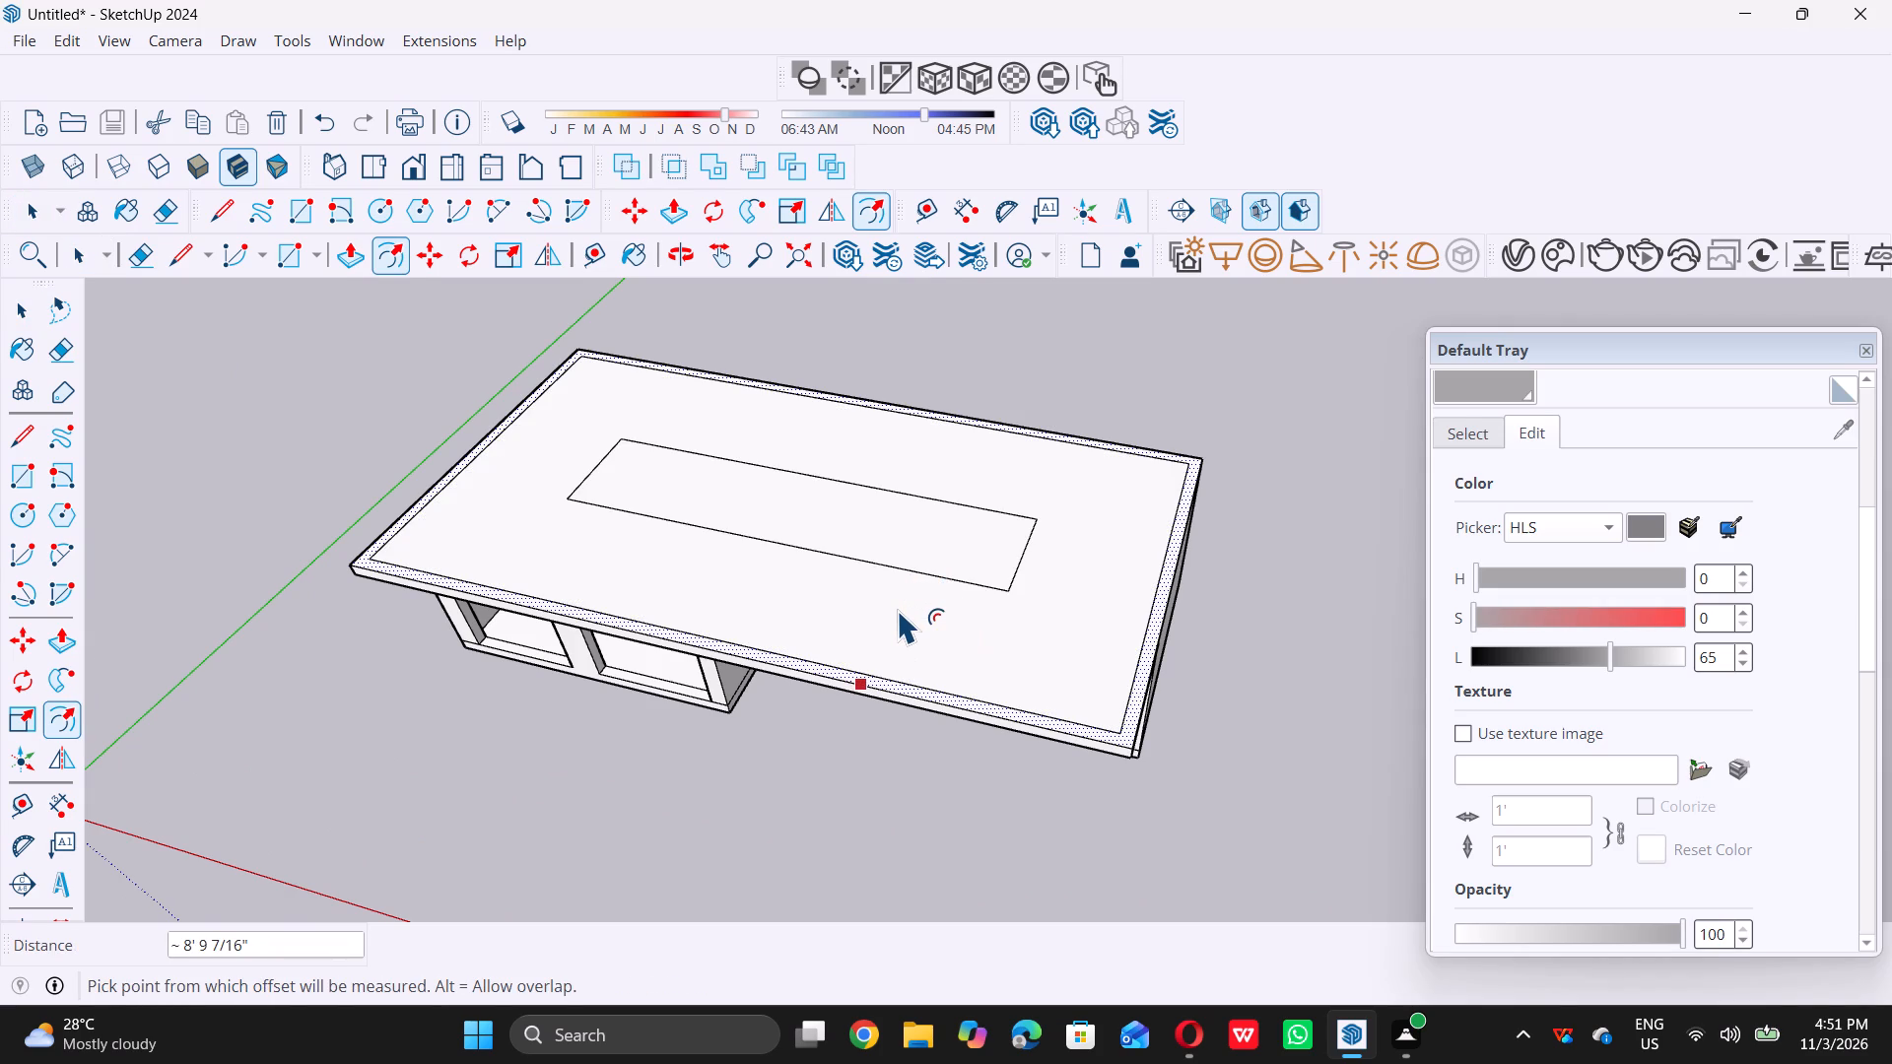
{"action": "key", "text": "ctrl+z"}
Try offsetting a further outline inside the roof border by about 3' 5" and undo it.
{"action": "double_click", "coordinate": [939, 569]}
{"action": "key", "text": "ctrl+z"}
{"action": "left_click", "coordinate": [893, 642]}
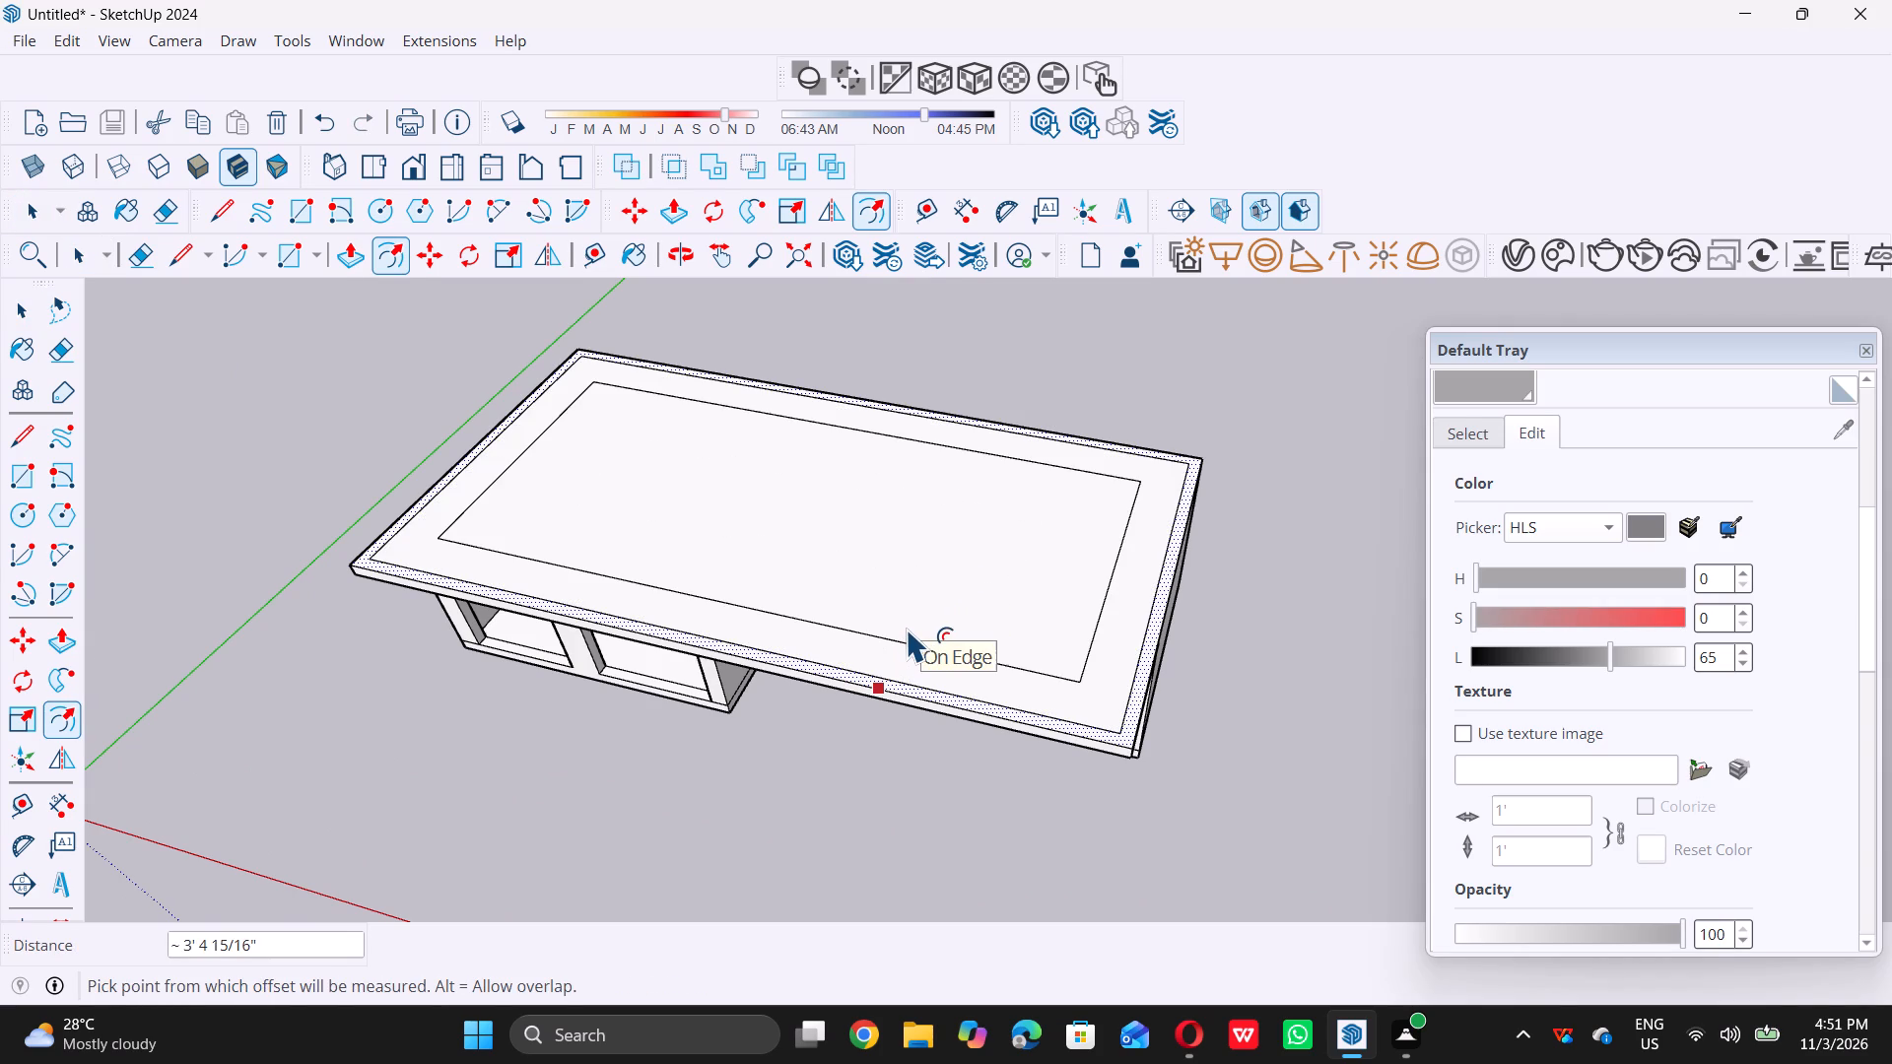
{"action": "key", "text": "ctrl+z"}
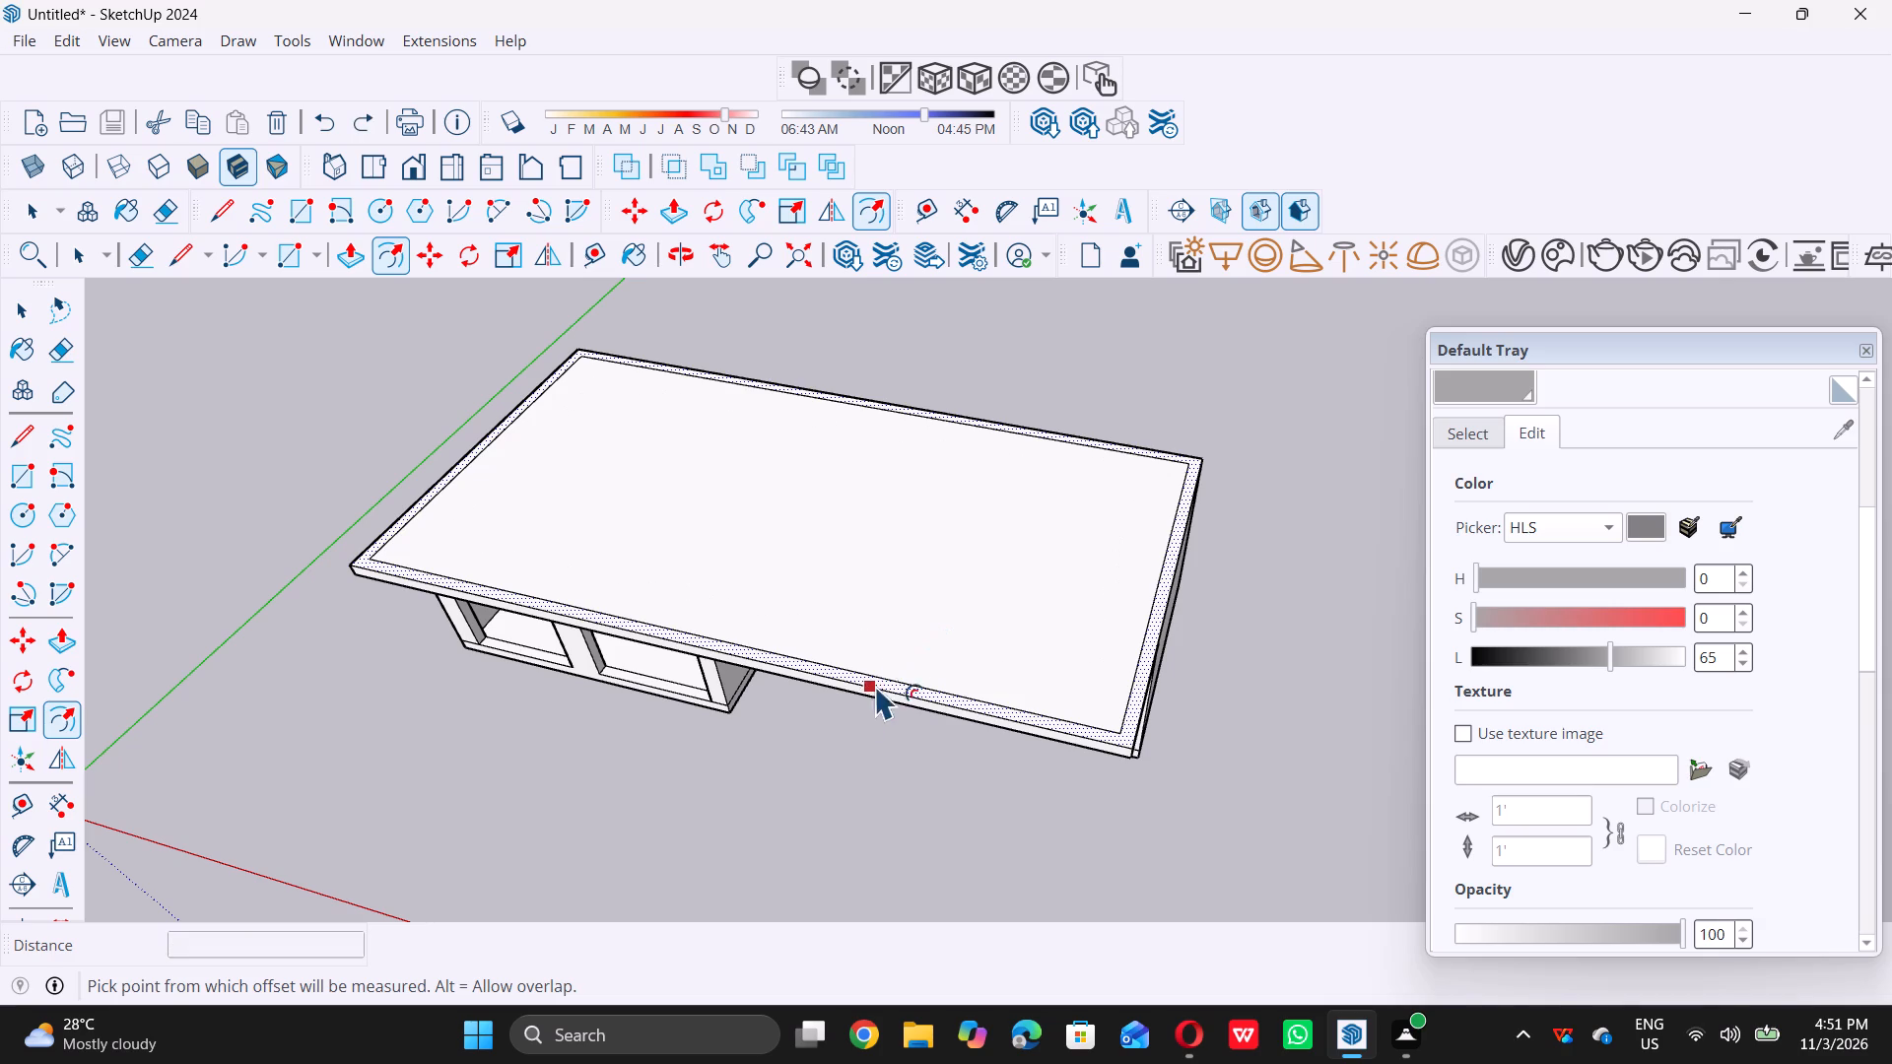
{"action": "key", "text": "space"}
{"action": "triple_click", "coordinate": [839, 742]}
Examine the bordered roof, the front fascia and the soffit of the building from above and from eye level.
{"action": "scroll", "coordinate": [850, 734], "scroll_direction": "down", "scroll_amount": 5}
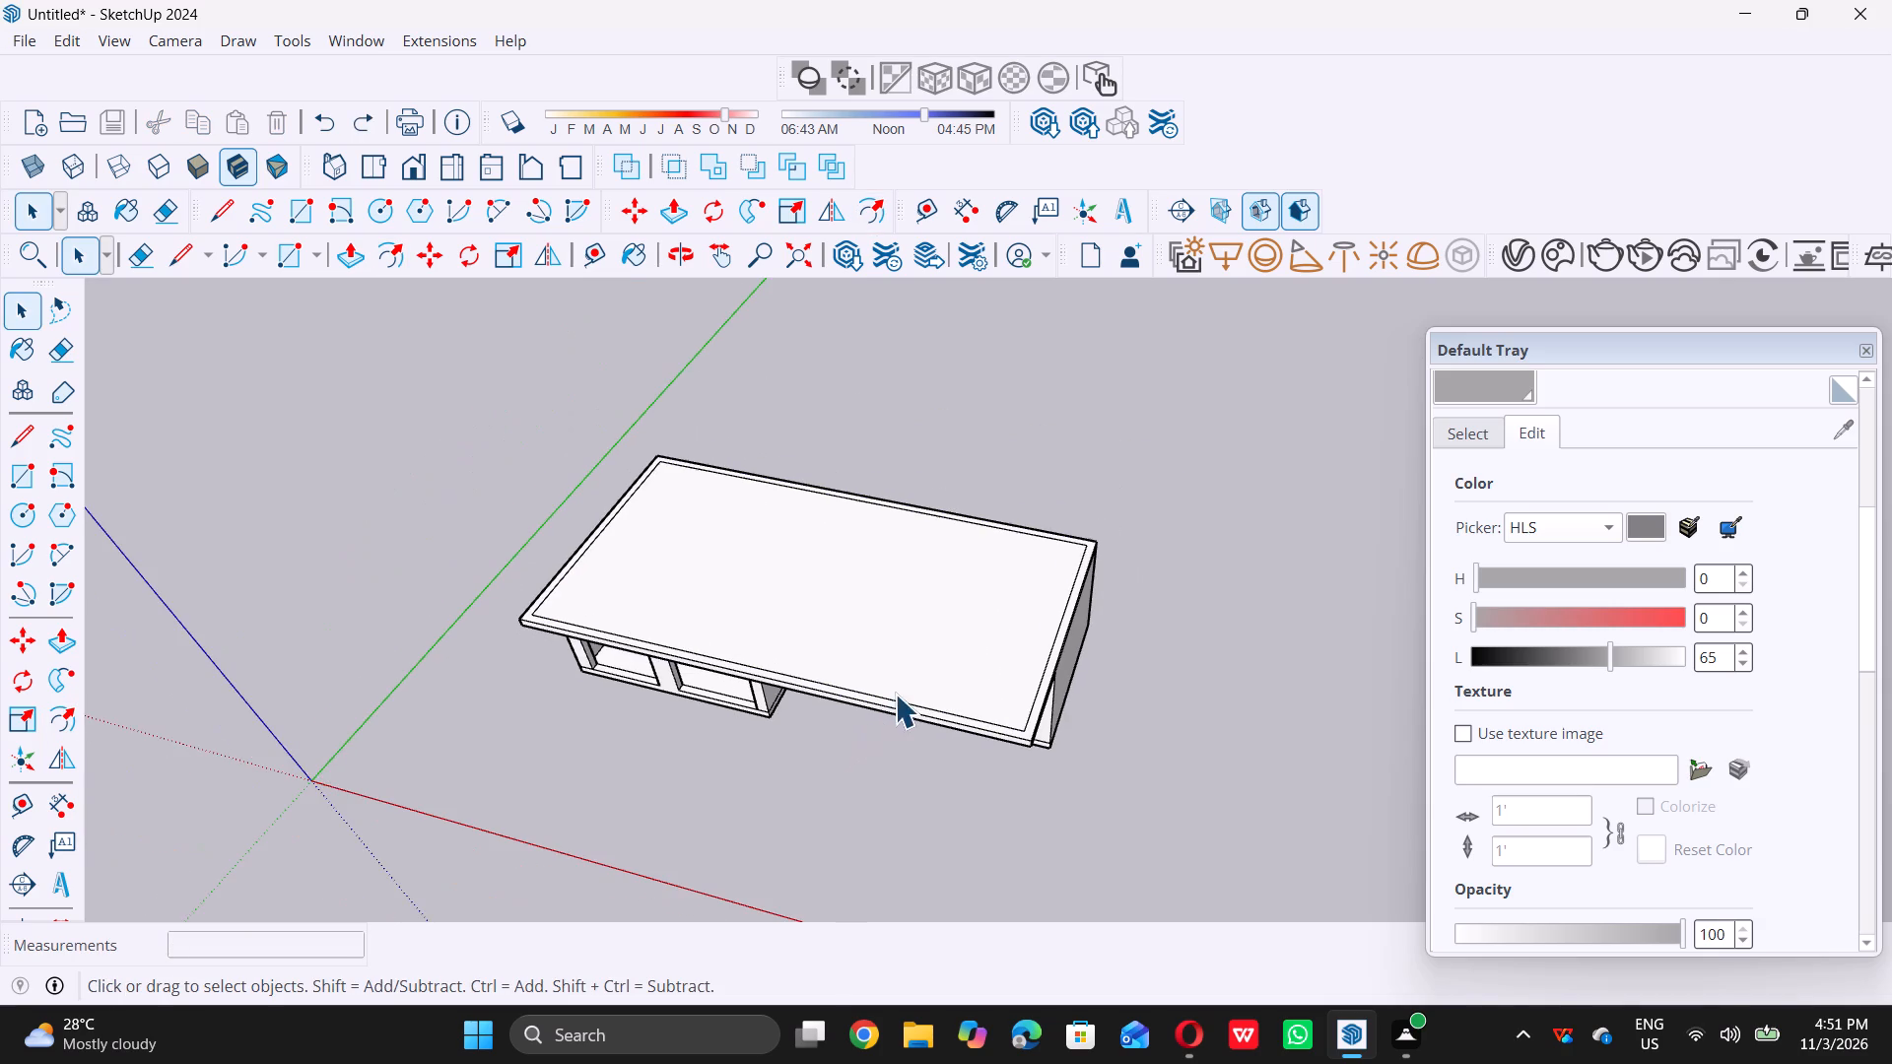
{"action": "middle_click_drag", "start_coordinate": [912, 663], "coordinate": [922, 645]}
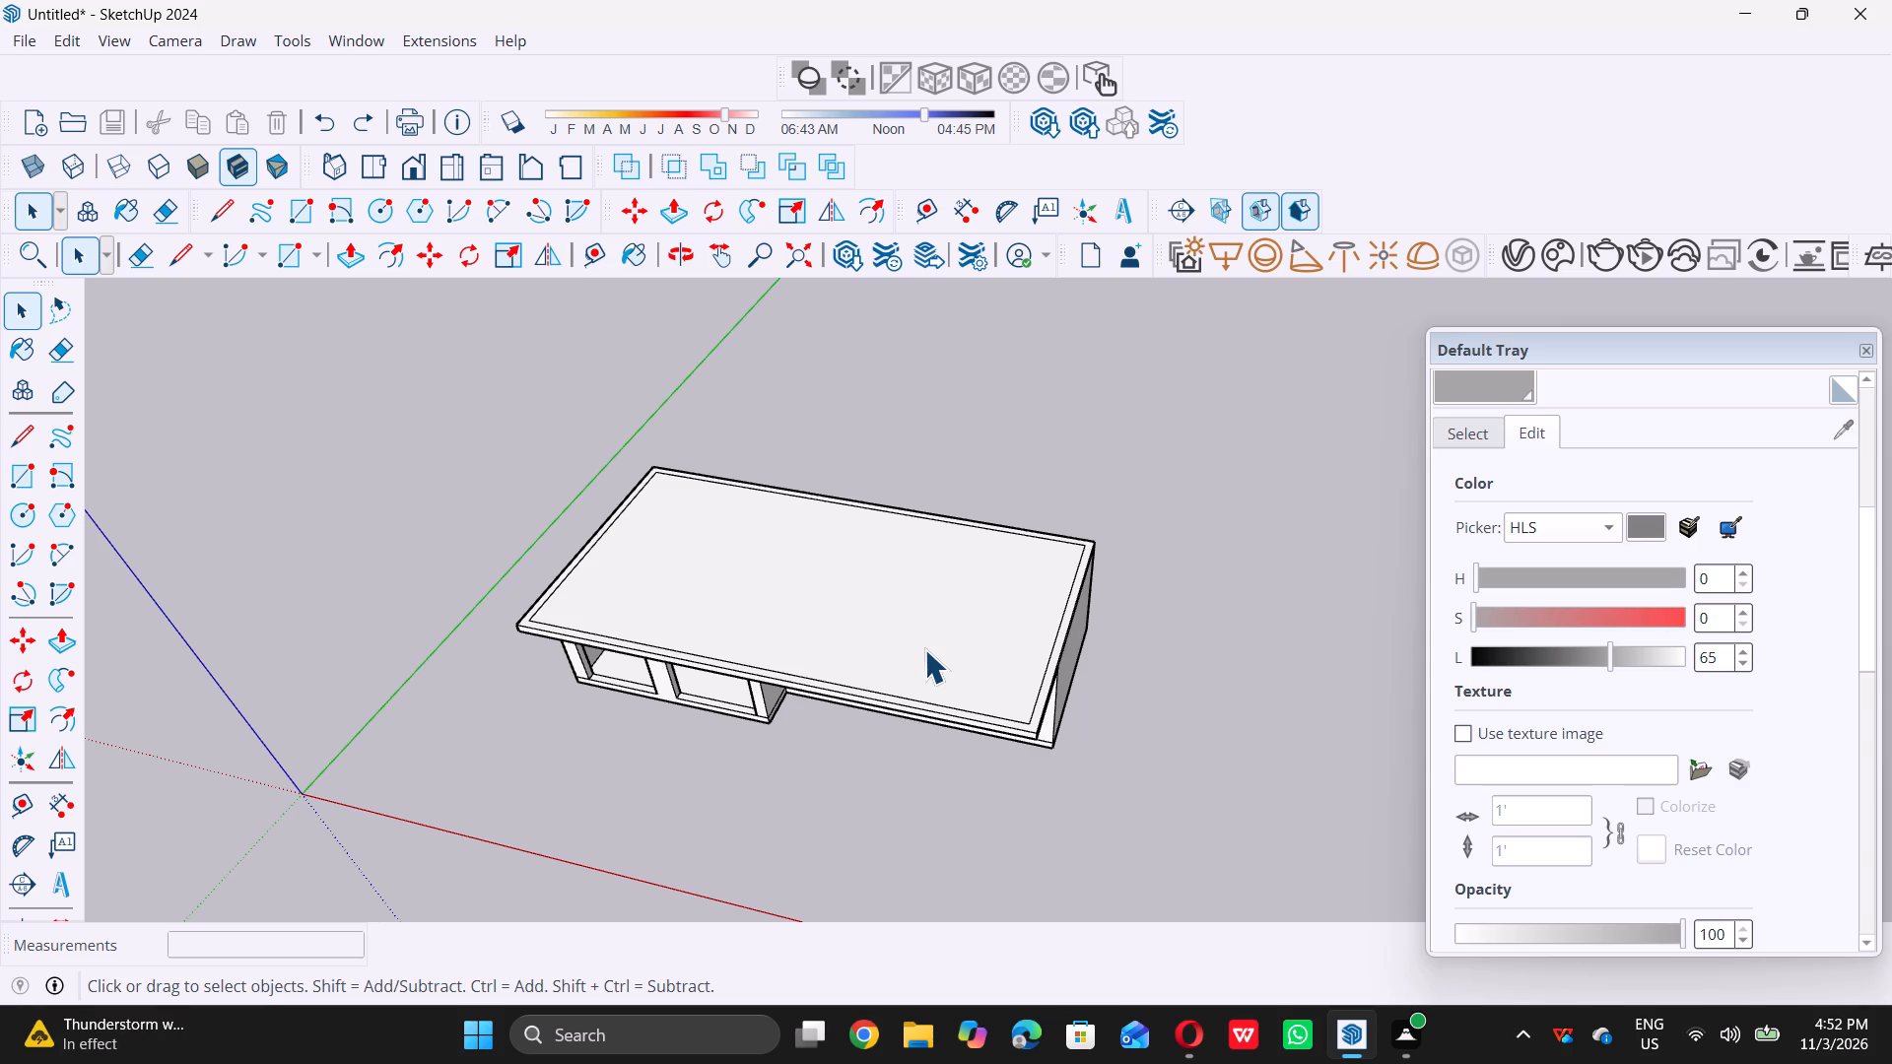
{"action": "scroll", "coordinate": [932, 647], "scroll_direction": "down", "scroll_amount": 4}
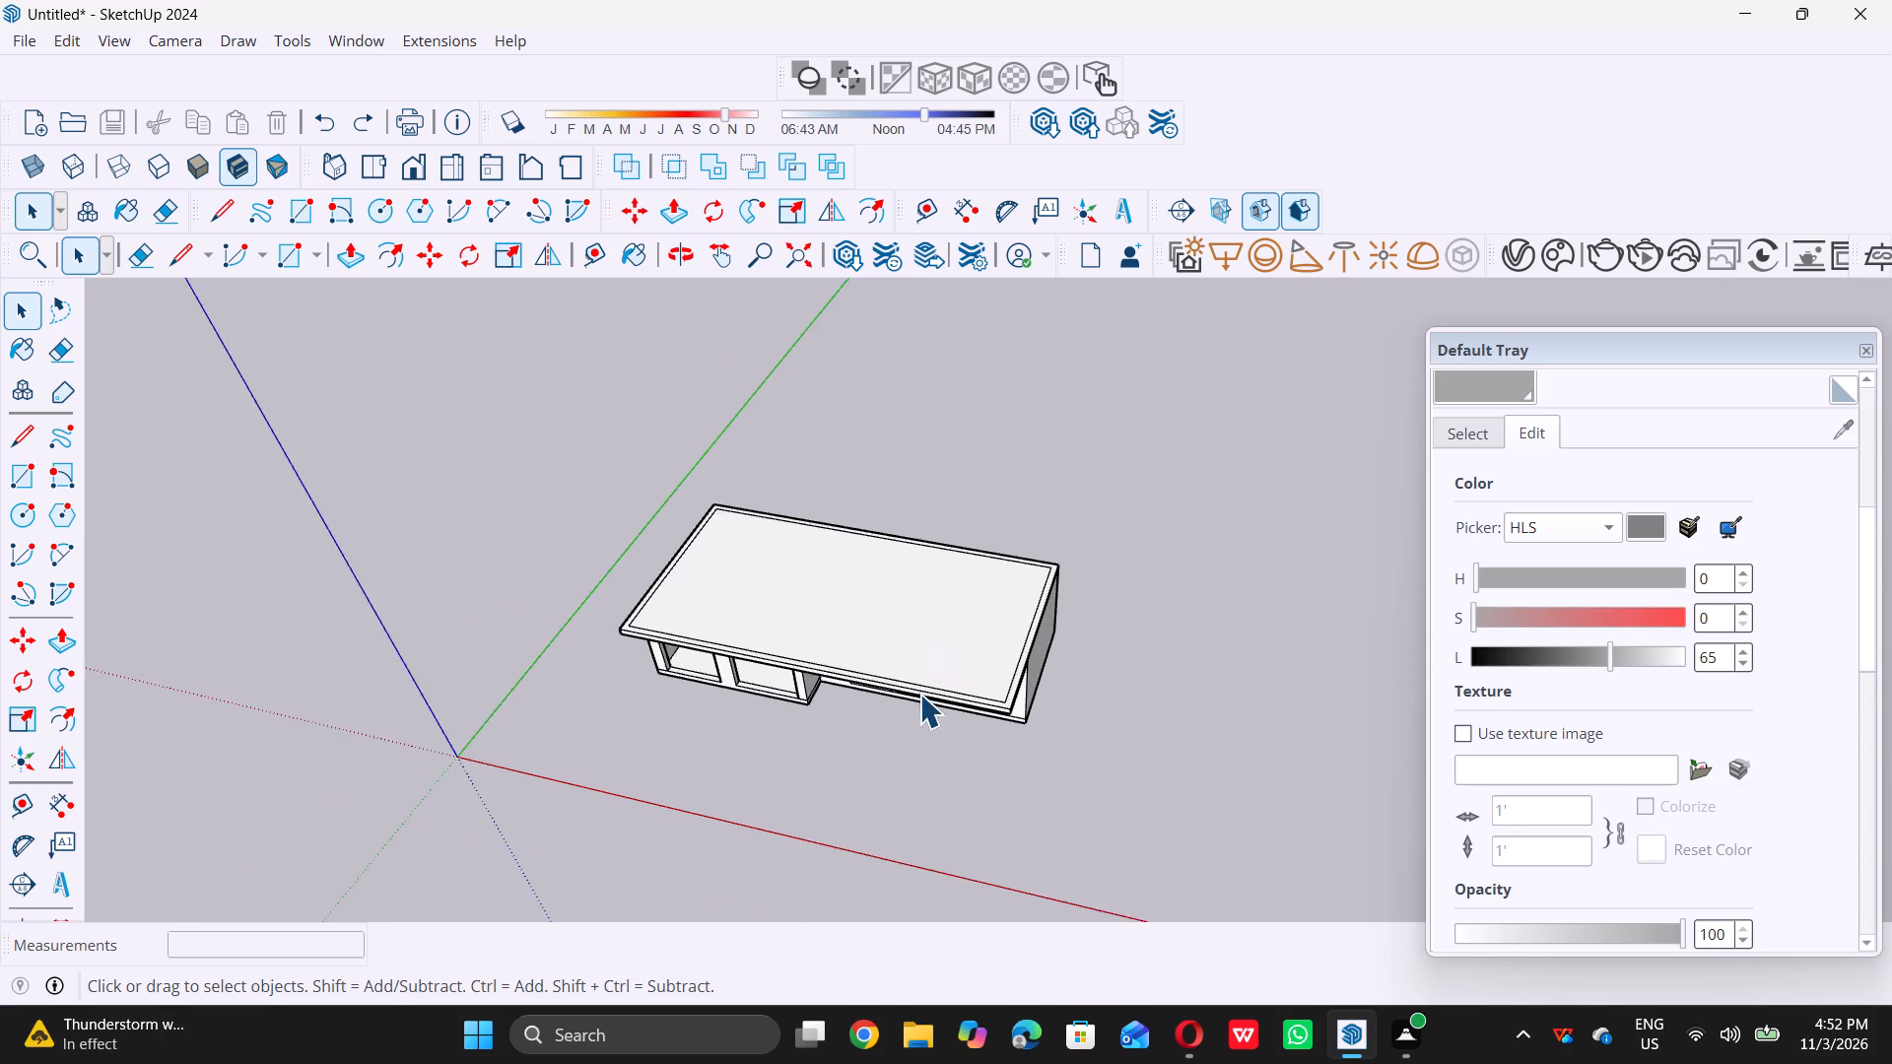
{"action": "middle_click_drag", "start_coordinate": [916, 694], "coordinate": [933, 622]}
{"action": "scroll", "coordinate": [932, 622], "scroll_direction": "up", "scroll_amount": 1}
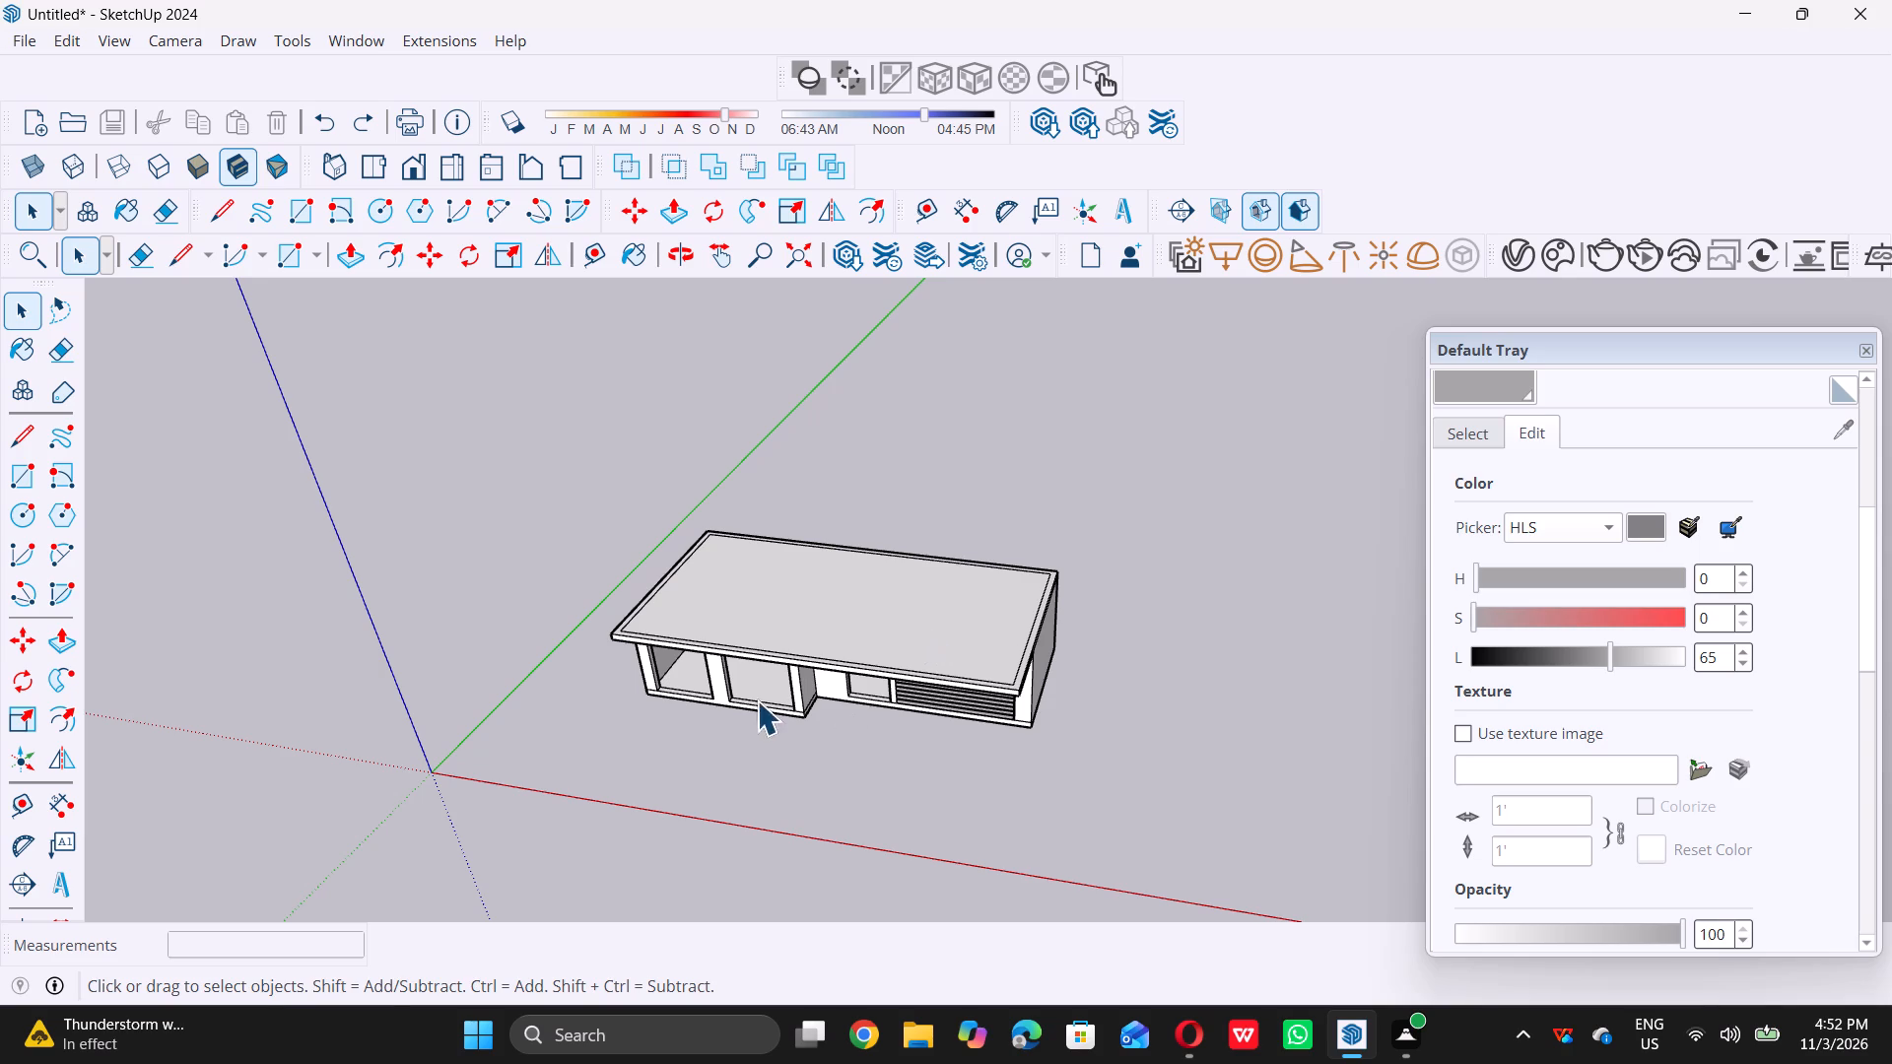
{"action": "middle_click_drag", "start_coordinate": [757, 700], "coordinate": [793, 652]}
{"action": "scroll", "coordinate": [794, 652], "scroll_direction": "up", "scroll_amount": 11}
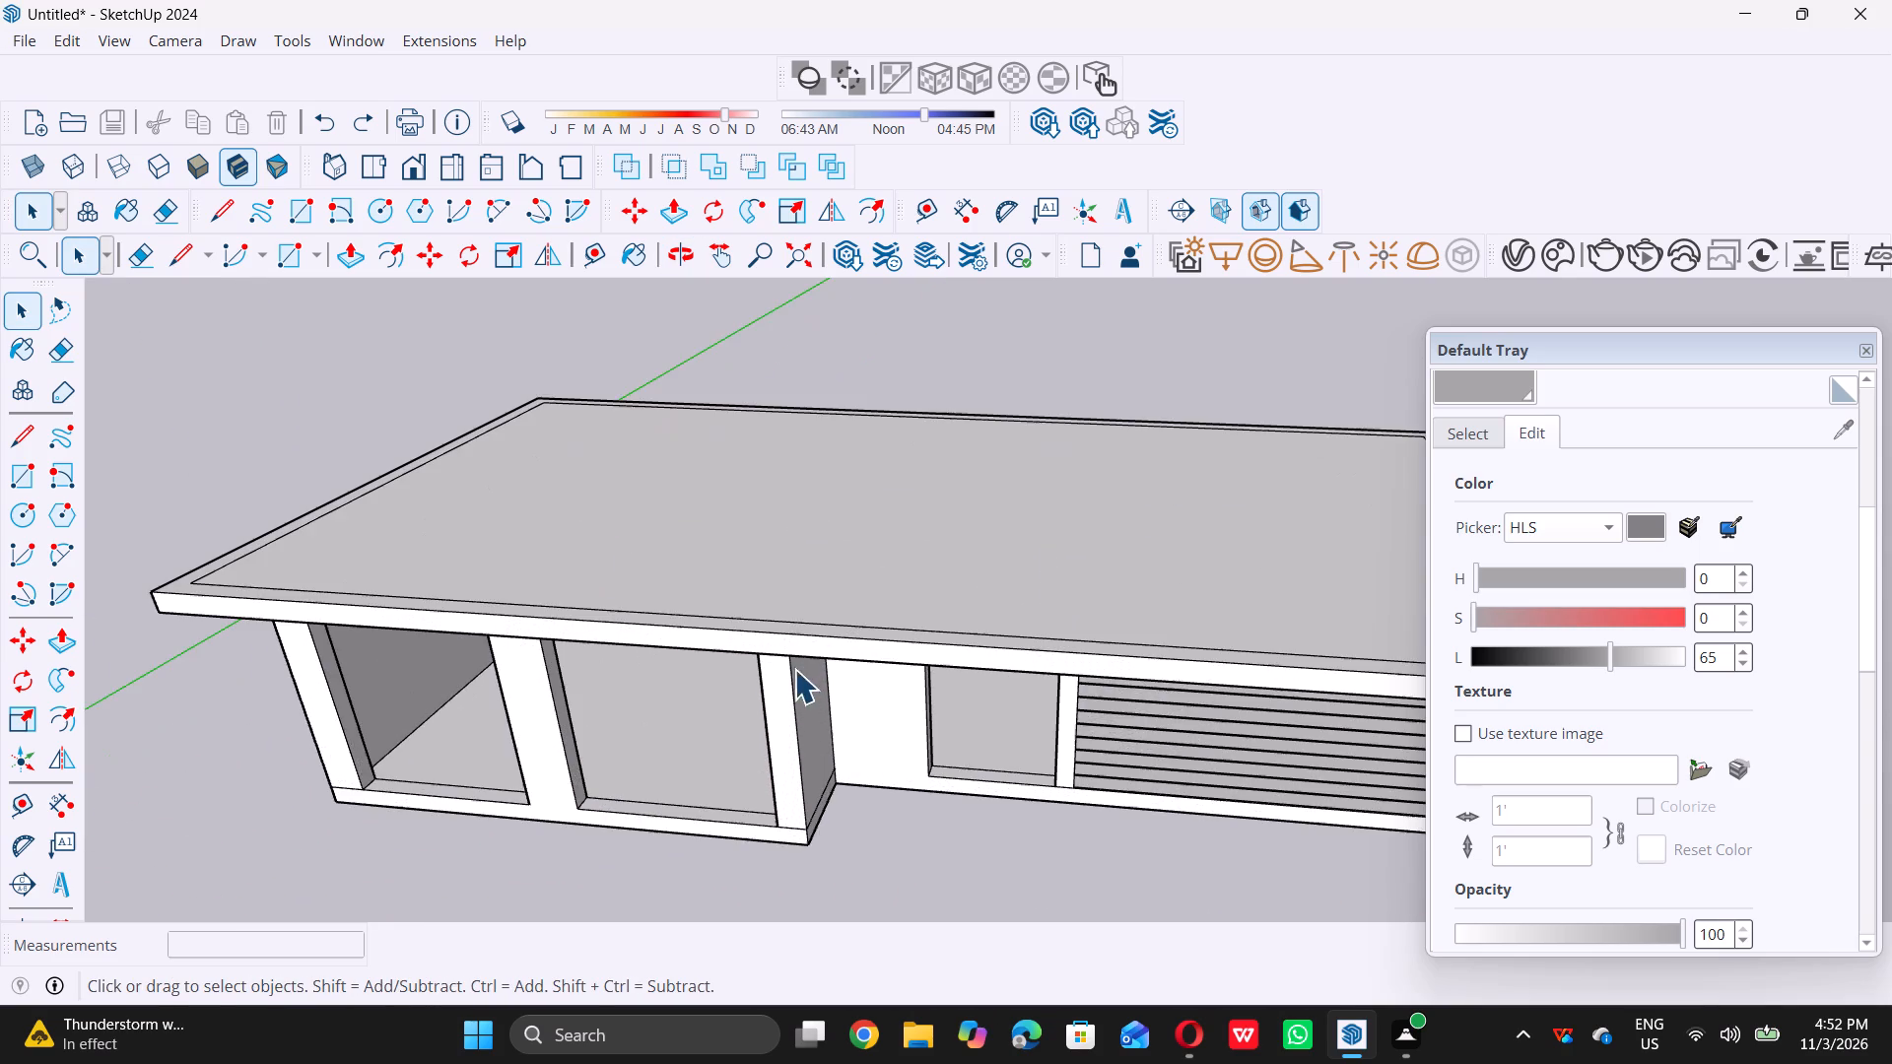
{"action": "scroll", "coordinate": [804, 655], "scroll_direction": "up", "scroll_amount": 9}
{"action": "middle_click_drag", "start_coordinate": [792, 632], "coordinate": [792, 628]}
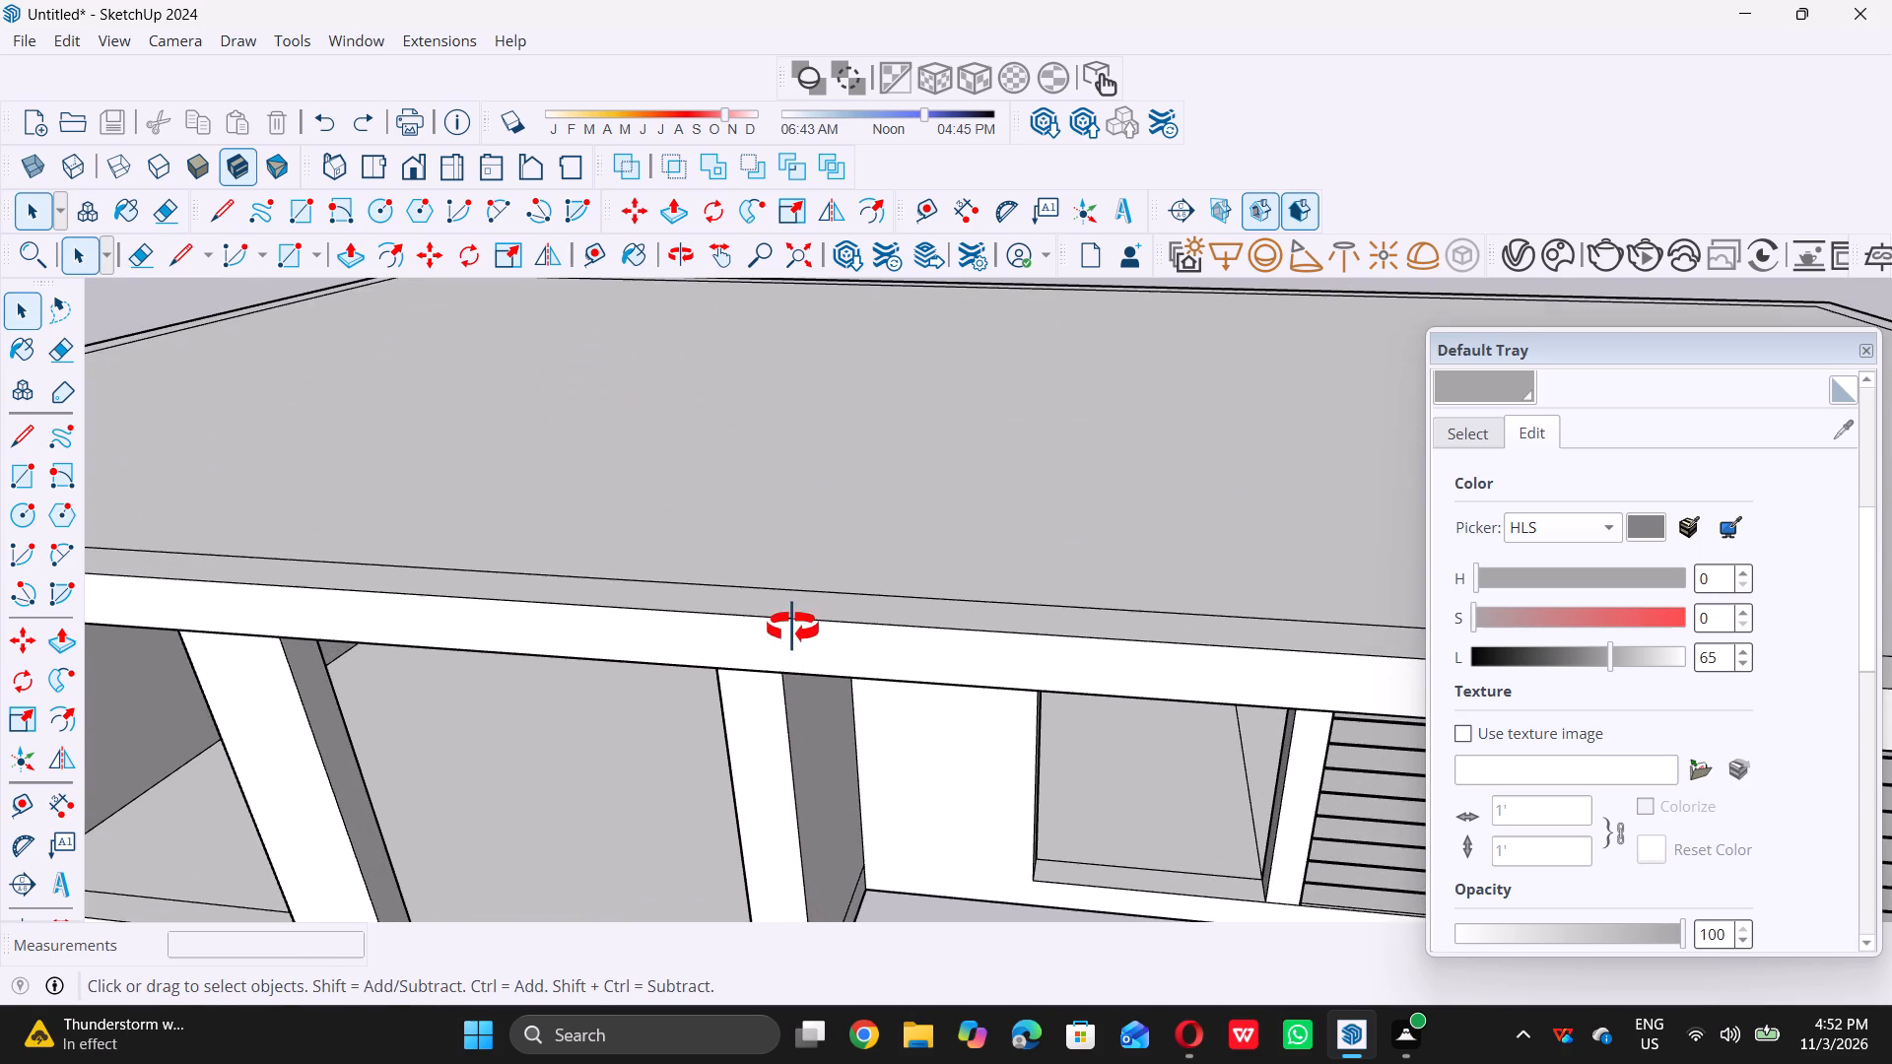
{"action": "middle_click_drag", "start_coordinate": [792, 628], "coordinate": [788, 581]}
{"action": "scroll", "coordinate": [802, 568], "scroll_direction": "down", "scroll_amount": 1}
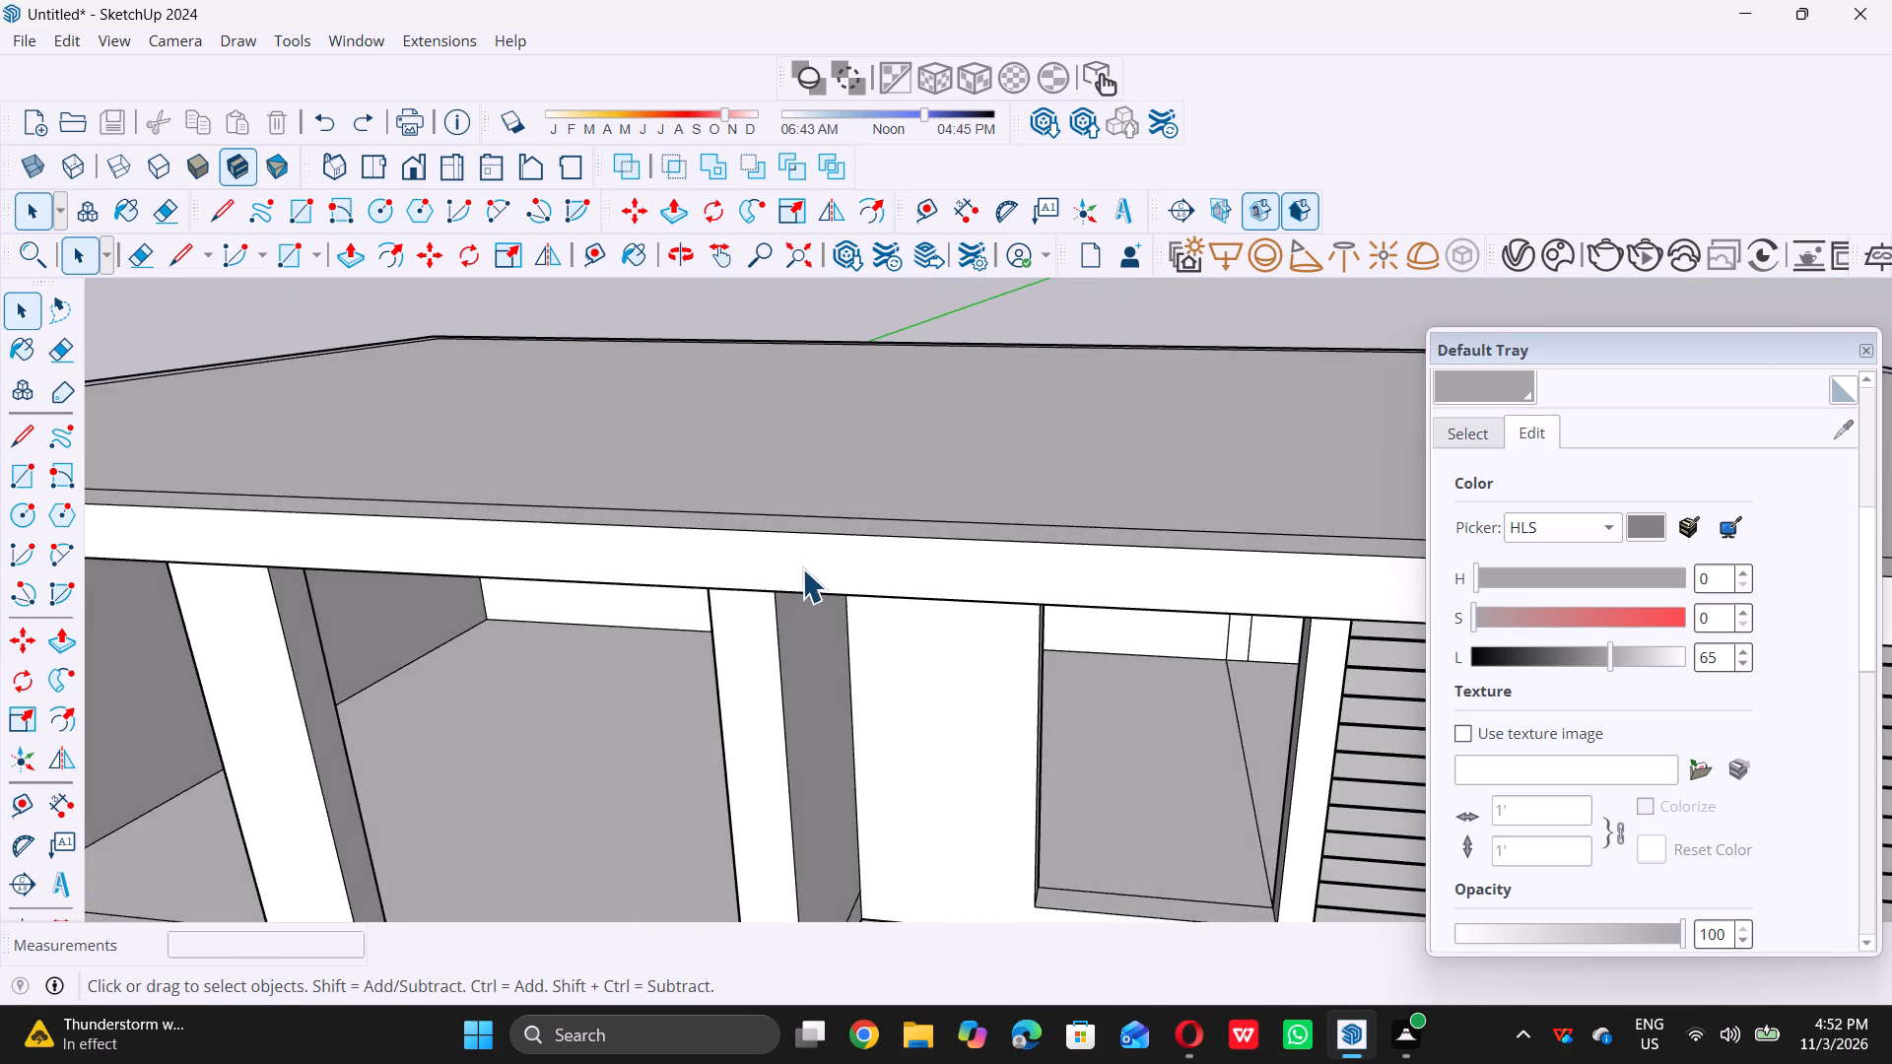
{"action": "scroll", "coordinate": [802, 568], "scroll_direction": "down", "scroll_amount": 12}
{"action": "middle_click_drag", "start_coordinate": [843, 474], "coordinate": [896, 416]}
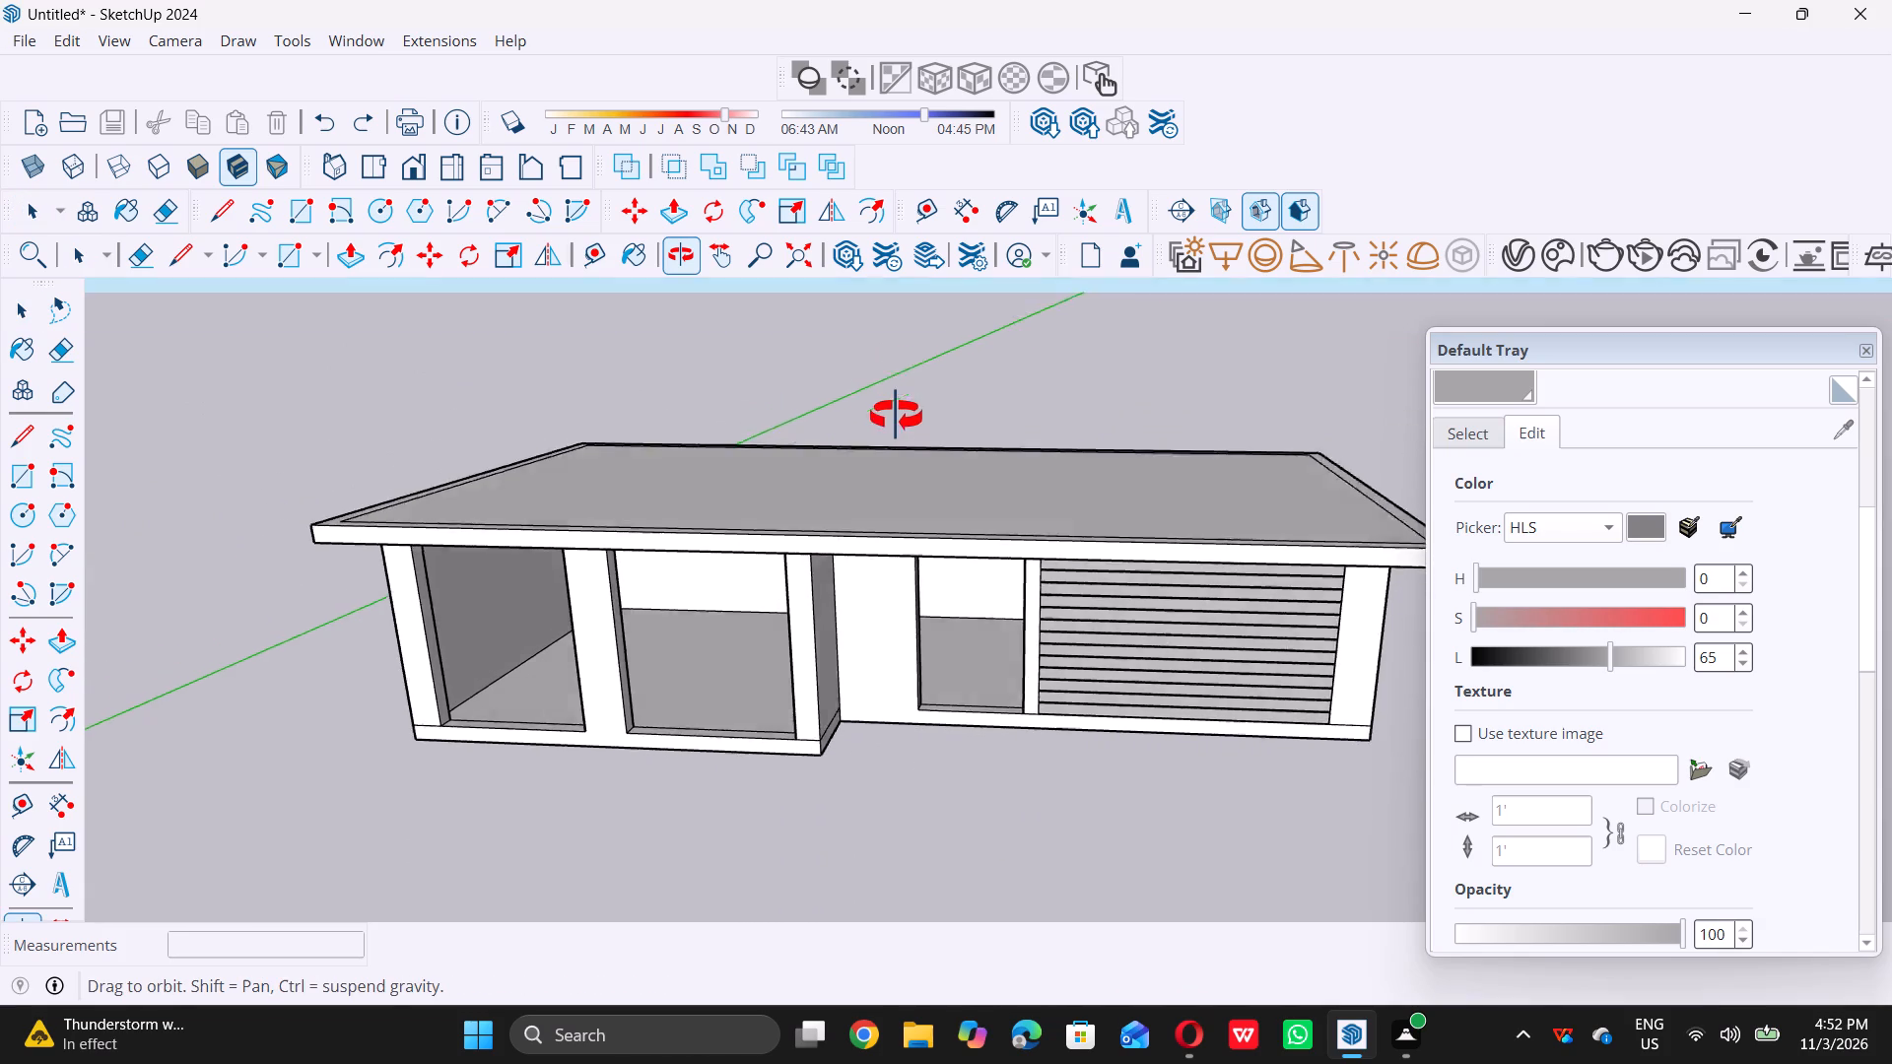
{"action": "middle_click_drag", "start_coordinate": [896, 416], "coordinate": [912, 389]}
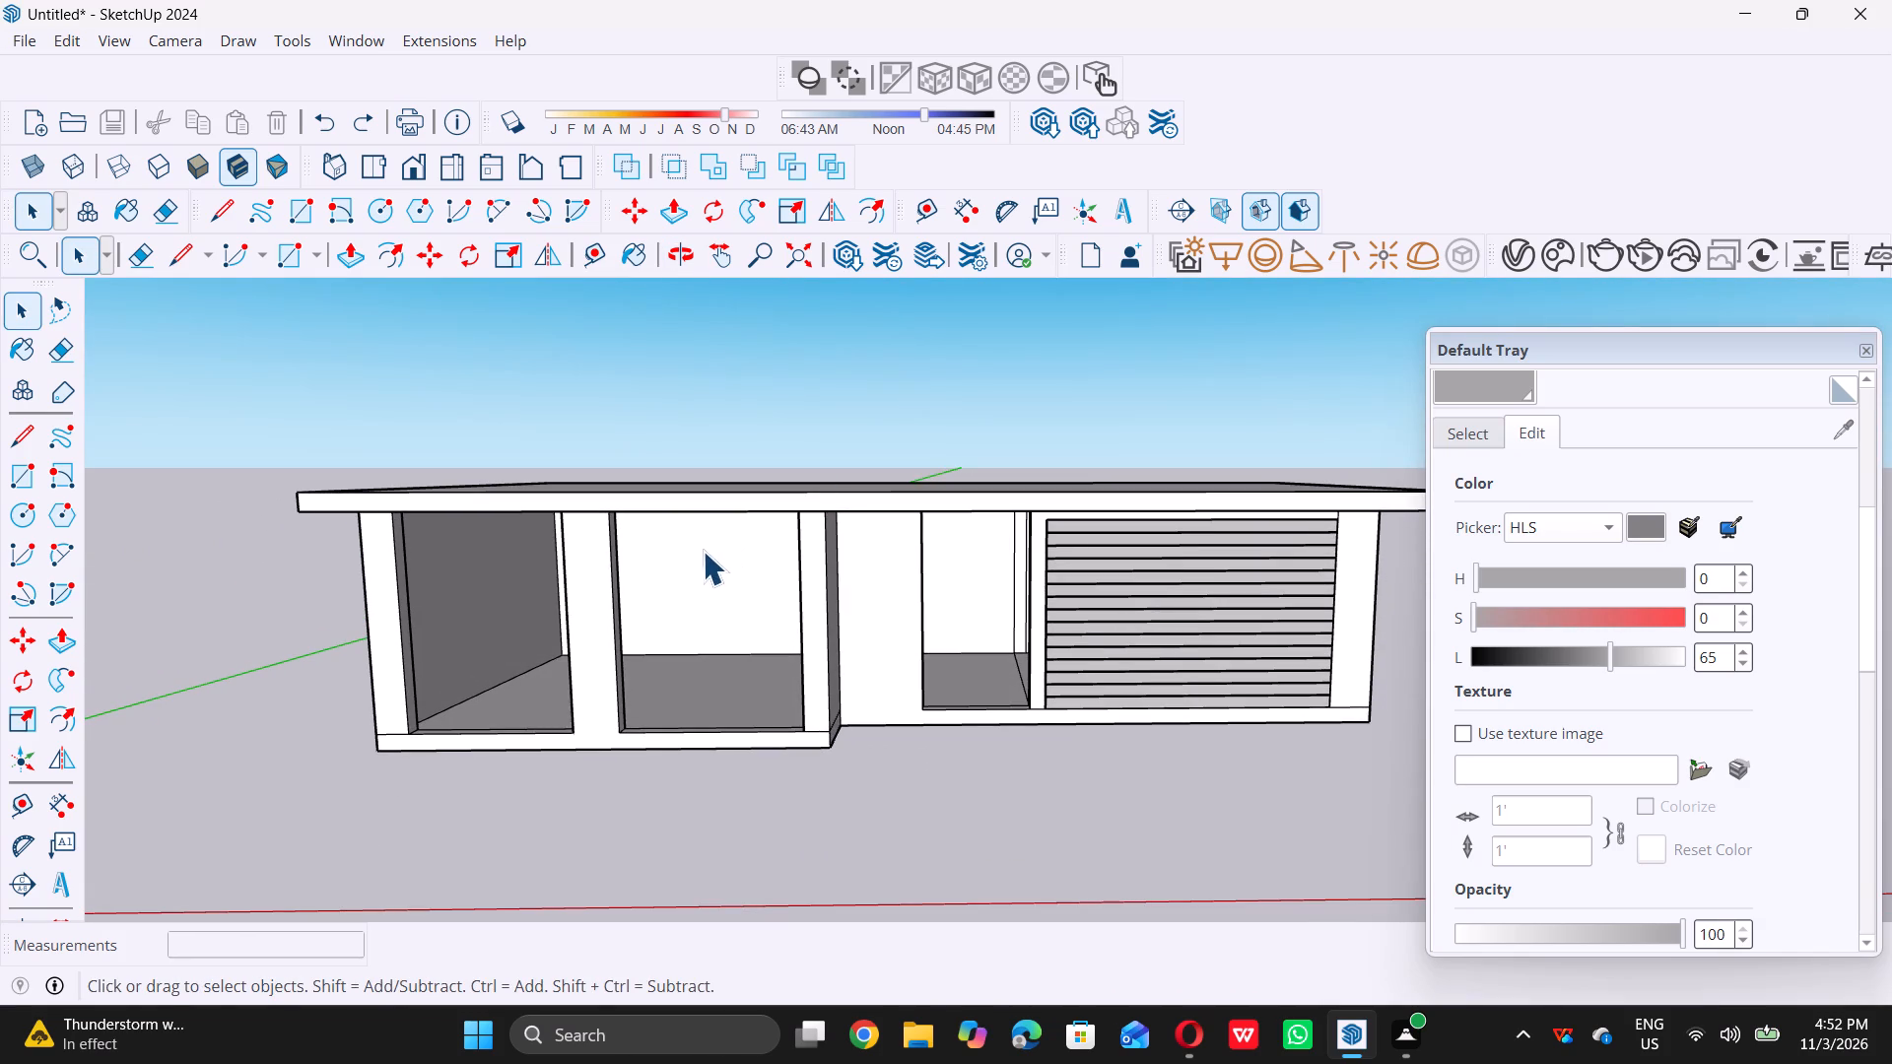
{"action": "scroll", "coordinate": [753, 517], "scroll_direction": "down", "scroll_amount": 2}
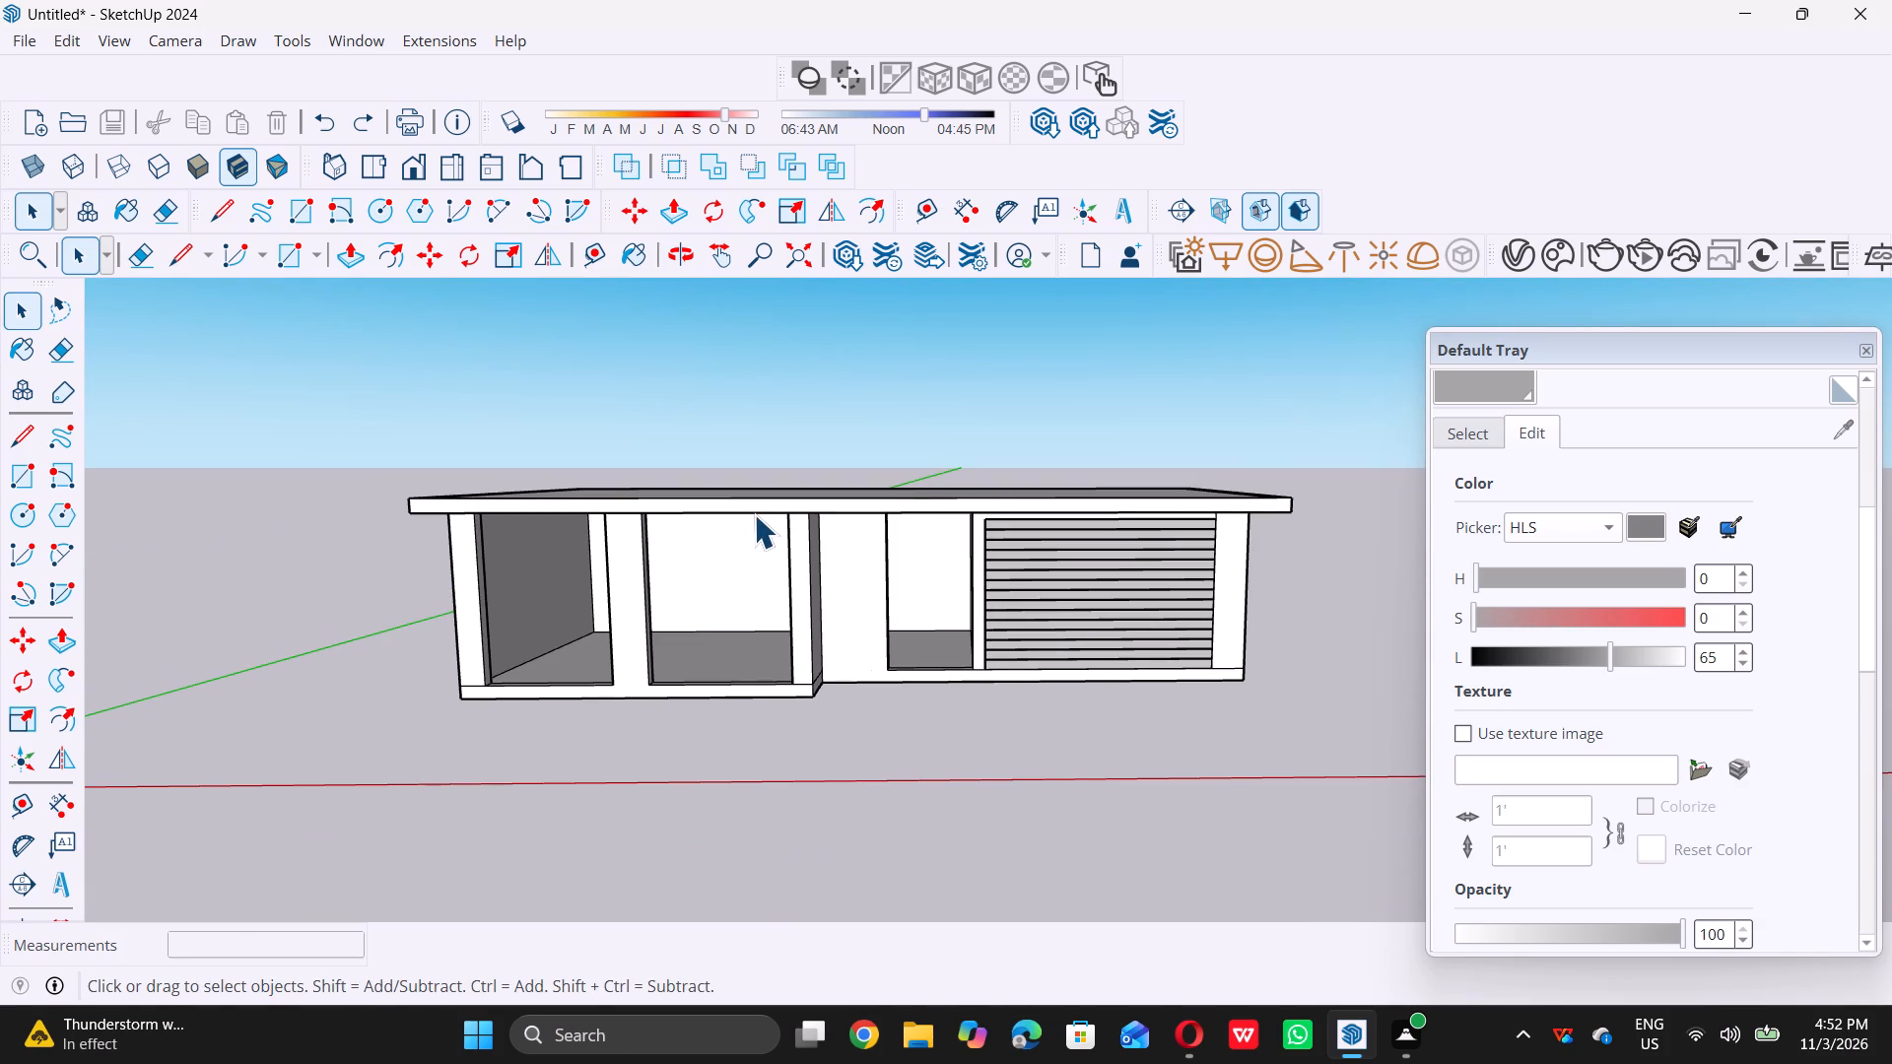
{"action": "middle_click_drag", "start_coordinate": [756, 514], "coordinate": [784, 422]}
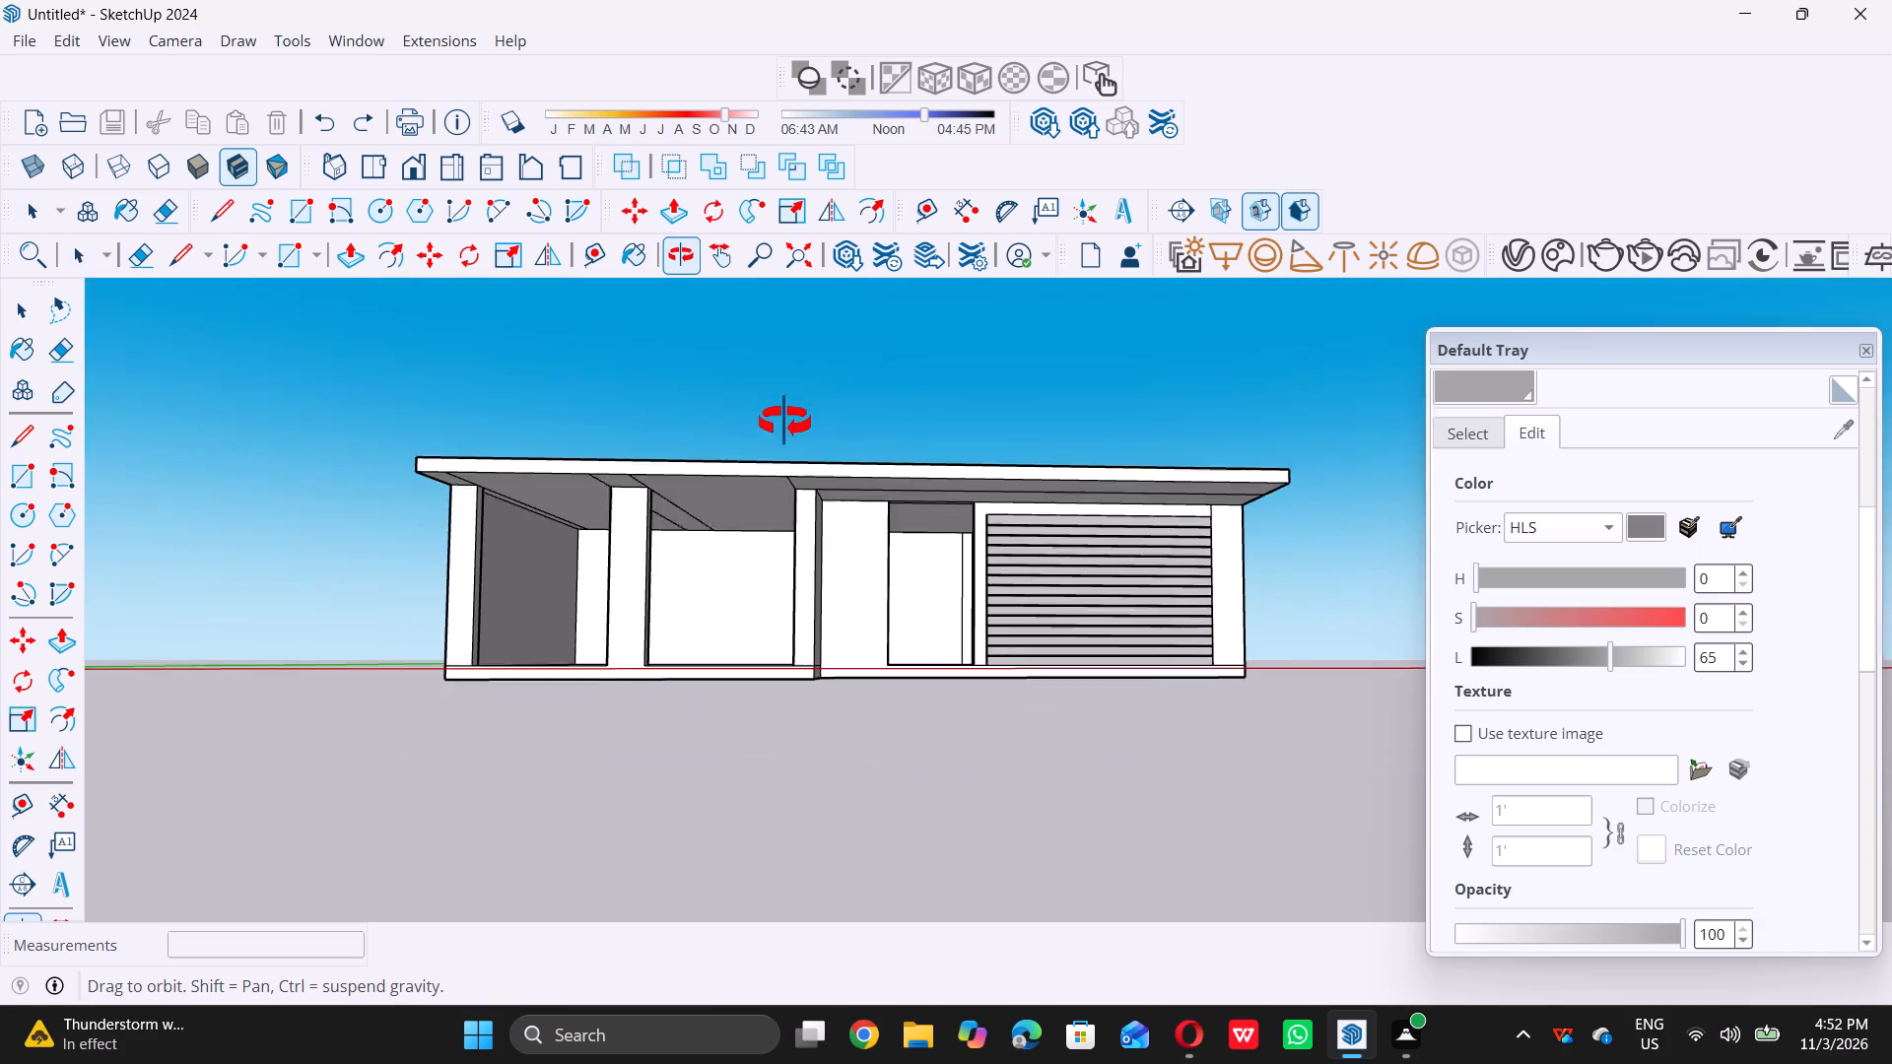
{"action": "middle_click_drag", "start_coordinate": [784, 422], "coordinate": [695, 582]}
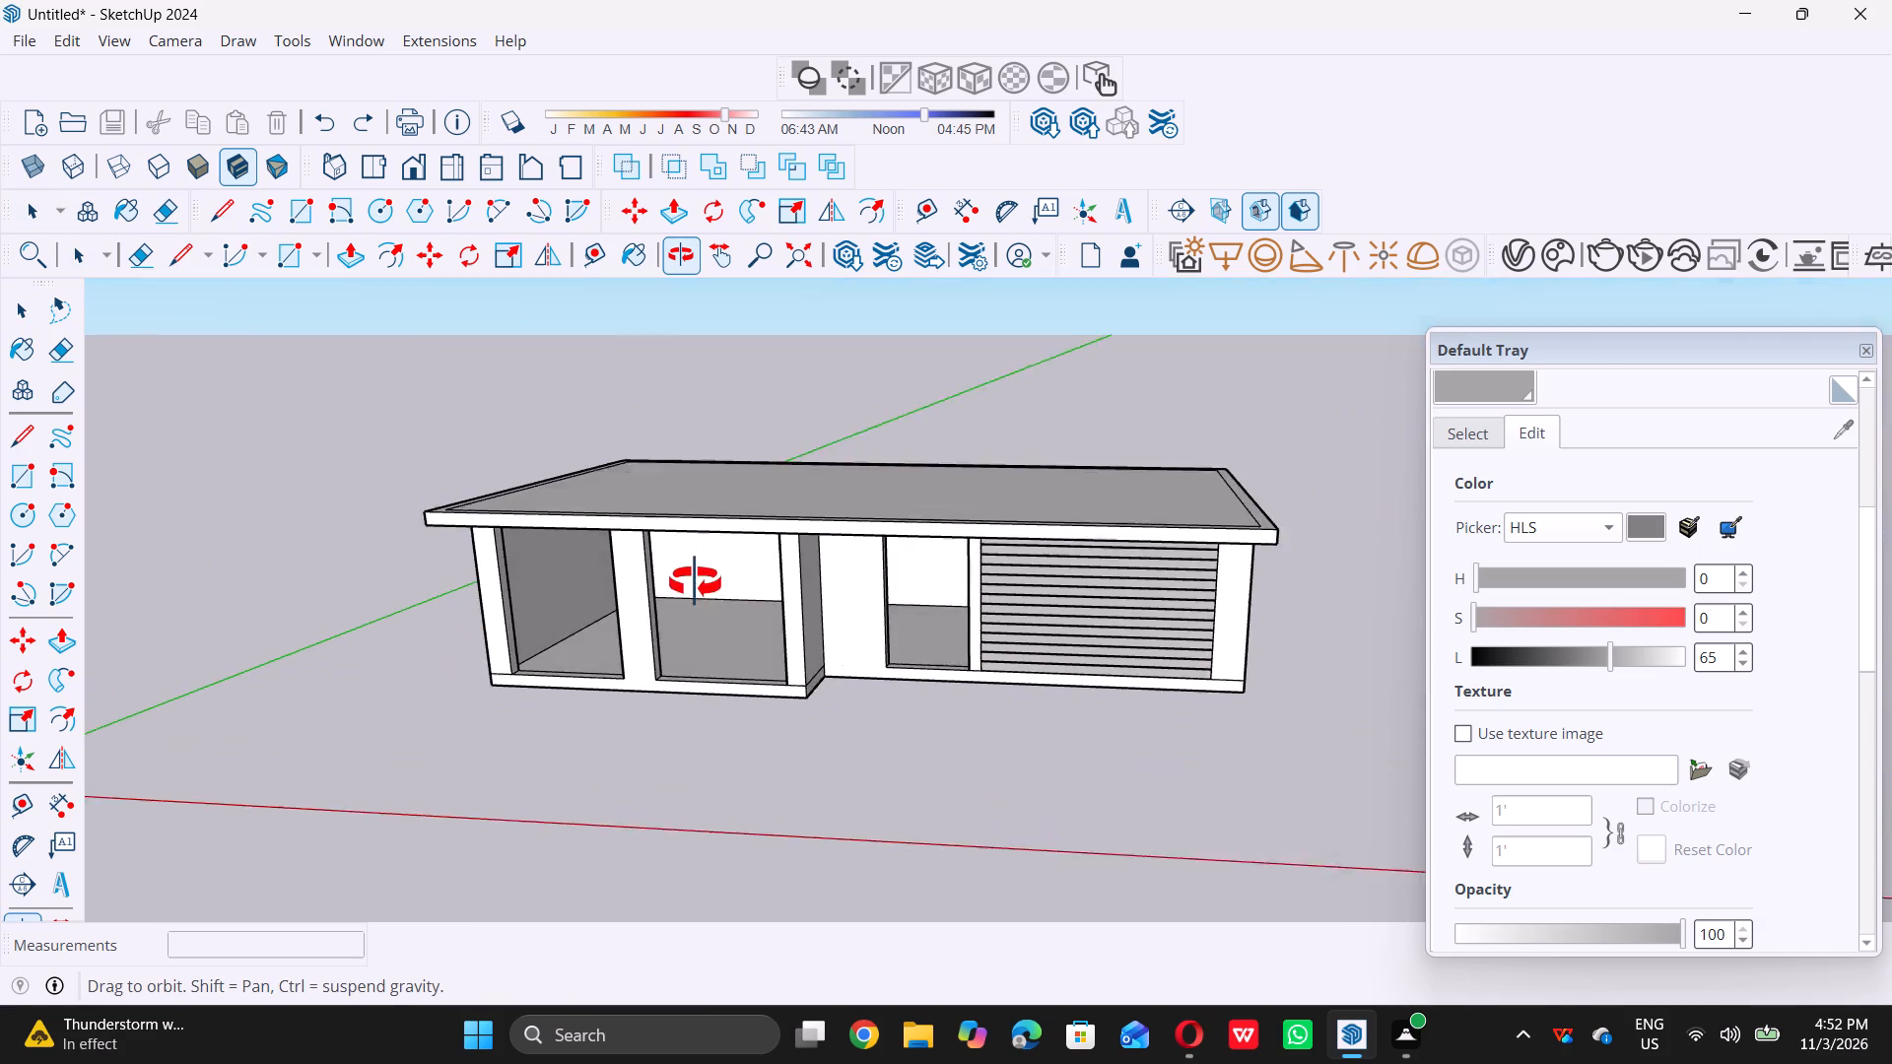
{"action": "middle_click_drag", "start_coordinate": [695, 582], "coordinate": [681, 614]}
Draw a vertical line across the front roof fascia, starting where the soffit edge beside the projecting section's end column meets it.
{"action": "scroll", "coordinate": [791, 519], "scroll_direction": "up", "scroll_amount": 5}
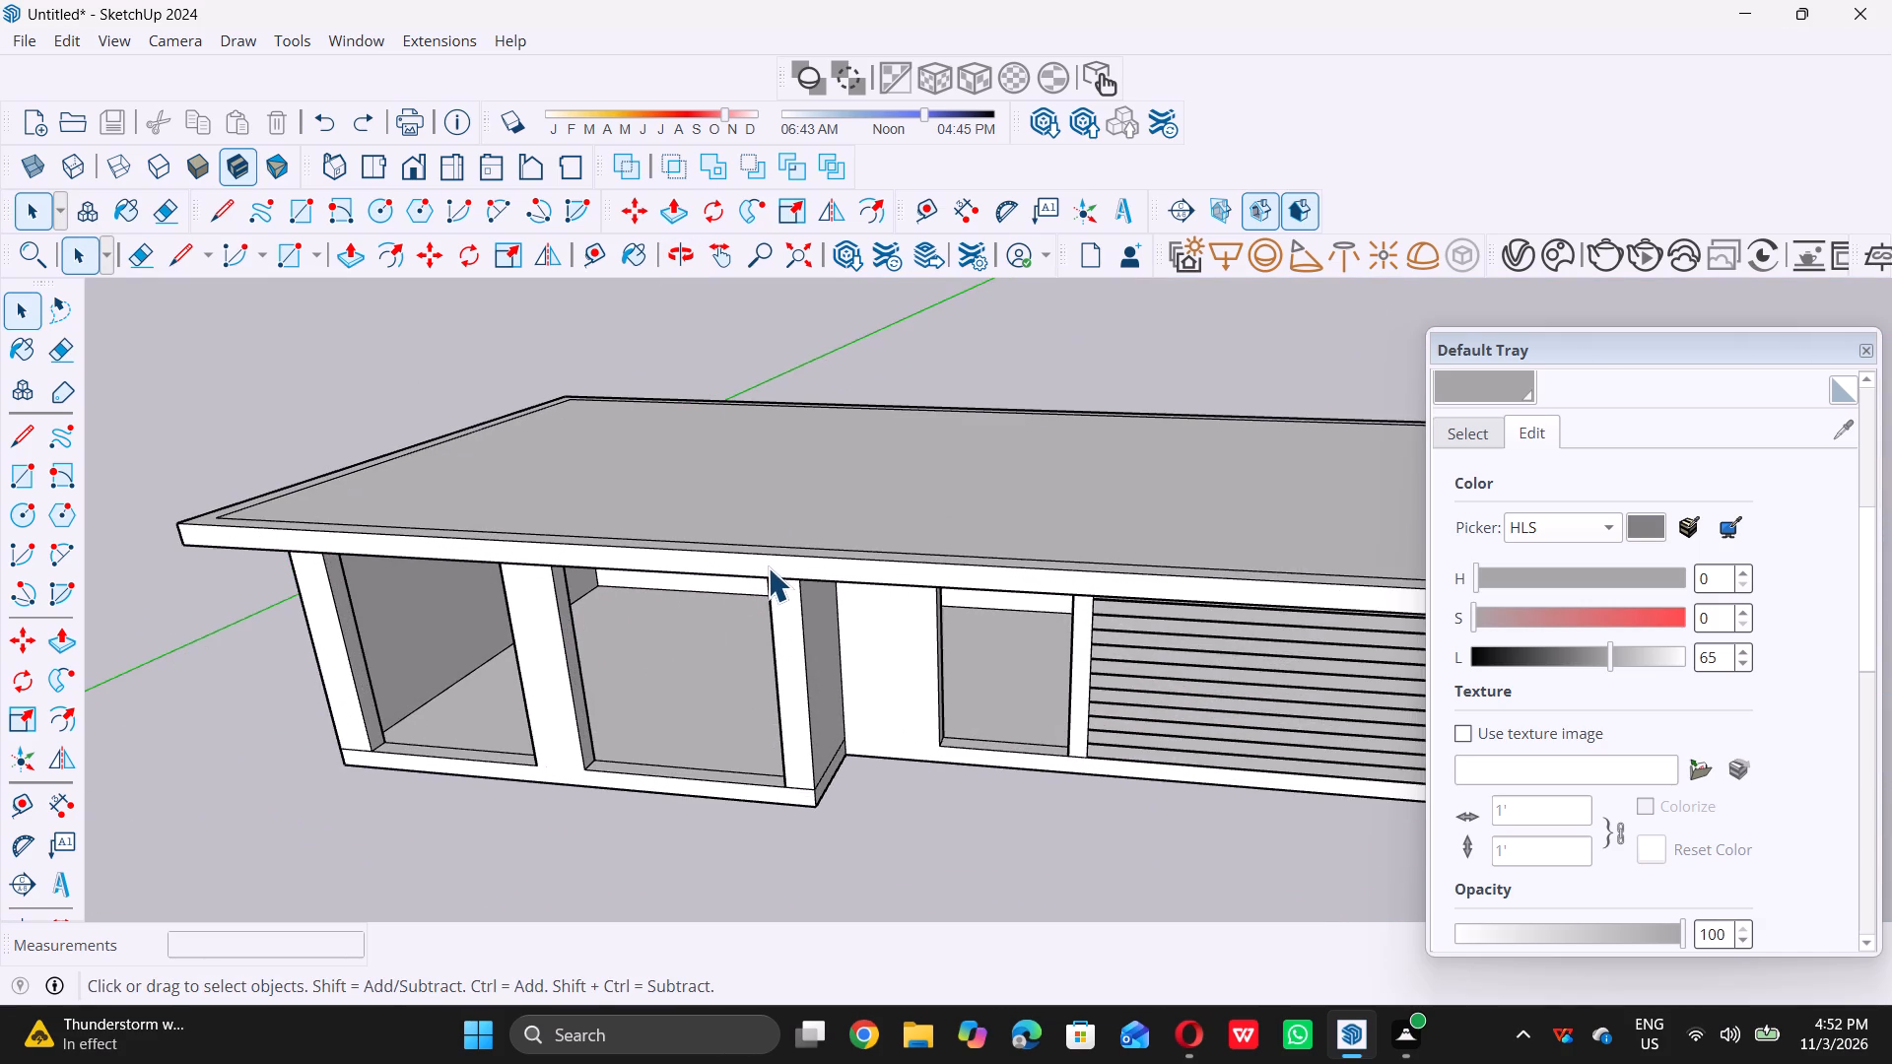
{"action": "middle_click_drag", "start_coordinate": [766, 570], "coordinate": [793, 521]}
{"action": "middle_click_drag", "start_coordinate": [769, 547], "coordinate": [817, 424]}
{"action": "scroll", "coordinate": [812, 427], "scroll_direction": "up", "scroll_amount": 5}
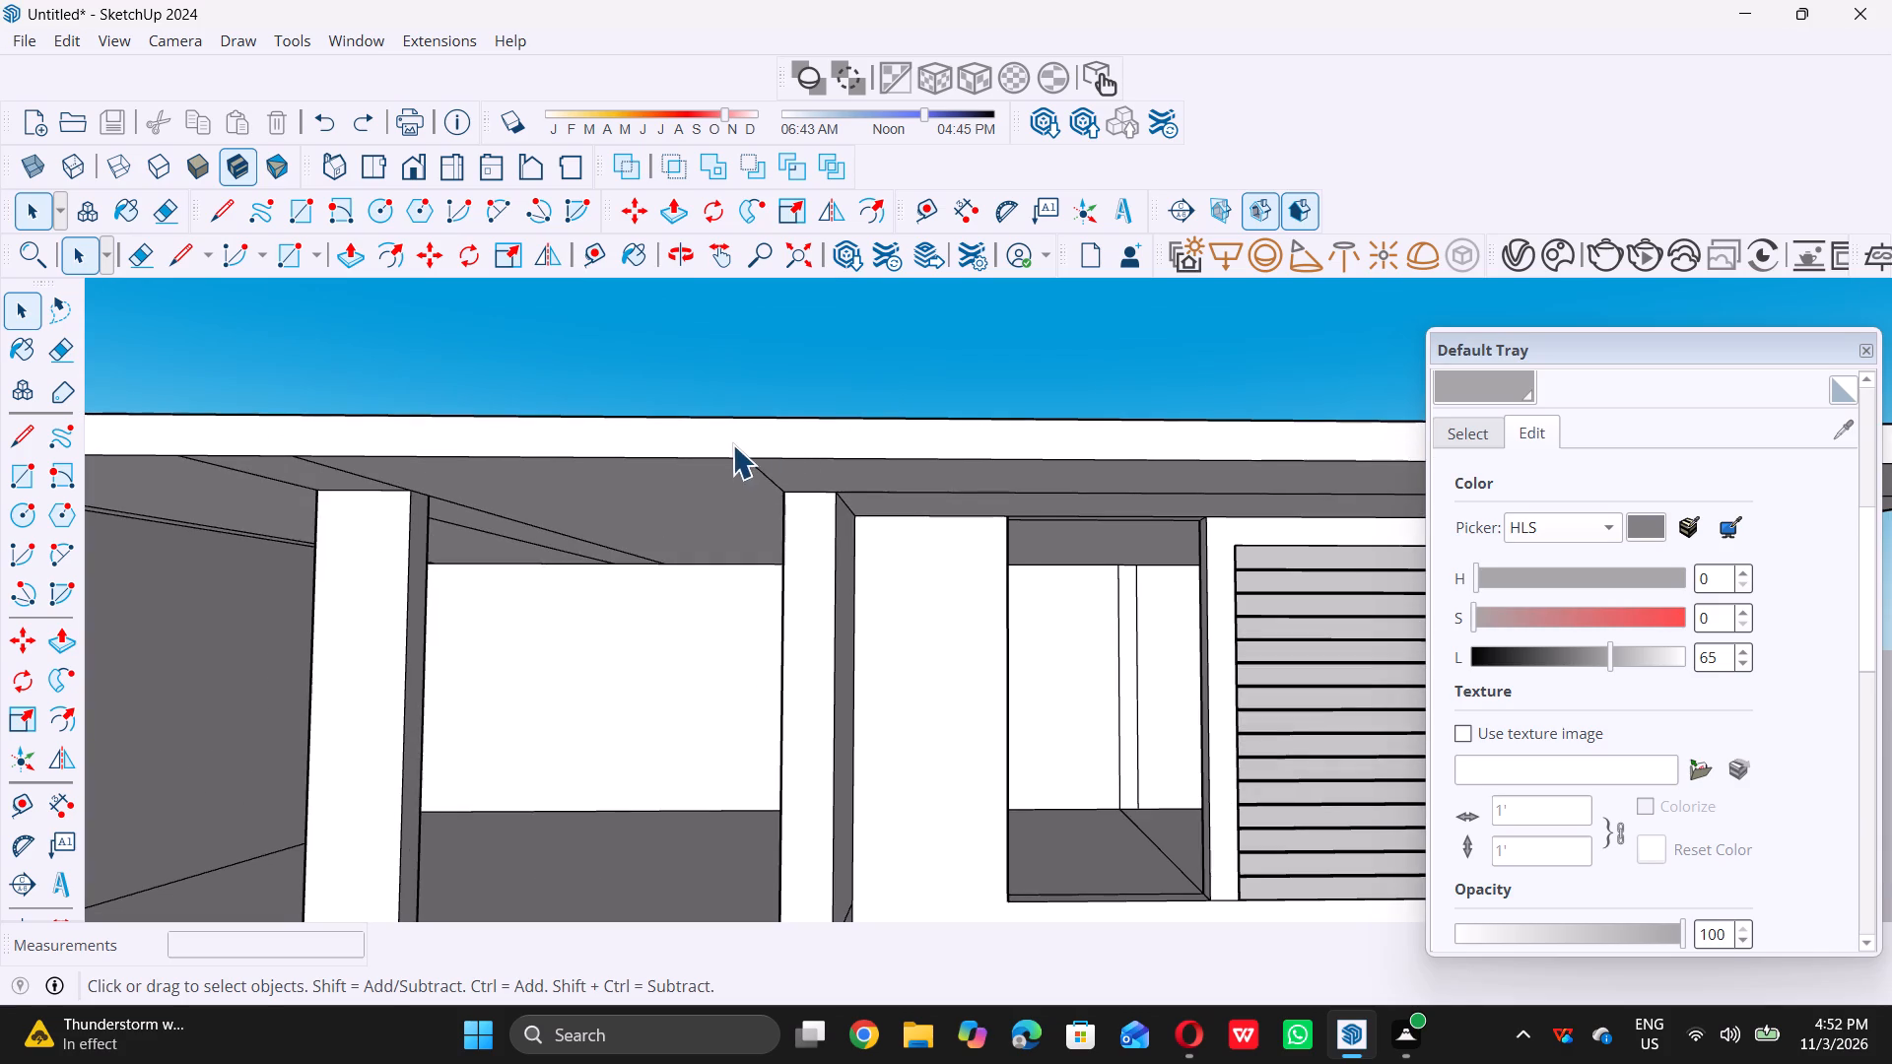
{"action": "middle_click_drag", "start_coordinate": [728, 433], "coordinate": [808, 450]}
{"action": "scroll", "coordinate": [829, 461], "scroll_direction": "up", "scroll_amount": 1}
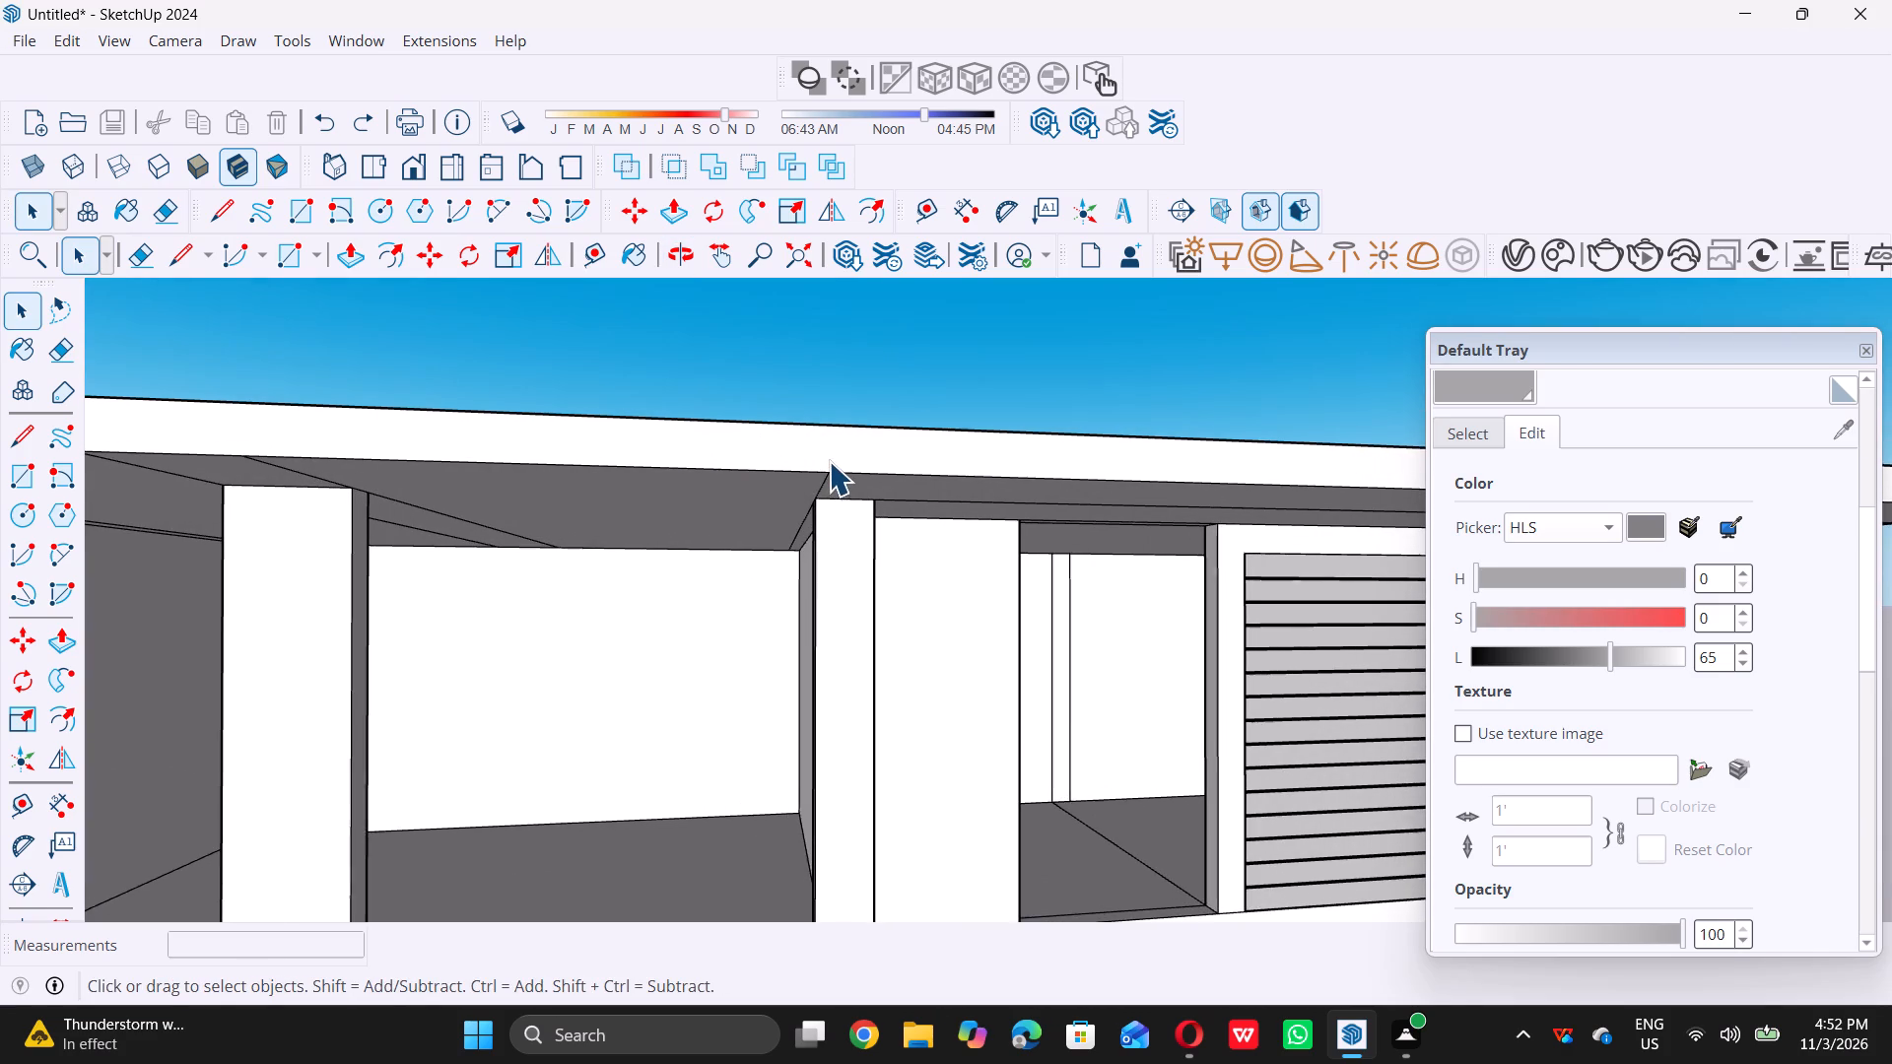
{"action": "scroll", "coordinate": [829, 460], "scroll_direction": "up", "scroll_amount": 1}
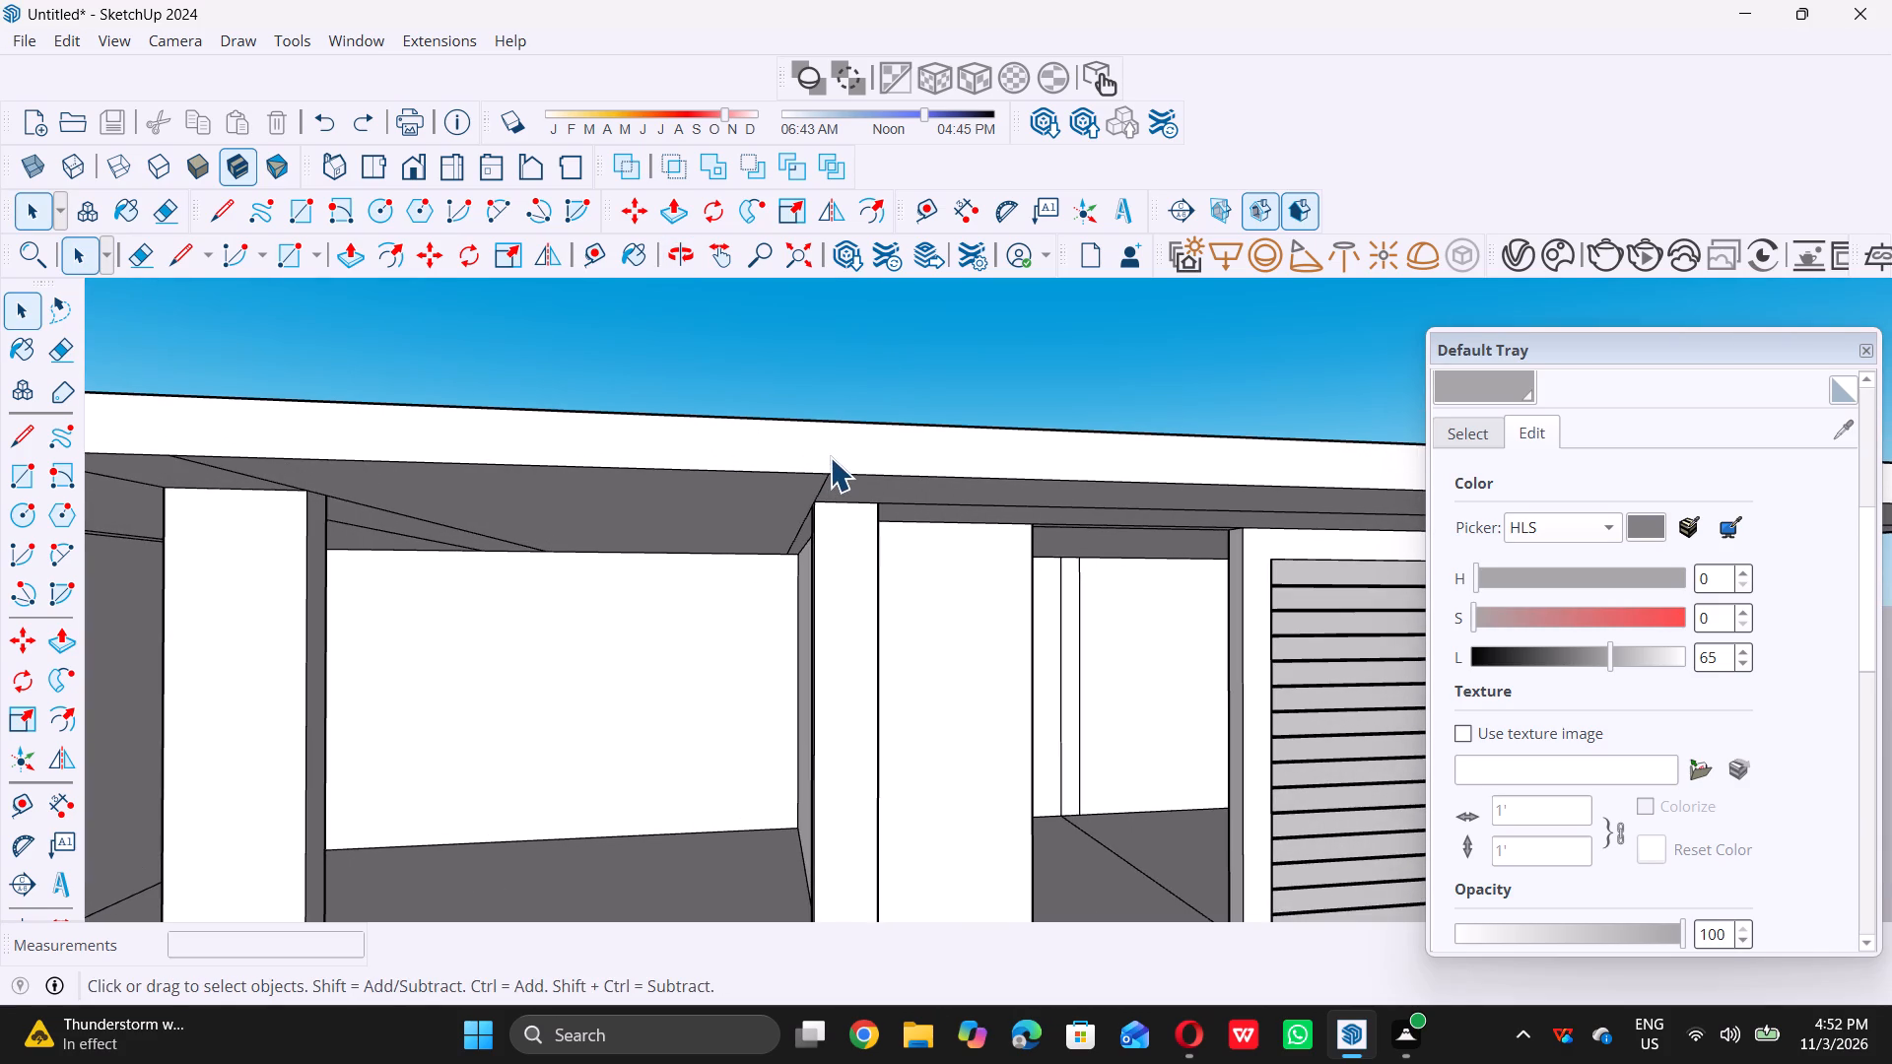
{"action": "key", "text": "l"}
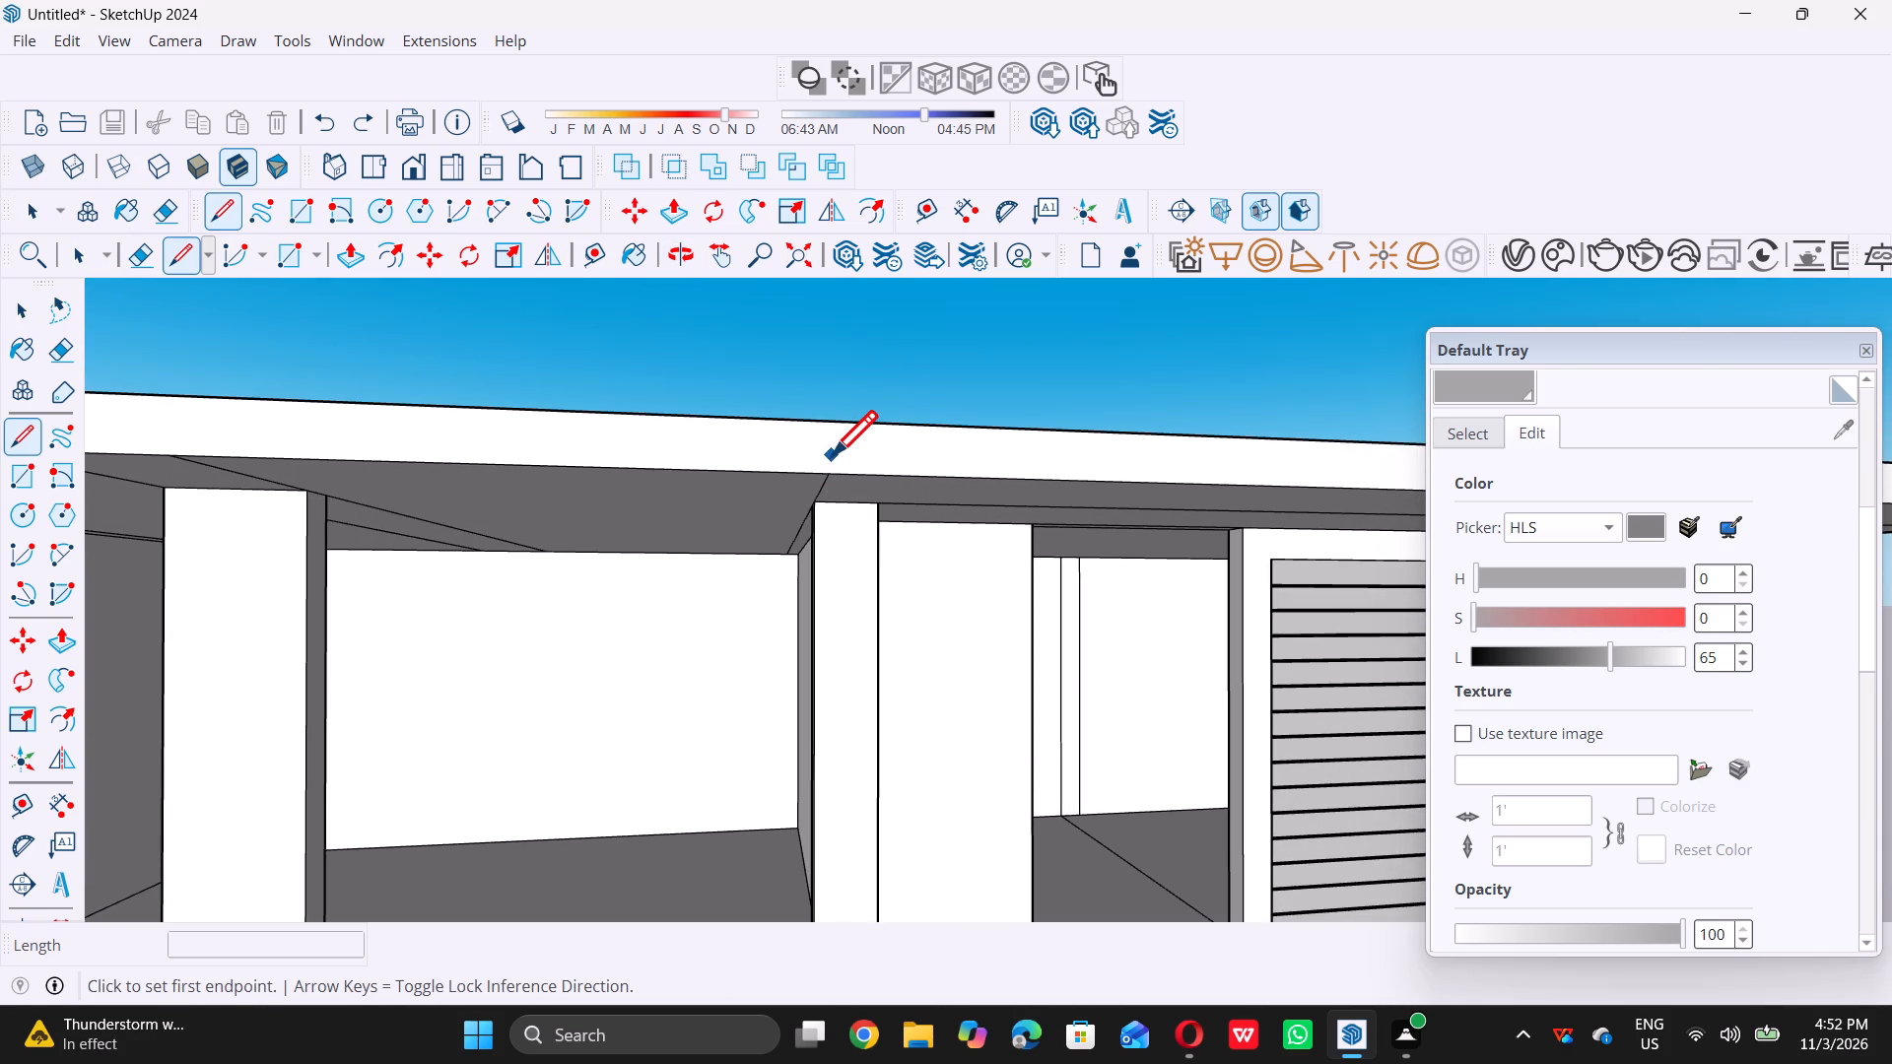
{"action": "left_click", "coordinate": [824, 471]}
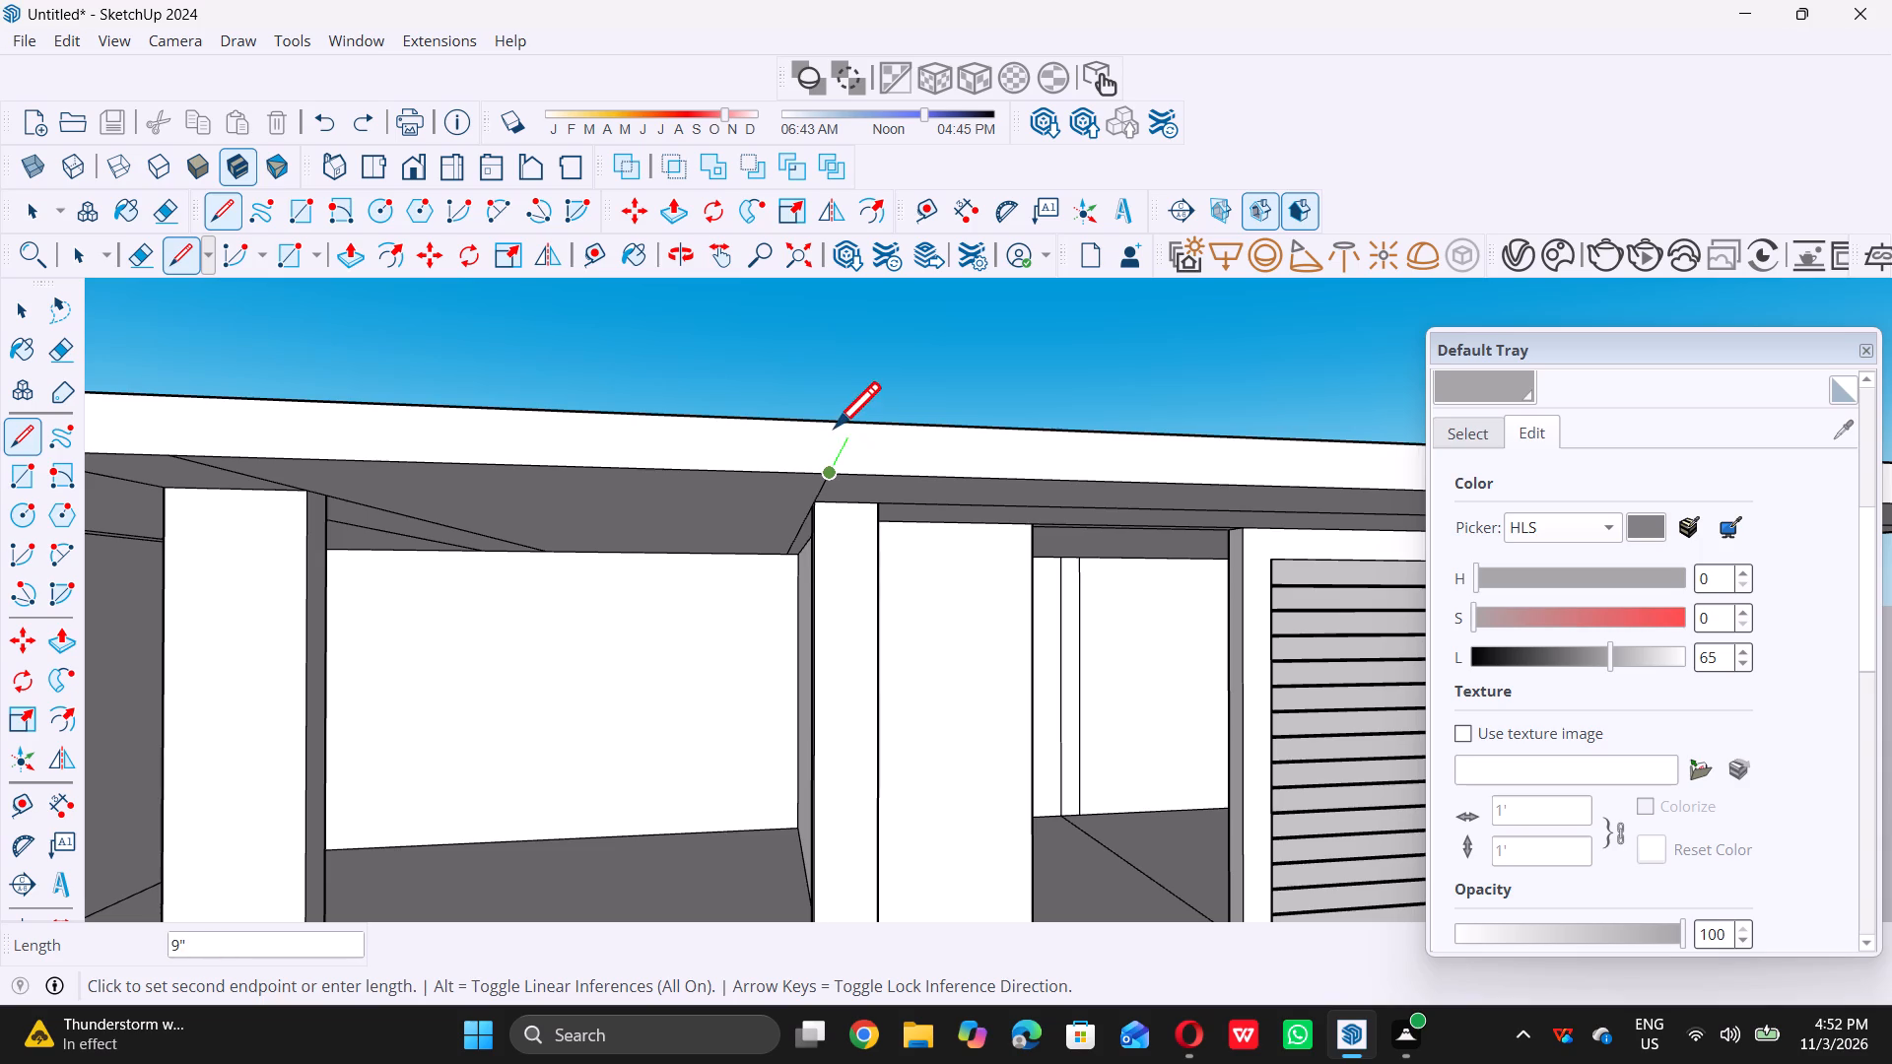
{"action": "double_click", "coordinate": [835, 420]}
{"action": "key", "text": "space"}
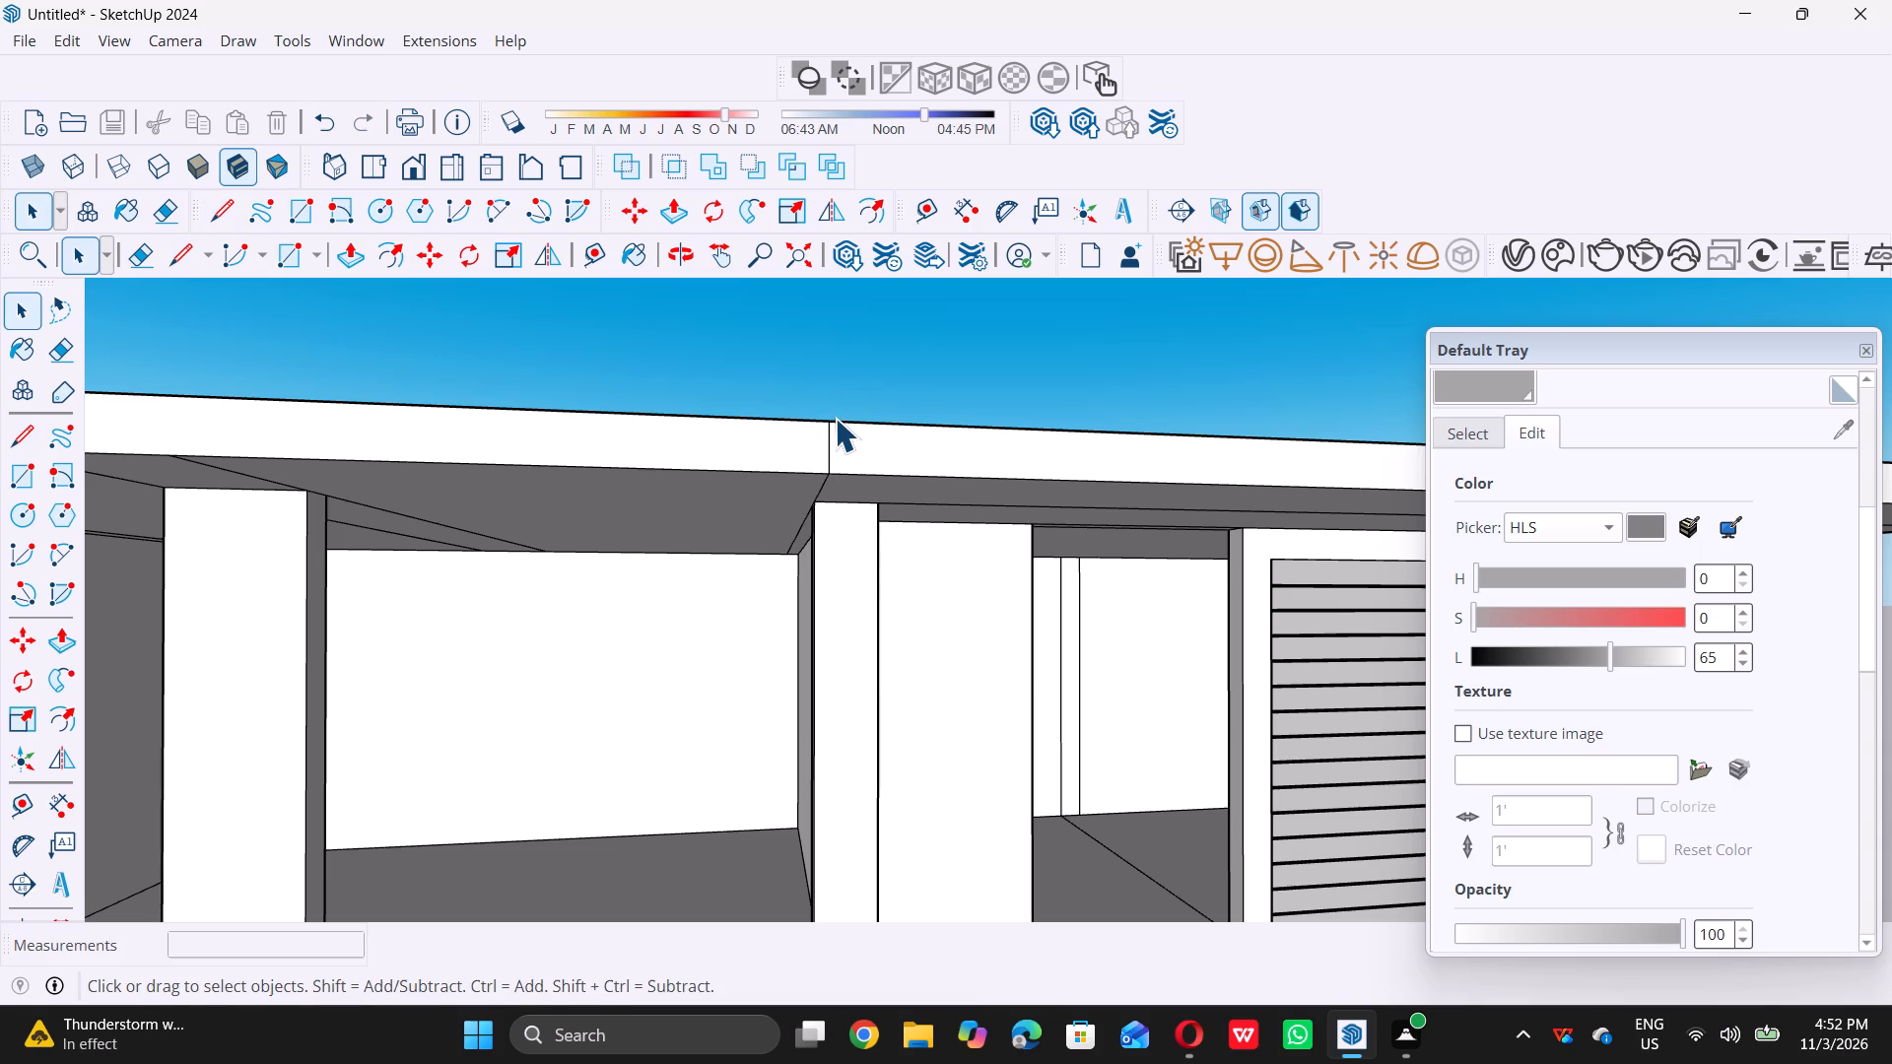
Draw a line across the roof's narrow top border from the fascia line's upper end to the inner outline.
{"action": "scroll", "coordinate": [835, 418], "scroll_direction": "down", "scroll_amount": 8}
{"action": "middle_click_drag", "start_coordinate": [844, 409], "coordinate": [685, 636]}
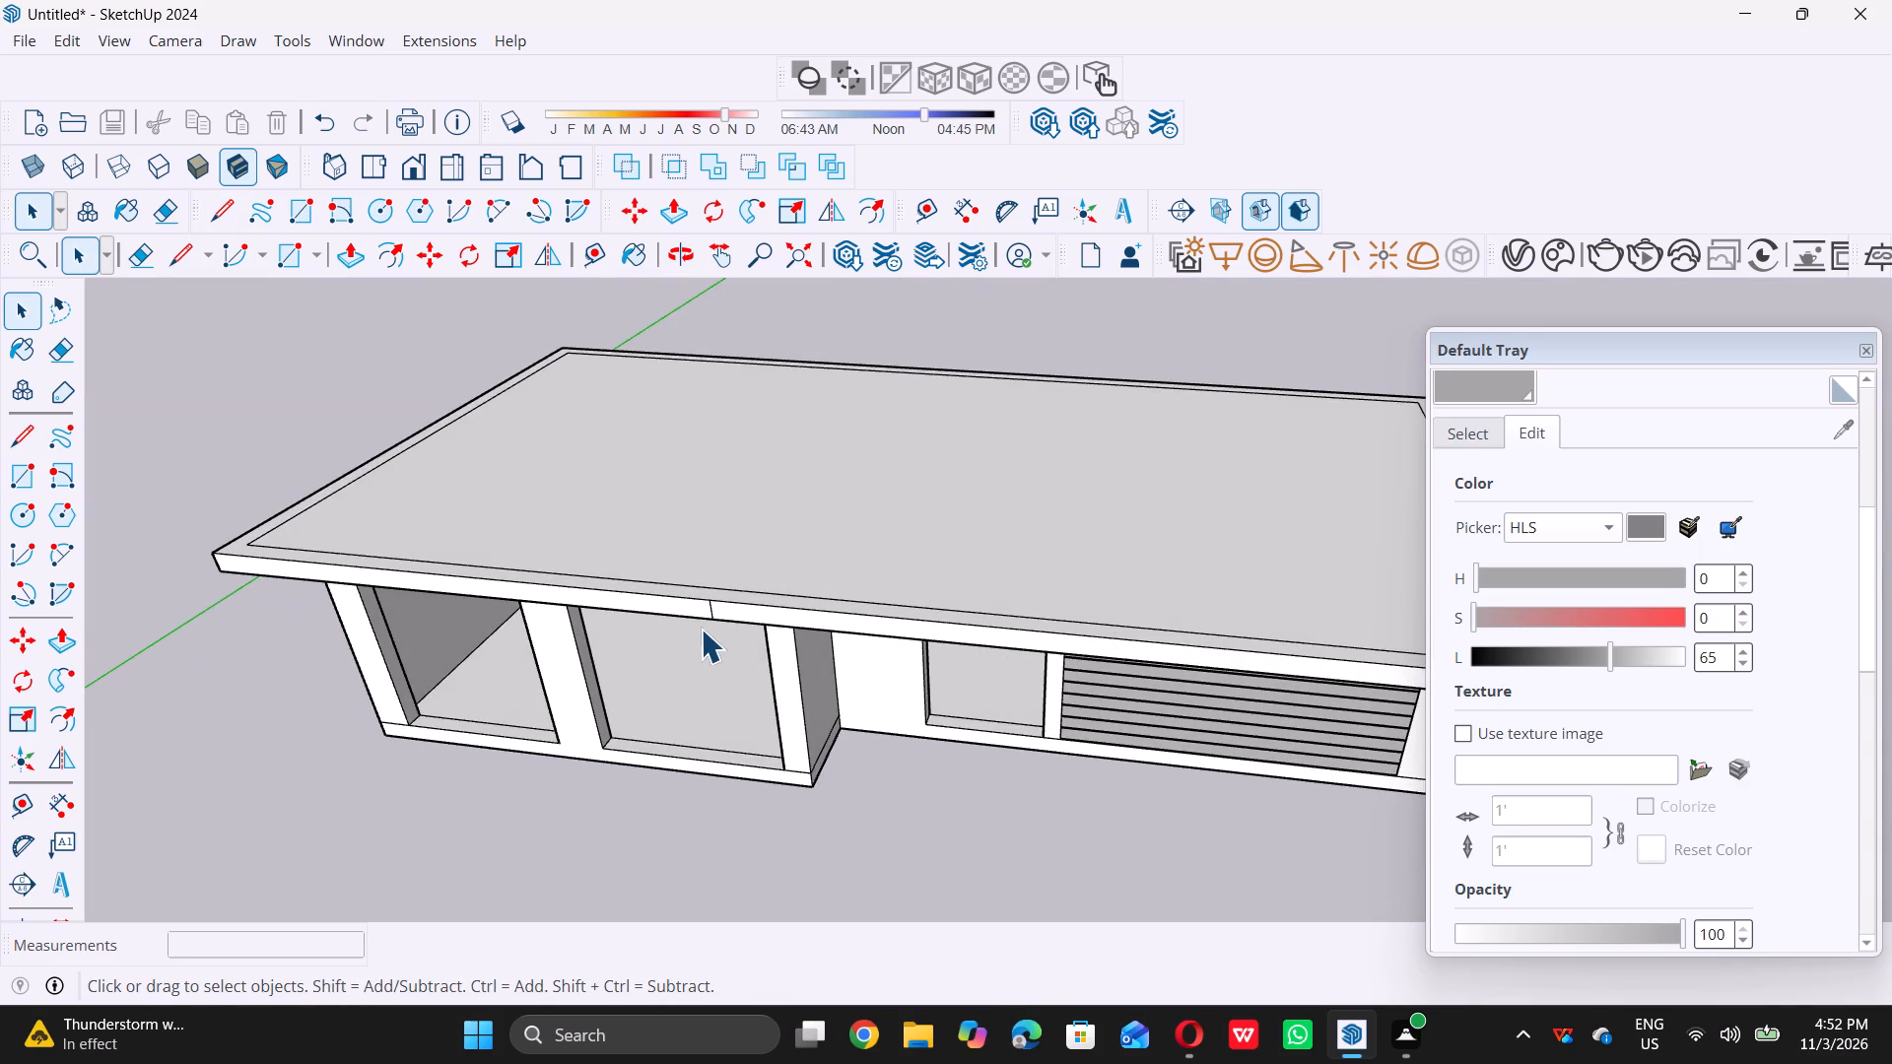
{"action": "scroll", "coordinate": [711, 601], "scroll_direction": "up", "scroll_amount": 7}
{"action": "key", "text": "l"}
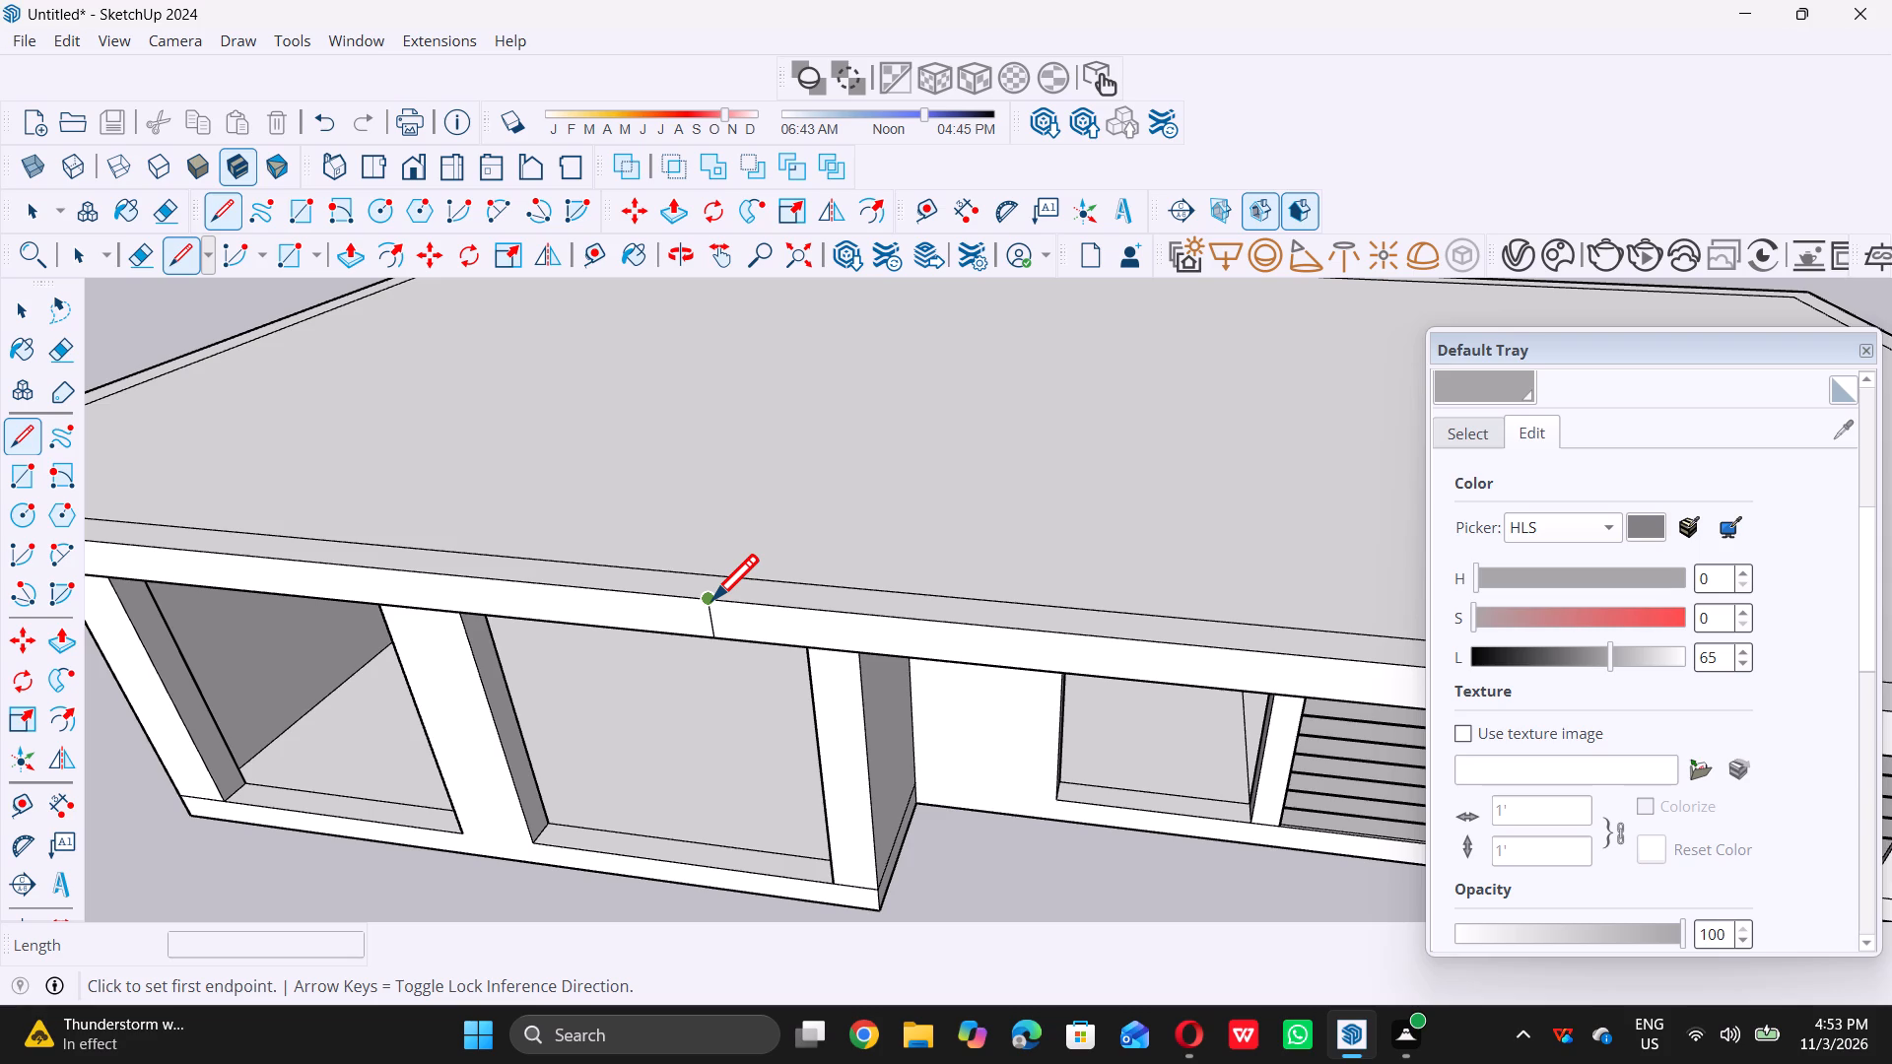
{"action": "scroll", "coordinate": [712, 599], "scroll_direction": "down", "scroll_amount": 3}
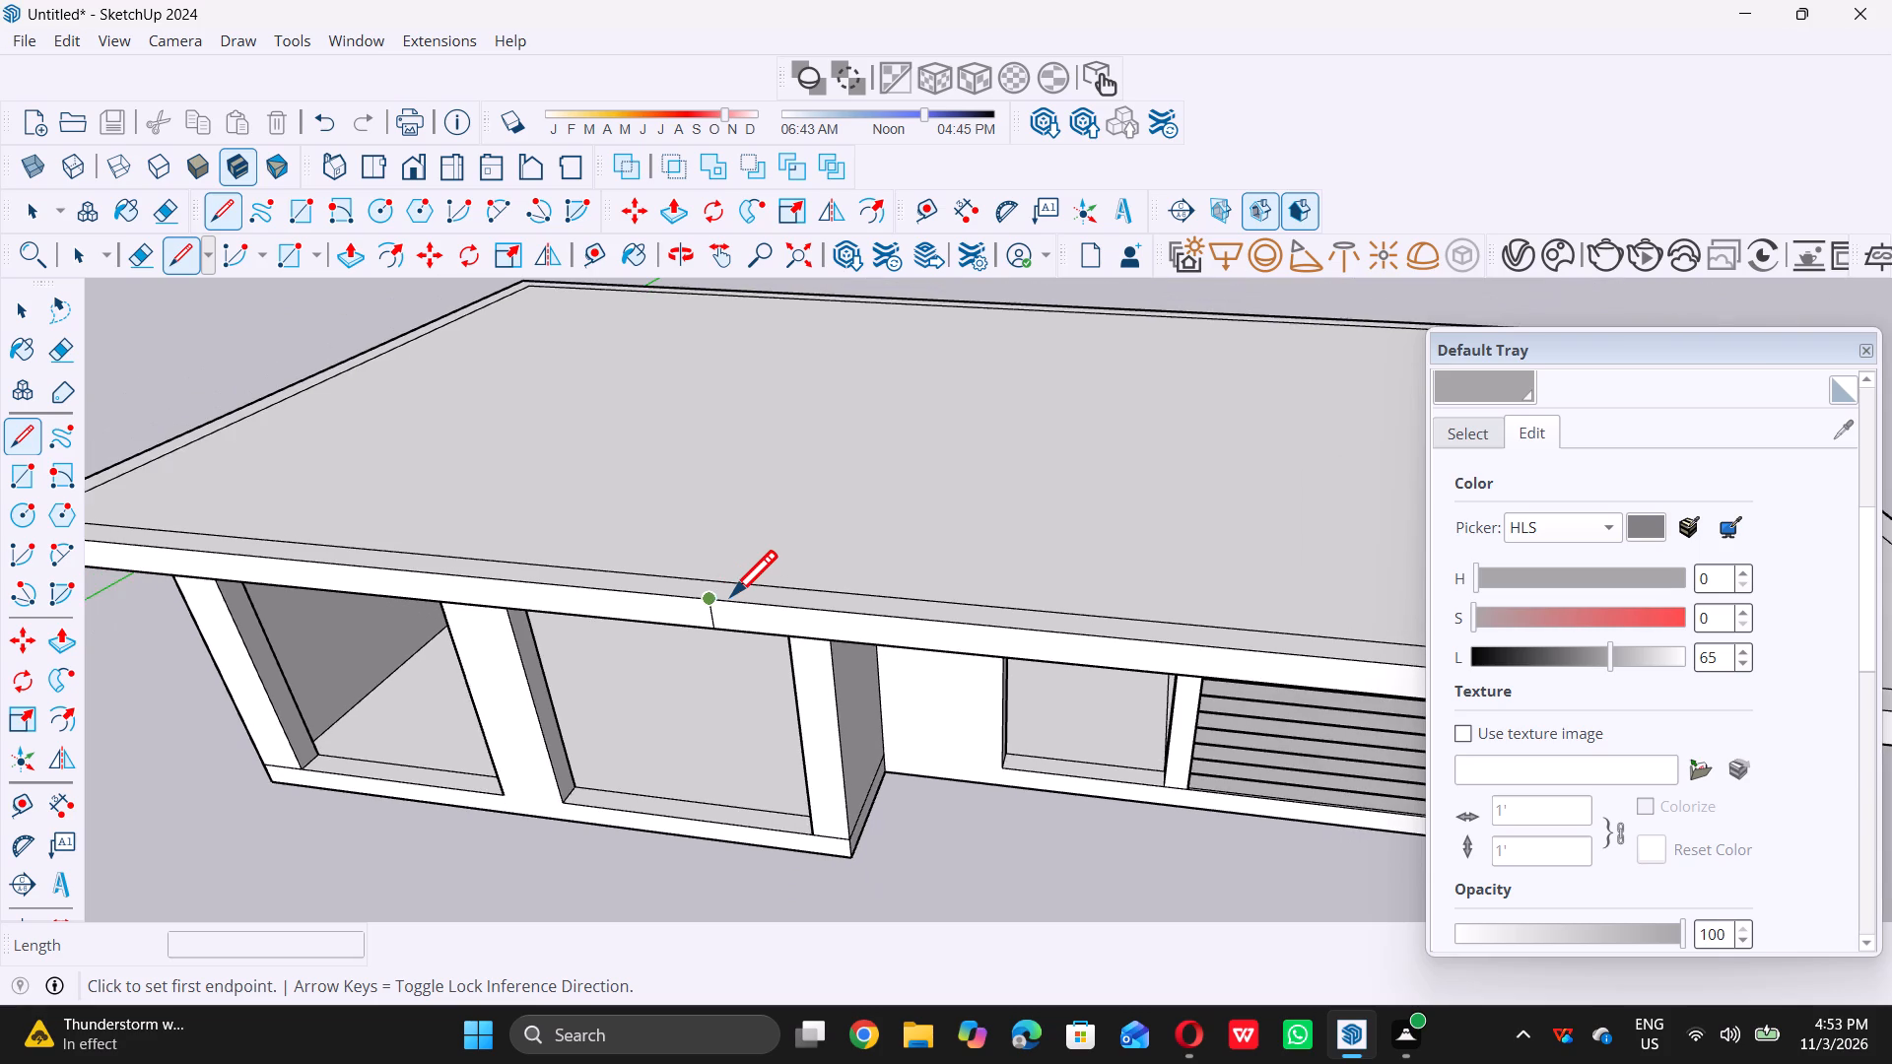
{"action": "scroll", "coordinate": [731, 595], "scroll_direction": "up", "scroll_amount": 4}
{"action": "triple_click", "coordinate": [706, 588]}
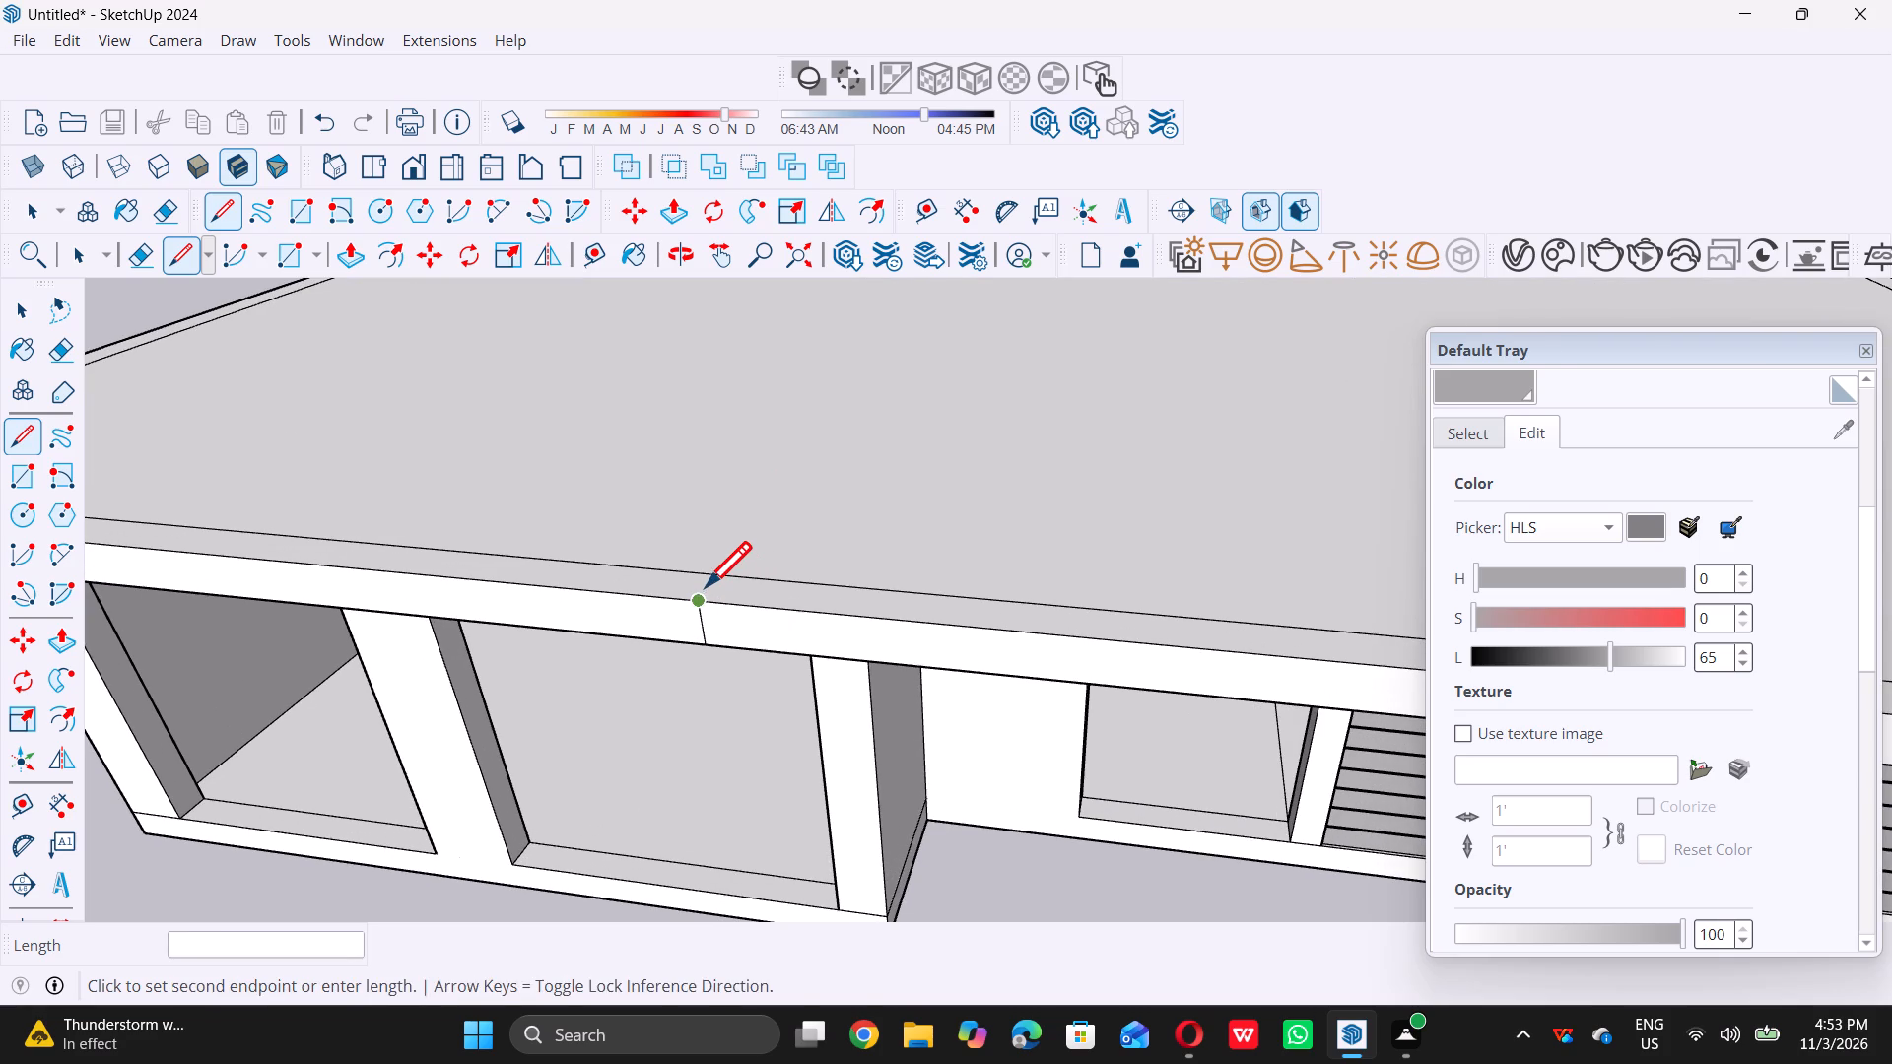
{"action": "double_click", "coordinate": [723, 567]}
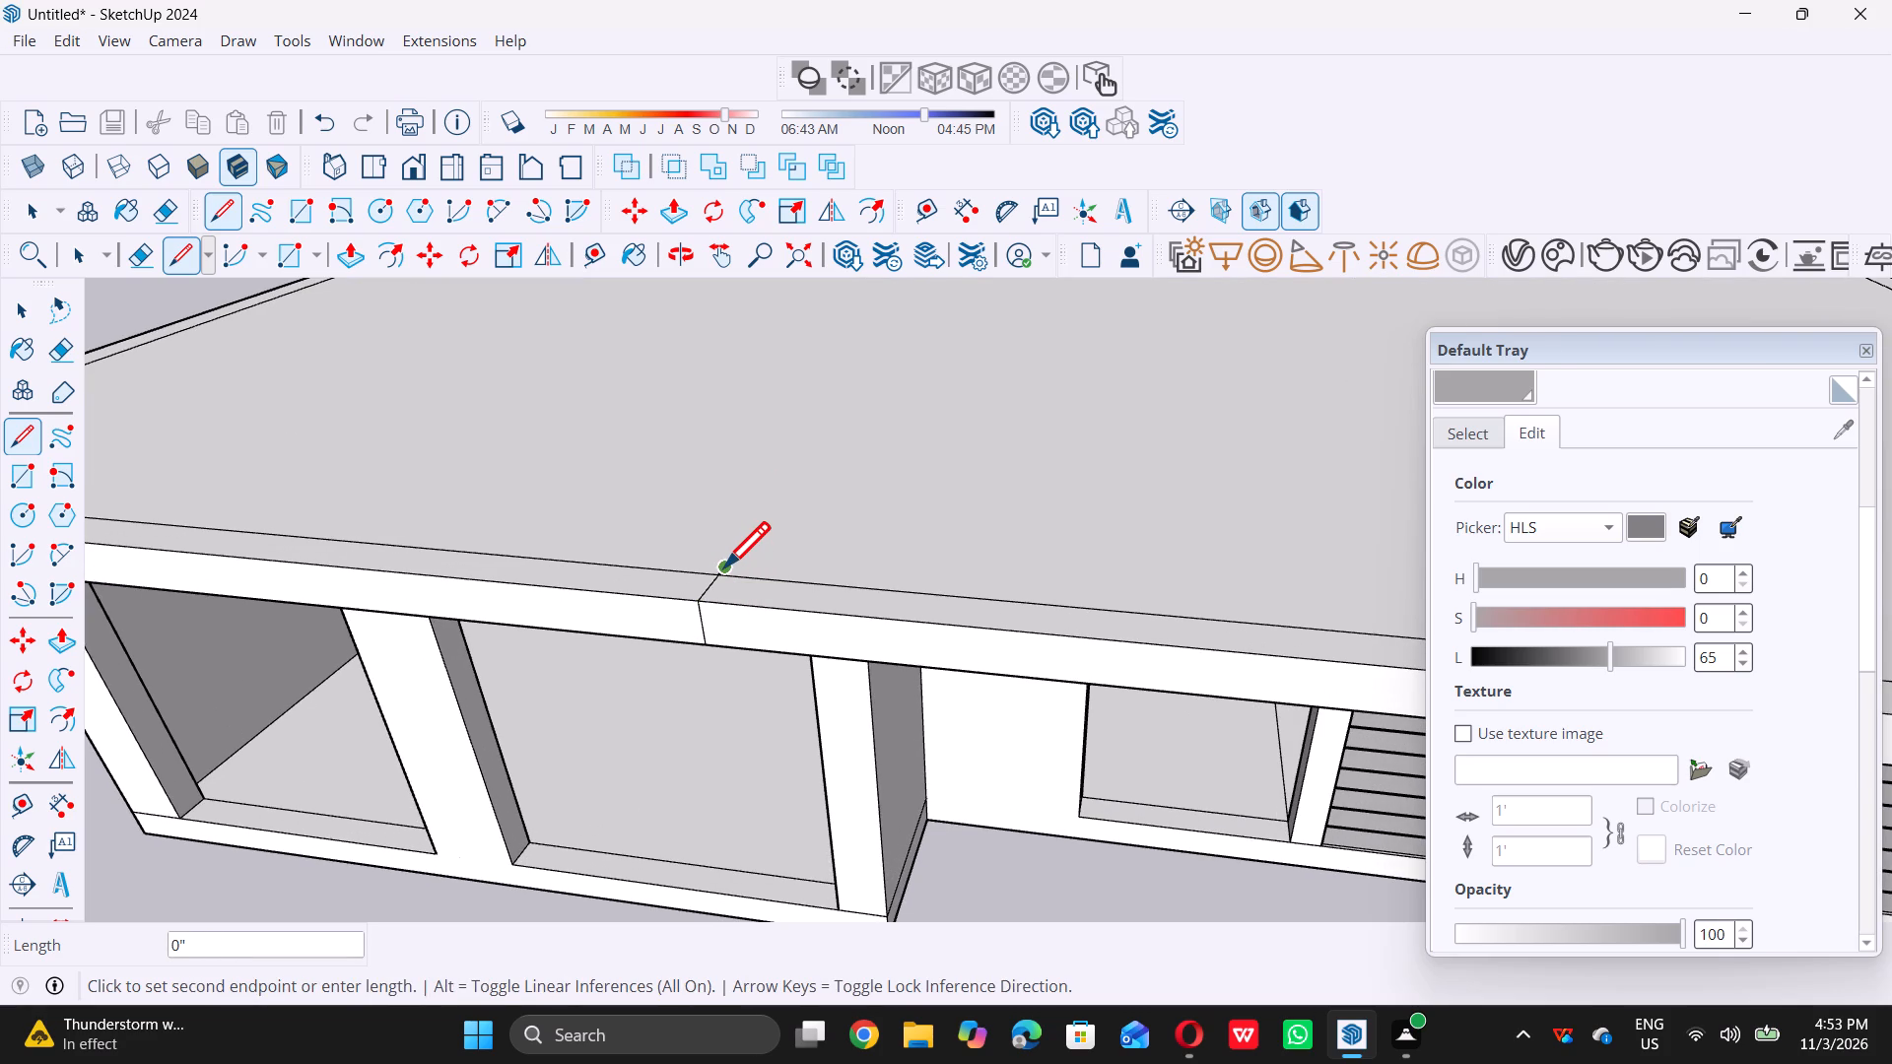
{"action": "key", "text": "space"}
Examine the roof edge and its new dividing line from the front at eye level and from above.
{"action": "scroll", "coordinate": [724, 565], "scroll_direction": "down", "scroll_amount": 9}
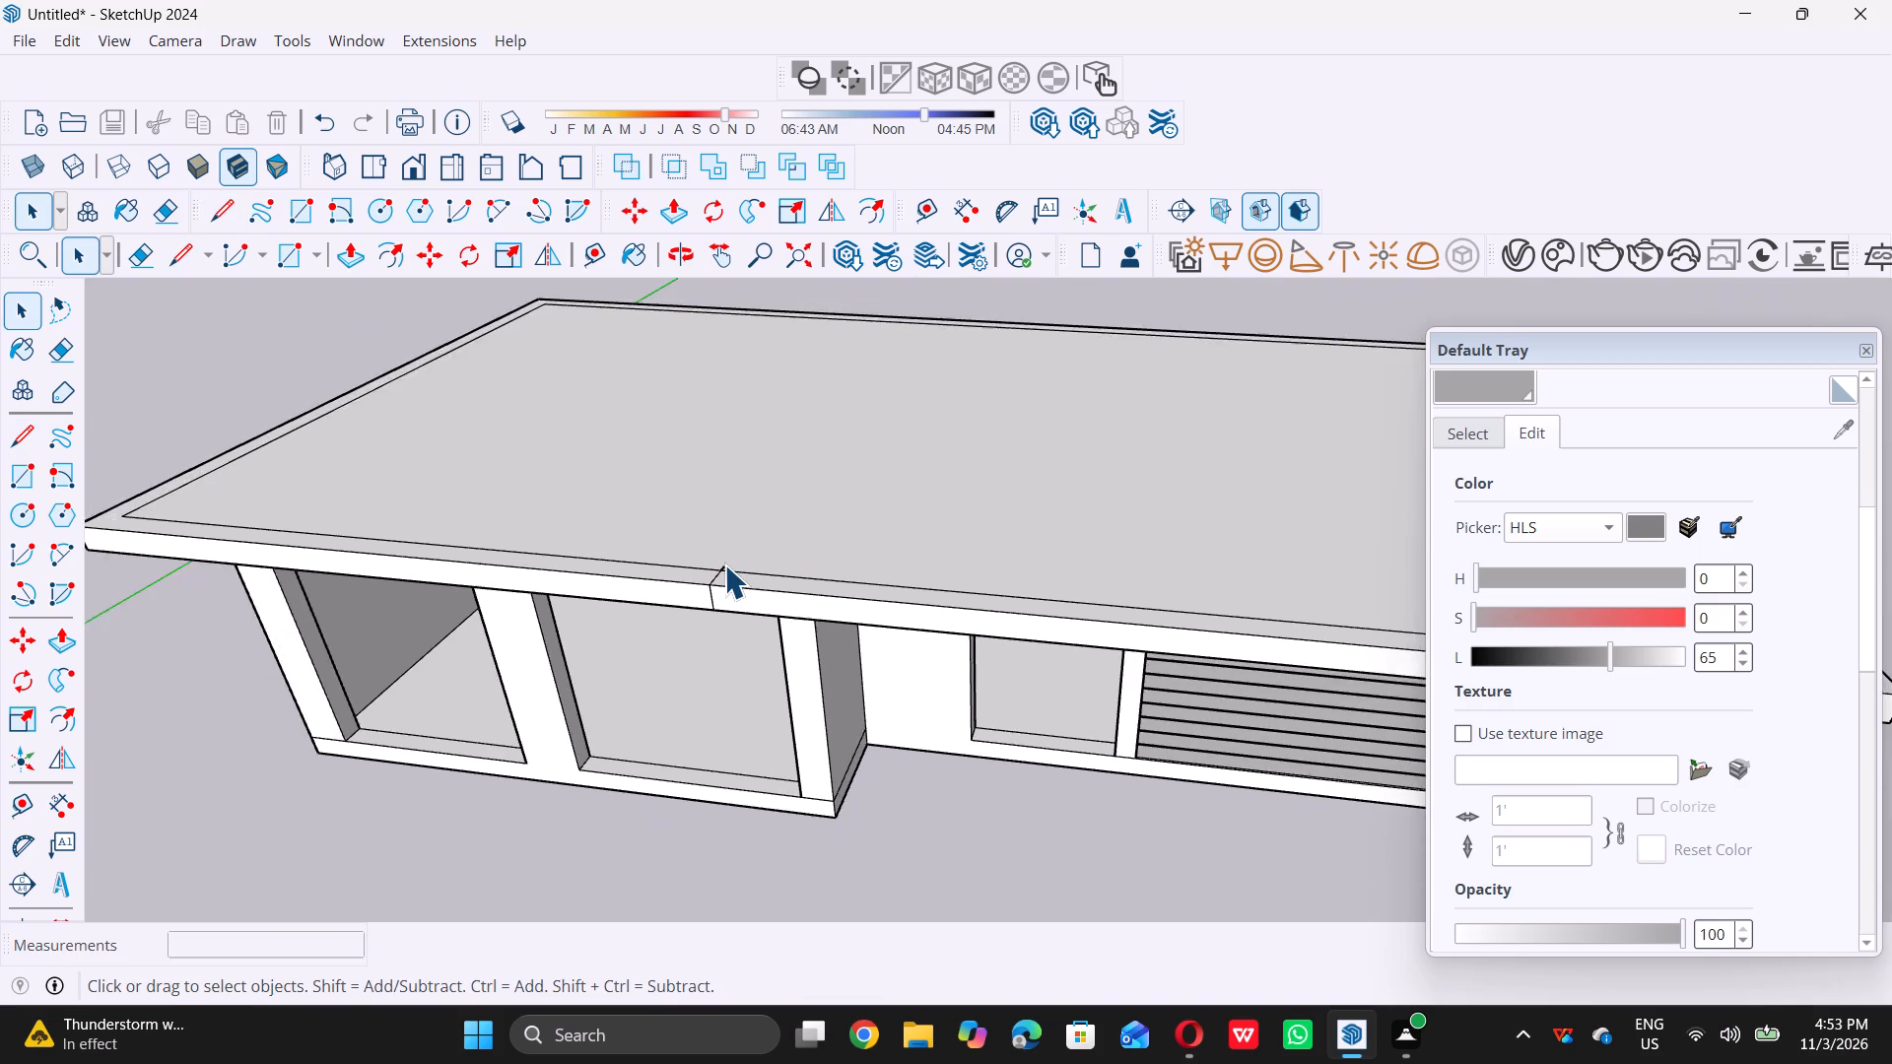
{"action": "scroll", "coordinate": [724, 565], "scroll_direction": "down", "scroll_amount": 5}
{"action": "middle_click_drag", "start_coordinate": [757, 604], "coordinate": [847, 462]}
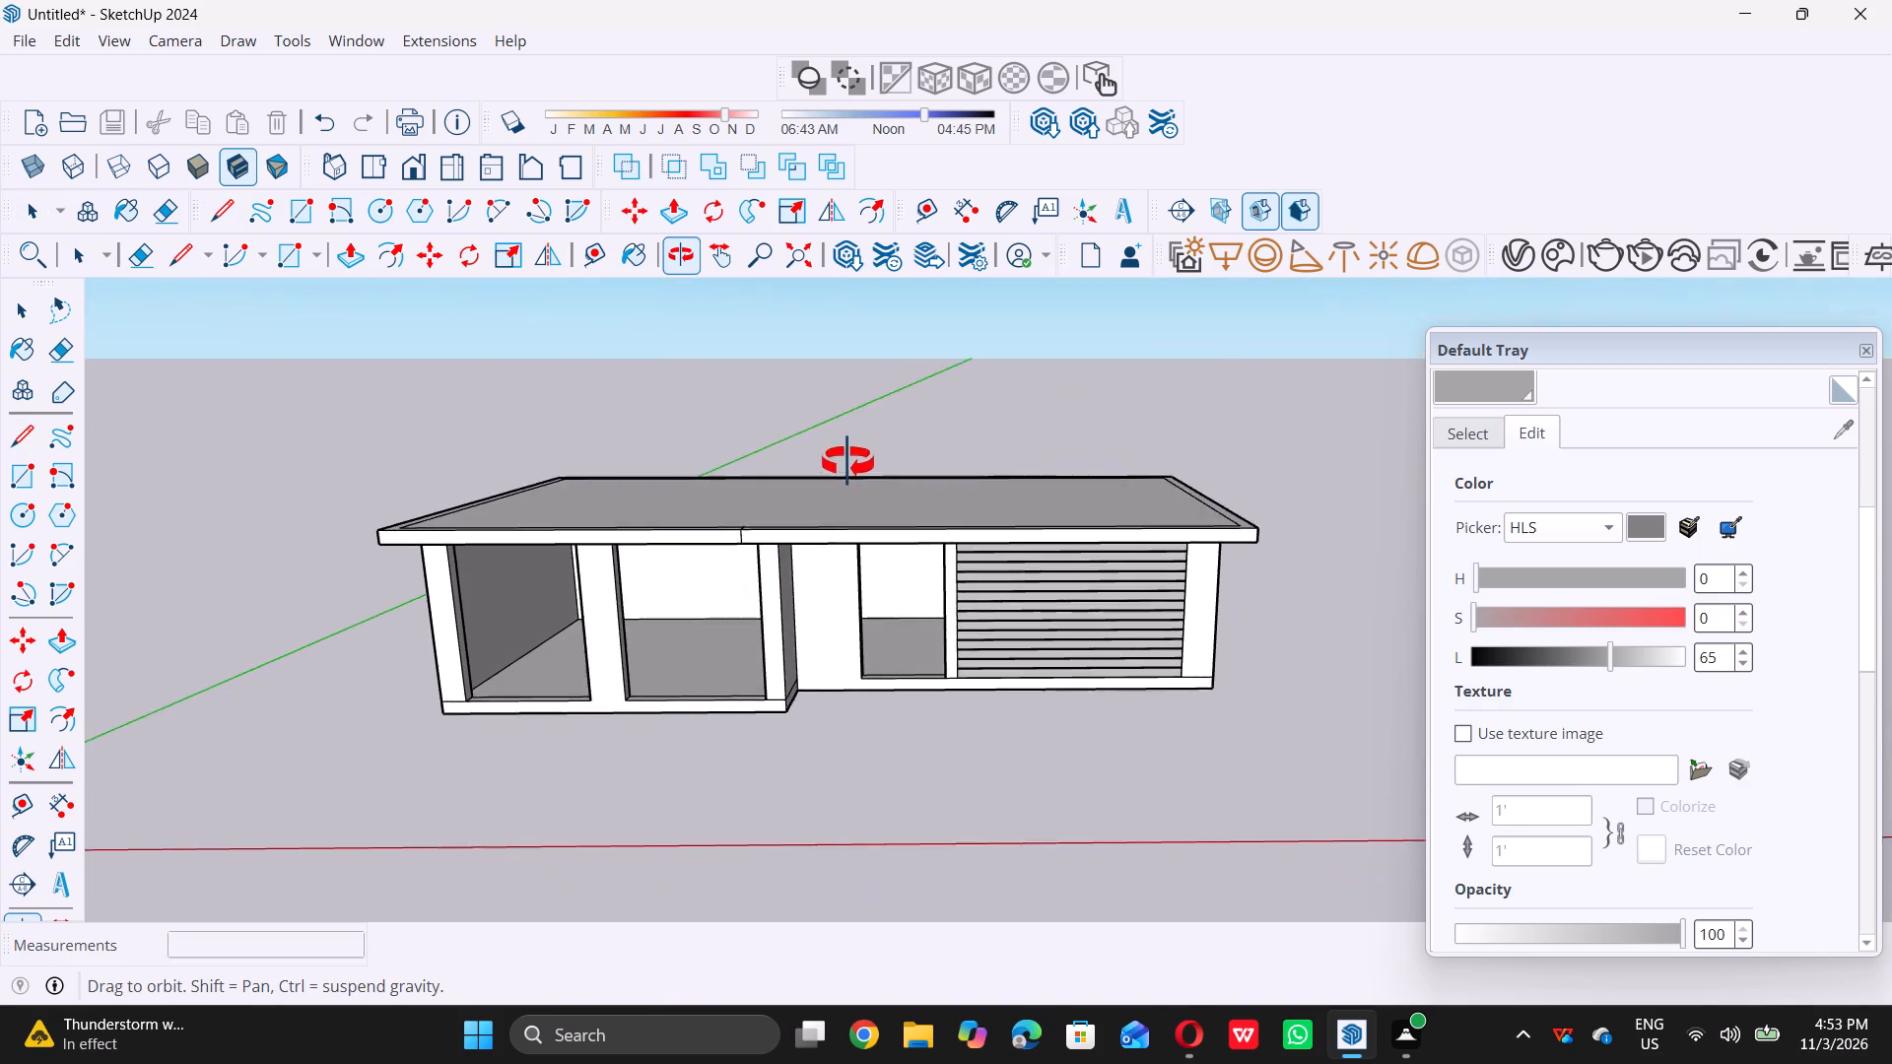
{"action": "middle_click_drag", "start_coordinate": [847, 462], "coordinate": [883, 431]}
{"action": "middle_click_drag", "start_coordinate": [848, 464], "coordinate": [871, 445]}
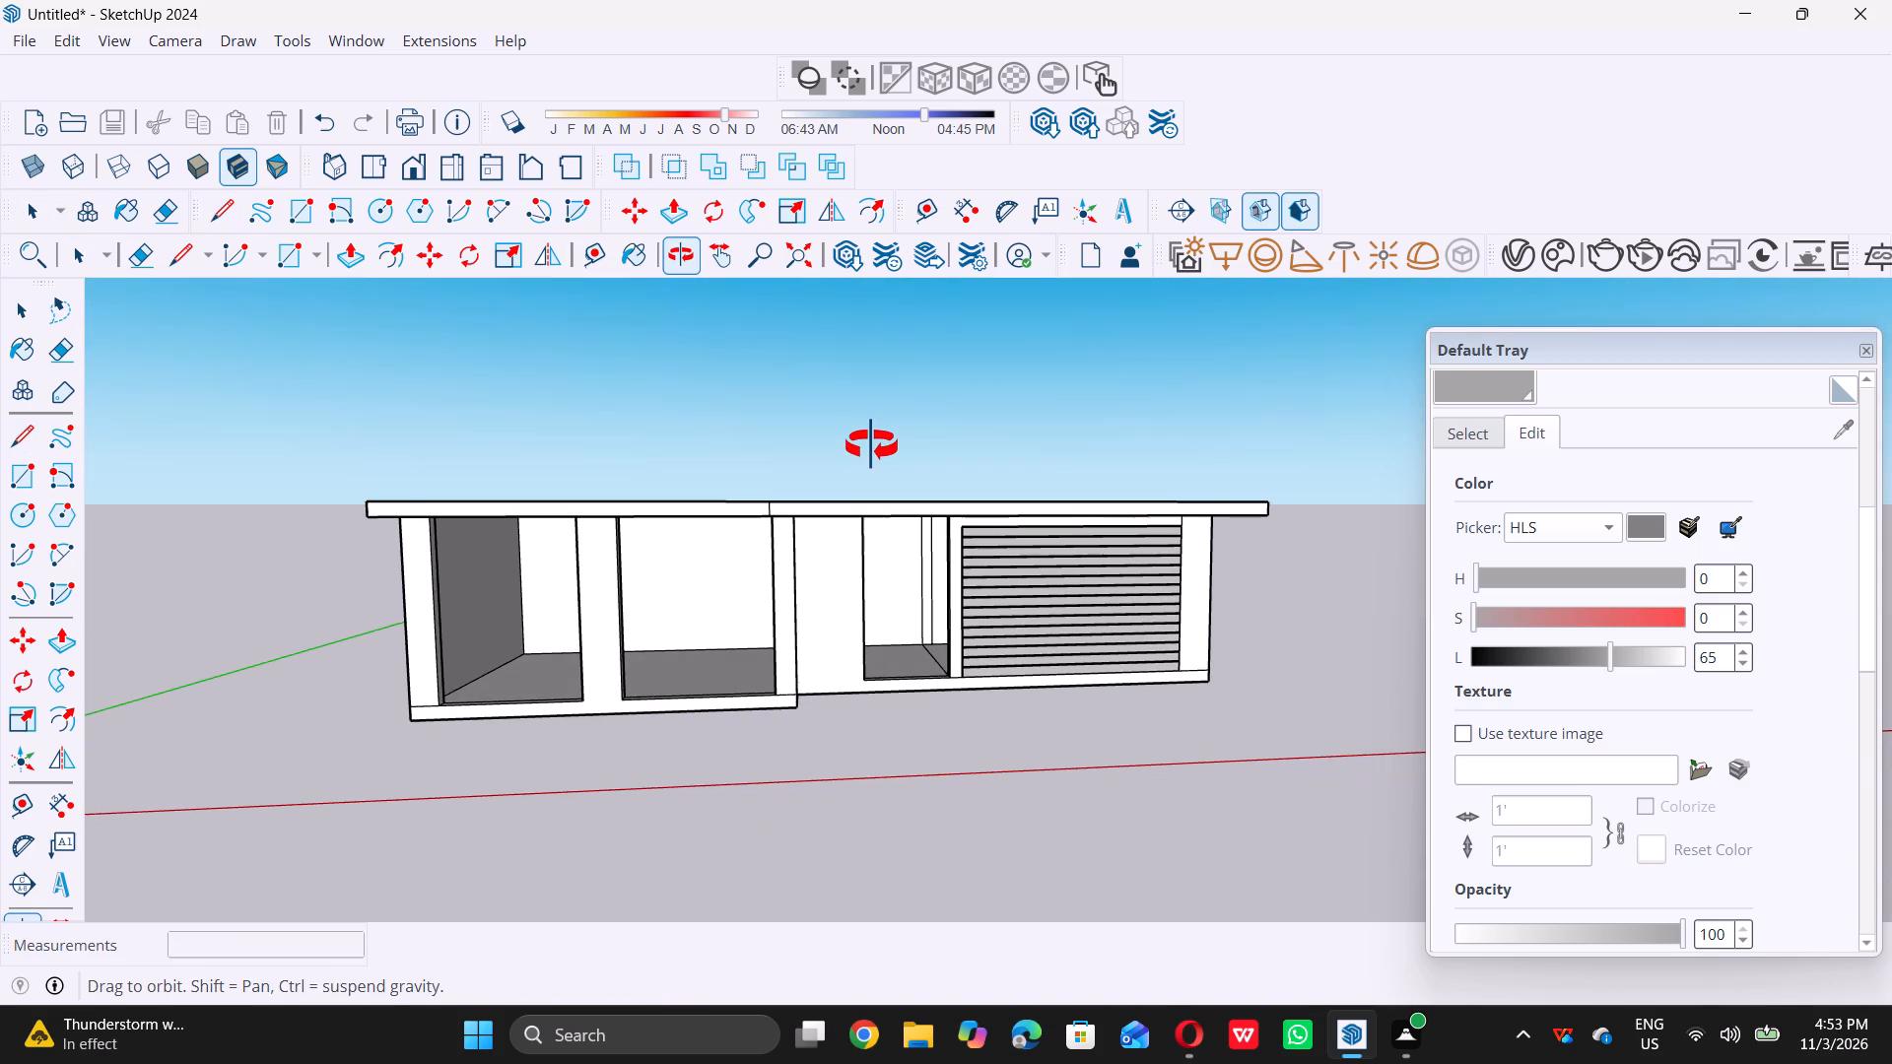
{"action": "middle_click_drag", "start_coordinate": [871, 445], "coordinate": [803, 547]}
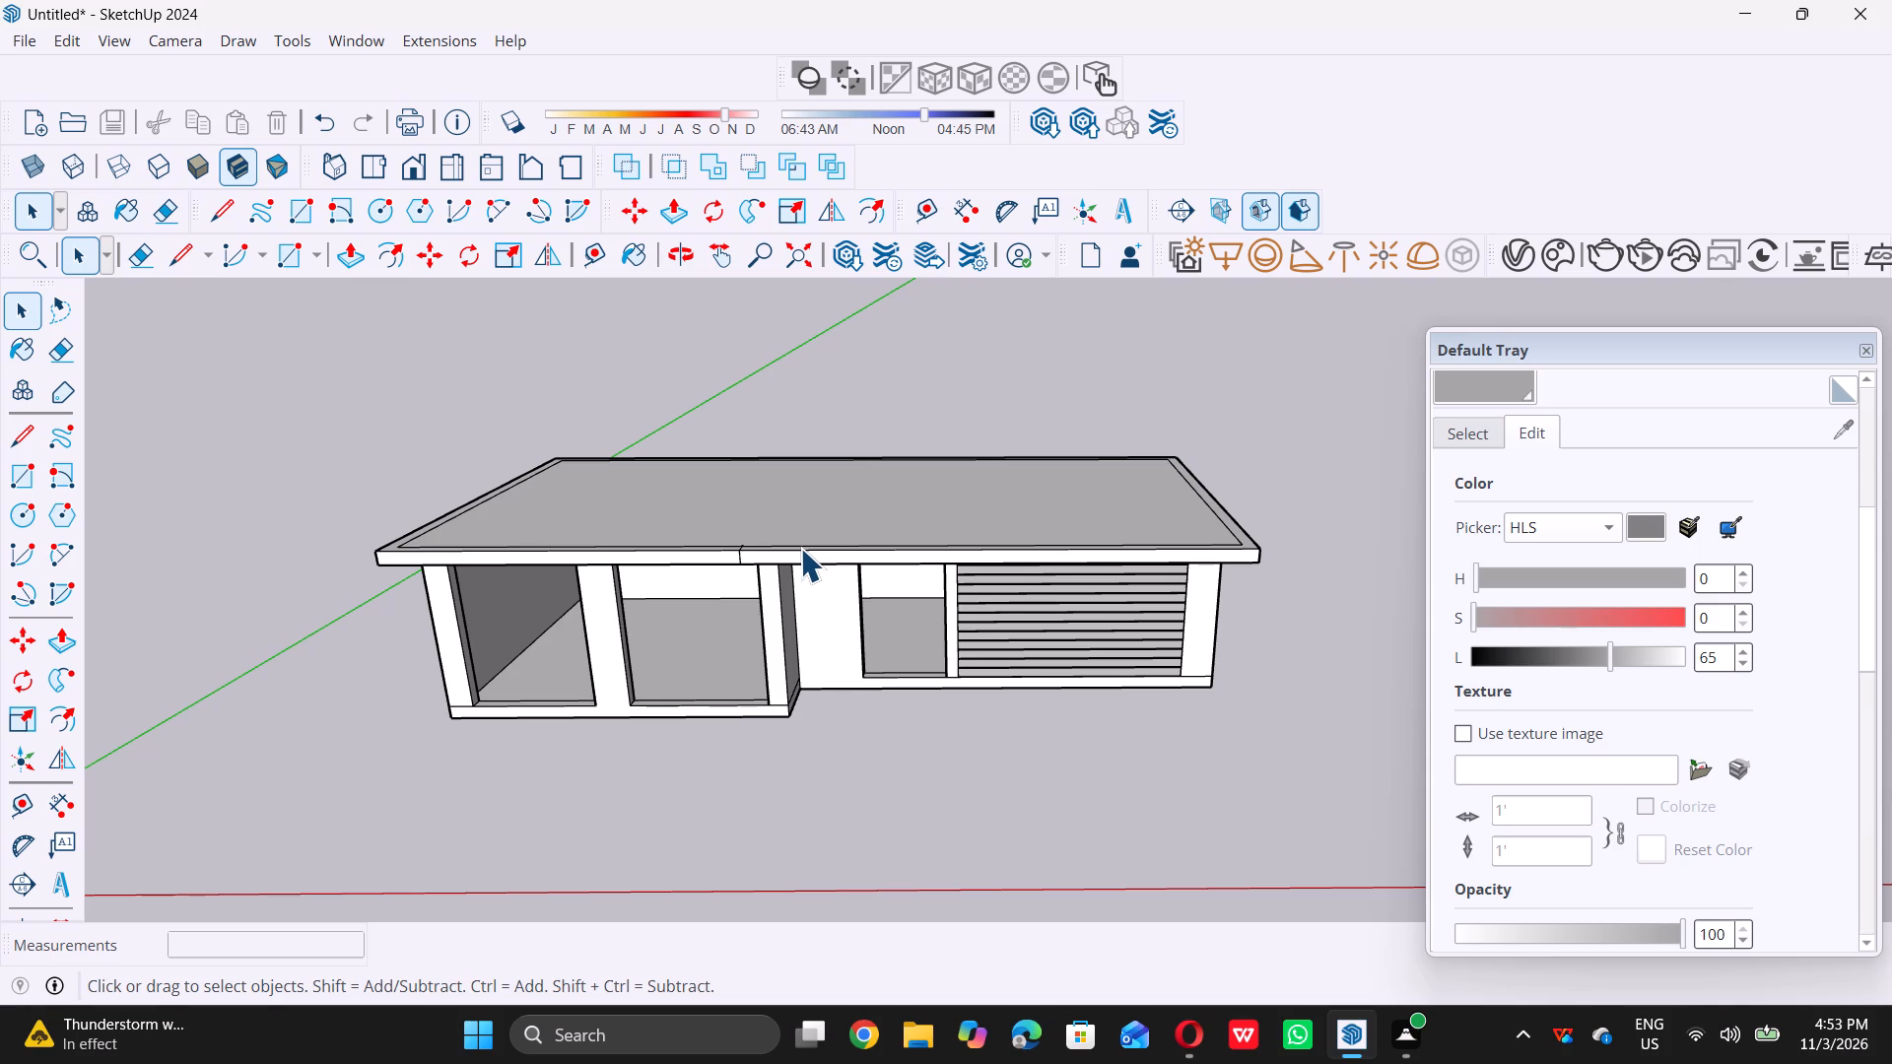
{"action": "middle_click_drag", "start_coordinate": [801, 536], "coordinate": [761, 582]}
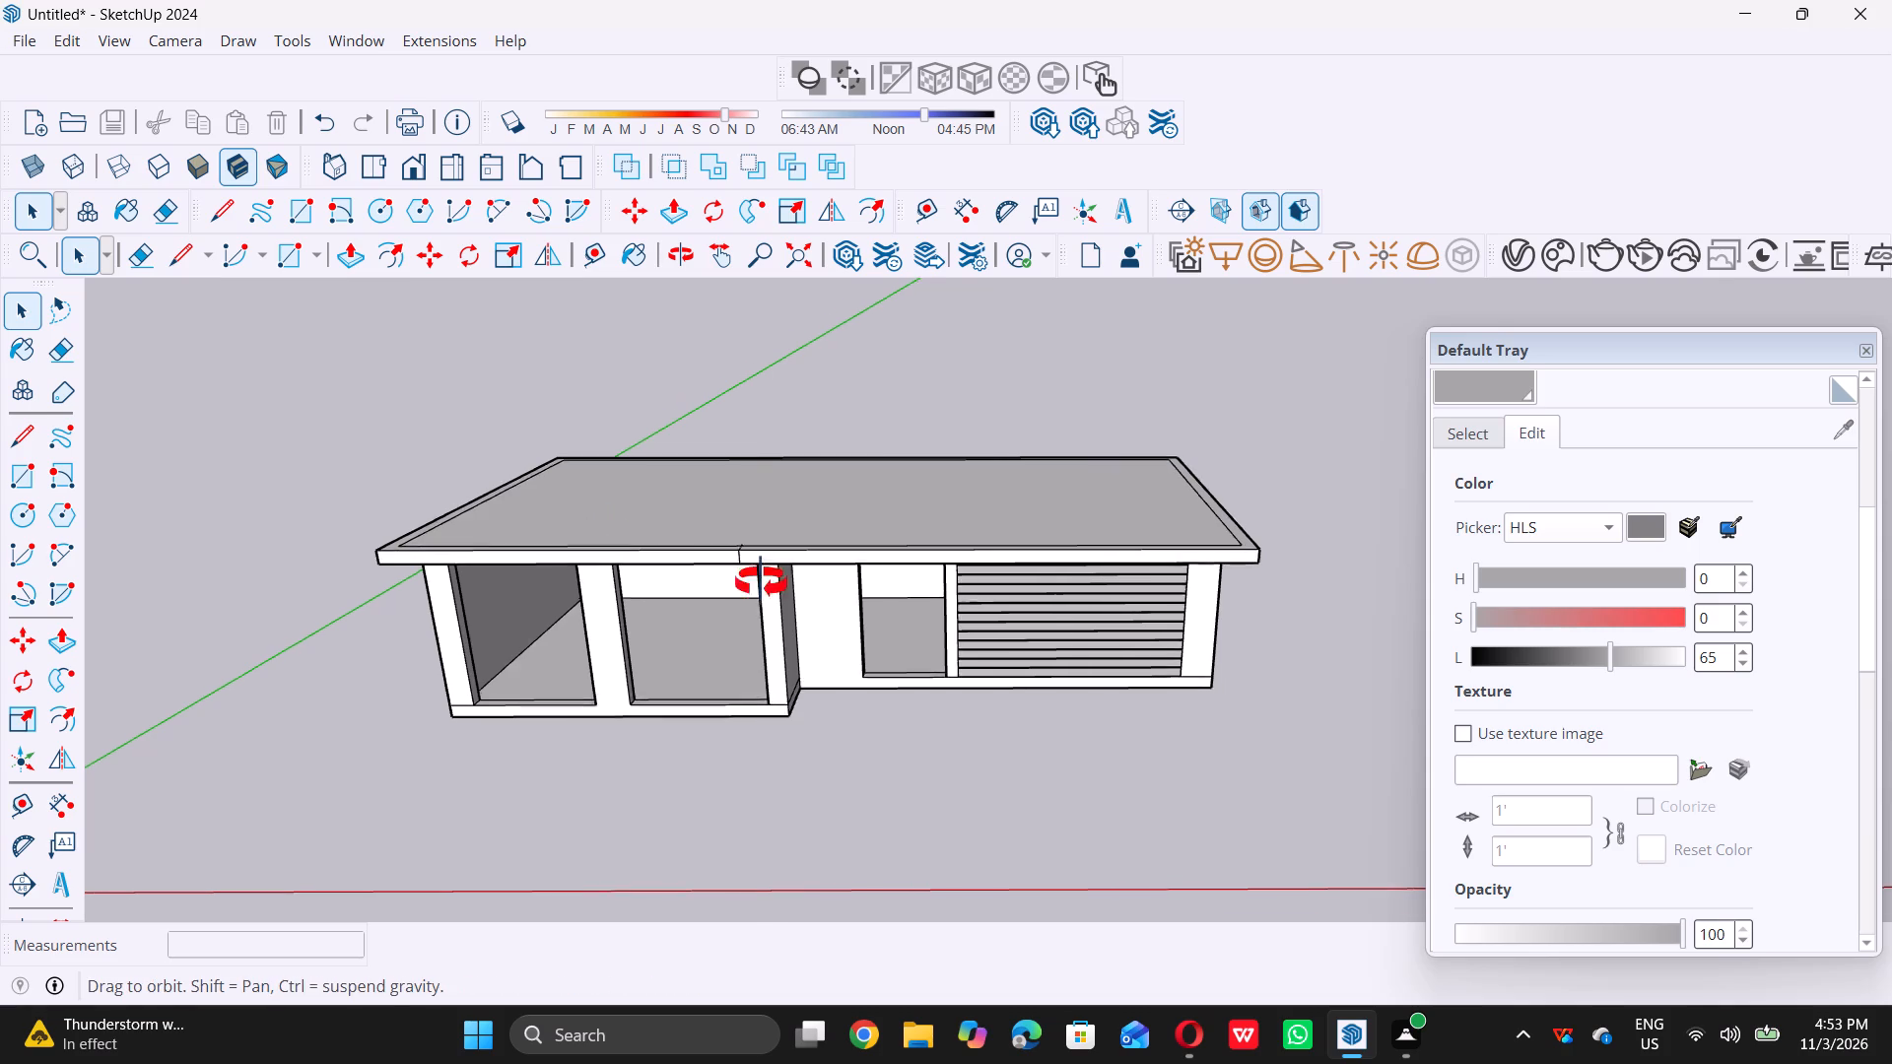
{"action": "middle_click_drag", "start_coordinate": [761, 582], "coordinate": [744, 627]}
{"action": "middle_click", "coordinate": [744, 627]}
{"action": "scroll", "coordinate": [763, 618], "scroll_direction": "down", "scroll_amount": 2}
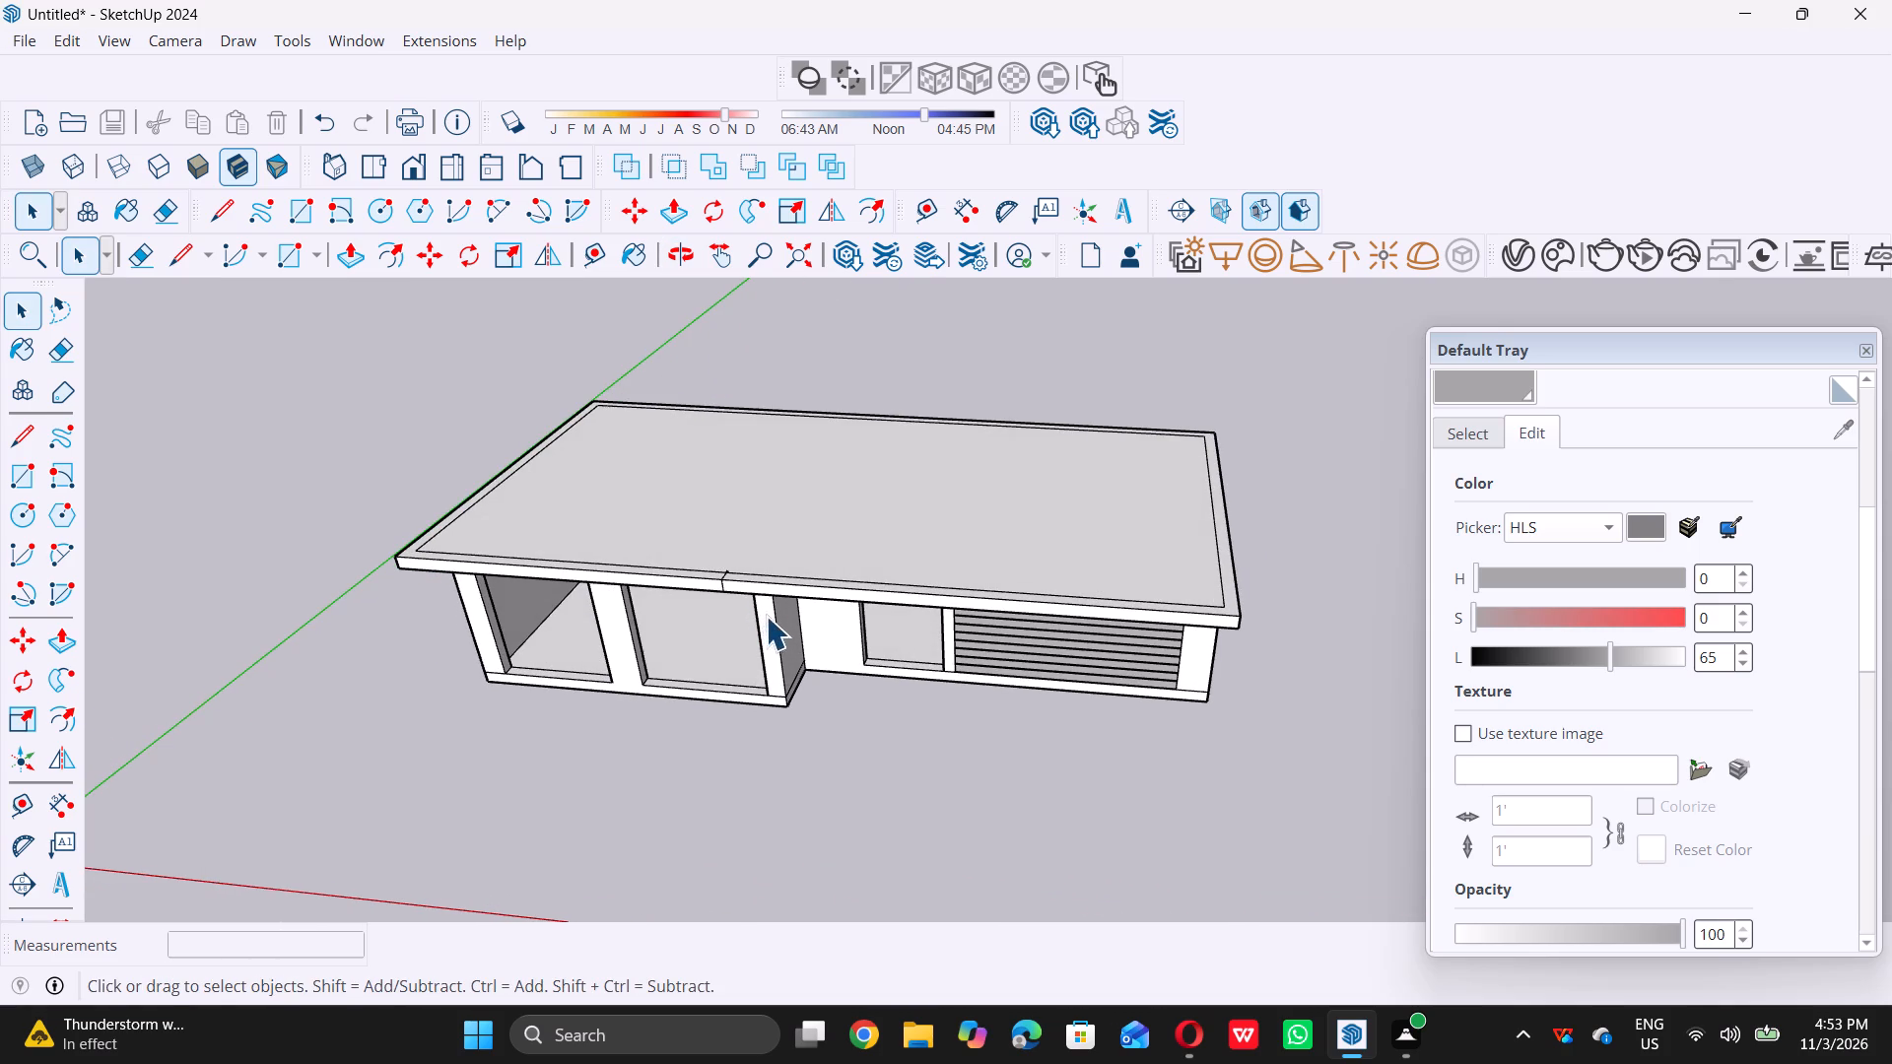
{"action": "scroll", "coordinate": [766, 616], "scroll_direction": "down", "scroll_amount": 3}
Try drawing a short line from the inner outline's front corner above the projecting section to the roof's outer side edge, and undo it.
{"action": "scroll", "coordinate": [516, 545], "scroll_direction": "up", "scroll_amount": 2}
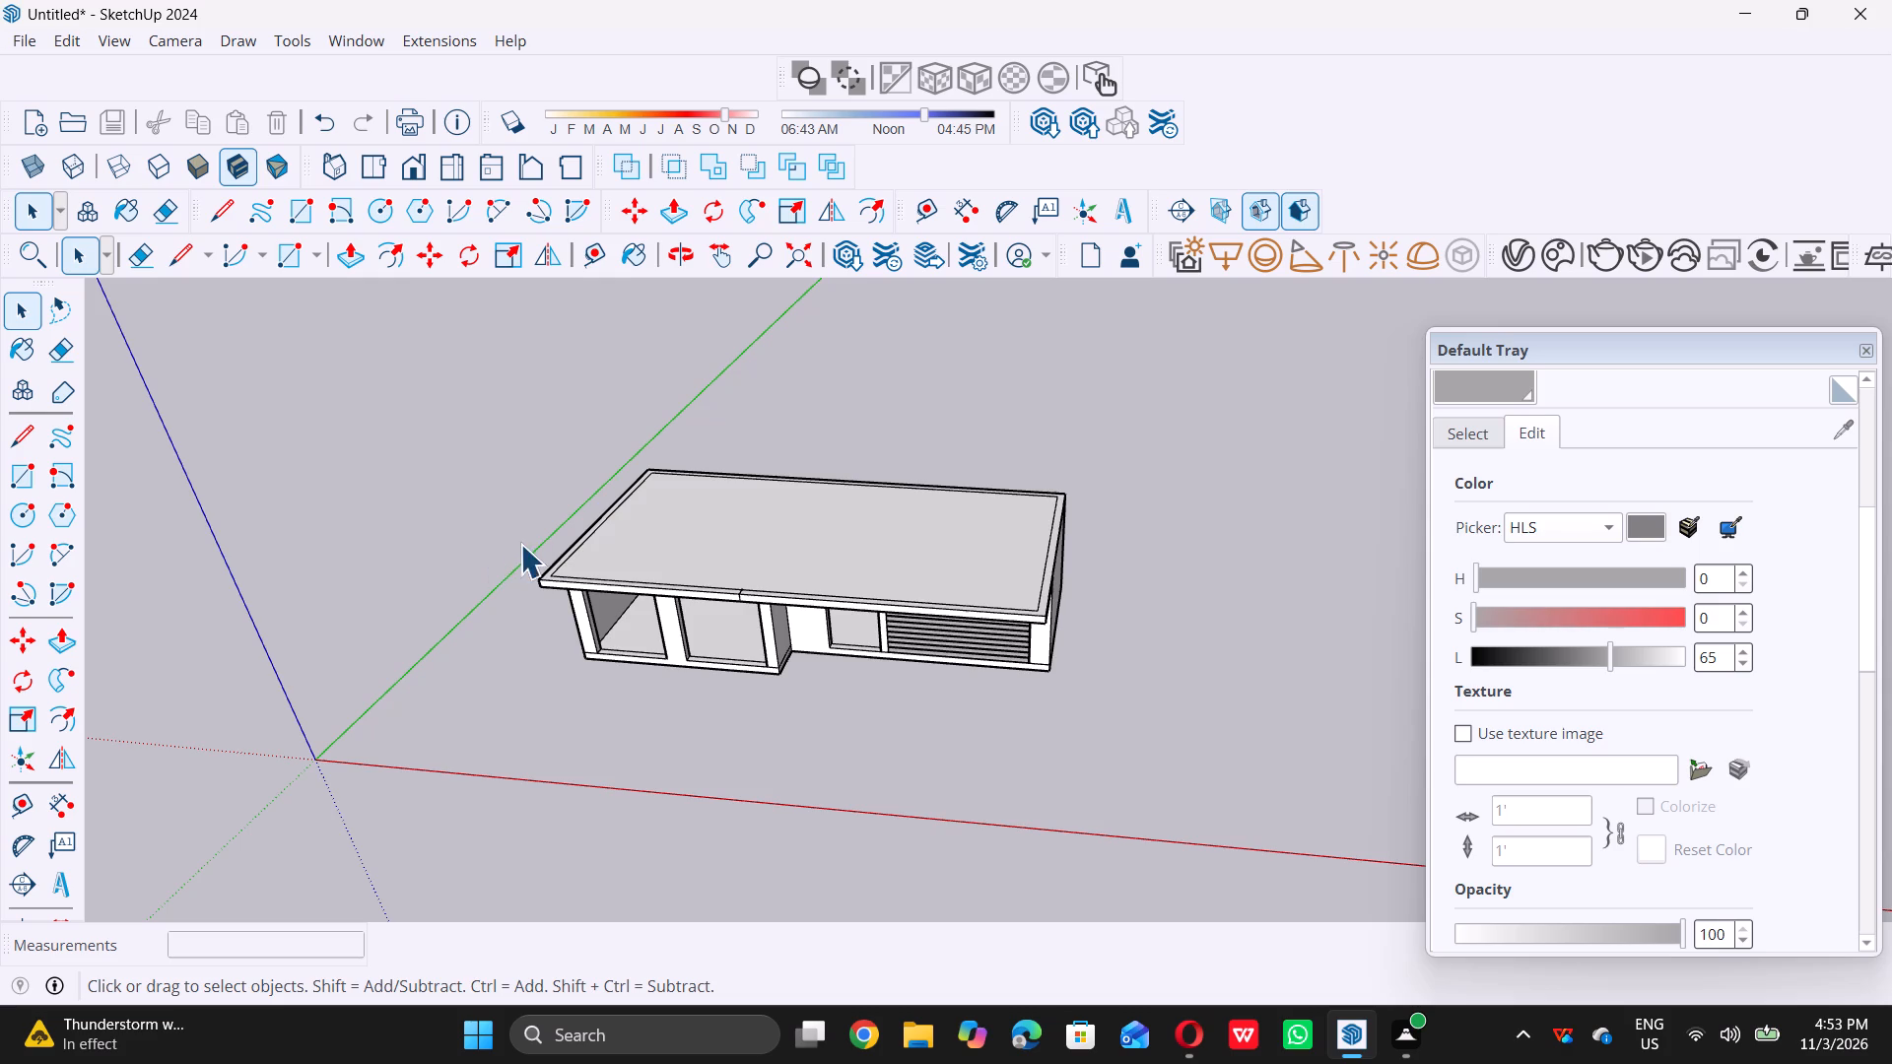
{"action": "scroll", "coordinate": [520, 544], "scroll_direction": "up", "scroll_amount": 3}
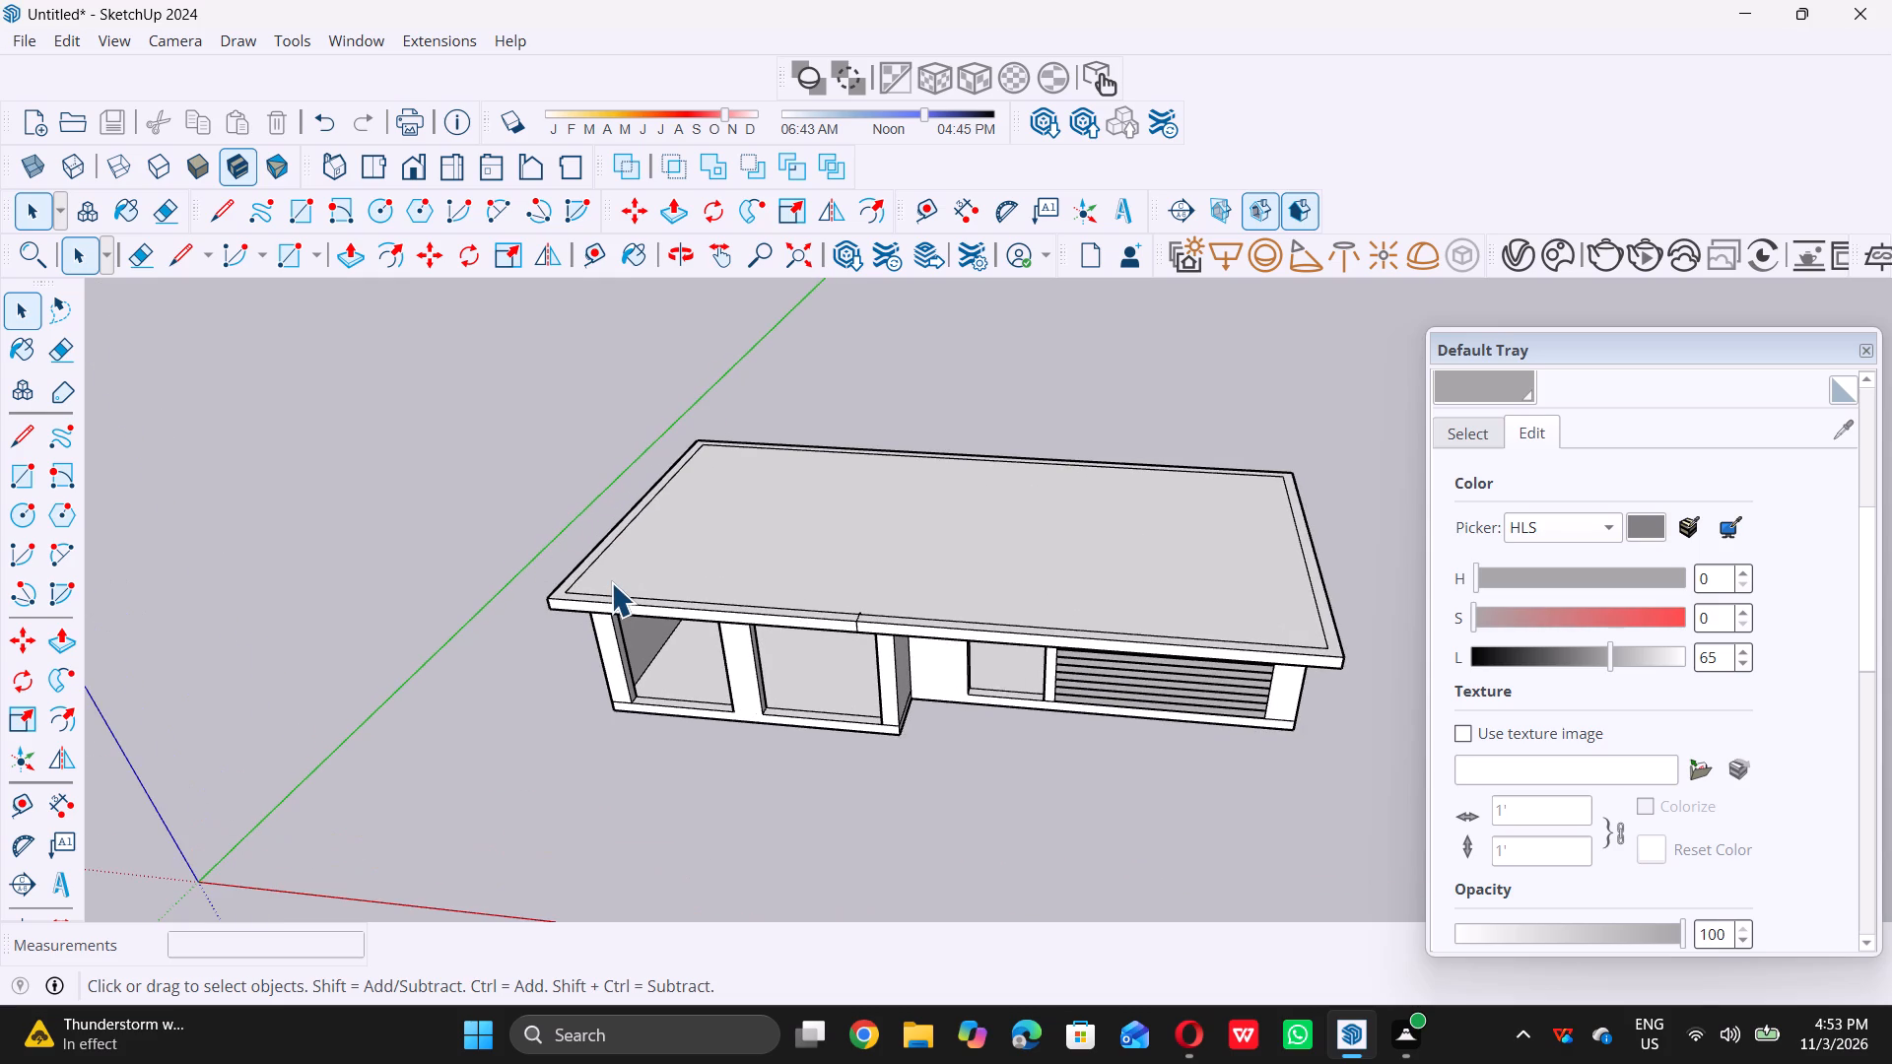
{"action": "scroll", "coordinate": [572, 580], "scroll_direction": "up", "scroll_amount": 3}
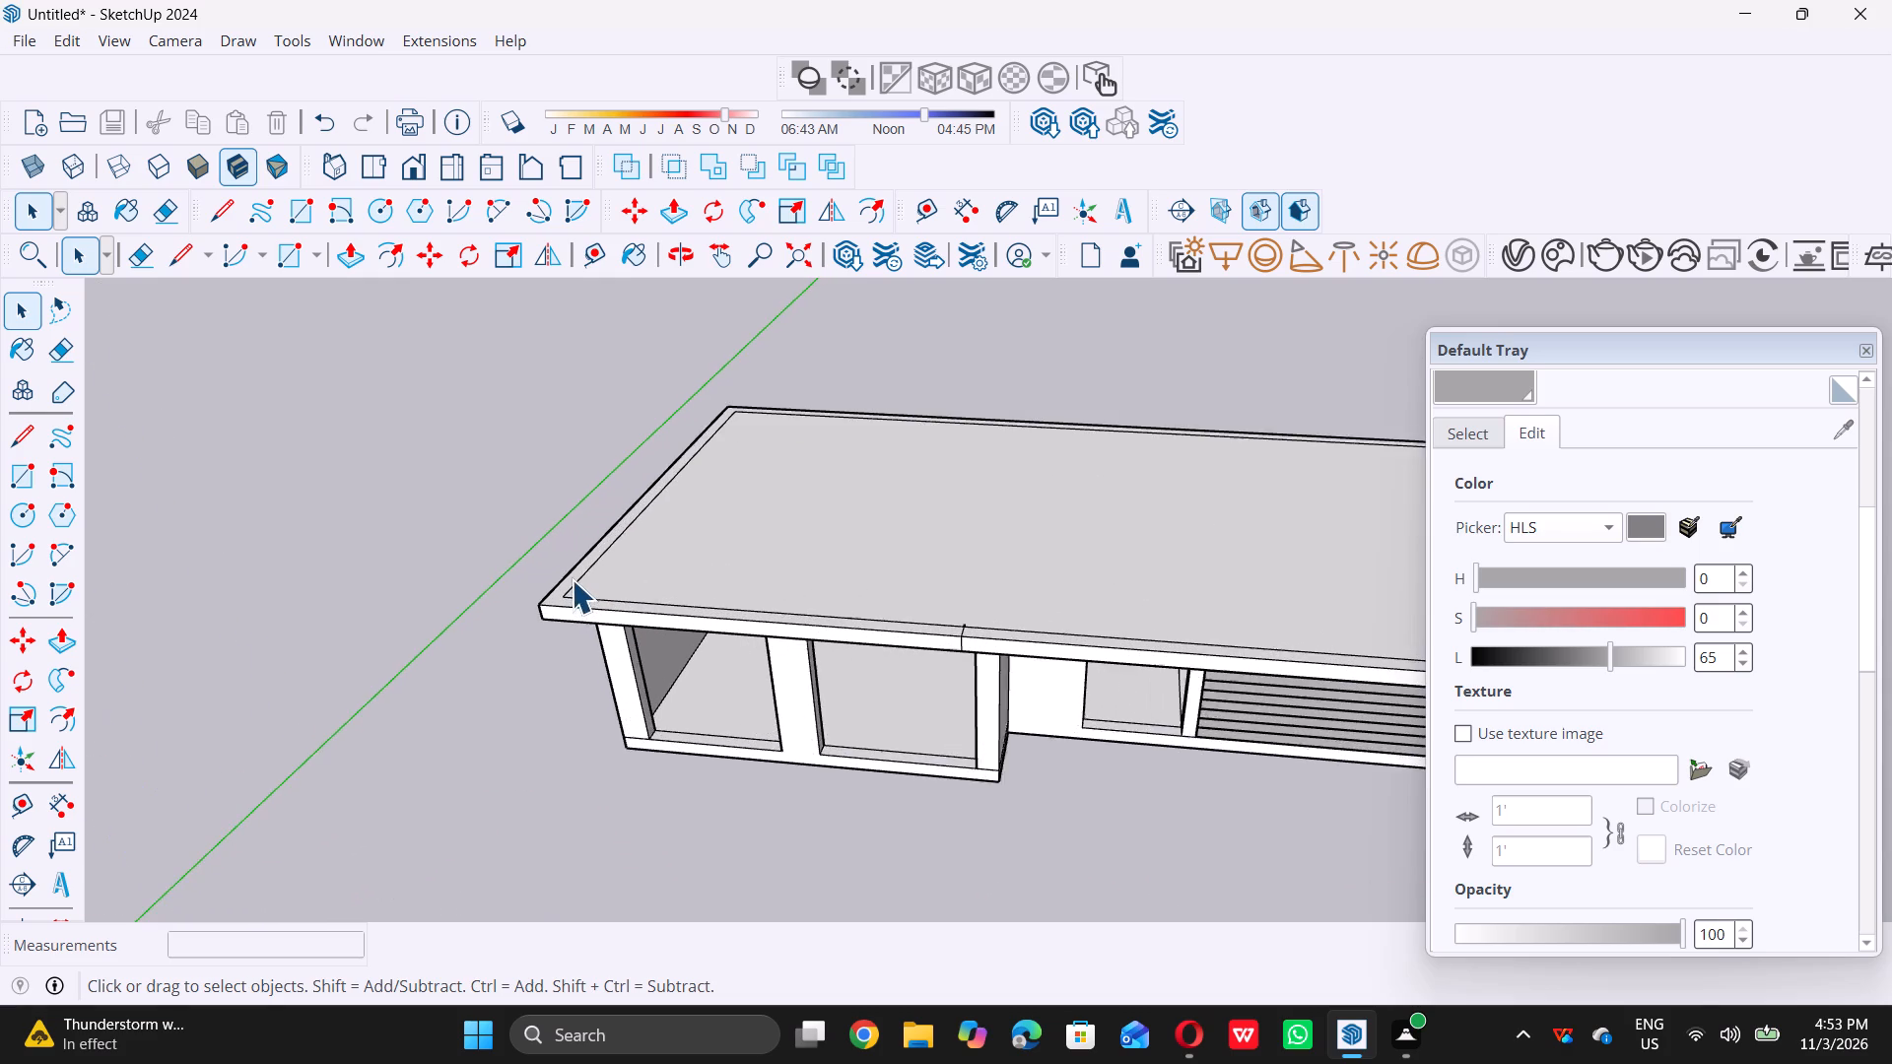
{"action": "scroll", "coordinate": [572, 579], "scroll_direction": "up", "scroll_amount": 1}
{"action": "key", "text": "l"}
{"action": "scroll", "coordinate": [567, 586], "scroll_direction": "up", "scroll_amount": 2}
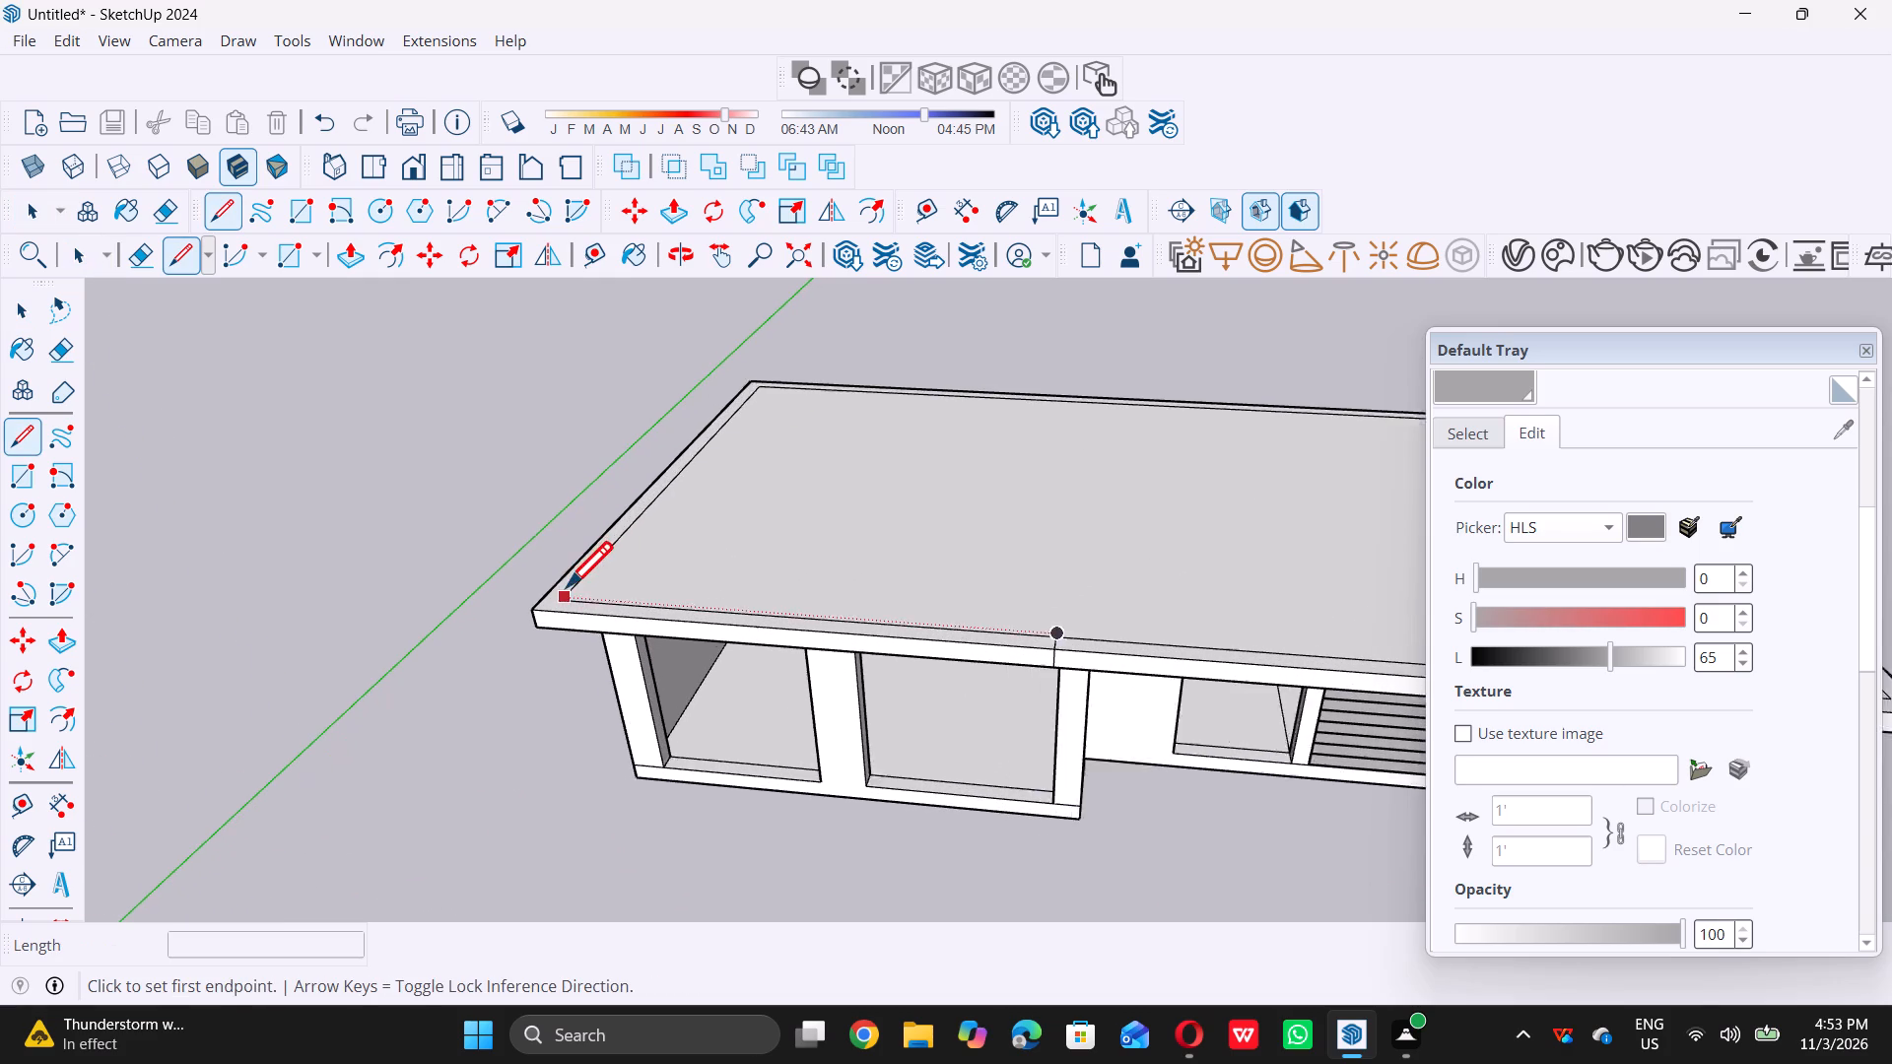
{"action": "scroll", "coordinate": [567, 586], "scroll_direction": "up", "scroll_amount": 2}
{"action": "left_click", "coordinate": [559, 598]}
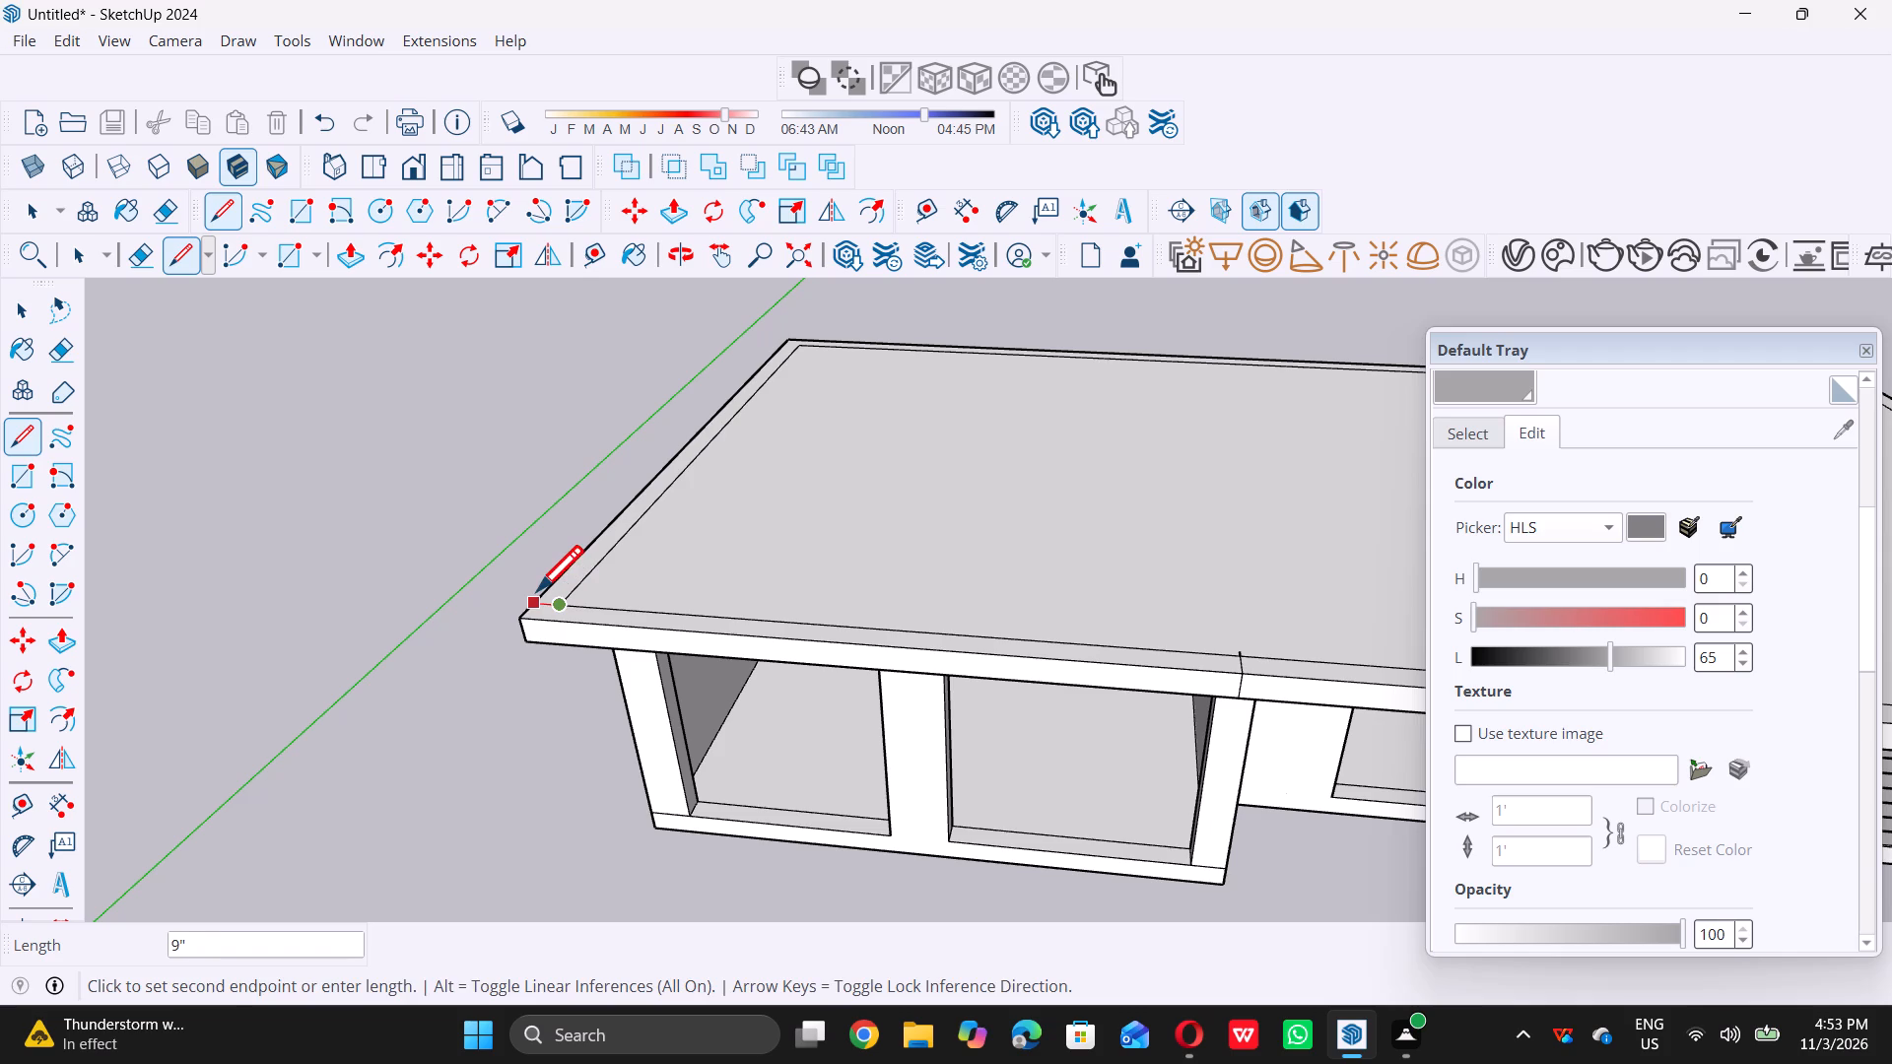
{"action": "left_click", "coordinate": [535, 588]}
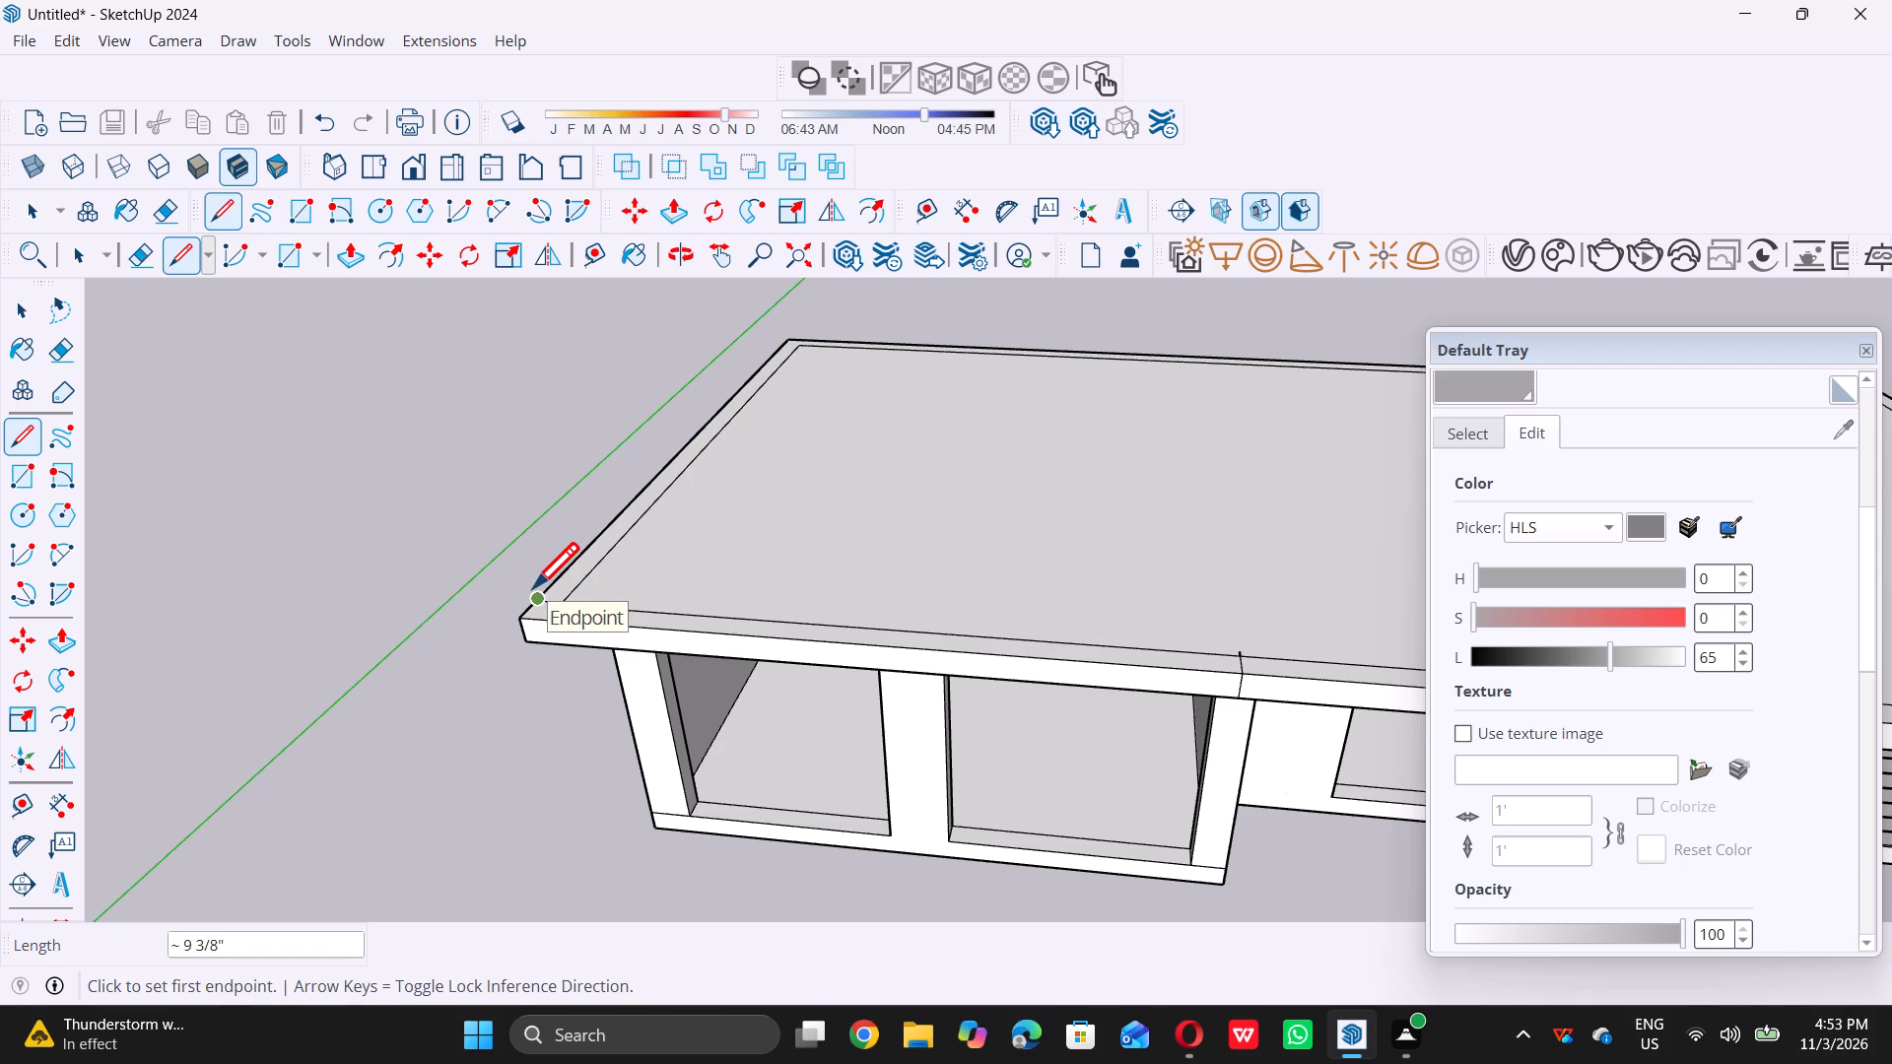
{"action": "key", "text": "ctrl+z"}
Draw a 9" line from the inner outline's front corner straight across the border to the roof's outer side edge.
{"action": "scroll", "coordinate": [538, 598], "scroll_direction": "up", "scroll_amount": 8}
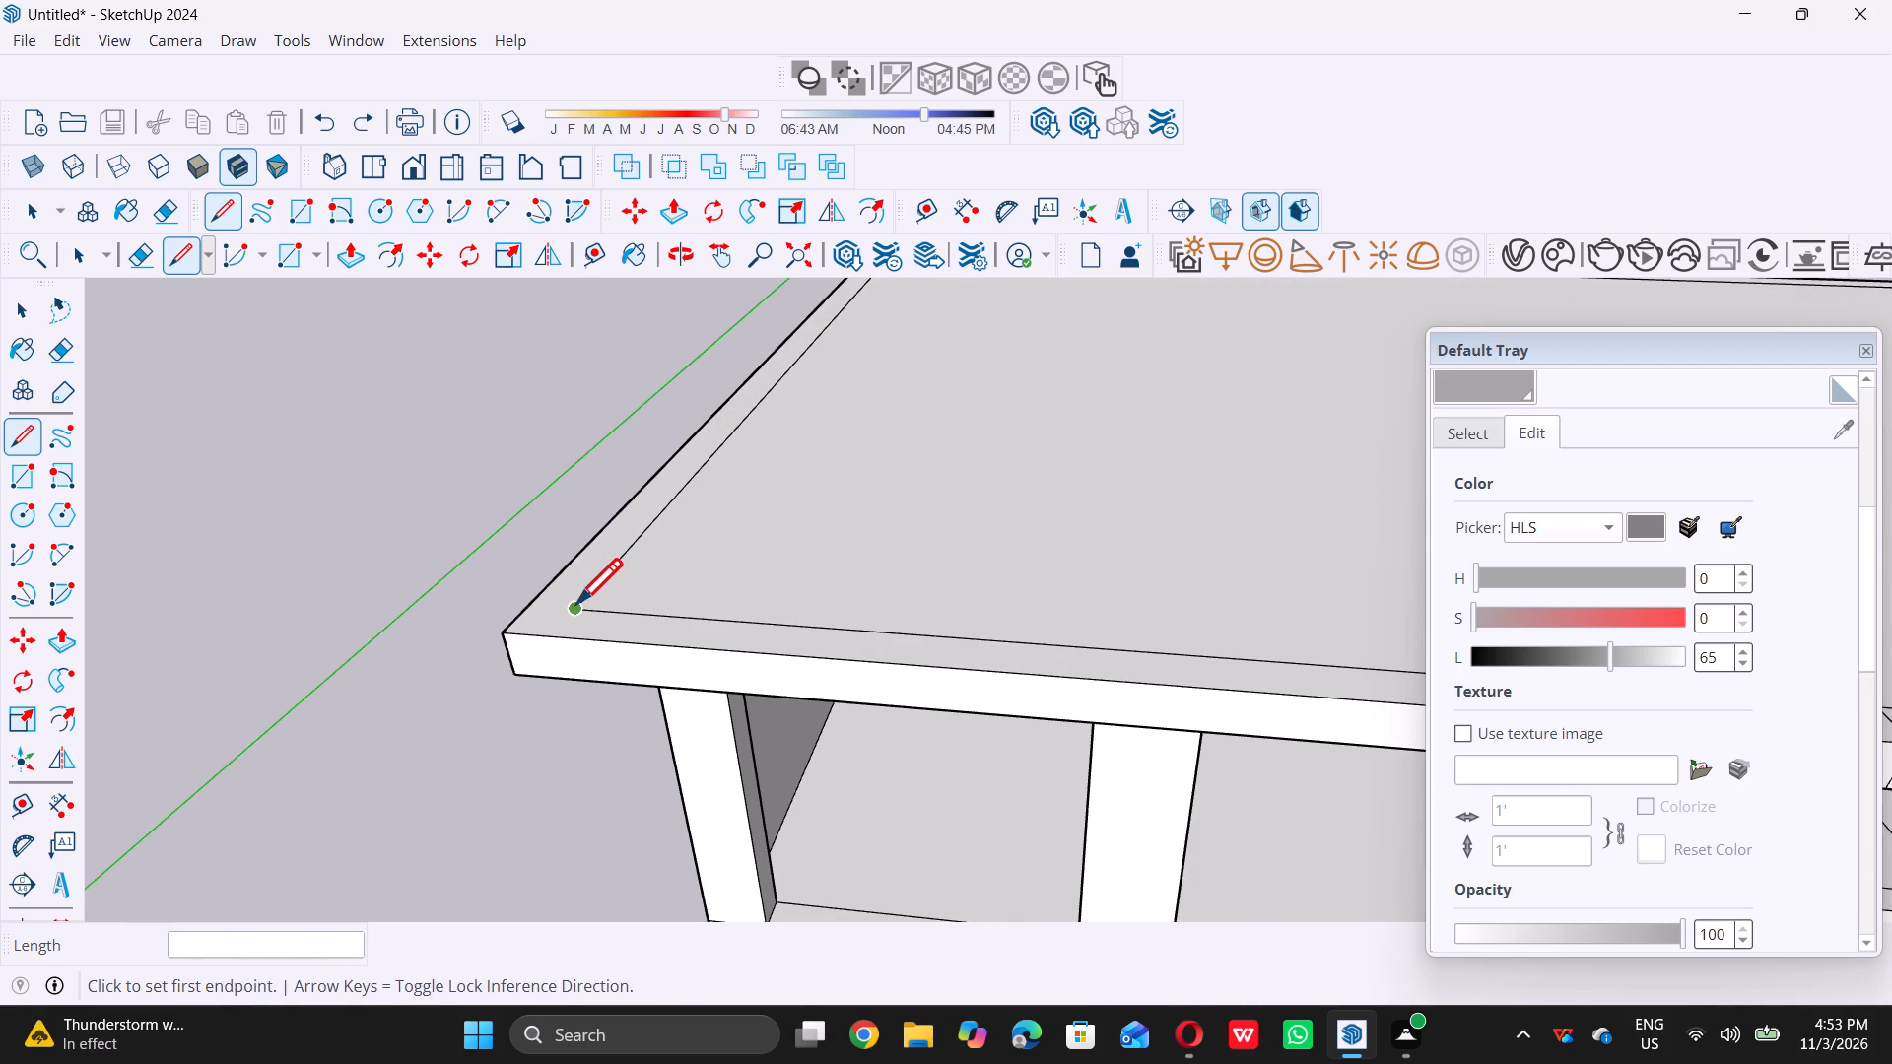
{"action": "triple_click", "coordinate": [574, 603]}
{"action": "left_click", "coordinate": [535, 603]}
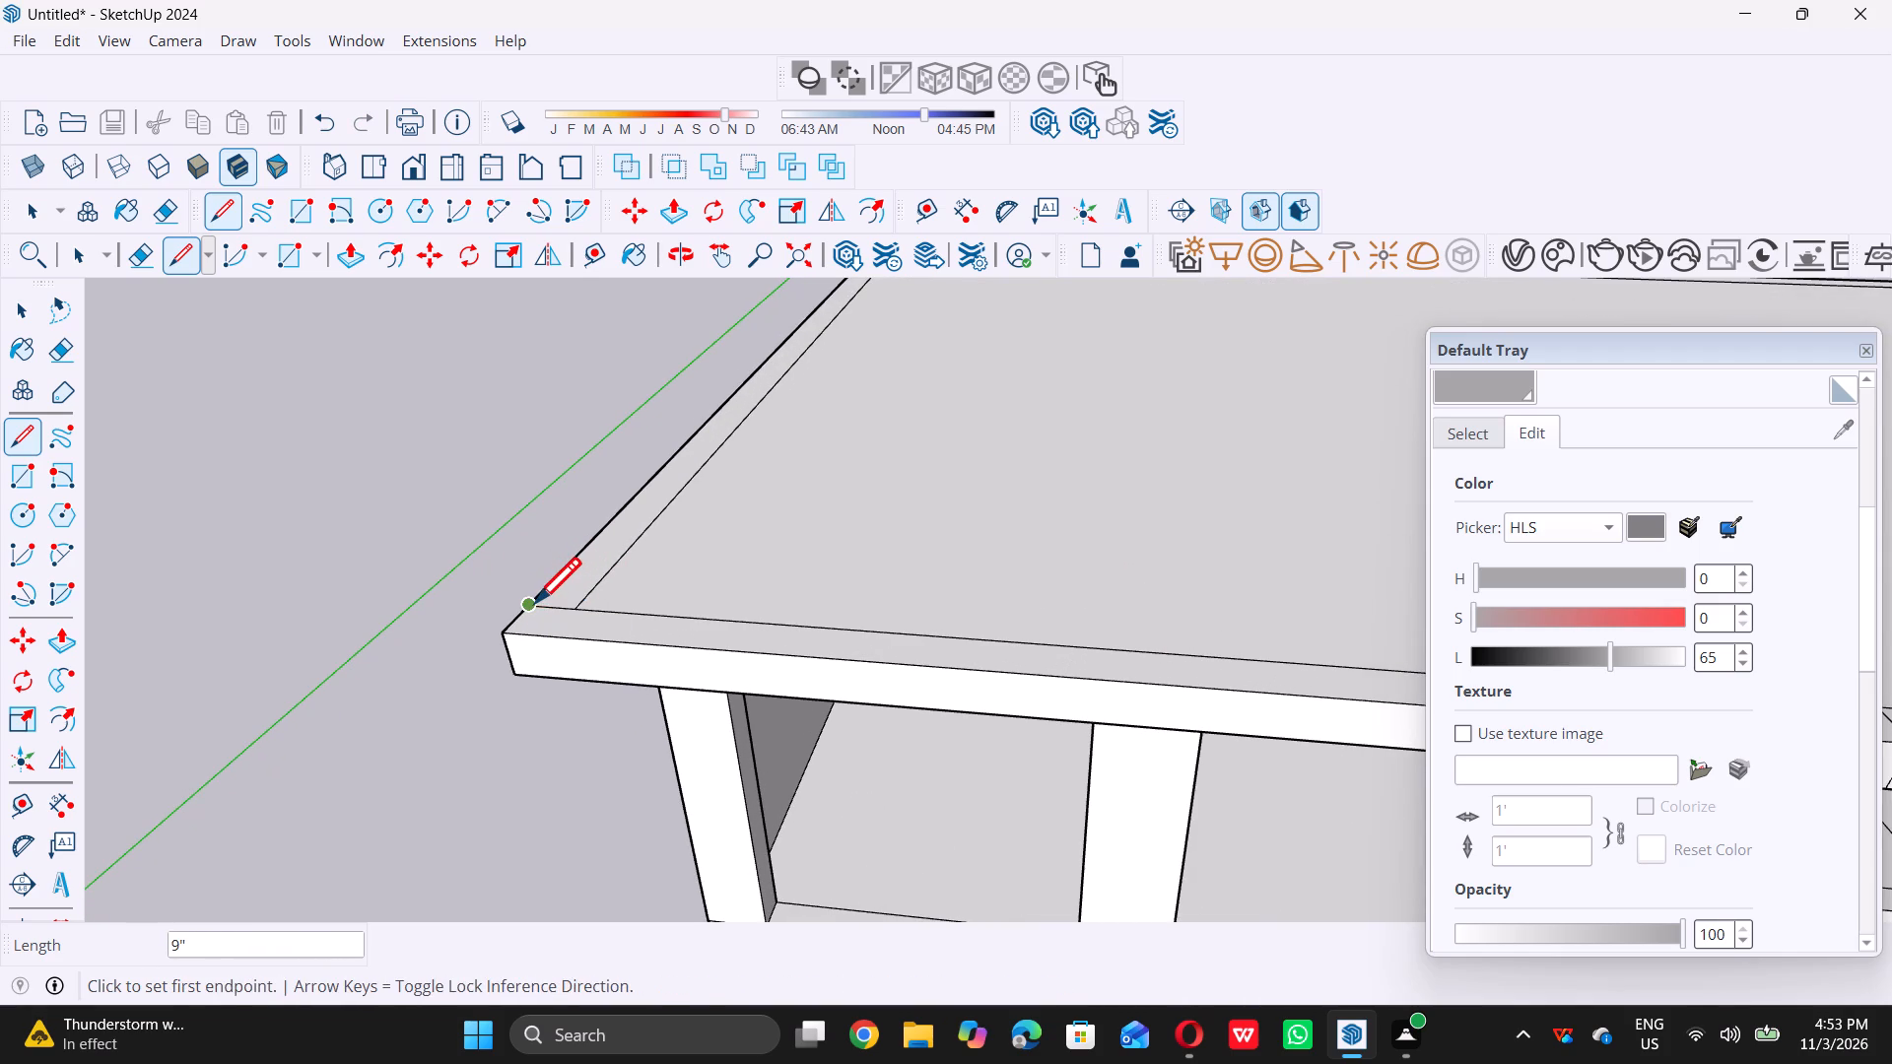
{"action": "key", "text": "space"}
Examine the whole building and its divided roof border from a distance at lower and higher angles.
{"action": "scroll", "coordinate": [535, 601], "scroll_direction": "down", "scroll_amount": 20}
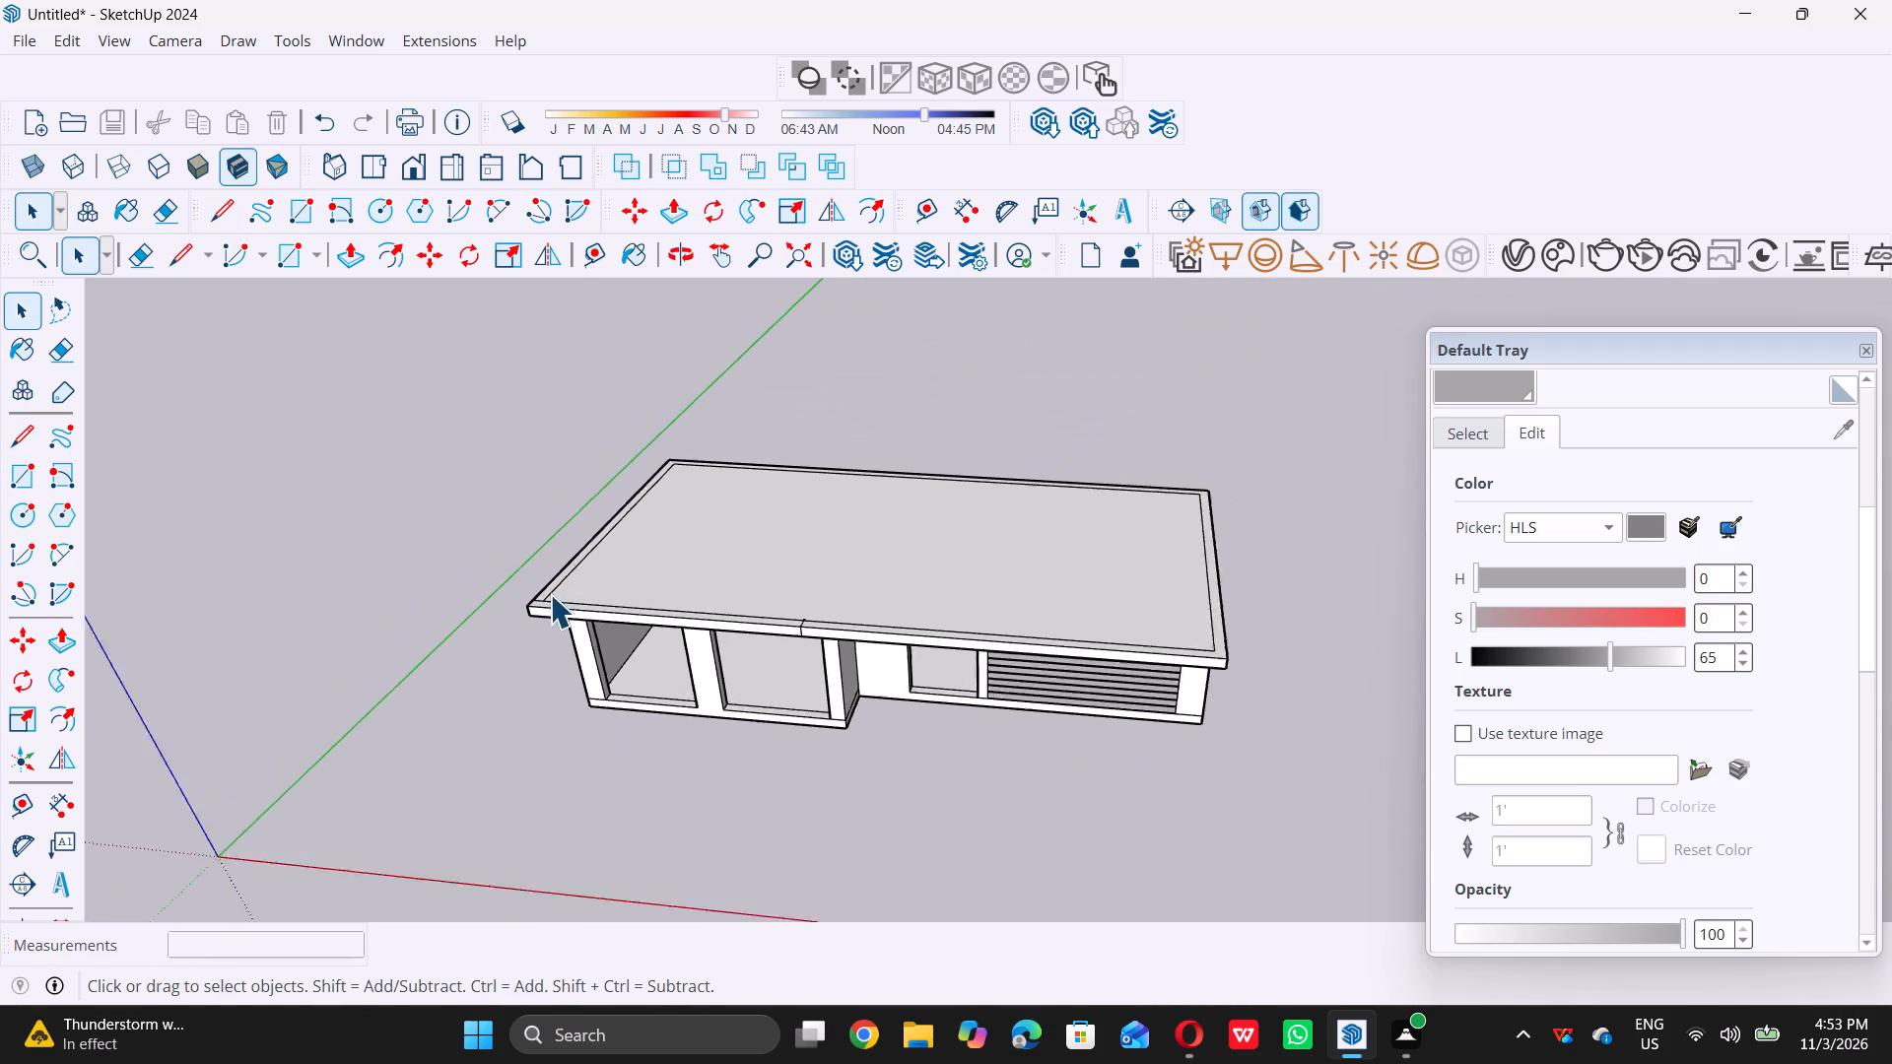
{"action": "scroll", "coordinate": [550, 594], "scroll_direction": "down", "scroll_amount": 4}
{"action": "middle_click_drag", "start_coordinate": [627, 643], "coordinate": [686, 551]}
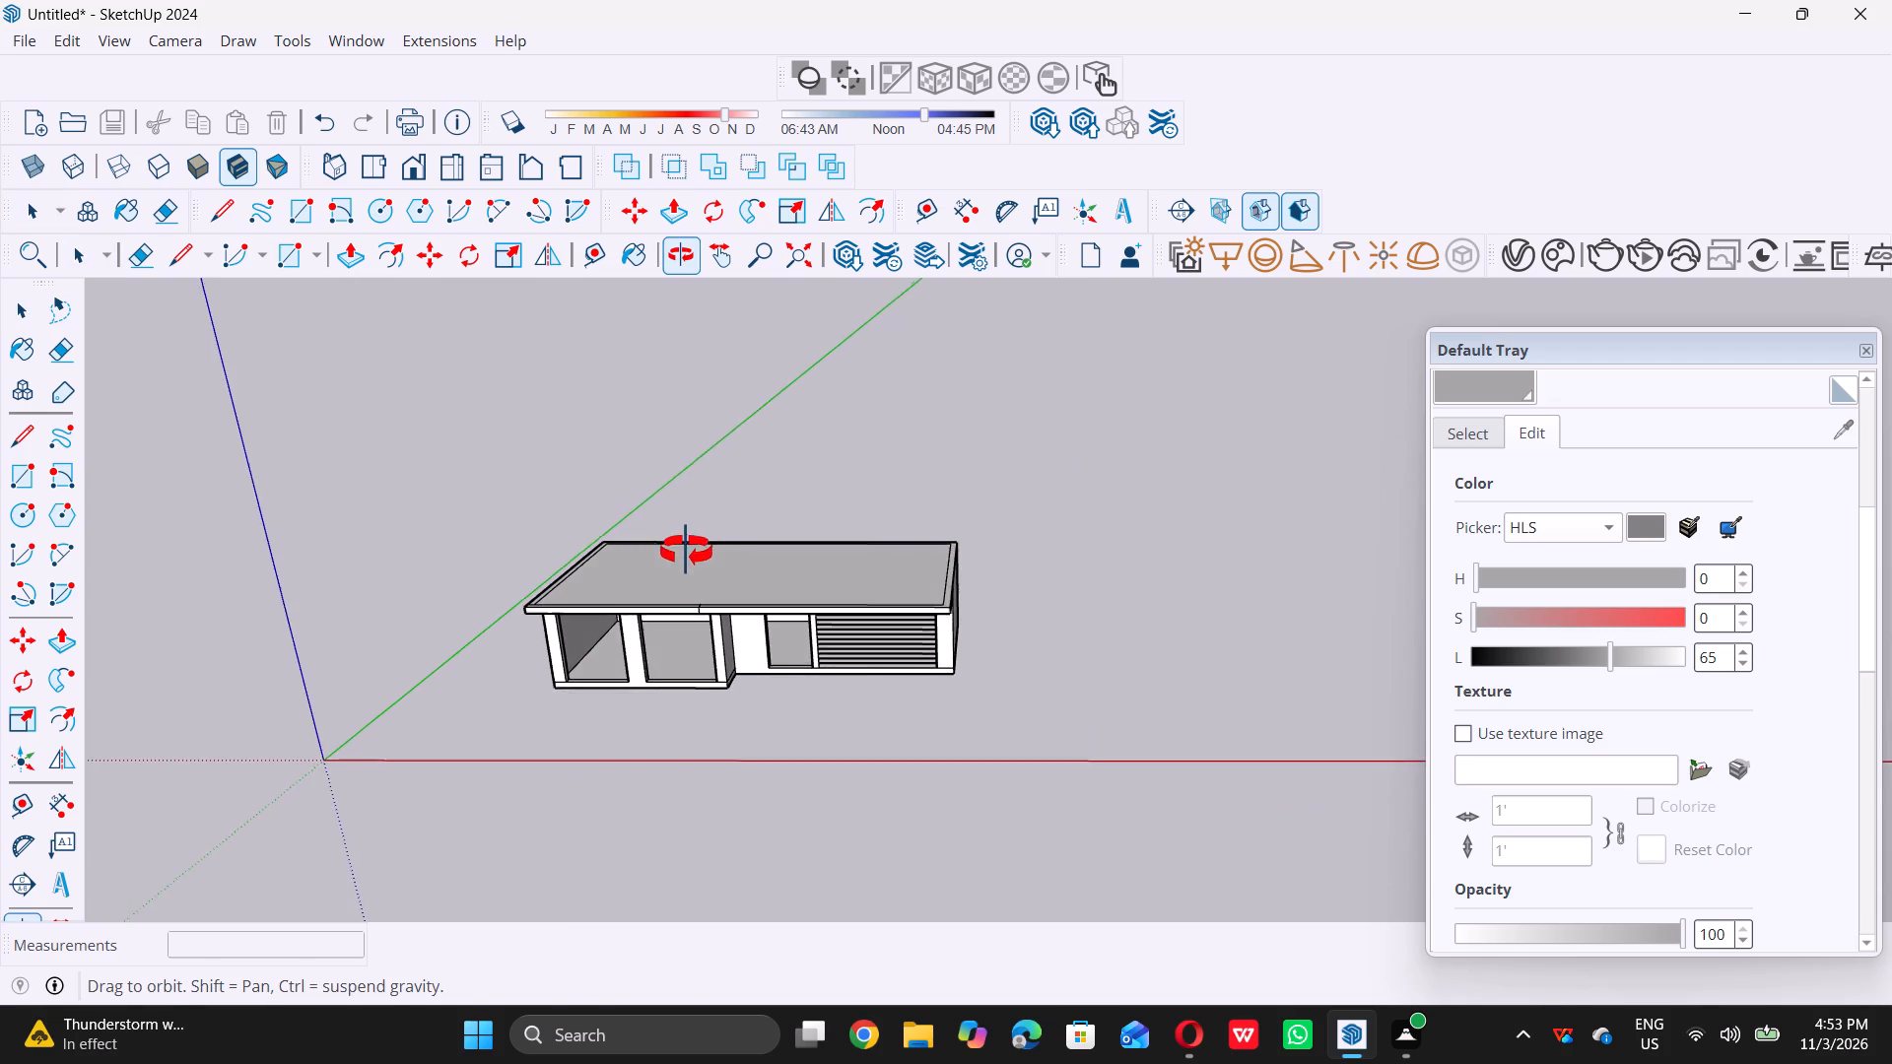
{"action": "middle_click_drag", "start_coordinate": [686, 551], "coordinate": [690, 543]}
{"action": "middle_click", "coordinate": [691, 543]}
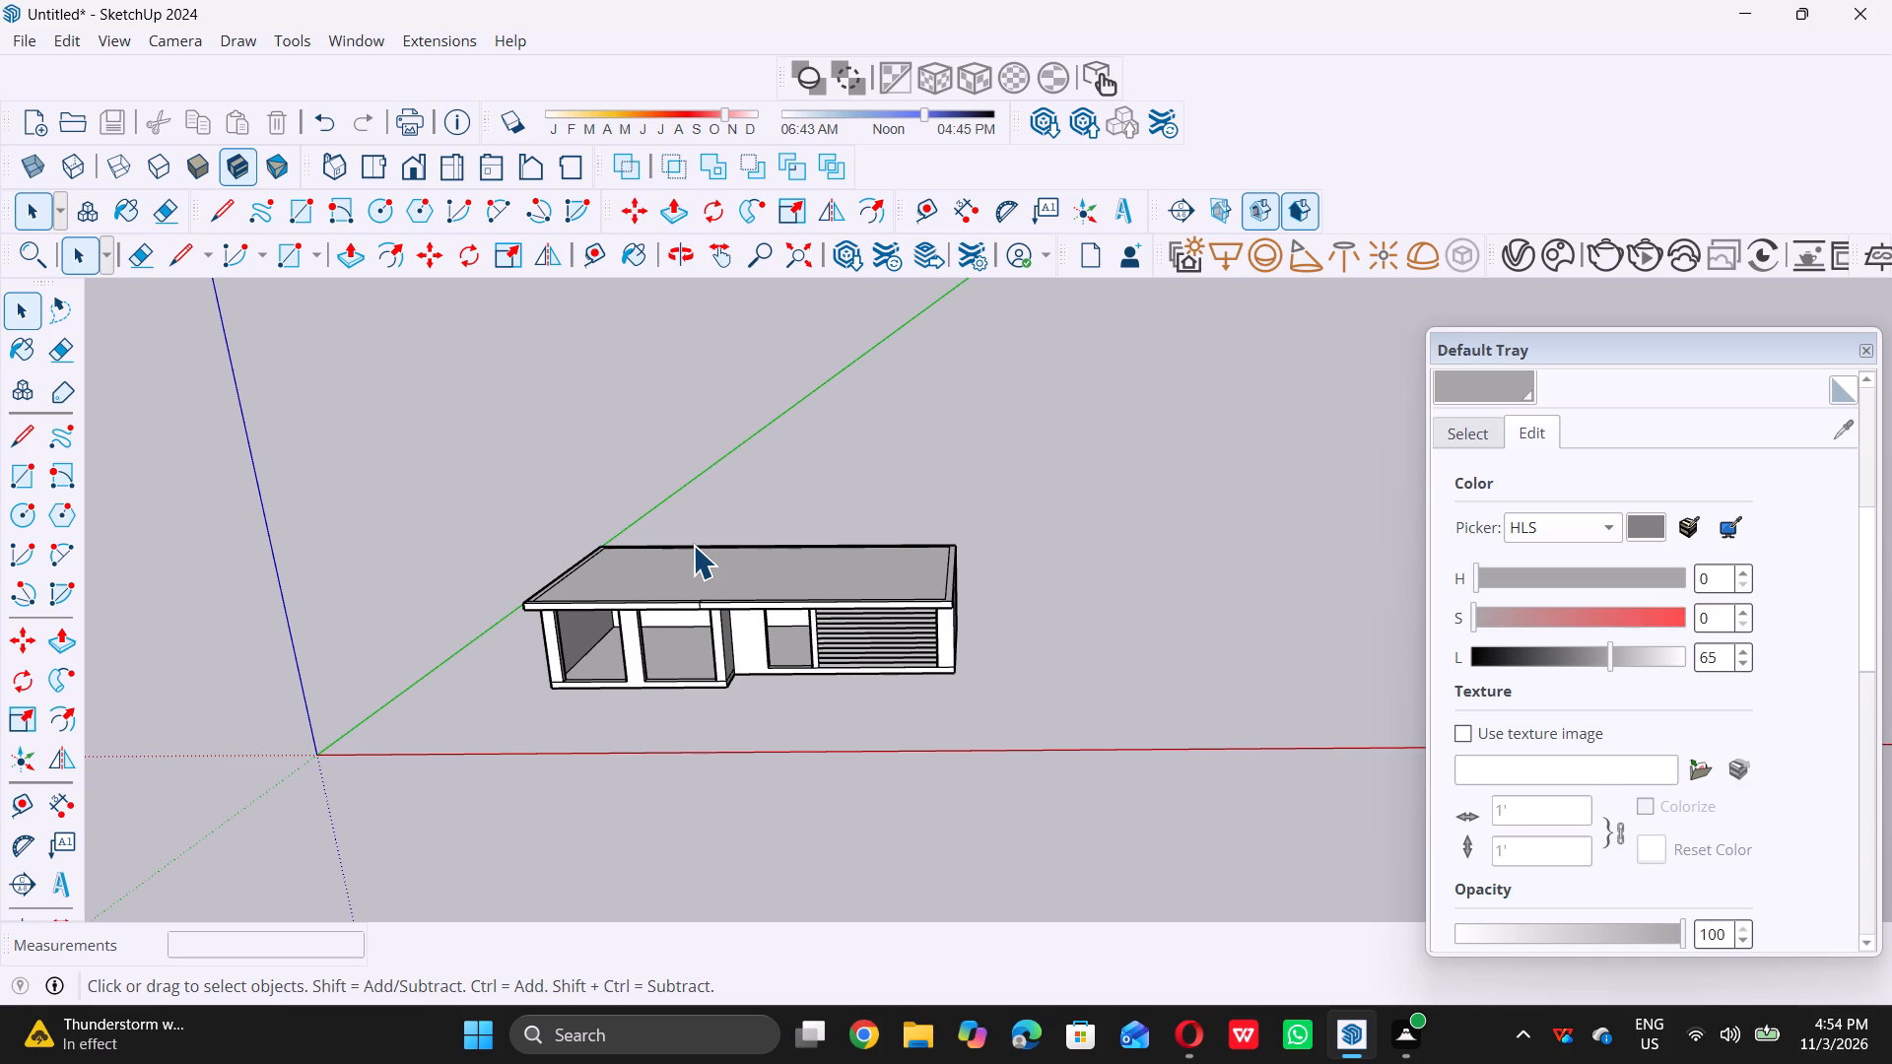
{"action": "scroll", "coordinate": [693, 548], "scroll_direction": "down", "scroll_amount": 4}
{"action": "middle_click_drag", "start_coordinate": [693, 548], "coordinate": [666, 632]}
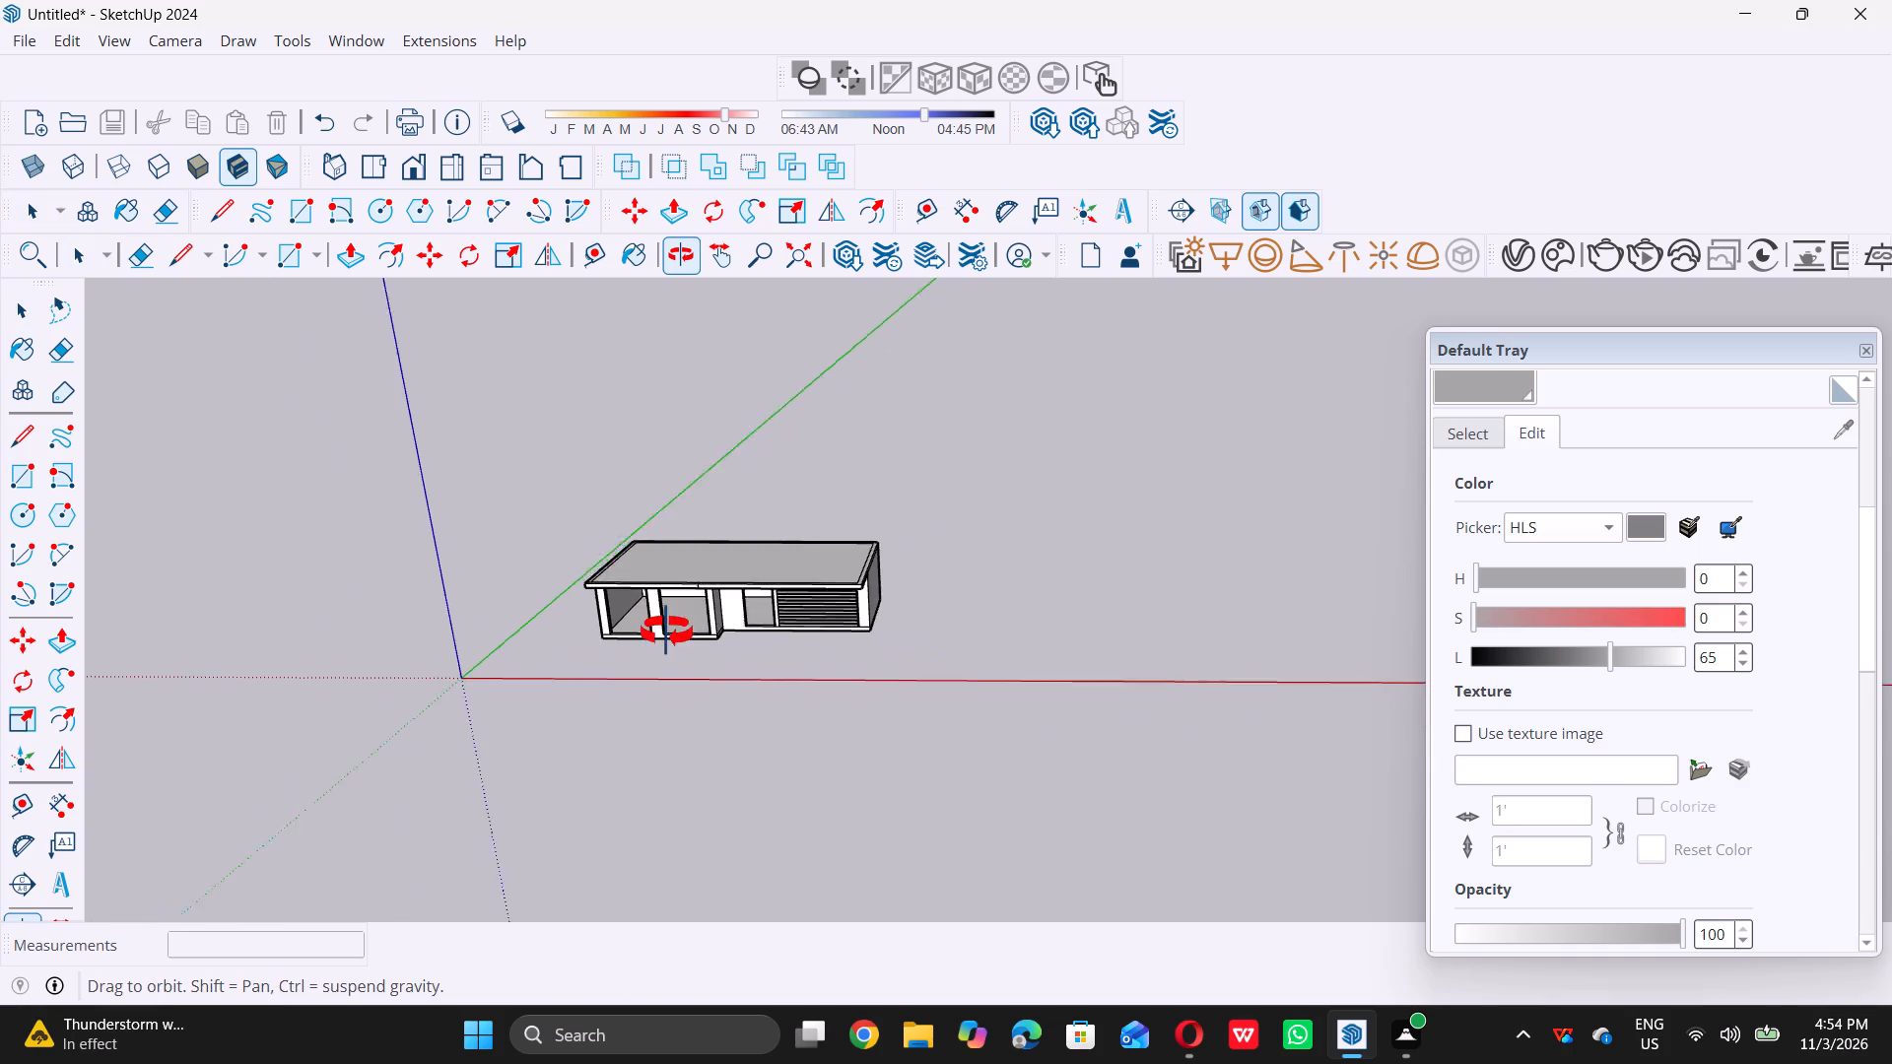
{"action": "middle_click_drag", "start_coordinate": [666, 632], "coordinate": [661, 646]}
{"action": "middle_click", "coordinate": [661, 646]}
Push/Pull the roof border strip above the louvred section, running around the back to the side division, up by 2'.
{"action": "scroll", "coordinate": [714, 600], "scroll_direction": "up", "scroll_amount": 15}
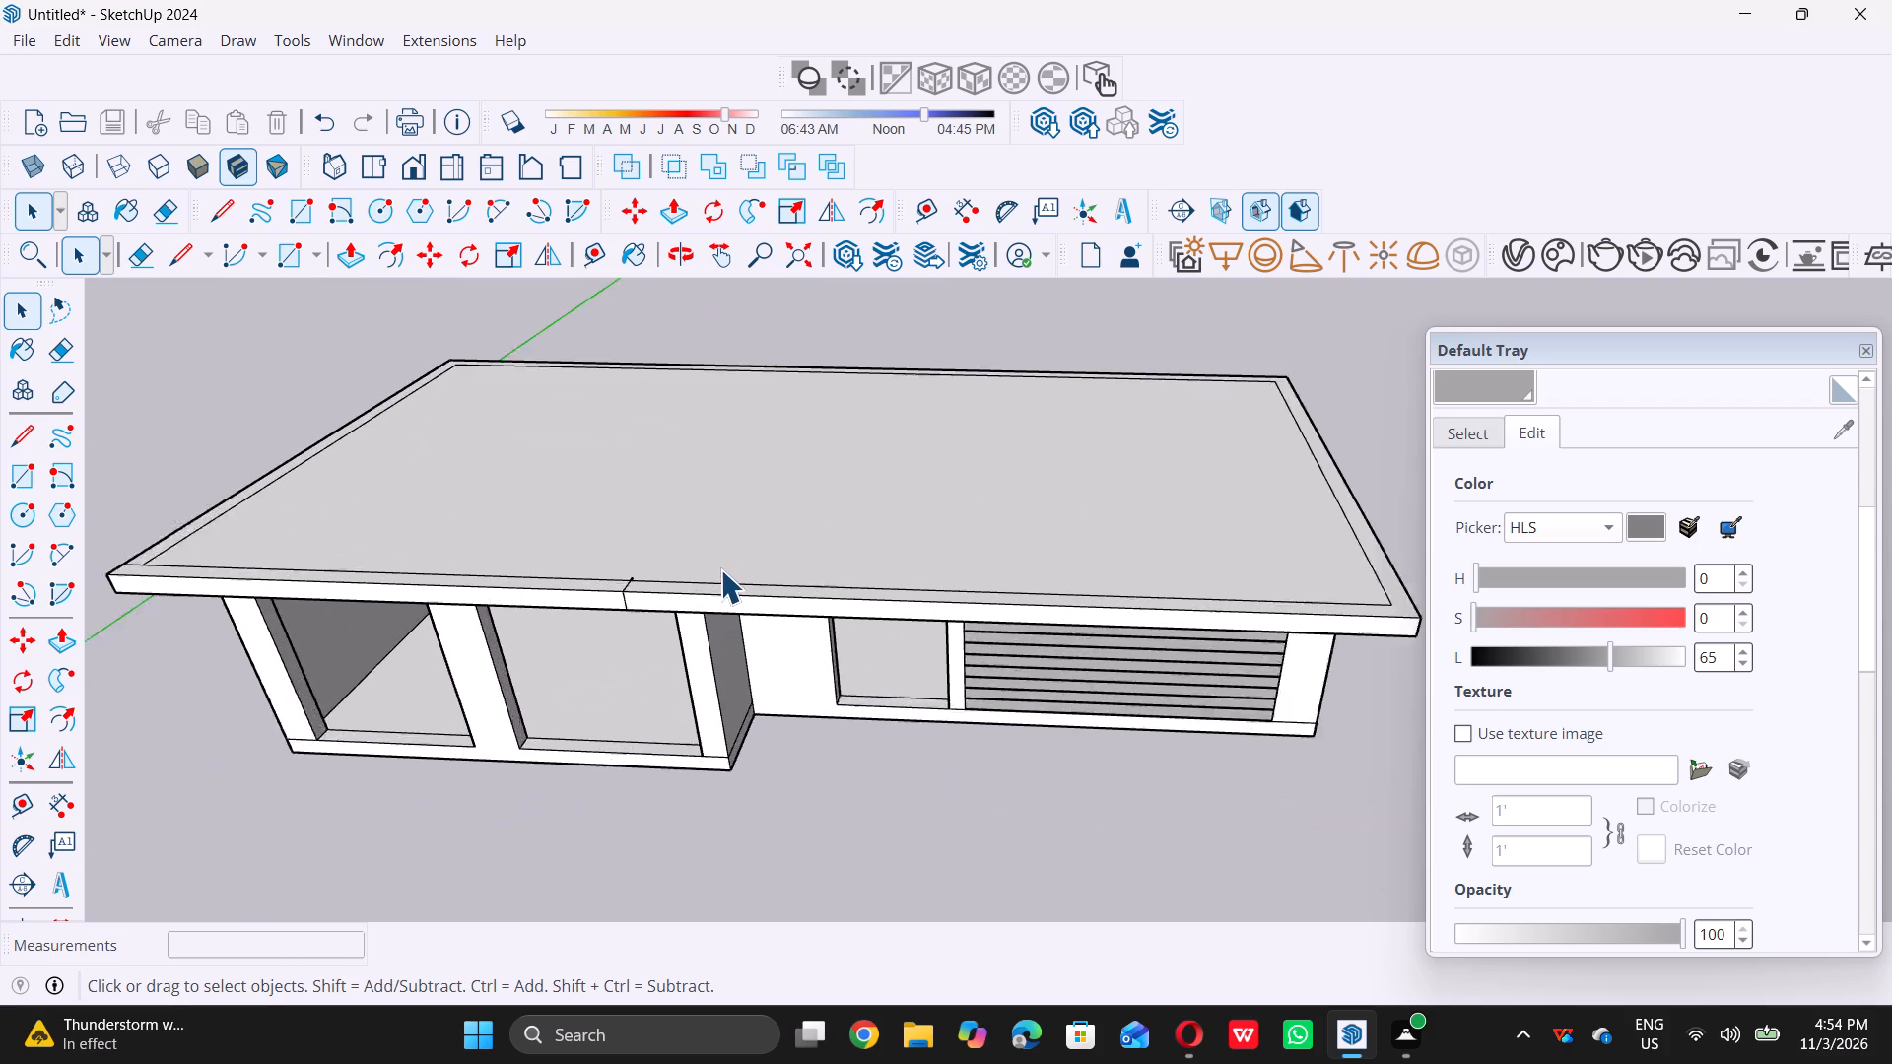
{"action": "scroll", "coordinate": [720, 569], "scroll_direction": "up", "scroll_amount": 14}
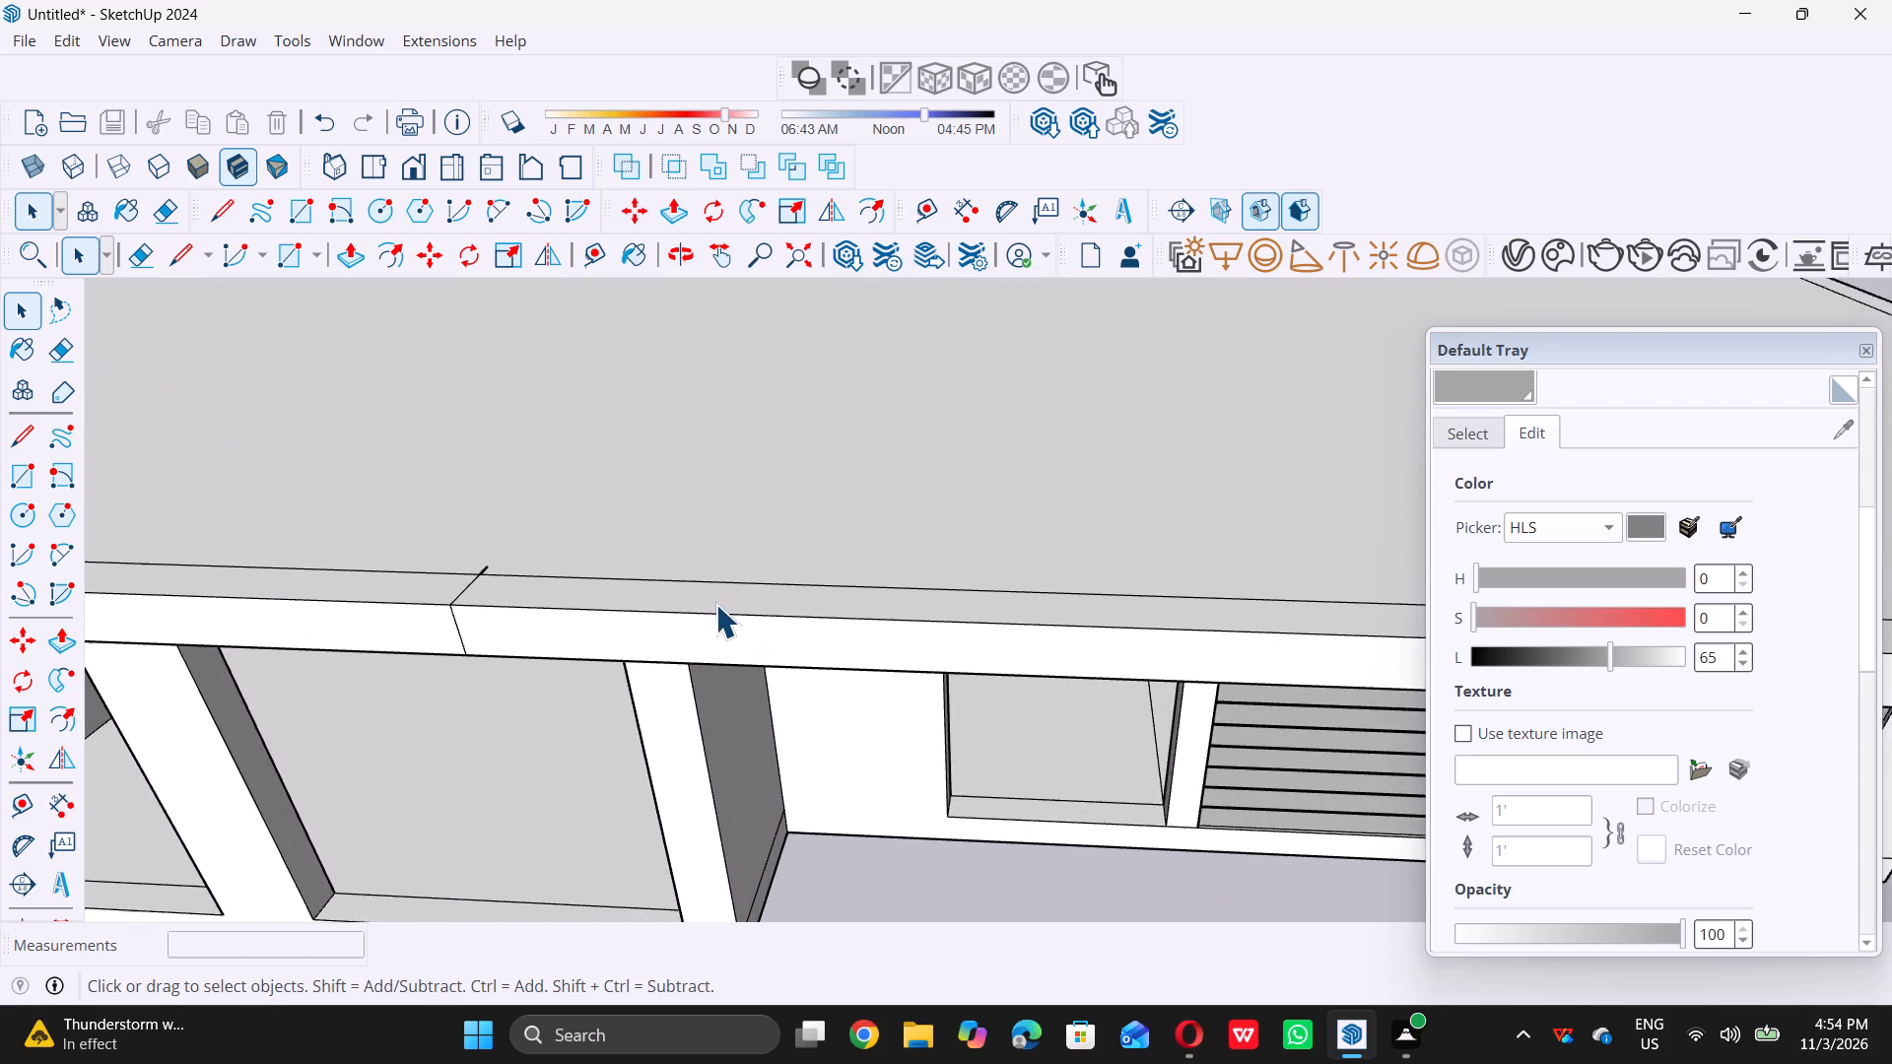
{"action": "double_click", "coordinate": [715, 605]}
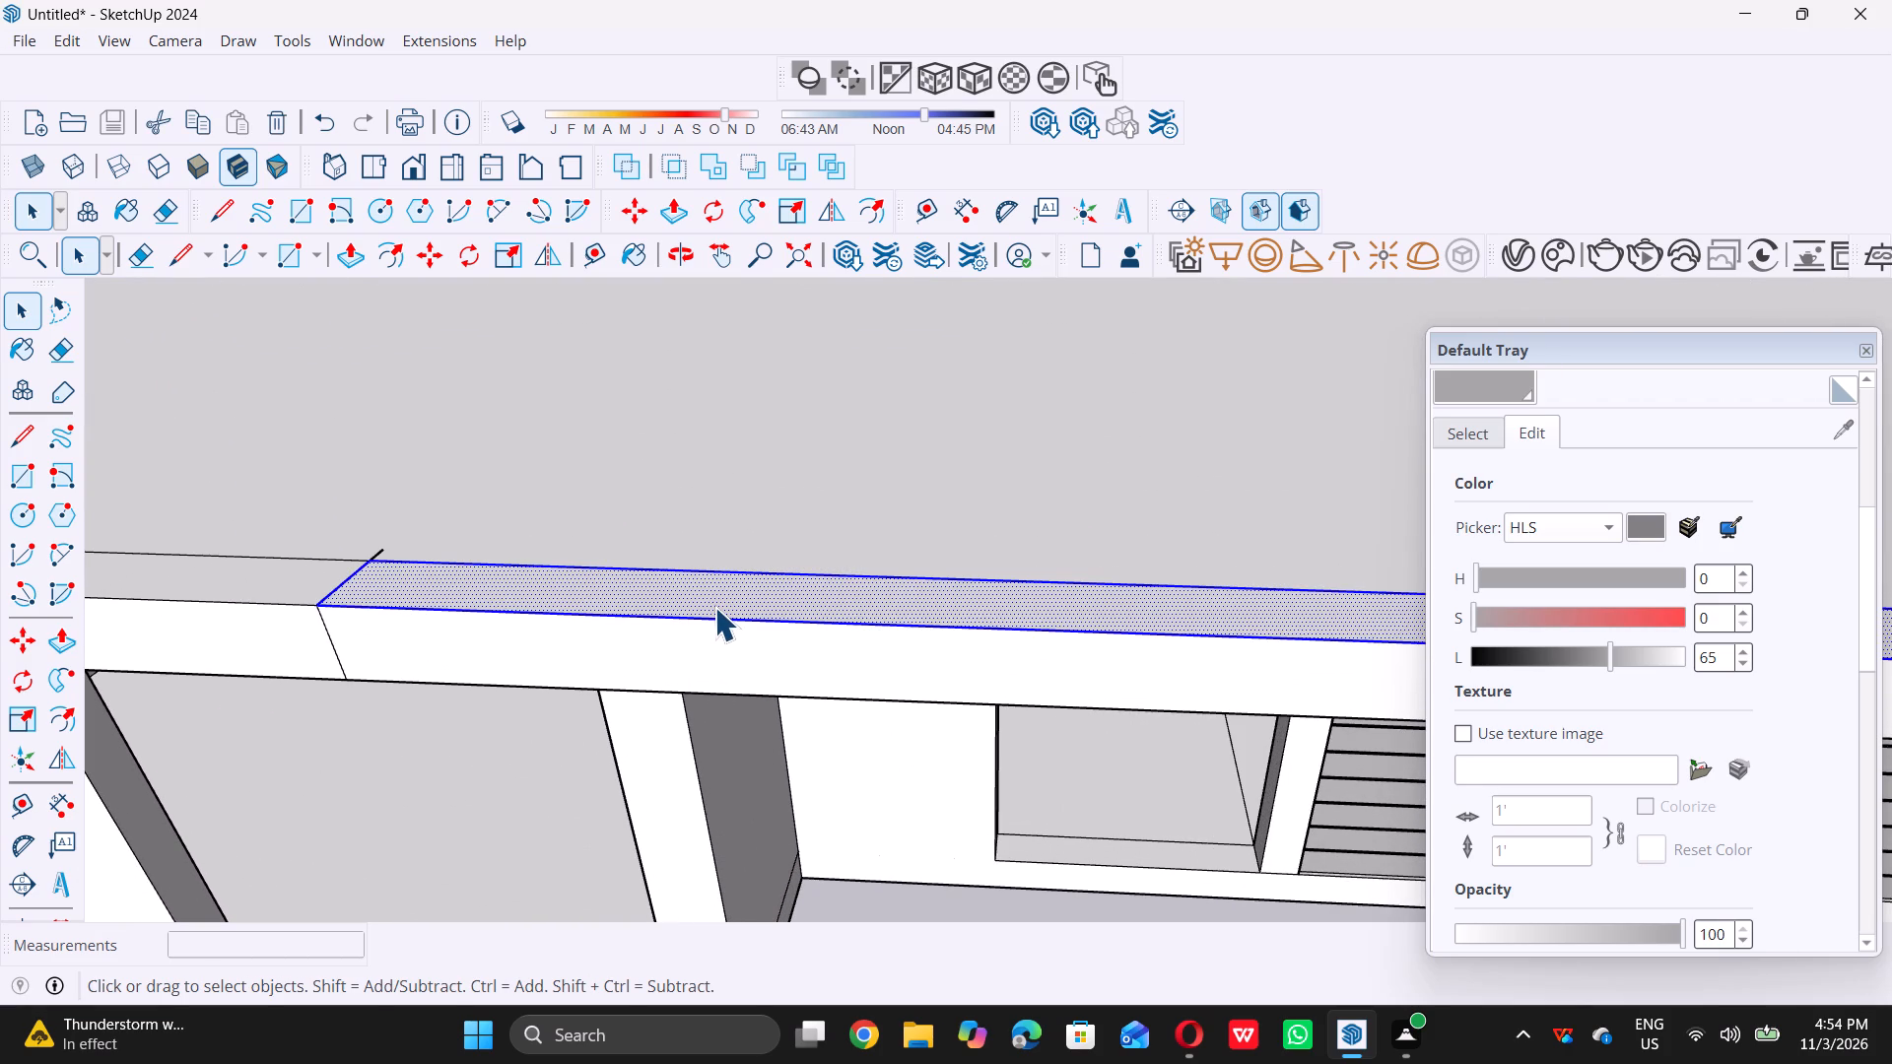
{"action": "key", "text": "p"}
{"action": "left_click", "coordinate": [722, 599]}
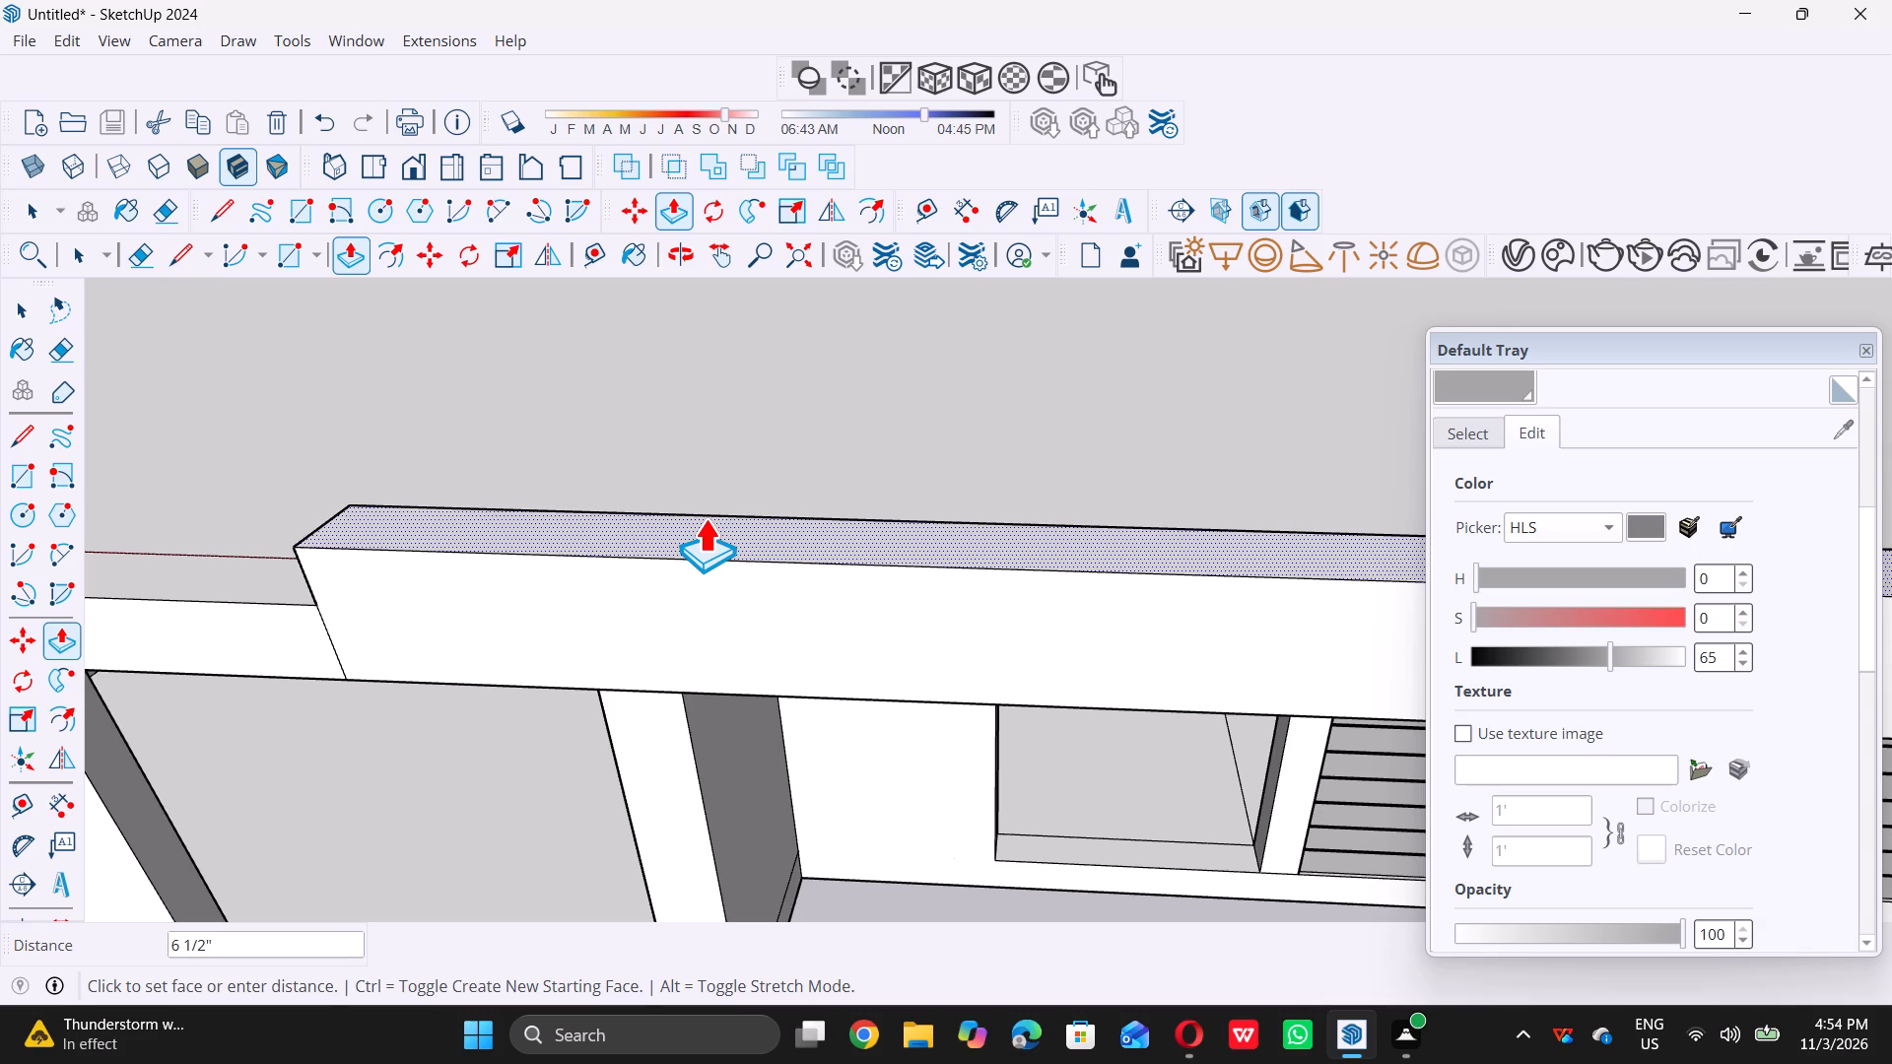
{"action": "type", "text": "2'"}
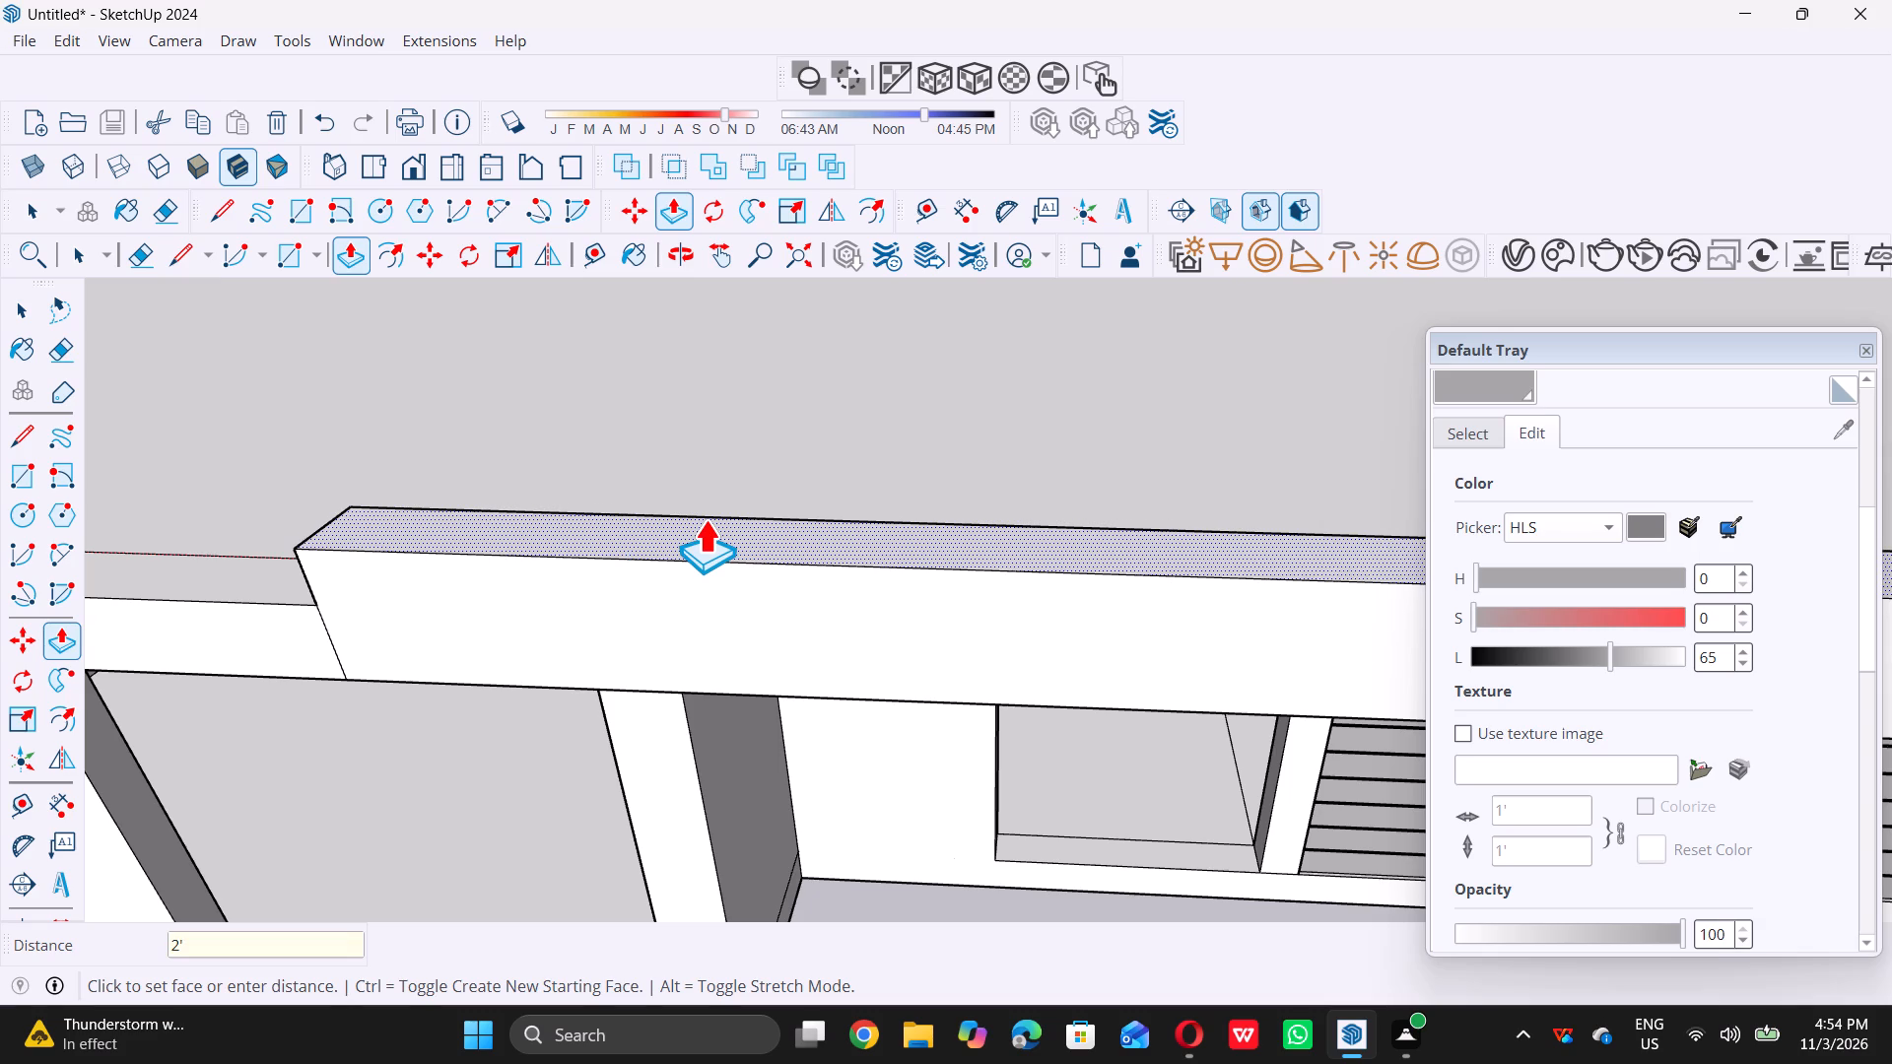
{"action": "key", "text": "Return"}
{"action": "key", "text": "space"}
Examine the raised roof parapet from above and from the front at eye level.
{"action": "scroll", "coordinate": [693, 528], "scroll_direction": "down", "scroll_amount": 8}
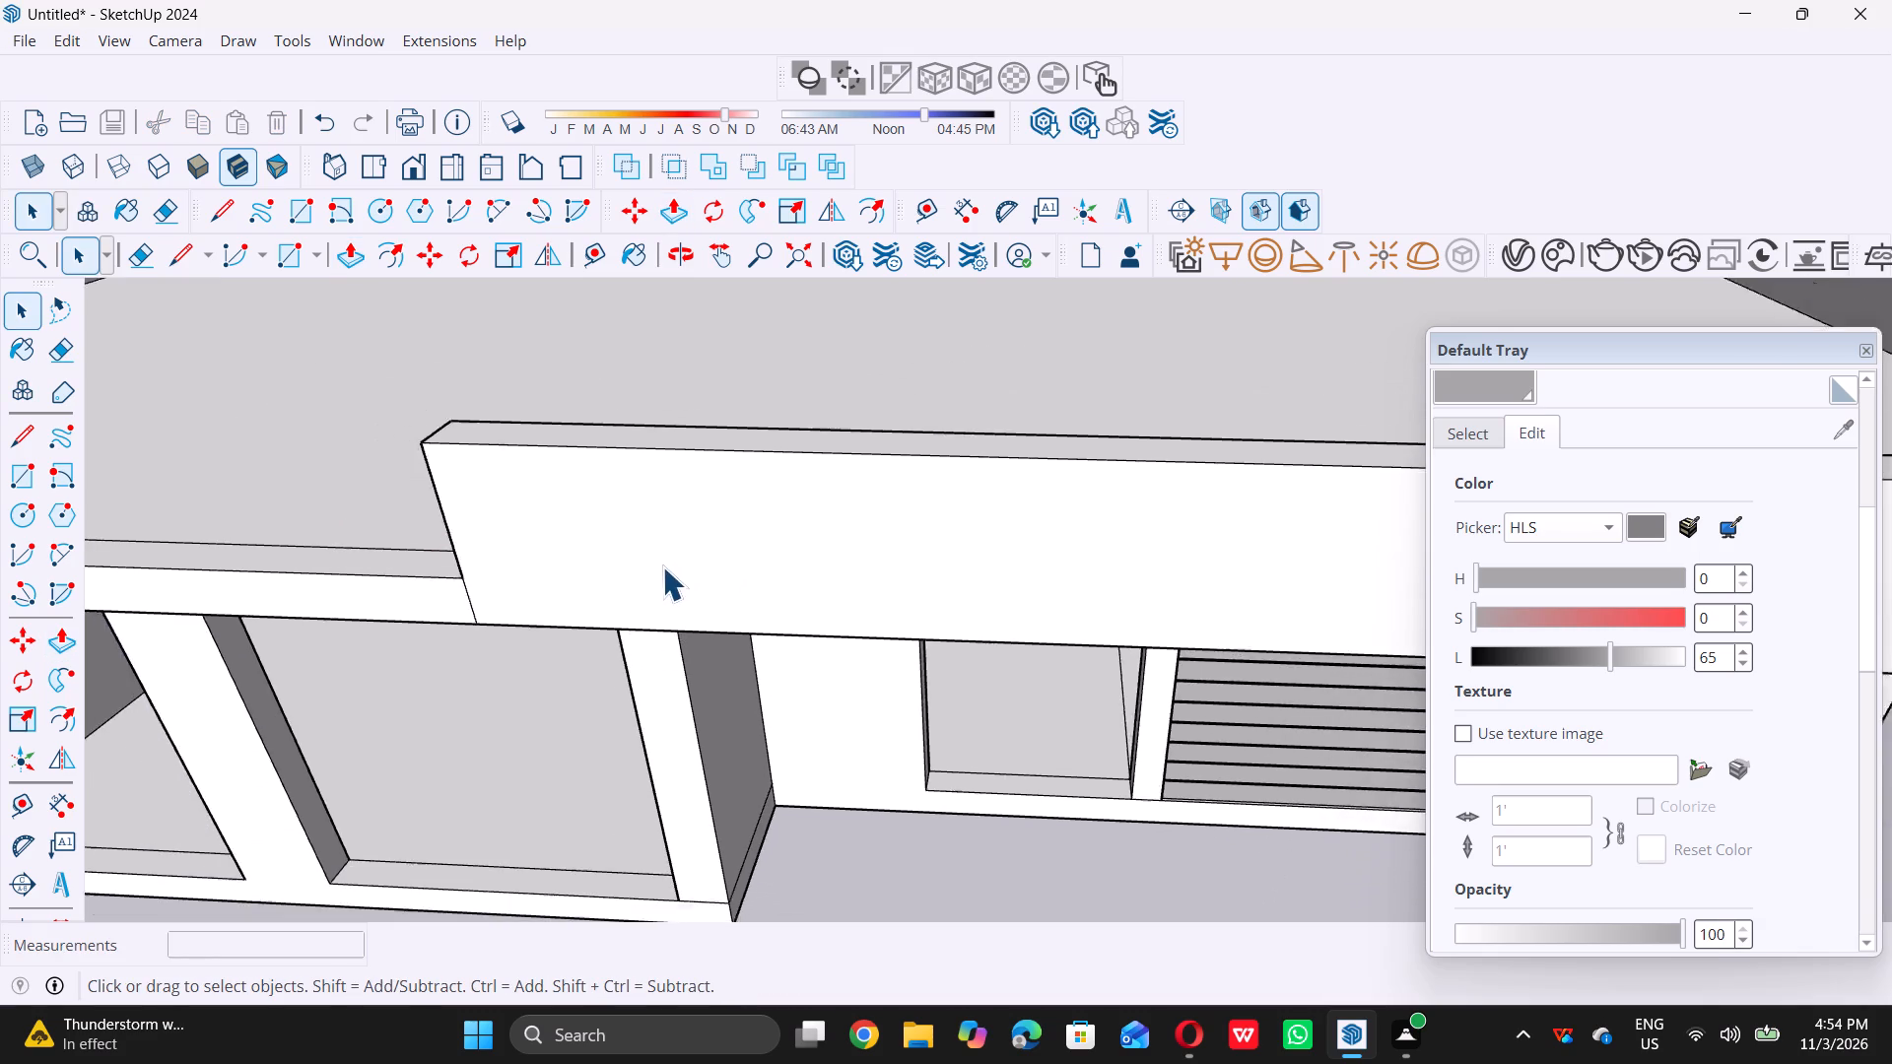
{"action": "scroll", "coordinate": [662, 566], "scroll_direction": "down", "scroll_amount": 12}
{"action": "middle_click_drag", "start_coordinate": [680, 623], "coordinate": [750, 461]}
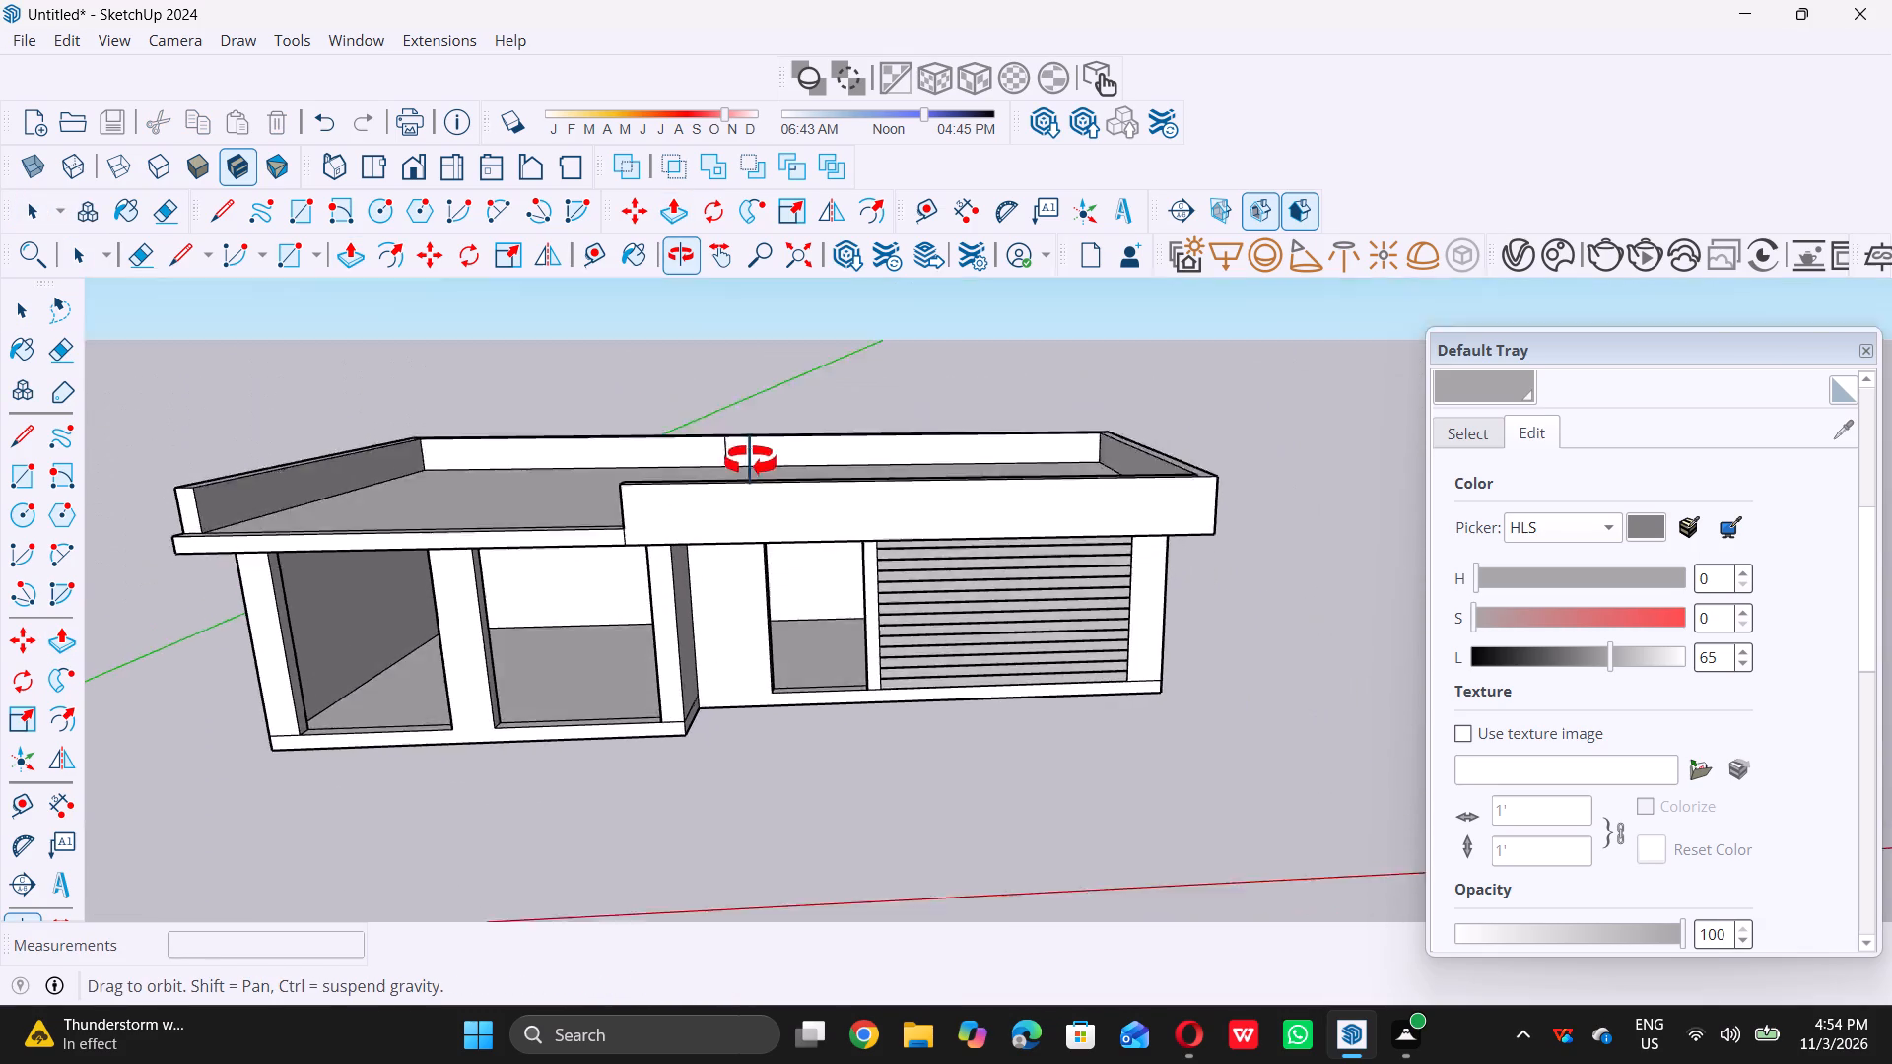
{"action": "middle_click_drag", "start_coordinate": [750, 461], "coordinate": [750, 458]}
{"action": "middle_click", "coordinate": [750, 458]}
{"action": "middle_click_drag", "start_coordinate": [750, 482], "coordinate": [715, 456]}
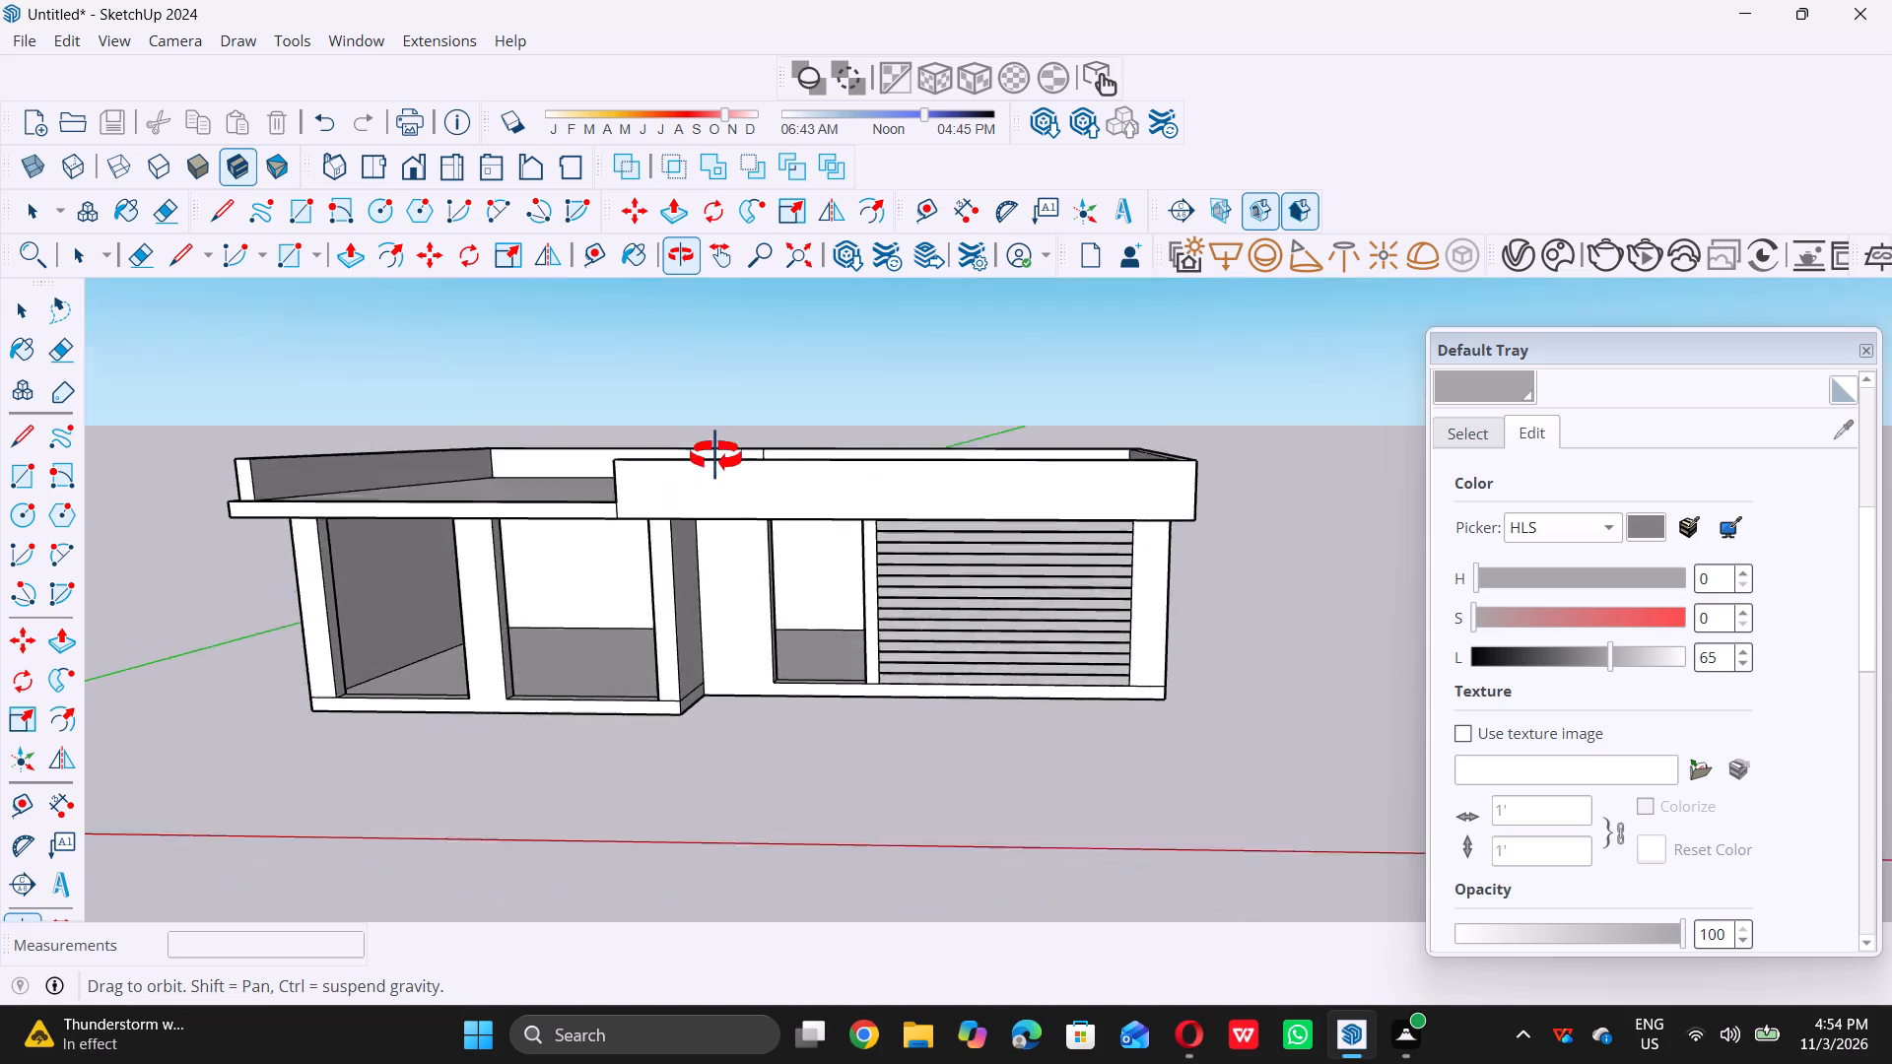
{"action": "middle_click_drag", "start_coordinate": [715, 456], "coordinate": [718, 451]}
{"action": "middle_click", "coordinate": [718, 451]}
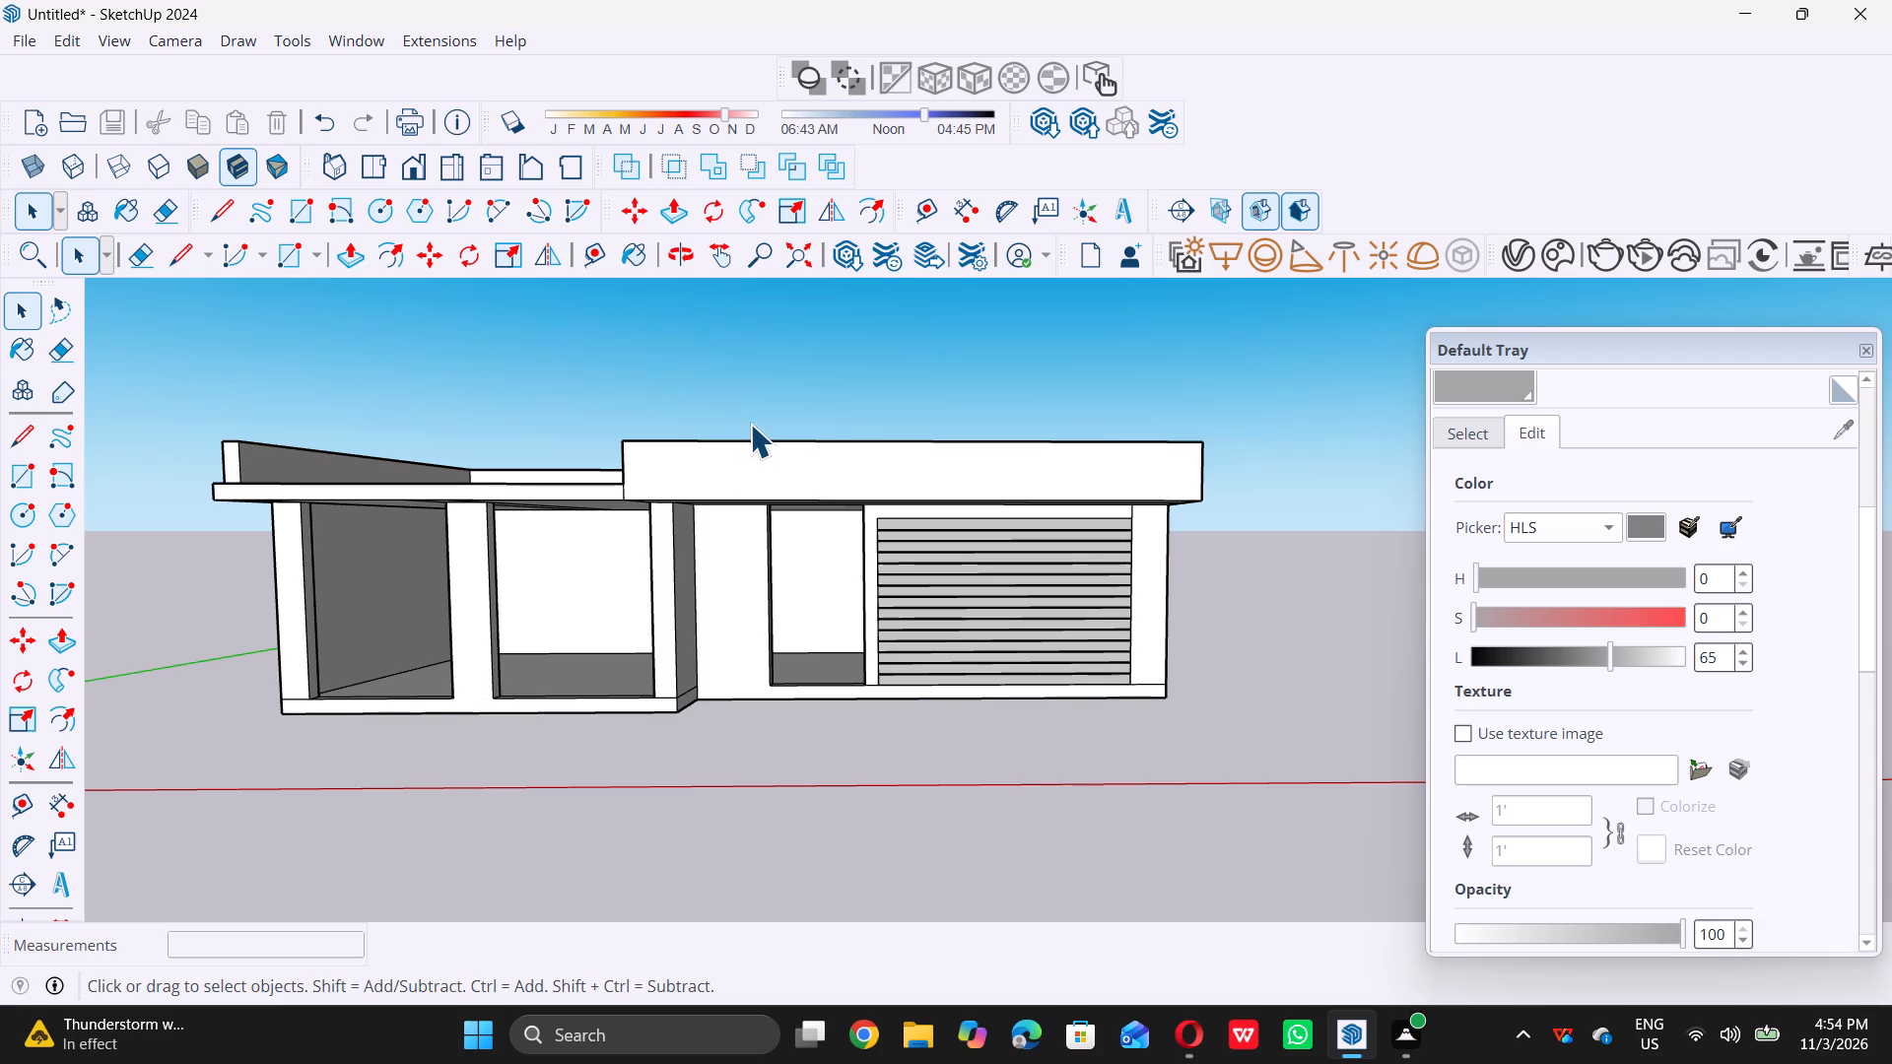
{"action": "scroll", "coordinate": [724, 481], "scroll_direction": "down", "scroll_amount": 4}
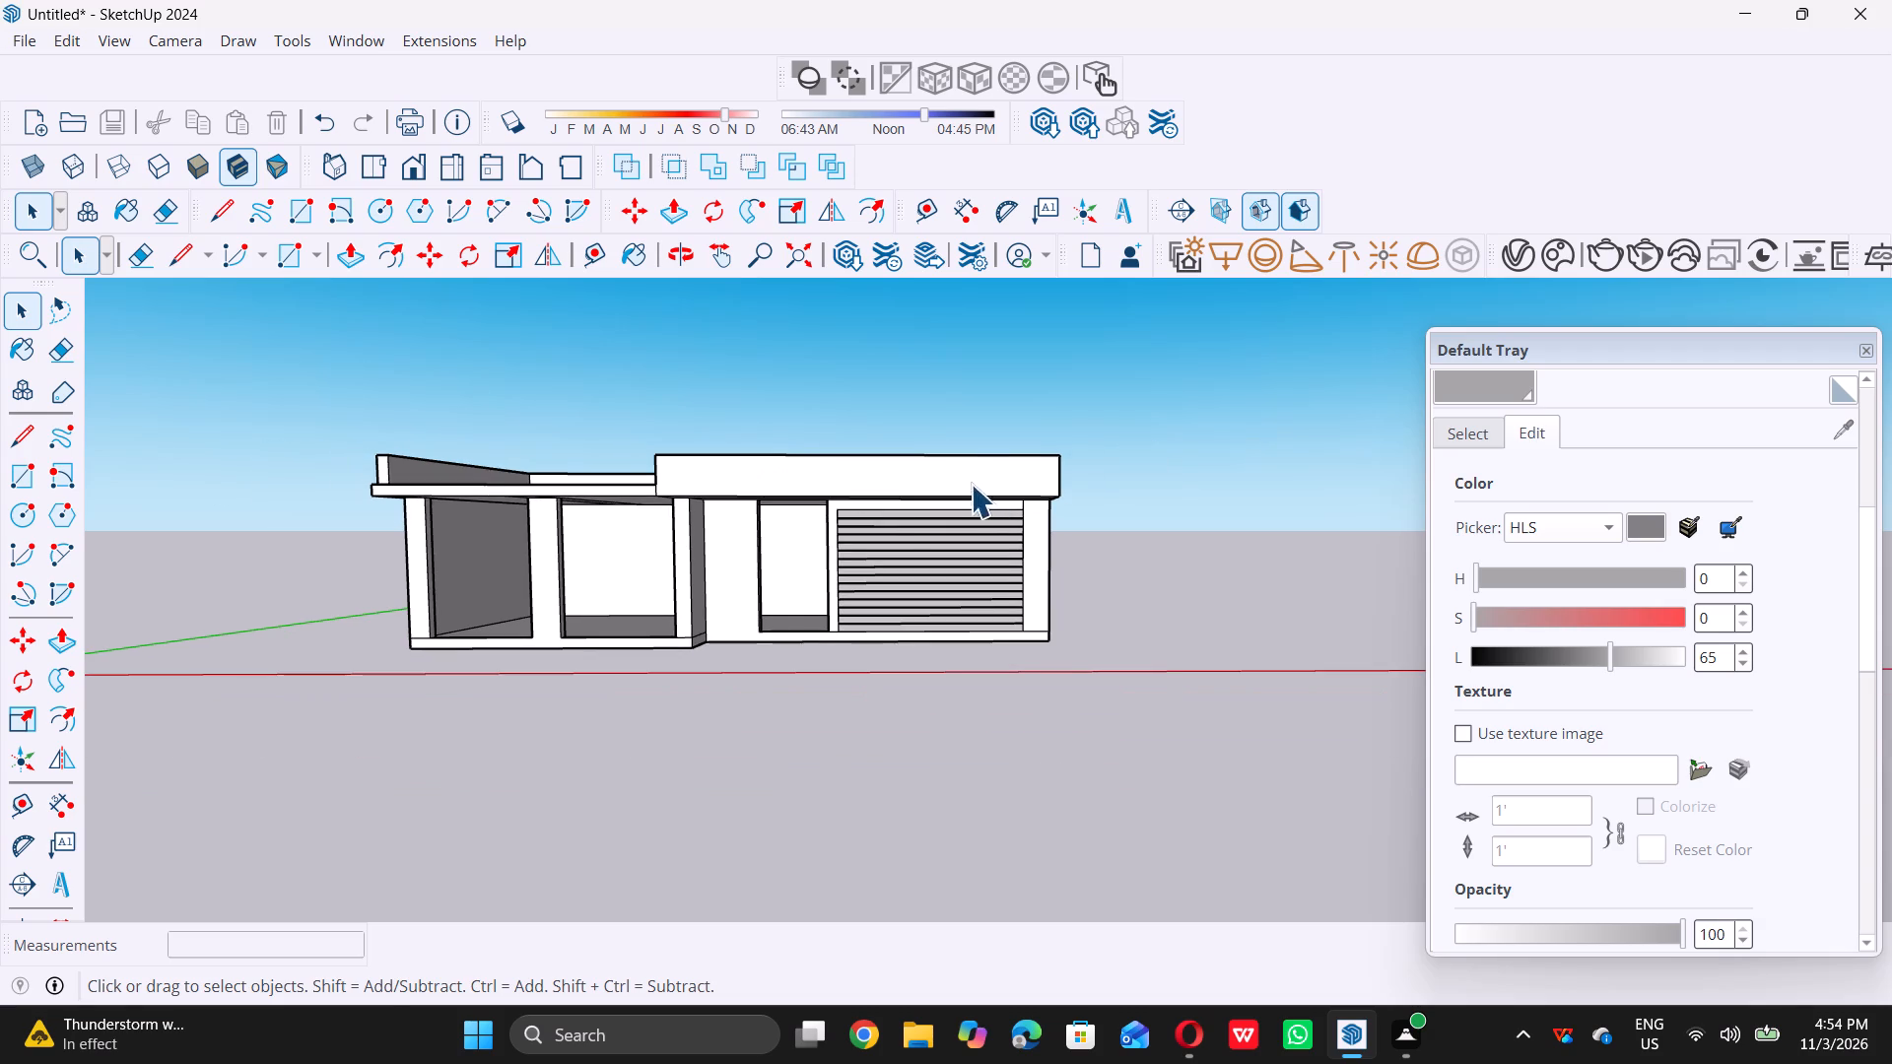
{"action": "middle_click", "coordinate": [968, 477]}
{"action": "scroll", "coordinate": [976, 474], "scroll_direction": "up", "scroll_amount": 4}
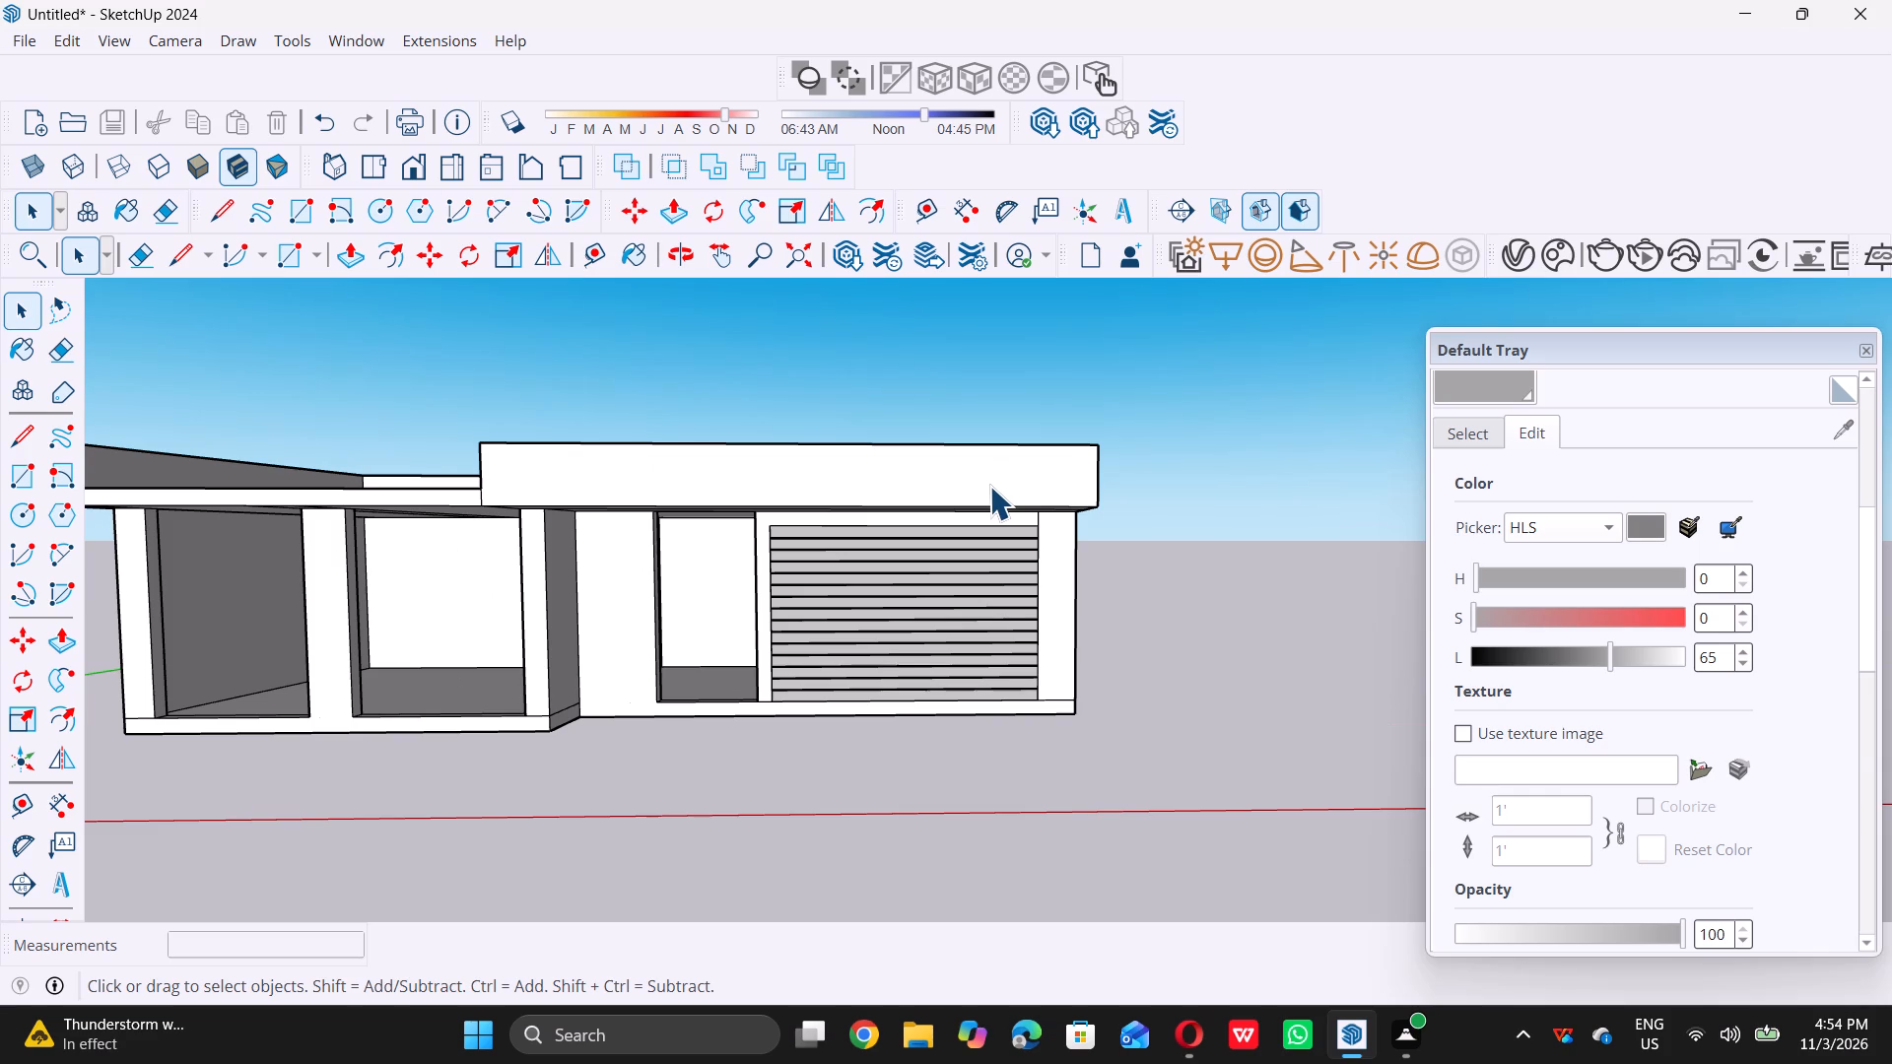
{"action": "scroll", "coordinate": [969, 500], "scroll_direction": "down", "scroll_amount": 4}
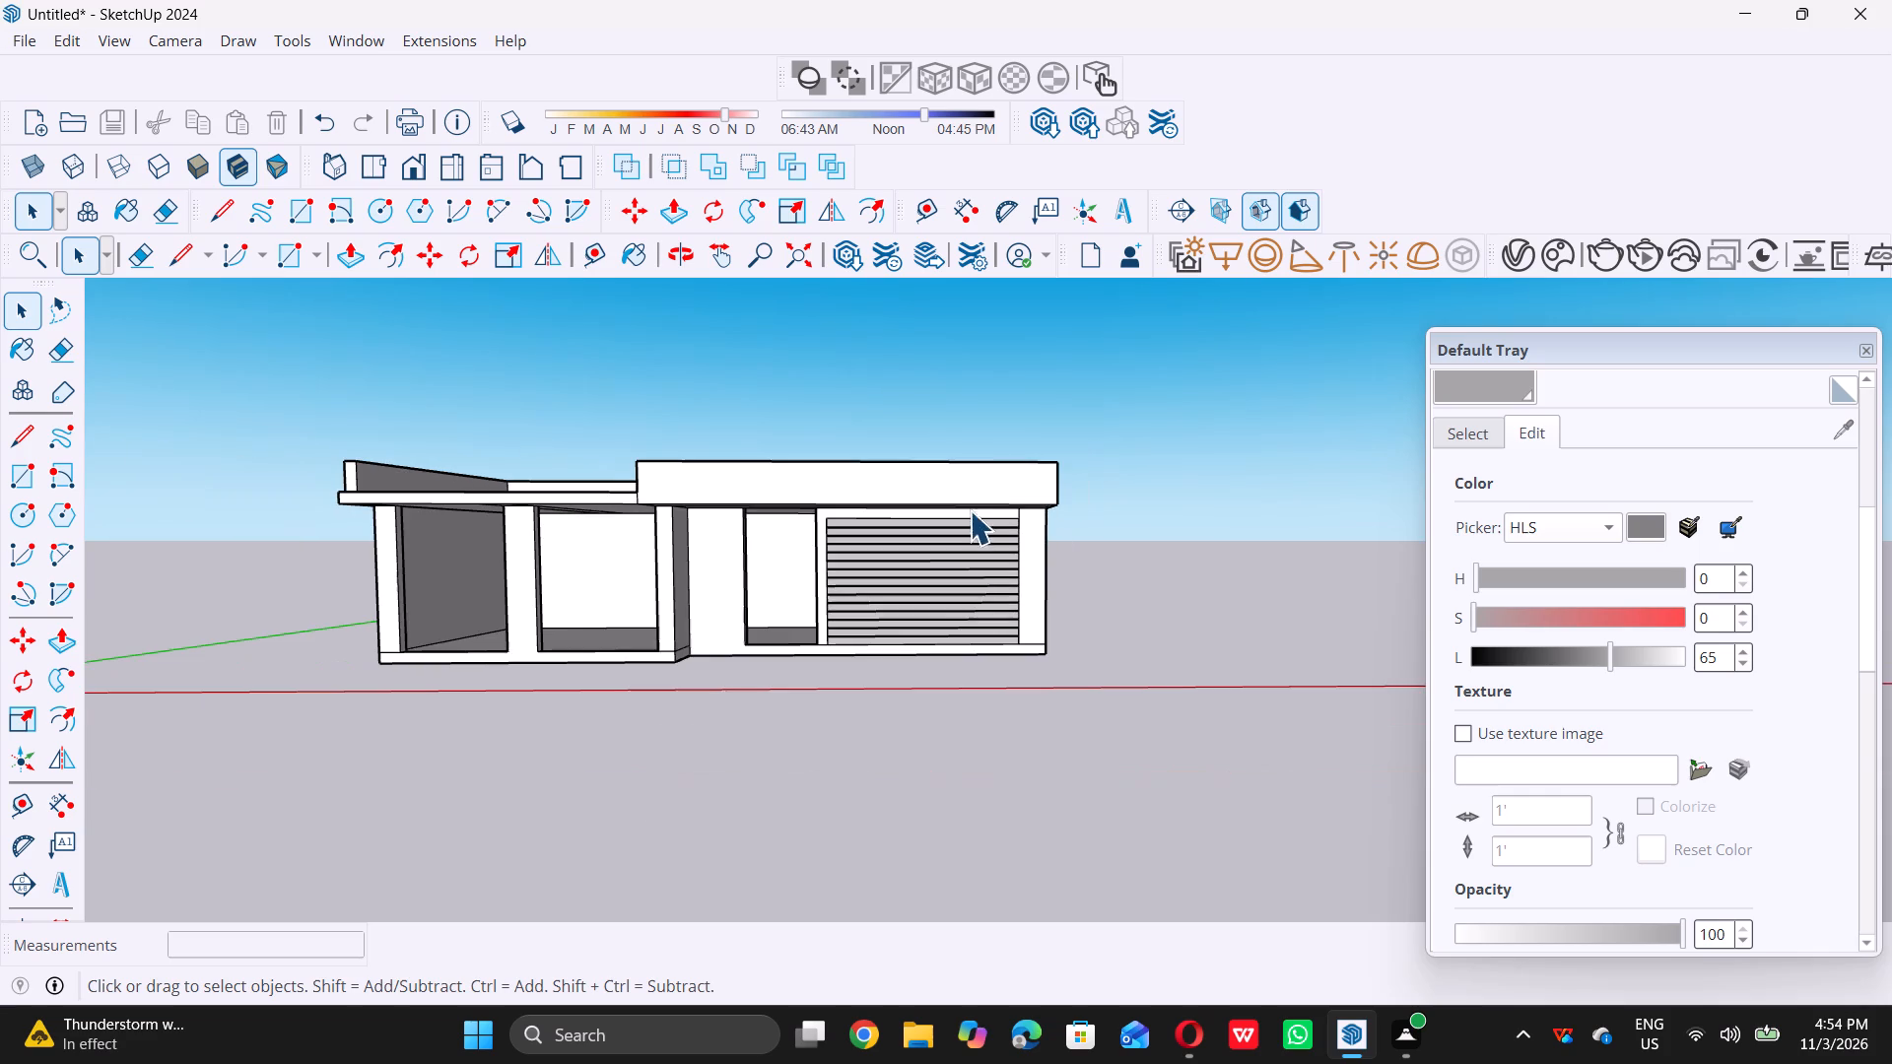
{"action": "scroll", "coordinate": [972, 556], "scroll_direction": "down", "scroll_amount": 3}
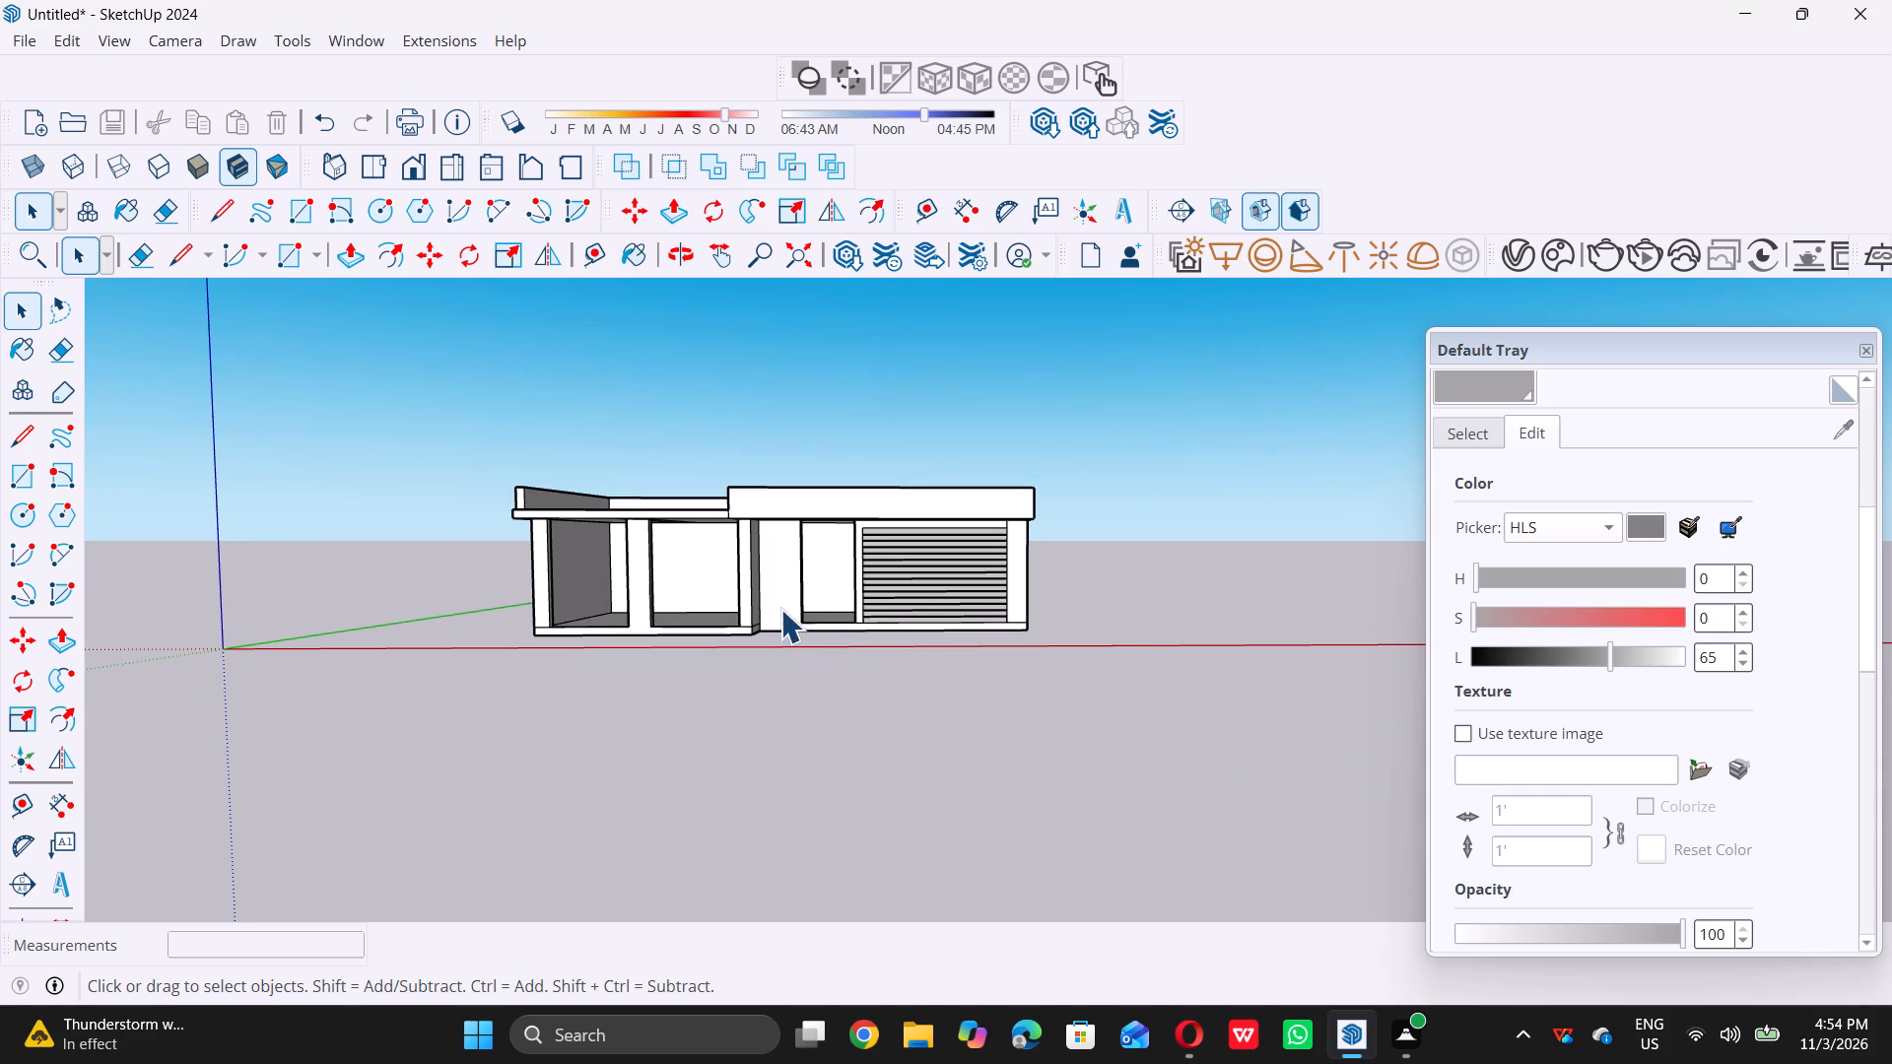
Draw a 4' horizontal line on the front wall from the doorway's bottom corner to the projecting section's side wall.
{"action": "middle_click_drag", "start_coordinate": [766, 583], "coordinate": [756, 631]}
{"action": "scroll", "coordinate": [768, 639], "scroll_direction": "up", "scroll_amount": 10}
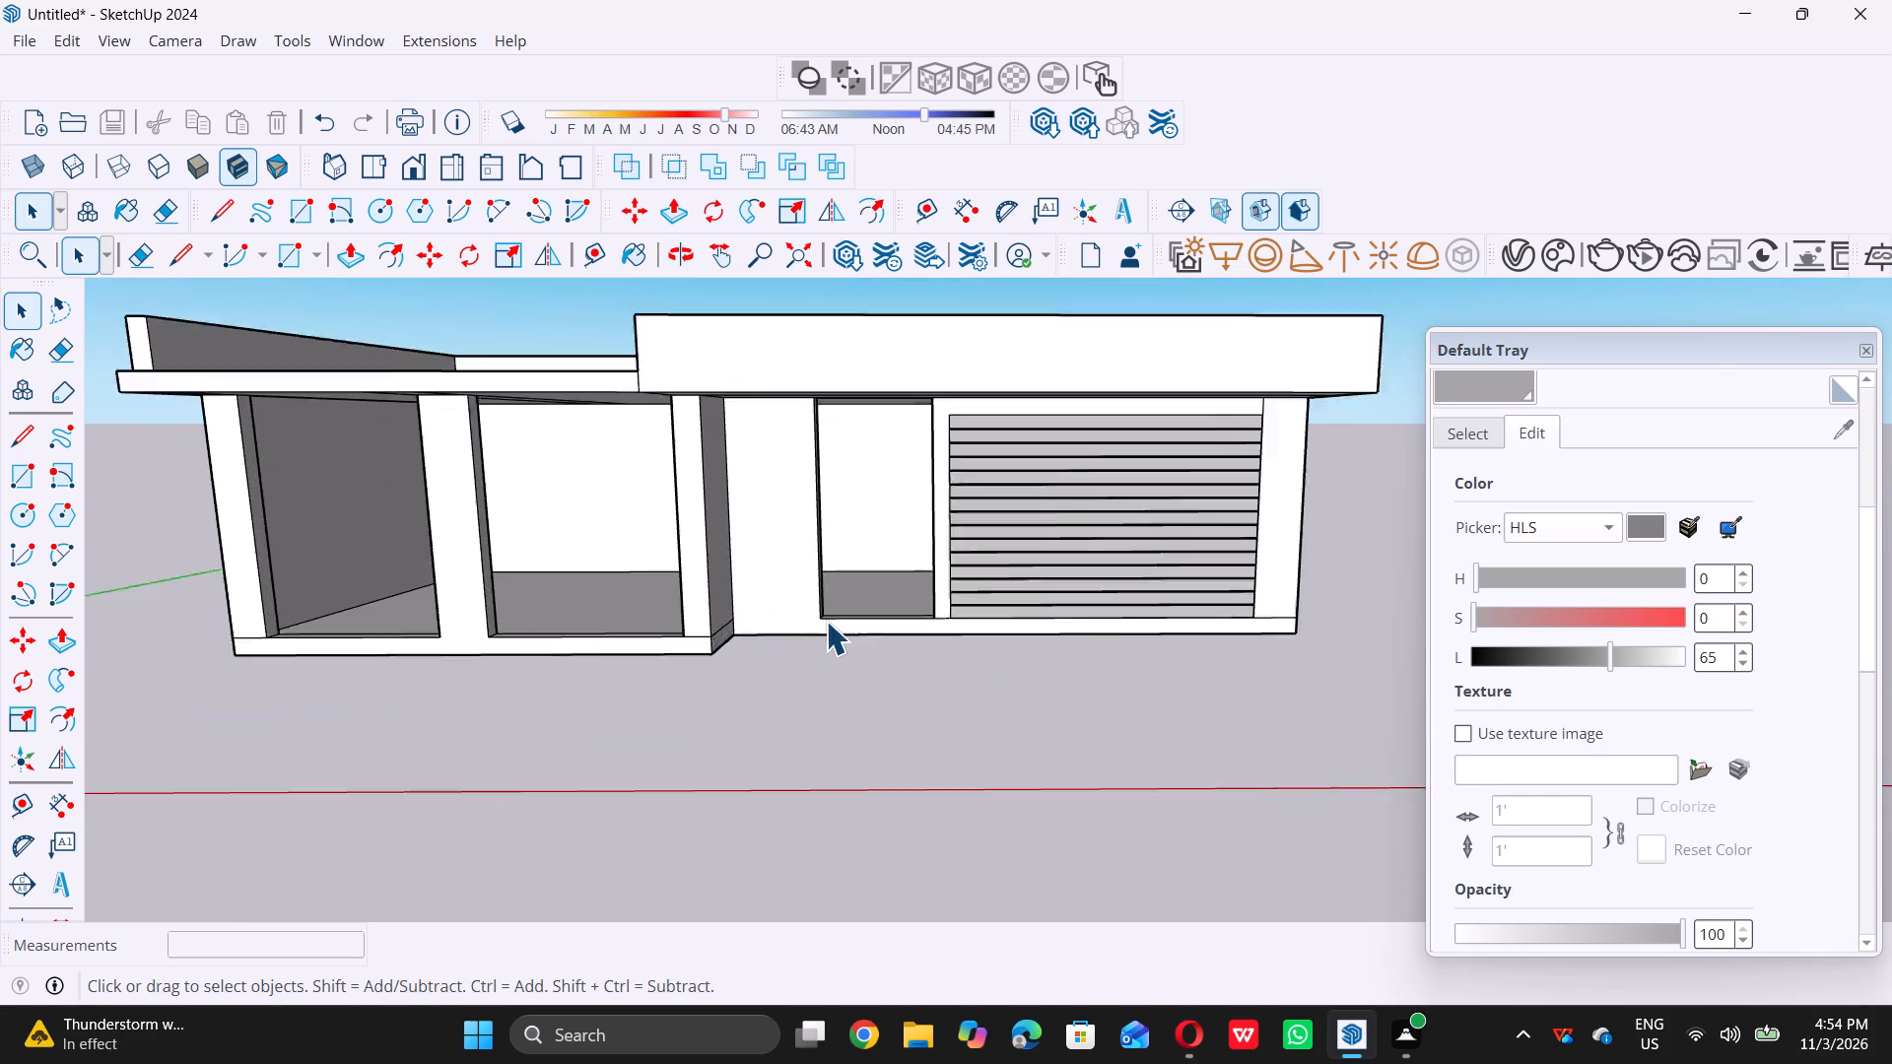
{"action": "scroll", "coordinate": [826, 621], "scroll_direction": "up", "scroll_amount": 5}
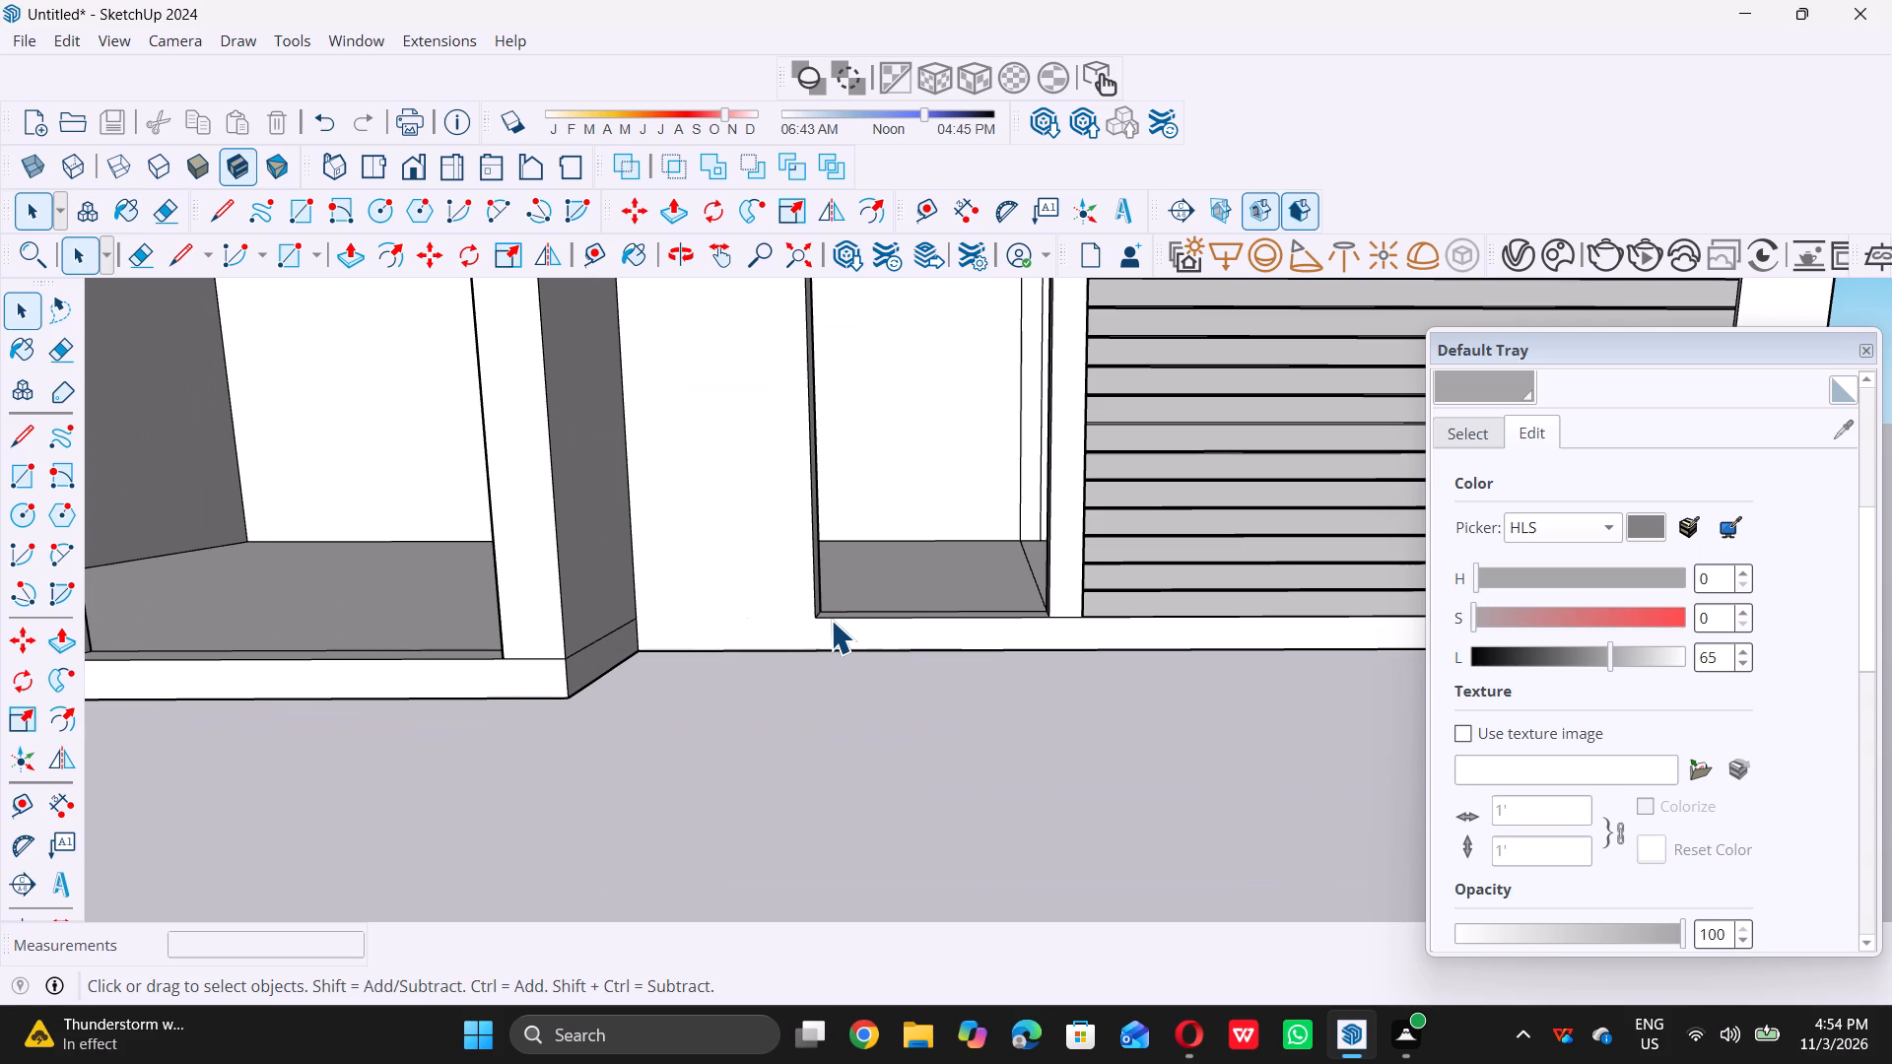
{"action": "key", "text": "l"}
{"action": "double_click", "coordinate": [816, 611]}
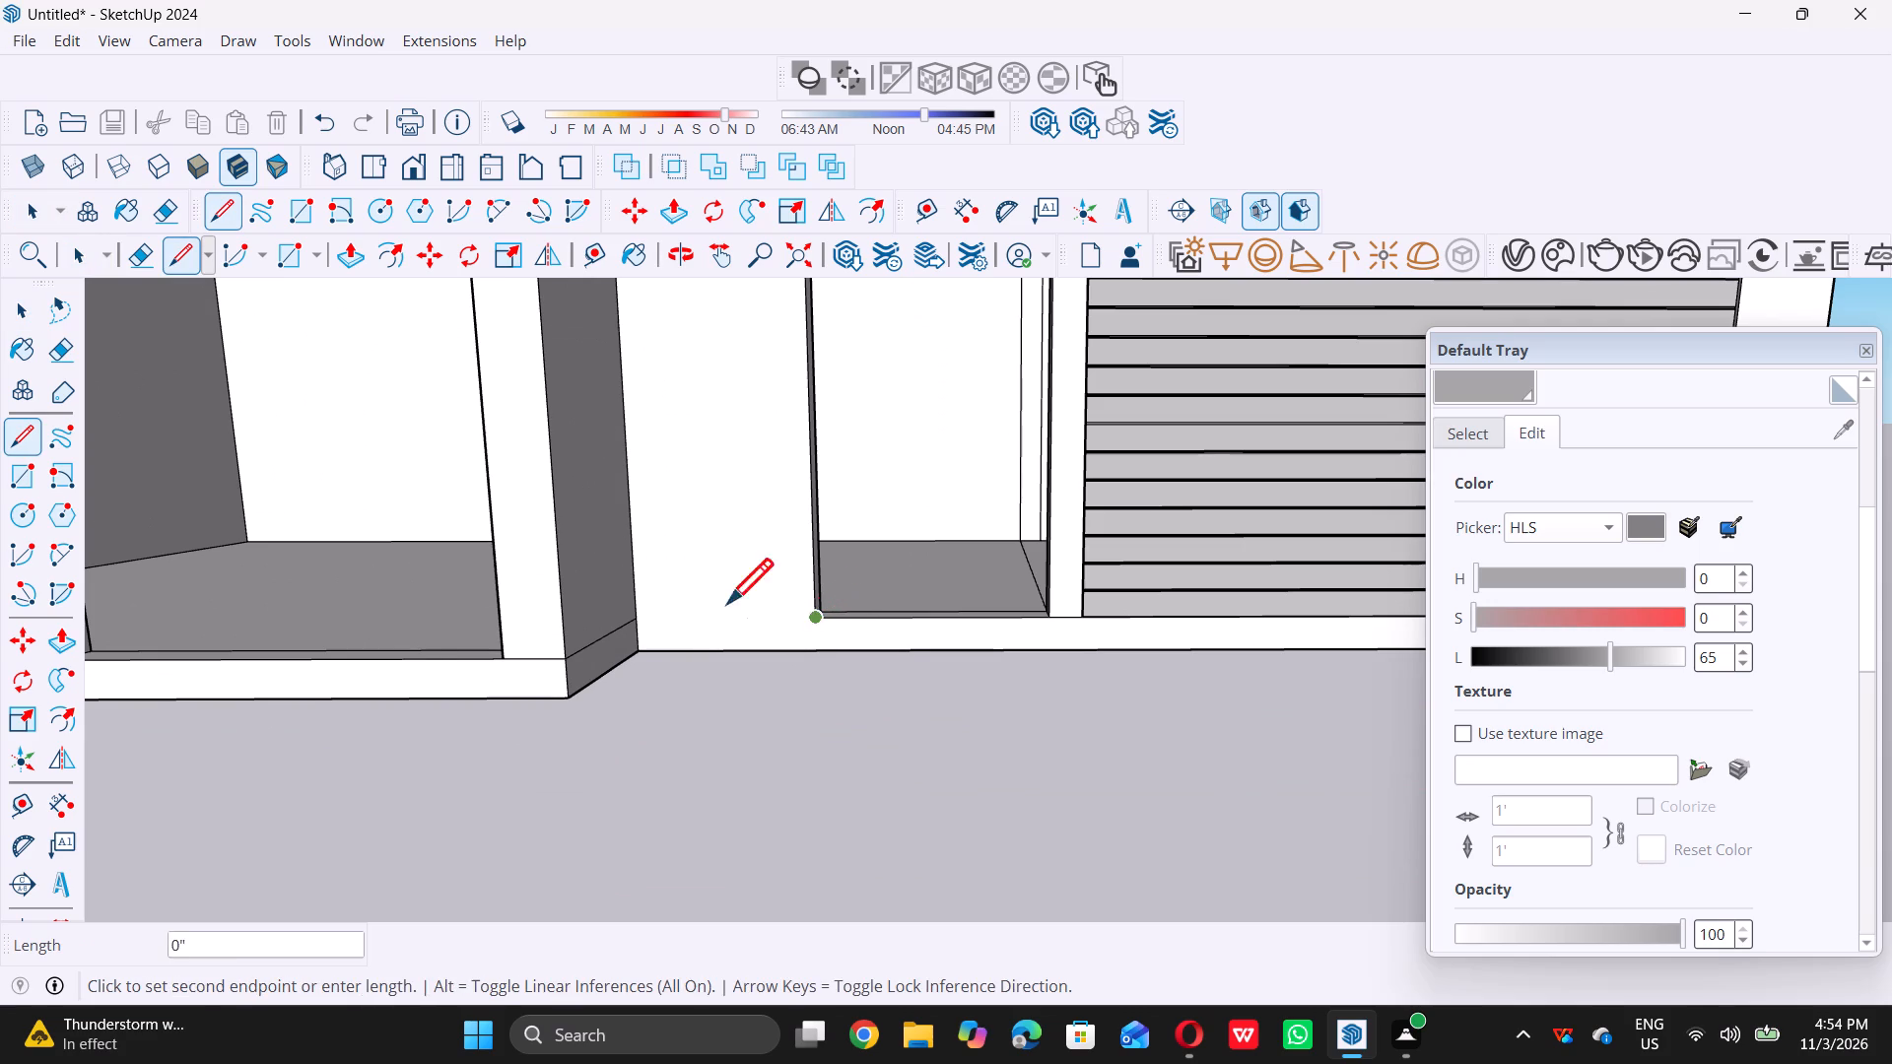
{"action": "left_click", "coordinate": [640, 619]}
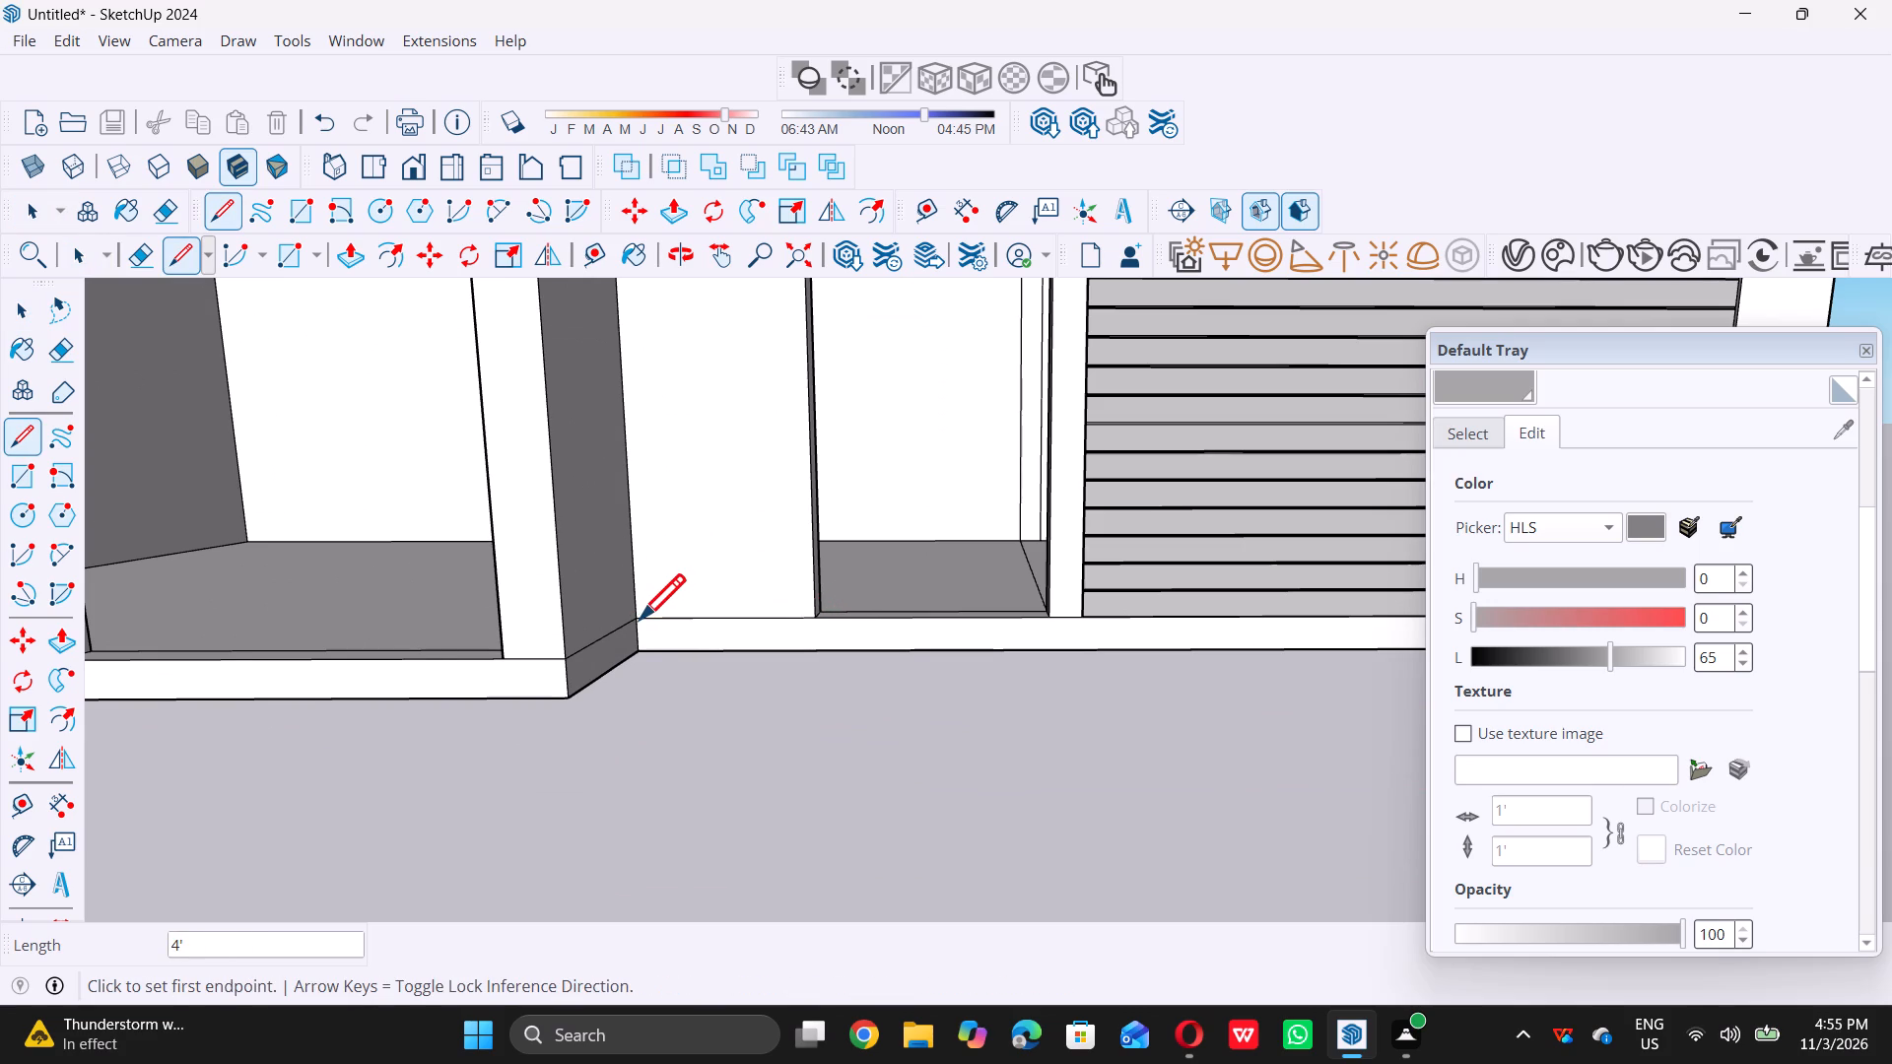
Push/Pull the base band below the doorway and louvred panel outward by 4', in line with the projecting section's front.
{"action": "key", "text": "space"}
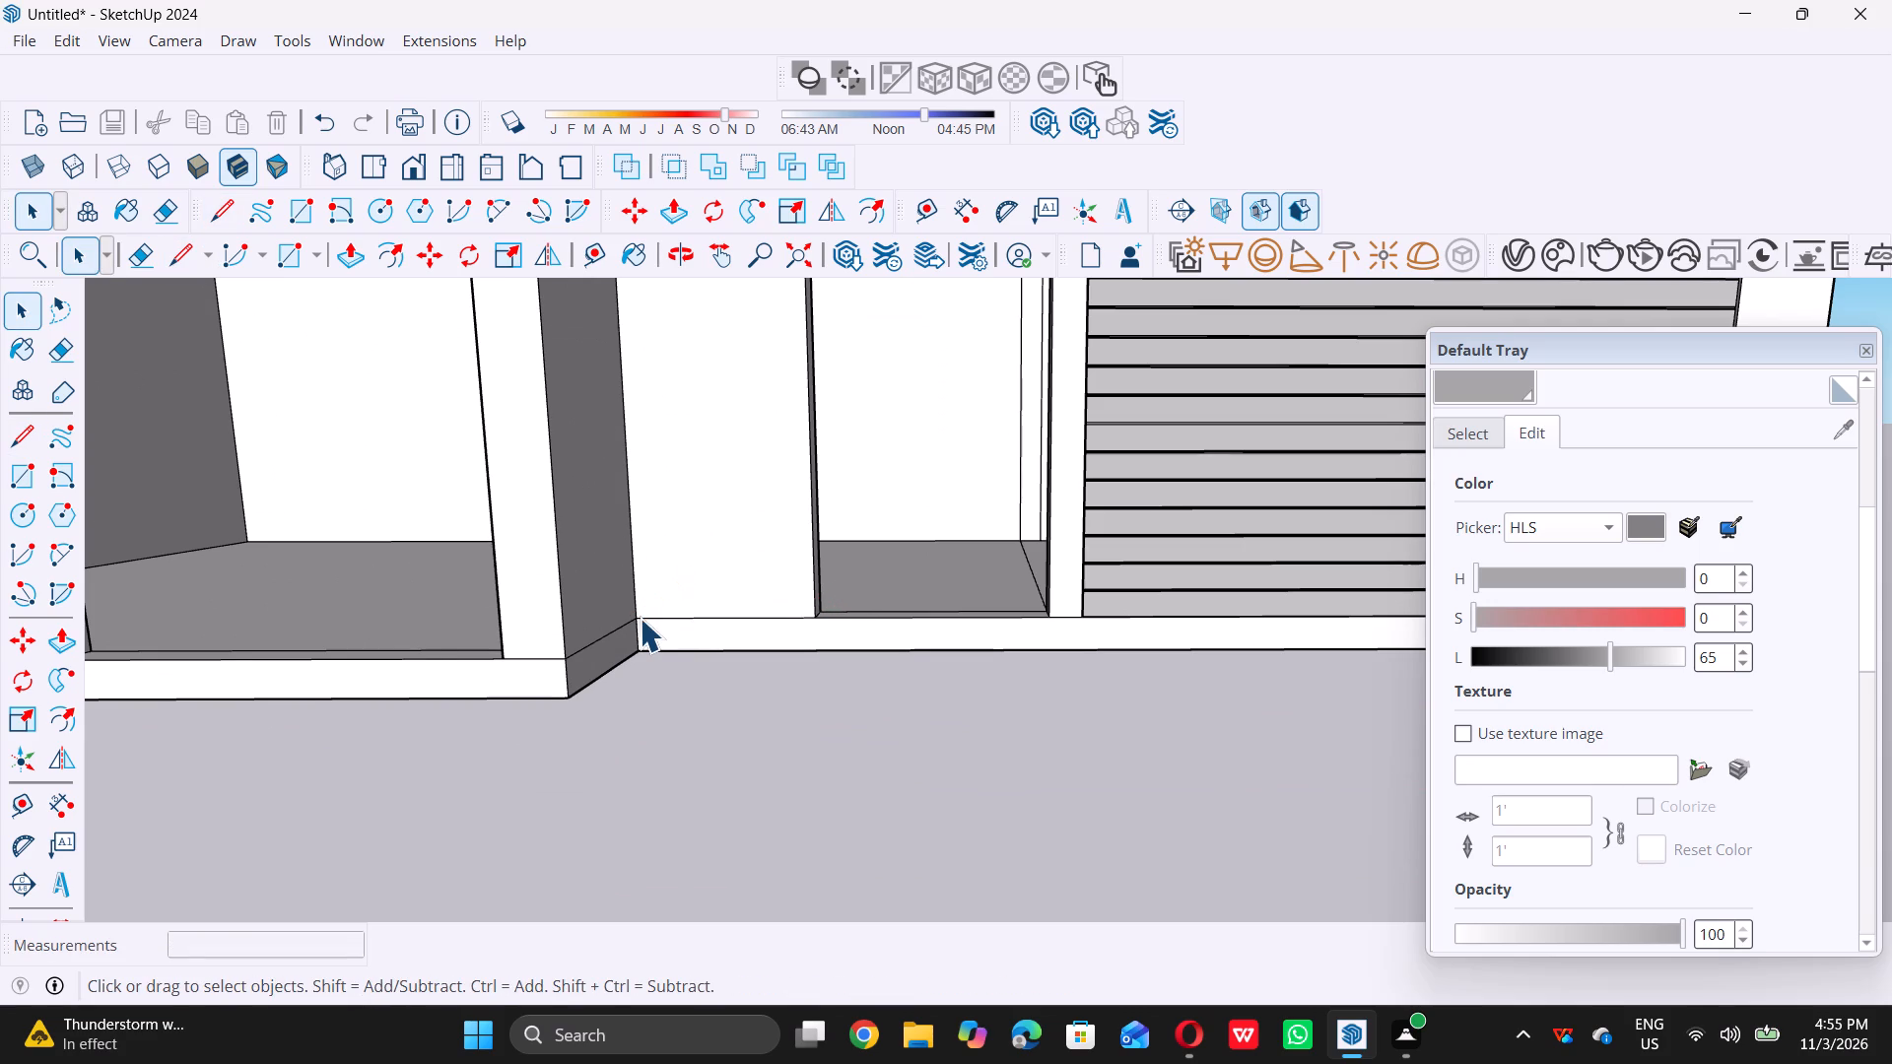
{"action": "scroll", "coordinate": [640, 619], "scroll_direction": "down", "scroll_amount": 5}
{"action": "scroll", "coordinate": [997, 708], "scroll_direction": "down", "scroll_amount": 2}
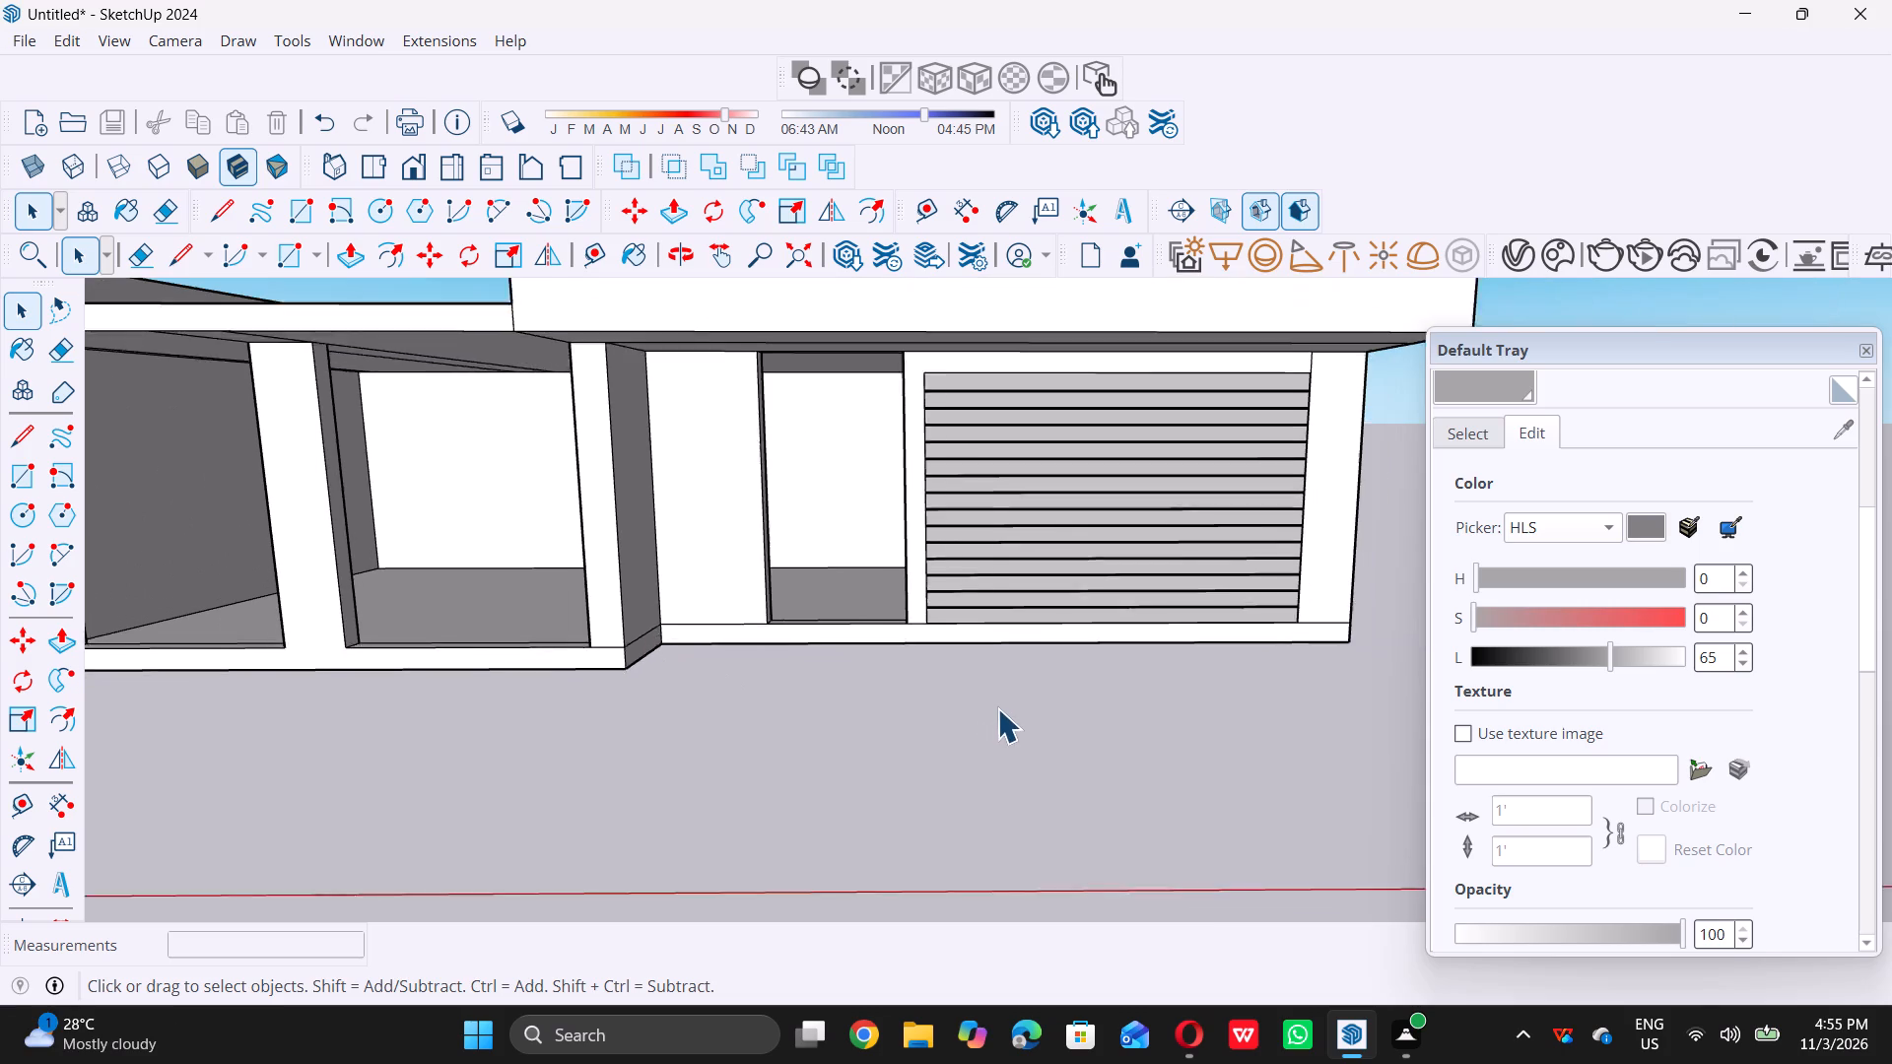
{"action": "key", "text": "space"}
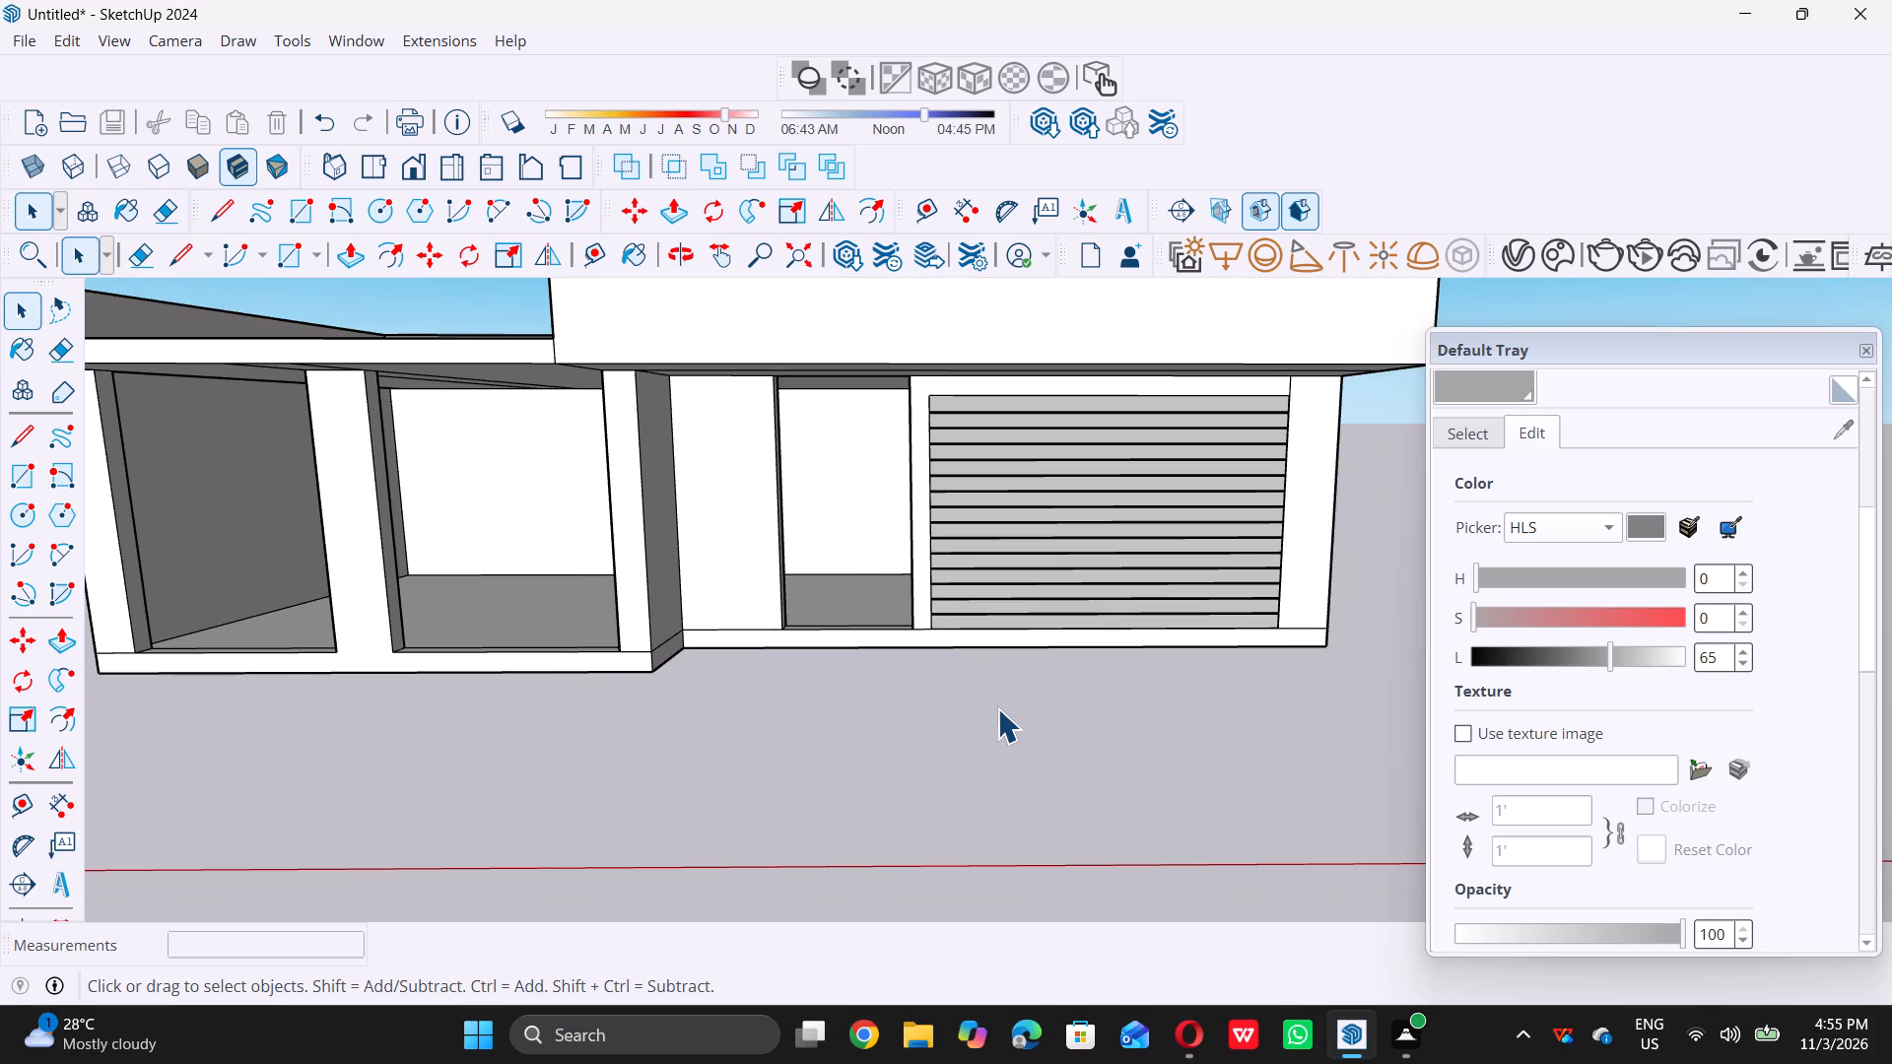
{"action": "scroll", "coordinate": [979, 705], "scroll_direction": "down", "scroll_amount": 6}
{"action": "middle_click_drag", "start_coordinate": [1020, 651], "coordinate": [858, 753]}
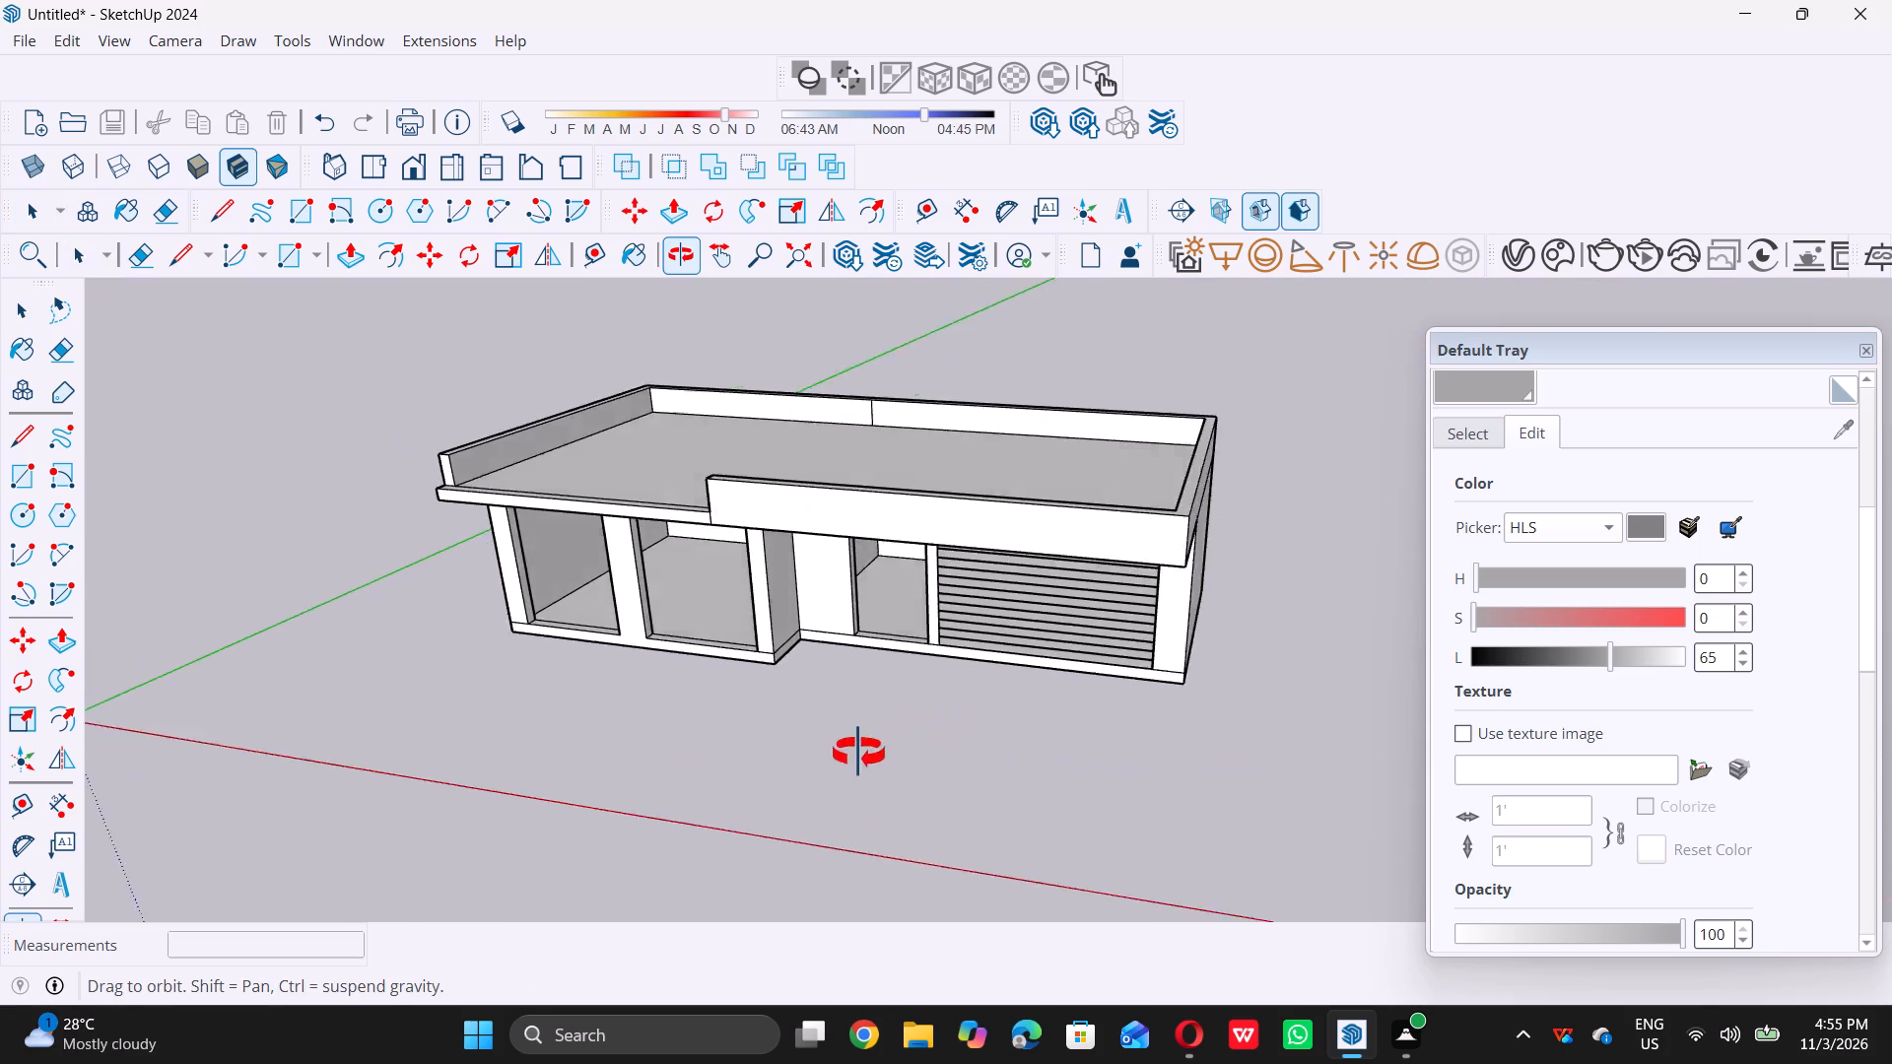
{"action": "middle_click_drag", "start_coordinate": [858, 753], "coordinate": [848, 750]}
{"action": "scroll", "coordinate": [1076, 688], "scroll_direction": "up", "scroll_amount": 5}
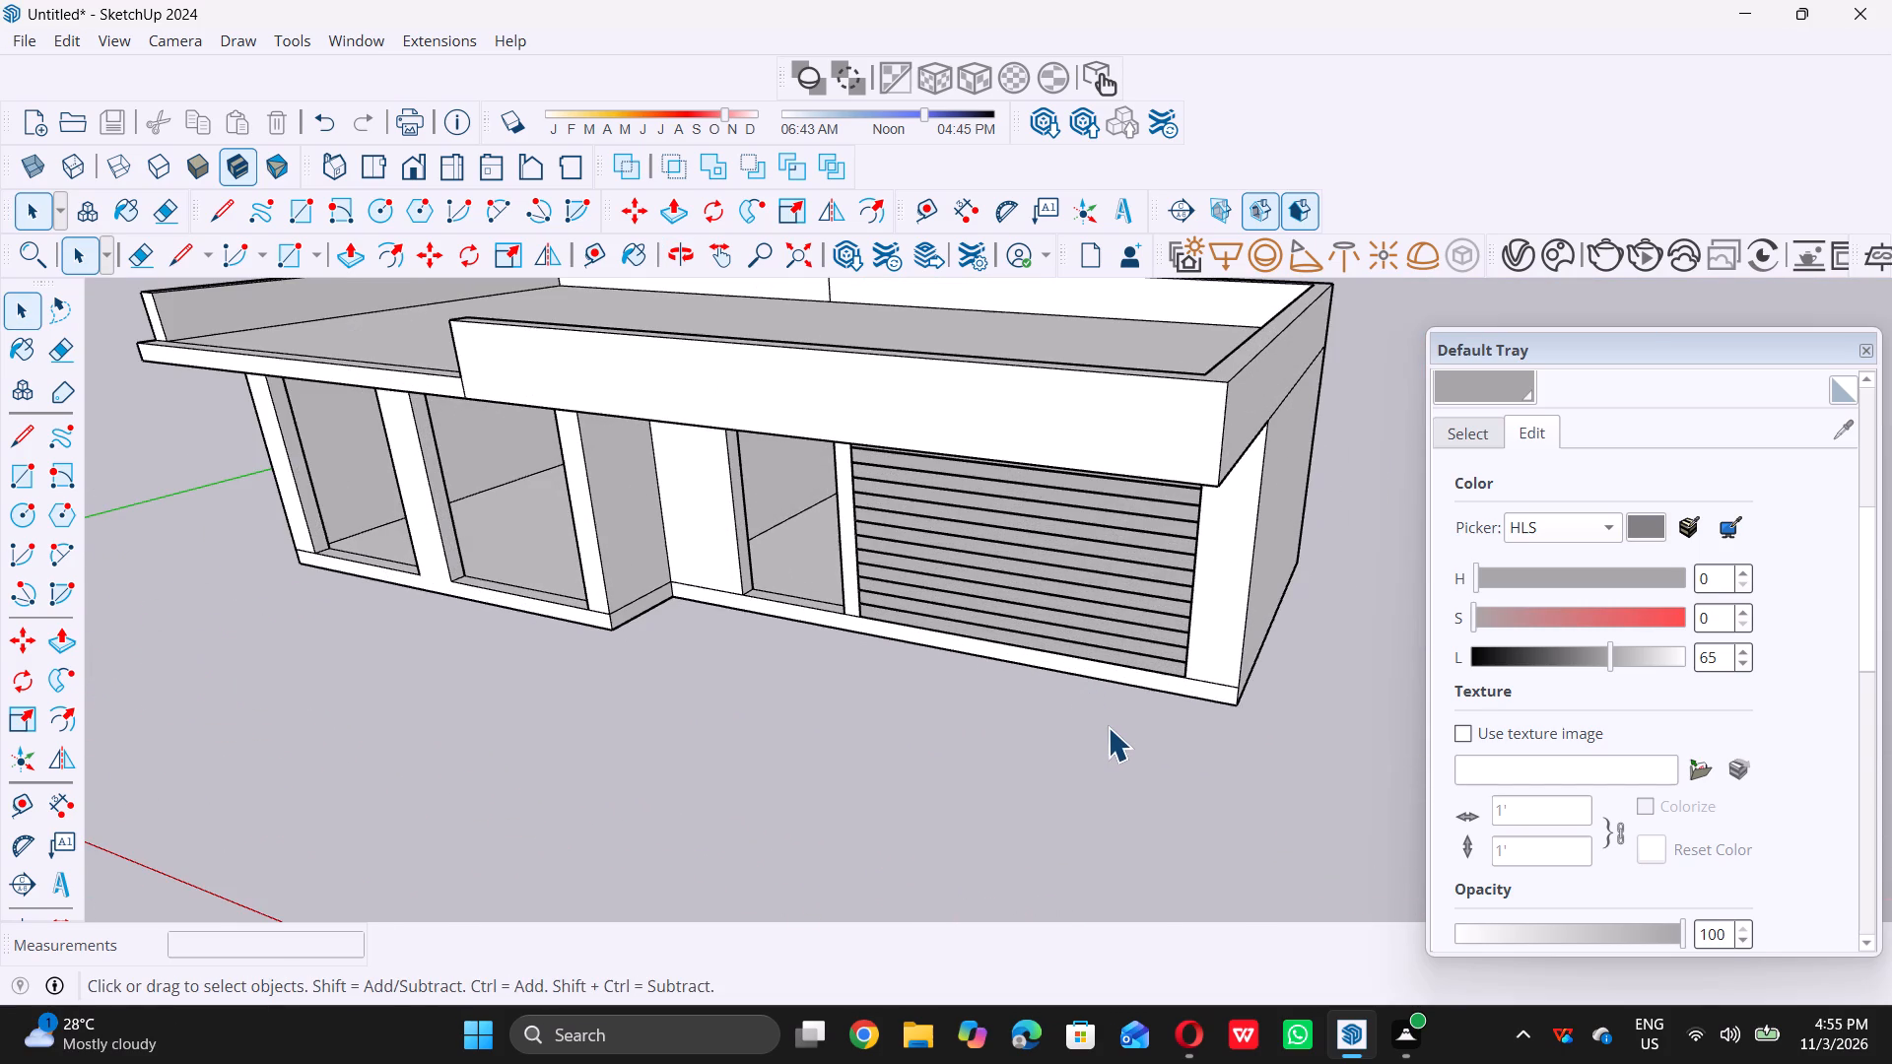
{"action": "scroll", "coordinate": [1119, 715], "scroll_direction": "up", "scroll_amount": 8}
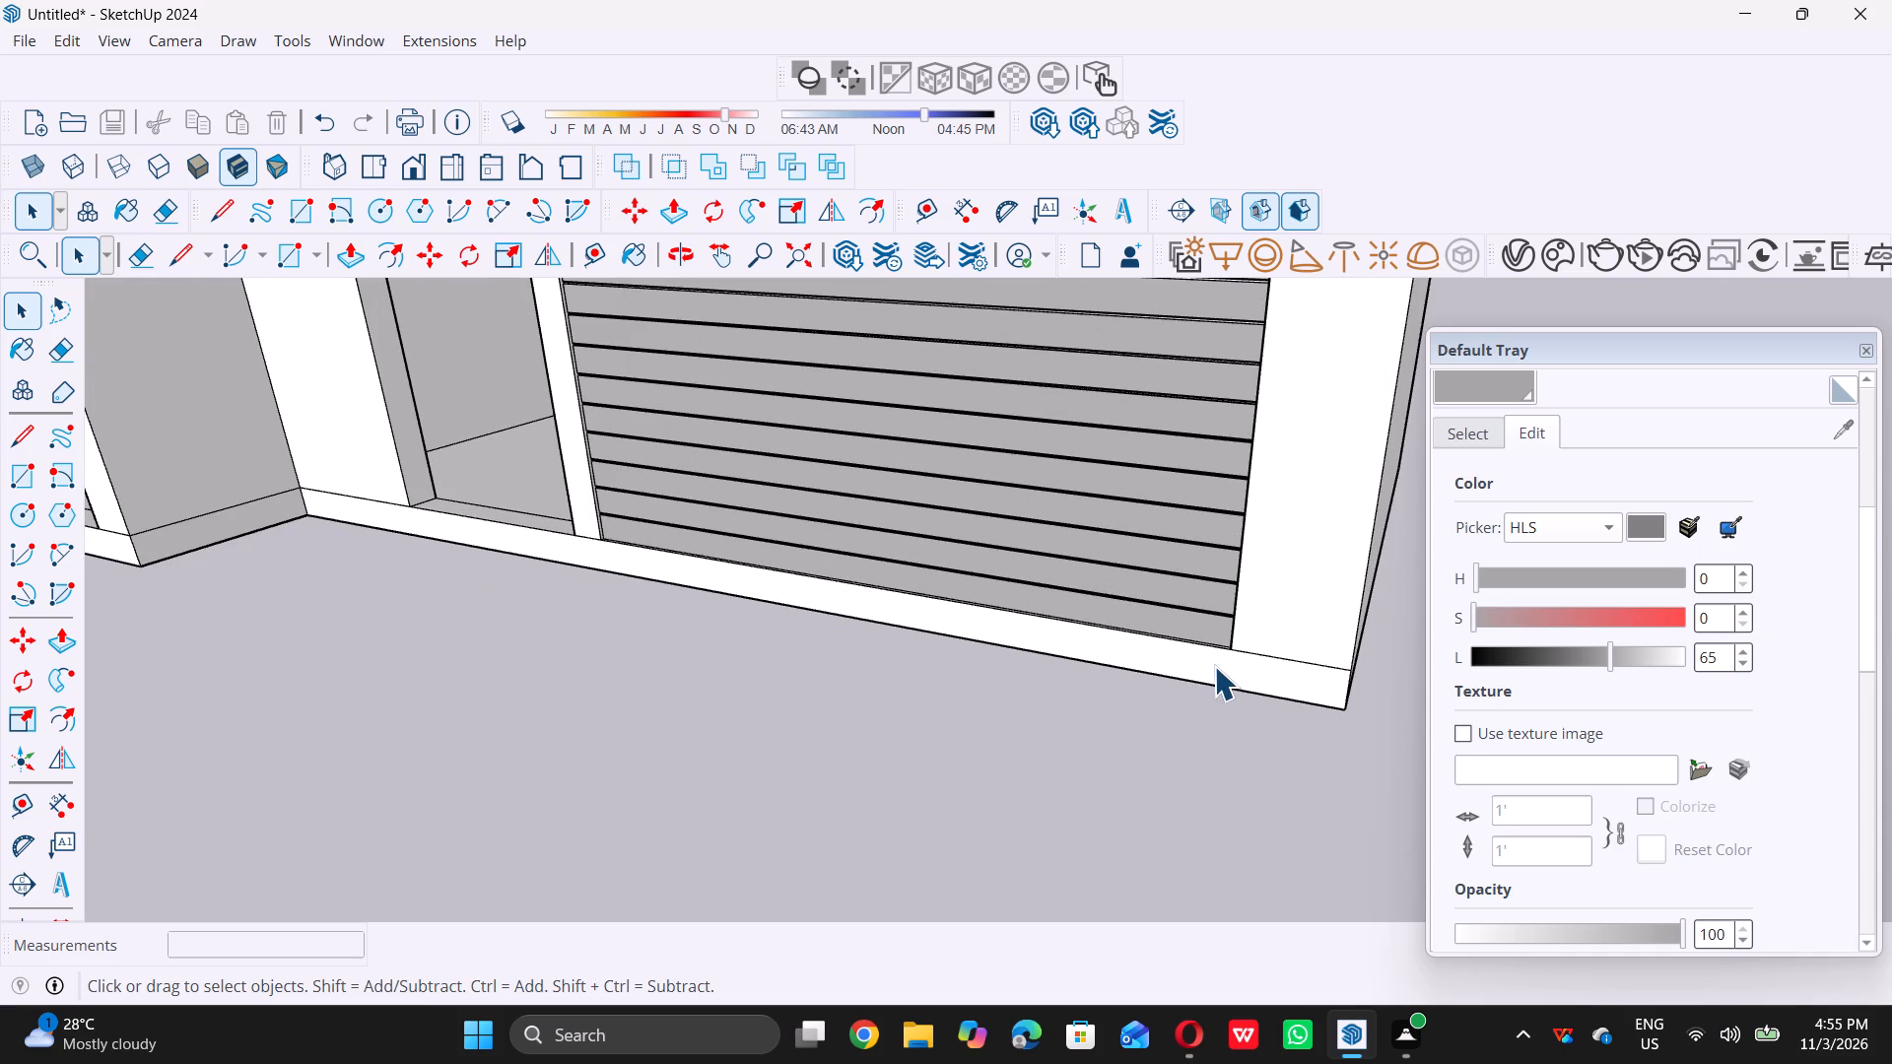
{"action": "double_click", "coordinate": [1211, 668]}
{"action": "key", "text": "p"}
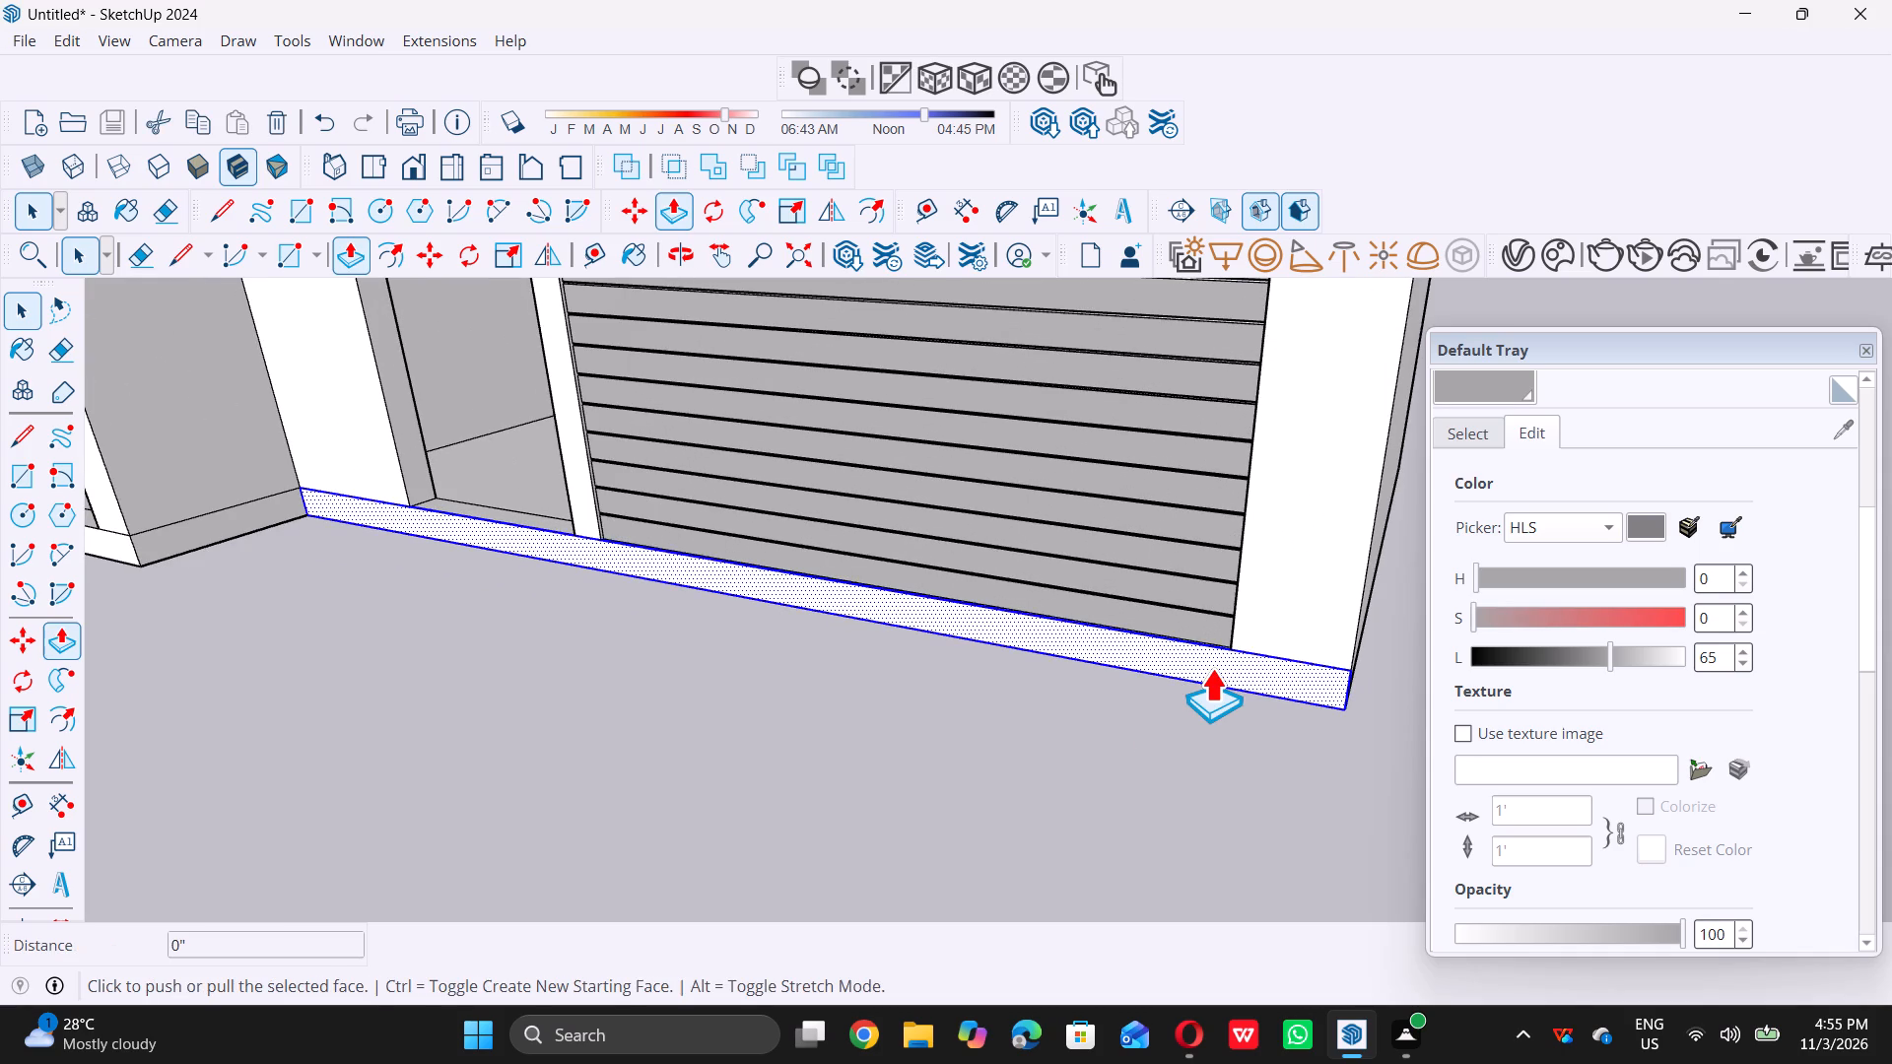
{"action": "left_click", "coordinate": [1210, 668]}
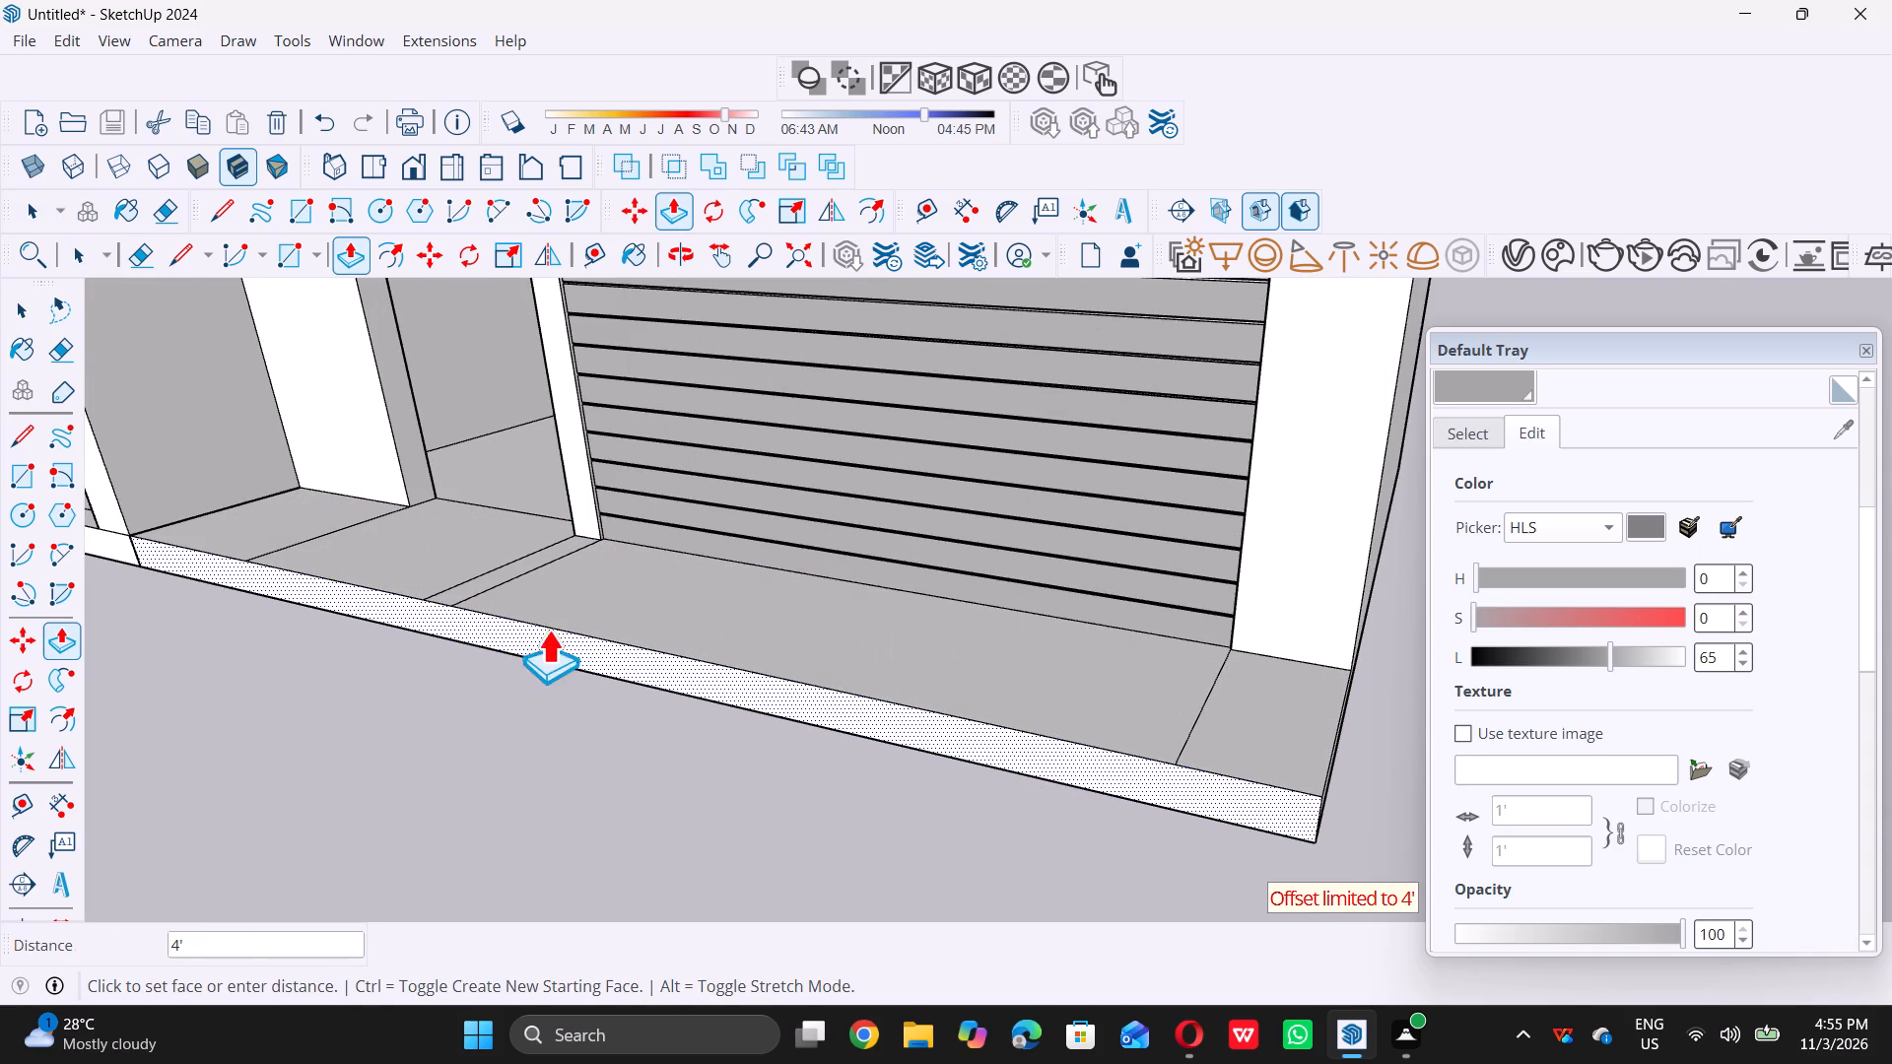
{"action": "double_click", "coordinate": [308, 615]}
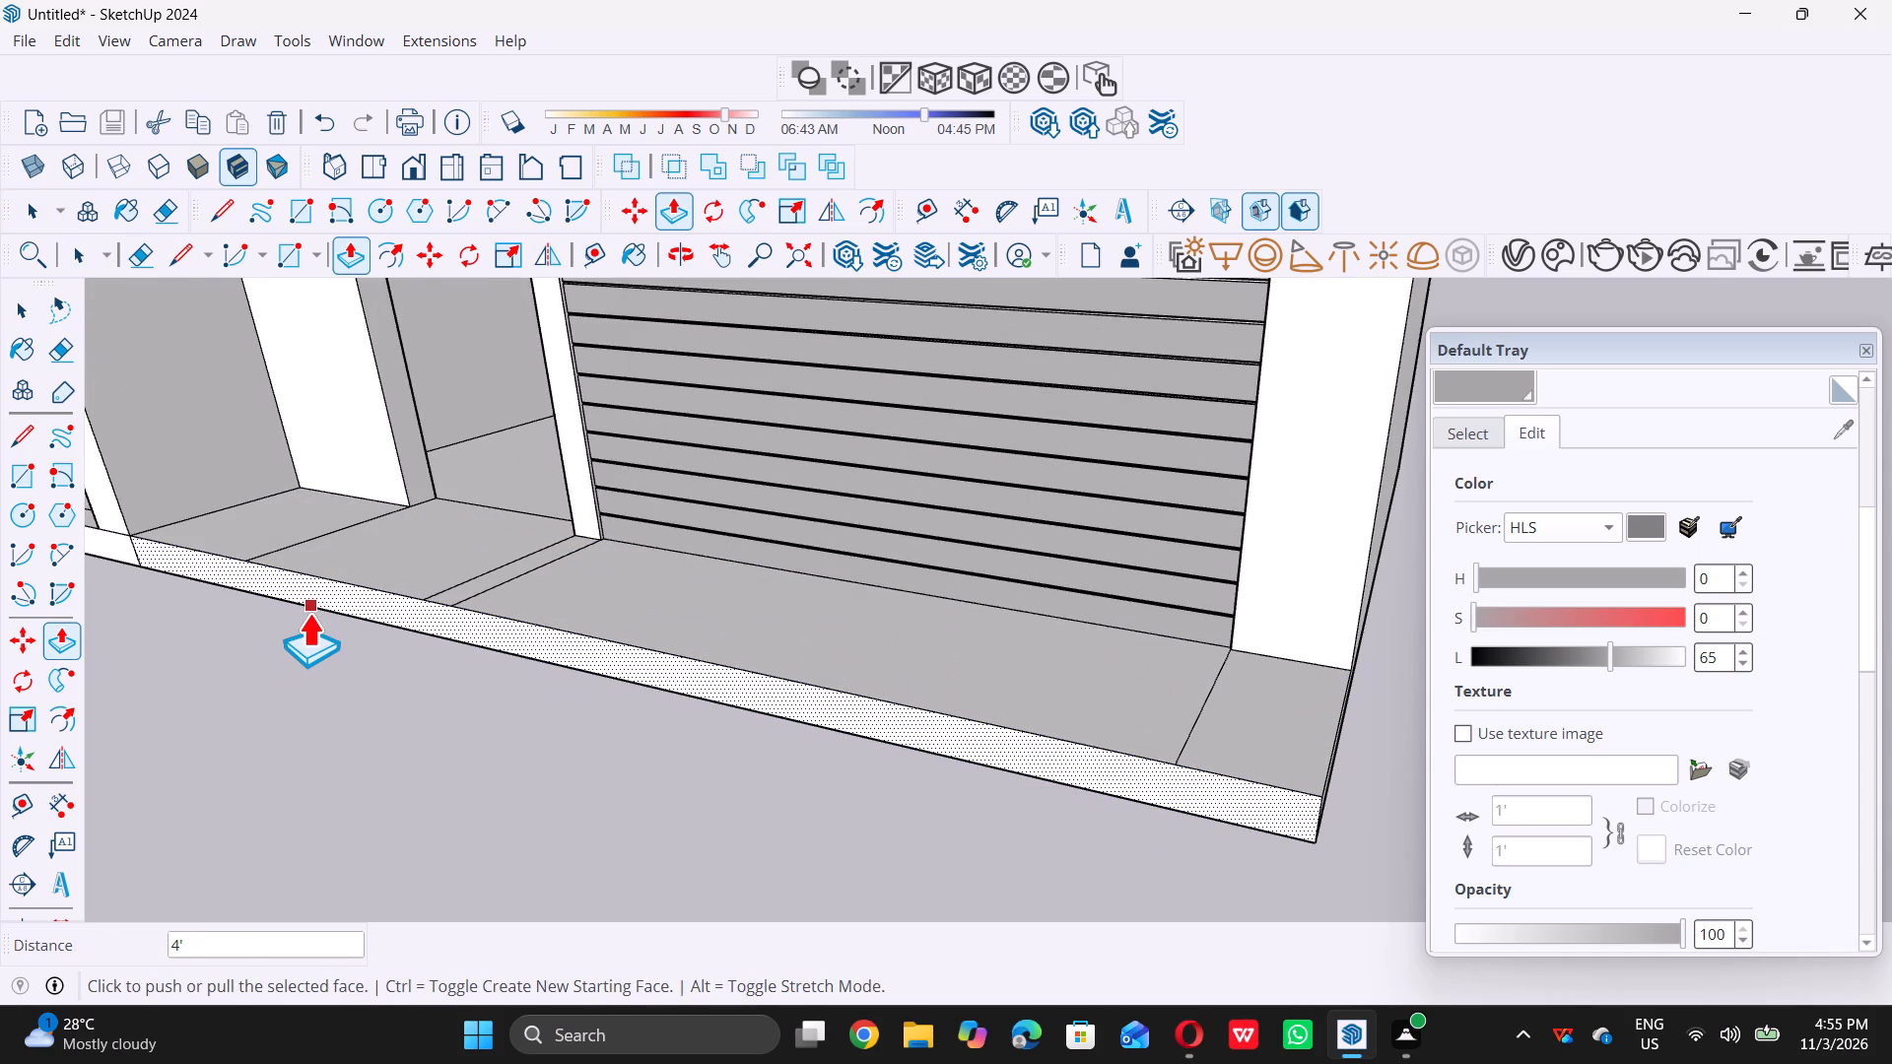
{"action": "key", "text": "space"}
Examine the extended base platform along the building's front at eye level and from above.
{"action": "scroll", "coordinate": [310, 610], "scroll_direction": "down", "scroll_amount": 17}
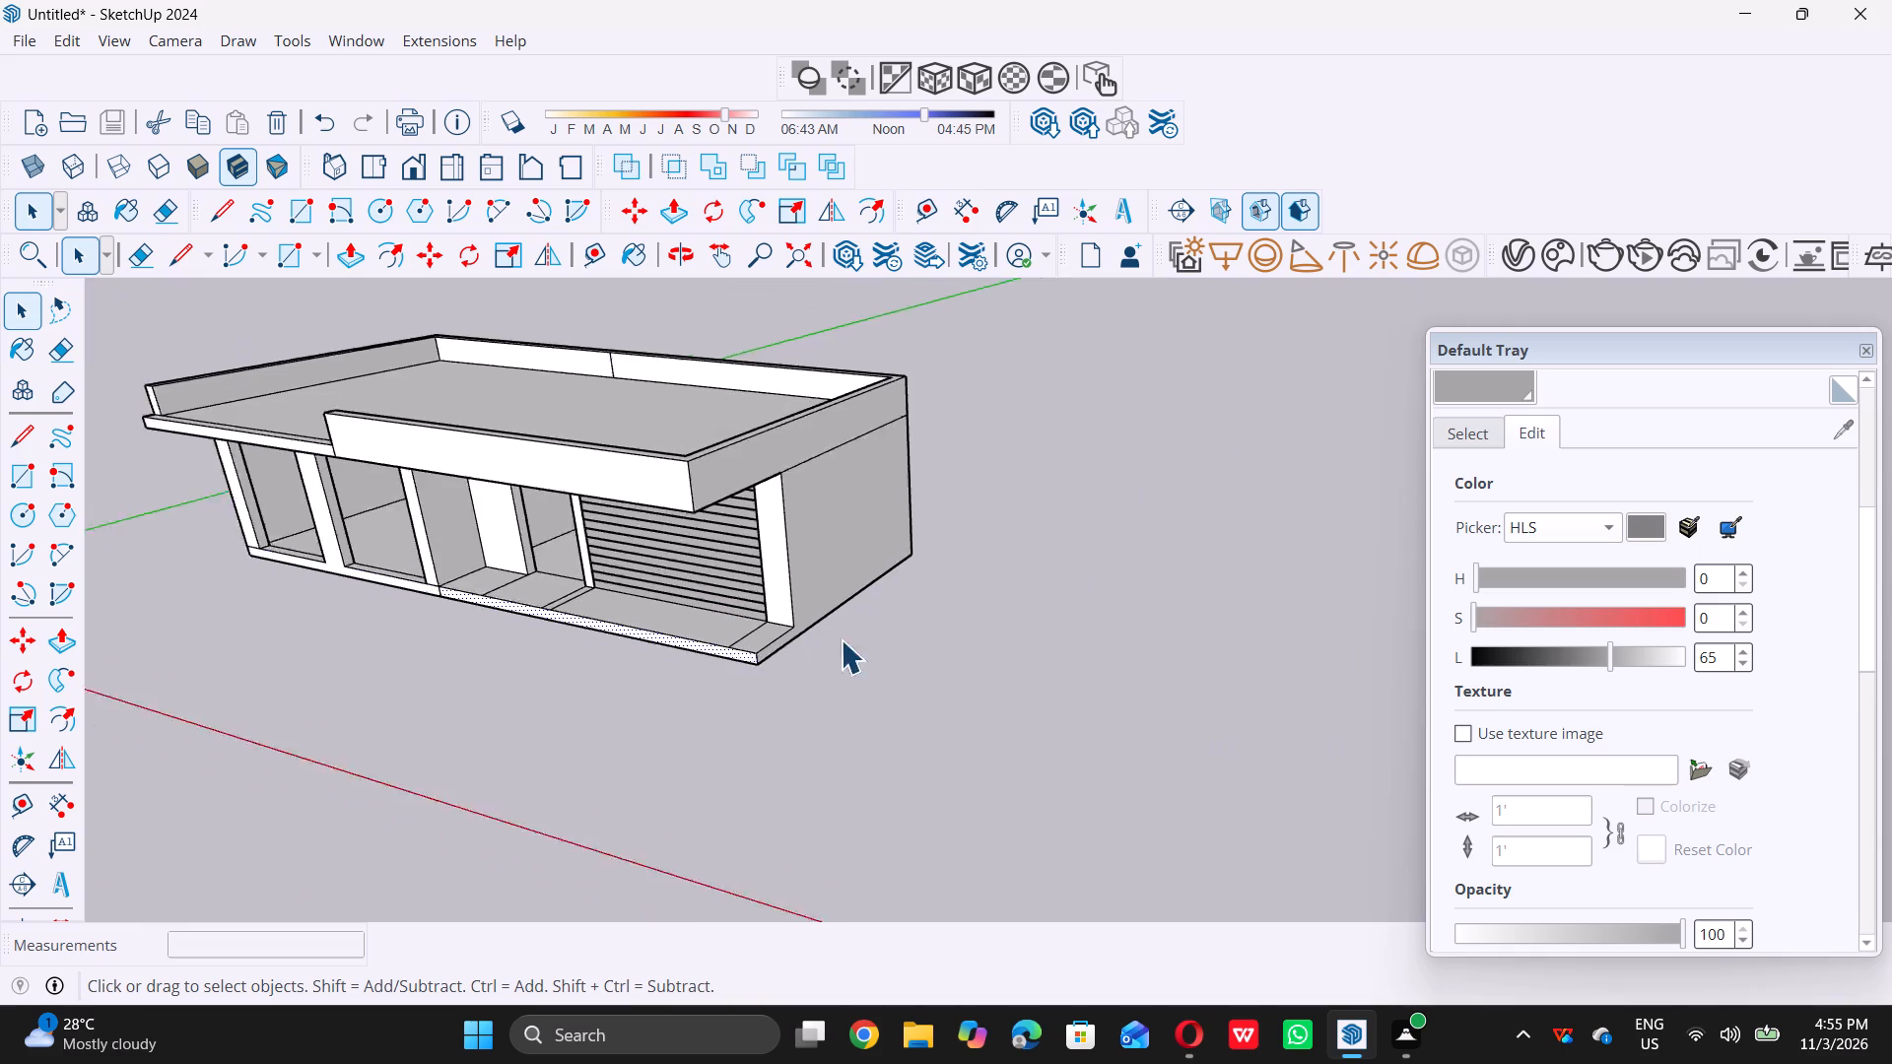
{"action": "scroll", "coordinate": [841, 639], "scroll_direction": "down", "scroll_amount": 4}
{"action": "middle_click_drag", "start_coordinate": [588, 728], "coordinate": [801, 611]}
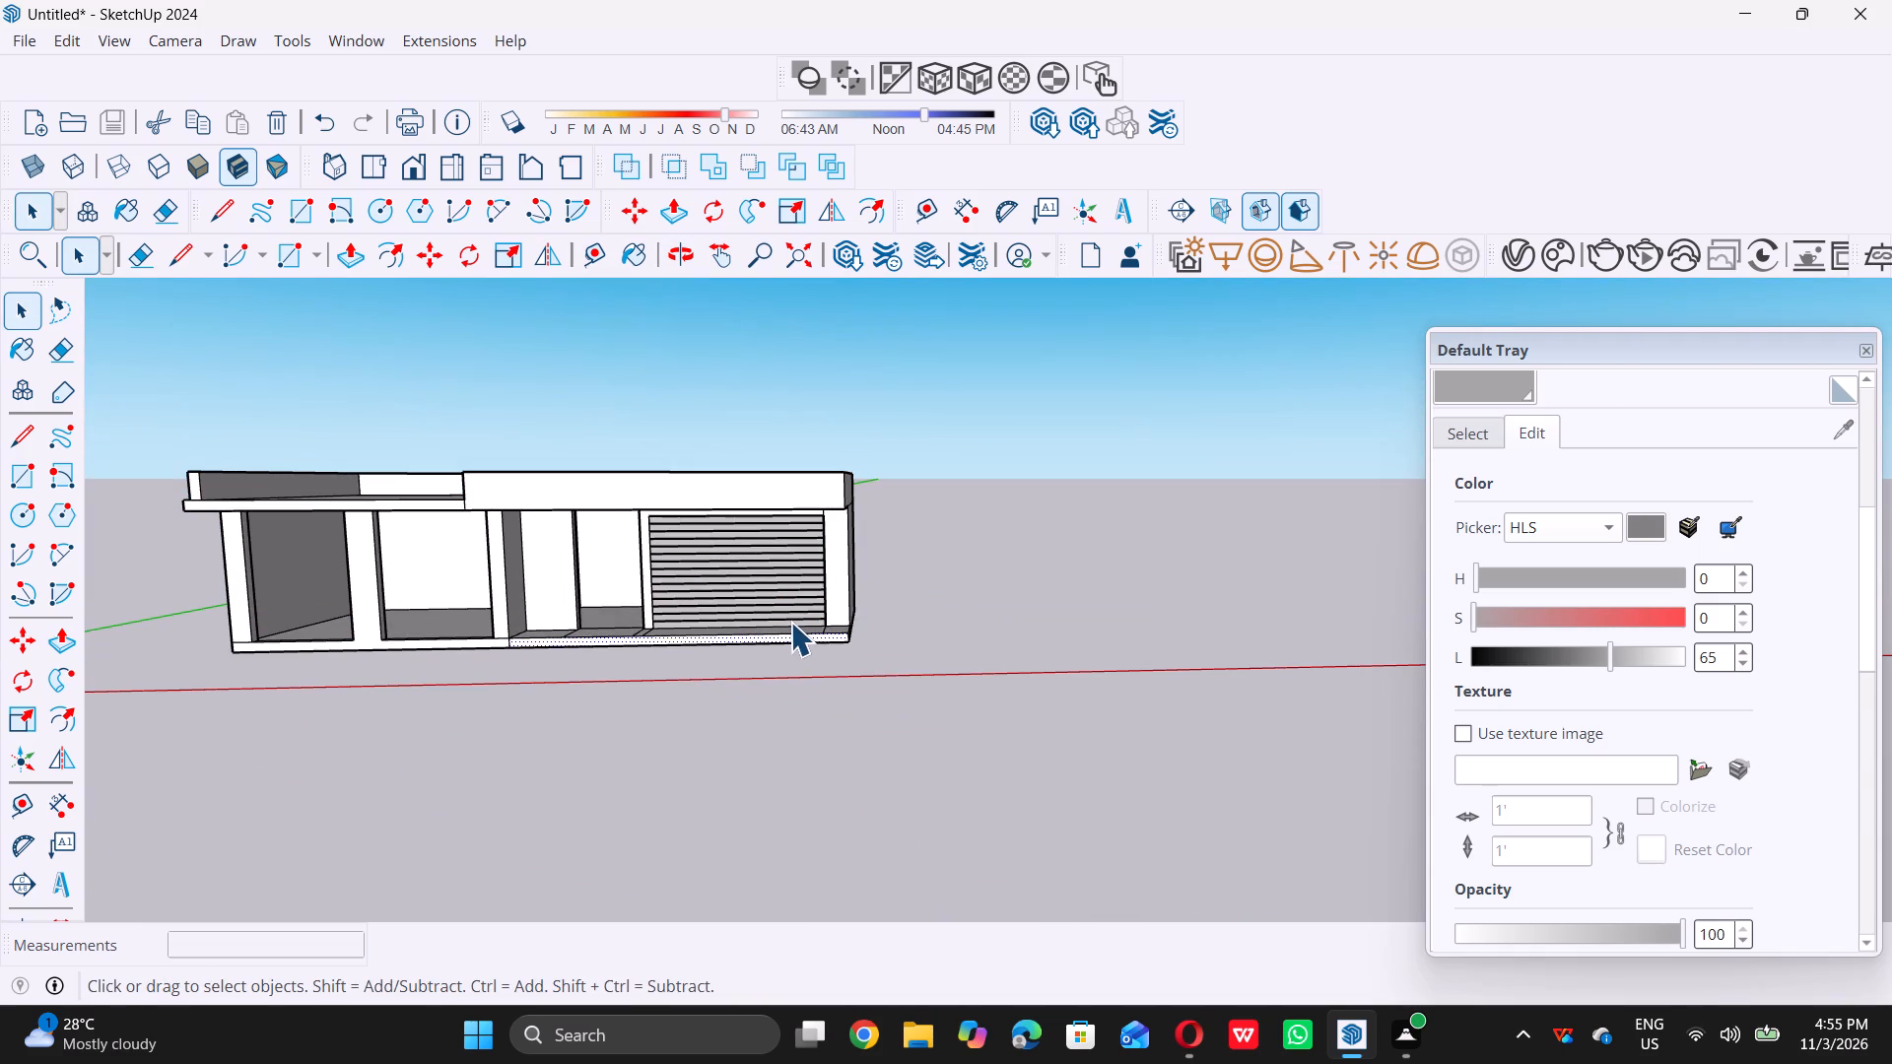
{"action": "scroll", "coordinate": [790, 622], "scroll_direction": "down", "scroll_amount": 5}
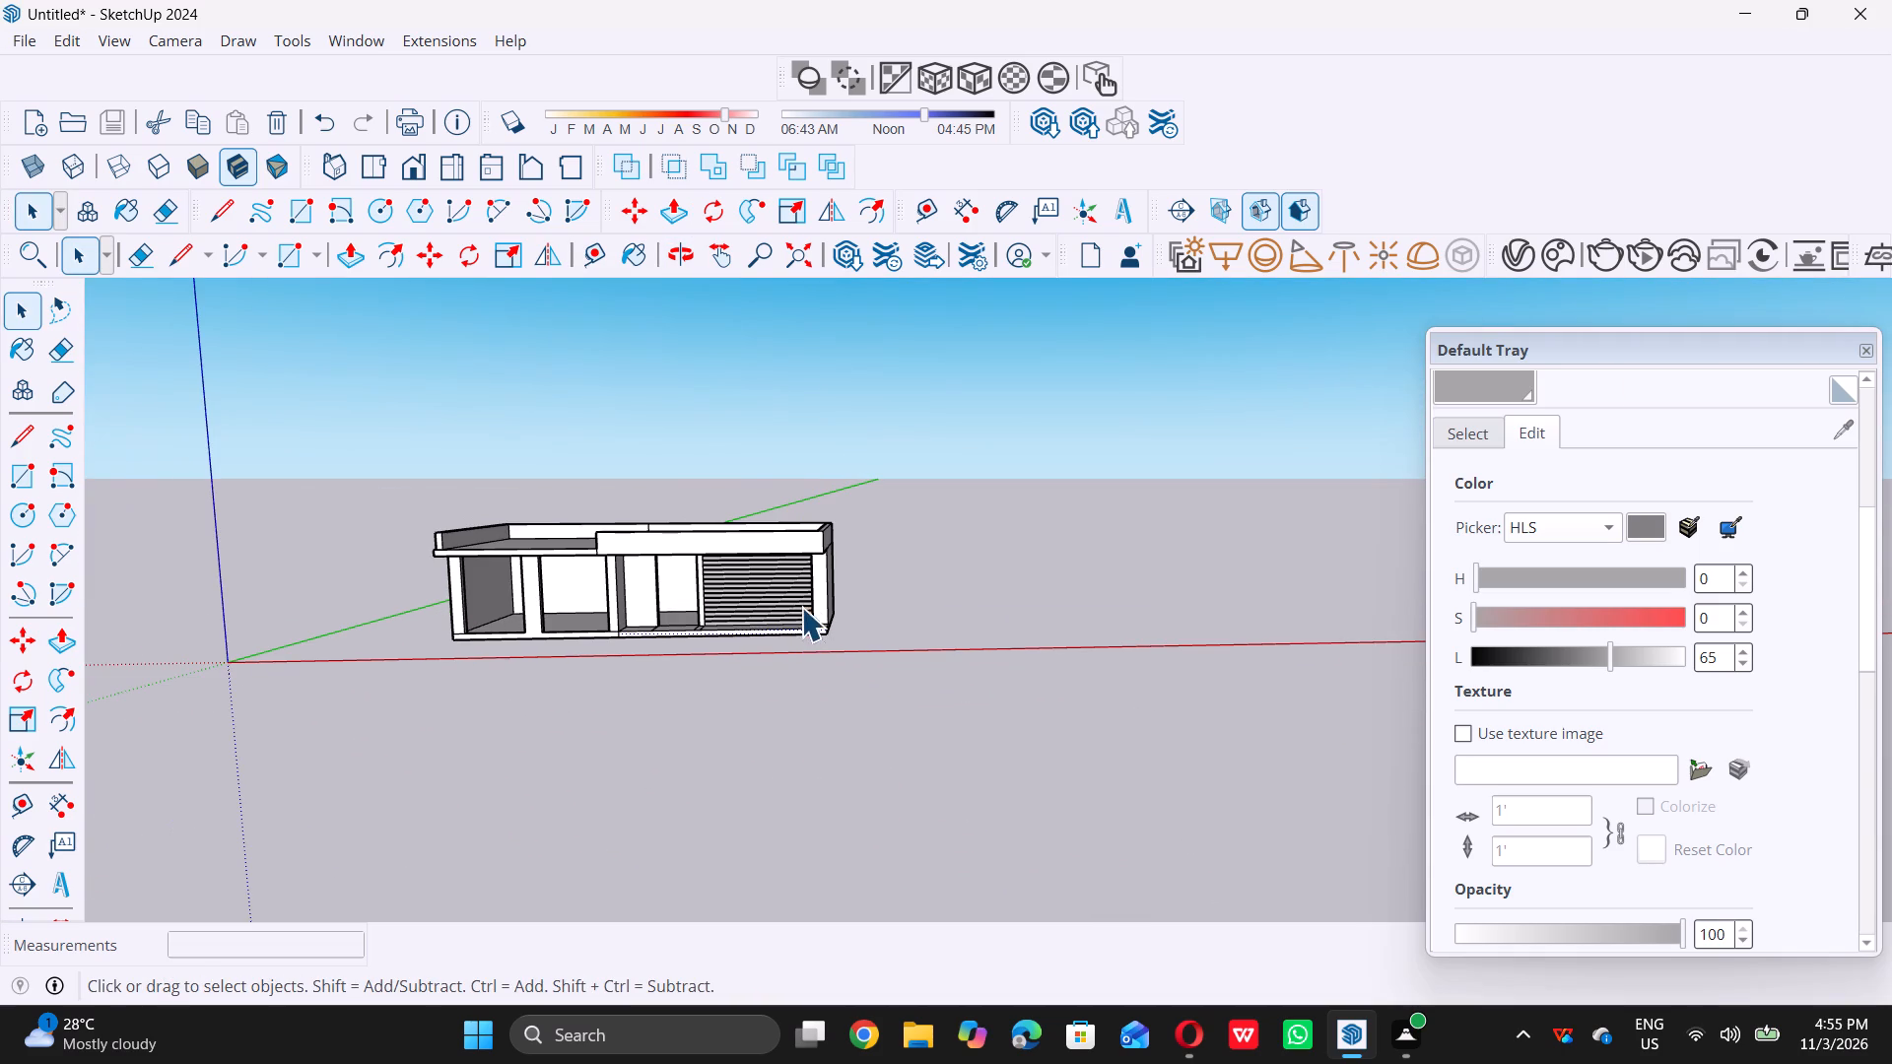
{"action": "scroll", "coordinate": [805, 600], "scroll_direction": "down", "scroll_amount": 3}
{"action": "middle_click_drag", "start_coordinate": [806, 596], "coordinate": [760, 649]}
{"action": "scroll", "coordinate": [732, 599], "scroll_direction": "up", "scroll_amount": 10}
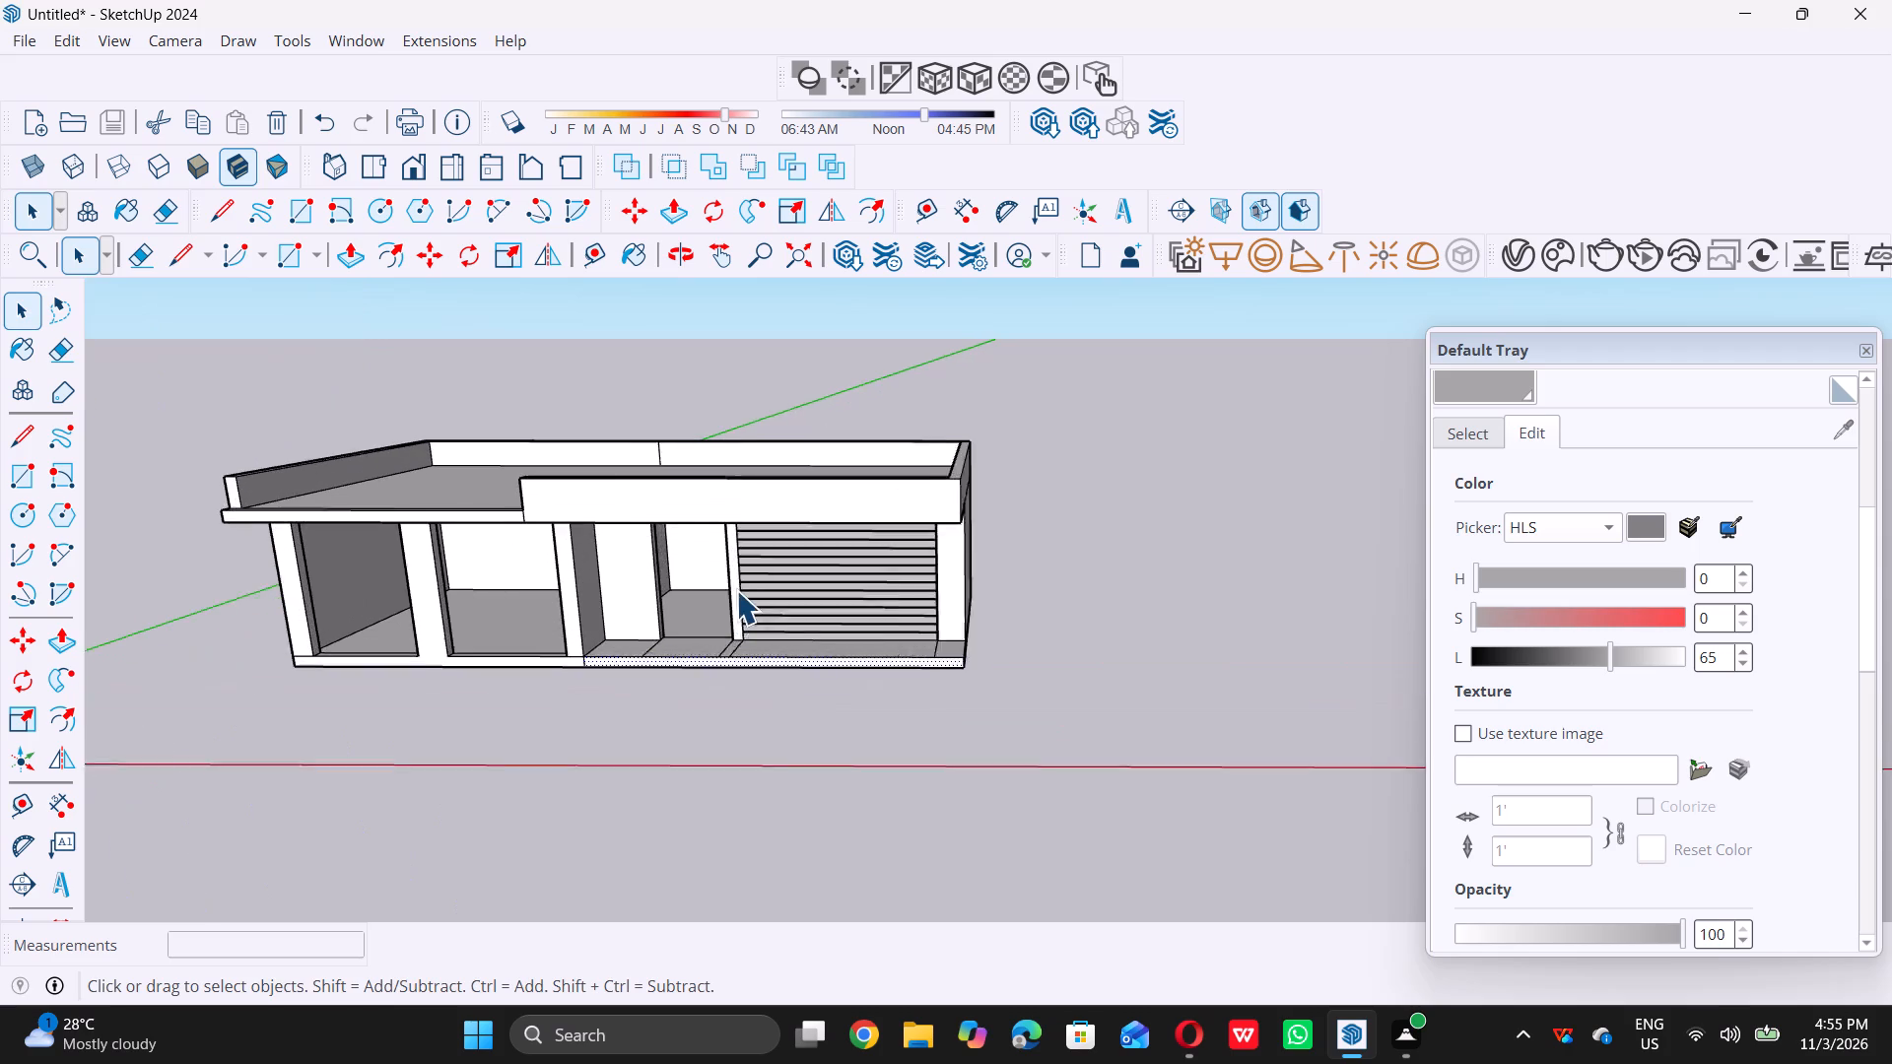
{"action": "middle_click_drag", "start_coordinate": [733, 605], "coordinate": [698, 710]}
Draw a 2' by 2' square on the platform, starting where the doorway-side line of the louvre post meets the front edge.
{"action": "scroll", "coordinate": [698, 710], "scroll_direction": "up", "scroll_amount": 11}
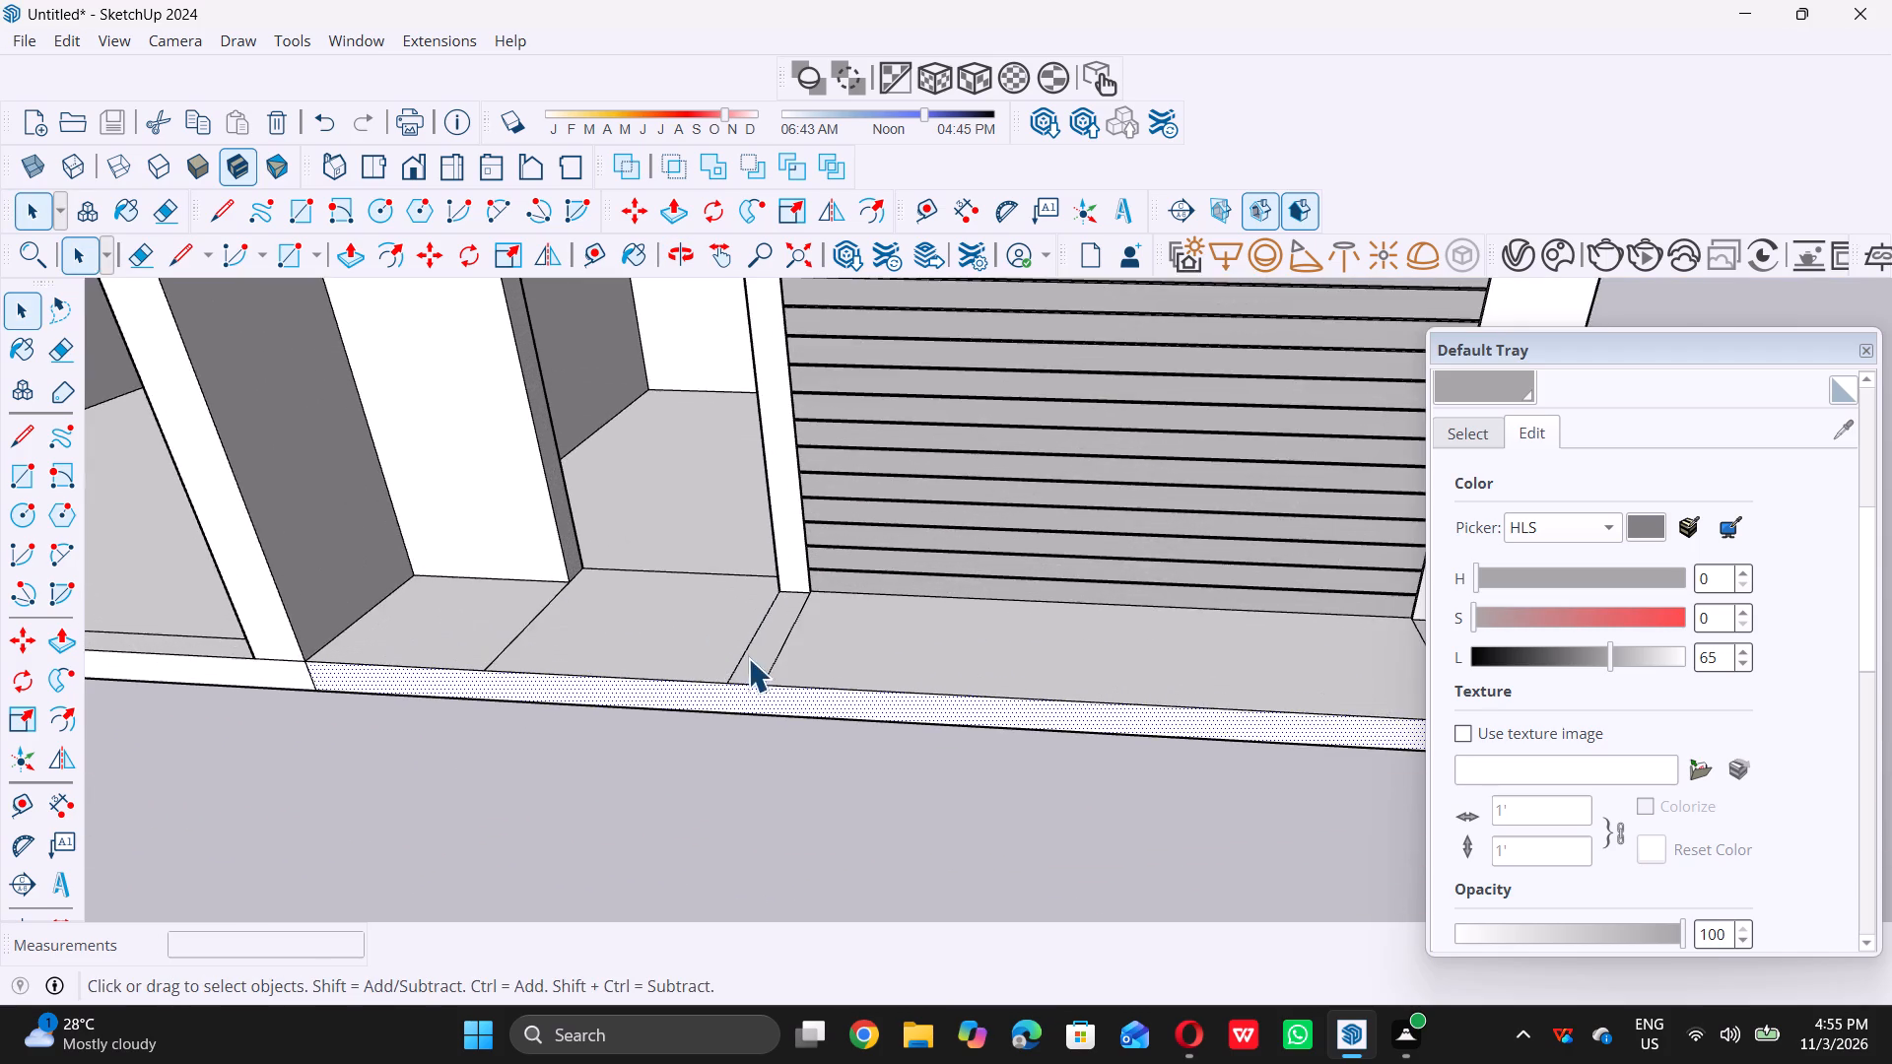
{"action": "scroll", "coordinate": [748, 657], "scroll_direction": "up", "scroll_amount": 1}
{"action": "middle_click_drag", "start_coordinate": [748, 657], "coordinate": [708, 719]}
{"action": "scroll", "coordinate": [728, 666], "scroll_direction": "up", "scroll_amount": 13}
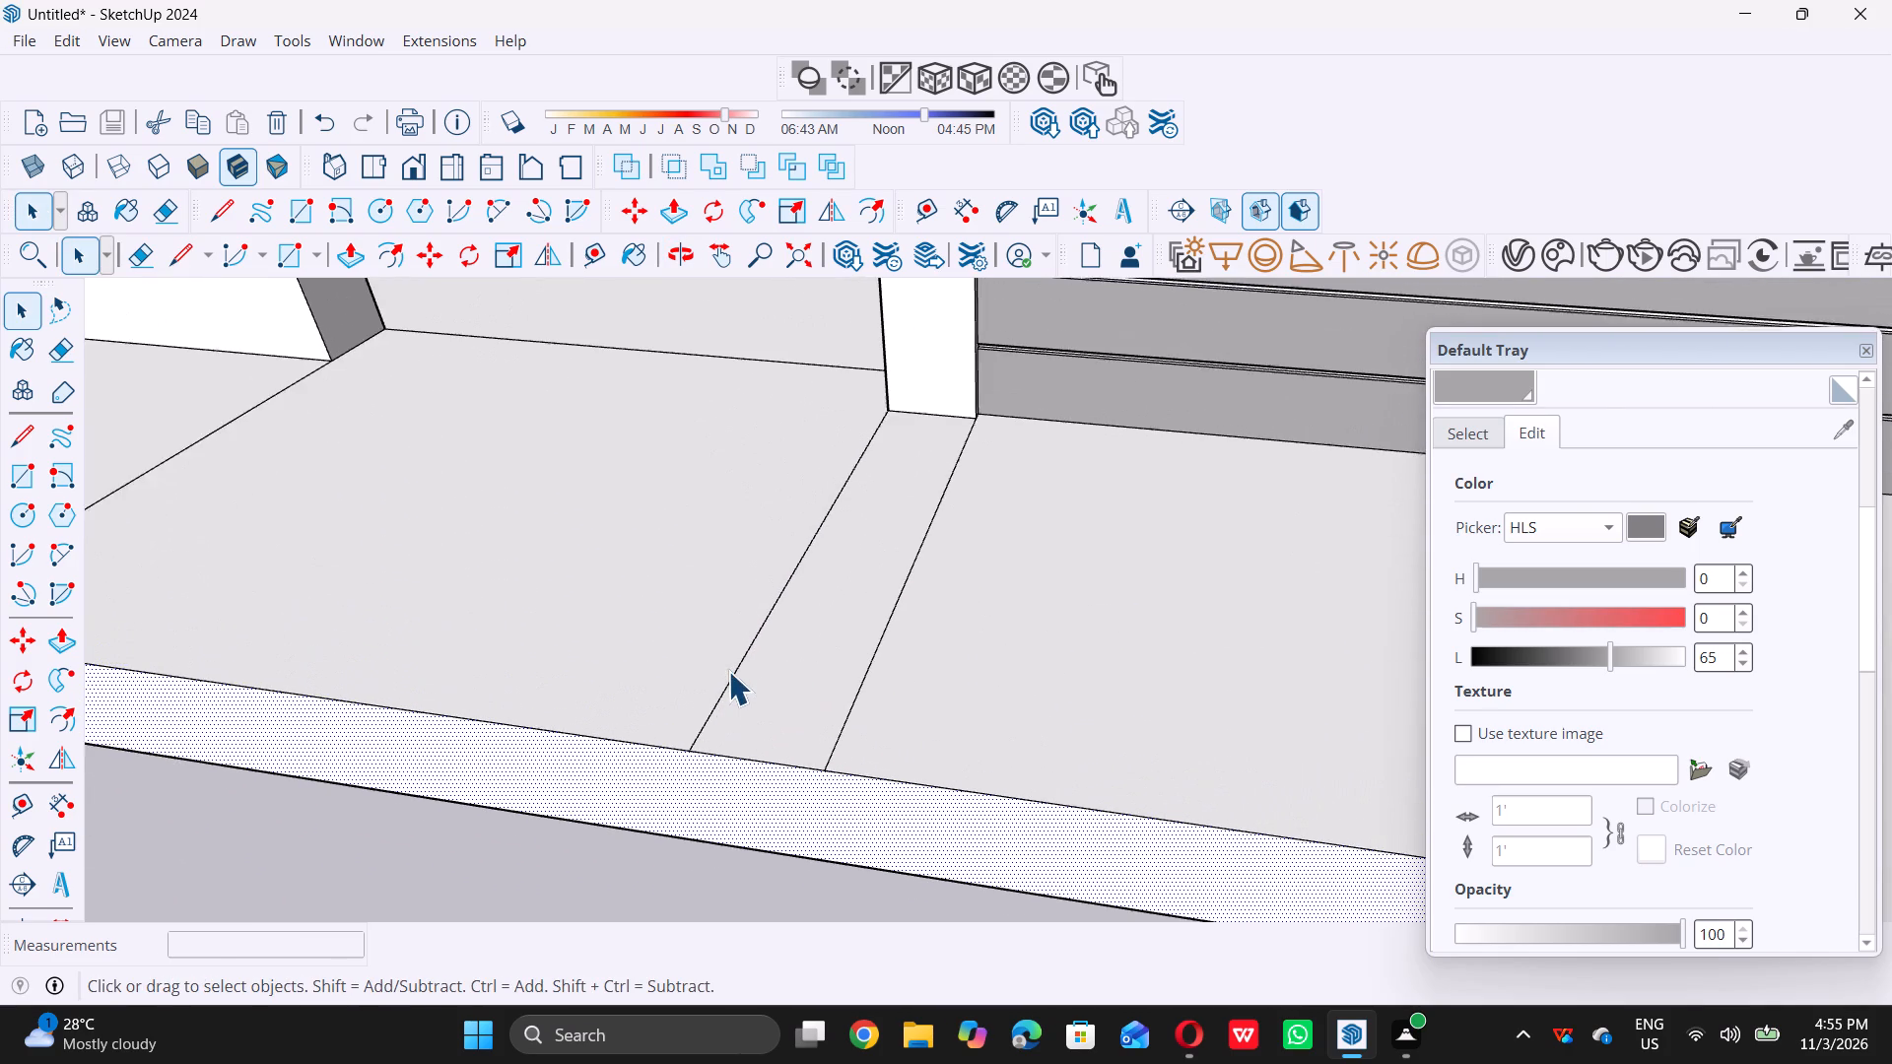
{"action": "key", "text": "r"}
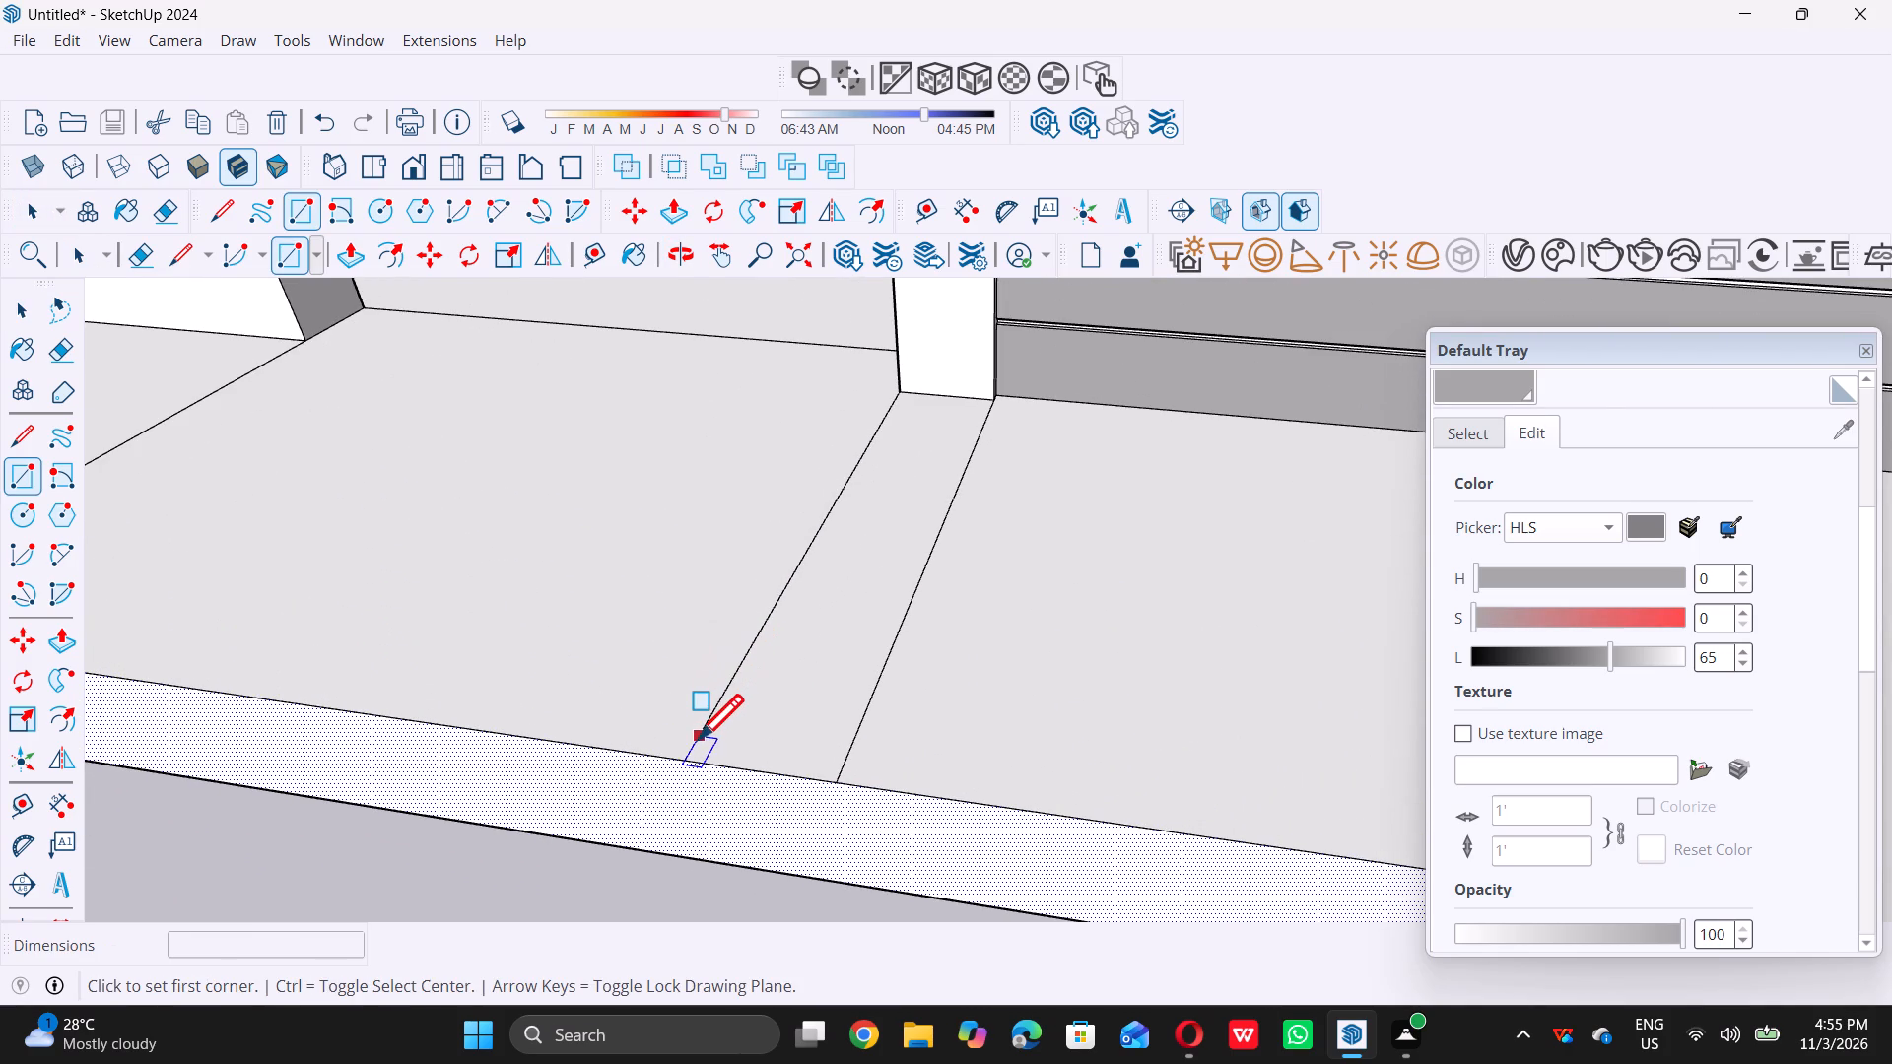
{"action": "left_click", "coordinate": [684, 753]}
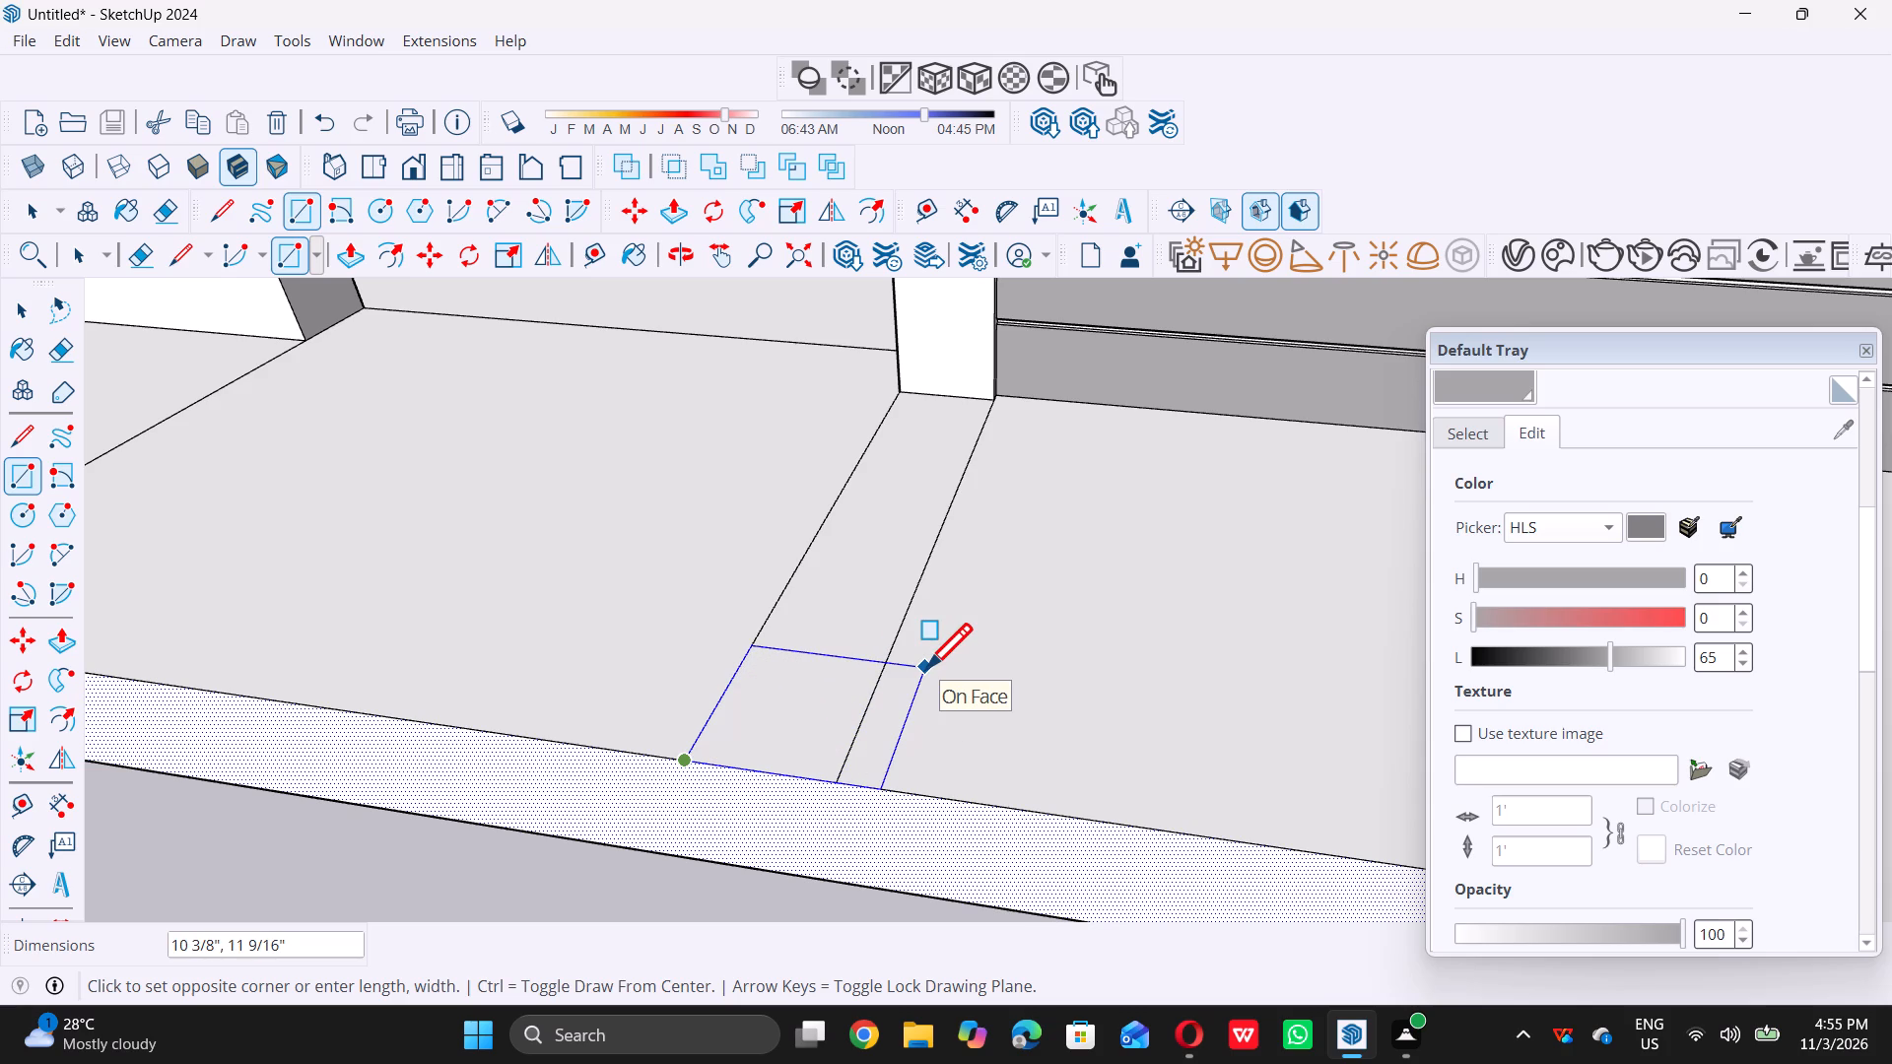
{"action": "key", "text": "2"}
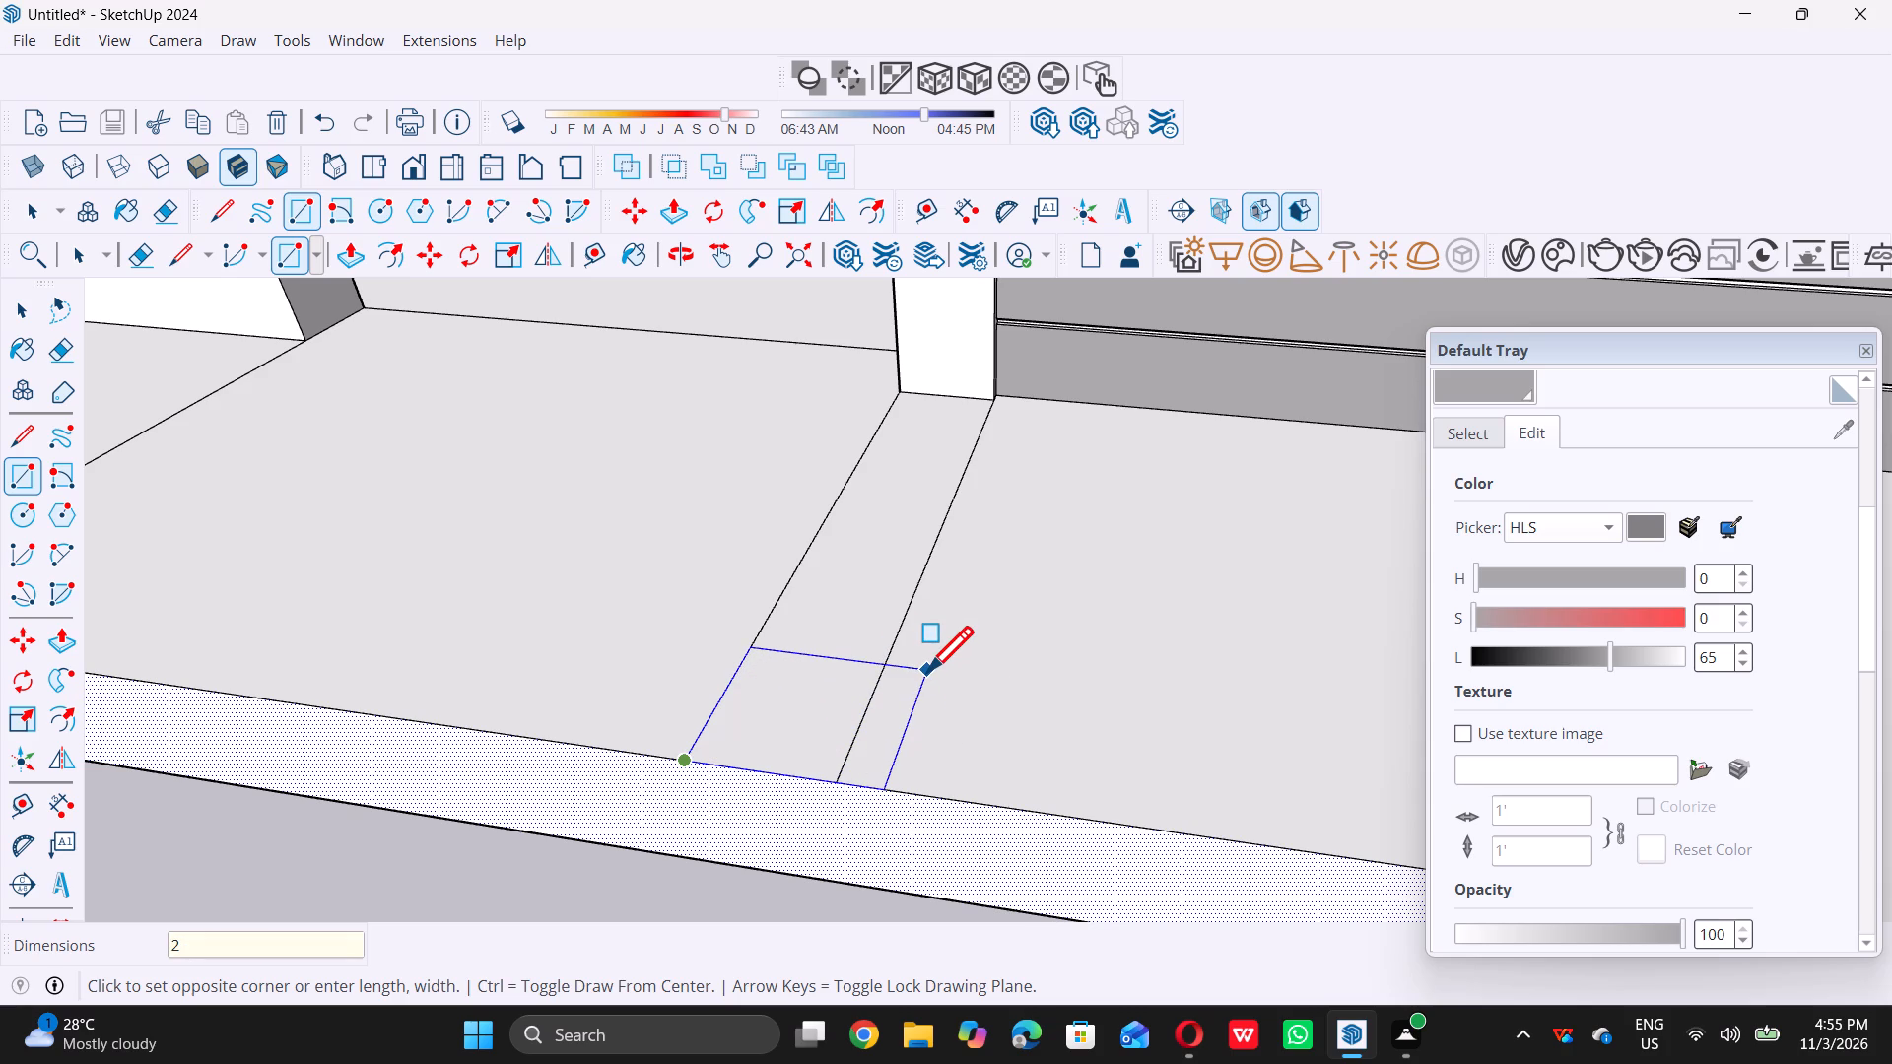
{"action": "key", "text": "apostrophe"}
{"action": "key", "text": "comma"}
{"action": "type", "text": "2'"}
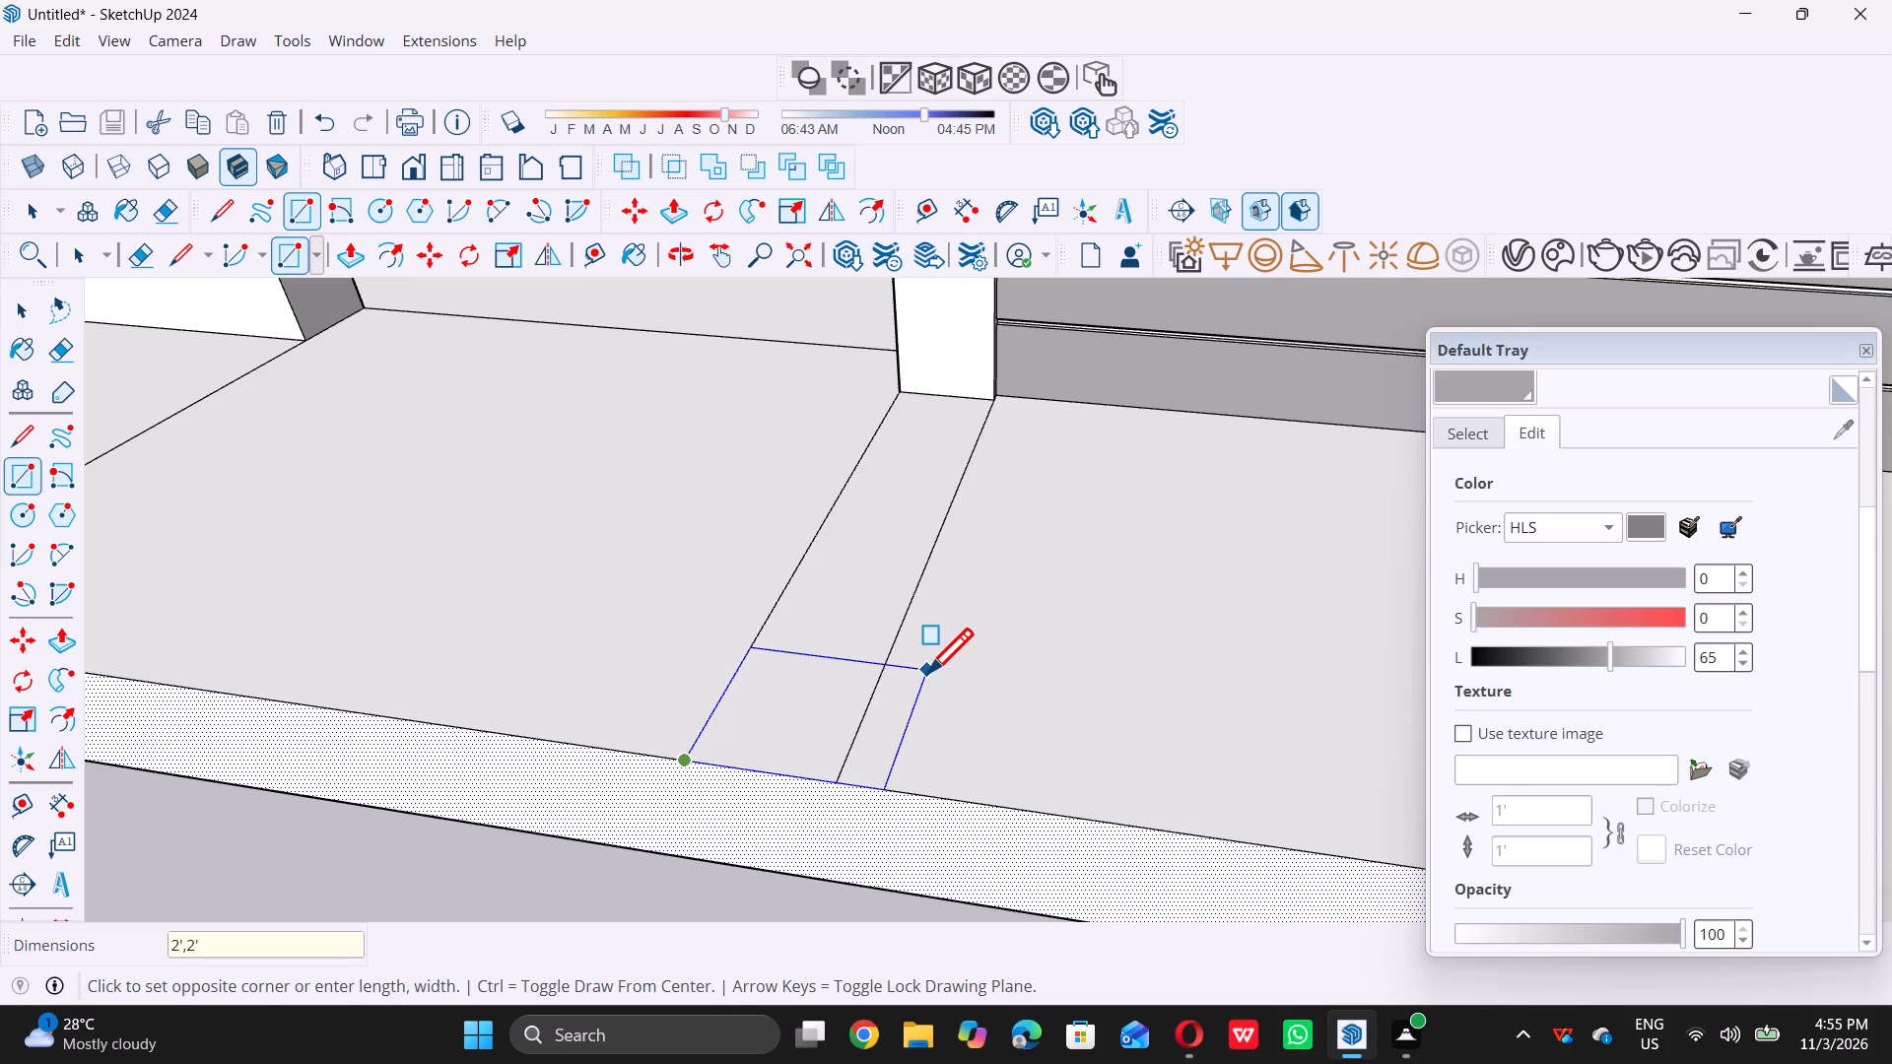
{"action": "key", "text": "Return"}
{"action": "key", "text": "space"}
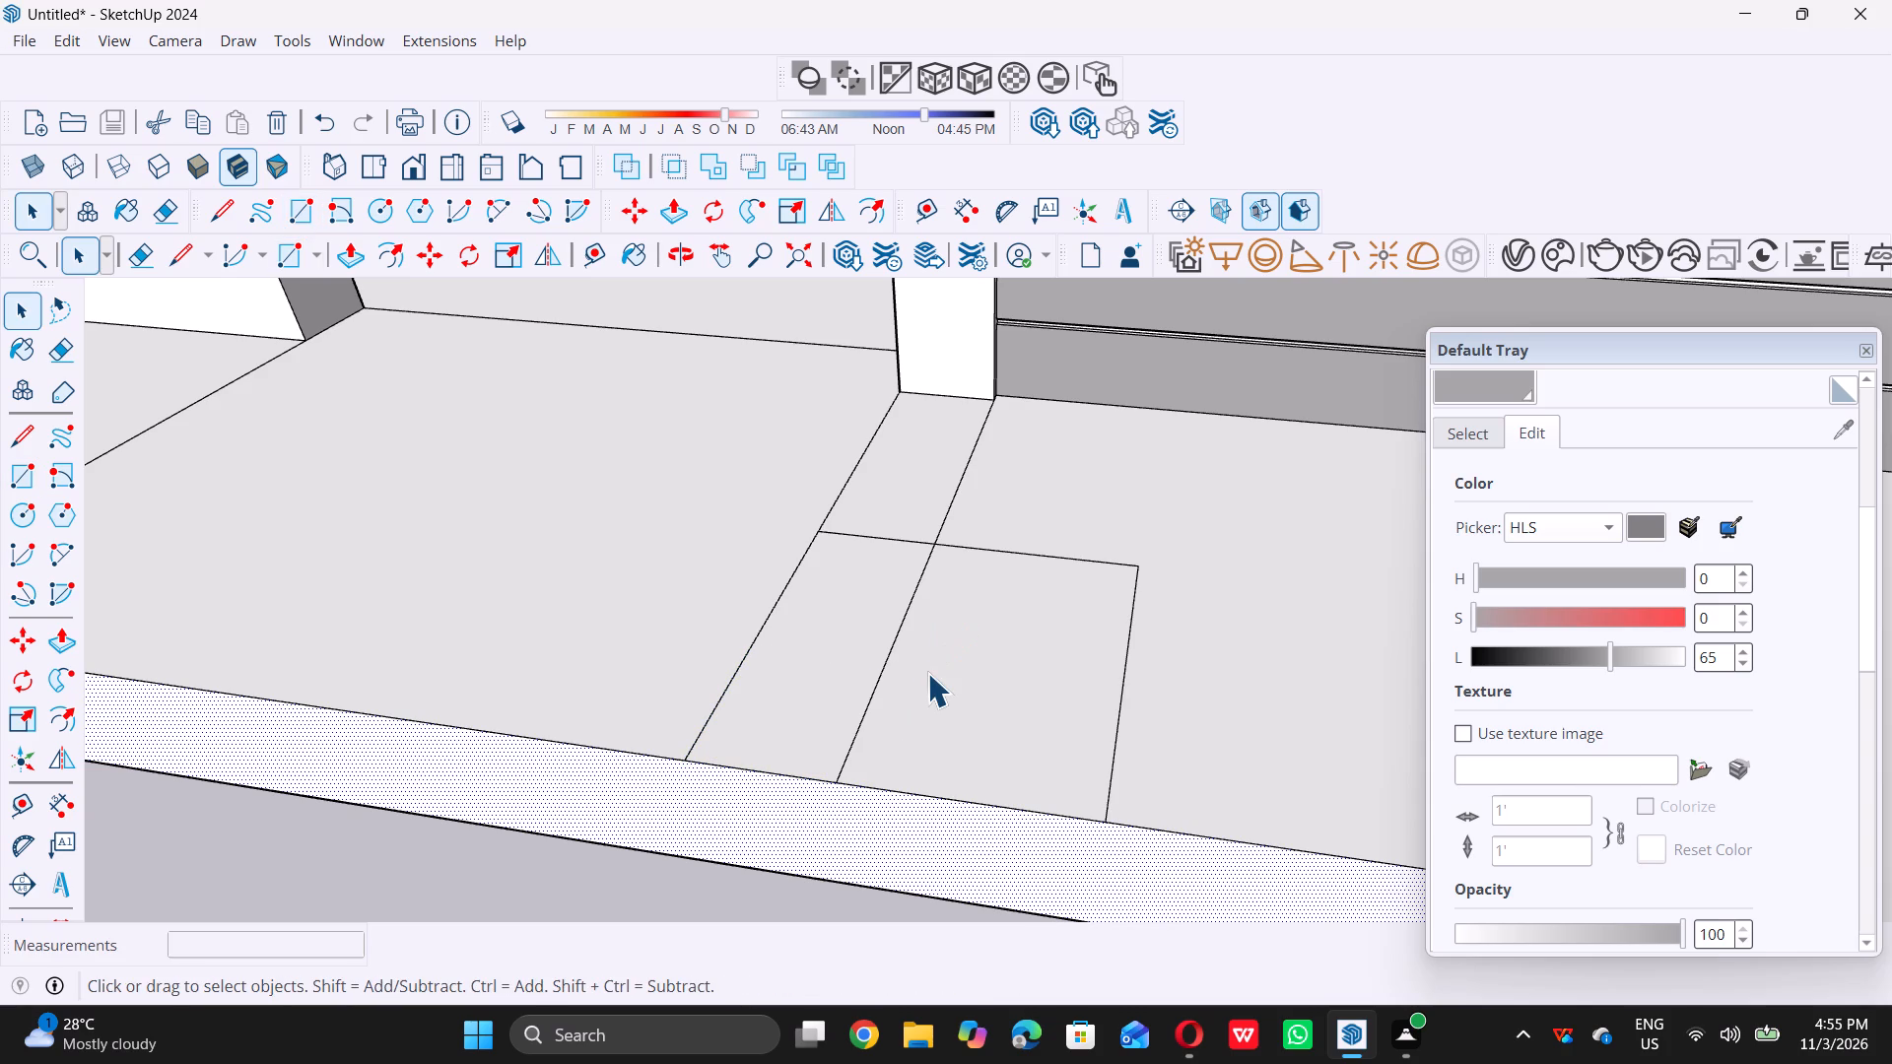
Erase the line segment crossing the inside of the 2' square on the platform.
{"action": "scroll", "coordinate": [843, 561], "scroll_direction": "down", "scroll_amount": 17}
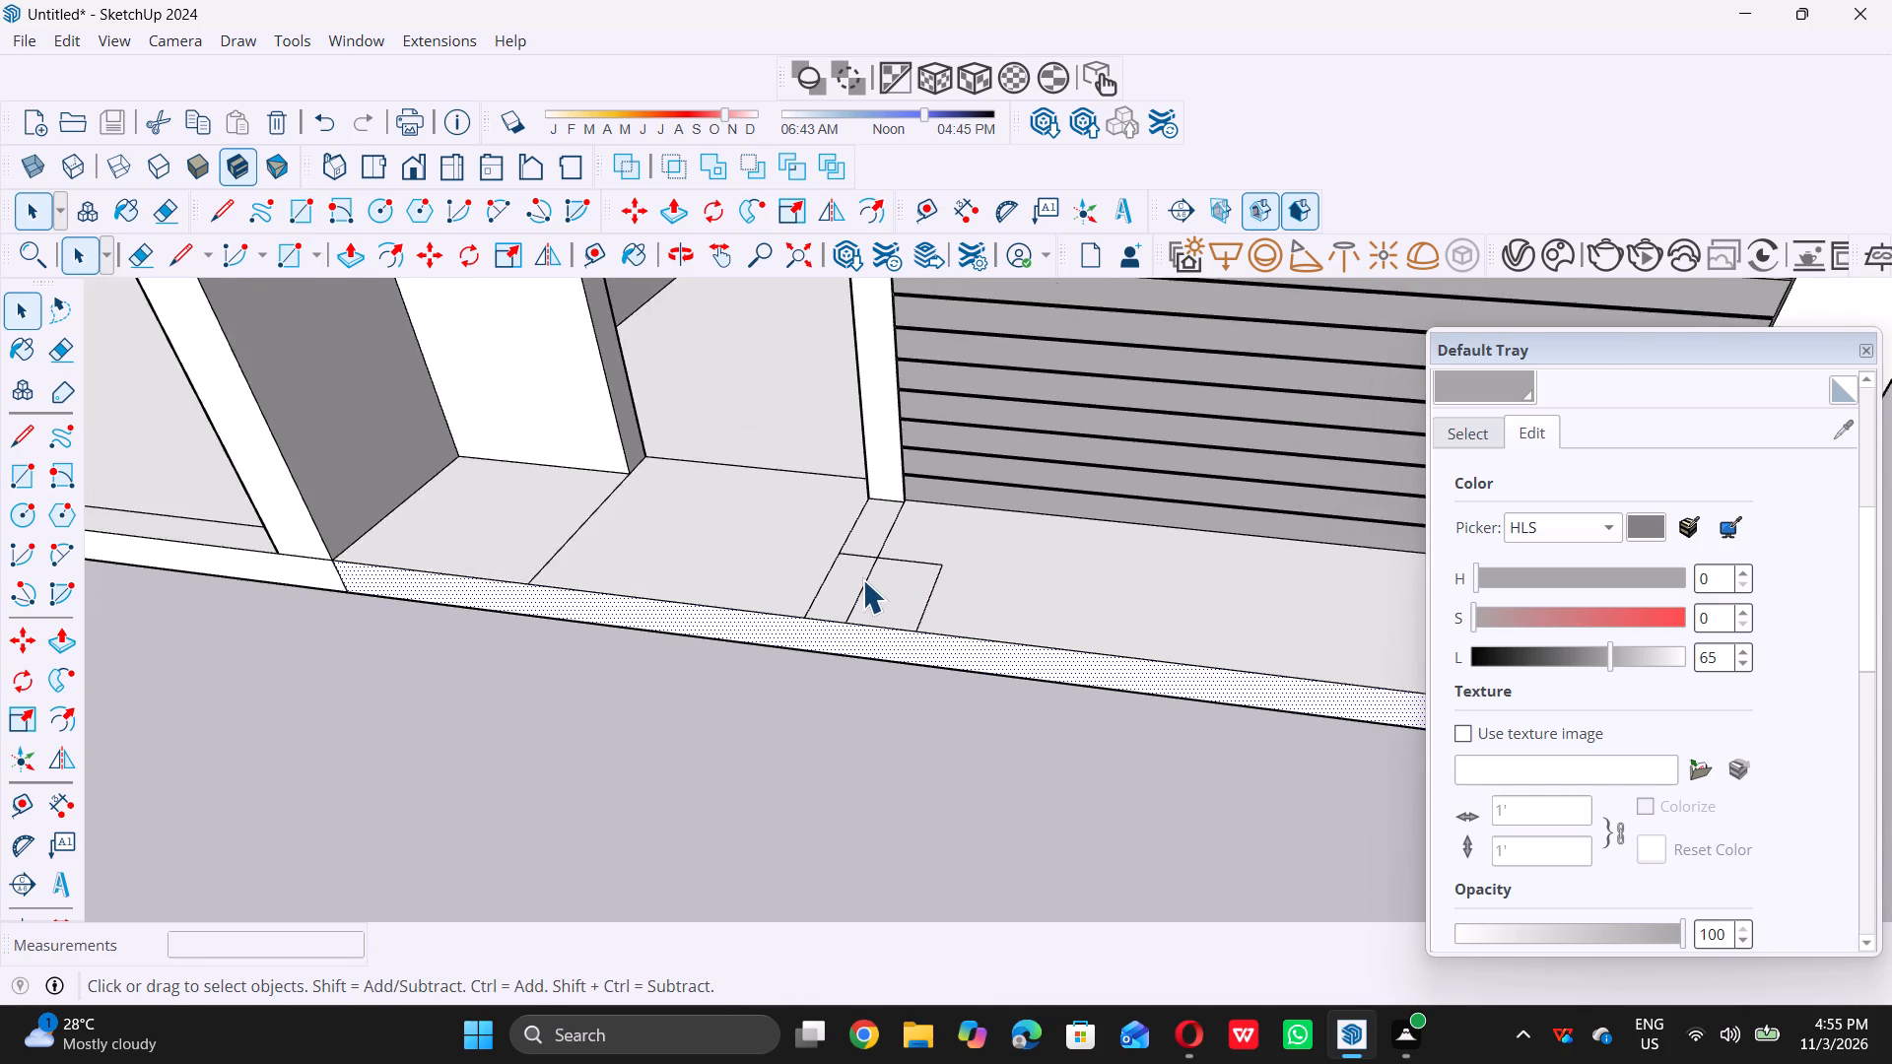
{"action": "scroll", "coordinate": [862, 578], "scroll_direction": "down", "scroll_amount": 2}
{"action": "left_click", "coordinate": [808, 708]}
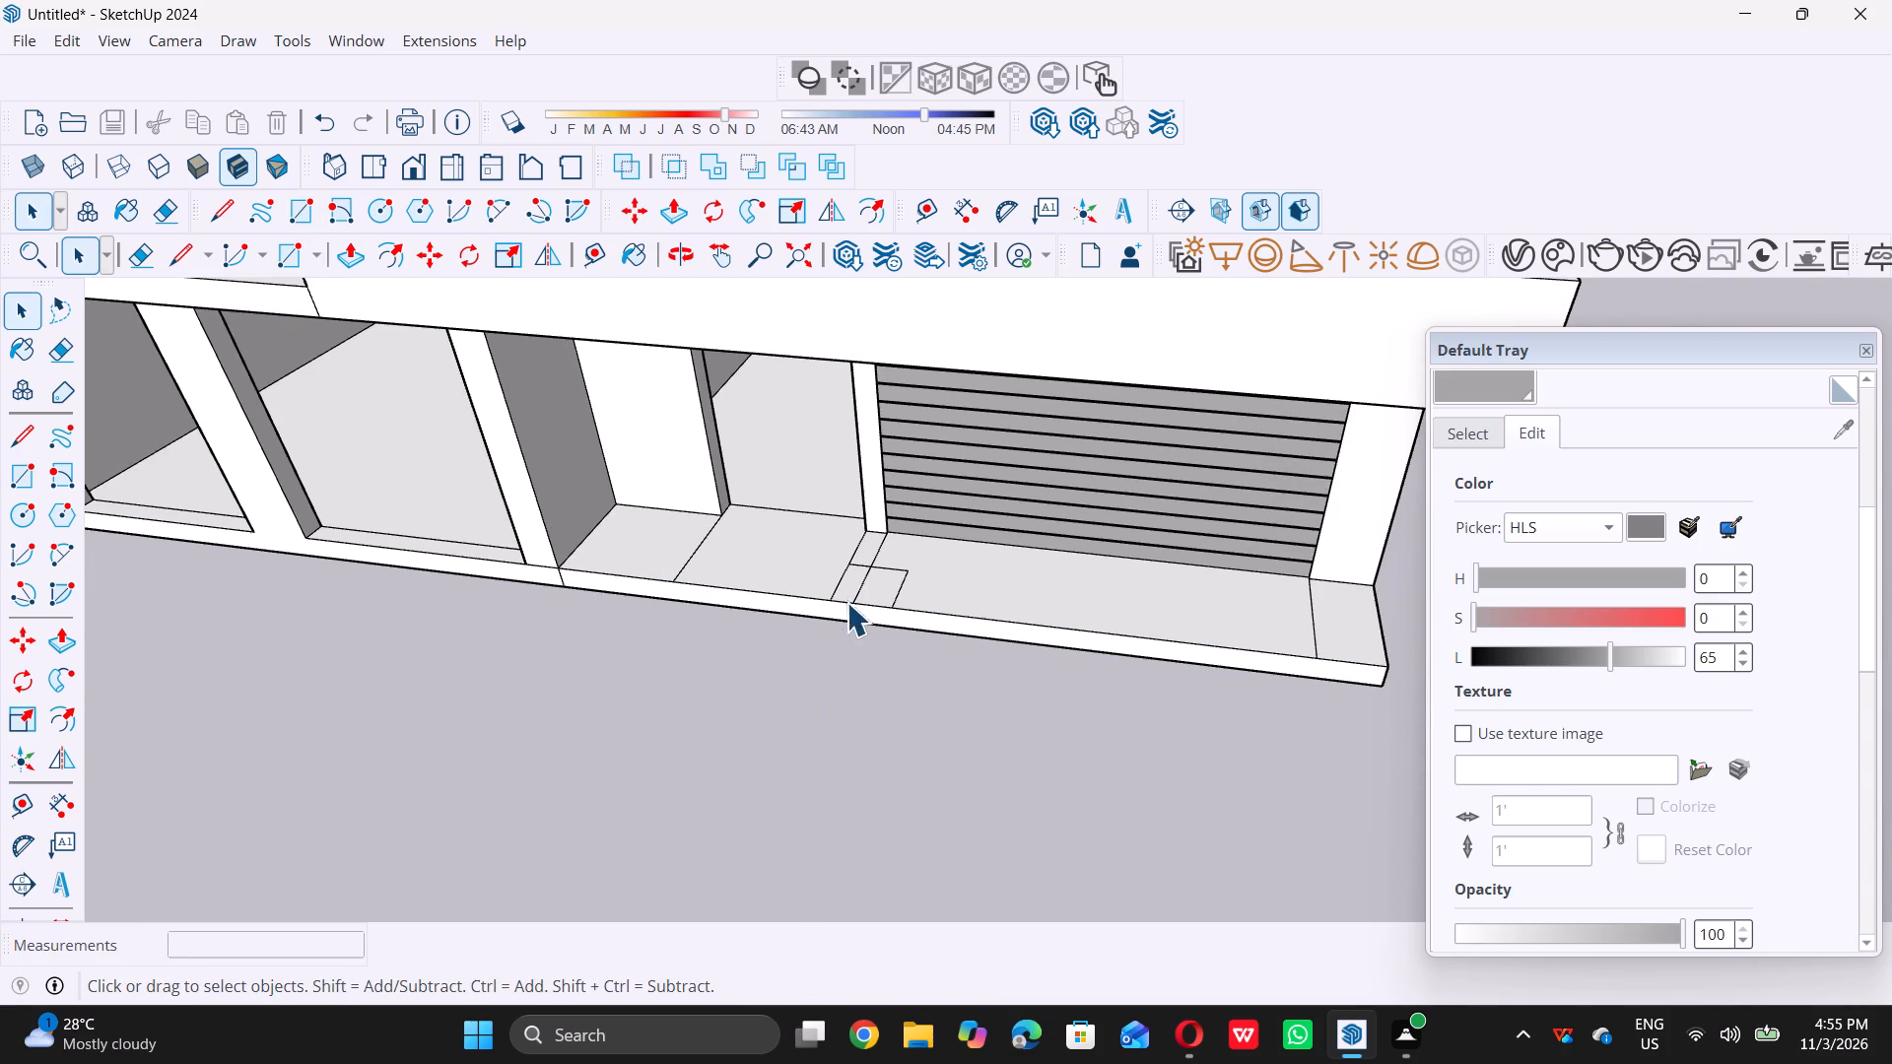
{"action": "scroll", "coordinate": [861, 576], "scroll_direction": "up", "scroll_amount": 3}
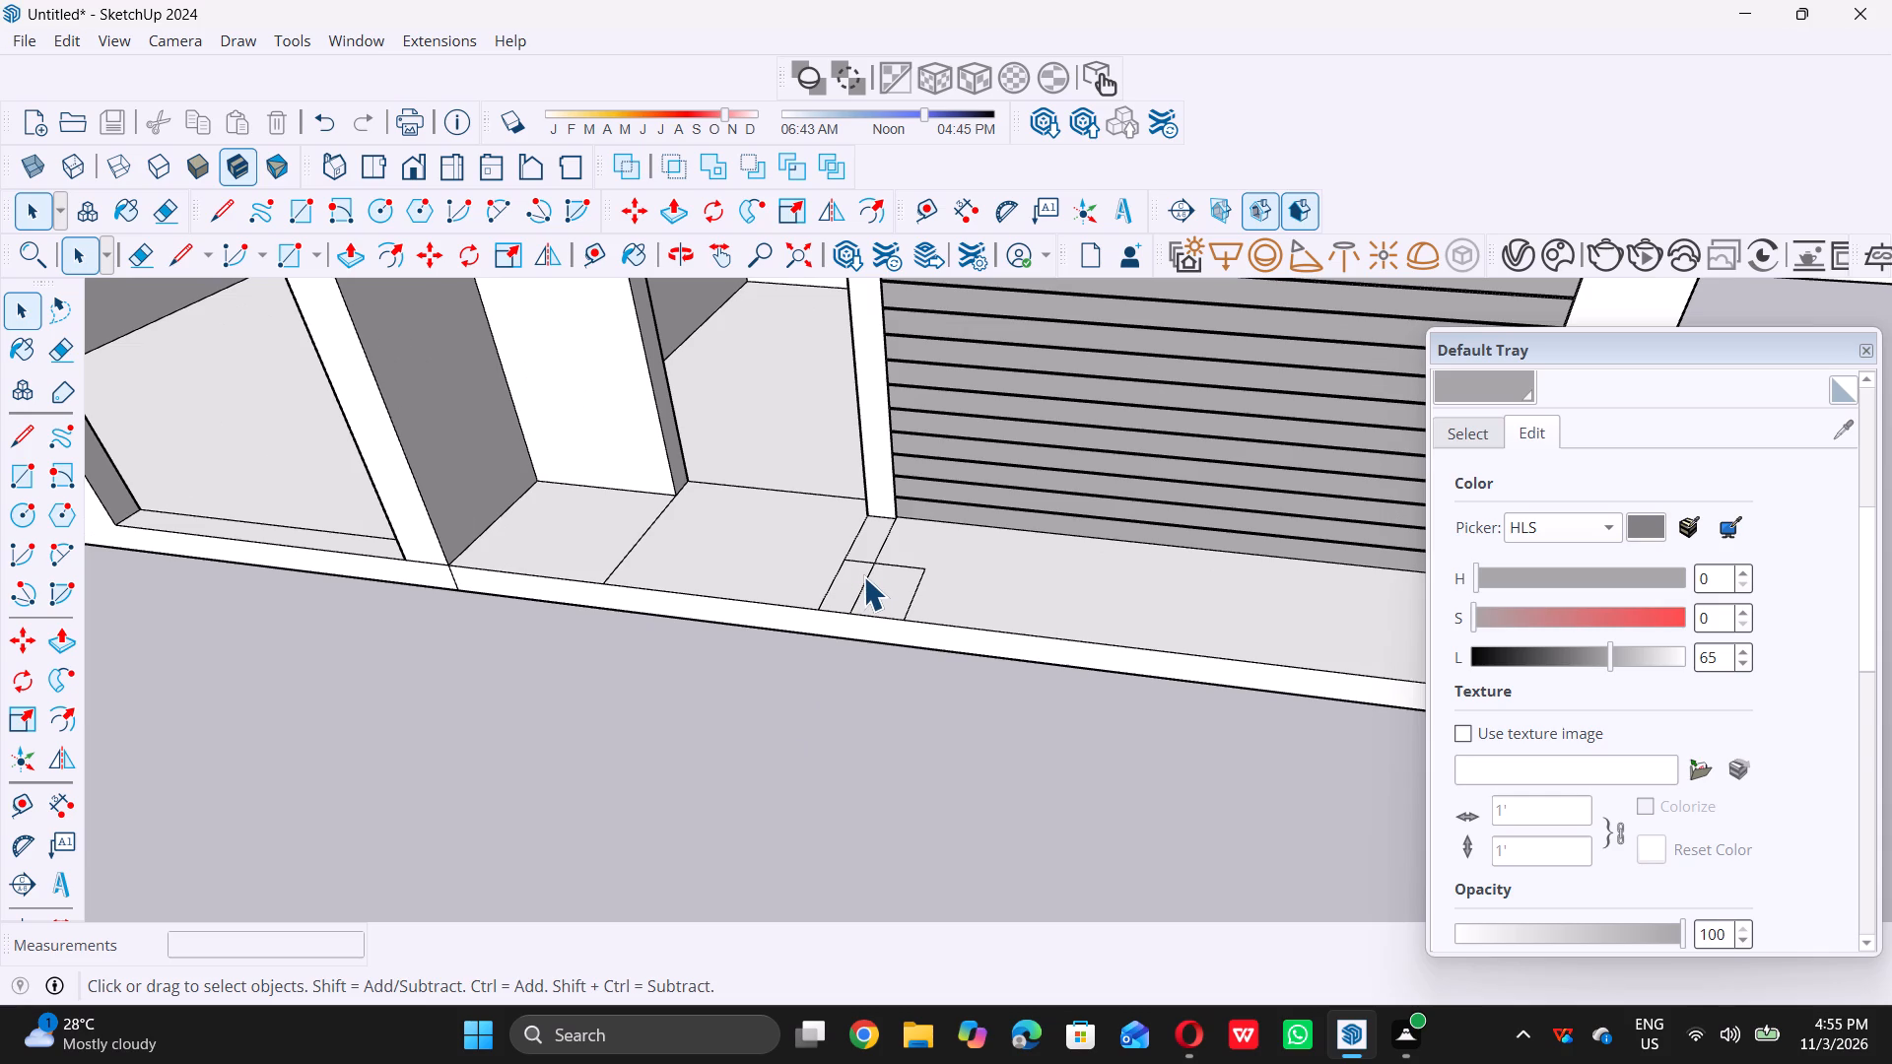
{"action": "key", "text": "e"}
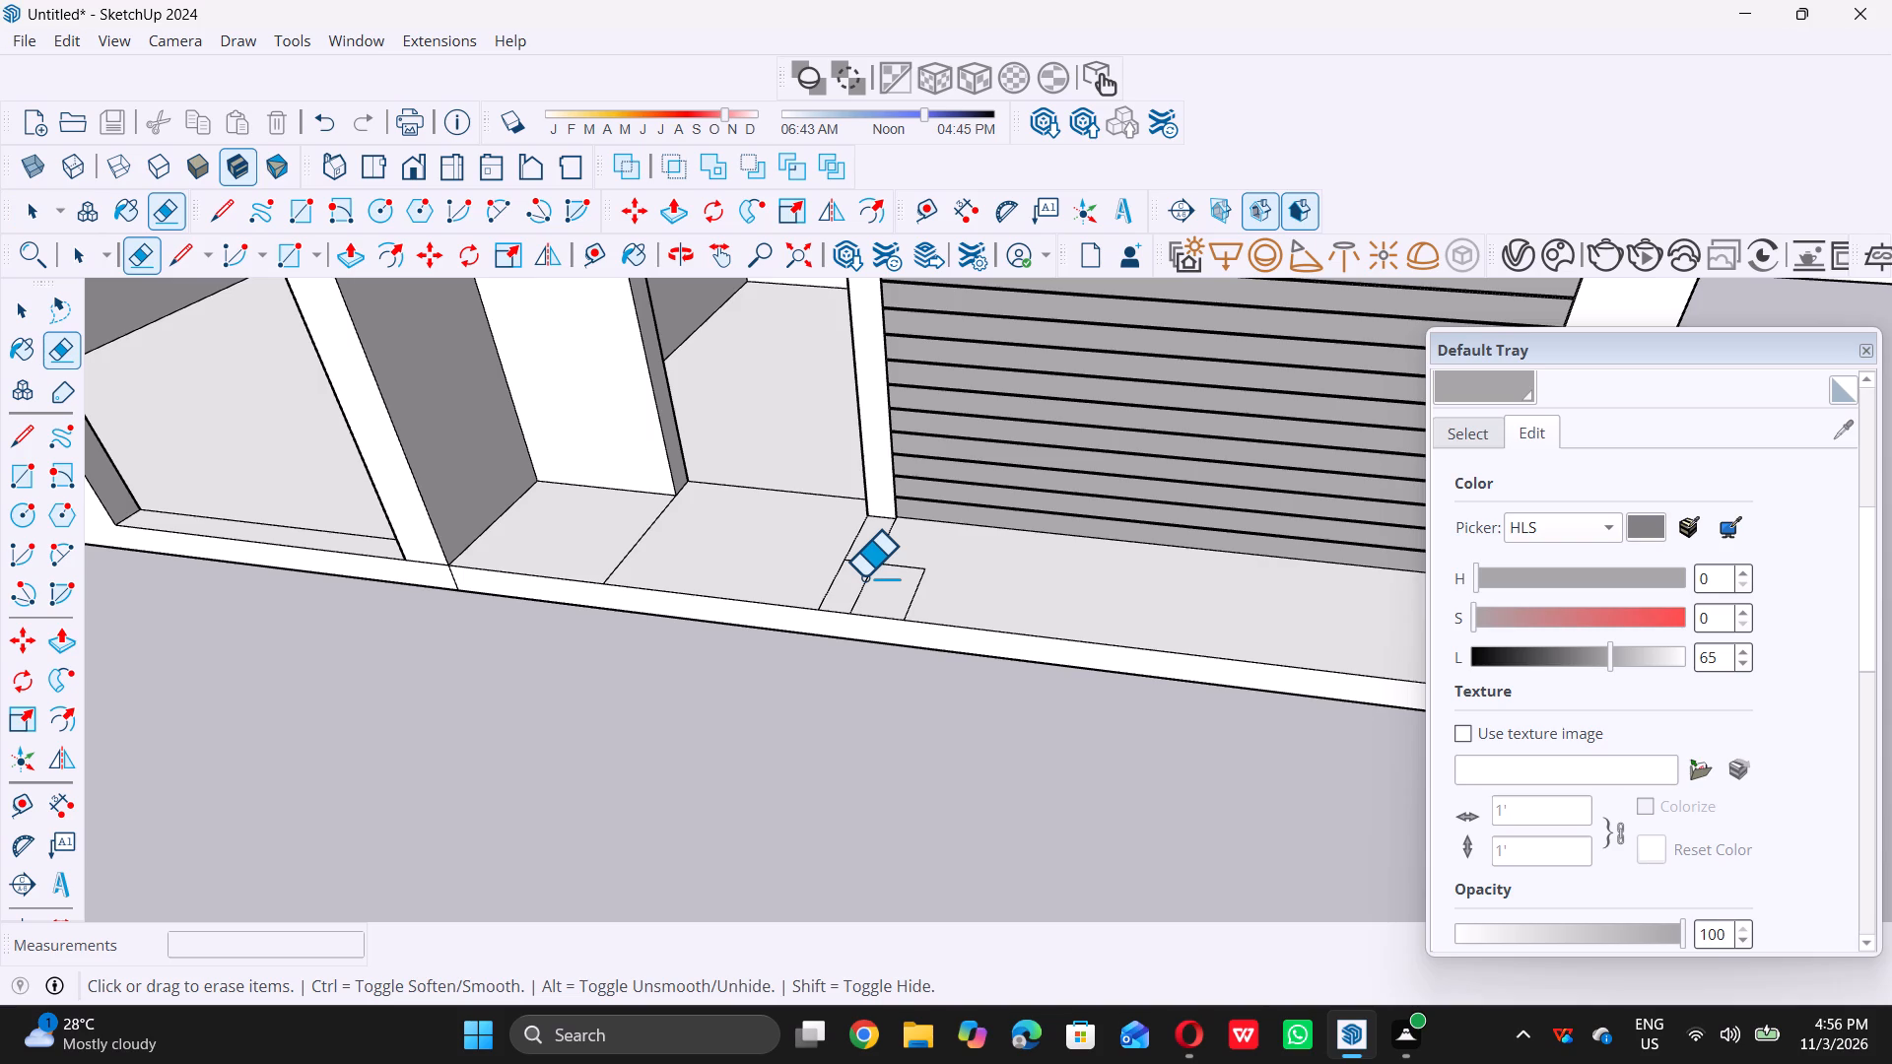
{"action": "scroll", "coordinate": [859, 582], "scroll_direction": "up", "scroll_amount": 7}
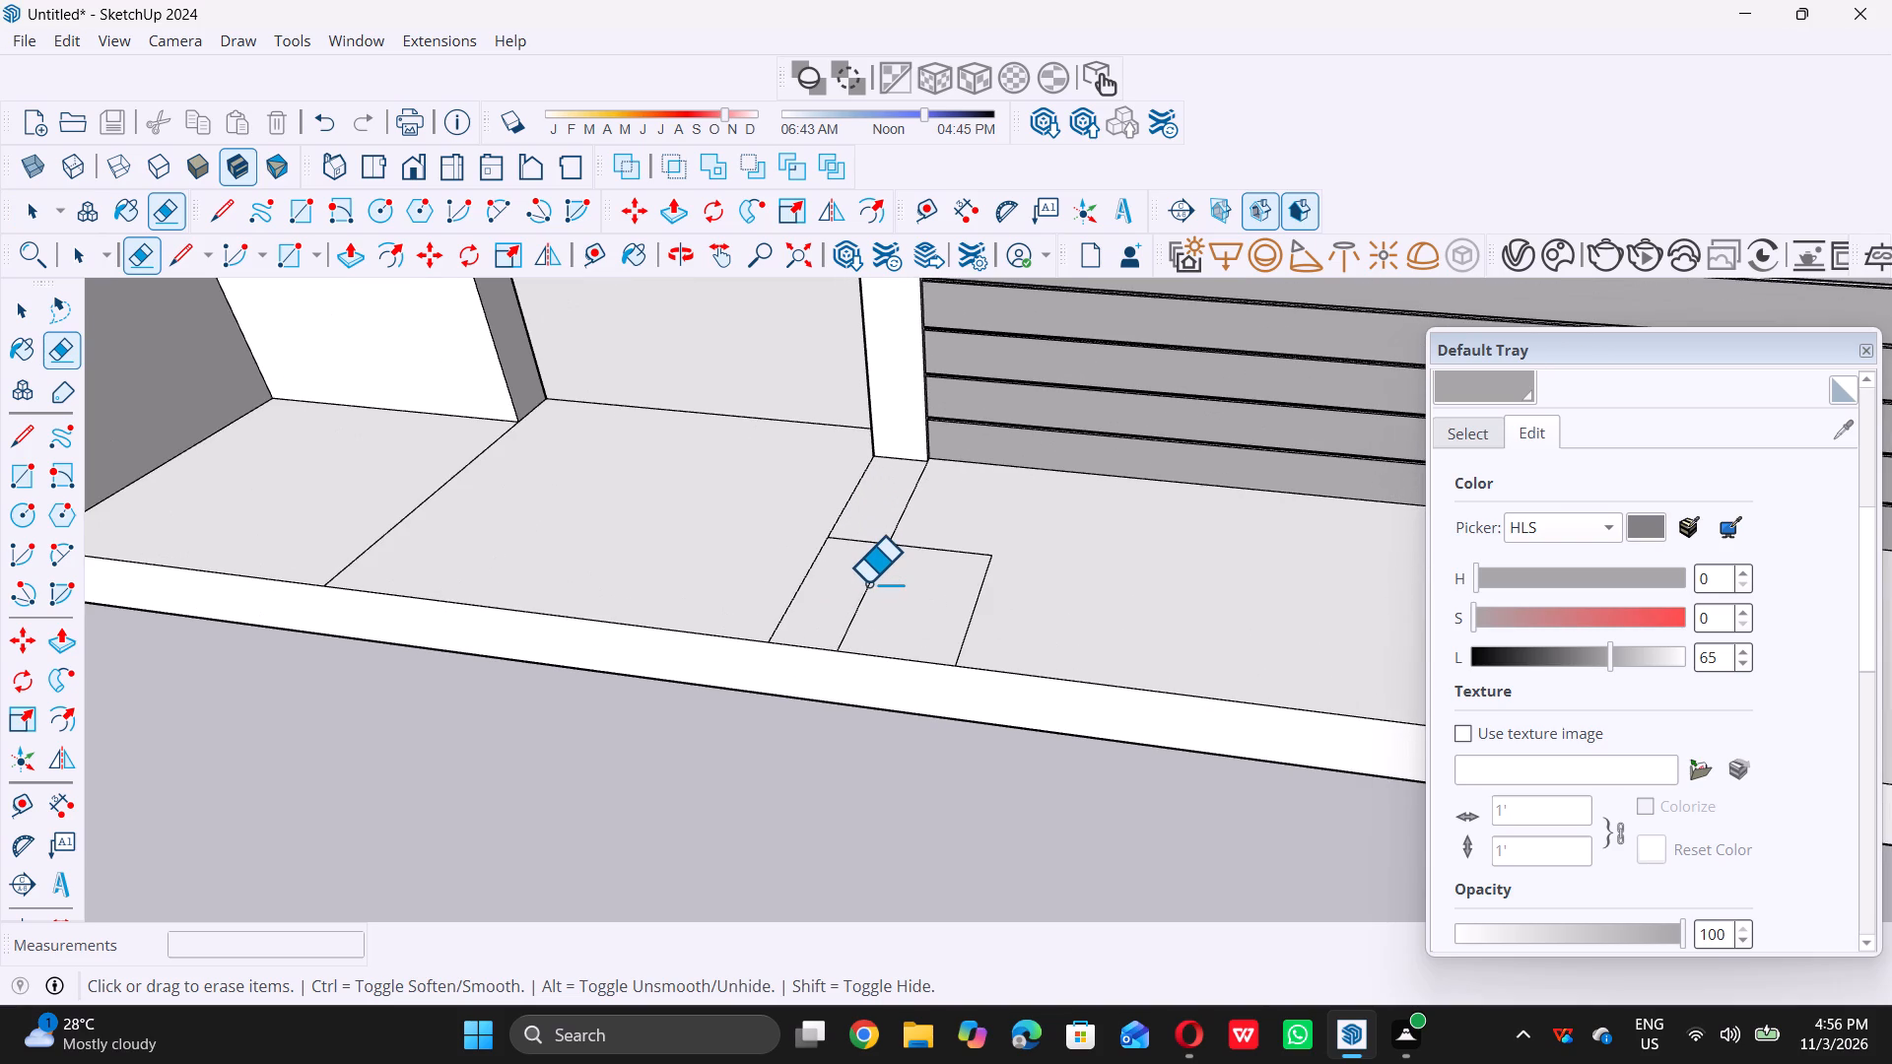
{"action": "double_click", "coordinate": [867, 582]}
{"action": "key", "text": "space"}
Examine the square's position on the platform in relation to the whole building from a distance.
{"action": "scroll", "coordinate": [868, 581], "scroll_direction": "down", "scroll_amount": 6}
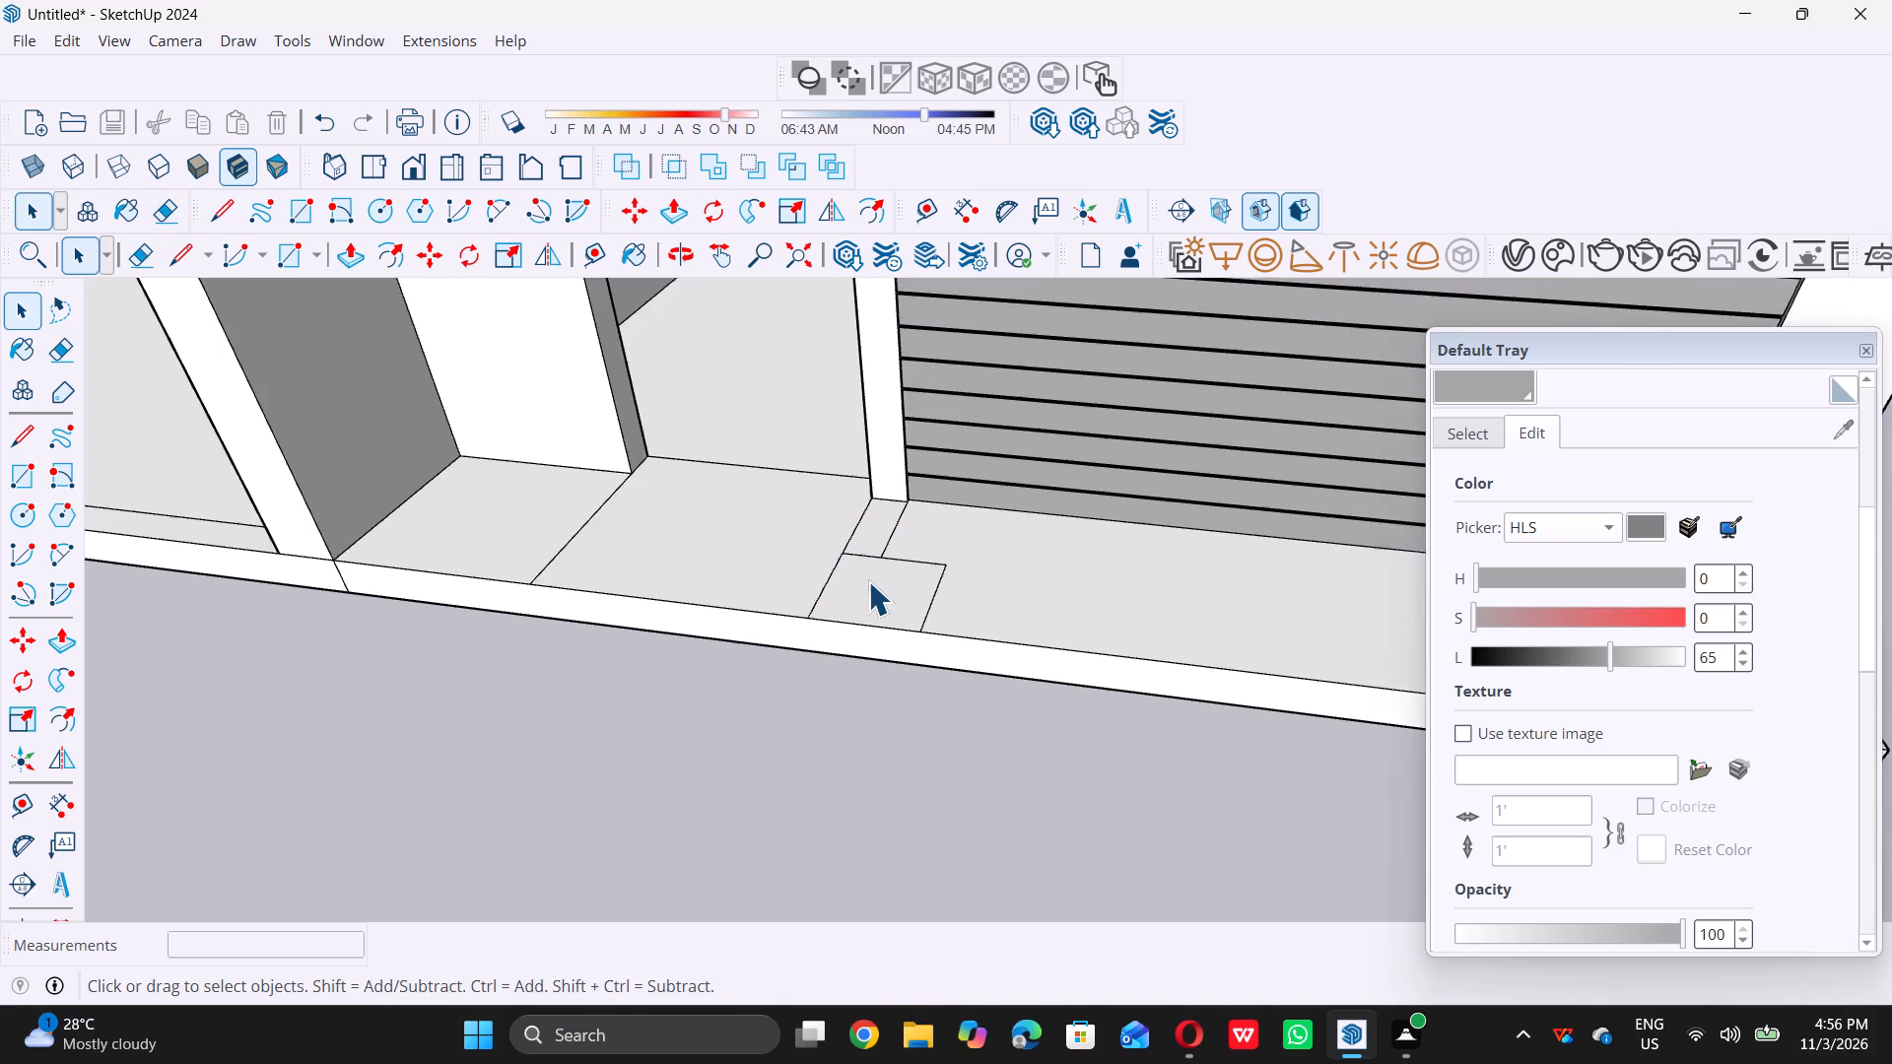
{"action": "scroll", "coordinate": [868, 581], "scroll_direction": "down", "scroll_amount": 4}
{"action": "scroll", "coordinate": [893, 541], "scroll_direction": "up", "scroll_amount": 3}
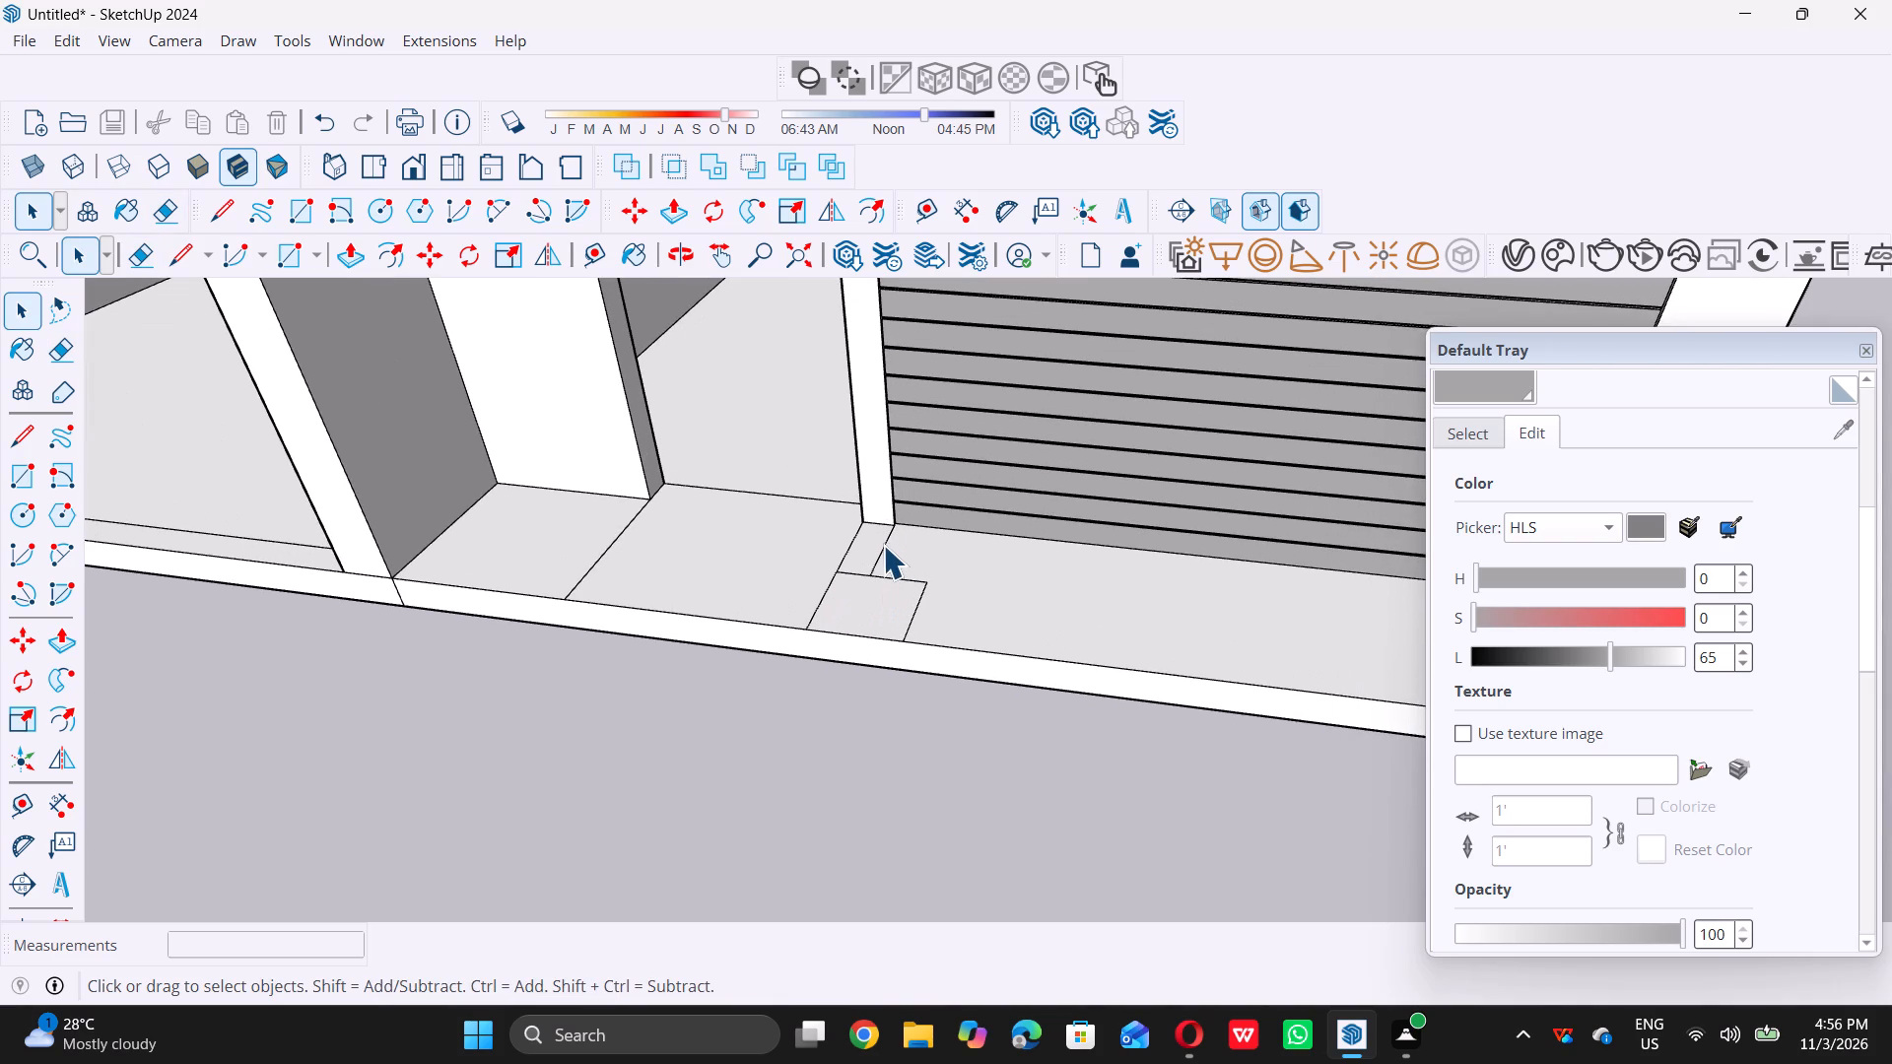
{"action": "scroll", "coordinate": [883, 545], "scroll_direction": "down", "scroll_amount": 15}
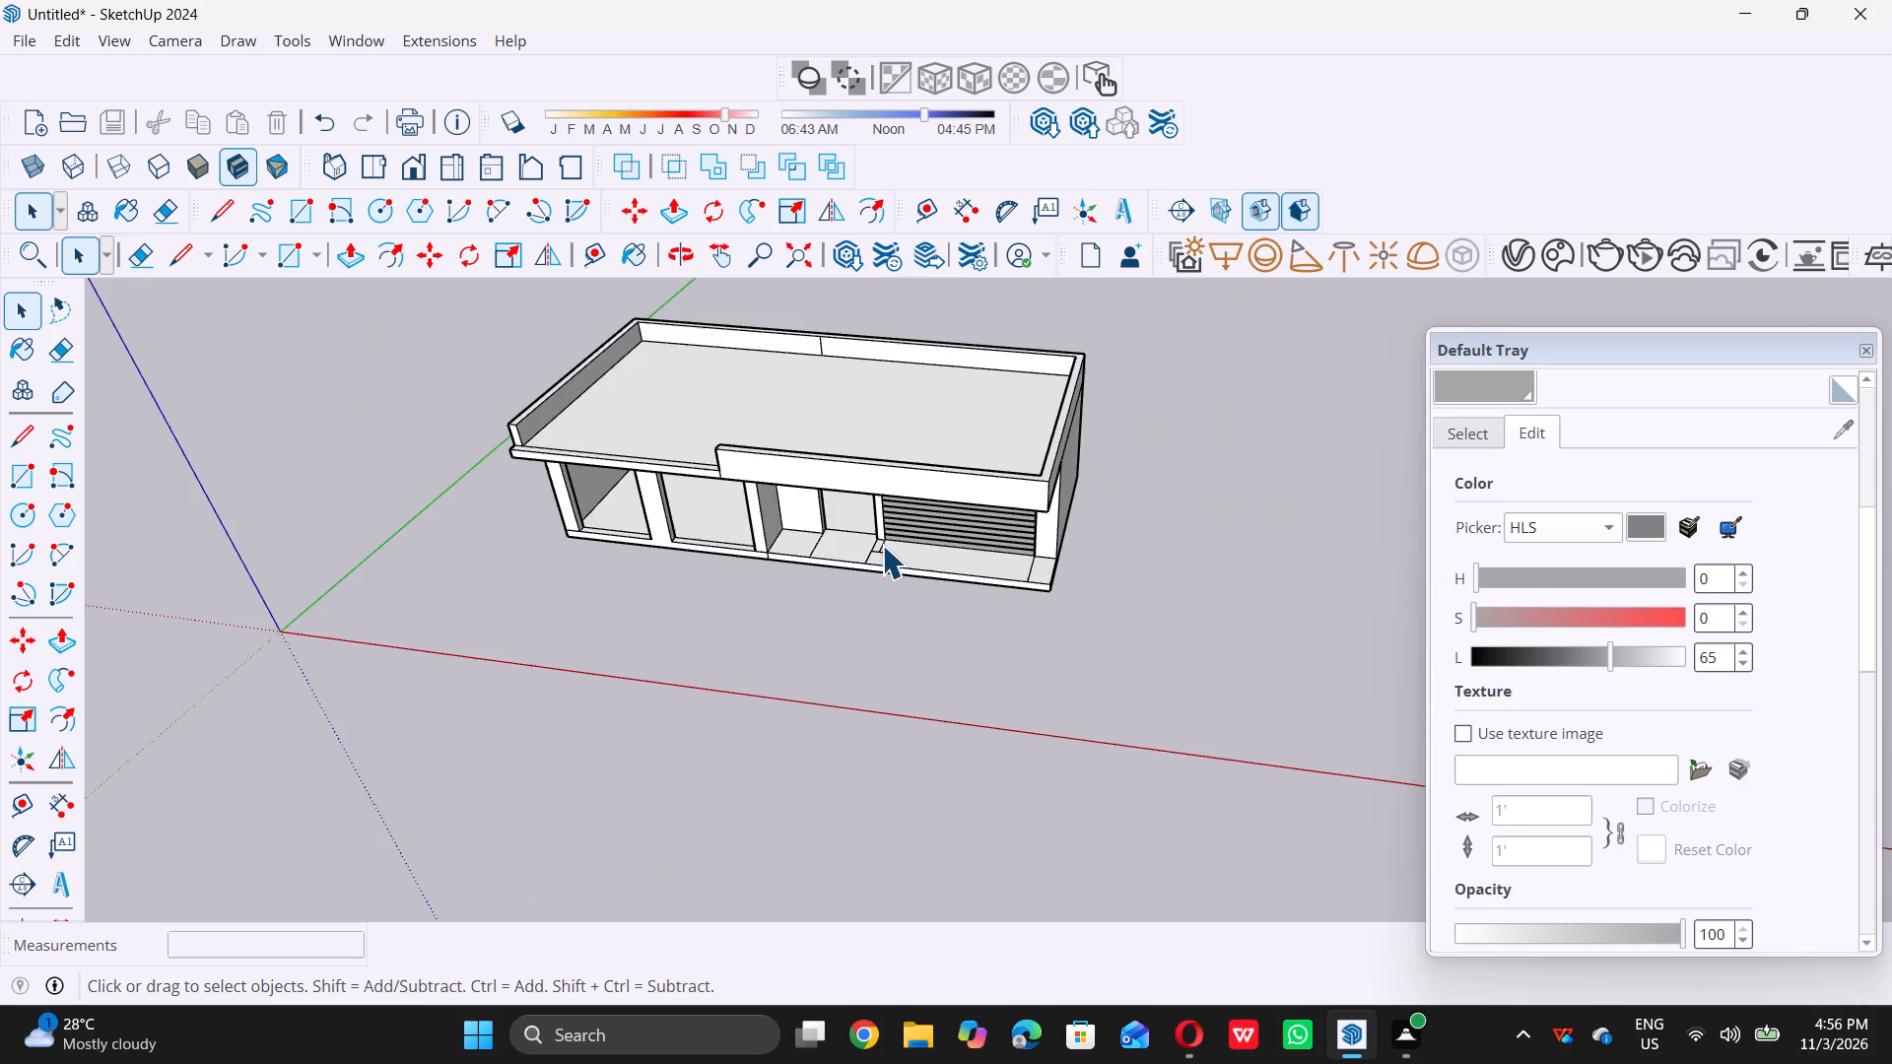
{"action": "scroll", "coordinate": [882, 545], "scroll_direction": "down", "scroll_amount": 7}
{"action": "middle_click_drag", "start_coordinate": [882, 581], "coordinate": [878, 534]}
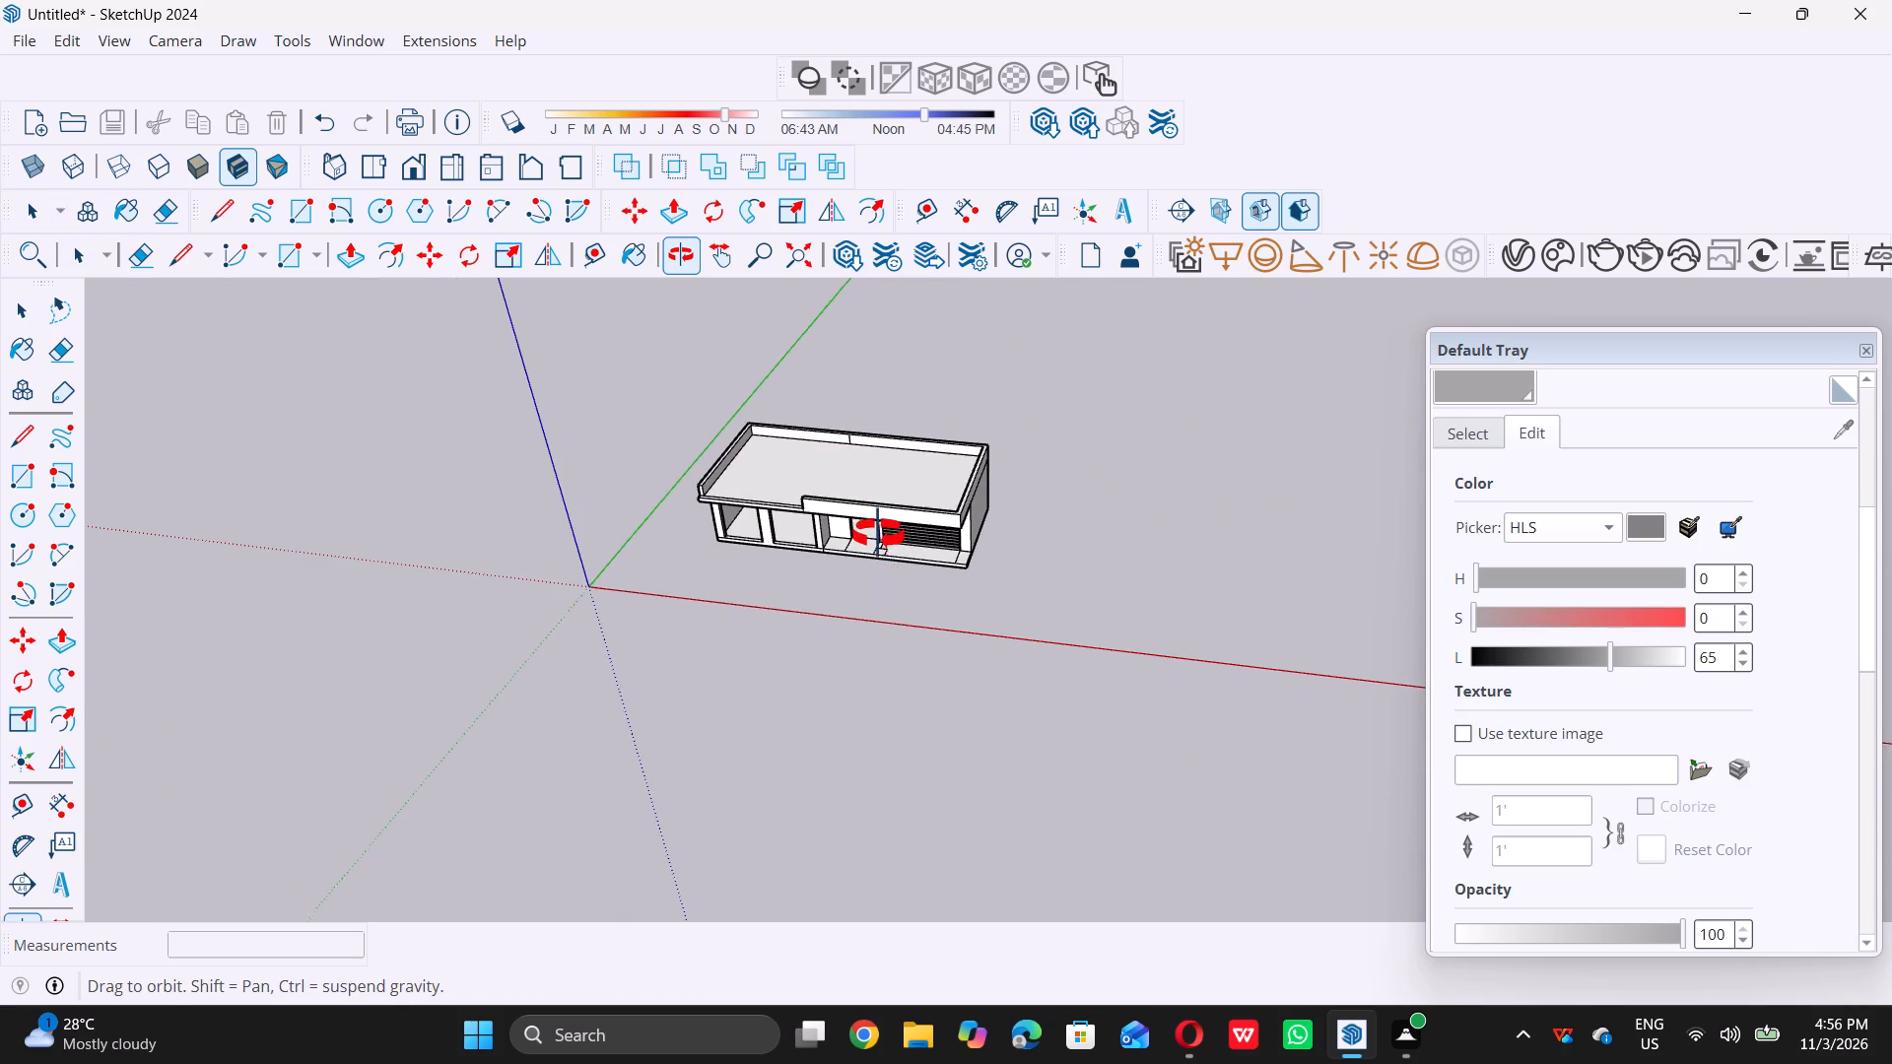
{"action": "middle_click_drag", "start_coordinate": [878, 534], "coordinate": [873, 511]}
Erase the two leftover line segments on the platform between the square and the post beside the louvred panel.
{"action": "scroll", "coordinate": [878, 509], "scroll_direction": "up", "scroll_amount": 12}
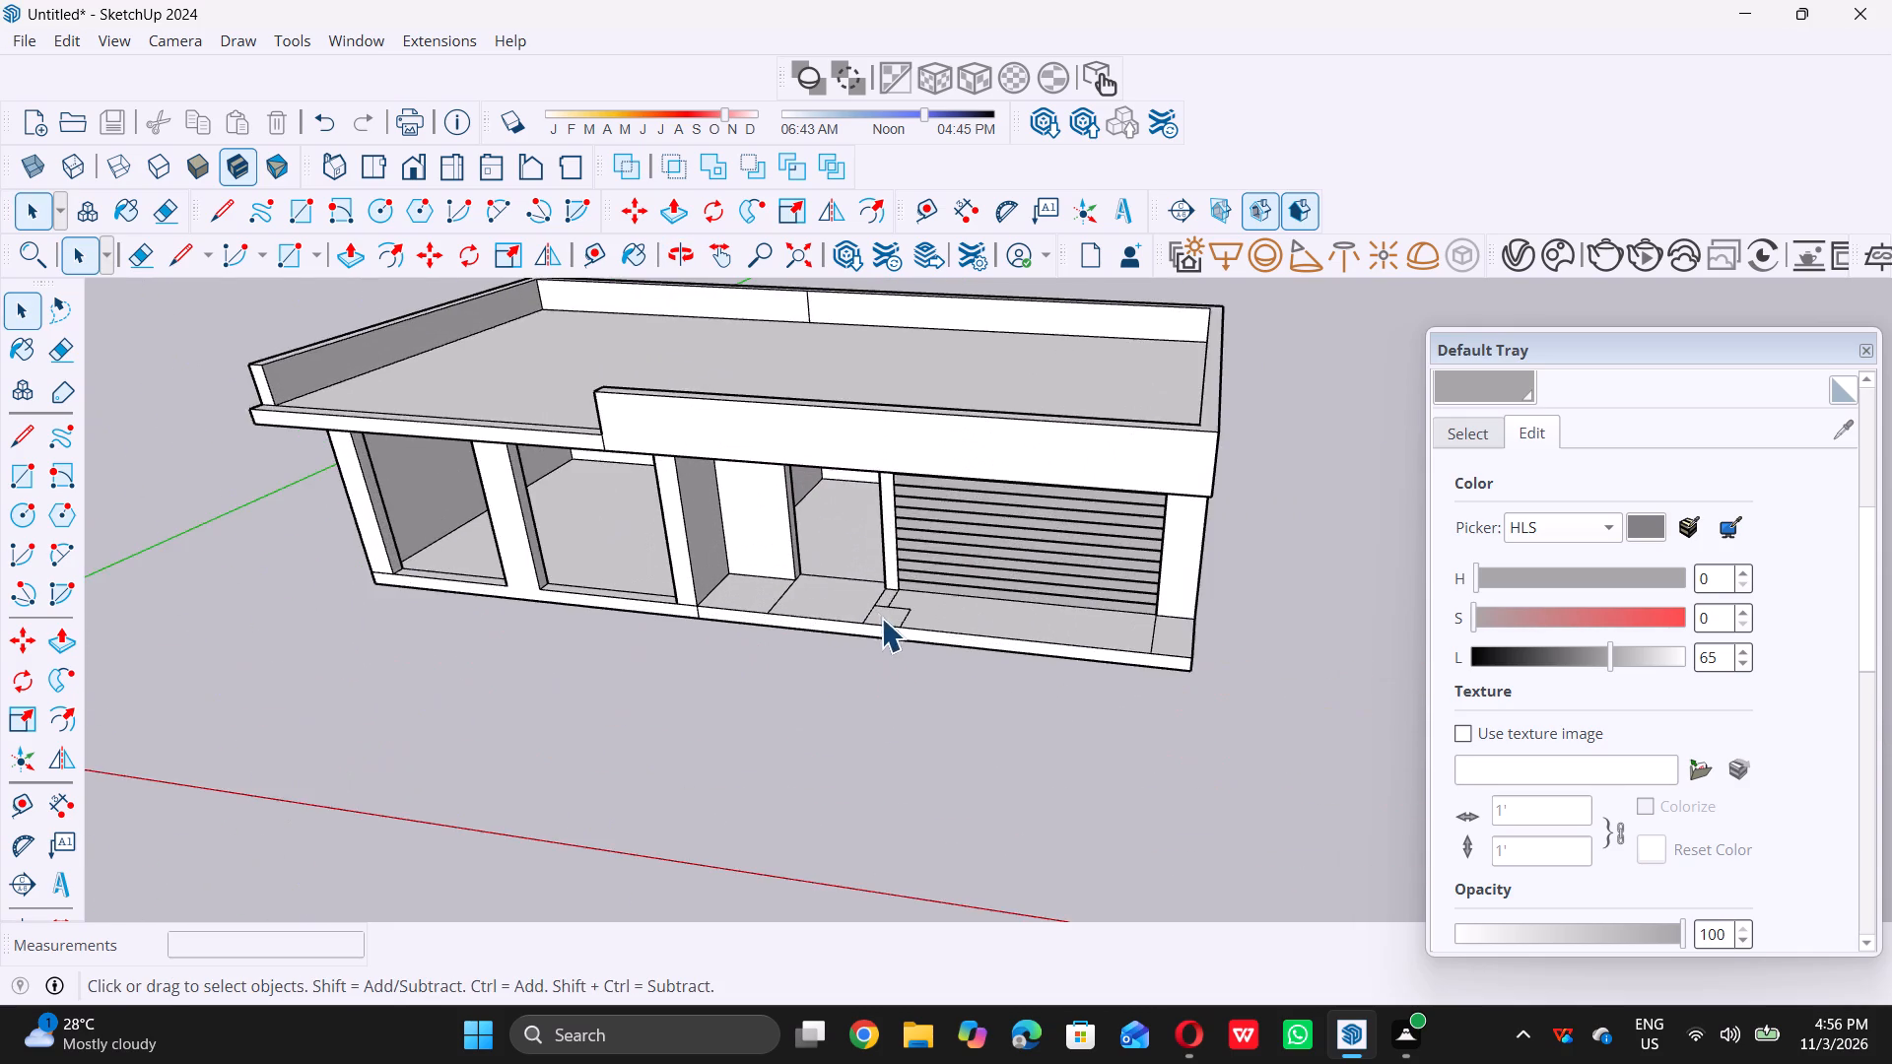
{"action": "scroll", "coordinate": [887, 626], "scroll_direction": "up", "scroll_amount": 4}
{"action": "middle_click_drag", "start_coordinate": [880, 553], "coordinate": [865, 640]}
{"action": "scroll", "coordinate": [882, 615], "scroll_direction": "up", "scroll_amount": 9}
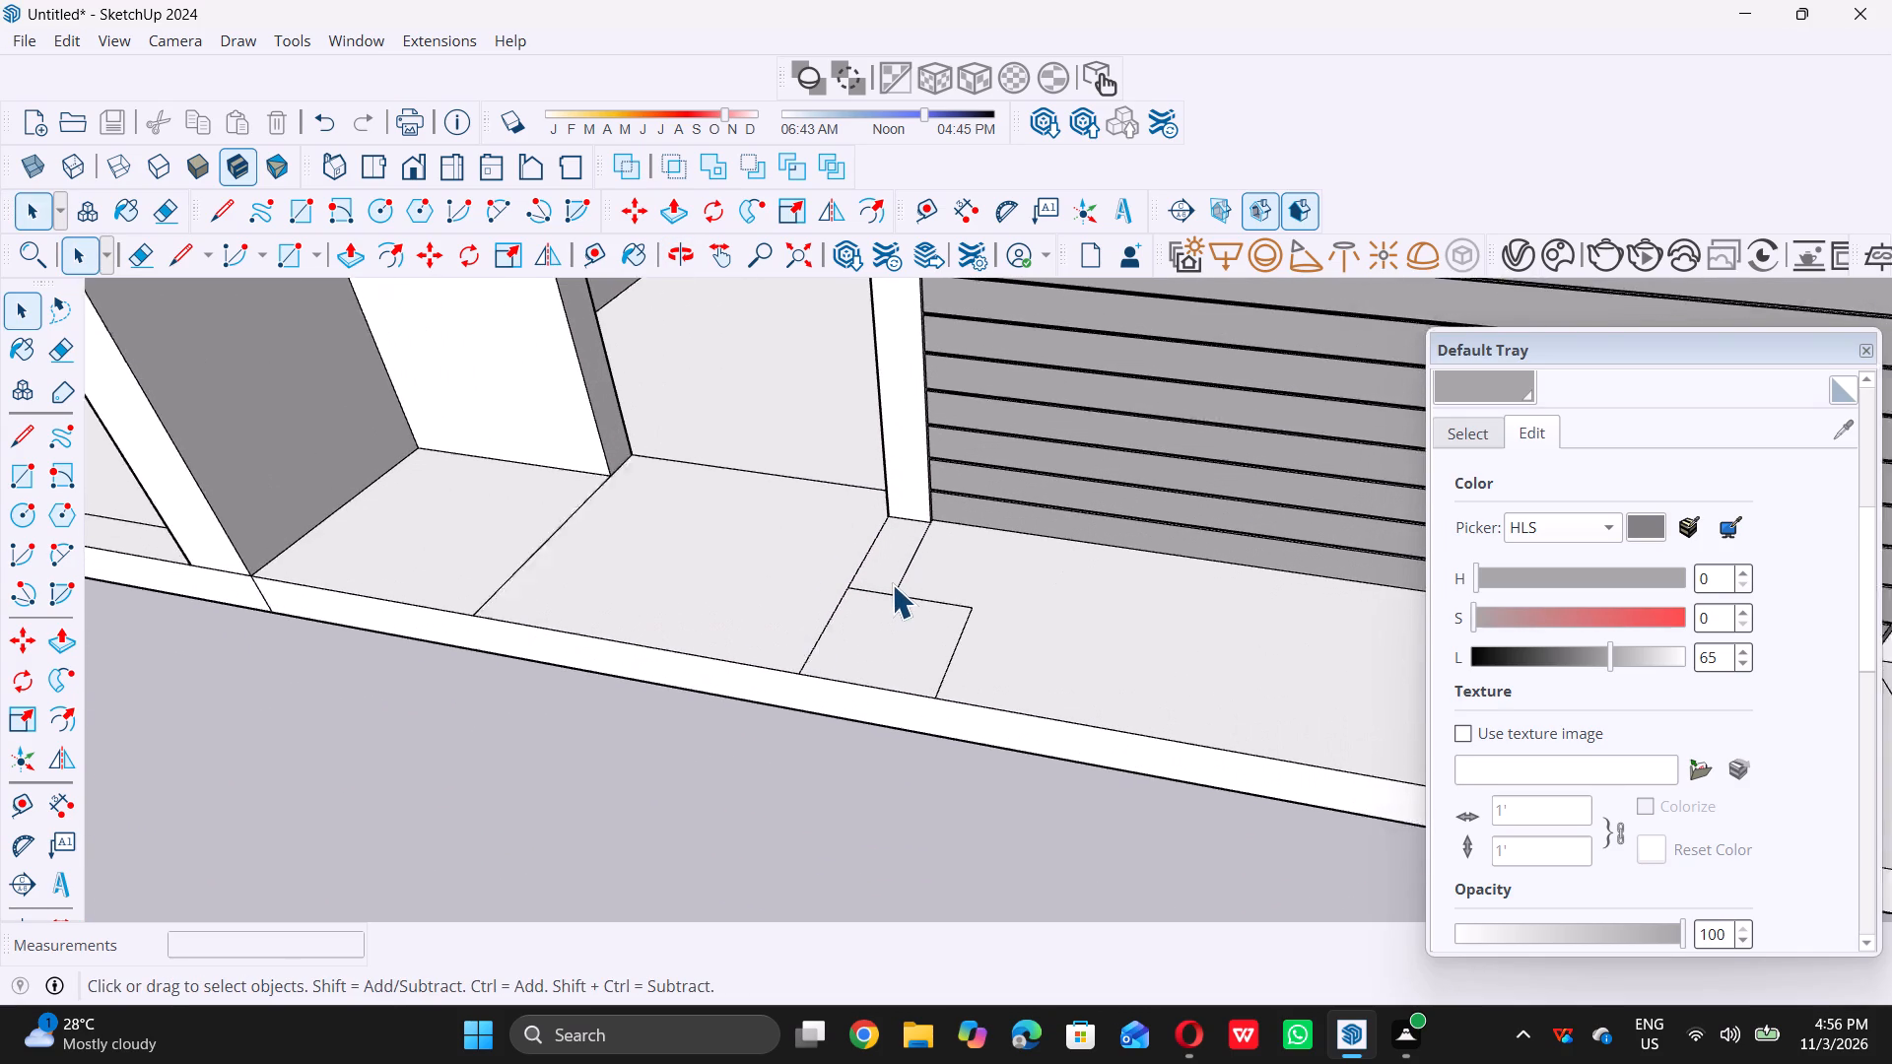
{"action": "key", "text": "e"}
{"action": "scroll", "coordinate": [898, 562], "scroll_direction": "up", "scroll_amount": 3}
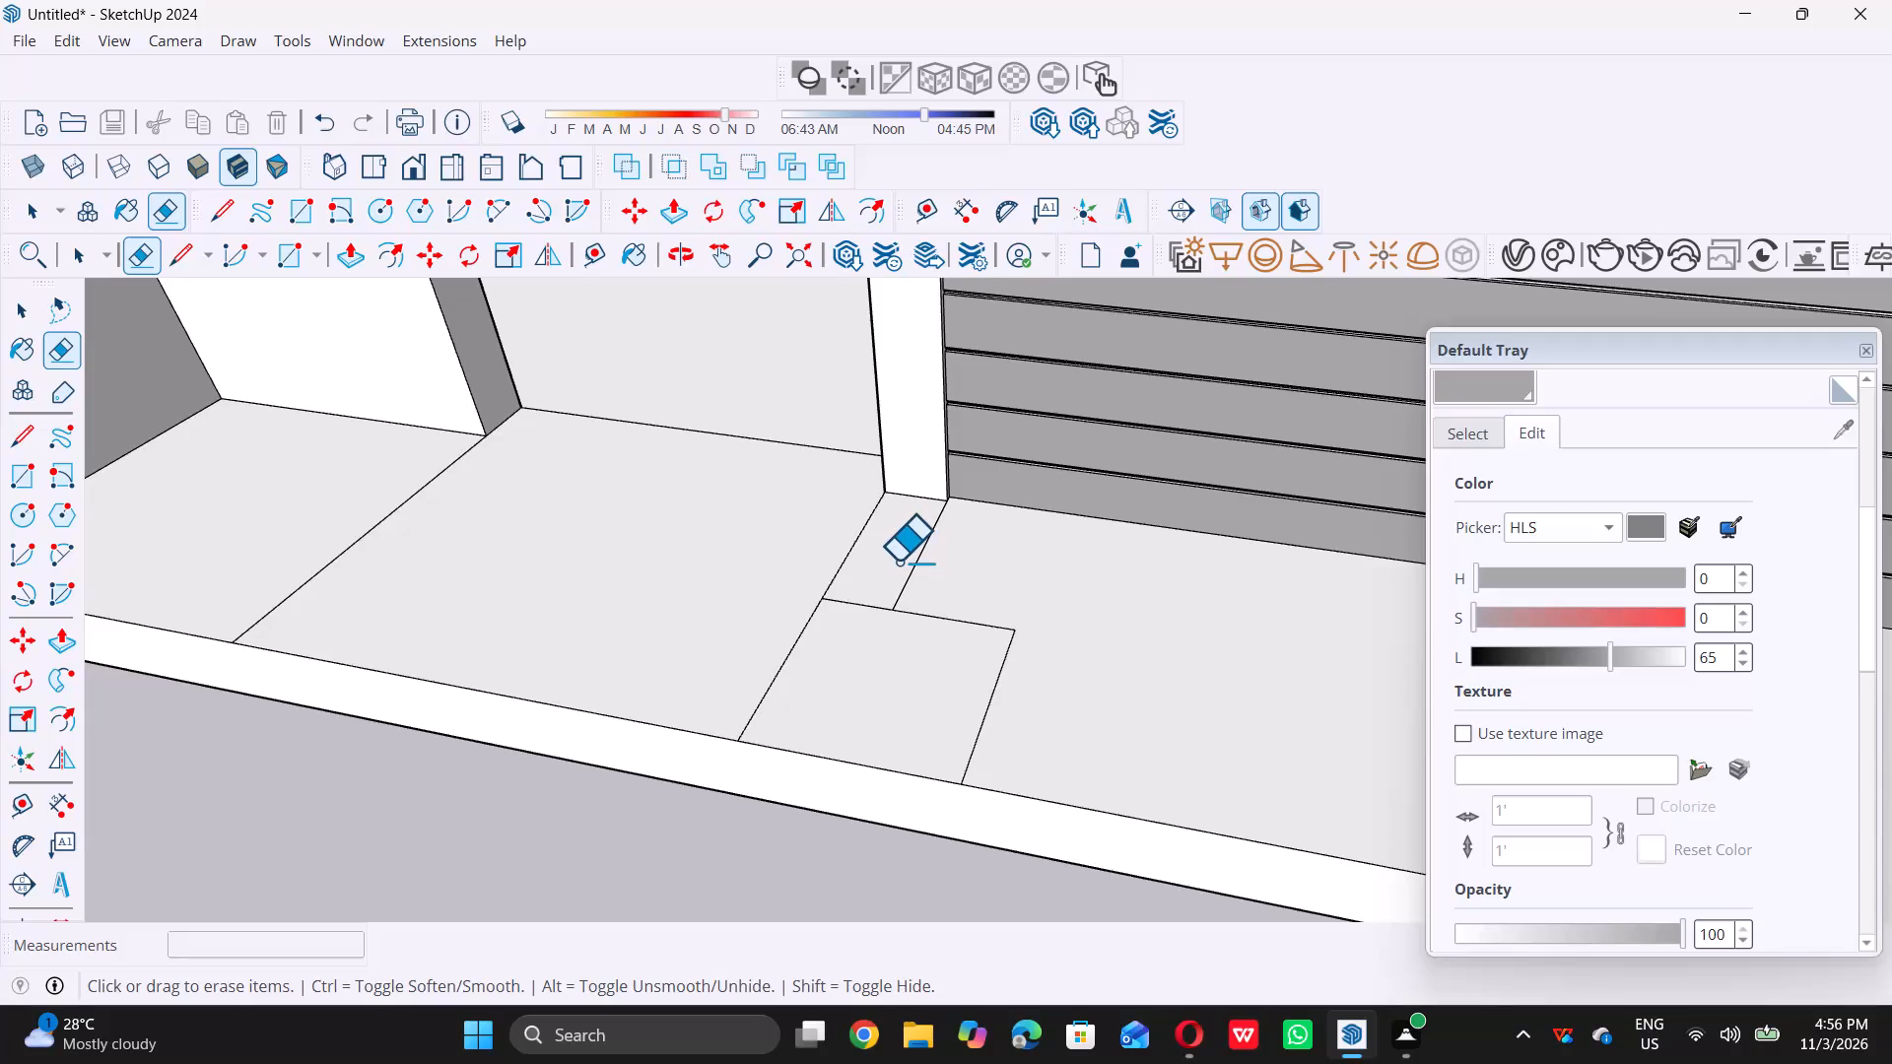
{"action": "left_click", "coordinate": [916, 562]}
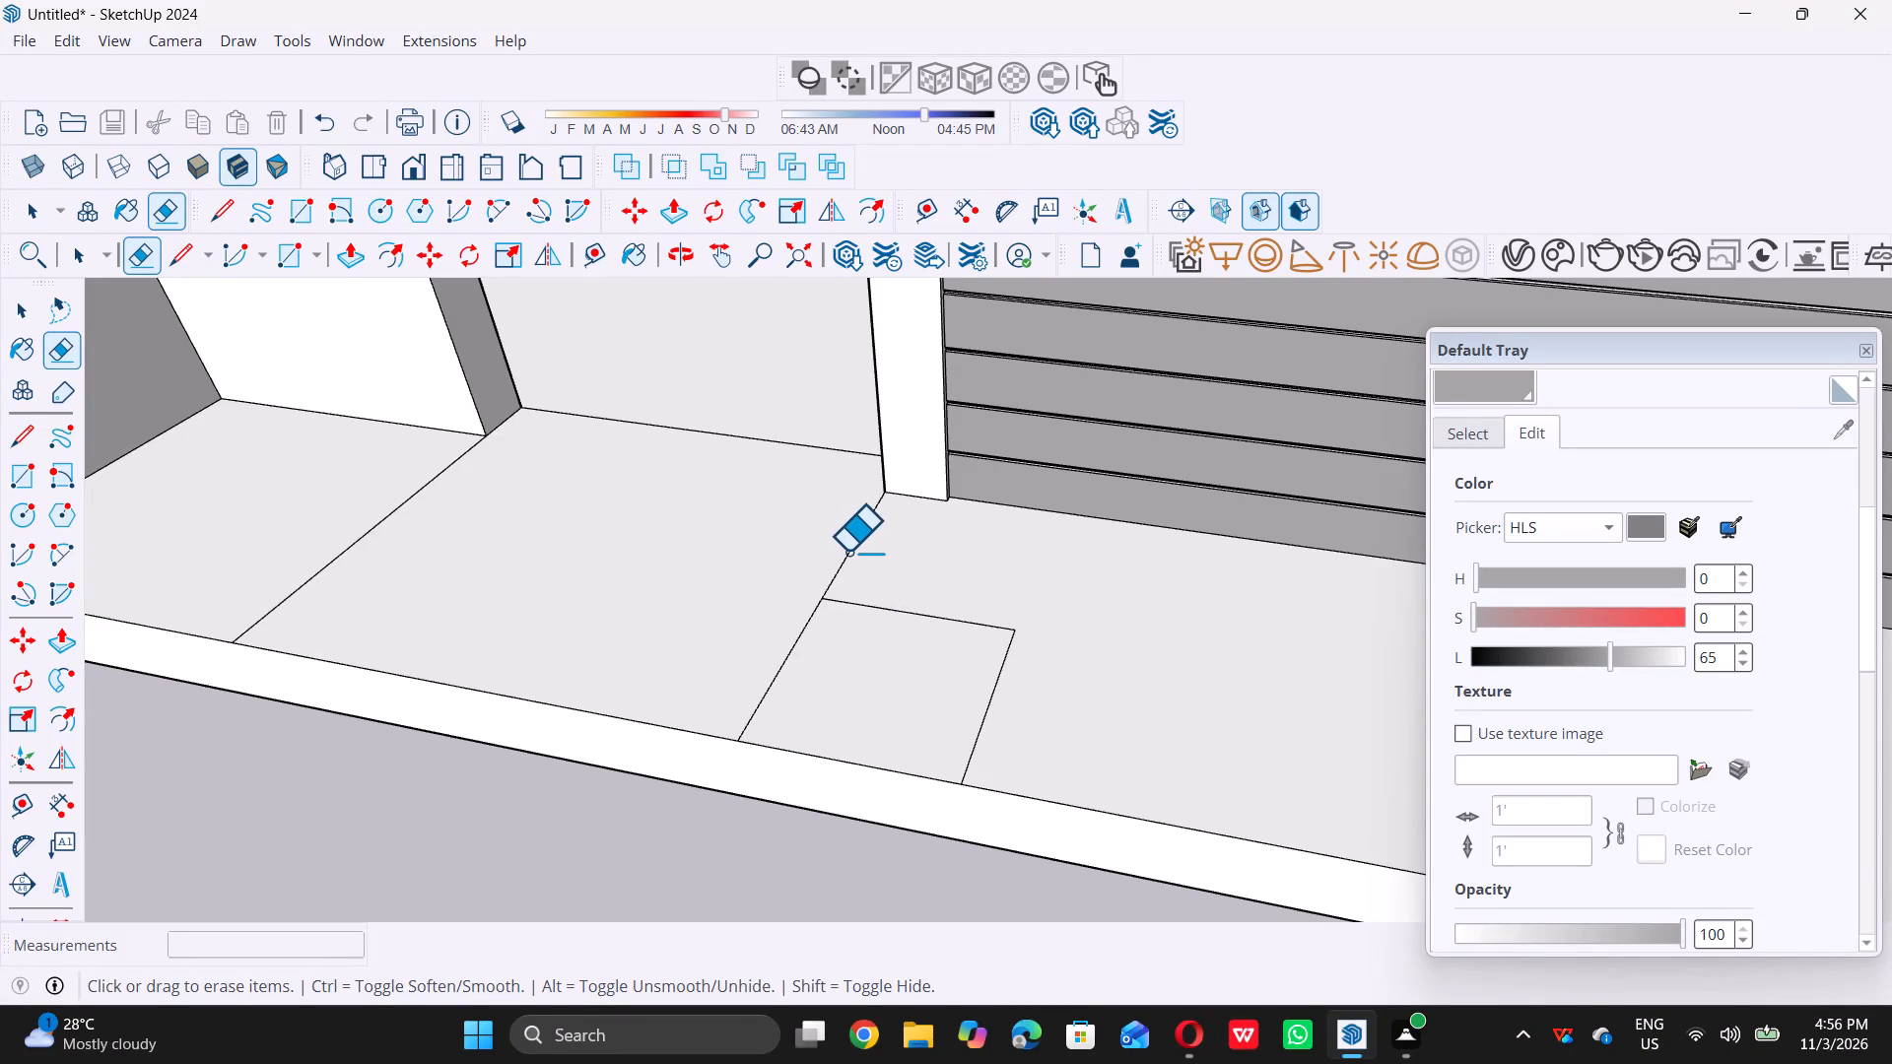
{"action": "left_click", "coordinate": [847, 551]}
{"action": "key", "text": "space"}
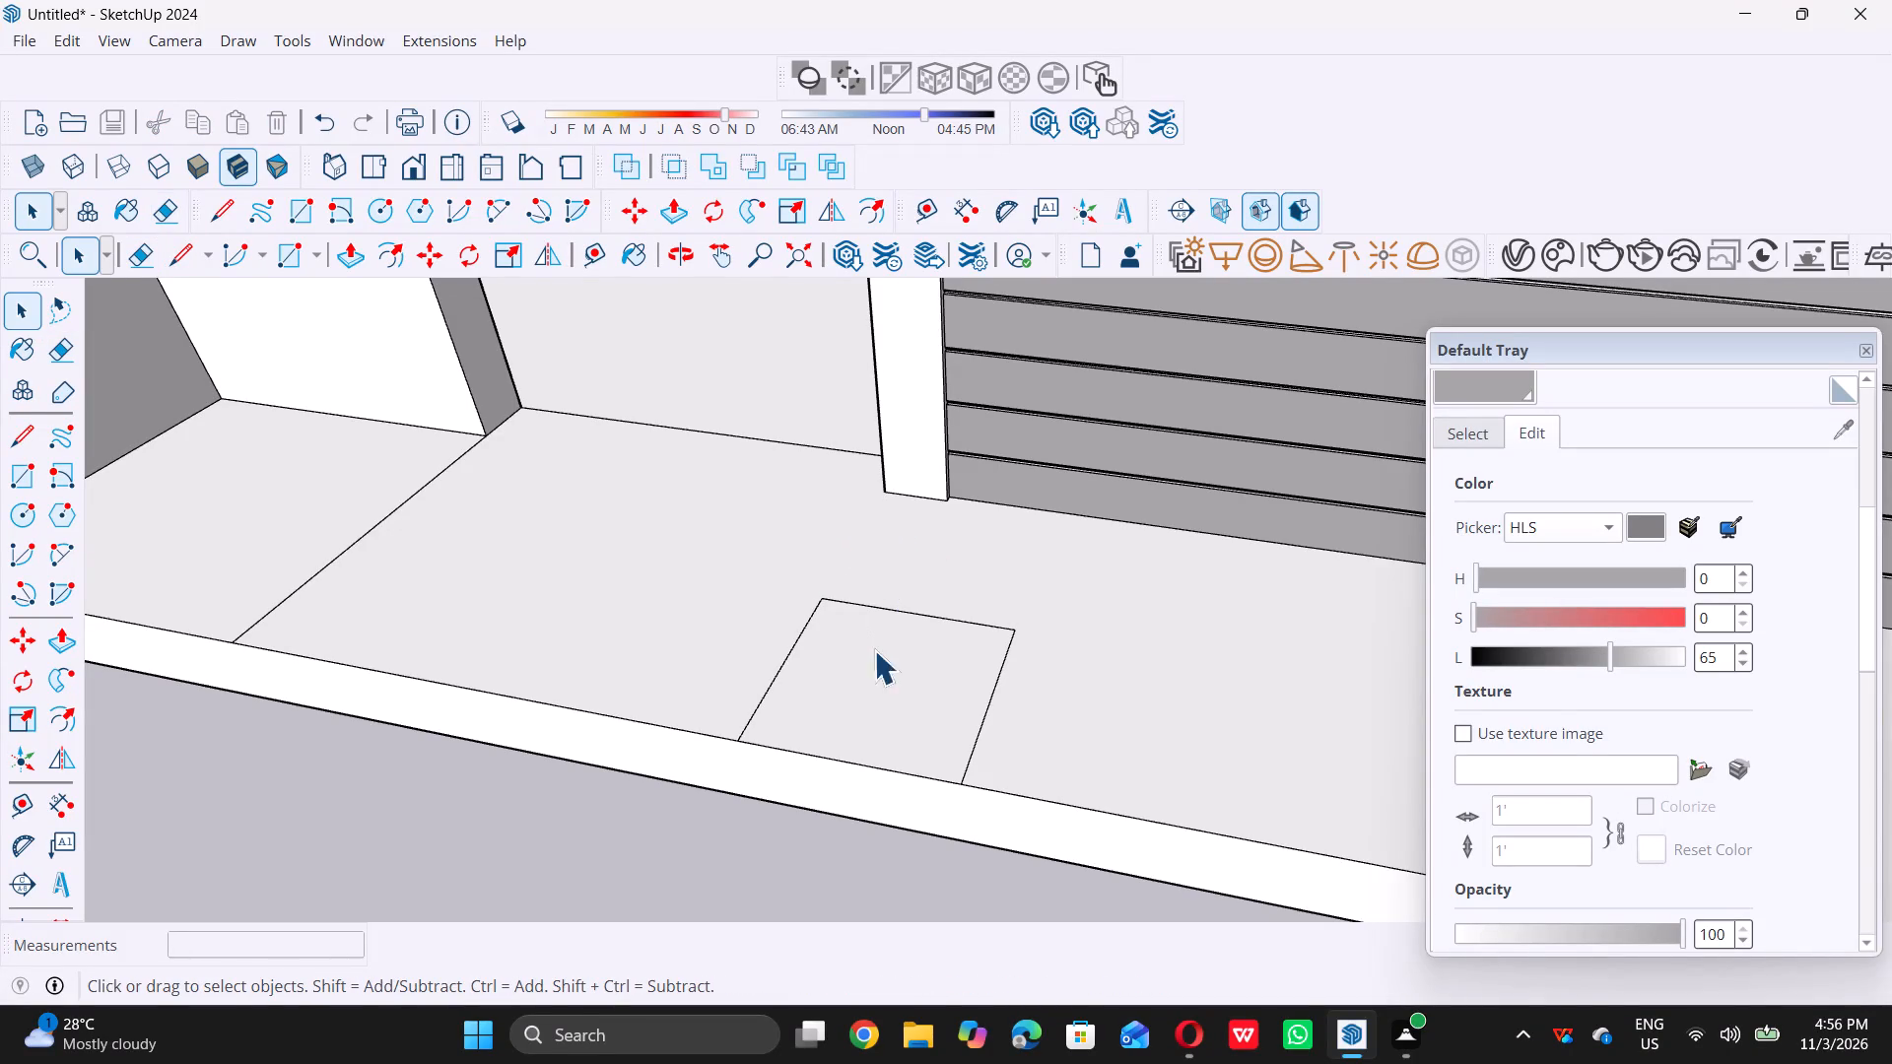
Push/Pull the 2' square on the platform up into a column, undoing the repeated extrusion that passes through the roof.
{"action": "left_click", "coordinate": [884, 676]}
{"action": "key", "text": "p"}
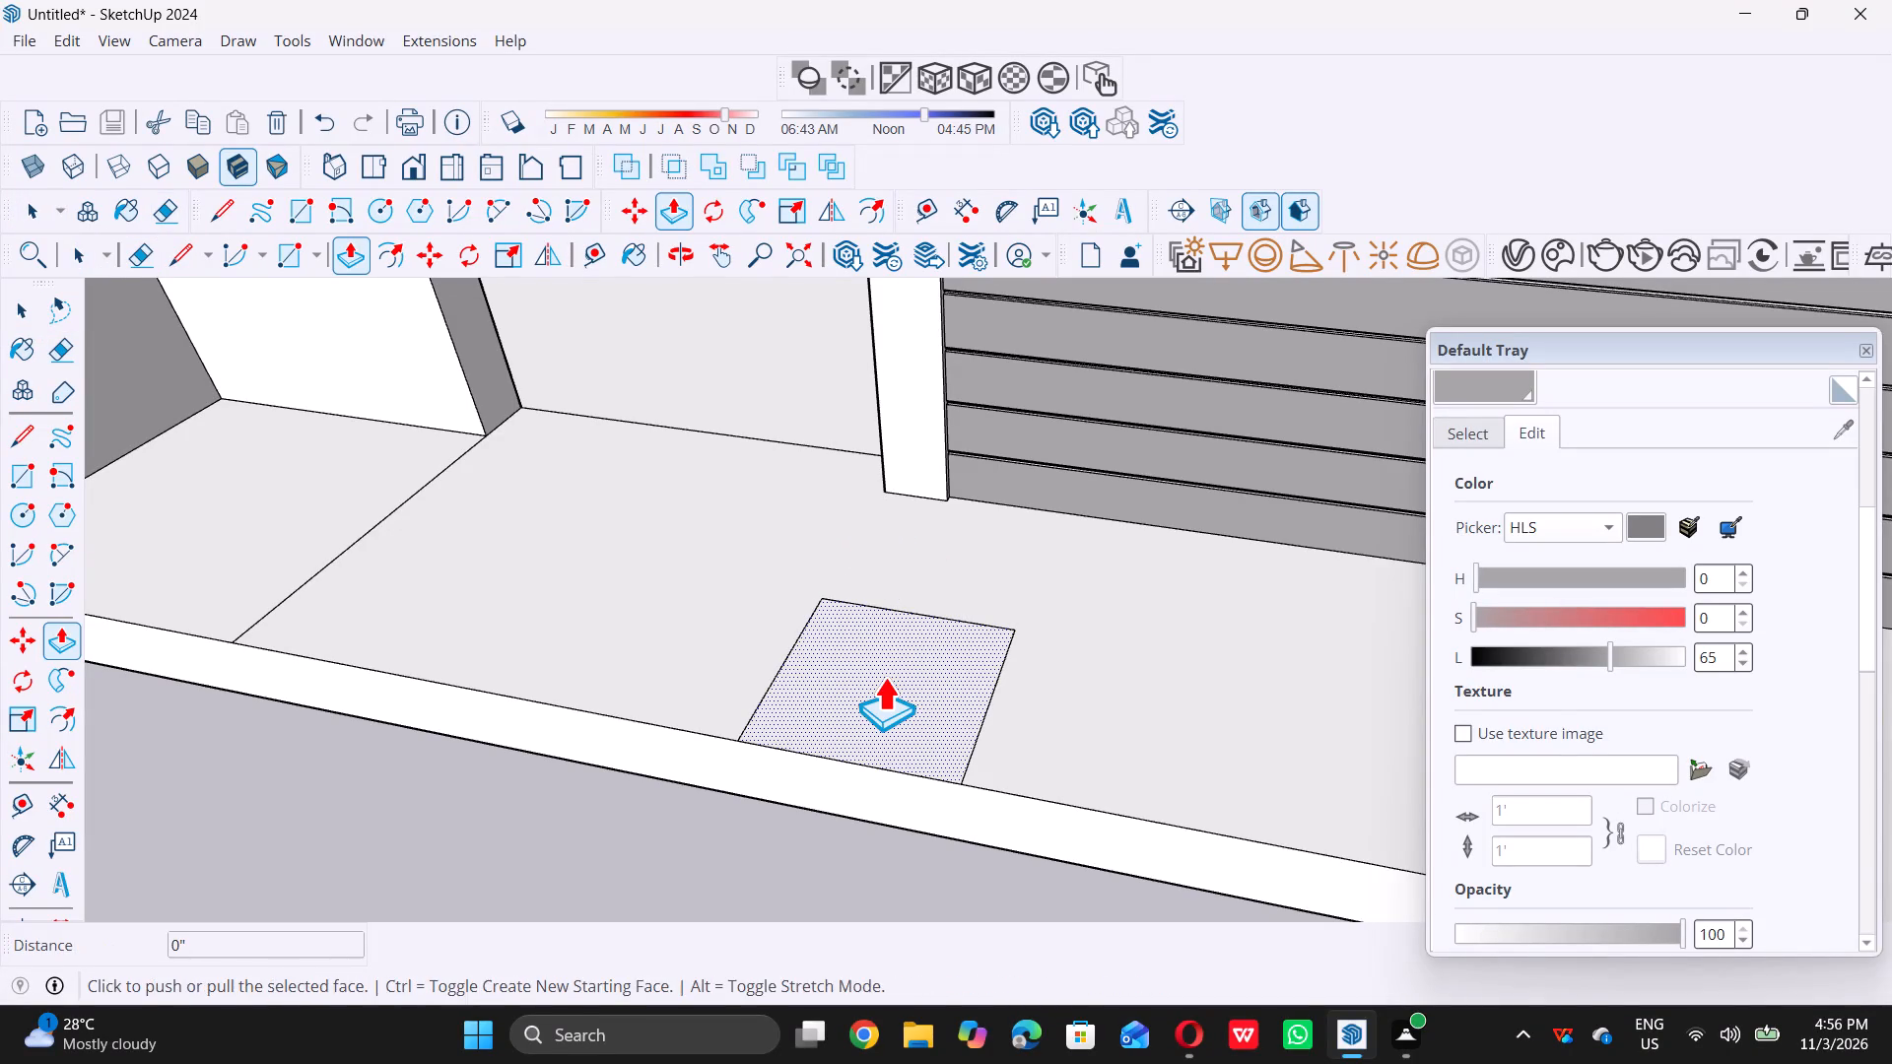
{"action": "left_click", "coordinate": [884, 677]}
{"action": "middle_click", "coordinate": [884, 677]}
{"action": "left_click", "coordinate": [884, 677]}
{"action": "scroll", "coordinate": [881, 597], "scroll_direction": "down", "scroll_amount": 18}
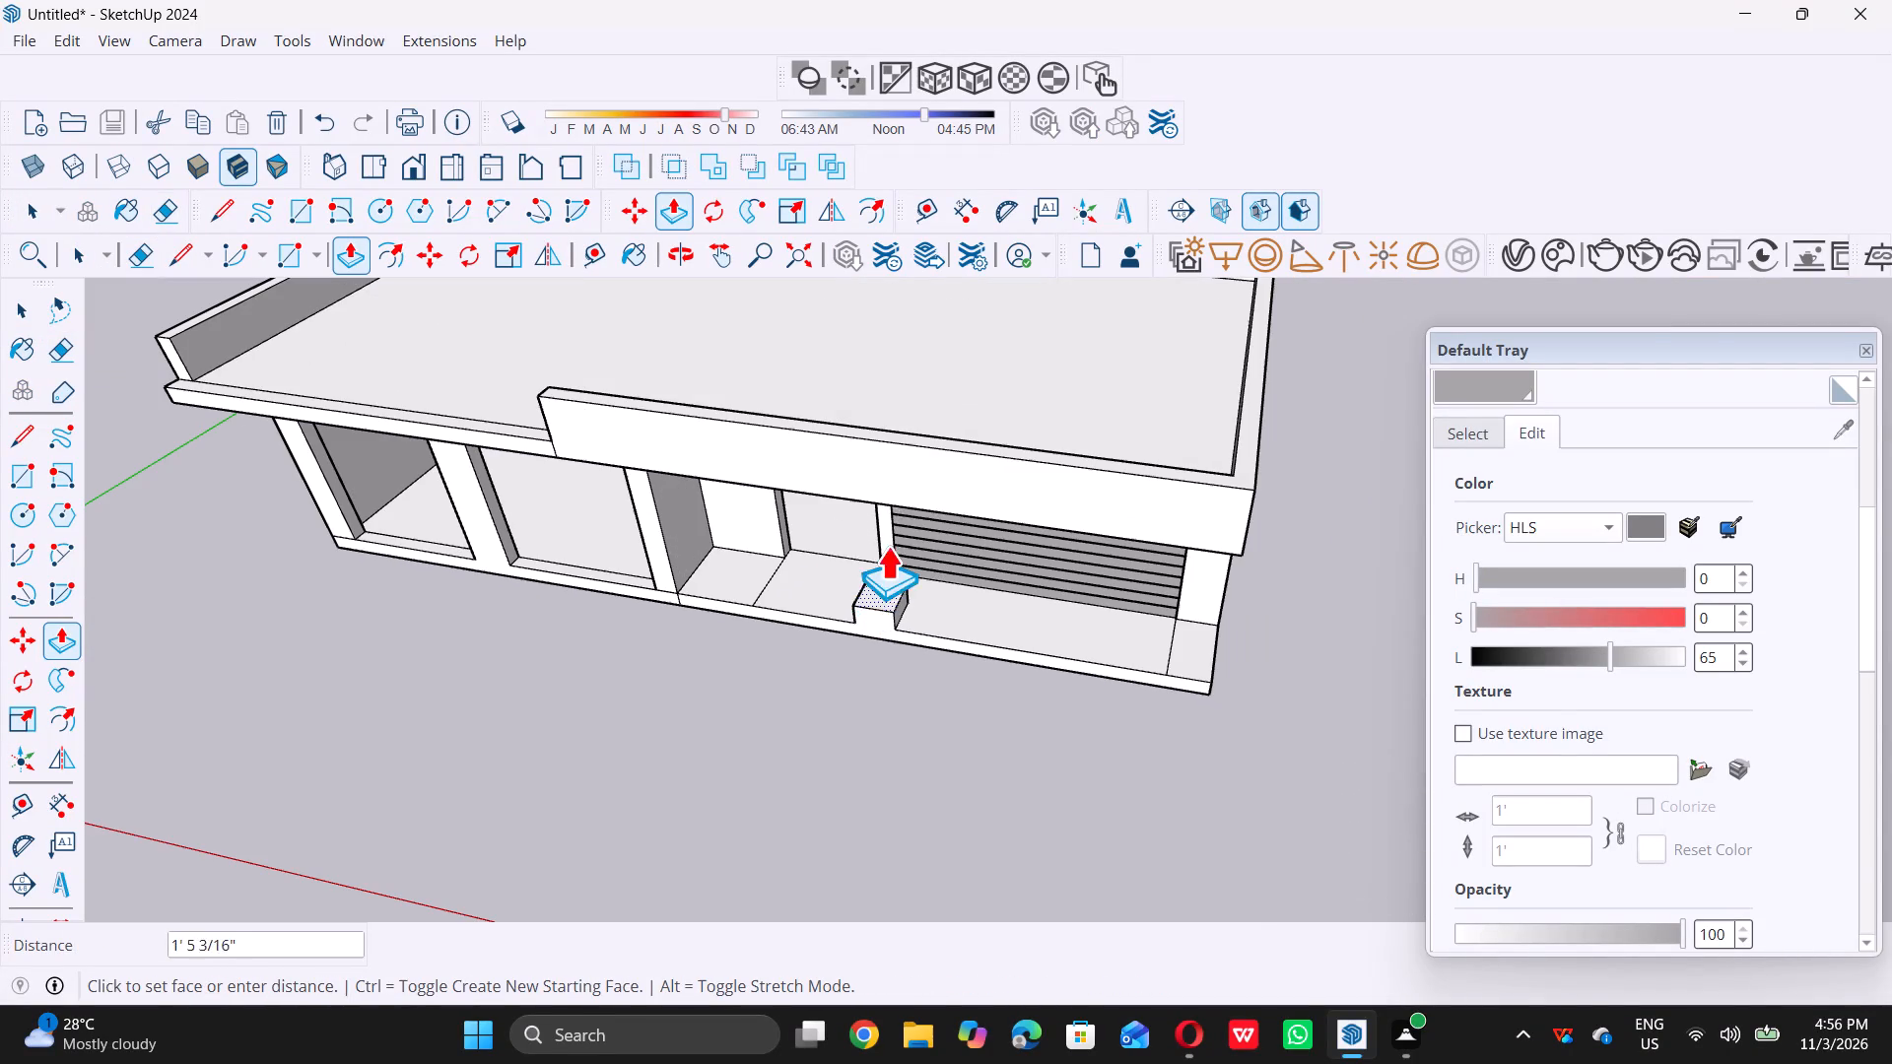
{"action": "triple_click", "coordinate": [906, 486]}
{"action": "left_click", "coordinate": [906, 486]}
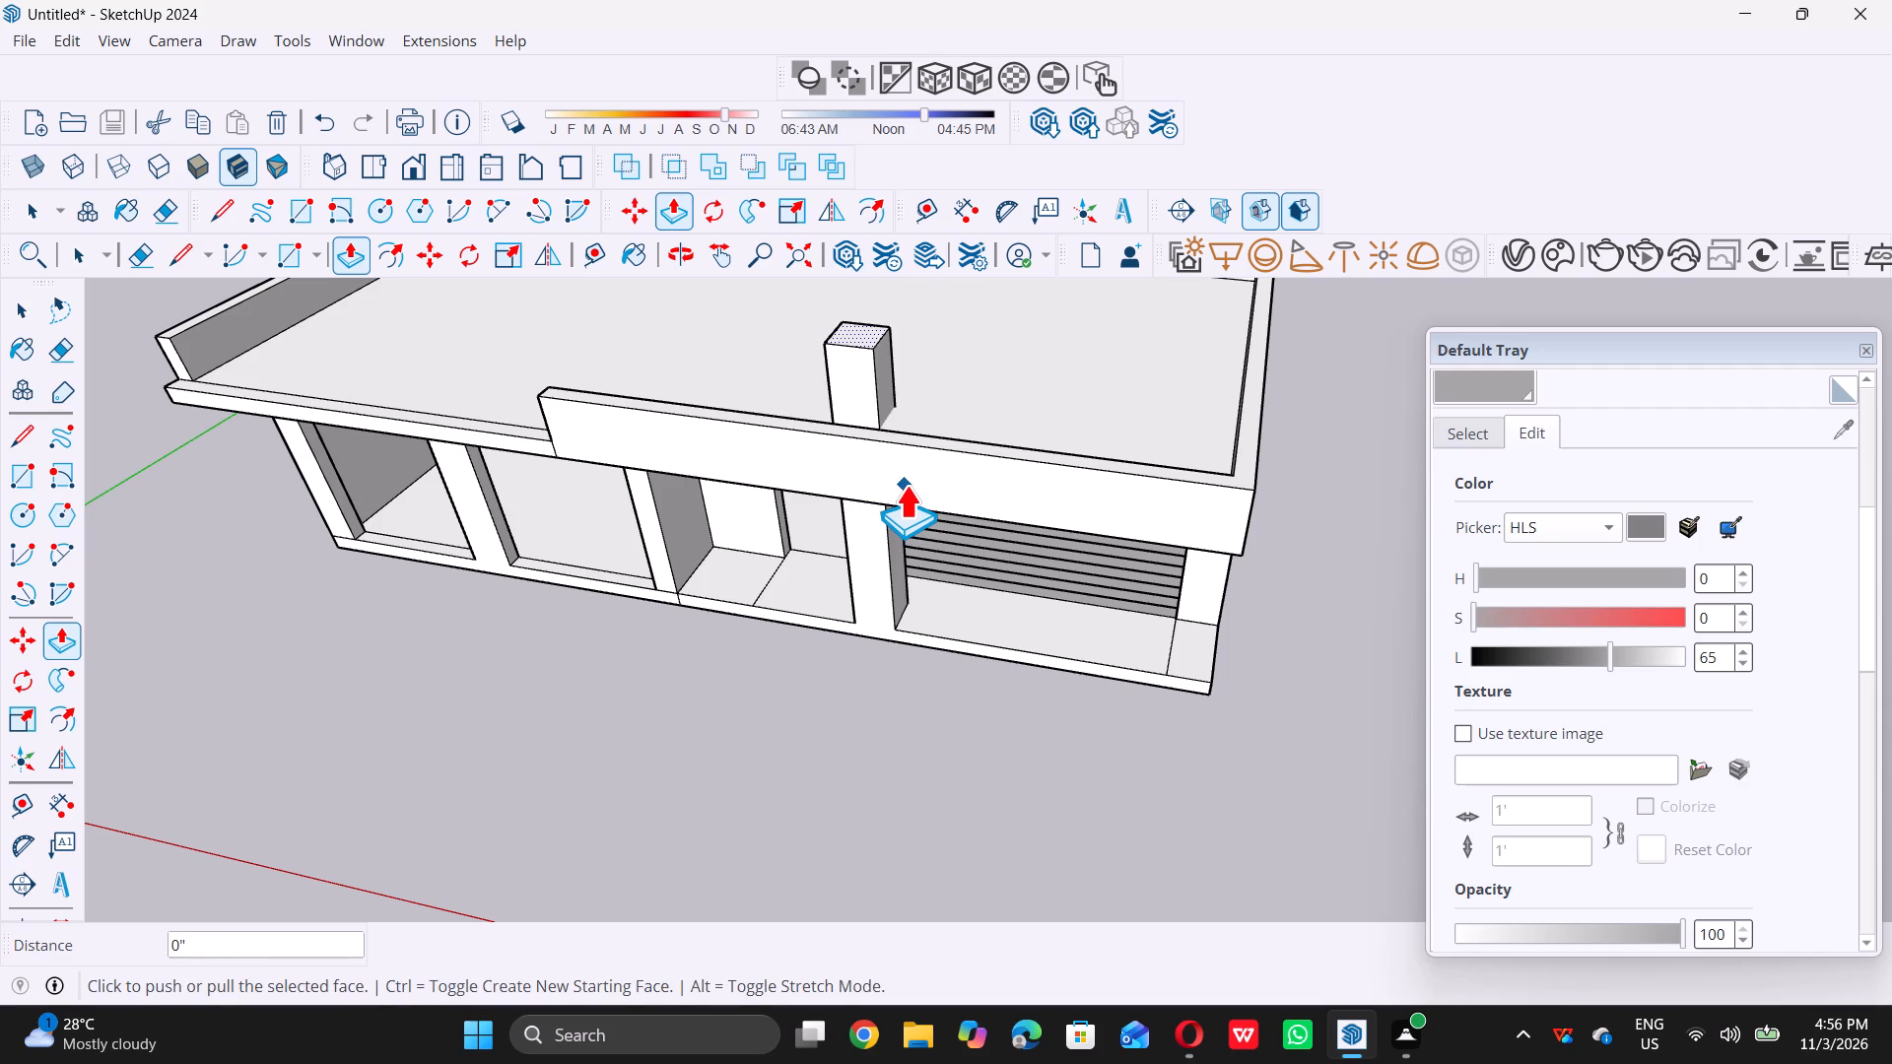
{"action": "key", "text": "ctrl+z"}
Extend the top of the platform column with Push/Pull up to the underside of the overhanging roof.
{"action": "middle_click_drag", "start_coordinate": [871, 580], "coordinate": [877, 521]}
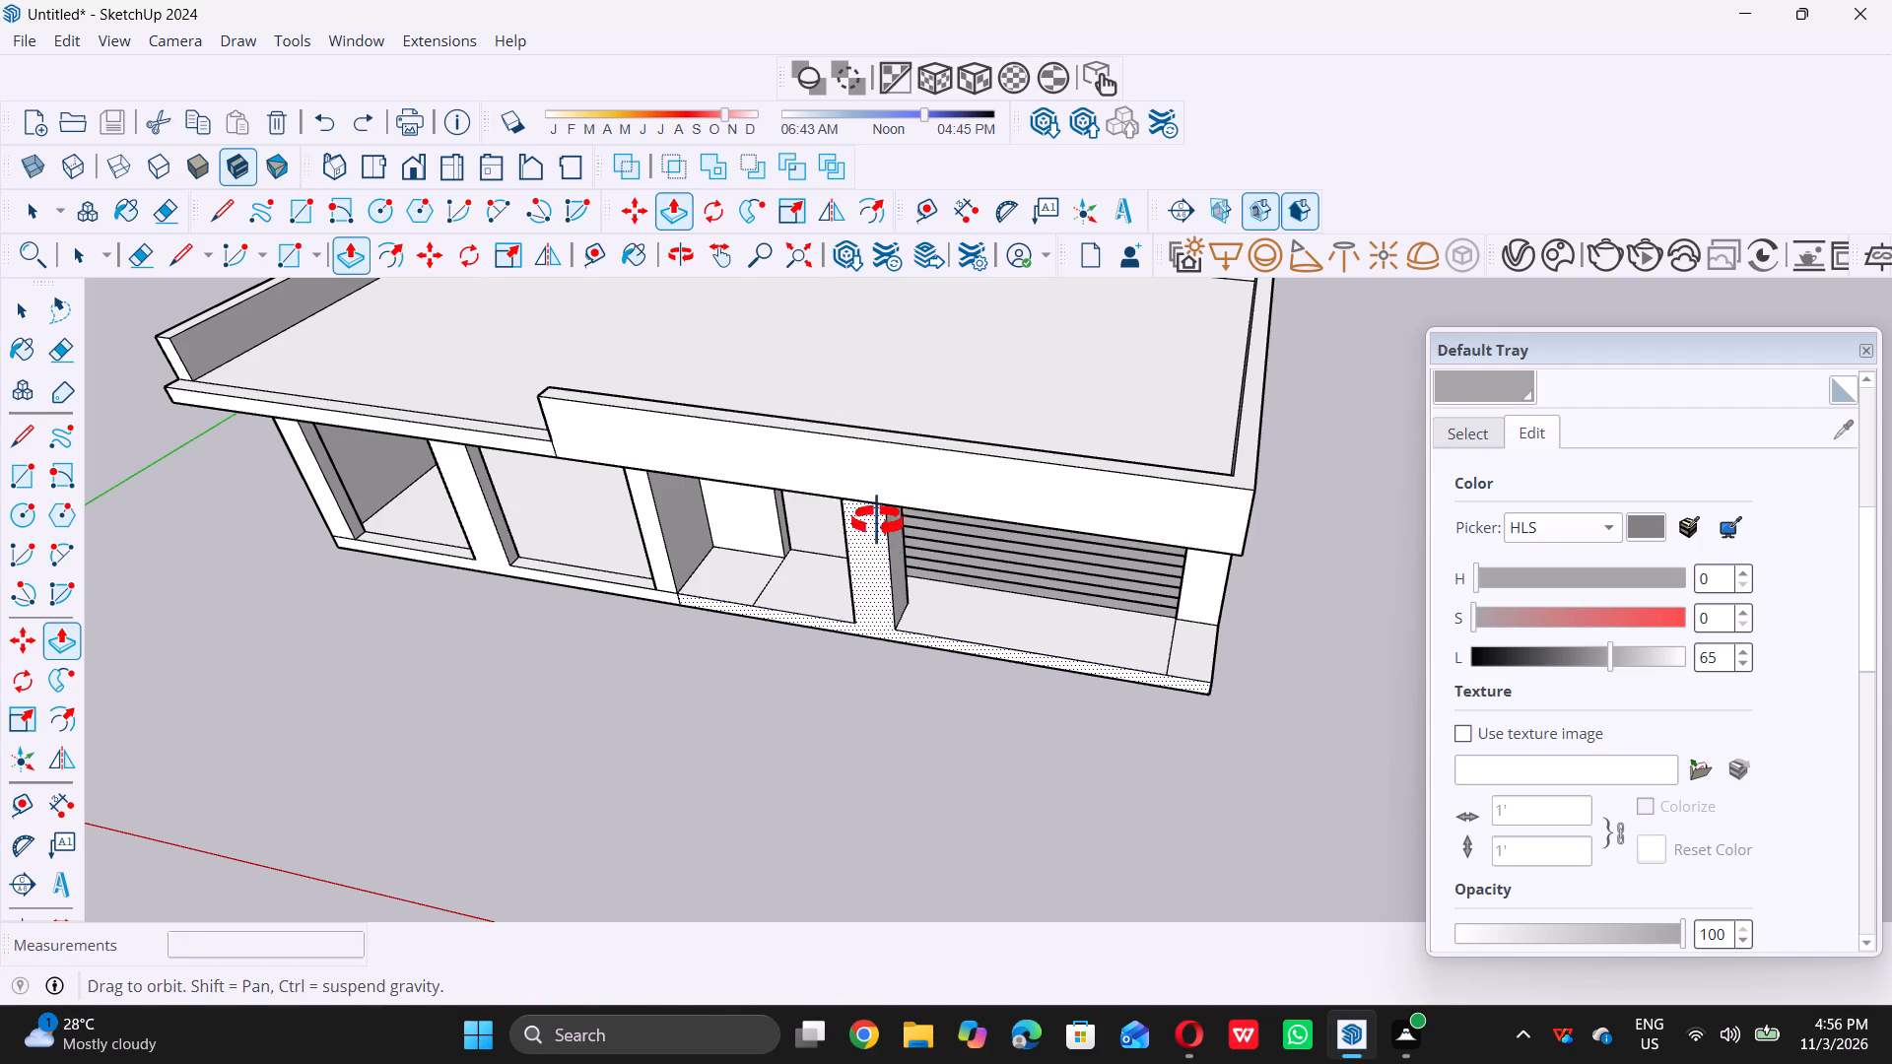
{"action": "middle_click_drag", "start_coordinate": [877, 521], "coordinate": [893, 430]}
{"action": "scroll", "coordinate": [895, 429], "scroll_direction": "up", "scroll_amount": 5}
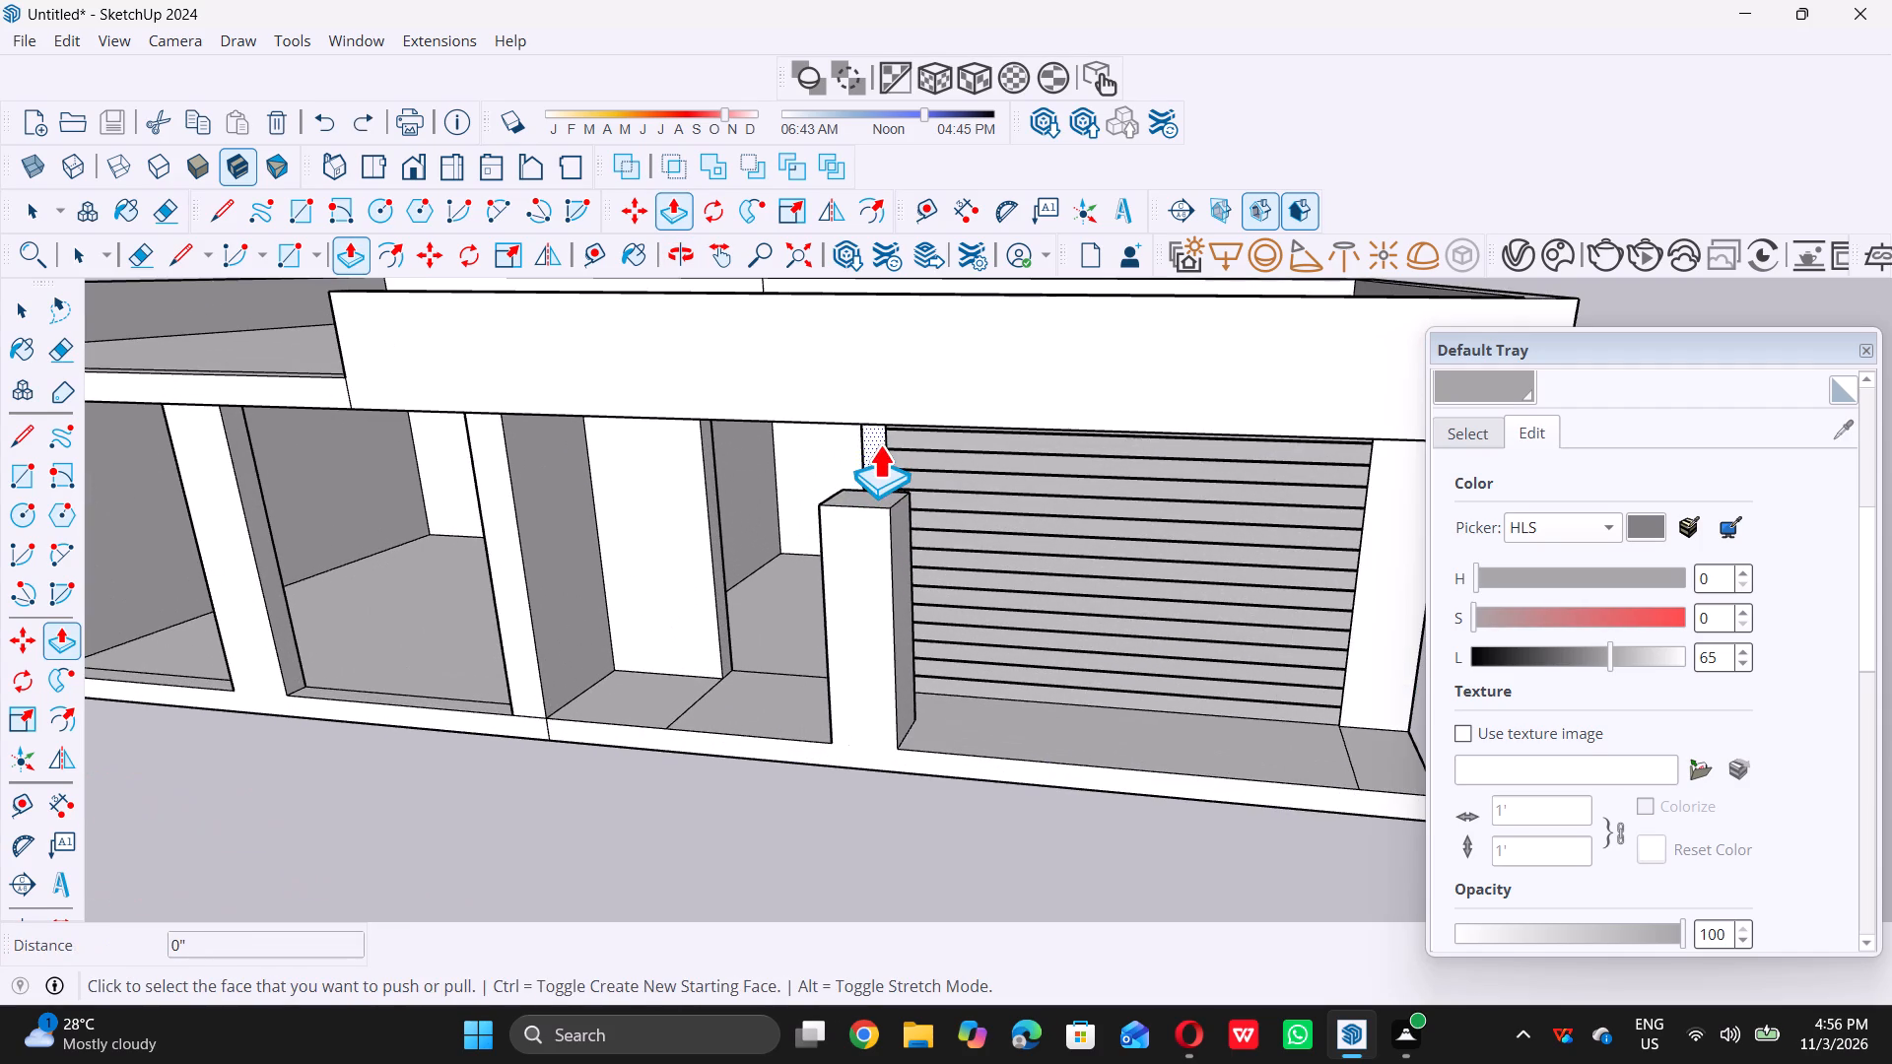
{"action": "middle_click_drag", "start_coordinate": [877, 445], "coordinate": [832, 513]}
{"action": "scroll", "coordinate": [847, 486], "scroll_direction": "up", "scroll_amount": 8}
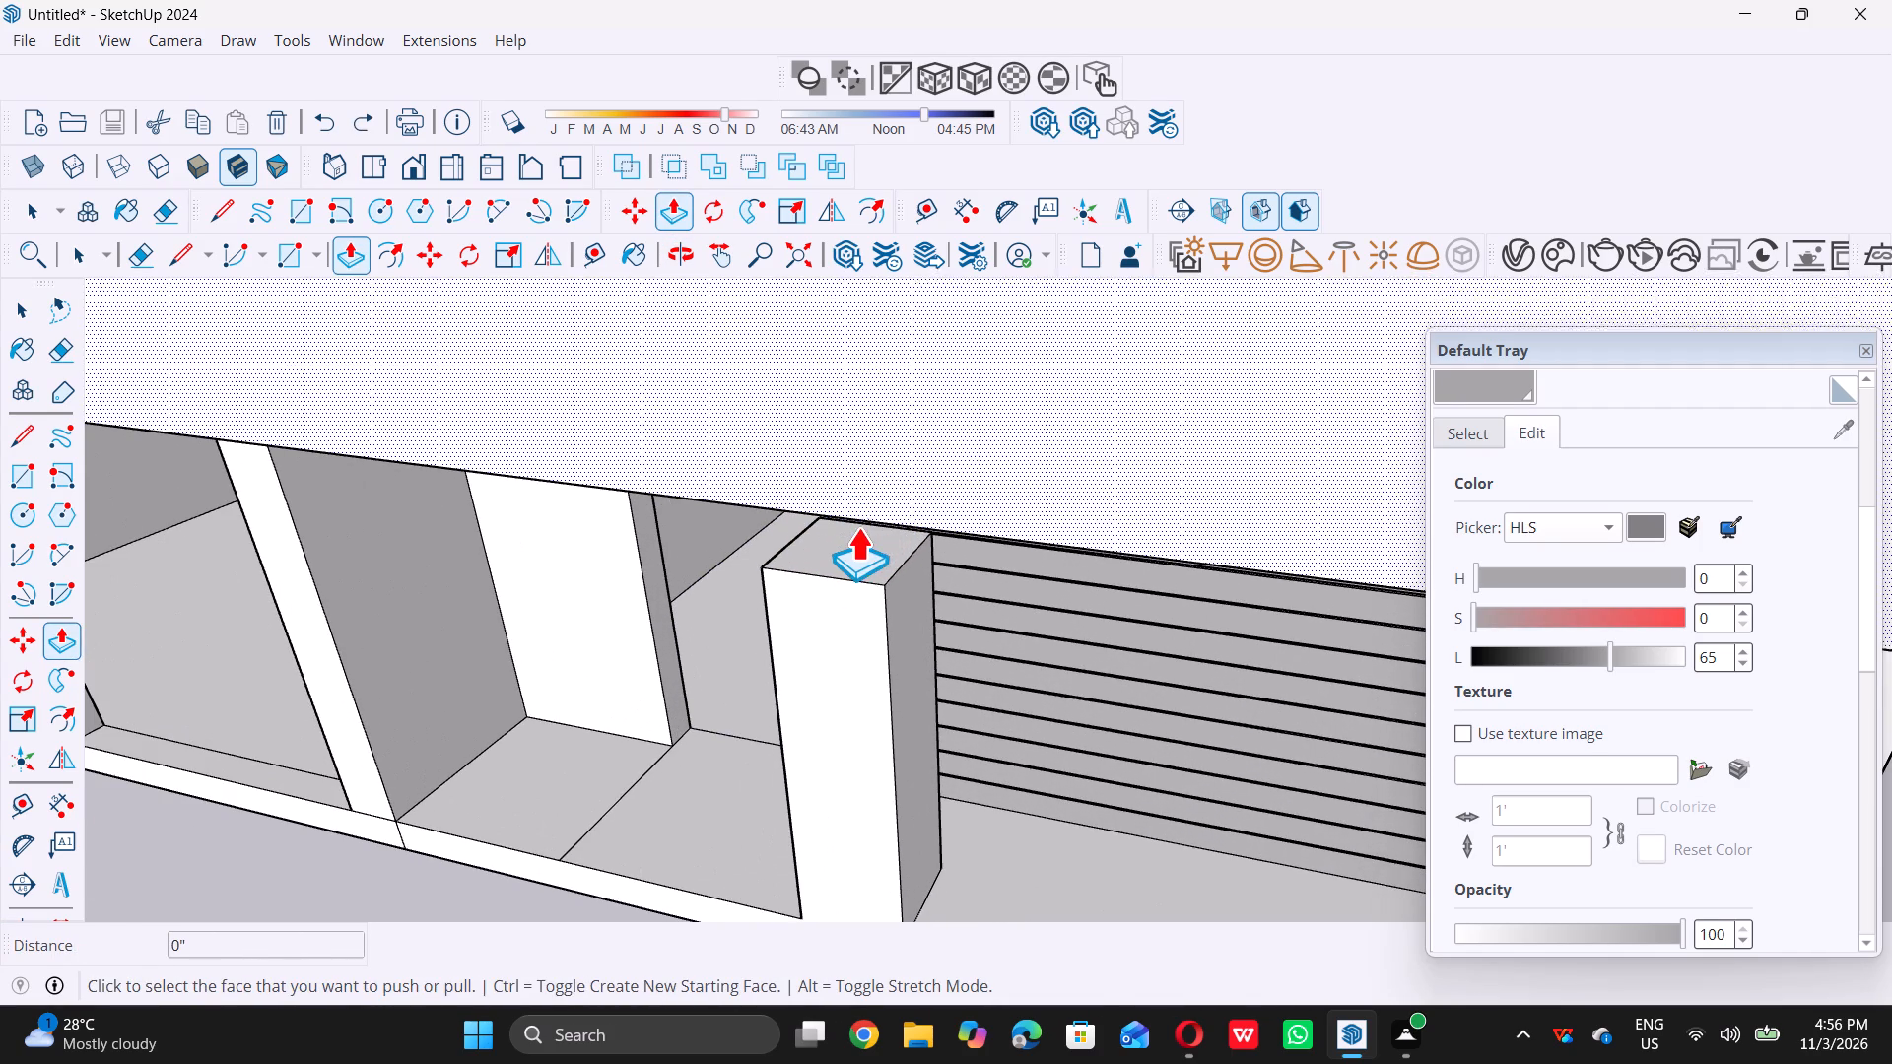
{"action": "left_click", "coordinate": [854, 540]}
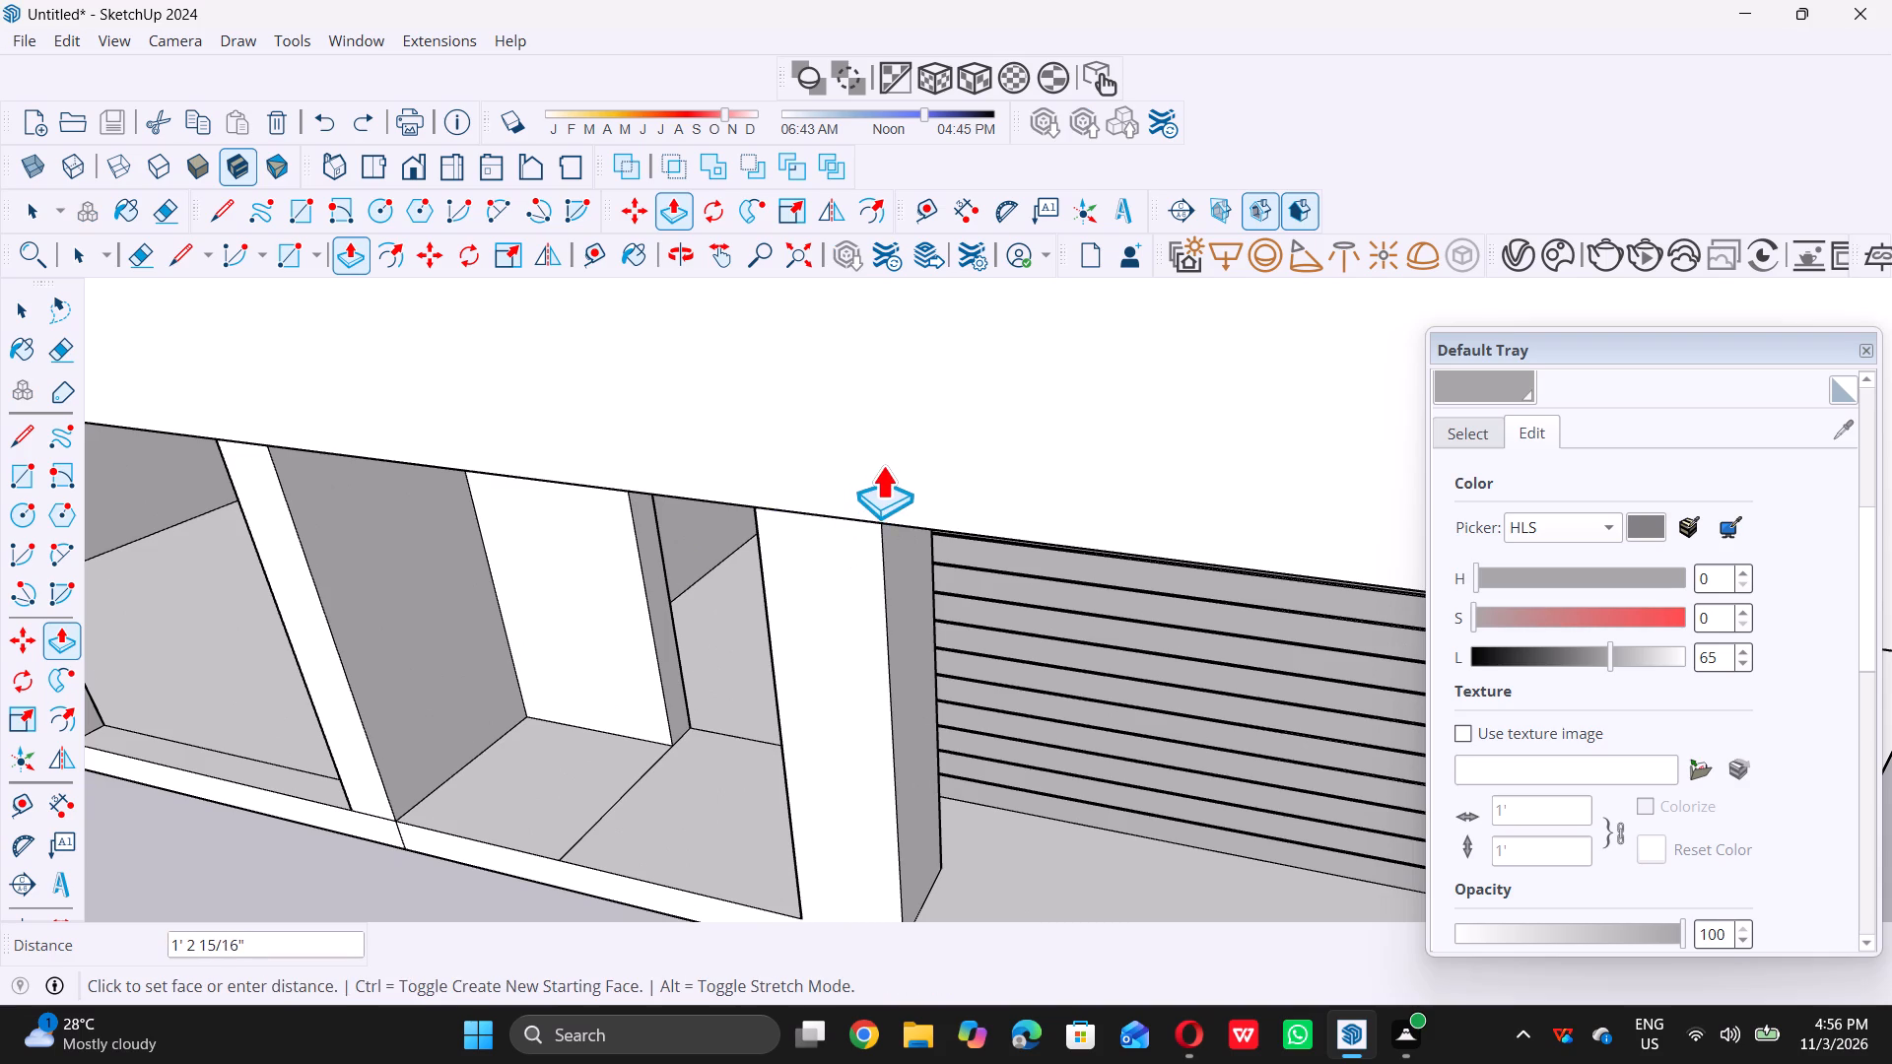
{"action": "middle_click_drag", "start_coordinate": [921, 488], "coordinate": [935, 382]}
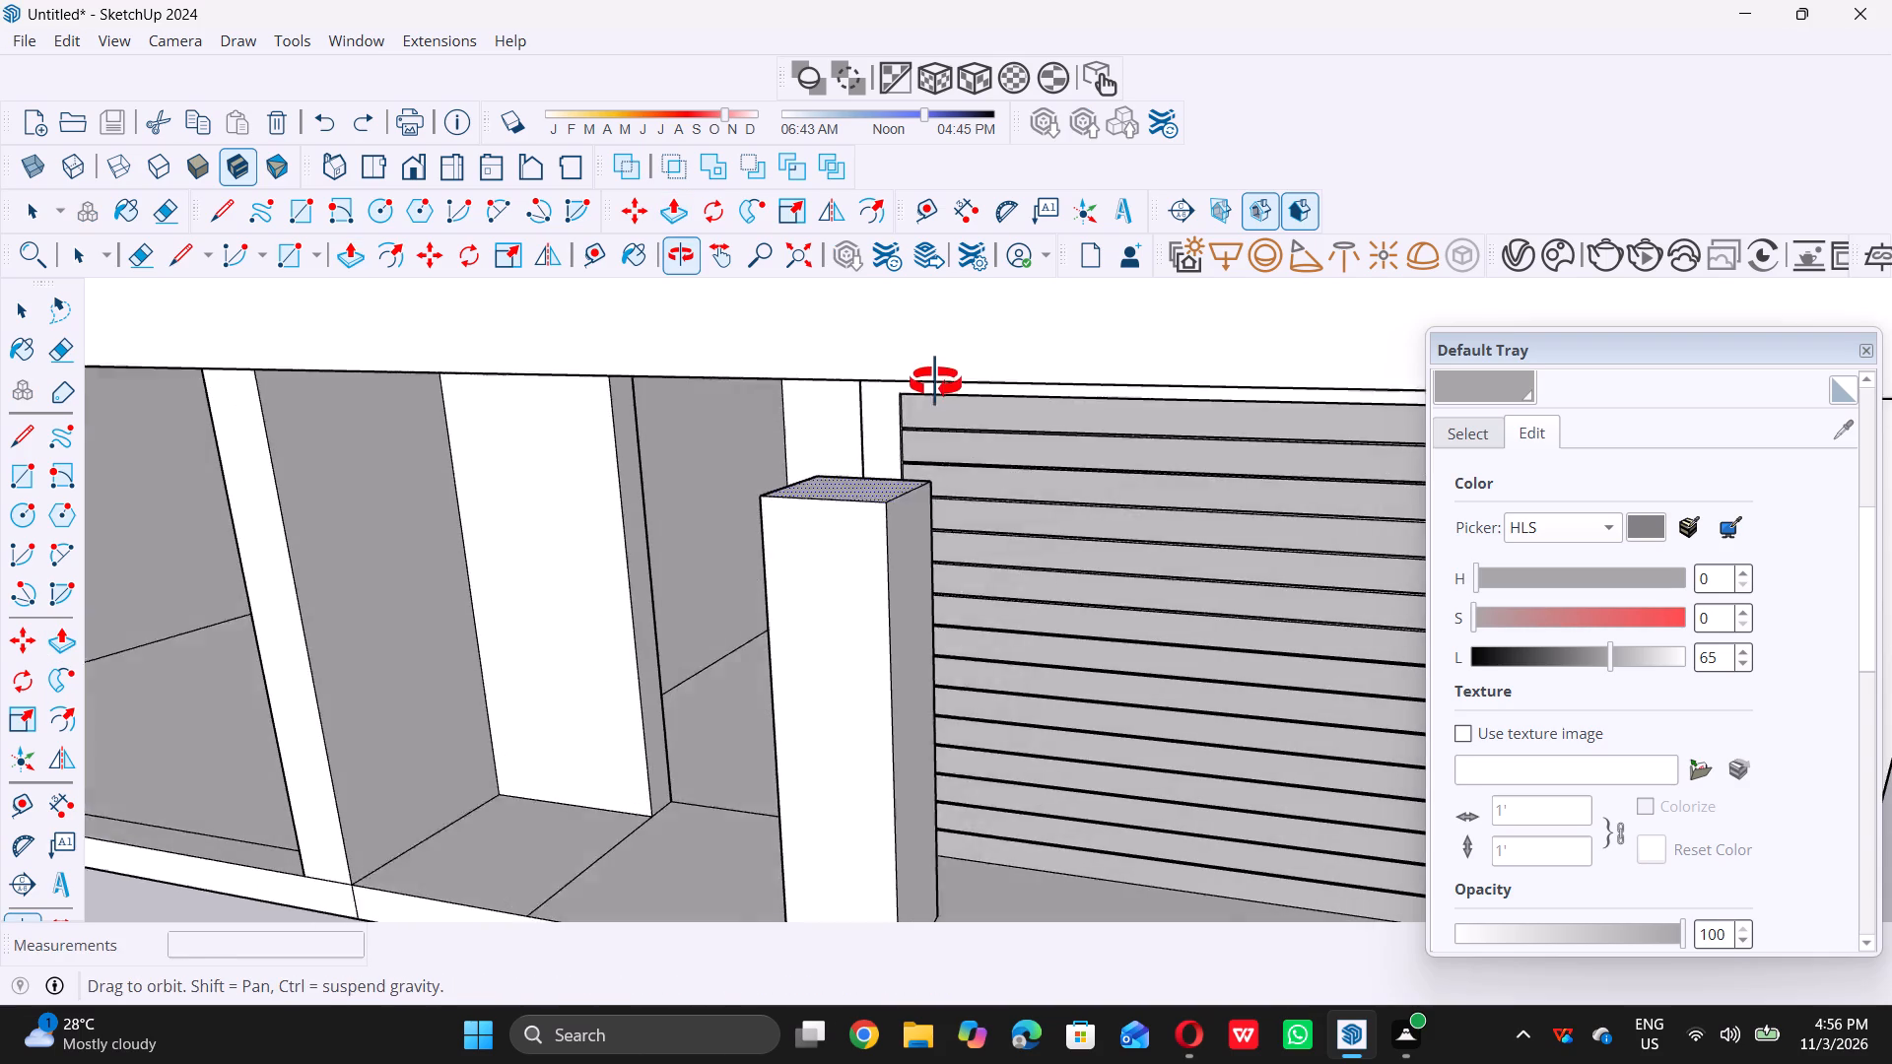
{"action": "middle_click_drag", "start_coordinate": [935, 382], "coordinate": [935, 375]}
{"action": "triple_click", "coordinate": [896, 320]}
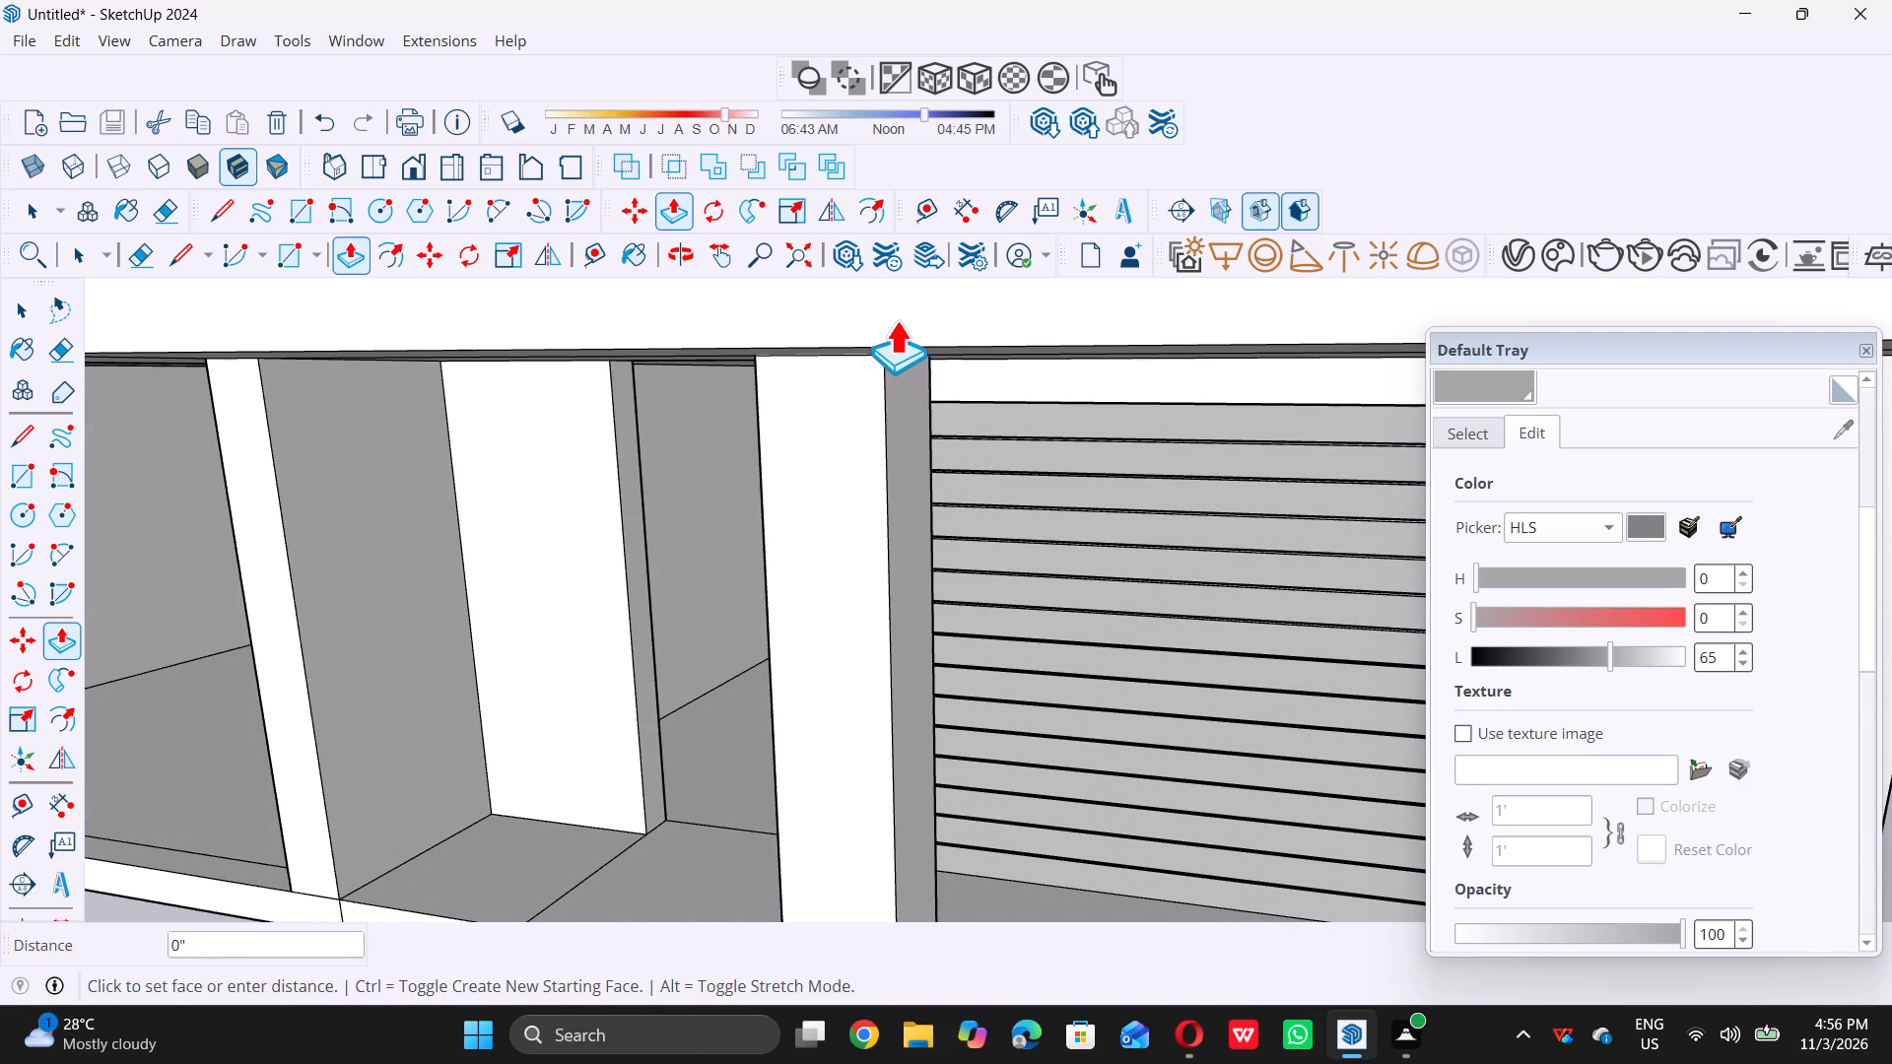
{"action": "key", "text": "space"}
Examine the column beside the louvred panel from above, below and the front in relation to the whole building.
{"action": "scroll", "coordinate": [899, 323], "scroll_direction": "down", "scroll_amount": 13}
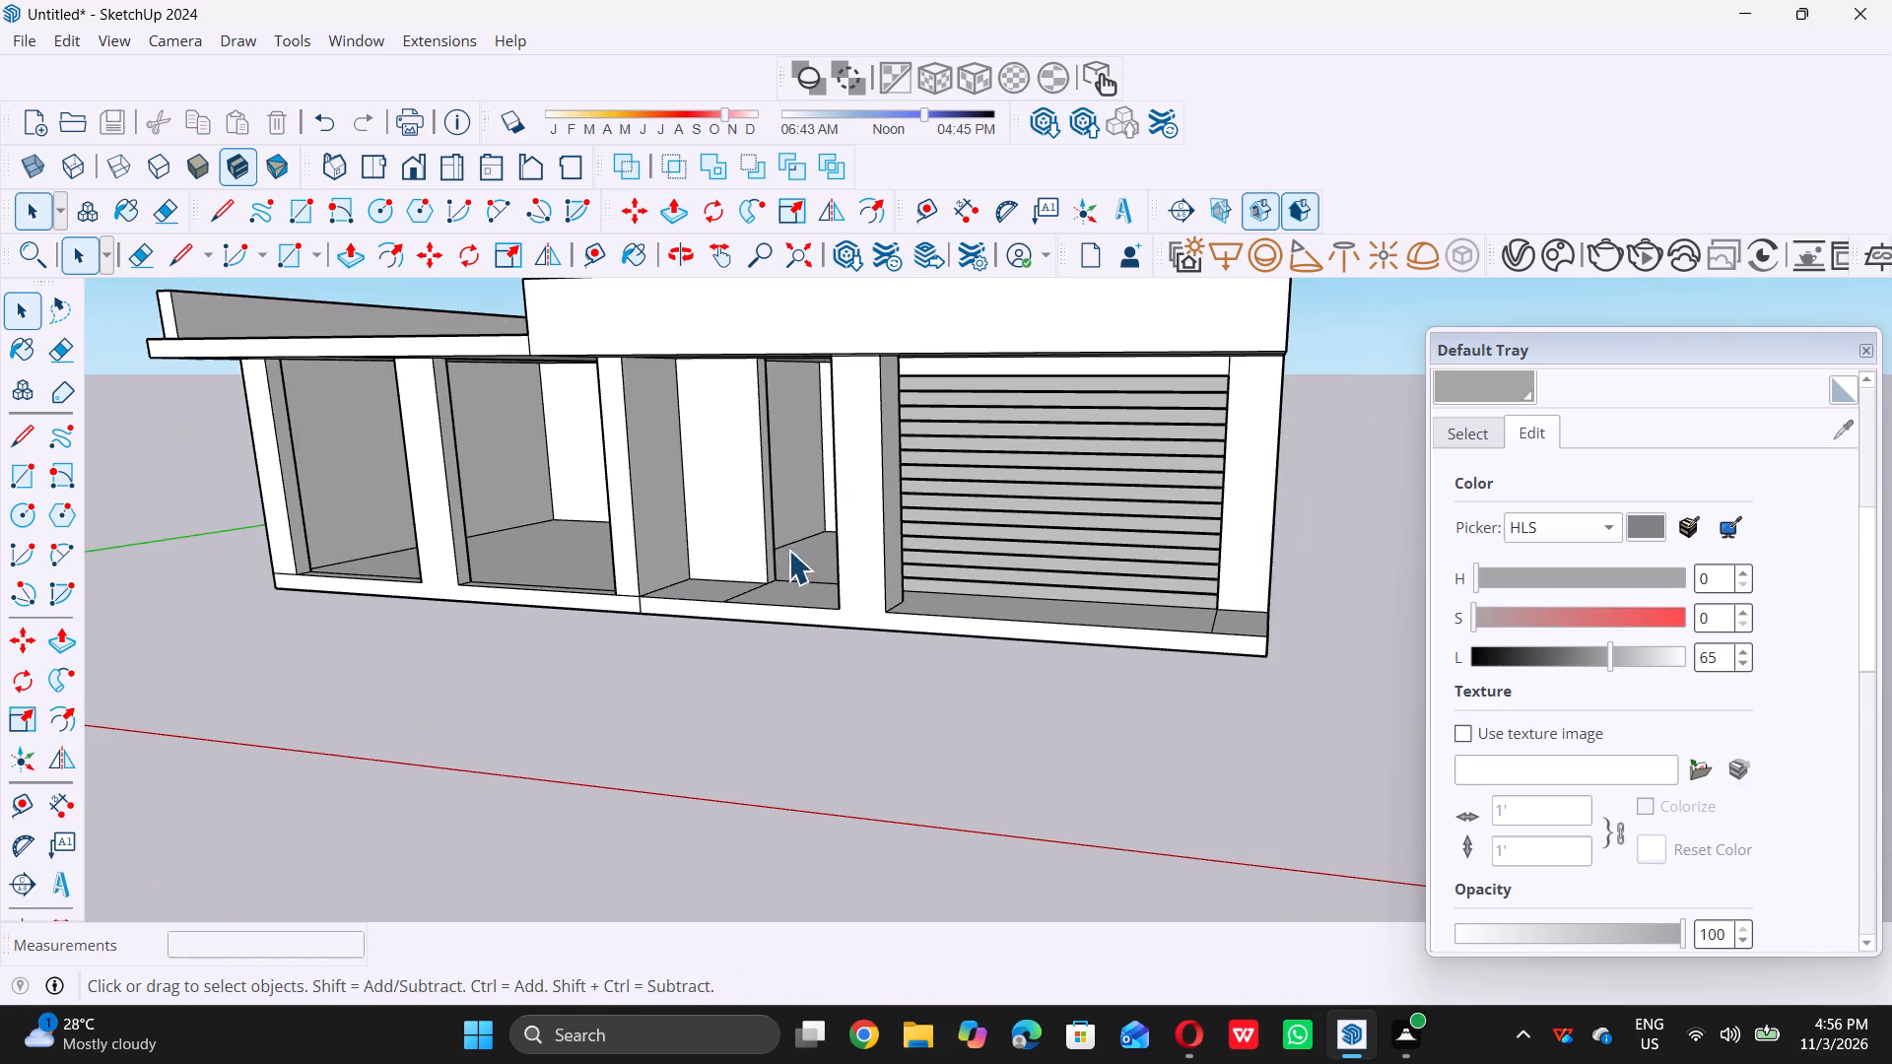
{"action": "middle_click_drag", "start_coordinate": [784, 537], "coordinate": [804, 372]}
{"action": "middle_click_drag", "start_coordinate": [804, 371], "coordinate": [751, 594]}
{"action": "scroll", "coordinate": [751, 595], "scroll_direction": "down", "scroll_amount": 4}
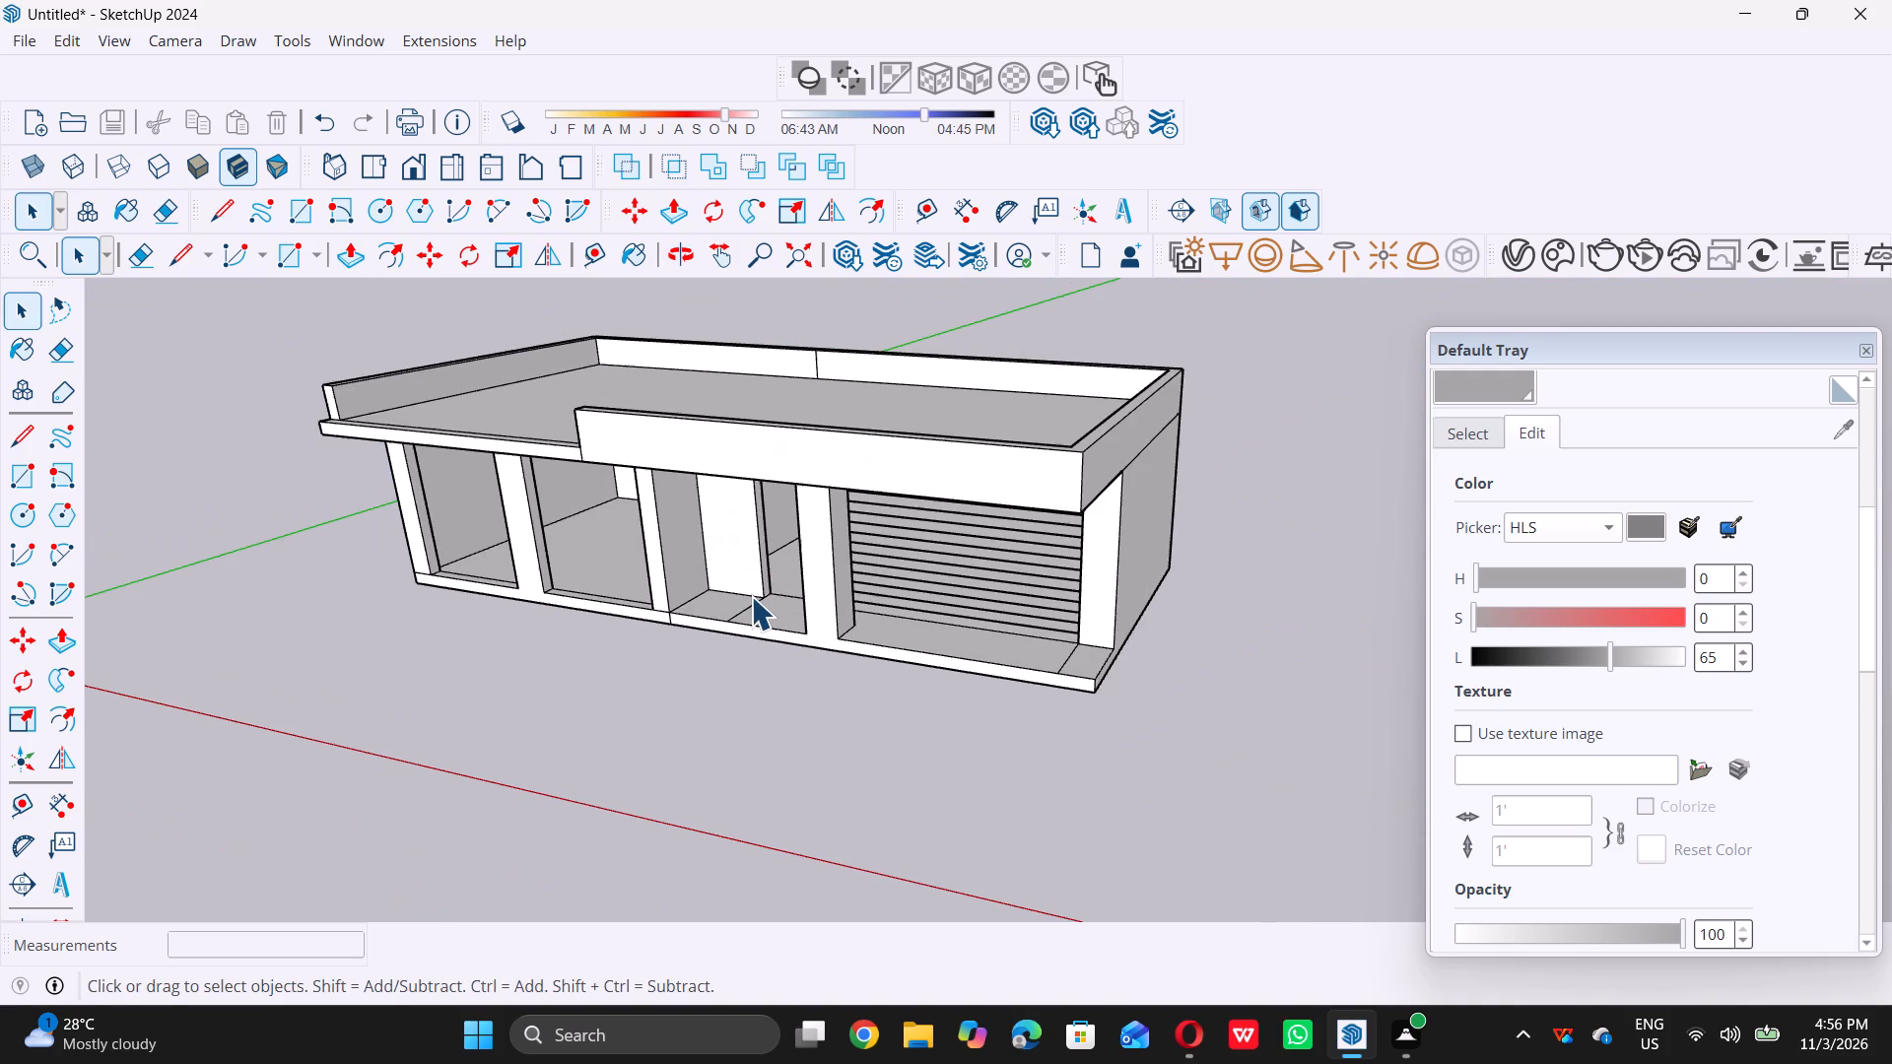
{"action": "scroll", "coordinate": [751, 596], "scroll_direction": "down", "scroll_amount": 3}
{"action": "scroll", "coordinate": [772, 674], "scroll_direction": "down", "scroll_amount": 5}
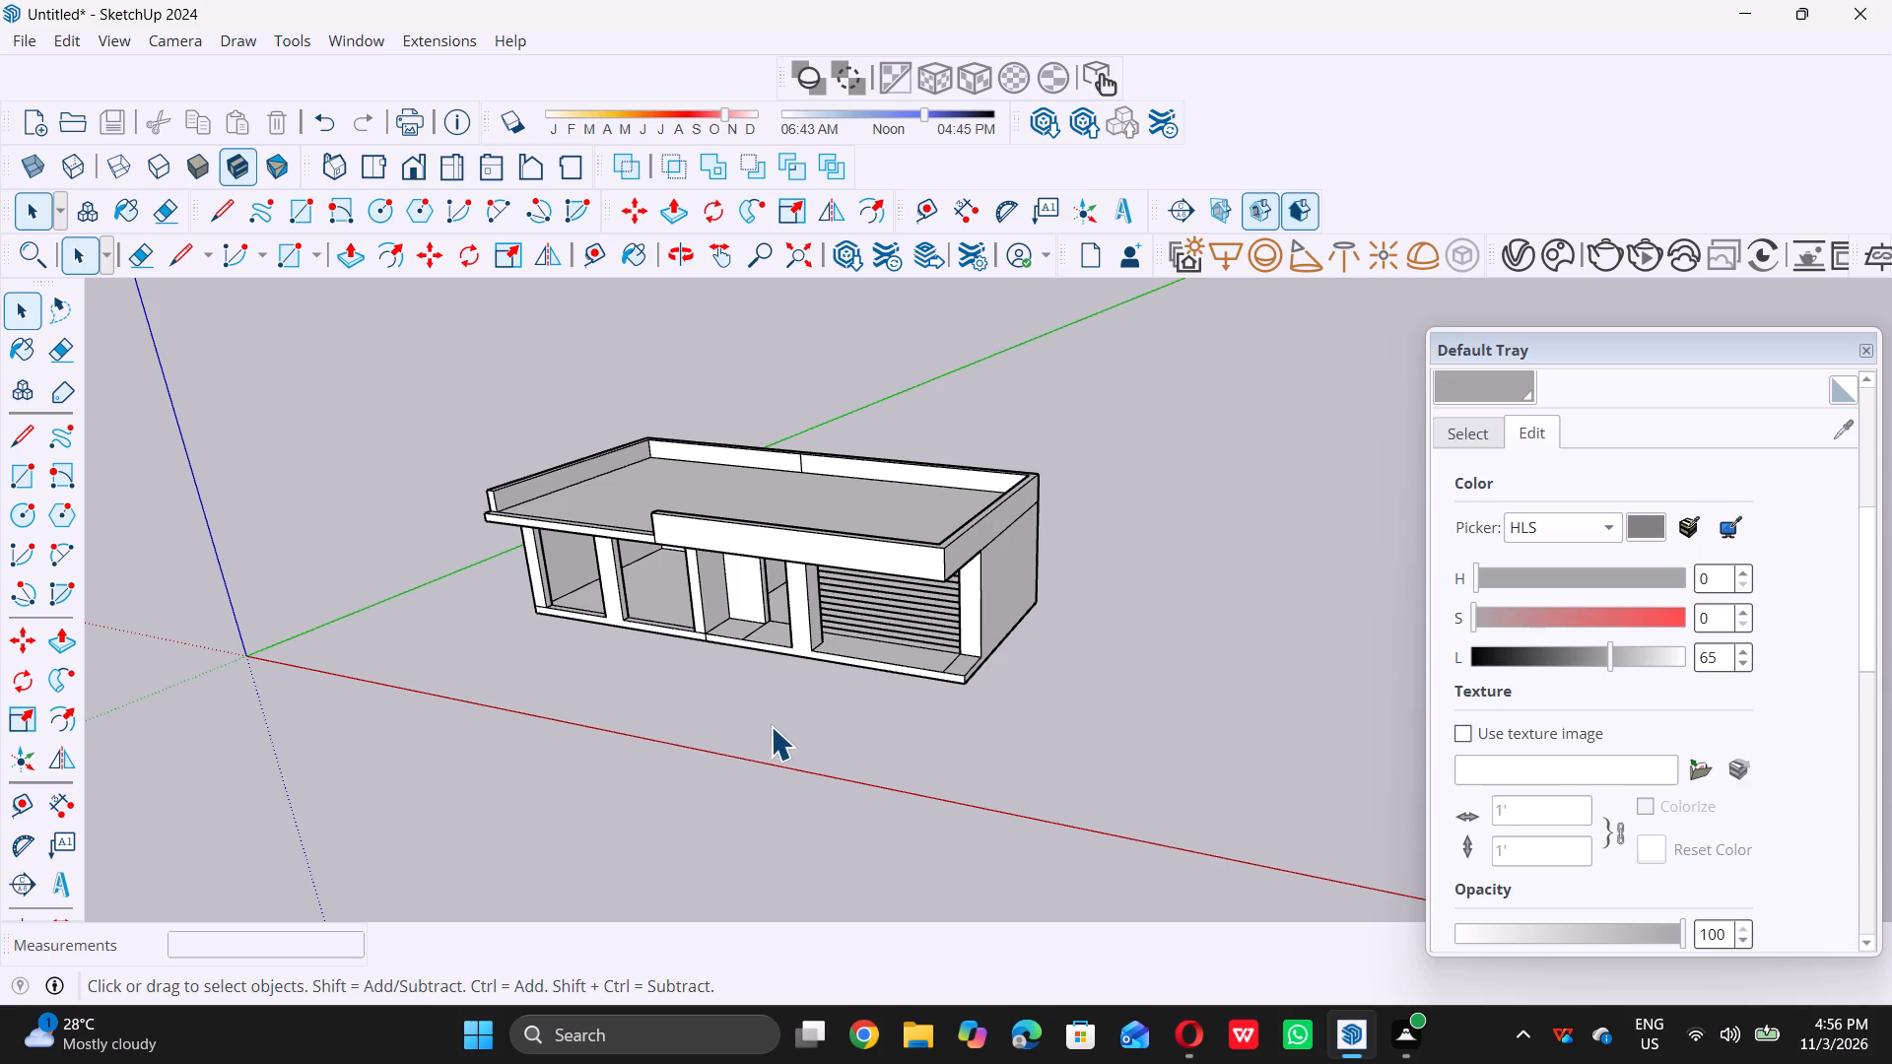
{"action": "scroll", "coordinate": [771, 726], "scroll_direction": "down", "scroll_amount": 6}
{"action": "middle_click_drag", "start_coordinate": [770, 738], "coordinate": [861, 665]}
{"action": "middle_click", "coordinate": [840, 719]}
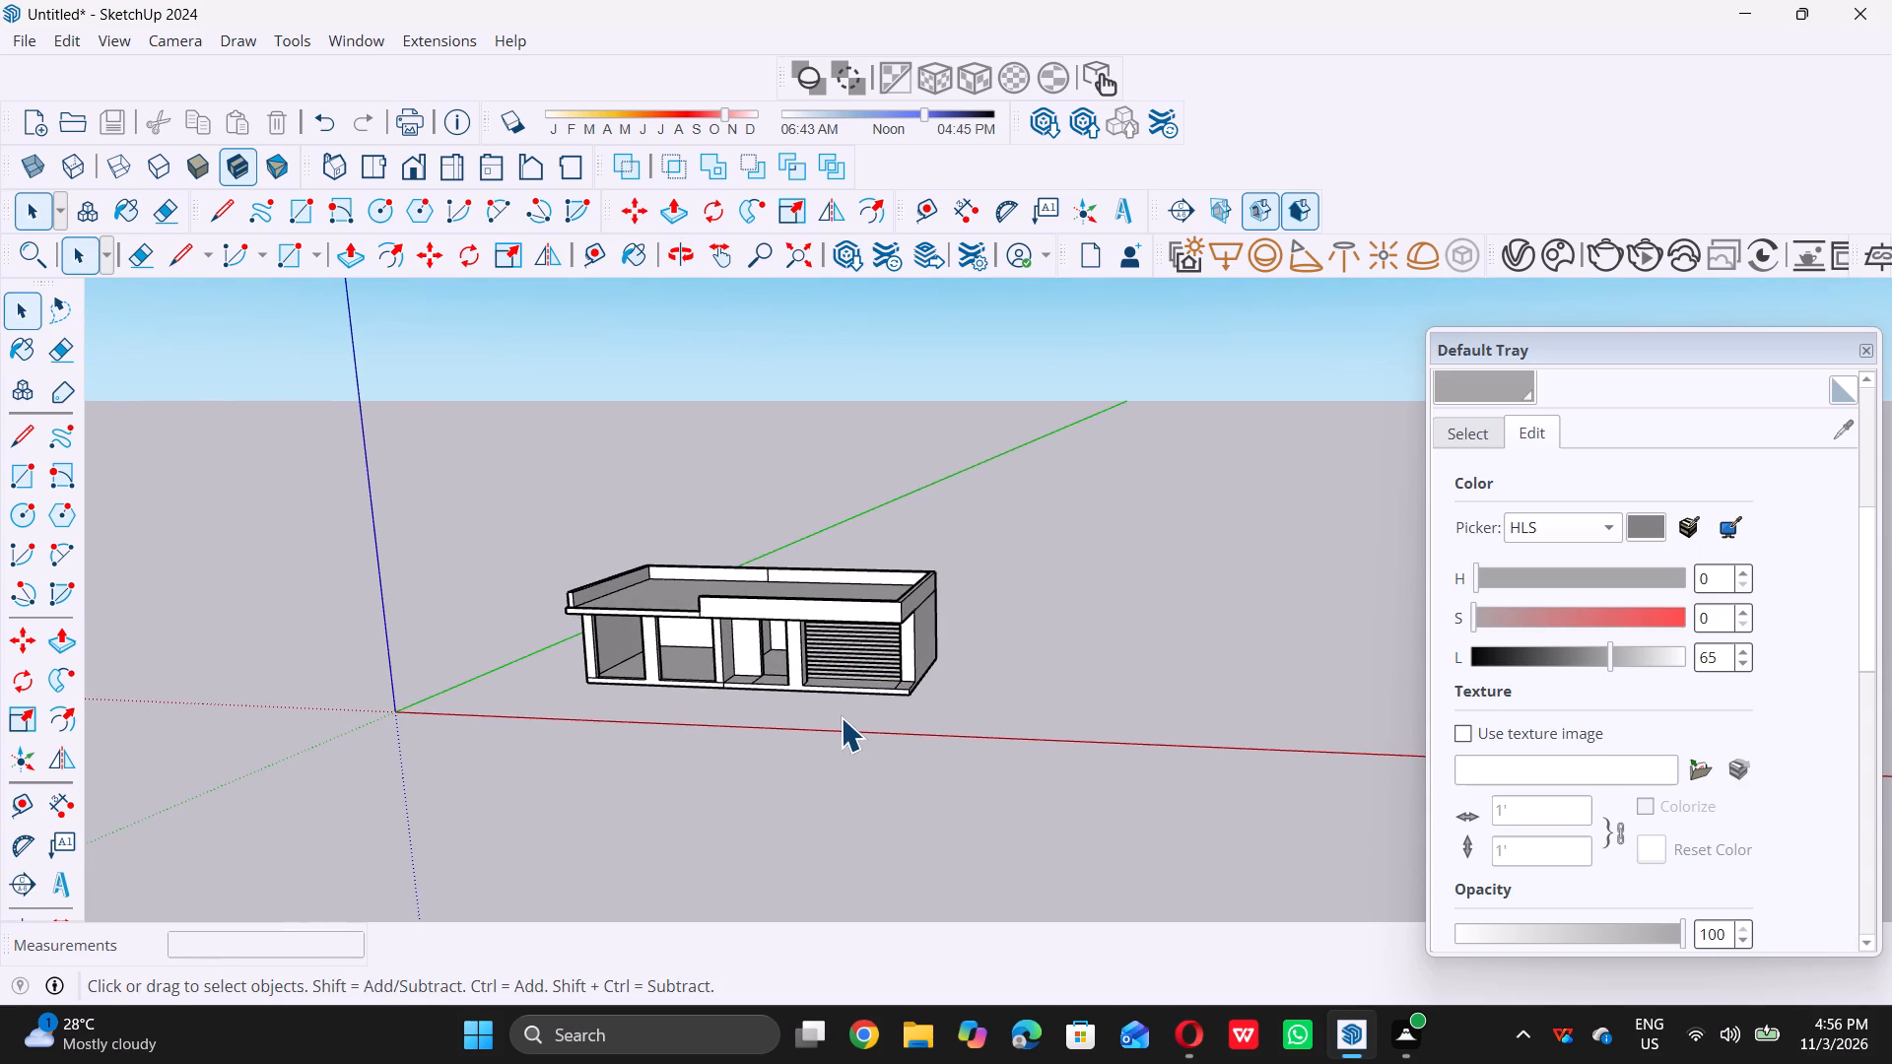
{"action": "middle_click_drag", "start_coordinate": [721, 675], "coordinate": [820, 414]}
{"action": "scroll", "coordinate": [804, 532], "scroll_direction": "up", "scroll_amount": 11}
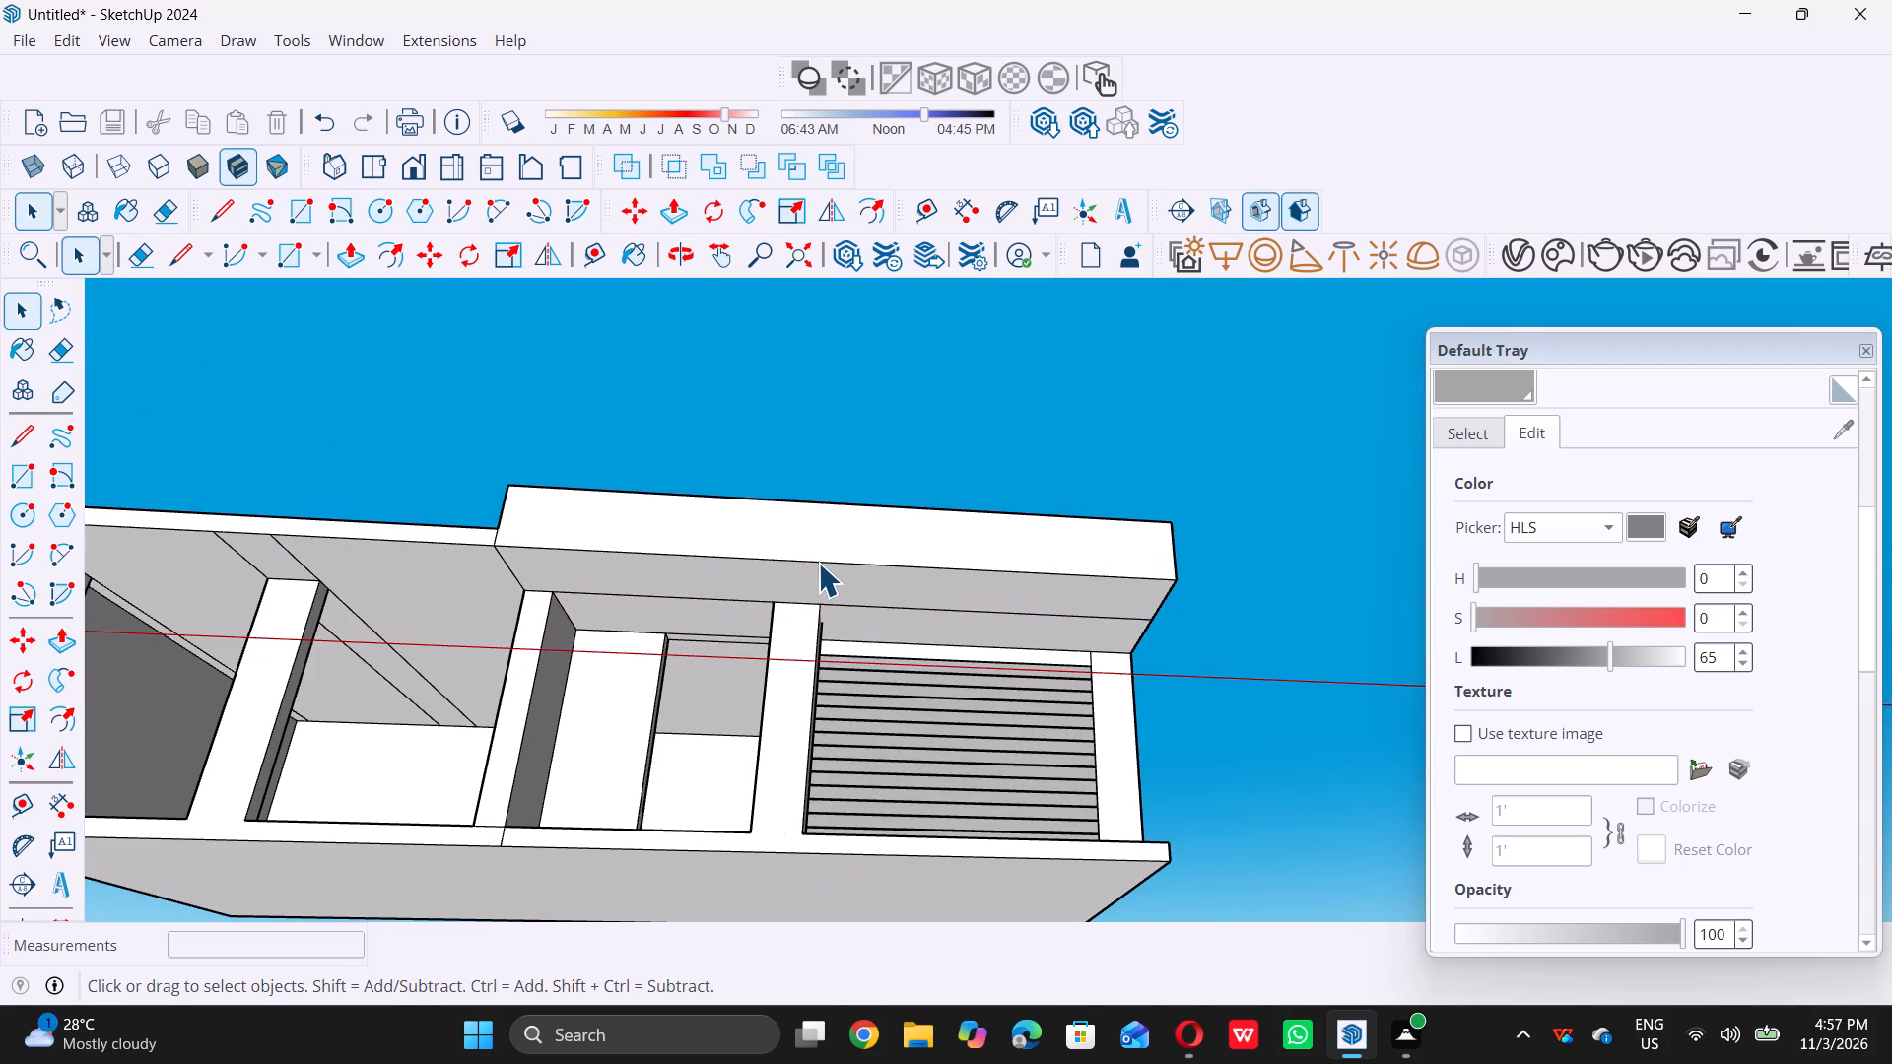
{"action": "middle_click_drag", "start_coordinate": [814, 563], "coordinate": [683, 828]}
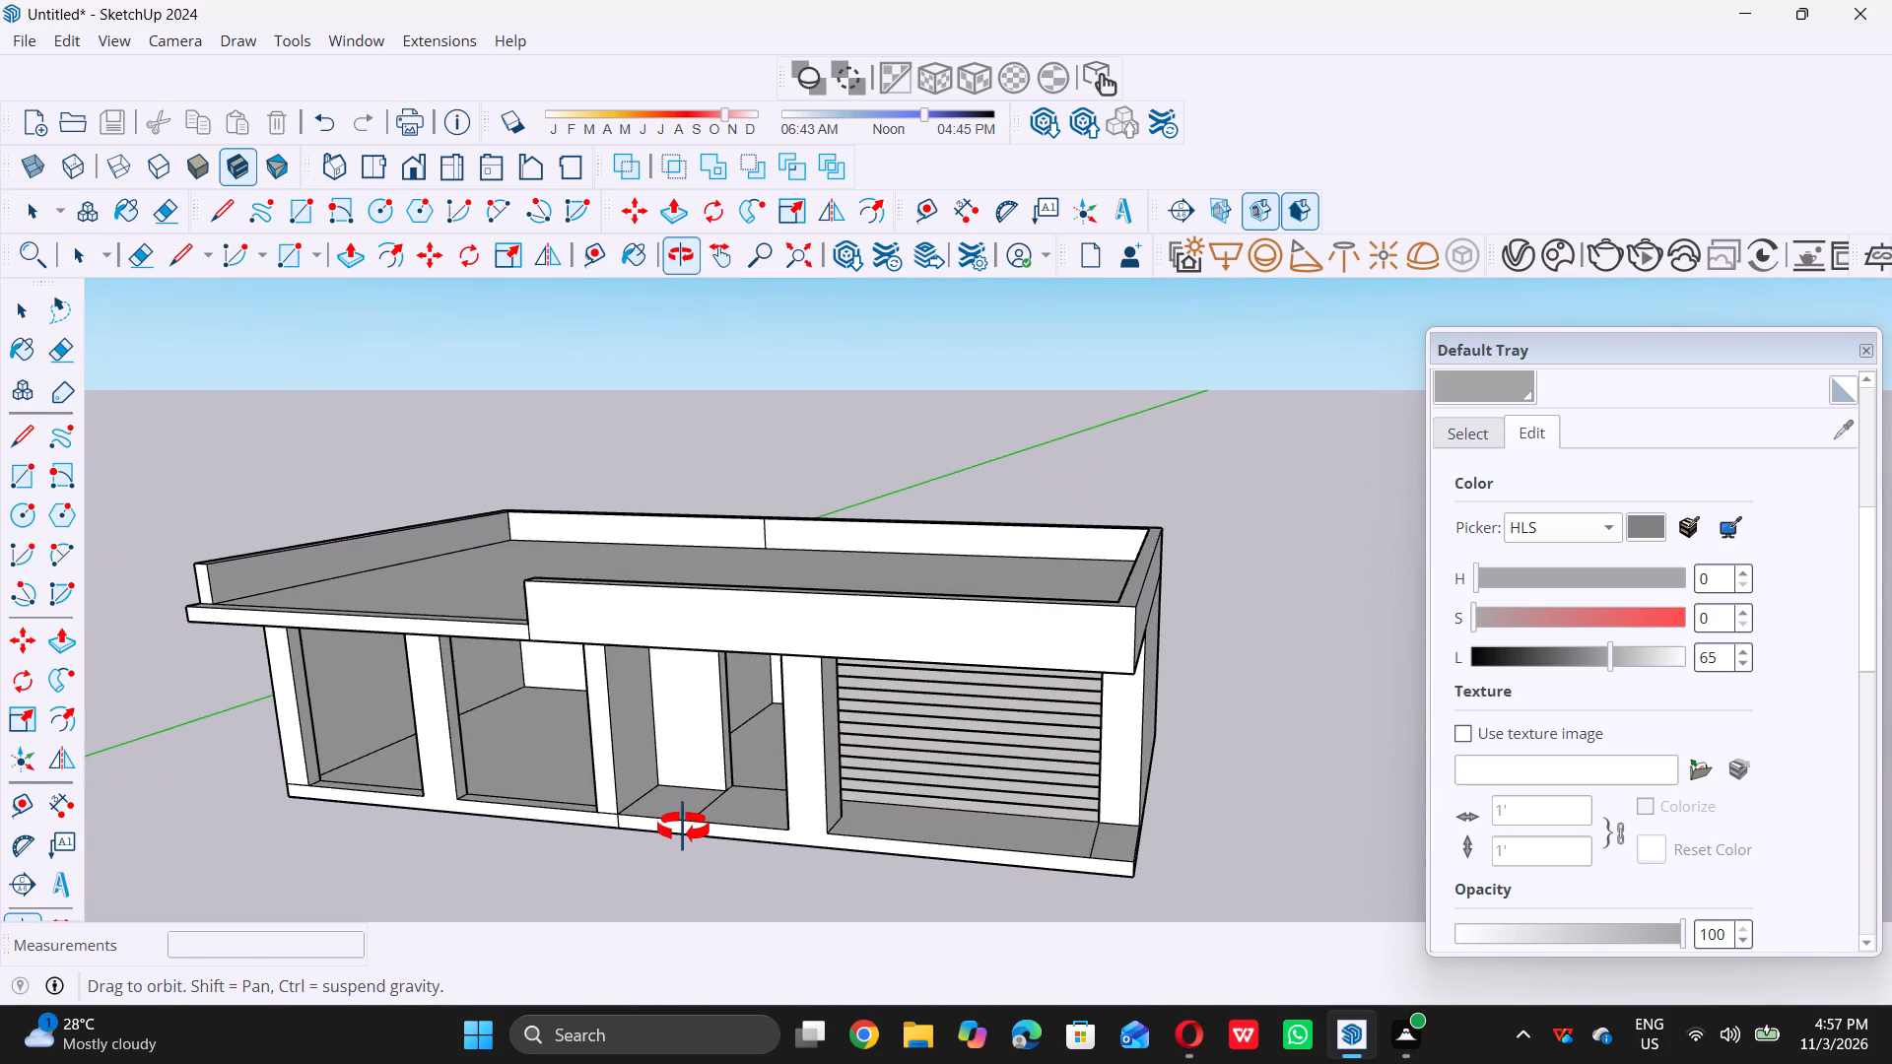
{"action": "middle_click_drag", "start_coordinate": [683, 828], "coordinate": [648, 823]}
{"action": "scroll", "coordinate": [814, 801], "scroll_direction": "up", "scroll_amount": 5}
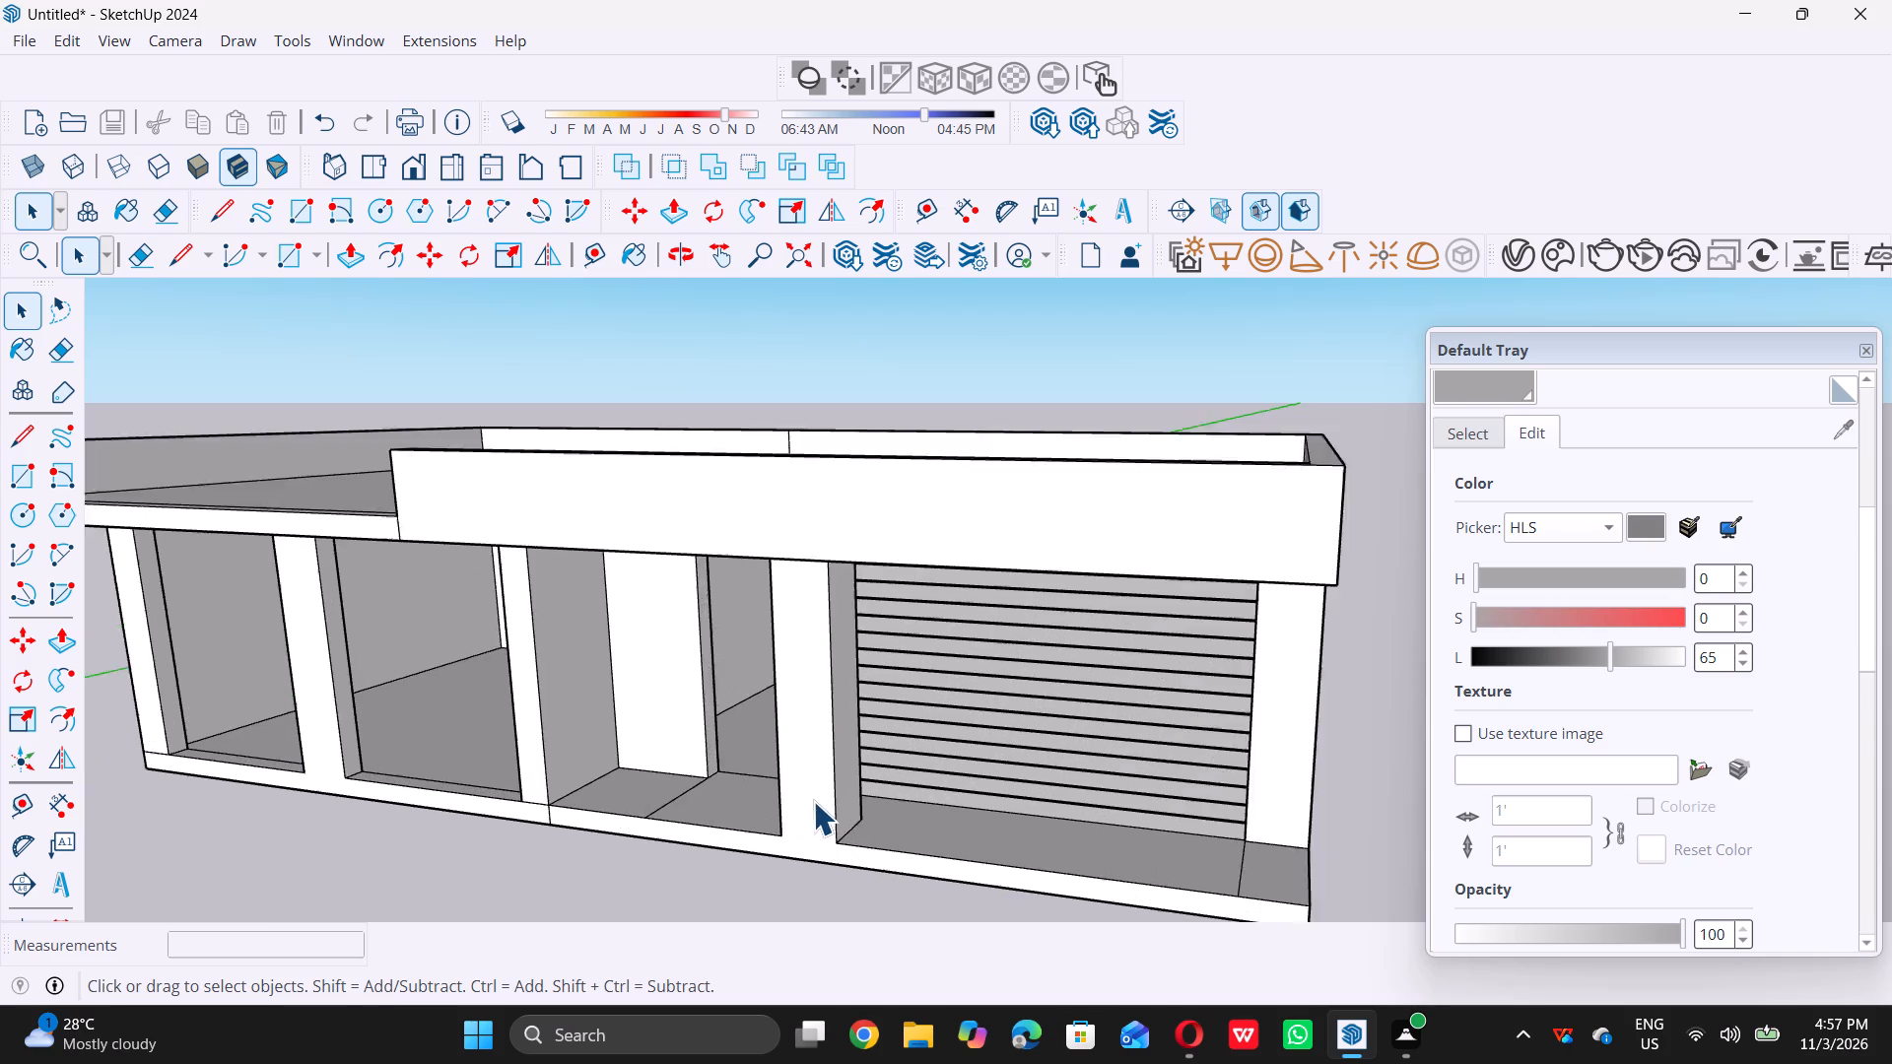
{"action": "middle_click_drag", "start_coordinate": [818, 820], "coordinate": [713, 734]}
{"action": "scroll", "coordinate": [660, 787], "scroll_direction": "up", "scroll_amount": 1}
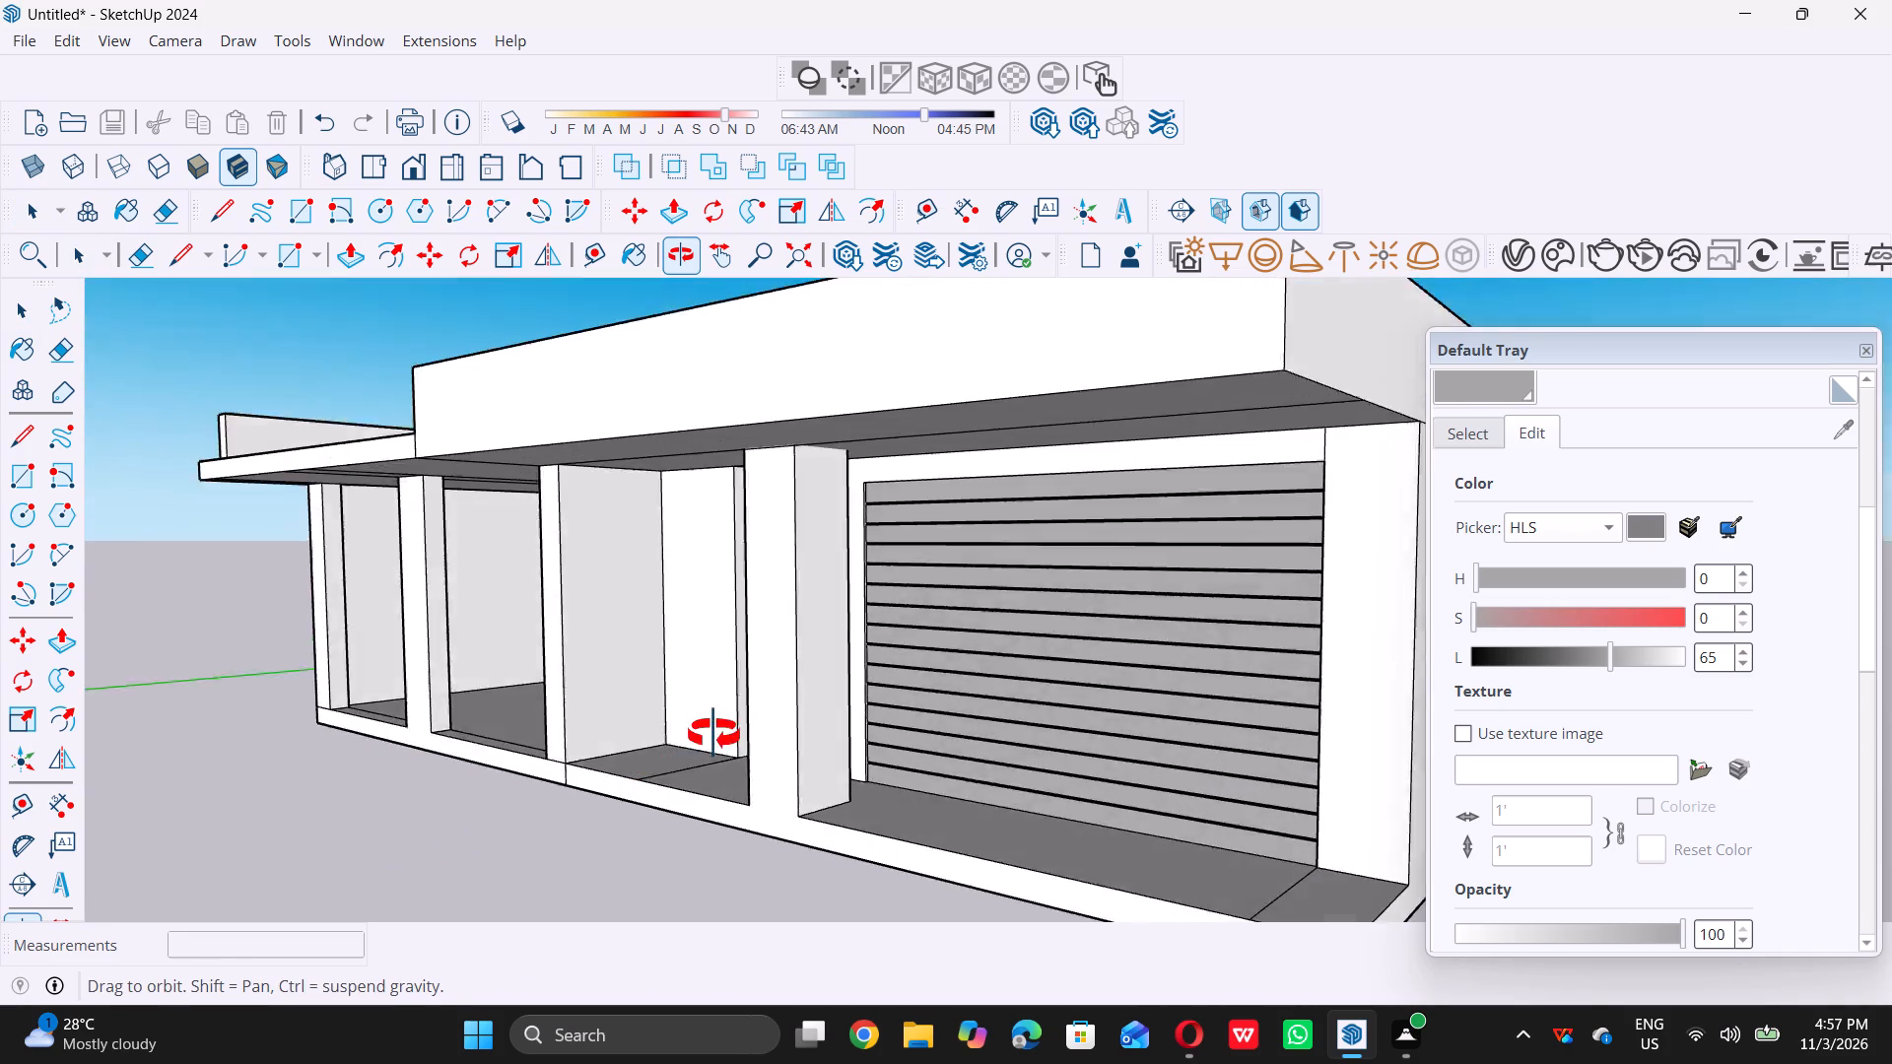
{"action": "middle_click_drag", "start_coordinate": [713, 734], "coordinate": [725, 721]}
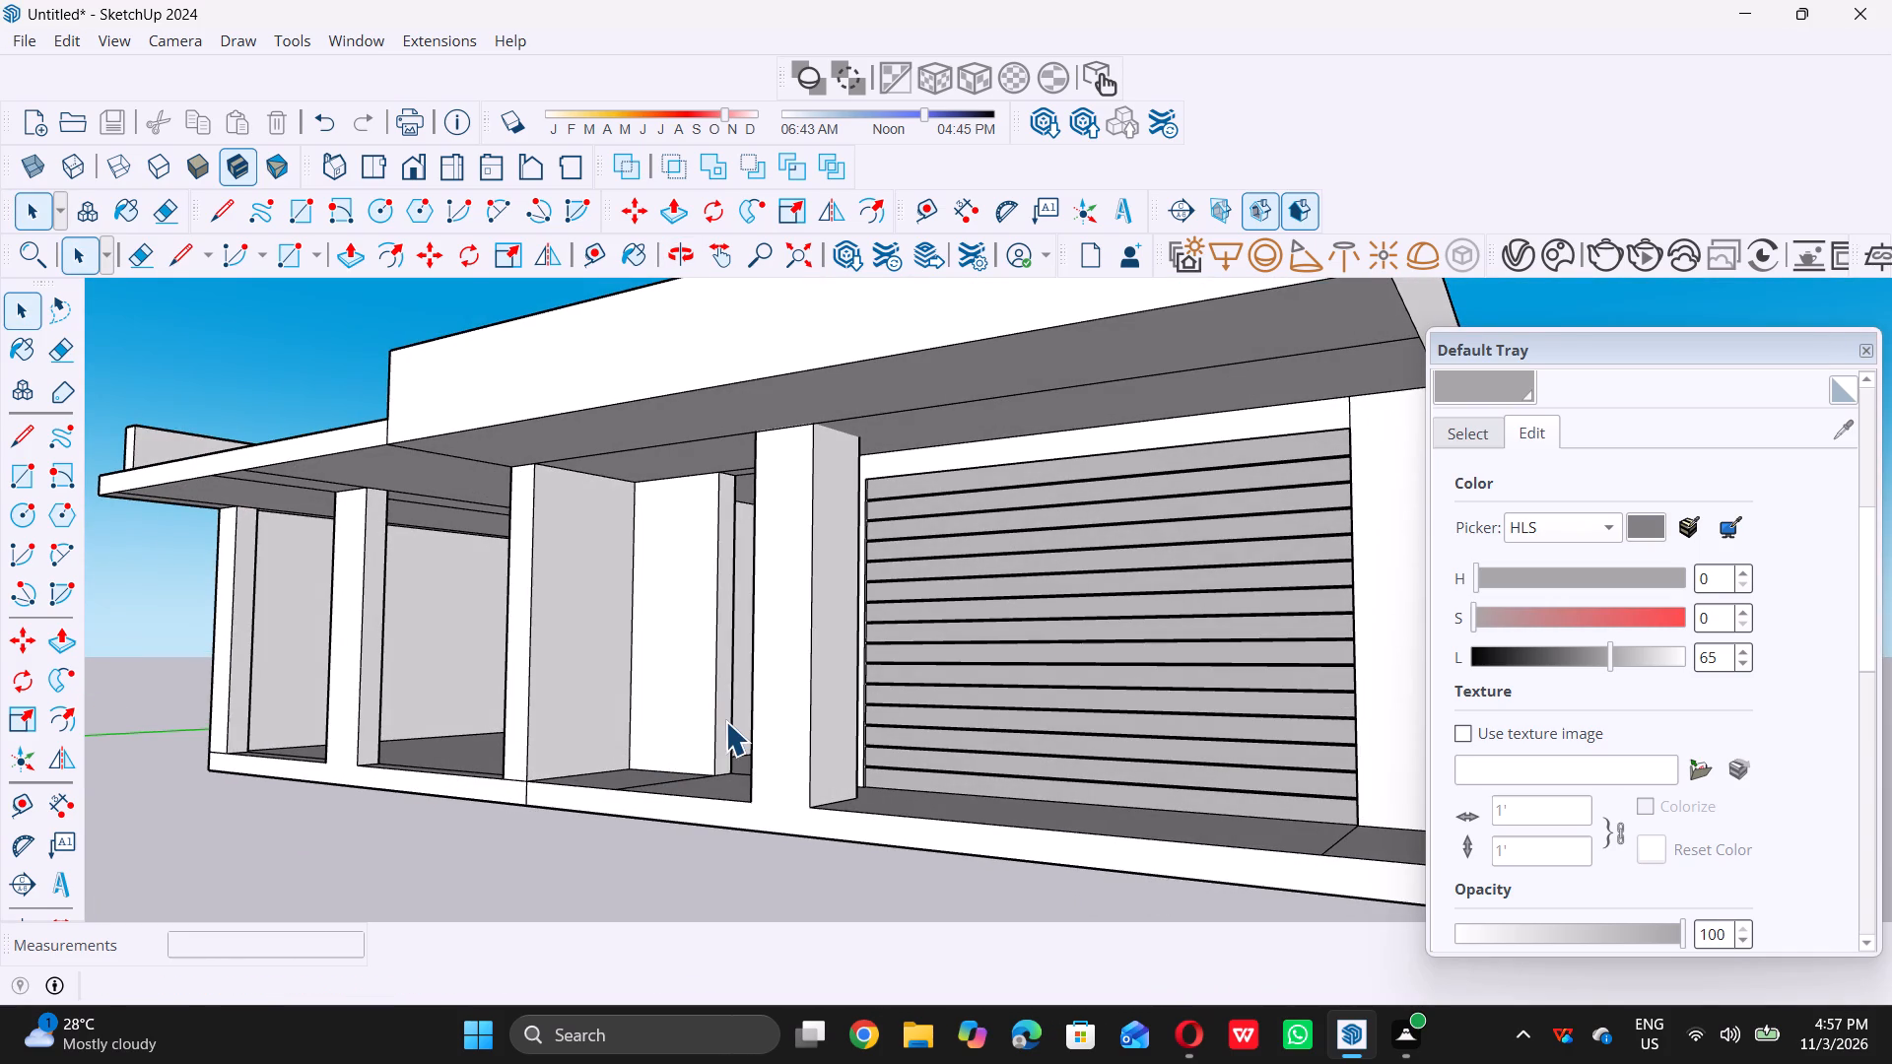
Undo the column, the platform line erasures and the 2' square, going back to the two lines running from the louvre post.
{"action": "key", "text": "ctrl+z"}
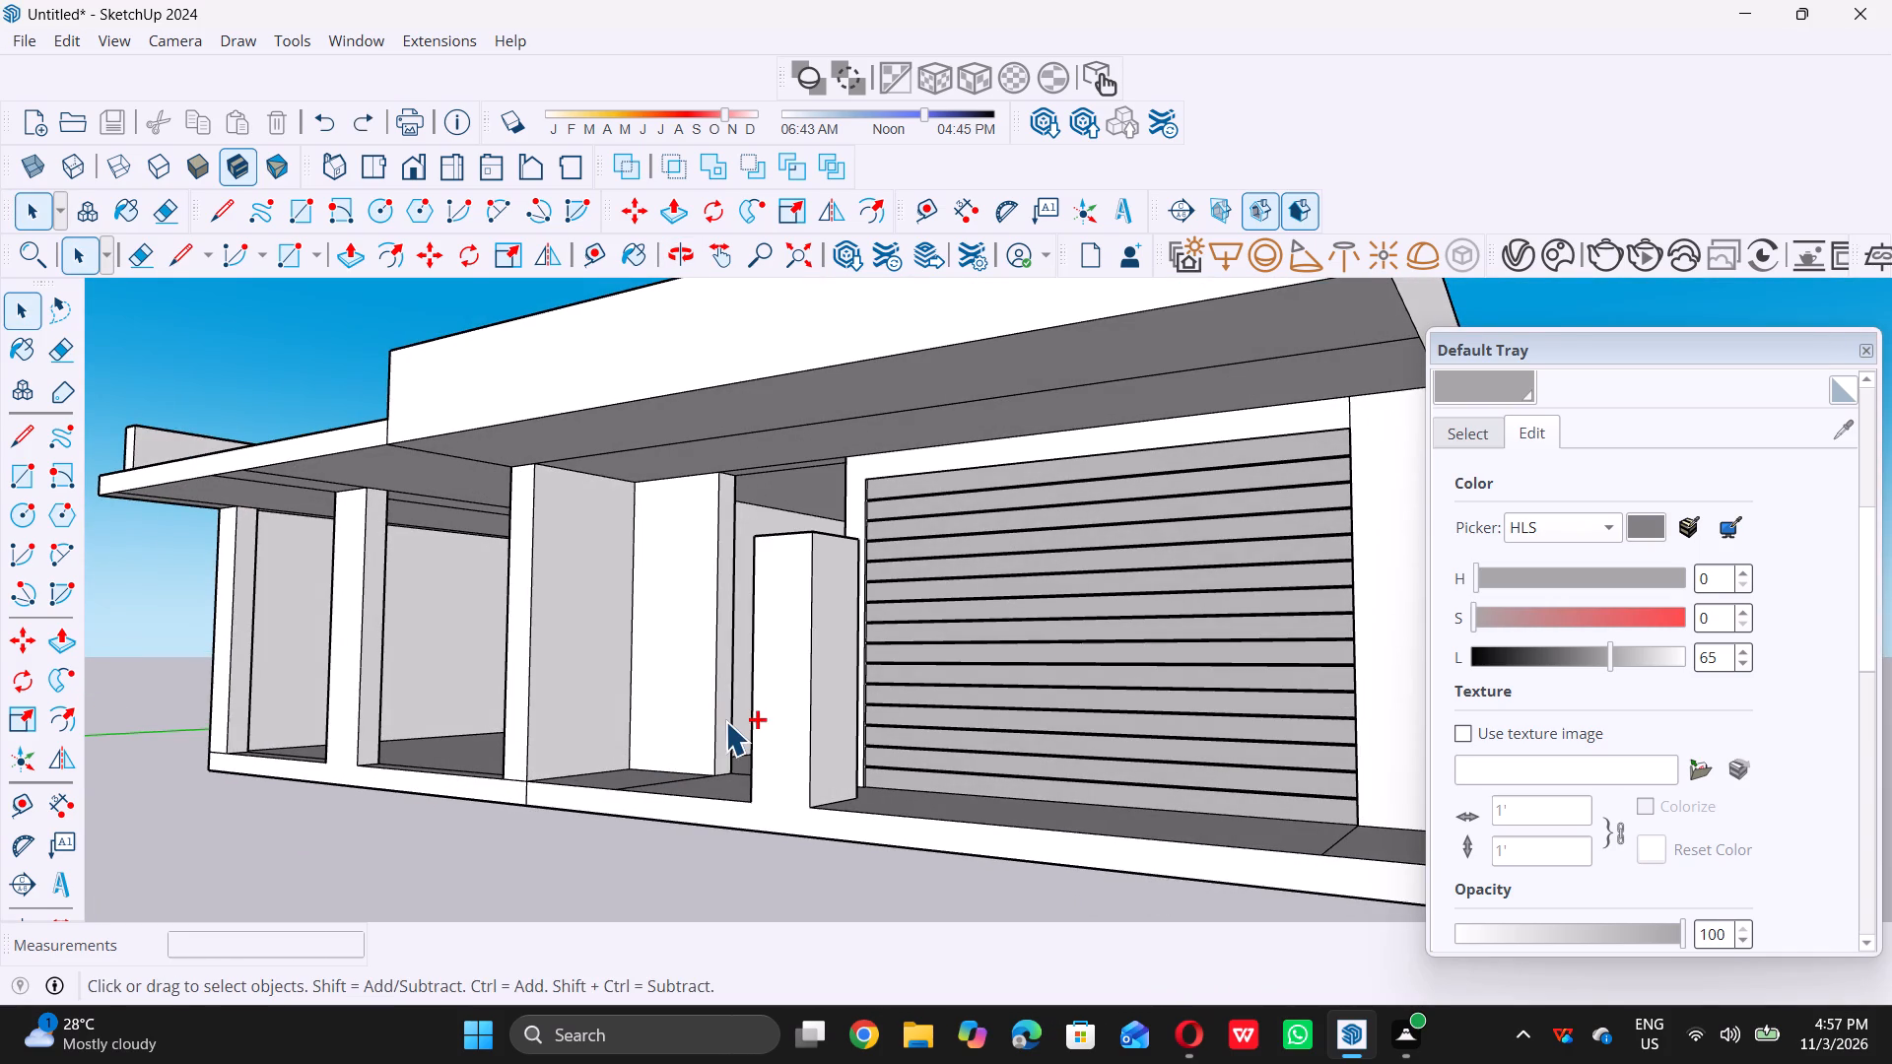
{"action": "key", "text": "ctrl+z"}
{"action": "key", "text": "ctrl+z"}
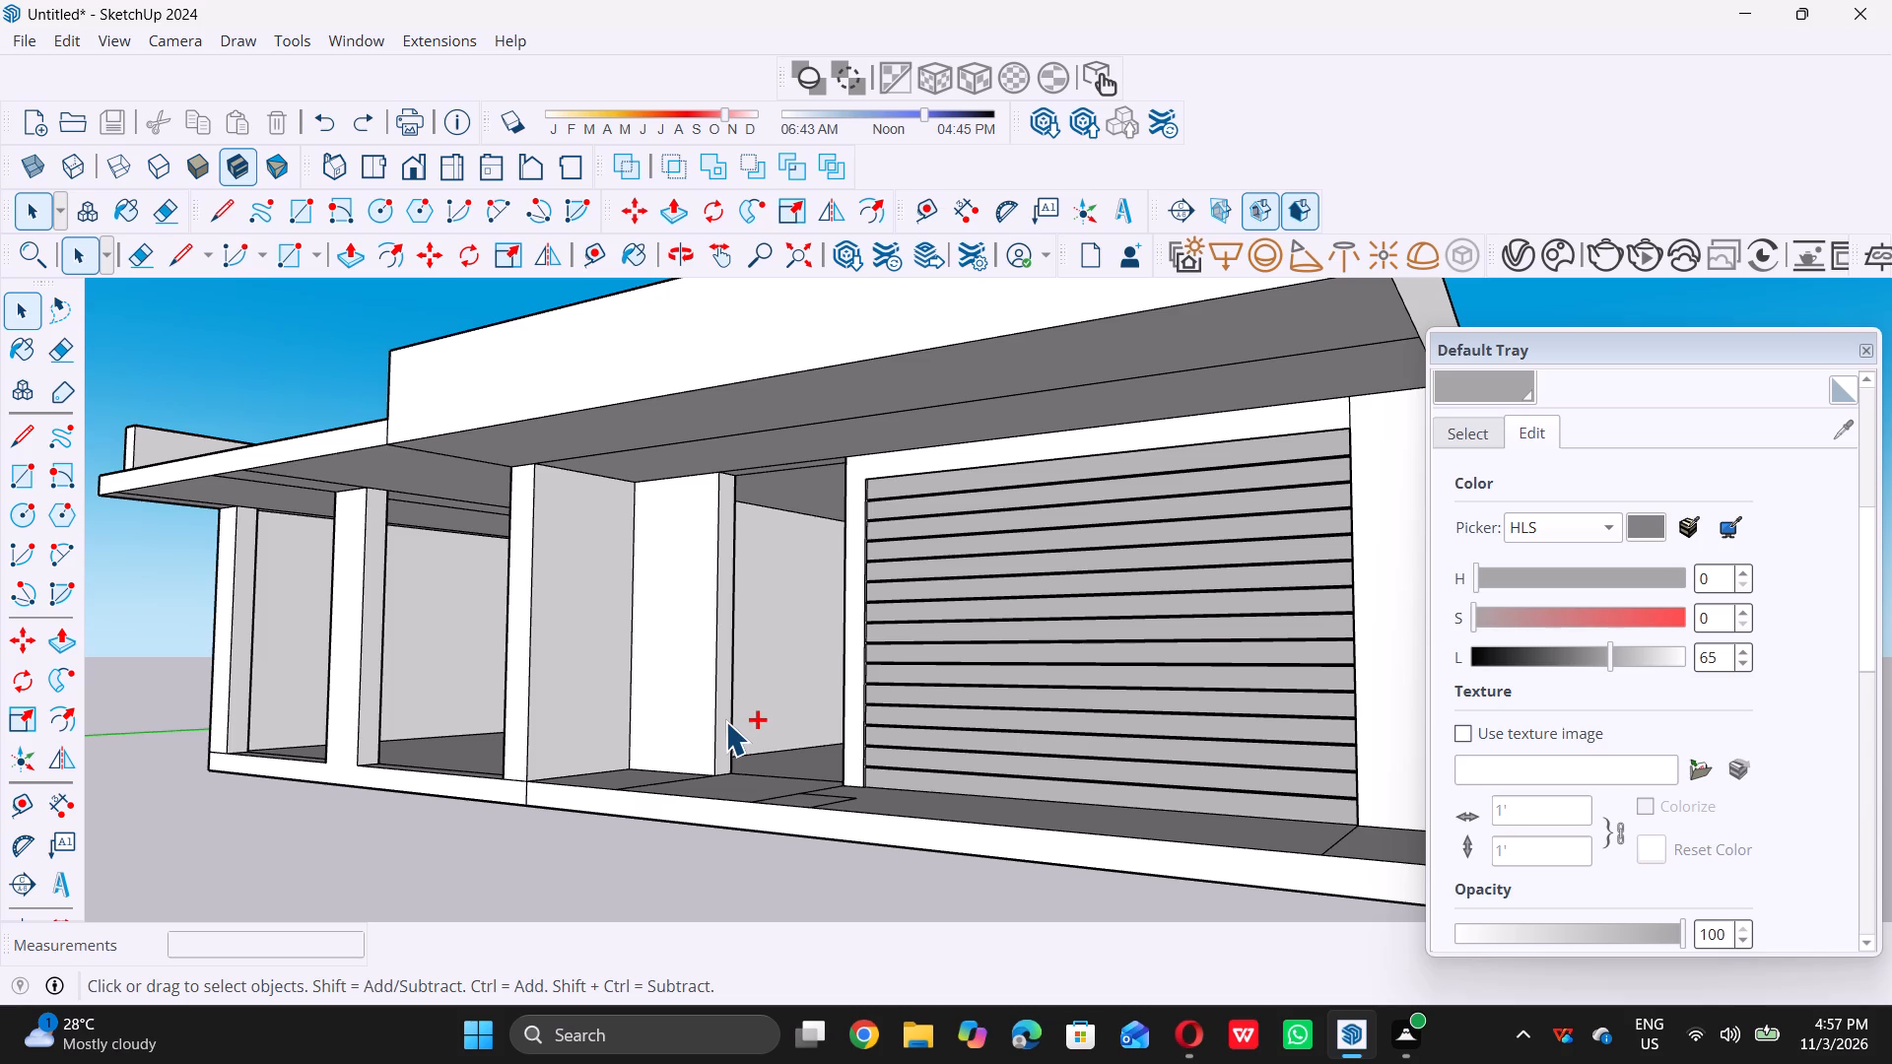
{"action": "key", "text": "ctrl+z"}
{"action": "key", "text": "ctrl+z"}
{"action": "key", "text": "ctrl+z"}
Push/Pull the front face of the platform section before the doorway and louvred panel outward by 4'.
{"action": "scroll", "coordinate": [725, 721], "scroll_direction": "down", "scroll_amount": 10}
{"action": "middle_click_drag", "start_coordinate": [743, 727], "coordinate": [741, 814]}
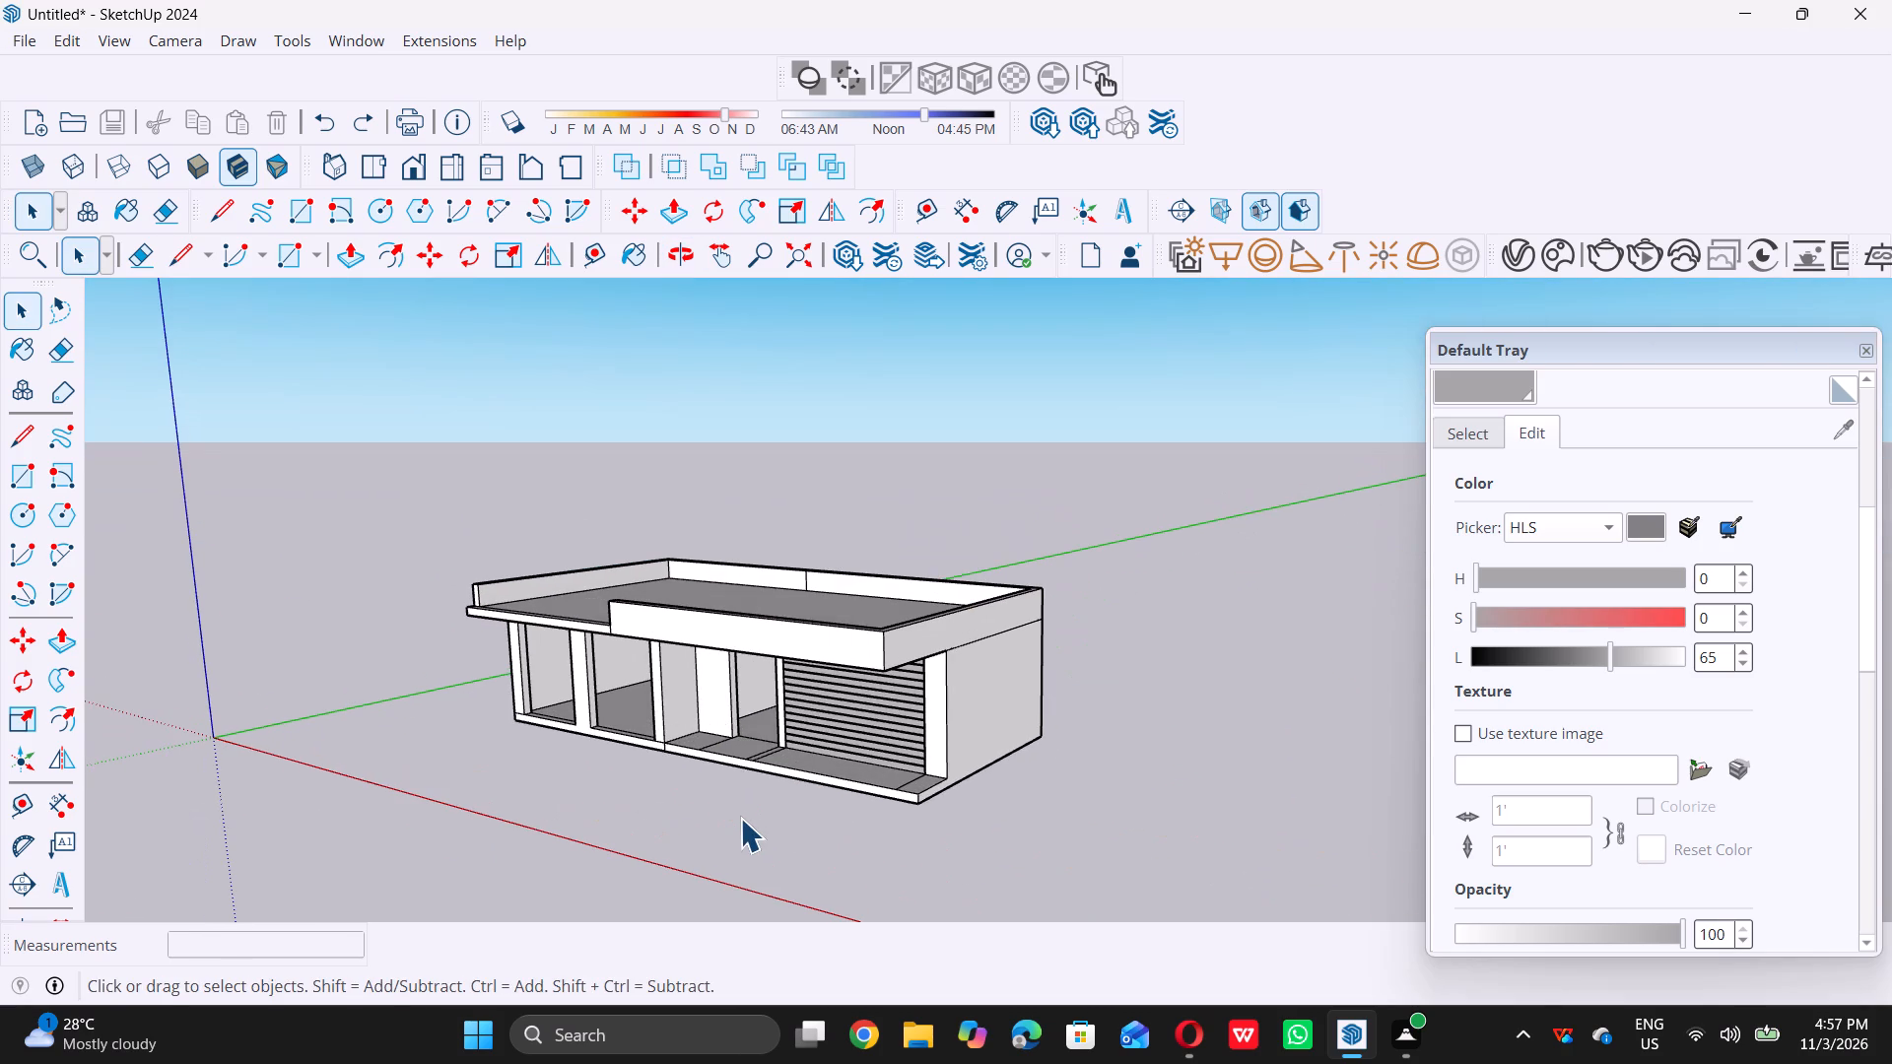
{"action": "middle_click_drag", "start_coordinate": [758, 800], "coordinate": [559, 800]}
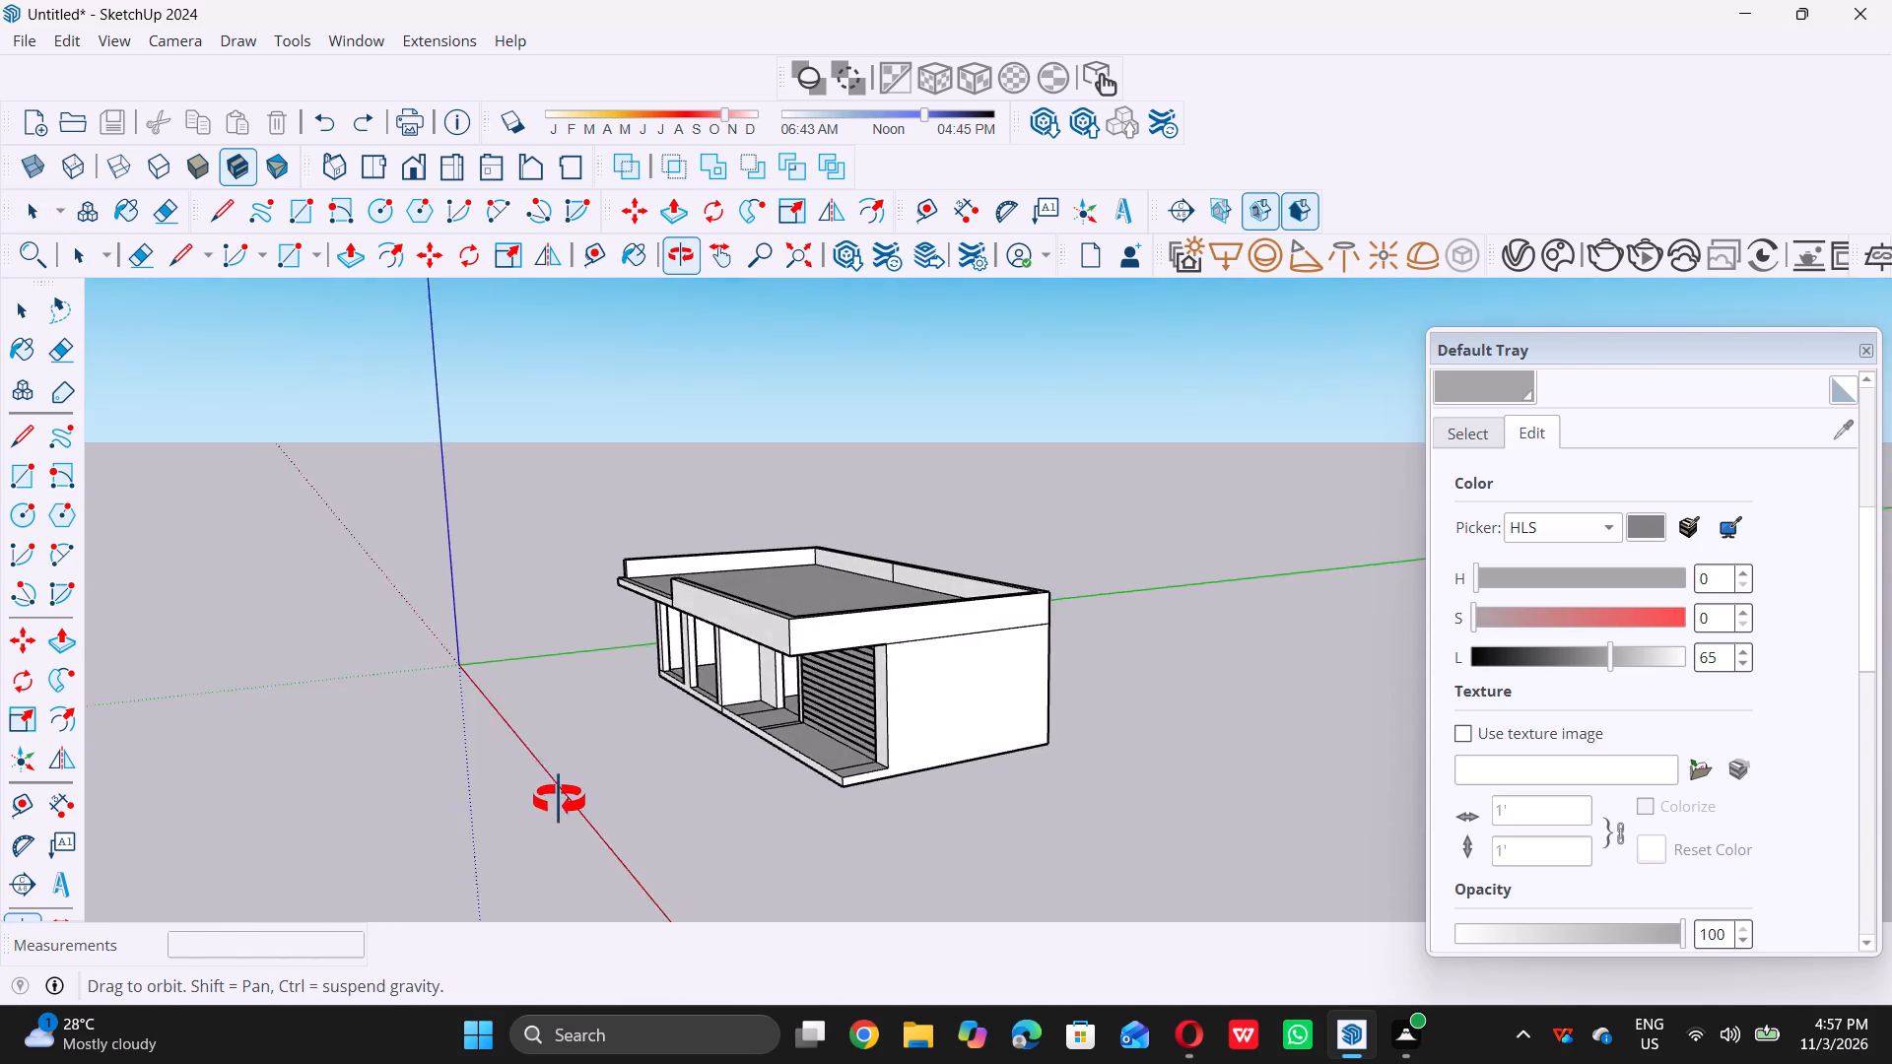
{"action": "middle_click_drag", "start_coordinate": [559, 800], "coordinate": [529, 773]}
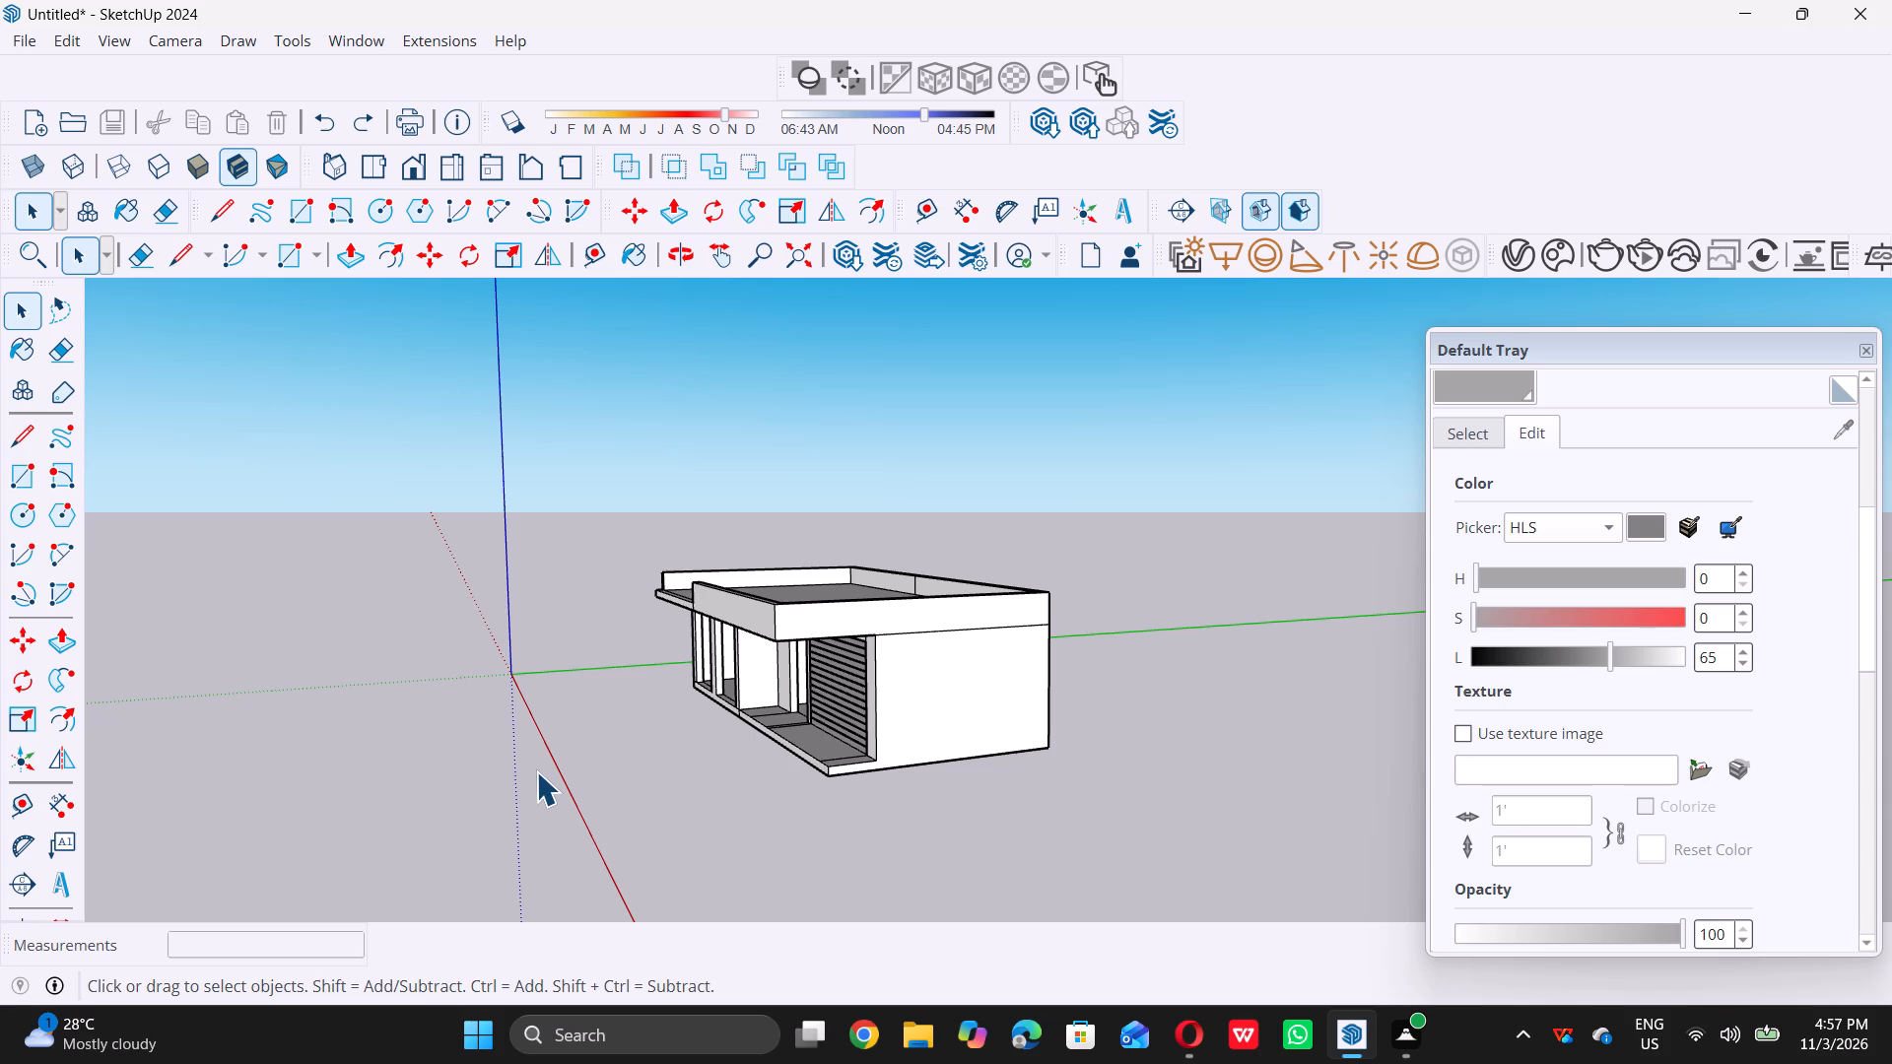
{"action": "scroll", "coordinate": [878, 756], "scroll_direction": "up", "scroll_amount": 5}
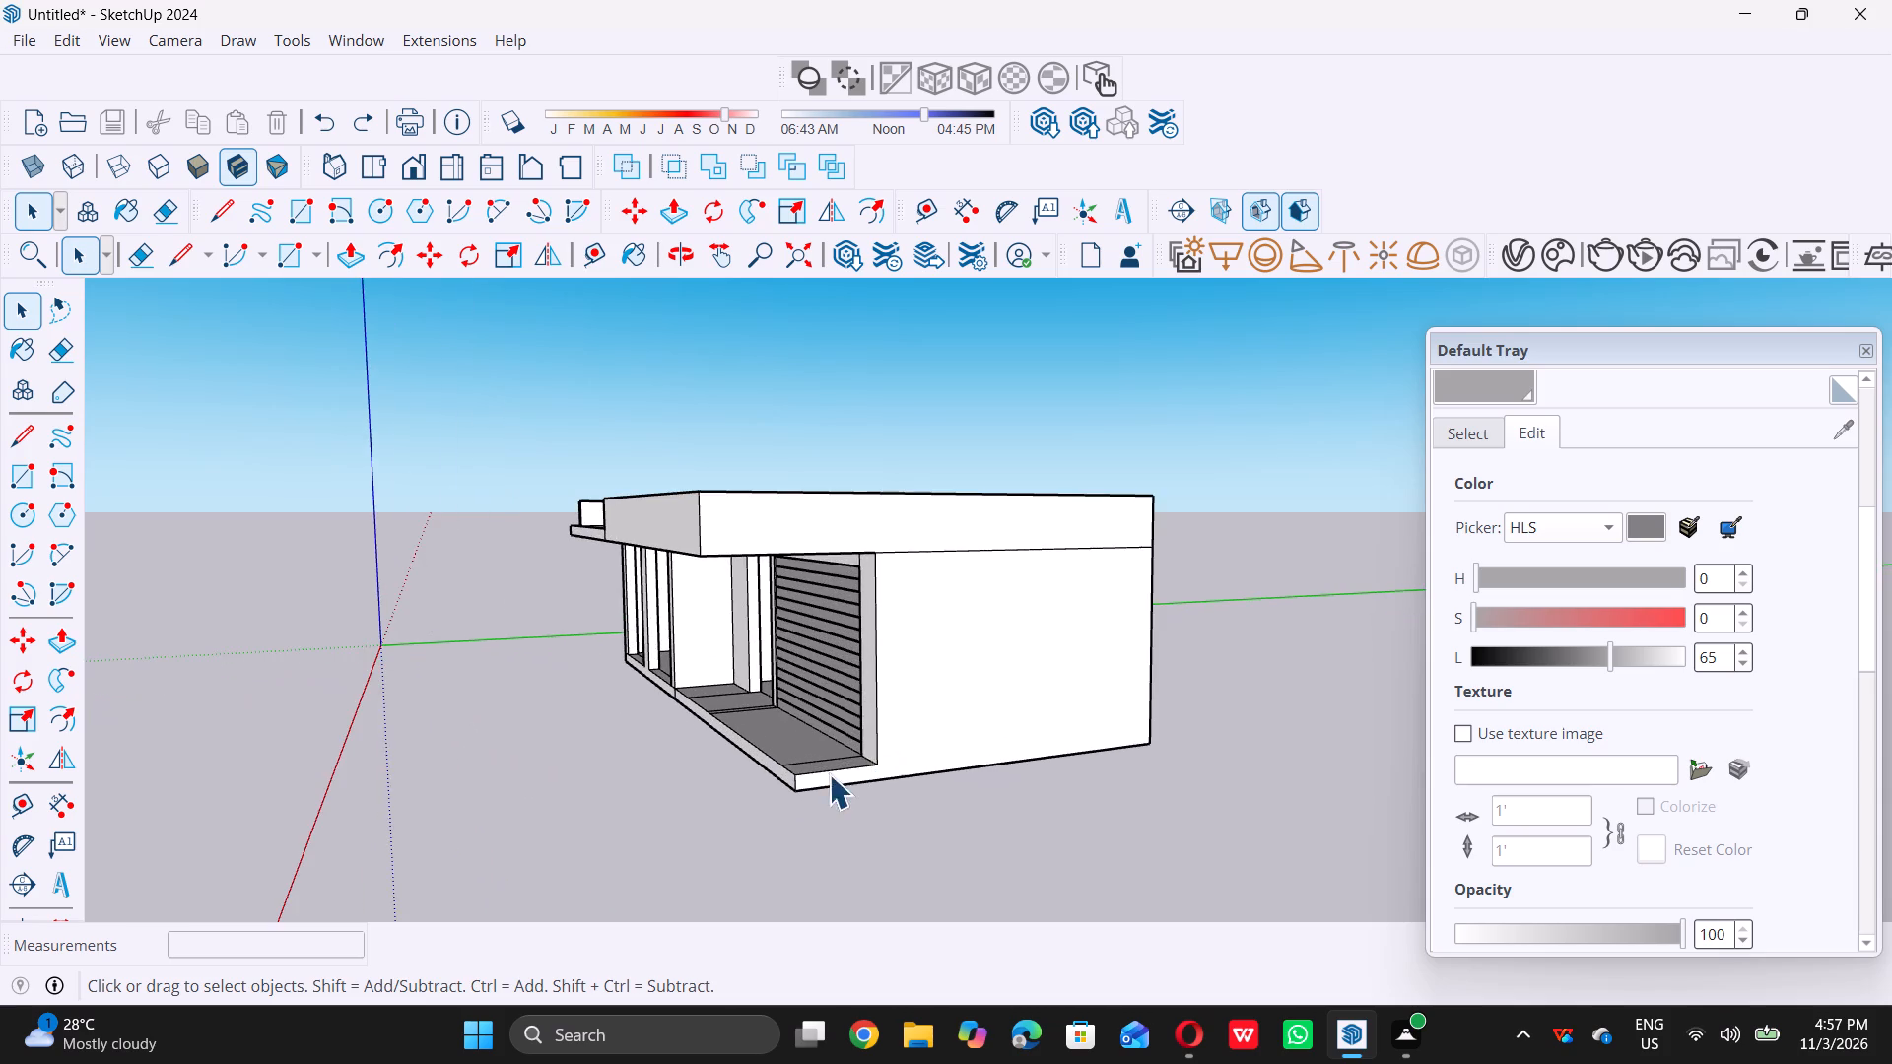
{"action": "scroll", "coordinate": [711, 769], "scroll_direction": "up", "scroll_amount": 13}
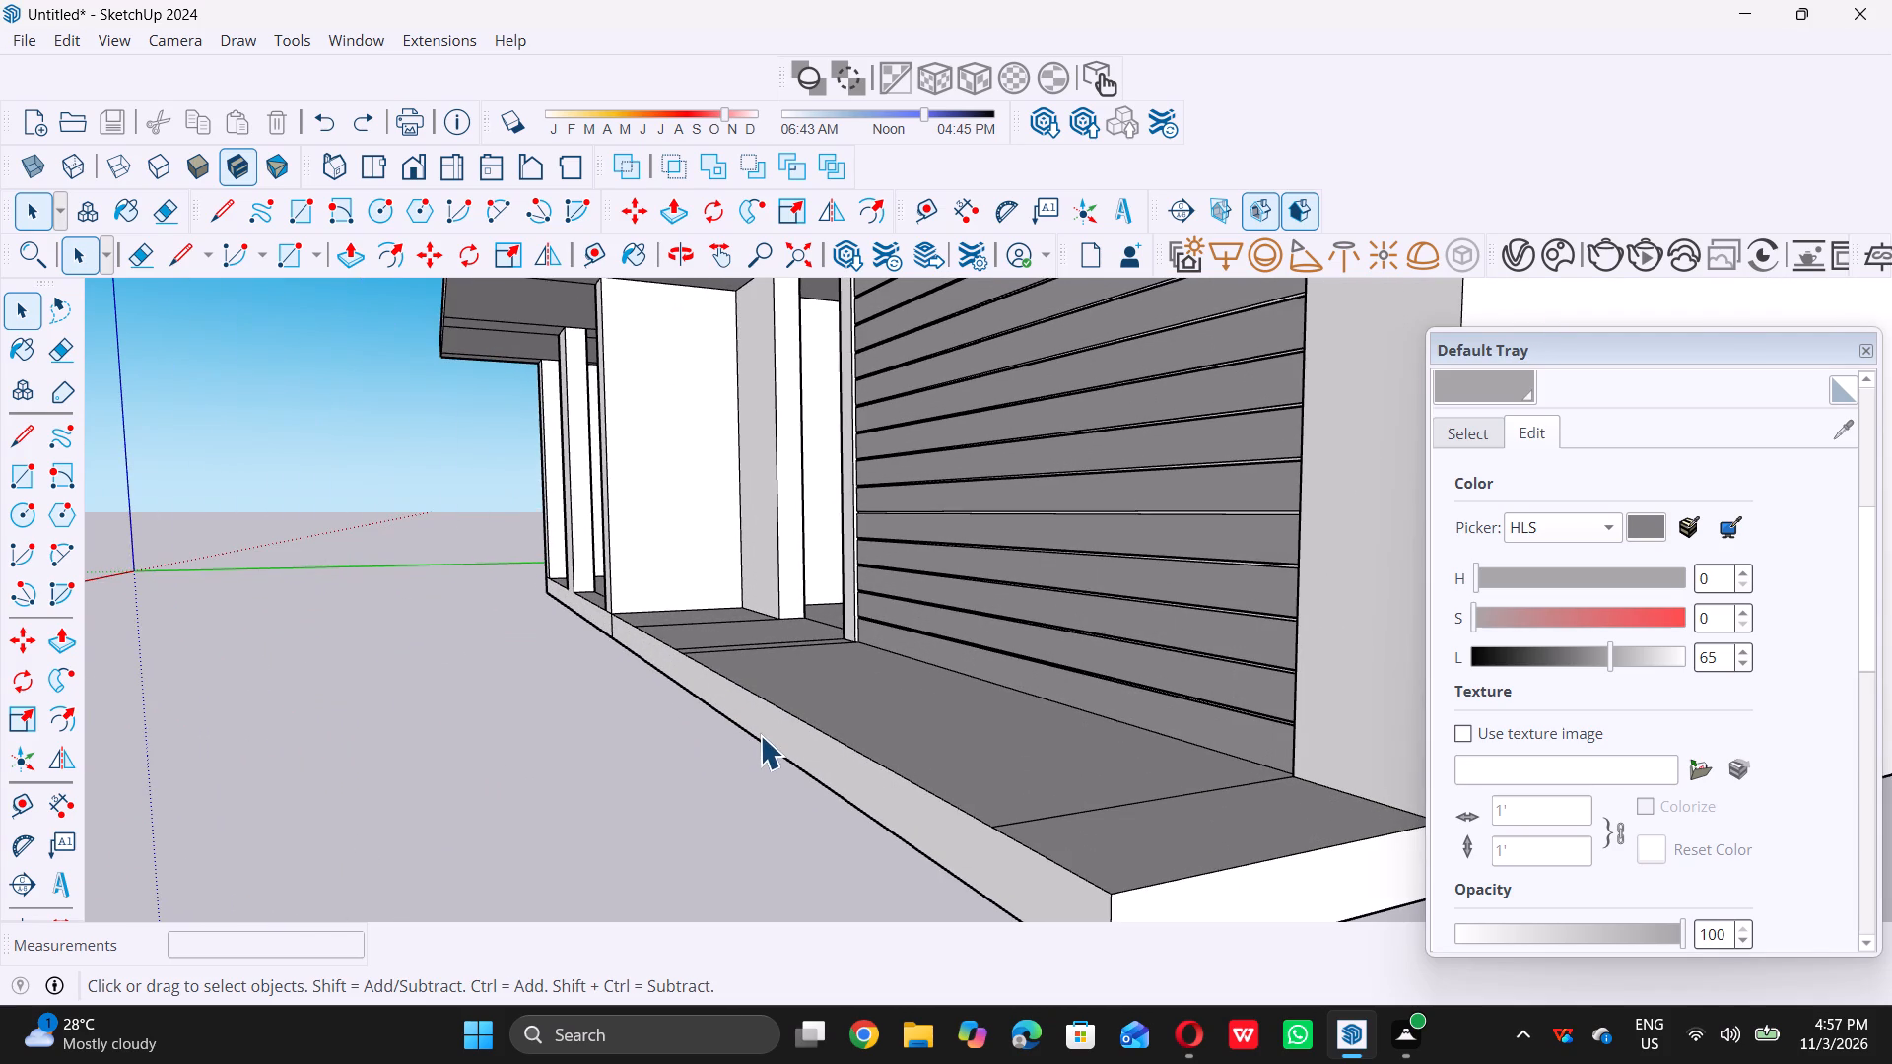
{"action": "left_click", "coordinate": [760, 735]}
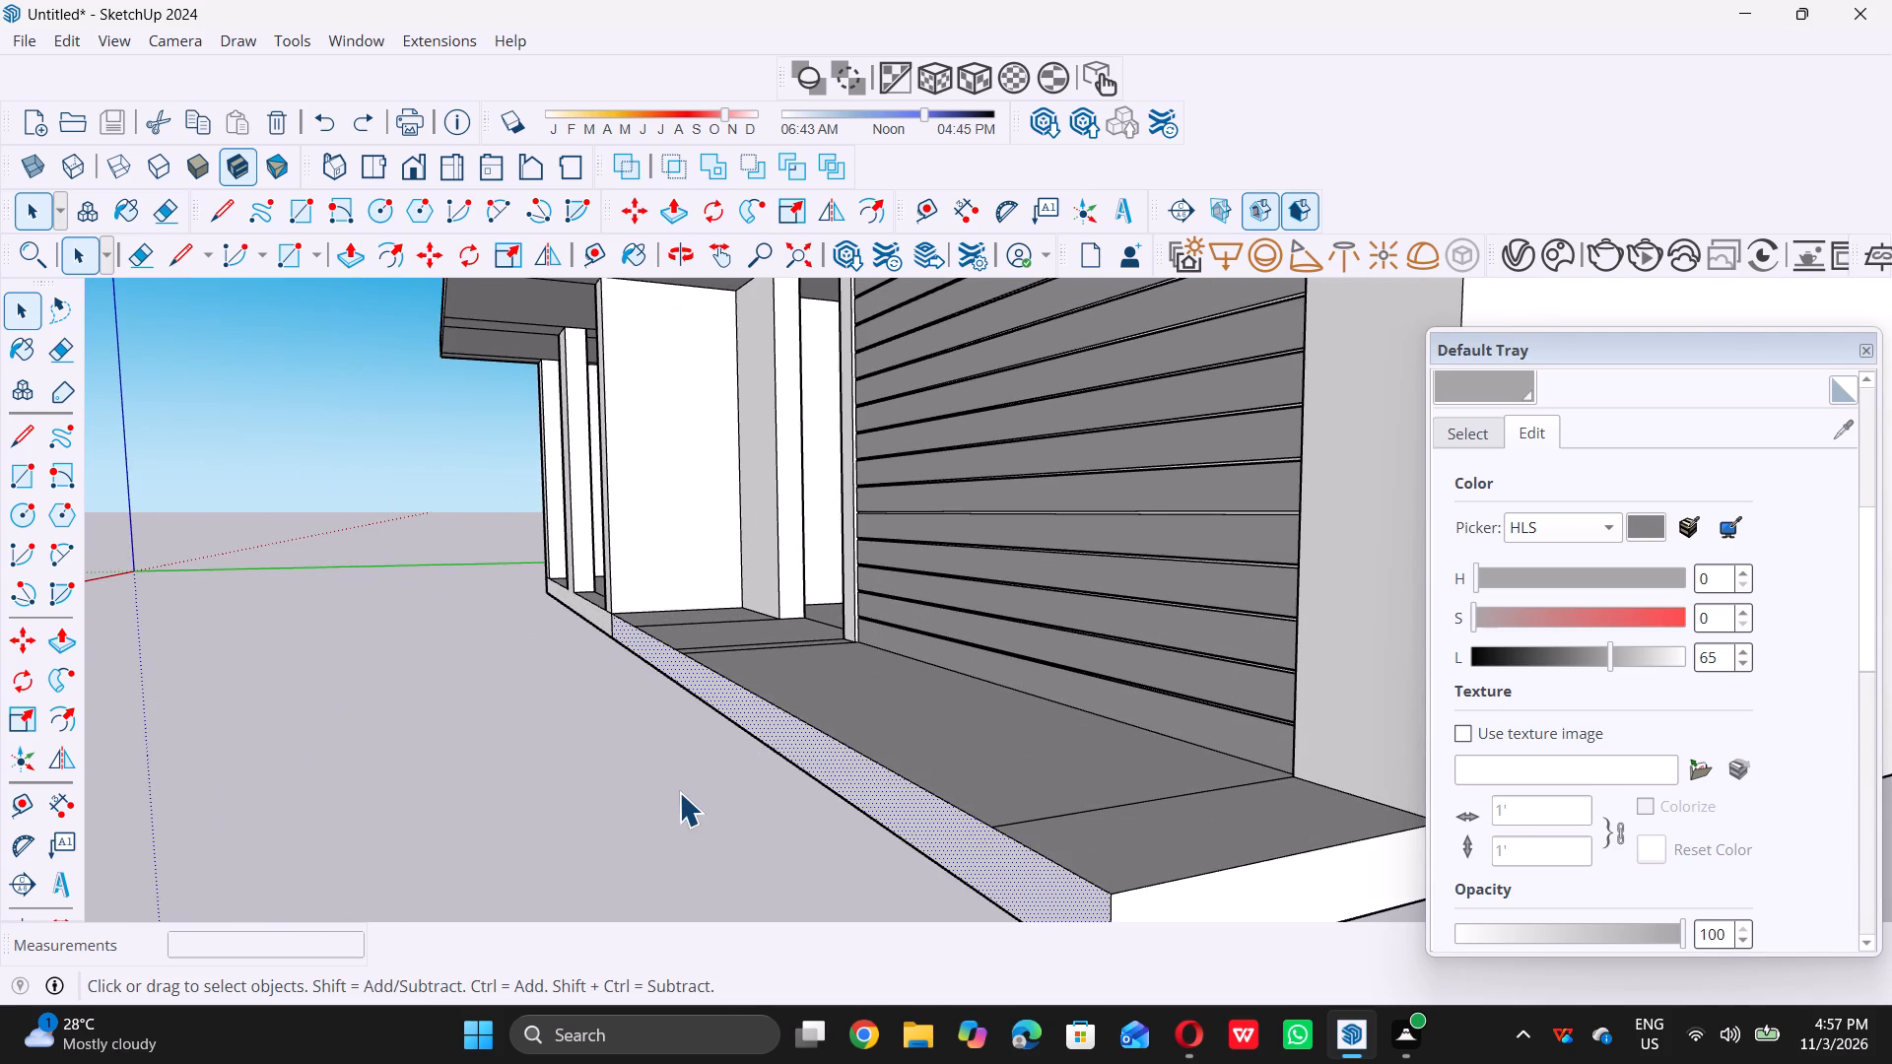
{"action": "key", "text": "p"}
{"action": "scroll", "coordinate": [736, 749], "scroll_direction": "down", "scroll_amount": 7}
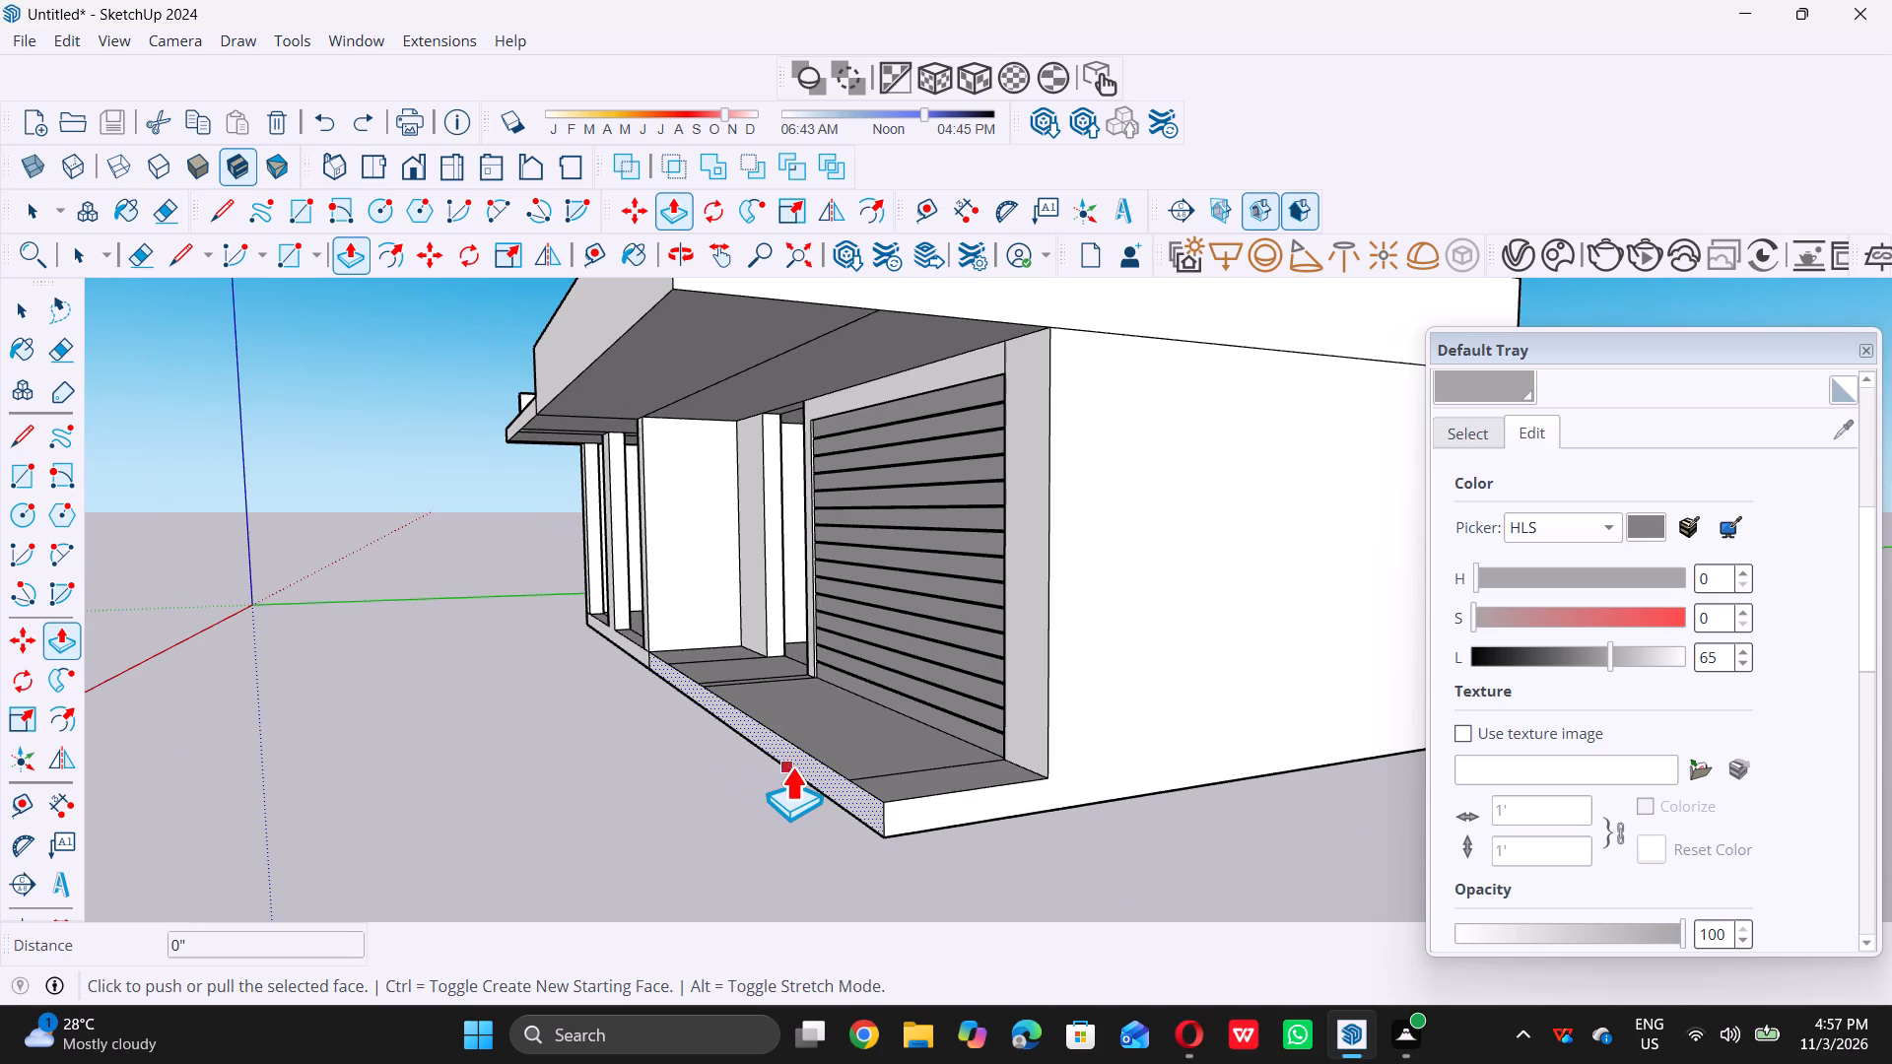
{"action": "left_click", "coordinate": [814, 767]}
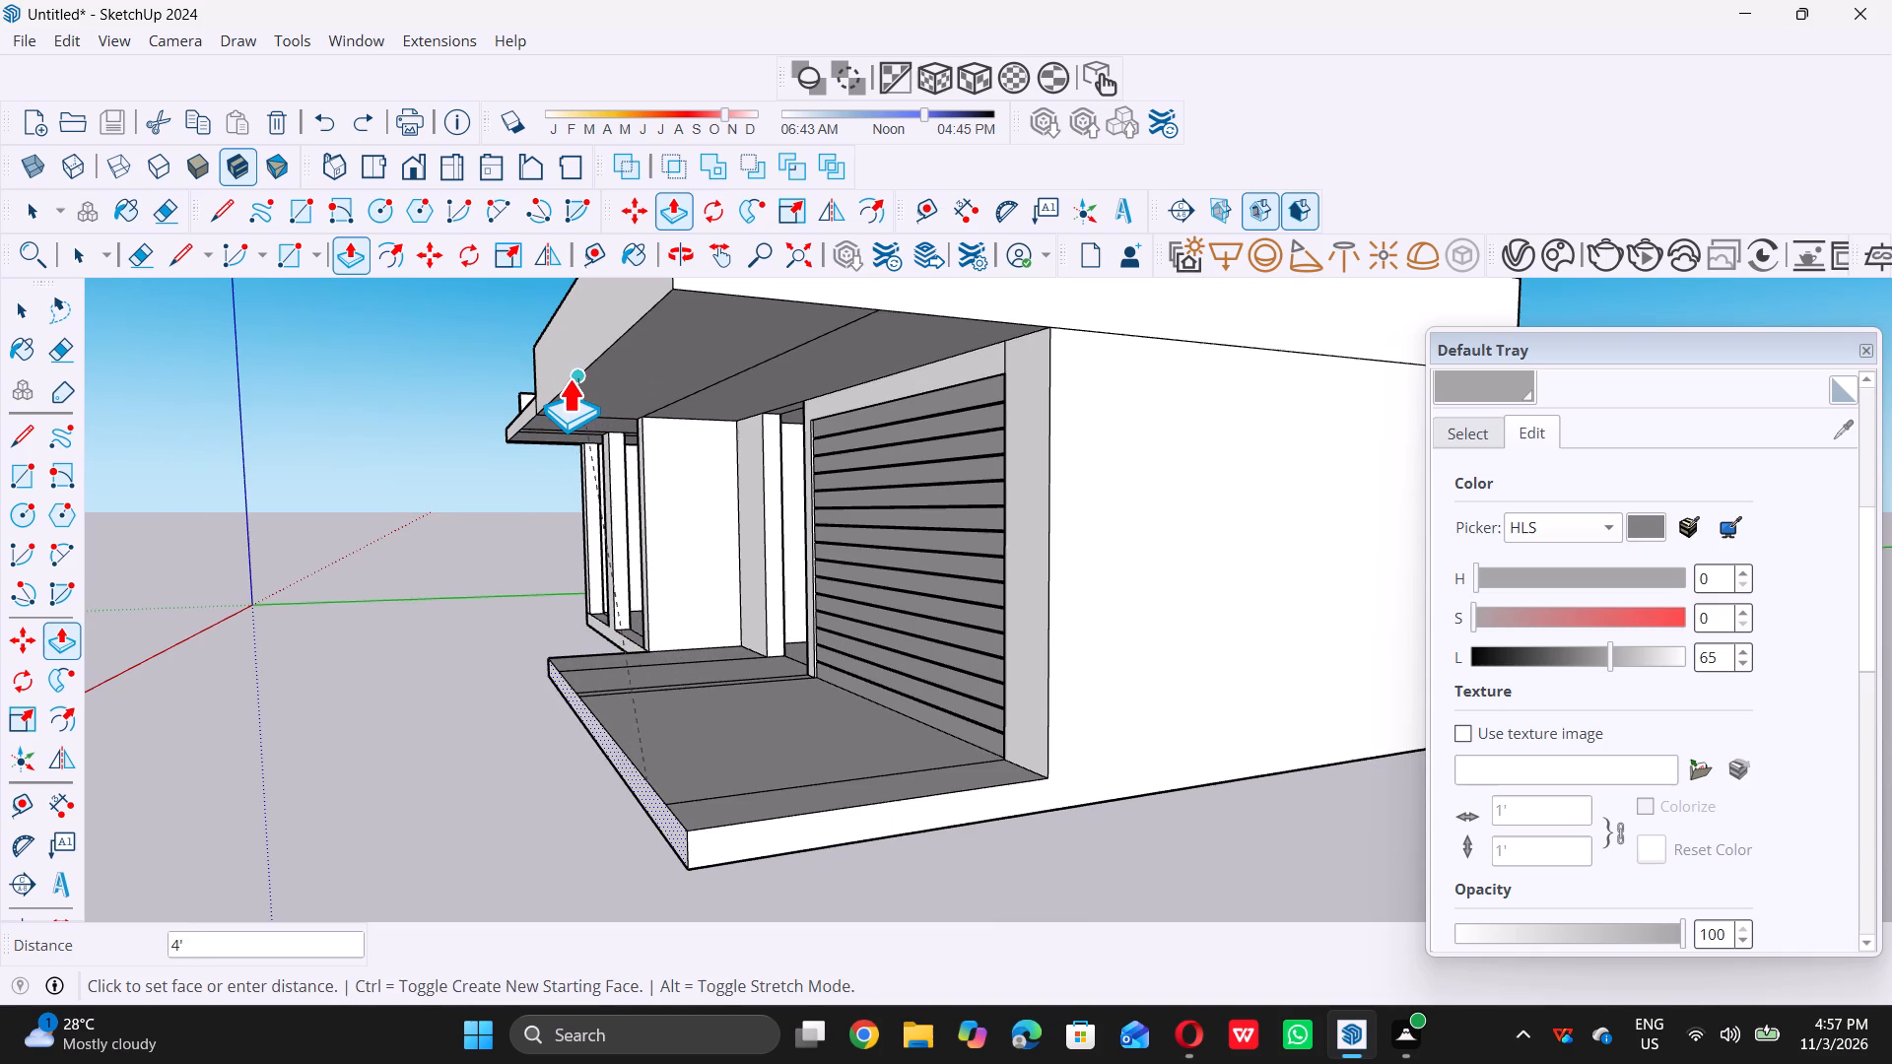
{"action": "left_click", "coordinate": [569, 378]}
{"action": "key", "text": "space"}
Examine the extended platform against the whole building from several angles and close up along its front edge.
{"action": "scroll", "coordinate": [570, 373], "scroll_direction": "down", "scroll_amount": 11}
{"action": "middle_click_drag", "start_coordinate": [559, 606], "coordinate": [737, 683]}
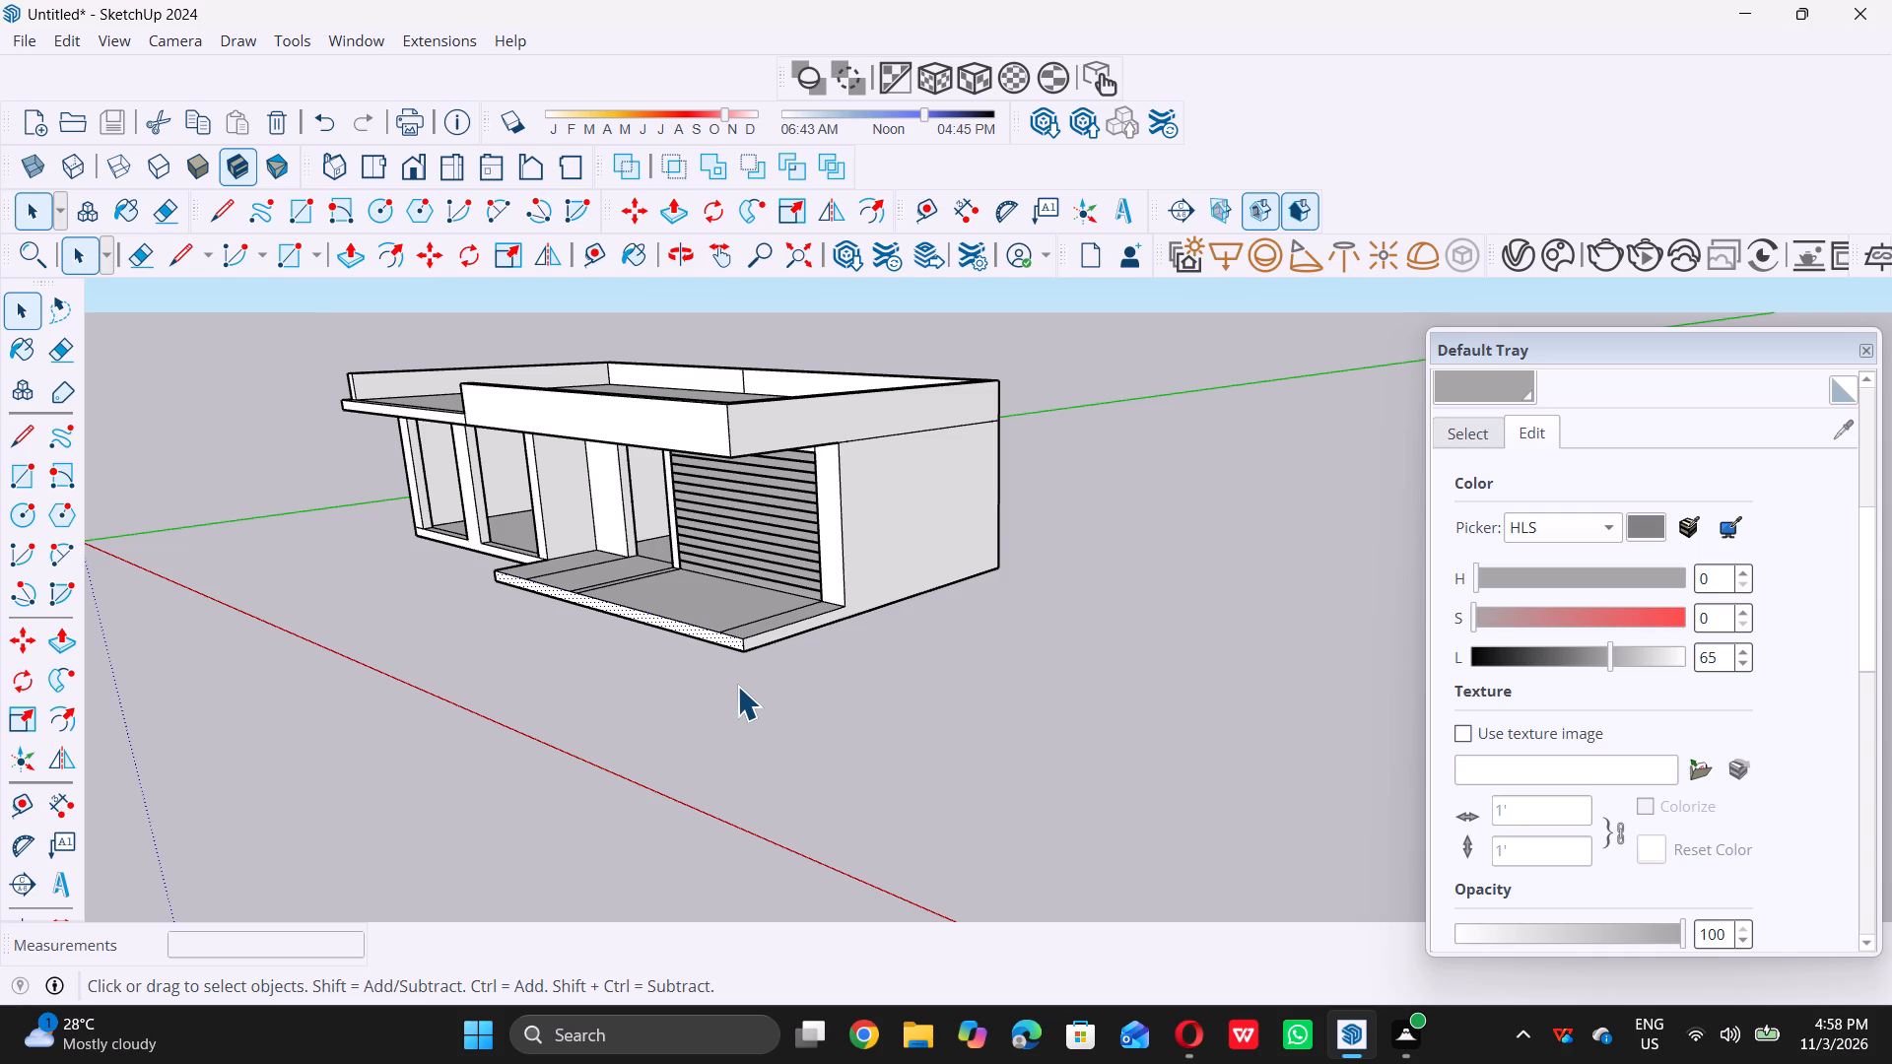
{"action": "scroll", "coordinate": [700, 702], "scroll_direction": "down", "scroll_amount": 4}
{"action": "double_click", "coordinate": [904, 817]}
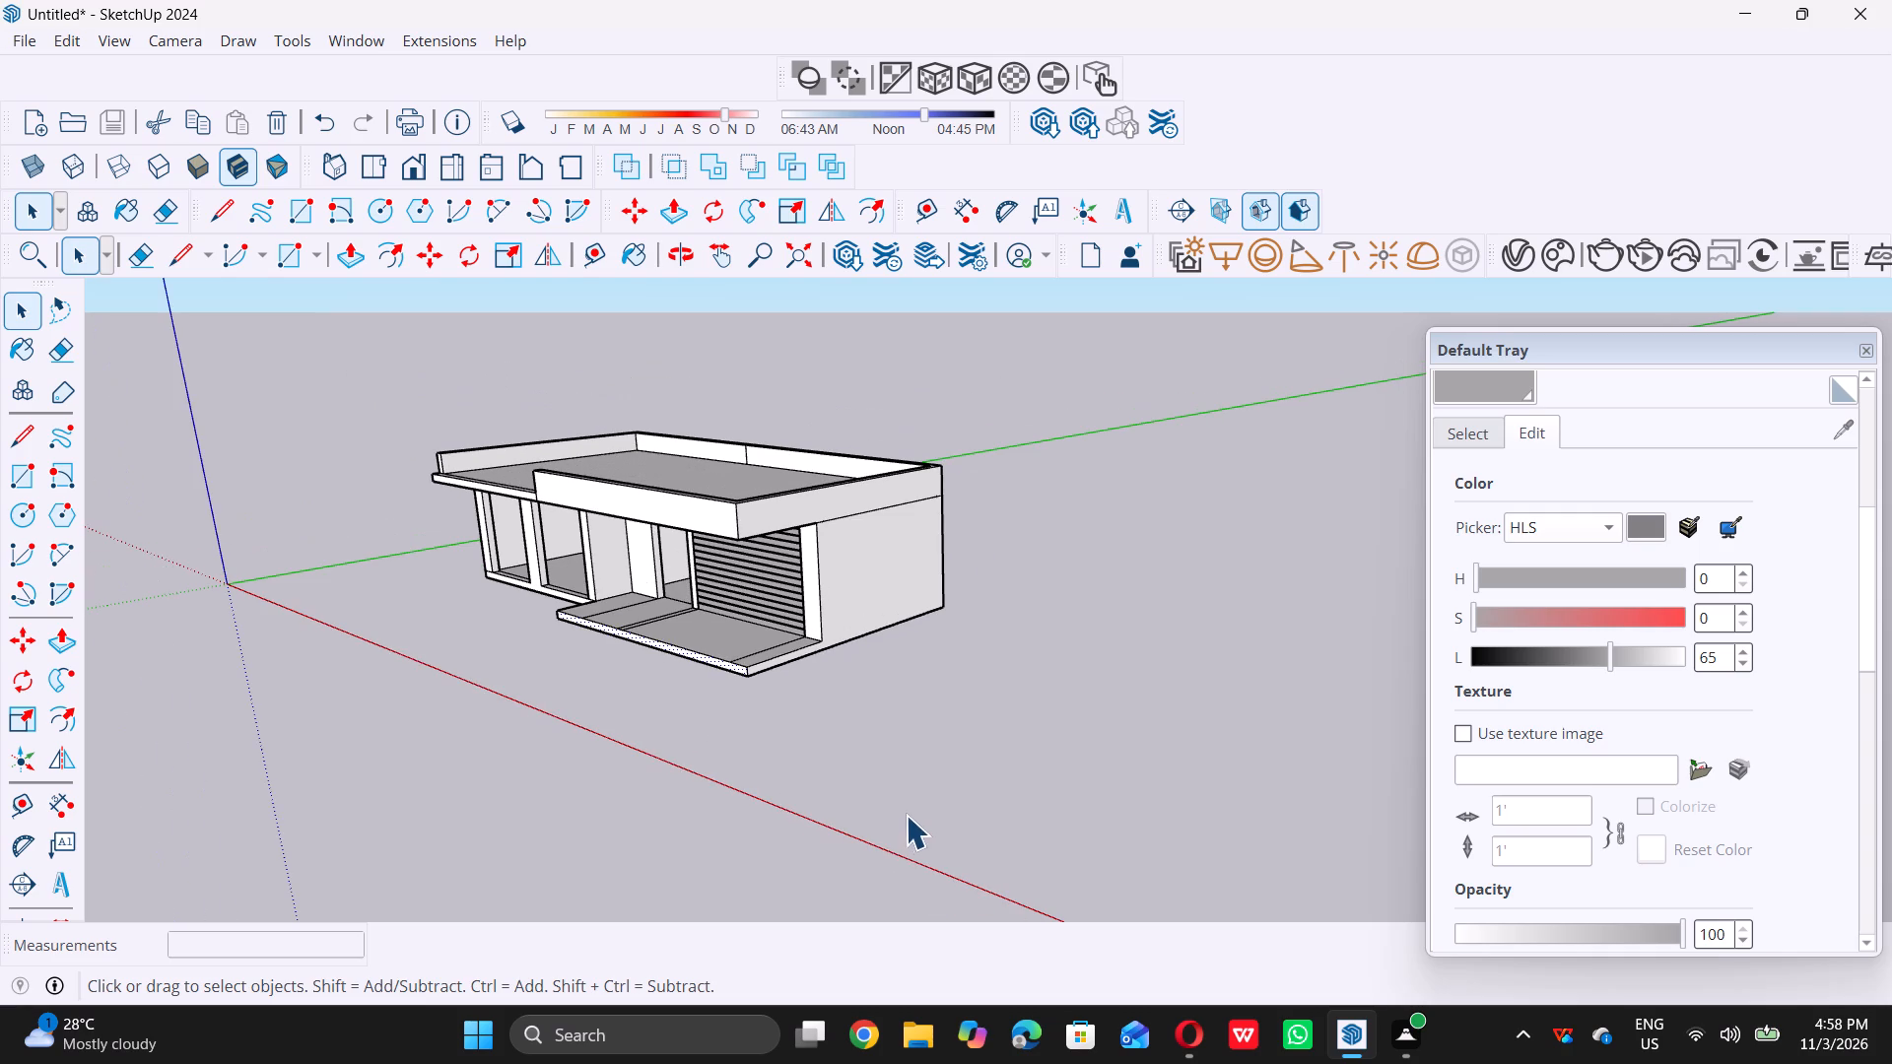
{"action": "middle_click_drag", "start_coordinate": [489, 615], "coordinate": [972, 717]}
{"action": "middle_click_drag", "start_coordinate": [988, 728], "coordinate": [1086, 787]}
{"action": "middle_click_drag", "start_coordinate": [972, 717], "coordinate": [982, 723]}
{"action": "scroll", "coordinate": [1018, 732], "scroll_direction": "down", "scroll_amount": 8}
{"action": "scroll", "coordinate": [896, 800], "scroll_direction": "down", "scroll_amount": 1}
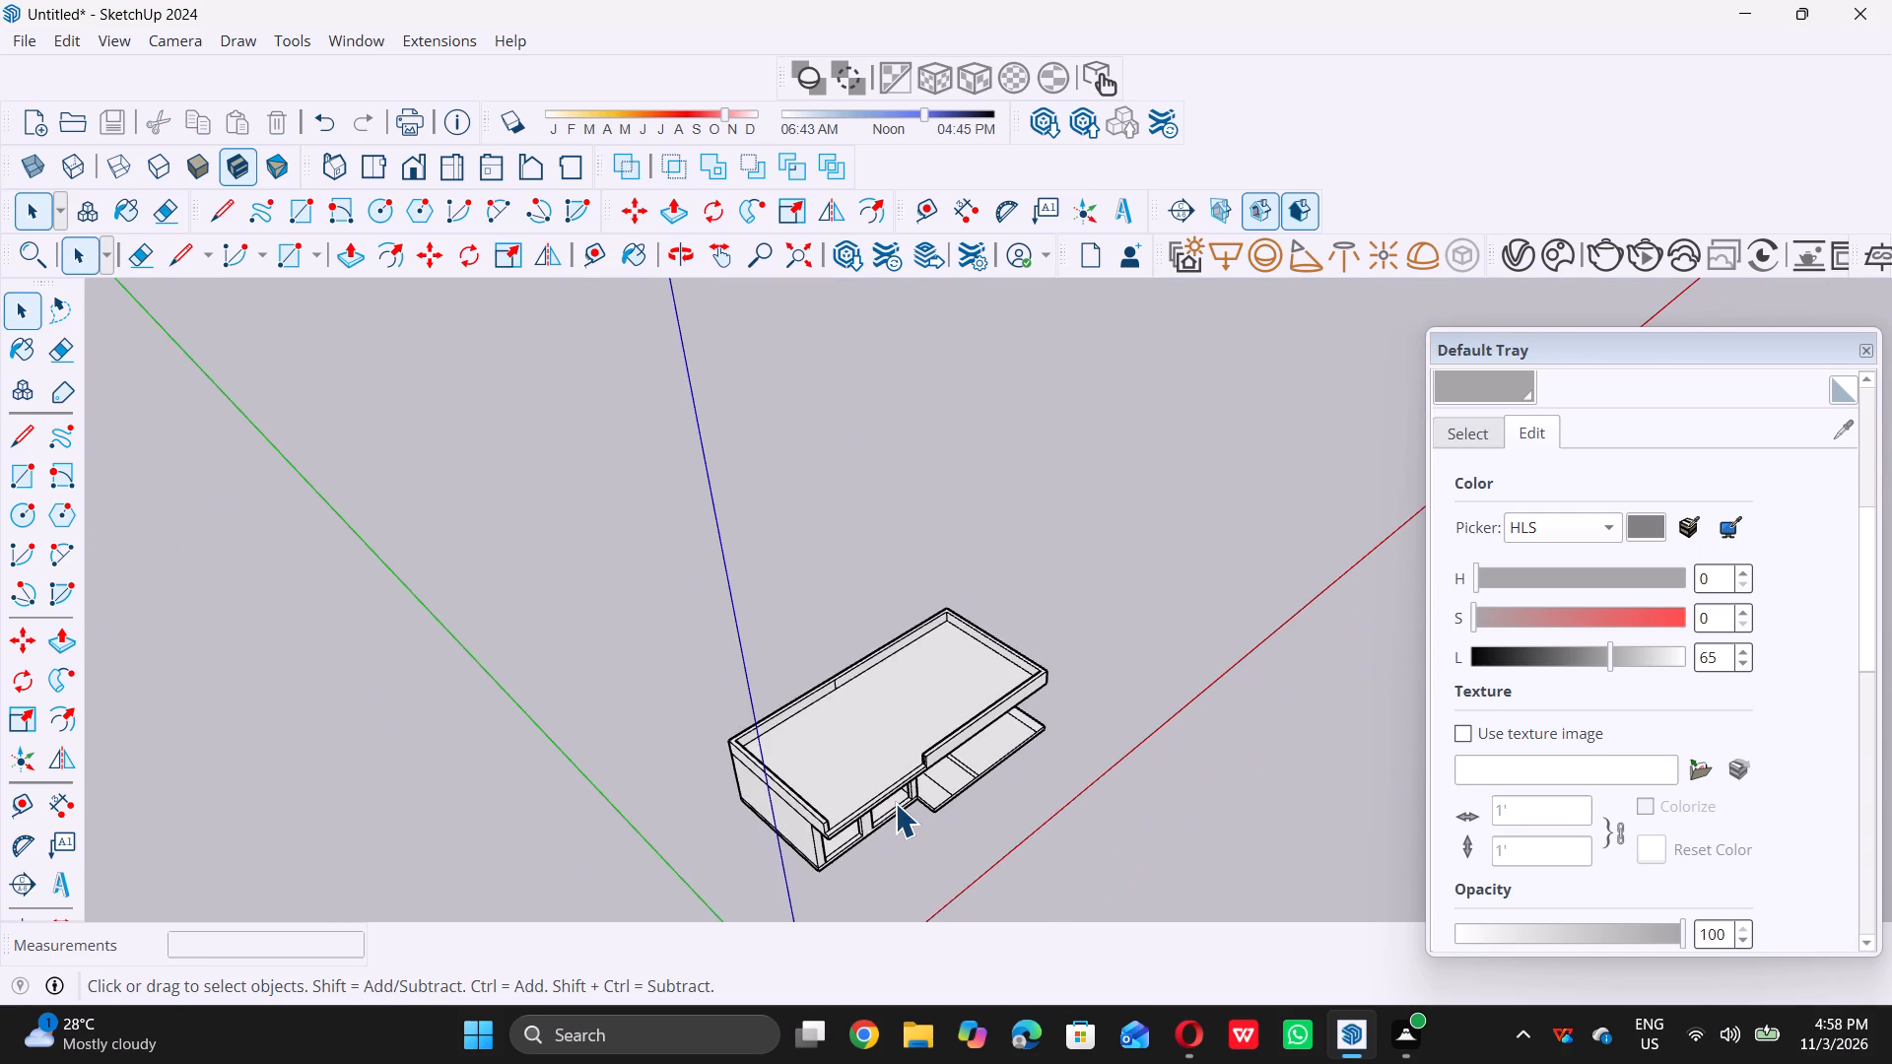
{"action": "scroll", "coordinate": [886, 802], "scroll_direction": "down", "scroll_amount": 3}
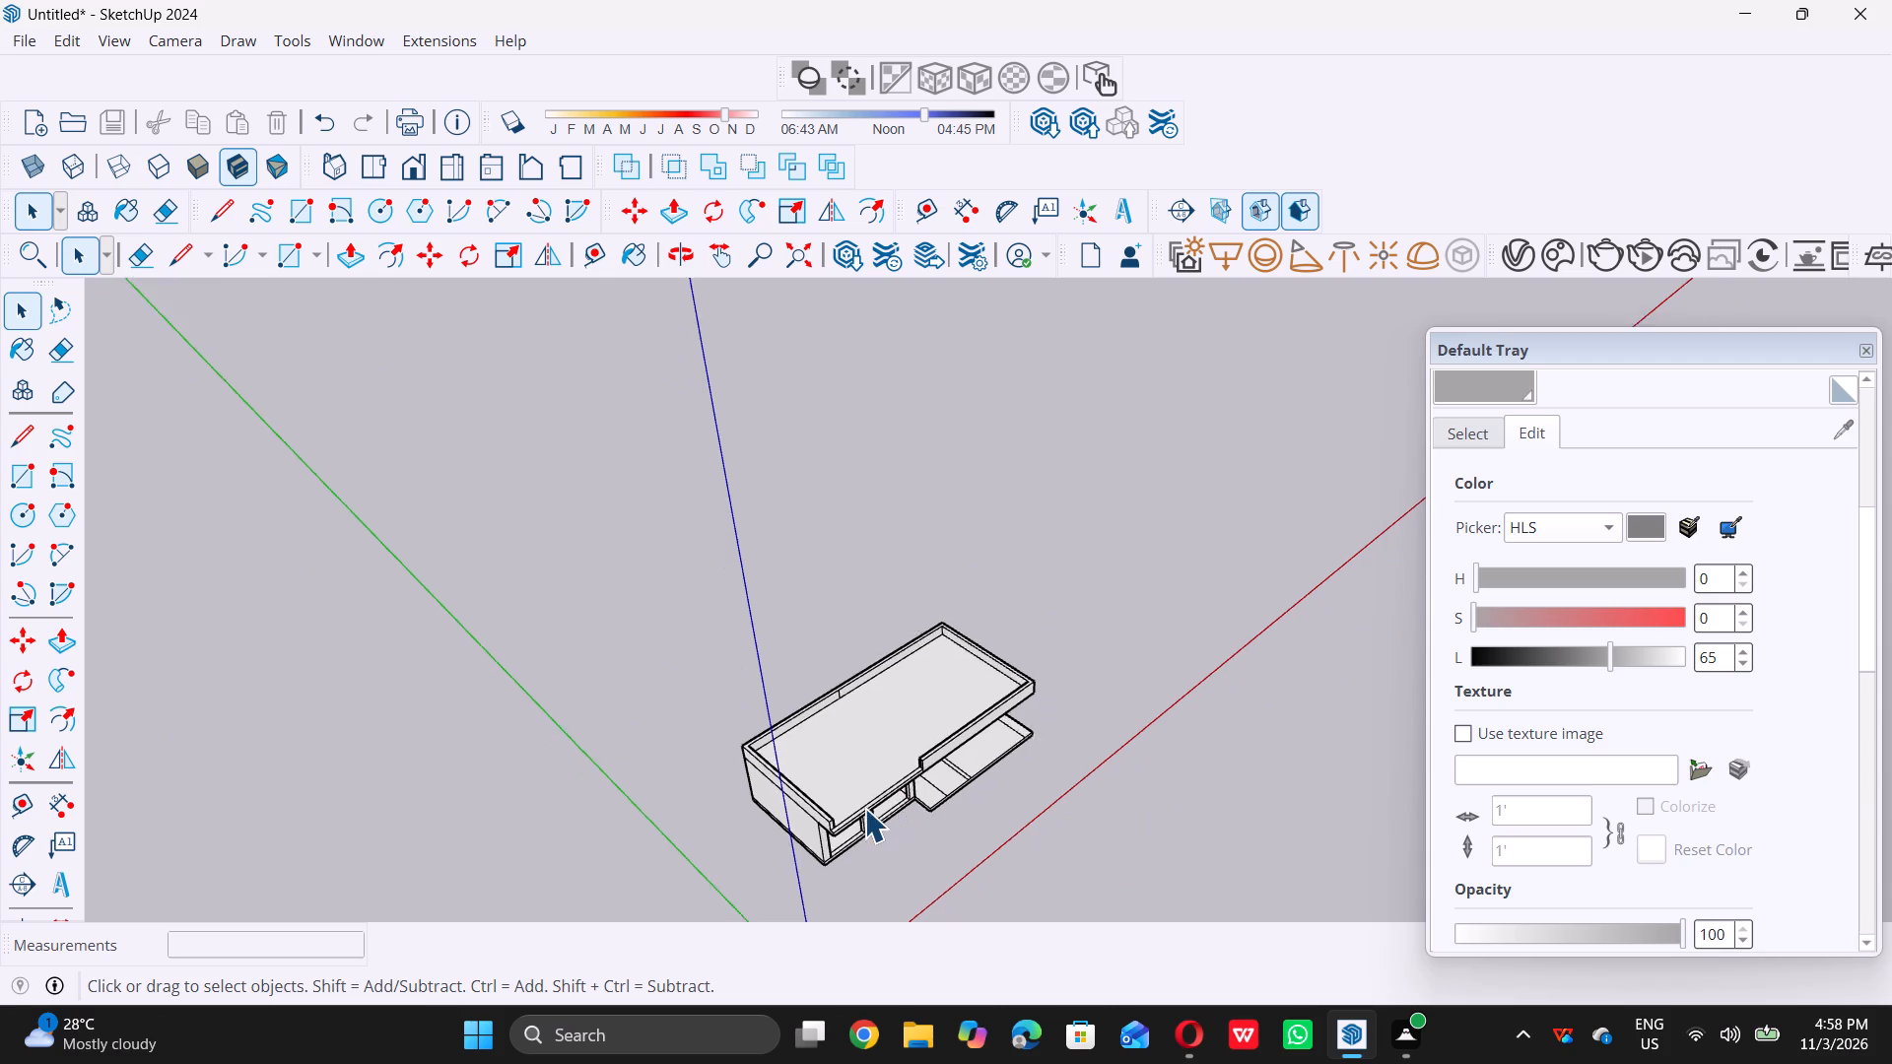
{"action": "scroll", "coordinate": [864, 808], "scroll_direction": "down", "scroll_amount": 2}
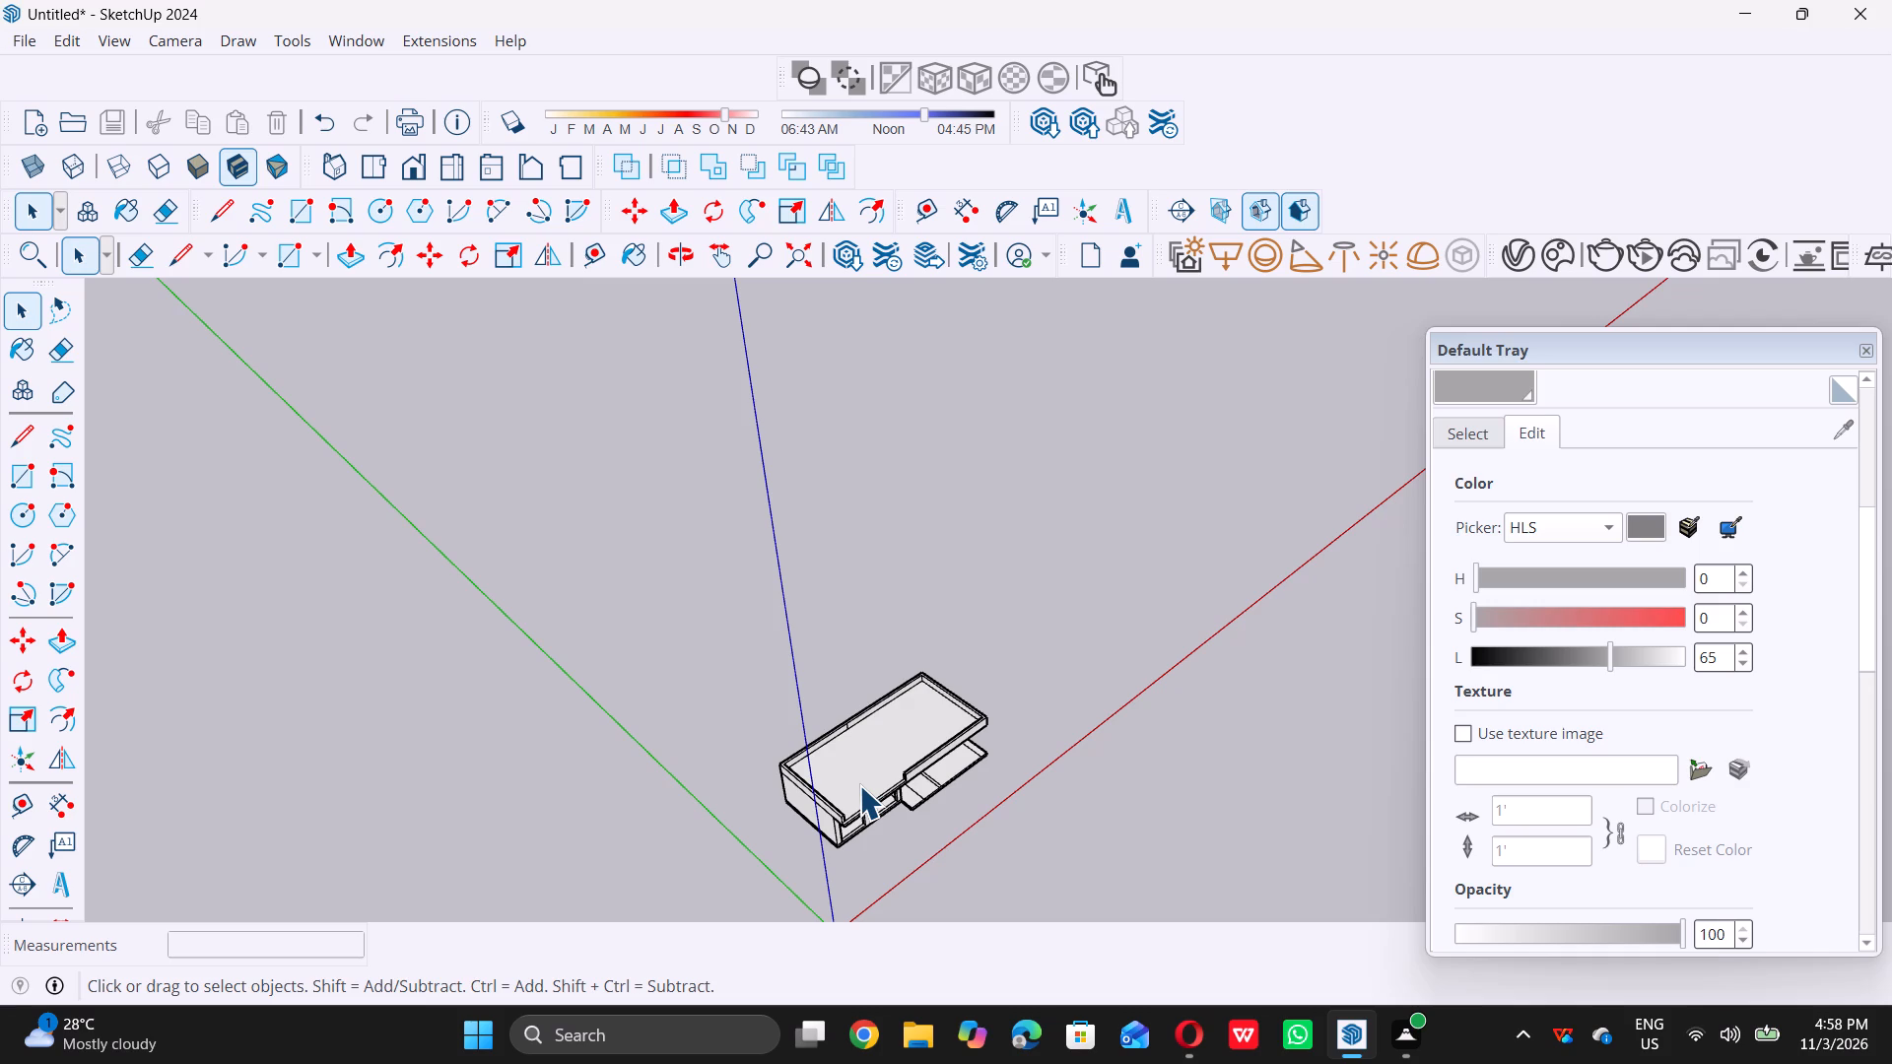
{"action": "scroll", "coordinate": [859, 785], "scroll_direction": "down", "scroll_amount": 5}
{"action": "middle_click_drag", "start_coordinate": [989, 824], "coordinate": [617, 726]}
{"action": "scroll", "coordinate": [925, 755], "scroll_direction": "up", "scroll_amount": 17}
{"action": "middle_click_drag", "start_coordinate": [800, 698], "coordinate": [763, 789]}
{"action": "scroll", "coordinate": [763, 789], "scroll_direction": "up", "scroll_amount": 19}
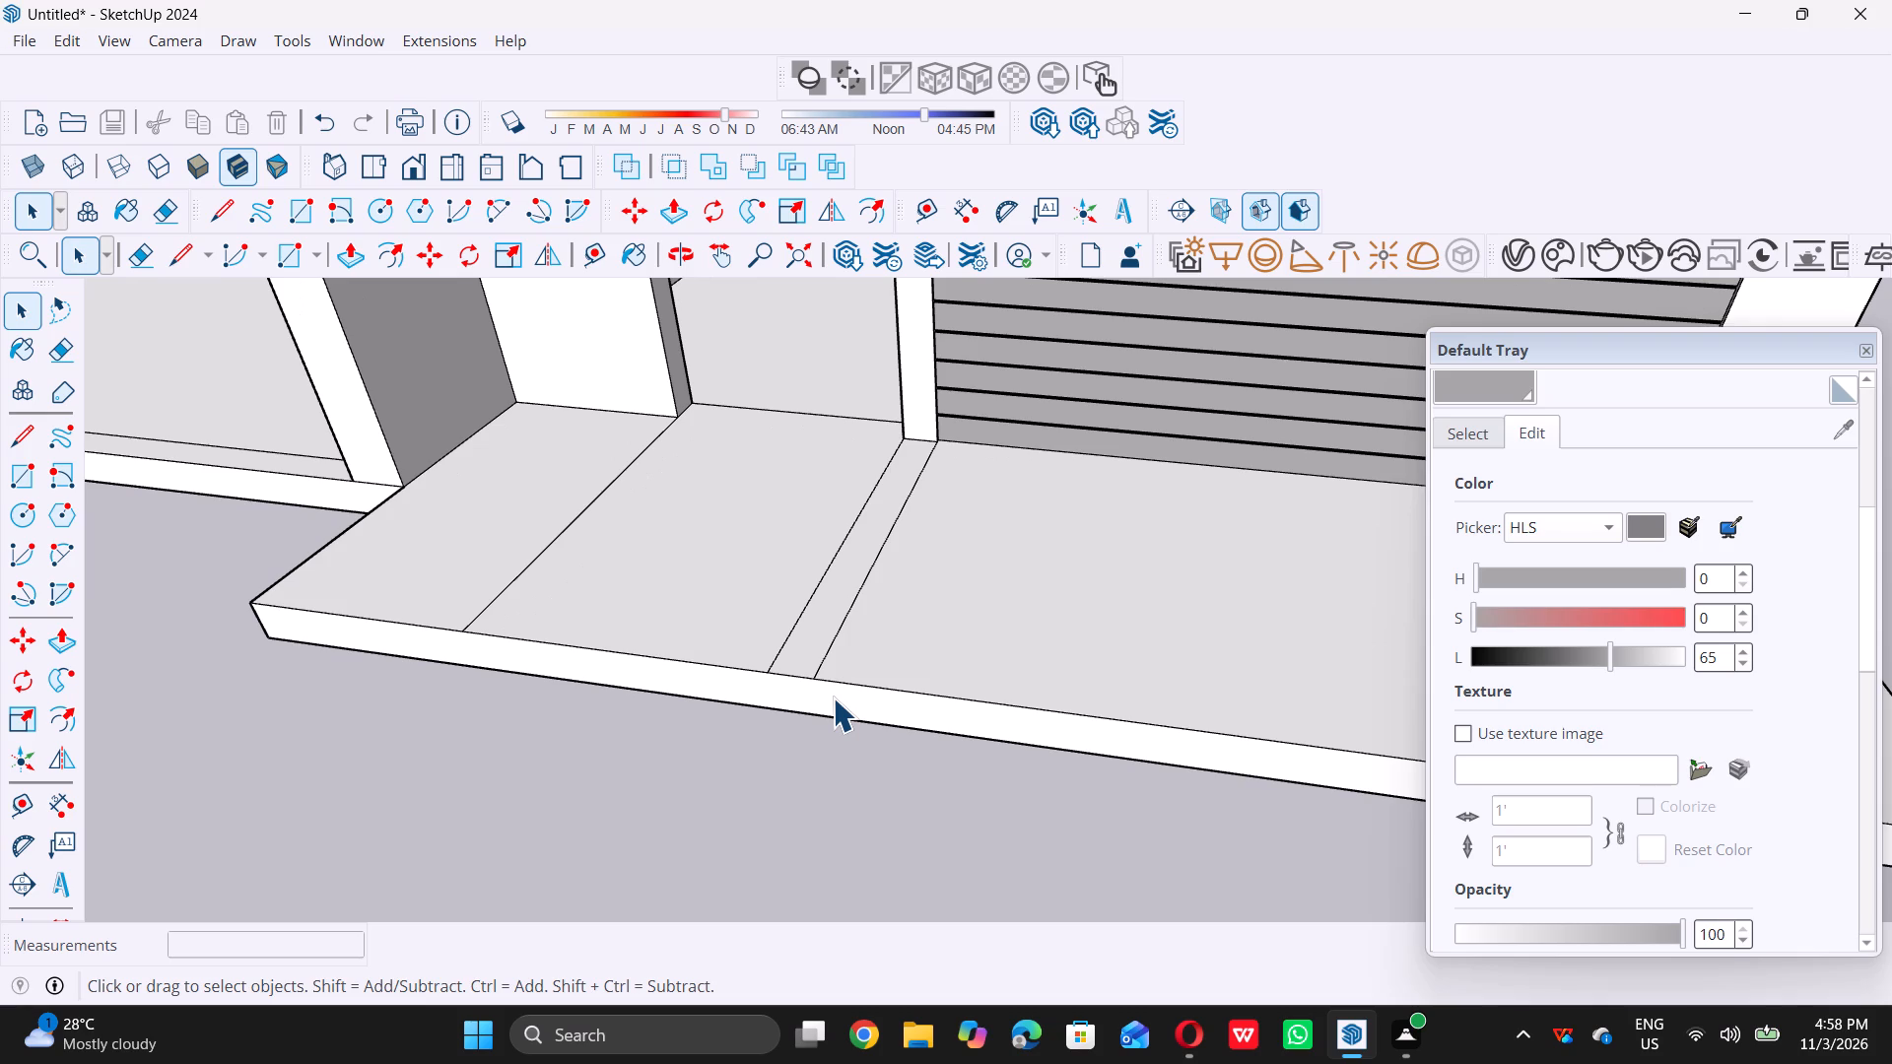
Draw a 2' by 2' square on the platform's front edge, starting where the outer line from the louvre post meets it.
{"action": "key", "text": "r"}
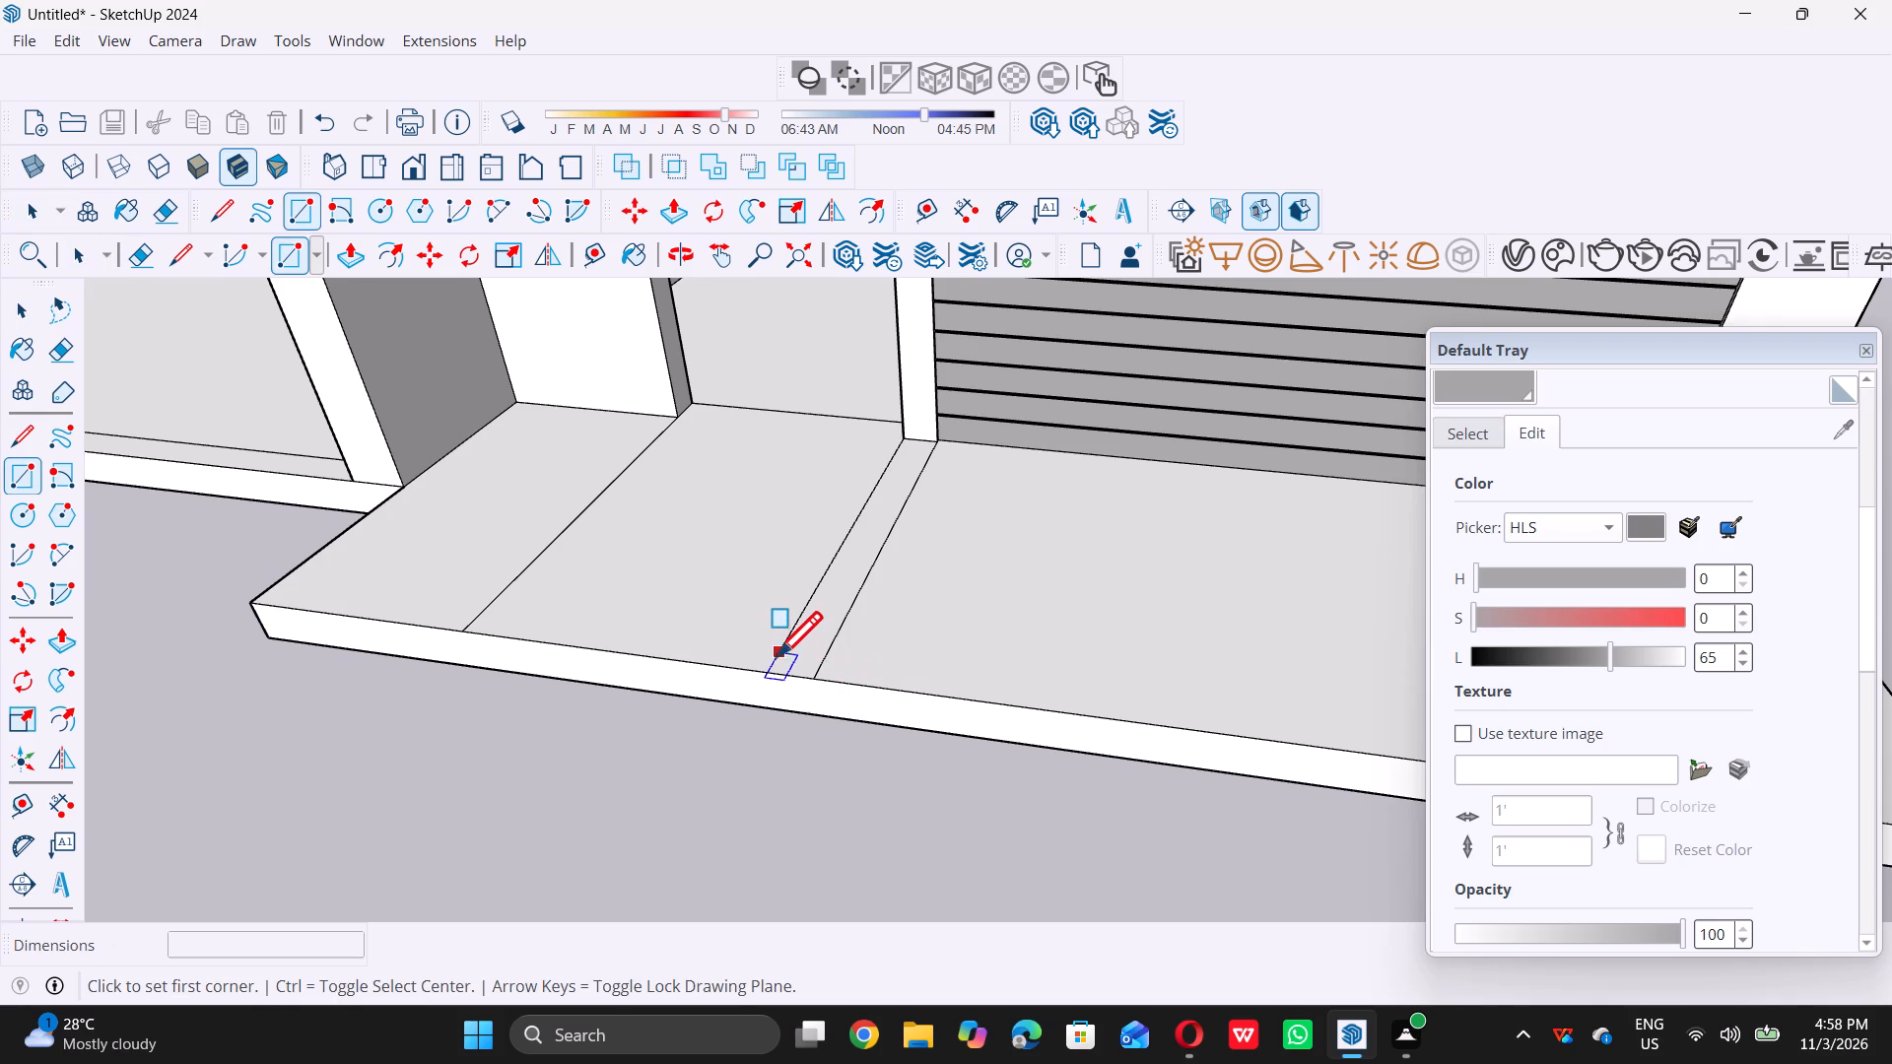
{"action": "double_click", "coordinate": [773, 663]}
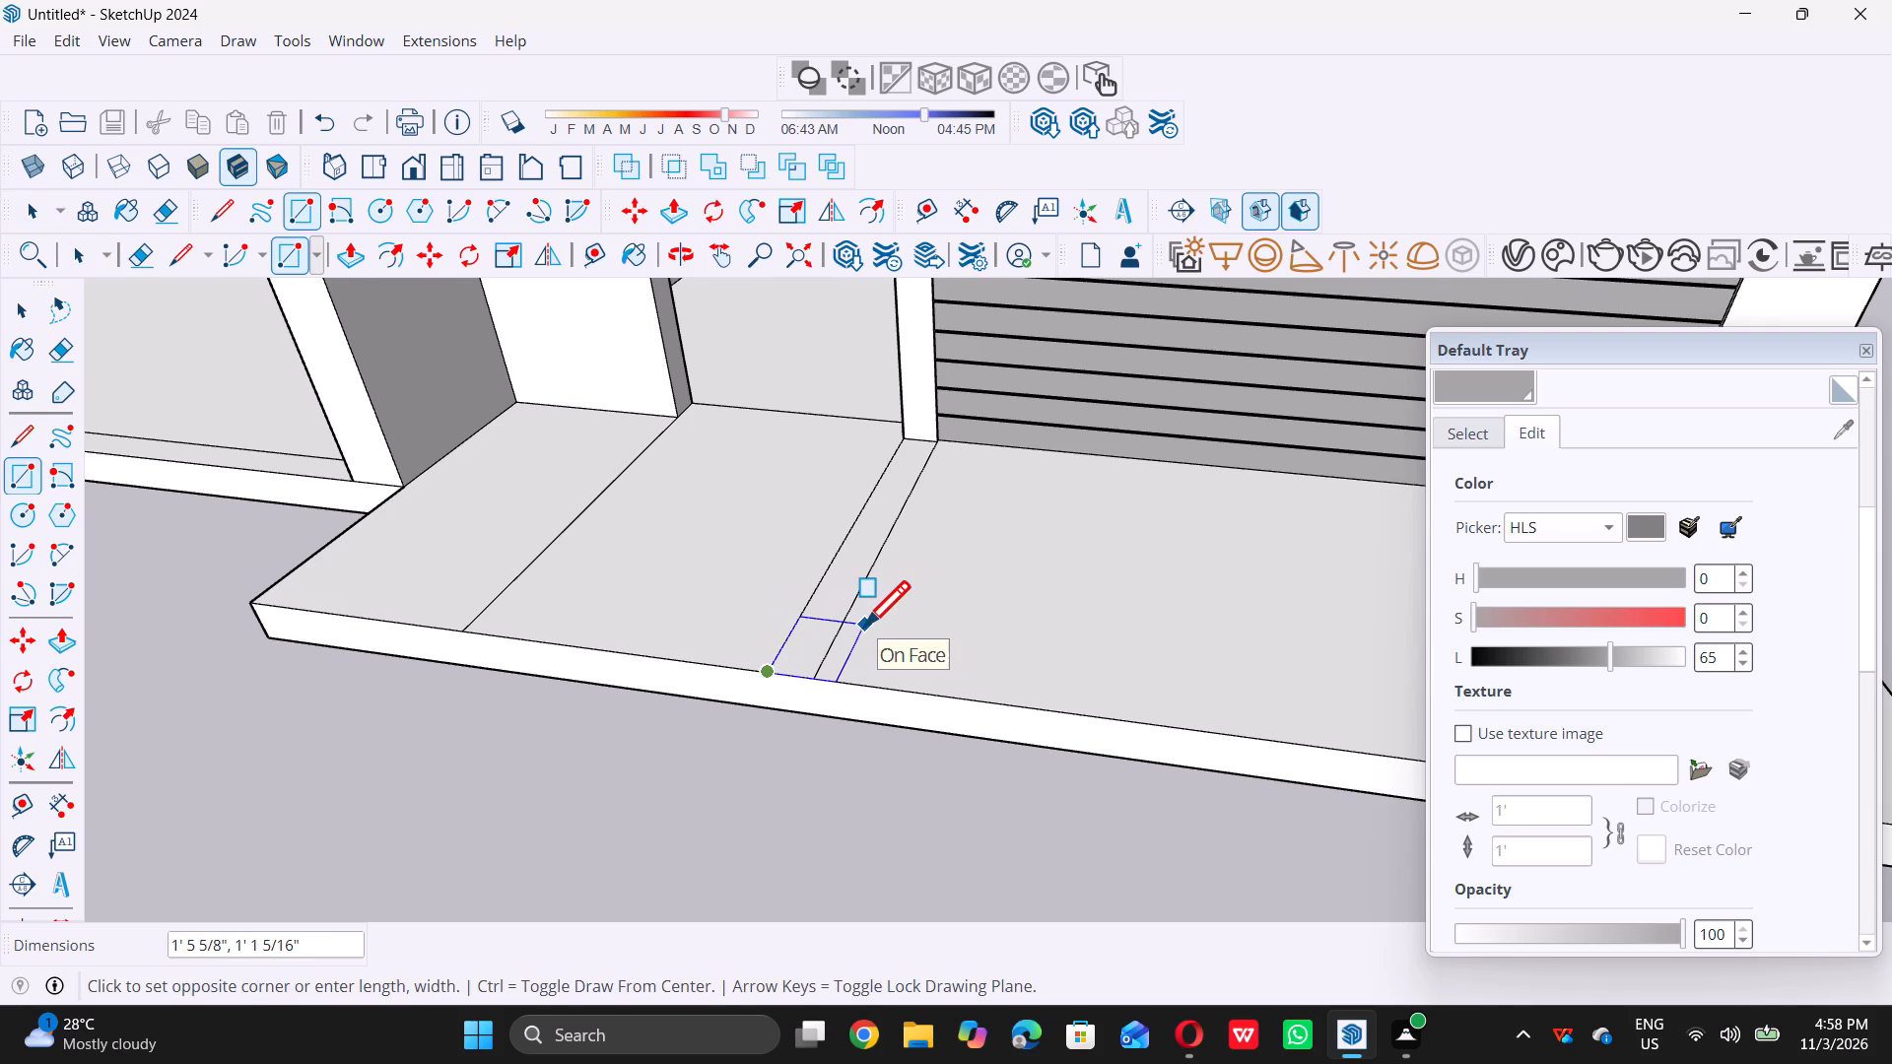
{"action": "key", "text": "2"}
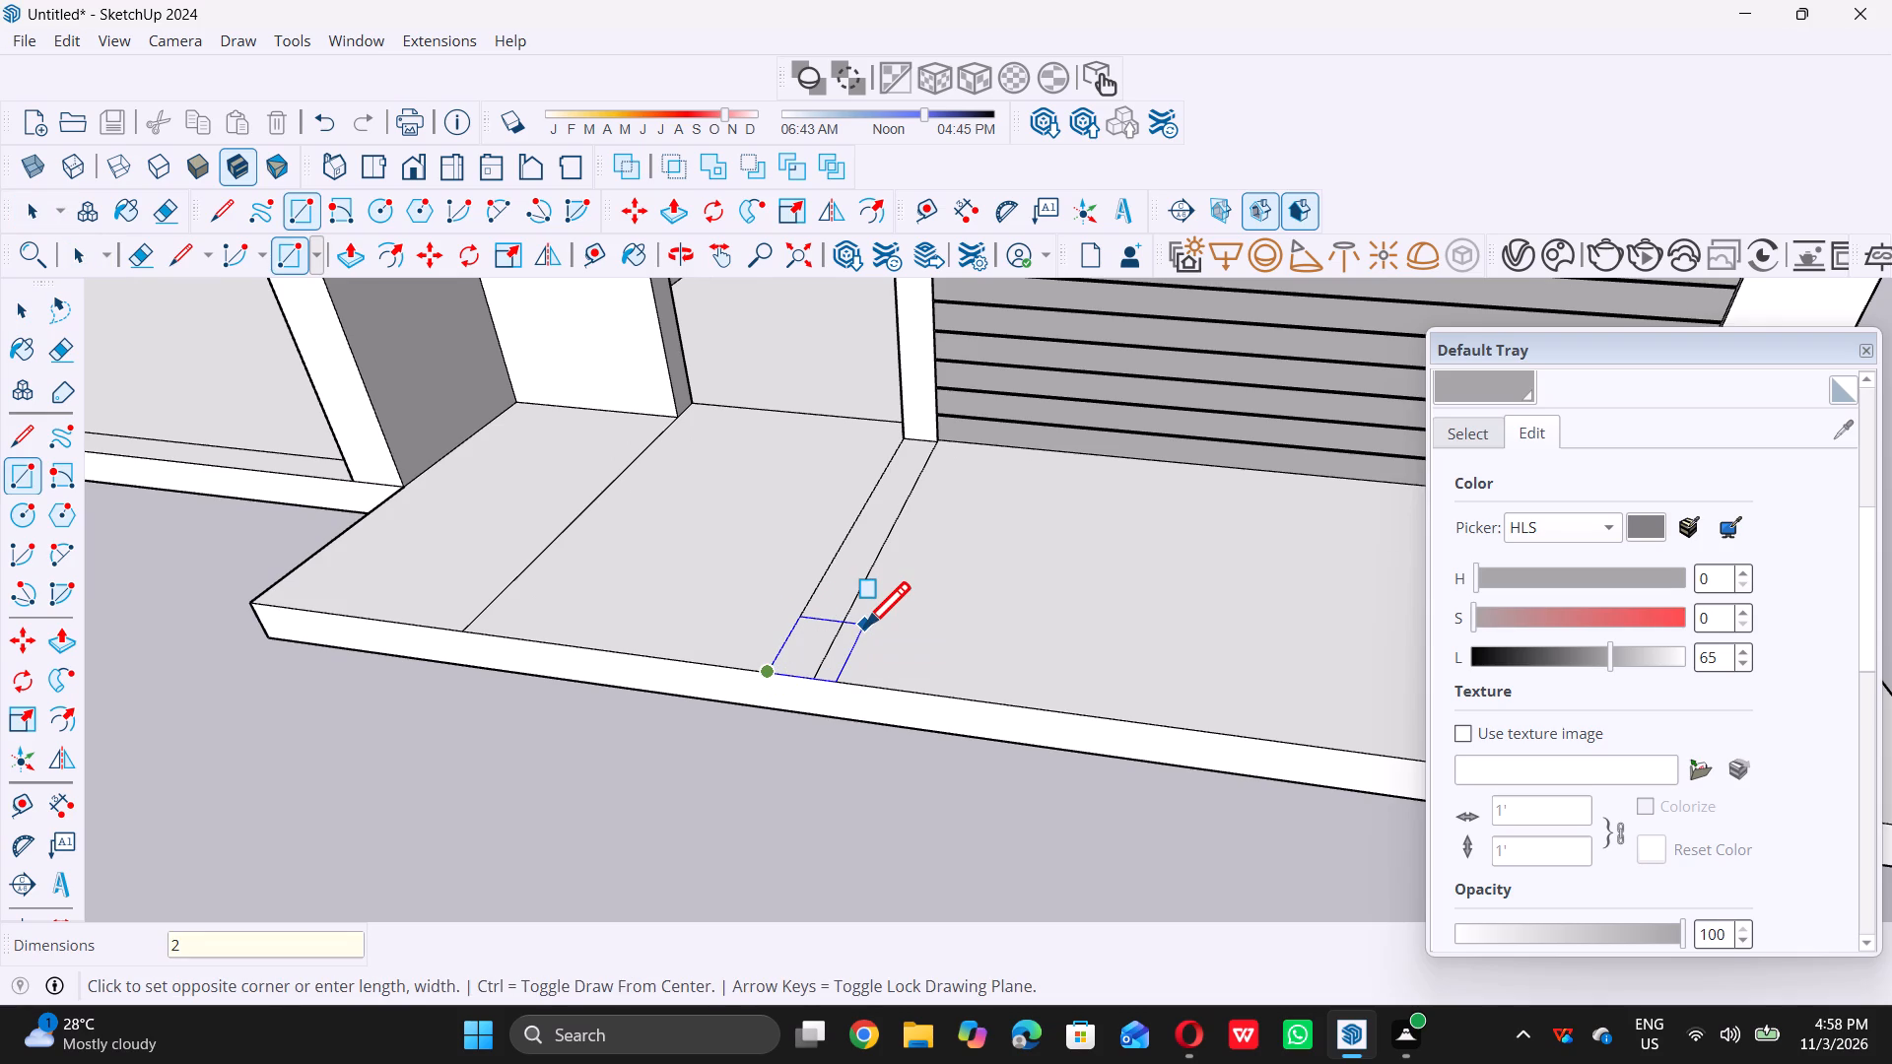
{"action": "key", "text": "apostrophe"}
{"action": "key", "text": "comma"}
{"action": "type", "text": "2'"}
{"action": "key", "text": "Return"}
{"action": "key", "text": "space"}
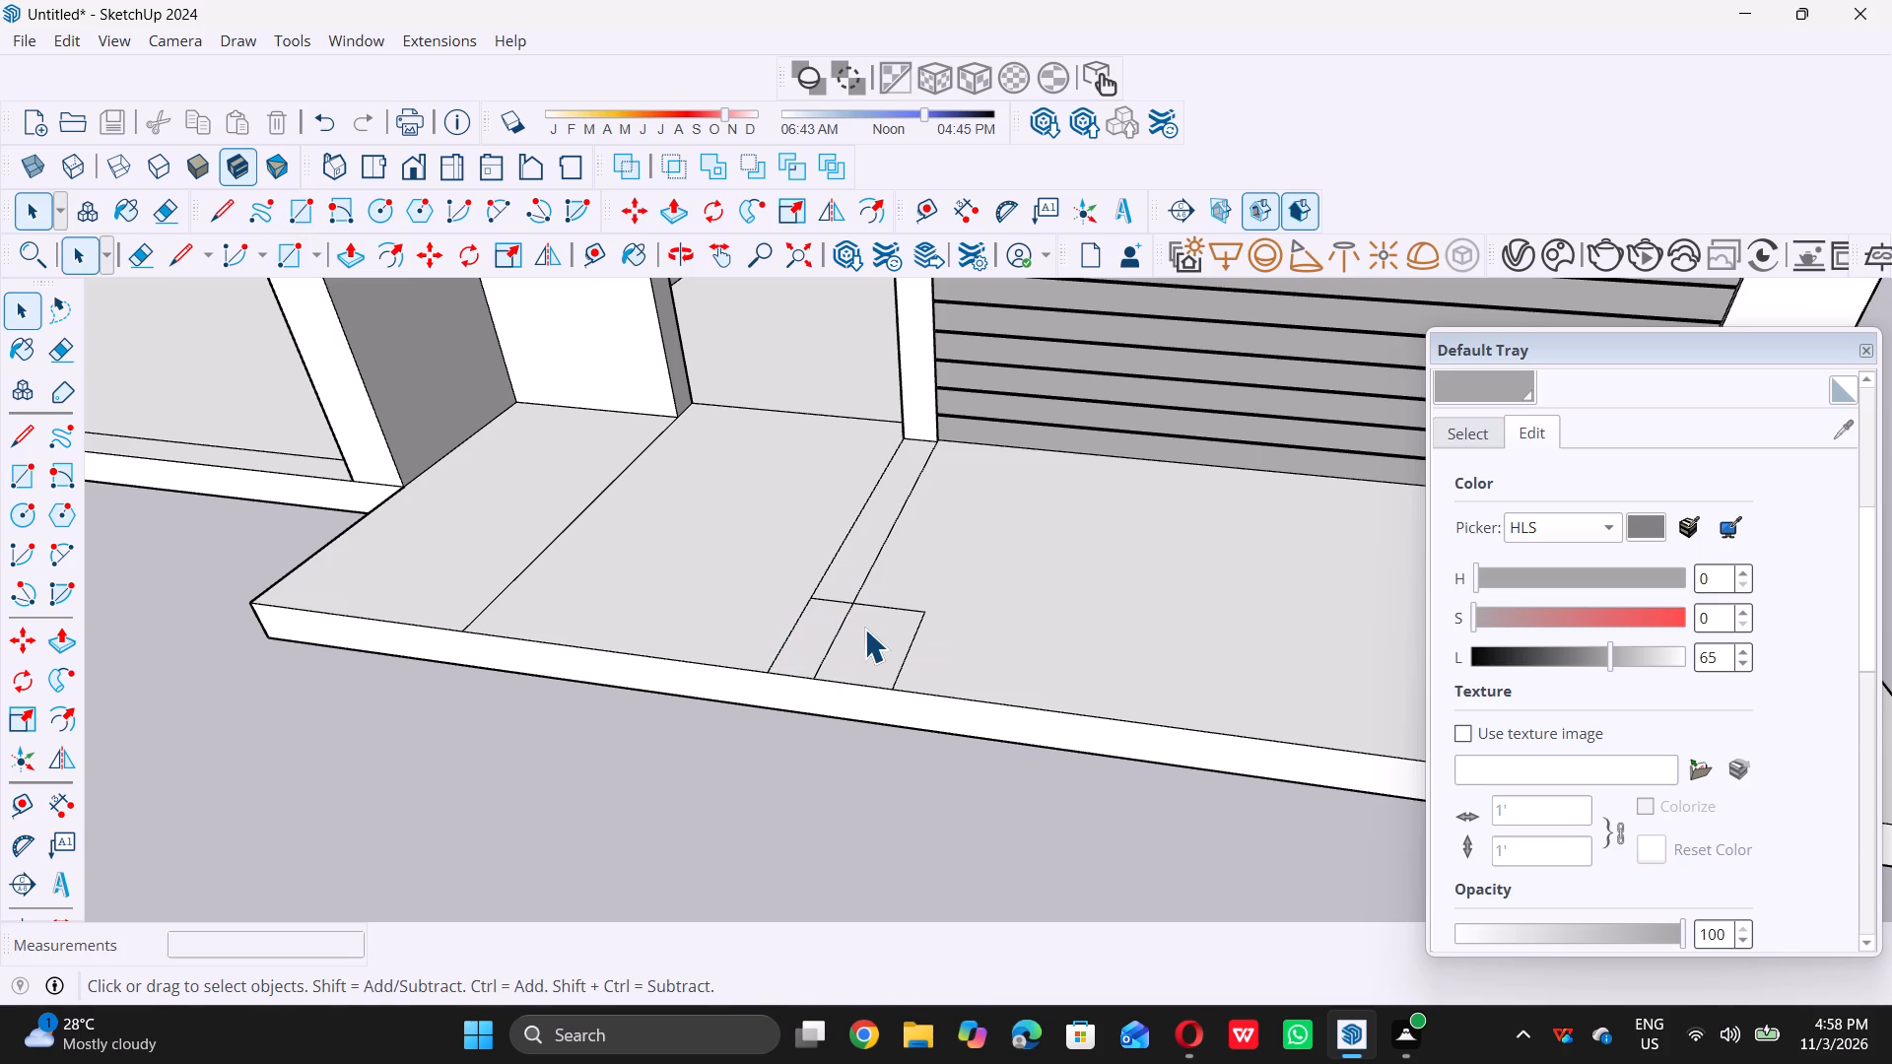
Erase the line crossing the 2' square and the two lines running from it back to the louvre post.
{"action": "key", "text": "e"}
{"action": "scroll", "coordinate": [861, 633], "scroll_direction": "up", "scroll_amount": 5}
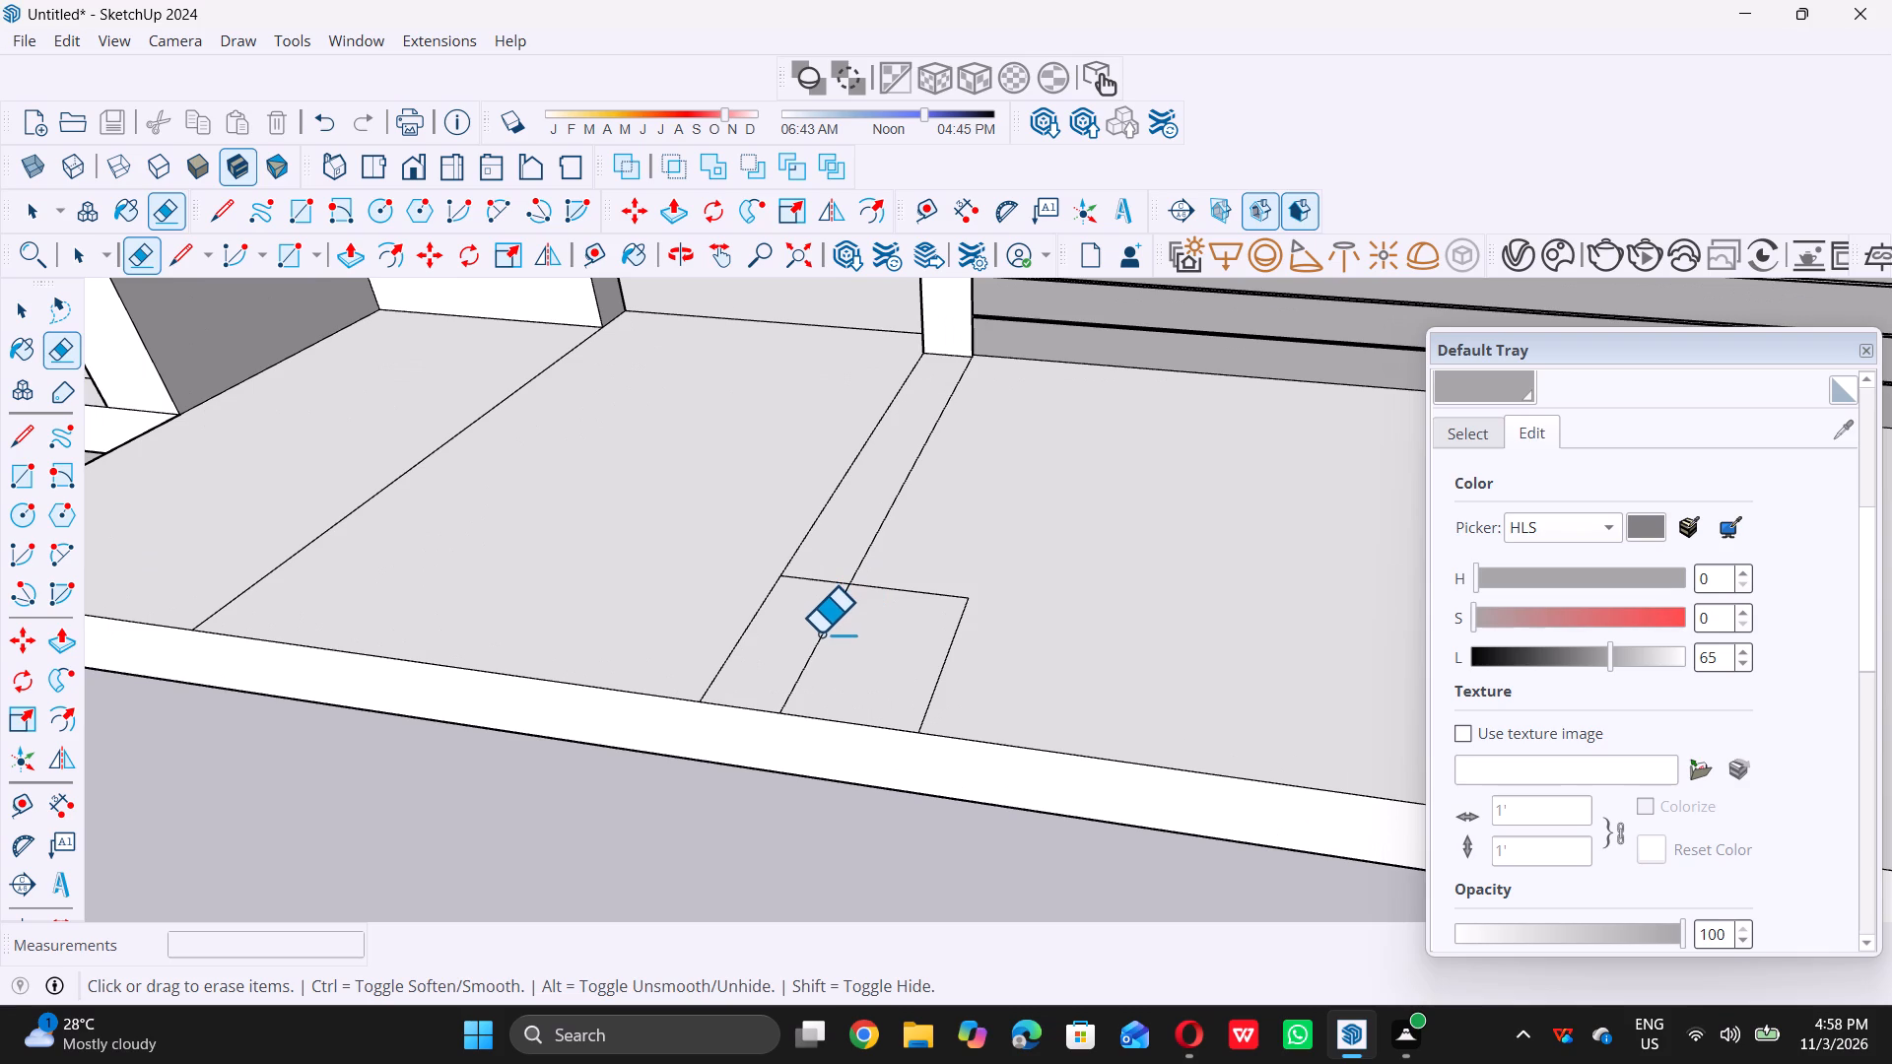
{"action": "double_click", "coordinate": [821, 632]}
{"action": "key", "text": "space"}
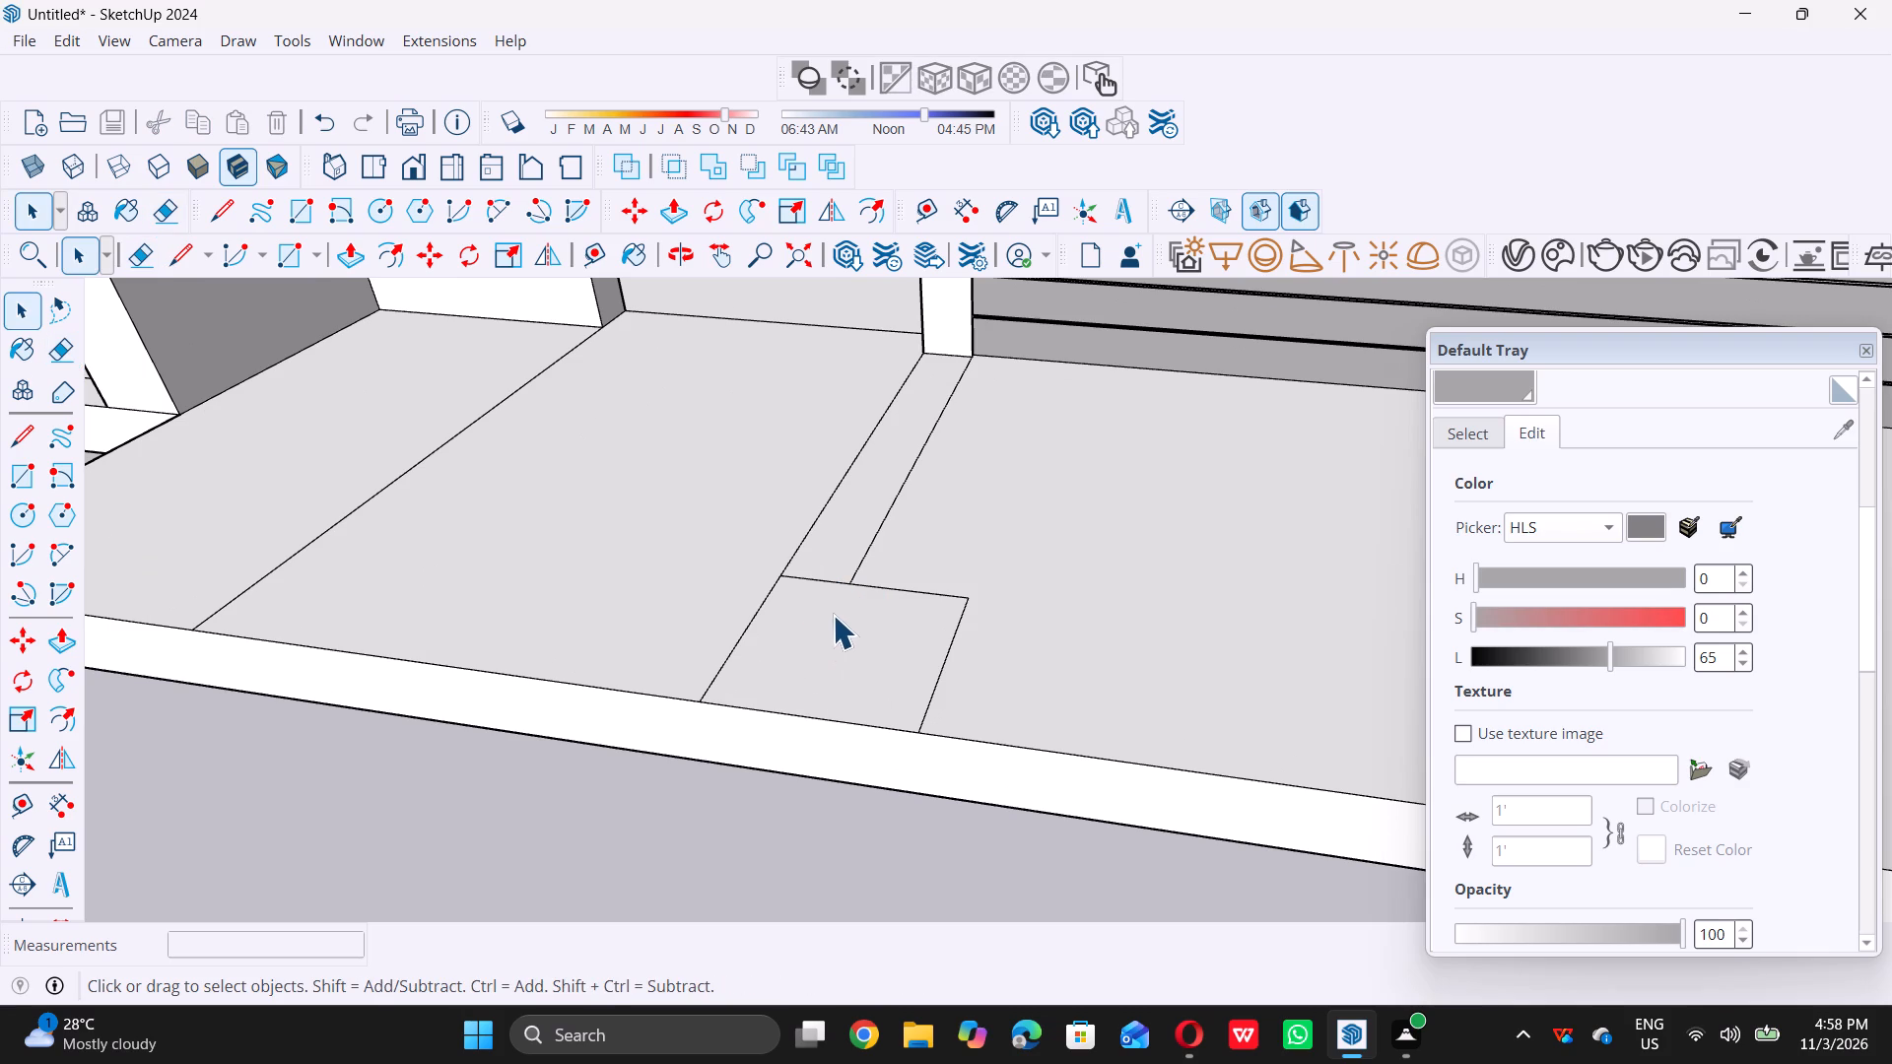
{"action": "key", "text": "e"}
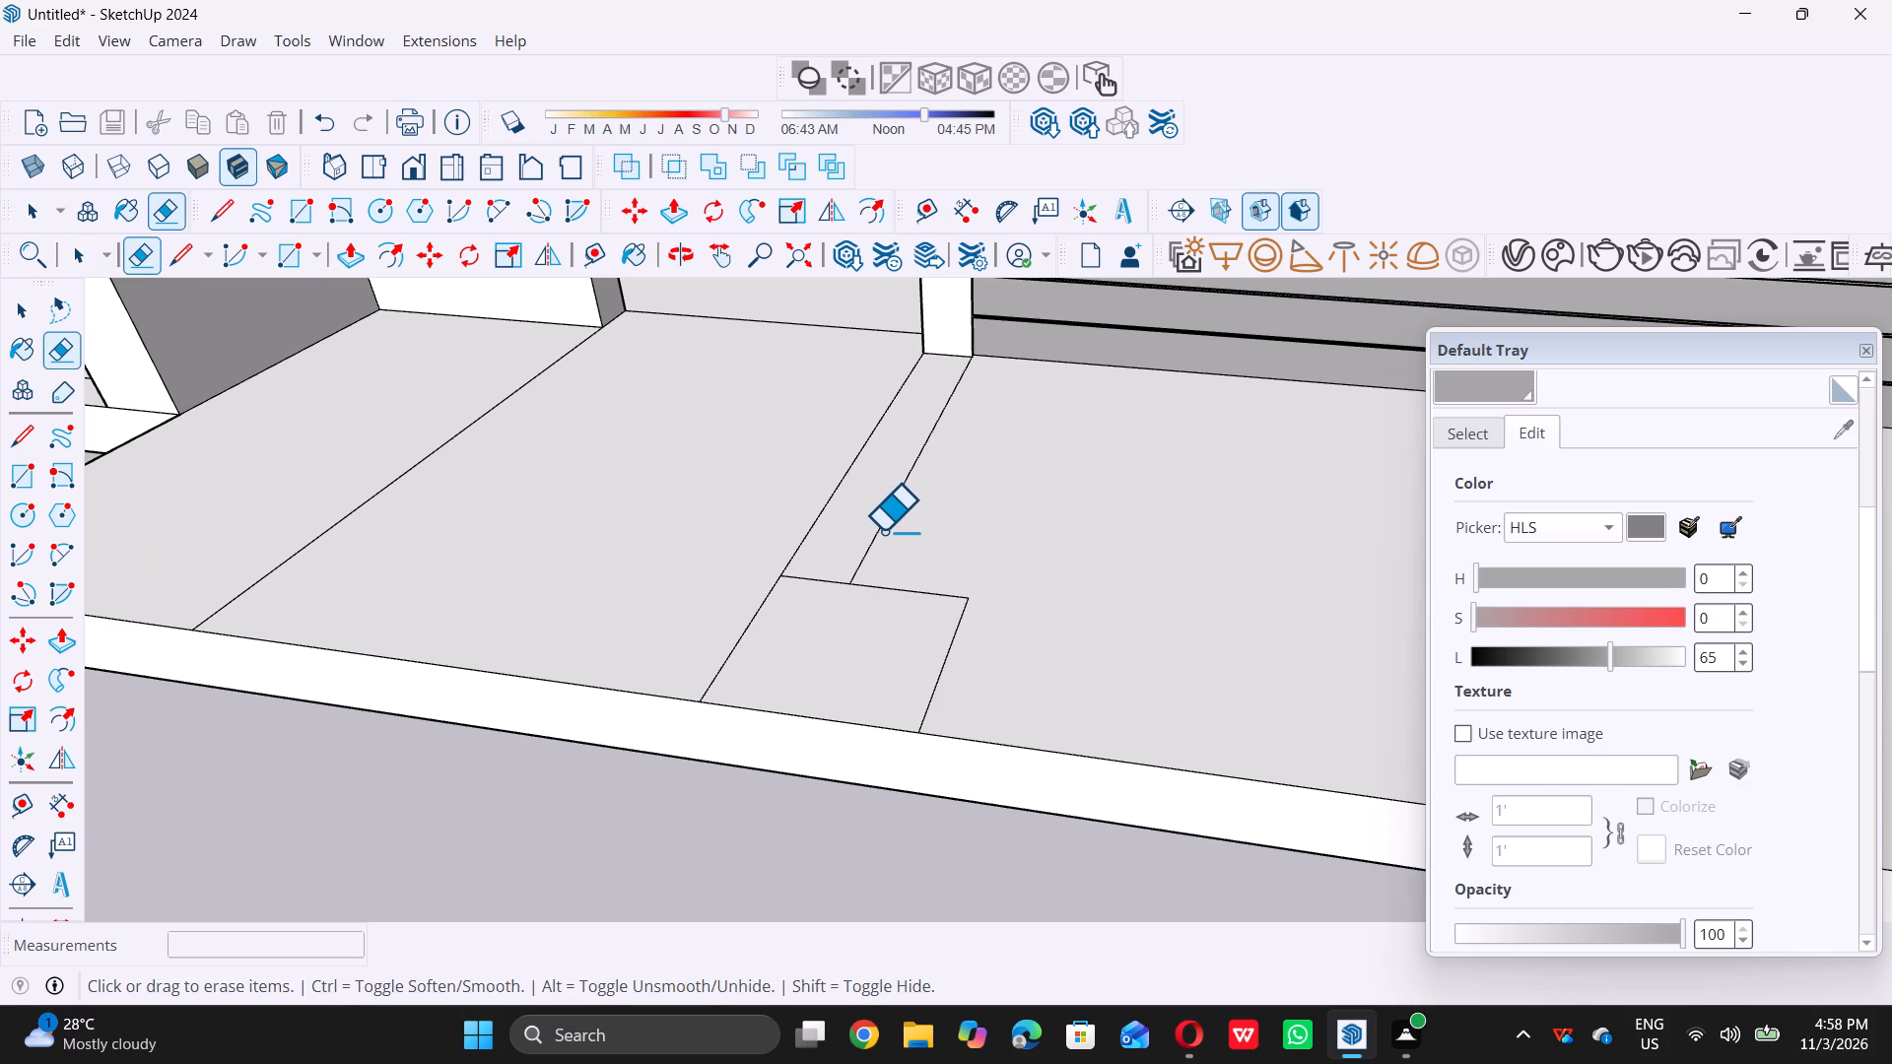
{"action": "double_click", "coordinate": [881, 523]}
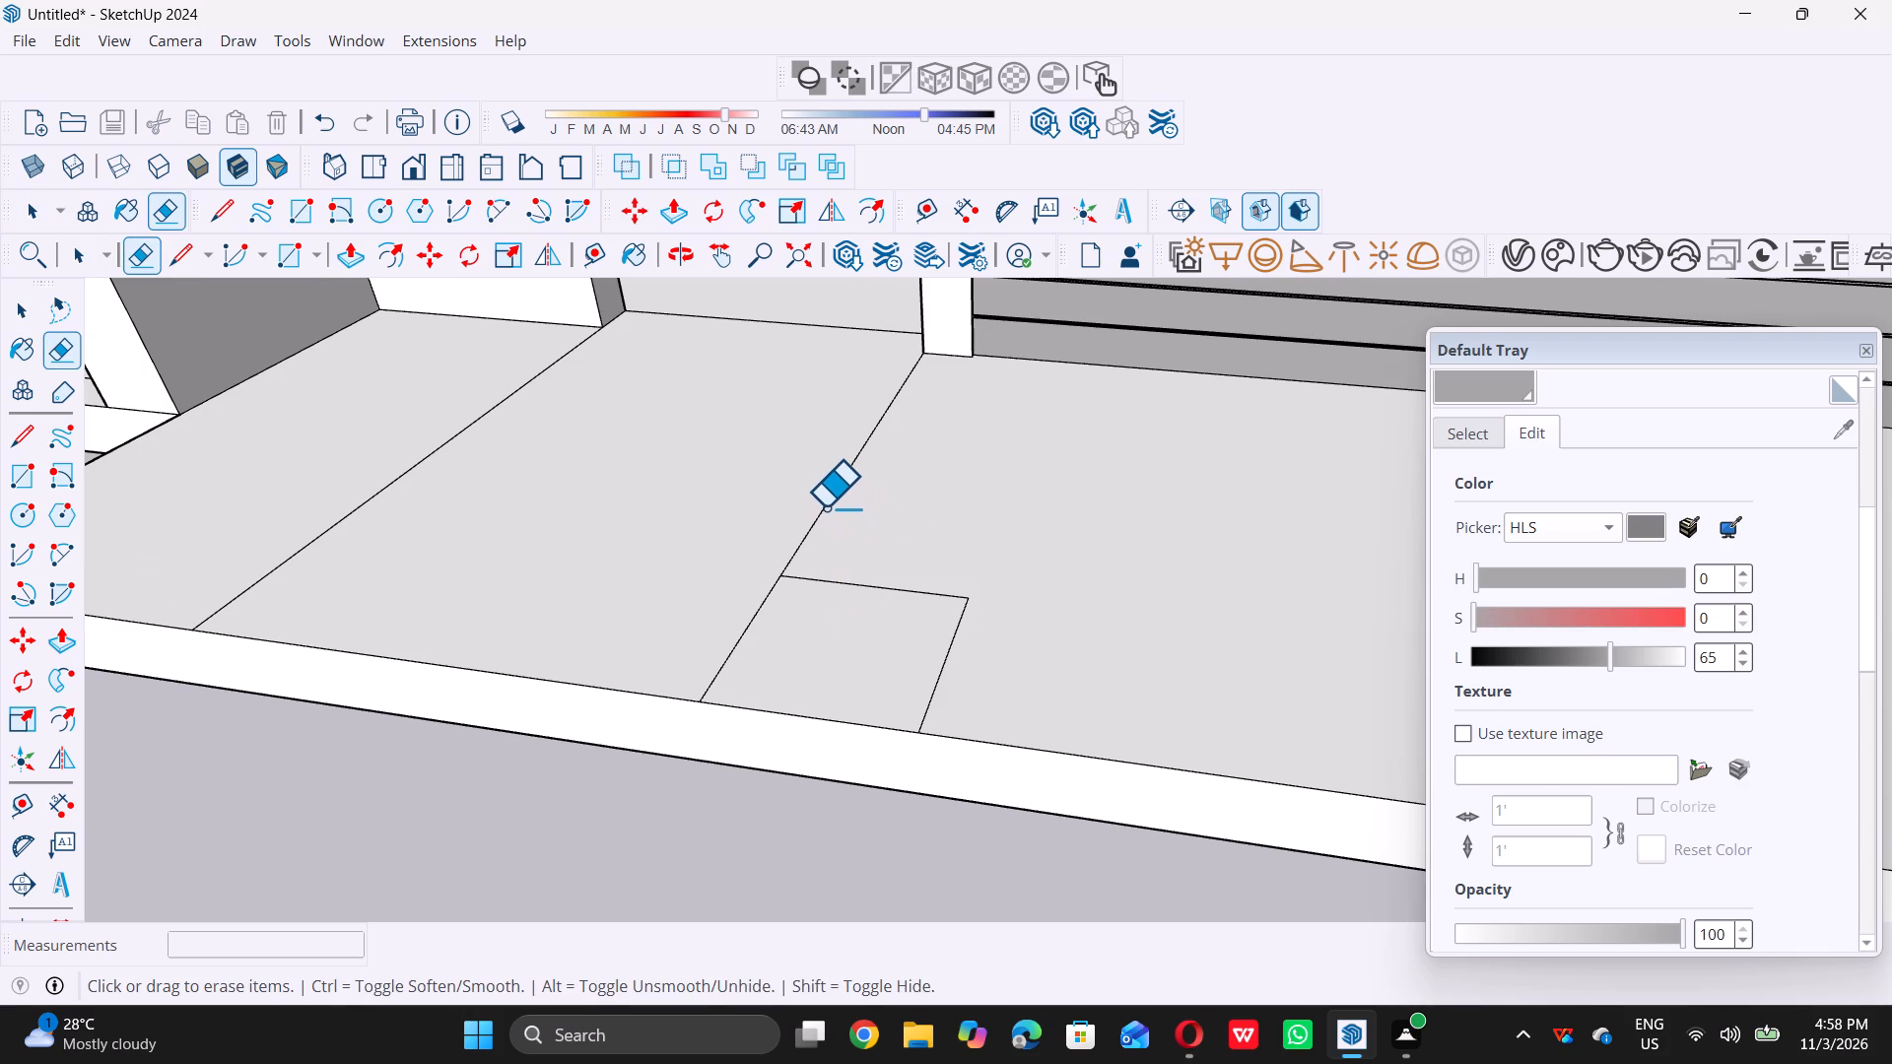
{"action": "double_click", "coordinate": [825, 498]}
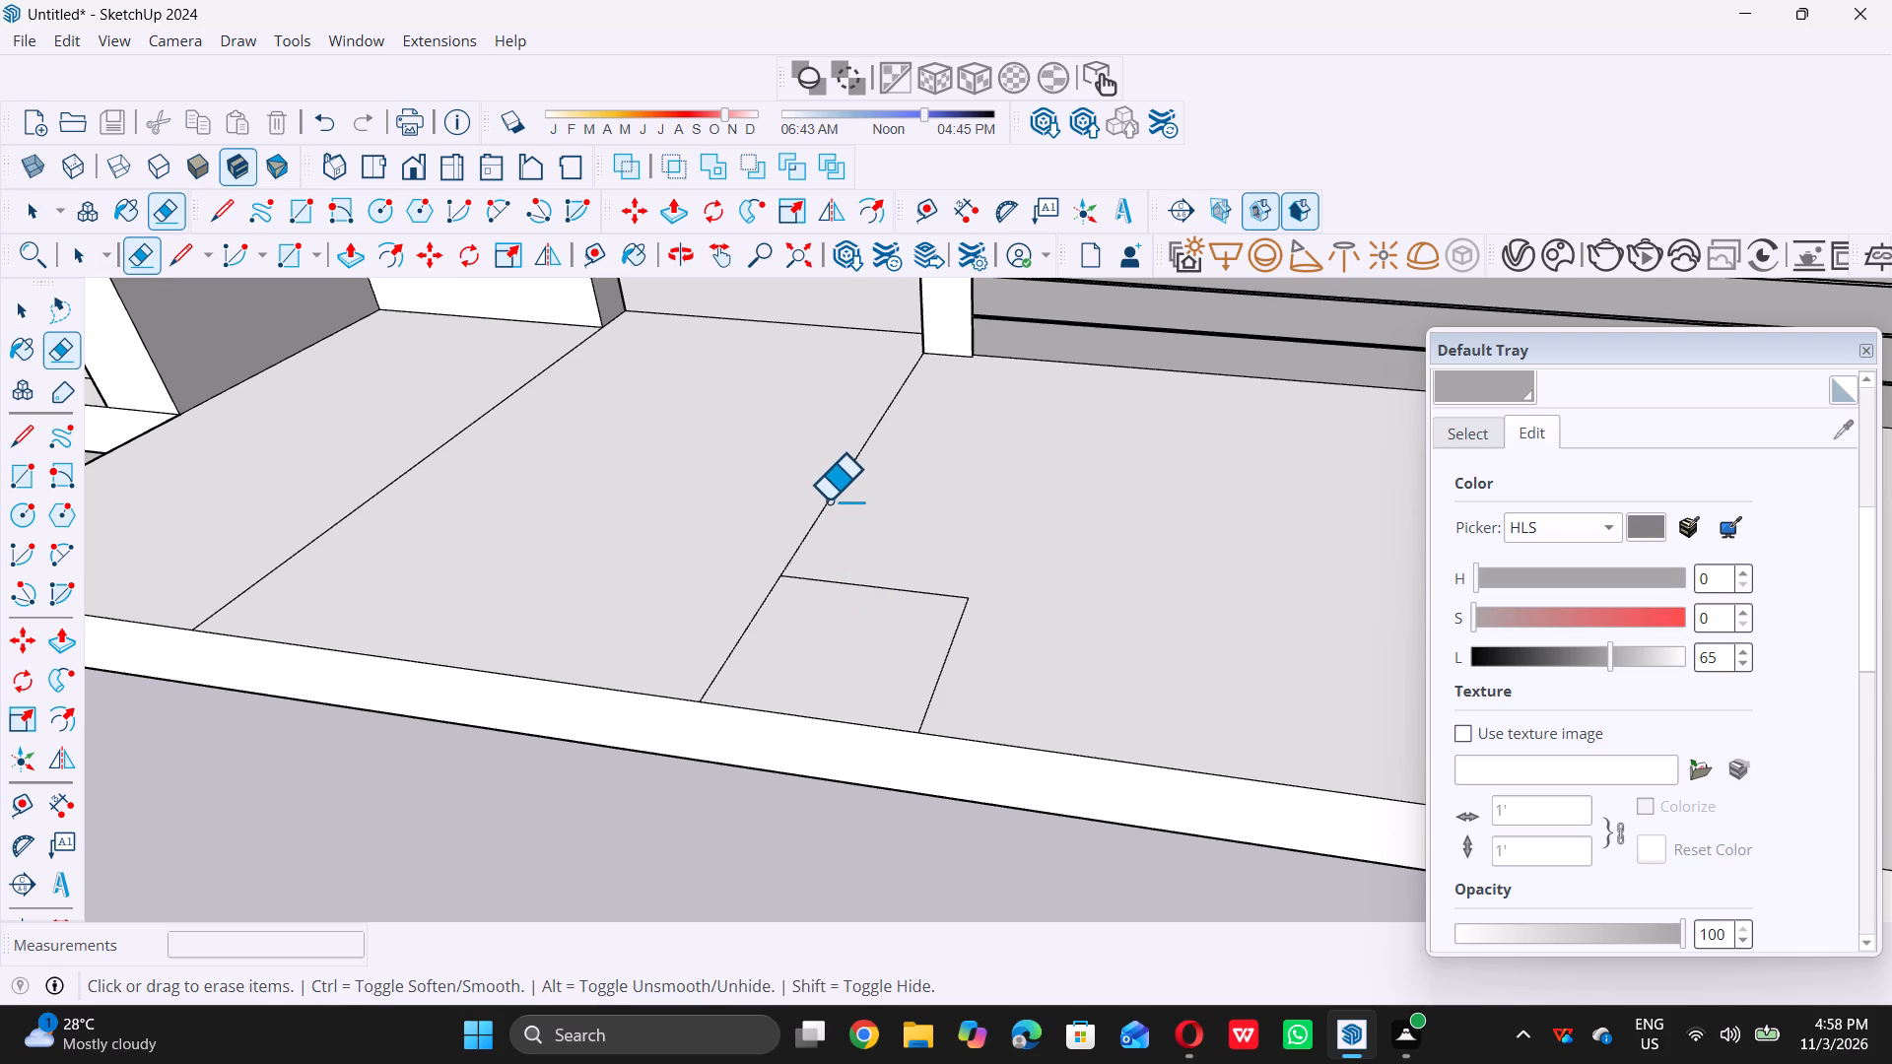
{"action": "double_click", "coordinate": [828, 499]}
{"action": "key", "text": "space"}
Push/Pull the 2' square up about 10' to the underside of the projecting roof fascia to form a column.
{"action": "scroll", "coordinate": [829, 499], "scroll_direction": "down", "scroll_amount": 15}
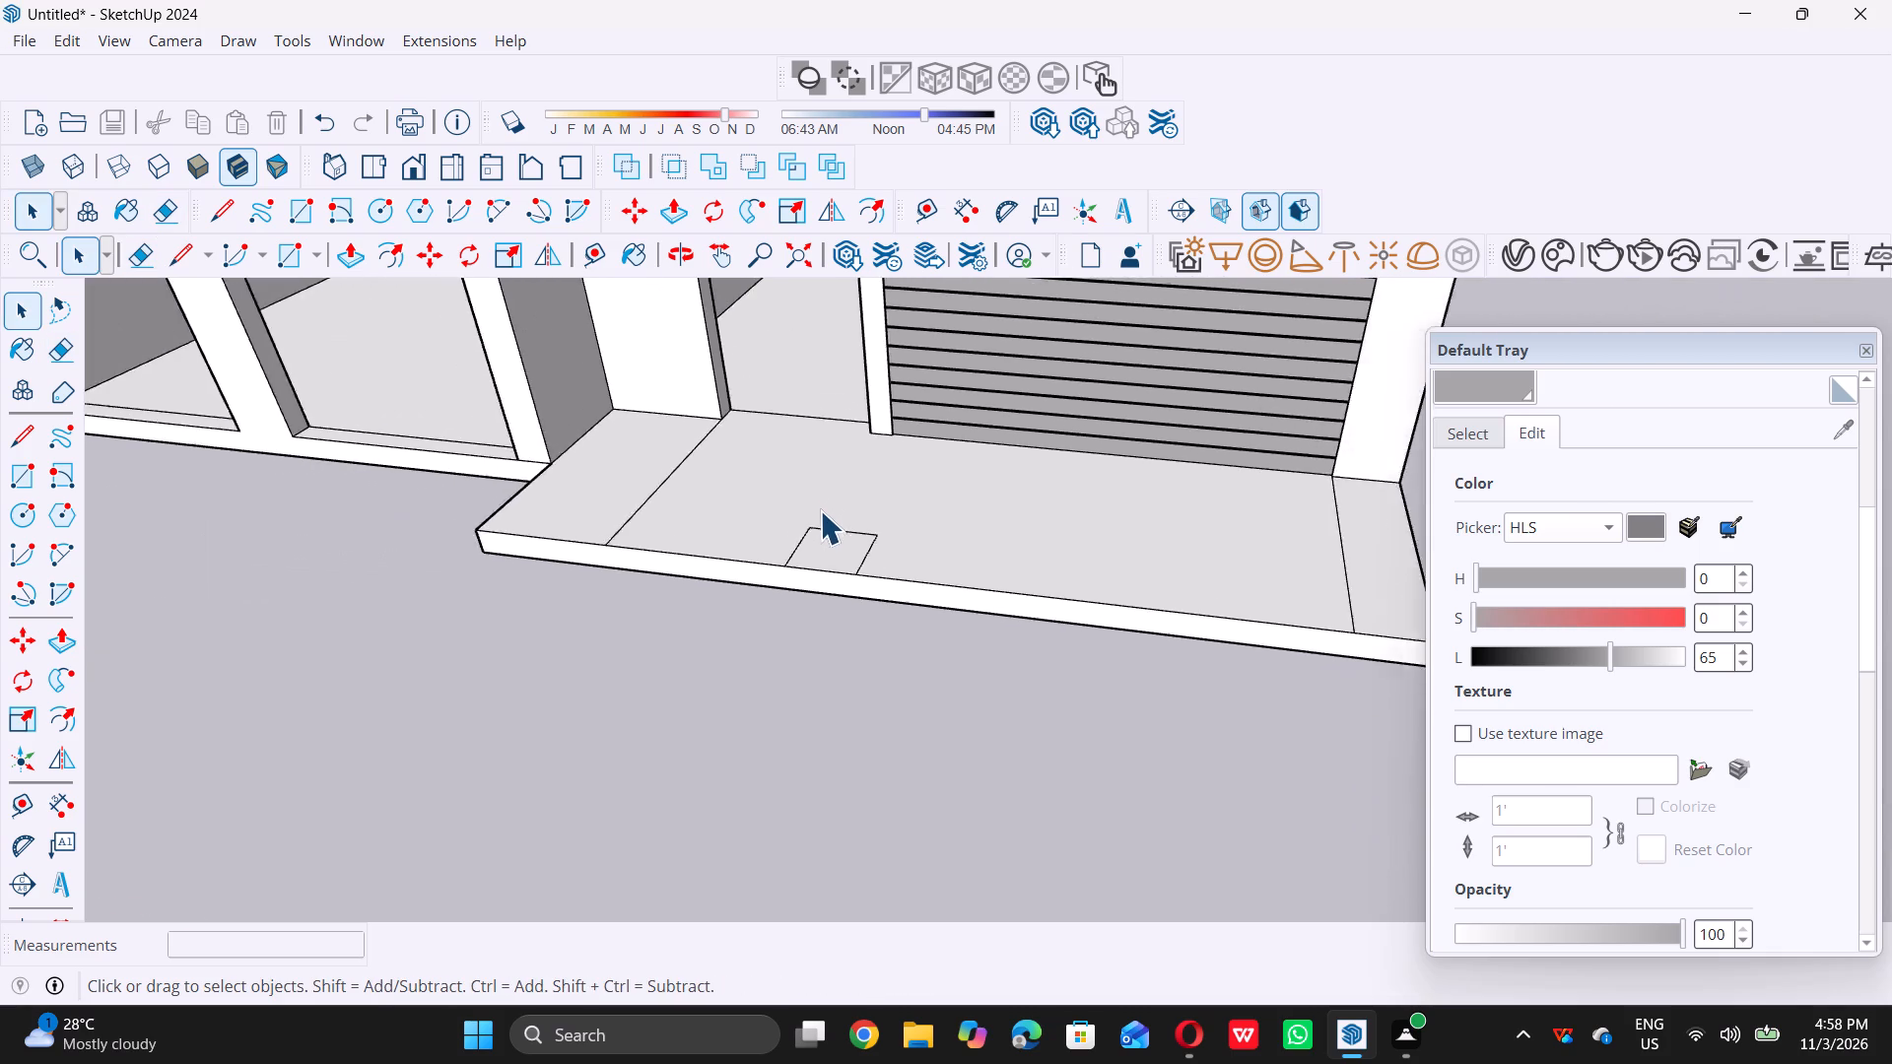
{"action": "scroll", "coordinate": [820, 510], "scroll_direction": "down", "scroll_amount": 11}
{"action": "middle_click_drag", "start_coordinate": [849, 565], "coordinate": [838, 539]}
{"action": "middle_click", "coordinate": [838, 539]}
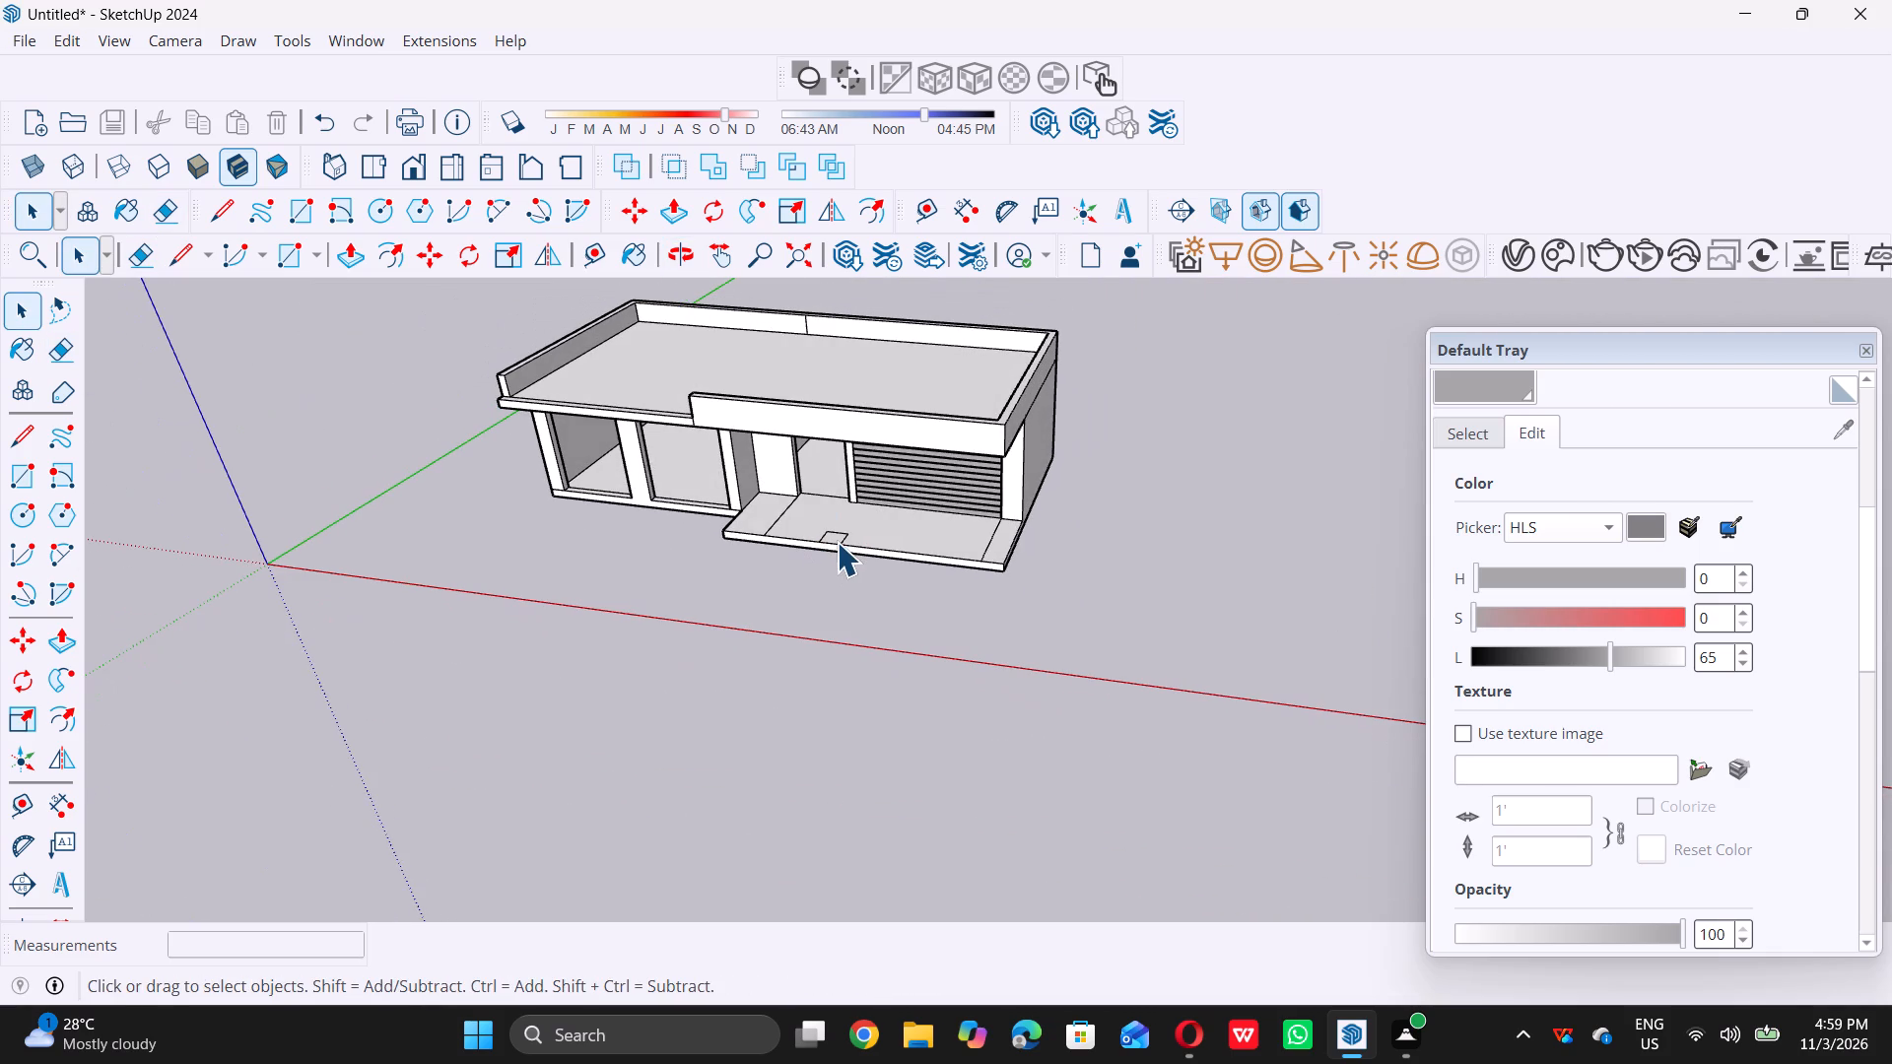
{"action": "scroll", "coordinate": [837, 541], "scroll_direction": "up", "scroll_amount": 13}
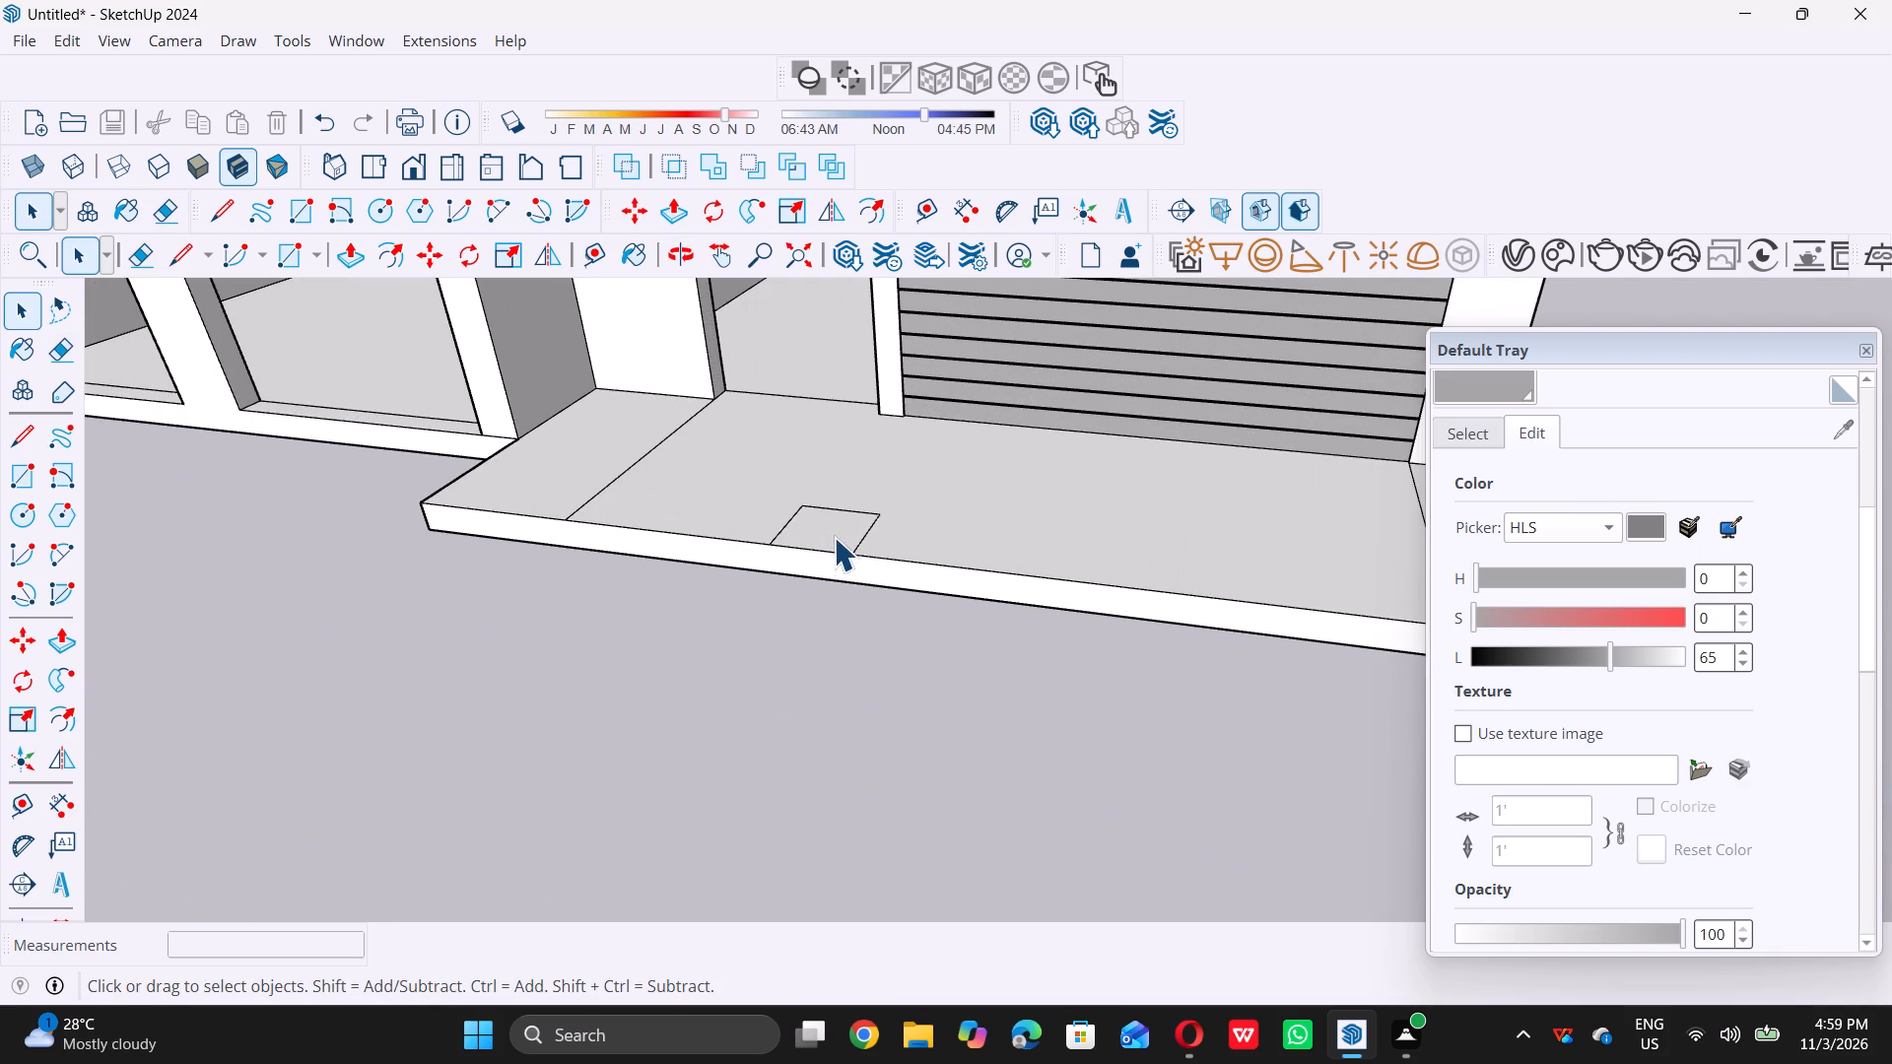
{"action": "left_click", "coordinate": [834, 535]}
{"action": "key", "text": "p"}
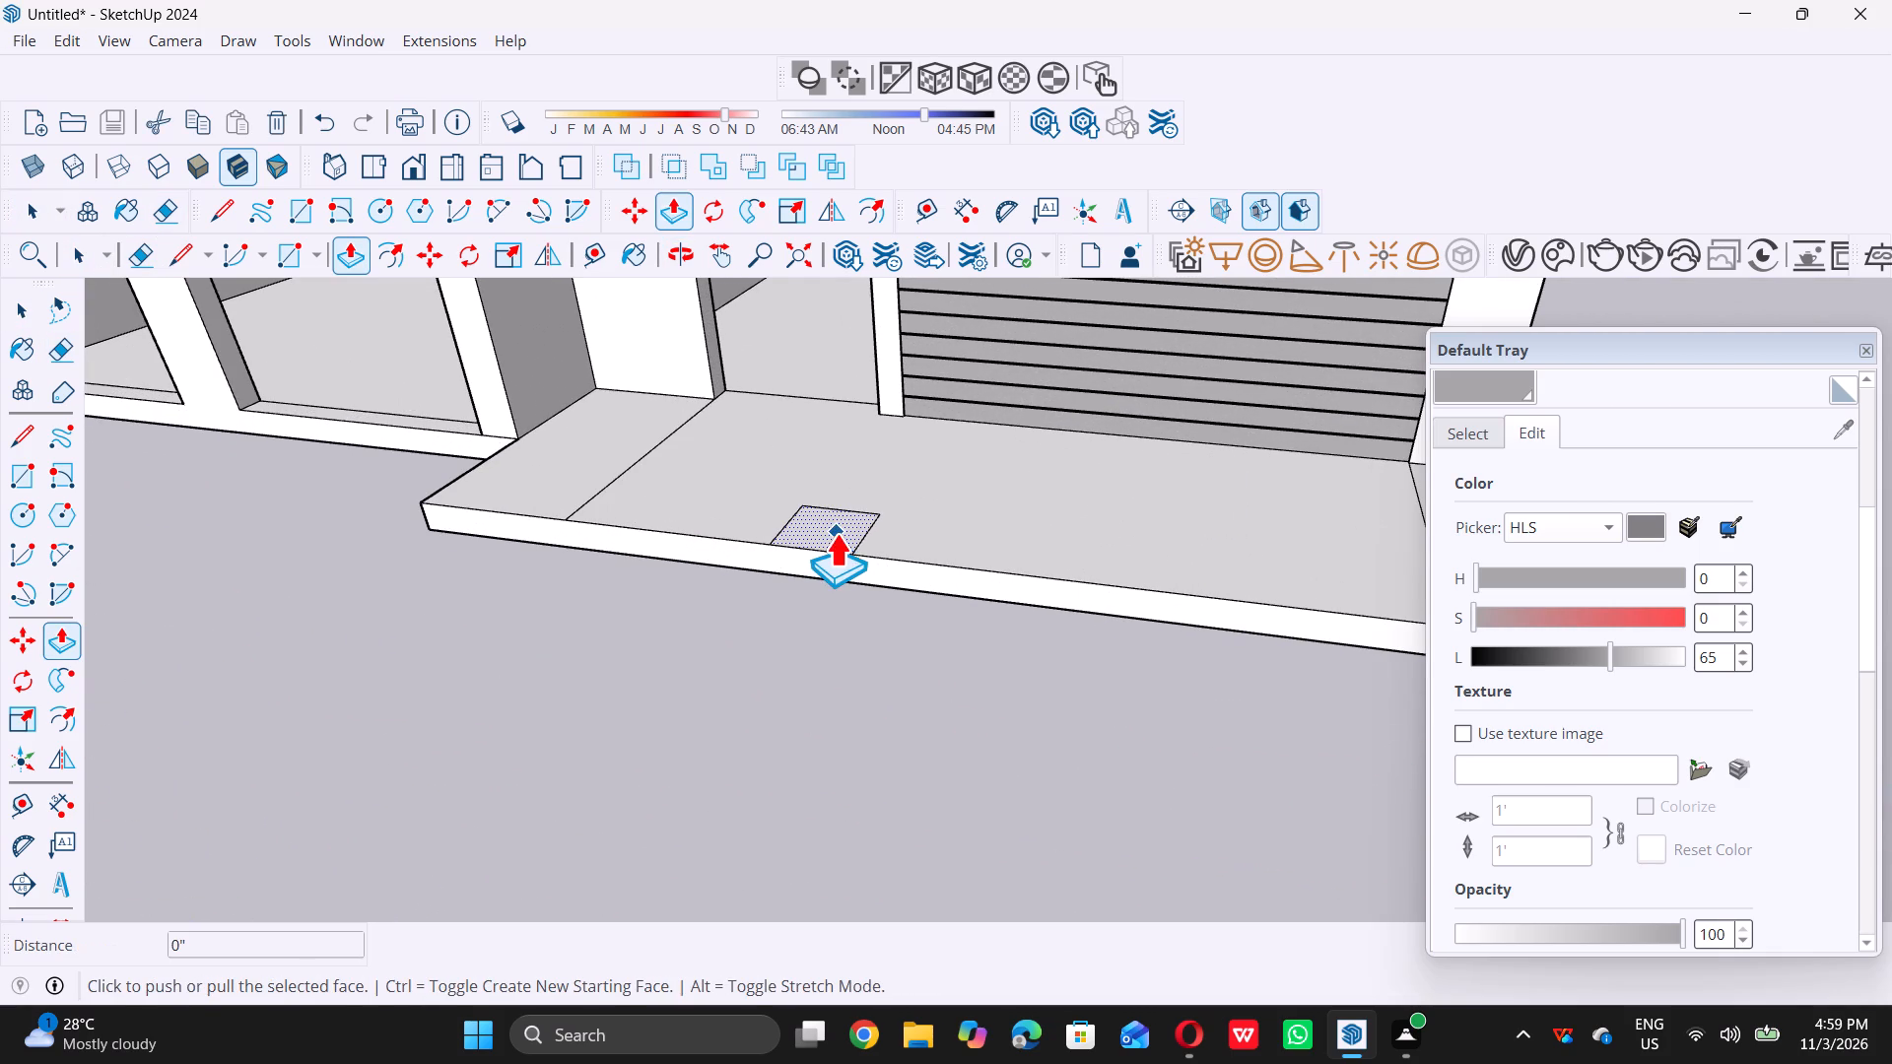
{"action": "left_click", "coordinate": [834, 521]}
{"action": "scroll", "coordinate": [828, 457], "scroll_direction": "down", "scroll_amount": 7}
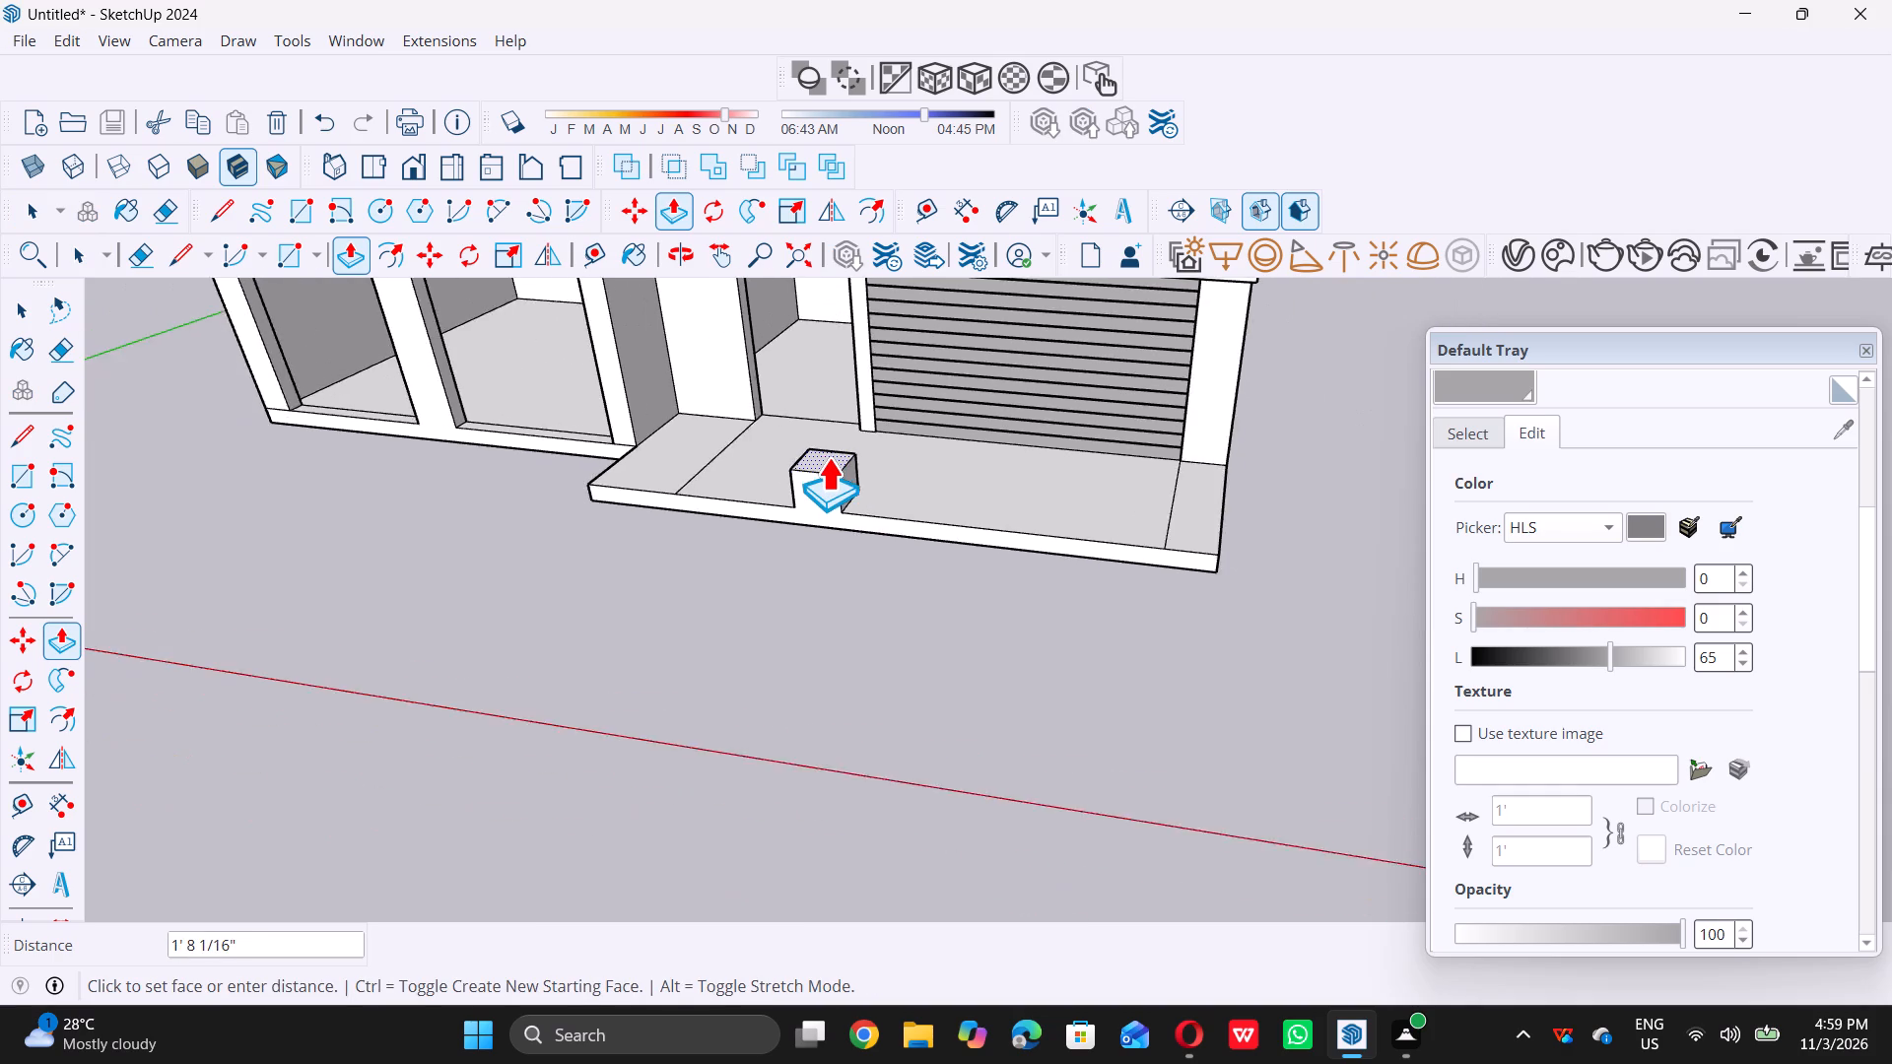
{"action": "scroll", "coordinate": [828, 457], "scroll_direction": "down", "scroll_amount": 5}
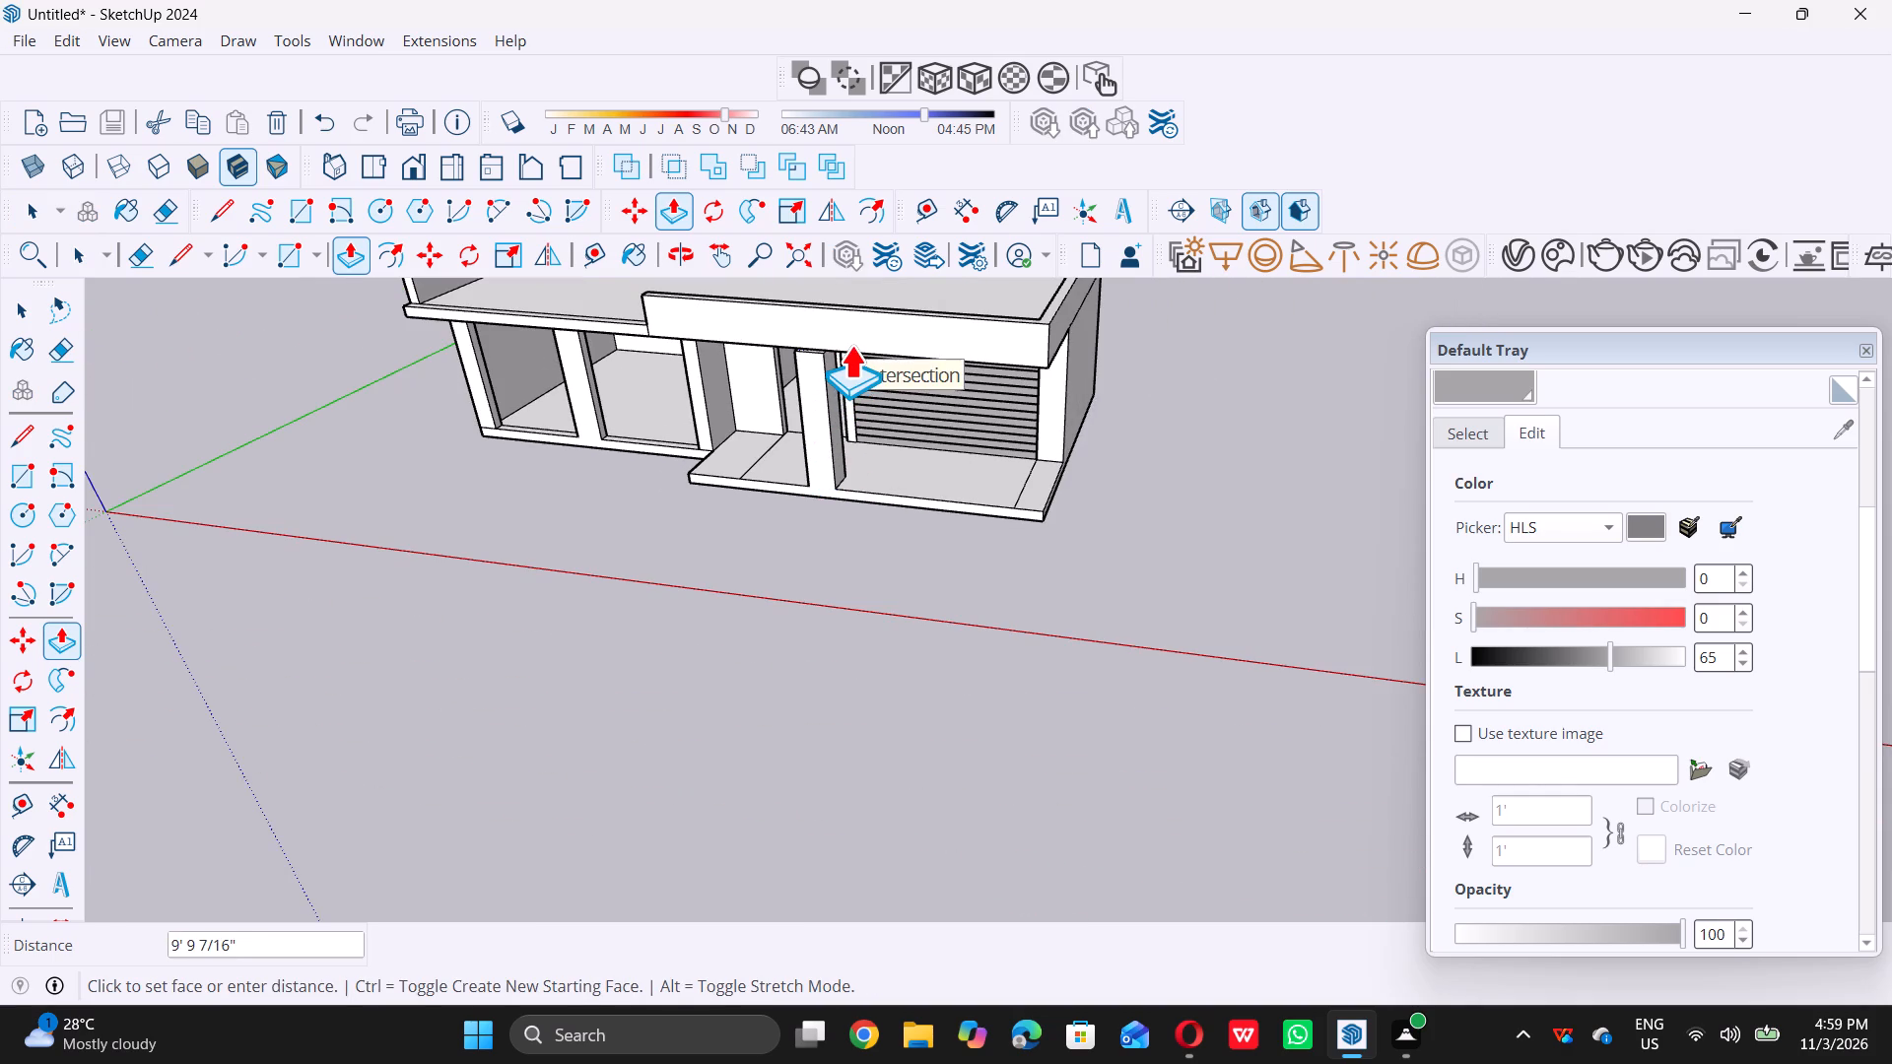
{"action": "scroll", "coordinate": [836, 330], "scroll_direction": "up", "scroll_amount": 5}
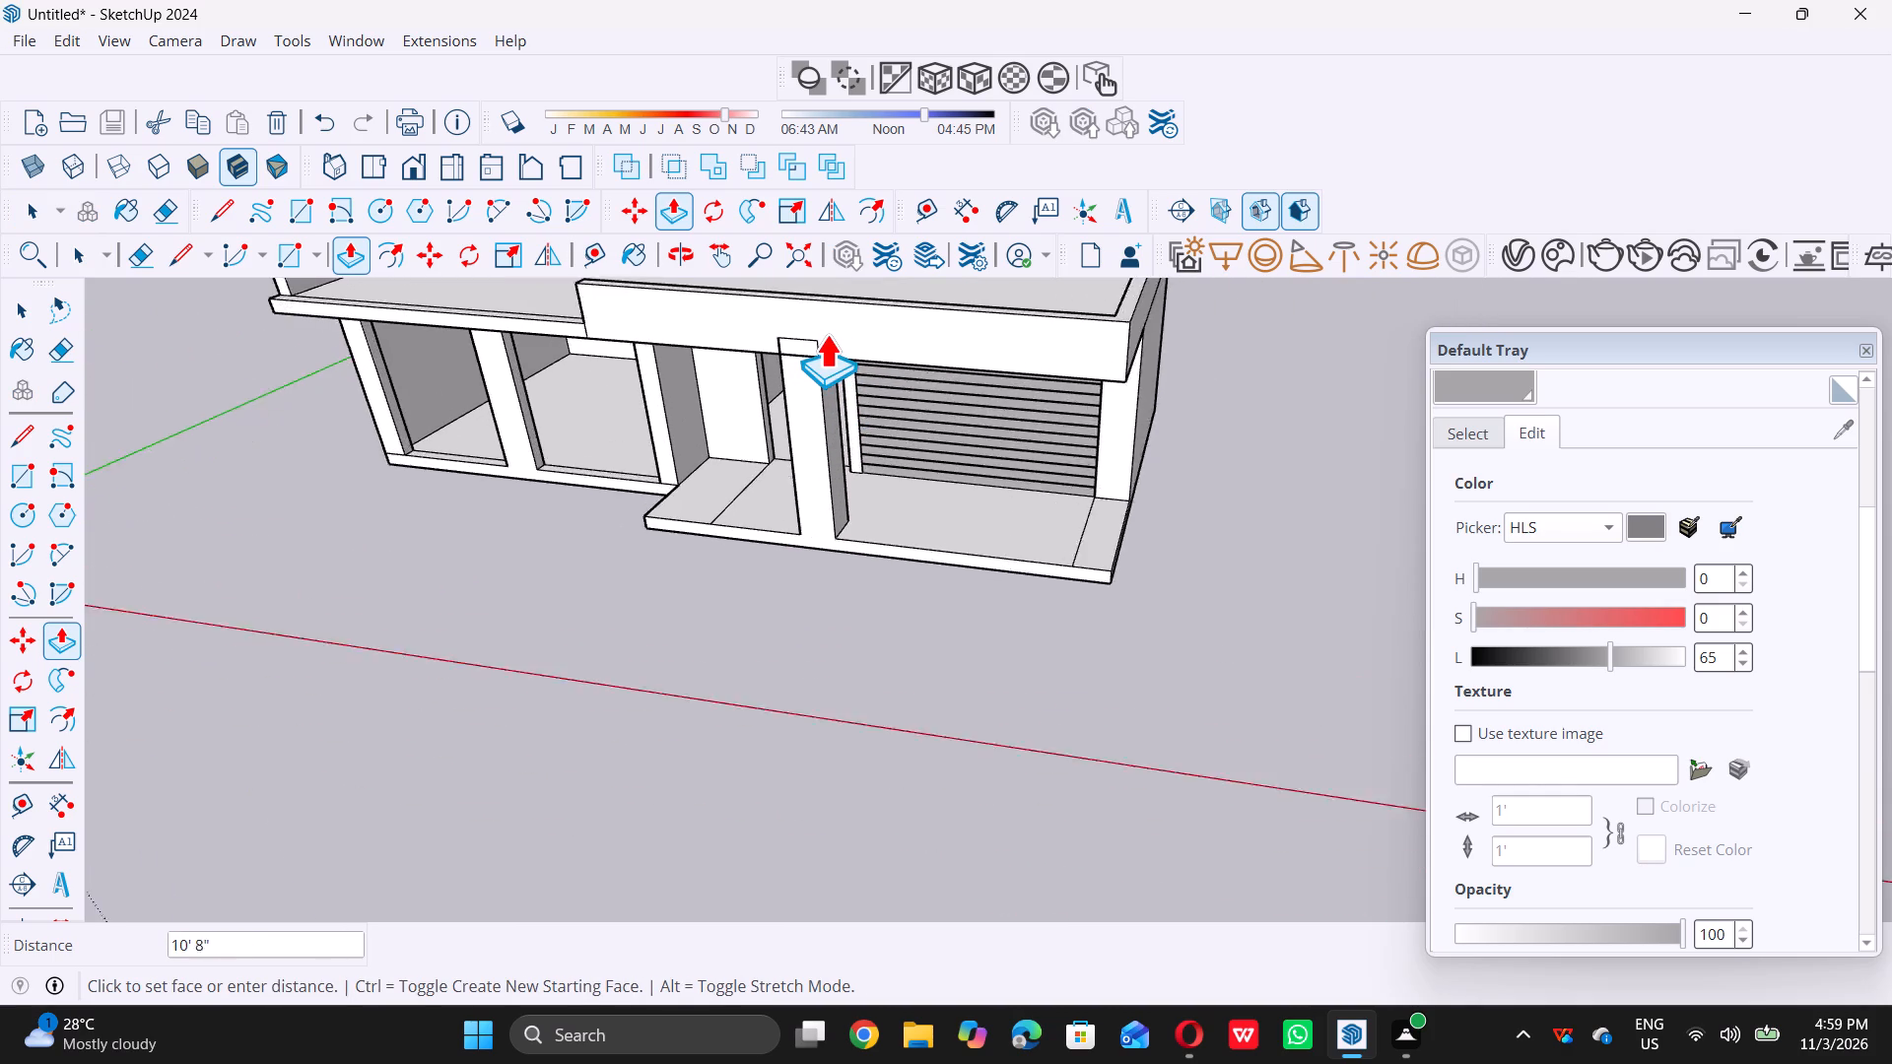
{"action": "scroll", "coordinate": [826, 334], "scroll_direction": "up", "scroll_amount": 5}
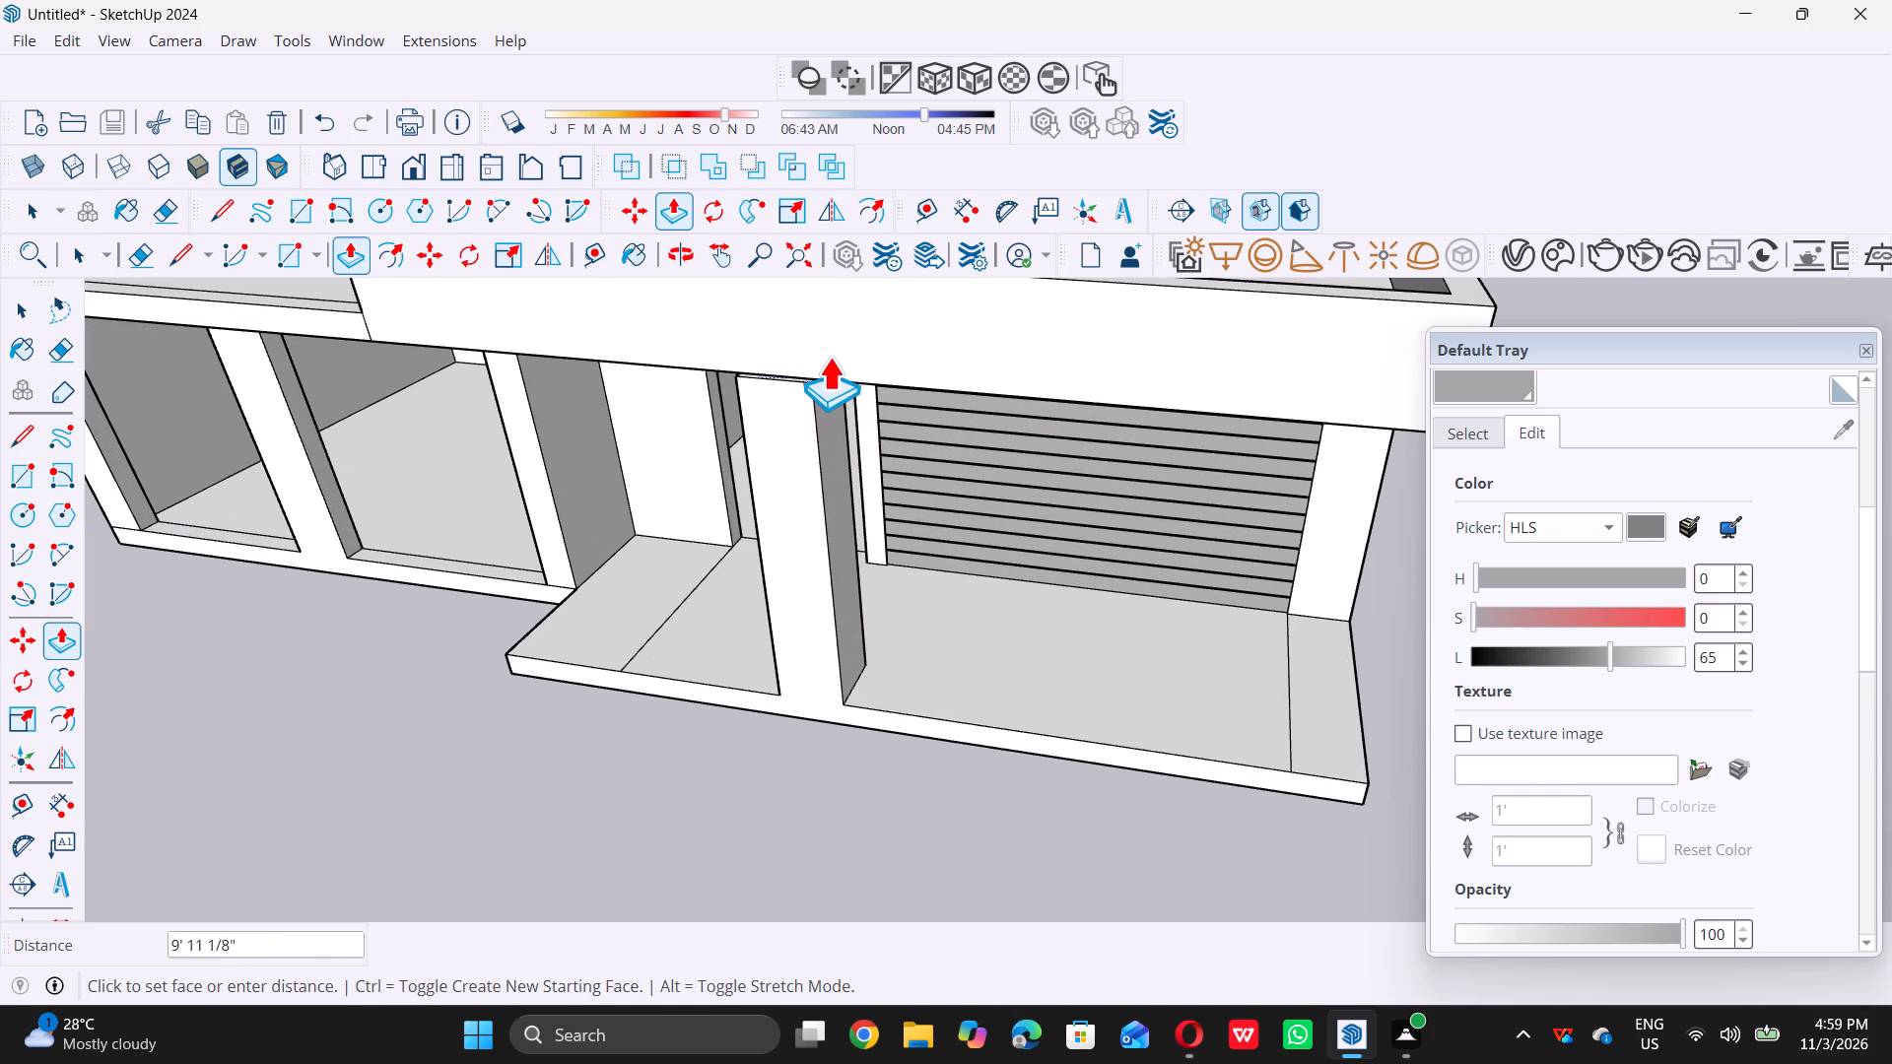
{"action": "left_click", "coordinate": [828, 355]}
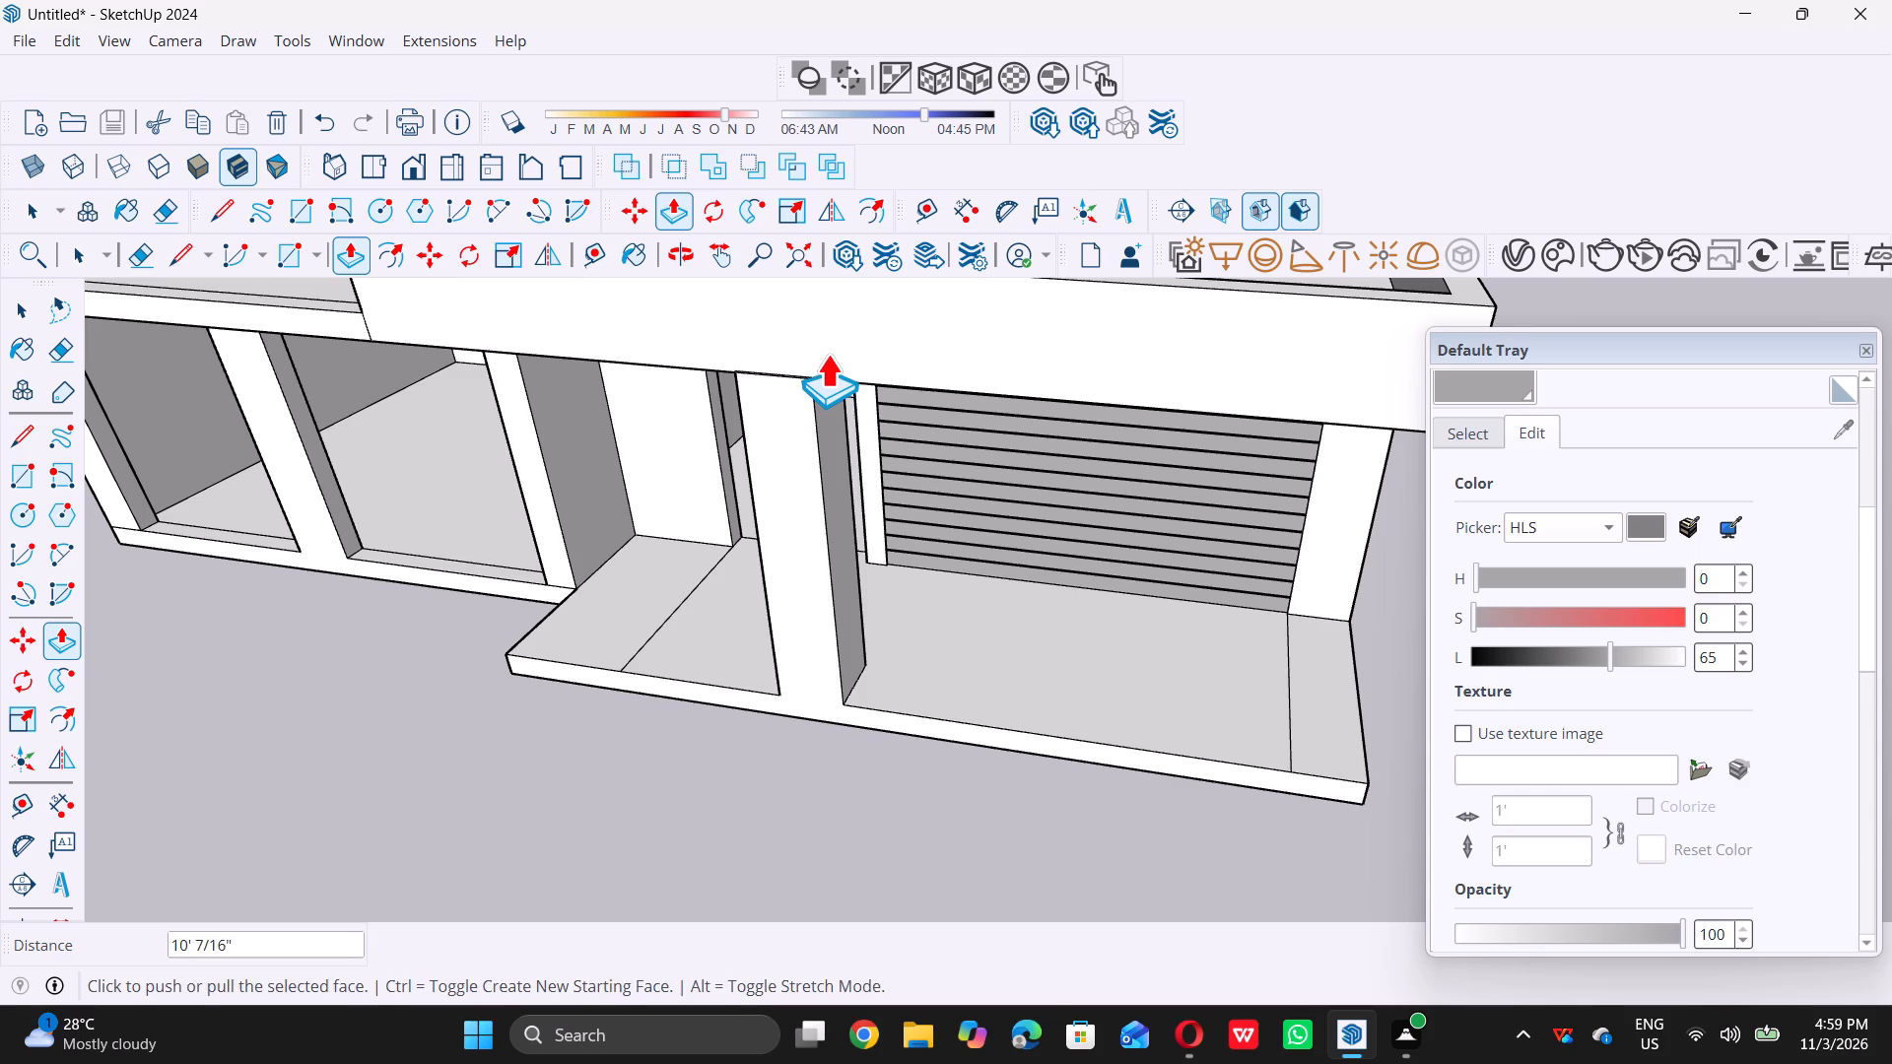
{"action": "key", "text": "space"}
Examine the column on the front platform against the whole building from the front and from a distance.
{"action": "scroll", "coordinate": [827, 352], "scroll_direction": "down", "scroll_amount": 12}
{"action": "middle_click", "coordinate": [870, 598]}
{"action": "middle_click", "coordinate": [870, 598]}
{"action": "middle_click_drag", "start_coordinate": [873, 597], "coordinate": [902, 499]}
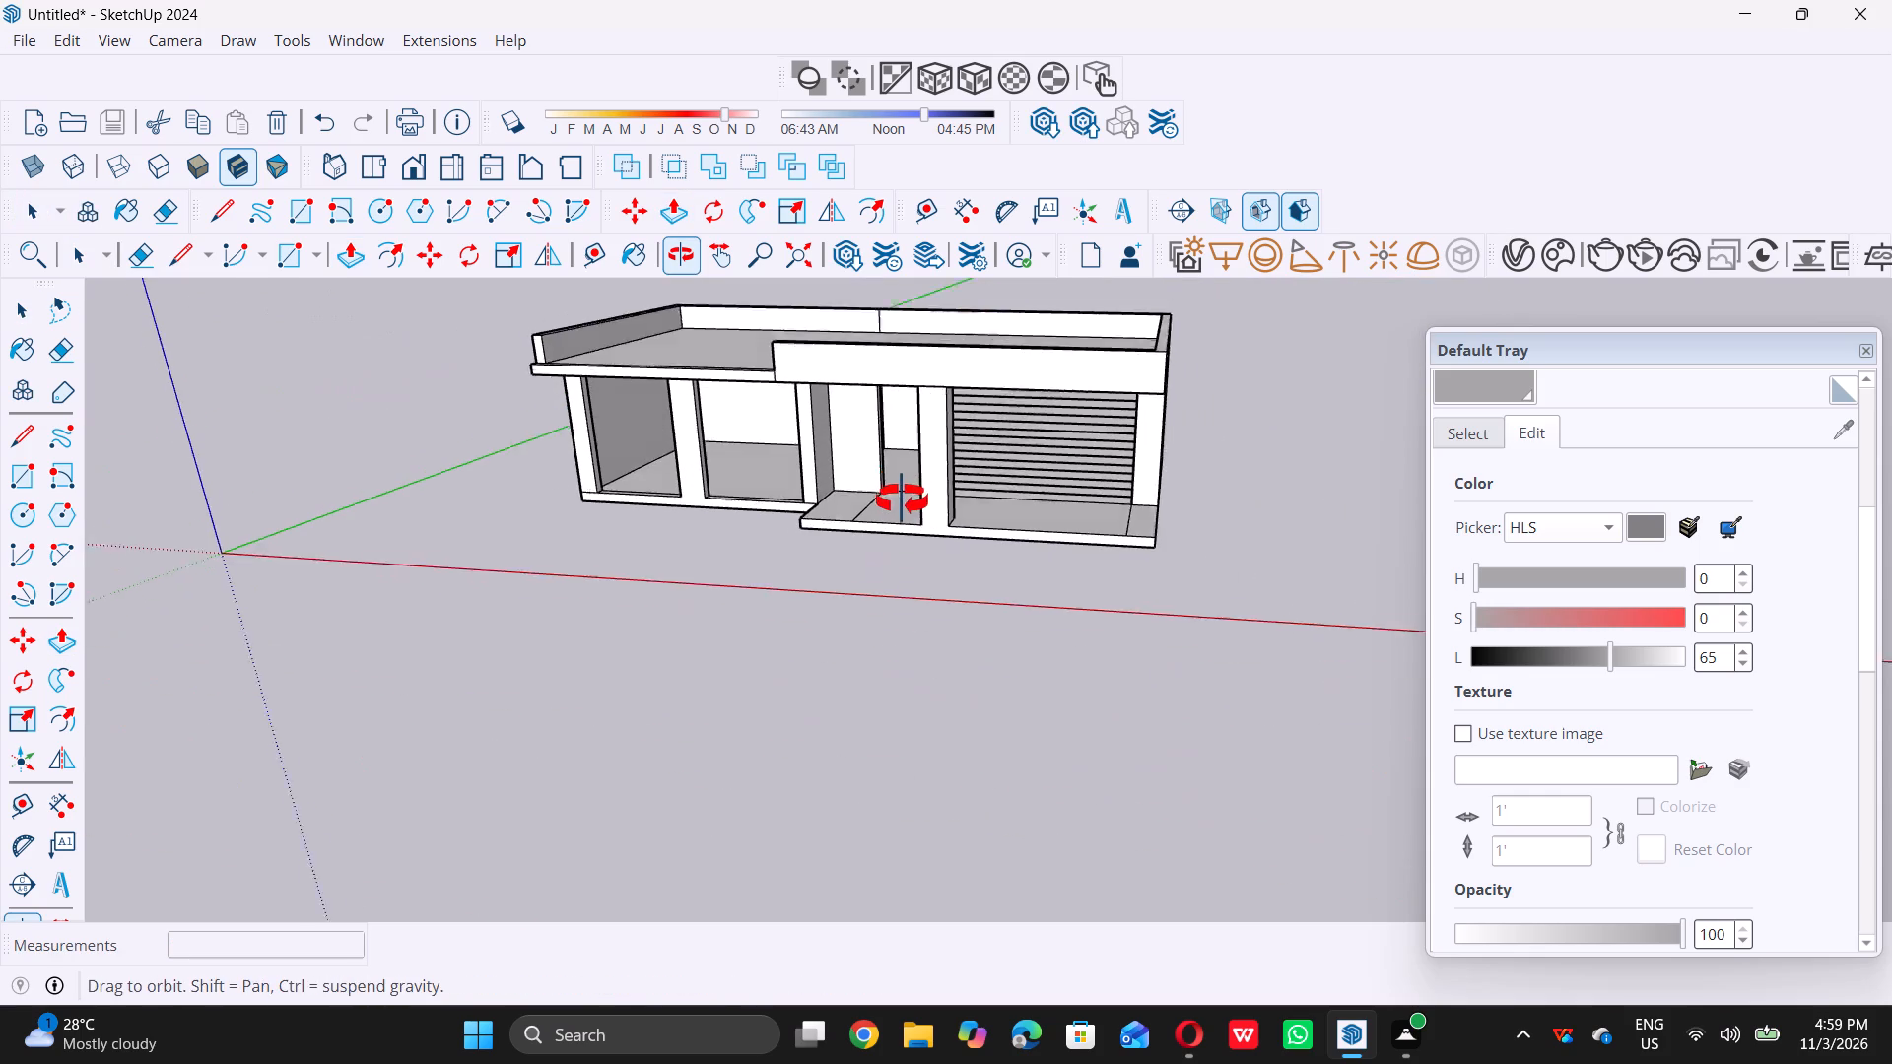
{"action": "middle_click_drag", "start_coordinate": [902, 499], "coordinate": [903, 498]}
{"action": "scroll", "coordinate": [776, 523], "scroll_direction": "down", "scroll_amount": 16}
{"action": "middle_click_drag", "start_coordinate": [764, 584], "coordinate": [795, 564]}
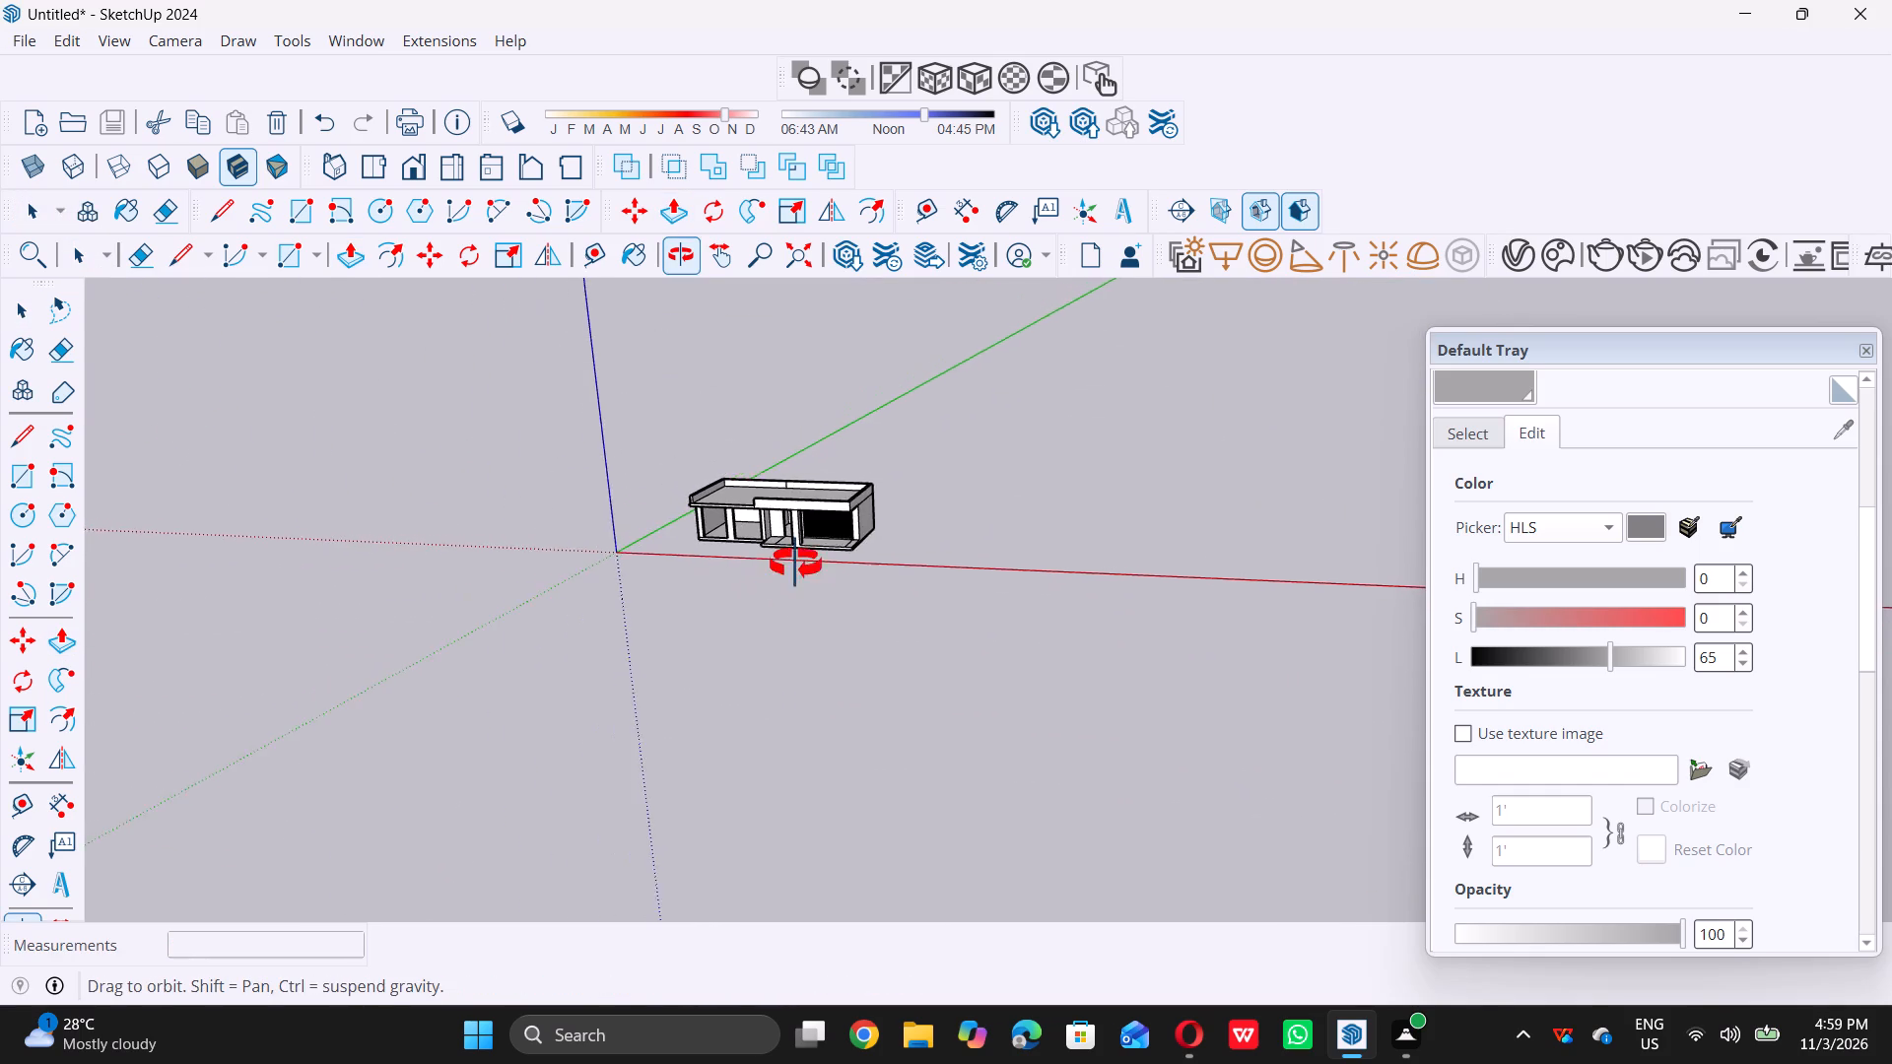
{"action": "middle_click_drag", "start_coordinate": [795, 564], "coordinate": [812, 556]}
{"action": "middle_click", "coordinate": [814, 556]}
{"action": "scroll", "coordinate": [820, 555], "scroll_direction": "up", "scroll_amount": 12}
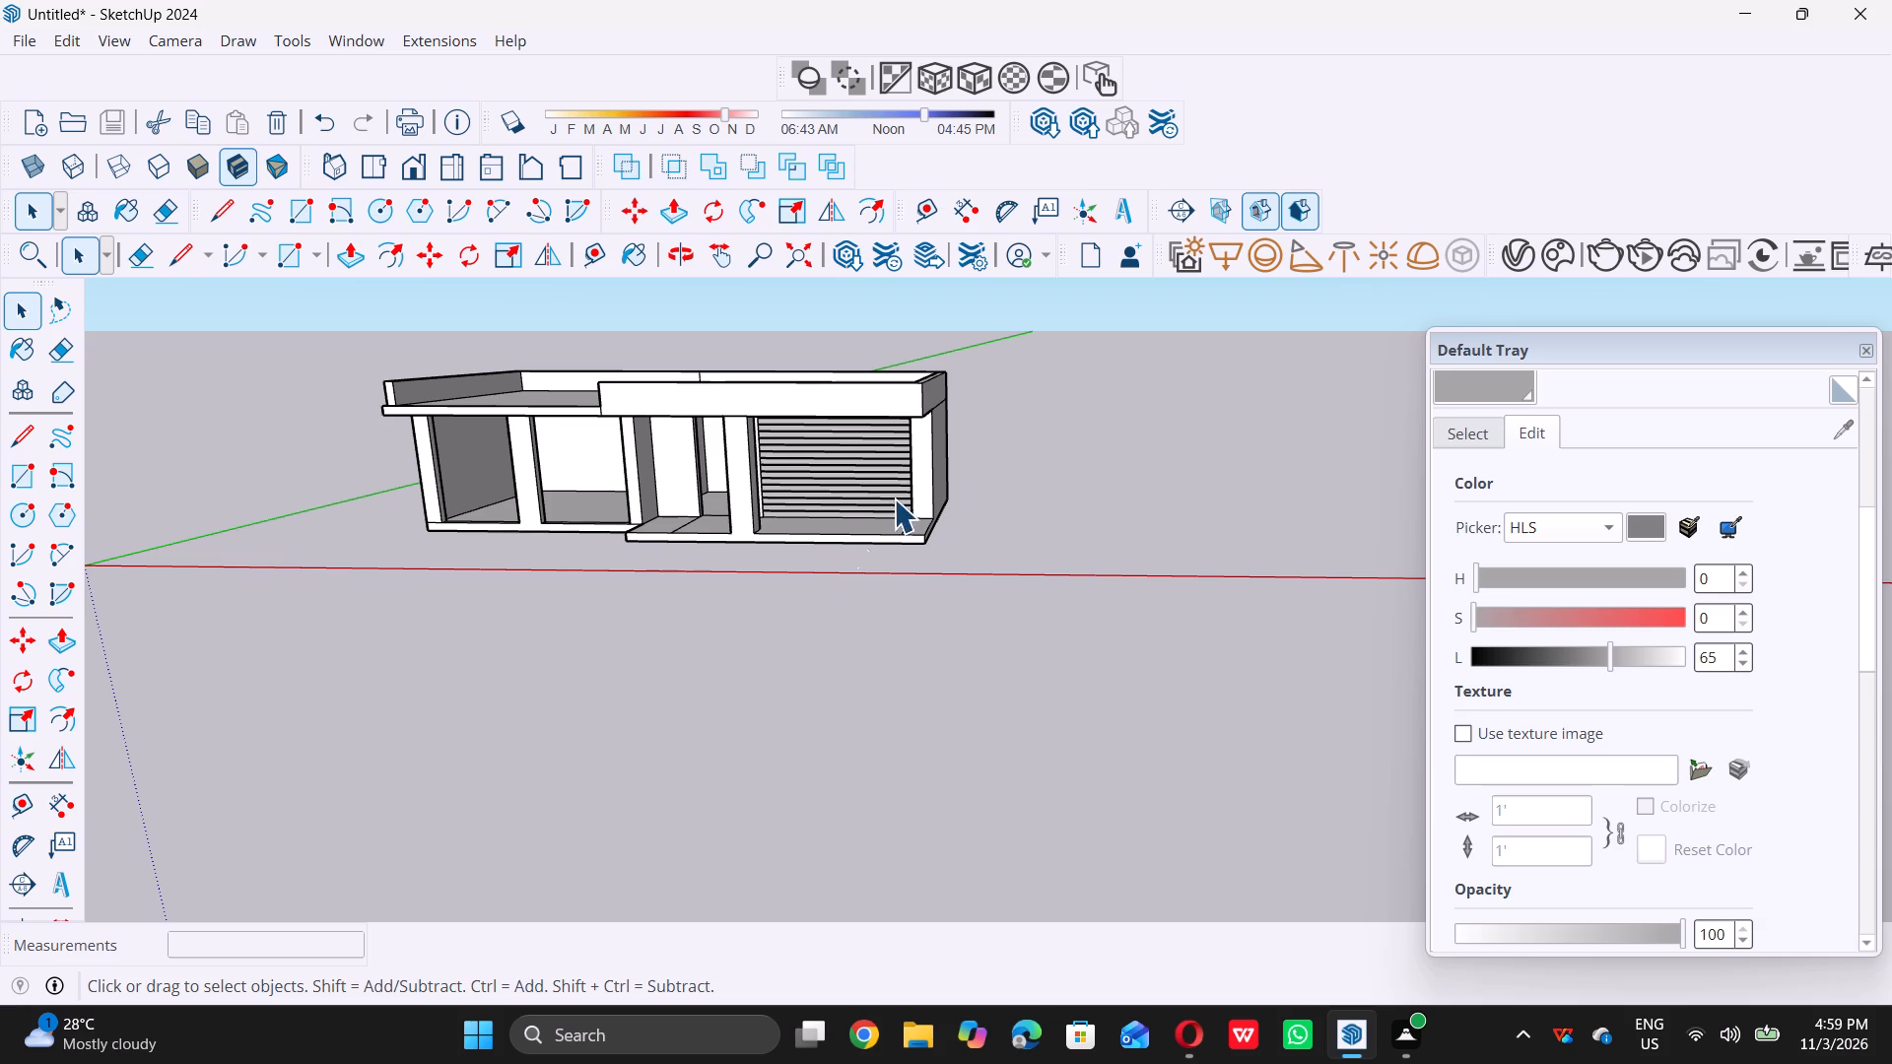
Draw a 2' by 2' square at the platform's outer front corner beside the louvred panel, starting from the strip line's front endpoint.
{"action": "middle_click_drag", "start_coordinate": [886, 472], "coordinate": [811, 705]}
{"action": "scroll", "coordinate": [876, 599], "scroll_direction": "up", "scroll_amount": 6}
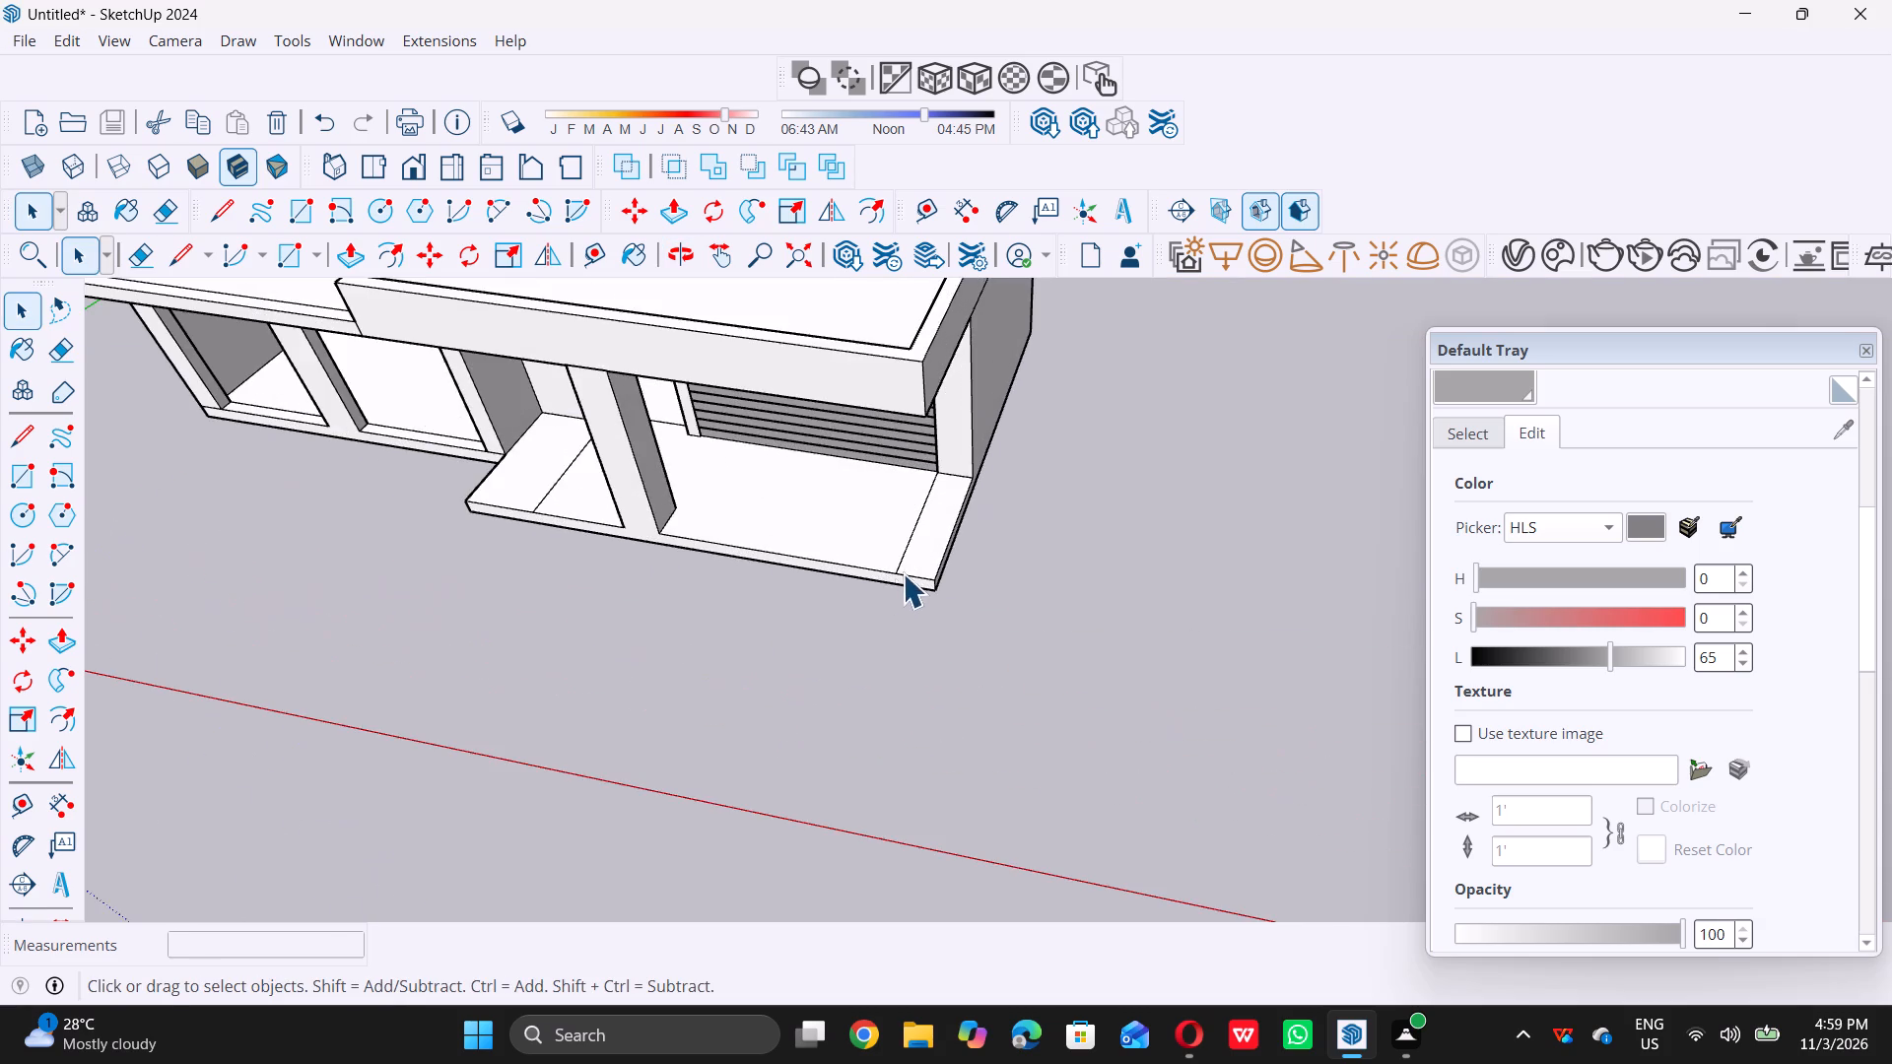
{"action": "scroll", "coordinate": [904, 571], "scroll_direction": "up", "scroll_amount": 8}
{"action": "key", "text": "r"}
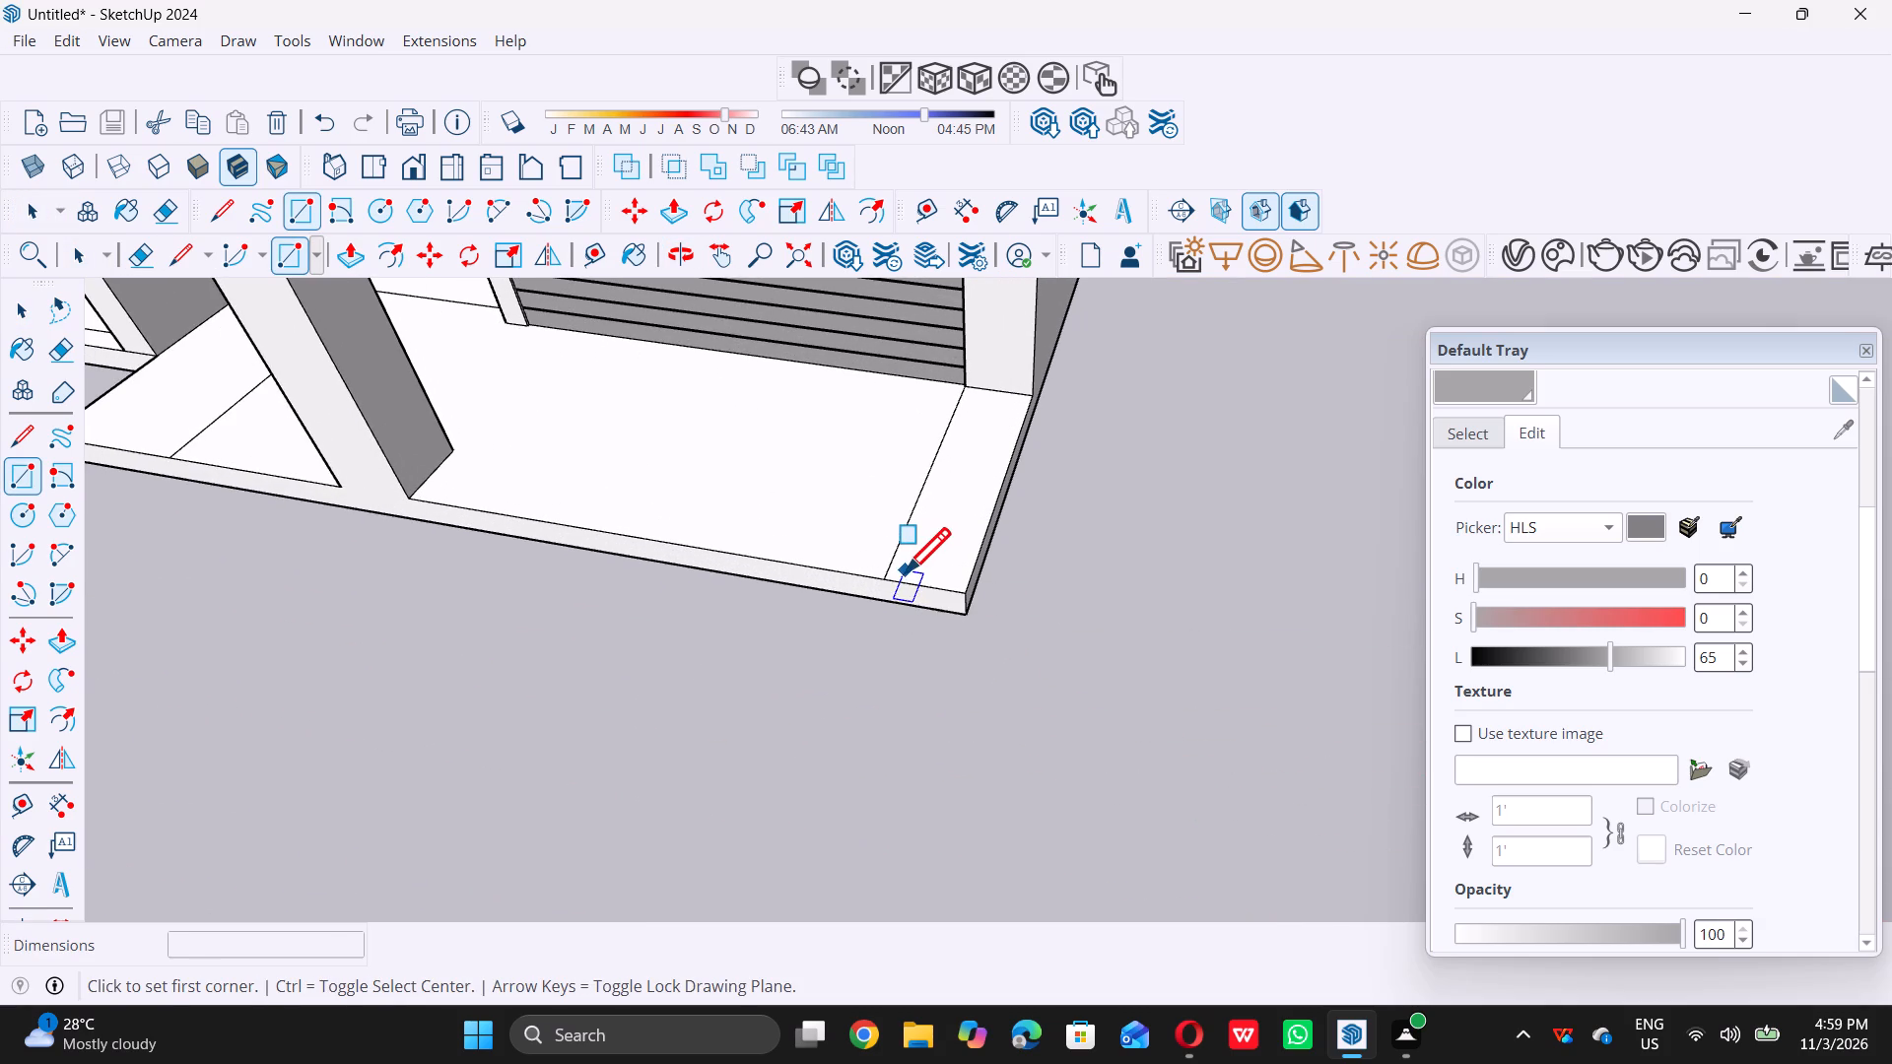
{"action": "scroll", "coordinate": [904, 574], "scroll_direction": "up", "scroll_amount": 5}
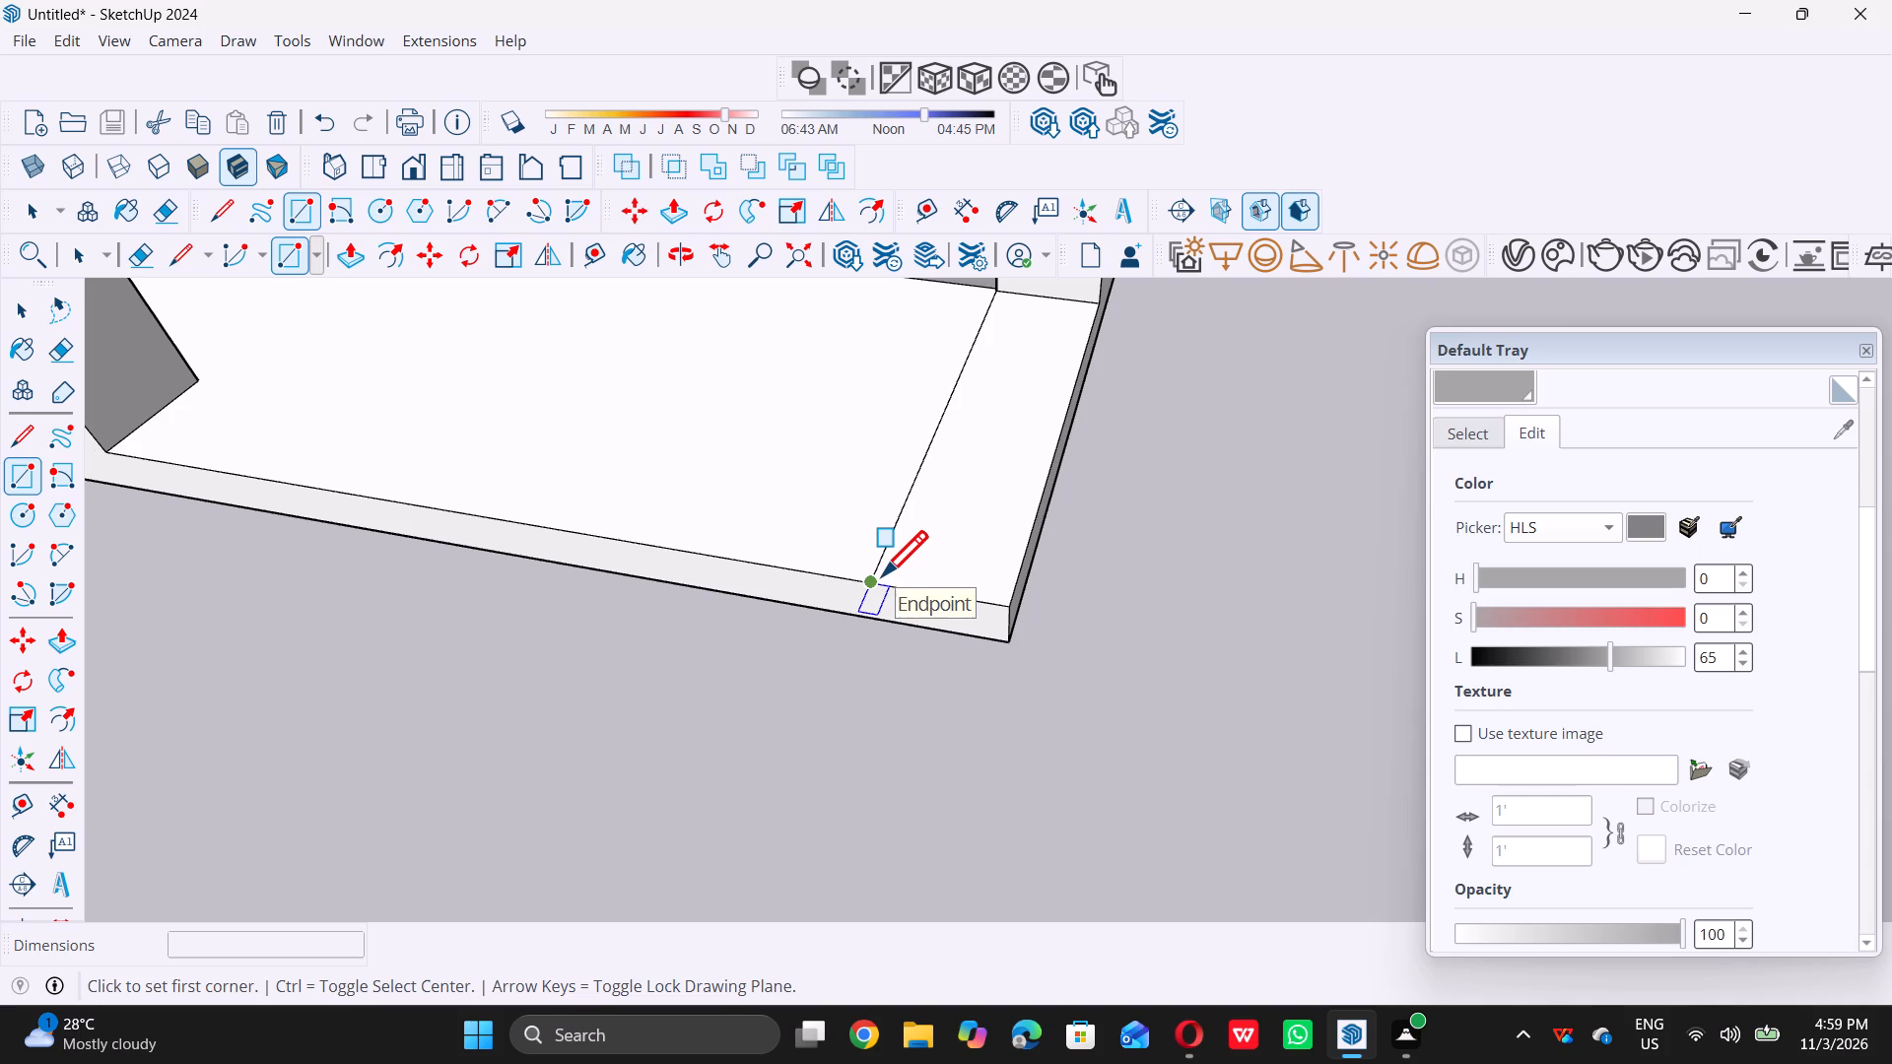
{"action": "double_click", "coordinate": [882, 573]}
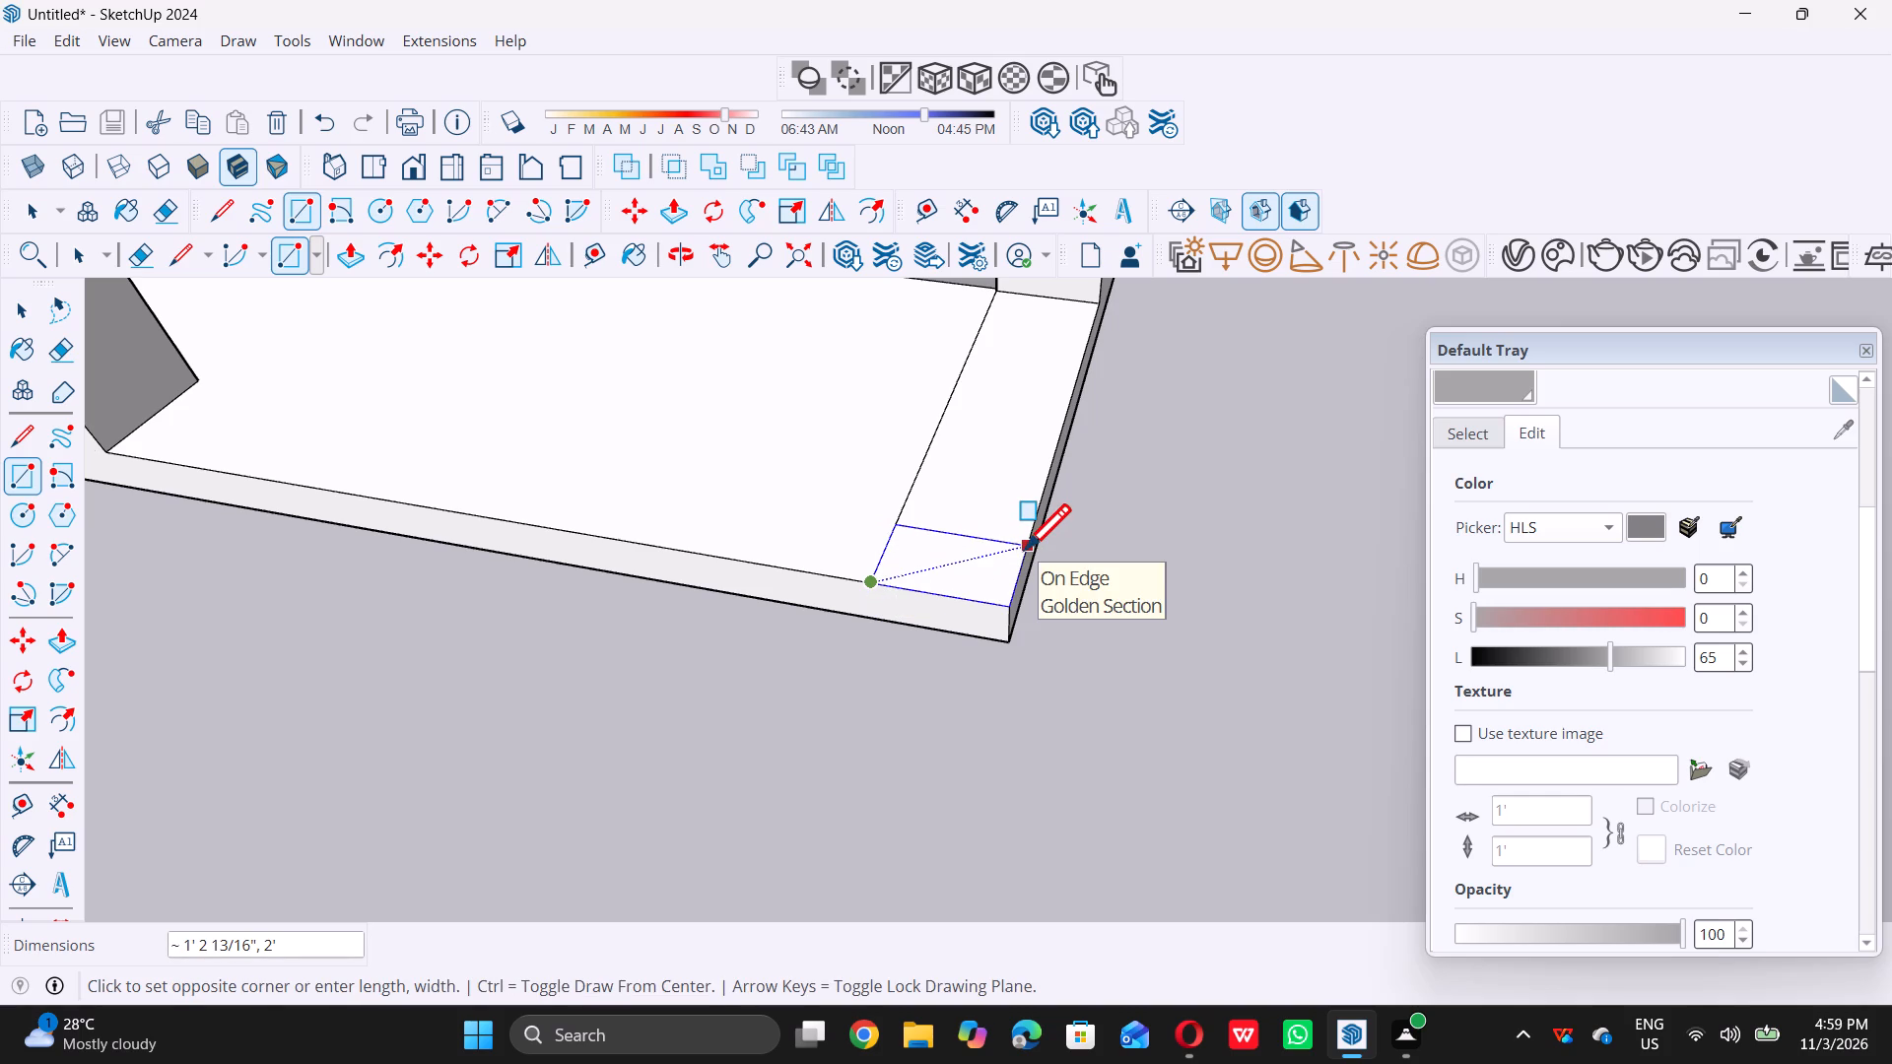
{"action": "key", "text": "2"}
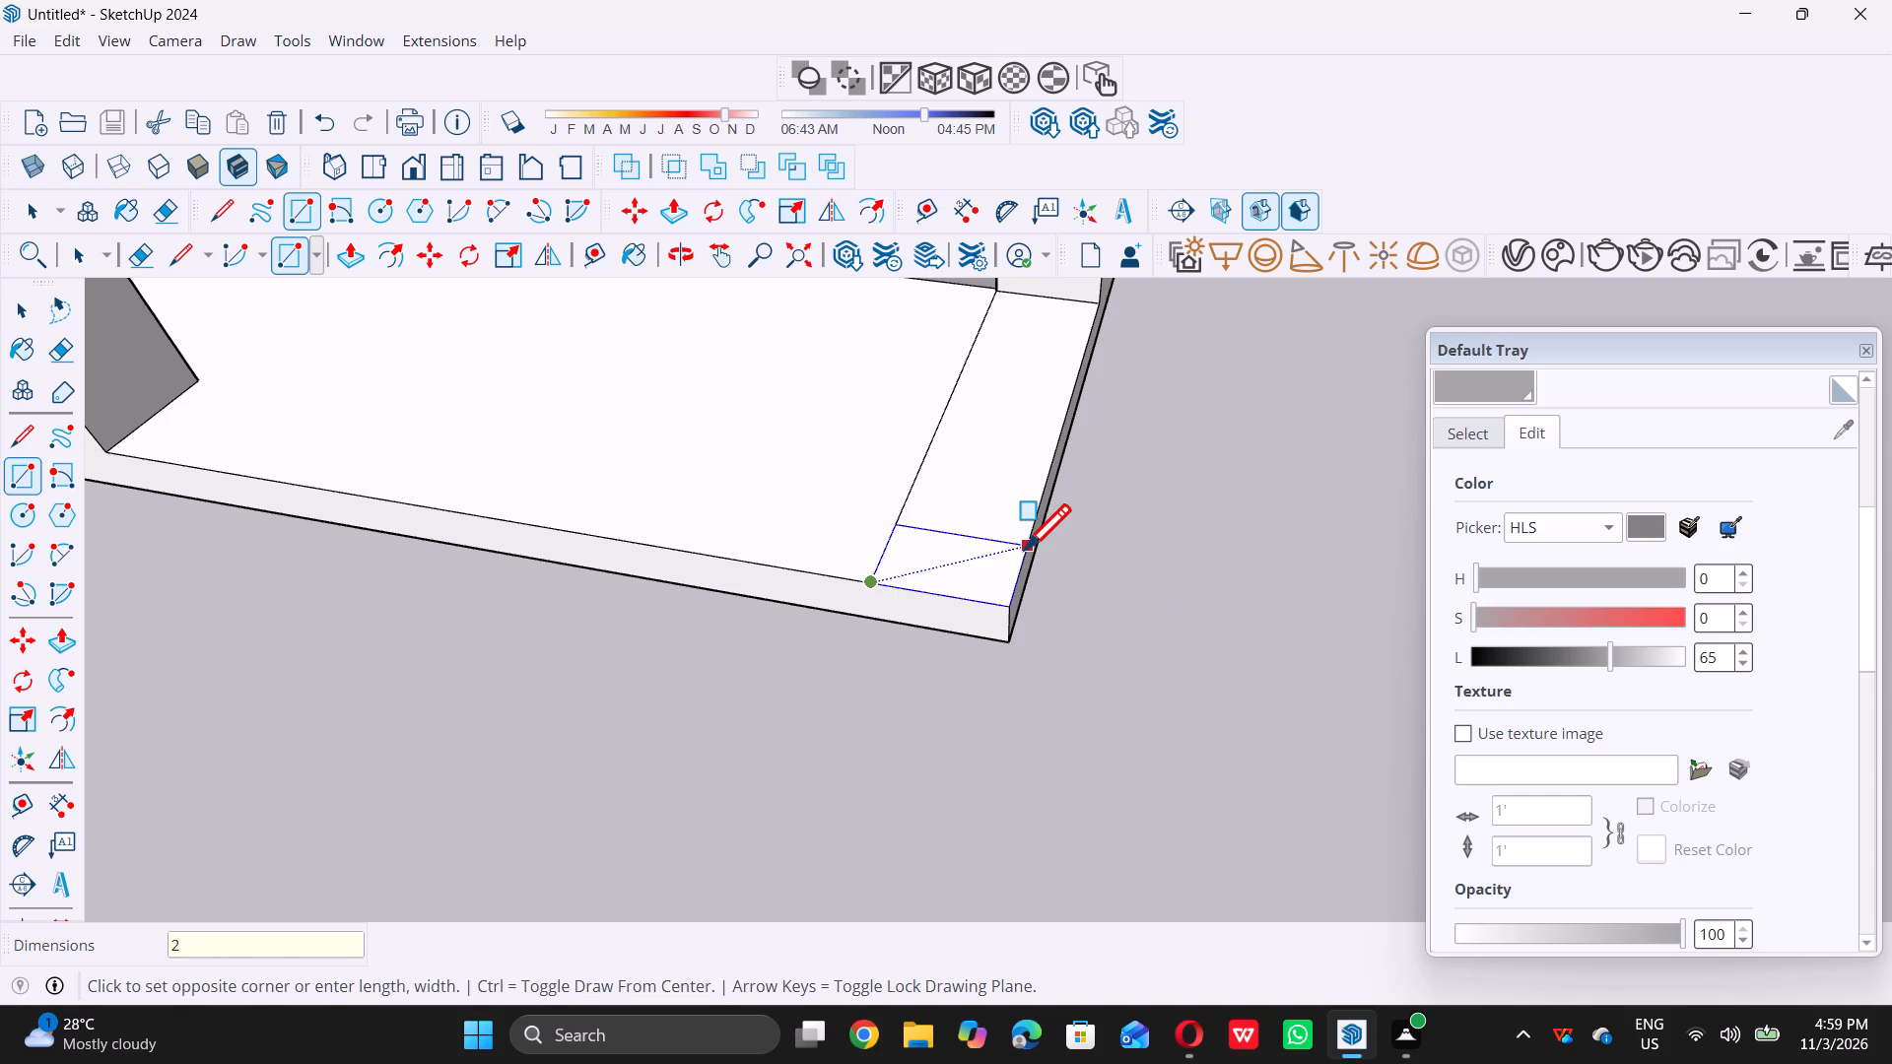
{"action": "key", "text": "apostrophe"}
{"action": "key", "text": "comma"}
{"action": "key", "text": "2"}
{"action": "key", "text": "apostrophe"}
{"action": "key", "text": "Return"}
{"action": "key", "text": "space"}
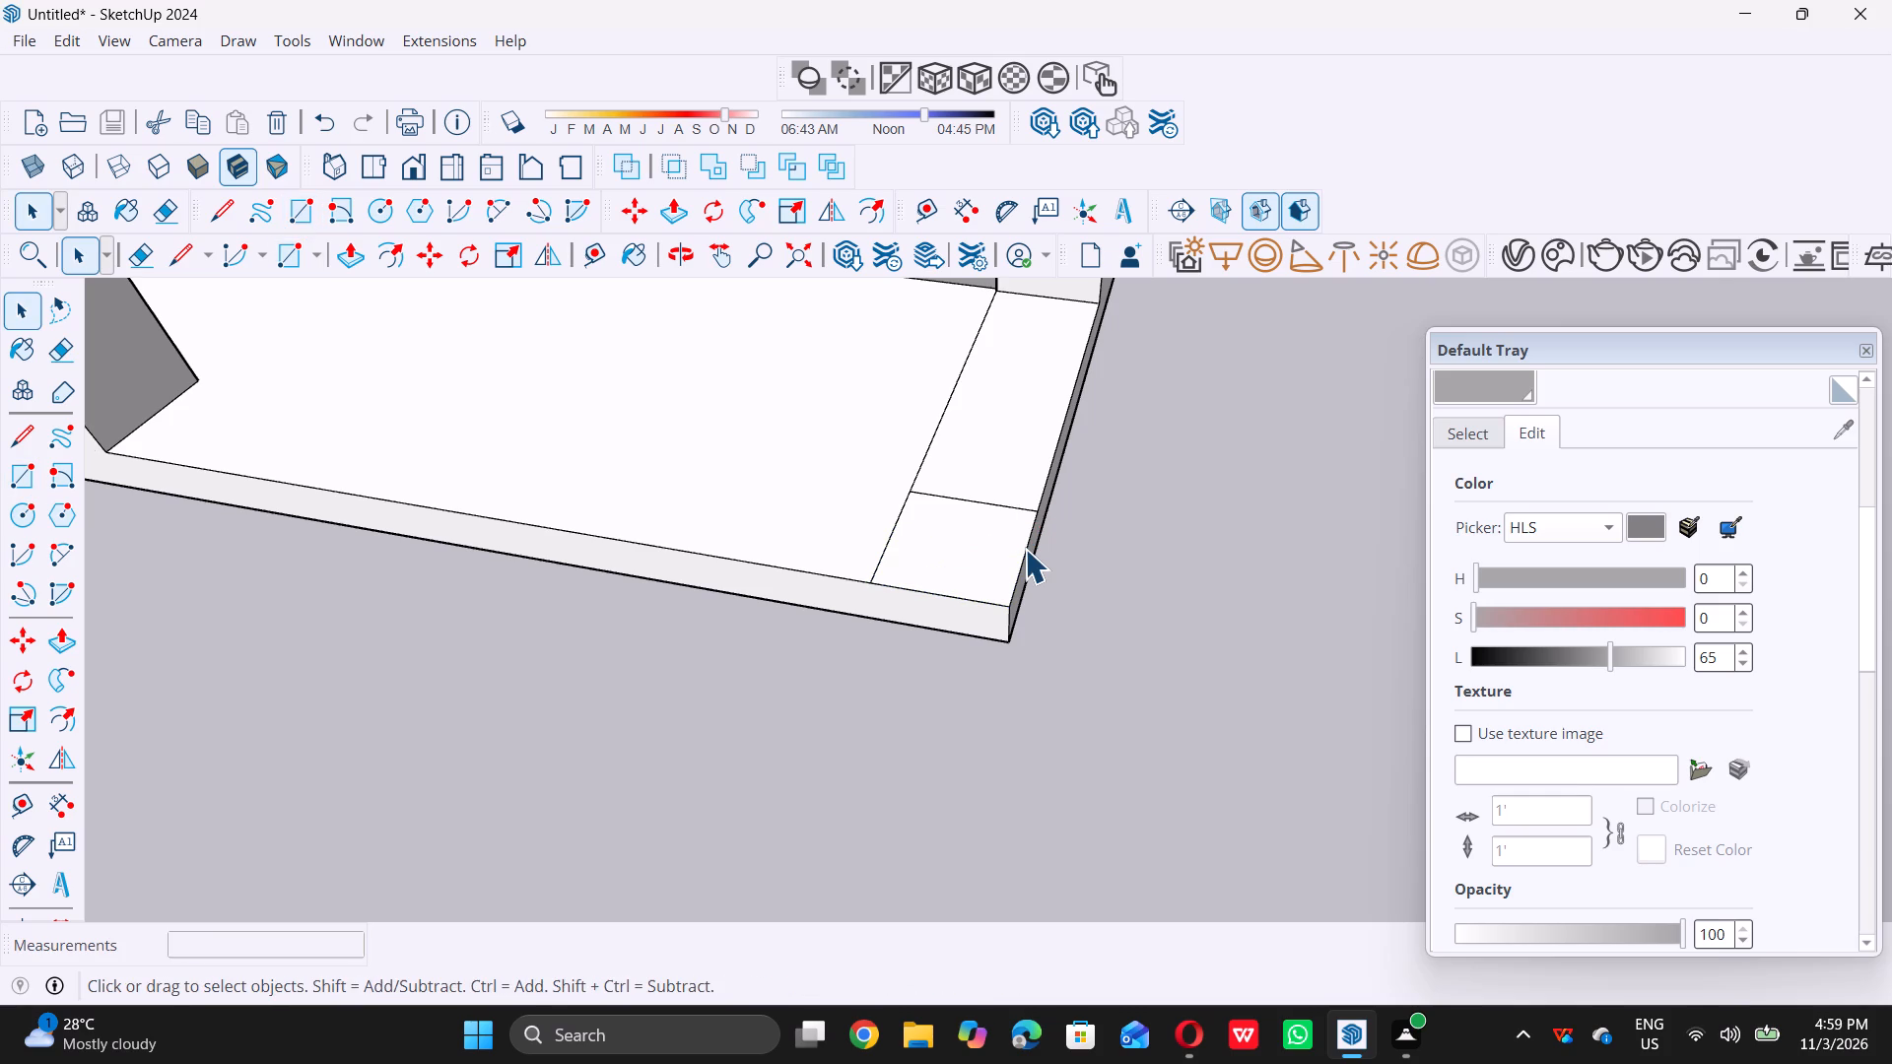
Push/Pull the 2' square at the platform's outer front corner up about 10' to the underside of the roof fascia to form a column.
{"action": "scroll", "coordinate": [945, 606], "scroll_direction": "down", "scroll_amount": 9}
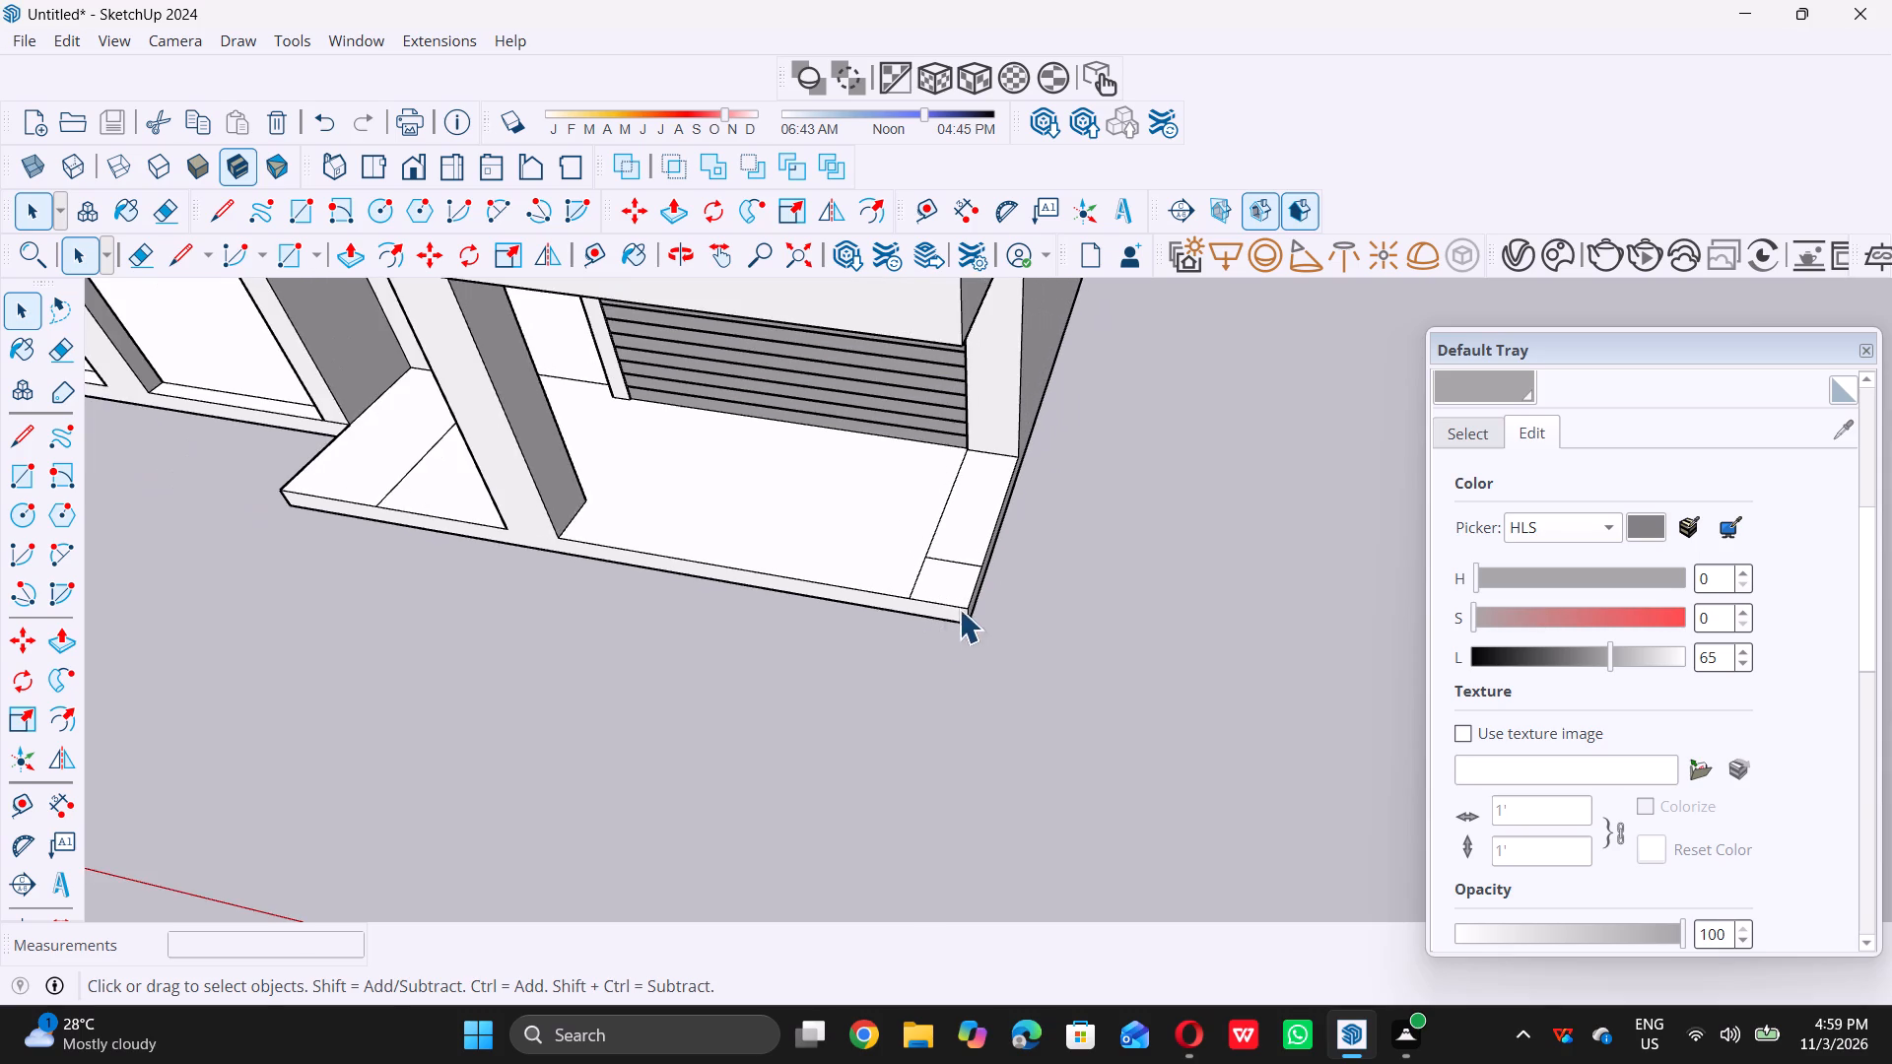
{"action": "middle_click_drag", "start_coordinate": [960, 598], "coordinate": [953, 609]}
{"action": "middle_click_drag", "start_coordinate": [950, 610], "coordinate": [918, 649]}
{"action": "scroll", "coordinate": [918, 608], "scroll_direction": "up", "scroll_amount": 9}
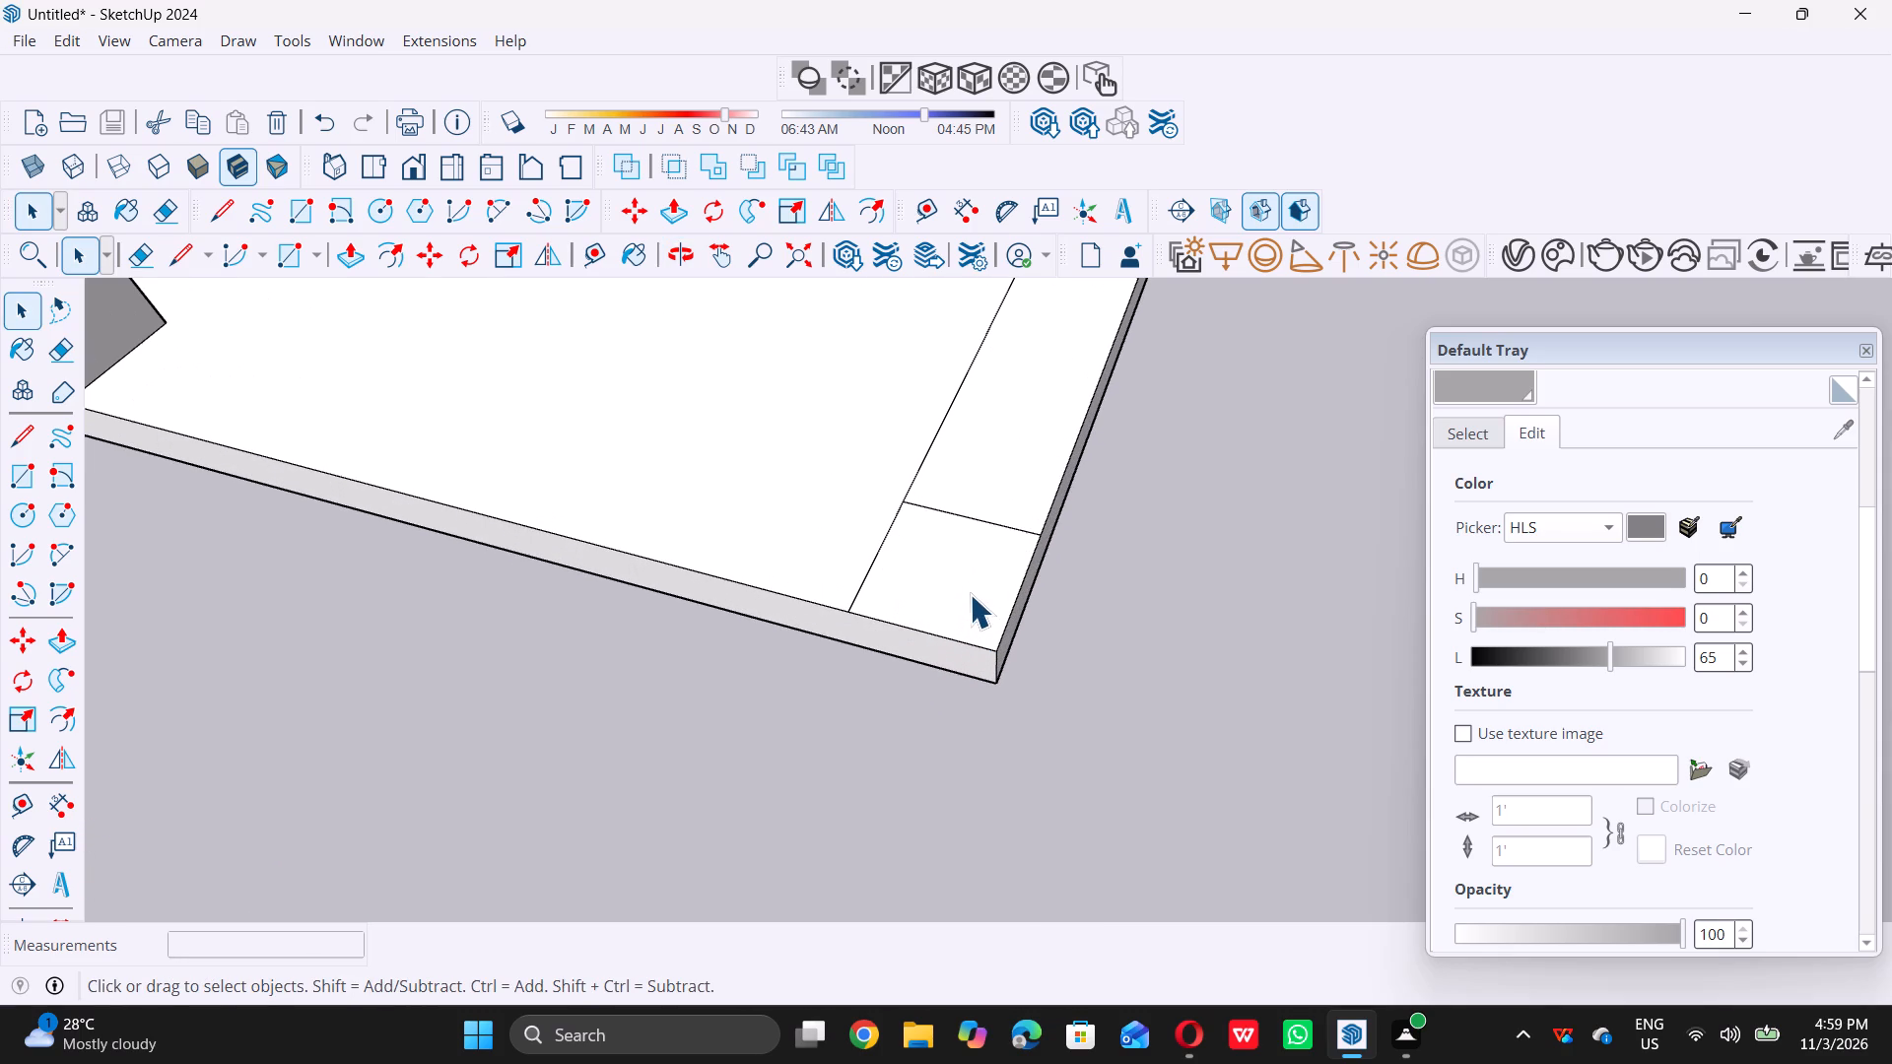
{"action": "left_click", "coordinate": [970, 594]}
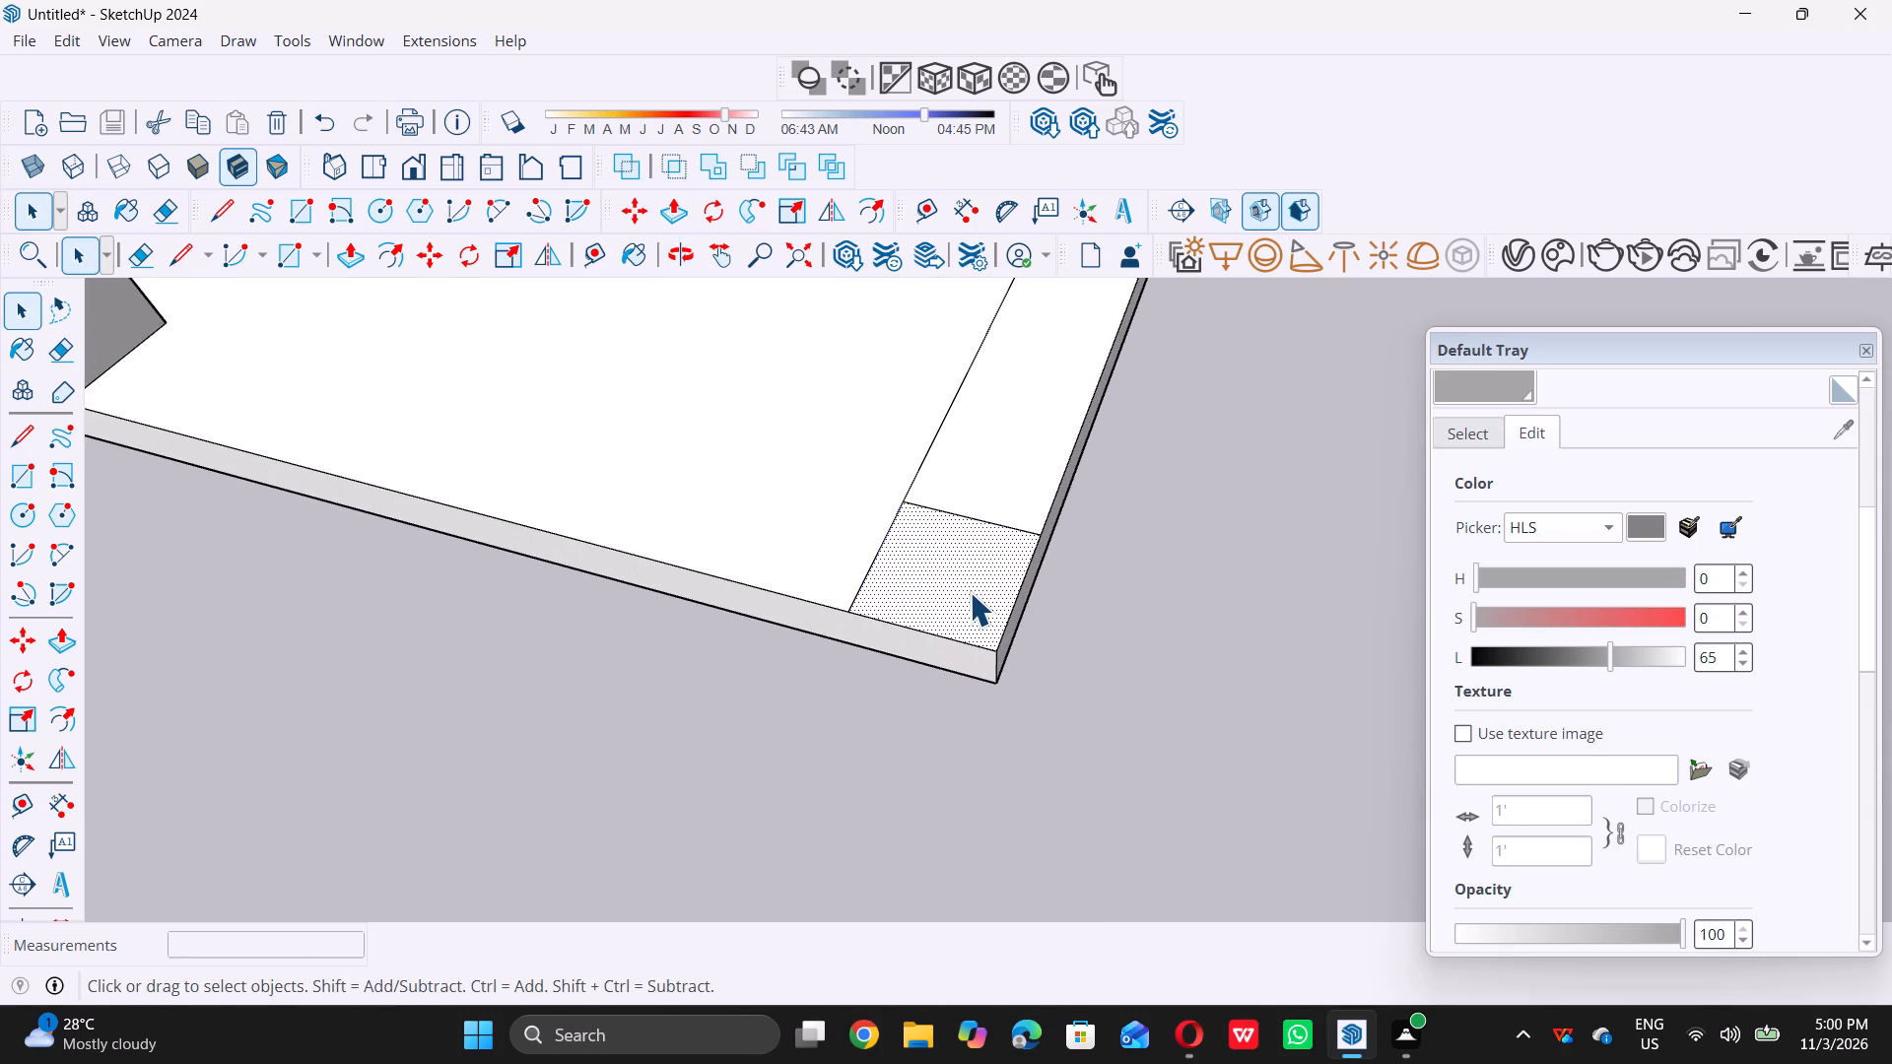
{"action": "key", "text": "p"}
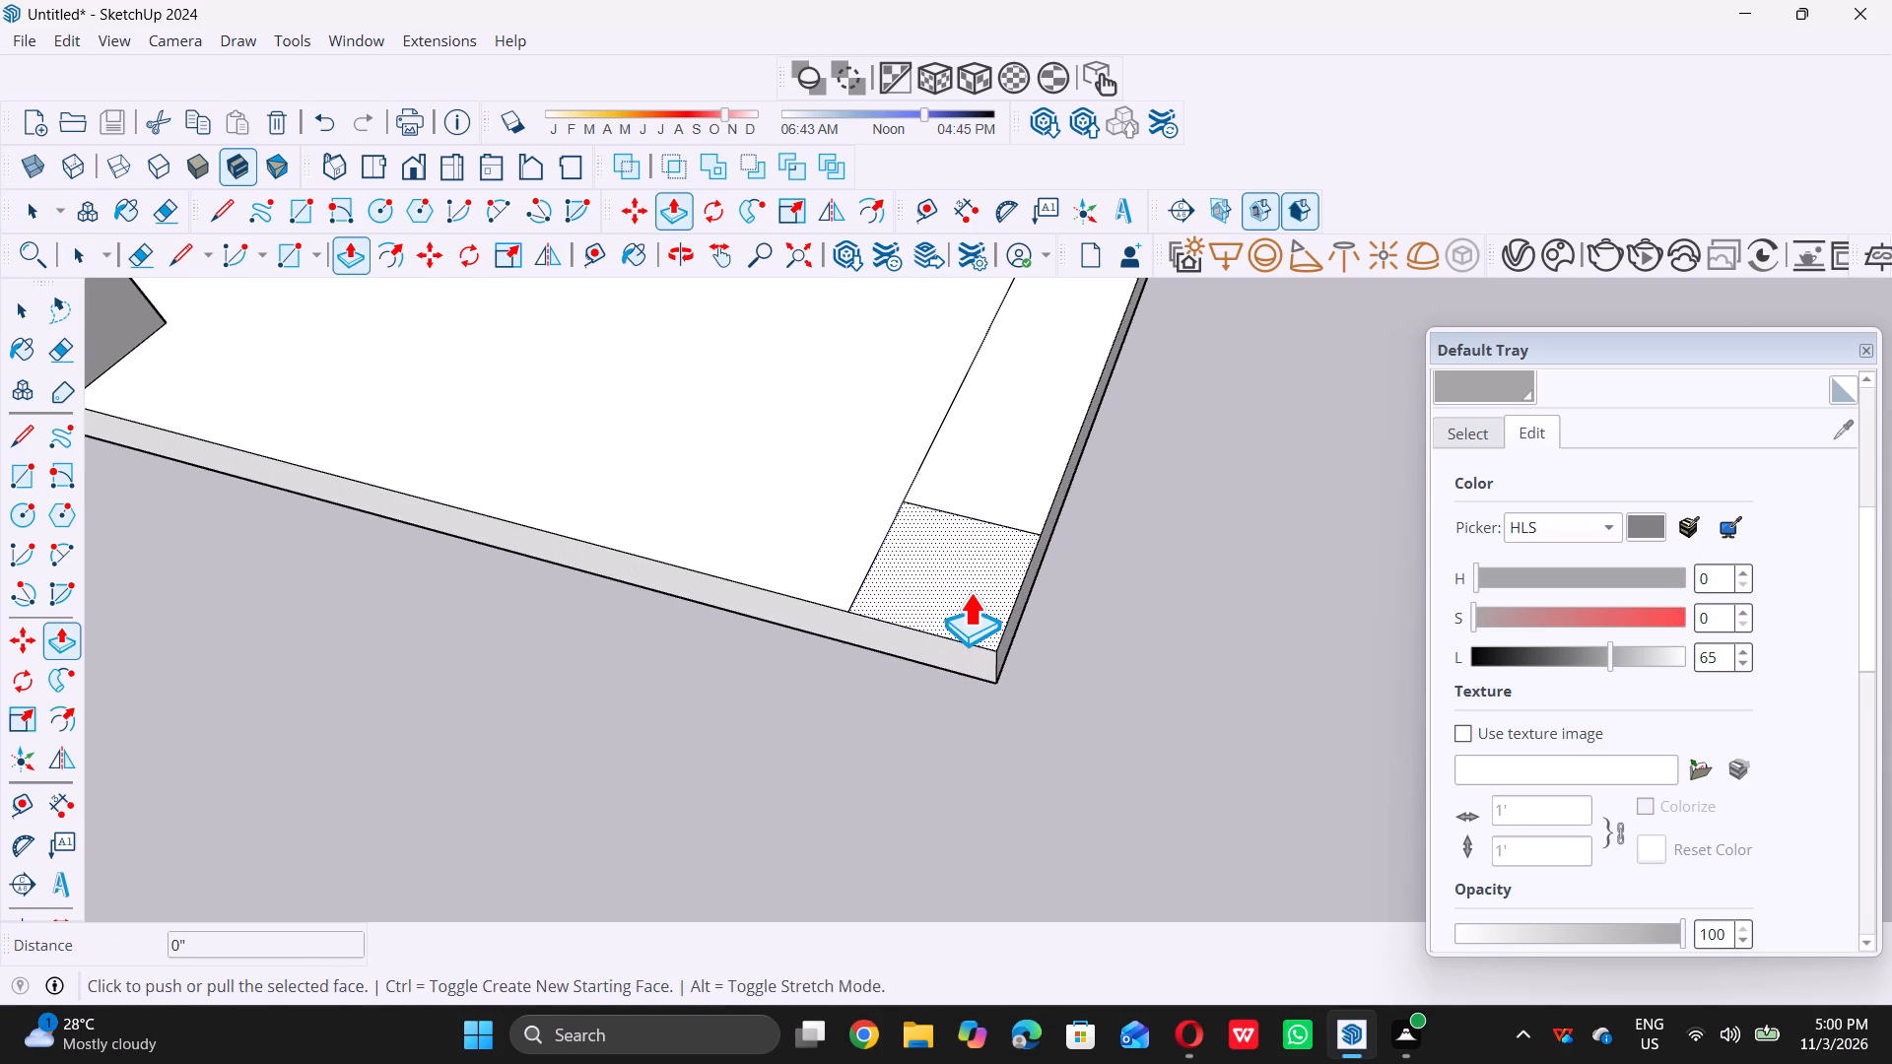
{"action": "left_click", "coordinate": [970, 592]}
{"action": "scroll", "coordinate": [951, 513], "scroll_direction": "down", "scroll_amount": 15}
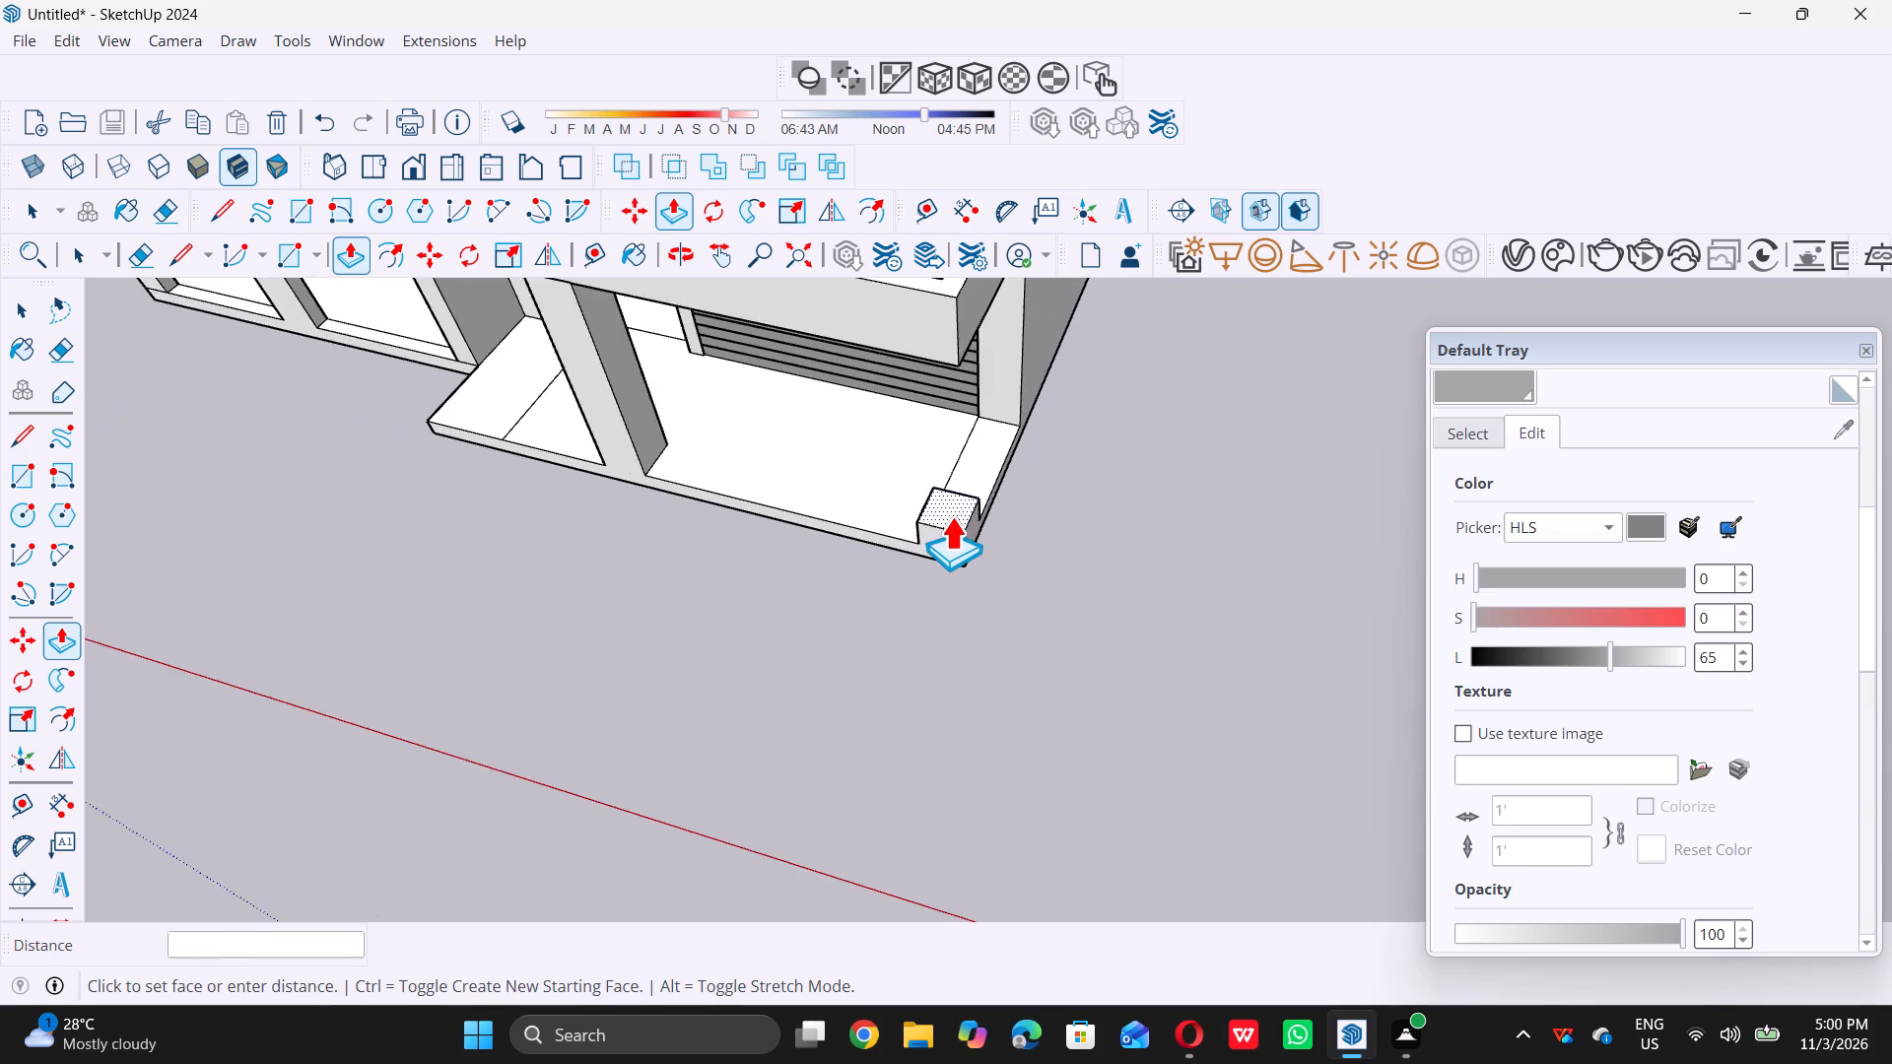
{"action": "scroll", "coordinate": [951, 516], "scroll_direction": "down", "scroll_amount": 5}
{"action": "scroll", "coordinate": [929, 428], "scroll_direction": "up", "scroll_amount": 9}
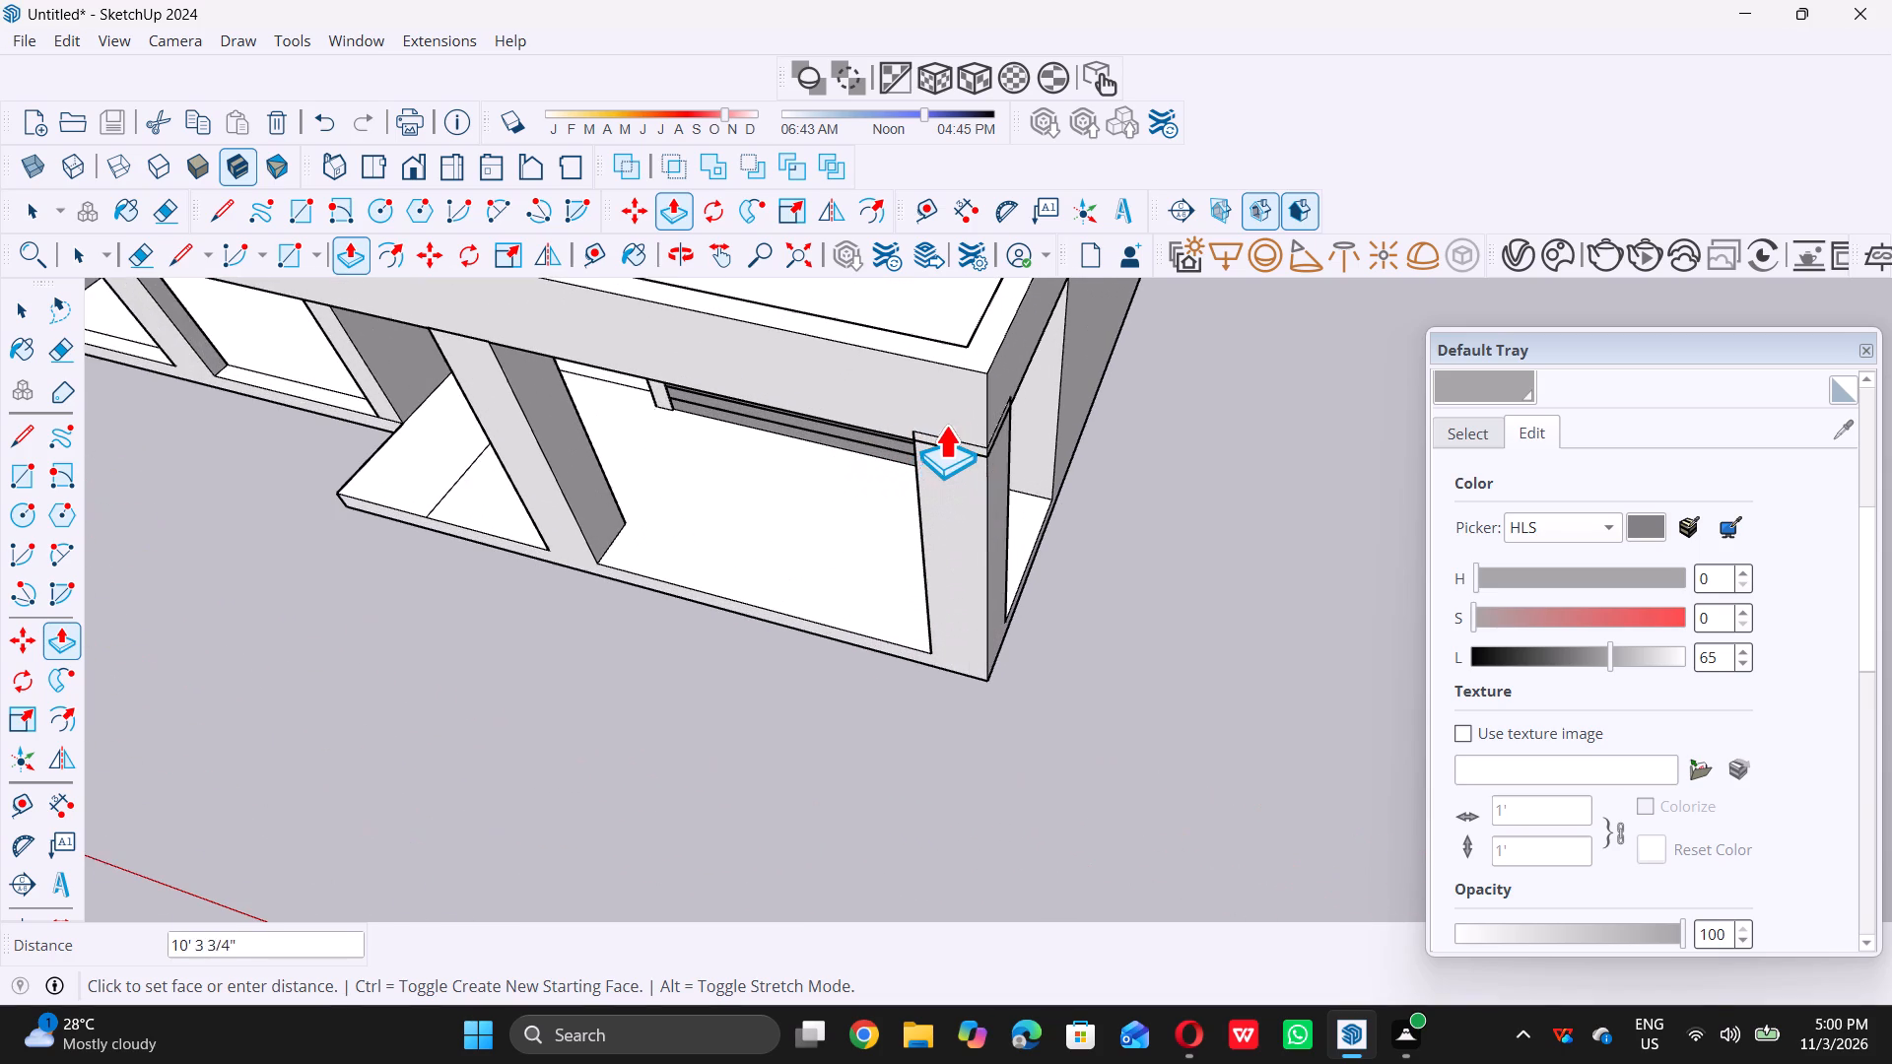
{"action": "left_click", "coordinate": [941, 444]}
{"action": "key", "text": "space"}
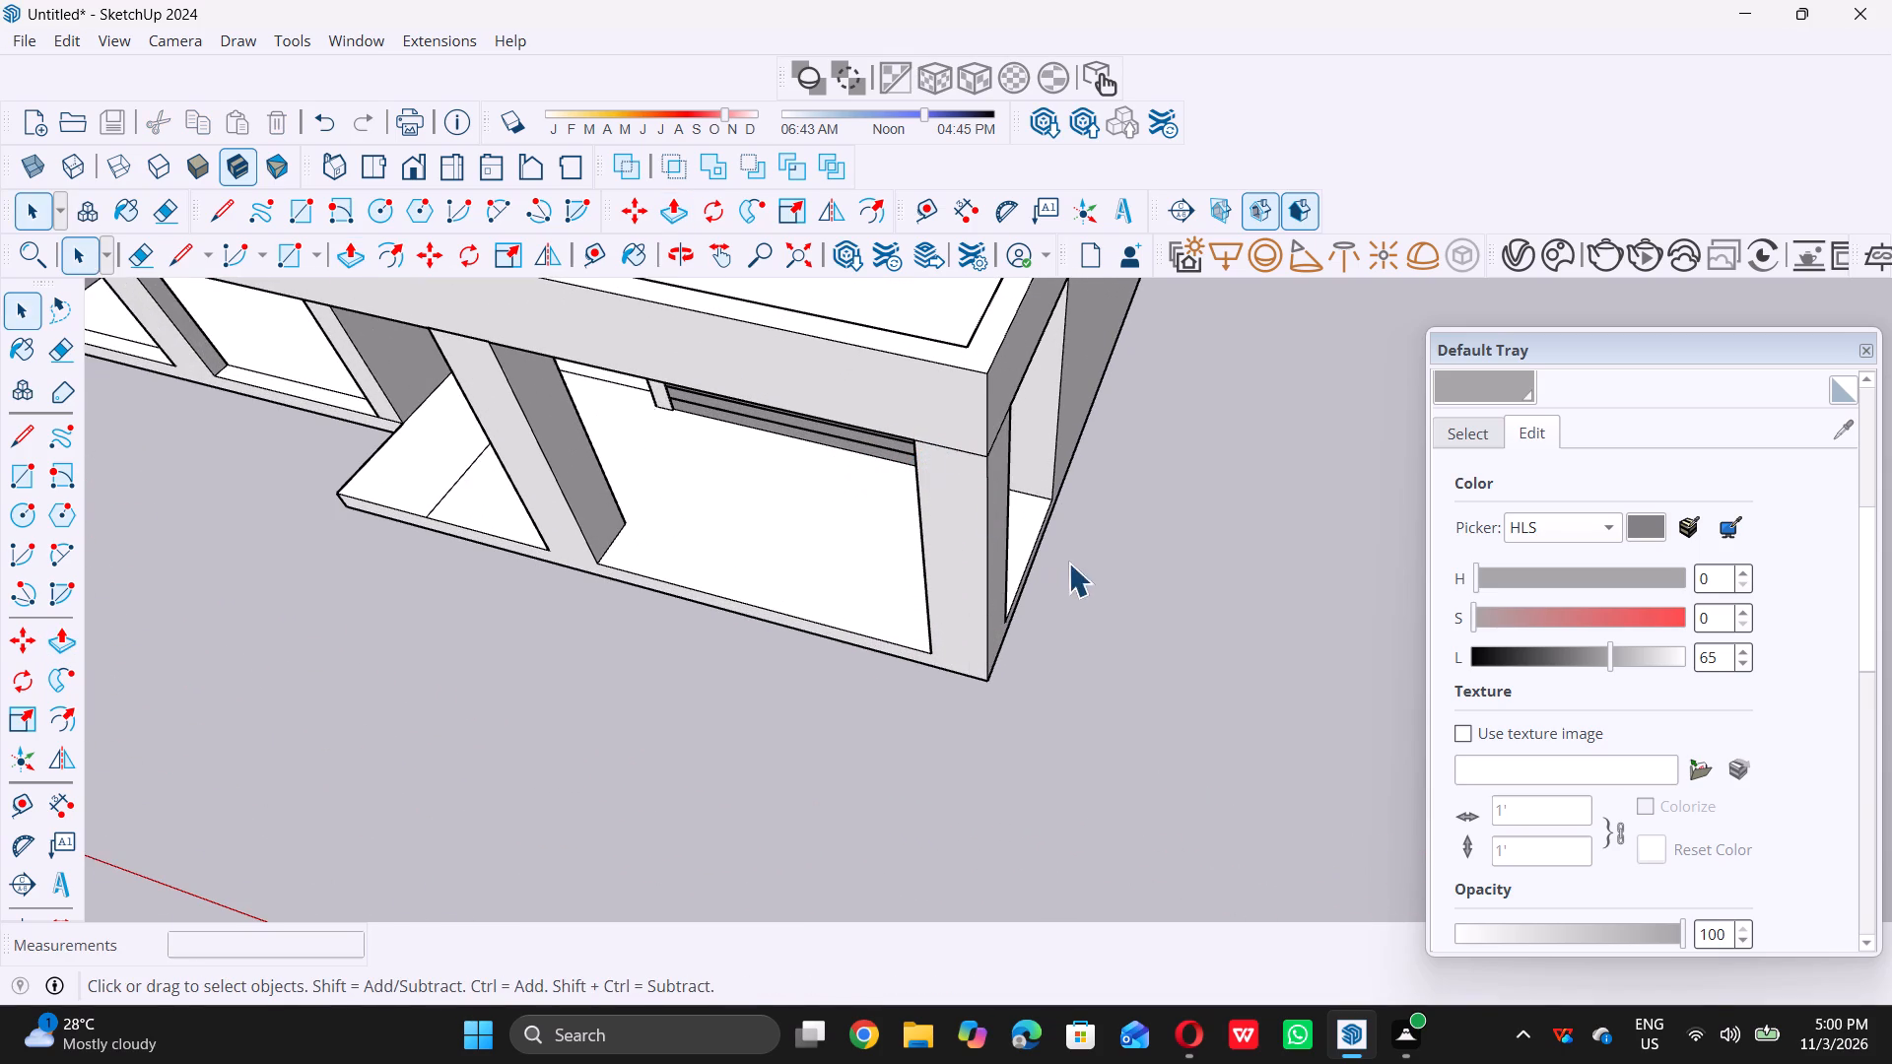
Examine the whole building with its two platform columns from the front, the far end and a distance.
{"action": "scroll", "coordinate": [1076, 575], "scroll_direction": "down", "scroll_amount": 14}
{"action": "middle_click_drag", "start_coordinate": [1094, 725], "coordinate": [1163, 445]}
{"action": "middle_click_drag", "start_coordinate": [1095, 599], "coordinate": [1093, 586]}
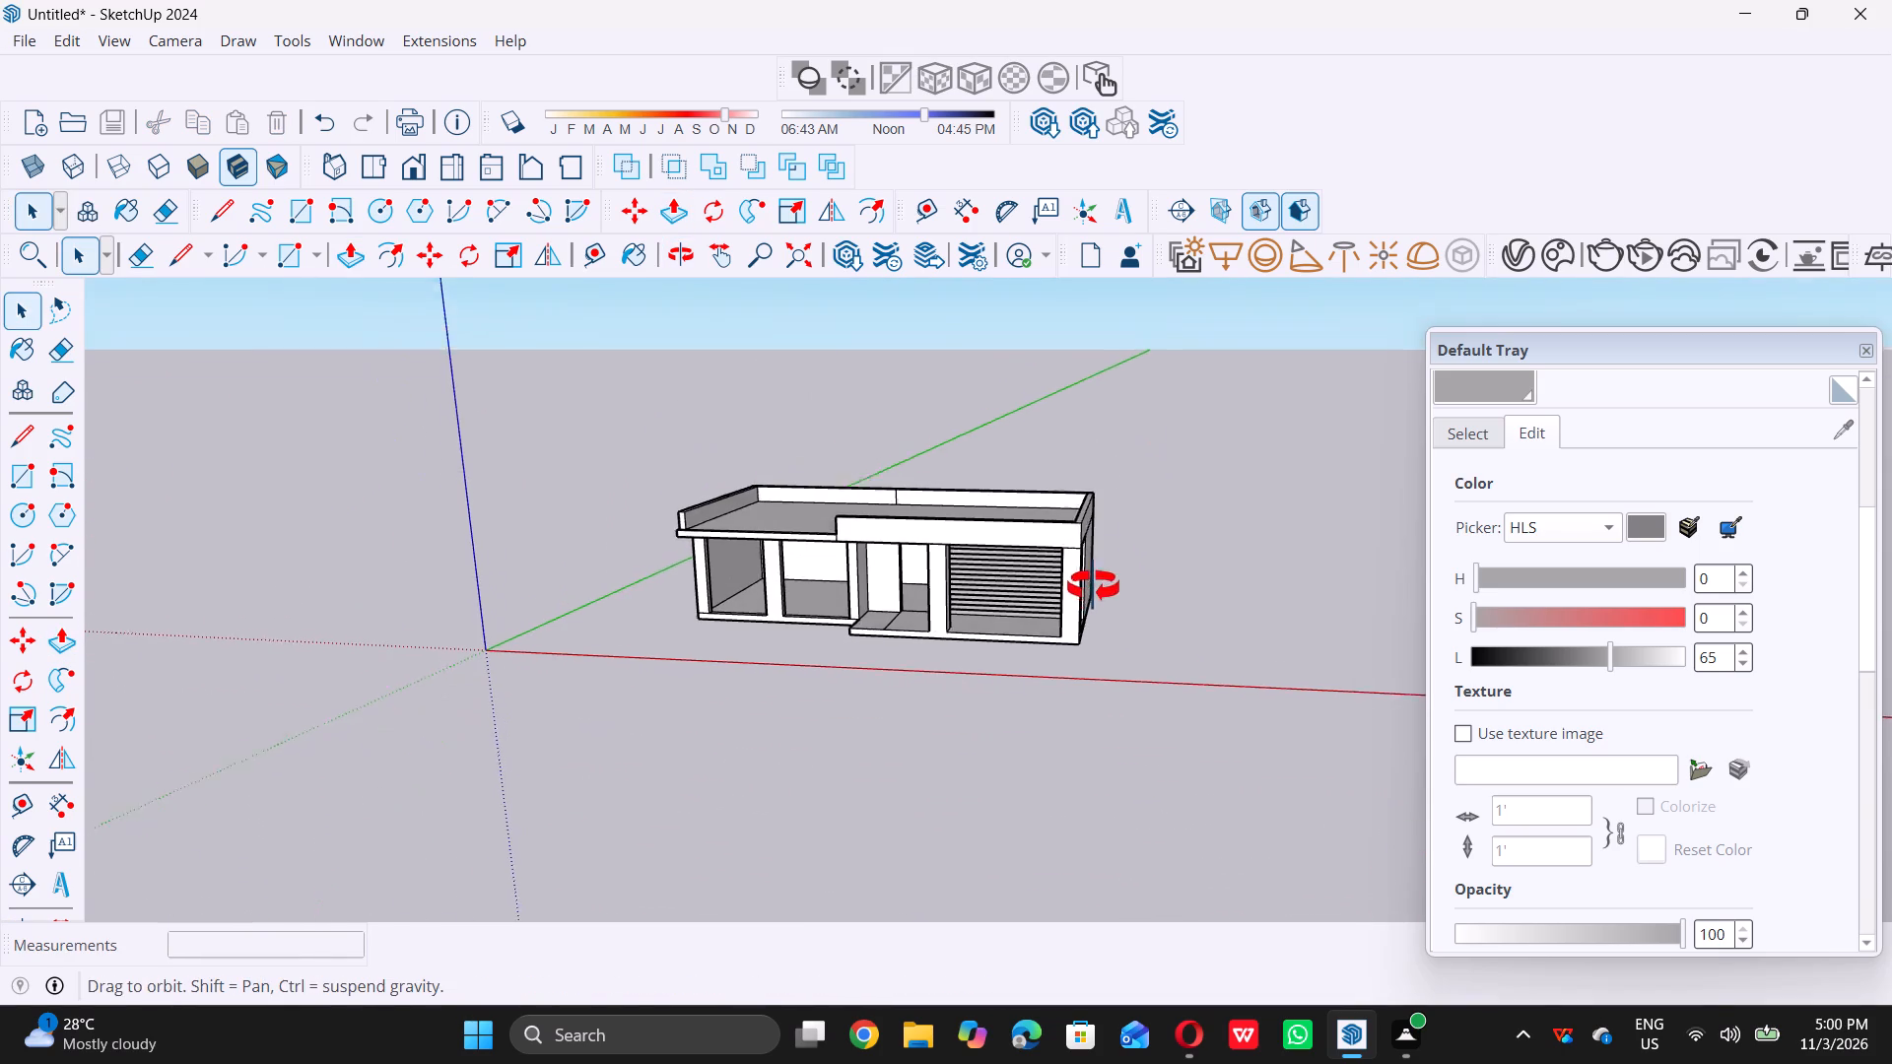
{"action": "middle_click_drag", "start_coordinate": [1093, 586], "coordinate": [1085, 562]}
{"action": "scroll", "coordinate": [1085, 576], "scroll_direction": "up", "scroll_amount": 5}
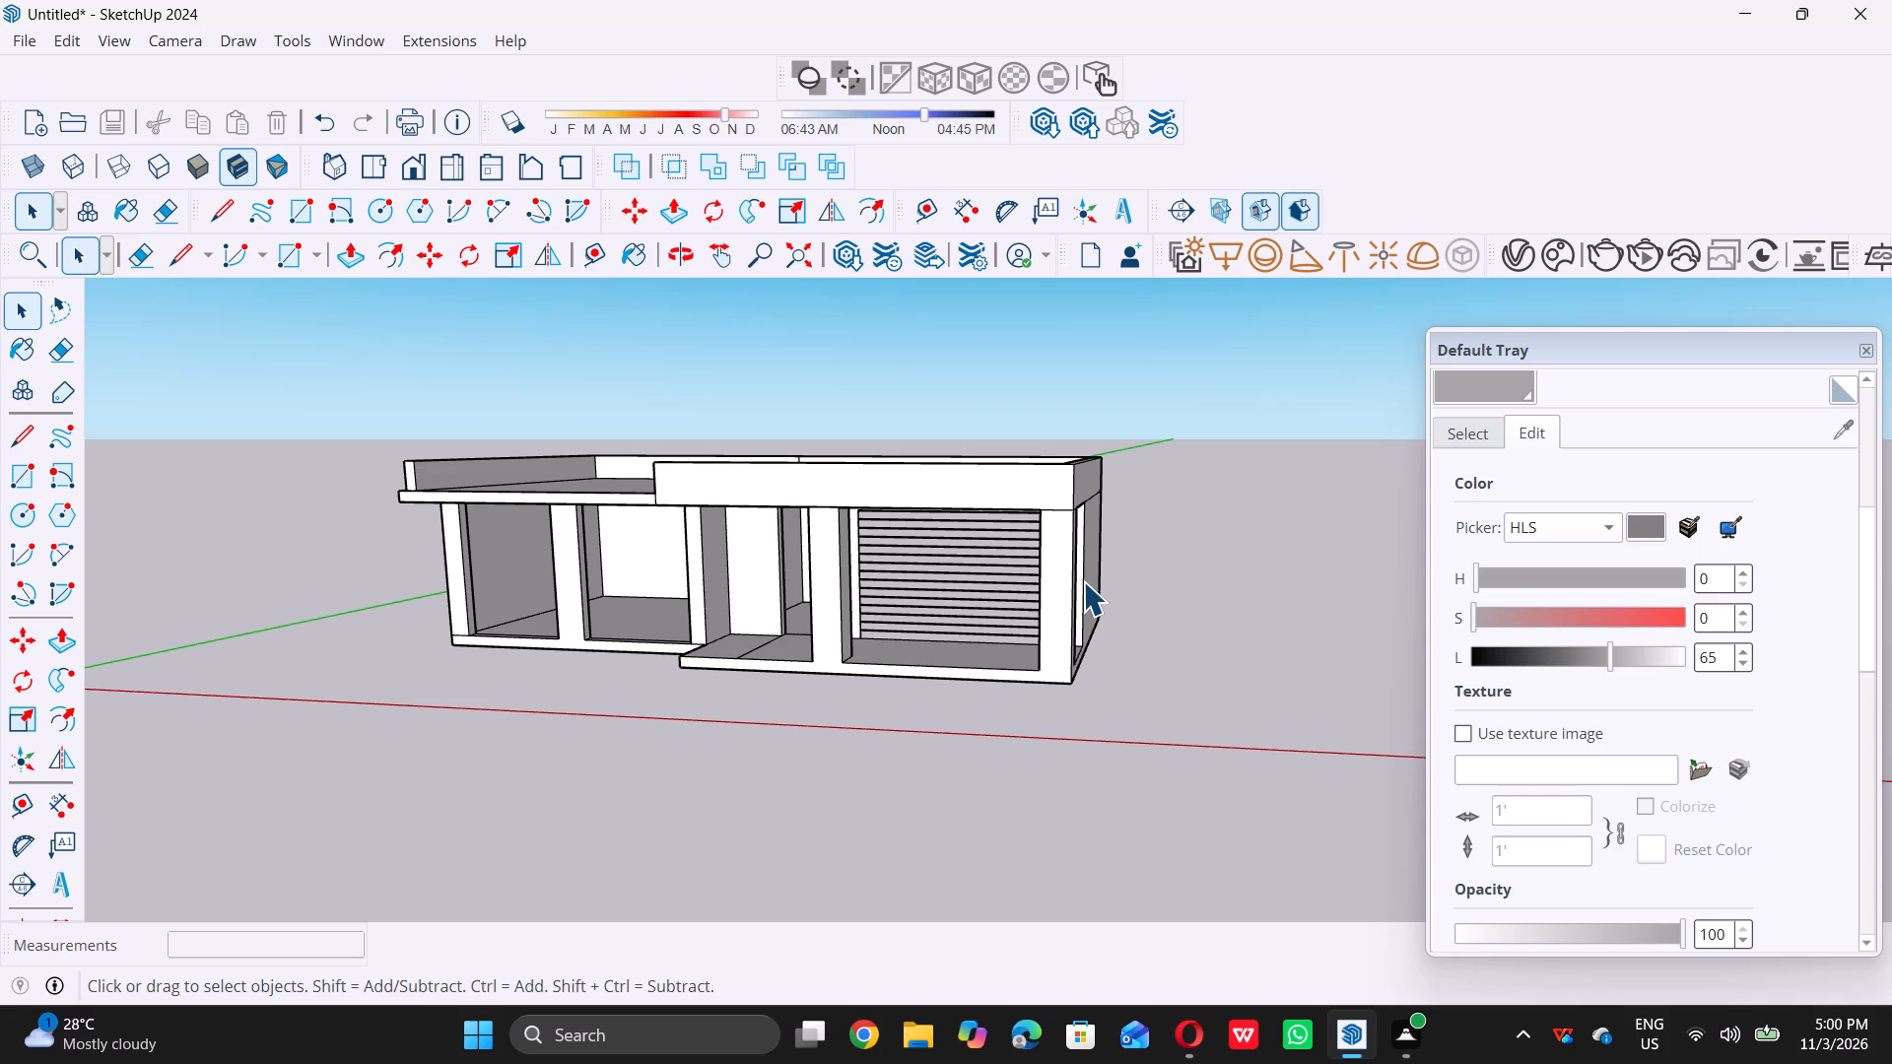
{"action": "scroll", "coordinate": [583, 612], "scroll_direction": "down", "scroll_amount": 5}
{"action": "middle_click_drag", "start_coordinate": [592, 620], "coordinate": [1131, 615]}
{"action": "scroll", "coordinate": [938, 602], "scroll_direction": "up", "scroll_amount": 6}
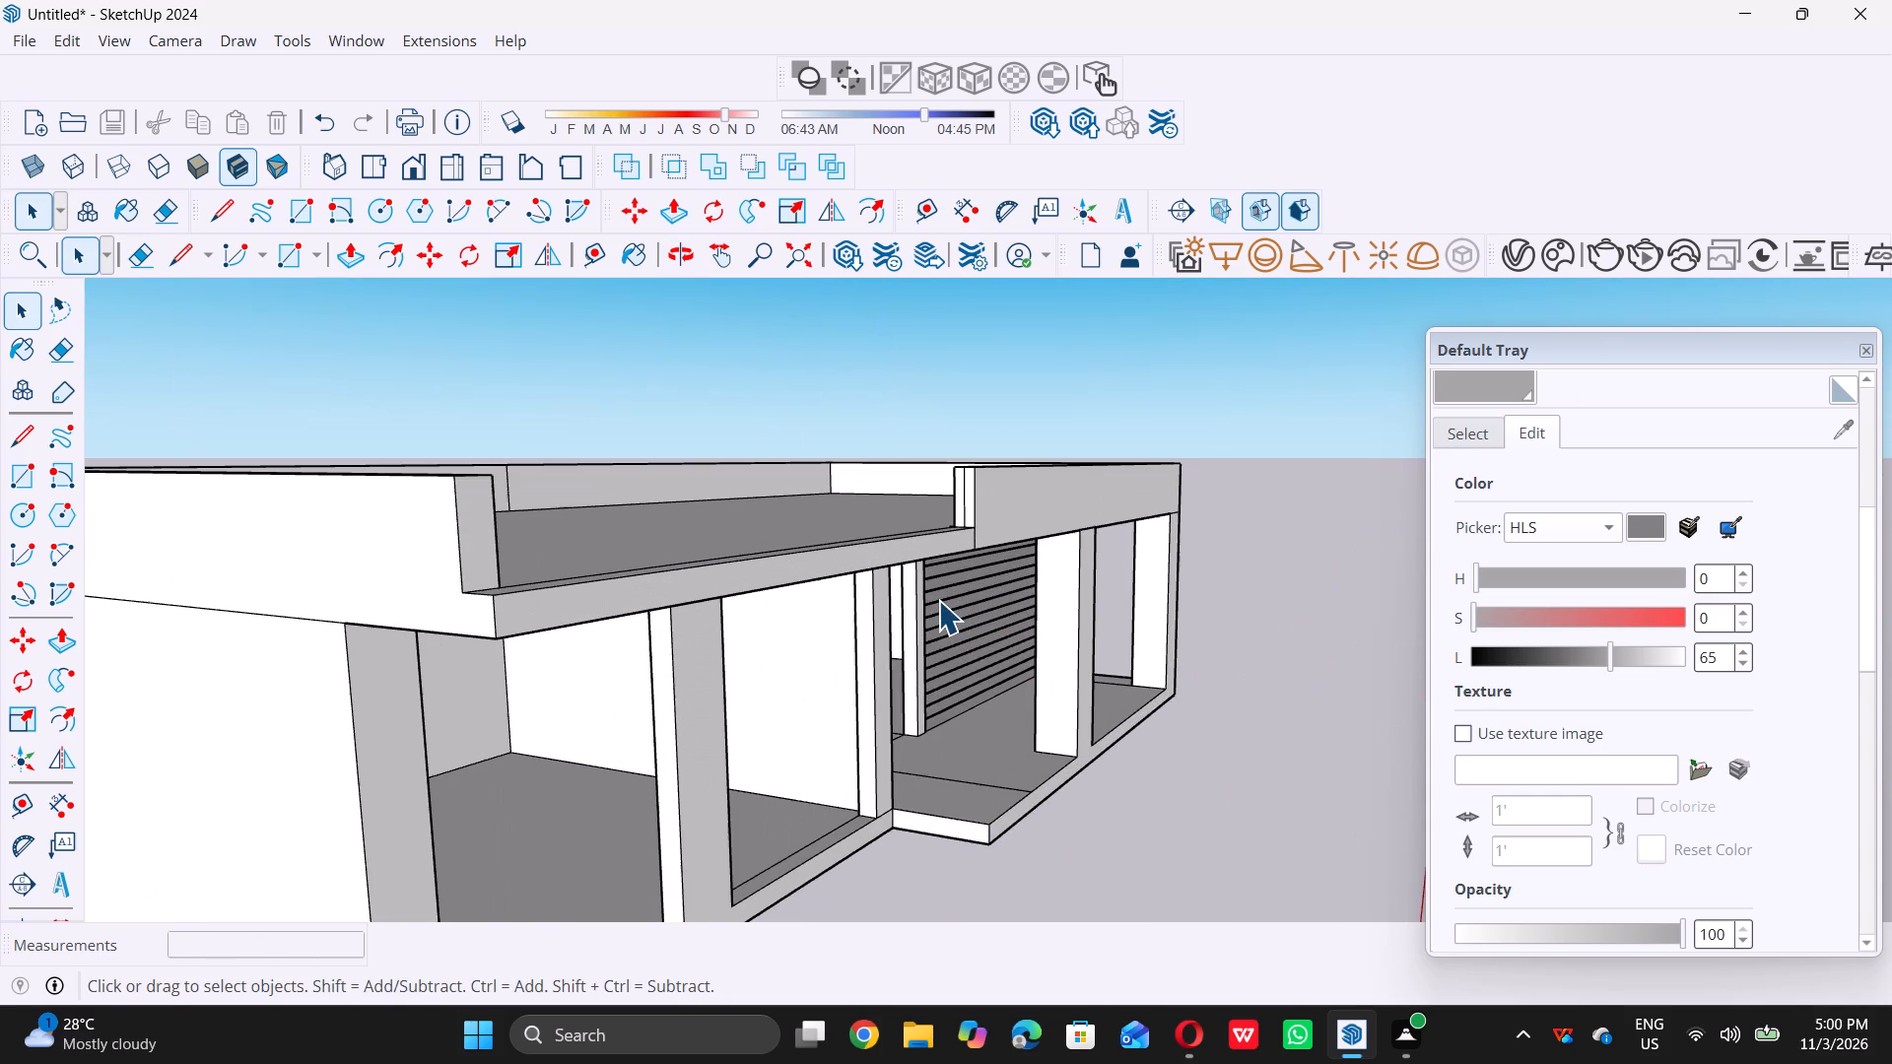
{"action": "scroll", "coordinate": [938, 600], "scroll_direction": "down", "scroll_amount": 4}
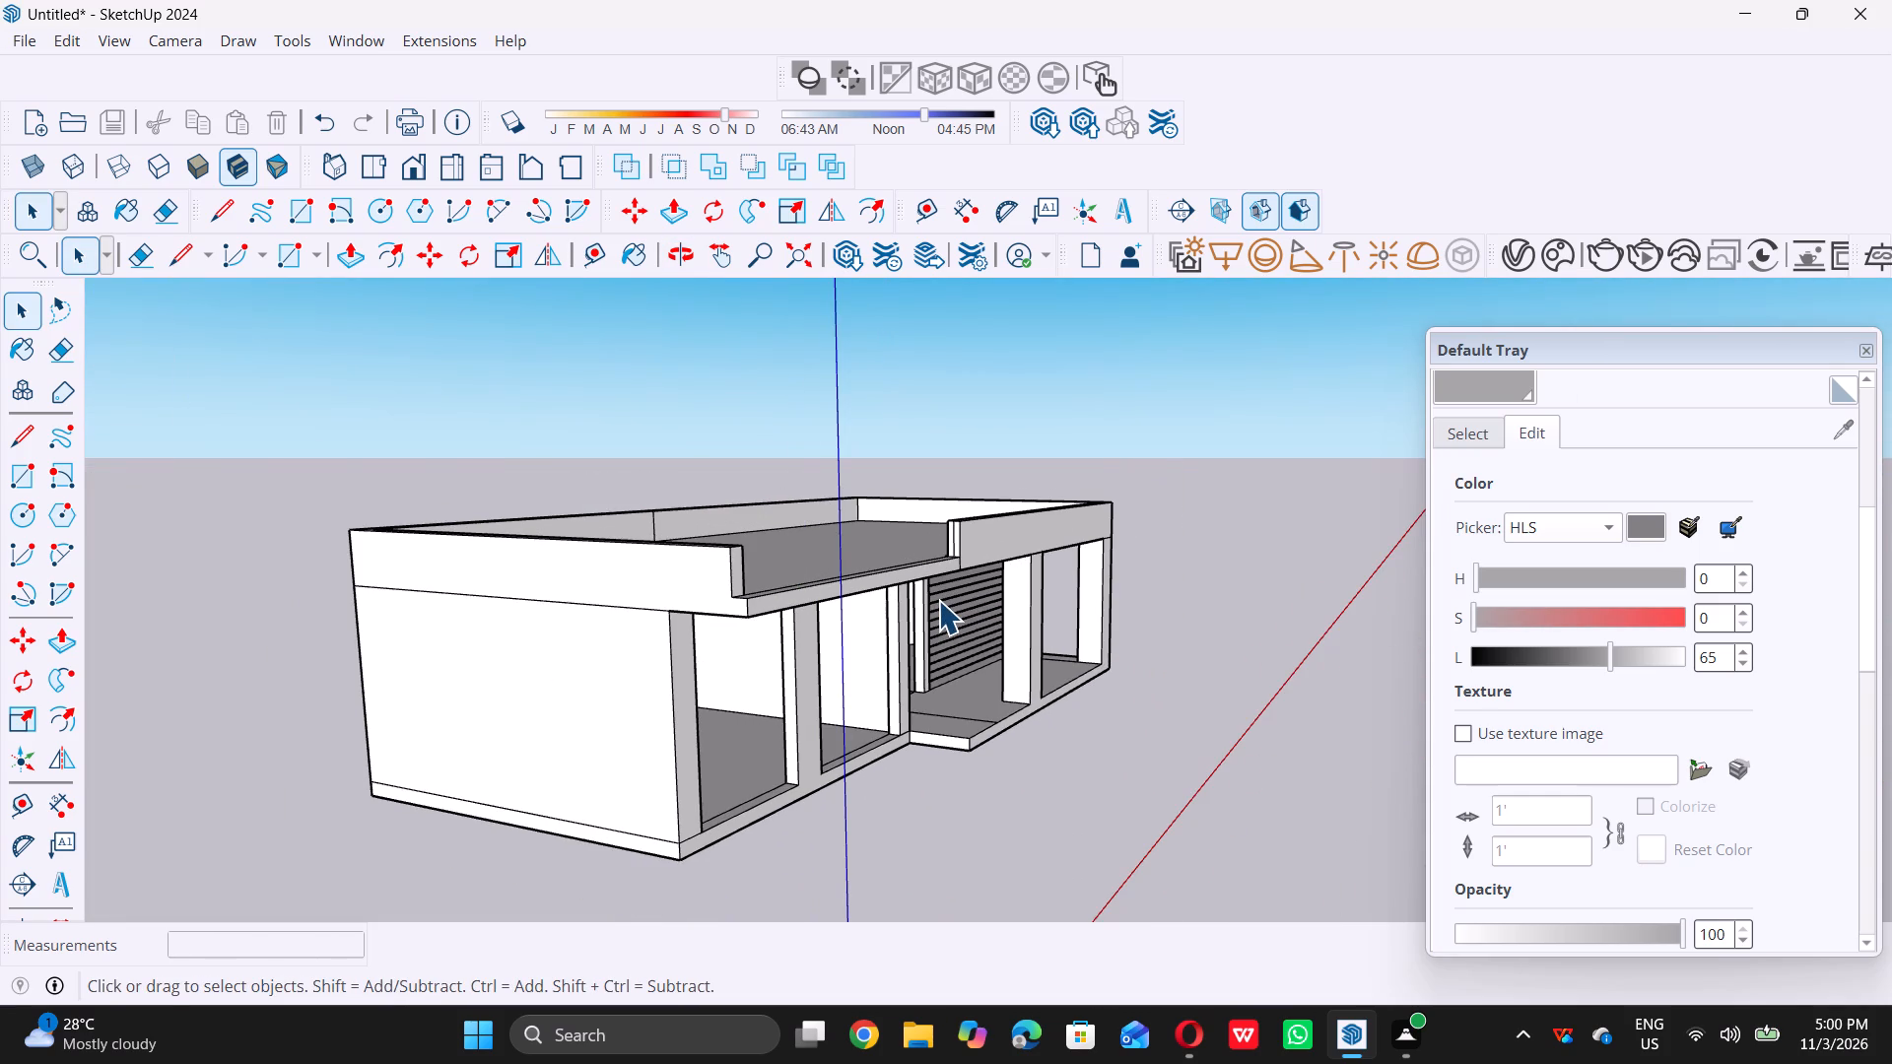
{"action": "middle_click_drag", "start_coordinate": [938, 622], "coordinate": [852, 667]}
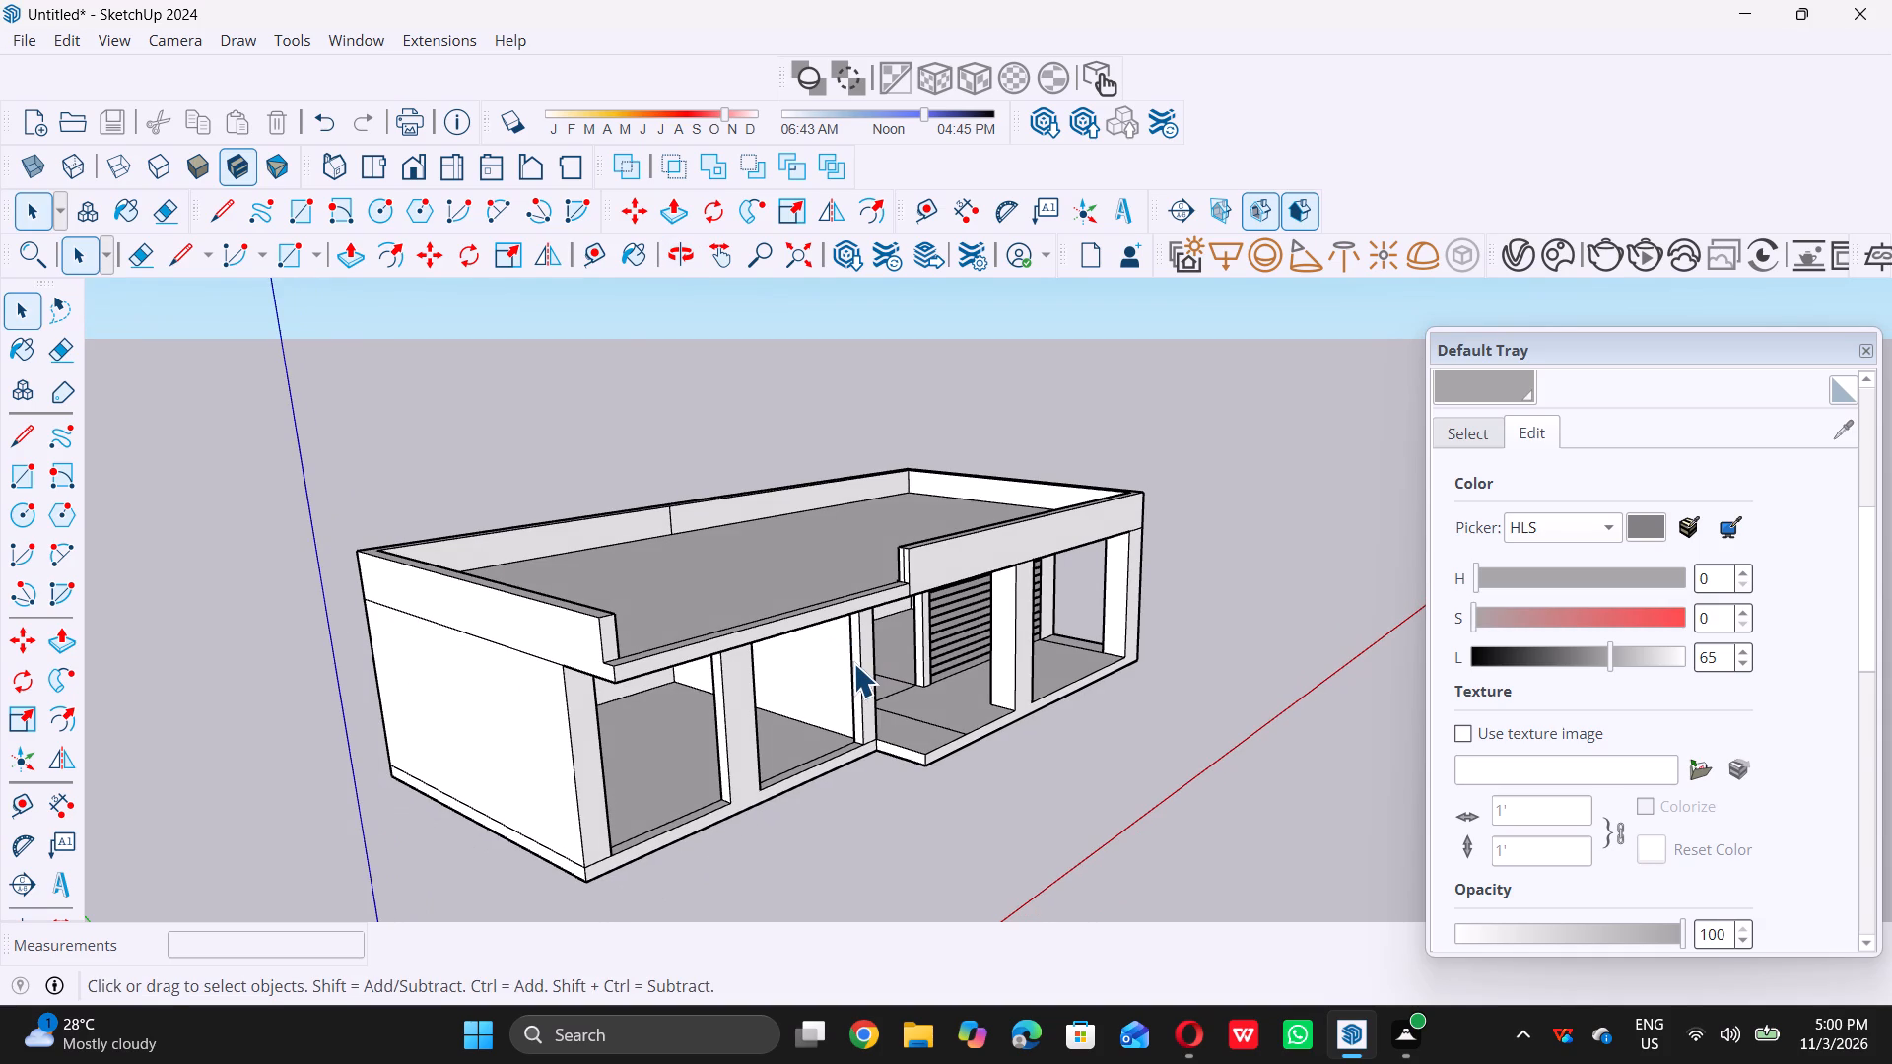
{"action": "scroll", "coordinate": [854, 666], "scroll_direction": "down", "scroll_amount": 11}
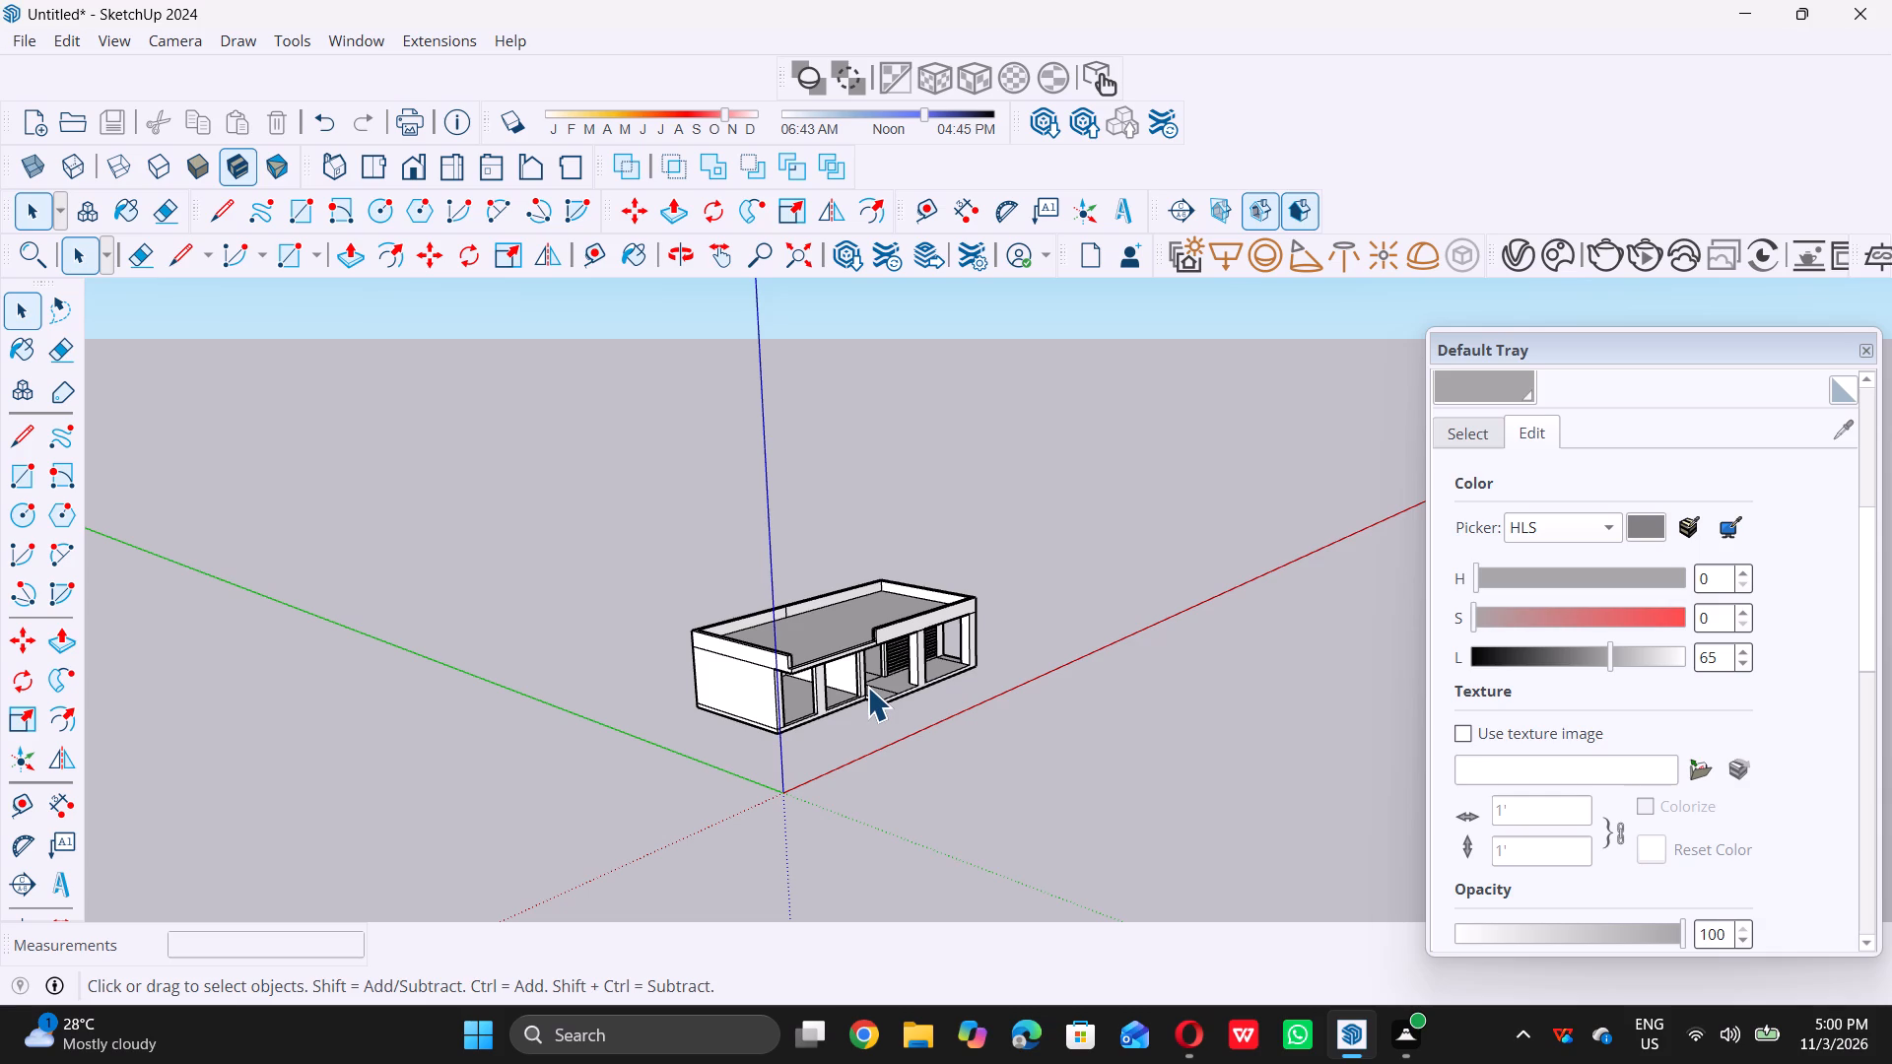
{"action": "middle_click_drag", "start_coordinate": [867, 687], "coordinate": [712, 726]}
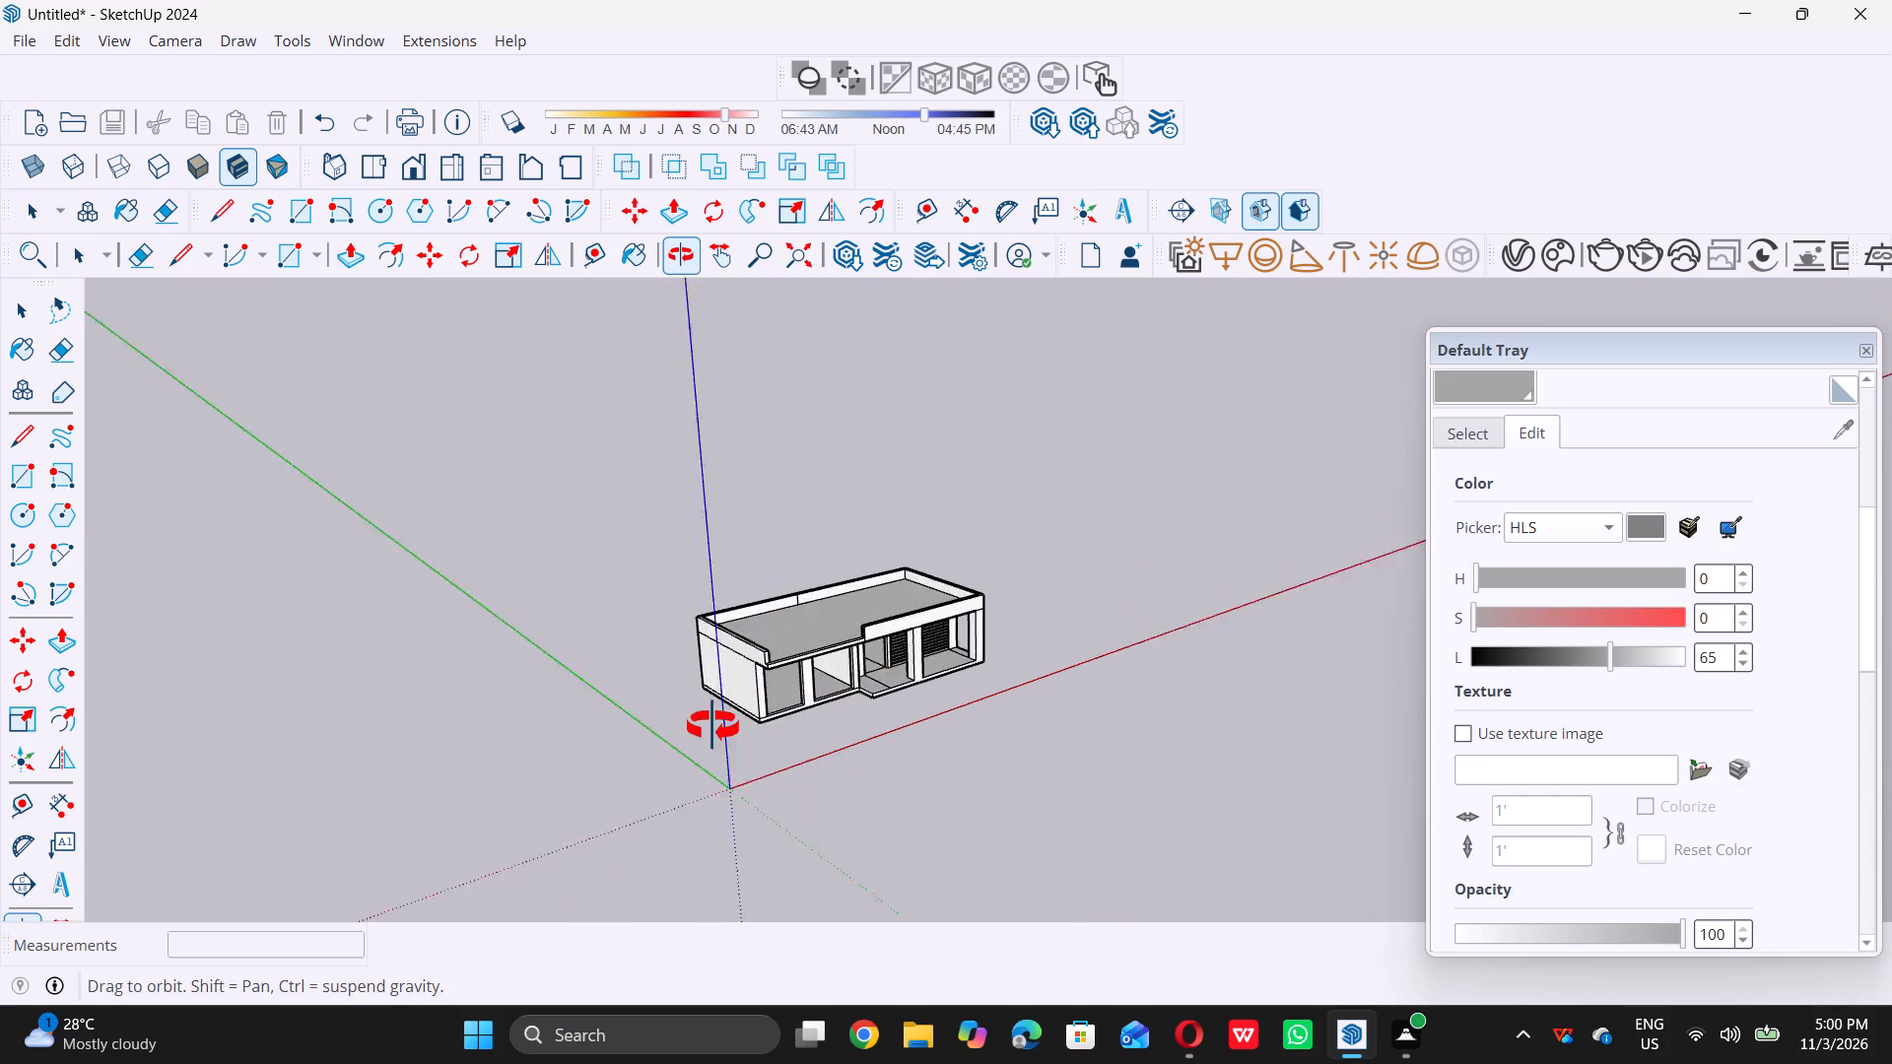
{"action": "middle_click_drag", "start_coordinate": [712, 726], "coordinate": [598, 741]}
{"action": "middle_click_drag", "start_coordinate": [895, 713], "coordinate": [705, 610]}
{"action": "middle_click_drag", "start_coordinate": [852, 675], "coordinate": [810, 733]}
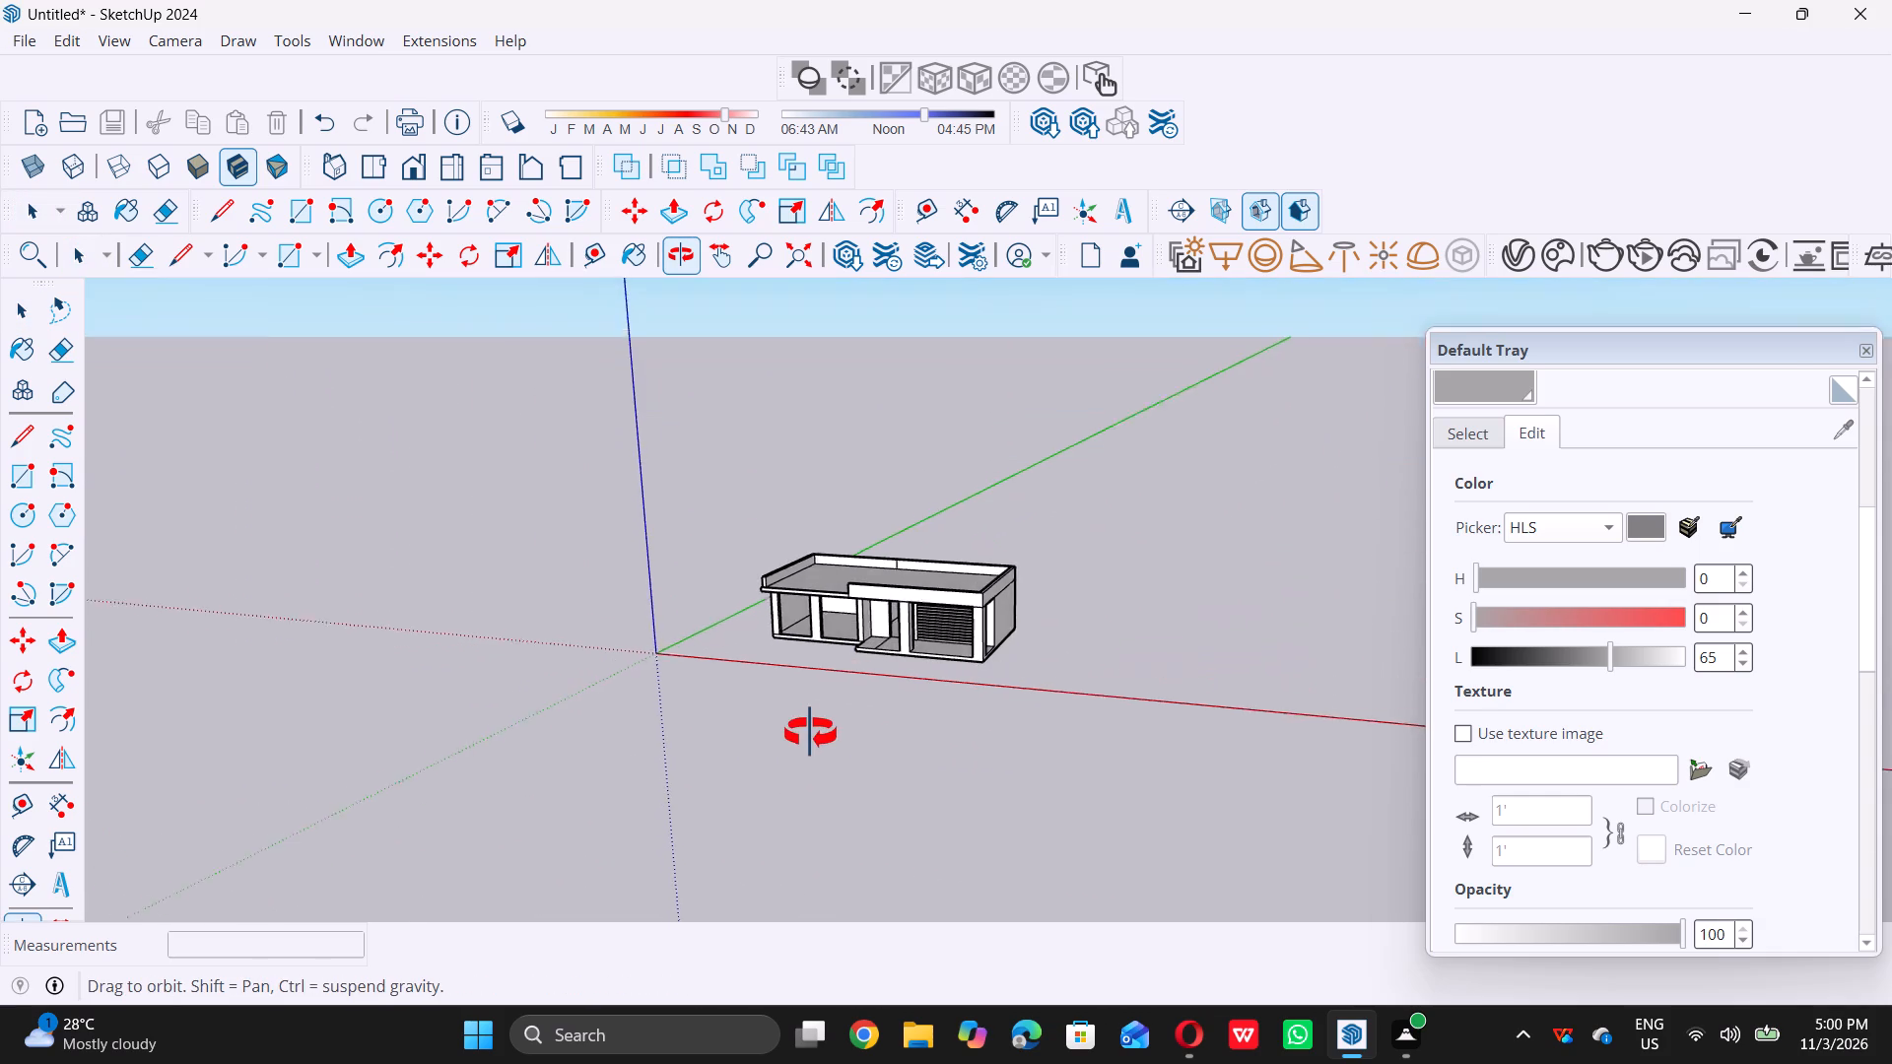
{"action": "middle_click_drag", "start_coordinate": [810, 733], "coordinate": [780, 699]}
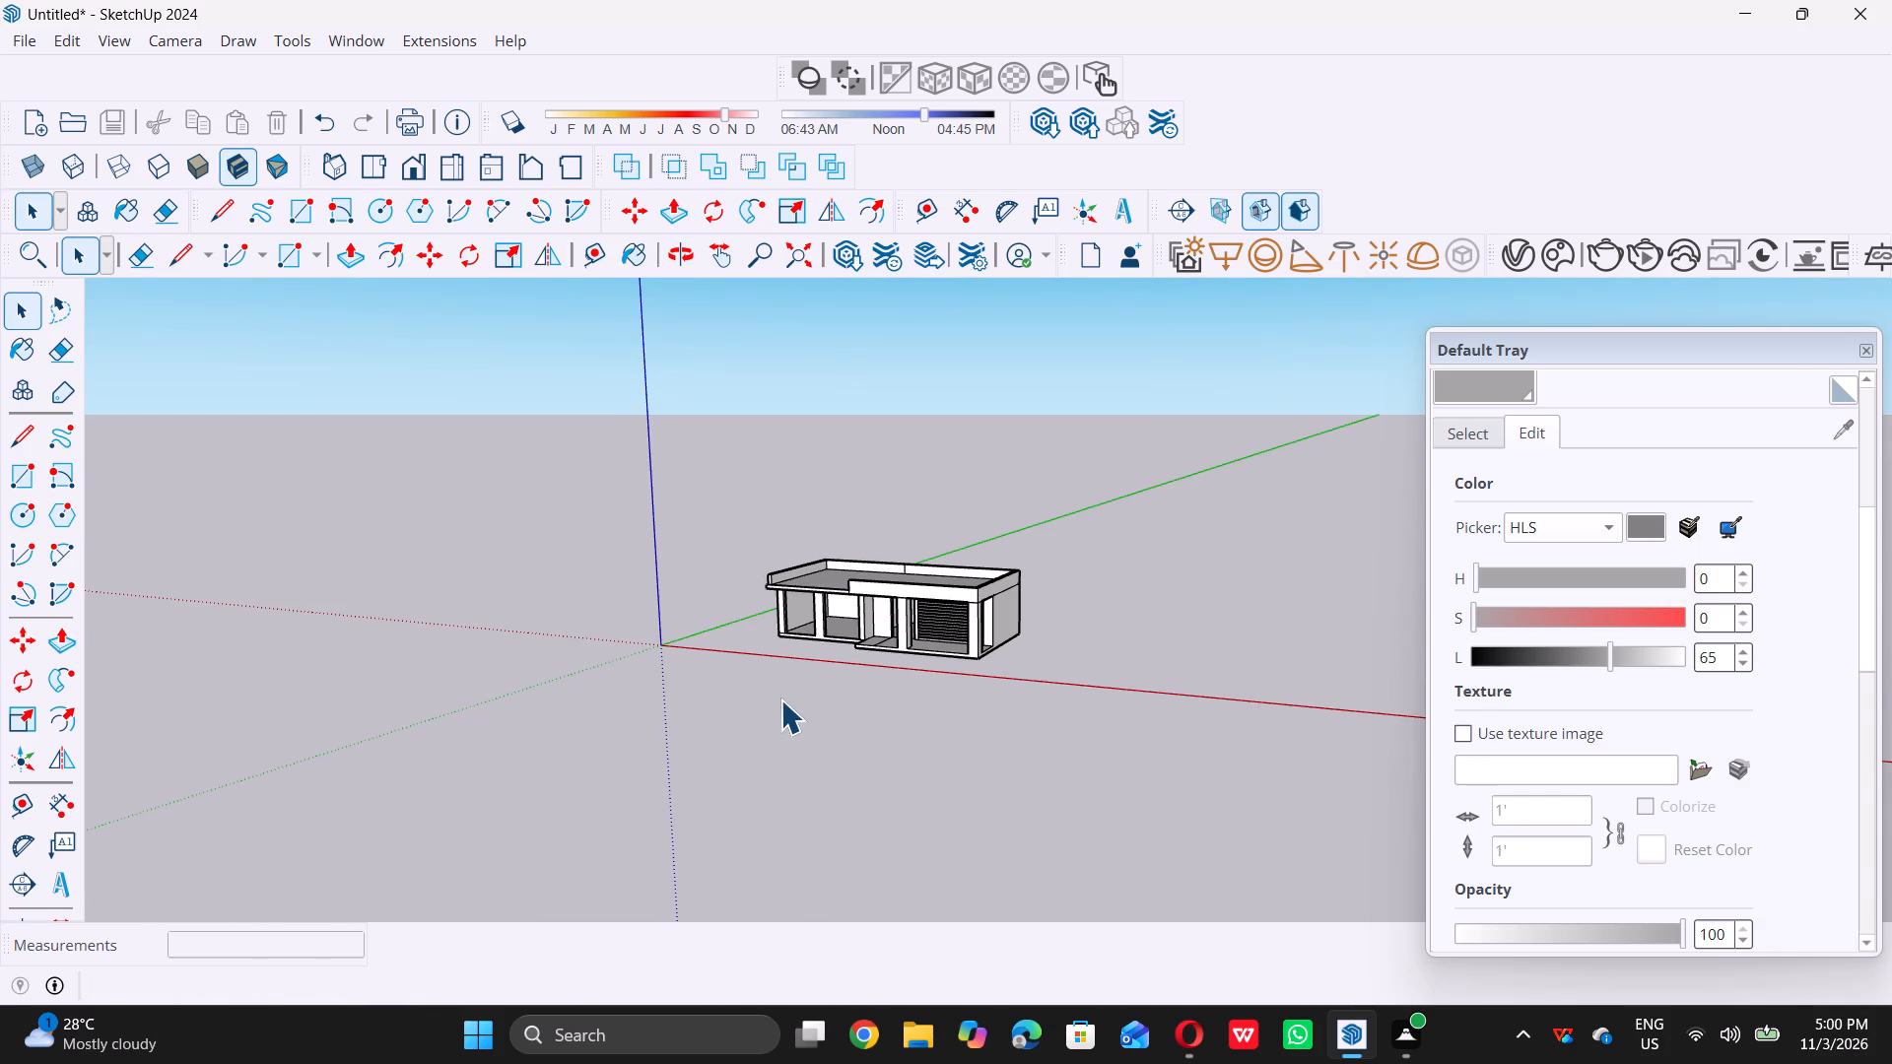
{"action": "middle_click_drag", "start_coordinate": [823, 664], "coordinate": [890, 599]}
{"action": "scroll", "coordinate": [824, 658], "scroll_direction": "up", "scroll_amount": 1}
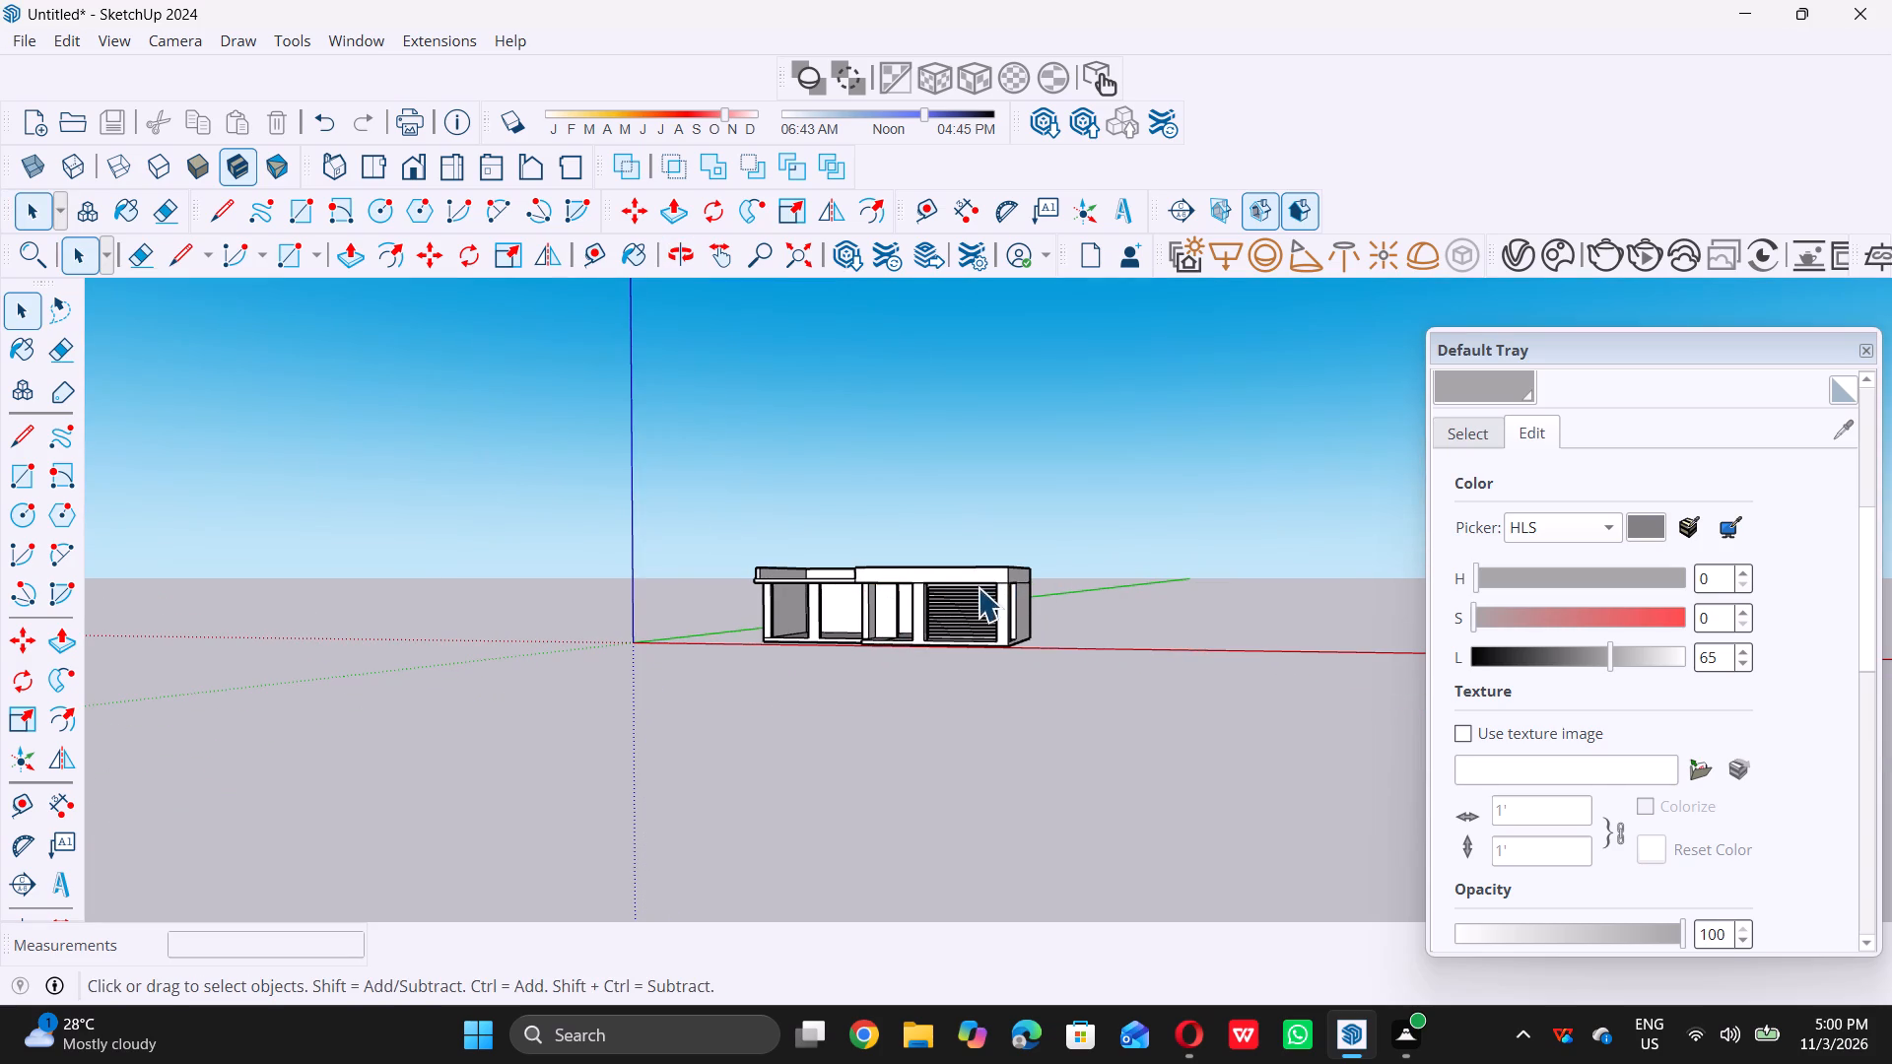
{"action": "middle_click_drag", "start_coordinate": [959, 588], "coordinate": [1027, 571]}
{"action": "scroll", "coordinate": [932, 541], "scroll_direction": "up", "scroll_amount": 1}
{"action": "middle_click_drag", "start_coordinate": [931, 539], "coordinate": [949, 573]}
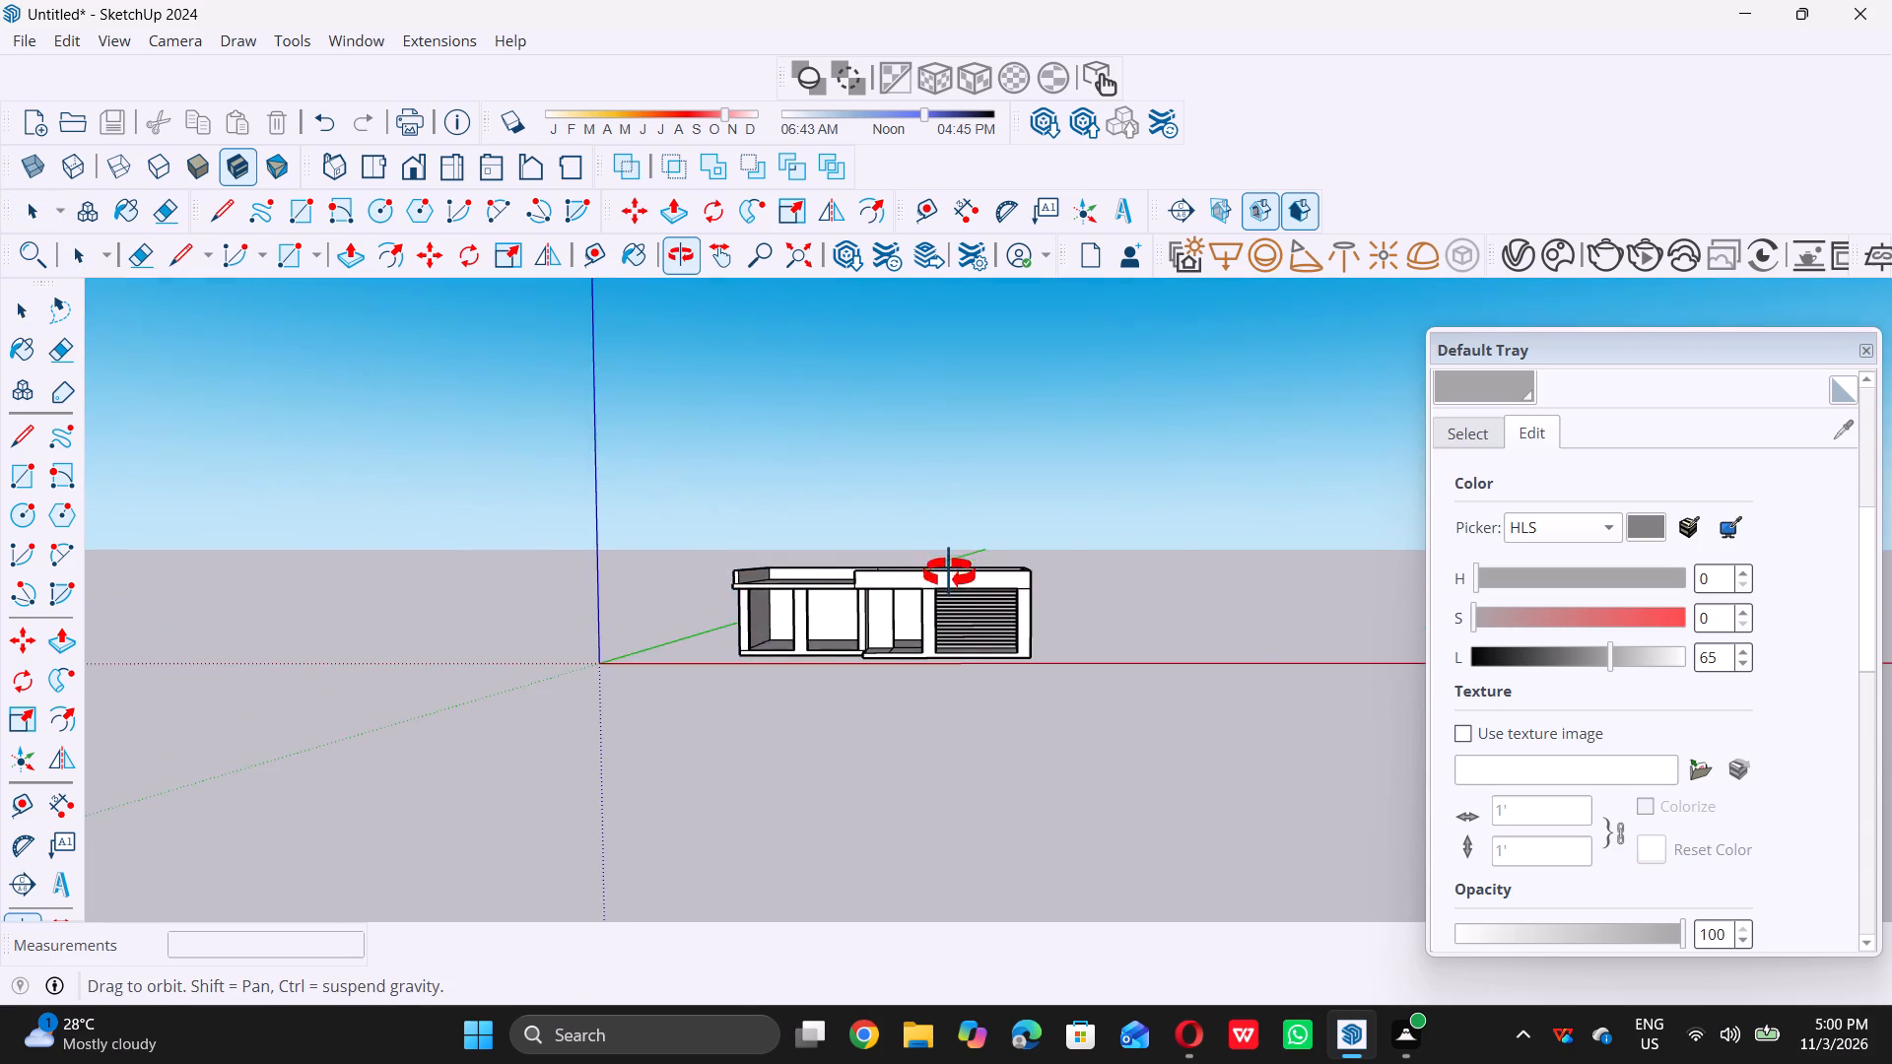
{"action": "middle_click_drag", "start_coordinate": [949, 573], "coordinate": [954, 582]}
{"action": "middle_click", "coordinate": [955, 582]}
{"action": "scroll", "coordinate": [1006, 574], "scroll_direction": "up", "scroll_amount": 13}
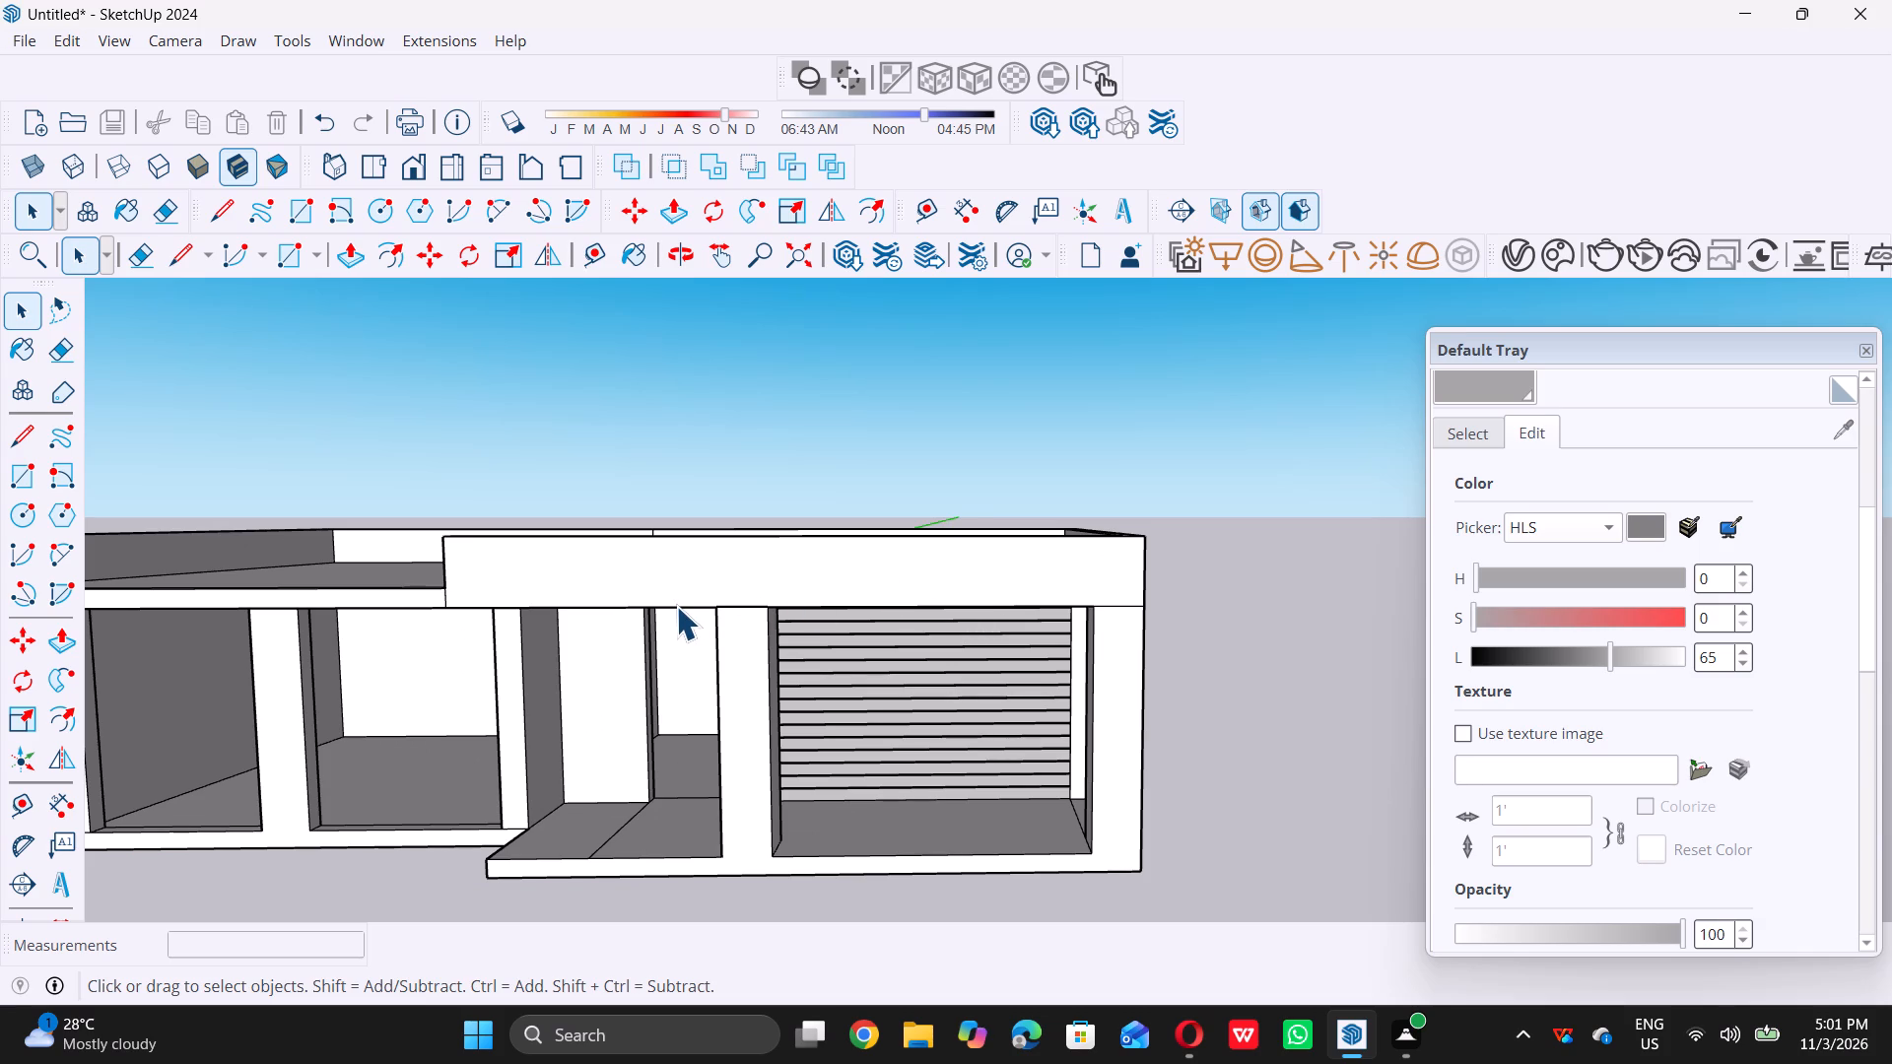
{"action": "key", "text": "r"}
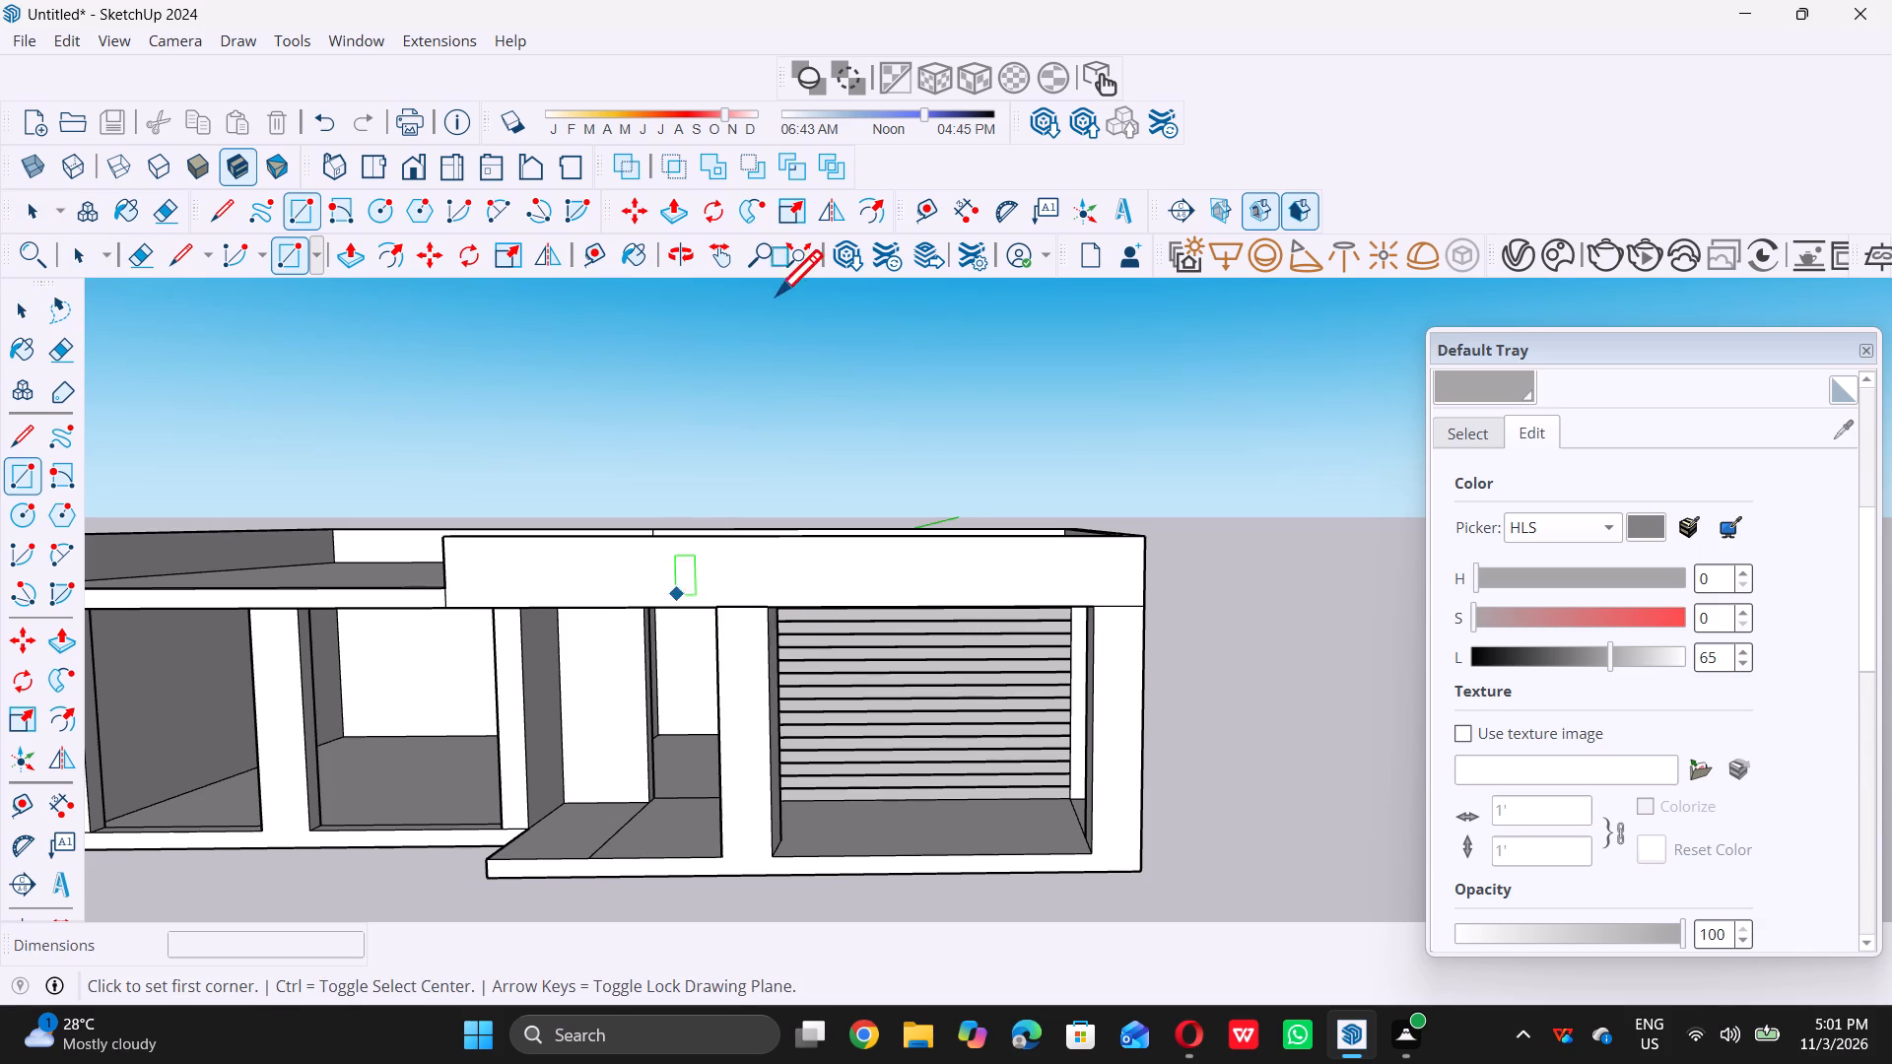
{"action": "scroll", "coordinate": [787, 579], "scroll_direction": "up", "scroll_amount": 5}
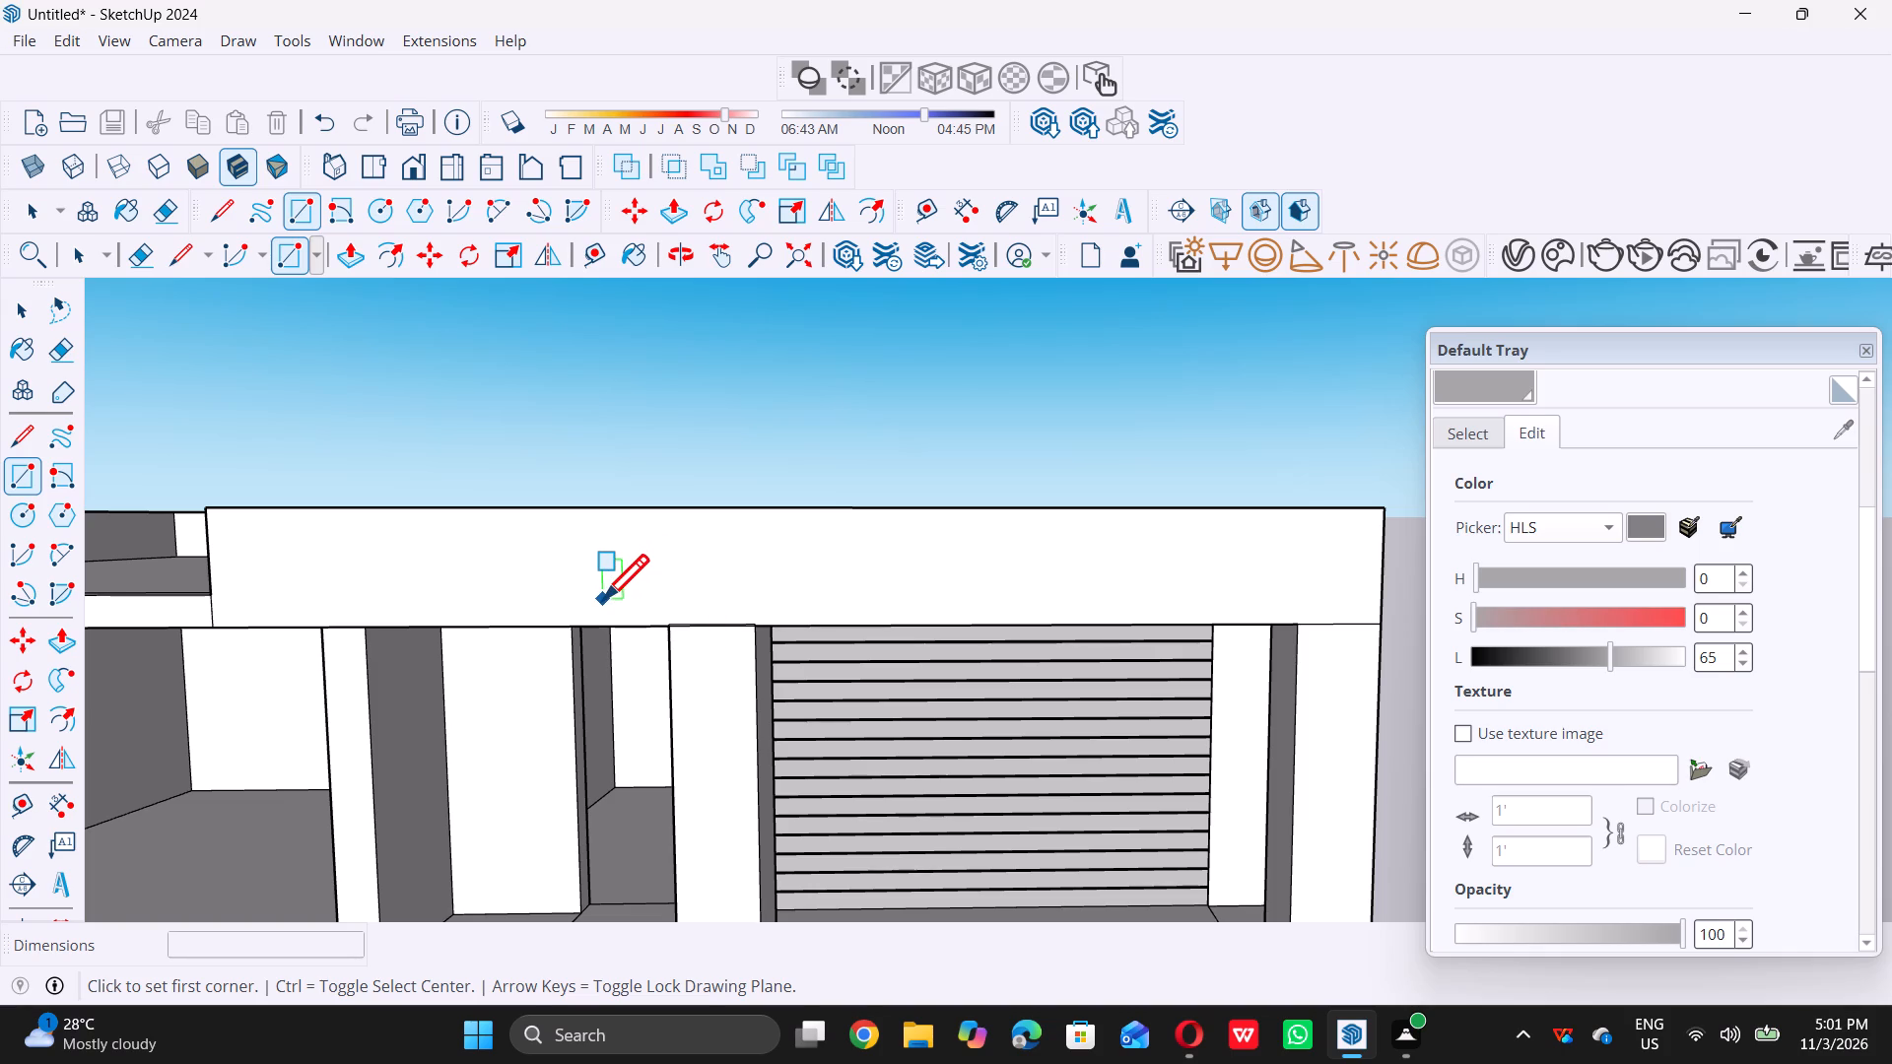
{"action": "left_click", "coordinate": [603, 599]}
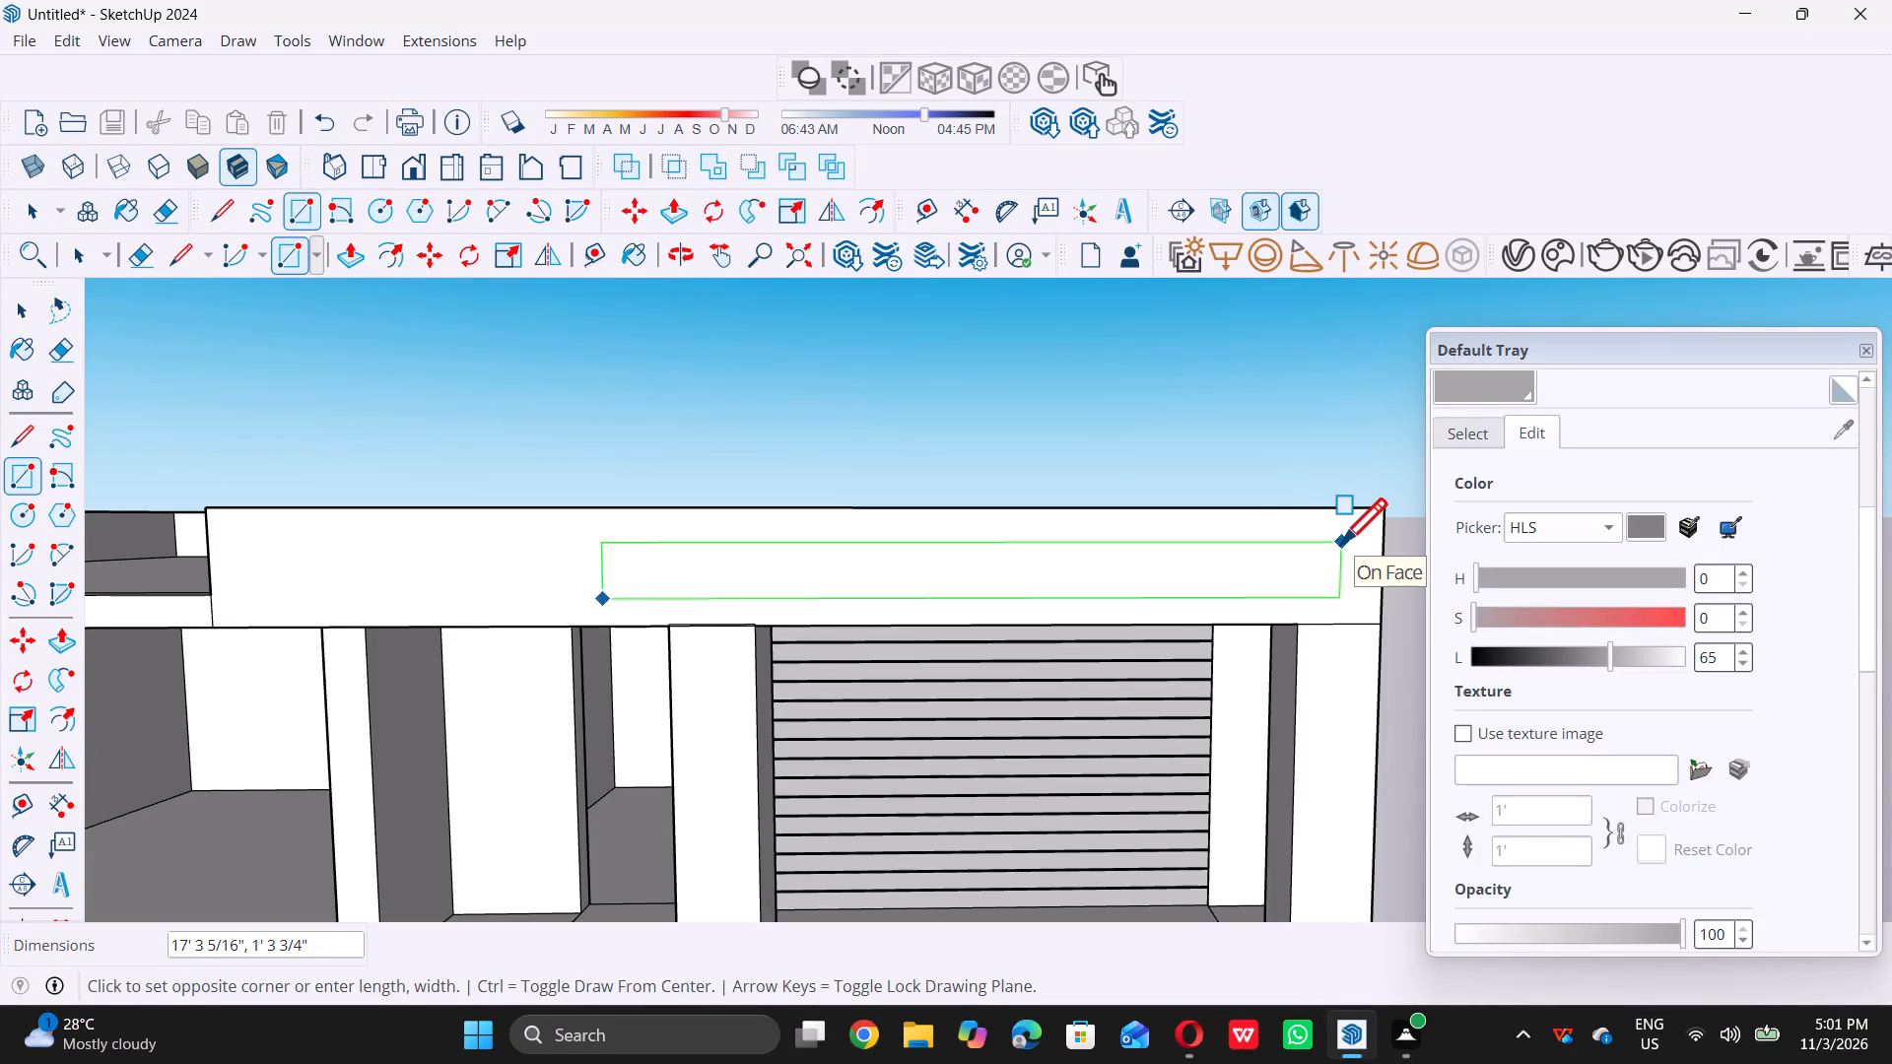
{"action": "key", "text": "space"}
Draw a rectangle about 16' 6" by 1' 7" on the front face of the projecting roof fascia, above the louvred panel.
{"action": "key", "text": "r"}
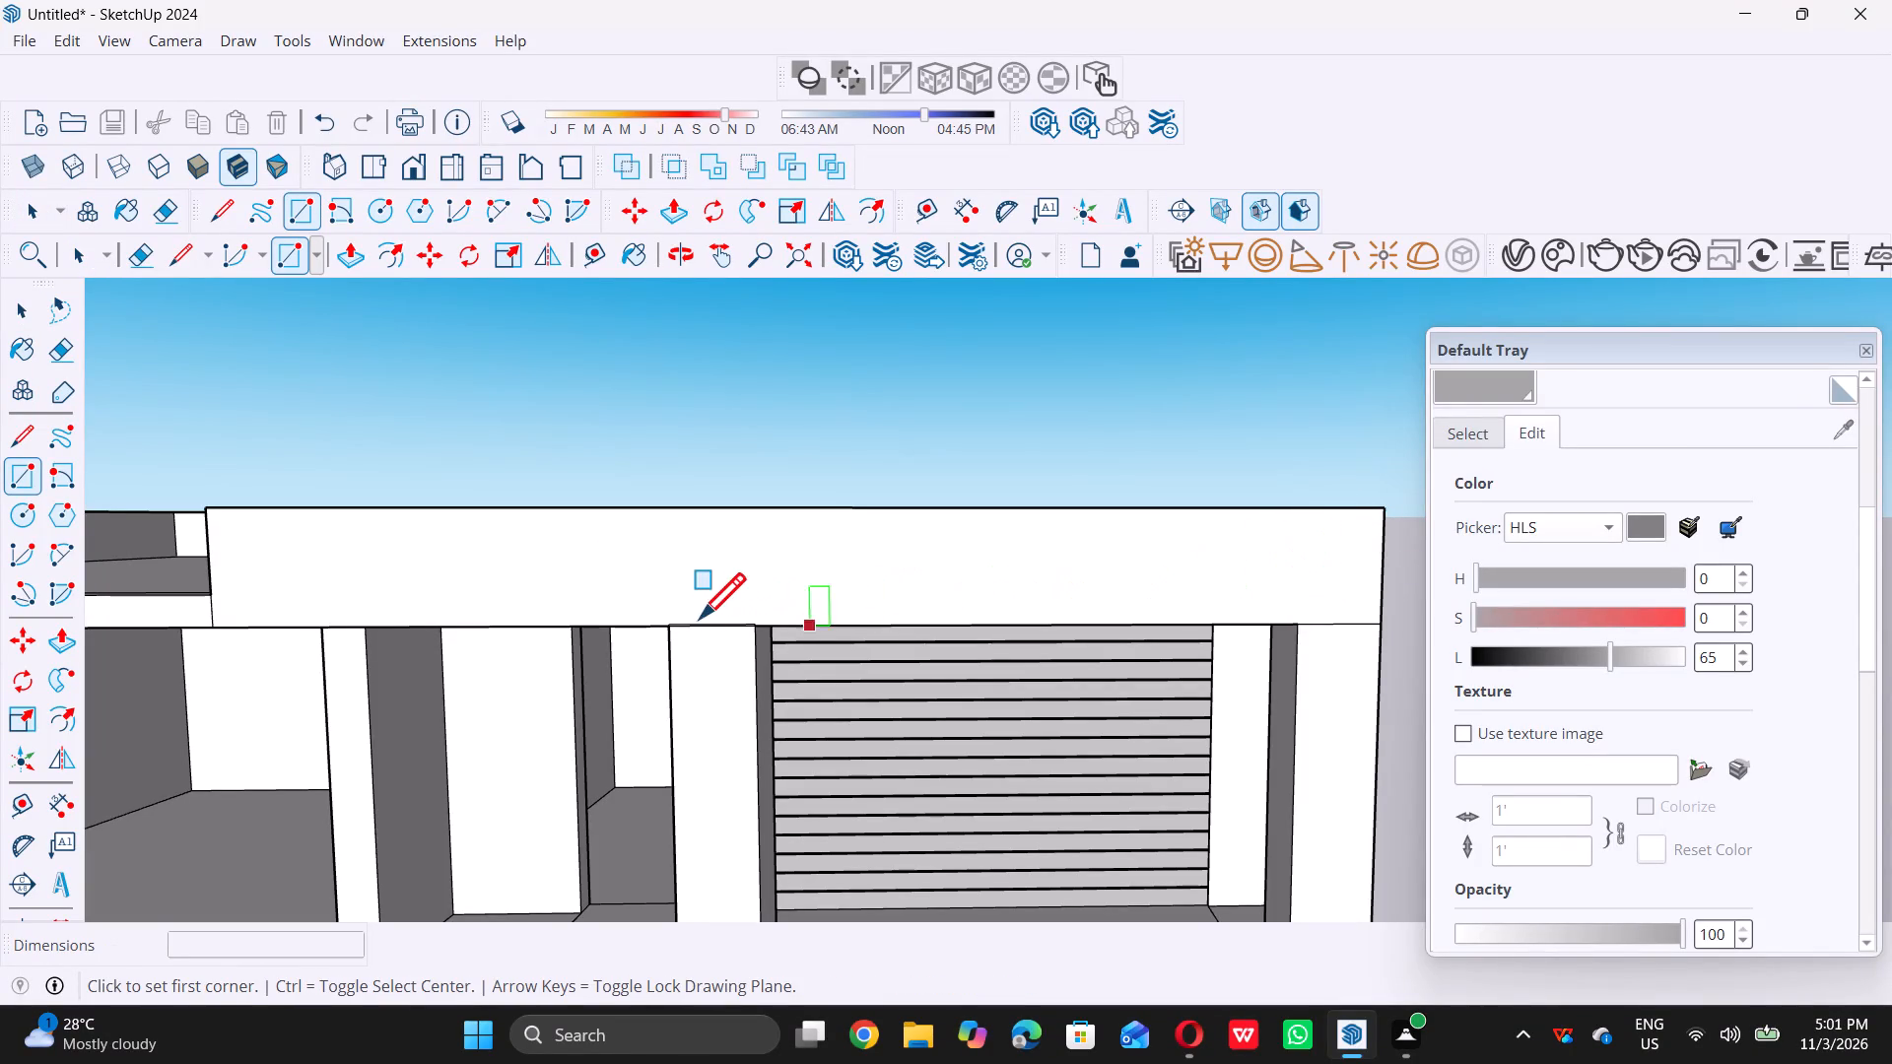
{"action": "left_click", "coordinate": [616, 606]}
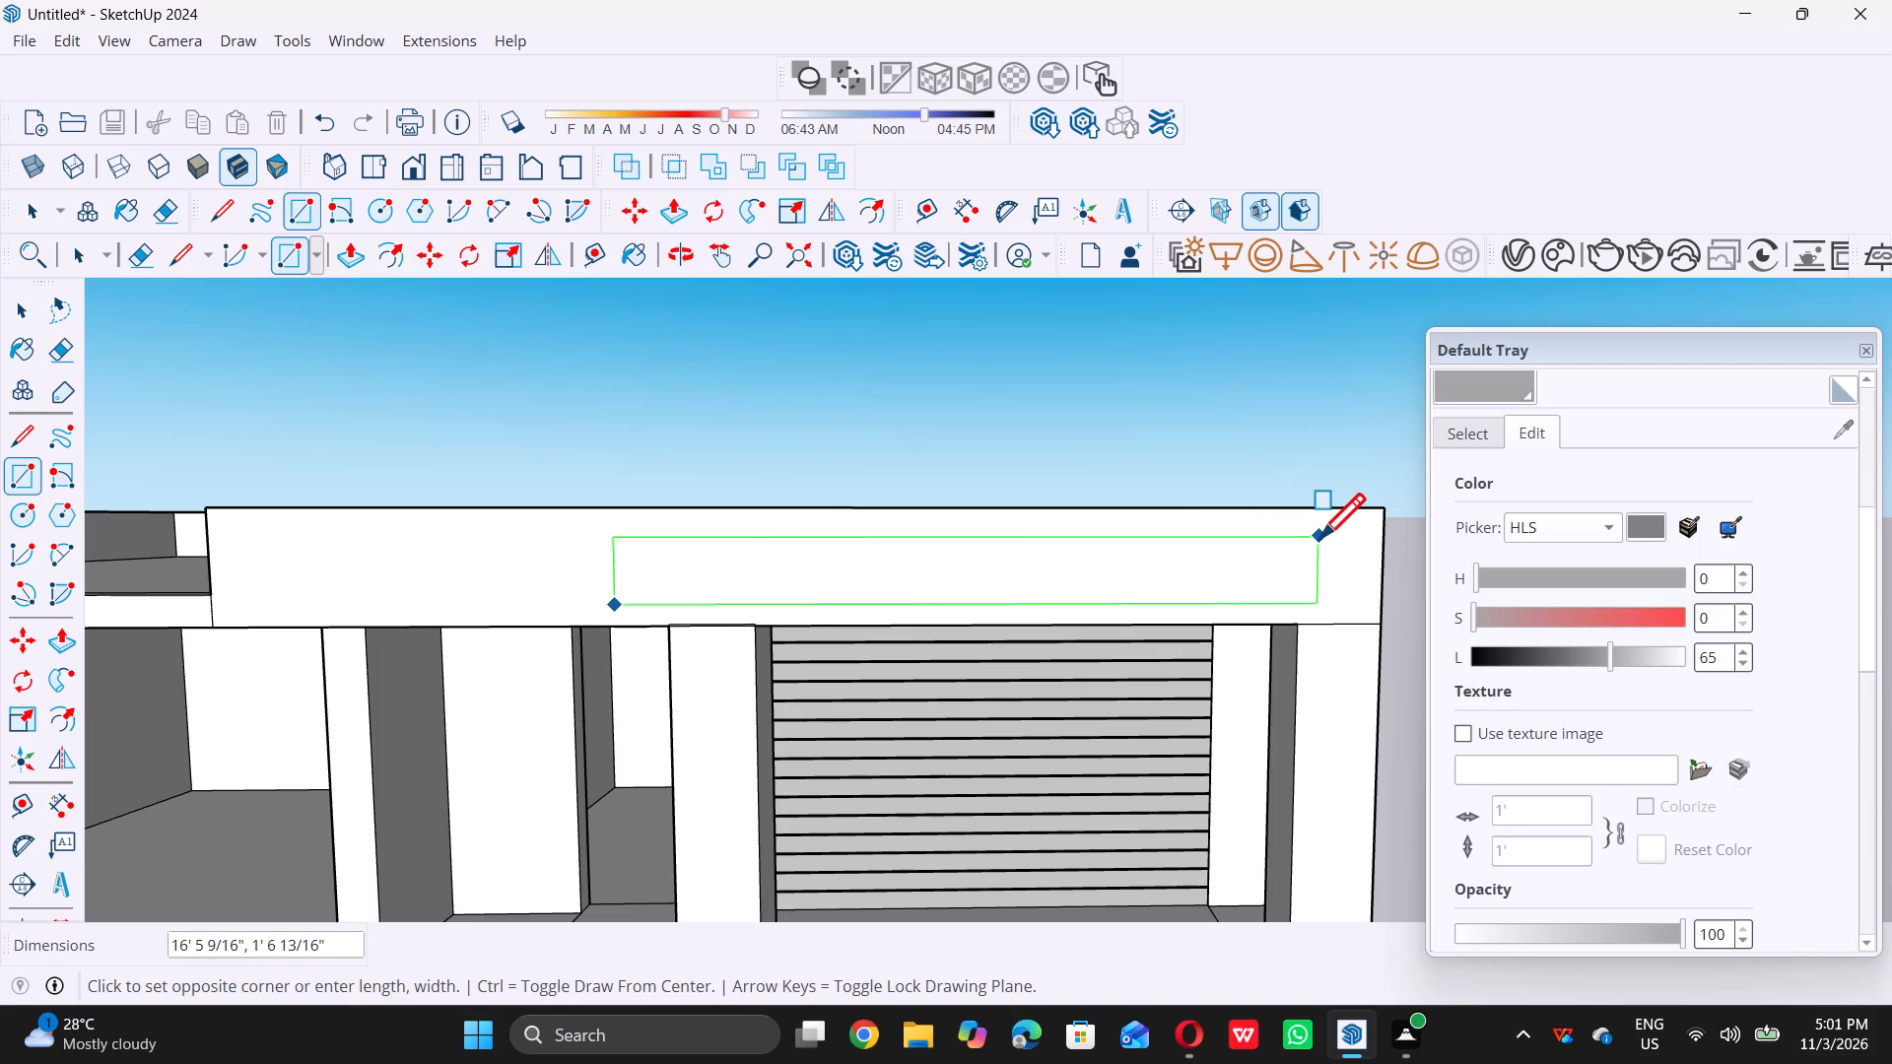
{"action": "double_click", "coordinate": [1319, 537]}
{"action": "key", "text": "space"}
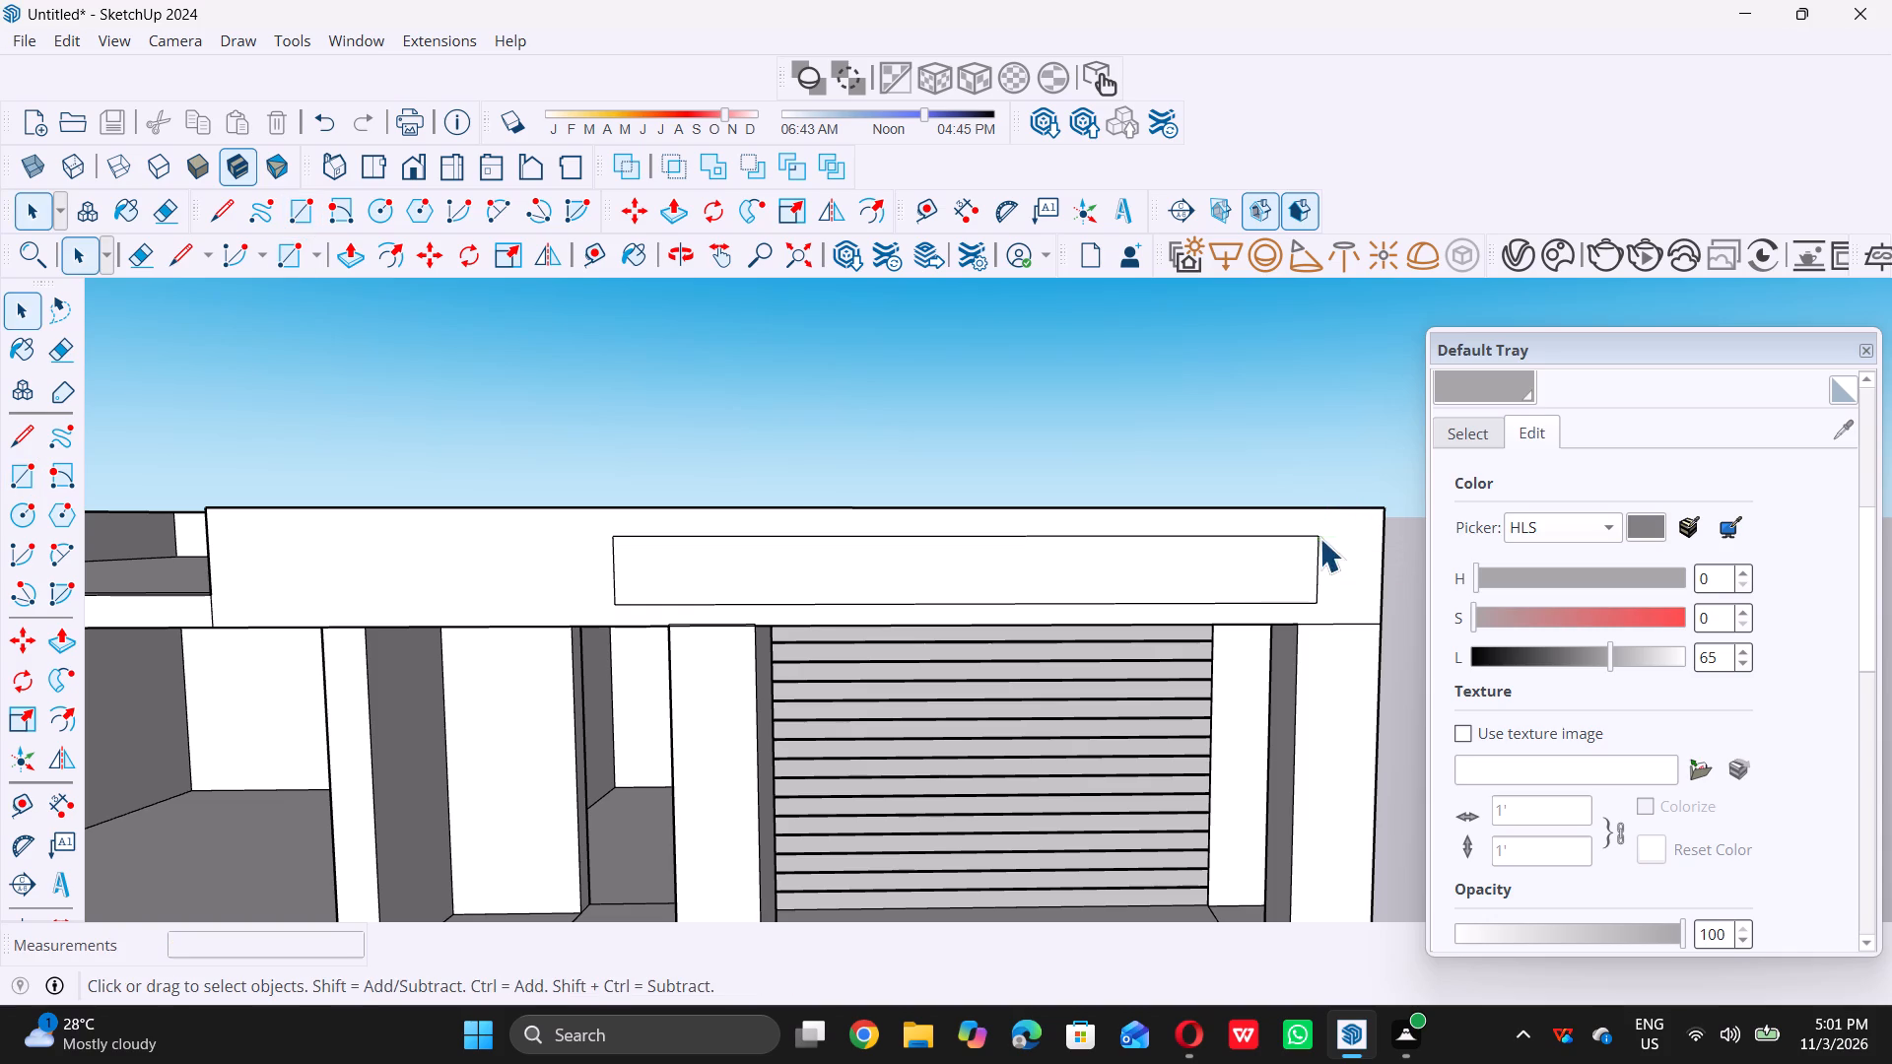
Examine the rectangle on the roof fascia up close and against the whole front of the building.
{"action": "scroll", "coordinate": [1260, 554], "scroll_direction": "down", "scroll_amount": 5}
{"action": "middle_click_drag", "start_coordinate": [1112, 550], "coordinate": [1096, 552]}
{"action": "middle_click_drag", "start_coordinate": [1100, 565], "coordinate": [1088, 565]}
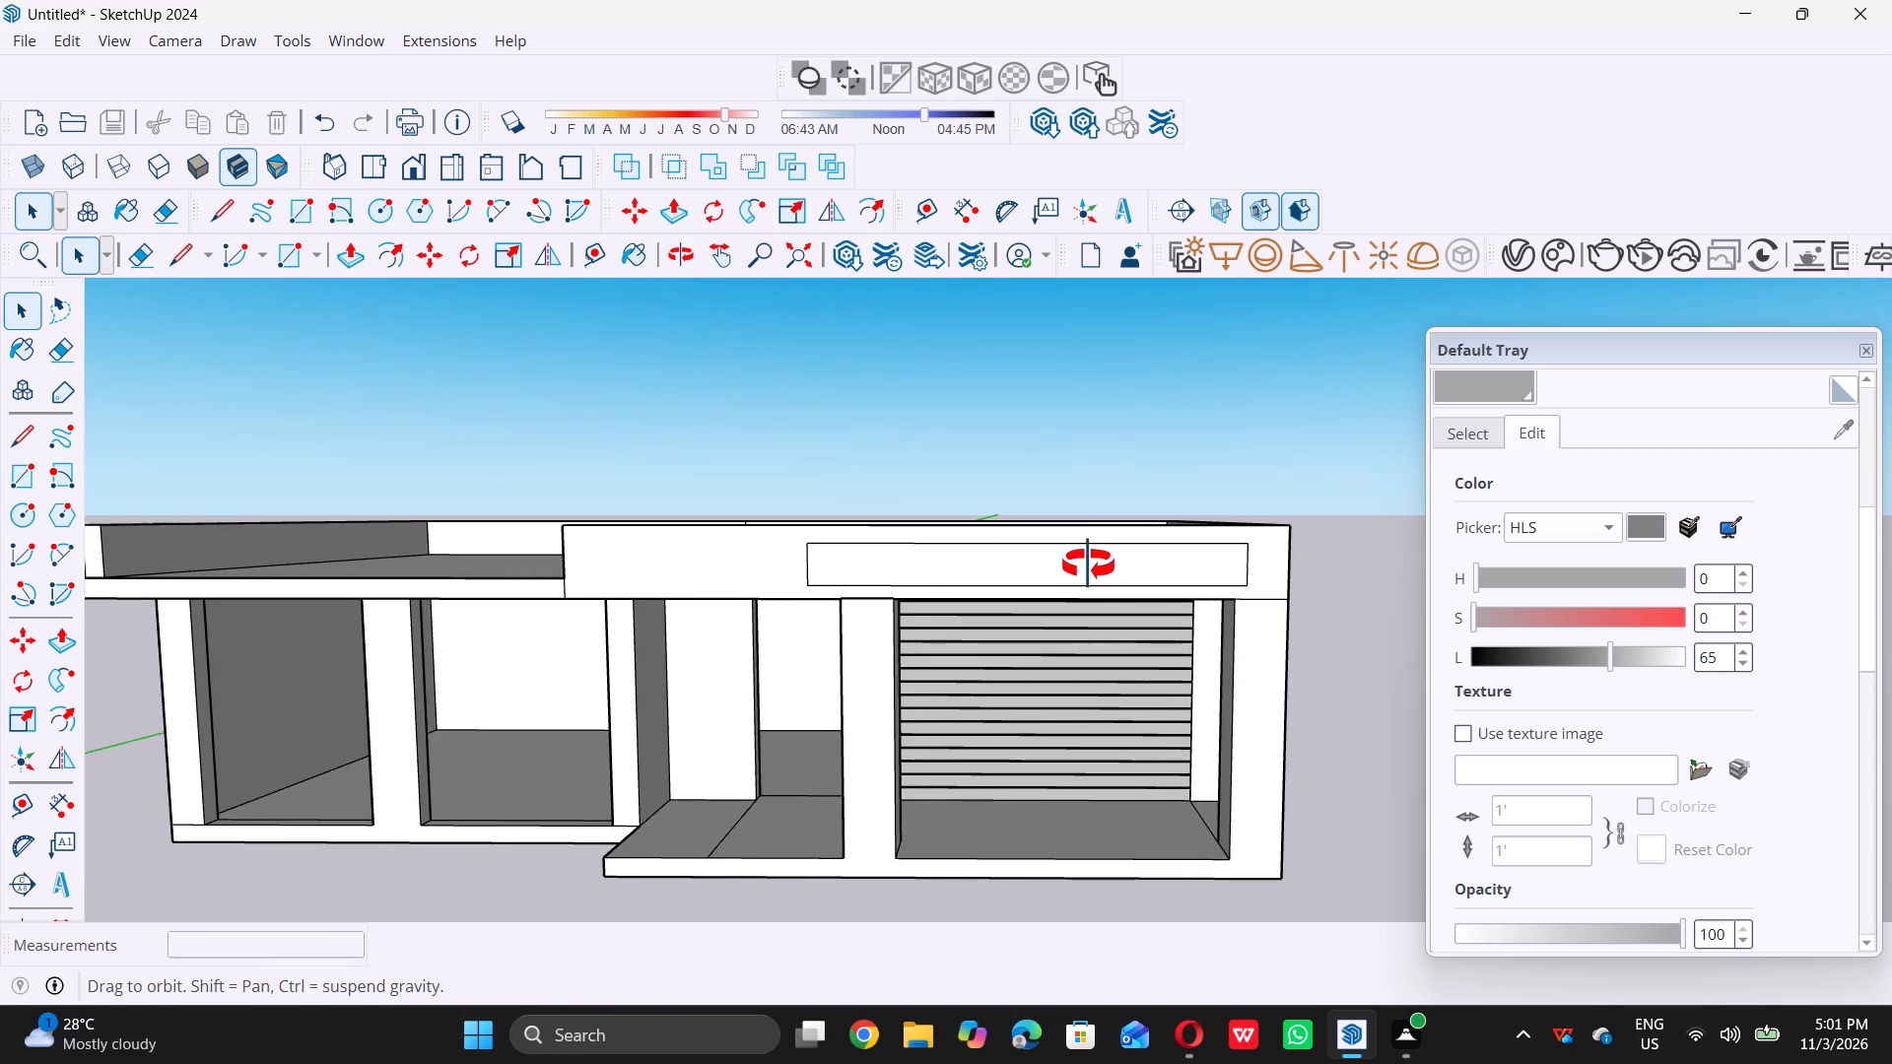
{"action": "middle_click_drag", "start_coordinate": [1088, 565], "coordinate": [1084, 564]}
{"action": "scroll", "coordinate": [1083, 565], "scroll_direction": "up", "scroll_amount": 3}
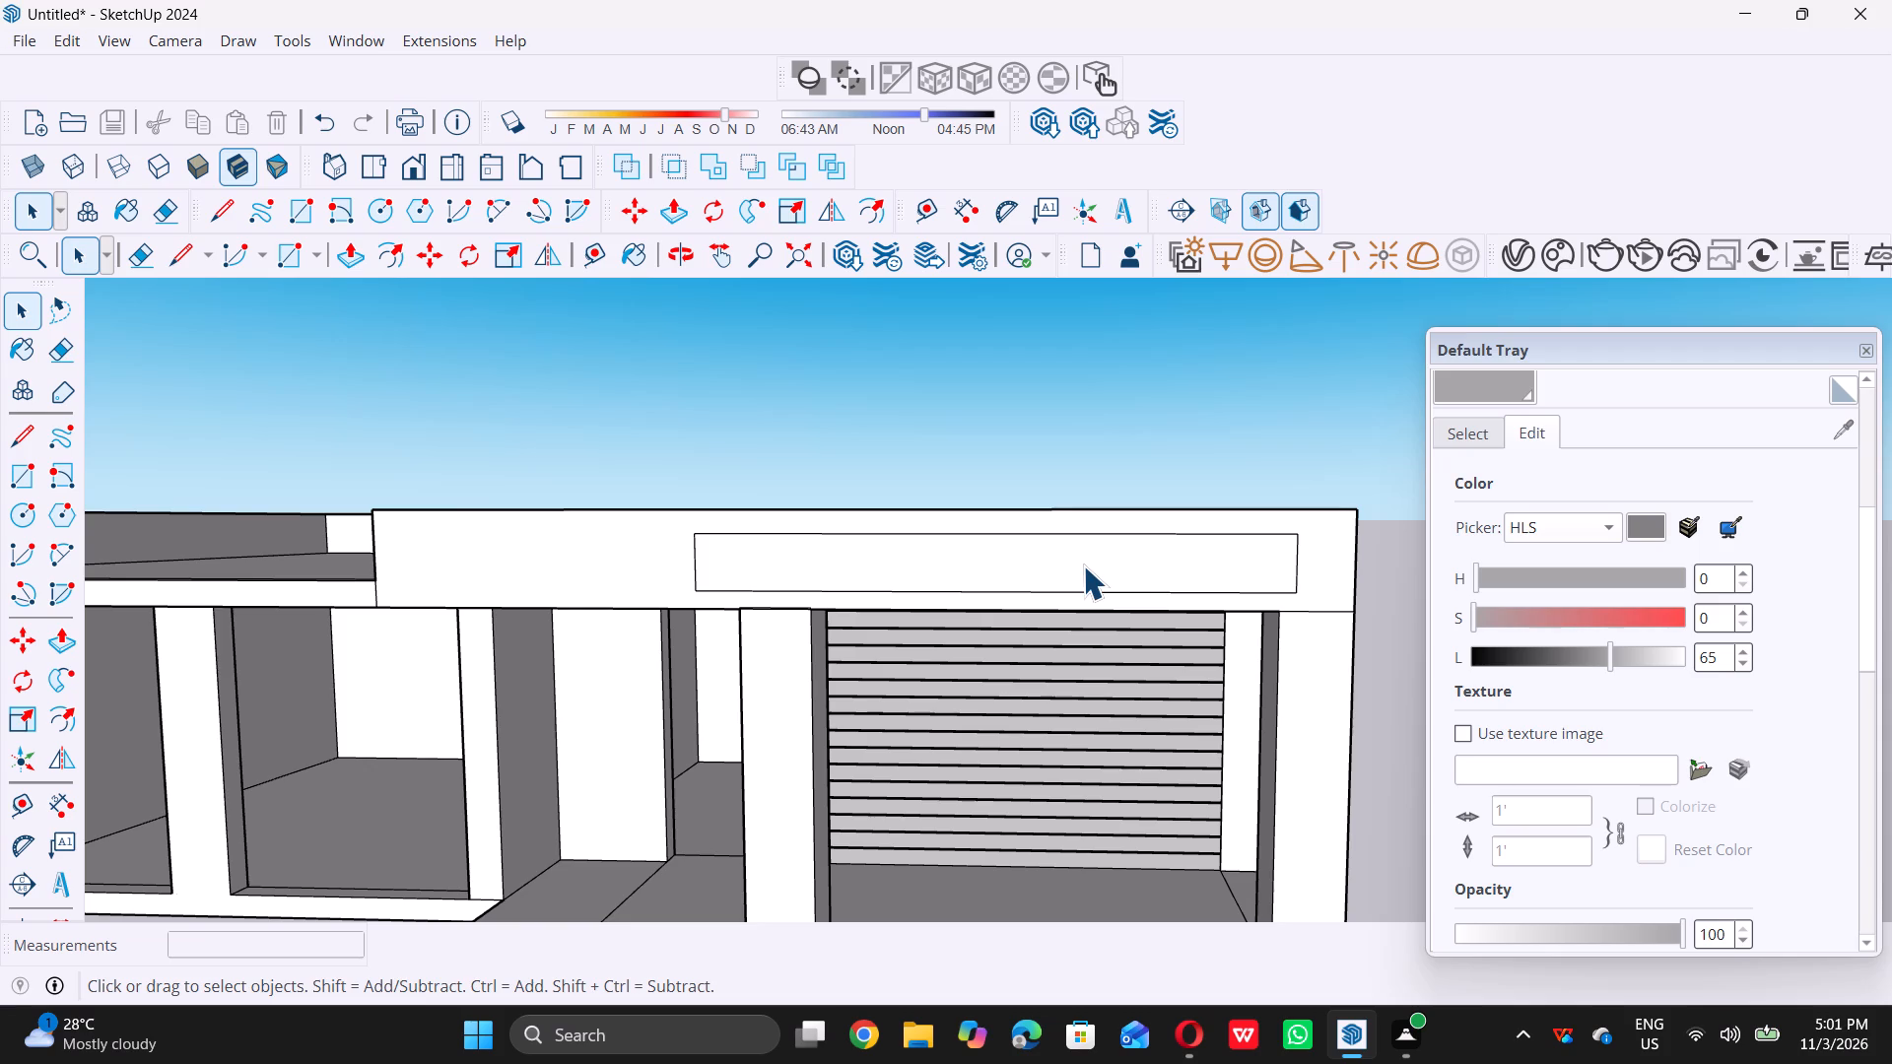
{"action": "scroll", "coordinate": [1083, 565], "scroll_direction": "down", "scroll_amount": 4}
{"action": "middle_click_drag", "start_coordinate": [1083, 565], "coordinate": [1064, 572]}
{"action": "scroll", "coordinate": [1061, 570], "scroll_direction": "down", "scroll_amount": 7}
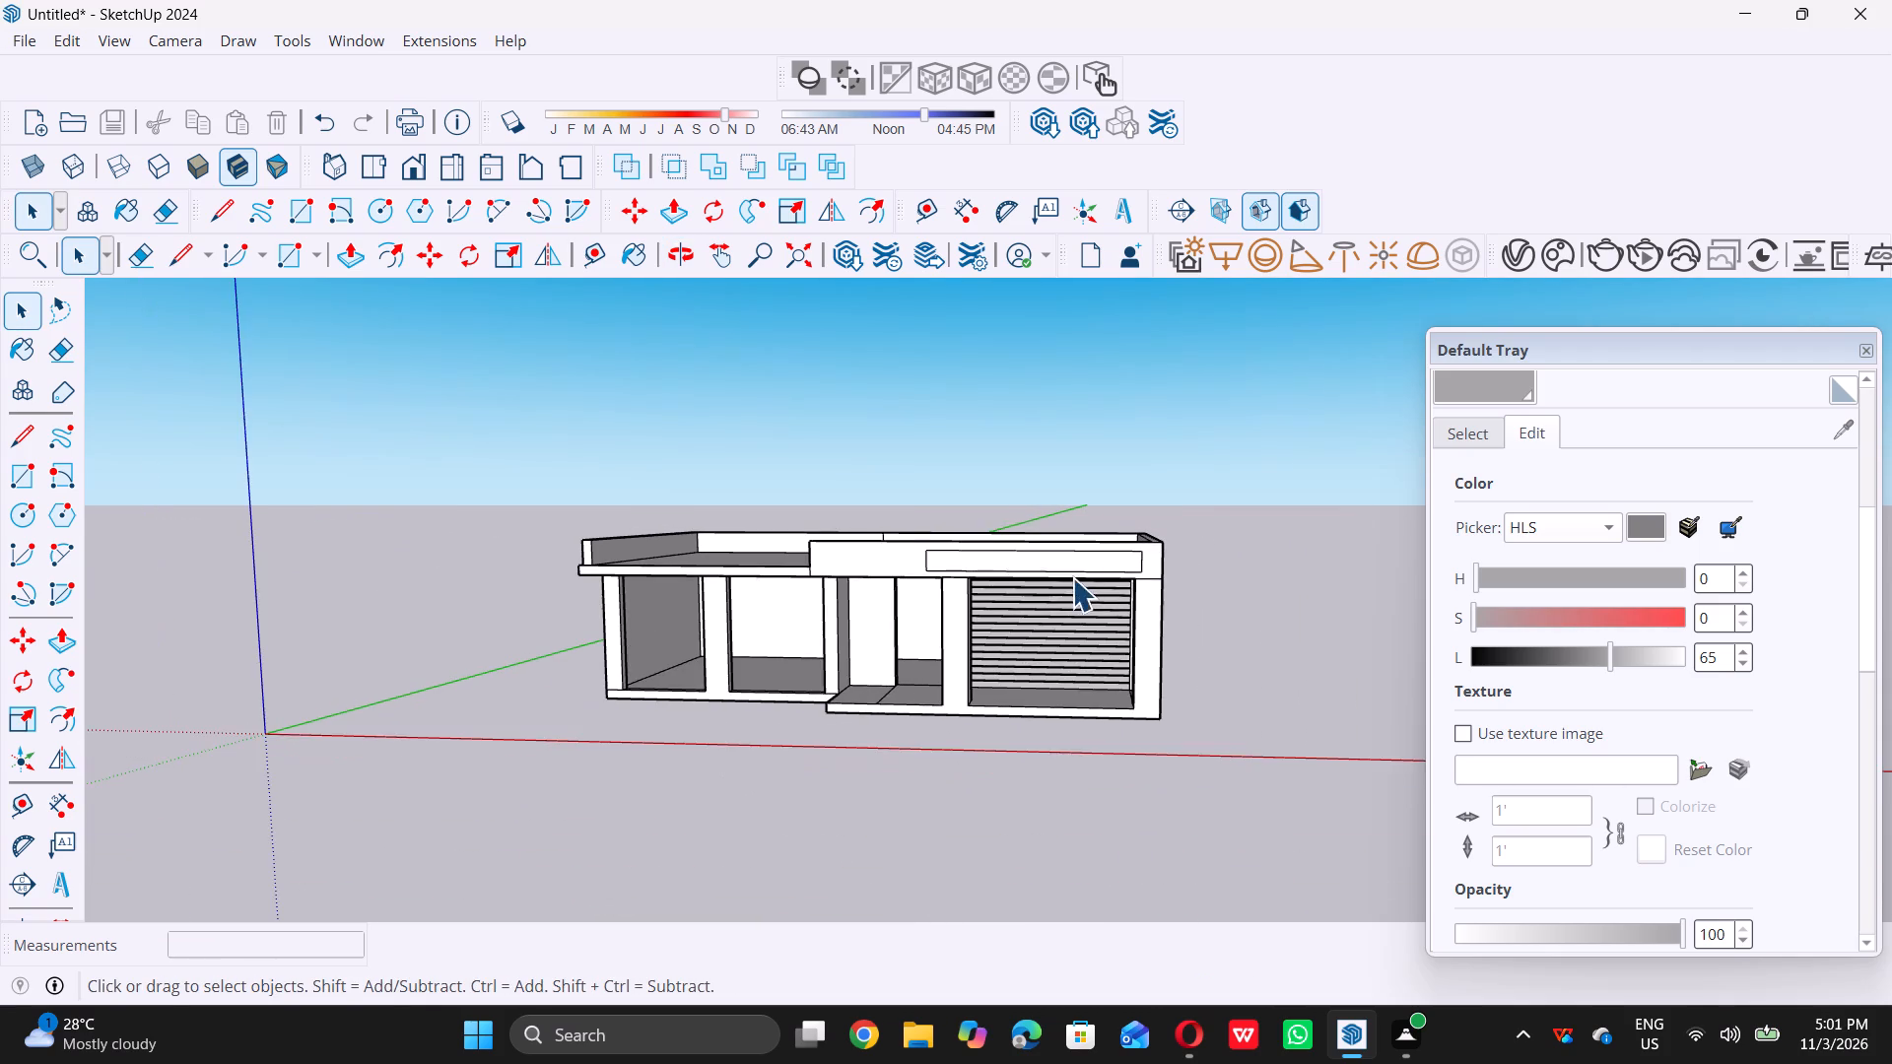
{"action": "middle_click", "coordinate": [1072, 578]}
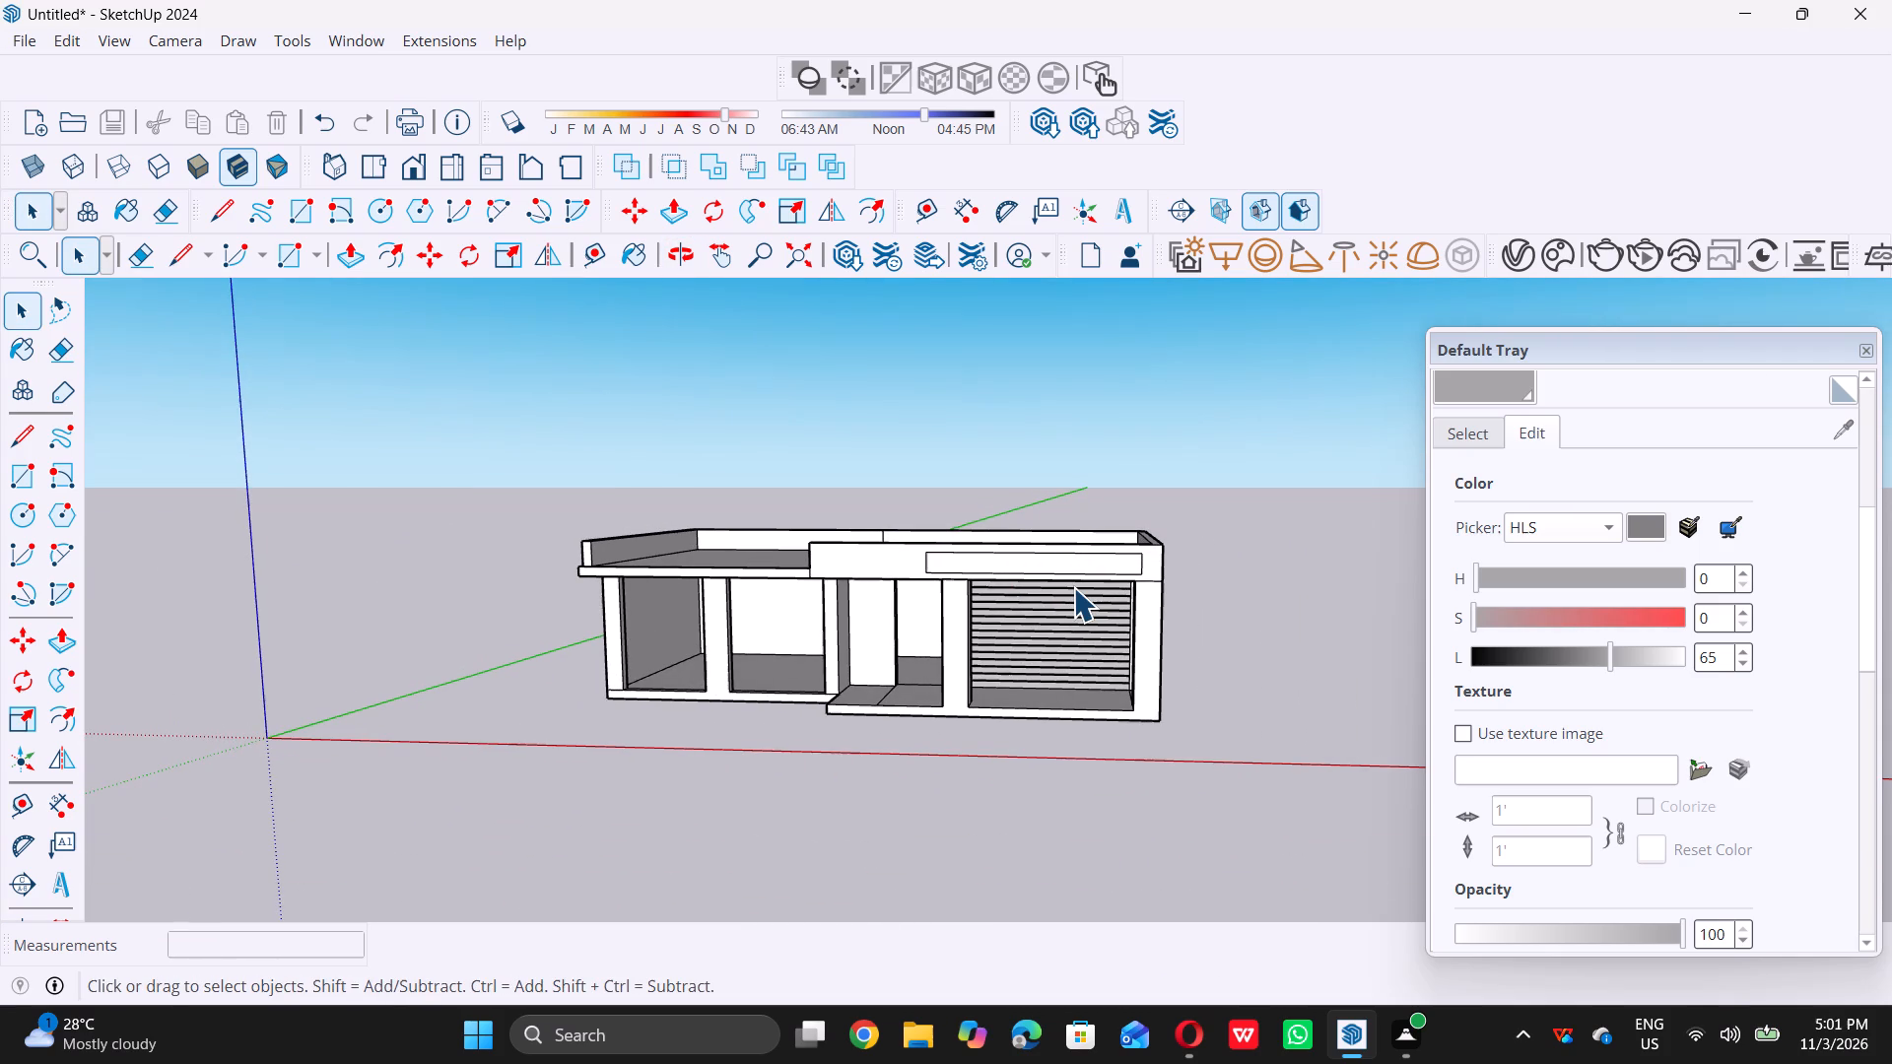
{"action": "scroll", "coordinate": [1078, 585], "scroll_direction": "down", "scroll_amount": 4}
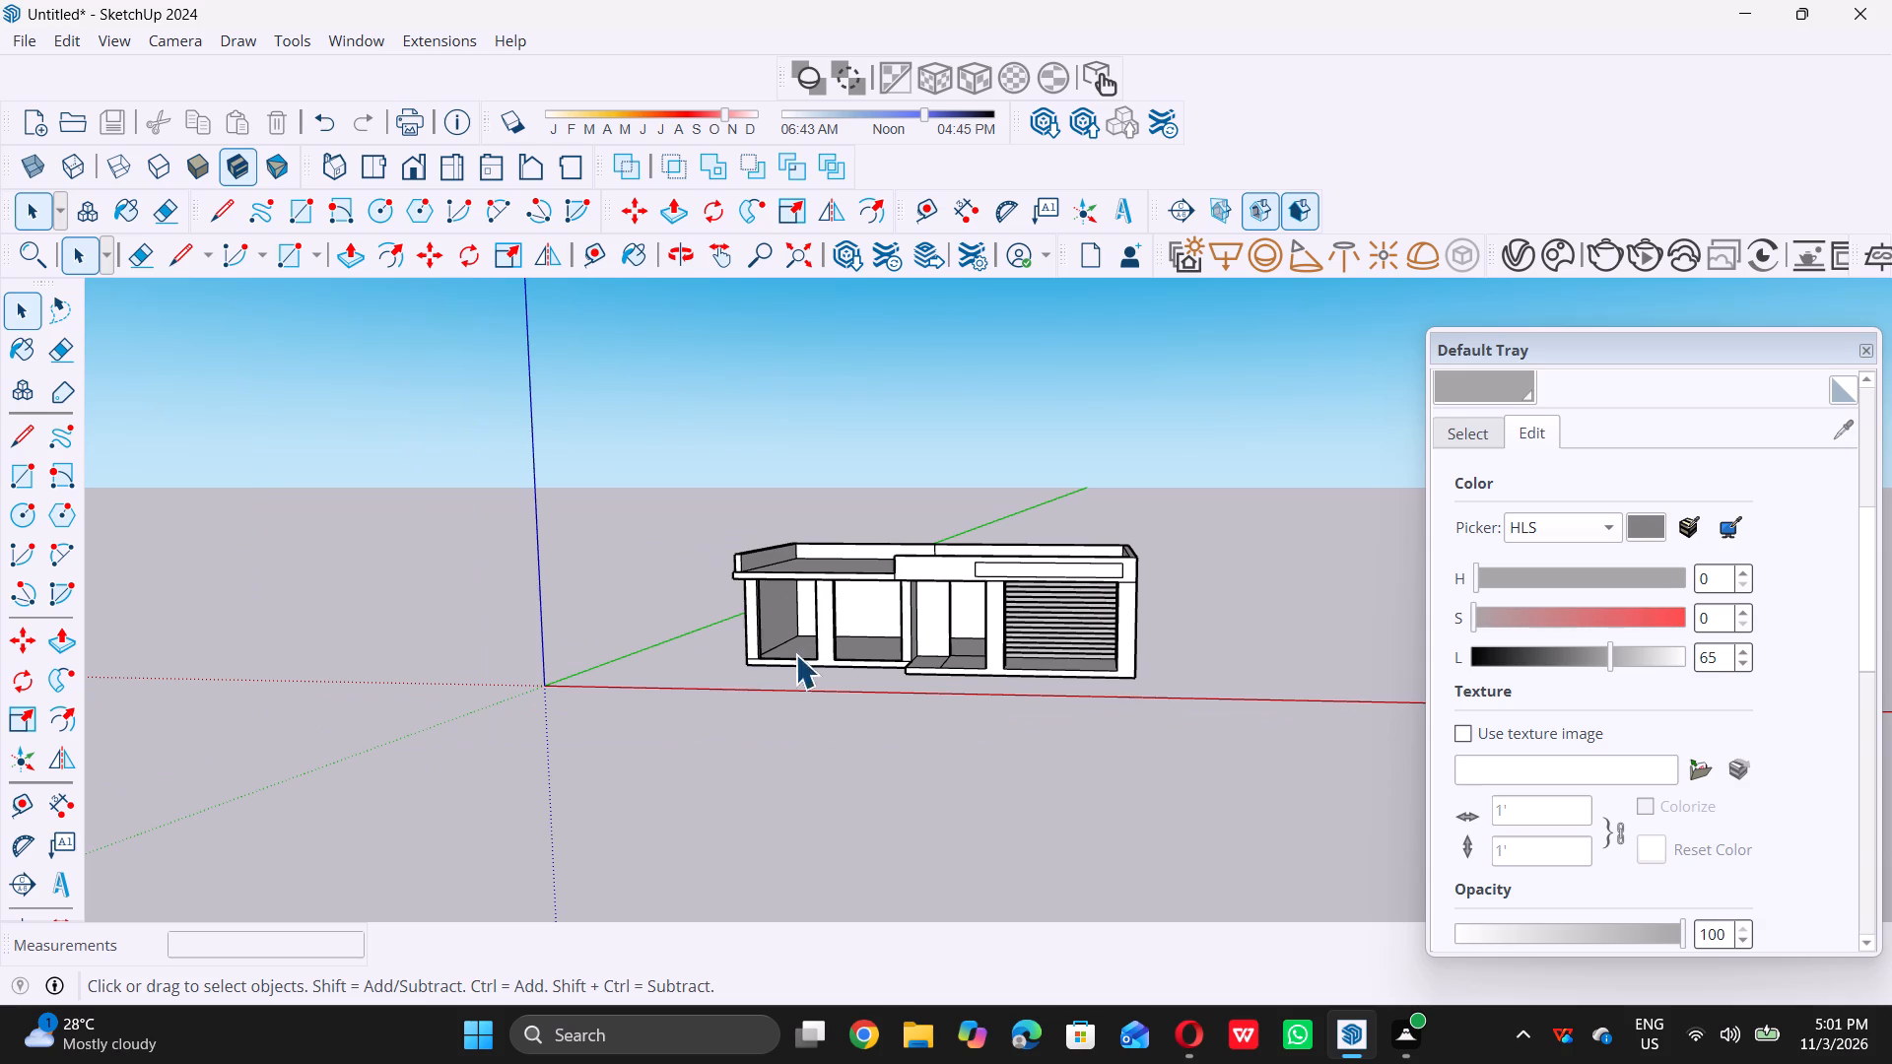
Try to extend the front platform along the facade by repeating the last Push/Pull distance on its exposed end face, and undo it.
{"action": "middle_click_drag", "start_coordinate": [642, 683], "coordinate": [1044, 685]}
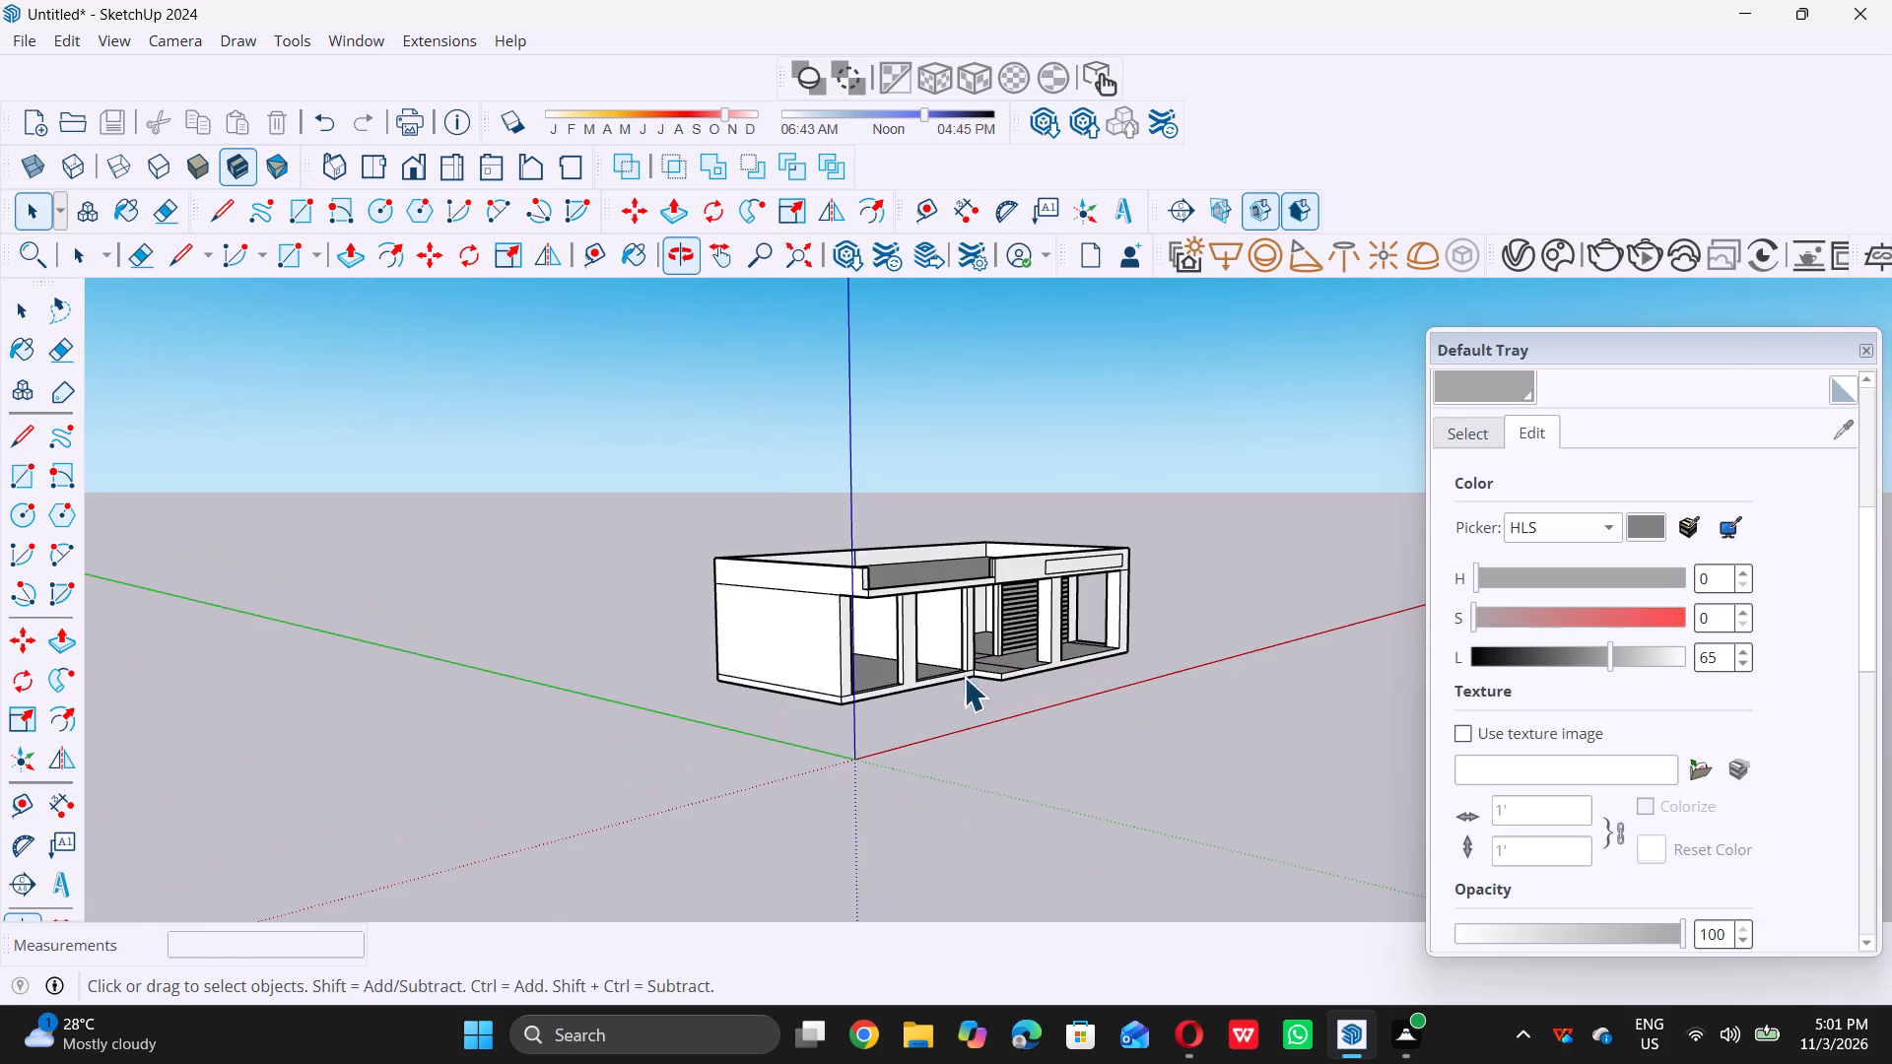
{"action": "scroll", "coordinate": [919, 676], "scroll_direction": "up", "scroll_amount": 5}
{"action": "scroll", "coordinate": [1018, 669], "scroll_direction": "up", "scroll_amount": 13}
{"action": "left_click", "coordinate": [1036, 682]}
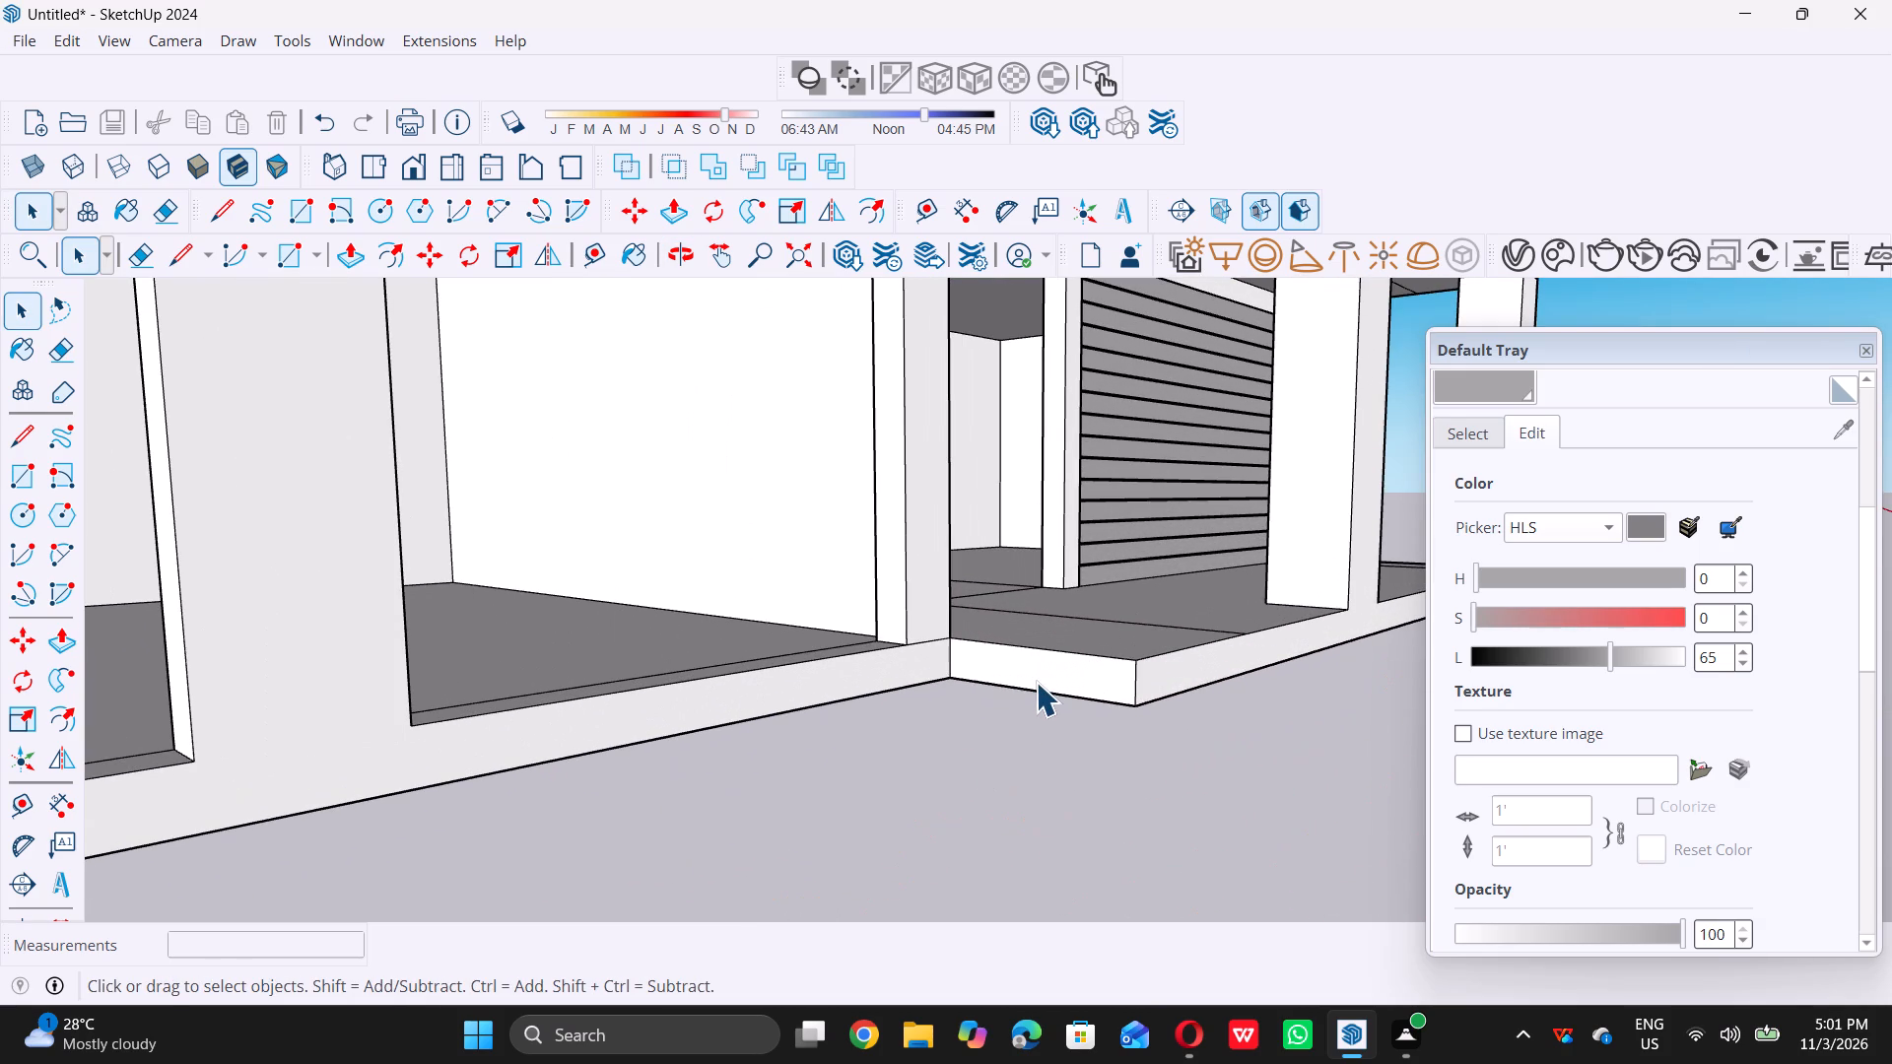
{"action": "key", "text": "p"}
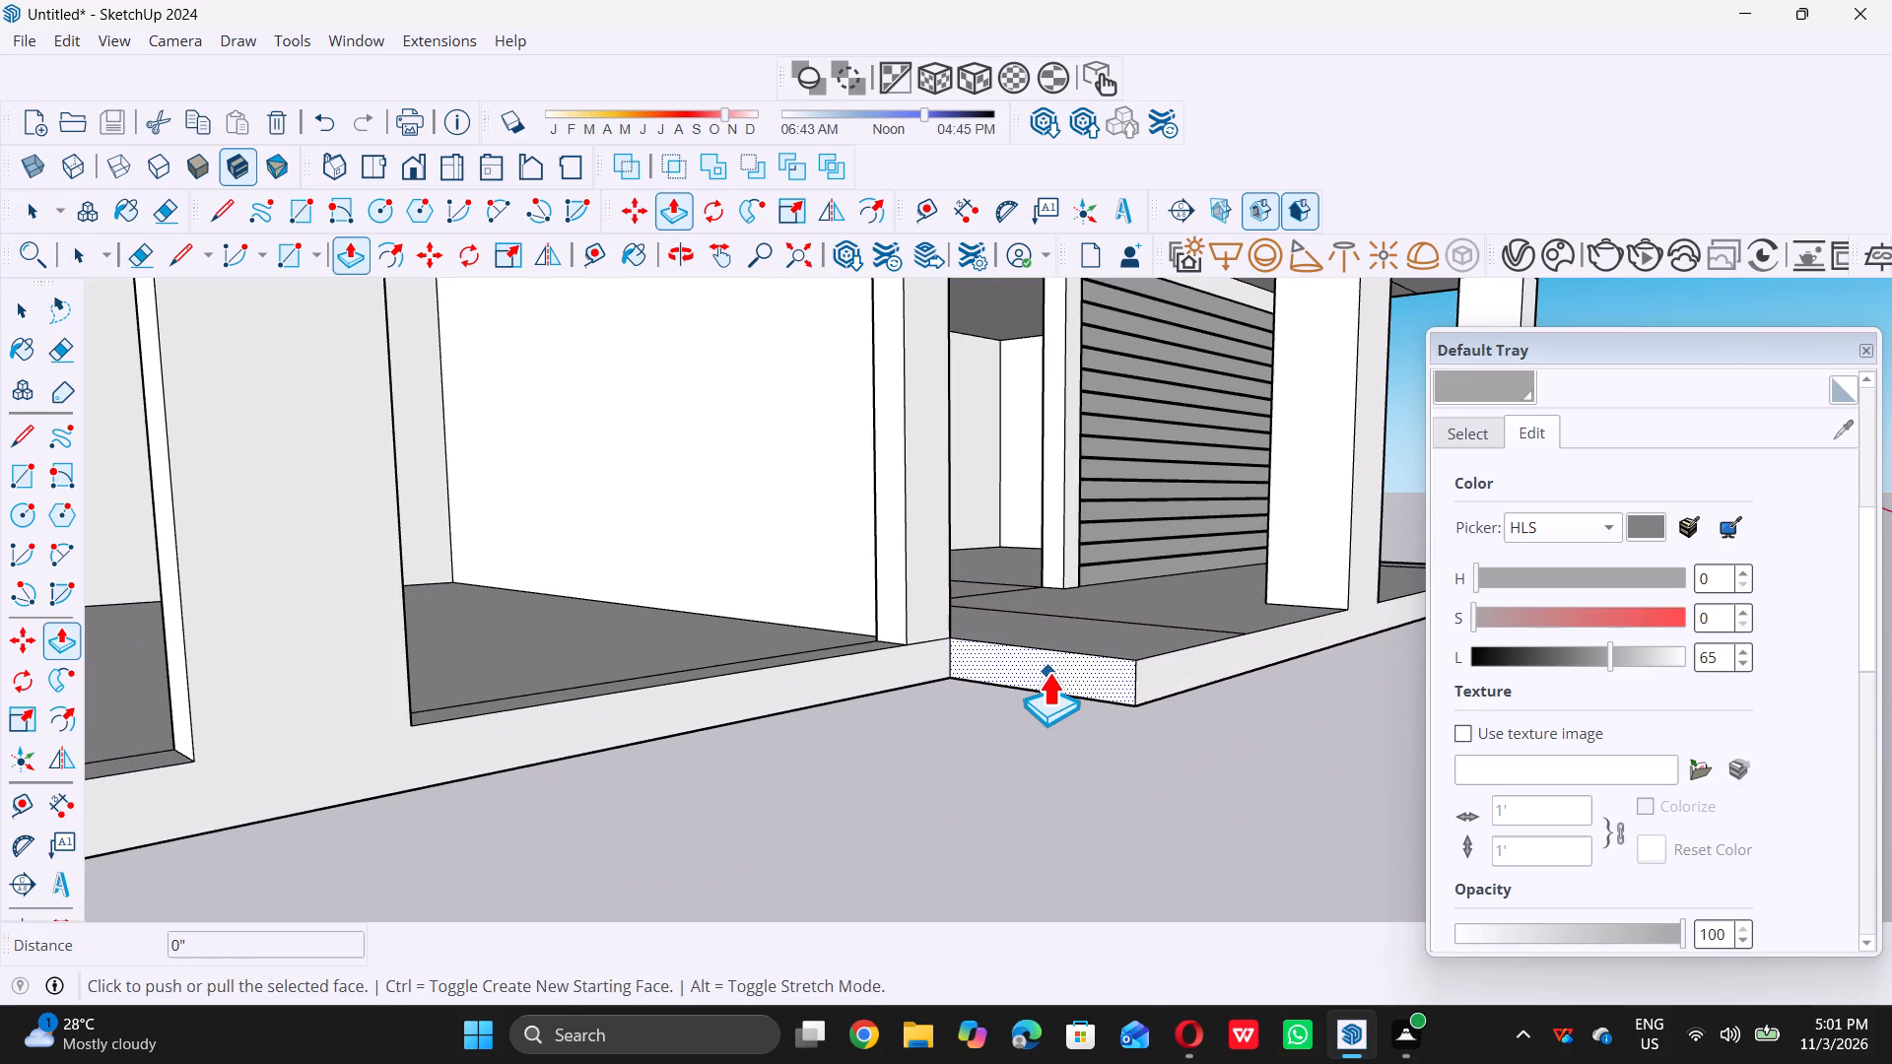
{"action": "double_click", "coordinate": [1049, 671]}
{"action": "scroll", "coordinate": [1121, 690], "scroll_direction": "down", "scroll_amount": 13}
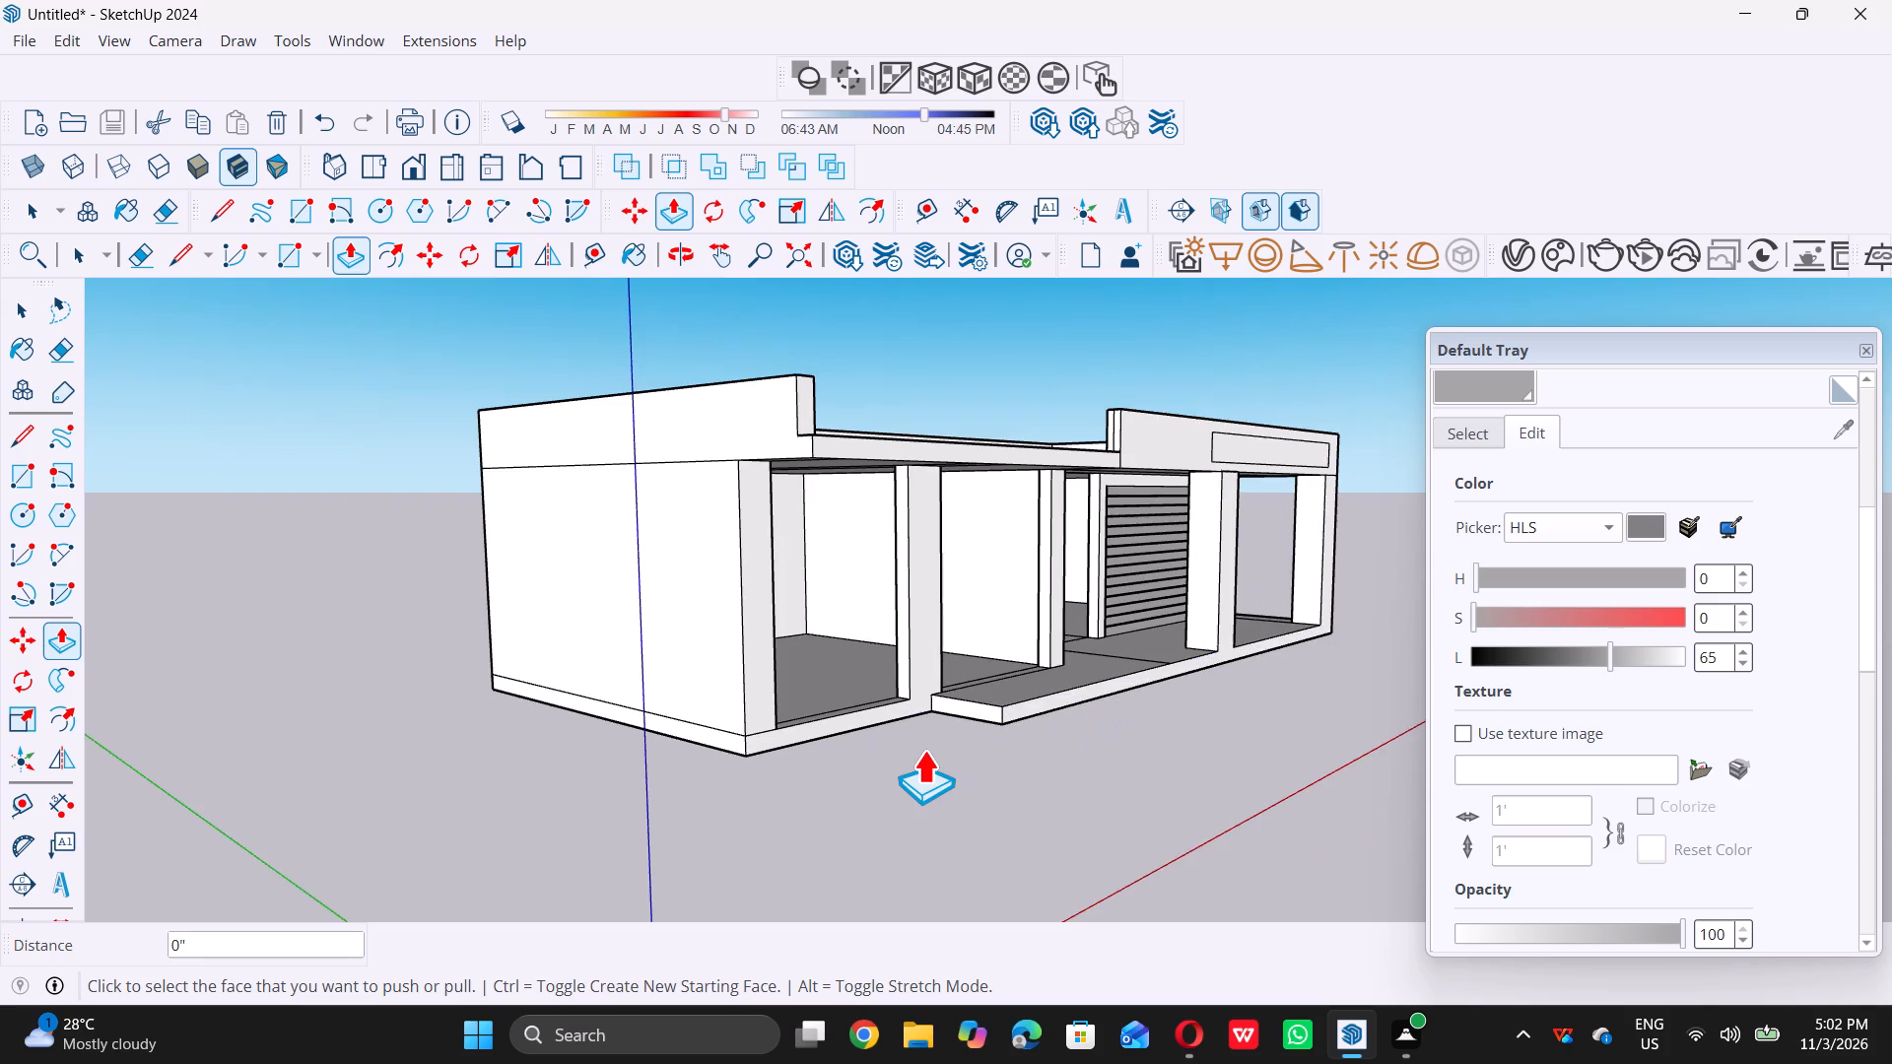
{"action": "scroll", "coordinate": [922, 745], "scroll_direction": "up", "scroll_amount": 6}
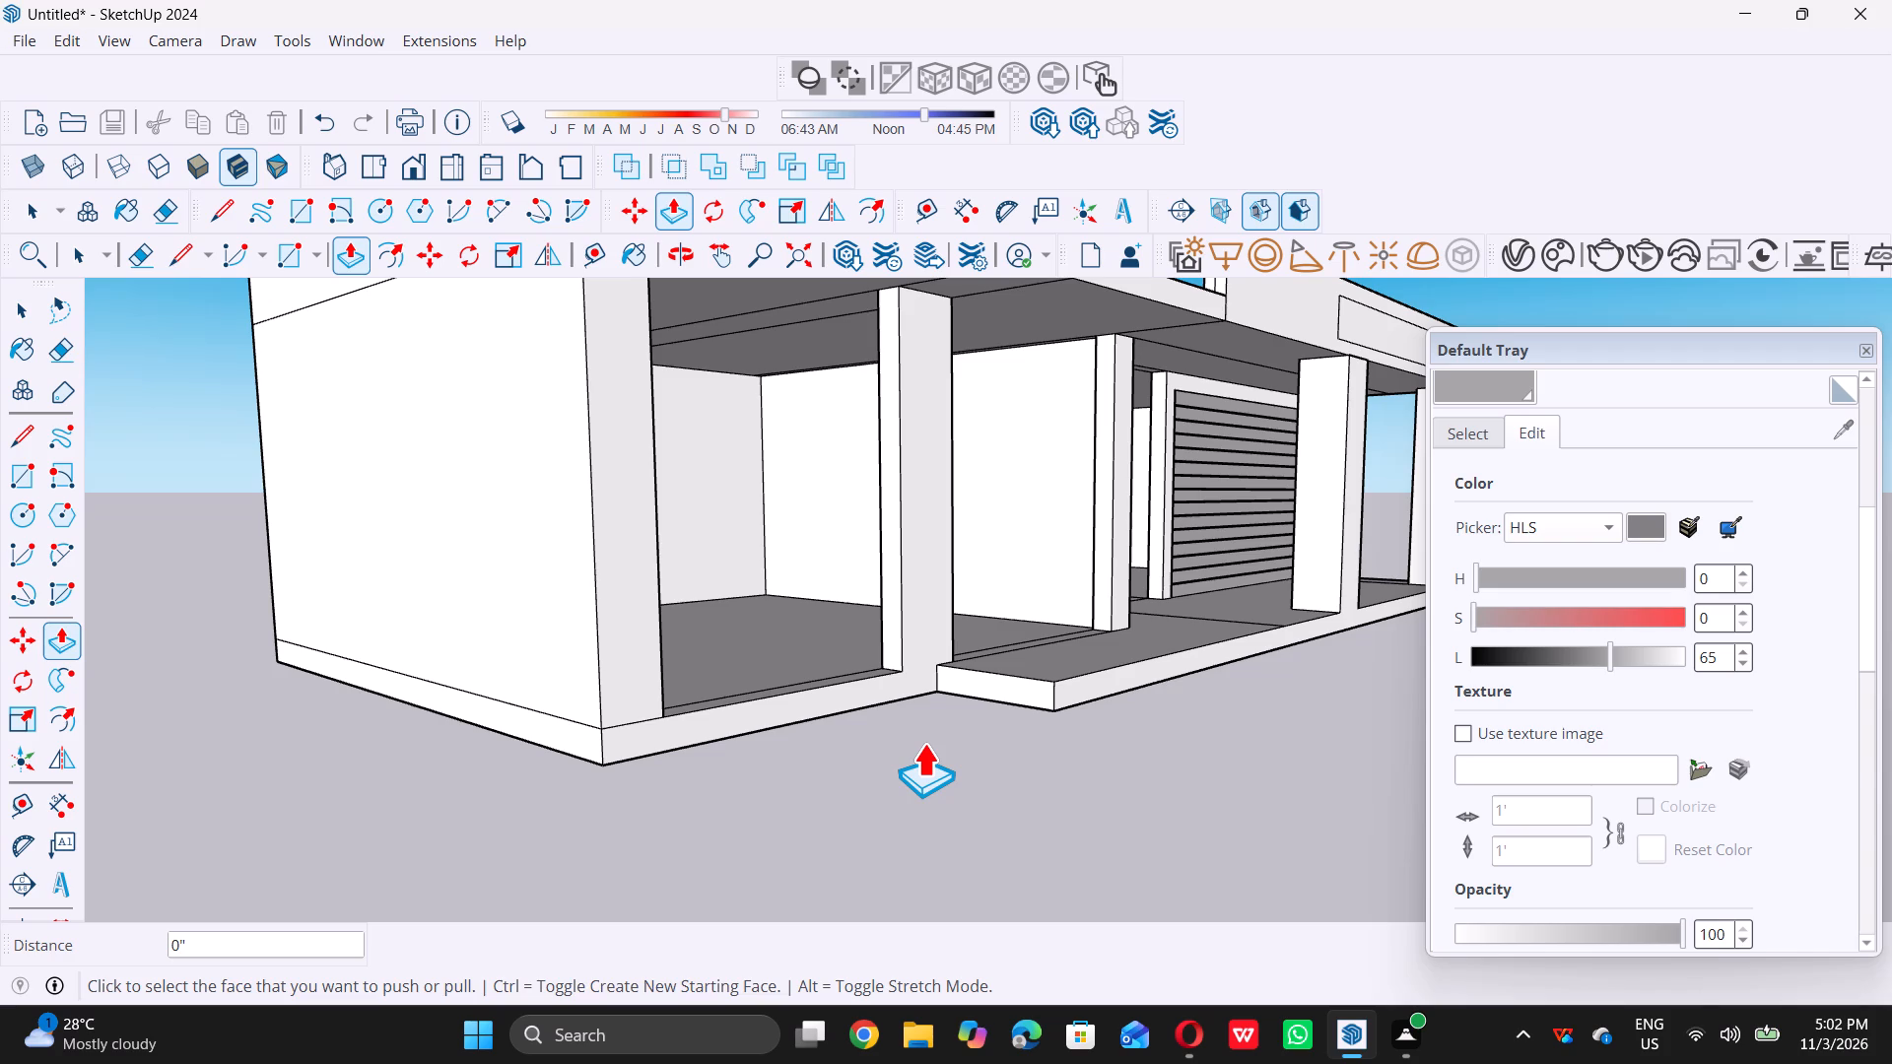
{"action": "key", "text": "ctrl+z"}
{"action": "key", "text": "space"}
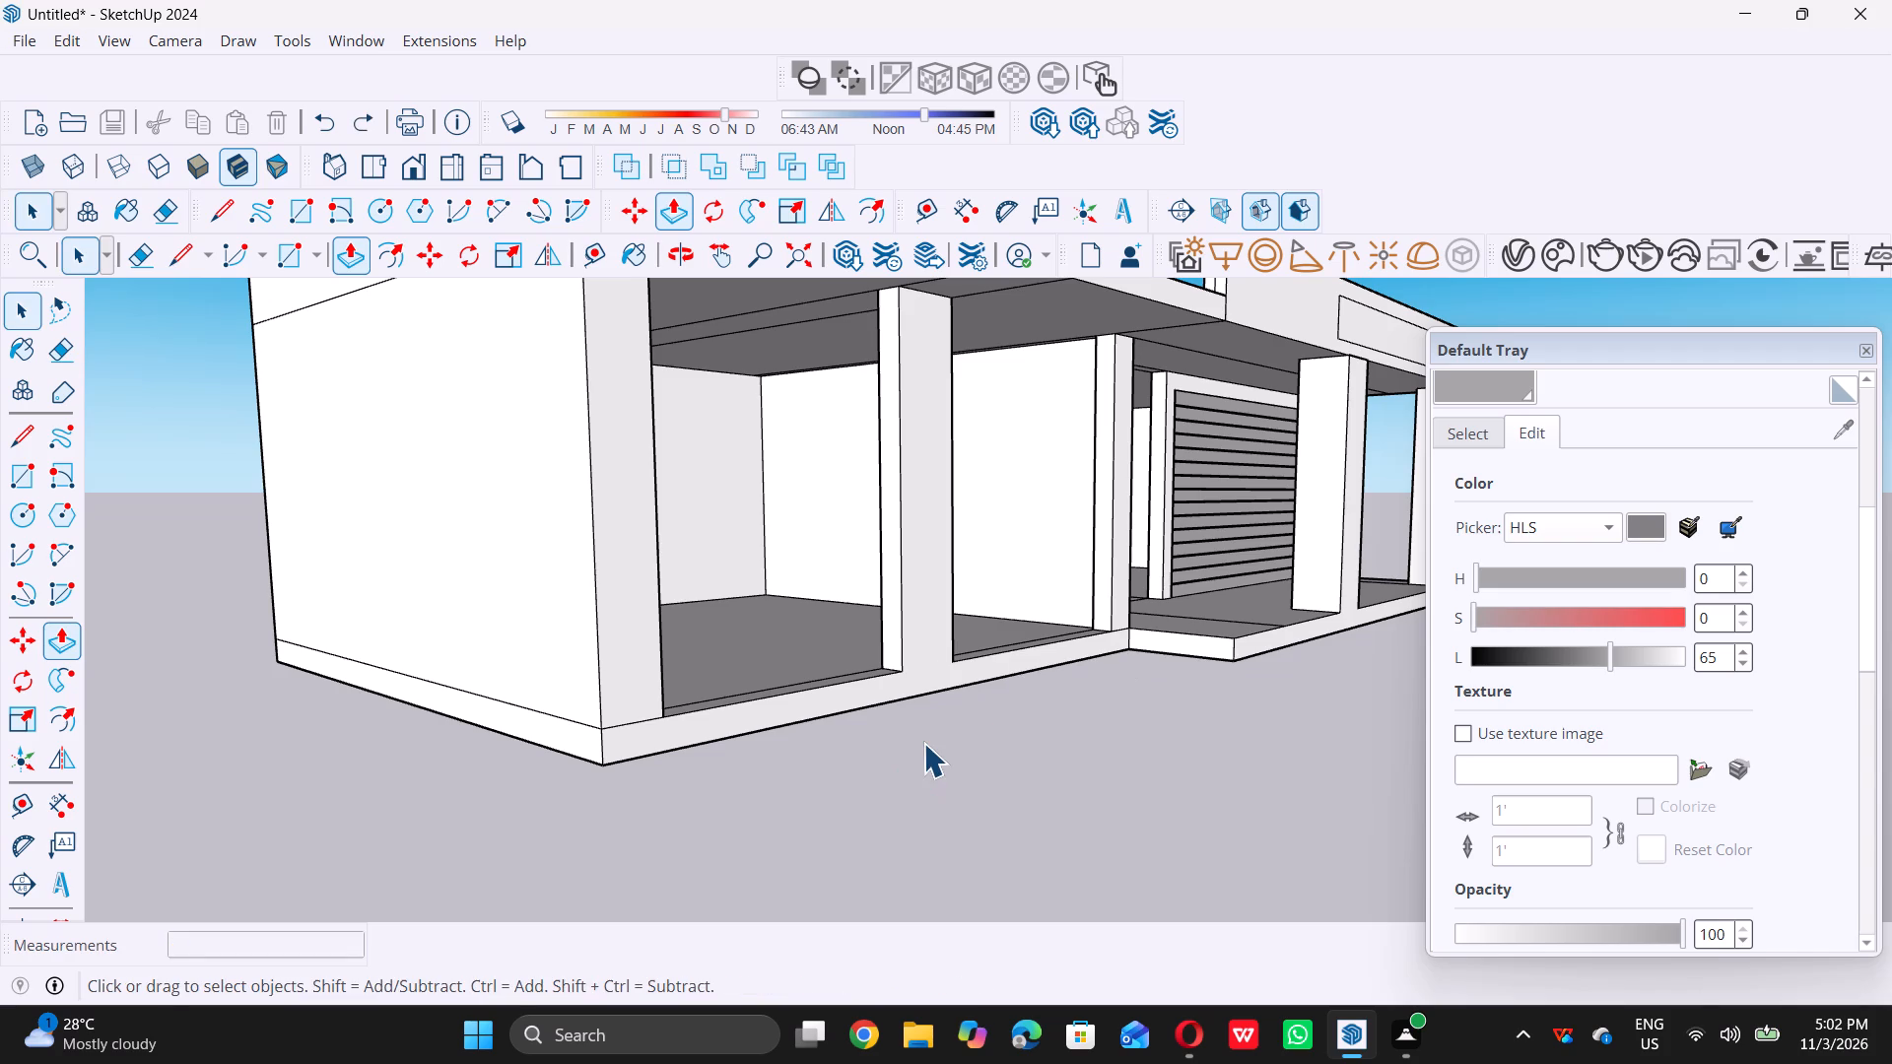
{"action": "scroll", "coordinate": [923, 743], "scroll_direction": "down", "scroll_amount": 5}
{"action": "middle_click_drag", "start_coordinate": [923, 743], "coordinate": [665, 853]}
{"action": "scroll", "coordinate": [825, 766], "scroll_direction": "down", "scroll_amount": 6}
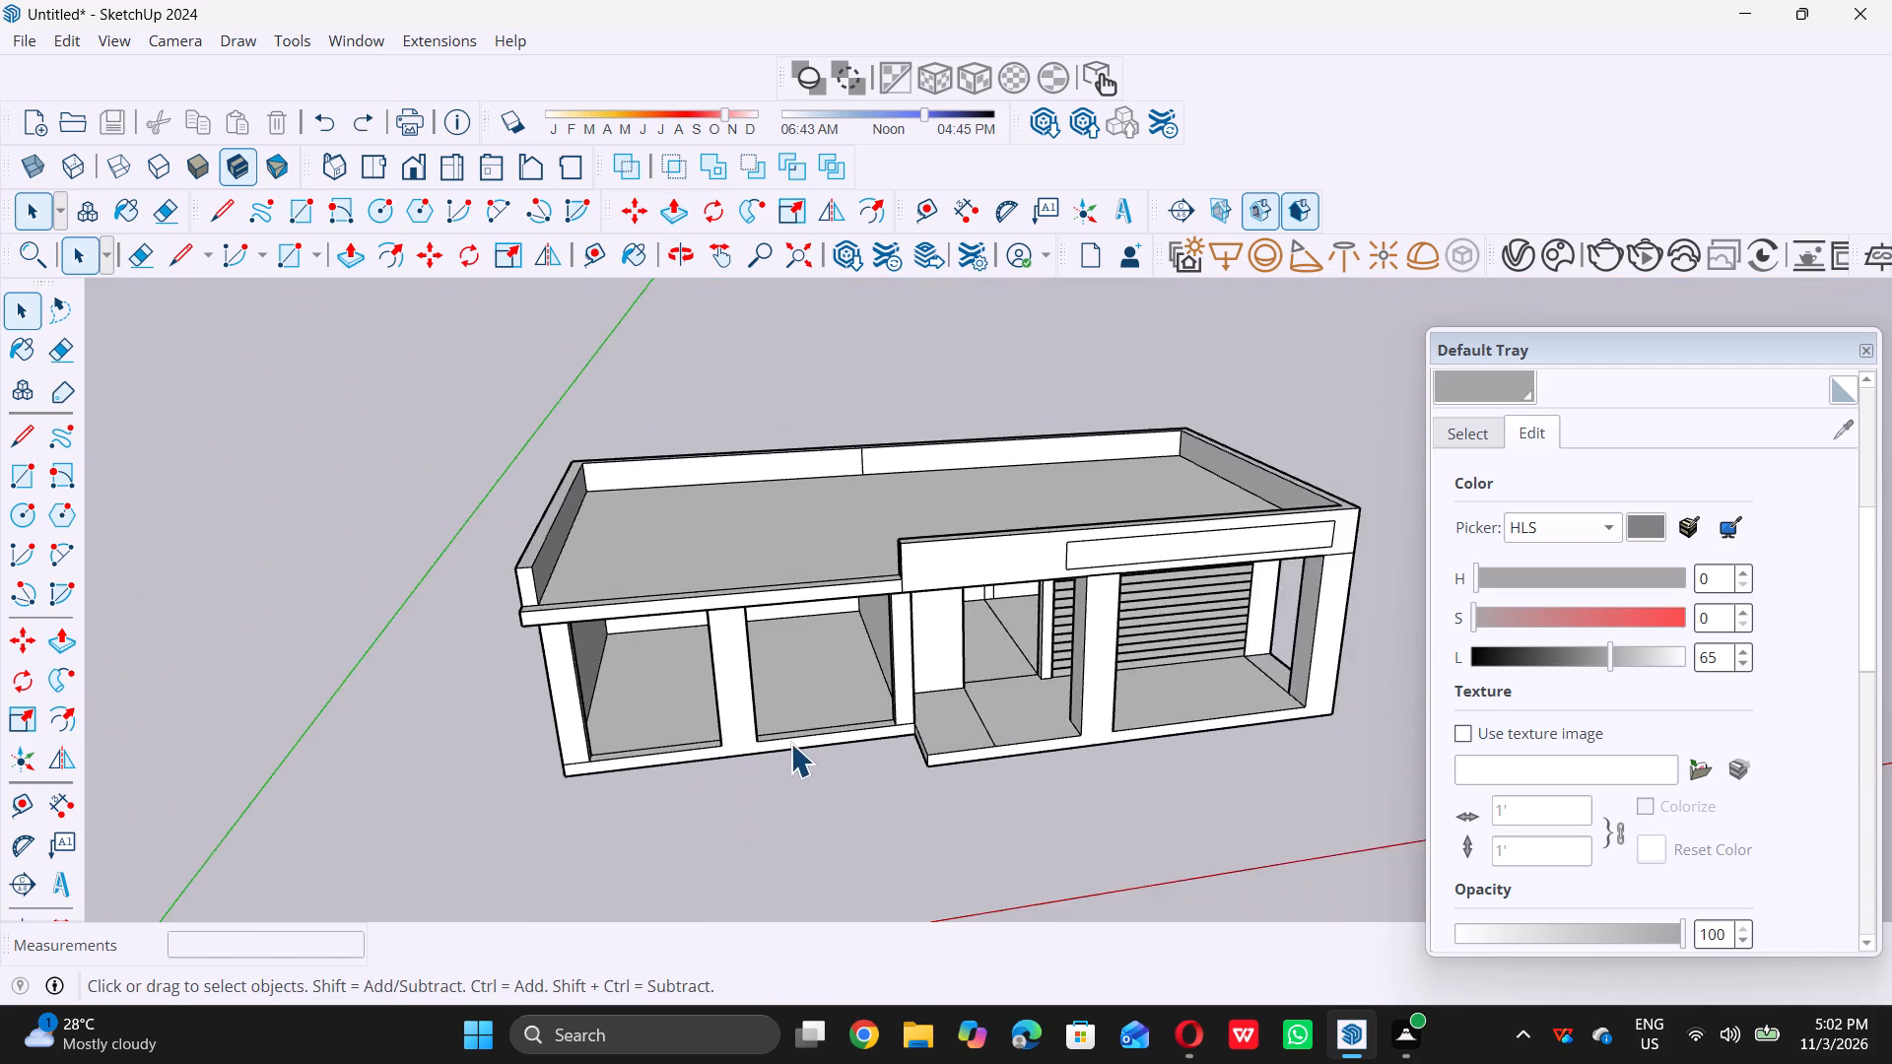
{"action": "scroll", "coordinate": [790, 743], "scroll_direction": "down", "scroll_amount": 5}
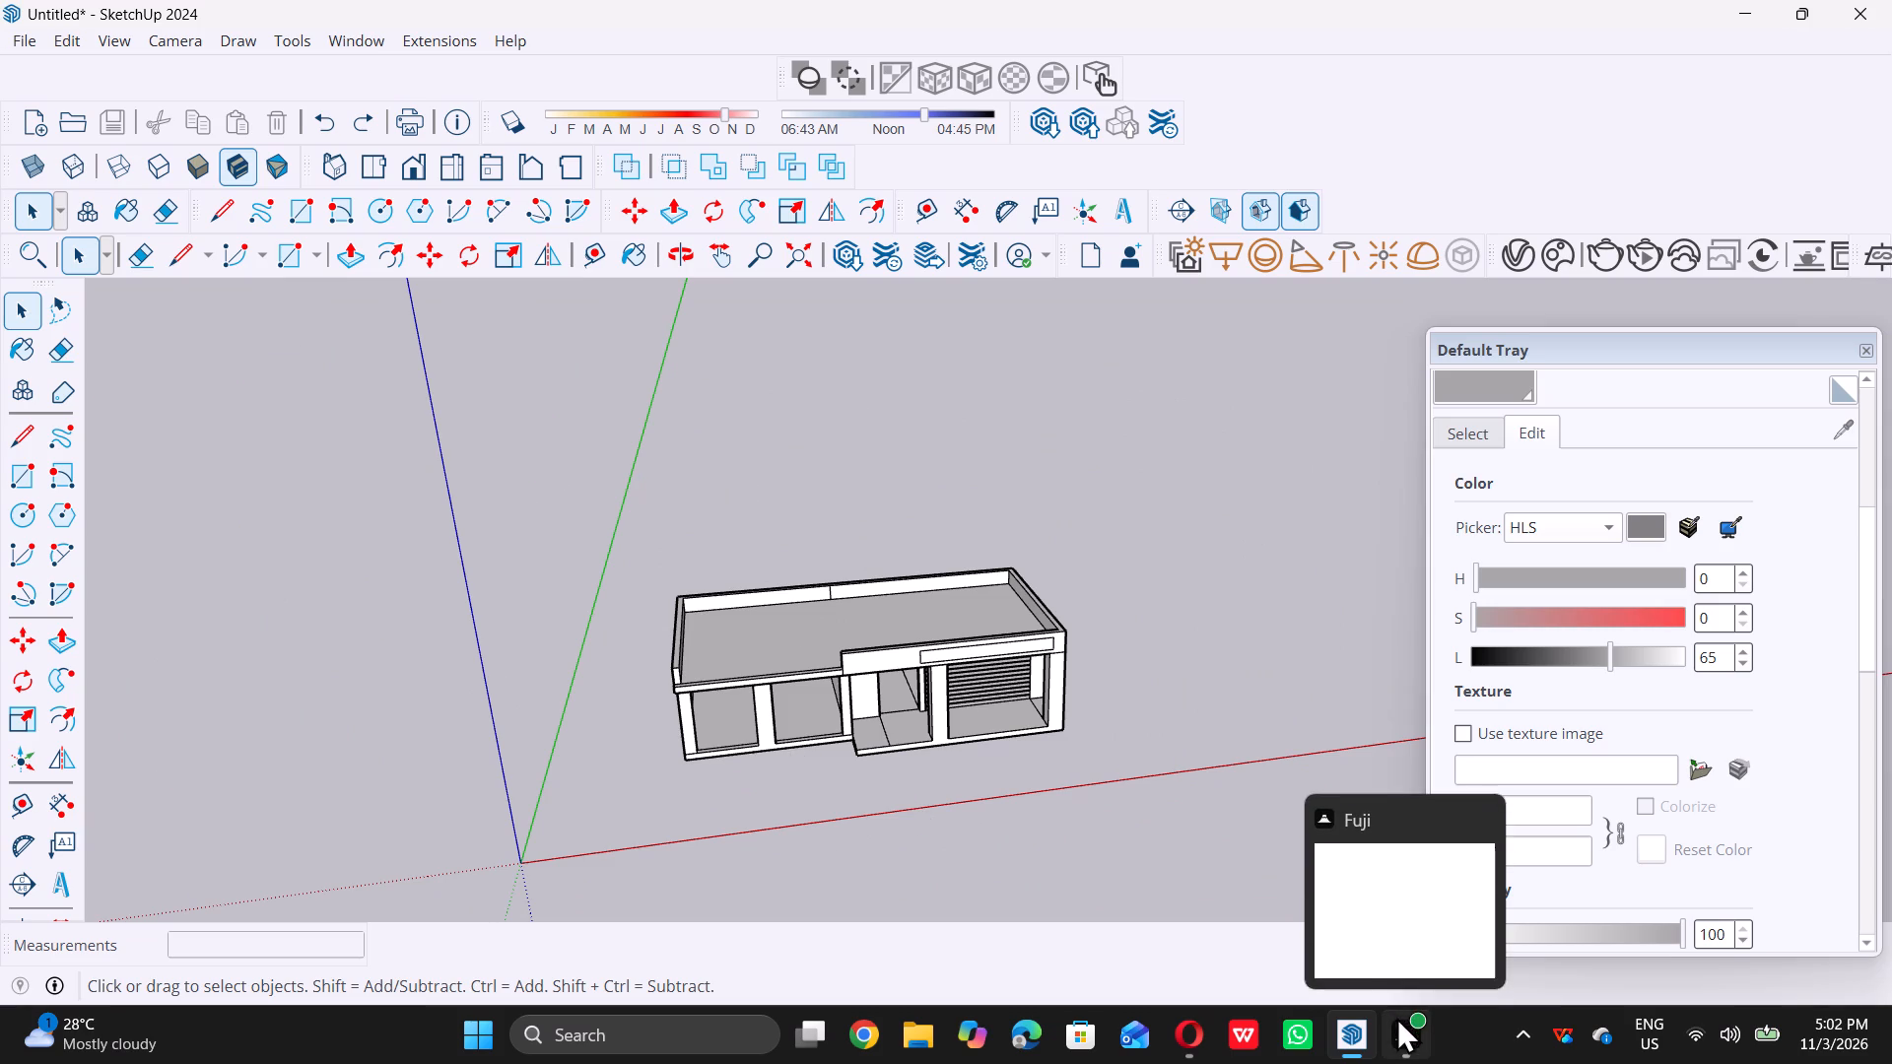
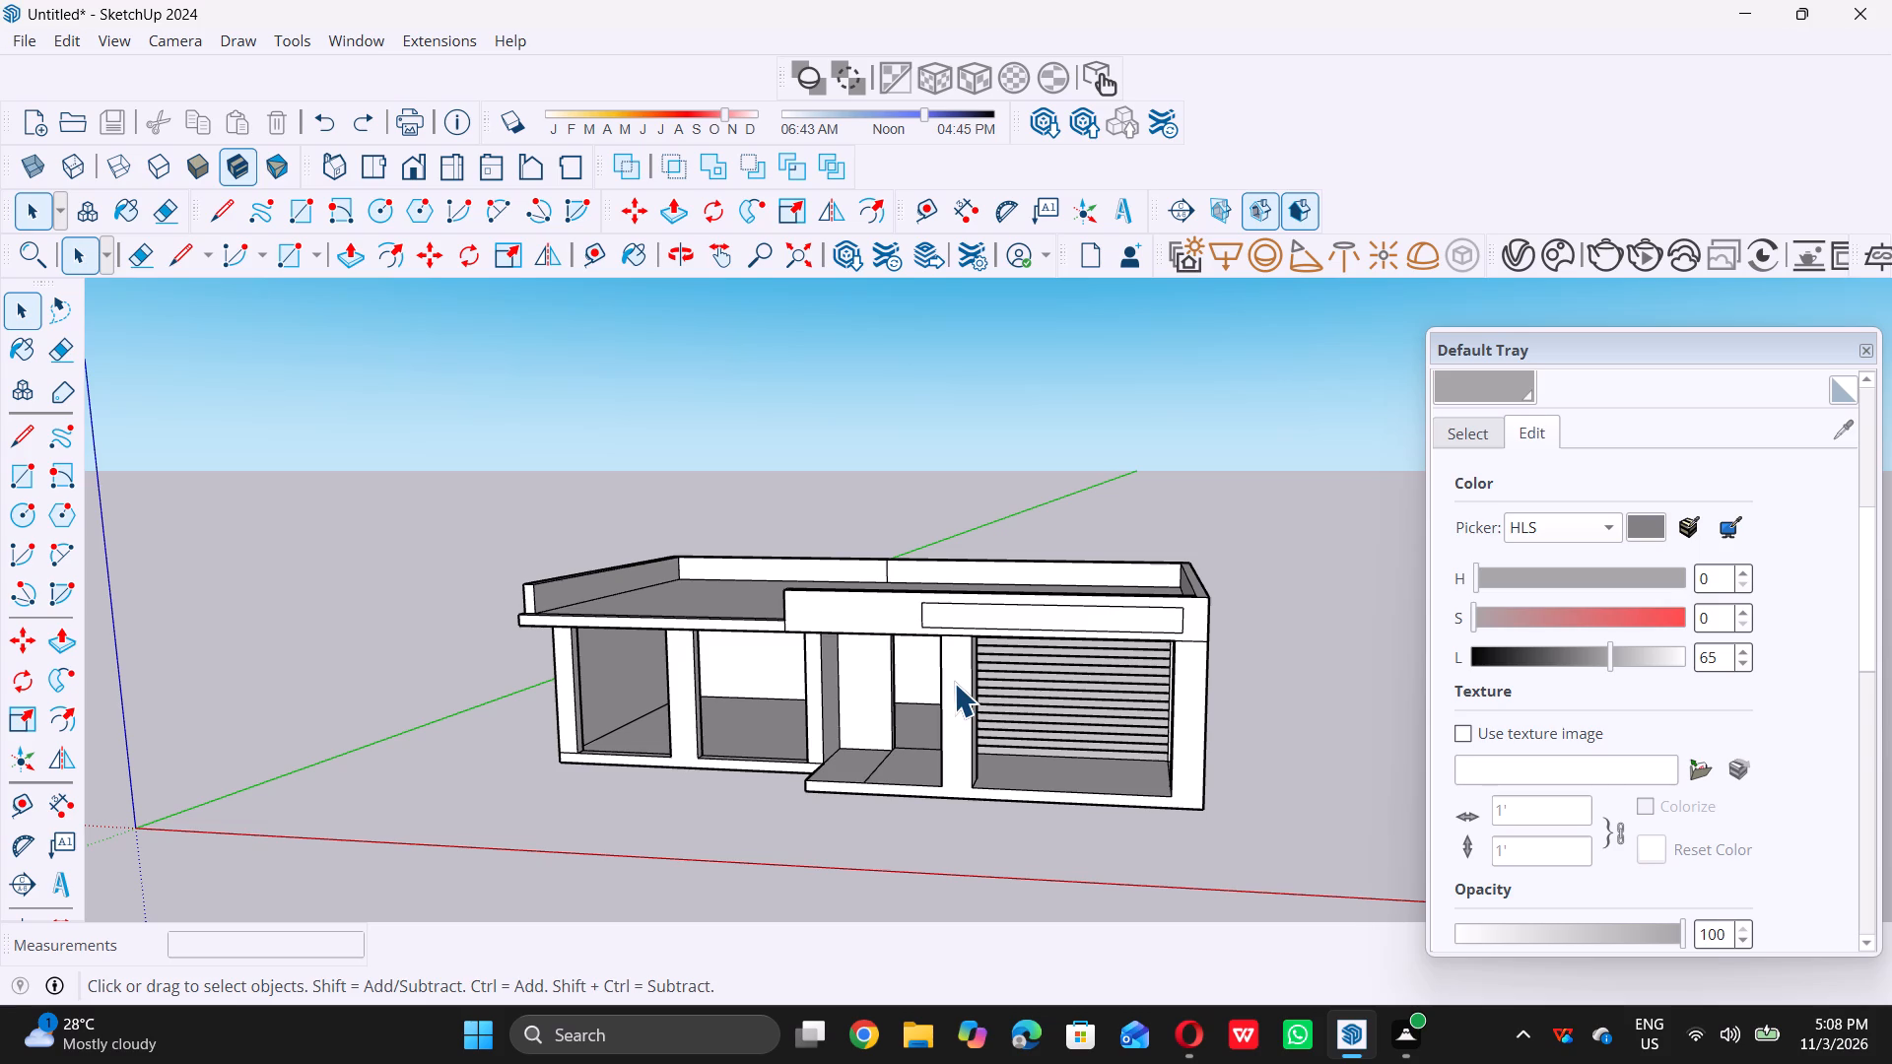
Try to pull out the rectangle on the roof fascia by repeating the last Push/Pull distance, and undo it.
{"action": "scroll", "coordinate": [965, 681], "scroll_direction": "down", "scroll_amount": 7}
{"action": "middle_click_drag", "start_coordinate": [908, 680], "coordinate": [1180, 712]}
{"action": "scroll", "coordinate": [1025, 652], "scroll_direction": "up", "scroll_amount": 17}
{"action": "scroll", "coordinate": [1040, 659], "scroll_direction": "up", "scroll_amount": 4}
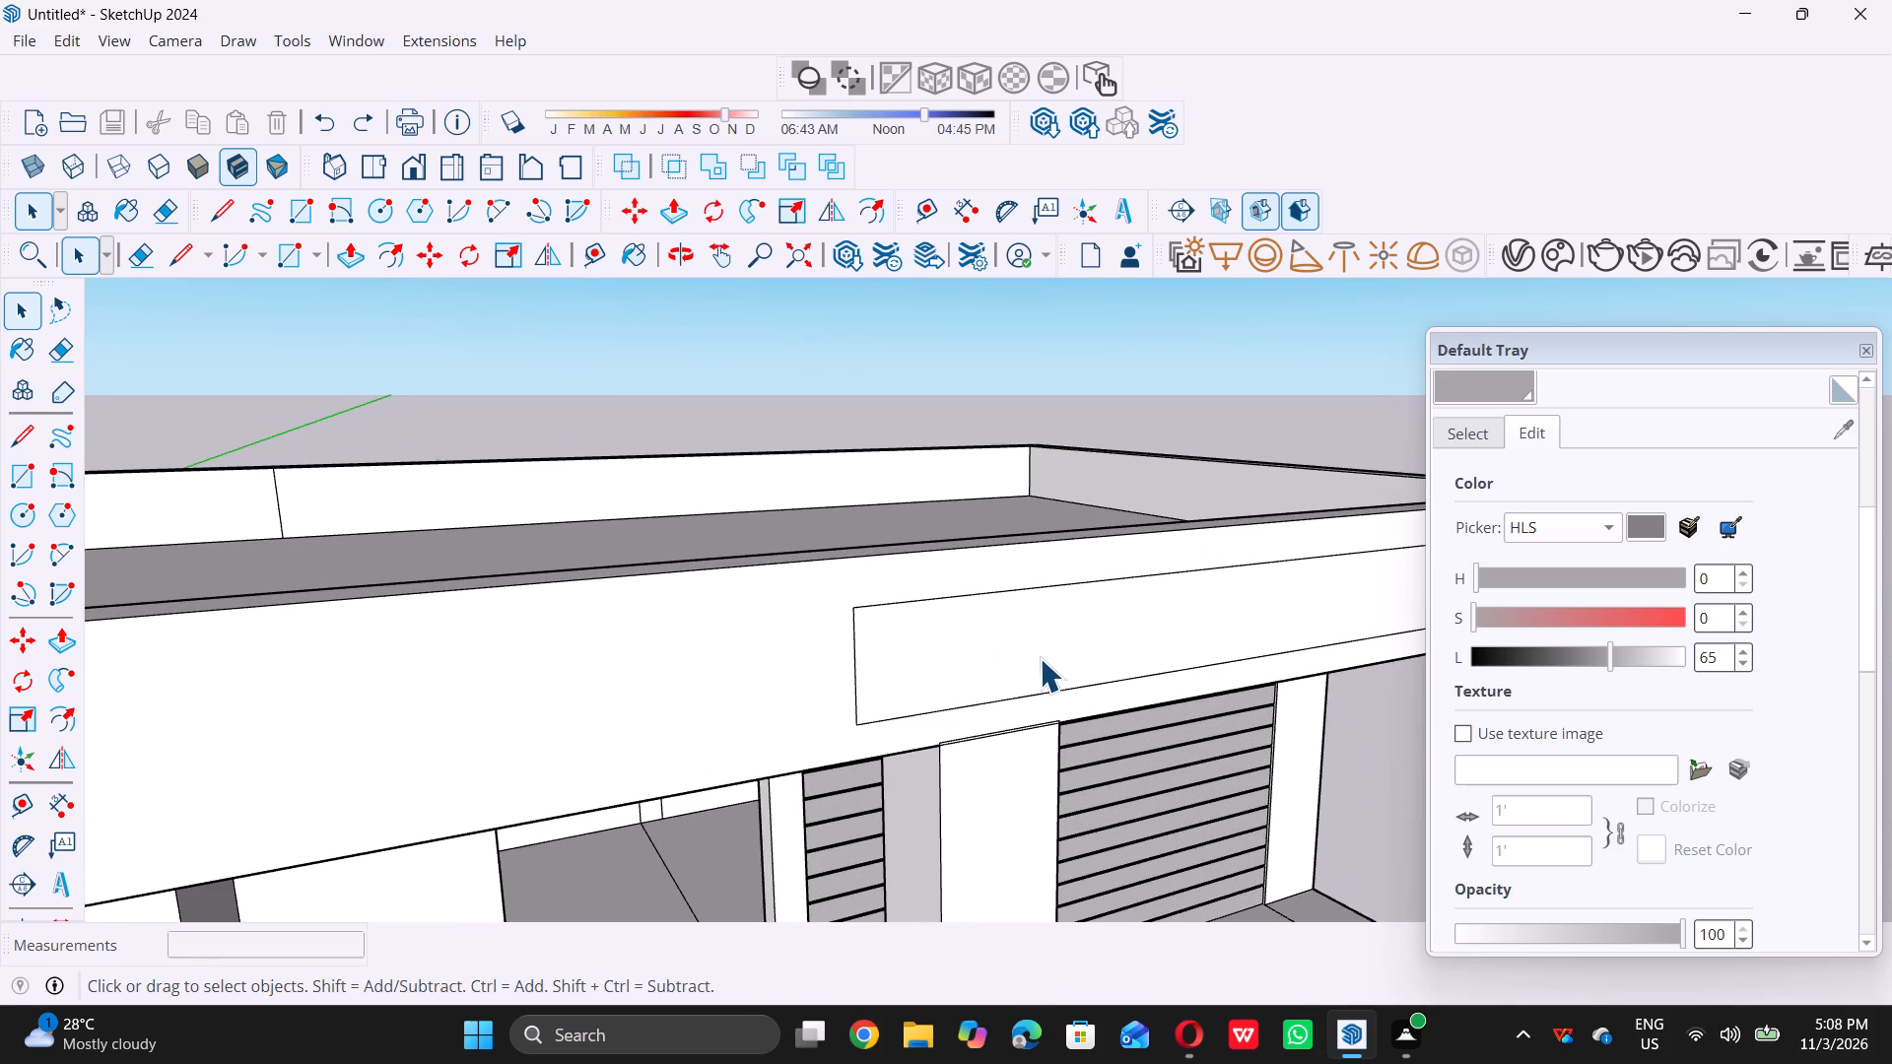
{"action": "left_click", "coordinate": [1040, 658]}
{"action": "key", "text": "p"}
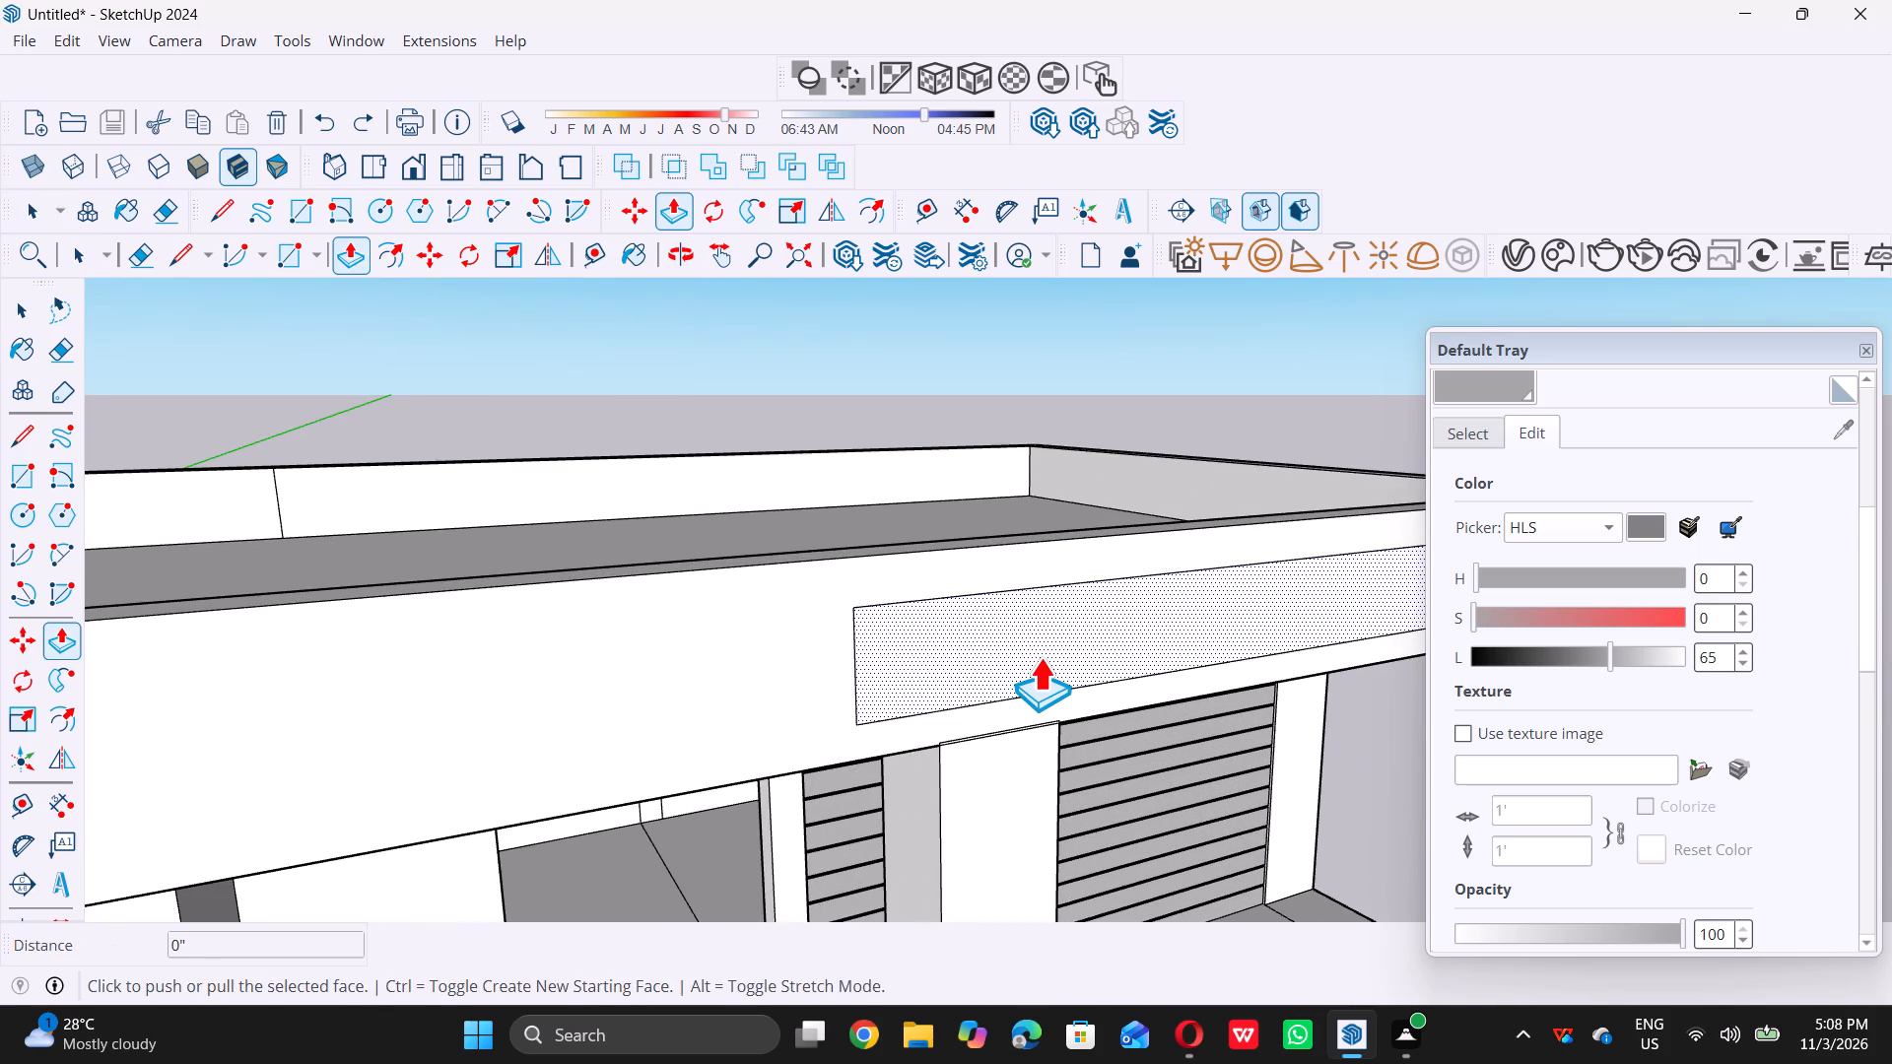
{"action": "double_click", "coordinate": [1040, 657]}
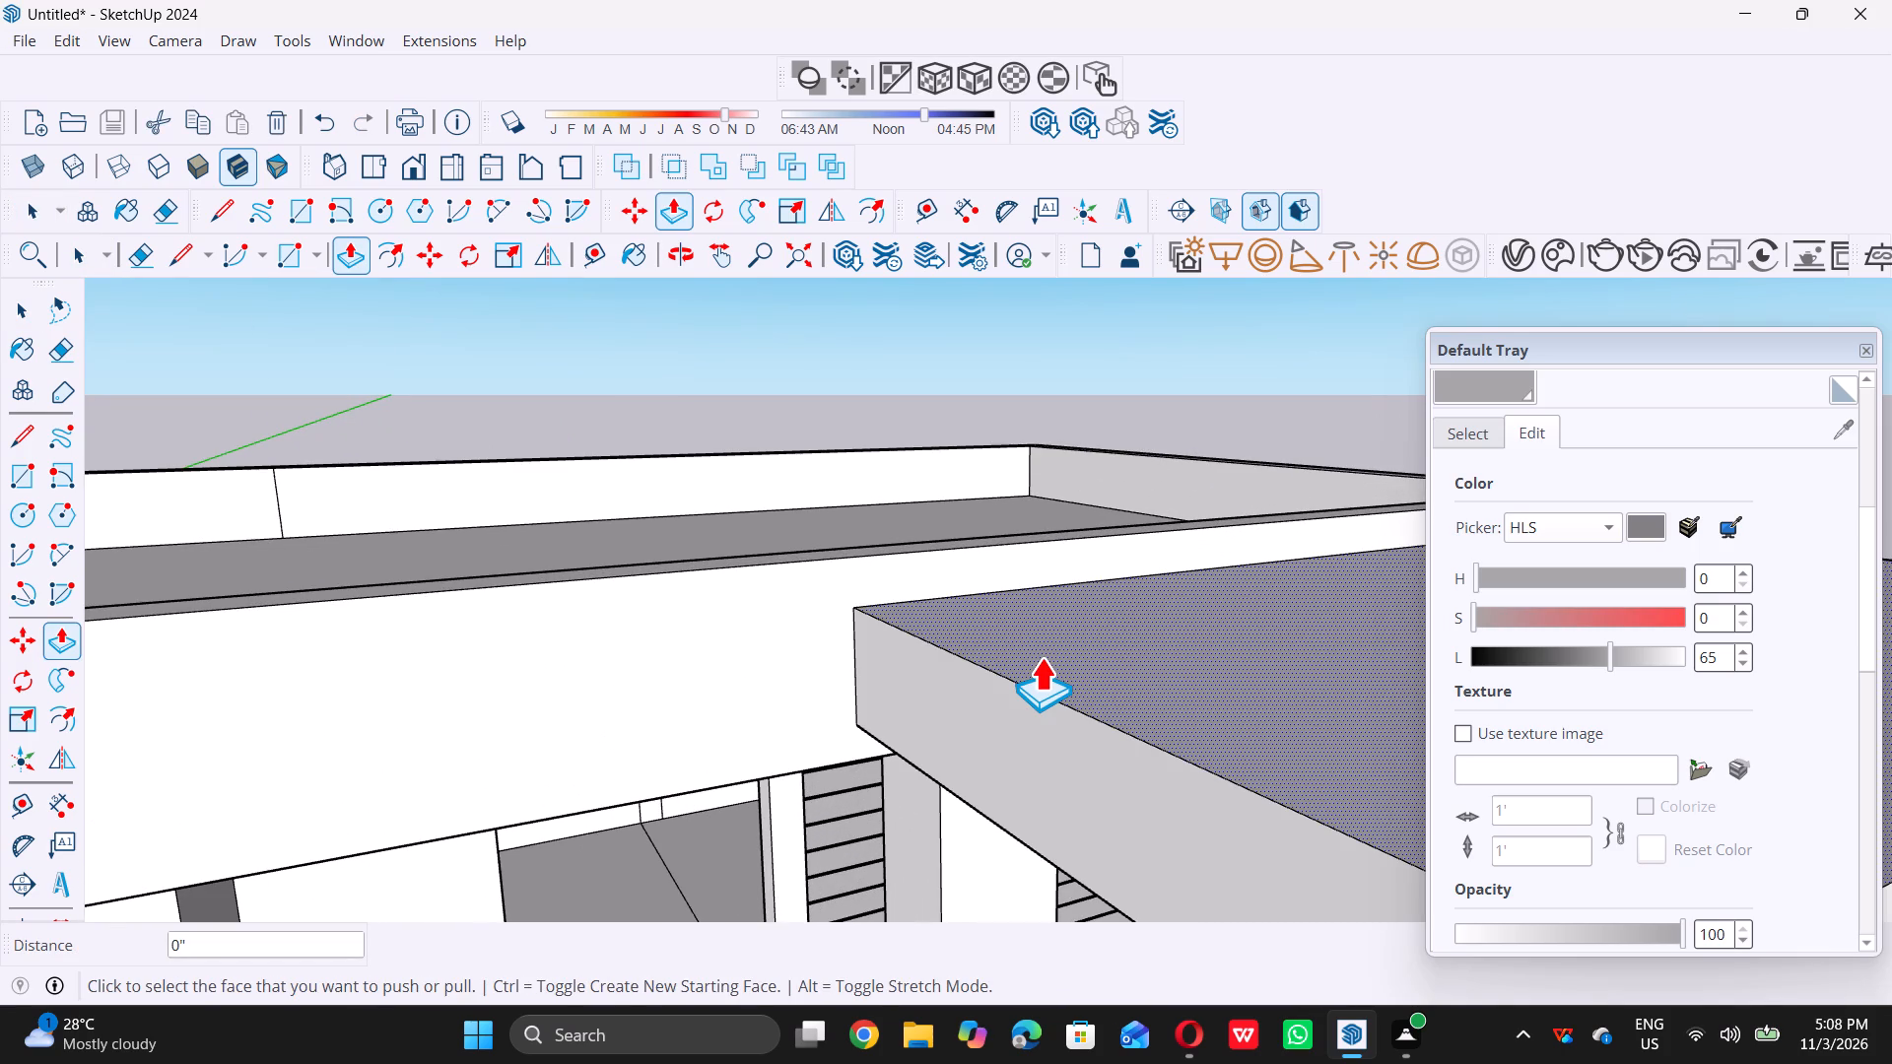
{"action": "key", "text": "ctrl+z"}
Push/Pull the rectangle on the roof fascia outward by 0.5".
{"action": "left_click", "coordinate": [1047, 640]}
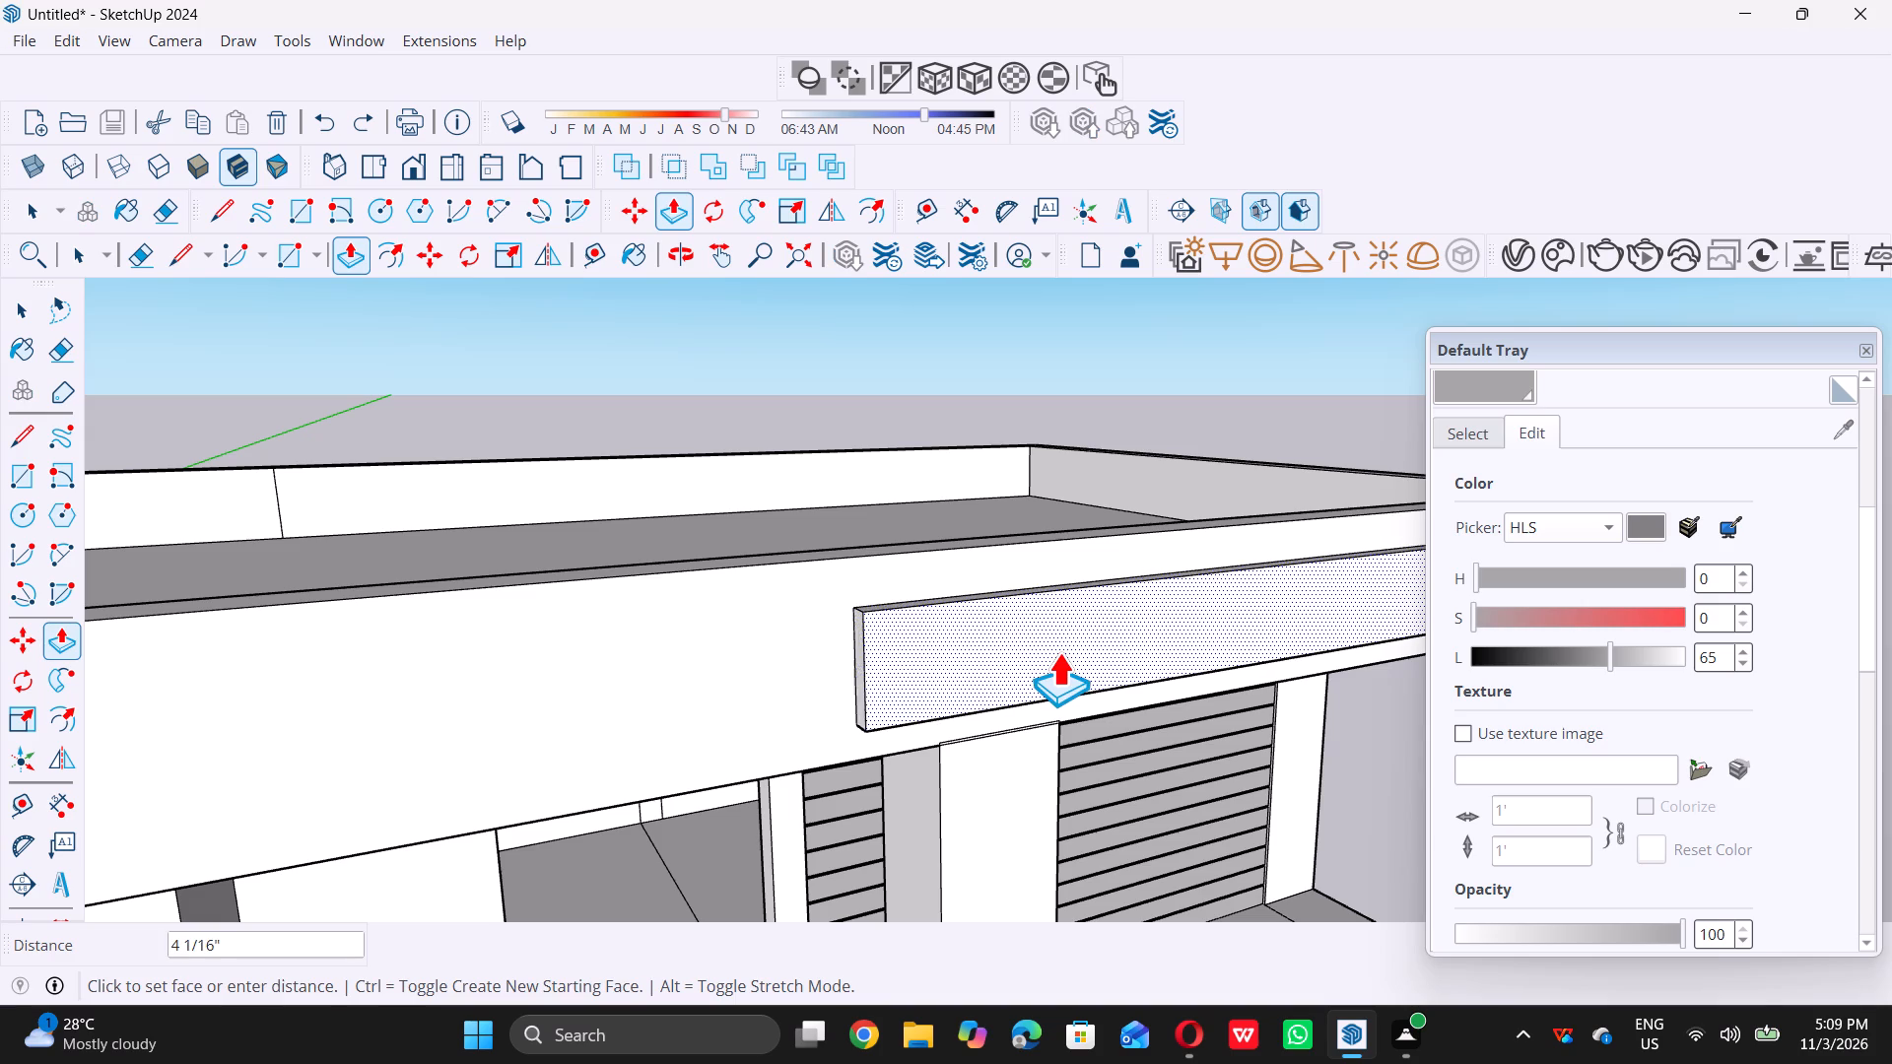
{"action": "type", "text": "0."}
{"action": "key", "text": "5"}
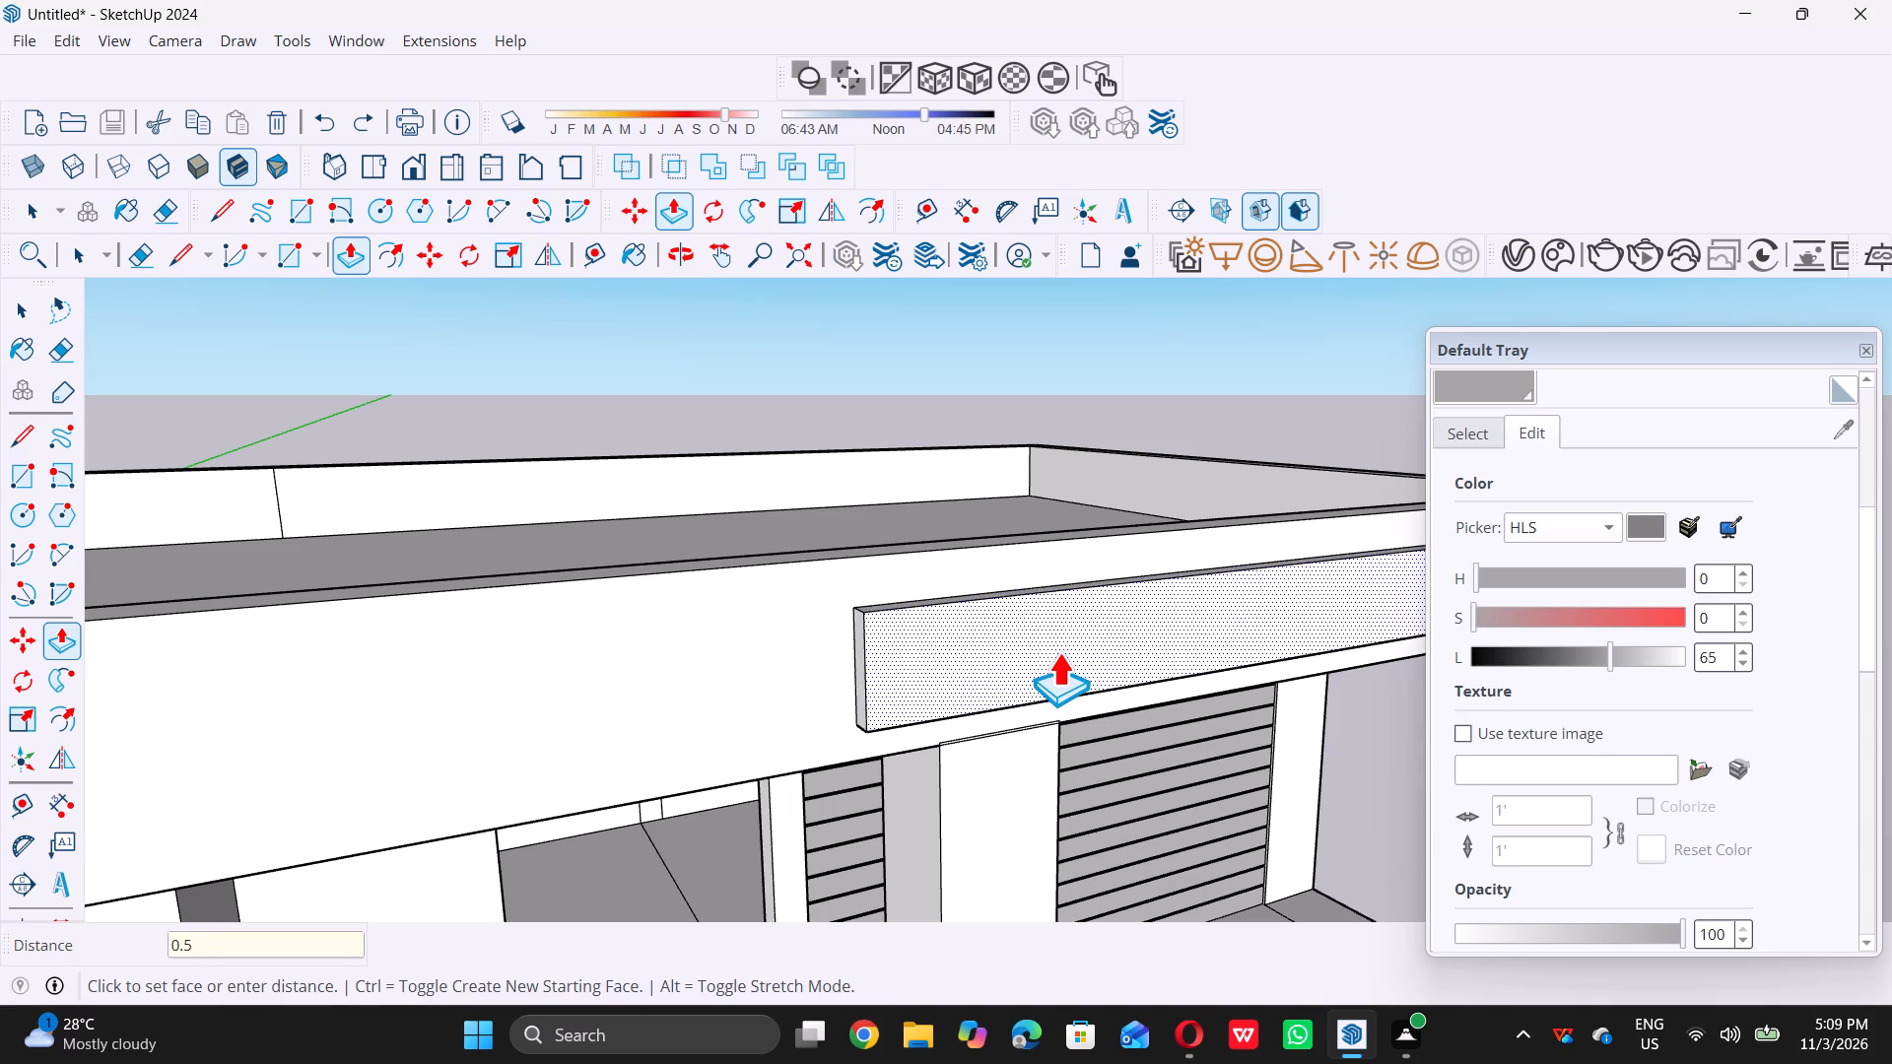
{"action": "key", "text": "shift+quotedbl"}
{"action": "key", "text": "Return"}
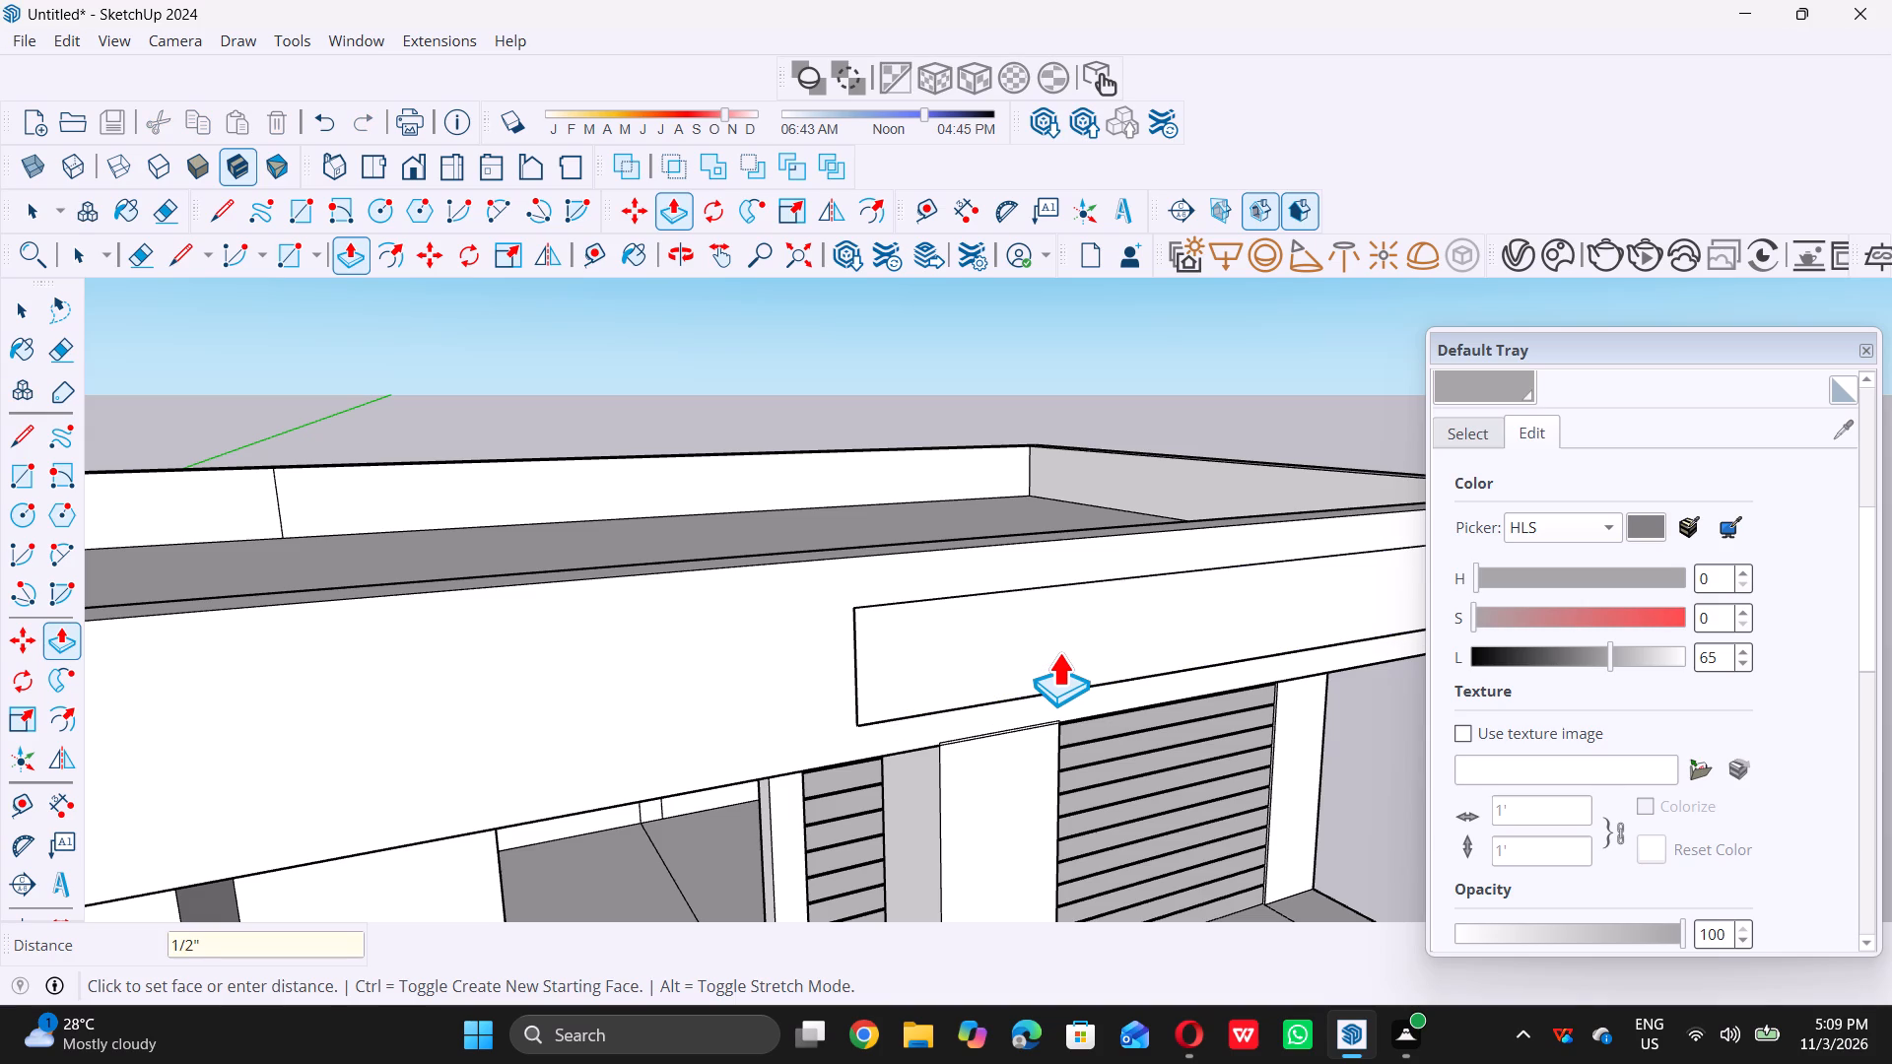
{"action": "key", "text": "space"}
Examine the raised fascia panel against the whole front of the building.
{"action": "scroll", "coordinate": [1052, 655], "scroll_direction": "down", "scroll_amount": 14}
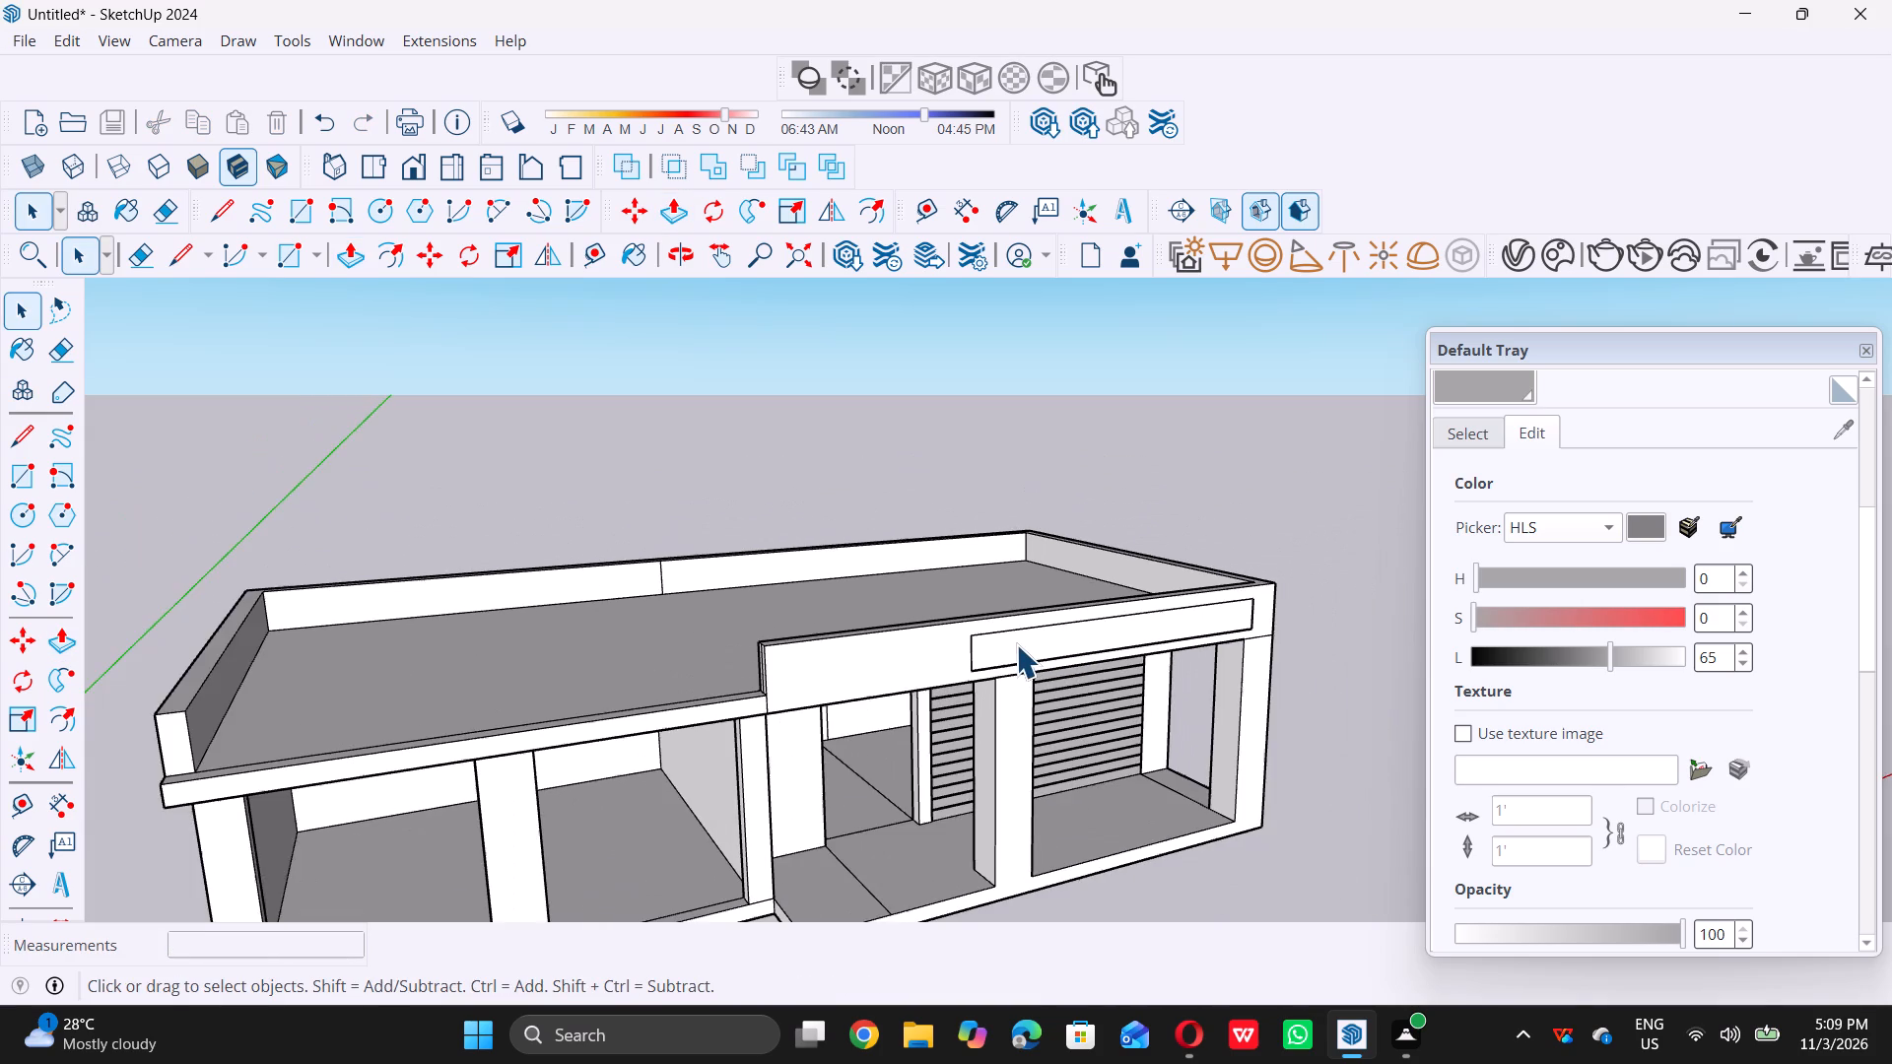
{"action": "scroll", "coordinate": [1016, 644], "scroll_direction": "down", "scroll_amount": 10}
{"action": "middle_click_drag", "start_coordinate": [1021, 656], "coordinate": [809, 600]}
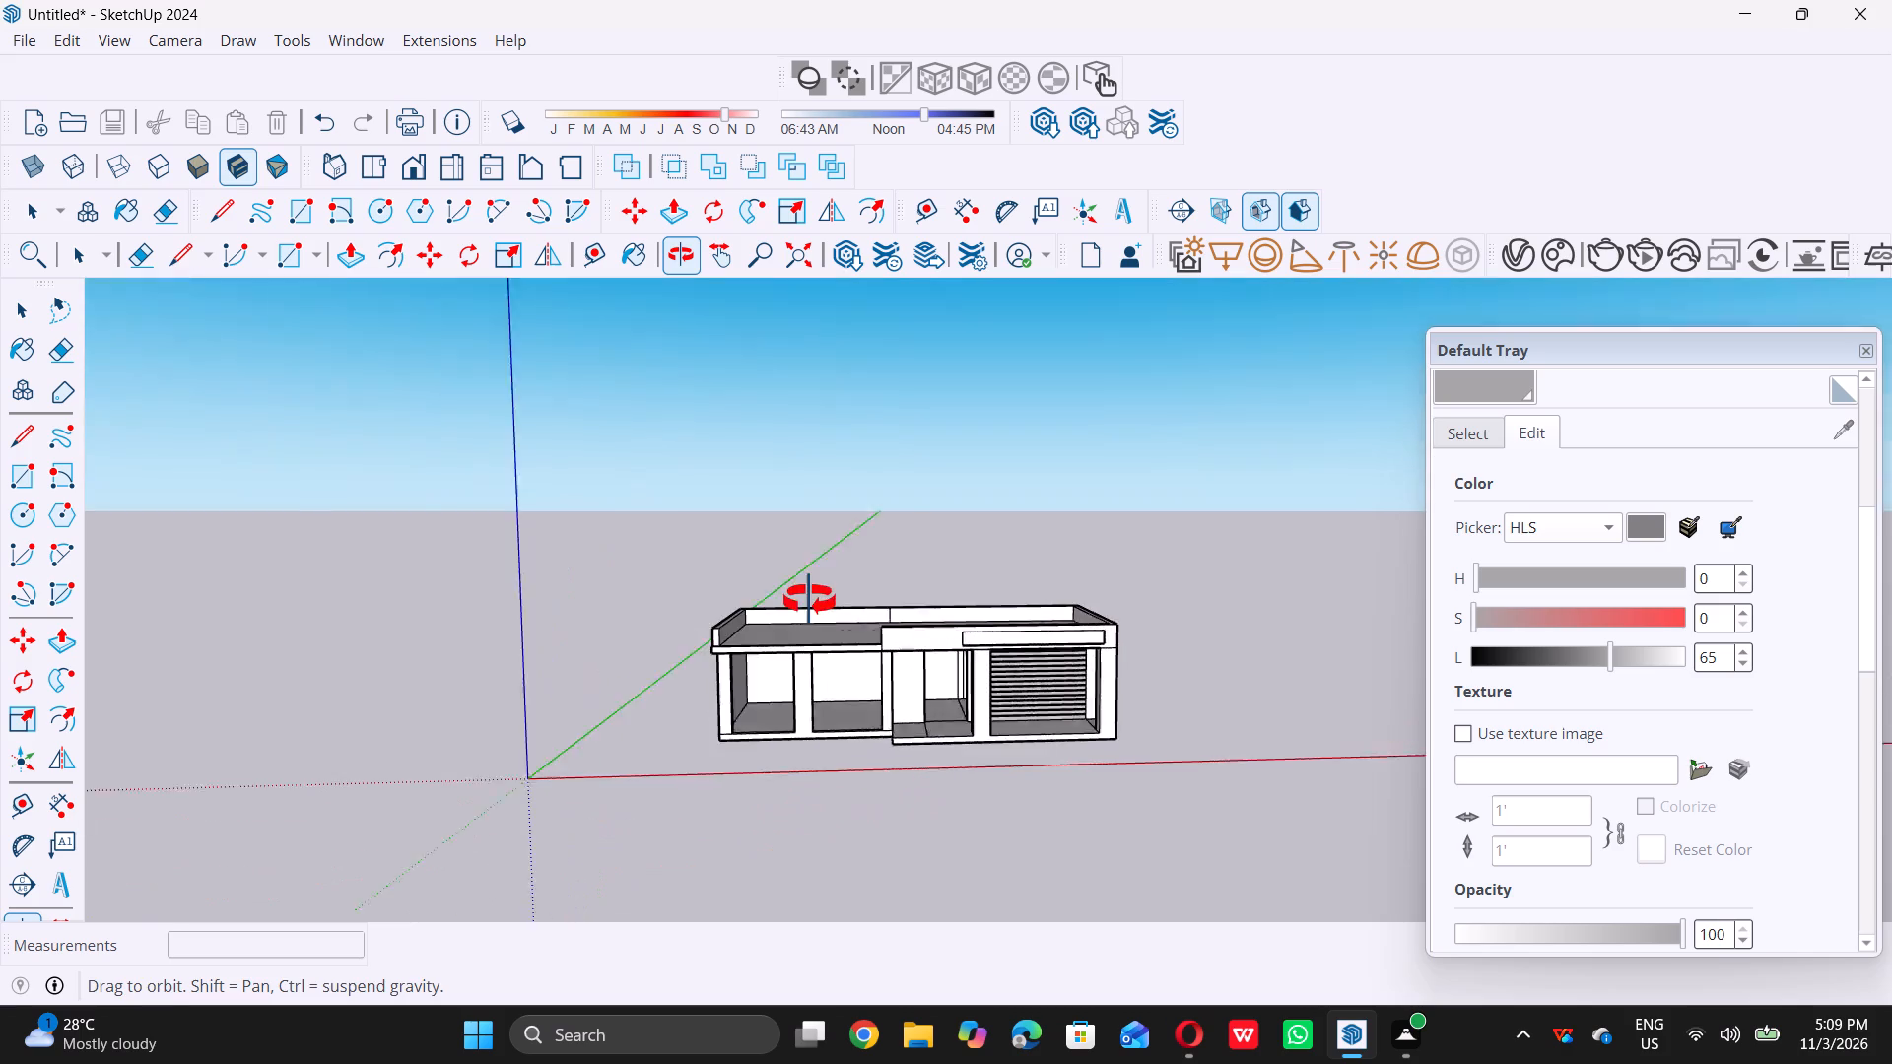
{"action": "middle_click_drag", "start_coordinate": [809, 600], "coordinate": [801, 597]}
{"action": "middle_click_drag", "start_coordinate": [957, 658], "coordinate": [948, 664]}
{"action": "scroll", "coordinate": [992, 669], "scroll_direction": "up", "scroll_amount": 2}
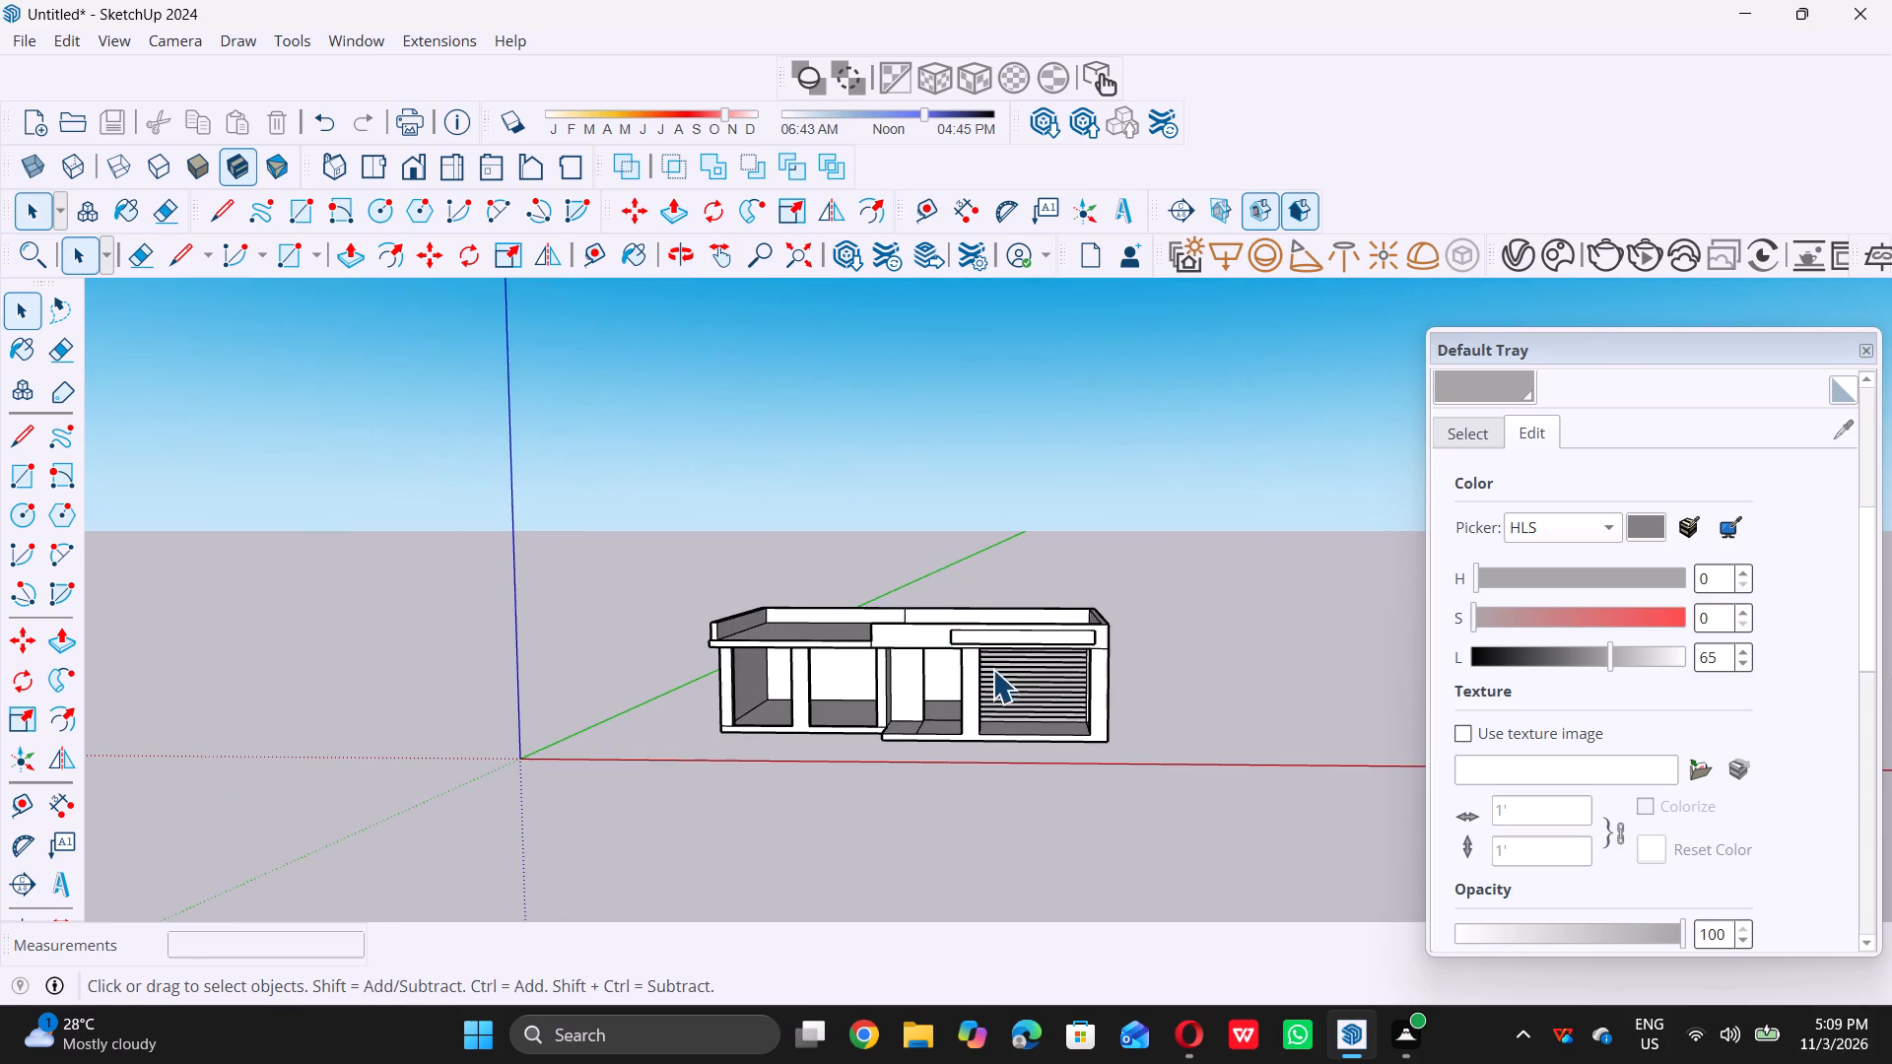
{"action": "scroll", "coordinate": [992, 669], "scroll_direction": "up", "scroll_amount": 4}
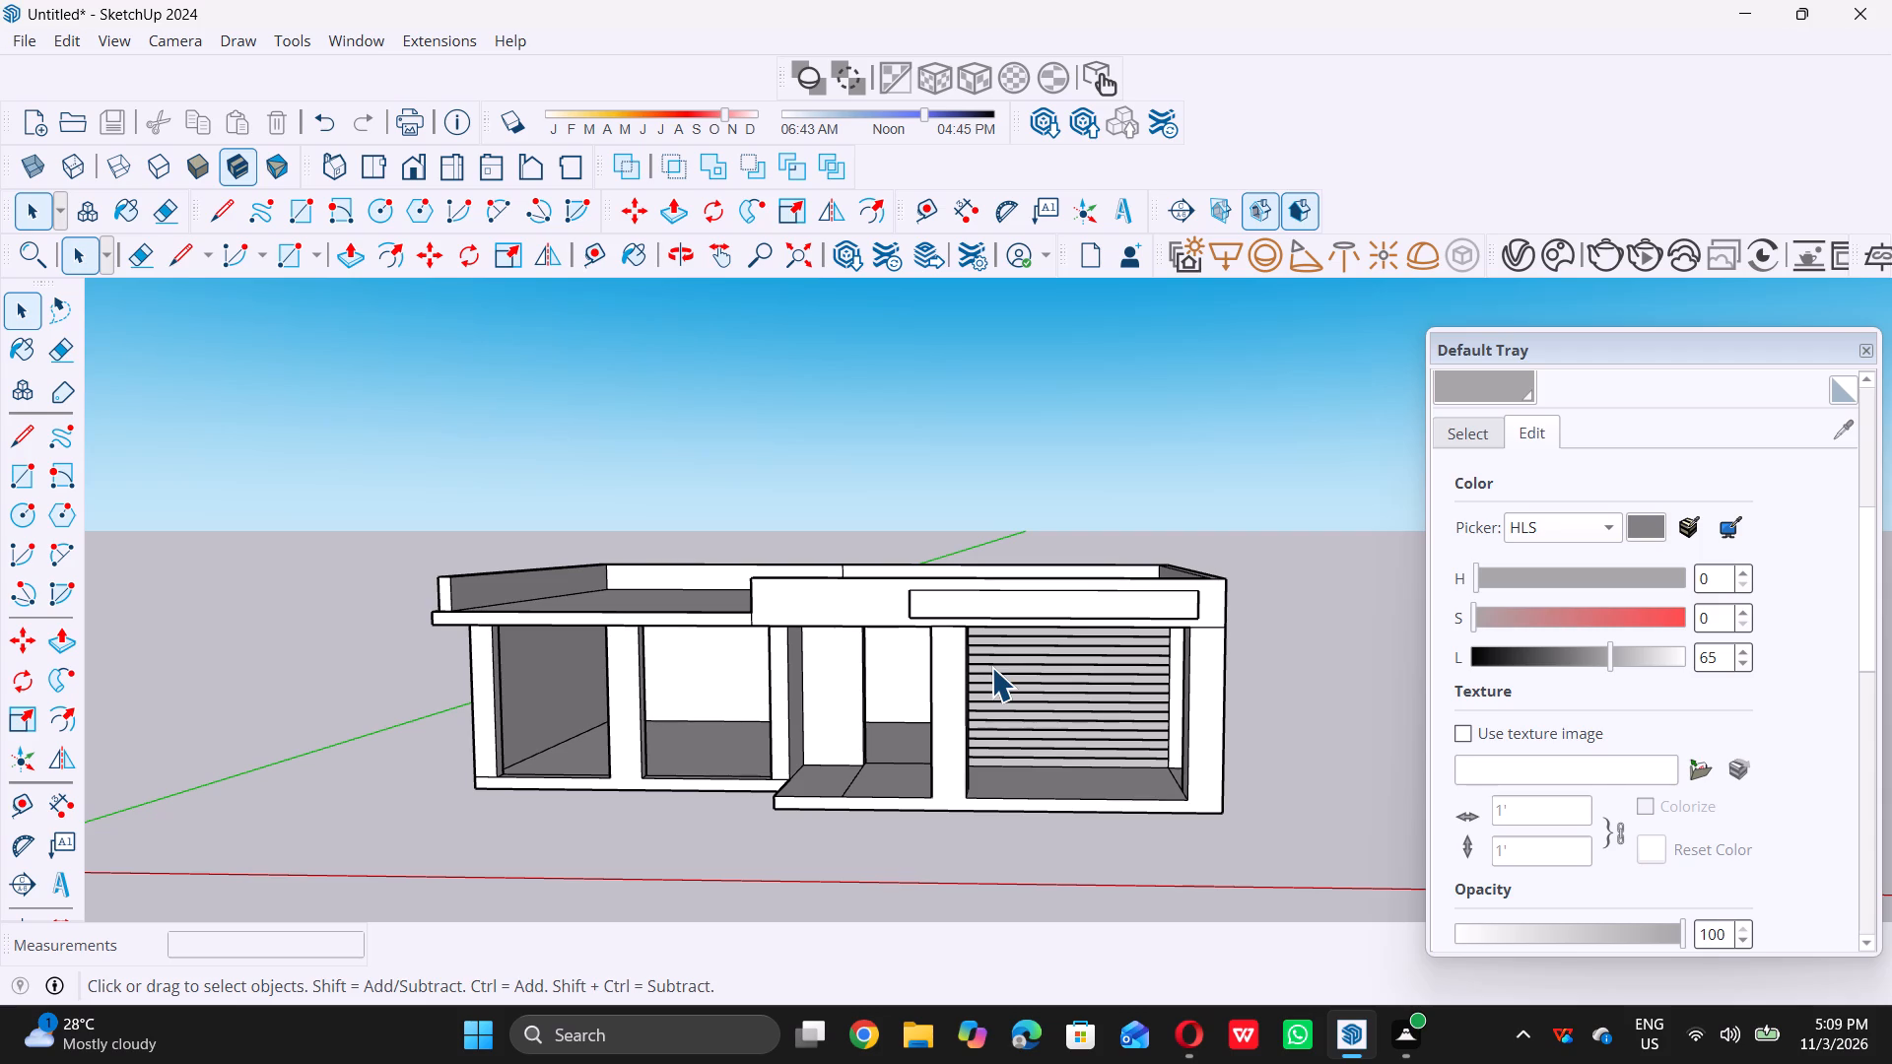
Draw a 9" line across the parapet top from its inner front corner to the outer side edge, above the louvred bay.
{"action": "middle_click_drag", "start_coordinate": [964, 565], "coordinate": [924, 750]}
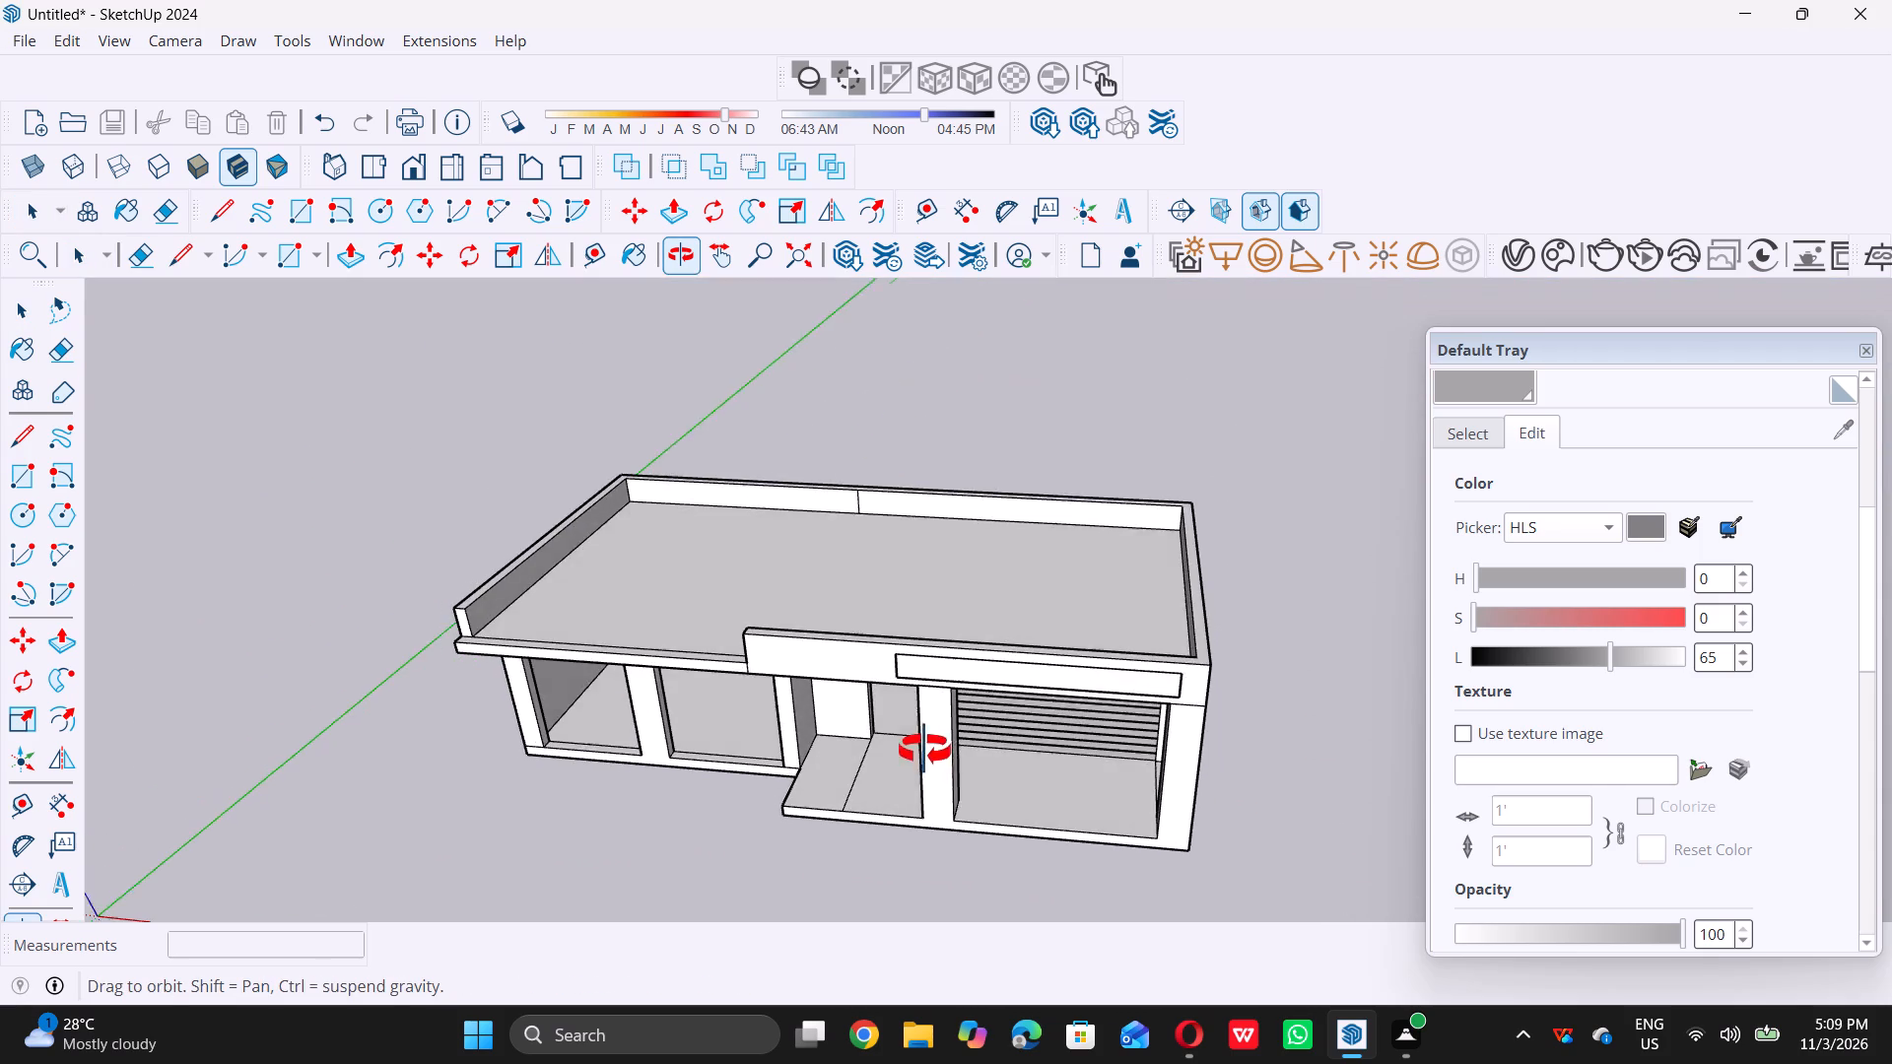
{"action": "middle_click_drag", "start_coordinate": [924, 750], "coordinate": [924, 754]}
{"action": "middle_click_drag", "start_coordinate": [1061, 658], "coordinate": [1040, 751]}
{"action": "scroll", "coordinate": [1158, 710], "scroll_direction": "up", "scroll_amount": 10}
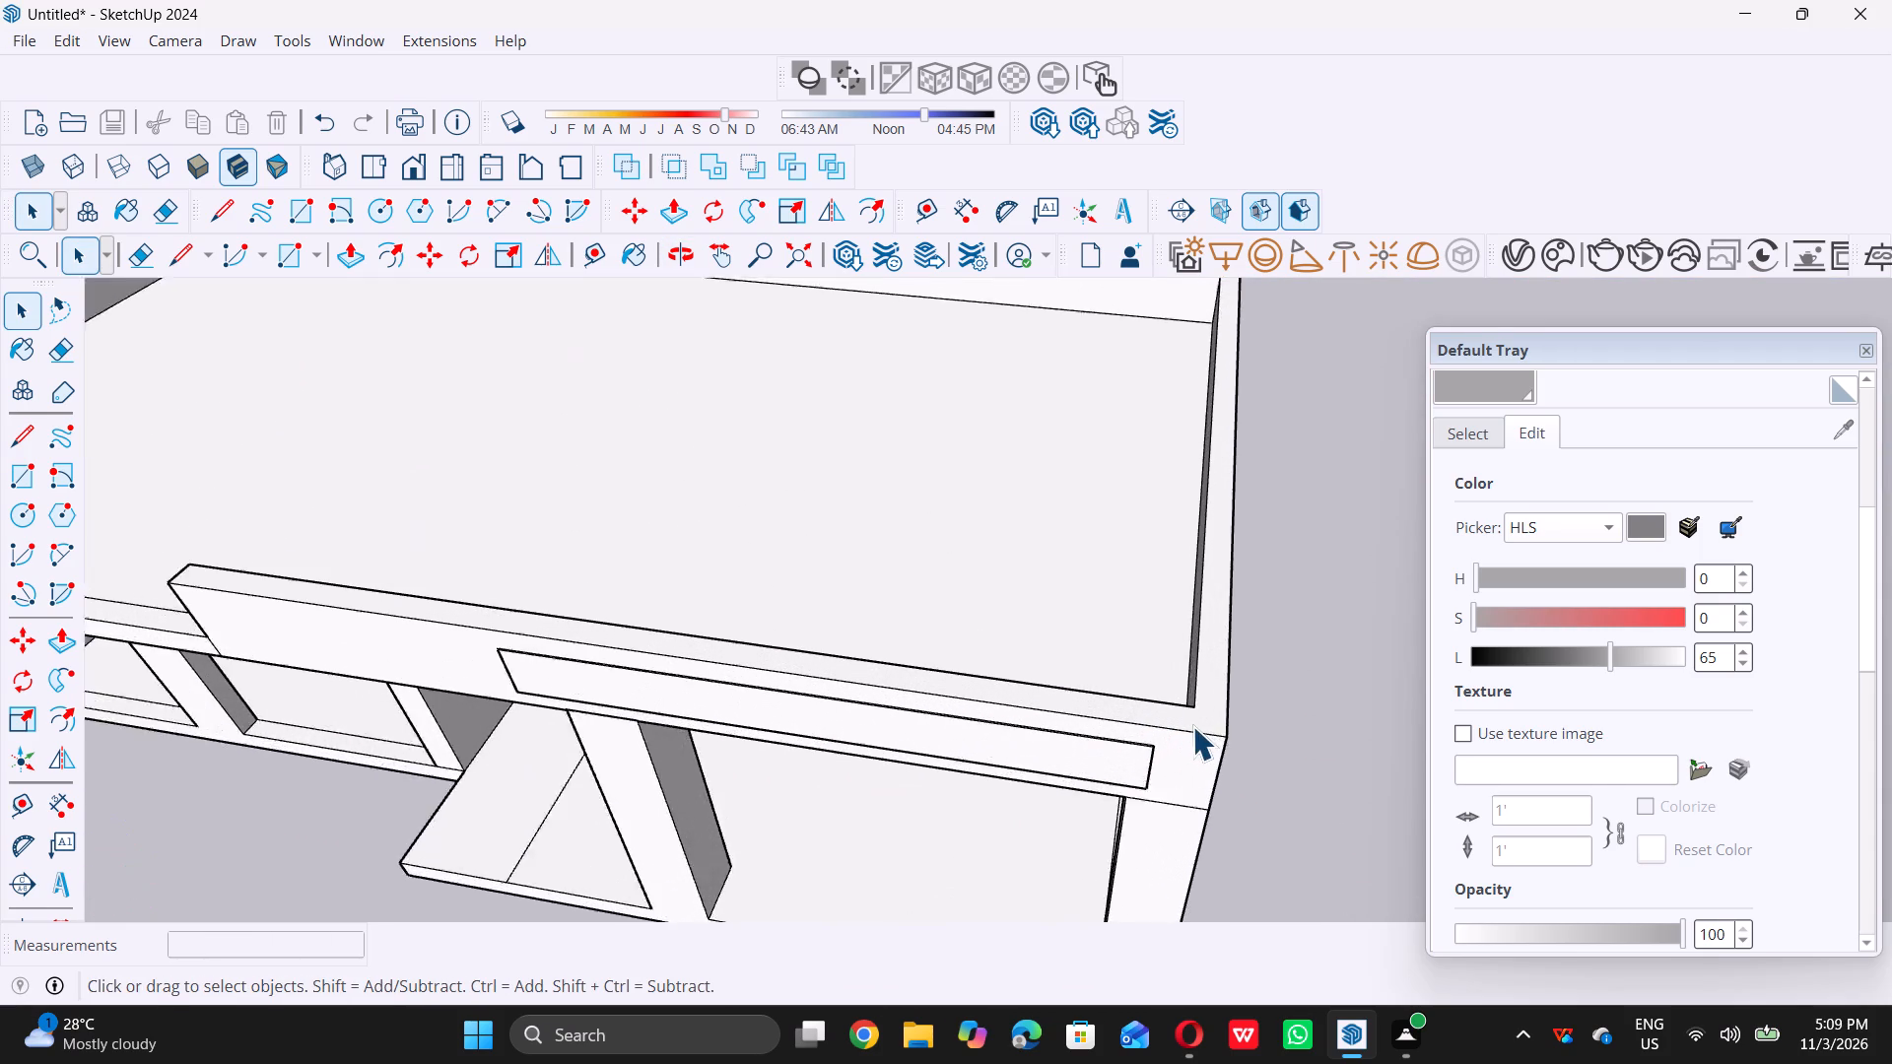
{"action": "scroll", "coordinate": [1192, 726], "scroll_direction": "up", "scroll_amount": 4}
{"action": "key", "text": "l"}
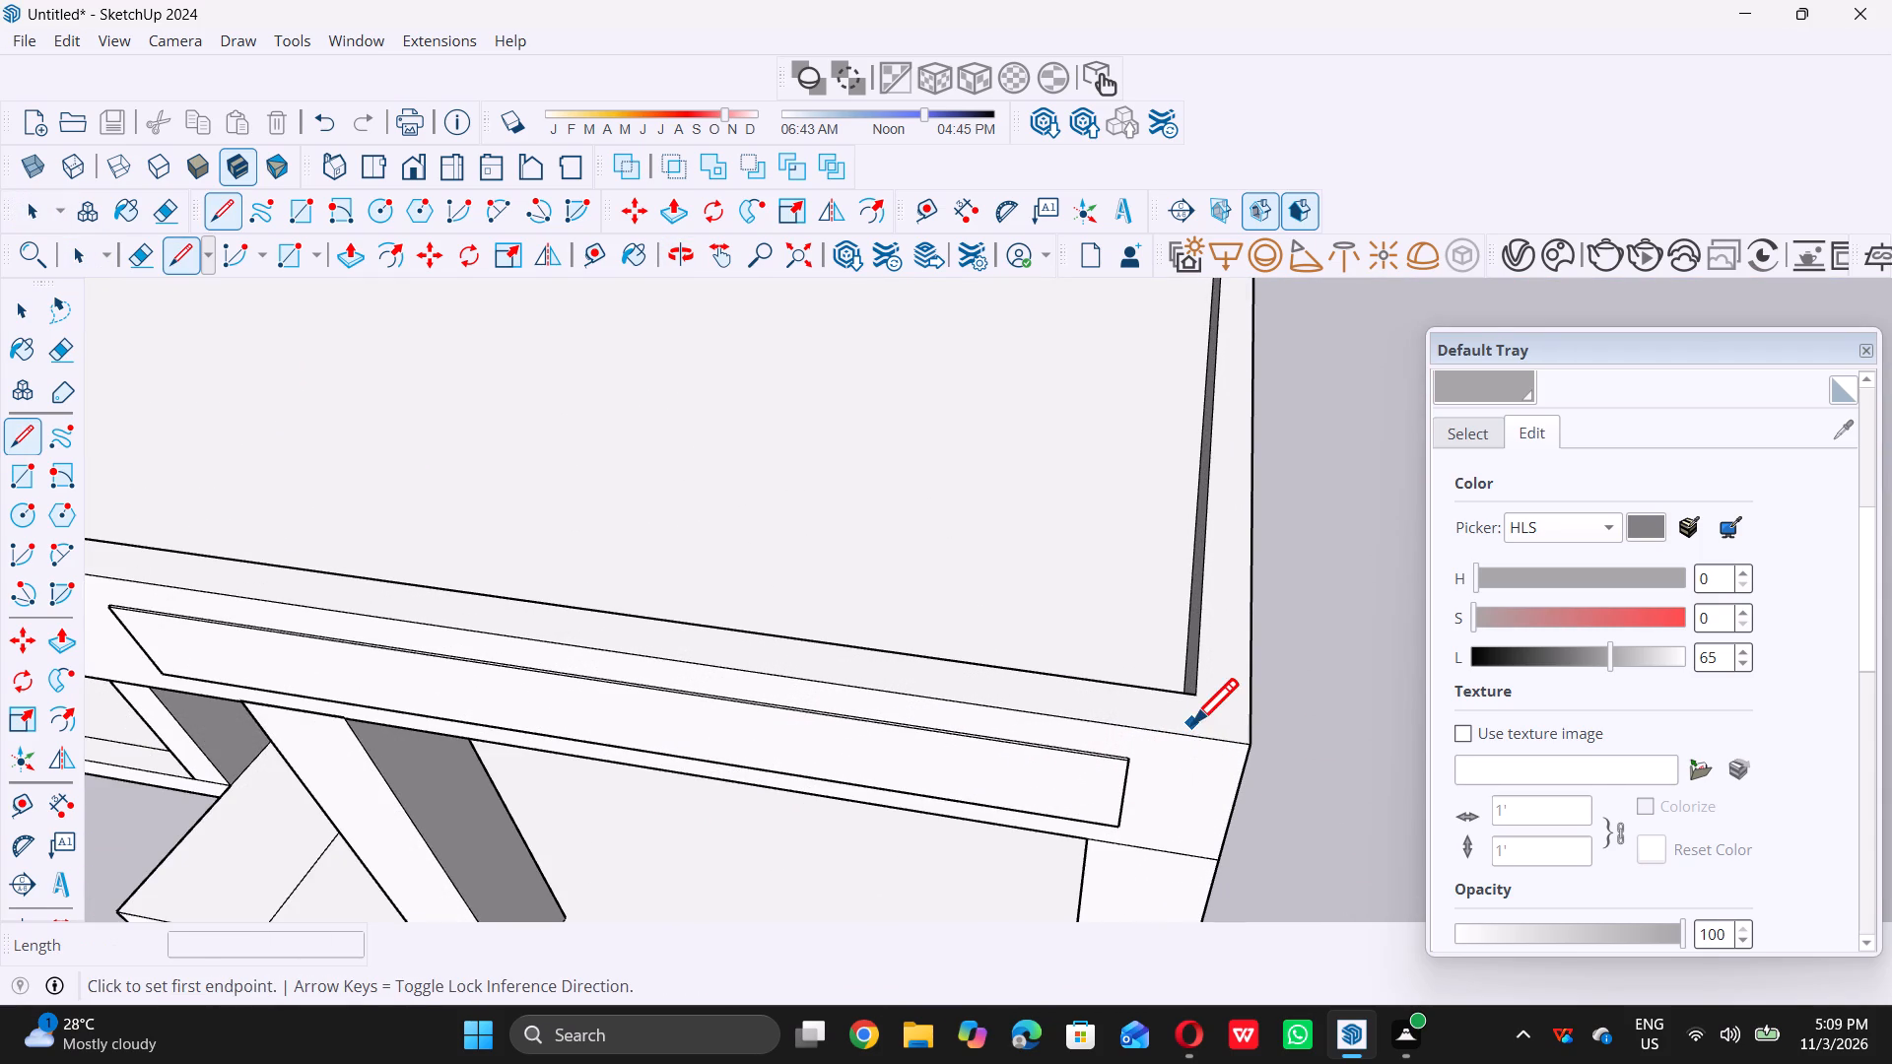
{"action": "left_click", "coordinate": [1201, 694]}
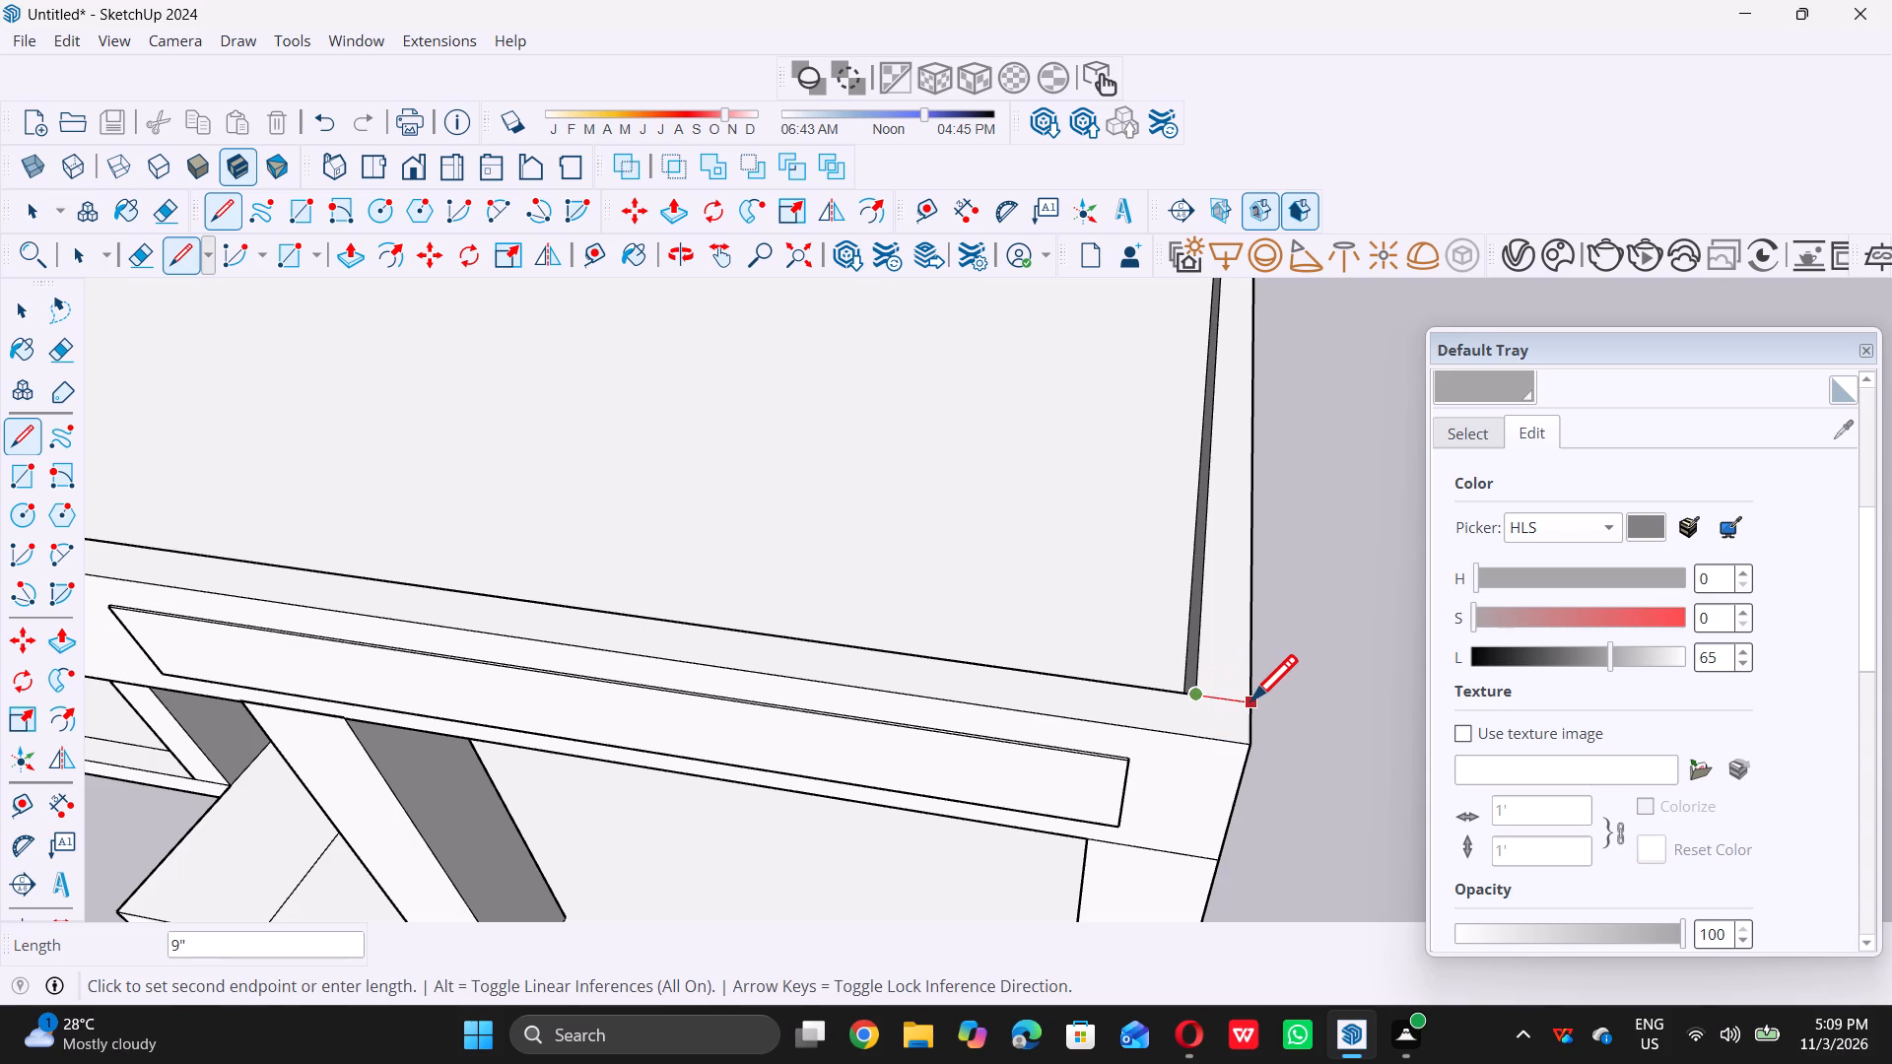
{"action": "left_click", "coordinate": [1251, 698]}
{"action": "key", "text": "space"}
Push/Pull the top face of the projecting front fascia, above the rectangular panel, upward by 9".
{"action": "scroll", "coordinate": [1195, 753], "scroll_direction": "down", "scroll_amount": 10}
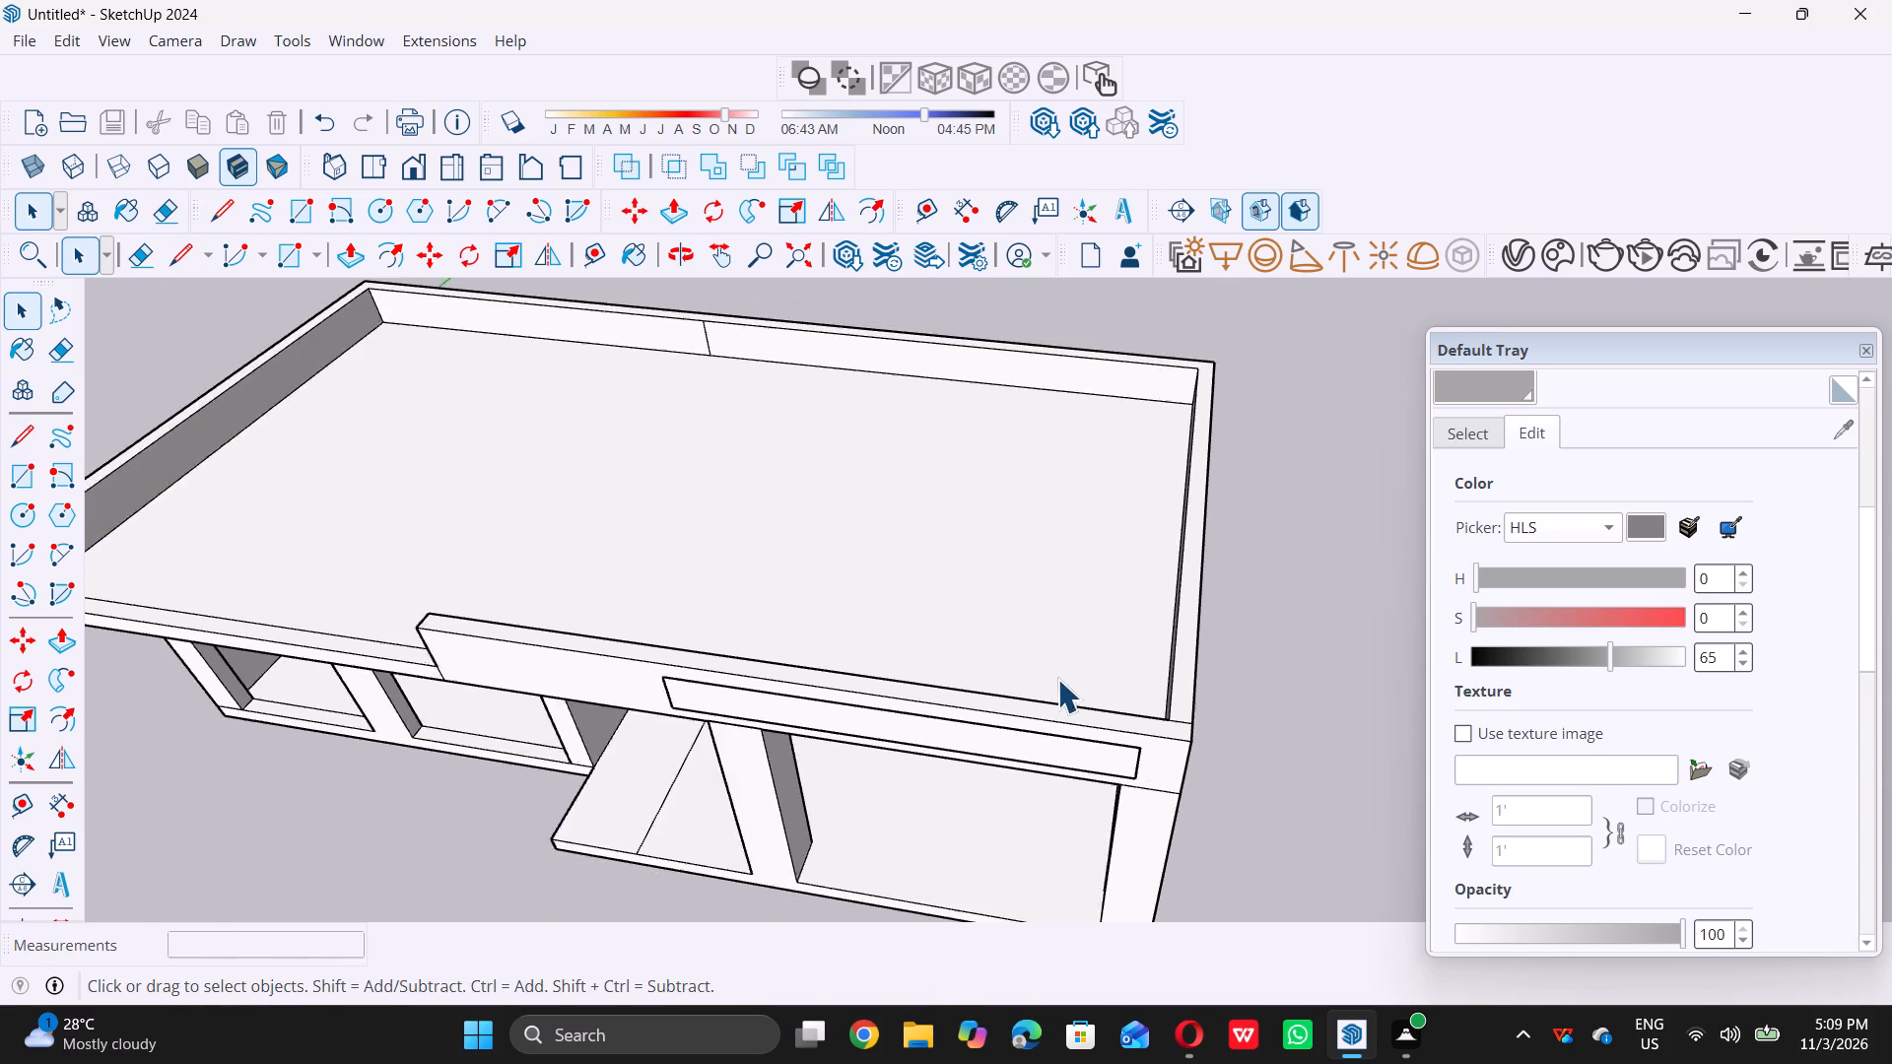
{"action": "scroll", "coordinate": [1057, 679], "scroll_direction": "down", "scroll_amount": 6}
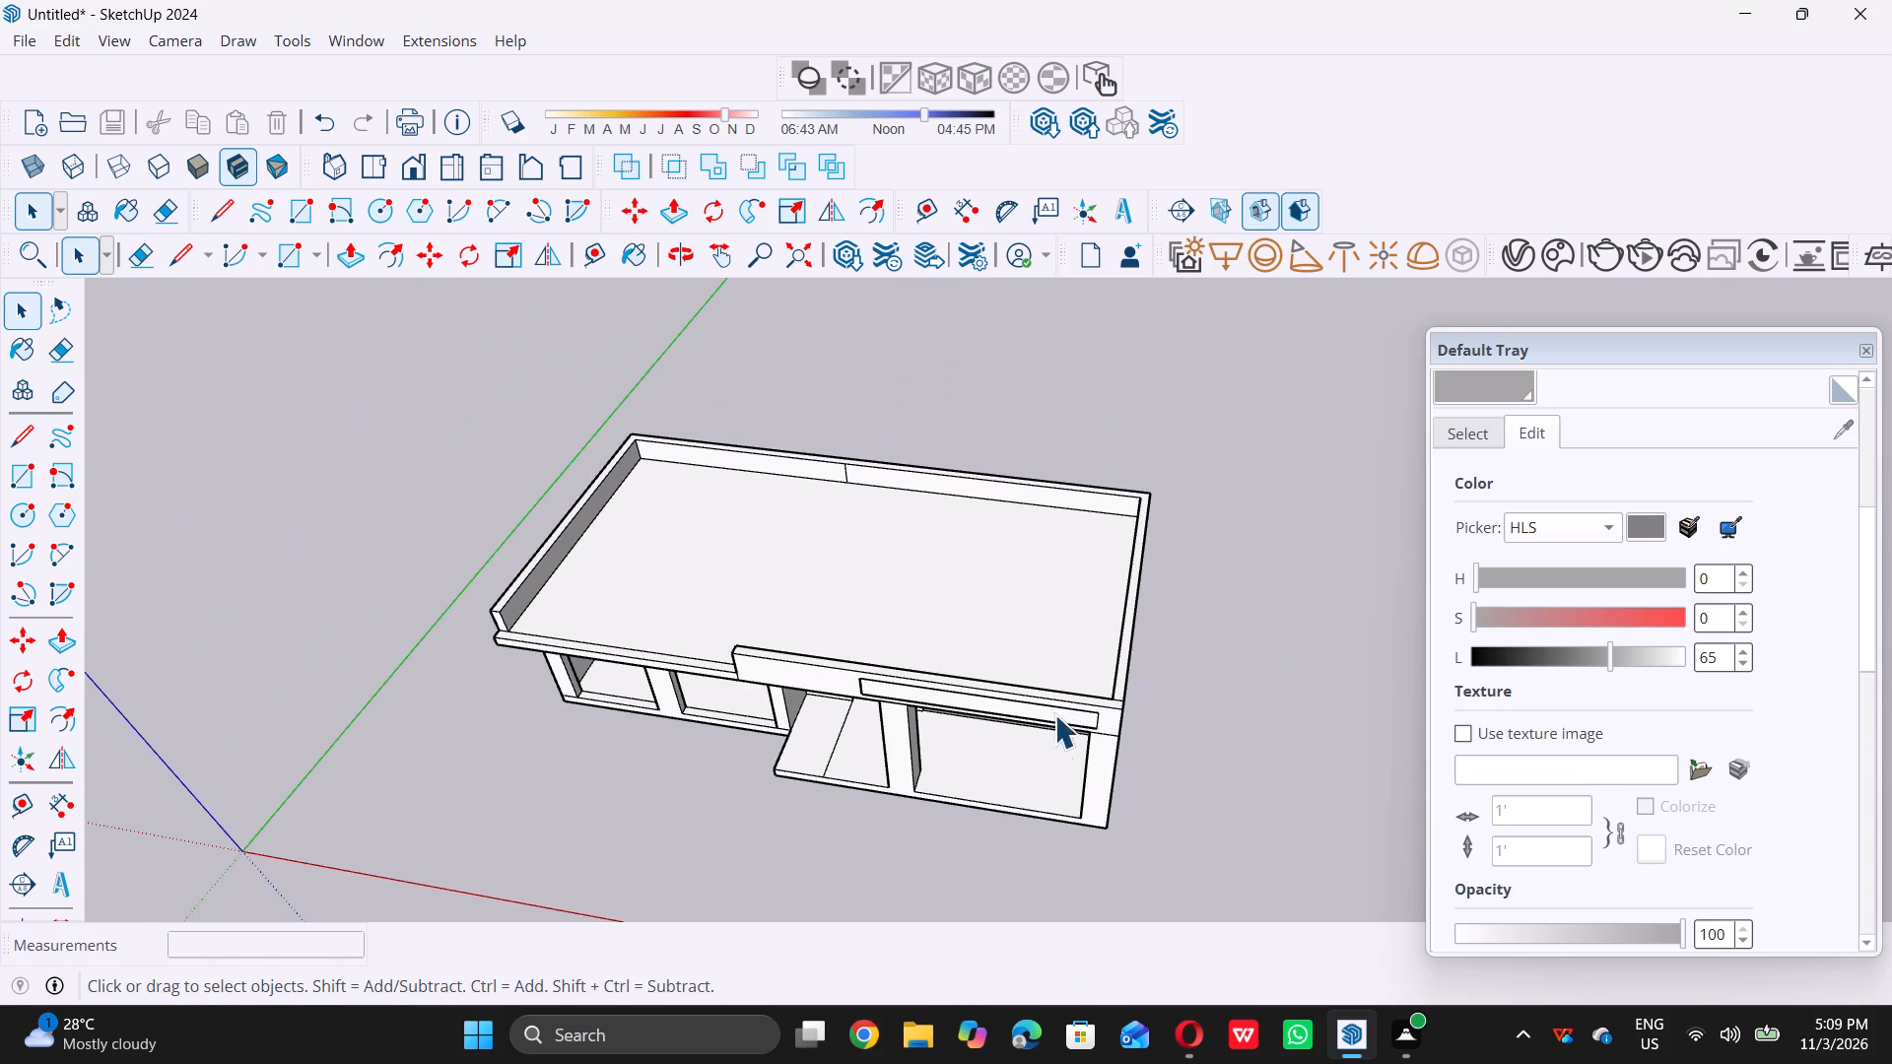
{"action": "middle_click_drag", "start_coordinate": [1049, 731], "coordinate": [1007, 710]}
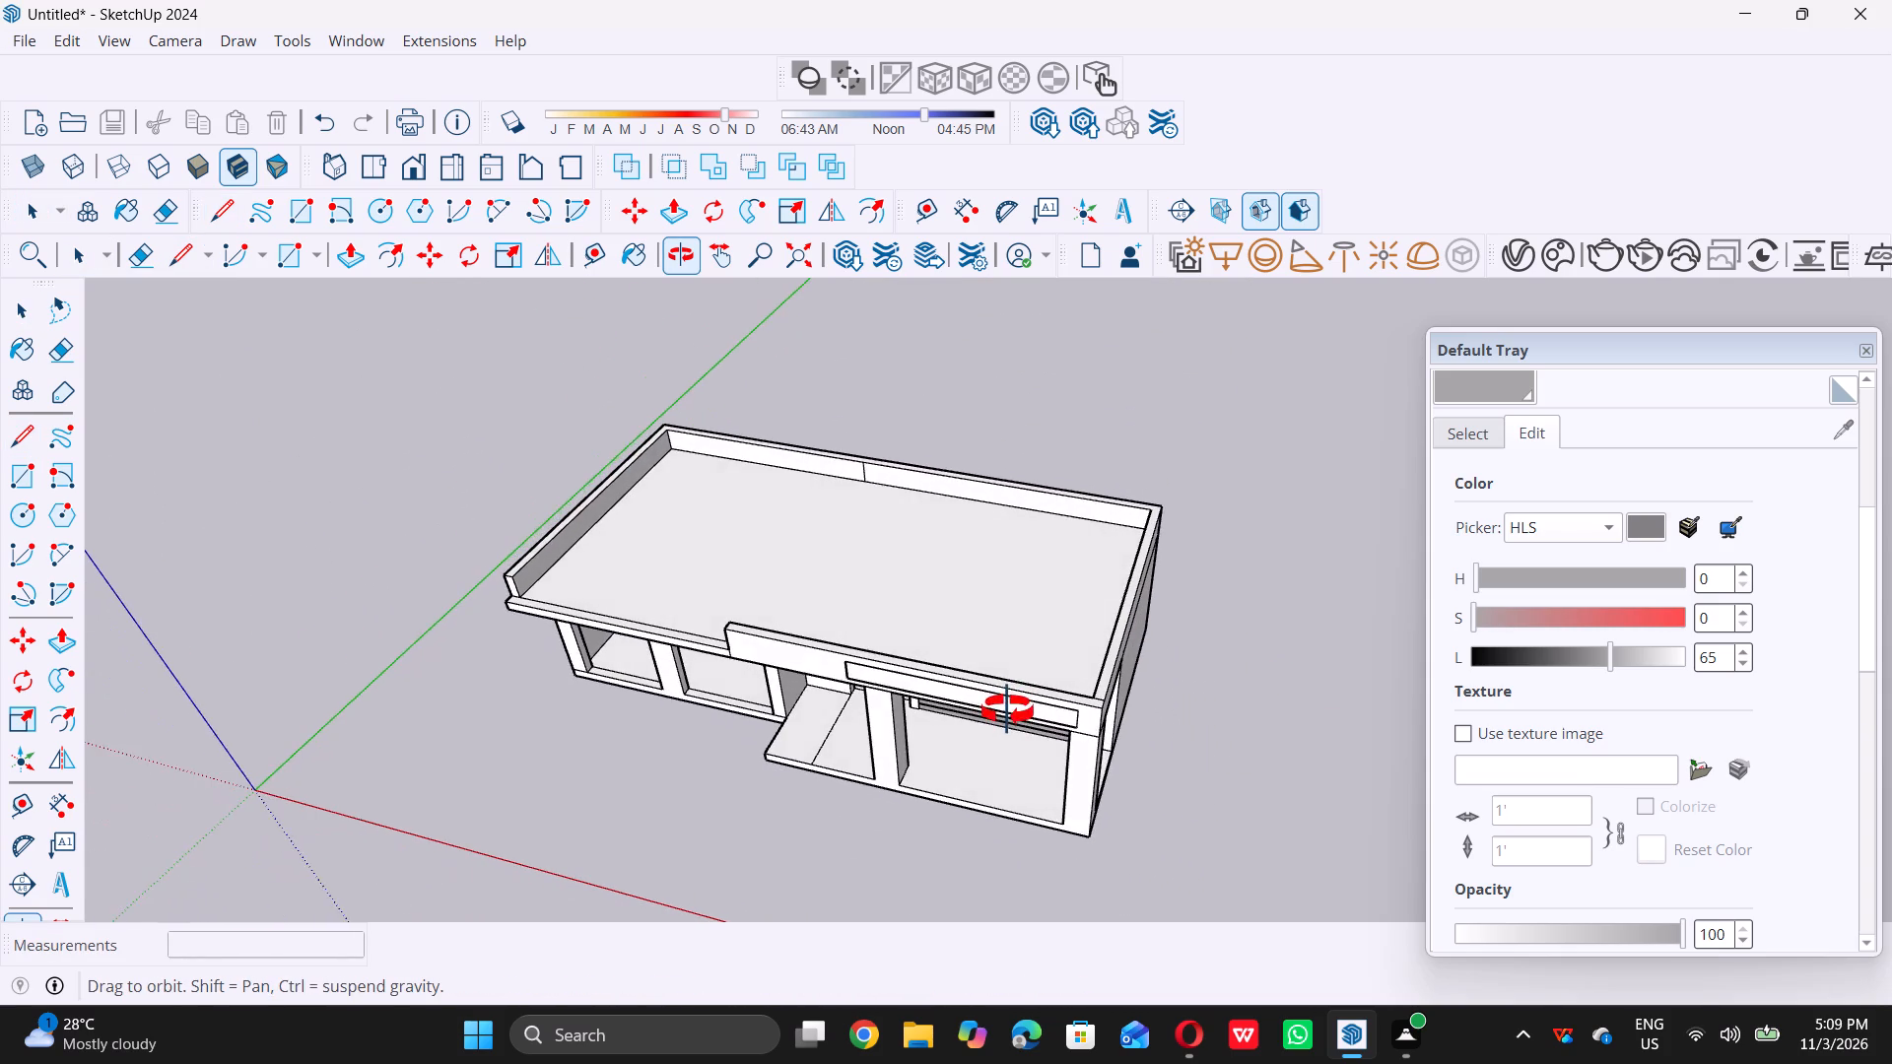
{"action": "middle_click_drag", "start_coordinate": [1007, 710], "coordinate": [995, 764]}
{"action": "scroll", "coordinate": [1000, 722], "scroll_direction": "up", "scroll_amount": 17}
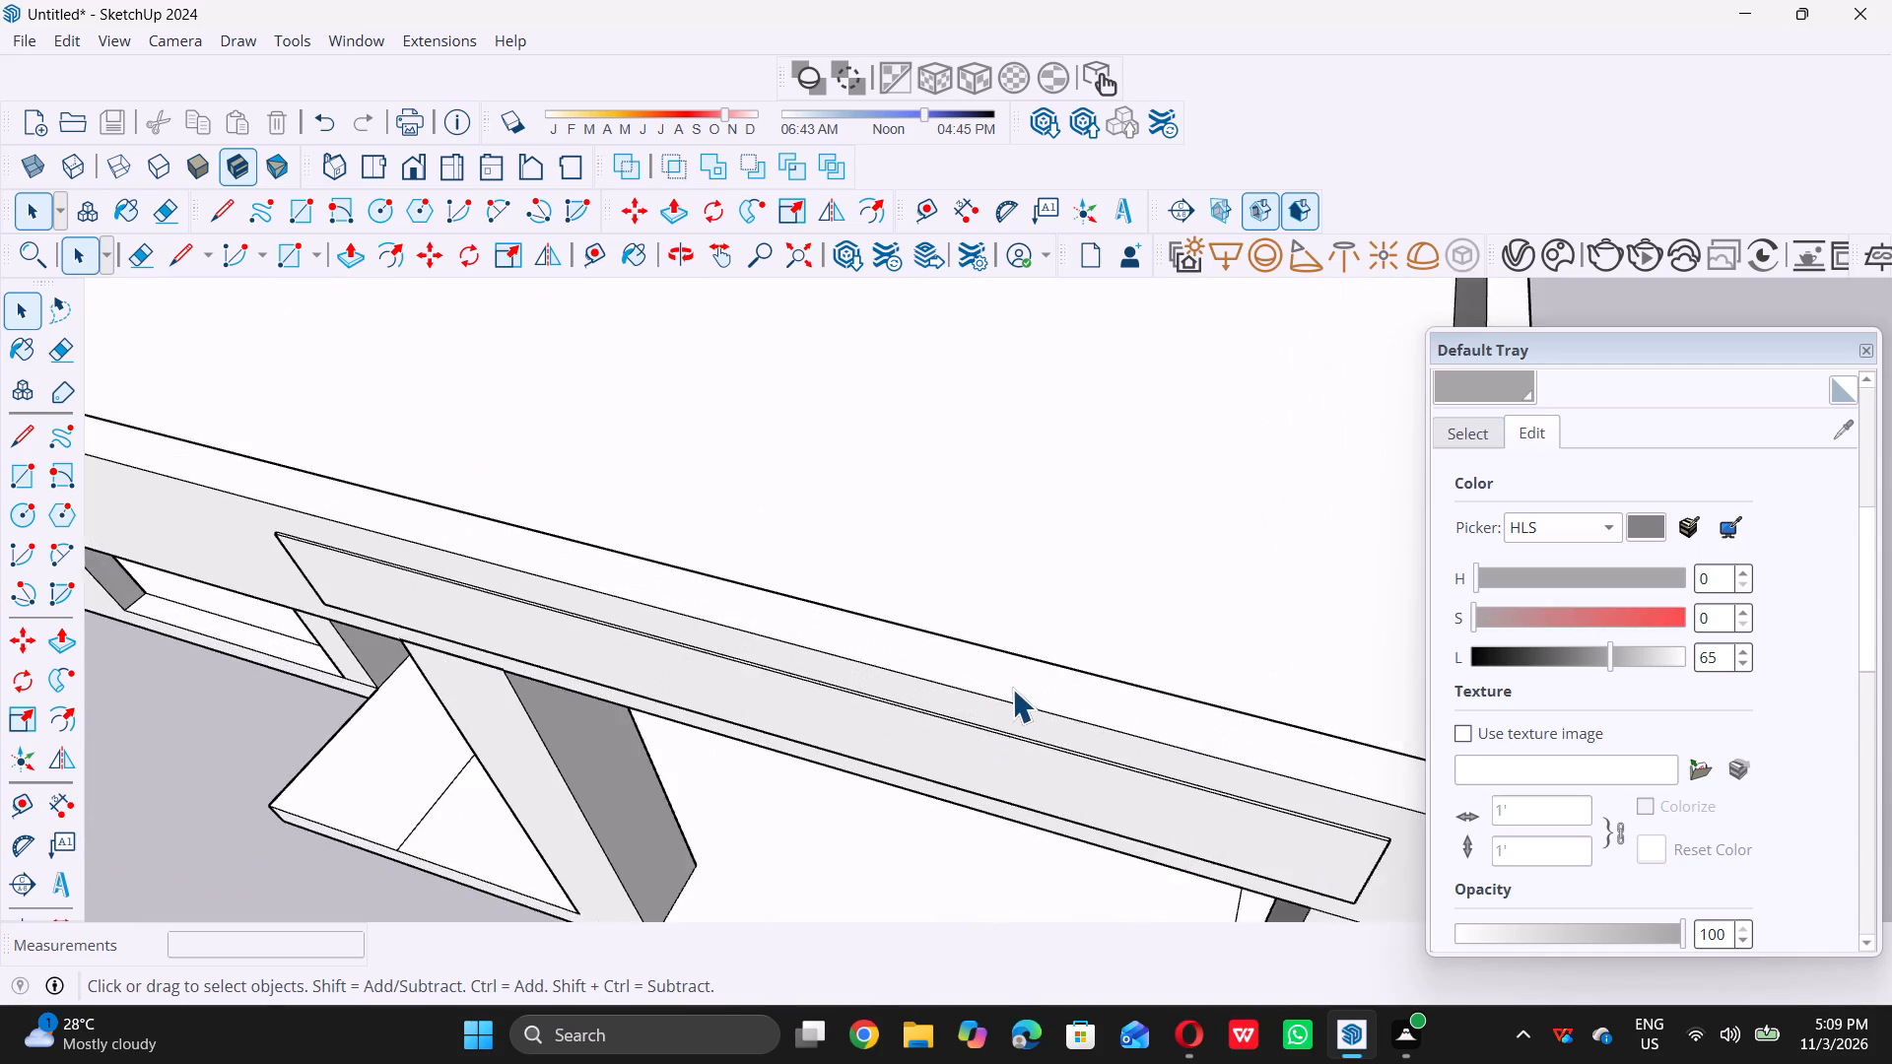
{"action": "scroll", "coordinate": [1012, 689], "scroll_direction": "up", "scroll_amount": 3}
{"action": "left_click", "coordinate": [1014, 688]}
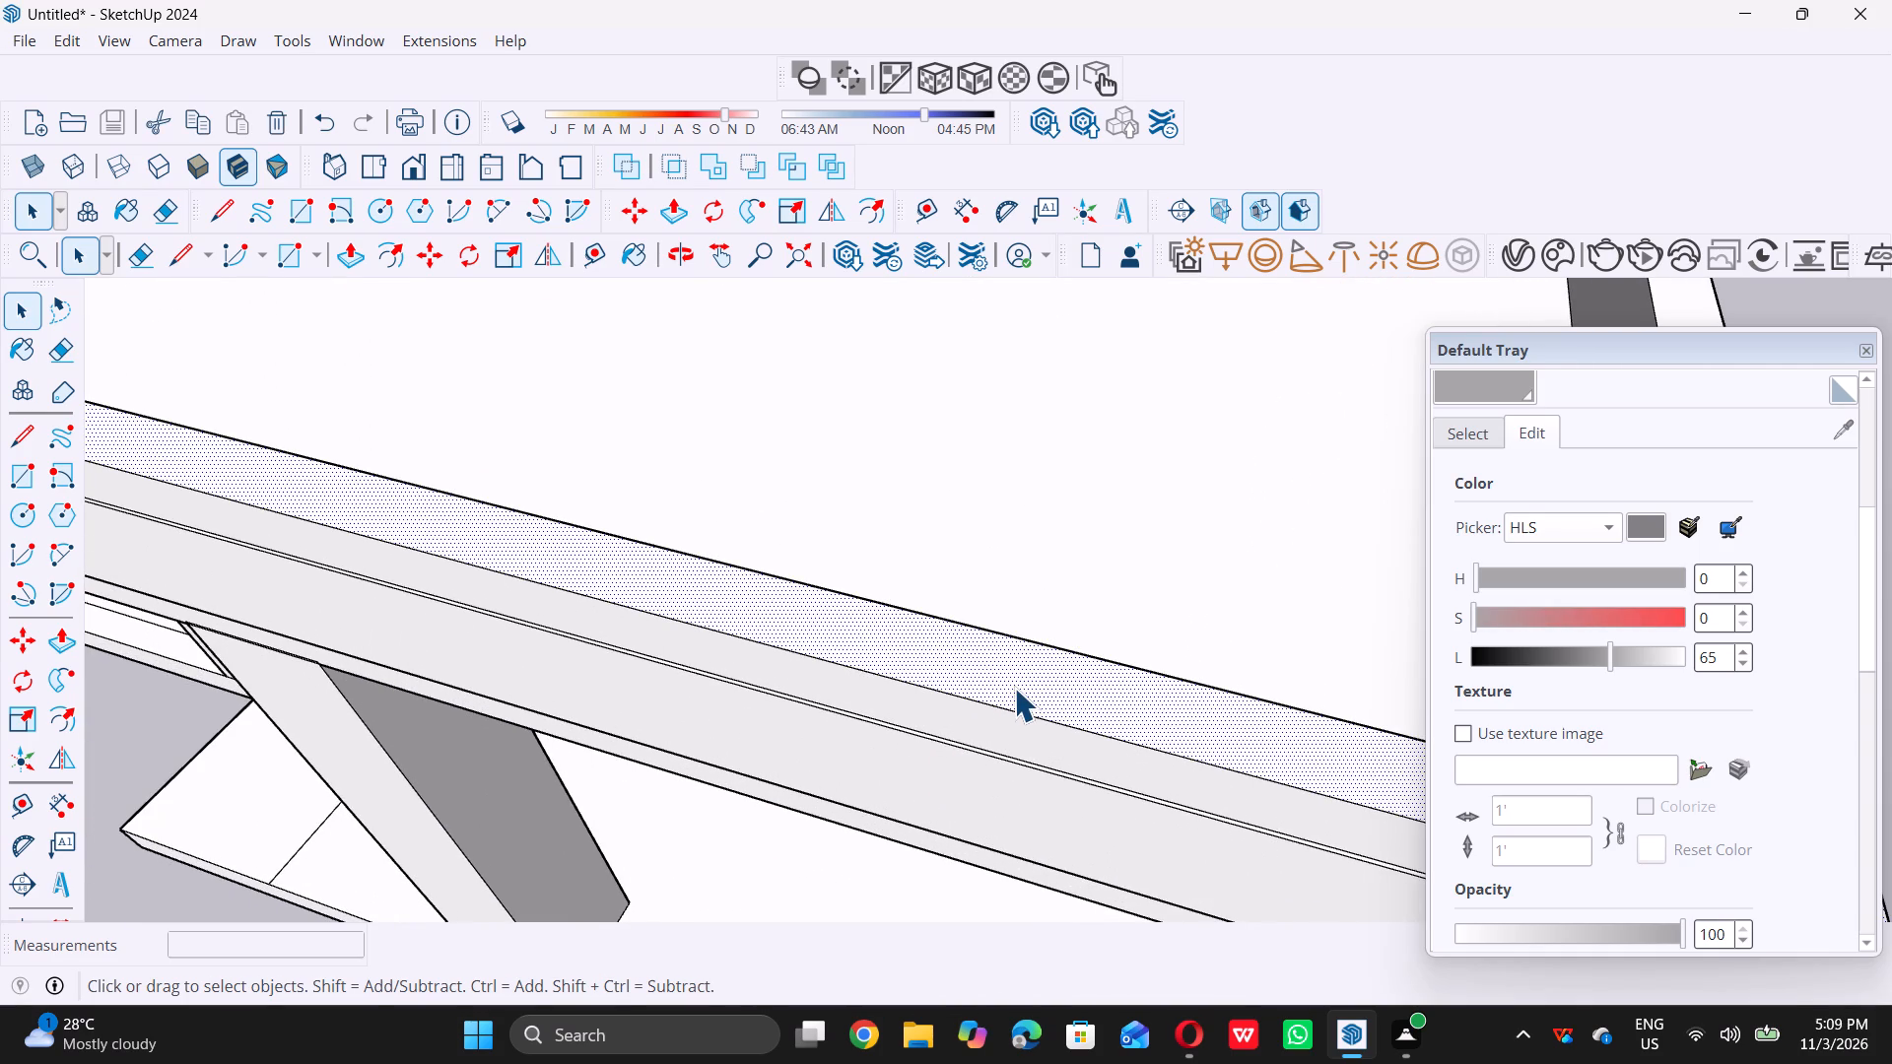
{"action": "key", "text": "p"}
{"action": "left_click", "coordinate": [1021, 682]}
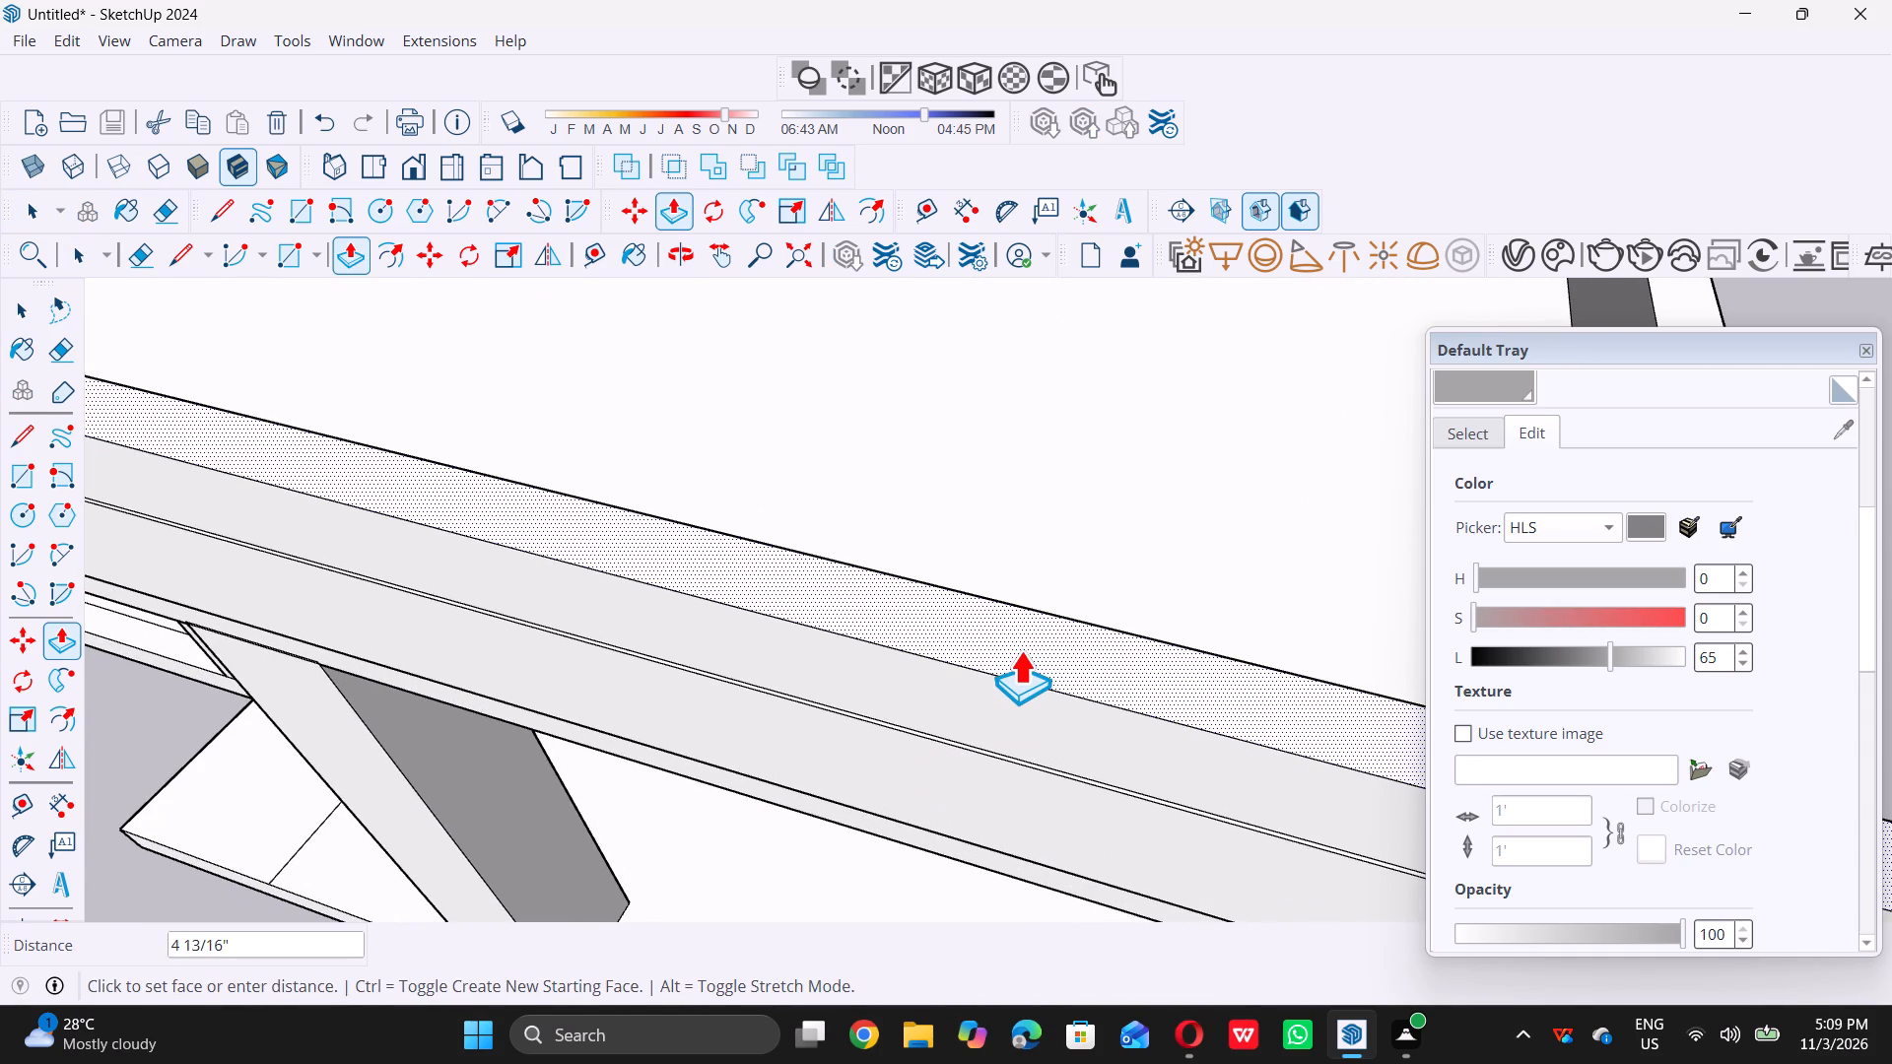
{"action": "key", "text": "9"}
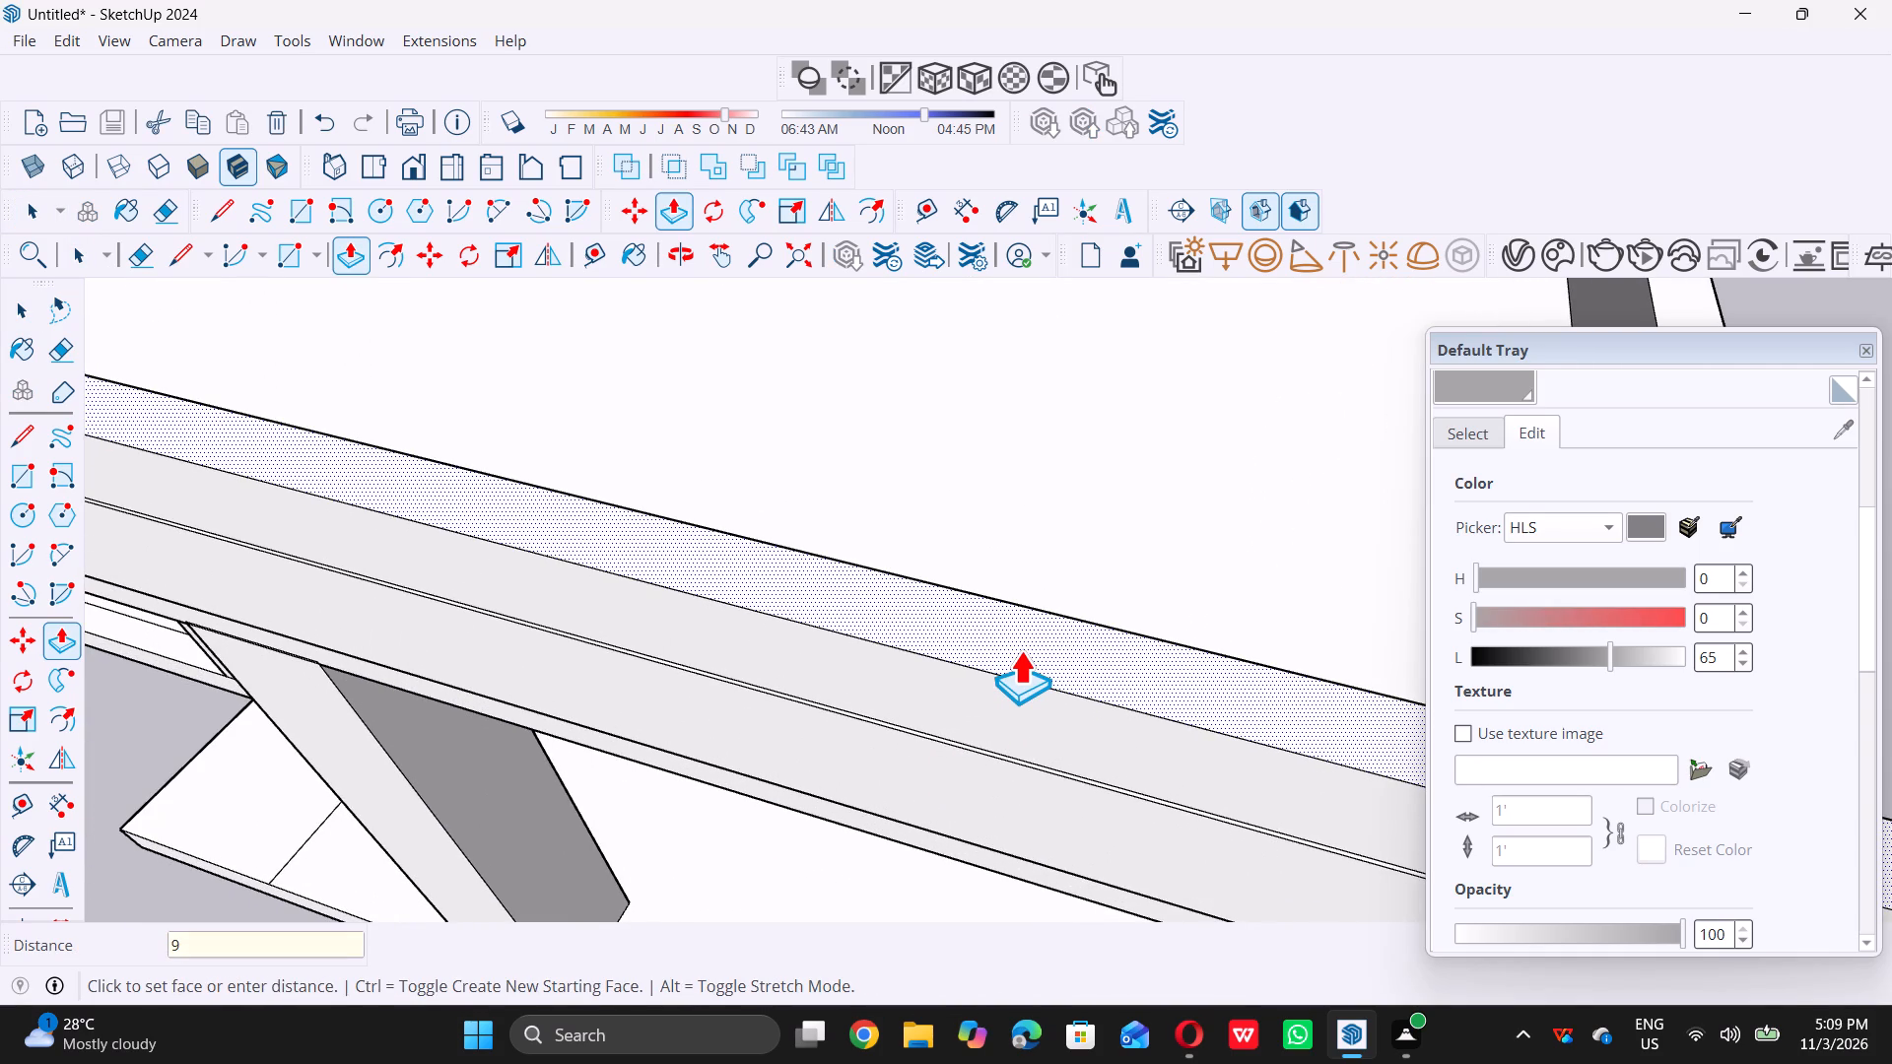
{"action": "key", "text": "shift+quotedbl"}
{"action": "key", "text": "Return"}
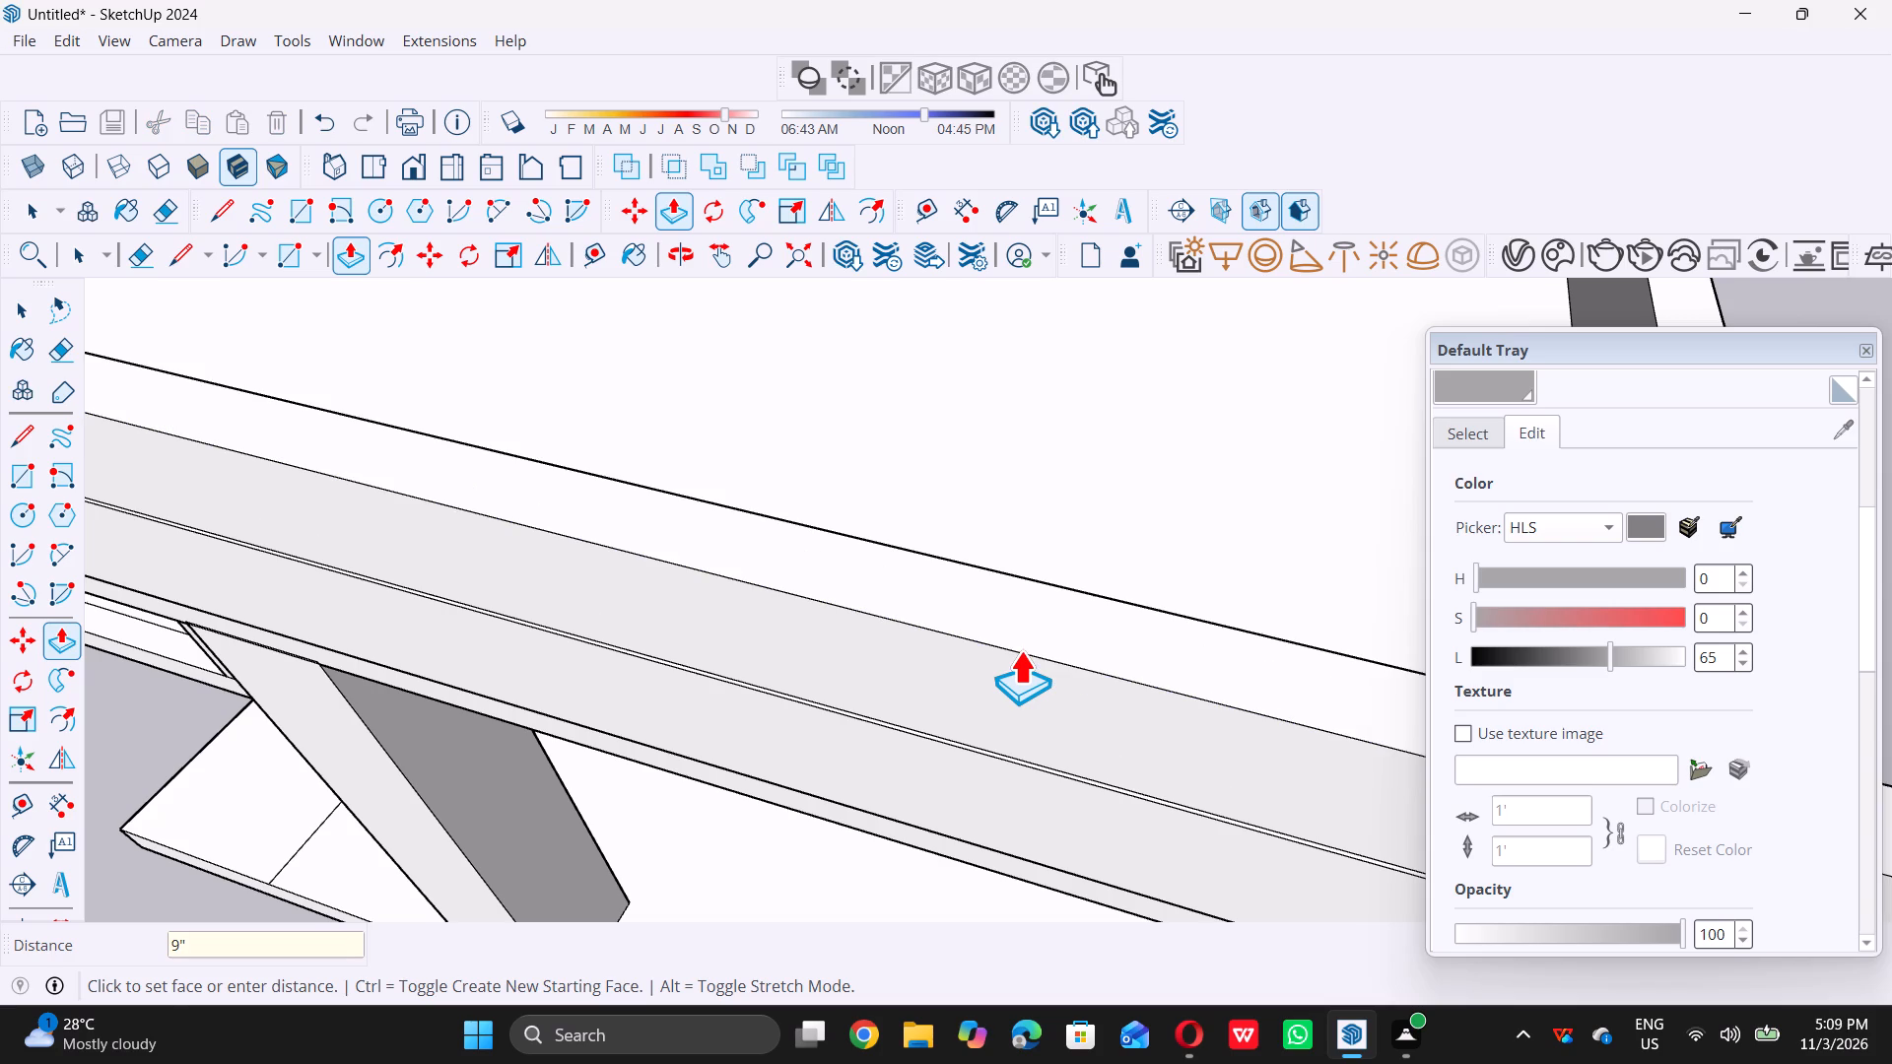
{"action": "key", "text": "space"}
Place a horizontal guide line 9" below the top edge of the projecting fascia's front face.
{"action": "scroll", "coordinate": [990, 646], "scroll_direction": "down", "scroll_amount": 17}
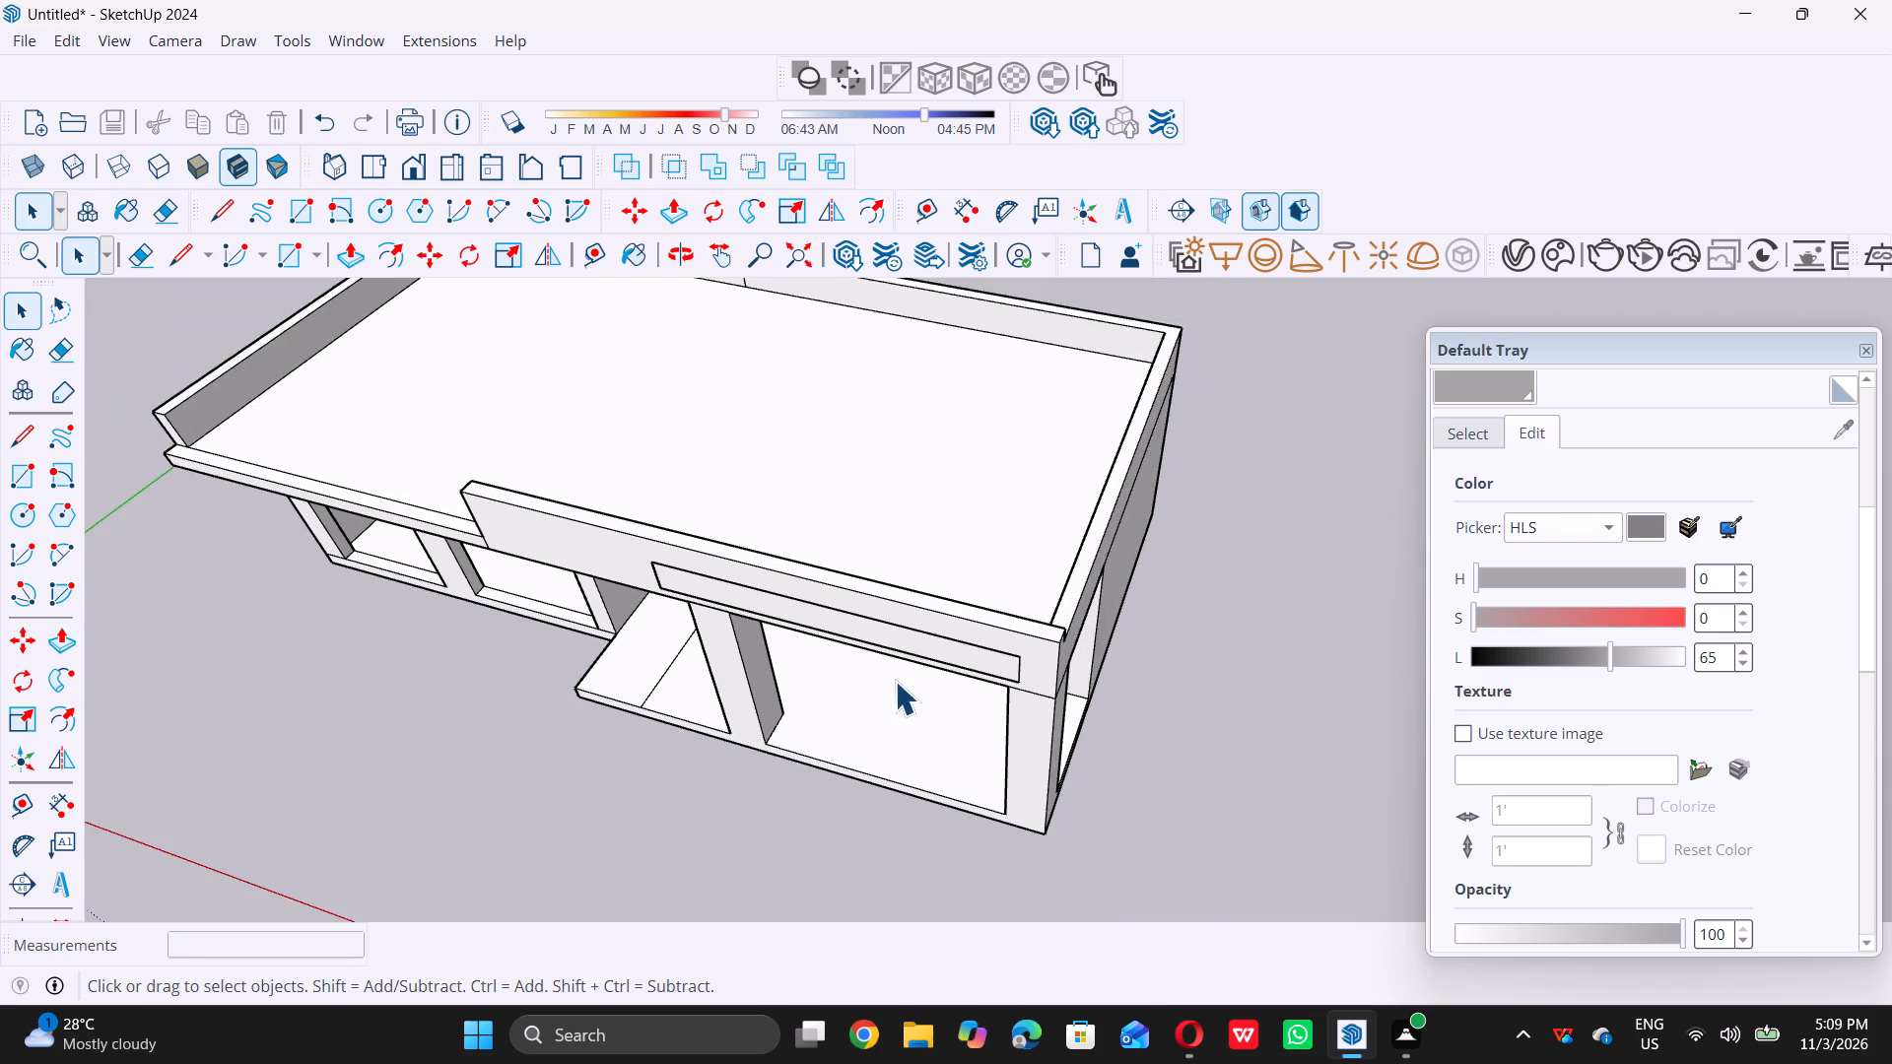
{"action": "middle_click_drag", "start_coordinate": [895, 681], "coordinate": [972, 487]}
{"action": "middle_click_drag", "start_coordinate": [913, 566], "coordinate": [937, 515]}
{"action": "scroll", "coordinate": [889, 483], "scroll_direction": "up", "scroll_amount": 6}
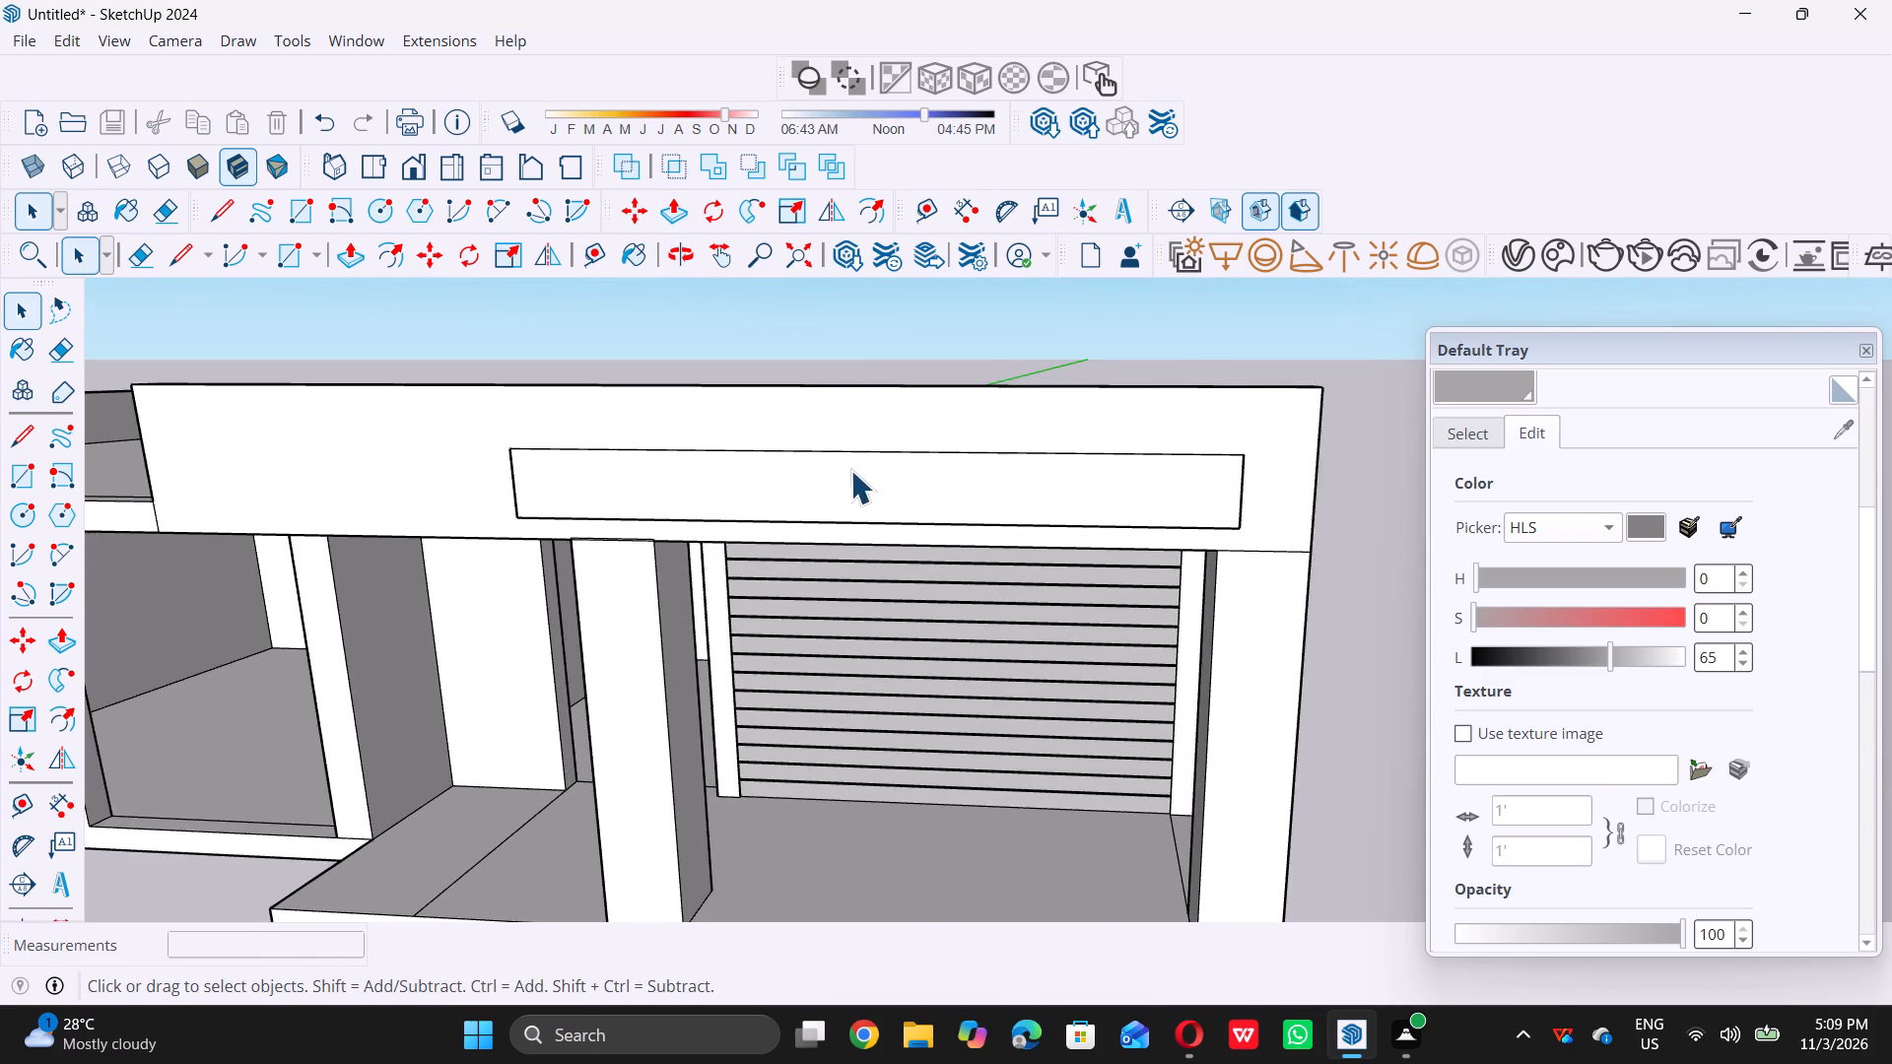
{"action": "scroll", "coordinate": [921, 499], "scroll_direction": "down", "scroll_amount": 11}
{"action": "middle_click_drag", "start_coordinate": [926, 632], "coordinate": [933, 554]}
{"action": "scroll", "coordinate": [933, 554], "scroll_direction": "up", "scroll_amount": 5}
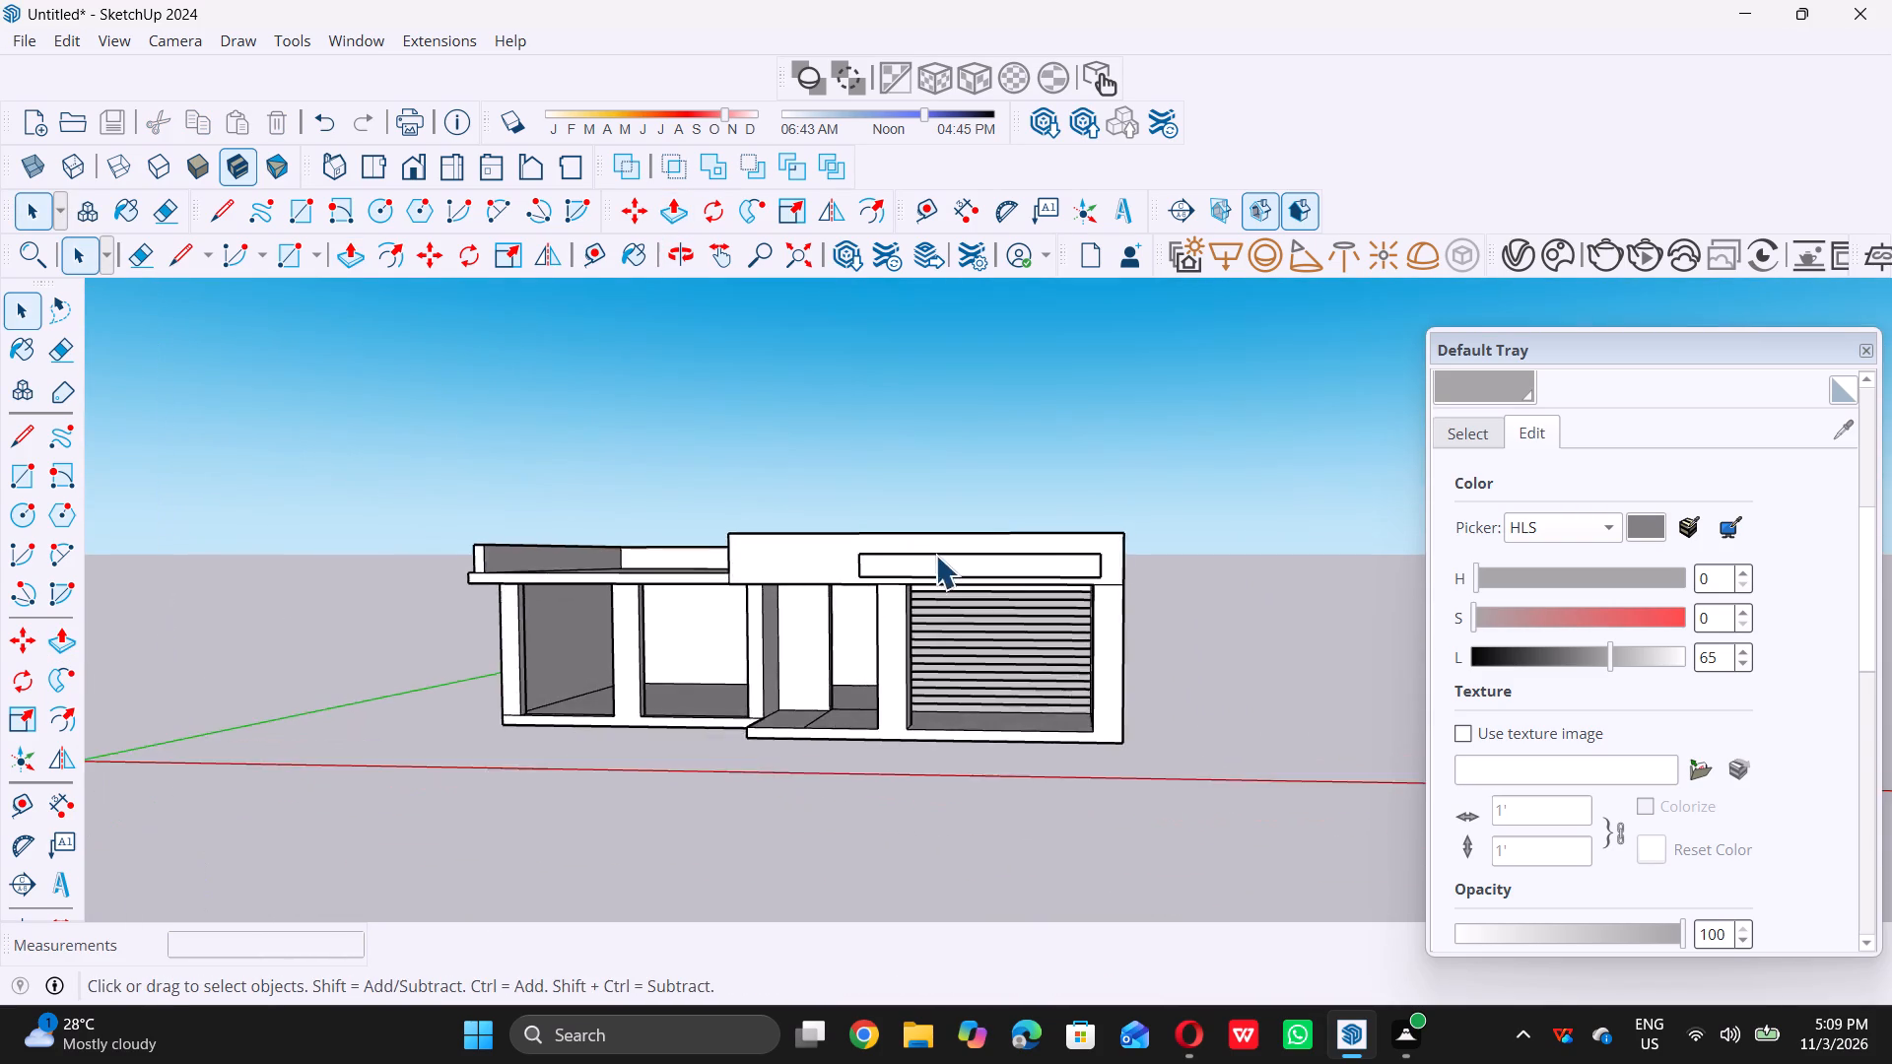
{"action": "scroll", "coordinate": [935, 555], "scroll_direction": "up", "scroll_amount": 5}
{"action": "key", "text": "t"}
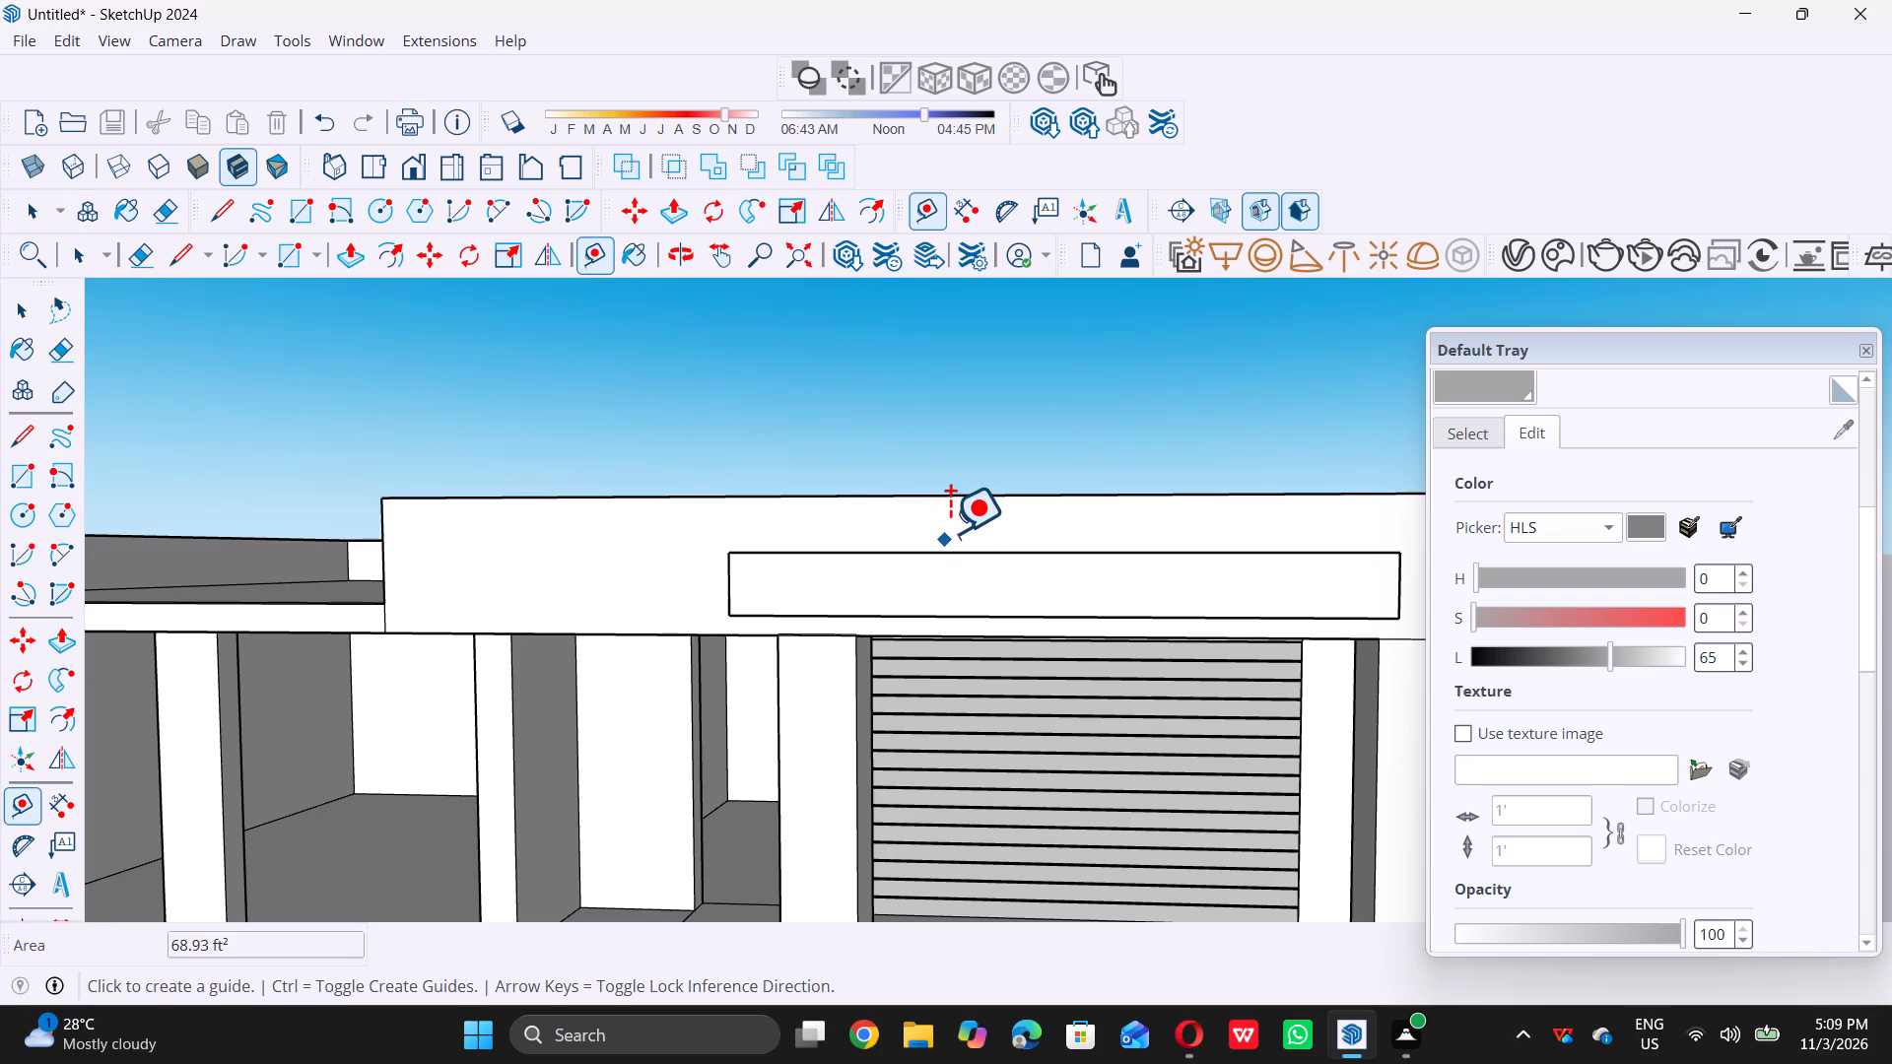
{"action": "scroll", "coordinate": [951, 528], "scroll_direction": "up", "scroll_amount": 4}
{"action": "left_click", "coordinate": [978, 488]}
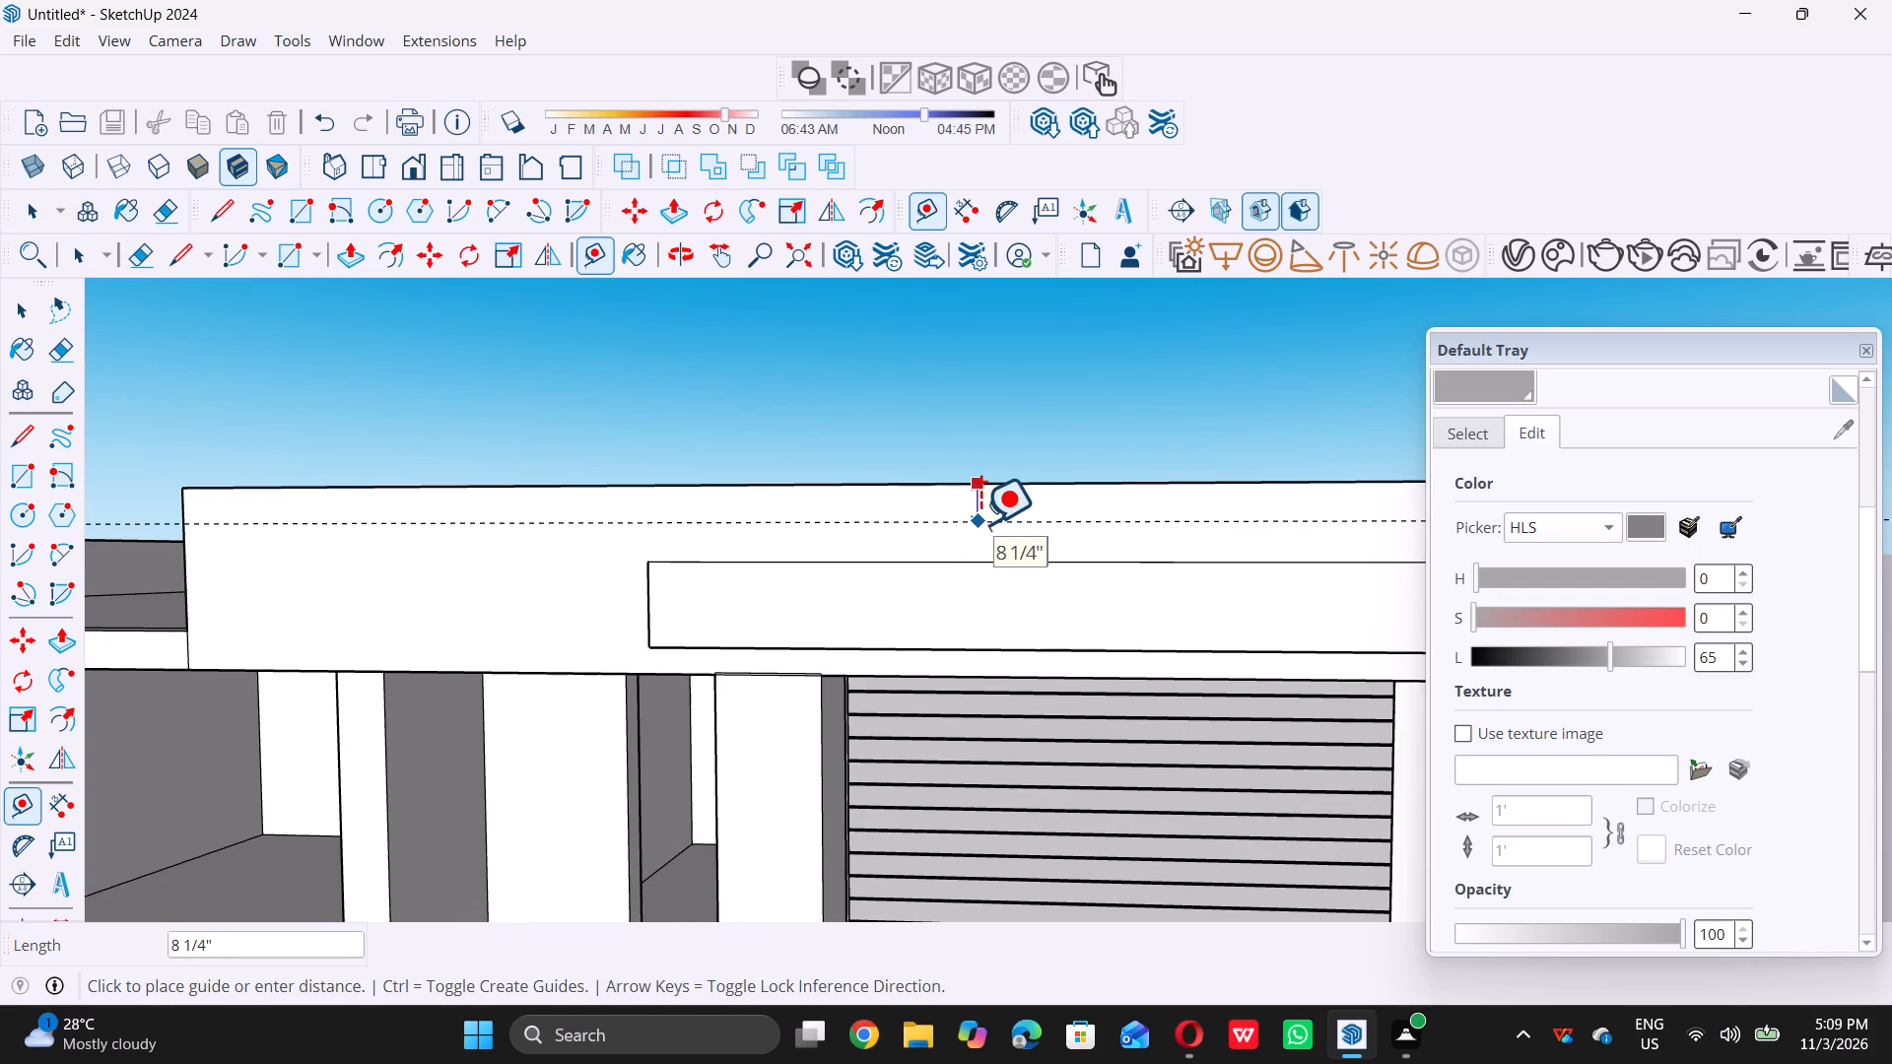
{"action": "key", "text": "9"}
{"action": "key", "text": "shift+quotedbl"}
{"action": "key", "text": "Return"}
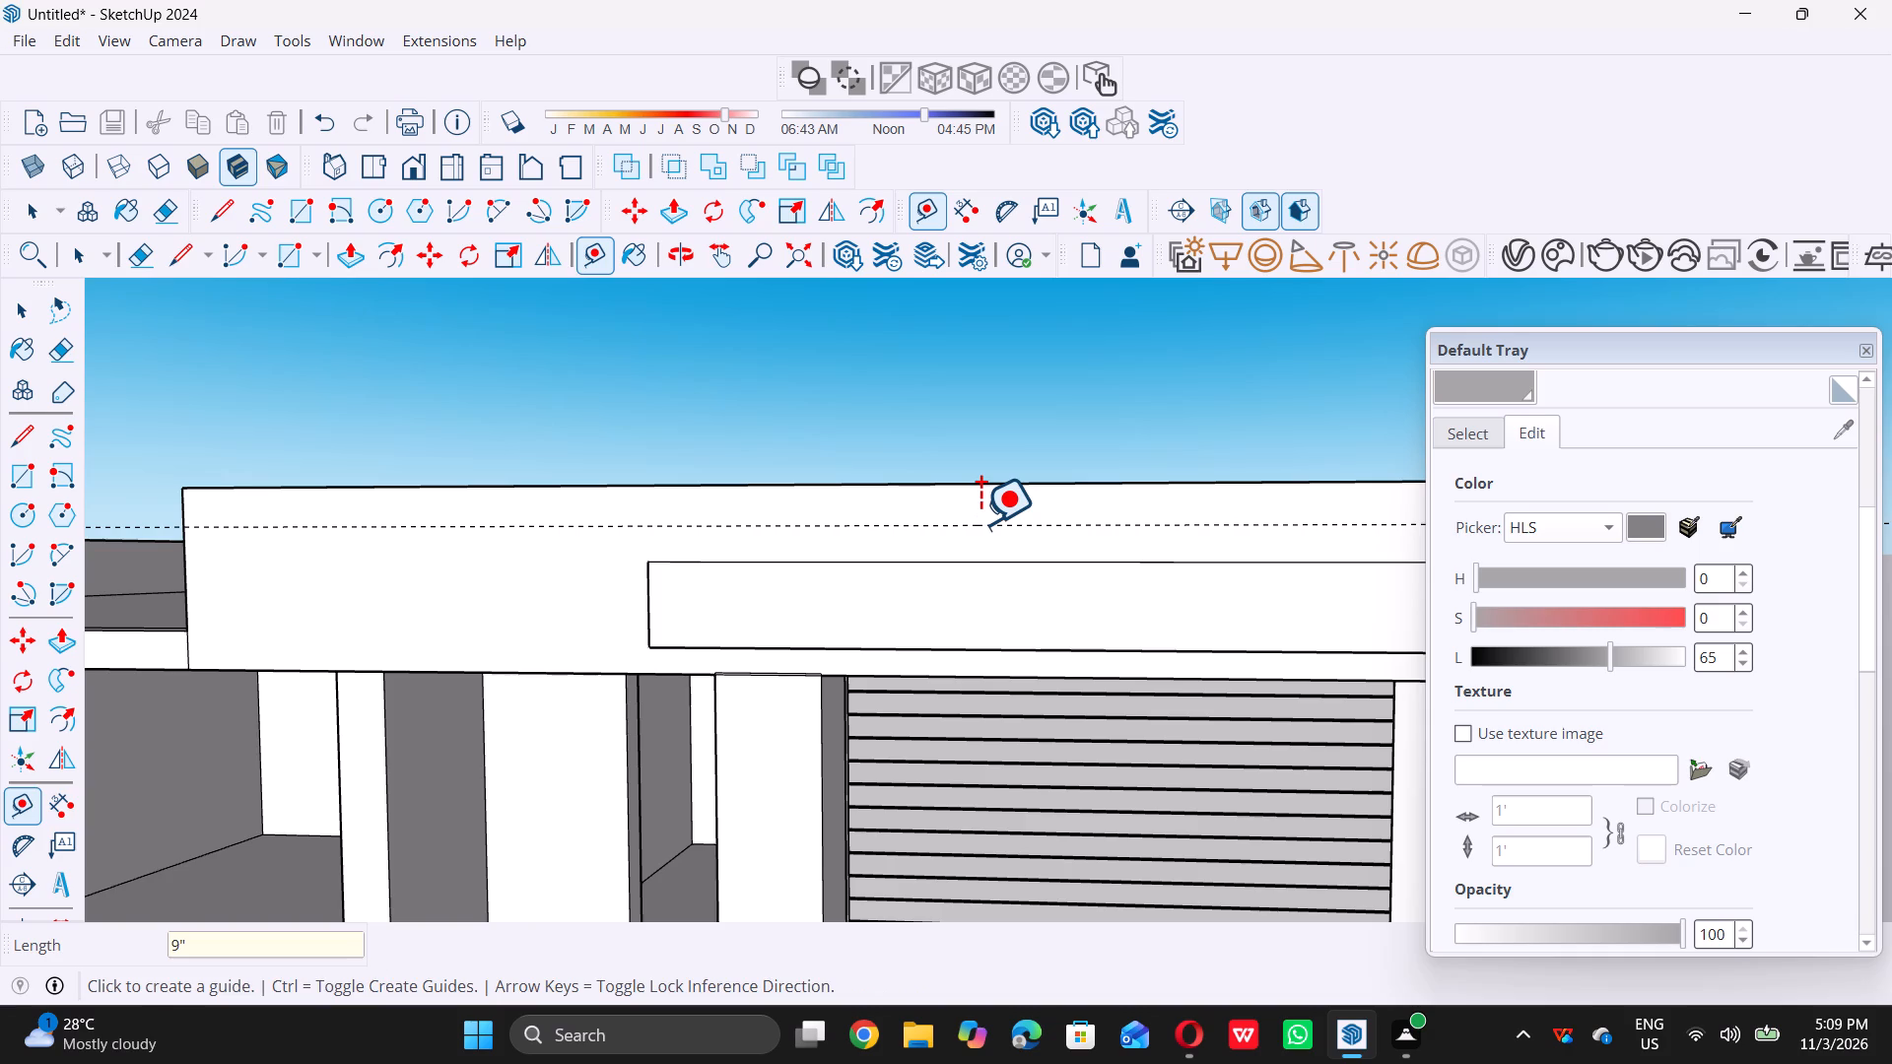
{"action": "key", "text": "space"}
Draw a rectangle 9" by about 27' 2" along the fascia's front face, from the guide line up to its top edge at the far corner.
{"action": "scroll", "coordinate": [979, 525], "scroll_direction": "down", "scroll_amount": 6}
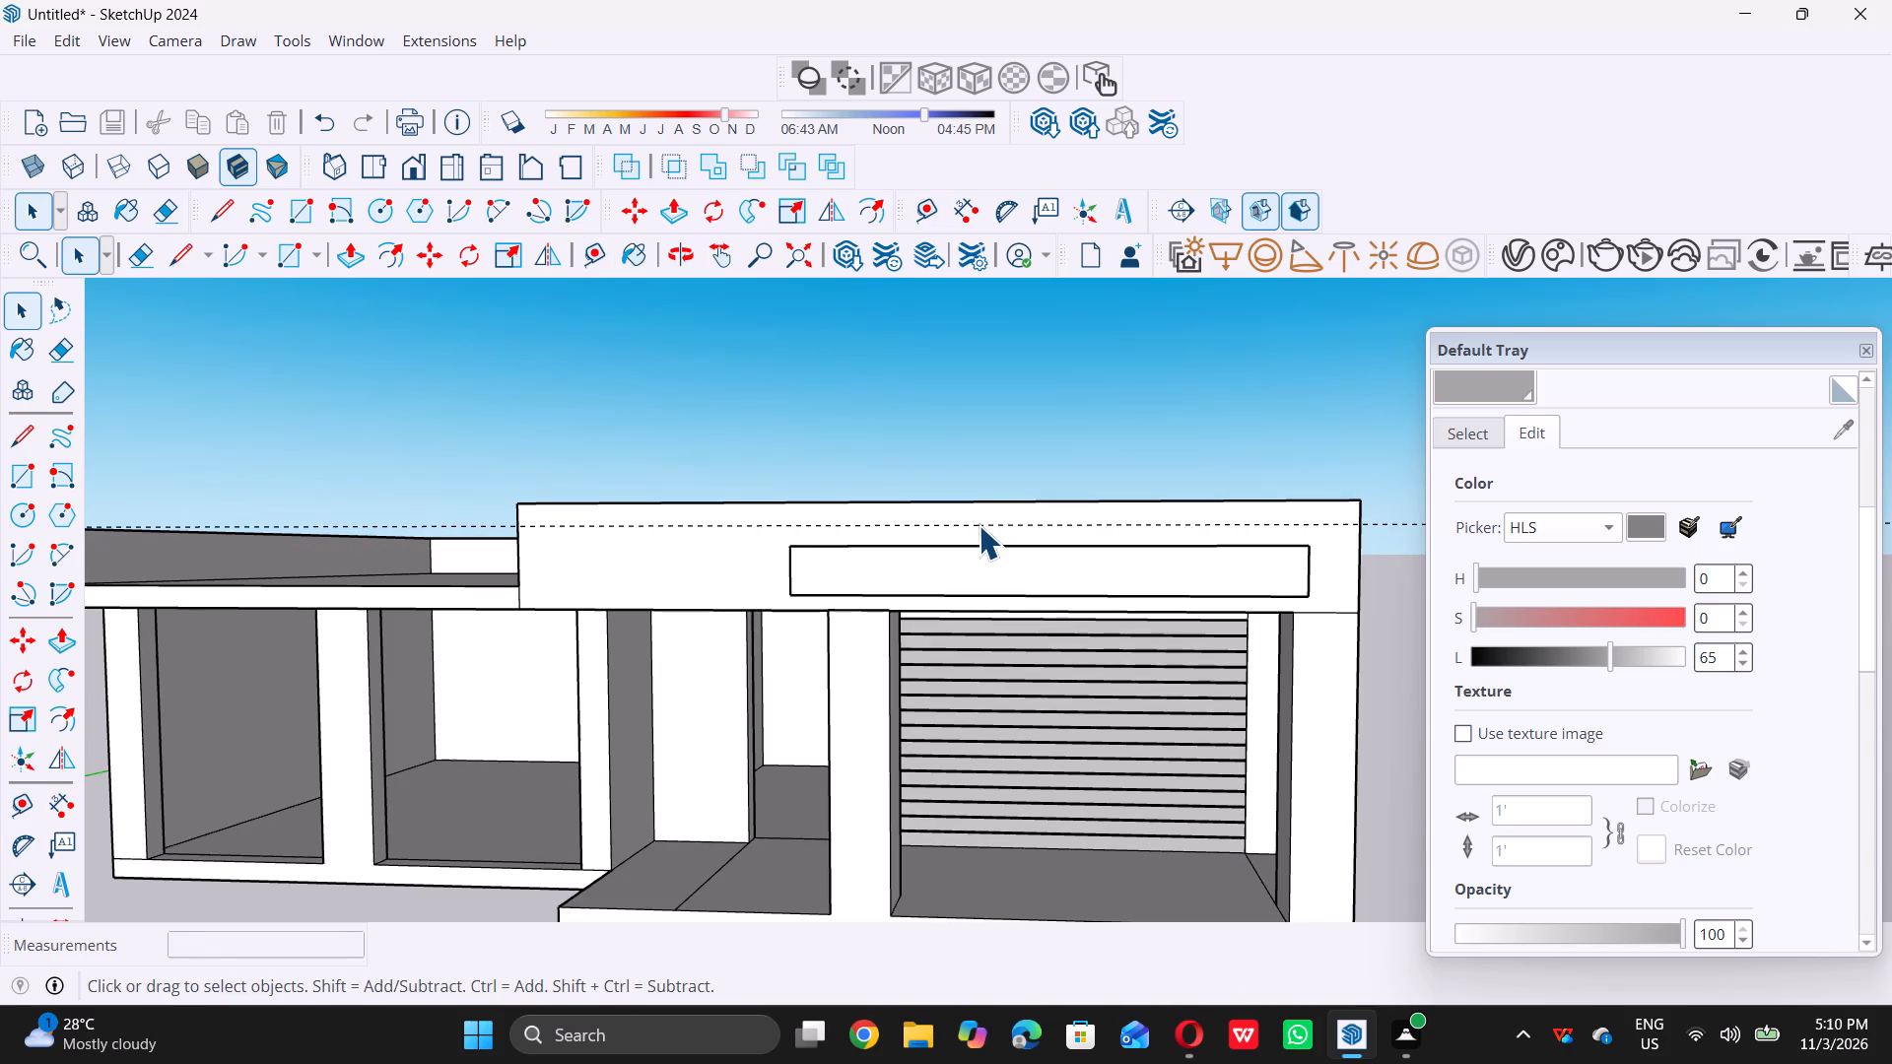
{"action": "key", "text": "r"}
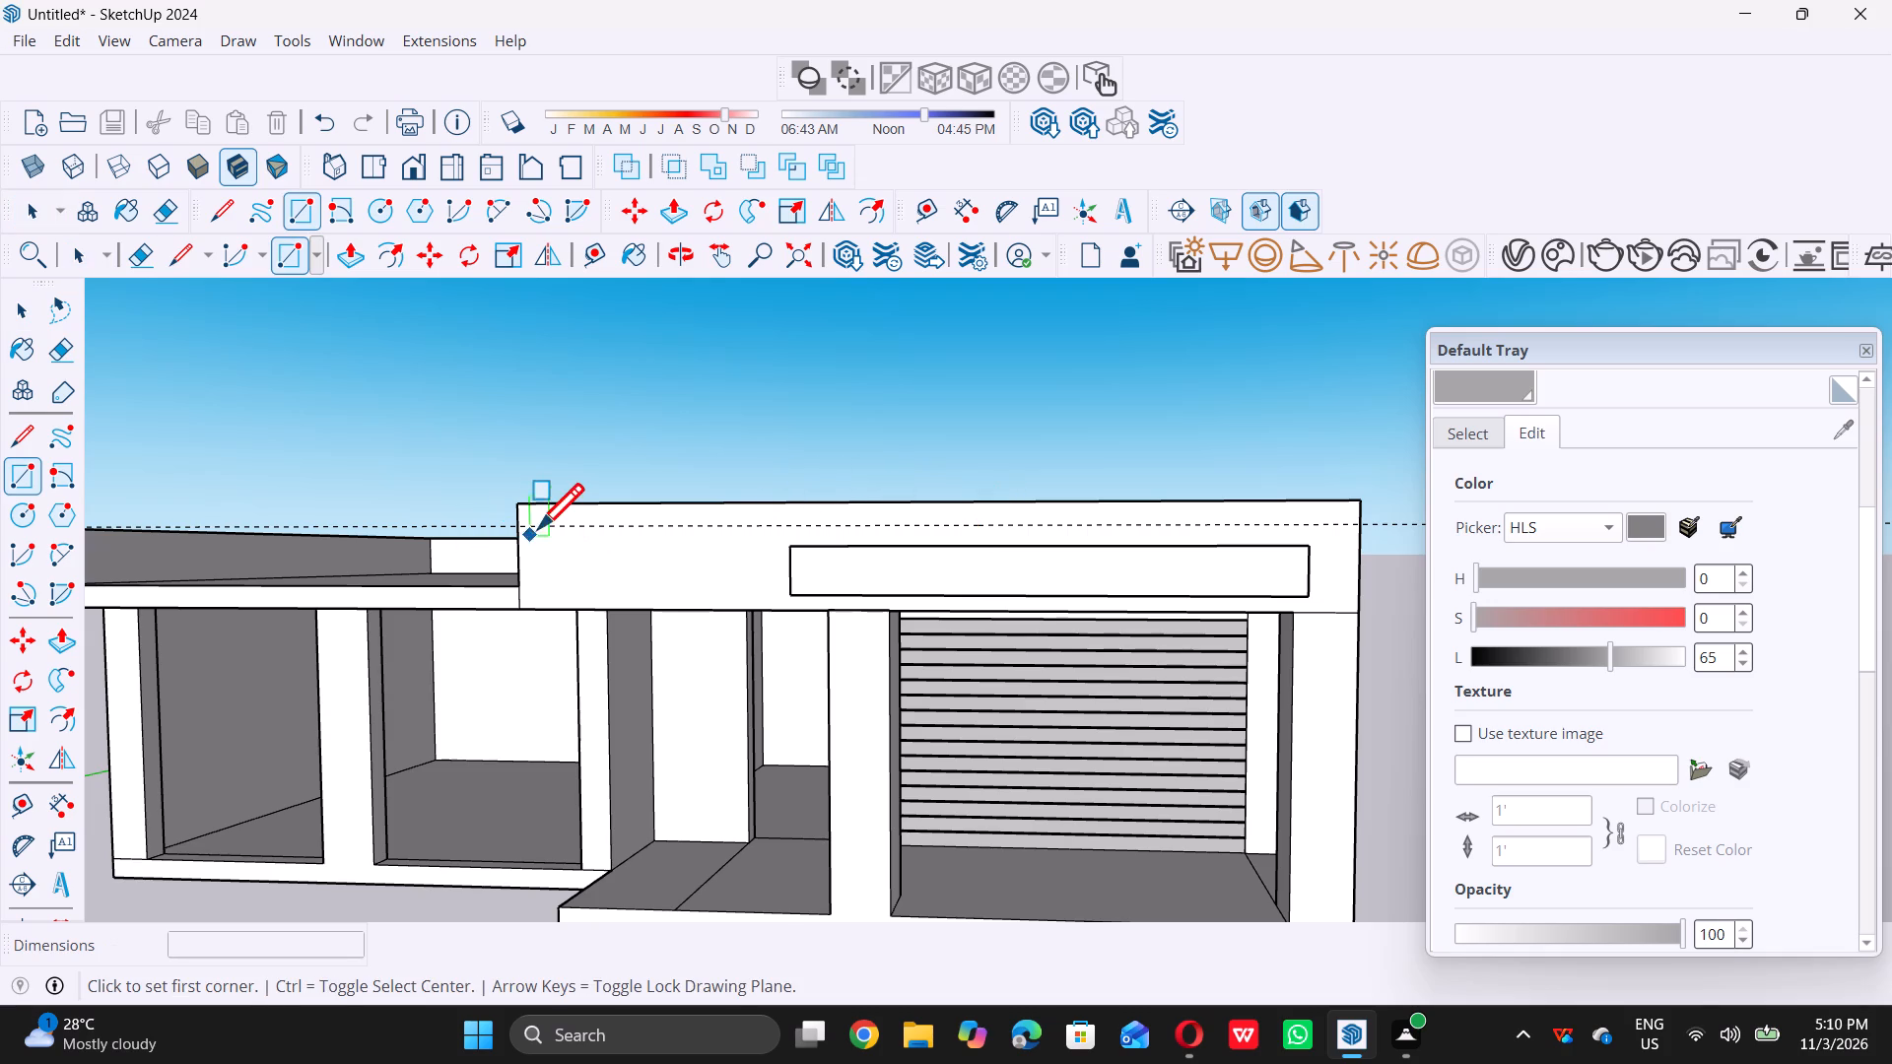
{"action": "scroll", "coordinate": [495, 520], "scroll_direction": "up", "scroll_amount": 16}
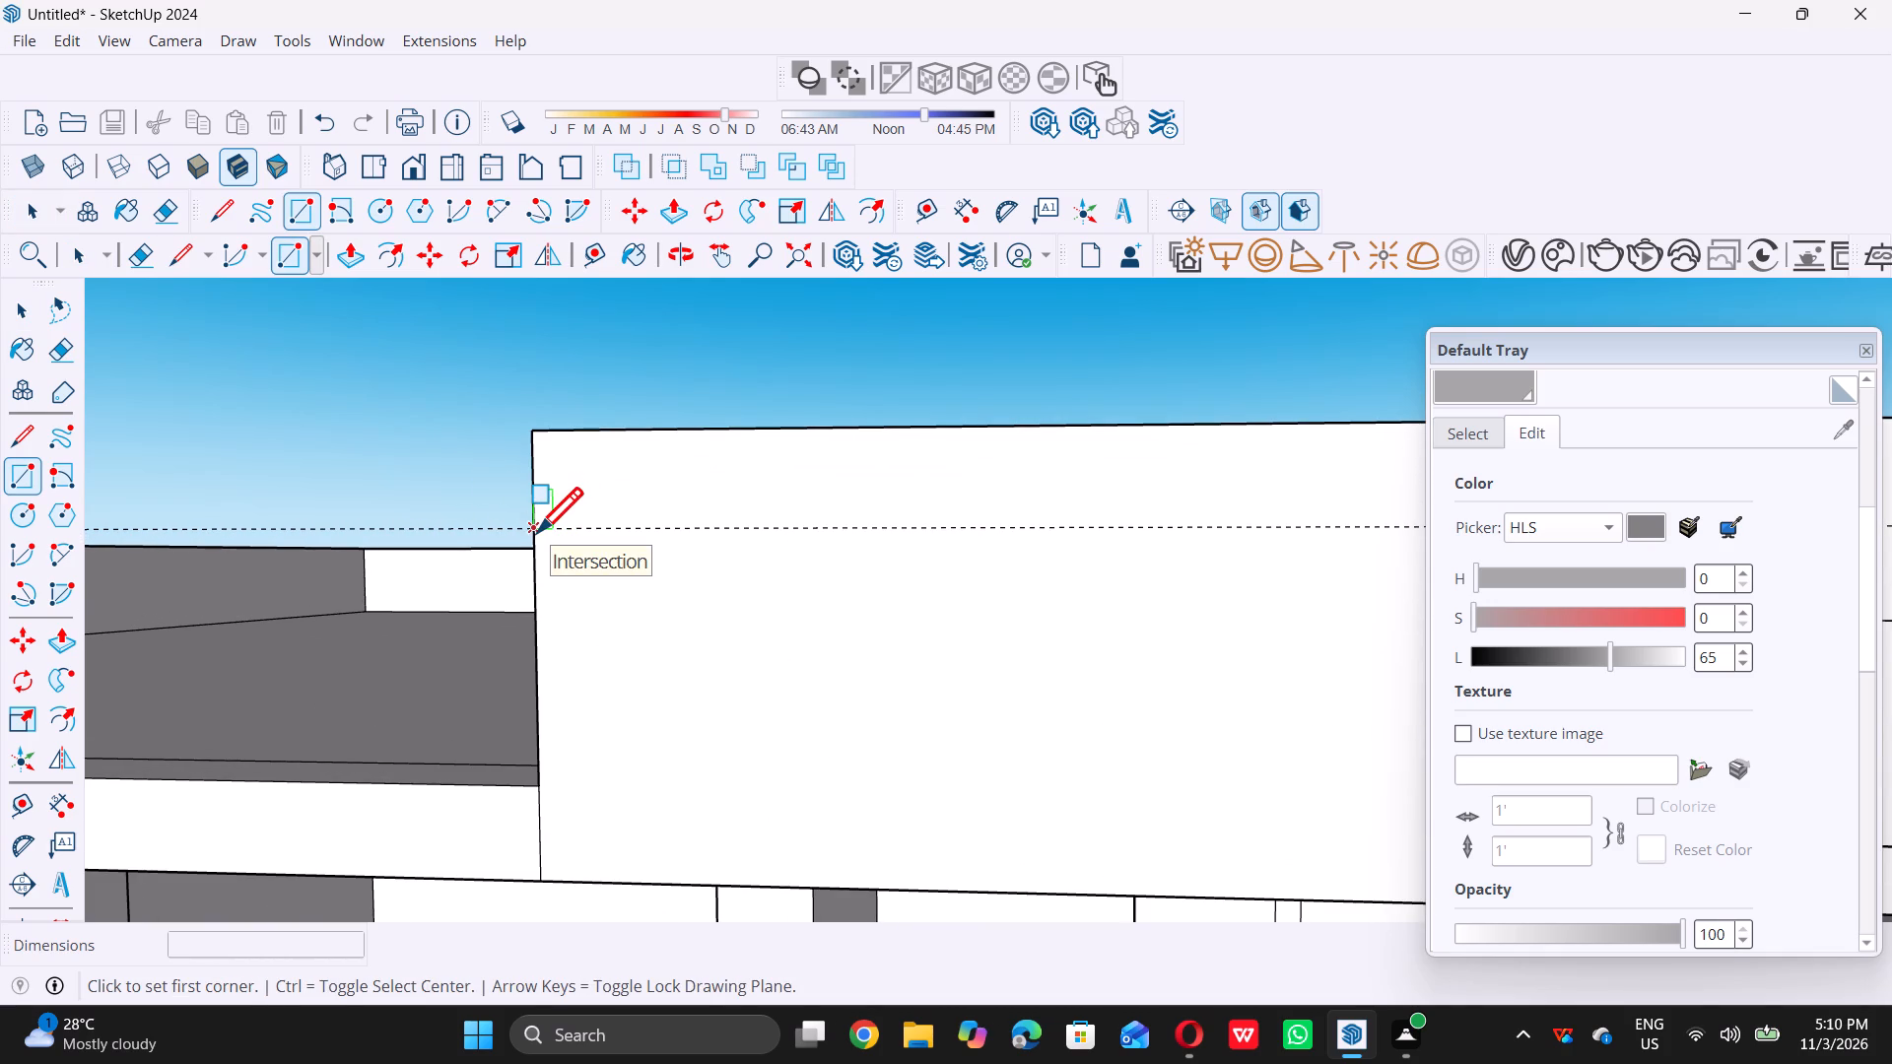
{"action": "double_click", "coordinate": [537, 532]}
{"action": "scroll", "coordinate": [537, 531], "scroll_direction": "down", "scroll_amount": 19}
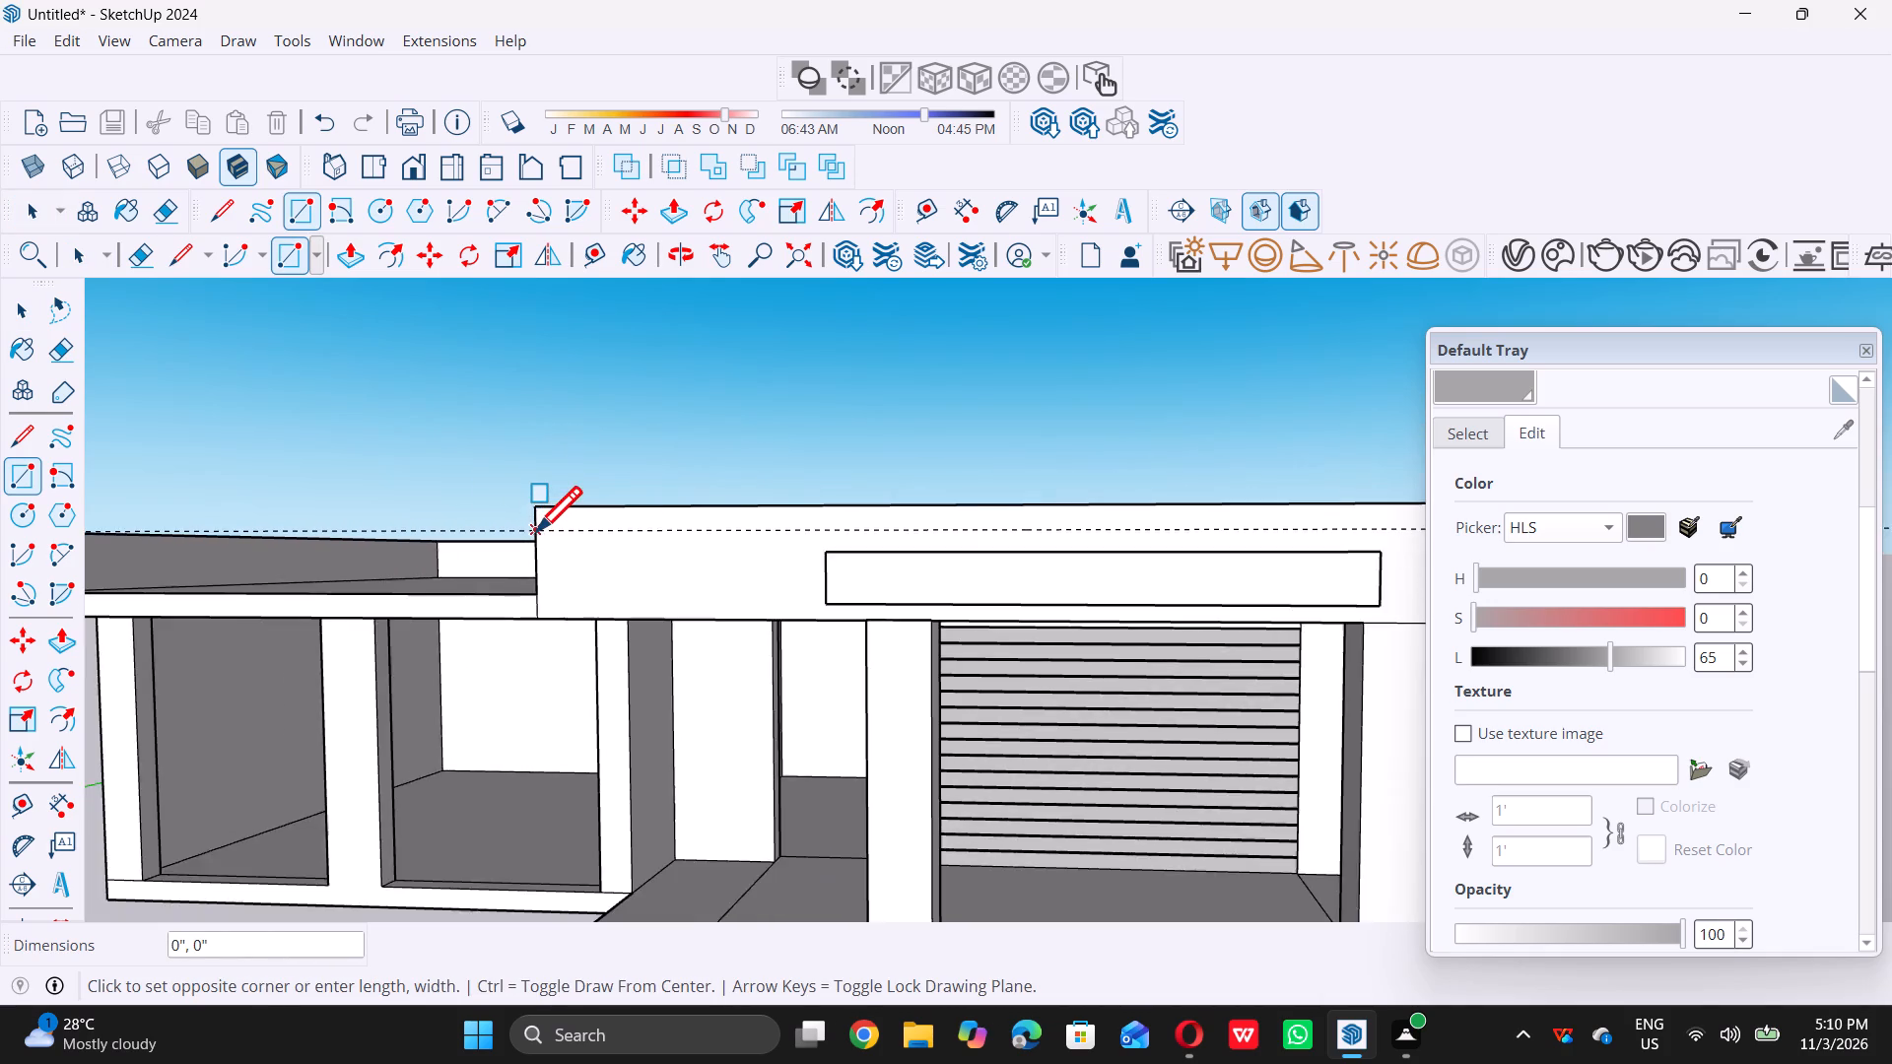
{"action": "scroll", "coordinate": [536, 531], "scroll_direction": "down", "scroll_amount": 2}
{"action": "scroll", "coordinate": [1116, 532], "scroll_direction": "up", "scroll_amount": 12}
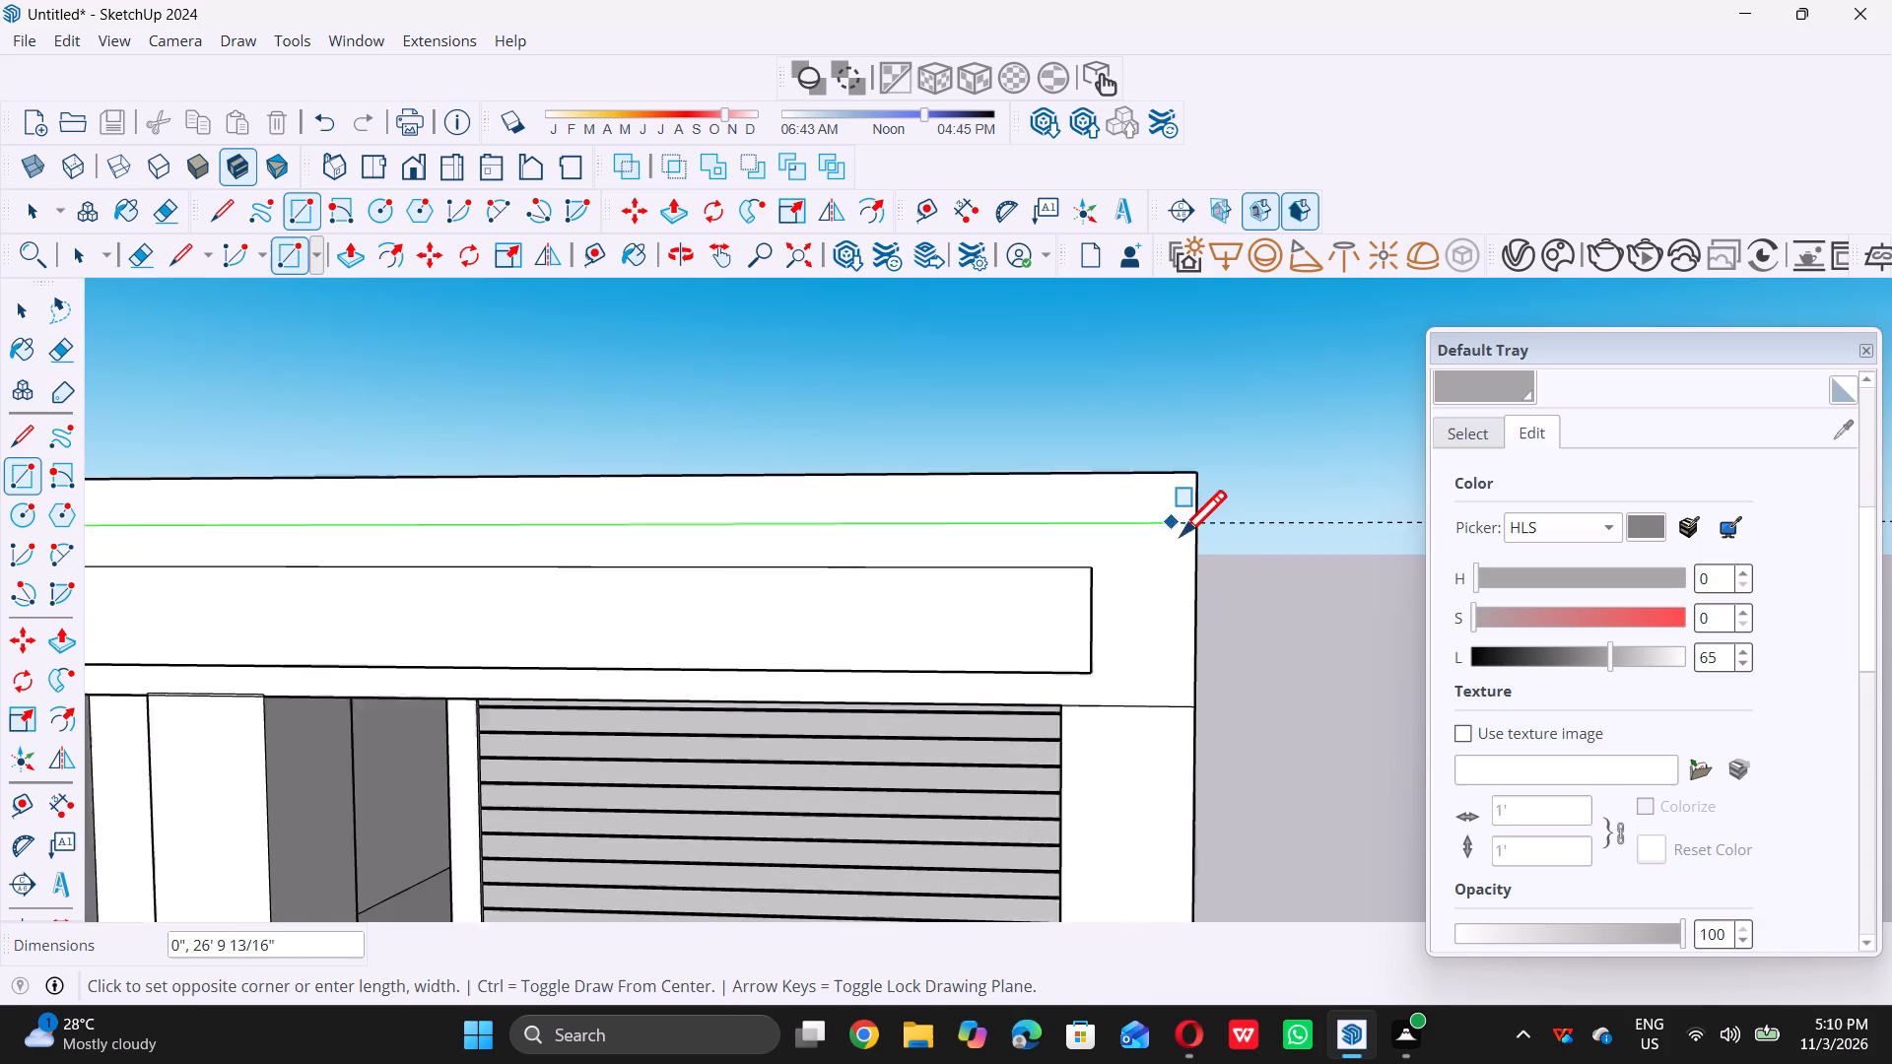
{"action": "left_click", "coordinate": [1193, 471]}
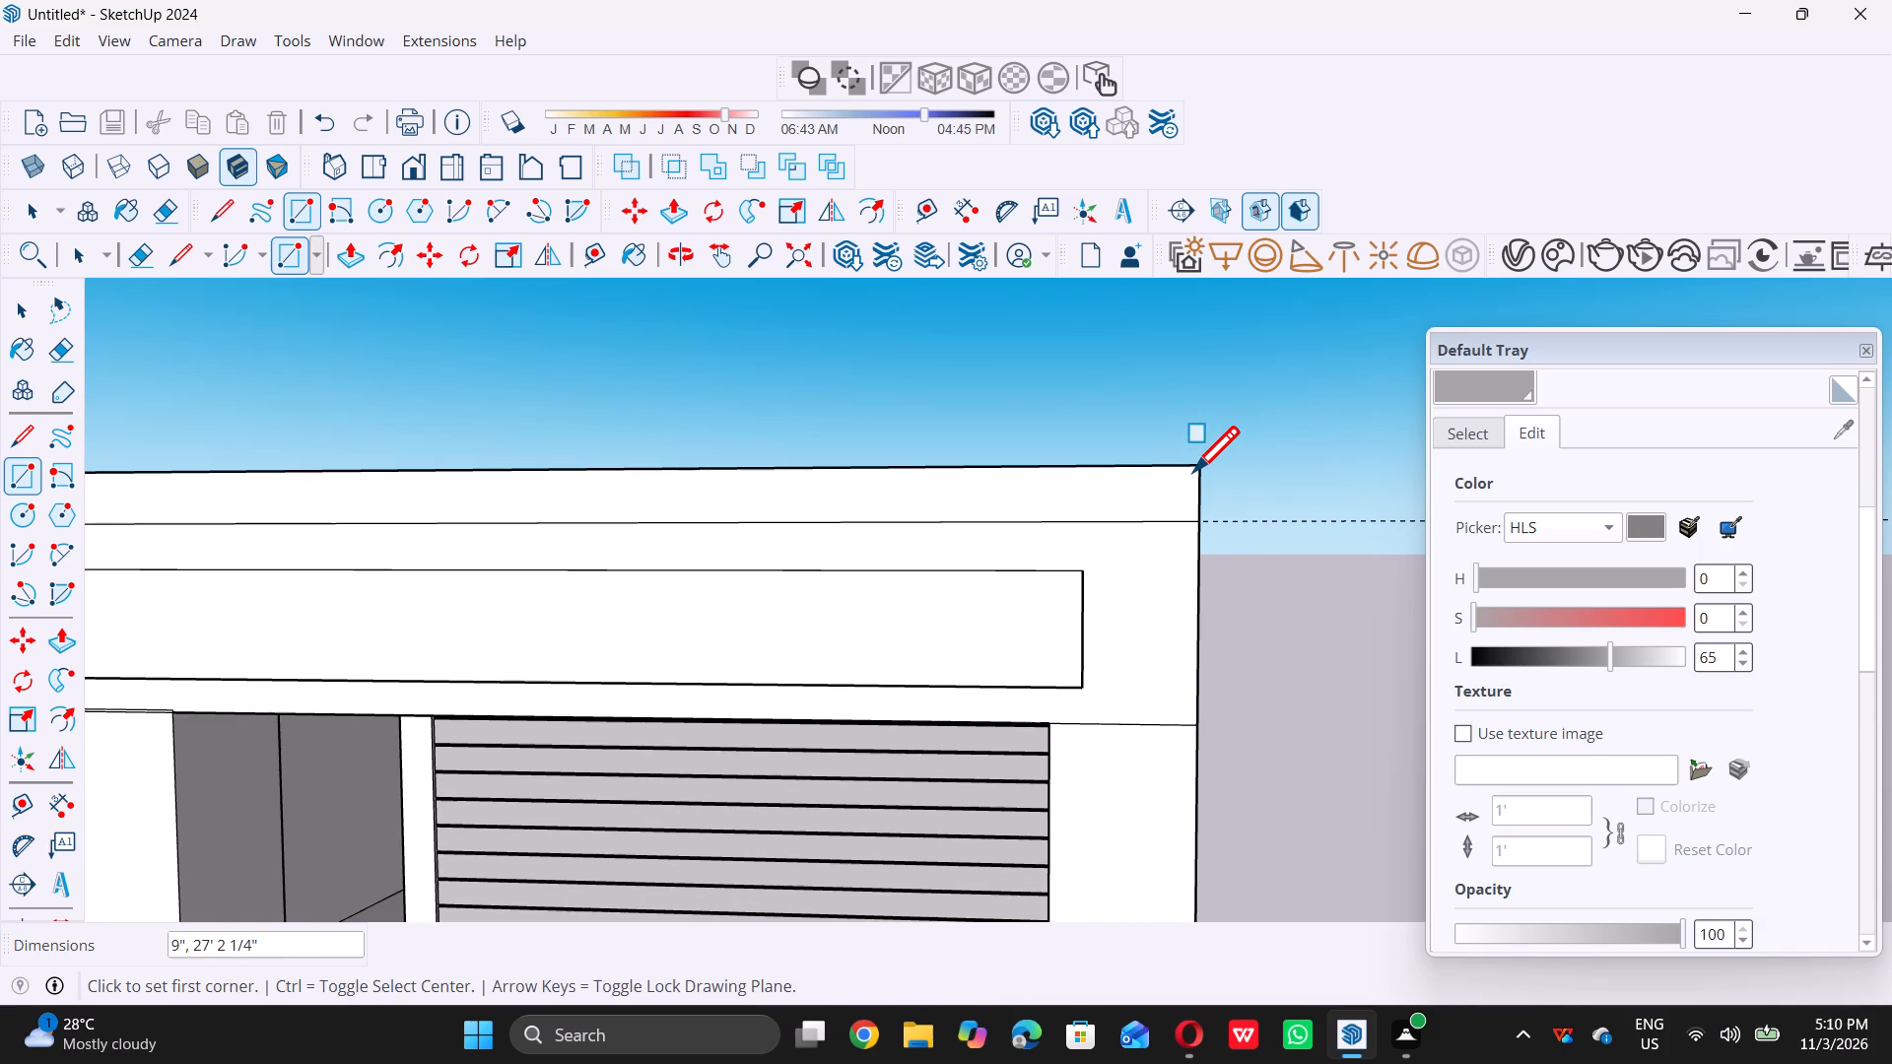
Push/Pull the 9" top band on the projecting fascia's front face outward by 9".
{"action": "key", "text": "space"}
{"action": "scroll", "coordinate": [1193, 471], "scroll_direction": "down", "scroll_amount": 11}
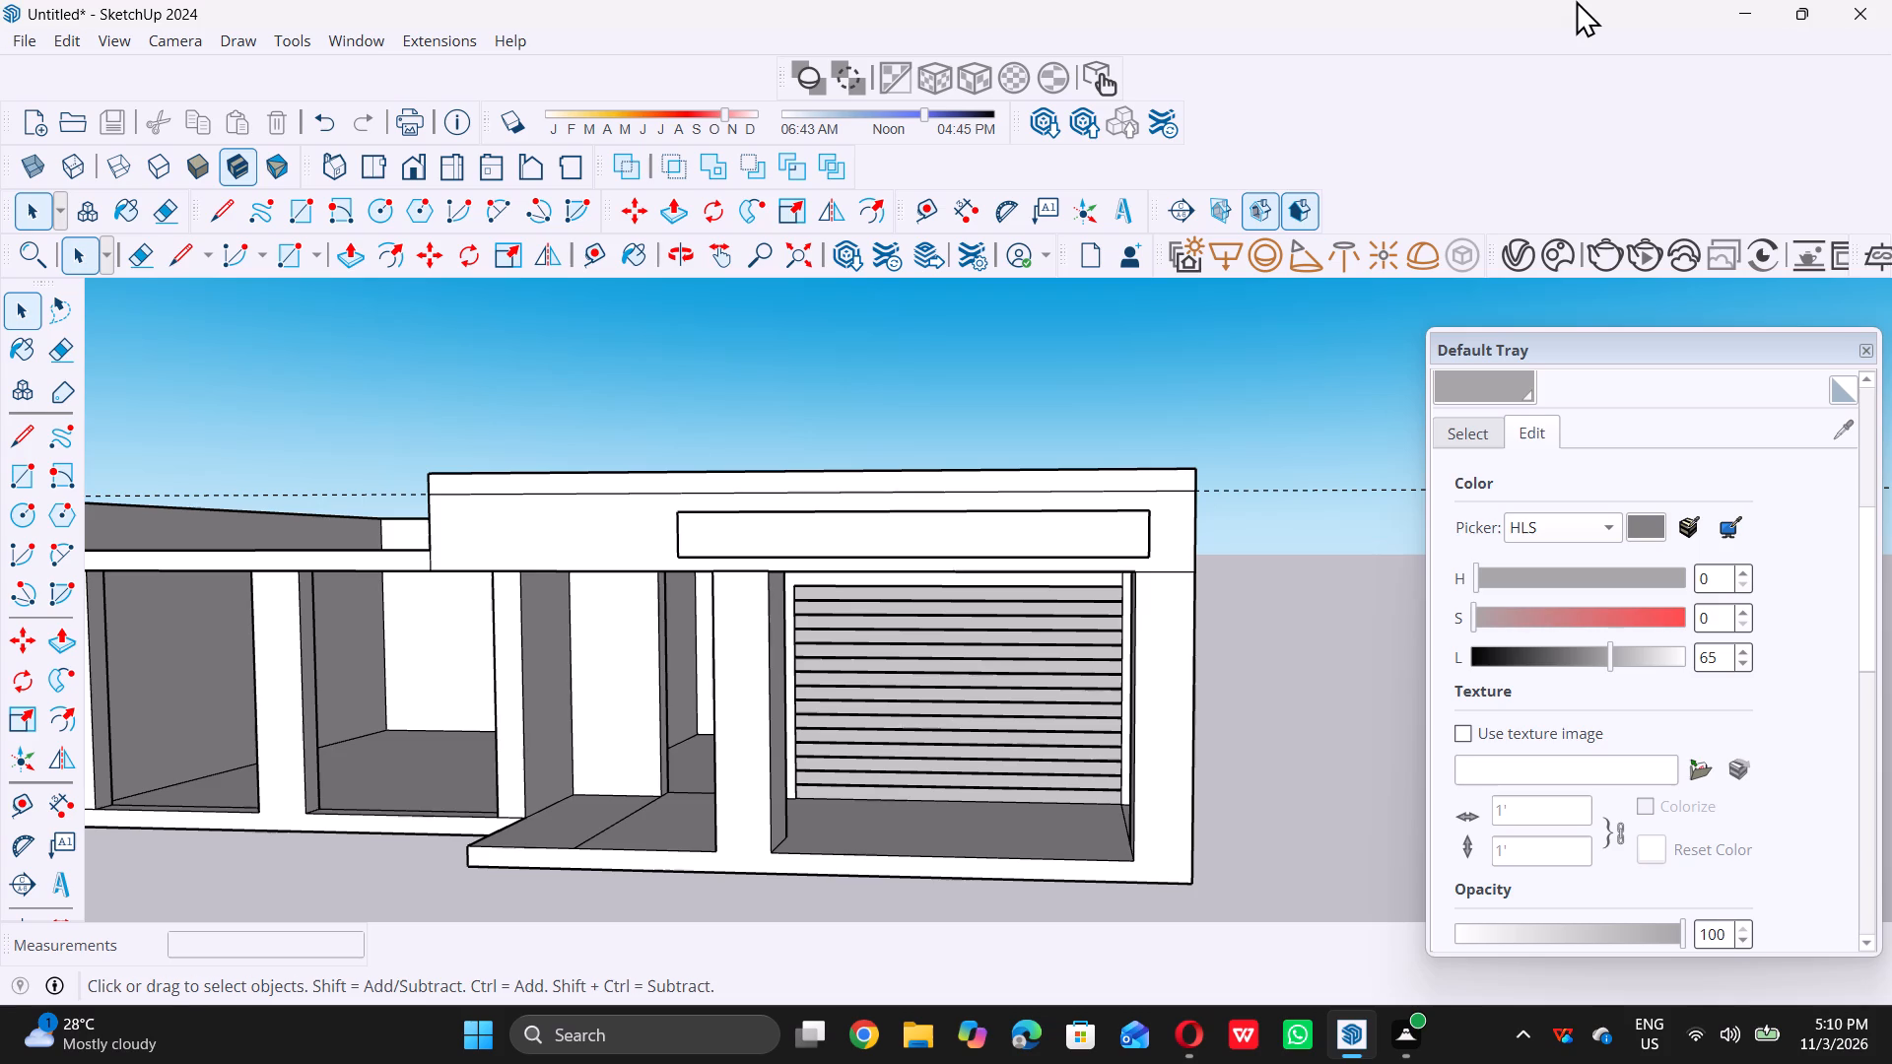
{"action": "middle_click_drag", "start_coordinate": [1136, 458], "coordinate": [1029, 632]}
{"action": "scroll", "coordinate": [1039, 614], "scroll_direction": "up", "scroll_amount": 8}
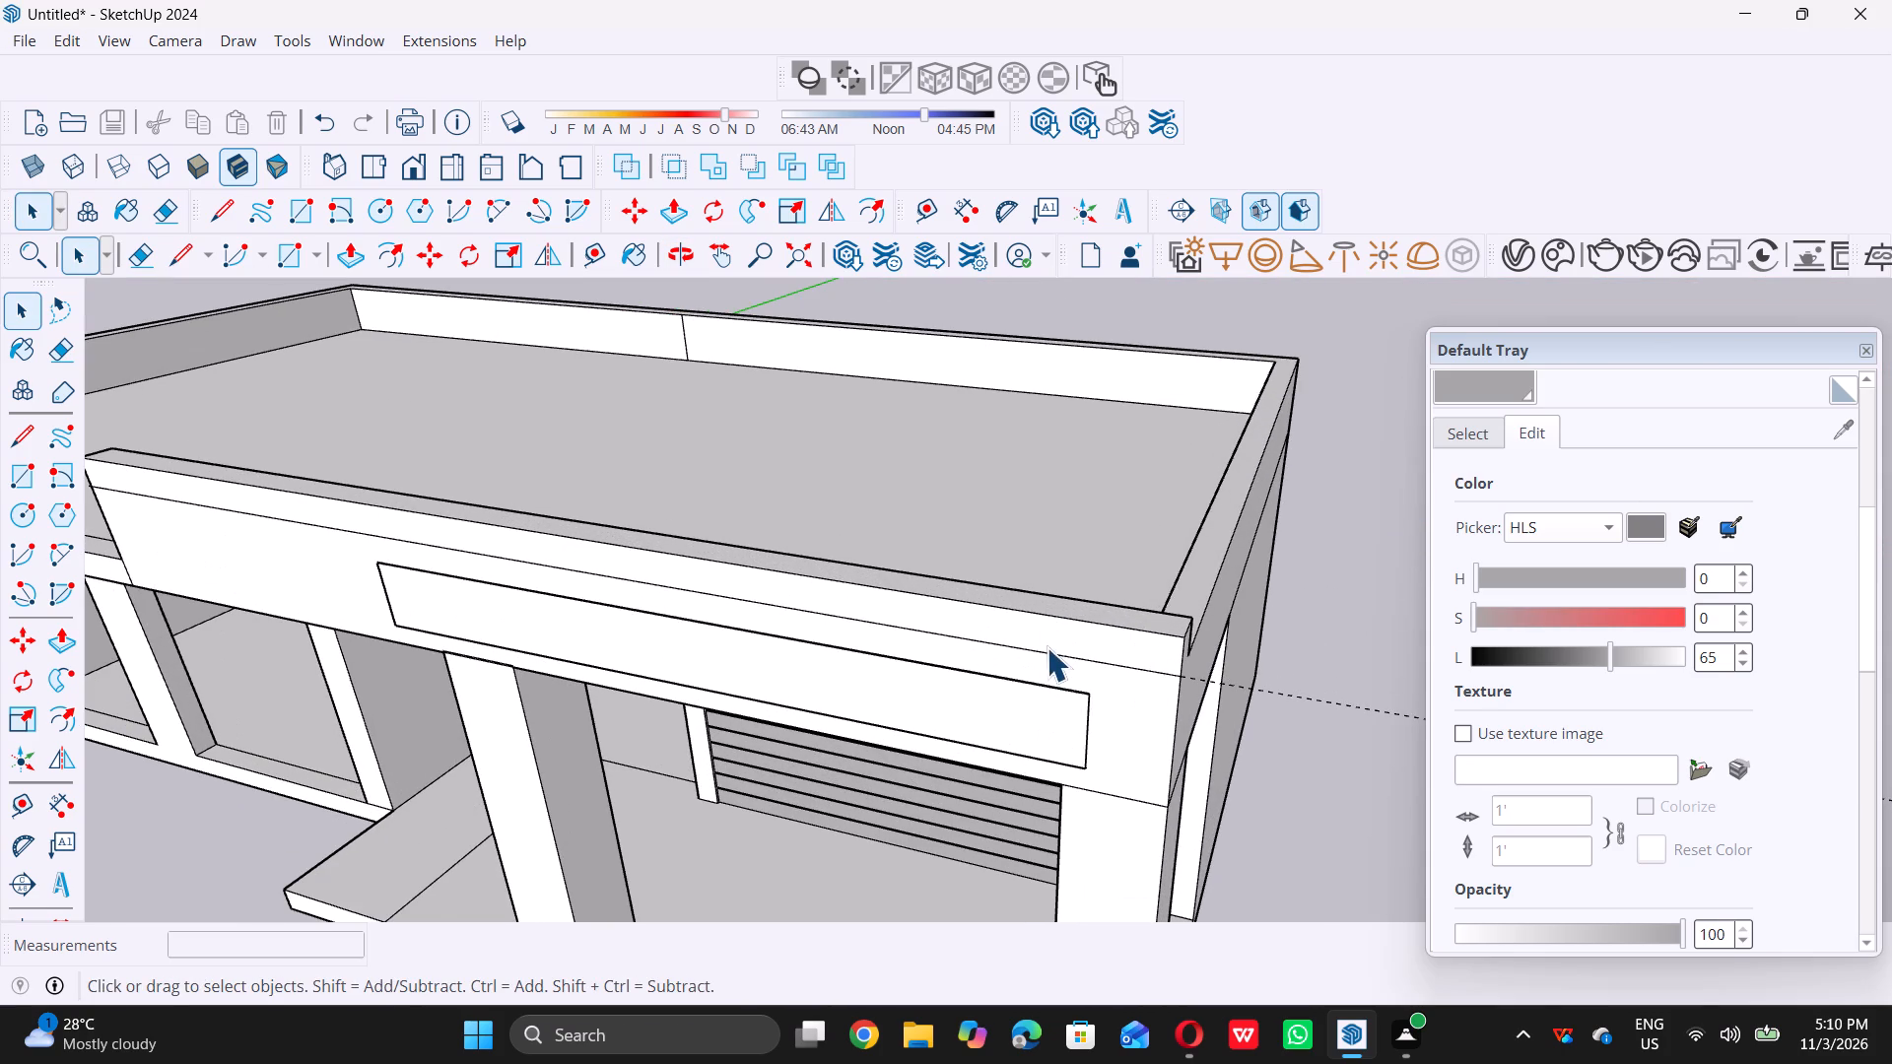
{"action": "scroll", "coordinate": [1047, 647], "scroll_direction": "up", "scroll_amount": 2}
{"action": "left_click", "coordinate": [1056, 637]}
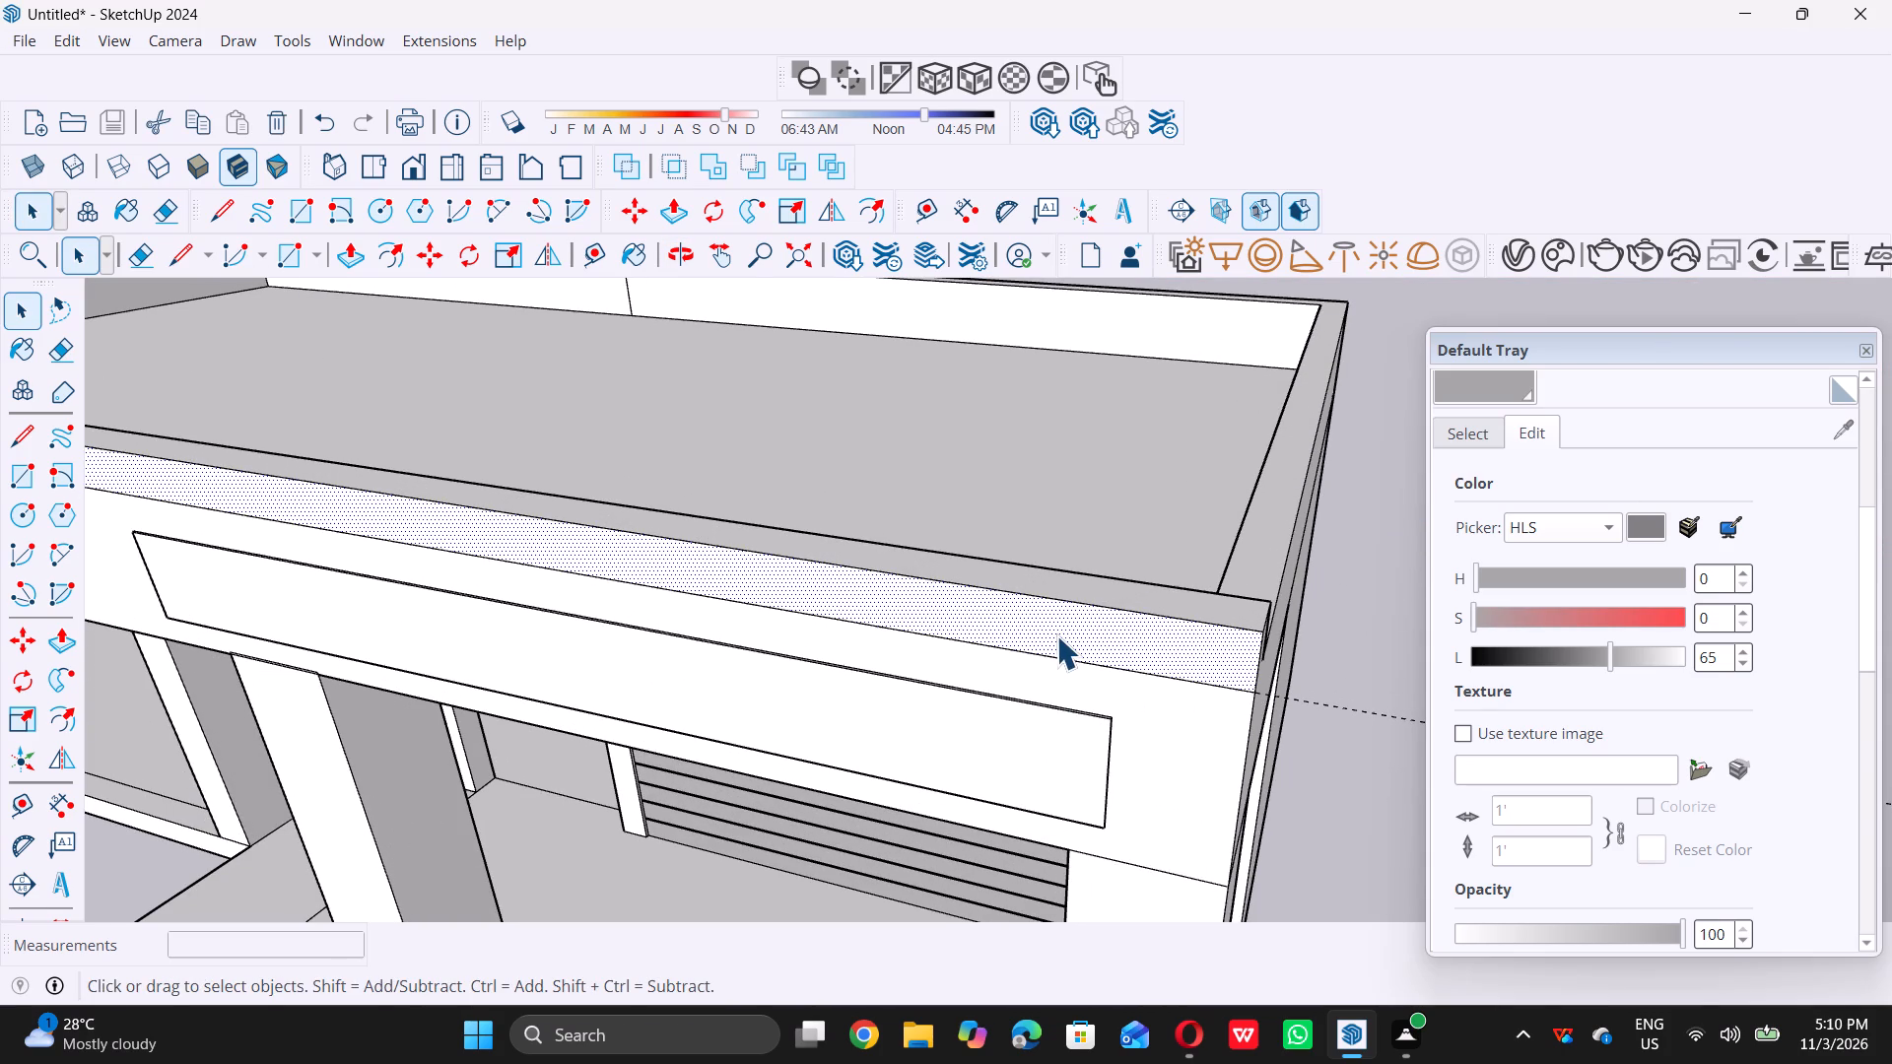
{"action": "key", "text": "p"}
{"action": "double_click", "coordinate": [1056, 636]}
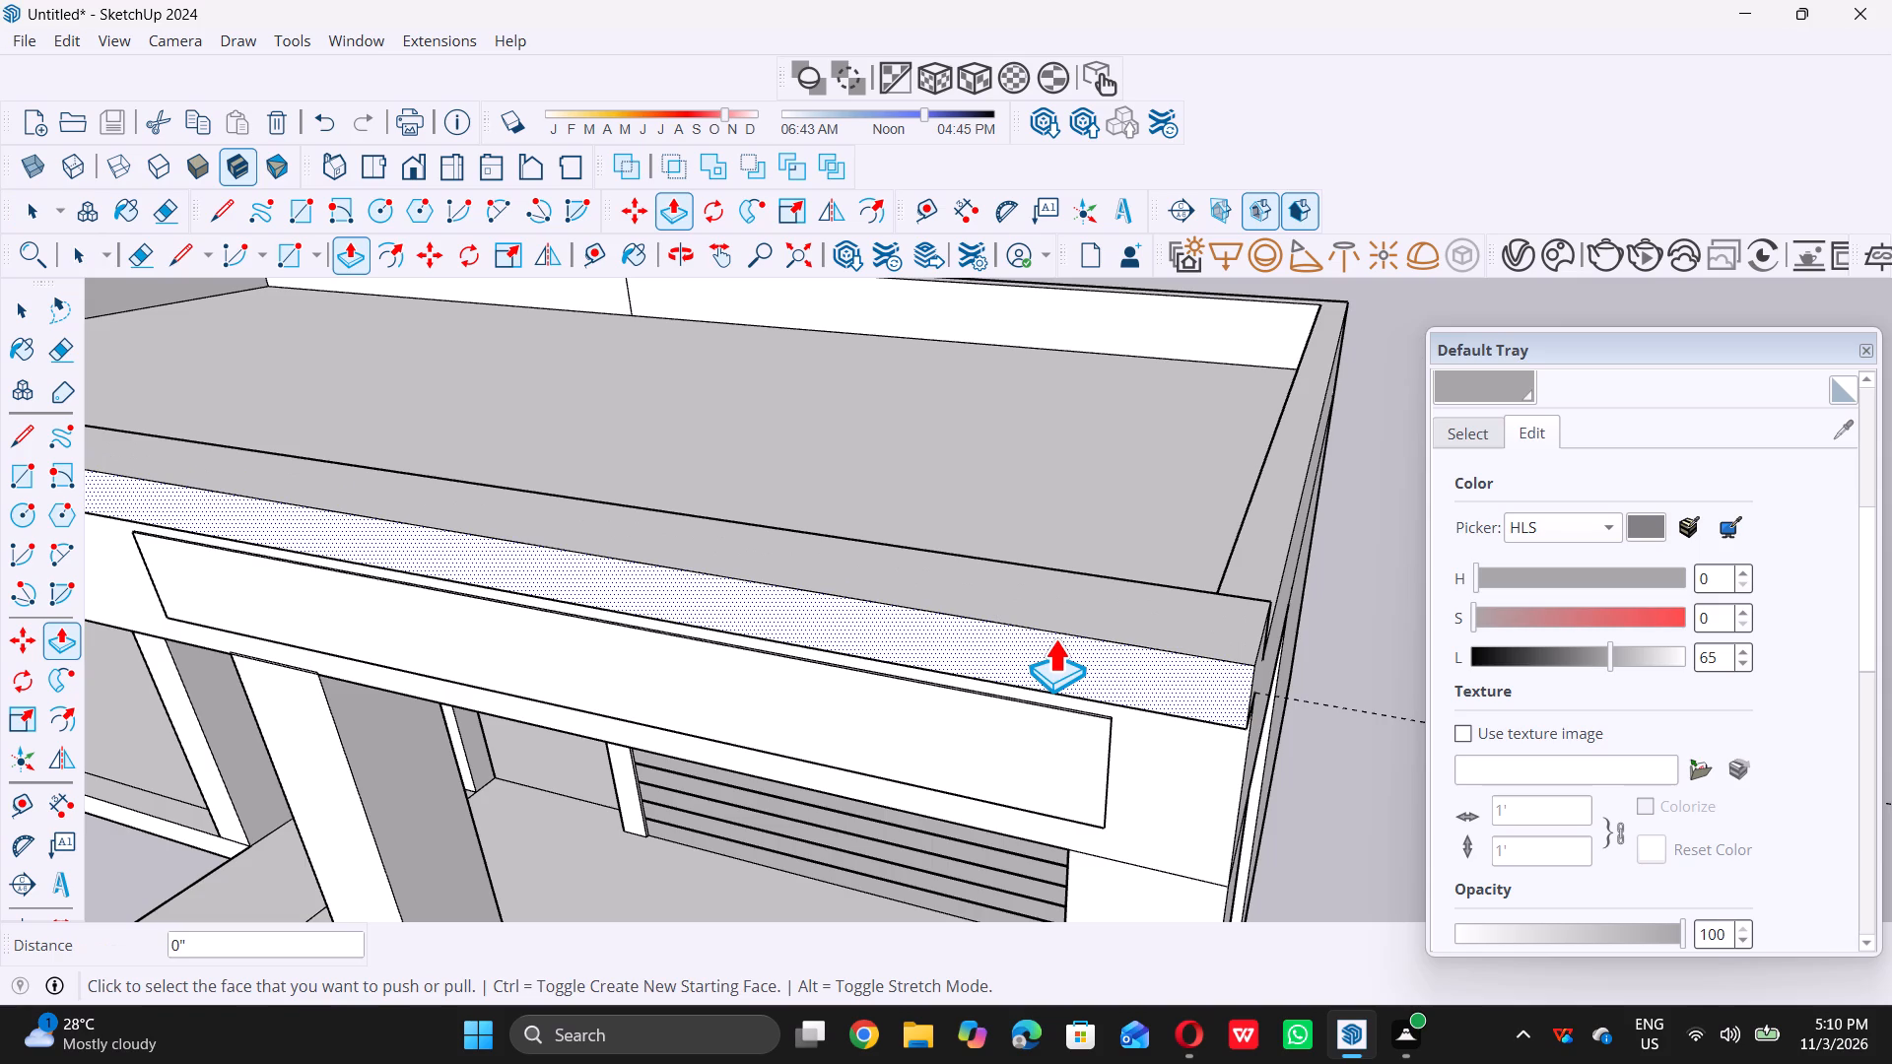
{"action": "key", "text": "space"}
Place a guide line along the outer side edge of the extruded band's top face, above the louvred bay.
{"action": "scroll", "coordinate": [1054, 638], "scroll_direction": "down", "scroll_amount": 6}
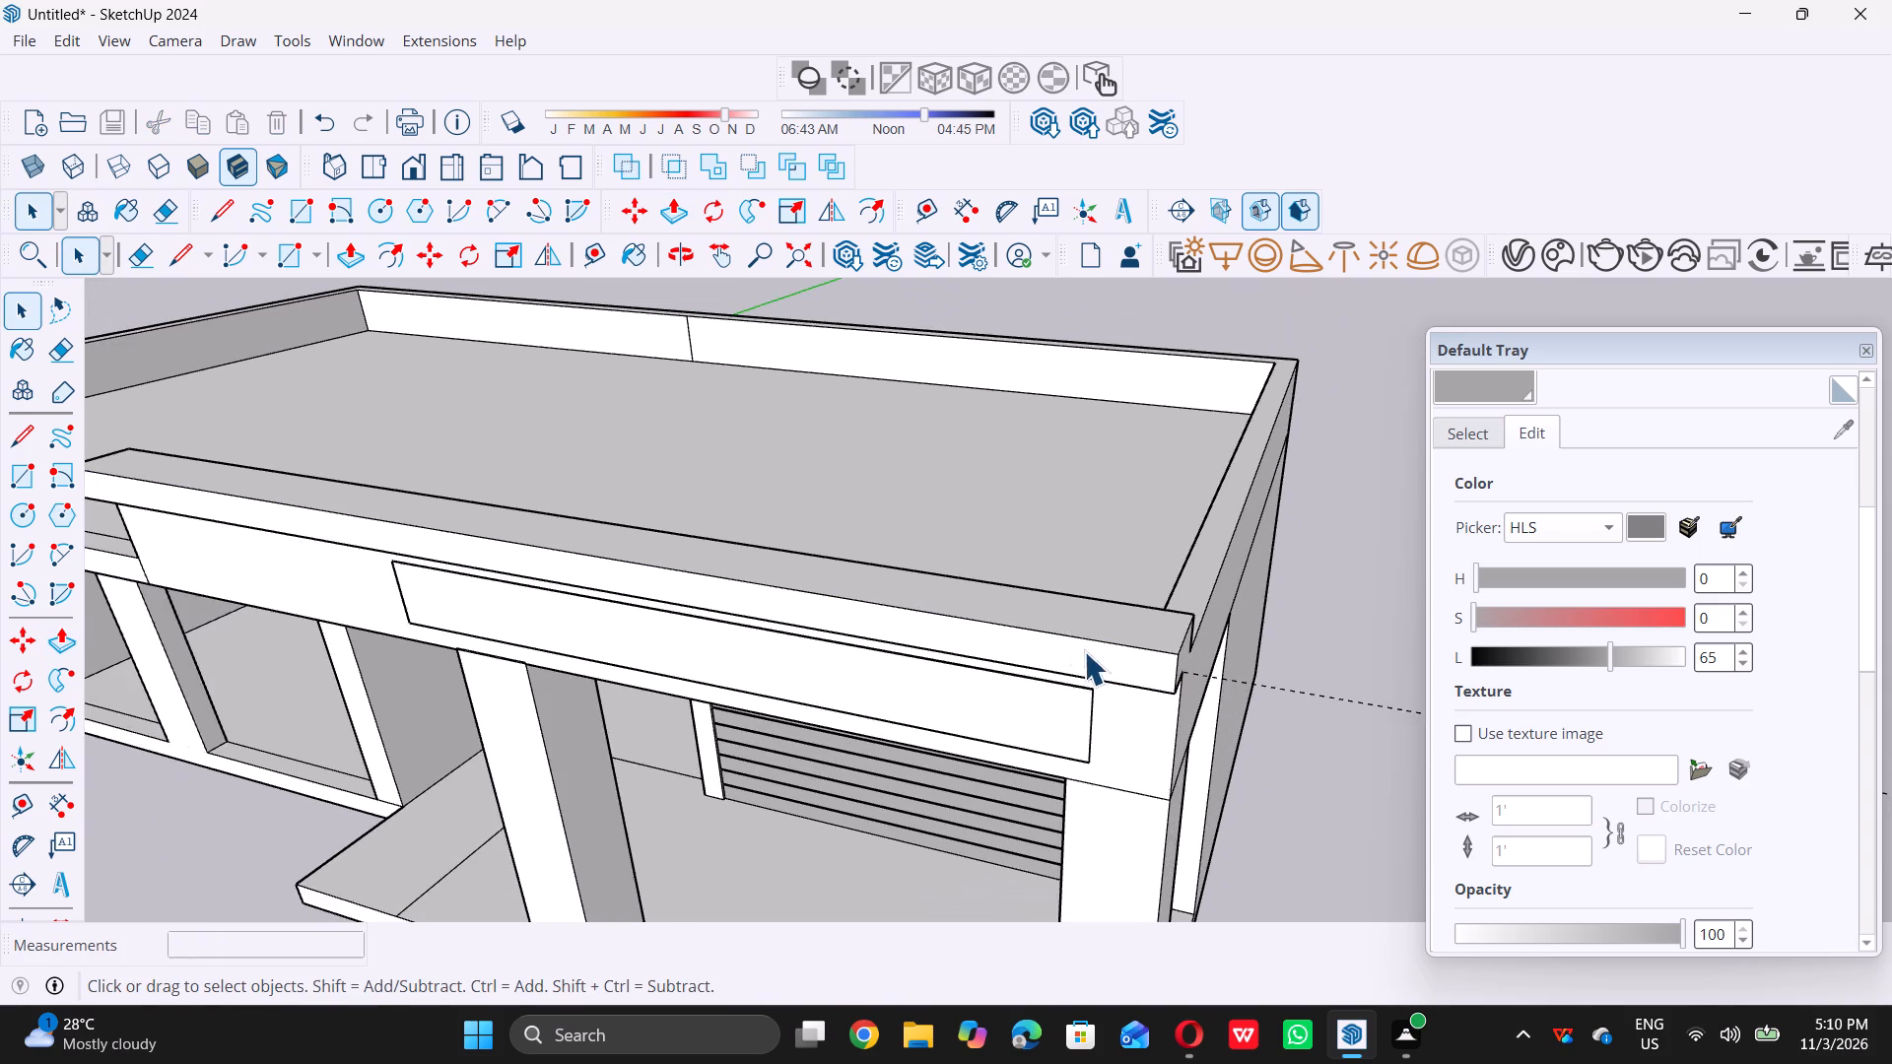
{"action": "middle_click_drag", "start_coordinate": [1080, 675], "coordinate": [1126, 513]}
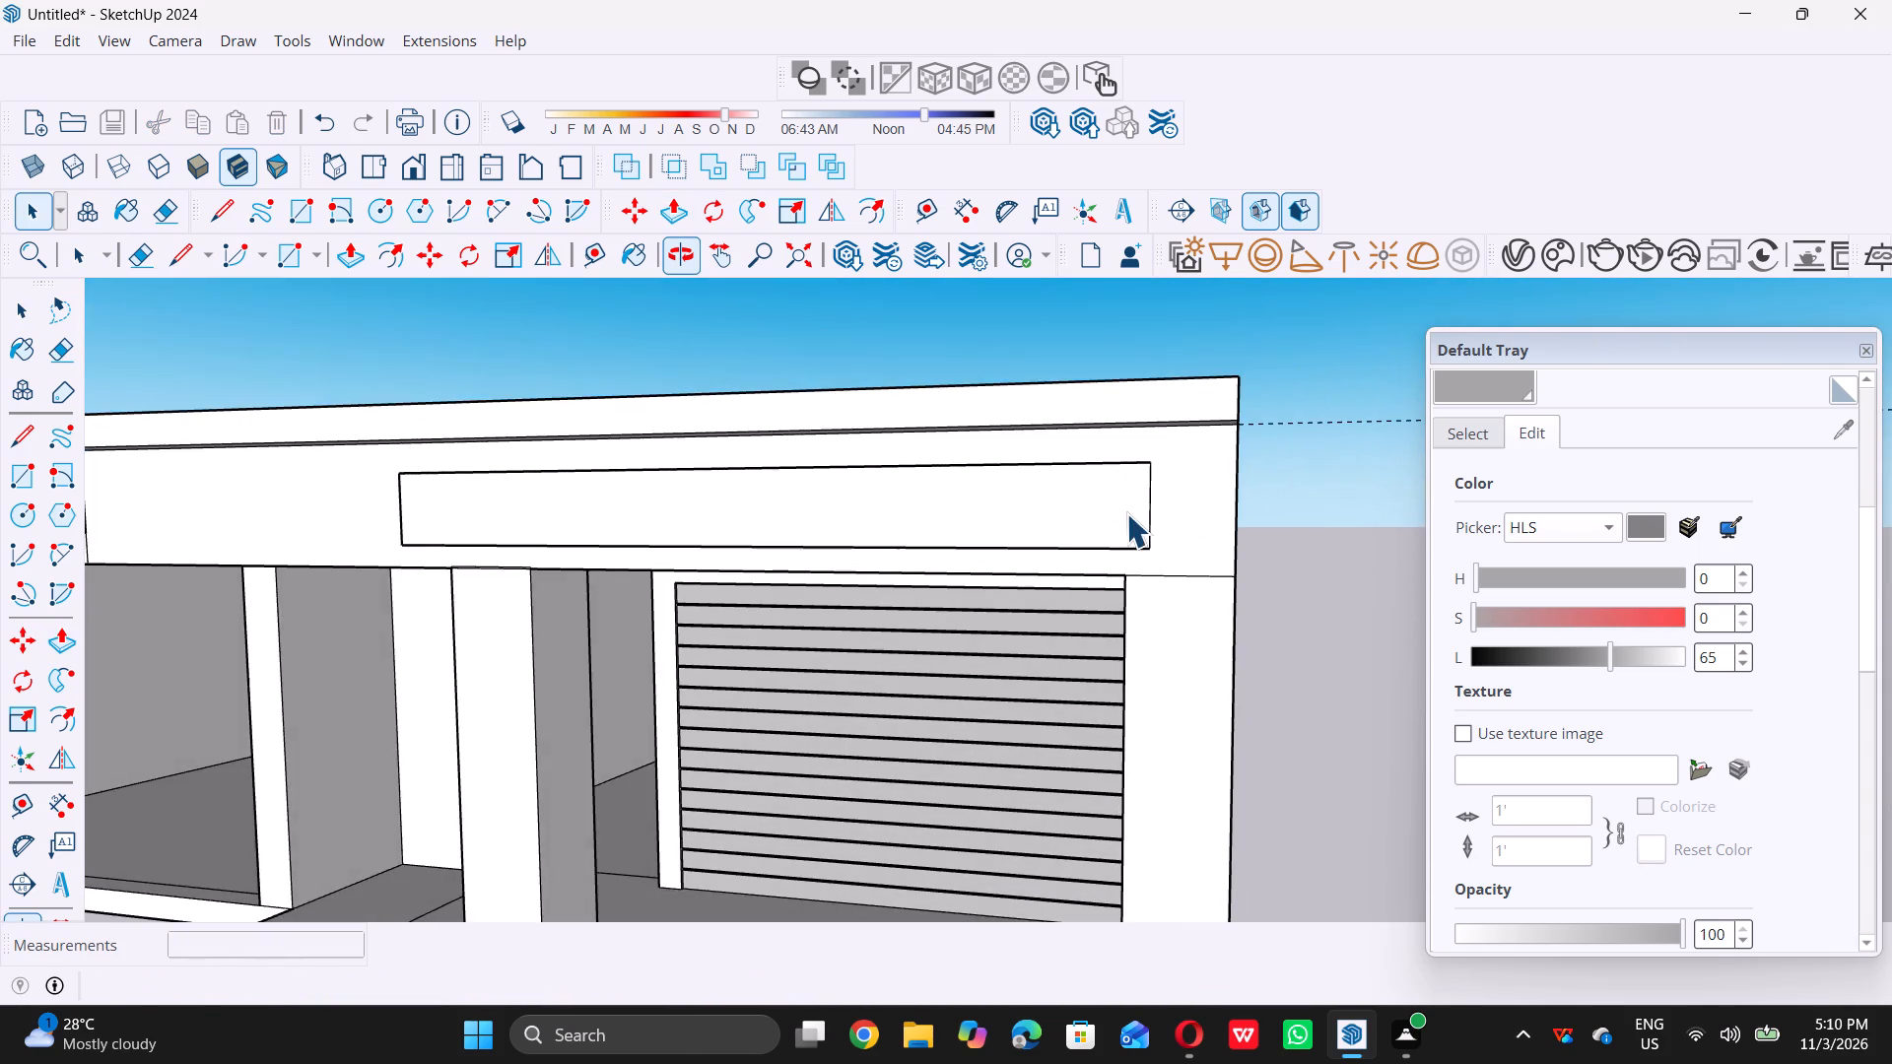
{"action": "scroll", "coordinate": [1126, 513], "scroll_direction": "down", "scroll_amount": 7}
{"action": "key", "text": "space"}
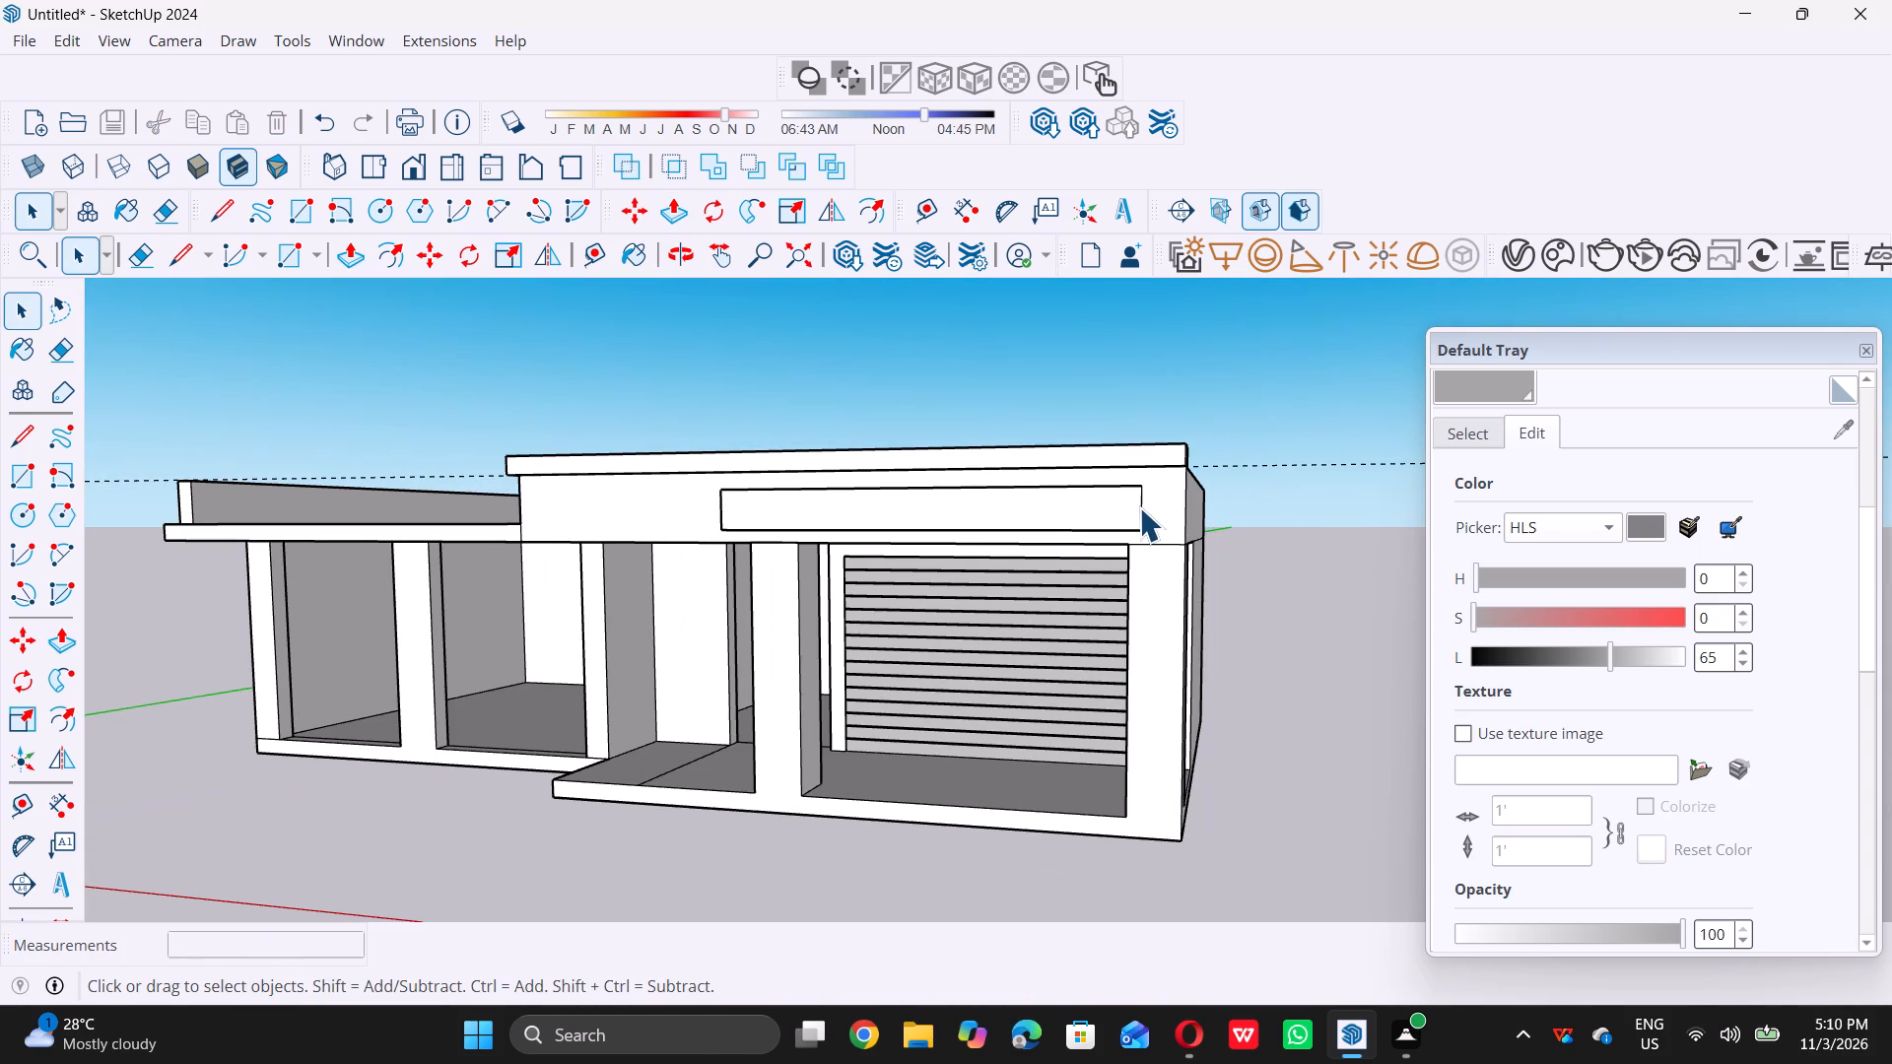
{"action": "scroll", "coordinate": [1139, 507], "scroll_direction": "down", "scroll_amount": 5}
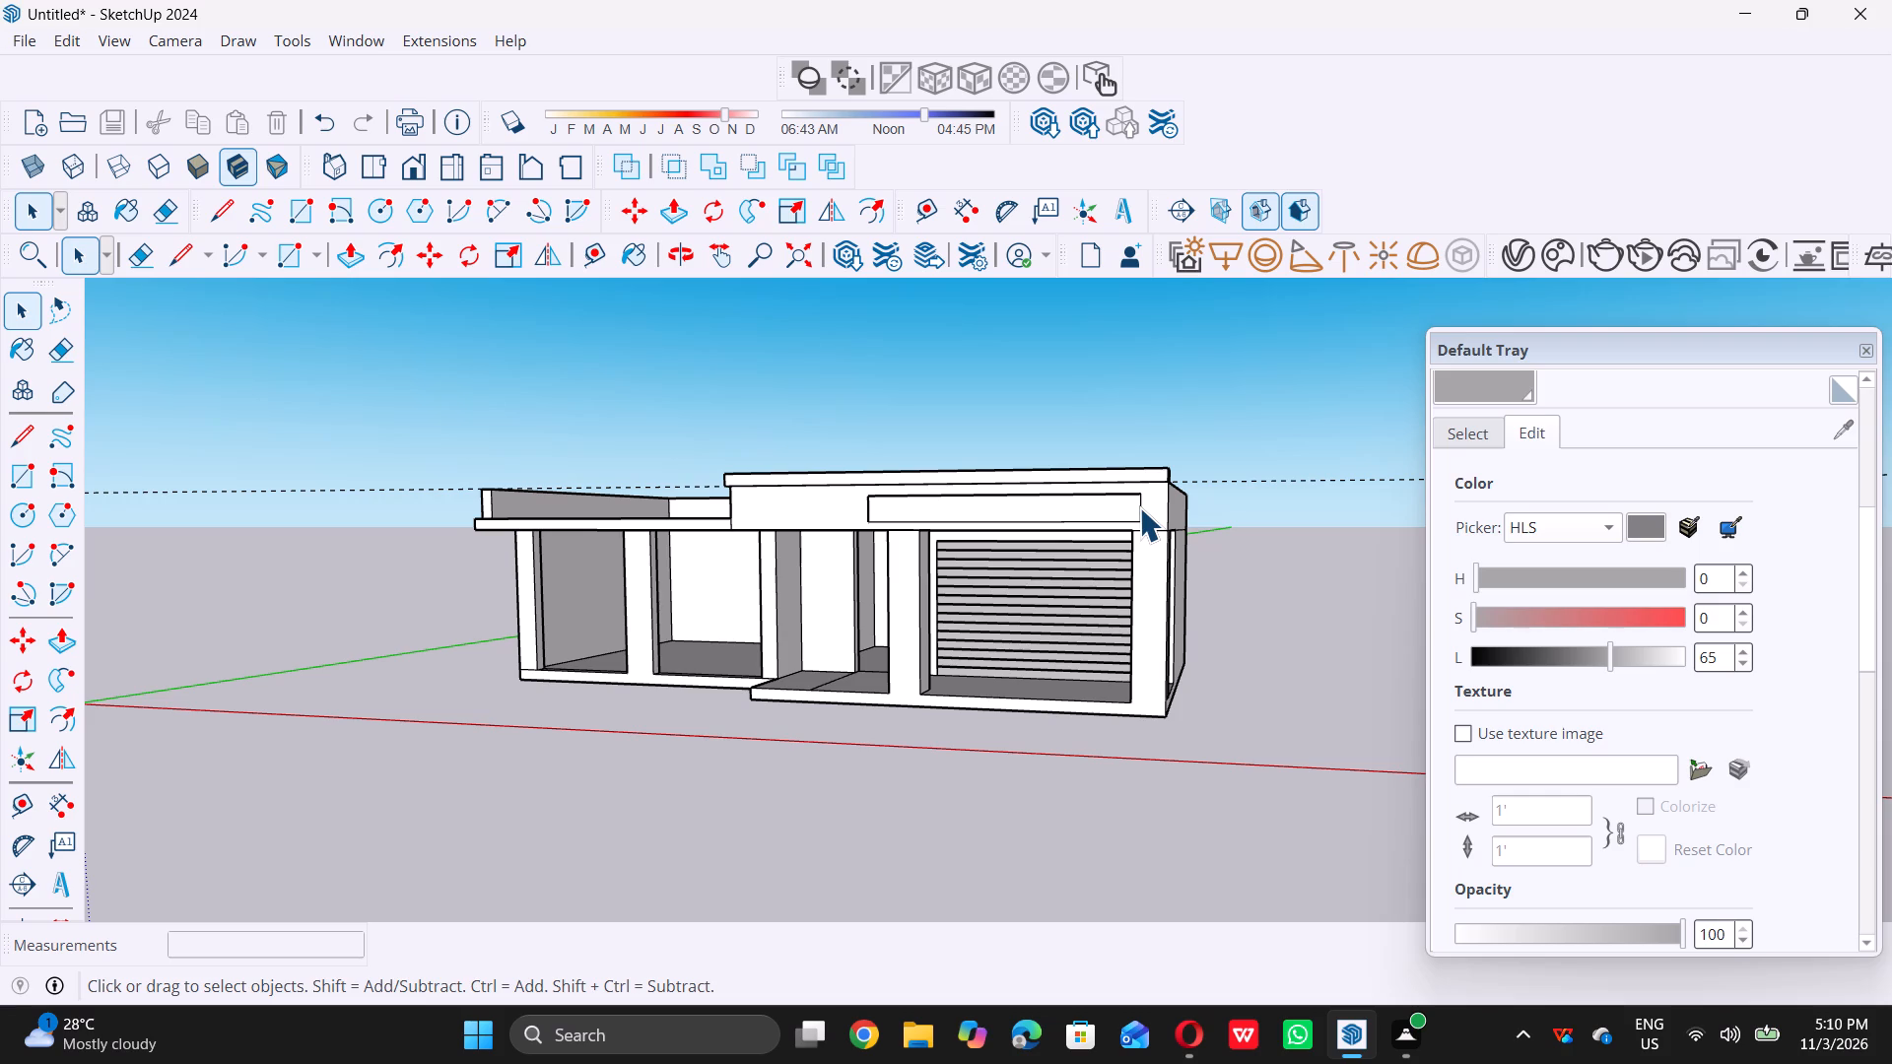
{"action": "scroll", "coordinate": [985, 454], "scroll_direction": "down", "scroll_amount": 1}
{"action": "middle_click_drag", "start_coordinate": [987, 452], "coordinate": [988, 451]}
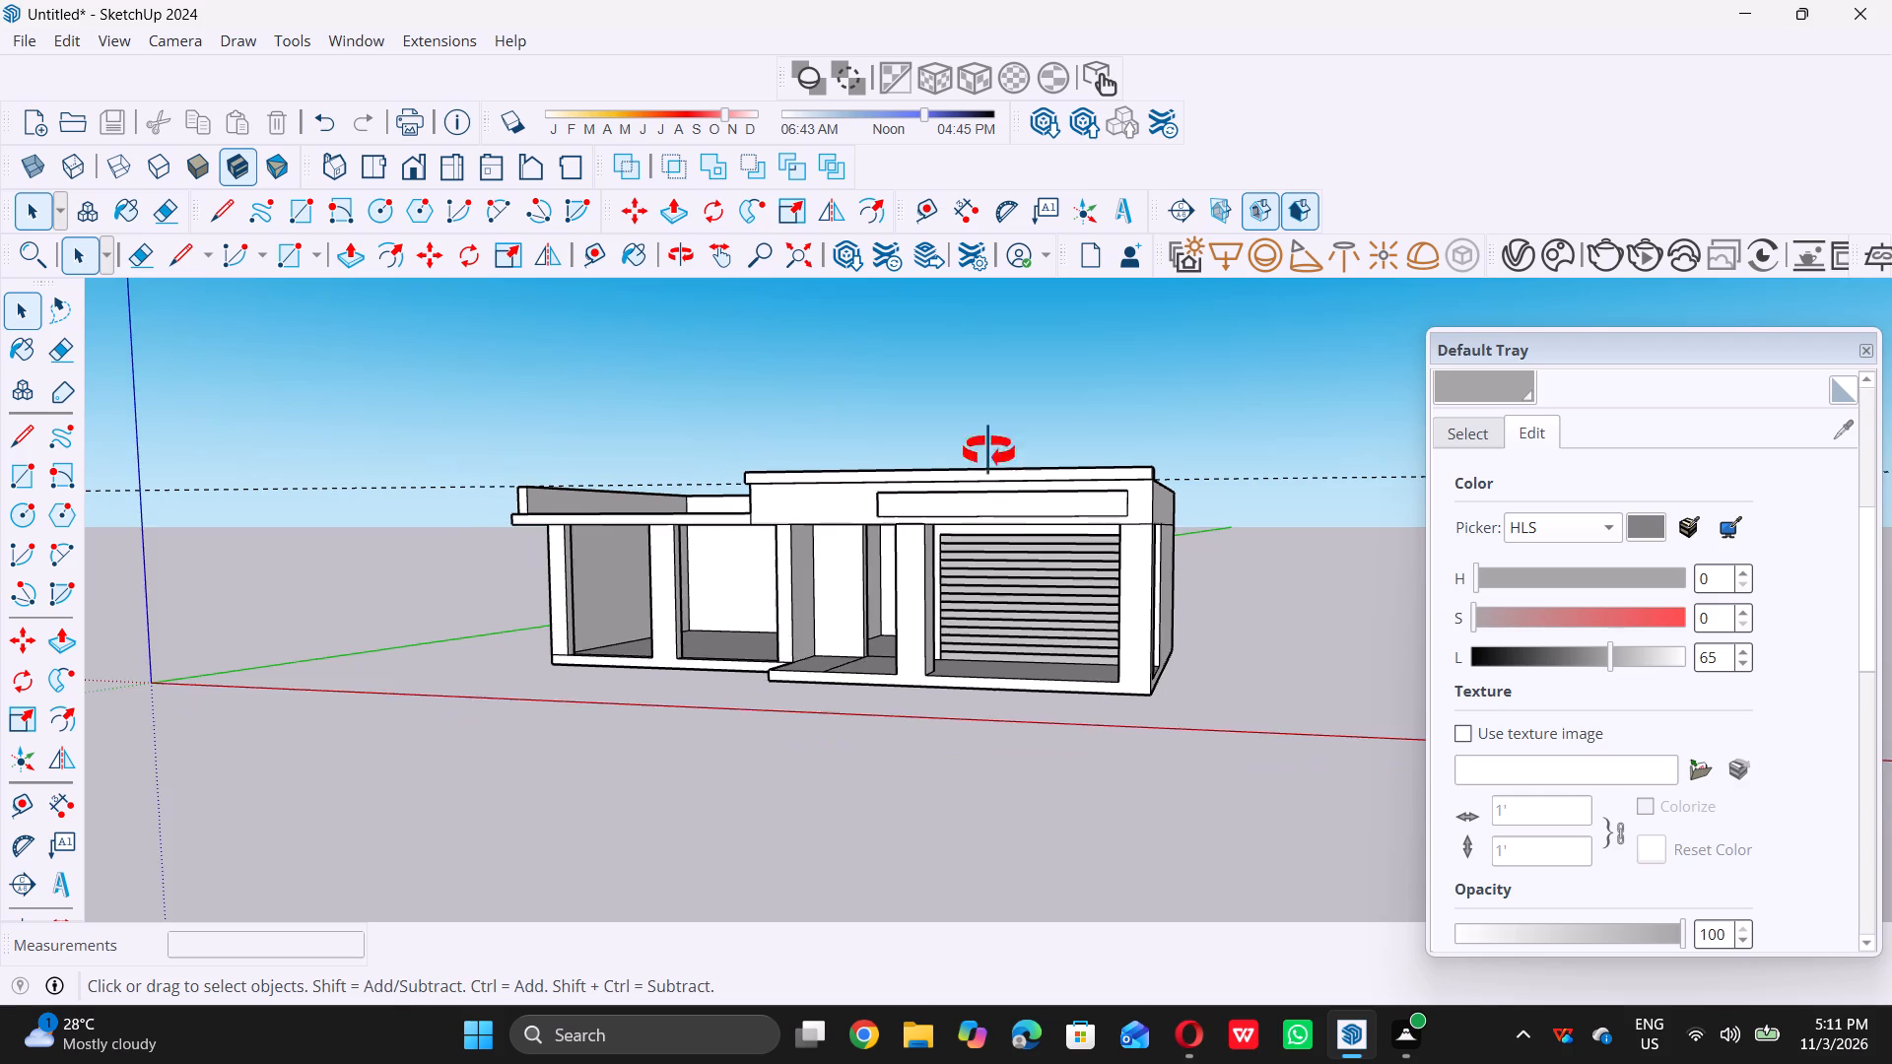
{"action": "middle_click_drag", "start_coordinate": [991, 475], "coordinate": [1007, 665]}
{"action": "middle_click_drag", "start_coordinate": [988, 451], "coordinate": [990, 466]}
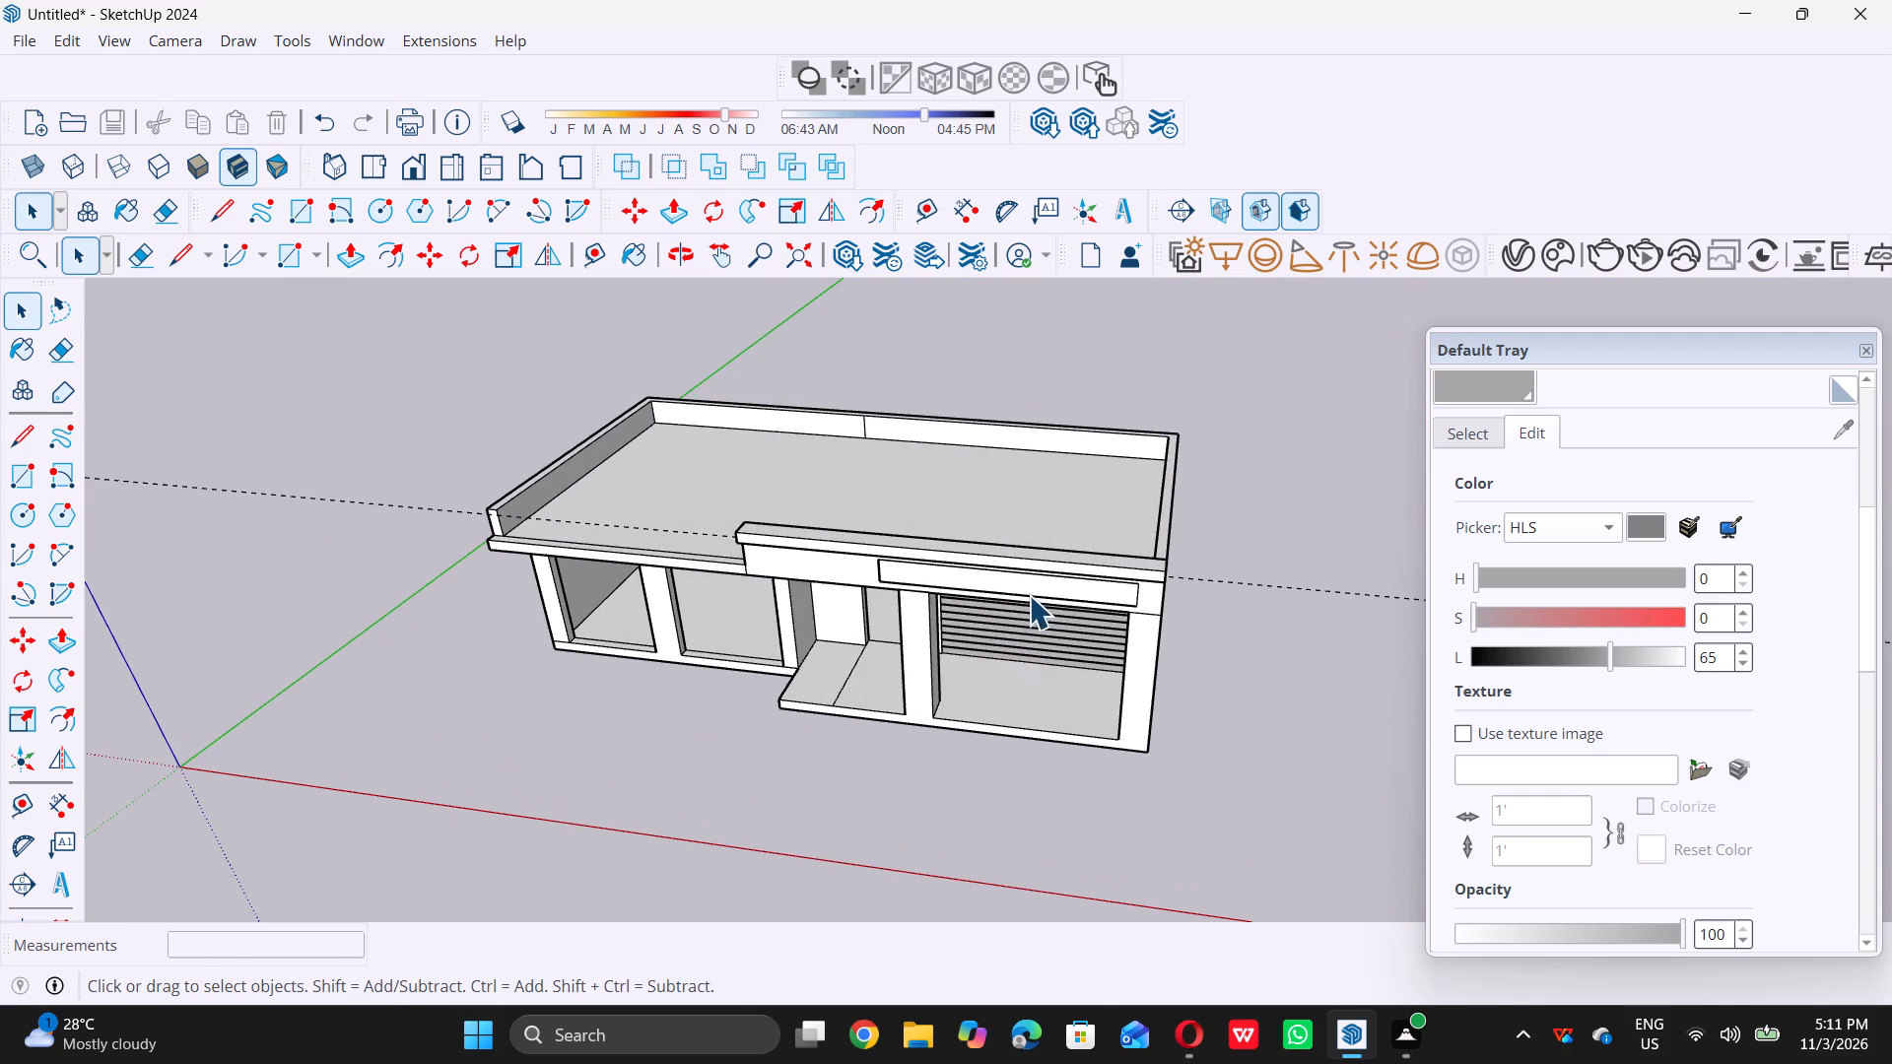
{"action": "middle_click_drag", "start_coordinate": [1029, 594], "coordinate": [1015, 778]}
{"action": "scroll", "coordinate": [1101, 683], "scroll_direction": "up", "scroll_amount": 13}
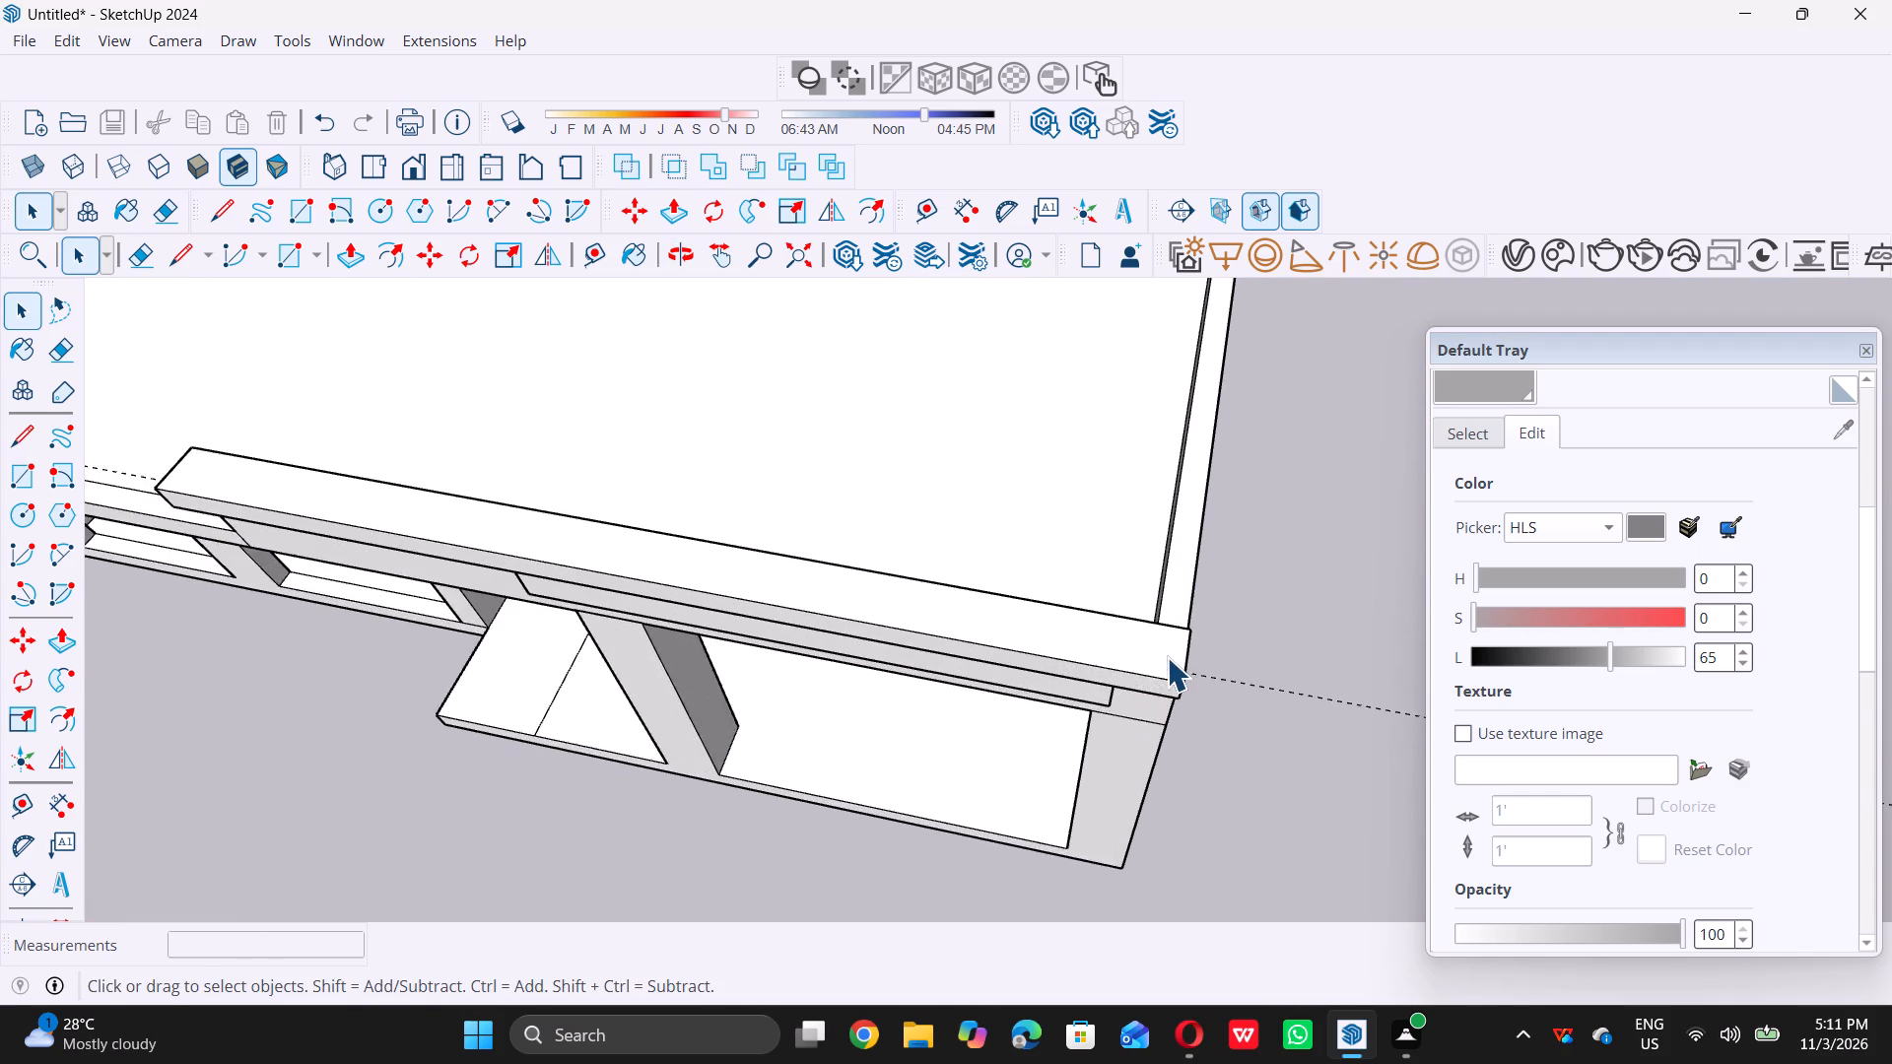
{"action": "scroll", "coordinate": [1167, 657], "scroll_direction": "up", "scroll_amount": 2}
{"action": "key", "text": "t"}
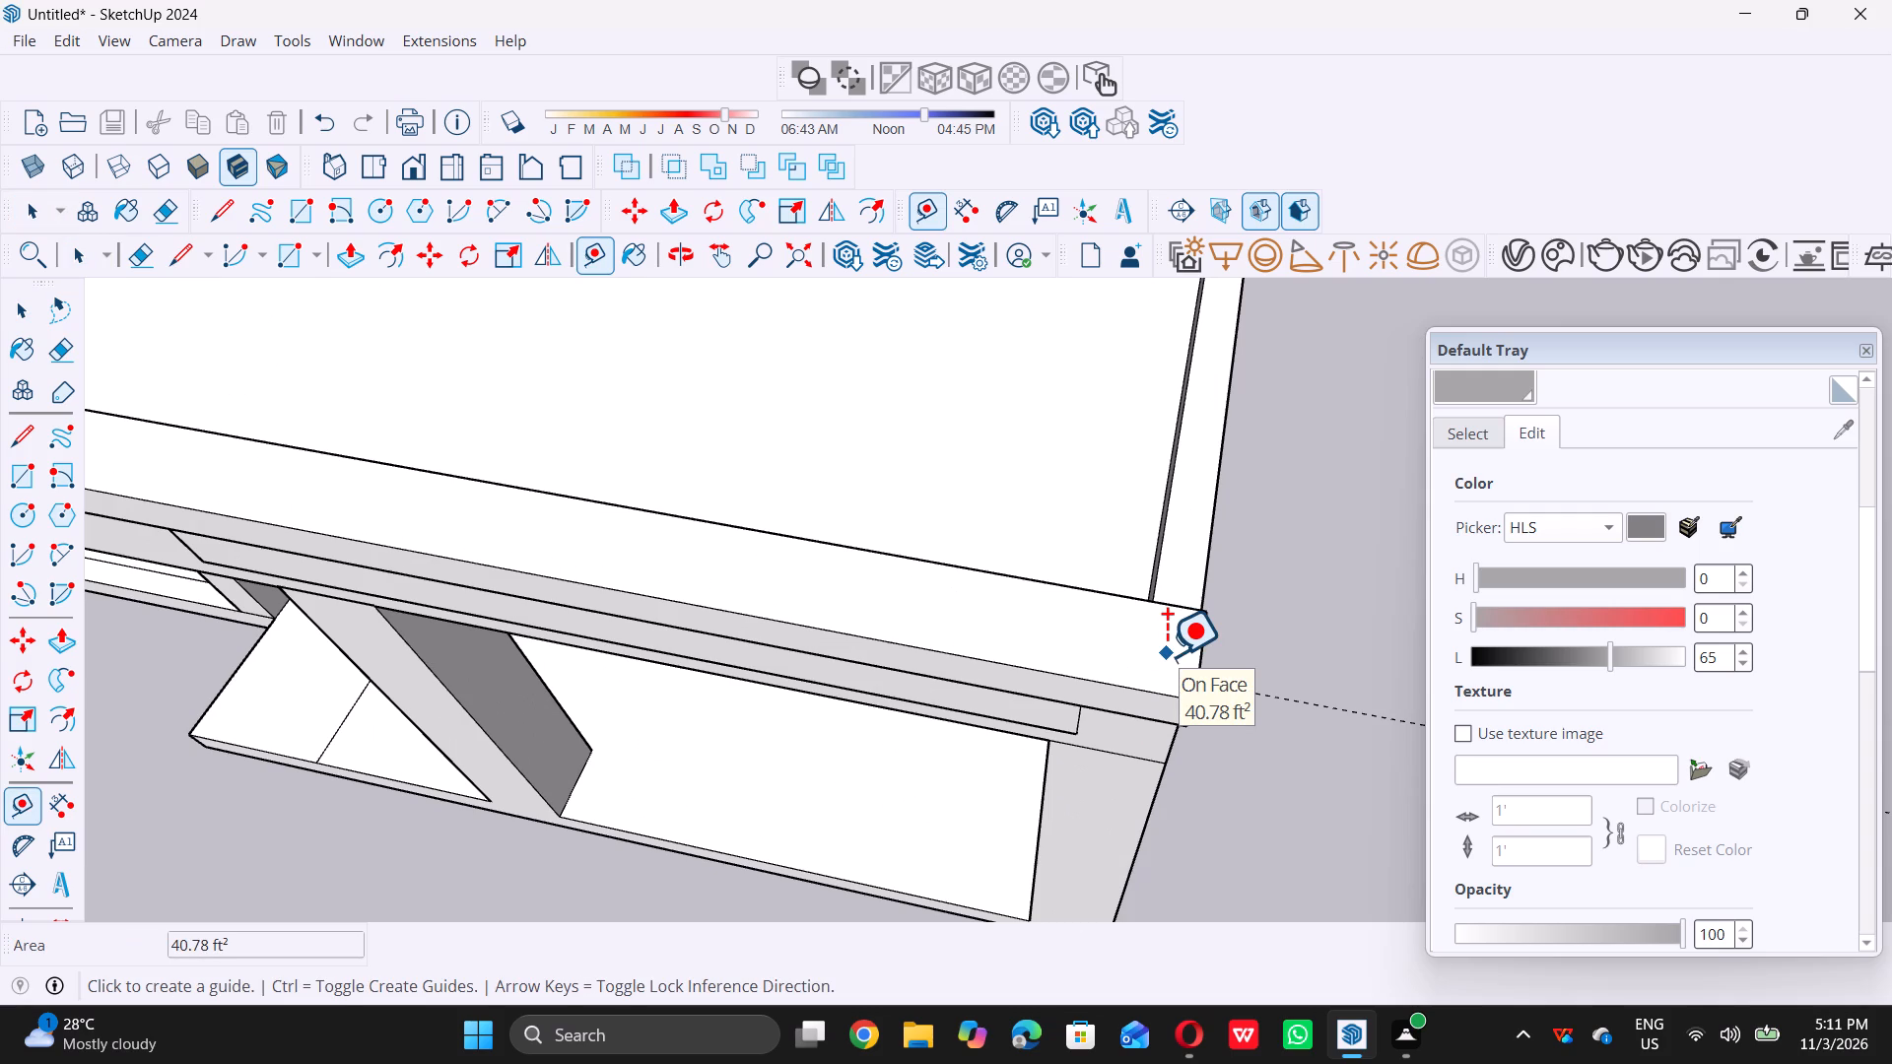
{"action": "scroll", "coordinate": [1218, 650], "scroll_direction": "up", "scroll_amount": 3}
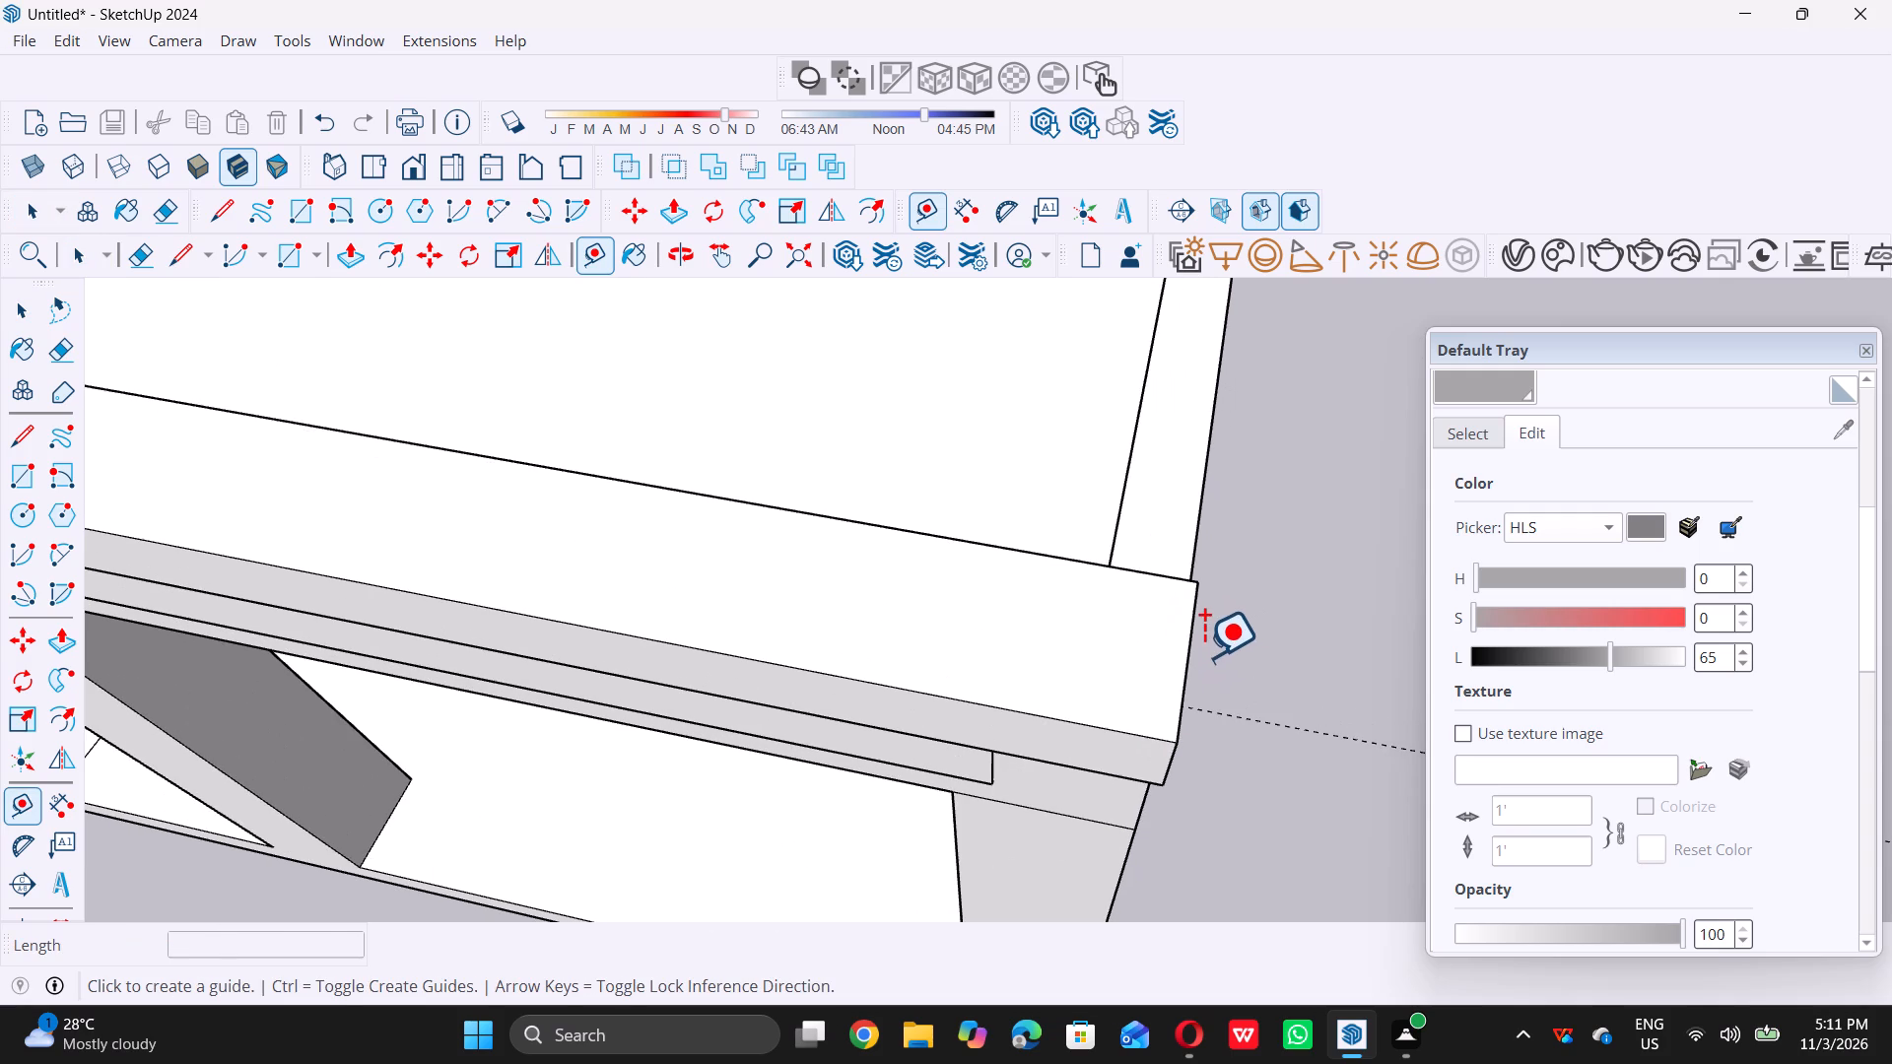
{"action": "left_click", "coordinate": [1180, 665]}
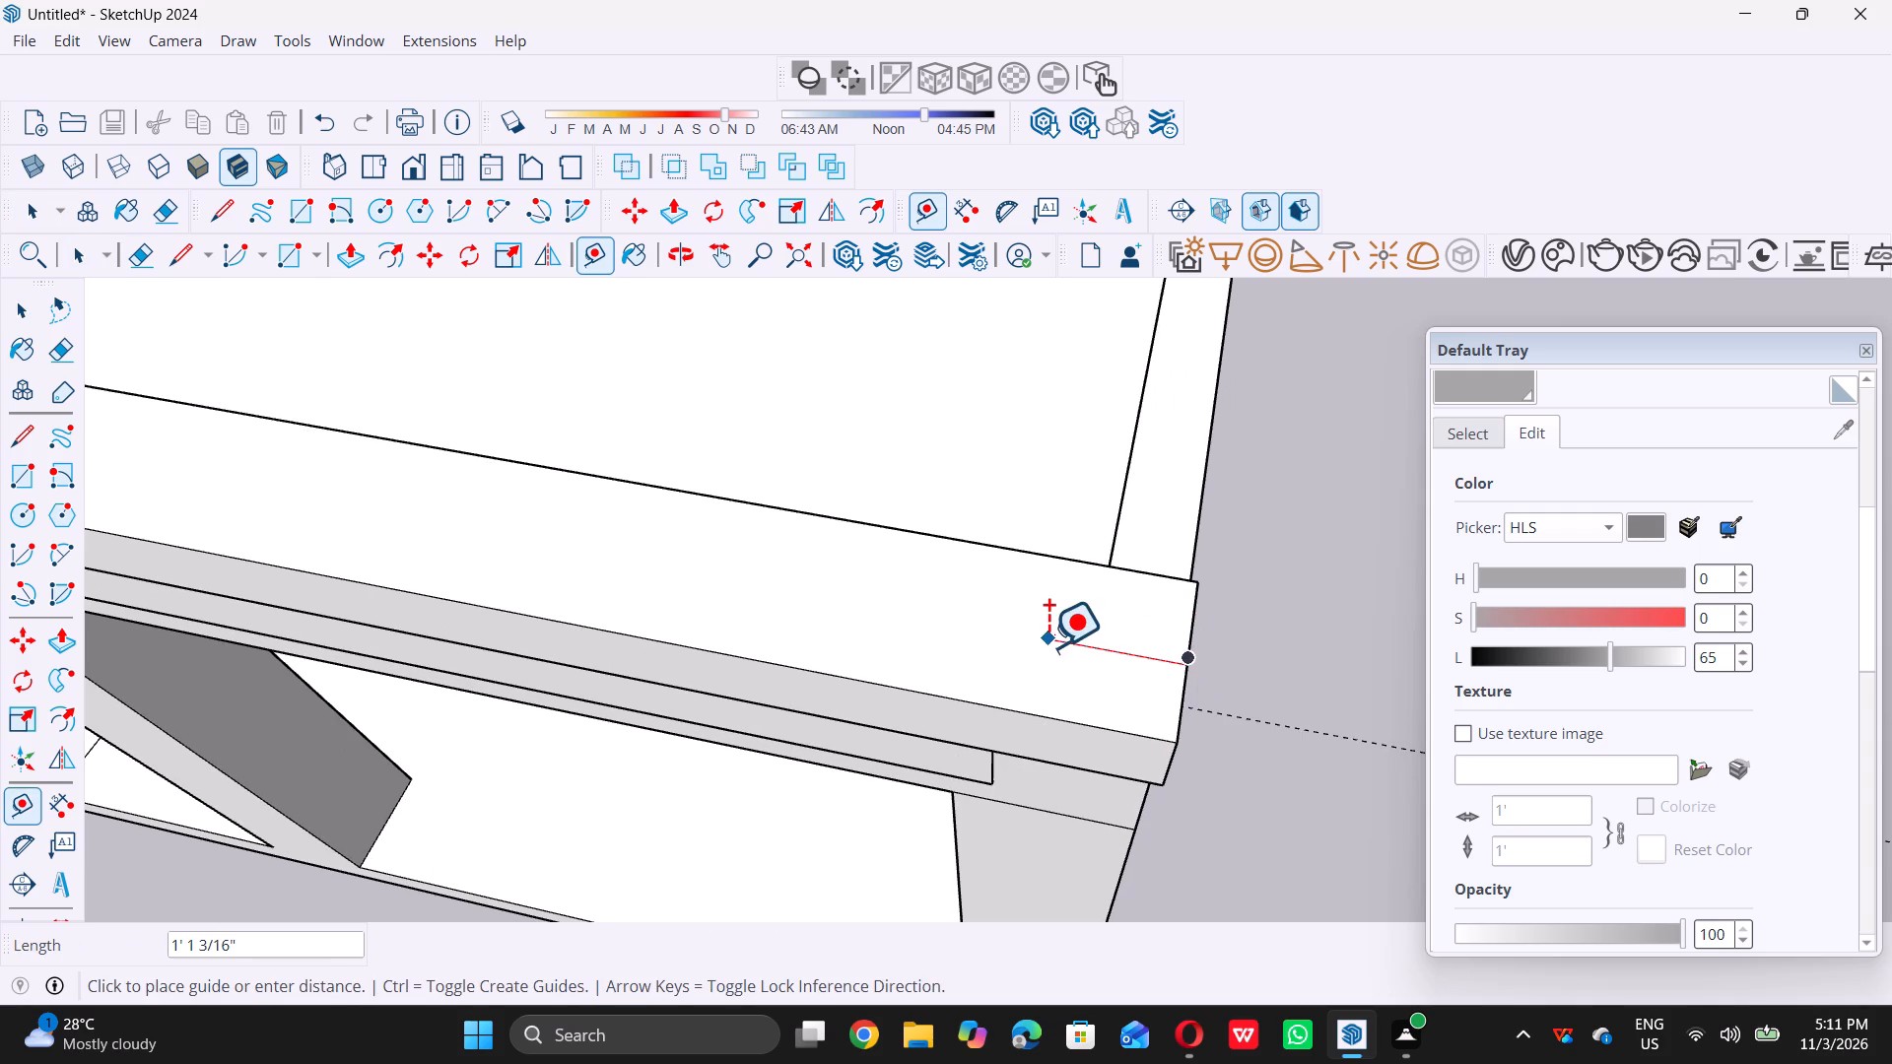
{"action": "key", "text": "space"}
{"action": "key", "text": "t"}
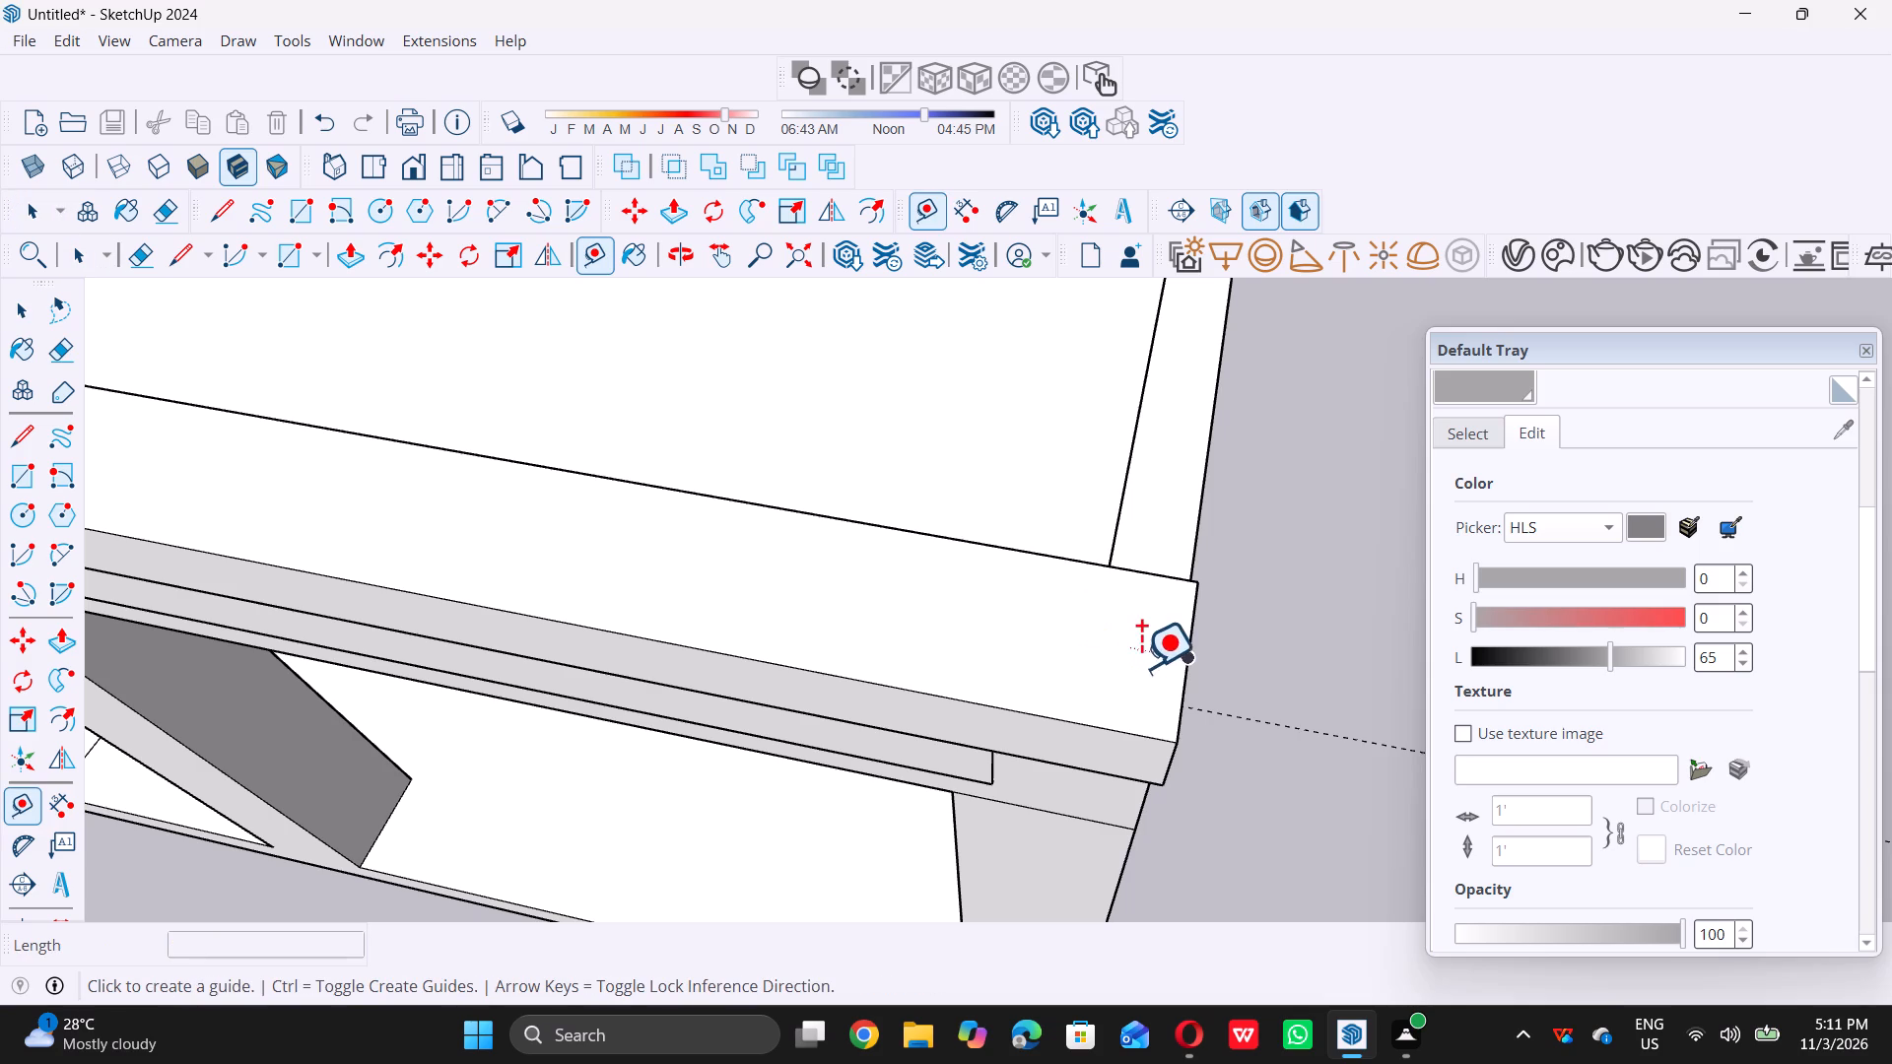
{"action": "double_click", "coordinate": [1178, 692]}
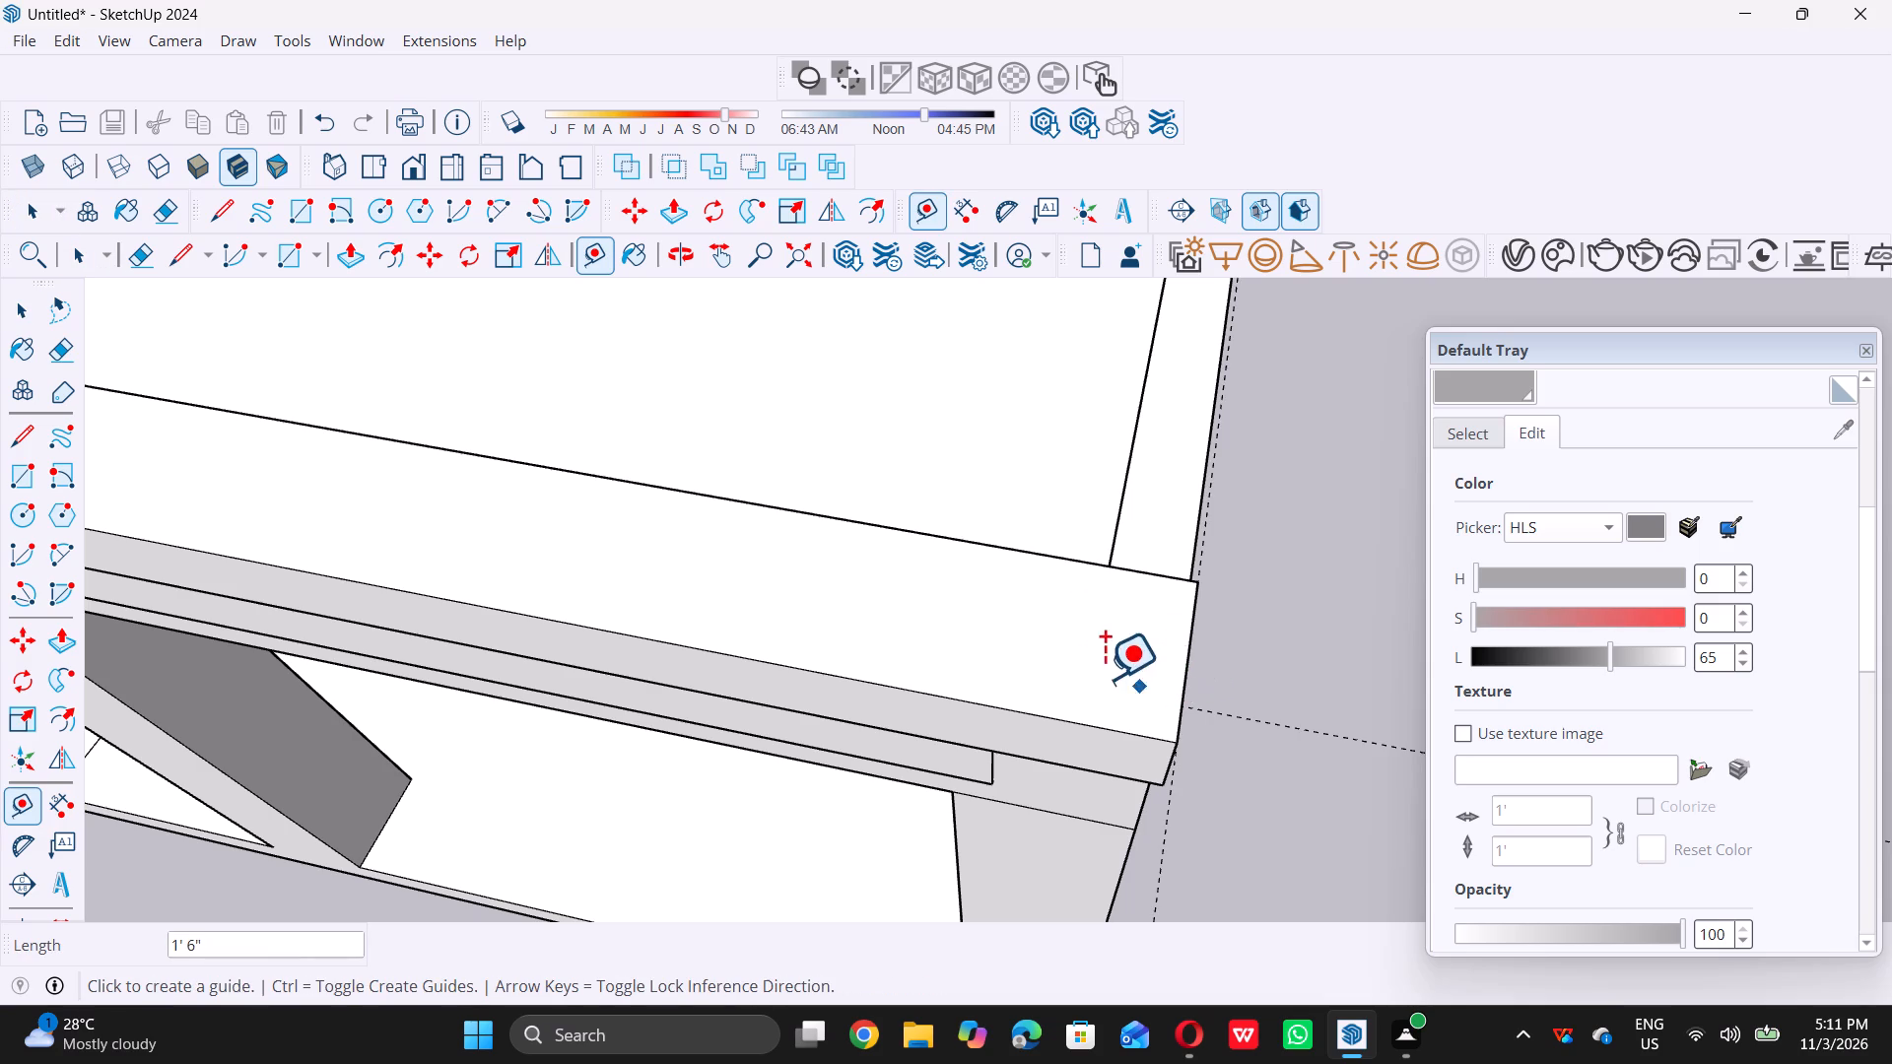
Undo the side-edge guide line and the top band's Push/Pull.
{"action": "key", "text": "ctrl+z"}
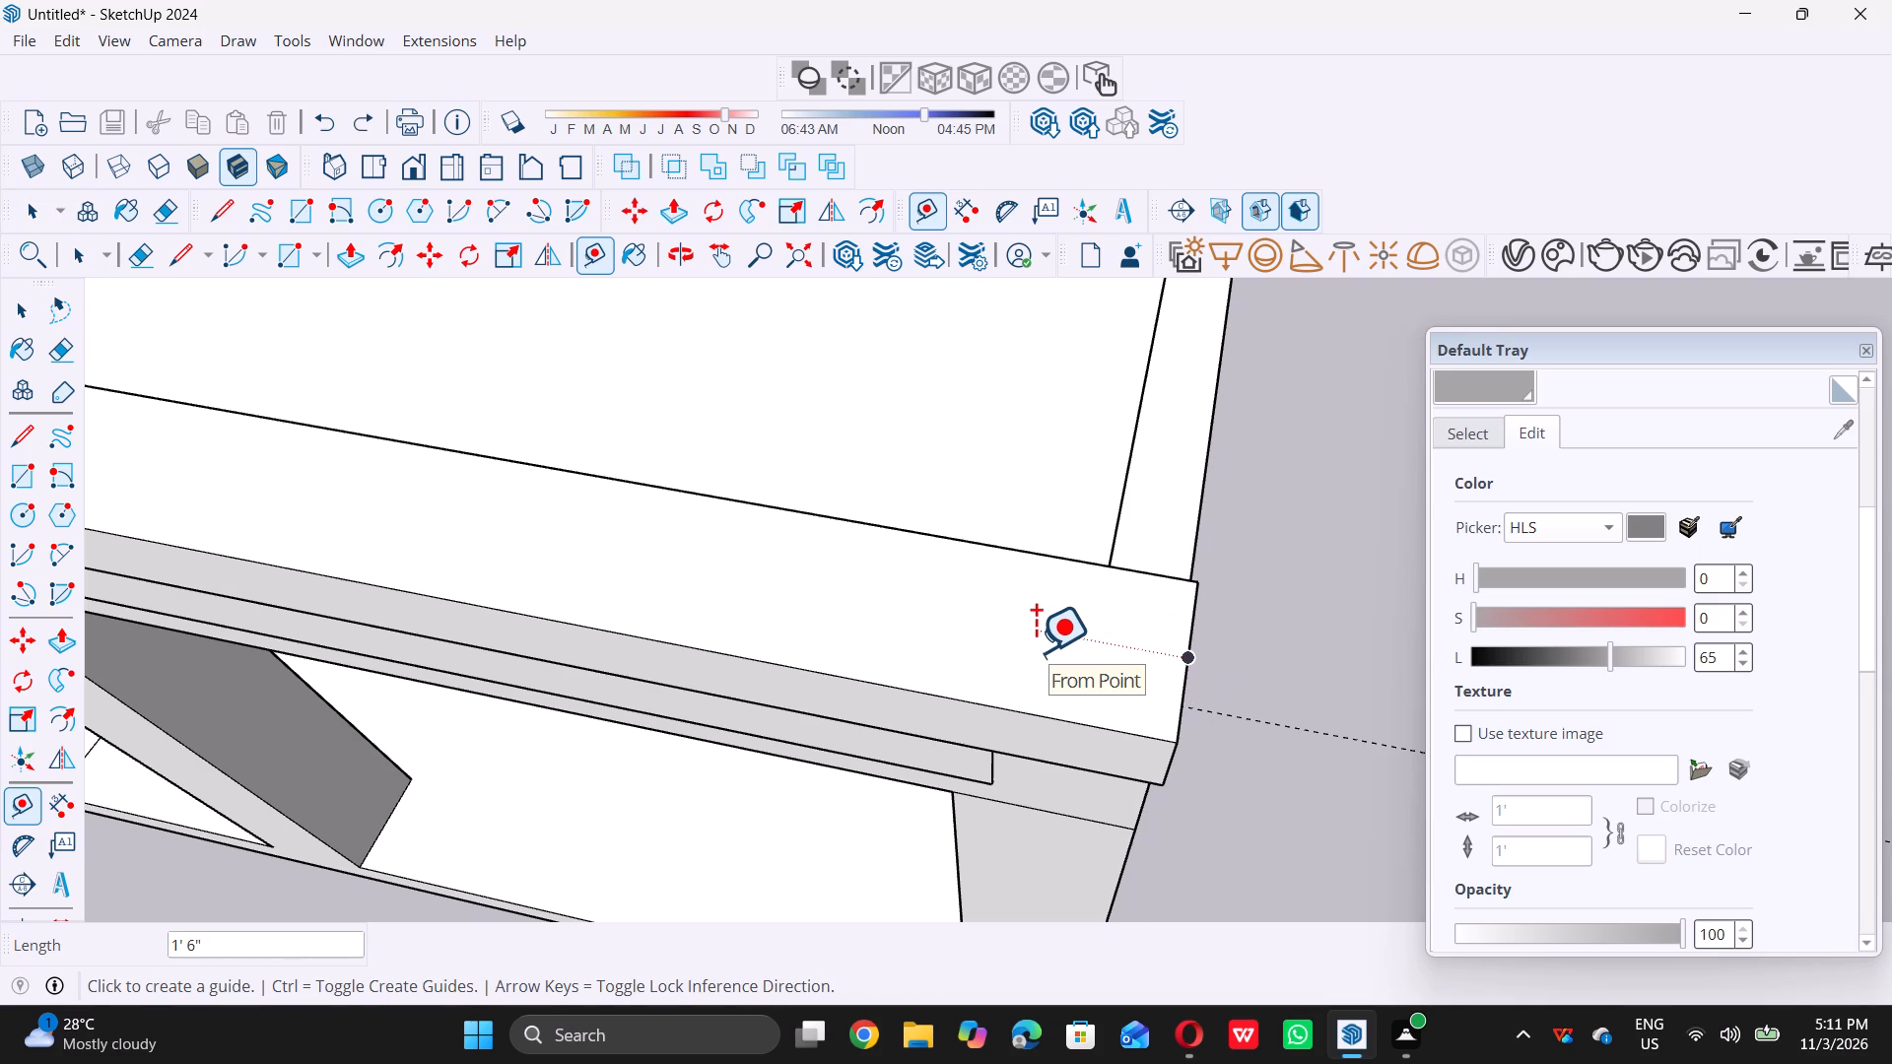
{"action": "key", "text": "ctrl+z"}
Push/Pull the fascia's 9" top band outward by 9" from the front face.
{"action": "scroll", "coordinate": [1105, 635], "scroll_direction": "down", "scroll_amount": 6}
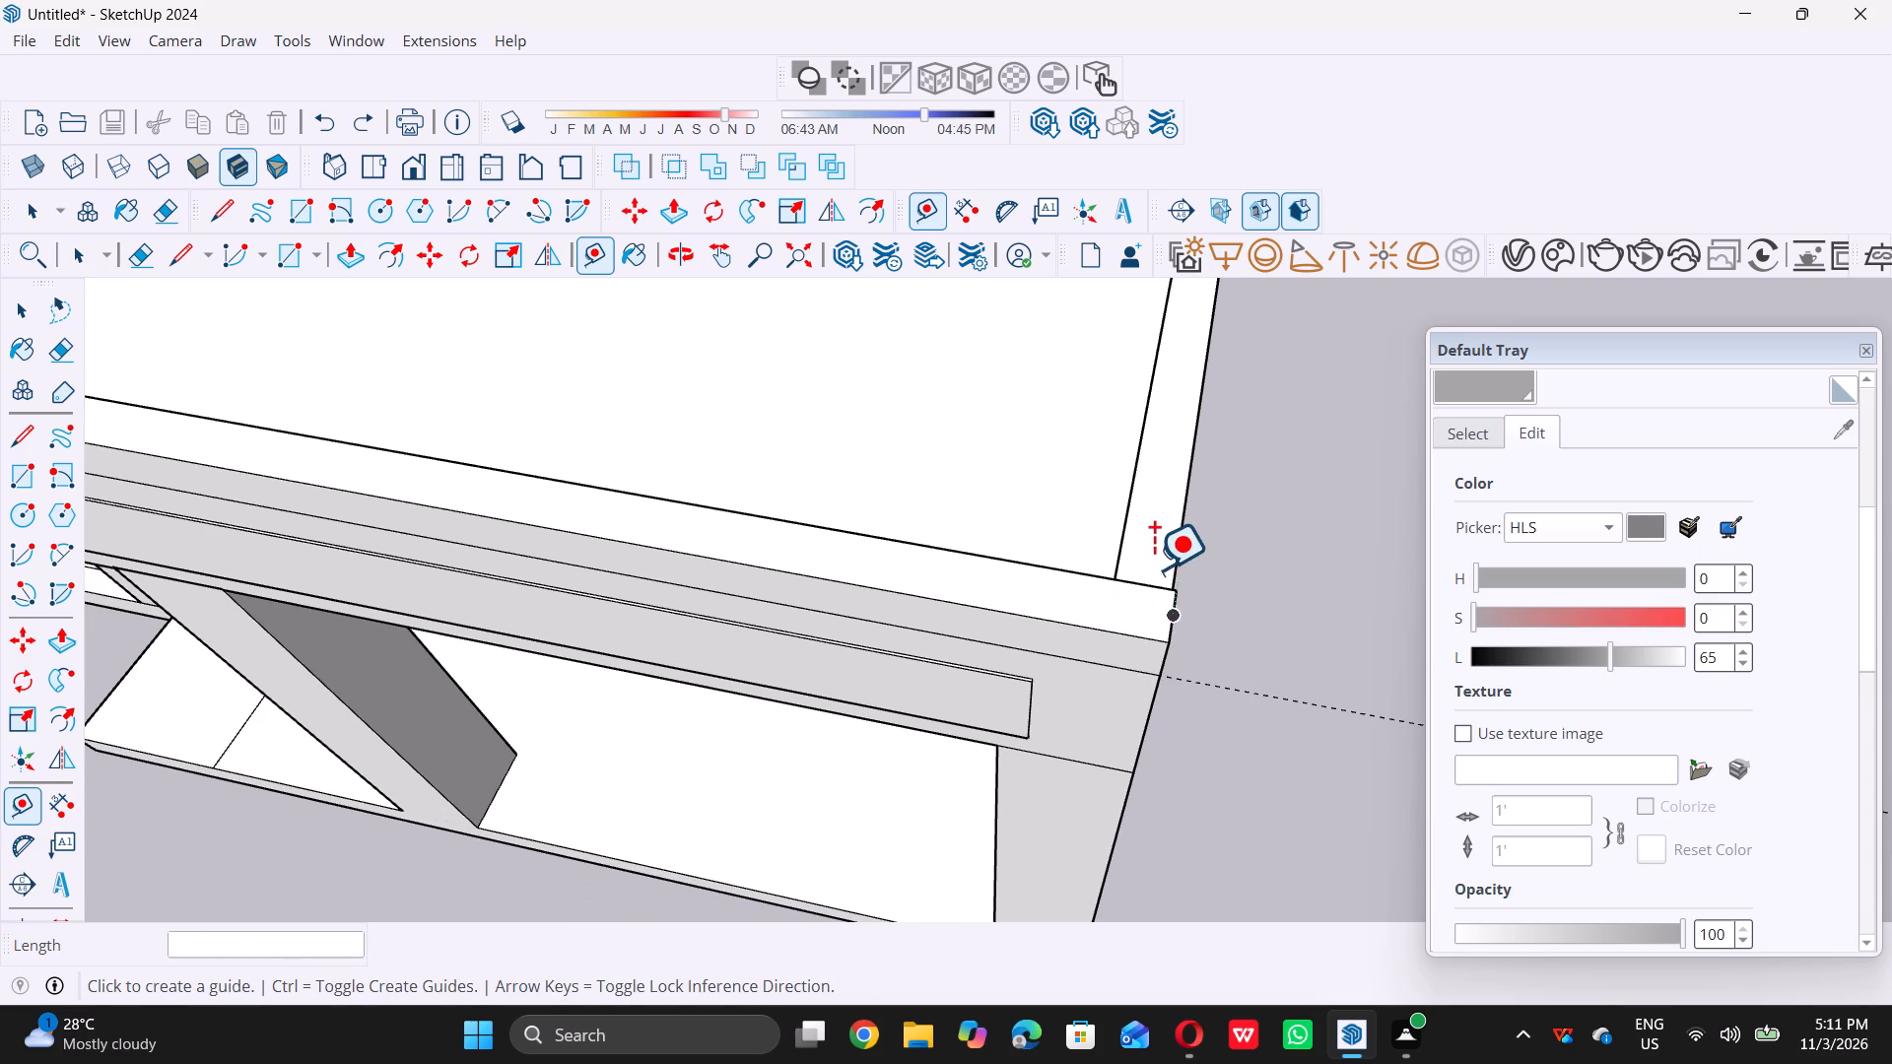
{"action": "key", "text": "space"}
{"action": "middle_click_drag", "start_coordinate": [1103, 650], "coordinate": [1065, 515]}
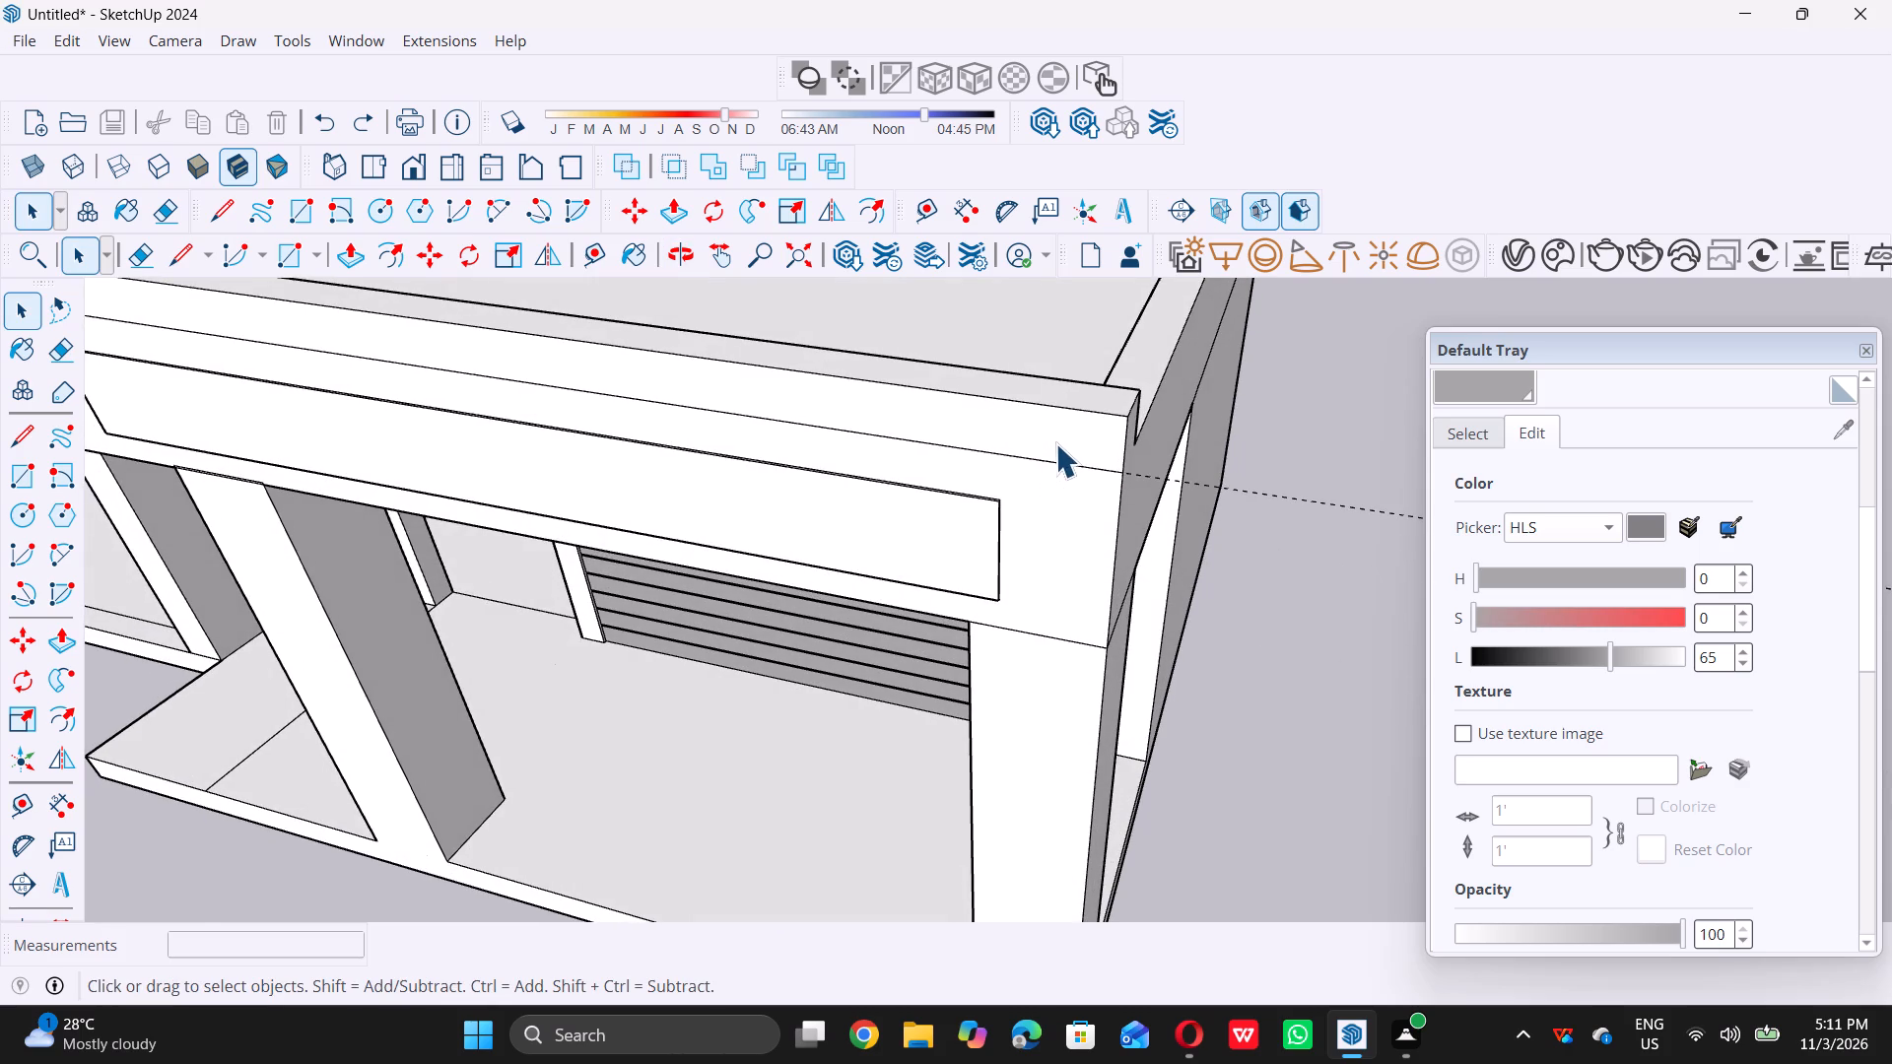
{"action": "scroll", "coordinate": [1055, 443], "scroll_direction": "up", "scroll_amount": 4}
{"action": "double_click", "coordinate": [1056, 440]}
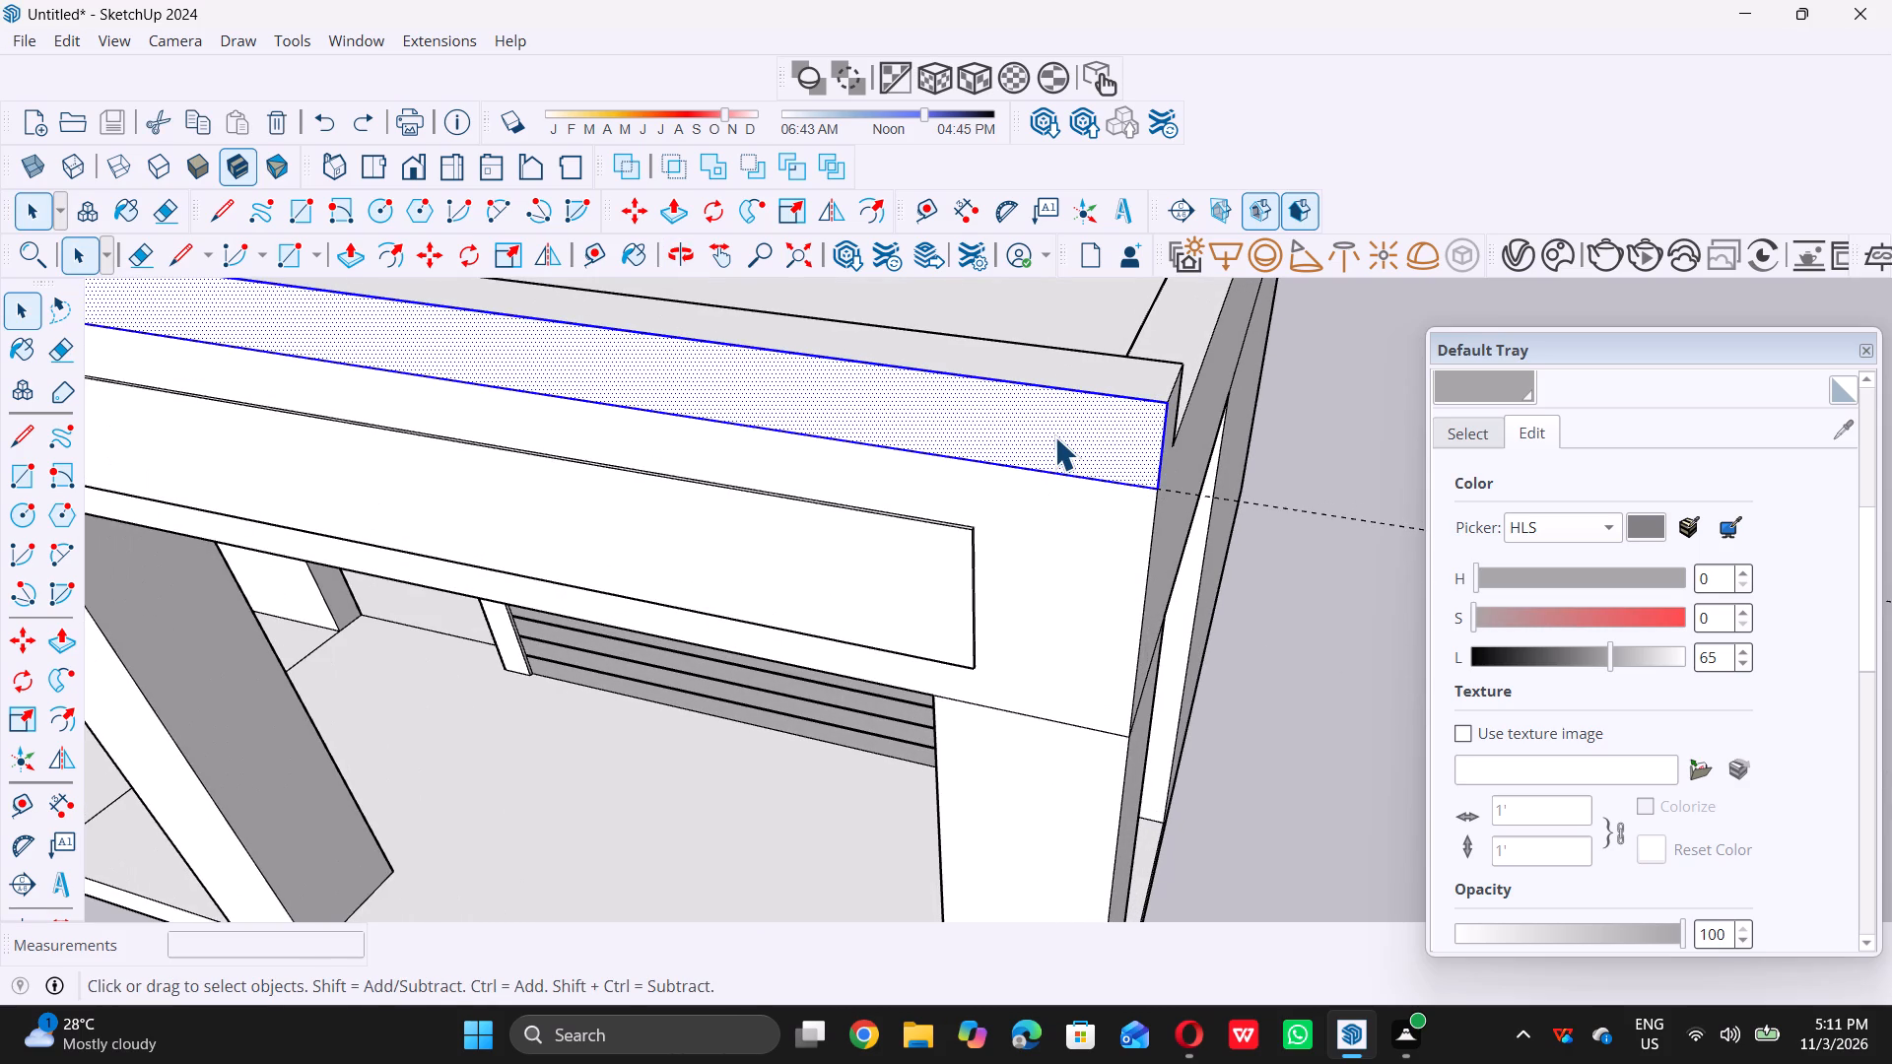
{"action": "key", "text": "p"}
{"action": "double_click", "coordinate": [1061, 433]}
{"action": "key", "text": "space"}
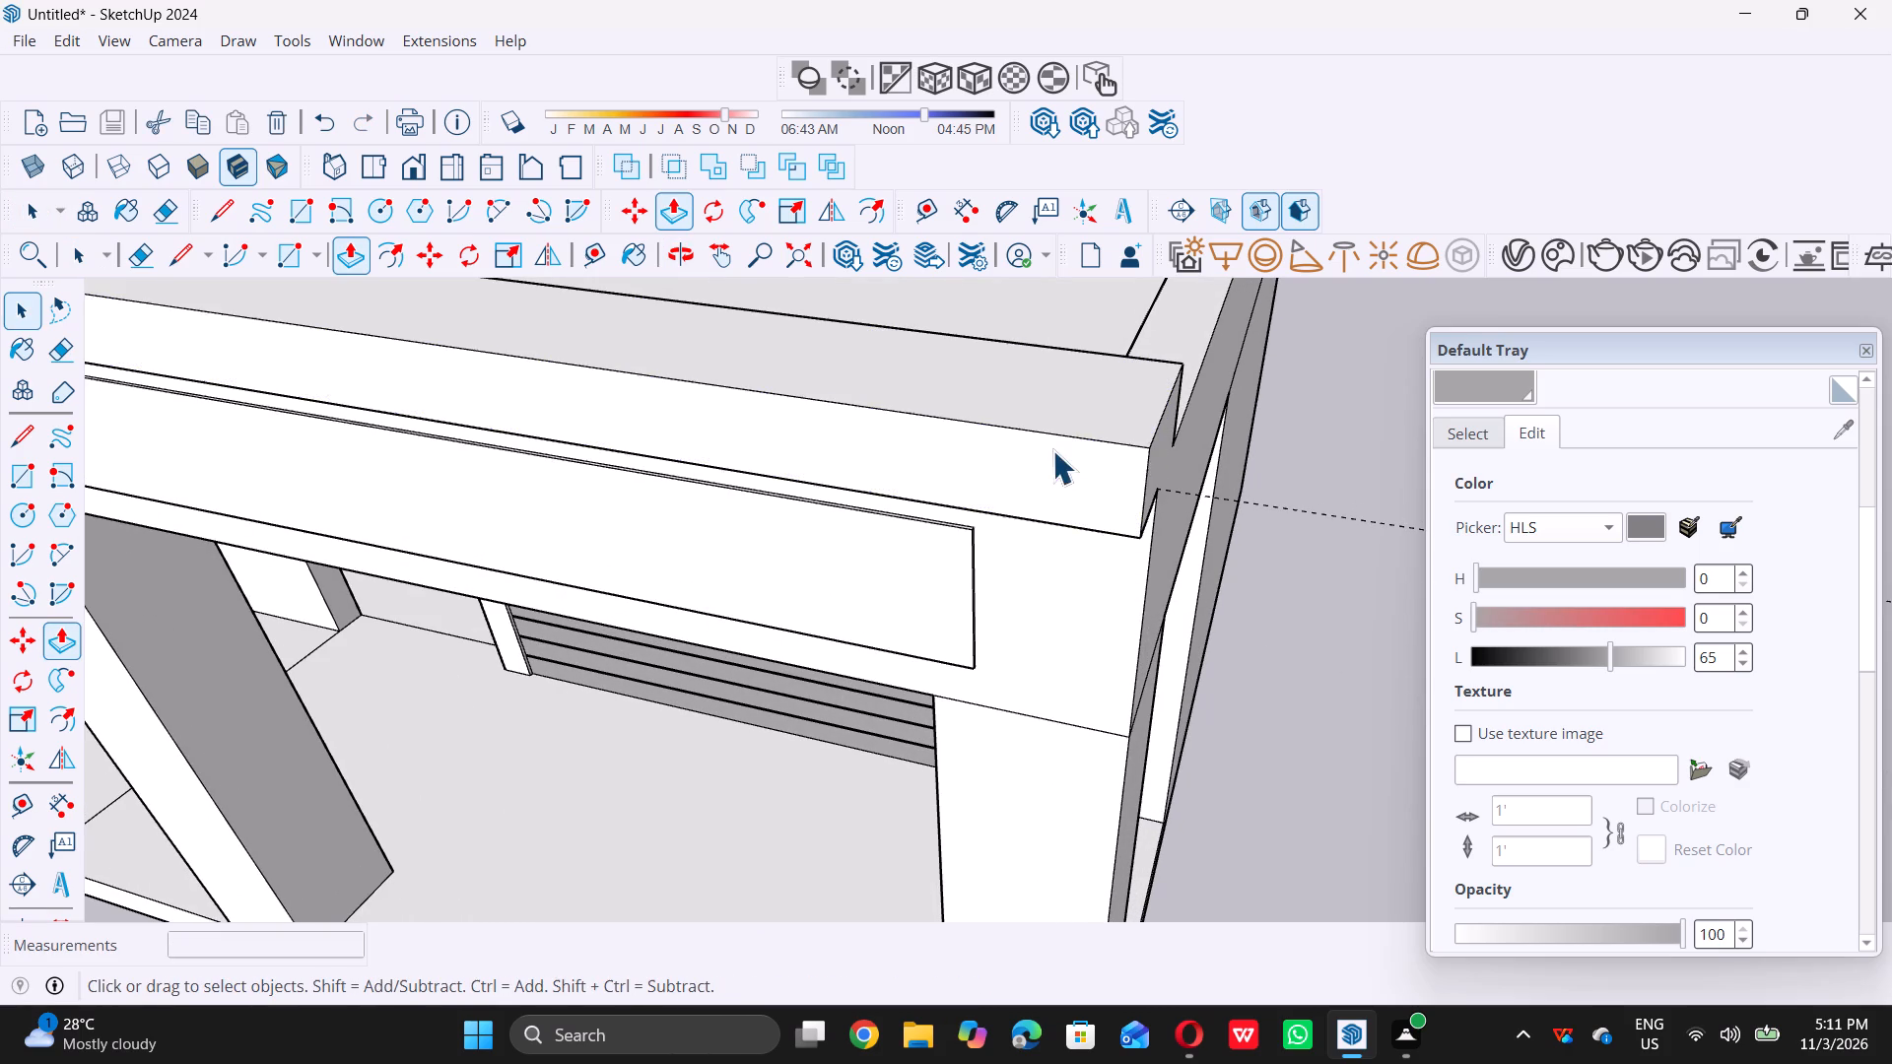
Place a guide line along the outer side edge of the projecting band's top face, at the louvred-bay end.
{"action": "scroll", "coordinate": [1052, 448], "scroll_direction": "down", "scroll_amount": 6}
{"action": "scroll", "coordinate": [1145, 563], "scroll_direction": "down", "scroll_amount": 10}
{"action": "middle_click_drag", "start_coordinate": [1019, 477], "coordinate": [1018, 529]}
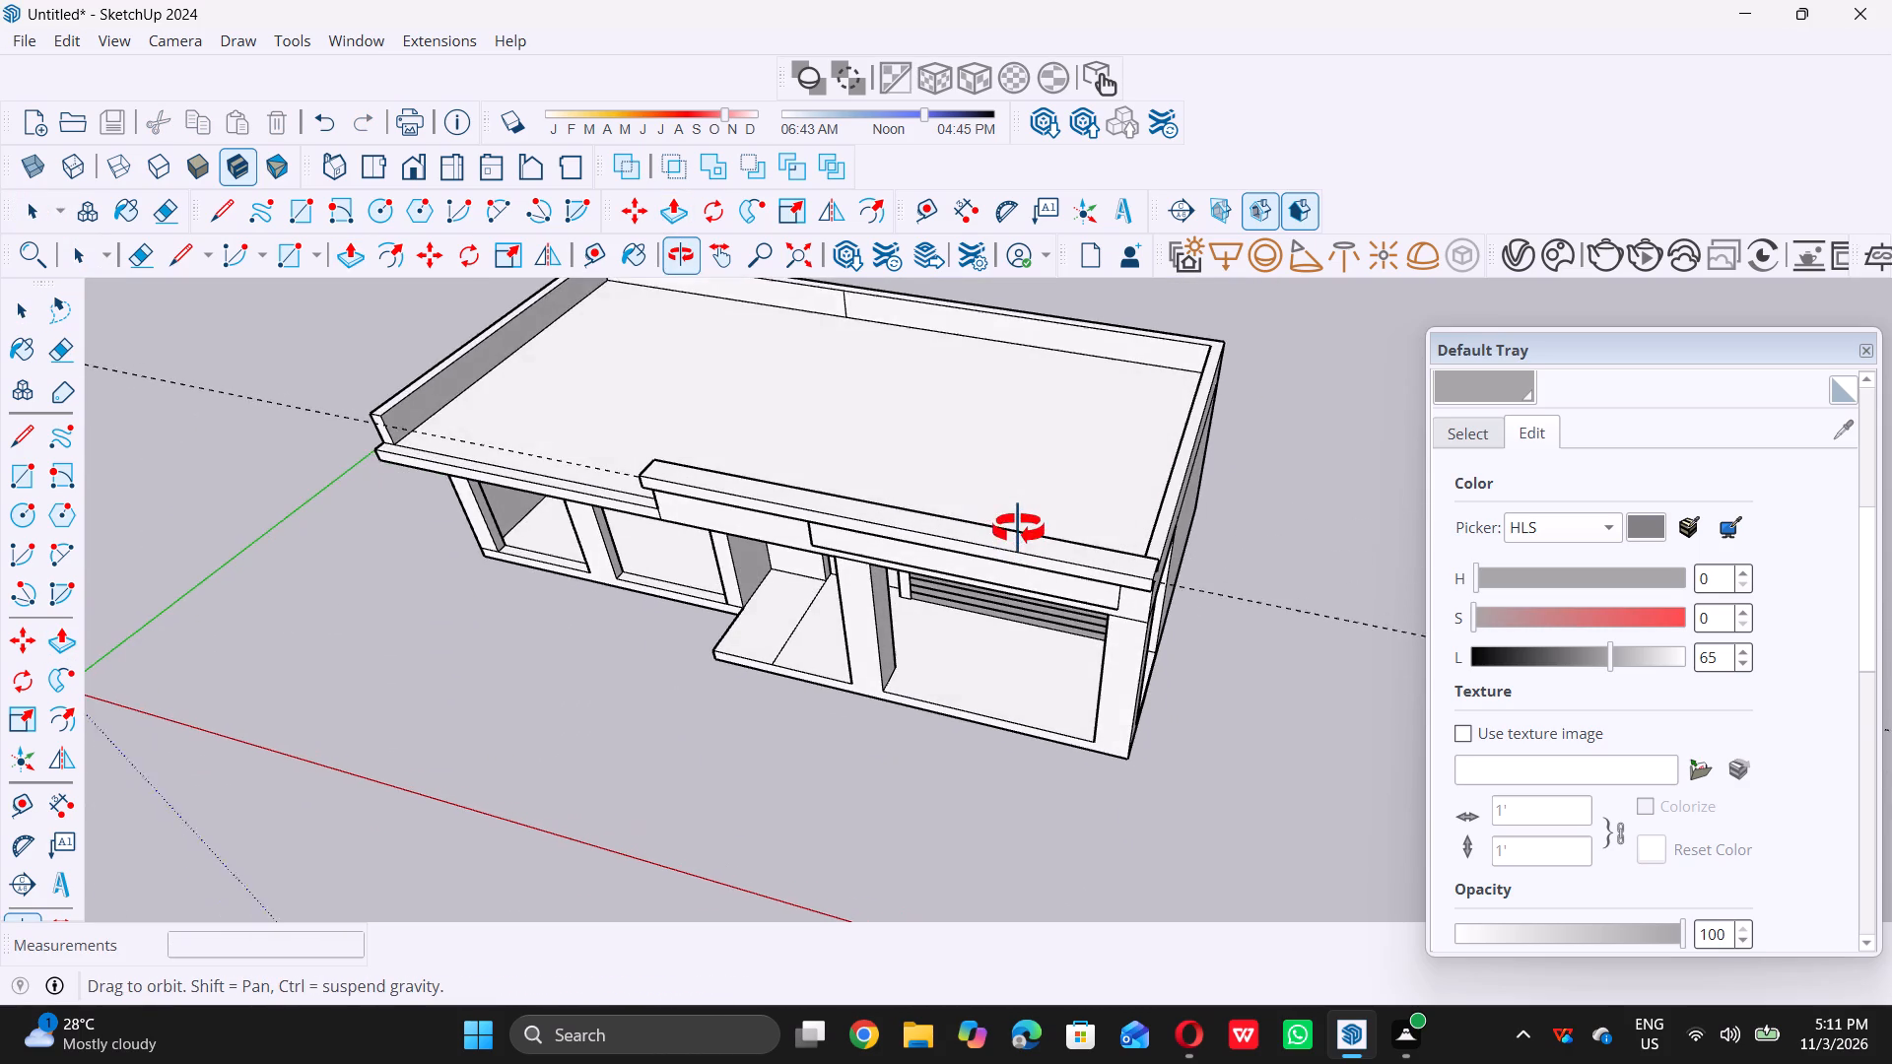
{"action": "middle_click_drag", "start_coordinate": [1018, 529], "coordinate": [1004, 554]}
{"action": "scroll", "coordinate": [934, 510], "scroll_direction": "down", "scroll_amount": 2}
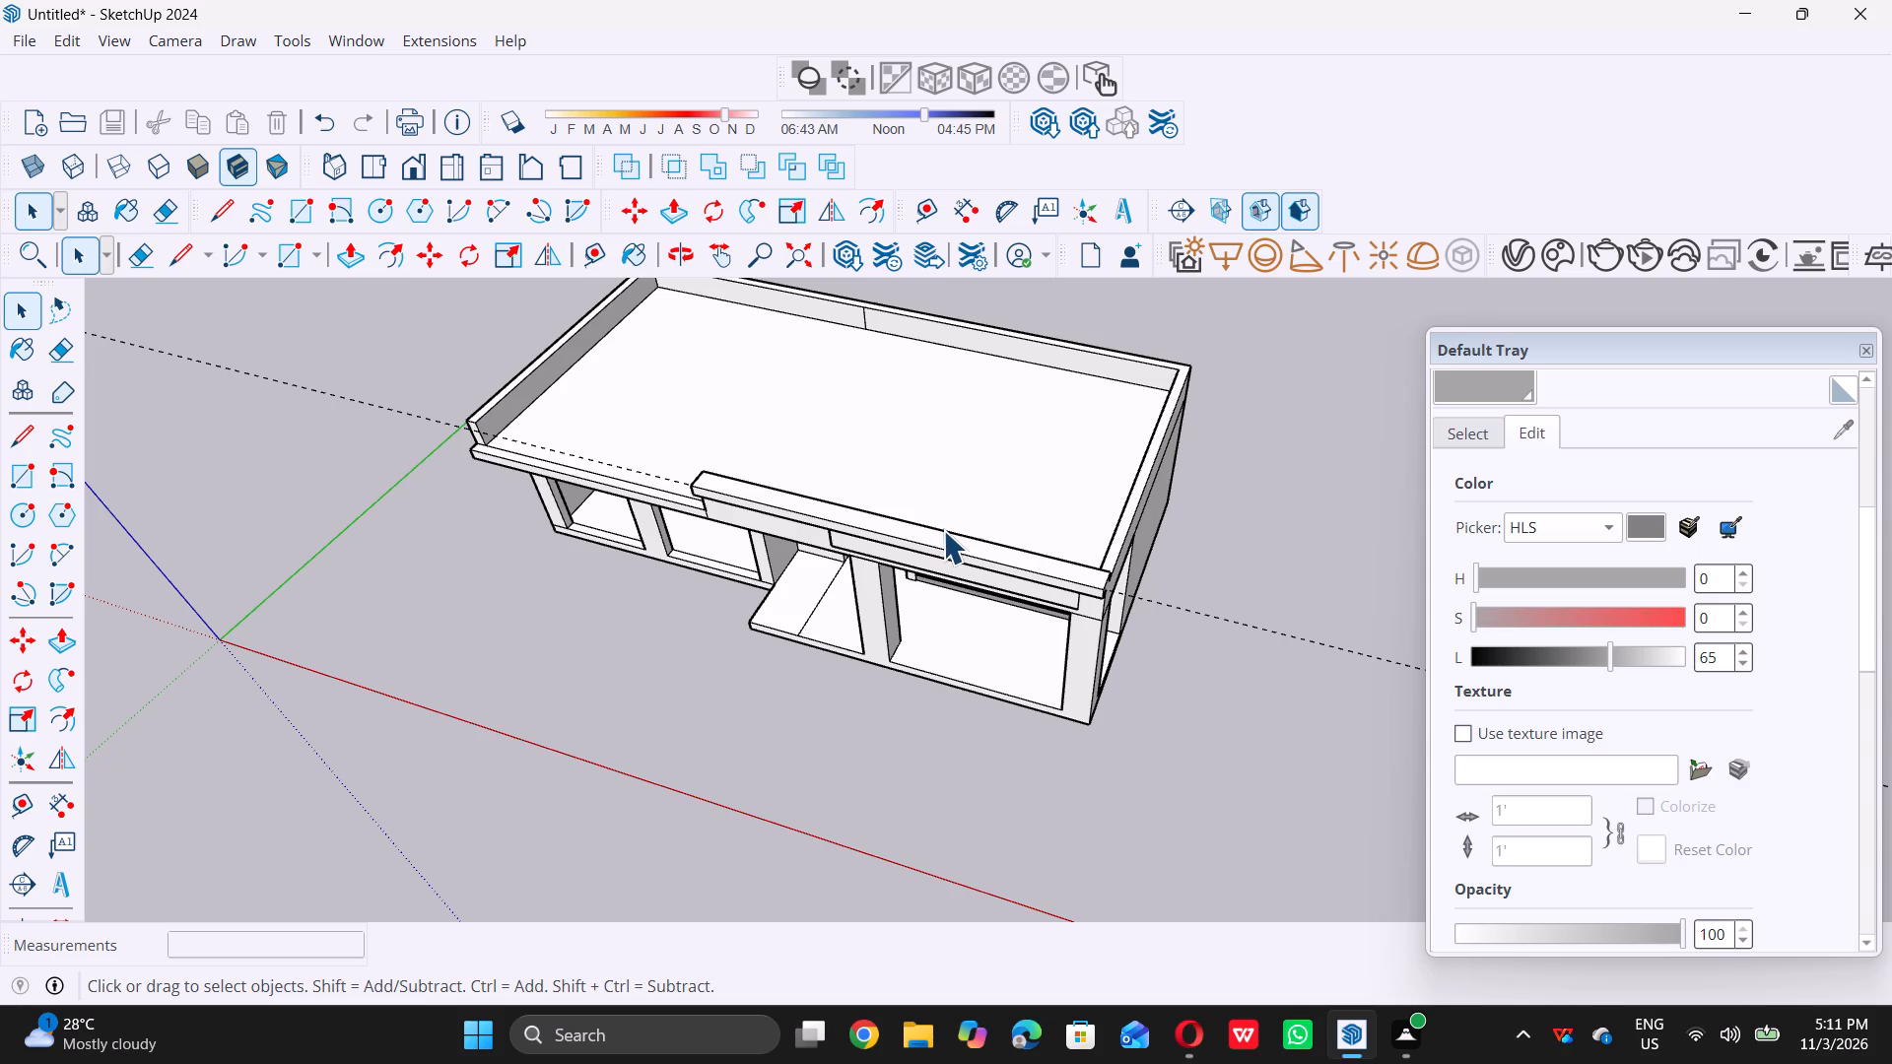
{"action": "scroll", "coordinate": [948, 537], "scroll_direction": "up", "scroll_amount": 5}
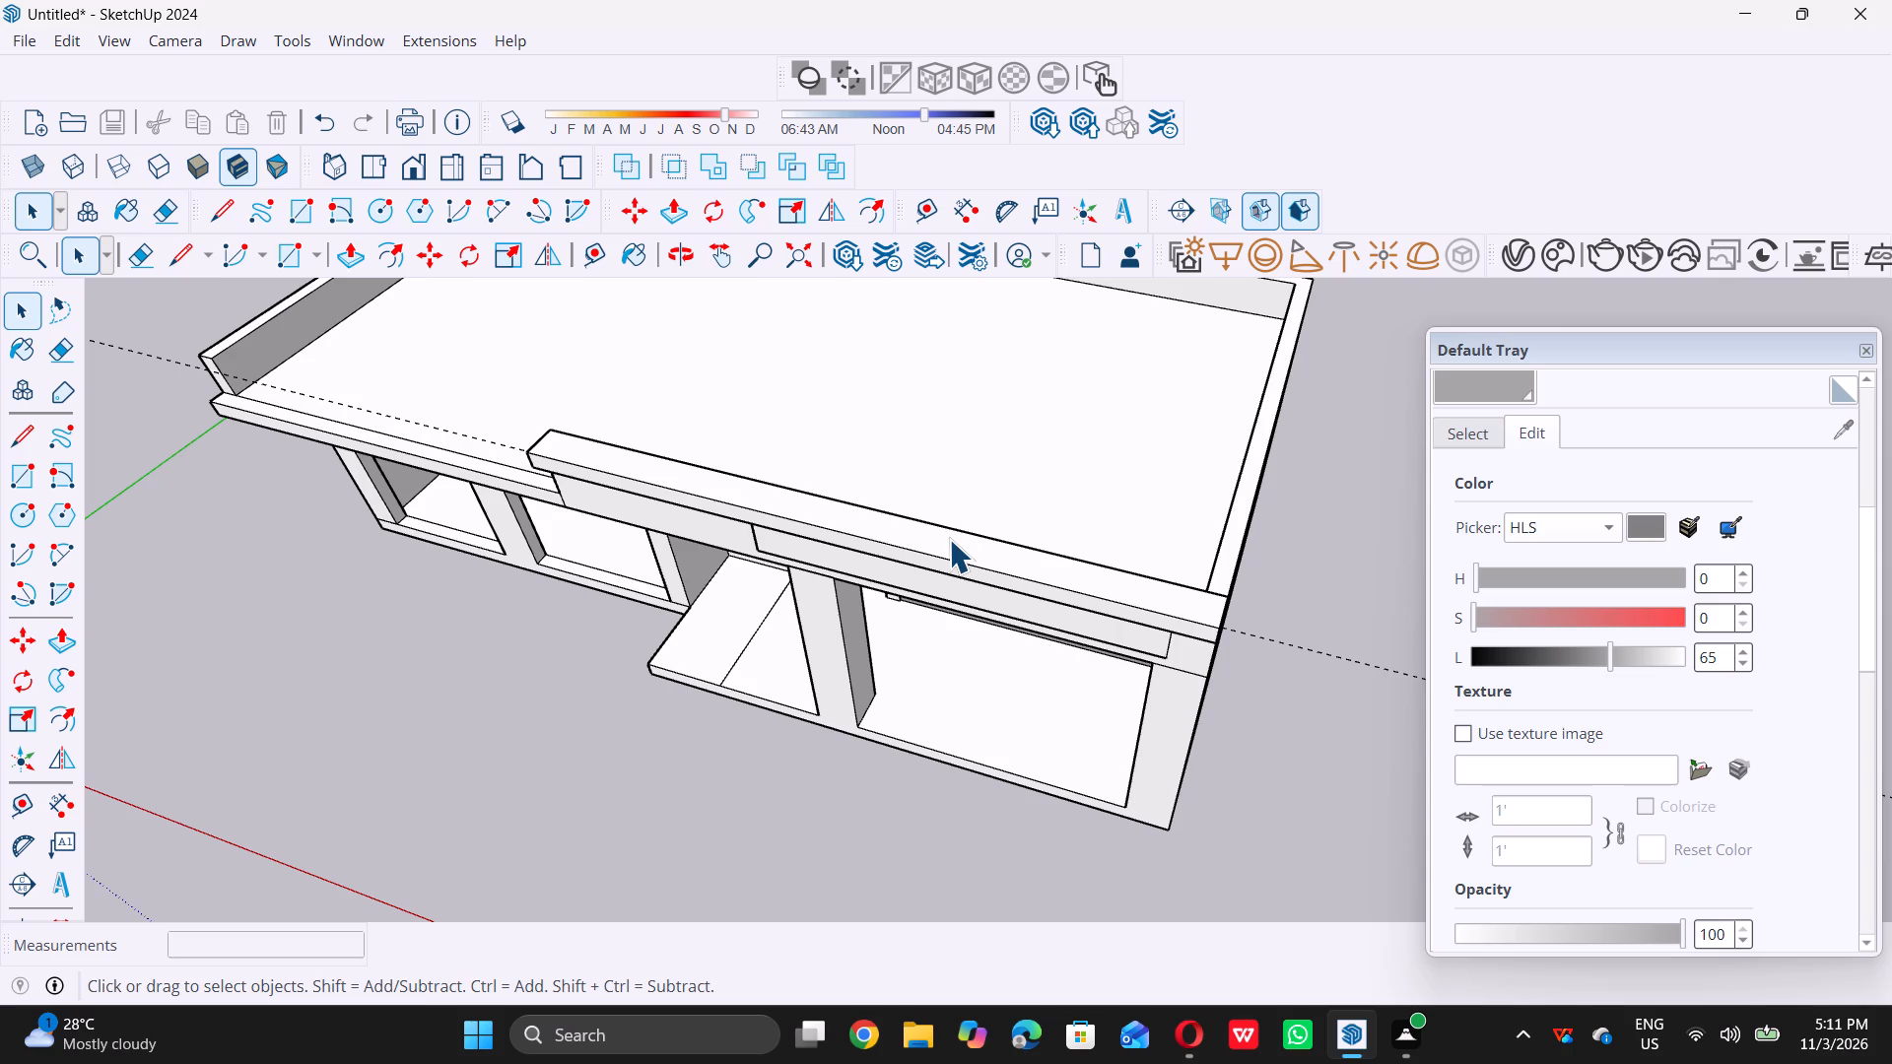
{"action": "middle_click_drag", "start_coordinate": [1046, 549], "coordinate": [1031, 599]}
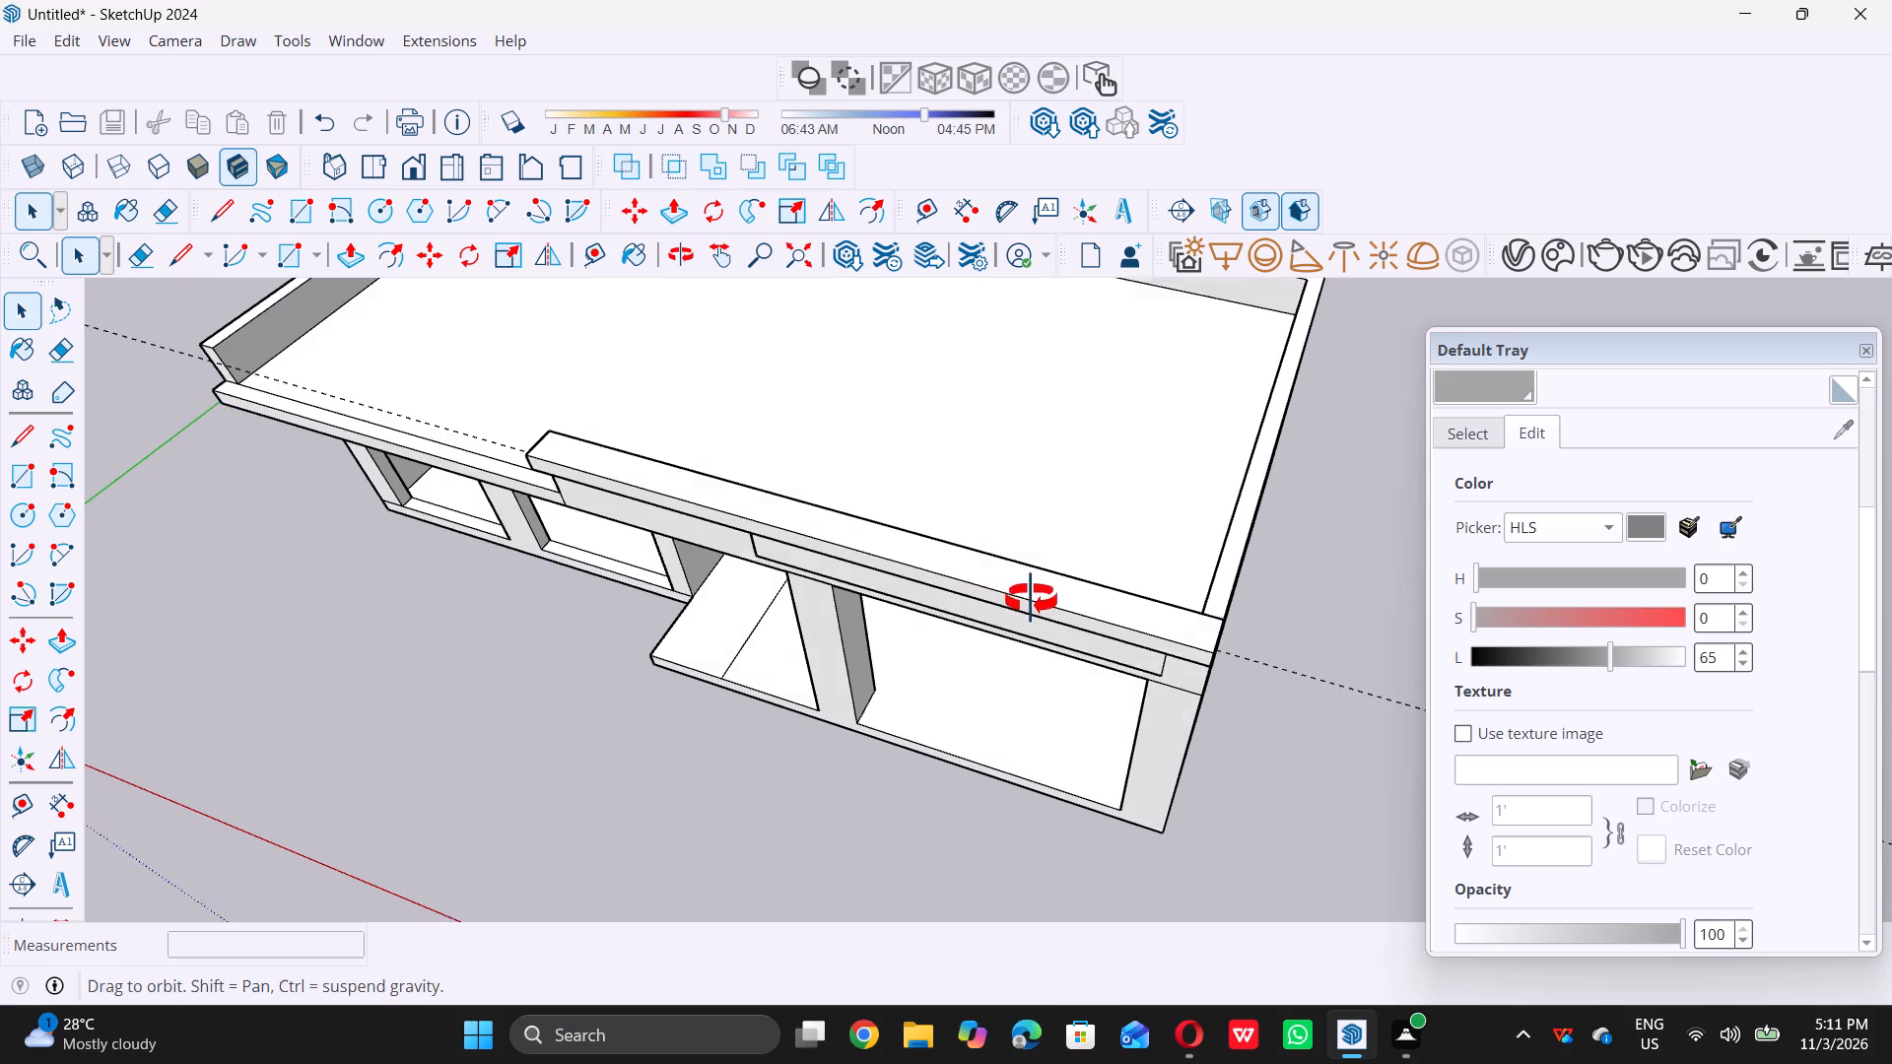
{"action": "middle_click_drag", "start_coordinate": [1031, 599], "coordinate": [1031, 600]}
{"action": "scroll", "coordinate": [1213, 698], "scroll_direction": "up", "scroll_amount": 6}
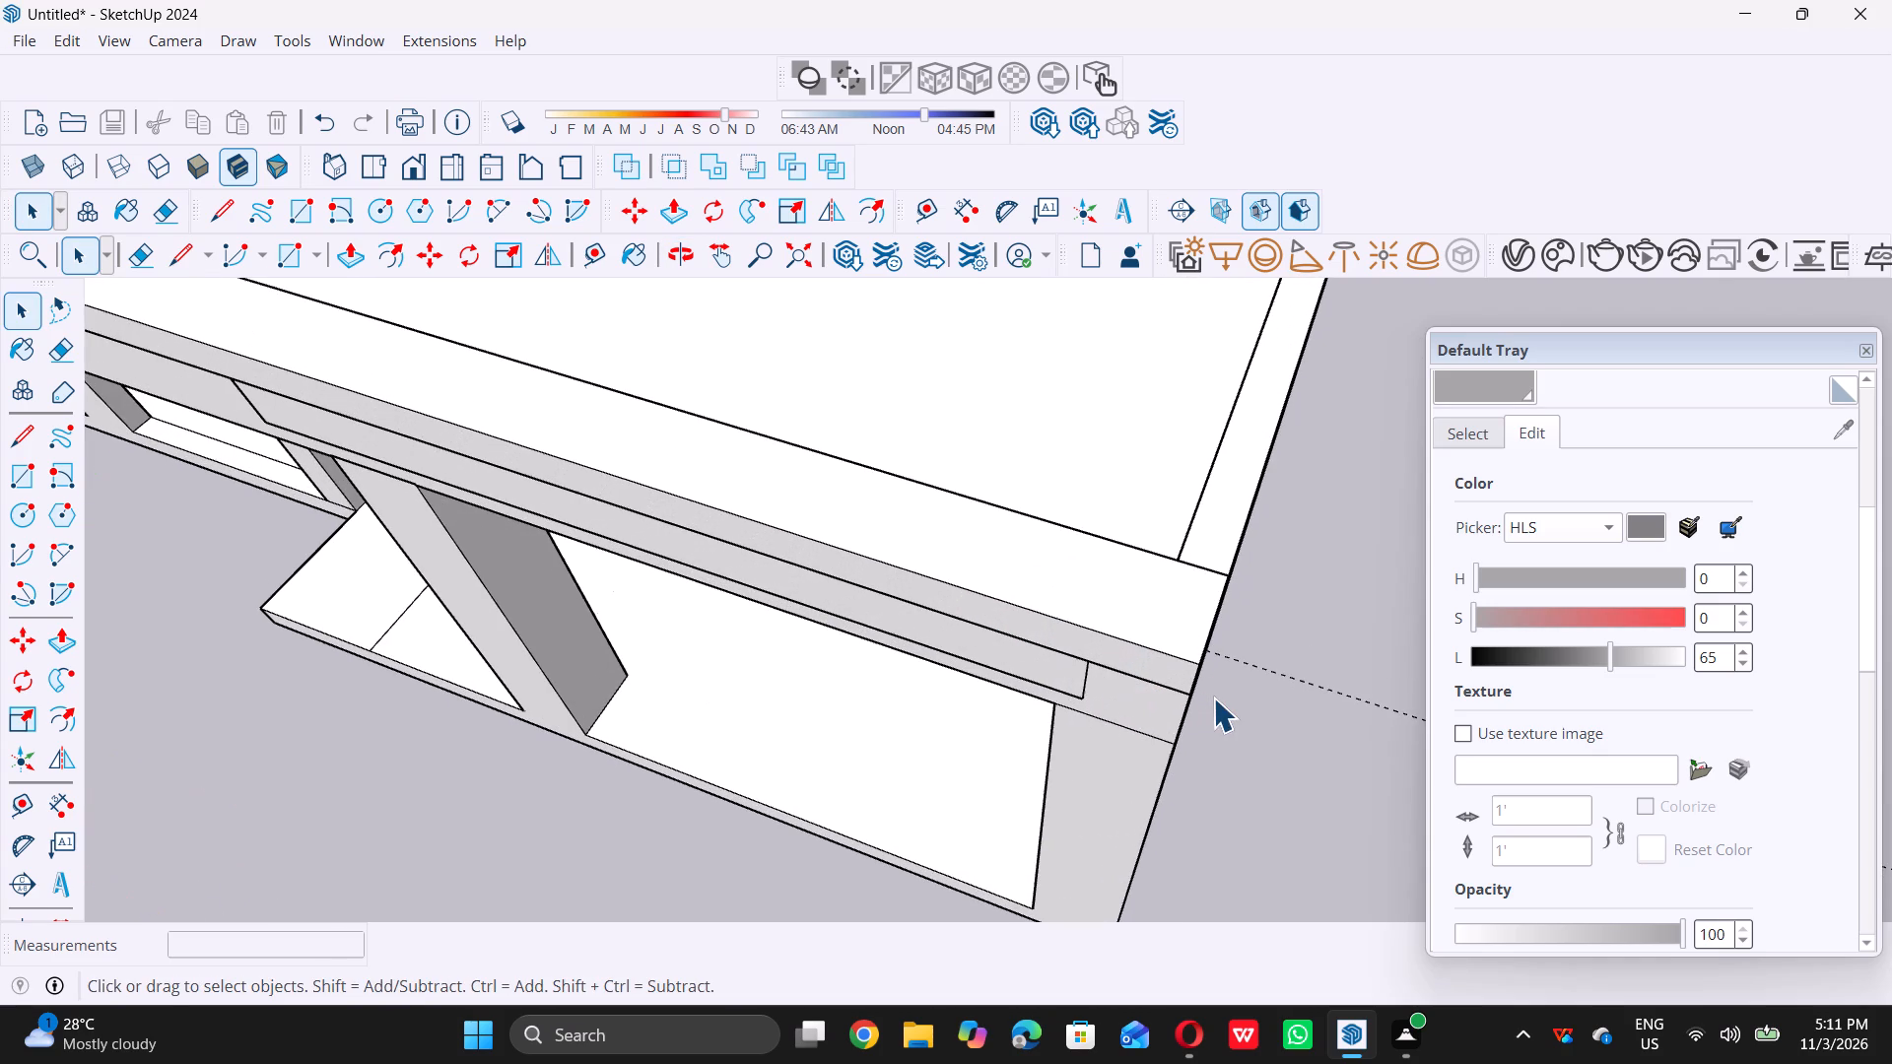
{"action": "key", "text": "t"}
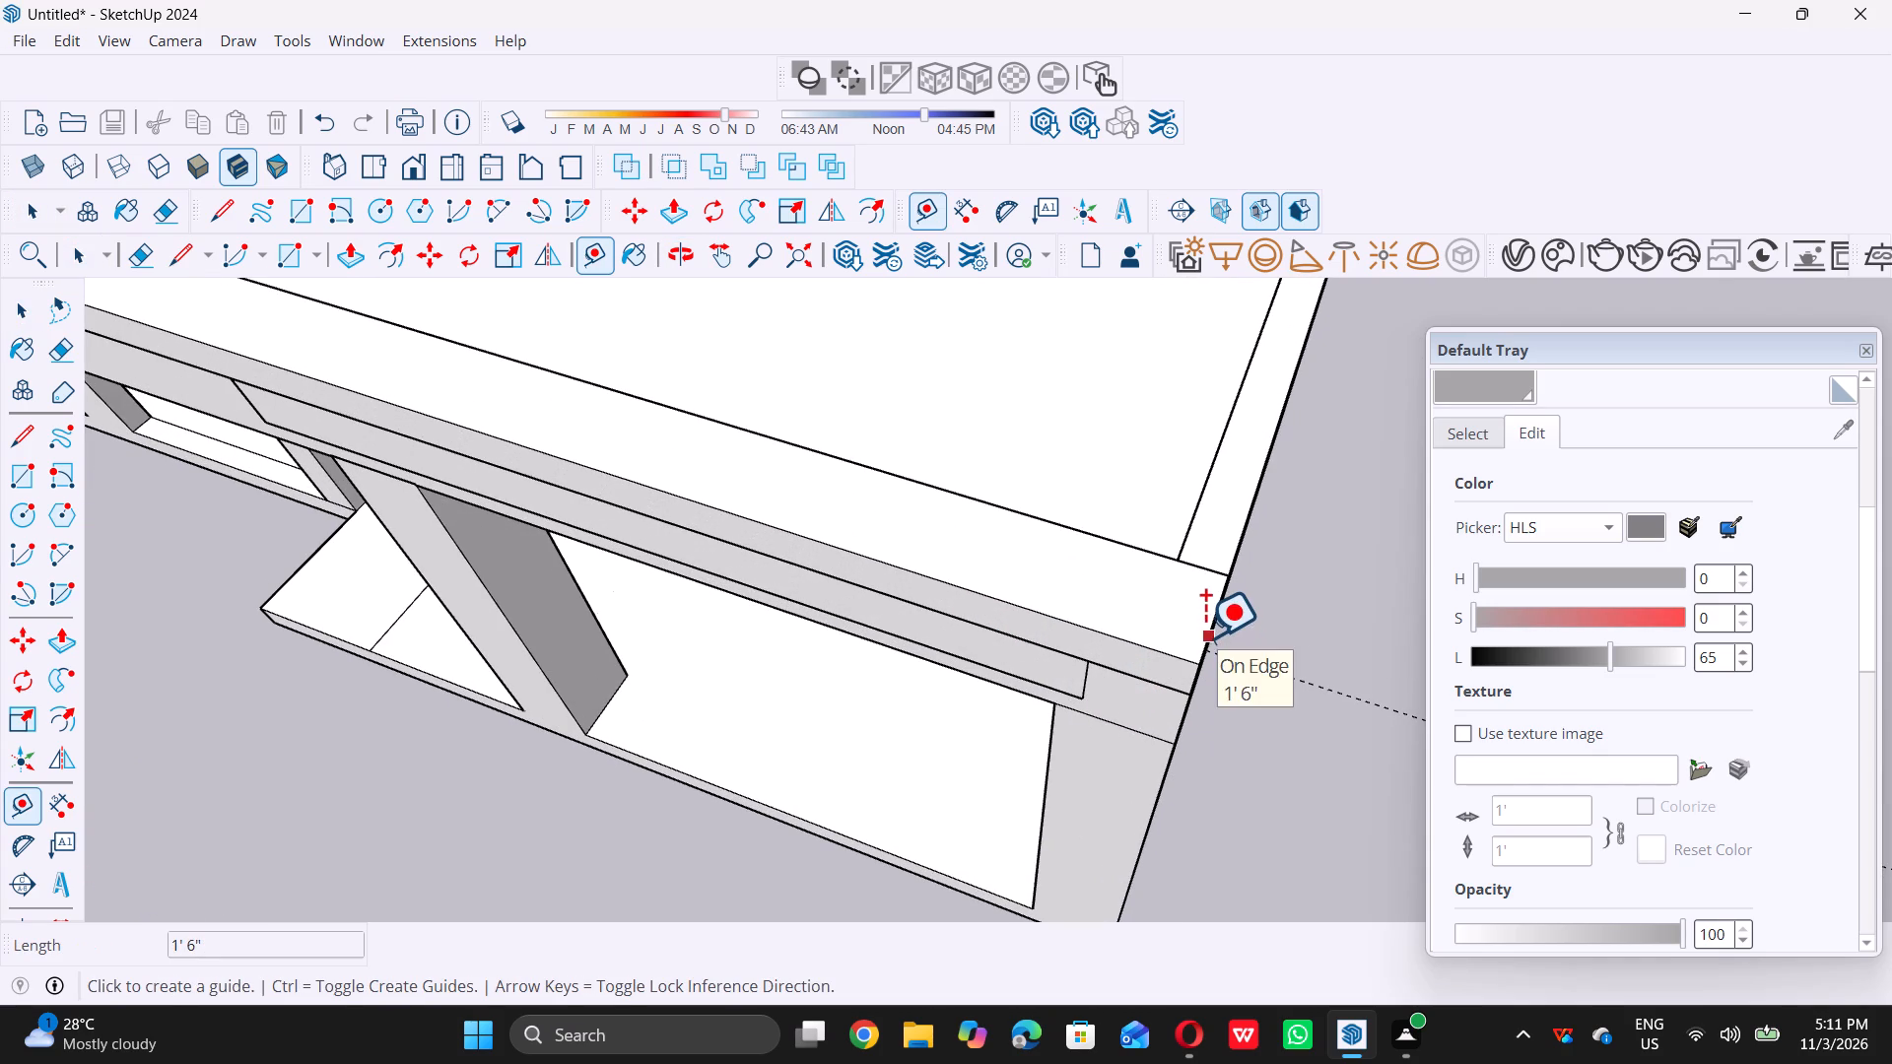
{"action": "double_click", "coordinate": [1205, 634]}
{"action": "scroll", "coordinate": [1198, 621], "scroll_direction": "up", "scroll_amount": 5}
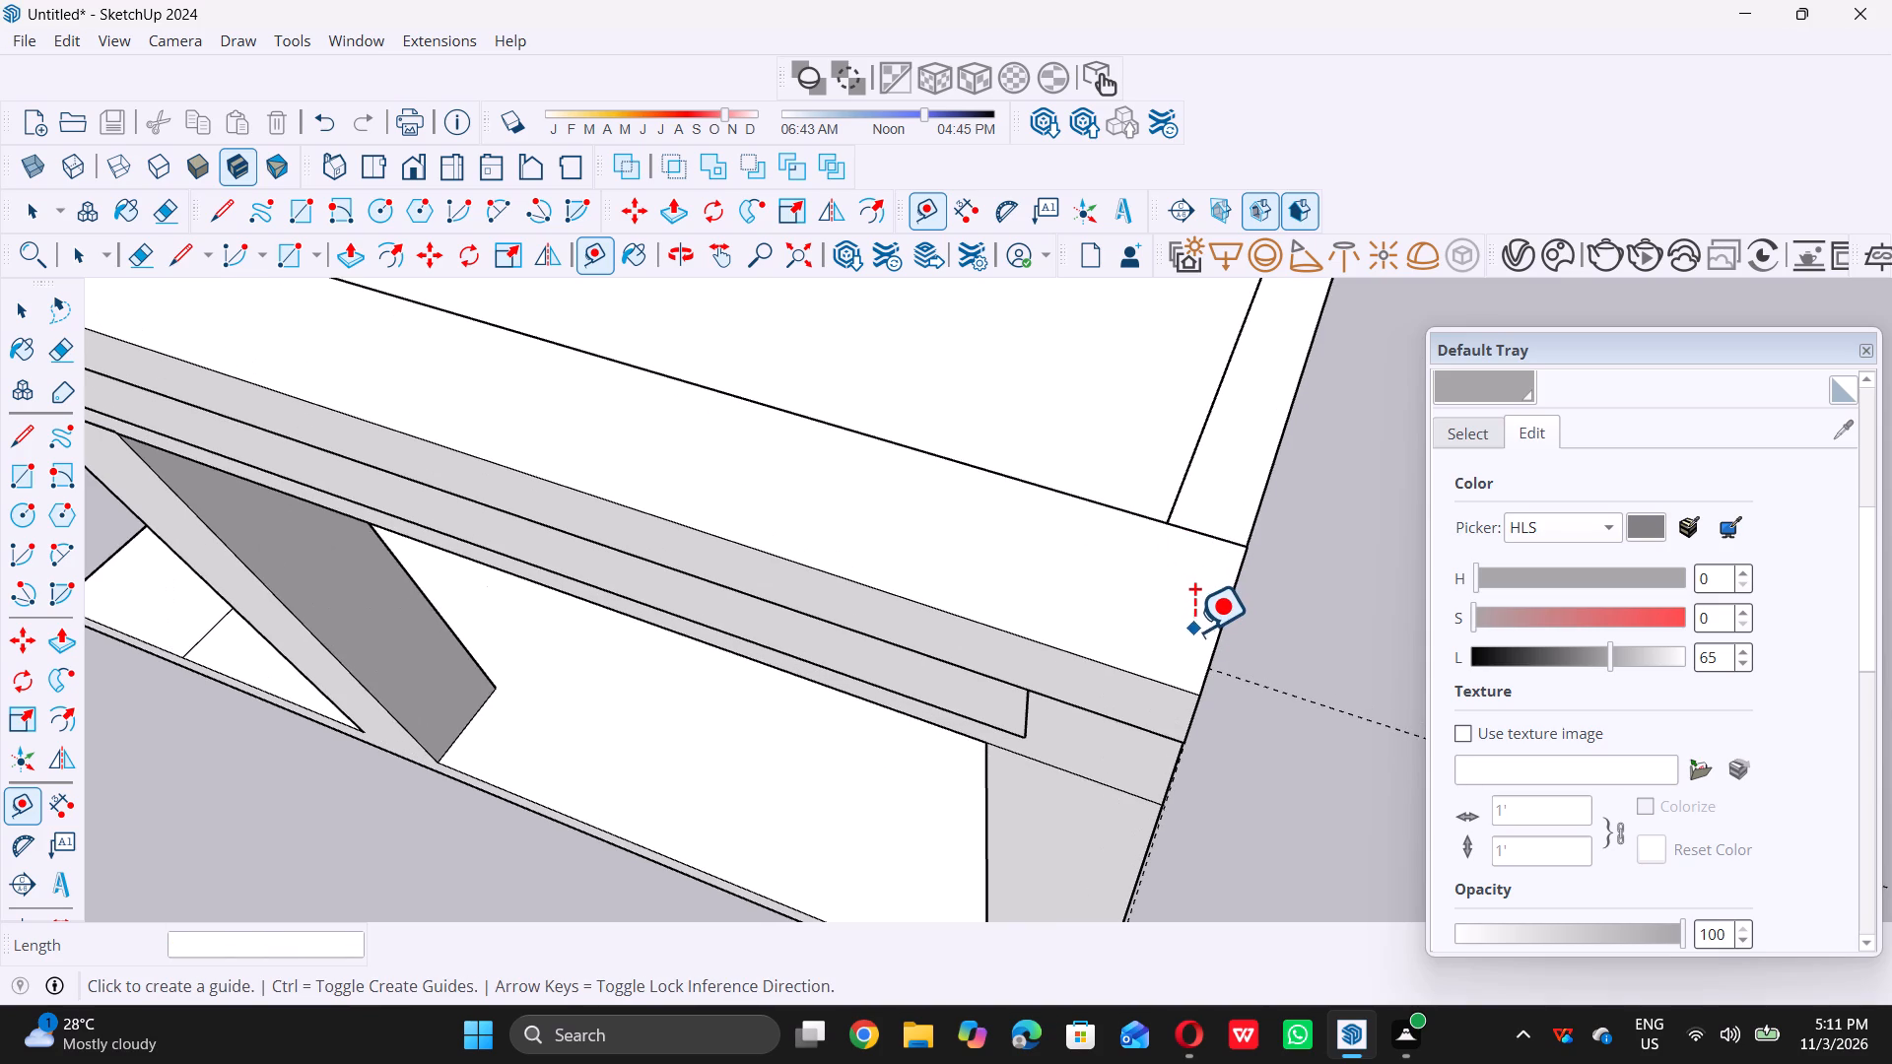
{"action": "double_click", "coordinate": [1213, 634]}
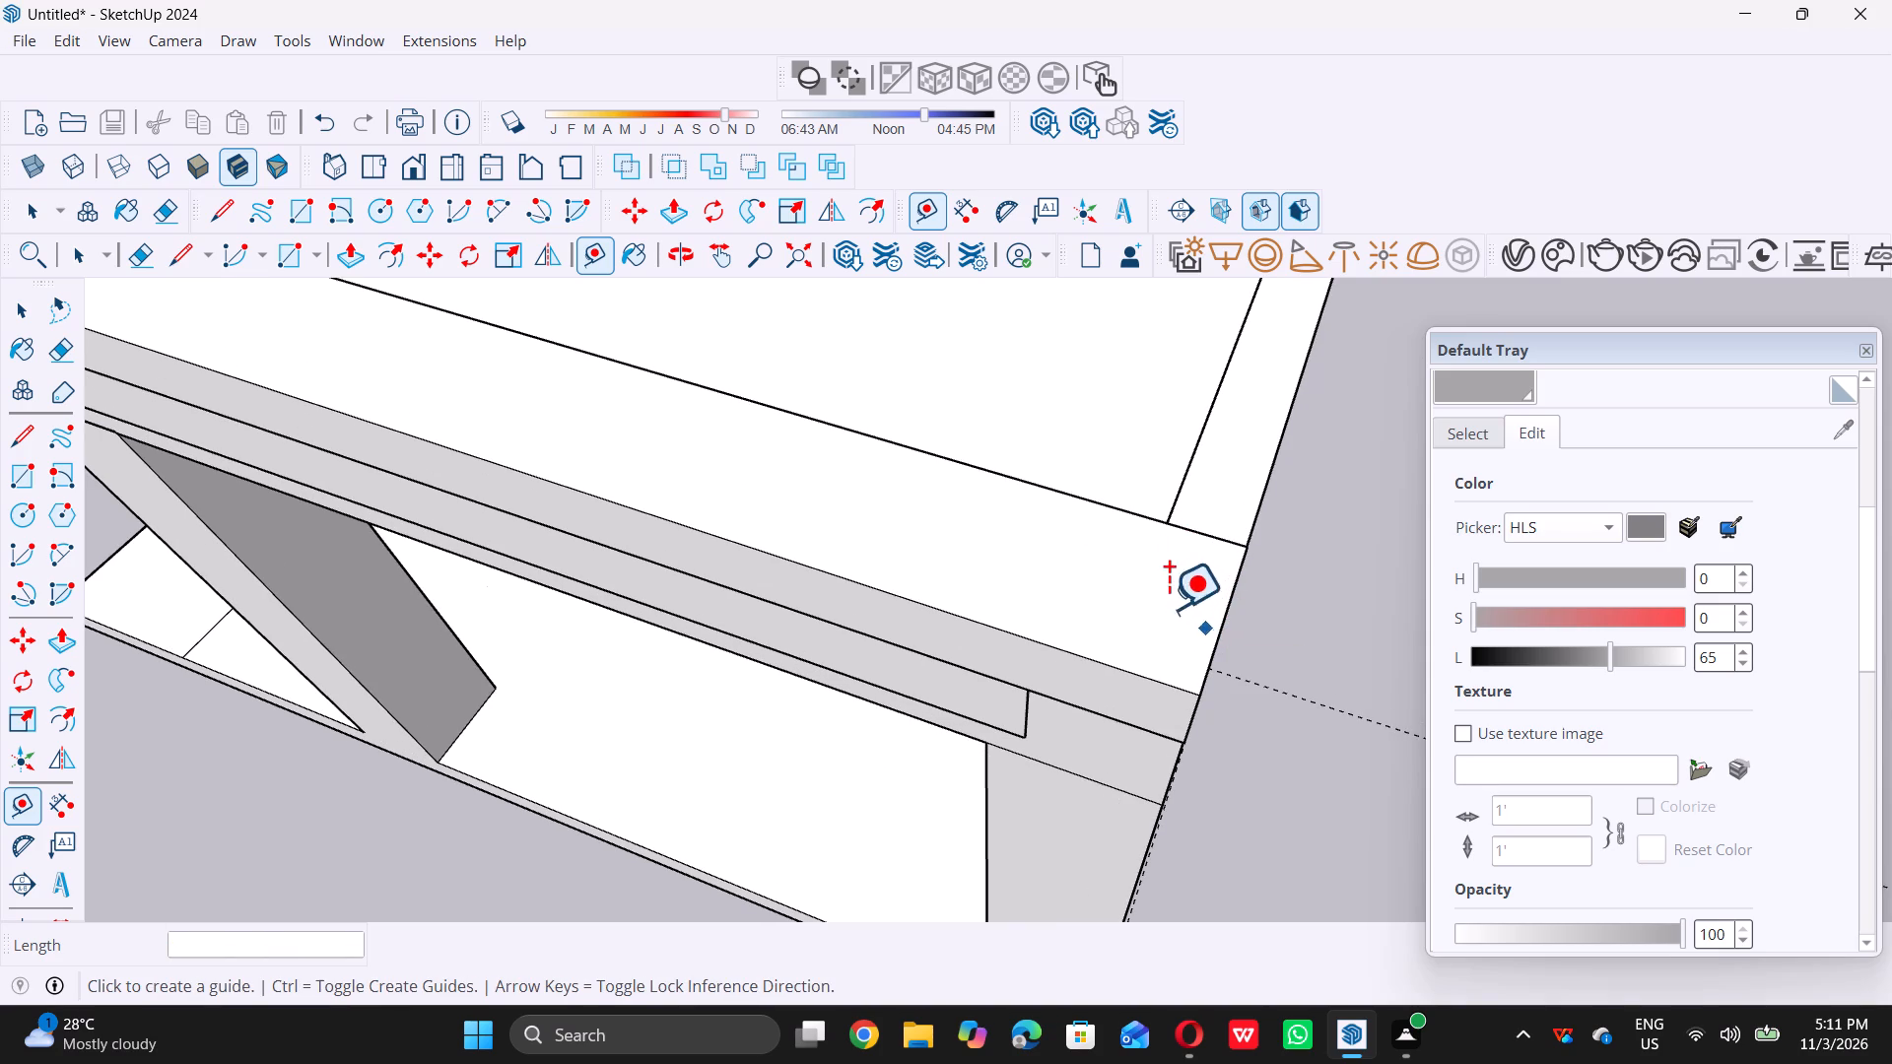
{"action": "key", "text": "space"}
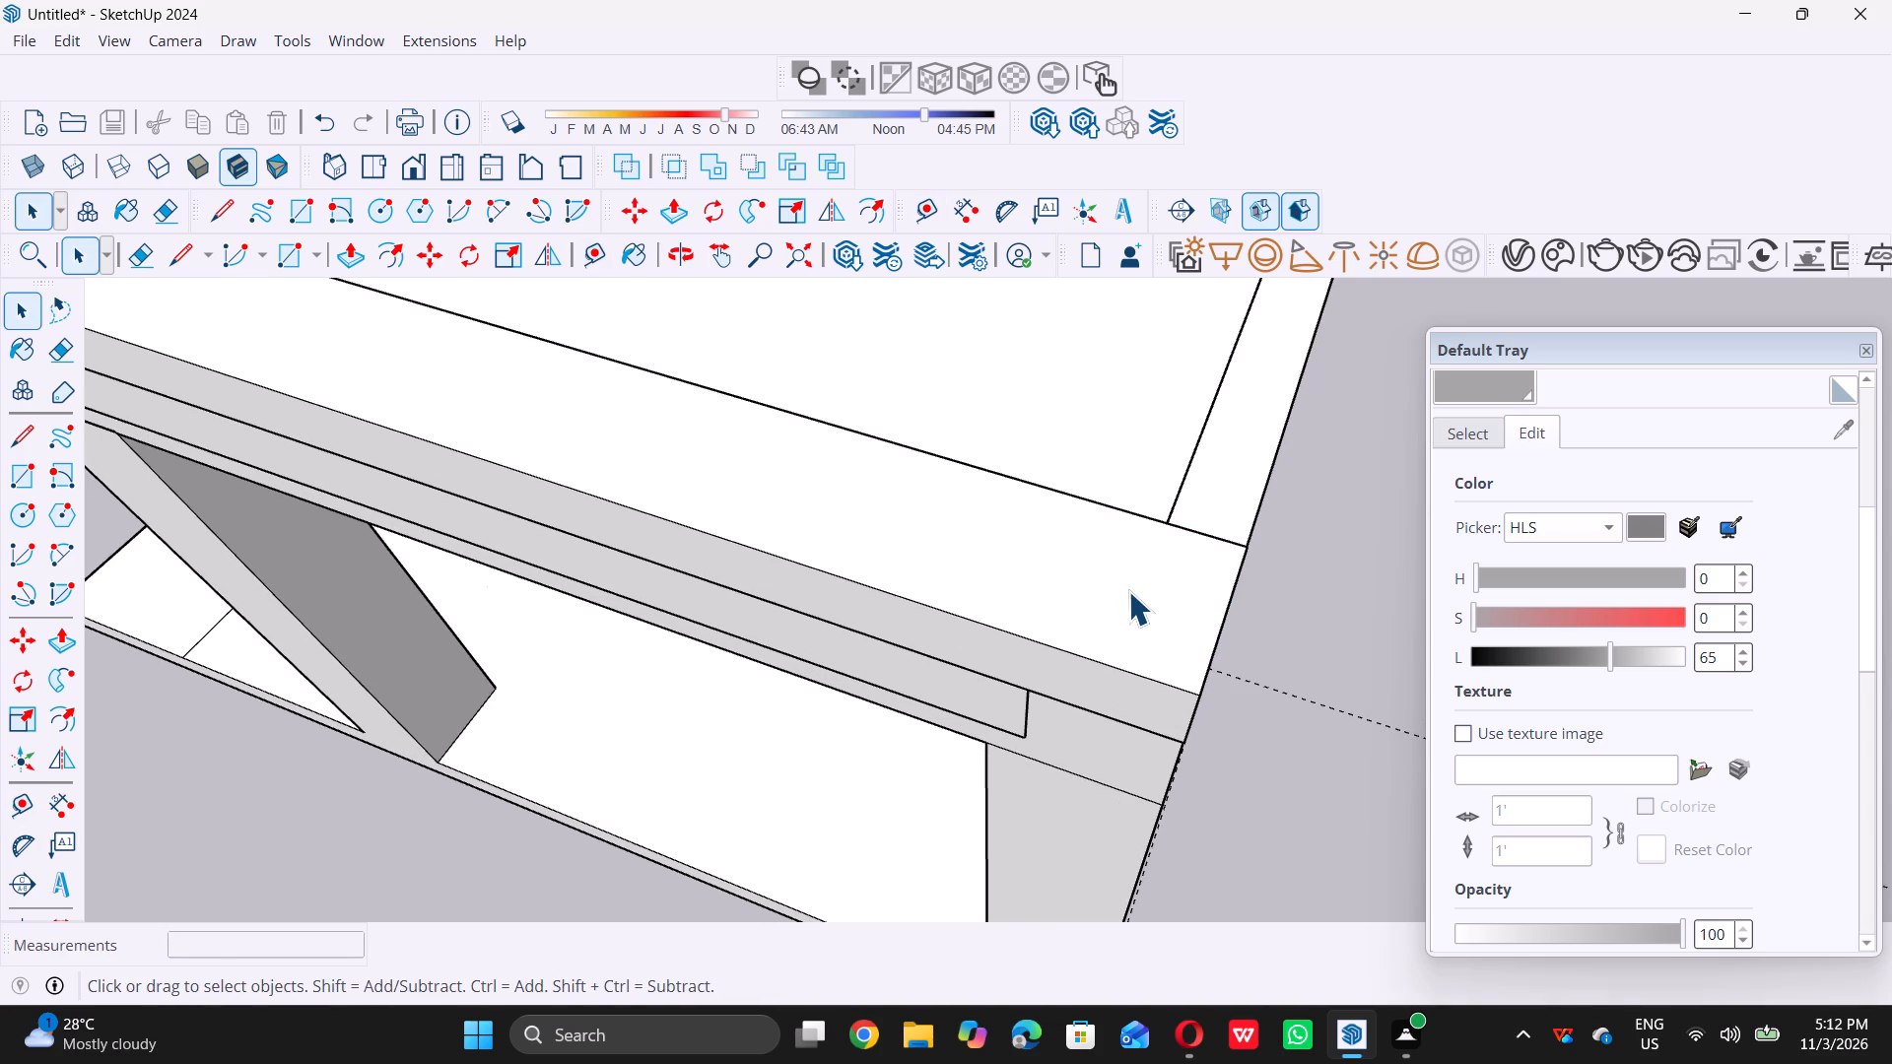
Place a guide line on the projecting band's top face, 3' inward from its outer side edge.
{"action": "key", "text": "t"}
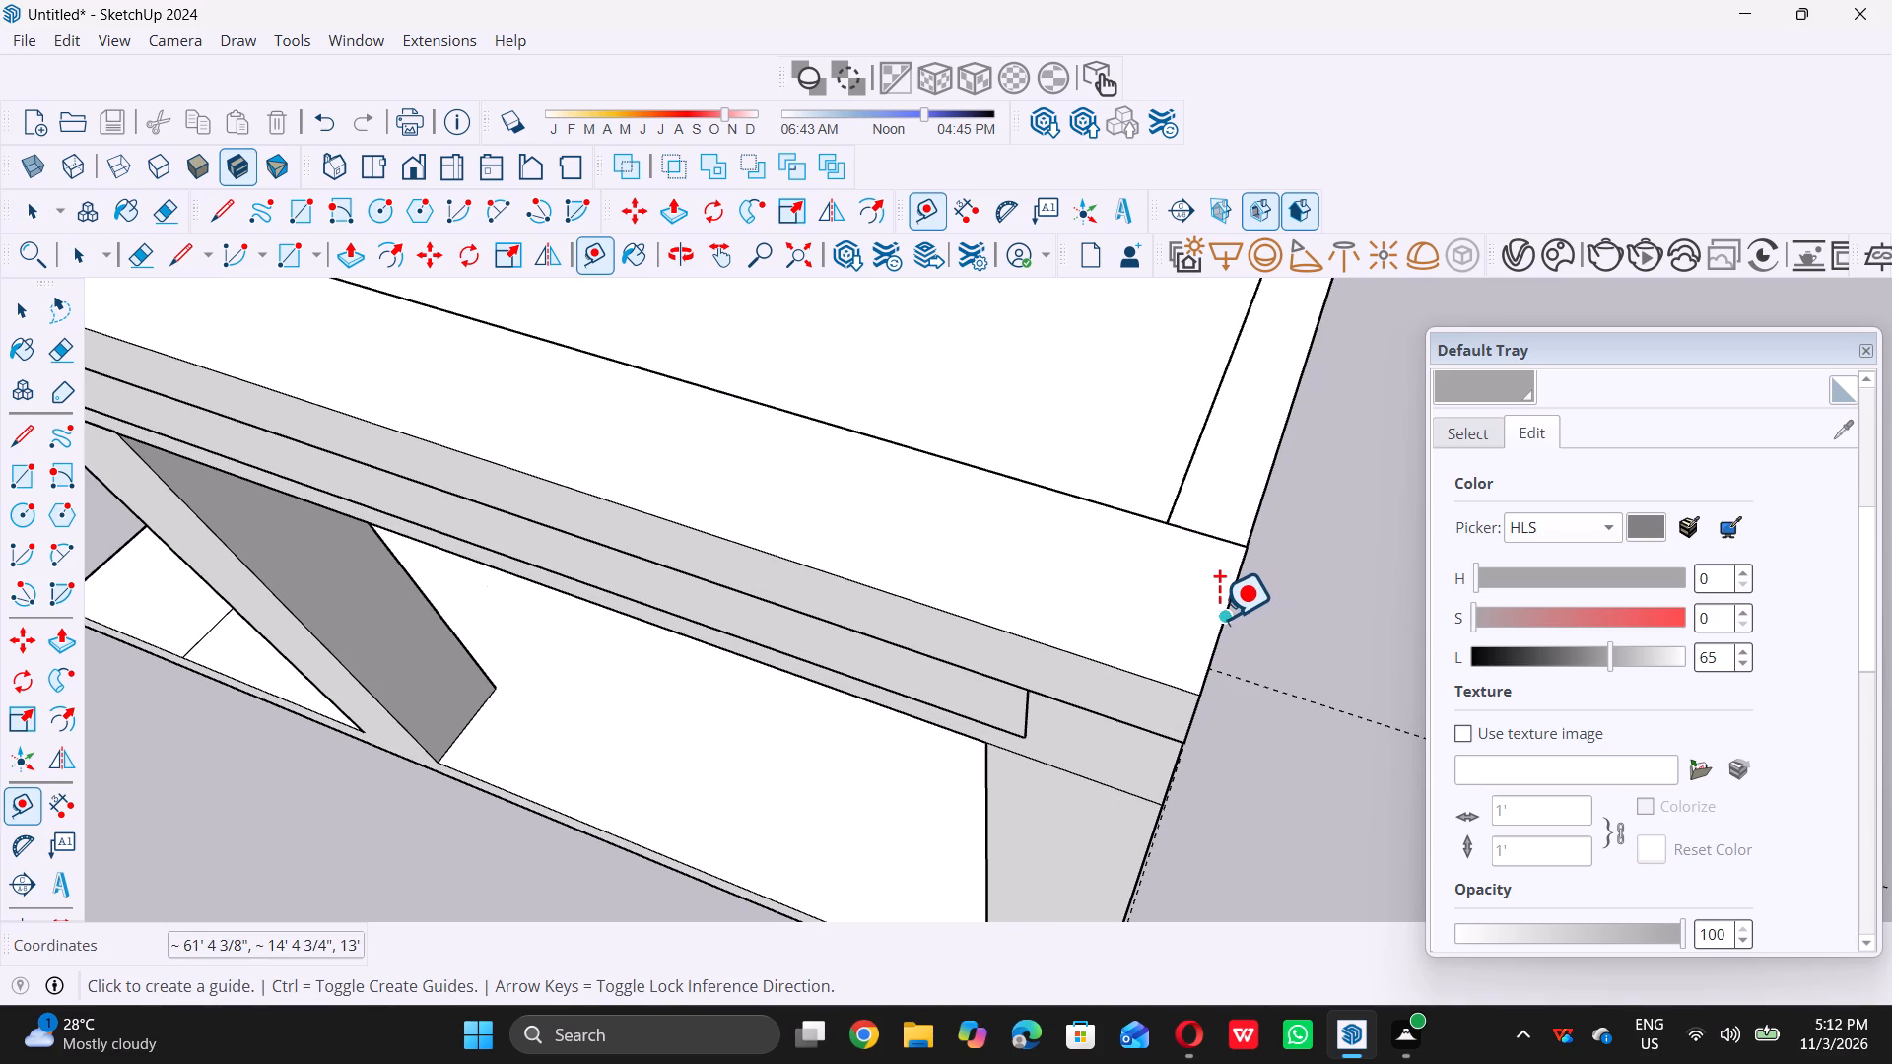
{"action": "left_click", "coordinate": [1219, 616]}
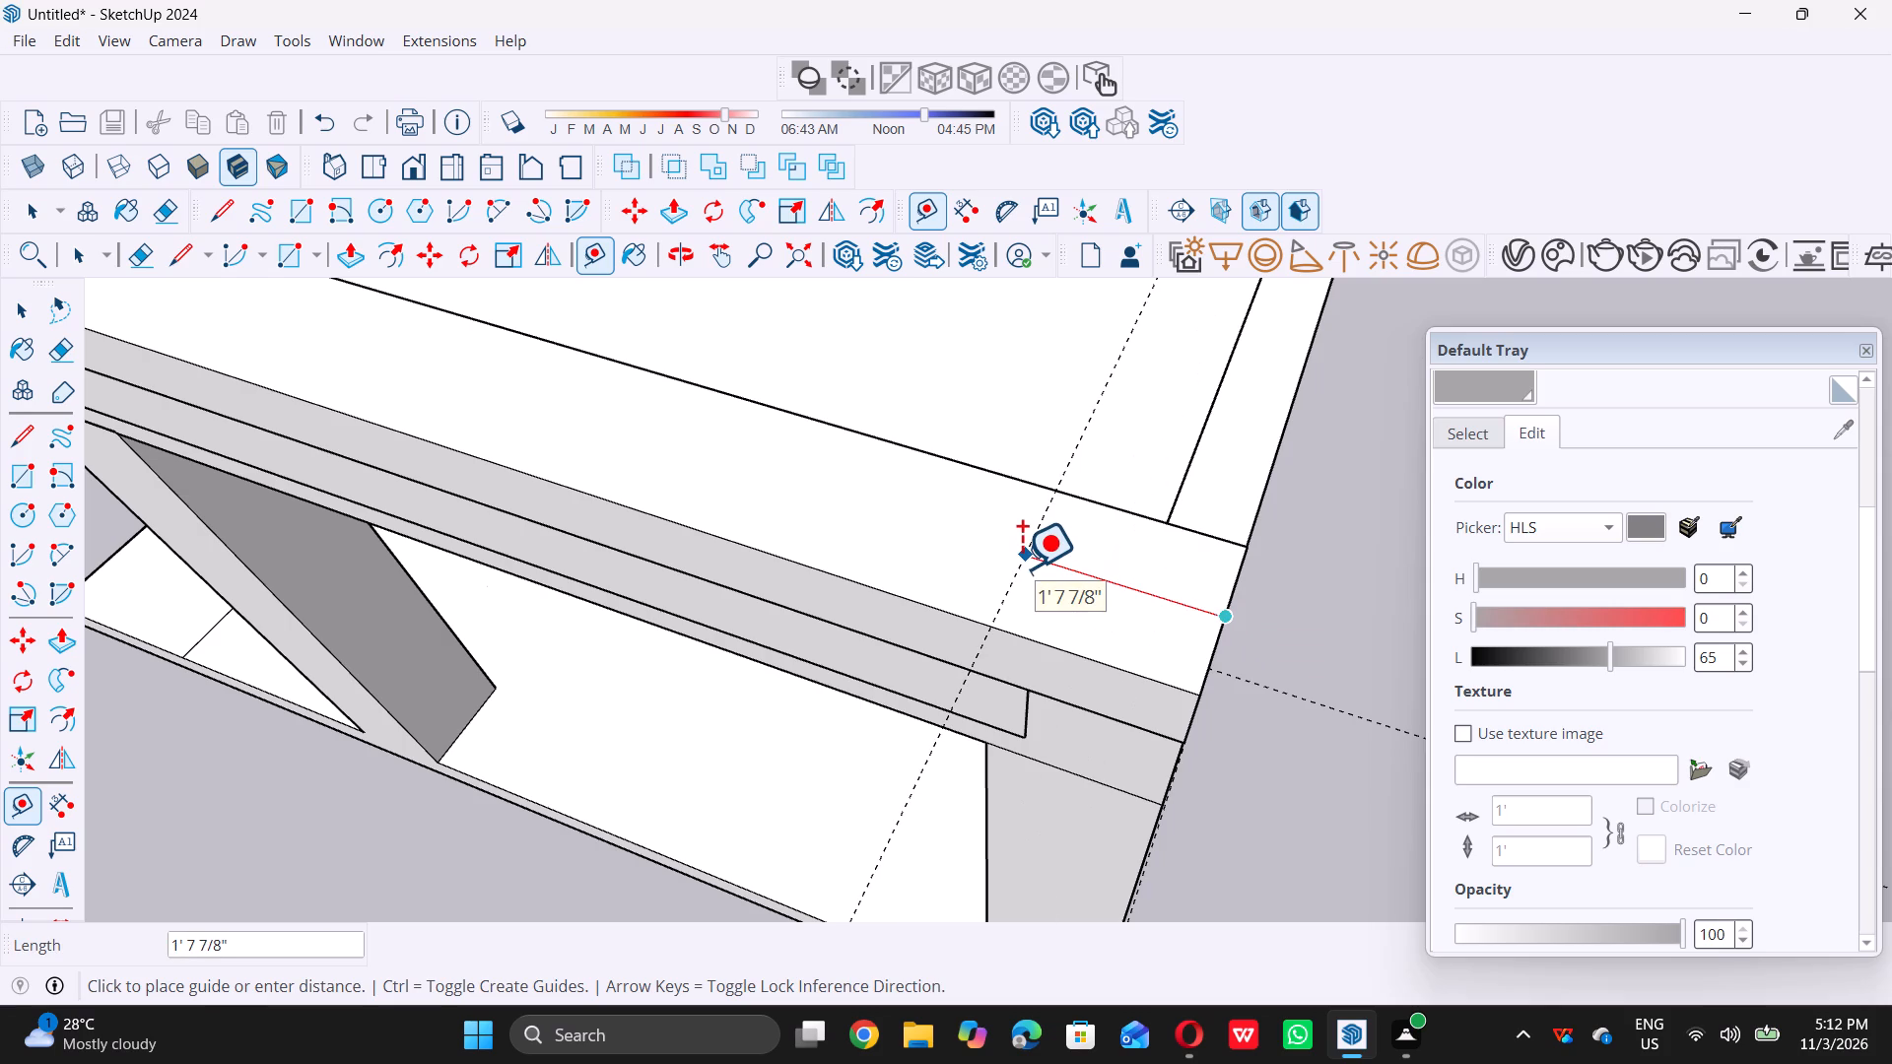
{"action": "key", "text": "3"}
{"action": "key", "text": "apostrophe"}
{"action": "key", "text": "Return"}
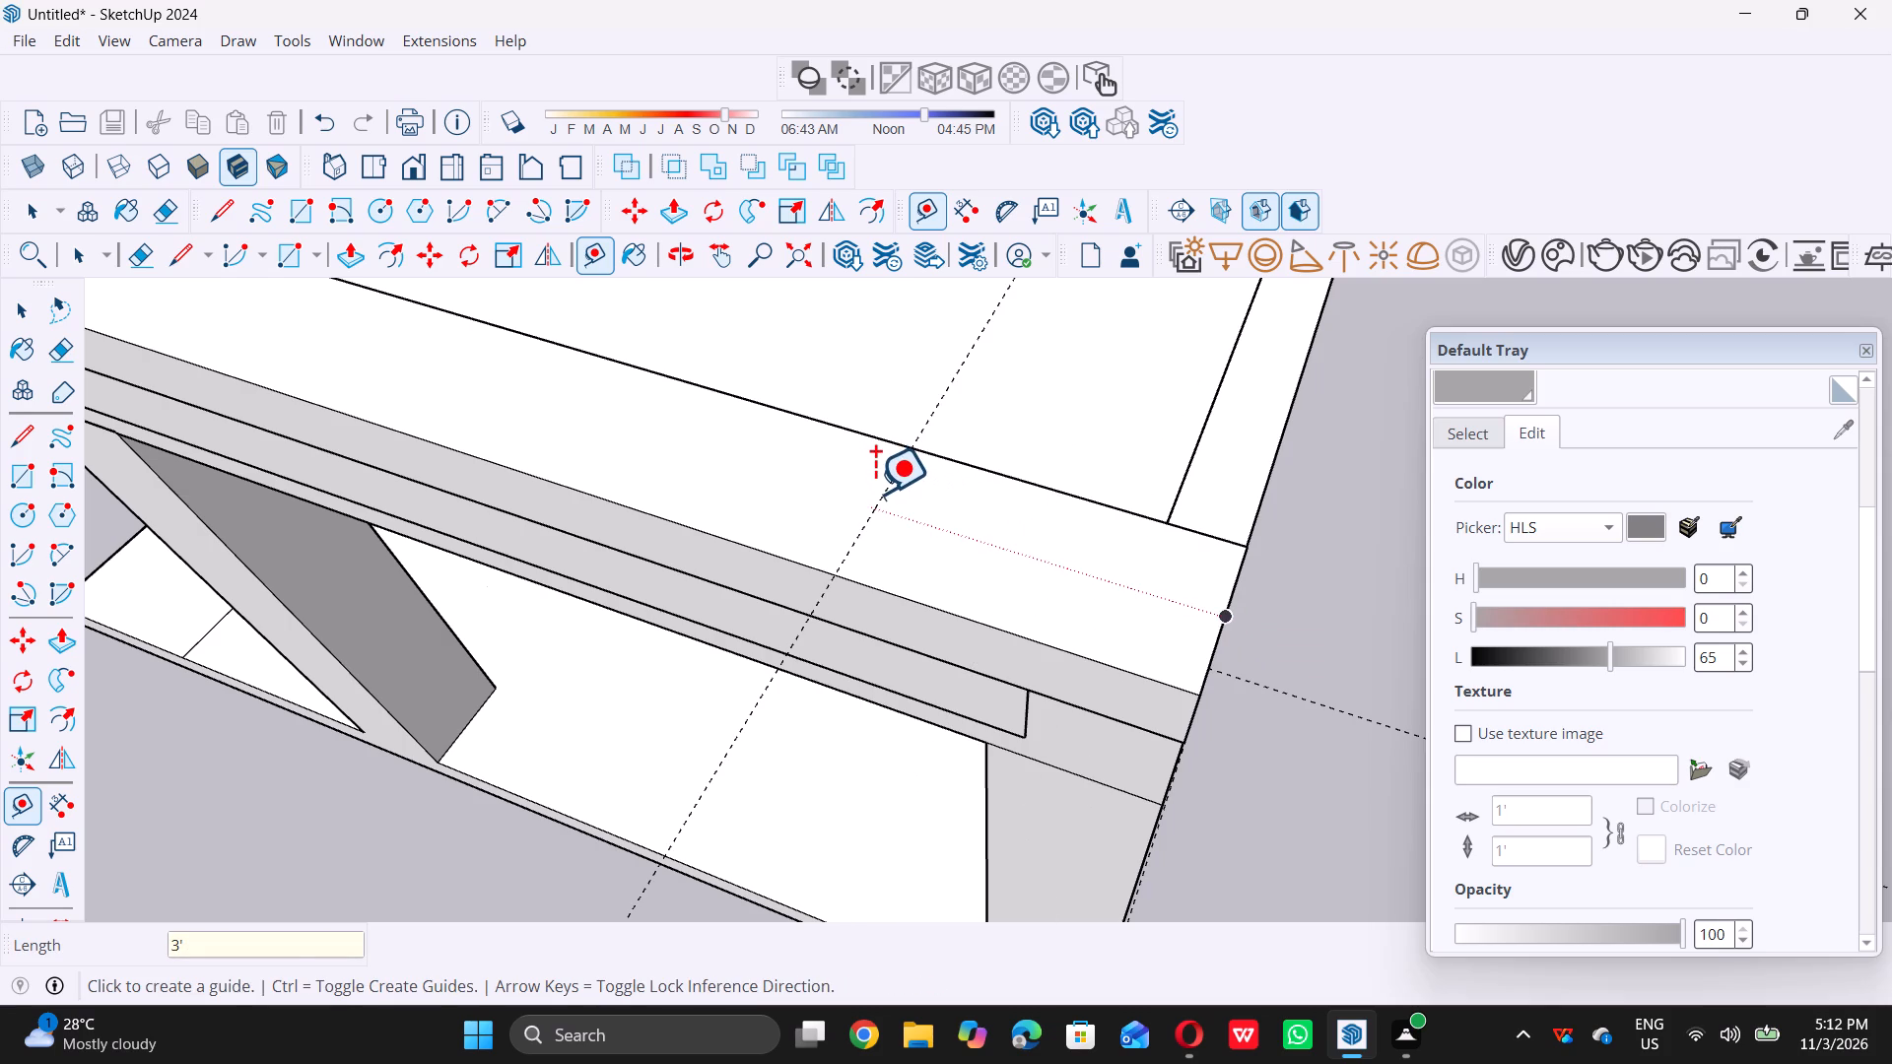
{"action": "key", "text": "space"}
{"action": "key", "text": "t"}
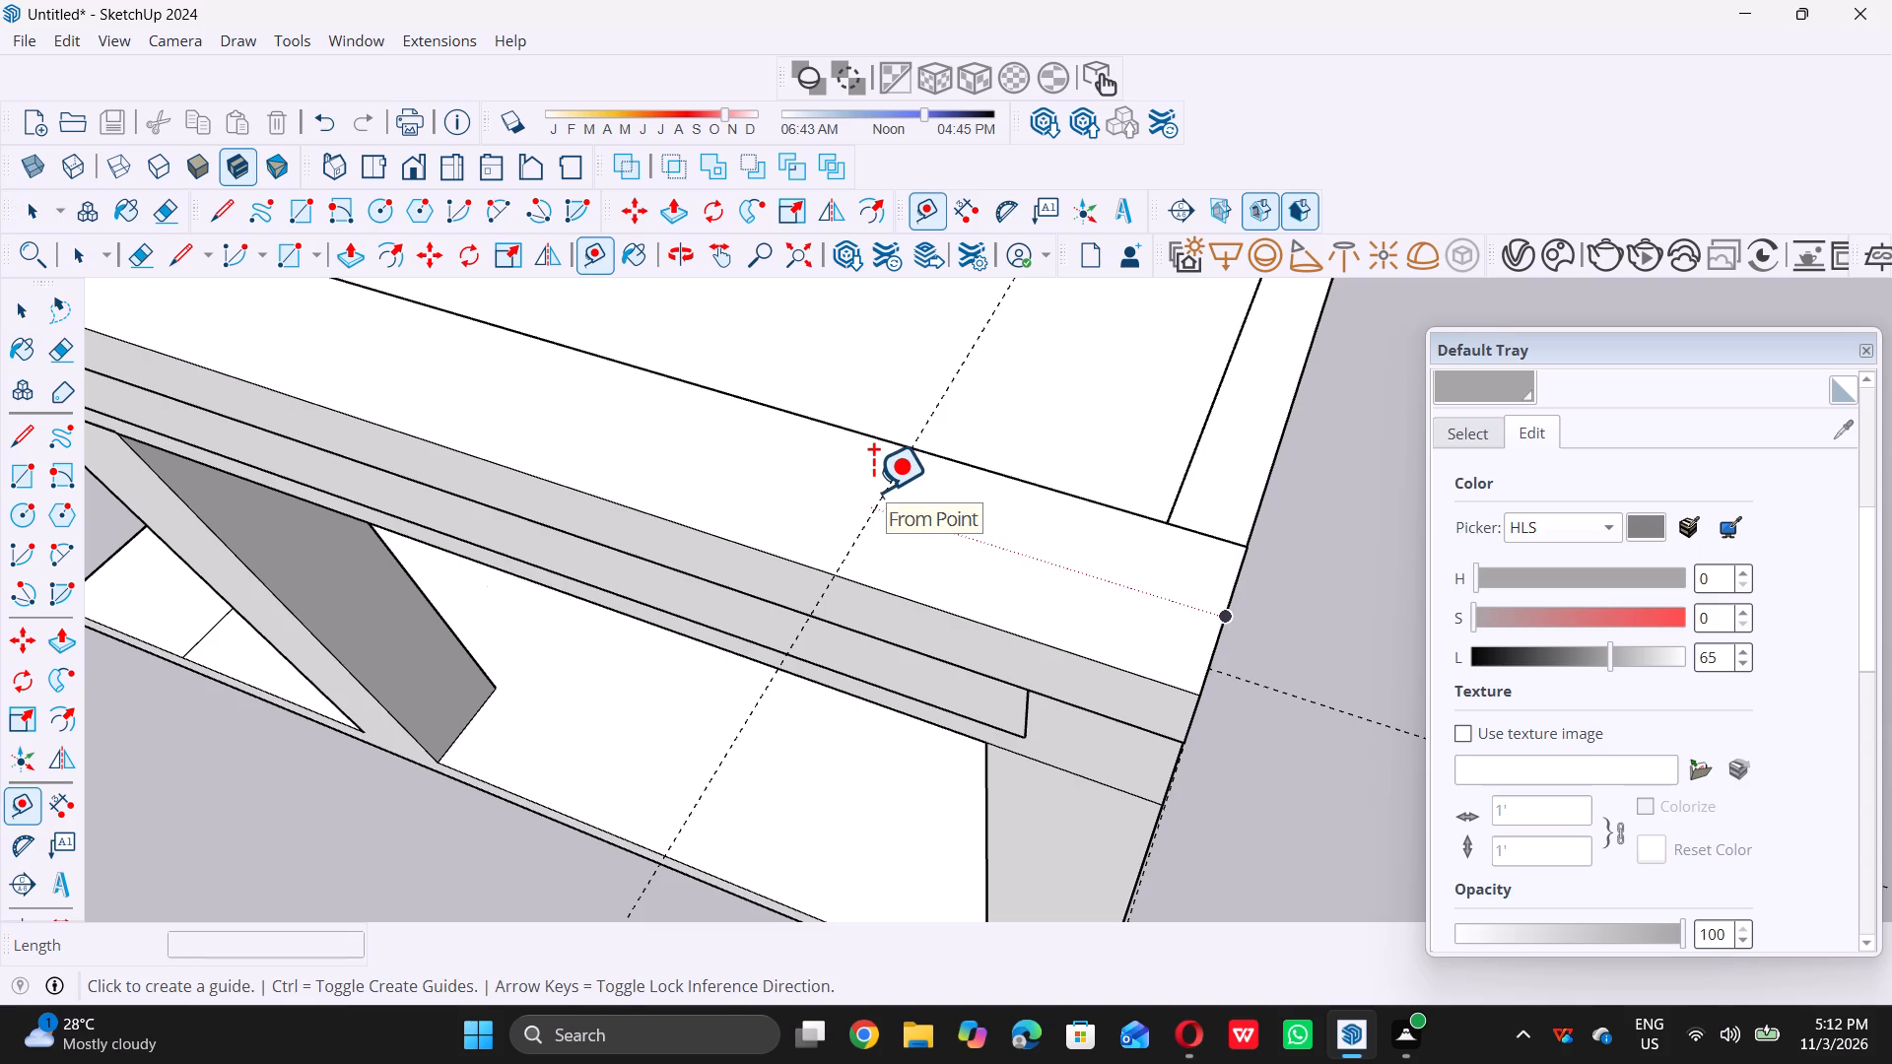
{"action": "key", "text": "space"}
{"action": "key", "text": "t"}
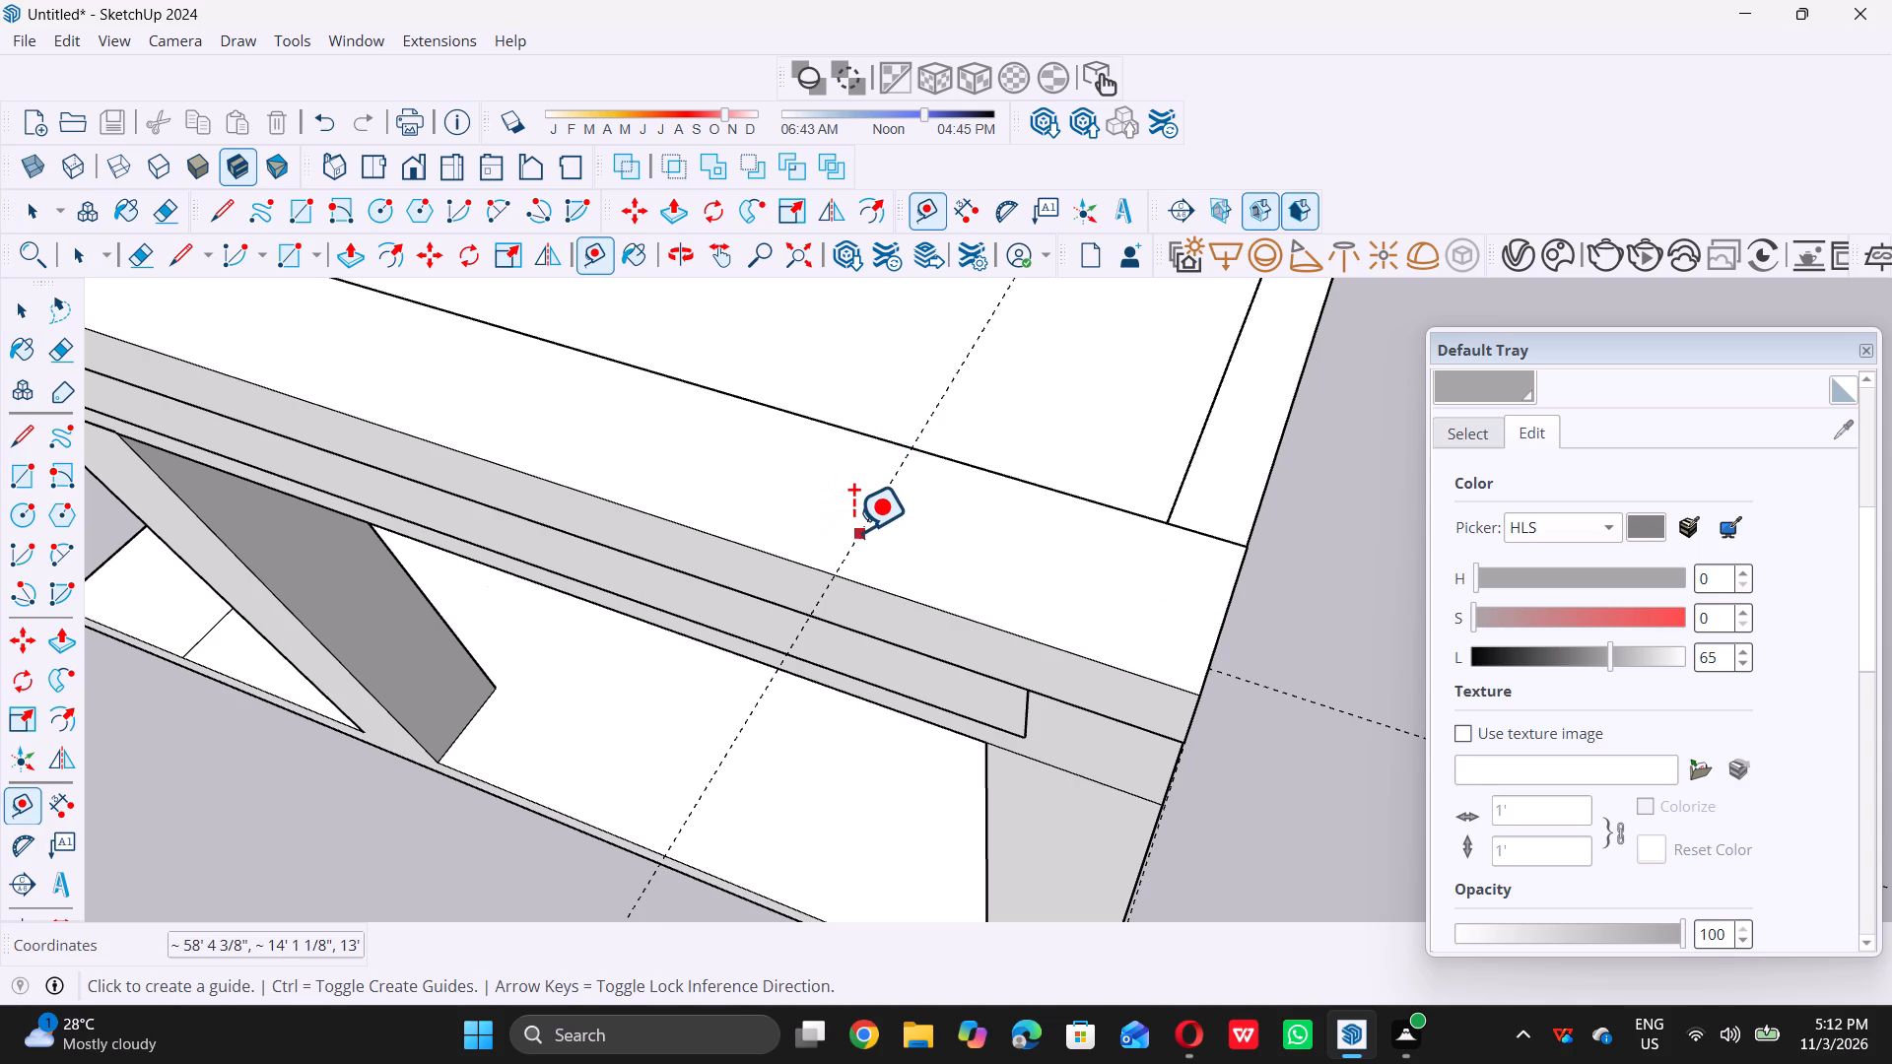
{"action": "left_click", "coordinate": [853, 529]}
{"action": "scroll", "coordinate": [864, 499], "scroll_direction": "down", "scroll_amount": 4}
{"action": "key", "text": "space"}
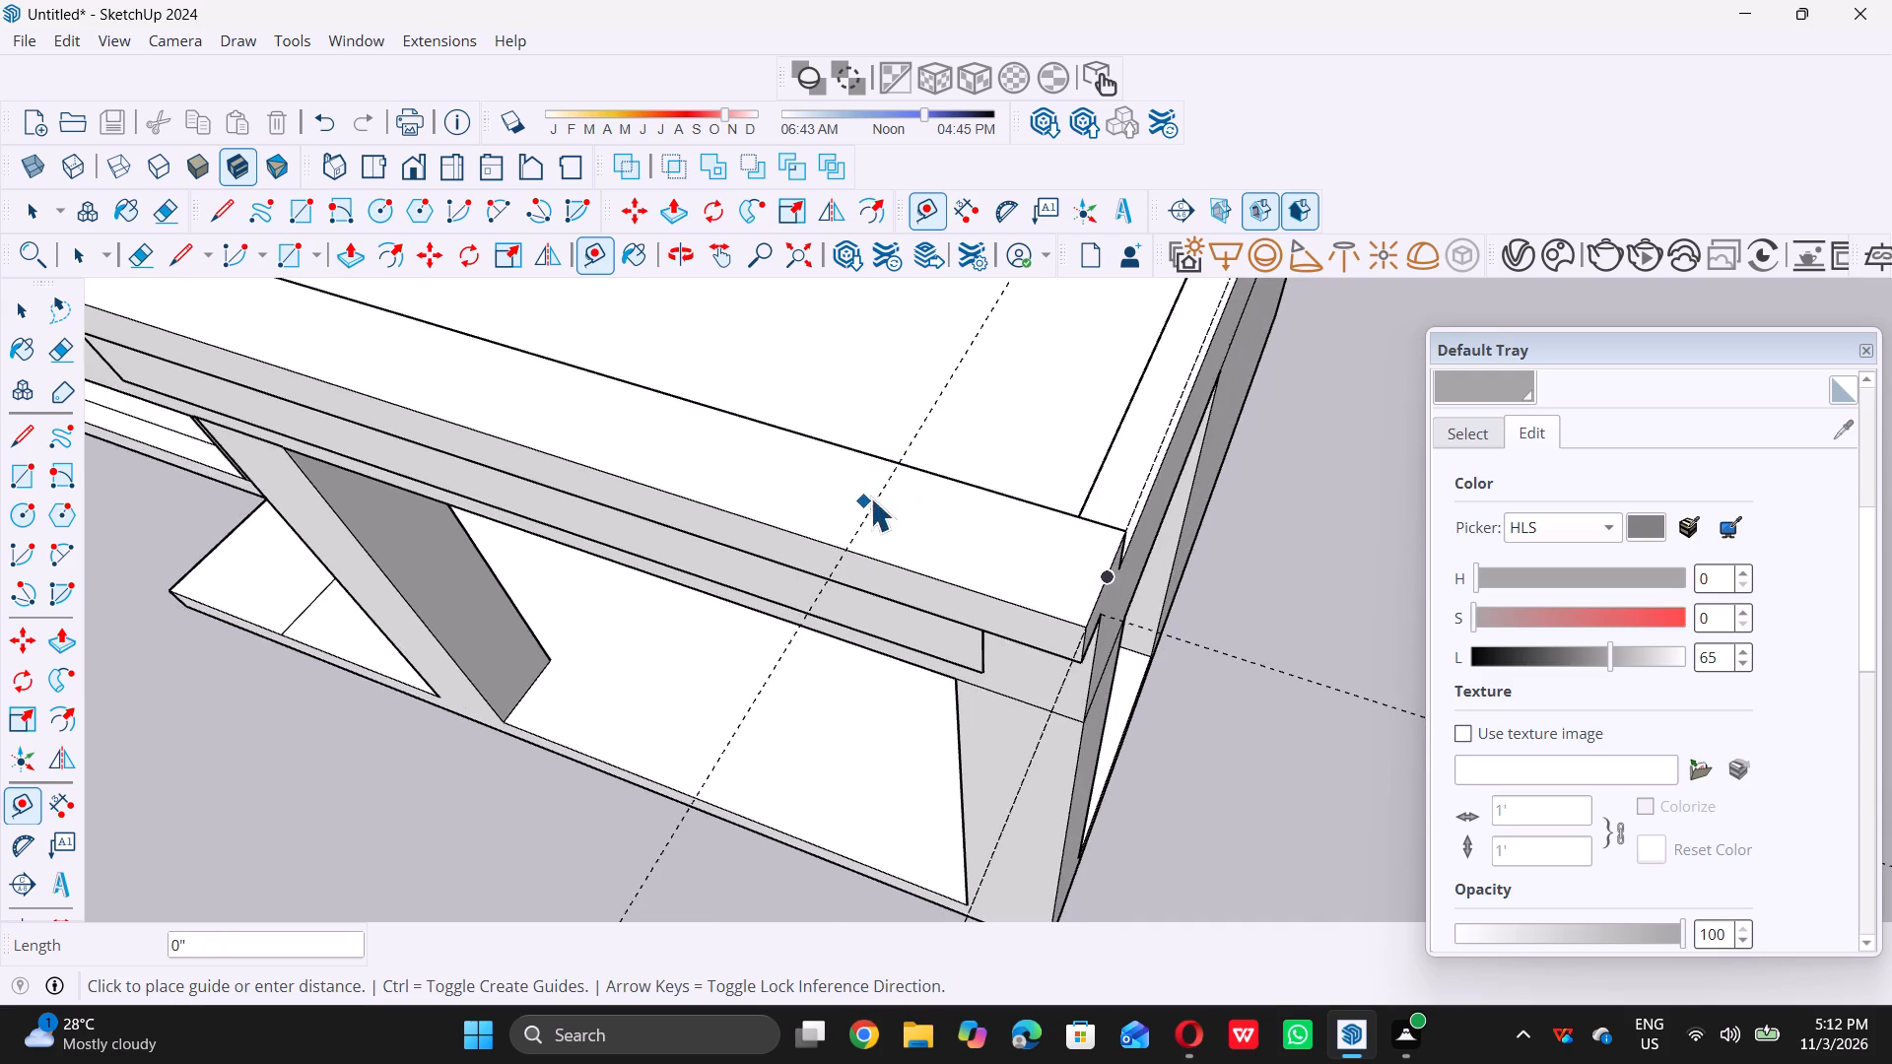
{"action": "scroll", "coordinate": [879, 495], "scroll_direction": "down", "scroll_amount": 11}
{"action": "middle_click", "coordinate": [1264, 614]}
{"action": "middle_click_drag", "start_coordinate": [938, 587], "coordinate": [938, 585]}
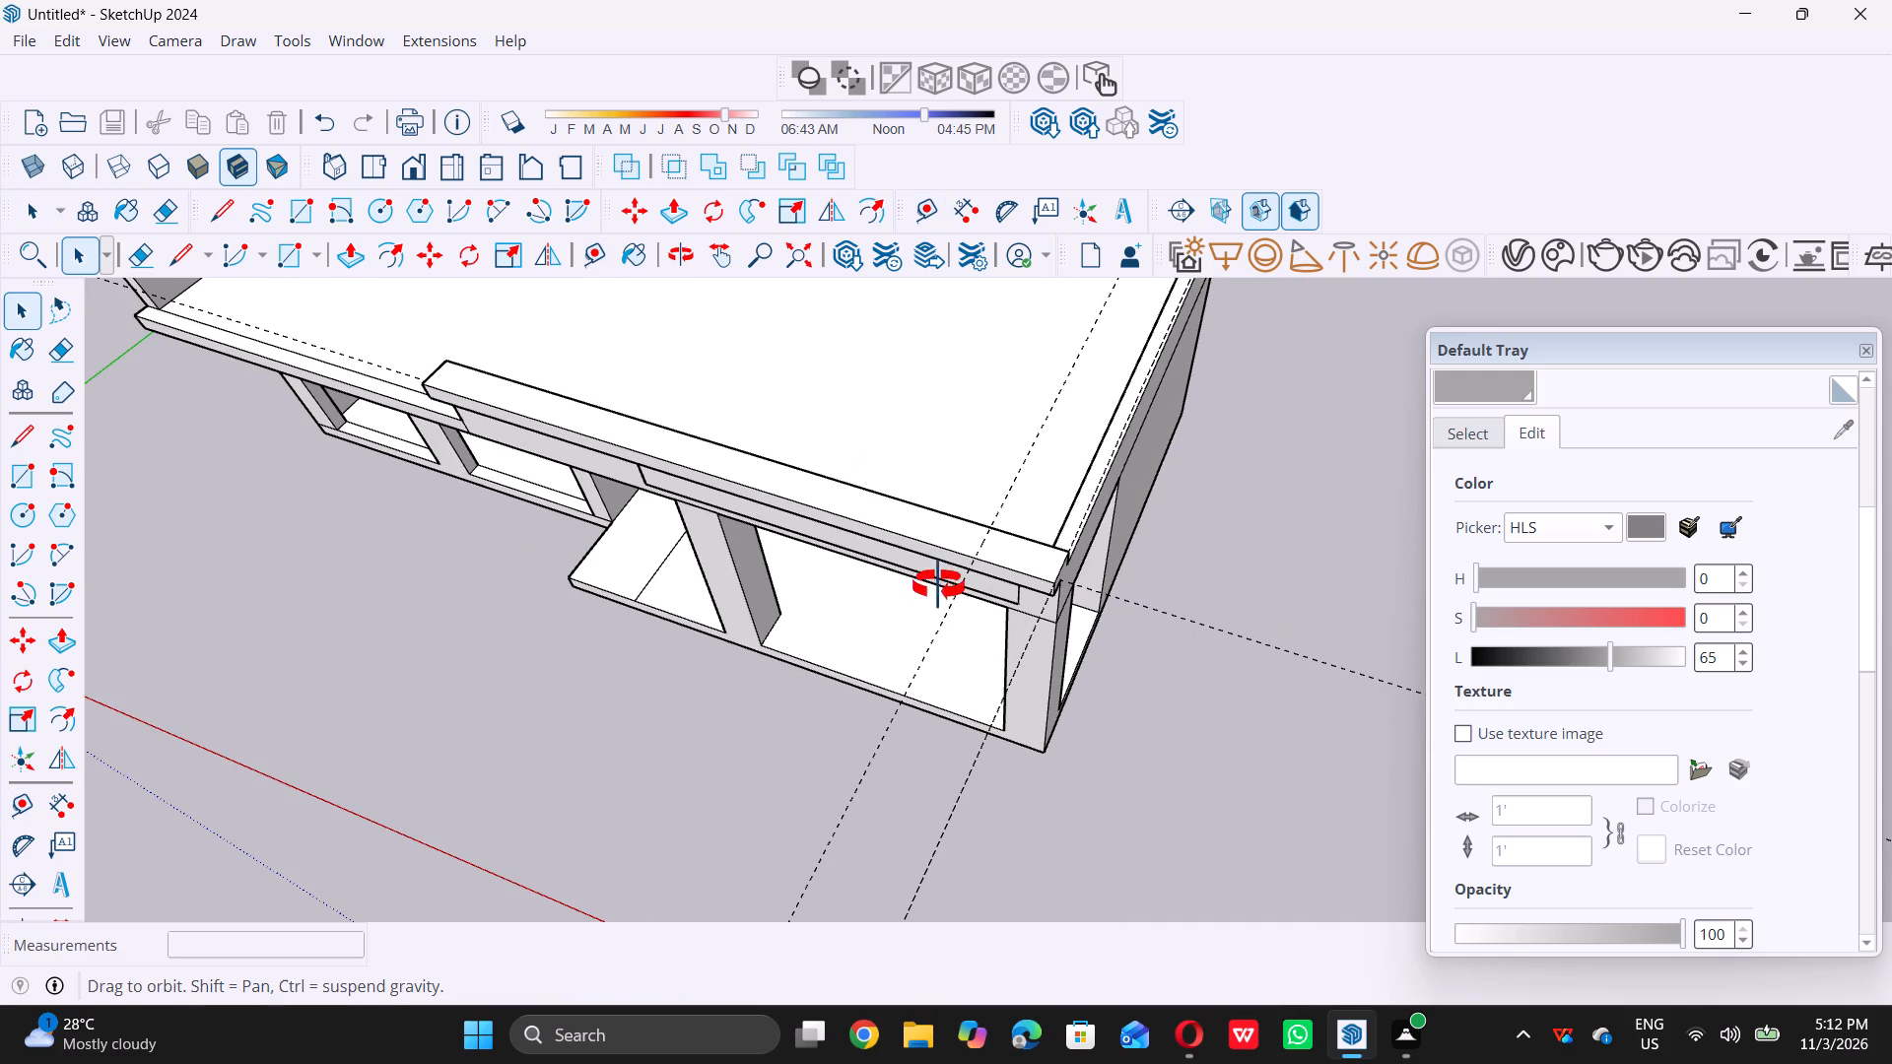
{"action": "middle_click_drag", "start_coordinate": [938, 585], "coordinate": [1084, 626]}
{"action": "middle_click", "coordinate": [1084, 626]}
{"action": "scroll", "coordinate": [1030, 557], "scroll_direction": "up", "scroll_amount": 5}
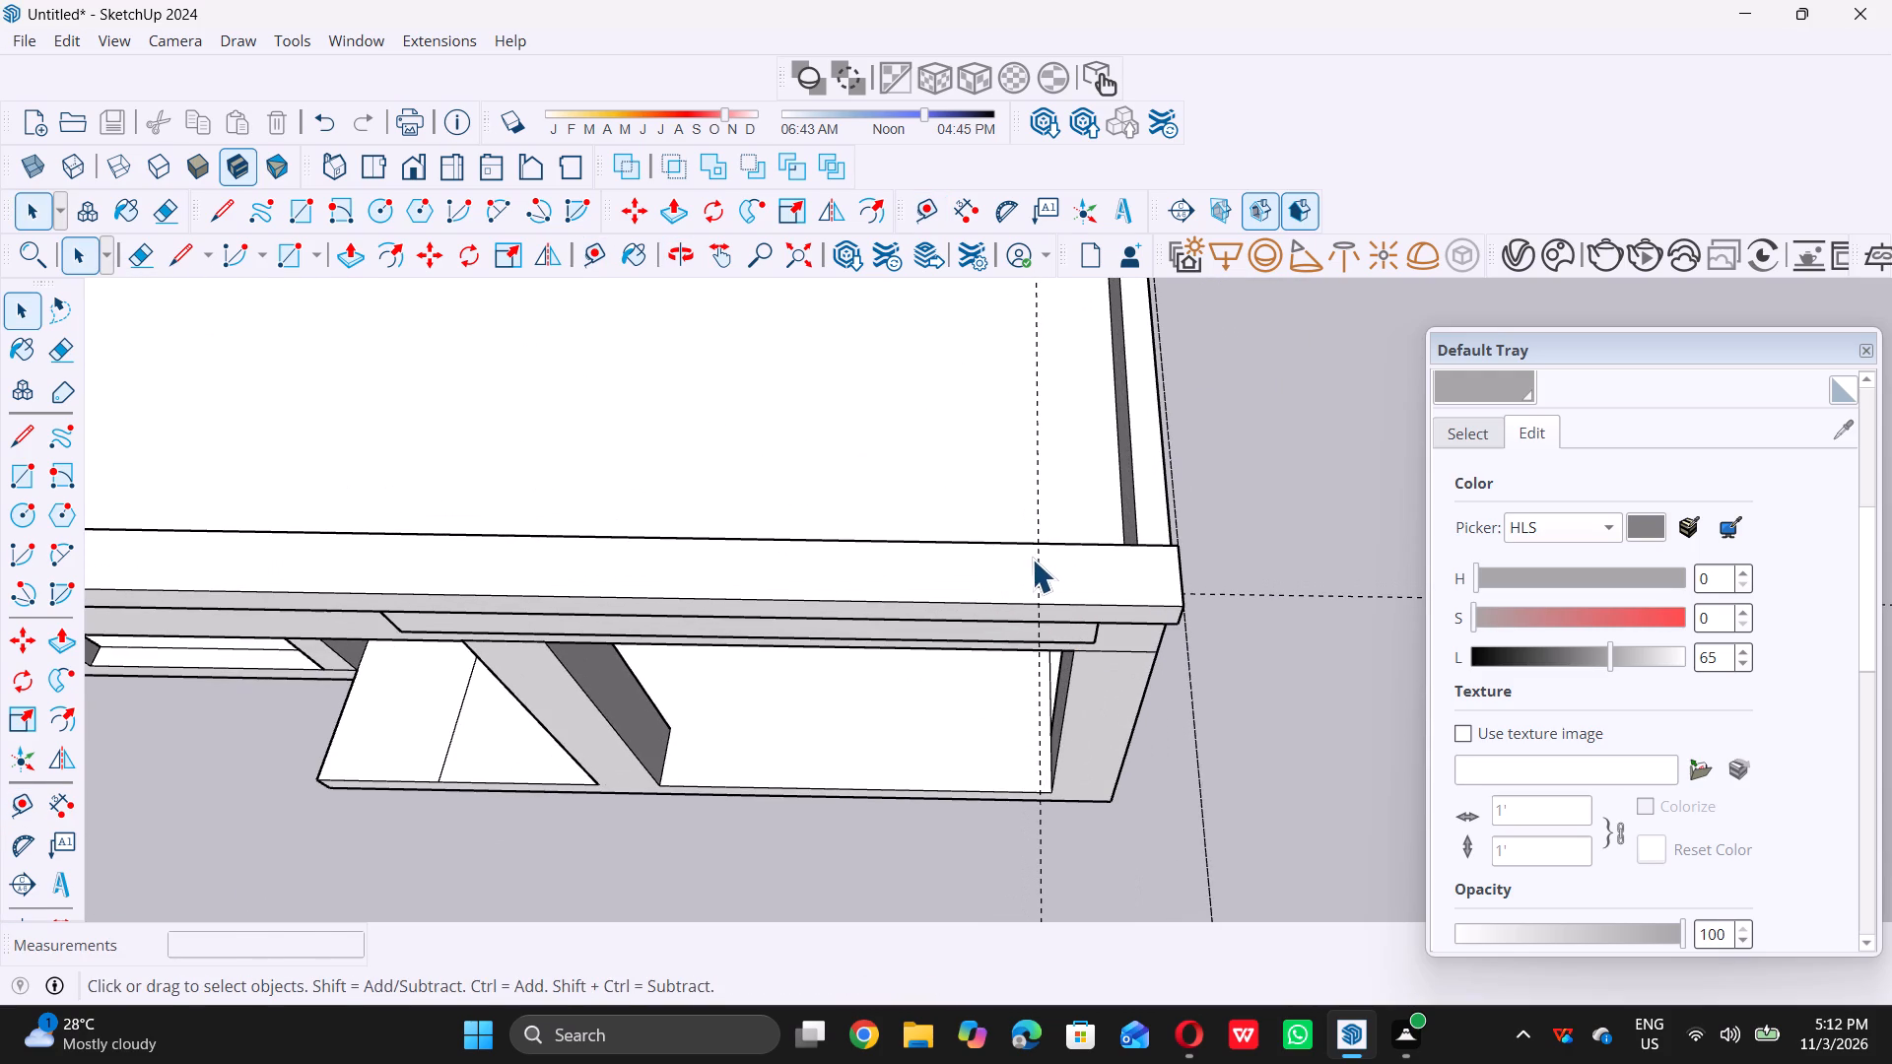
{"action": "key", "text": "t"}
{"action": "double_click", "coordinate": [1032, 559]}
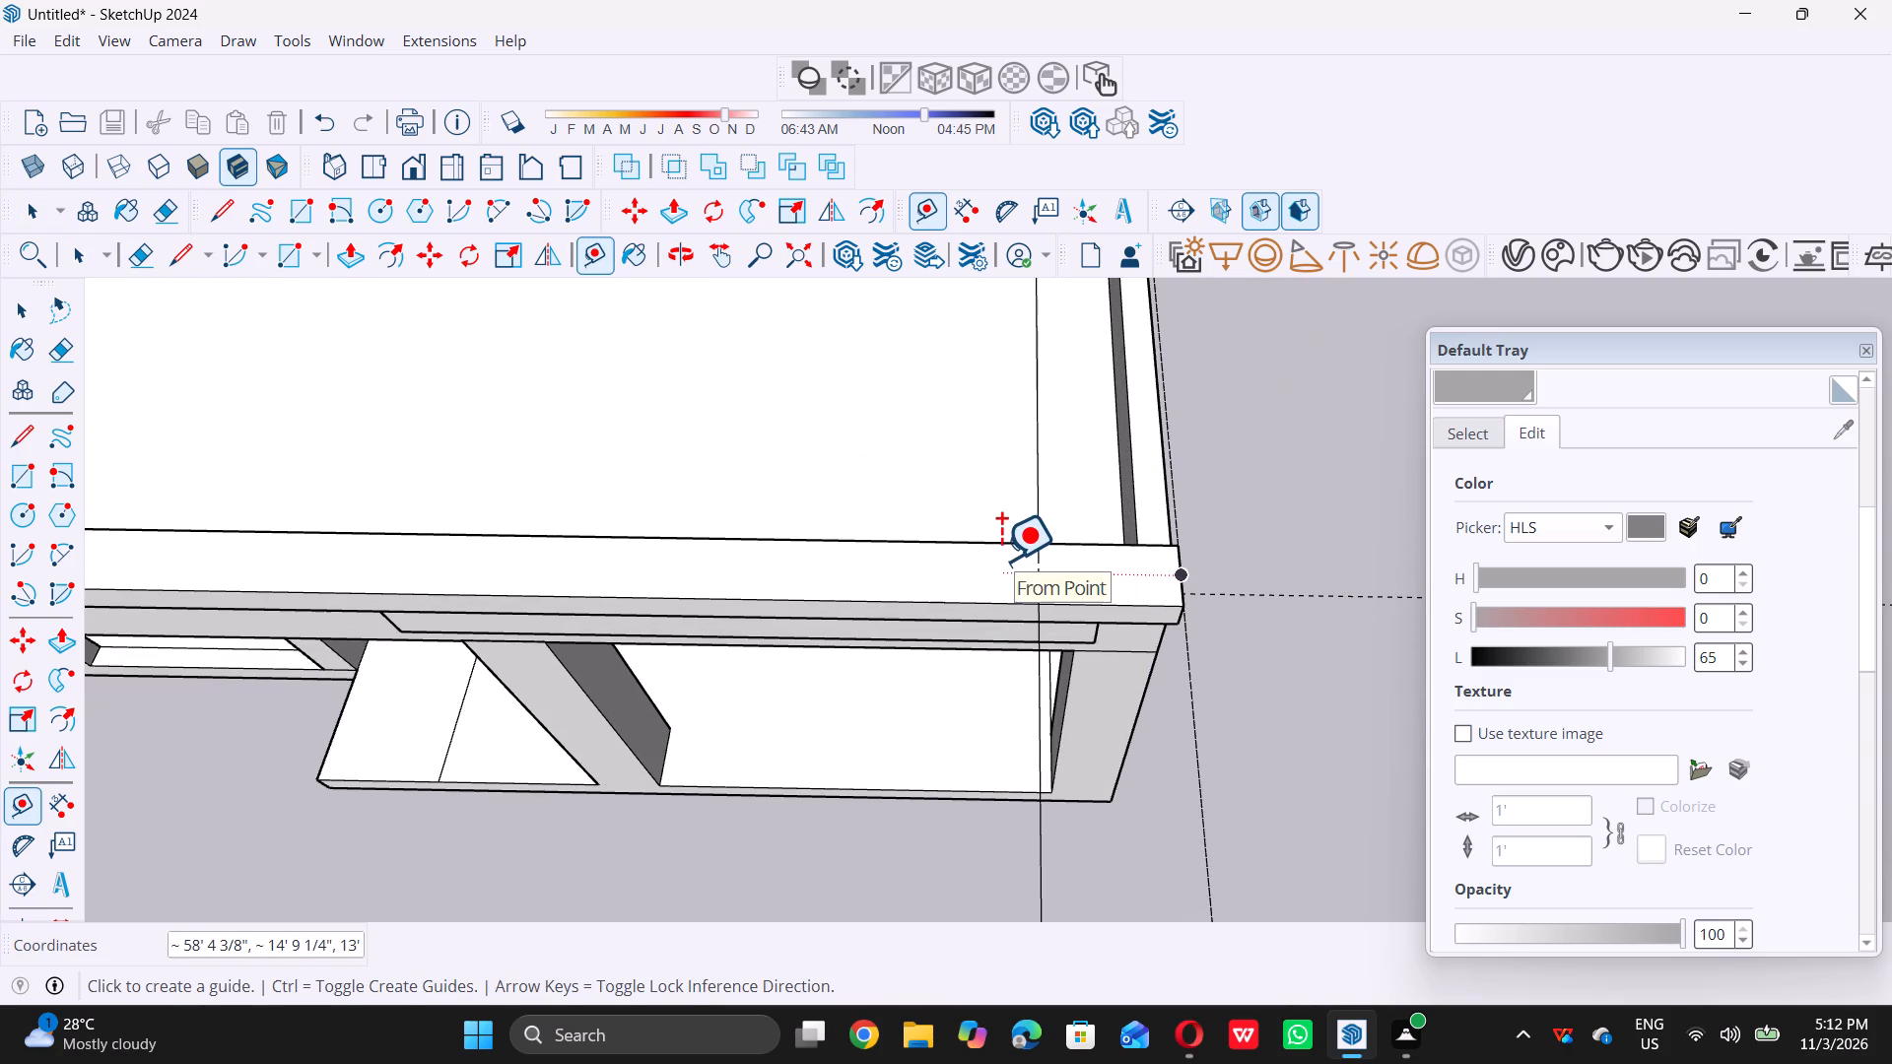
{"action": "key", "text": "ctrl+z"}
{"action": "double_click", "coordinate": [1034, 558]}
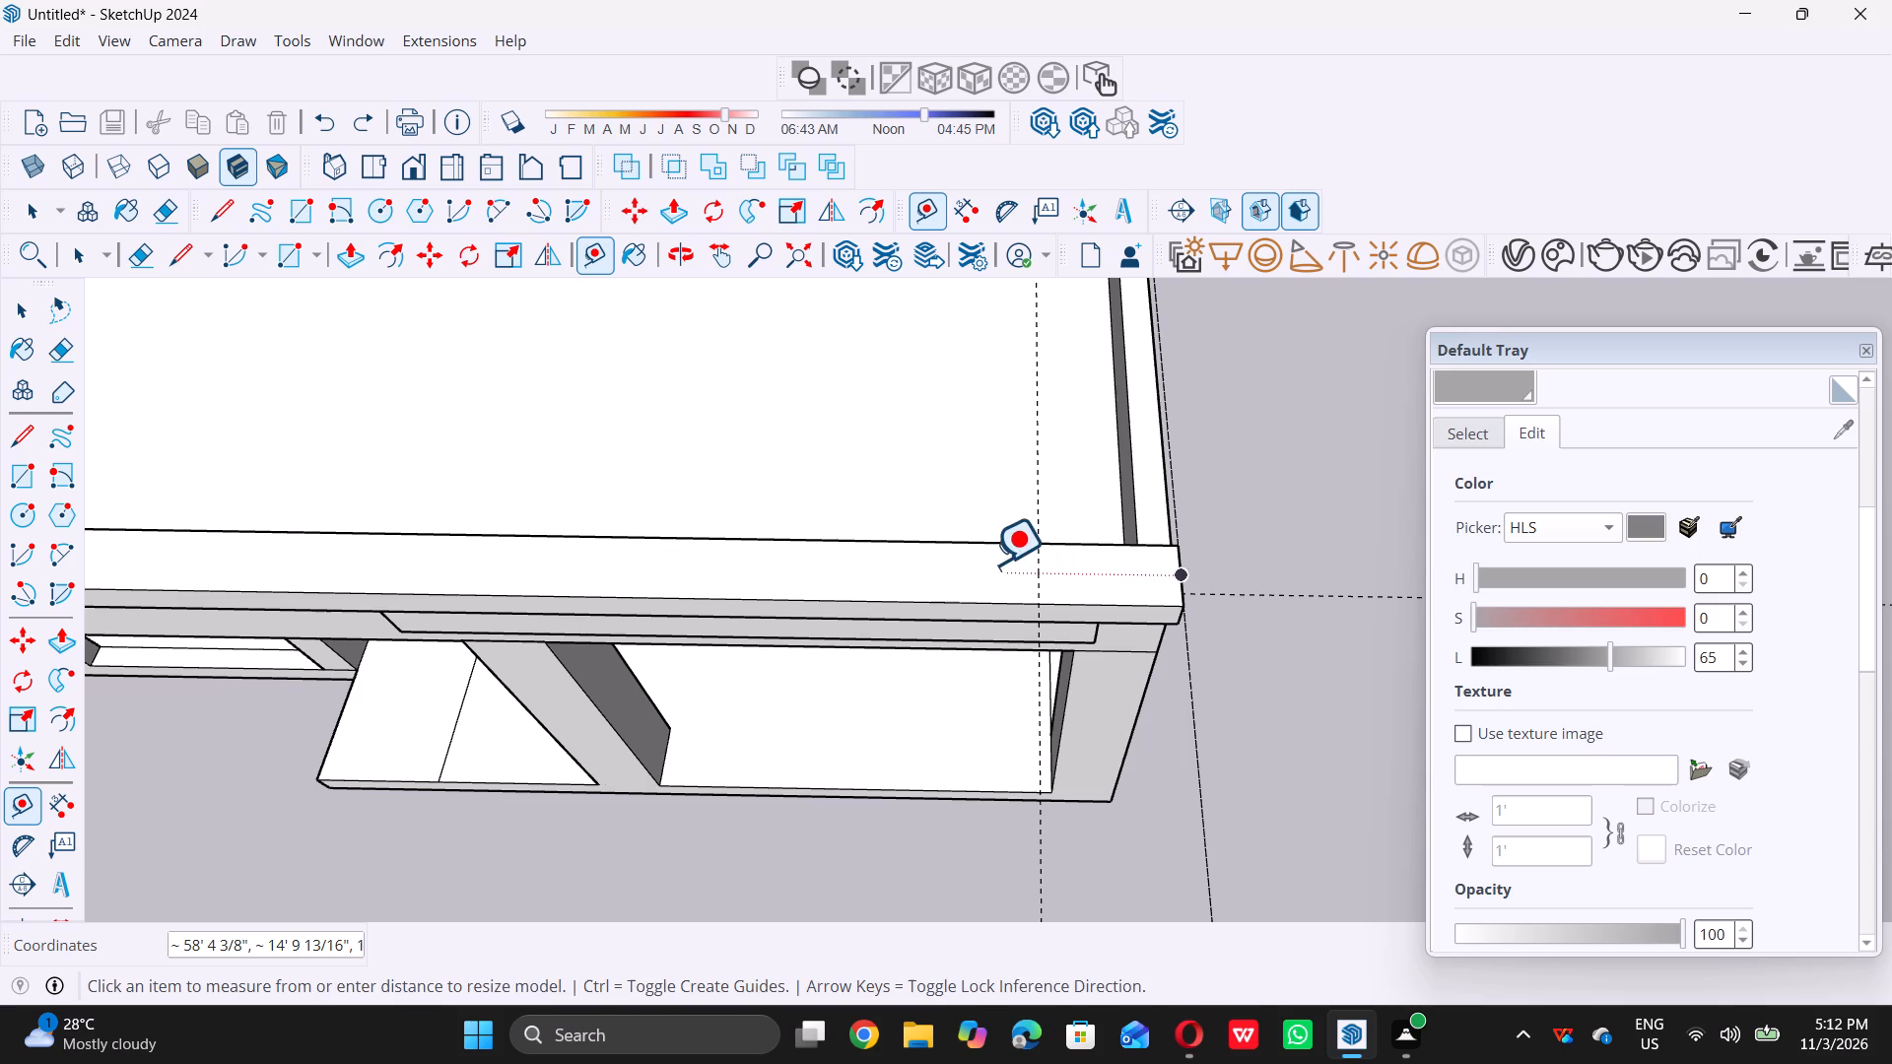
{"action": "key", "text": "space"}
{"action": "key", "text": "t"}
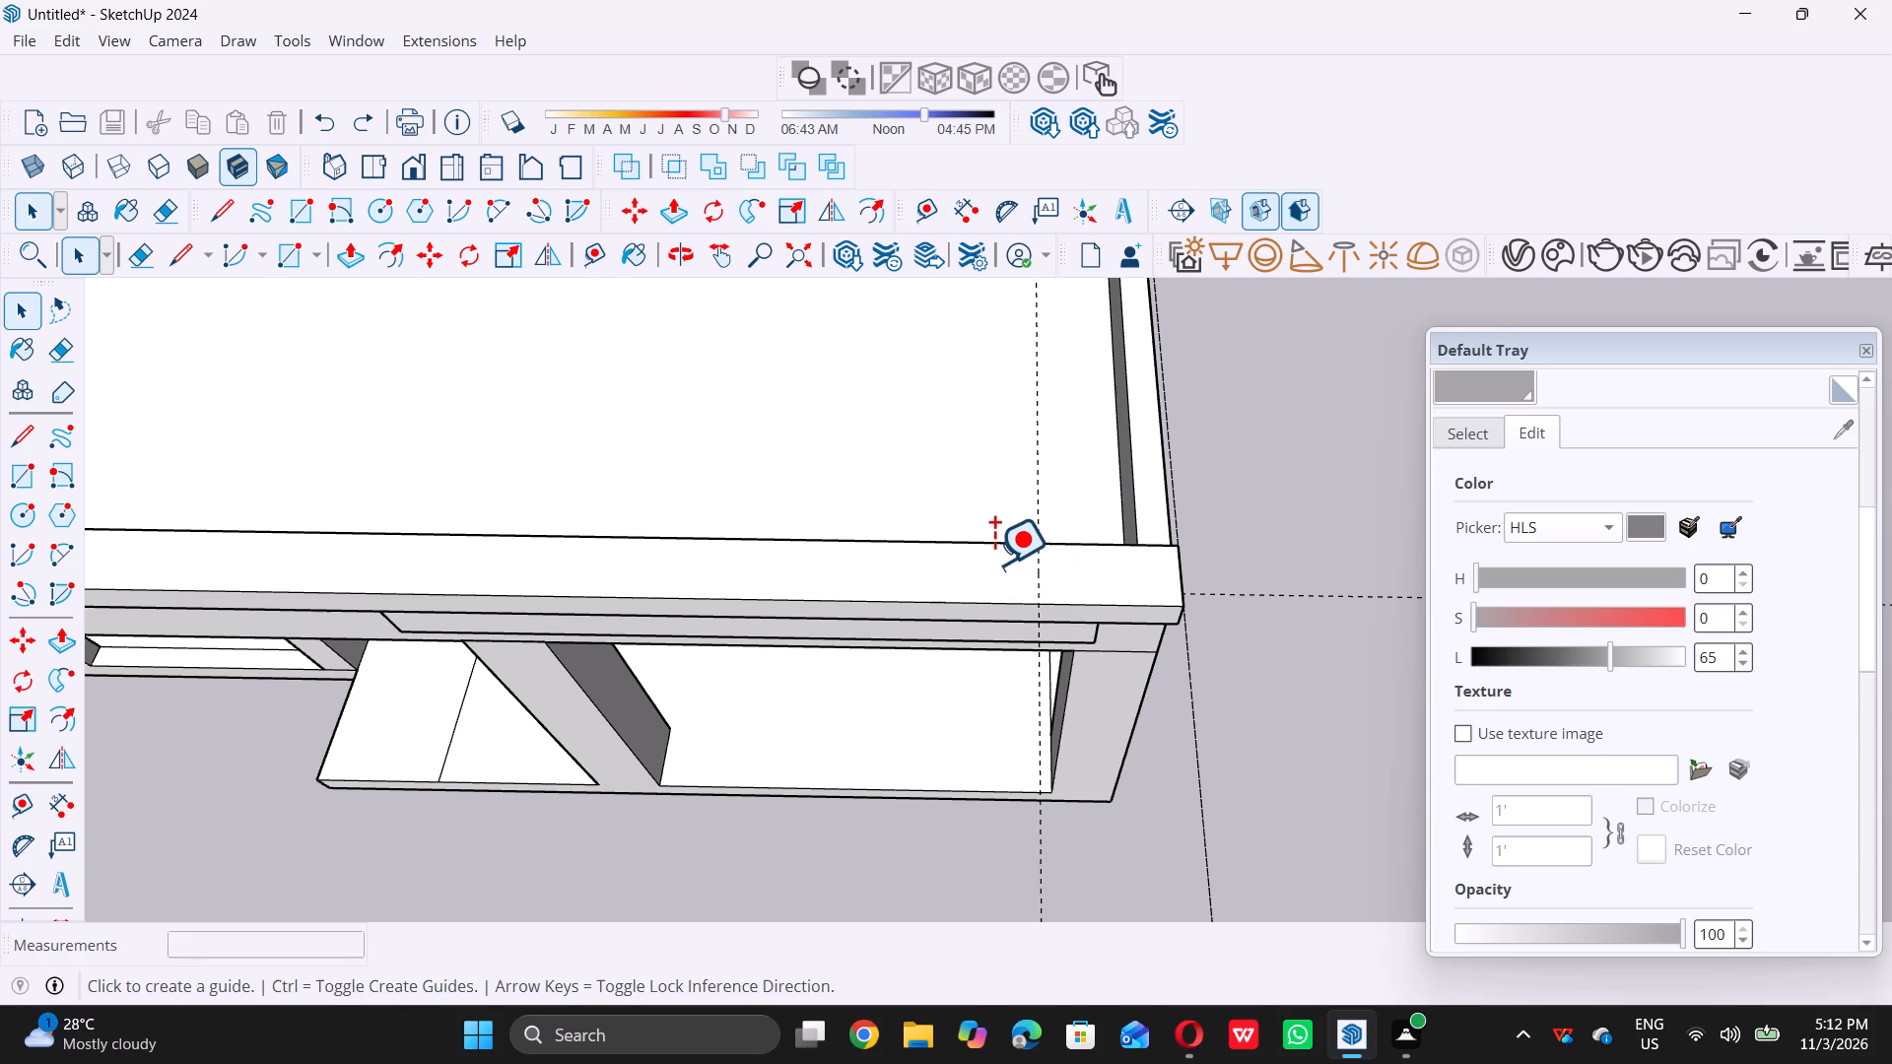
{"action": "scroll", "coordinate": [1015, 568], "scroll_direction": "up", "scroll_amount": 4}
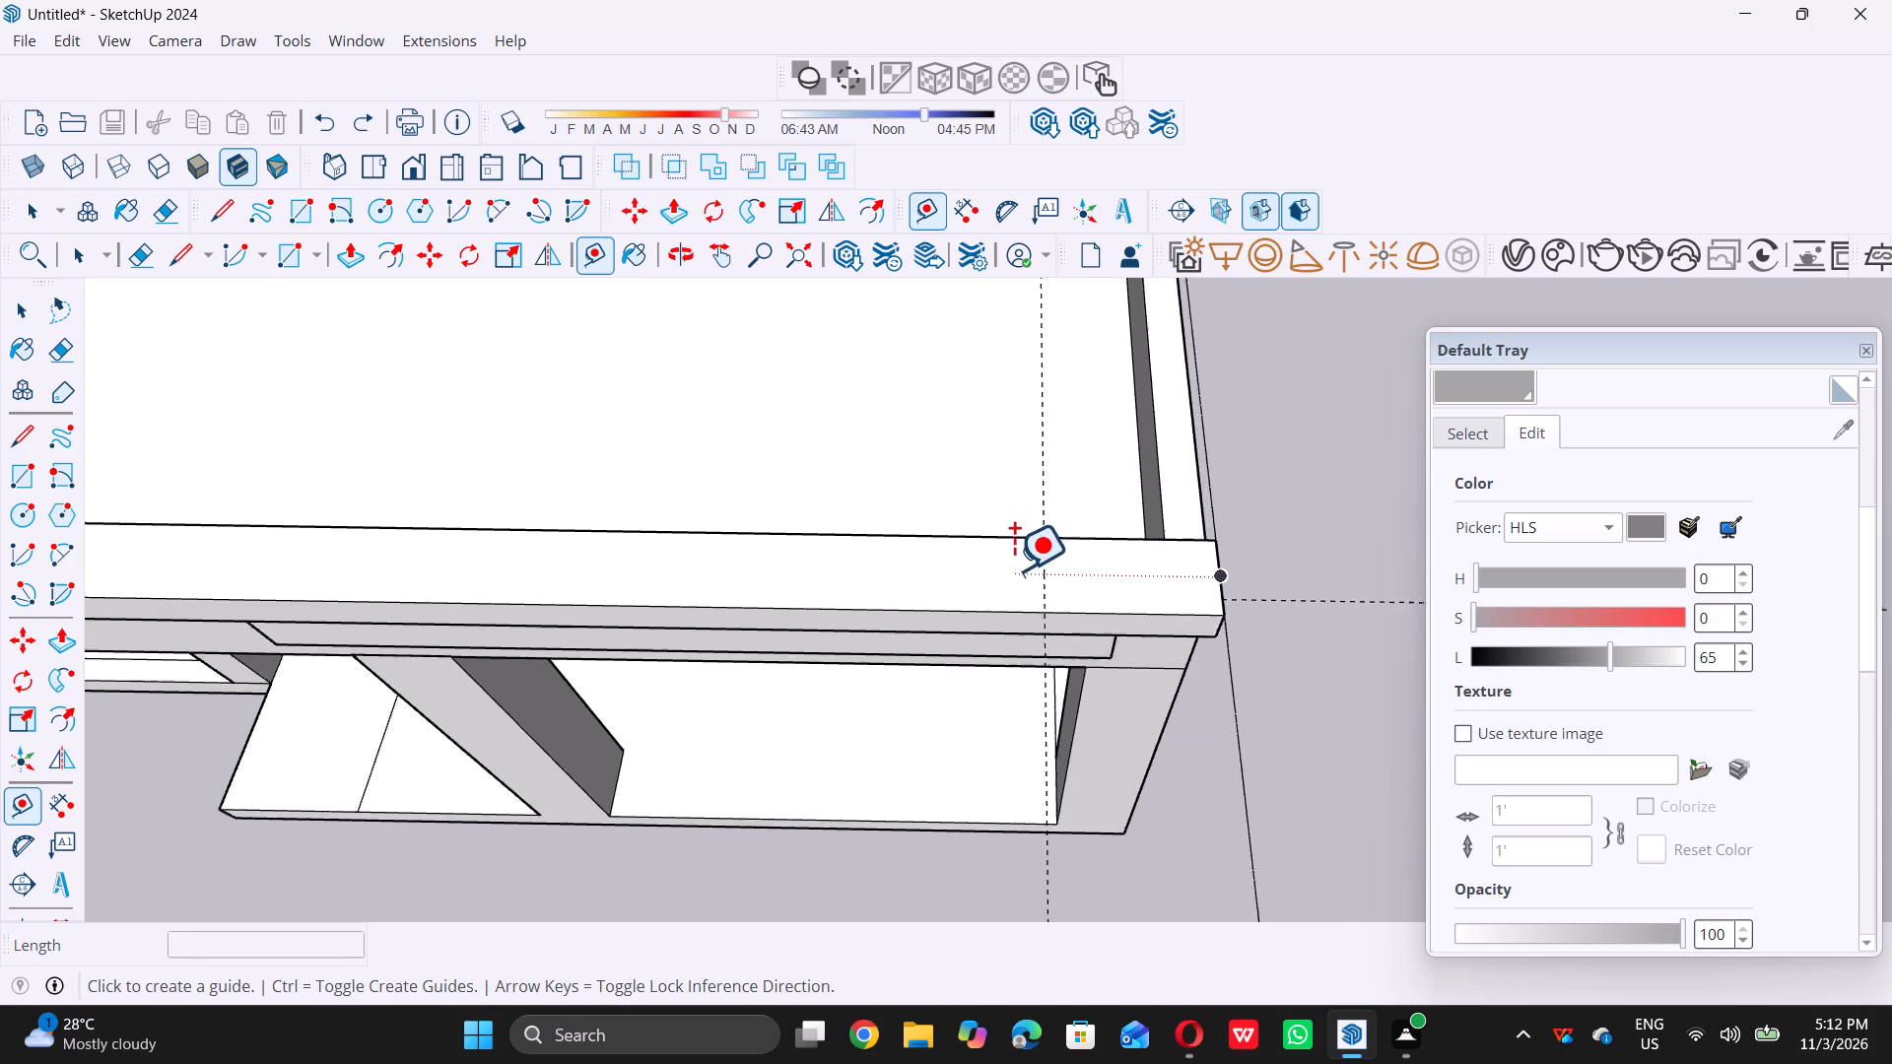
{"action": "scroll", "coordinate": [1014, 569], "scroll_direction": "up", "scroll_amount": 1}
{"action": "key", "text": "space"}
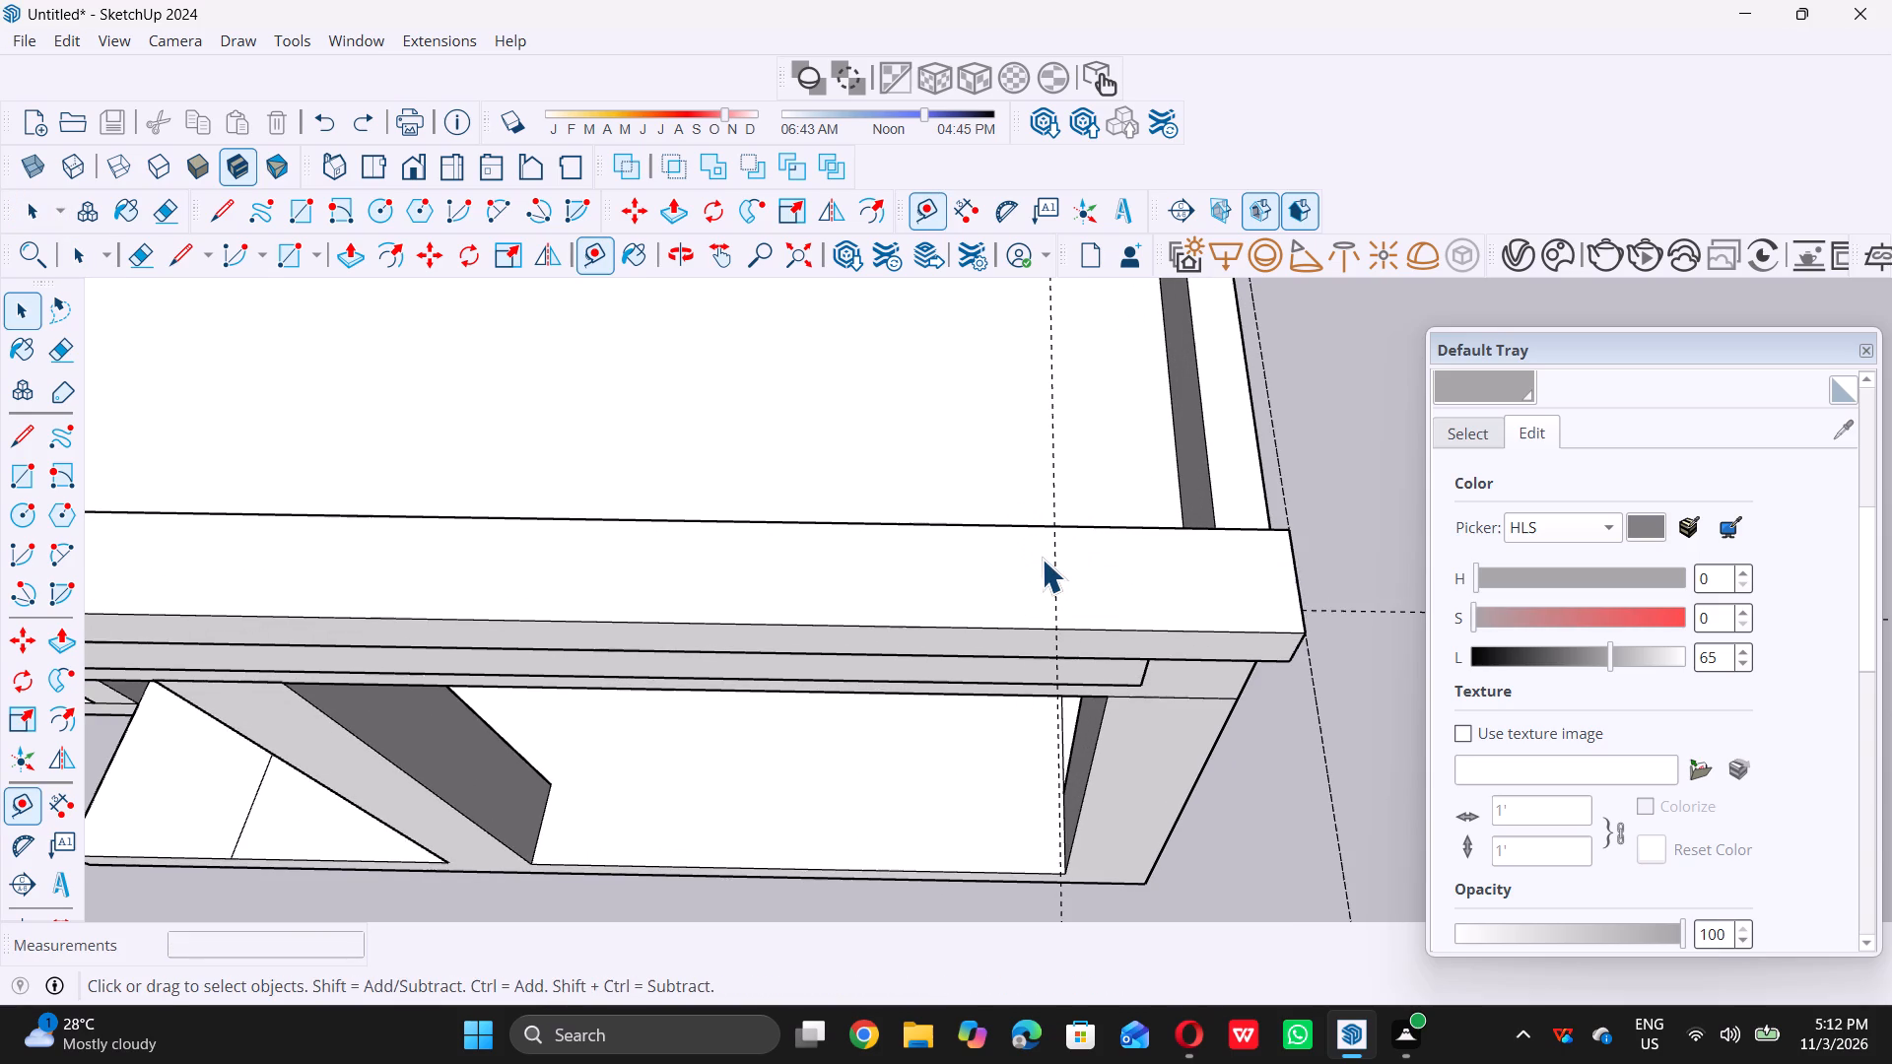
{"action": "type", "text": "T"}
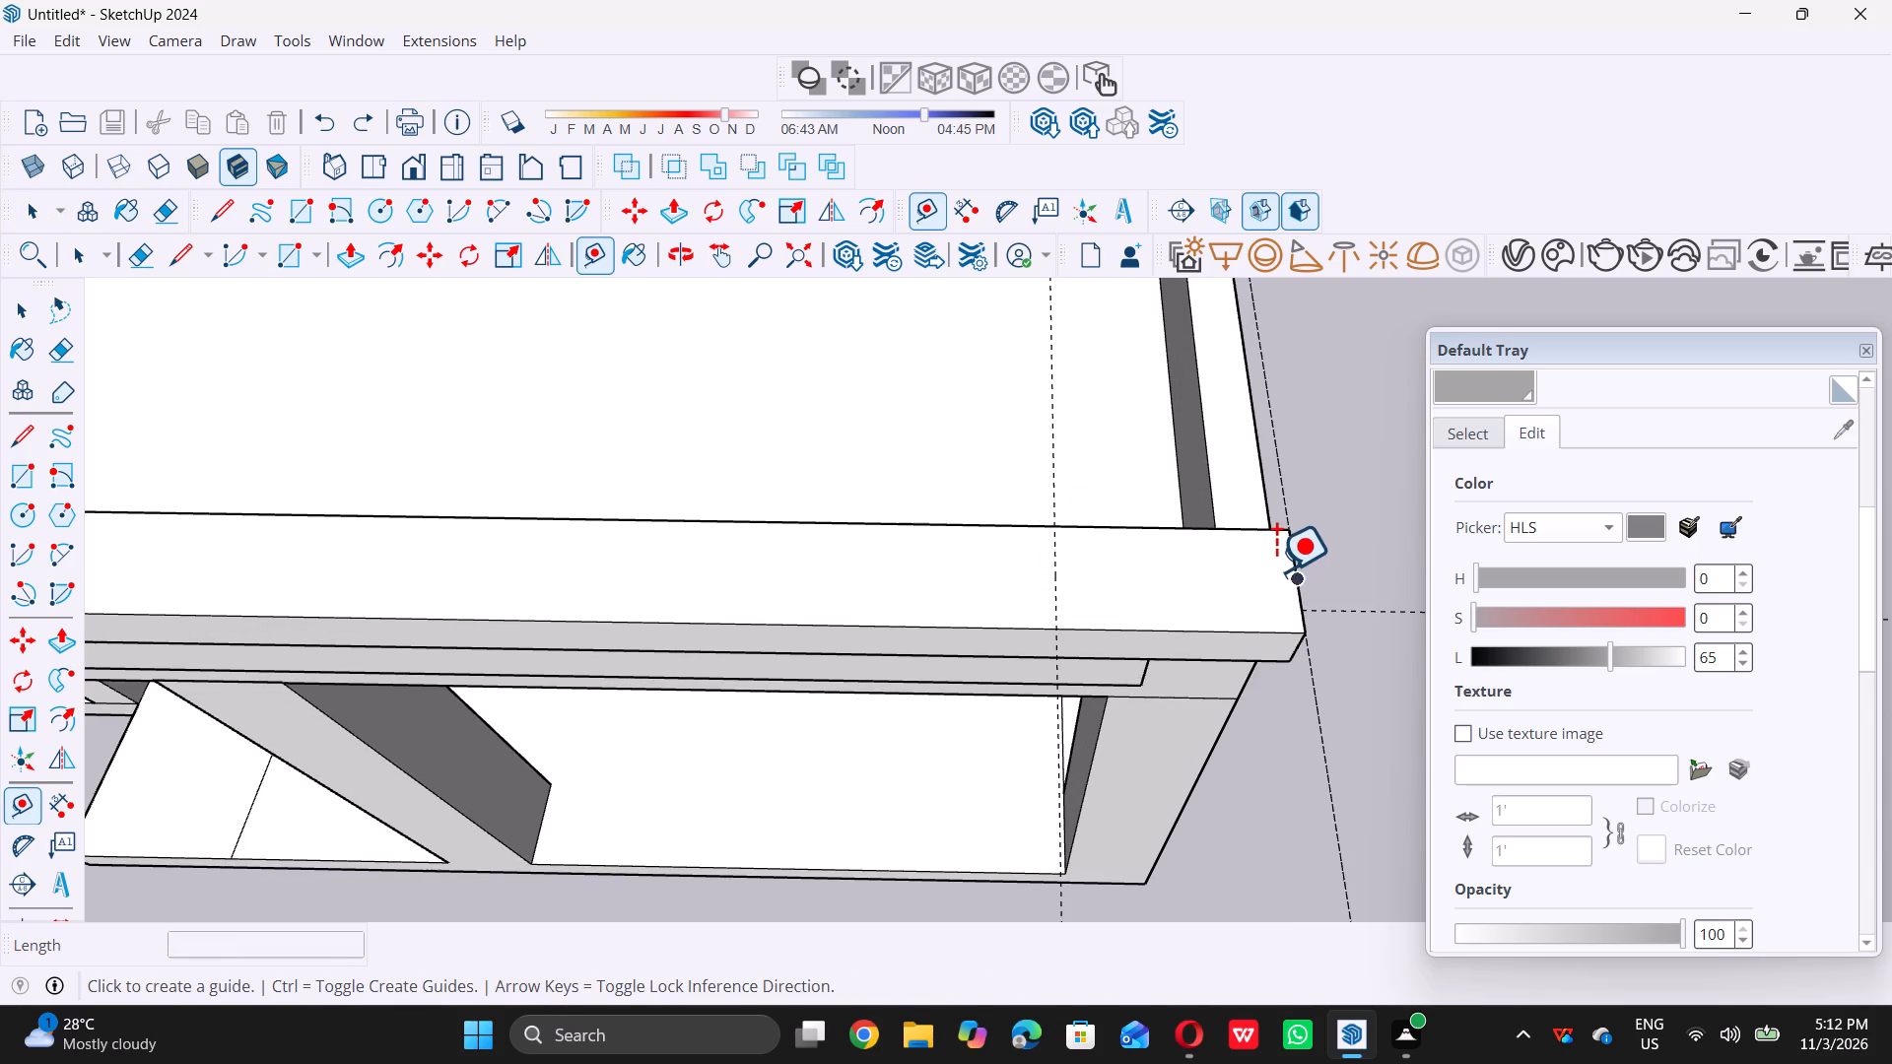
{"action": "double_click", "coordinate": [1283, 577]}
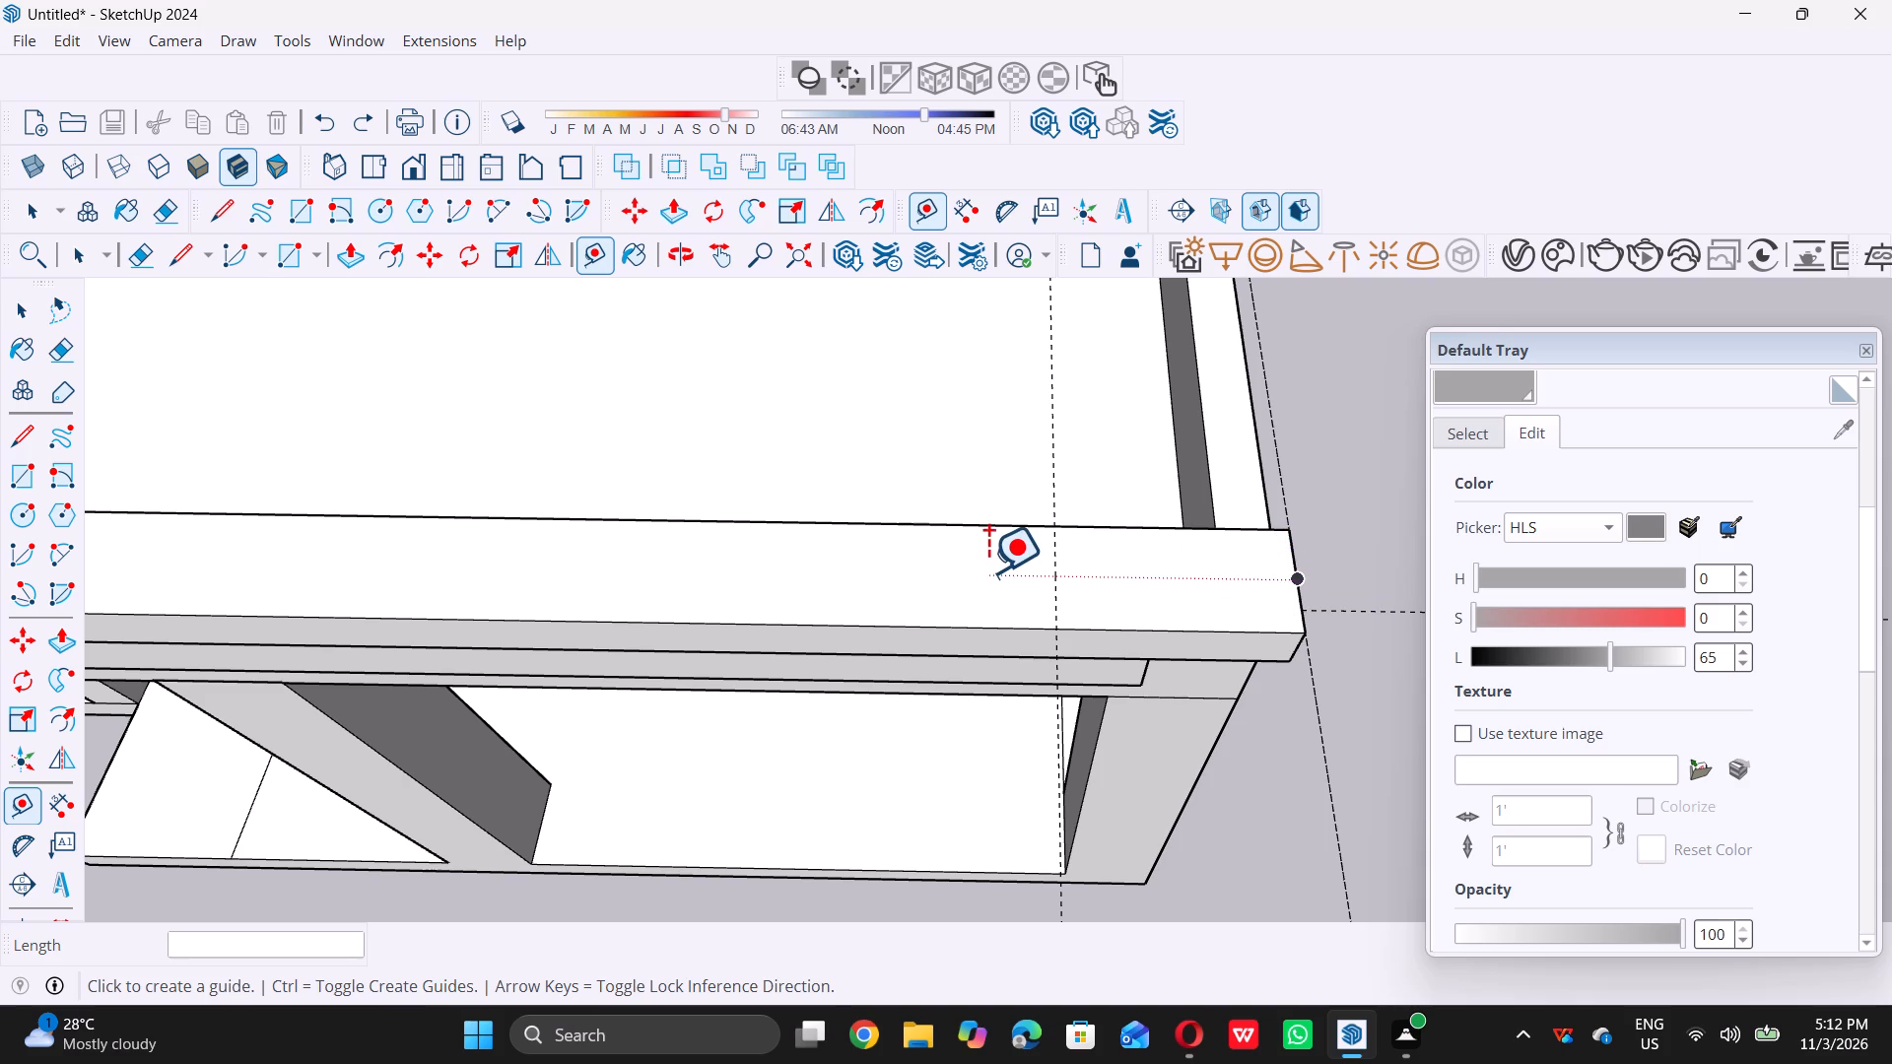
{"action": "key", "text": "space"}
Undo the guide line placed 3' inward on the projecting band's top face.
{"action": "scroll", "coordinate": [1017, 564], "scroll_direction": "down", "scroll_amount": 7}
{"action": "middle_click_drag", "start_coordinate": [1054, 626], "coordinate": [1011, 530]}
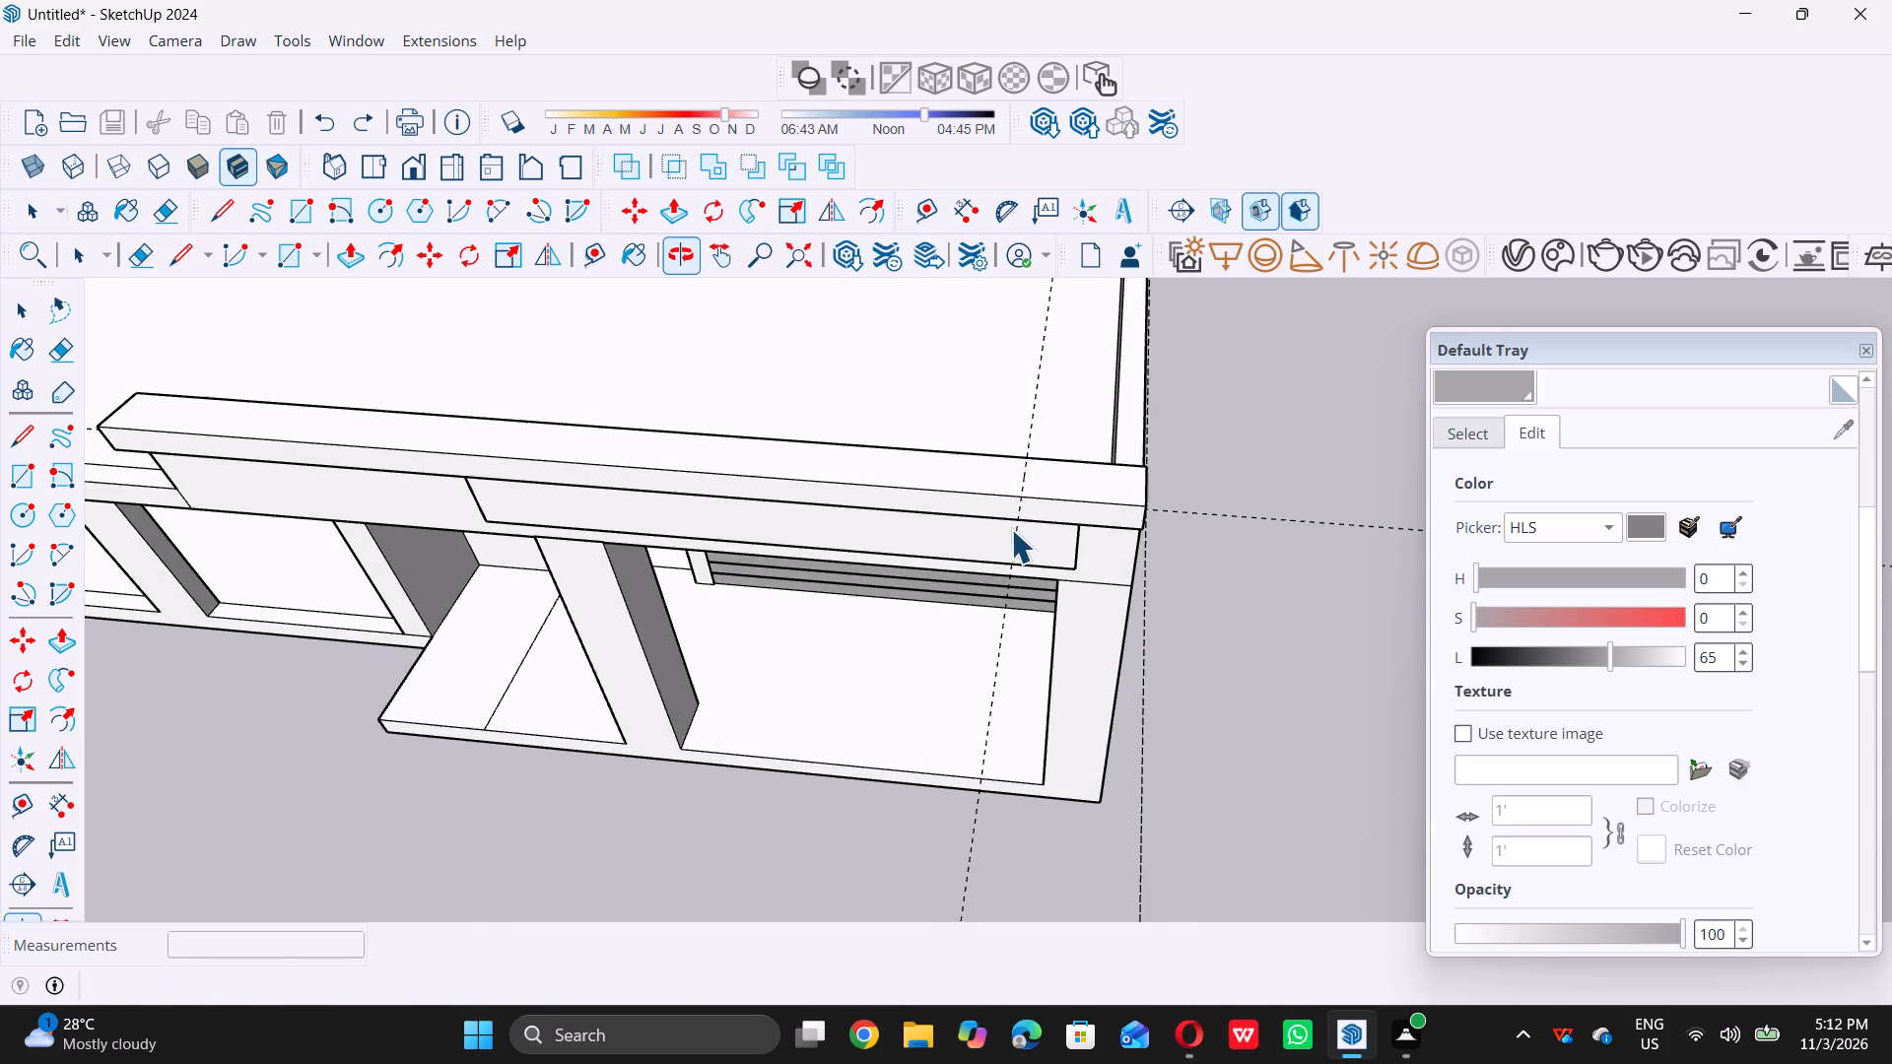
{"action": "scroll", "coordinate": [1015, 484], "scroll_direction": "up", "scroll_amount": 4}
{"action": "key", "text": "ctrl+z"}
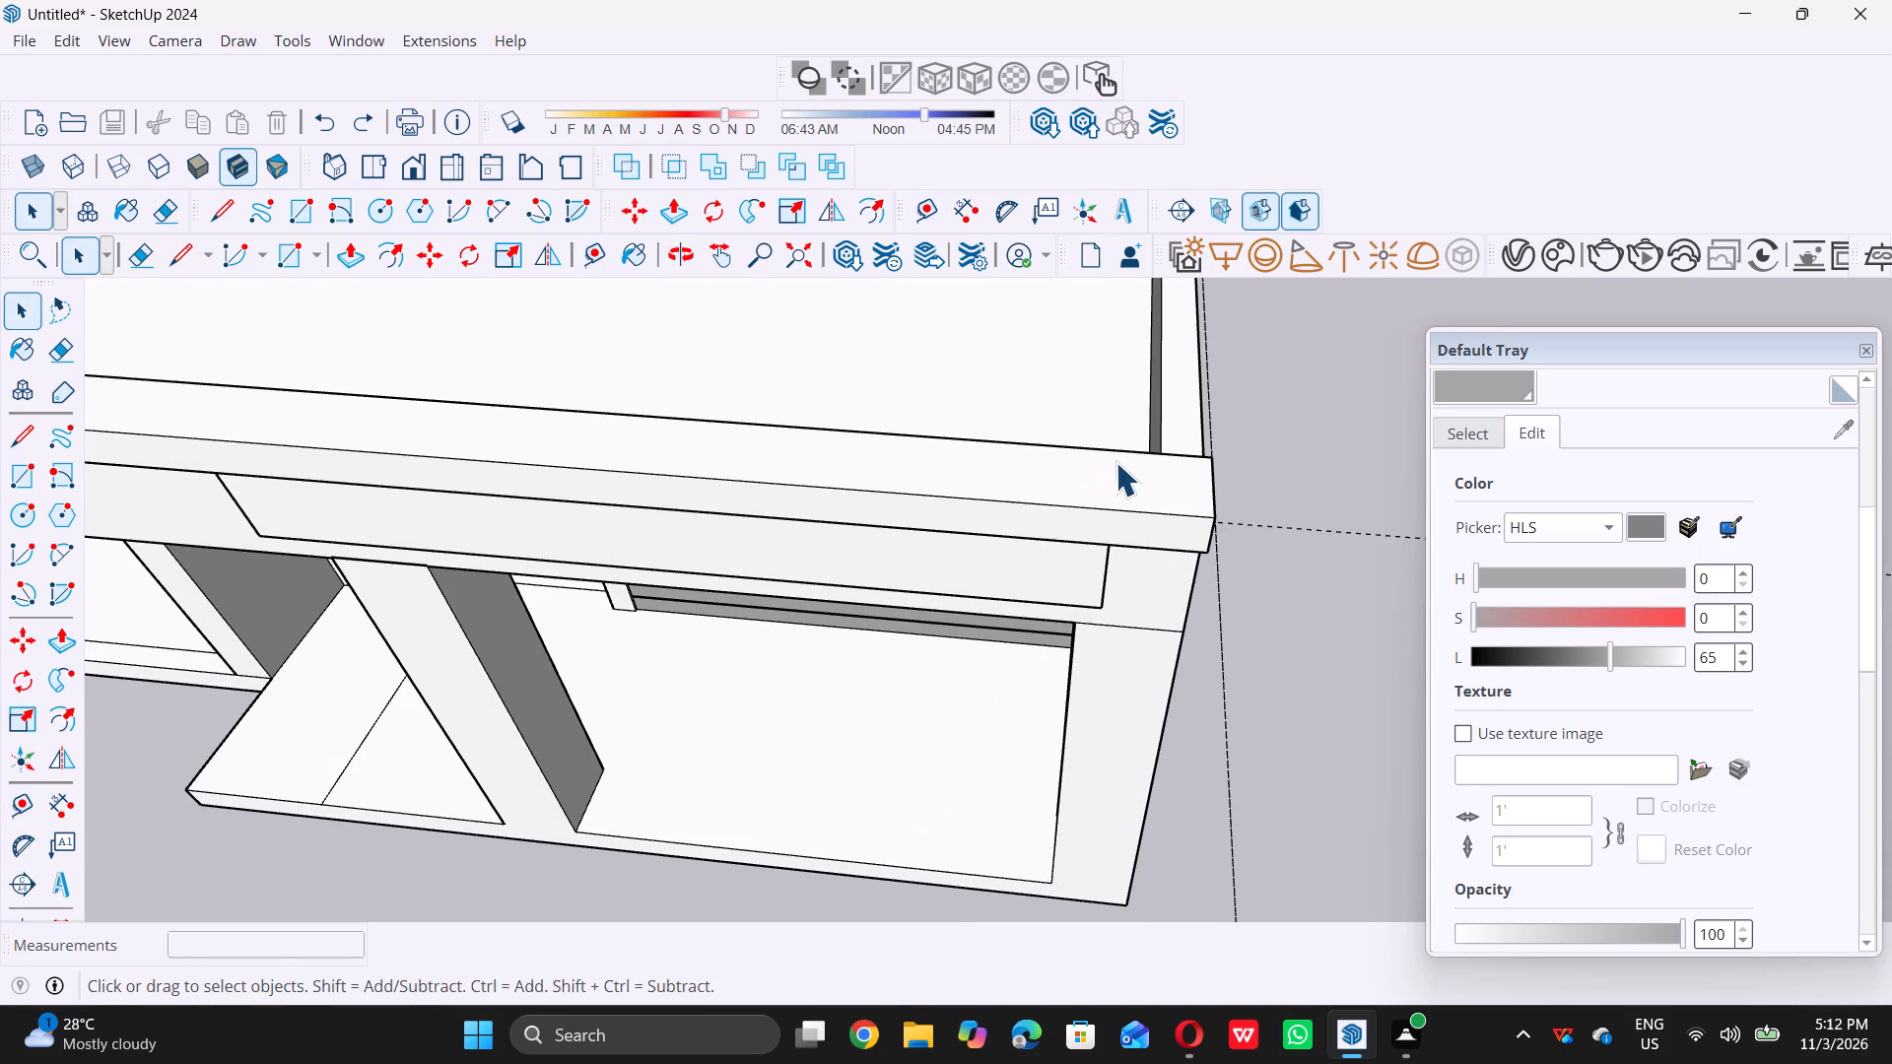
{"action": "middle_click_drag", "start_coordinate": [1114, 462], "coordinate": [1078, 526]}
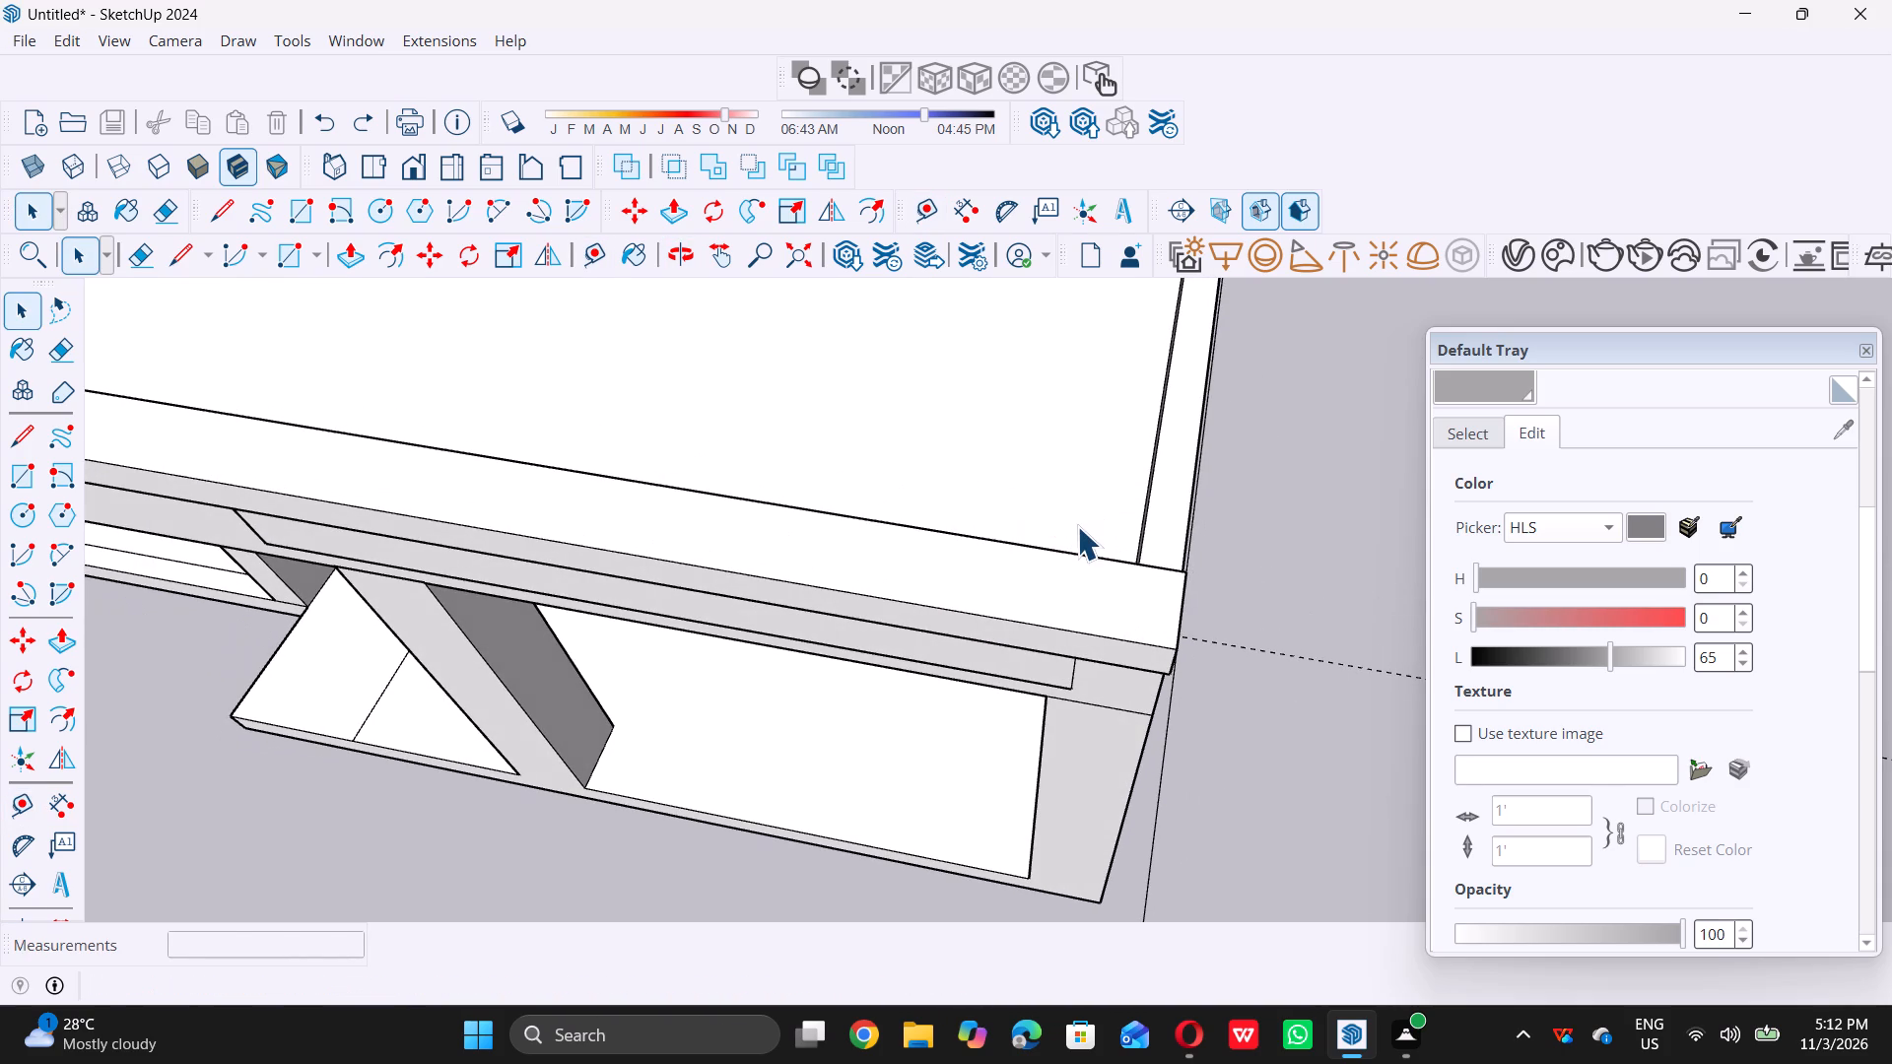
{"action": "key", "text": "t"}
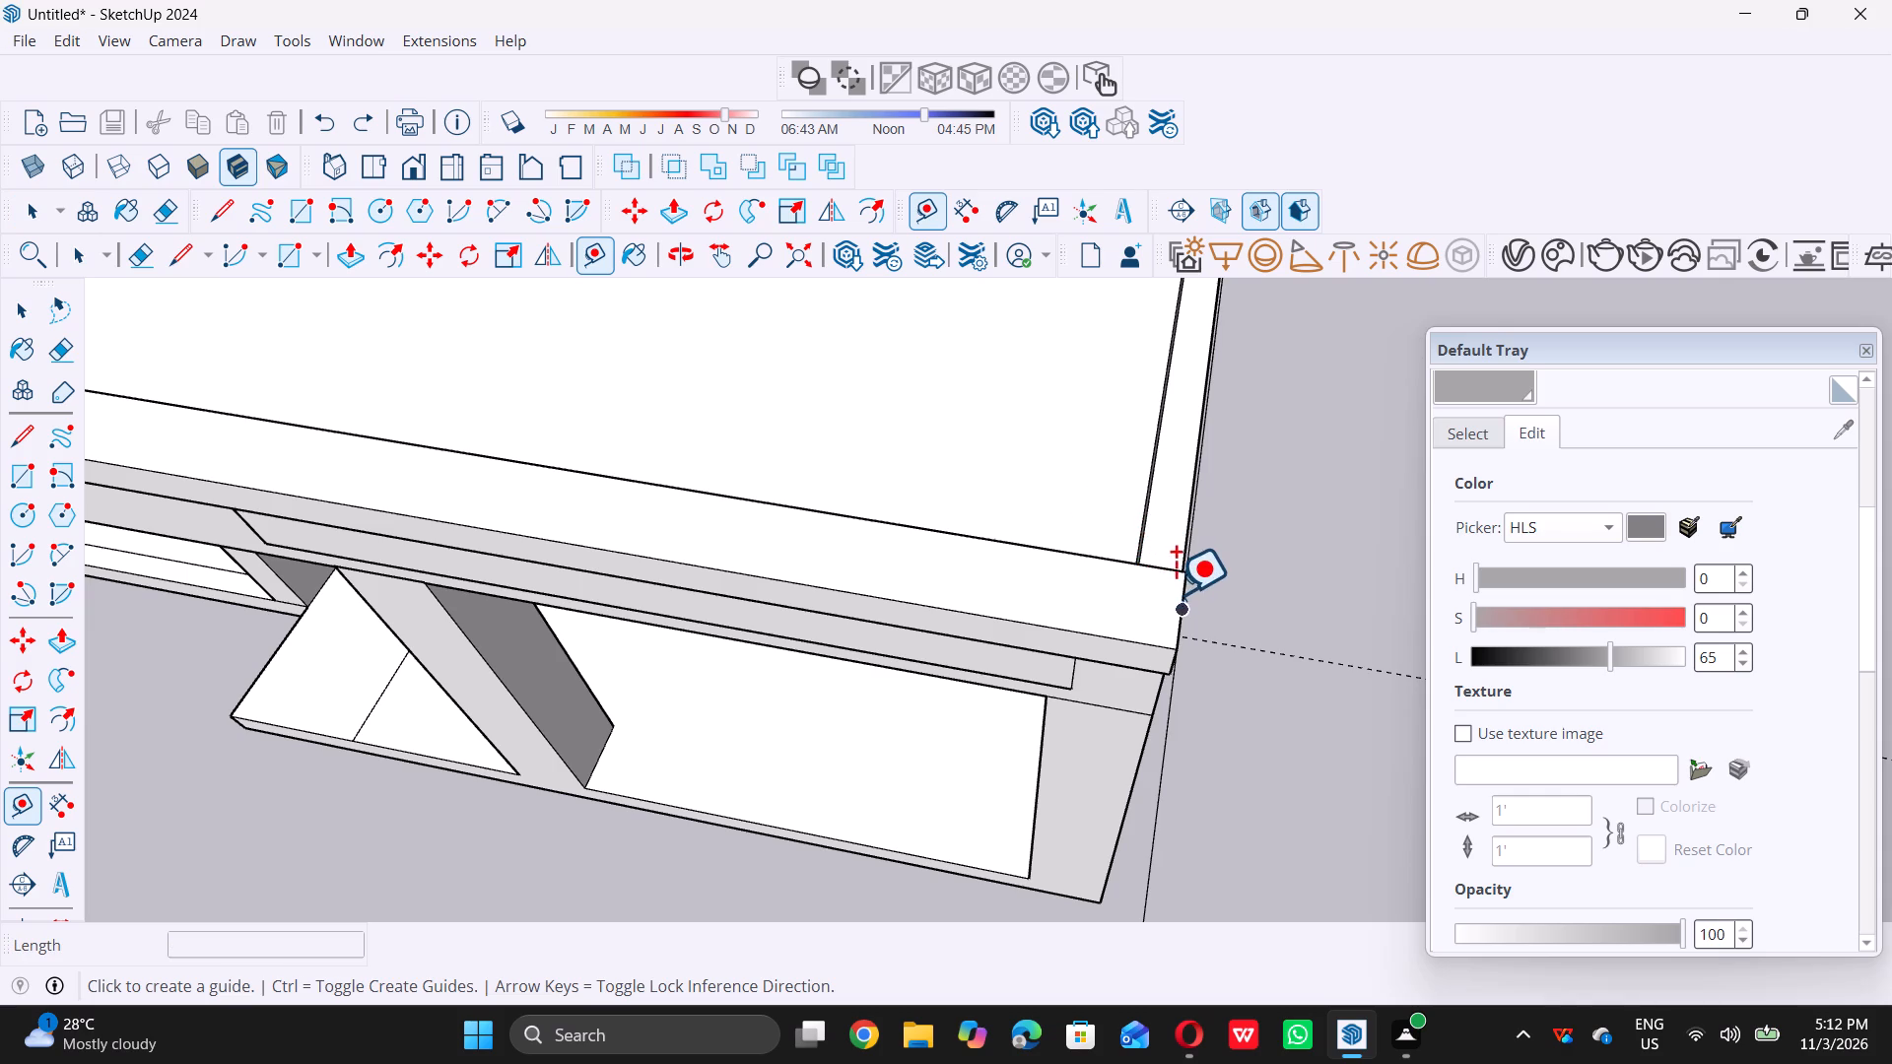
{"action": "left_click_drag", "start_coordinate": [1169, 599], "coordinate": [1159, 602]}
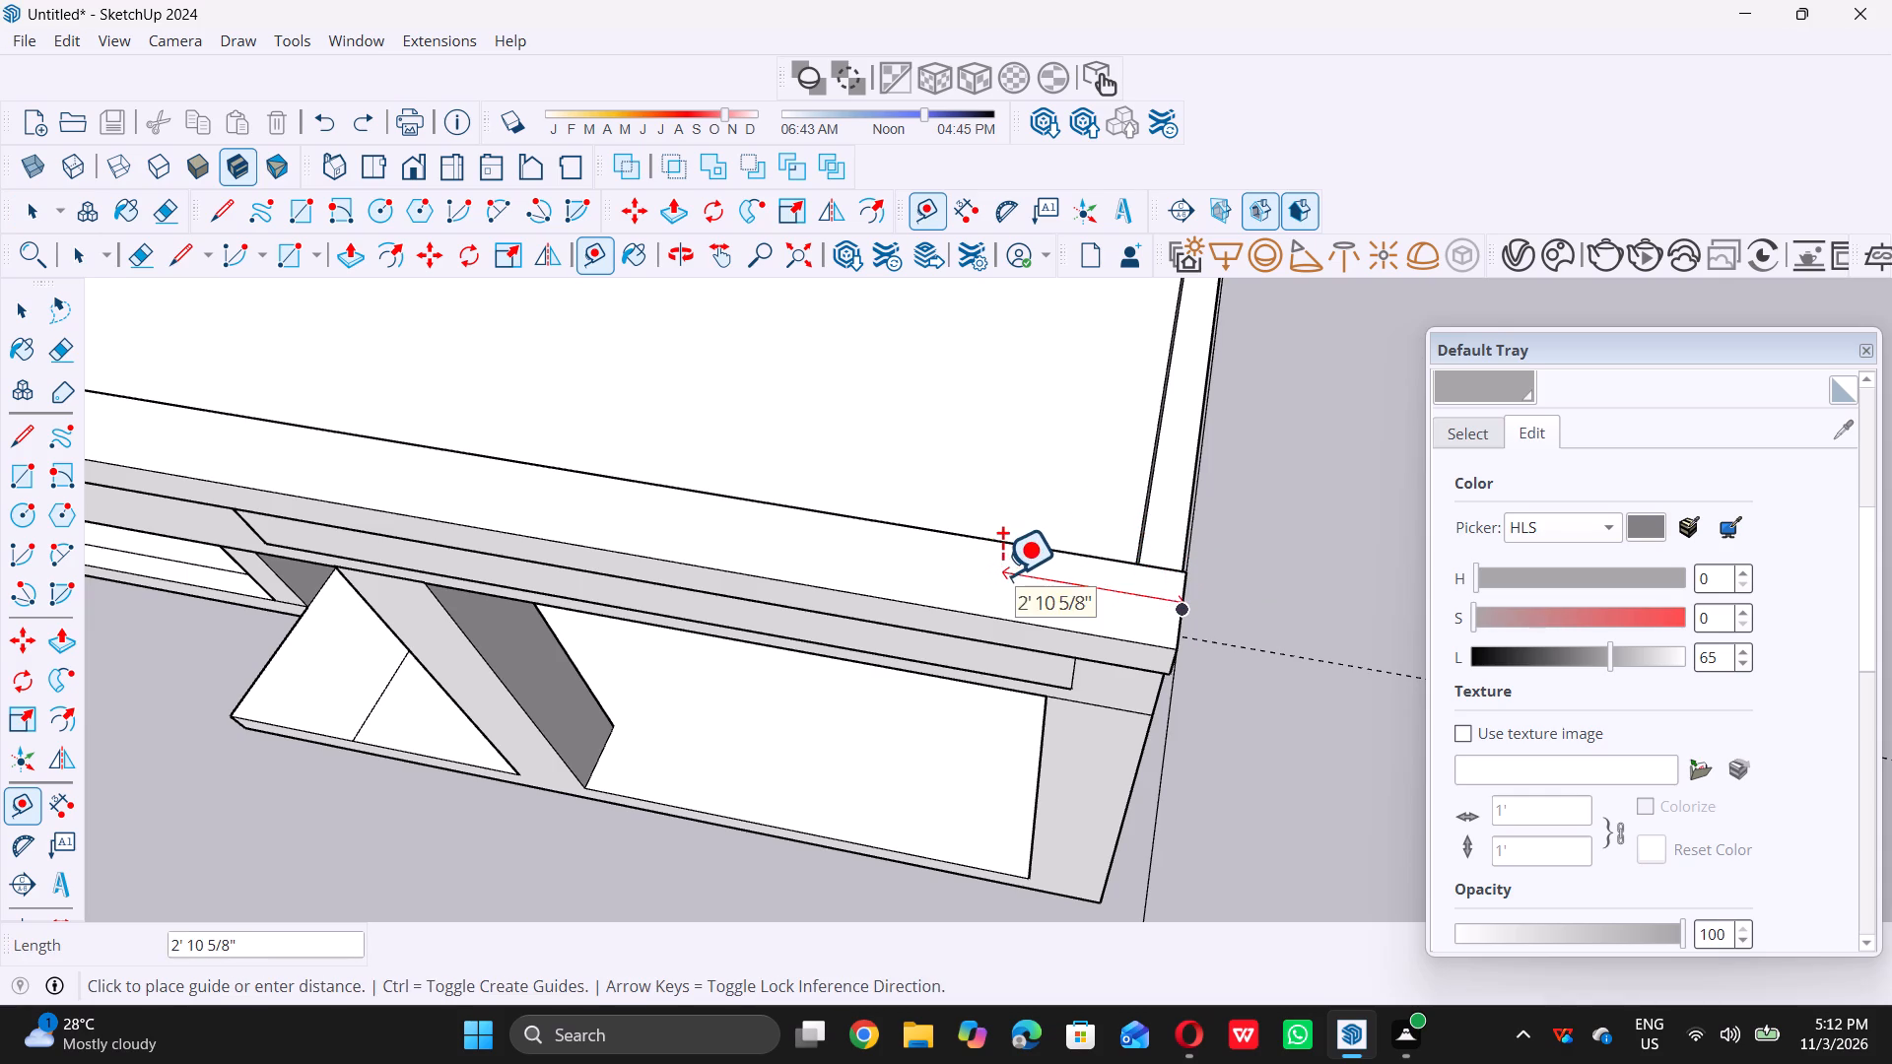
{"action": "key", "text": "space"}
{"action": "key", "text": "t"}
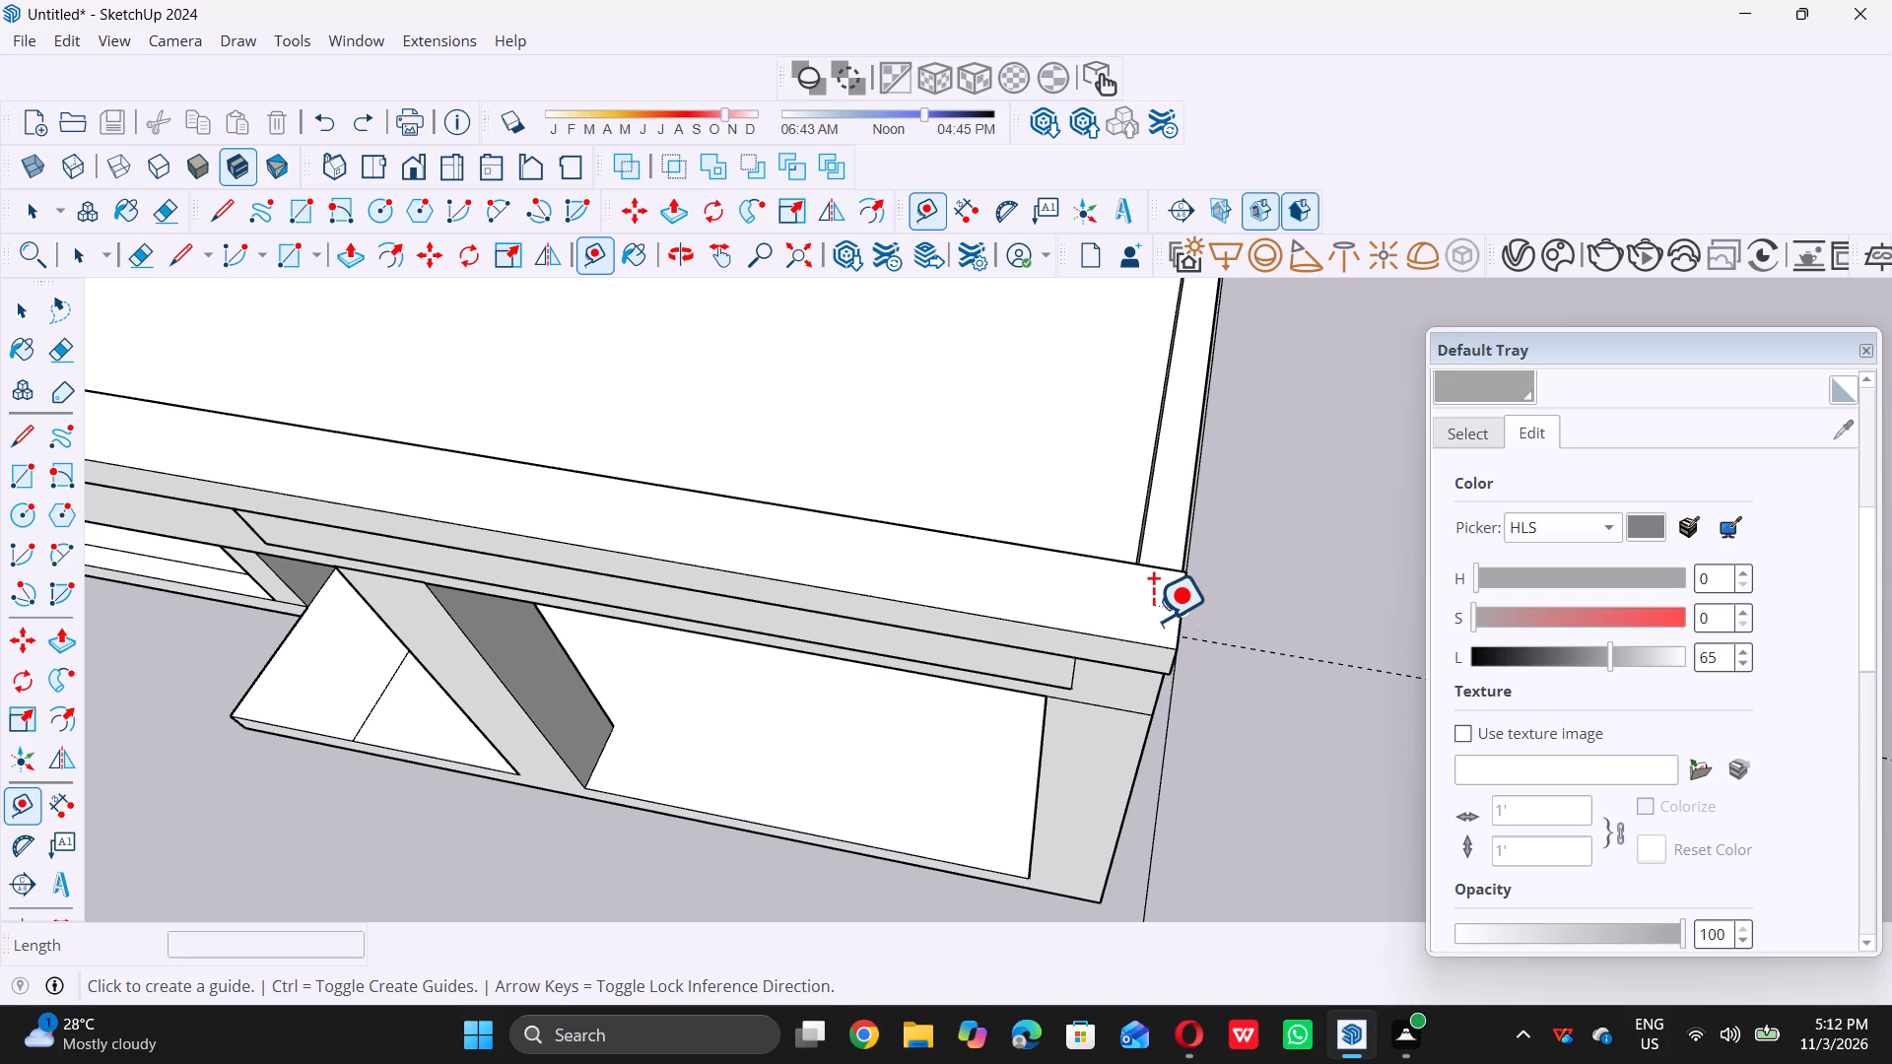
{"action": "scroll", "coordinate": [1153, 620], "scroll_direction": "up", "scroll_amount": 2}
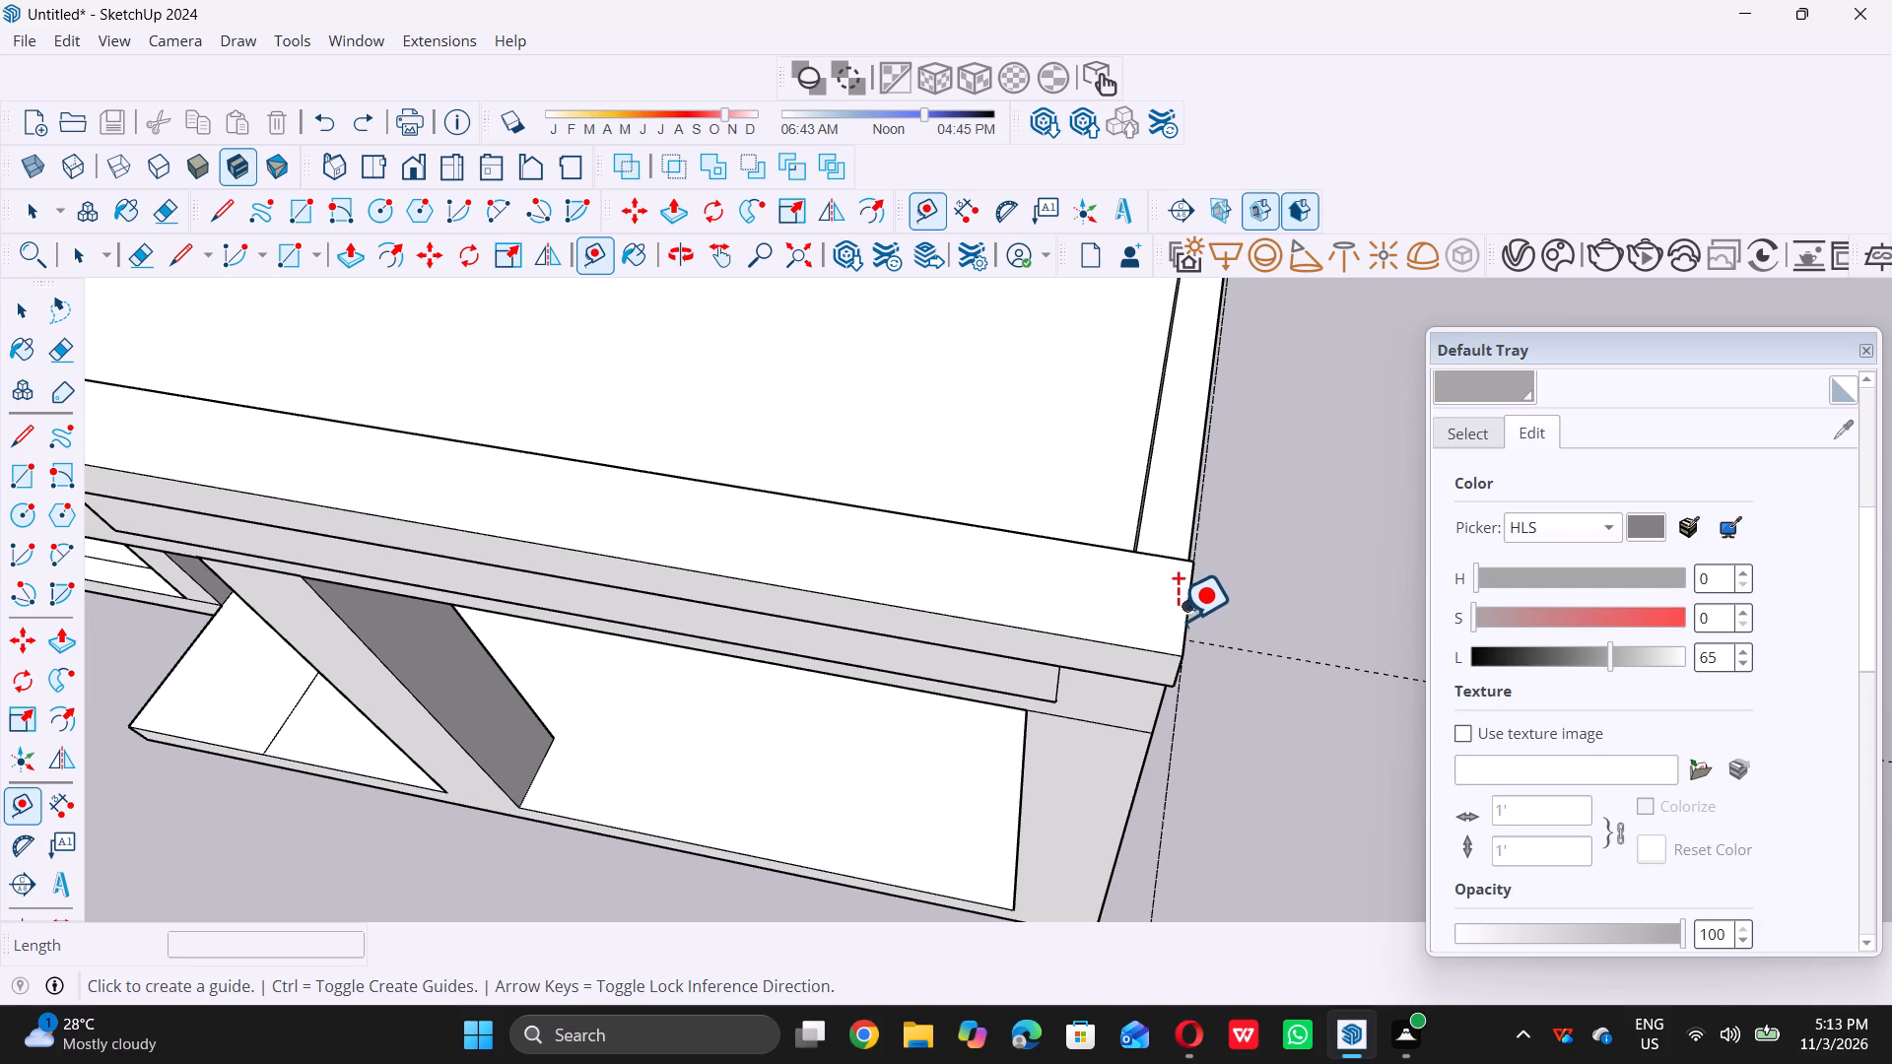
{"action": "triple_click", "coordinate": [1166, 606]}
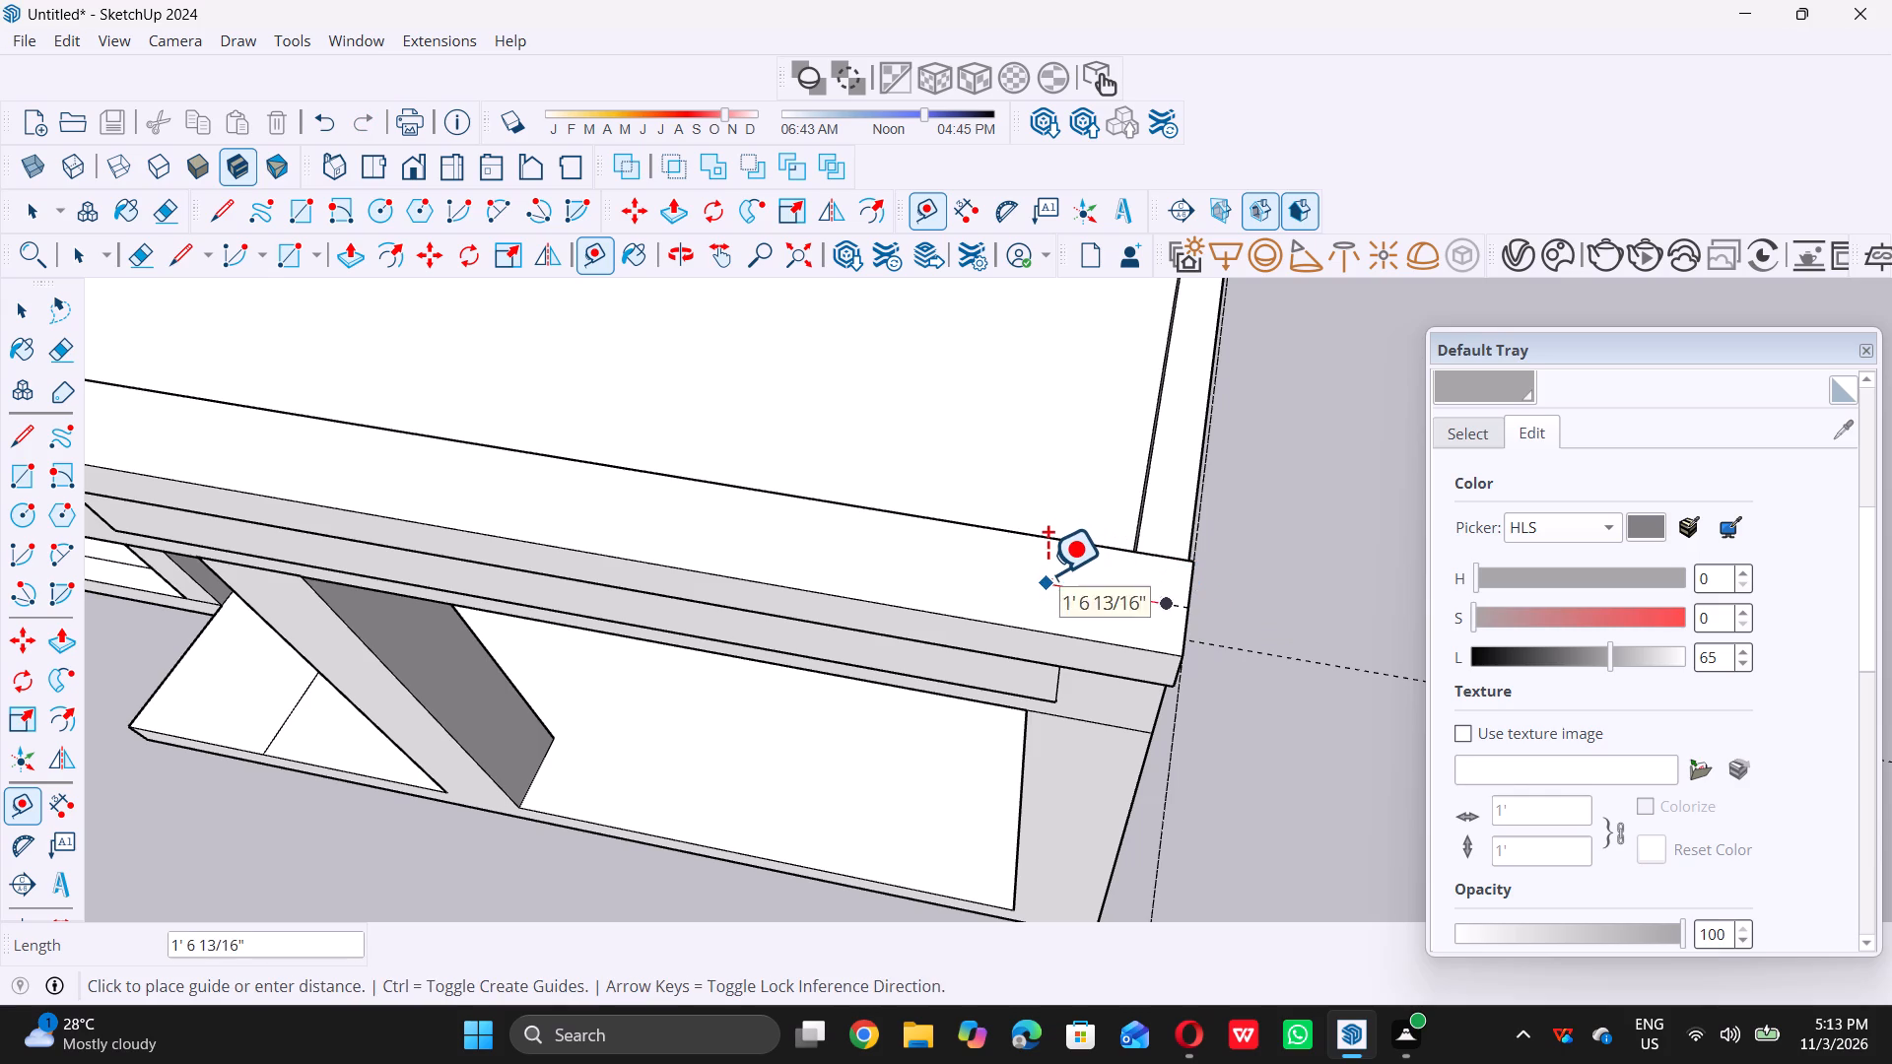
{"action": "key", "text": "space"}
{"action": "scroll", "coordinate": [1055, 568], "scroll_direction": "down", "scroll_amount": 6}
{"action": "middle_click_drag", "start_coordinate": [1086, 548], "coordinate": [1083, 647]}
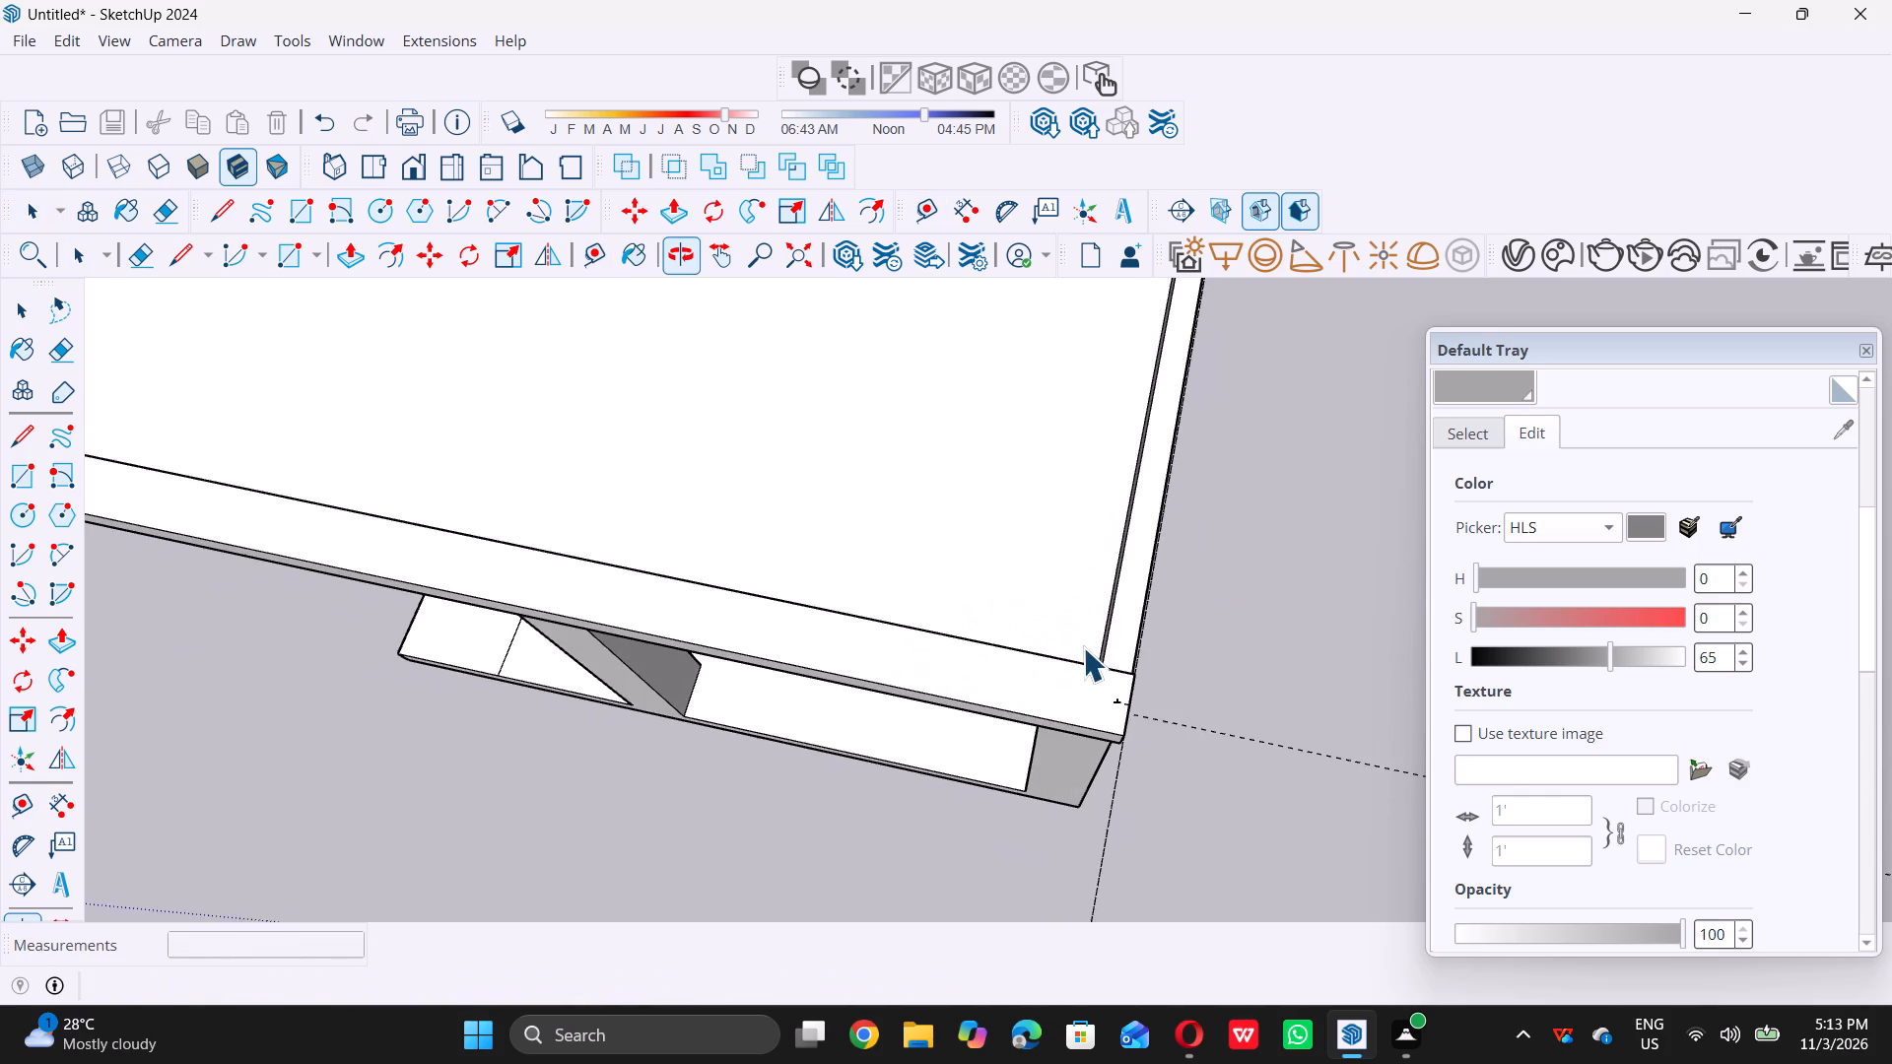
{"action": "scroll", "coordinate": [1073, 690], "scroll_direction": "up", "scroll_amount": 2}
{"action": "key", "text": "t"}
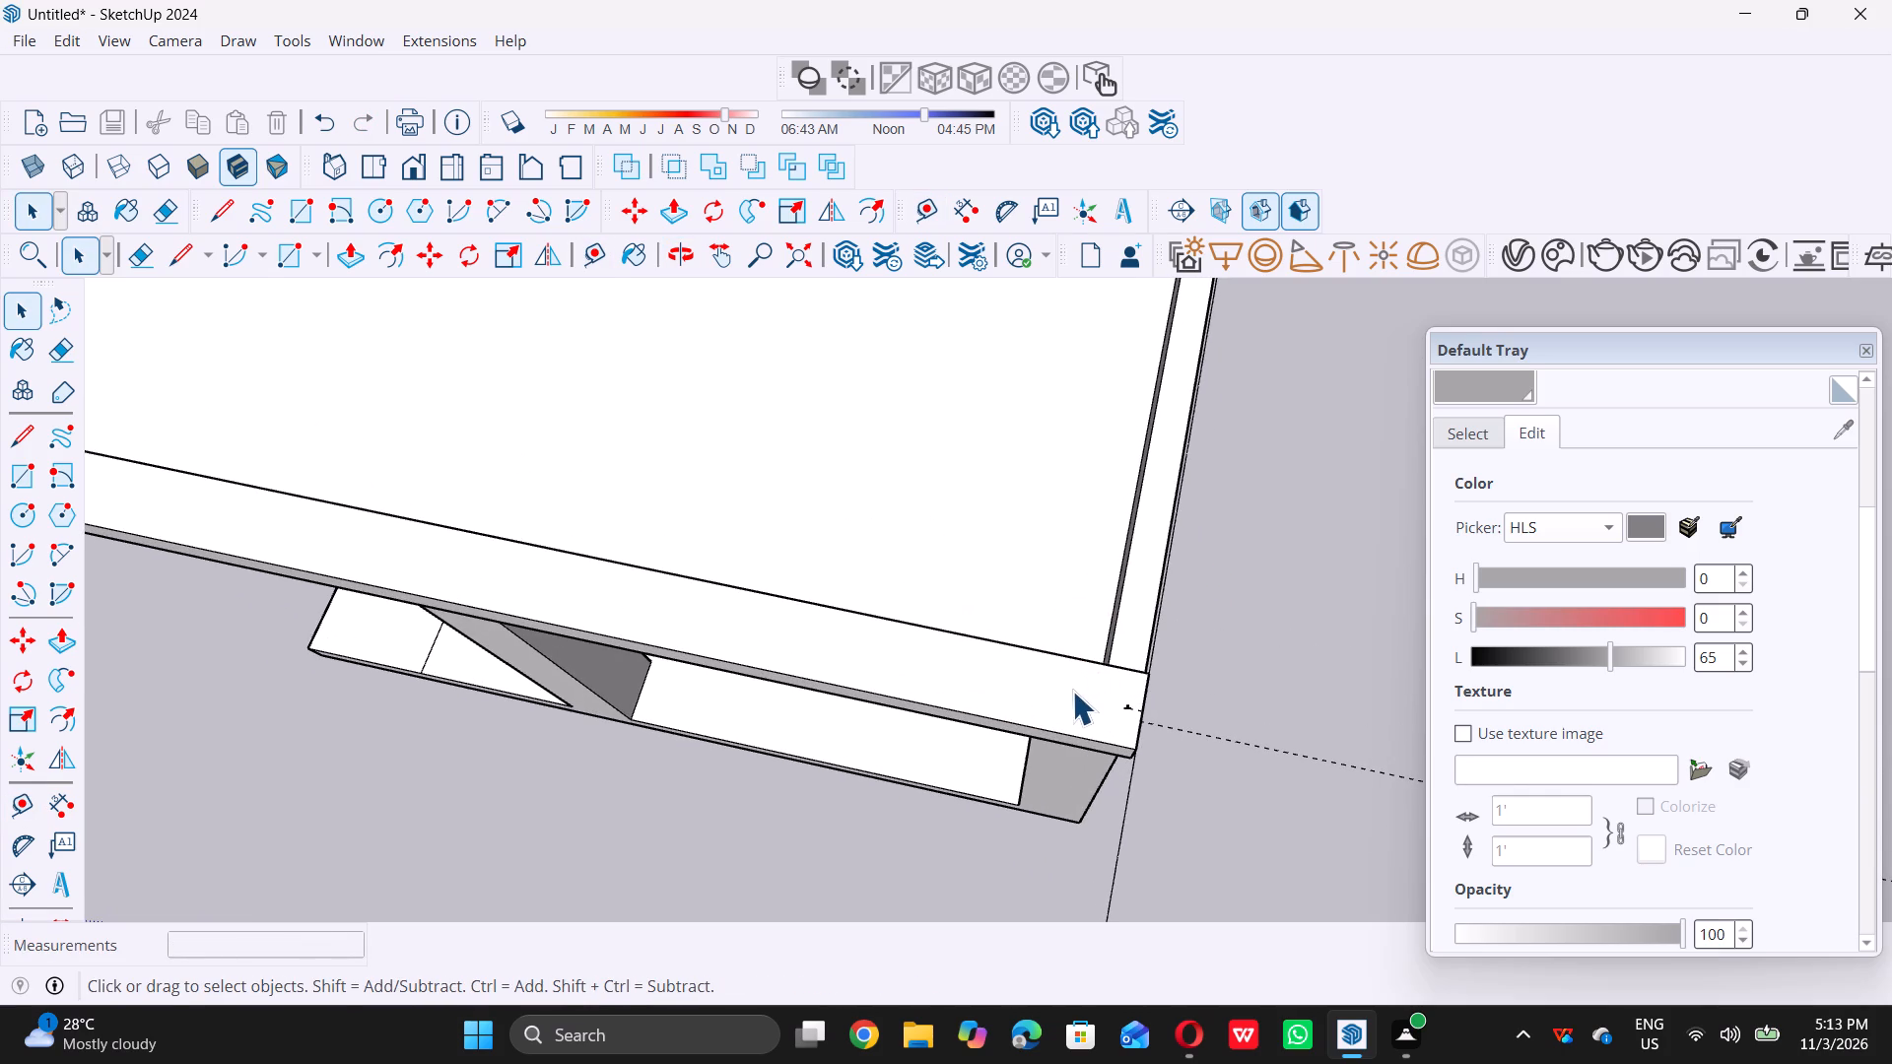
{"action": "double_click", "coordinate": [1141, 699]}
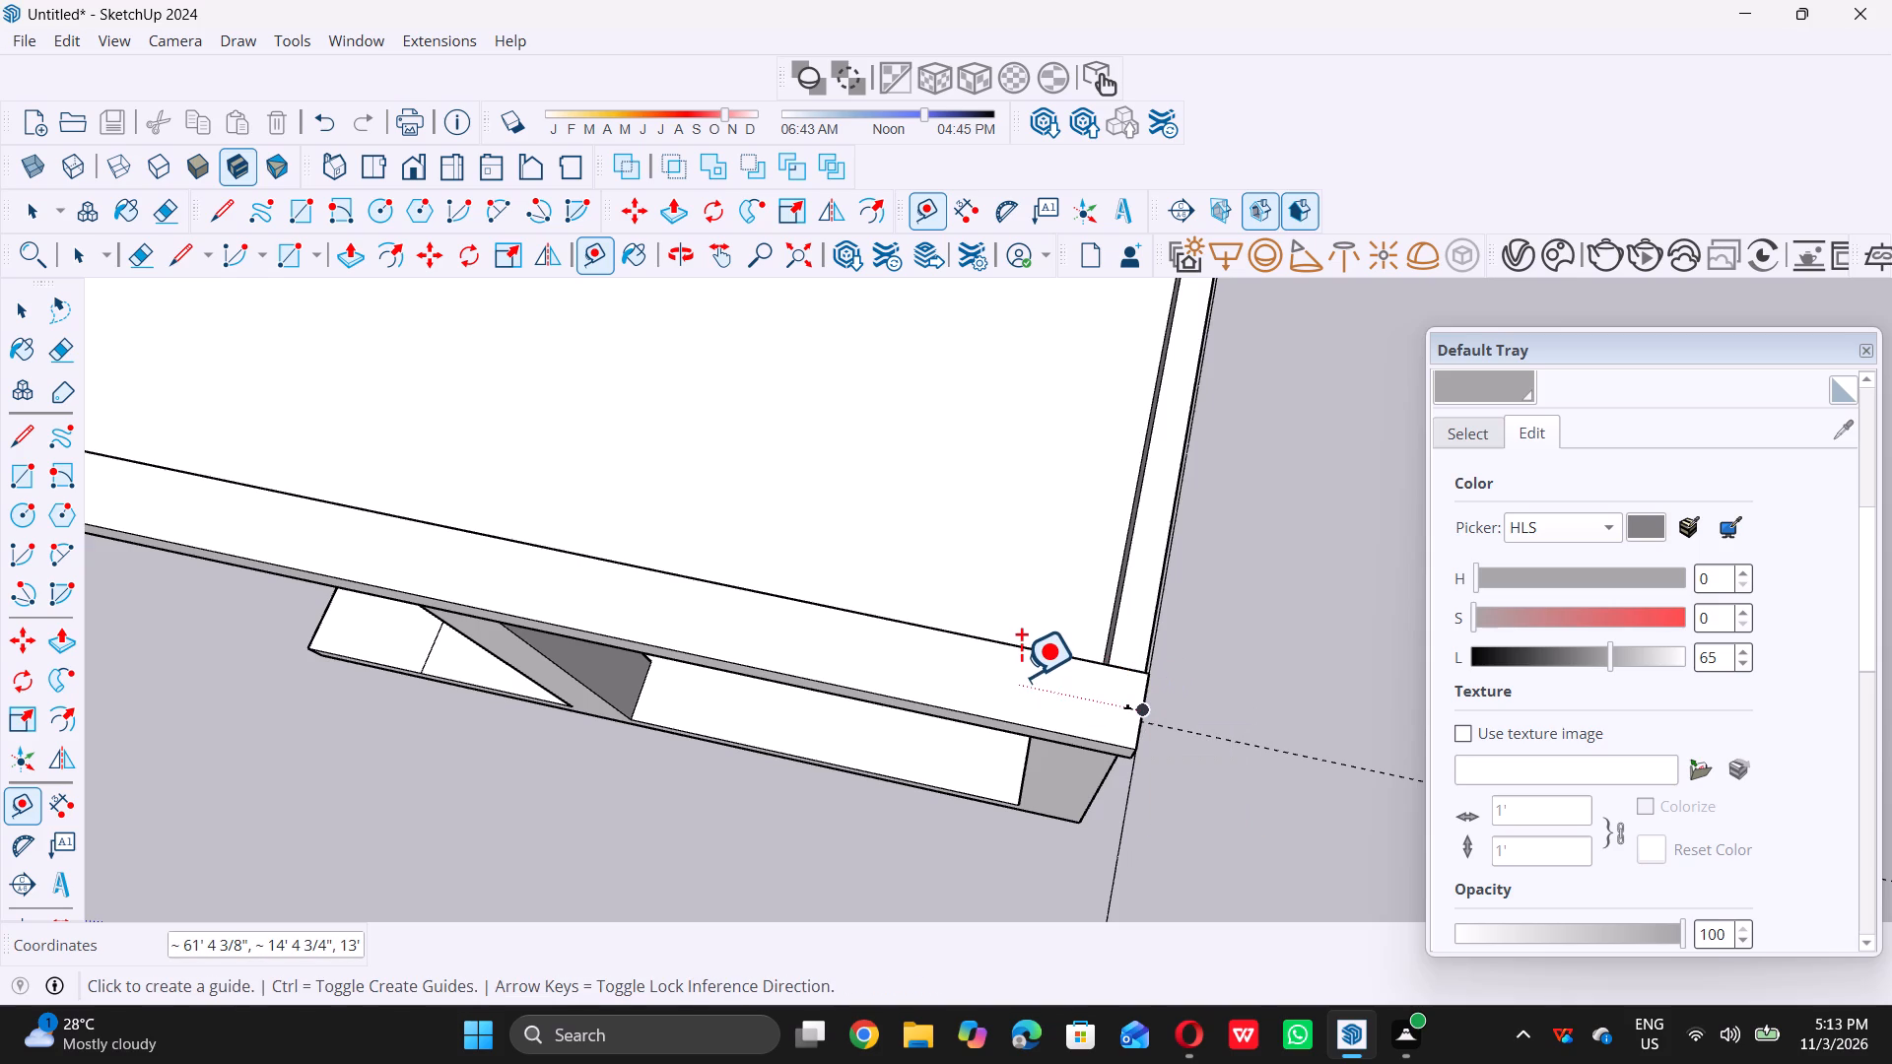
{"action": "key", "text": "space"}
Place a guide line on the projecting band's top face, 4' inward from its outer side edge at the louvred-bay end.
{"action": "scroll", "coordinate": [1029, 673], "scroll_direction": "down", "scroll_amount": 7}
{"action": "middle_click_drag", "start_coordinate": [1045, 645], "coordinate": [1035, 709]}
{"action": "scroll", "coordinate": [1030, 748], "scroll_direction": "up", "scroll_amount": 4}
{"action": "key", "text": "t"}
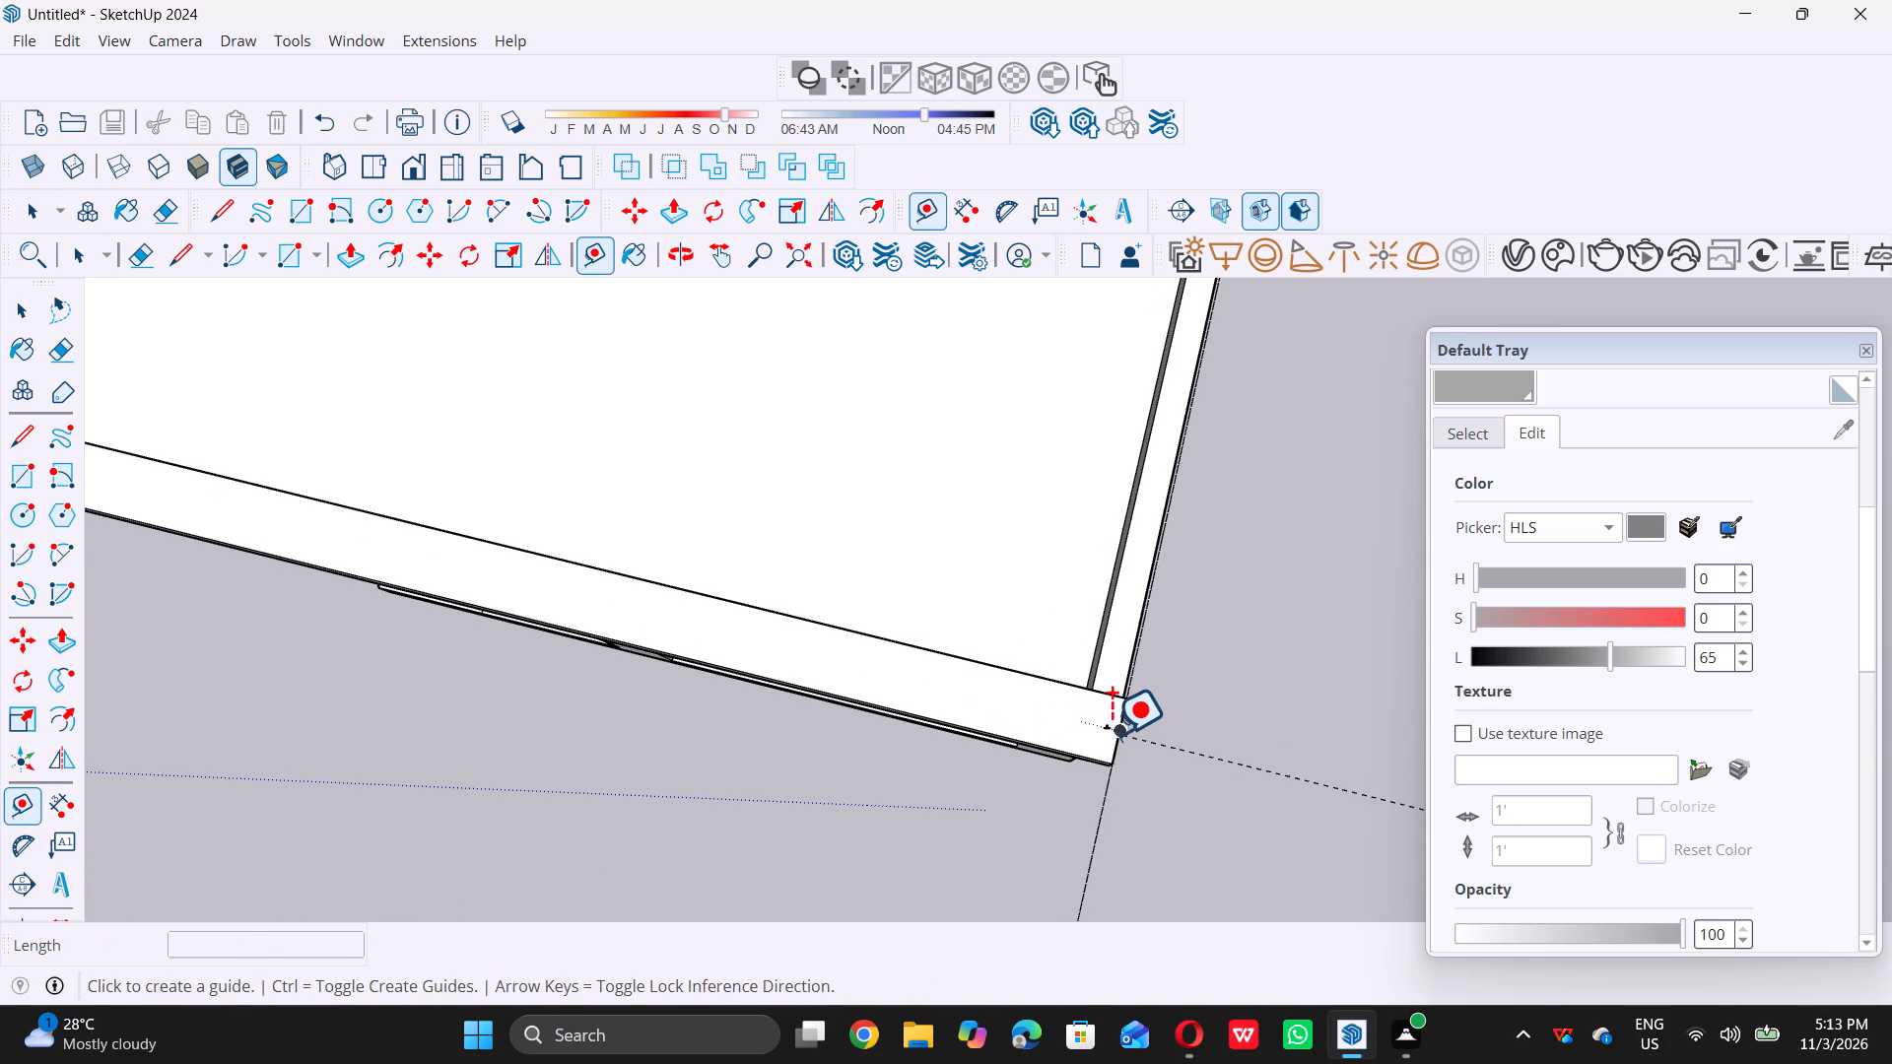
{"action": "left_click", "coordinate": [1112, 744]}
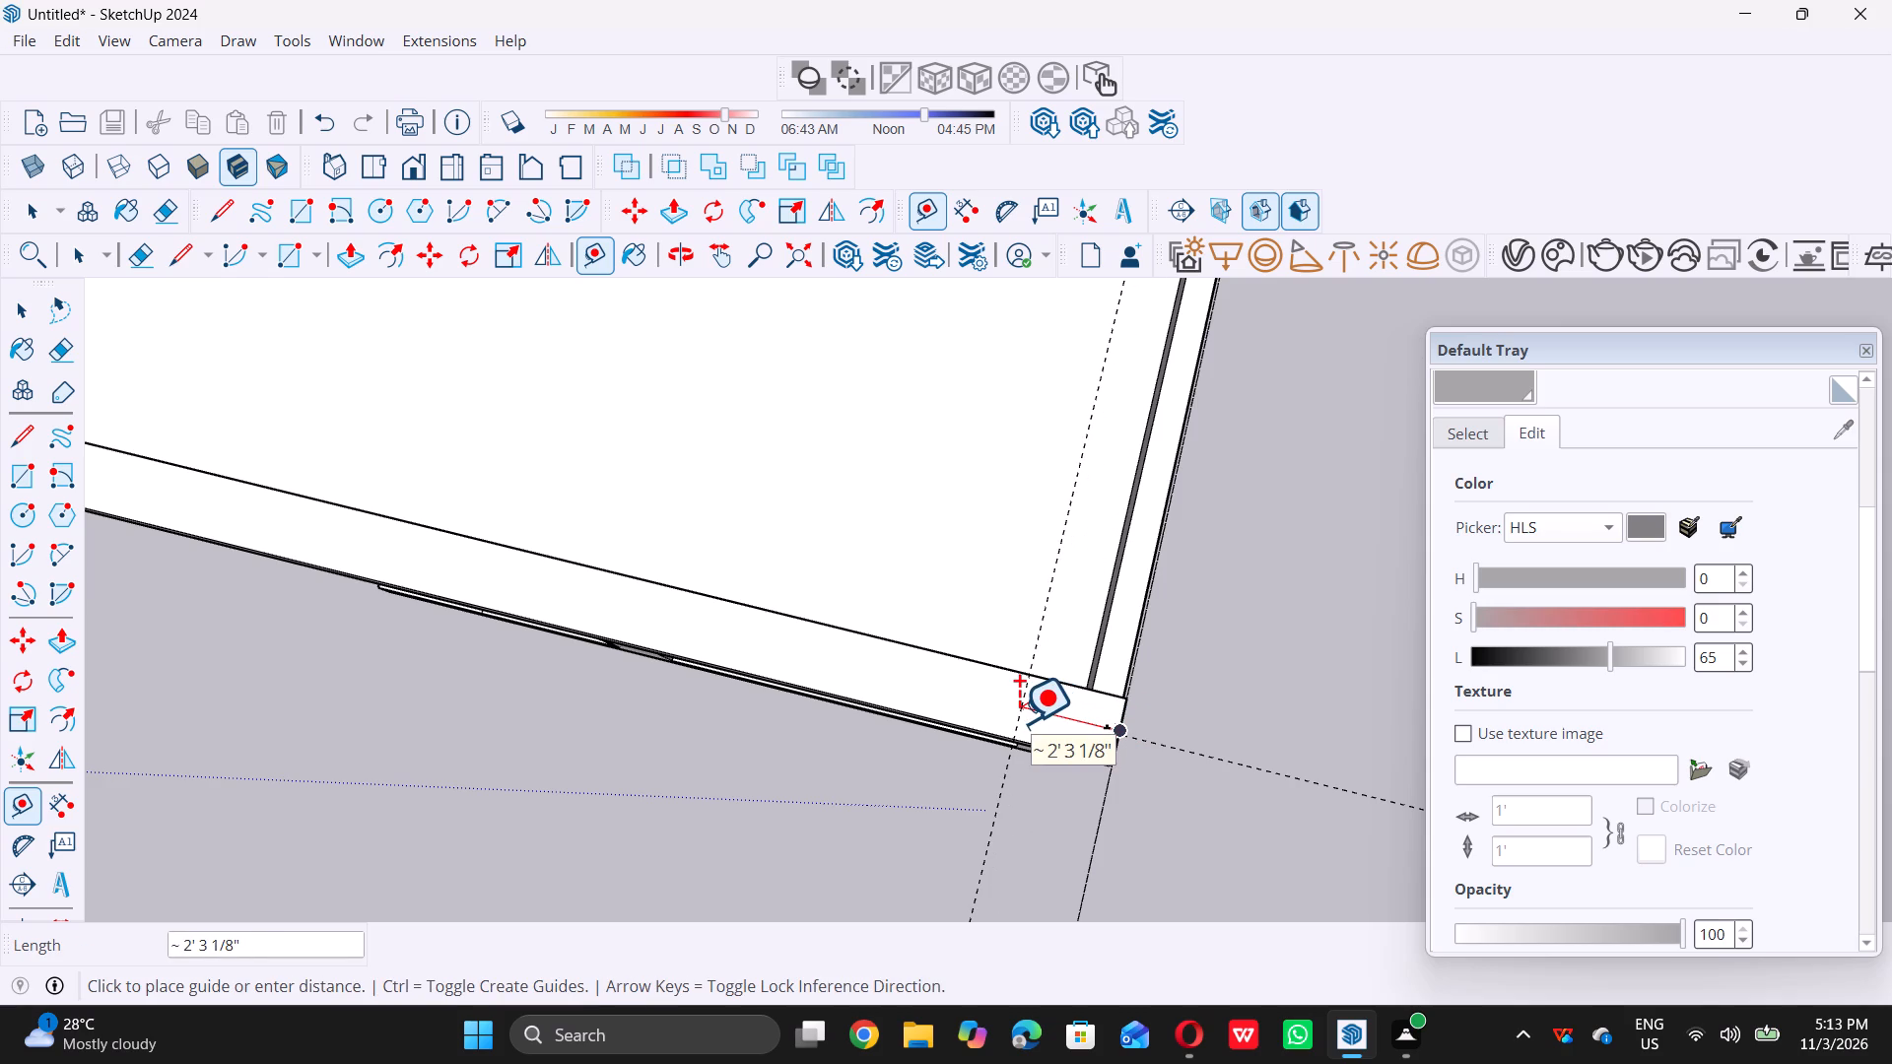
{"action": "key", "text": "4"}
{"action": "key", "text": "apostrophe"}
{"action": "key", "text": "Return"}
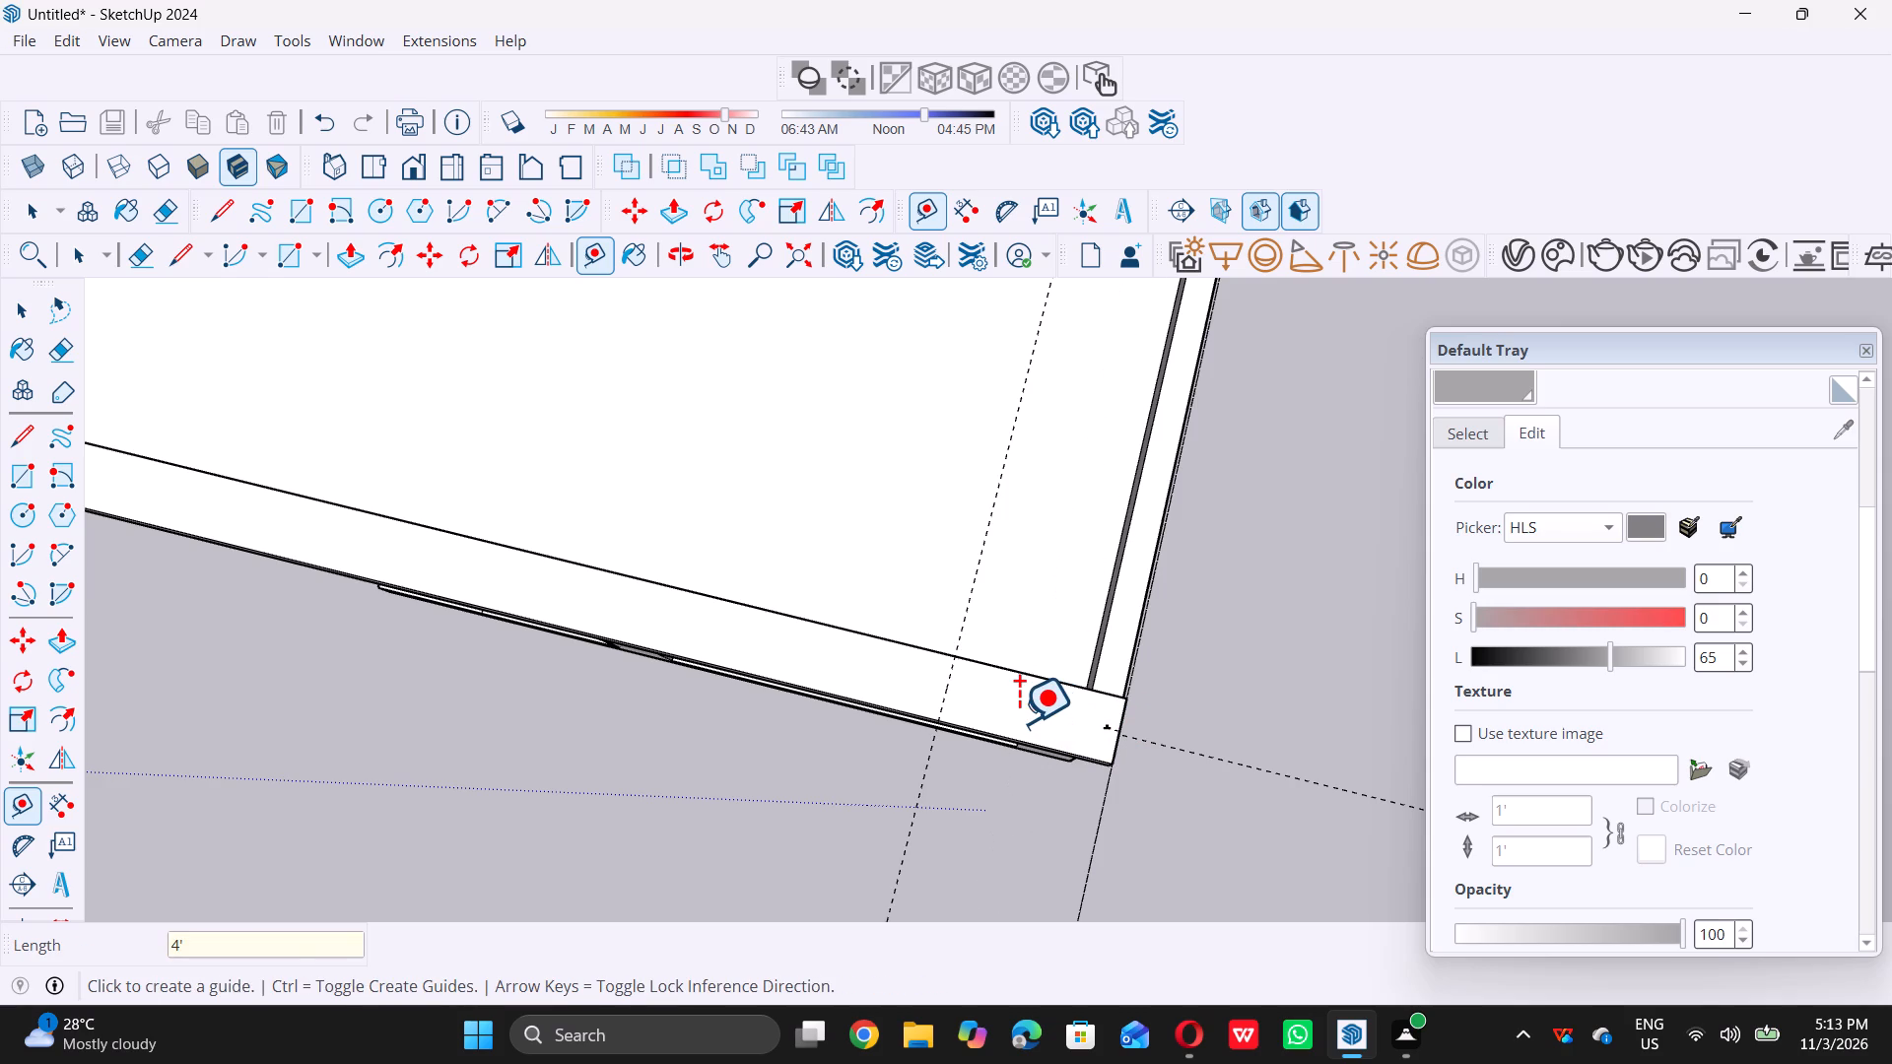
{"action": "key", "text": "space"}
Draw a line across the projecting band's top face along the 4' guide, from the front edge to the back edge.
{"action": "scroll", "coordinate": [1019, 722], "scroll_direction": "down", "scroll_amount": 2}
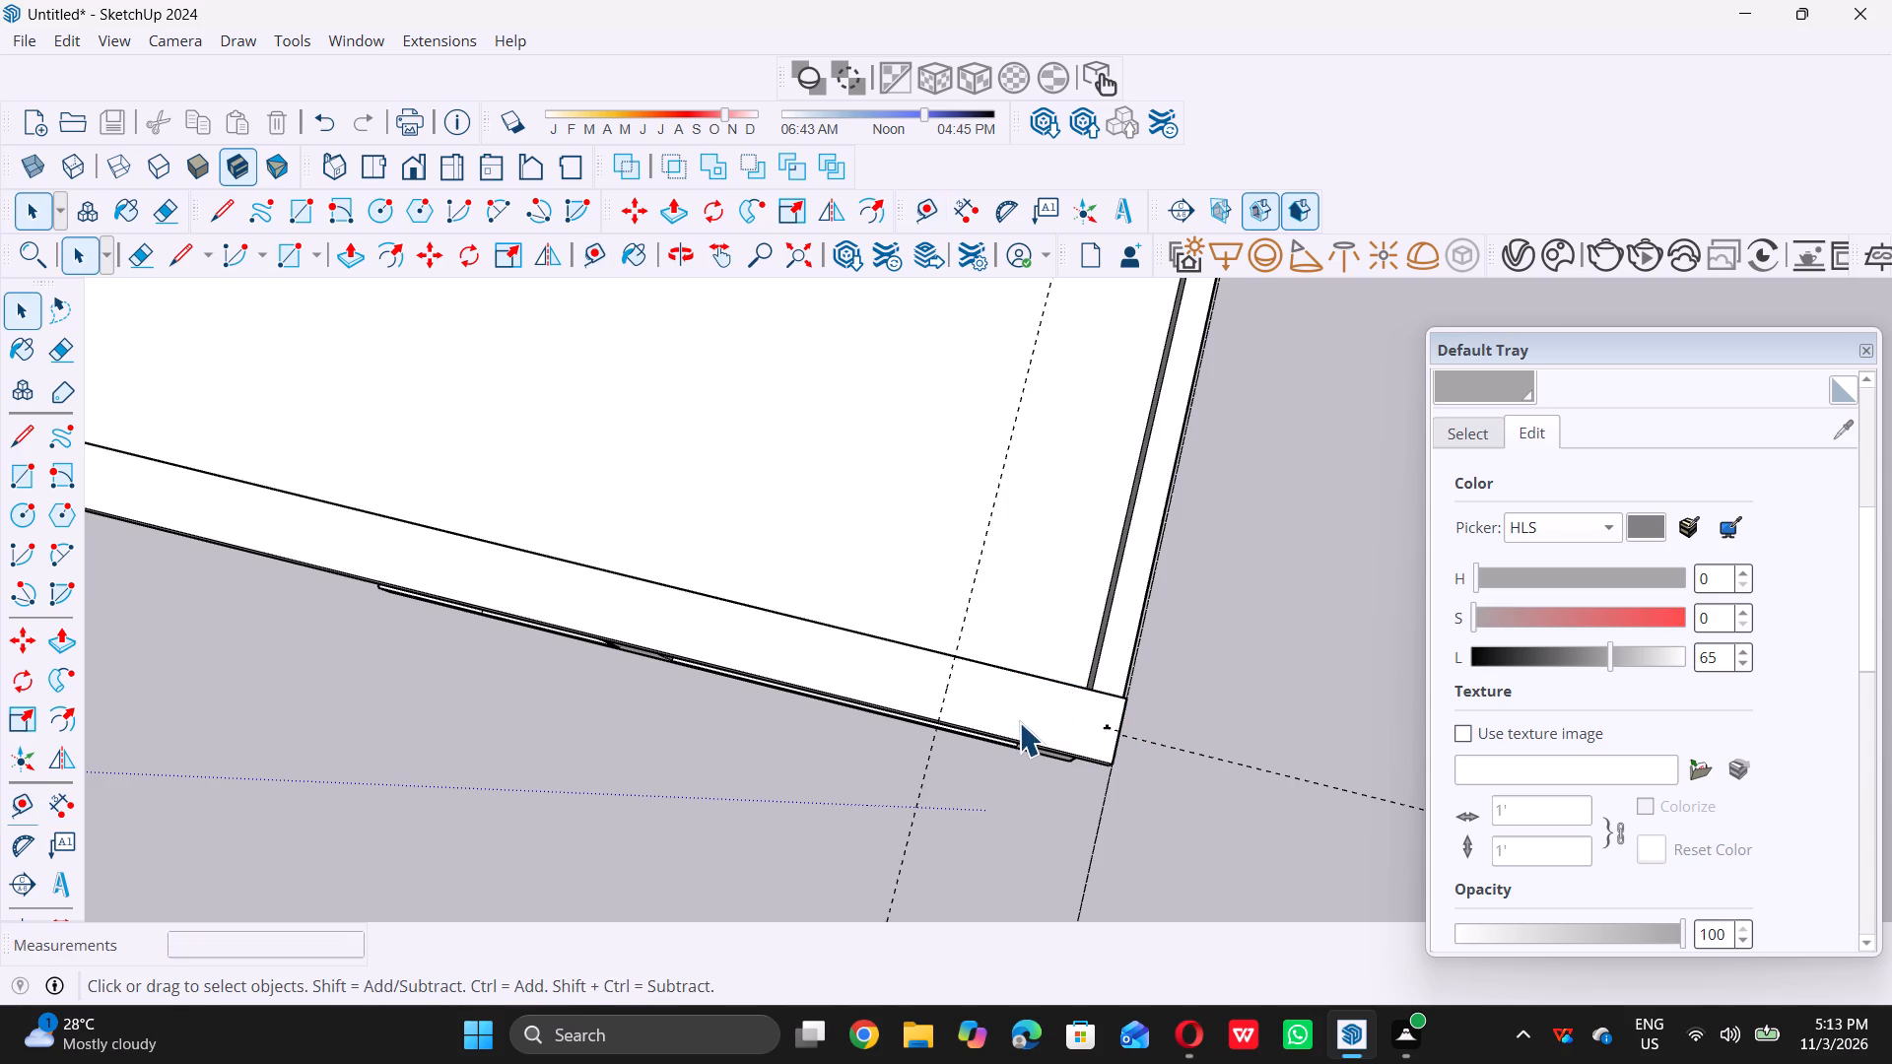
{"action": "scroll", "coordinate": [1019, 722], "scroll_direction": "down", "scroll_amount": 4}
{"action": "middle_click_drag", "start_coordinate": [1021, 734], "coordinate": [1055, 535]}
{"action": "middle_click_drag", "start_coordinate": [1047, 599], "coordinate": [1083, 415]}
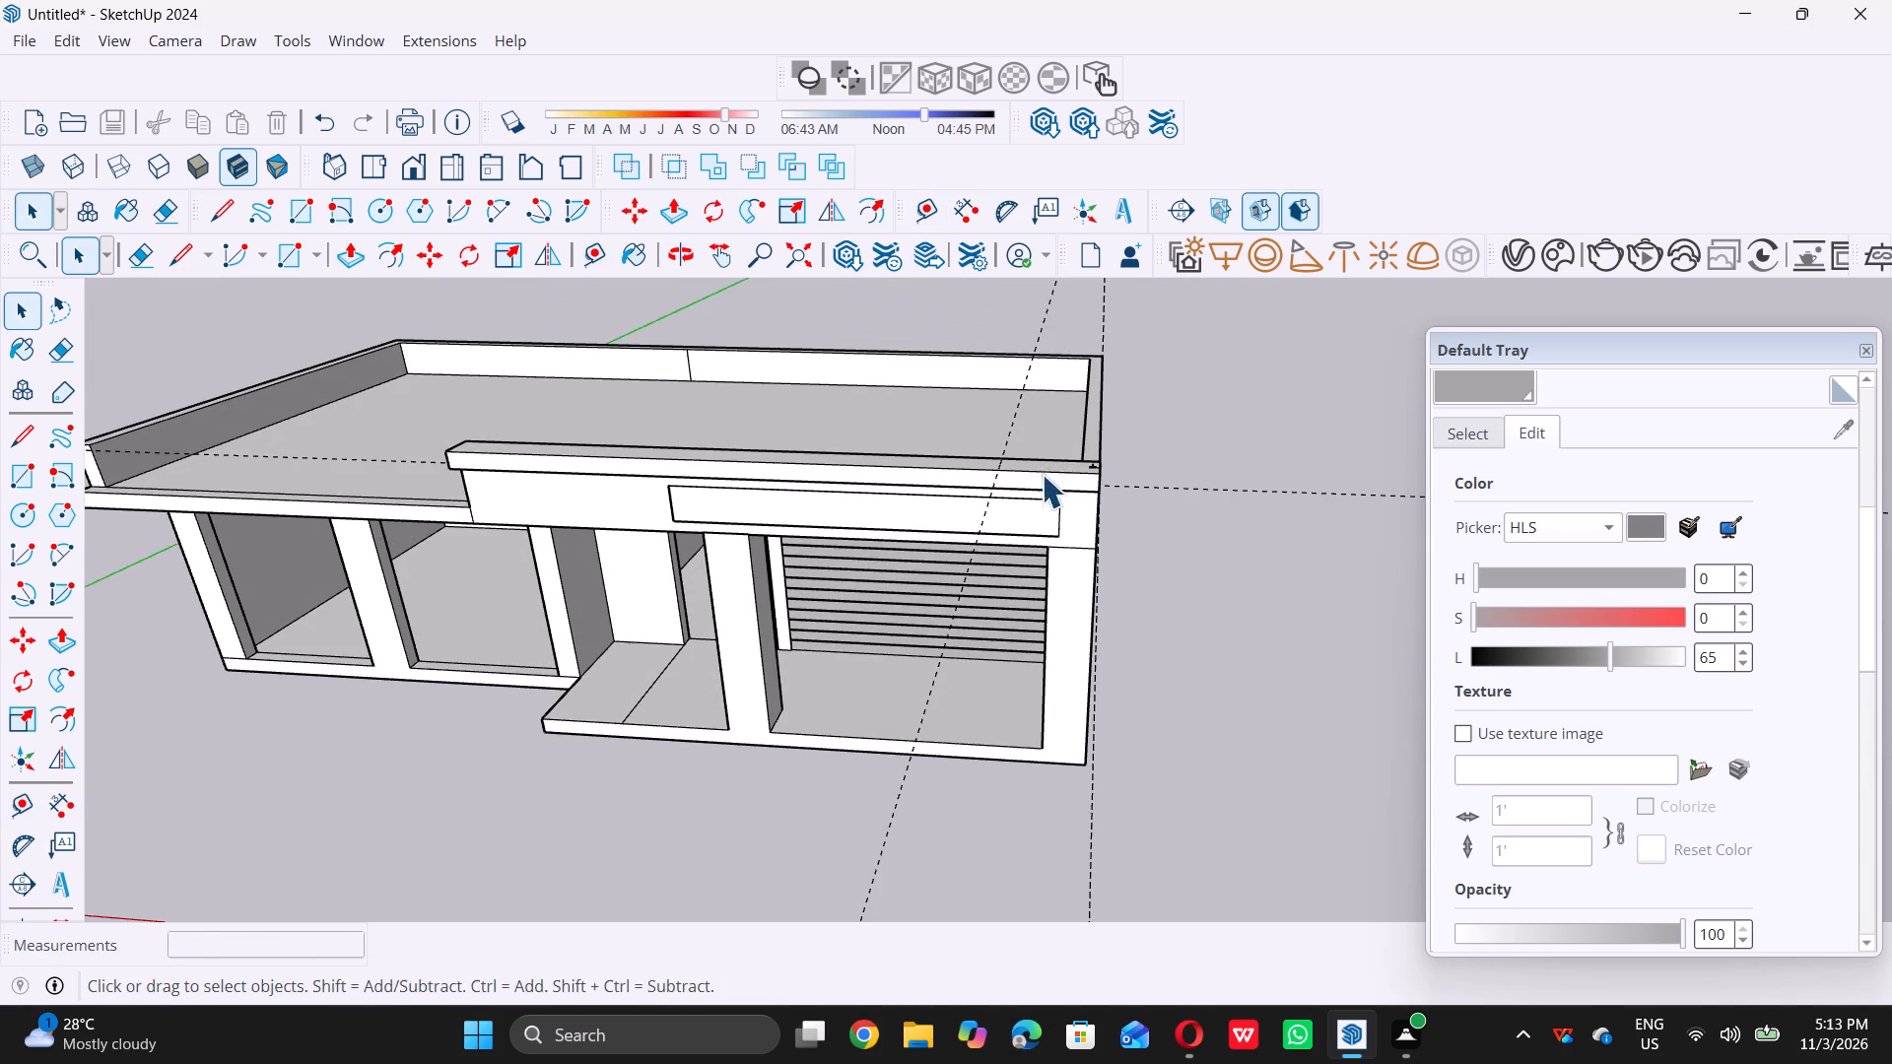
{"action": "middle_click_drag", "start_coordinate": [1042, 474], "coordinate": [1042, 417]}
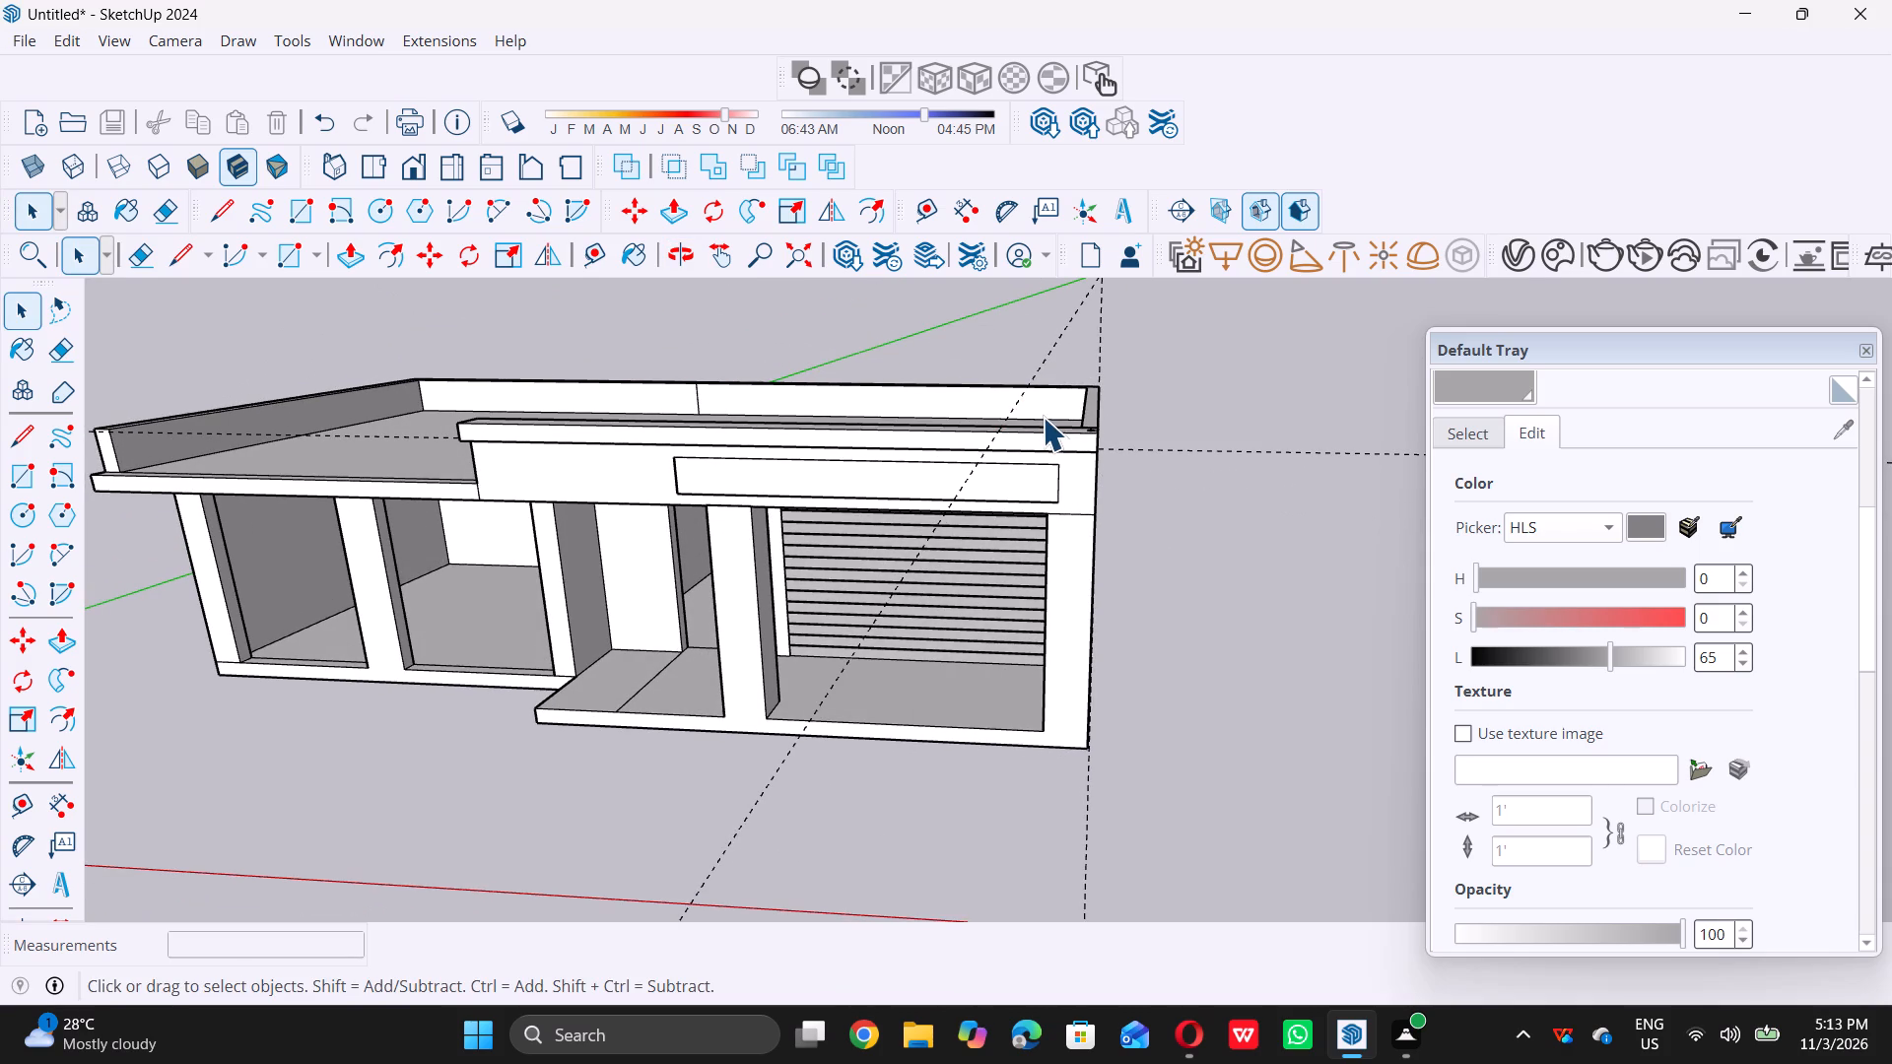
{"action": "middle_click_drag", "start_coordinate": [1047, 412], "coordinate": [988, 613]}
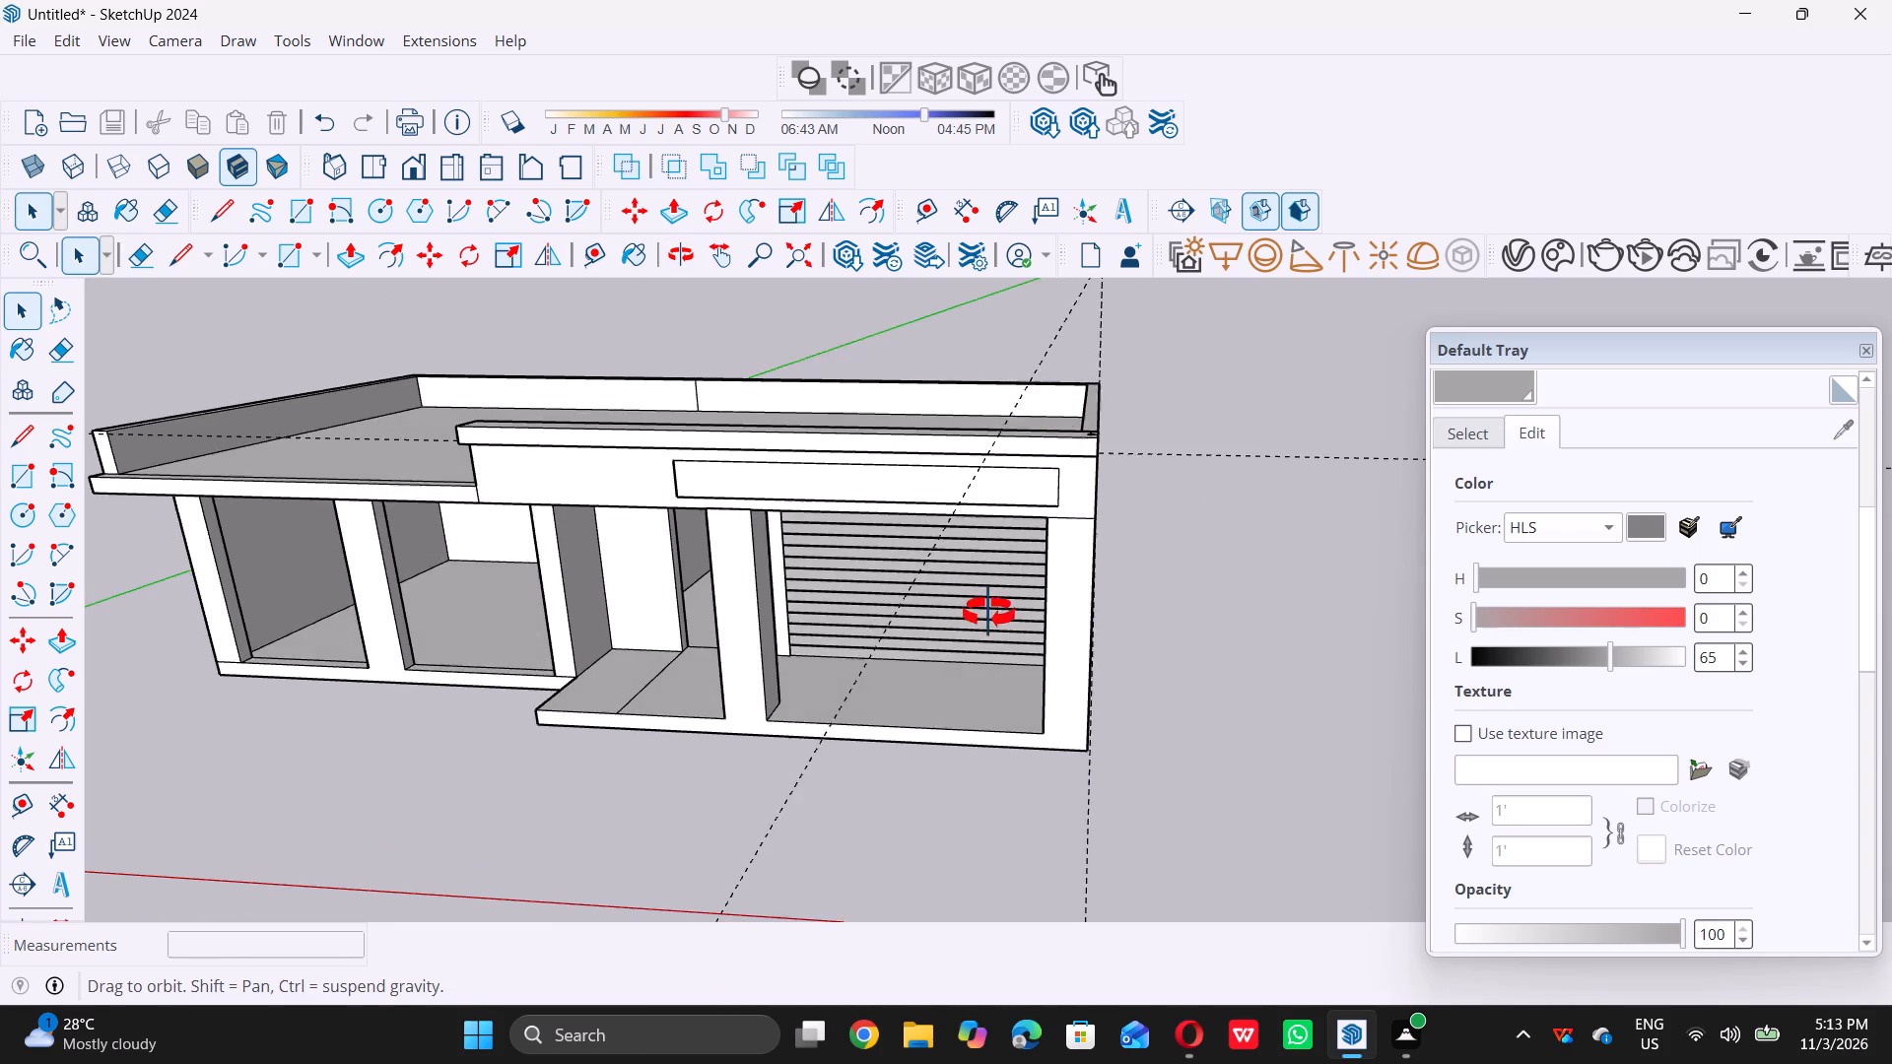
{"action": "middle_click_drag", "start_coordinate": [988, 613], "coordinate": [986, 628]}
{"action": "middle_click", "coordinate": [986, 628]}
{"action": "scroll", "coordinate": [986, 628], "scroll_direction": "up", "scroll_amount": 12}
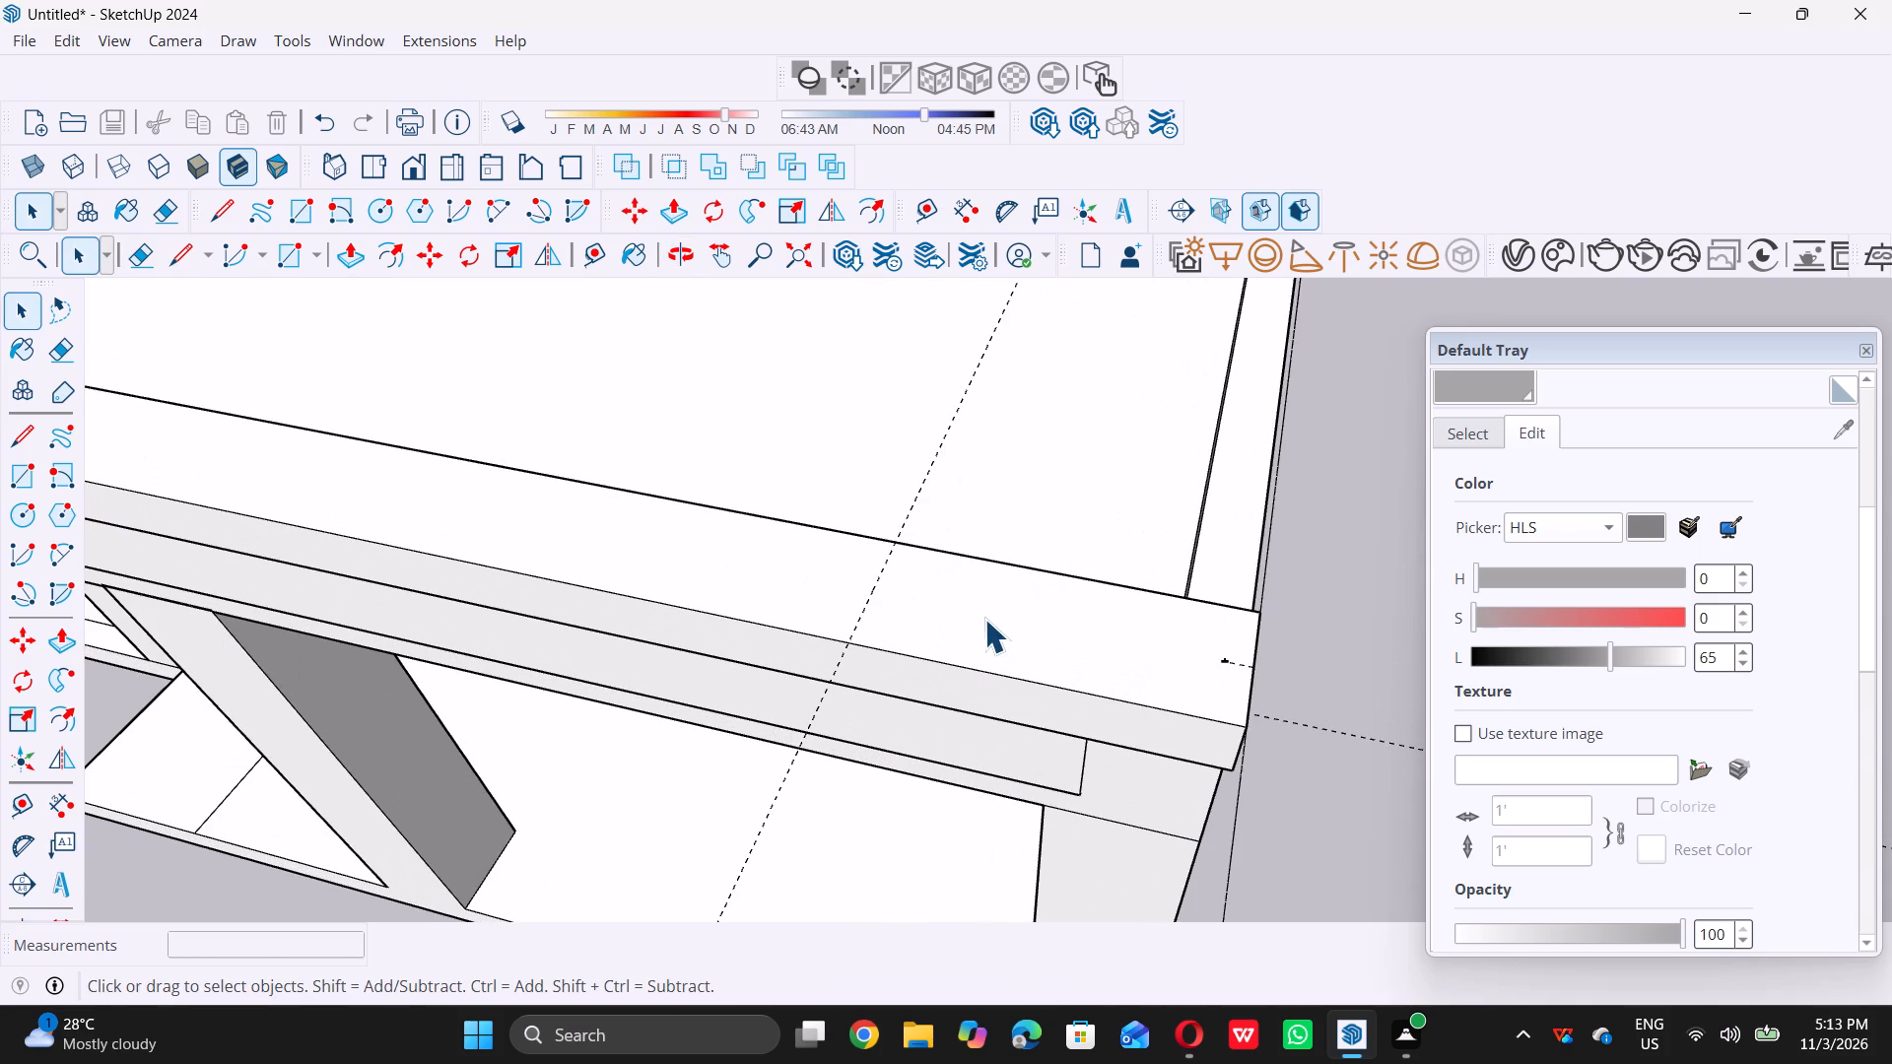
{"action": "key", "text": "l"}
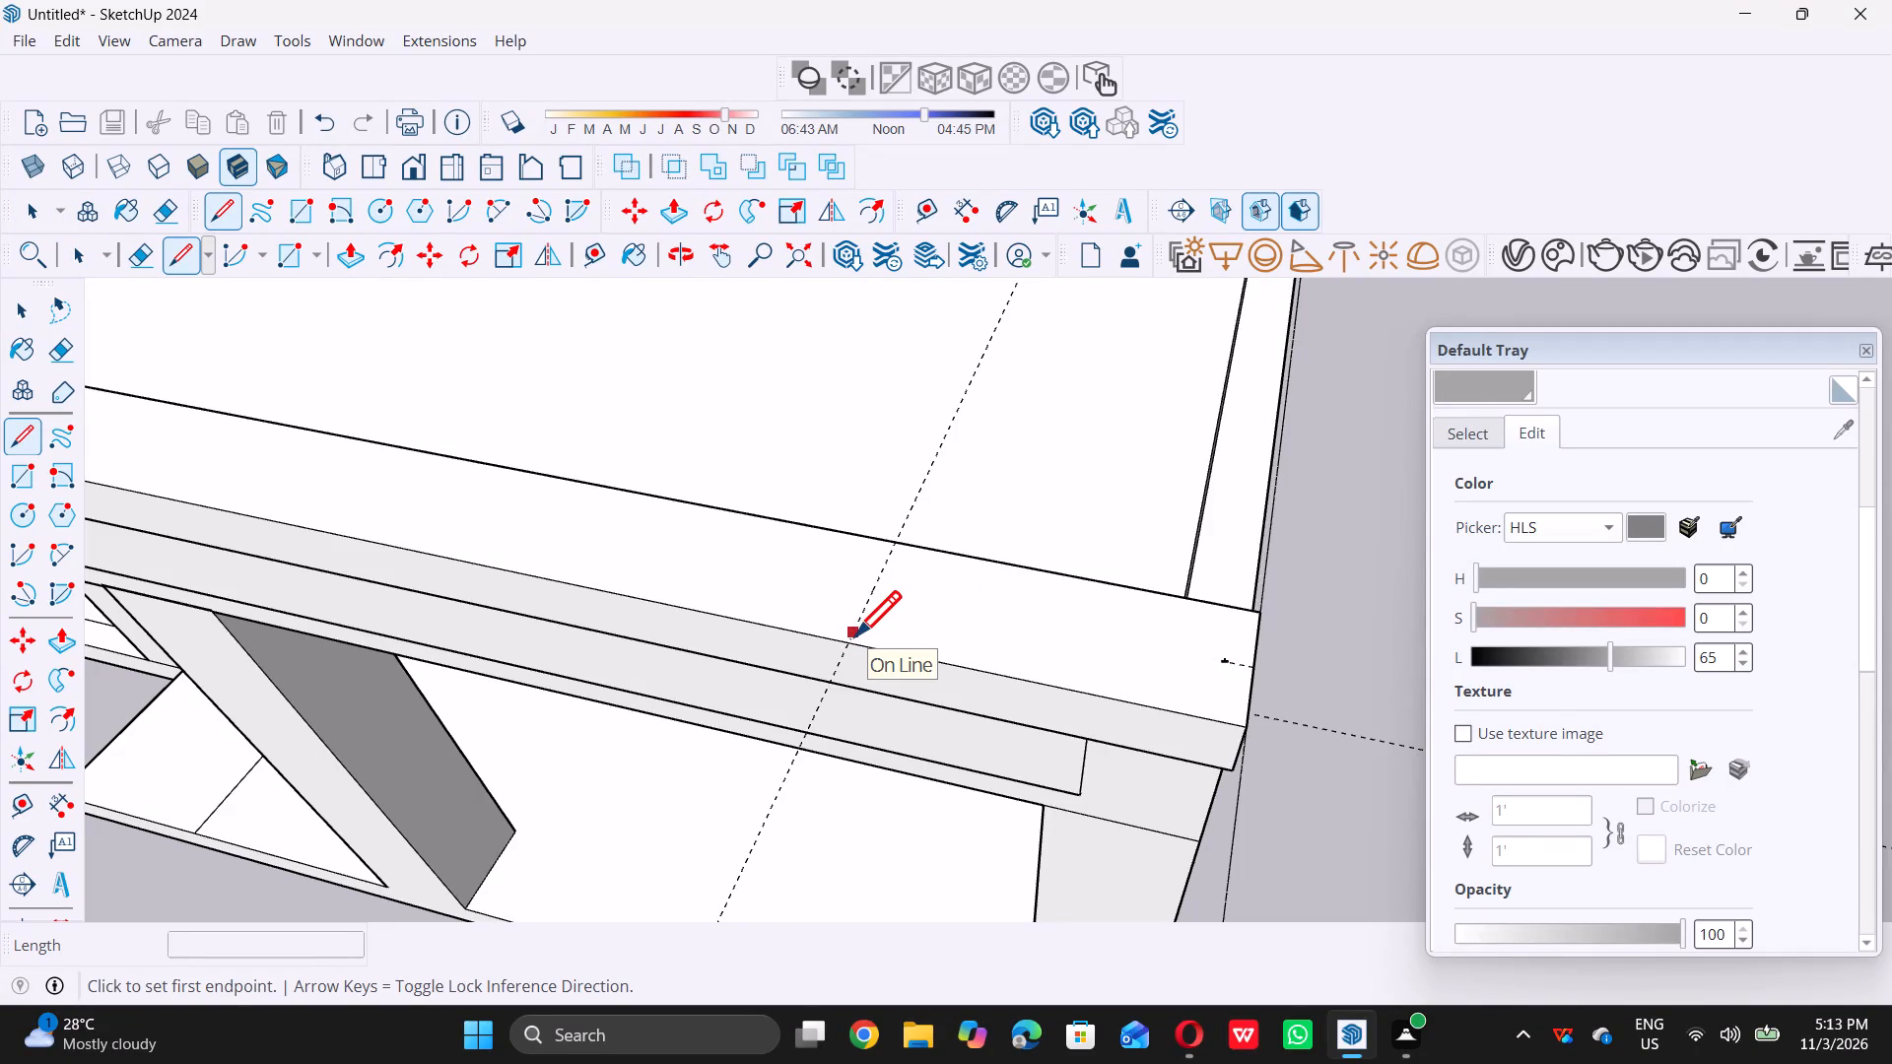
{"action": "double_click", "coordinate": [849, 642]}
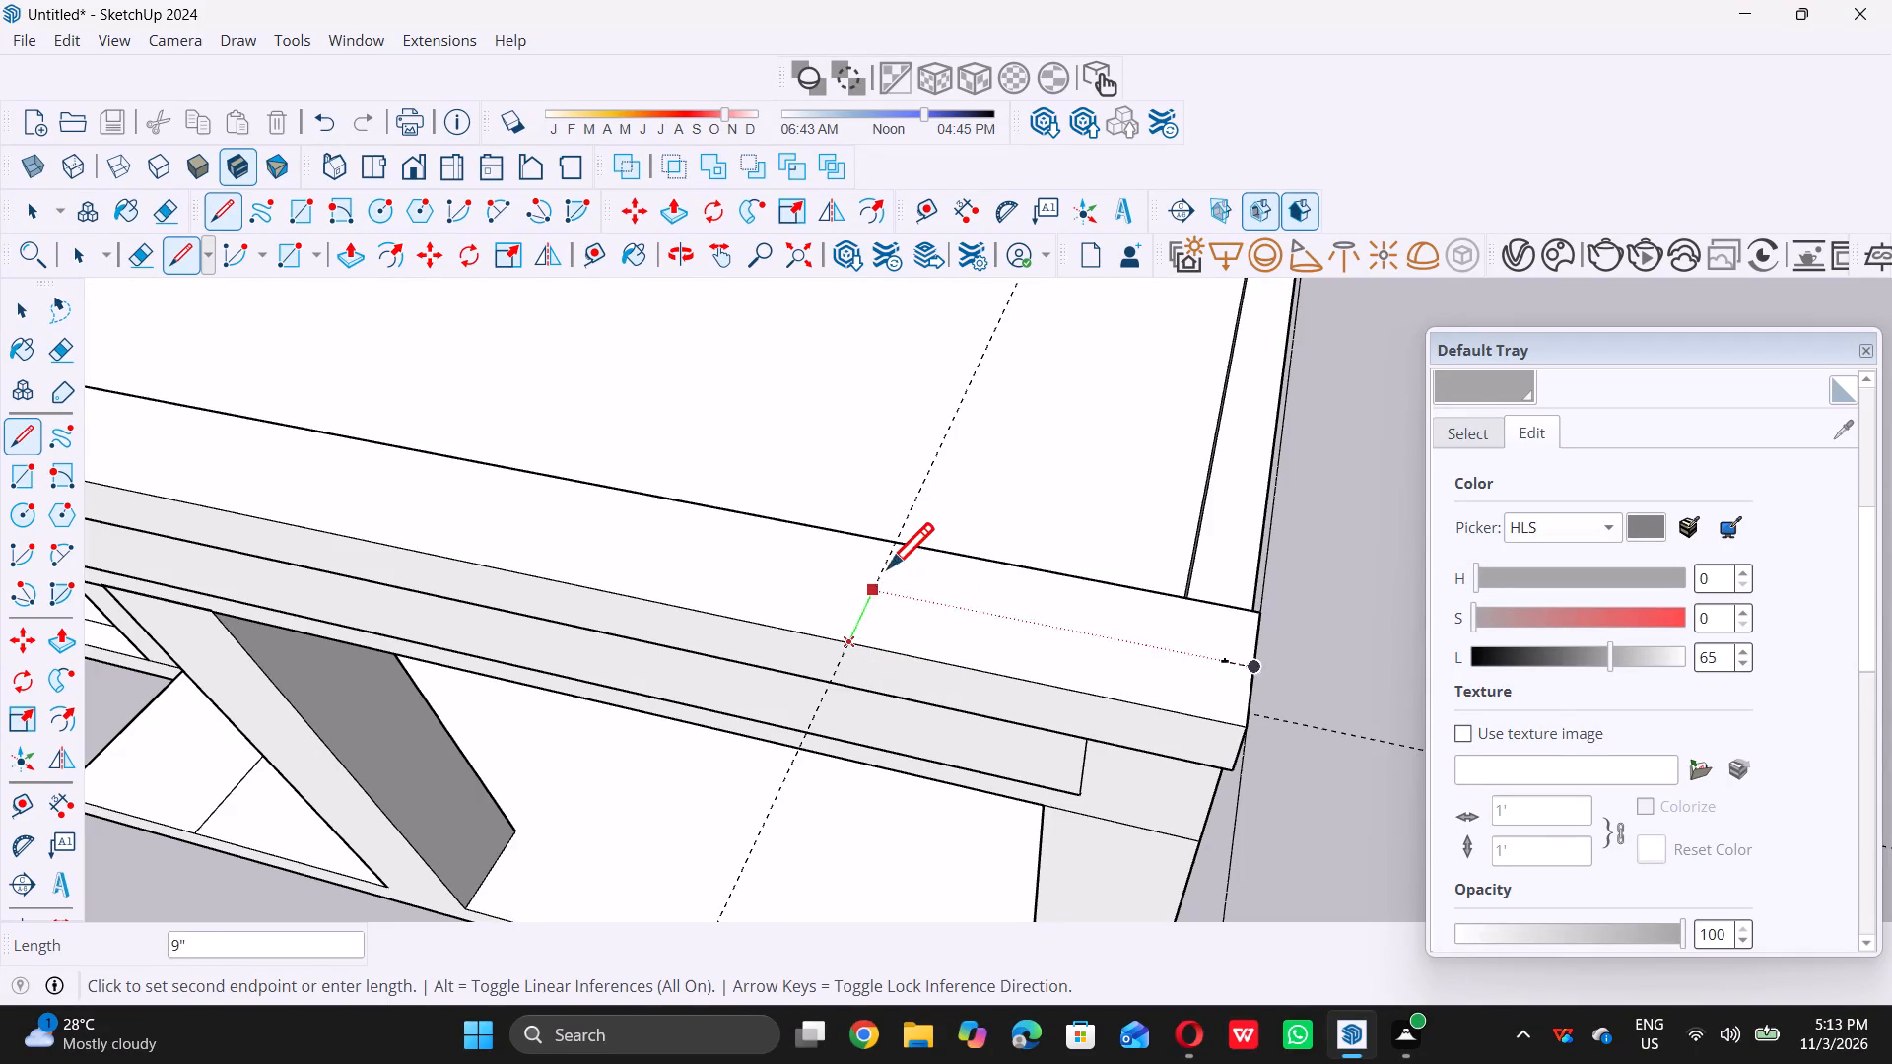
{"action": "left_click", "coordinate": [901, 545]}
{"action": "key", "text": "space"}
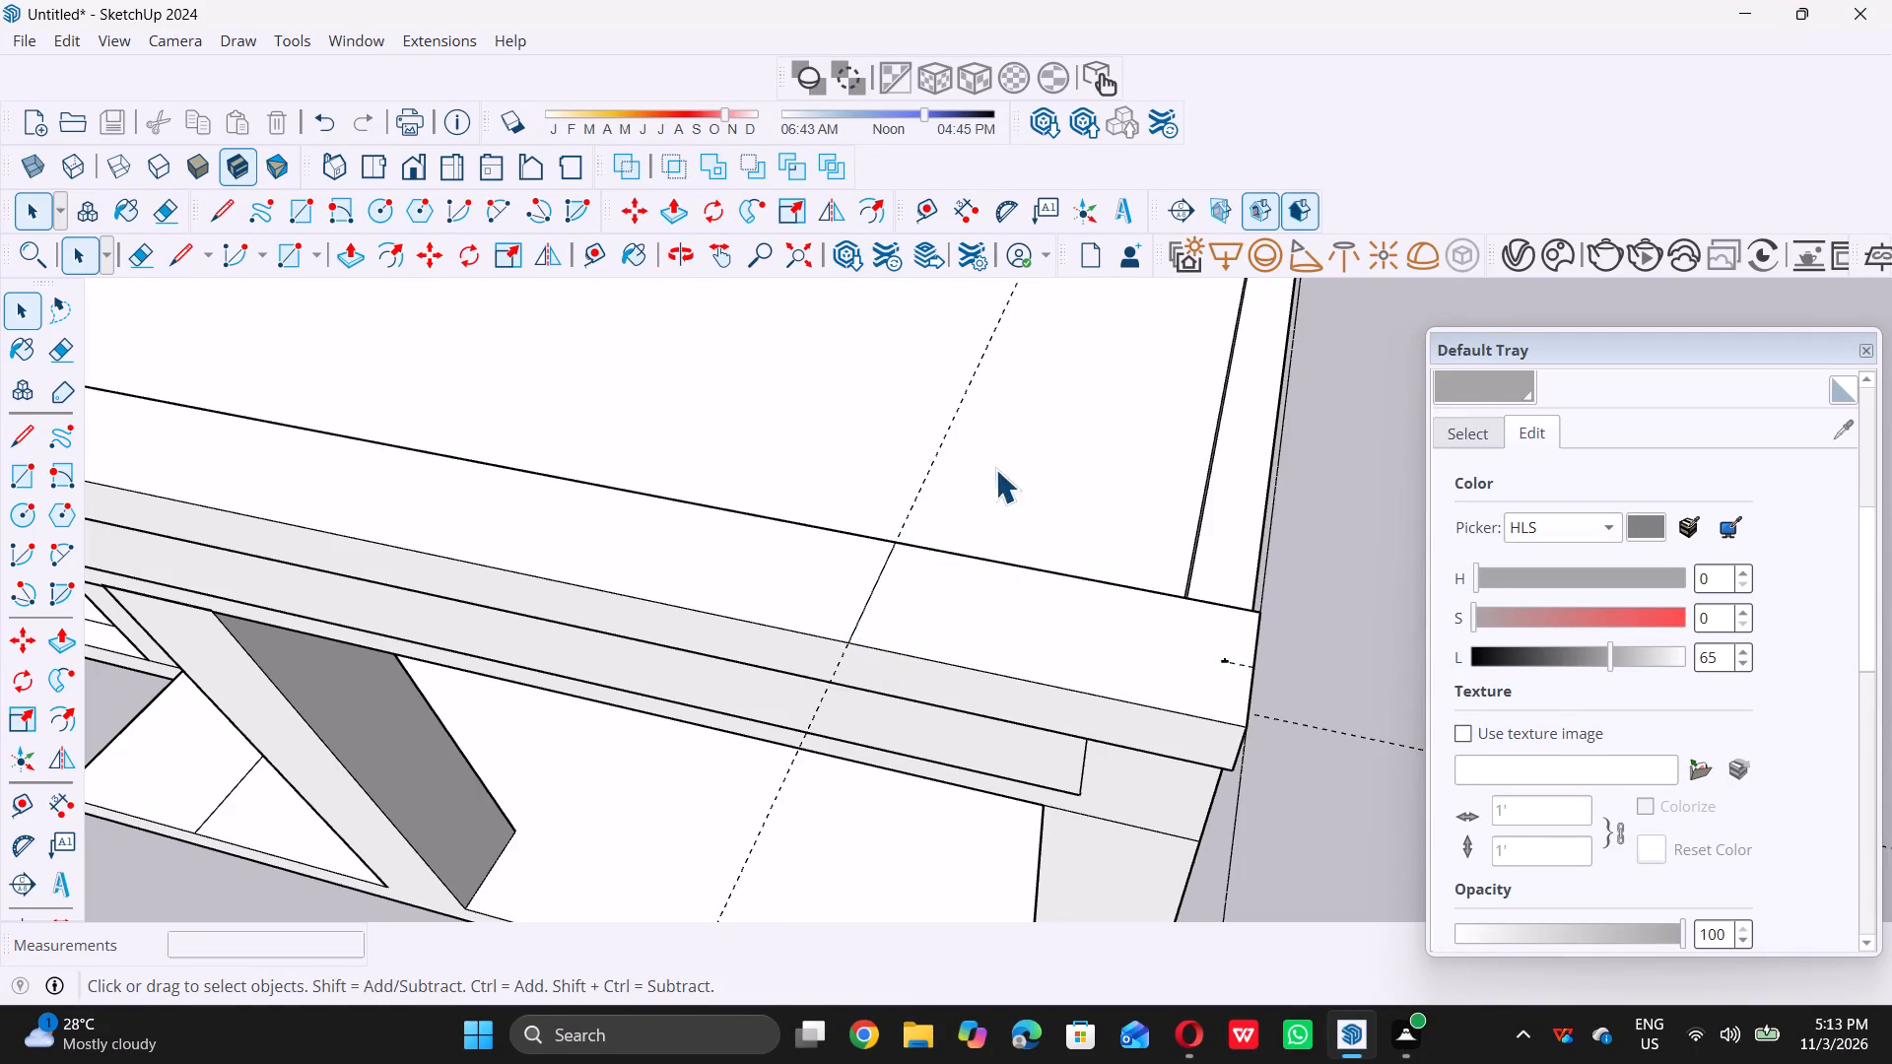
Delete all guides from the model.
{"action": "double_click", "coordinate": [68, 37]}
{"action": "double_click", "coordinate": [65, 40]}
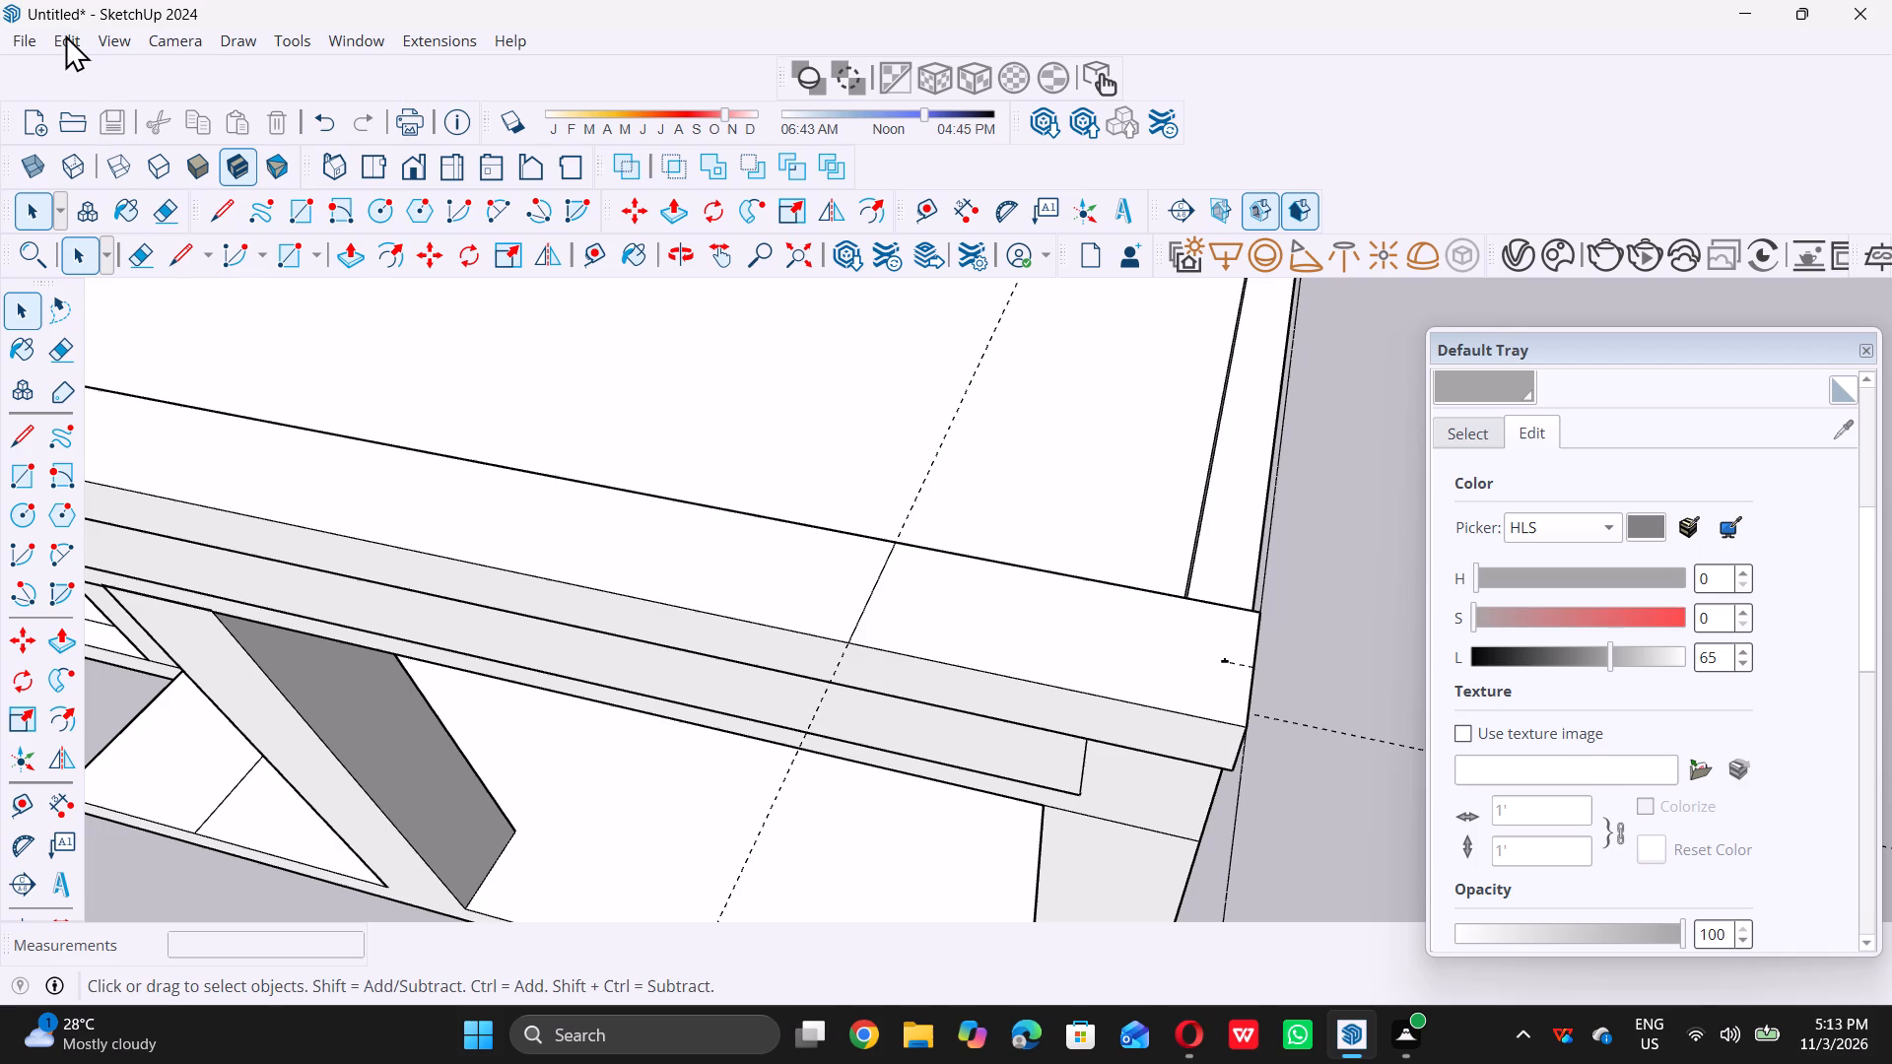
{"action": "double_click", "coordinate": [67, 36]}
{"action": "triple_click", "coordinate": [72, 42]}
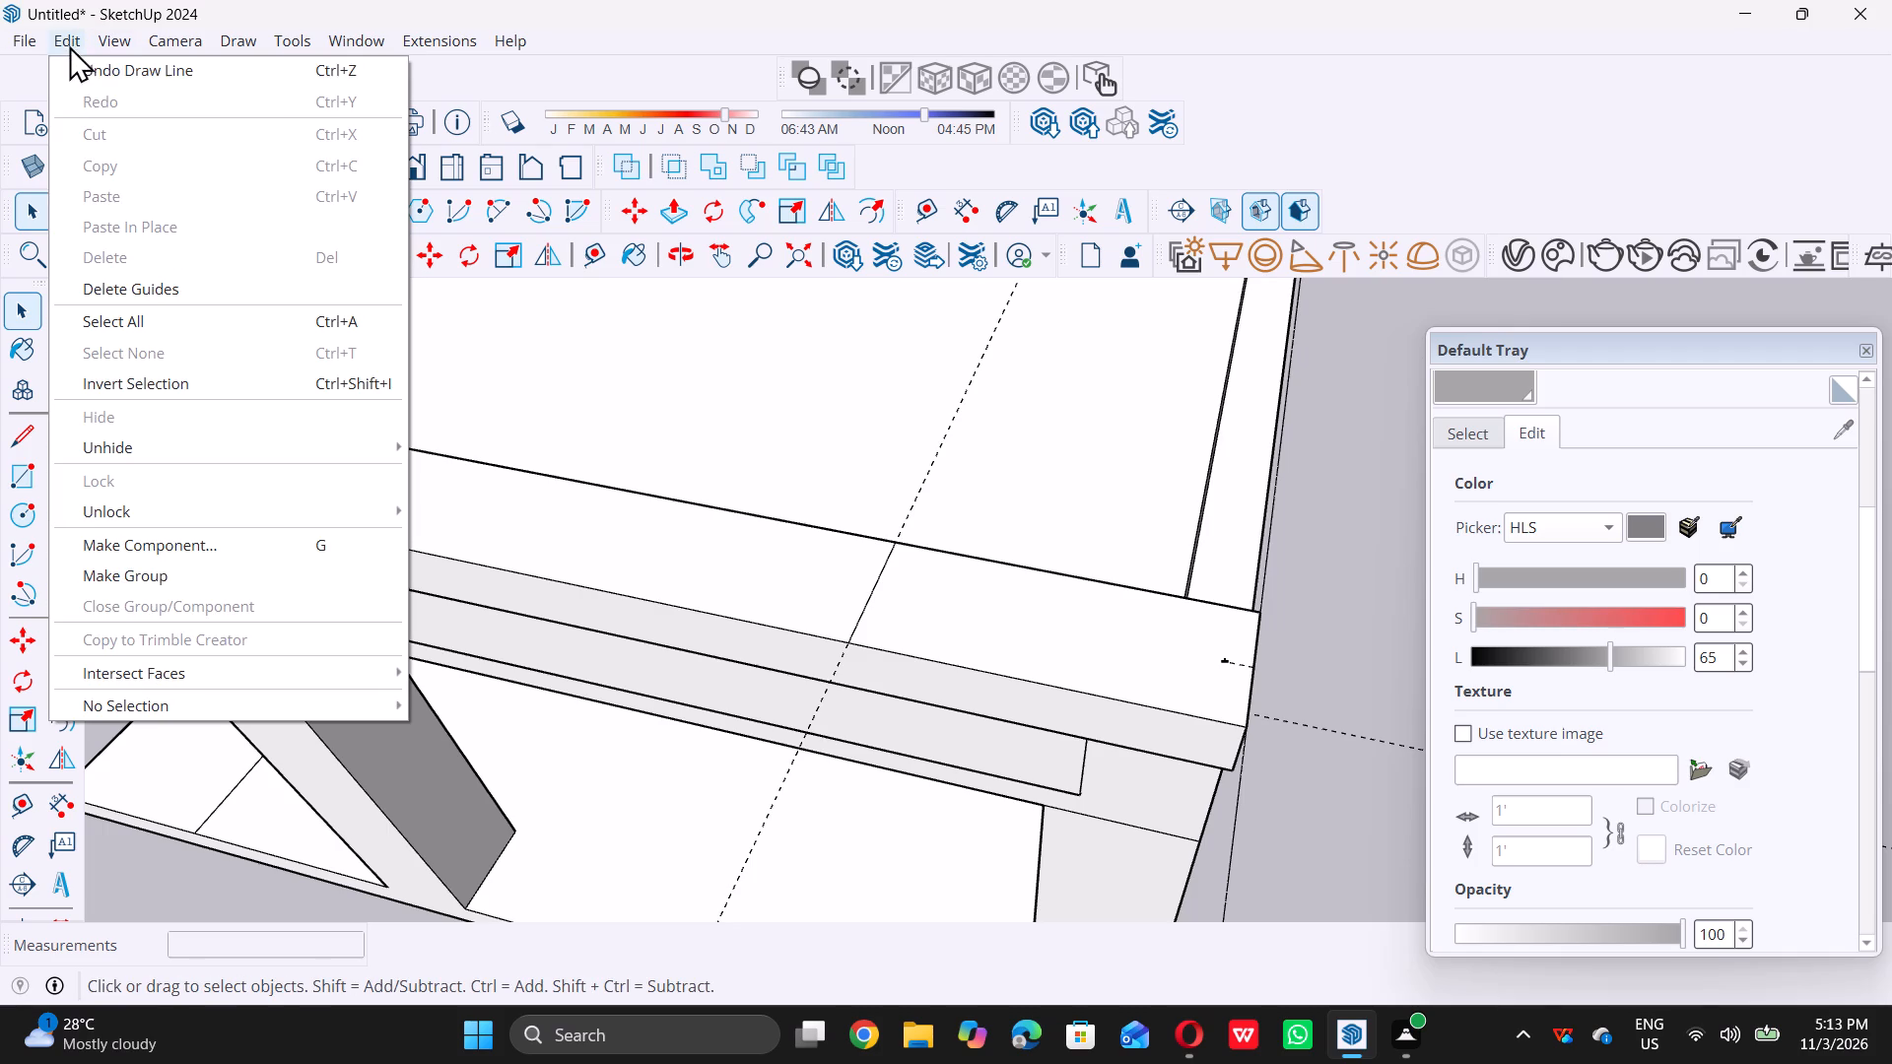
{"action": "left_click", "coordinate": [109, 289]}
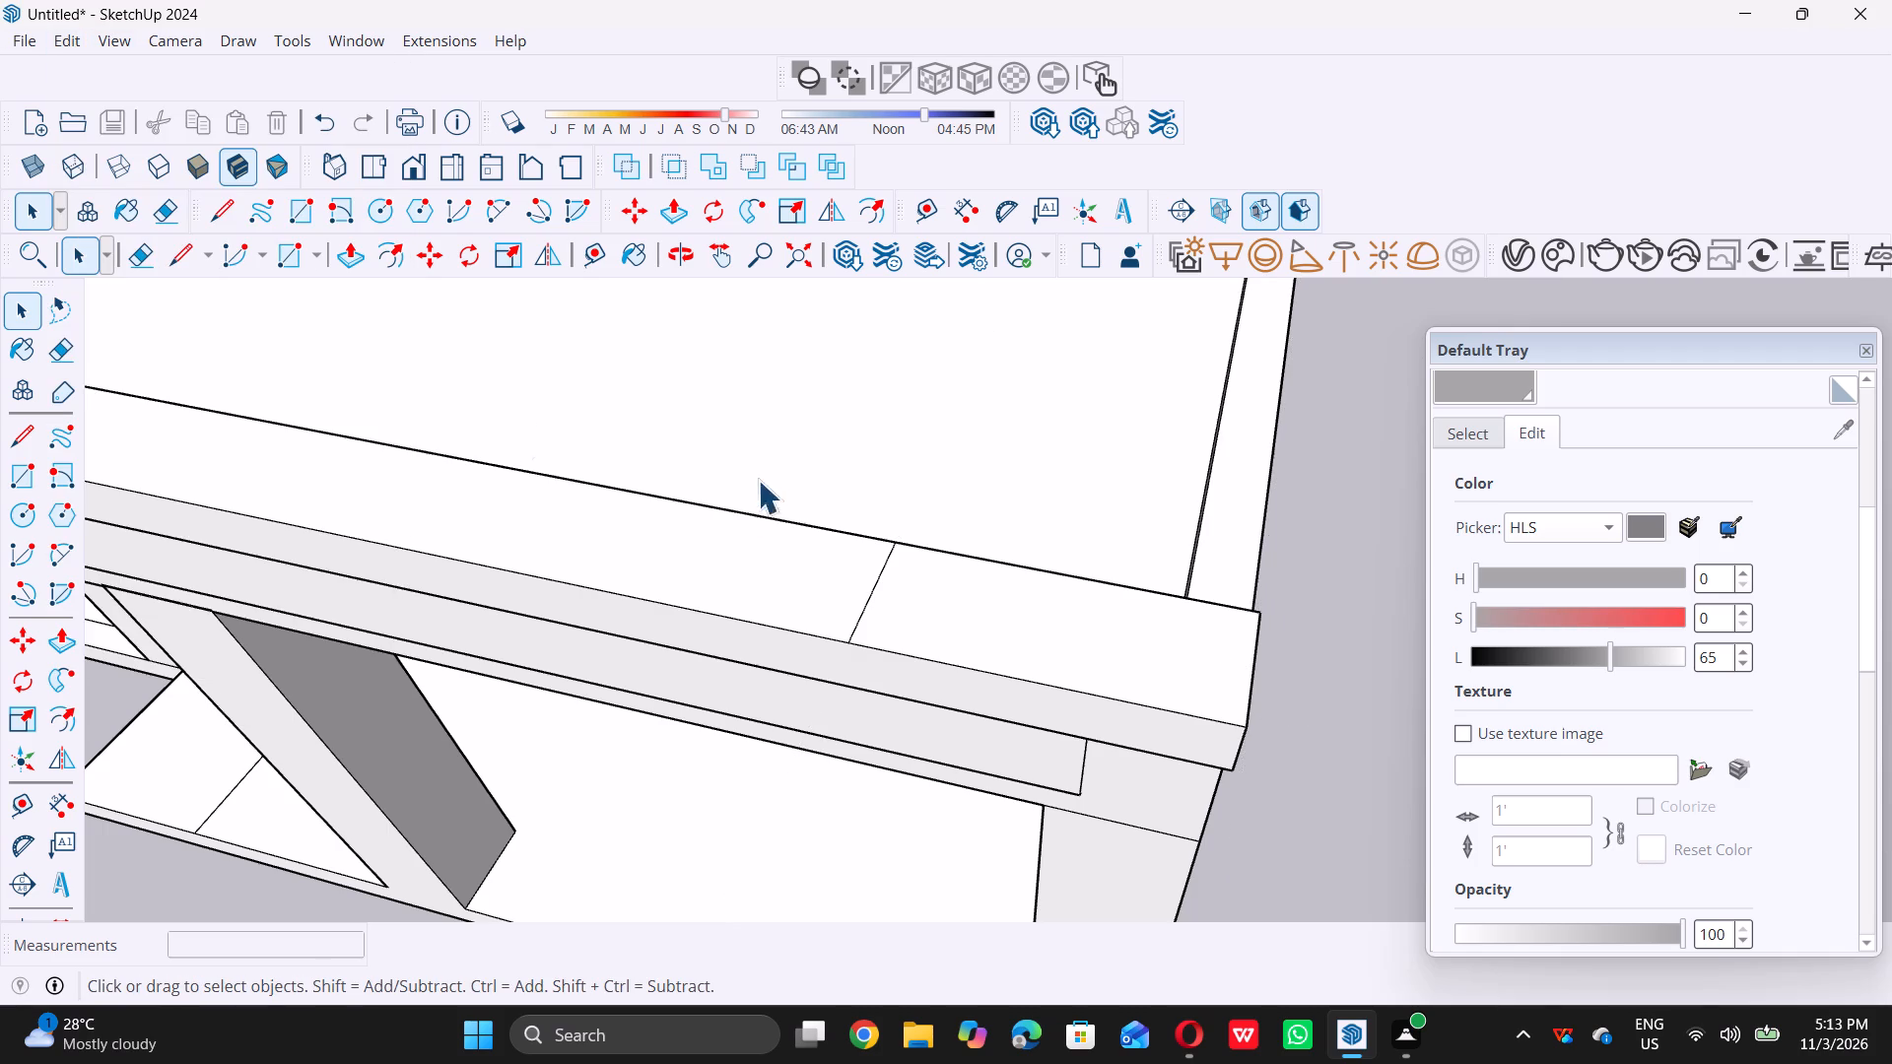
Examine the whole building from the front and above, checking the fascia's projecting top band.
{"action": "scroll", "coordinate": [748, 492], "scroll_direction": "down", "scroll_amount": 17}
{"action": "middle_click_drag", "start_coordinate": [889, 622], "coordinate": [913, 500]}
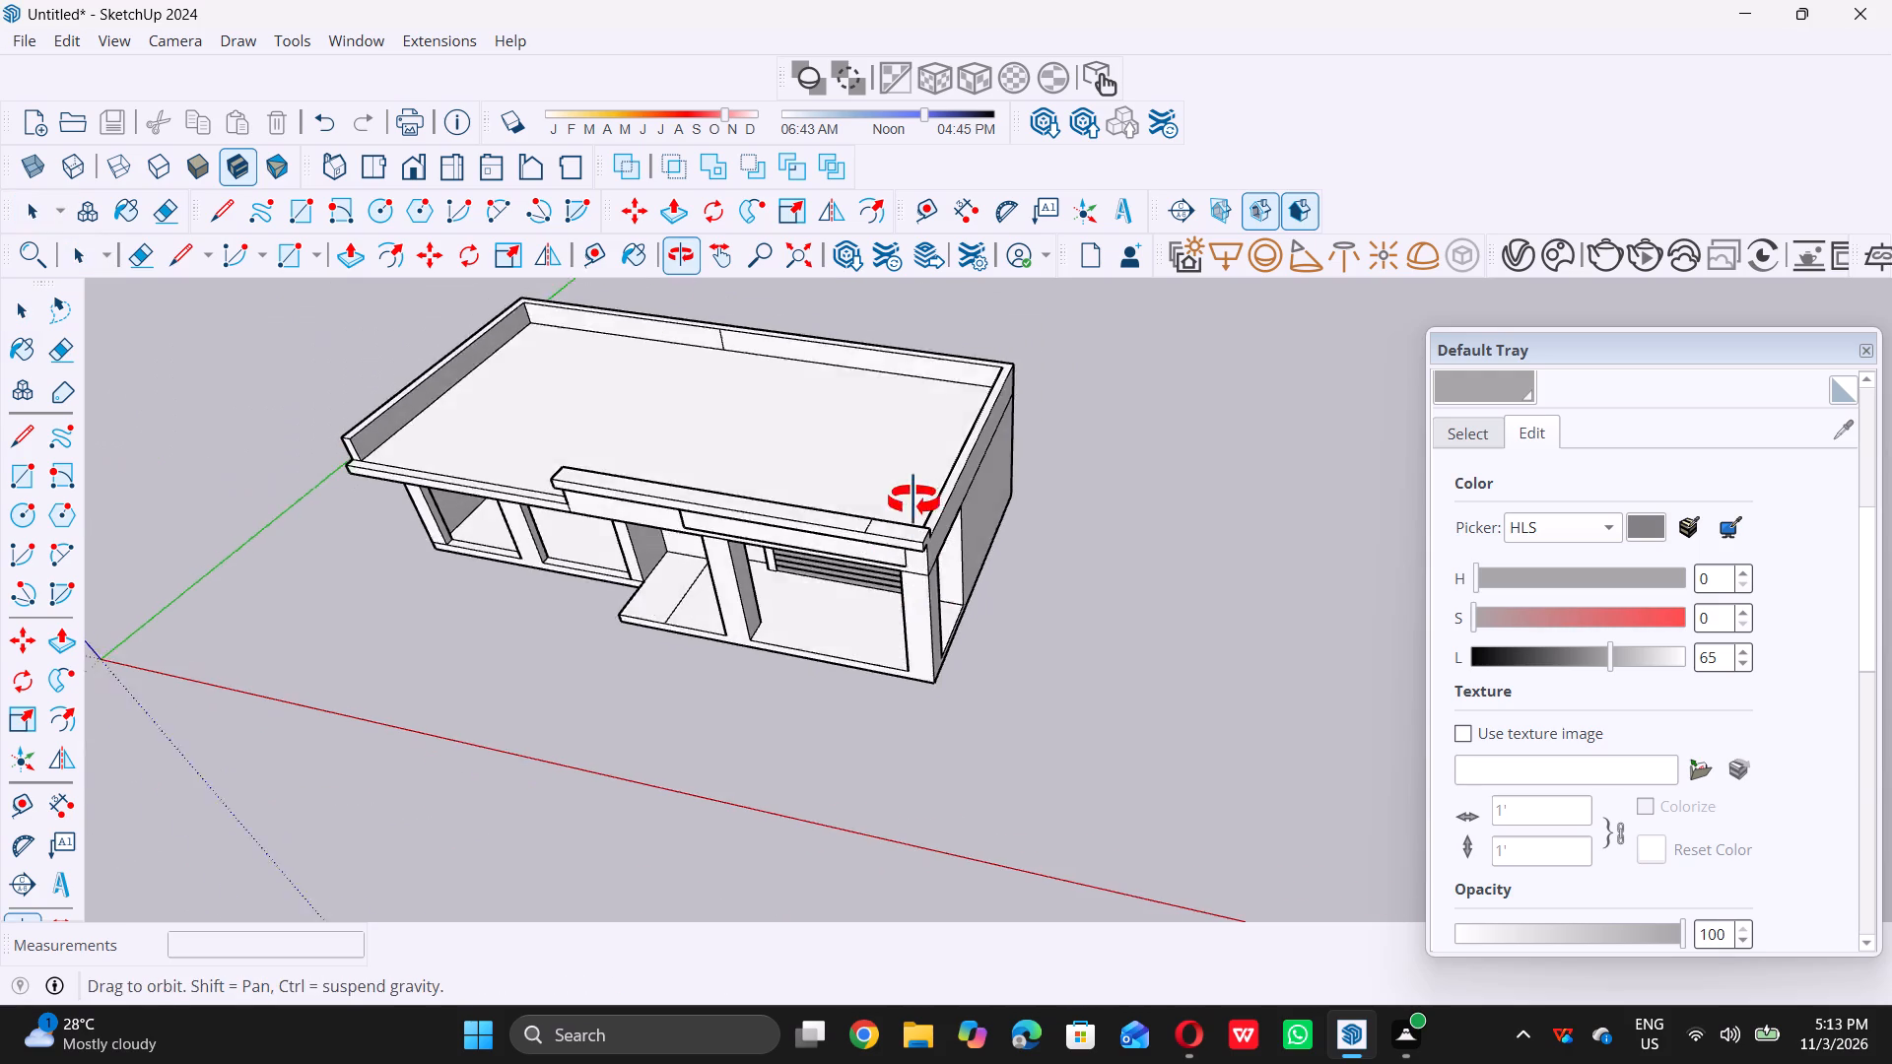
{"action": "middle_click_drag", "start_coordinate": [913, 500], "coordinate": [922, 475]}
{"action": "middle_click", "coordinate": [922, 475]}
{"action": "middle_click_drag", "start_coordinate": [710, 652], "coordinate": [770, 548]}
{"action": "middle_click_drag", "start_coordinate": [906, 425], "coordinate": [891, 494]}
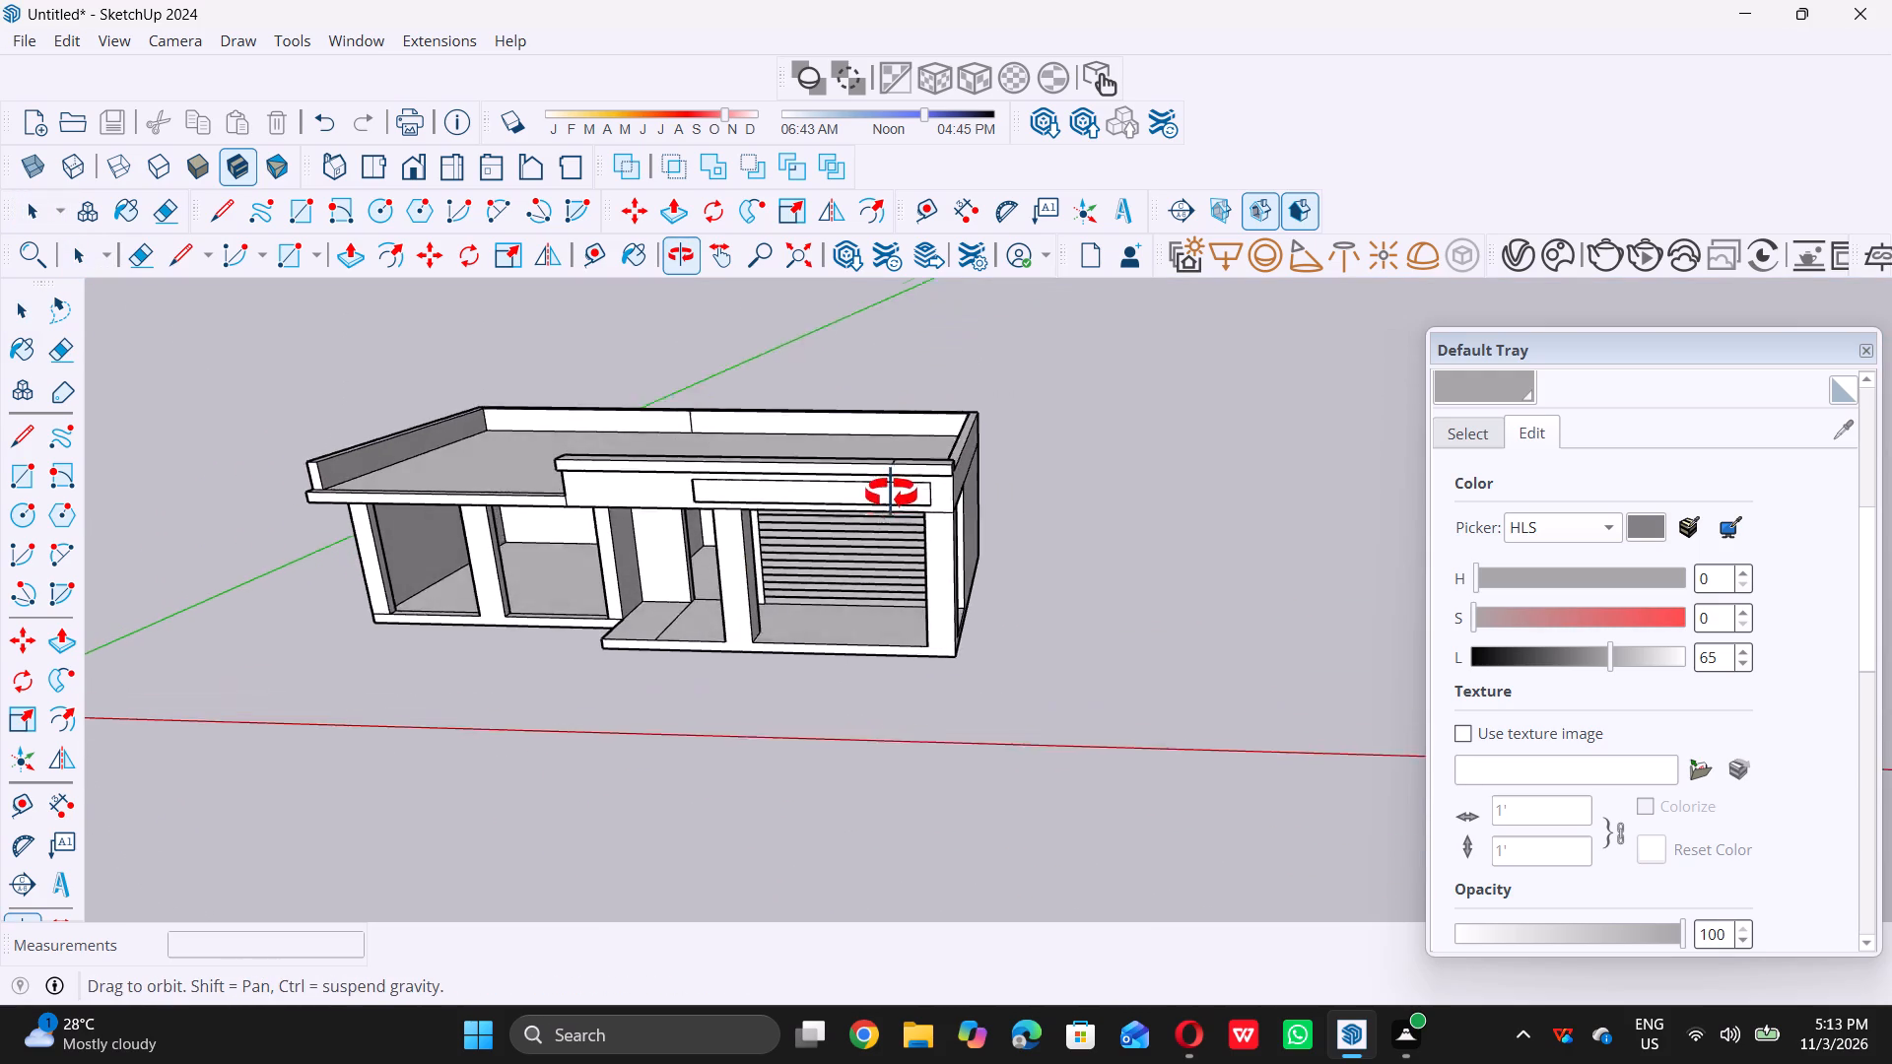
{"action": "middle_click_drag", "start_coordinate": [891, 494], "coordinate": [872, 528]}
{"action": "scroll", "coordinate": [879, 486], "scroll_direction": "up", "scroll_amount": 5}
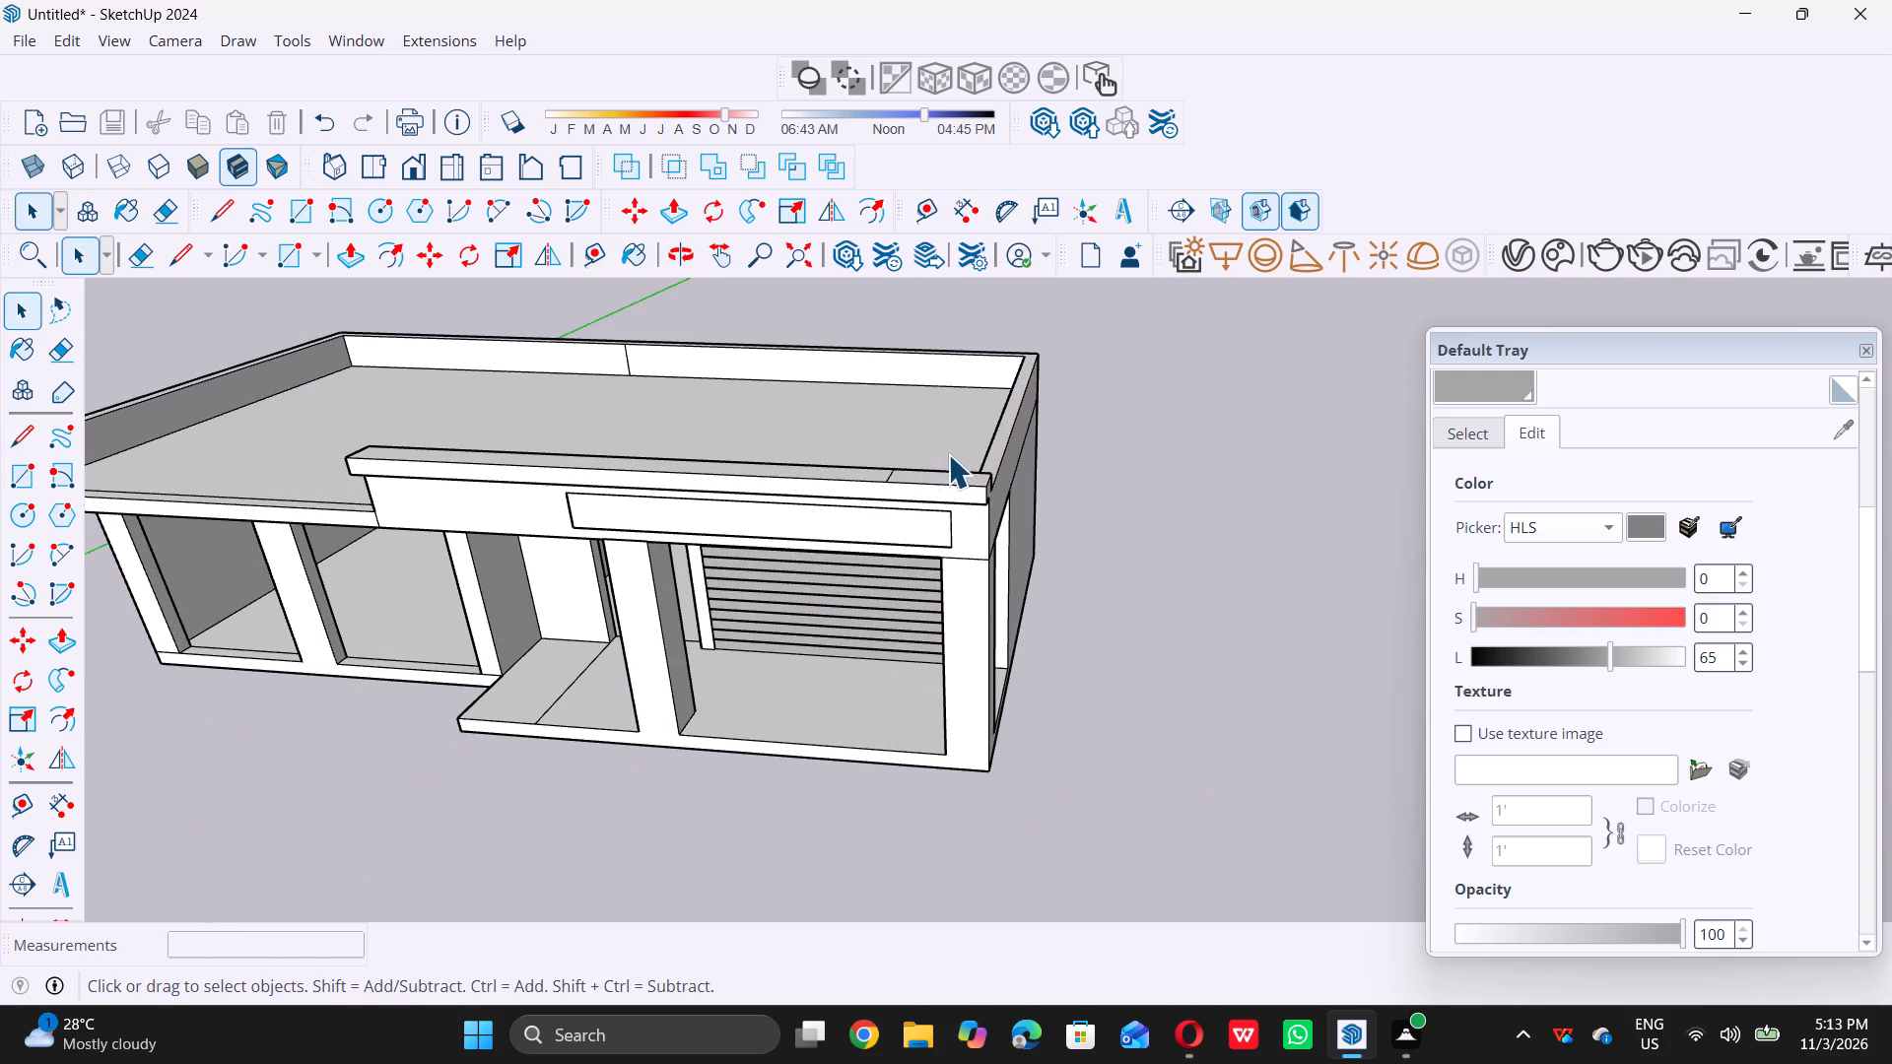
{"action": "scroll", "coordinate": [956, 455], "scroll_direction": "down", "scroll_amount": 3}
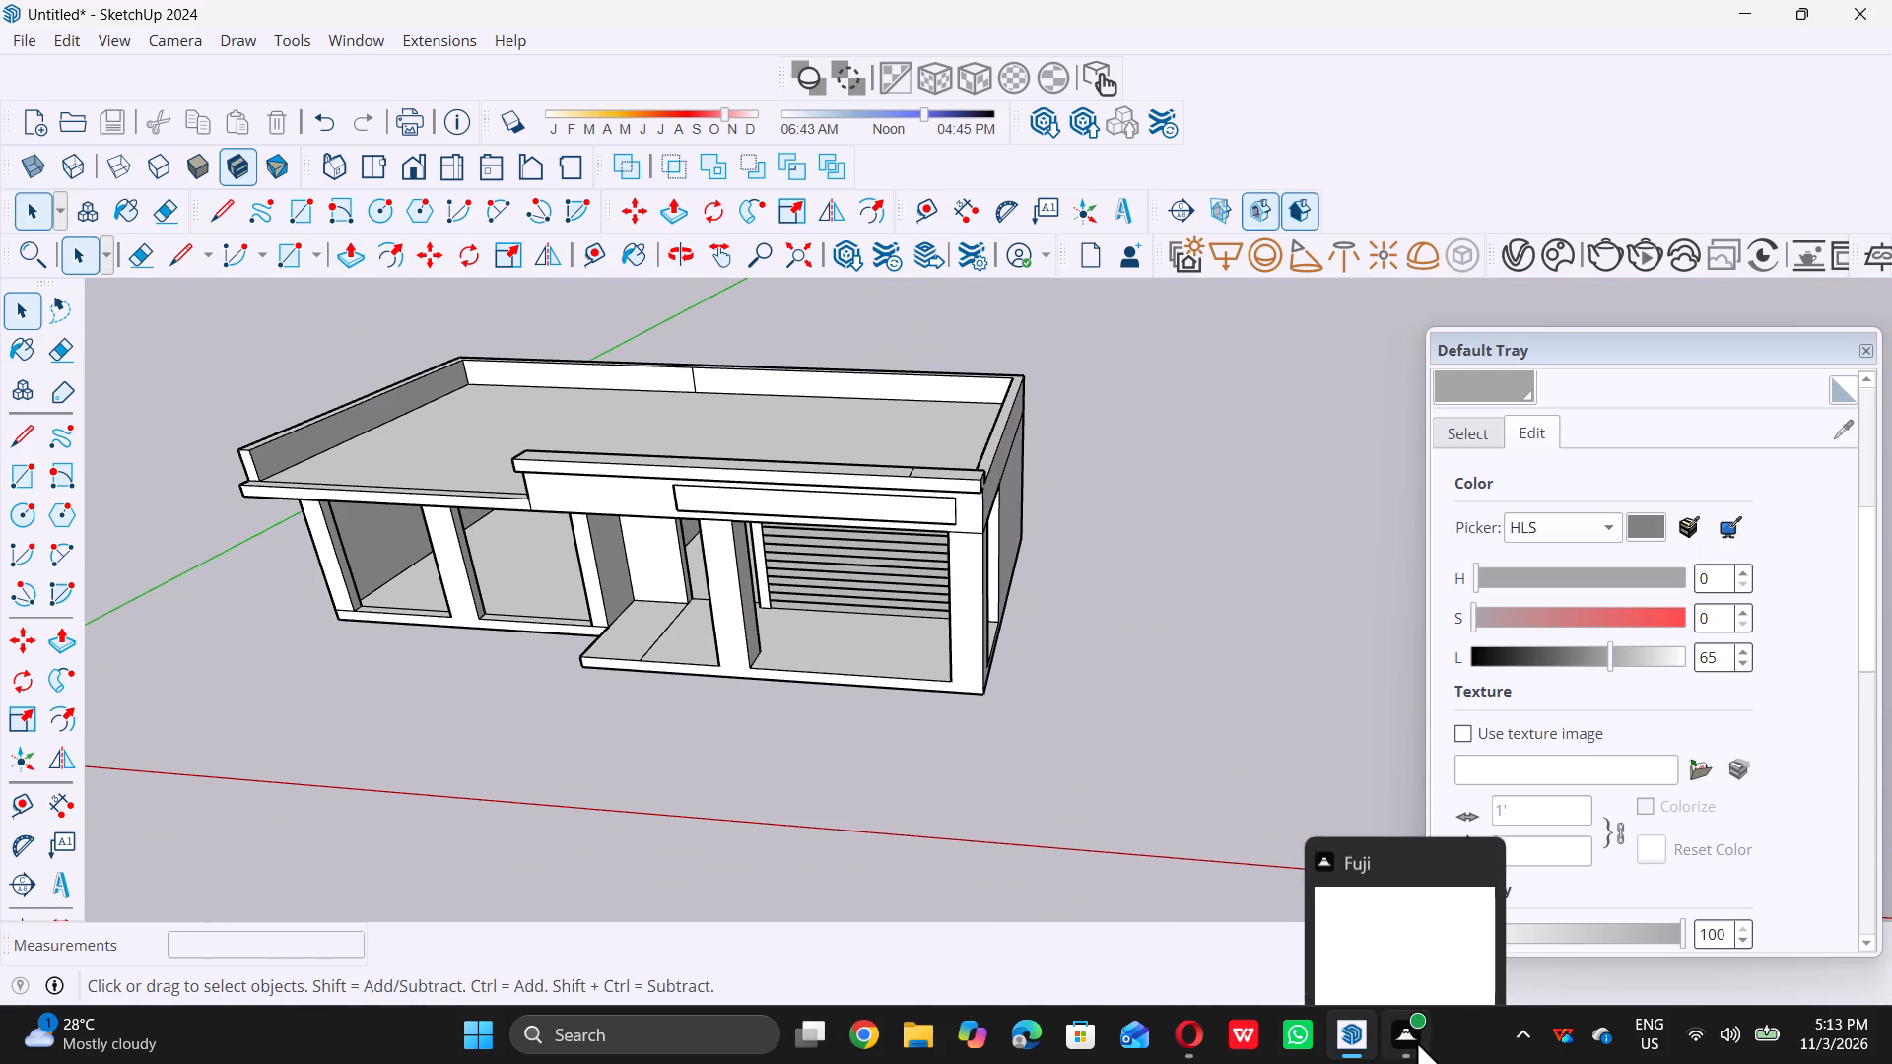
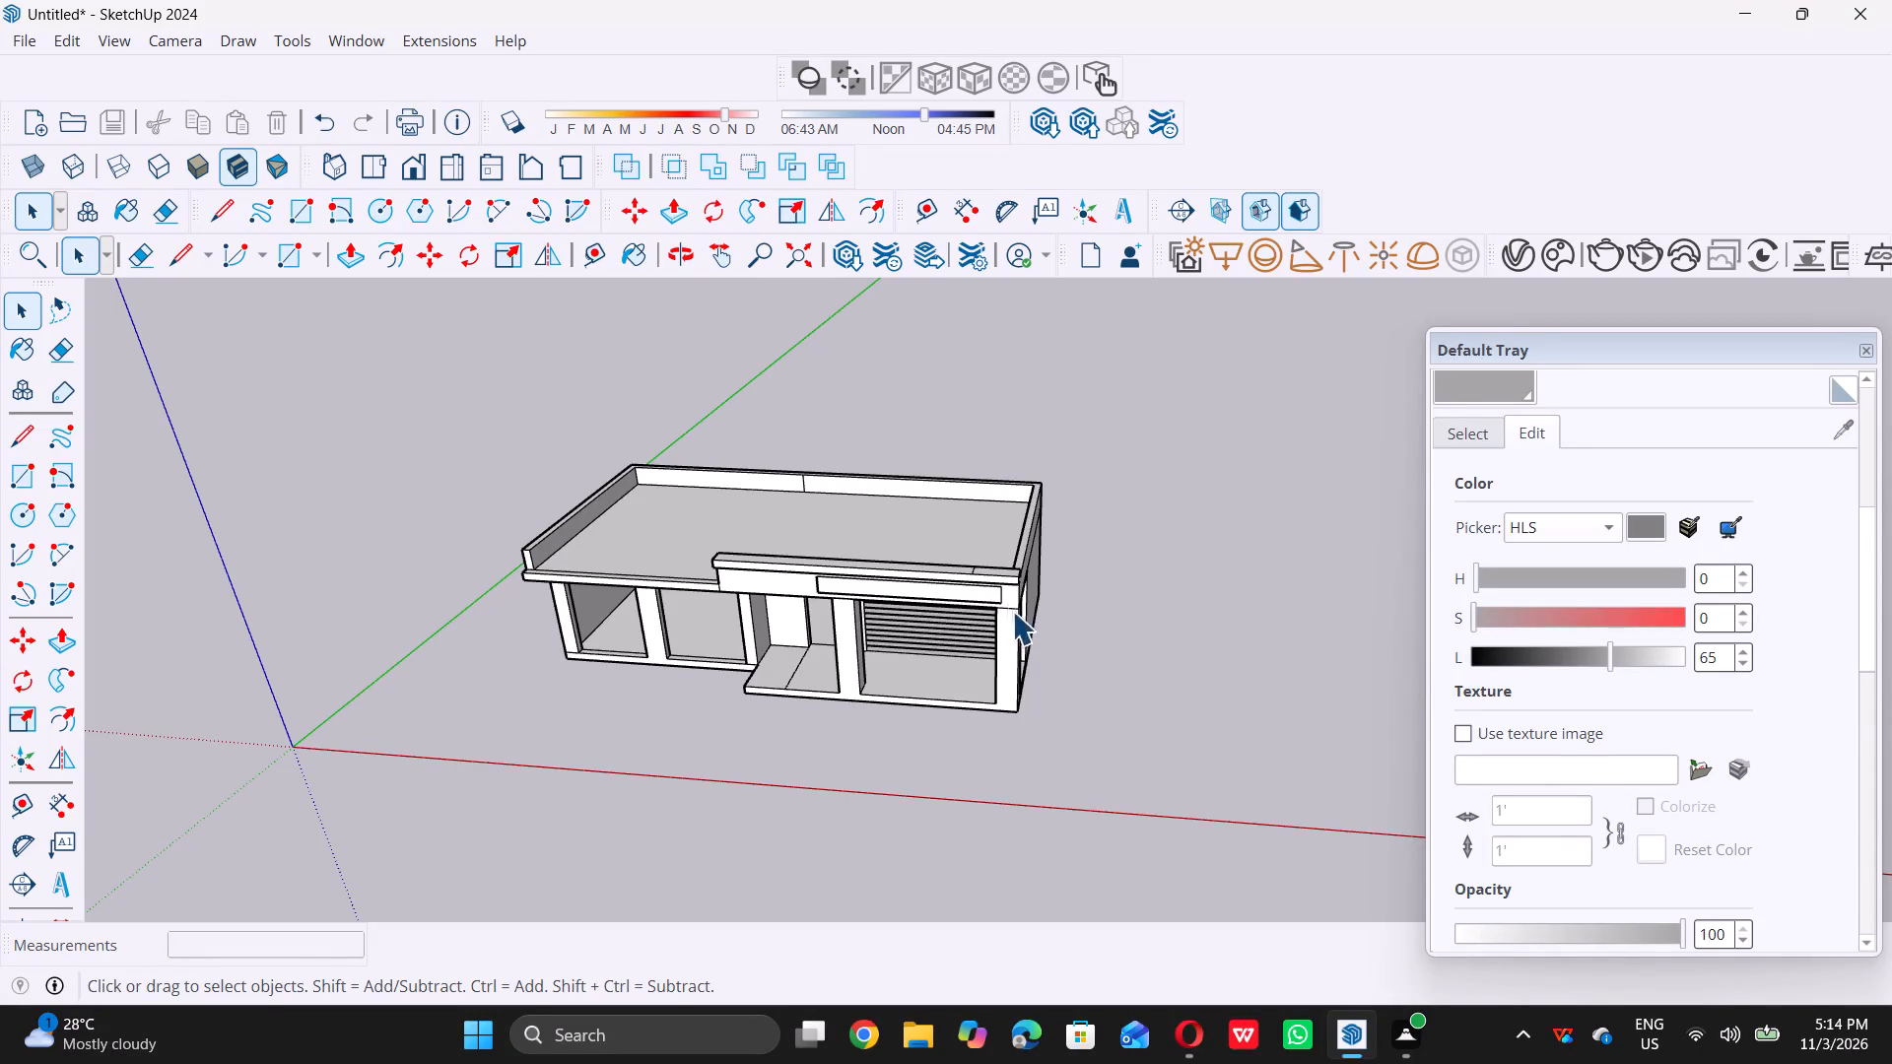
Push/Pull the 4' end section of the projecting band's top face upward by 10' at the louvred-bay end.
{"action": "middle_click_drag", "start_coordinate": [962, 543], "coordinate": [862, 676]}
{"action": "scroll", "coordinate": [958, 601], "scroll_direction": "up", "scroll_amount": 5}
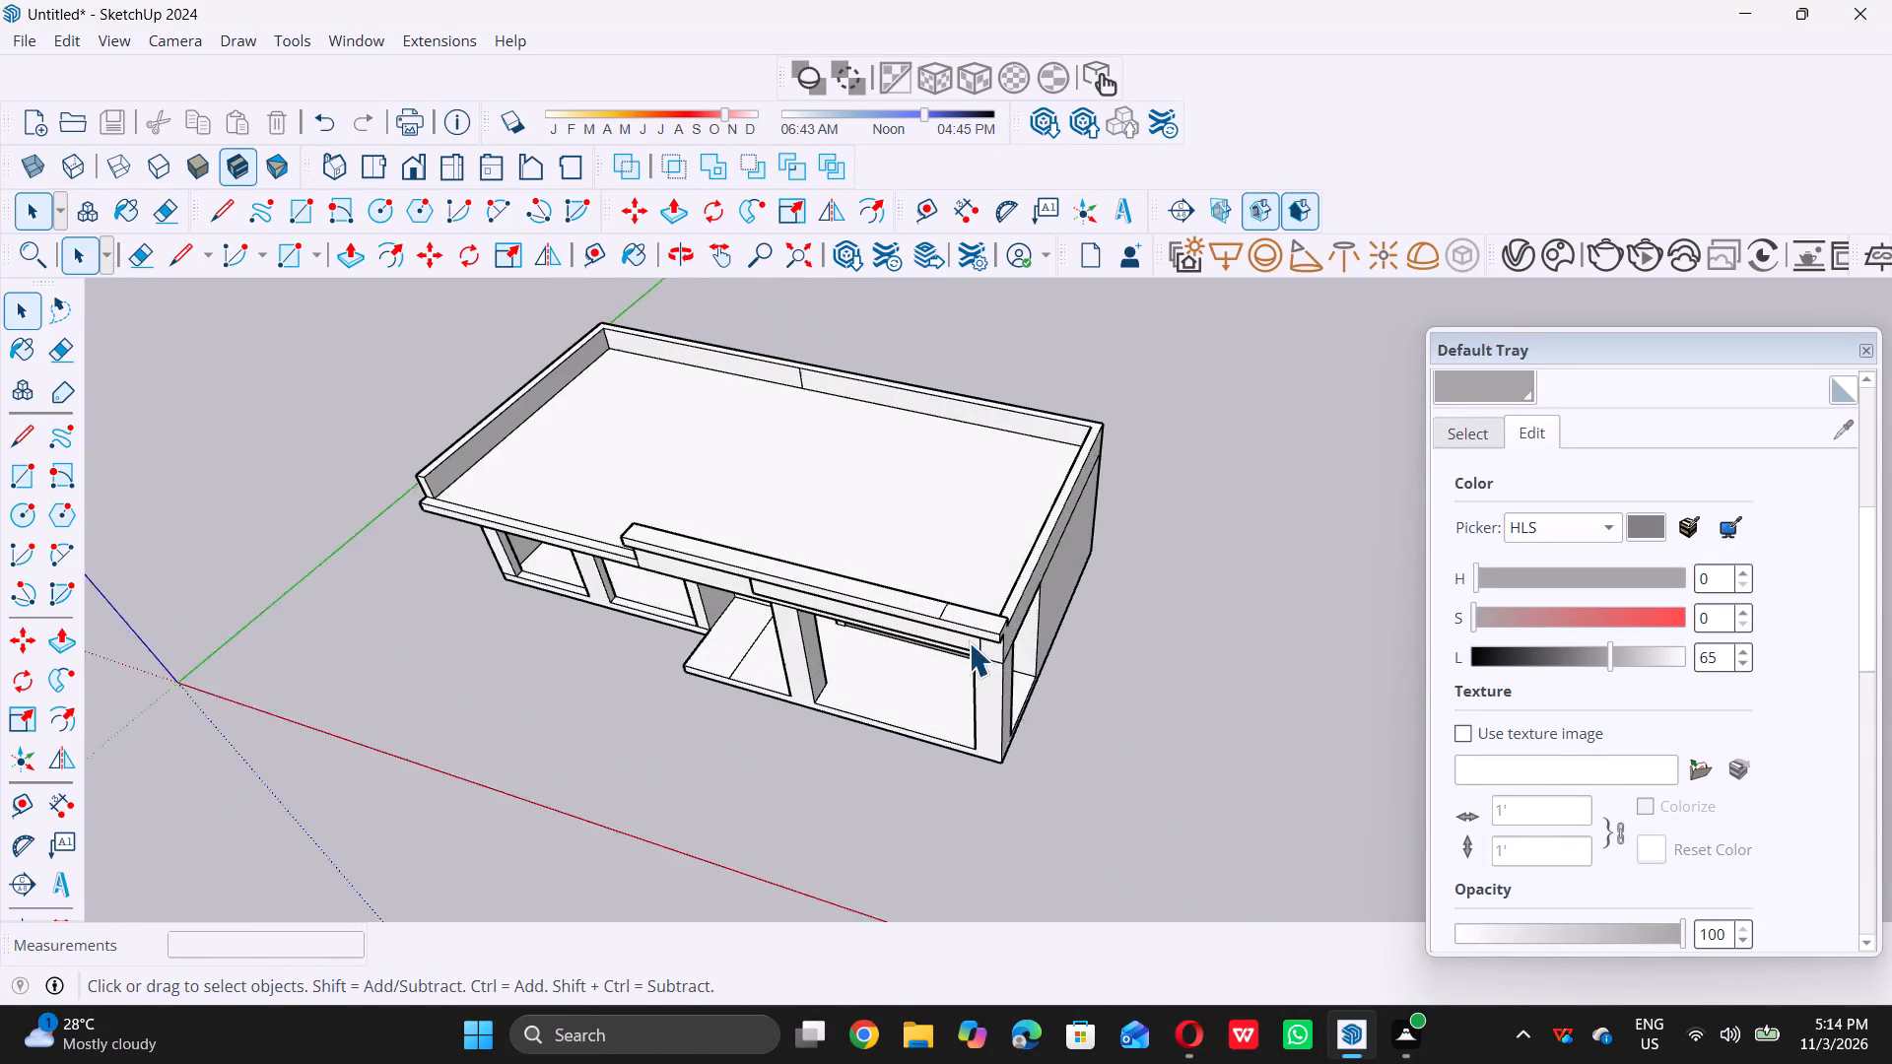
{"action": "scroll", "coordinate": [961, 618], "scroll_direction": "up", "scroll_amount": 10}
{"action": "left_click", "coordinate": [971, 614]}
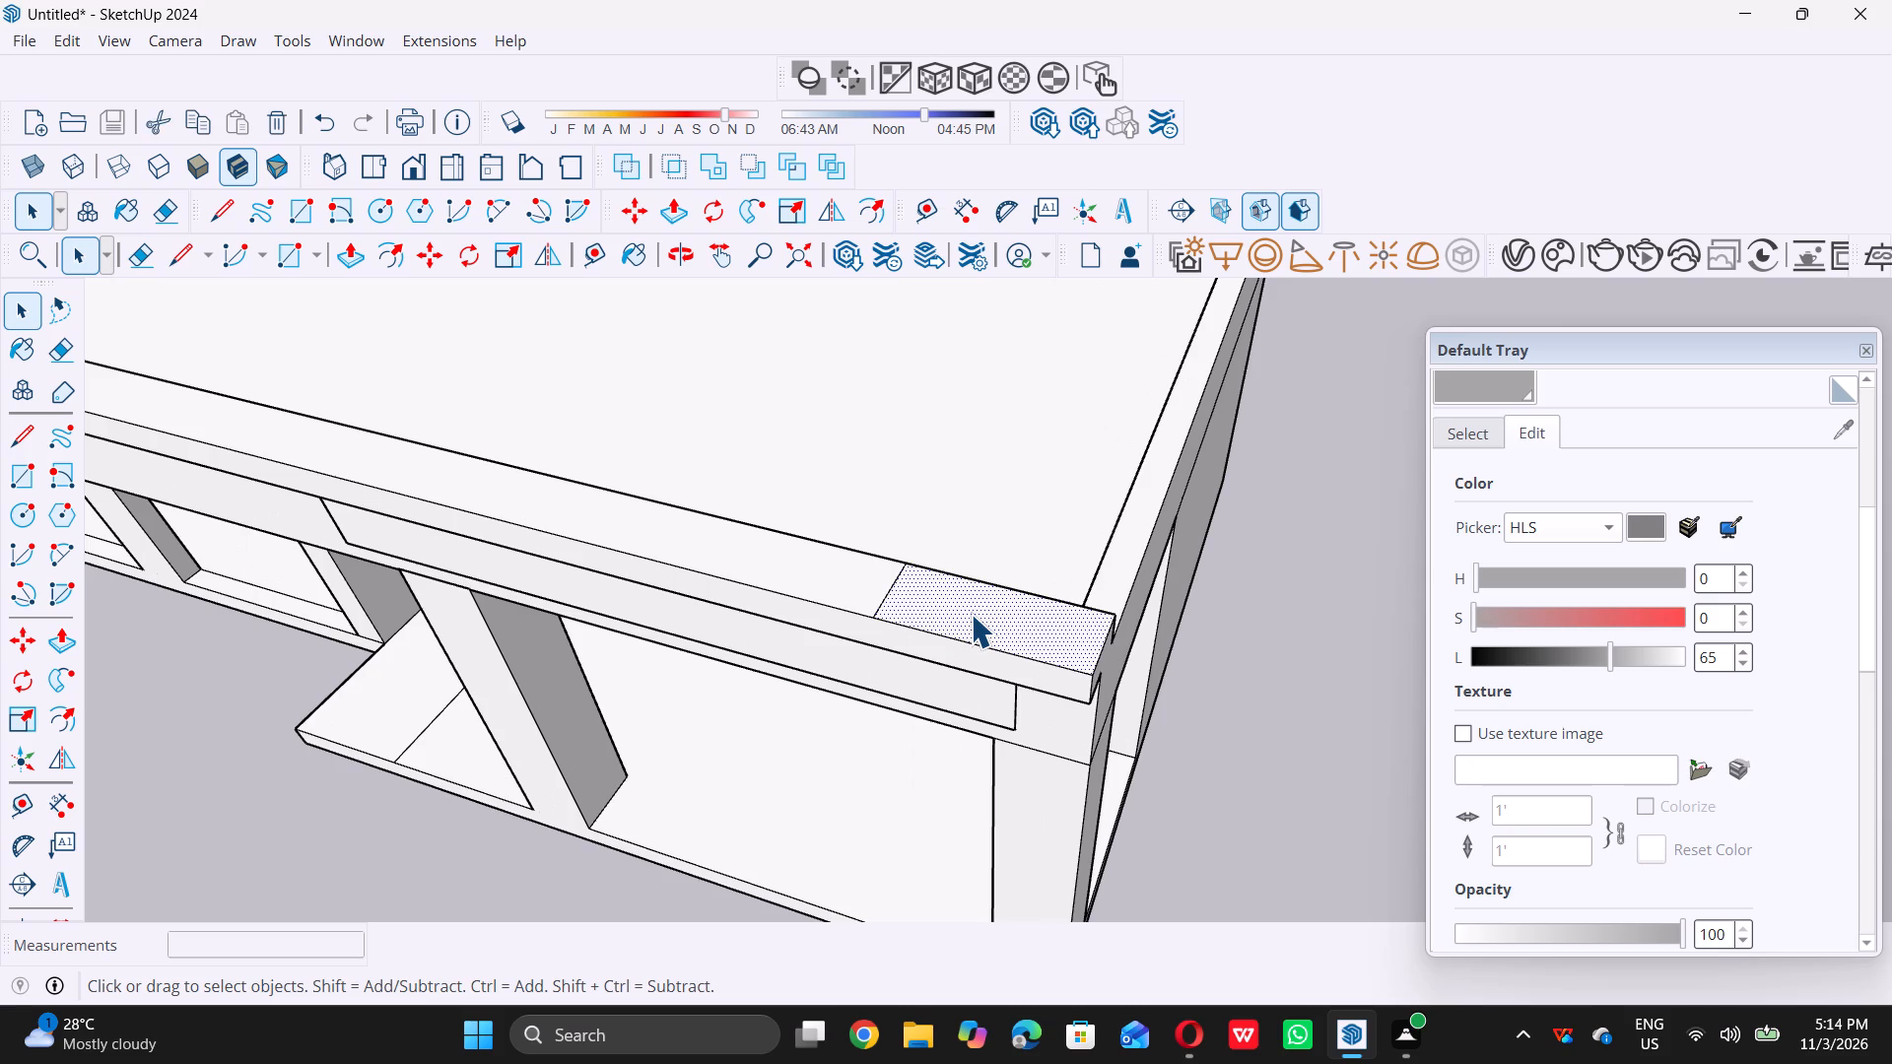
{"action": "key", "text": "p"}
{"action": "double_click", "coordinate": [971, 615]}
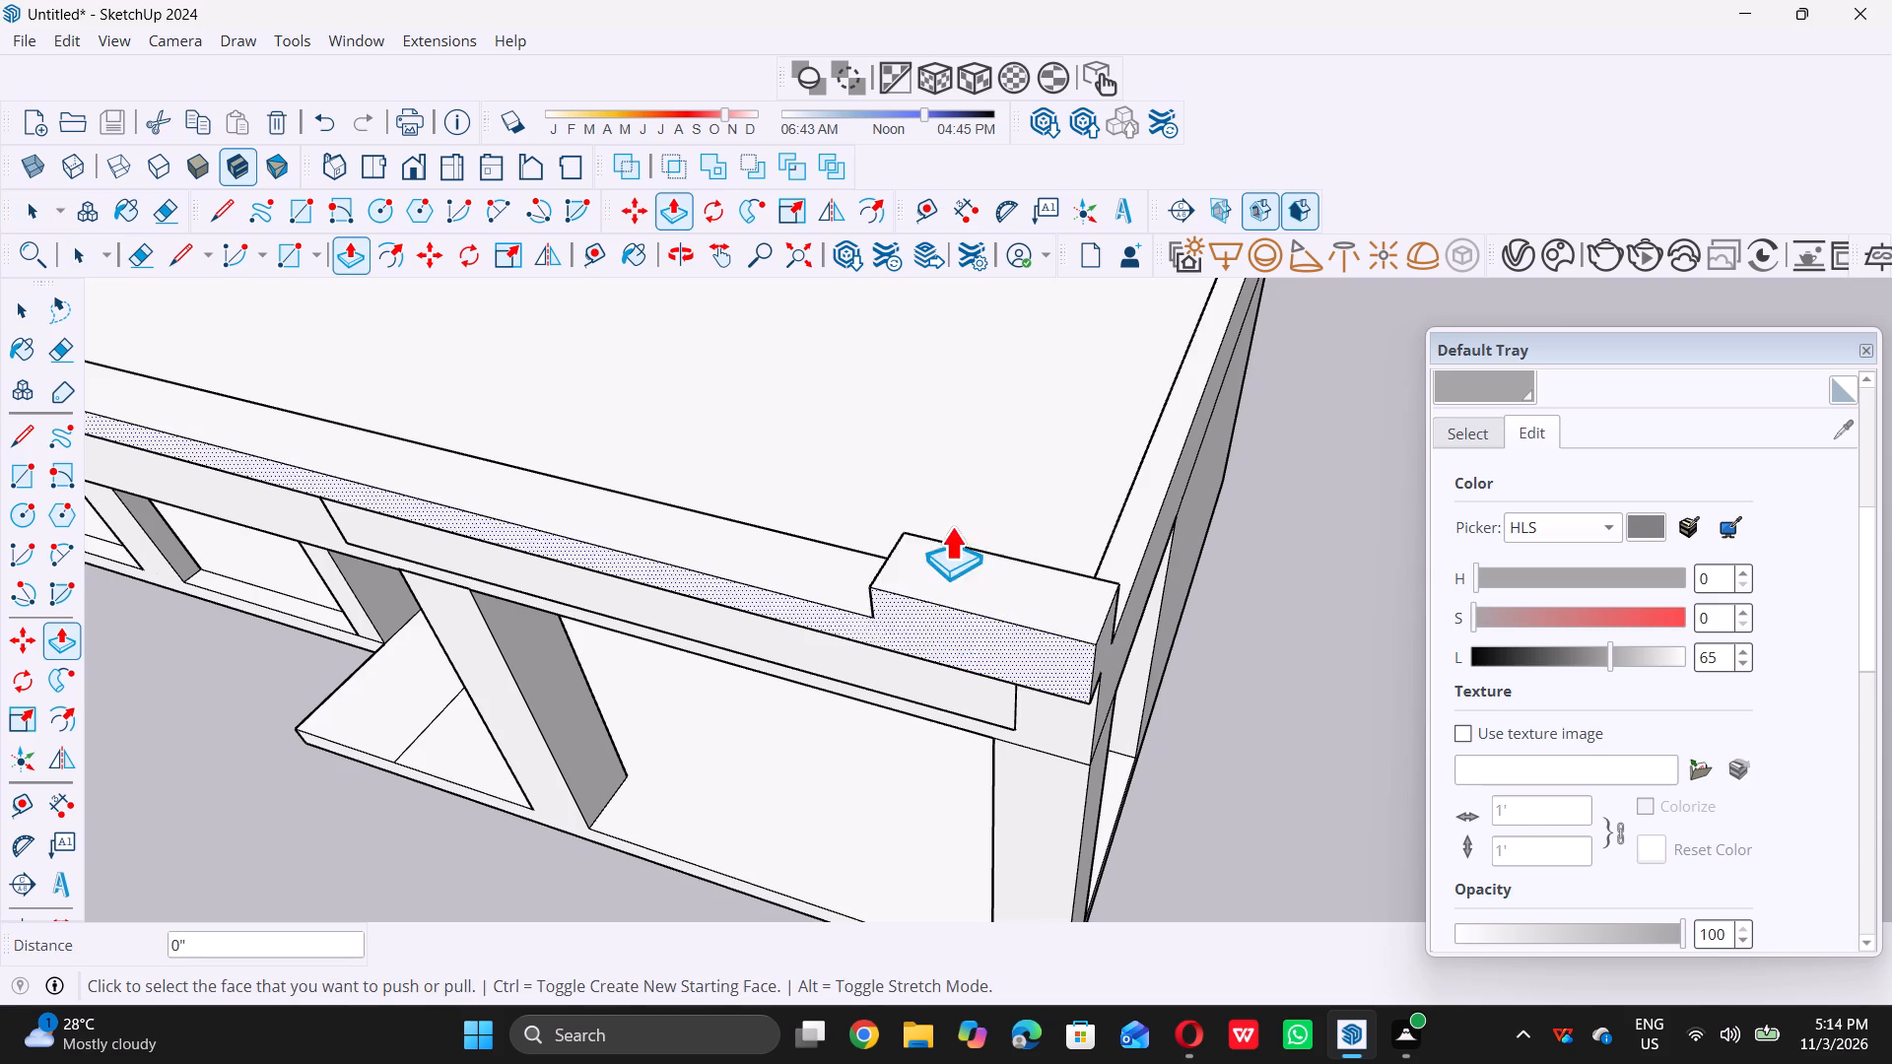
{"action": "key", "text": "ctrl+z"}
{"action": "triple_click", "coordinate": [995, 587]}
{"action": "left_click", "coordinate": [996, 587]}
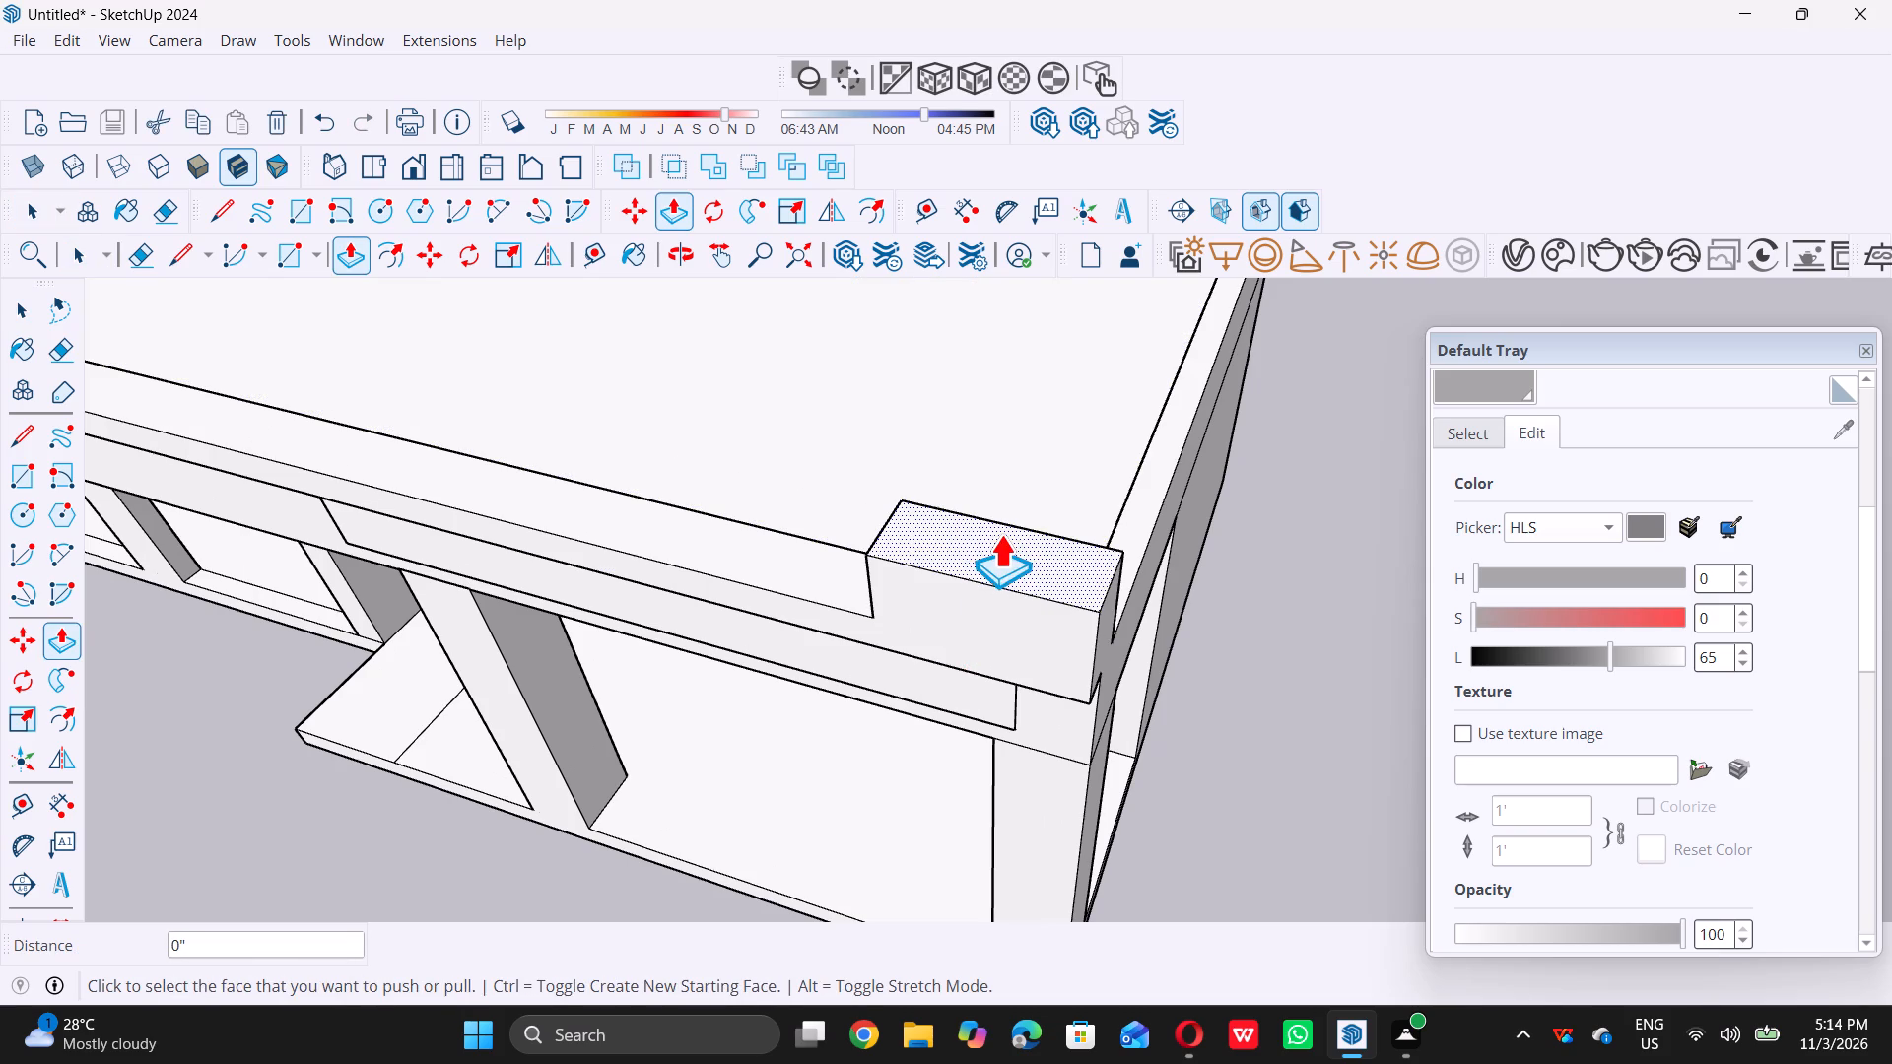
{"action": "key", "text": "ctrl+z"}
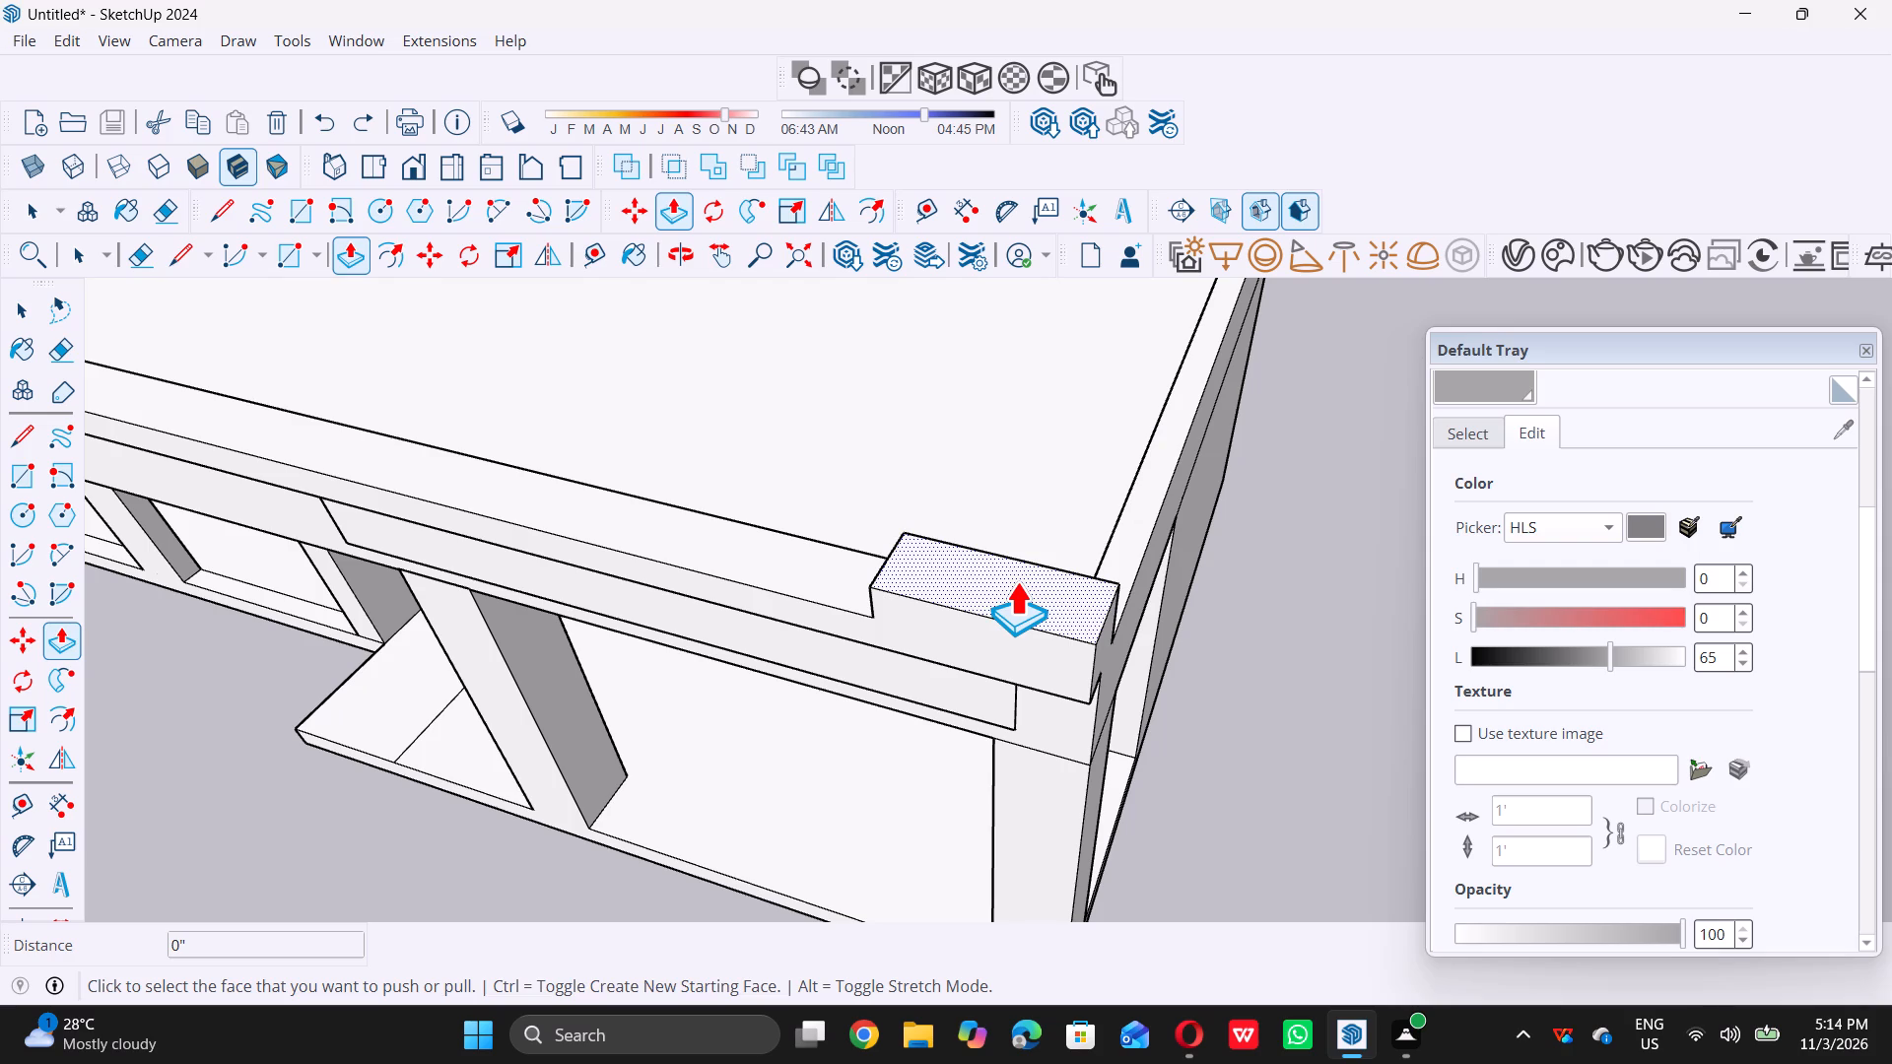
{"action": "key", "text": "ctrl+z"}
{"action": "left_click", "coordinate": [1027, 621]}
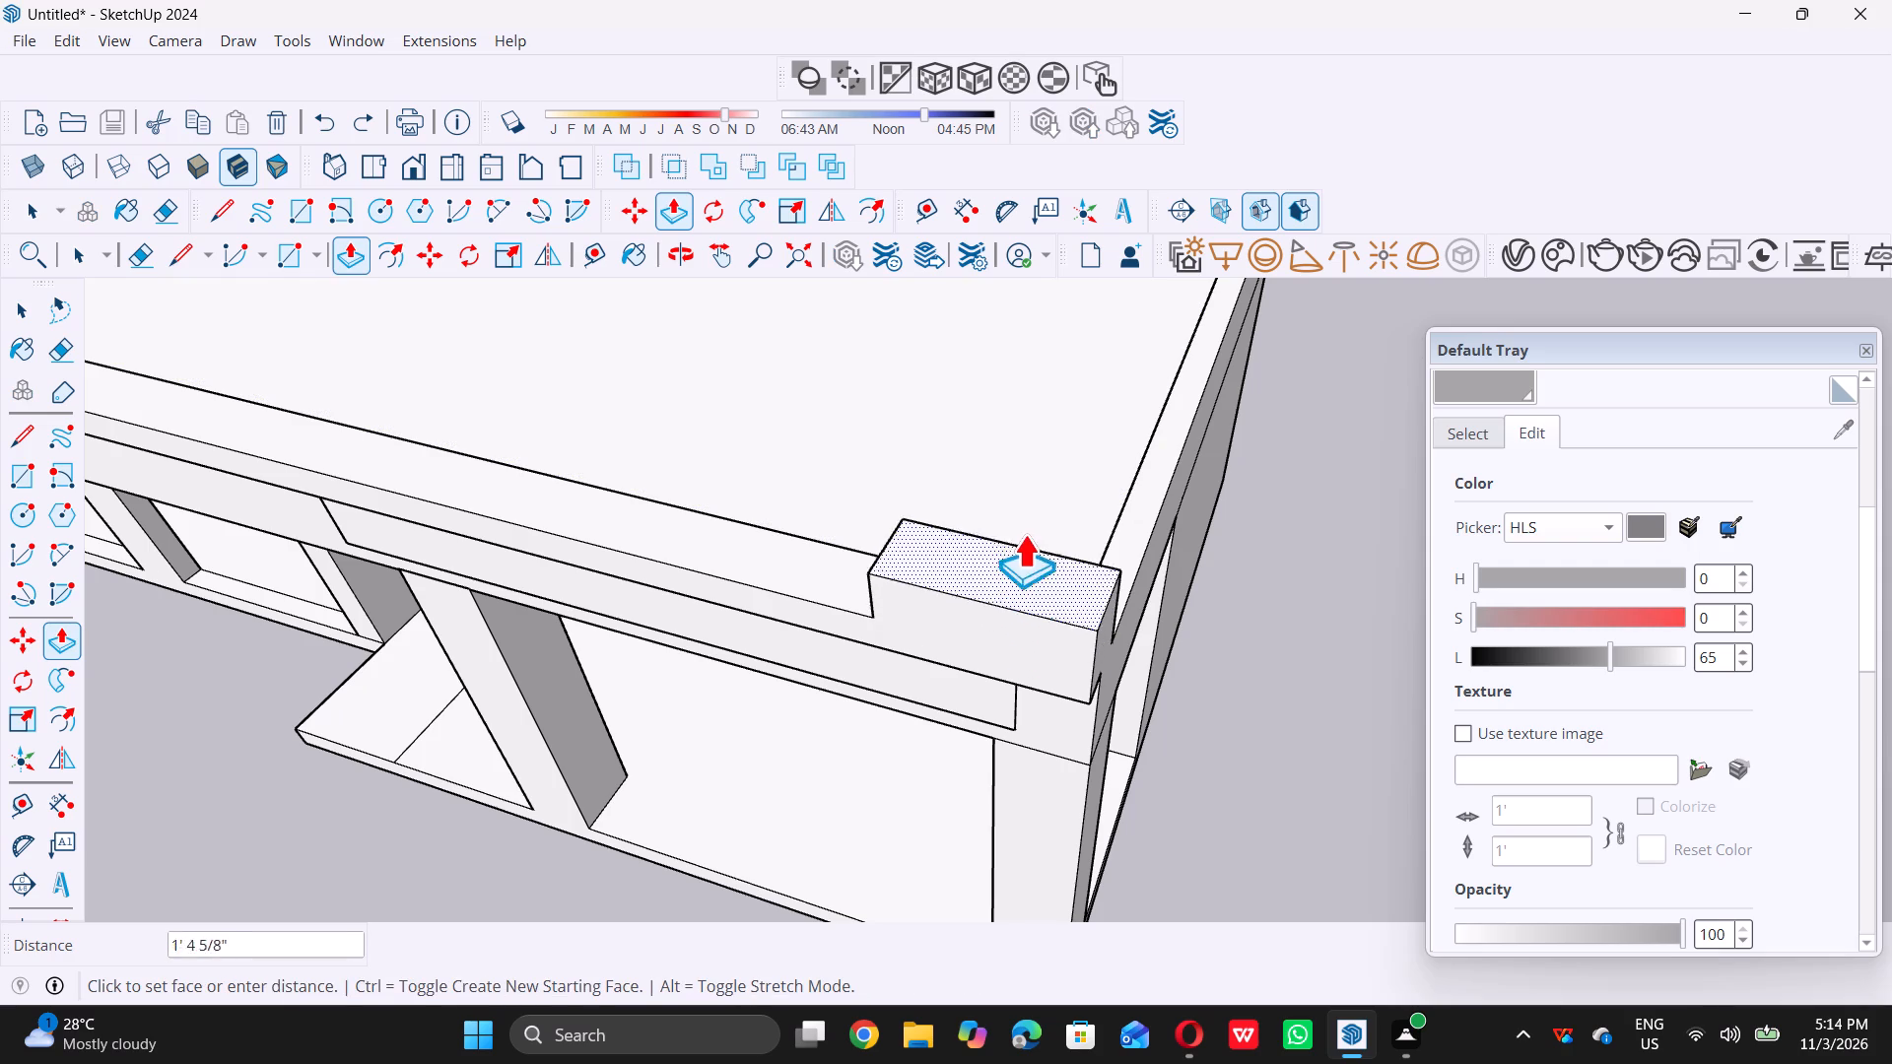
{"action": "type", "text": "10'"}
{"action": "key", "text": "Return"}
{"action": "key", "text": "space"}
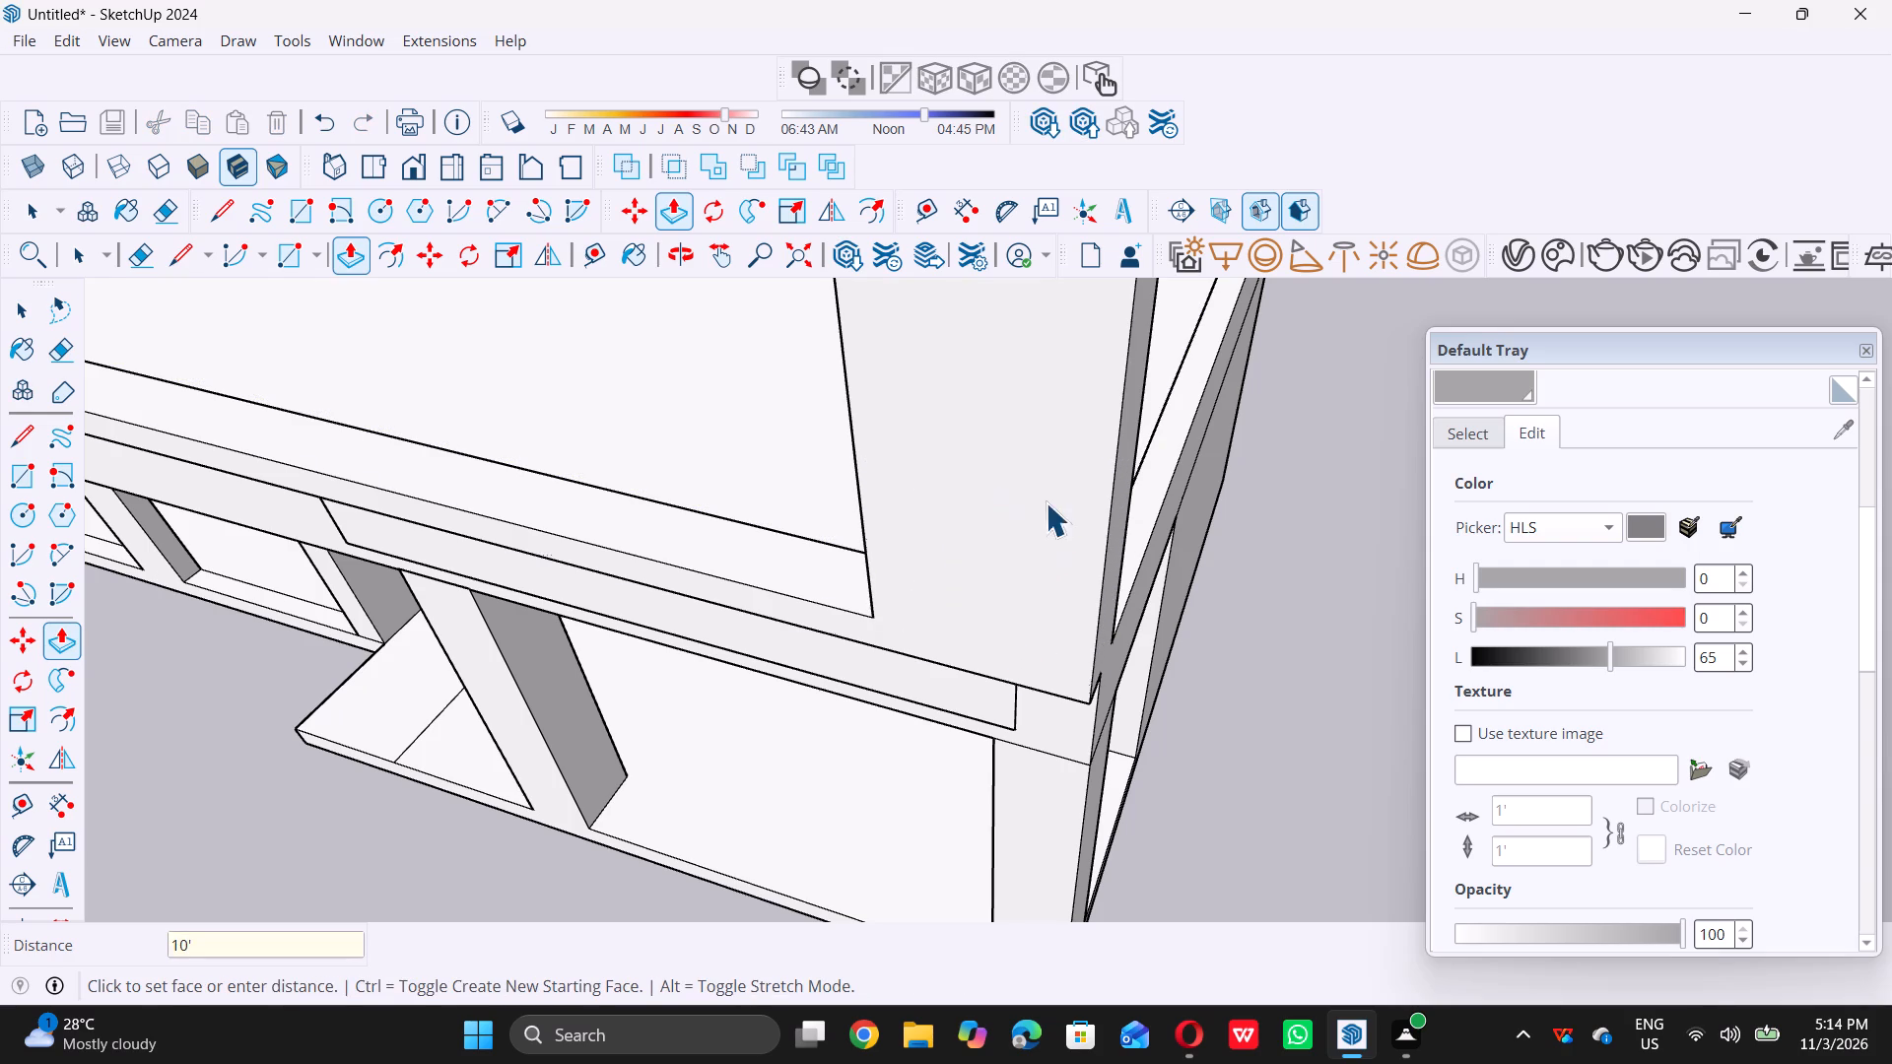
Draw a vertical line about 2' 9" long on the side wall's upper band, from the side opening's rear corner to the parapet's top edge.
{"action": "scroll", "coordinate": [1077, 545], "scroll_direction": "down", "scroll_amount": 17}
{"action": "middle_click_drag", "start_coordinate": [1087, 608], "coordinate": [1010, 491]}
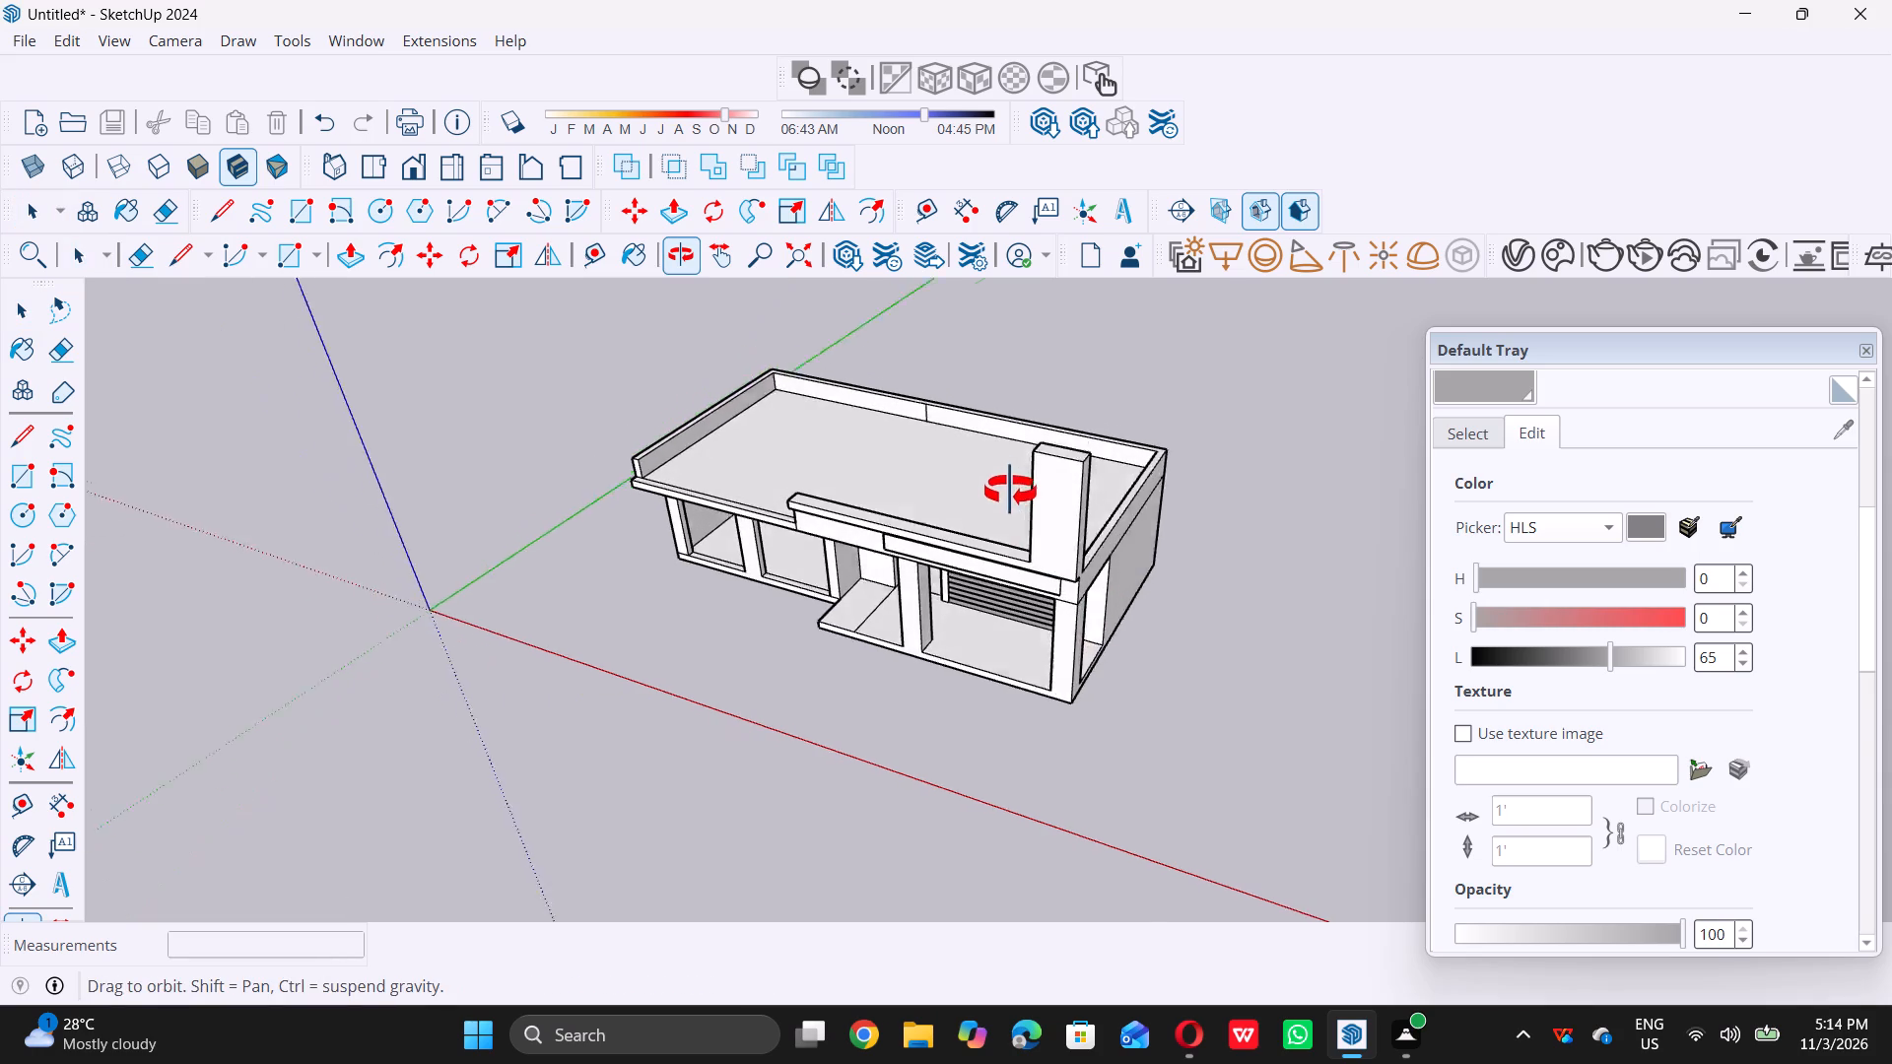
{"action": "middle_click_drag", "start_coordinate": [1010, 491], "coordinate": [1008, 487]}
{"action": "middle_click_drag", "start_coordinate": [1006, 487], "coordinate": [699, 479]}
{"action": "middle_click_drag", "start_coordinate": [749, 488], "coordinate": [805, 478]}
{"action": "scroll", "coordinate": [1027, 549], "scroll_direction": "up", "scroll_amount": 2}
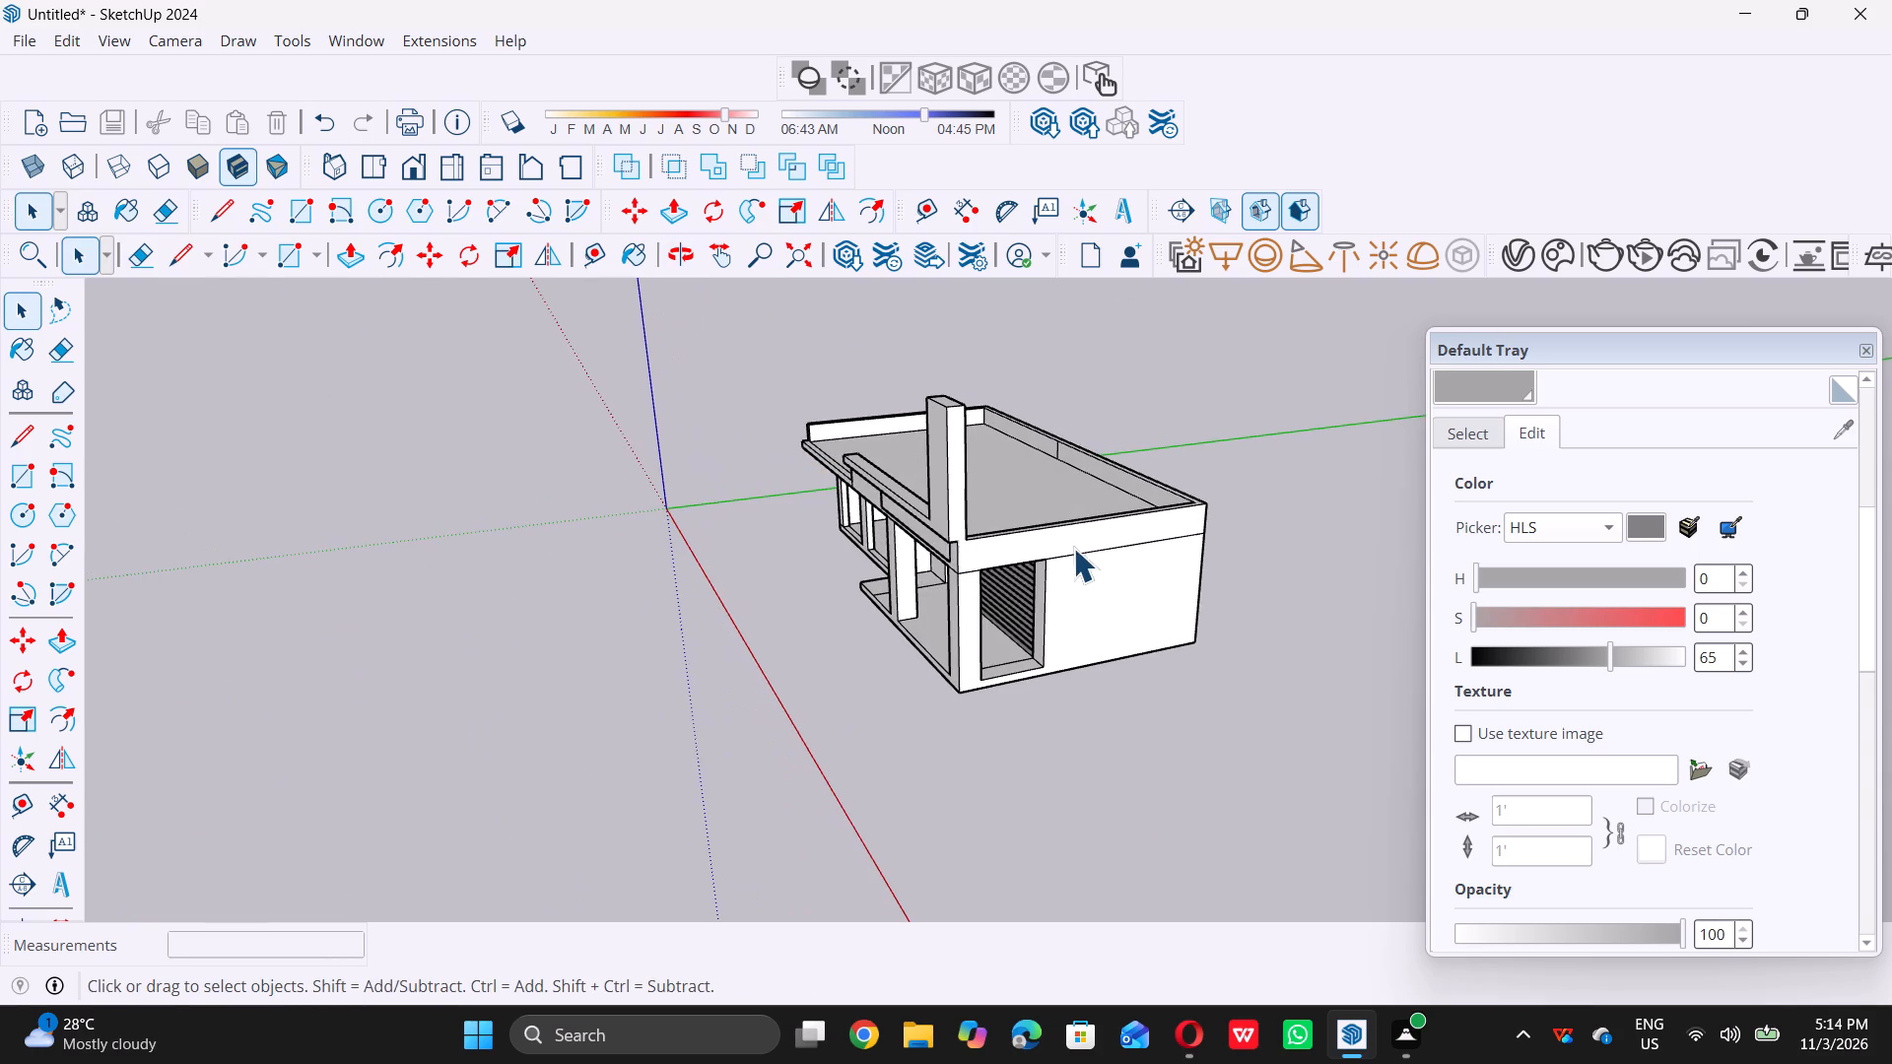
{"action": "scroll", "coordinate": [1073, 548], "scroll_direction": "up", "scroll_amount": 10}
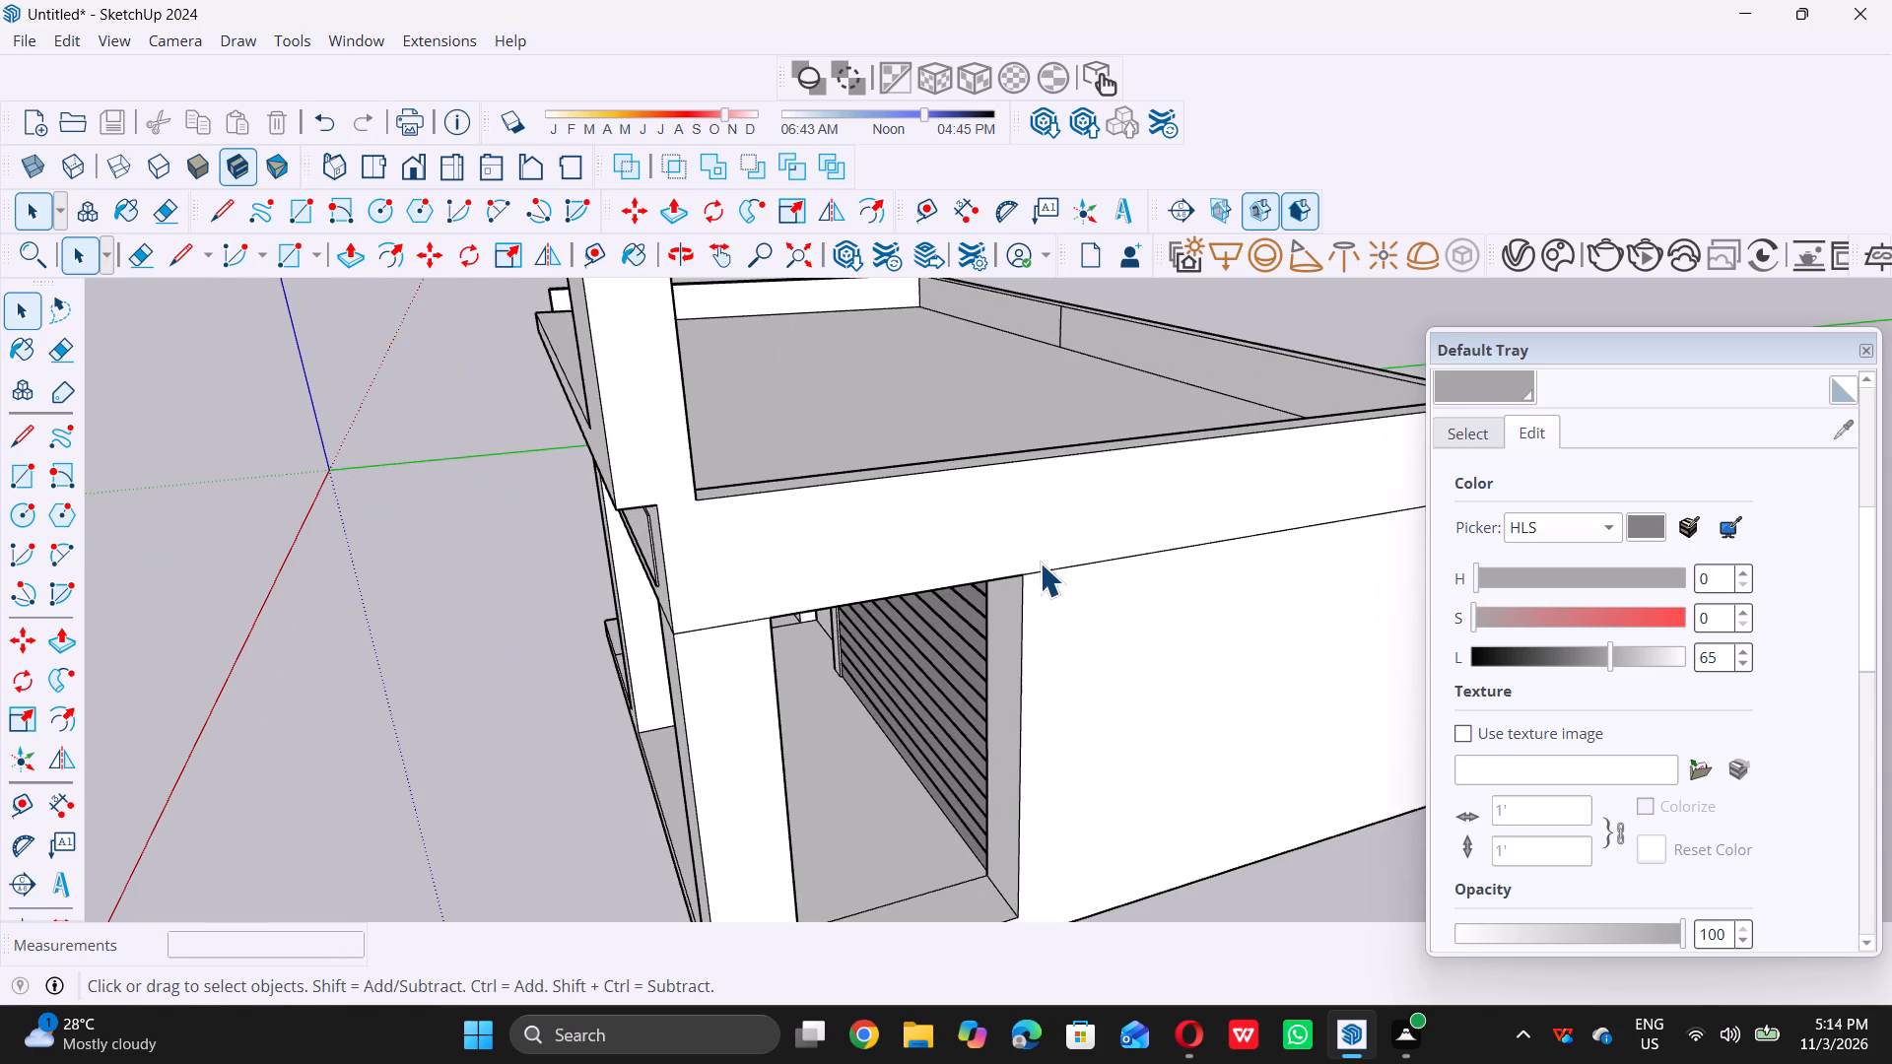
{"action": "key", "text": "l"}
{"action": "left_click", "coordinate": [1031, 574]}
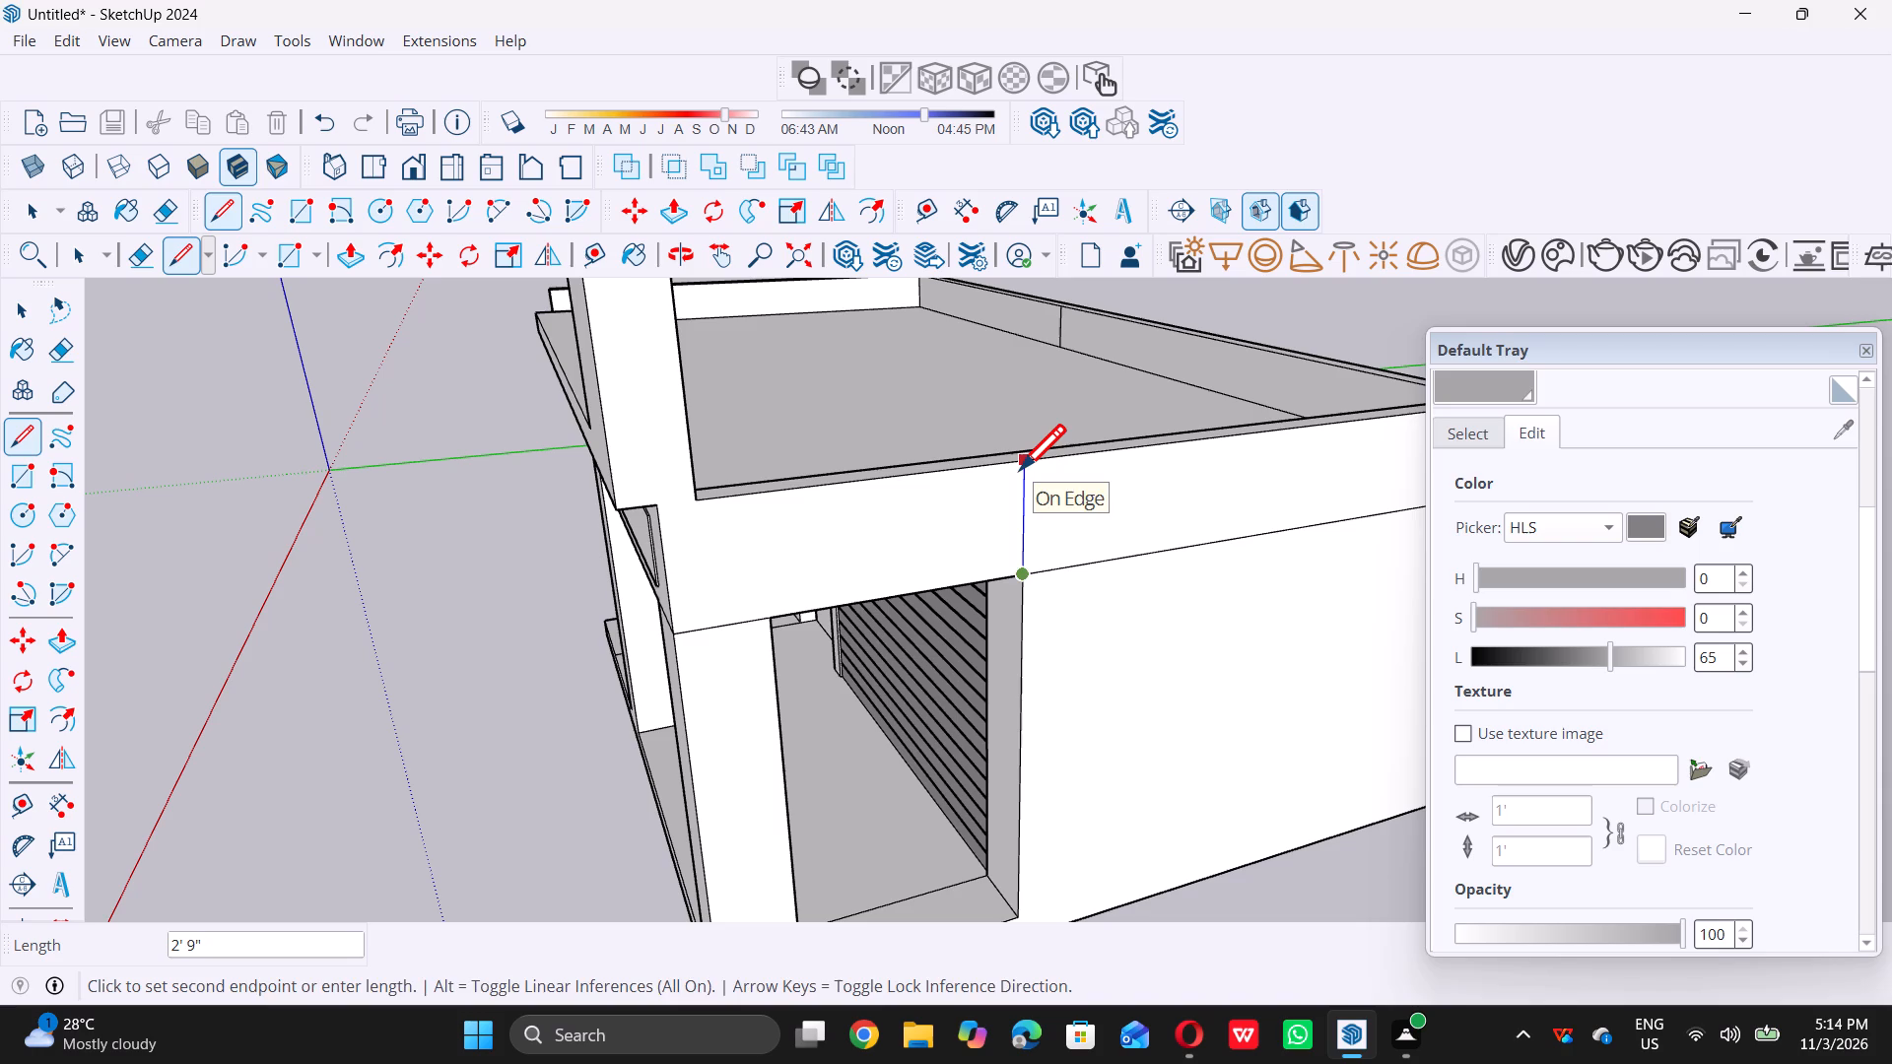
{"action": "left_click", "coordinate": [1020, 469]}
{"action": "key", "text": "space"}
Draw a 9" line across the side parapet's top face, from the vertical line's upper end to the inner edge.
{"action": "scroll", "coordinate": [1026, 481], "scroll_direction": "down", "scroll_amount": 14}
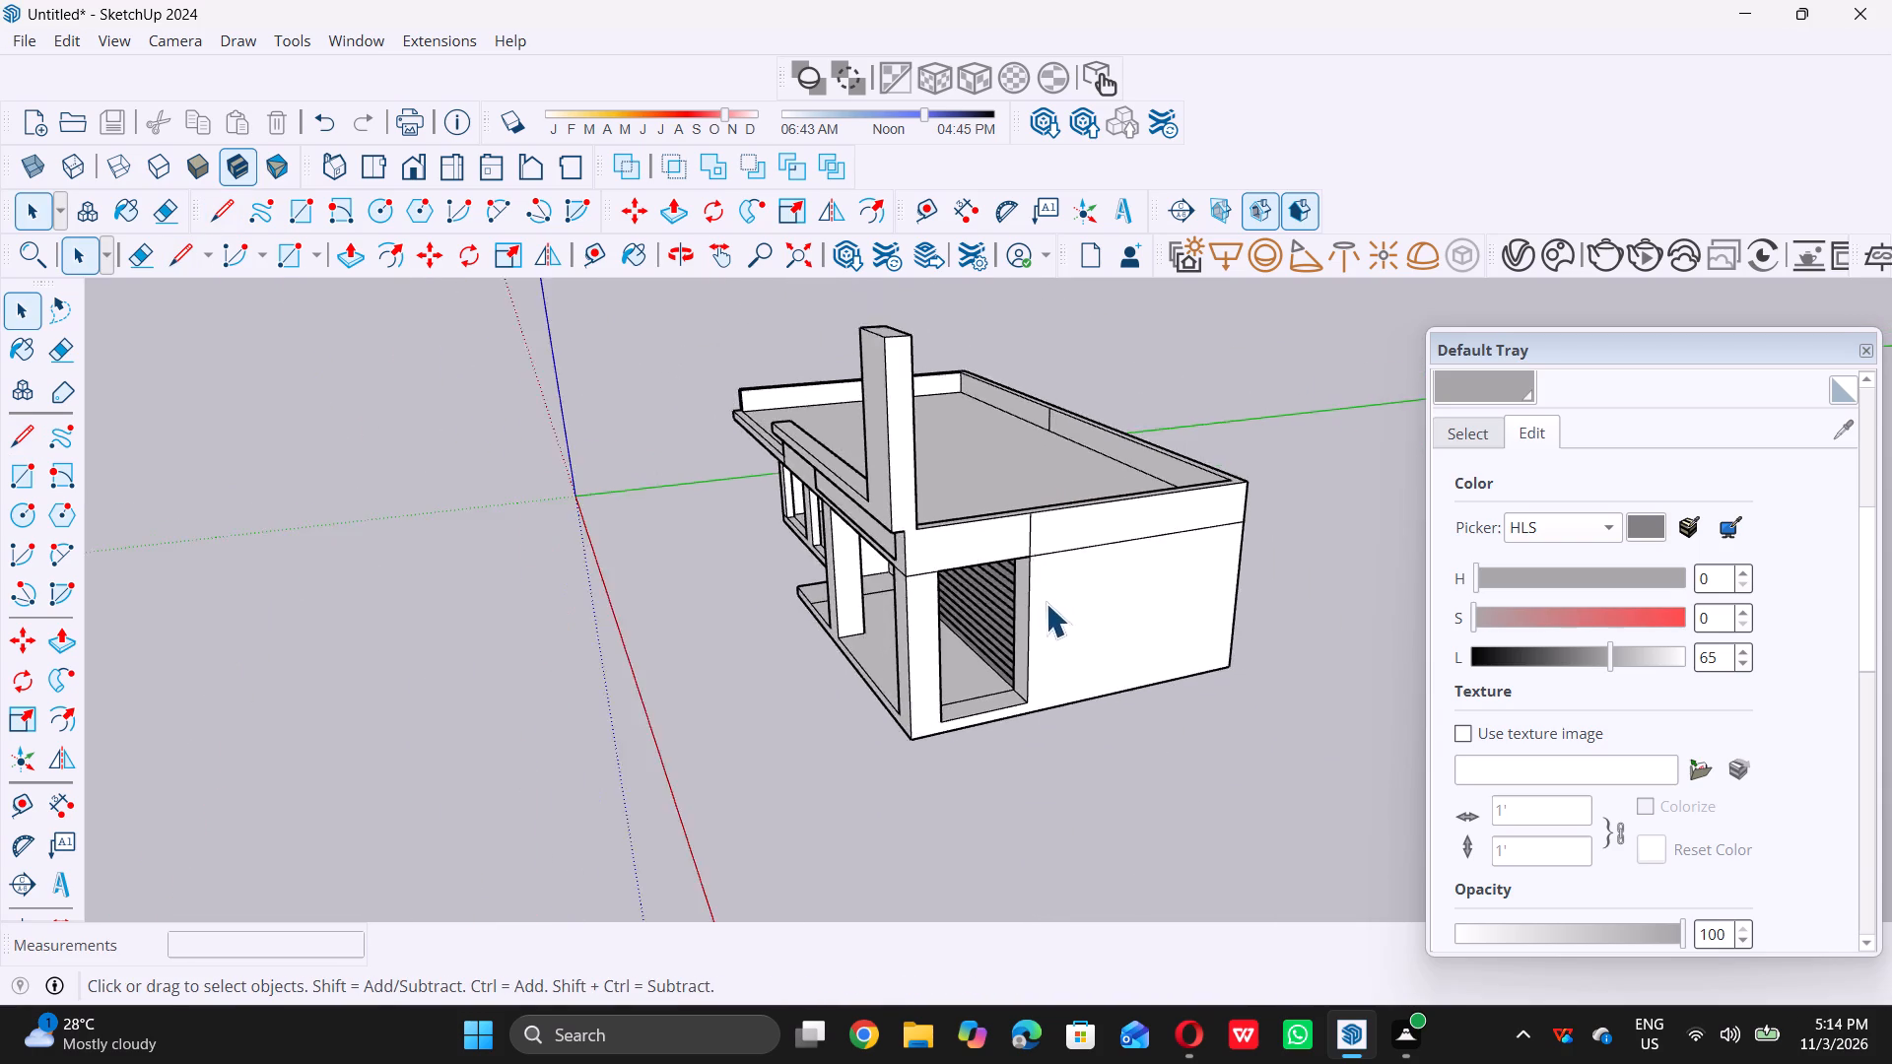
{"action": "middle_click_drag", "start_coordinate": [793, 549], "coordinate": [953, 711]}
{"action": "middle_click", "coordinate": [953, 711]}
{"action": "scroll", "coordinate": [1091, 614], "scroll_direction": "up", "scroll_amount": 6}
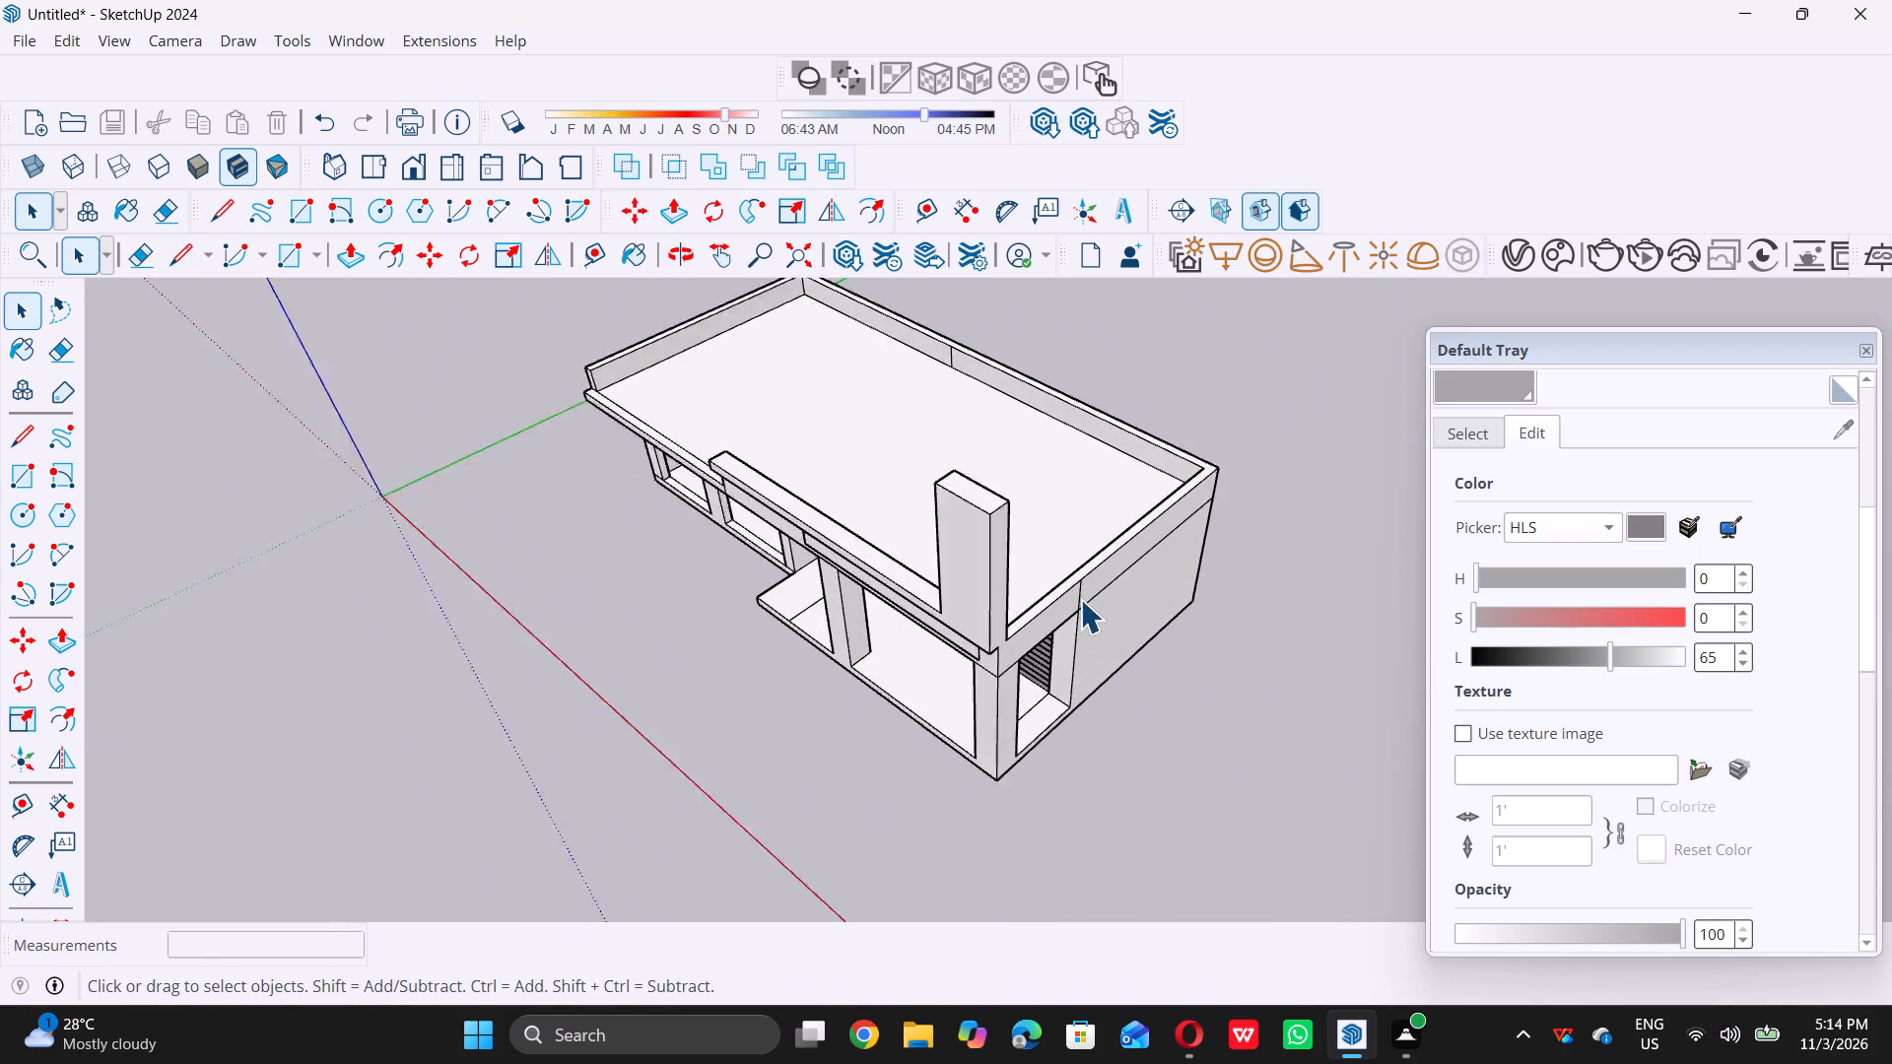
{"action": "scroll", "coordinate": [1074, 565], "scroll_direction": "up", "scroll_amount": 5}
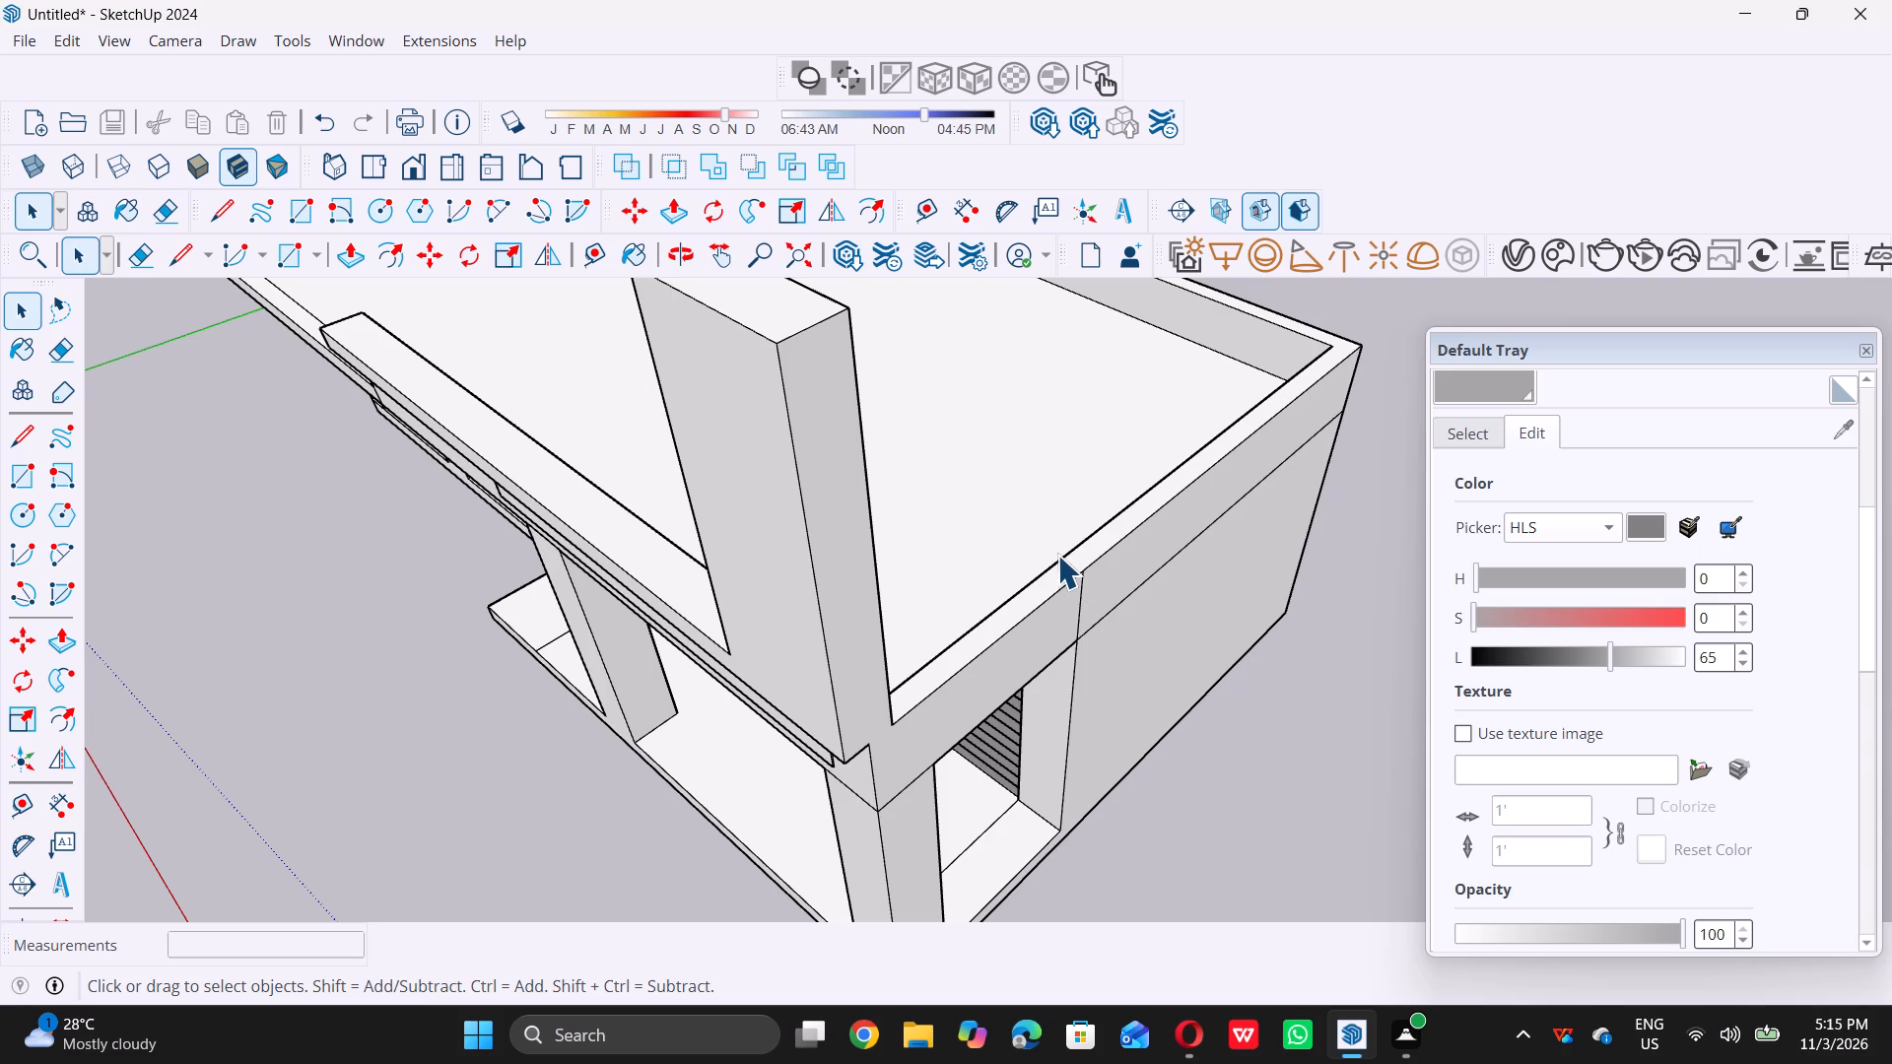
{"action": "scroll", "coordinate": [1057, 555], "scroll_direction": "up", "scroll_amount": 5}
{"action": "middle_click_drag", "start_coordinate": [1065, 549], "coordinate": [1027, 610]}
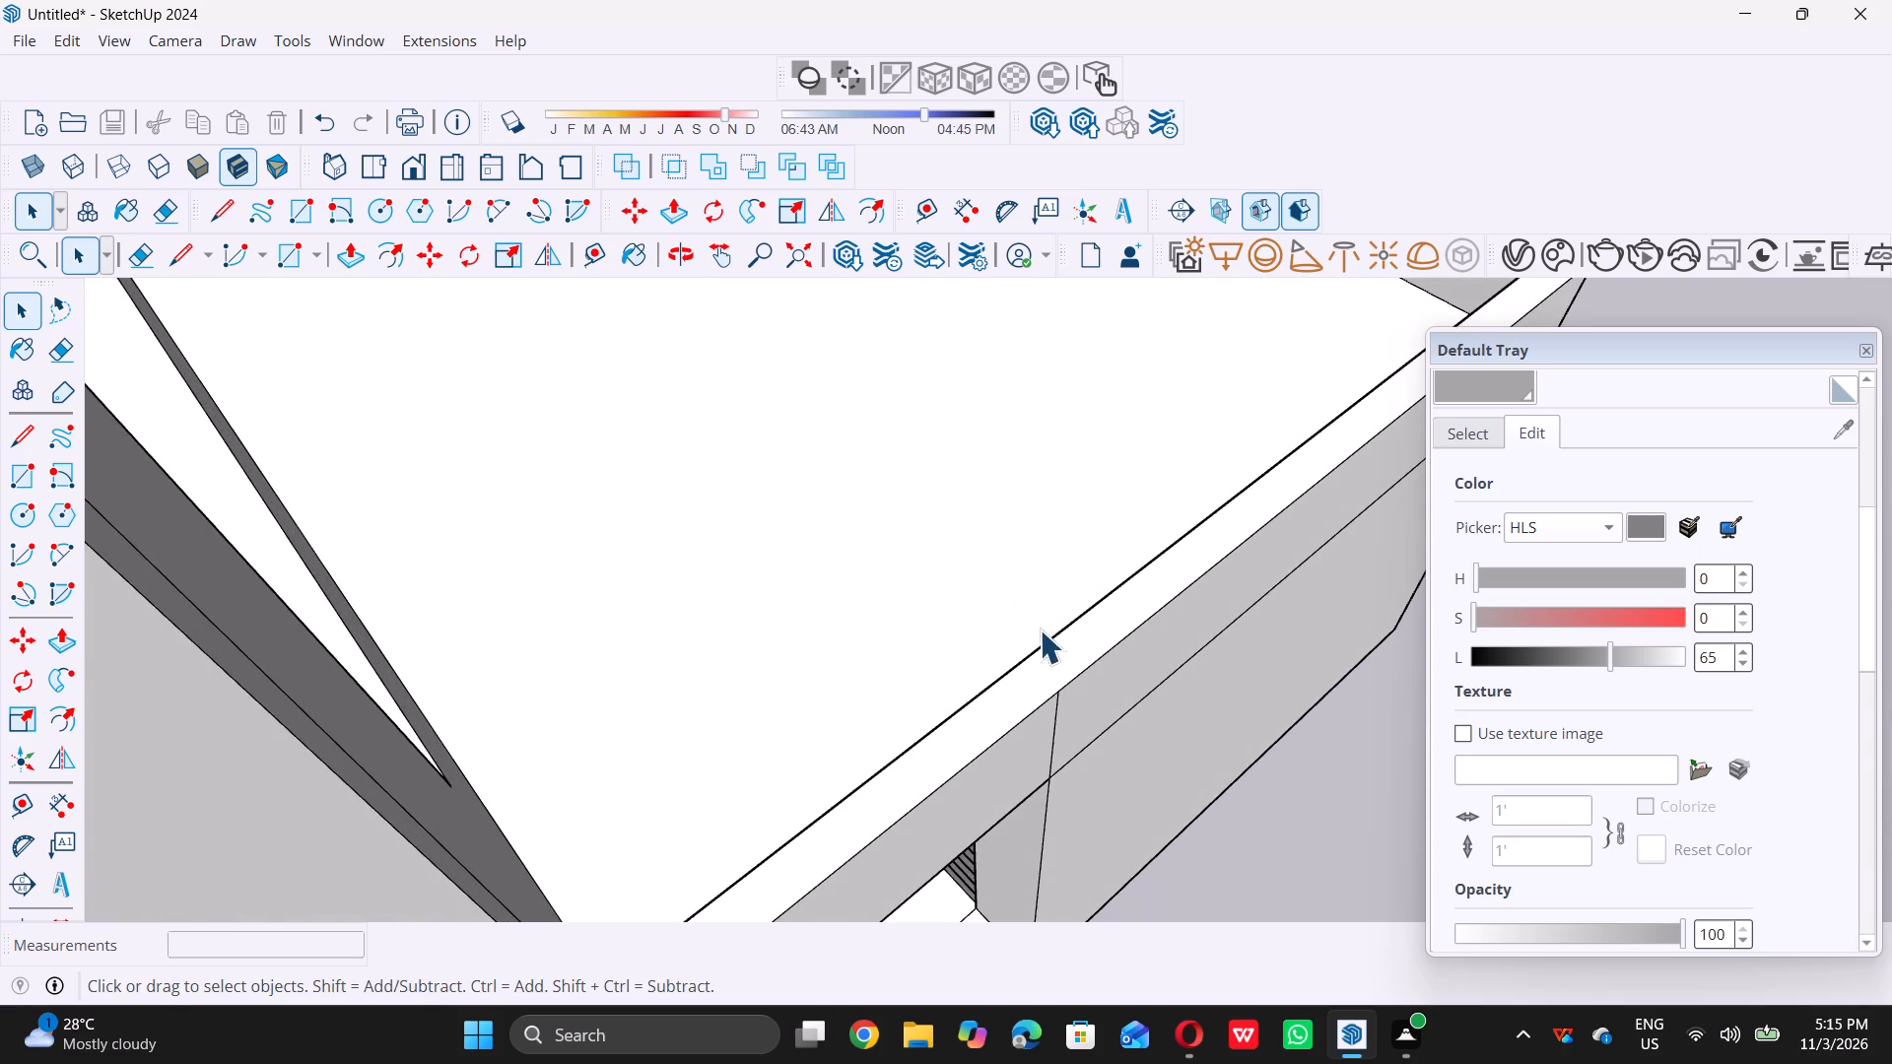
{"action": "scroll", "coordinate": [1074, 690], "scroll_direction": "up", "scroll_amount": 5}
{"action": "key", "text": "l"}
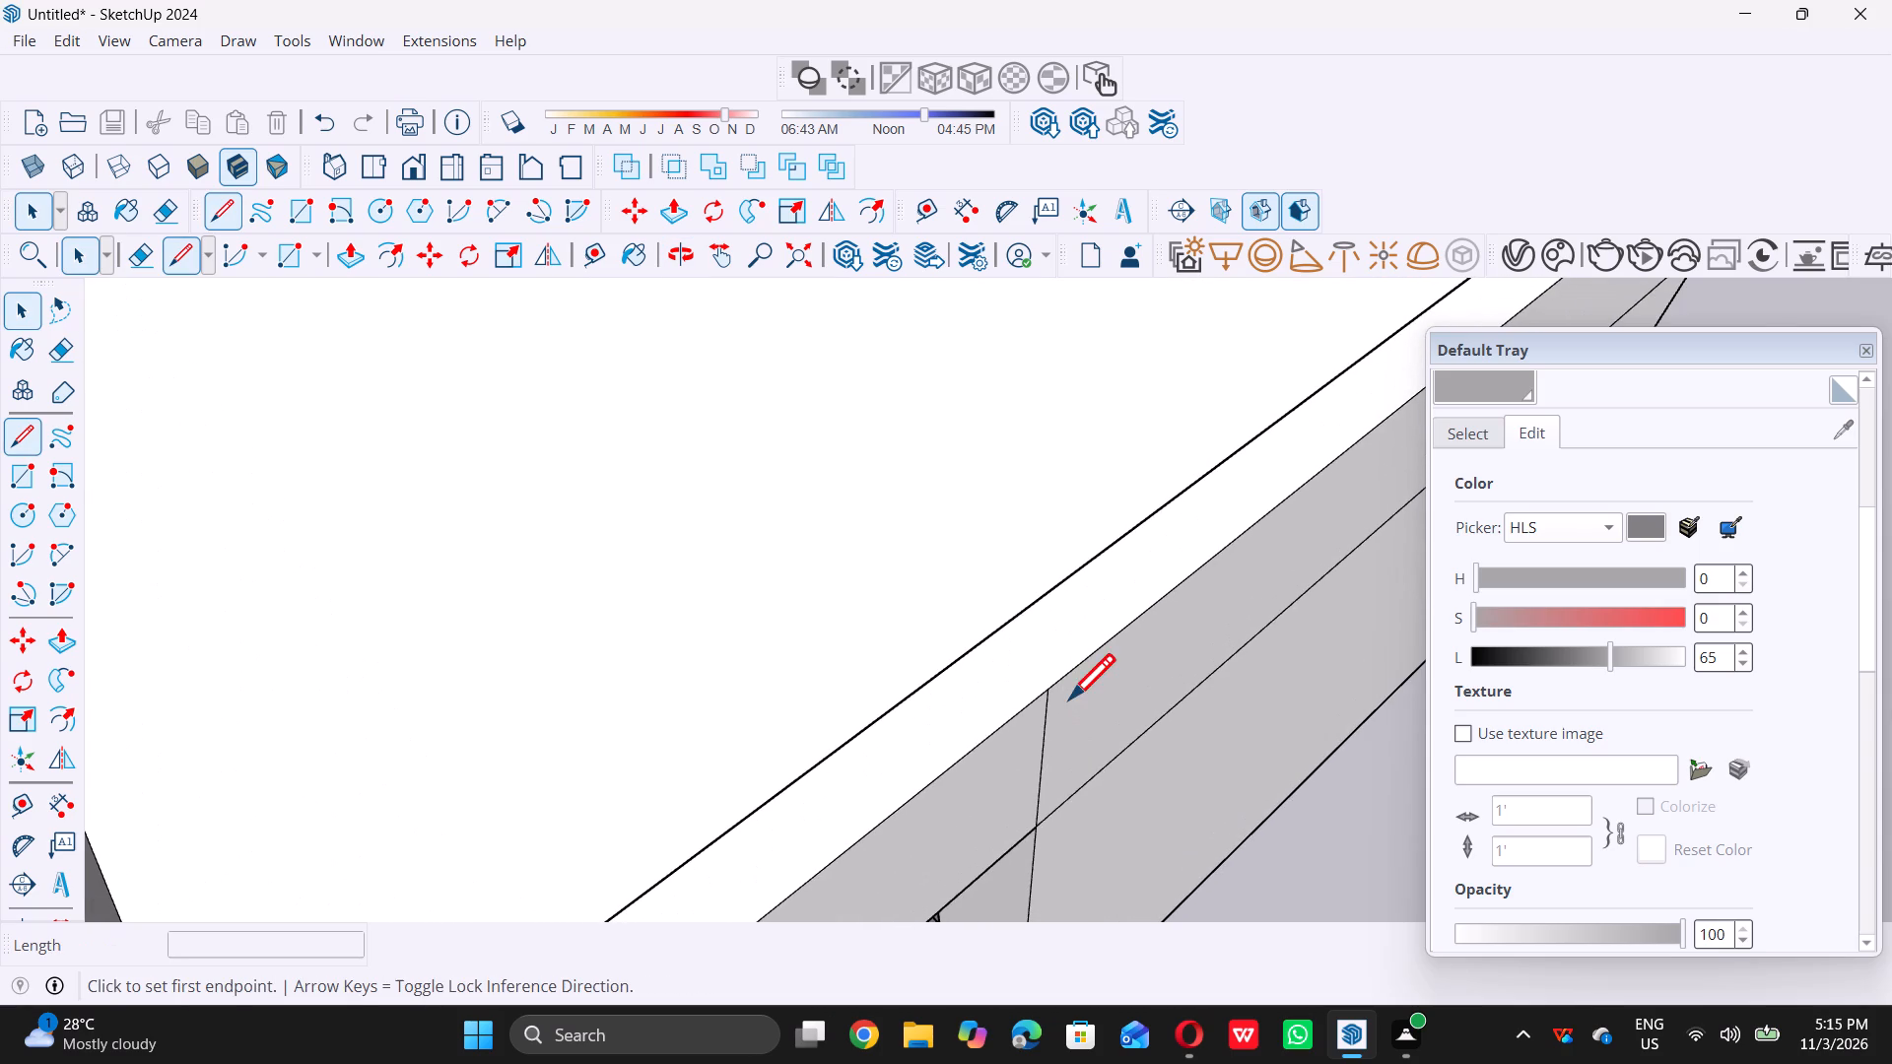
{"action": "triple_click", "coordinate": [1048, 686]}
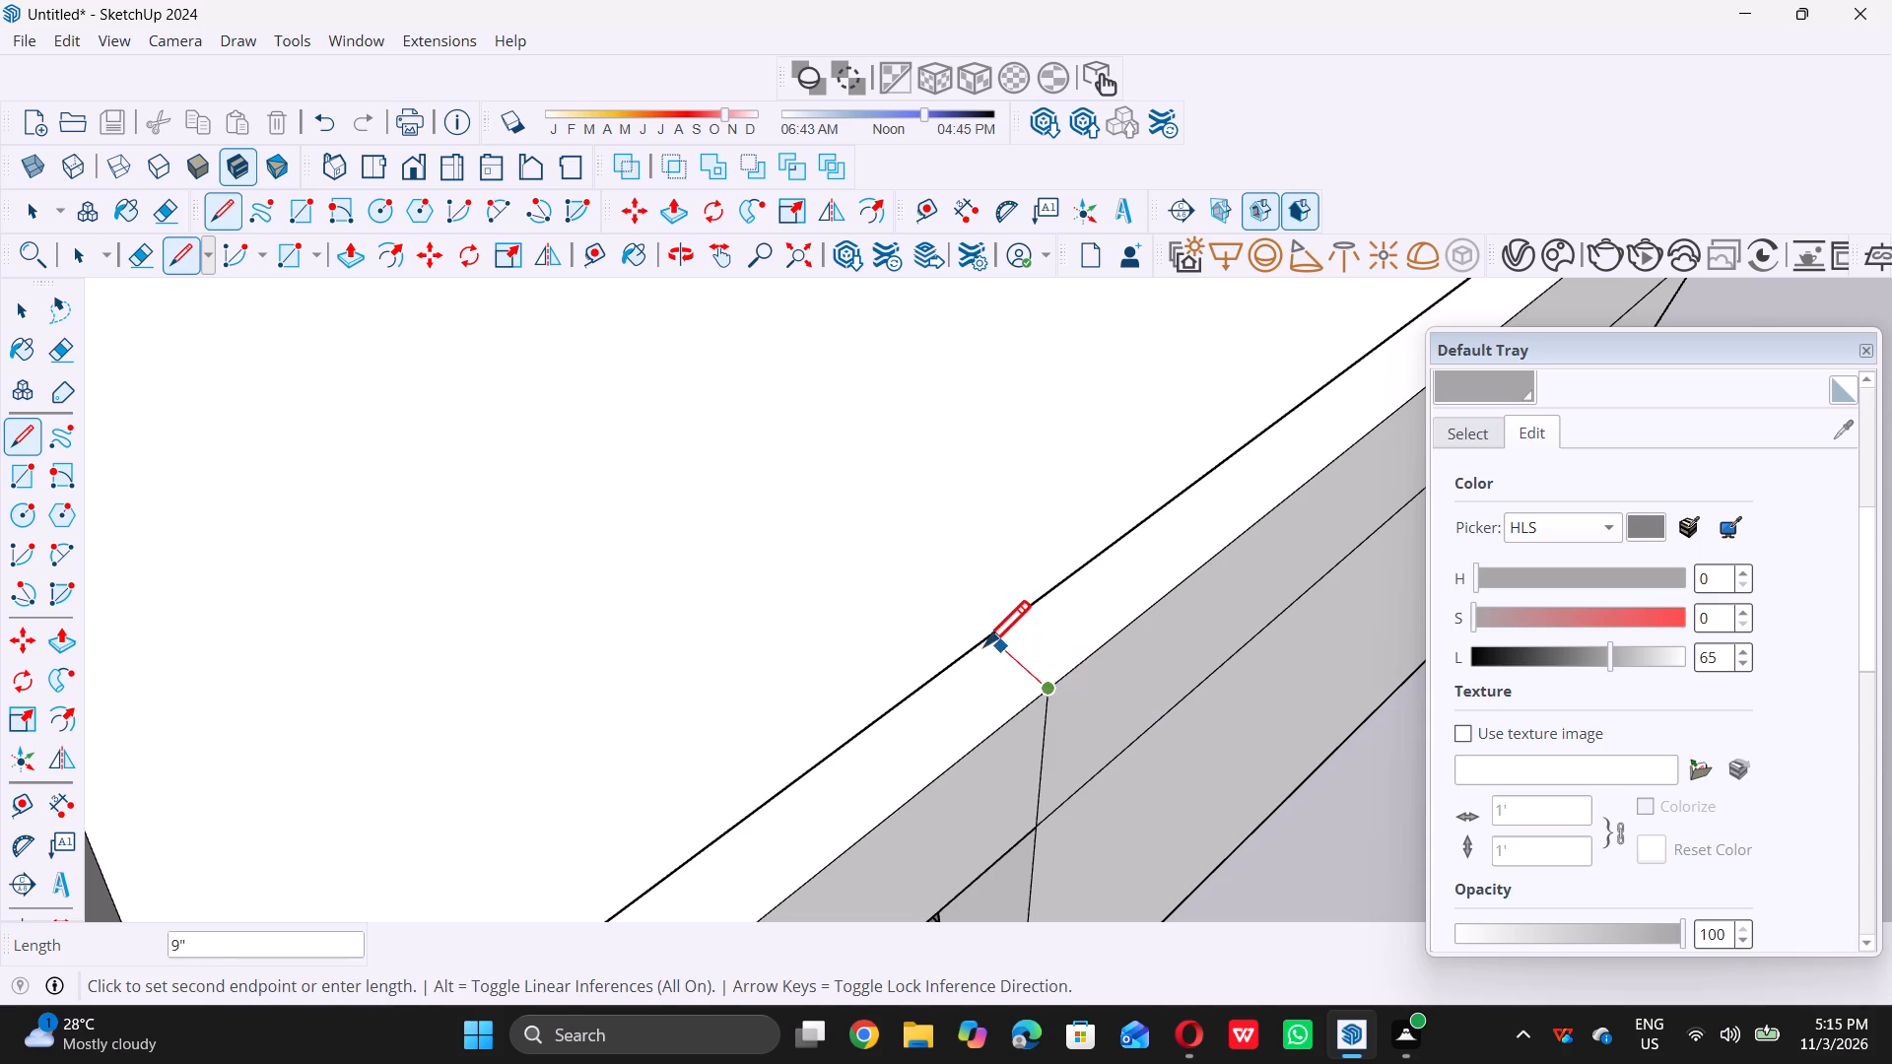
{"action": "left_click", "coordinate": [983, 644]}
{"action": "key", "text": "space"}
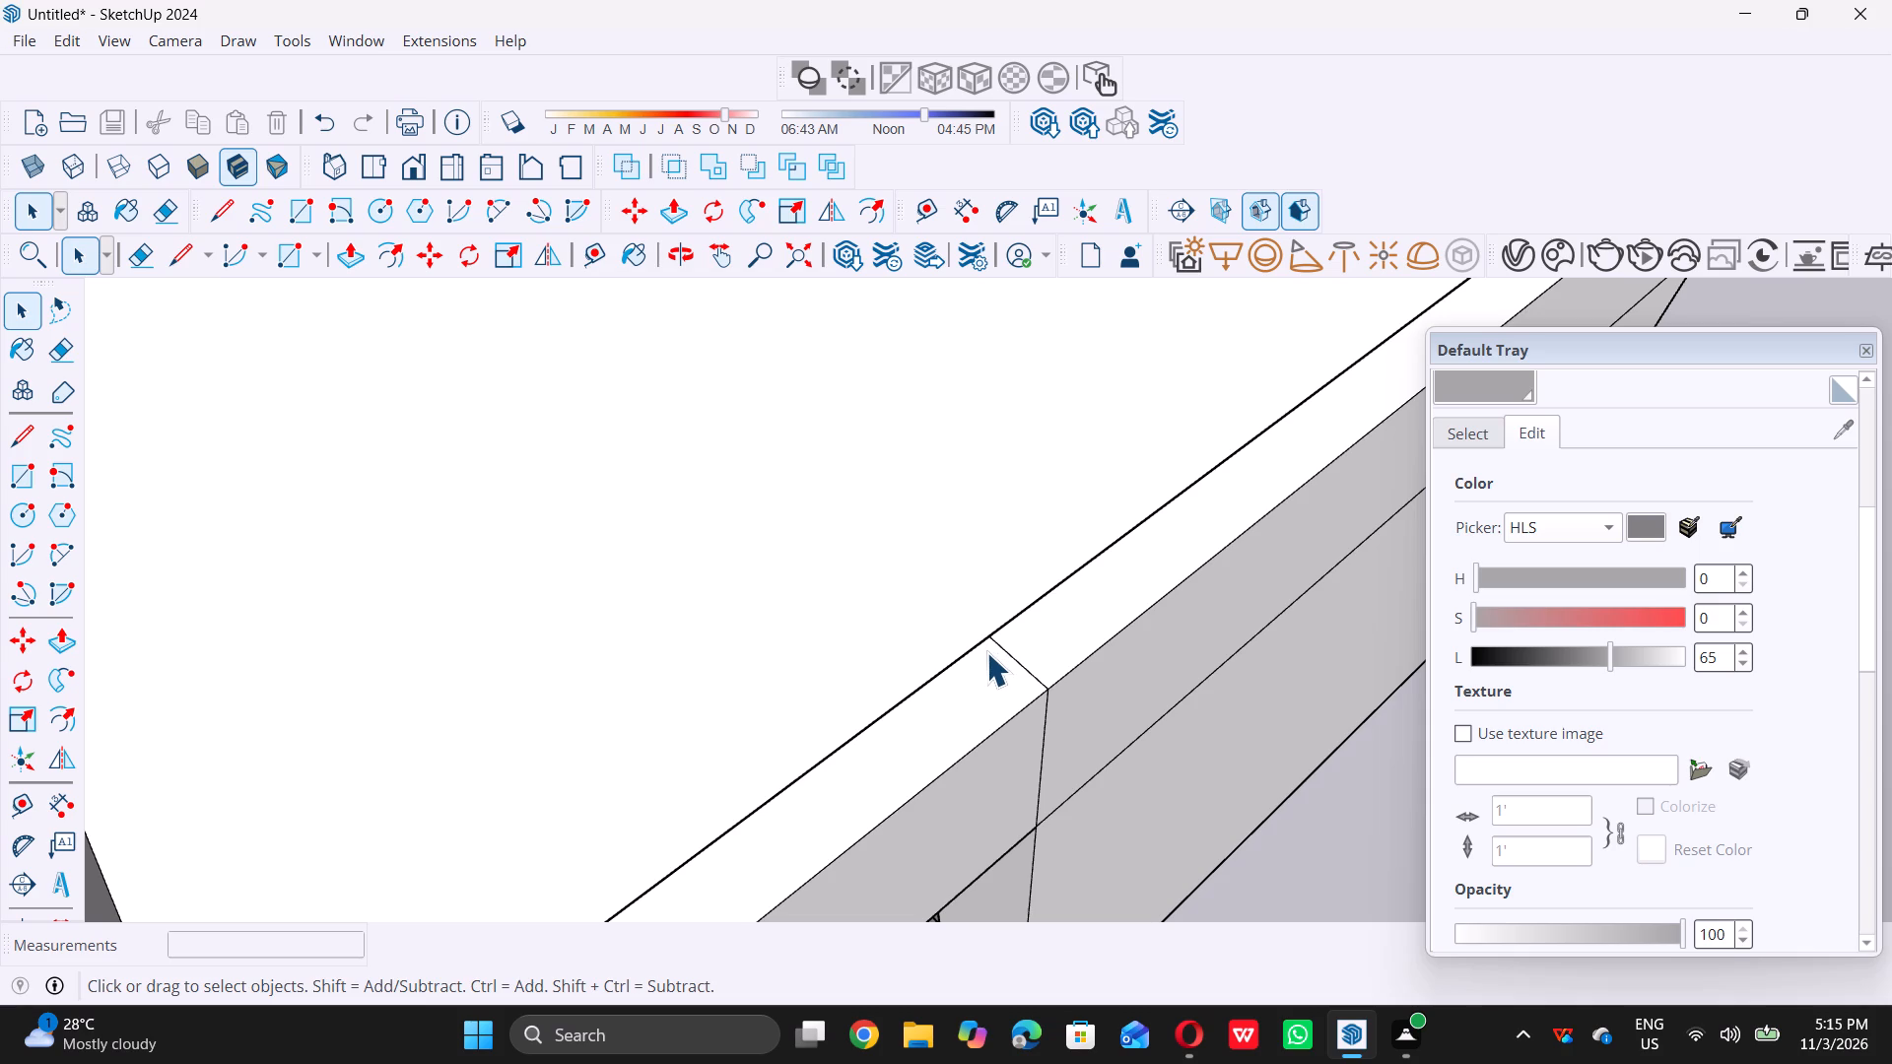
Draw a 2' vertical line down the side parapet's inner face, from the top dividing line's inner end to the roof.
{"action": "scroll", "coordinate": [956, 693], "scroll_direction": "down", "scroll_amount": 11}
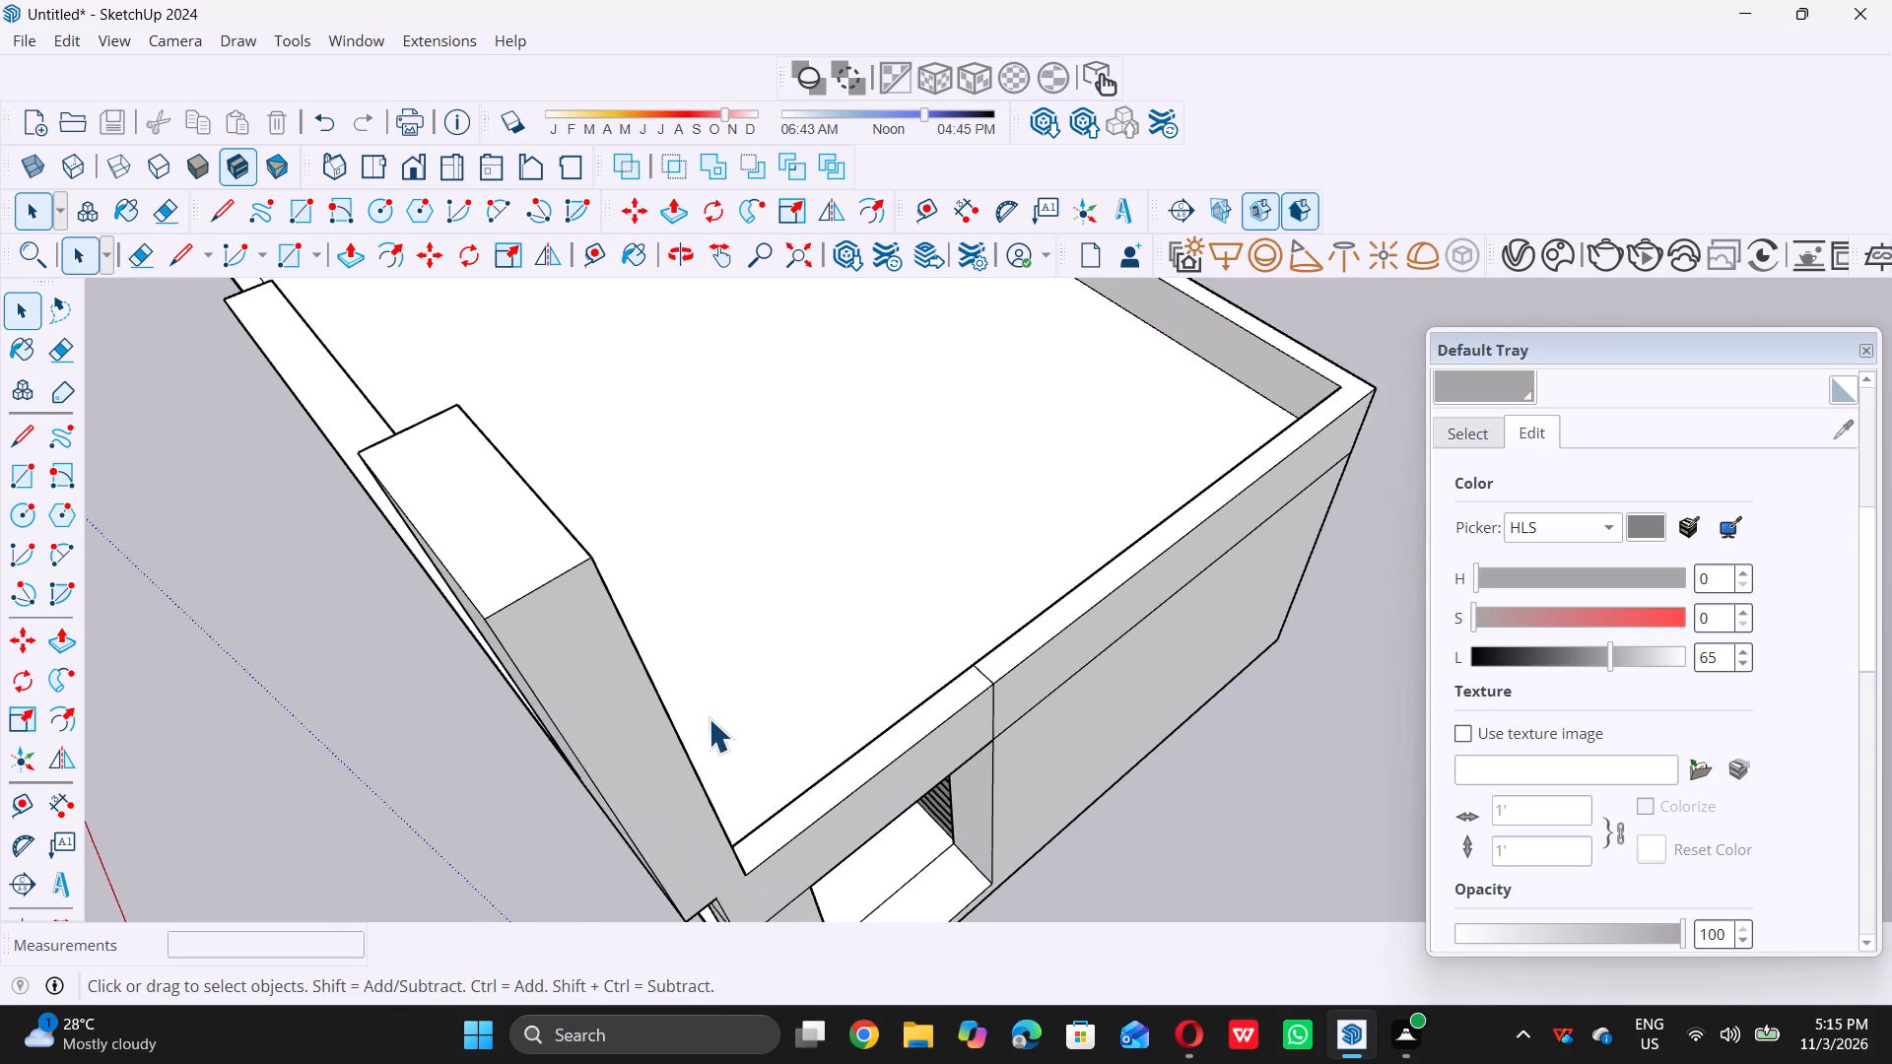
{"action": "middle_click_drag", "start_coordinate": [710, 706], "coordinate": [939, 798]}
{"action": "middle_click_drag", "start_coordinate": [946, 801], "coordinate": [1193, 806]}
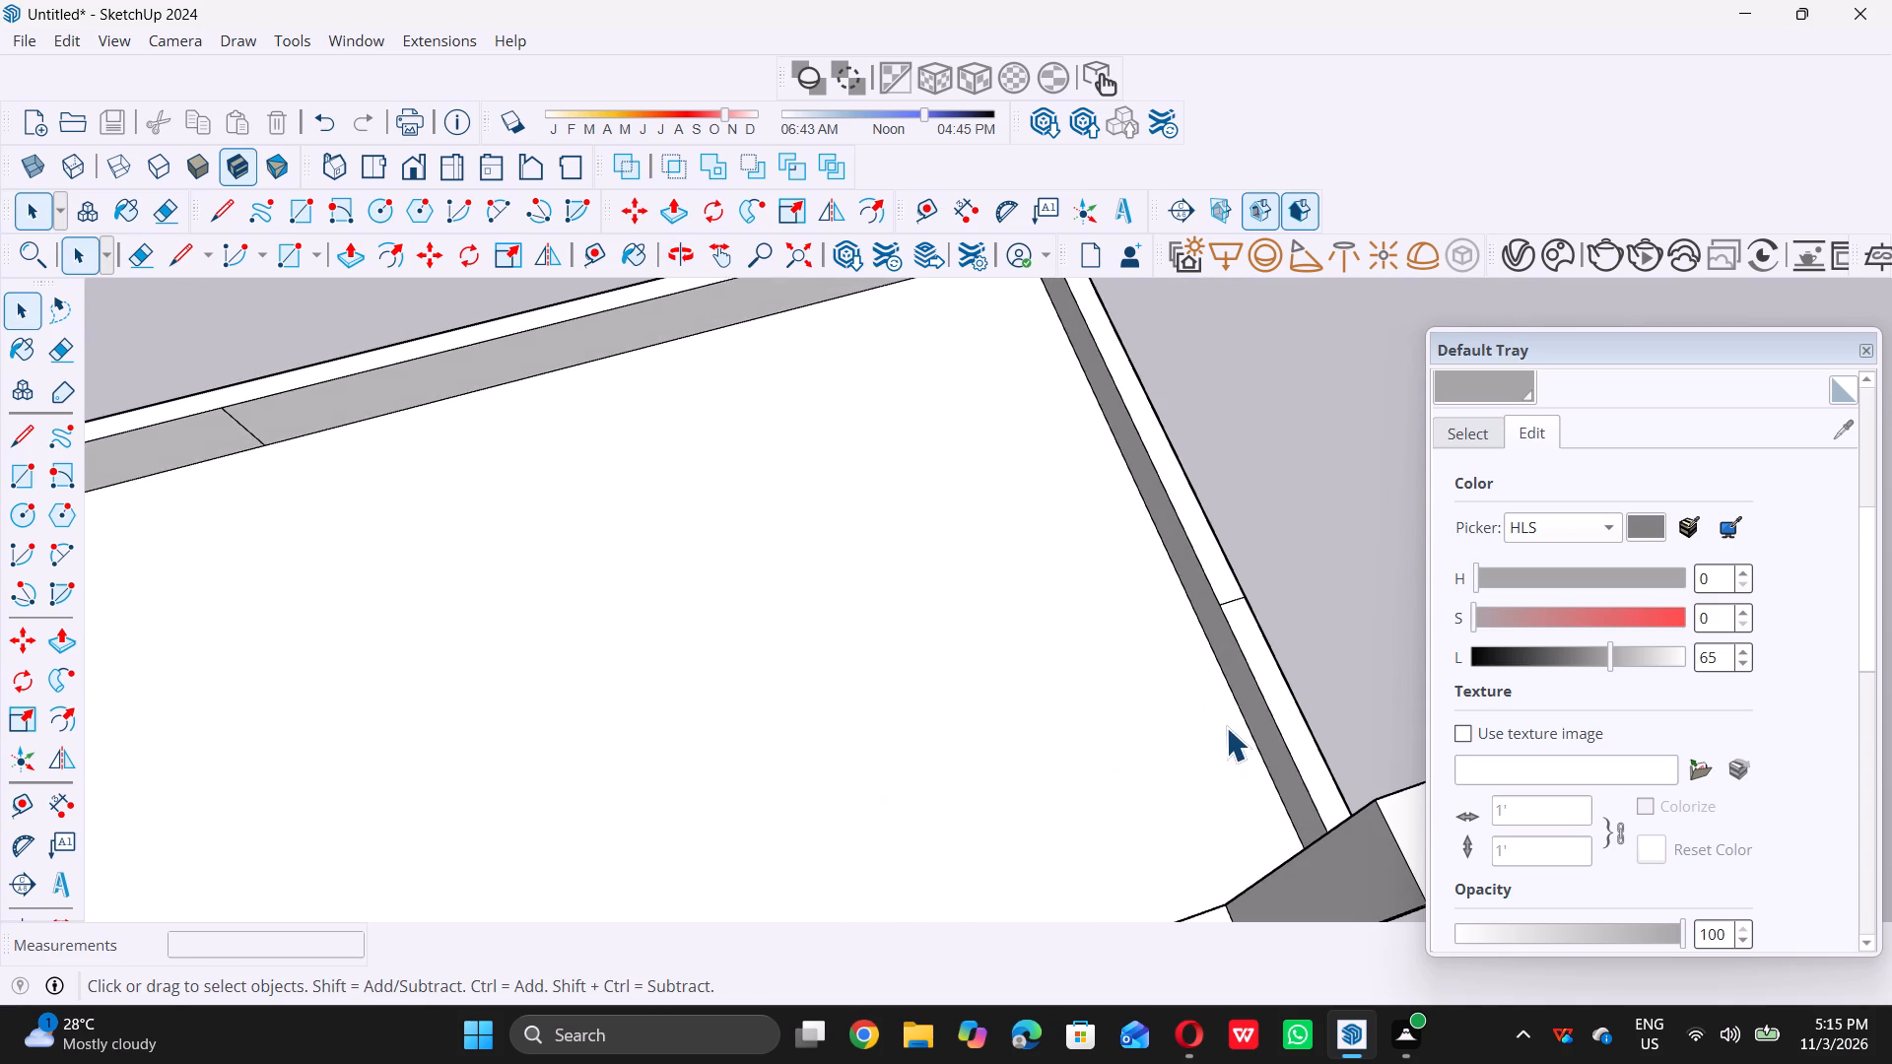
{"action": "scroll", "coordinate": [1244, 658], "scroll_direction": "up", "scroll_amount": 12}
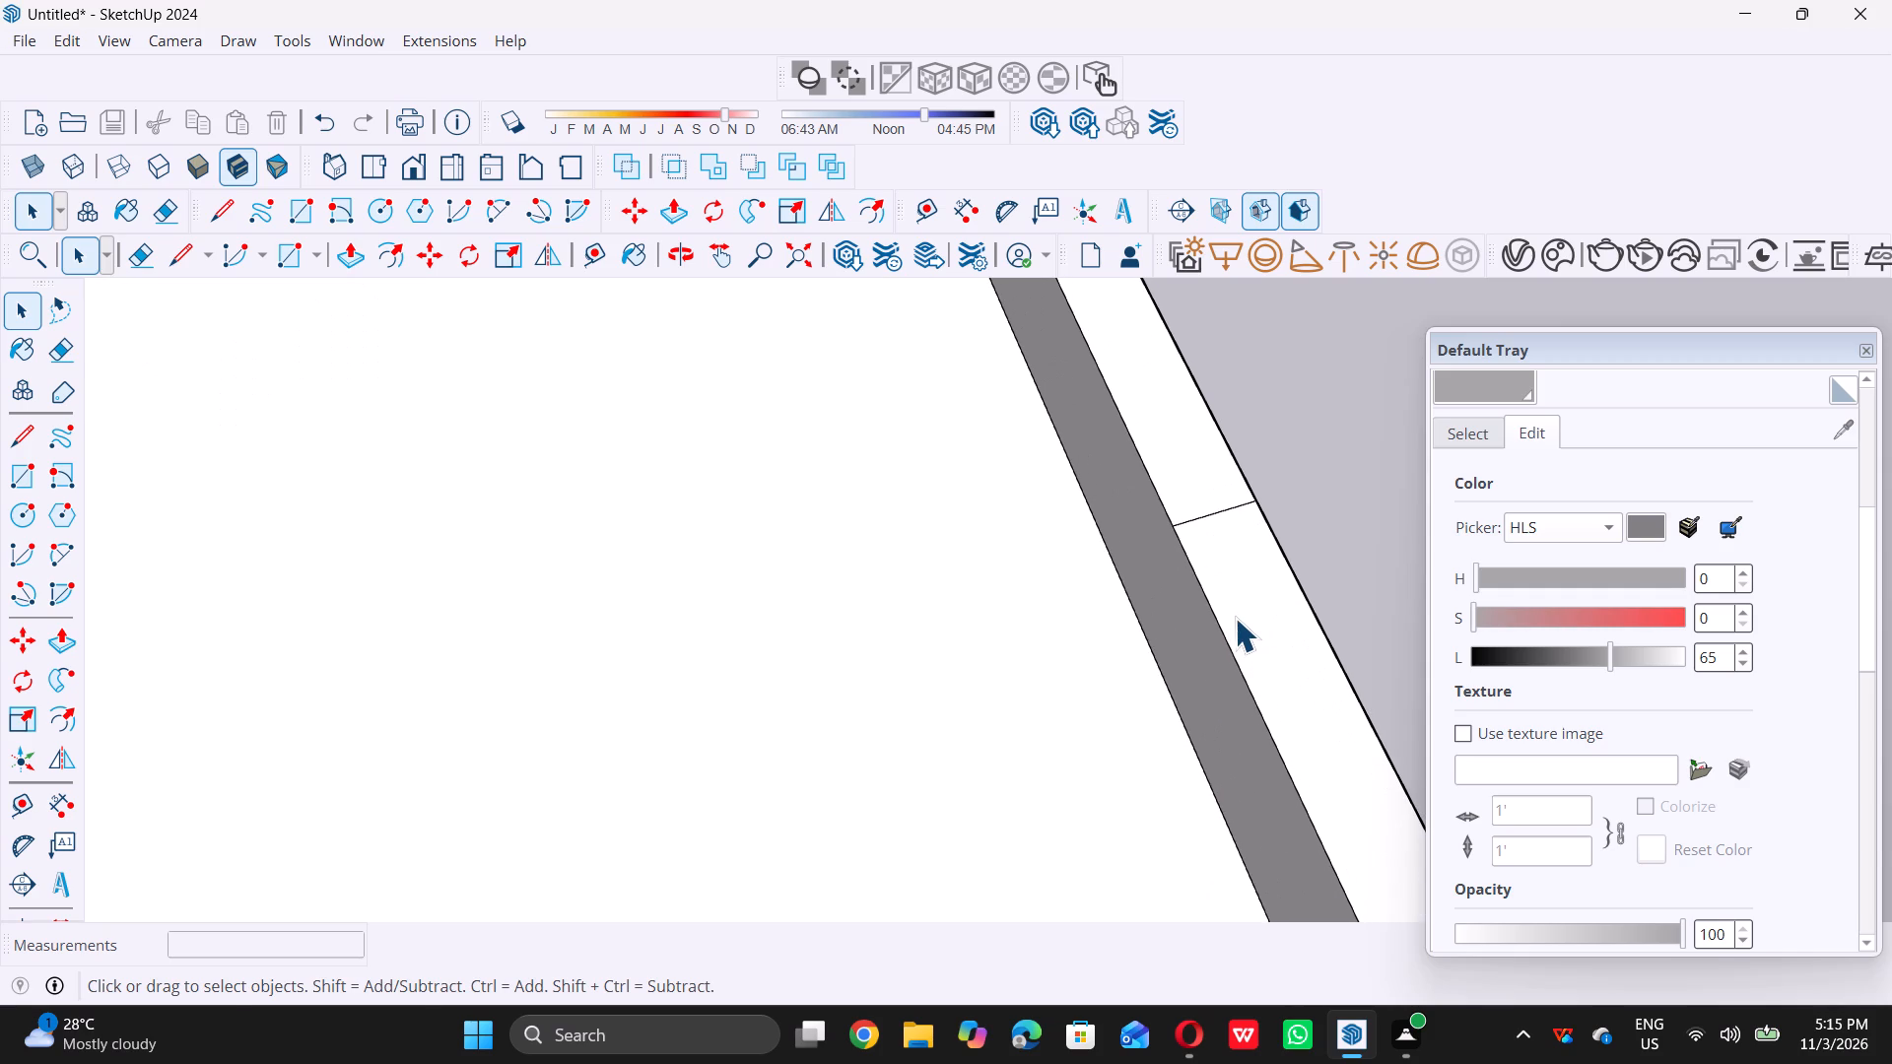
{"action": "key", "text": "l"}
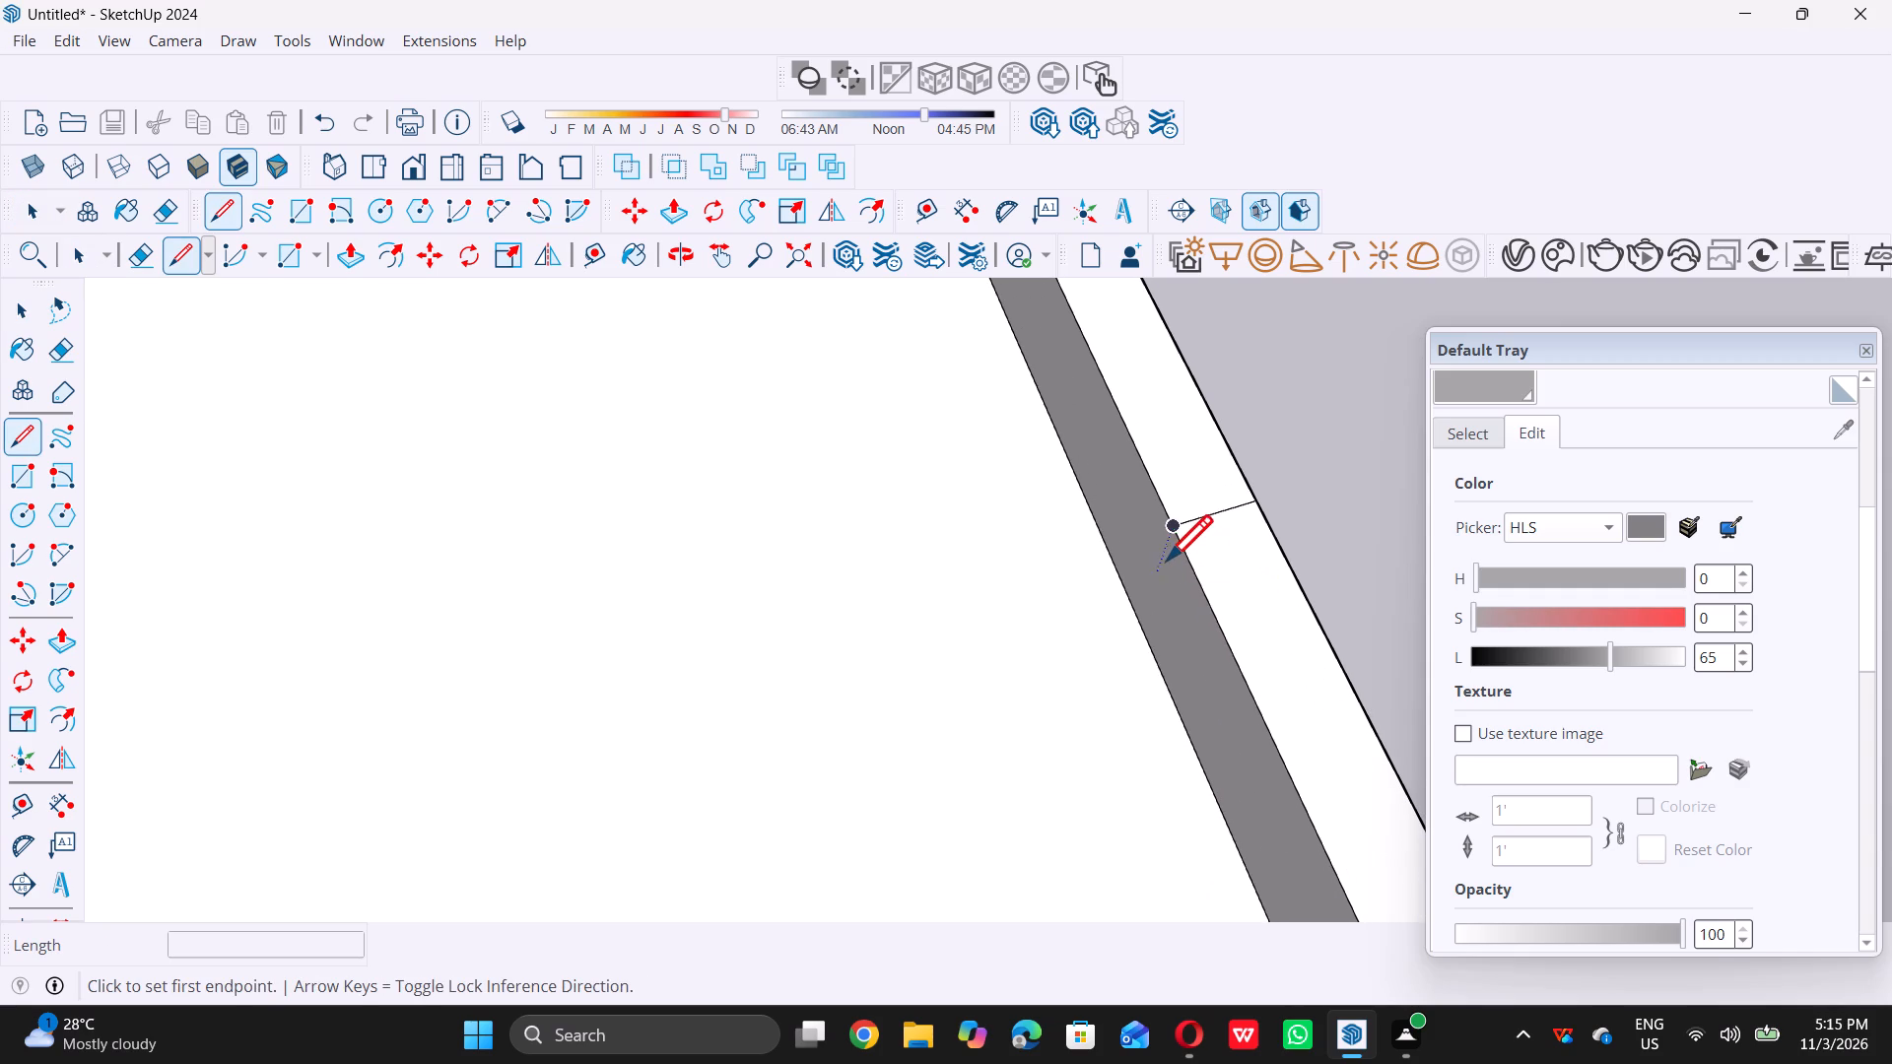
{"action": "scroll", "coordinate": [1149, 510], "scroll_direction": "up", "scroll_amount": 5}
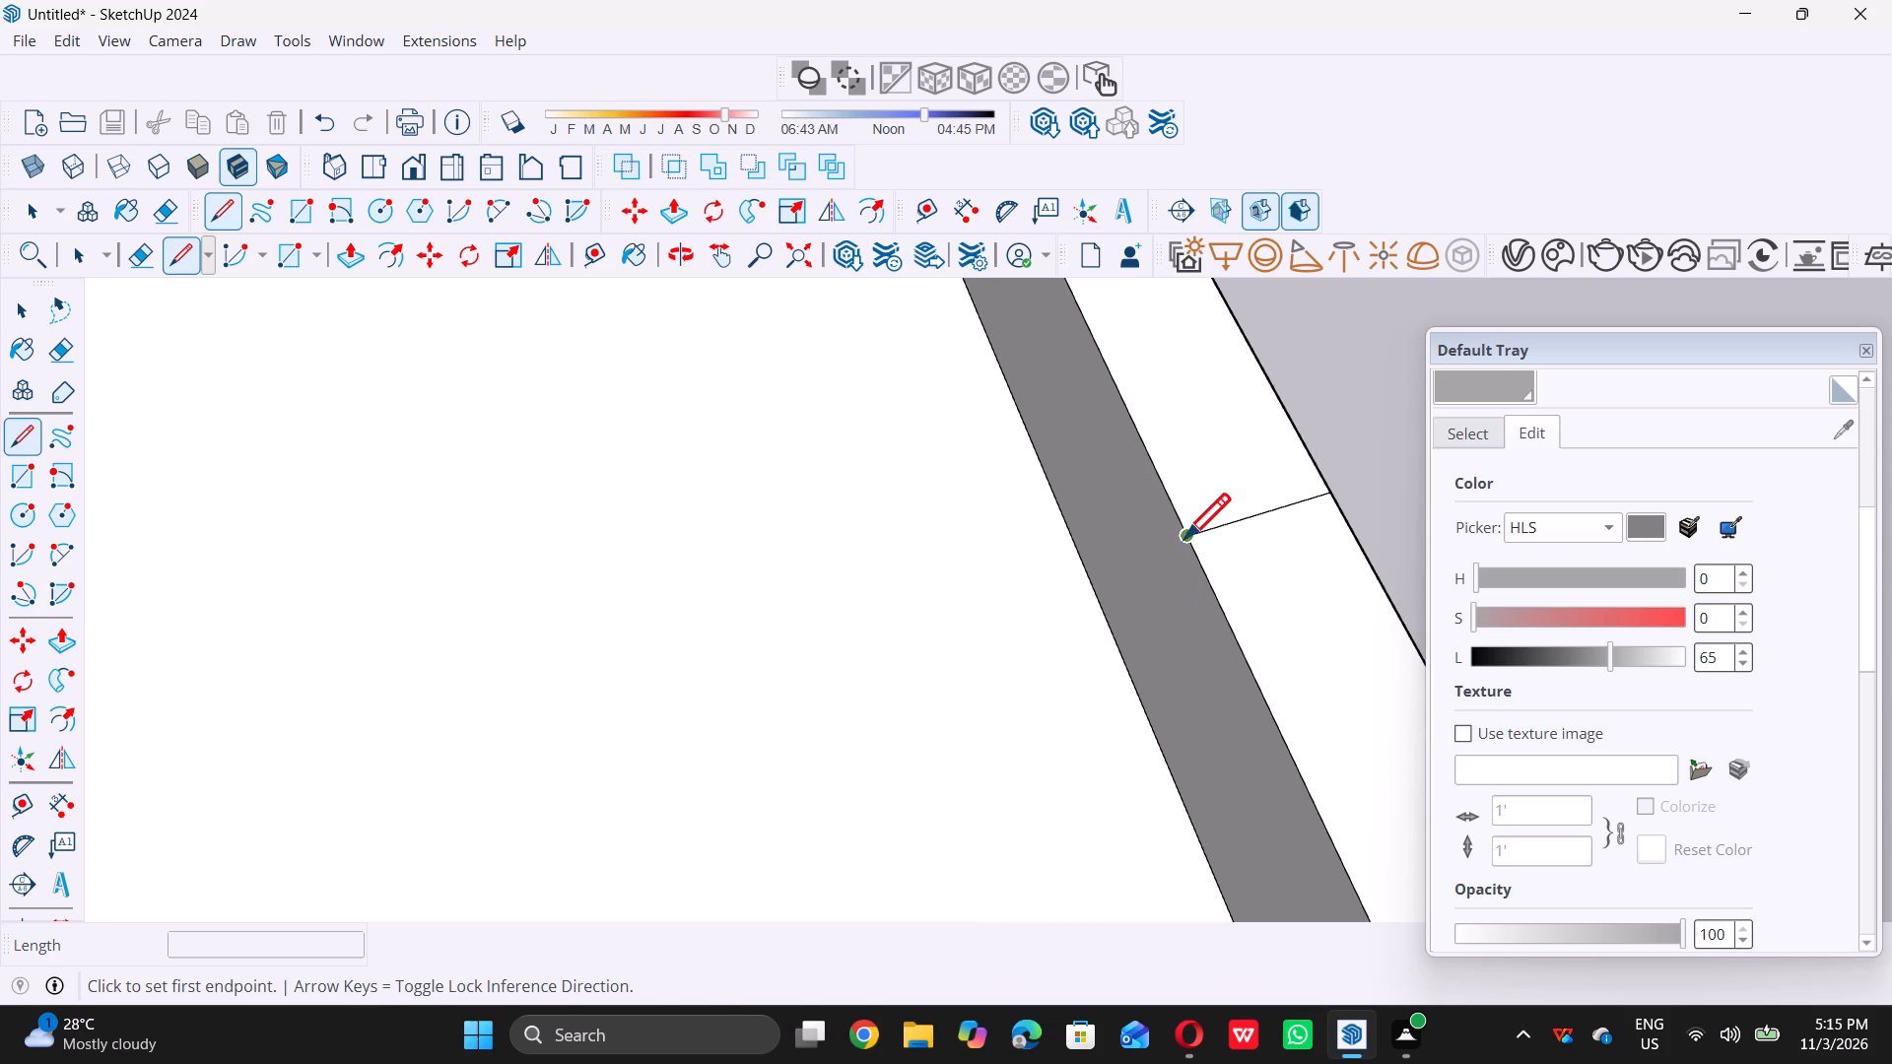
{"action": "double_click", "coordinate": [1184, 538]}
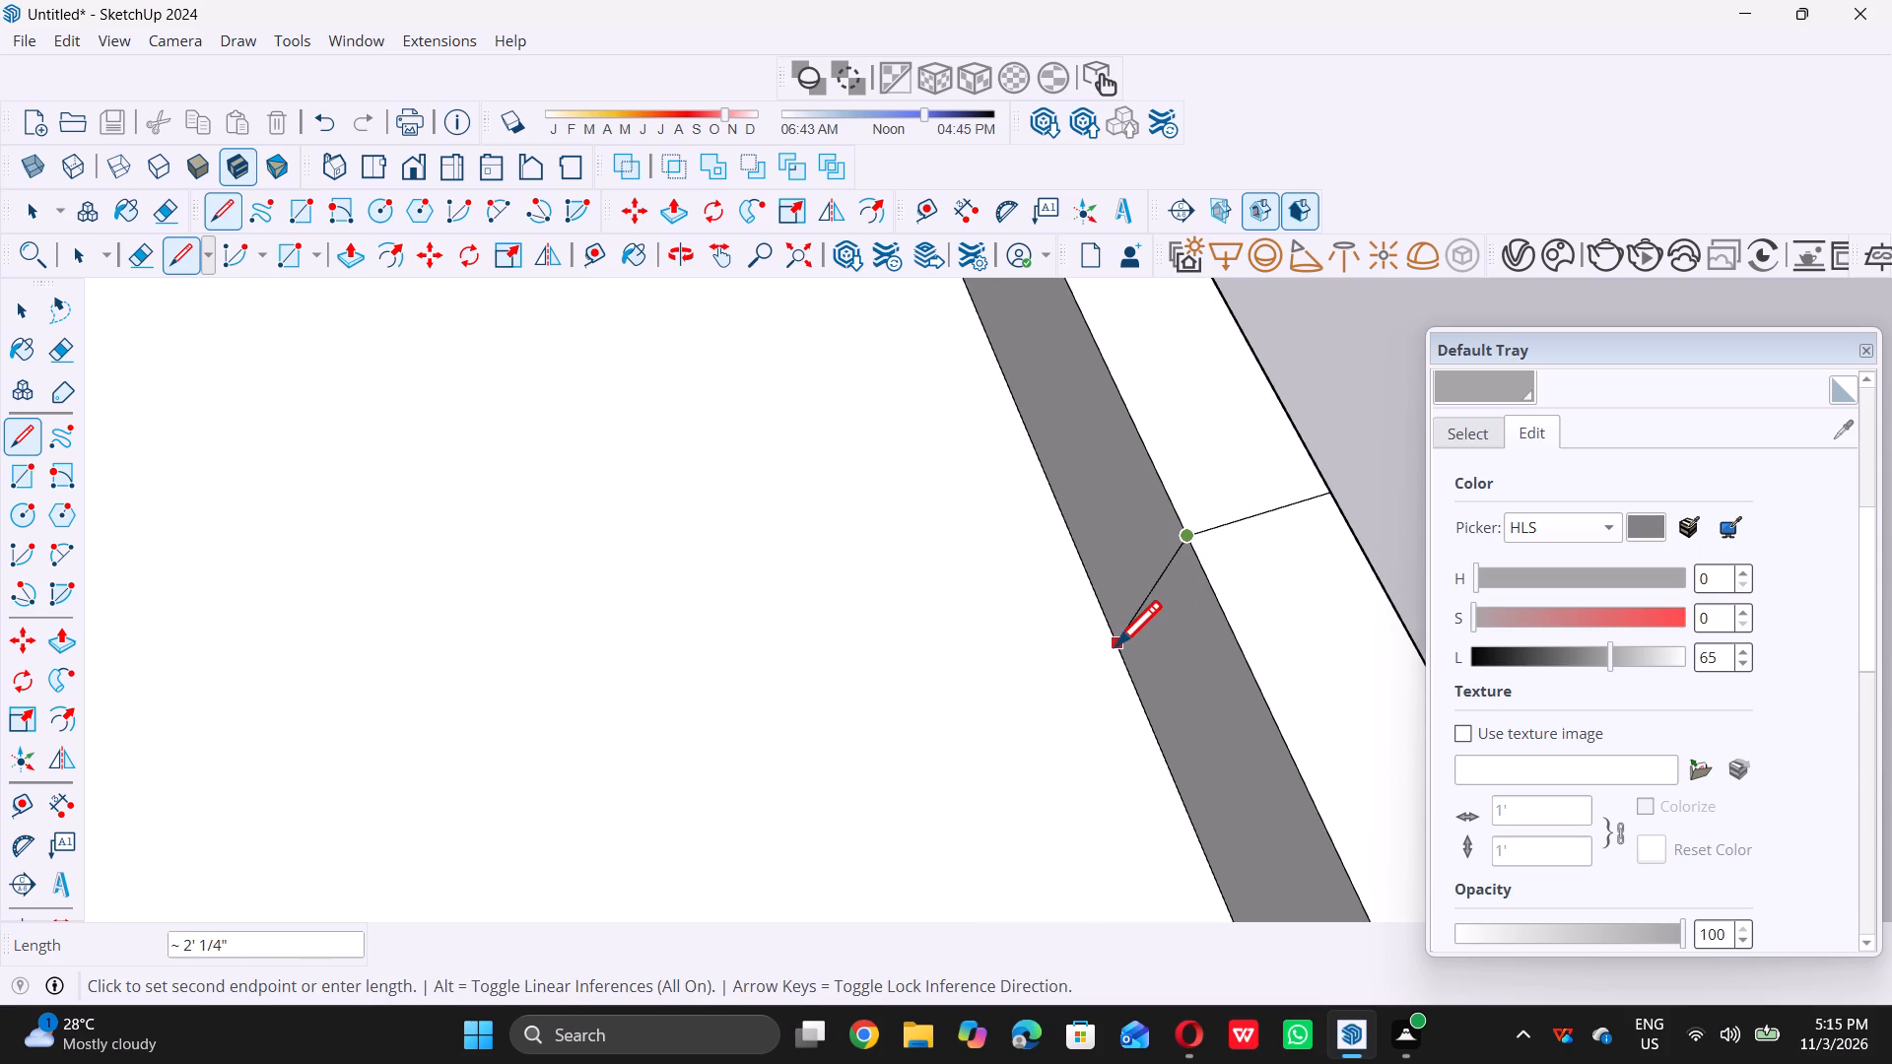
{"action": "scroll", "coordinate": [1115, 644], "scroll_direction": "up", "scroll_amount": 6}
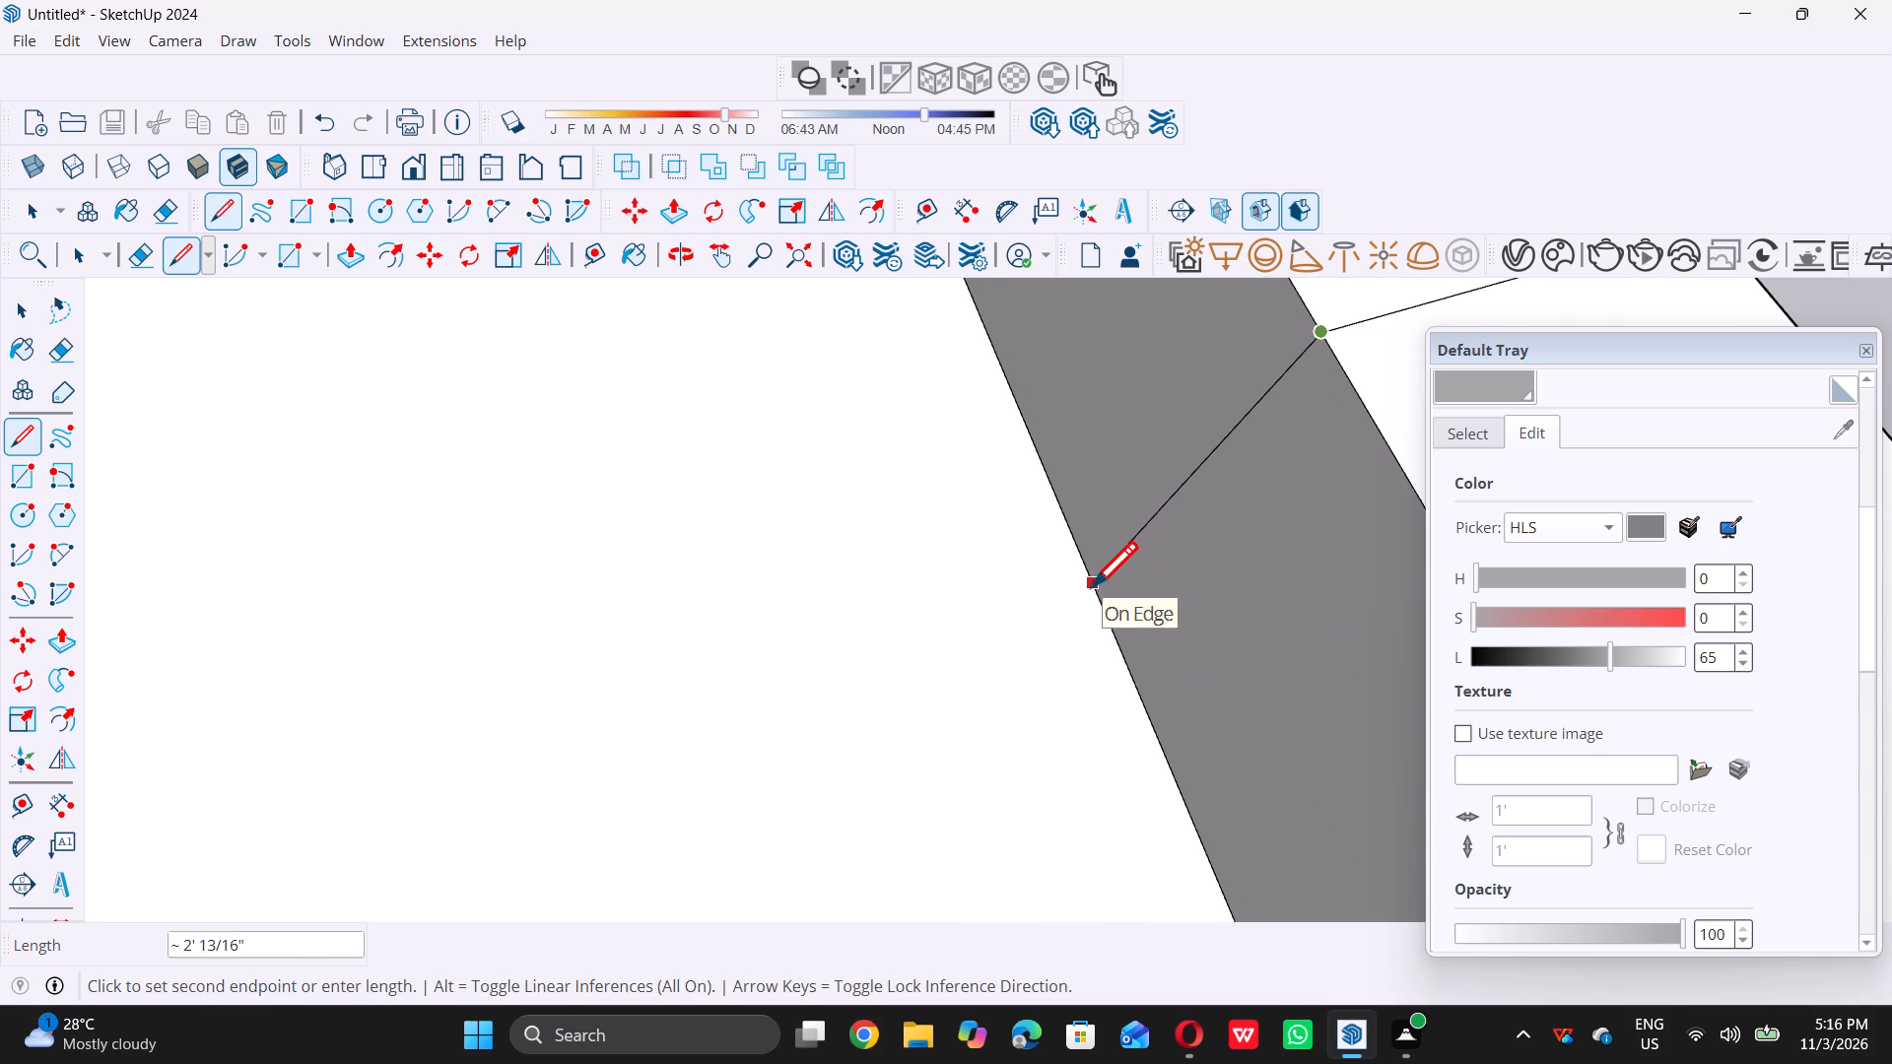
{"action": "scroll", "coordinate": [1114, 630], "scroll_direction": "down", "scroll_amount": 6}
{"action": "middle_click_drag", "start_coordinate": [1129, 639], "coordinate": [1130, 638]}
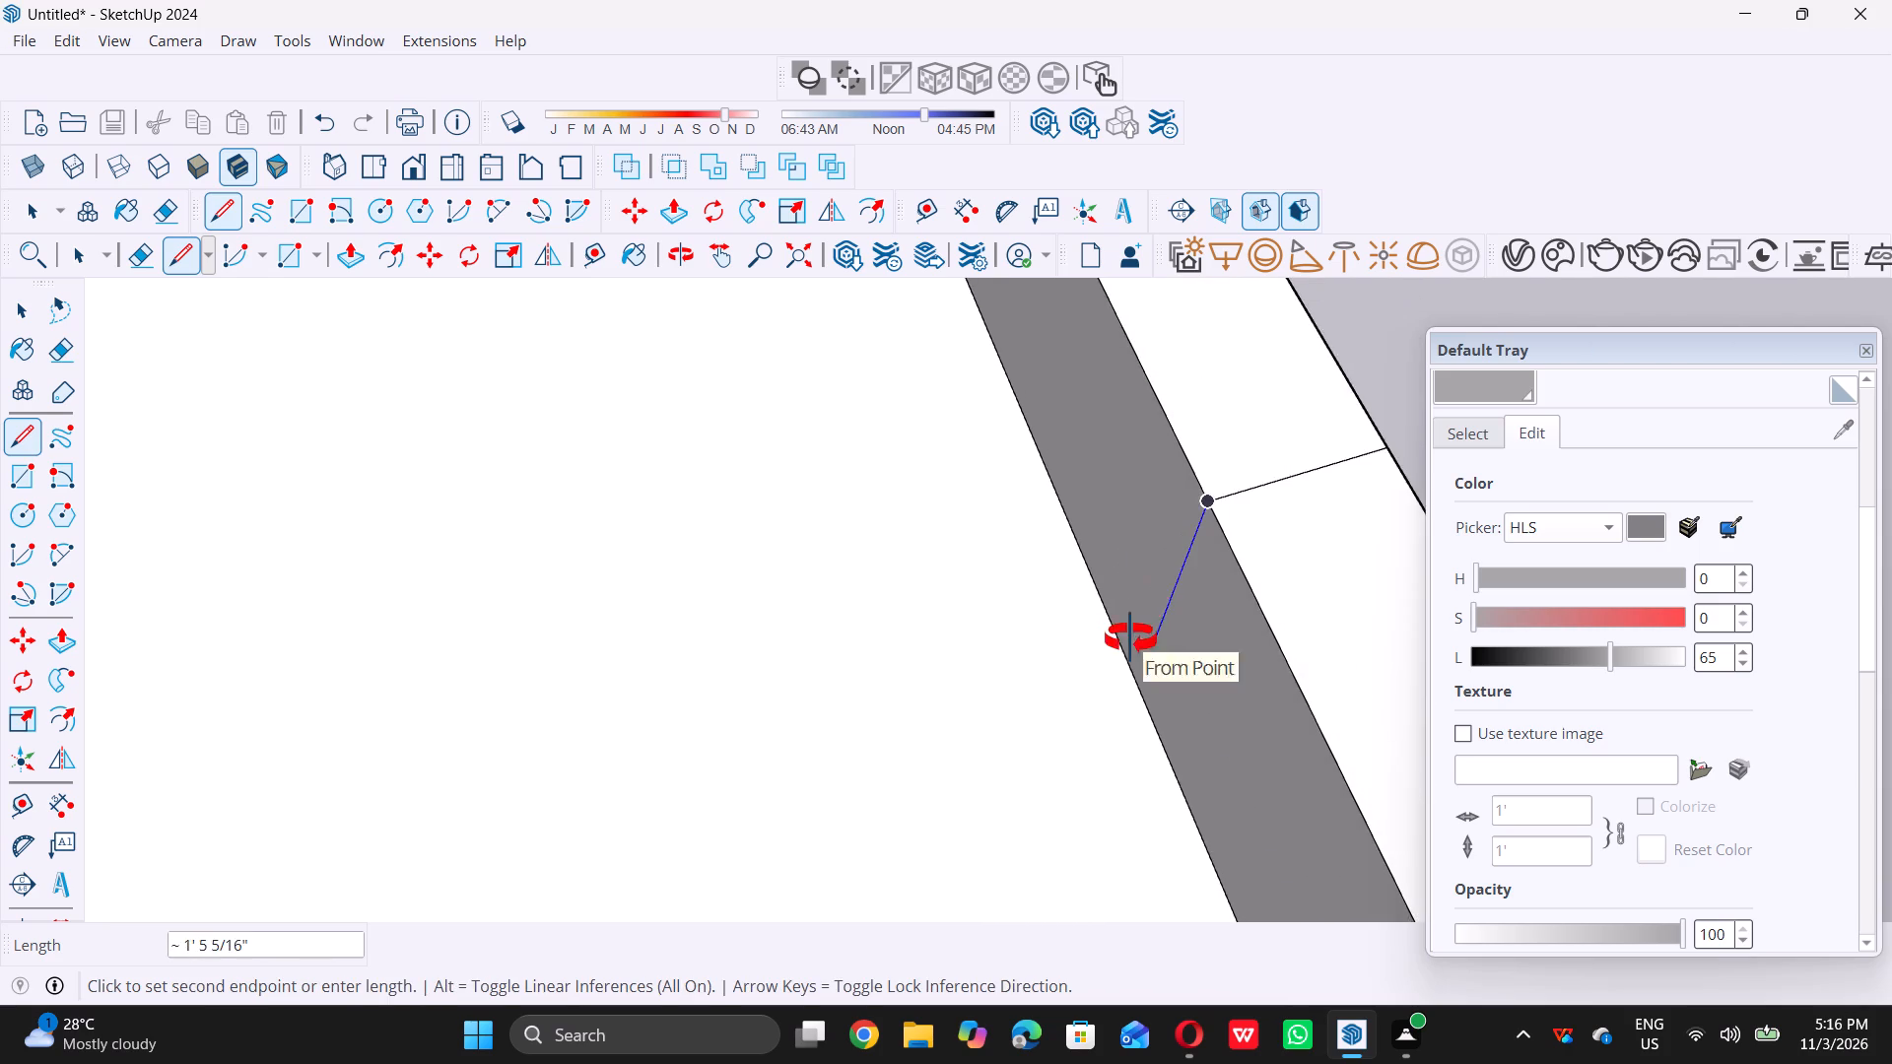
{"action": "middle_click_drag", "start_coordinate": [1130, 638], "coordinate": [1230, 577]}
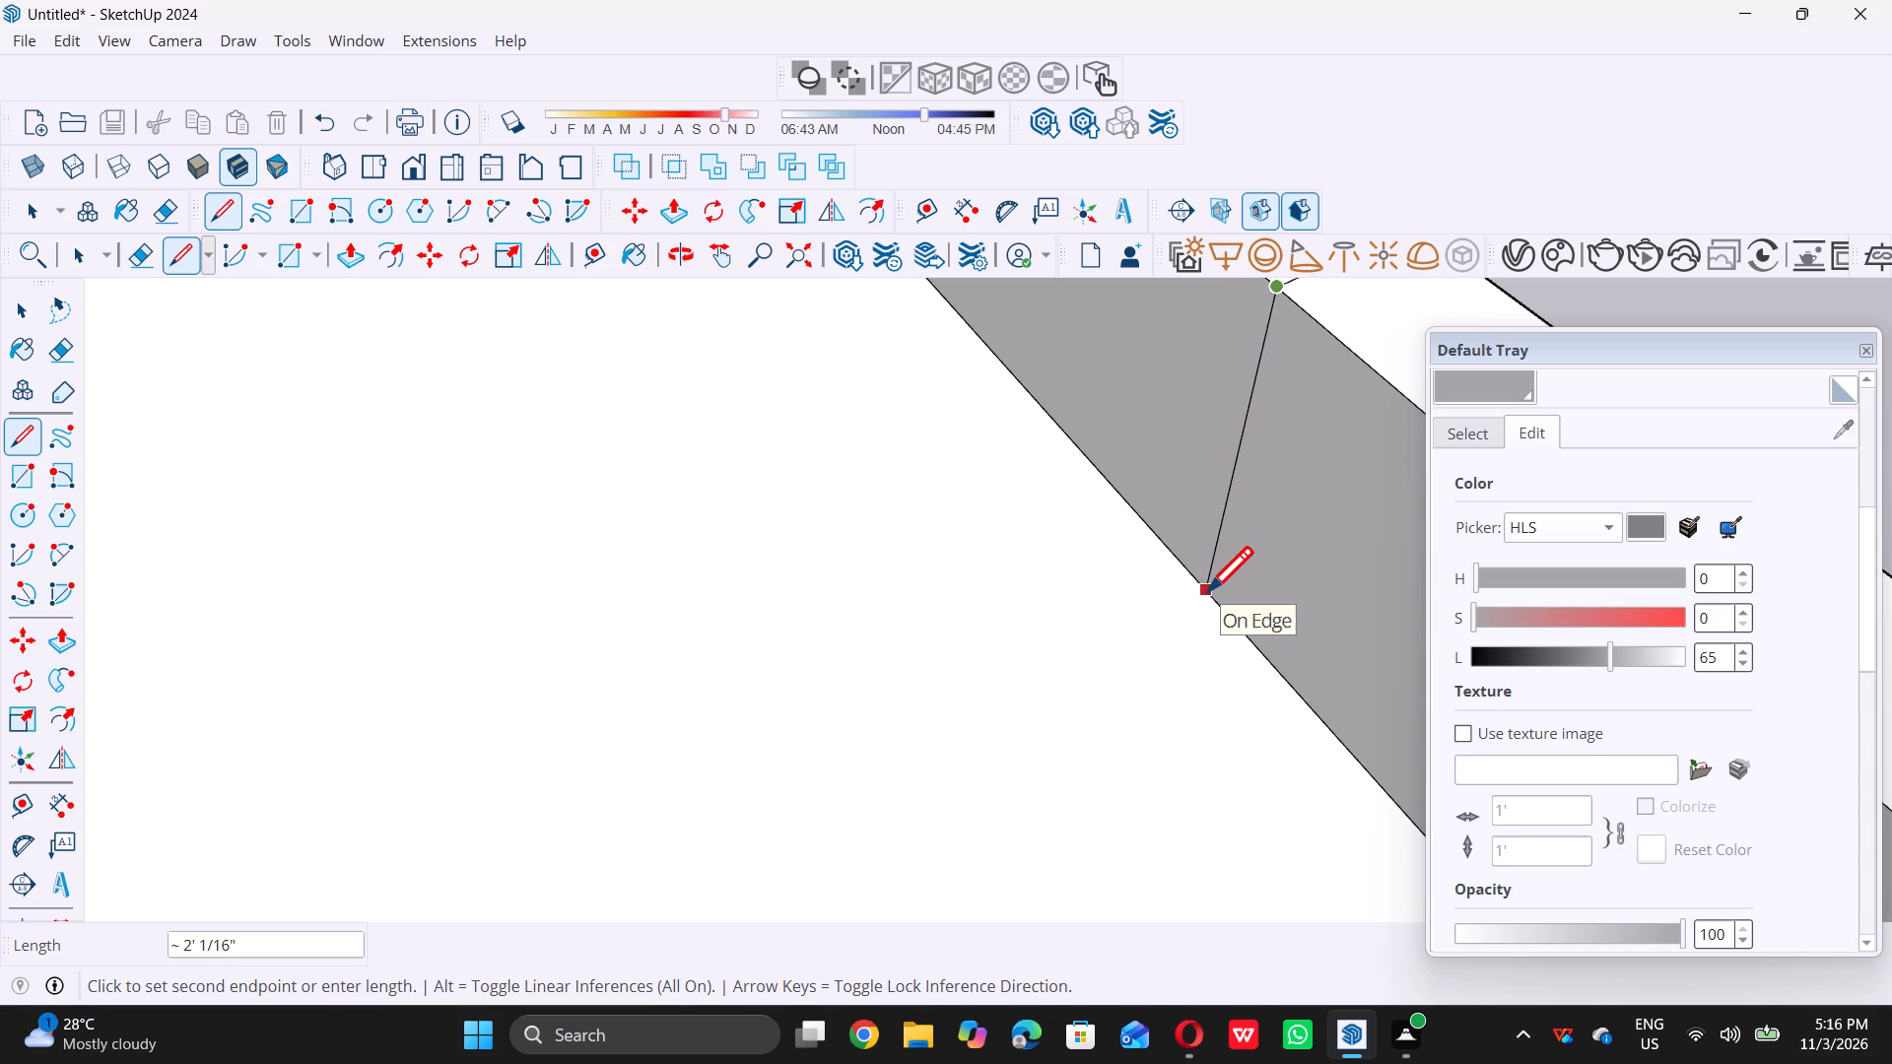
{"action": "left_click", "coordinate": [1202, 581]}
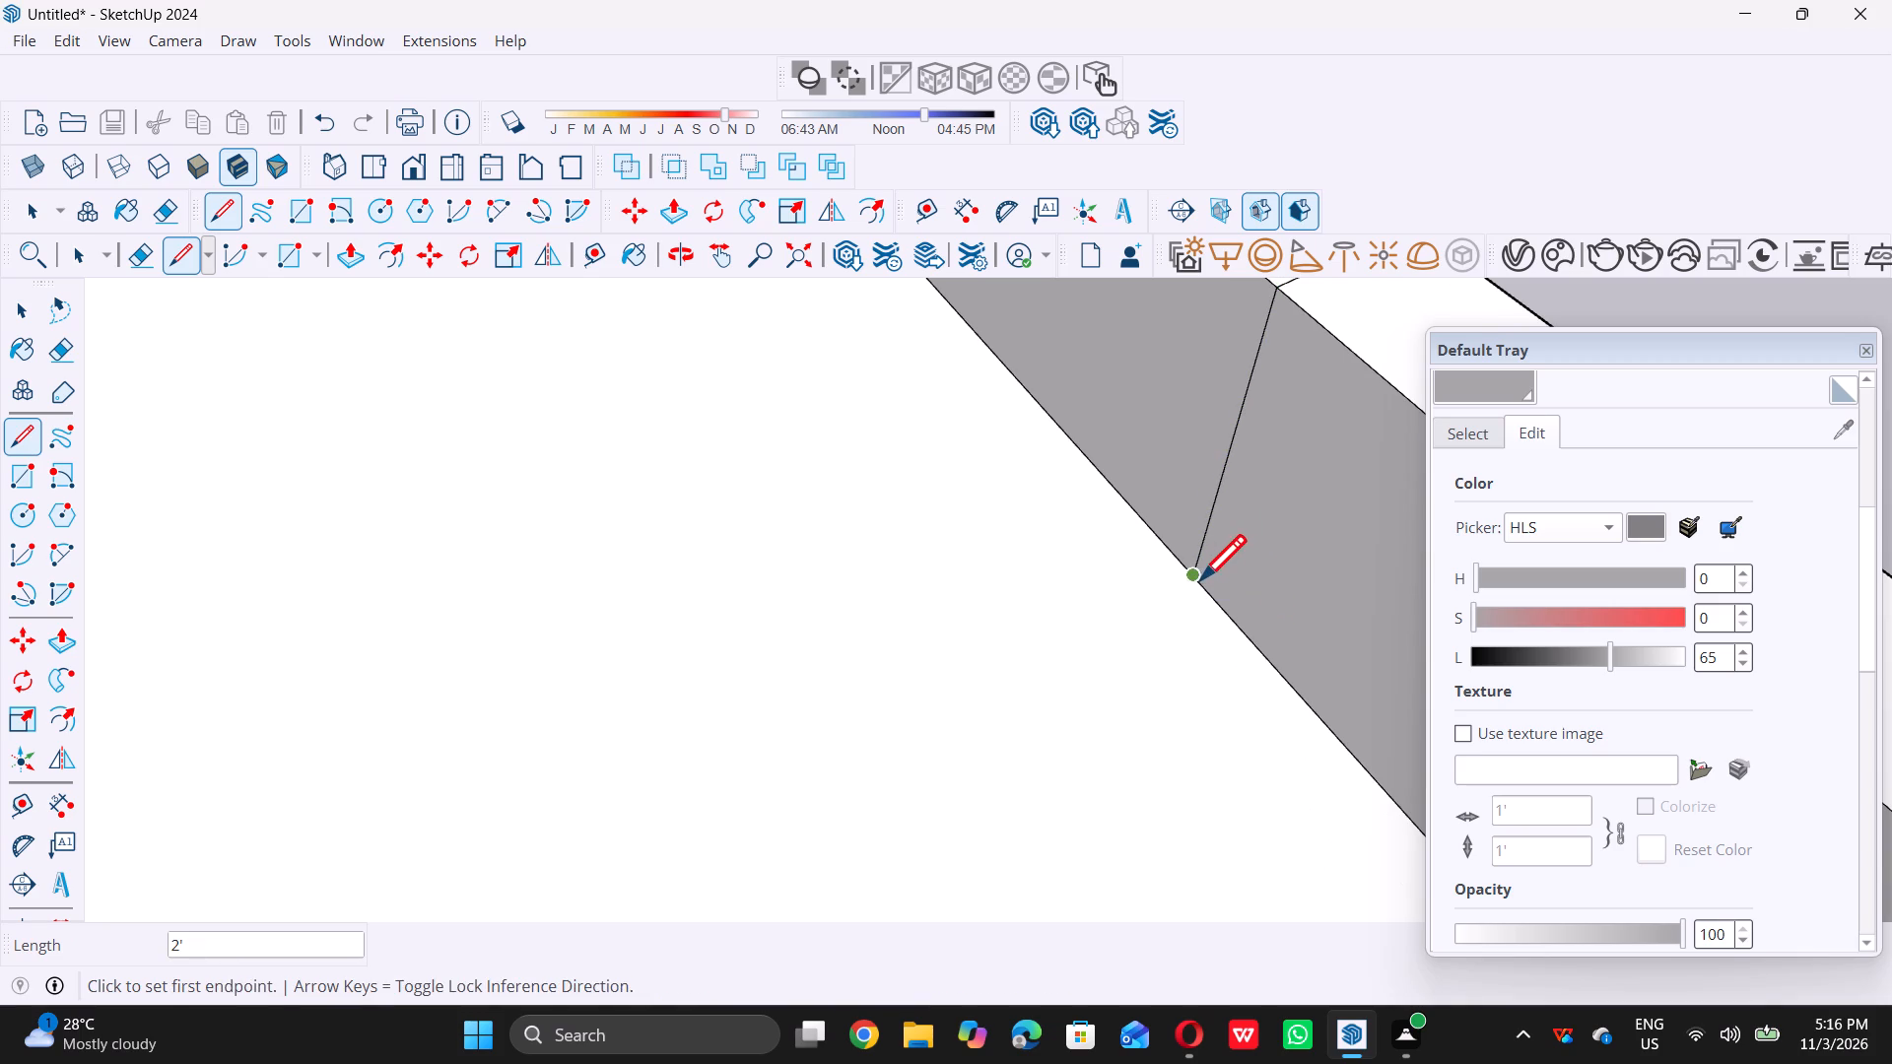
{"action": "key", "text": "space"}
Examine the whole building from the front and above, checking the raised end block and the parapet around the roof.
{"action": "scroll", "coordinate": [1200, 579], "scroll_direction": "down", "scroll_amount": 3}
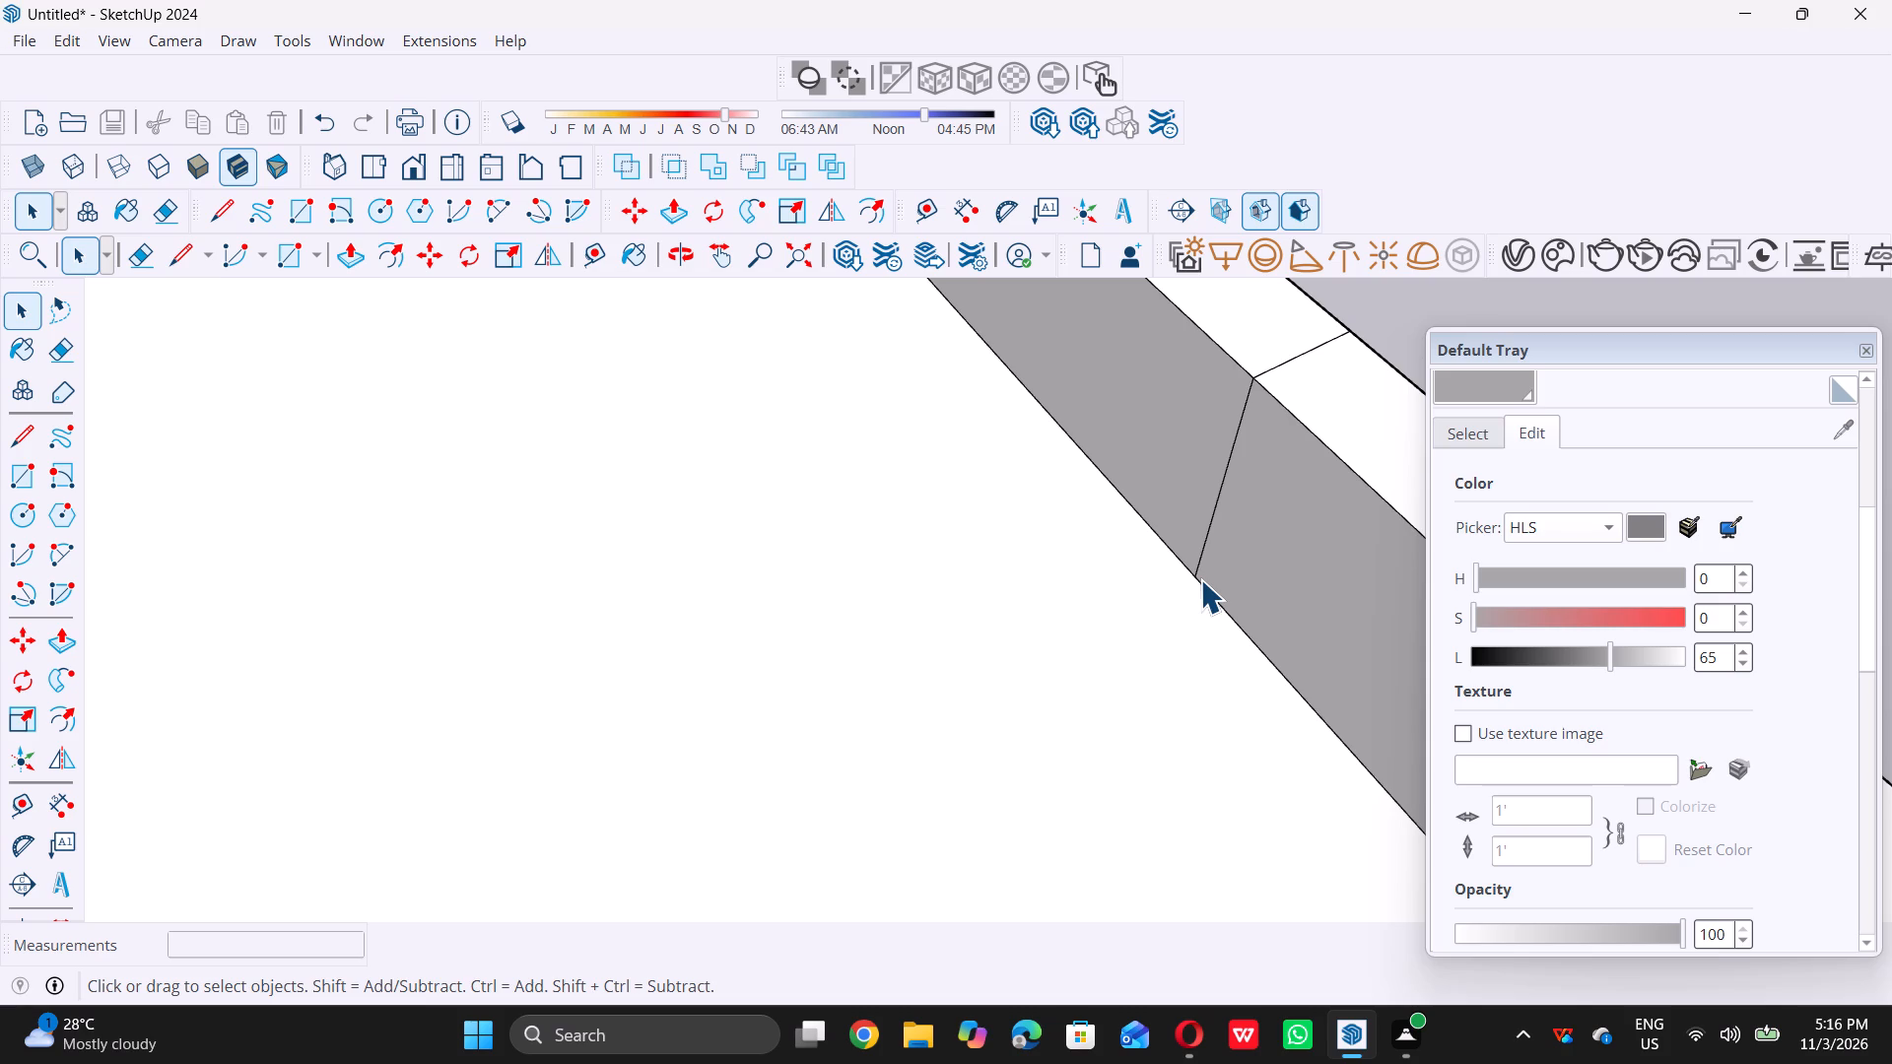
{"action": "scroll", "coordinate": [1200, 579], "scroll_direction": "down", "scroll_amount": 20}
{"action": "scroll", "coordinate": [1200, 579], "scroll_direction": "down", "scroll_amount": 5}
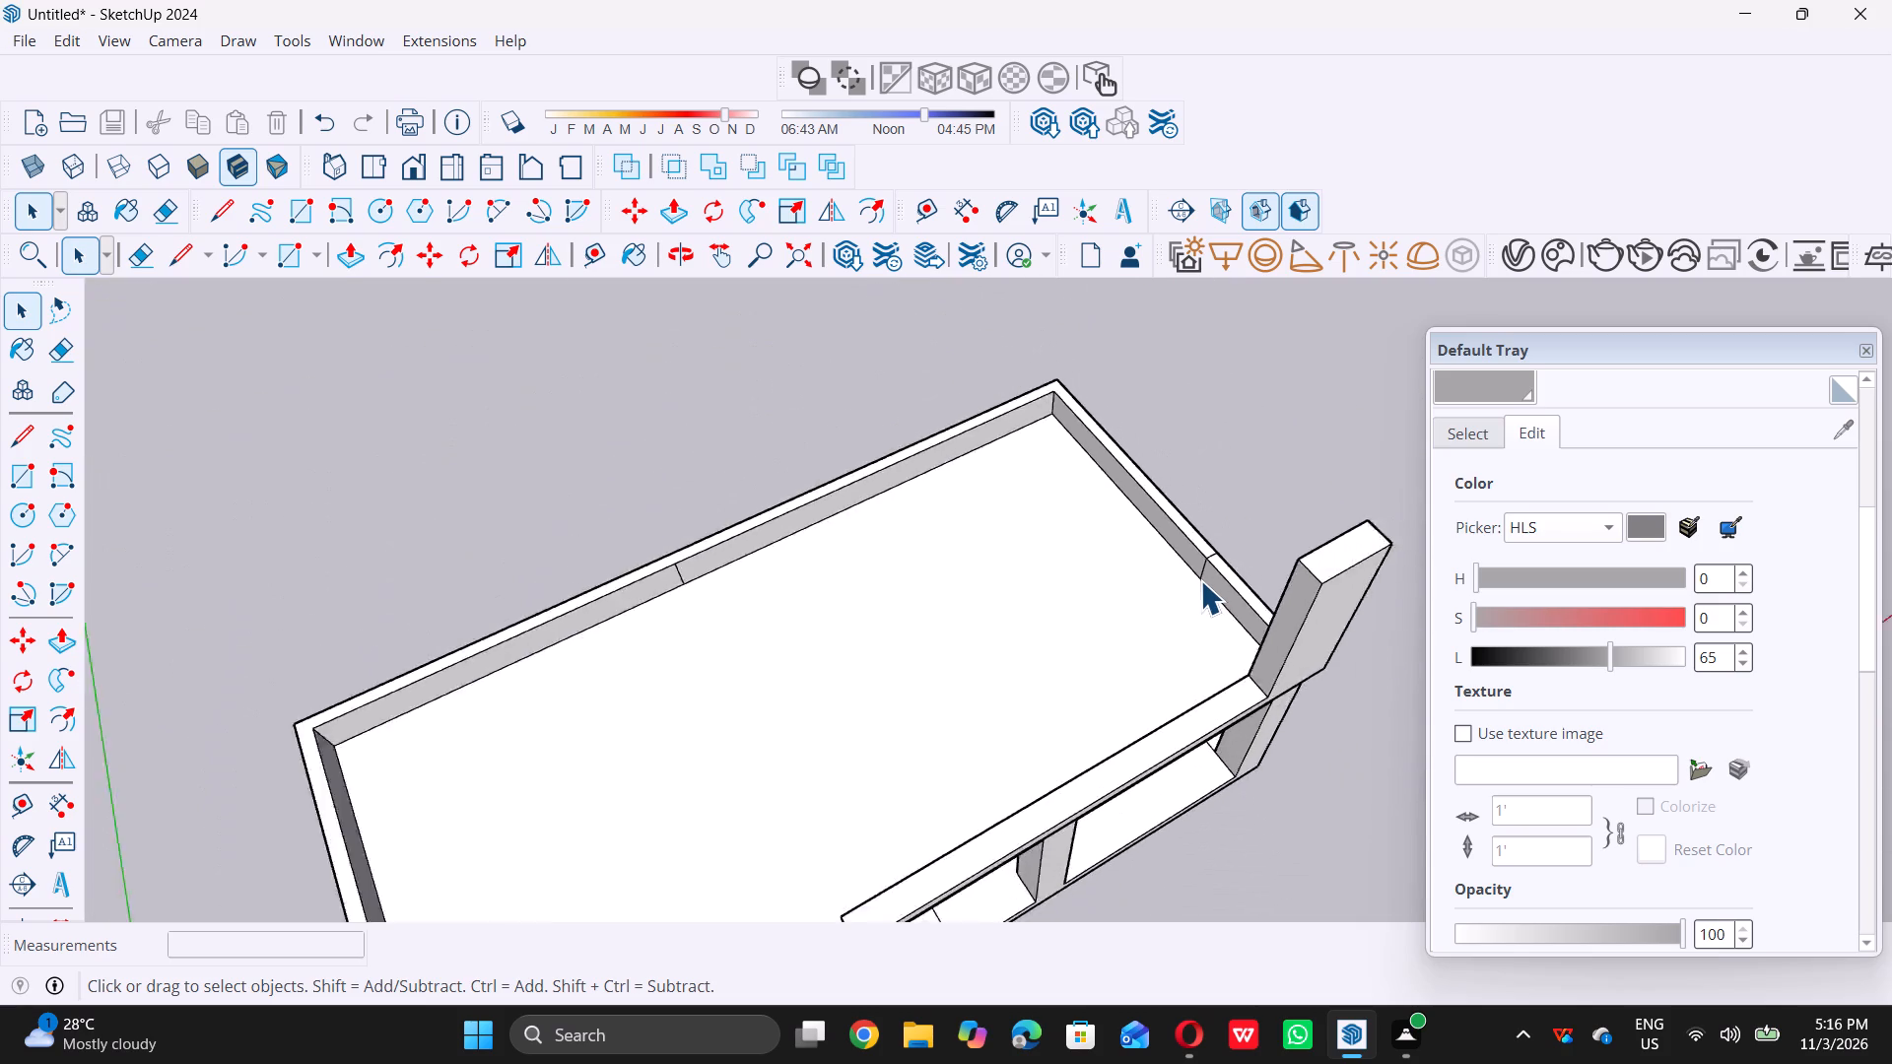
{"action": "scroll", "coordinate": [1200, 580], "scroll_direction": "down", "scroll_amount": 4}
{"action": "middle_click_drag", "start_coordinate": [1016, 716], "coordinate": [854, 457]}
{"action": "middle_click", "coordinate": [853, 455]}
{"action": "middle_click", "coordinate": [846, 449]}
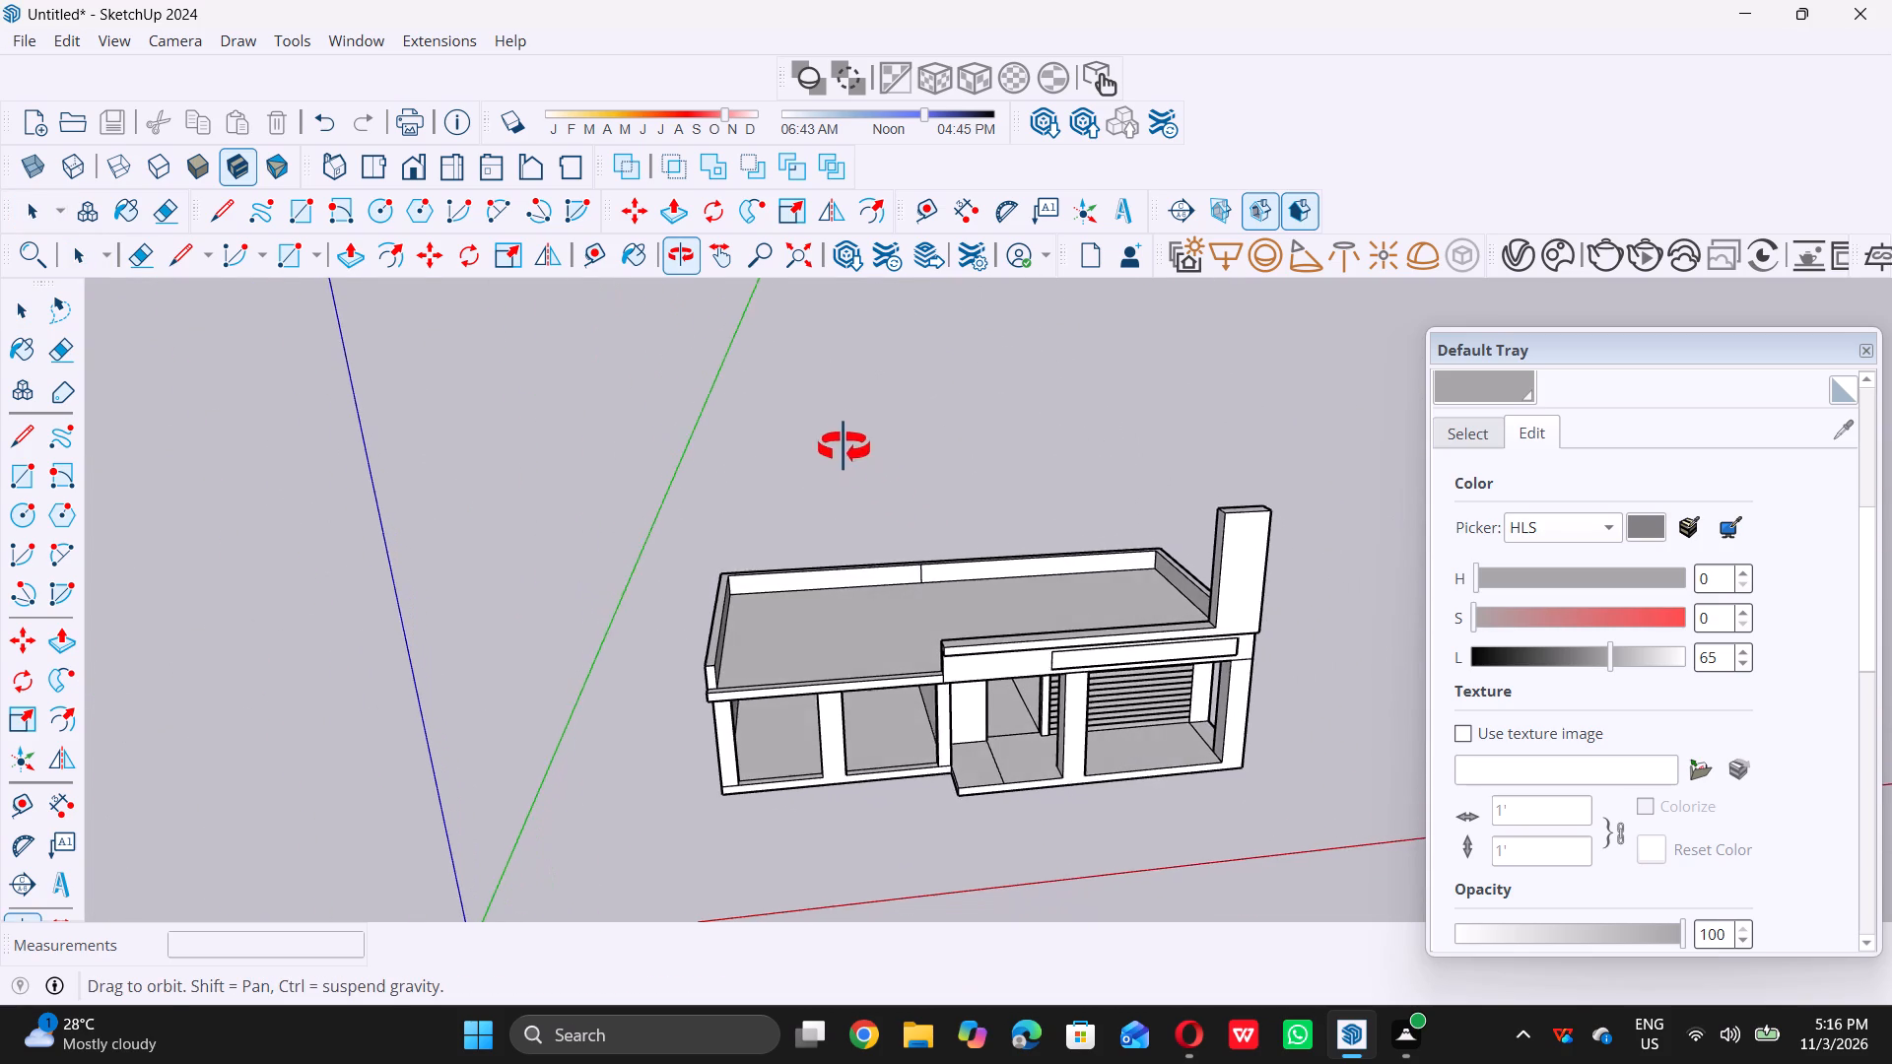
{"action": "middle_click_drag", "start_coordinate": [875, 554], "coordinate": [839, 499]}
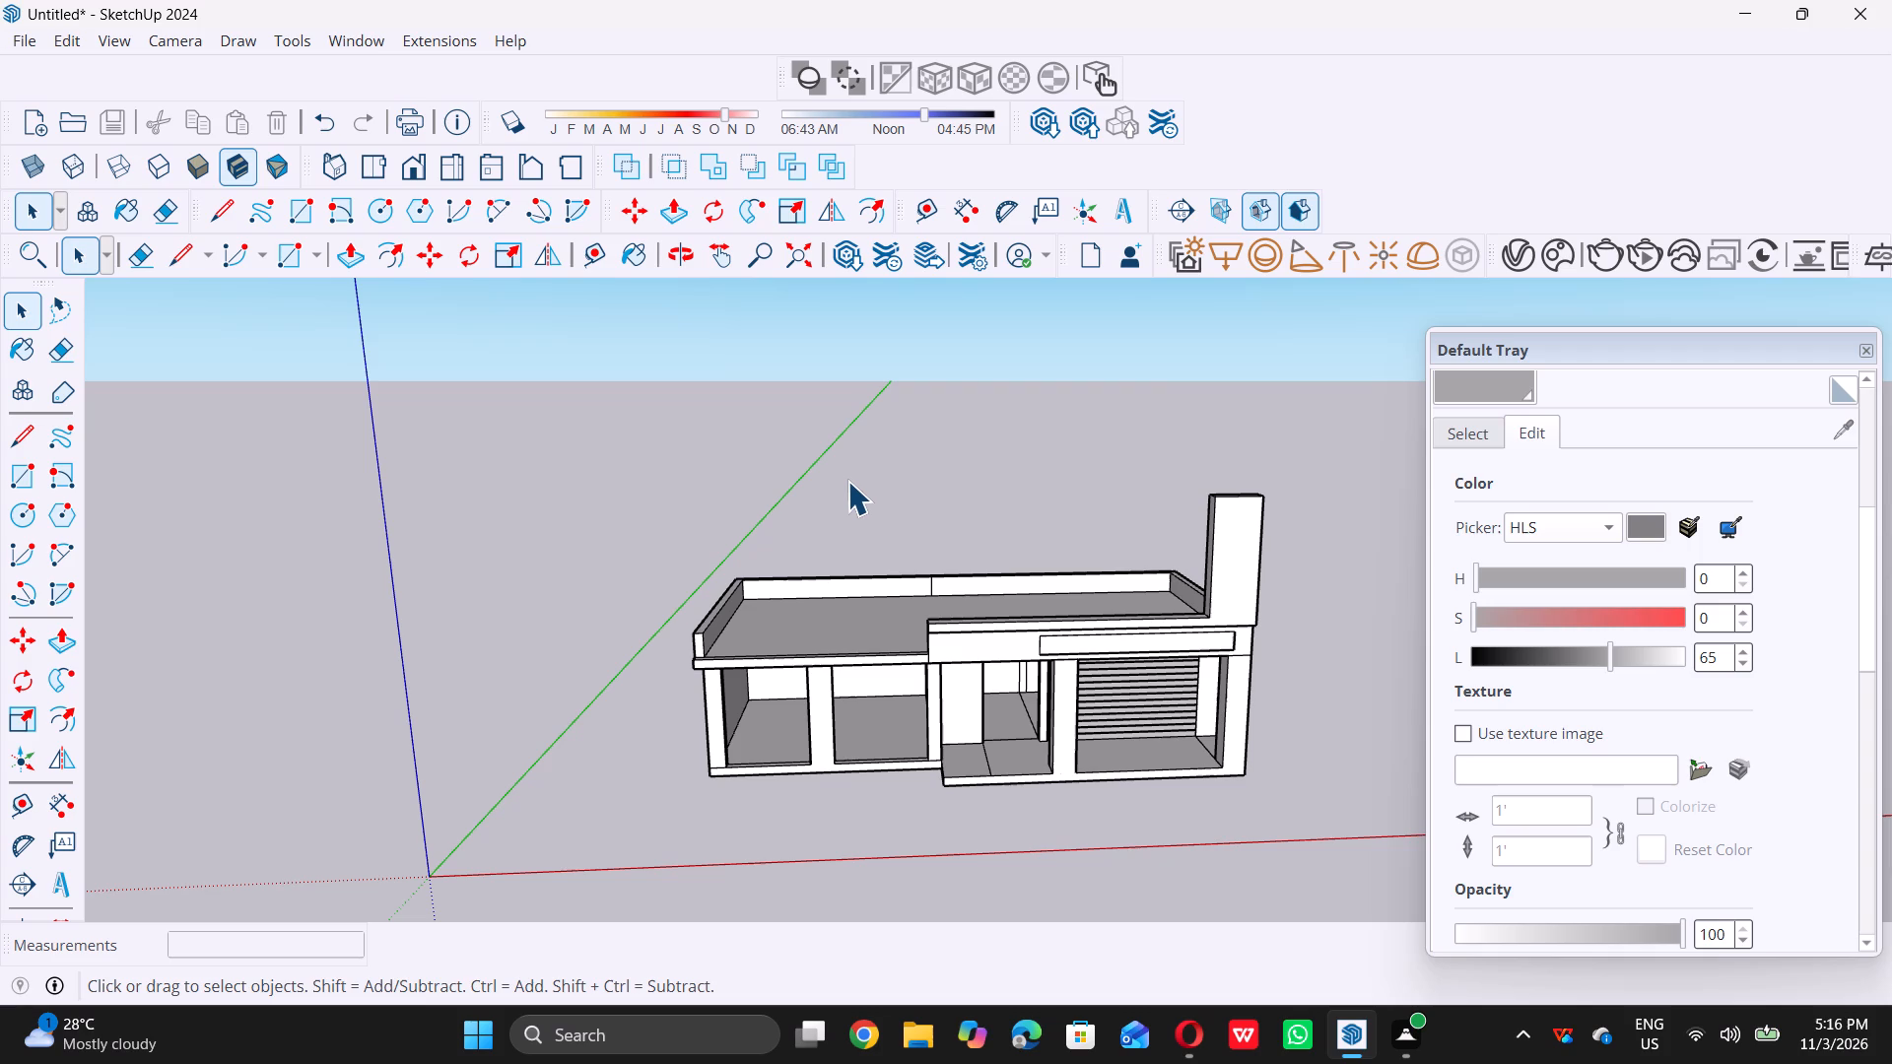
{"action": "scroll", "coordinate": [826, 526], "scroll_direction": "down", "scroll_amount": 5}
{"action": "middle_click_drag", "start_coordinate": [864, 611], "coordinate": [1110, 839]}
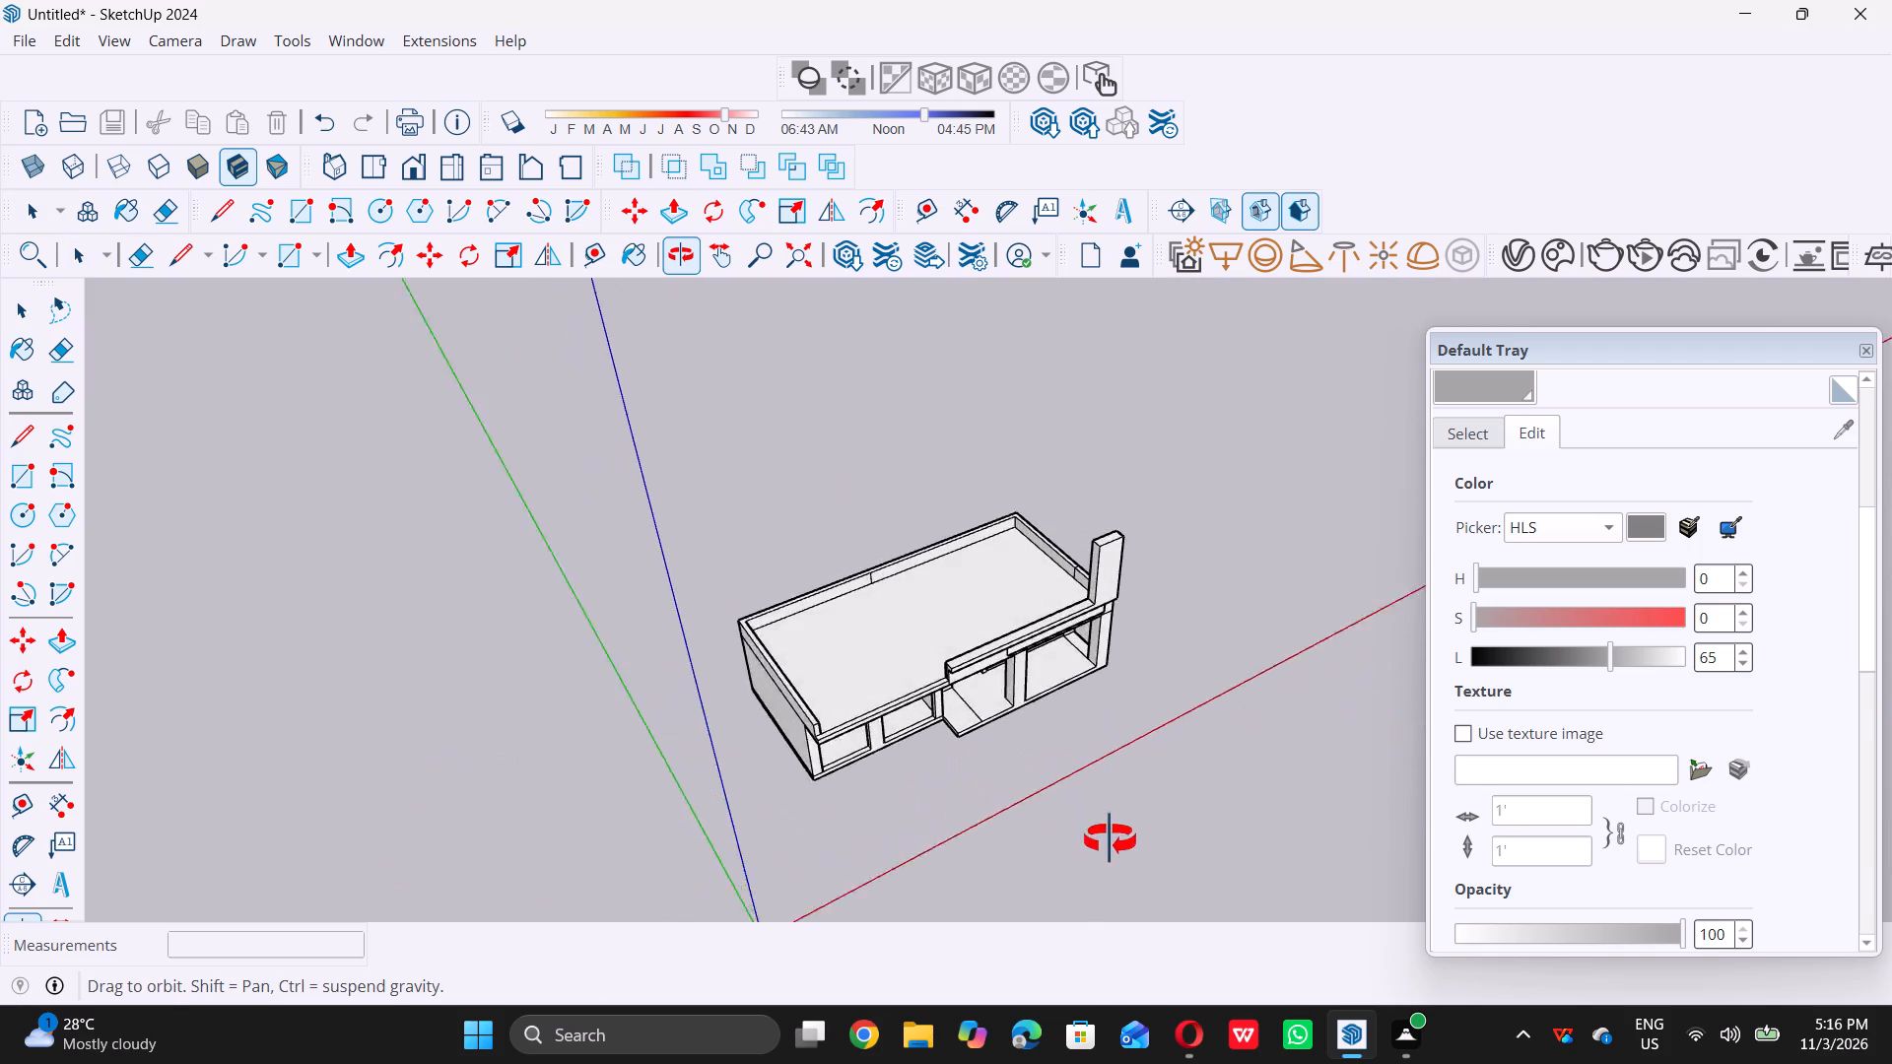
{"action": "middle_click_drag", "start_coordinate": [1110, 839], "coordinate": [1139, 849]}
{"action": "middle_click_drag", "start_coordinate": [954, 706], "coordinate": [1168, 842]}
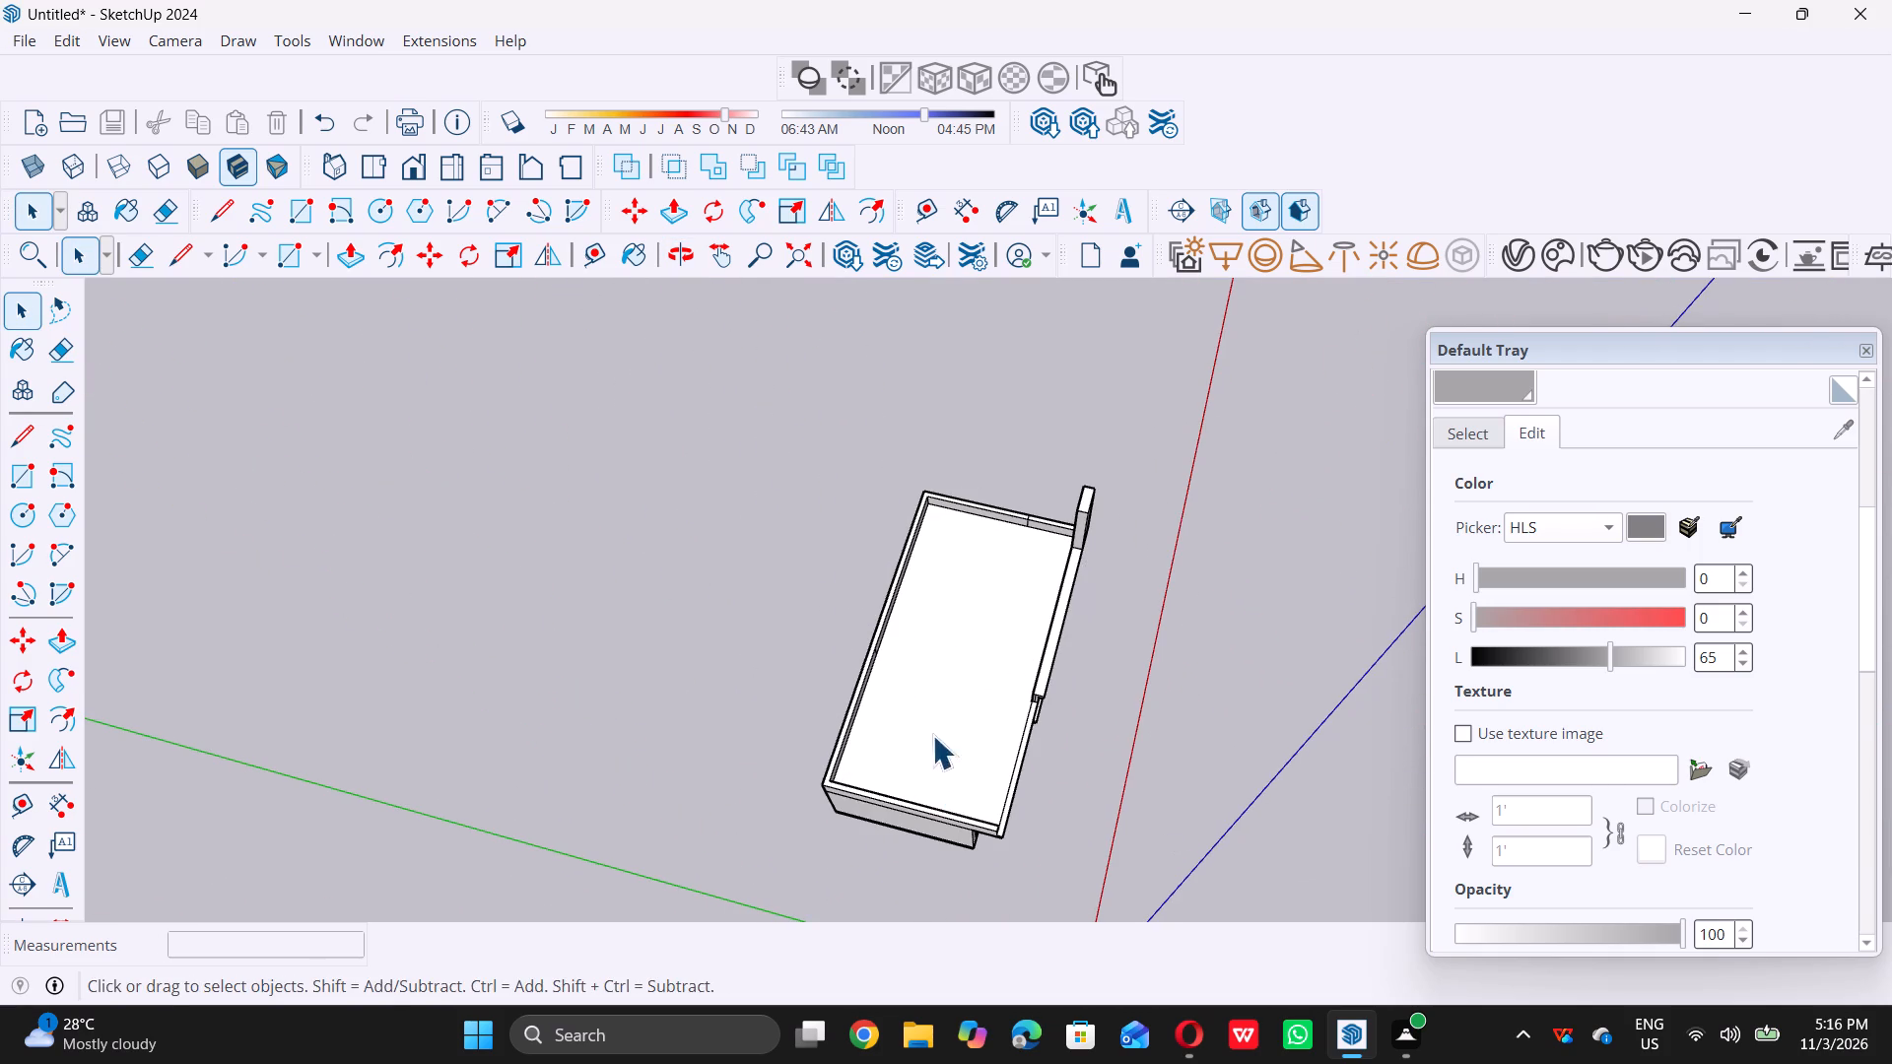
{"action": "middle_click_drag", "start_coordinate": [932, 734], "coordinate": [1045, 868]}
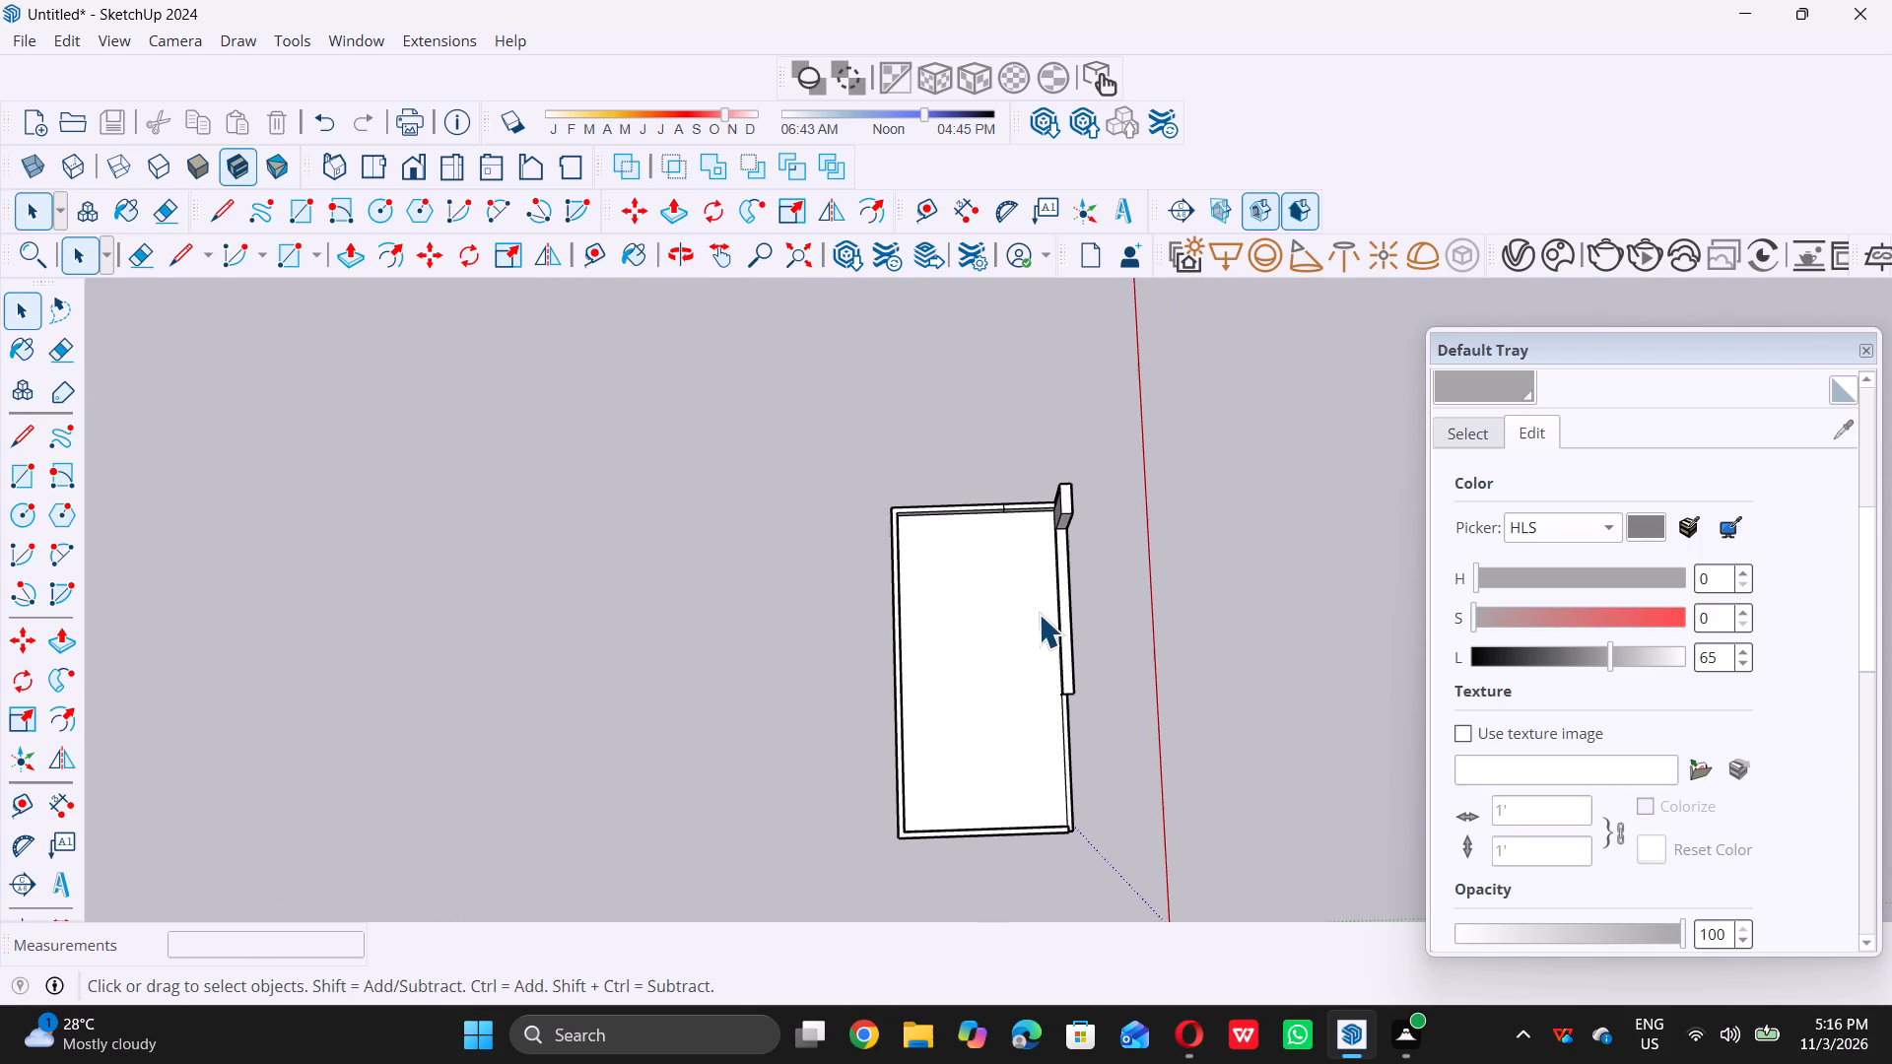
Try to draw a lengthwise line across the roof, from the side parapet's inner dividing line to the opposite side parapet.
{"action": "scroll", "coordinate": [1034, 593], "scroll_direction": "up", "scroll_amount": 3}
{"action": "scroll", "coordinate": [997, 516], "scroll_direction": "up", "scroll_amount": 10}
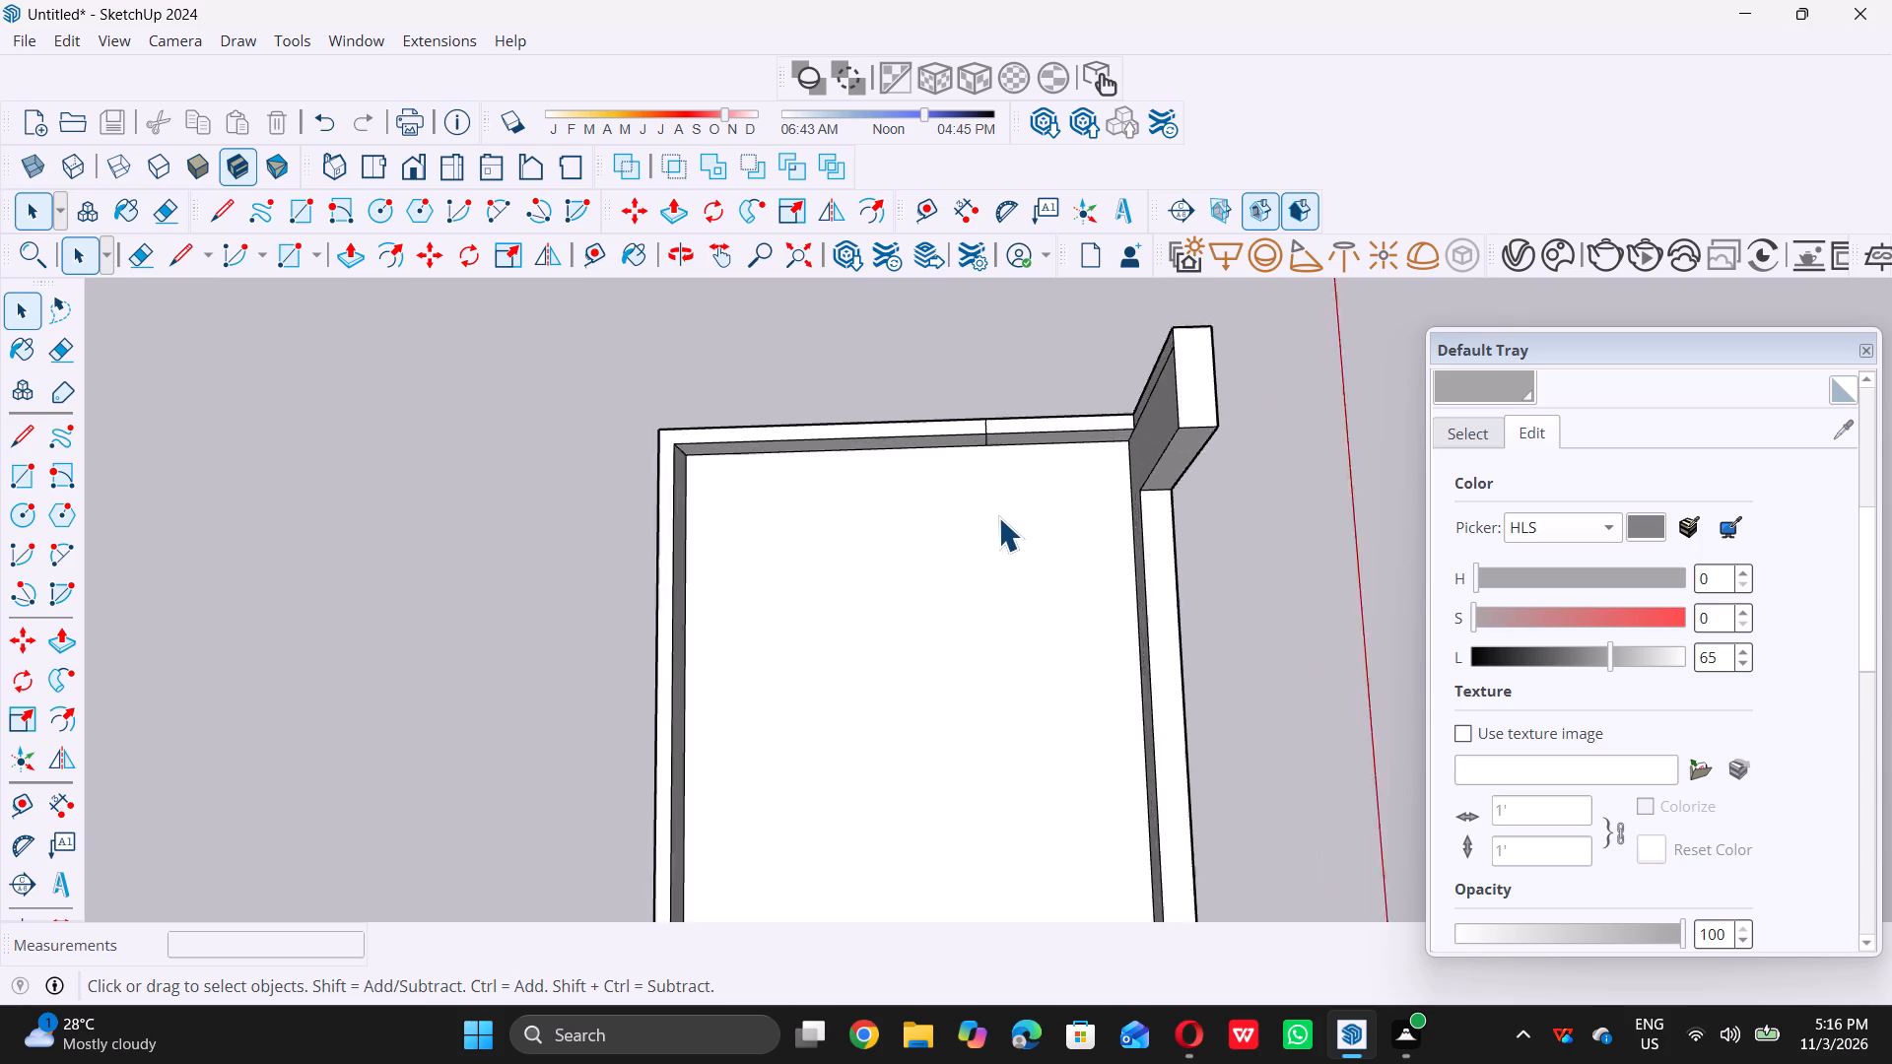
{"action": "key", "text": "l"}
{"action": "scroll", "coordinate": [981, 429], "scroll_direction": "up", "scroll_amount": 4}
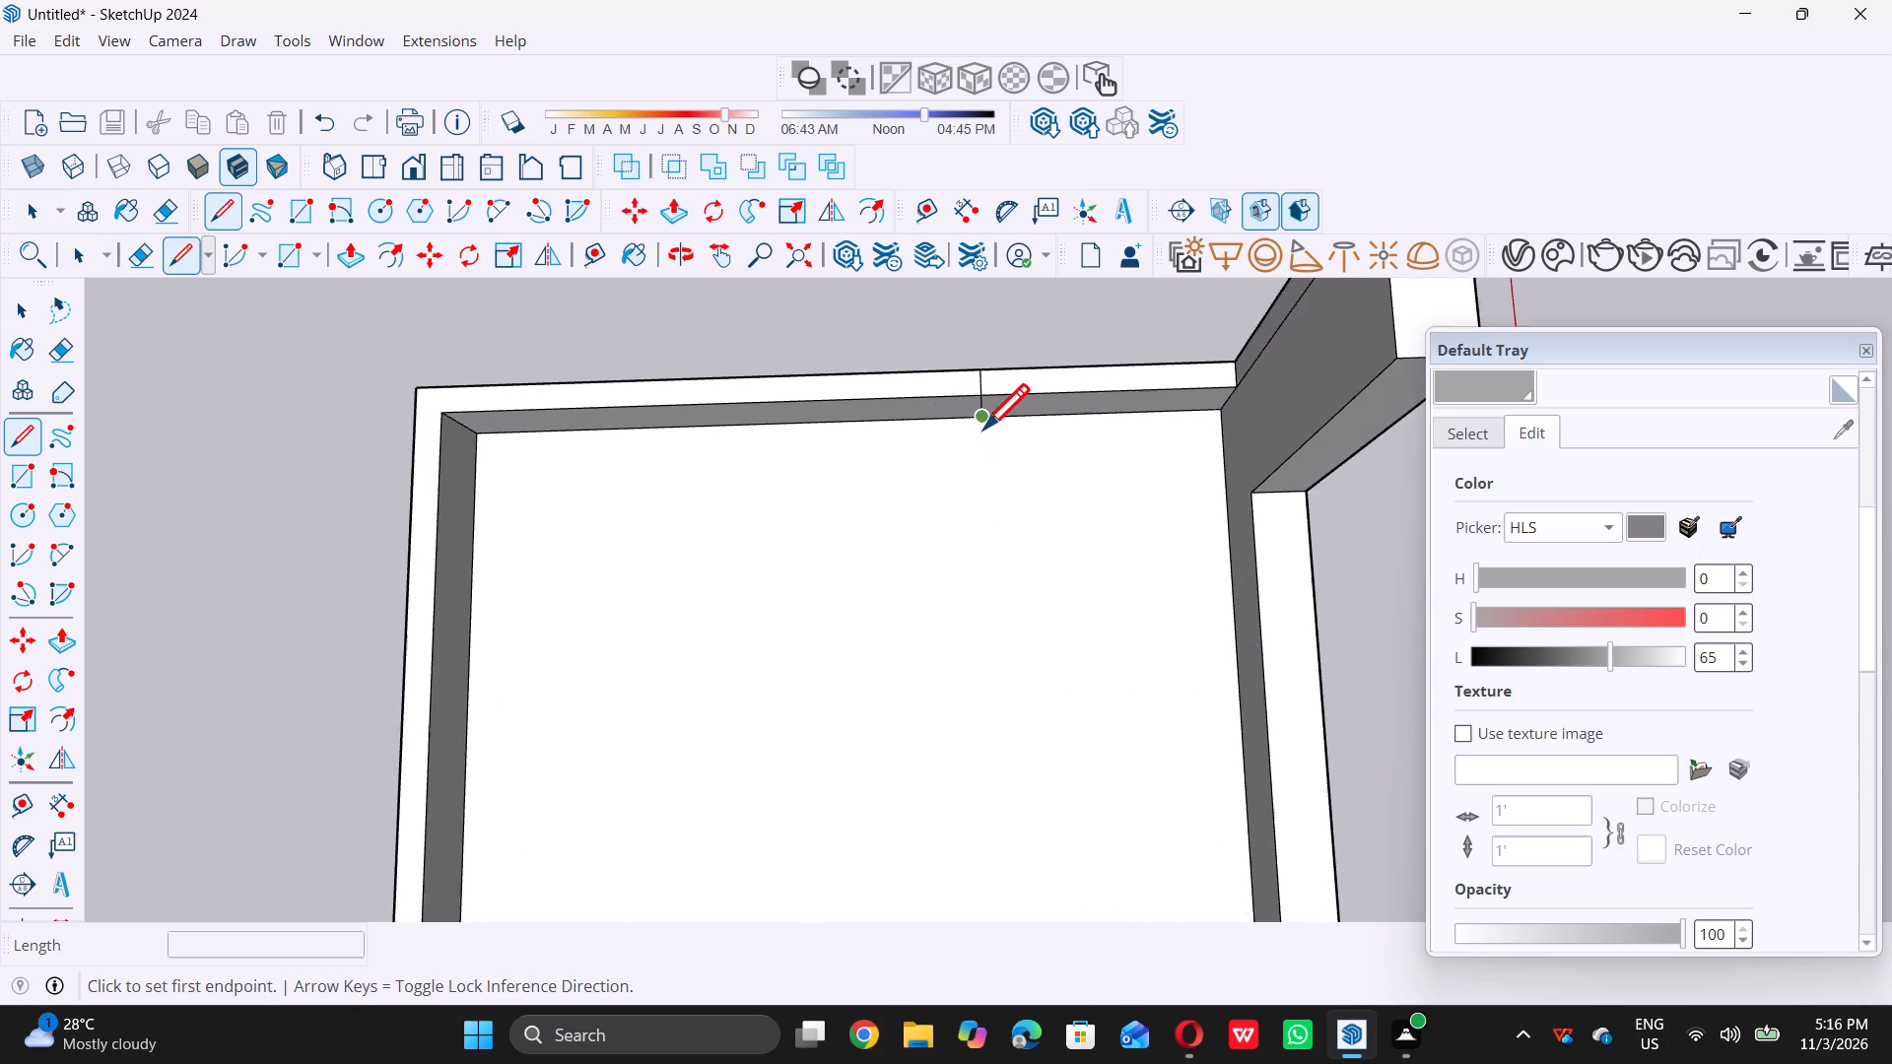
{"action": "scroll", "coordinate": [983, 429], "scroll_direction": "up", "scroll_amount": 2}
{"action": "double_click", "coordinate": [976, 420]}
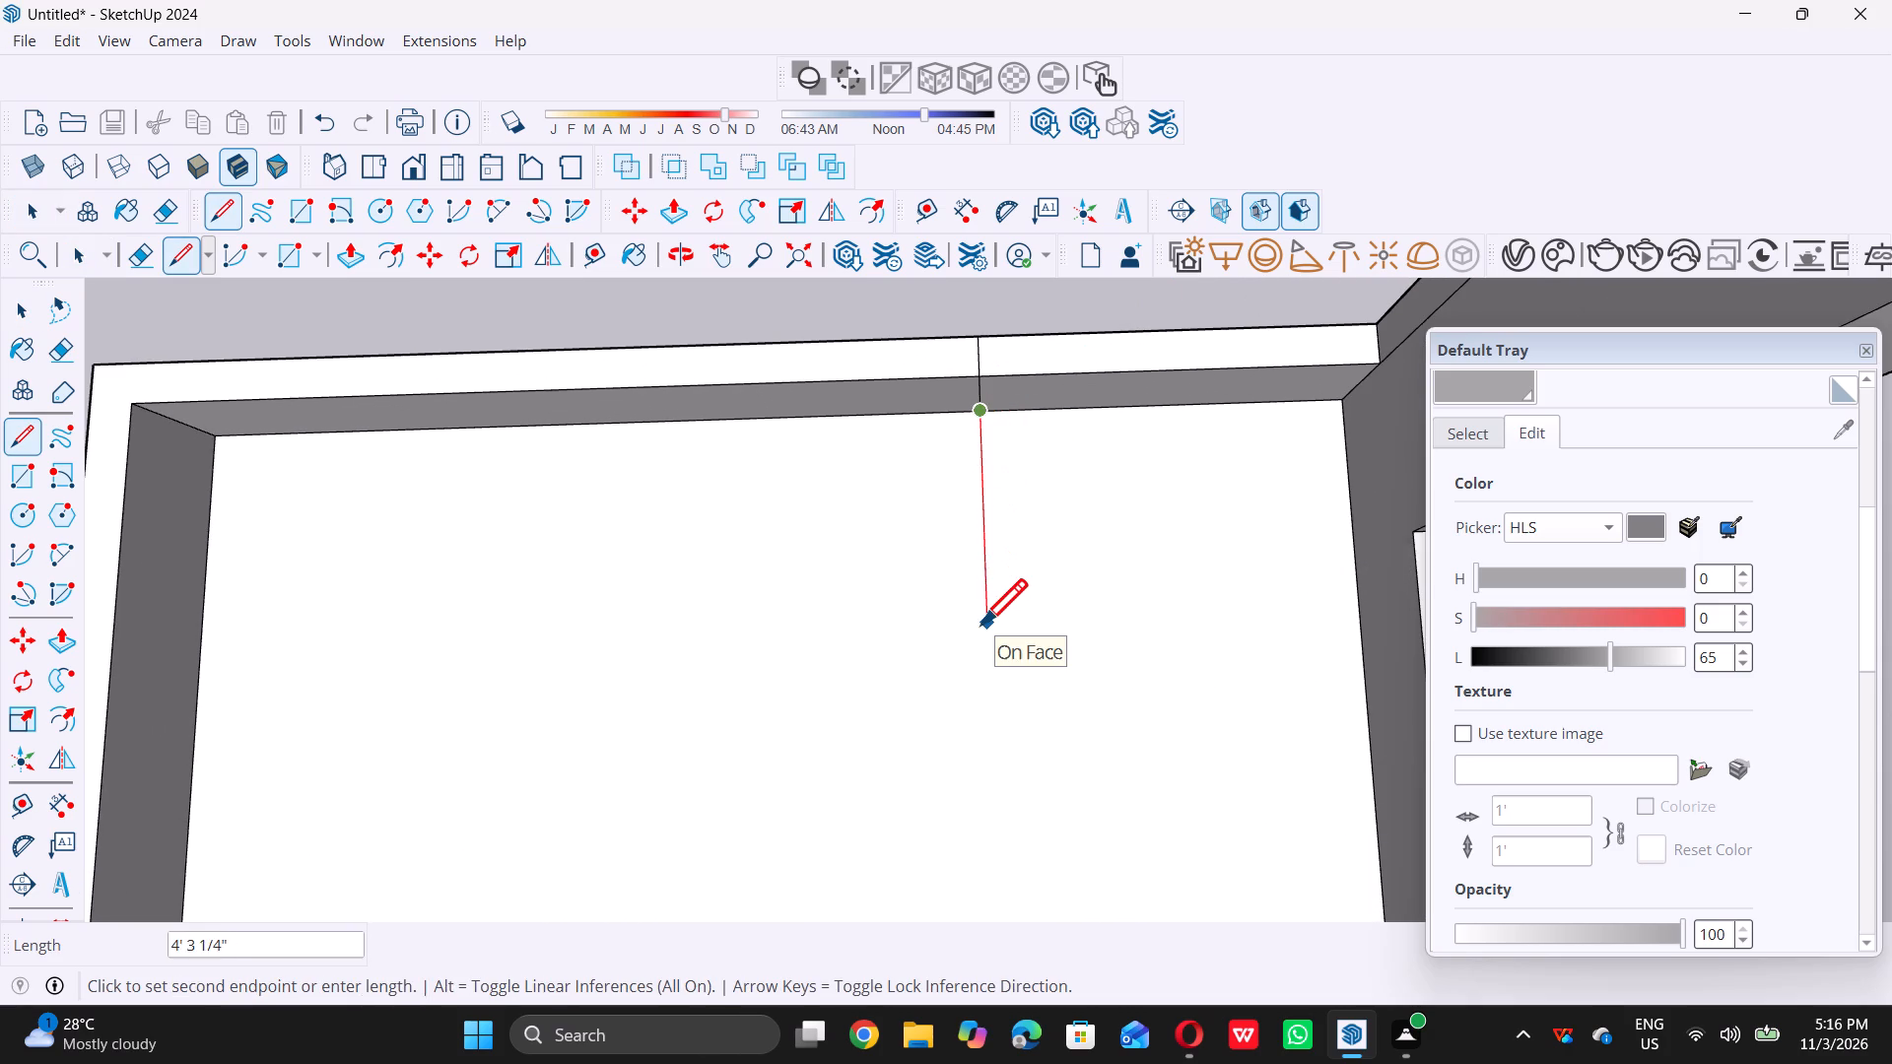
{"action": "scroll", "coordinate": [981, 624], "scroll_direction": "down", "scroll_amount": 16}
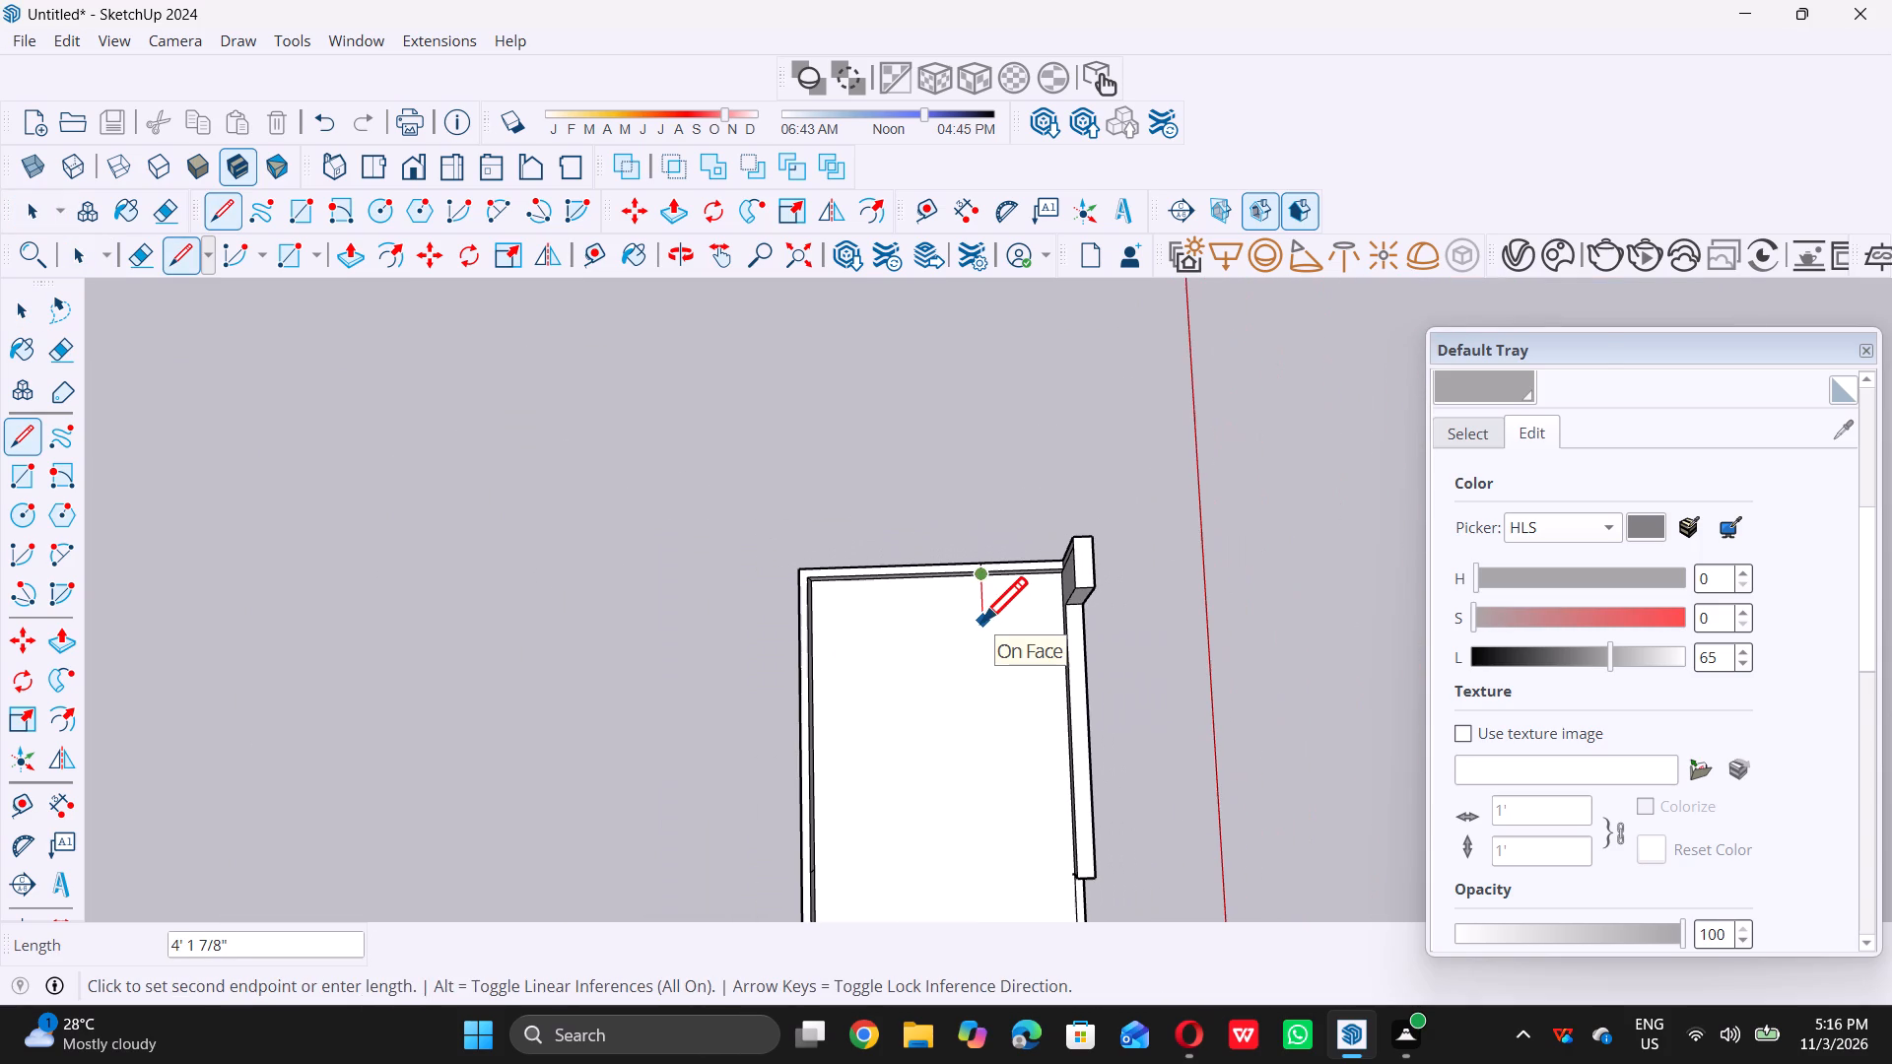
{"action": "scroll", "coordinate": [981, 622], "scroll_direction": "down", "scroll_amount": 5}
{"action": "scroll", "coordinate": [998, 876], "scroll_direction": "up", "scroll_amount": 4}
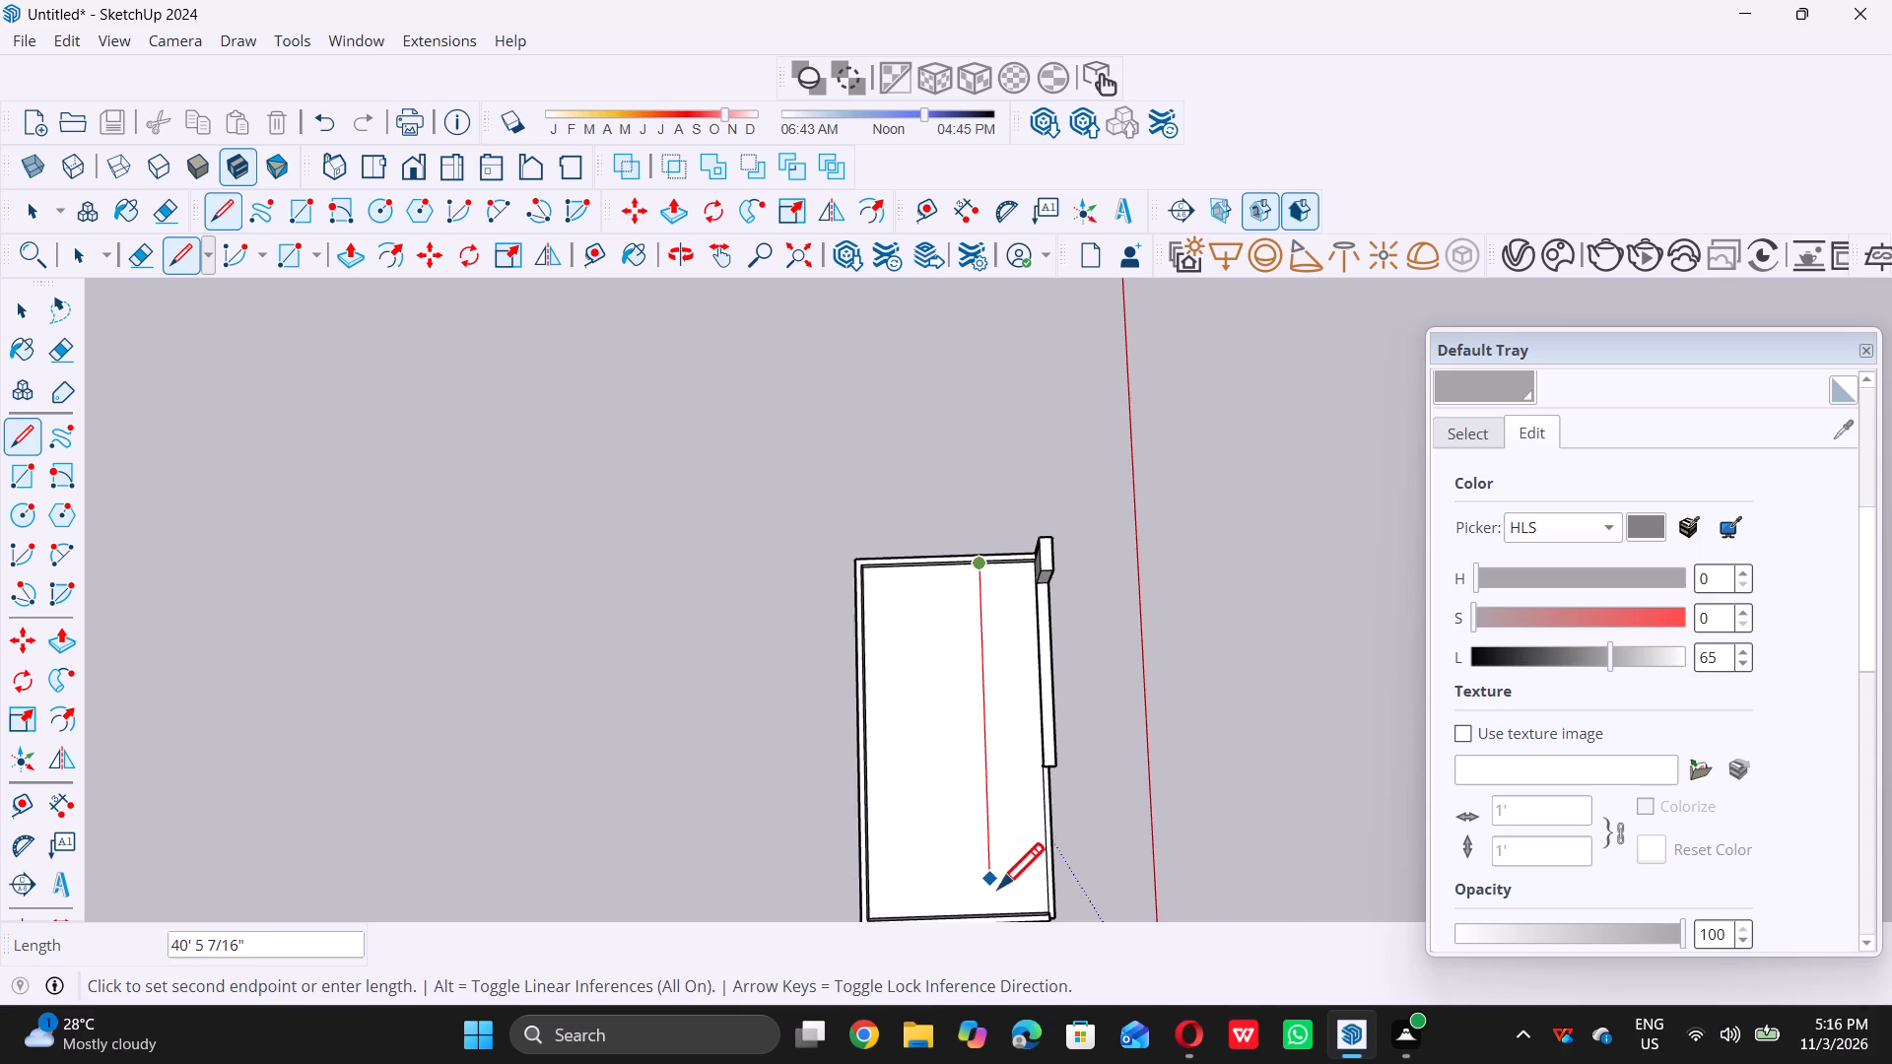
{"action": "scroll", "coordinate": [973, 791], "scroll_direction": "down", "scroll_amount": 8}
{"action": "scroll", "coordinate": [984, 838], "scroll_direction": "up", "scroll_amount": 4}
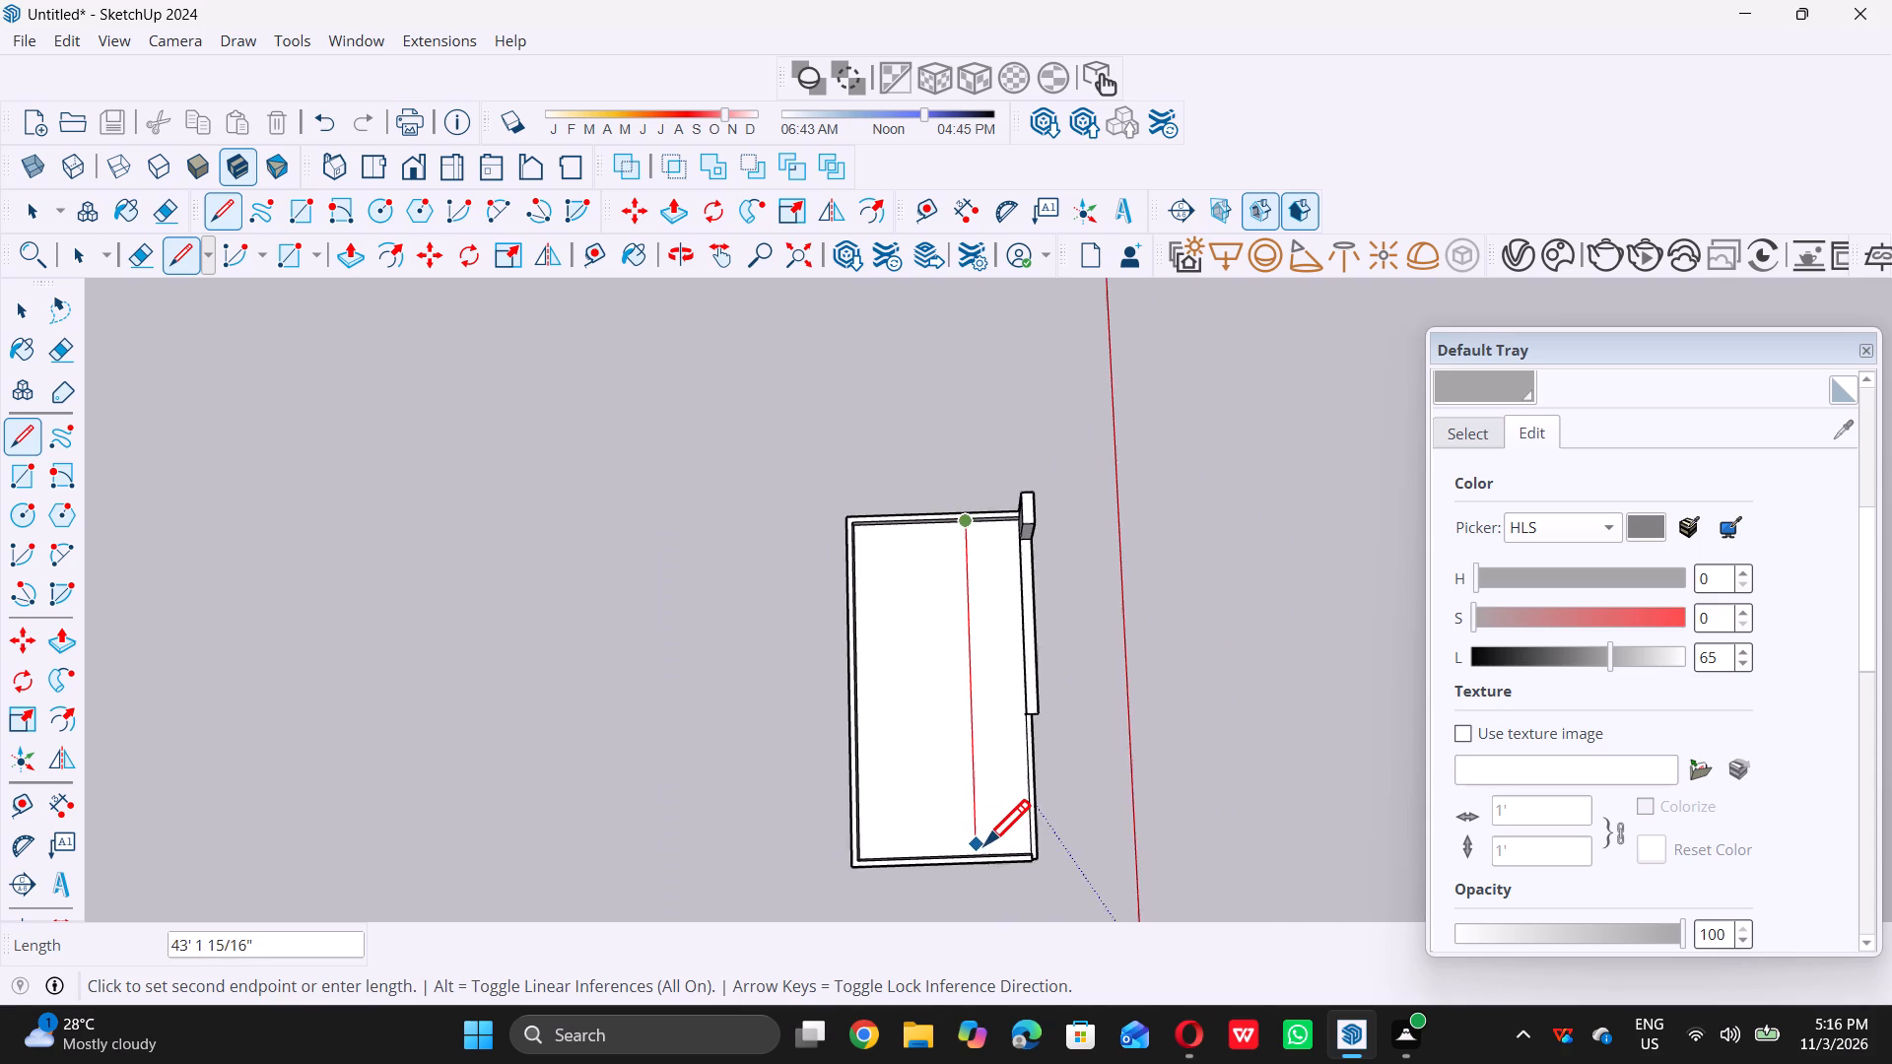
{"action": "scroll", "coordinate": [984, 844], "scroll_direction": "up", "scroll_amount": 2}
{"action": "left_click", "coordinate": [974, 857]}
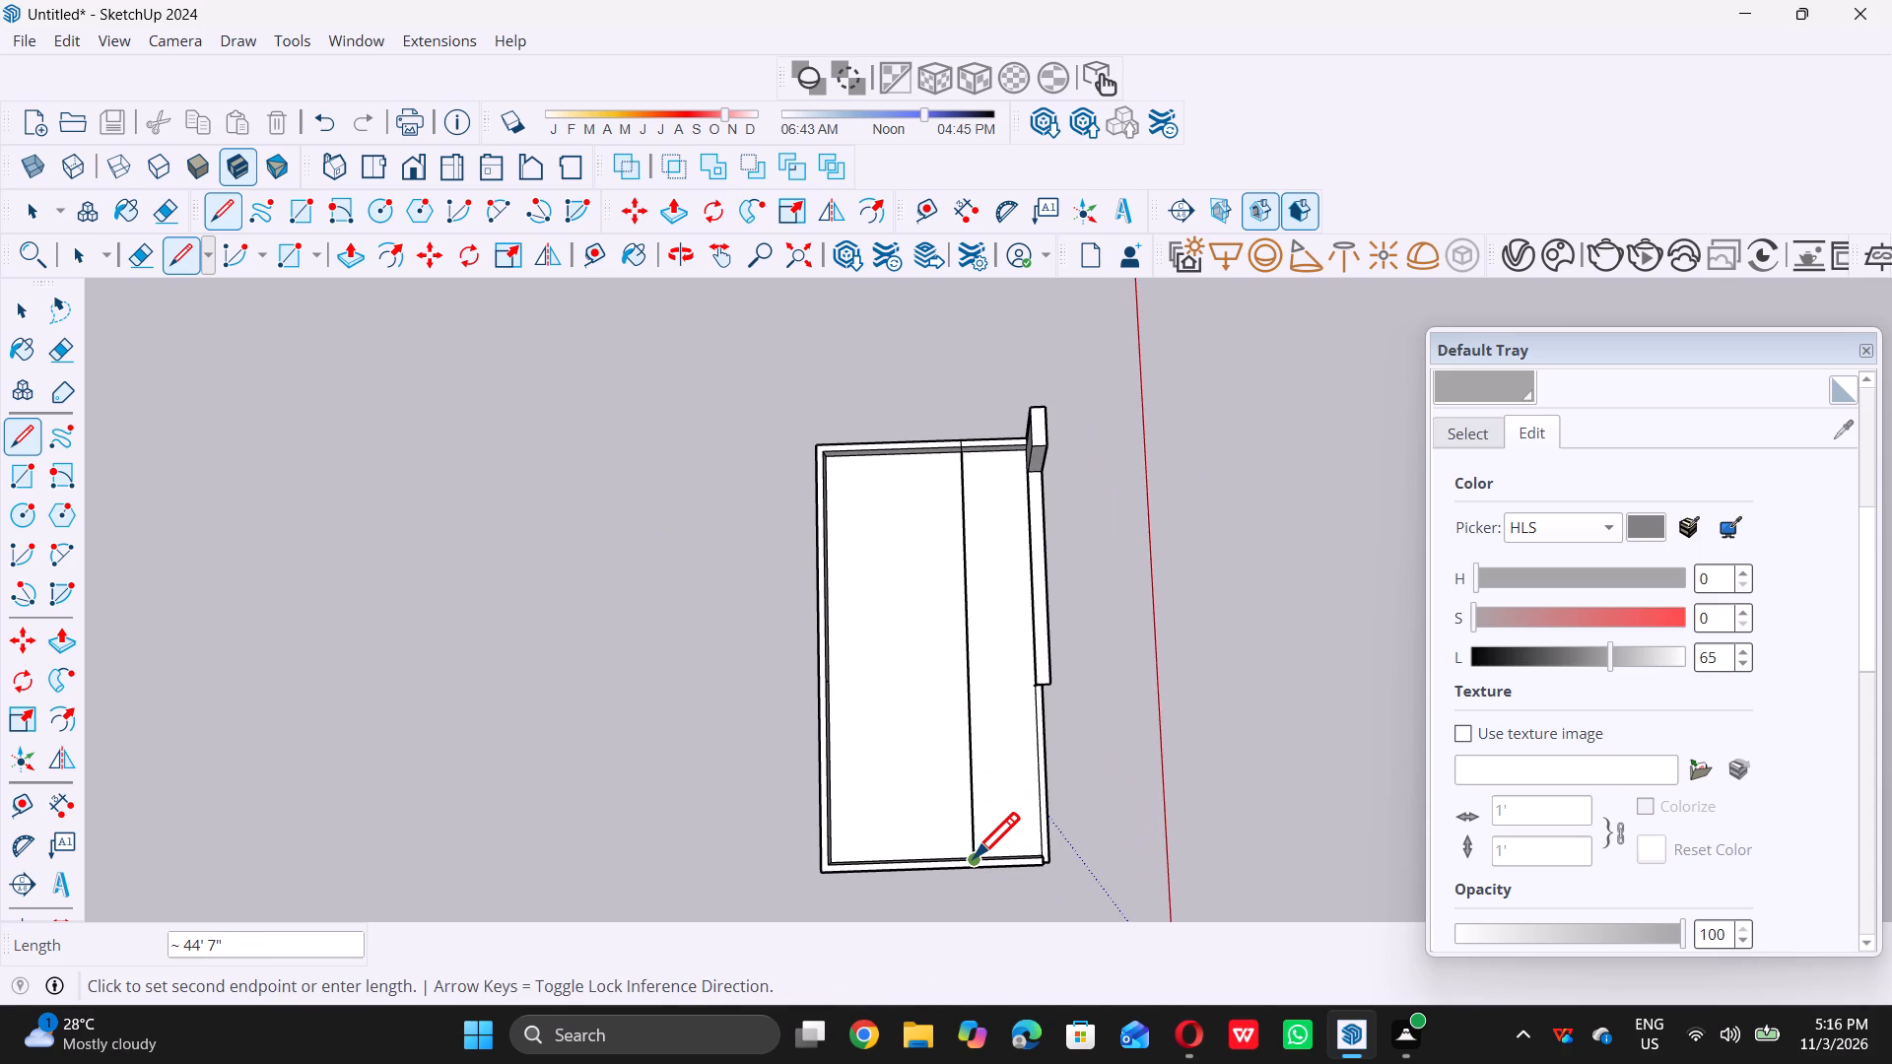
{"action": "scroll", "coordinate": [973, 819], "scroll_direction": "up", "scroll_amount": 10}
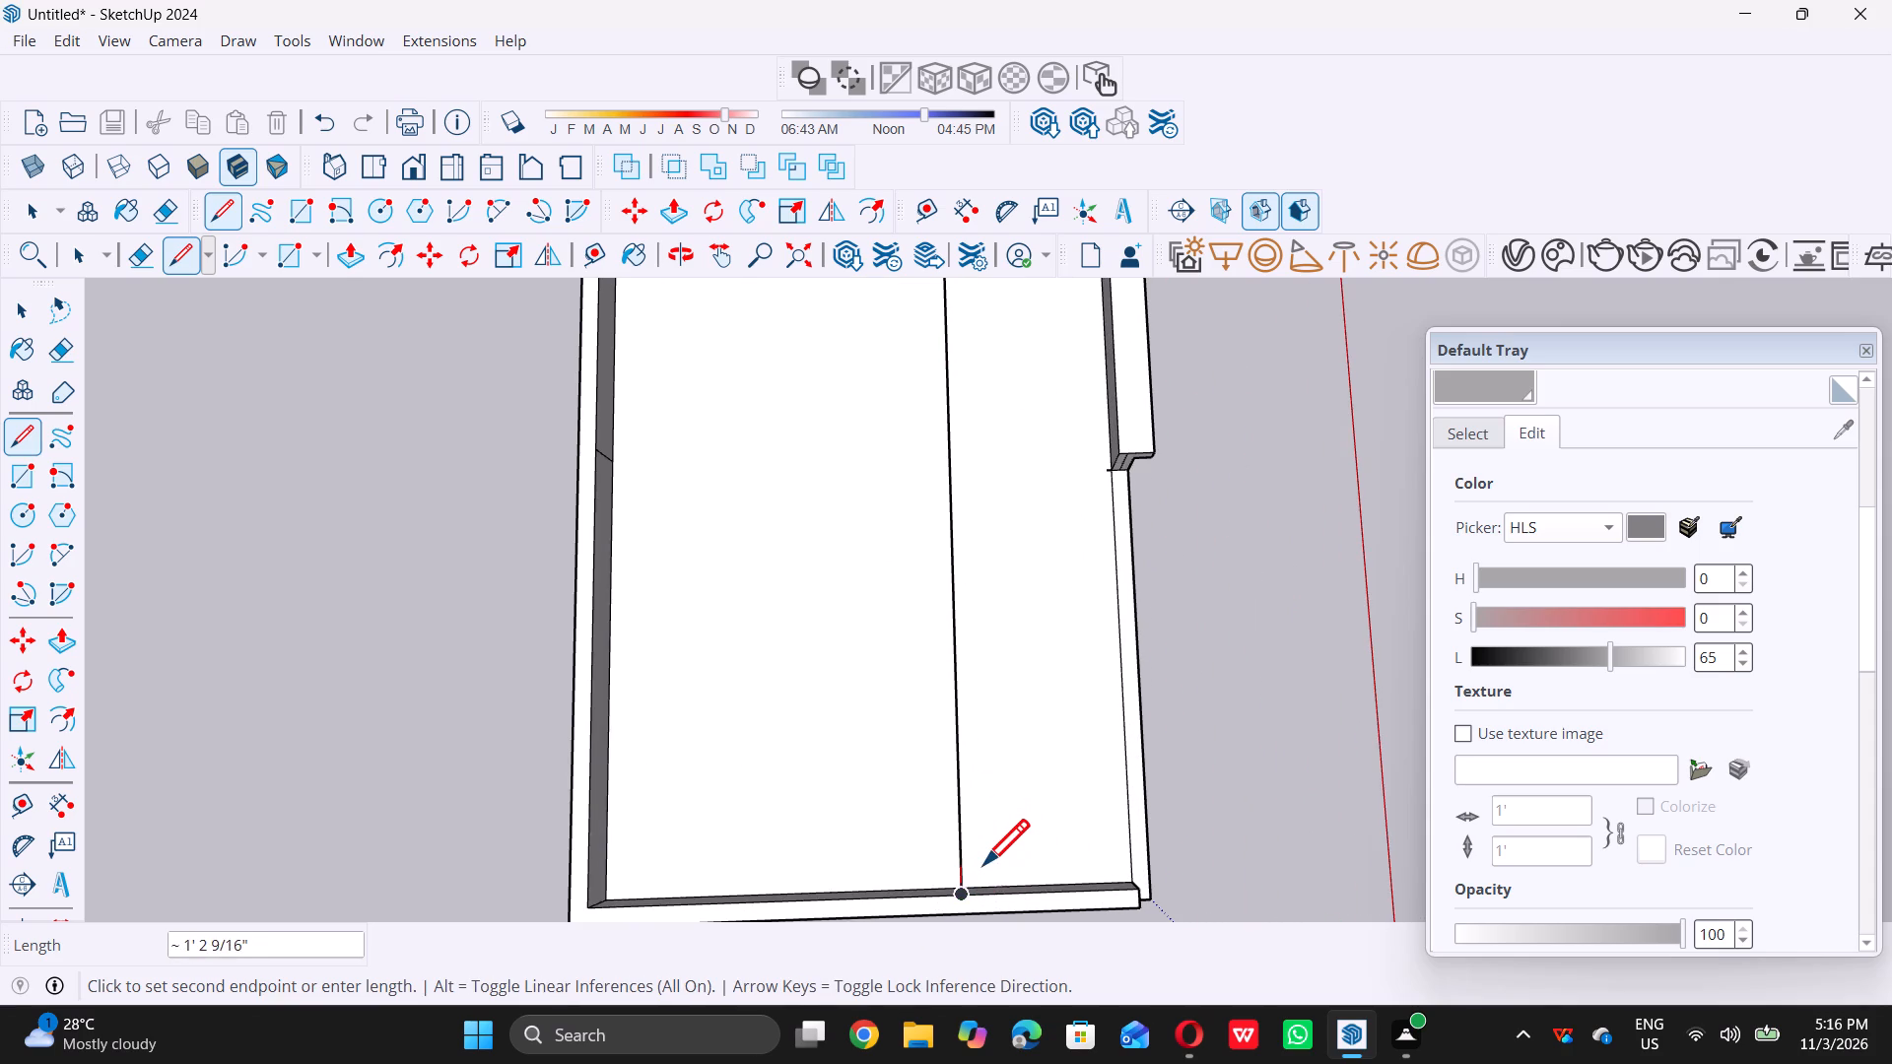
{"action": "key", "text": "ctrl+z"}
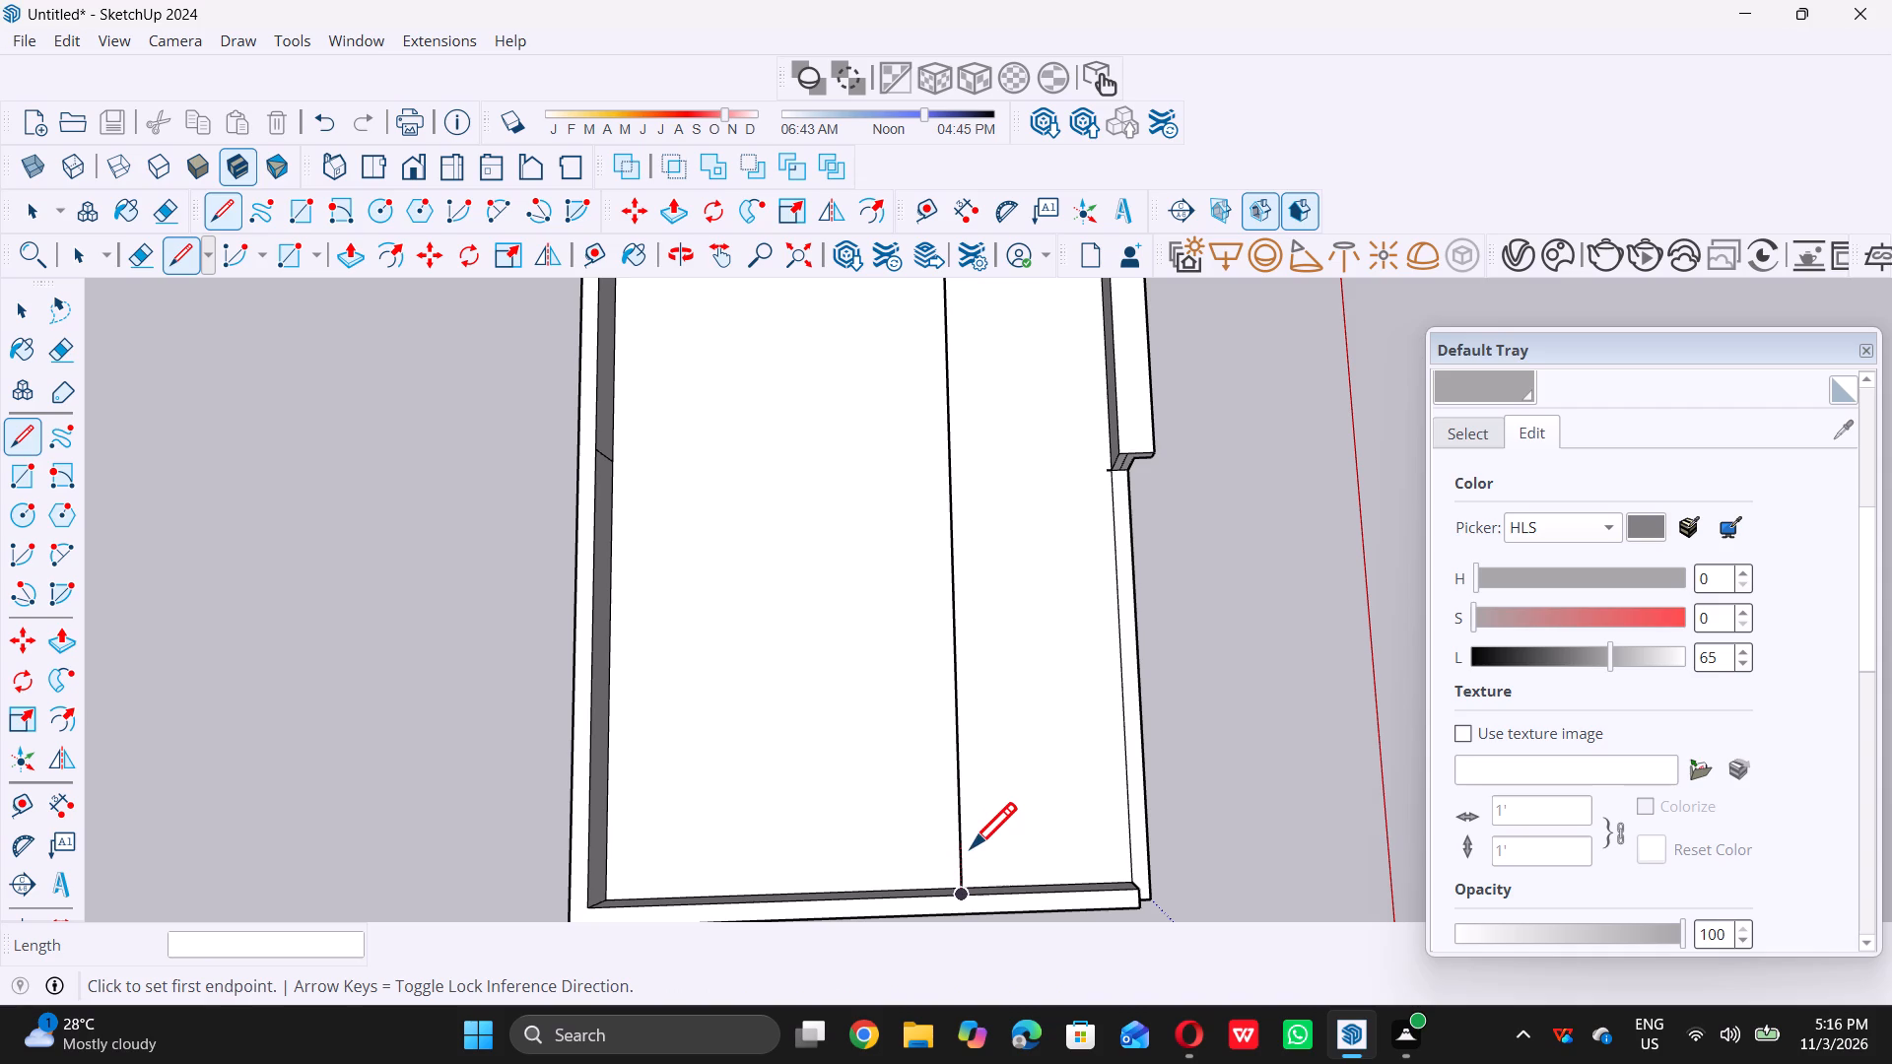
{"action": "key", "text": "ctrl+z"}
Draw a line about 44' 6" long across the roof, parallel to the red axis, from the side parapet's inner dividing line to the opposite parapet's base.
{"action": "scroll", "coordinate": [971, 848], "scroll_direction": "down", "scroll_amount": 9}
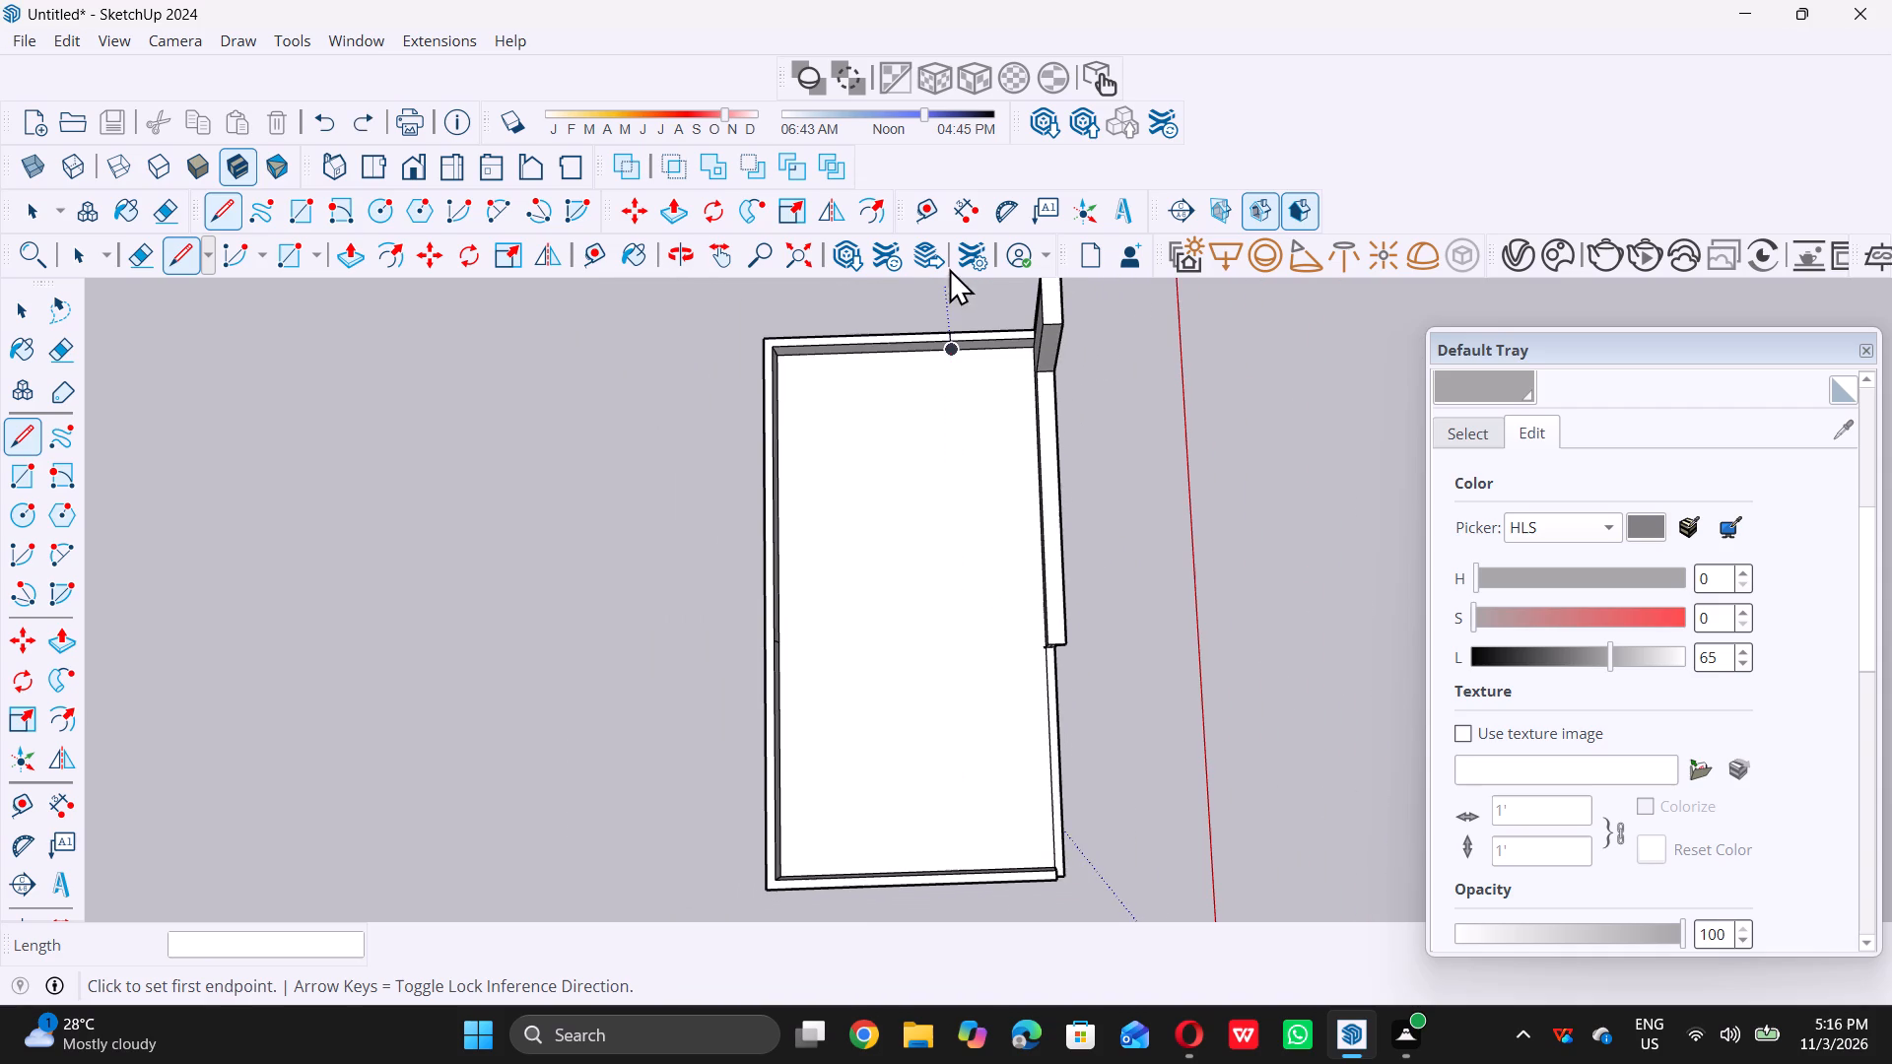
{"action": "scroll", "coordinate": [950, 426], "scroll_direction": "up", "scroll_amount": 5}
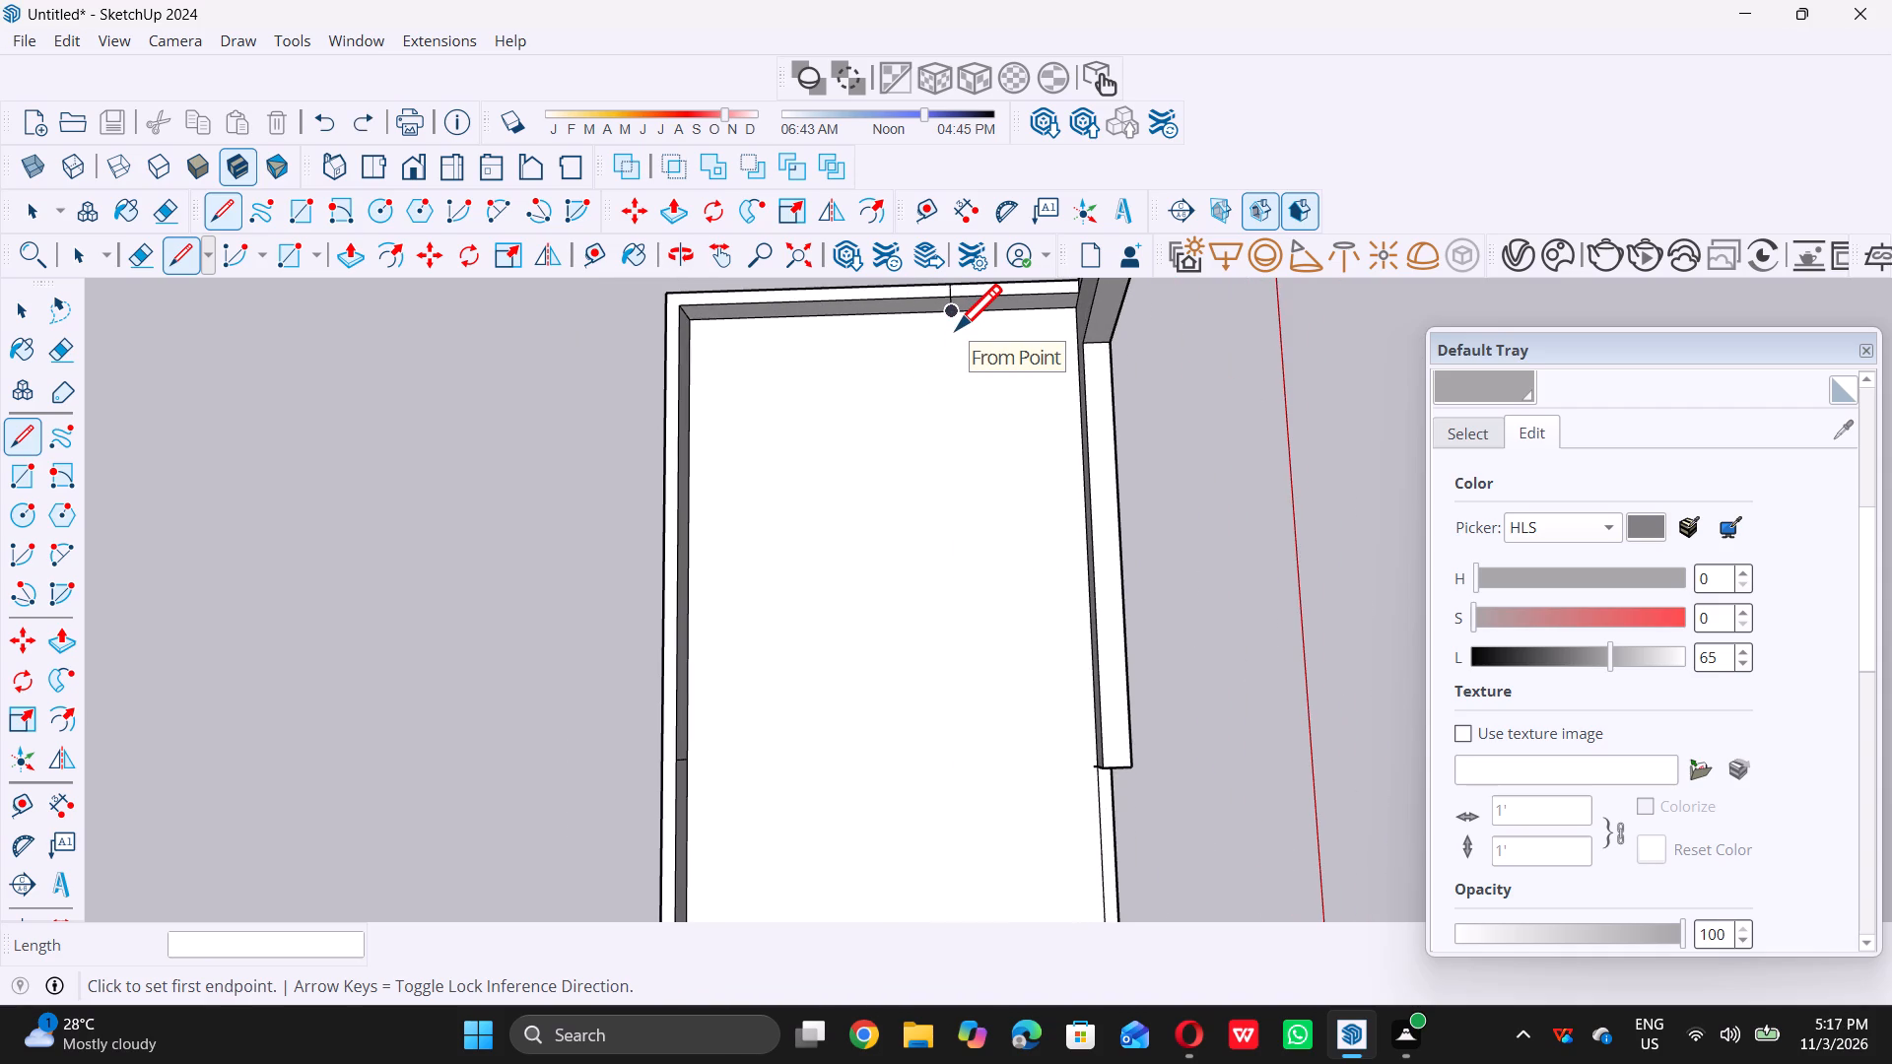
{"action": "scroll", "coordinate": [965, 339], "scroll_direction": "up", "scroll_amount": 8}
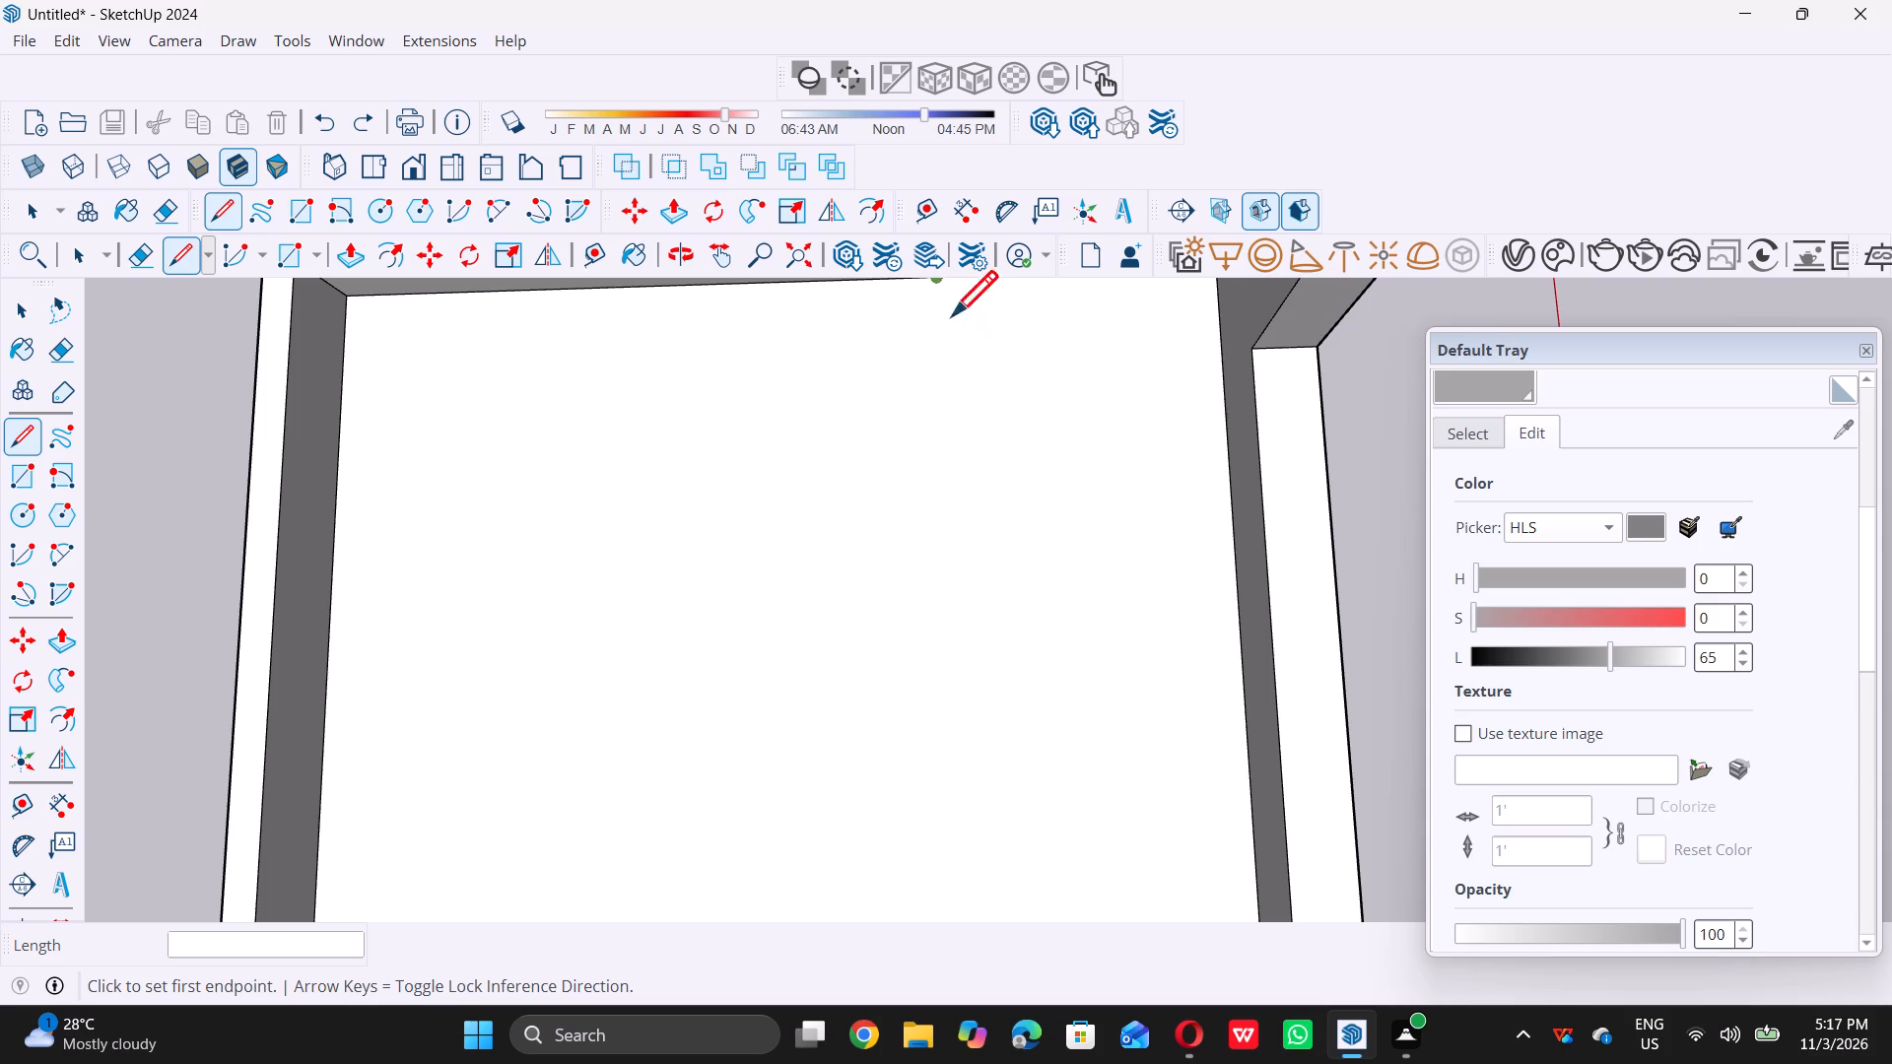
{"action": "scroll", "coordinate": [952, 329], "scroll_direction": "down", "scroll_amount": 5}
{"action": "double_click", "coordinate": [945, 304]}
{"action": "scroll", "coordinate": [980, 469], "scroll_direction": "down", "scroll_amount": 3}
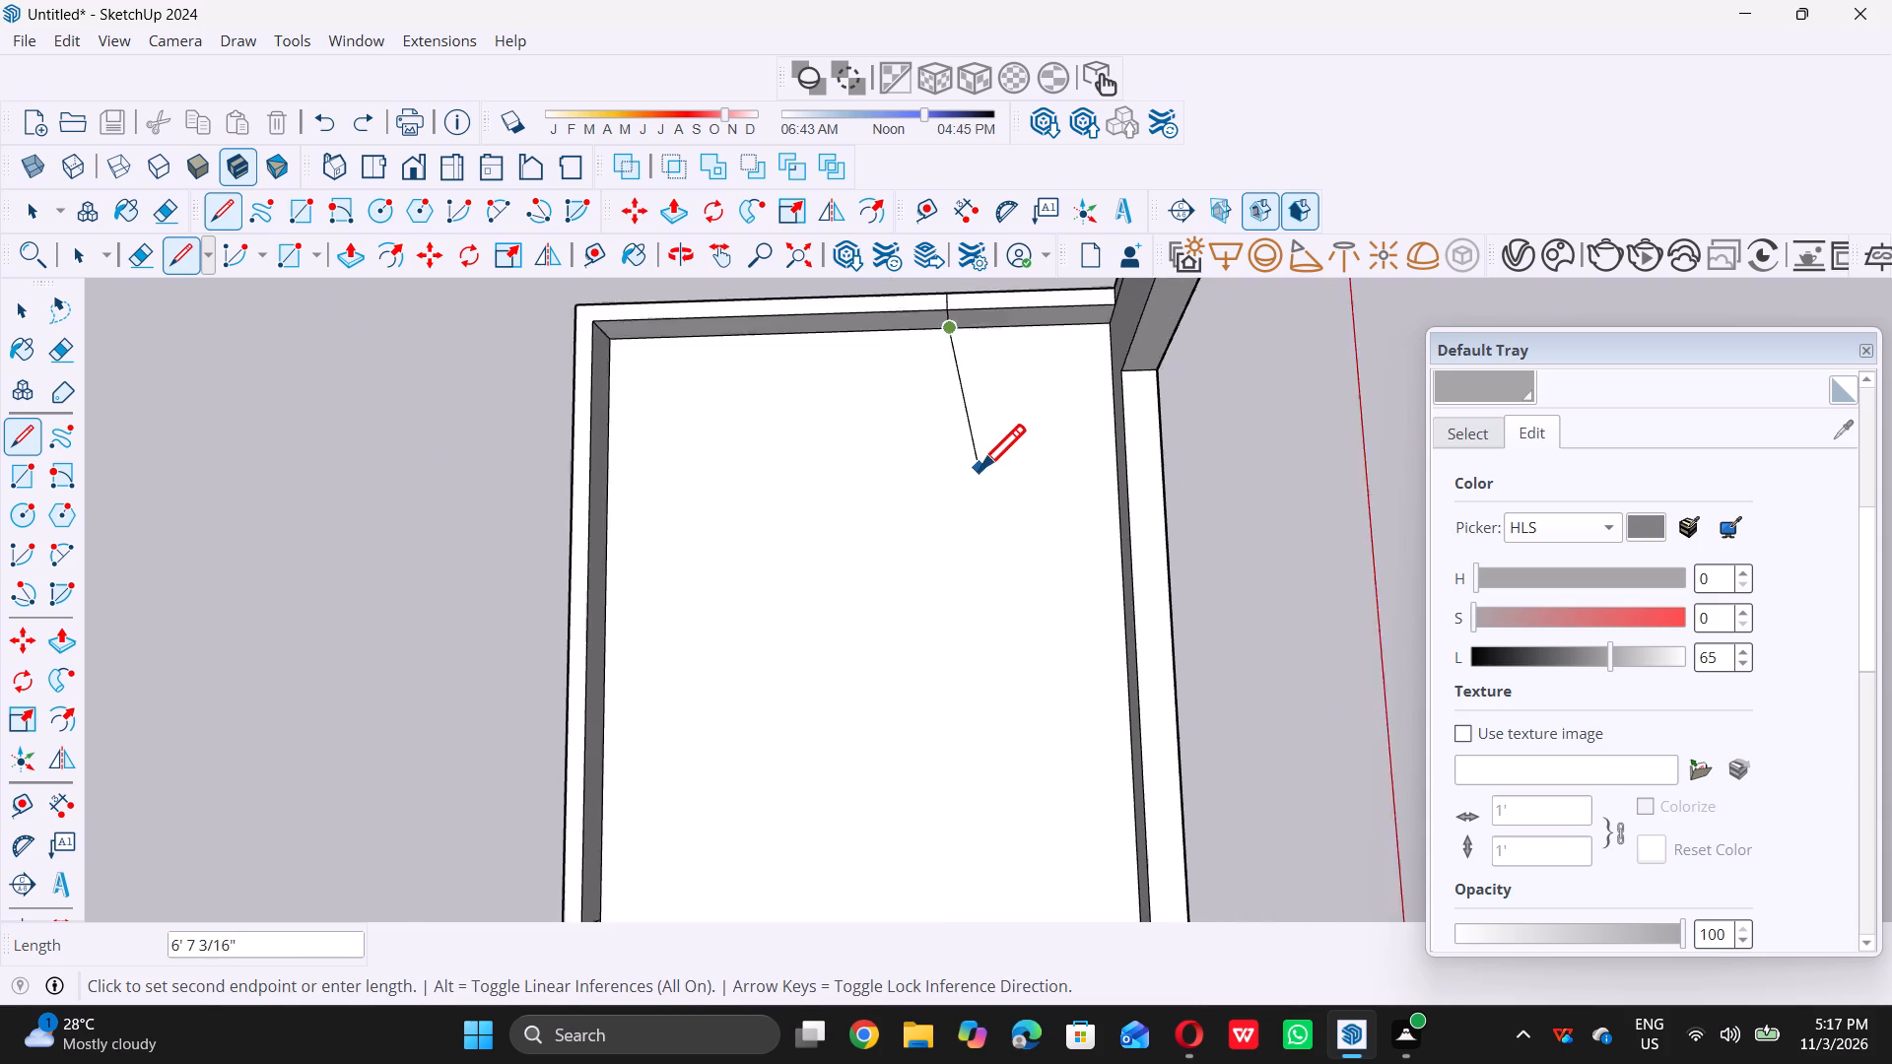
{"action": "scroll", "coordinate": [980, 469], "scroll_direction": "down", "scroll_amount": 2}
{"action": "middle_click_drag", "start_coordinate": [954, 521], "coordinate": [403, 544]}
{"action": "scroll", "coordinate": [560, 564], "scroll_direction": "down", "scroll_amount": 5}
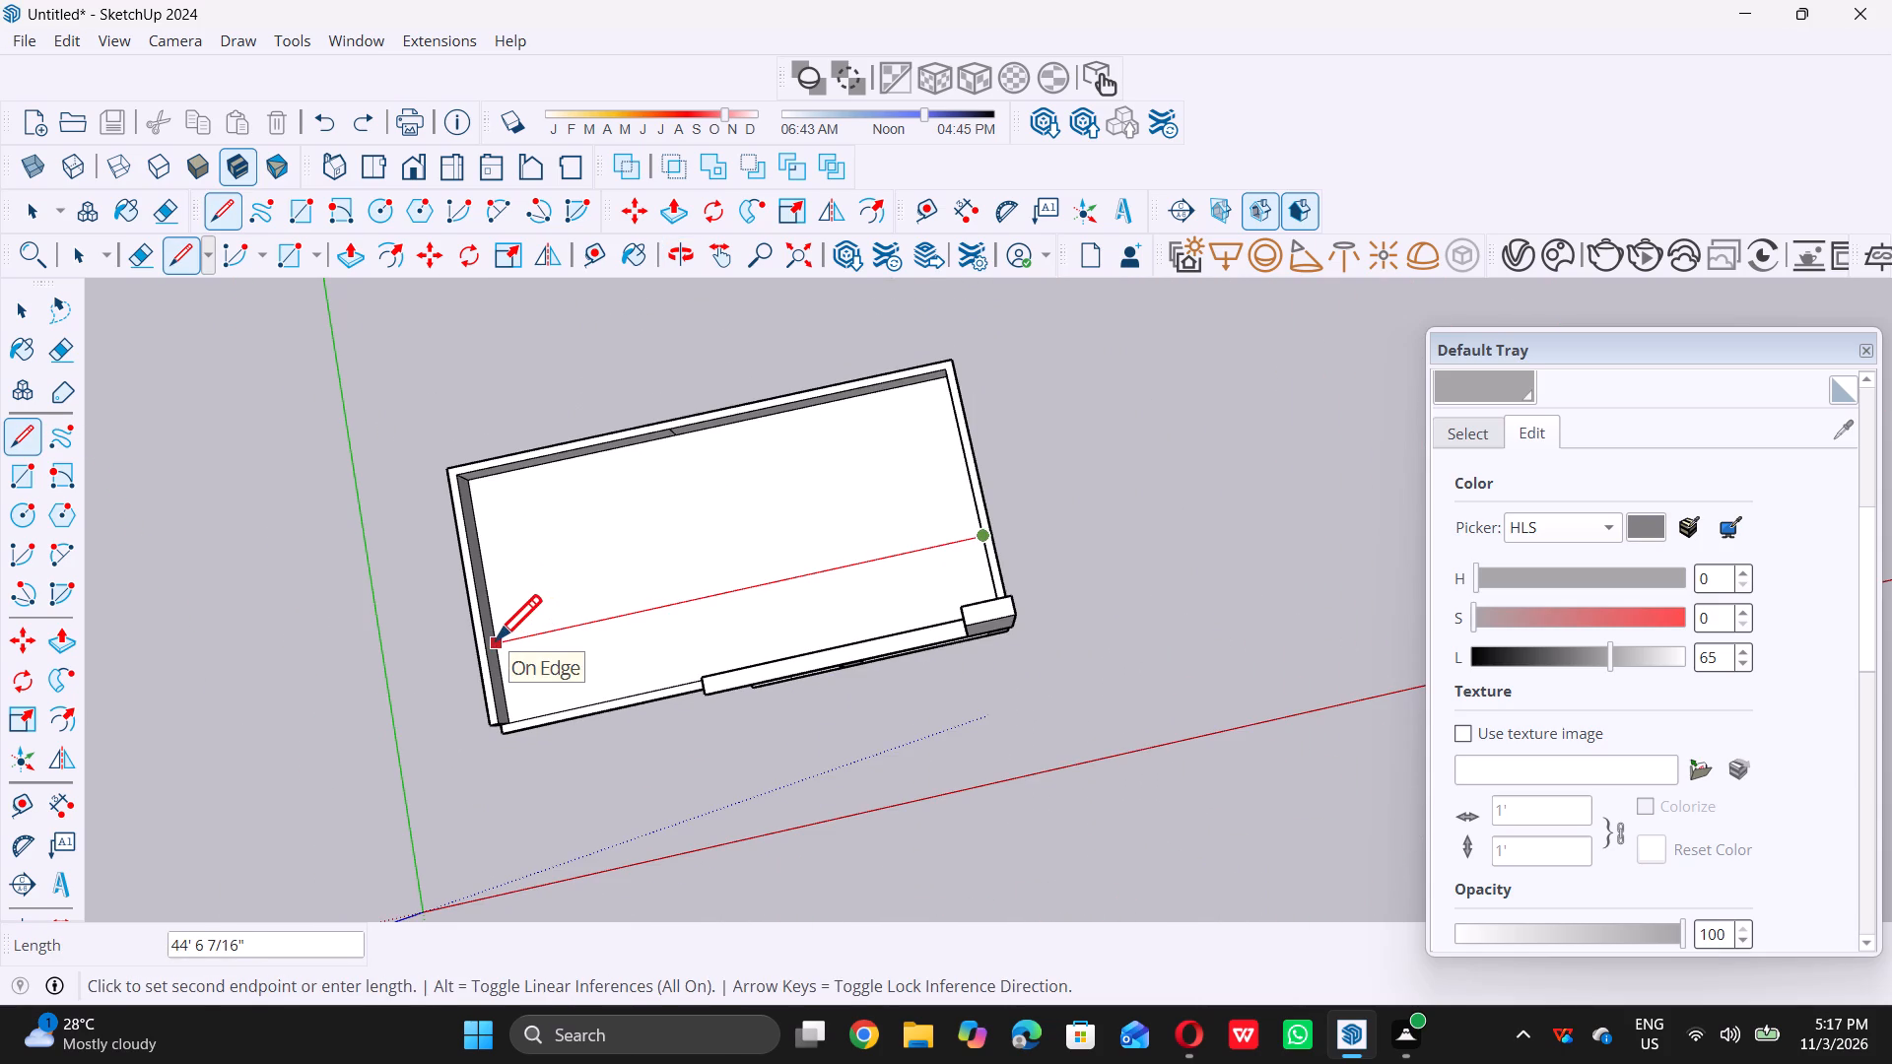
{"action": "scroll", "coordinate": [496, 639], "scroll_direction": "up", "scroll_amount": 8}
{"action": "double_click", "coordinate": [497, 644]}
{"action": "key", "text": "space"}
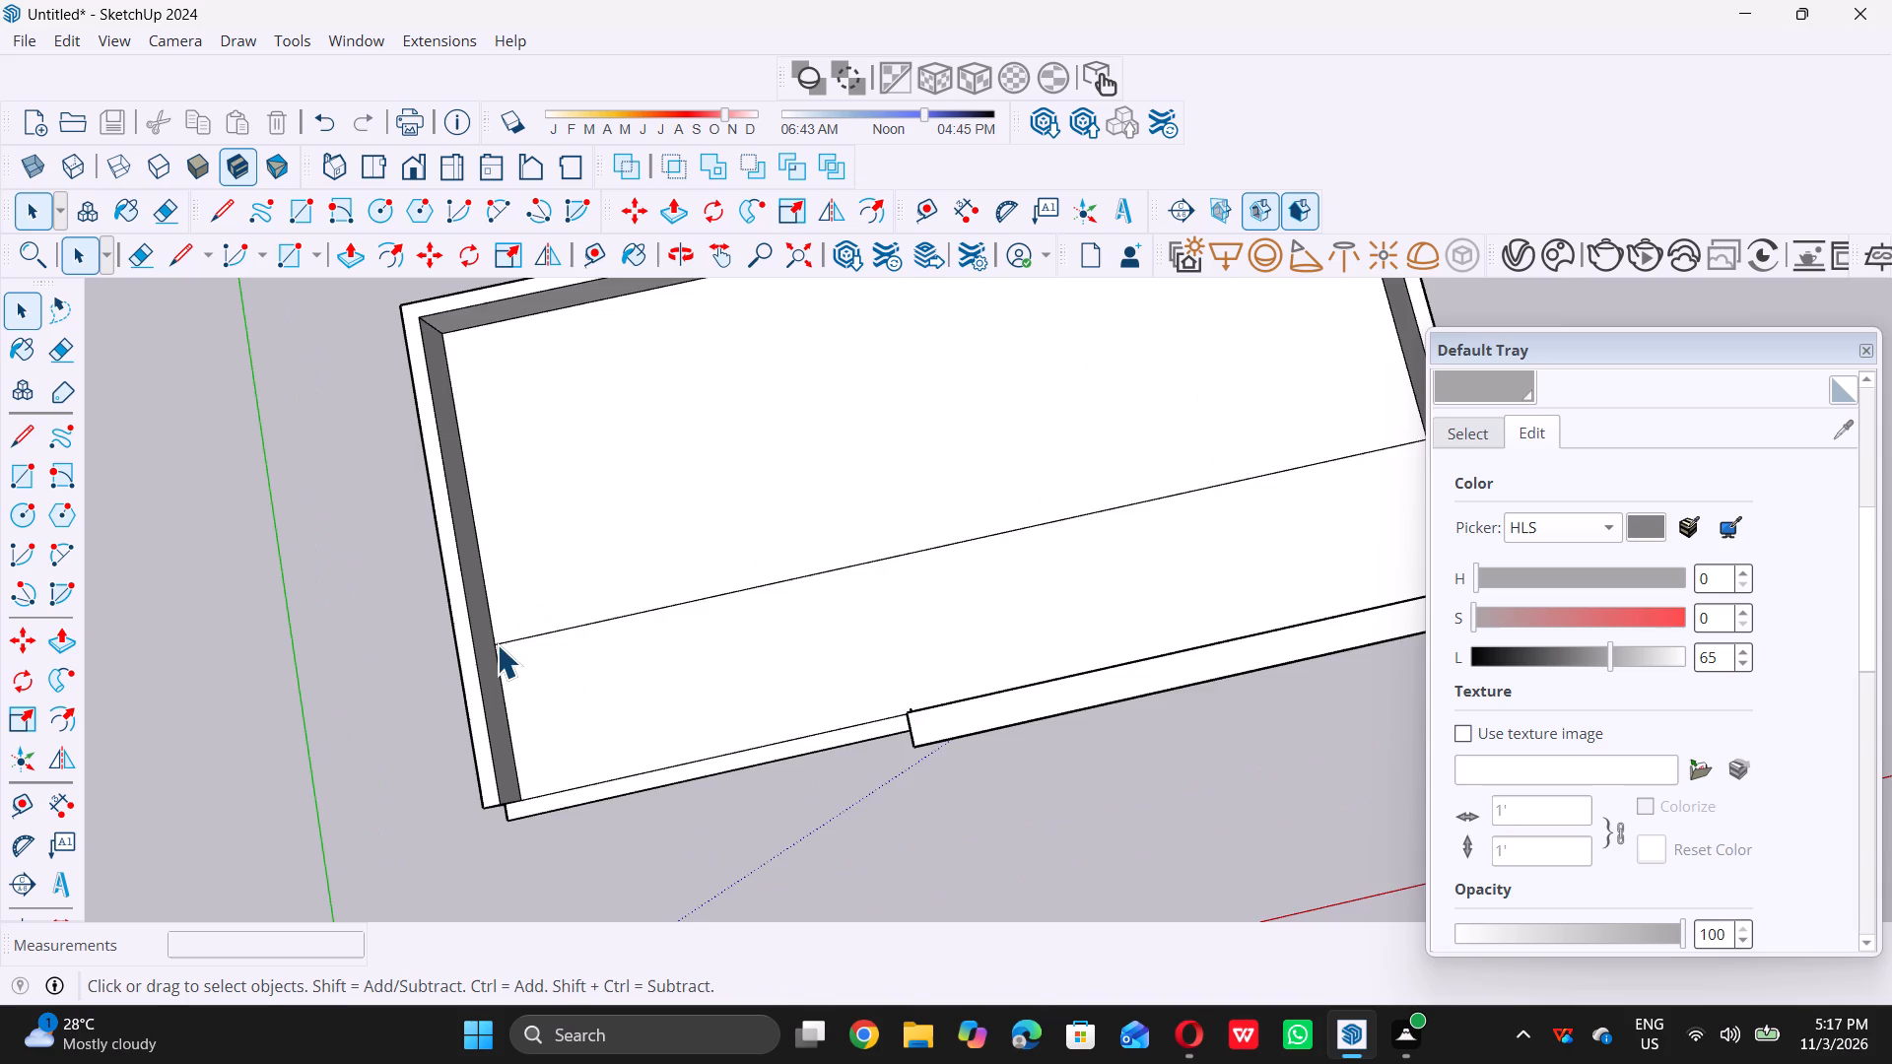
Examine the whole building from the front and above, checking the roof's dividing line against the fascia, tall block and side openings.
{"action": "scroll", "coordinate": [500, 667], "scroll_direction": "down", "scroll_amount": 17}
{"action": "middle_click_drag", "start_coordinate": [675, 727], "coordinate": [560, 468]}
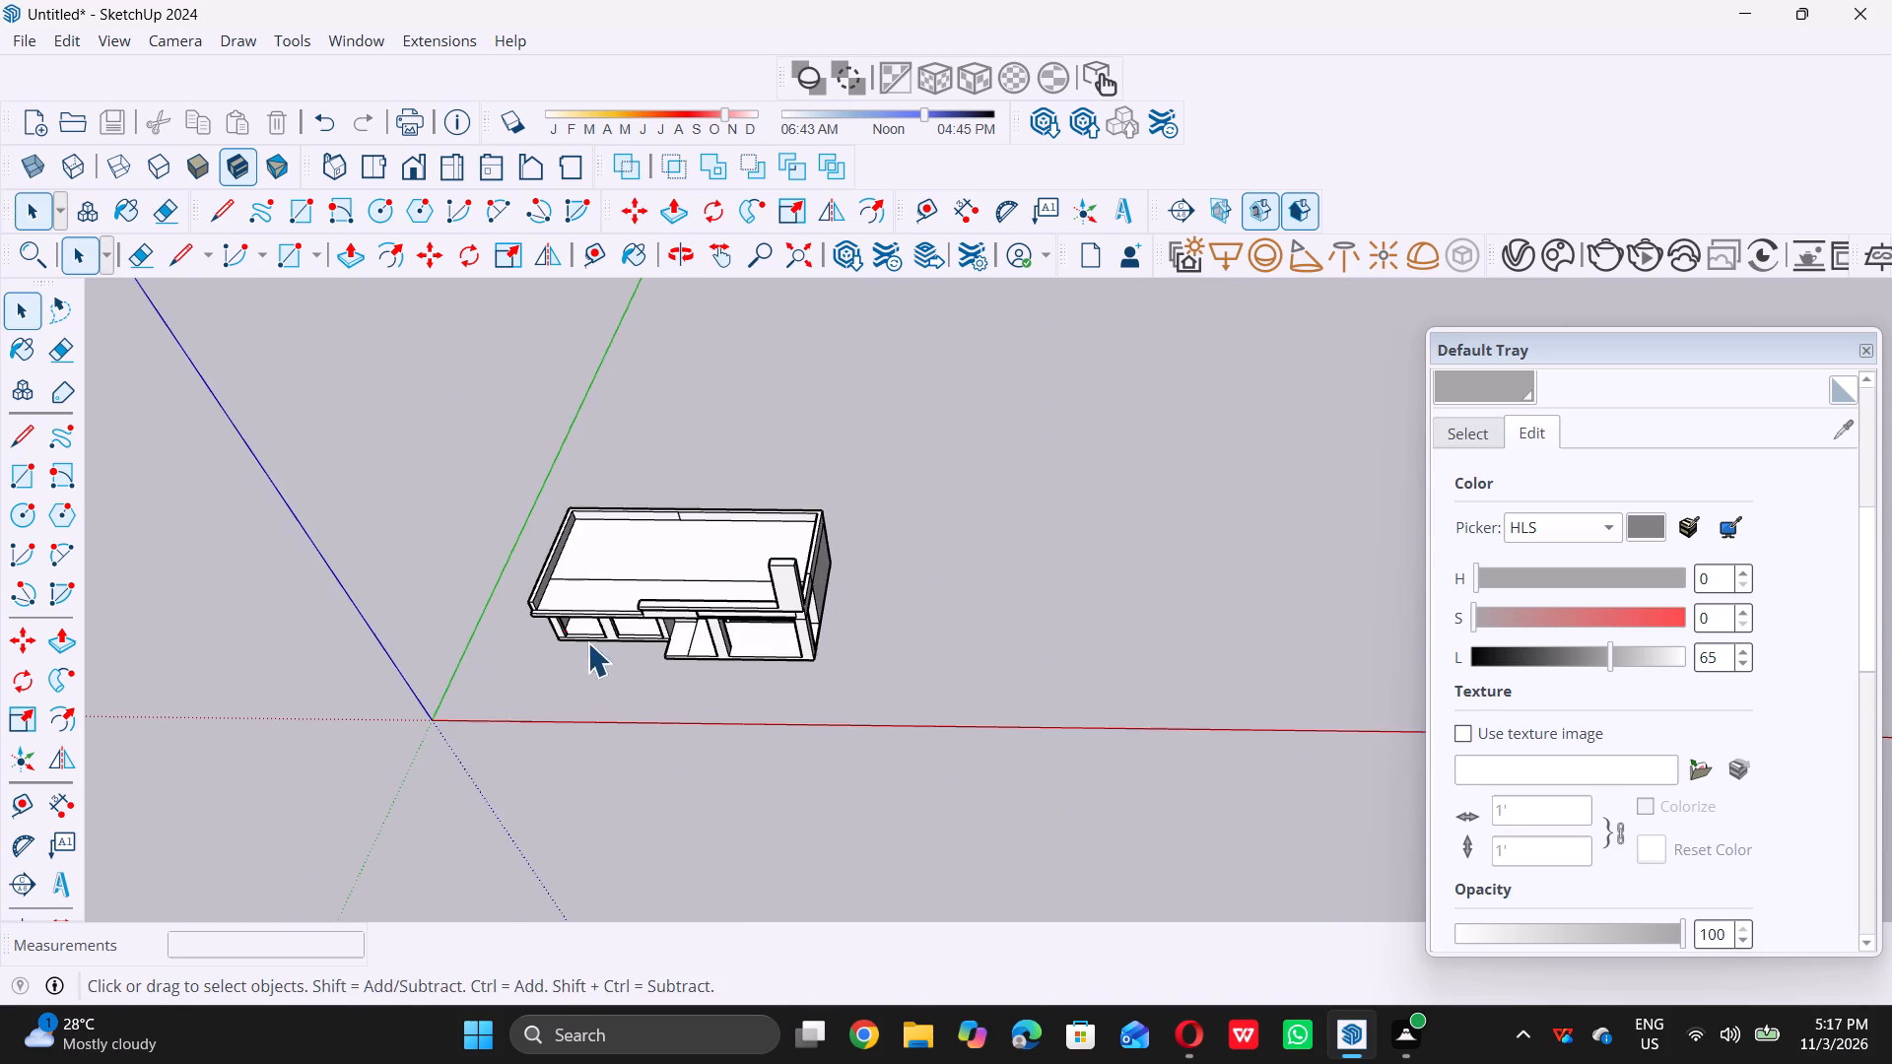
{"action": "middle_click_drag", "start_coordinate": [581, 623], "coordinate": [584, 509]}
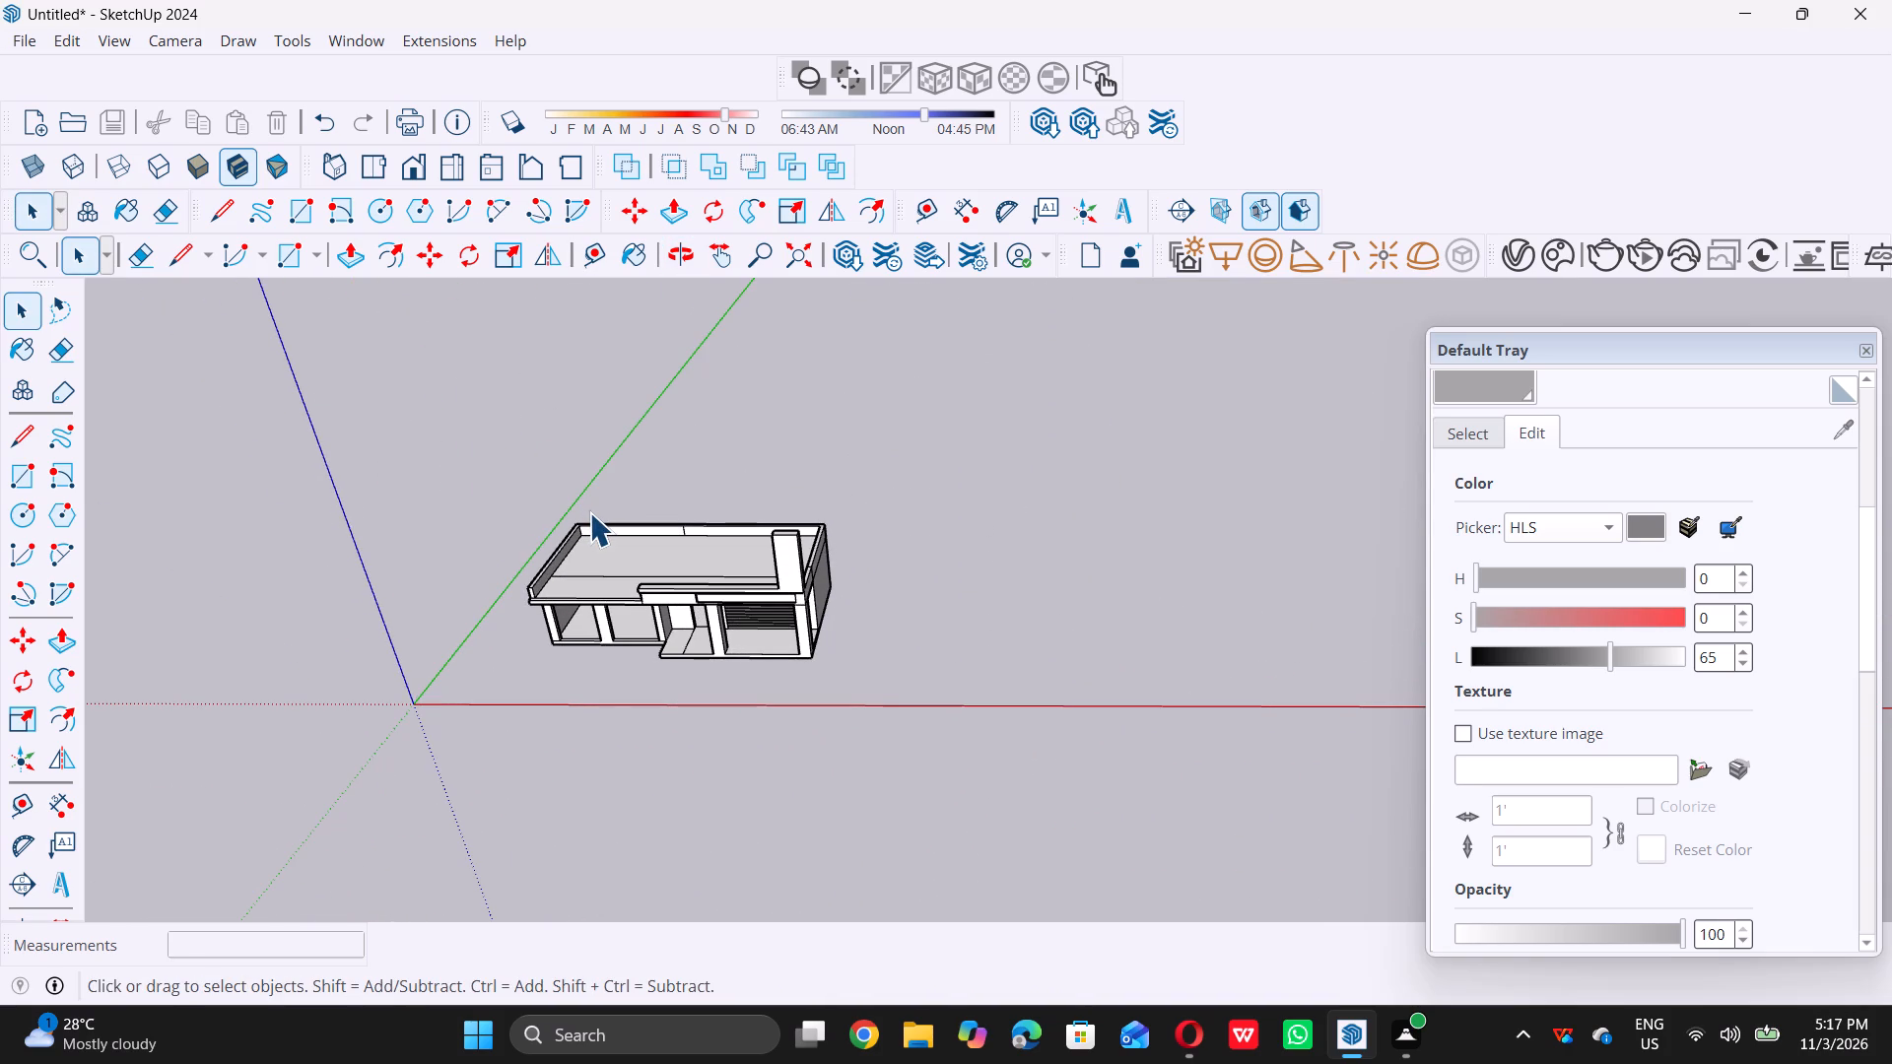
{"action": "scroll", "coordinate": [681, 570], "scroll_direction": "down", "scroll_amount": 5}
{"action": "middle_click_drag", "start_coordinate": [798, 637], "coordinate": [788, 623]}
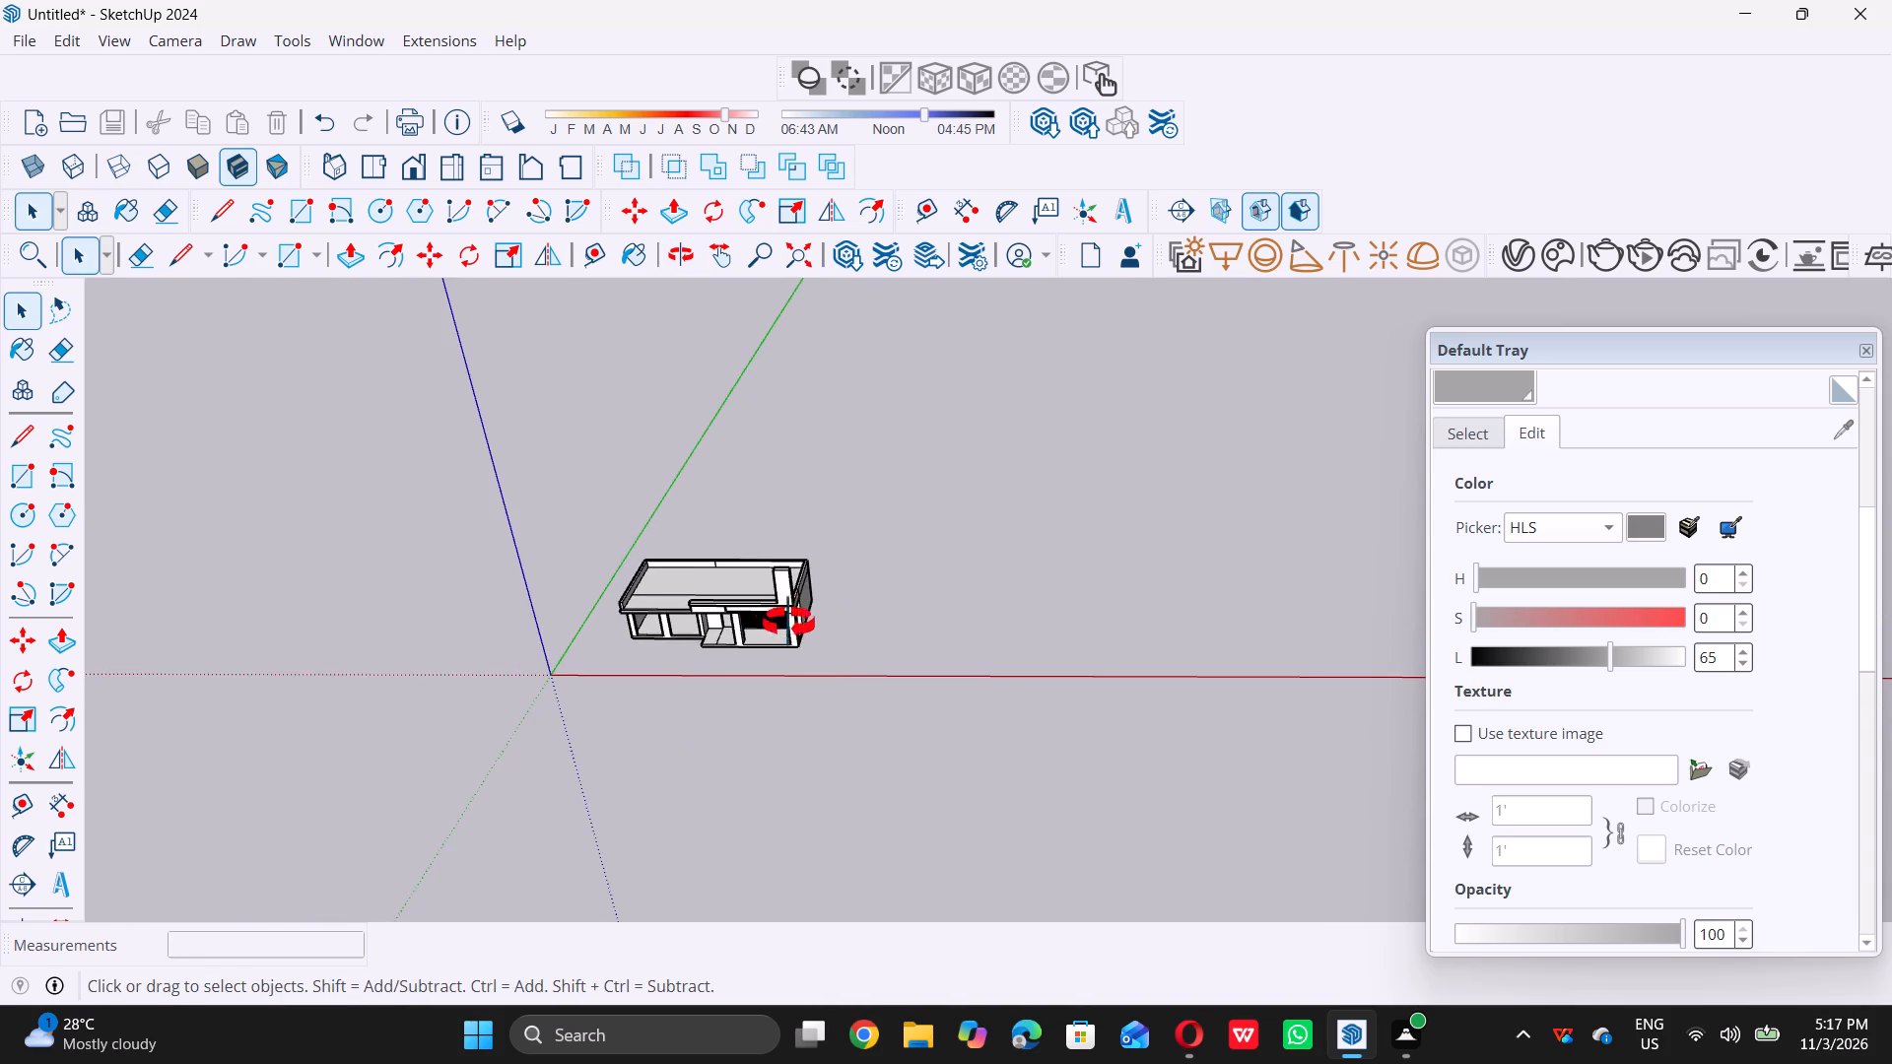
{"action": "middle_click_drag", "start_coordinate": [788, 623], "coordinate": [642, 546]}
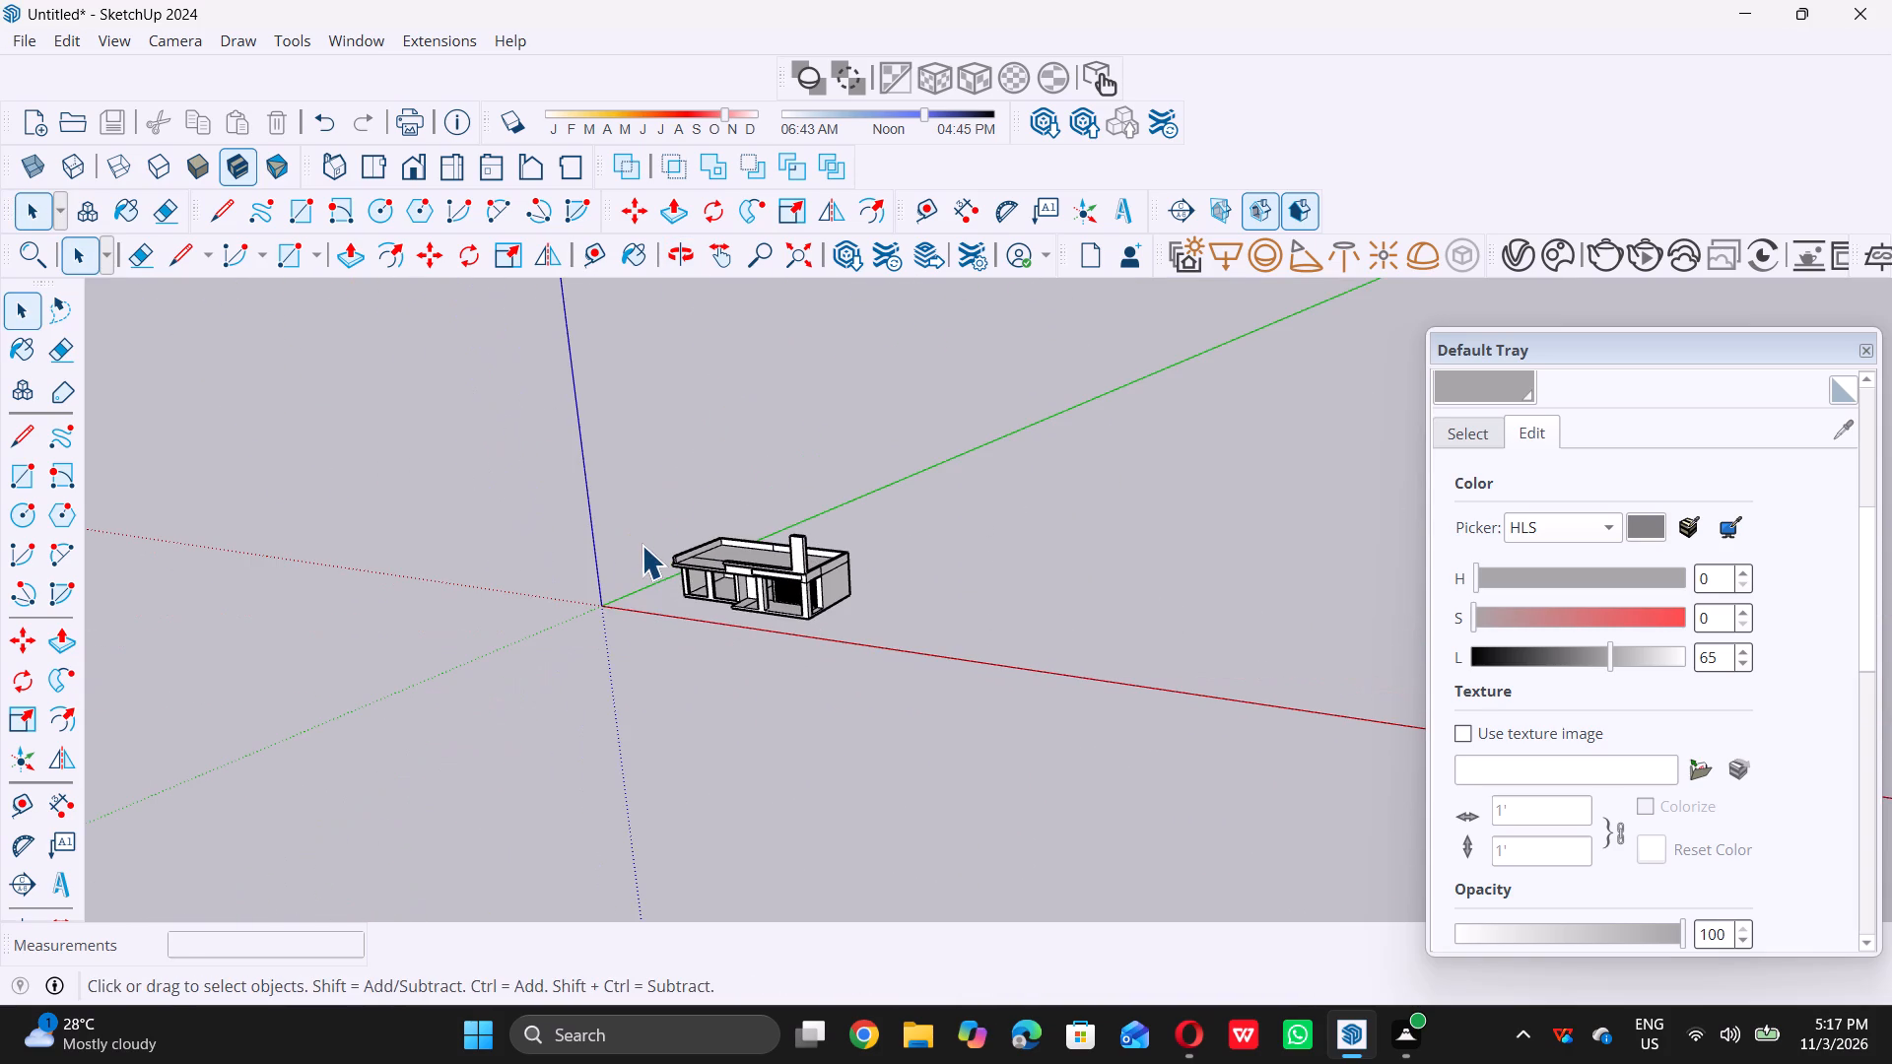
{"action": "scroll", "coordinate": [662, 488], "scroll_direction": "up", "scroll_amount": 5}
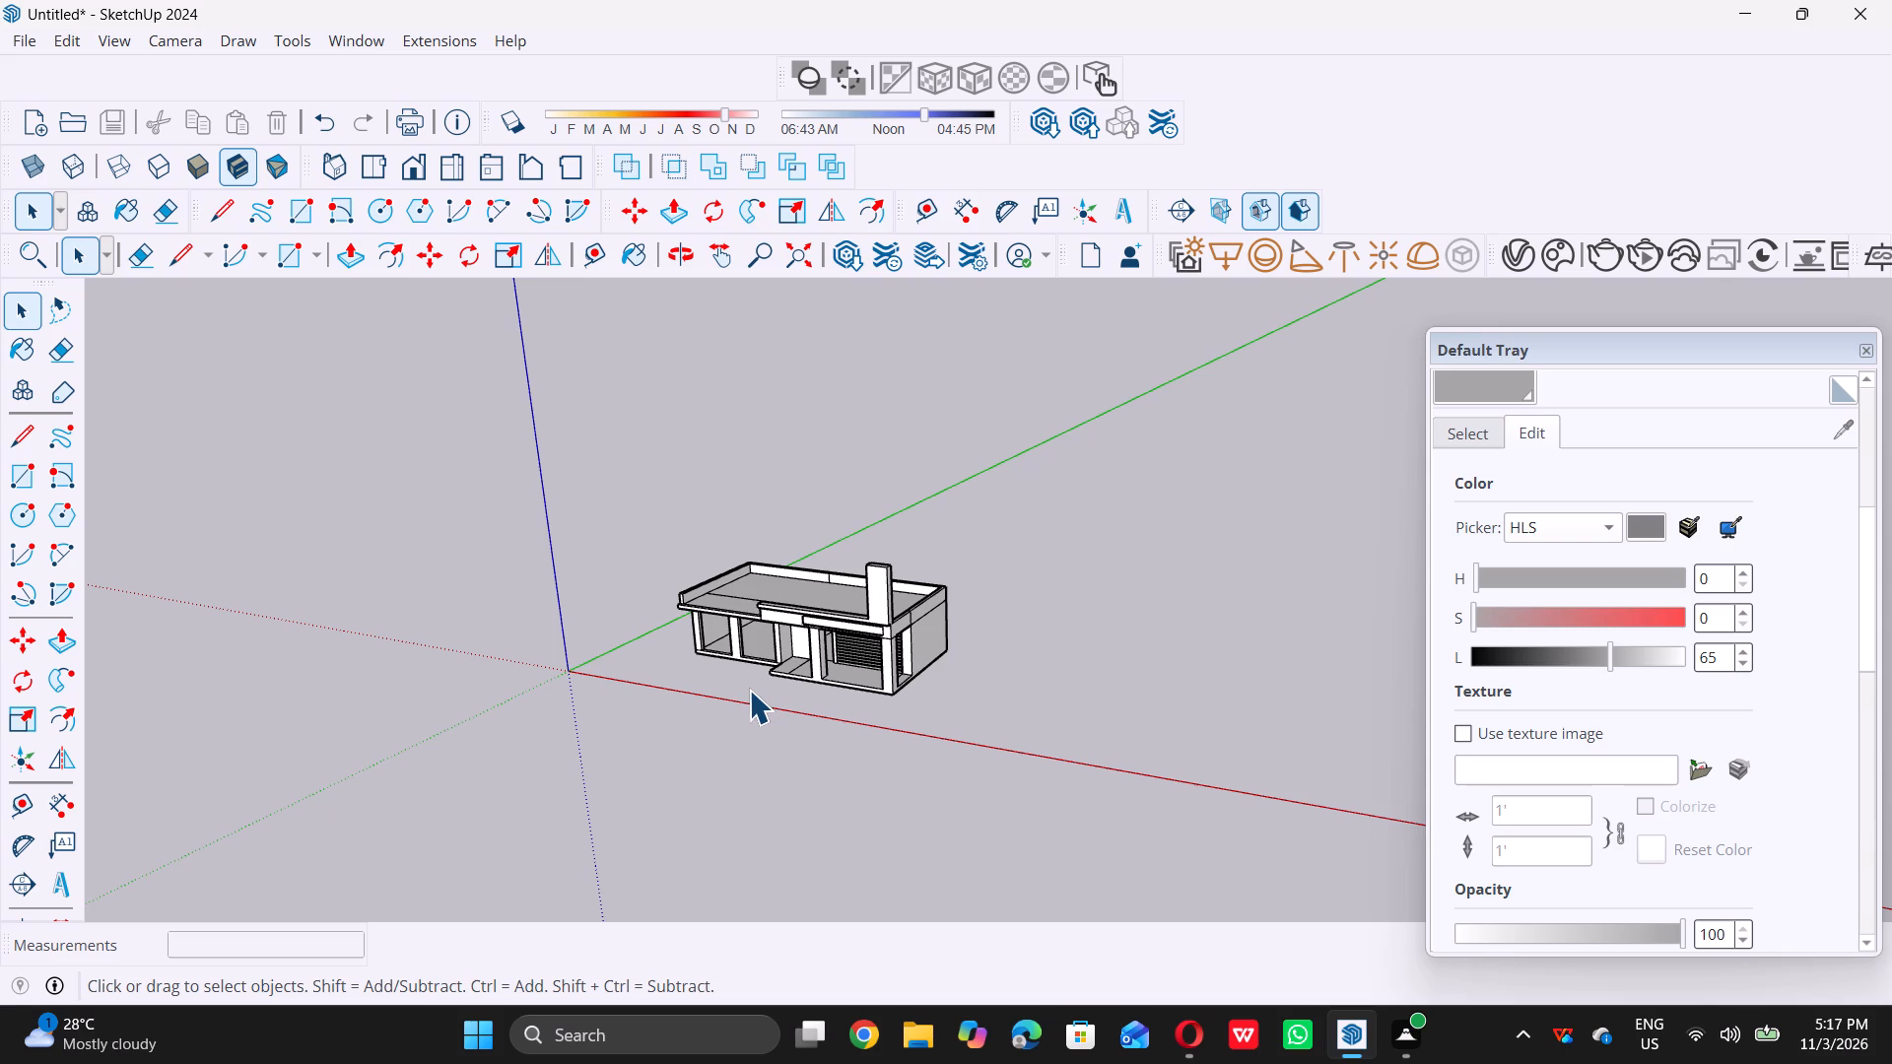
{"action": "scroll", "coordinate": [740, 754], "scroll_direction": "down", "scroll_amount": 10}
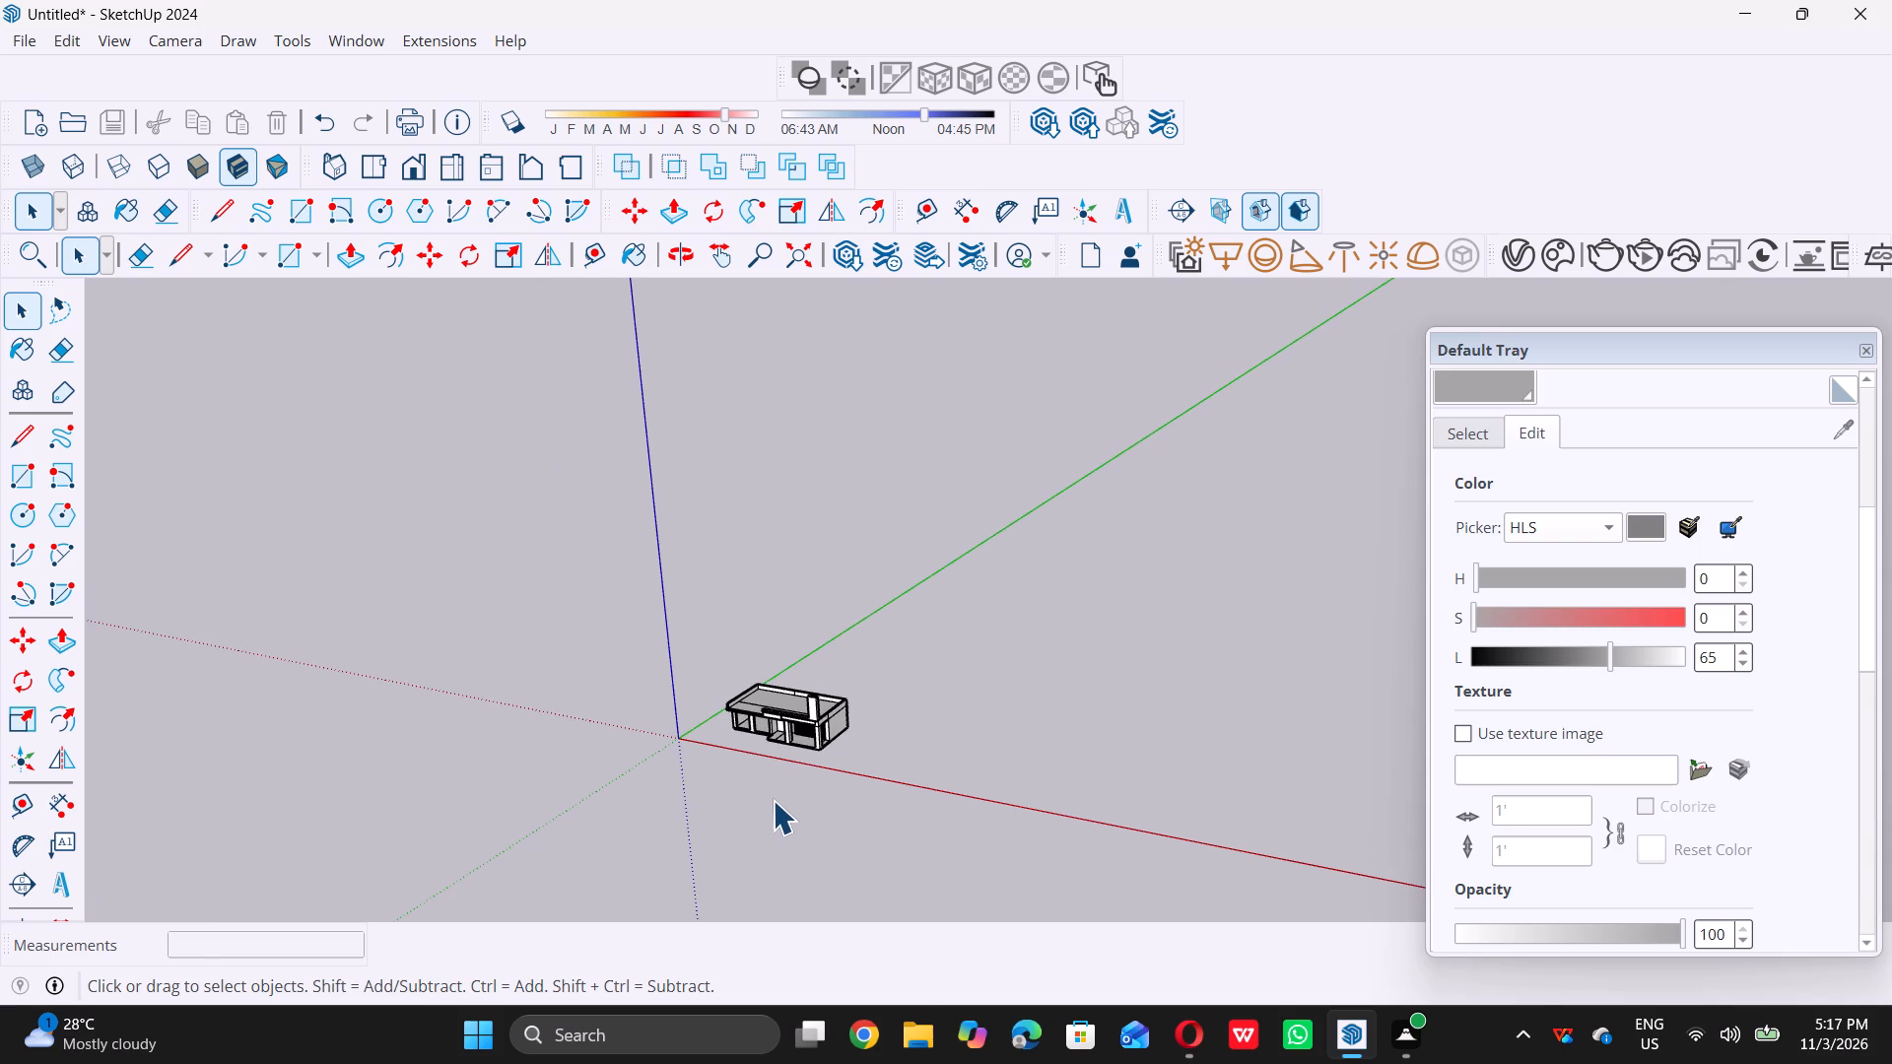
{"action": "scroll", "coordinate": [773, 799], "scroll_direction": "down", "scroll_amount": 5}
{"action": "middle_click_drag", "start_coordinate": [768, 661], "coordinate": [768, 684]}
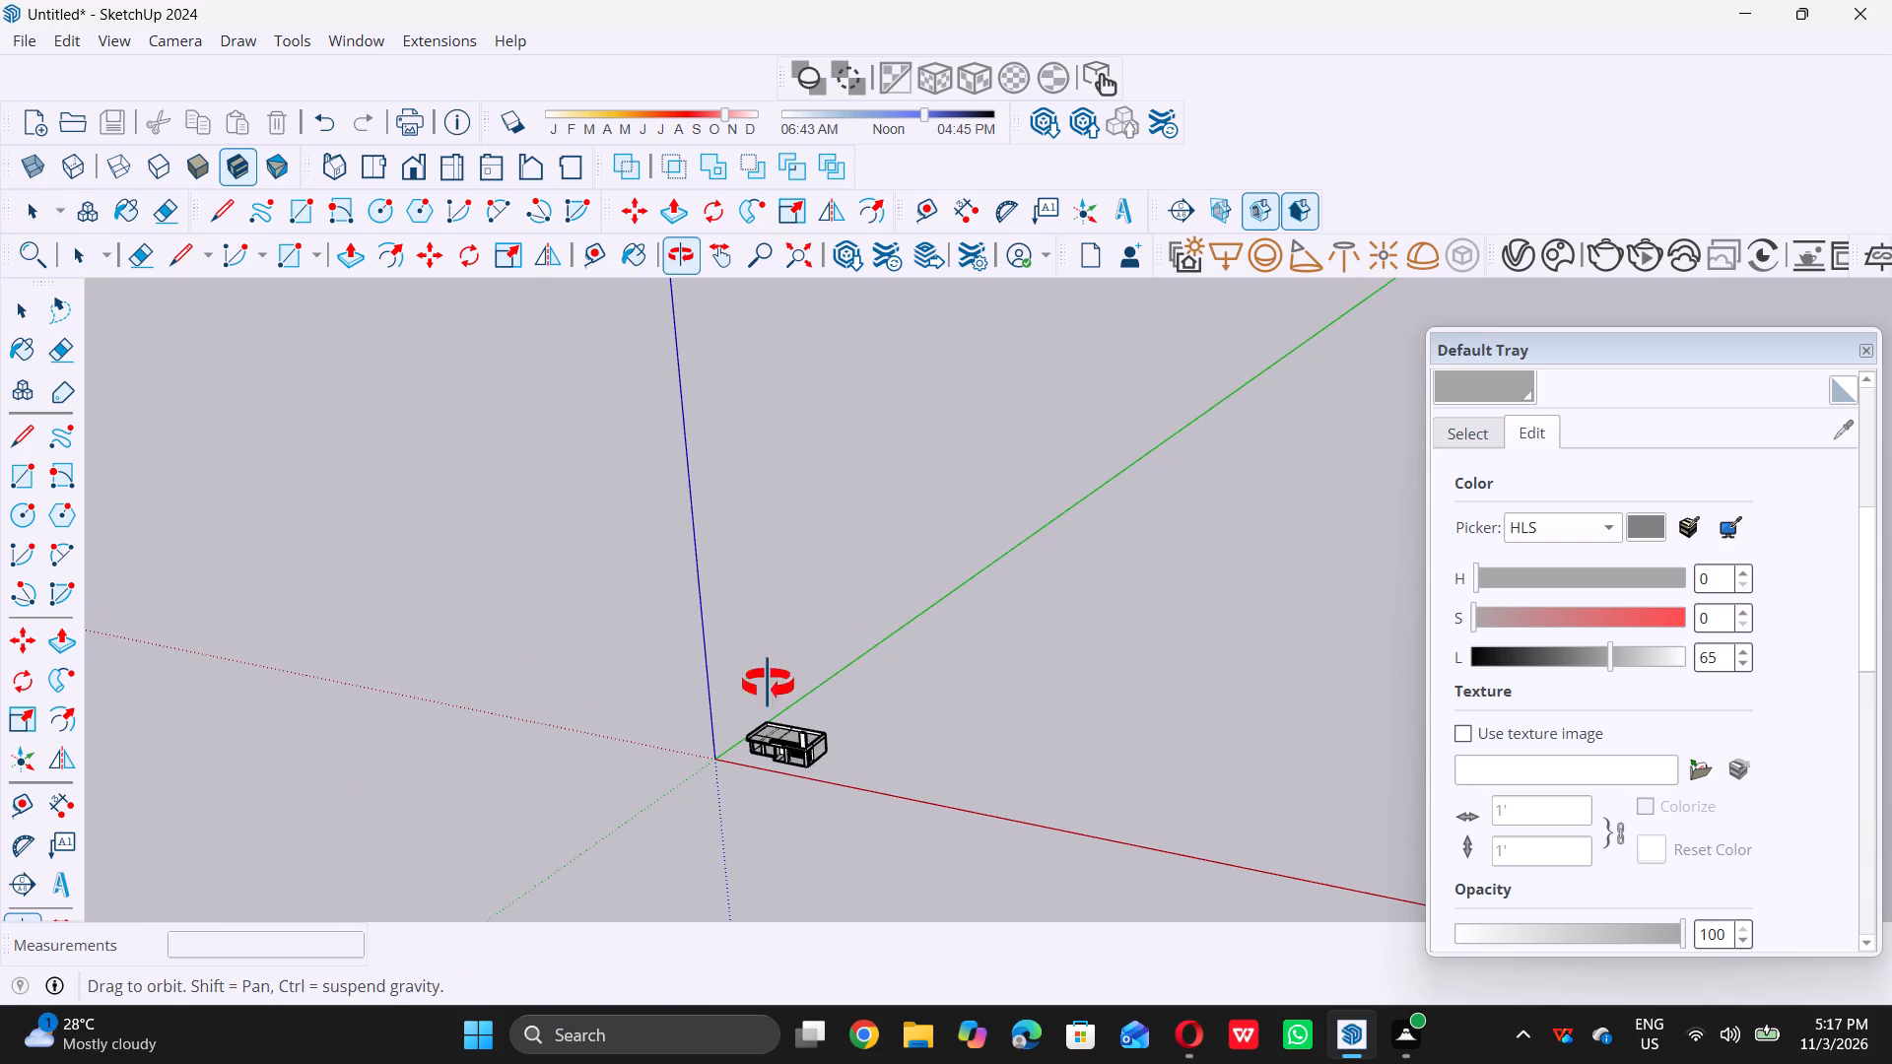
{"action": "middle_click_drag", "start_coordinate": [768, 684], "coordinate": [764, 779]}
{"action": "middle_click", "coordinate": [764, 779]}
{"action": "scroll", "coordinate": [798, 698], "scroll_direction": "up", "scroll_amount": 10}
{"action": "scroll", "coordinate": [780, 780], "scroll_direction": "up", "scroll_amount": 5}
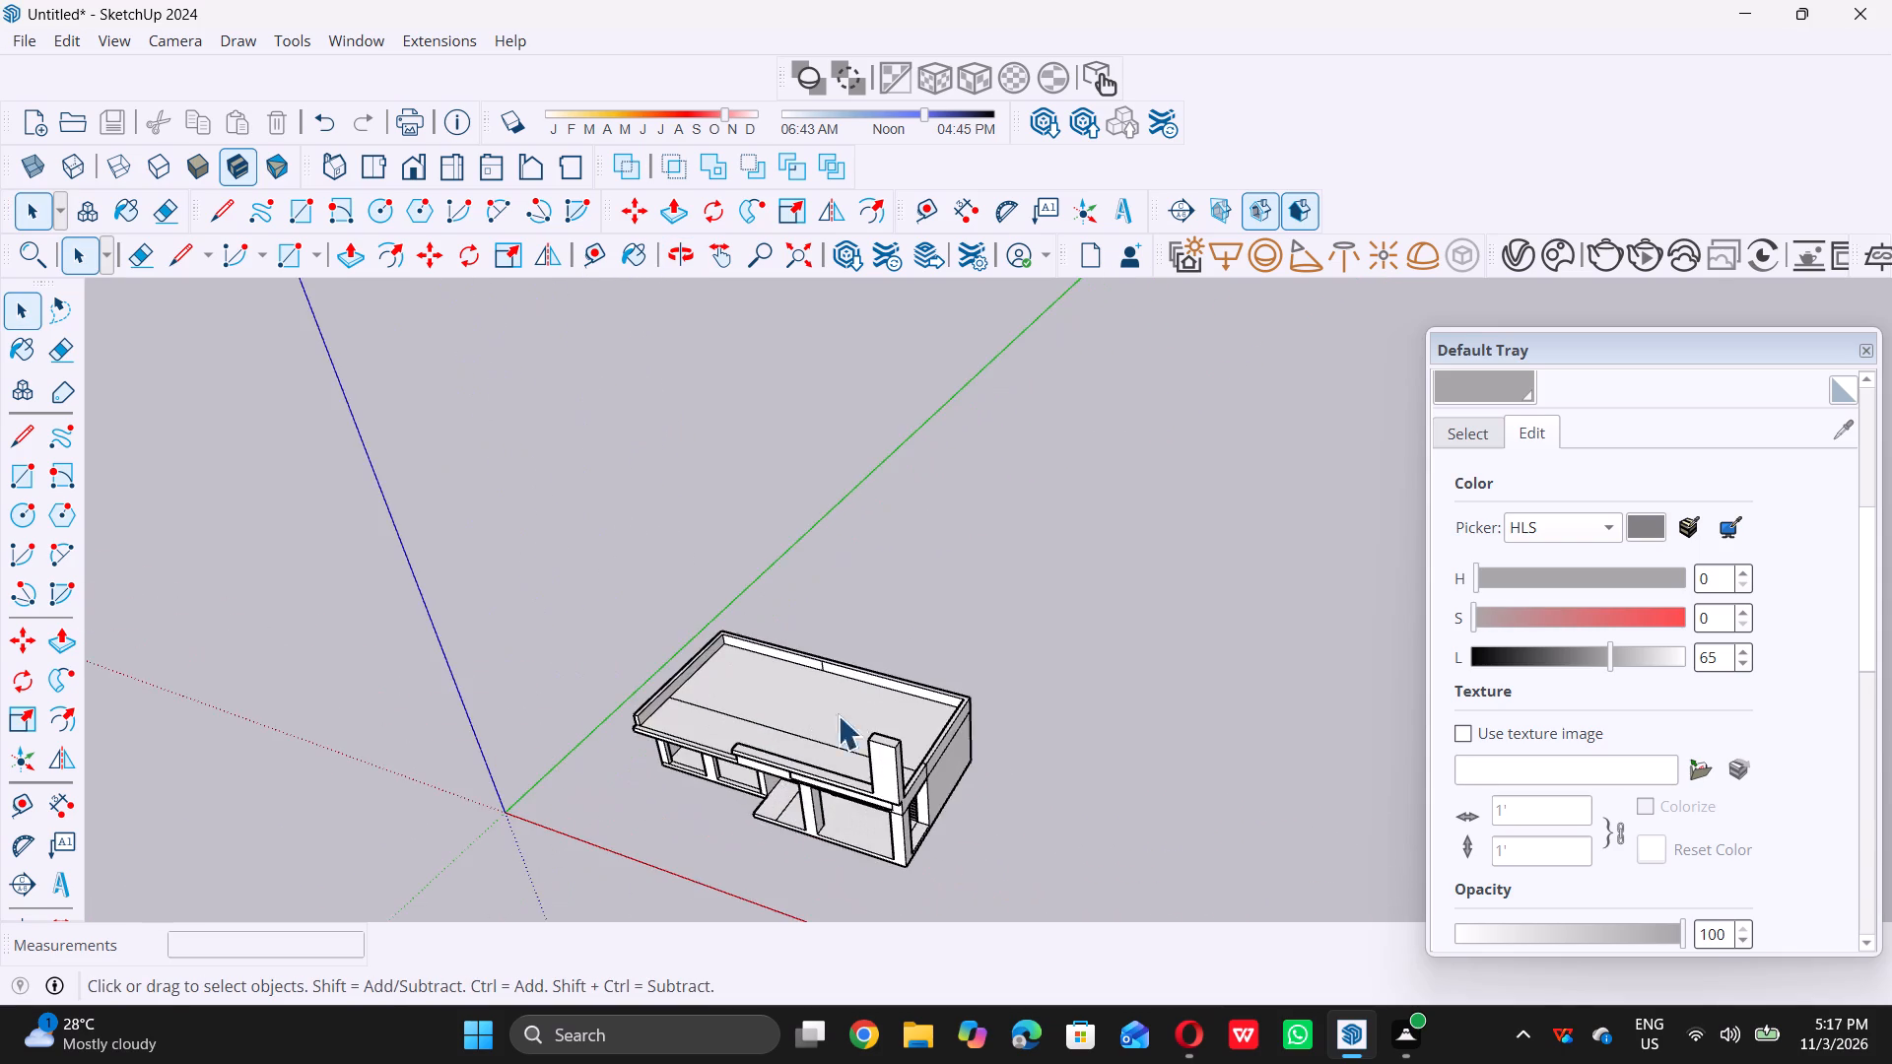
{"action": "scroll", "coordinate": [846, 702], "scroll_direction": "down", "scroll_amount": 5}
{"action": "middle_click_drag", "start_coordinate": [852, 698], "coordinate": [793, 776]}
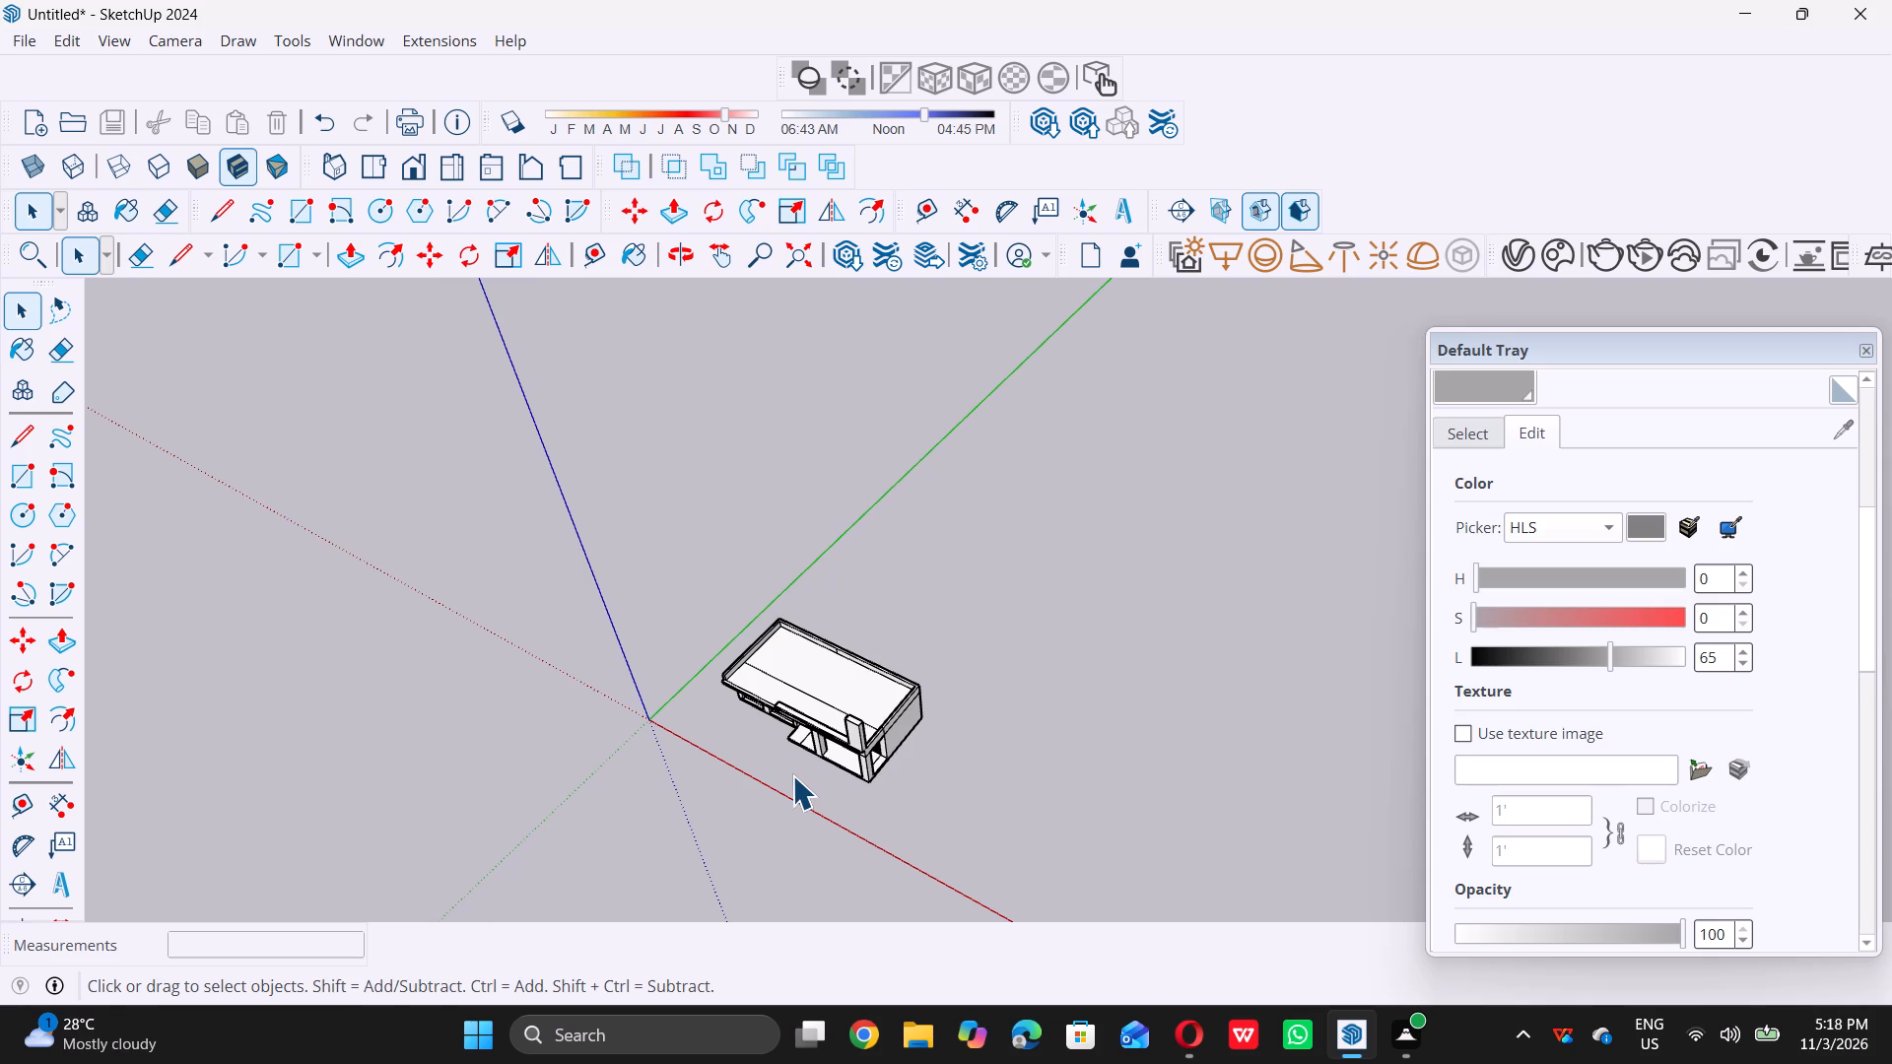
Place a guide parallel to the roof's dividing line, offset 9" away from the front fascia.
{"action": "scroll", "coordinate": [792, 768], "scroll_direction": "up", "scroll_amount": 4}
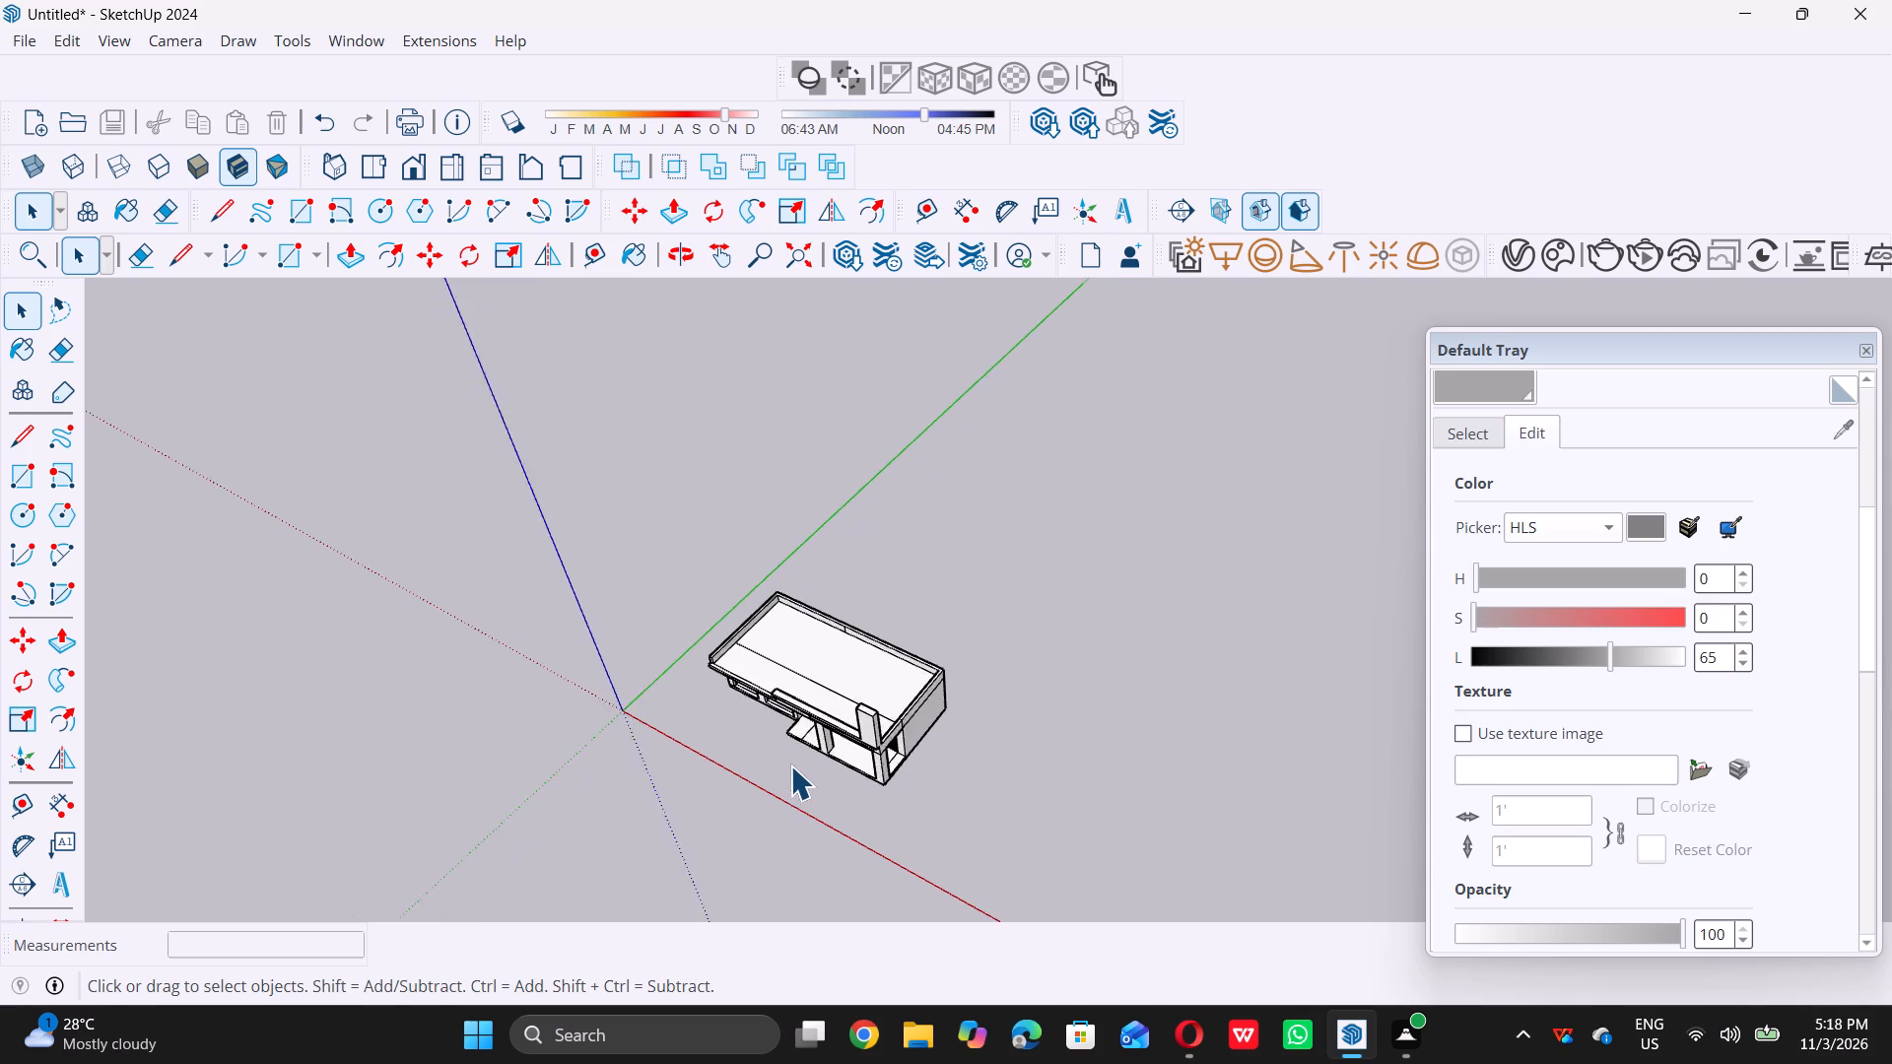
{"action": "scroll", "coordinate": [863, 664], "scroll_direction": "up", "scroll_amount": 4}
{"action": "middle_click_drag", "start_coordinate": [880, 643], "coordinate": [667, 704]}
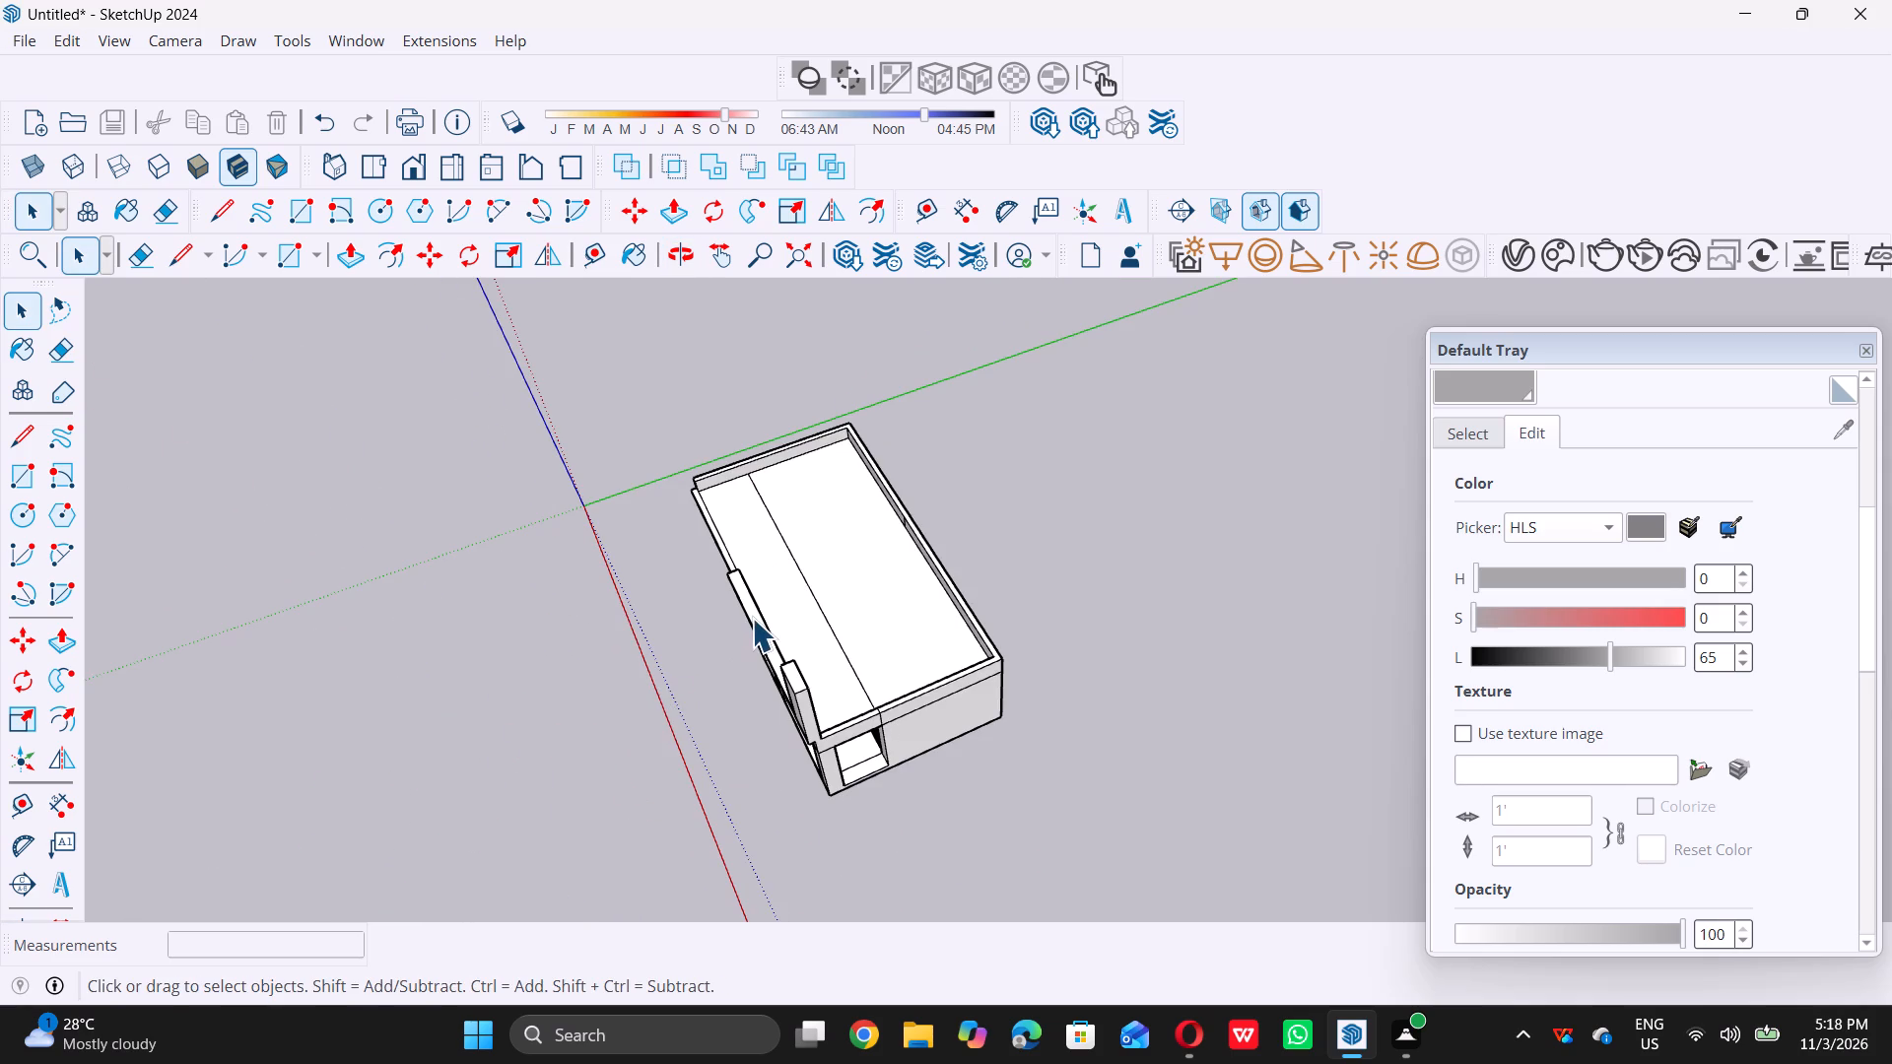
{"action": "scroll", "coordinate": [809, 552], "scroll_direction": "up", "scroll_amount": 8}
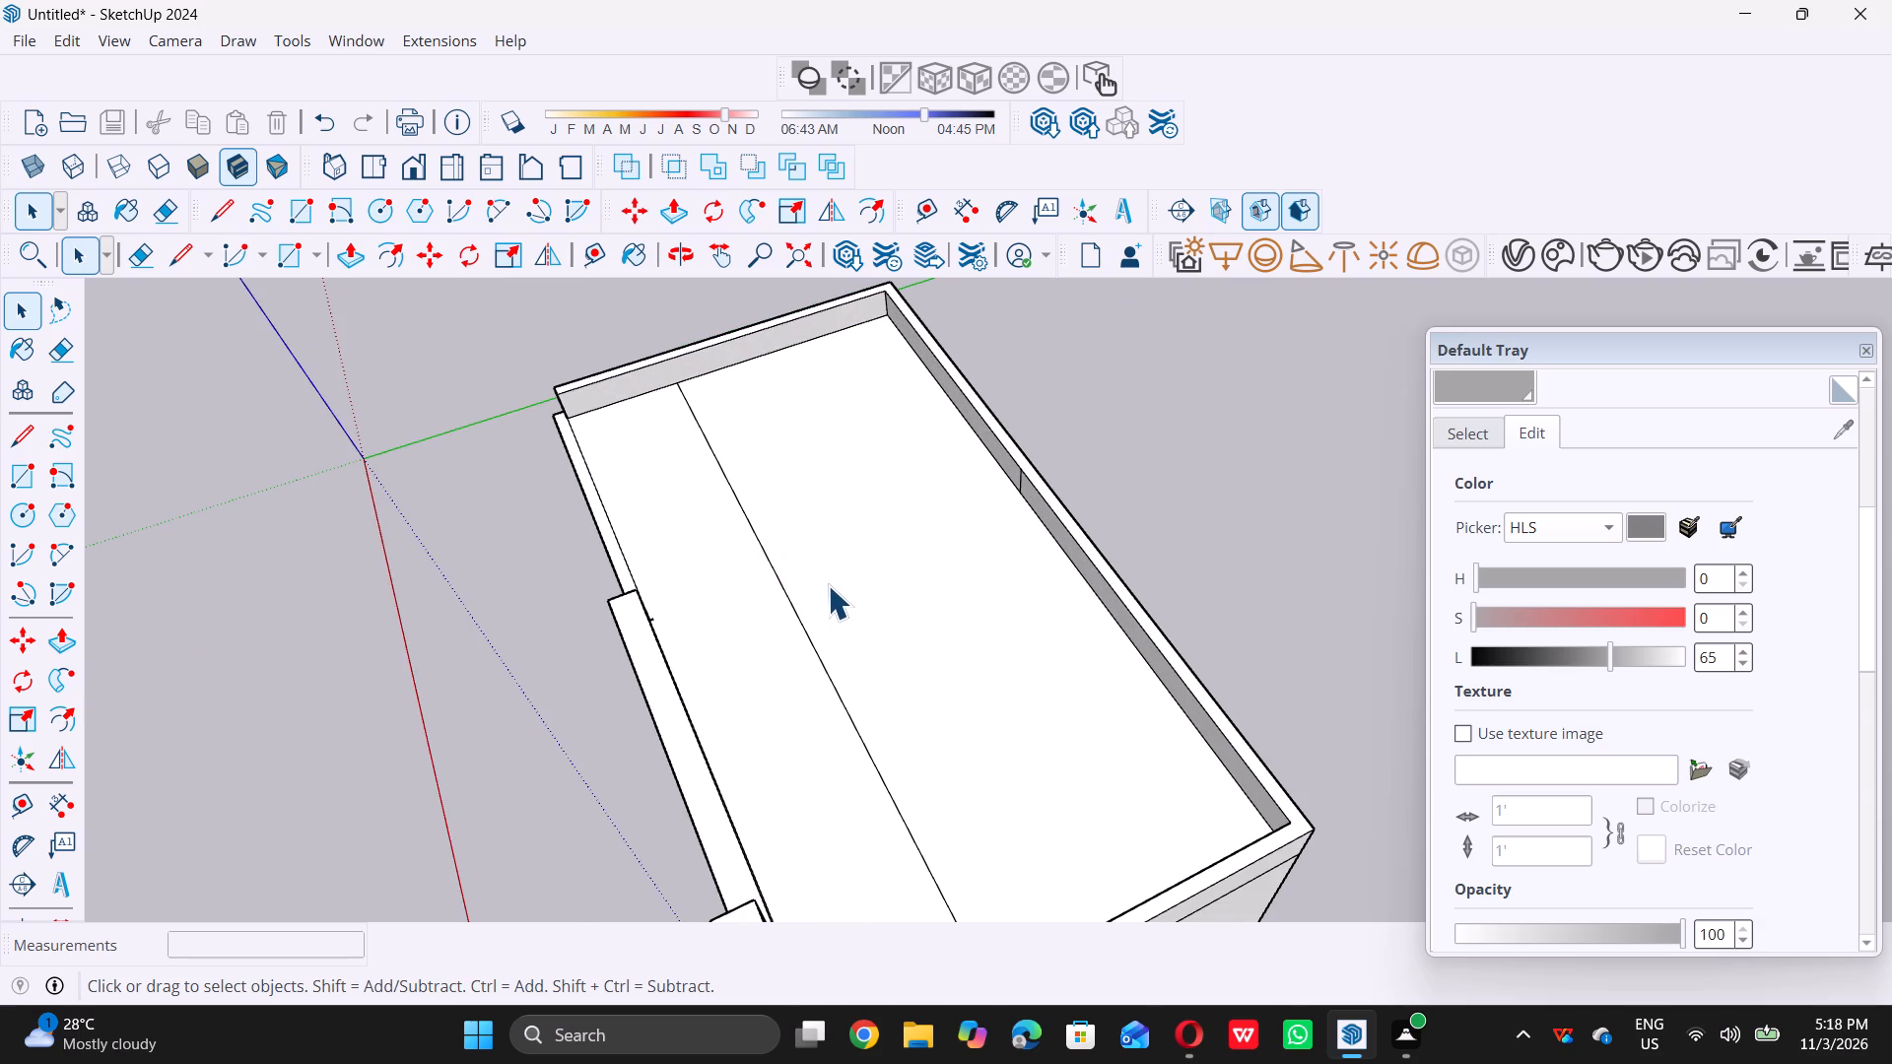
{"action": "key", "text": "t"}
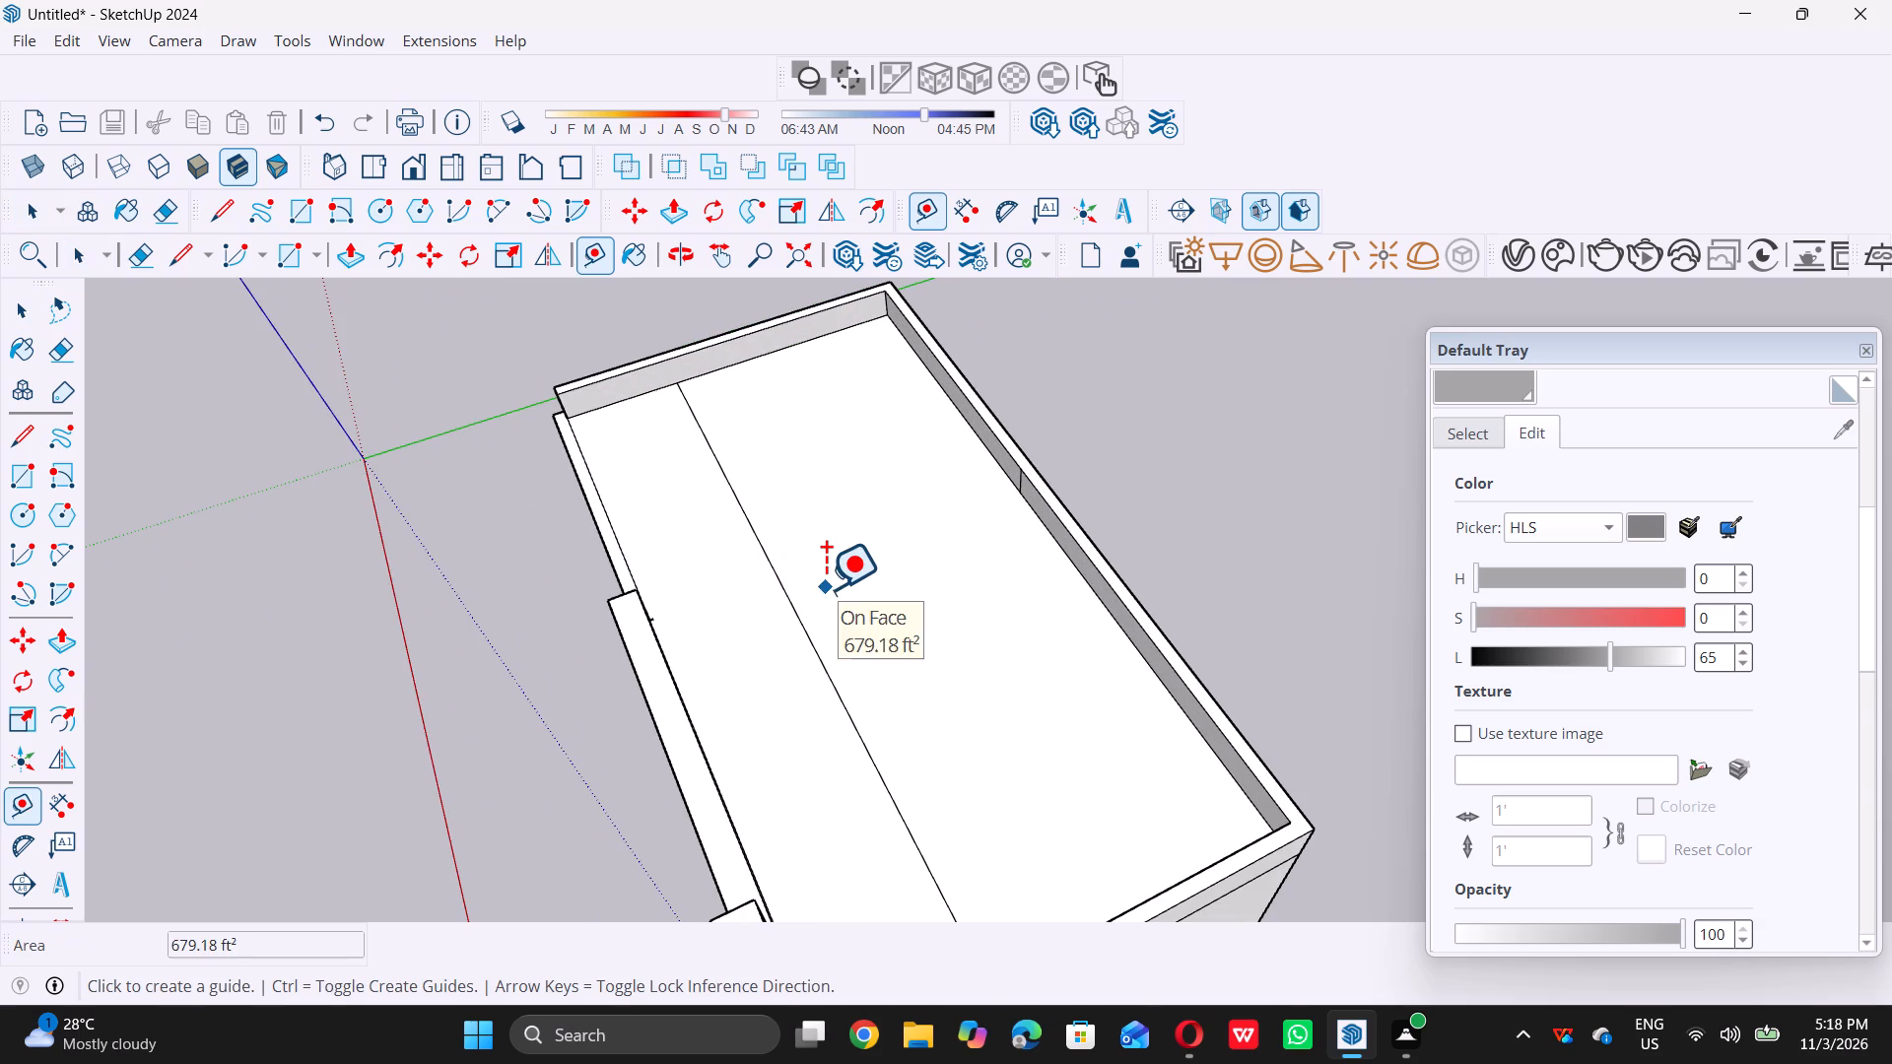
{"action": "double_click", "coordinate": [797, 635]}
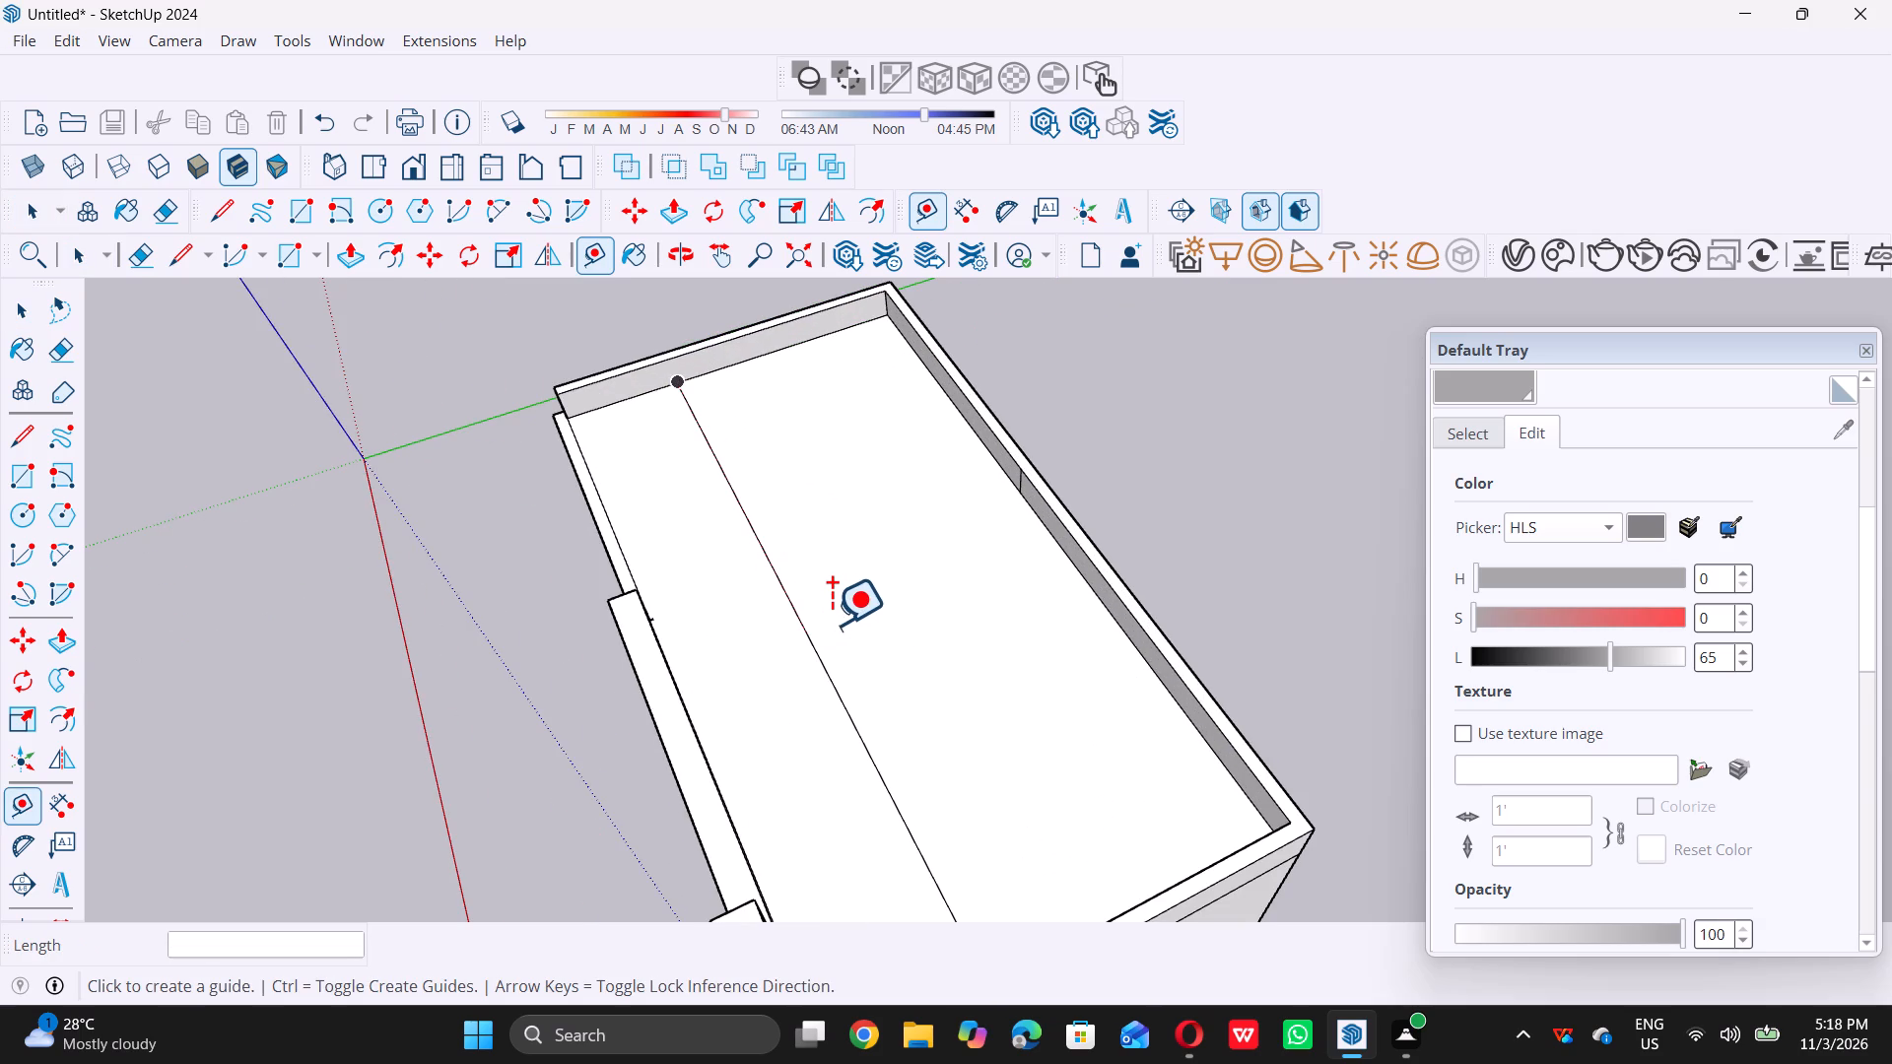
{"action": "scroll", "coordinate": [827, 661], "scroll_direction": "up", "scroll_amount": 4}
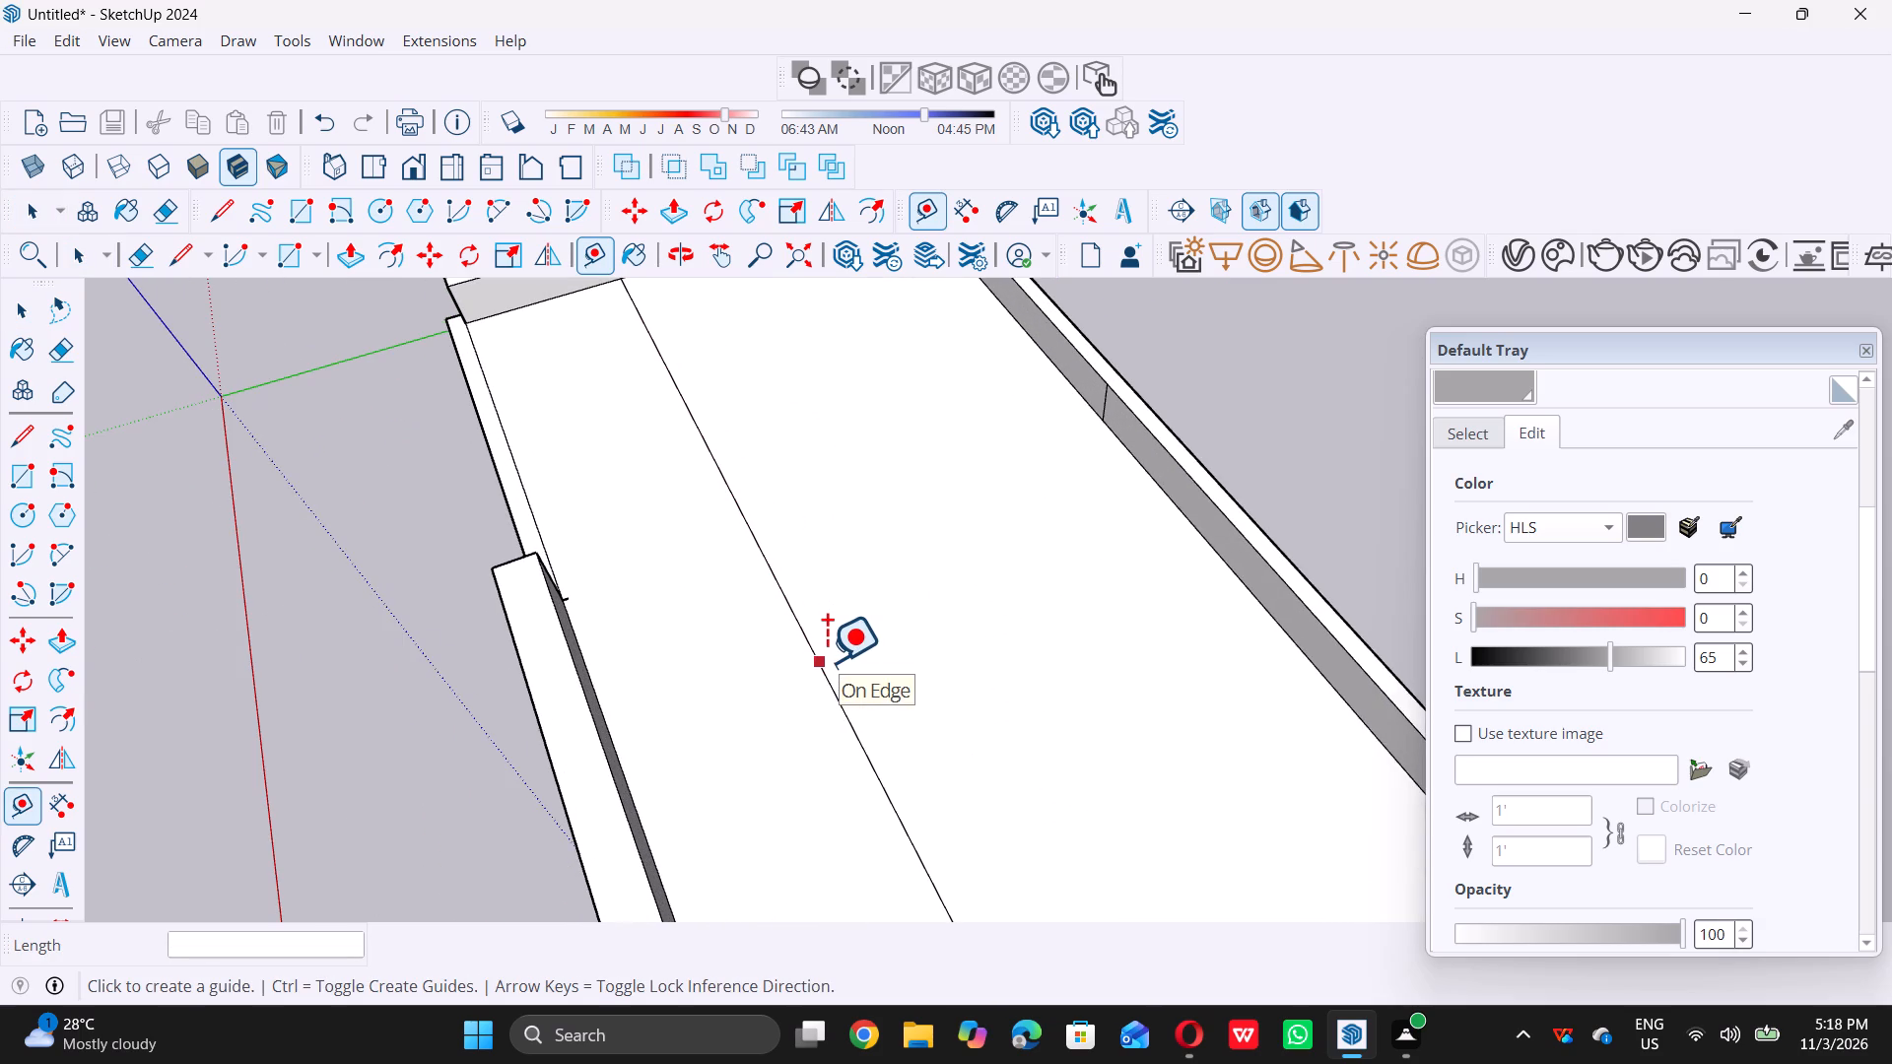
{"action": "left_click", "coordinate": [827, 661]}
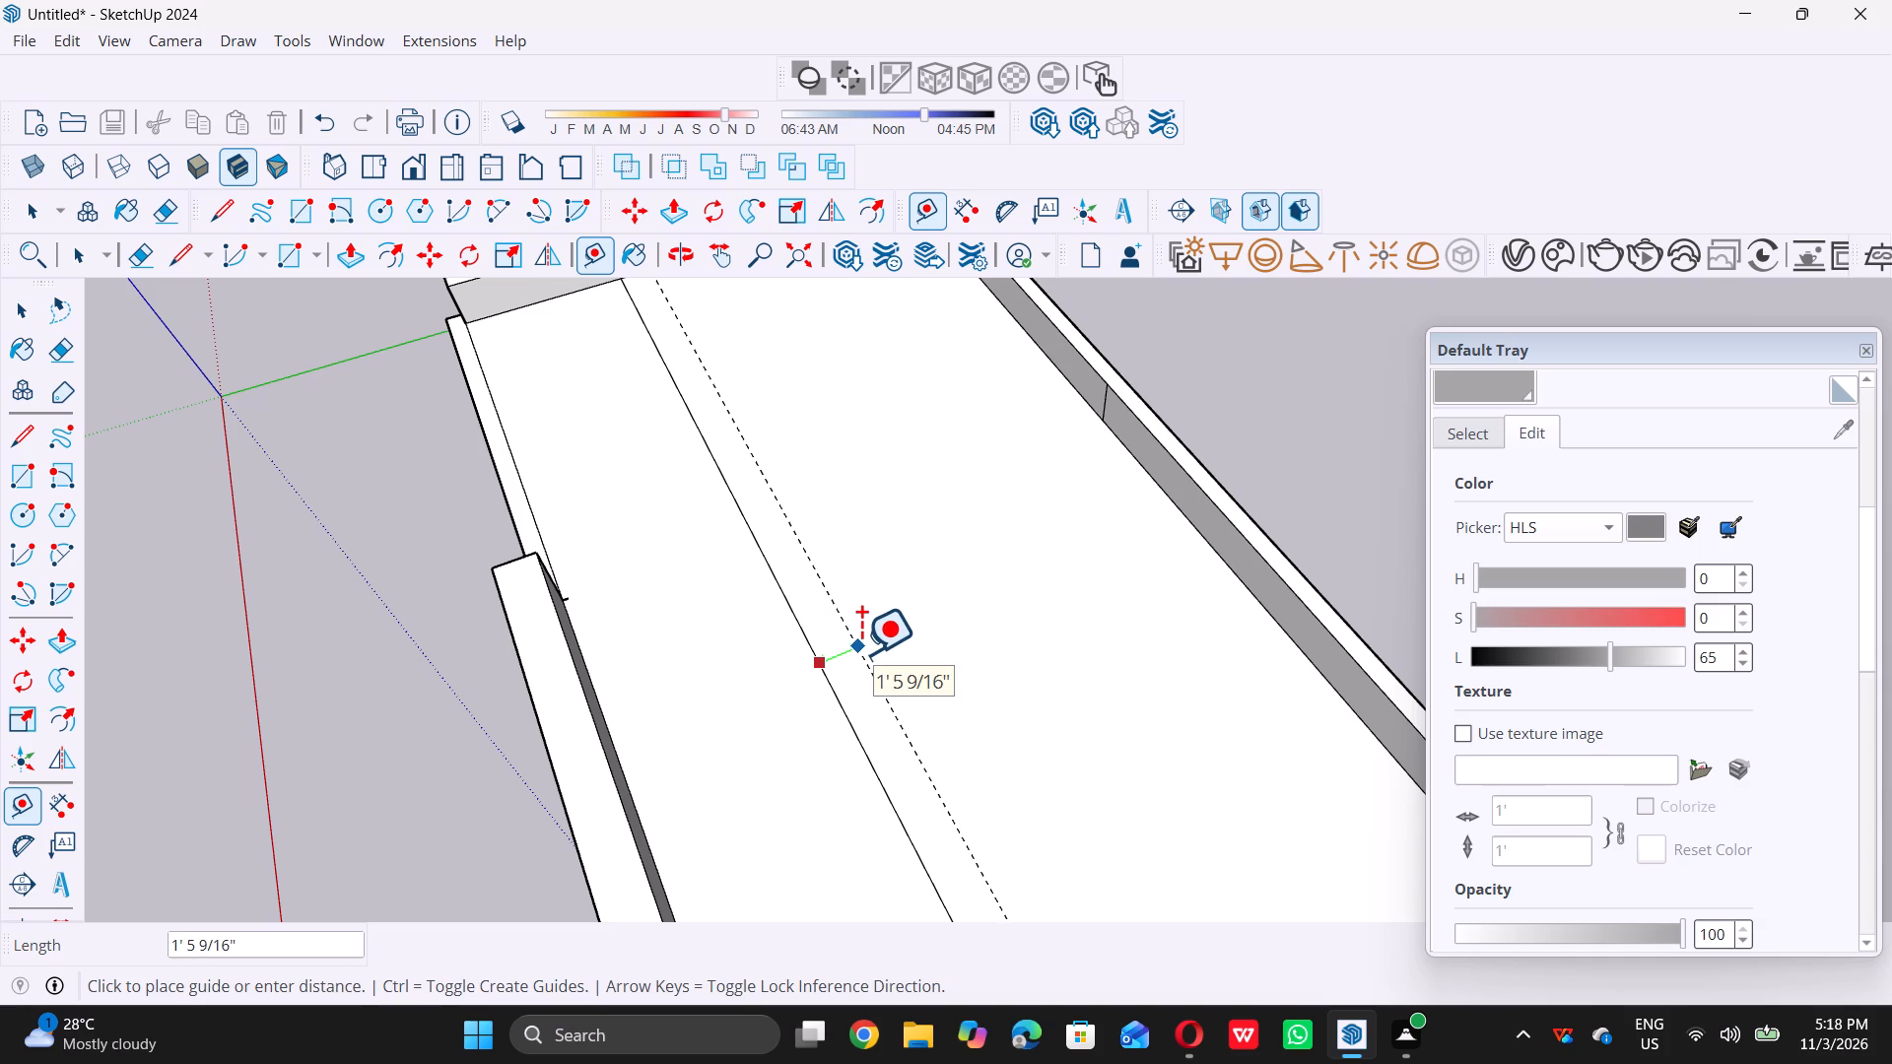
{"action": "key", "text": "9"}
{"action": "key", "text": "shift+quotedbl"}
{"action": "key", "text": "Return"}
{"action": "key", "text": "space"}
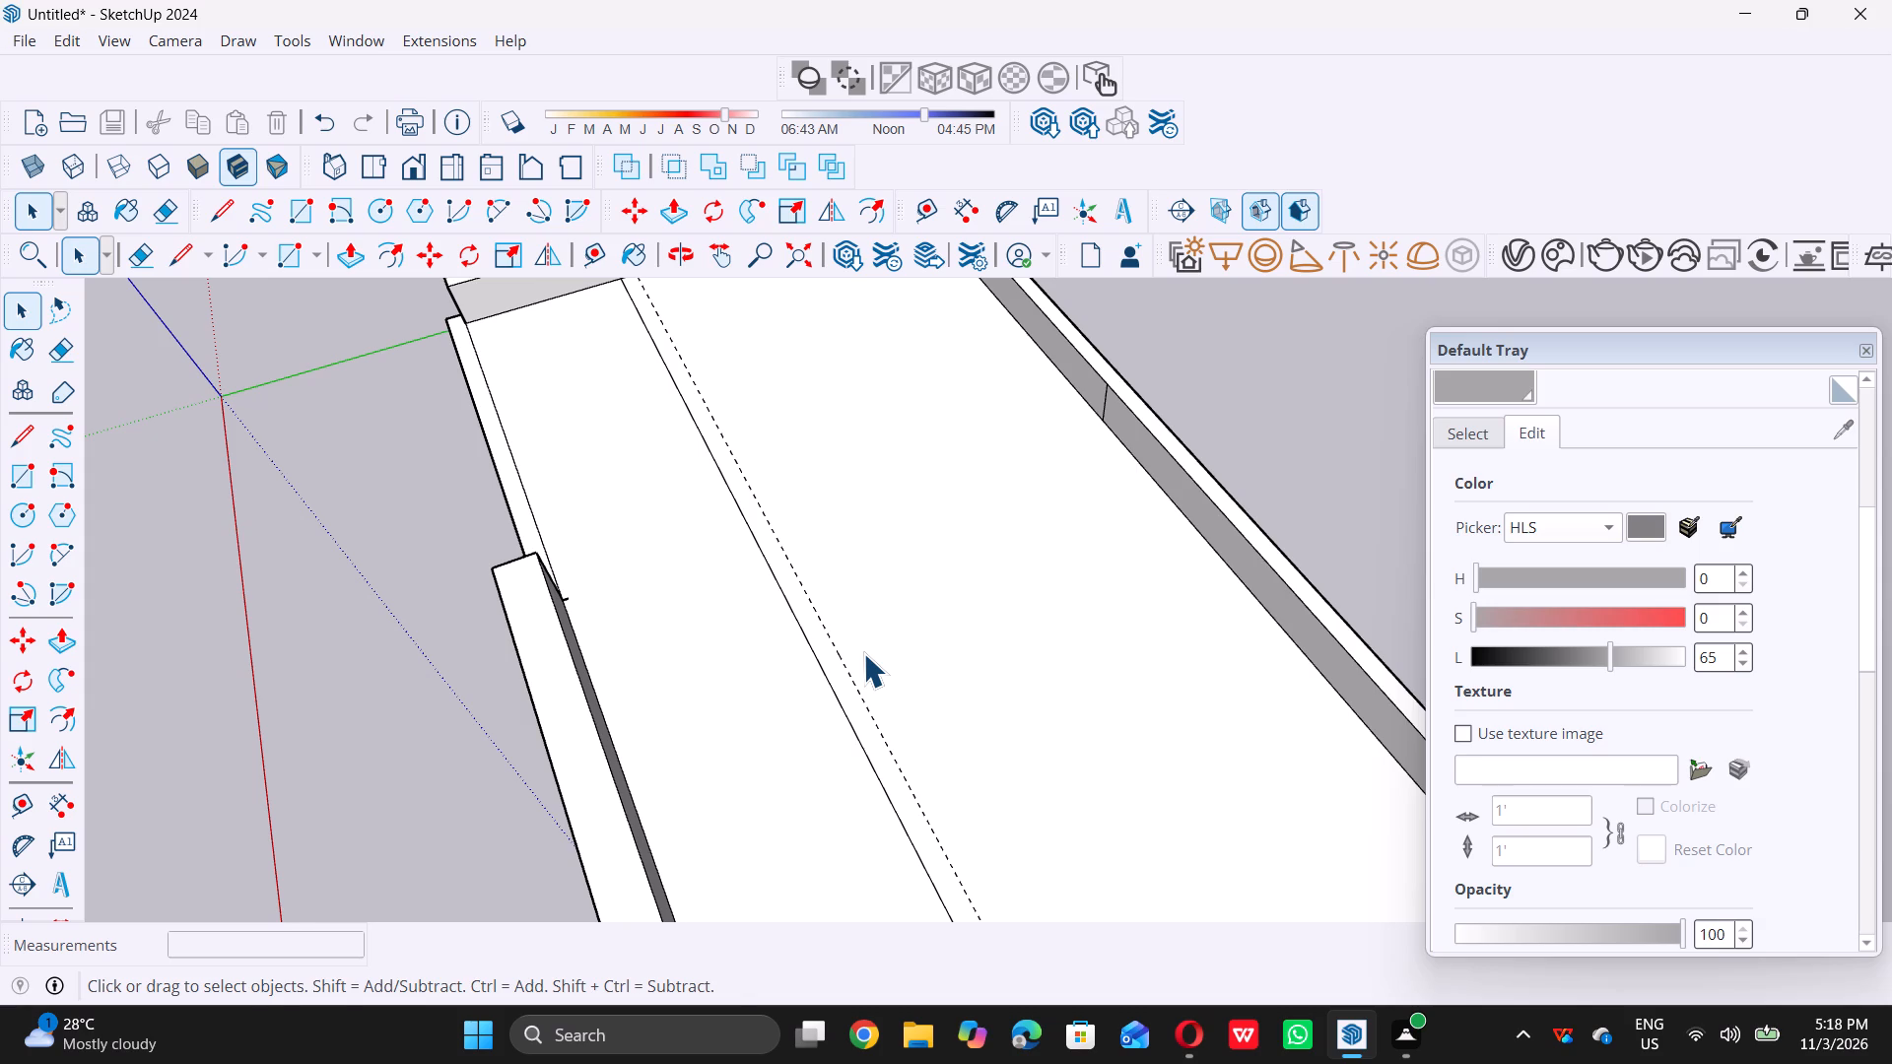
Draw a rectangle about 44' 6" by 9" on the roof, between the lengthwise dividing line and the parallel guide, spanning parapet to parapet.
{"action": "key", "text": "r"}
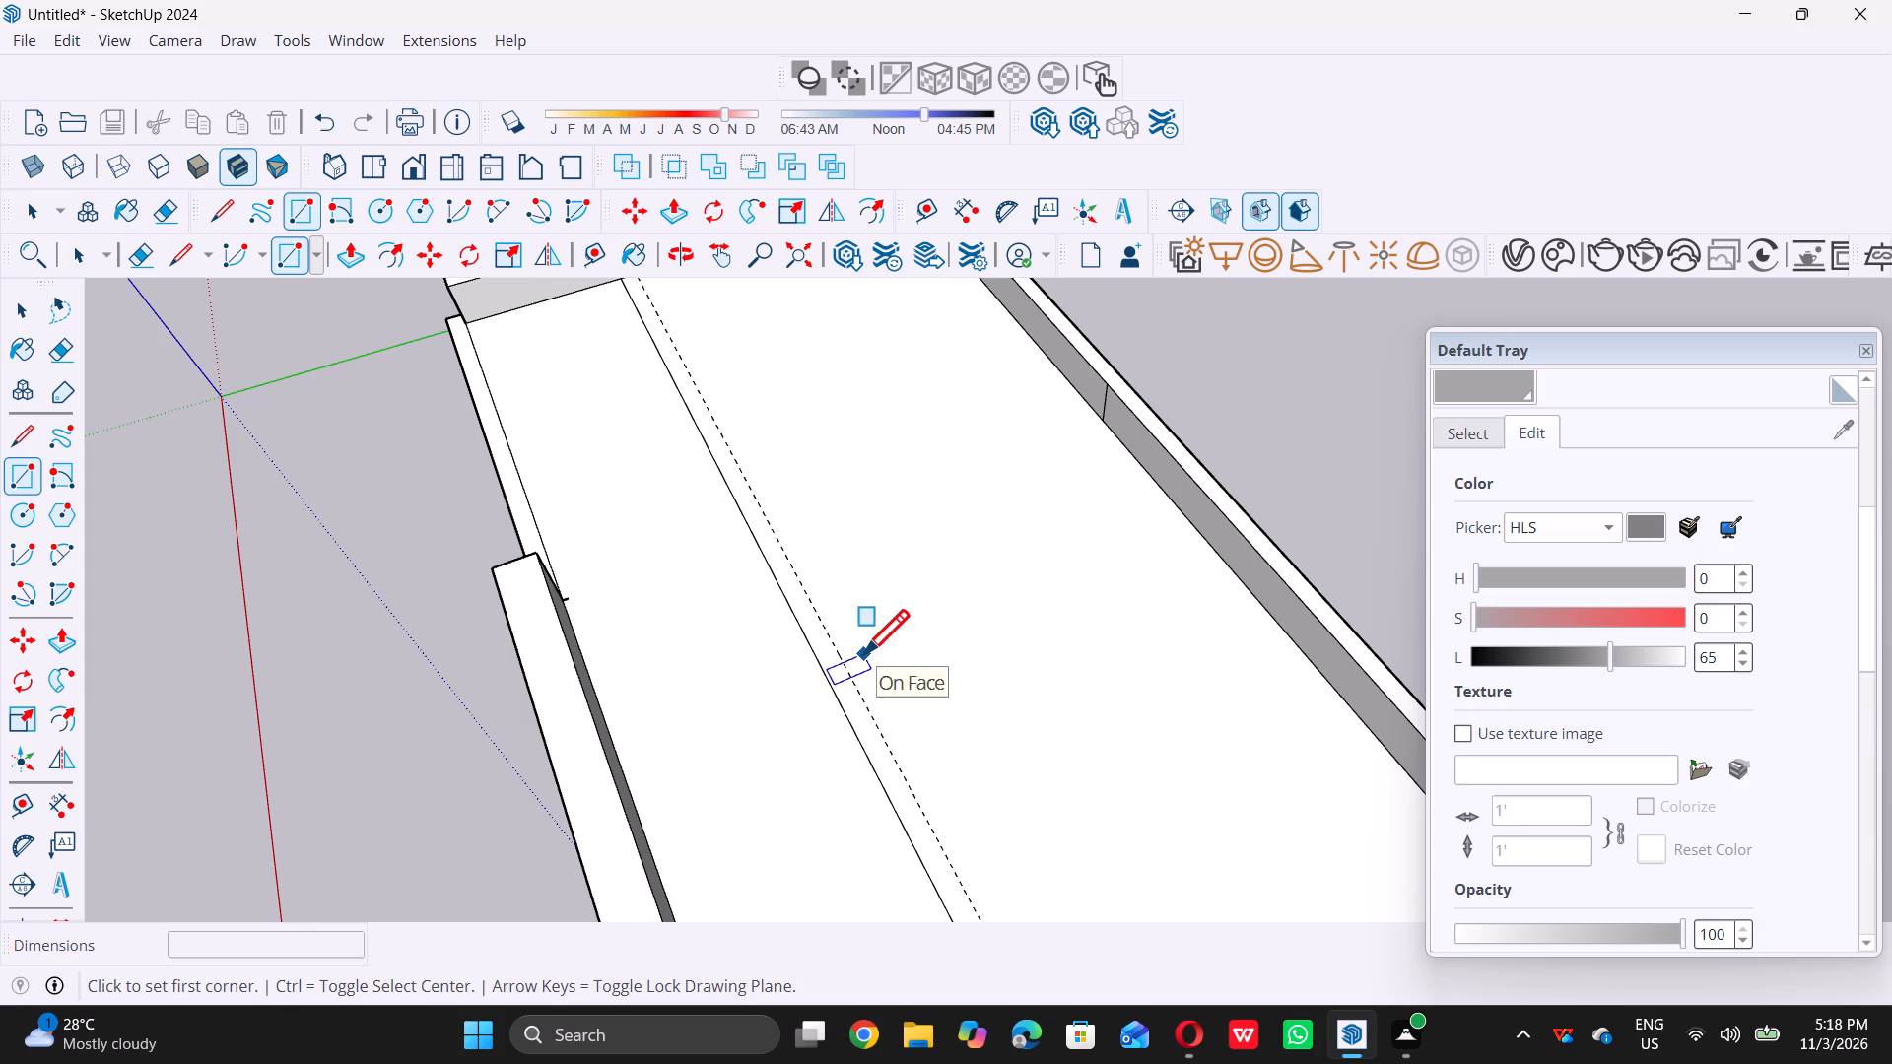
{"action": "scroll", "coordinate": [863, 654], "scroll_direction": "down", "scroll_amount": 6}
{"action": "scroll", "coordinate": [682, 380], "scroll_direction": "up", "scroll_amount": 4}
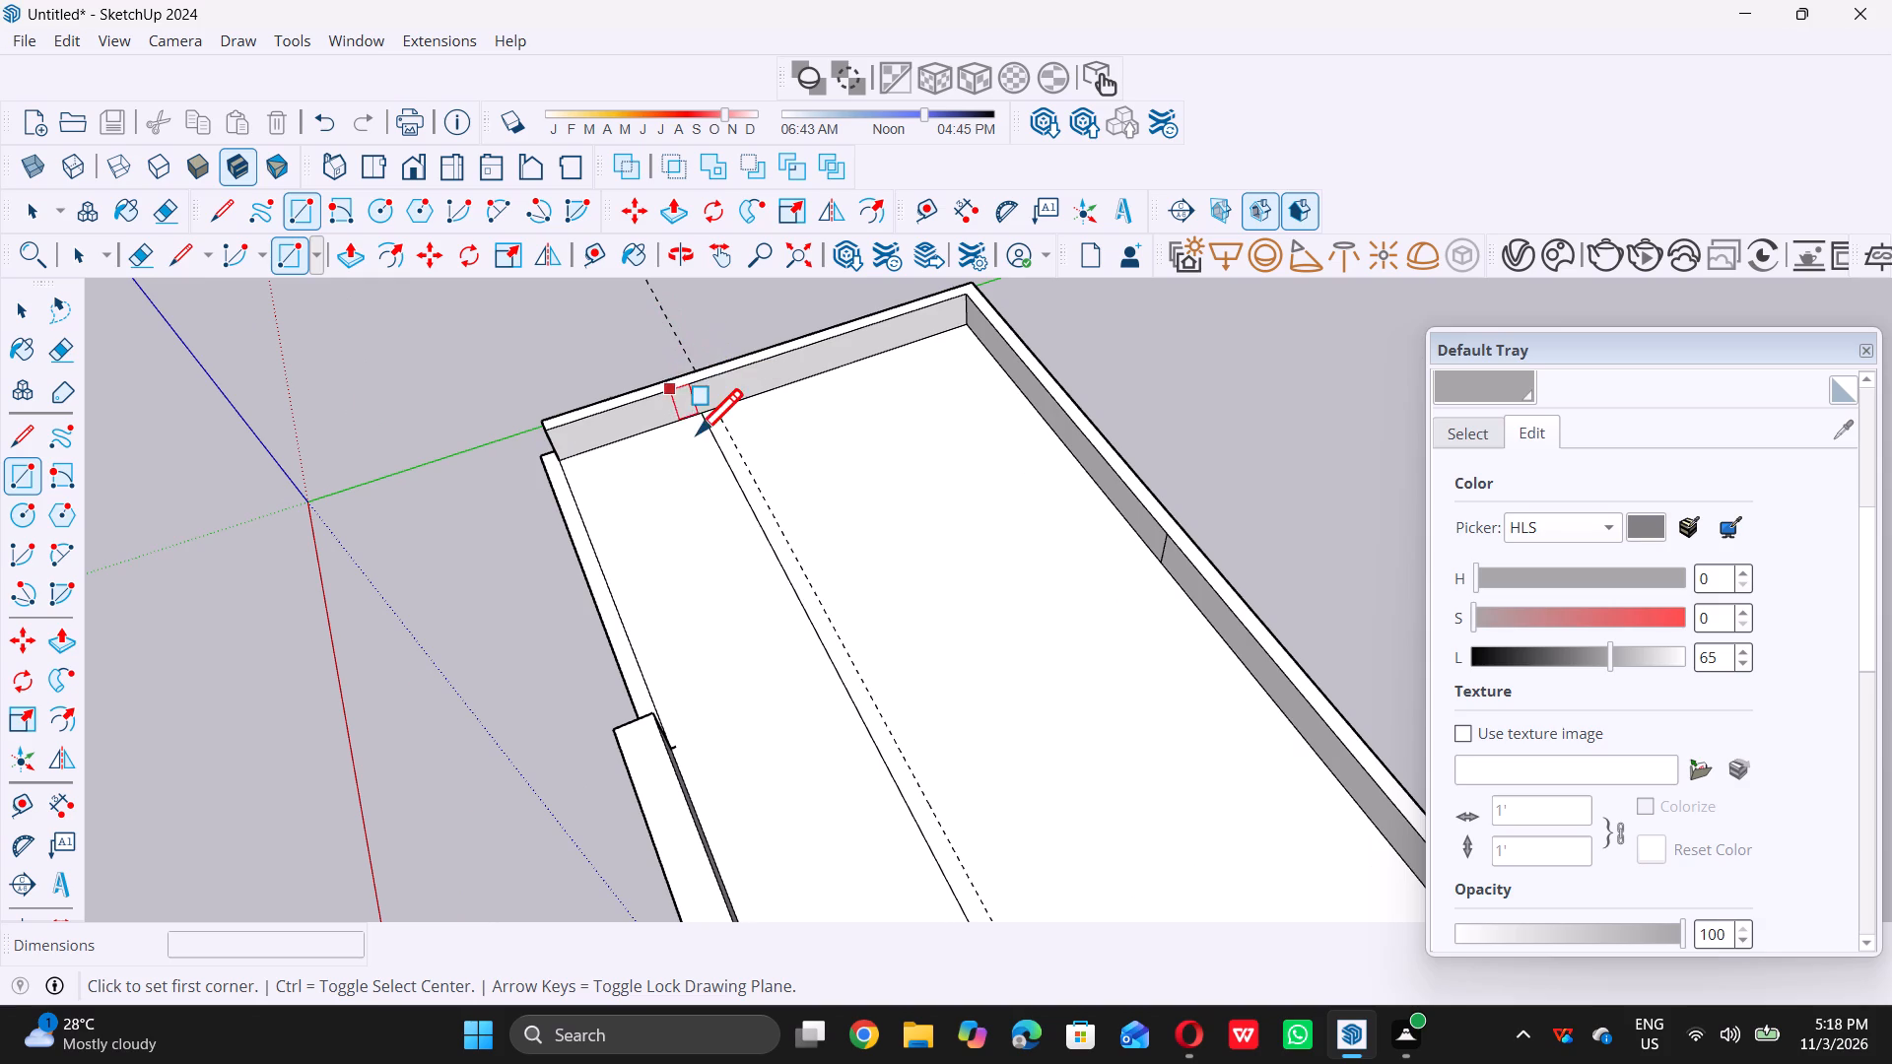
{"action": "scroll", "coordinate": [699, 437], "scroll_direction": "up", "scroll_amount": 13}
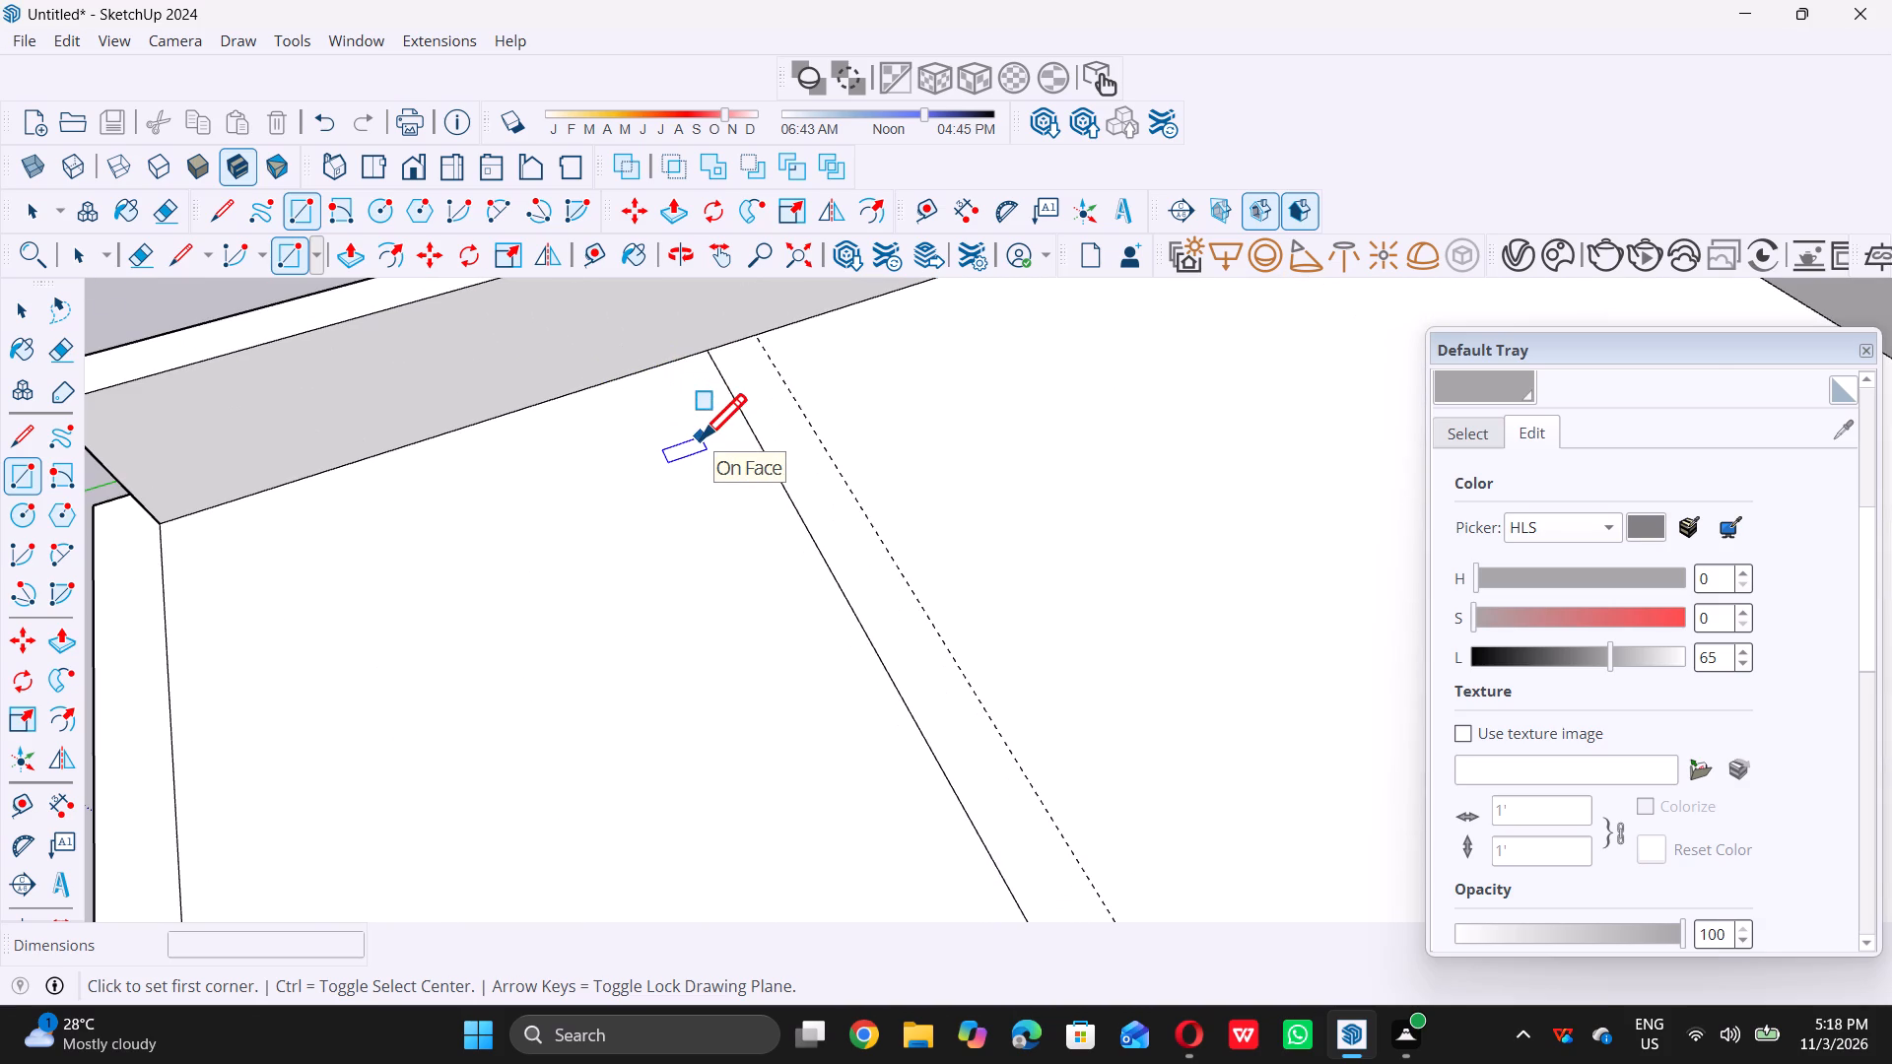
{"action": "left_click", "coordinate": [713, 352]}
{"action": "scroll", "coordinate": [713, 352], "scroll_direction": "down", "scroll_amount": 18}
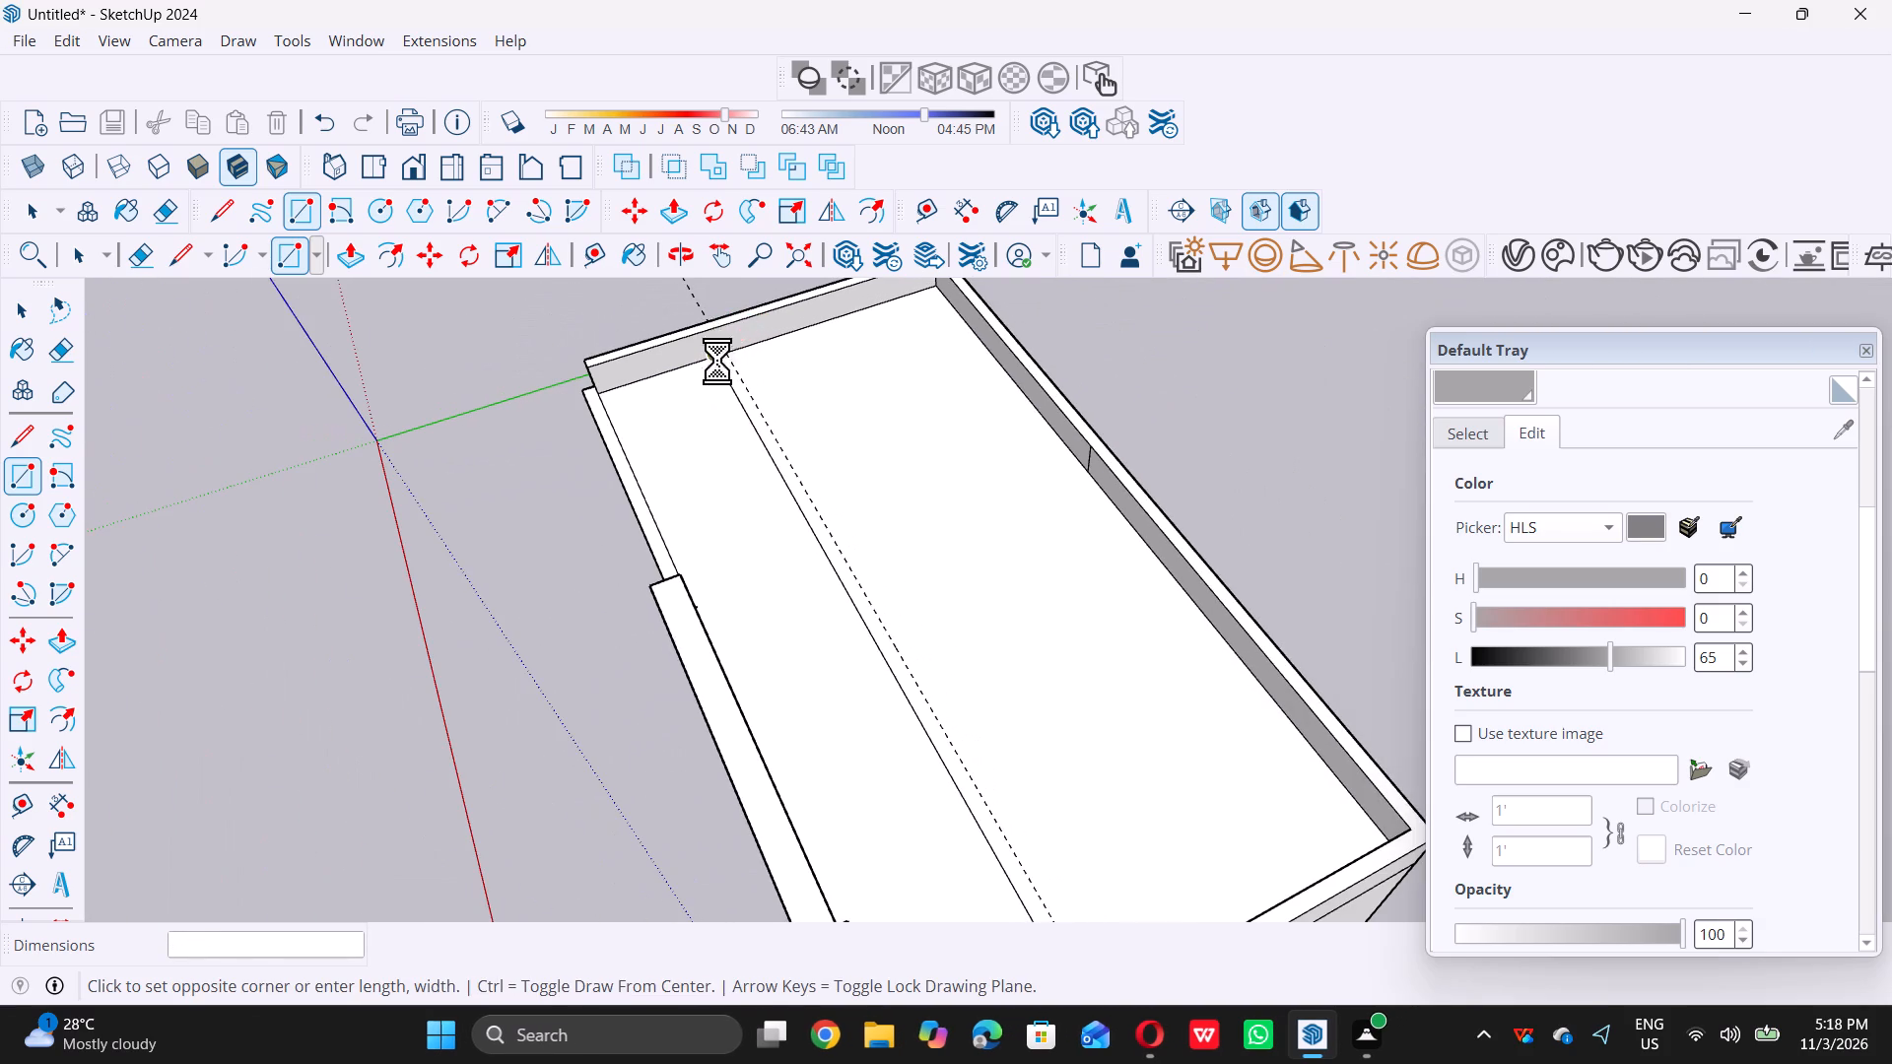
{"action": "scroll", "coordinate": [801, 485], "scroll_direction": "down", "scroll_amount": 2}
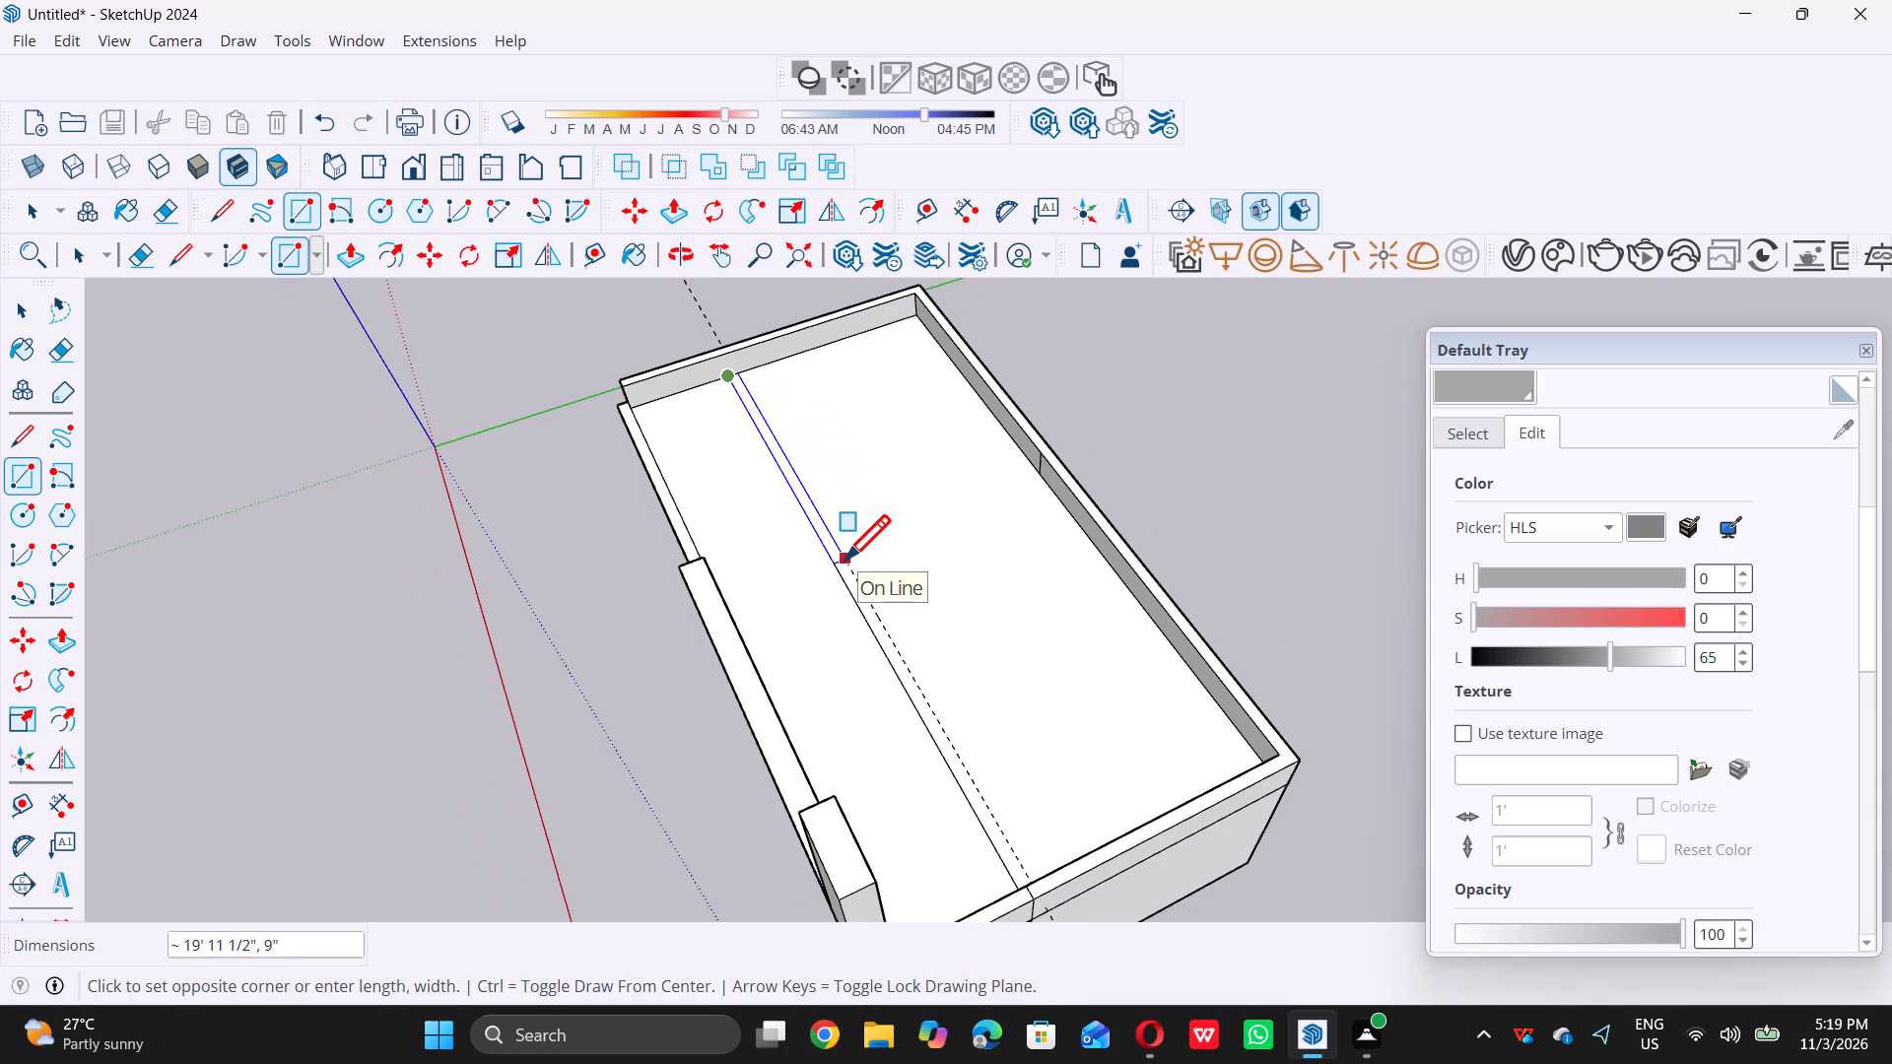
{"action": "scroll", "coordinate": [845, 560], "scroll_direction": "down", "scroll_amount": 3}
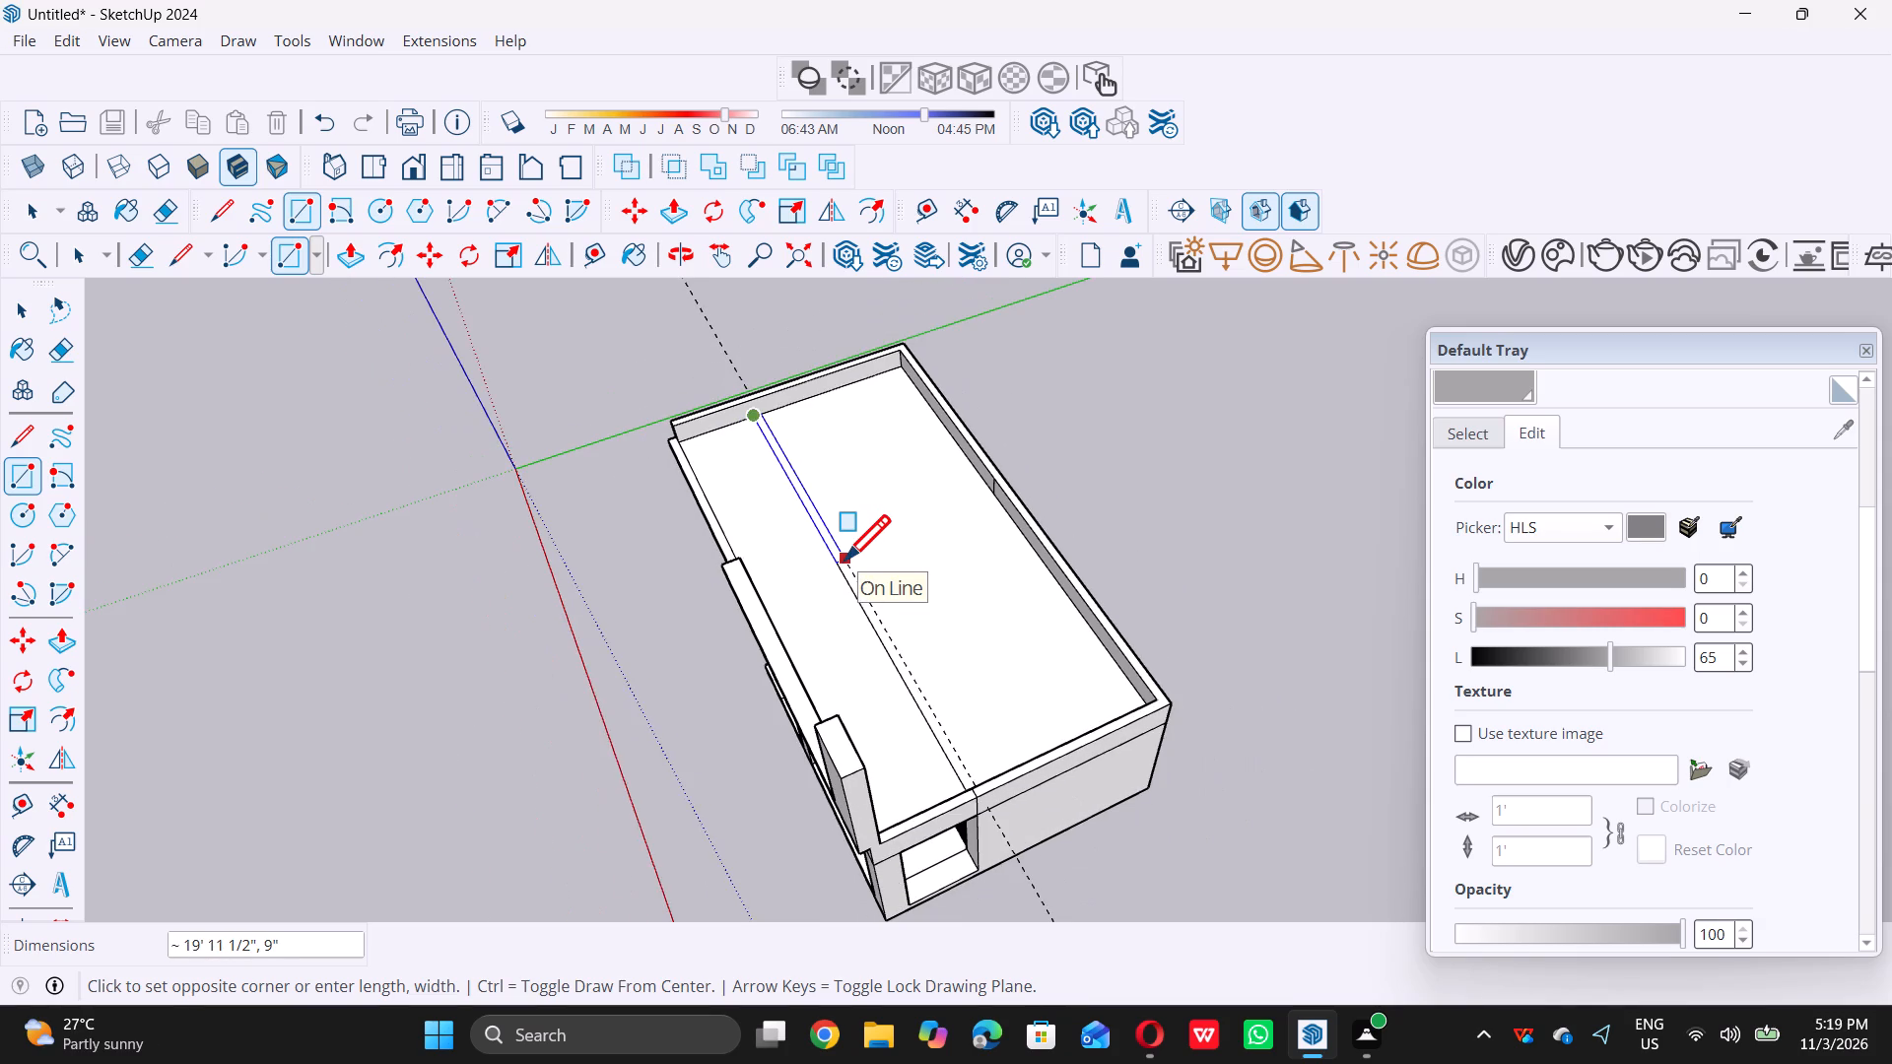
{"action": "scroll", "coordinate": [845, 560], "scroll_direction": "down", "scroll_amount": 3}
{"action": "scroll", "coordinate": [914, 669], "scroll_direction": "up", "scroll_amount": 9}
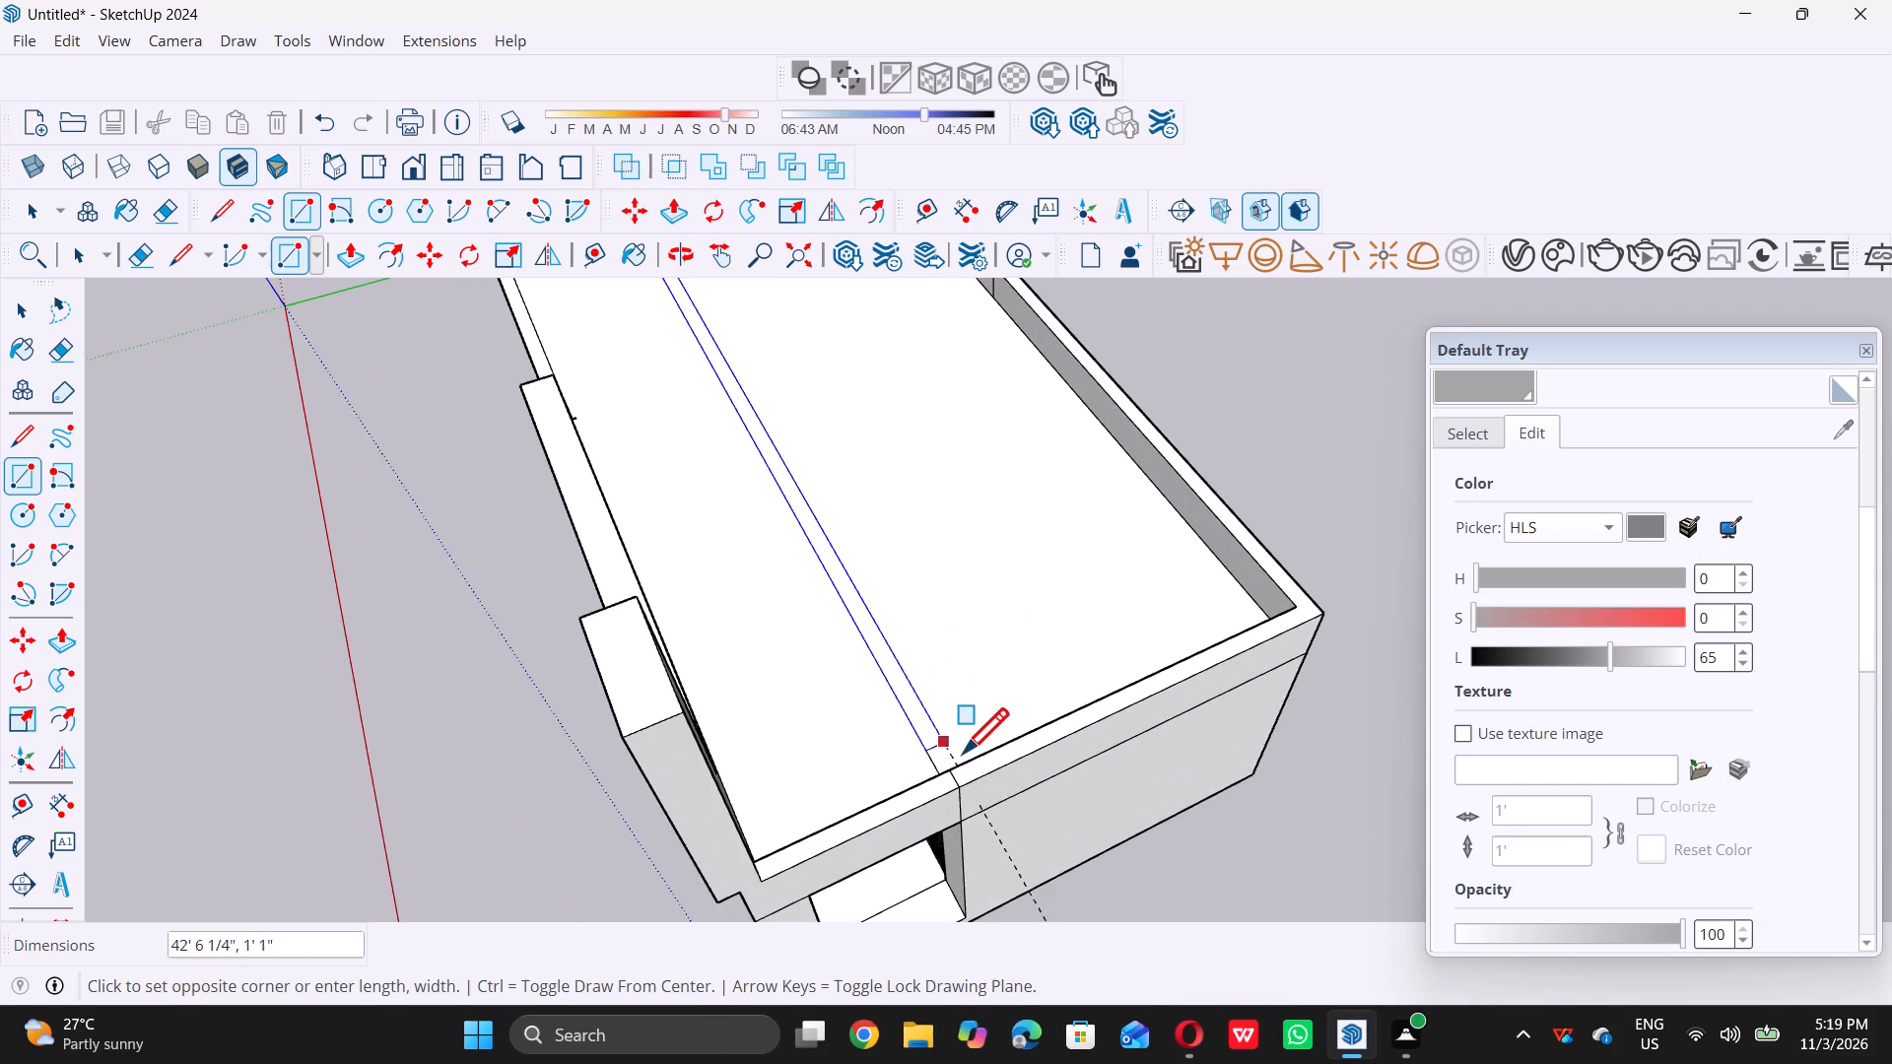
{"action": "scroll", "coordinate": [963, 753], "scroll_direction": "up", "scroll_amount": 4}
{"action": "middle_click_drag", "start_coordinate": [962, 756], "coordinate": [970, 816]}
{"action": "scroll", "coordinate": [970, 817], "scroll_direction": "up", "scroll_amount": 1}
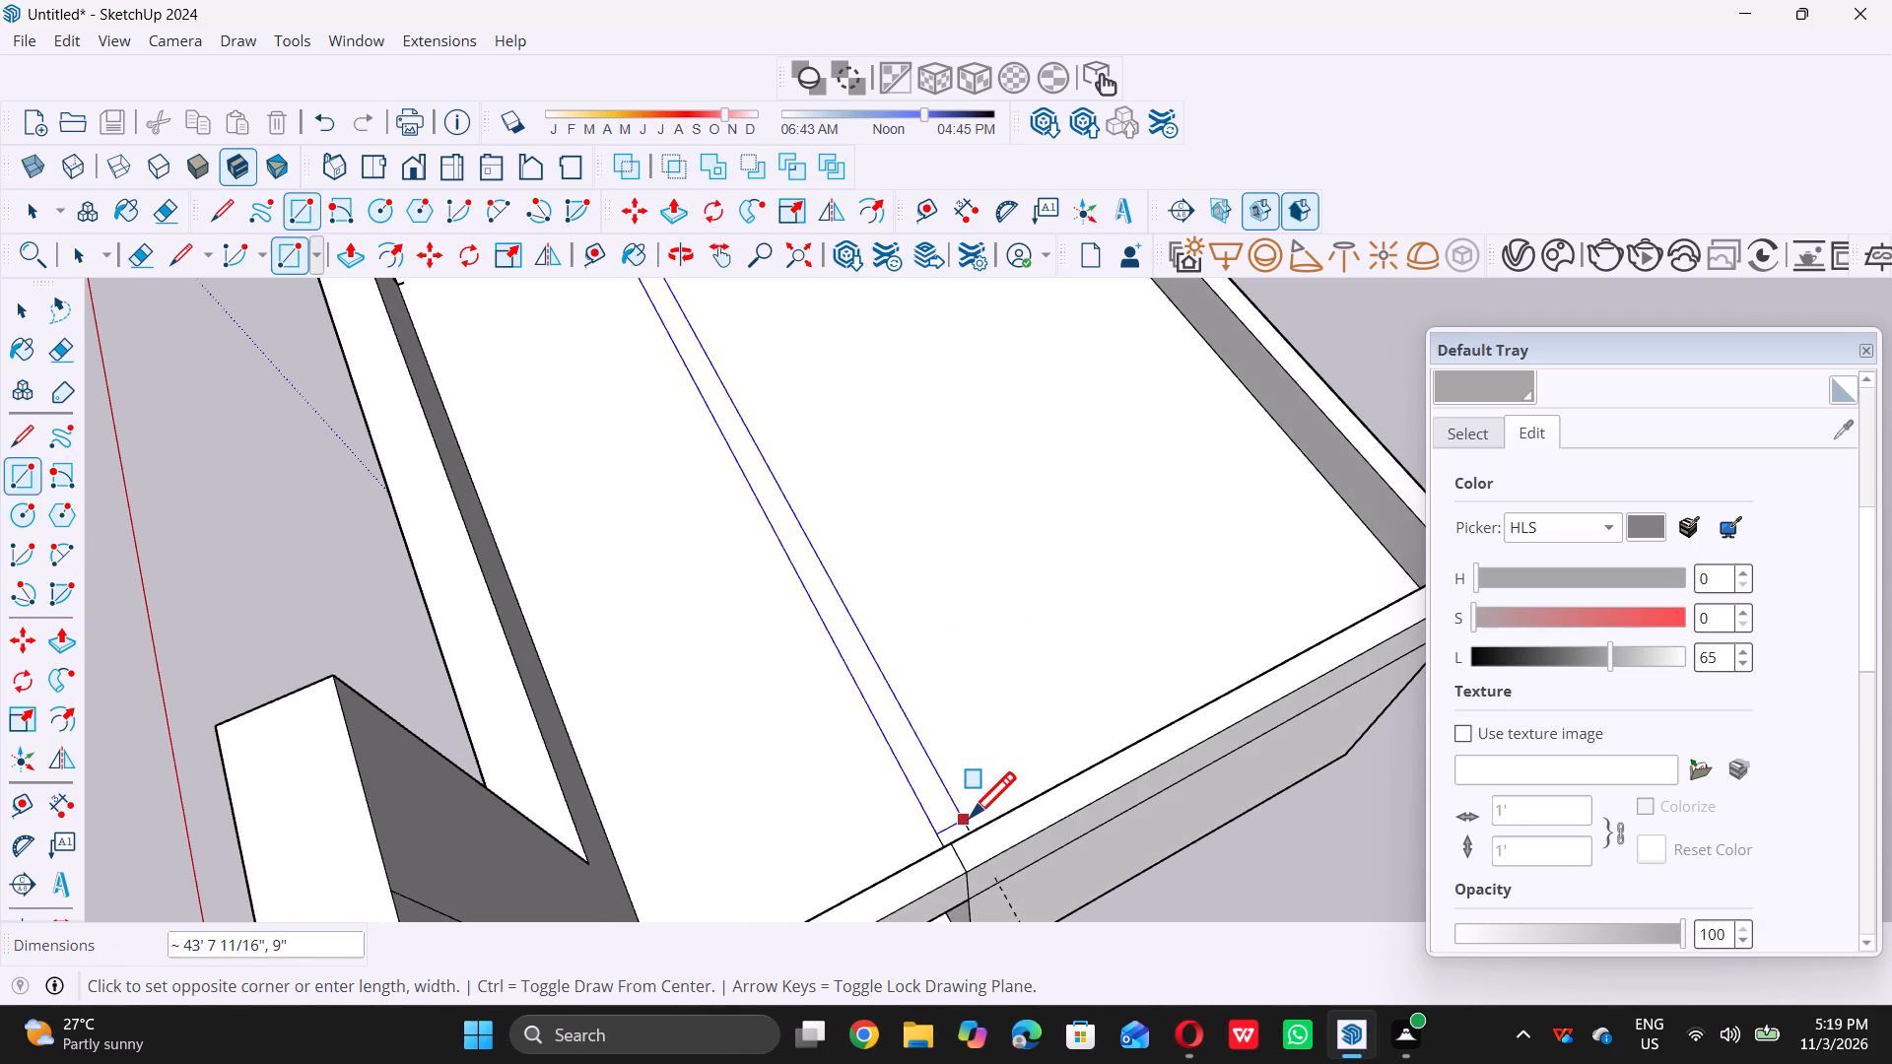
{"action": "scroll", "coordinate": [970, 817], "scroll_direction": "up", "scroll_amount": 7}
{"action": "scroll", "coordinate": [967, 802], "scroll_direction": "down", "scroll_amount": 8}
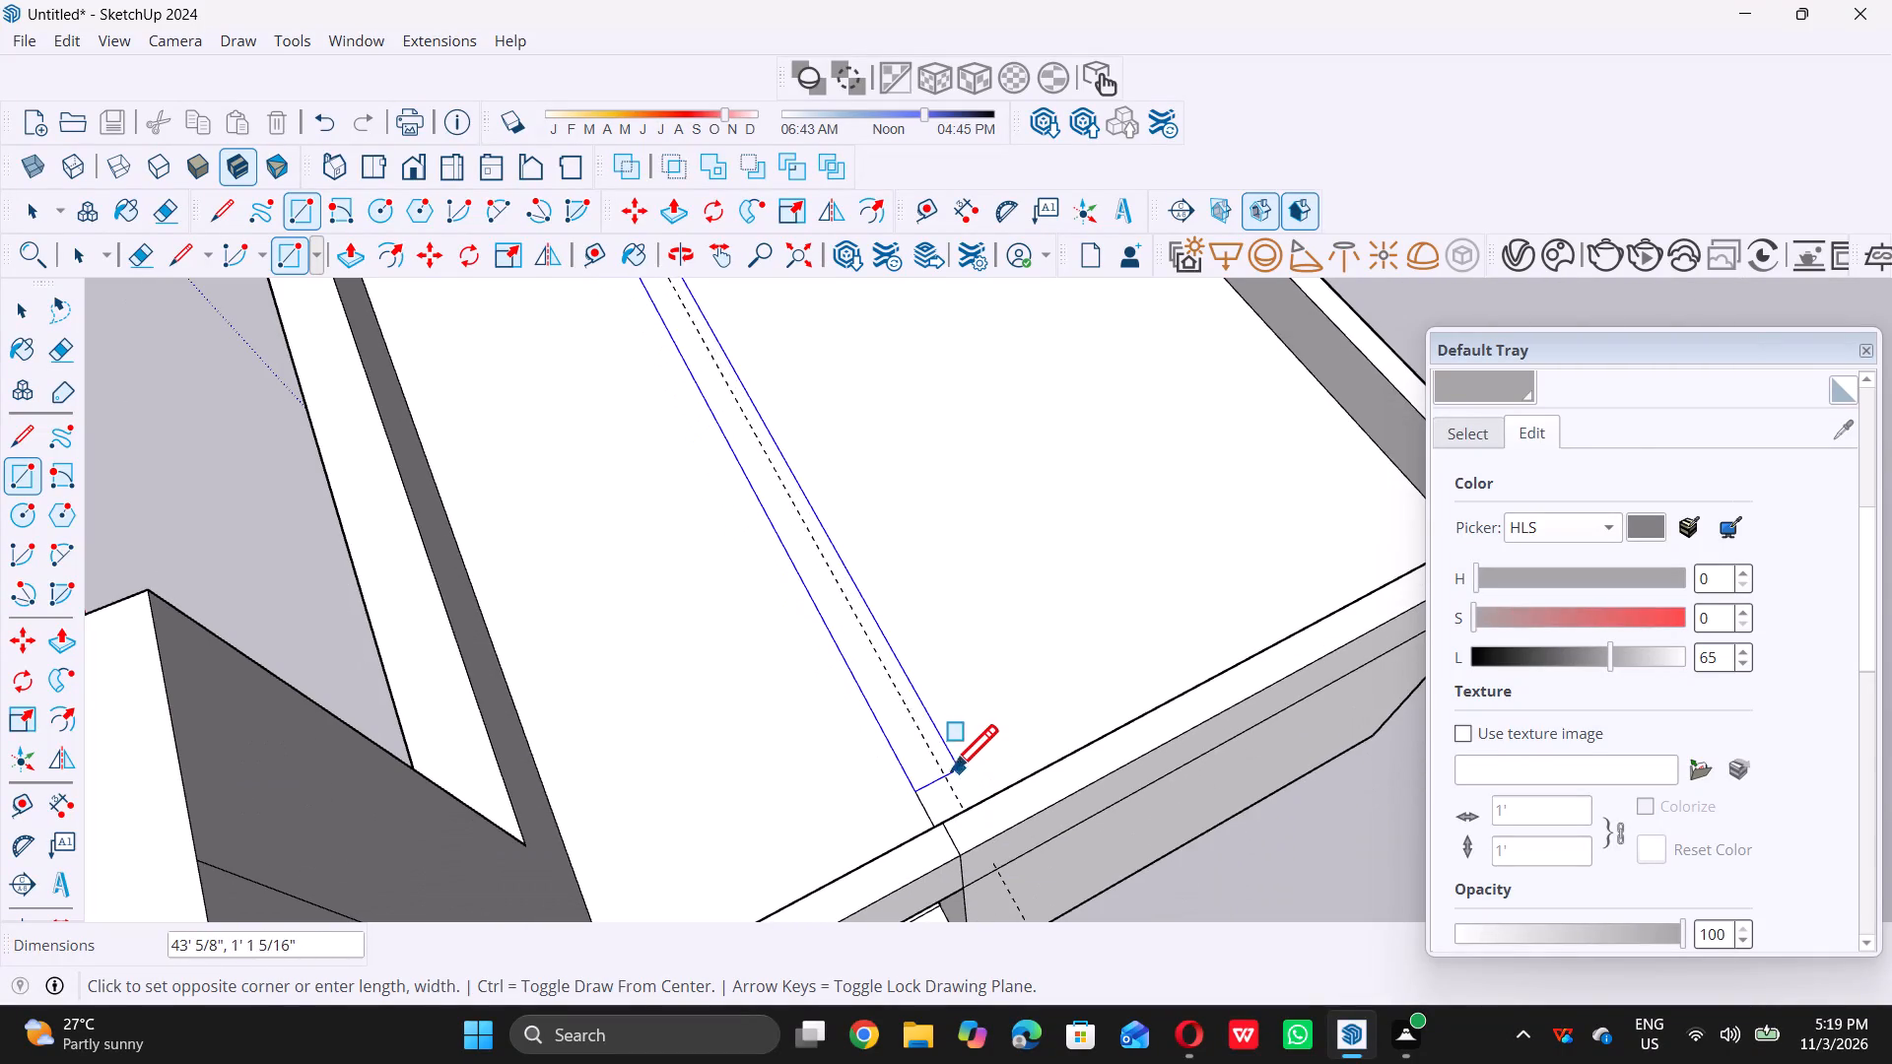
{"action": "middle_click_drag", "start_coordinate": [902, 801], "coordinate": [1014, 859]}
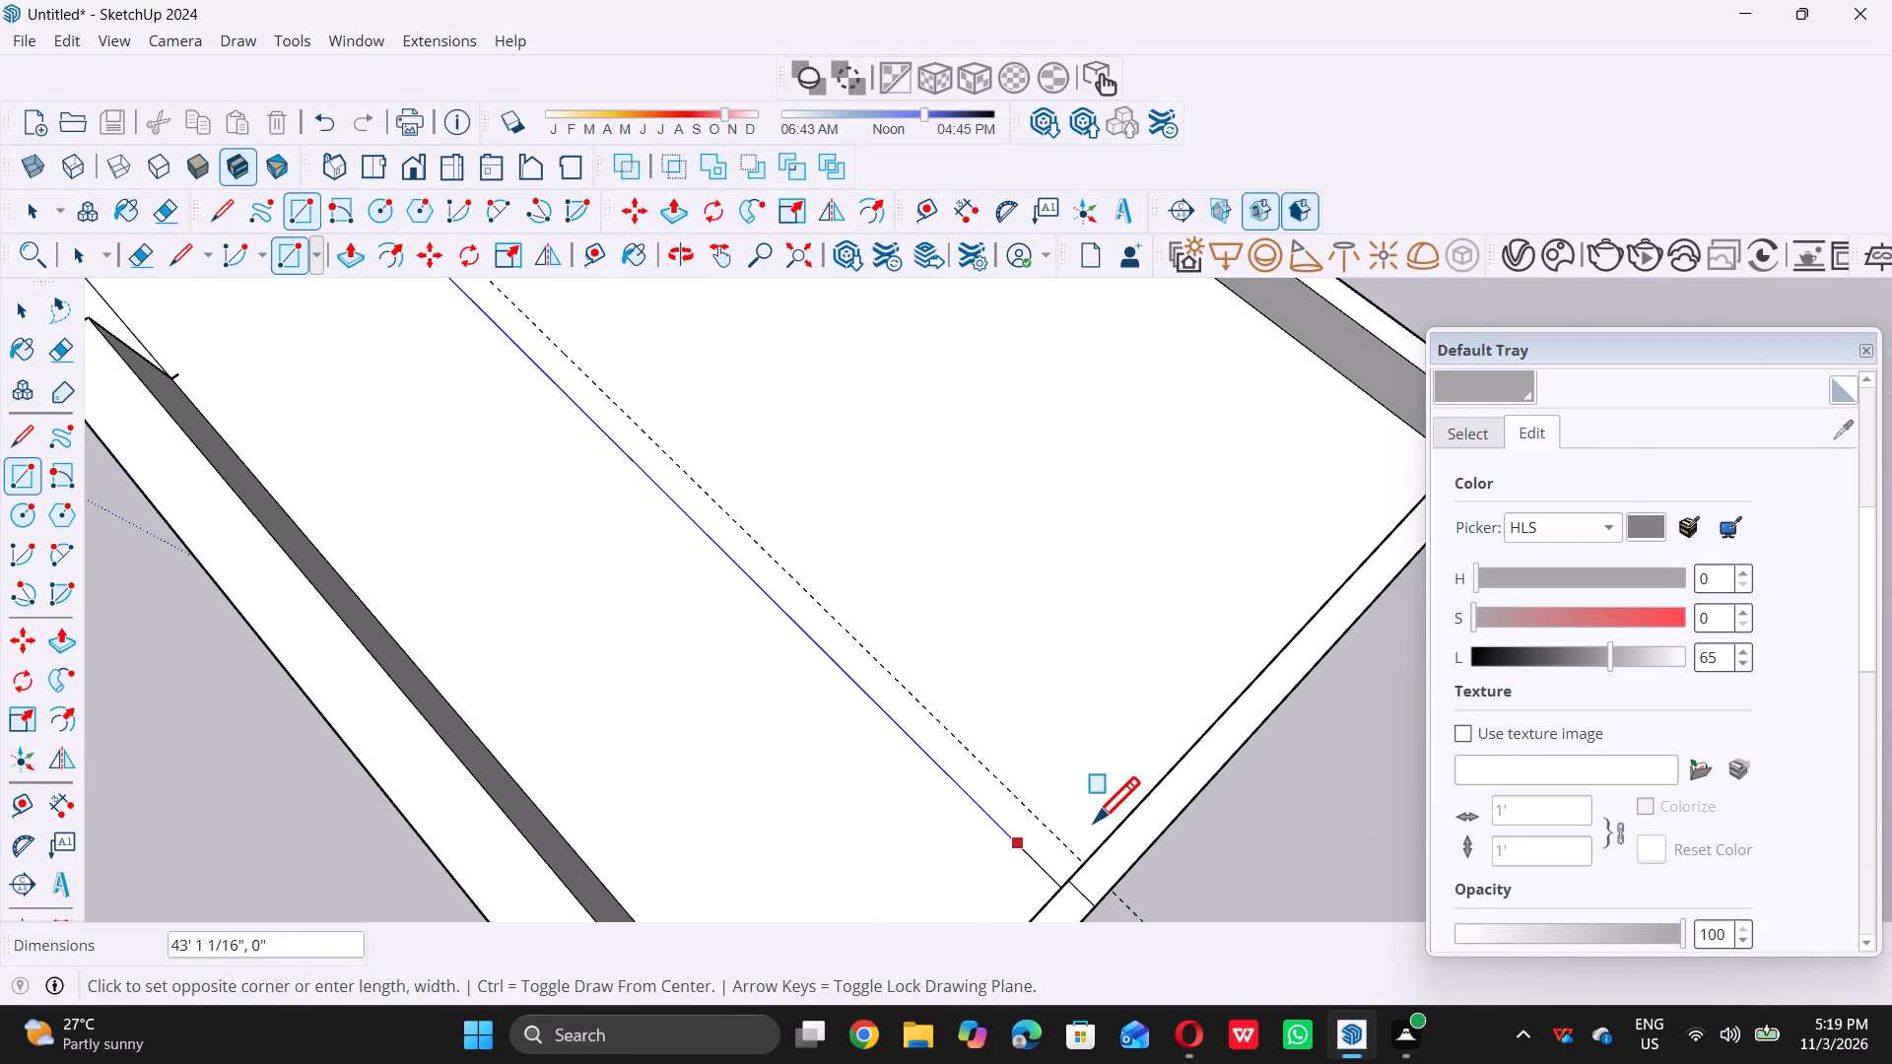
{"action": "scroll", "coordinate": [1095, 823], "scroll_direction": "up", "scroll_amount": 7}
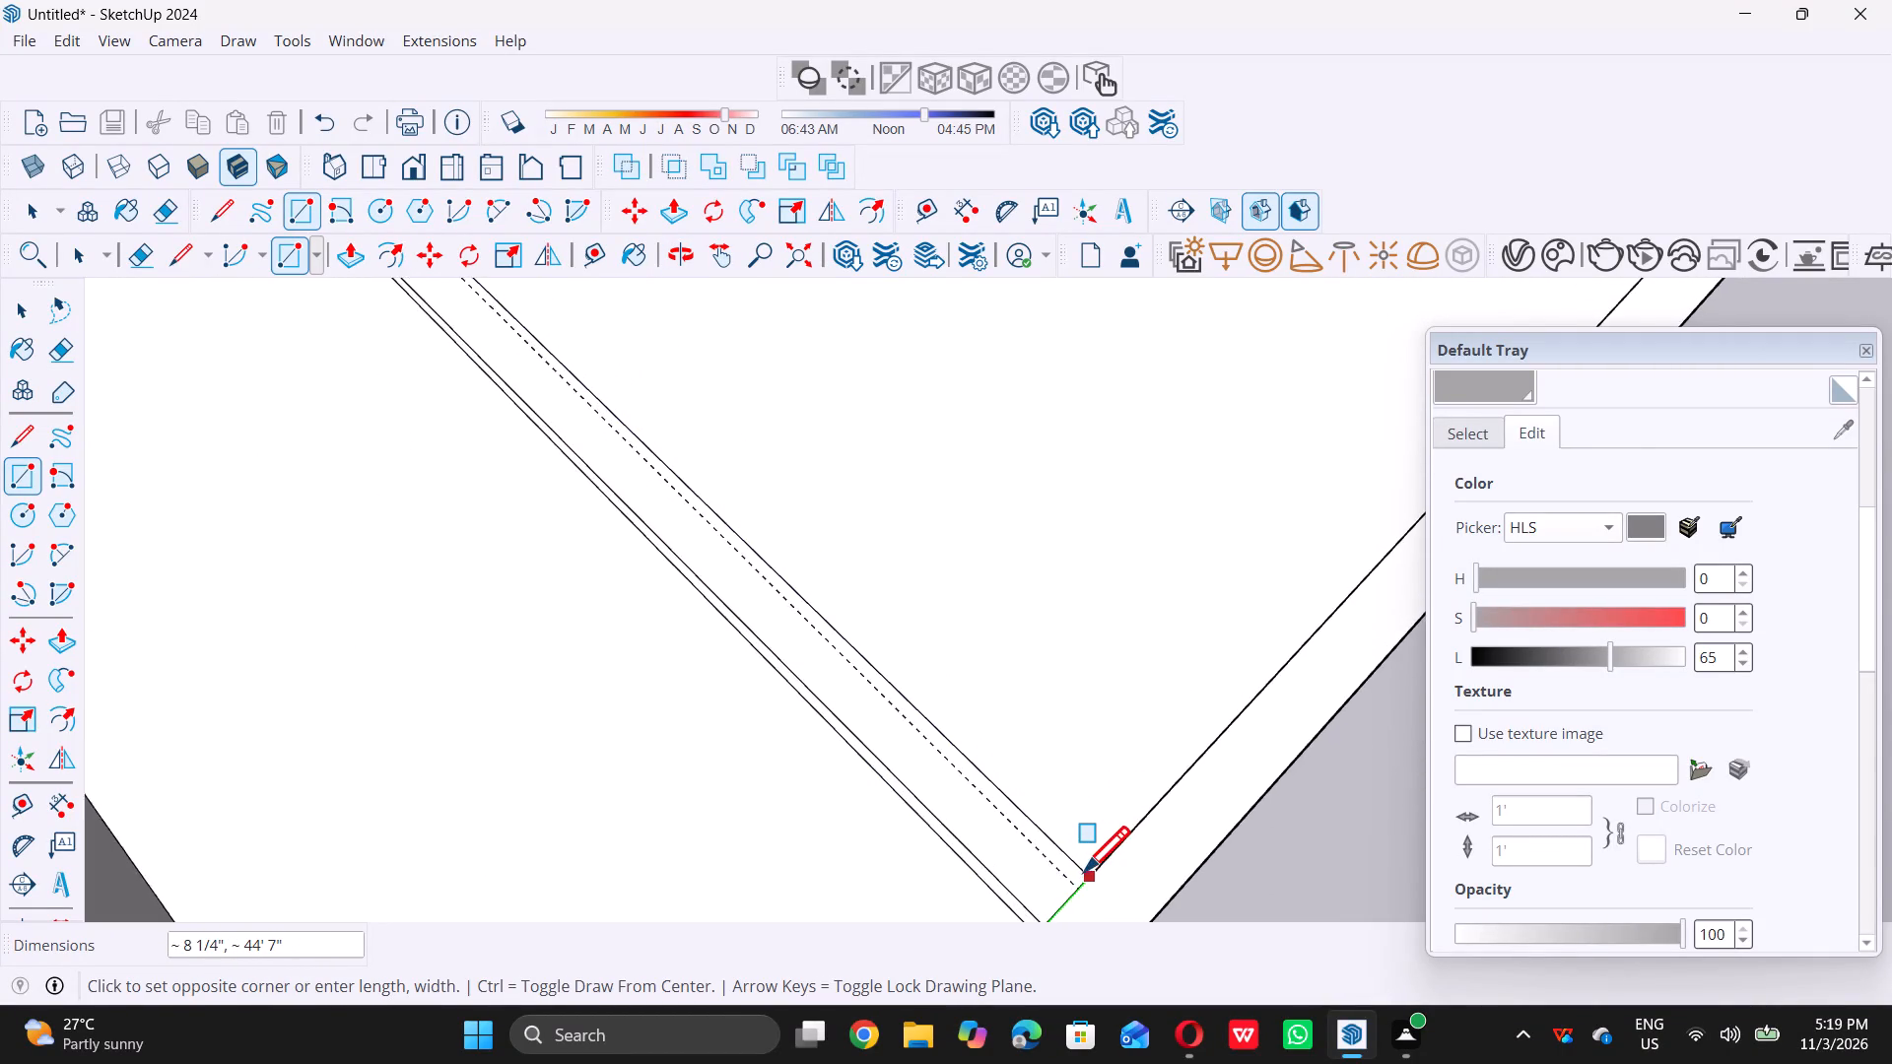
{"action": "scroll", "coordinate": [1084, 871], "scroll_direction": "up", "scroll_amount": 2}
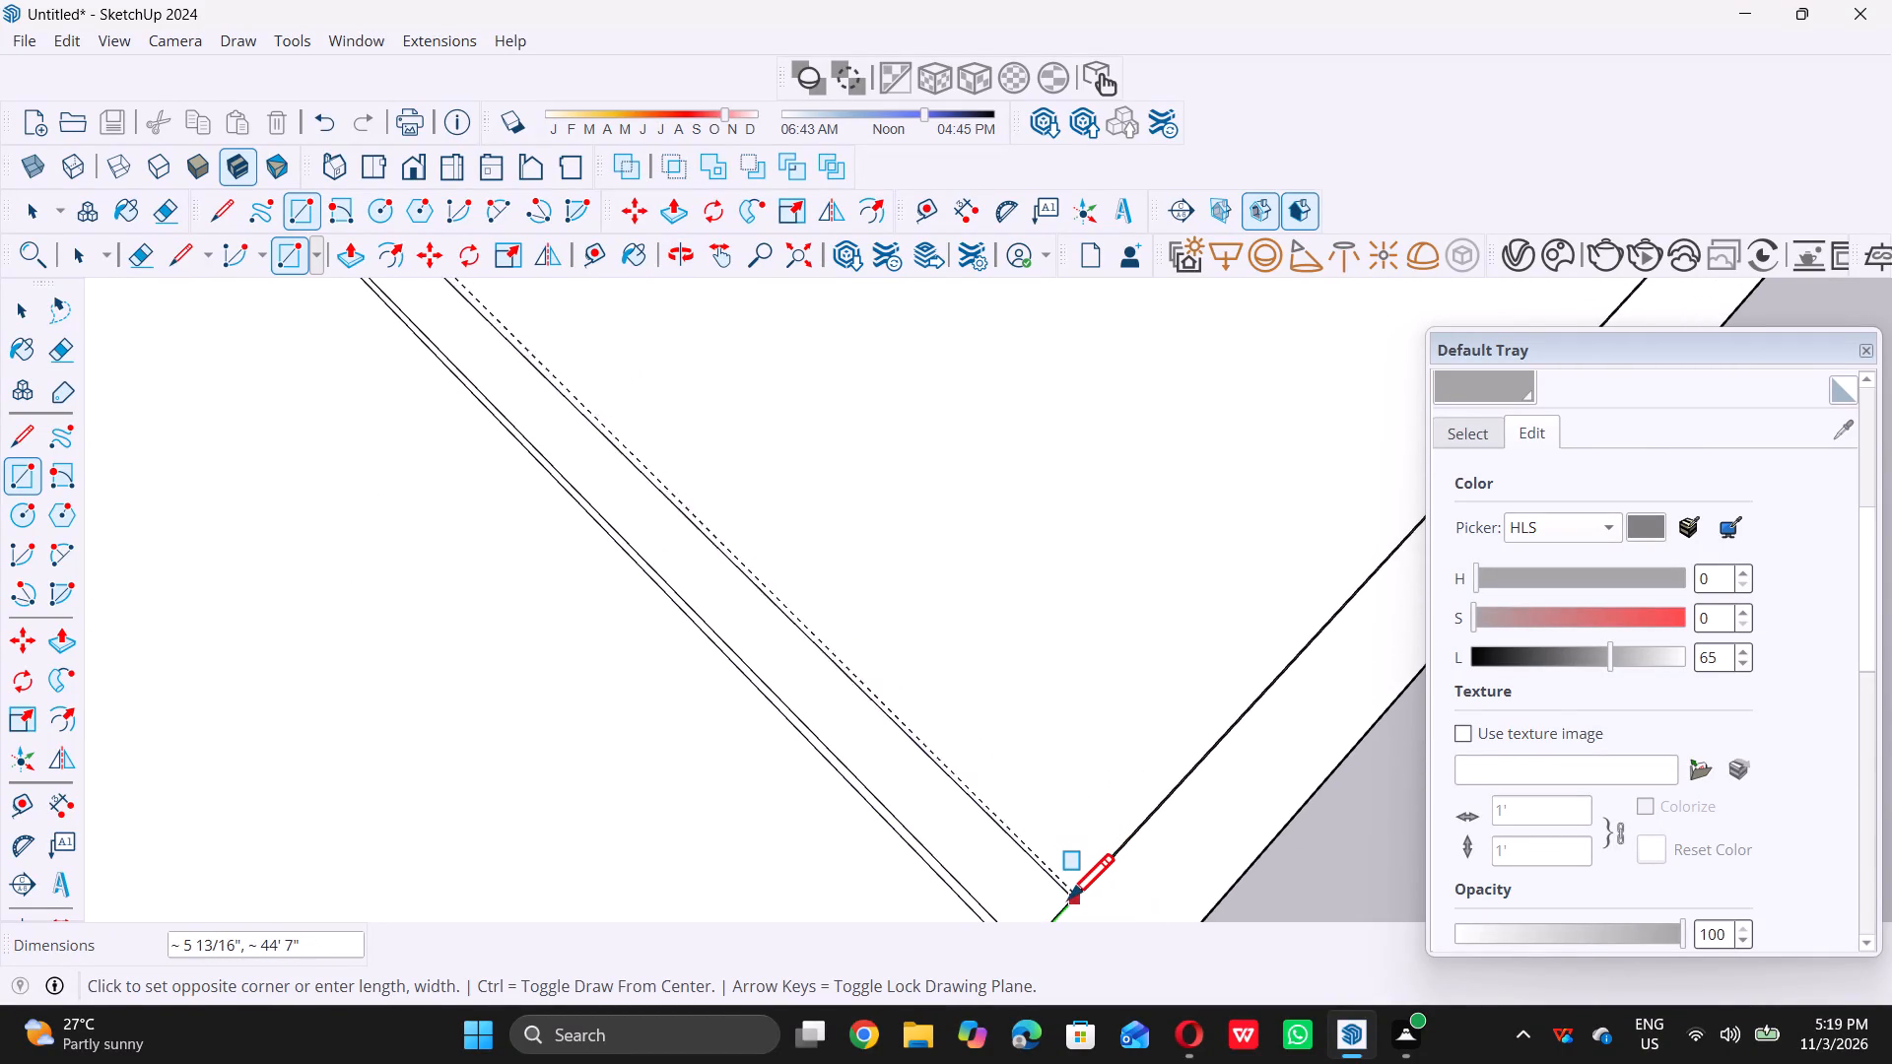
{"action": "scroll", "coordinate": [1070, 892], "scroll_direction": "up", "scroll_amount": 6}
{"action": "double_click", "coordinate": [1076, 887]}
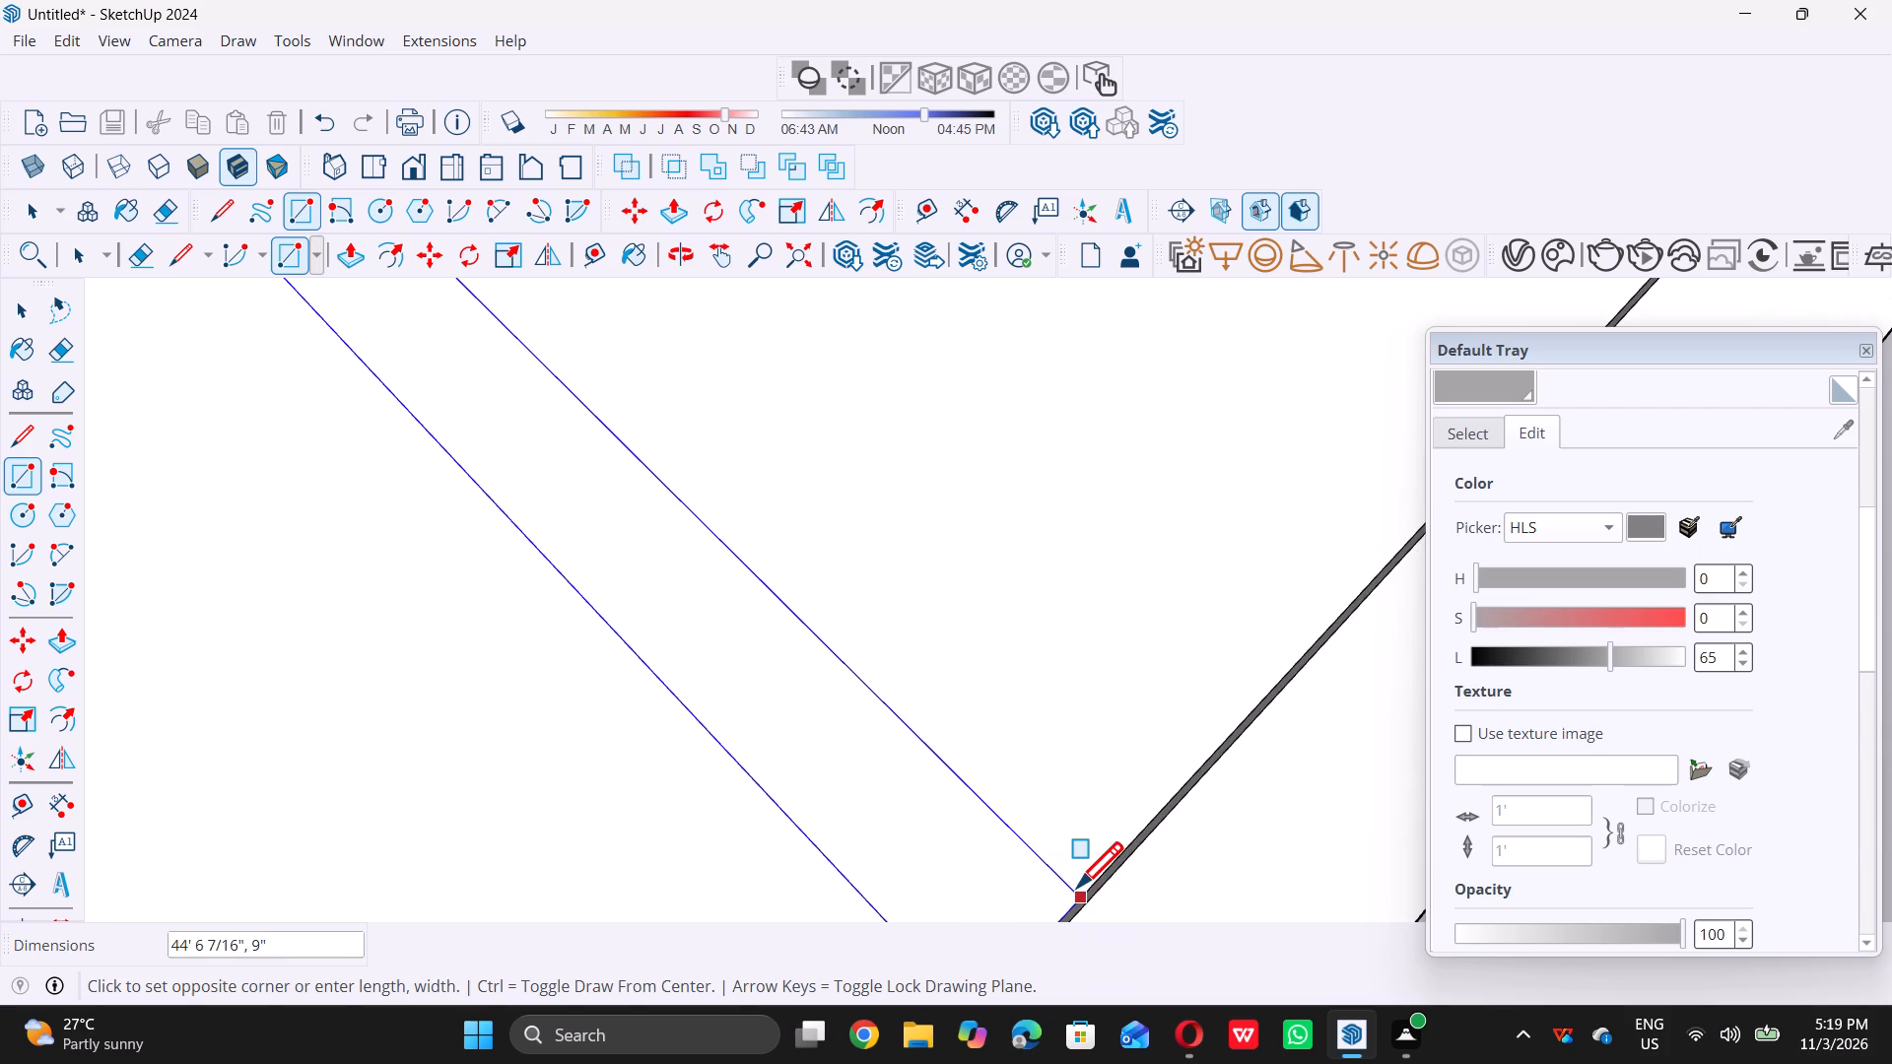
{"action": "key", "text": "space"}
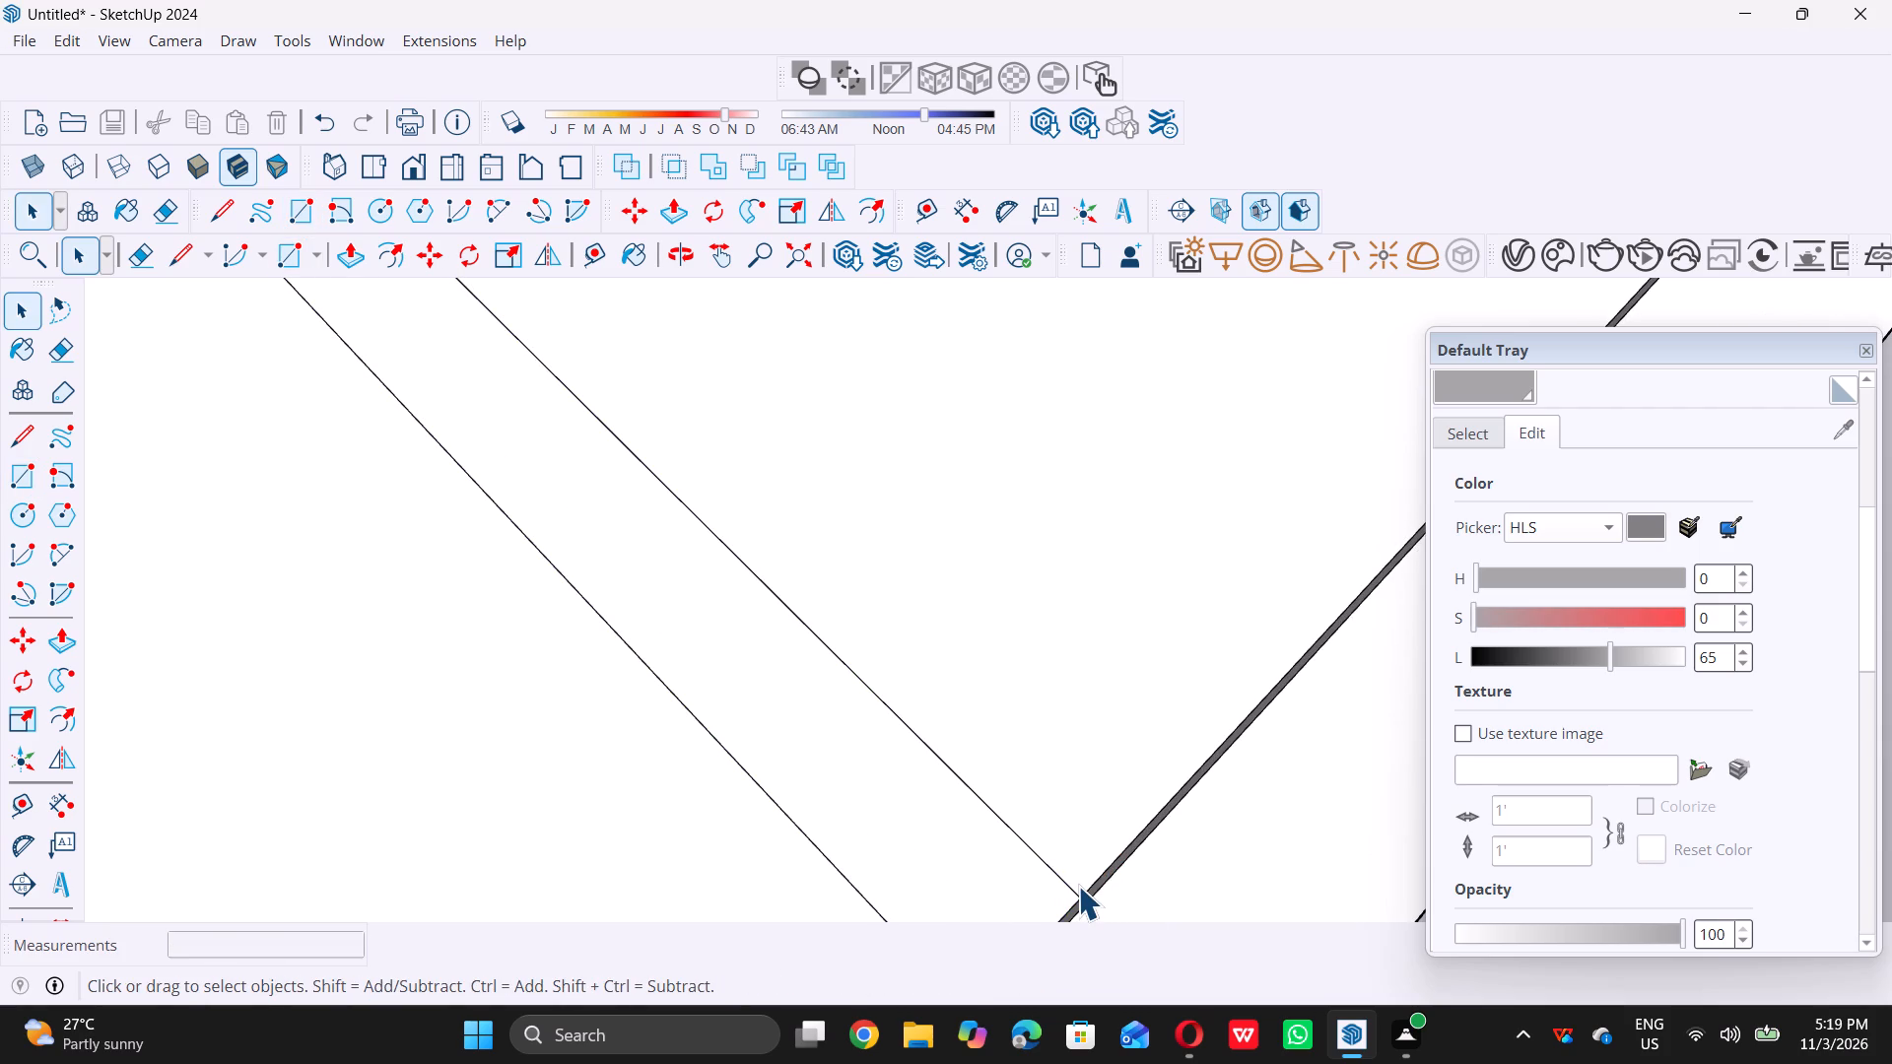
Examine the roof strip from the front, above and the side, checking it against the tall block, parapets and front fascia.
{"action": "scroll", "coordinate": [1078, 886], "scroll_direction": "down", "scroll_amount": 20}
{"action": "scroll", "coordinate": [1078, 886], "scroll_direction": "down", "scroll_amount": 8}
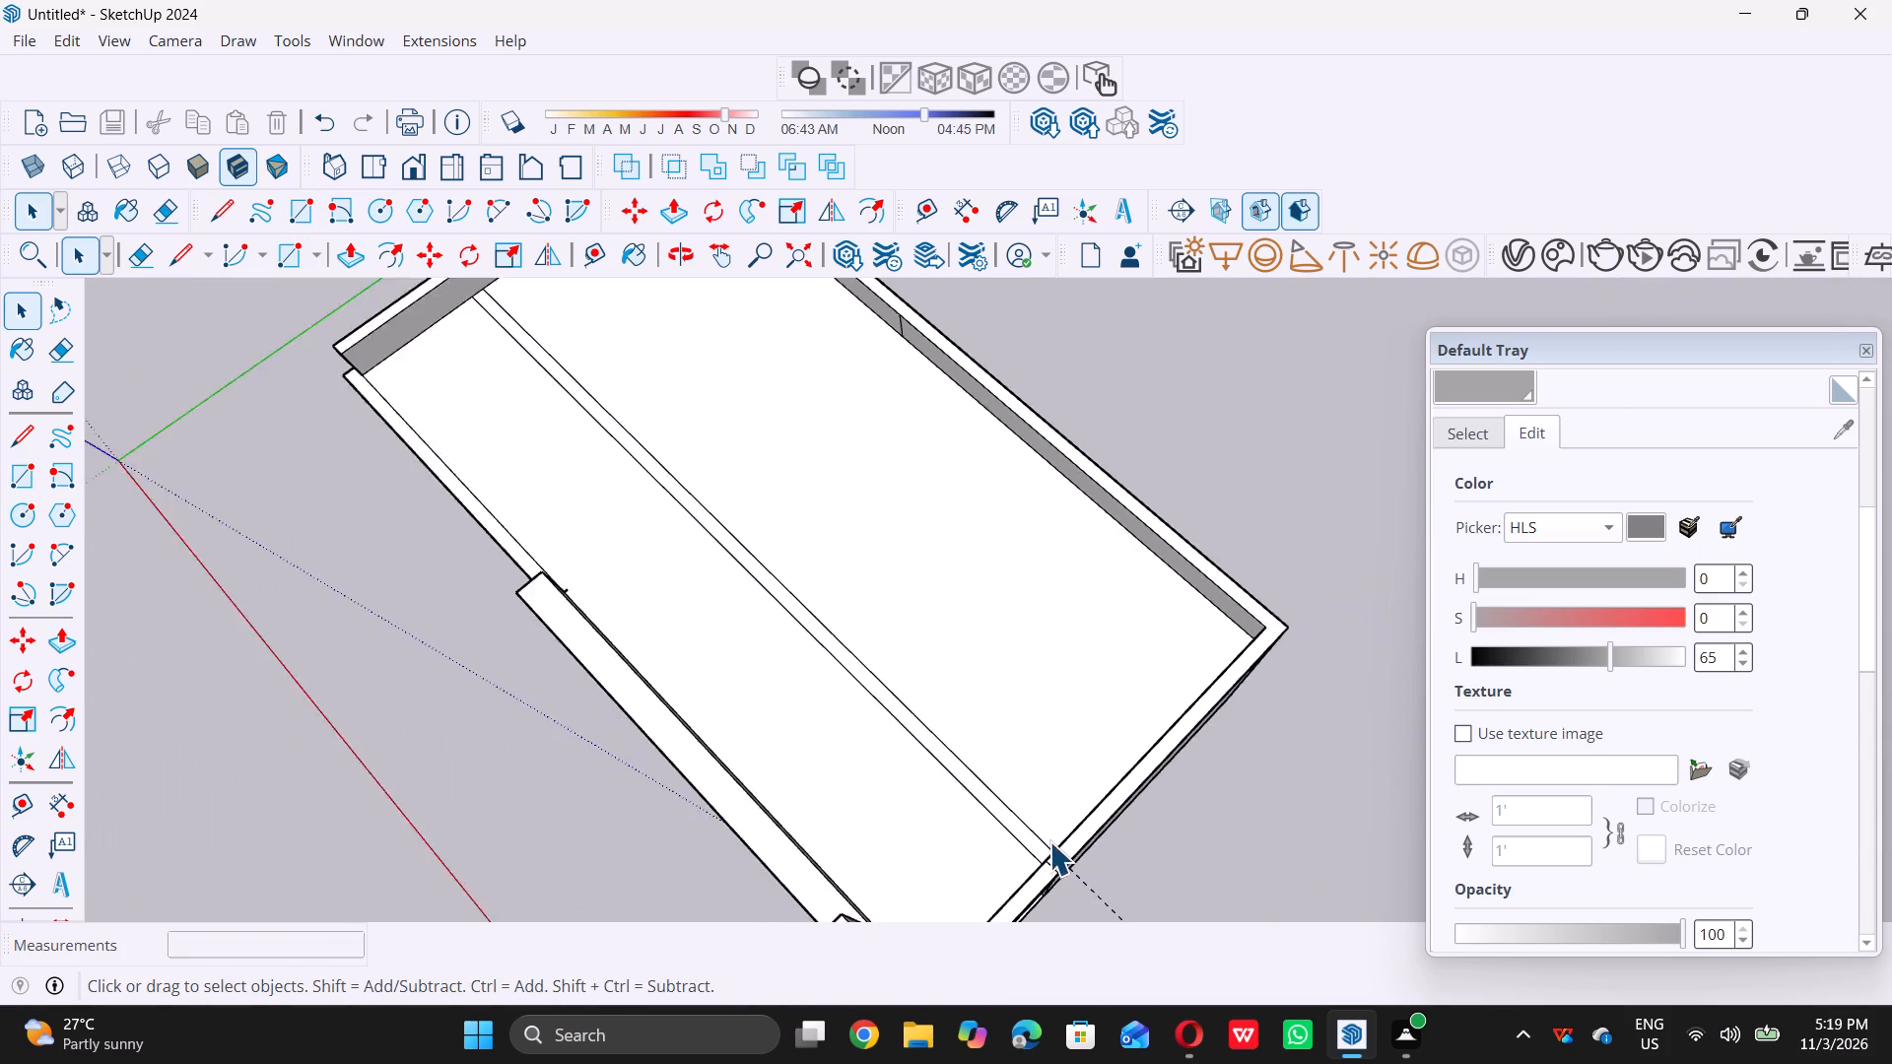
{"action": "scroll", "coordinate": [1049, 841], "scroll_direction": "down", "scroll_amount": 3}
{"action": "middle_click_drag", "start_coordinate": [1040, 808], "coordinate": [1025, 692]}
{"action": "middle_click_drag", "start_coordinate": [1023, 683], "coordinate": [1018, 627]}
{"action": "middle_click", "coordinate": [1018, 627]}
{"action": "middle_click_drag", "start_coordinate": [990, 746], "coordinate": [1036, 632]}
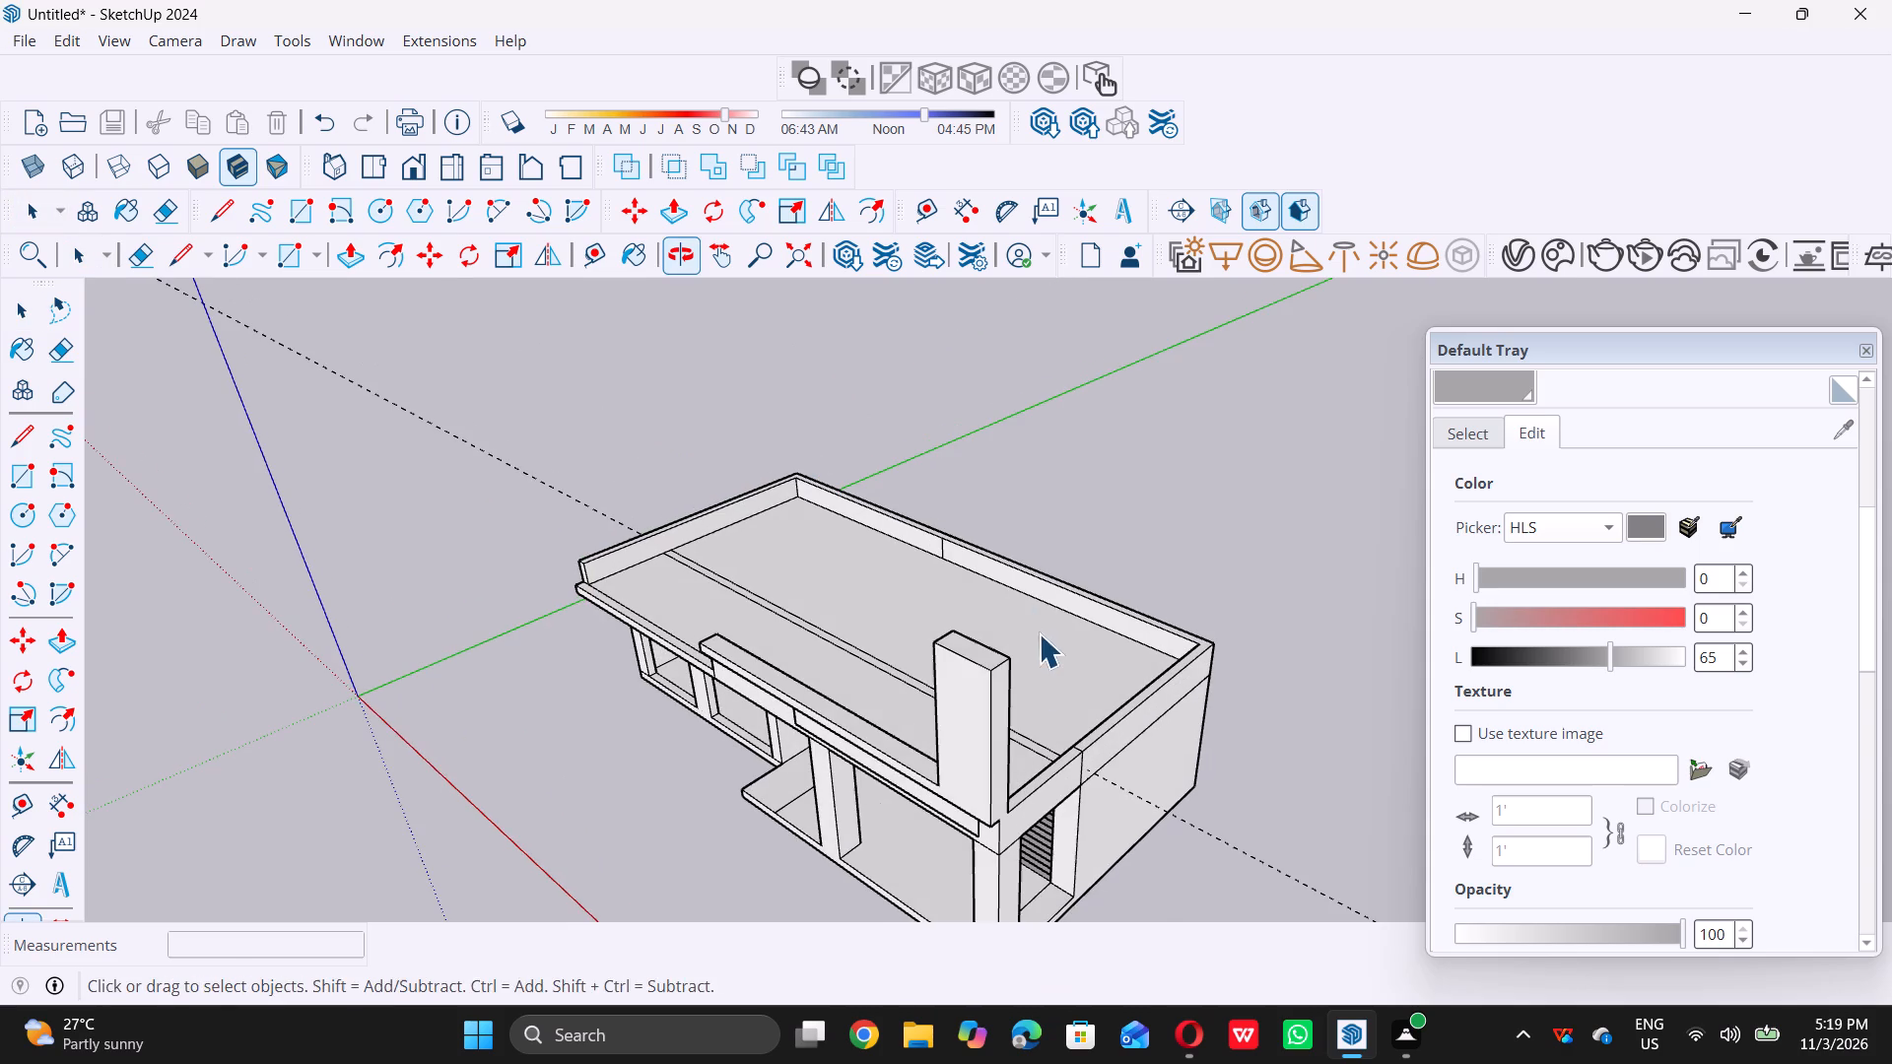
{"action": "middle_click_drag", "start_coordinate": [1028, 689], "coordinate": [1078, 643]}
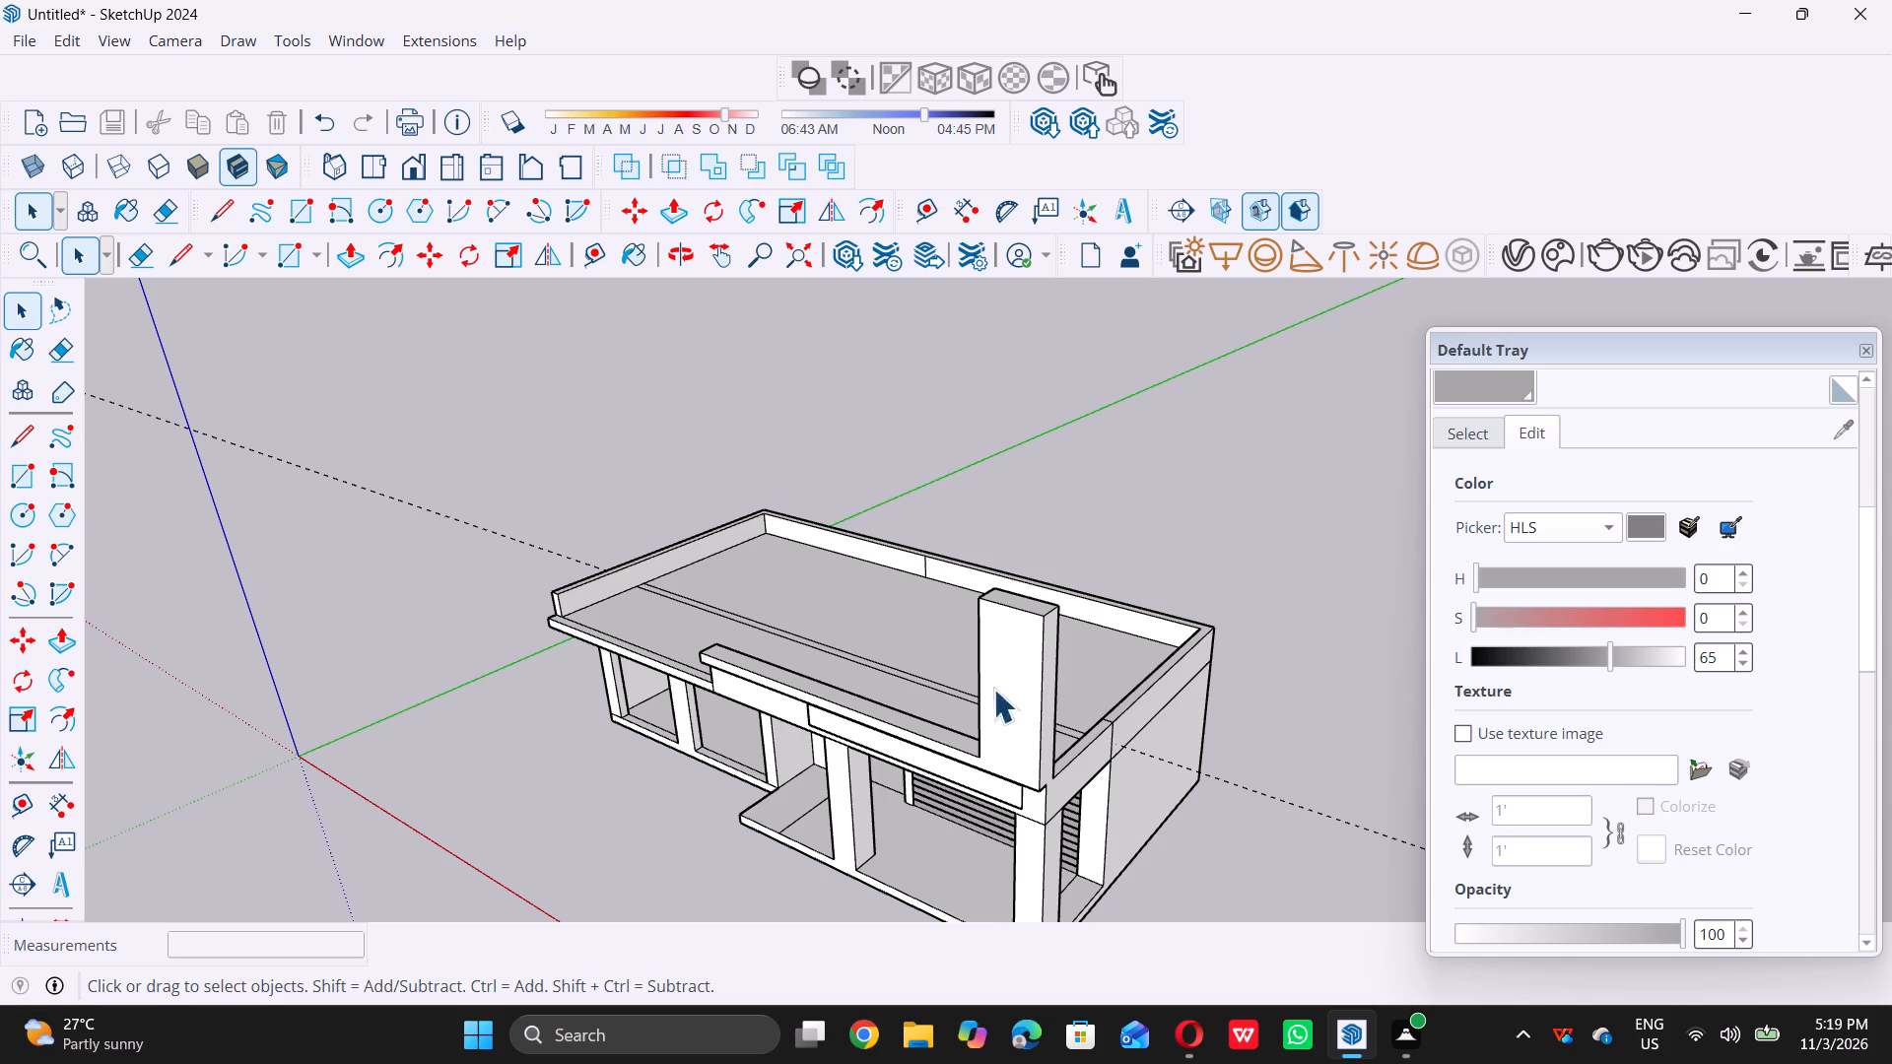
{"action": "middle_click_drag", "start_coordinate": [712, 614], "coordinate": [1033, 641]}
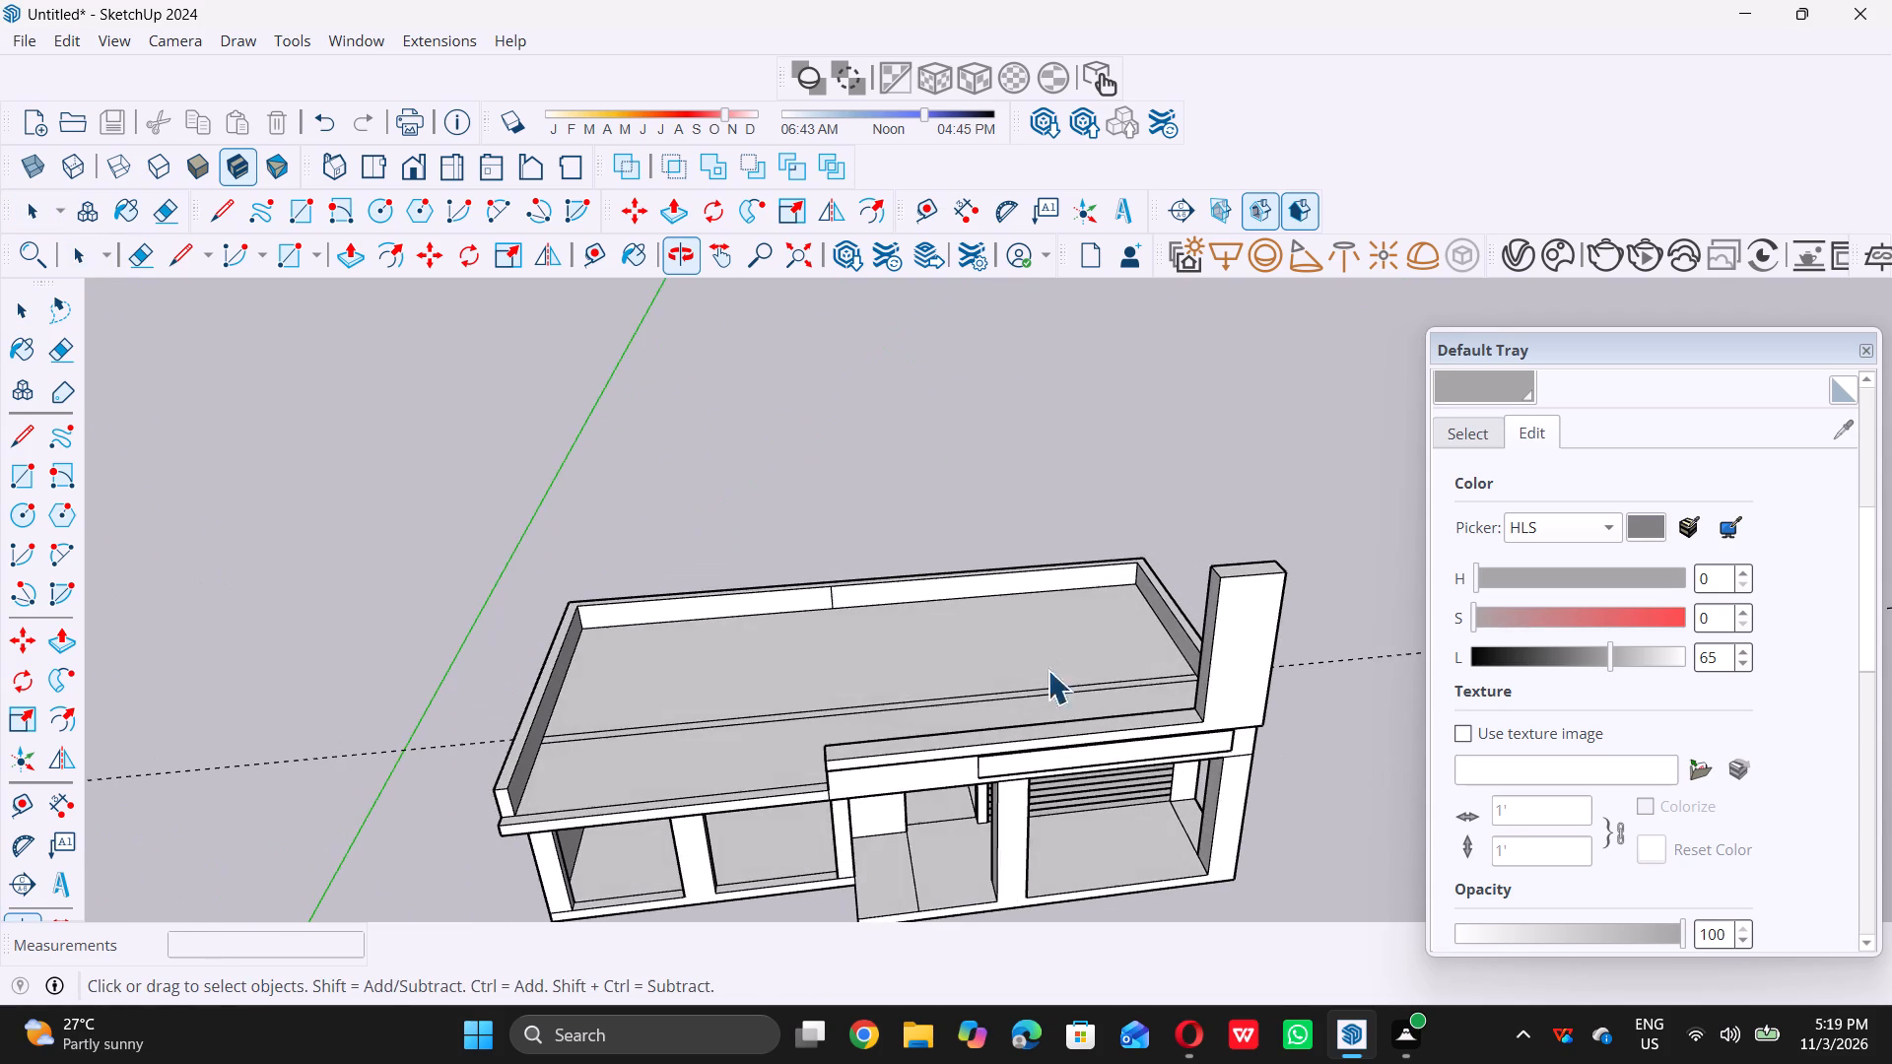
{"action": "scroll", "coordinate": [876, 681], "scroll_direction": "down", "scroll_amount": 5}
{"action": "middle_click_drag", "start_coordinate": [728, 717], "coordinate": [1255, 717]}
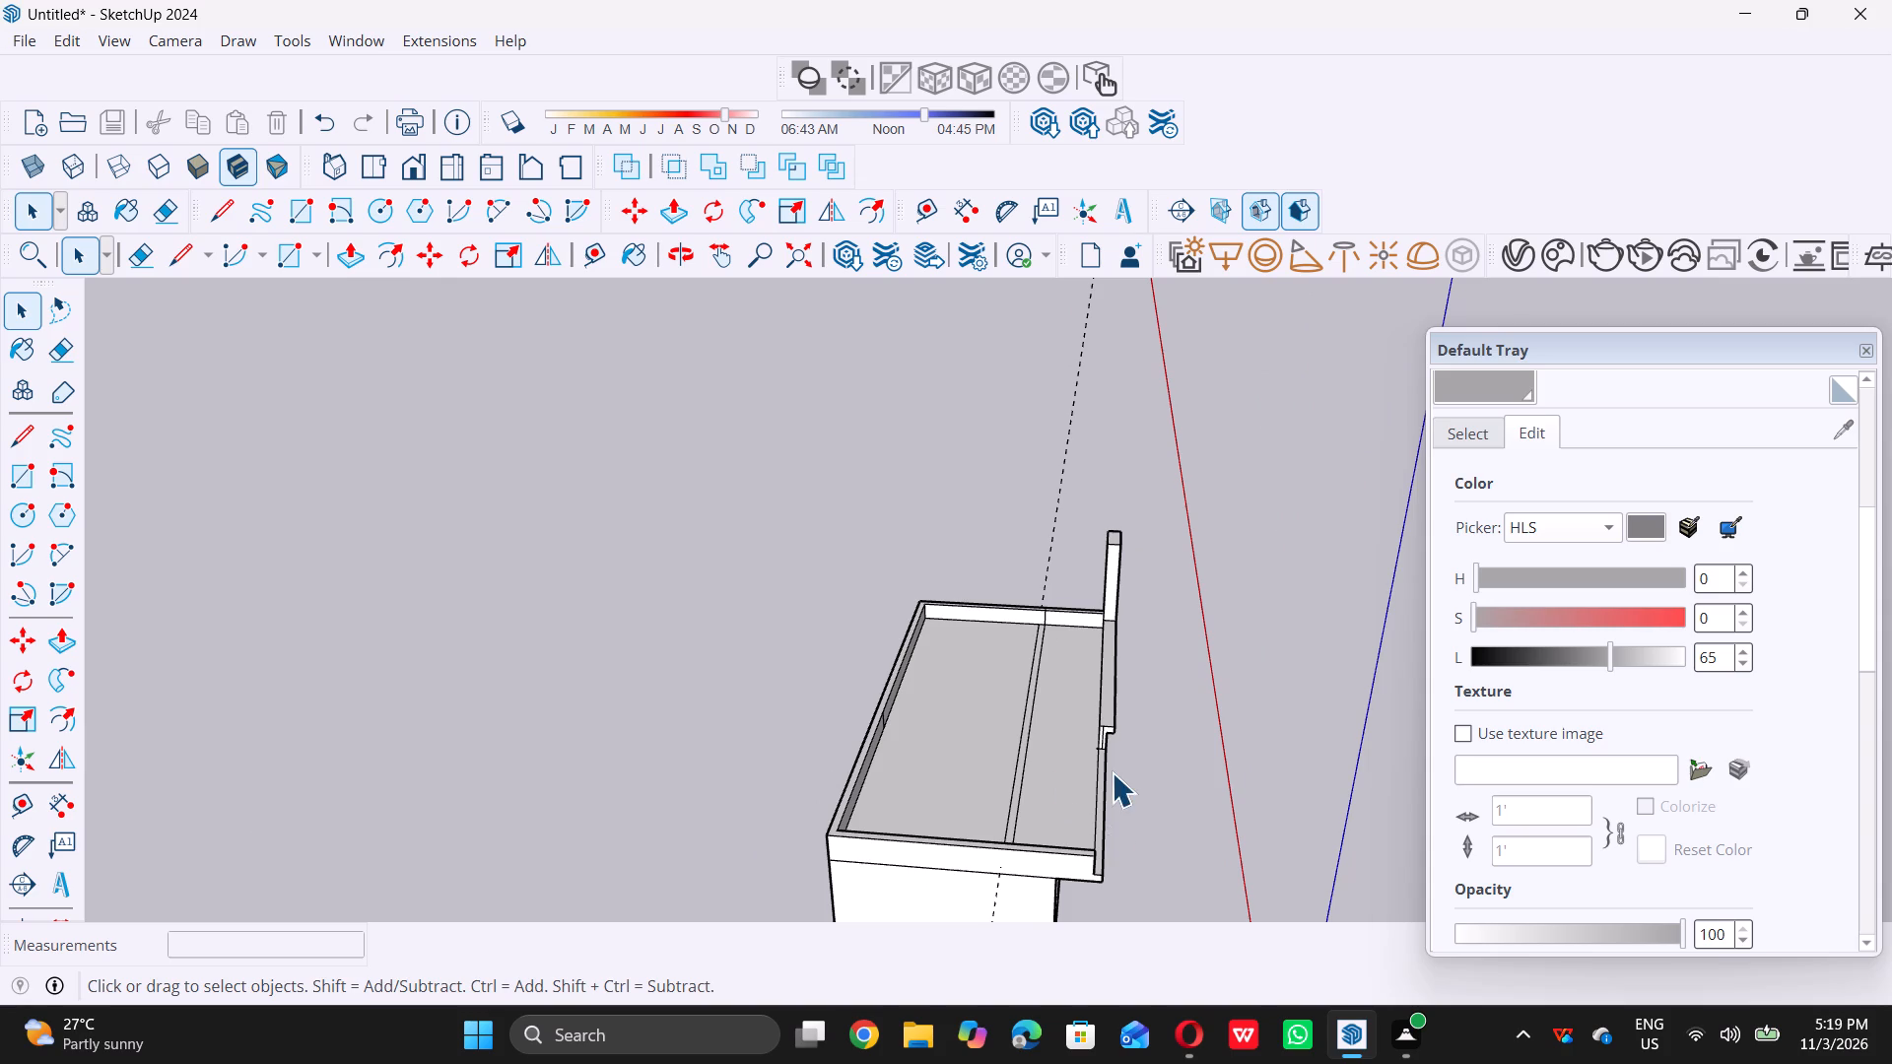
Draw an 8' line across the roof from the raised fascia's inner end corner to the far edge of the 9" strip.
{"action": "scroll", "coordinate": [1112, 772], "scroll_direction": "up", "scroll_amount": 4}
{"action": "scroll", "coordinate": [1099, 761], "scroll_direction": "up", "scroll_amount": 19}
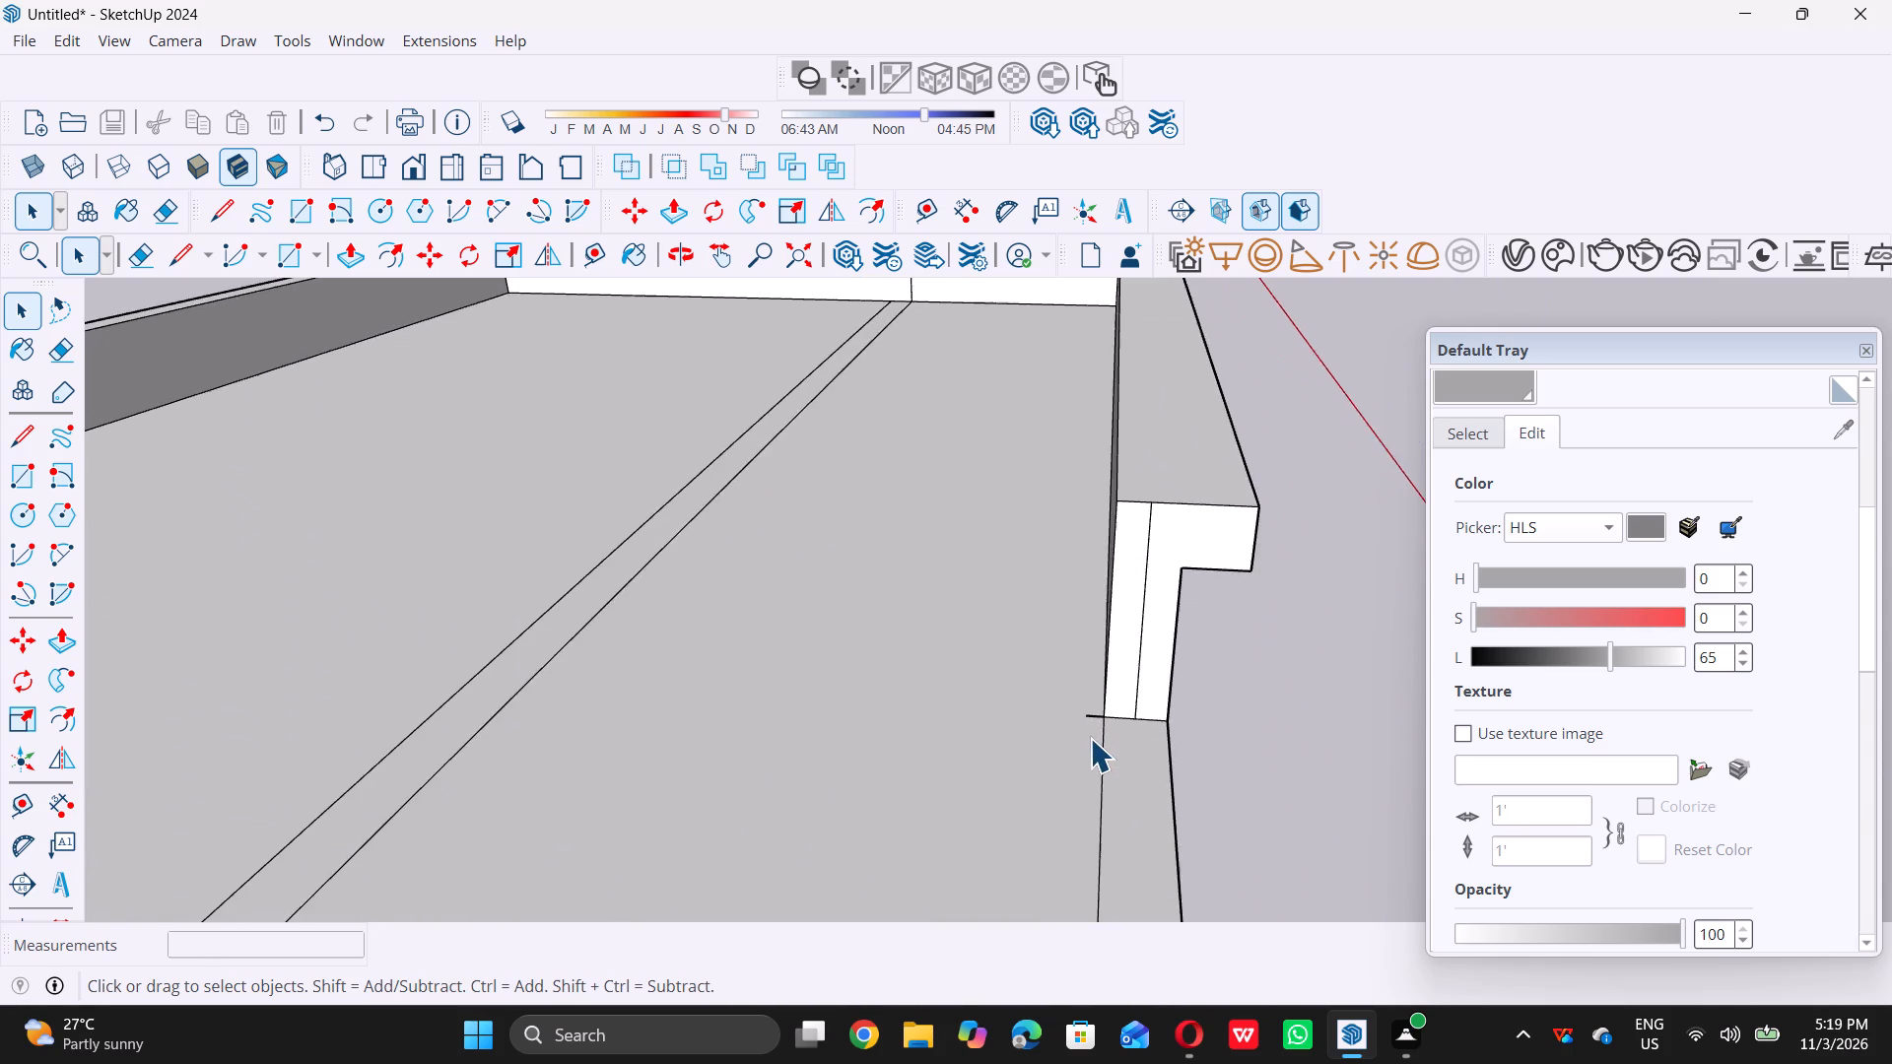
{"action": "key", "text": "l"}
{"action": "scroll", "coordinate": [1092, 738], "scroll_direction": "up", "scroll_amount": 4}
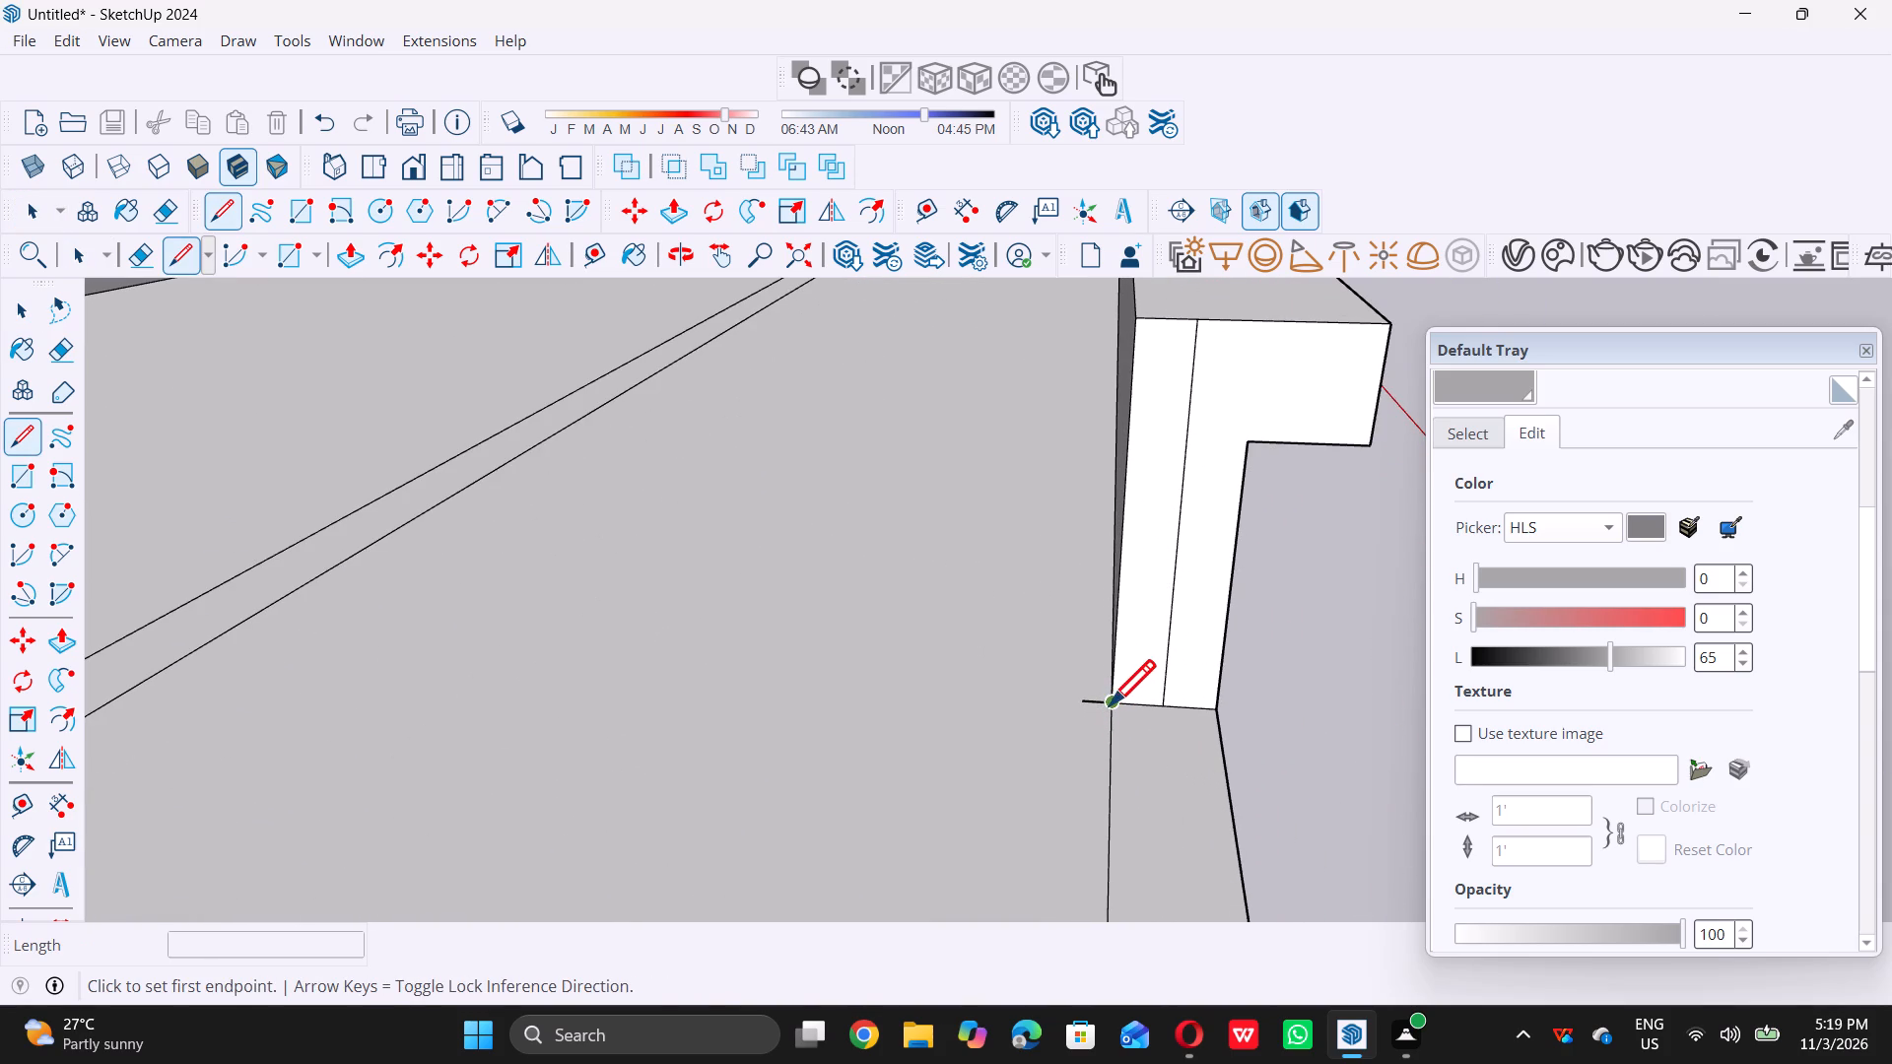
{"action": "left_click", "coordinate": [1111, 704]}
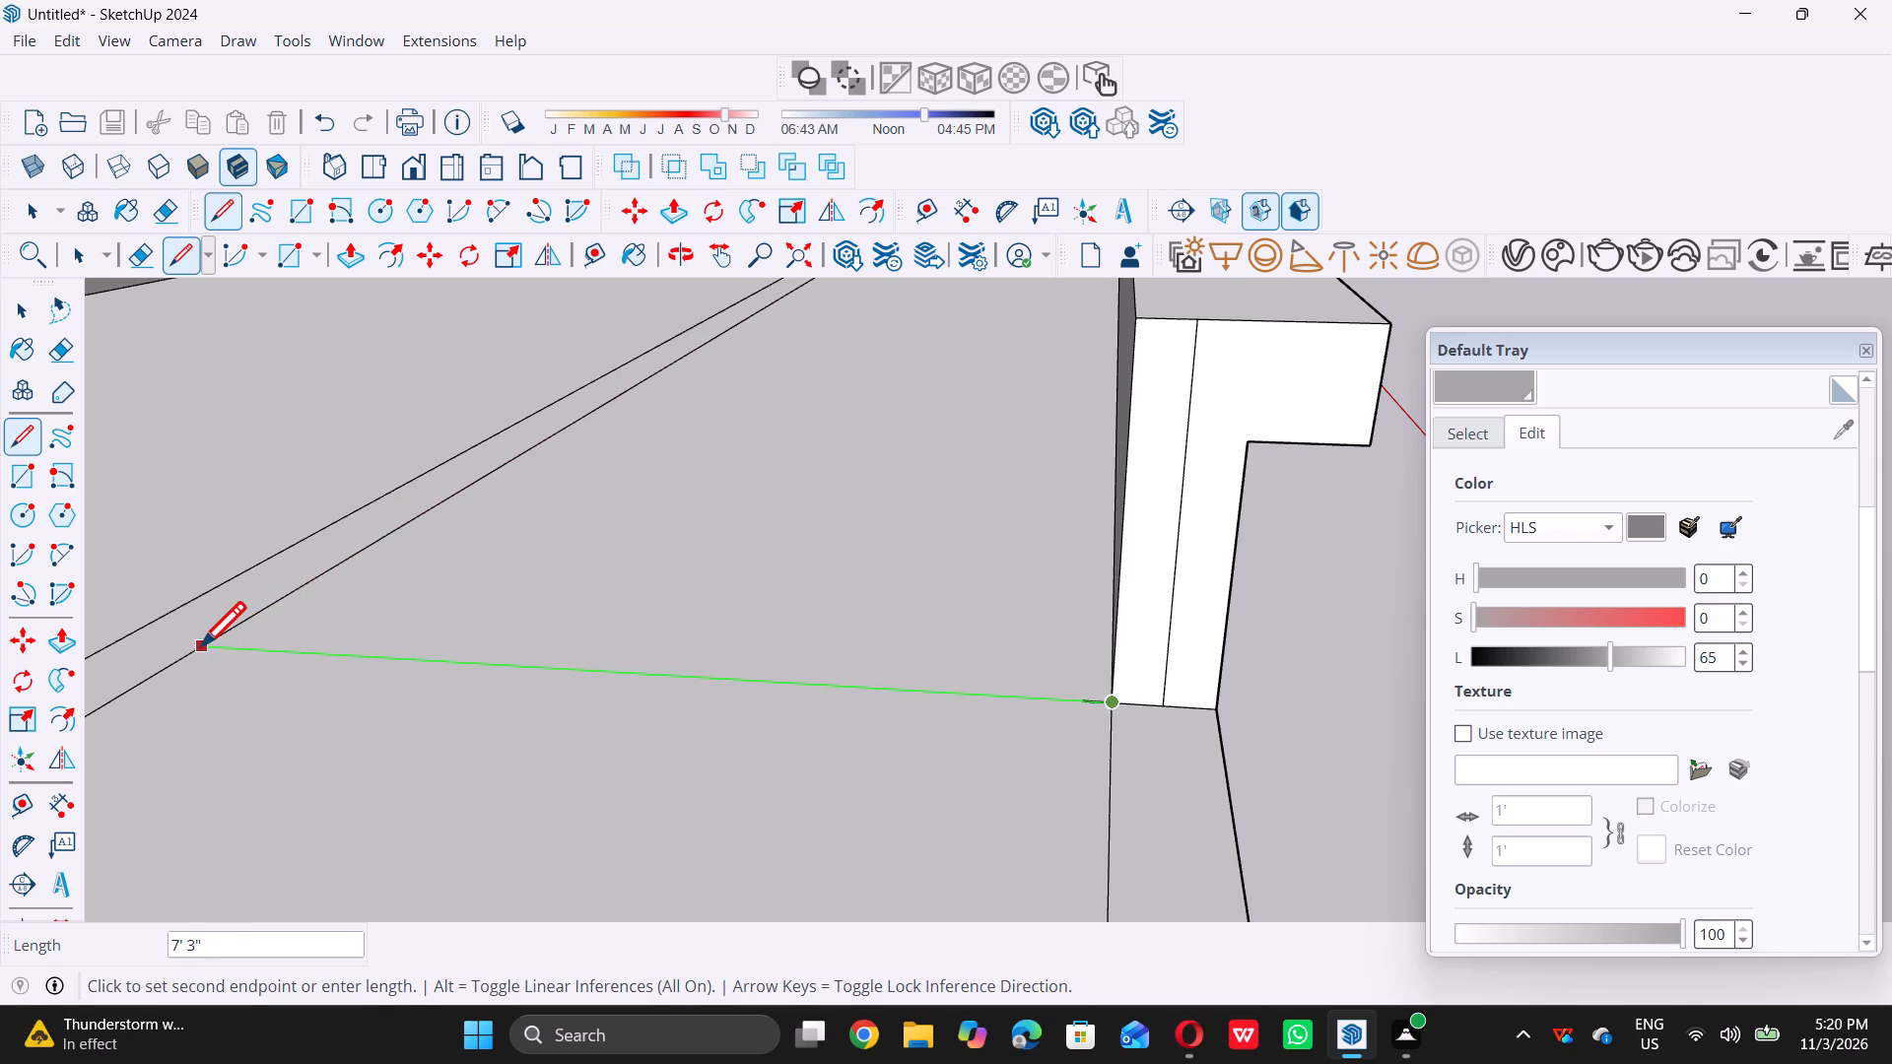
{"action": "left_click", "coordinate": [121, 643]}
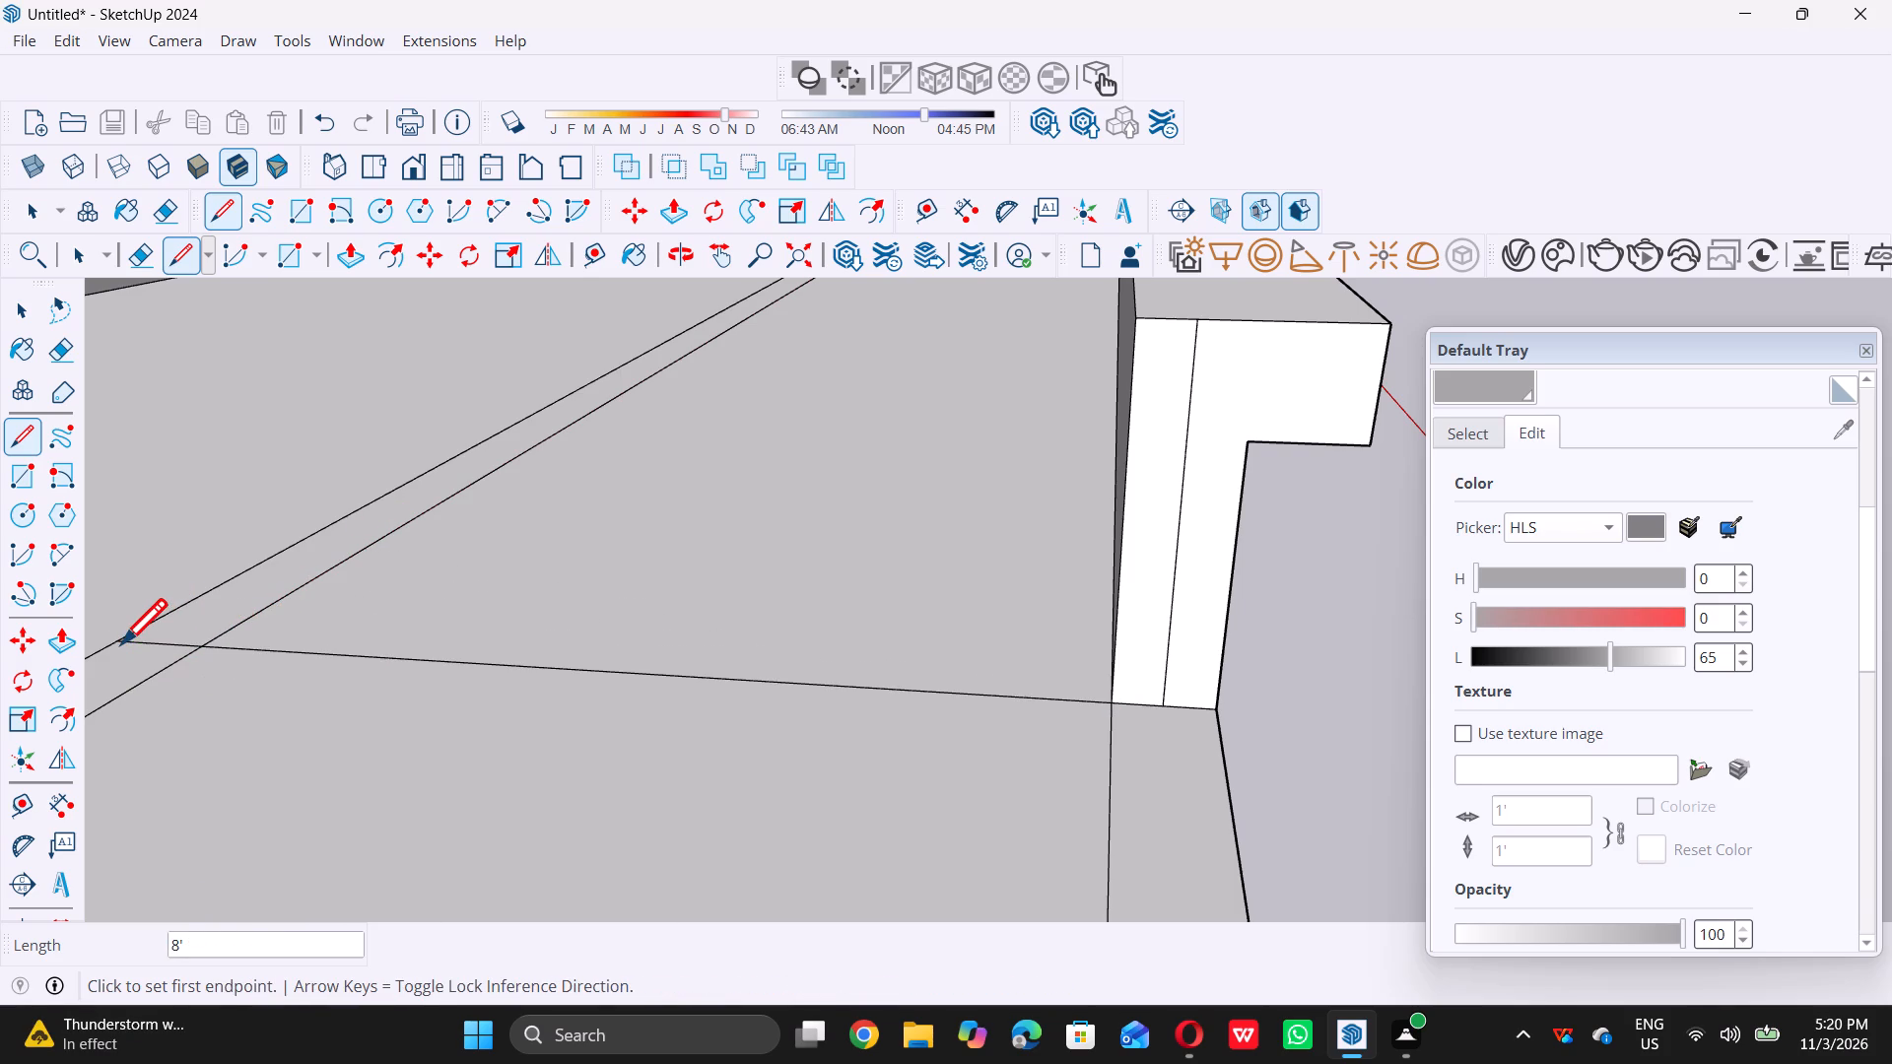
{"action": "key", "text": "space"}
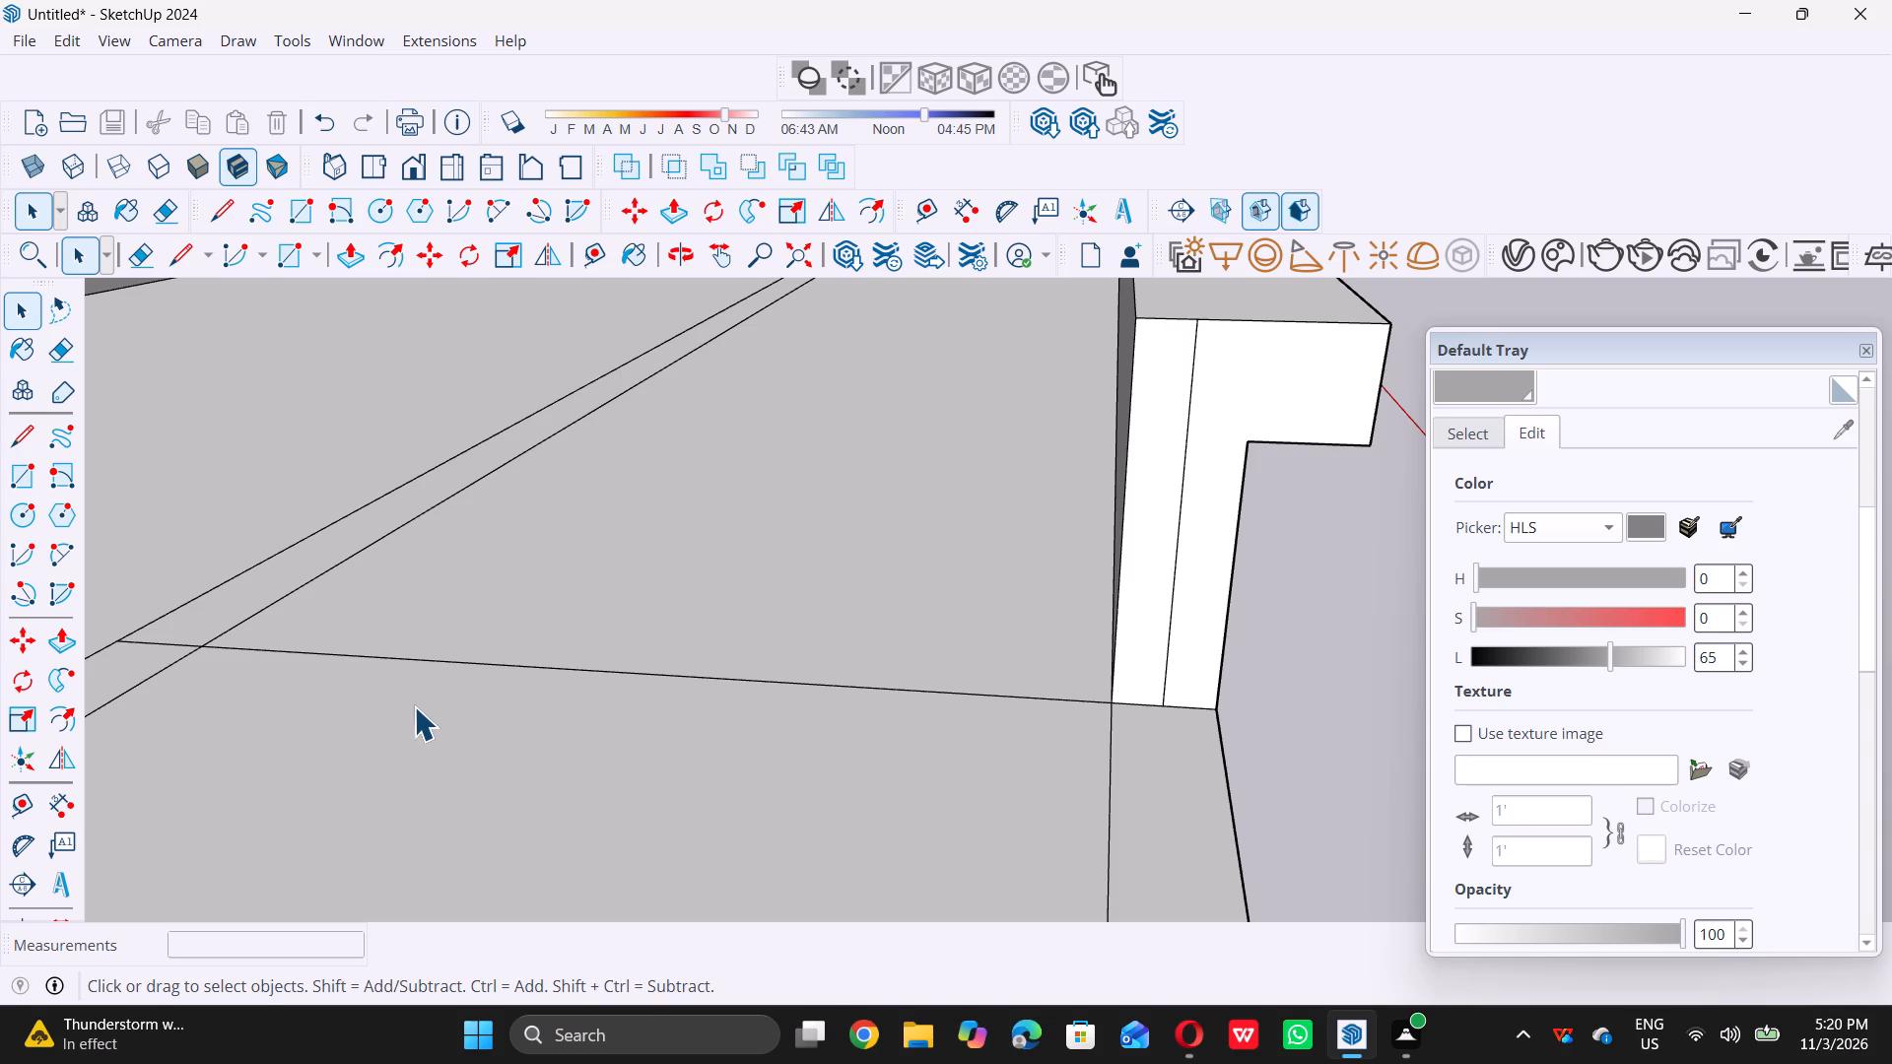
Examine the whole building from the side, front and above, checking the new cross line against the raised fascia and front openings.
{"action": "scroll", "coordinate": [421, 720], "scroll_direction": "down", "scroll_amount": 8}
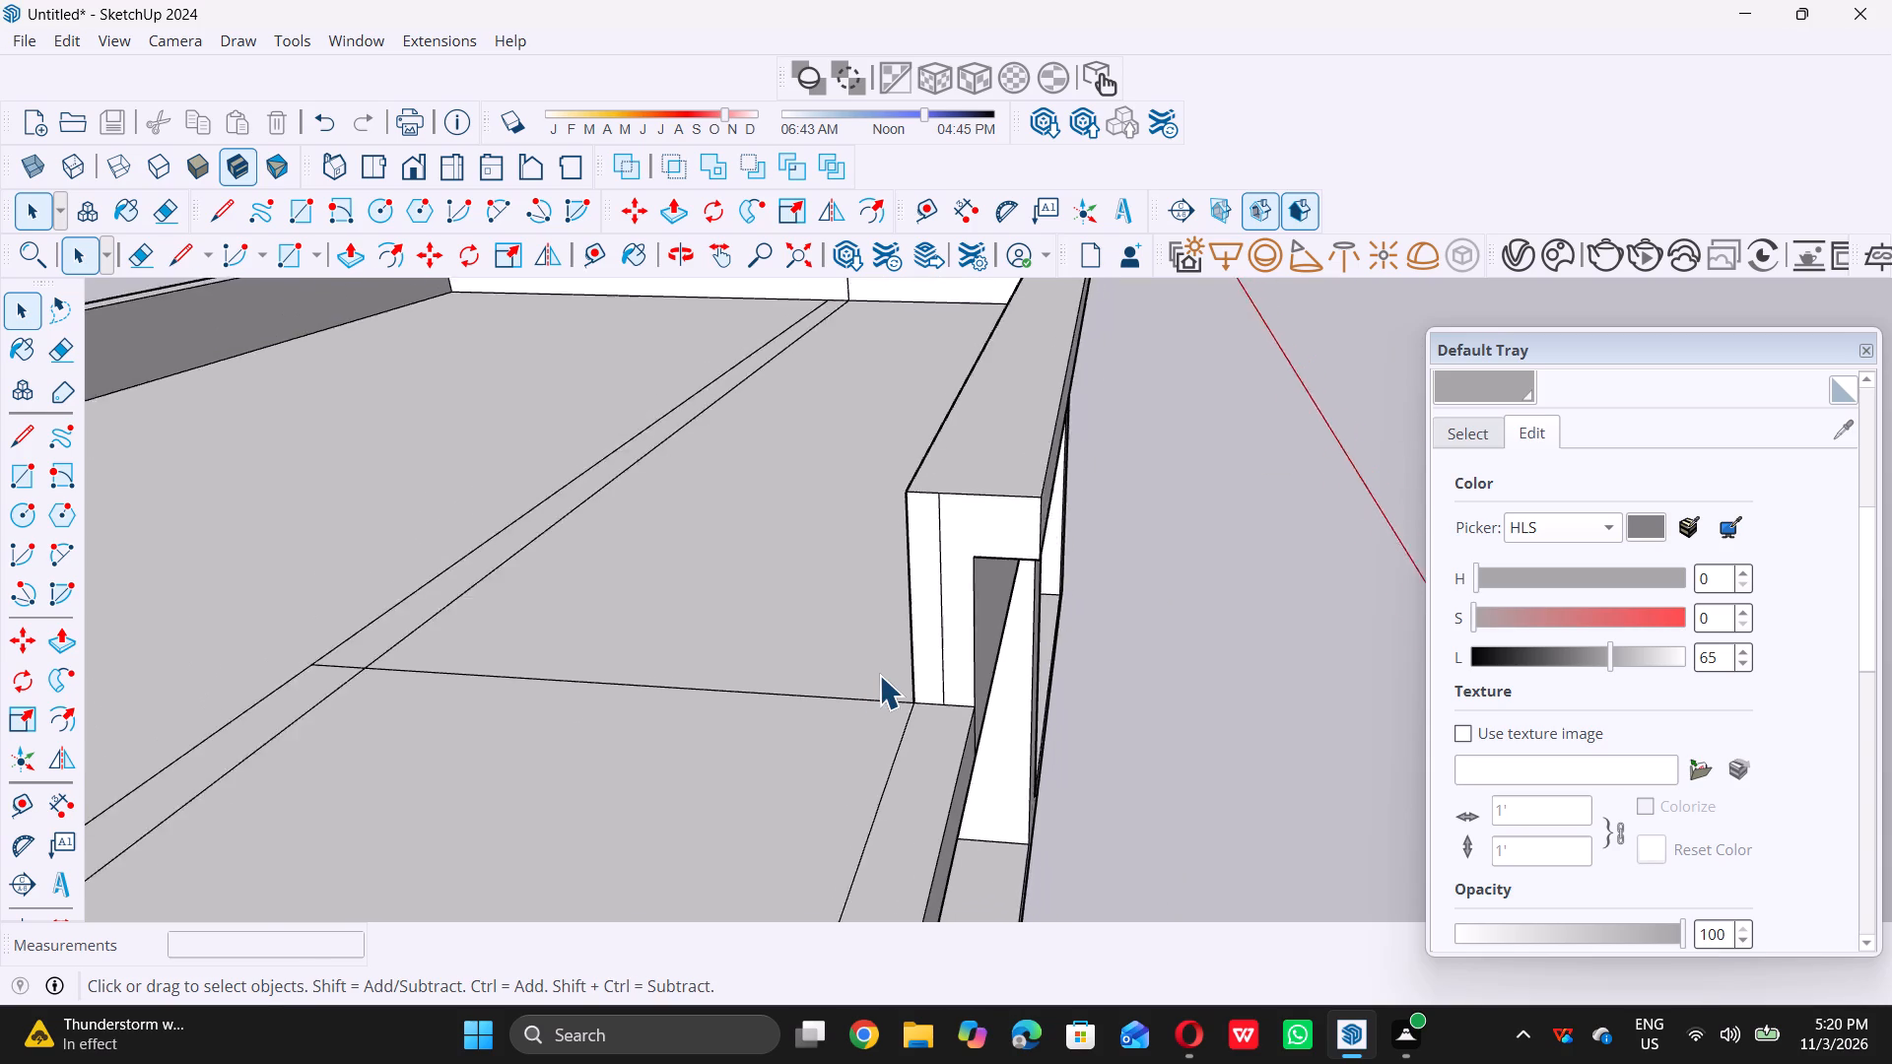
{"action": "scroll", "coordinate": [879, 675], "scroll_direction": "down", "scroll_amount": 20}
{"action": "middle_click", "coordinate": [979, 637]}
{"action": "middle_click_drag", "start_coordinate": [979, 636], "coordinate": [0, 557]}
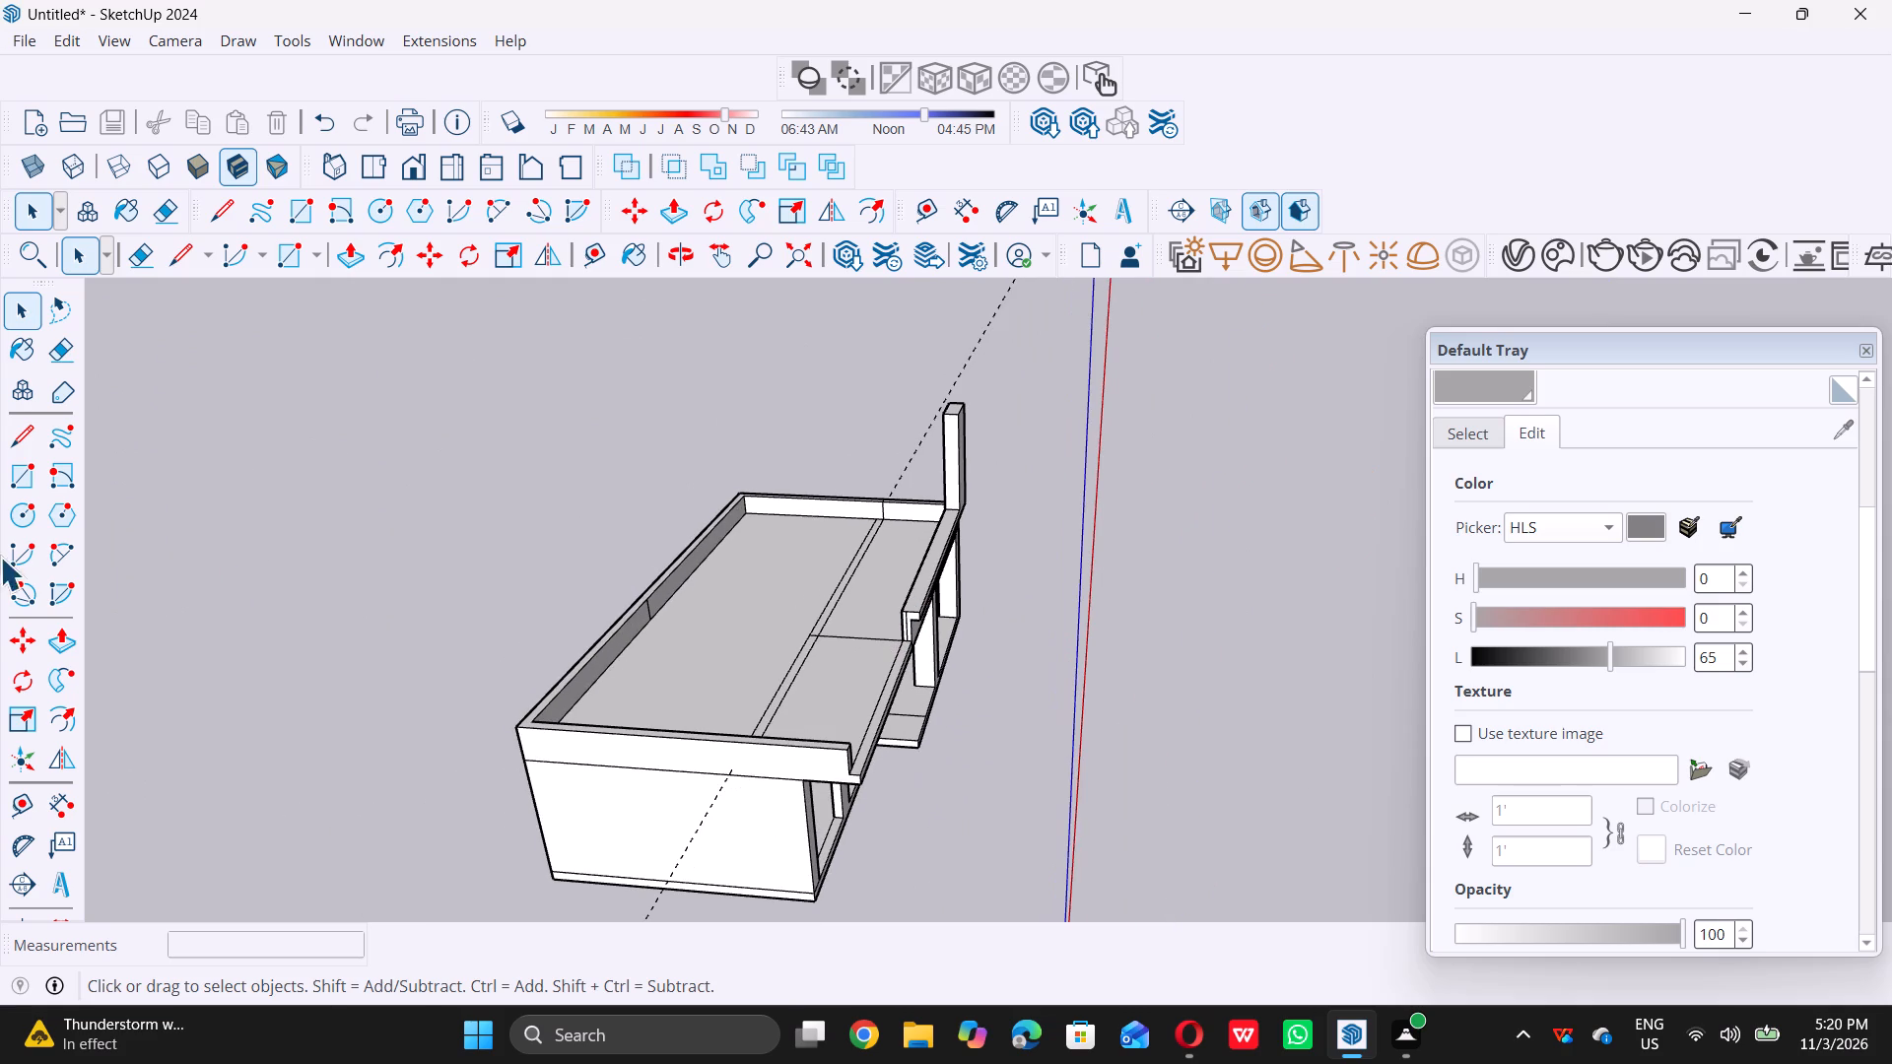
{"action": "middle_click_drag", "start_coordinate": [0, 557], "coordinate": [0, 553]}
{"action": "middle_click_drag", "start_coordinate": [941, 672], "coordinate": [182, 630]}
{"action": "scroll", "coordinate": [183, 624], "scroll_direction": "up", "scroll_amount": 1}
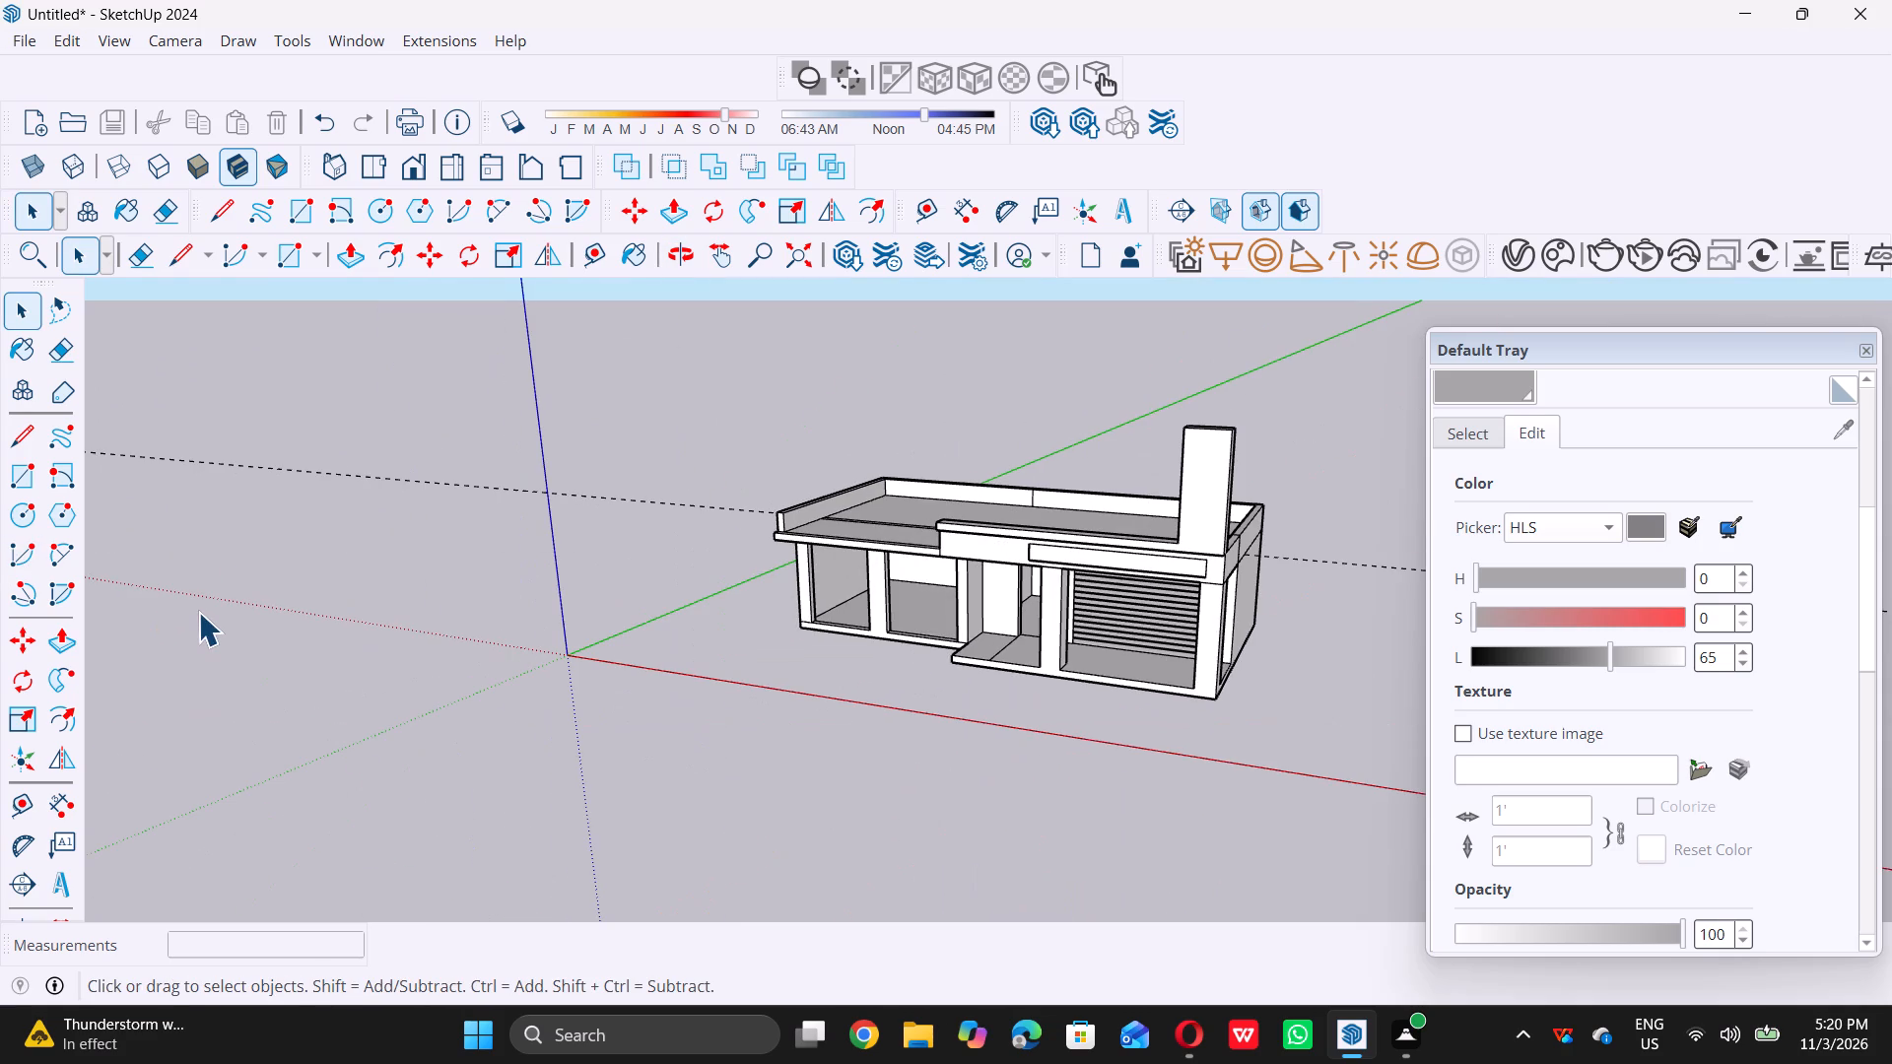
{"action": "scroll", "coordinate": [197, 620], "scroll_direction": "down", "scroll_amount": 6}
{"action": "middle_click_drag", "start_coordinate": [627, 573], "coordinate": [740, 734]}
{"action": "scroll", "coordinate": [779, 577], "scroll_direction": "up", "scroll_amount": 3}
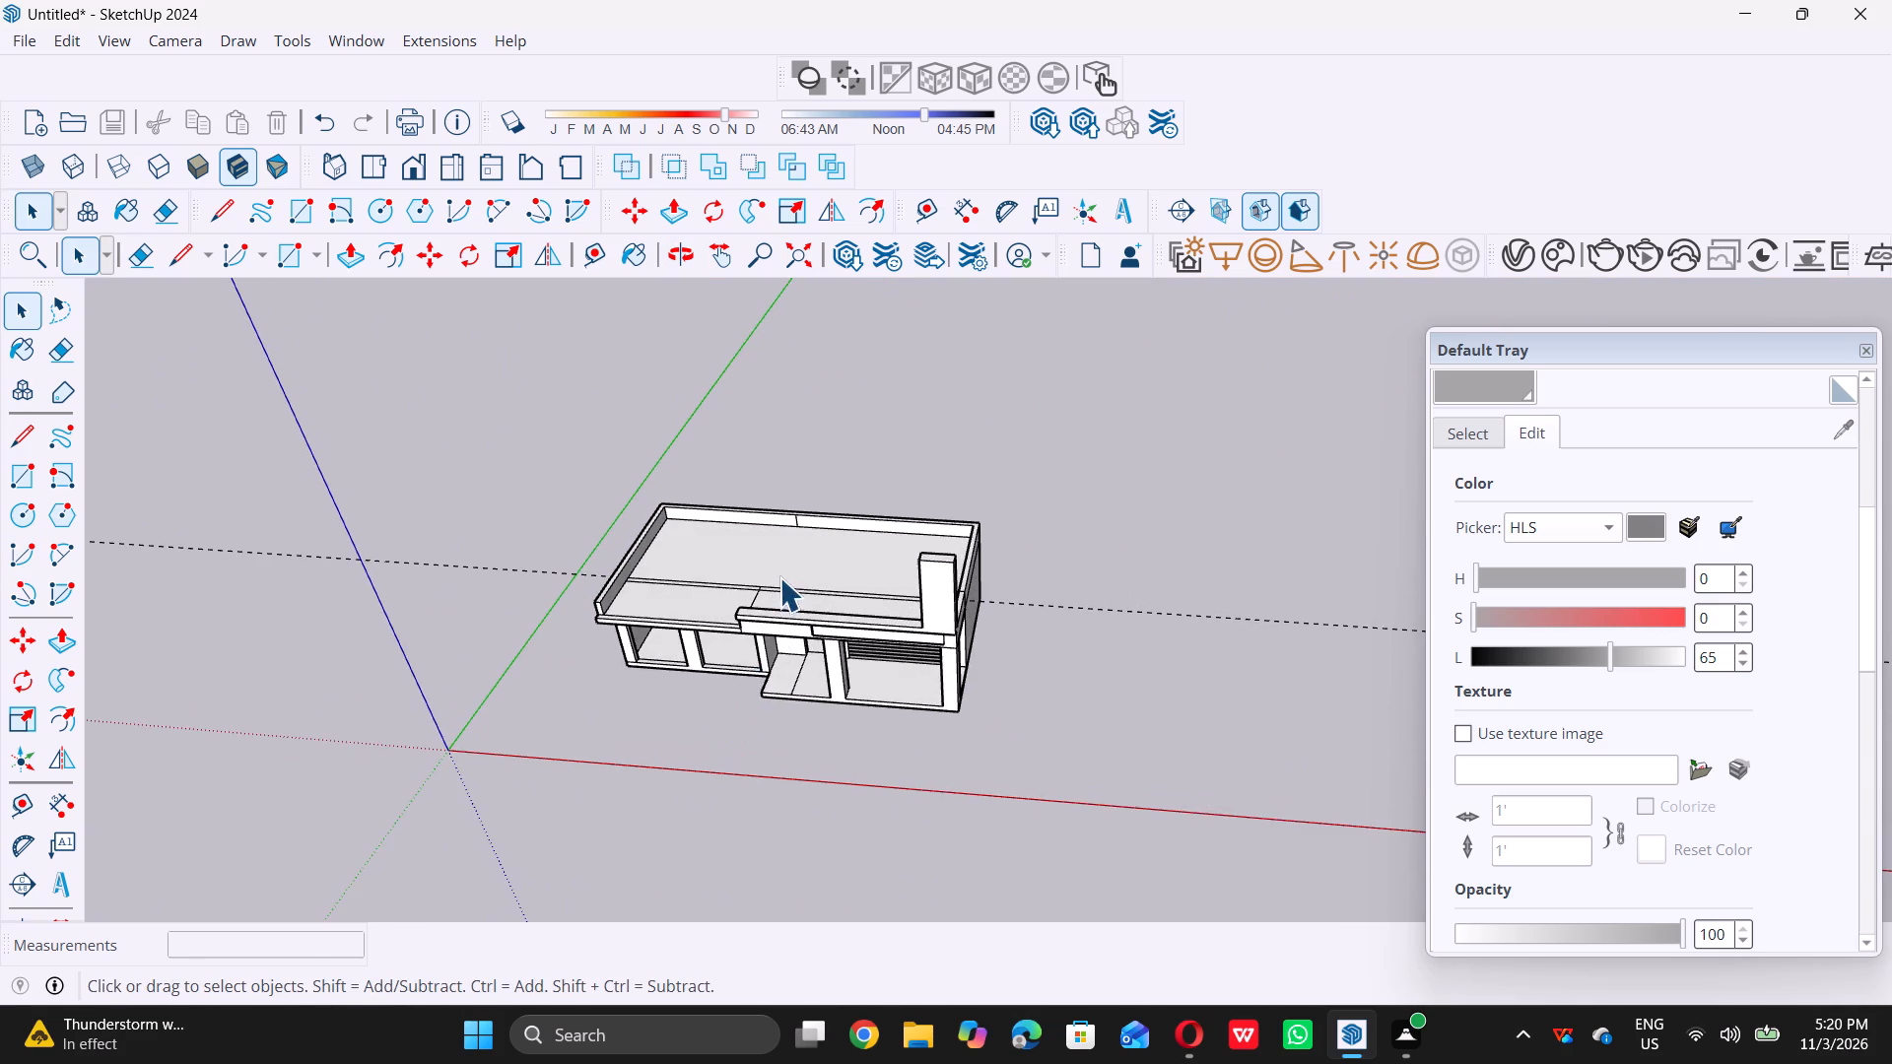
{"action": "scroll", "coordinate": [779, 577], "scroll_direction": "up", "scroll_amount": 6}
{"action": "scroll", "coordinate": [891, 585], "scroll_direction": "down", "scroll_amount": 4}
{"action": "middle_click_drag", "start_coordinate": [889, 585], "coordinate": [874, 642]}
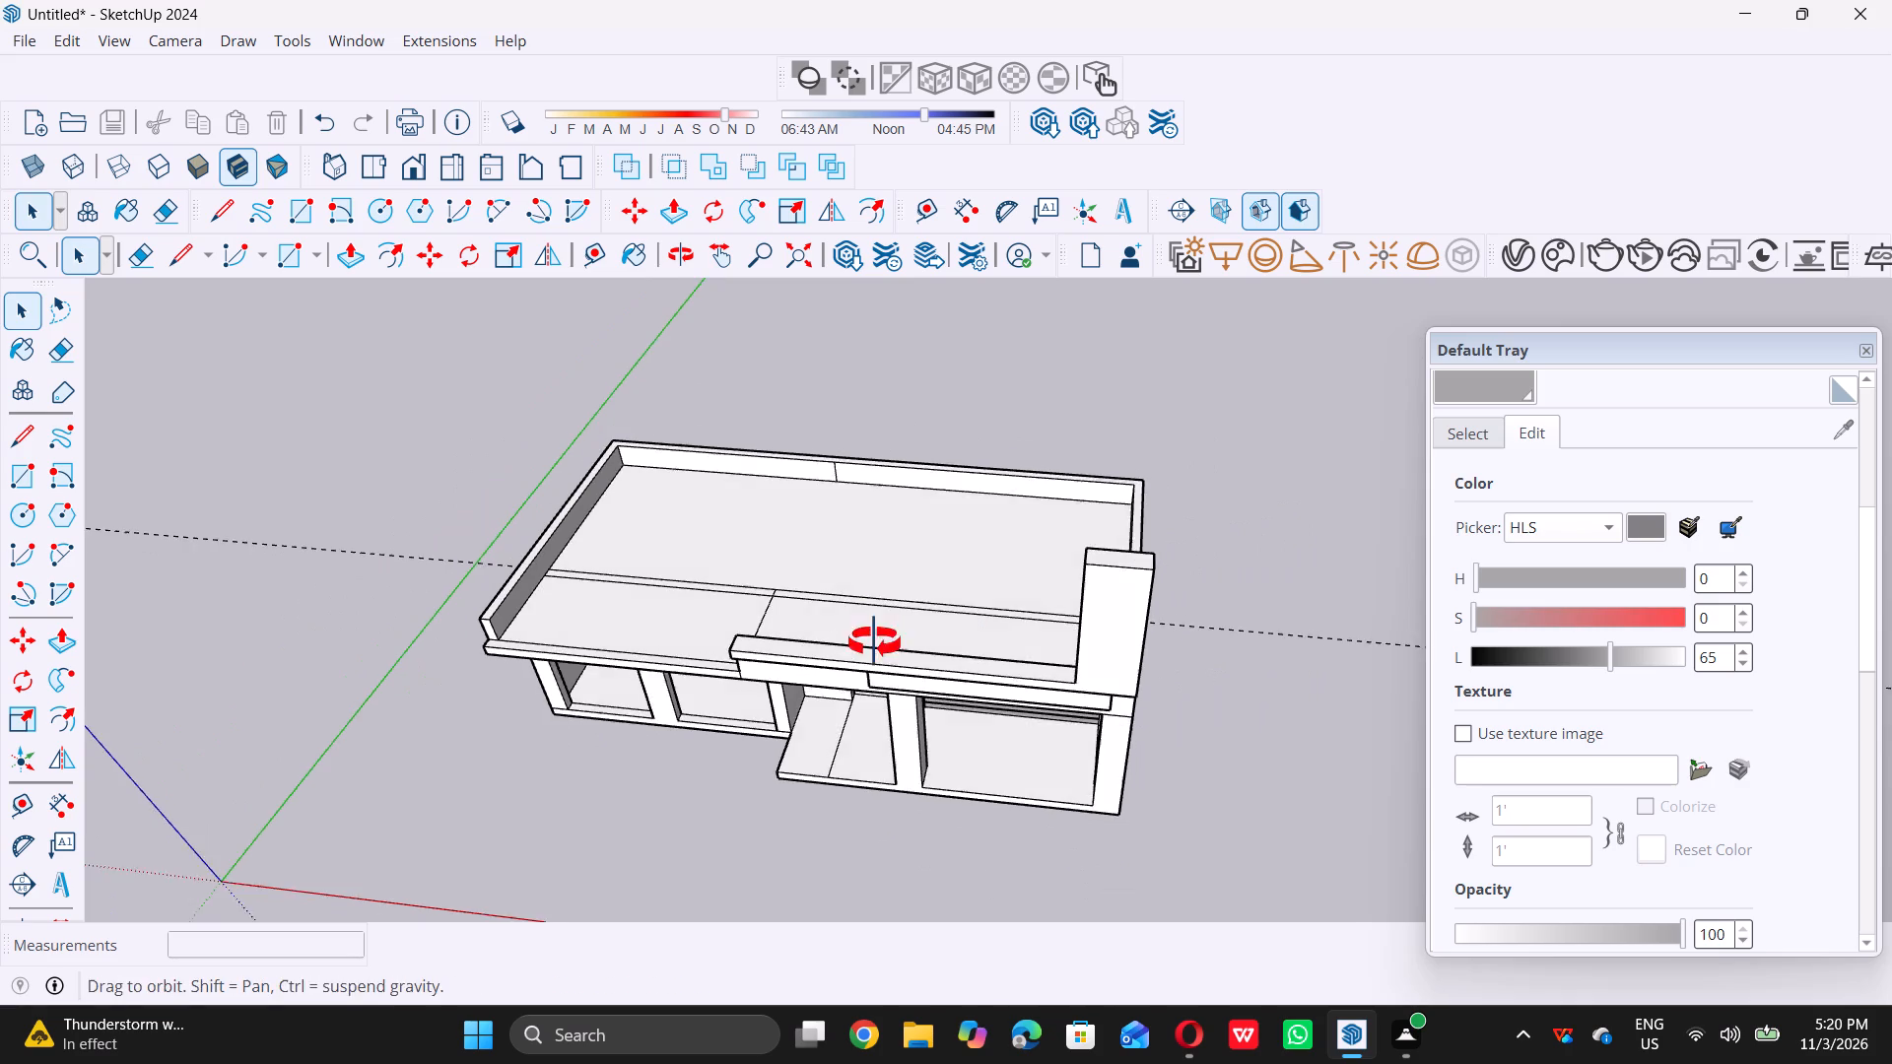
{"action": "middle_click_drag", "start_coordinate": [874, 642], "coordinate": [865, 682]}
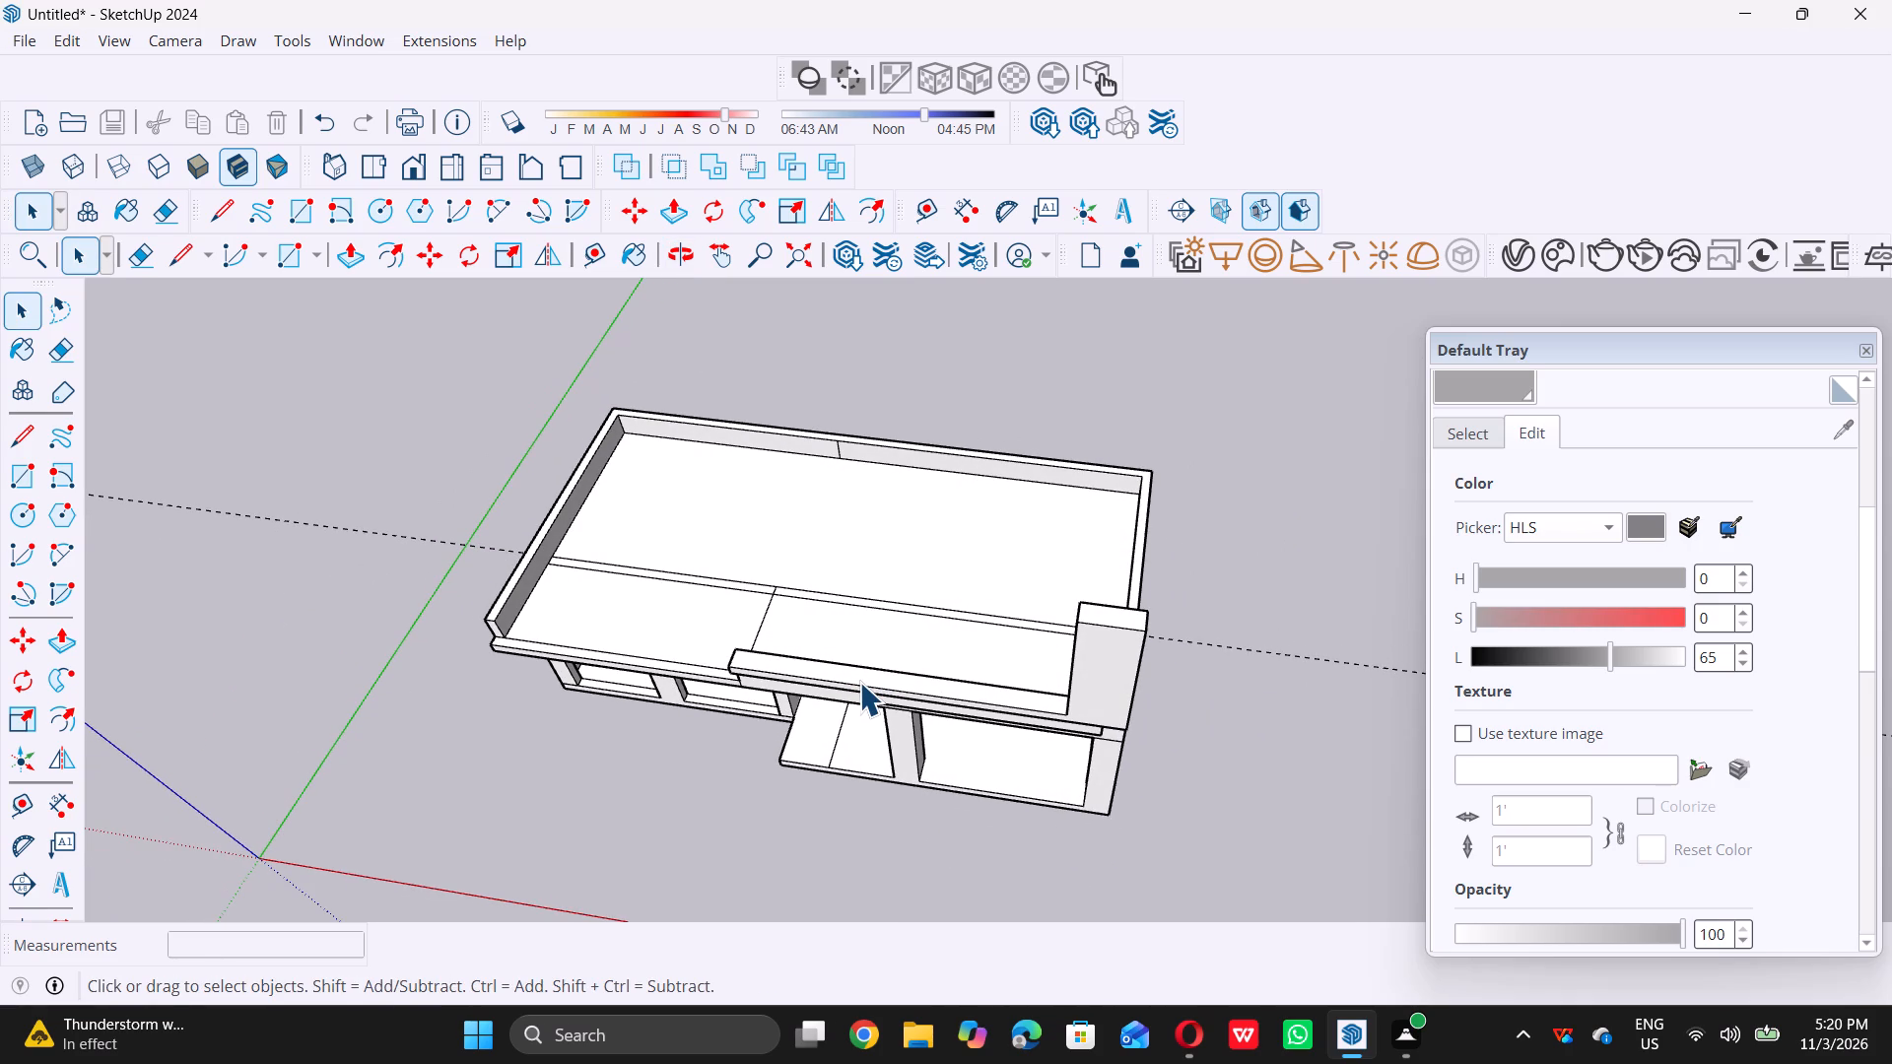
Copy the cross line's short segment inside the 9" strip along the strip to the parapet beside the tall block, about 26' 5" away.
{"action": "scroll", "coordinate": [802, 631], "scroll_direction": "up", "scroll_amount": 3}
{"action": "scroll", "coordinate": [797, 552], "scroll_direction": "up", "scroll_amount": 4}
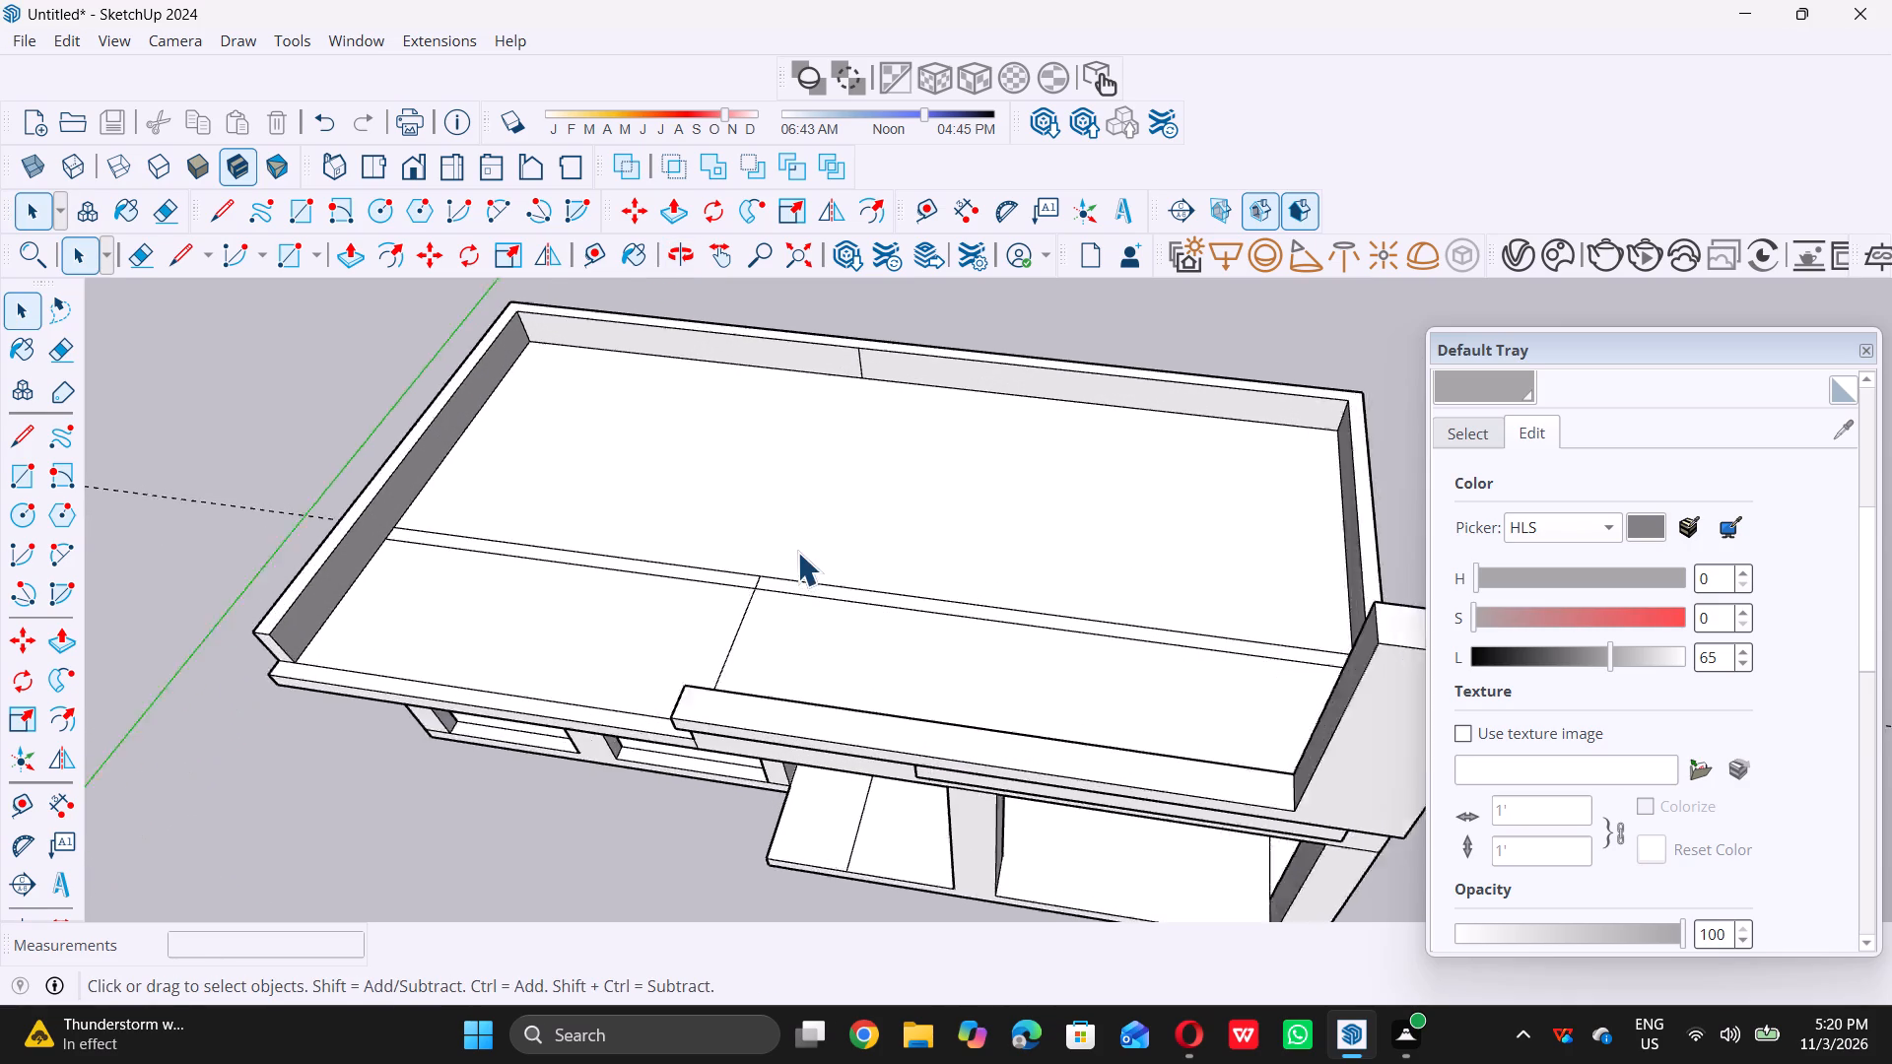
{"action": "scroll", "coordinate": [797, 552], "scroll_direction": "up", "scroll_amount": 5}
{"action": "scroll", "coordinate": [735, 607], "scroll_direction": "up", "scroll_amount": 14}
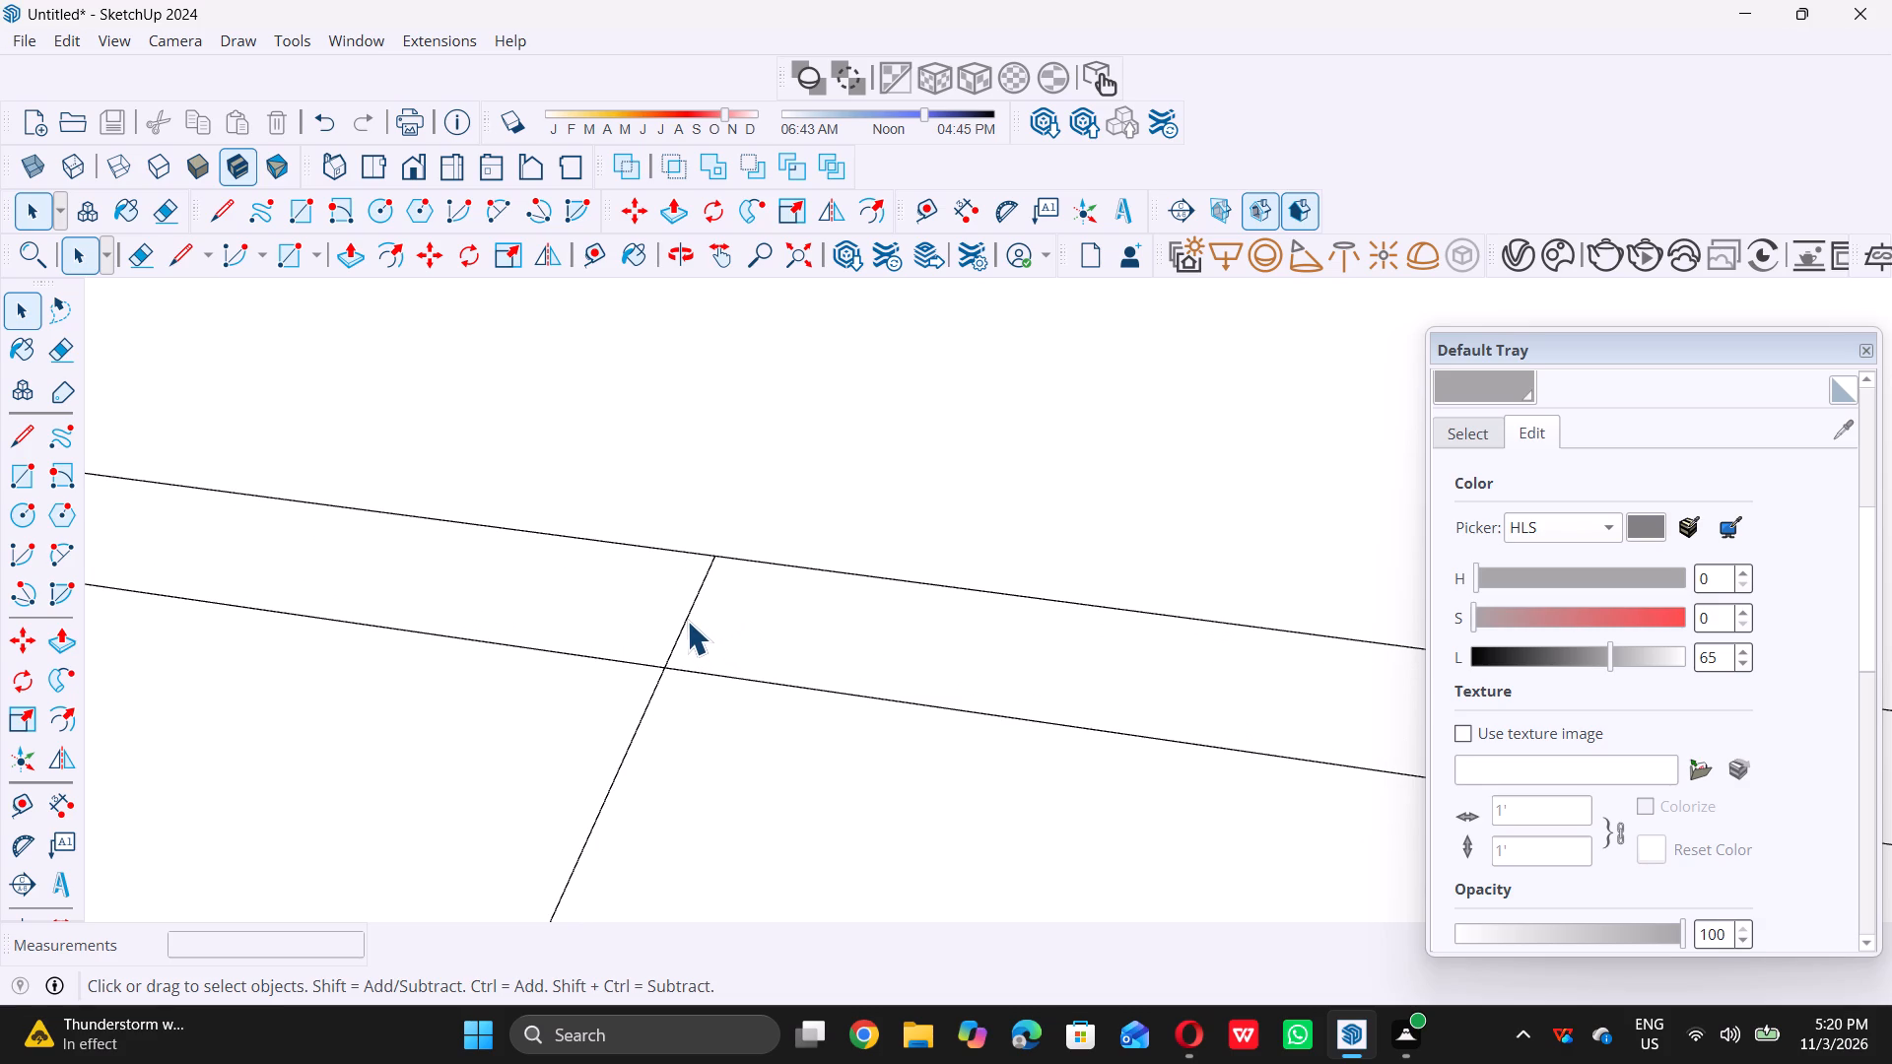
{"action": "left_click", "coordinate": [687, 621]}
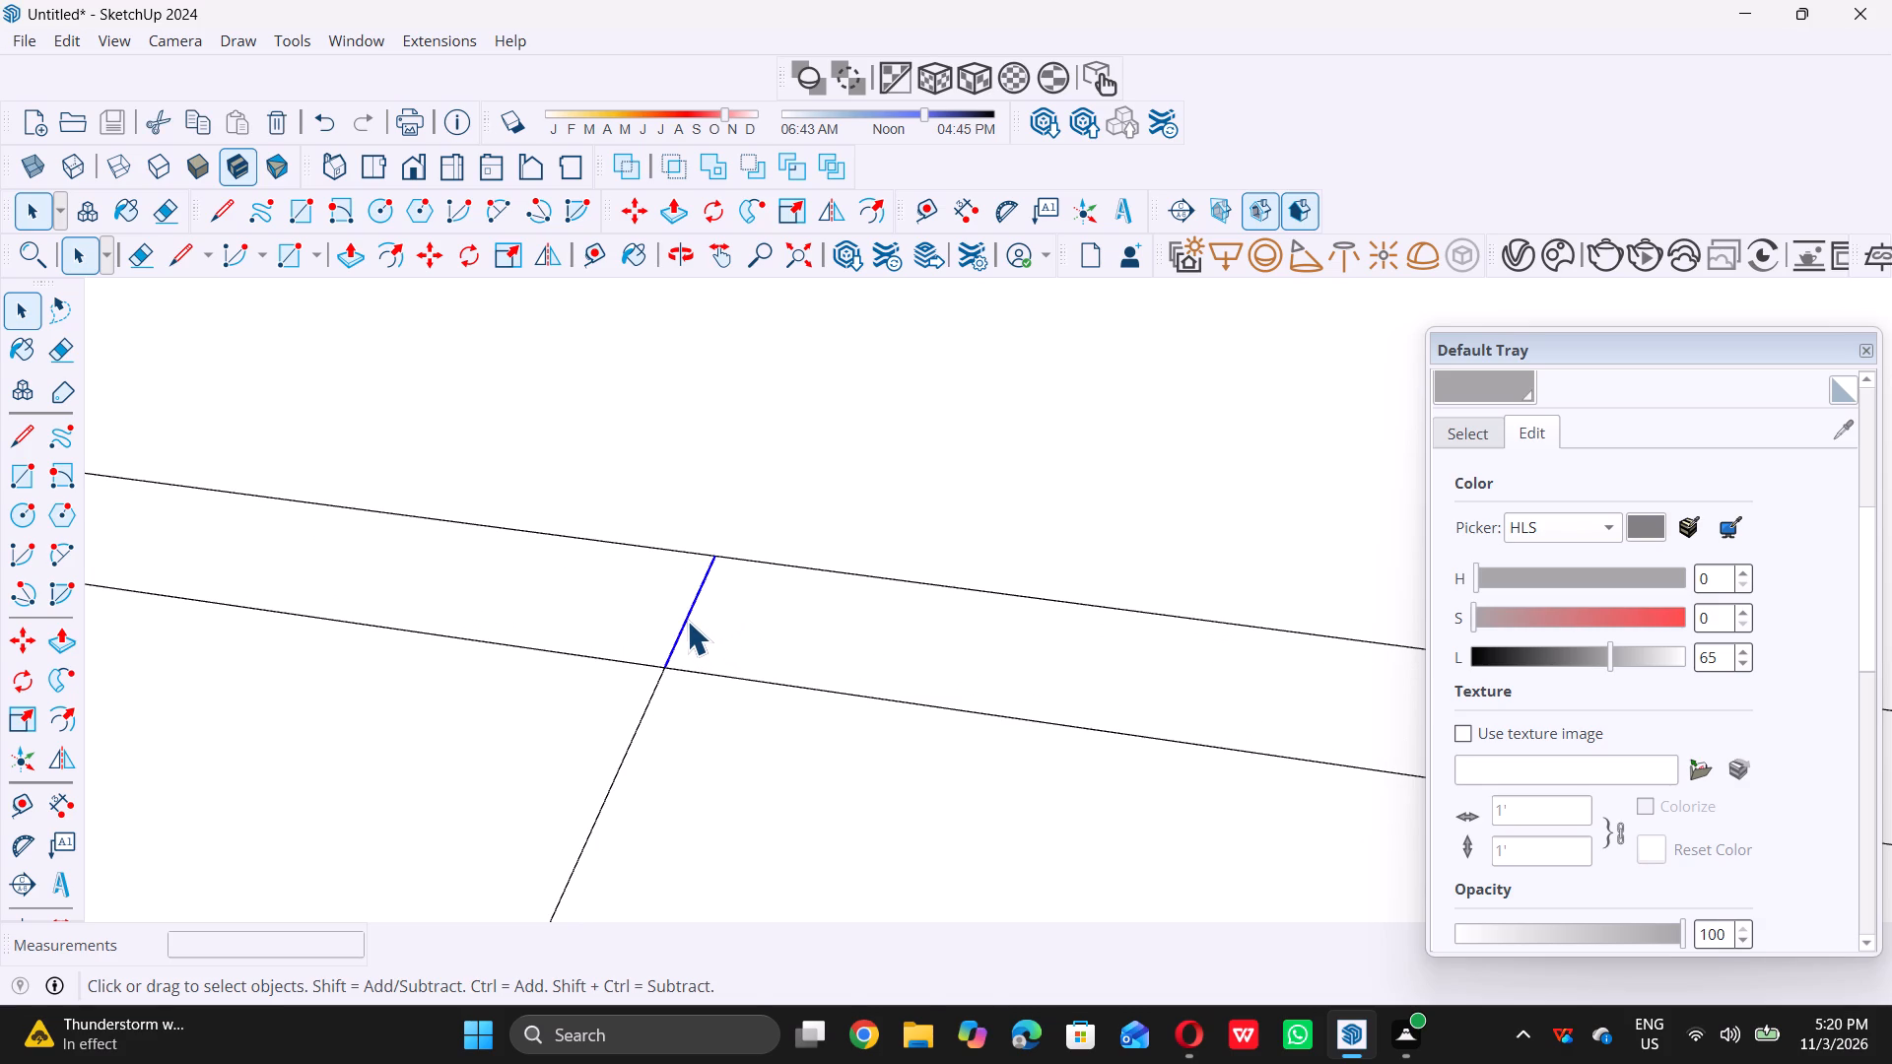
{"action": "key", "text": "m"}
{"action": "left_click", "coordinate": [660, 664]}
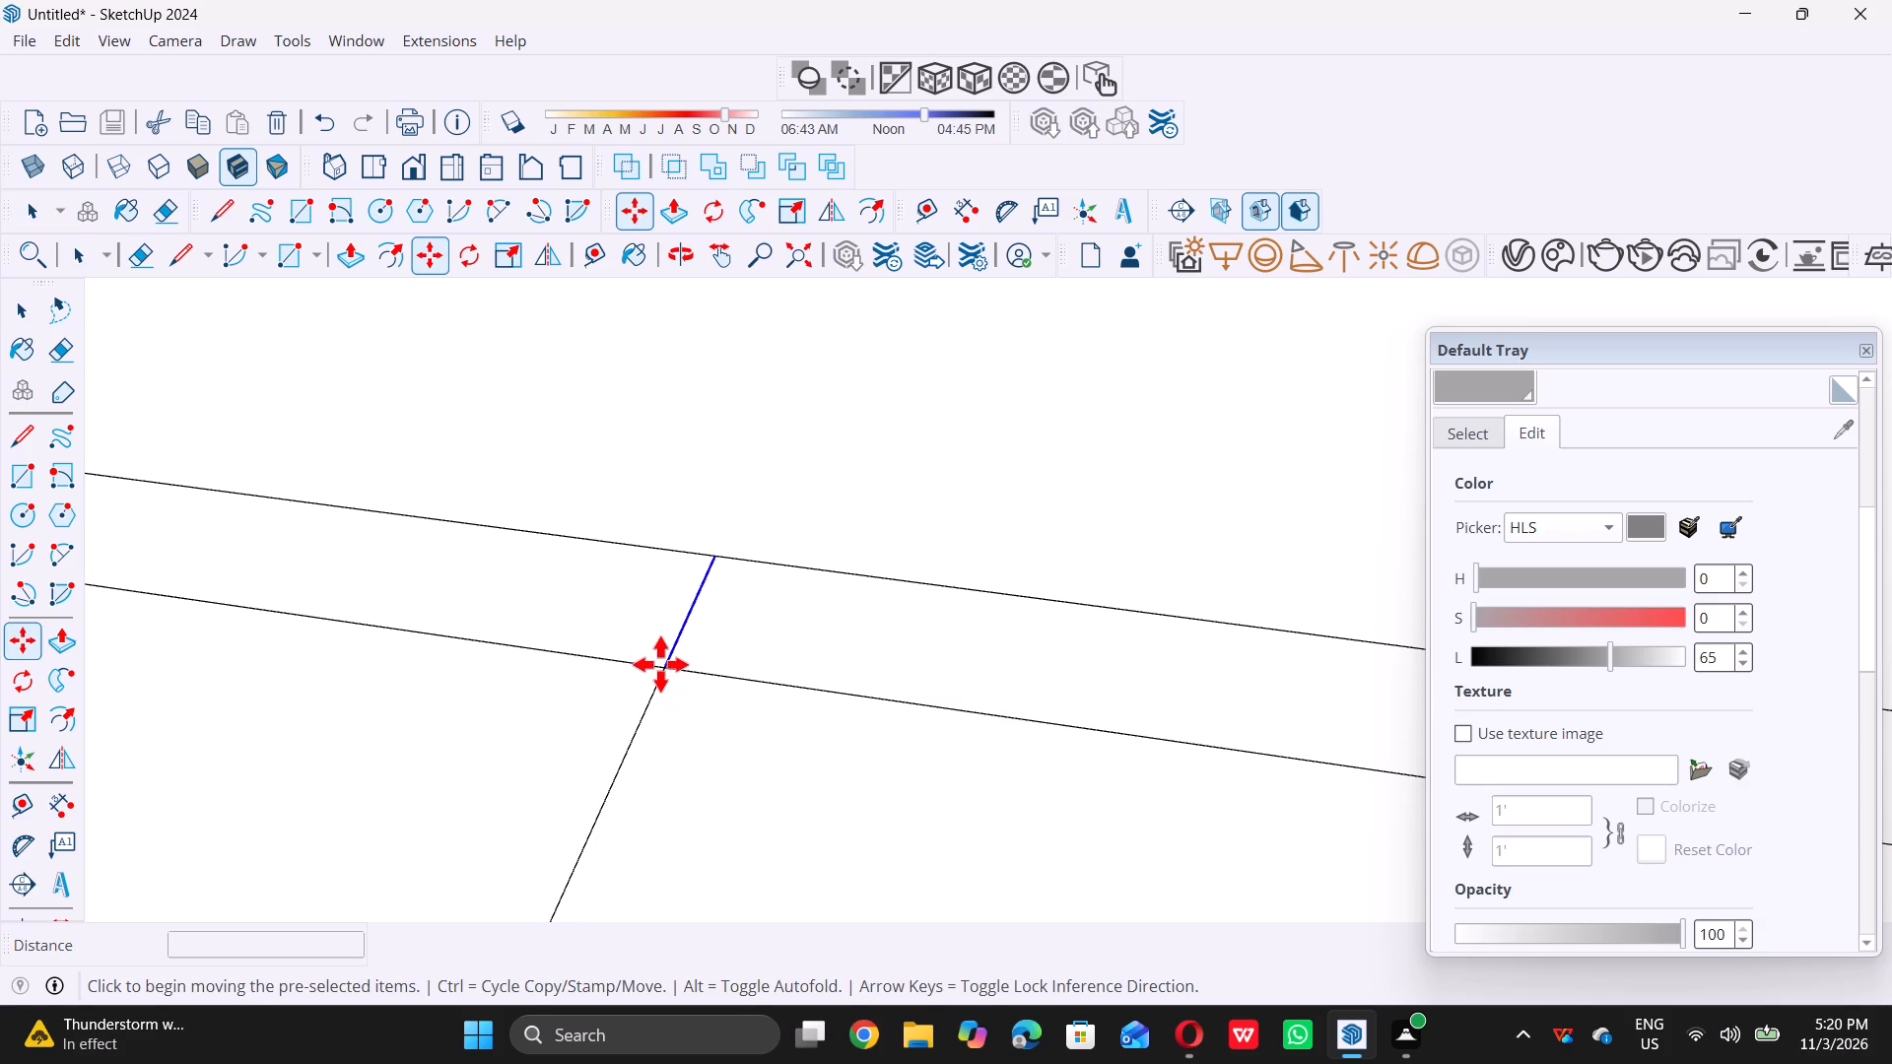
{"action": "scroll", "coordinate": [660, 664], "scroll_direction": "down", "scroll_amount": 16}
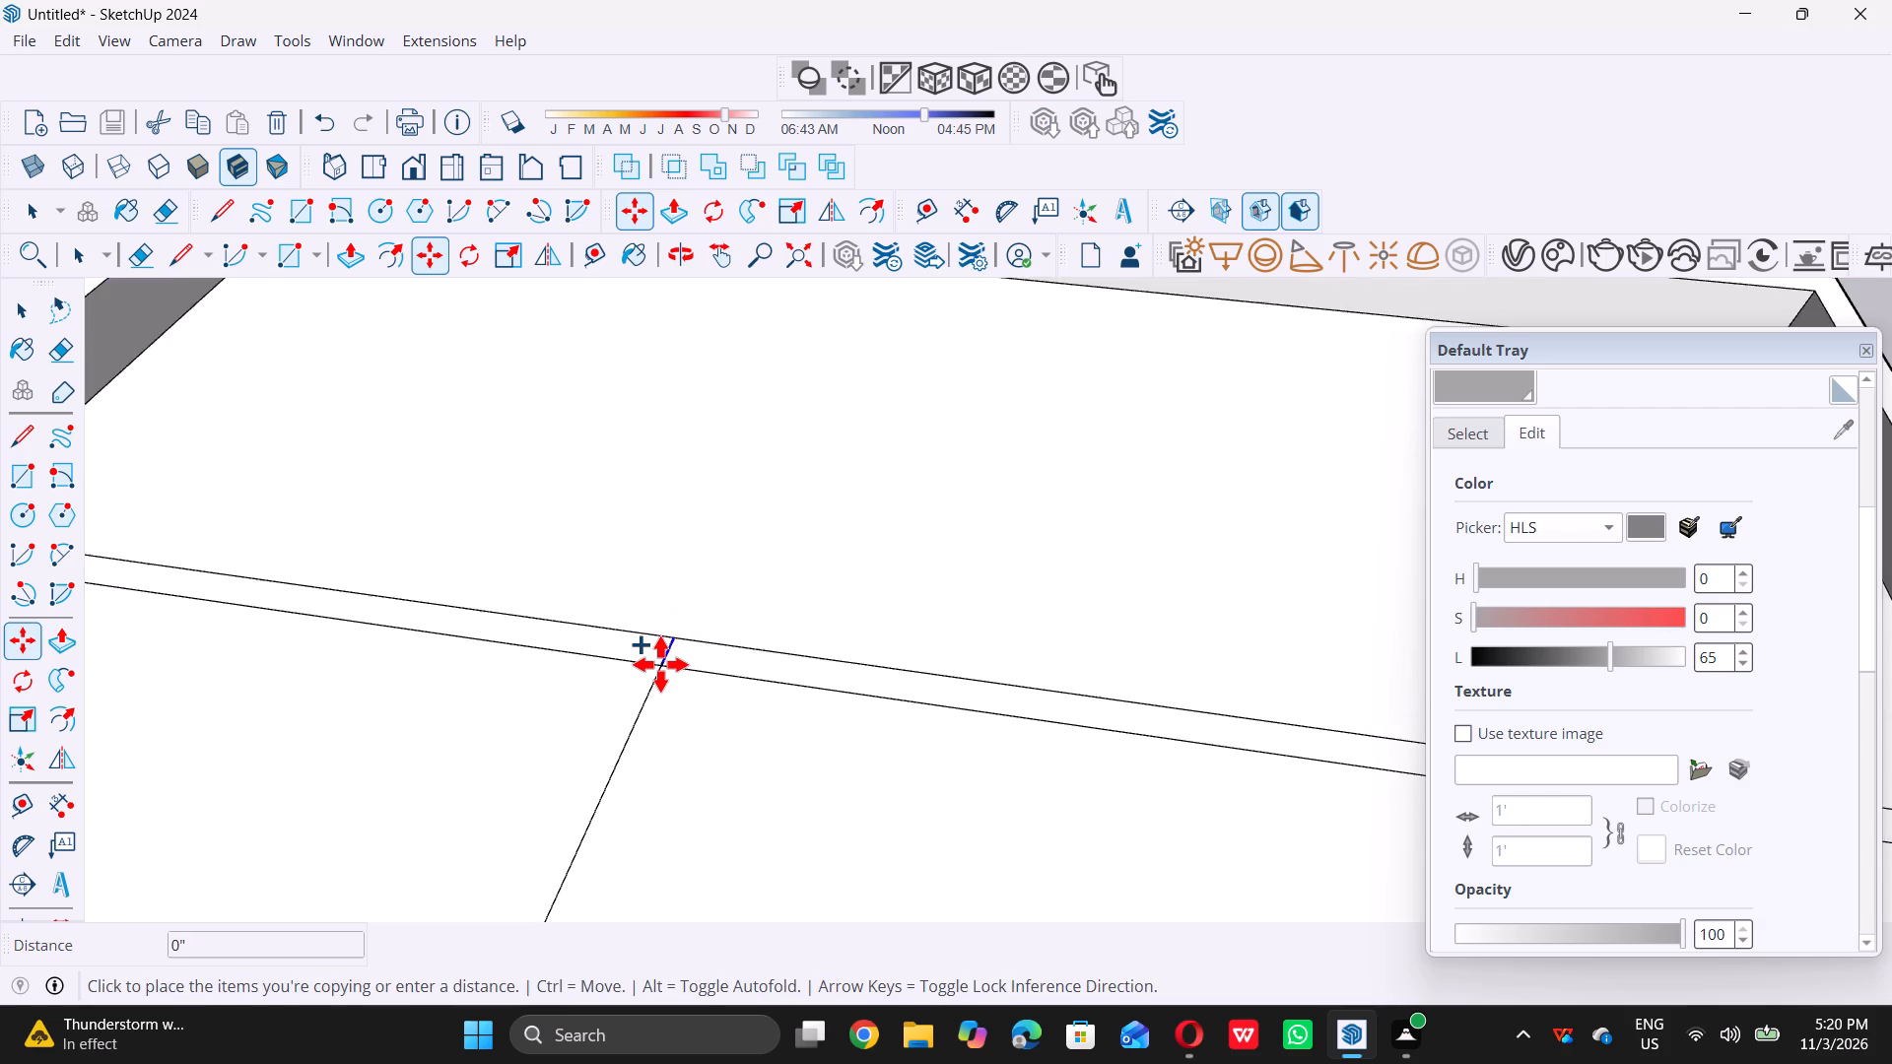
{"action": "scroll", "coordinate": [660, 664], "scroll_direction": "down", "scroll_amount": 12}
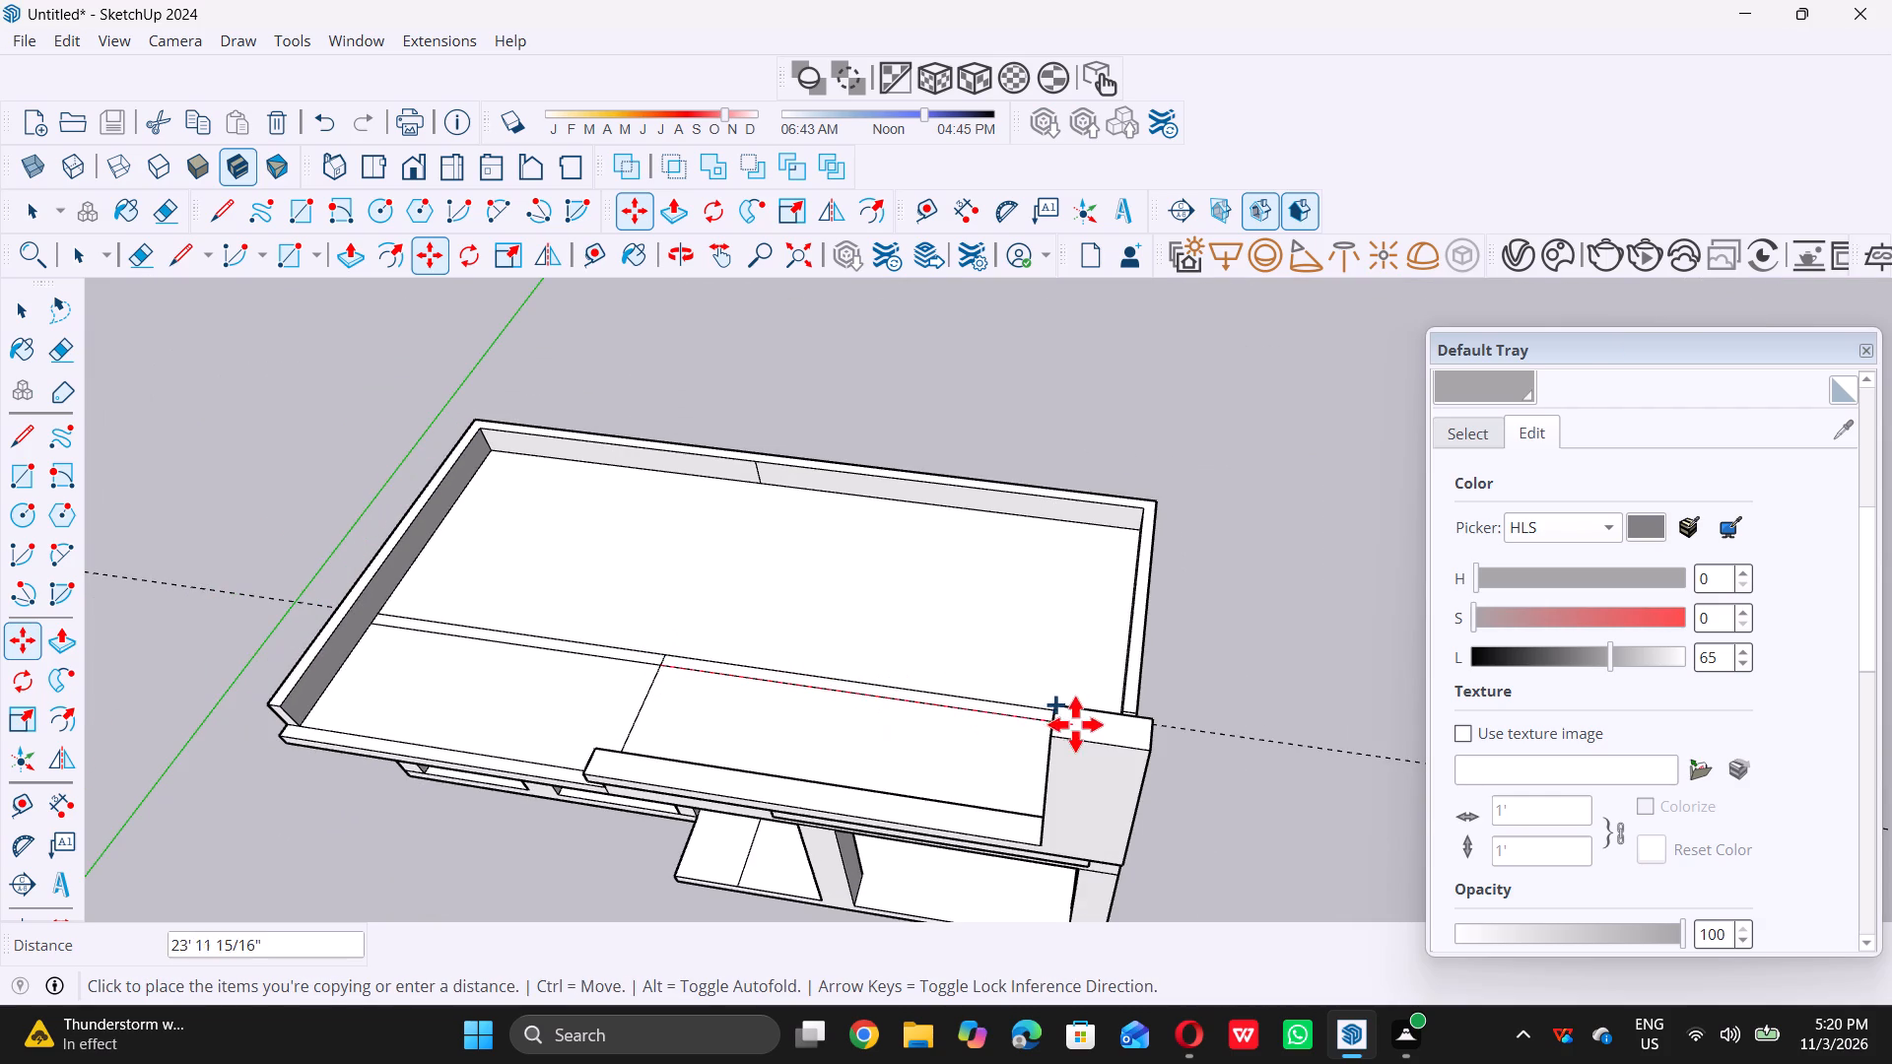
{"action": "middle_click_drag", "start_coordinate": [1075, 724], "coordinate": [1044, 886]}
{"action": "scroll", "coordinate": [1044, 886], "scroll_direction": "up", "scroll_amount": 1}
{"action": "middle_click", "coordinate": [1044, 886]}
{"action": "scroll", "coordinate": [1115, 754], "scroll_direction": "up", "scroll_amount": 19}
{"action": "double_click", "coordinate": [1121, 724]}
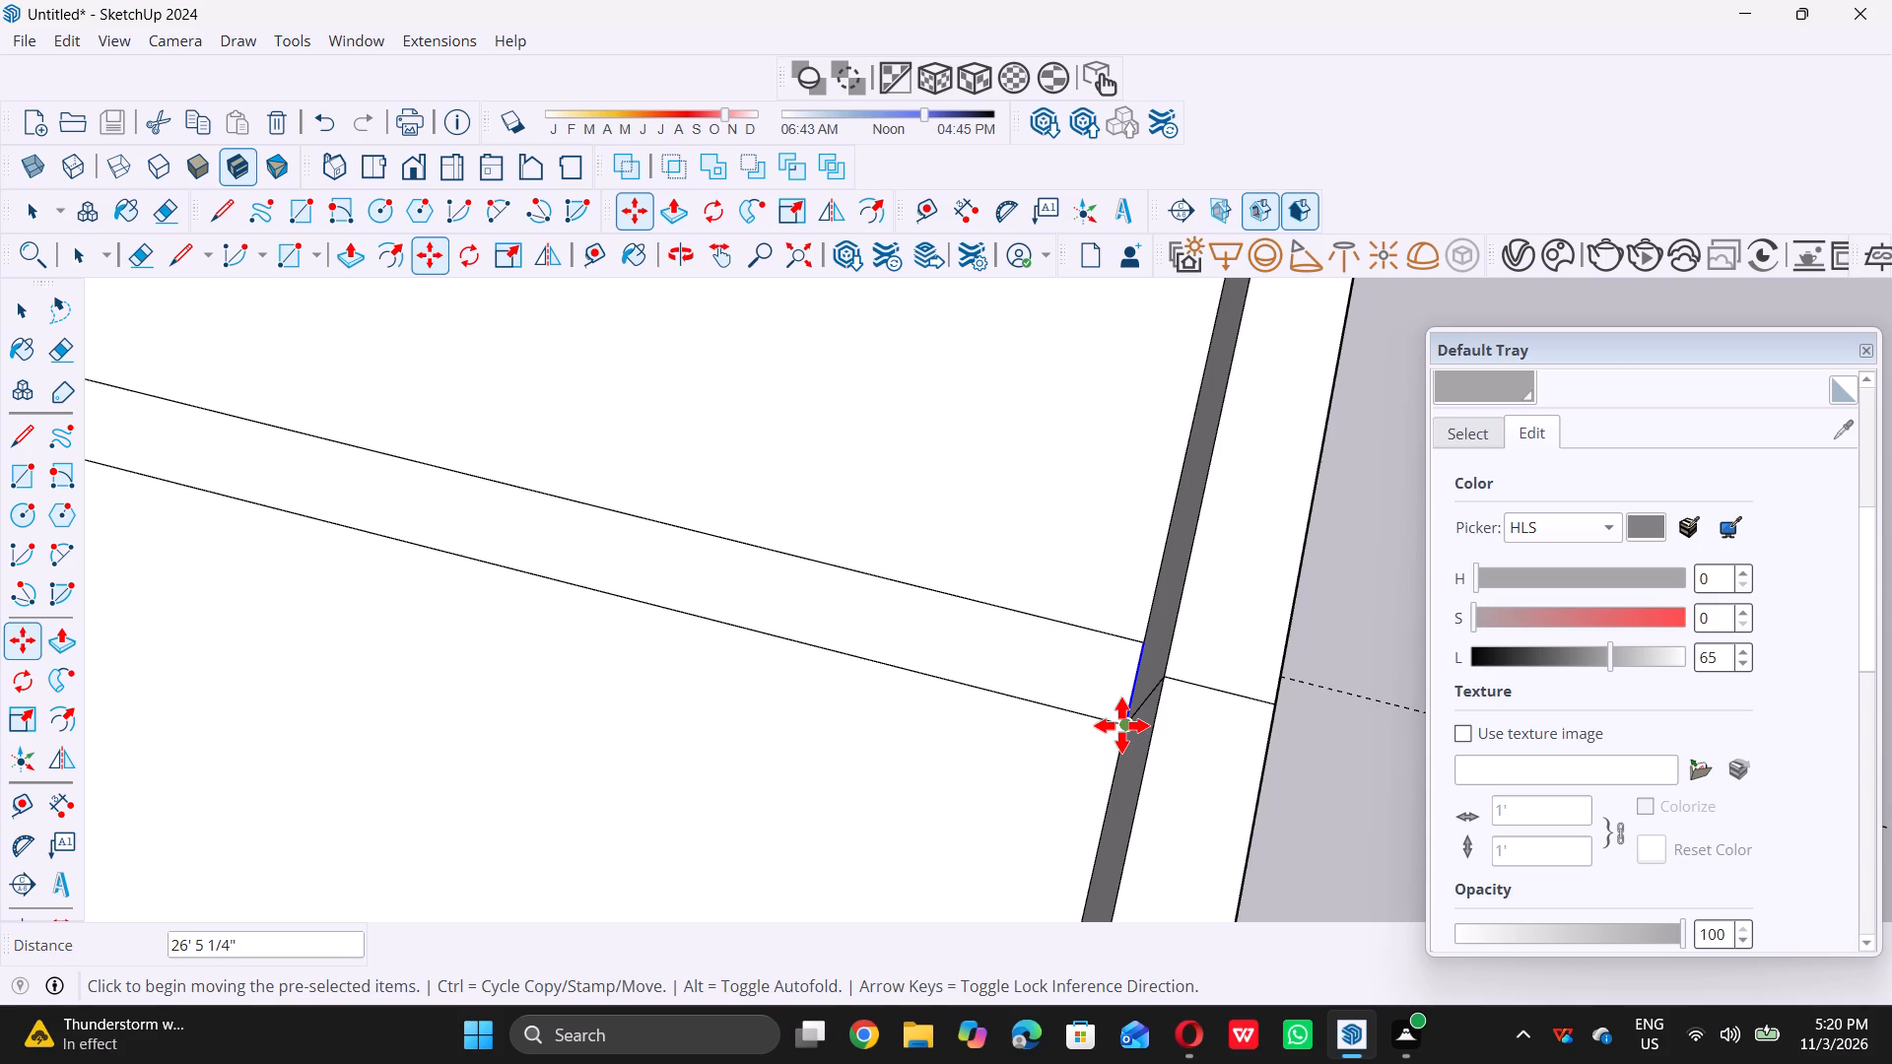
Divide the copied segment's distance by three (/3) to place evenly spaced cross lines in the strip.
{"action": "key", "text": "3"}
{"action": "key", "text": "BackSpace"}
{"action": "type", "text": "/3"}
{"action": "key", "text": "Return"}
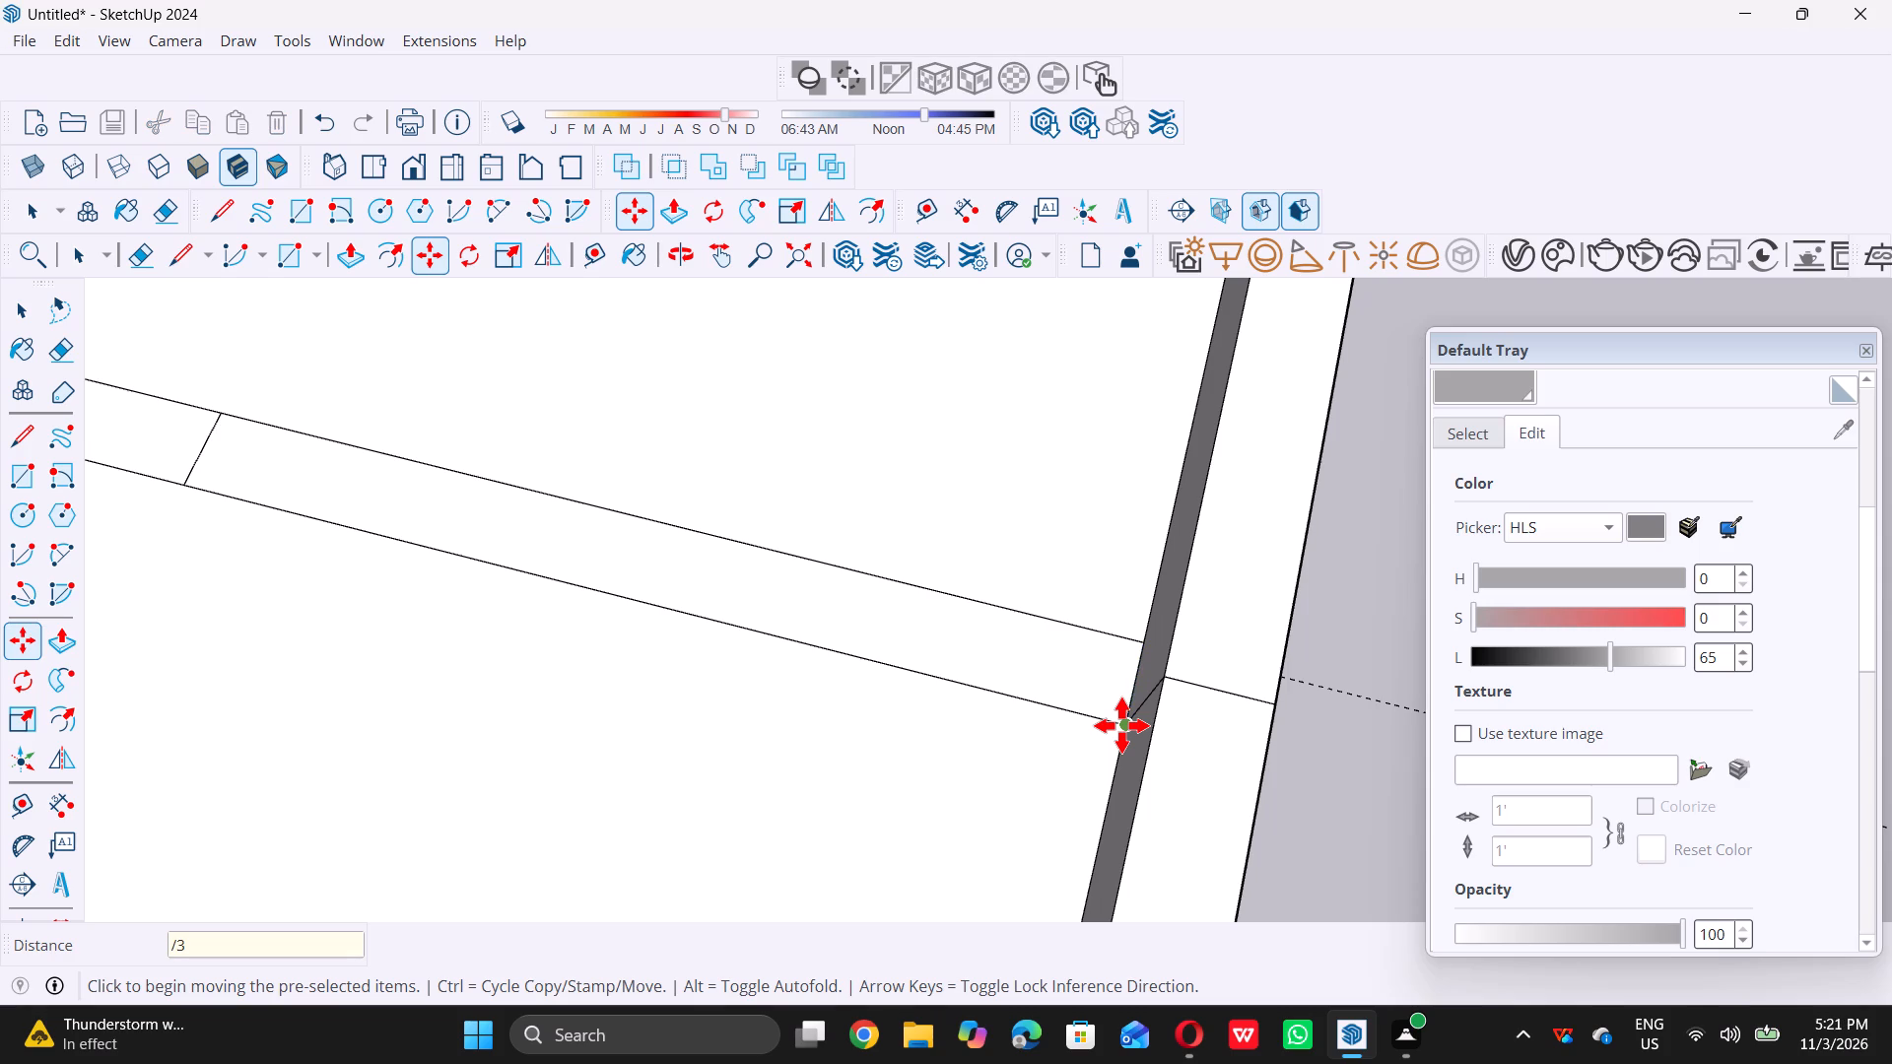
{"action": "key", "text": "space"}
Examine the strip's evenly spaced cross lines from above and the front, against the raised fascia, tall block and parapets.
{"action": "scroll", "coordinate": [1121, 725], "scroll_direction": "down", "scroll_amount": 12}
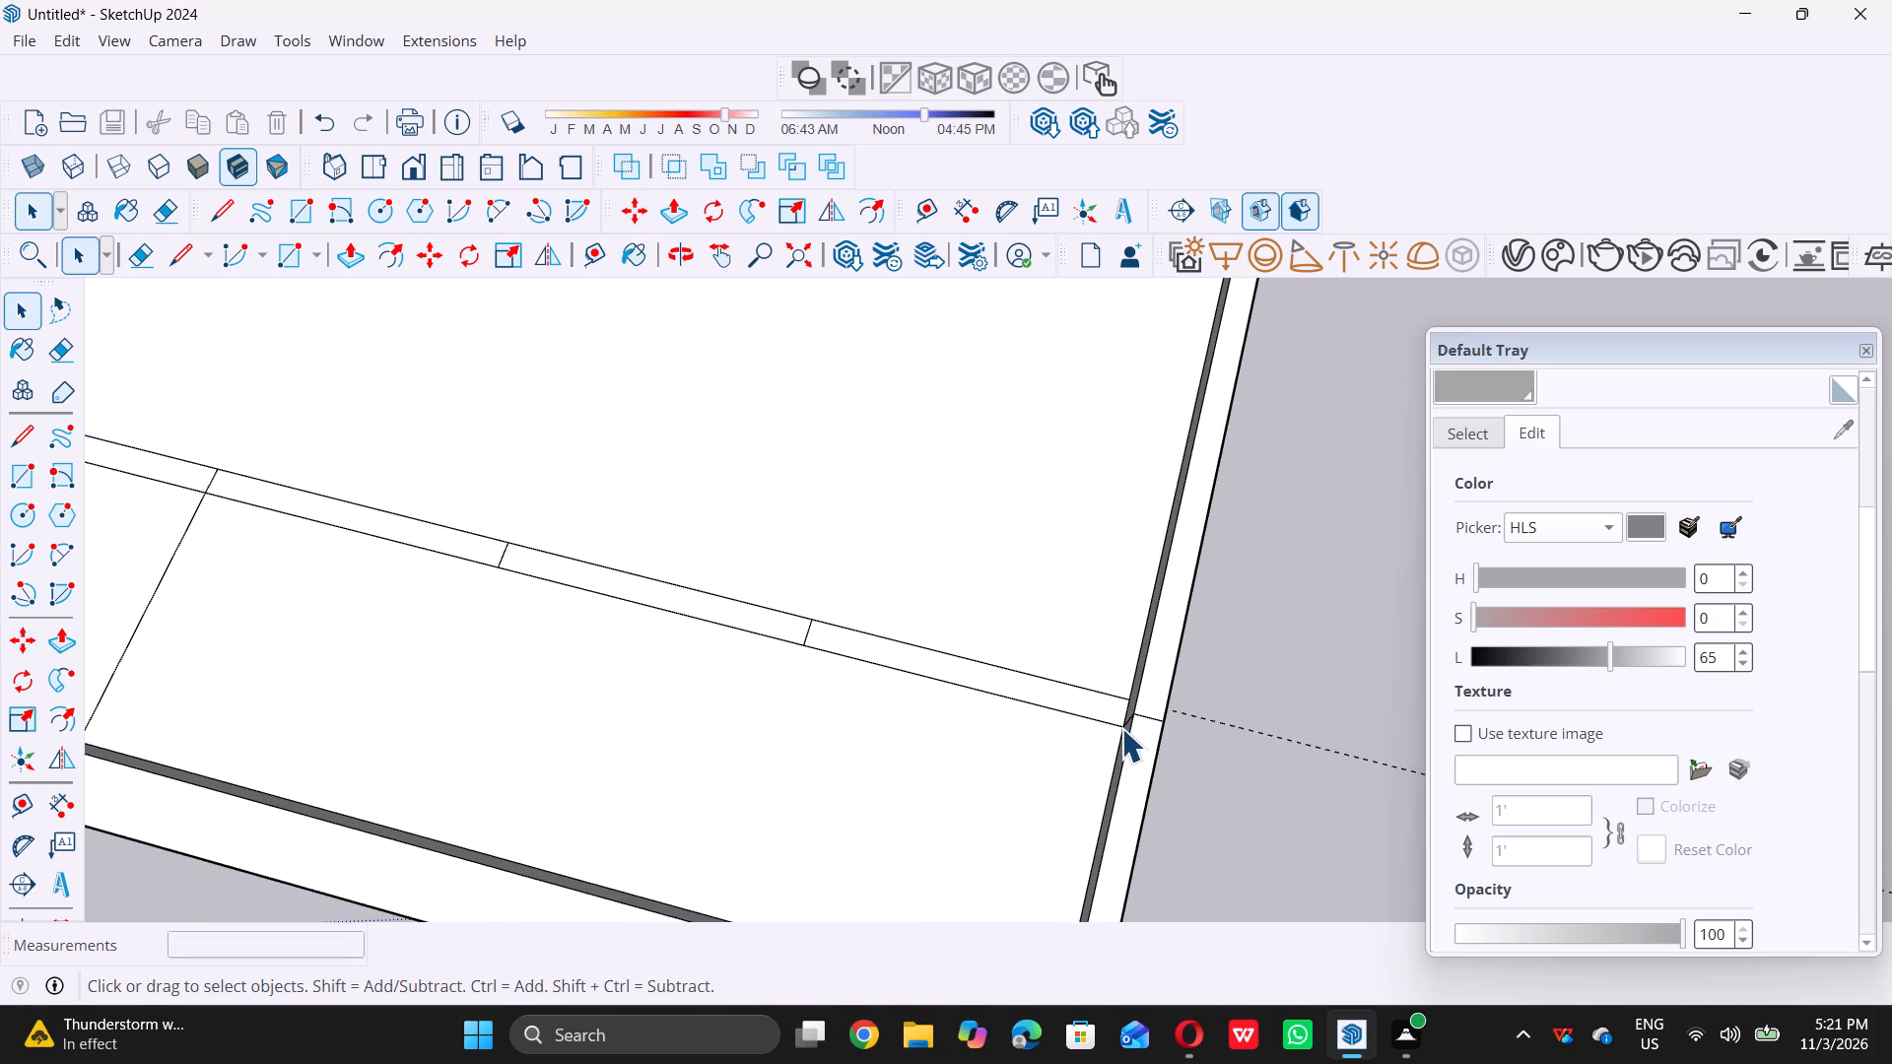
{"action": "scroll", "coordinate": [1121, 728], "scroll_direction": "down", "scroll_amount": 6}
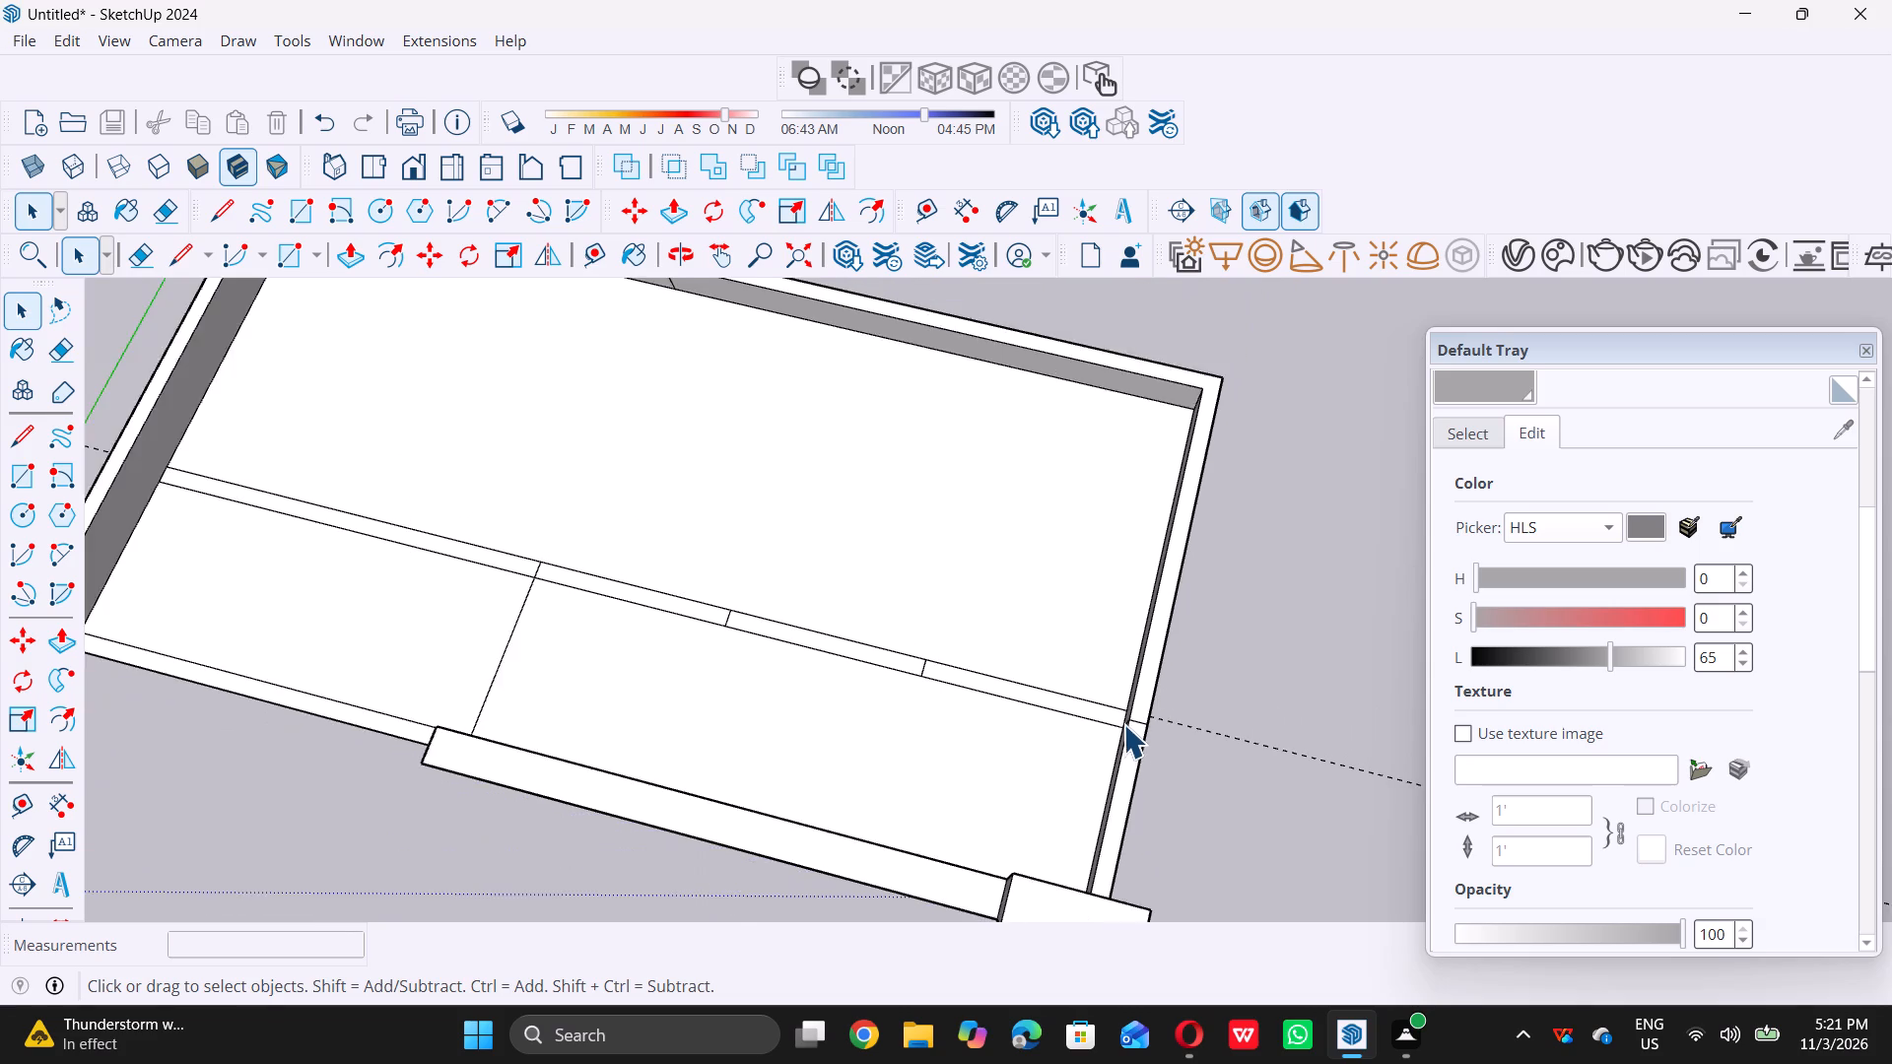
{"action": "scroll", "coordinate": [1123, 724], "scroll_direction": "down", "scroll_amount": 3}
{"action": "middle_click_drag", "start_coordinate": [881, 731], "coordinate": [891, 643]}
{"action": "middle_click", "coordinate": [891, 640]}
{"action": "middle_click", "coordinate": [894, 633]}
{"action": "middle_click", "coordinate": [894, 632]}
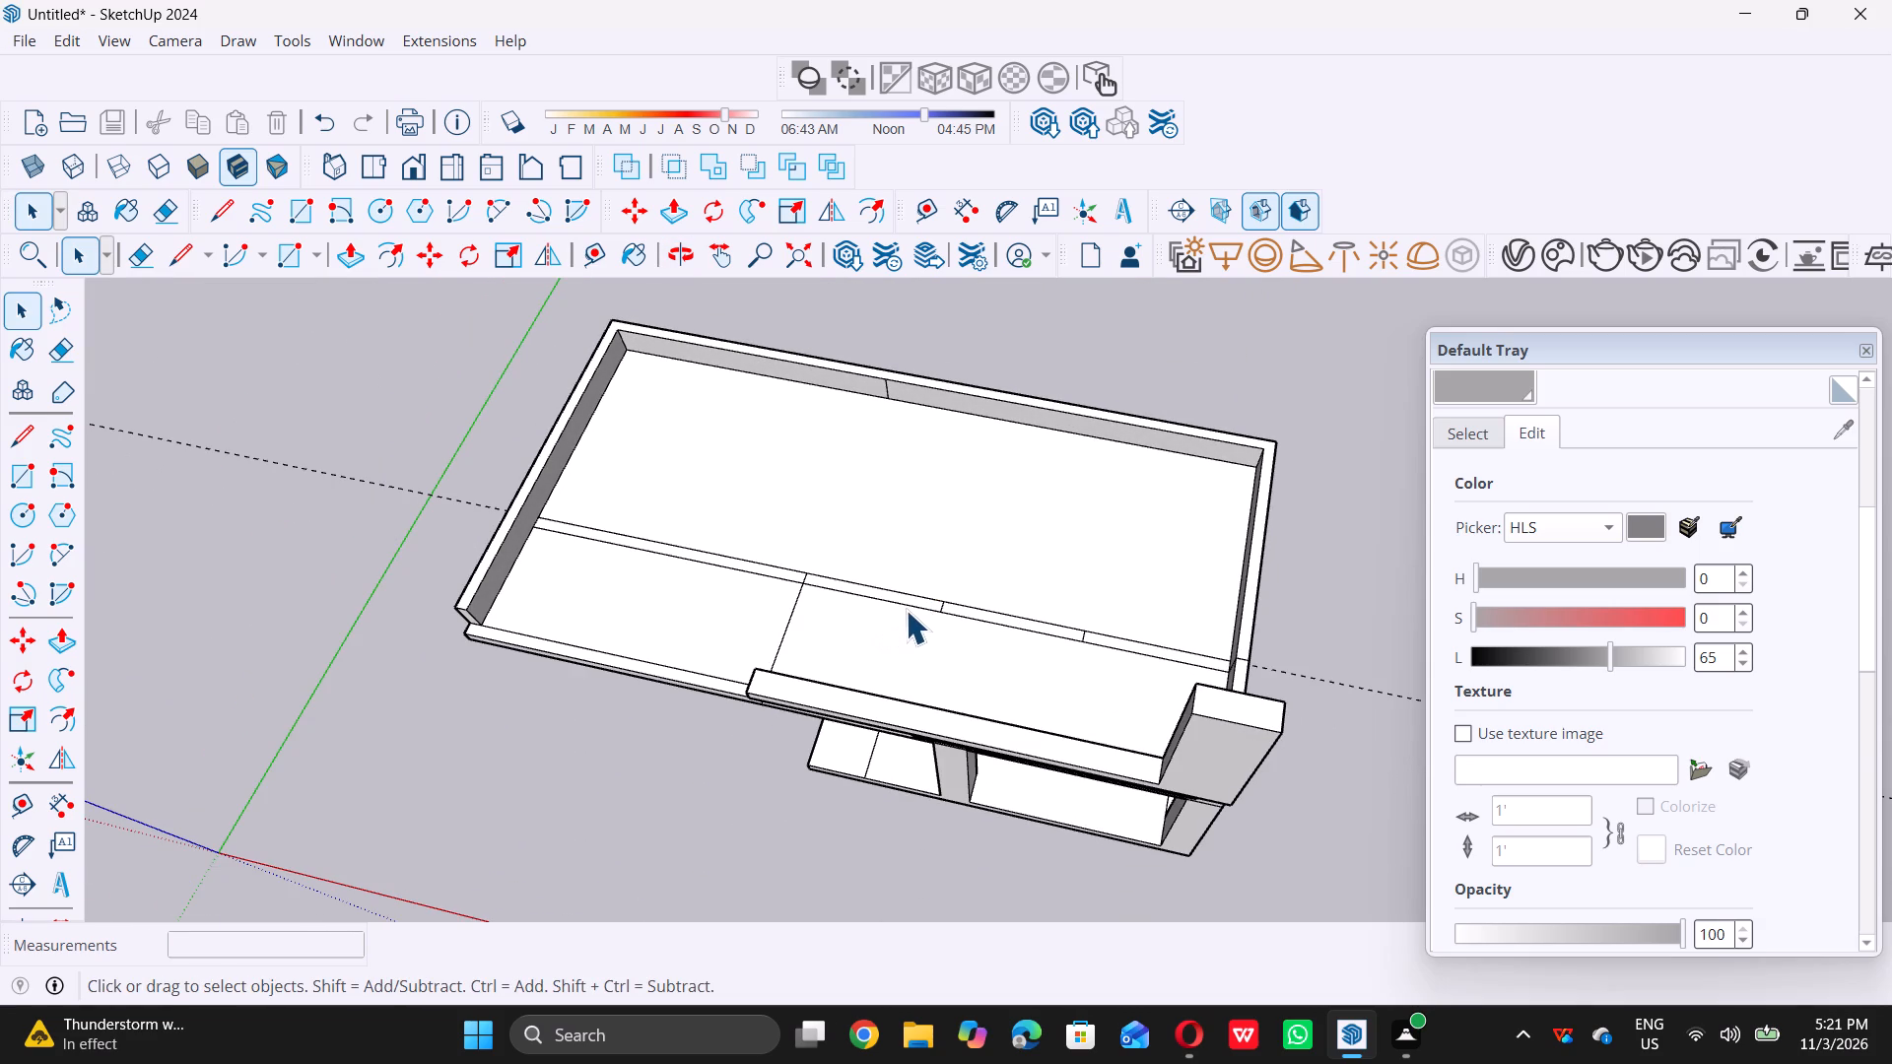
{"action": "scroll", "coordinate": [915, 600], "scroll_direction": "up", "scroll_amount": 6}
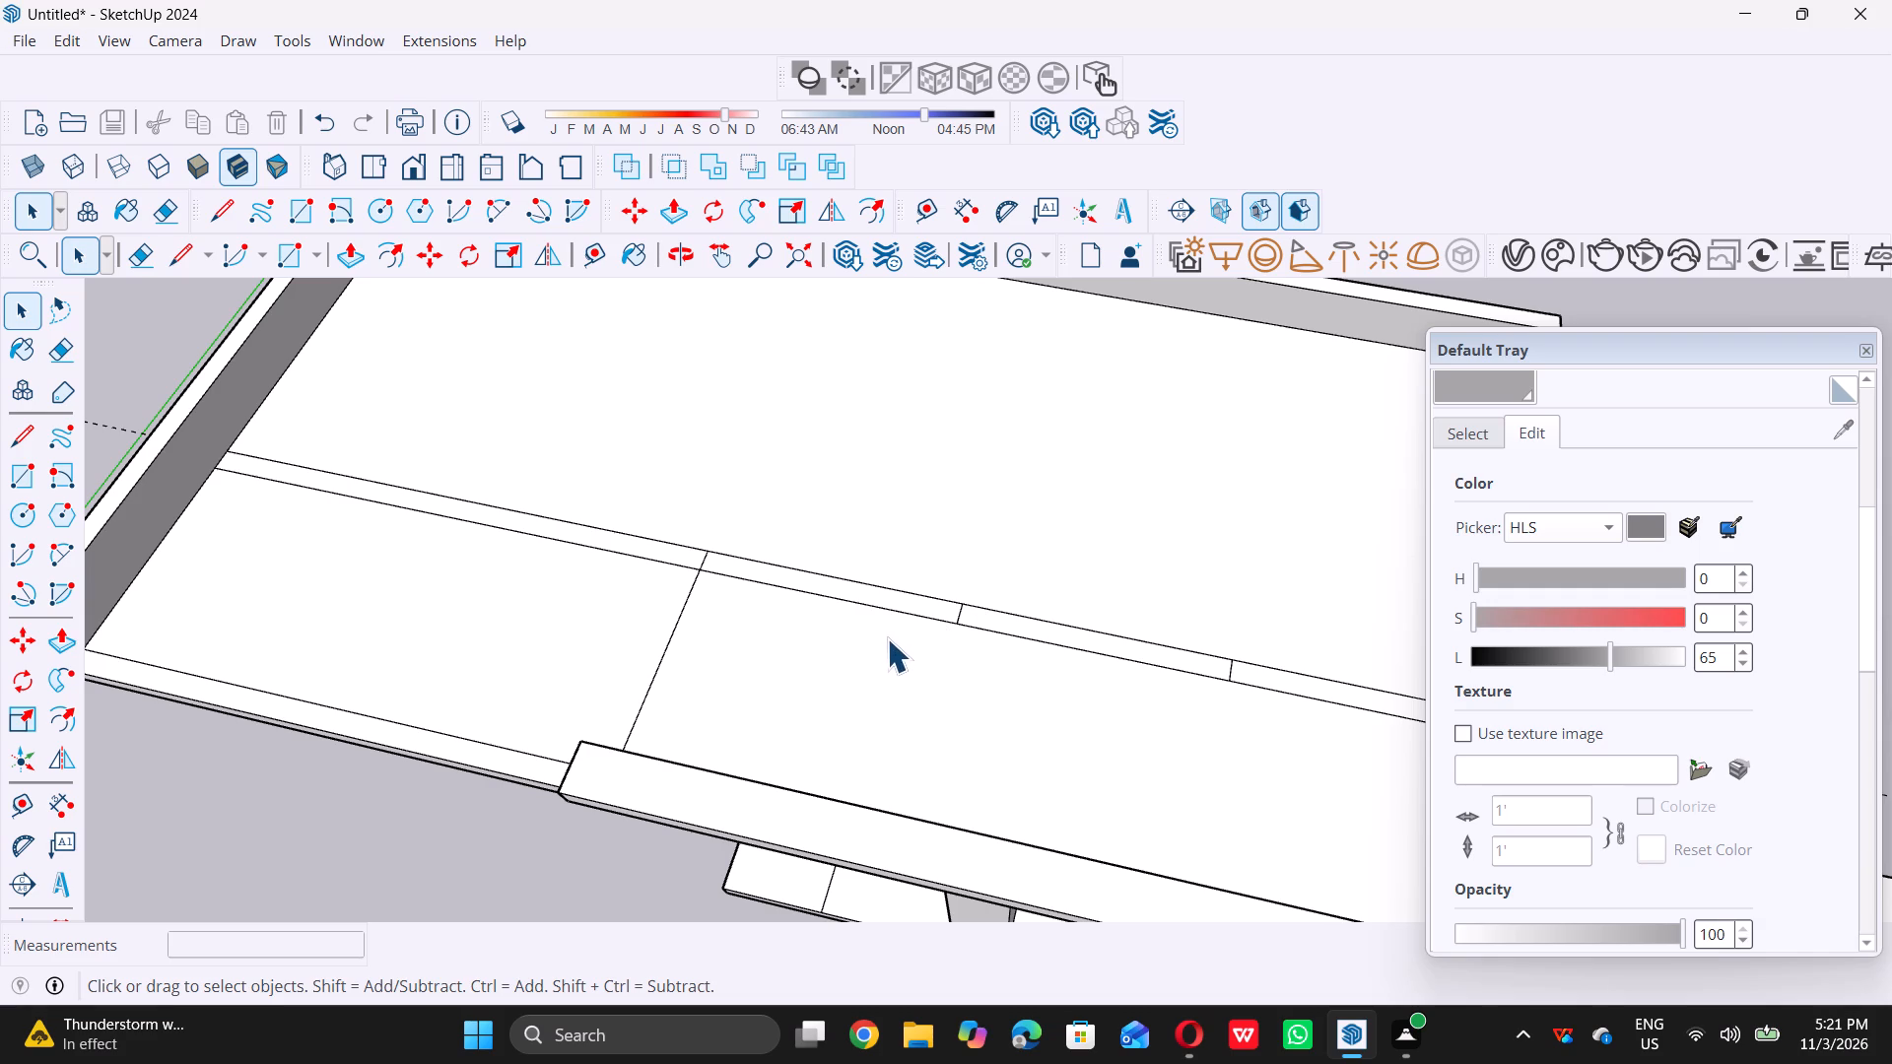
{"action": "scroll", "coordinate": [884, 638], "scroll_direction": "down", "scroll_amount": 10}
{"action": "middle_click_drag", "start_coordinate": [893, 638], "coordinate": [890, 642]}
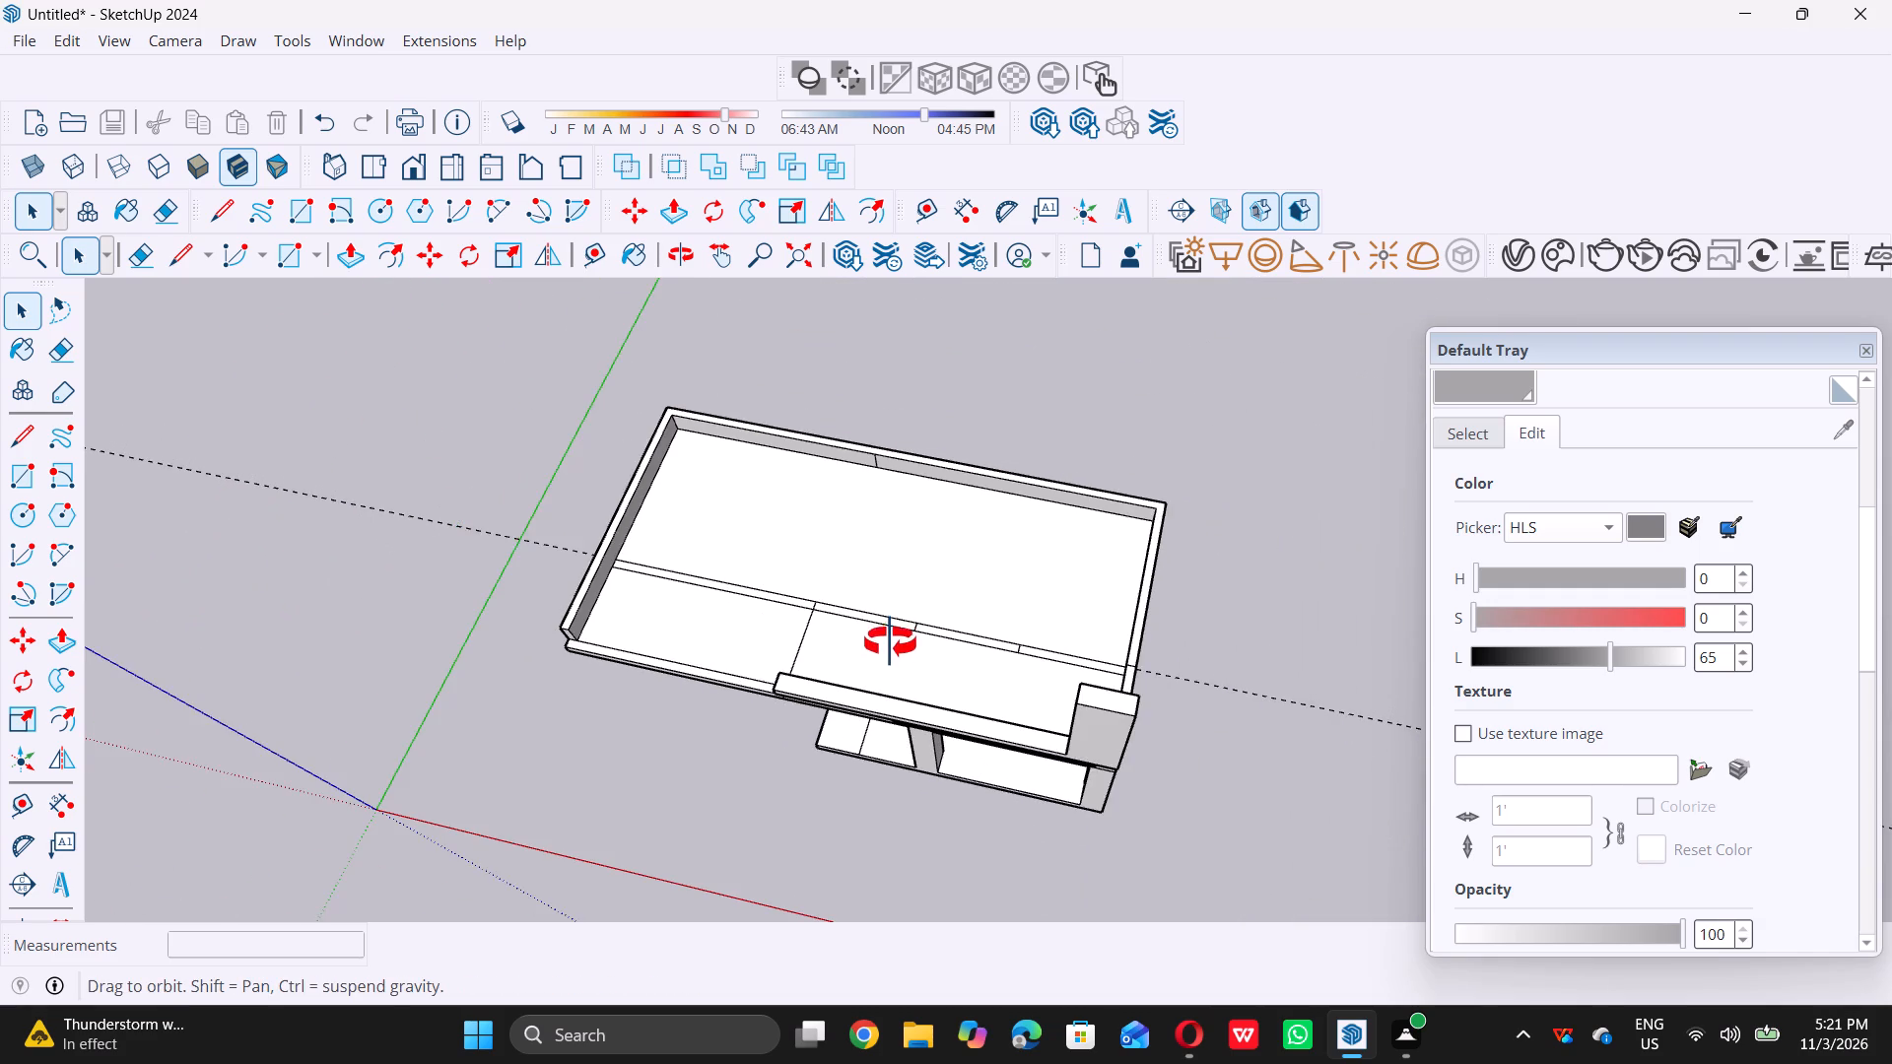
{"action": "middle_click_drag", "start_coordinate": [890, 642], "coordinate": [921, 664]}
Place two parallel guides 5" on either side of the strip's first intermediate cross line, the one nearer the 8' line.
{"action": "scroll", "coordinate": [912, 635], "scroll_direction": "up", "scroll_amount": 12}
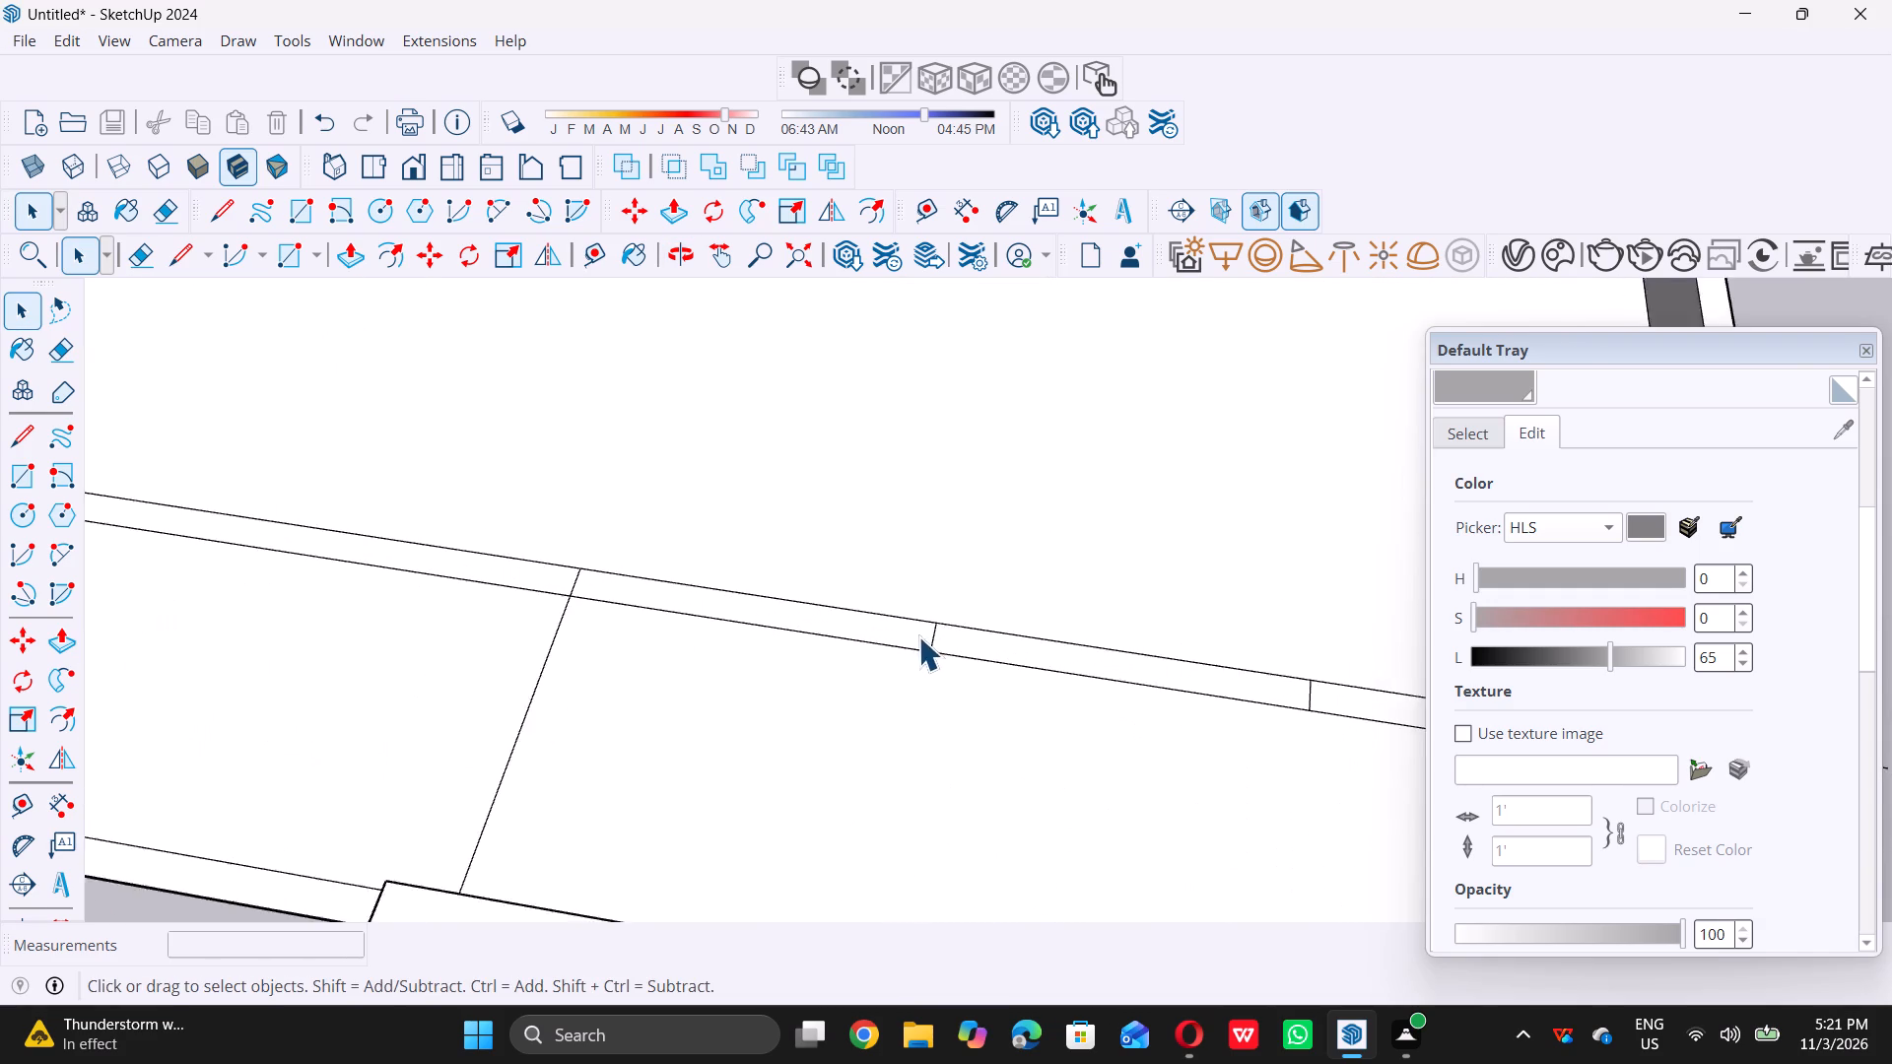
{"action": "scroll", "coordinate": [918, 639], "scroll_direction": "up", "scroll_amount": 9}
{"action": "key", "text": "t"}
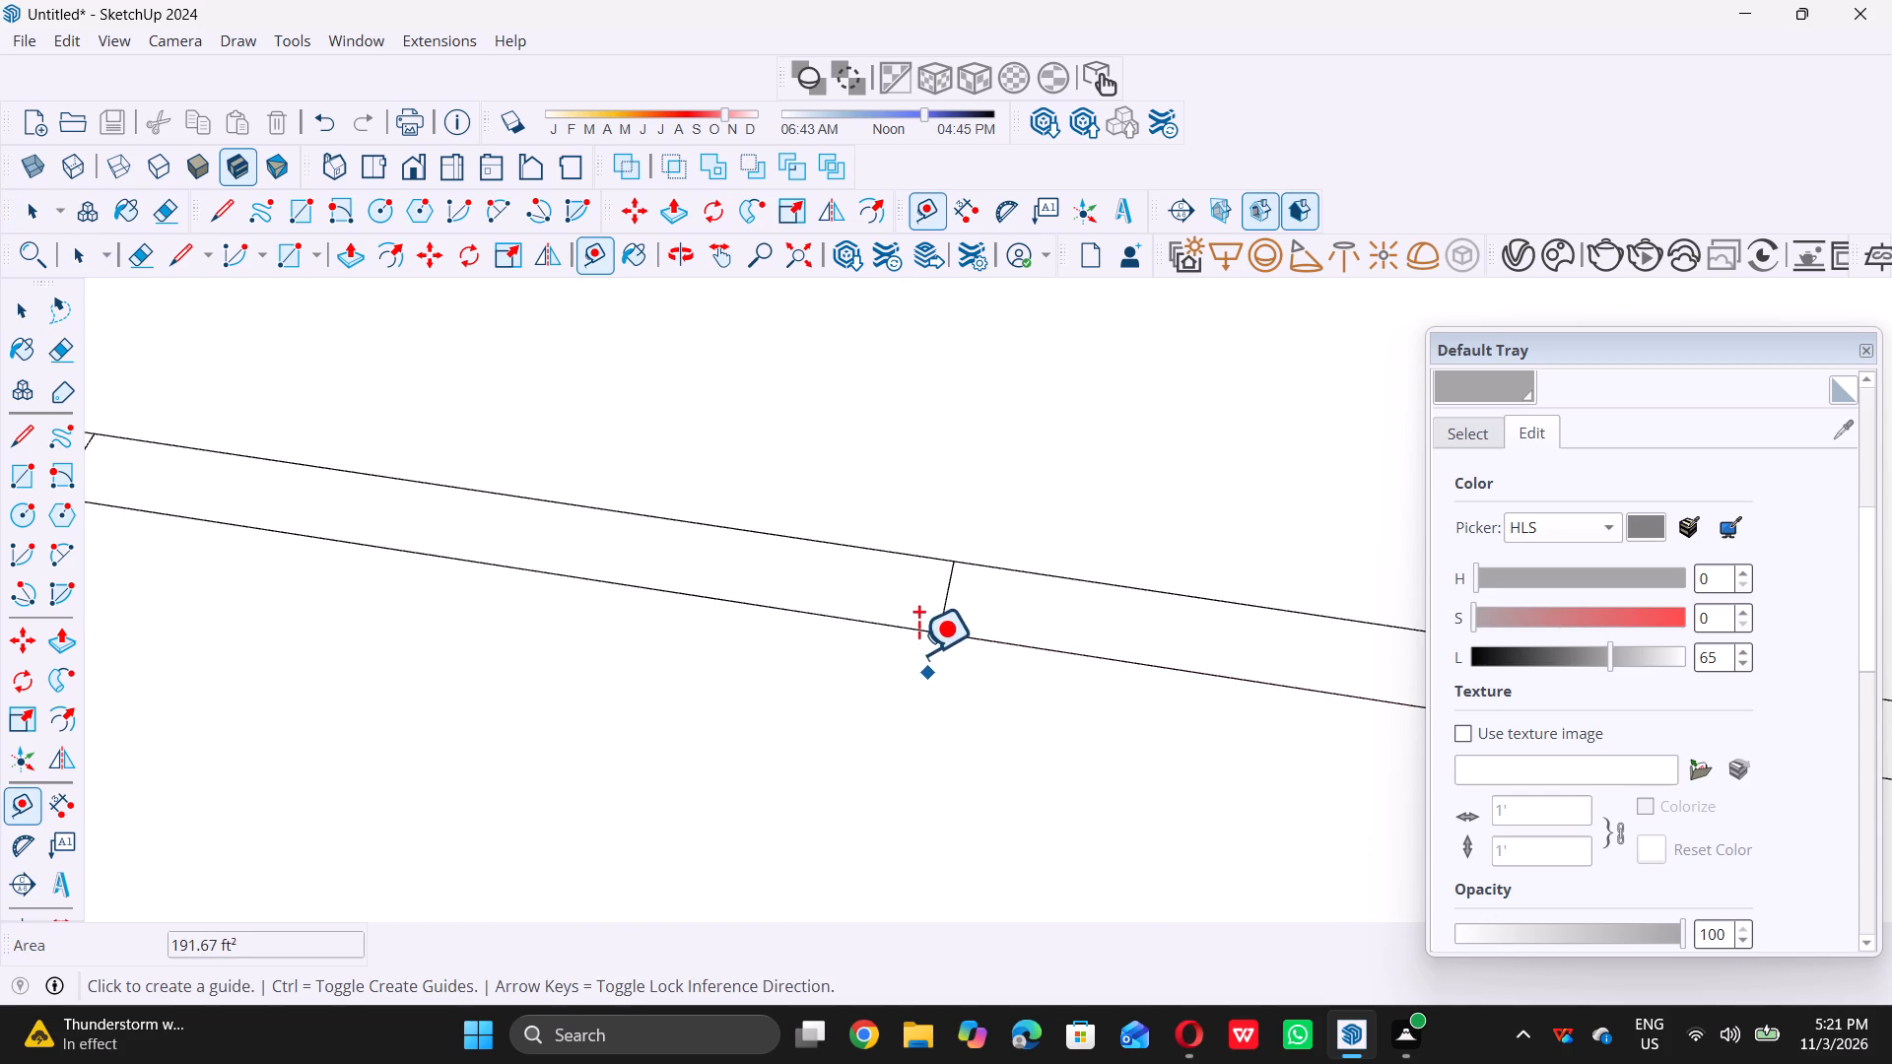
{"action": "scroll", "coordinate": [921, 622], "scroll_direction": "up", "scroll_amount": 5}
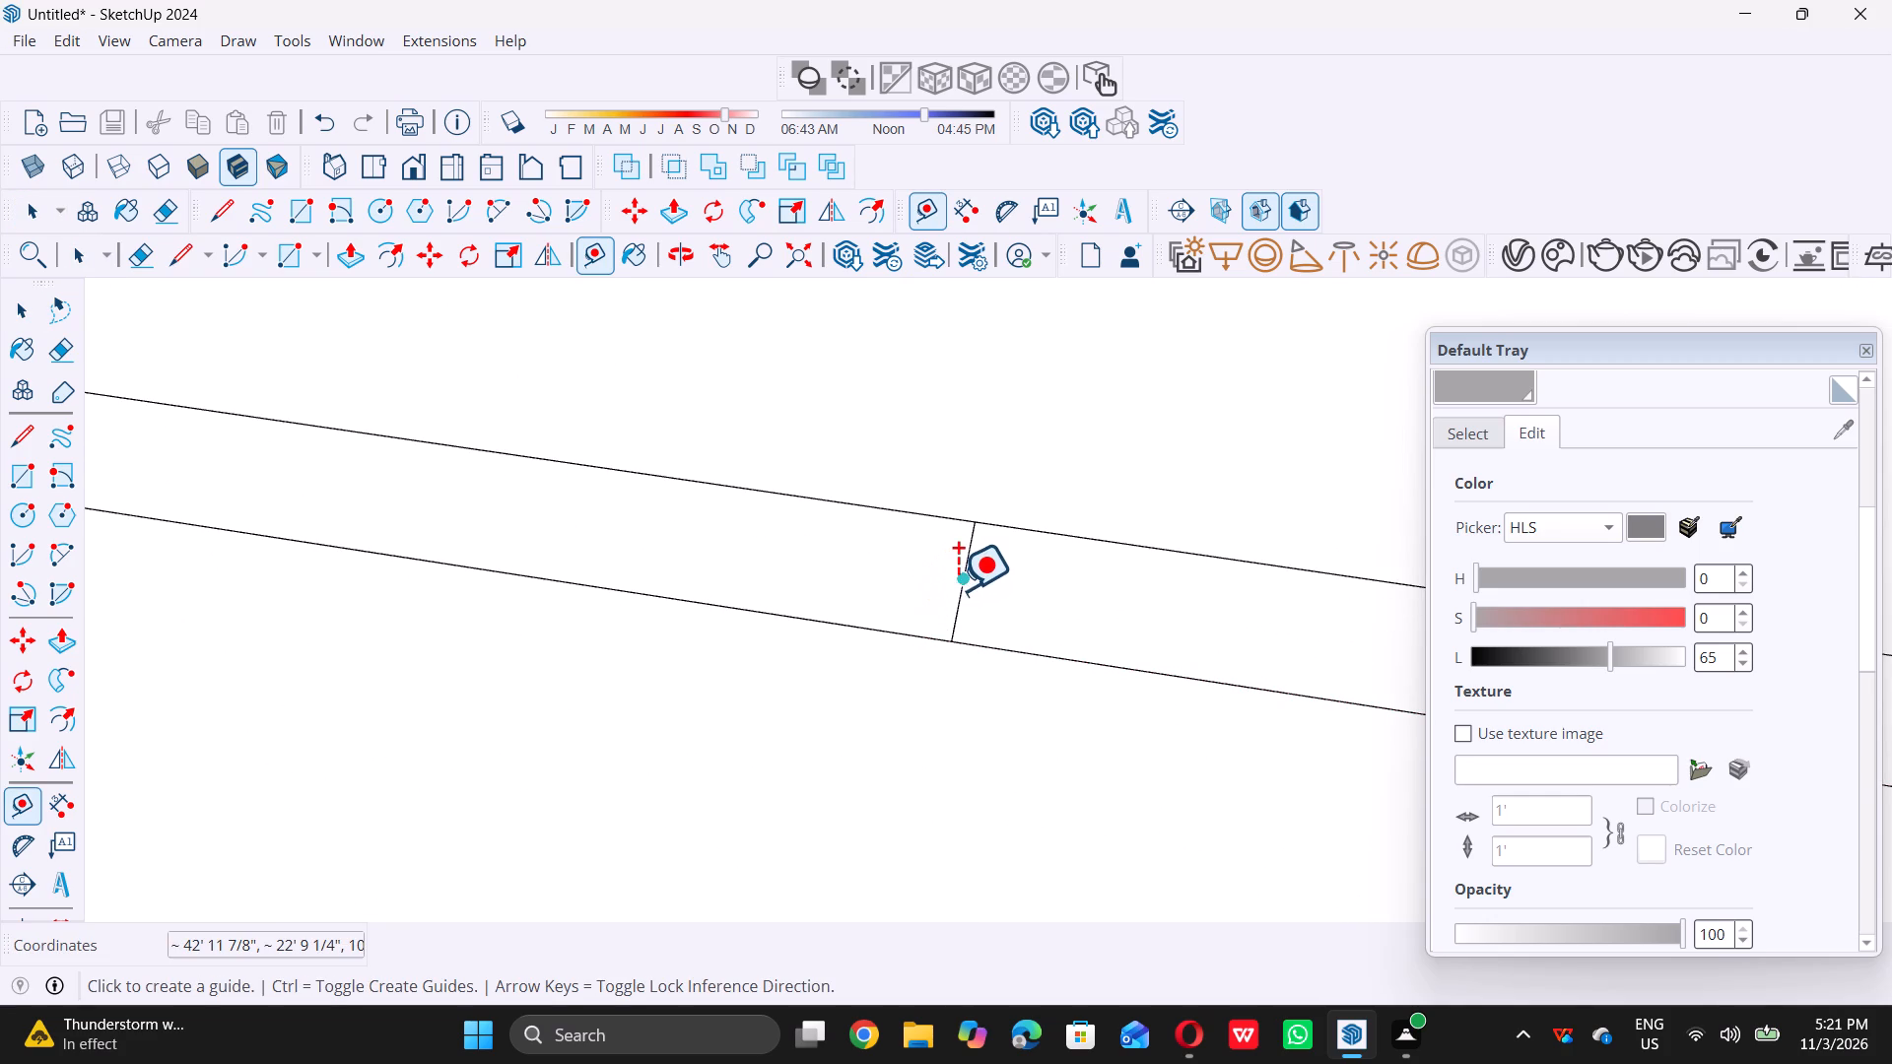
{"action": "left_click", "coordinate": [964, 590]}
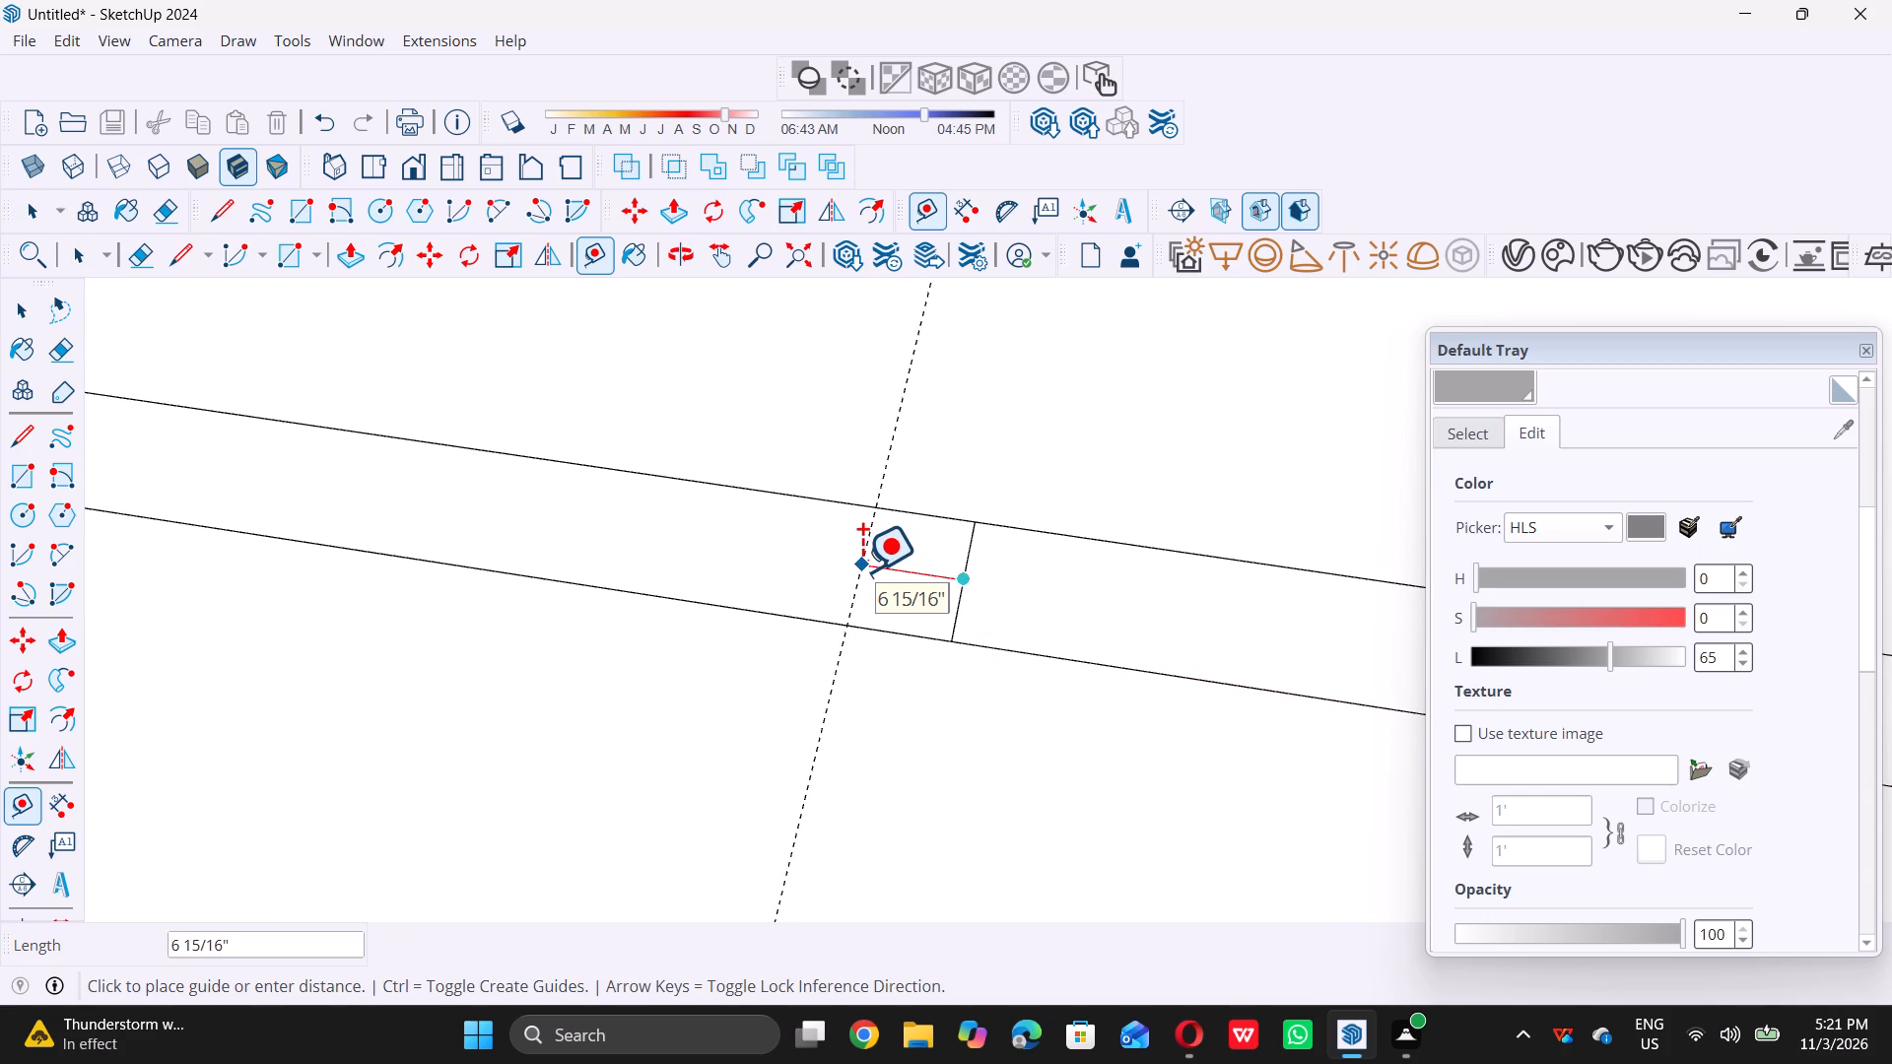
{"action": "key", "text": "5"}
{"action": "key", "text": "shift+quotedbl"}
{"action": "key", "text": "Return"}
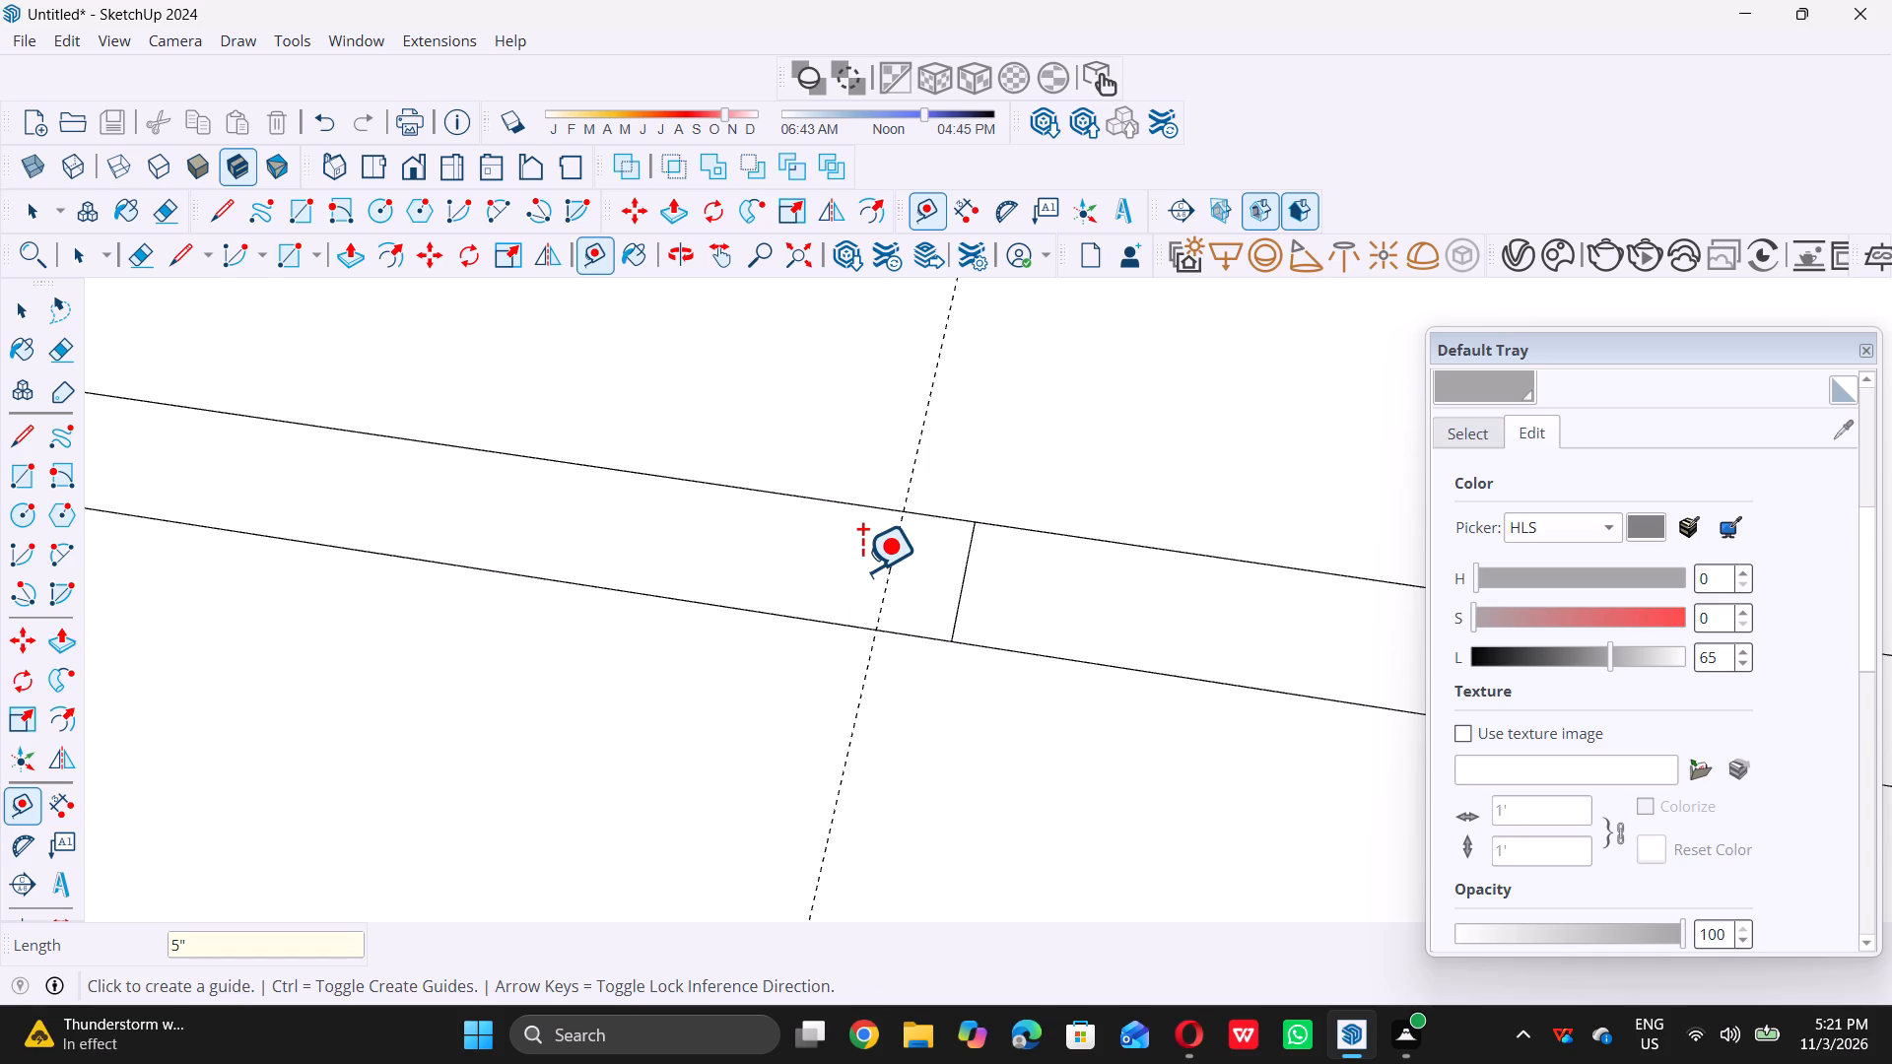
{"action": "scroll", "coordinate": [948, 614], "scroll_direction": "up", "scroll_amount": 4}
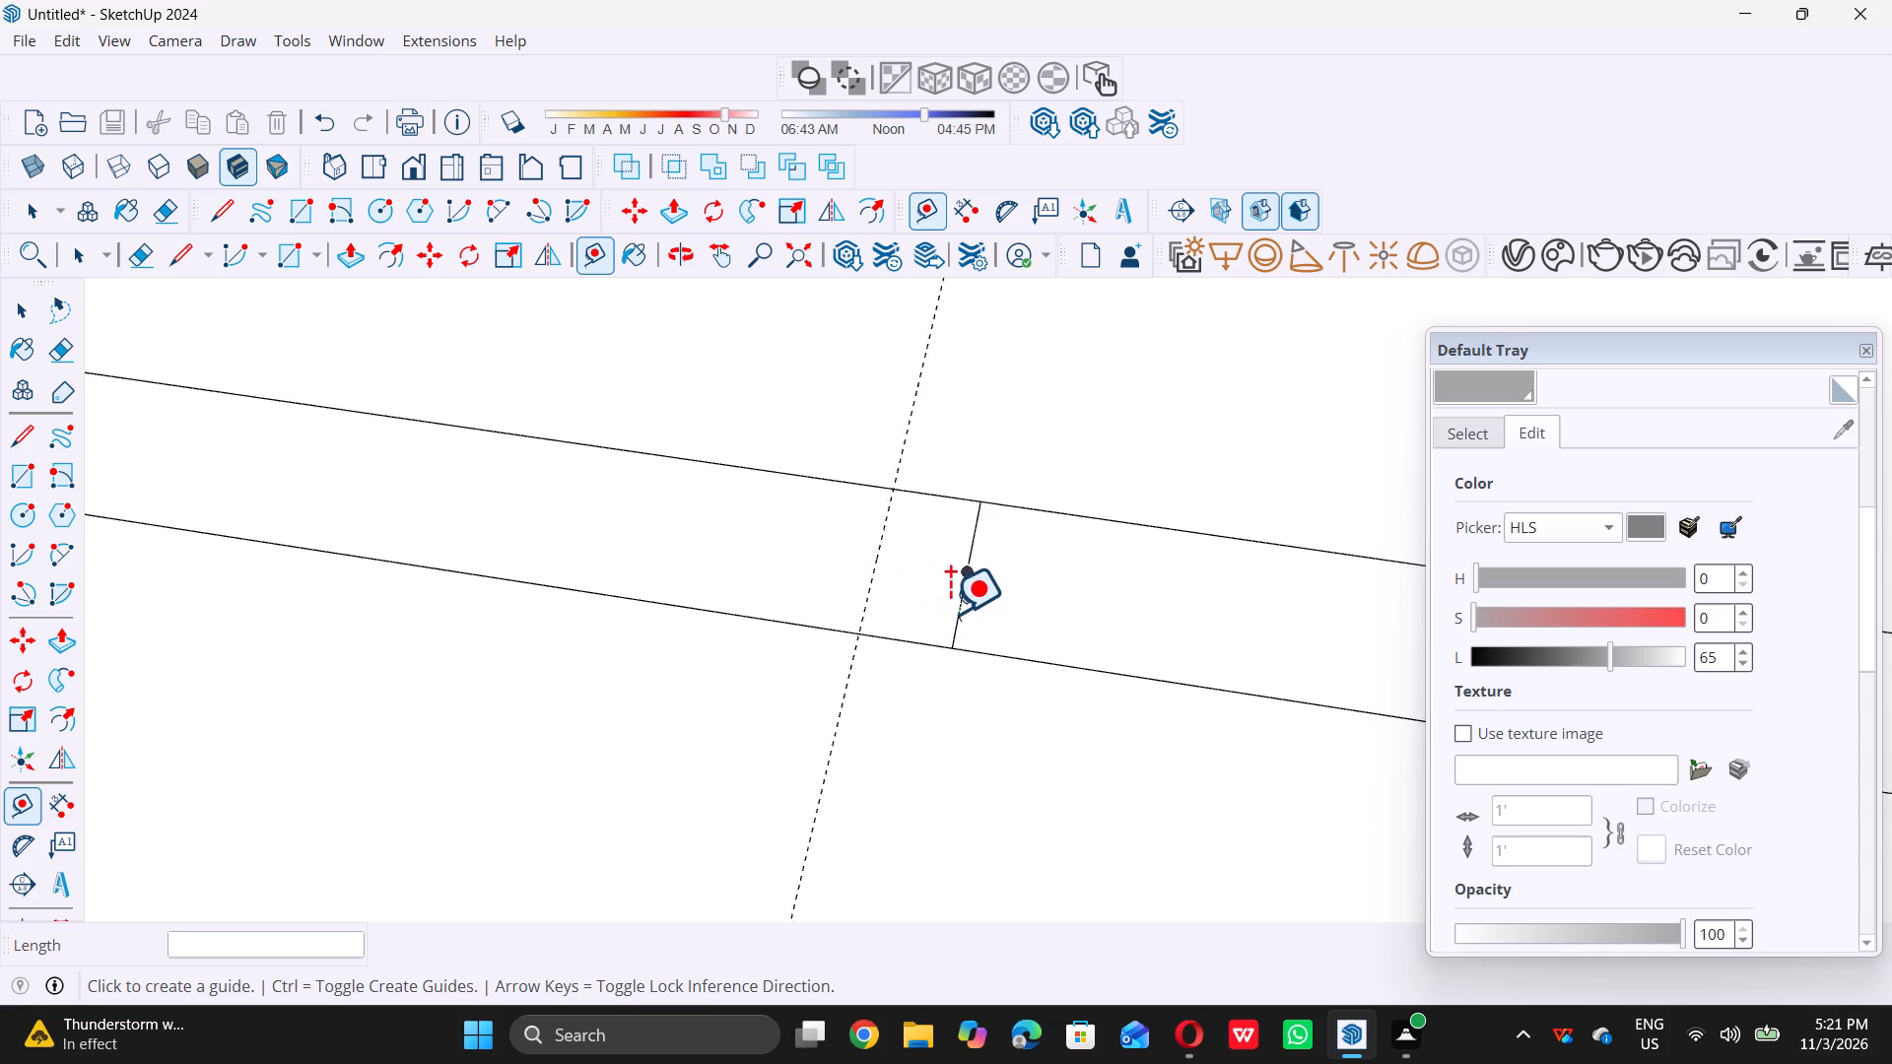
{"action": "left_click", "coordinate": [964, 603]}
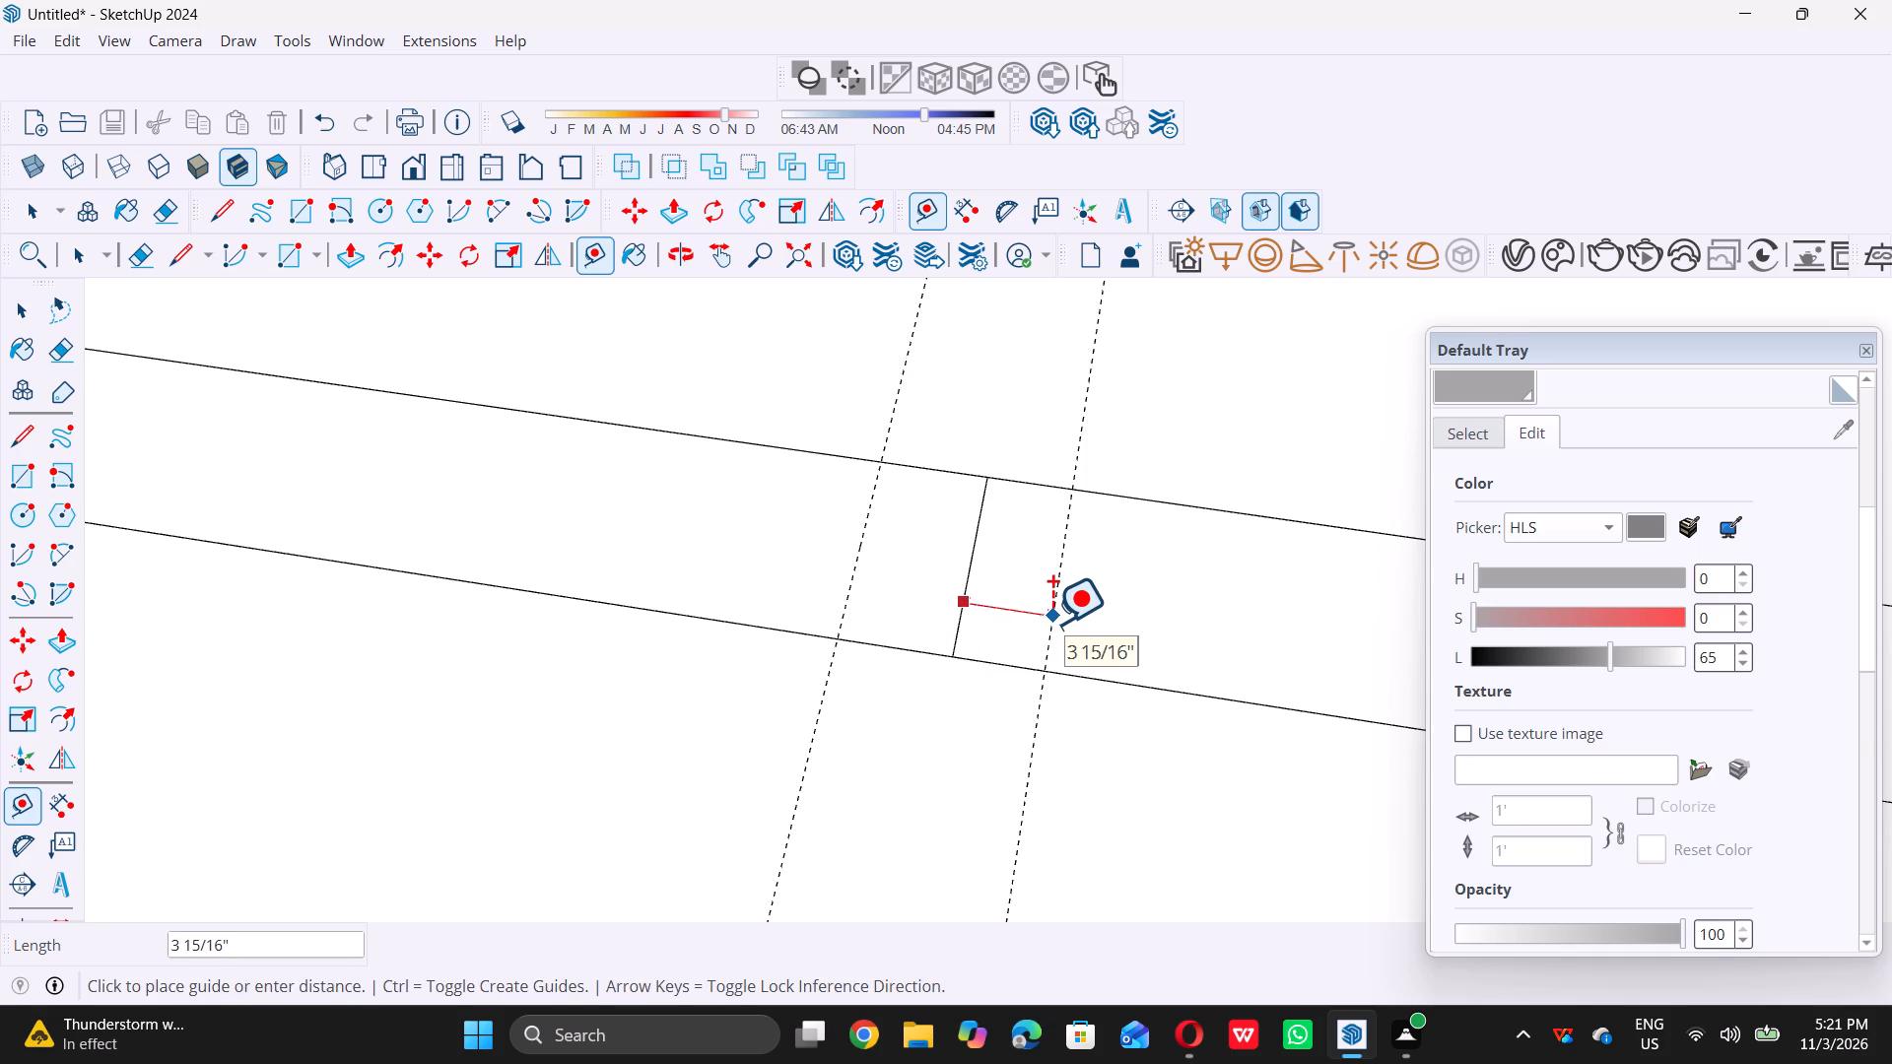
{"action": "key", "text": "5"}
{"action": "key", "text": "shift+quotedbl"}
{"action": "key", "text": "Return"}
Place a parallel guide 1' from the strip's second intermediate cross line, on the side toward the tall block's parapet.
{"action": "scroll", "coordinate": [896, 592], "scroll_direction": "down", "scroll_amount": 10}
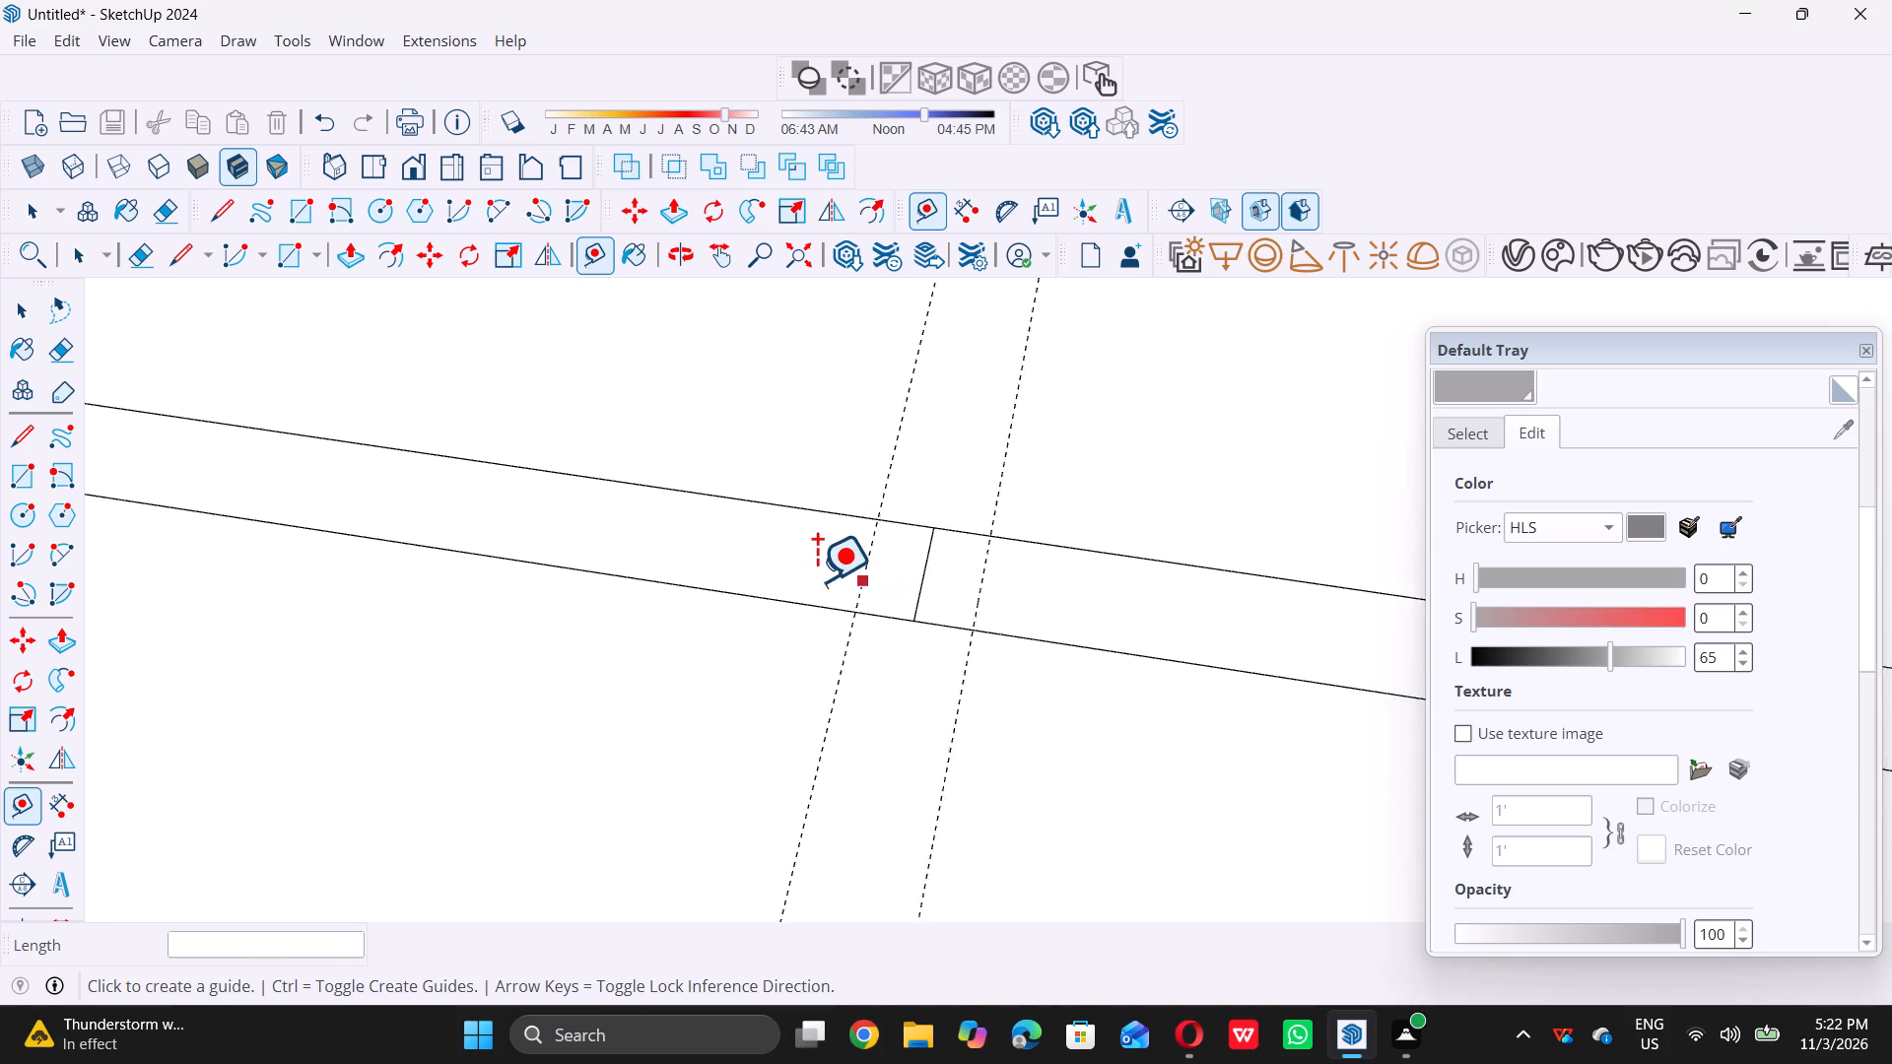
{"action": "scroll", "coordinate": [817, 580], "scroll_direction": "down", "scroll_amount": 10}
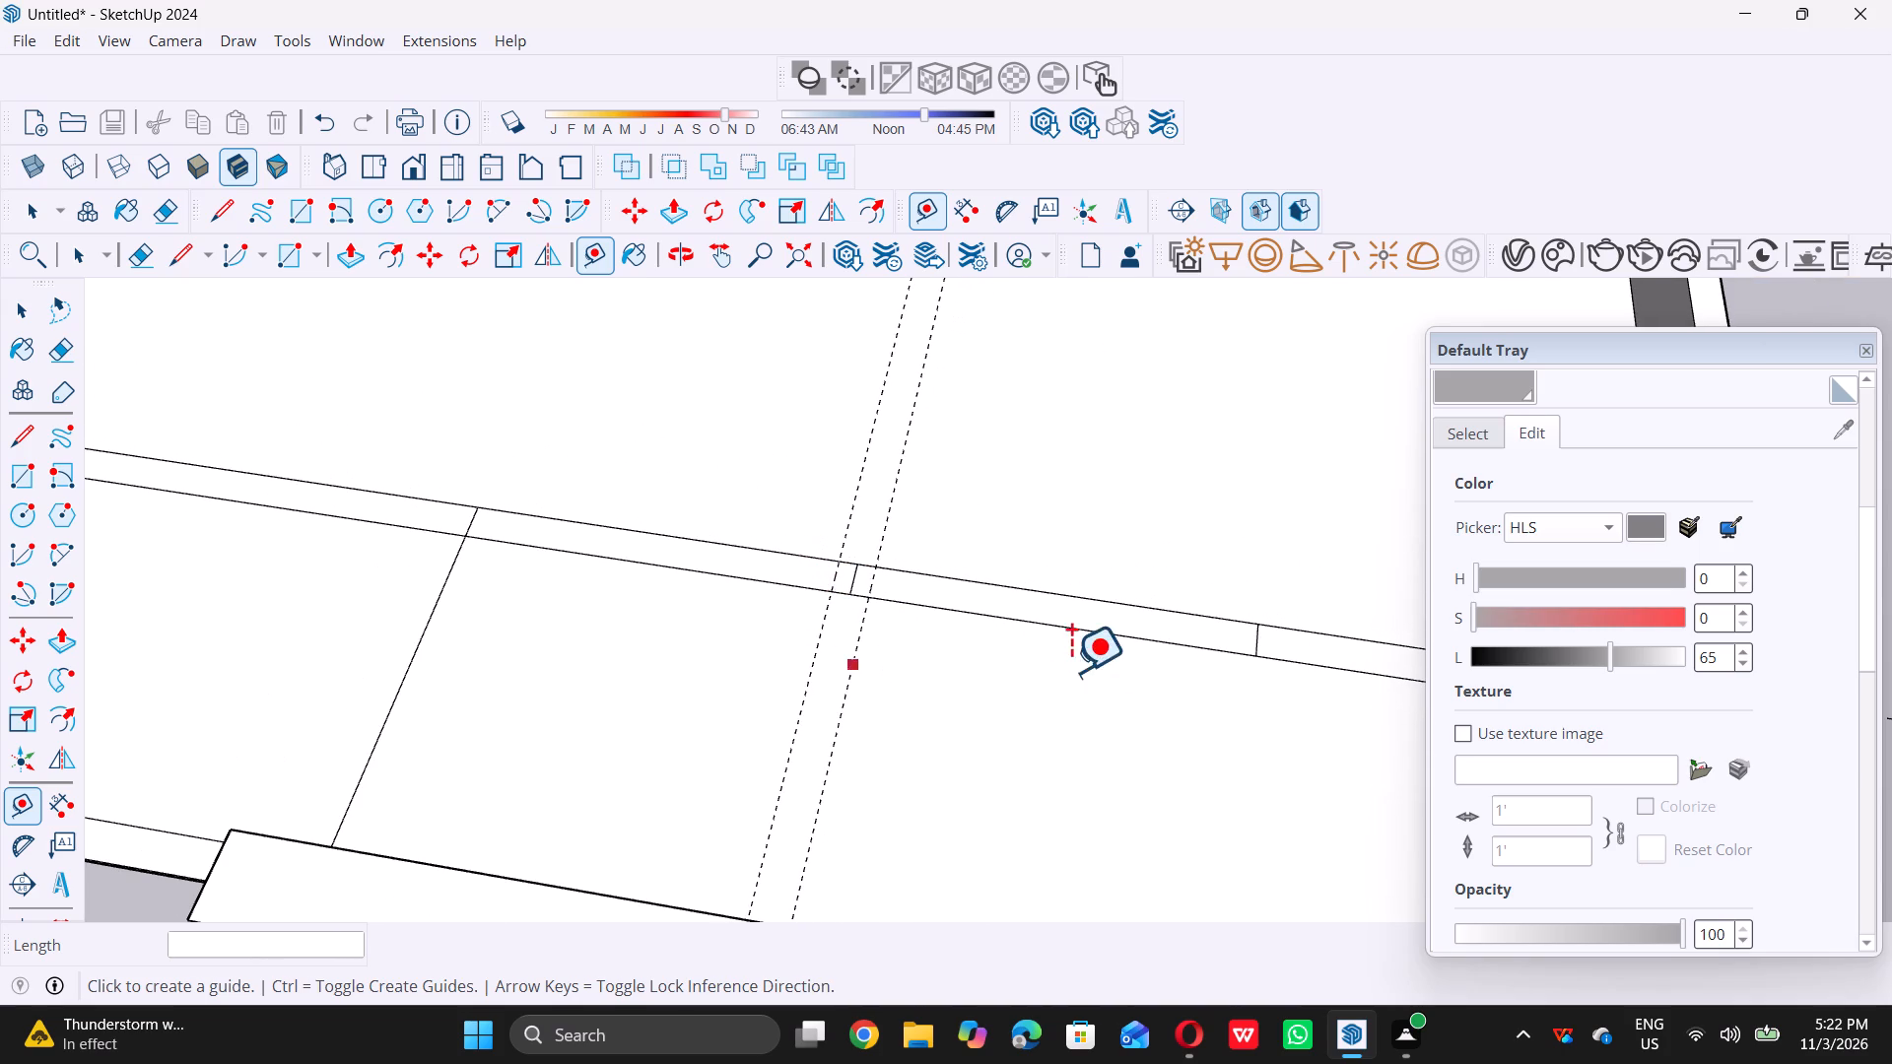
{"action": "scroll", "coordinate": [888, 654], "scroll_direction": "down", "scroll_amount": 5}
{"action": "scroll", "coordinate": [1141, 662], "scroll_direction": "up", "scroll_amount": 4}
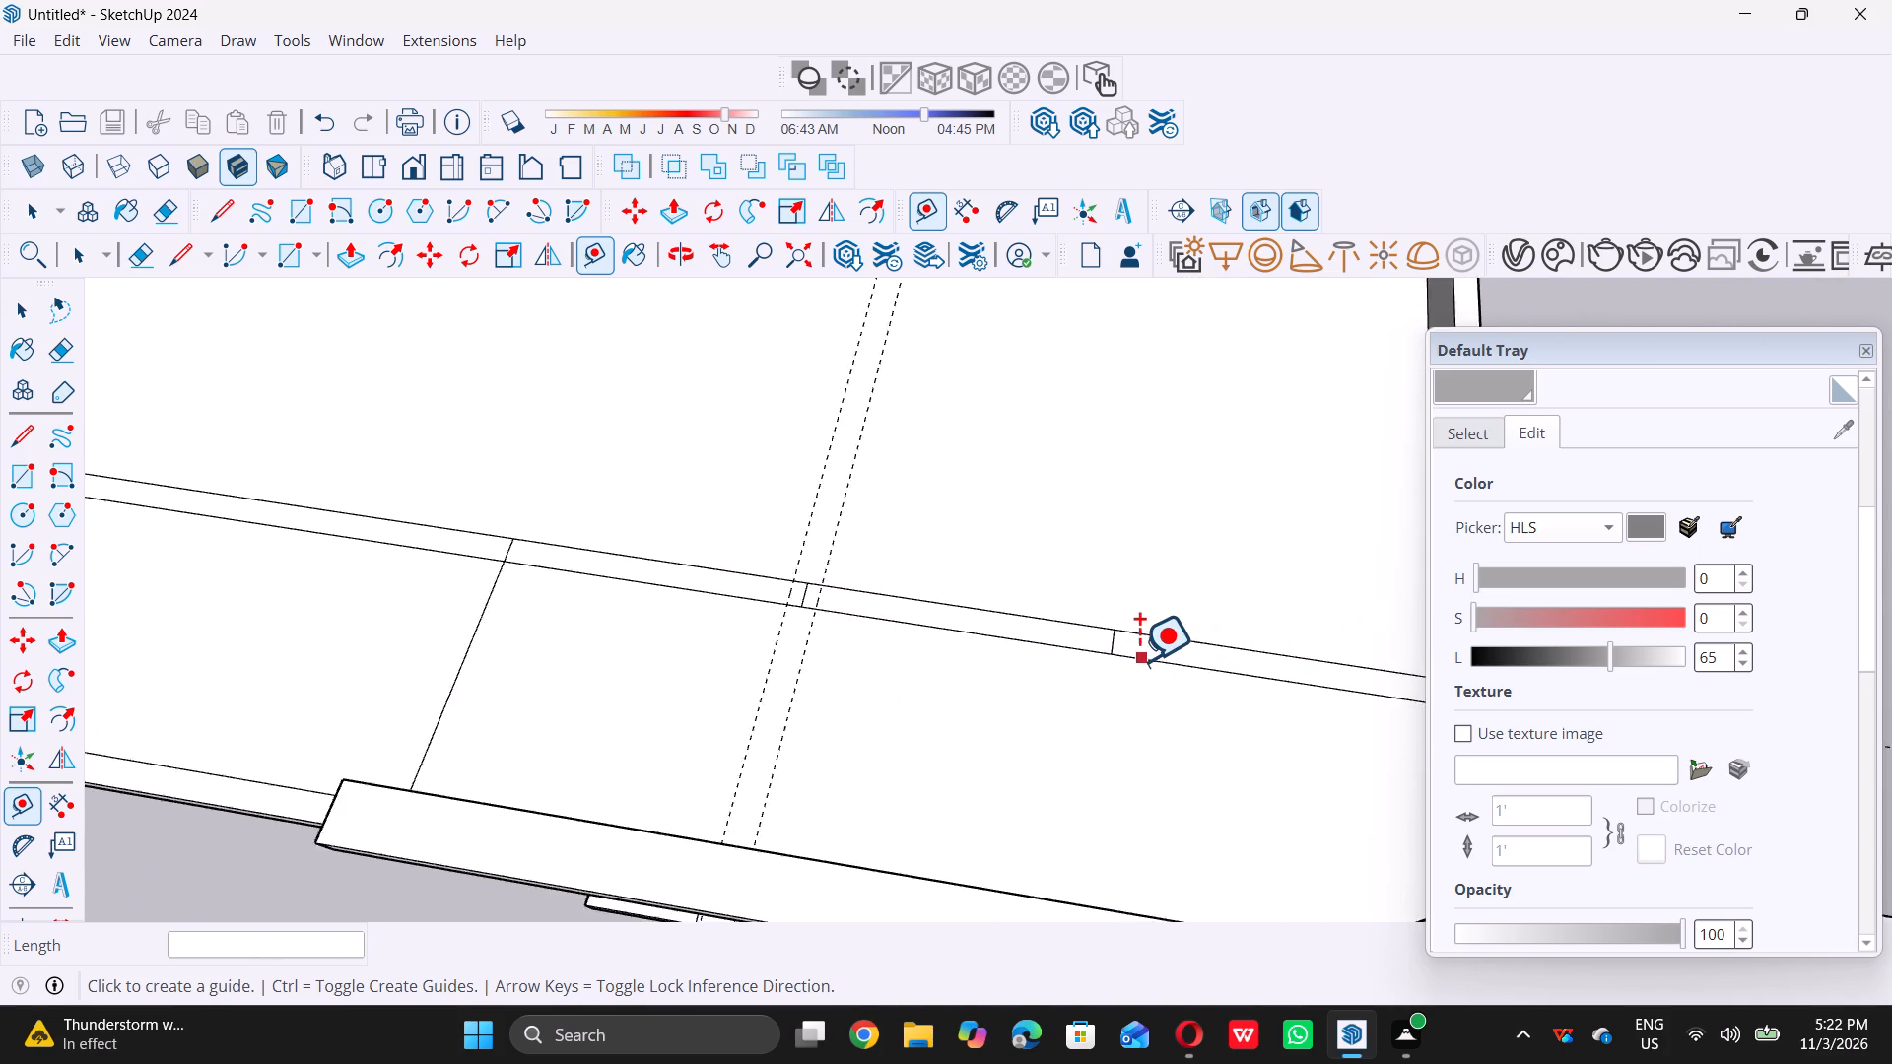
{"action": "scroll", "coordinate": [1085, 640], "scroll_direction": "up", "scroll_amount": 8}
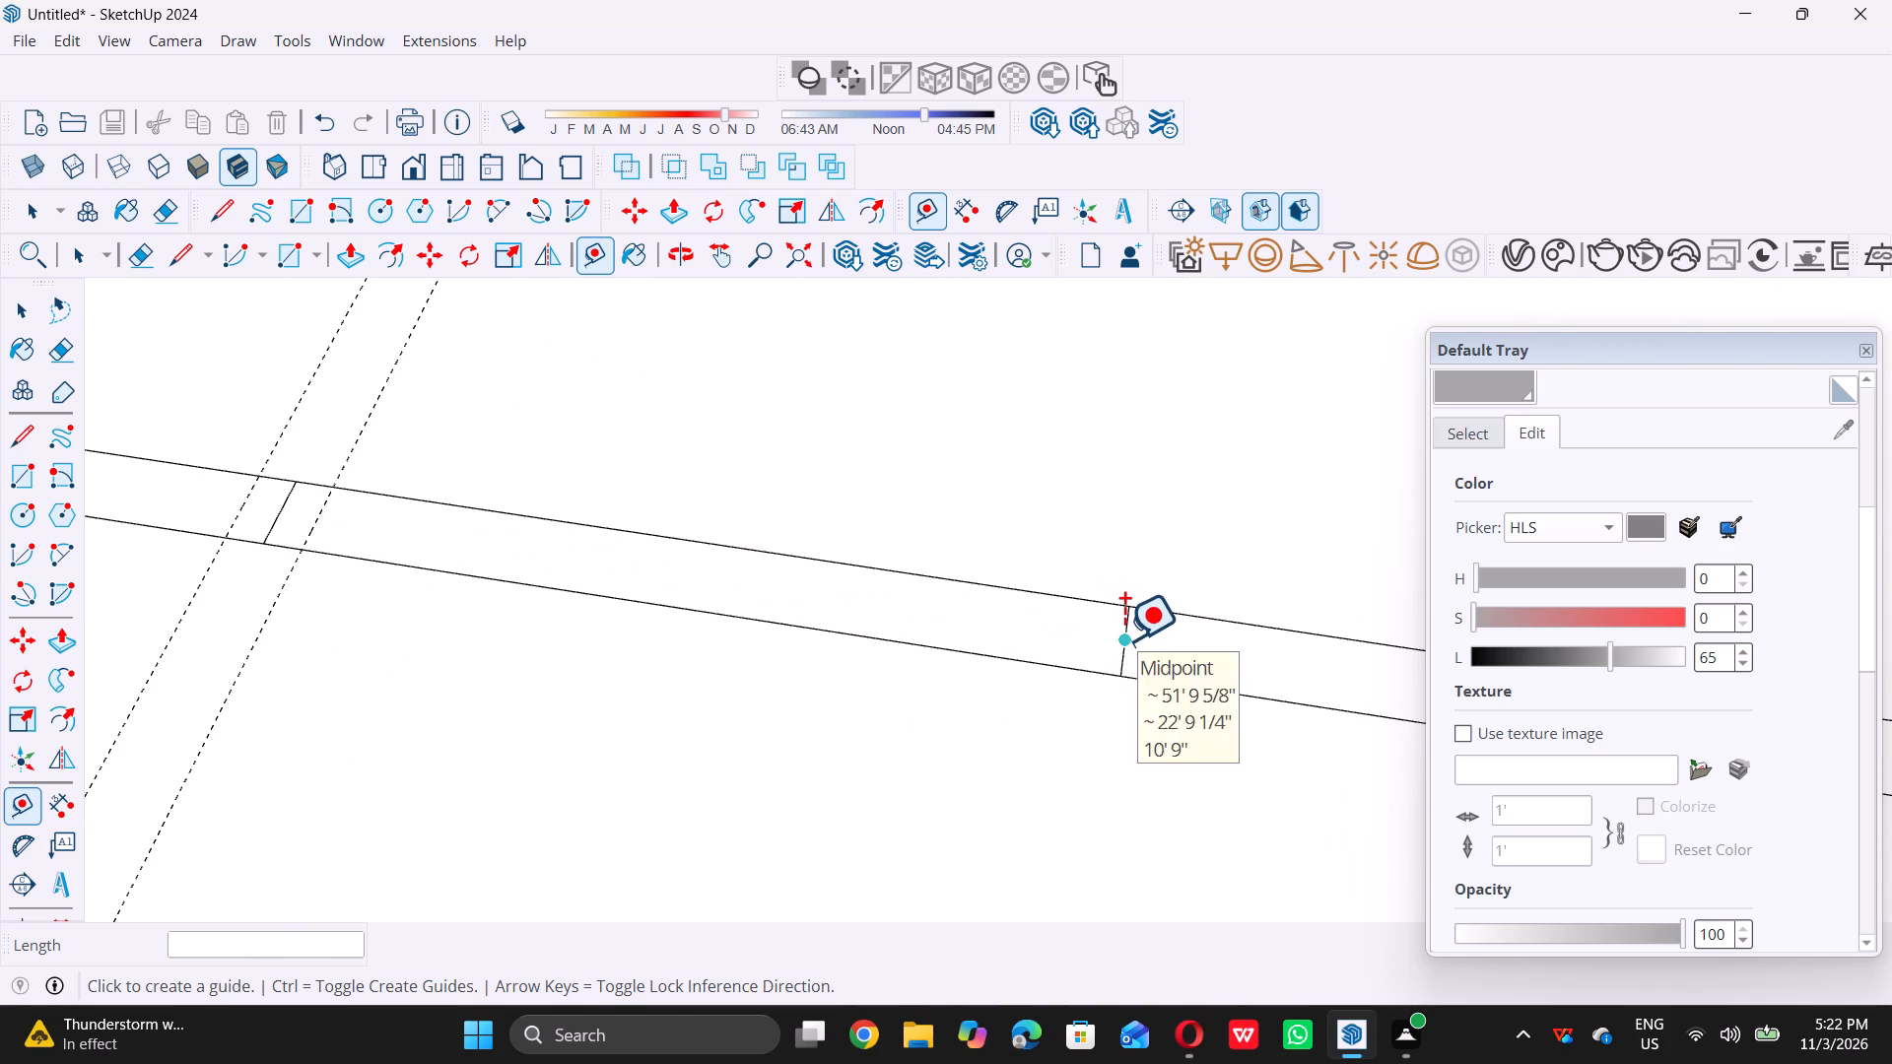
{"action": "double_click", "coordinate": [1124, 639]}
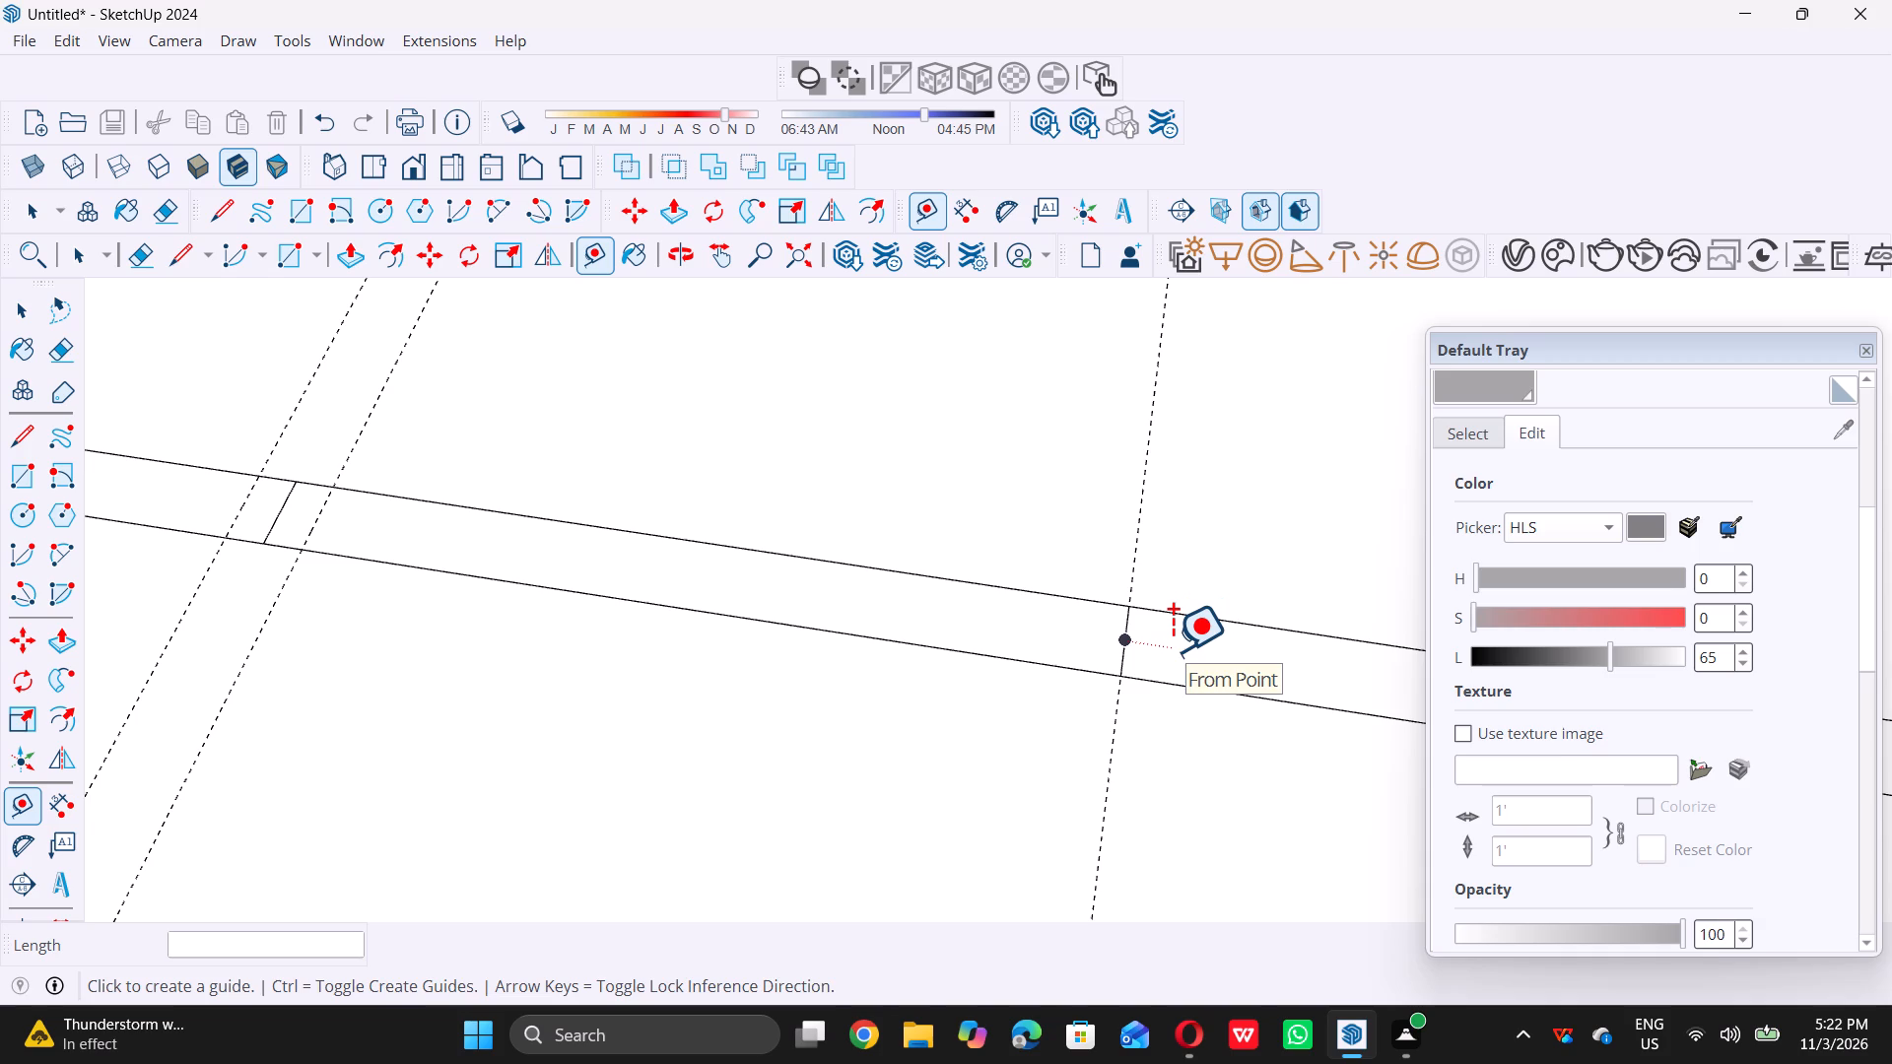
{"action": "key", "text": "ctrl+z"}
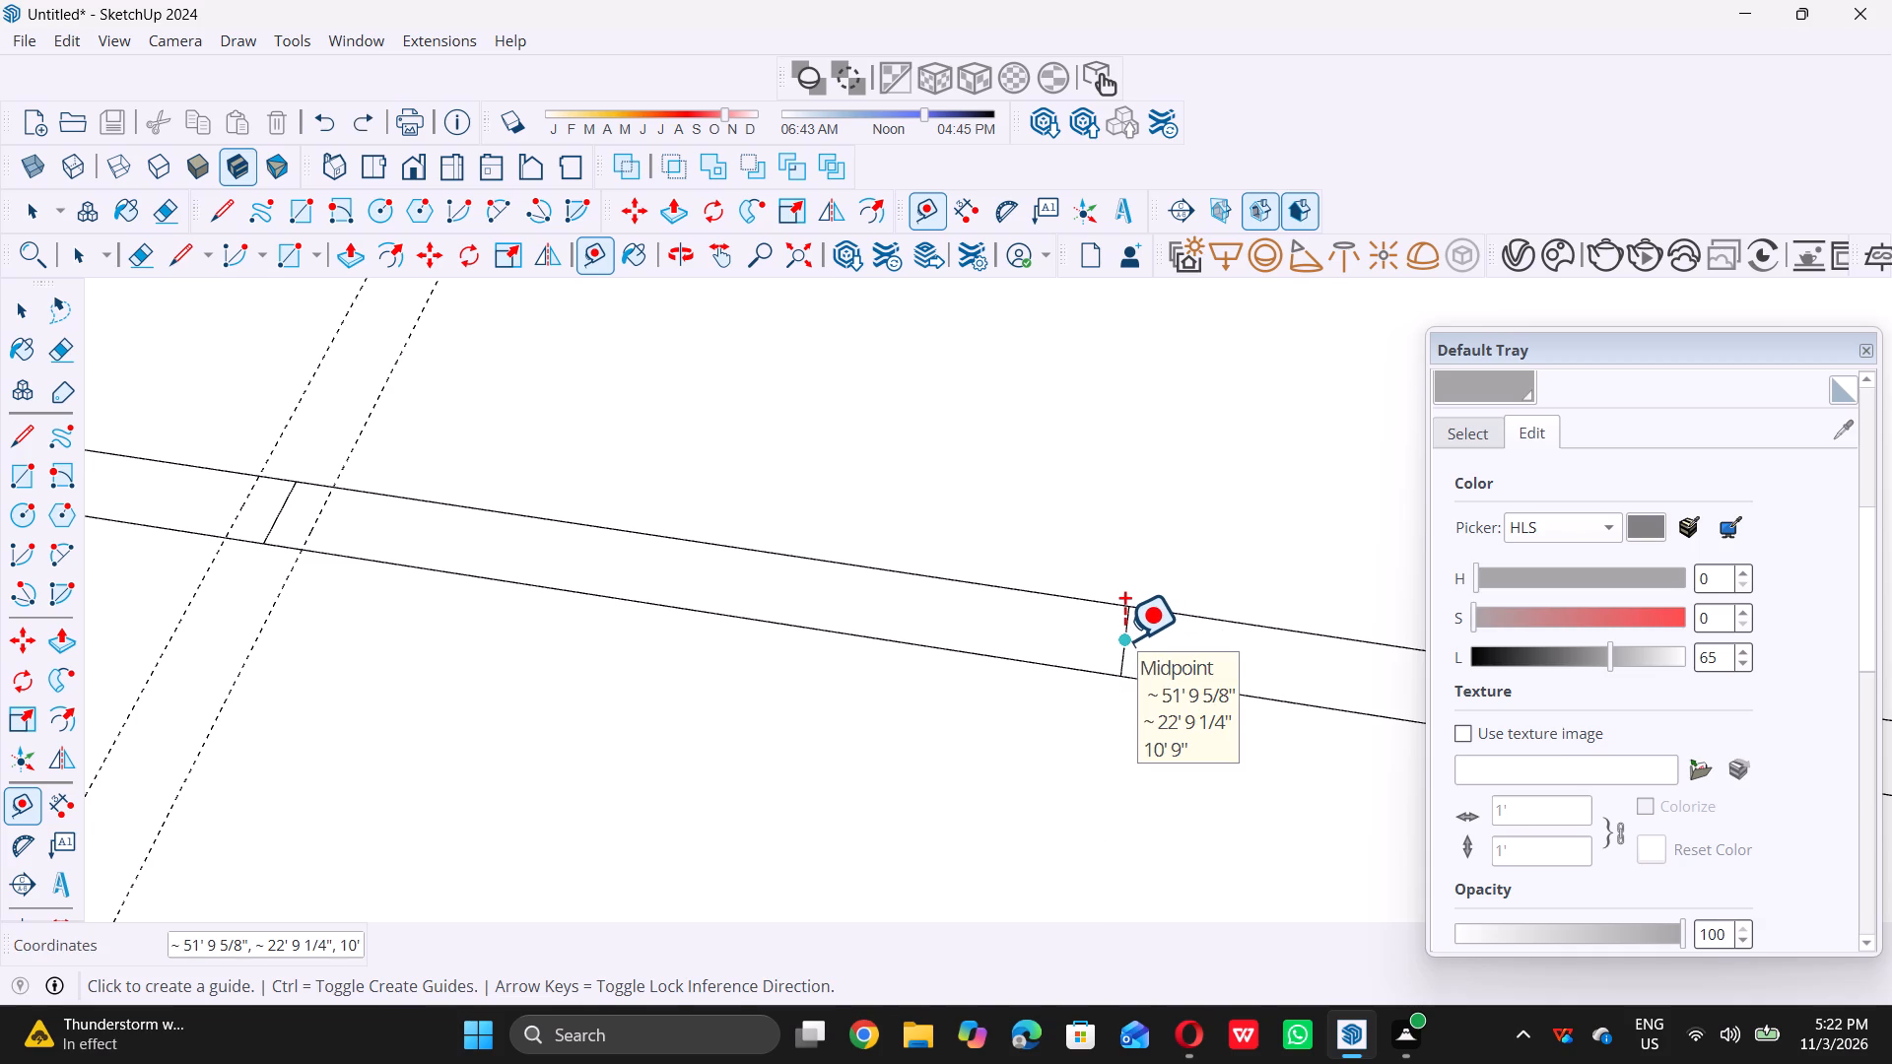
{"action": "left_click", "coordinate": [1124, 639]}
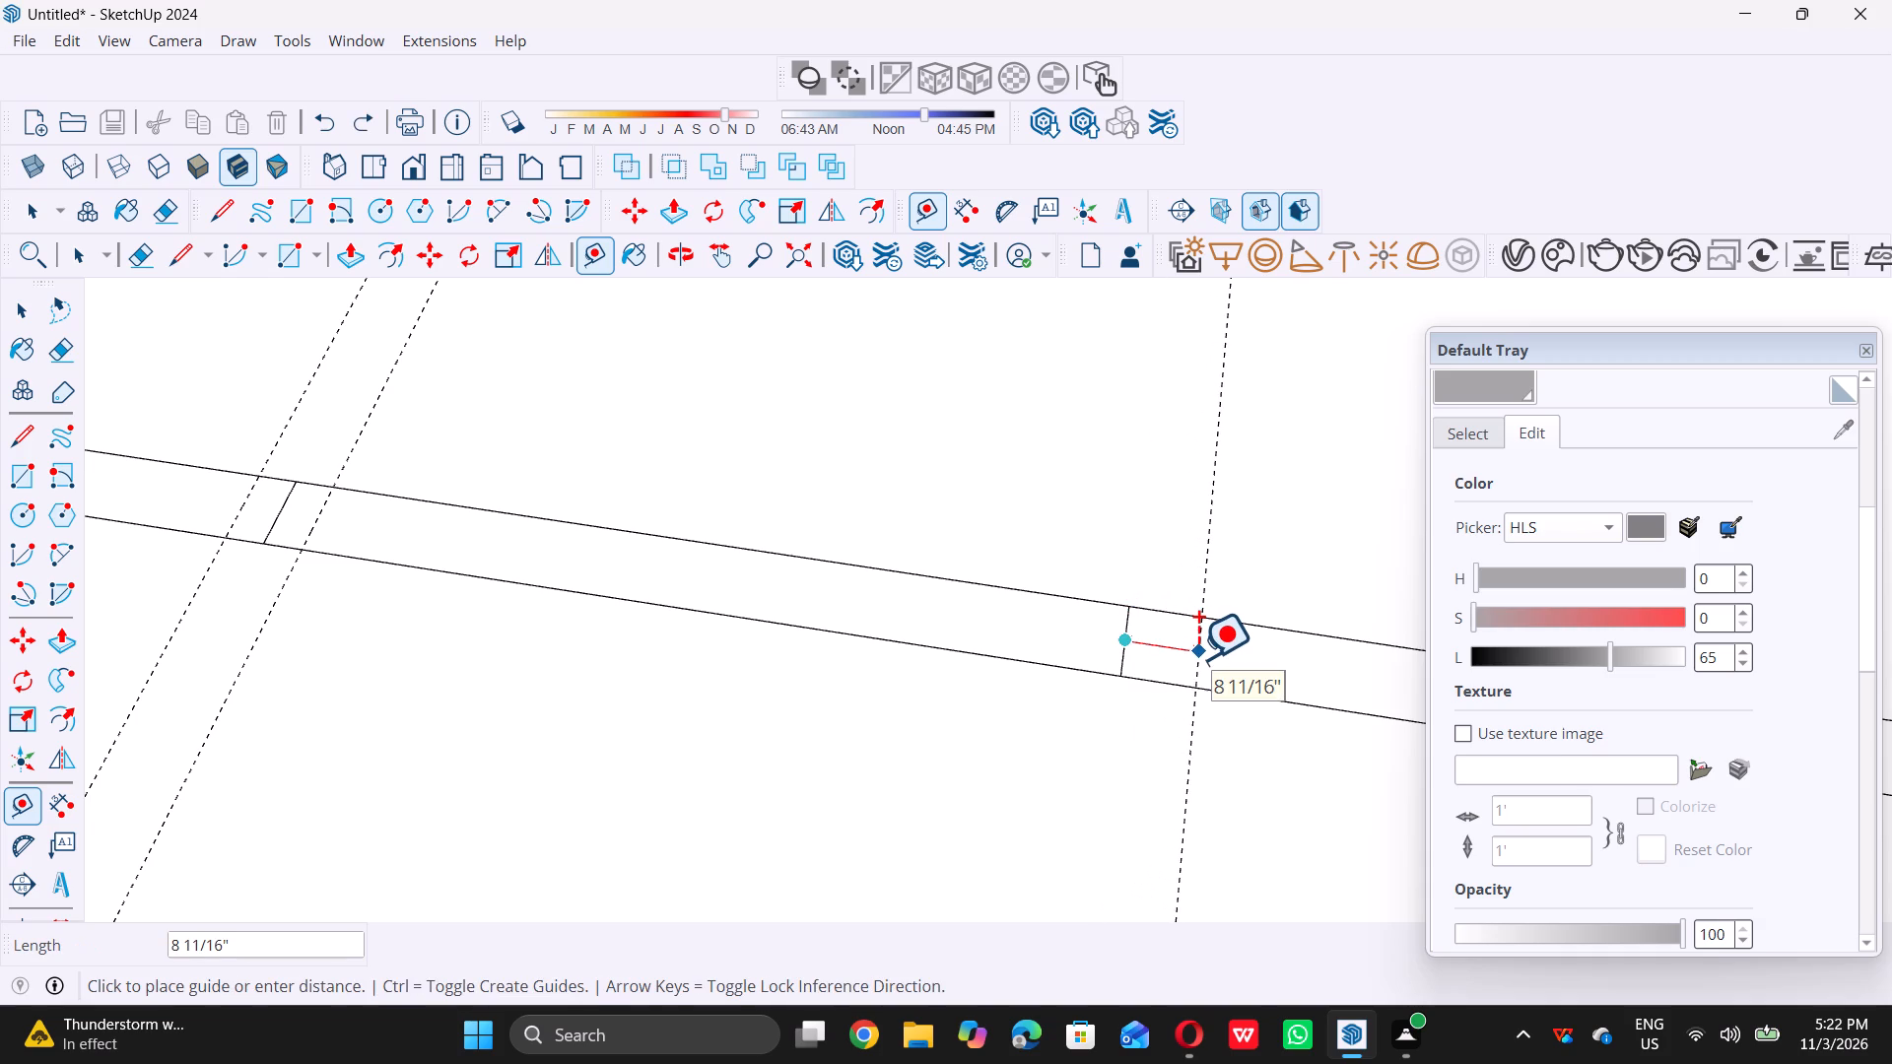
{"action": "key", "text": "1"}
{"action": "key", "text": "apostrophe"}
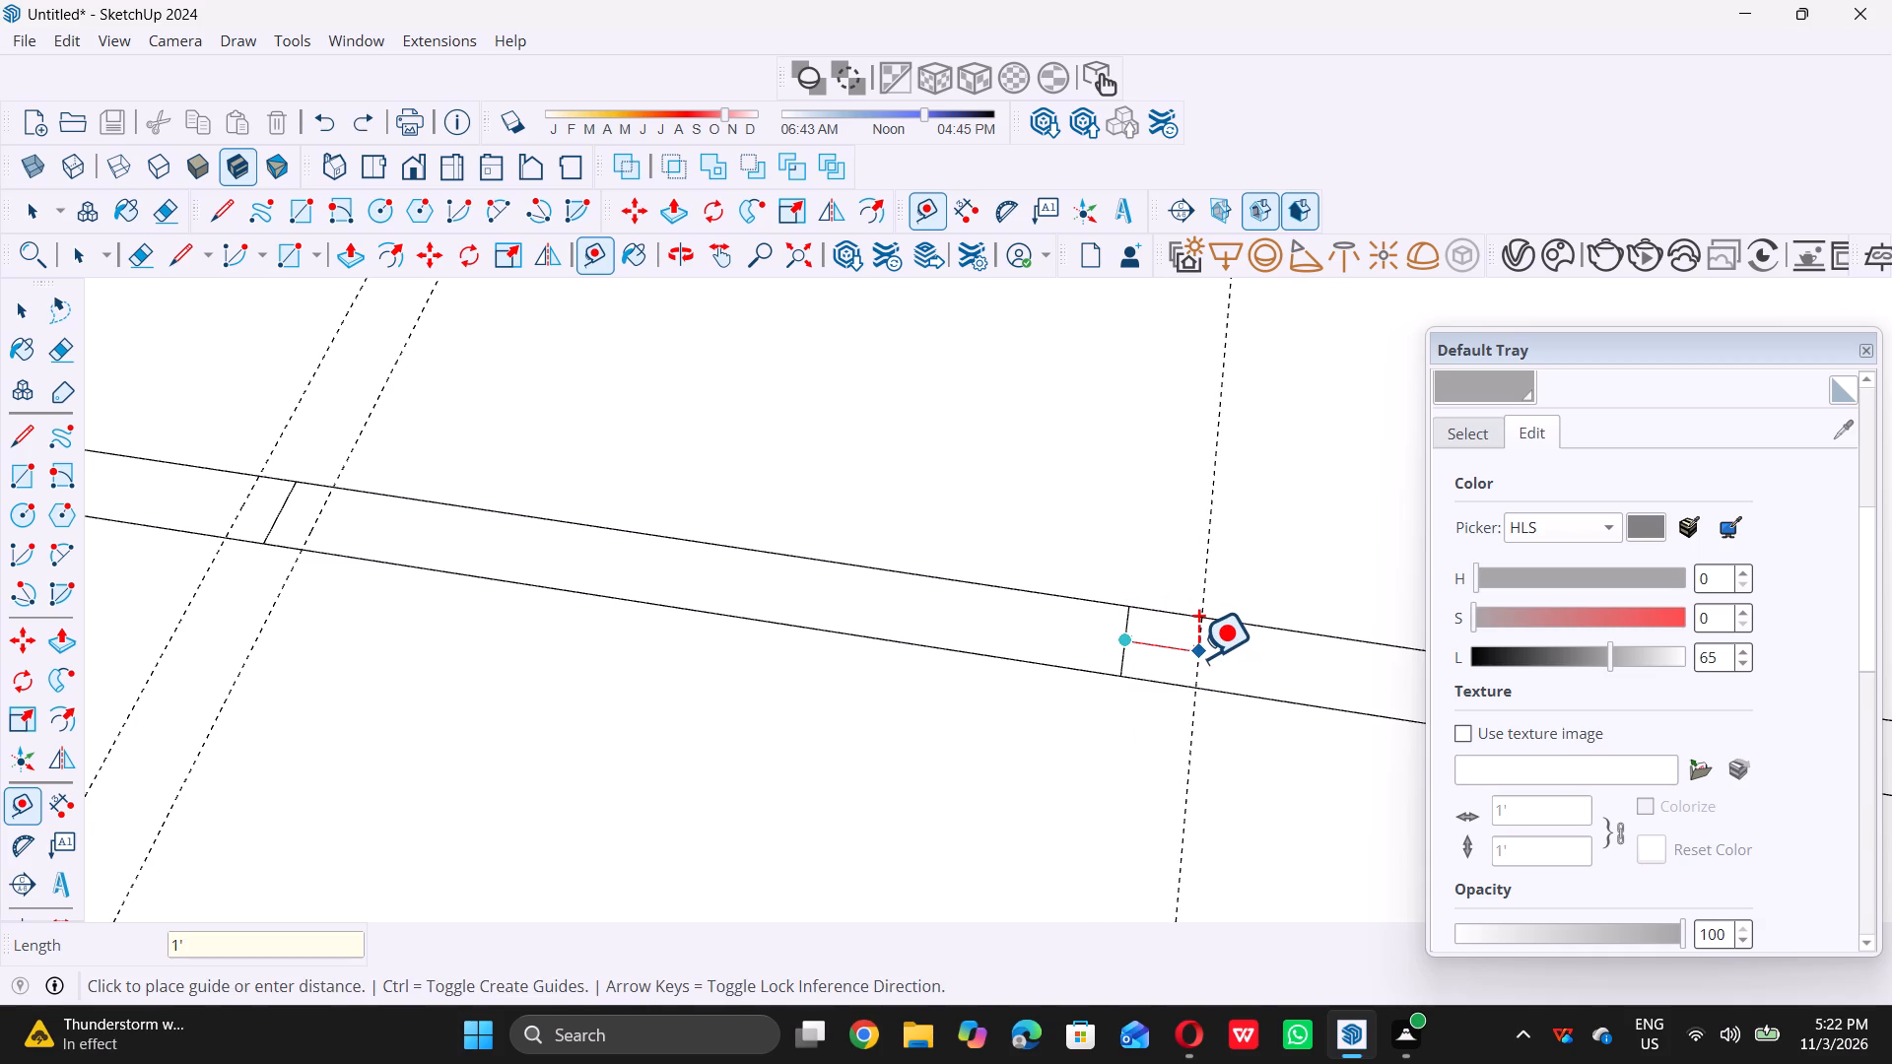
{"action": "key", "text": "Return"}
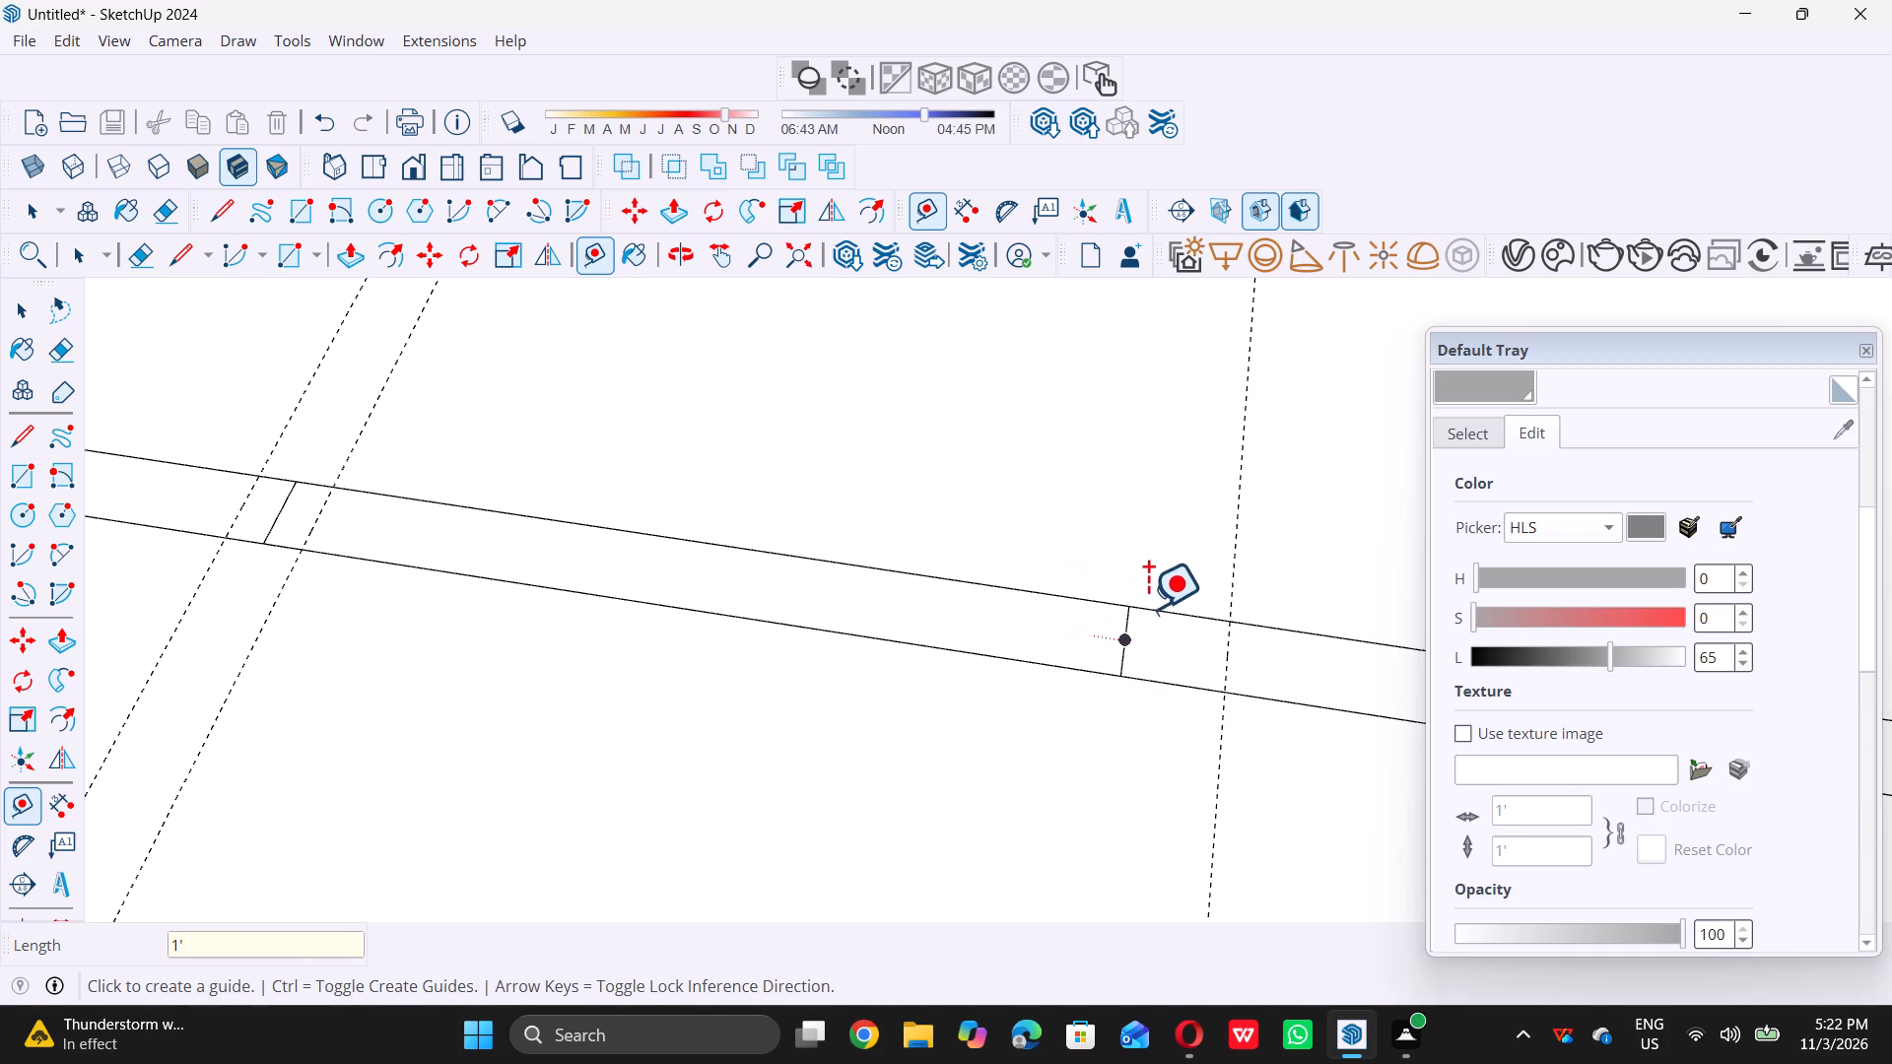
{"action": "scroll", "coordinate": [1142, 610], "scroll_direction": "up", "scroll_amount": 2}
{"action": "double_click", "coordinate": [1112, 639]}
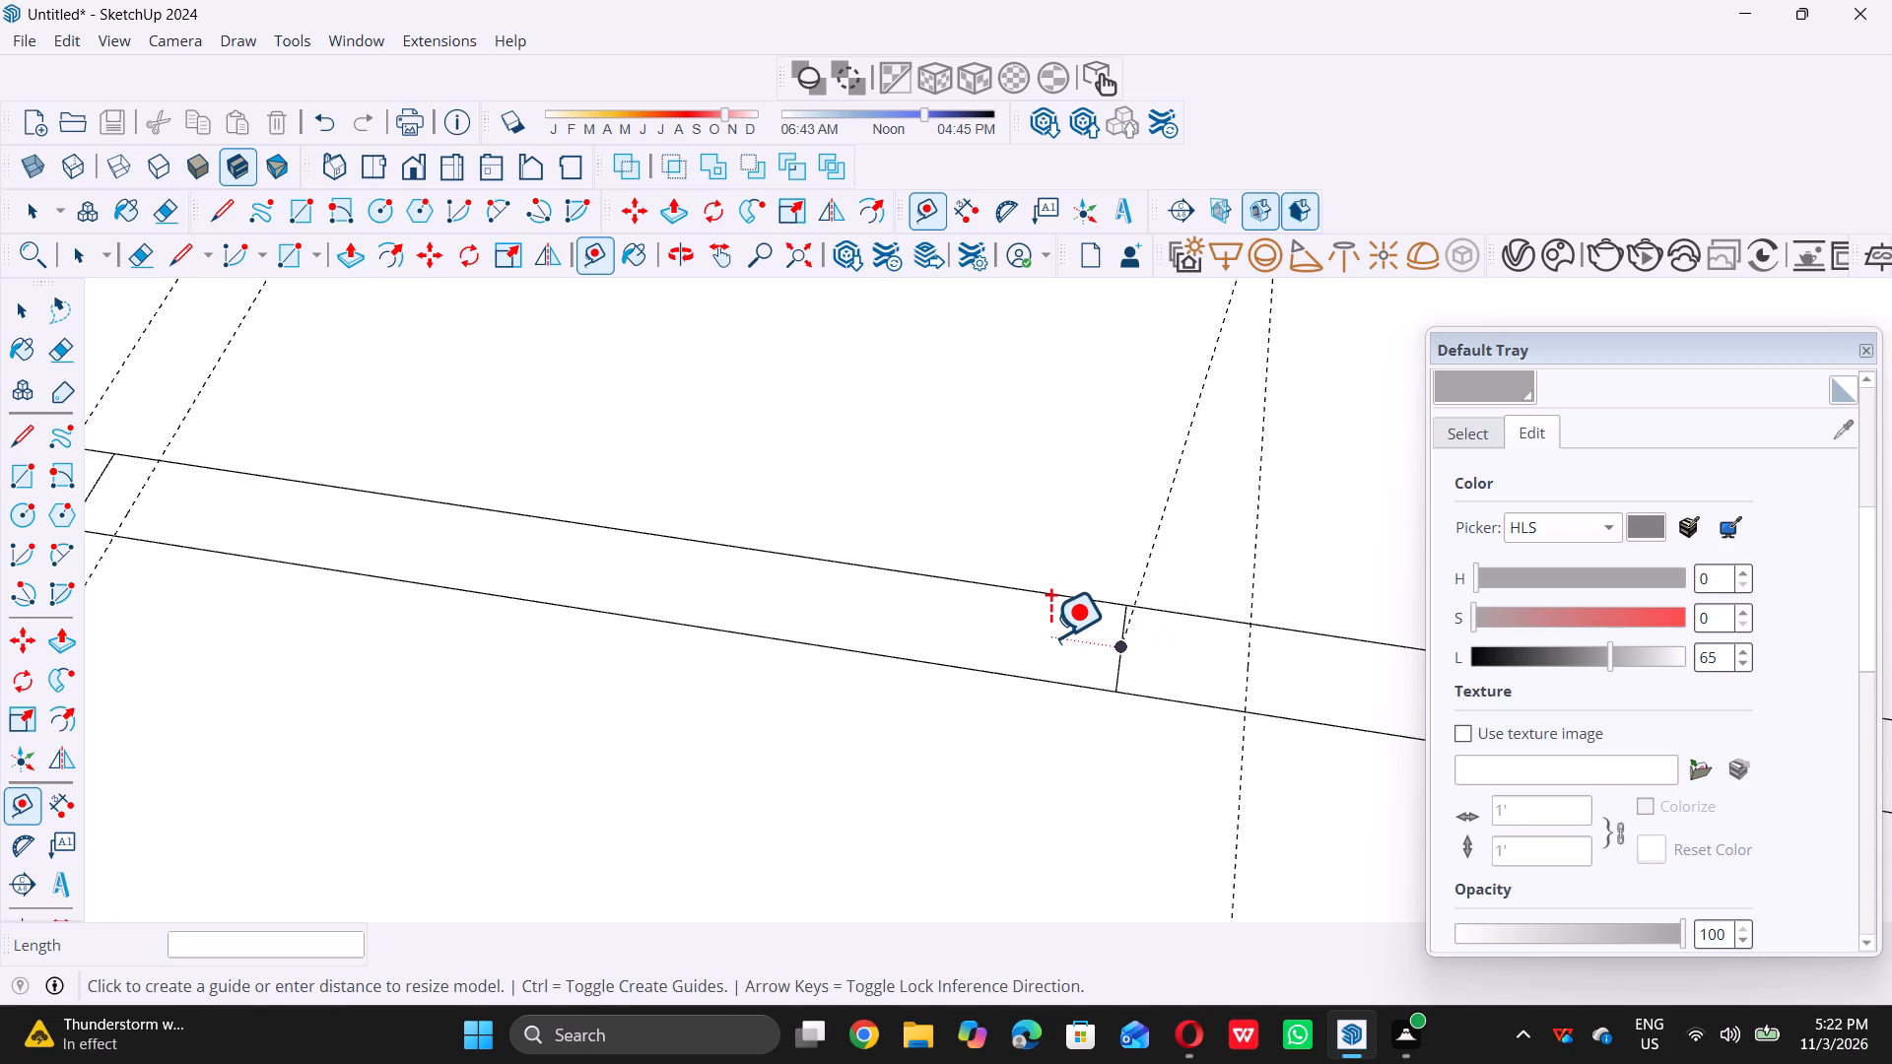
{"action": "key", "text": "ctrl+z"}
Place a parallel guide 1' from the strip's second intermediate cross line, on the side toward the first intermediate cross line.
{"action": "scroll", "coordinate": [1137, 690], "scroll_direction": "up", "scroll_amount": 3}
{"action": "left_click", "coordinate": [1112, 678]}
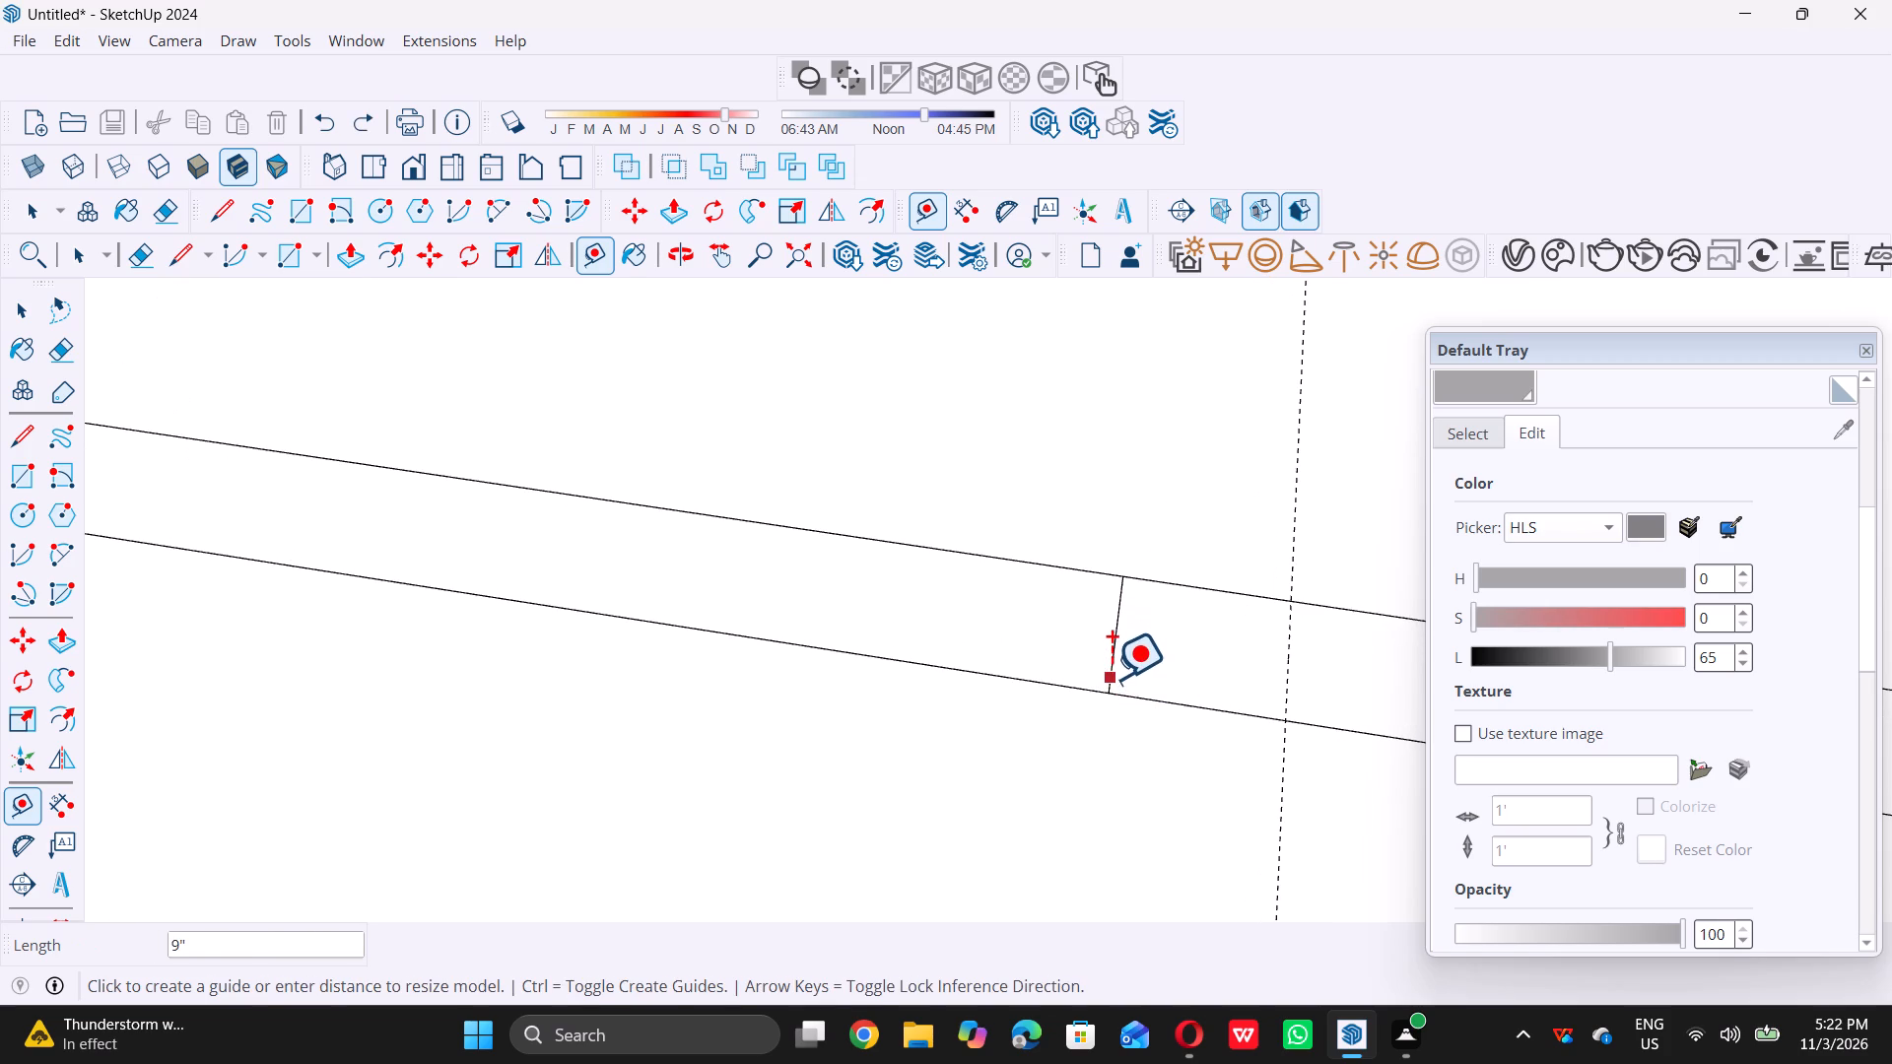
{"action": "type", "text": "1'"}
{"action": "key", "text": "Return"}
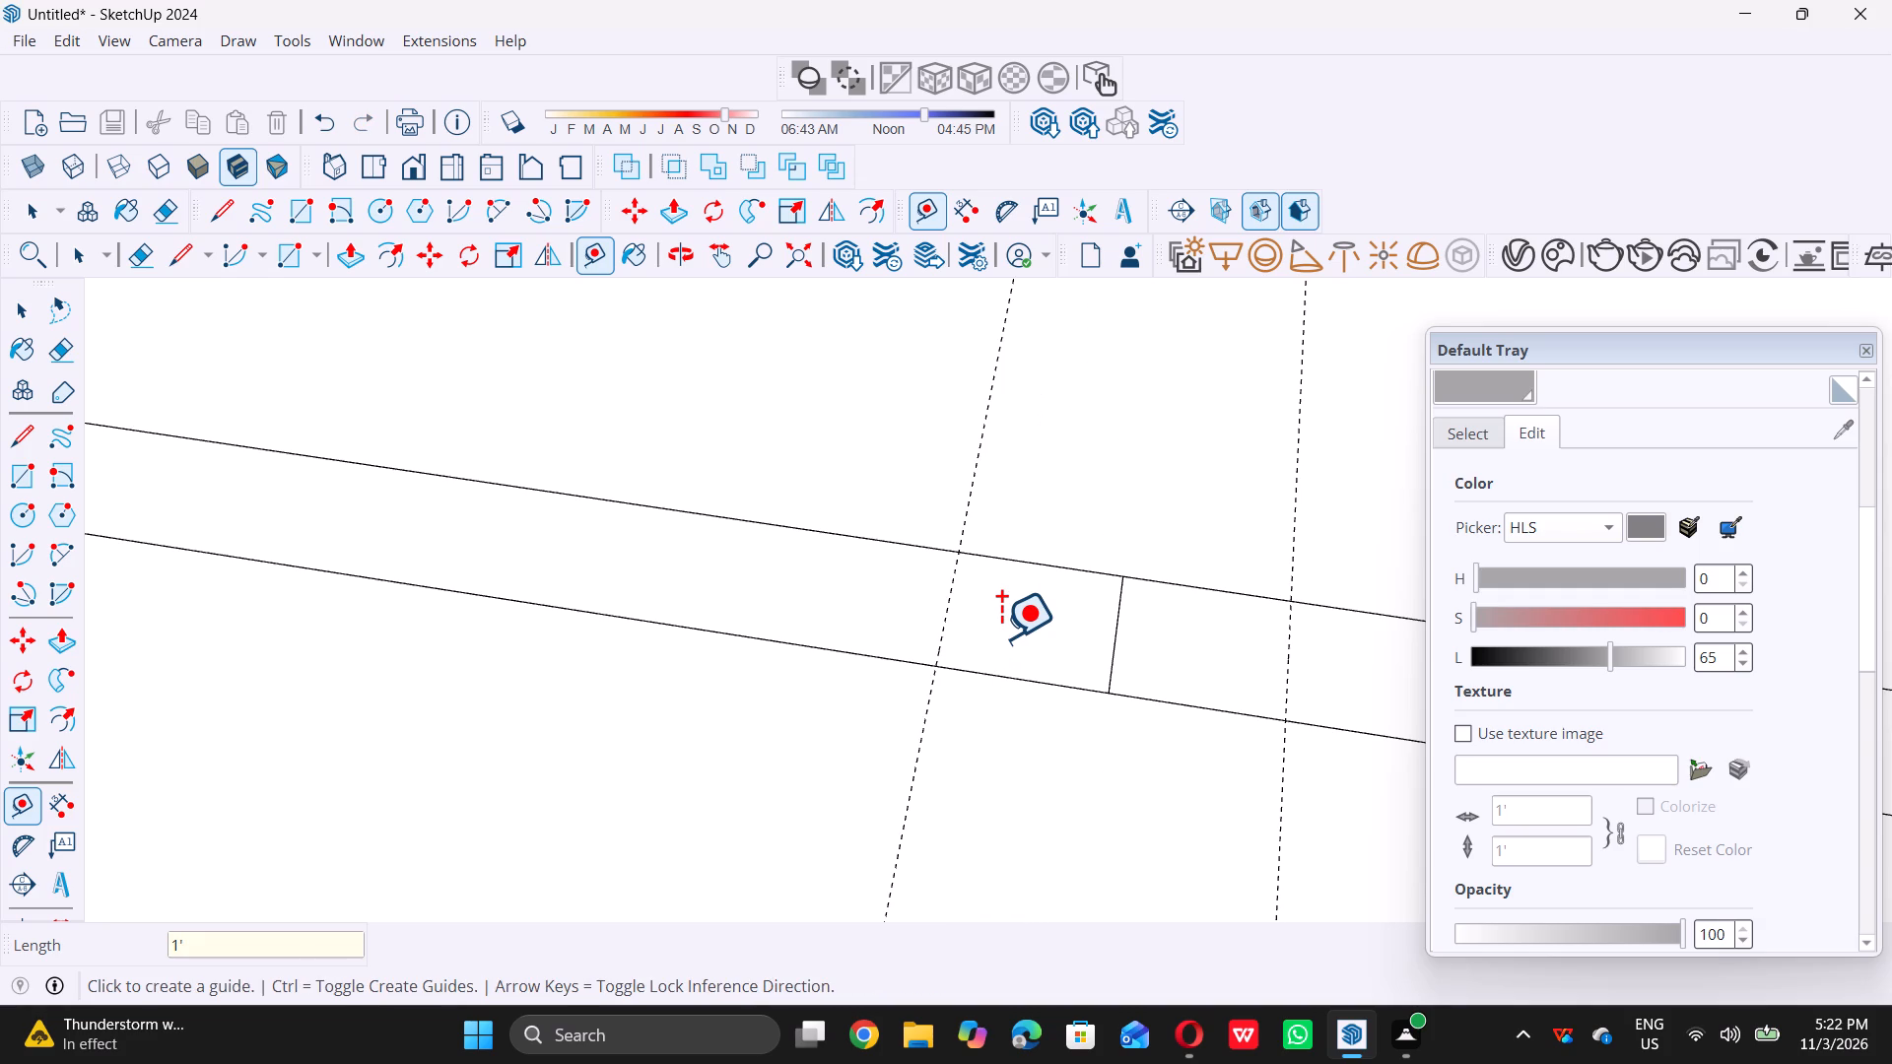
At the first intermediate cross line, place a guide 5" outward from its existing flanking guide on the 8' line side.
{"action": "scroll", "coordinate": [998, 634], "scroll_direction": "down", "scroll_amount": 17}
{"action": "scroll", "coordinate": [649, 589], "scroll_direction": "up", "scroll_amount": 5}
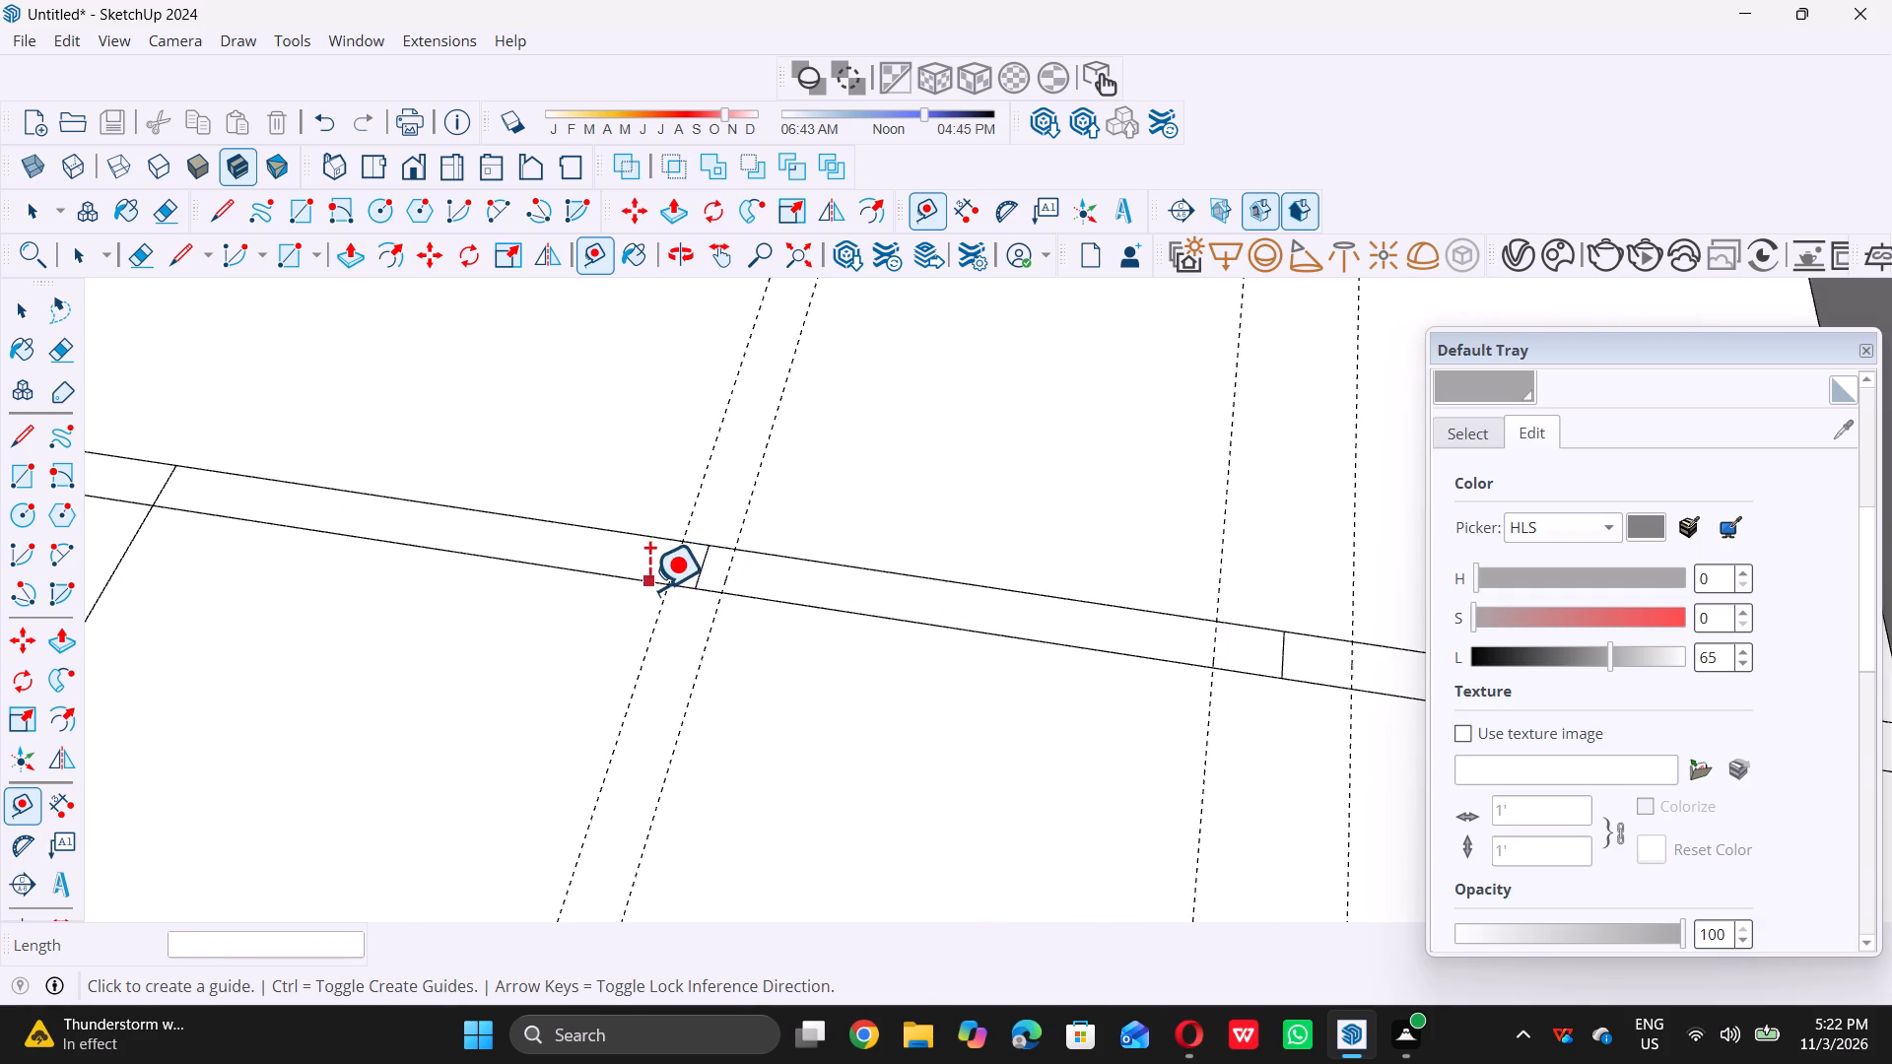
{"action": "scroll", "coordinate": [649, 589], "scroll_direction": "up", "scroll_amount": 5}
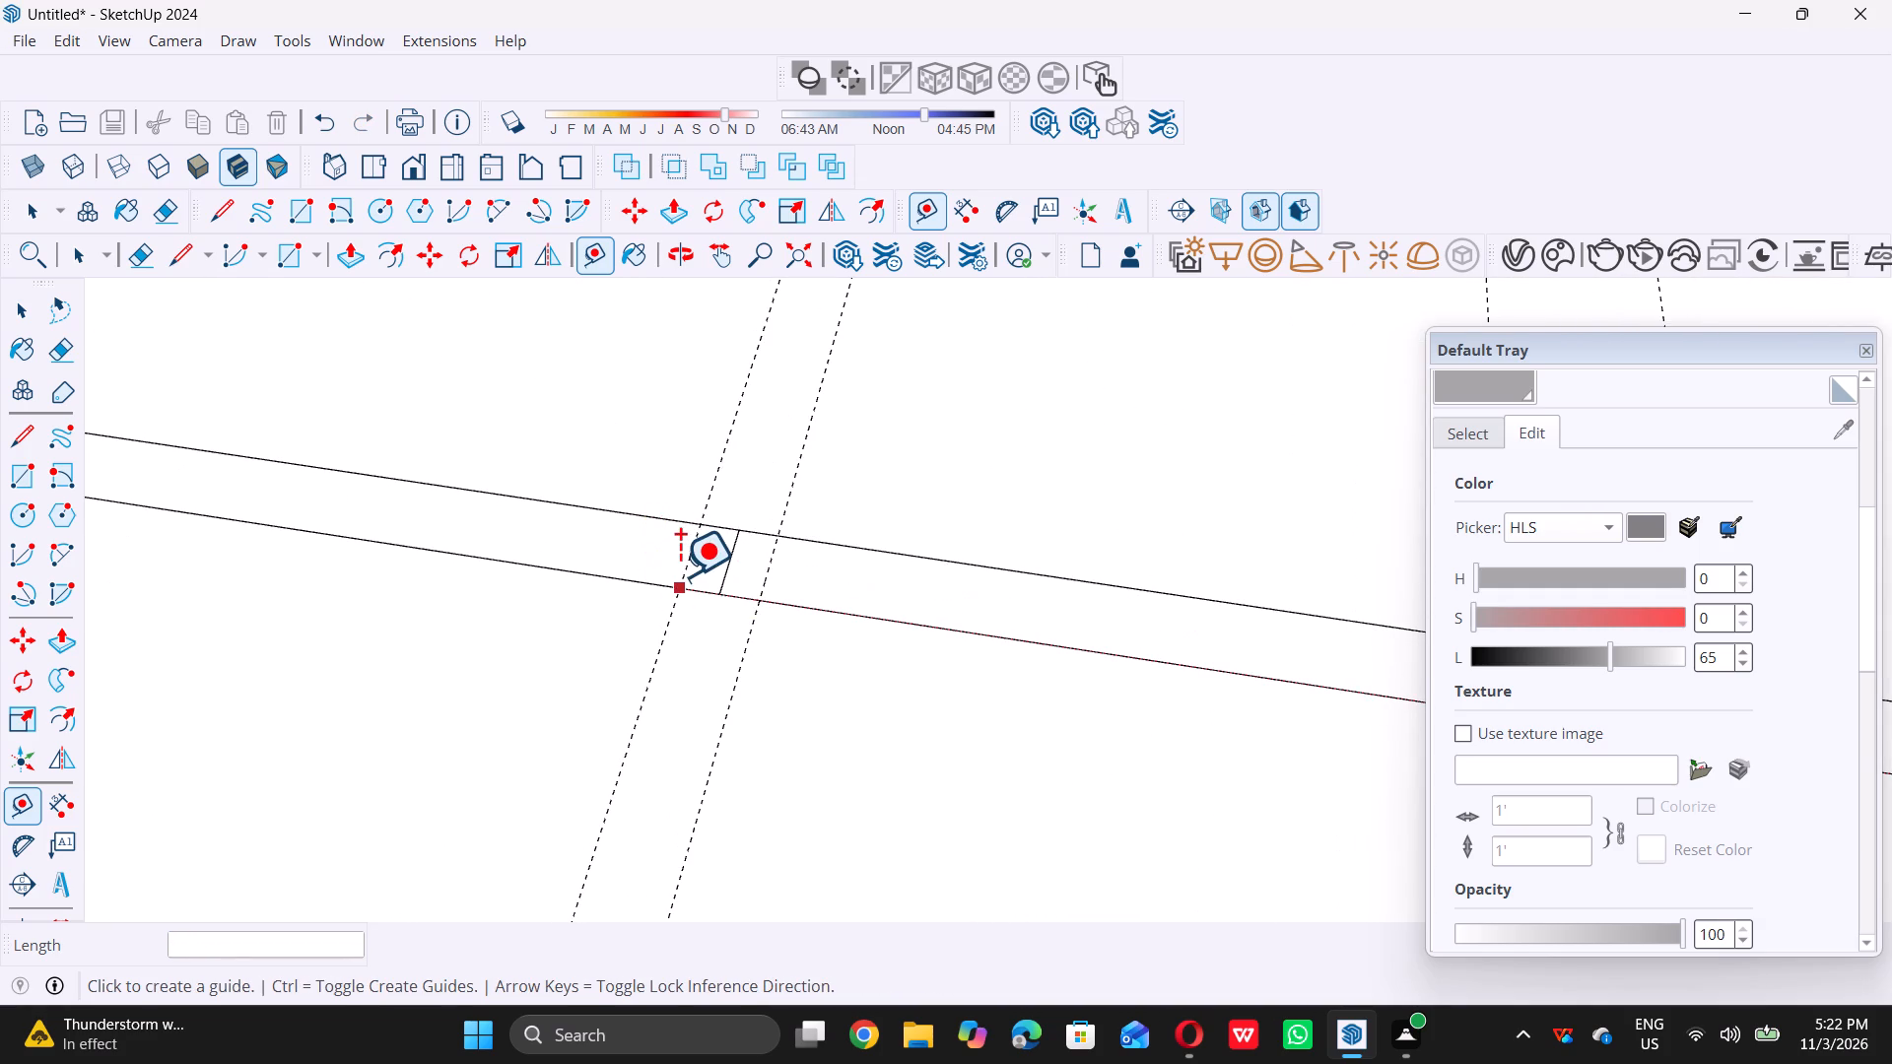
{"action": "left_click", "coordinate": [680, 574]}
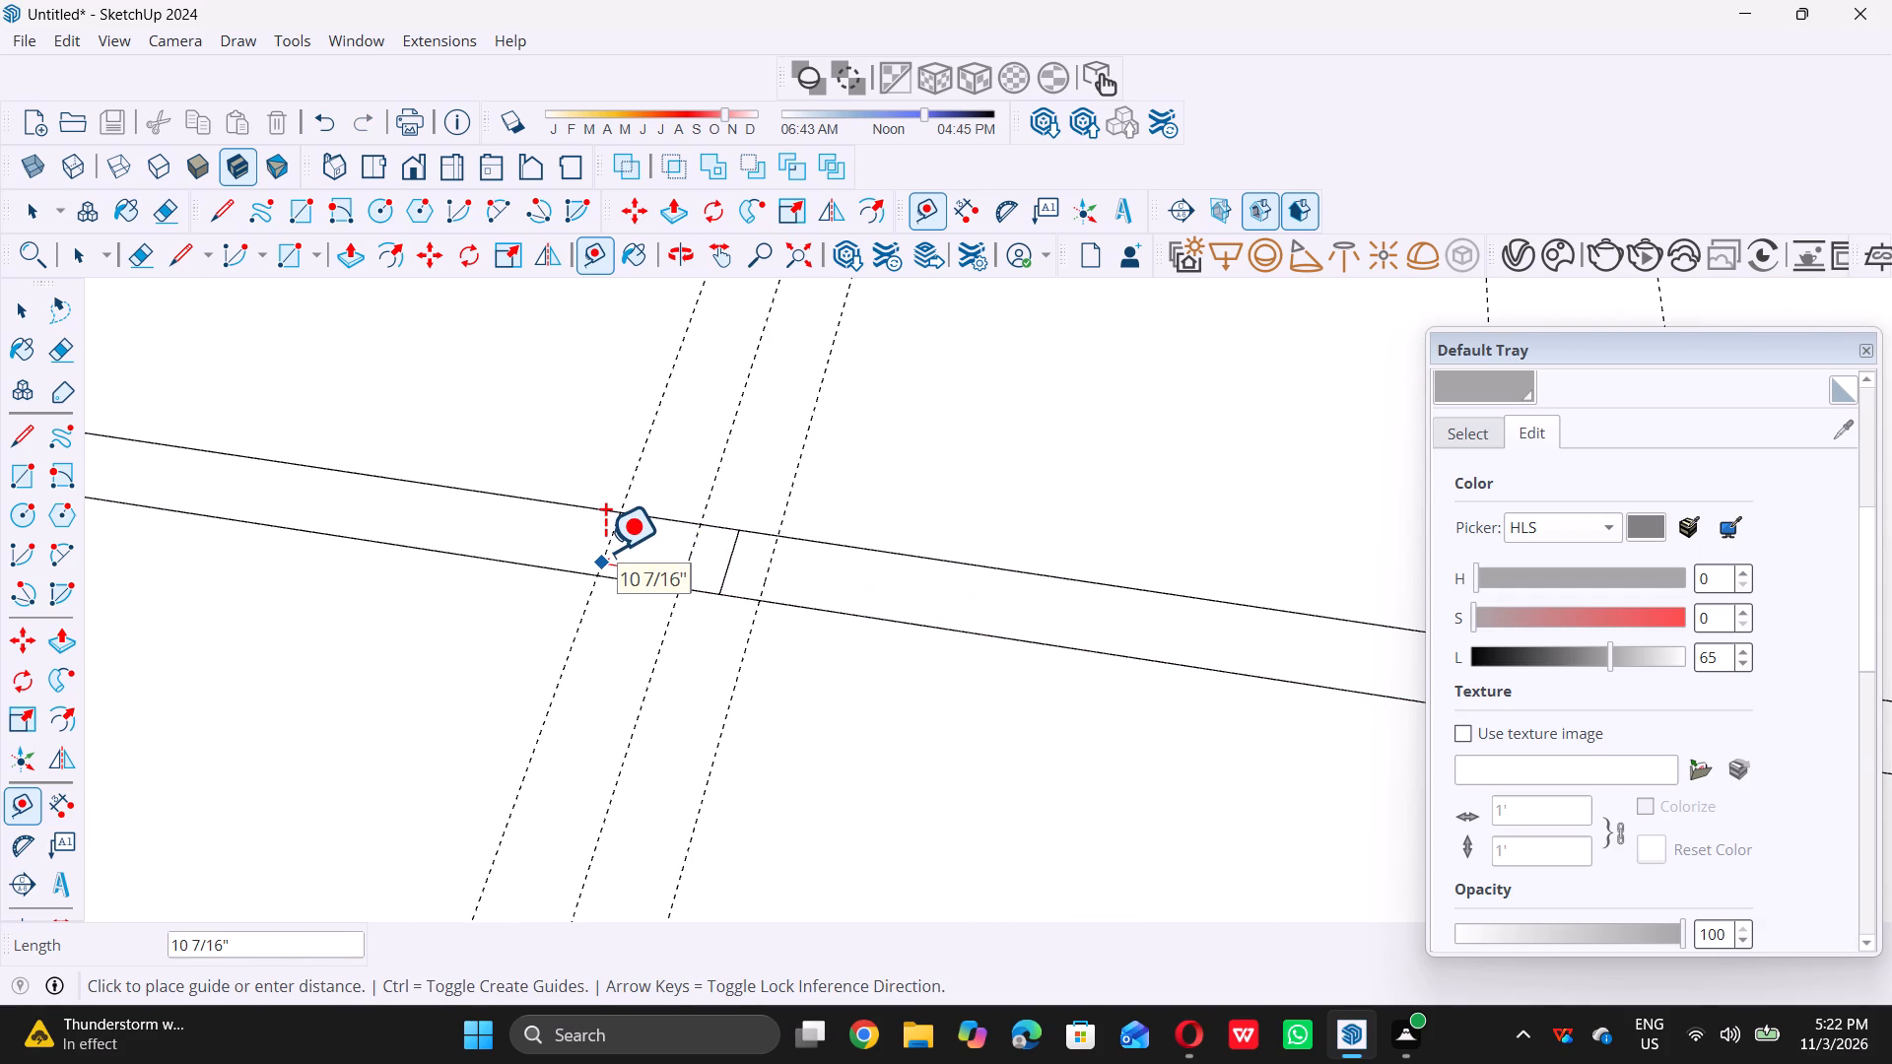
{"action": "key", "text": "5"}
{"action": "key", "text": "shift+quotedbl"}
{"action": "key", "text": "Return"}
Place another guide 5" outward from the first cross line's flanking guide on the tall block's side.
{"action": "scroll", "coordinate": [741, 591], "scroll_direction": "up", "scroll_amount": 1}
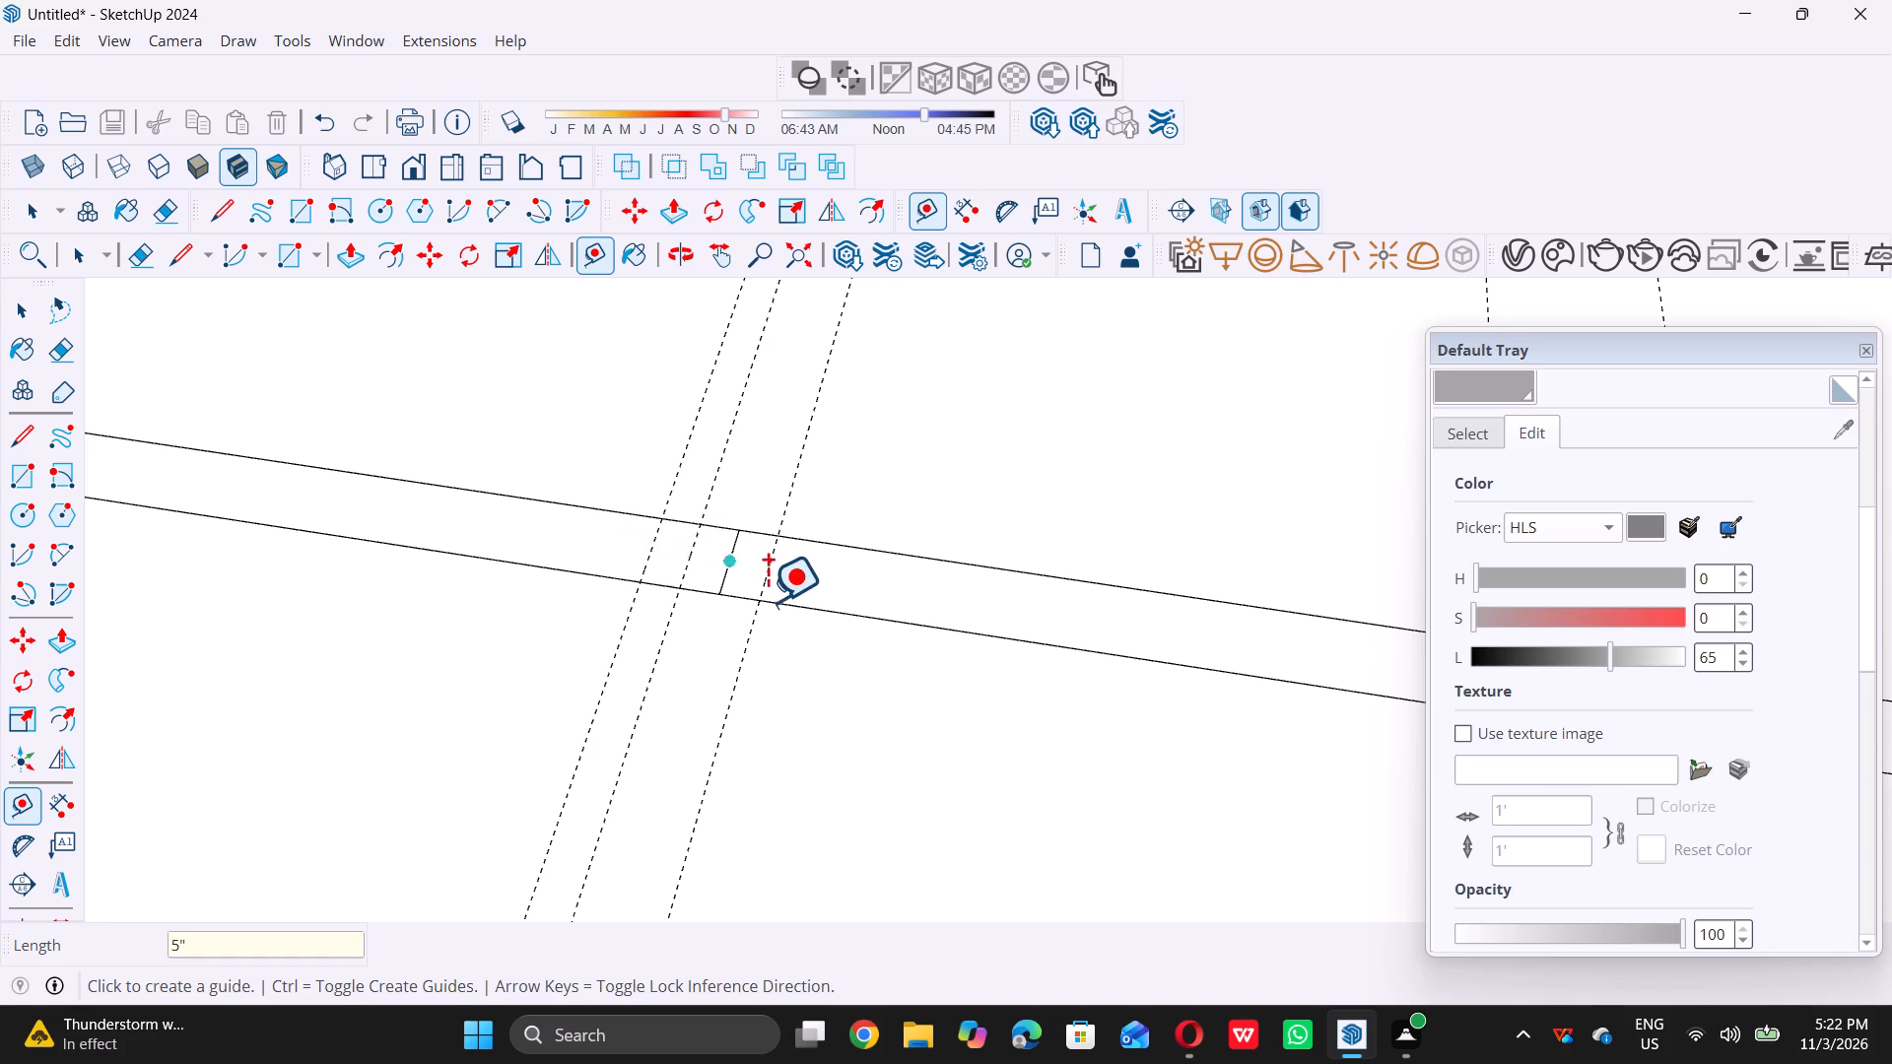
{"action": "scroll", "coordinate": [768, 601], "scroll_direction": "up", "scroll_amount": 2}
{"action": "left_click", "coordinate": [775, 585]}
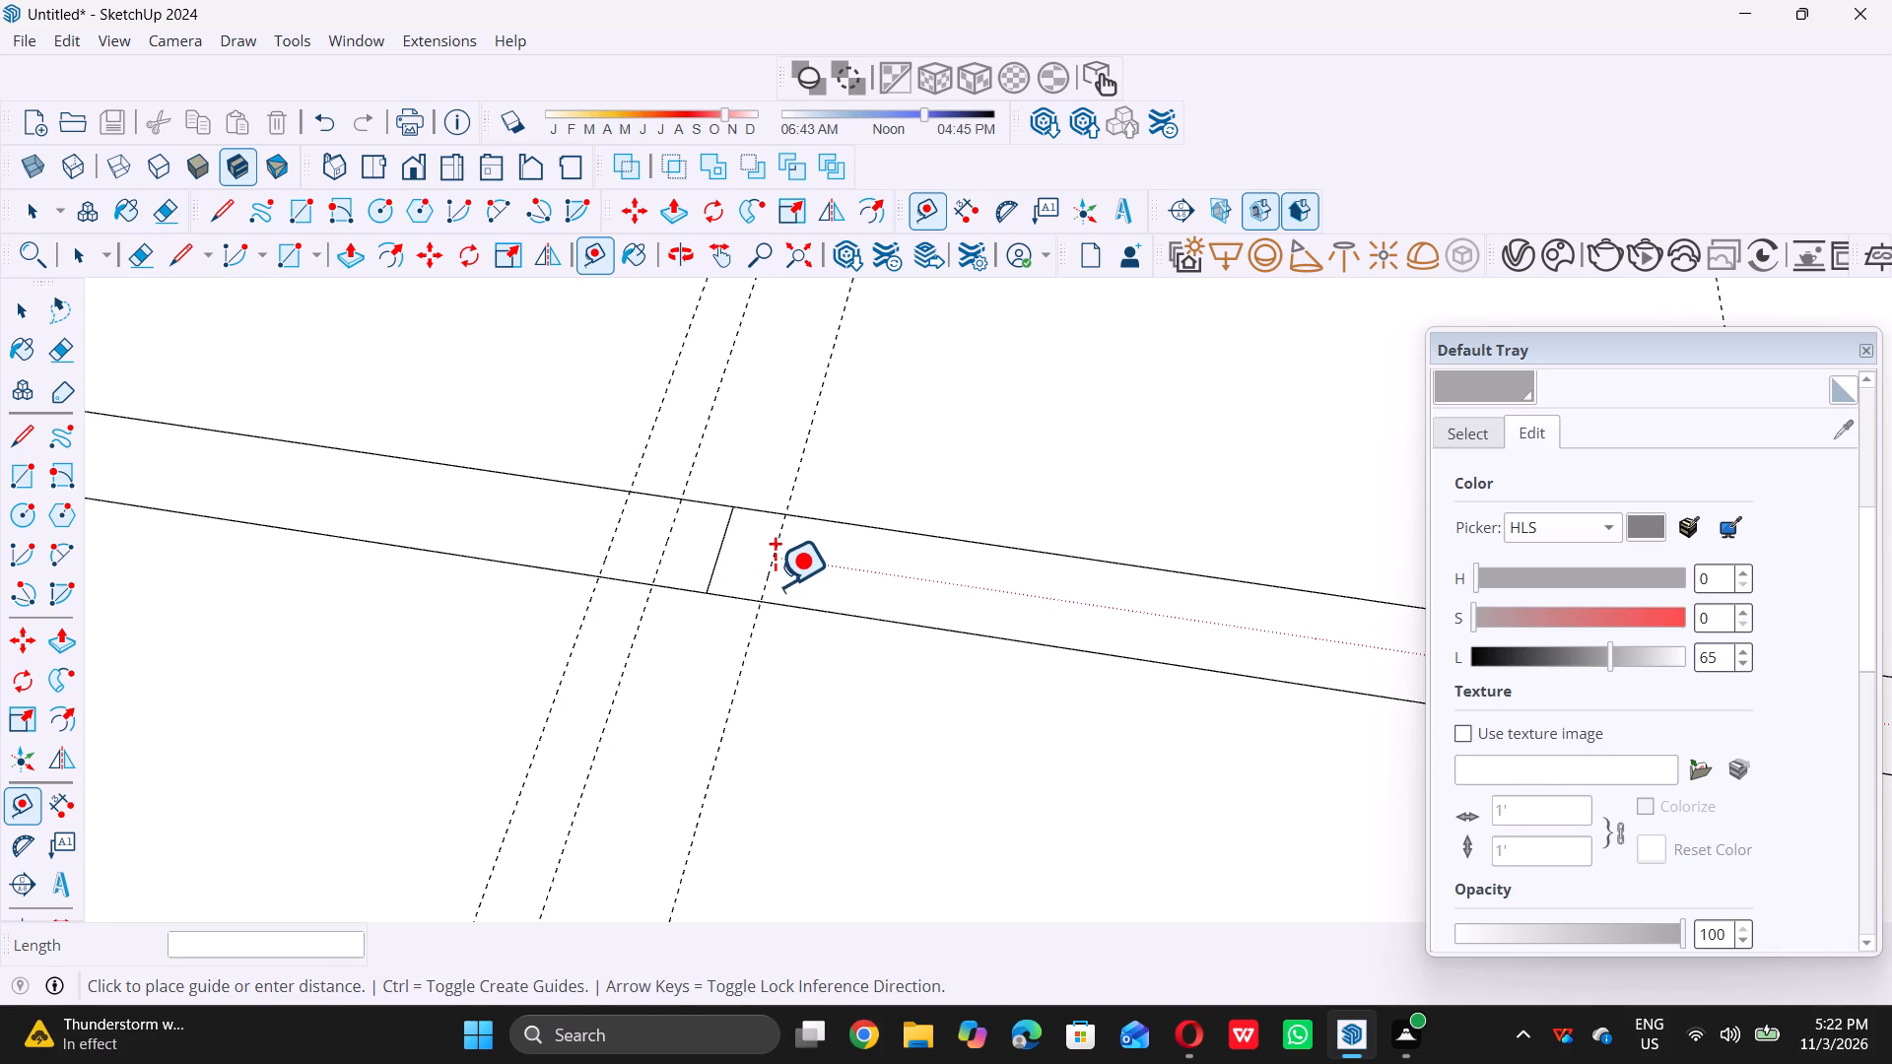
{"action": "key", "text": "space"}
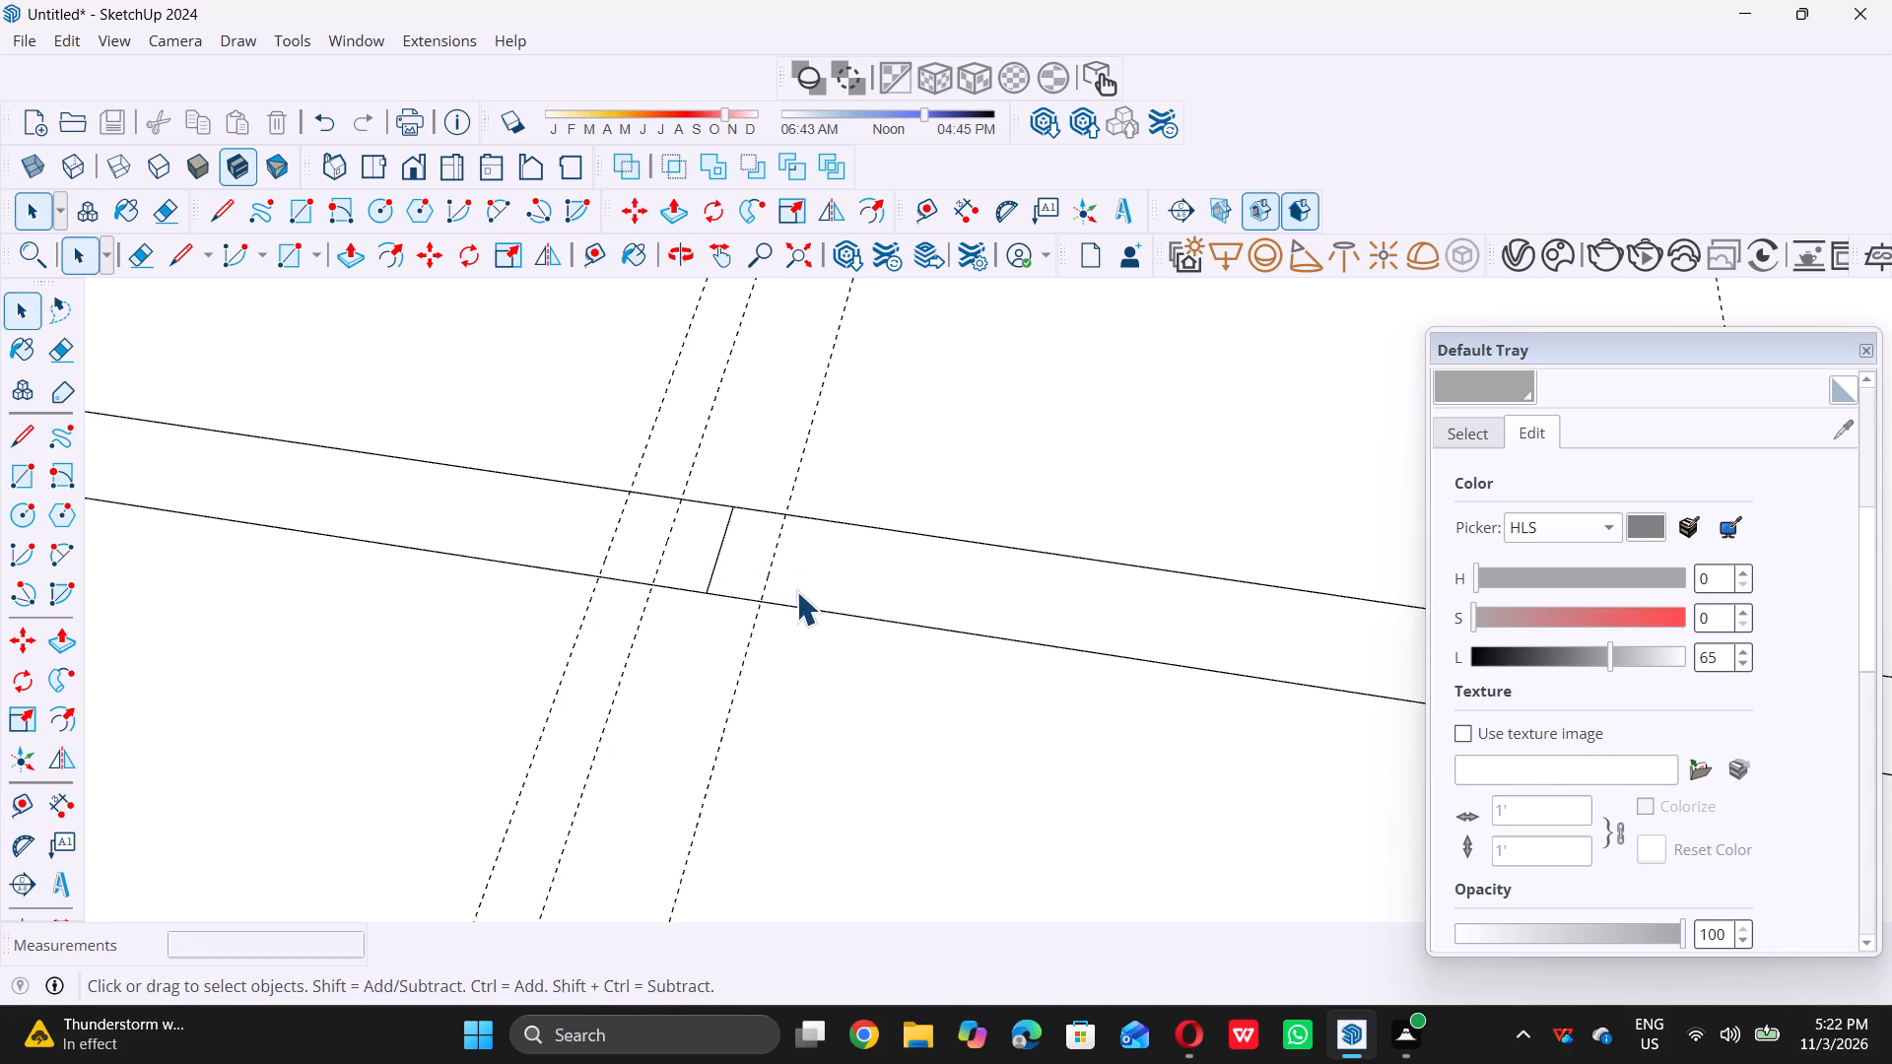
{"action": "key", "text": "t"}
{"action": "left_click", "coordinate": [770, 562]}
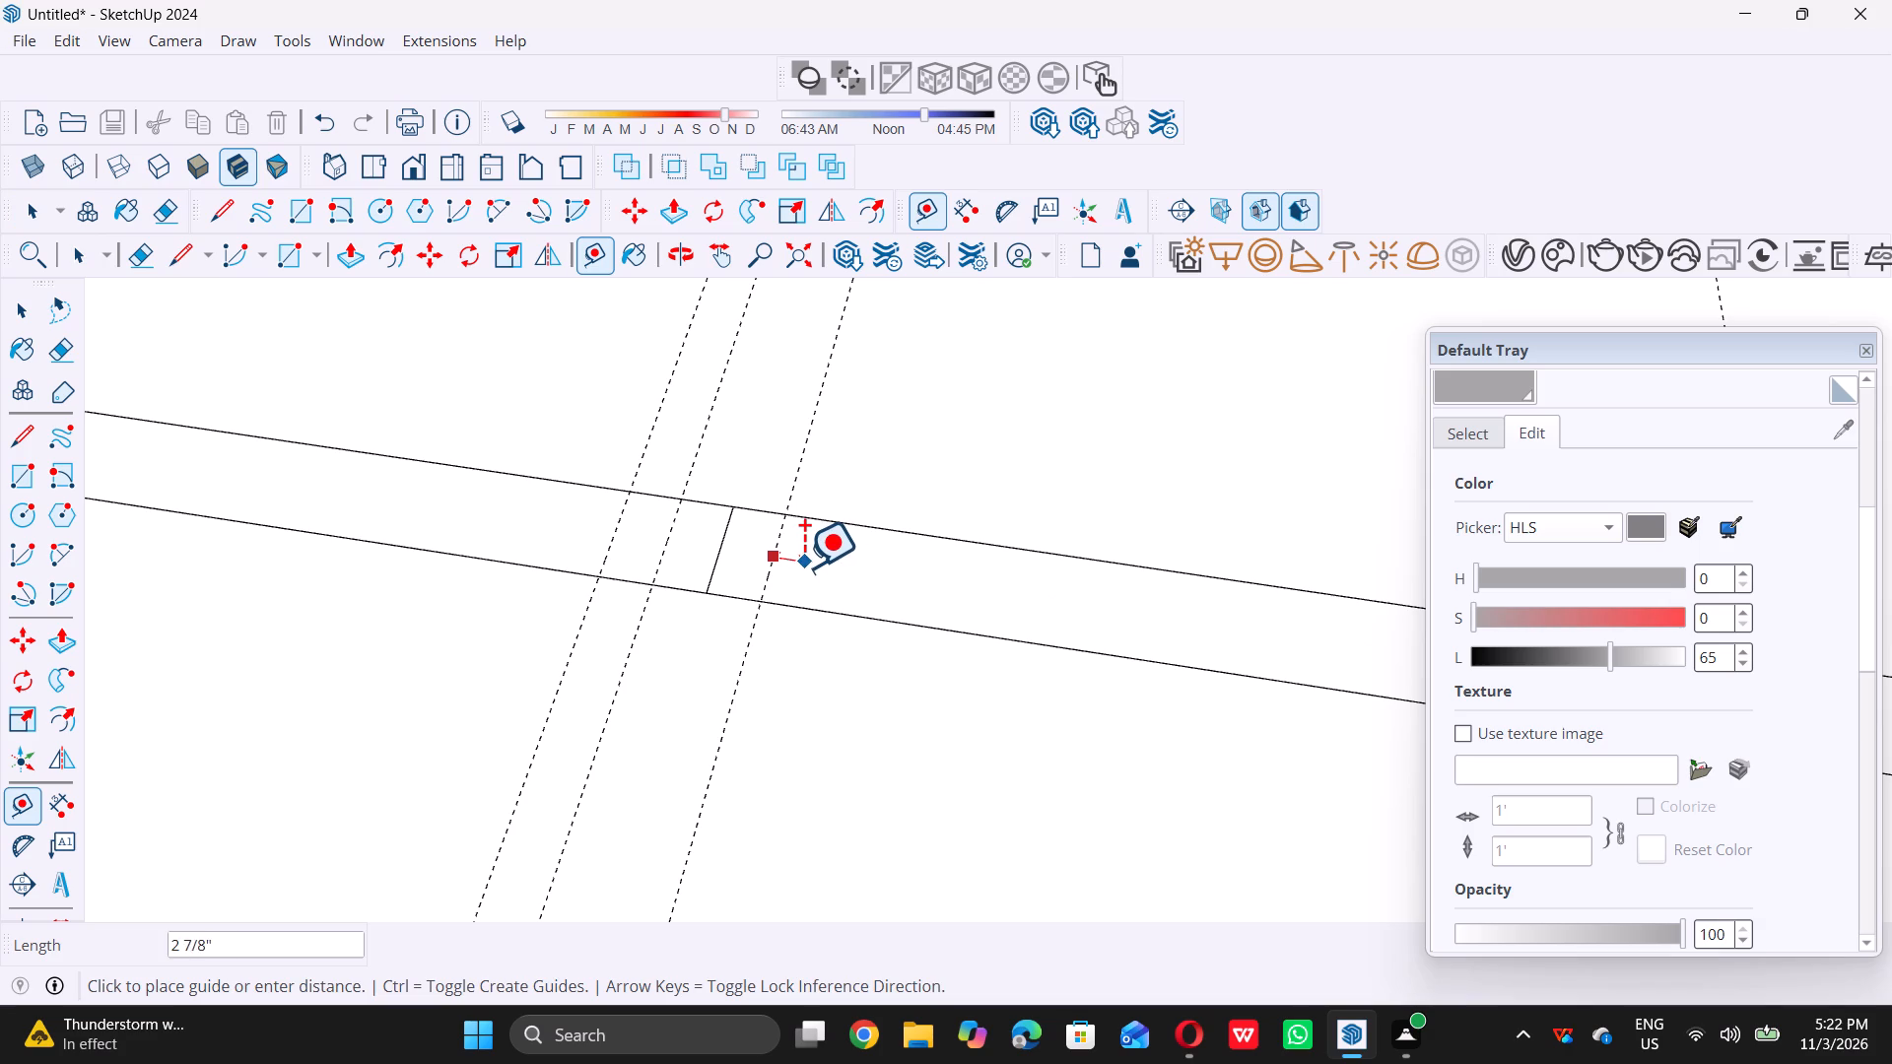
{"action": "key", "text": "space"}
{"action": "key", "text": "t"}
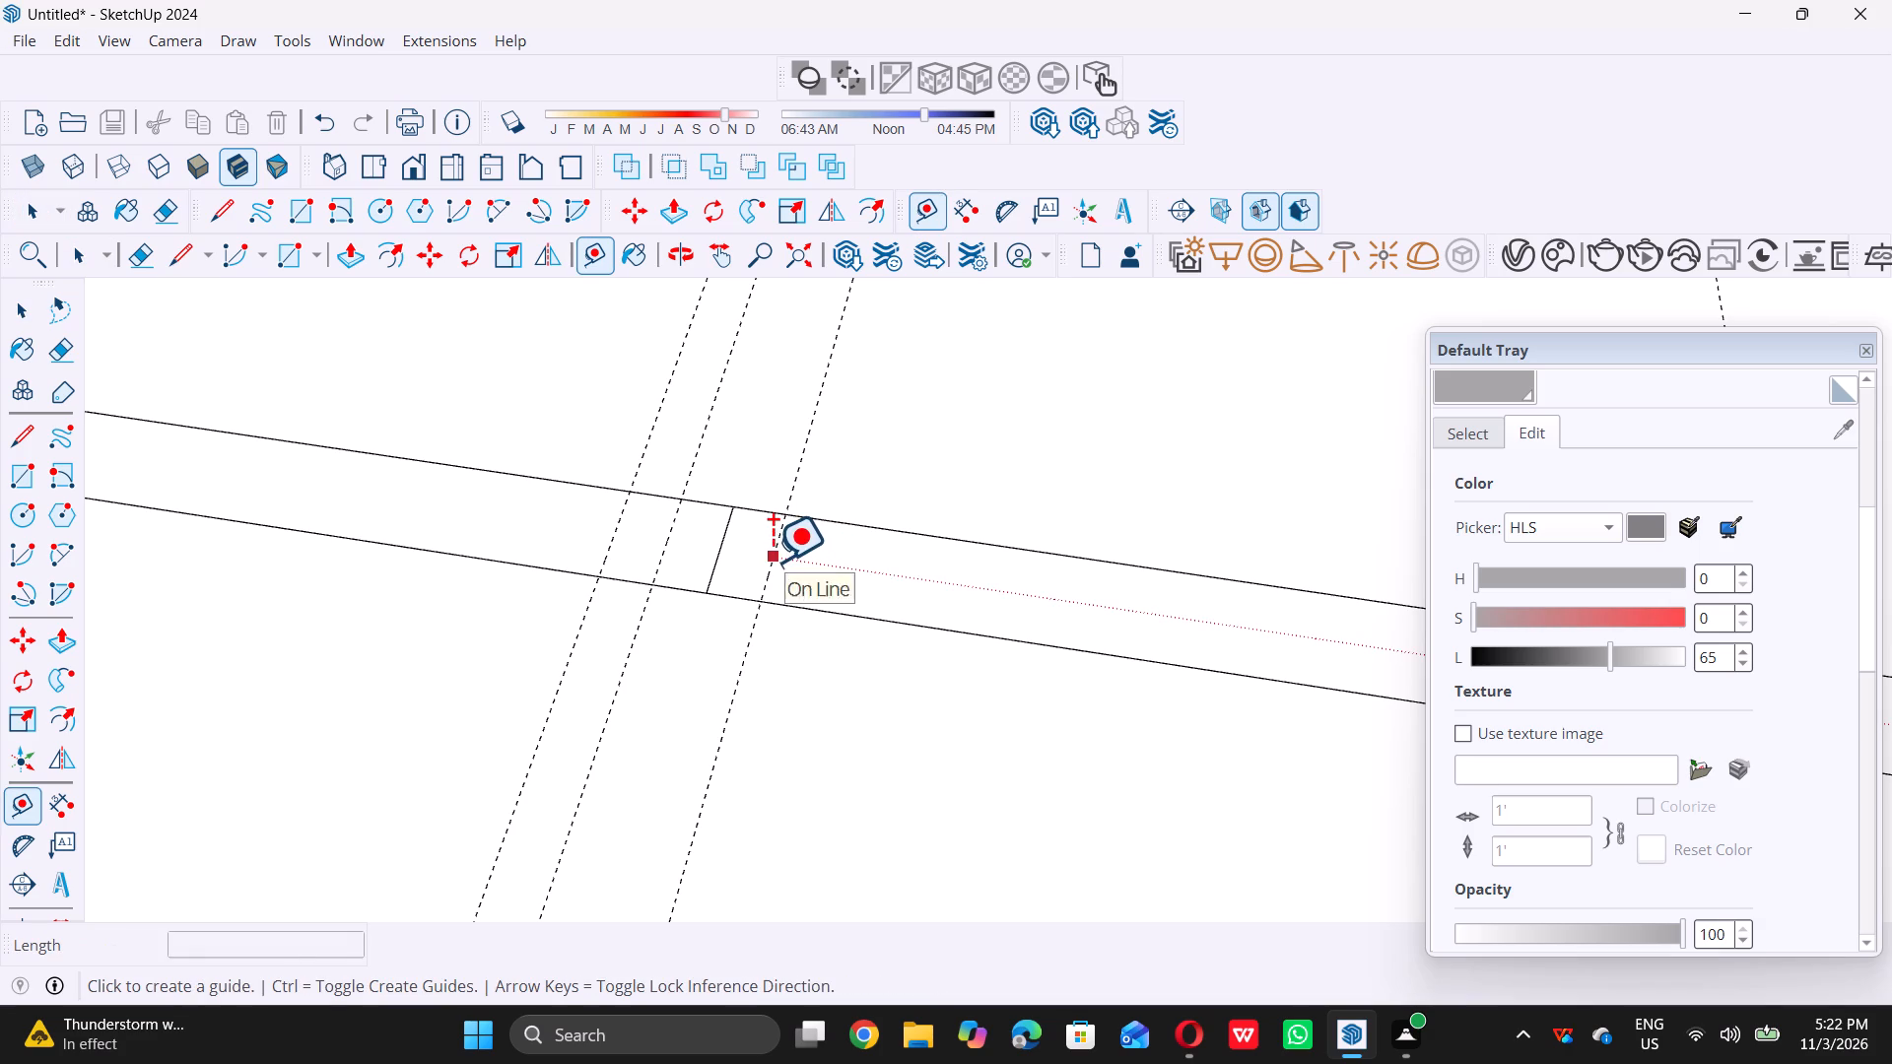
{"action": "double_click", "coordinate": [773, 561]}
{"action": "key", "text": "space"}
{"action": "key", "text": "t"}
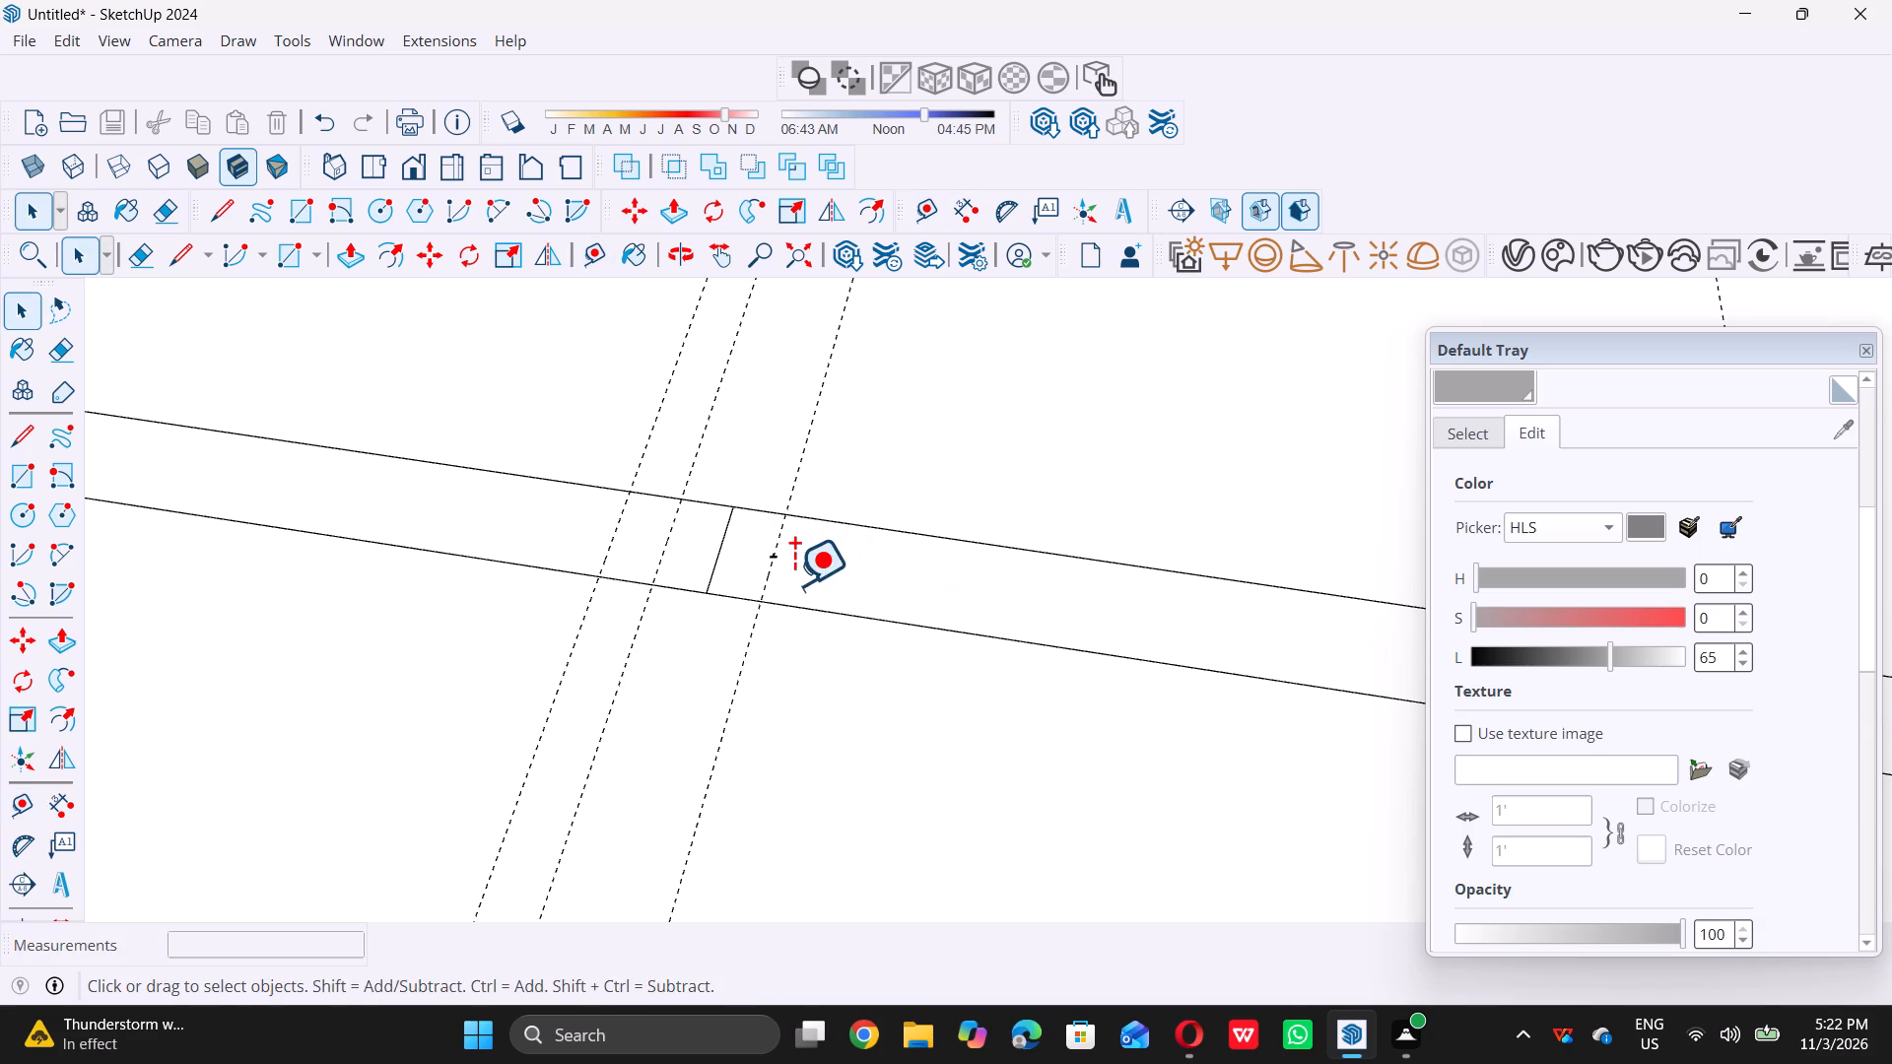
{"action": "left_click", "coordinate": [760, 580]}
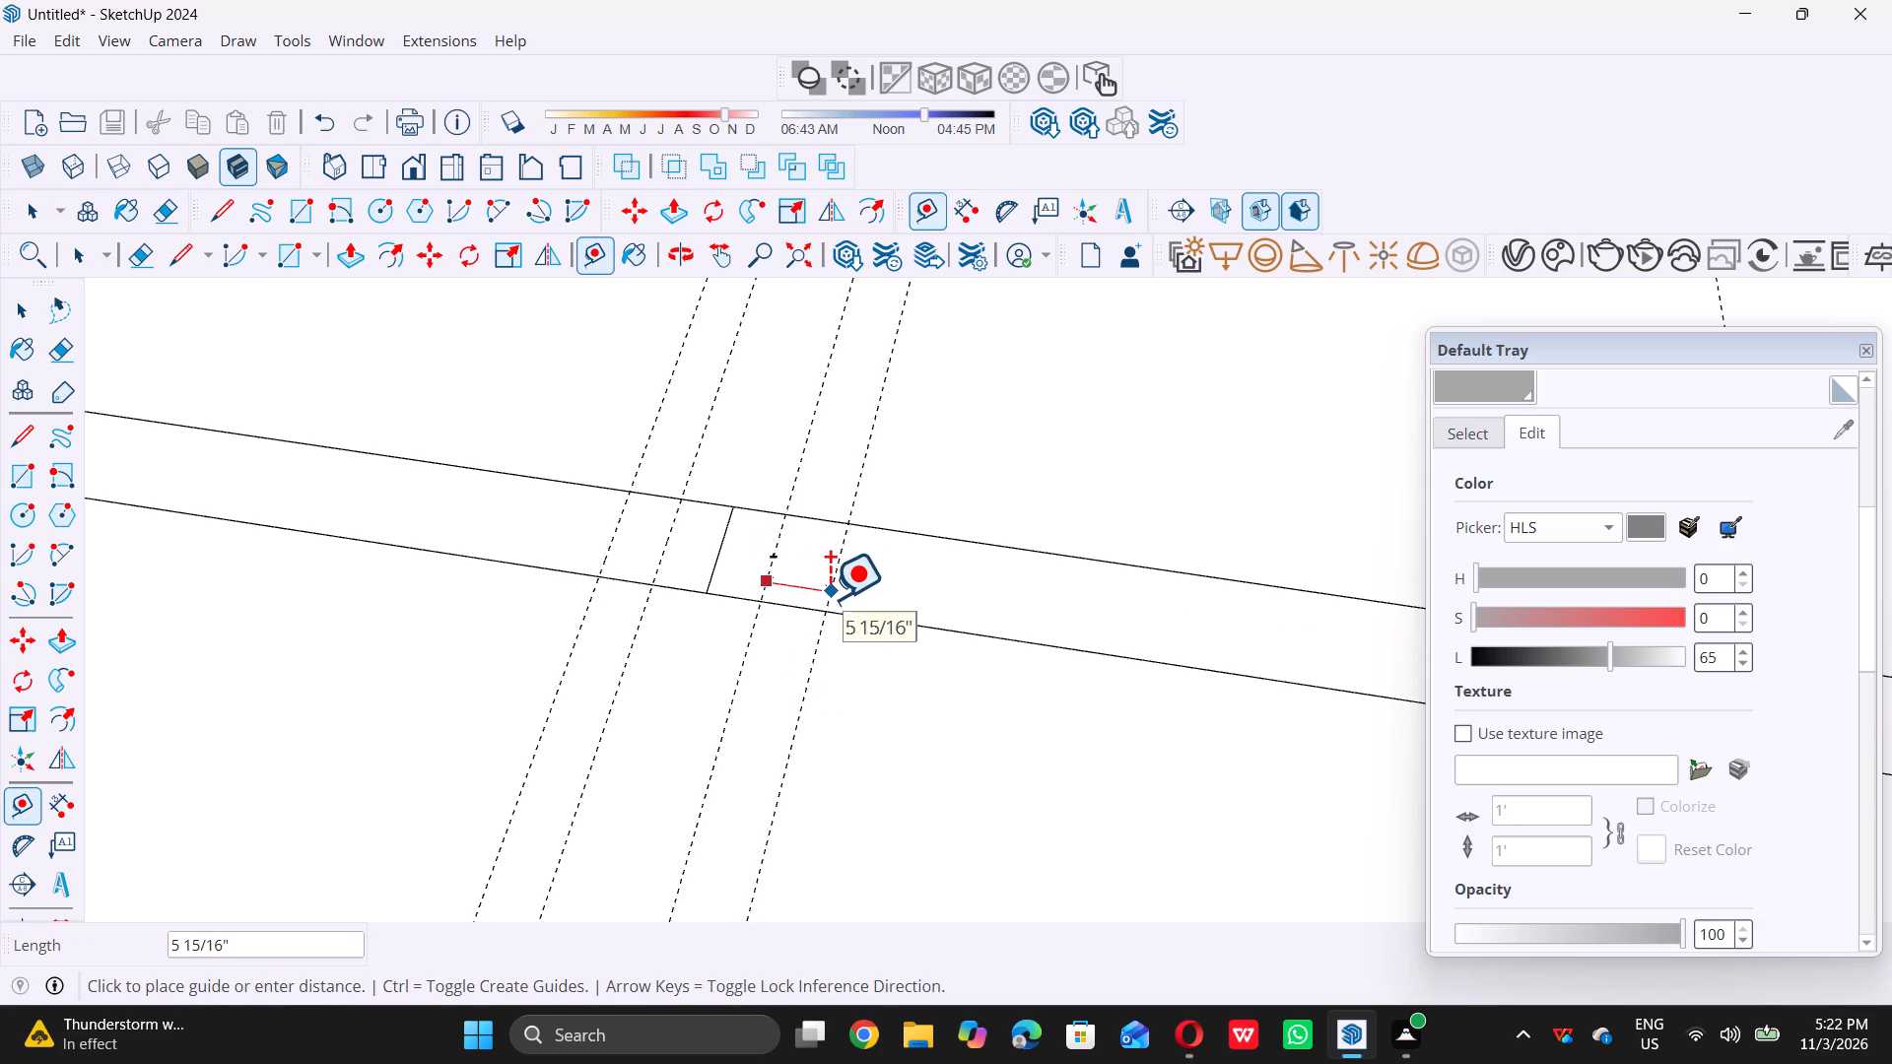
{"action": "key", "text": "5"}
{"action": "key", "text": "shift+quotedbl"}
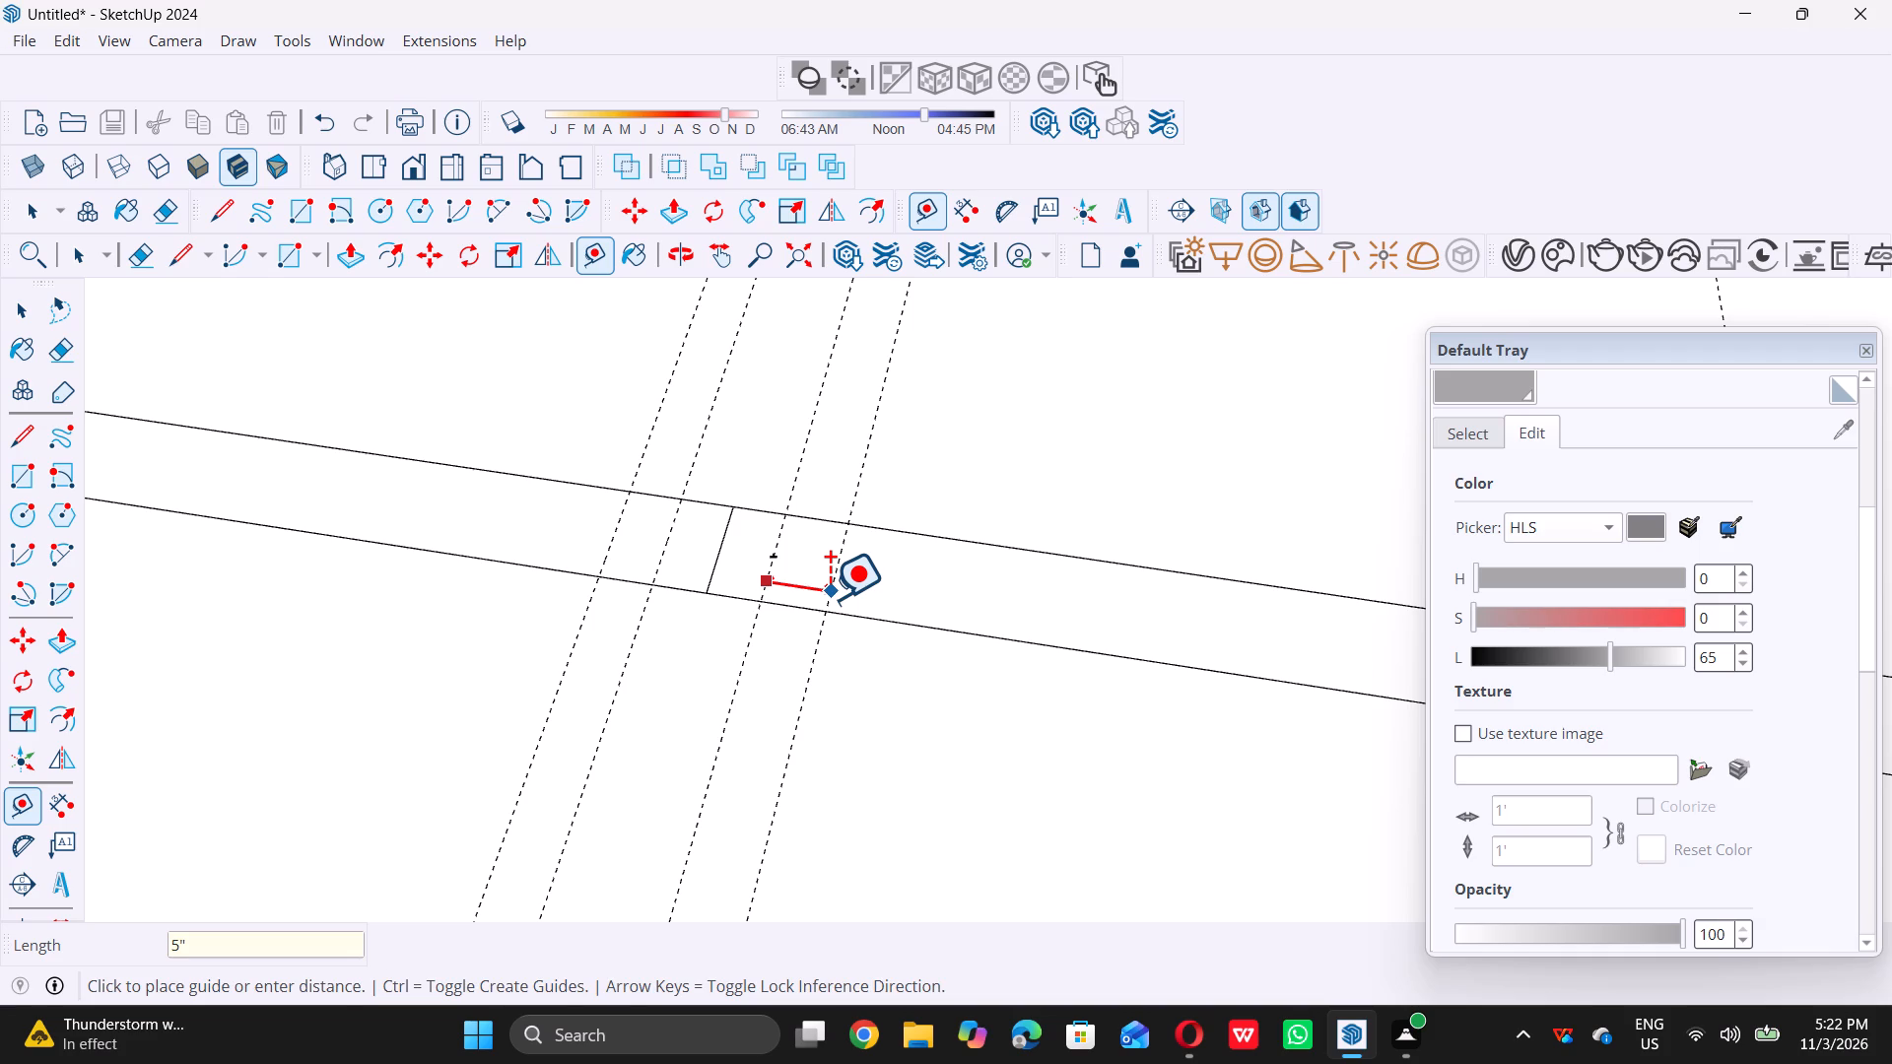
{"action": "key", "text": "Return"}
Draw a 1' 8" by 9" rectangle across the strip between the outermost guides around the first intermediate cross line.
{"action": "key", "text": "space"}
{"action": "key", "text": "r"}
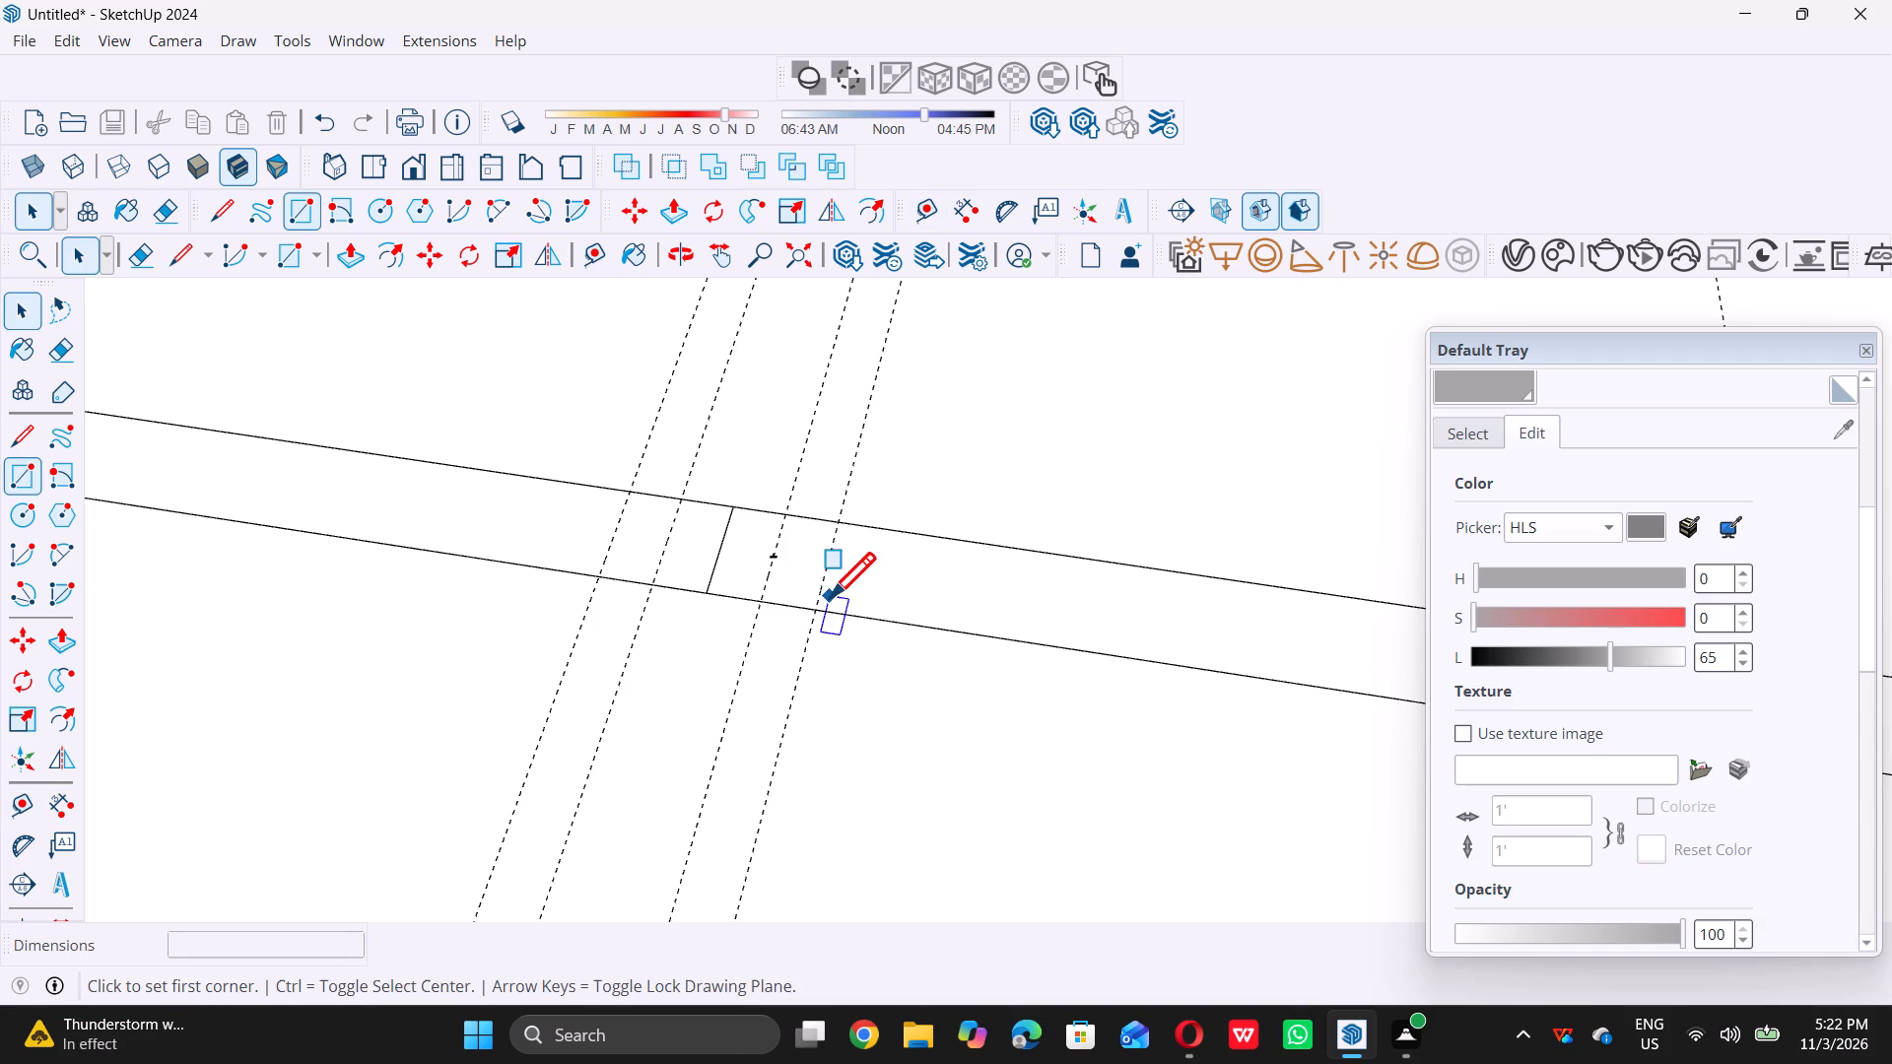
{"action": "scroll", "coordinate": [636, 580], "scroll_direction": "up", "scroll_amount": 4}
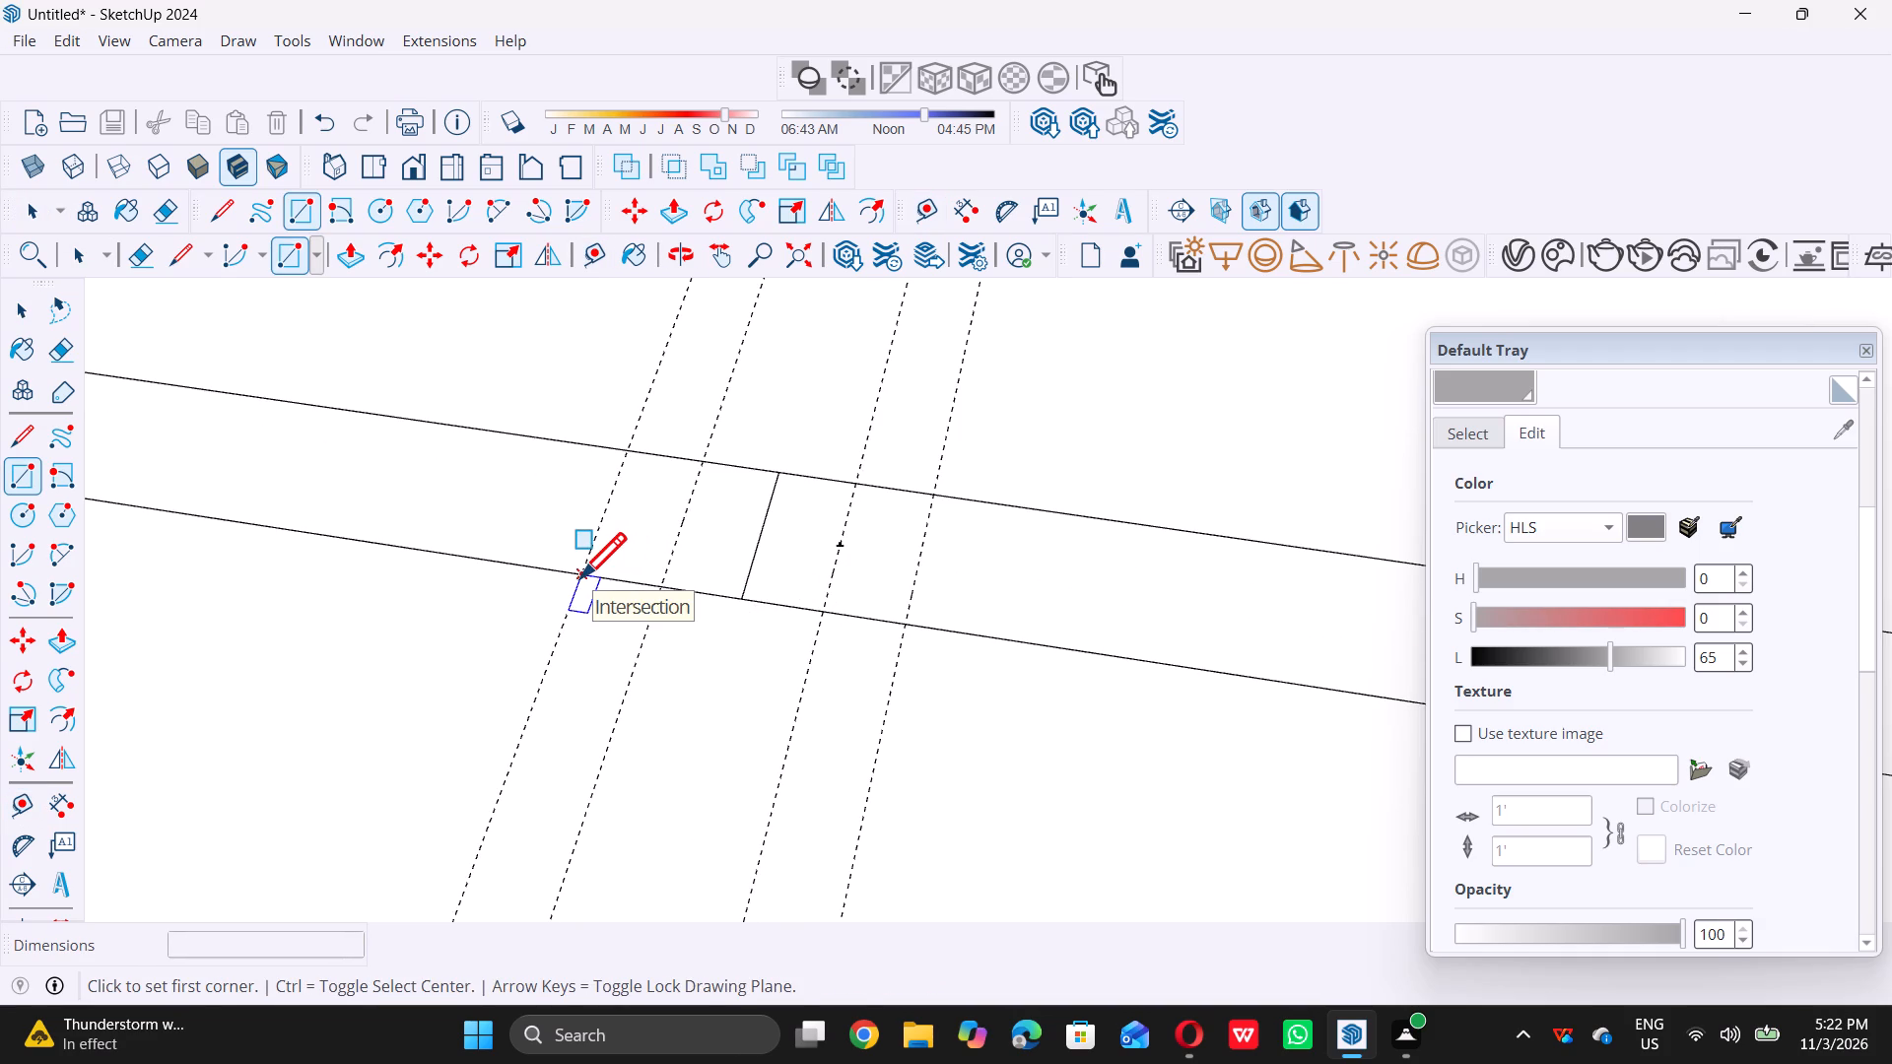
{"action": "double_click", "coordinate": [580, 577]}
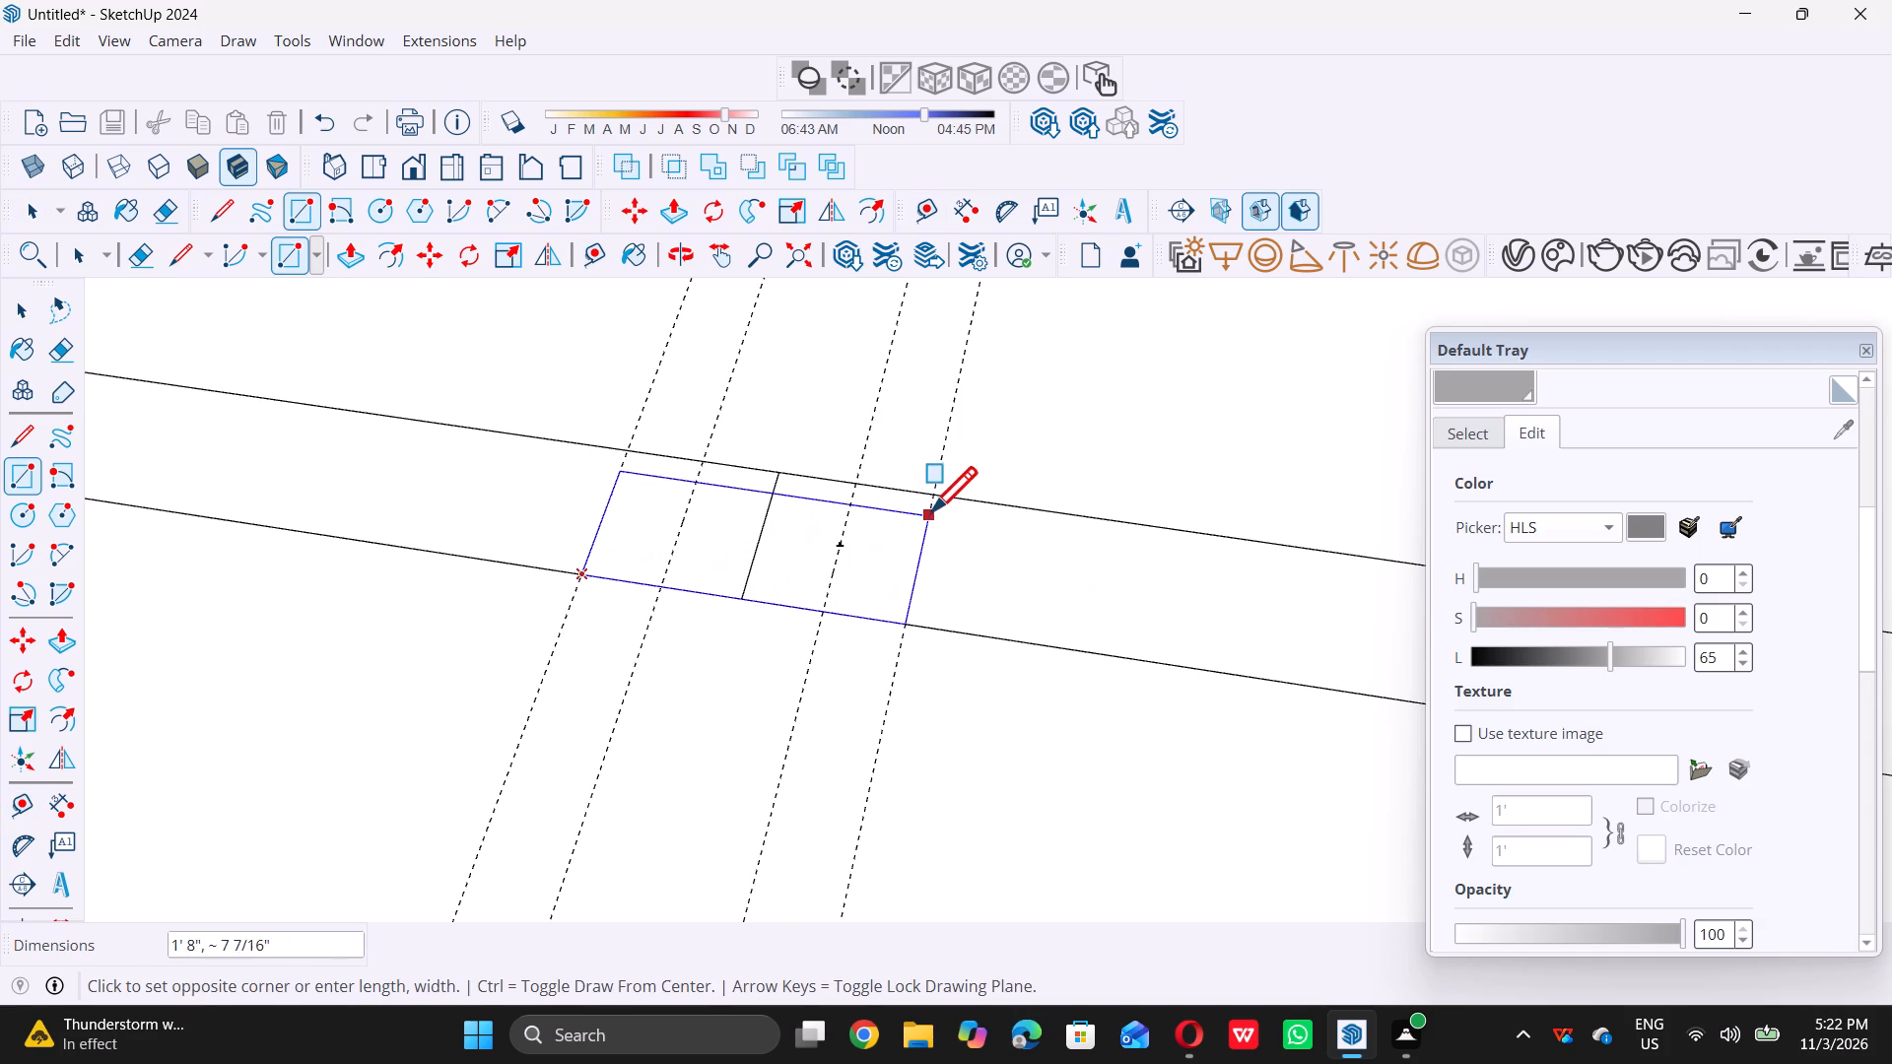
{"action": "double_click", "coordinate": [938, 498]}
Draw a 2' by 9" rectangle across the strip between the two guides around the second intermediate cross line.
{"action": "scroll", "coordinate": [573, 517], "scroll_direction": "down", "scroll_amount": 12}
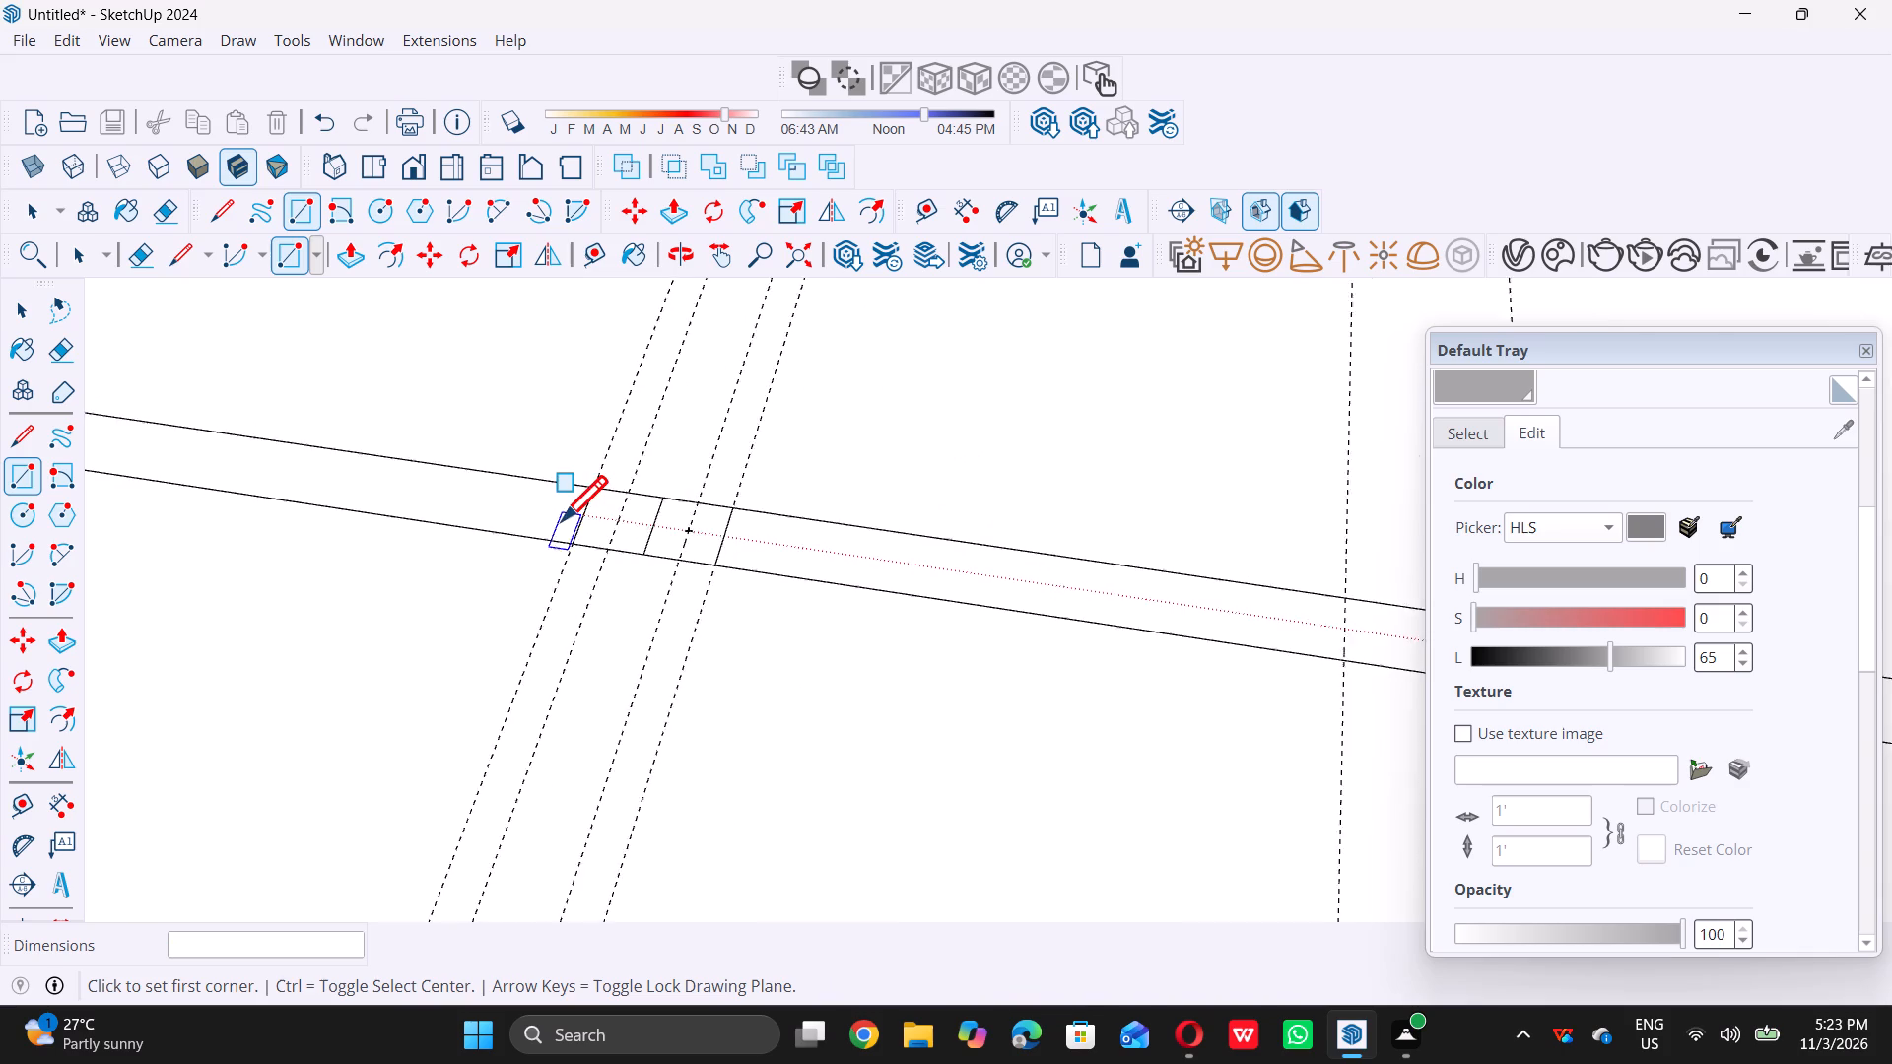
{"action": "scroll", "coordinate": [562, 520], "scroll_direction": "down", "scroll_amount": 5}
{"action": "scroll", "coordinate": [1026, 610], "scroll_direction": "up", "scroll_amount": 12}
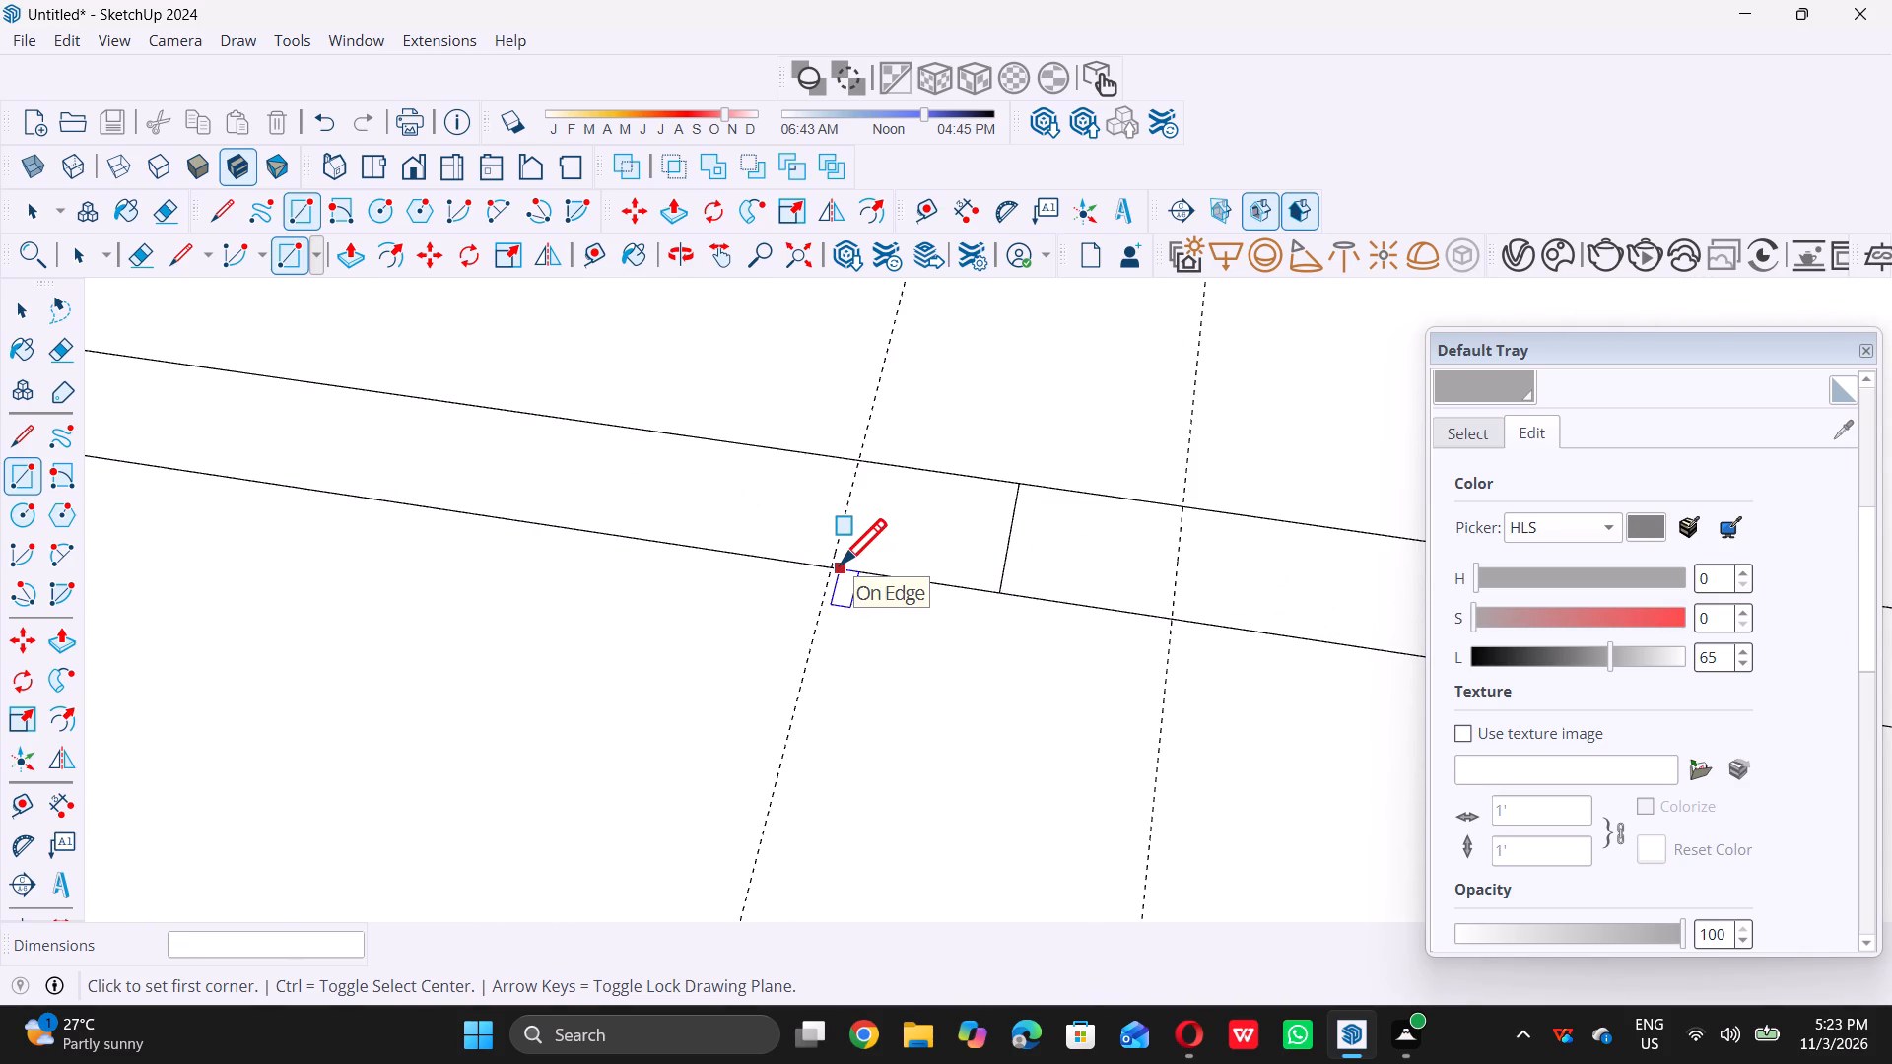
{"action": "double_click", "coordinate": [833, 564]}
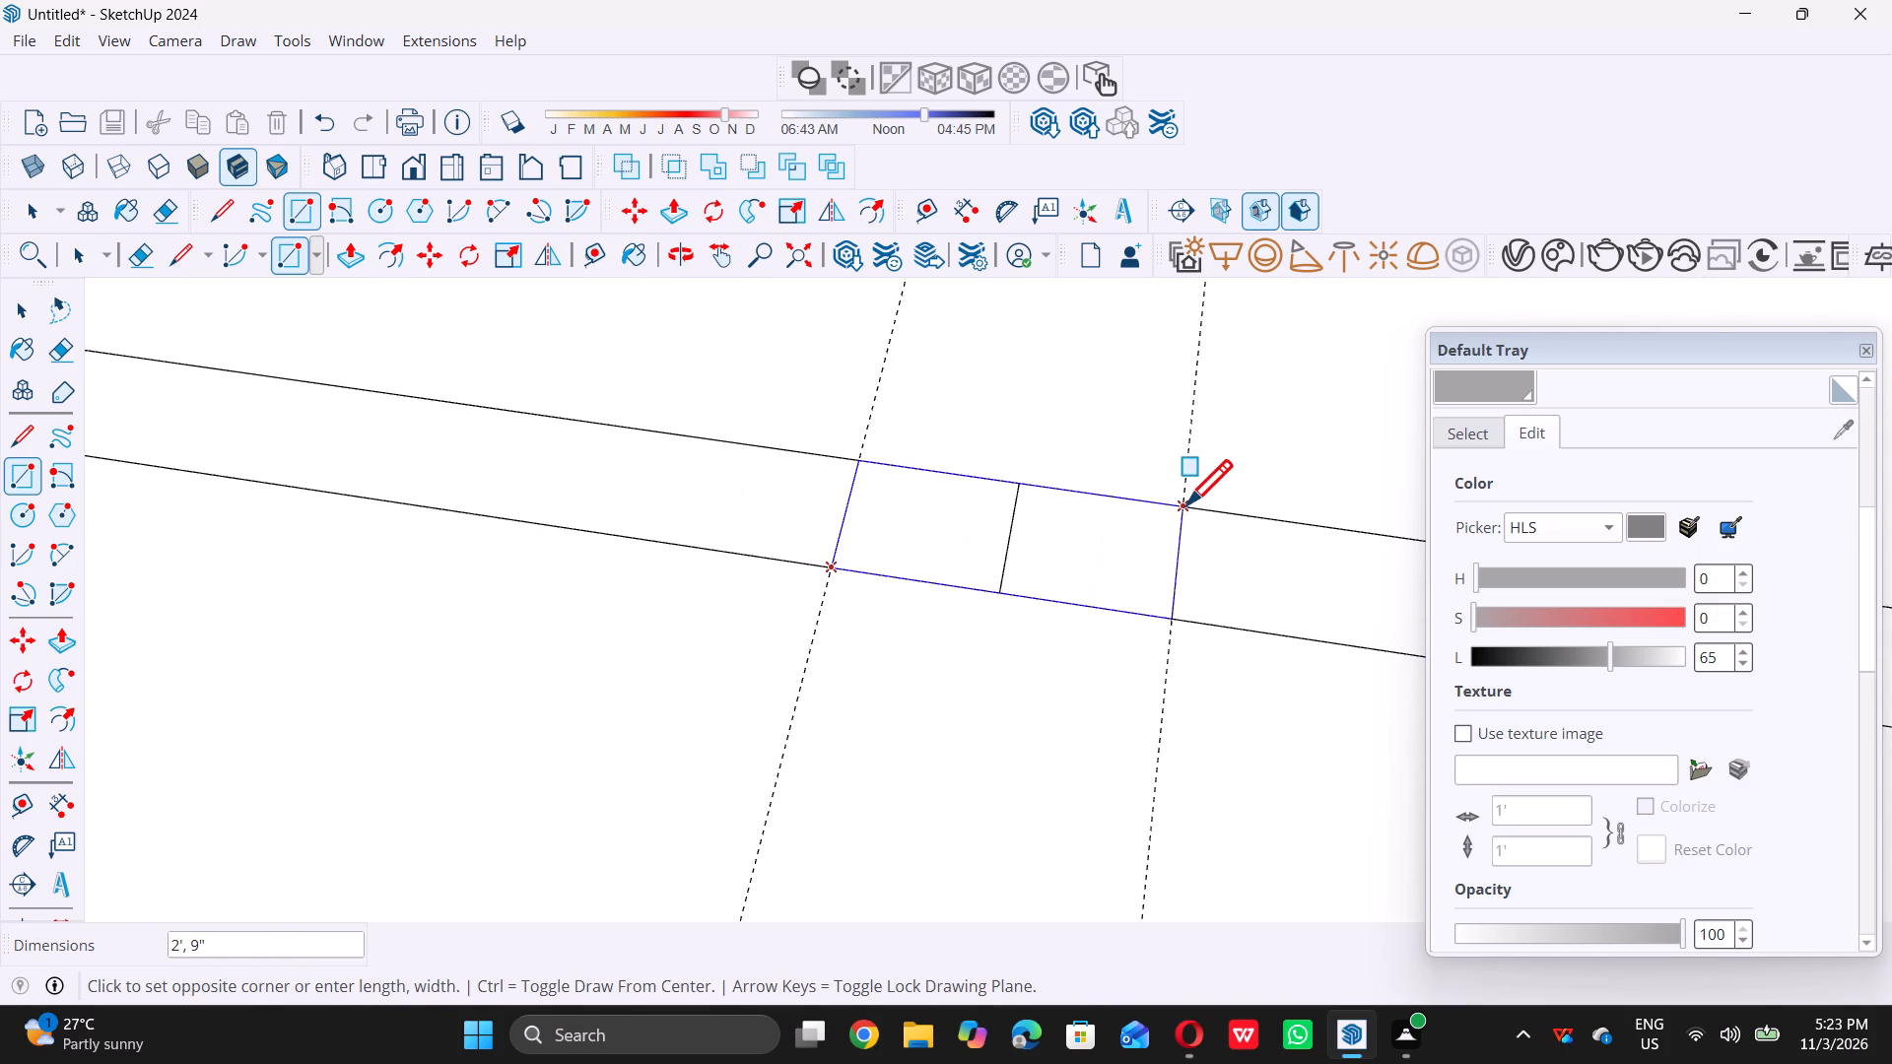
{"action": "double_click", "coordinate": [1187, 502]}
{"action": "key", "text": "space"}
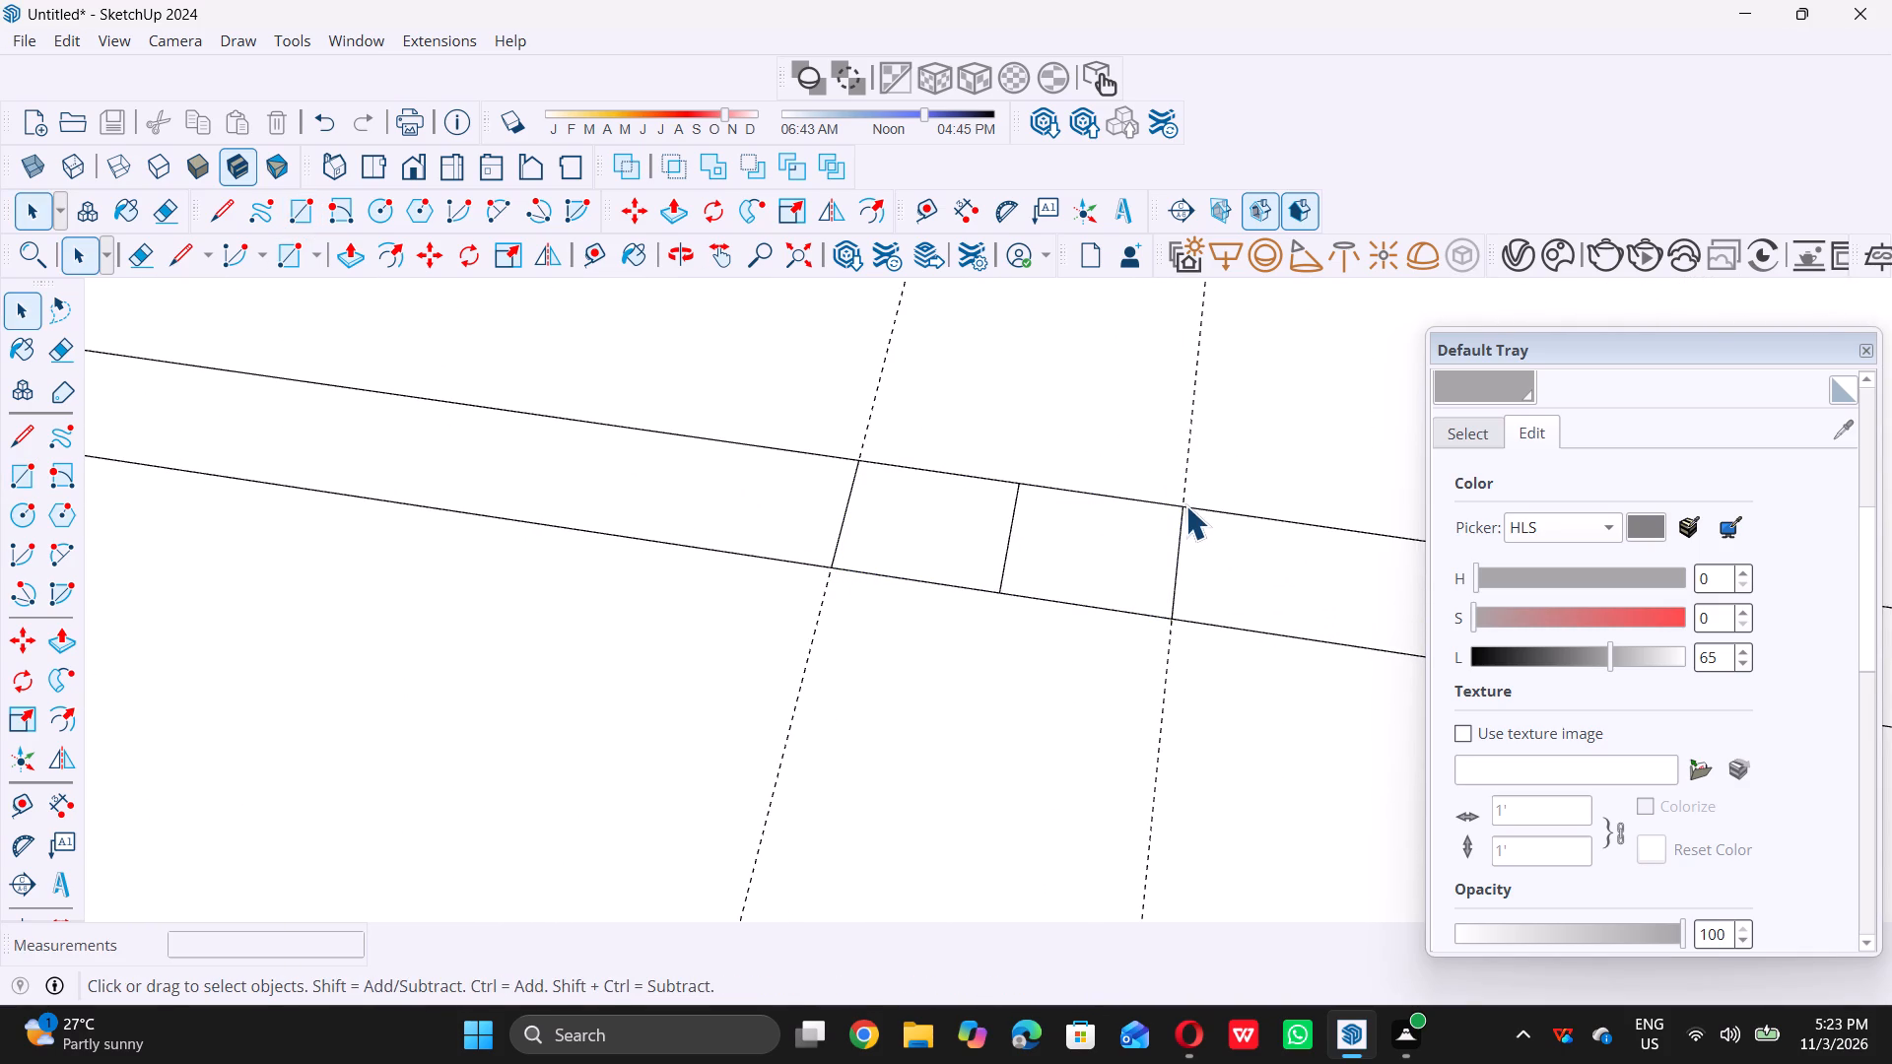
Erase the original intermediate cross lines running through the middle of the two strip rectangles.
{"action": "key", "text": "e"}
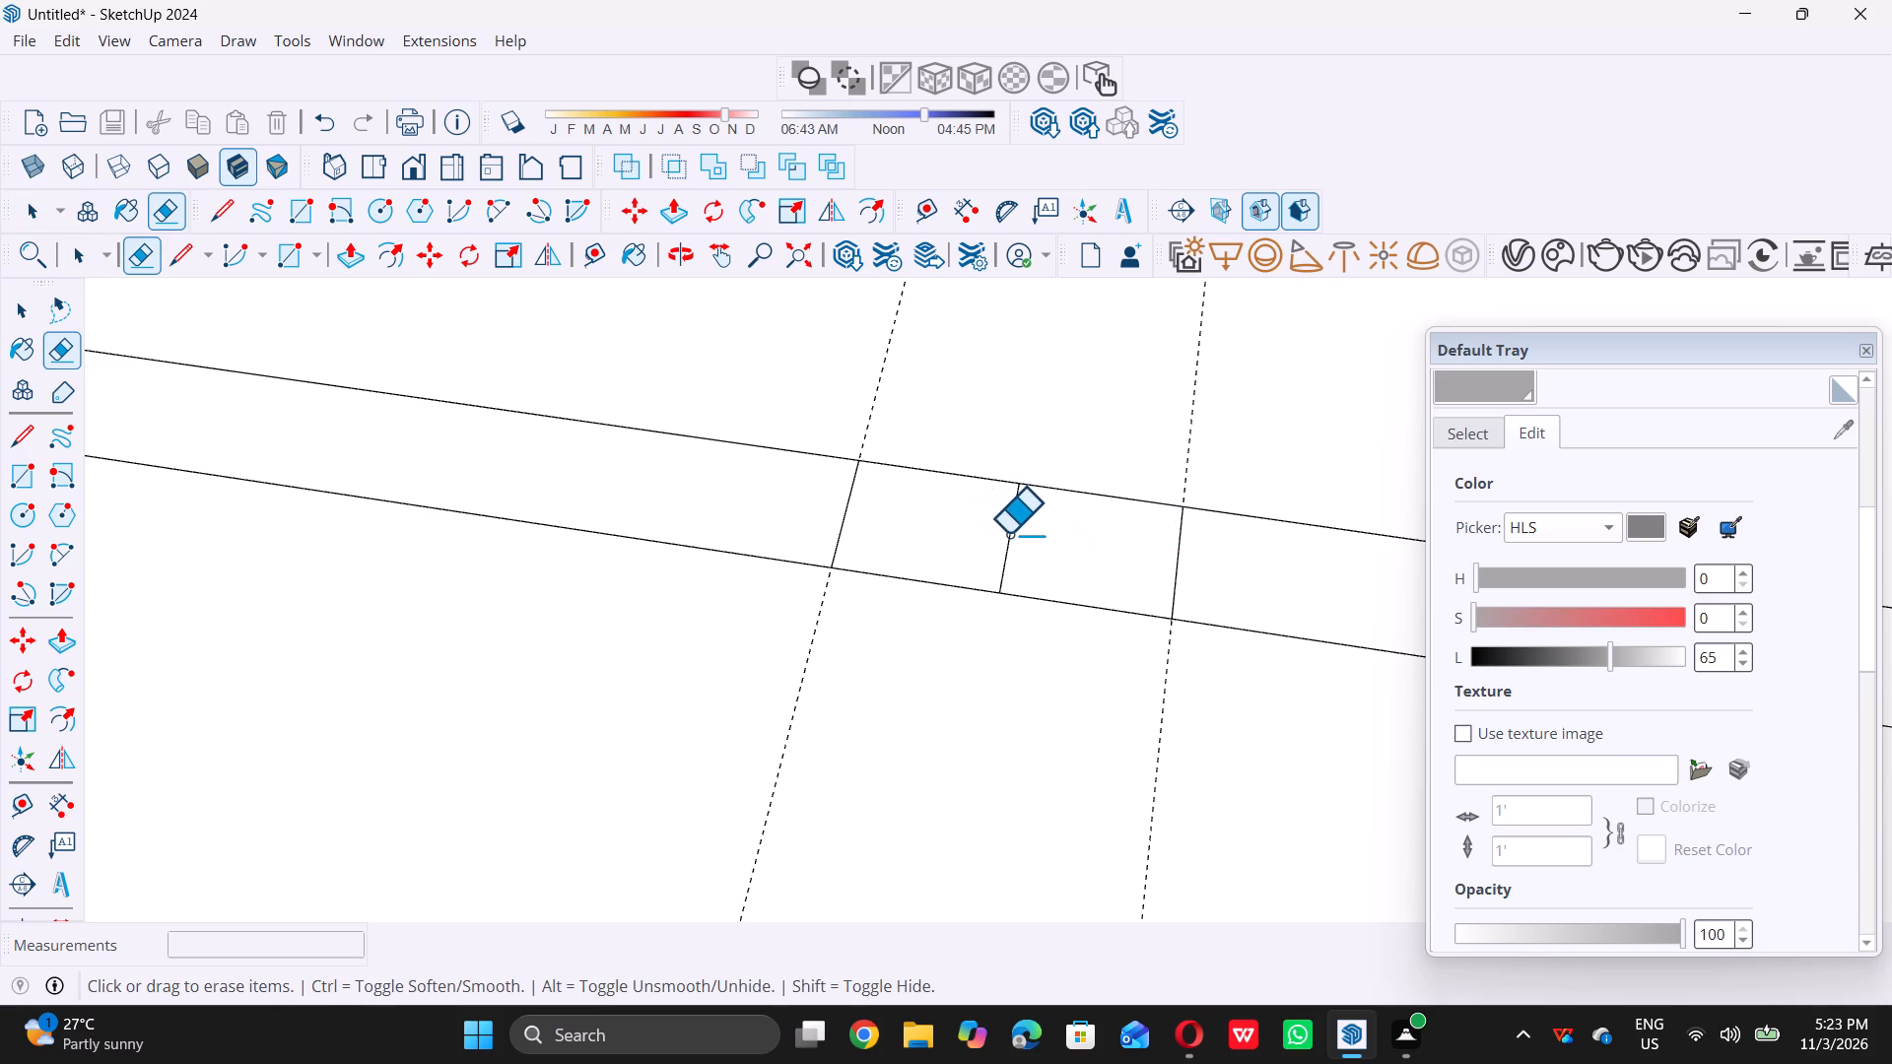
{"action": "triple_click", "coordinate": [1008, 533]}
{"action": "scroll", "coordinate": [1010, 533], "scroll_direction": "down", "scroll_amount": 15}
{"action": "scroll", "coordinate": [780, 521], "scroll_direction": "up", "scroll_amount": 12}
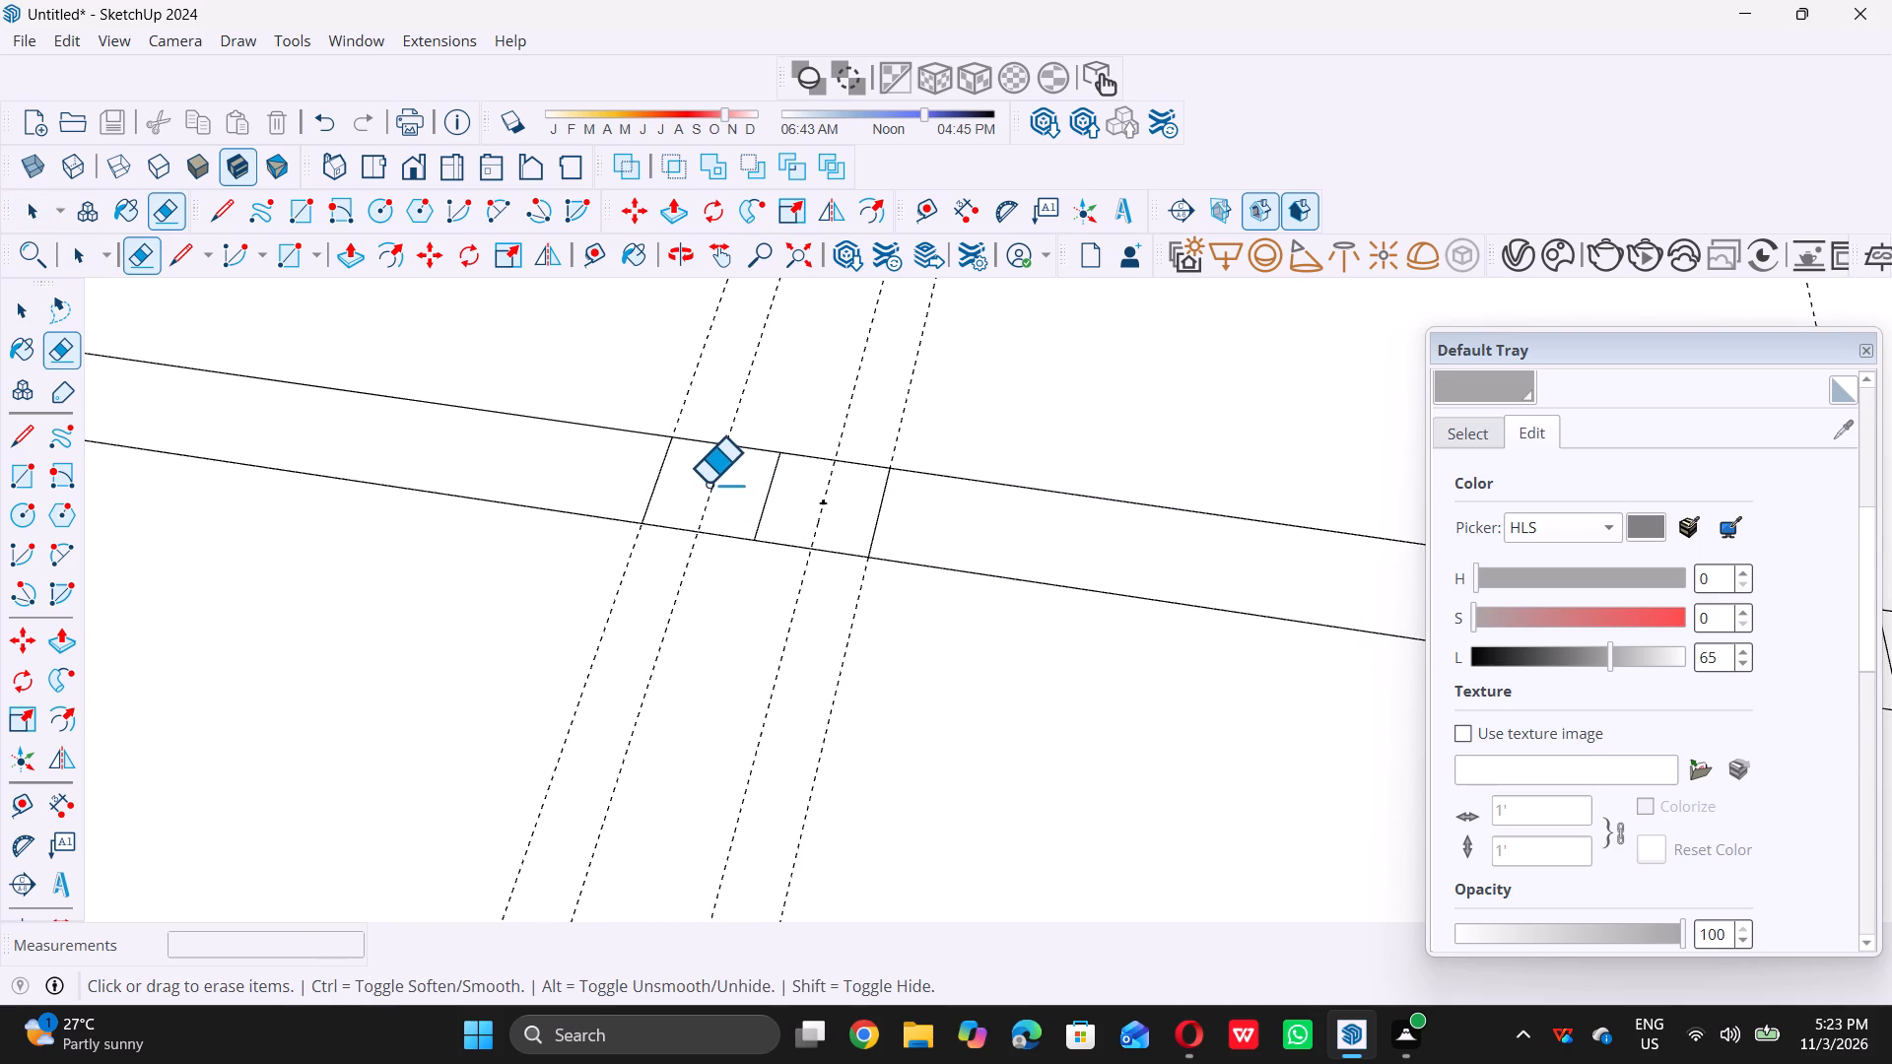
{"action": "triple_click", "coordinate": [703, 482]}
{"action": "middle_click", "coordinate": [722, 490]}
{"action": "left_click_drag", "start_coordinate": [729, 492], "coordinate": [773, 504]}
{"action": "middle_click", "coordinate": [773, 504]}
{"action": "left_click", "coordinate": [779, 506]}
{"action": "middle_click", "coordinate": [781, 506]}
{"action": "left_click_drag", "start_coordinate": [782, 508], "coordinate": [806, 511]}
{"action": "triple_click", "coordinate": [806, 511]}
{"action": "scroll", "coordinate": [726, 525], "scroll_direction": "up", "scroll_amount": 5}
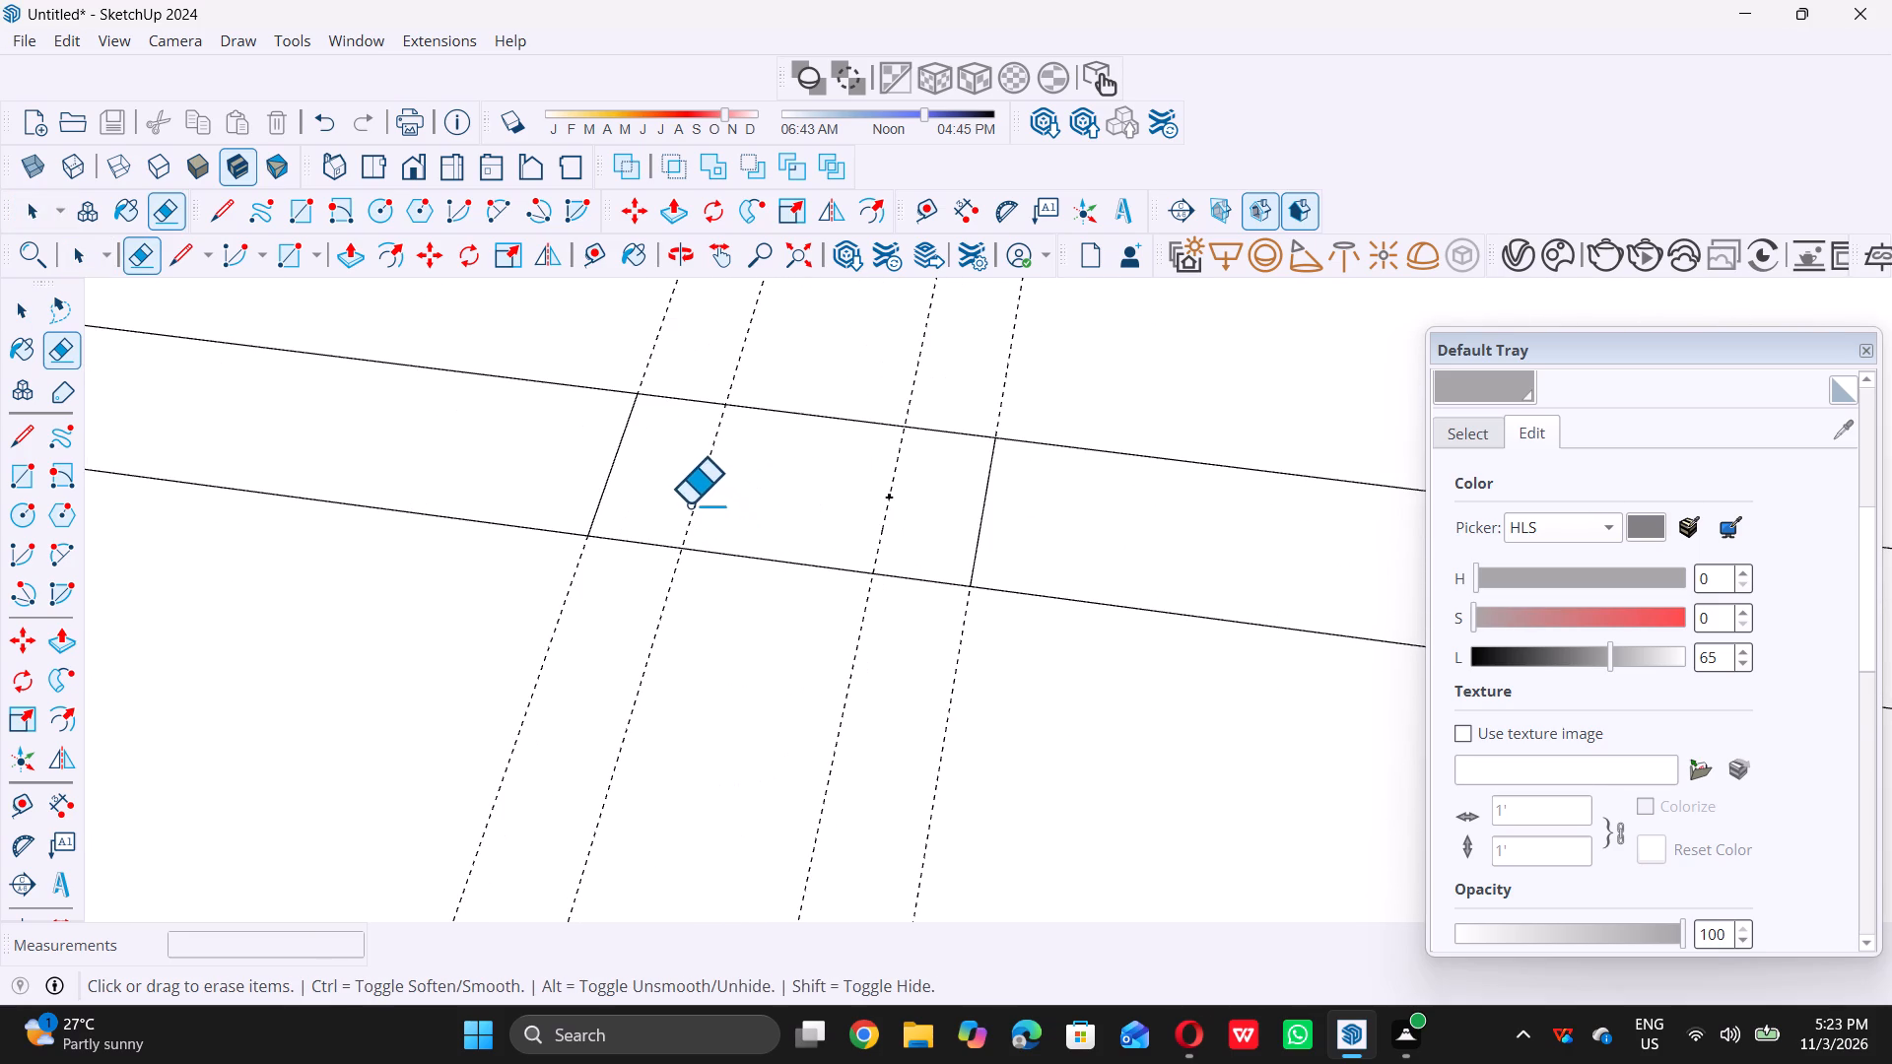
Erase the two inner guides that cross the 1' 8" rectangle.
{"action": "left_click_drag", "start_coordinate": [685, 493], "coordinate": [697, 489]}
{"action": "left_click_drag", "start_coordinate": [721, 489], "coordinate": [736, 489]}
{"action": "left_click_drag", "start_coordinate": [782, 493], "coordinate": [800, 493]}
{"action": "left_click_drag", "start_coordinate": [809, 494], "coordinate": [875, 492]}
{"action": "left_click", "coordinate": [875, 492]}
{"action": "triple_click", "coordinate": [882, 492]}
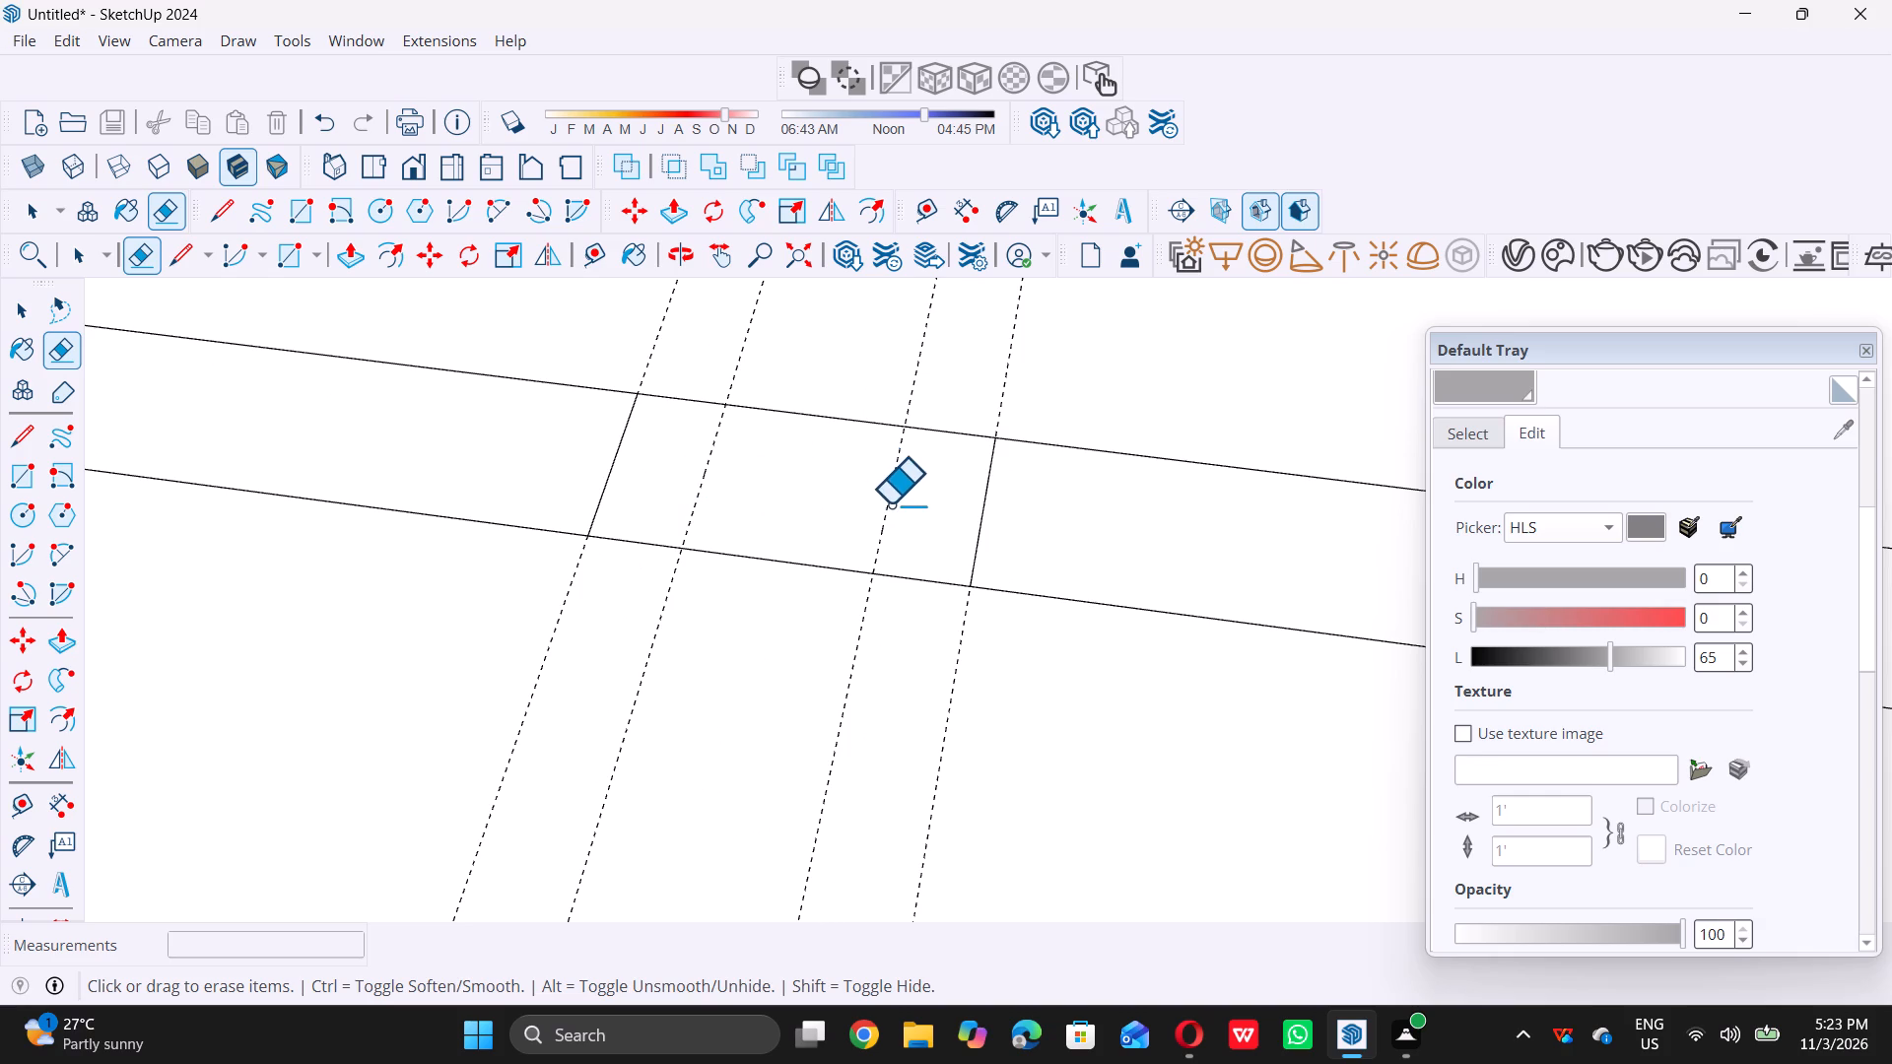
{"action": "double_click", "coordinate": [890, 503]}
{"action": "left_click", "coordinate": [708, 481]}
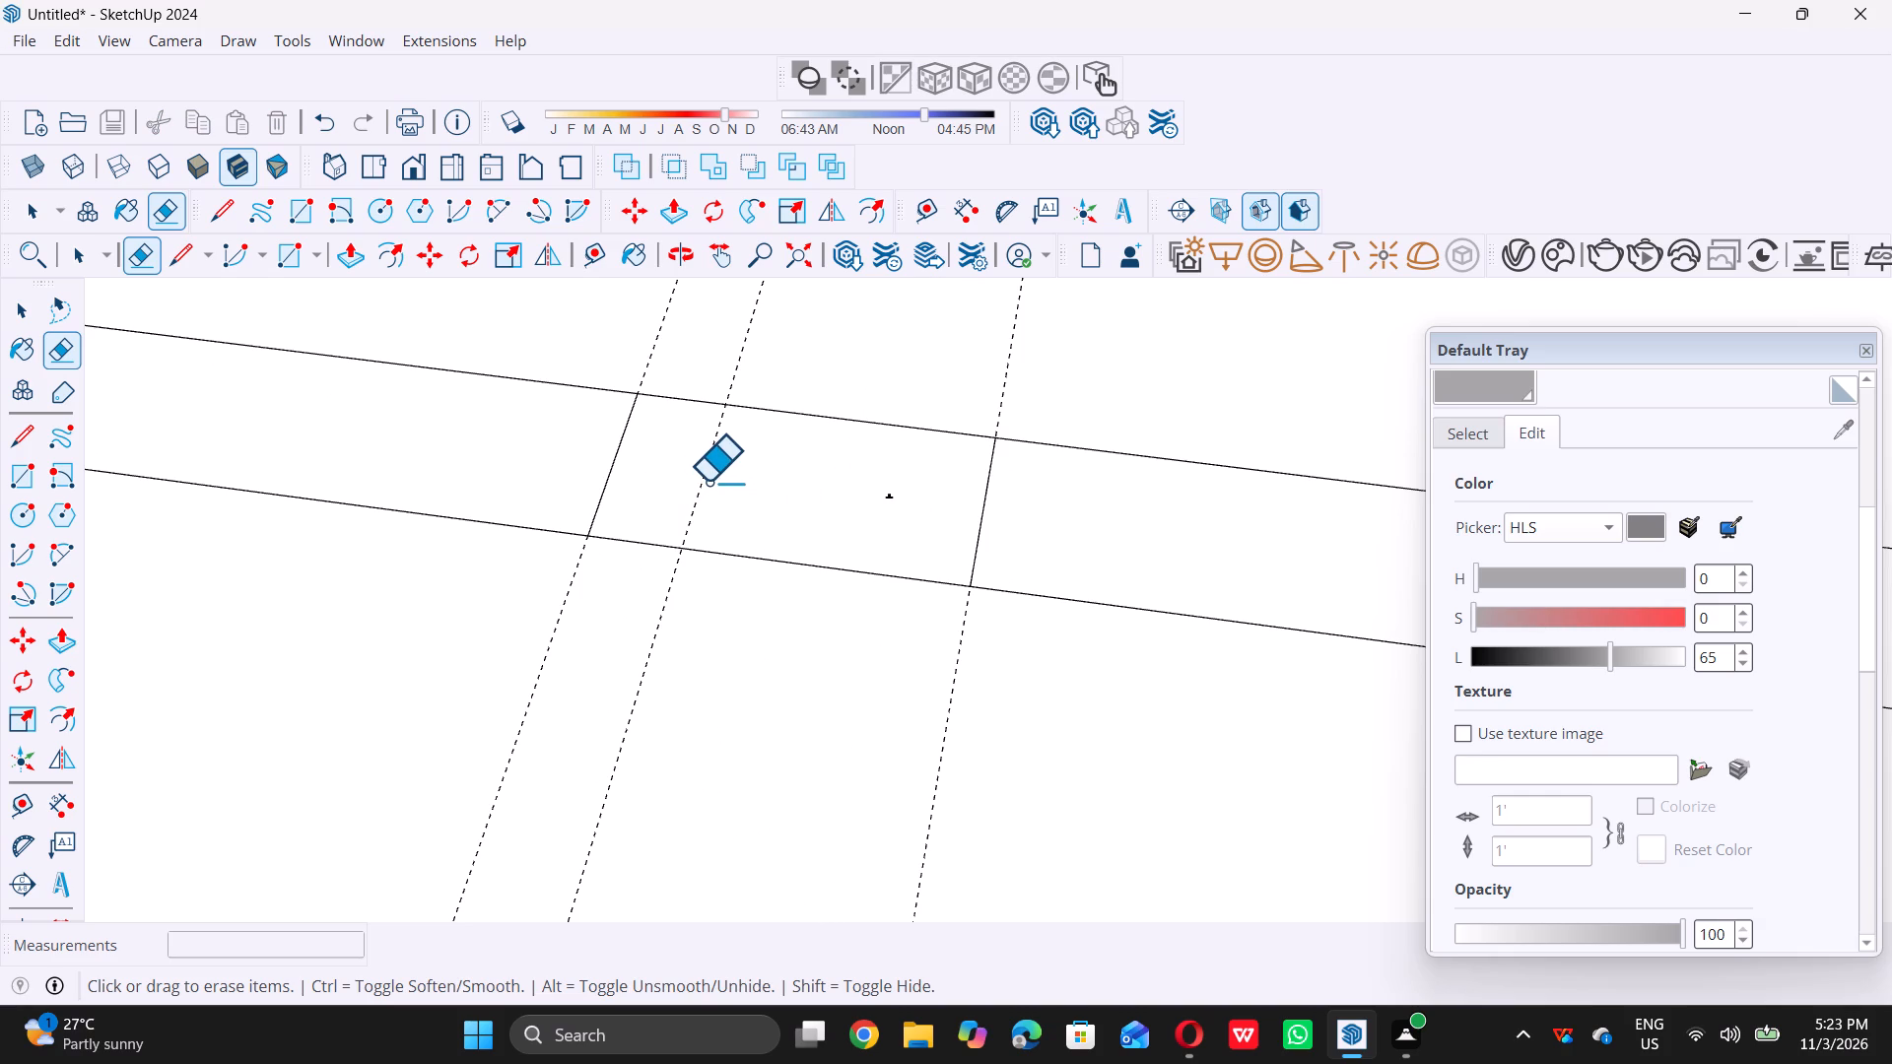
{"action": "triple_click", "coordinate": [700, 472]}
{"action": "left_click", "coordinate": [701, 472]}
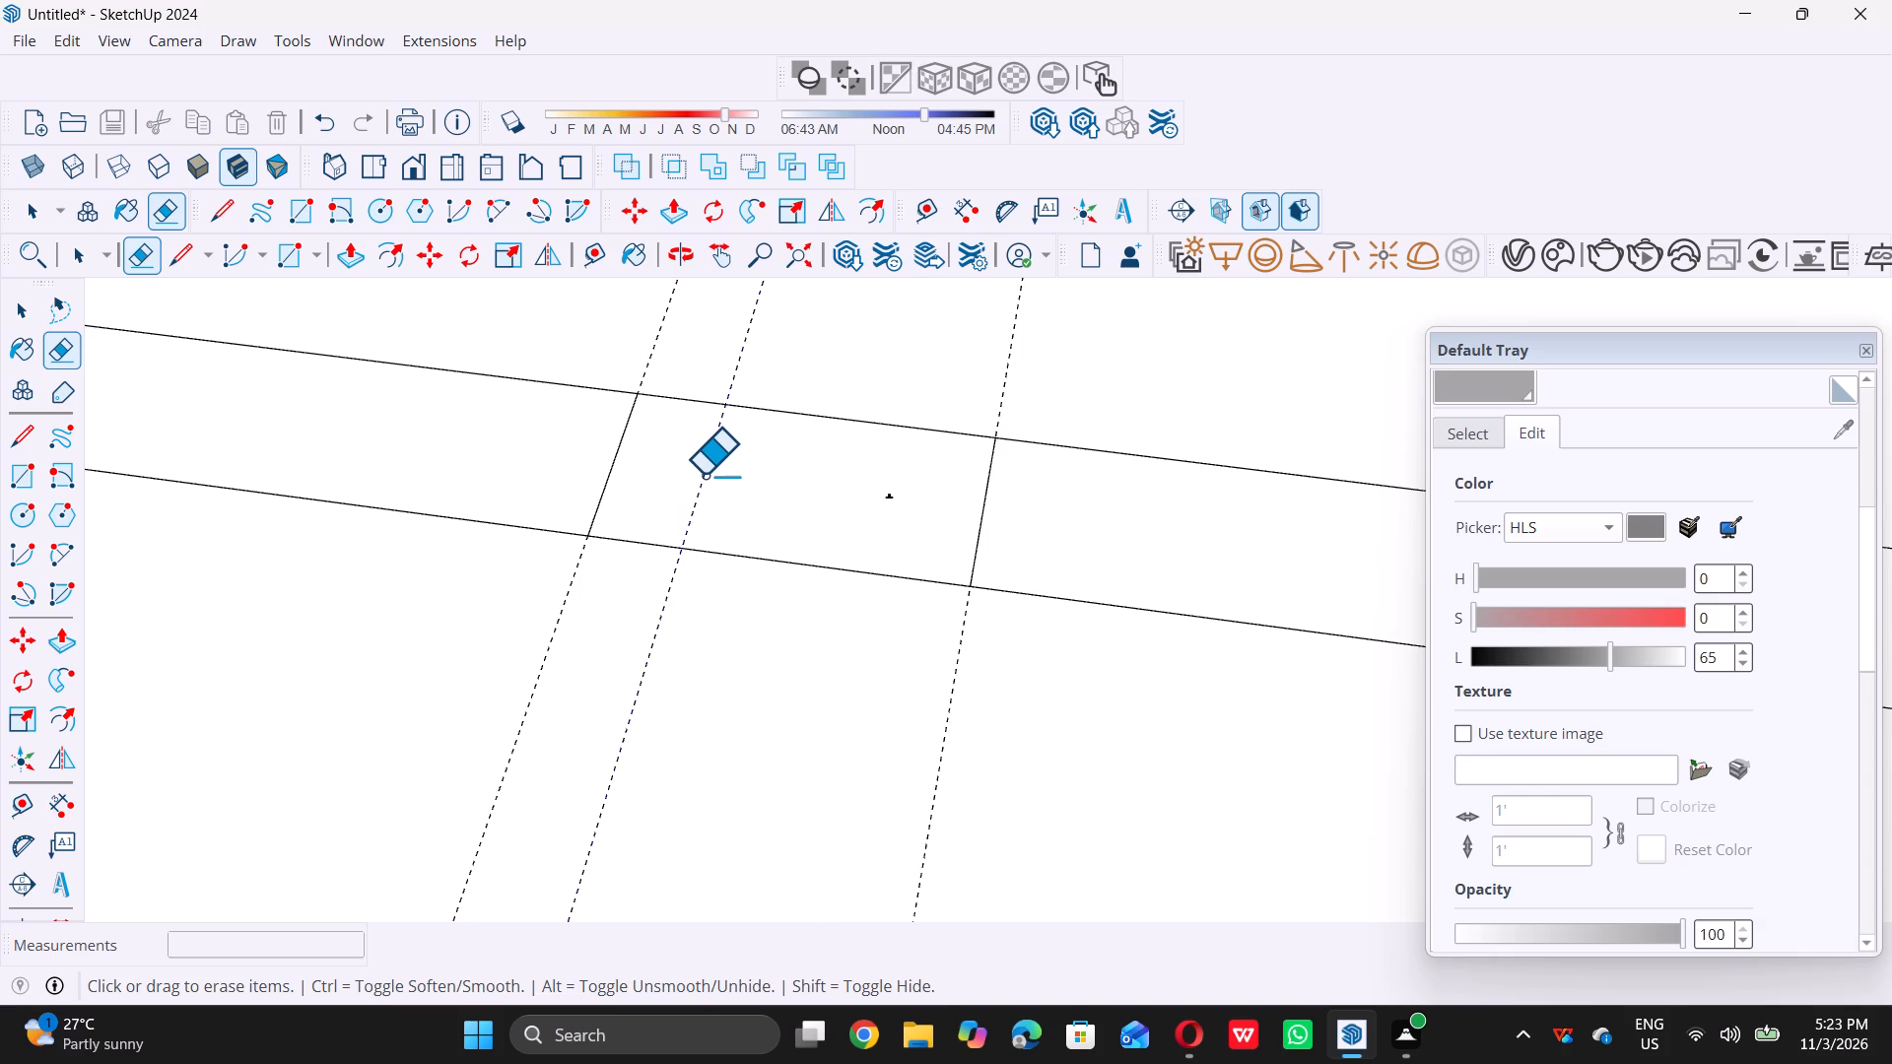
{"action": "left_click", "coordinate": [704, 474]}
{"action": "key", "text": "space"}
Delete all remaining guides from the model.
{"action": "scroll", "coordinate": [719, 498], "scroll_direction": "down", "scroll_amount": 5}
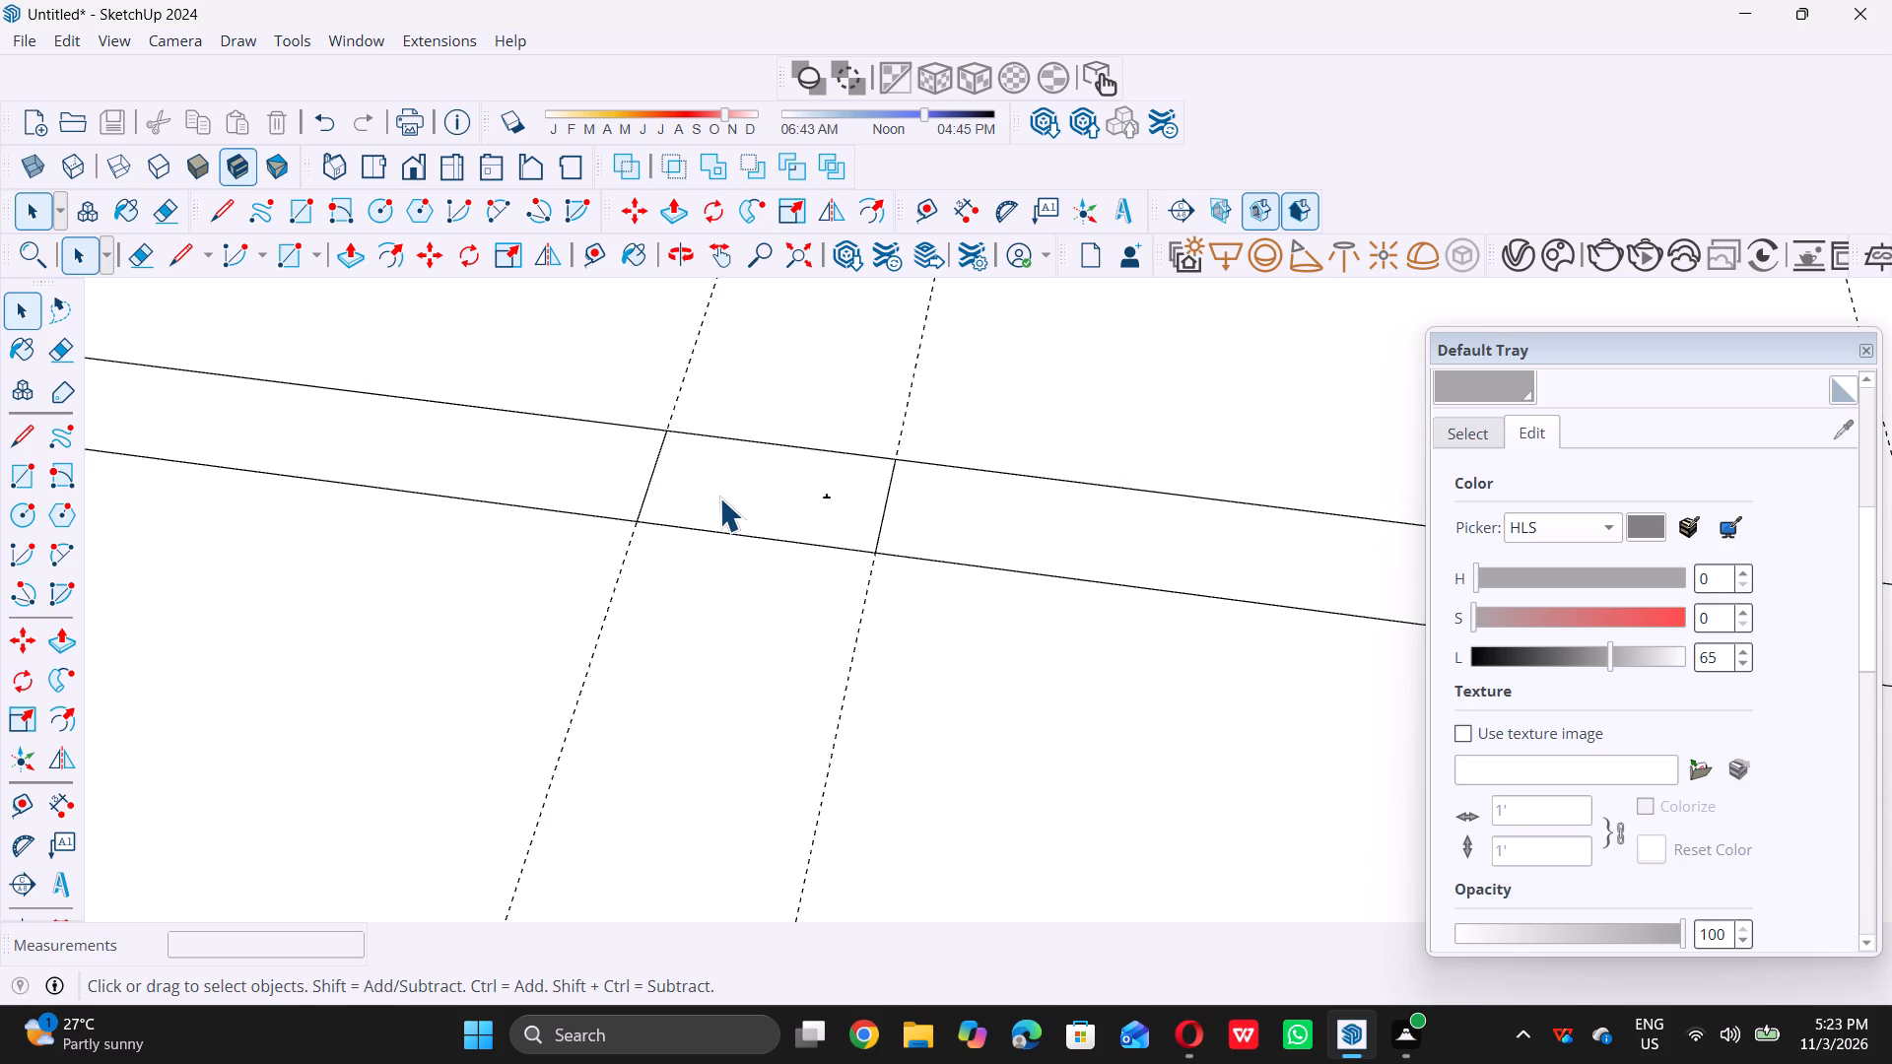
{"action": "scroll", "coordinate": [719, 498], "scroll_direction": "down", "scroll_amount": 11}
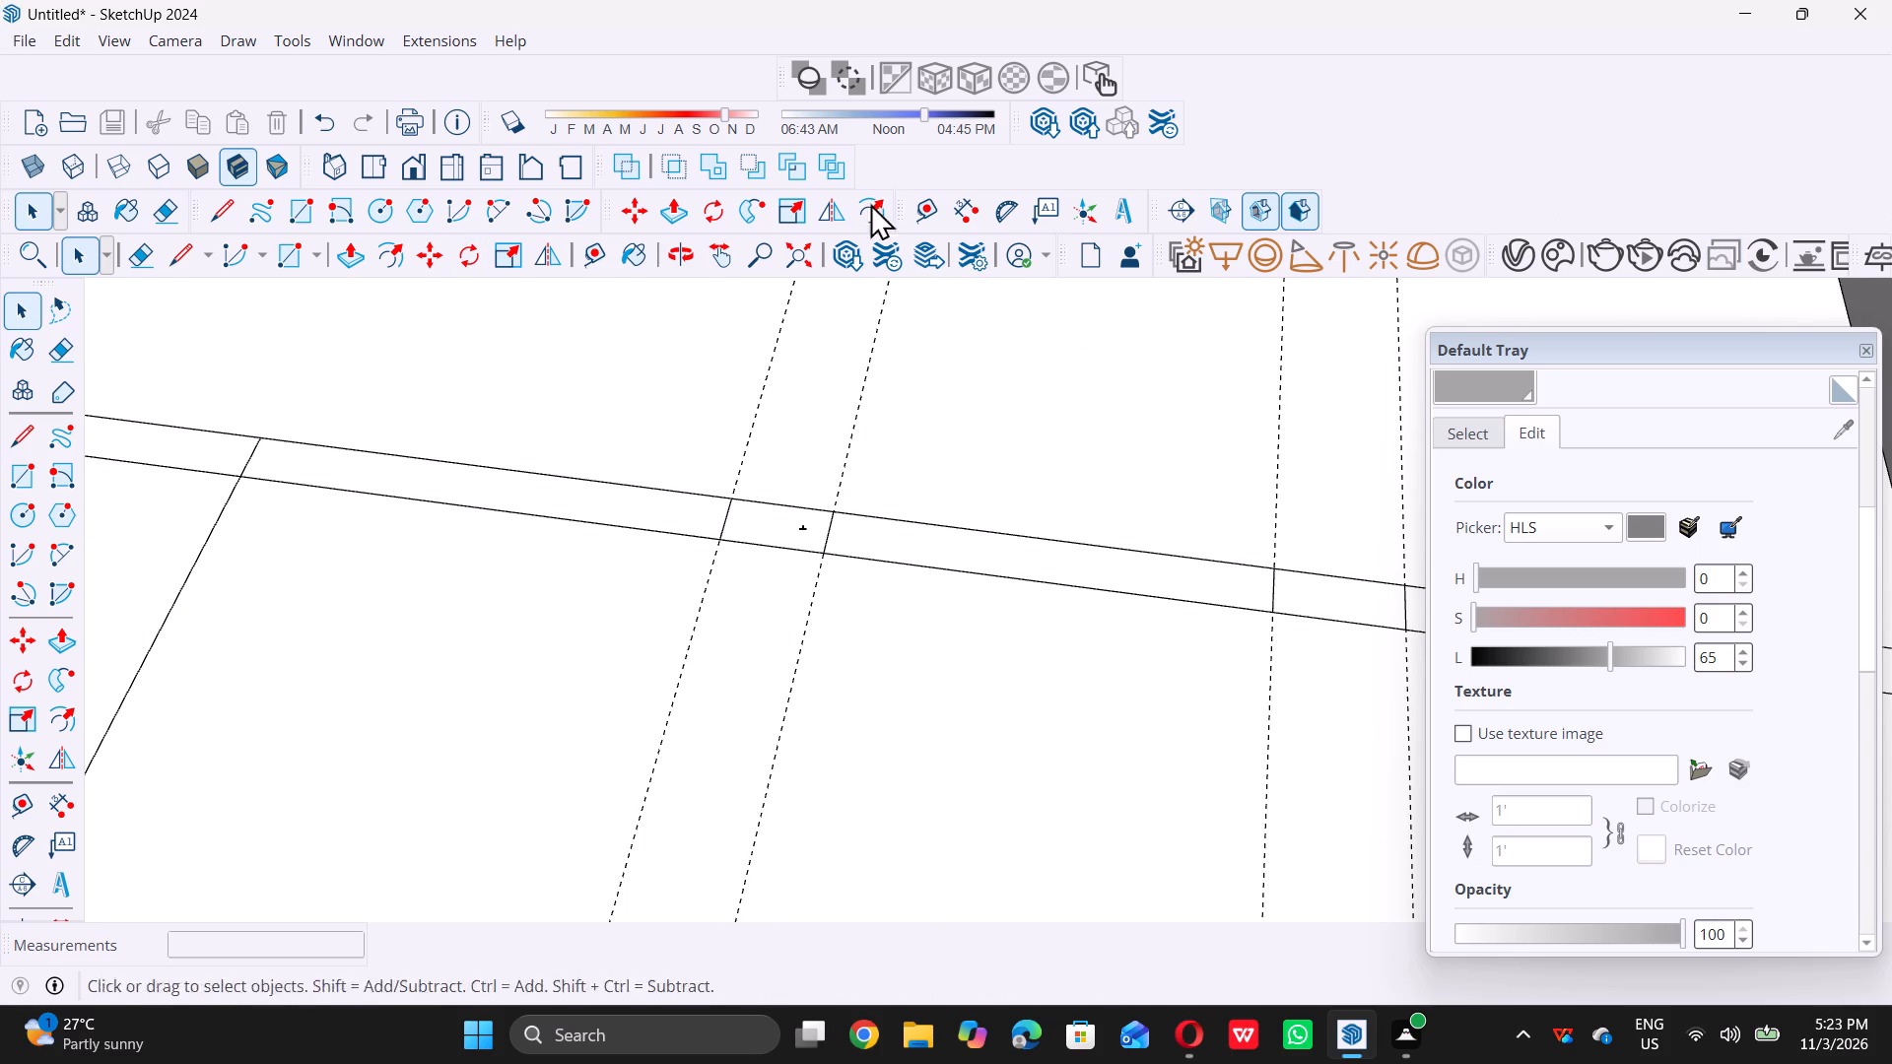
{"action": "double_click", "coordinate": [64, 41]}
{"action": "left_click", "coordinate": [67, 44]}
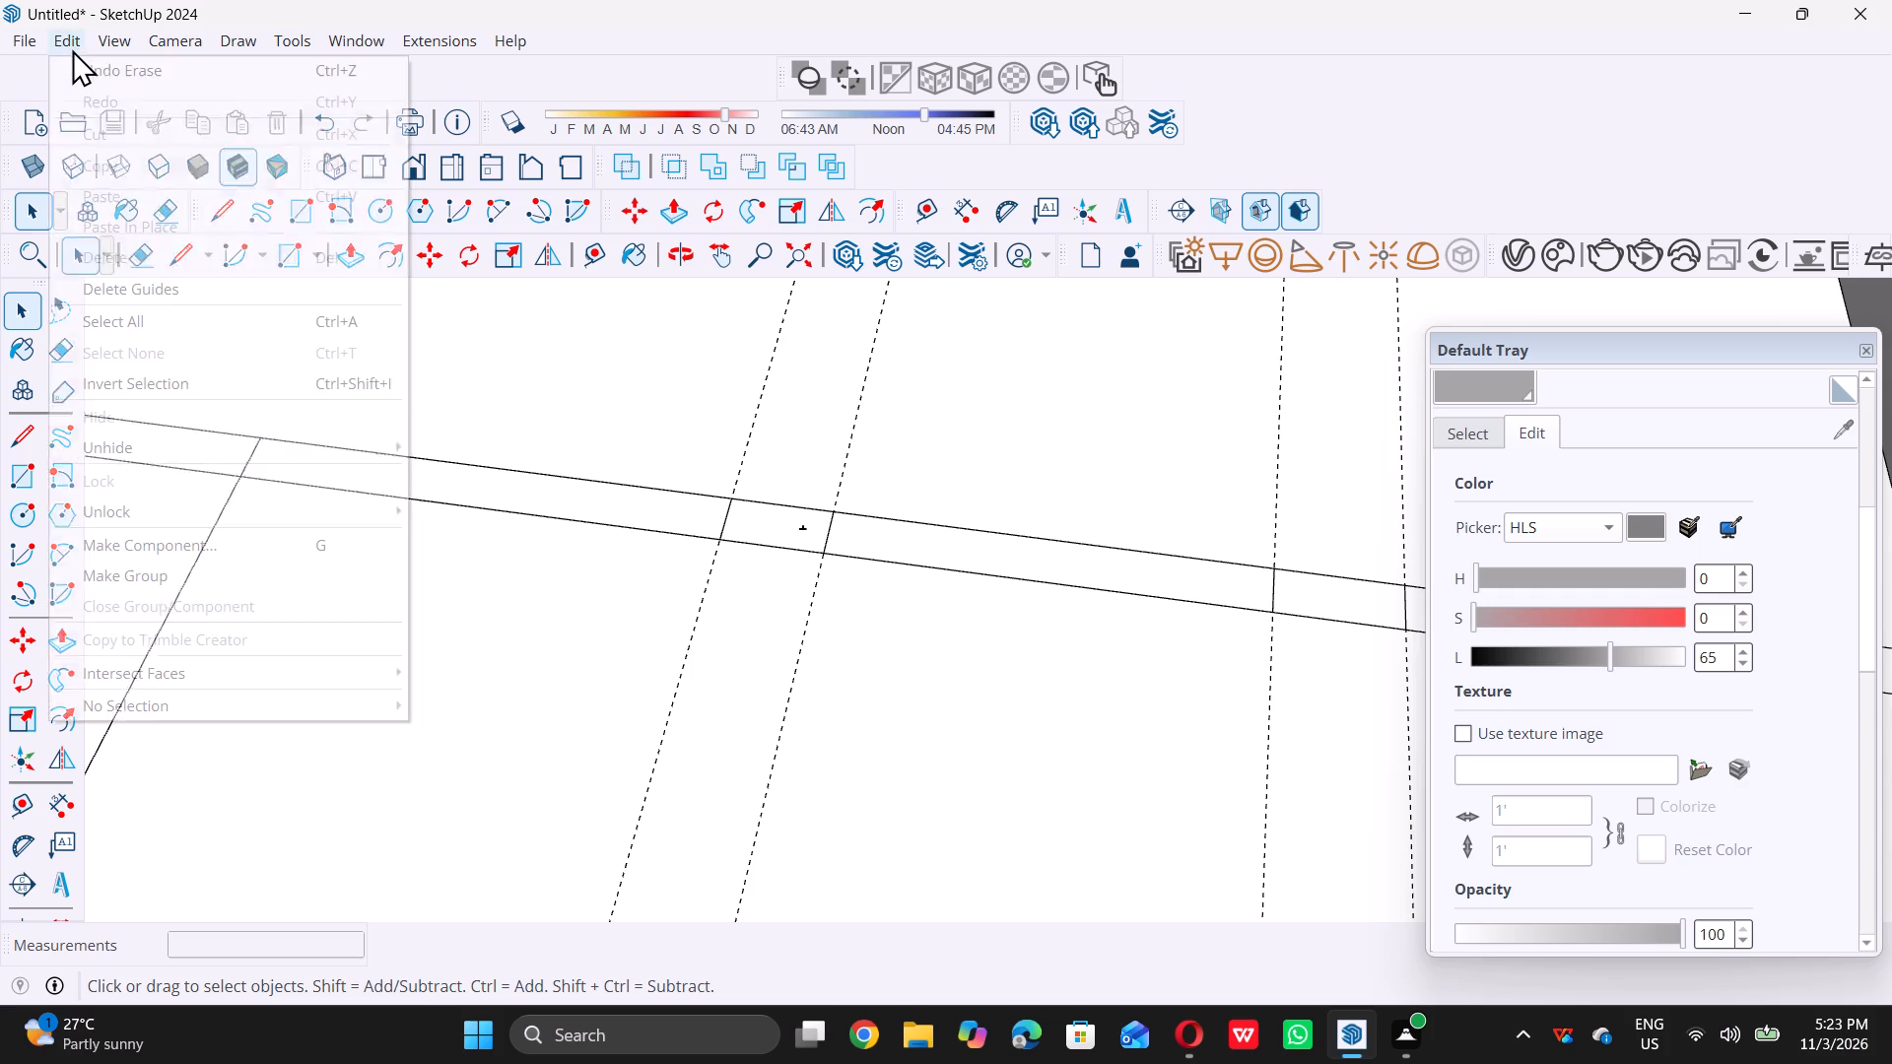
{"action": "double_click", "coordinate": [130, 288]}
Extrude the strip rectangle nearest the tall corner pier upward into a 10' column, repeating the last push/pull distance.
{"action": "scroll", "coordinate": [593, 491], "scroll_direction": "down", "scroll_amount": 1}
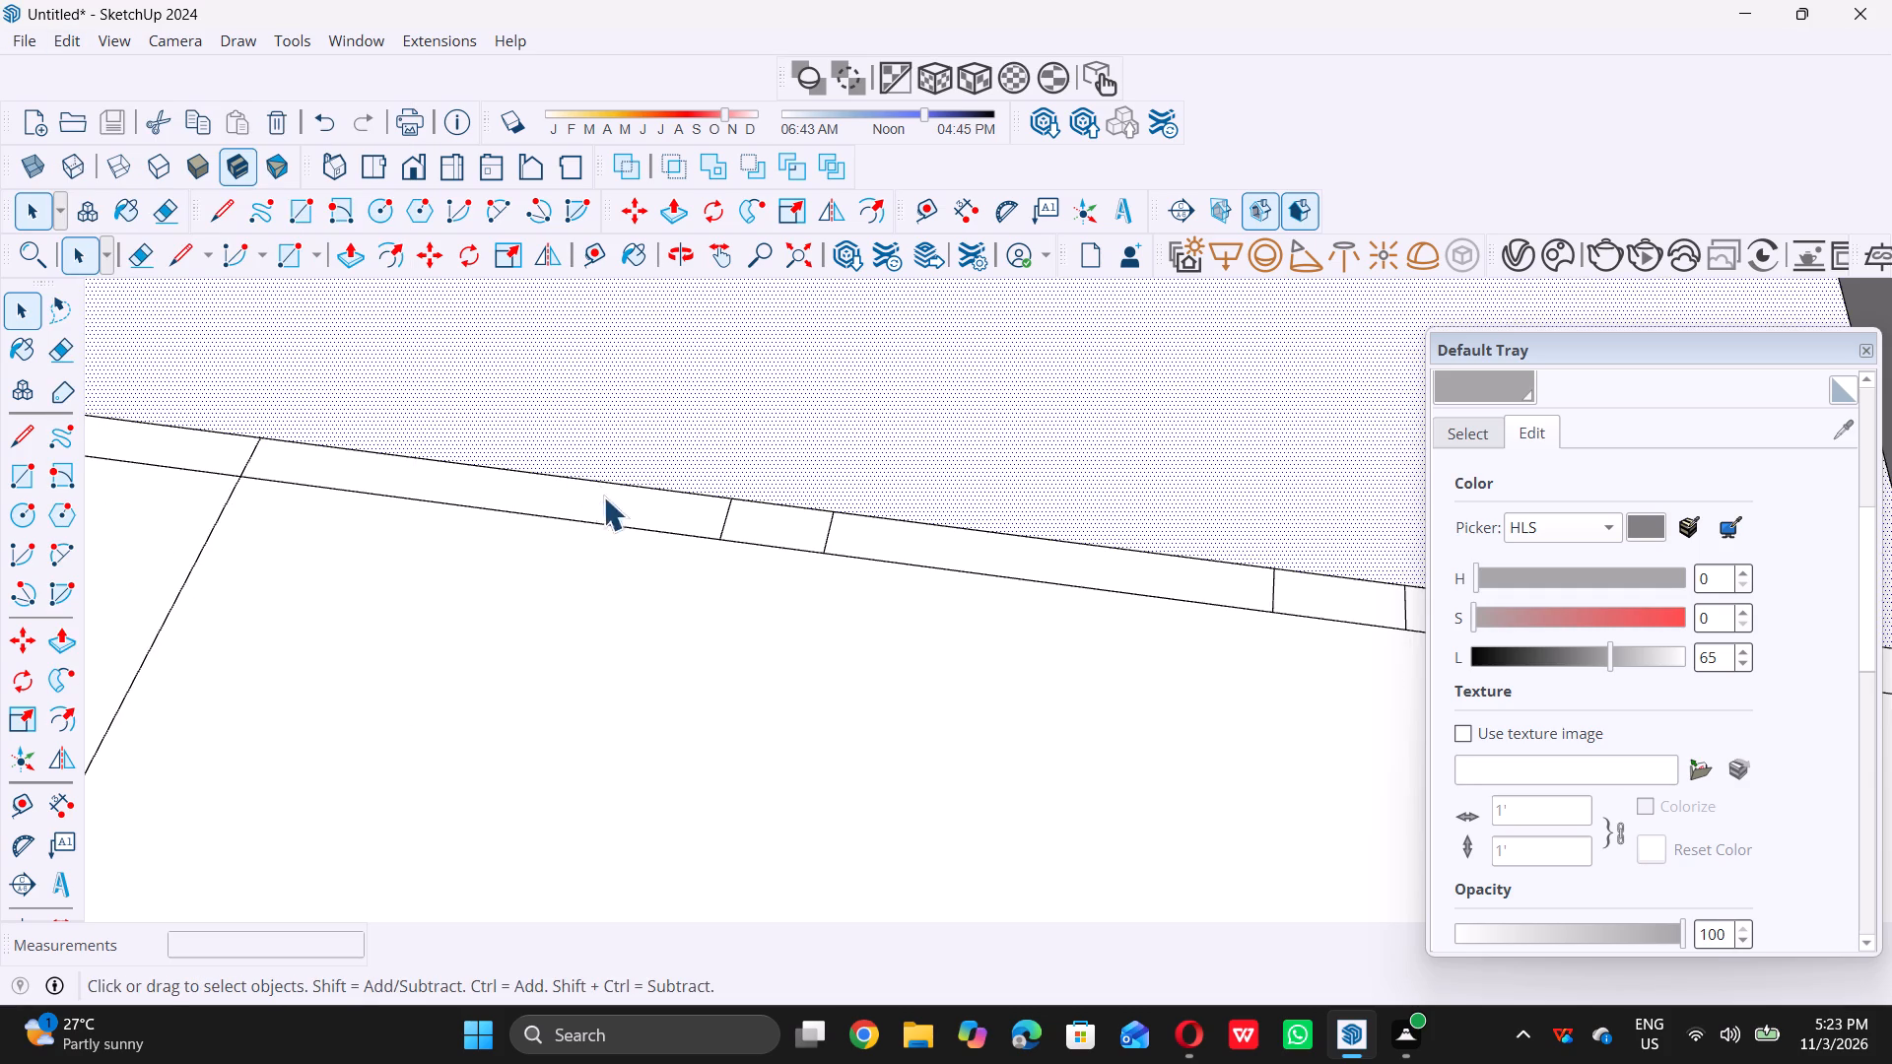
{"action": "scroll", "coordinate": [603, 497], "scroll_direction": "down", "scroll_amount": 15}
{"action": "left_click", "coordinate": [1229, 528]}
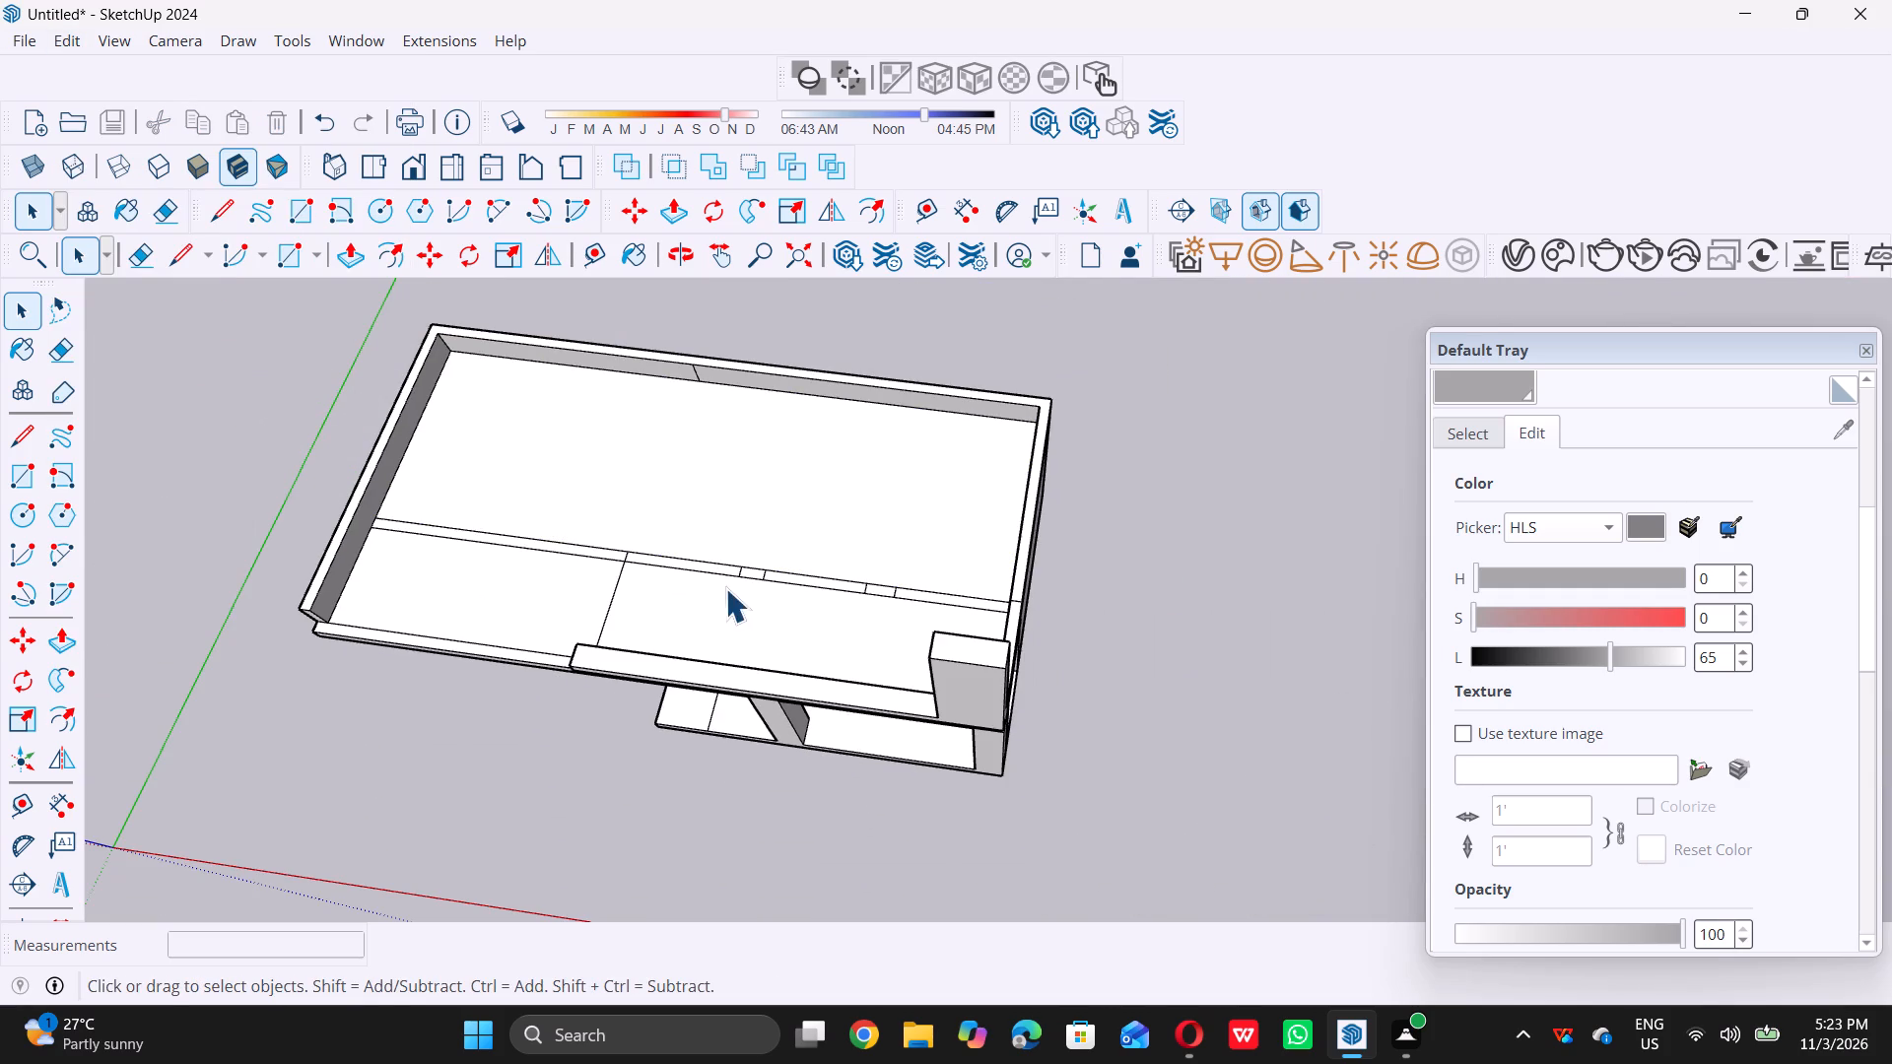
{"action": "middle_click_drag", "start_coordinate": [713, 603], "coordinate": [1071, 446]}
{"action": "middle_click_drag", "start_coordinate": [1081, 446], "coordinate": [1096, 446]}
{"action": "middle_click", "coordinate": [1096, 446]}
{"action": "scroll", "coordinate": [924, 611], "scroll_direction": "up", "scroll_amount": 6}
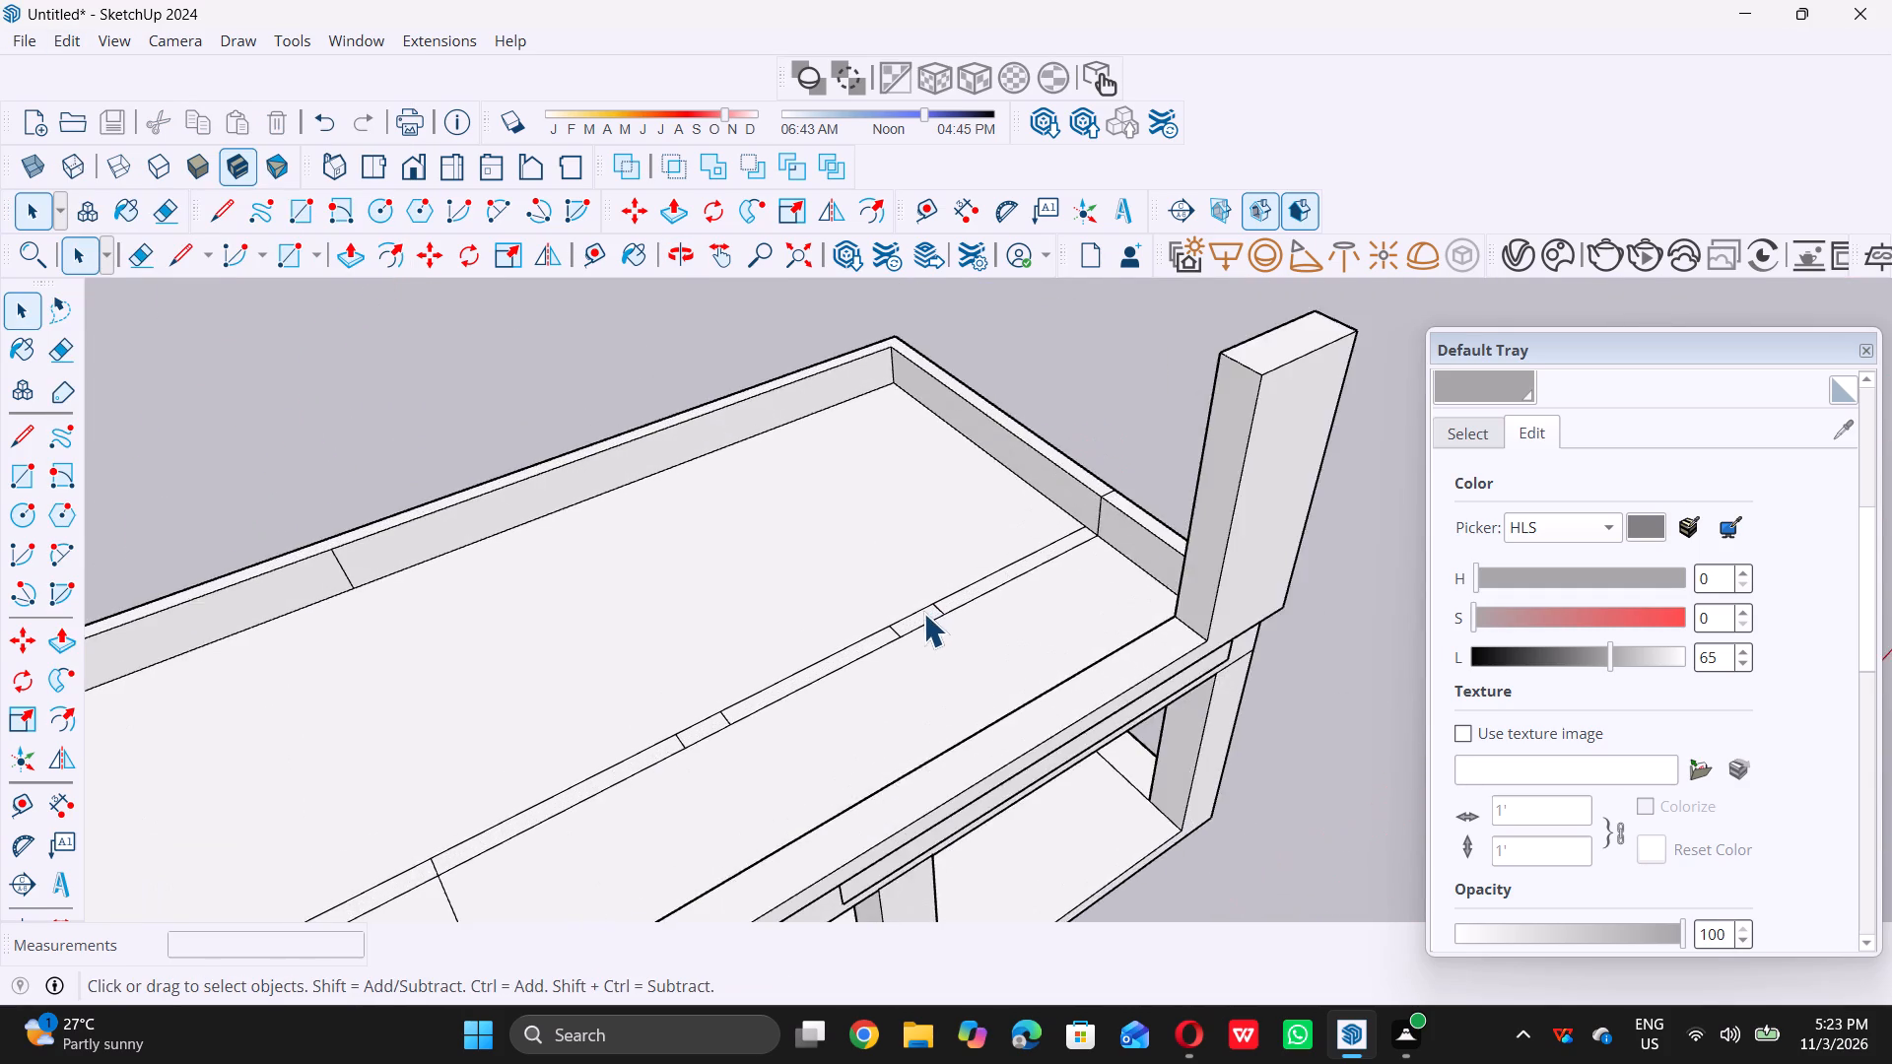
{"action": "scroll", "coordinate": [923, 613], "scroll_direction": "up", "scroll_amount": 8}
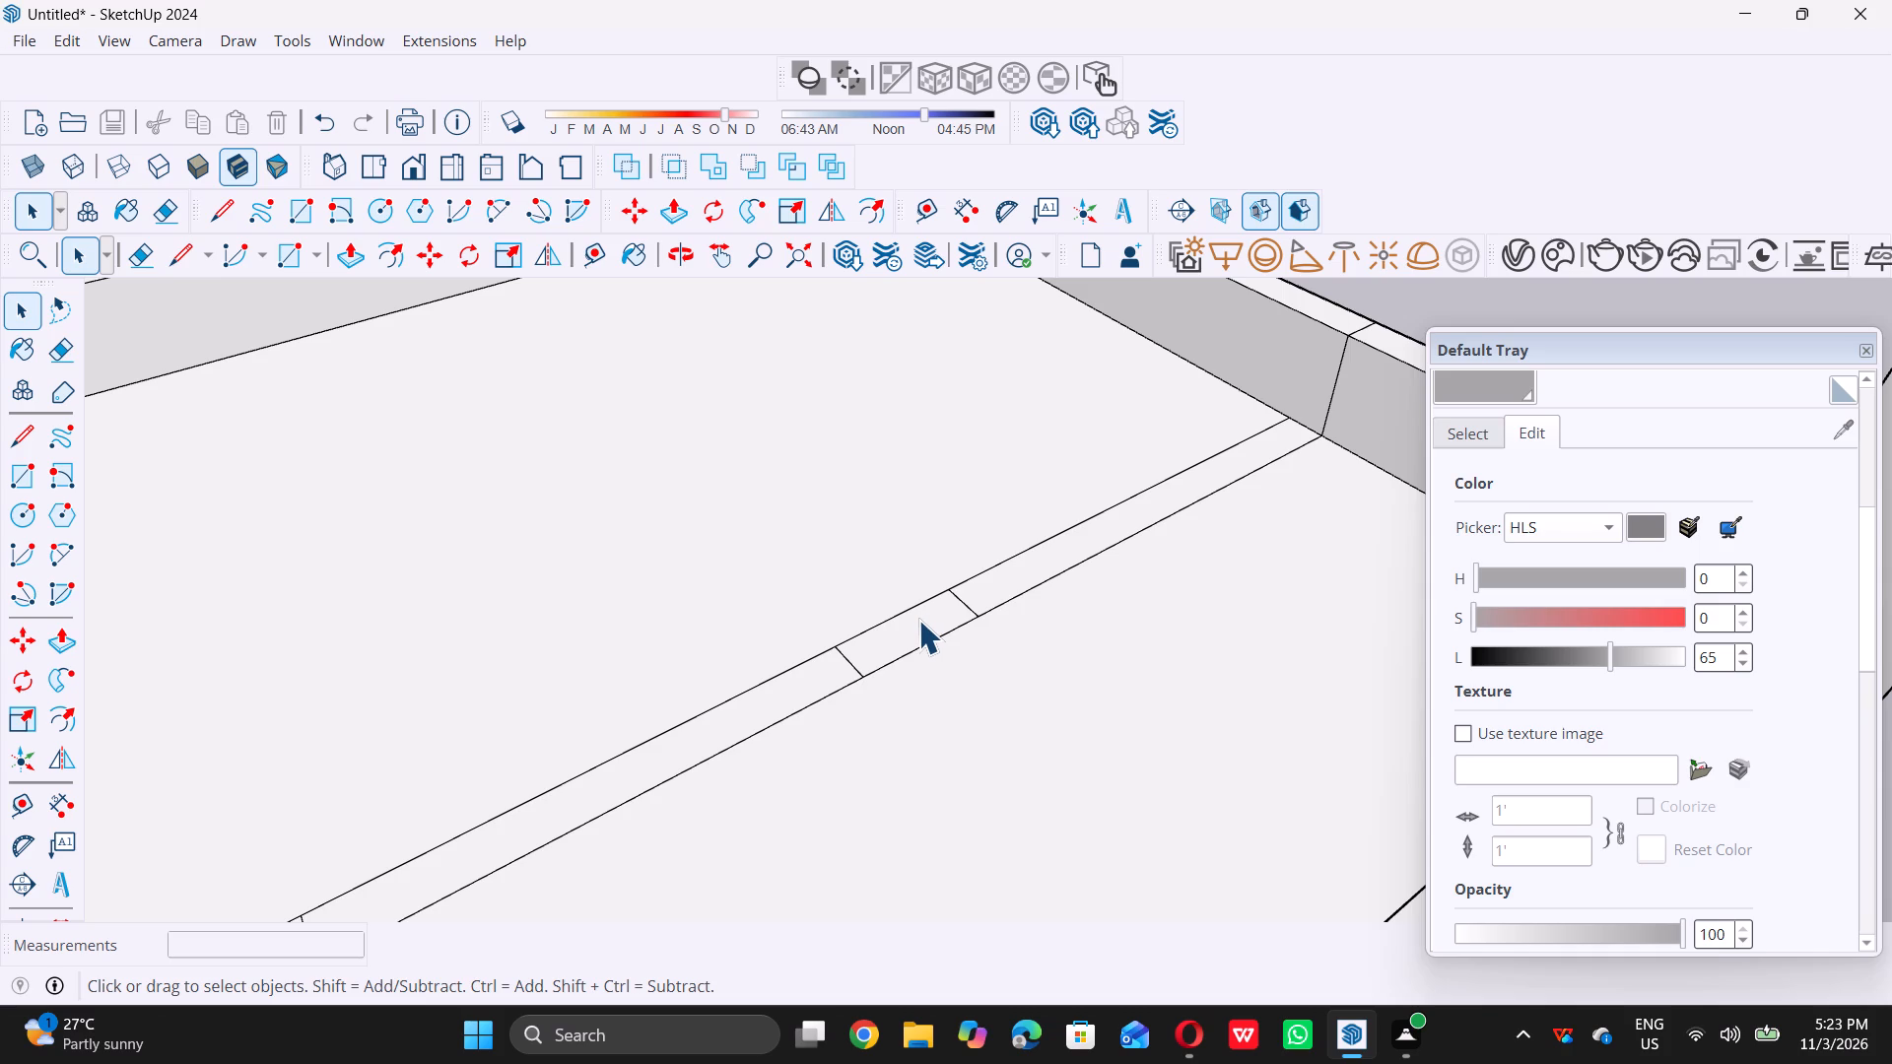
{"action": "left_click", "coordinate": [918, 620]}
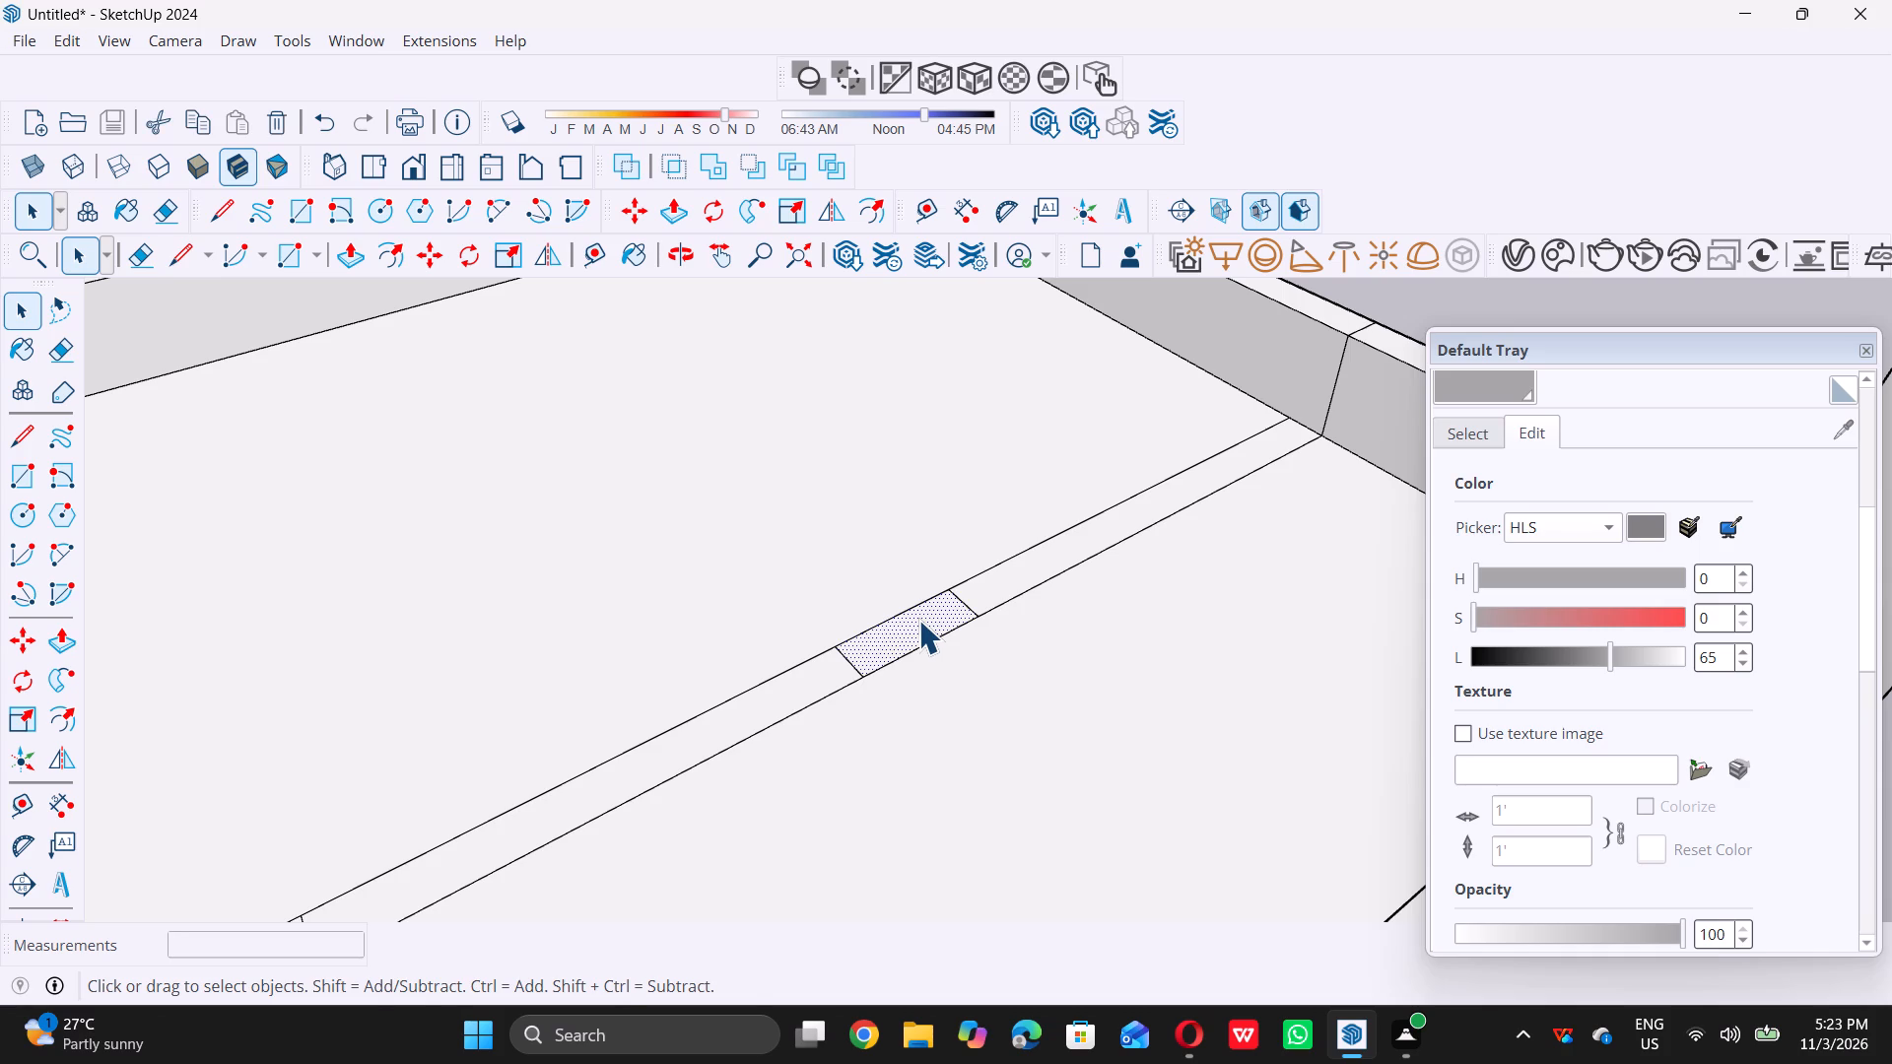
{"action": "key", "text": "p"}
{"action": "double_click", "coordinate": [918, 620]}
{"action": "scroll", "coordinate": [916, 546], "scroll_direction": "down", "scroll_amount": 8}
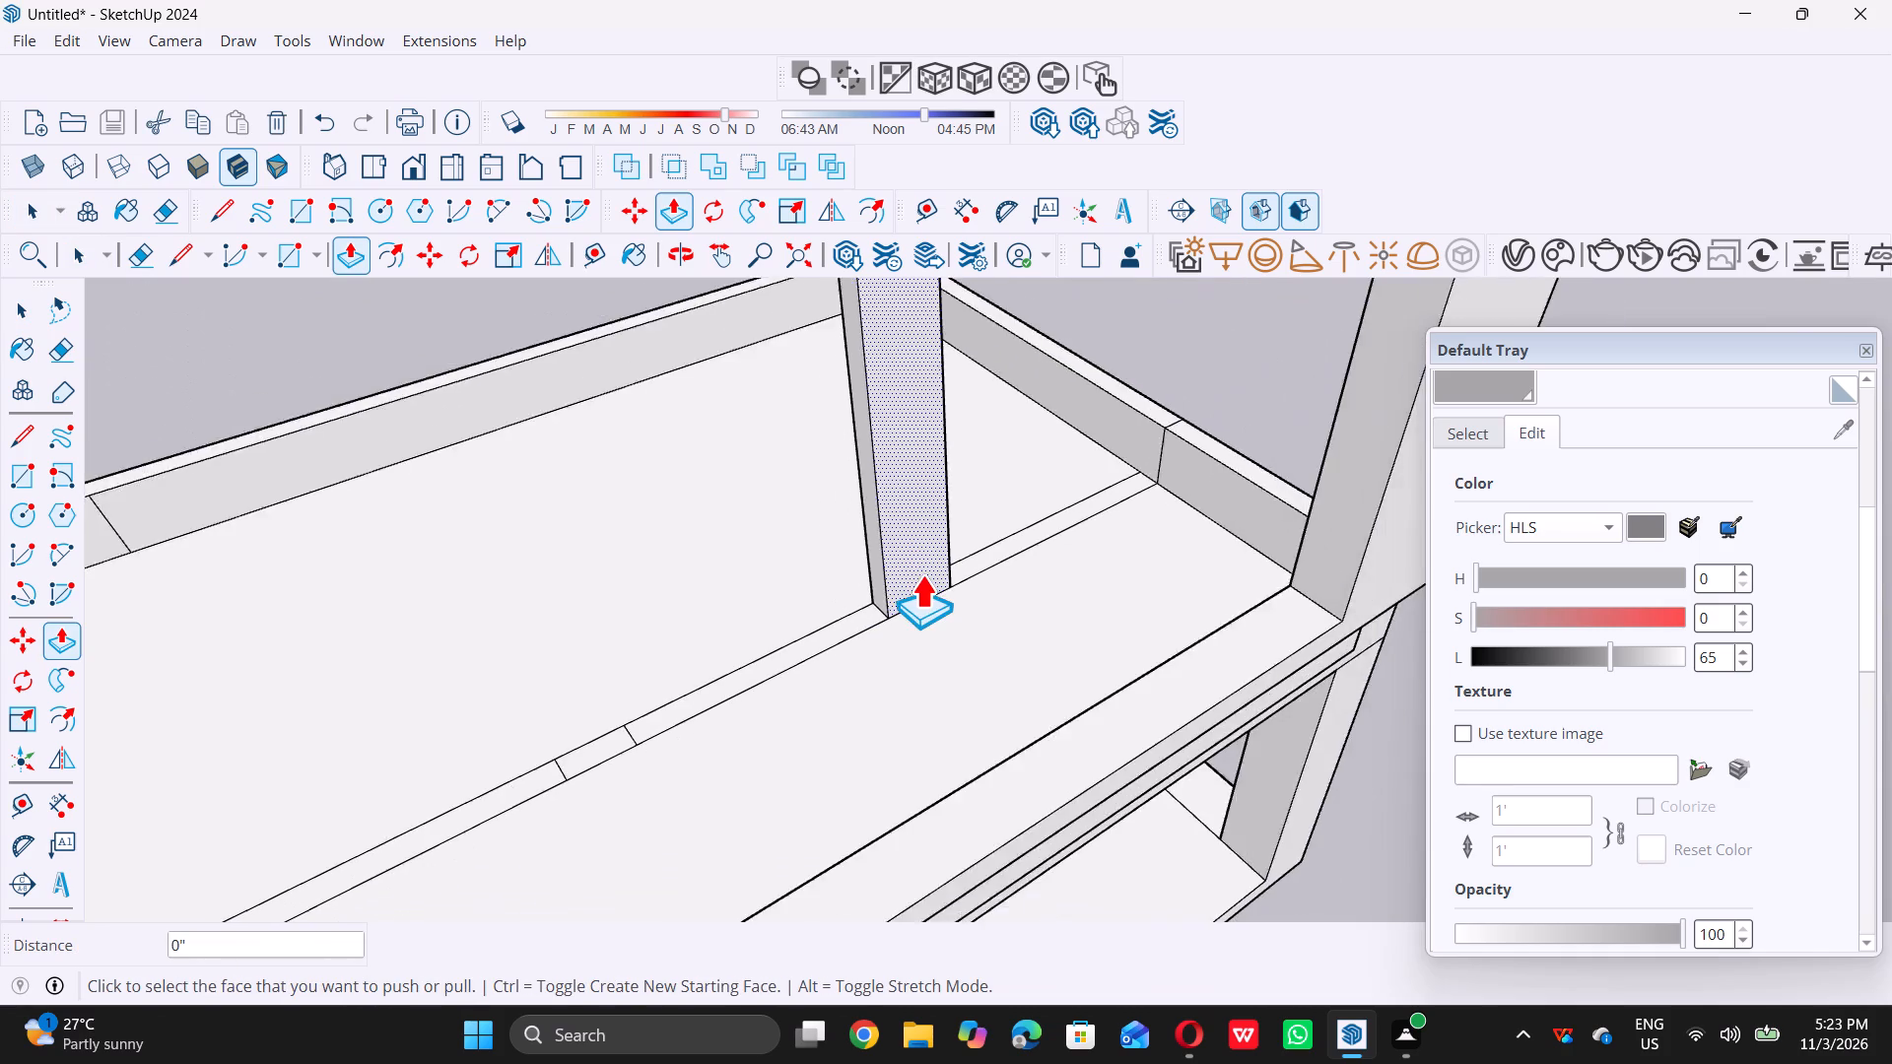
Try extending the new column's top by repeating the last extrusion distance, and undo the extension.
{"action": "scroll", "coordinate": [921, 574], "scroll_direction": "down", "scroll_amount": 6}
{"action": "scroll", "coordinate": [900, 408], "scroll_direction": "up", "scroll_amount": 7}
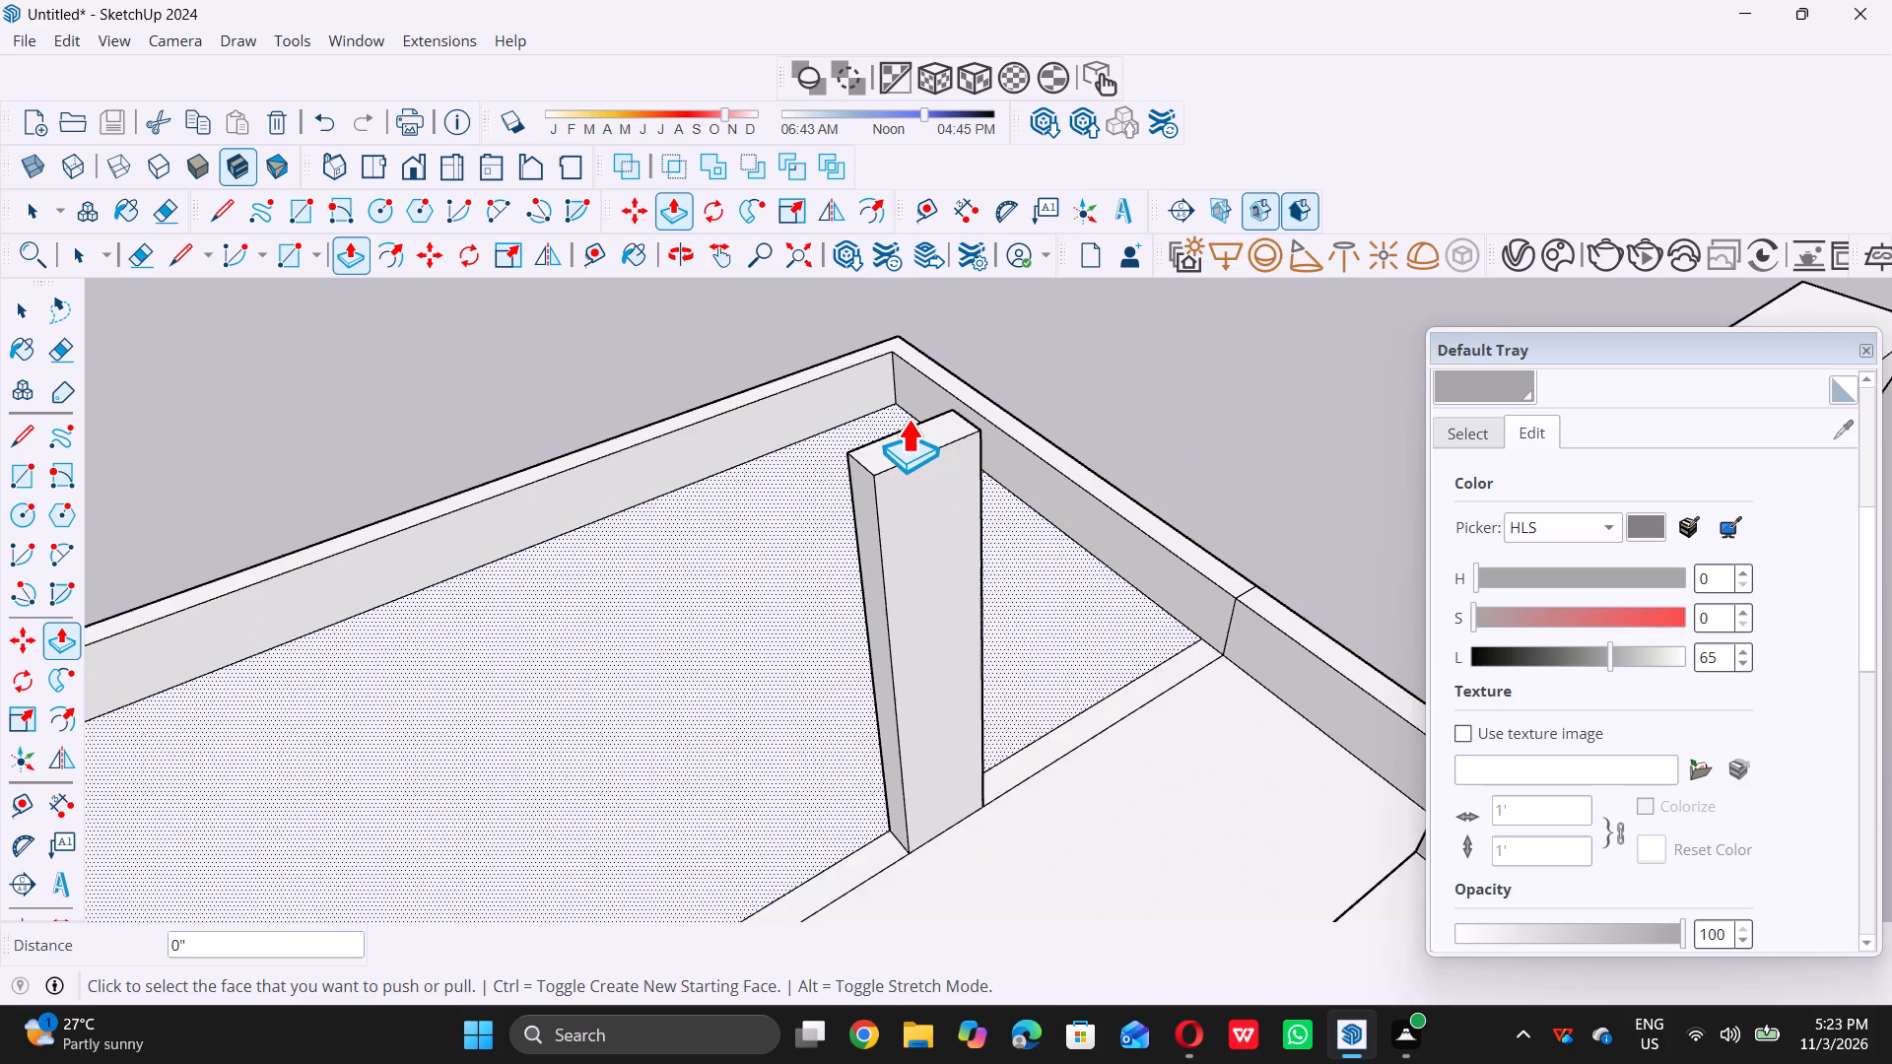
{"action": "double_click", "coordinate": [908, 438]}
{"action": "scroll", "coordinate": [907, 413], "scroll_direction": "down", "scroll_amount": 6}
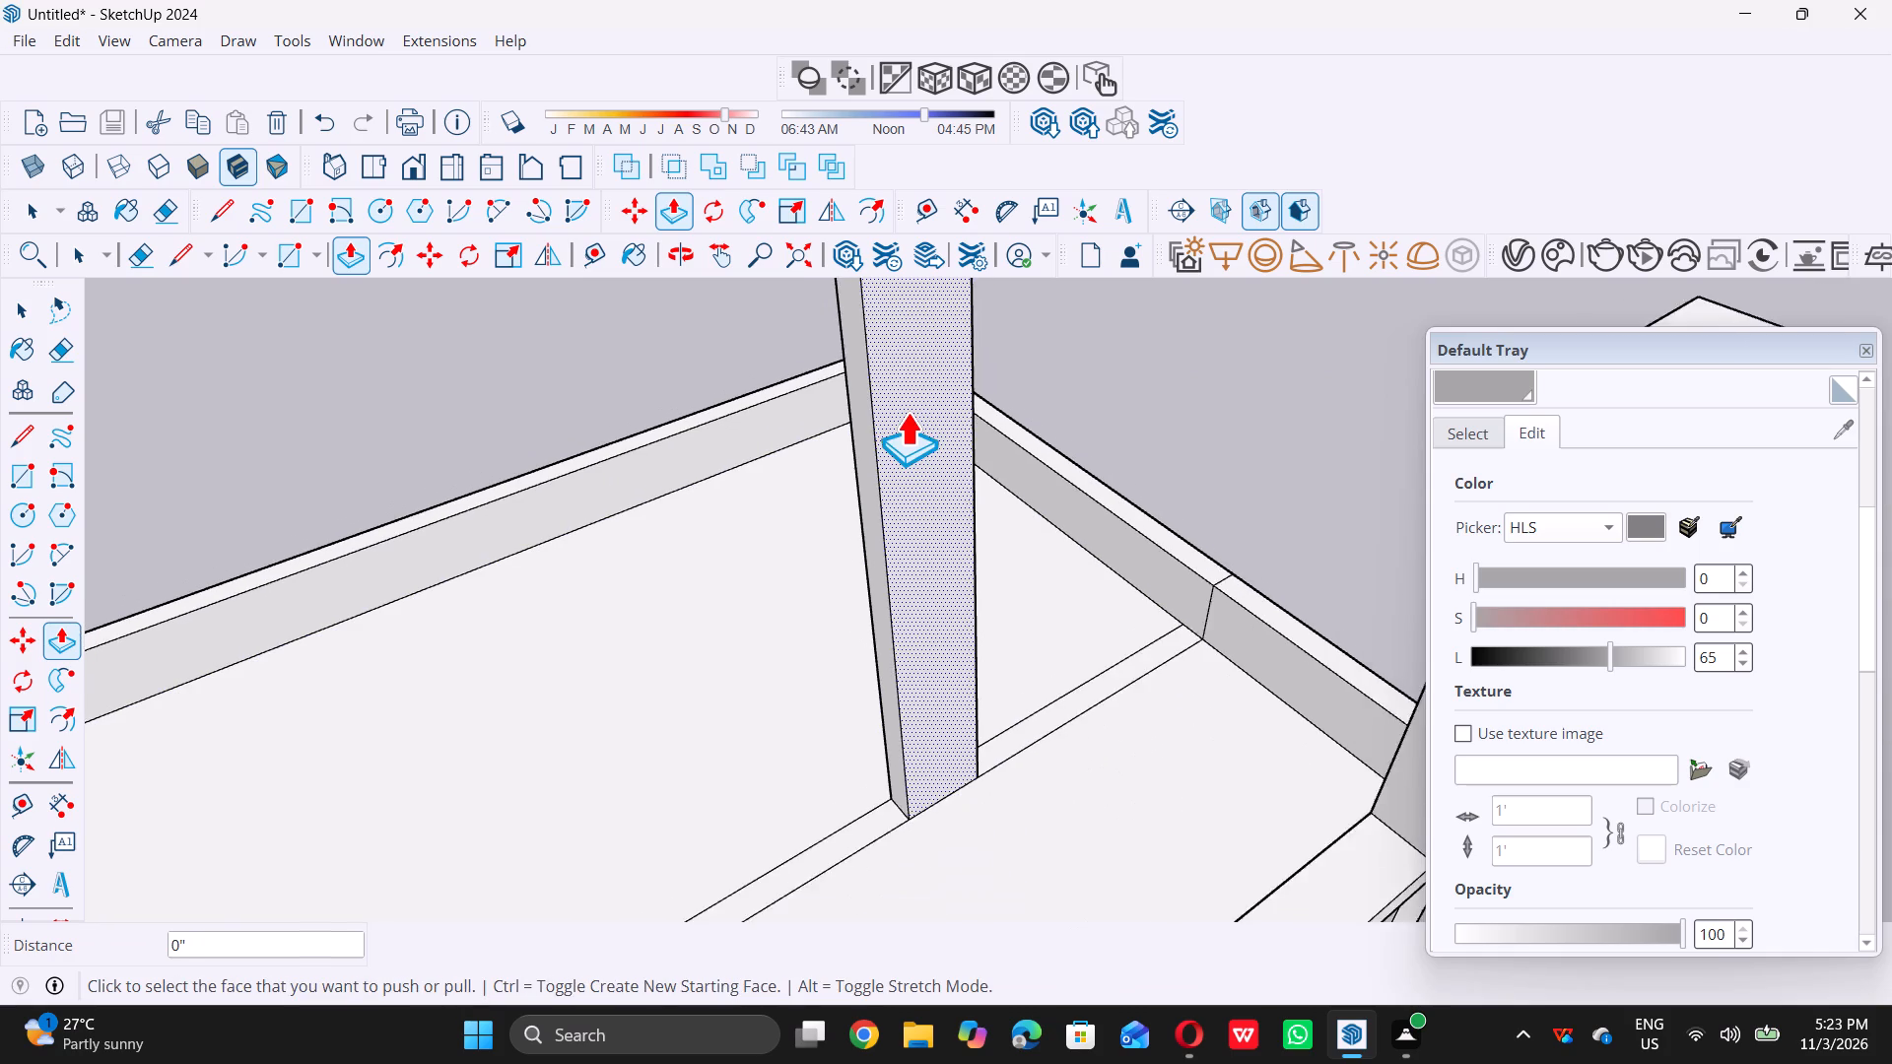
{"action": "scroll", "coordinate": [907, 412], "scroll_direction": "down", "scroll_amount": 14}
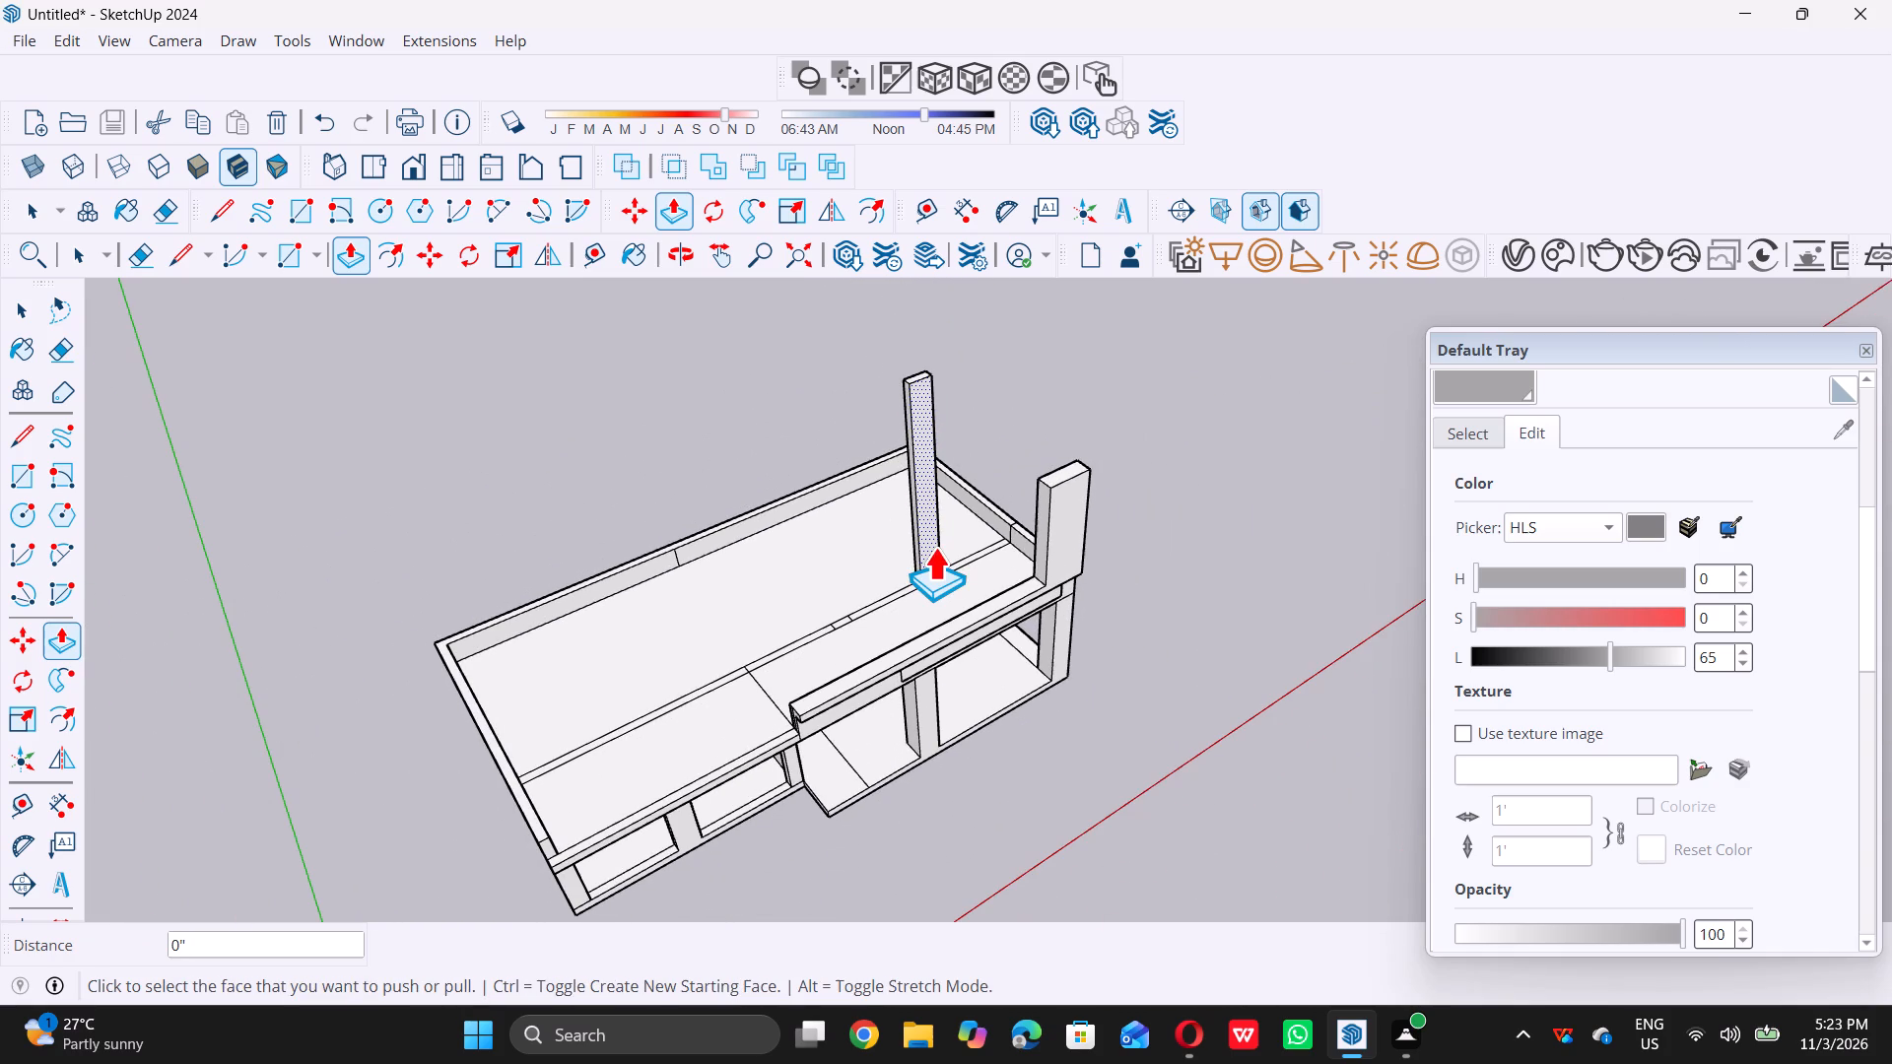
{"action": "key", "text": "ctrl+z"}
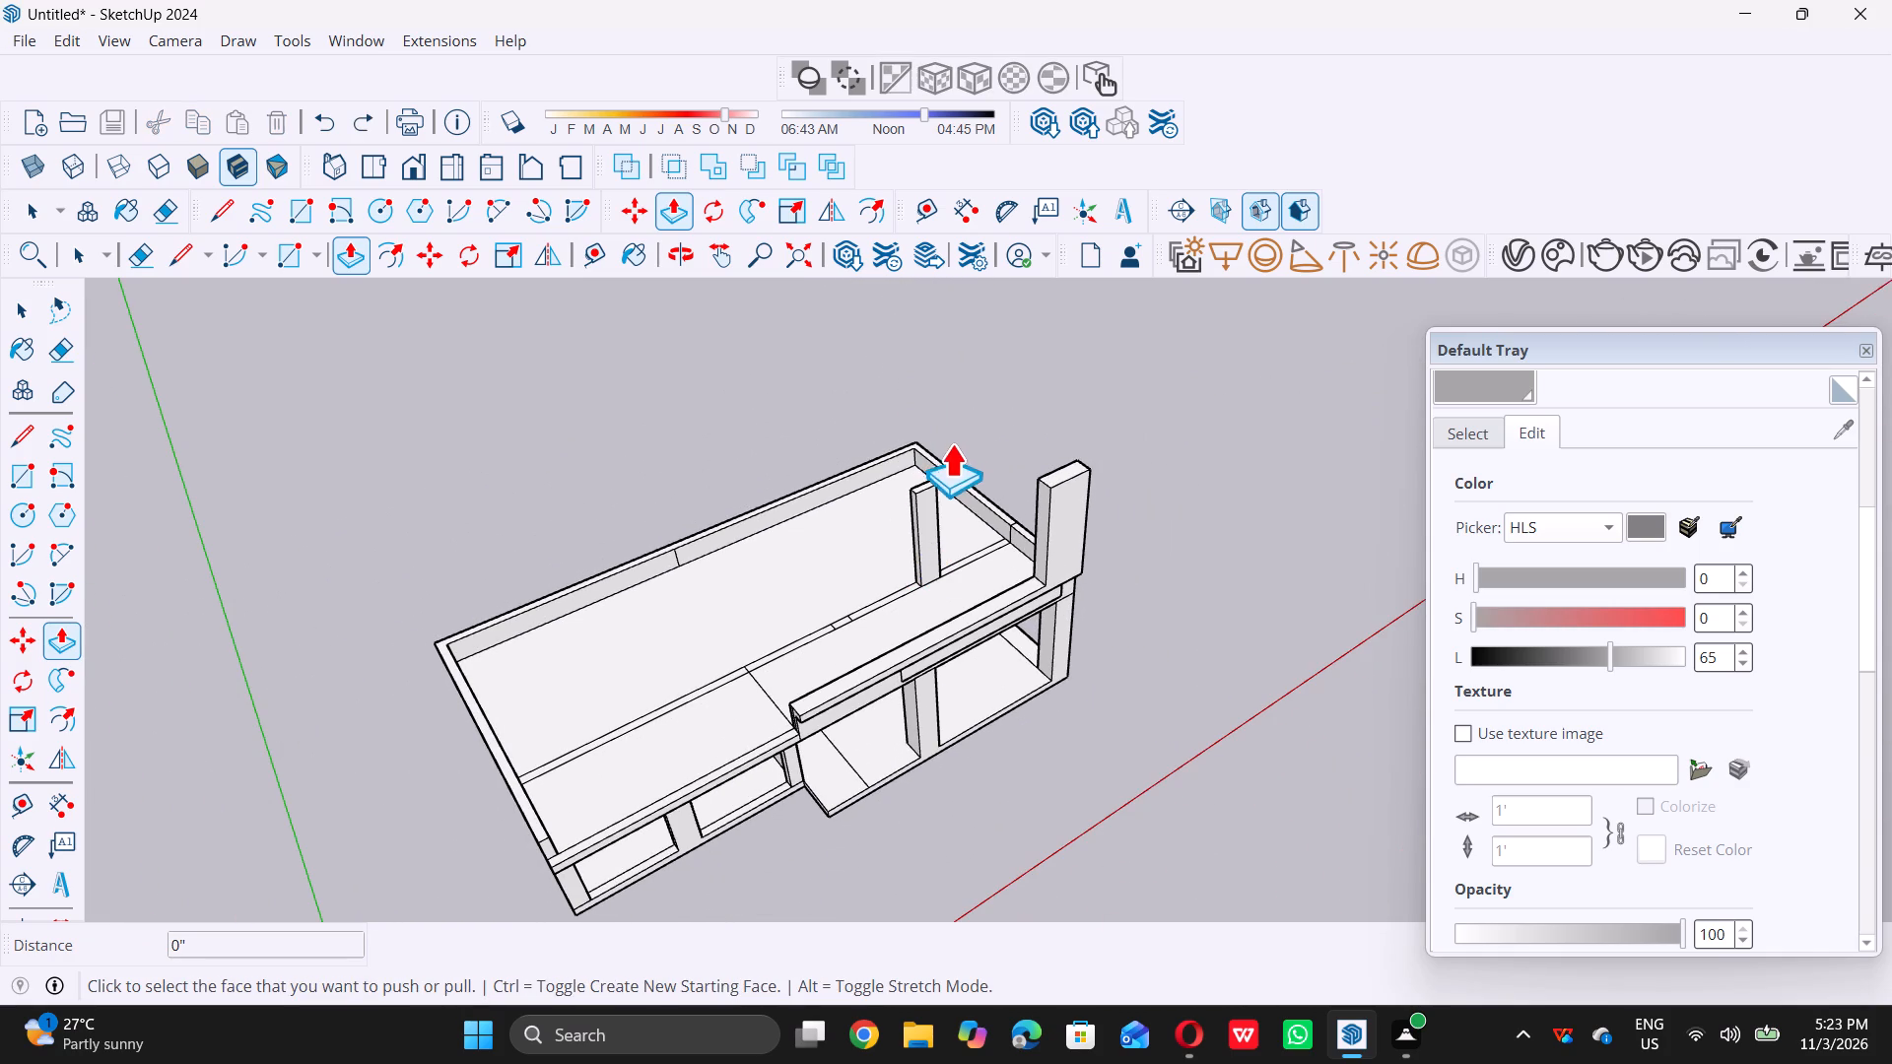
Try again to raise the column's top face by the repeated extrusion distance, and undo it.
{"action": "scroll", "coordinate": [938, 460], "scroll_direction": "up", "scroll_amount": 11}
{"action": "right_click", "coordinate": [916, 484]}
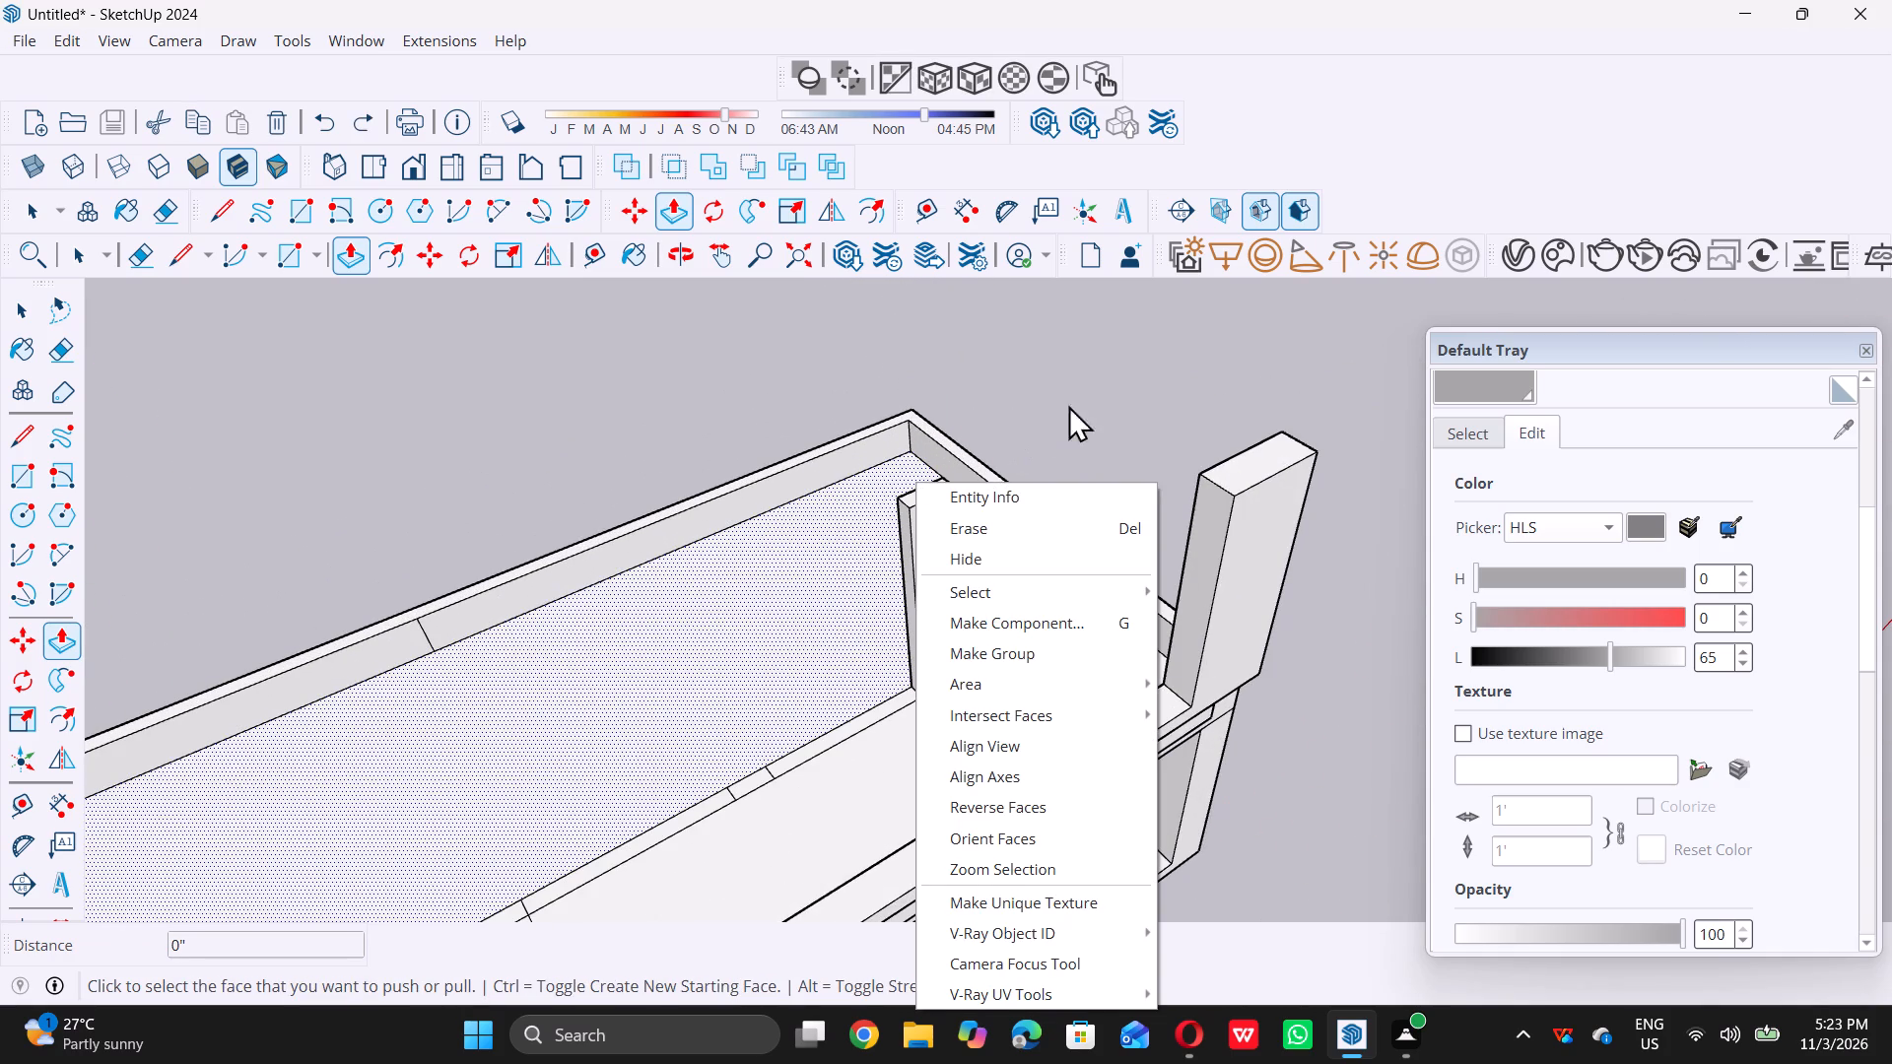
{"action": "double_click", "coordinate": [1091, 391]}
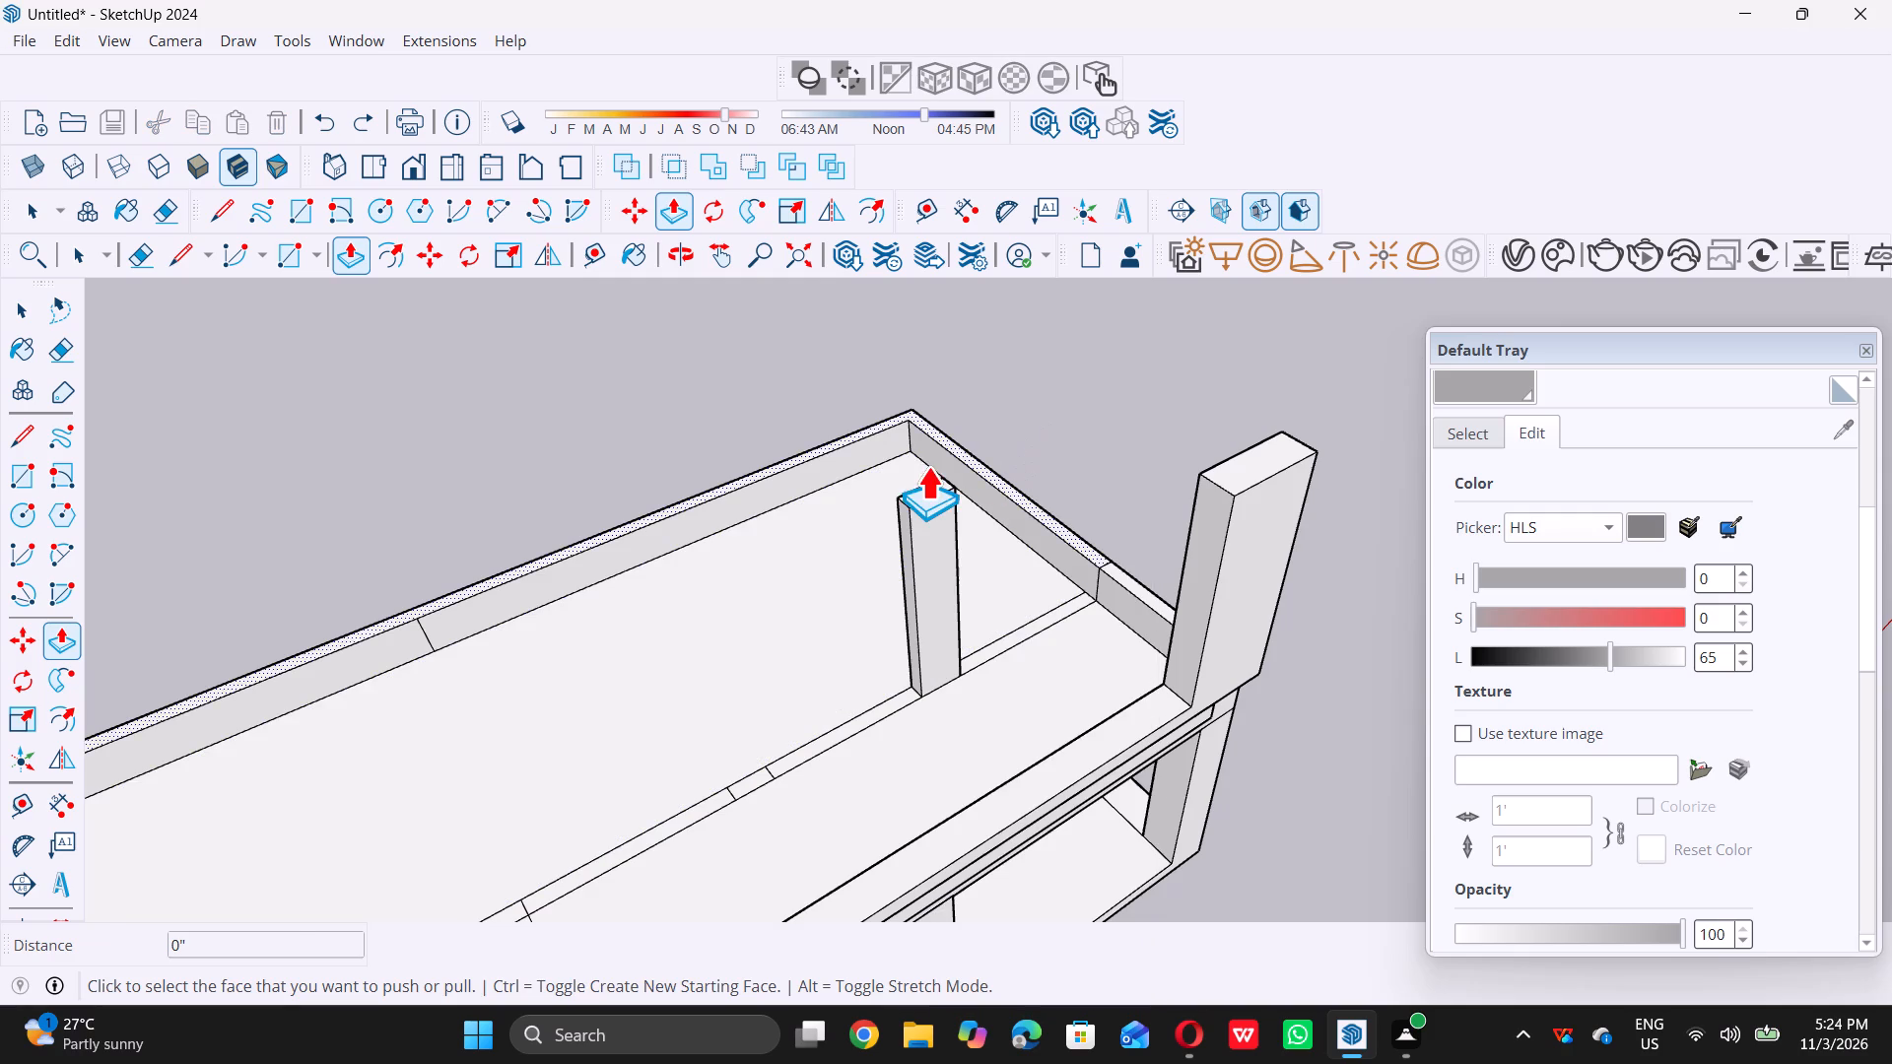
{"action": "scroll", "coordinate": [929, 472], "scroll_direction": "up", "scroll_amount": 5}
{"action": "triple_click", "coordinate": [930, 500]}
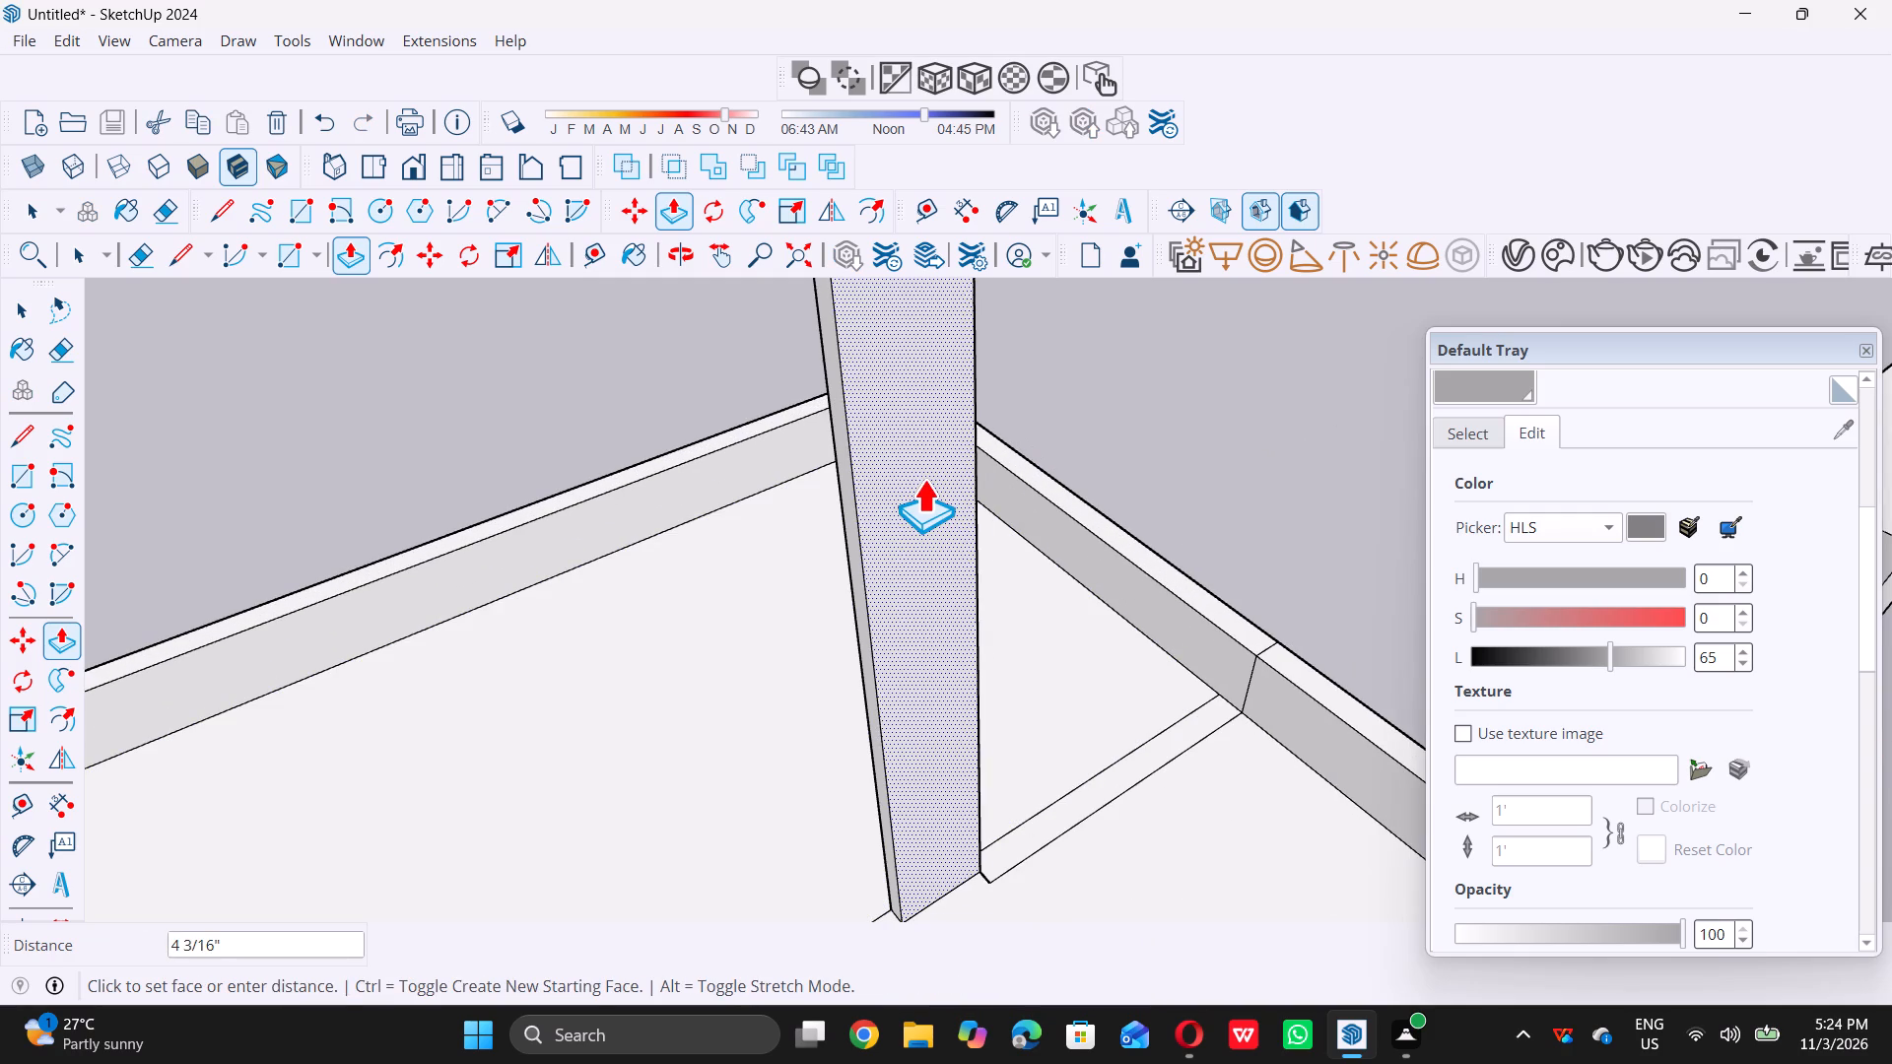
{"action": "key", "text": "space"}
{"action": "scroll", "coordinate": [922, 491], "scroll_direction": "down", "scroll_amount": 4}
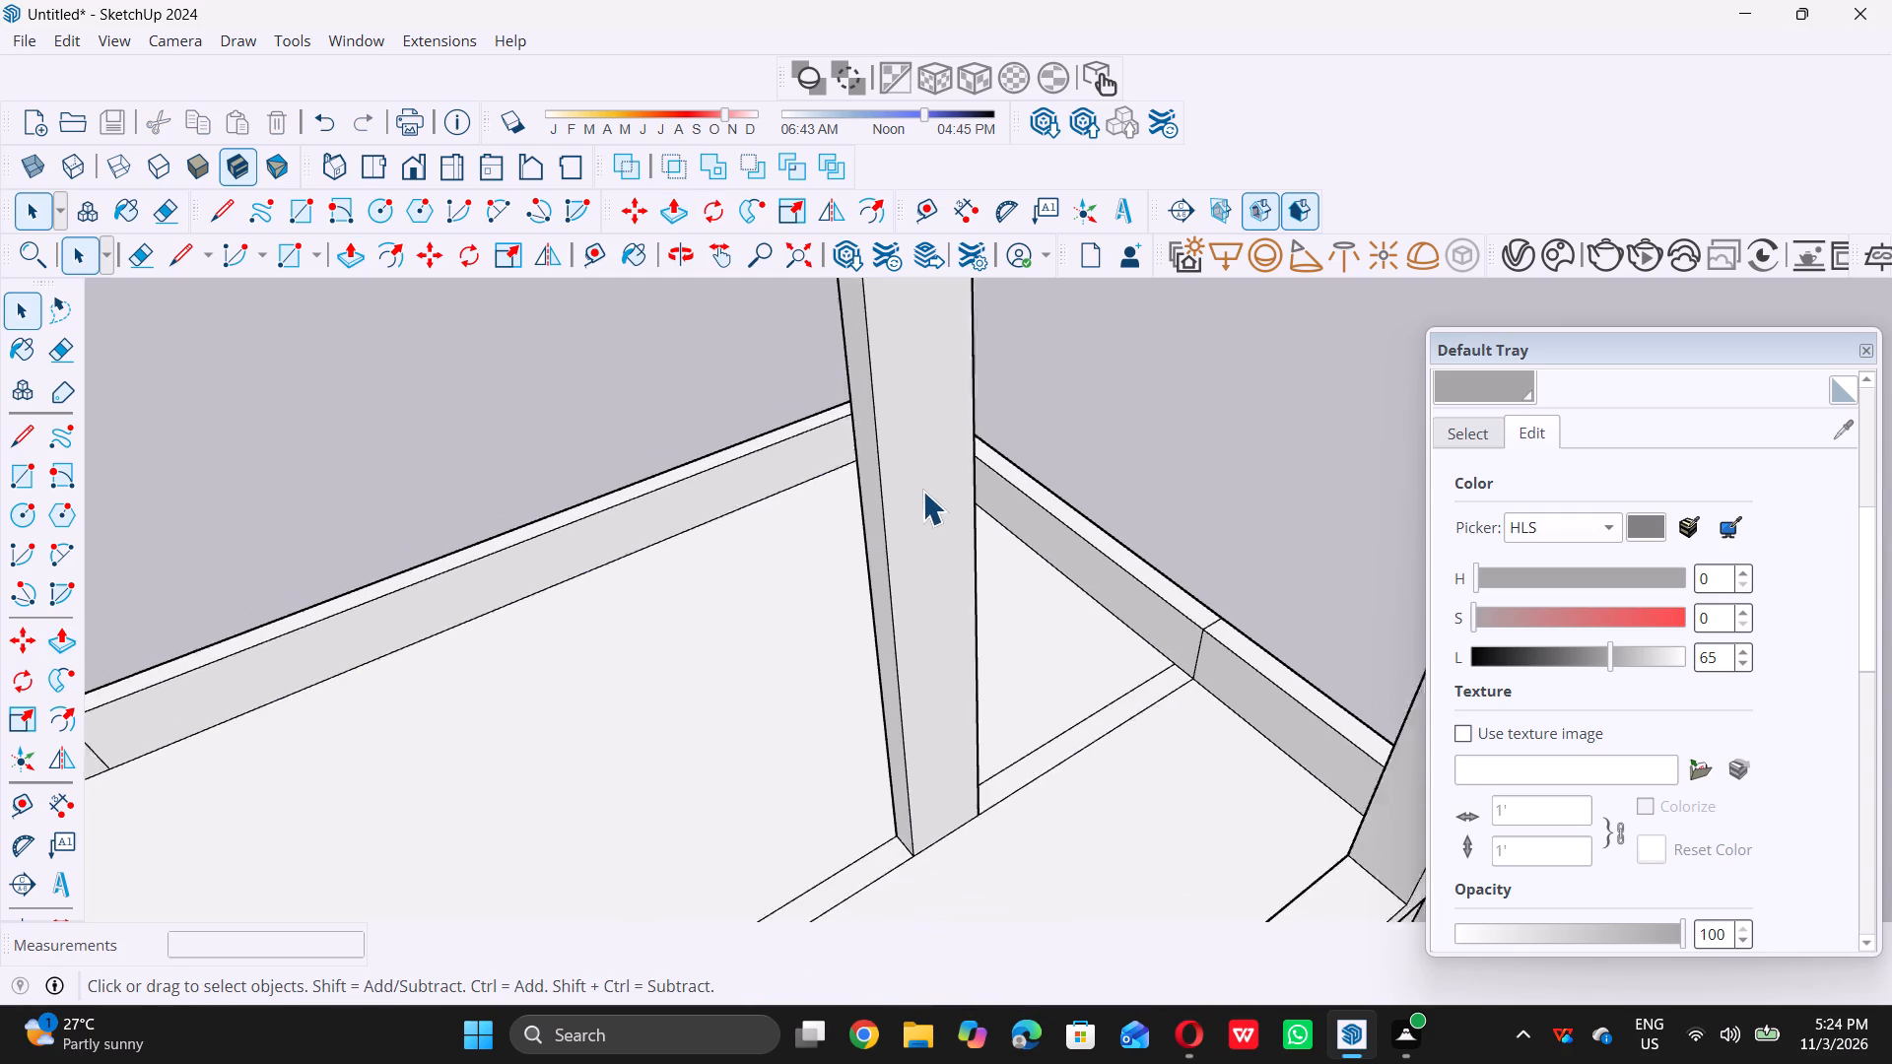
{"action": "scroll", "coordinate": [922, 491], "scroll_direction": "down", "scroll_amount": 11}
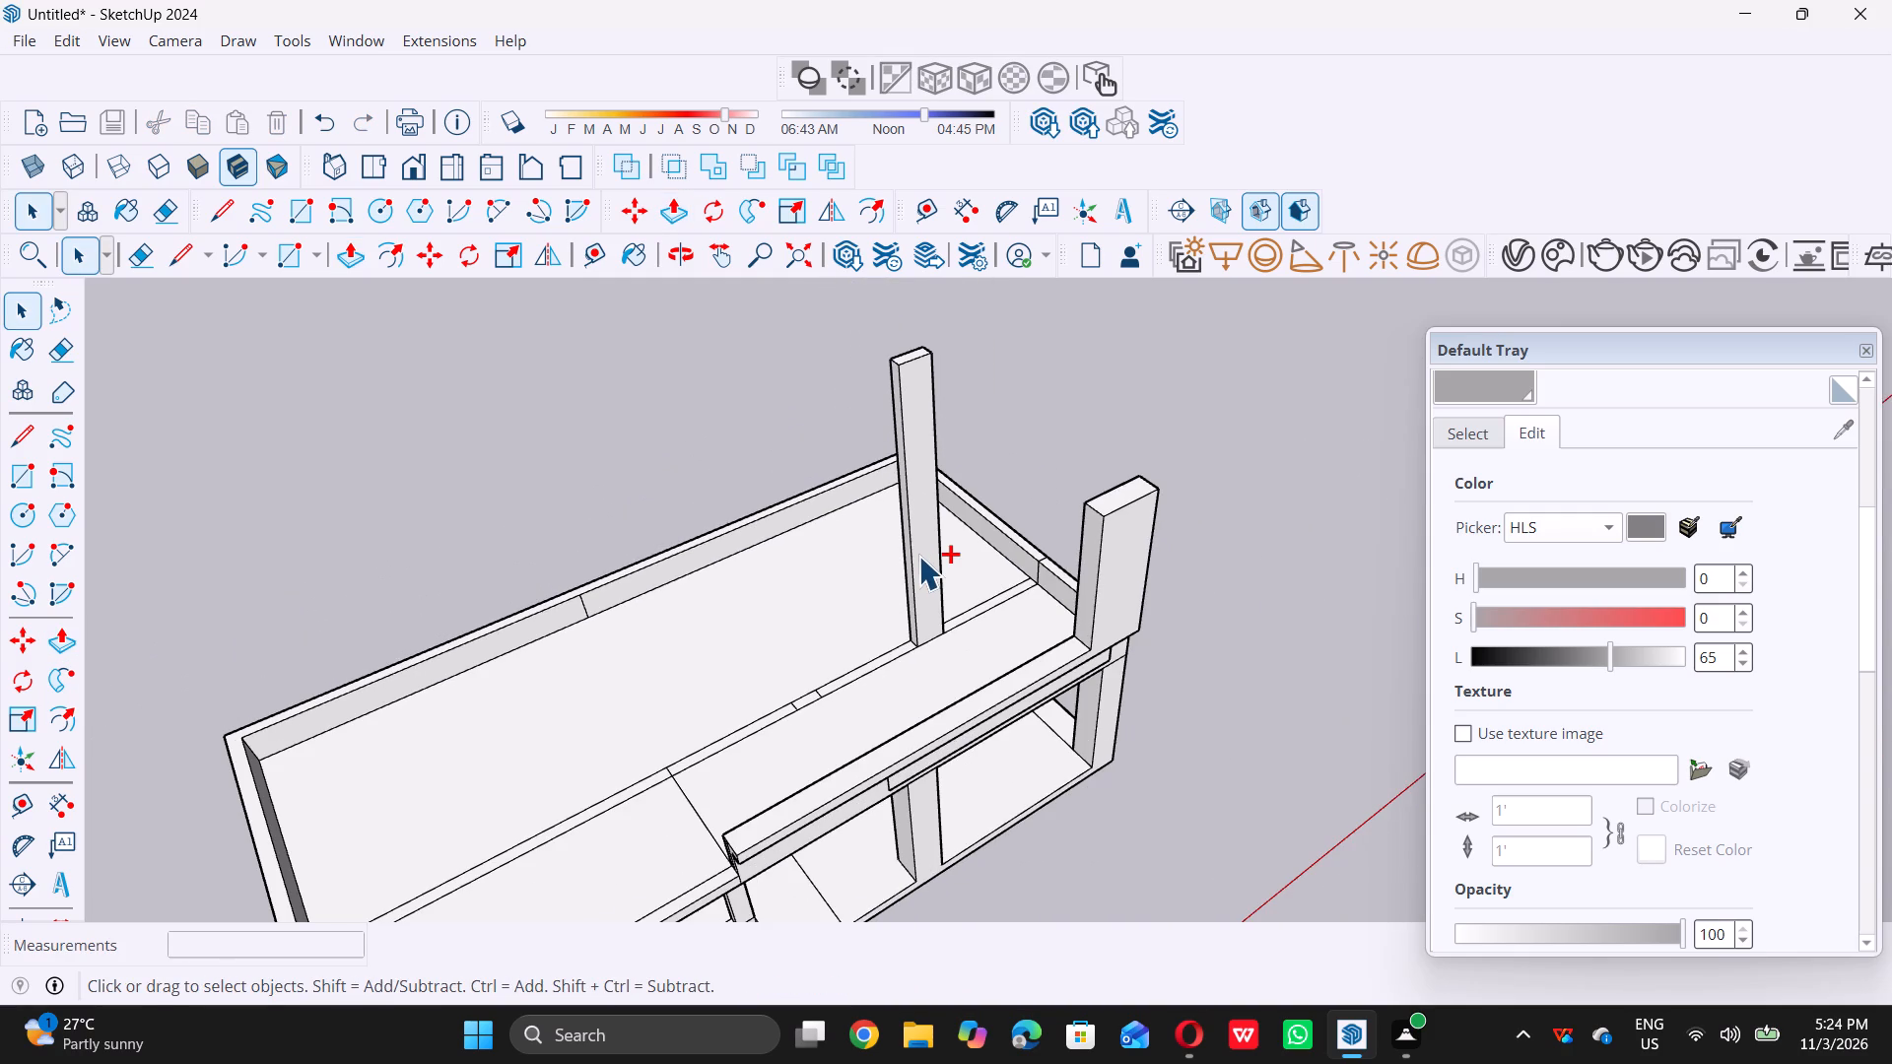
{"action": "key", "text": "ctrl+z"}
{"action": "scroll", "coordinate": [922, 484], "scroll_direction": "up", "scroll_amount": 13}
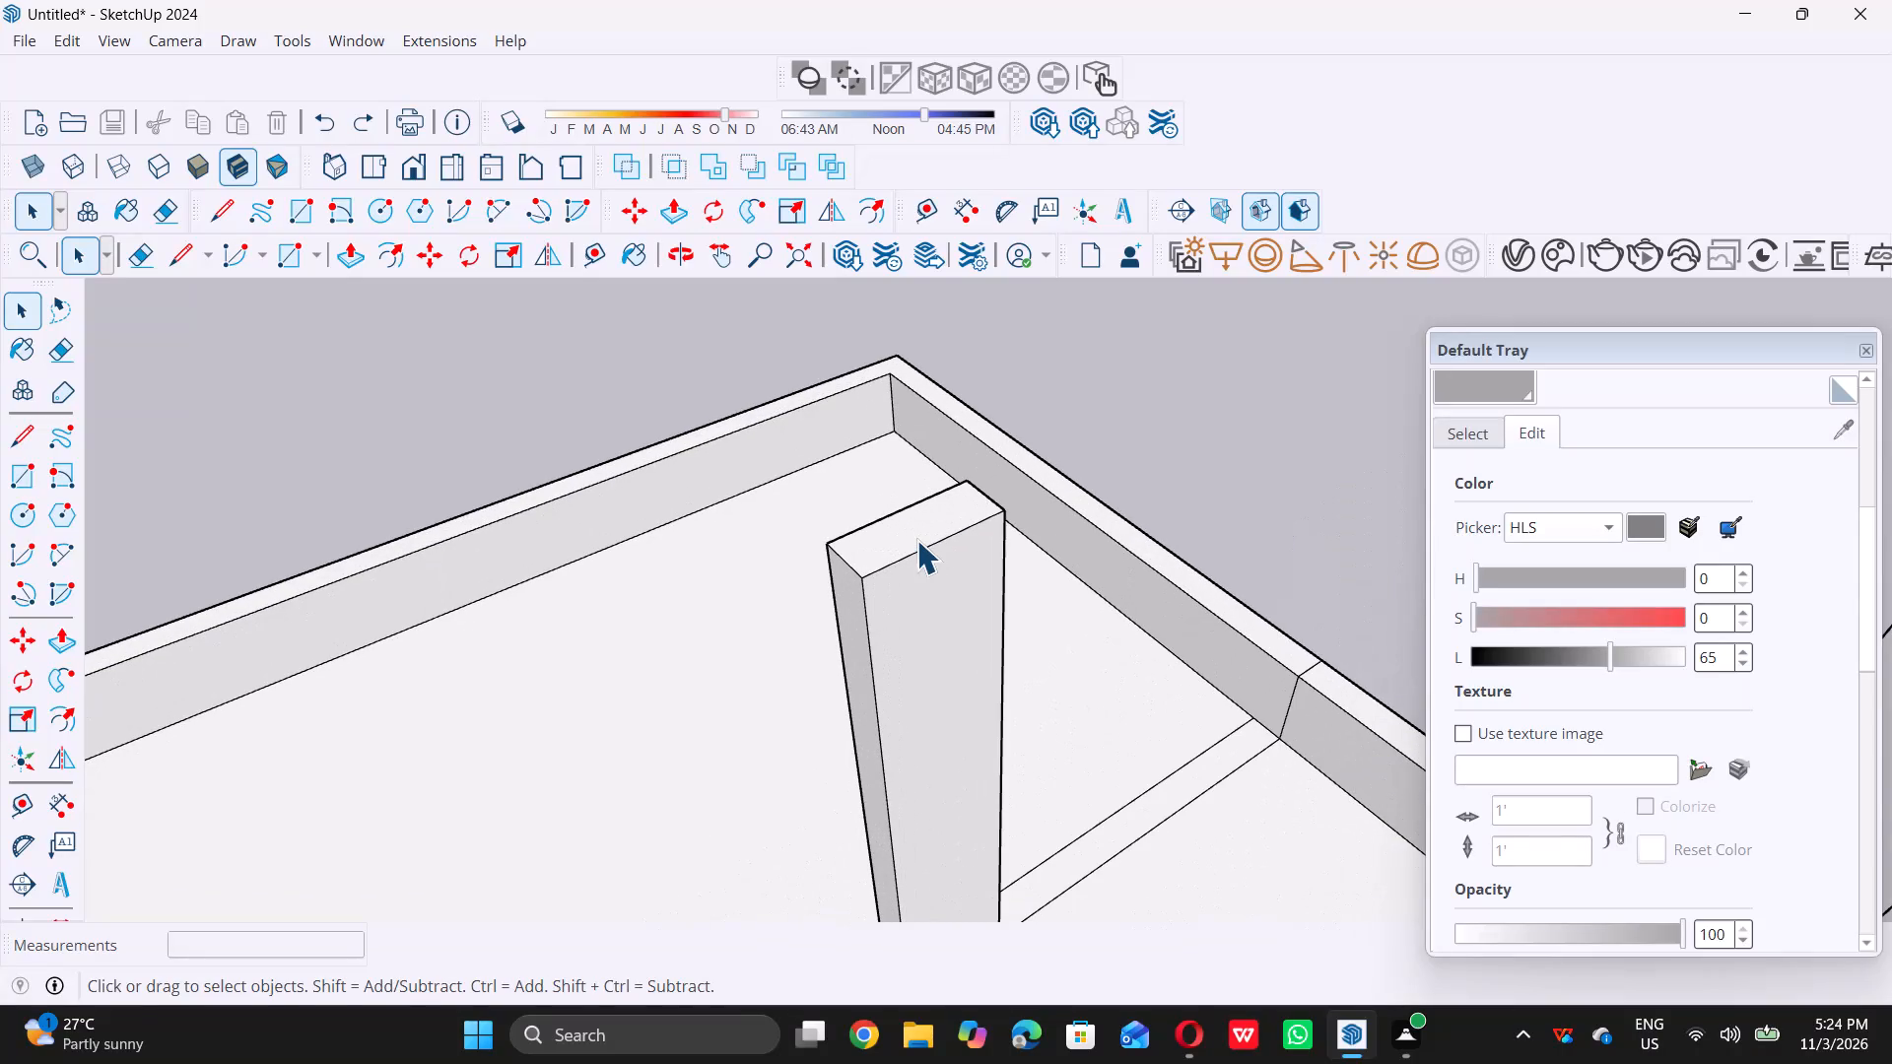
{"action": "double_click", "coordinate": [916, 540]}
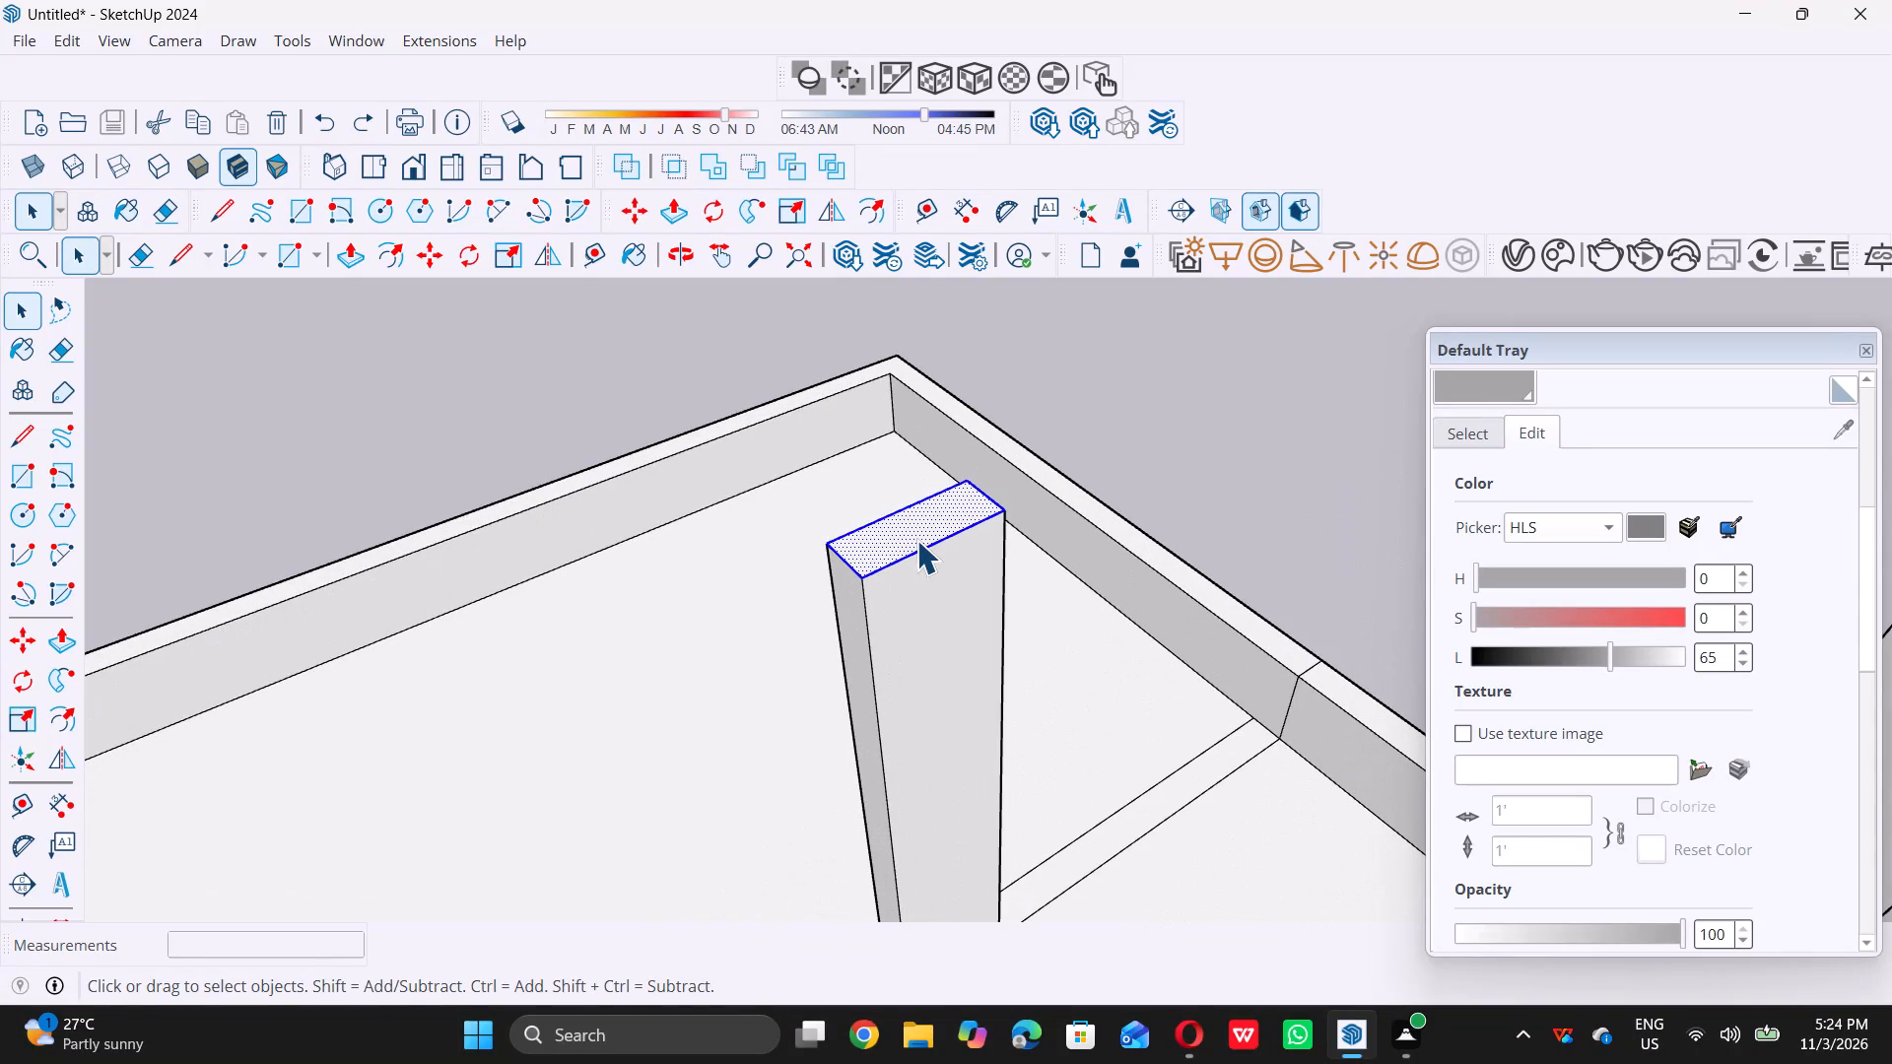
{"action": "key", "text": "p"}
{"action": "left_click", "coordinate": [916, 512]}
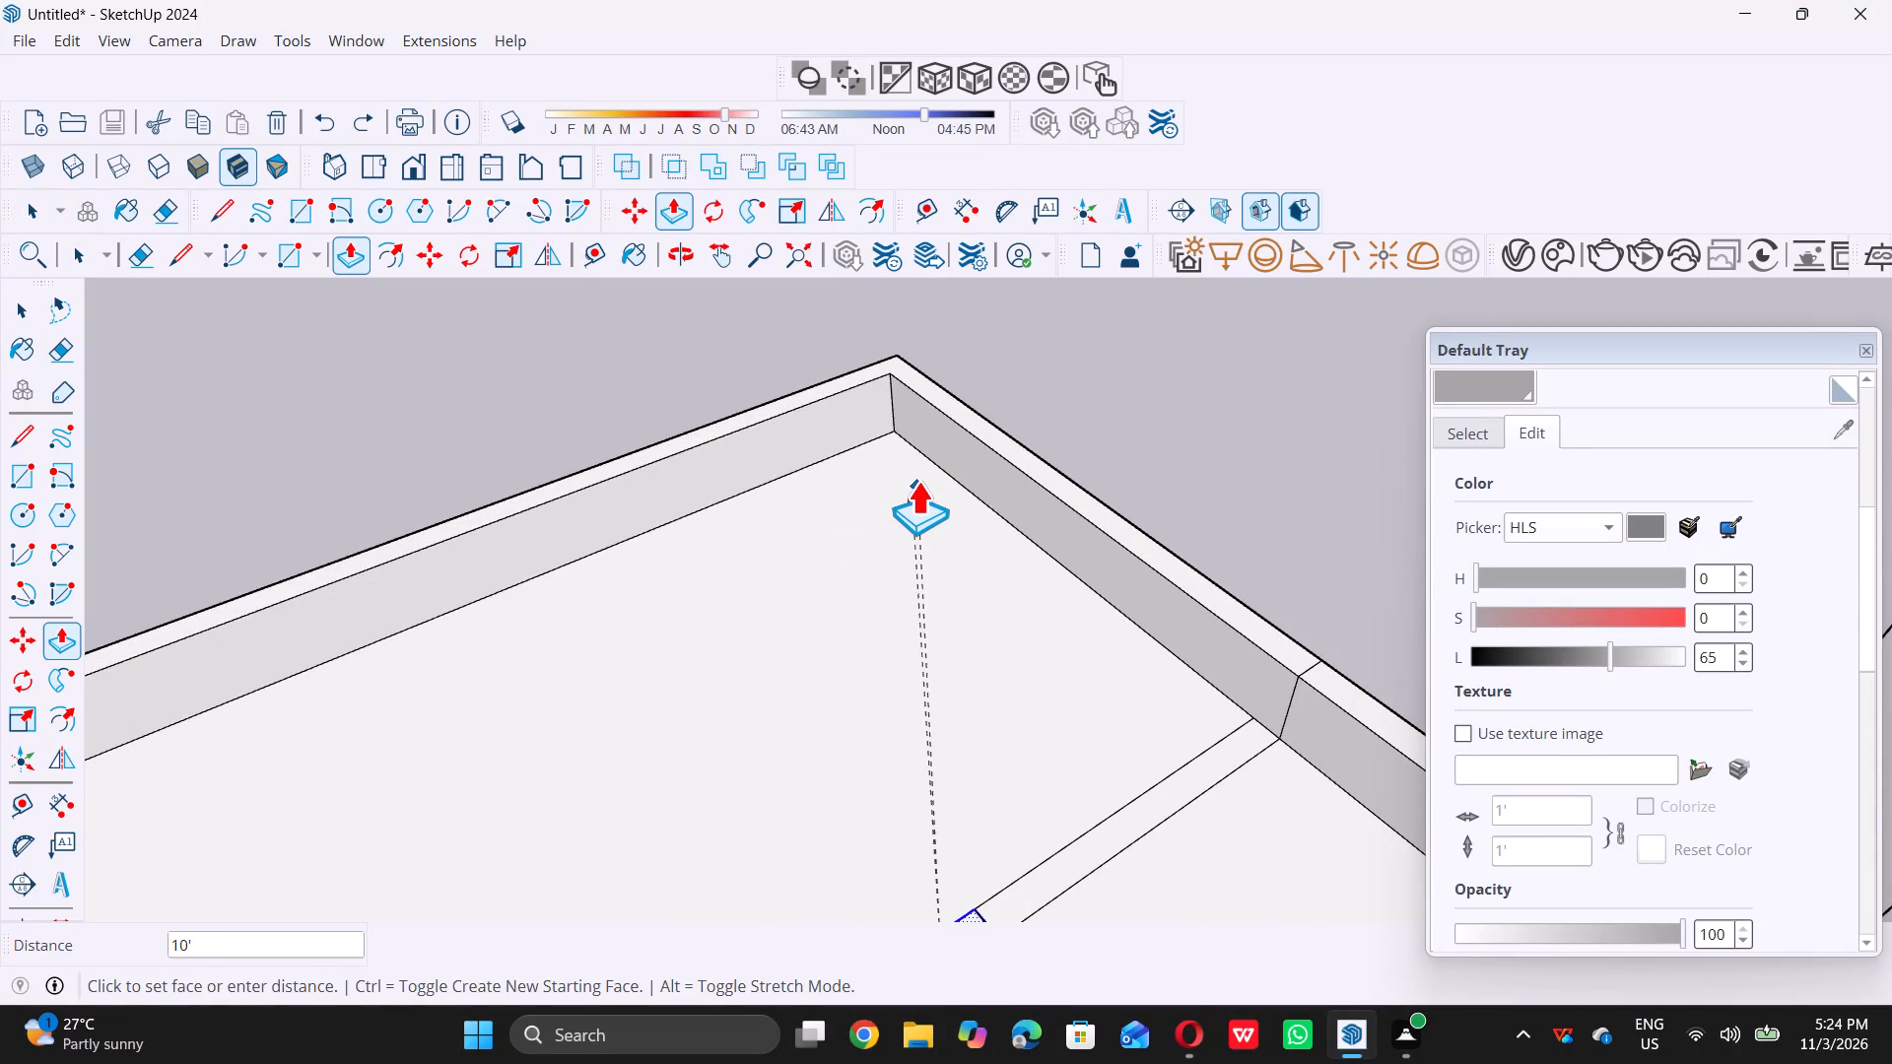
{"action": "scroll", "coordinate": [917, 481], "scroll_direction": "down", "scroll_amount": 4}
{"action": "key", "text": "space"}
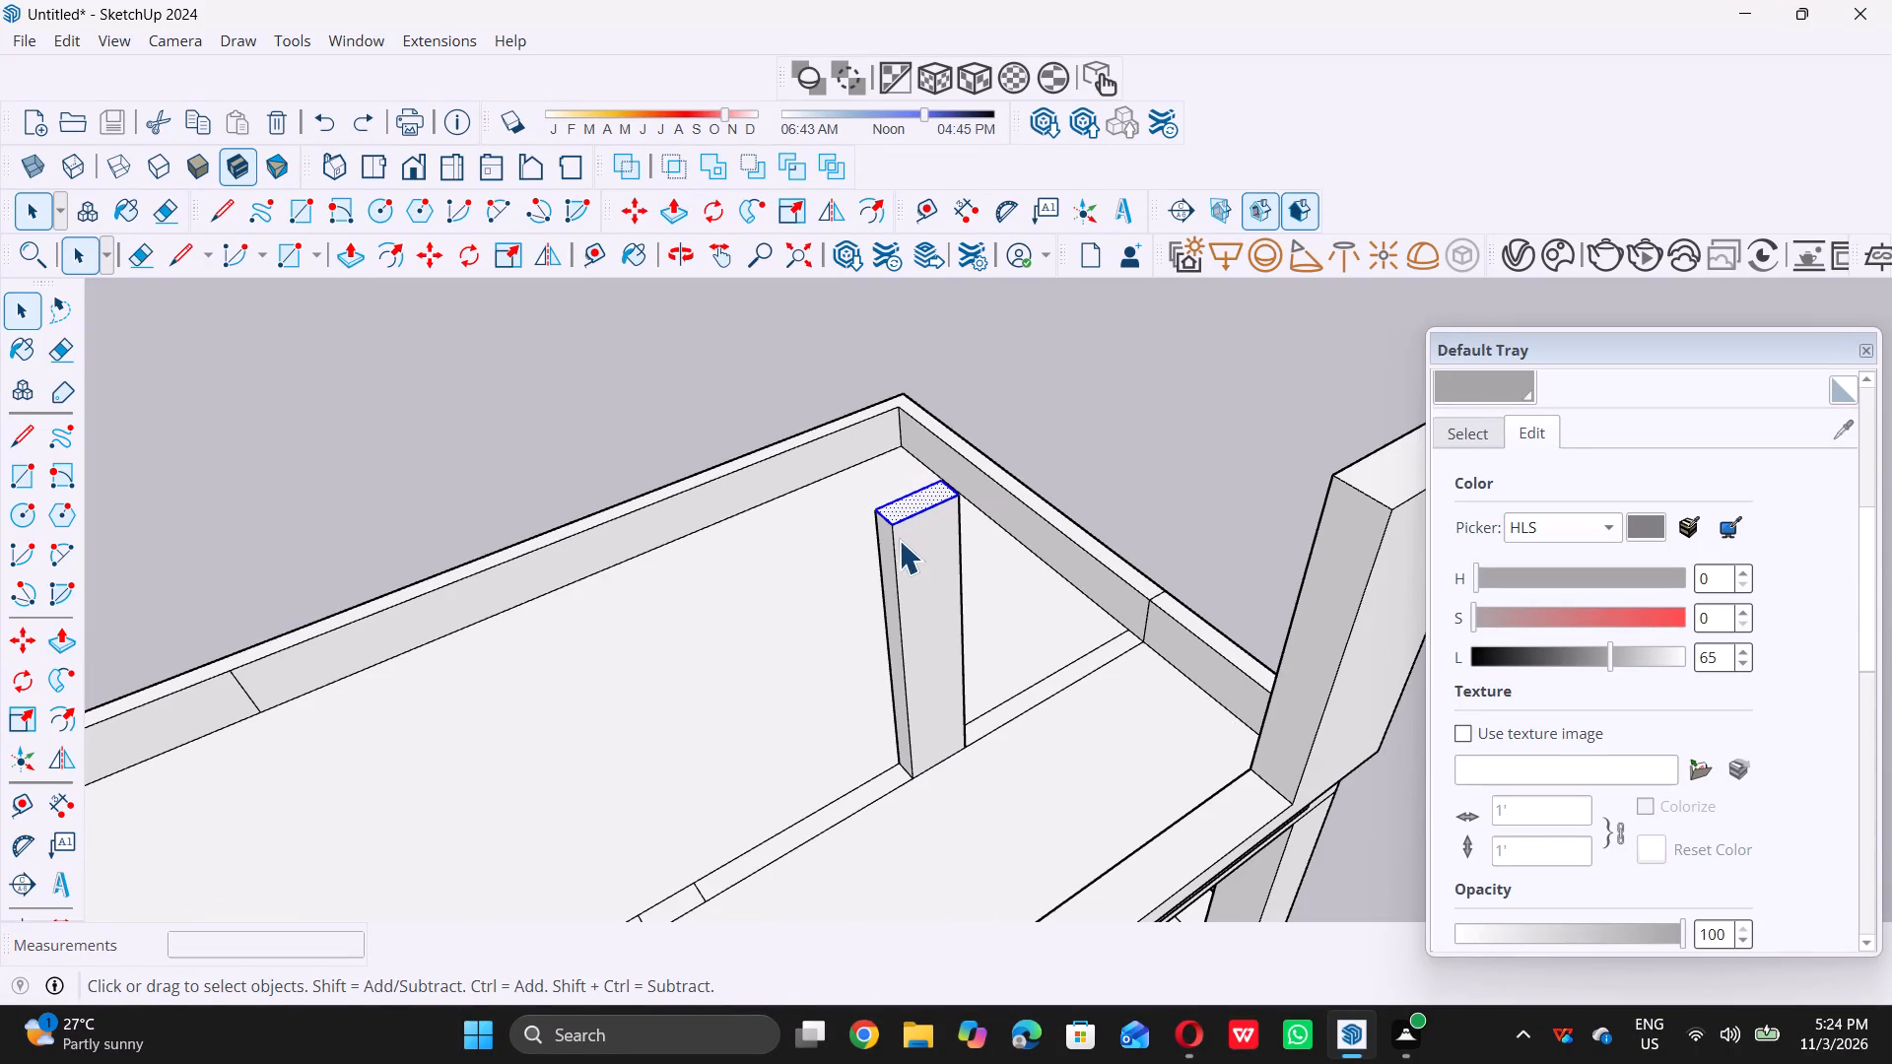
Raise the column's top face by 2' 9" to the top of the tall corner pier.
{"action": "scroll", "coordinate": [898, 510], "scroll_direction": "down", "scroll_amount": 10}
{"action": "middle_click_drag", "start_coordinate": [958, 592], "coordinate": [948, 551]}
{"action": "middle_click_drag", "start_coordinate": [943, 532], "coordinate": [923, 410]}
{"action": "middle_click", "coordinate": [924, 408]}
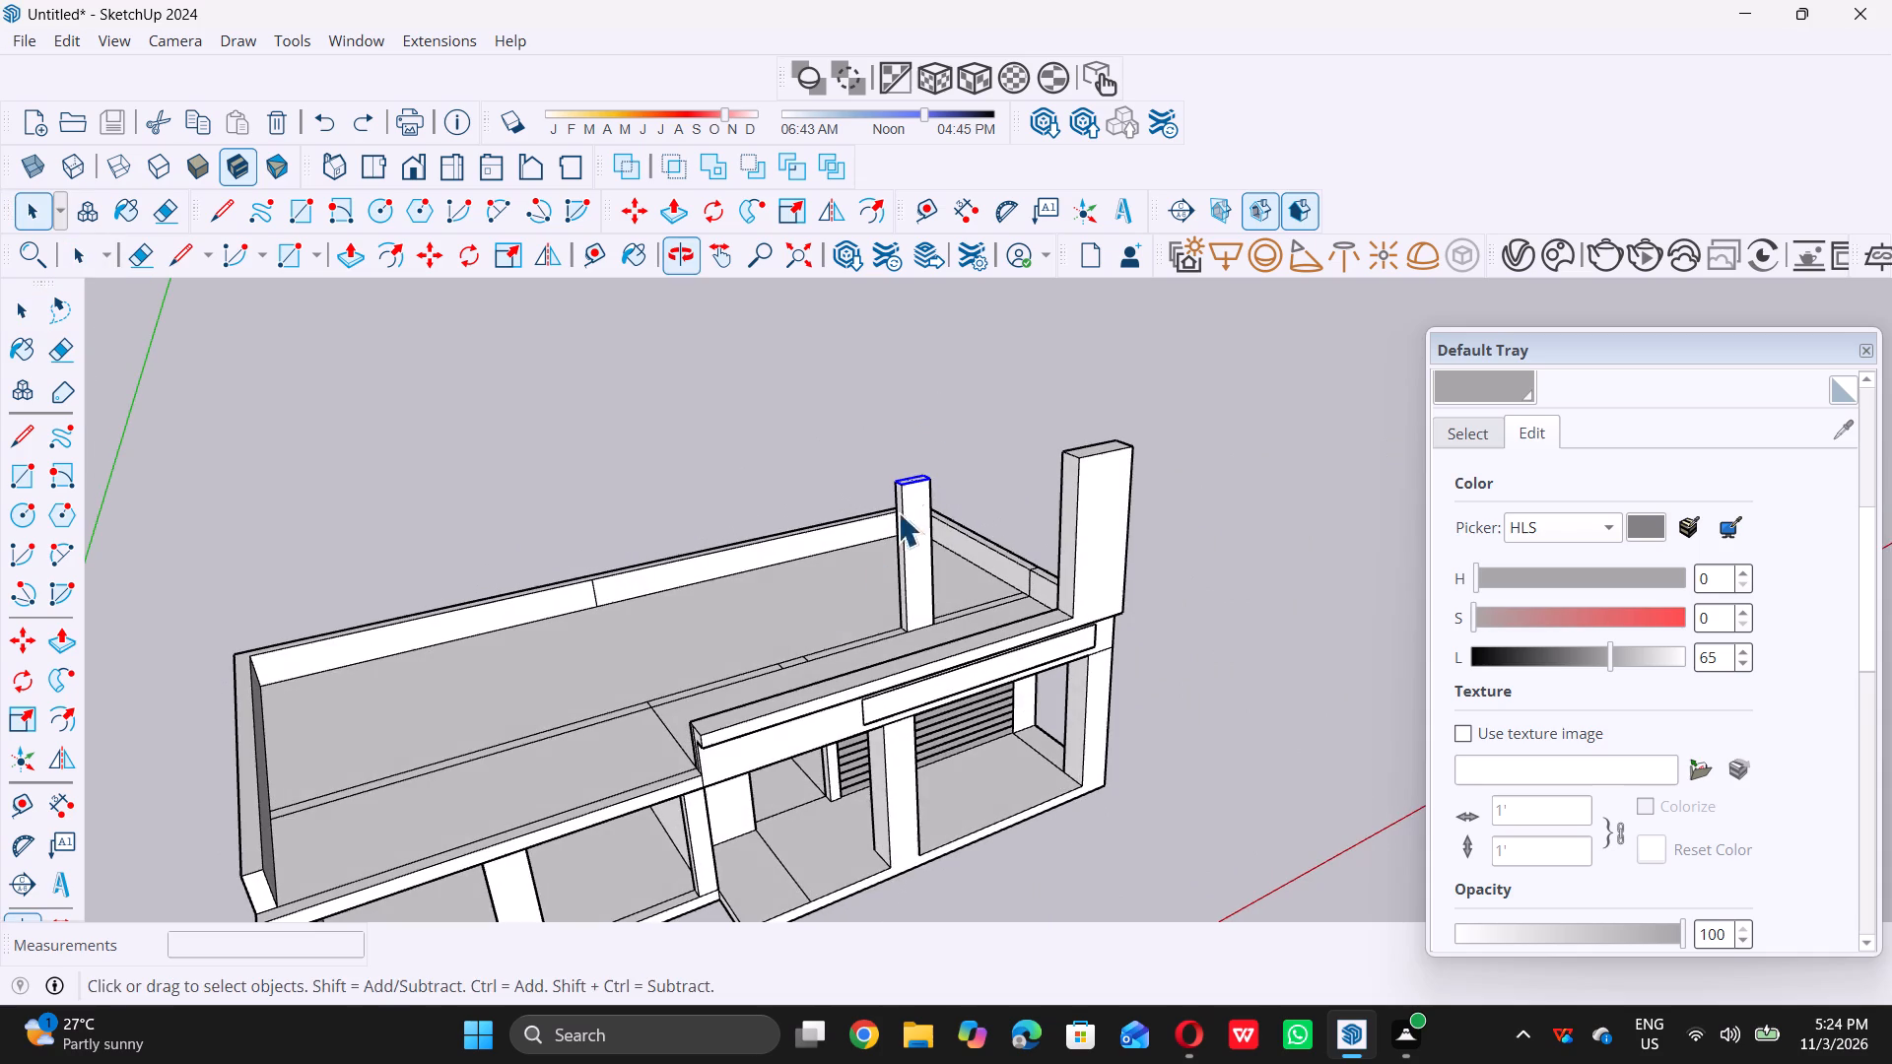
{"action": "middle_click_drag", "start_coordinate": [818, 597], "coordinate": [1231, 487]}
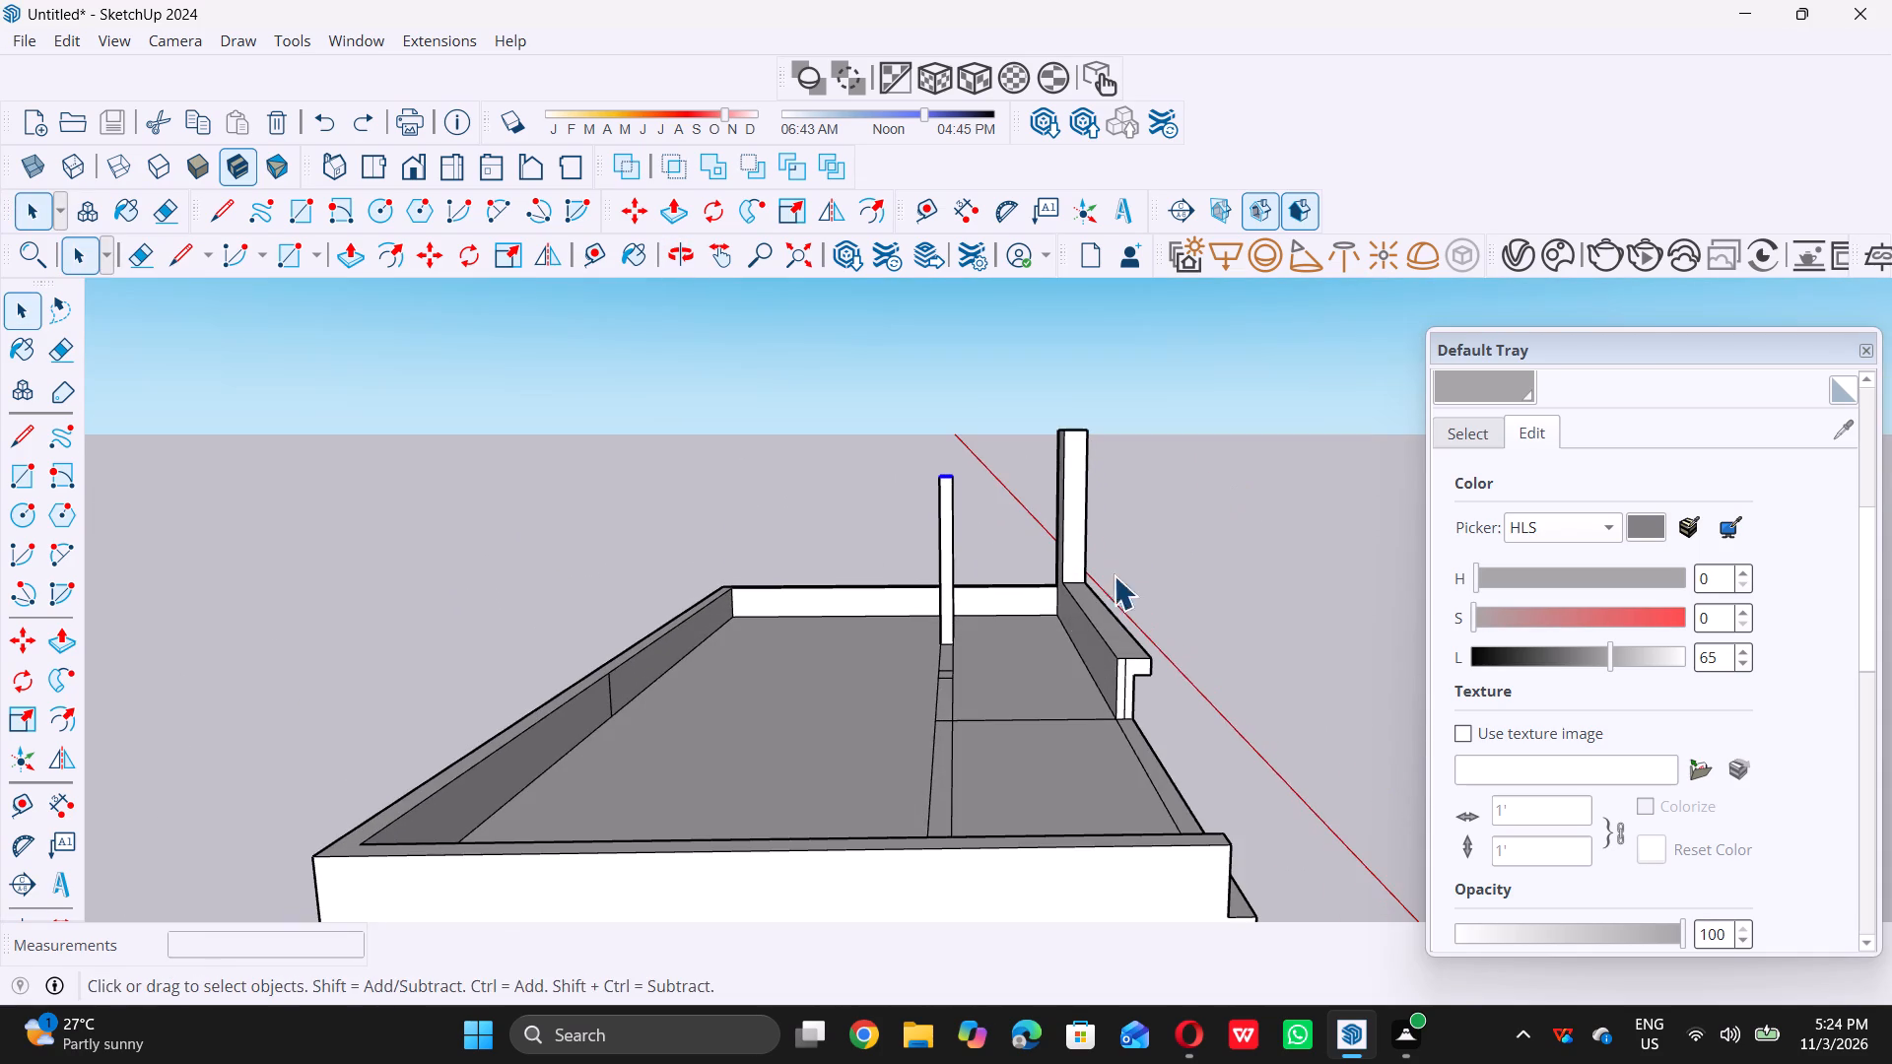
{"action": "middle_click_drag", "start_coordinate": [962, 556], "coordinate": [991, 728]}
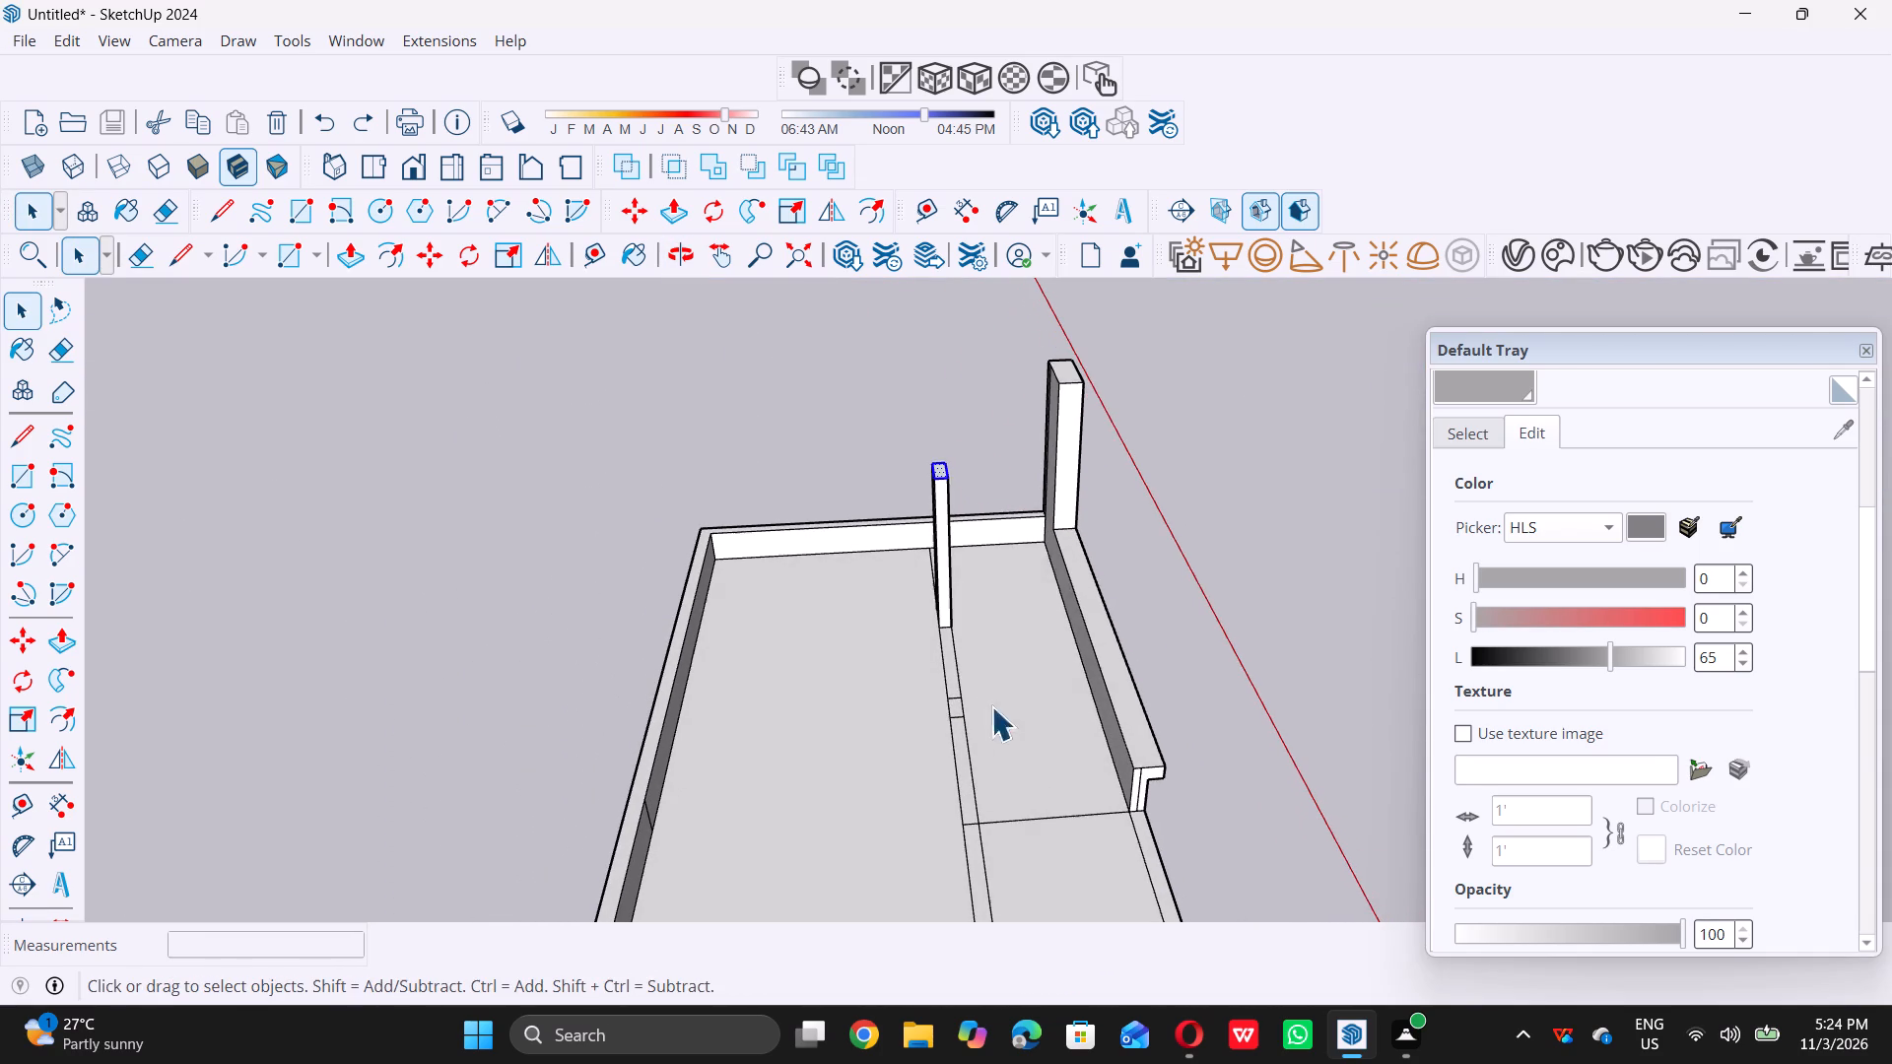
{"action": "scroll", "coordinate": [1095, 391], "scroll_direction": "up", "scroll_amount": 9}
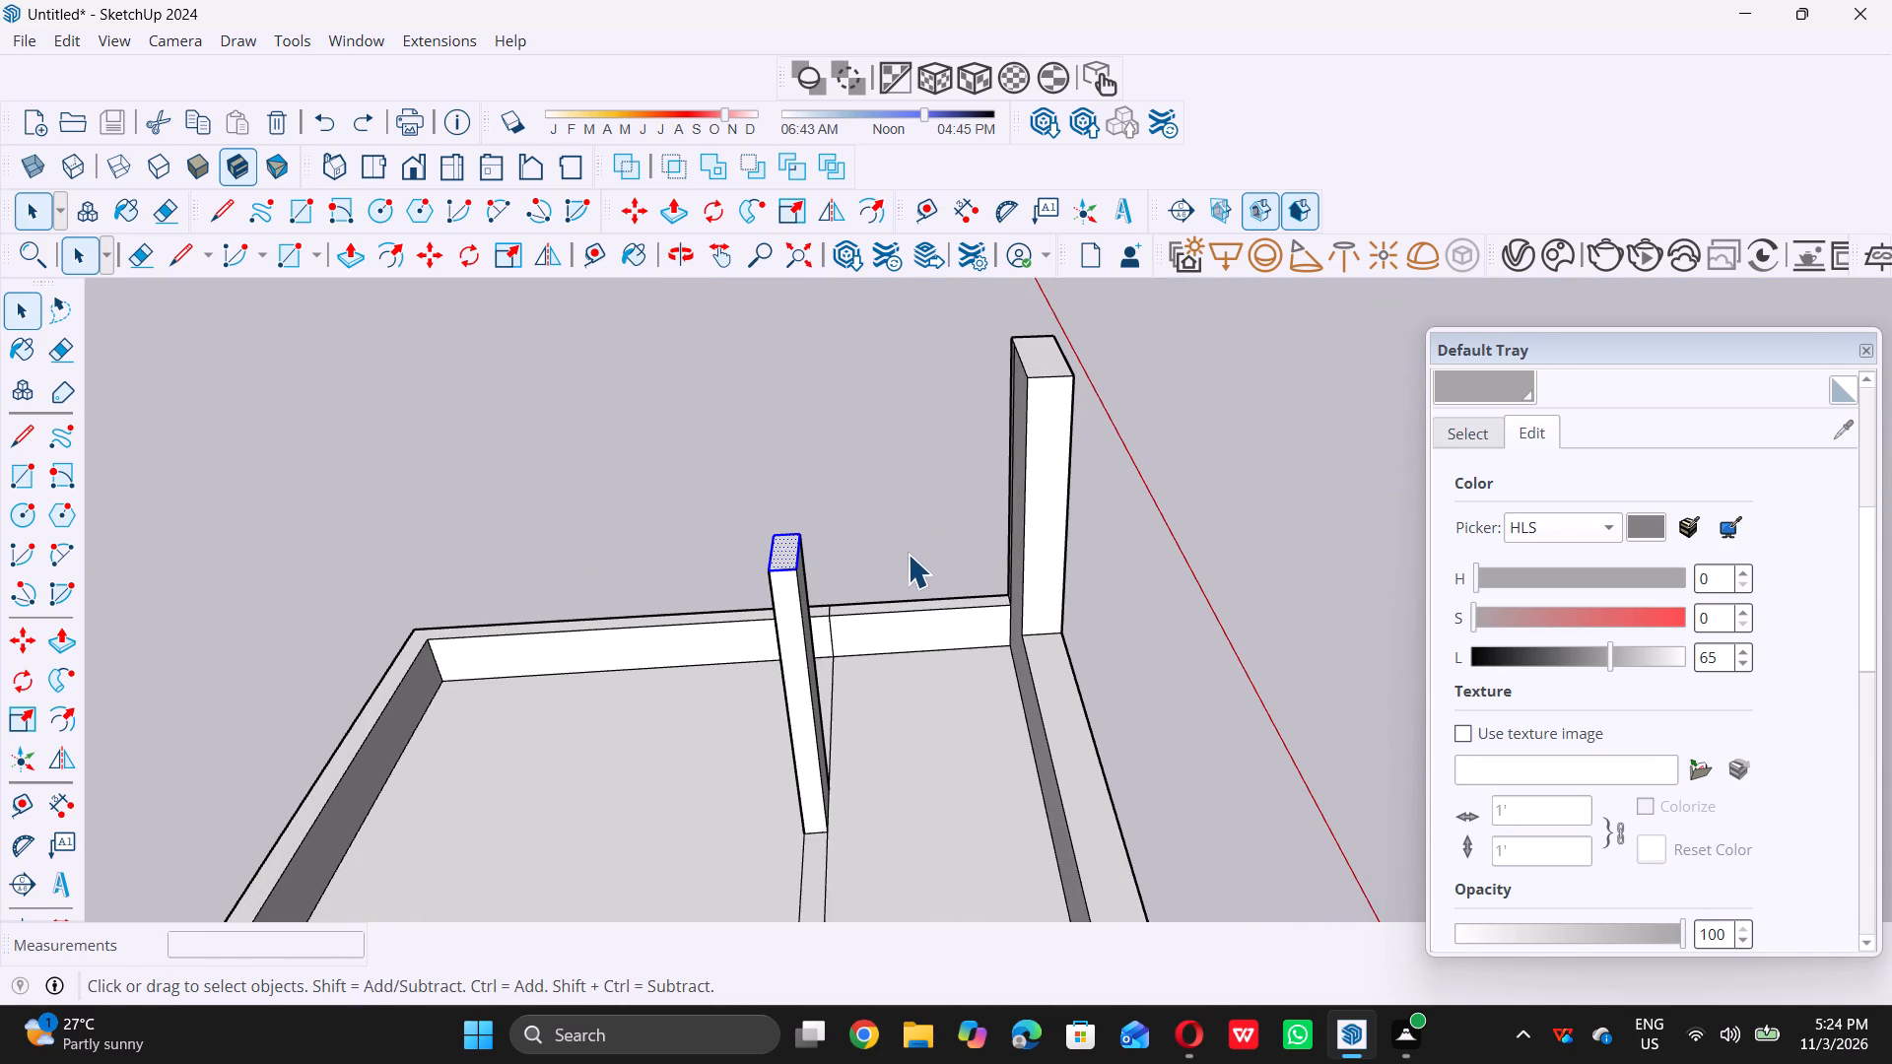
{"action": "key", "text": "p"}
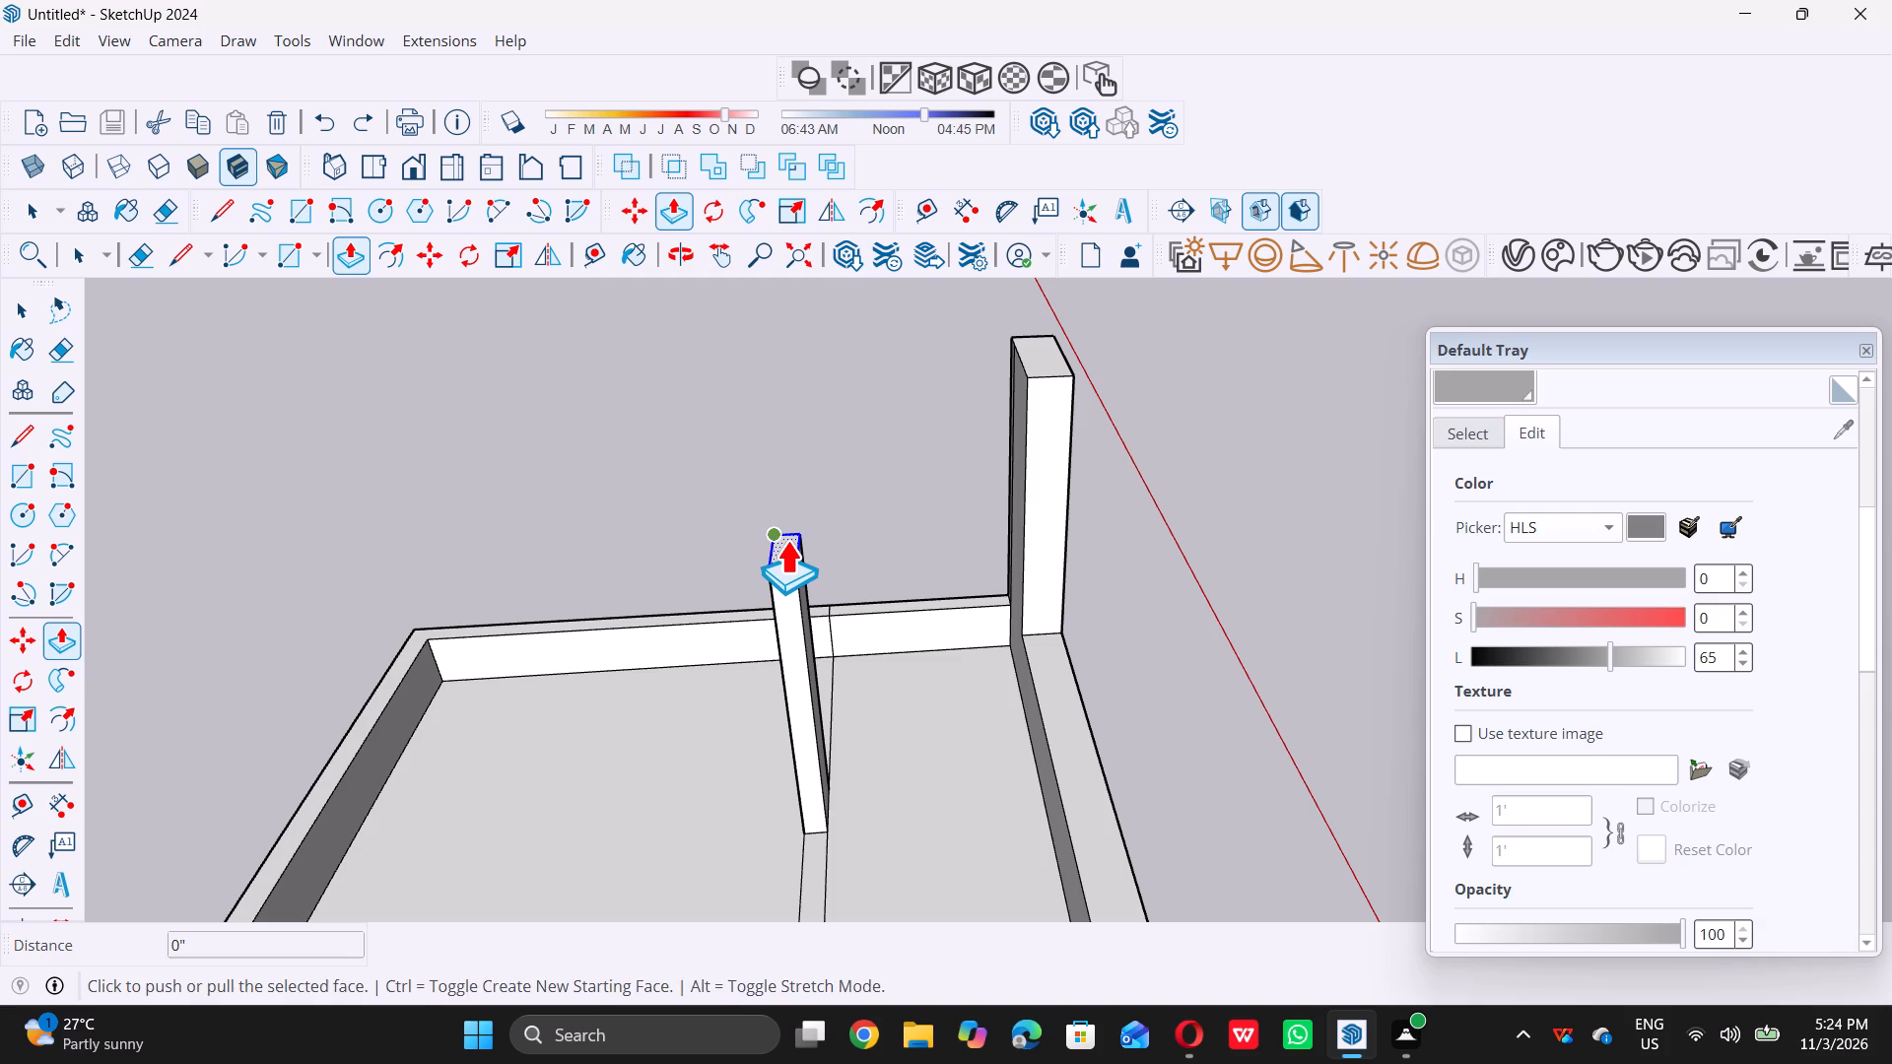
{"action": "left_click", "coordinate": [786, 539]}
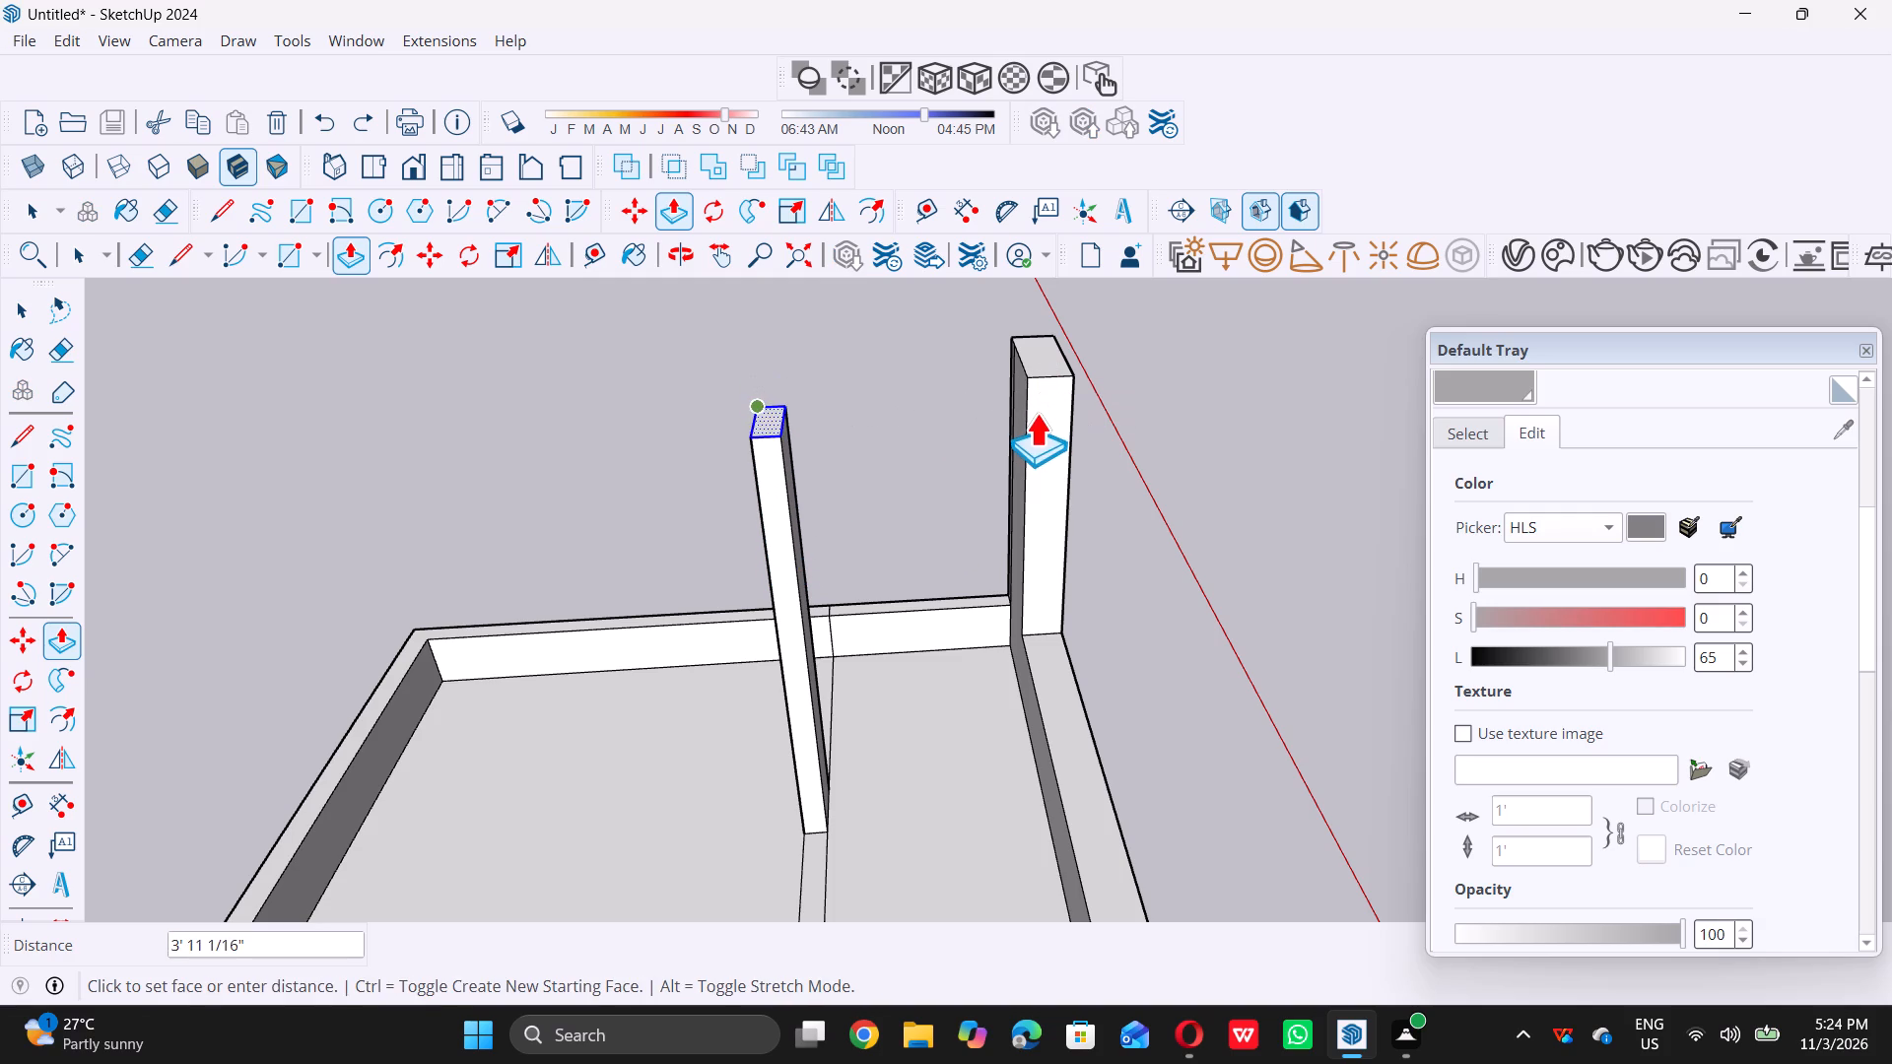
{"action": "double_click", "coordinate": [1047, 377]}
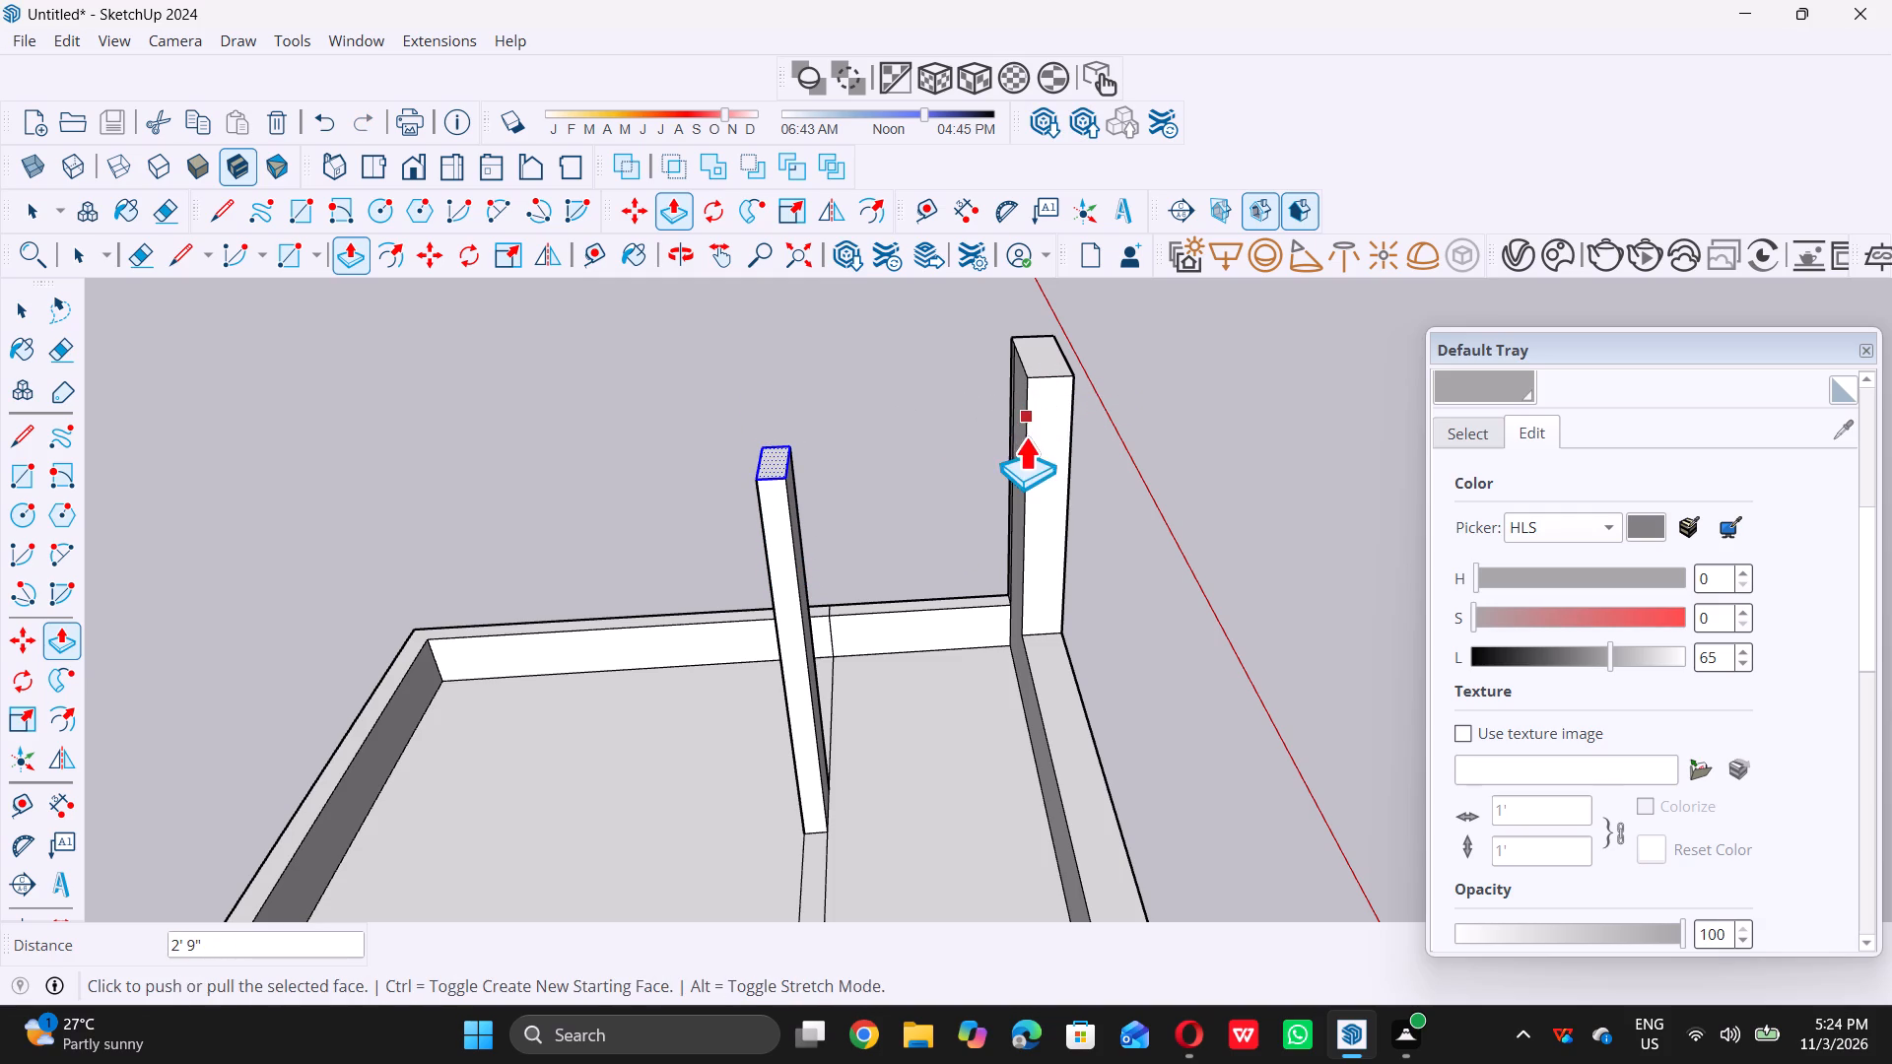
{"action": "key", "text": "space"}
Extrude the remaining small rectangle on the roof strip upward into a short block, repeating the last push/pull distance.
{"action": "middle_click_drag", "start_coordinate": [880, 535], "coordinate": [924, 462]}
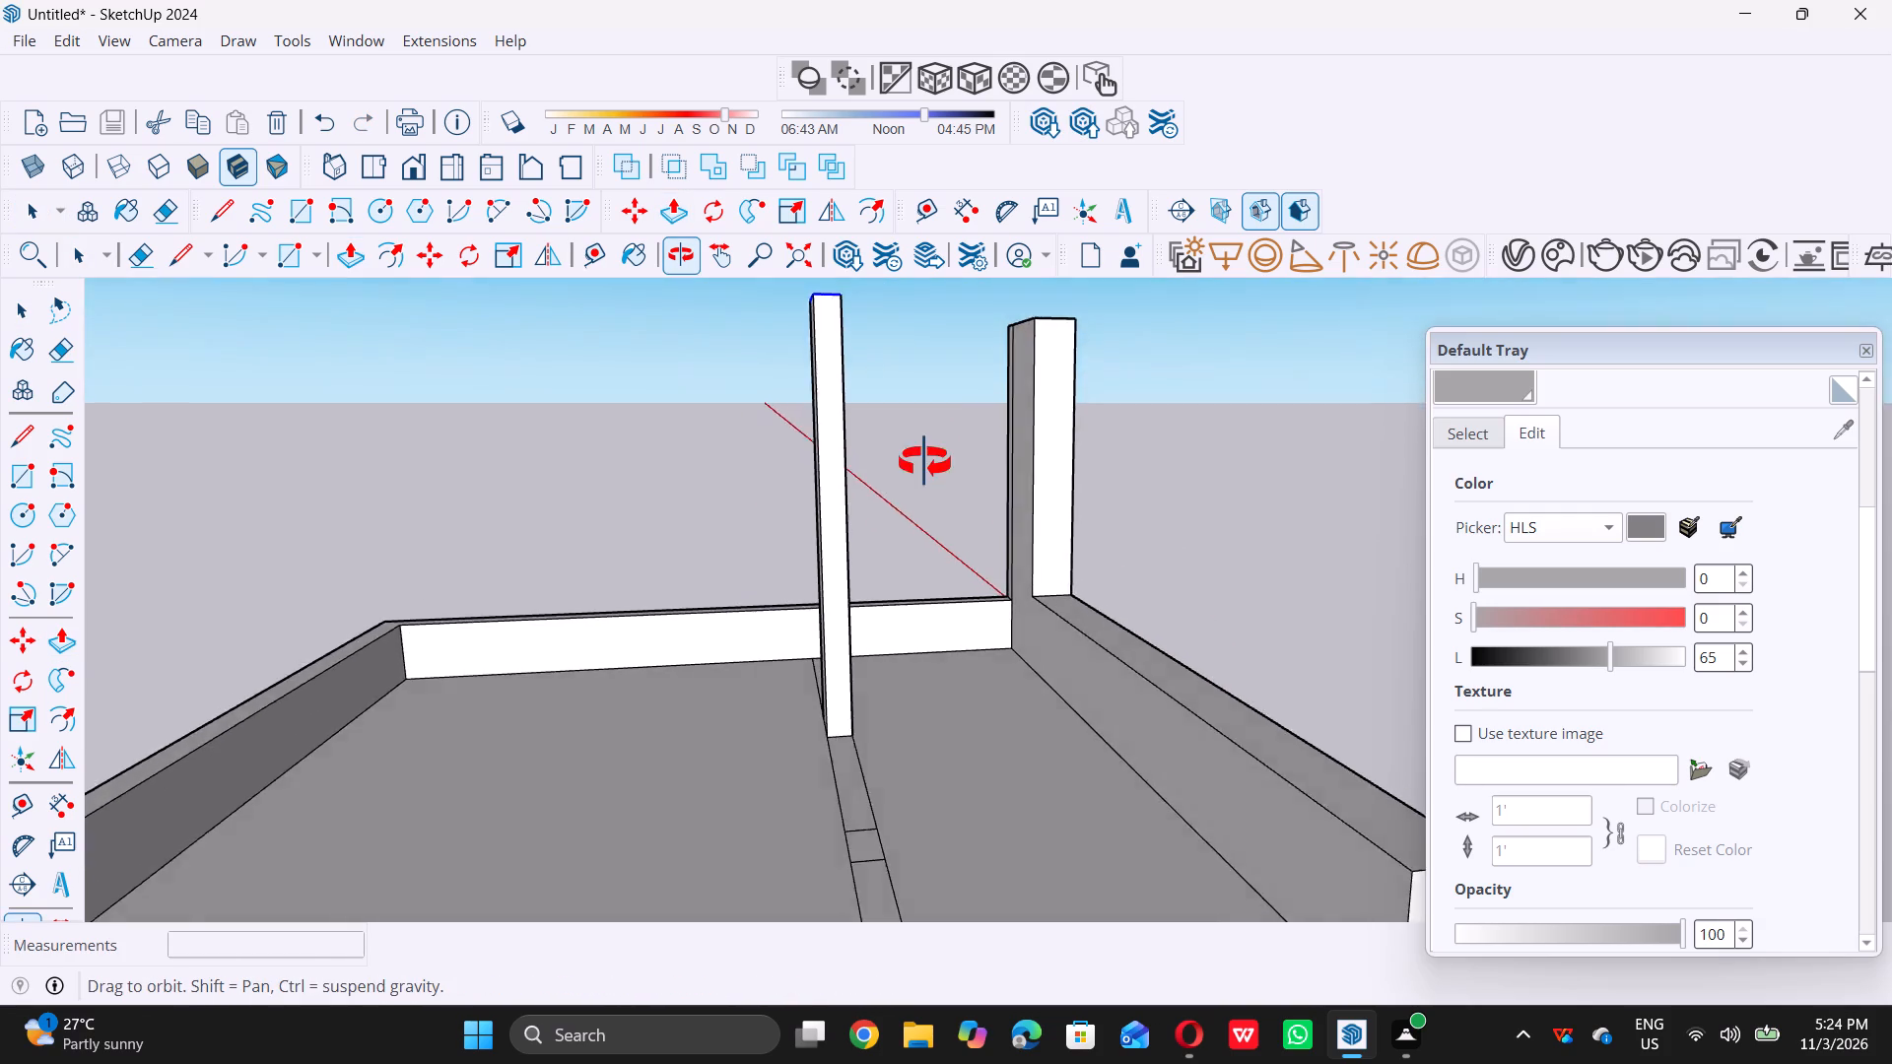
{"action": "middle_click_drag", "start_coordinate": [924, 462], "coordinate": [549, 673]}
{"action": "middle_click", "coordinate": [548, 668]}
{"action": "scroll", "coordinate": [608, 616], "scroll_direction": "down", "scroll_amount": 9}
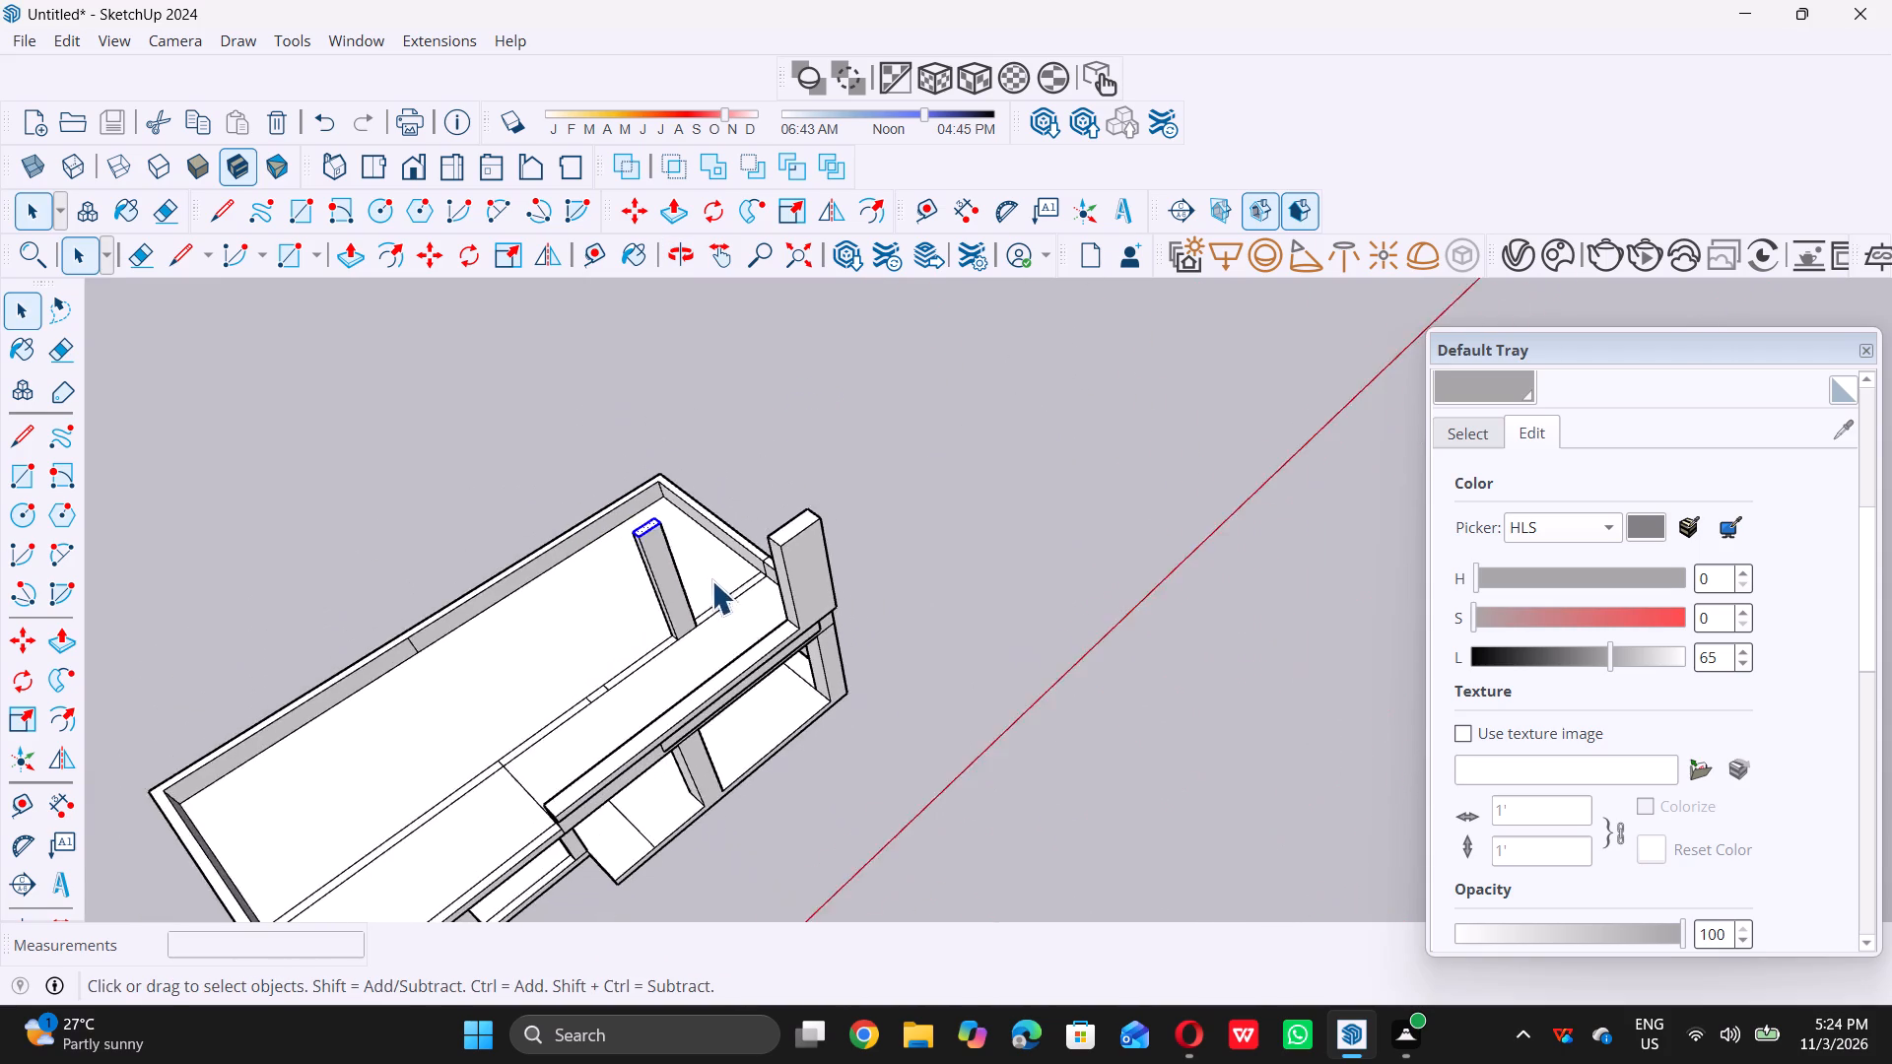
{"action": "scroll", "coordinate": [711, 580], "scroll_direction": "down", "scroll_amount": 3}
{"action": "middle_click_drag", "start_coordinate": [704, 632], "coordinate": [465, 693]}
{"action": "scroll", "coordinate": [643, 495], "scroll_direction": "up", "scroll_amount": 8}
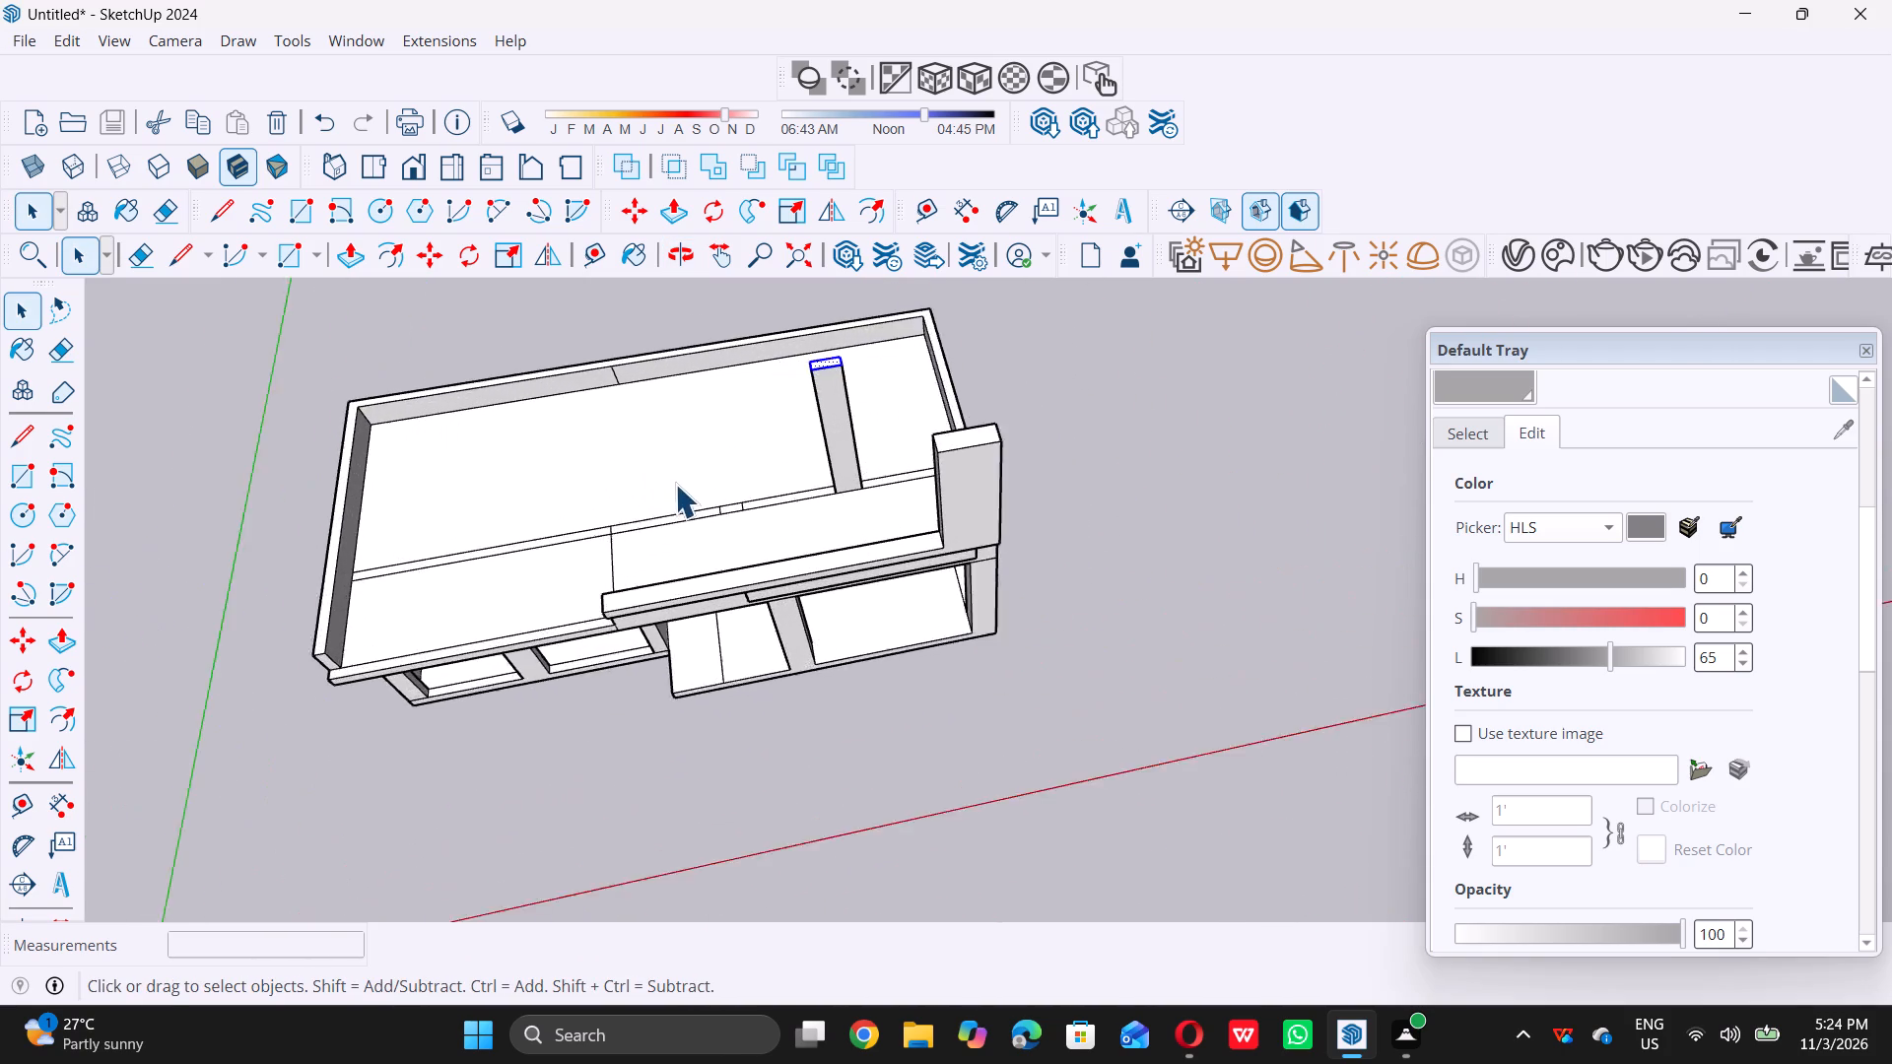
{"action": "scroll", "coordinate": [746, 529], "scroll_direction": "down", "scroll_amount": 10}
{"action": "middle_click", "coordinate": [627, 551]}
{"action": "middle_click_drag", "start_coordinate": [627, 549], "coordinate": [753, 433]}
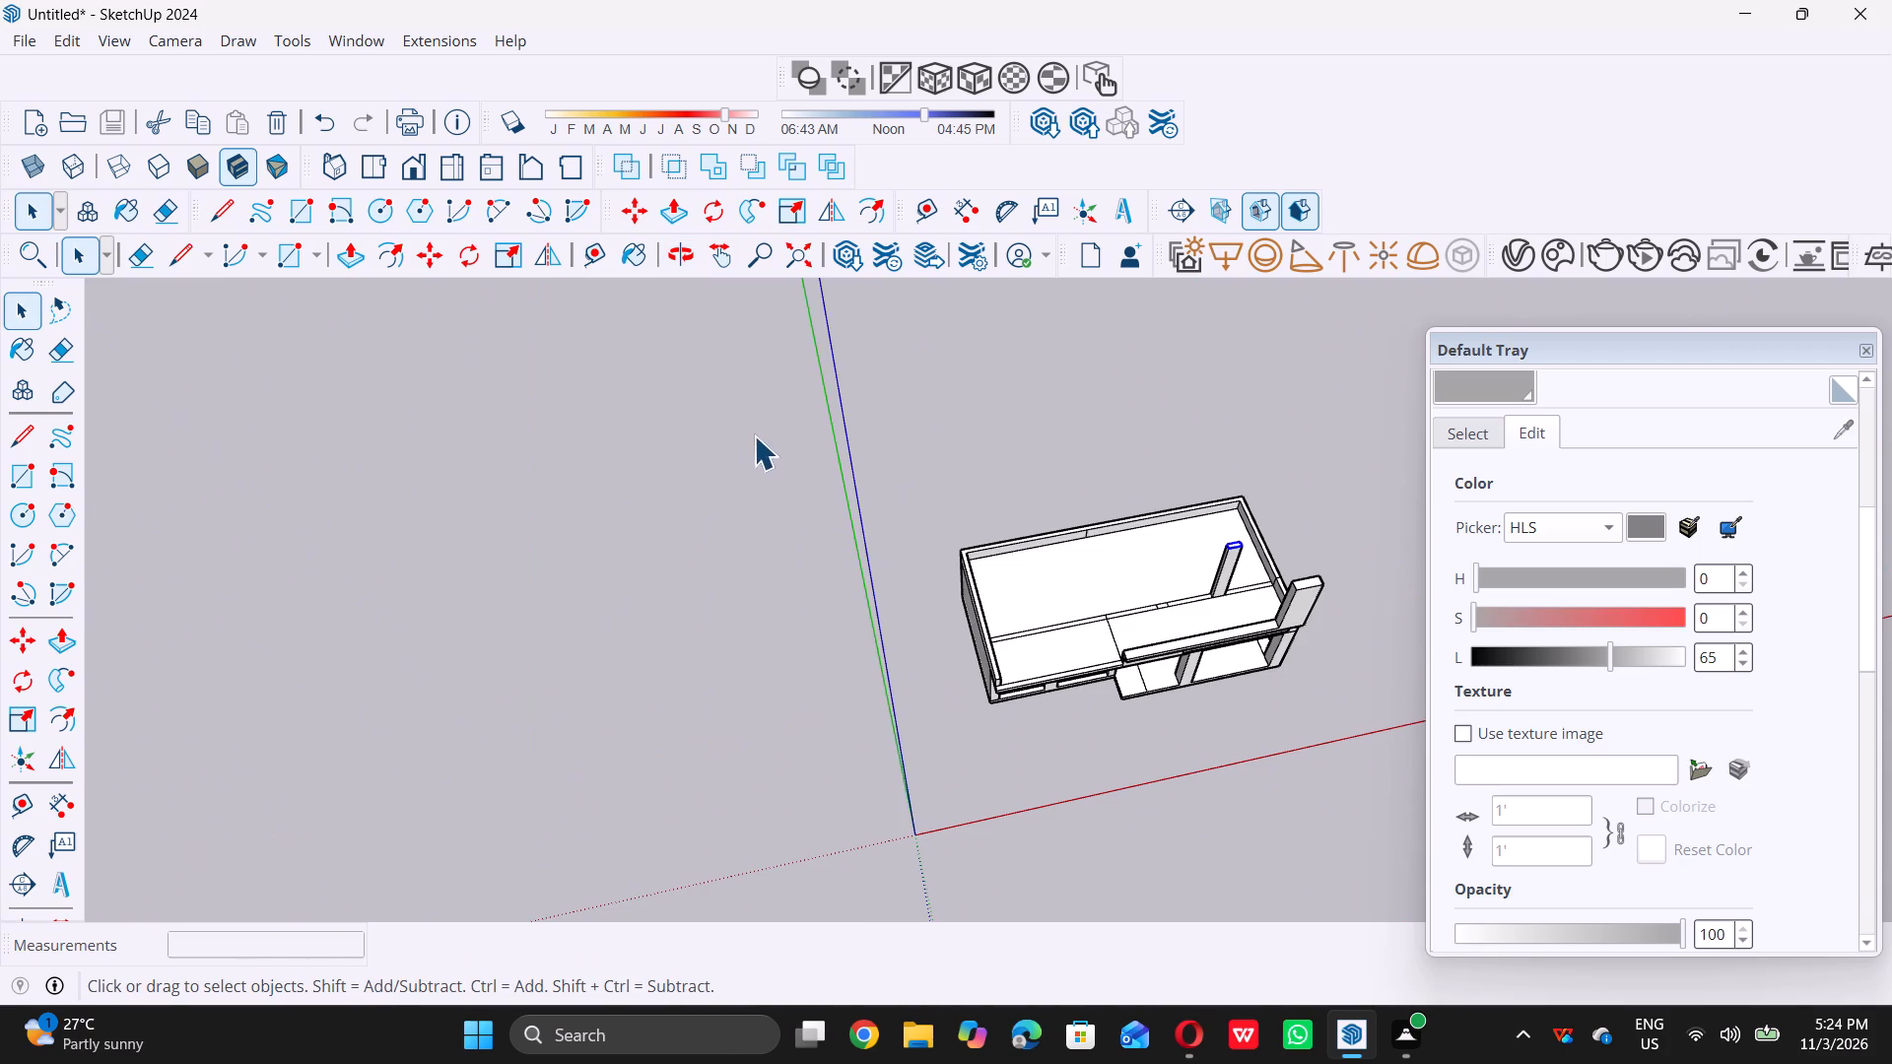
{"action": "middle_click_drag", "start_coordinate": [1086, 673], "coordinate": [1121, 513]}
{"action": "scroll", "coordinate": [1144, 526], "scroll_direction": "up", "scroll_amount": 11}
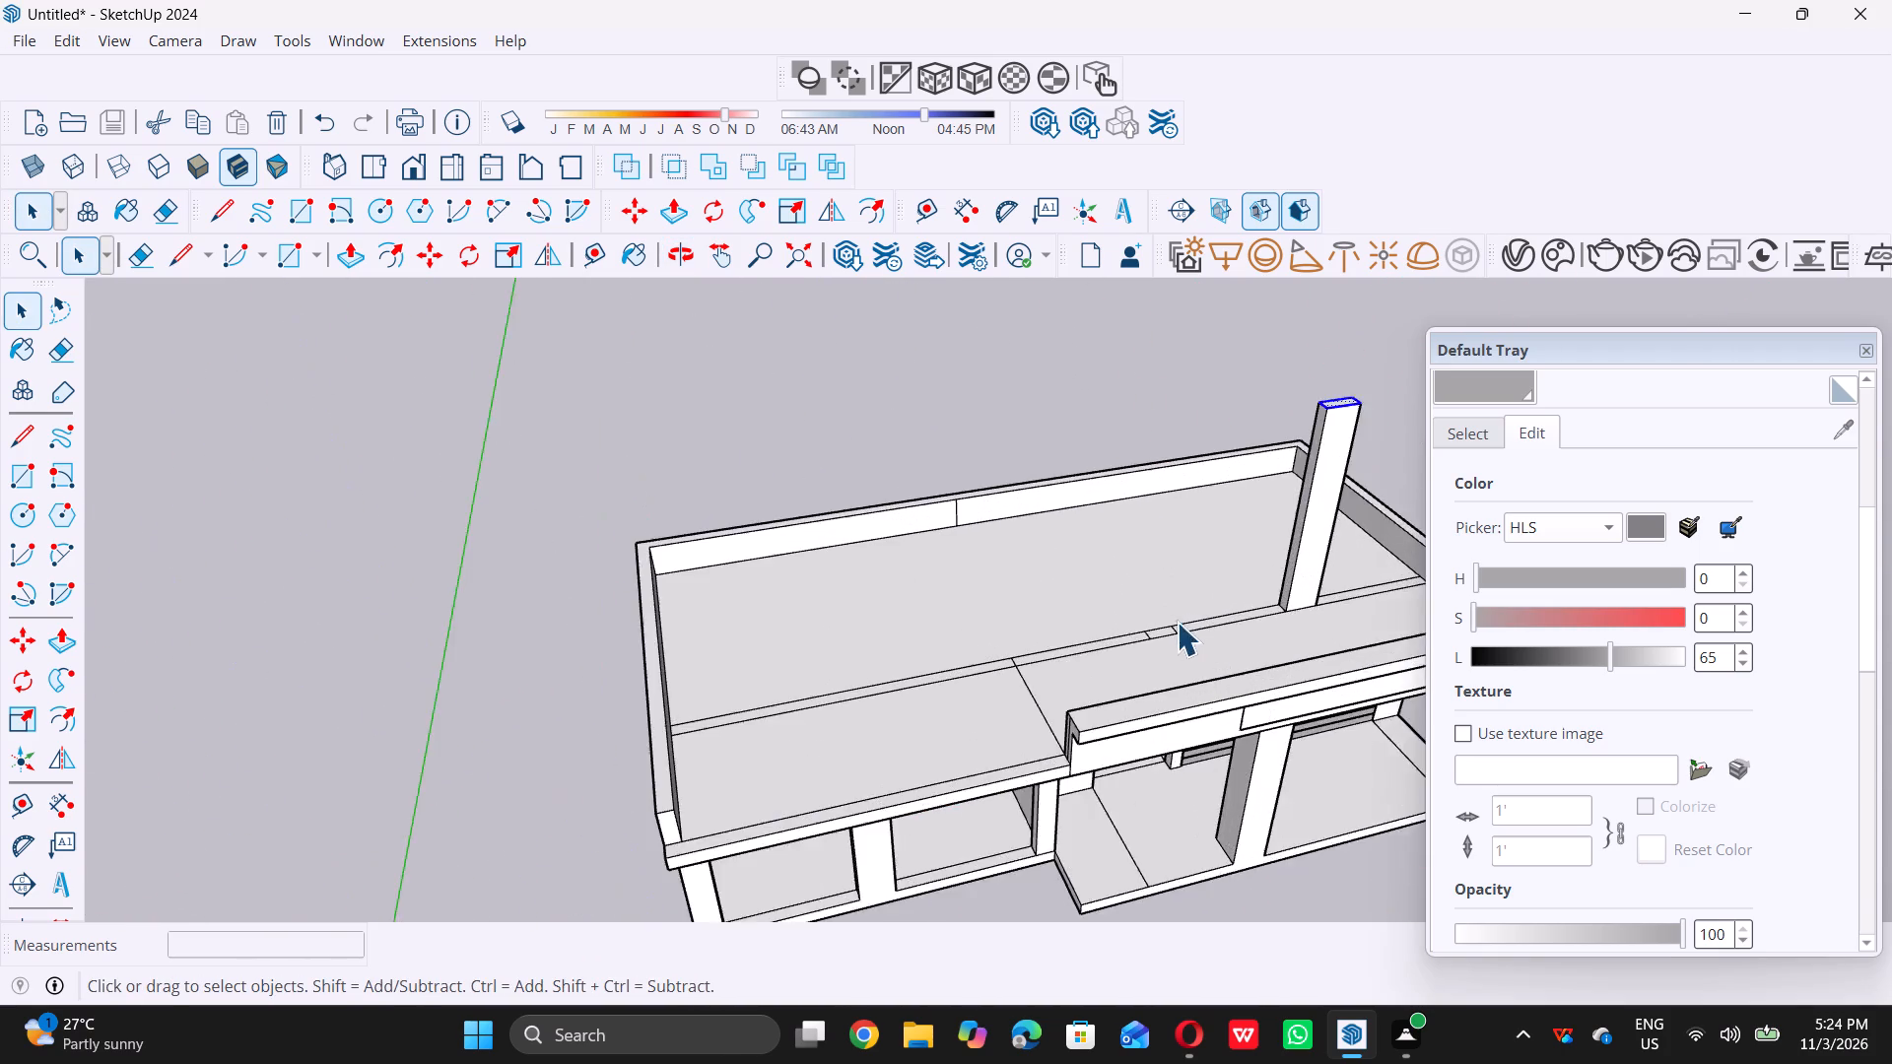
{"action": "scroll", "coordinate": [1177, 622], "scroll_direction": "up", "scroll_amount": 12}
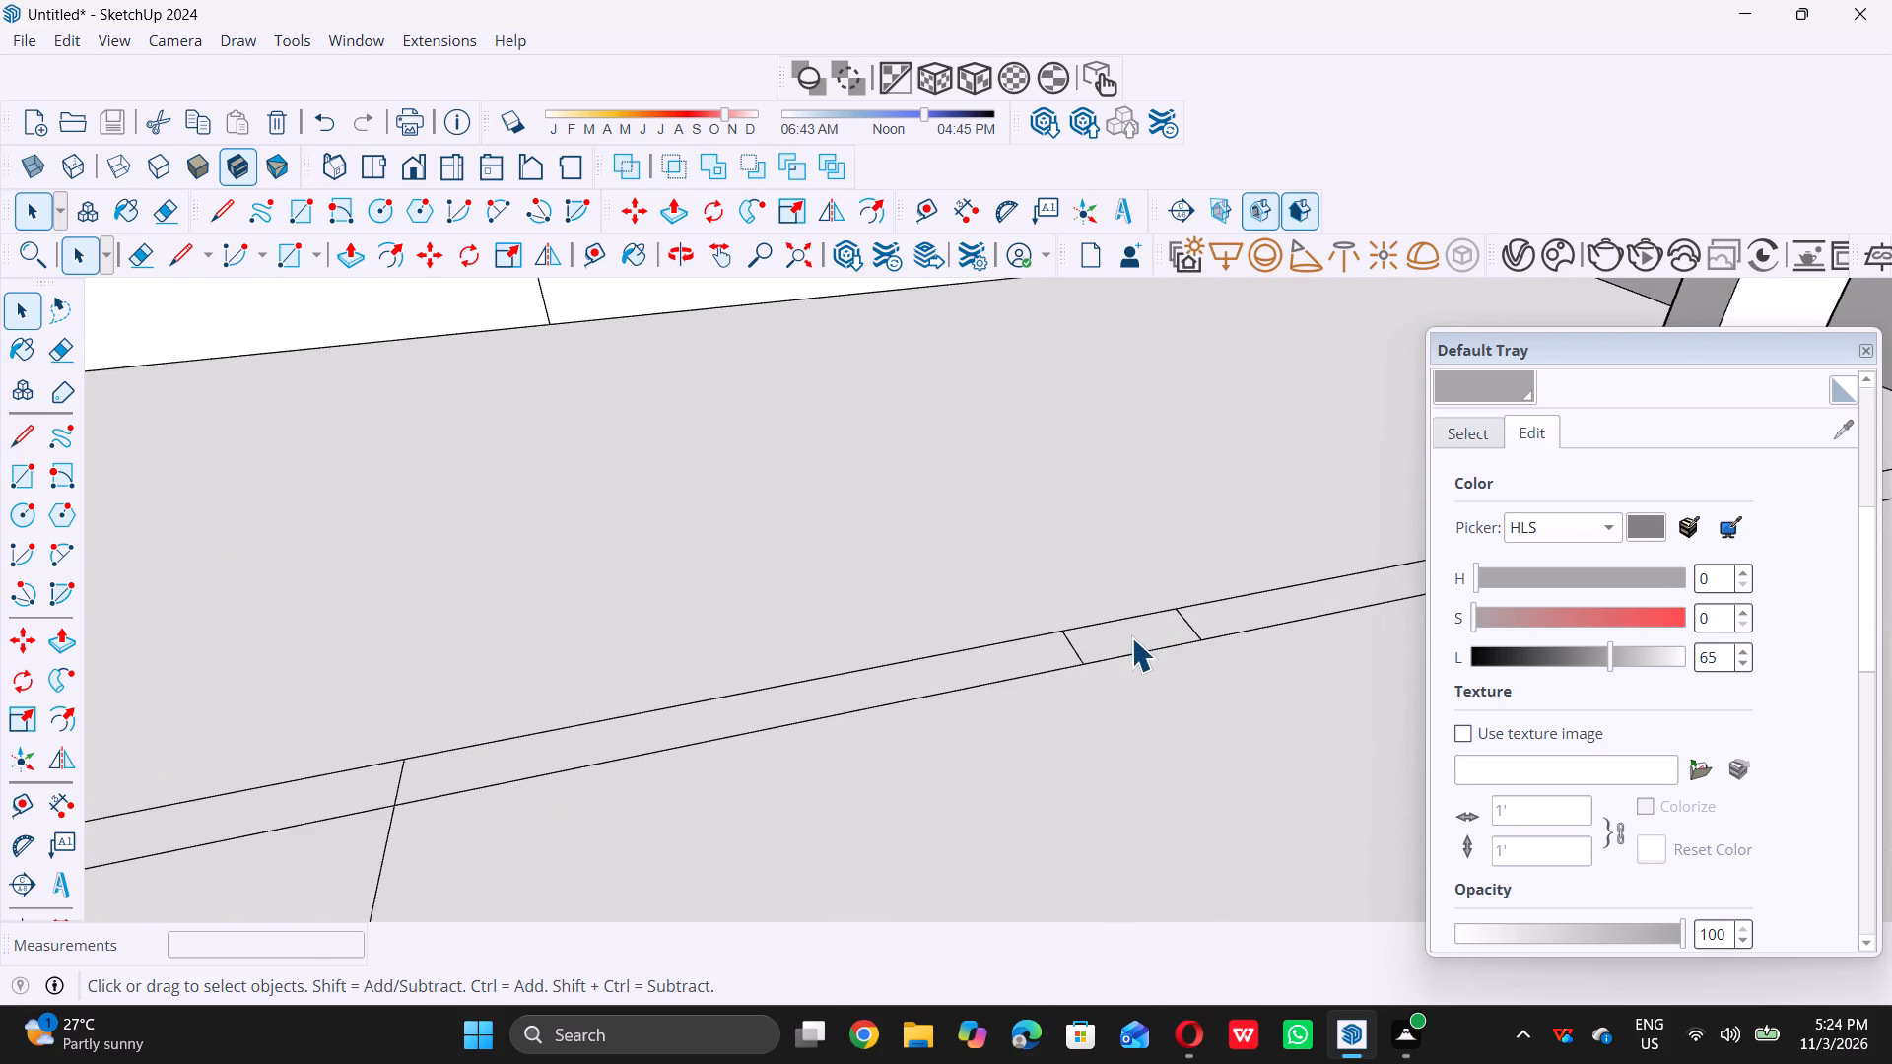
{"action": "left_click", "coordinate": [1131, 637]}
{"action": "scroll", "coordinate": [844, 612], "scroll_direction": "down", "scroll_amount": 9}
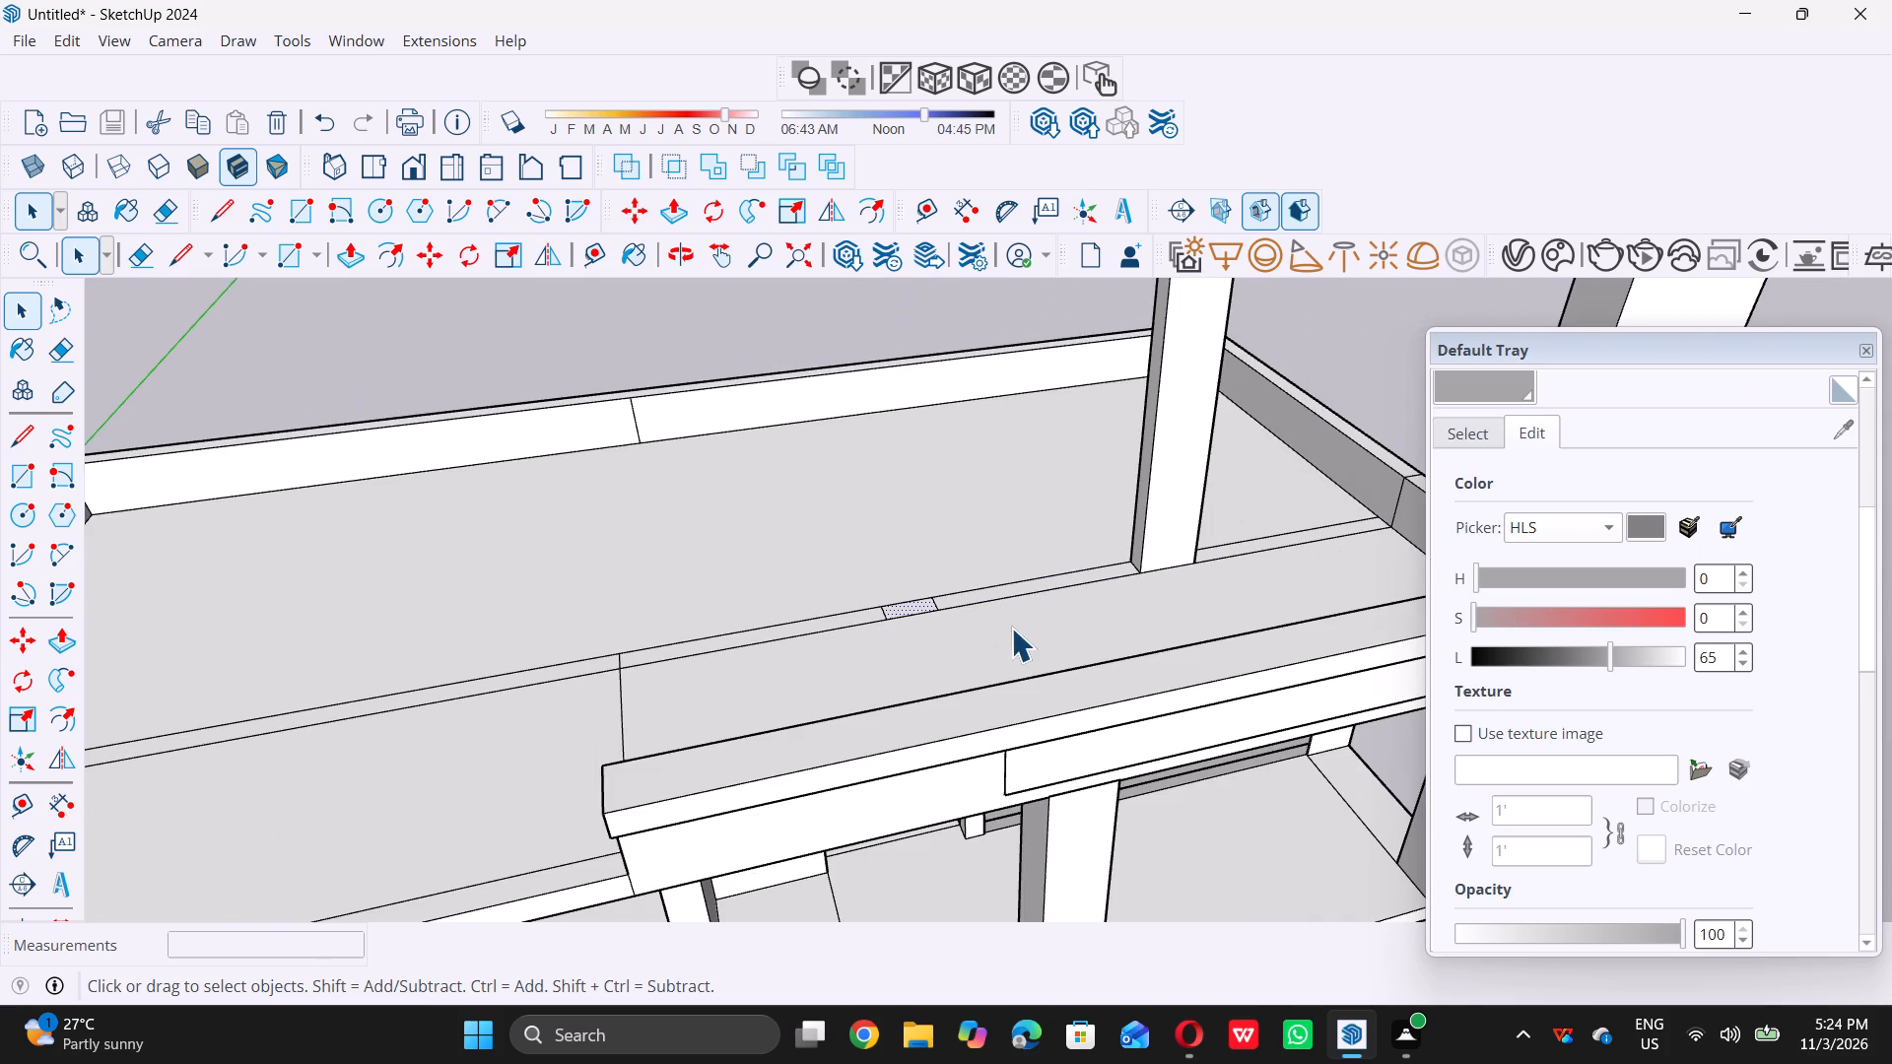
{"action": "key", "text": "p"}
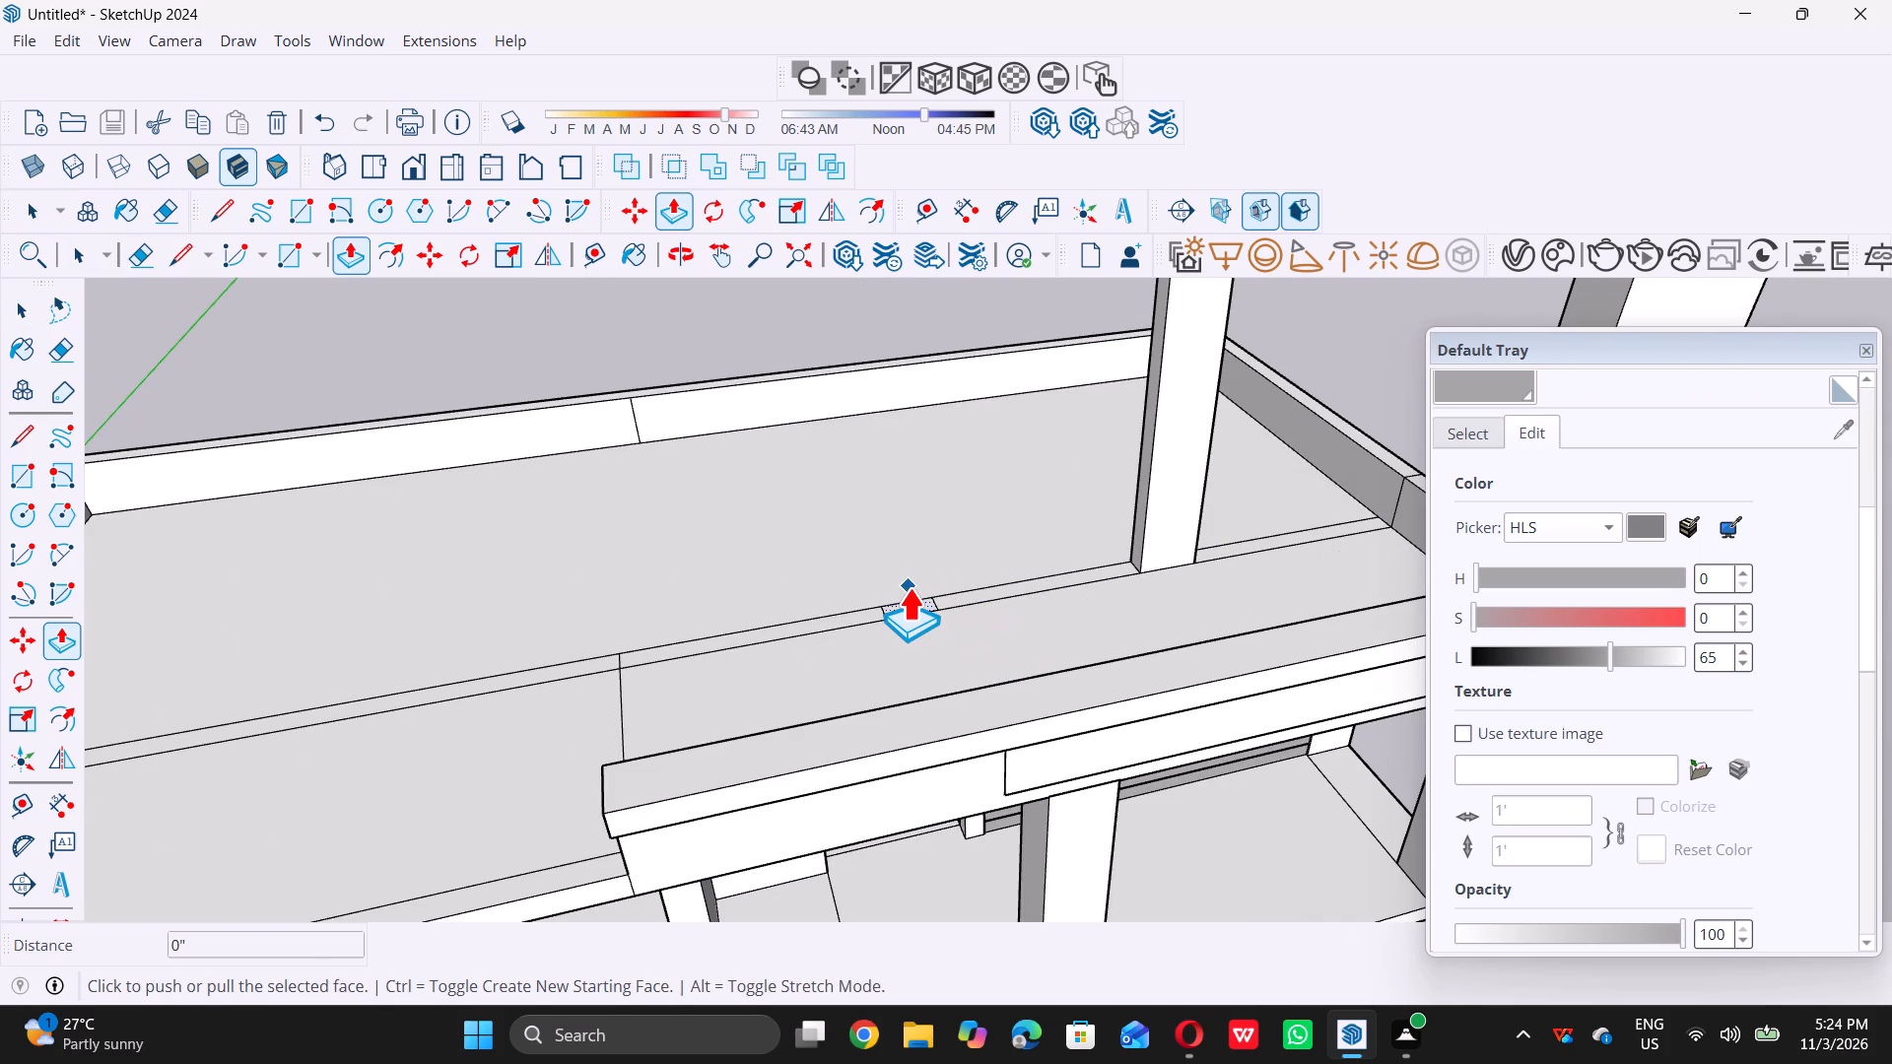
{"action": "triple_click", "coordinate": [912, 599]}
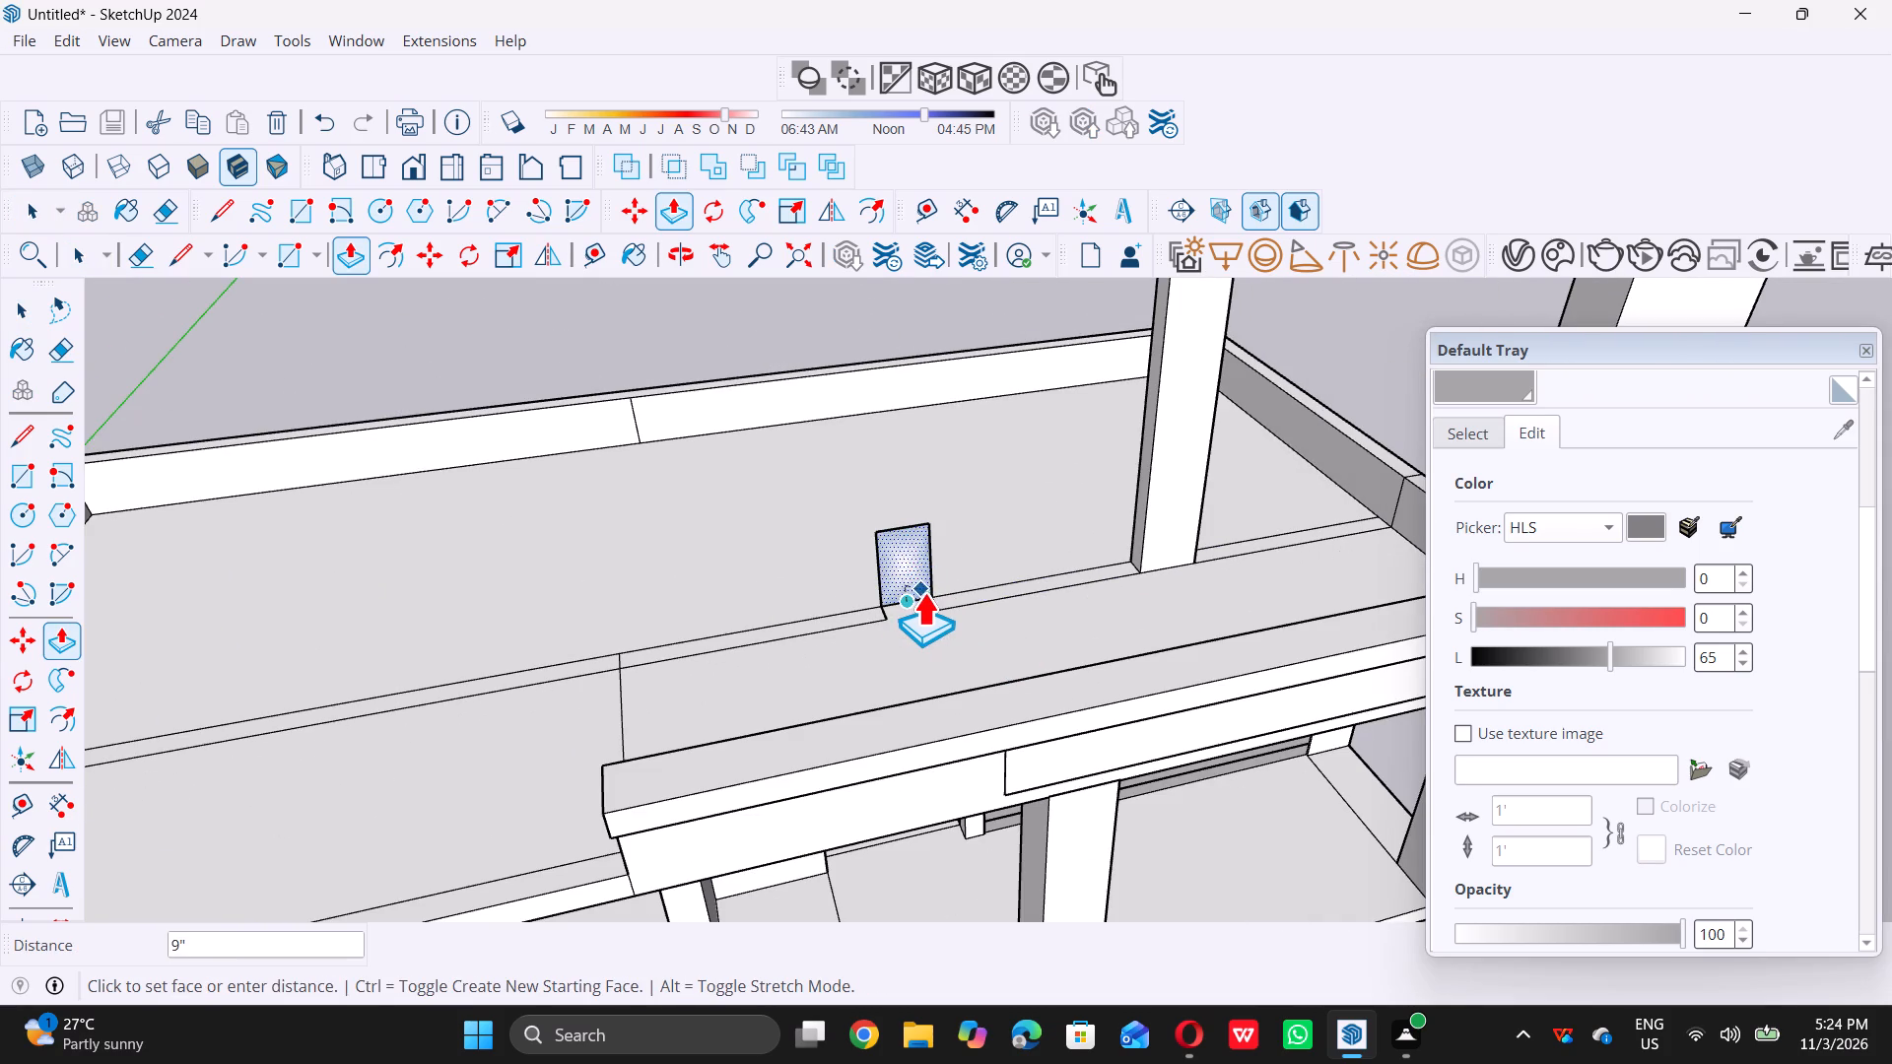
{"action": "key", "text": "space"}
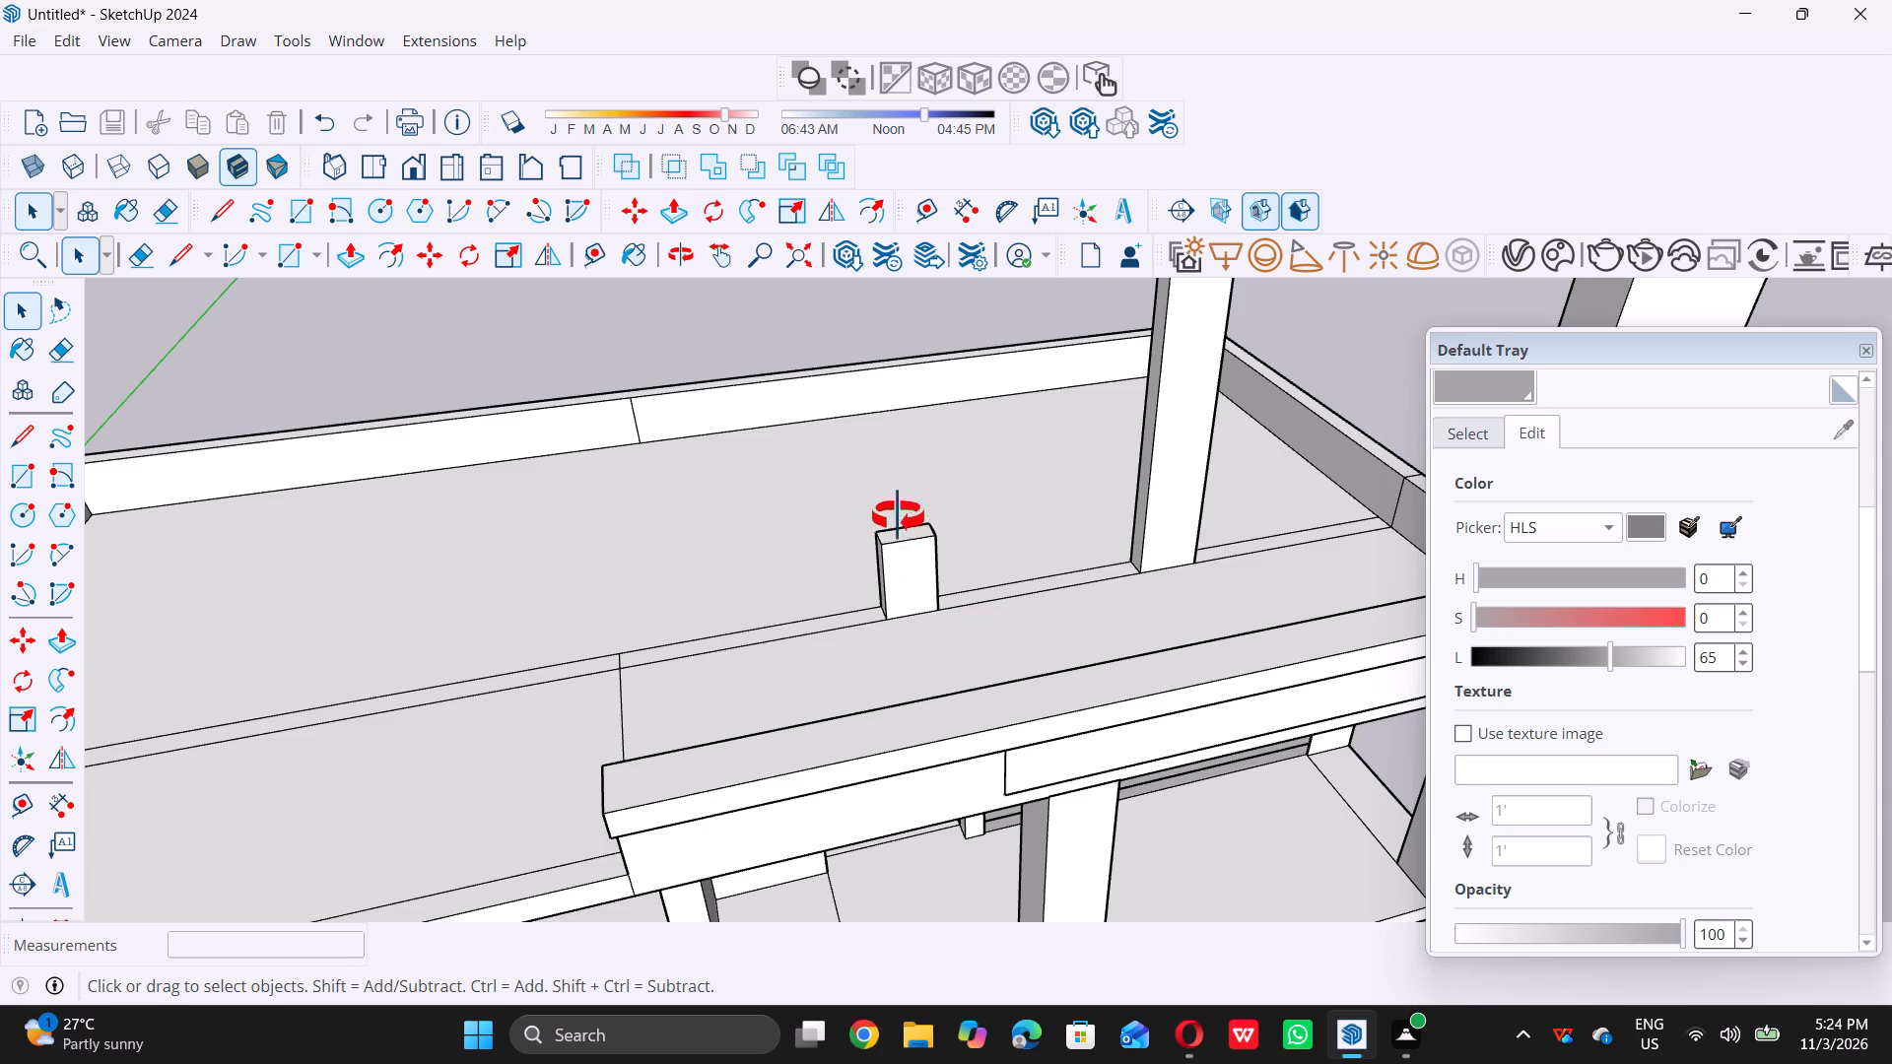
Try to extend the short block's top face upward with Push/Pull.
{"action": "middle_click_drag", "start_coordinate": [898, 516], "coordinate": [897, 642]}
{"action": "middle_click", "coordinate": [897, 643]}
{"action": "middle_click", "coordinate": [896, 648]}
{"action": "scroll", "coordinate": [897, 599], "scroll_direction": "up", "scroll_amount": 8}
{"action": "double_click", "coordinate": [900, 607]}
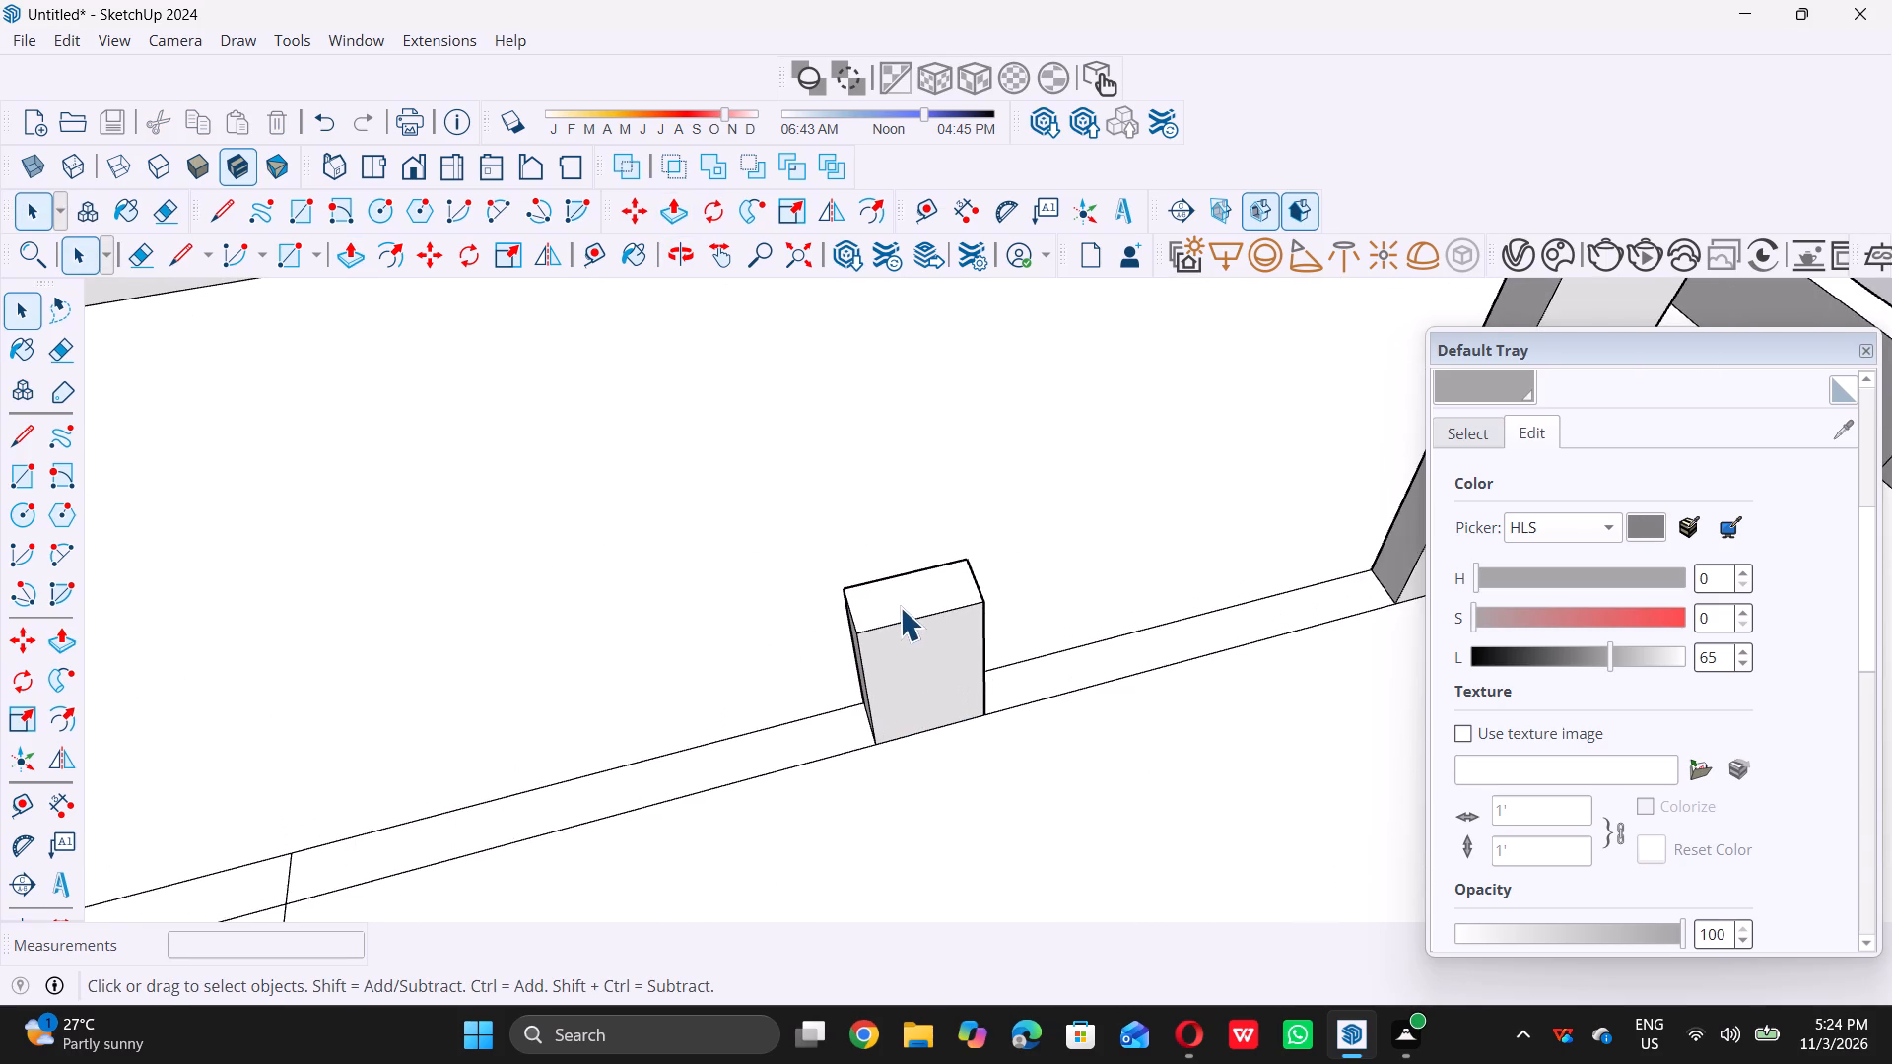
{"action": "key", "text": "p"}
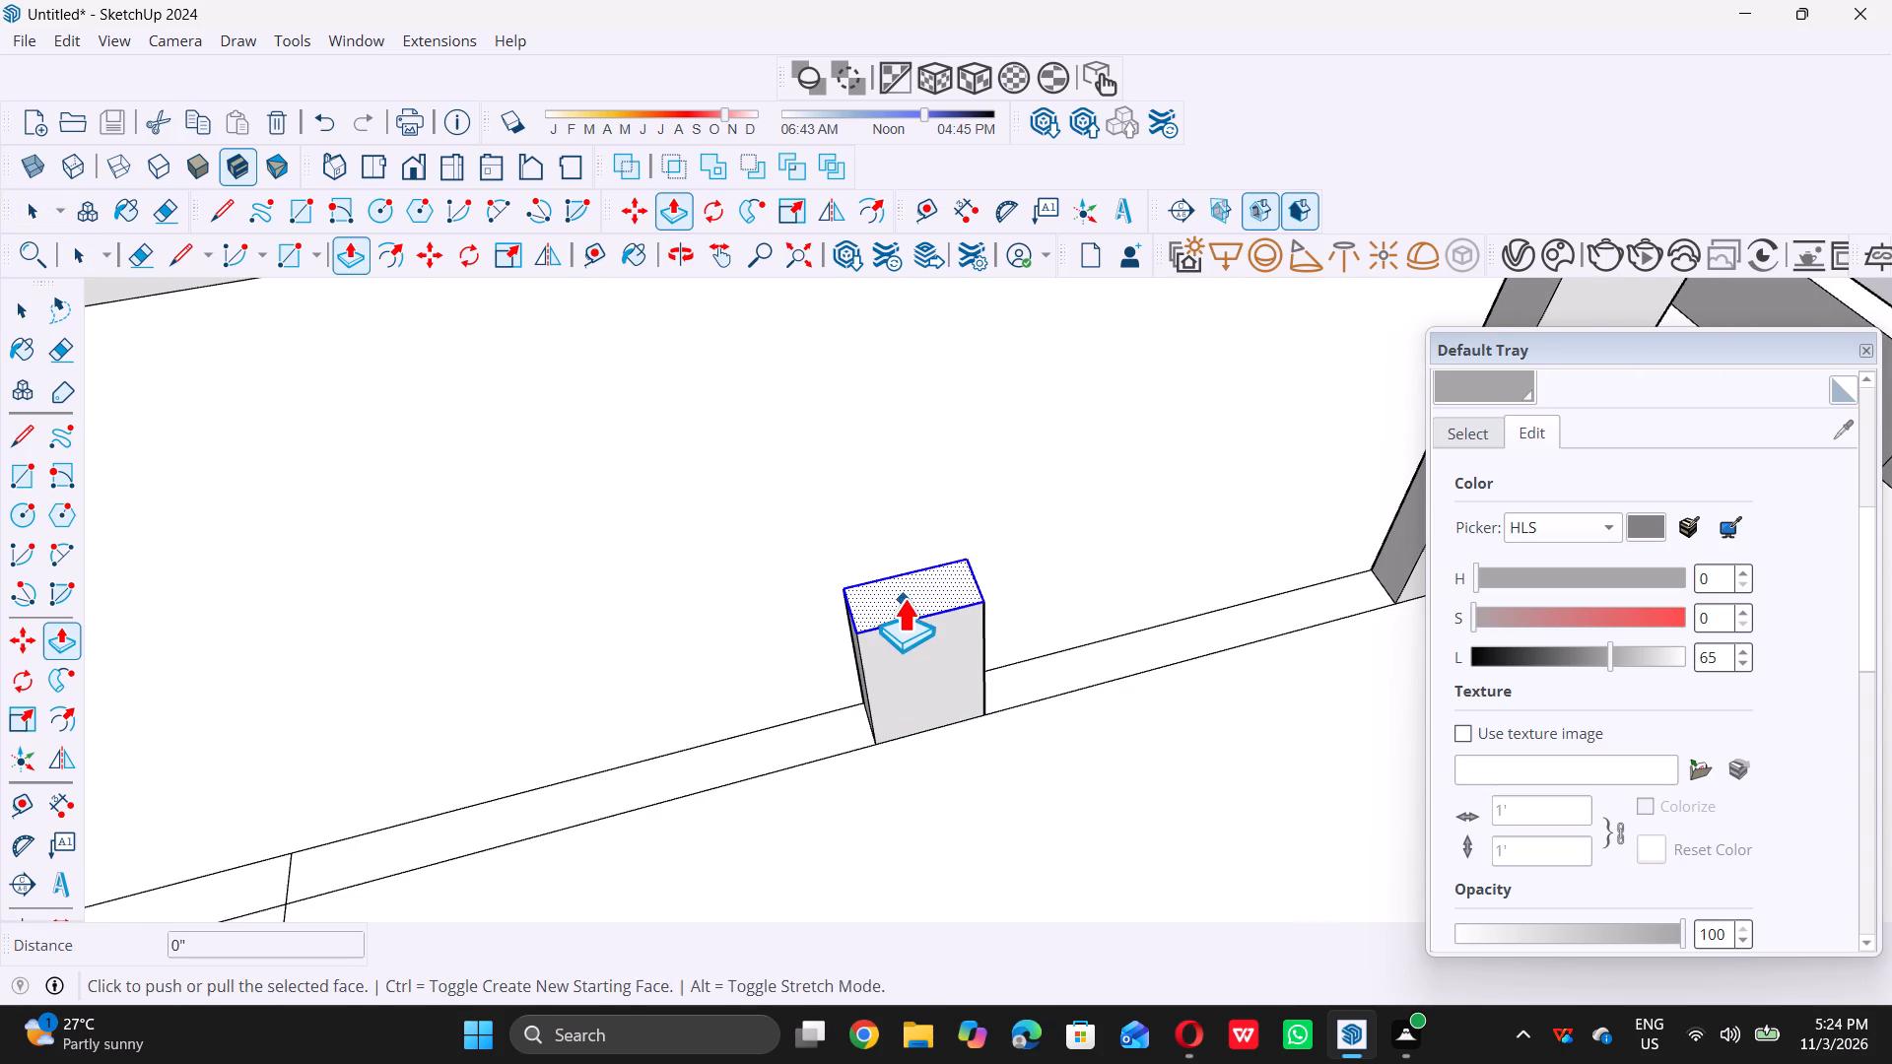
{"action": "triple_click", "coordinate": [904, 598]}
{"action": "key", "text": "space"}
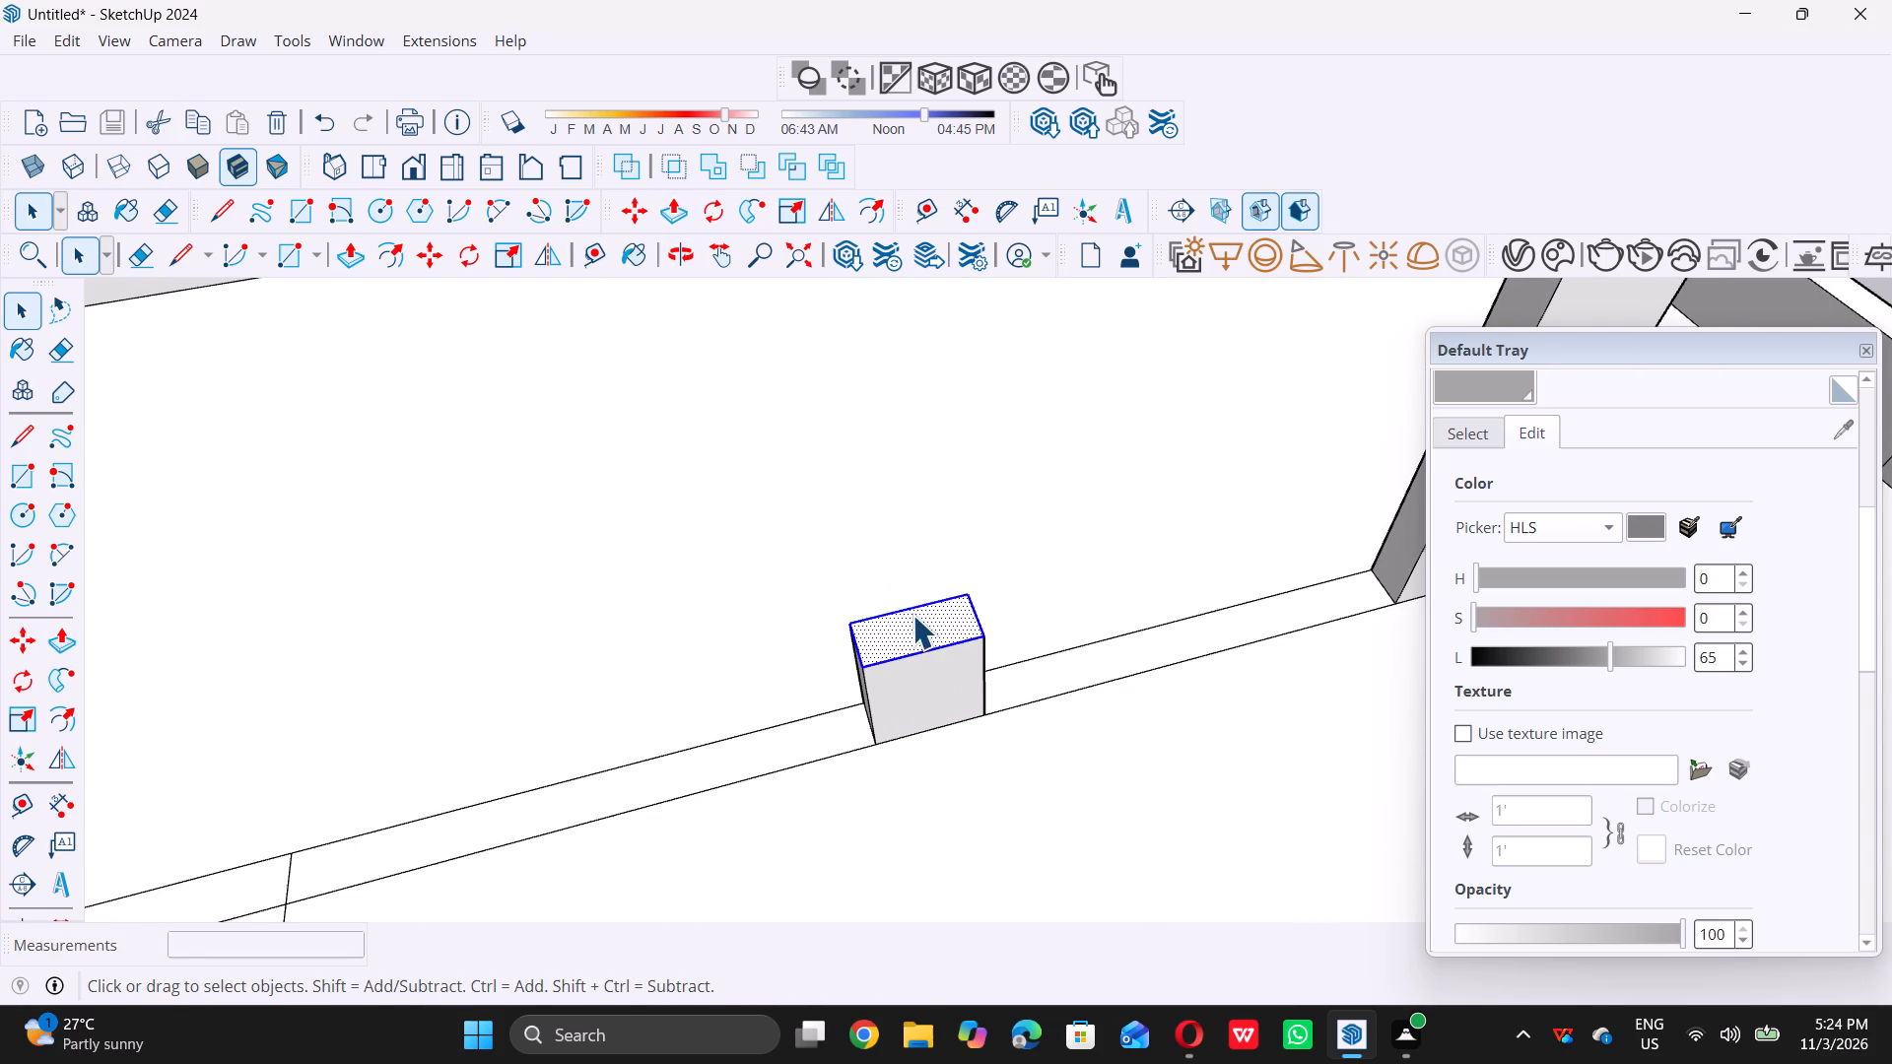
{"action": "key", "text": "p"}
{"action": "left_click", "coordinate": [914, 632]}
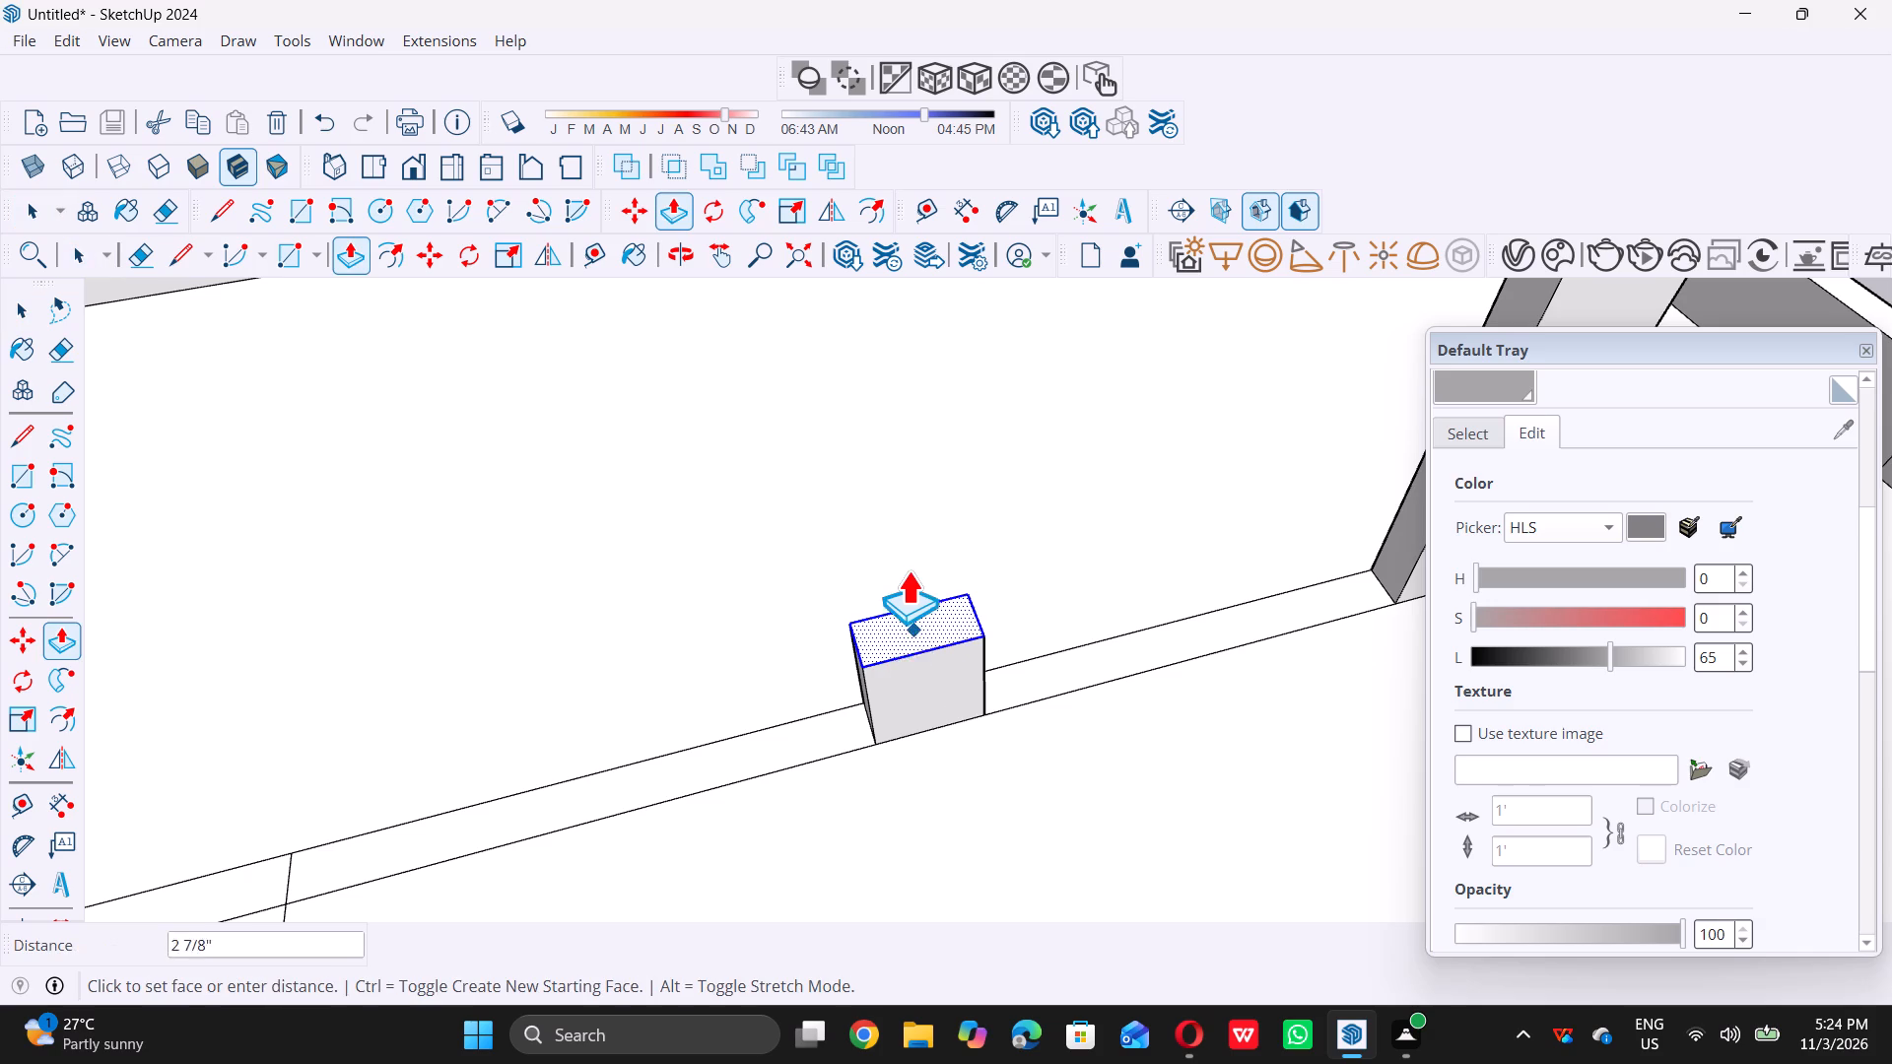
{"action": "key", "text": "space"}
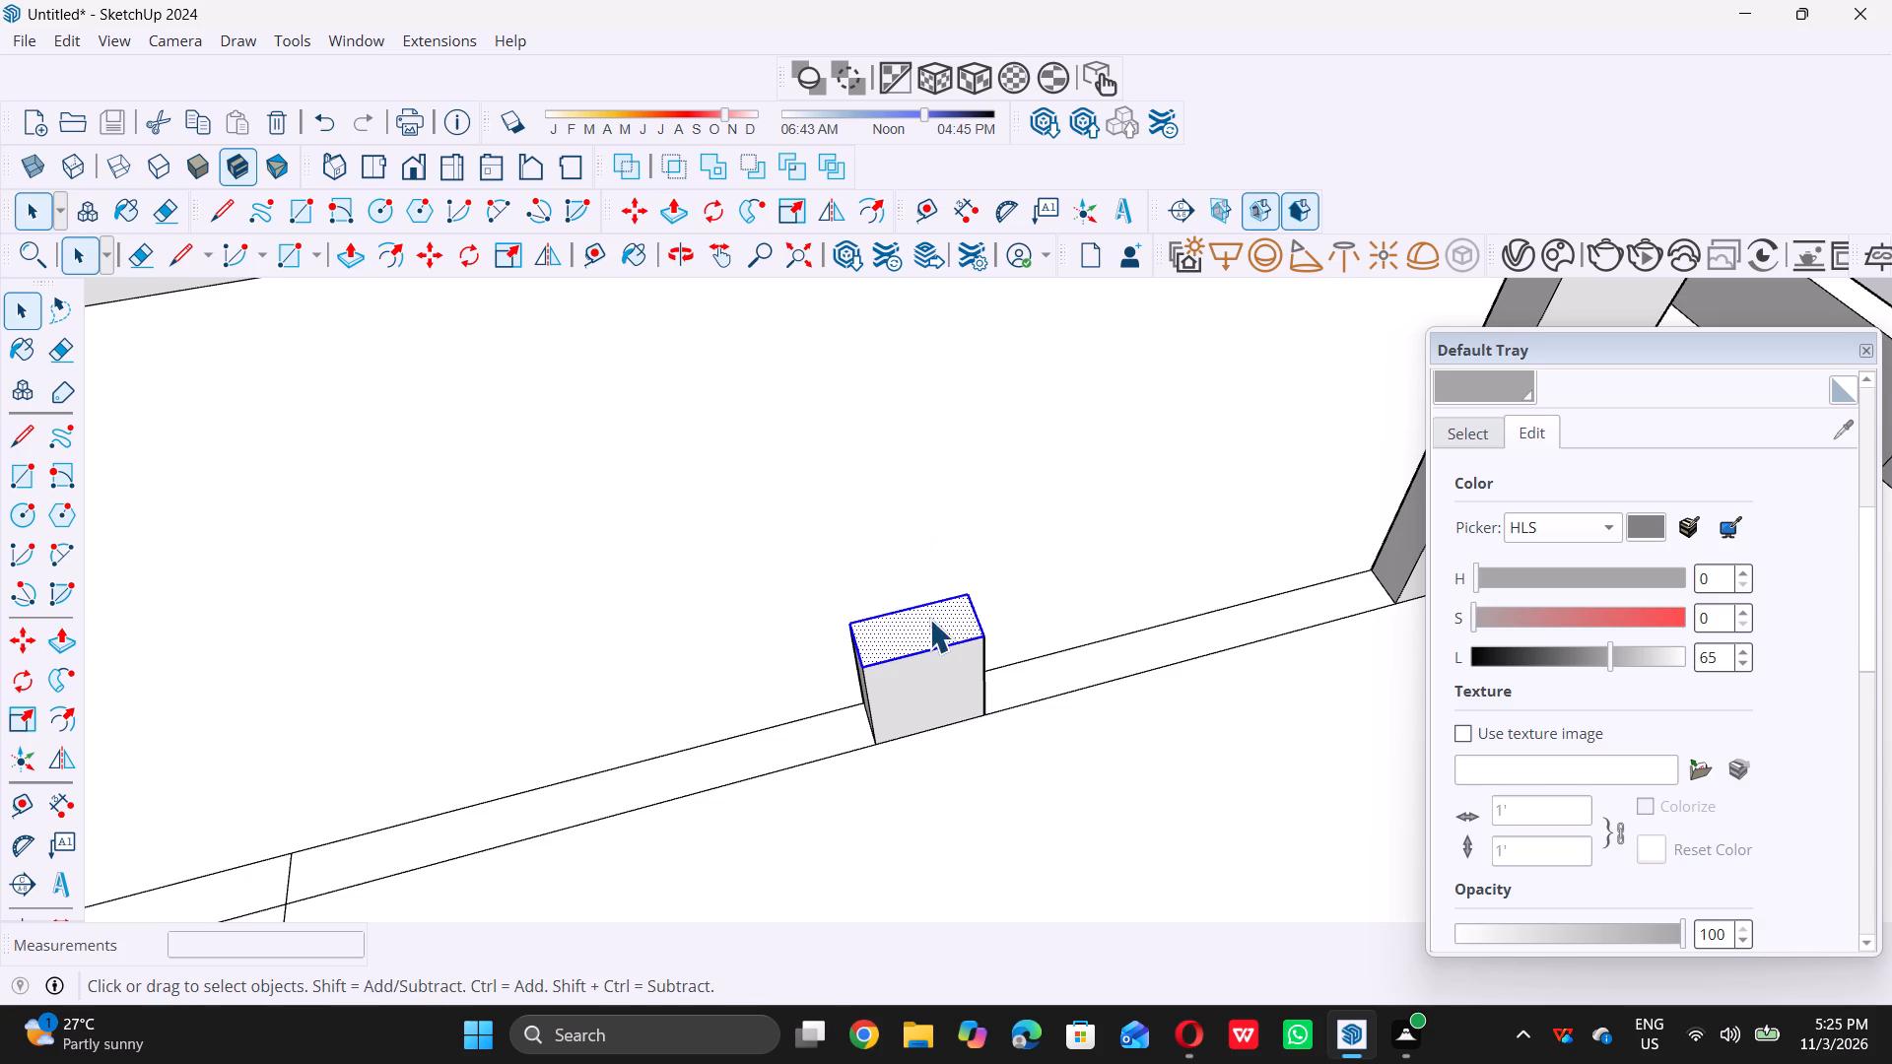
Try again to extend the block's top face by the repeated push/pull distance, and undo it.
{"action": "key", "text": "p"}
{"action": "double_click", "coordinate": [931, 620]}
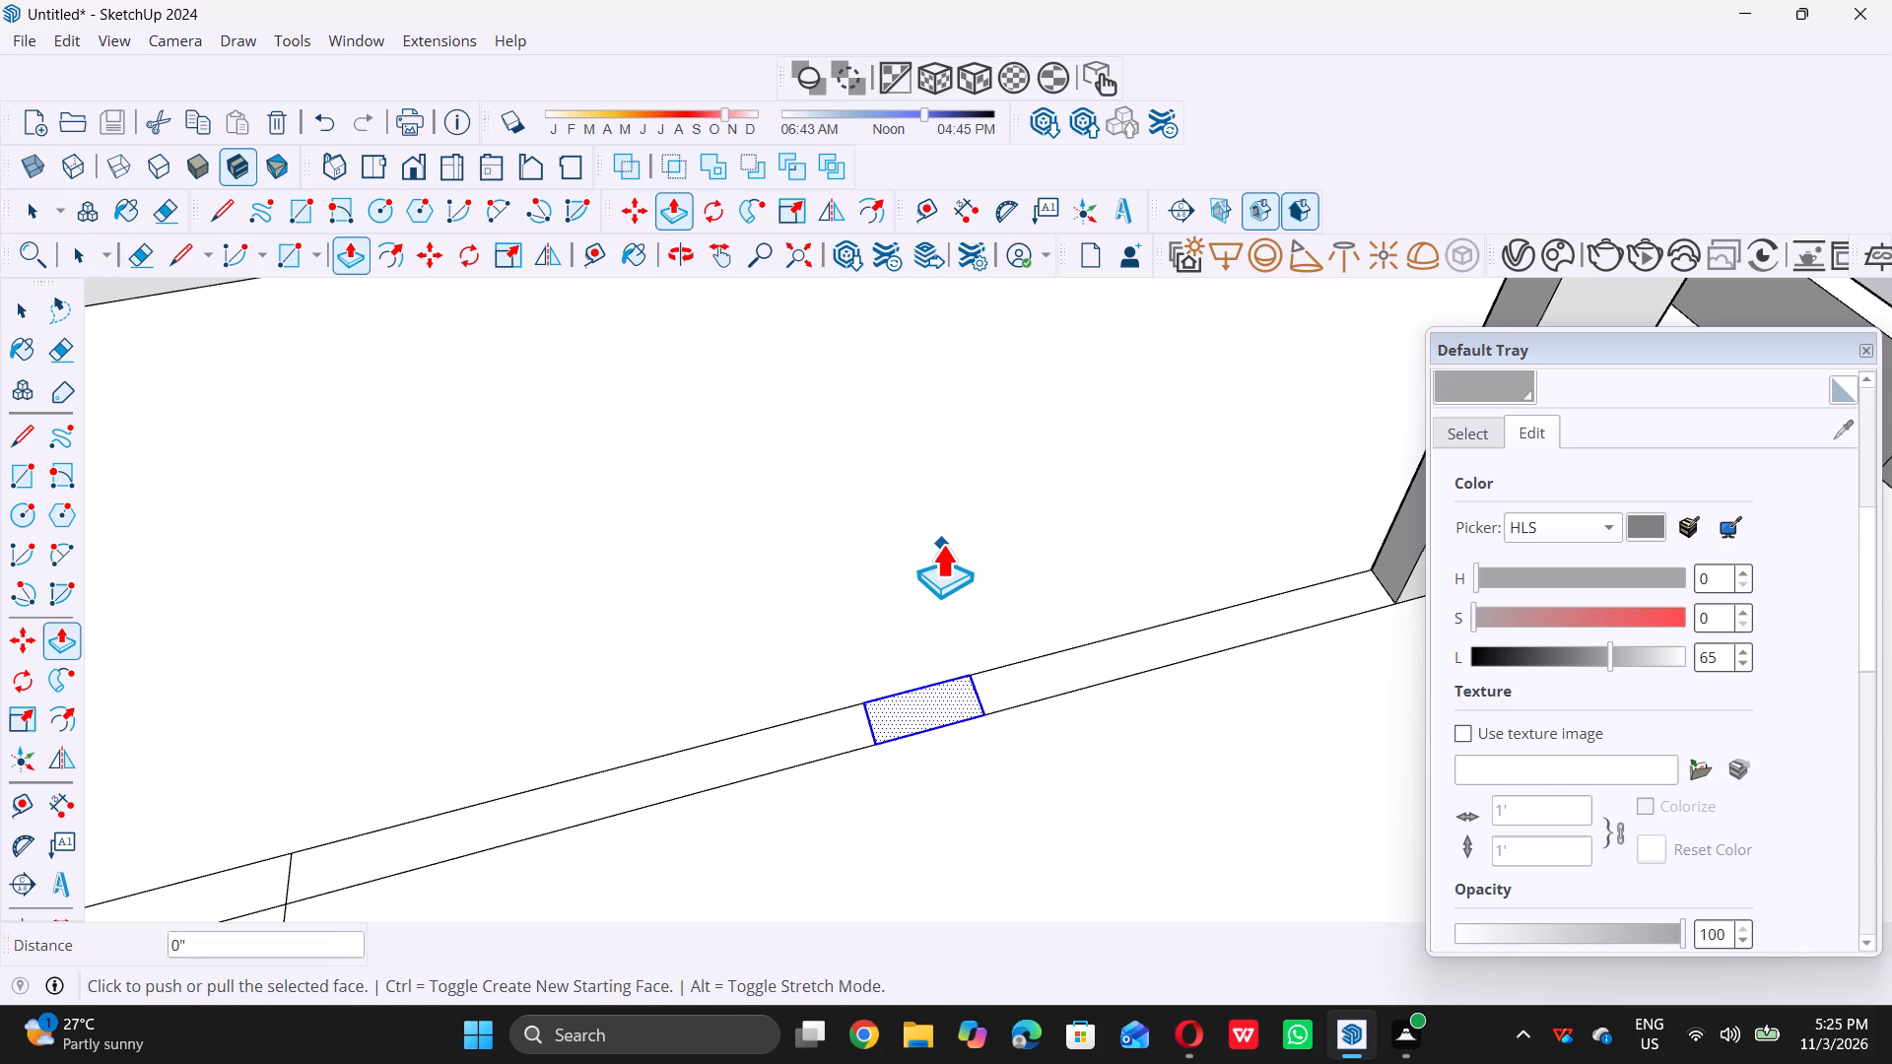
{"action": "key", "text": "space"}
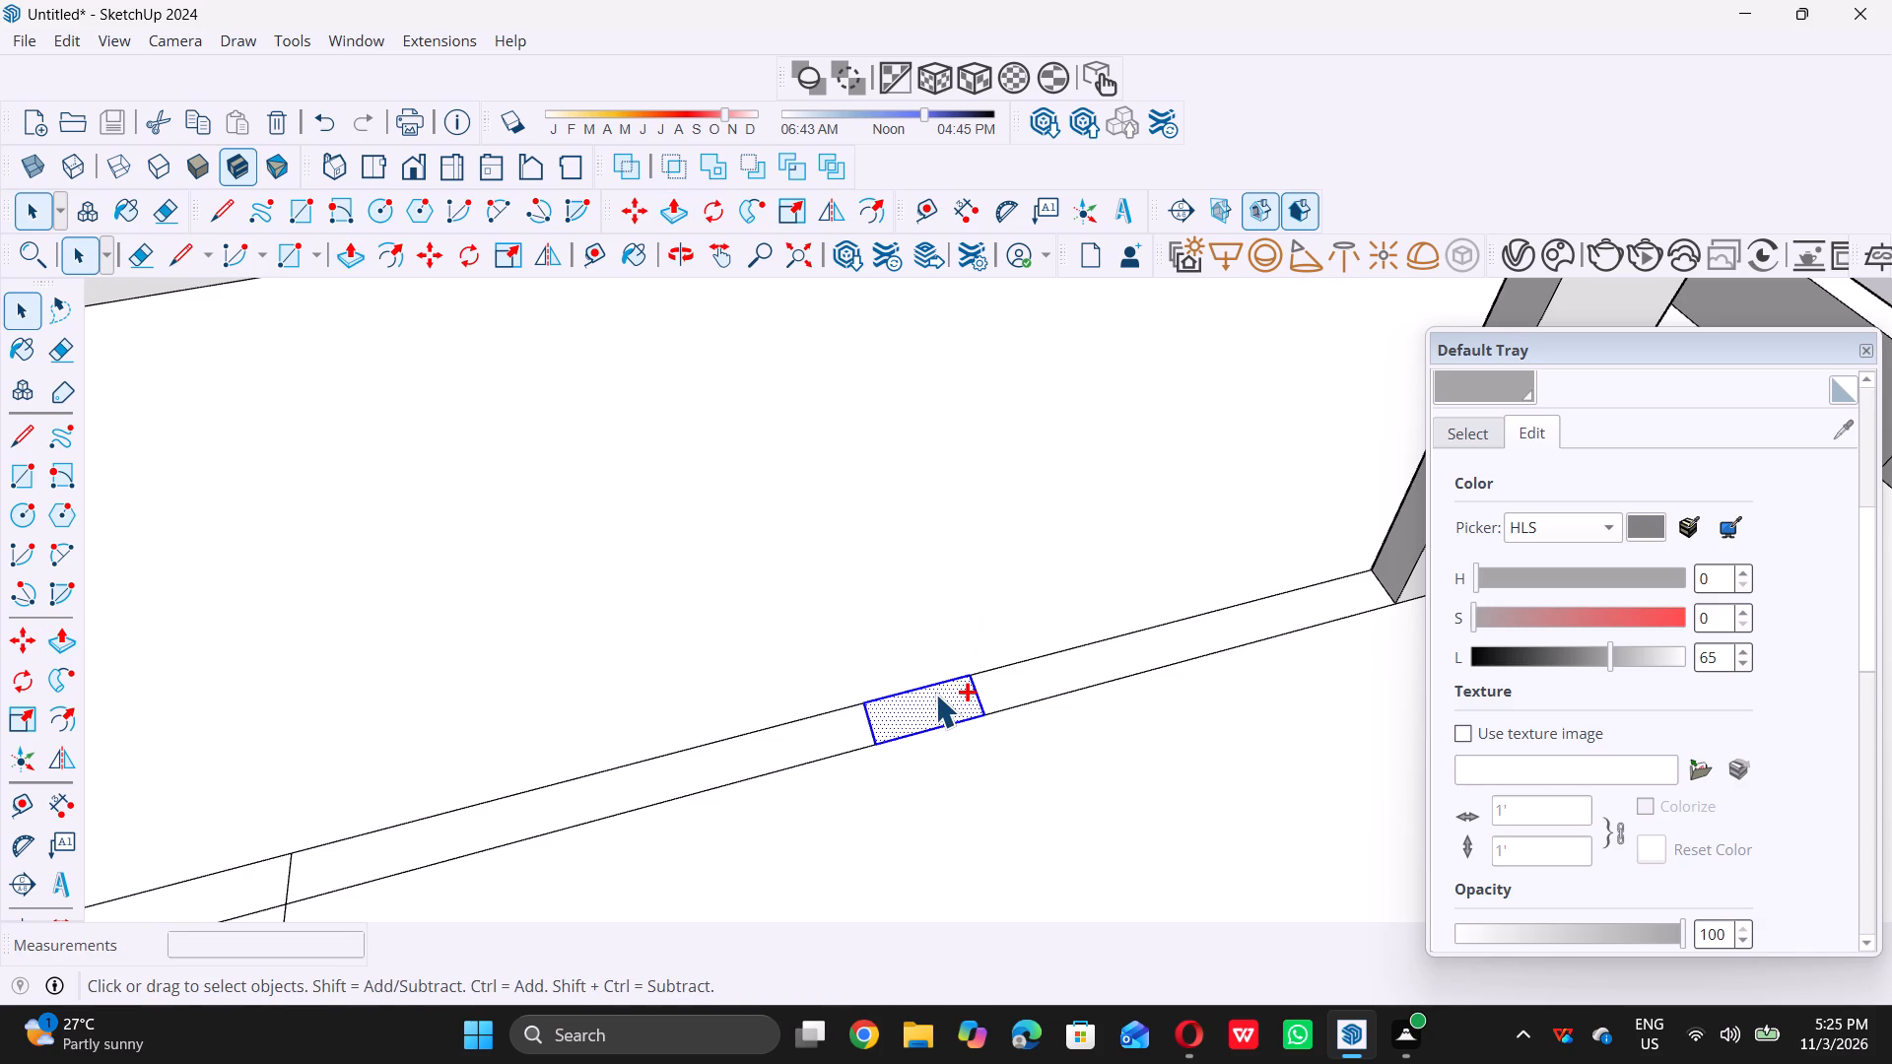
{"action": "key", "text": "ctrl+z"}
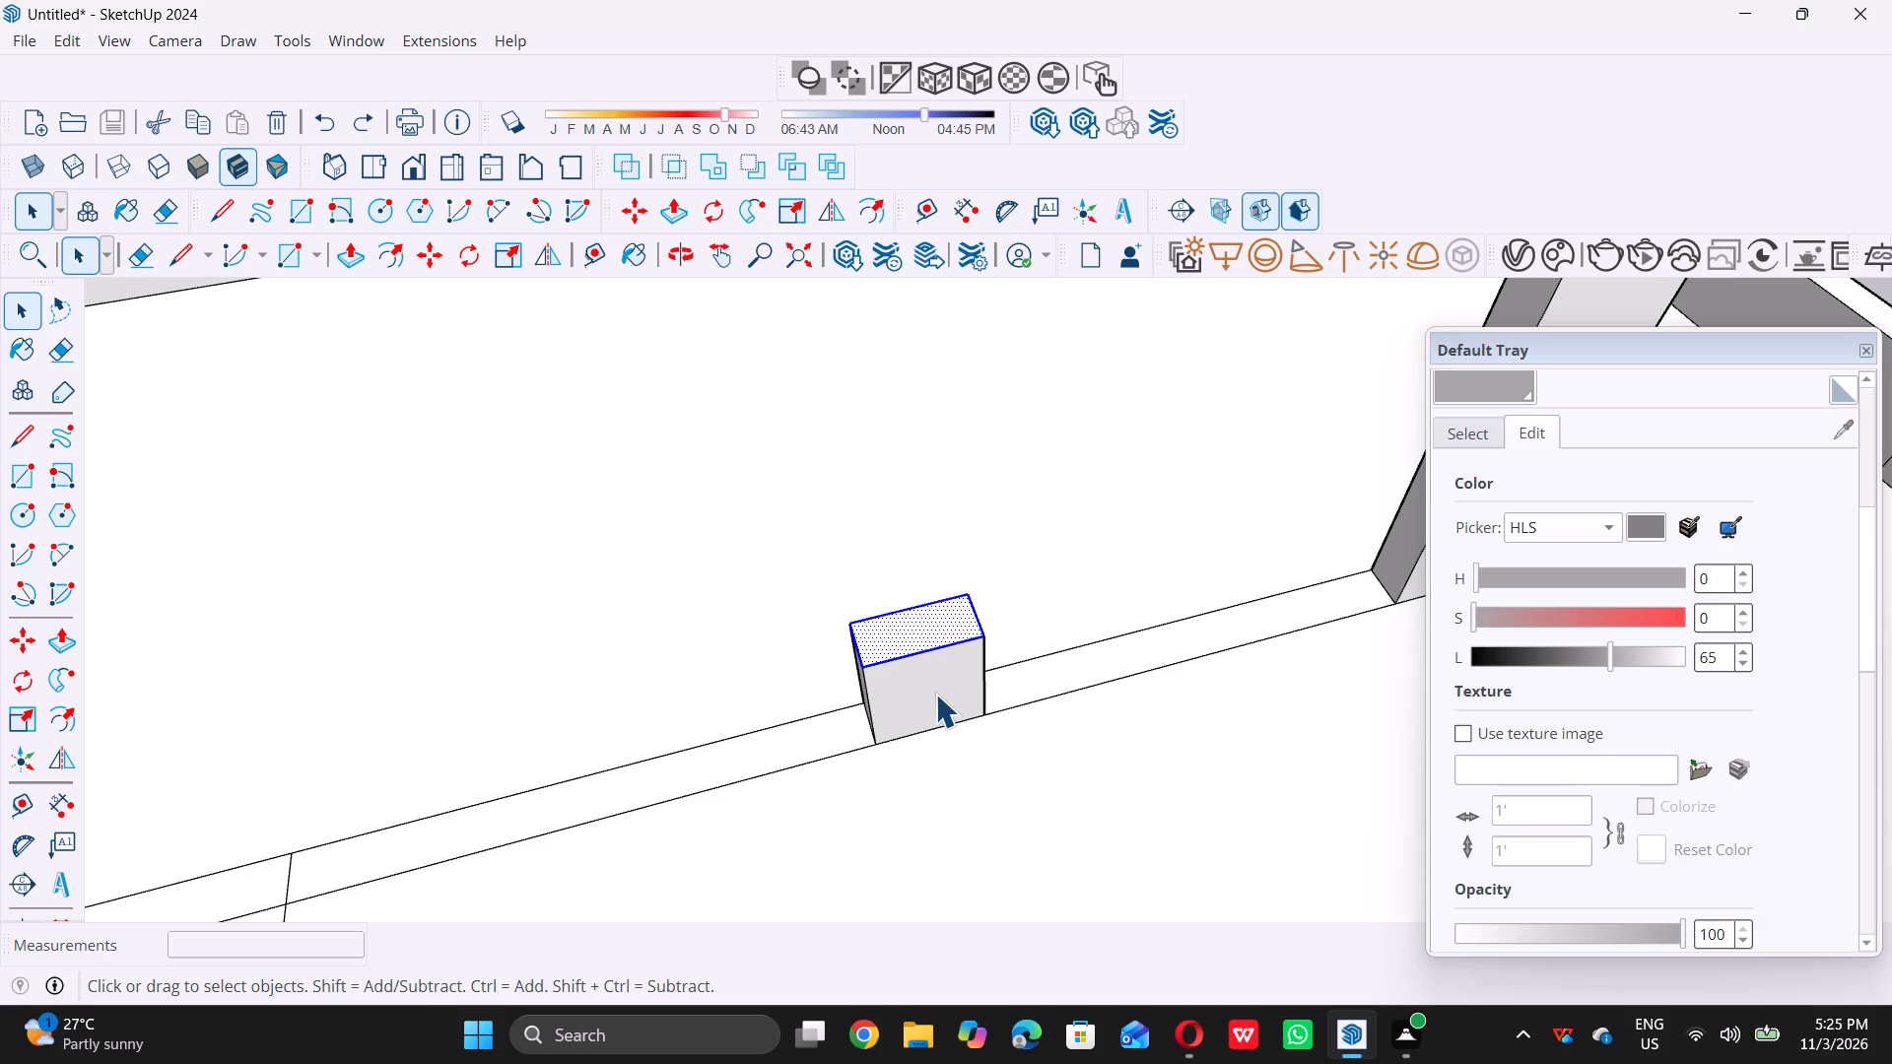
Raise the block's top face to the top of the neighbouring strip column, forming a second column of matching height.
{"action": "key", "text": "p"}
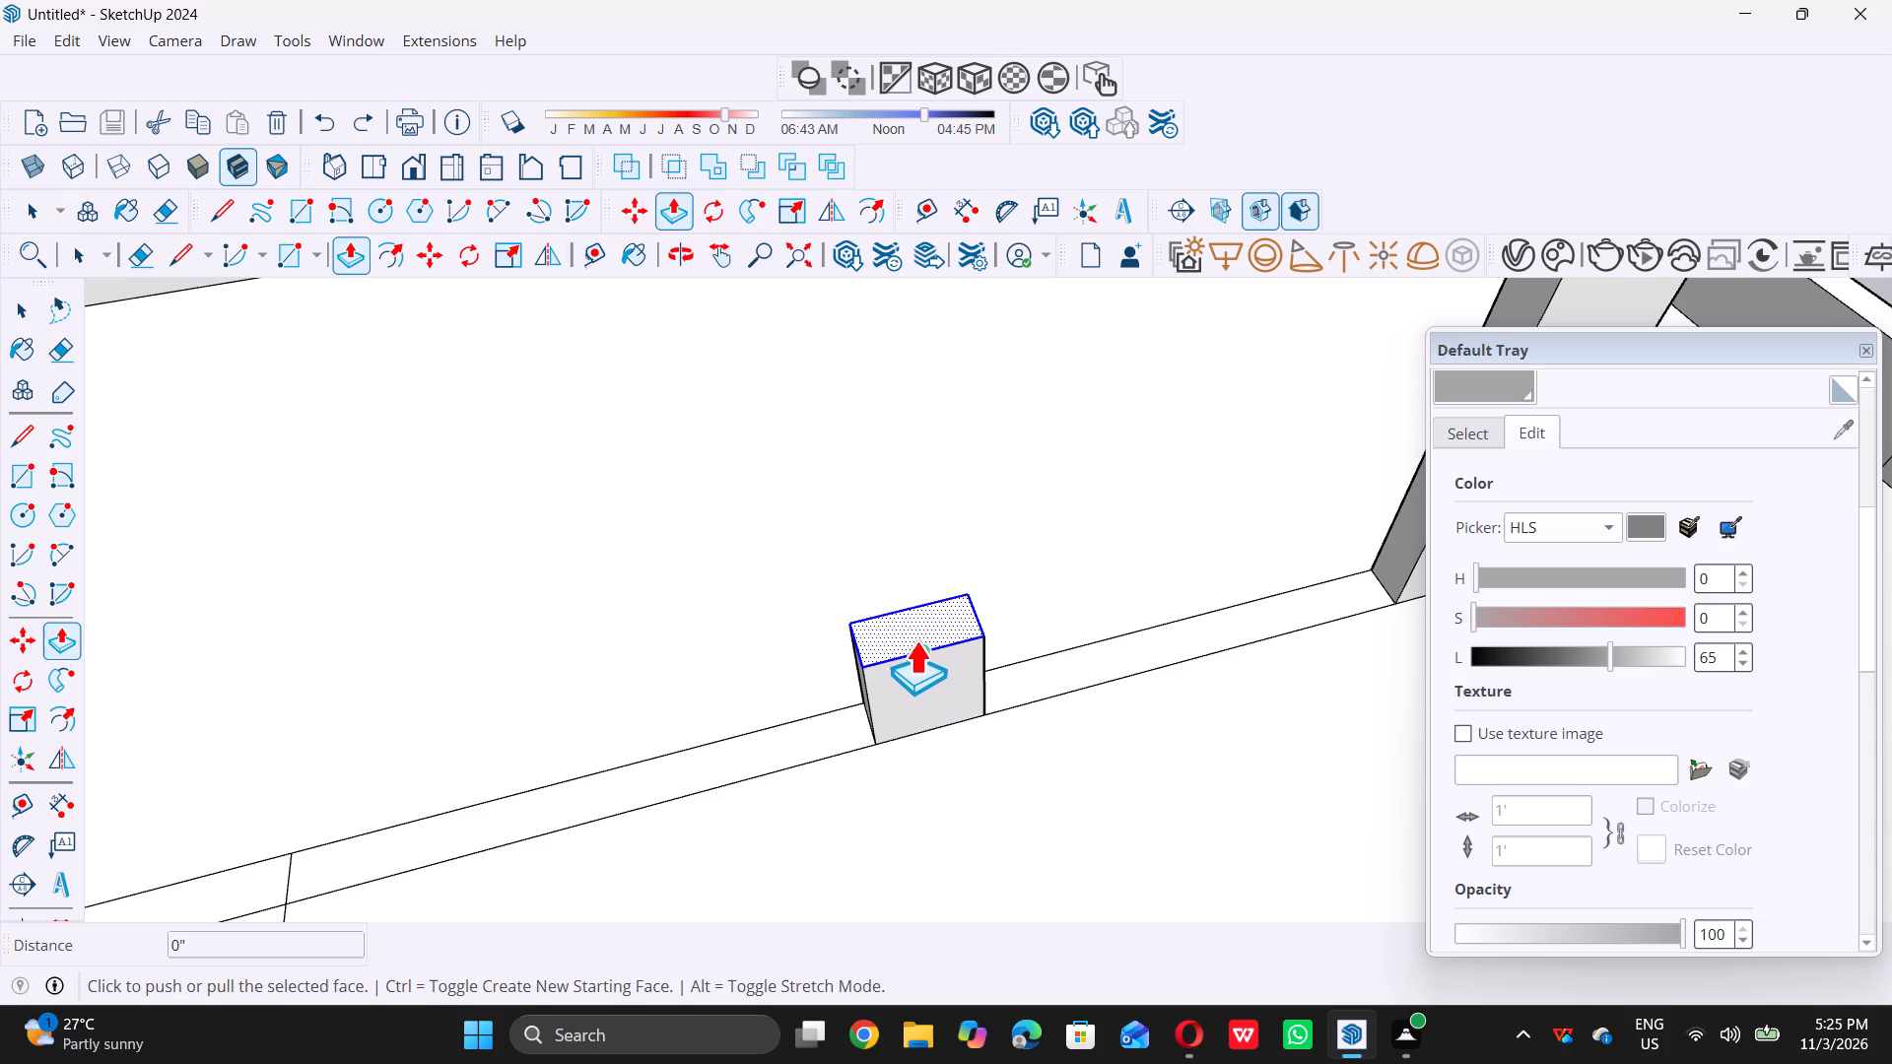
{"action": "triple_click", "coordinate": [916, 615]}
{"action": "scroll", "coordinate": [930, 501], "scroll_direction": "down", "scroll_amount": 8}
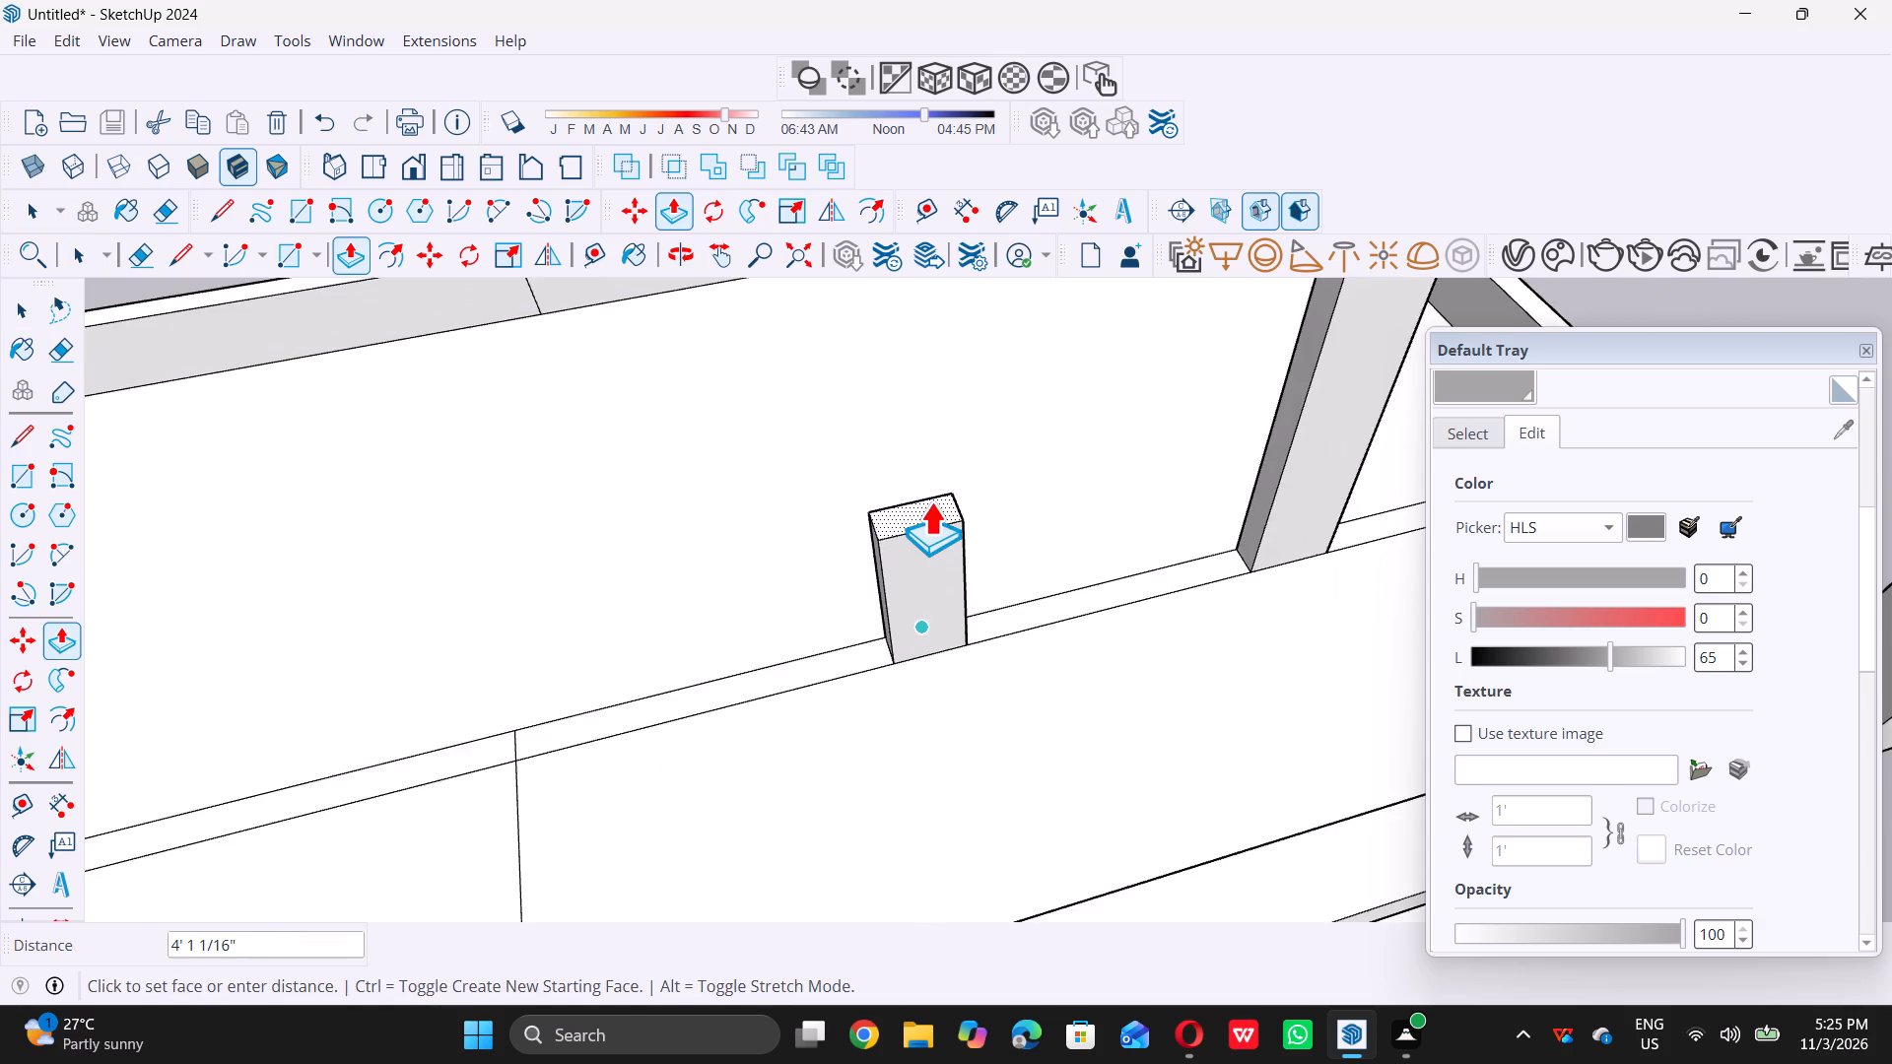
{"action": "scroll", "coordinate": [930, 501], "scroll_direction": "down", "scroll_amount": 11}
{"action": "scroll", "coordinate": [1014, 394], "scroll_direction": "up", "scroll_amount": 3}
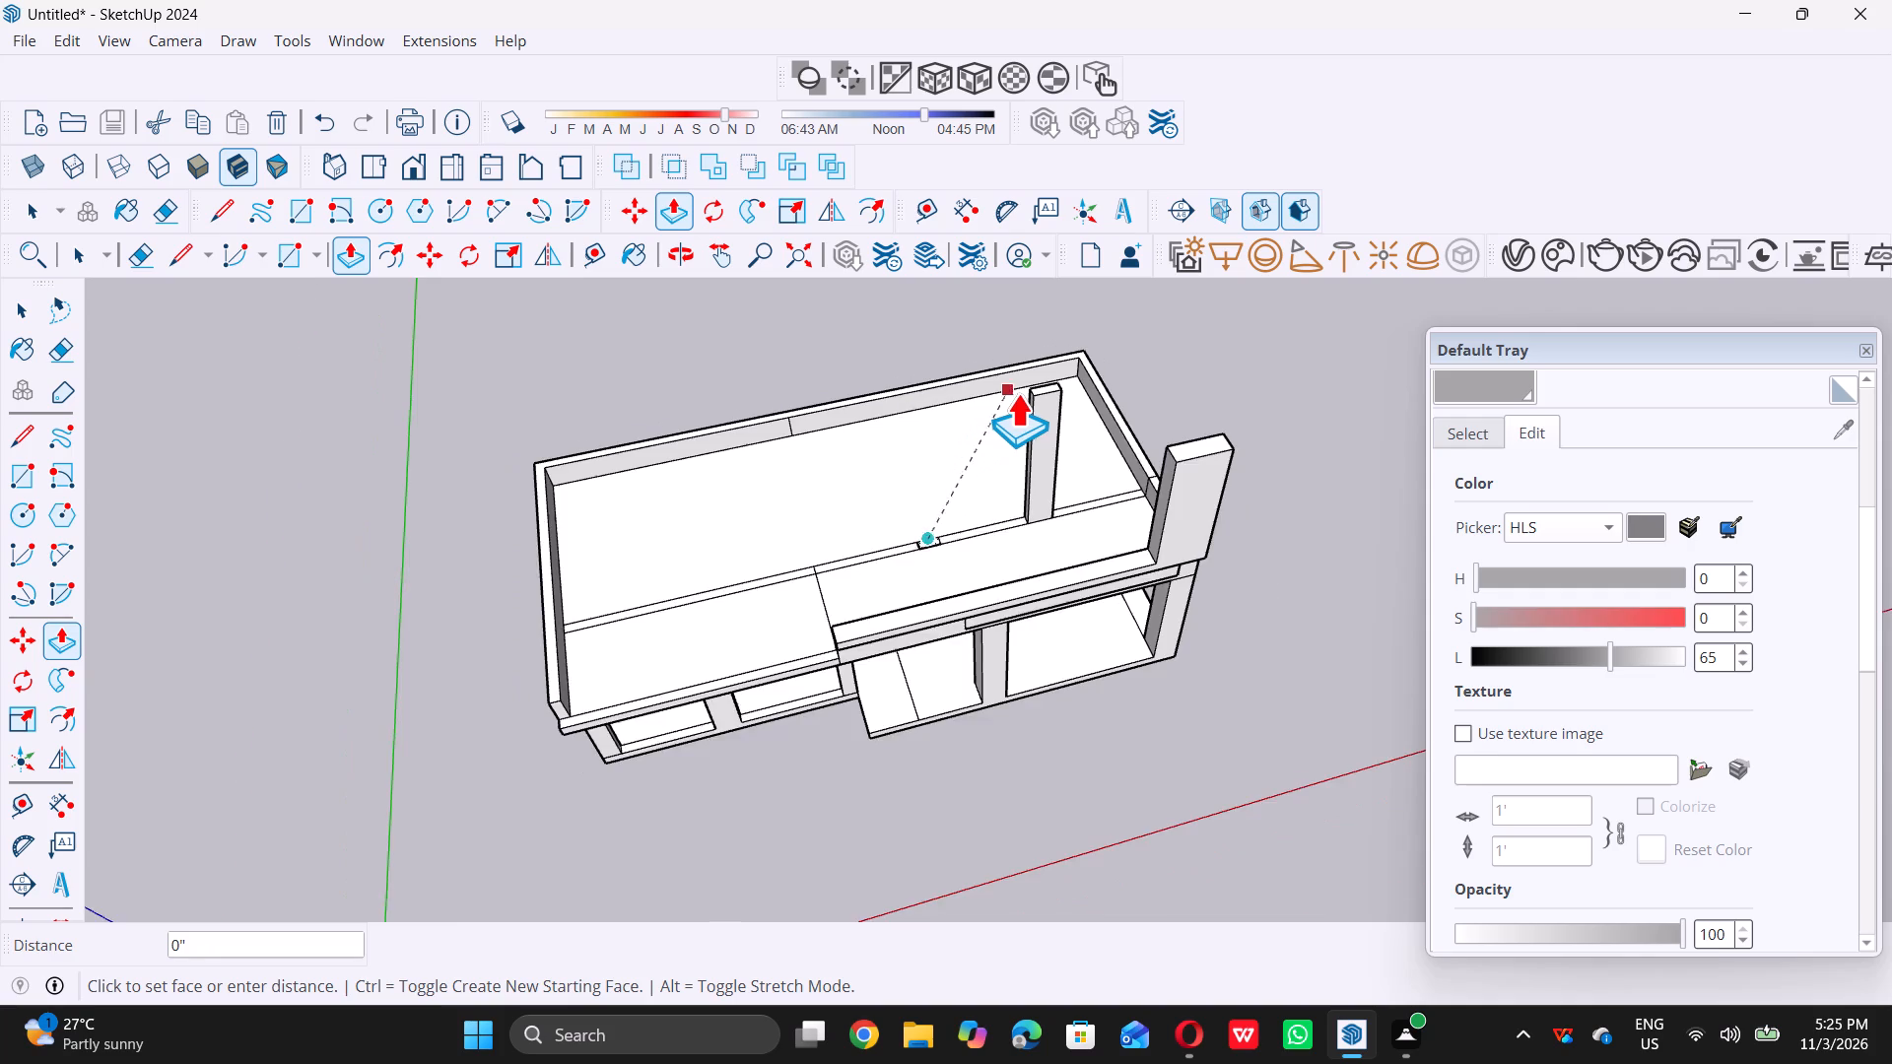
{"action": "triple_click", "coordinate": [1044, 392]}
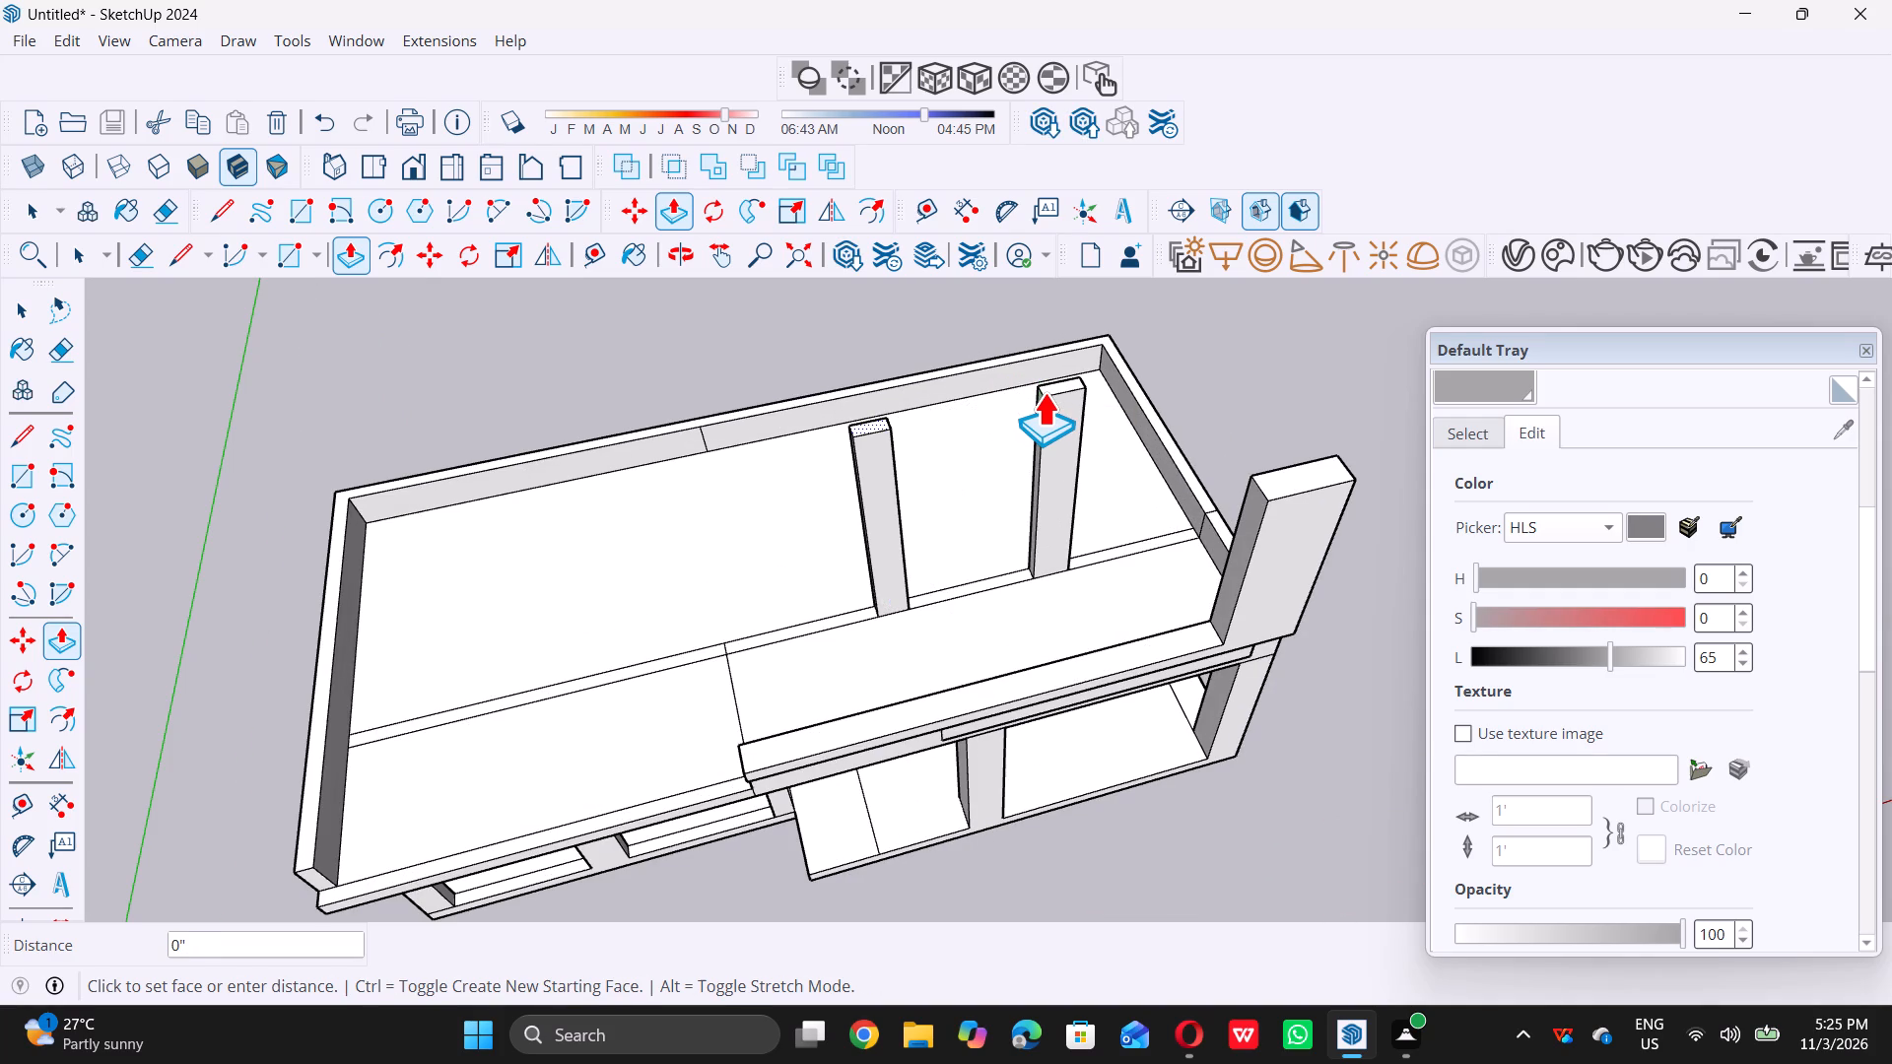
{"action": "key", "text": "space"}
{"action": "scroll", "coordinate": [973, 539], "scroll_direction": "down", "scroll_amount": 5}
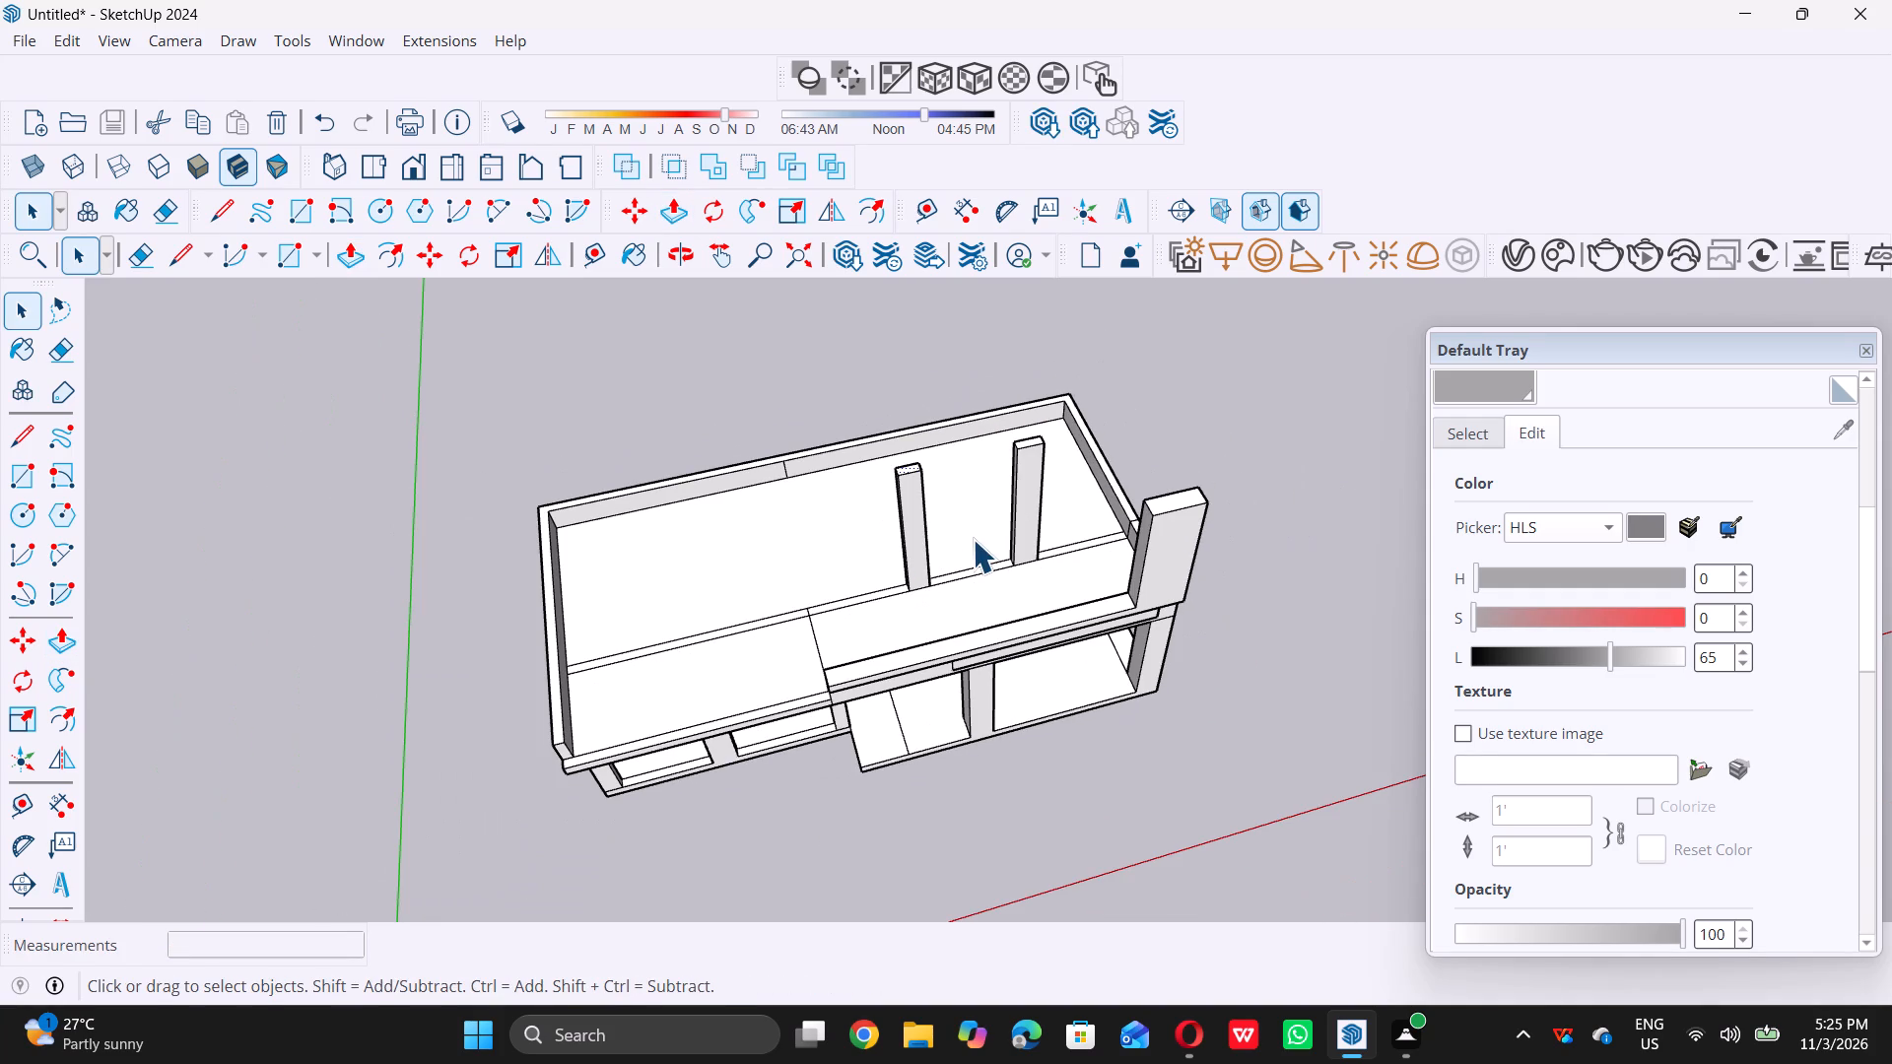
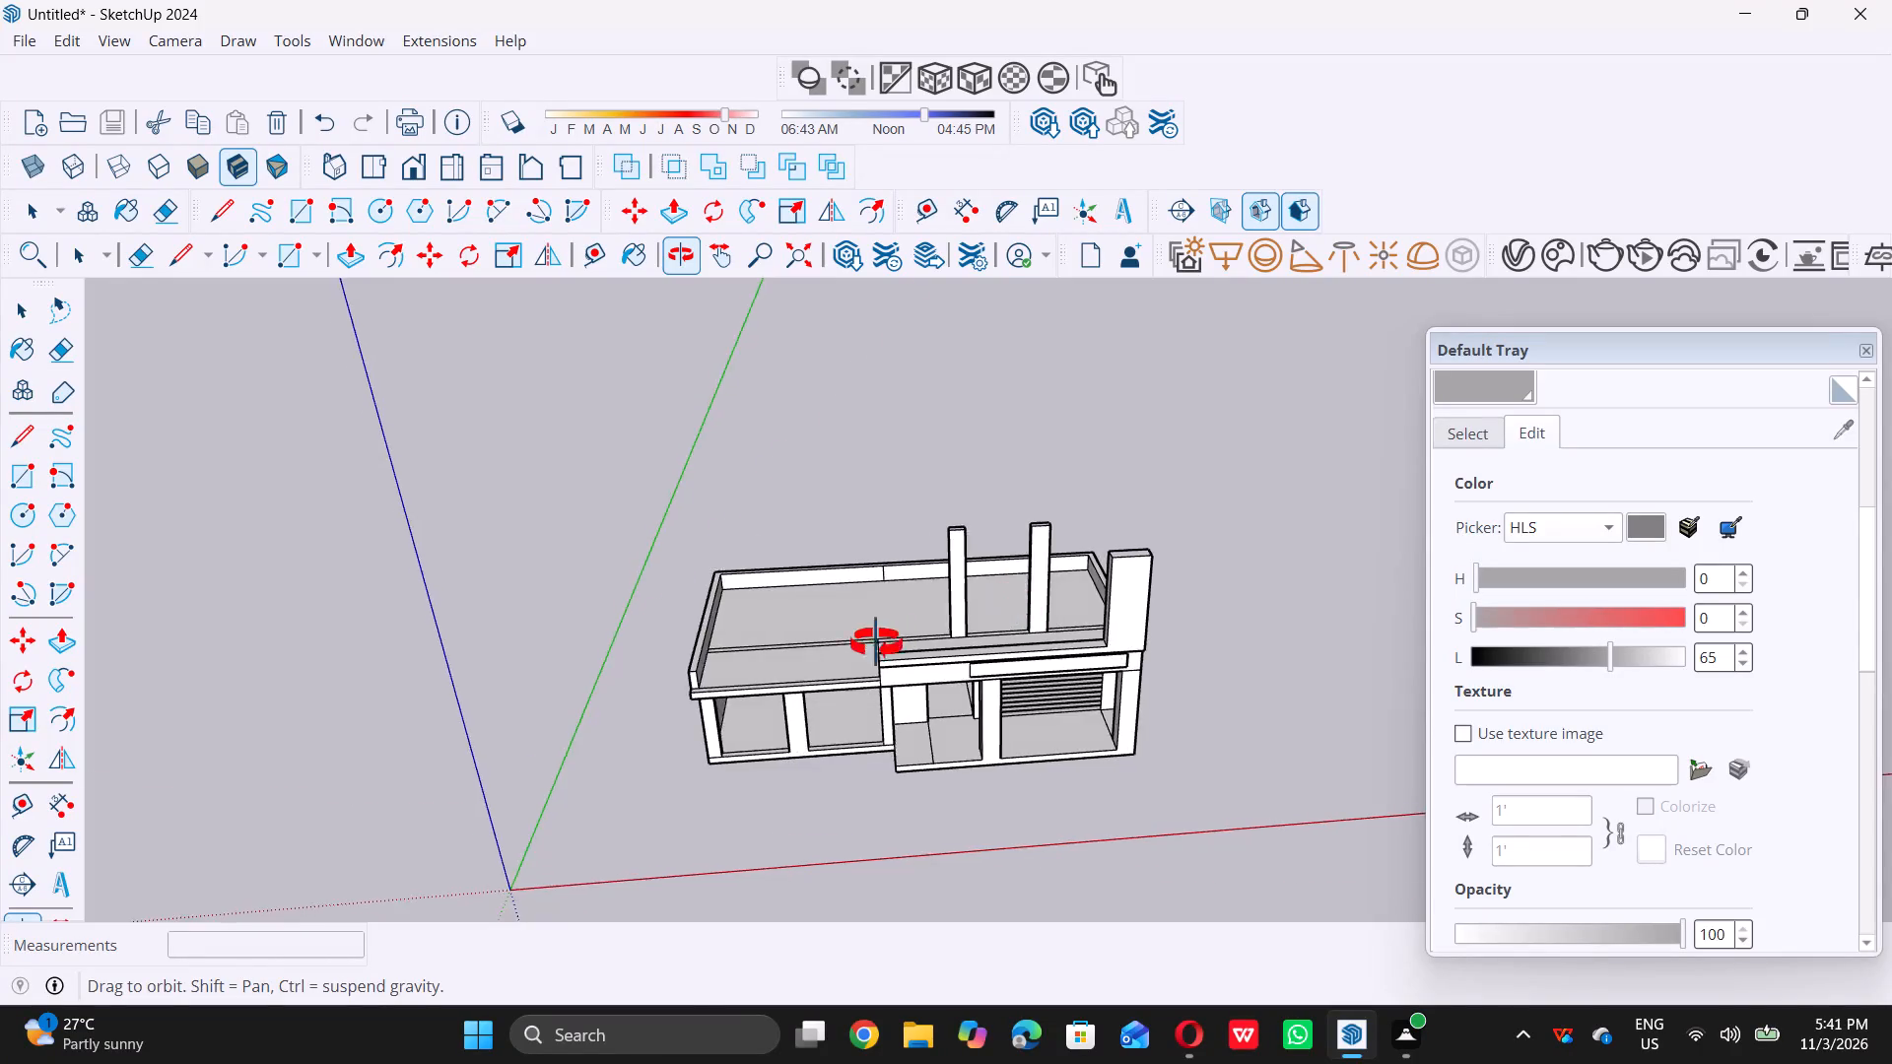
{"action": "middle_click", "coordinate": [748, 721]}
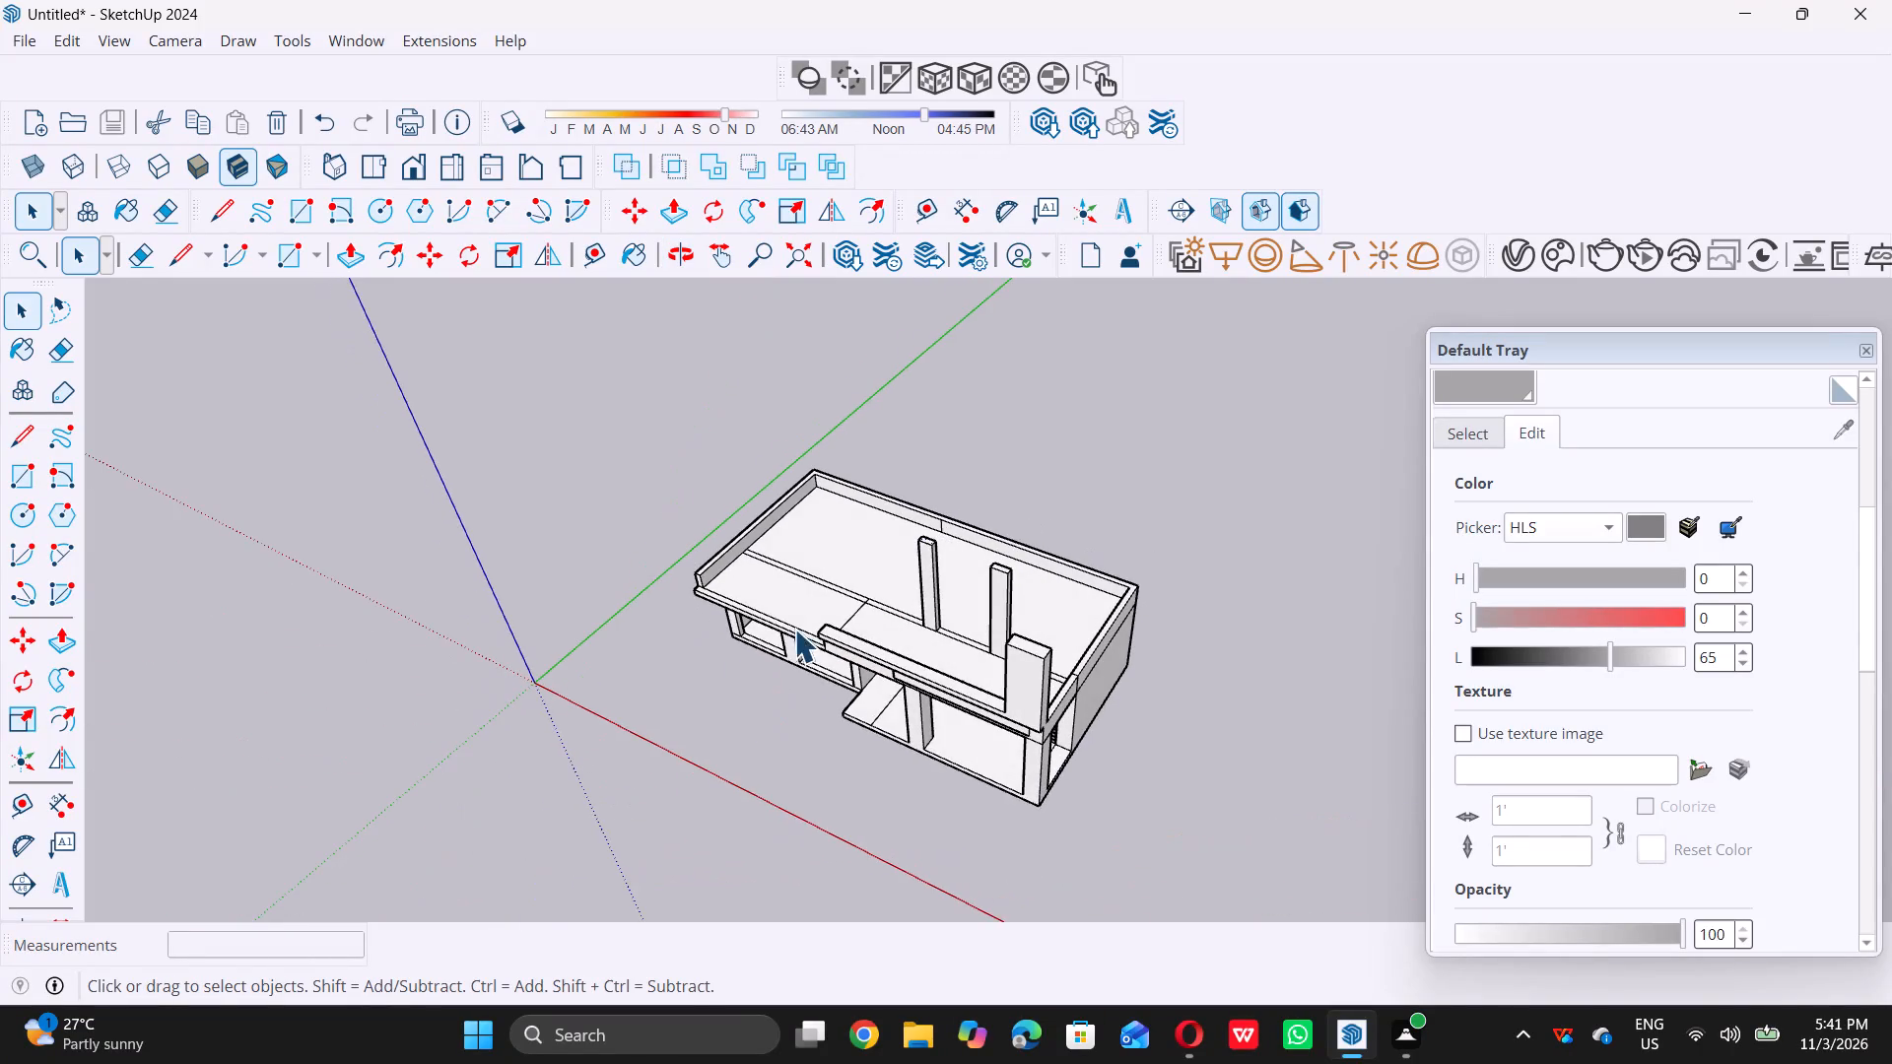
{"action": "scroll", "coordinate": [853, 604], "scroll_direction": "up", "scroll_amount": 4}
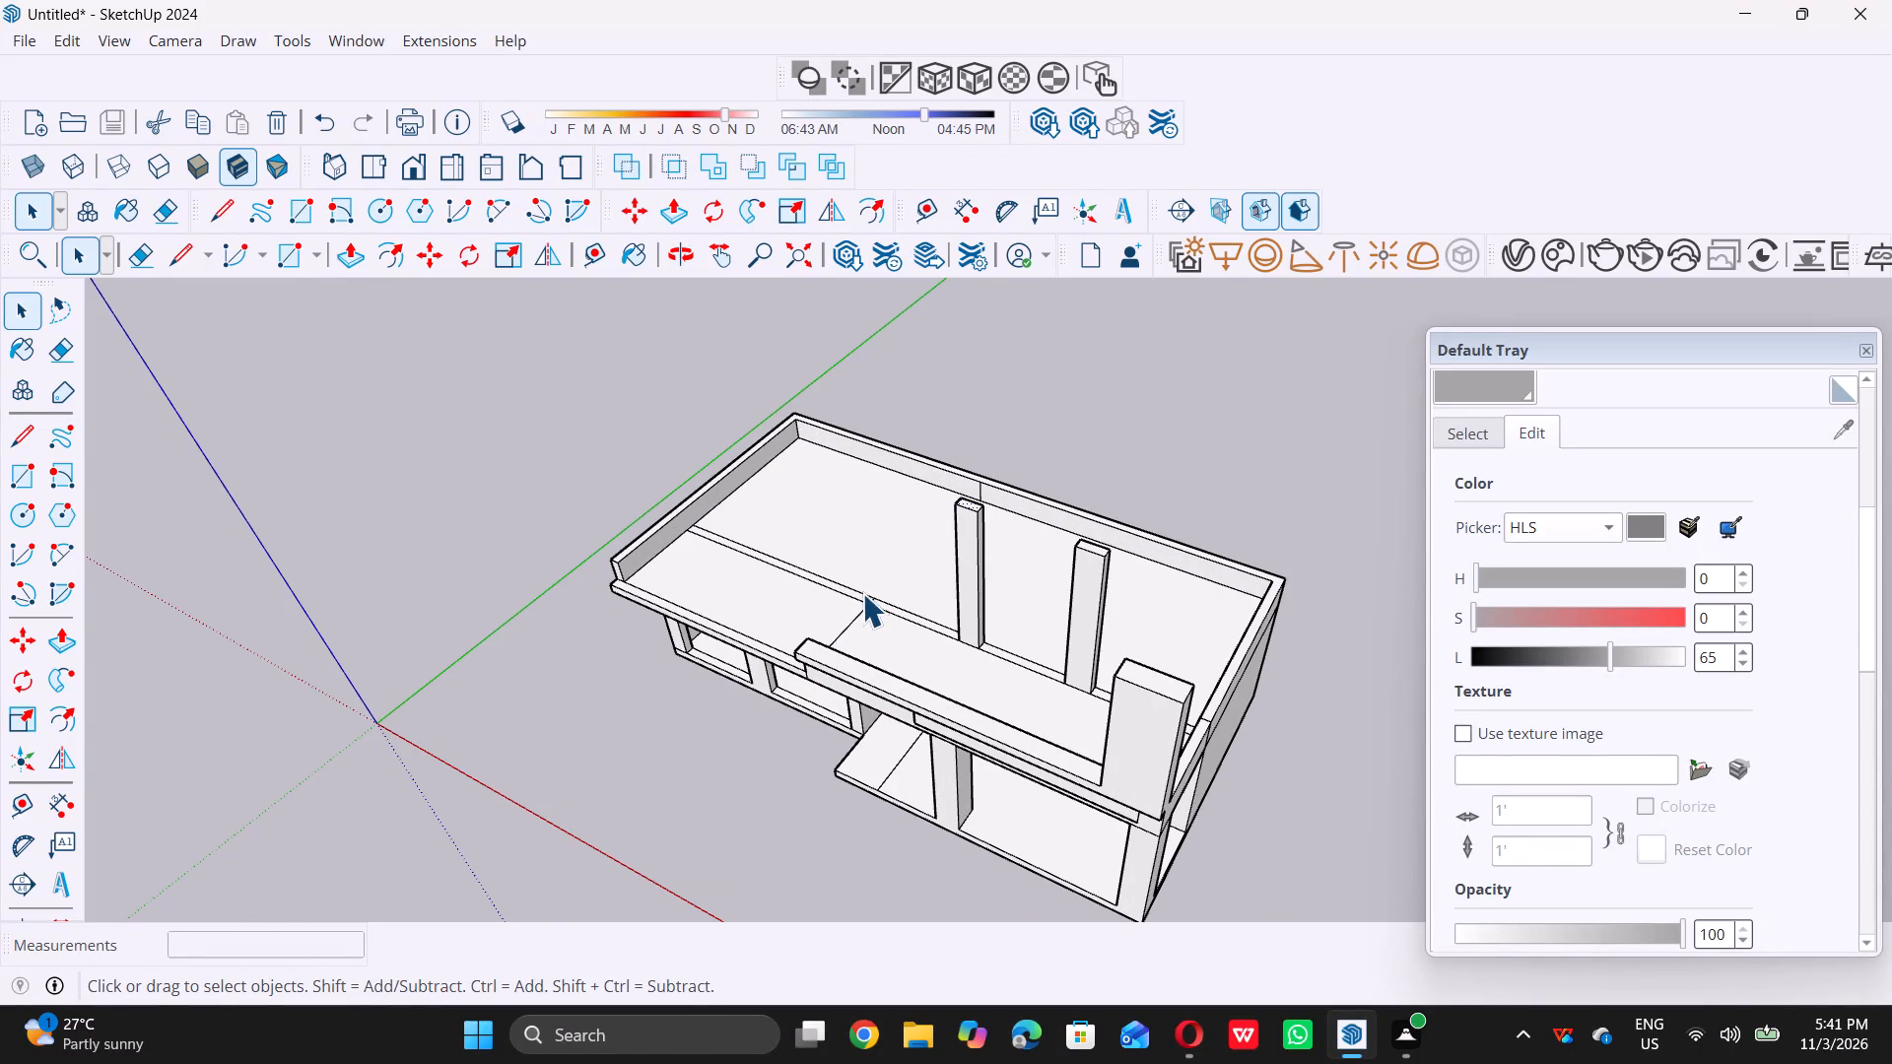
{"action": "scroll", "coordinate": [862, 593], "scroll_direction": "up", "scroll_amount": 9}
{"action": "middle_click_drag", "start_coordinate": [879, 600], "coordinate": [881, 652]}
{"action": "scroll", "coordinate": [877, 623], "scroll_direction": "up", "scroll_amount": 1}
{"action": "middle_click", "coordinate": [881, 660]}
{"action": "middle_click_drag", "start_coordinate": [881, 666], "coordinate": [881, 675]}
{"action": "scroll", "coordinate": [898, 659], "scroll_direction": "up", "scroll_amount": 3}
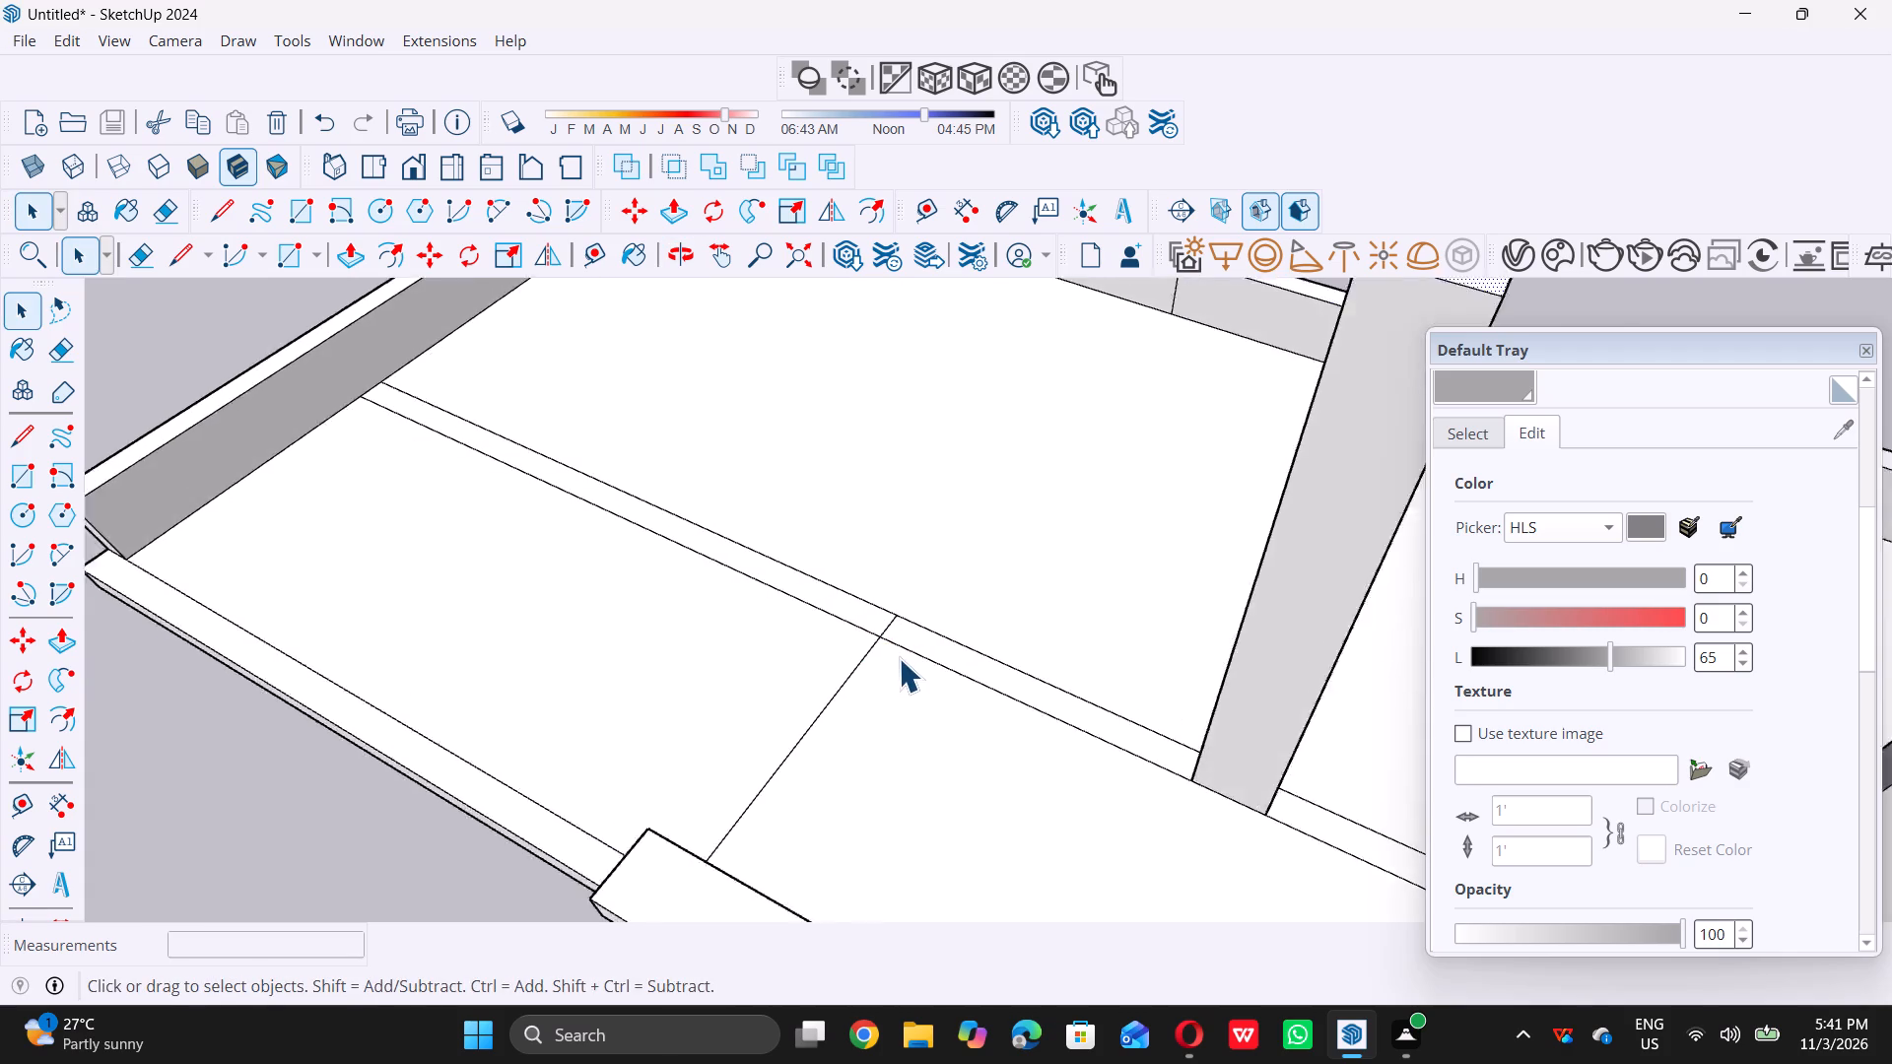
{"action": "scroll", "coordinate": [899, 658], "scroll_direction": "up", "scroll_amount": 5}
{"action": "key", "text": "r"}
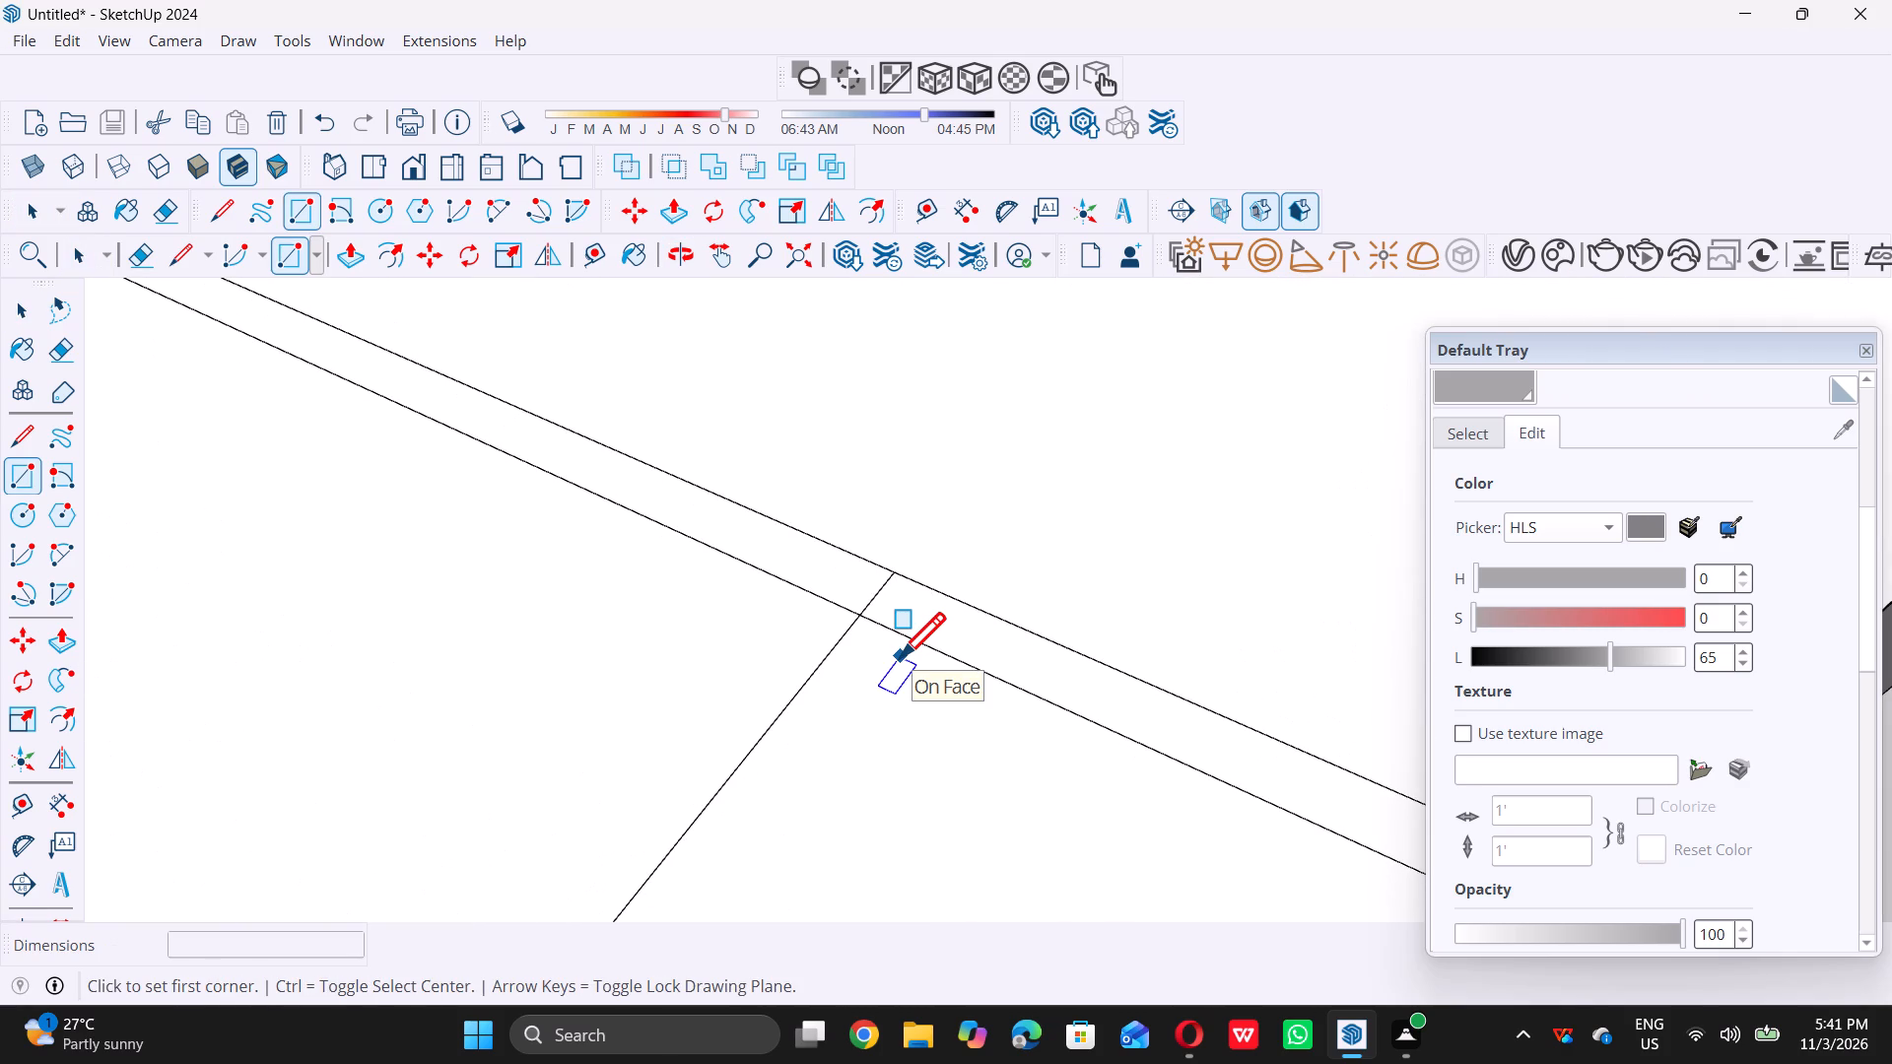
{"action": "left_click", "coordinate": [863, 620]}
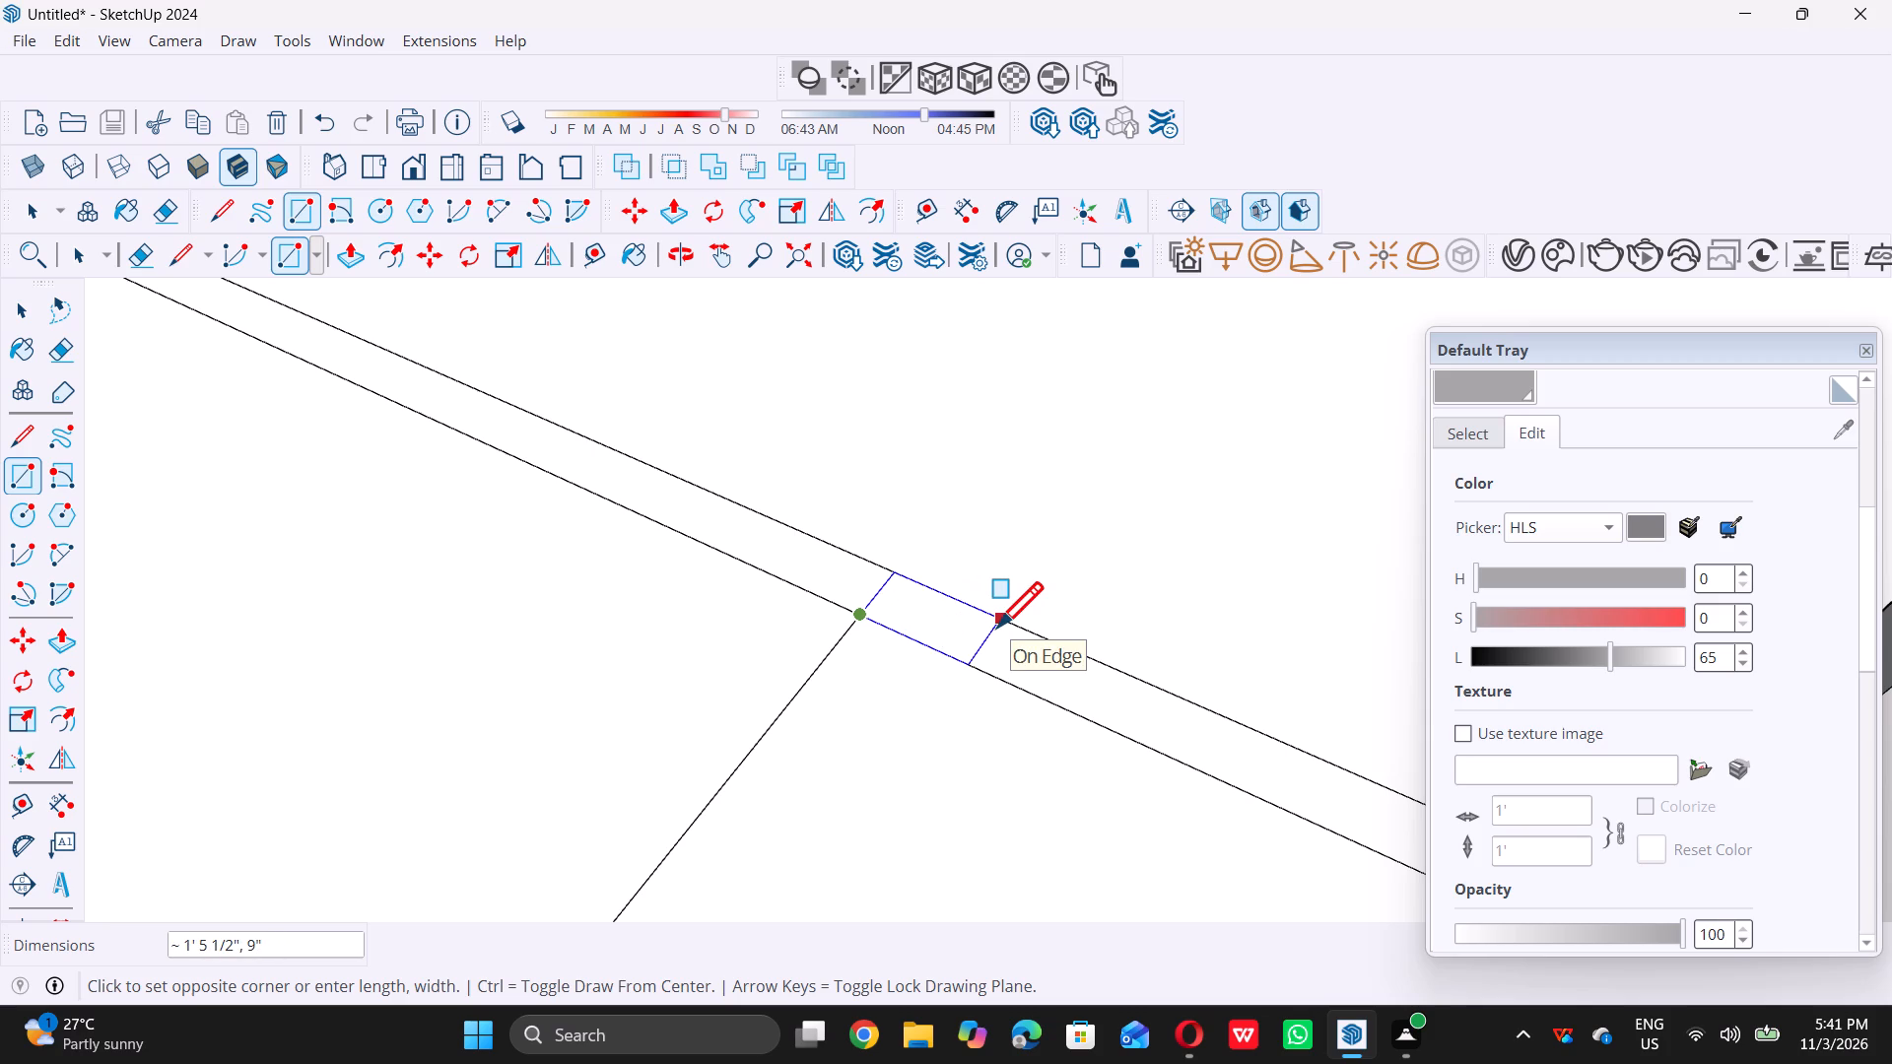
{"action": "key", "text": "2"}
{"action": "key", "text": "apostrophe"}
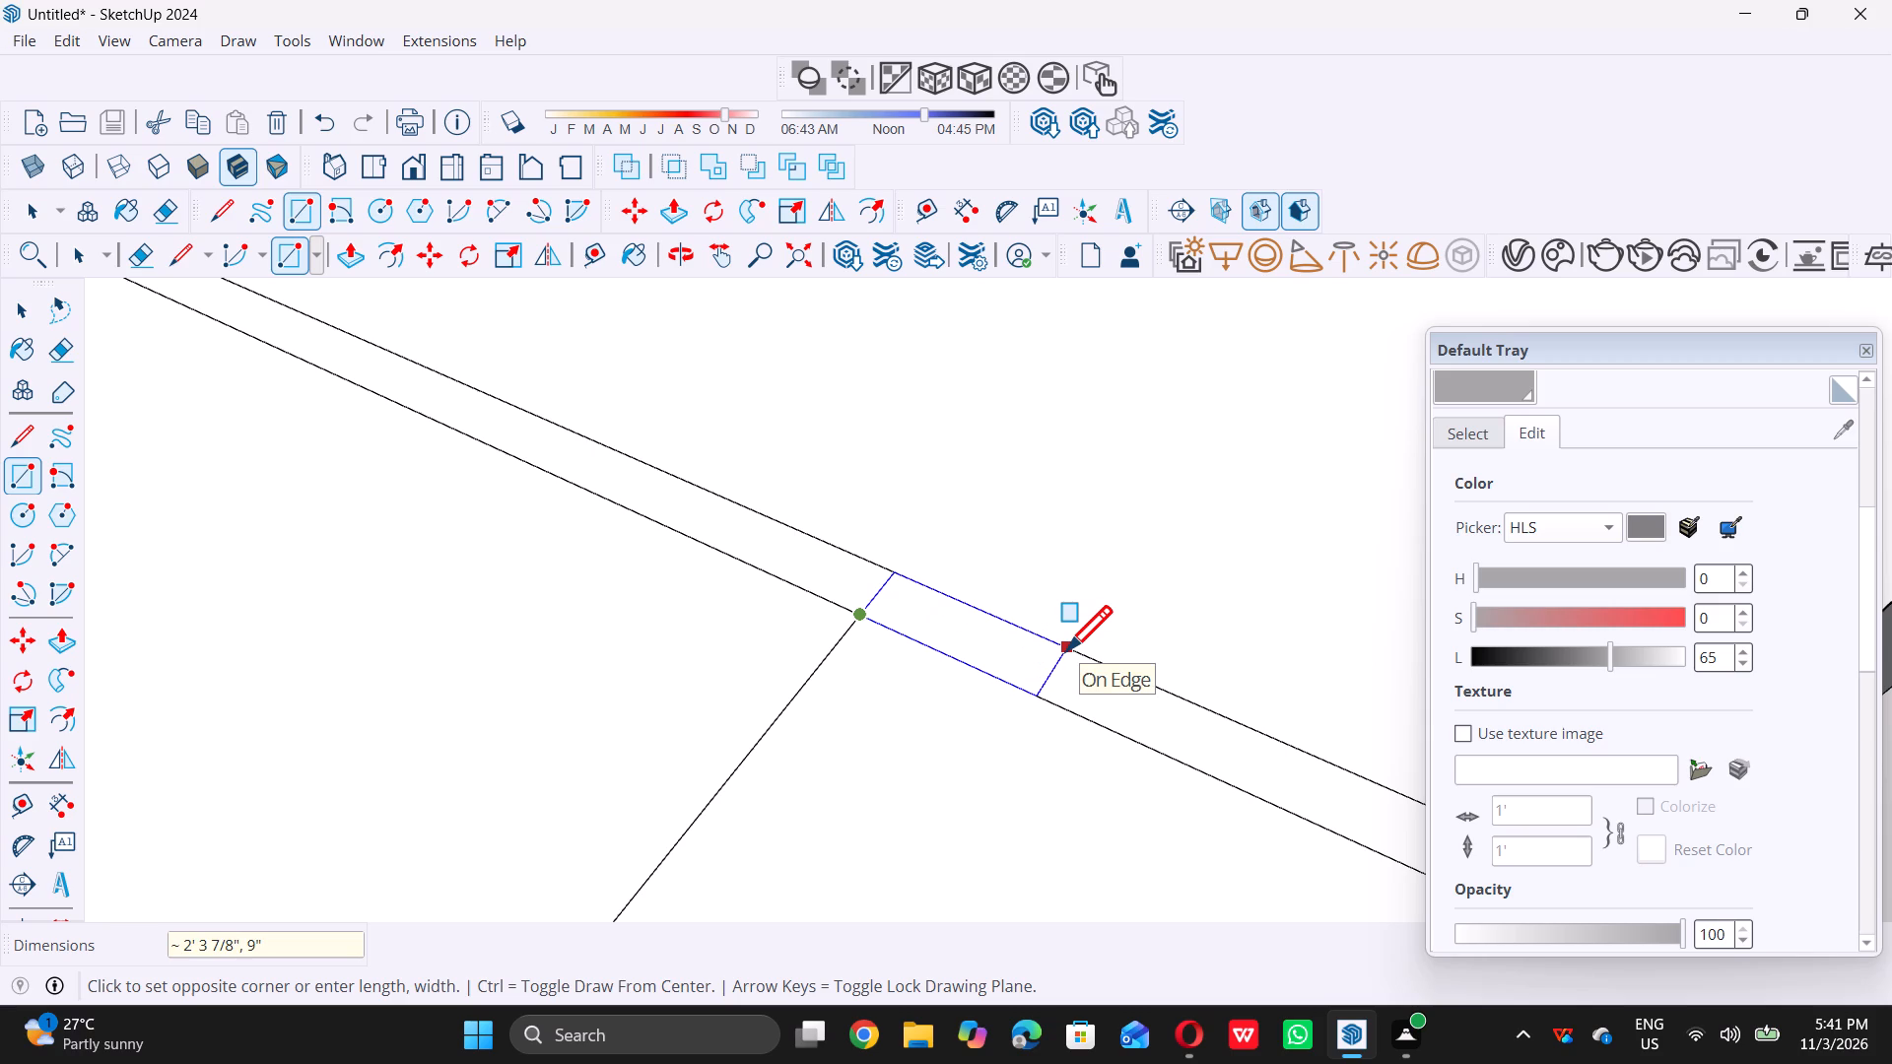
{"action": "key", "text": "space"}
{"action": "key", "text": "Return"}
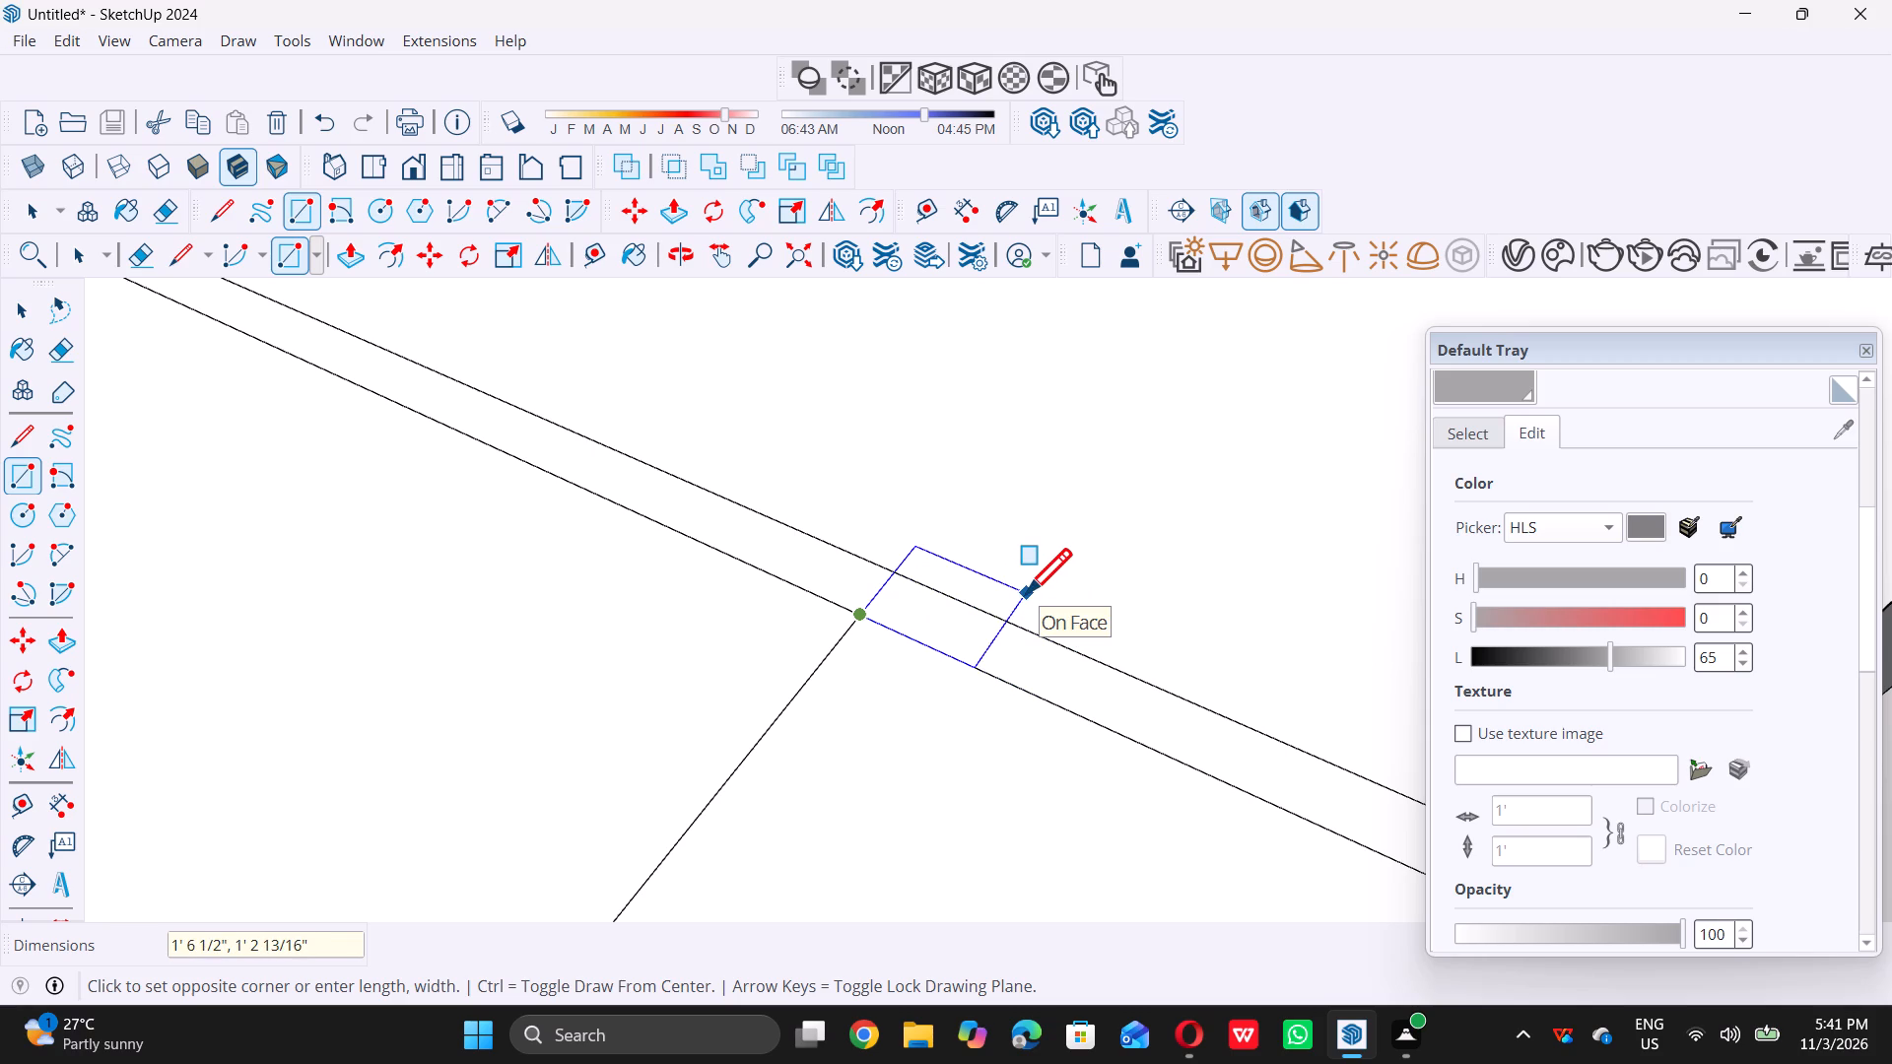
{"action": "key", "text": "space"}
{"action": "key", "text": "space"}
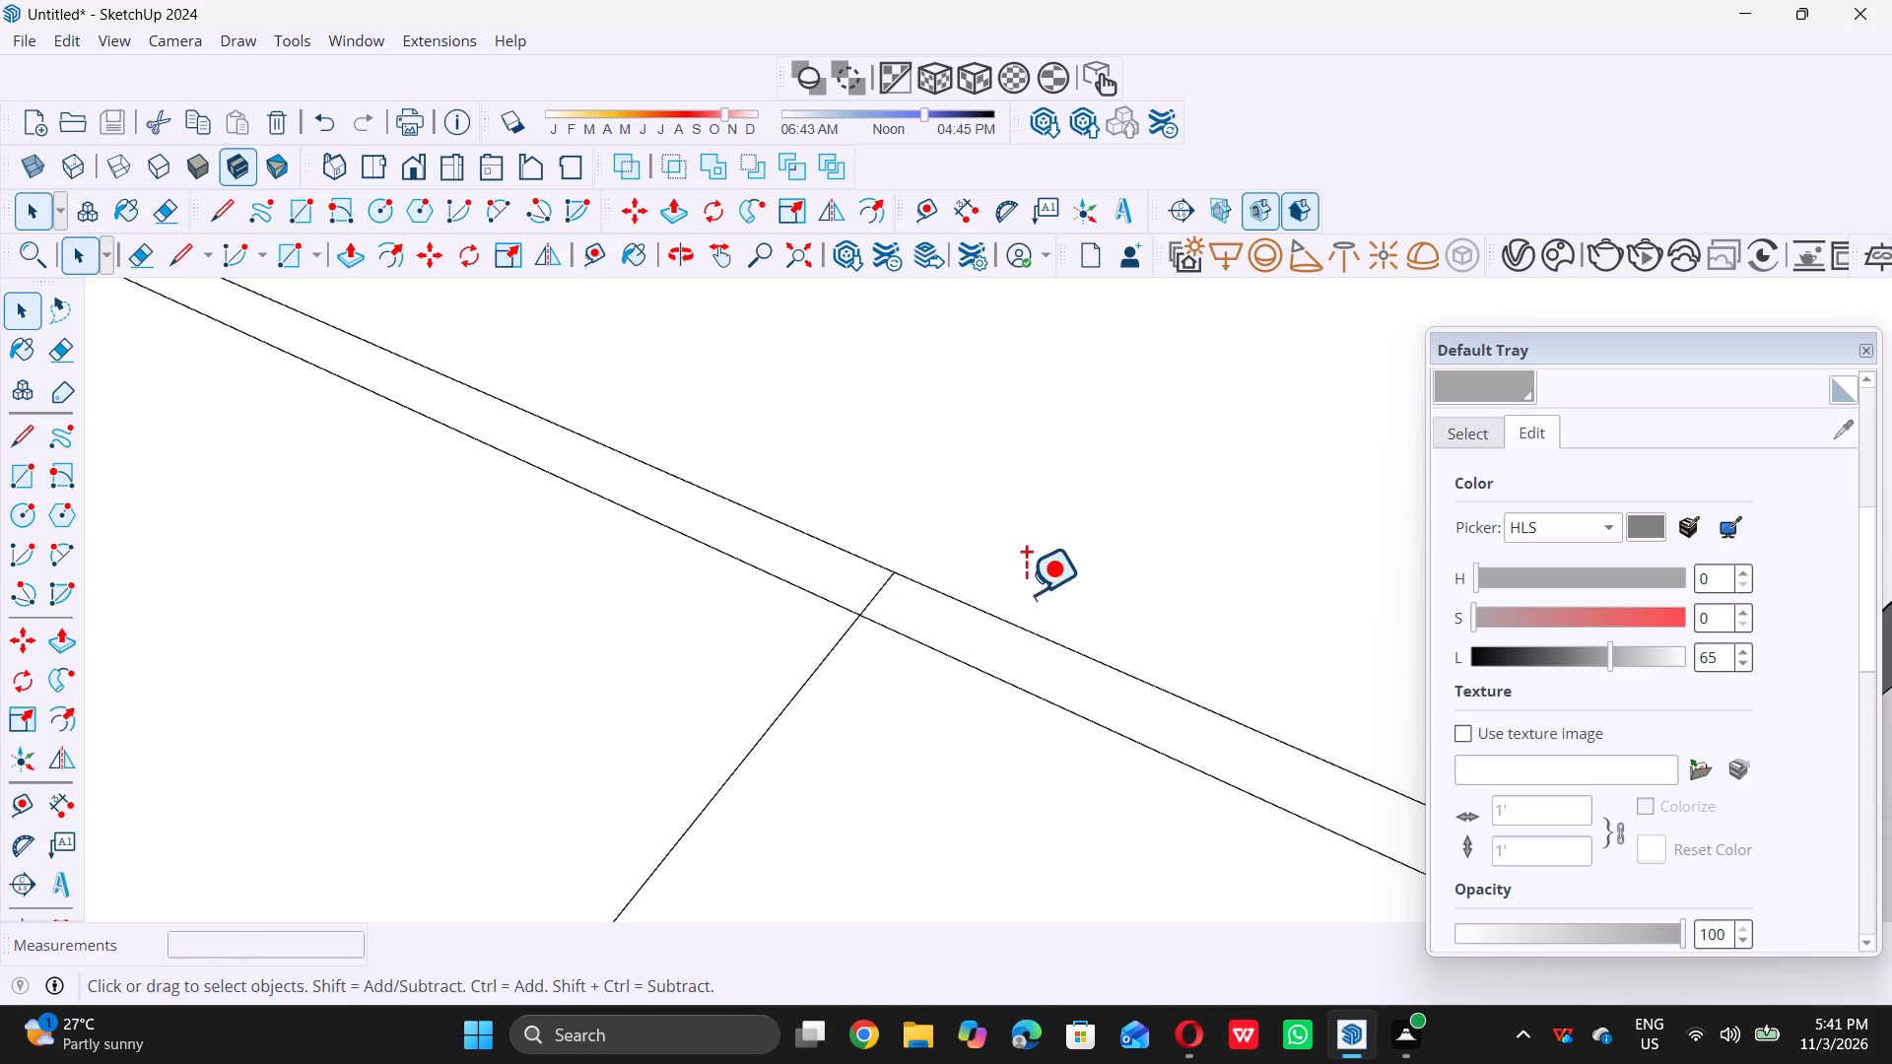
Place a guide 2' from the short cross line on the roof strip, offset towards the existing columns.
{"action": "key", "text": "t"}
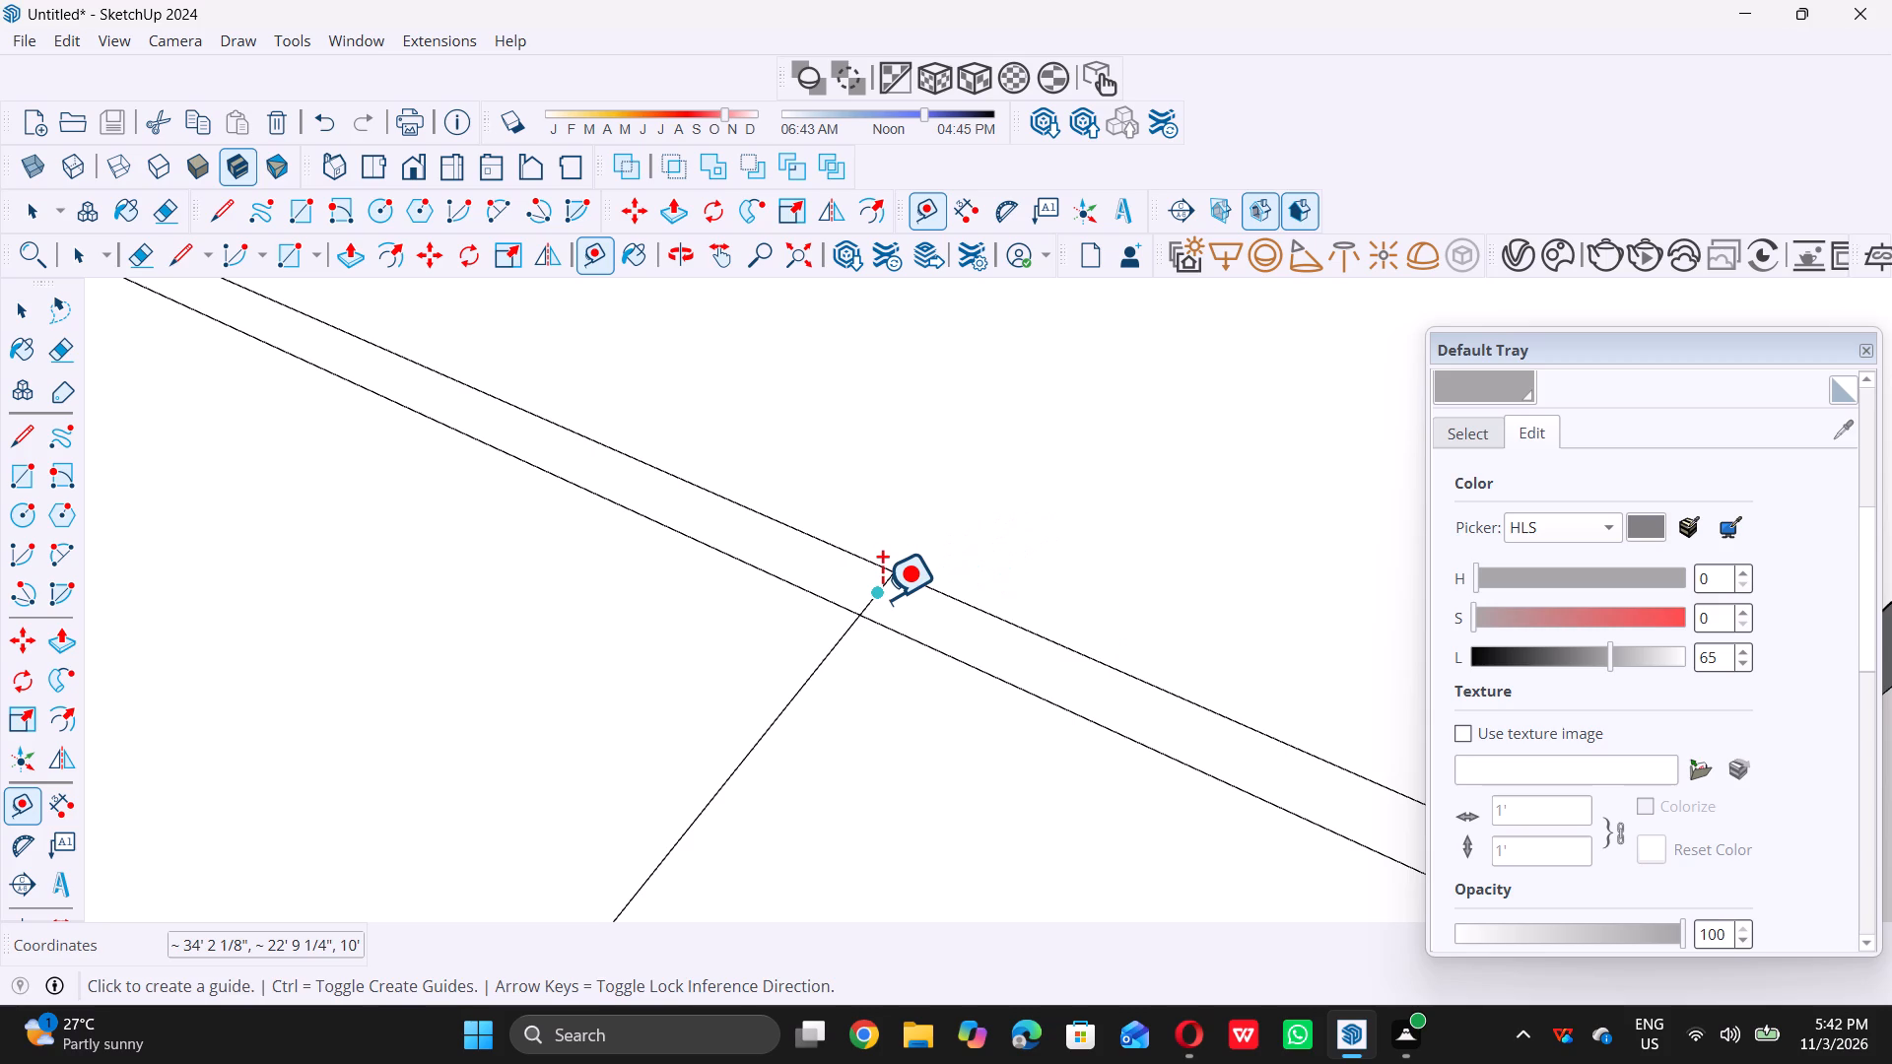
{"action": "left_click", "coordinate": [881, 598]}
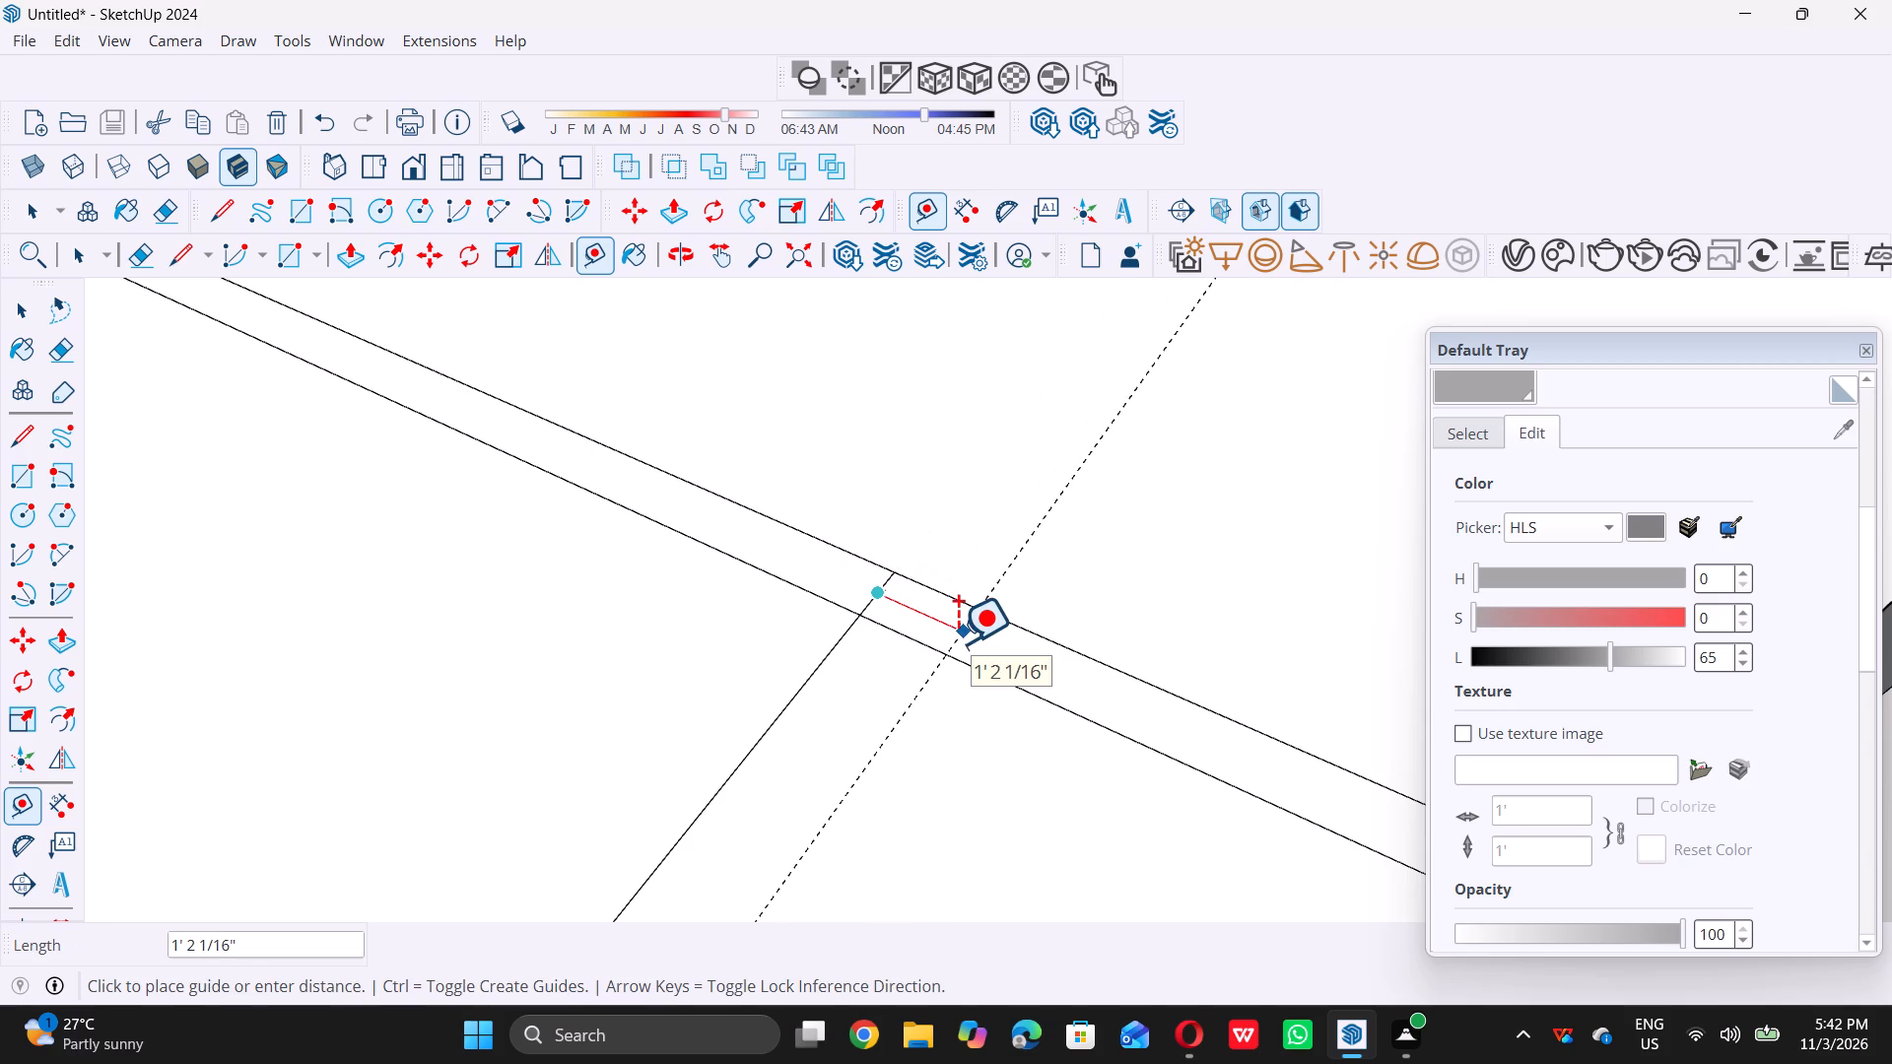
{"action": "key", "text": "2"}
{"action": "key", "text": "apostrophe"}
{"action": "key", "text": "Return"}
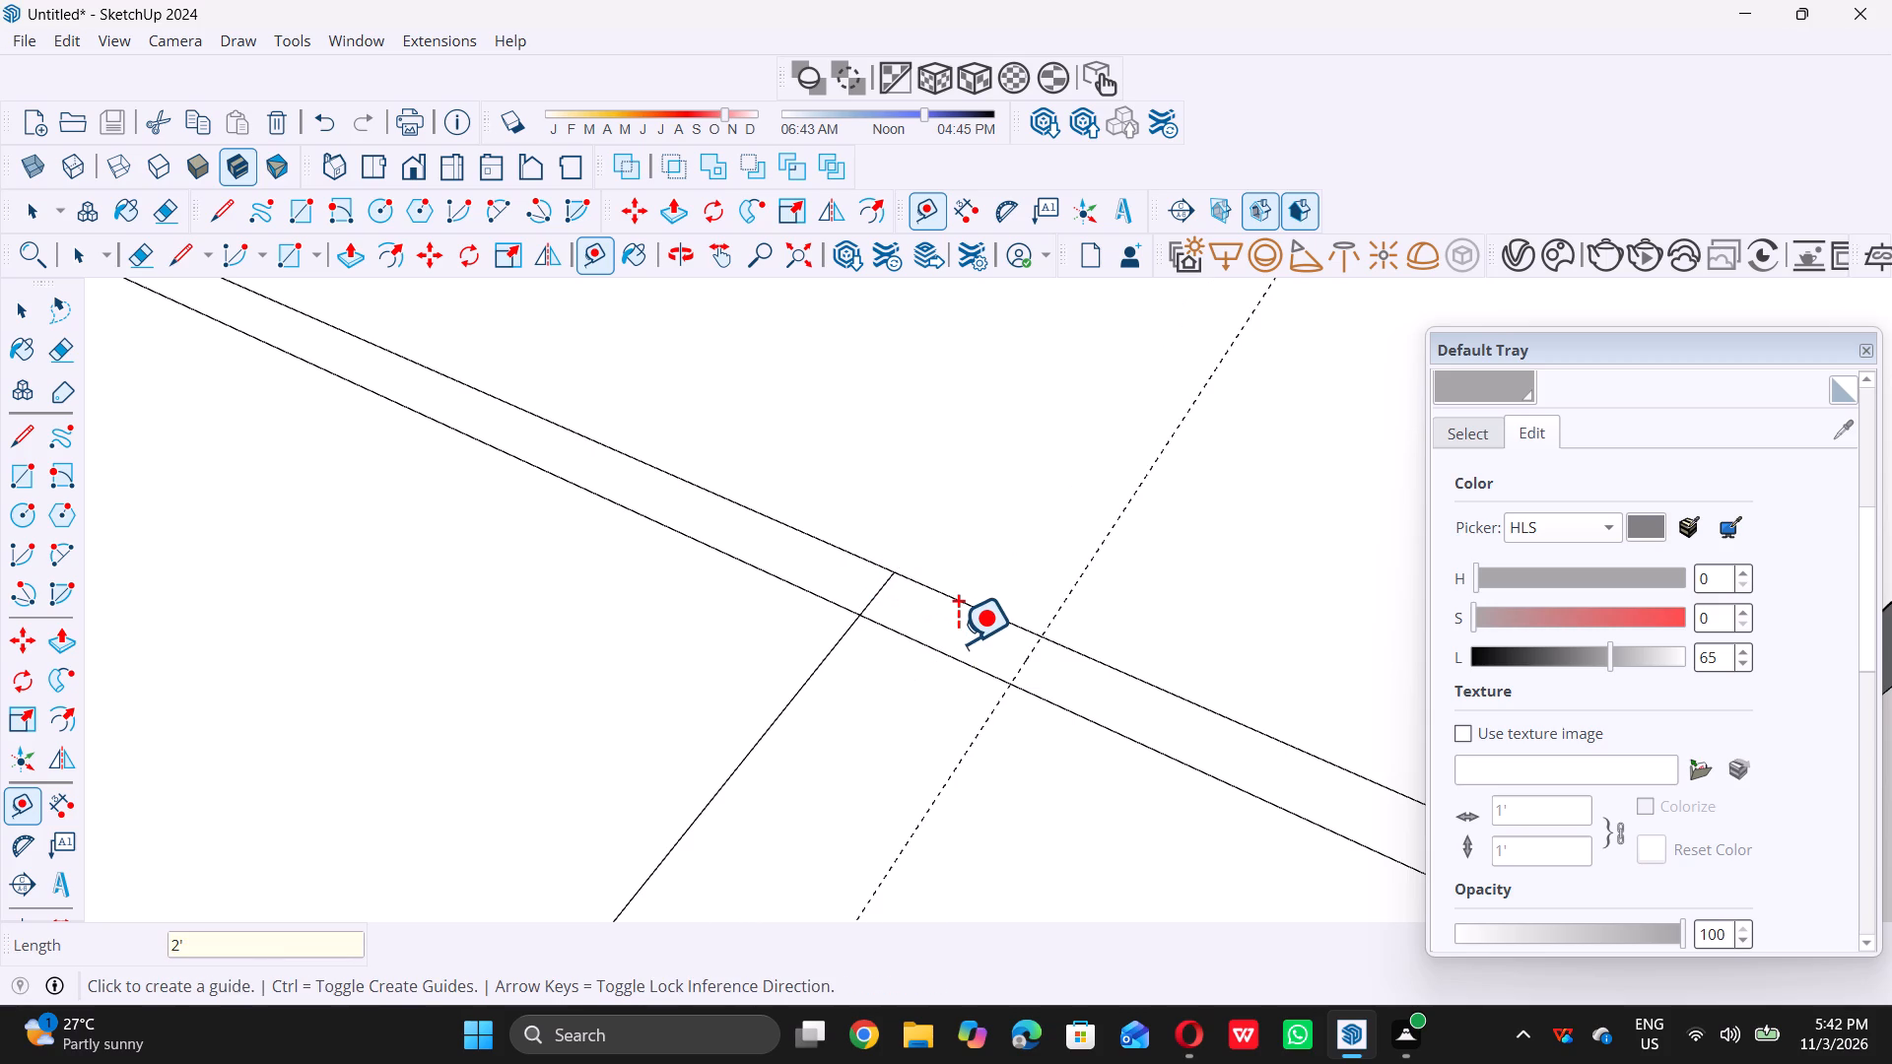
{"action": "key", "text": "space"}
Draw a 2' by 9" rectangle across the roof strip, between the cross line and the dashed guide.
{"action": "type", "text": "R"}
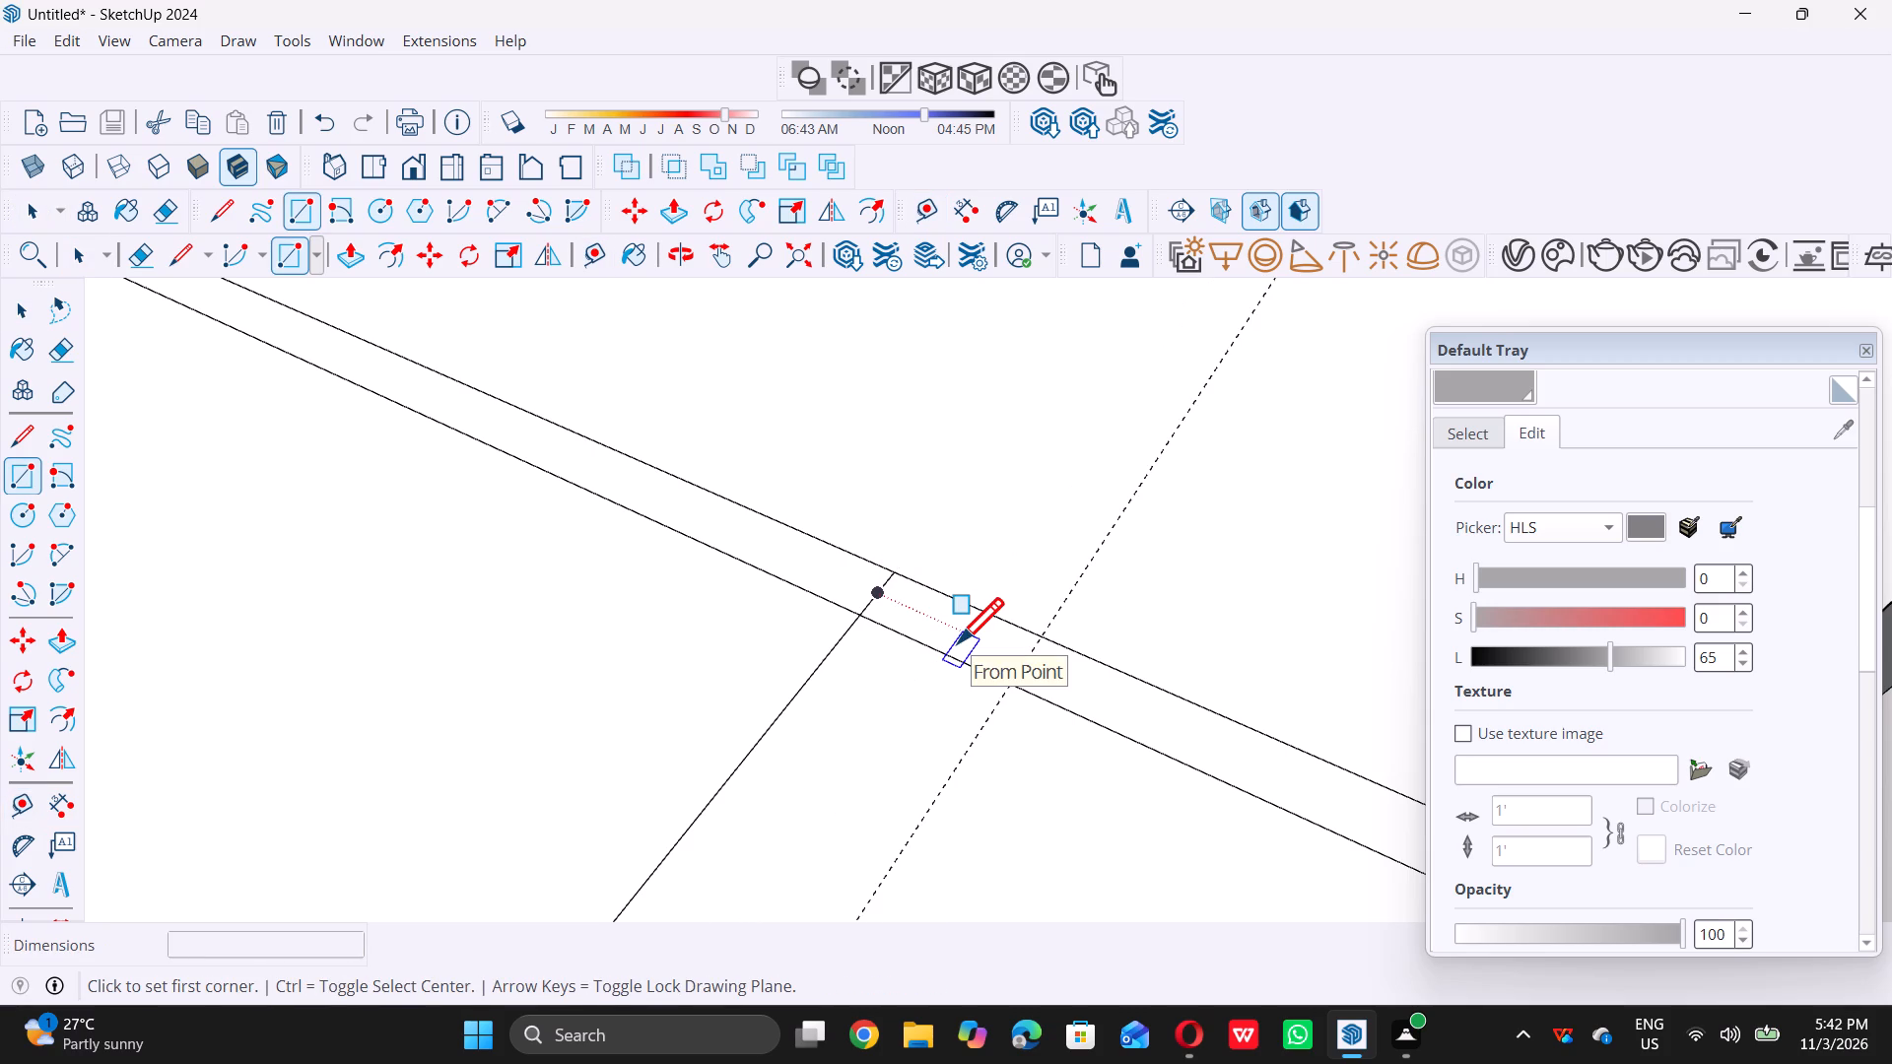
{"action": "double_click", "coordinate": [862, 624]}
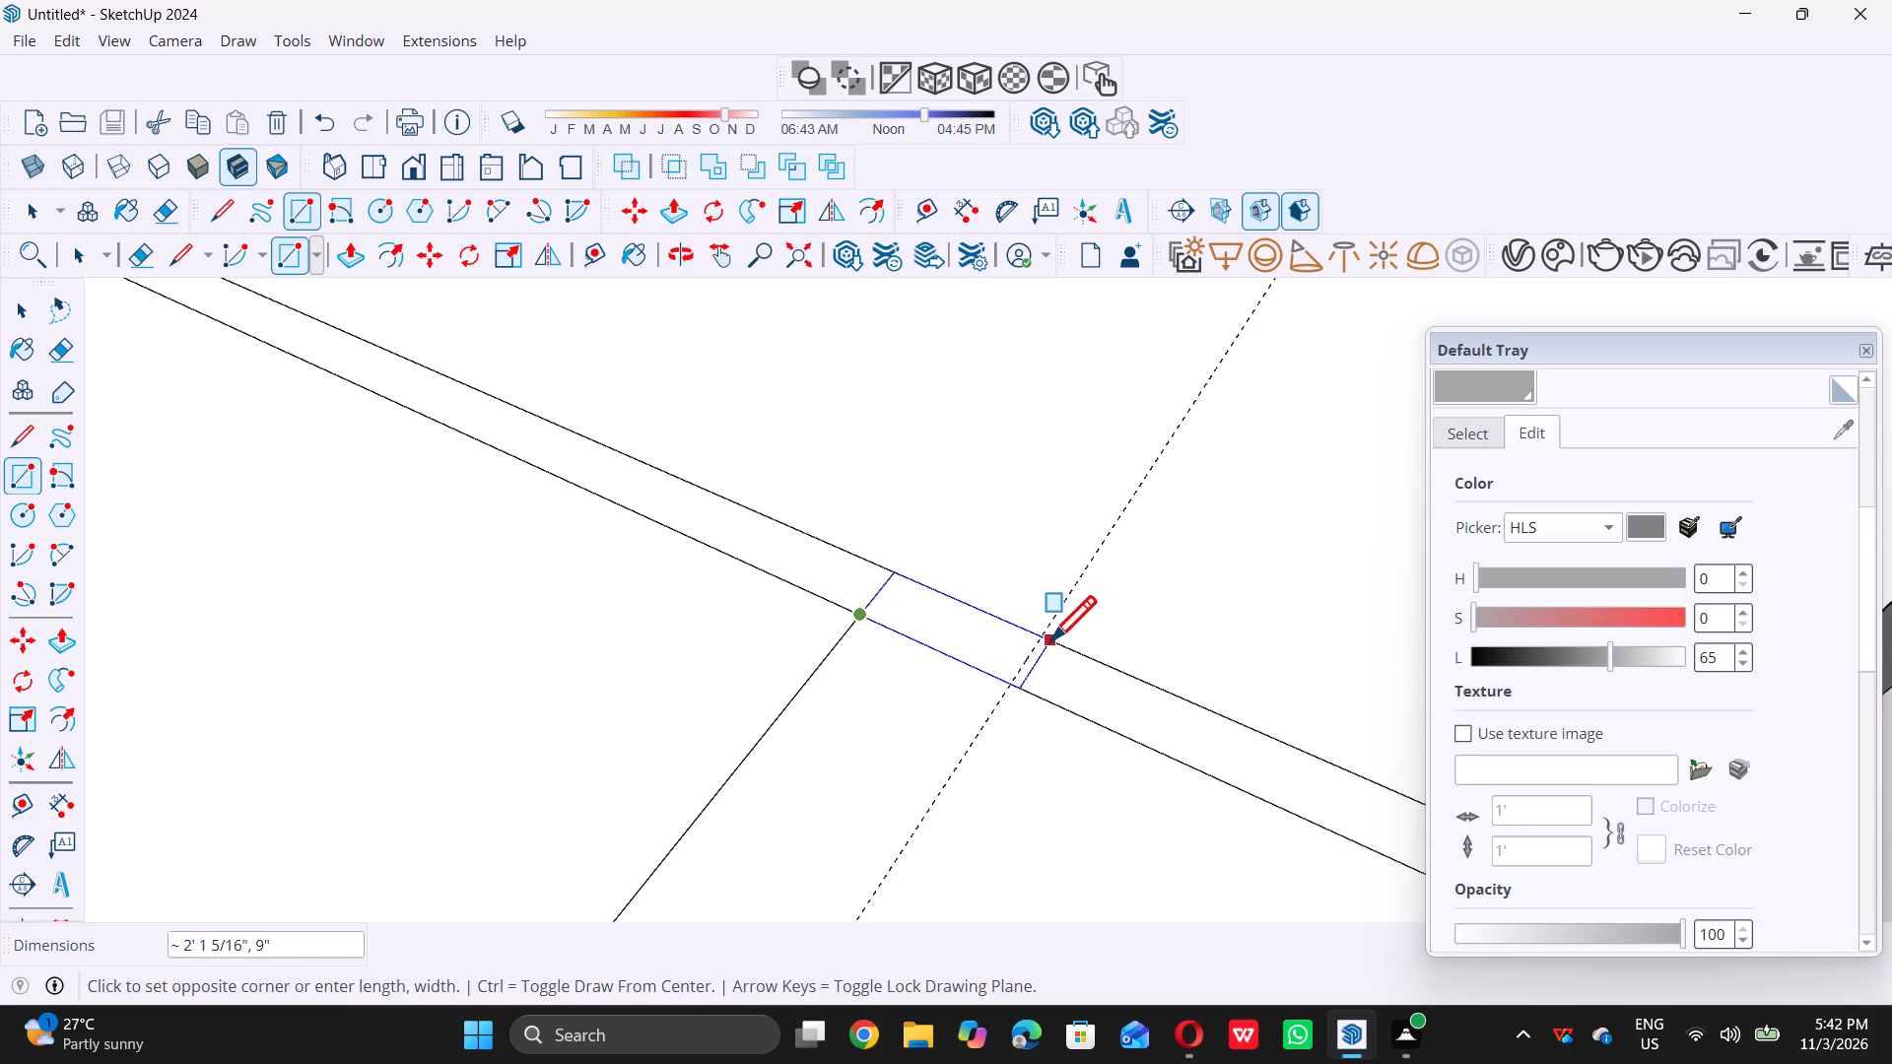
{"action": "double_click", "coordinate": [1046, 638]}
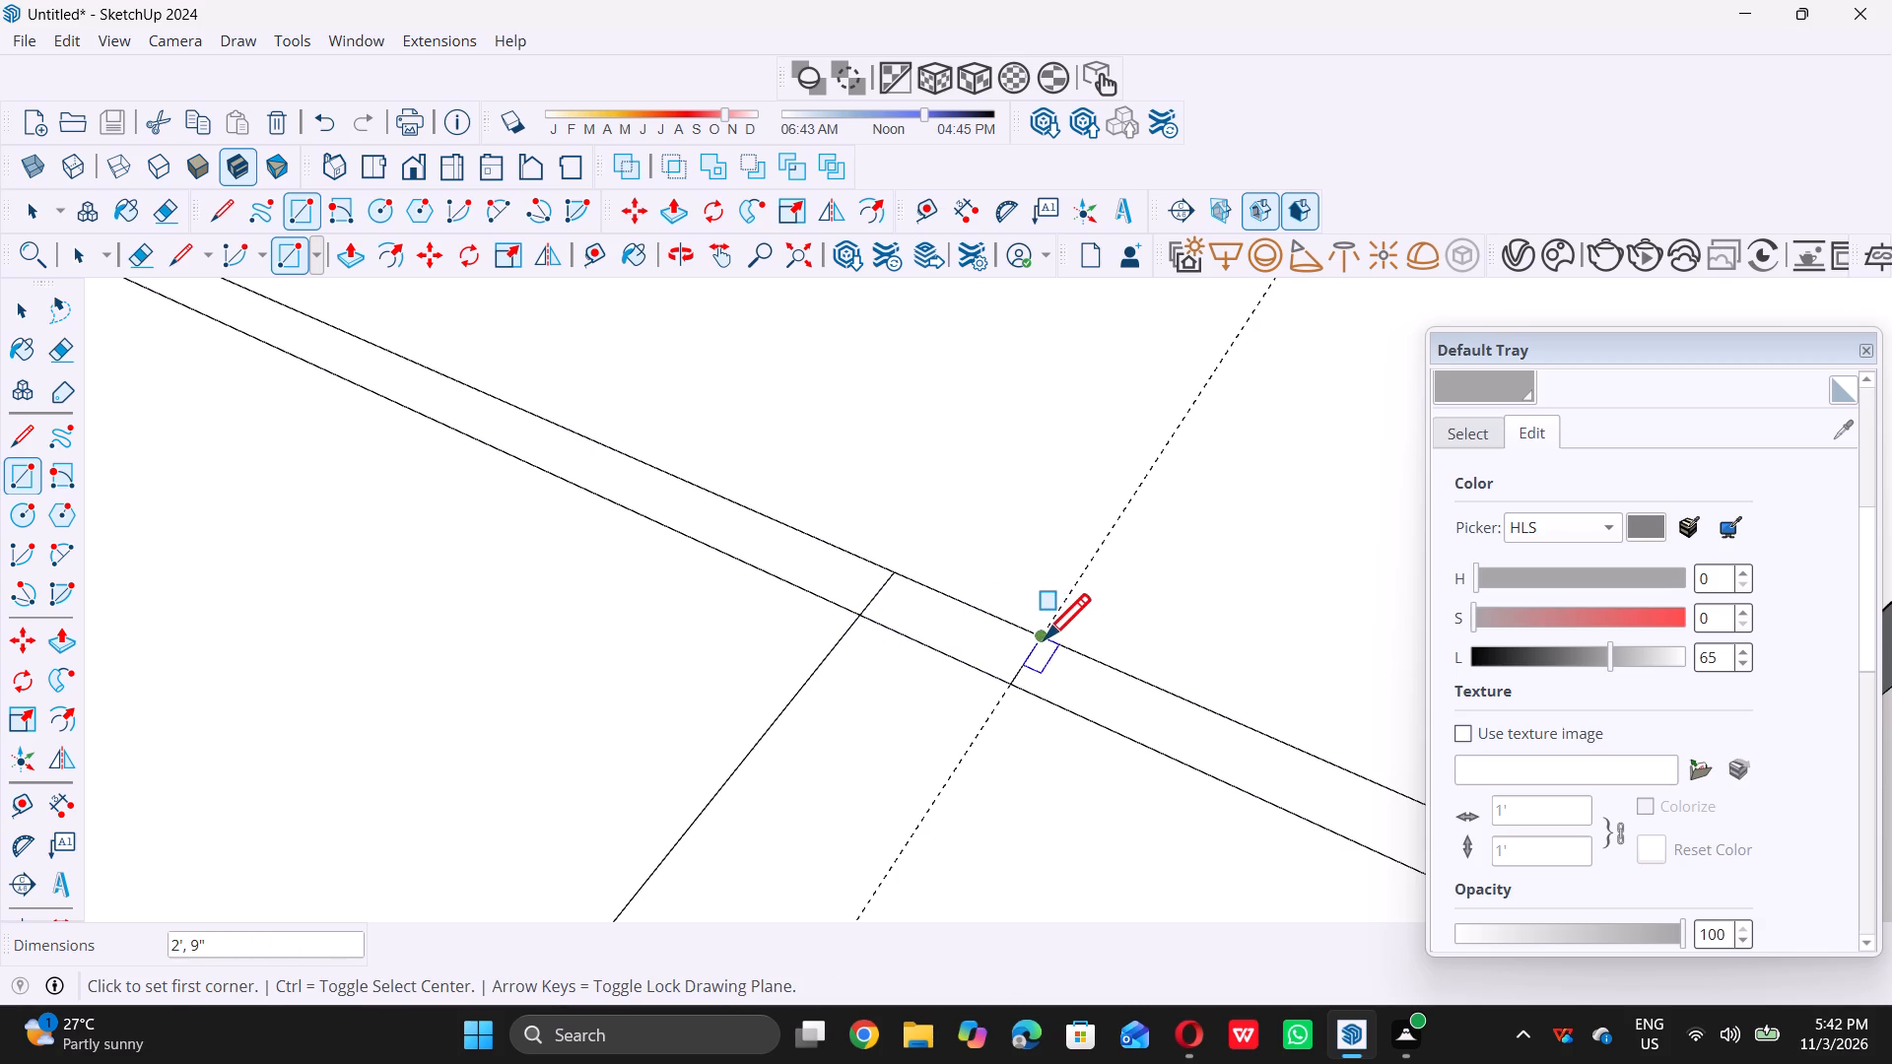
{"action": "key", "text": "space"}
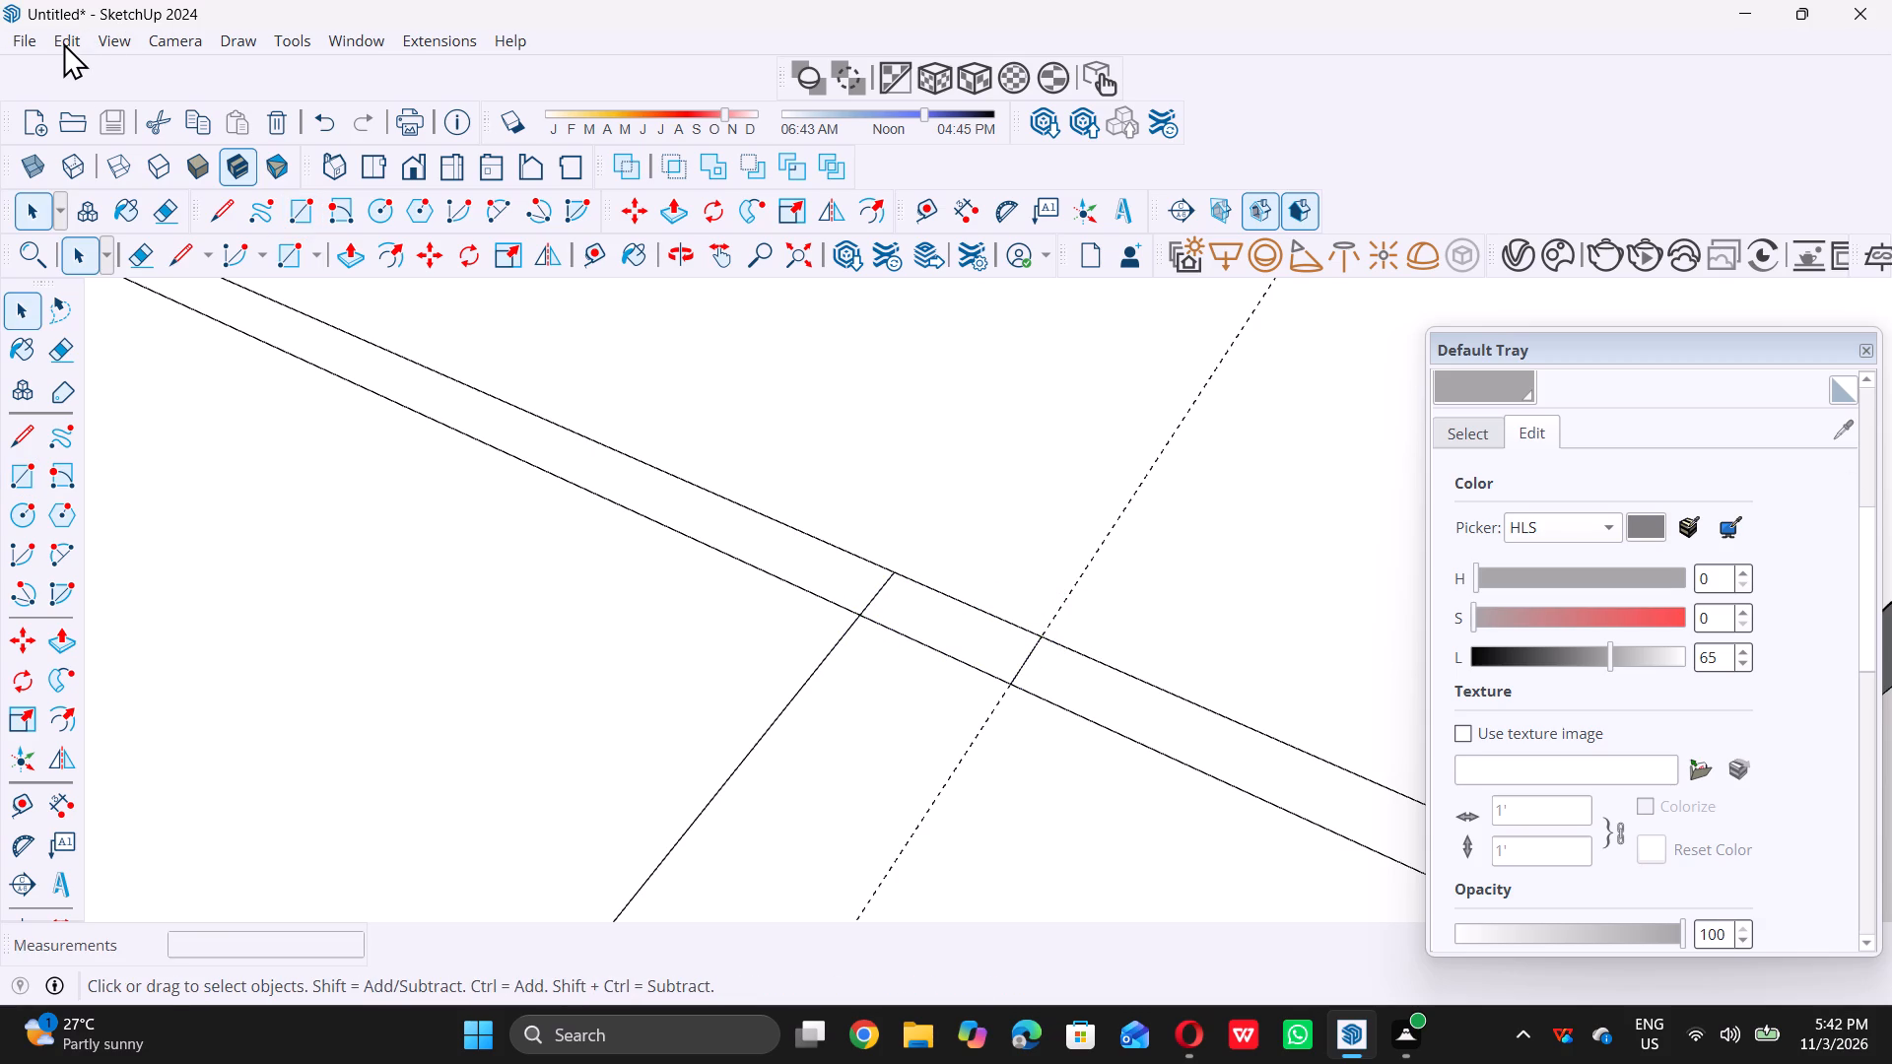
Delete all guides from the model.
{"action": "double_click", "coordinate": [63, 42]}
{"action": "left_click", "coordinate": [64, 40]}
{"action": "double_click", "coordinate": [140, 278]}
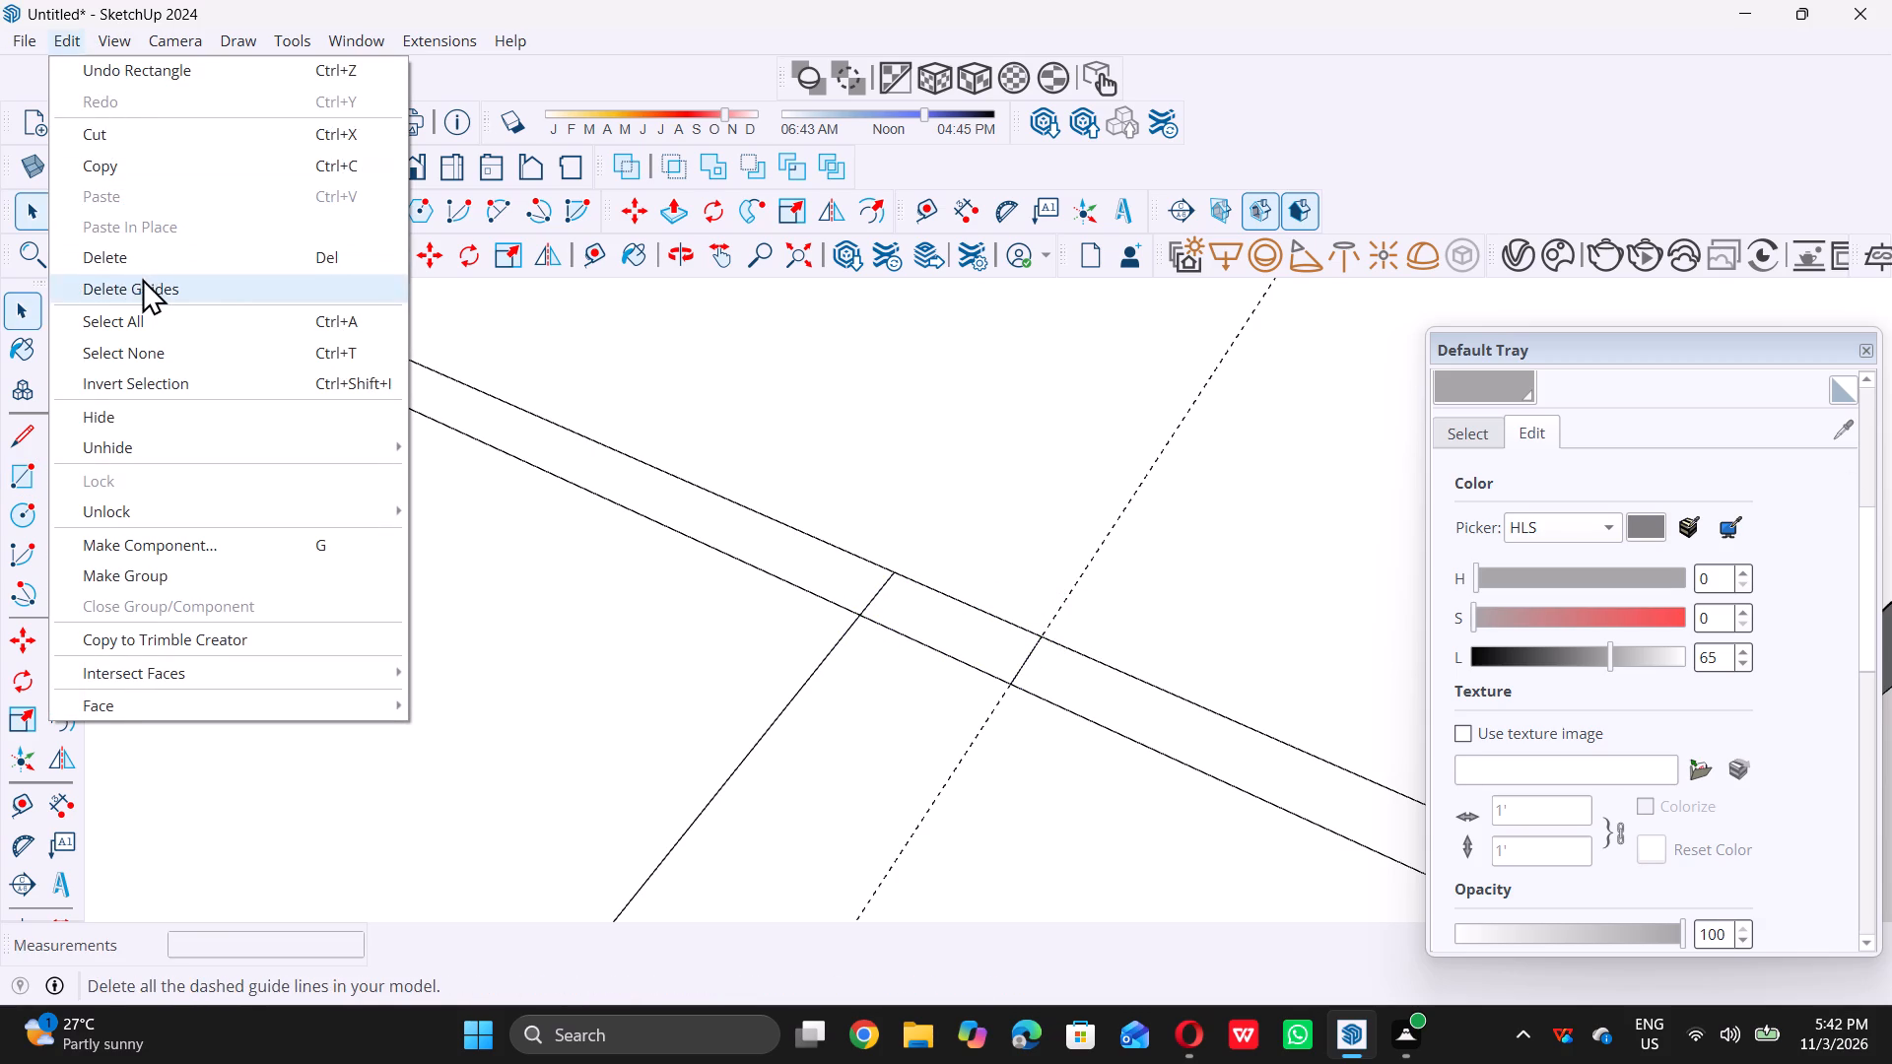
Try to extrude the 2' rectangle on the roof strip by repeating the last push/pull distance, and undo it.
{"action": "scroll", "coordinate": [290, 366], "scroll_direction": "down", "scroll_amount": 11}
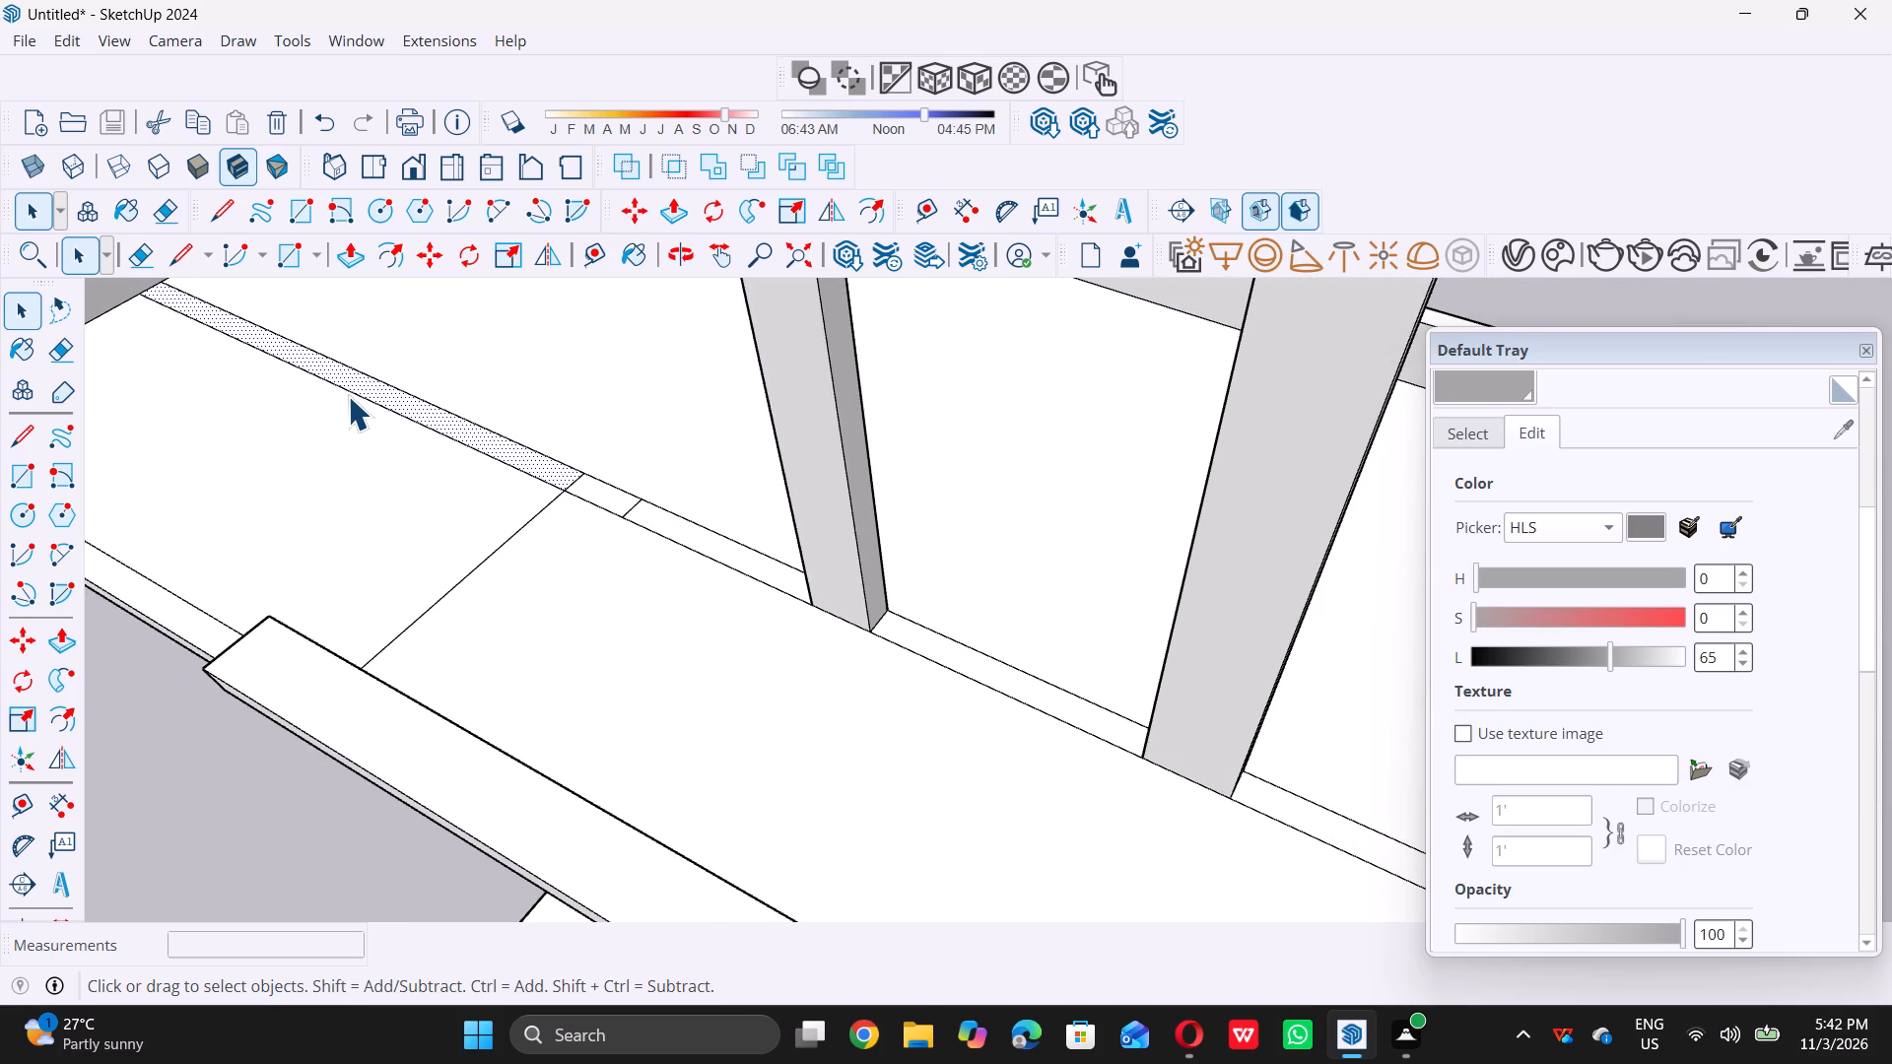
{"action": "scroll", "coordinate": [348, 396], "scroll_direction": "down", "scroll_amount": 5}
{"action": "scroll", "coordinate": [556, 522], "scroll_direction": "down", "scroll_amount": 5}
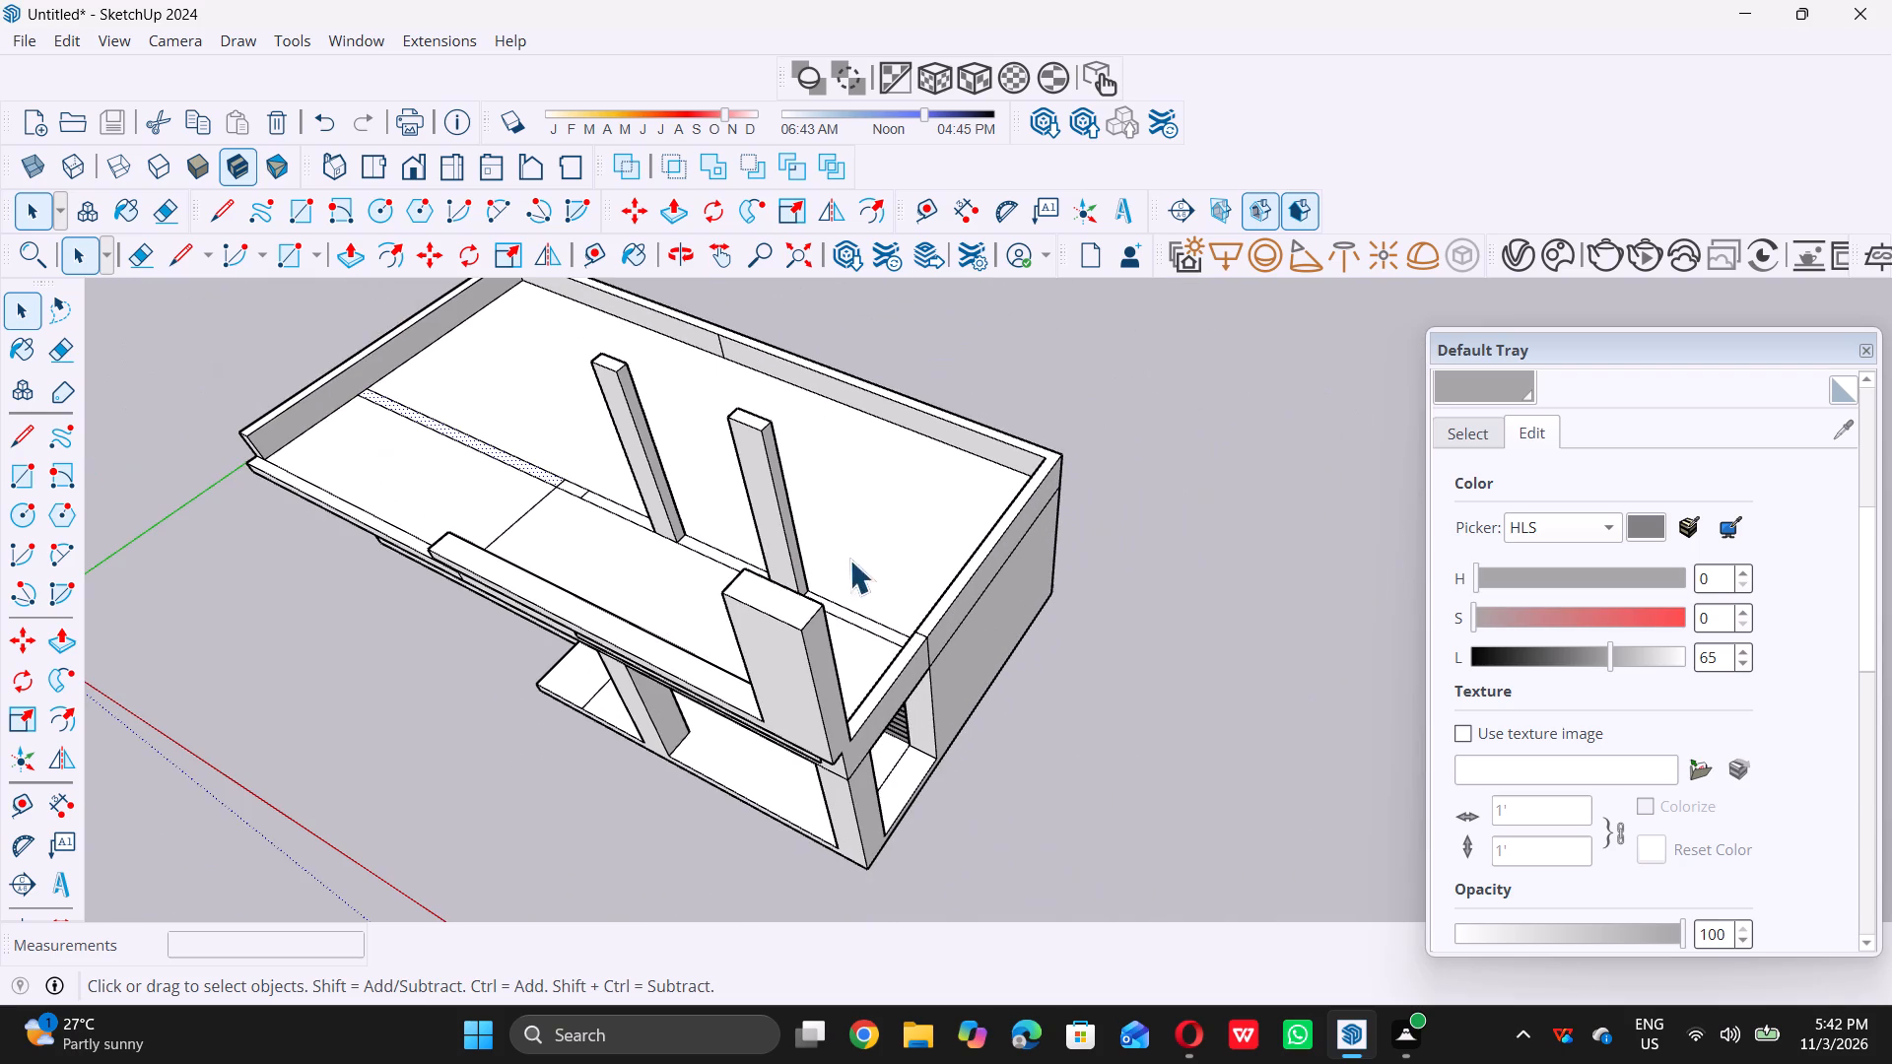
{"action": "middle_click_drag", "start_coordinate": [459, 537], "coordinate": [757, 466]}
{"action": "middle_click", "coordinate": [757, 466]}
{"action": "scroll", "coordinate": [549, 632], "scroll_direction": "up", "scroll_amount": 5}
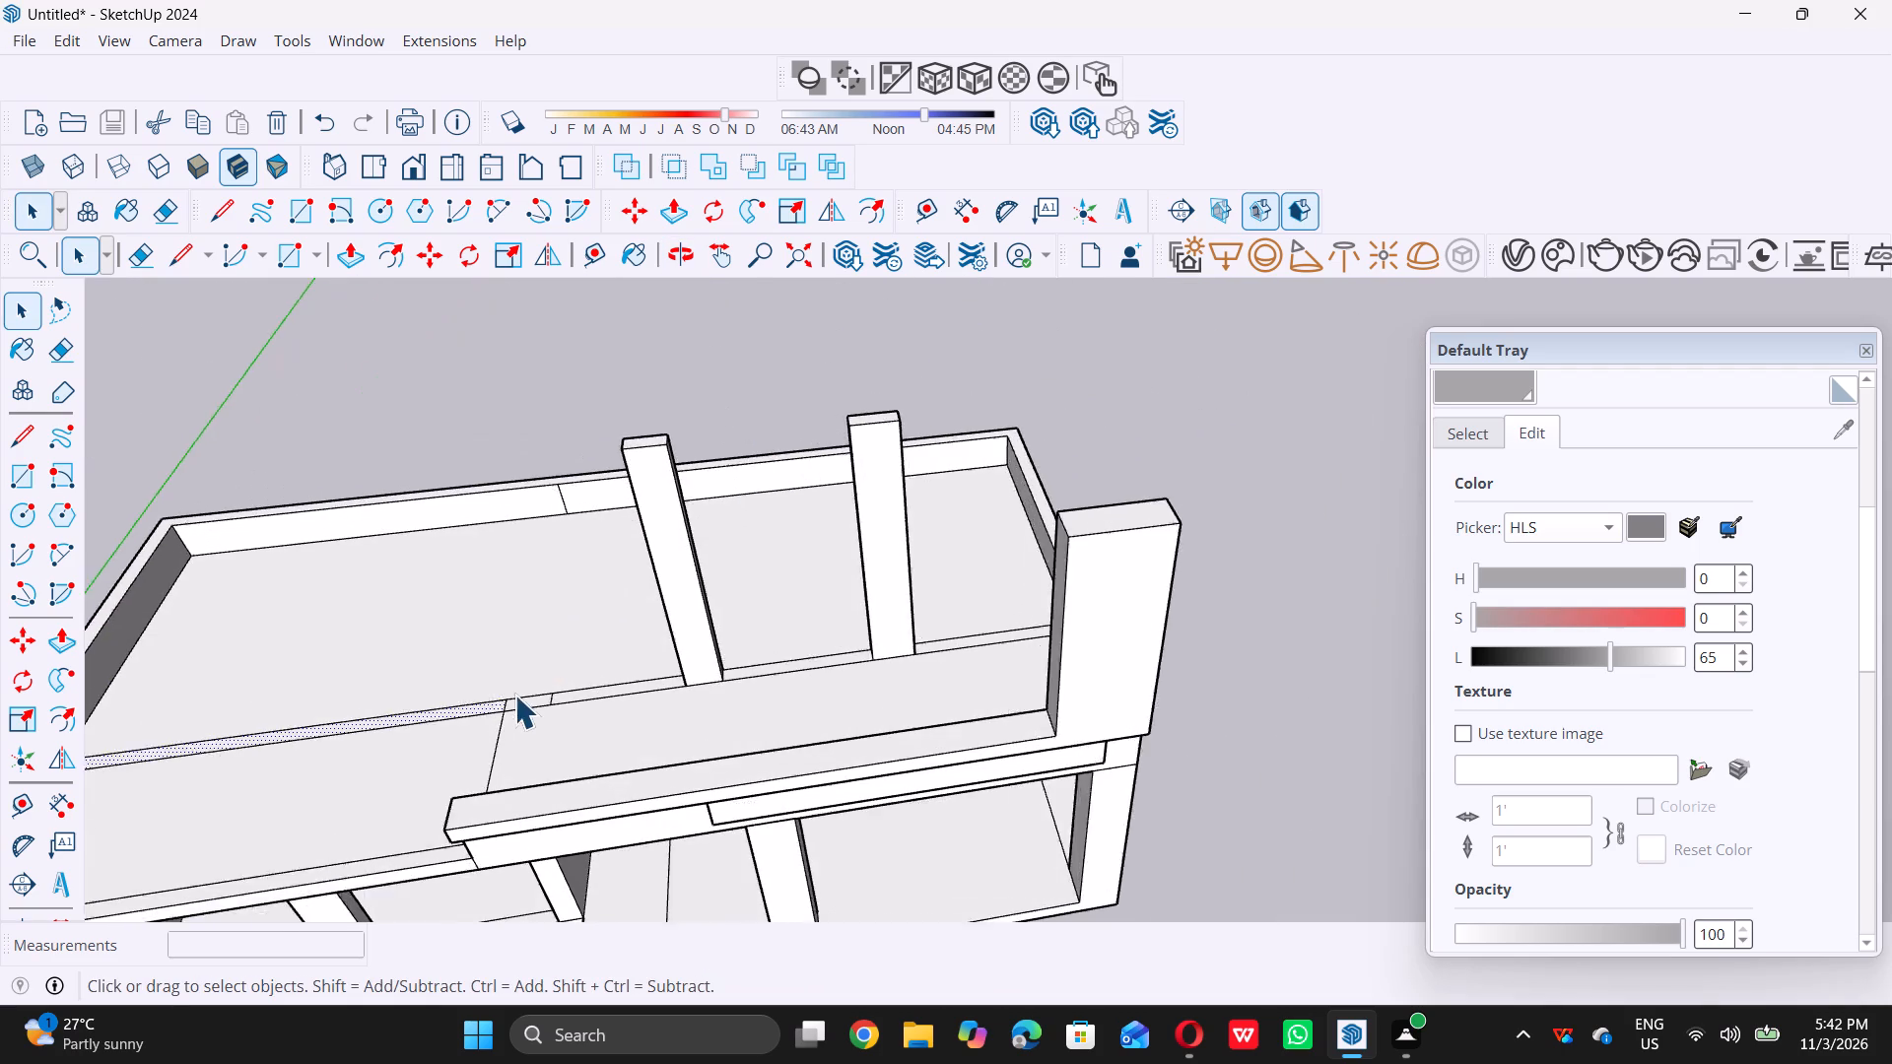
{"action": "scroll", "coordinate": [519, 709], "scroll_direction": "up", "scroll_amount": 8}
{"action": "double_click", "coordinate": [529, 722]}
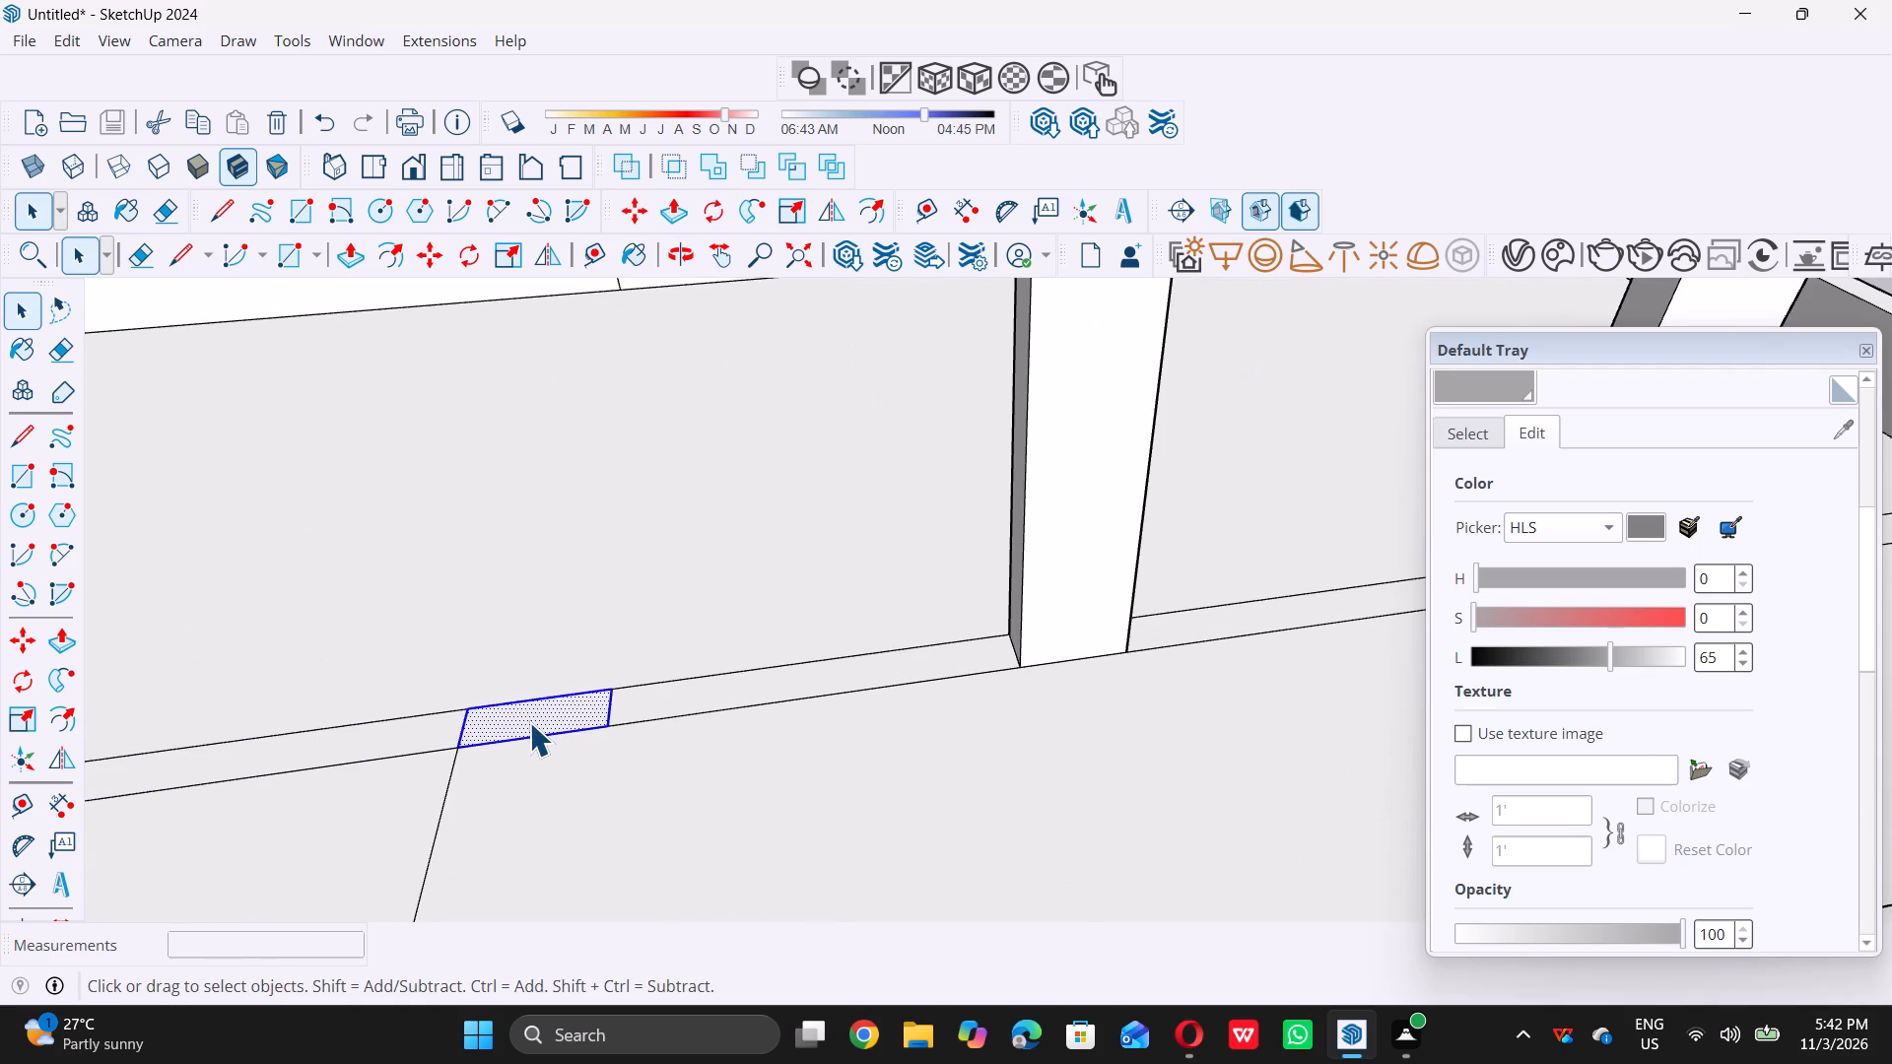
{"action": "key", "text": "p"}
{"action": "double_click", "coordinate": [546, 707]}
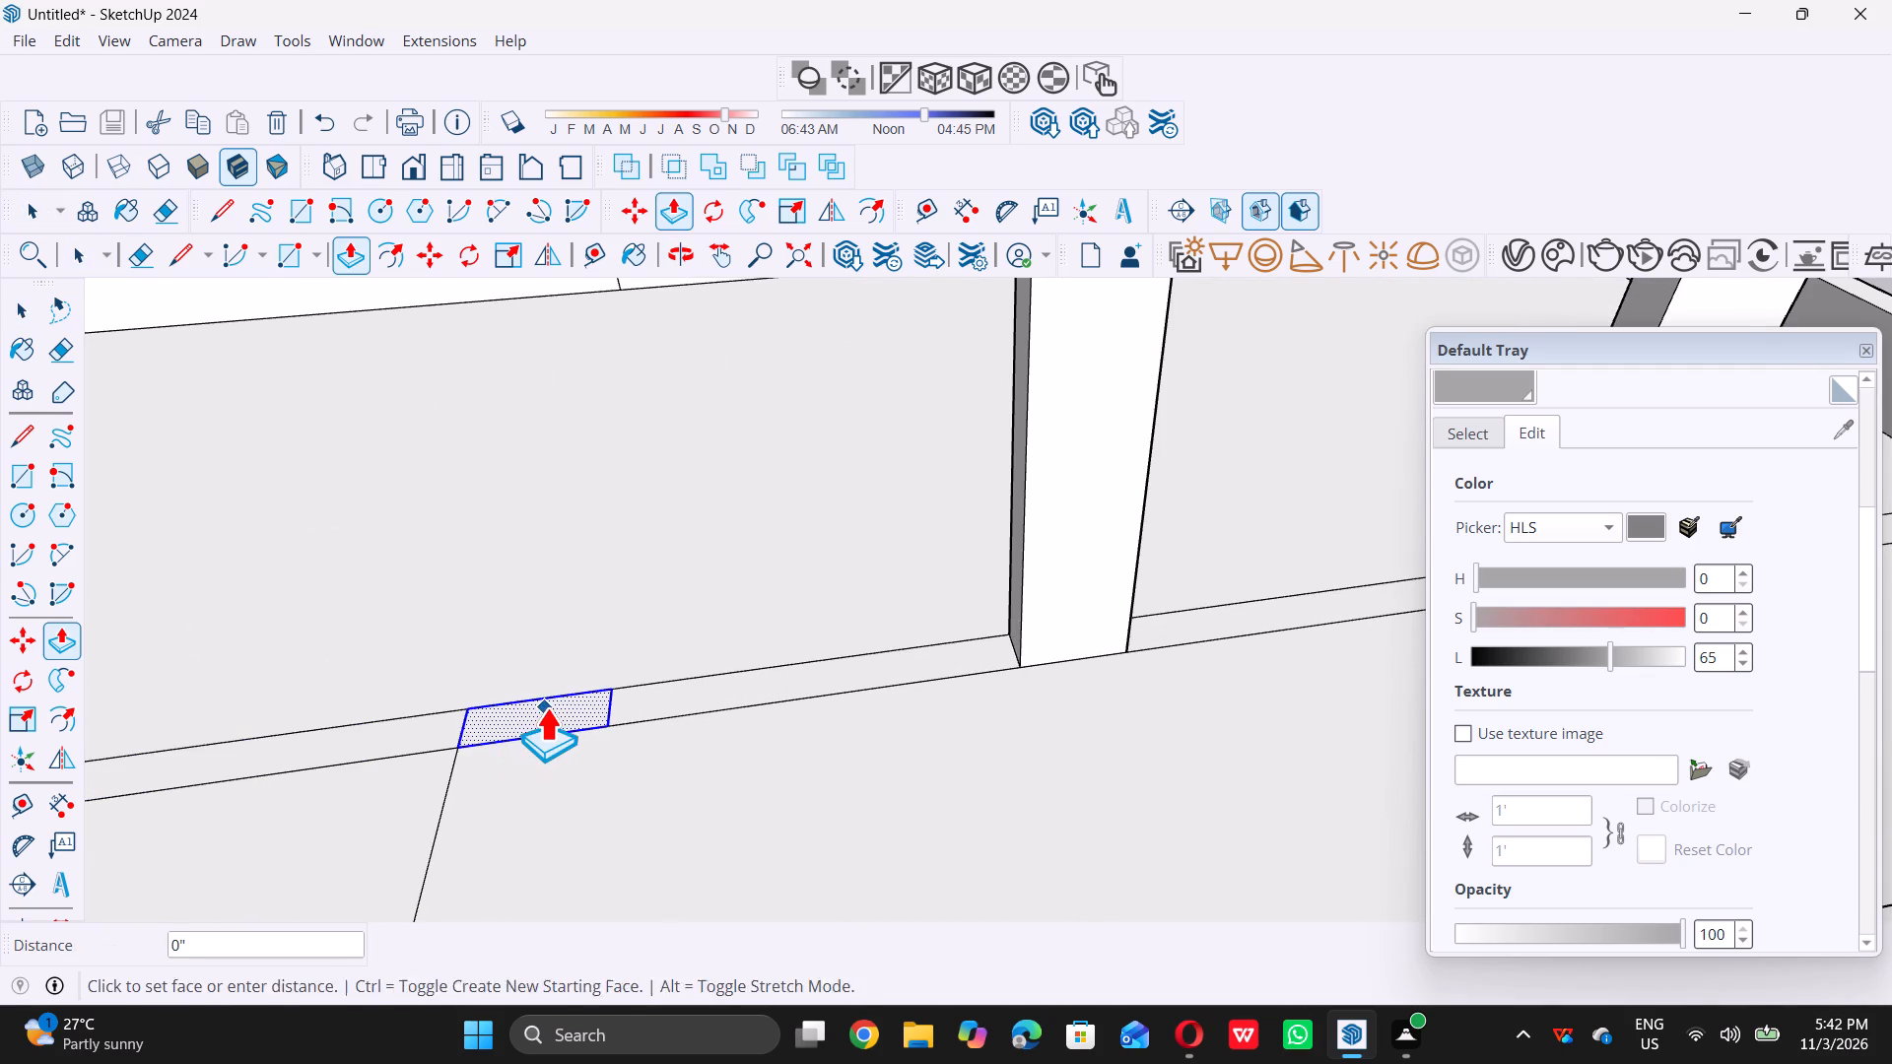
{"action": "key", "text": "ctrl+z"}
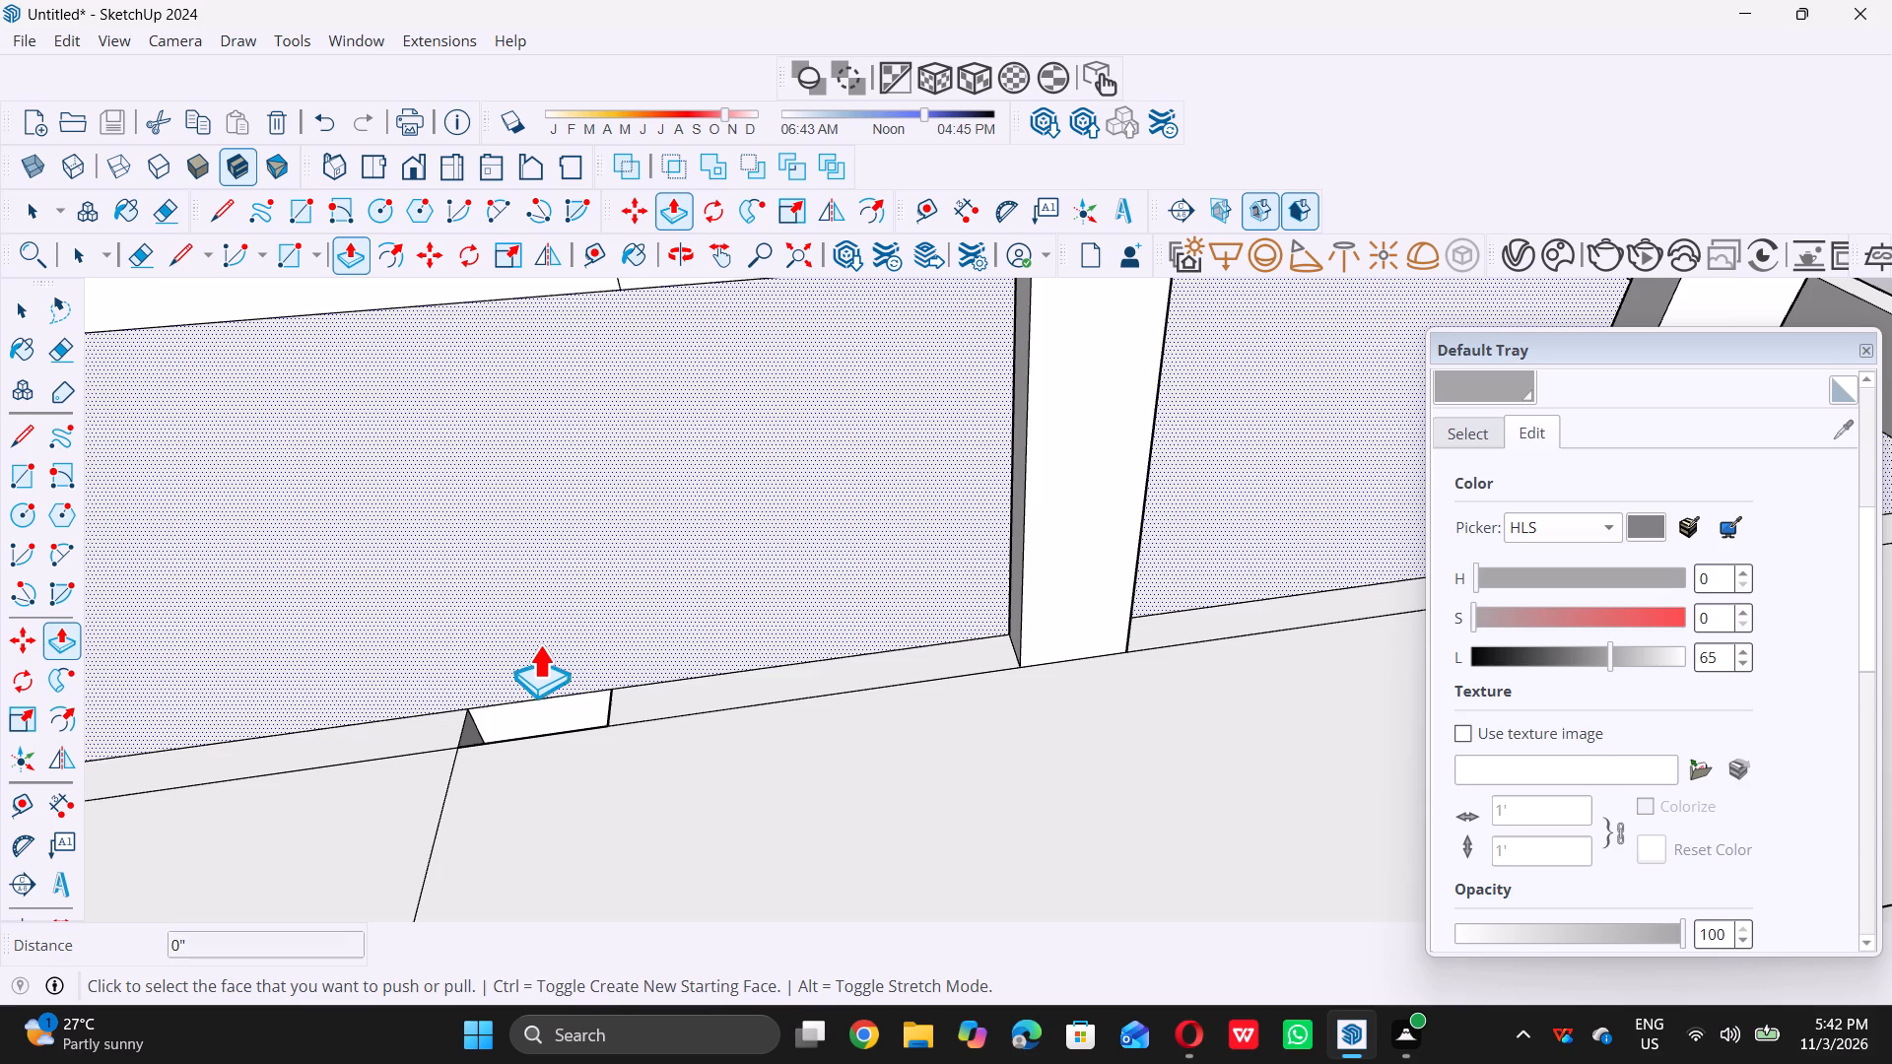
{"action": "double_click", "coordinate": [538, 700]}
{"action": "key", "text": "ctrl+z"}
Raise the 2' rectangle 12' 9" to the top of the neighbouring strip column, forming a third column.
{"action": "left_click", "coordinate": [537, 701]}
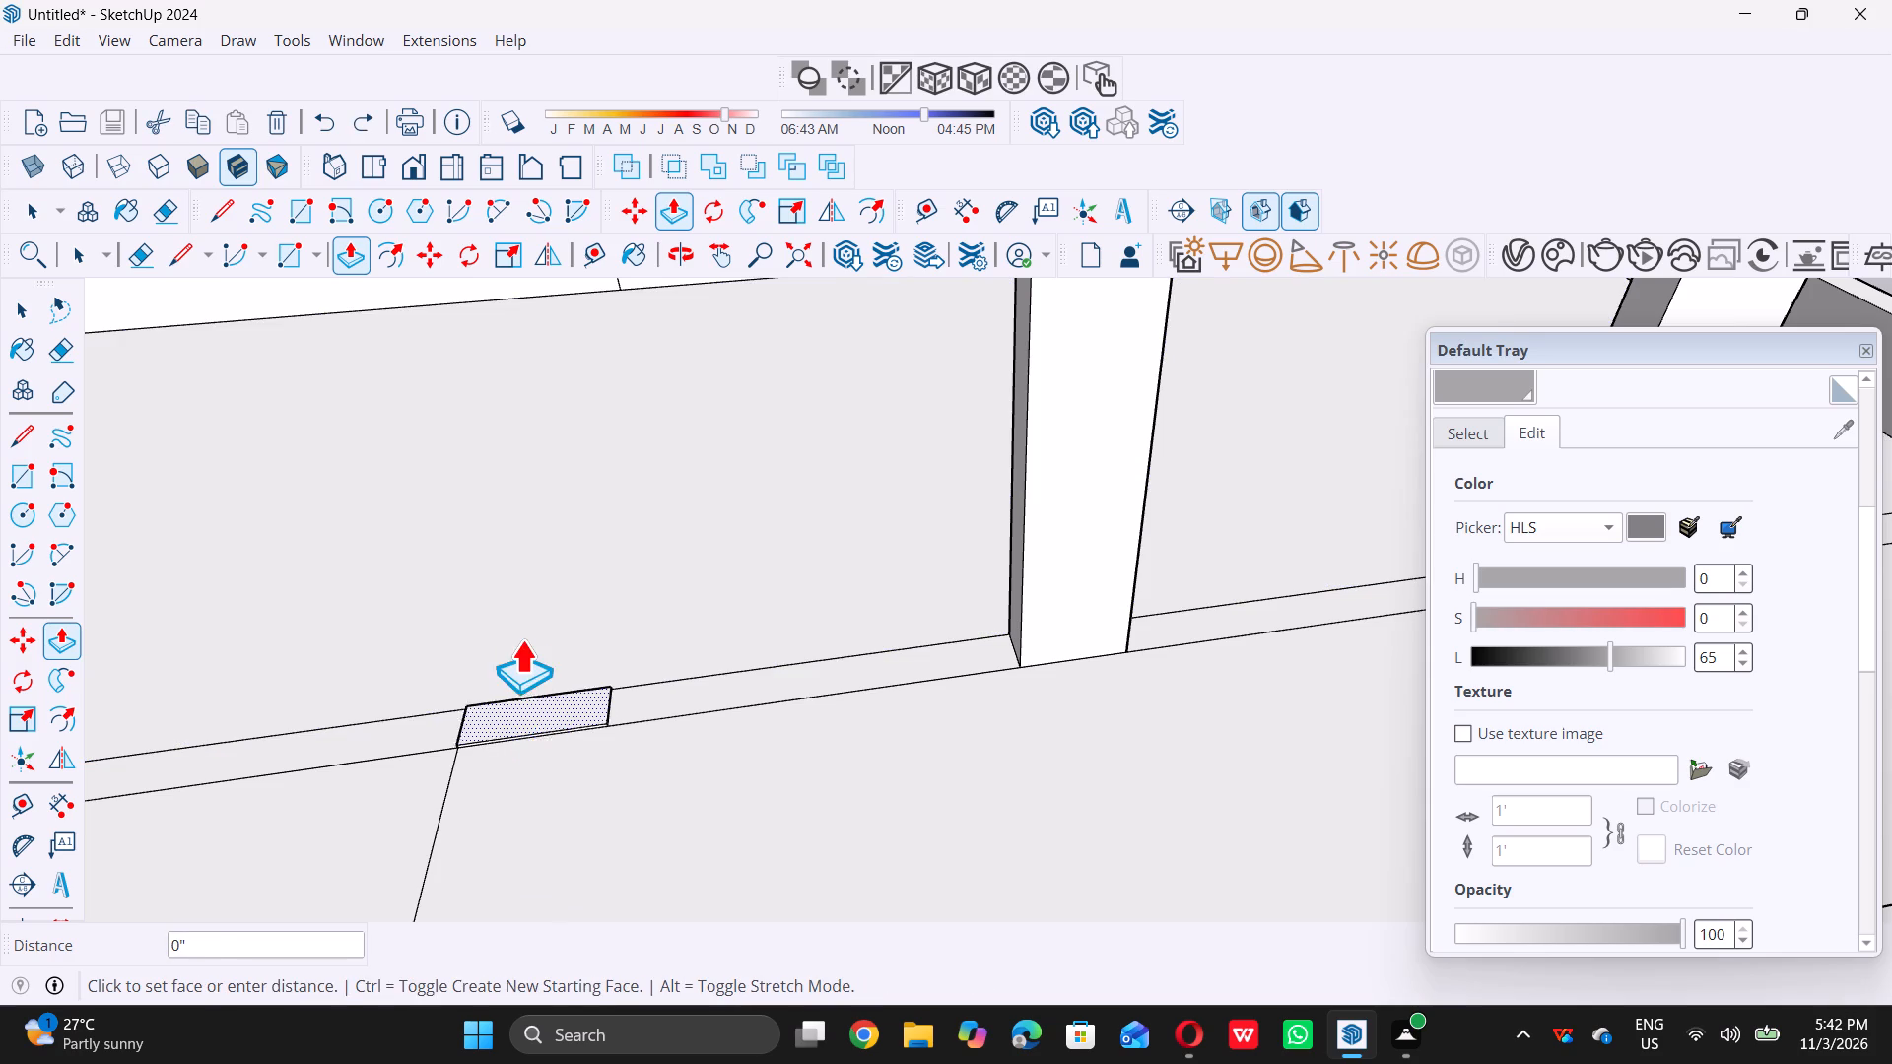
{"action": "scroll", "coordinate": [508, 611], "scroll_direction": "down", "scroll_amount": 14}
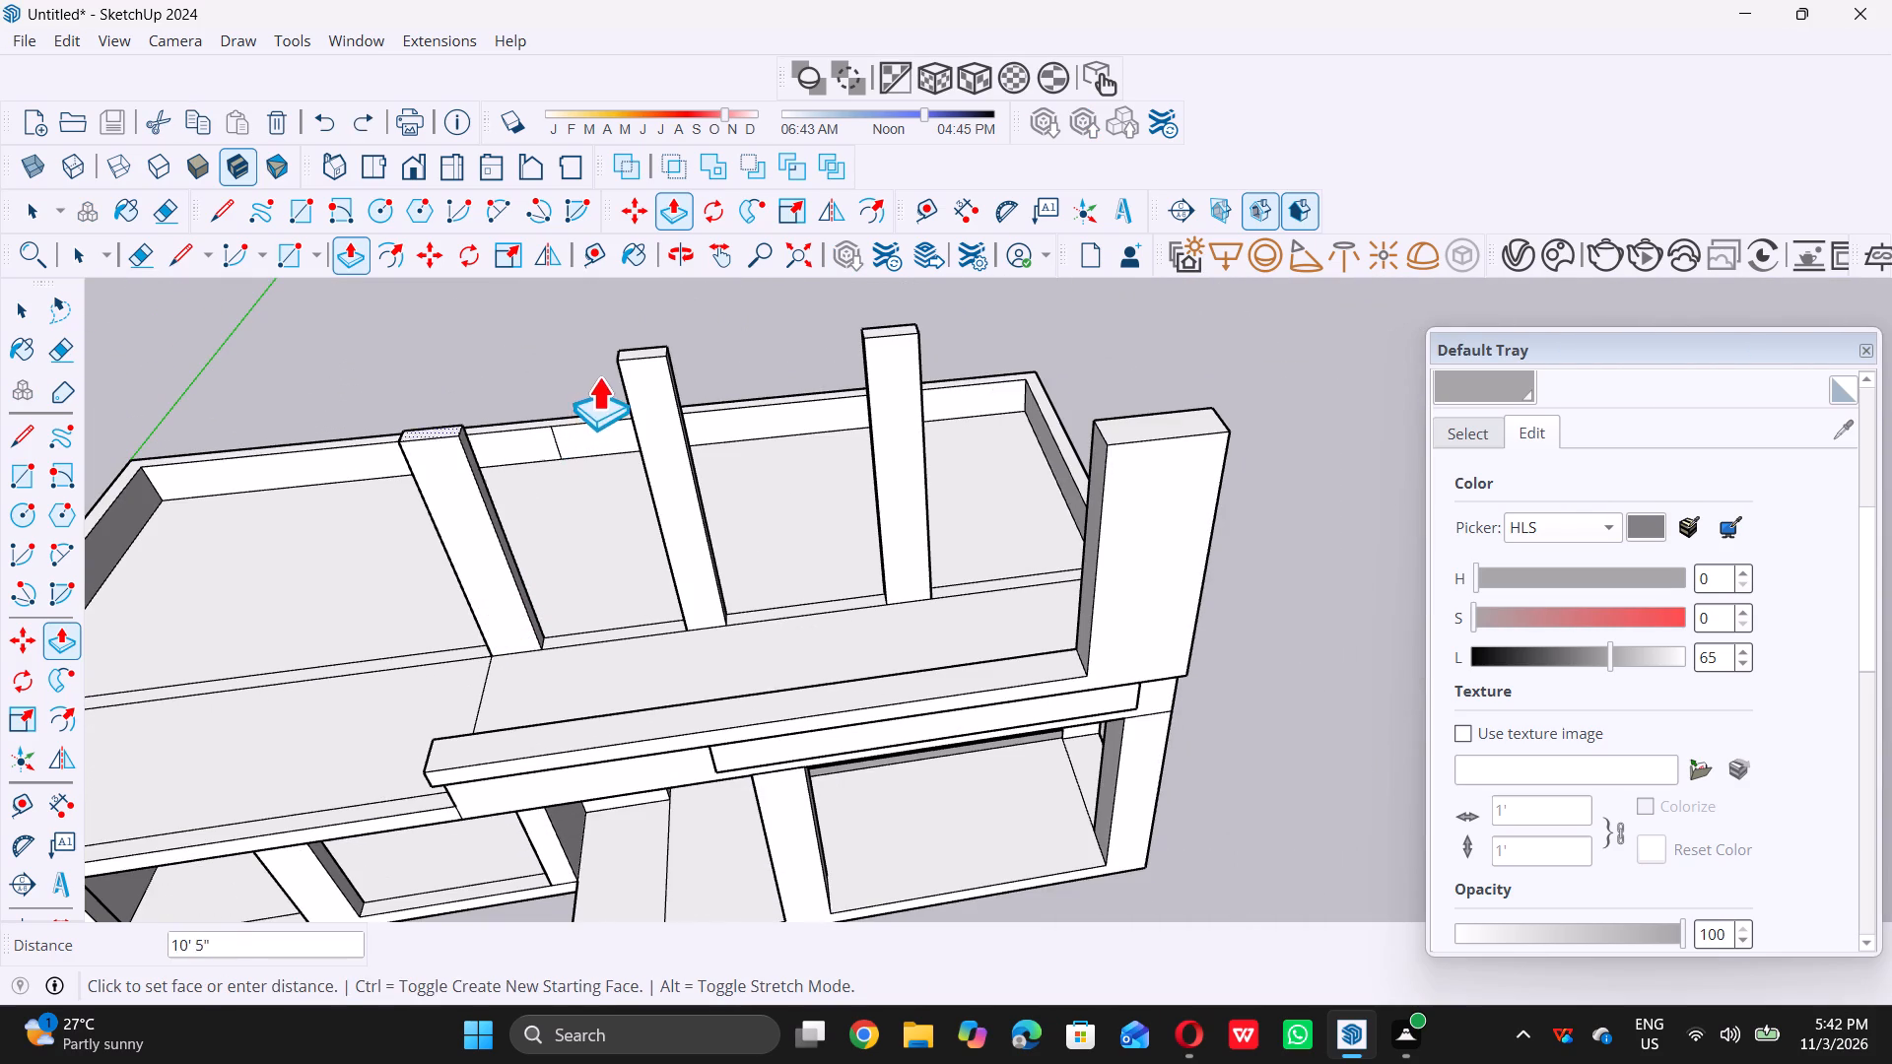
{"action": "double_click", "coordinate": [624, 353]}
{"action": "key", "text": "space"}
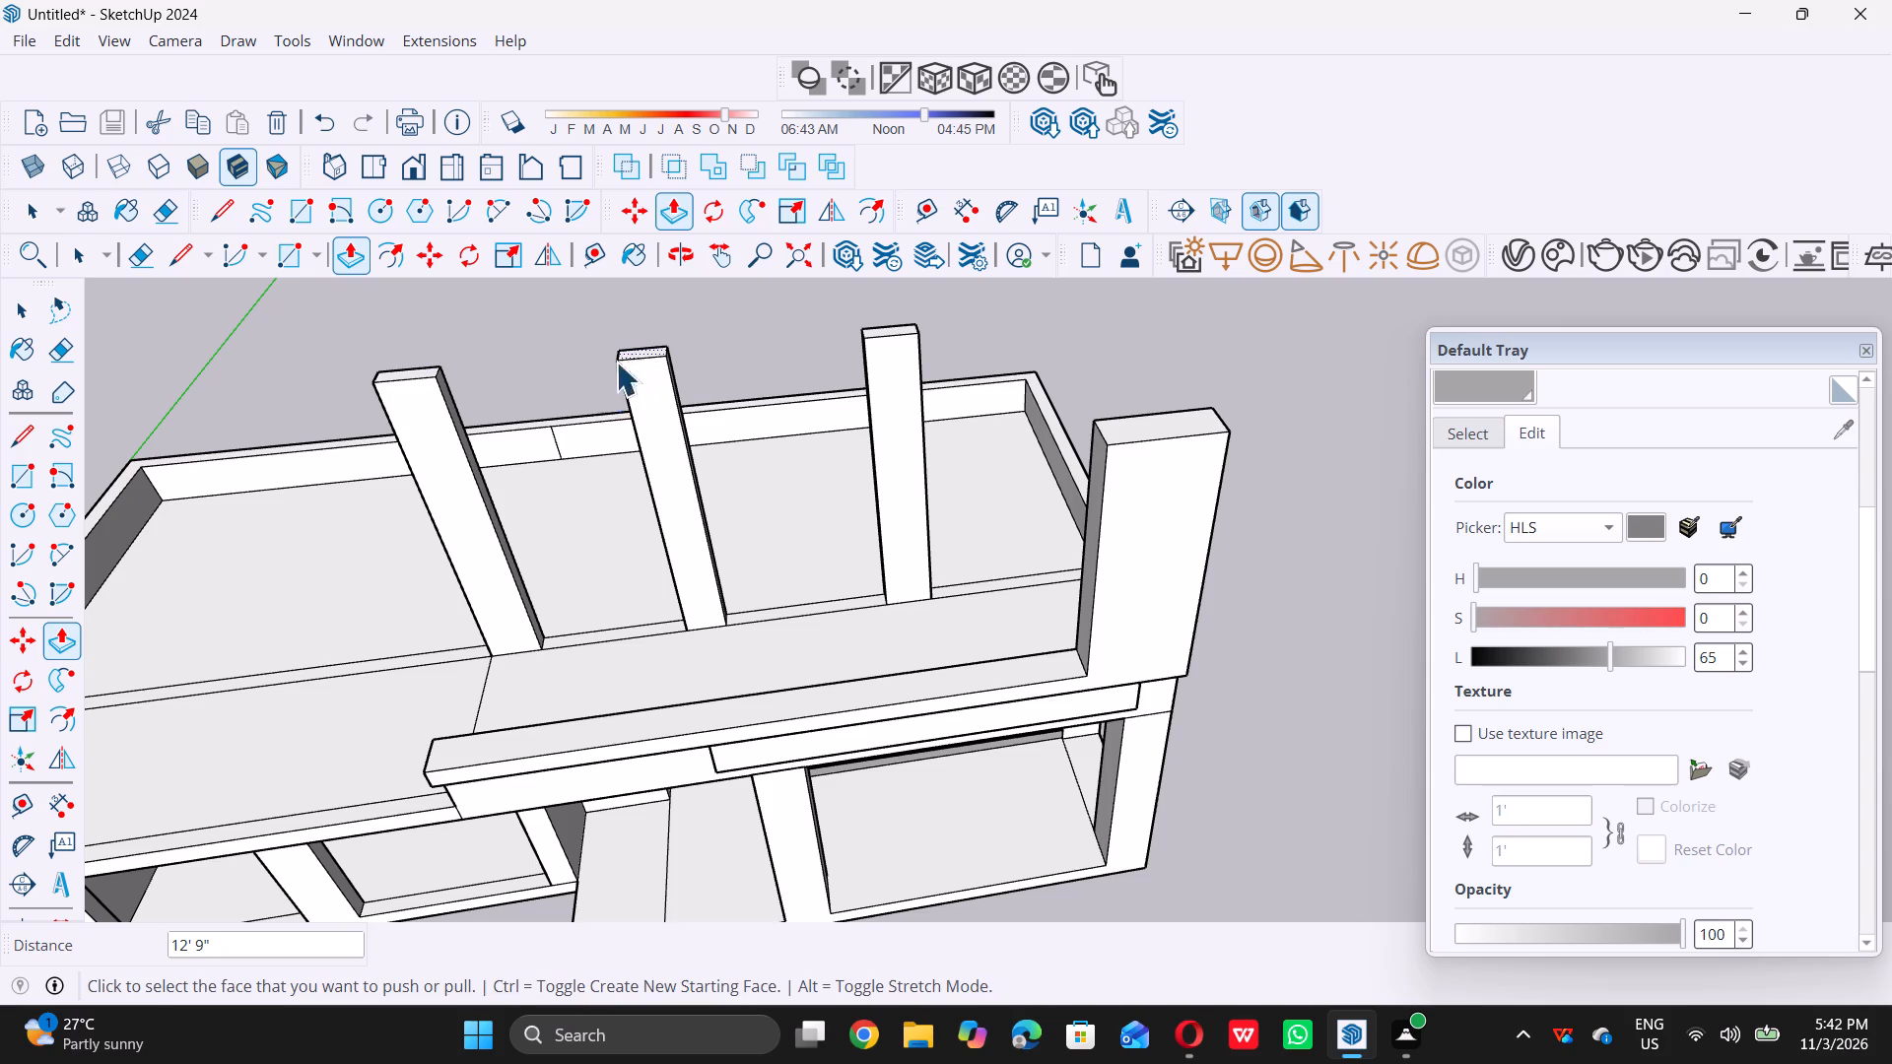
Place a guide 9" from the roof line running between the new column and the parapet end, on the side away from the columns.
{"action": "scroll", "coordinate": [773, 565], "scroll_direction": "down", "scroll_amount": 10}
{"action": "middle_click_drag", "start_coordinate": [836, 636], "coordinate": [819, 534]}
{"action": "middle_click", "coordinate": [819, 534]}
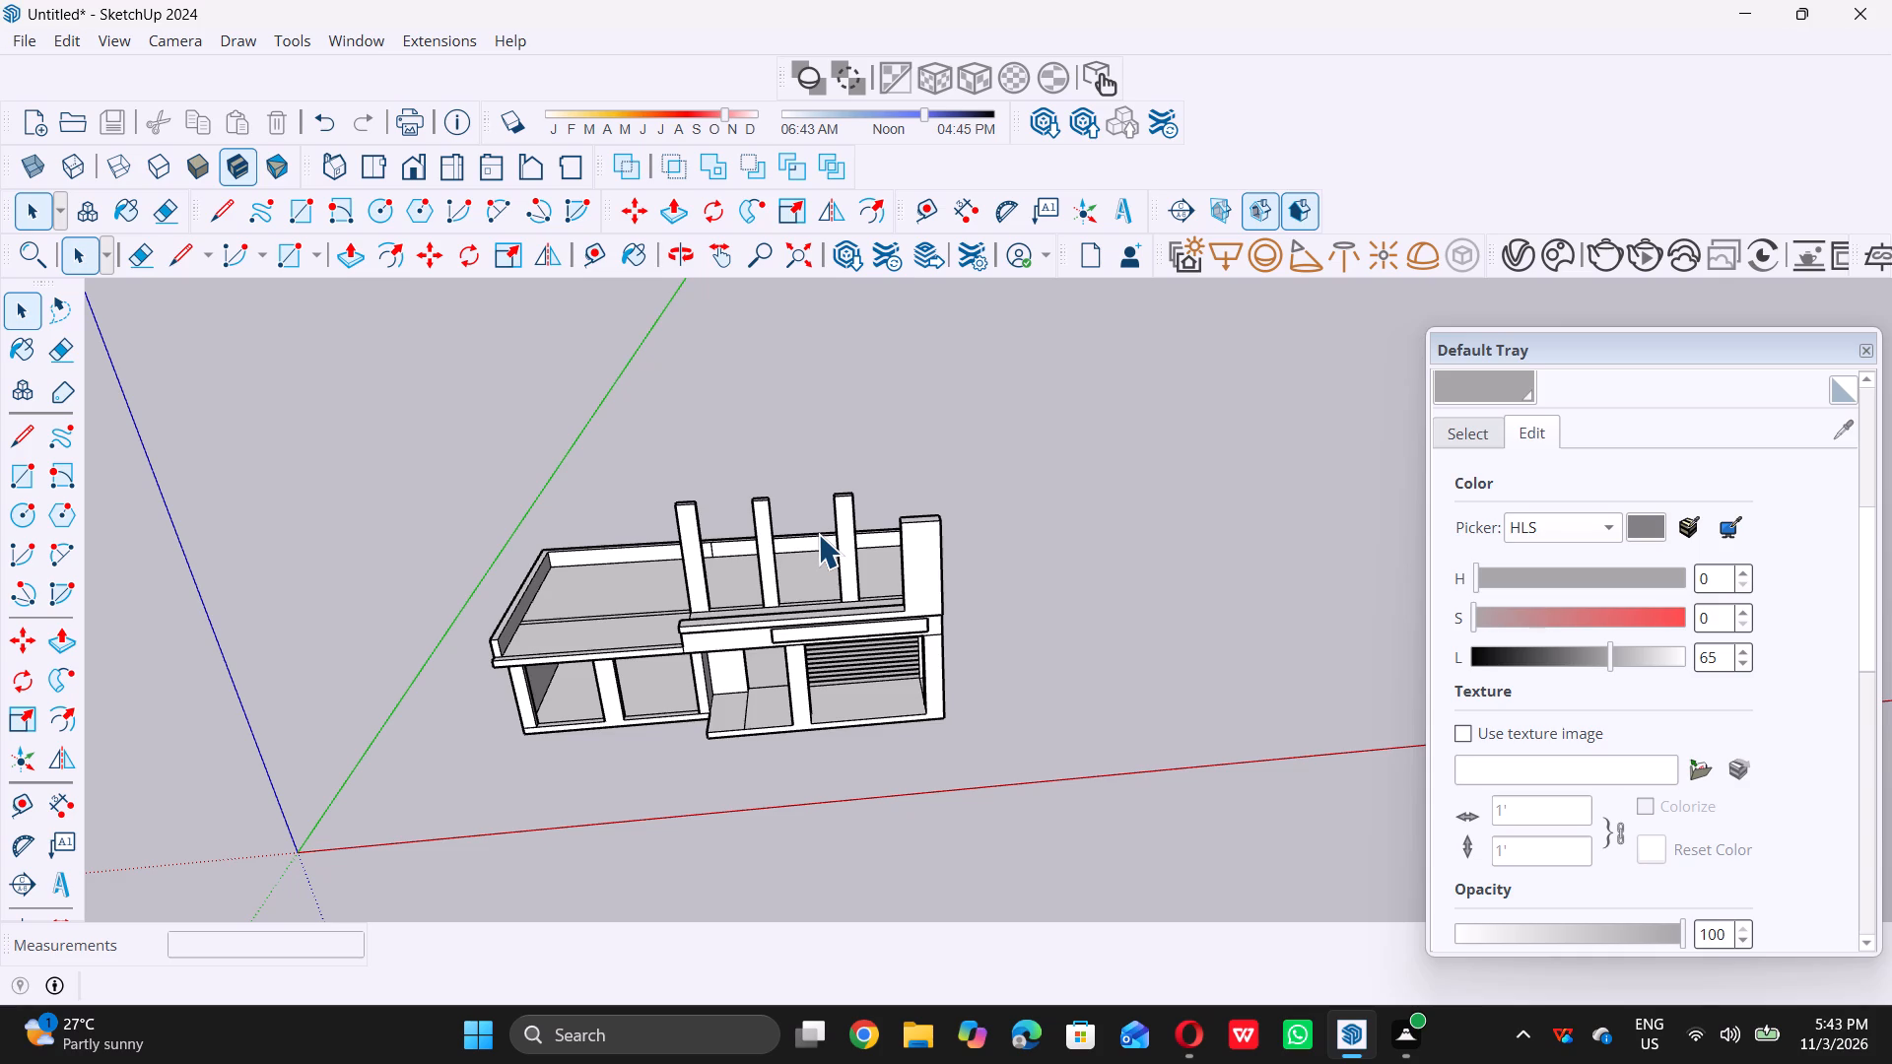
{"action": "scroll", "coordinate": [818, 534], "scroll_direction": "down", "scroll_amount": 5}
{"action": "middle_click_drag", "start_coordinate": [617, 598], "coordinate": [791, 598]}
{"action": "middle_click_drag", "start_coordinate": [1002, 603], "coordinate": [1189, 620]}
{"action": "middle_click_drag", "start_coordinate": [724, 615], "coordinate": [717, 775]}
{"action": "middle_click", "coordinate": [717, 777]}
{"action": "middle_click", "coordinate": [715, 780]}
{"action": "scroll", "coordinate": [760, 658], "scroll_direction": "up", "scroll_amount": 2}
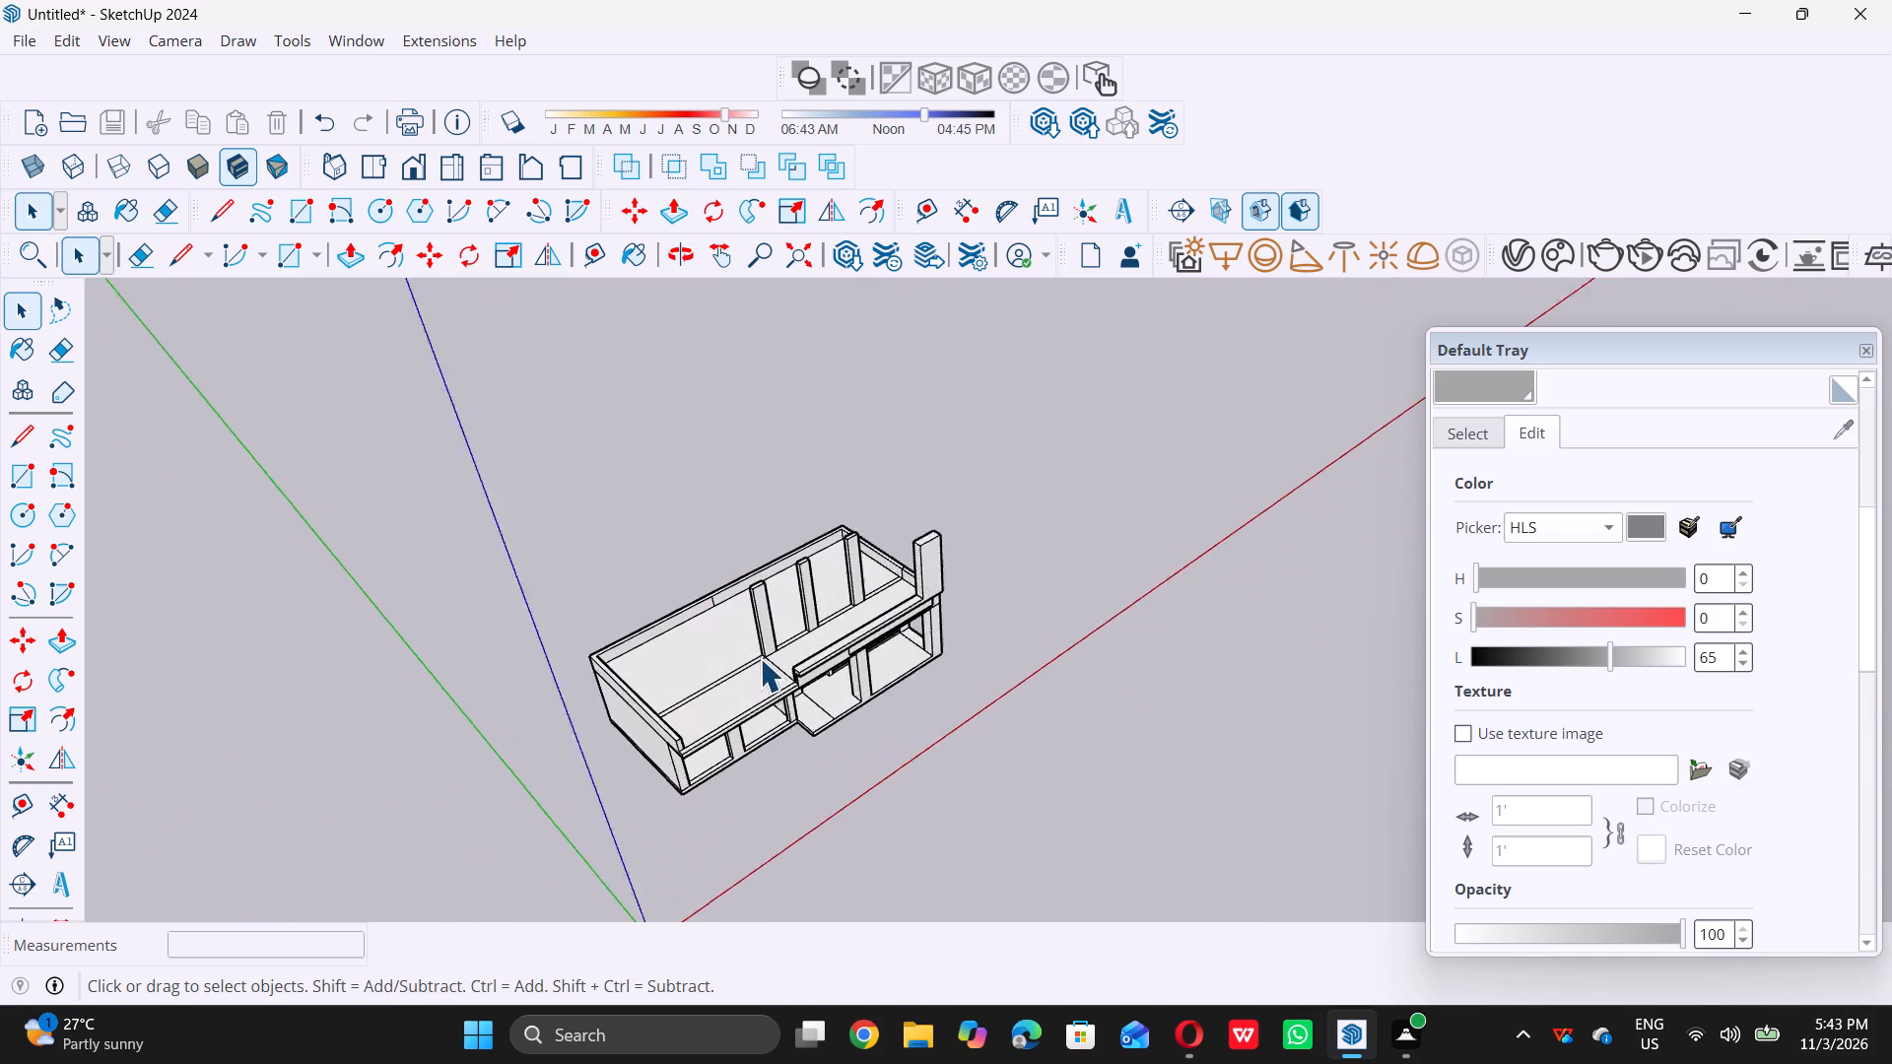
{"action": "scroll", "coordinate": [760, 658], "scroll_direction": "up", "scroll_amount": 16}
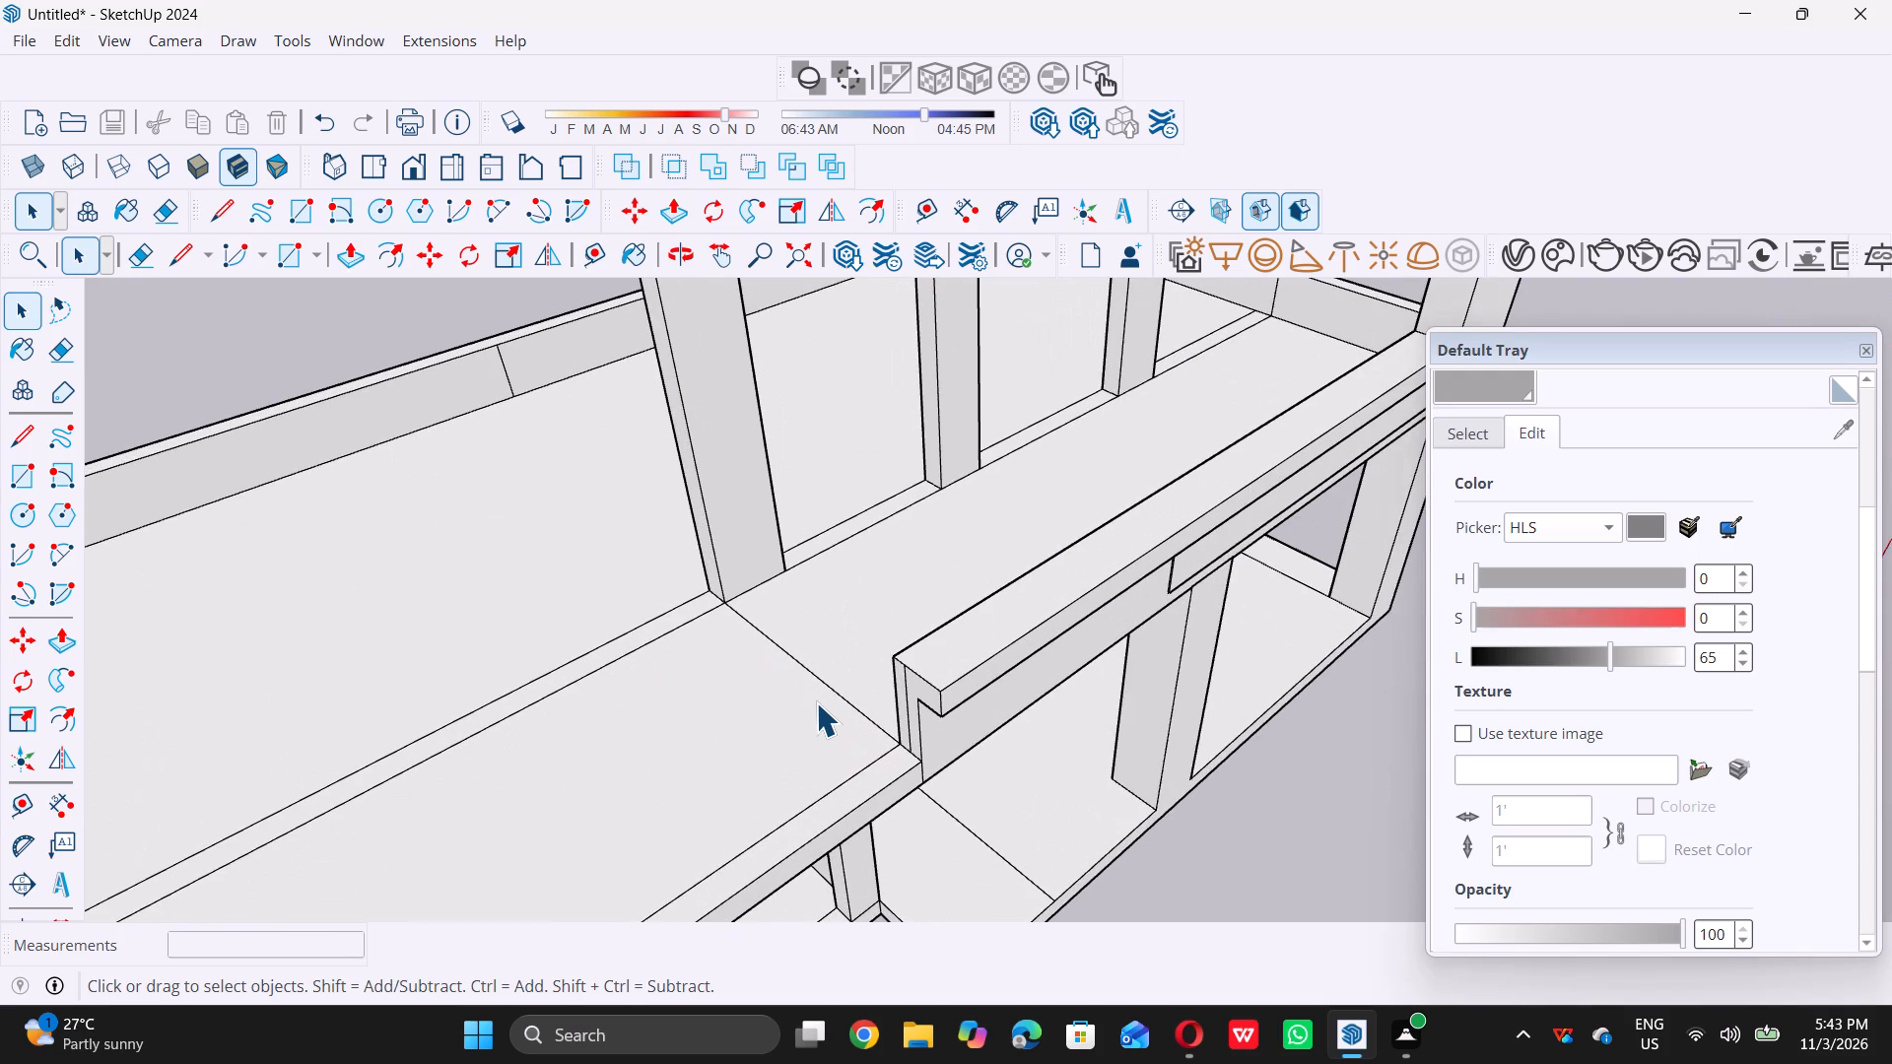
{"action": "key", "text": "t"}
{"action": "left_click", "coordinate": [823, 690]}
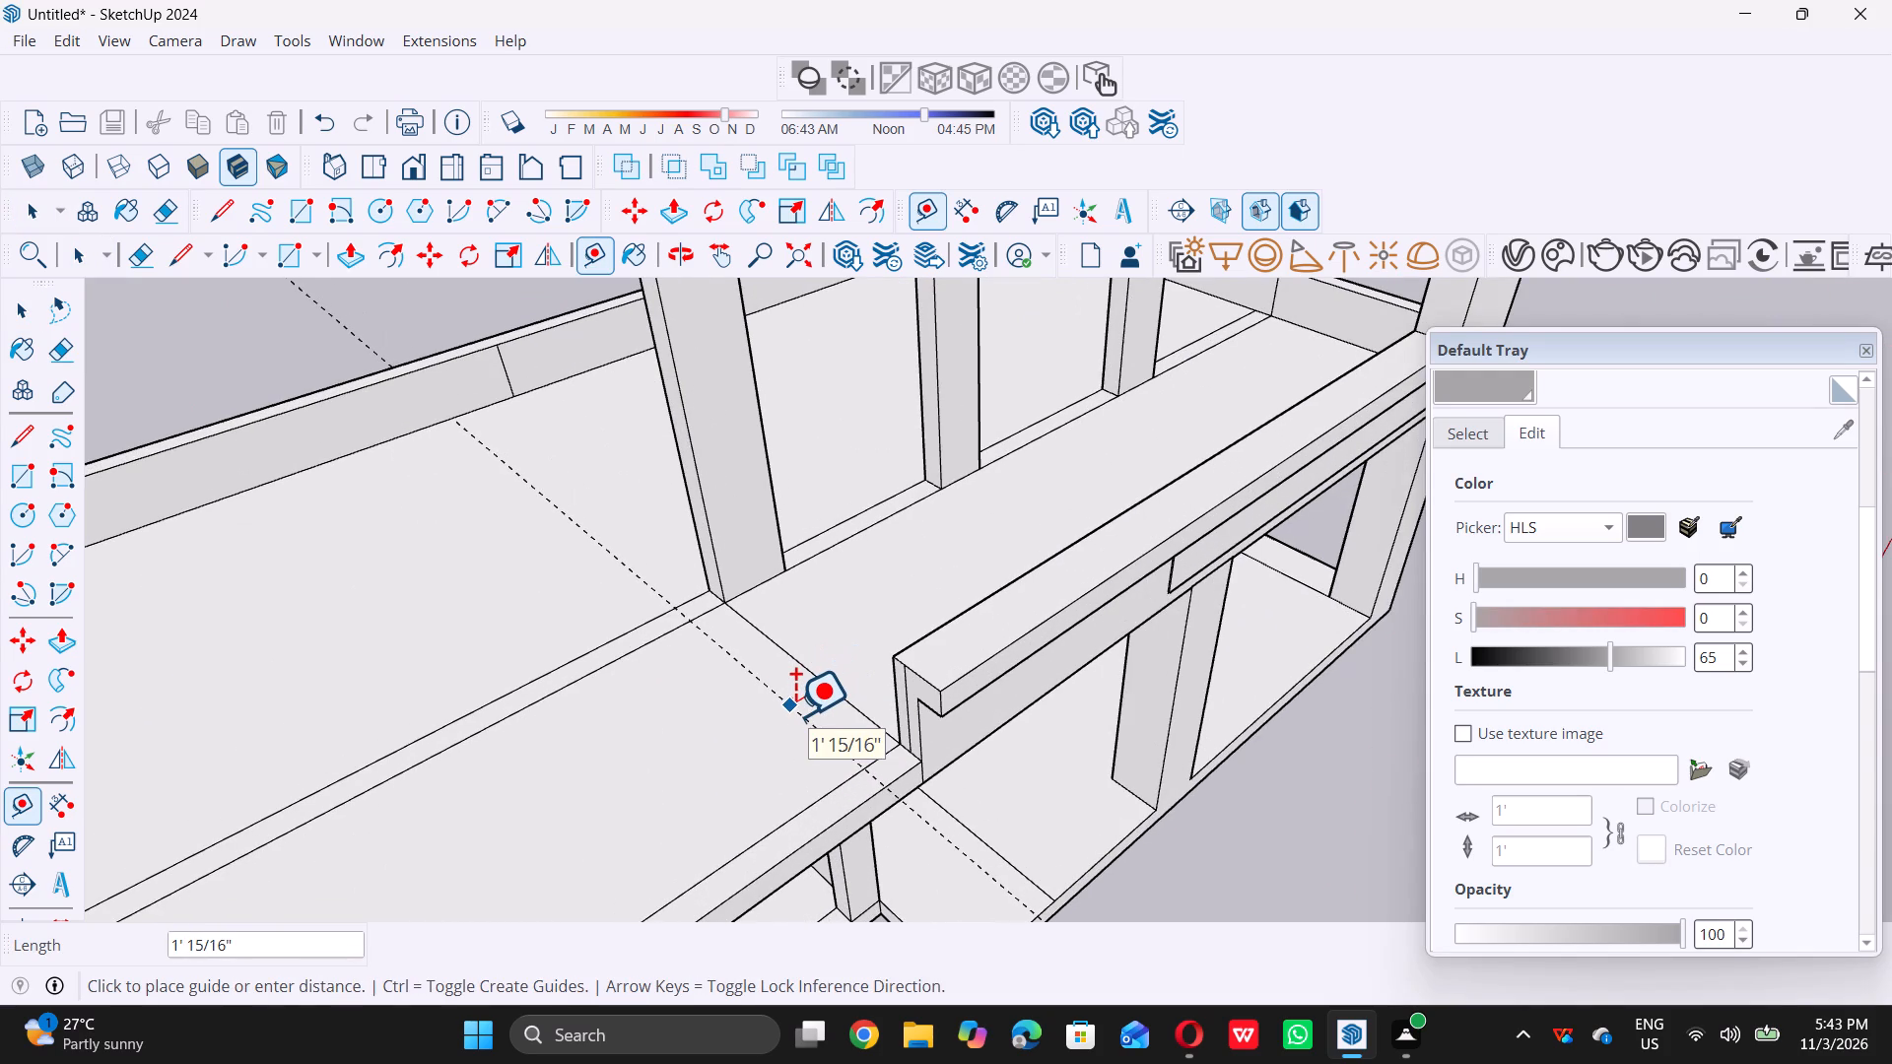
{"action": "key", "text": "9"}
{"action": "key", "text": "shift+quotedbl"}
{"action": "key", "text": "Return"}
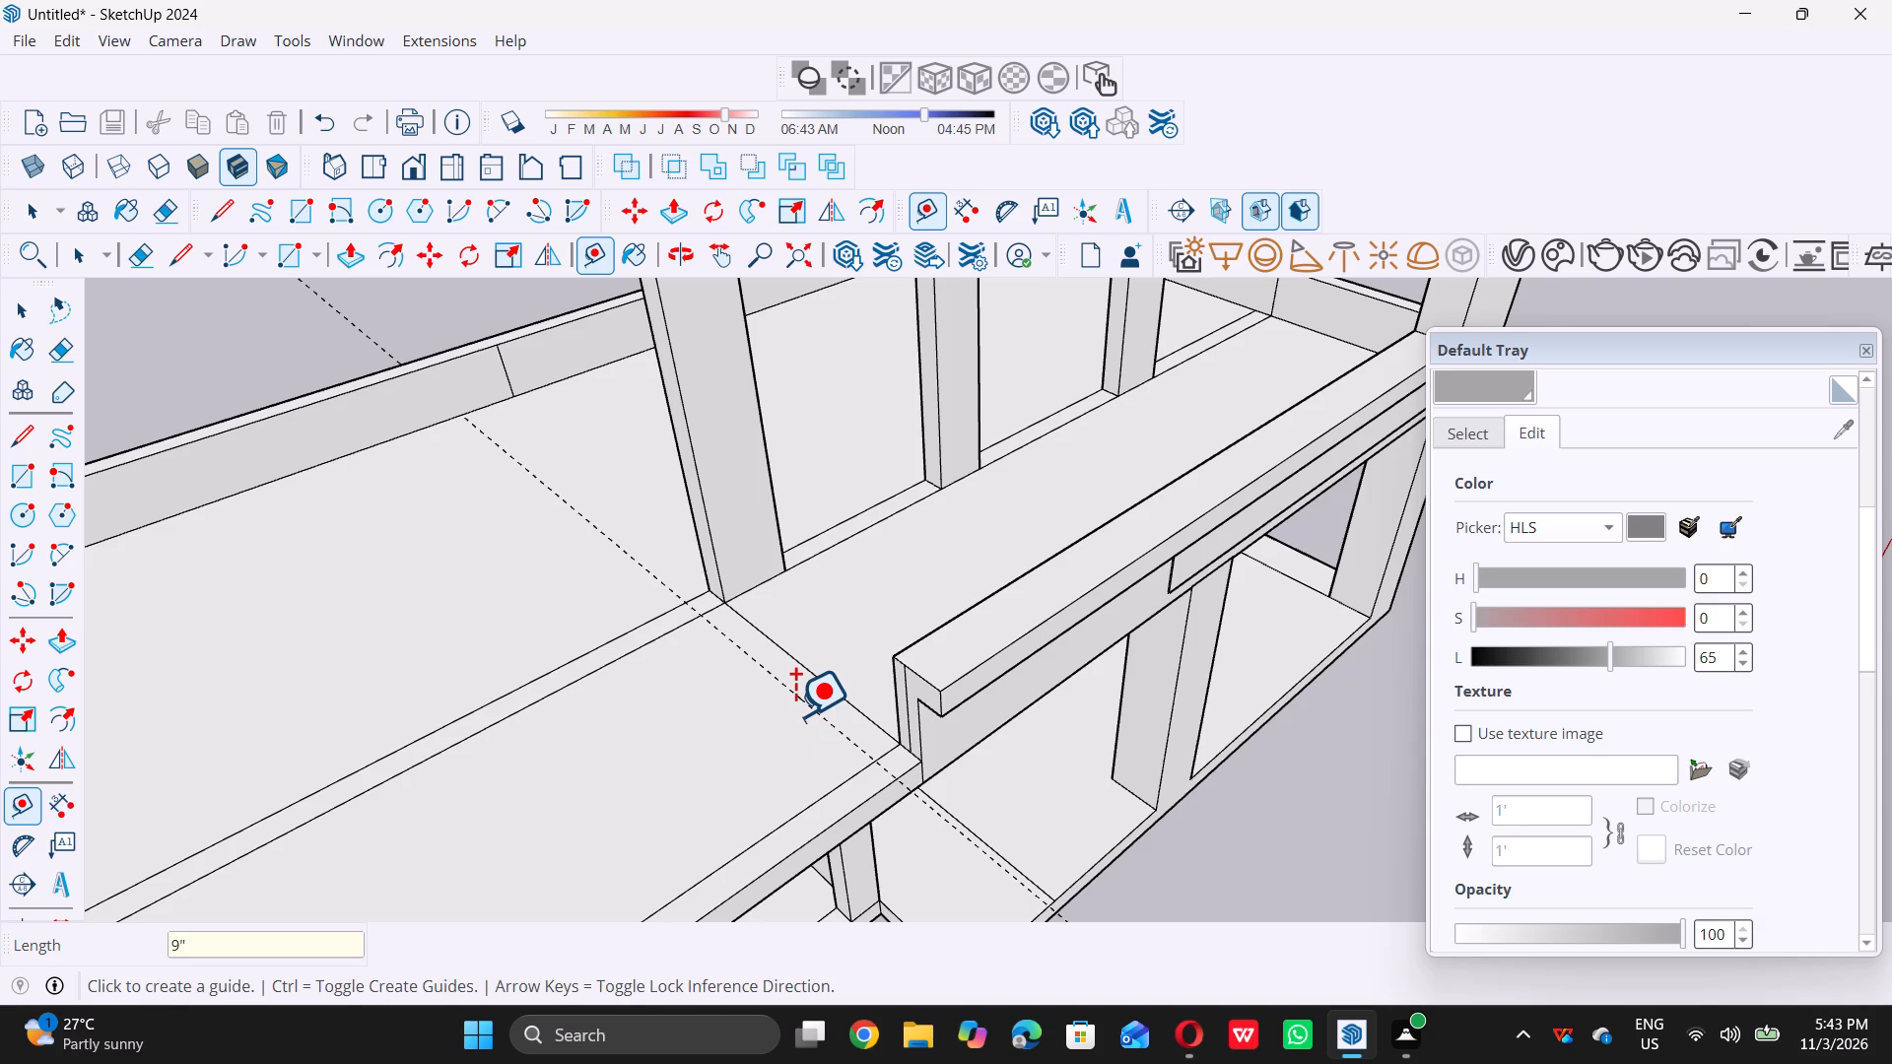
{"action": "key", "text": "space"}
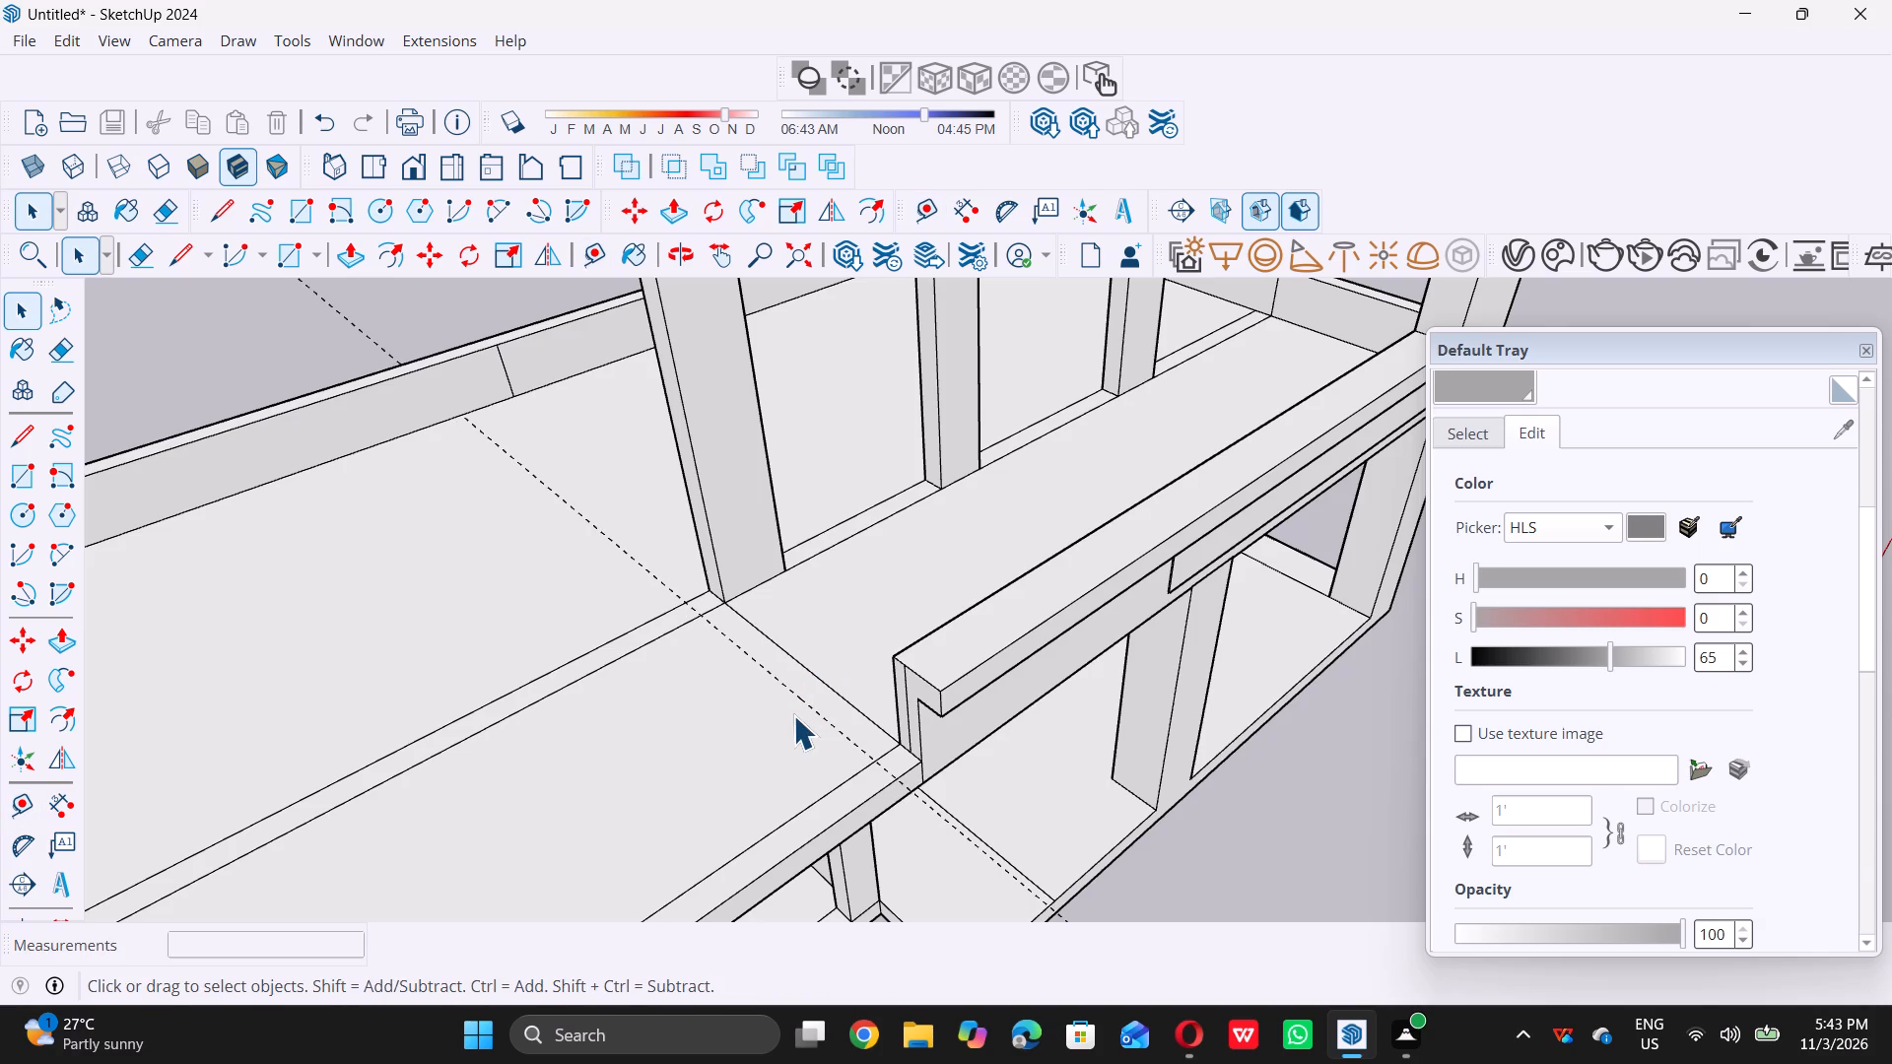
Draw a 9" by 8' 9" rectangle on the roof along the guide, from the end column to the parapet end.
{"action": "key", "text": "space"}
{"action": "key", "text": "r"}
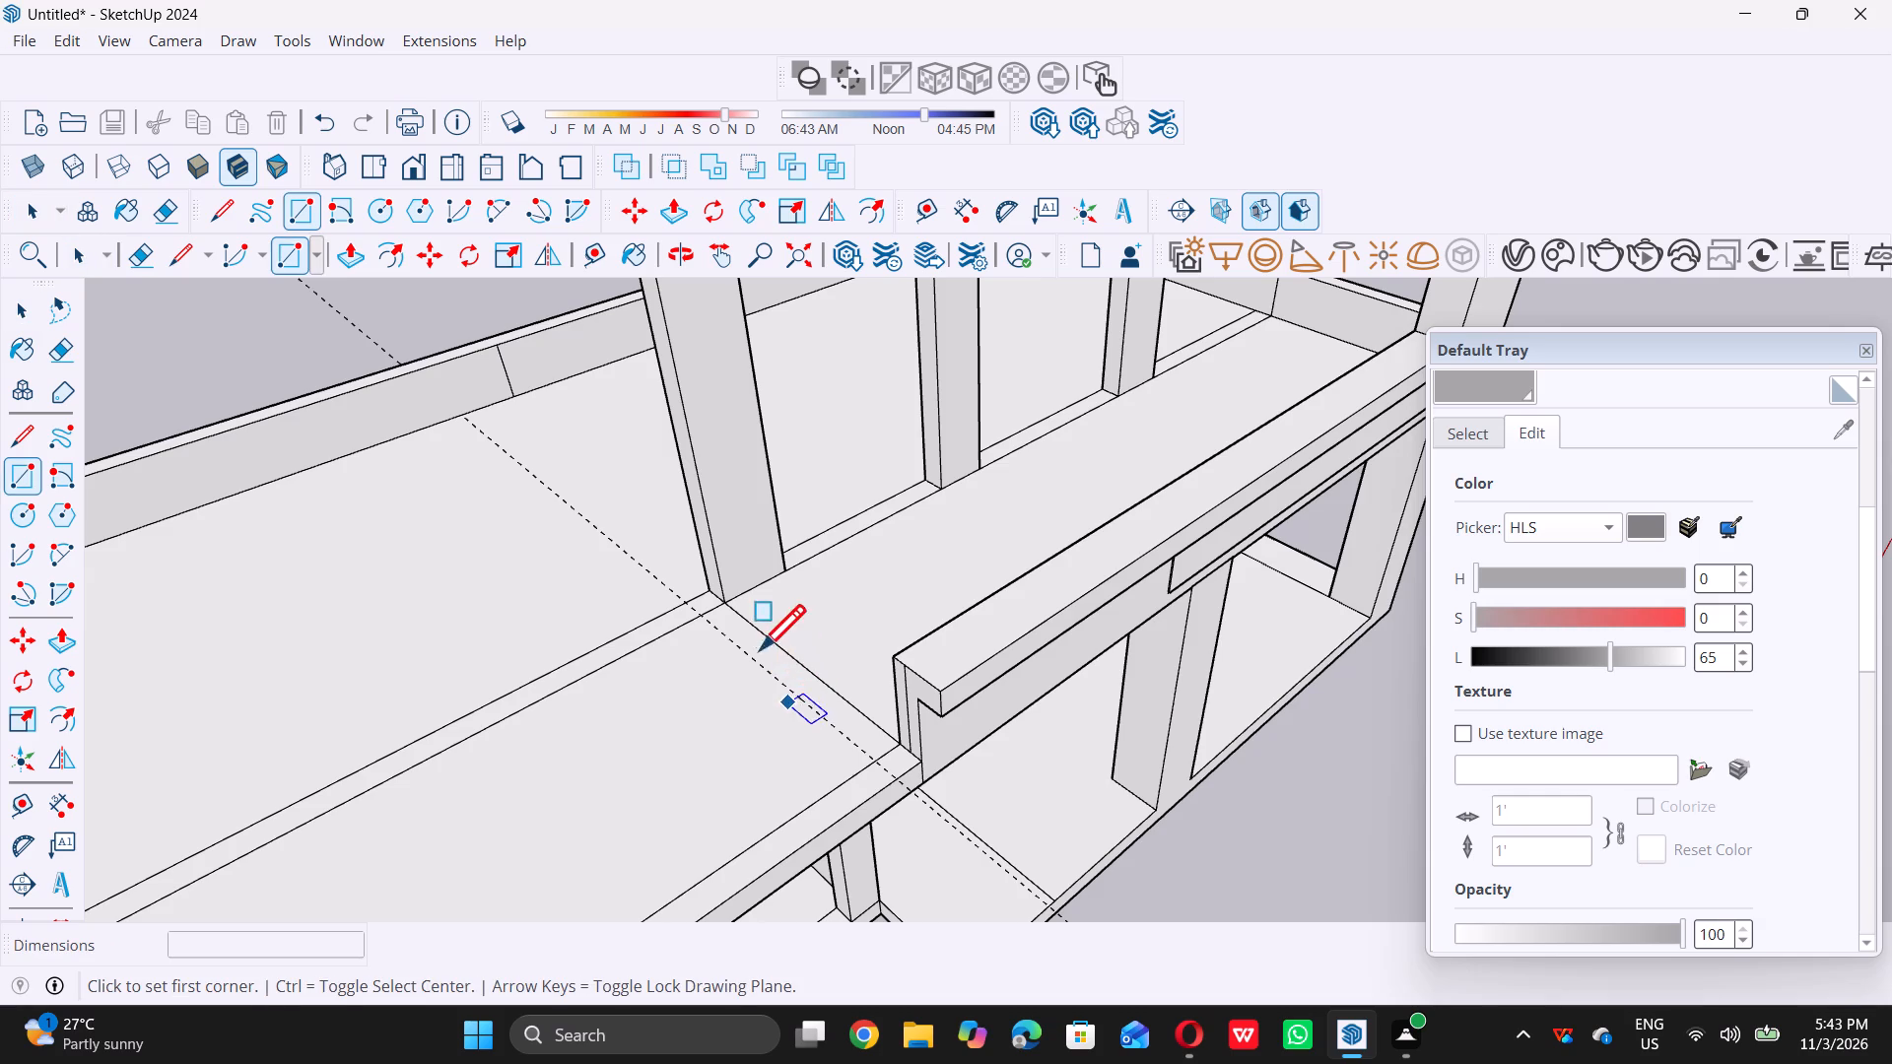
{"action": "scroll", "coordinate": [754, 638], "scroll_direction": "up", "scroll_amount": 5}
{"action": "scroll", "coordinate": [687, 590], "scroll_direction": "up", "scroll_amount": 4}
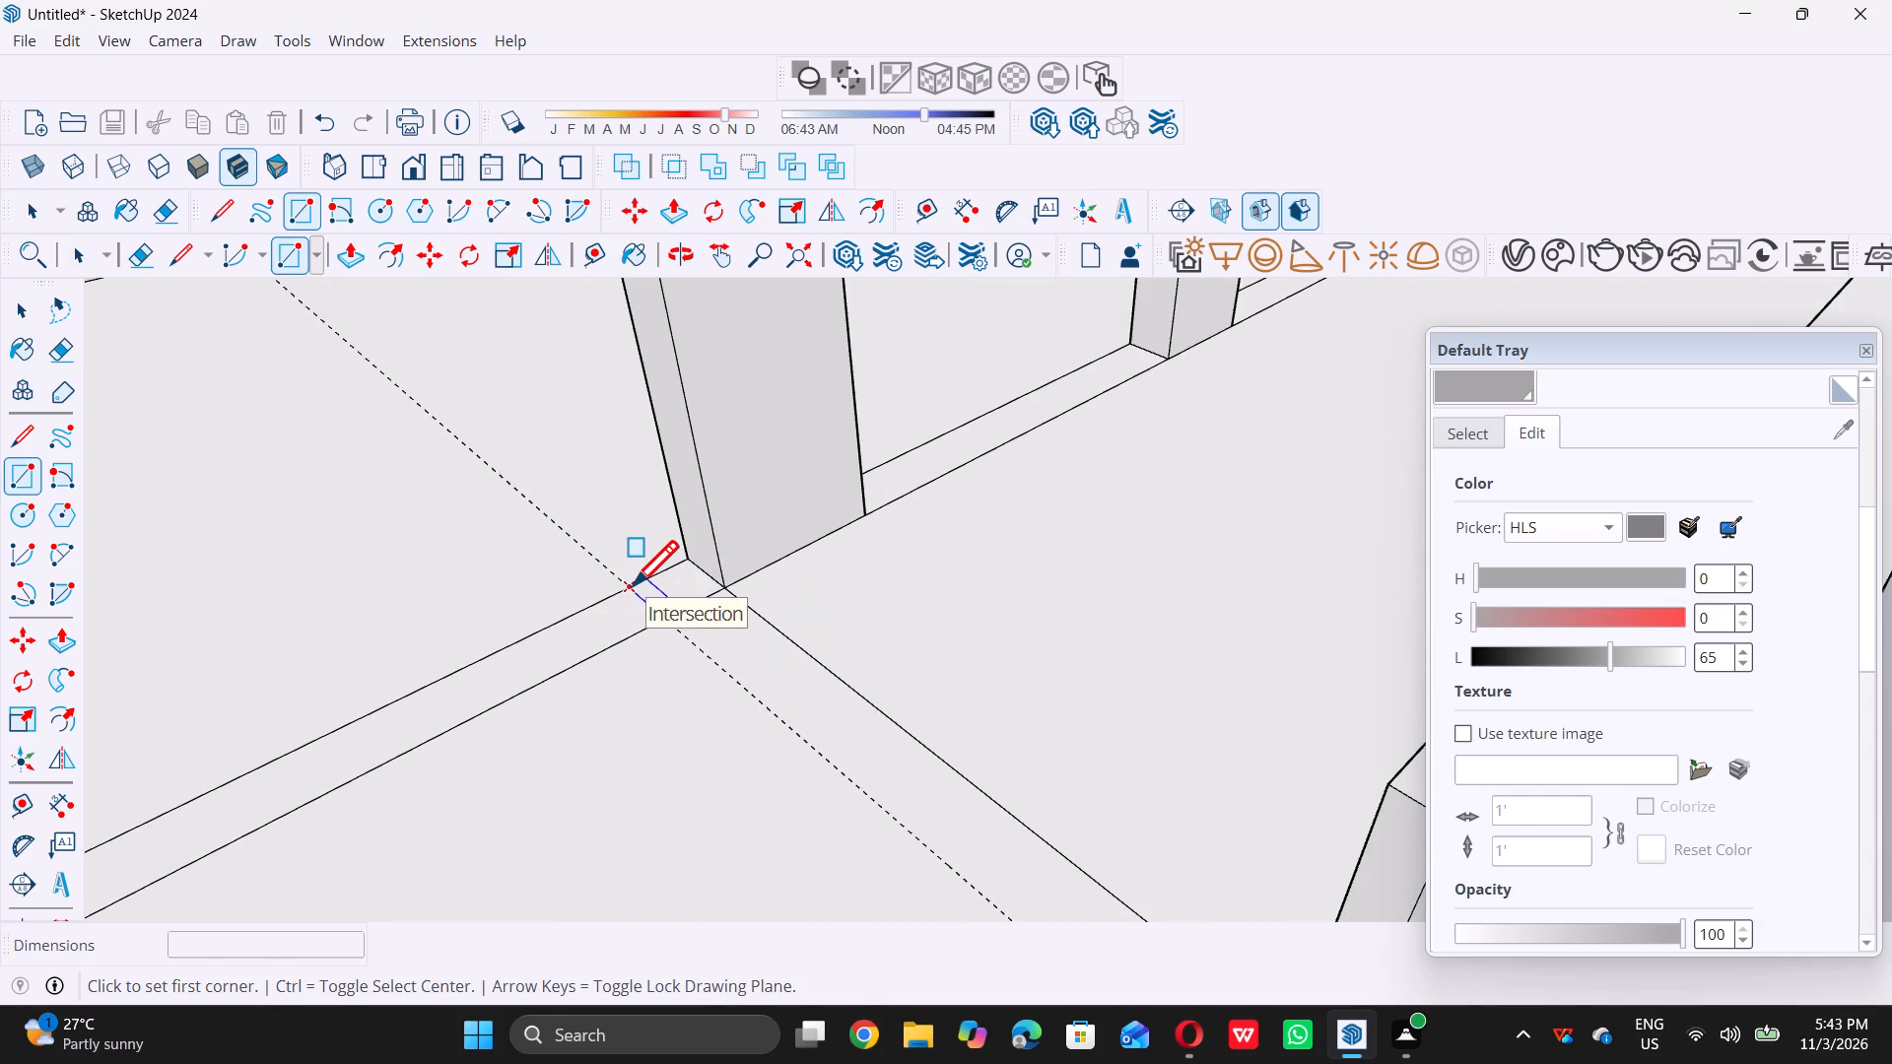
{"action": "double_click", "coordinate": [634, 585]}
{"action": "scroll", "coordinate": [634, 585], "scroll_direction": "down", "scroll_amount": 9}
{"action": "scroll", "coordinate": [902, 804], "scroll_direction": "up", "scroll_amount": 2}
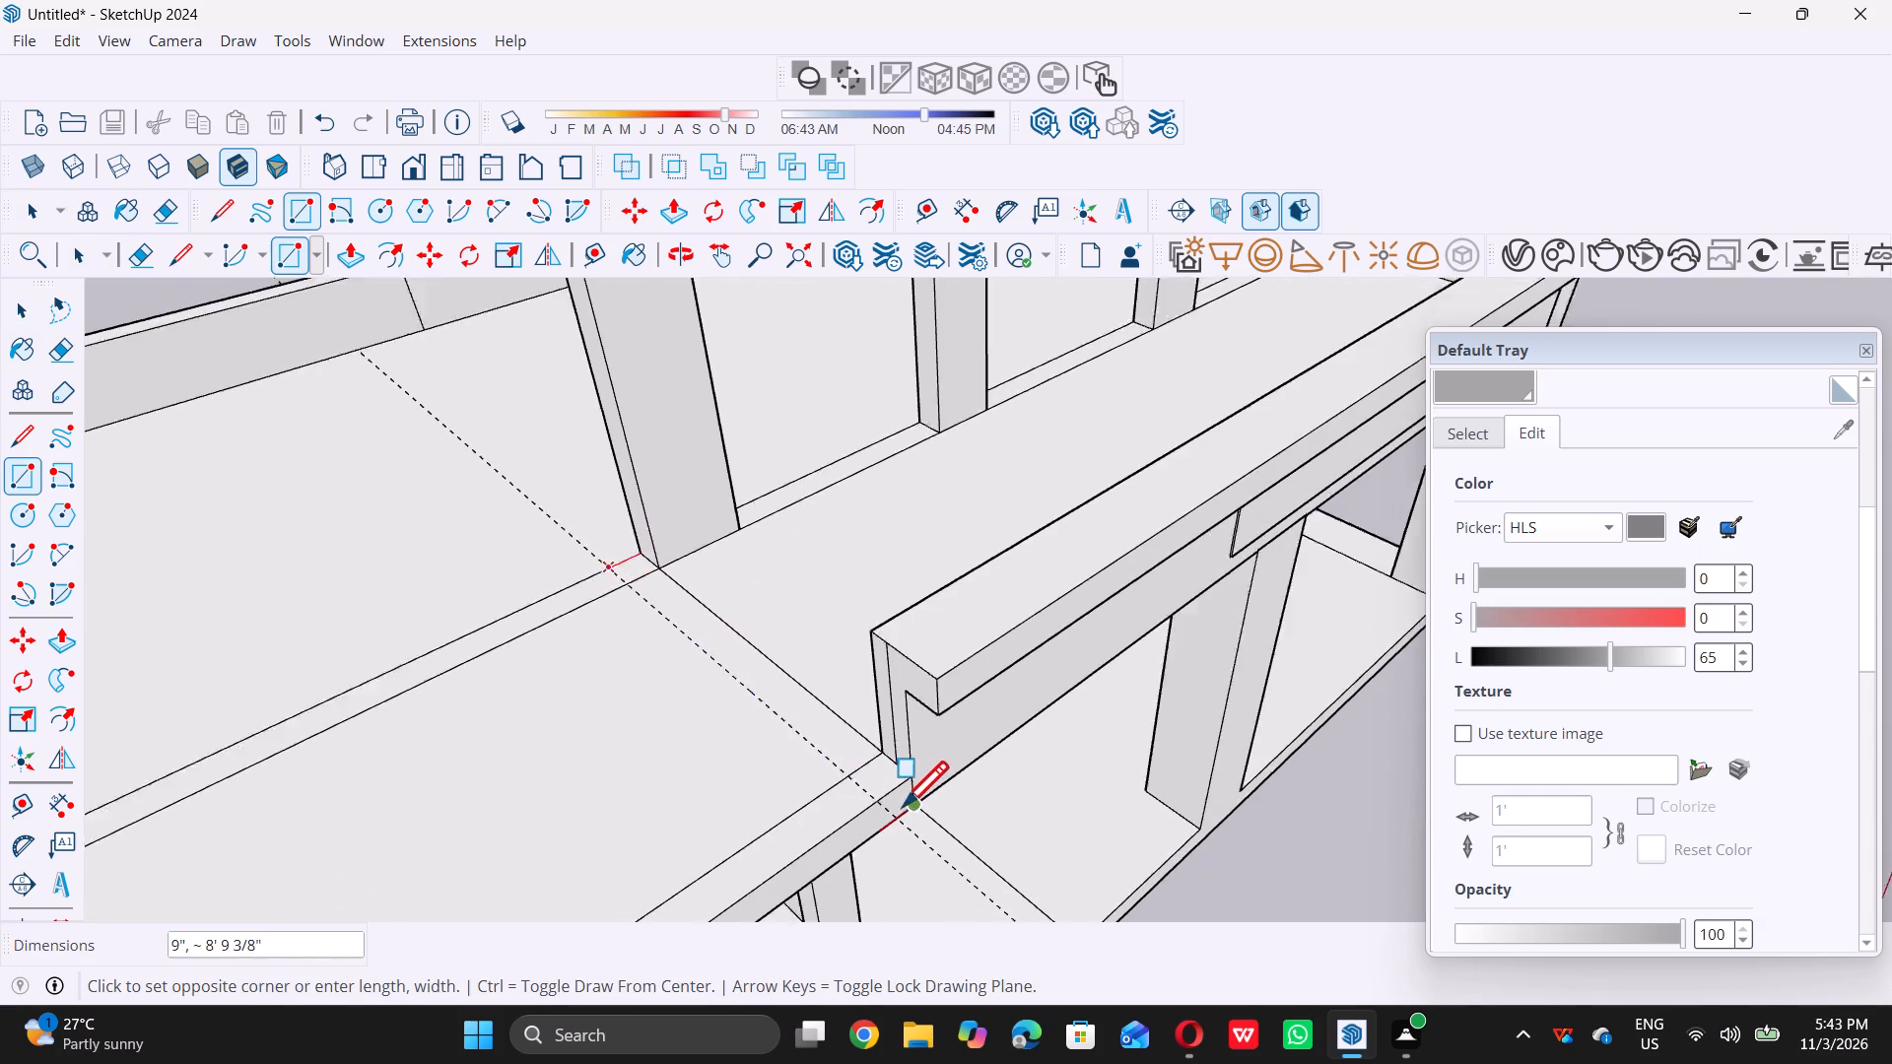
{"action": "scroll", "coordinate": [903, 806], "scroll_direction": "up", "scroll_amount": 2}
{"action": "left_click", "coordinate": [911, 760]}
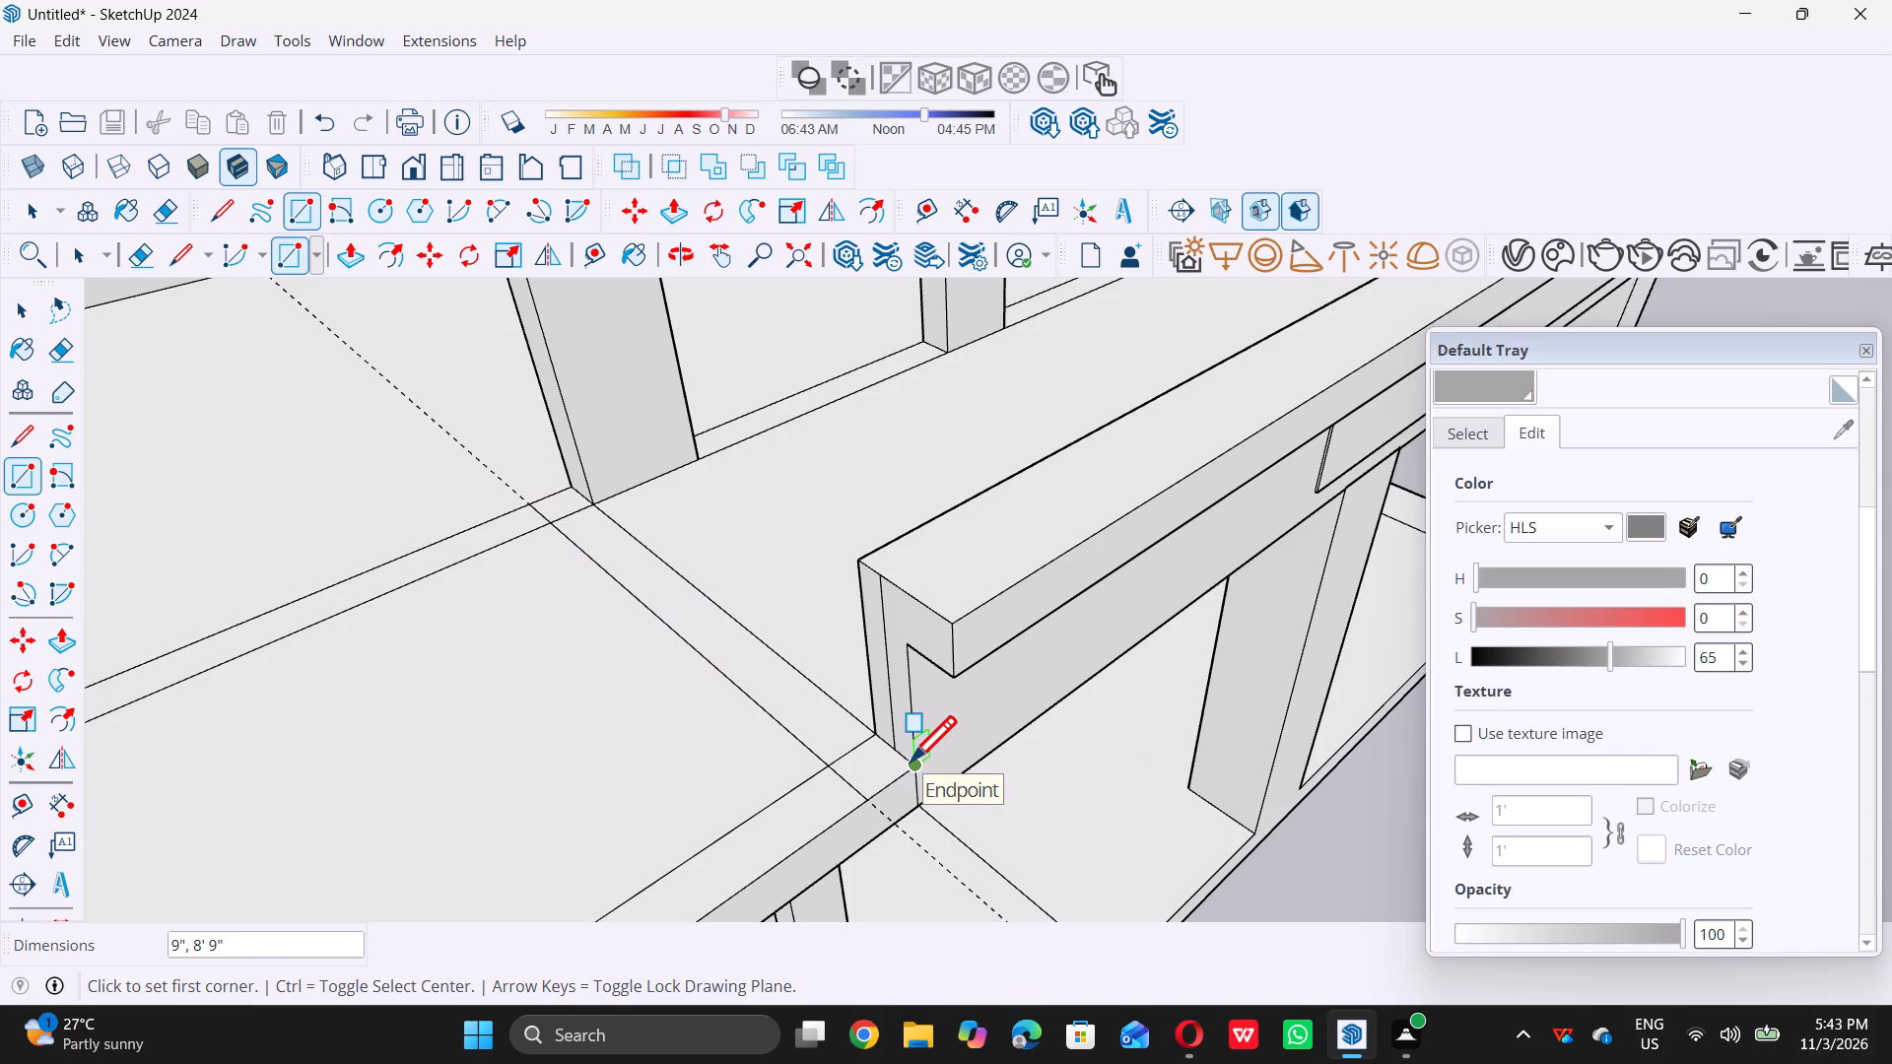
{"action": "key", "text": "space"}
Erase the short edge segments crossing the new 9" strip at its parapet end and its column end.
{"action": "key", "text": "e"}
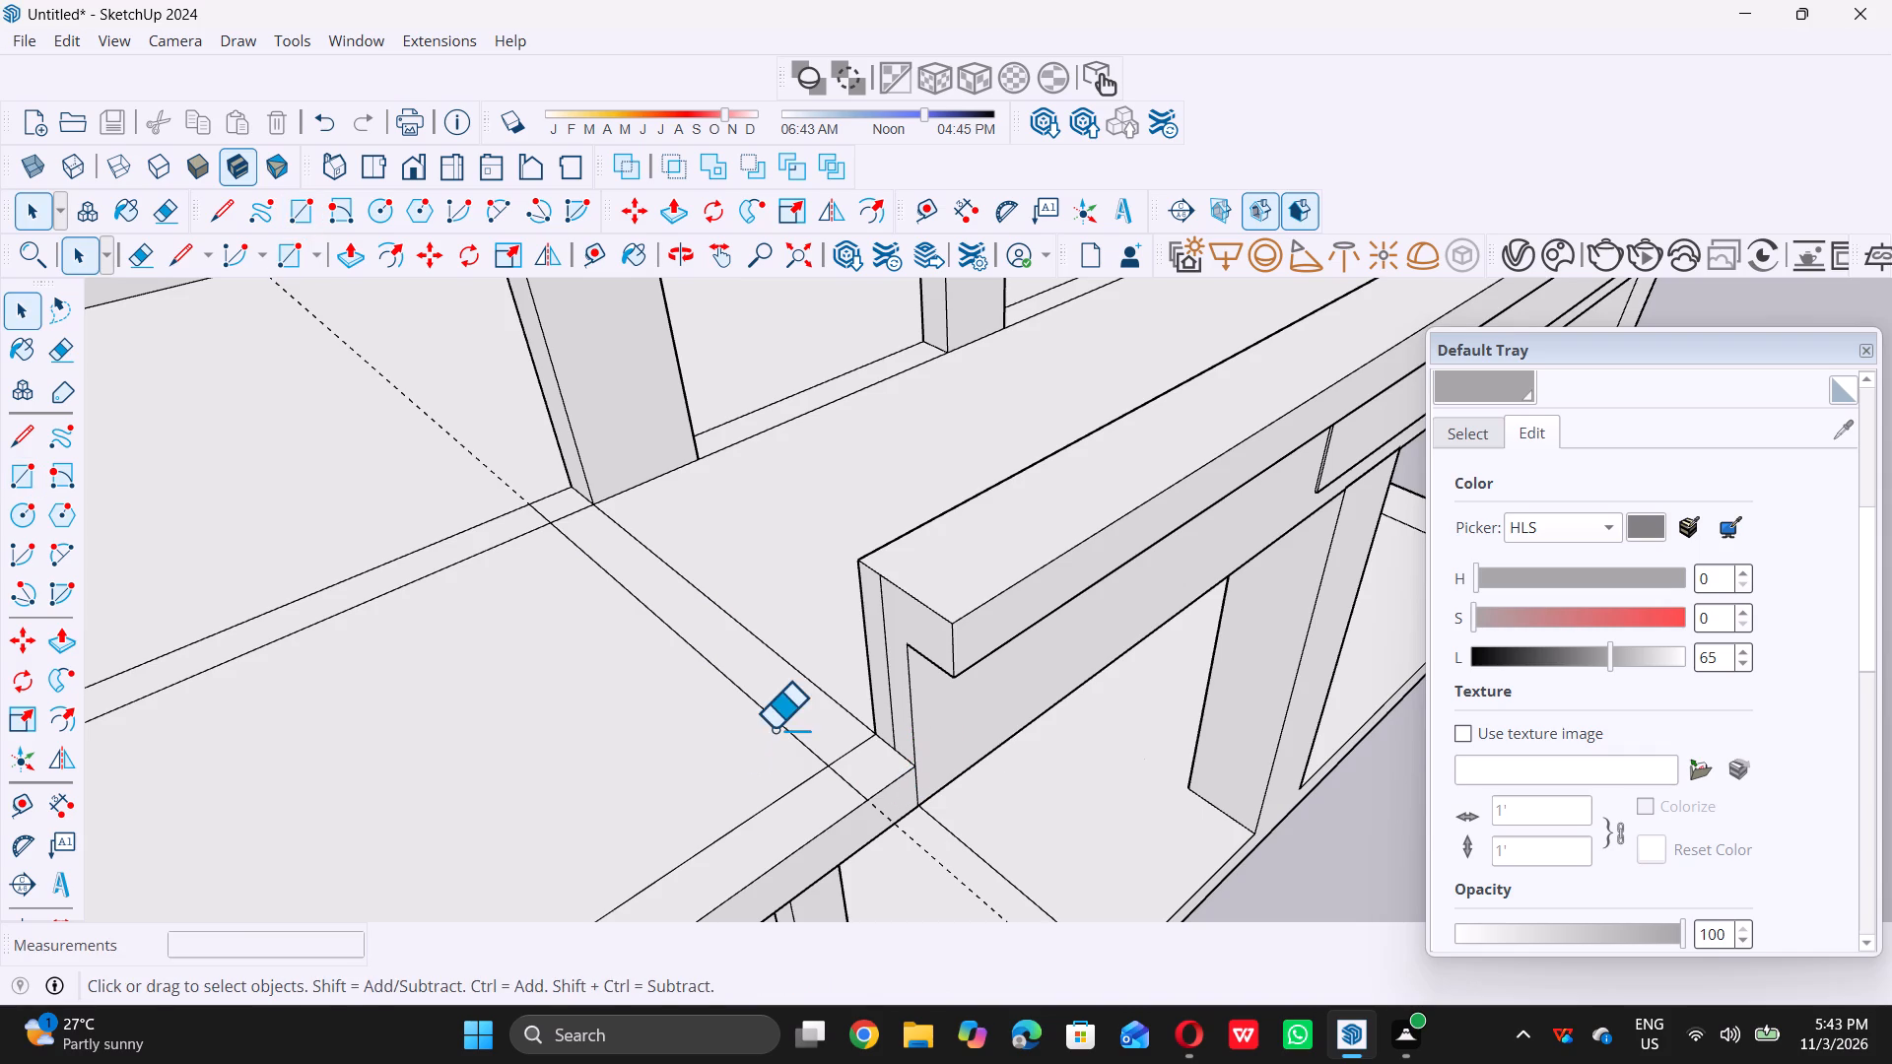
{"action": "scroll", "coordinate": [950, 767], "scroll_direction": "up", "scroll_amount": 4}
{"action": "double_click", "coordinate": [815, 746]}
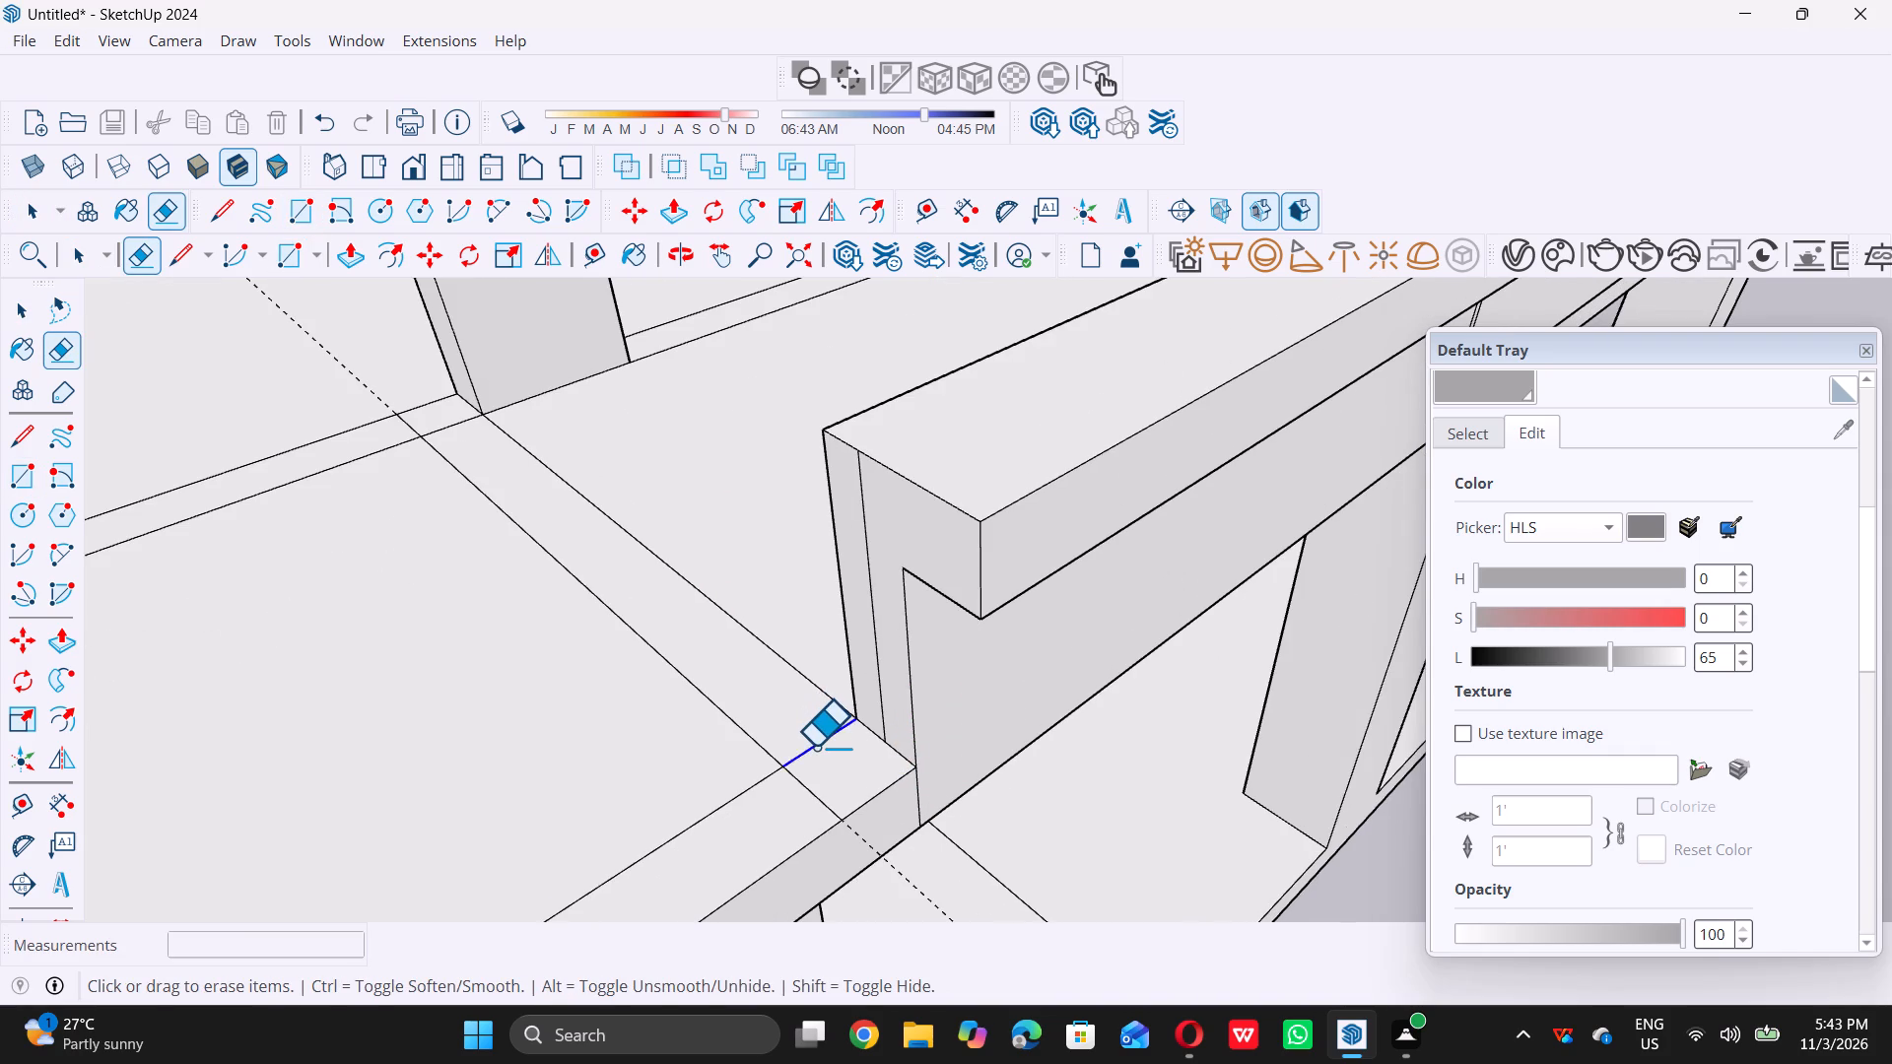
{"action": "scroll", "coordinate": [815, 746], "scroll_direction": "down", "scroll_amount": 4}
{"action": "scroll", "coordinate": [523, 492], "scroll_direction": "up", "scroll_amount": 4}
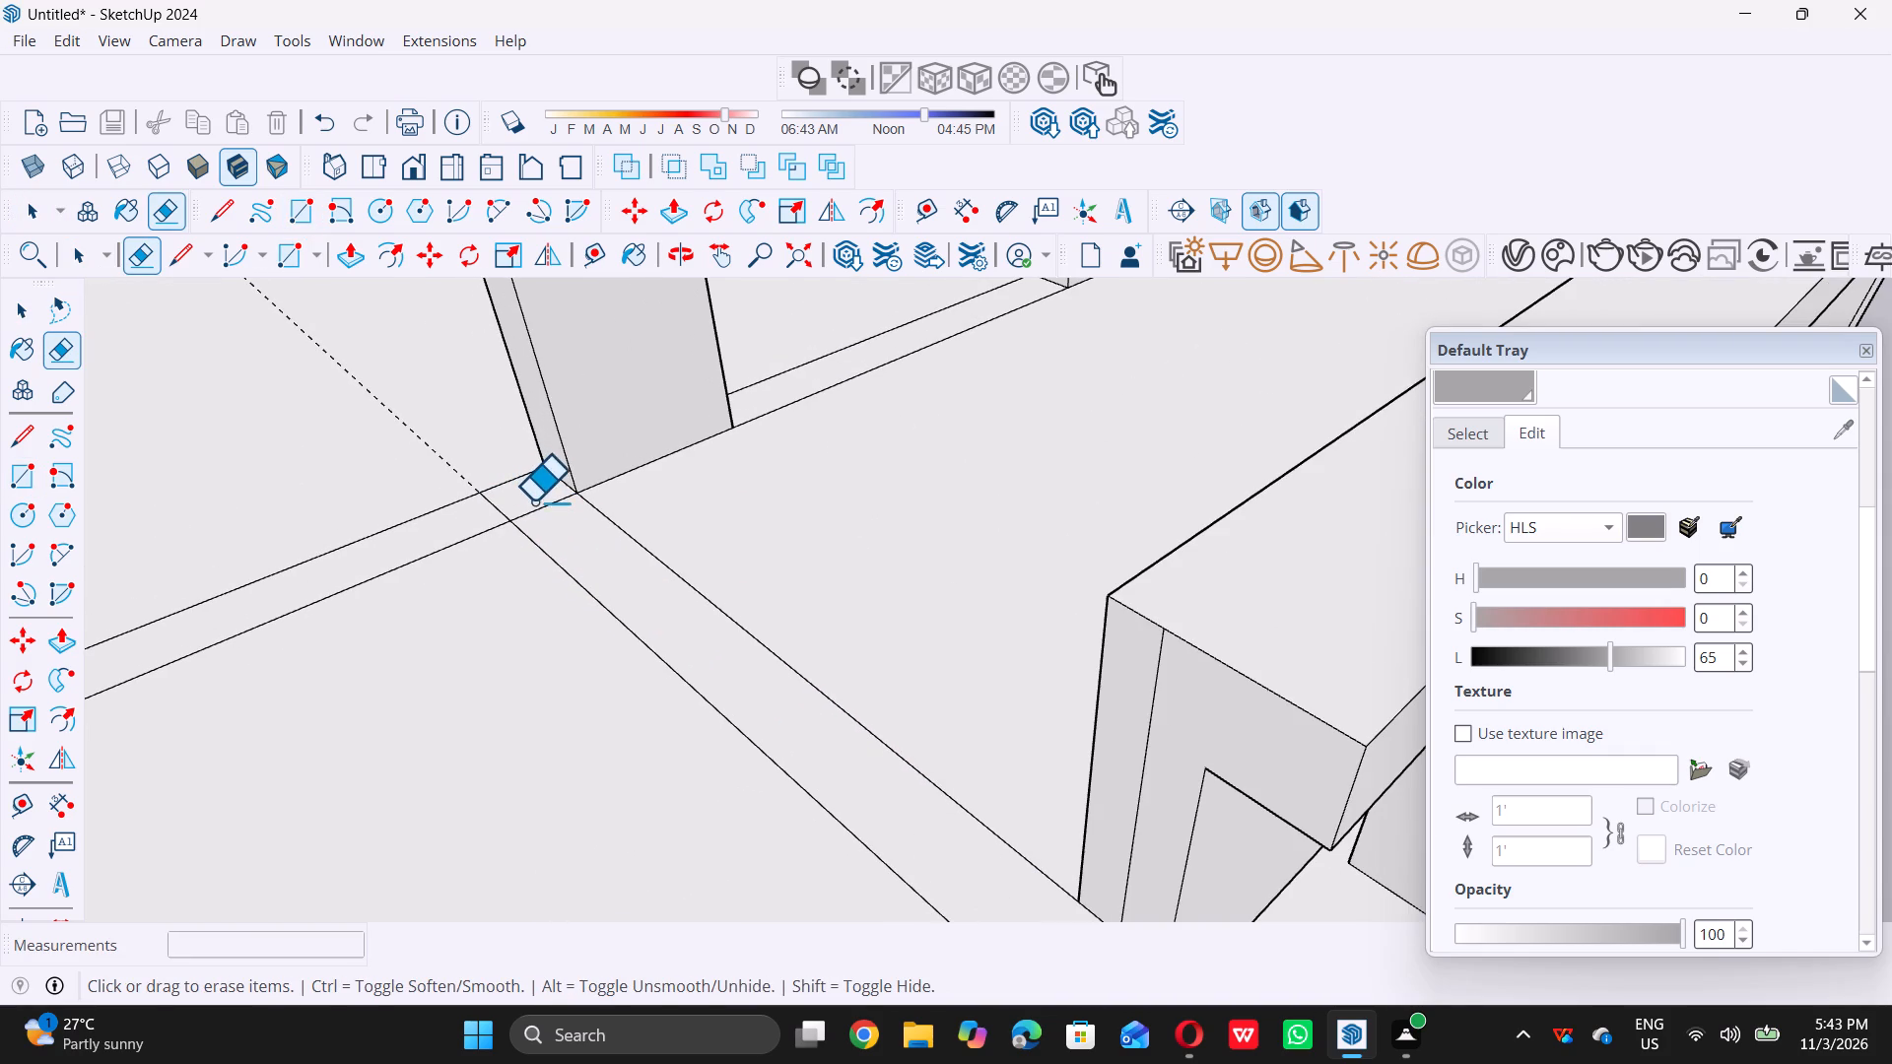
{"action": "double_click", "coordinate": [542, 505]}
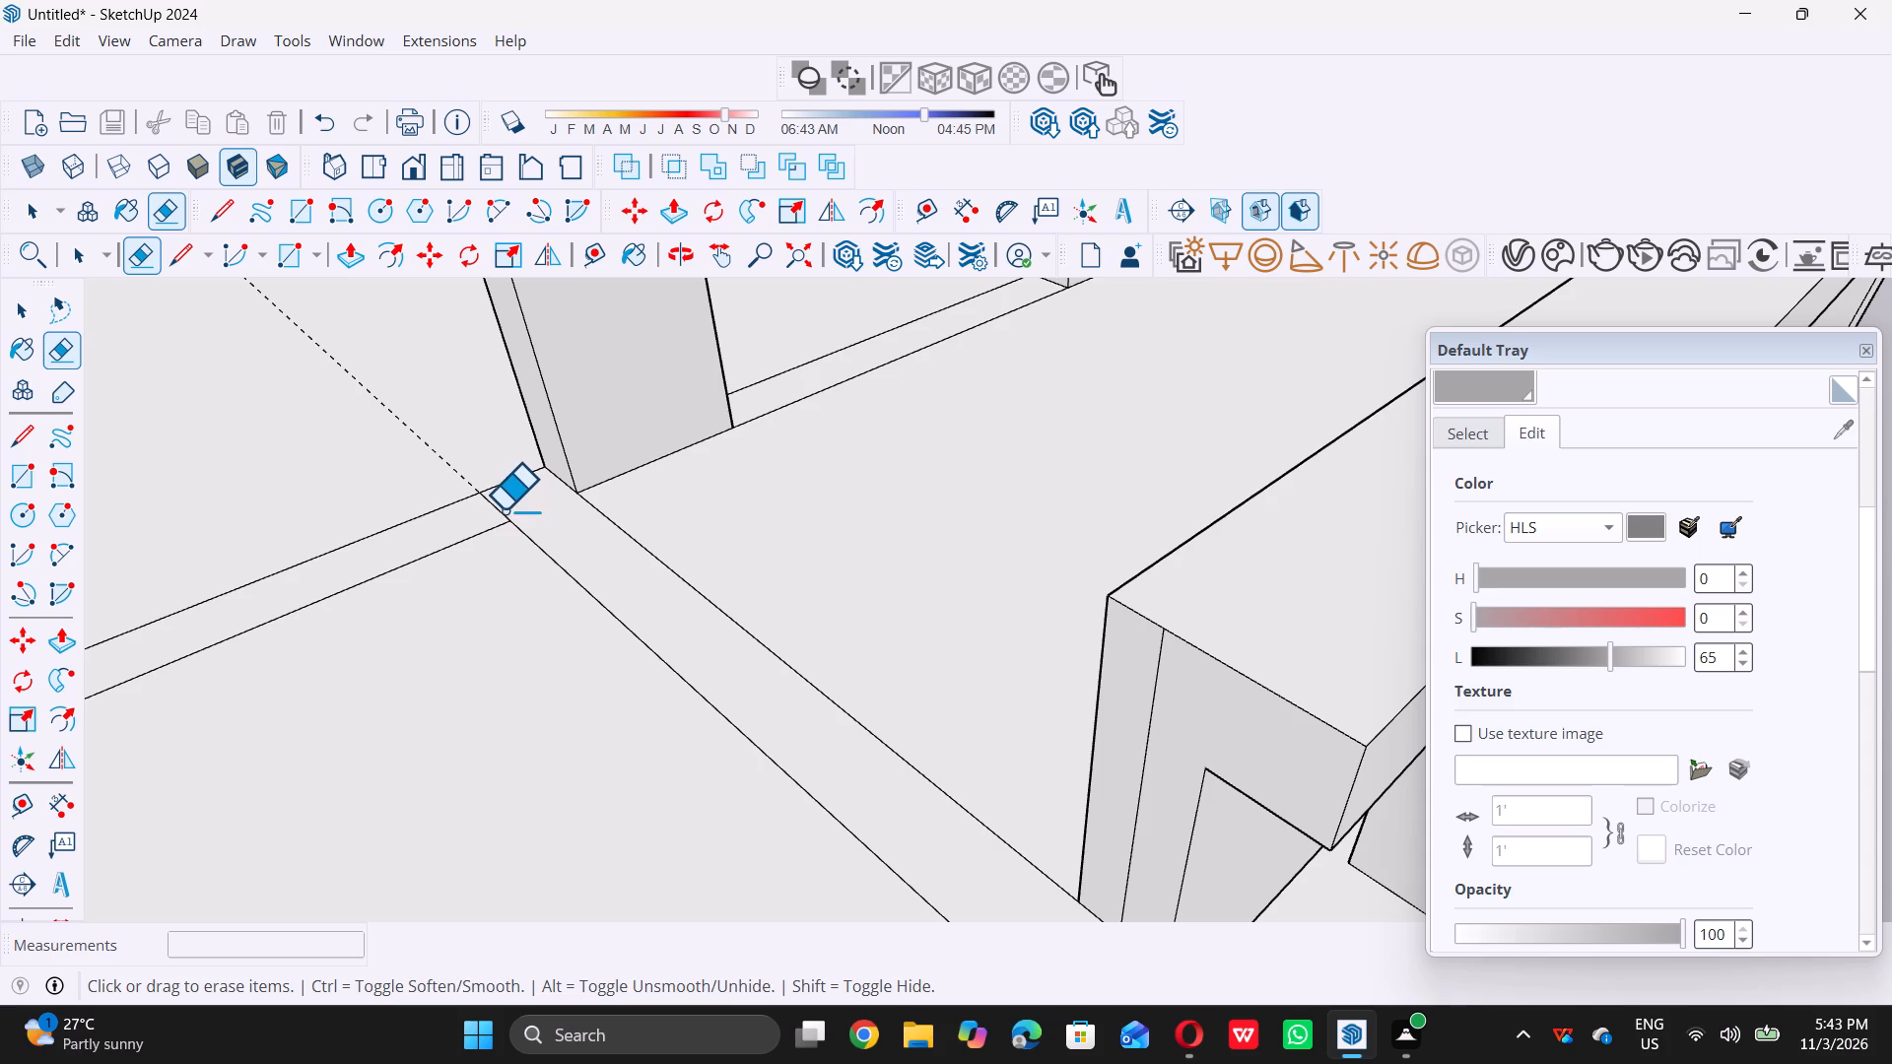
Erase the two long parallel strip lines on the open roof between the new 9" strip and the far parapet.
{"action": "scroll", "coordinate": [649, 570], "scroll_direction": "down", "scroll_amount": 9}
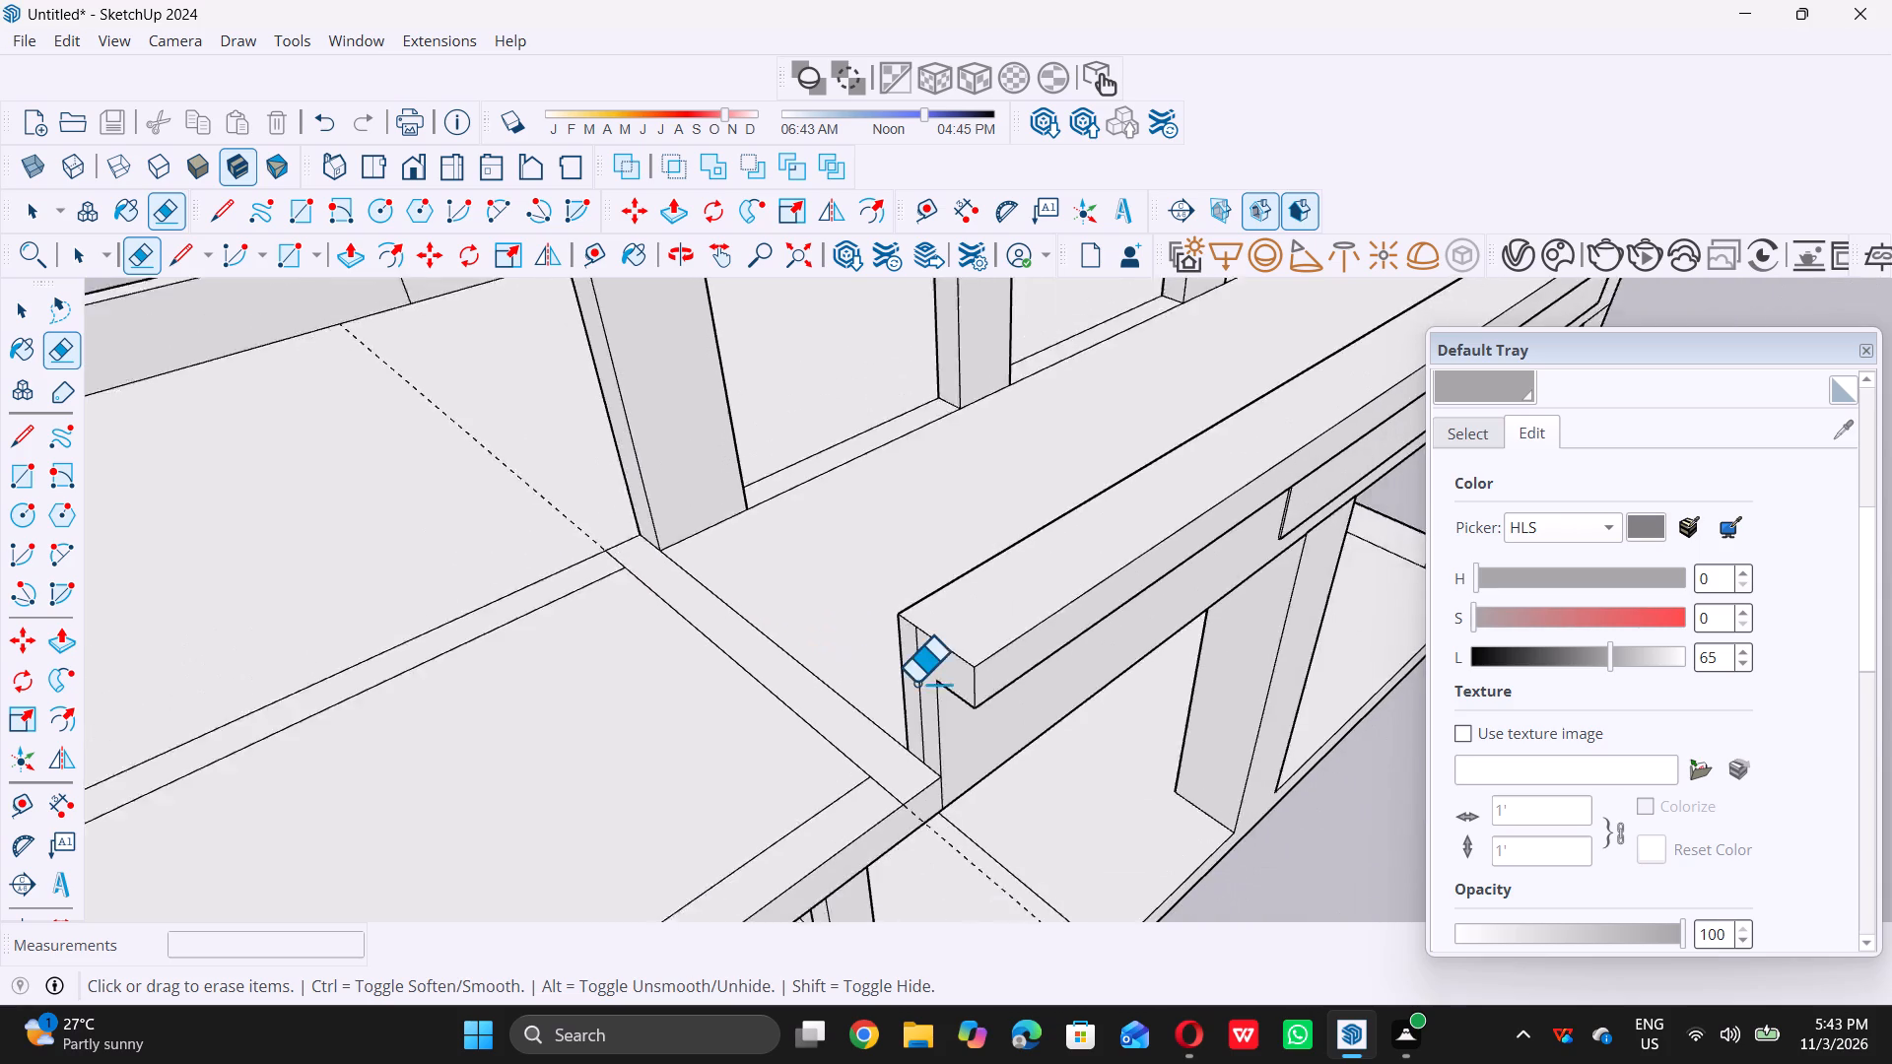
{"action": "scroll", "coordinate": [915, 682], "scroll_direction": "down", "scroll_amount": 10}
{"action": "scroll", "coordinate": [472, 787], "scroll_direction": "up", "scroll_amount": 6}
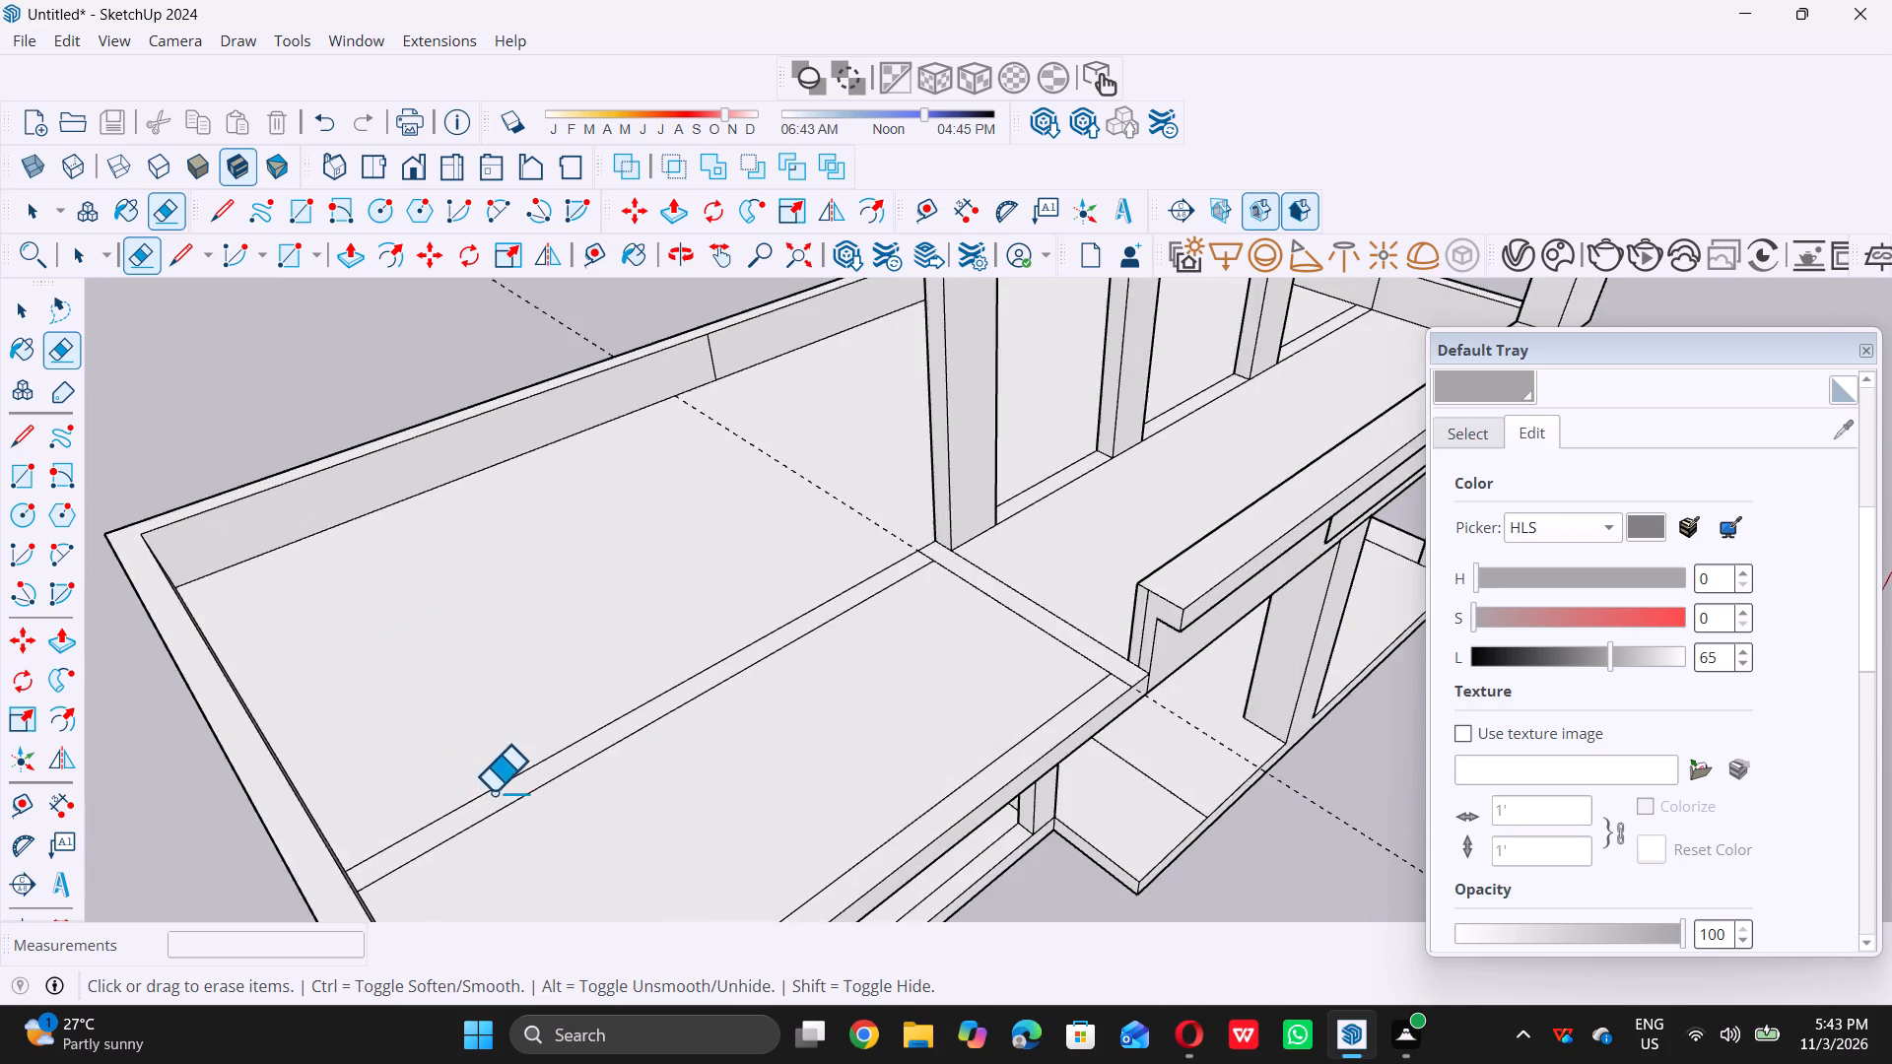
{"action": "scroll", "coordinate": [493, 791], "scroll_direction": "up", "scroll_amount": 2}
{"action": "left_click", "coordinate": [602, 722]}
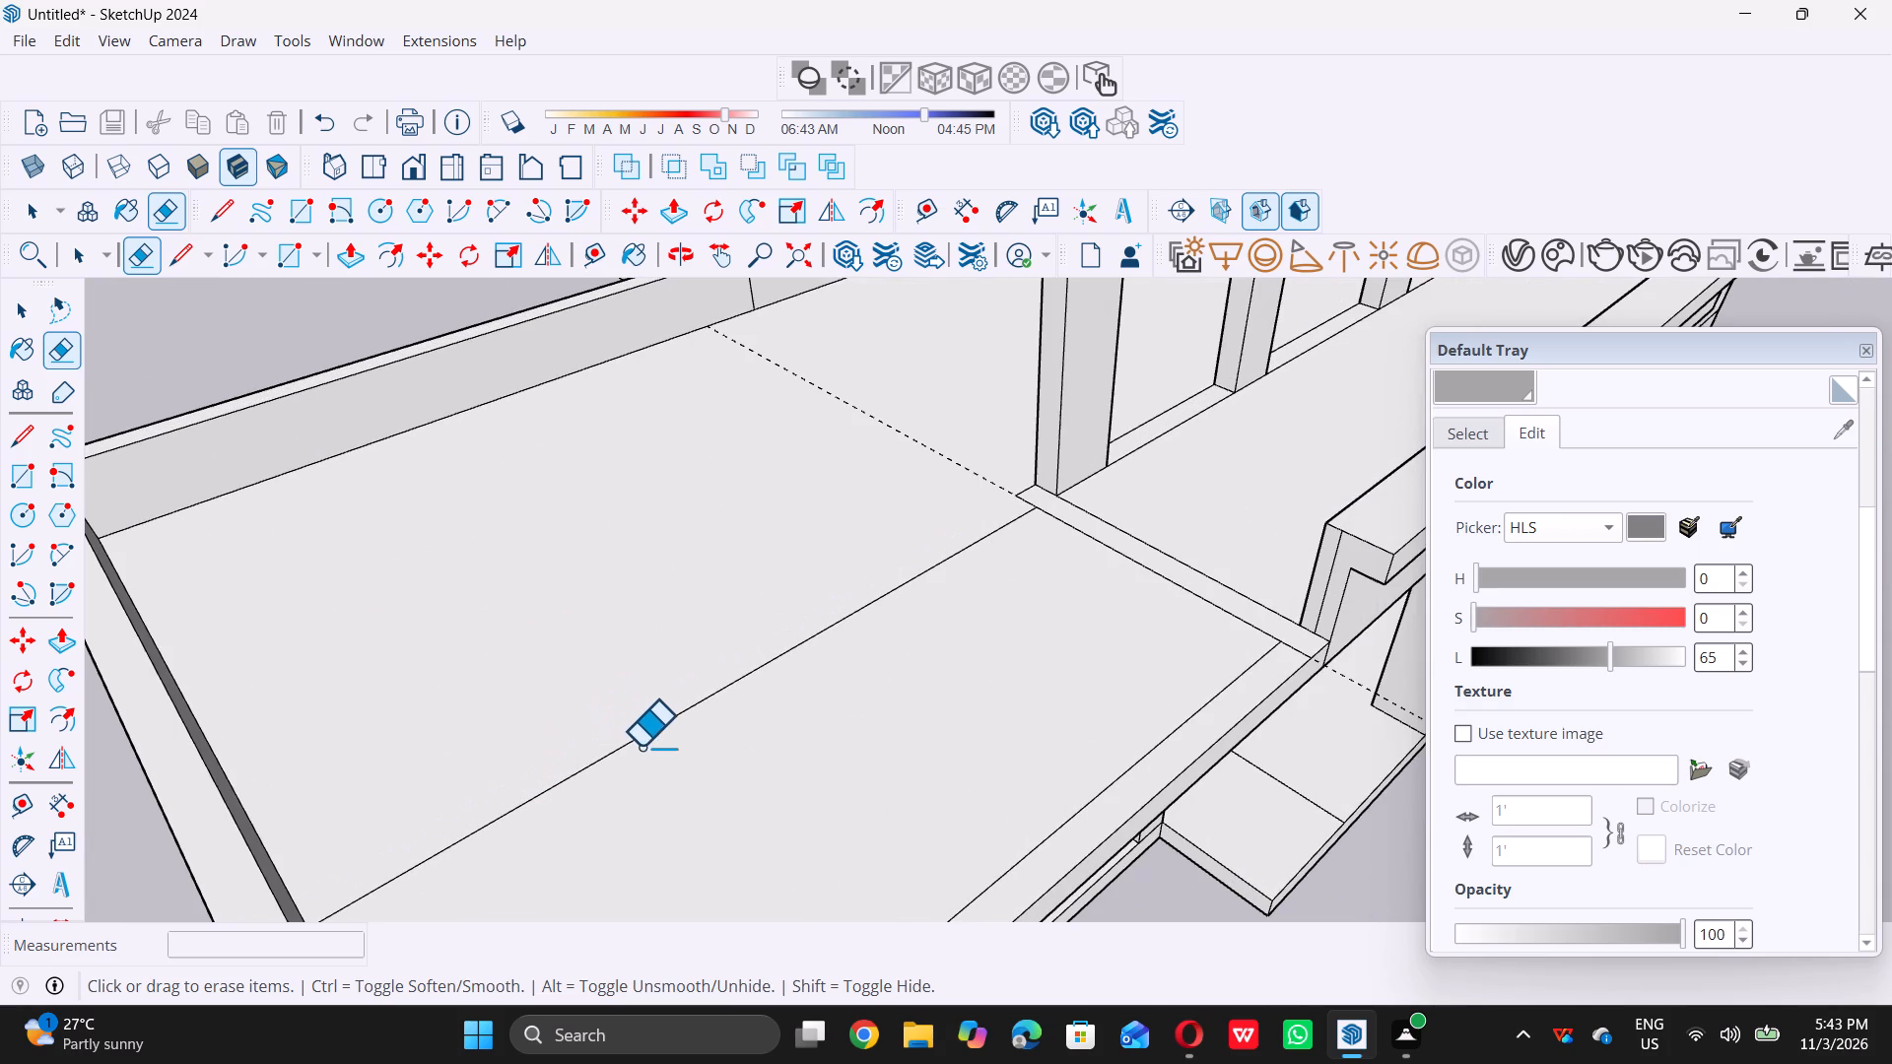
{"action": "double_click", "coordinate": [644, 736]}
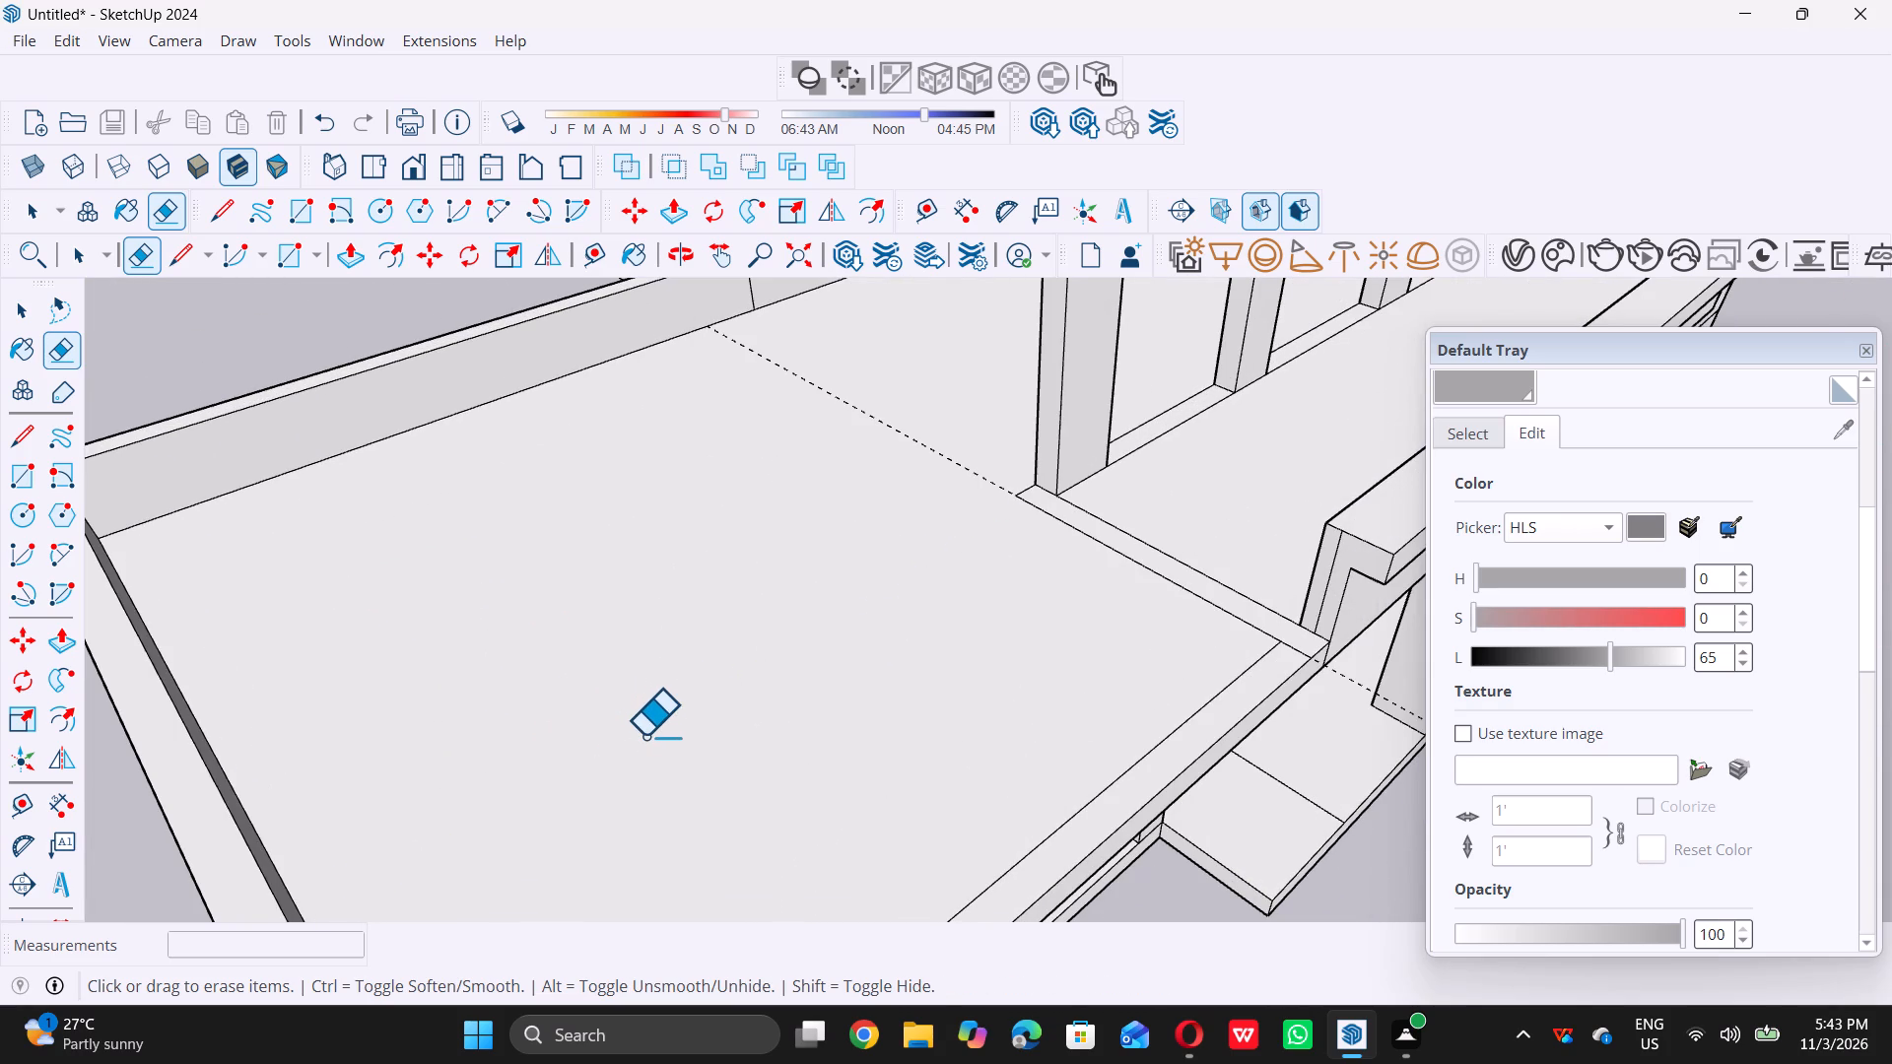
{"action": "key", "text": "space"}
Extrude the new 9" roof strip upward into a low wall between the end column and the parapet end.
{"action": "scroll", "coordinate": [644, 735], "scroll_direction": "down", "scroll_amount": 10}
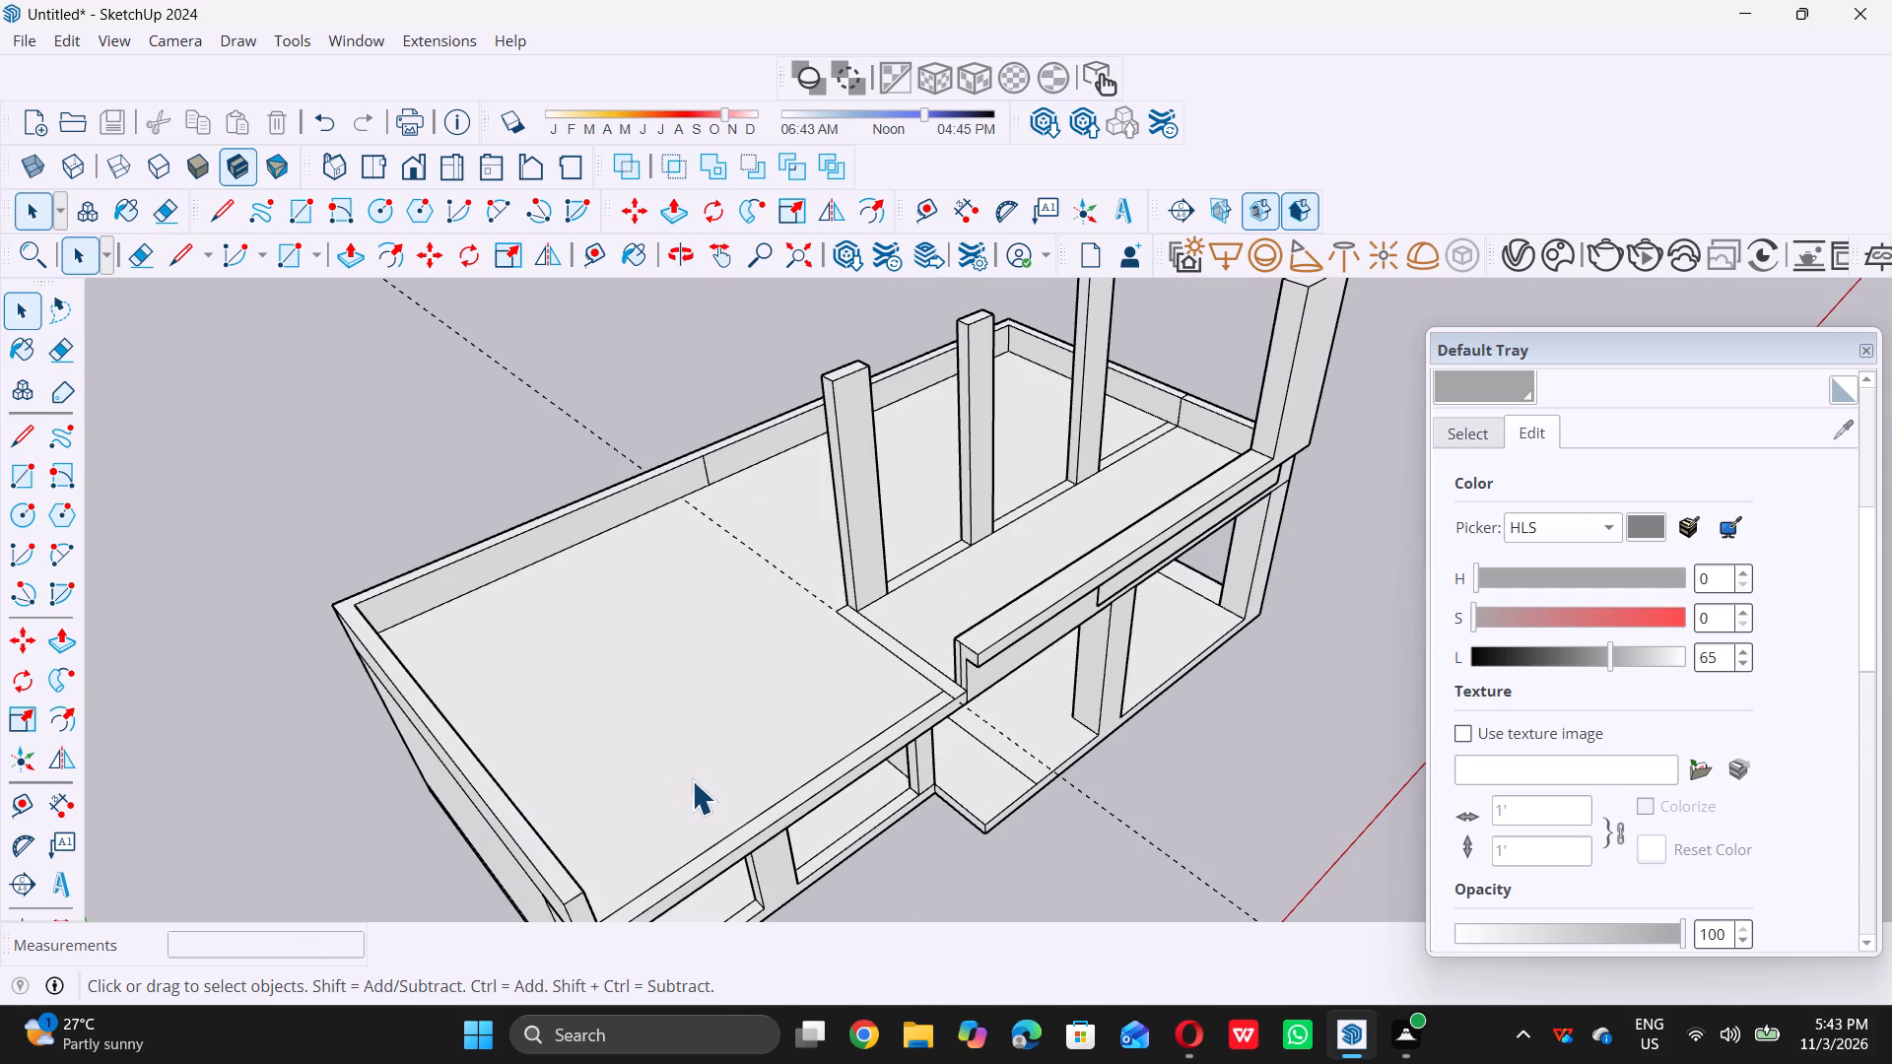
{"action": "key", "text": "space"}
{"action": "scroll", "coordinate": [692, 780], "scroll_direction": "down", "scroll_amount": 4}
{"action": "middle_click", "coordinate": [794, 804]}
{"action": "middle_click_drag", "start_coordinate": [794, 801], "coordinate": [811, 773]}
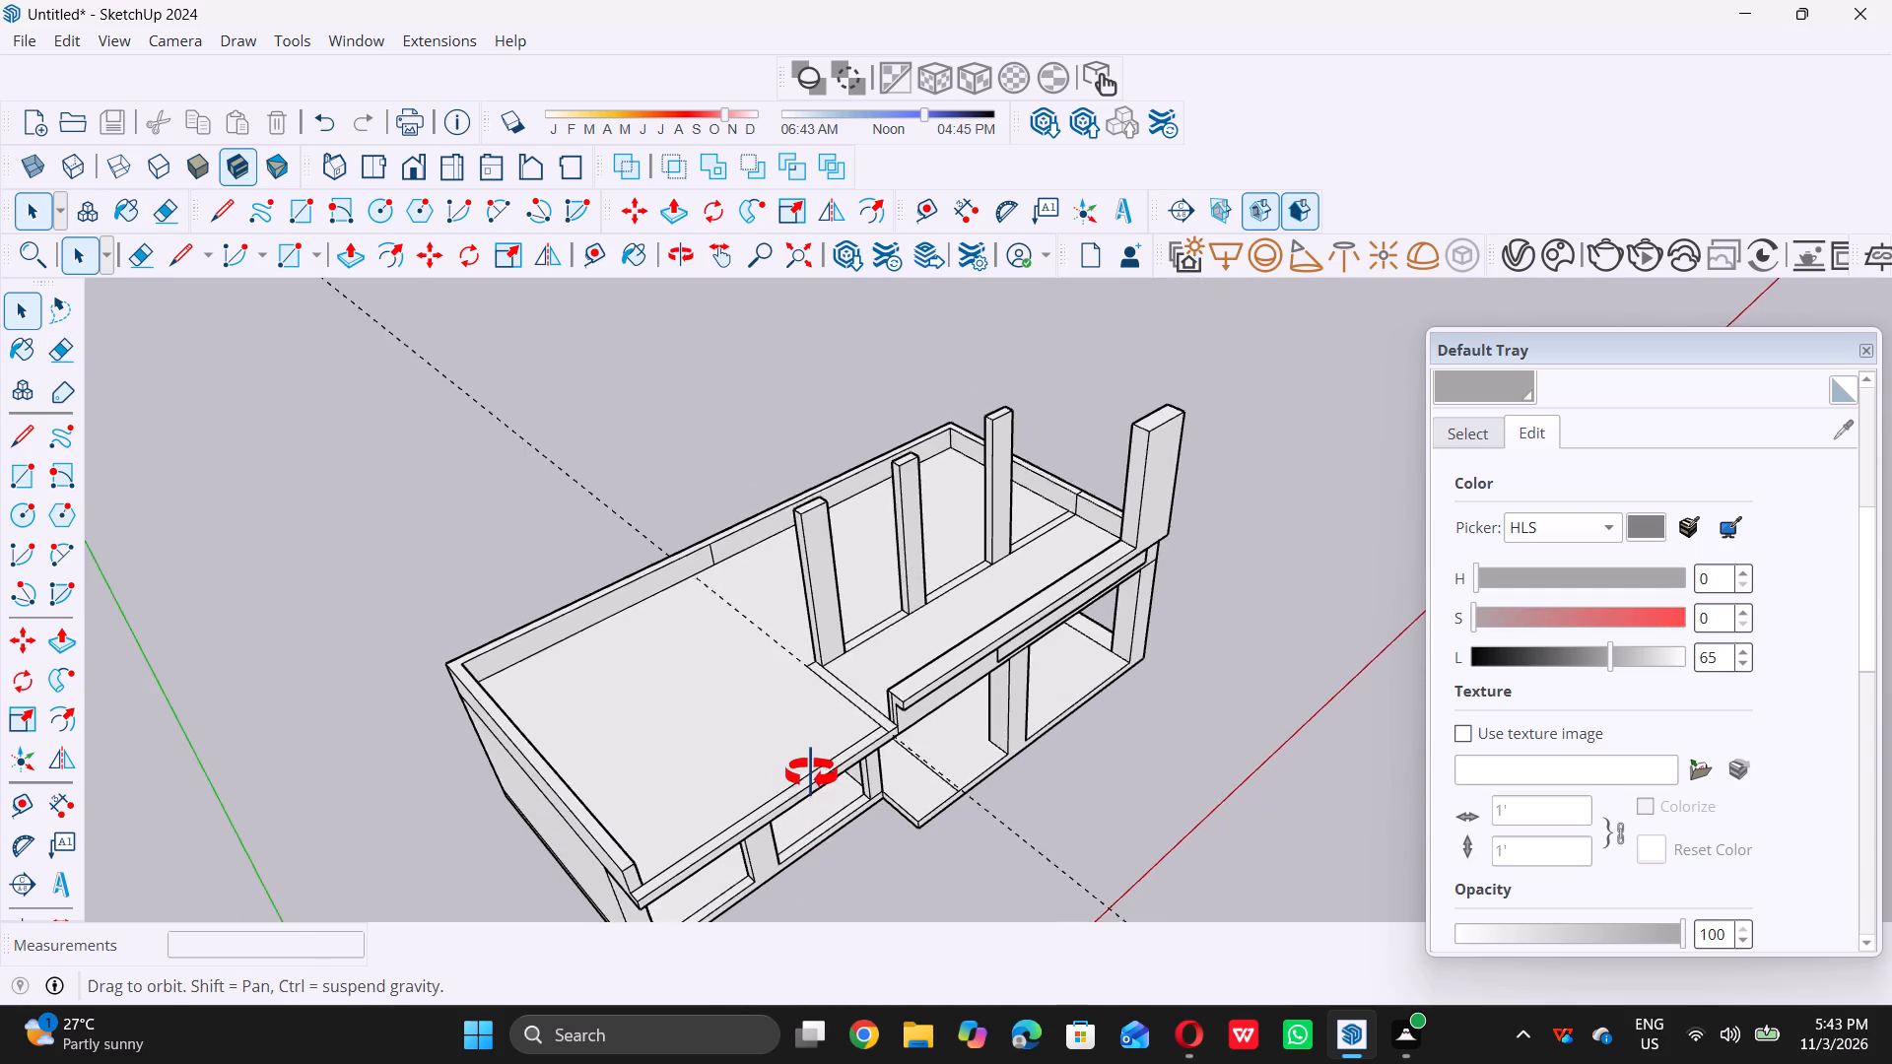
{"action": "middle_click_drag", "start_coordinate": [811, 773], "coordinate": [823, 754]}
{"action": "scroll", "coordinate": [845, 681], "scroll_direction": "up", "scroll_amount": 17}
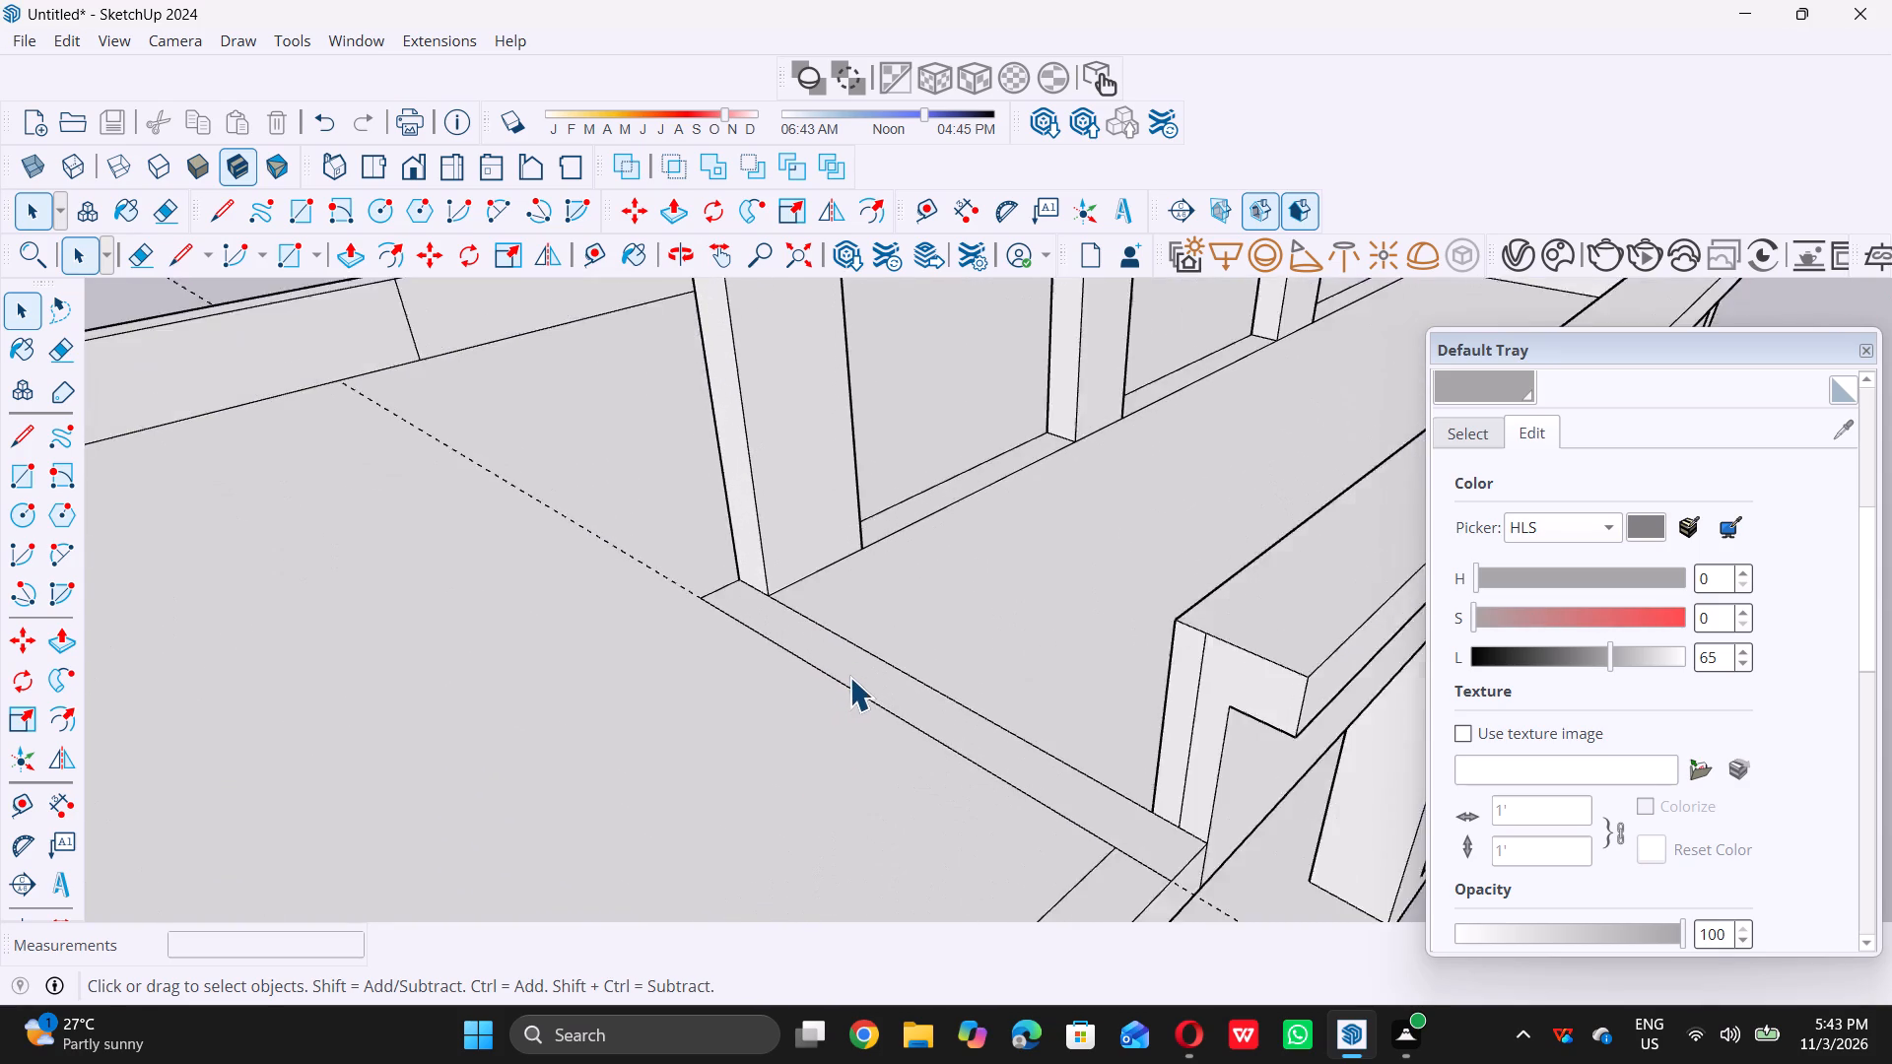
{"action": "scroll", "coordinate": [849, 677], "scroll_direction": "up", "scroll_amount": 4}
{"action": "double_click", "coordinate": [850, 676]}
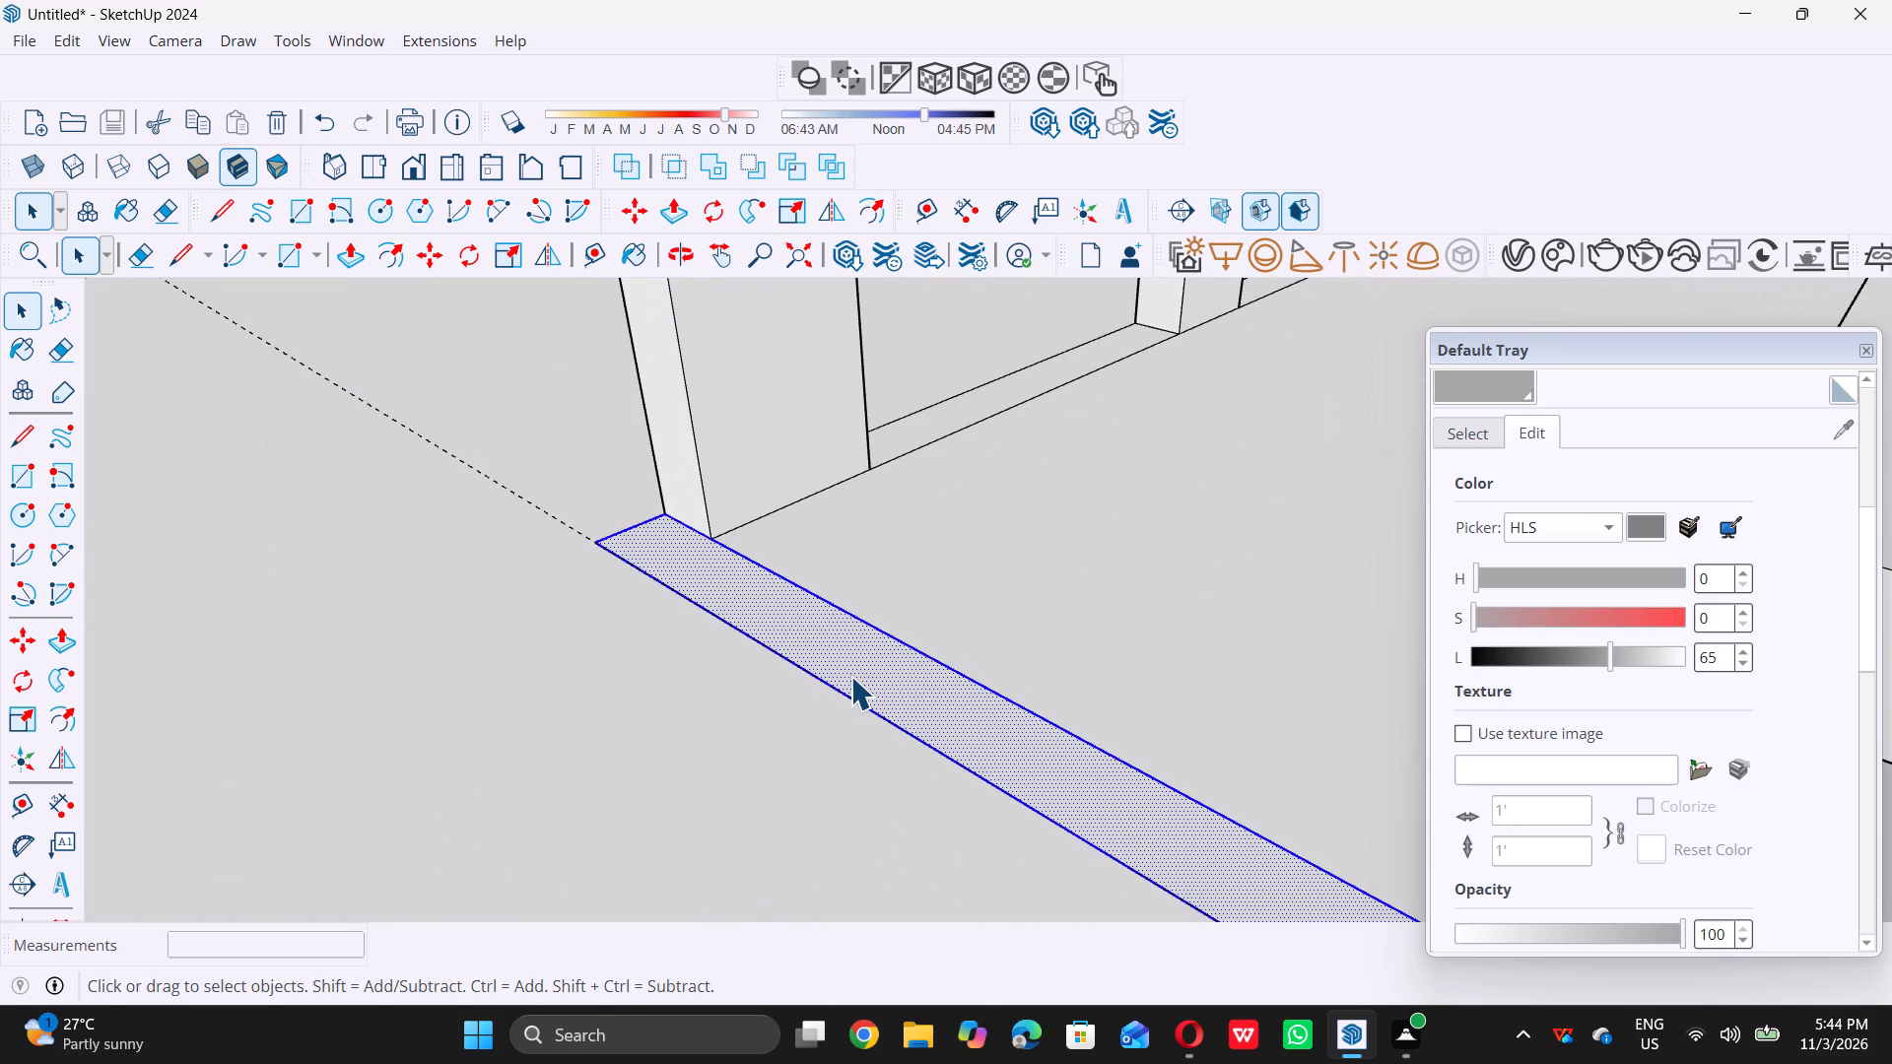
{"action": "key", "text": "p"}
{"action": "triple_click", "coordinate": [865, 664]}
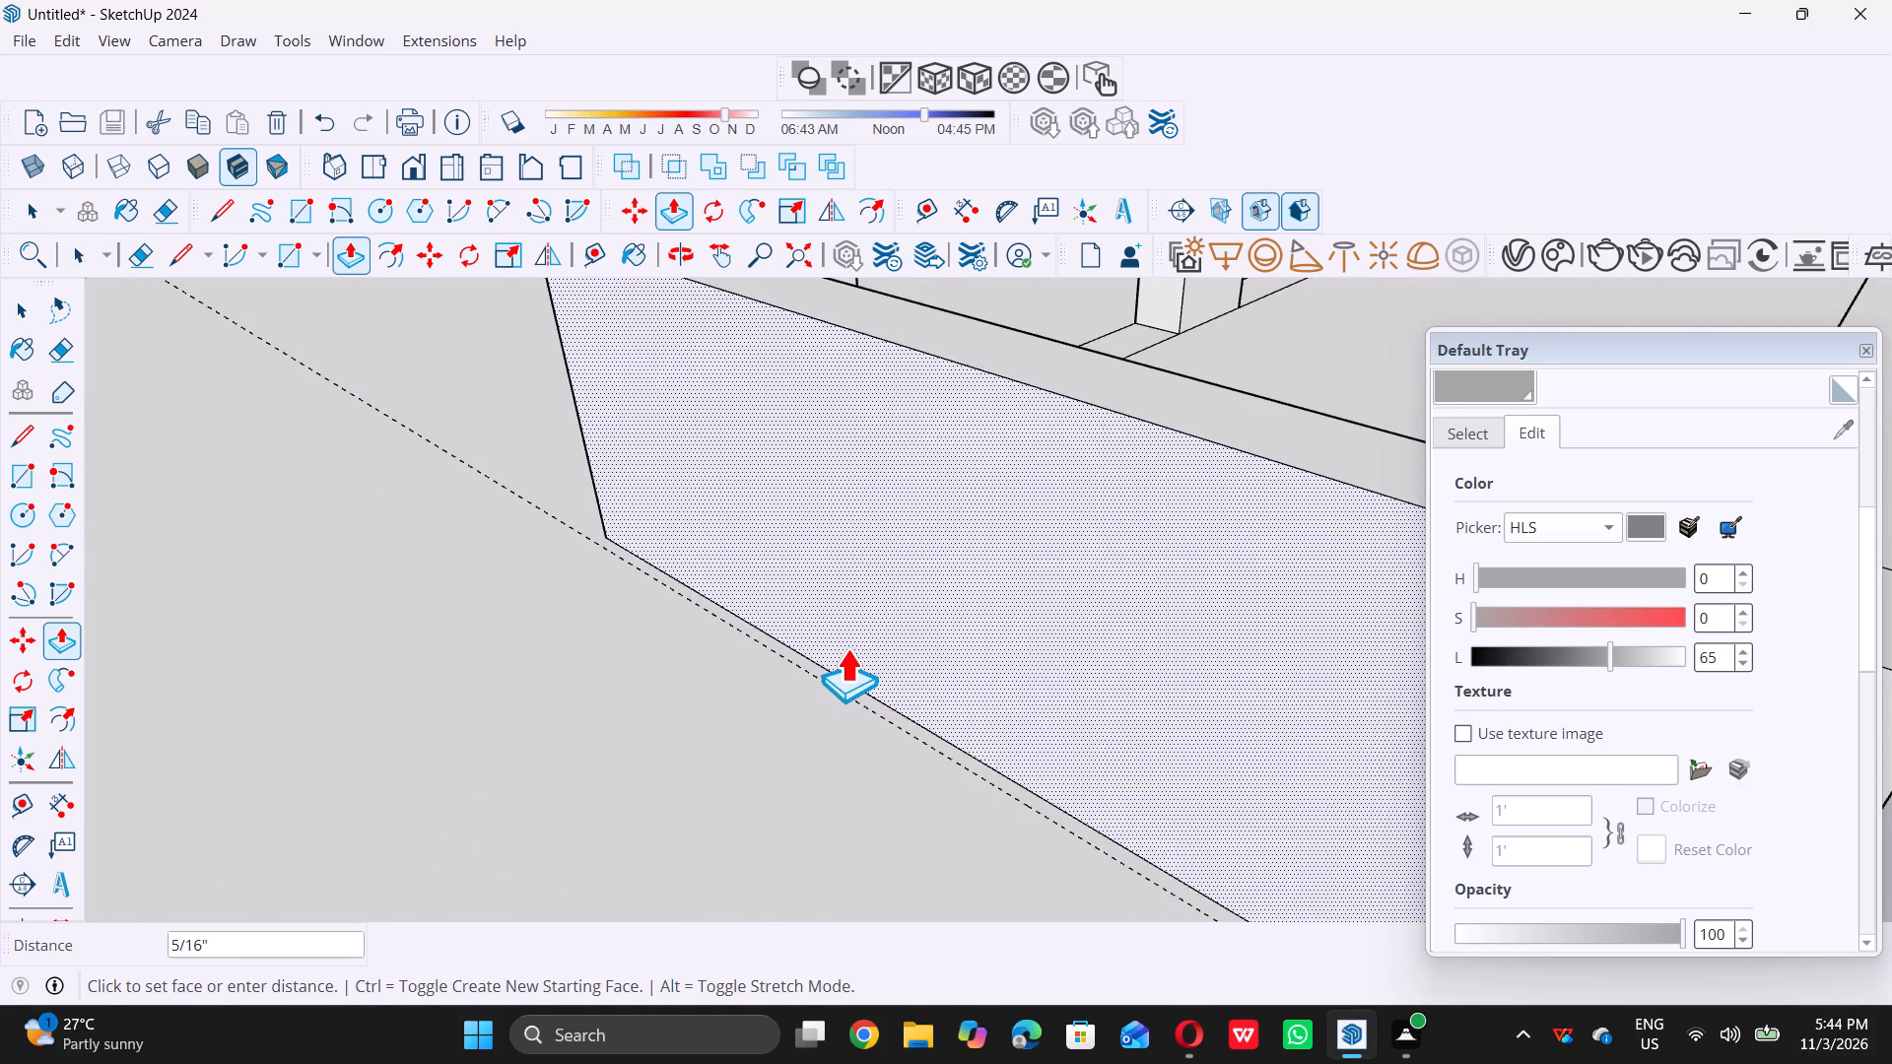
{"action": "key", "text": "space"}
Raise the low wall's top face 9' 10 1/2" to the top of the adjoining column.
{"action": "scroll", "coordinate": [842, 658], "scroll_direction": "down", "scroll_amount": 8}
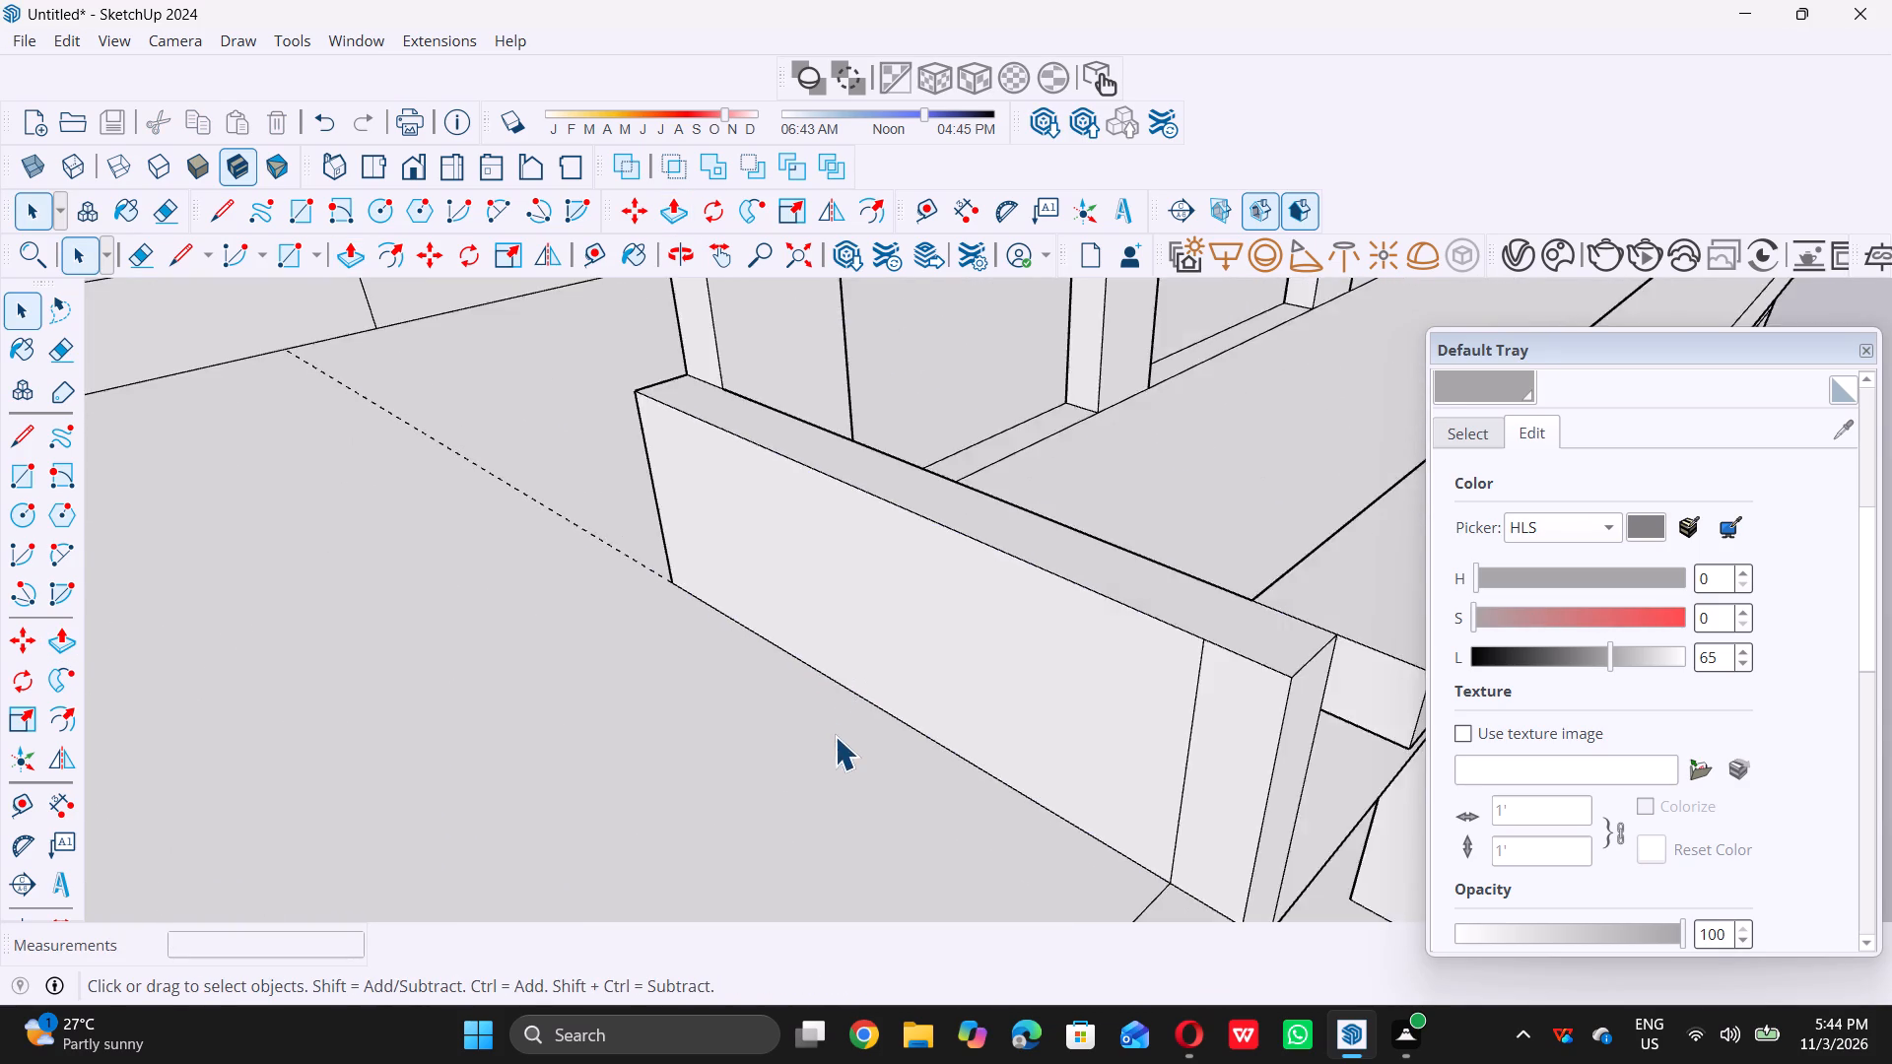
{"action": "scroll", "coordinate": [835, 736], "scroll_direction": "down", "scroll_amount": 13}
{"action": "middle_click_drag", "start_coordinate": [884, 807], "coordinate": [823, 754]}
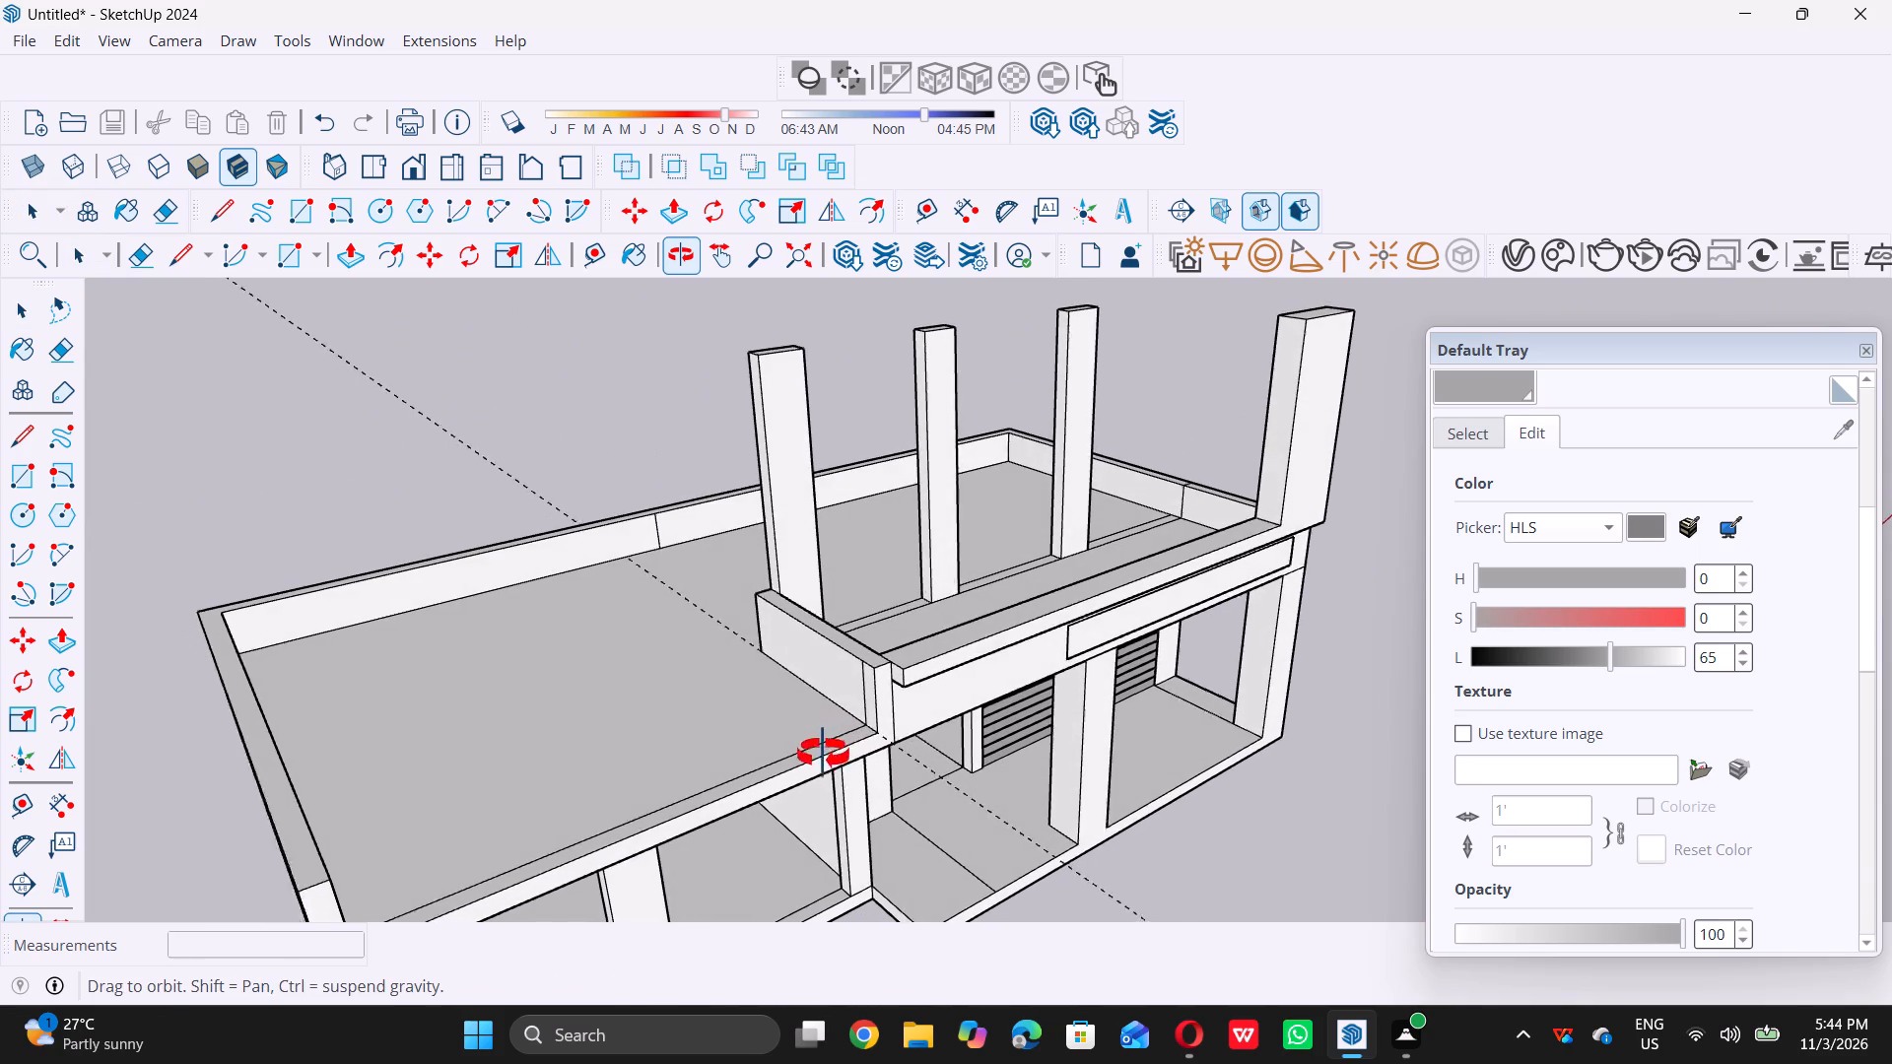
{"action": "middle_click_drag", "start_coordinate": [823, 754], "coordinate": [822, 755]}
{"action": "middle_click", "coordinate": [822, 755]}
{"action": "scroll", "coordinate": [843, 714], "scroll_direction": "down", "scroll_amount": 4}
{"action": "middle_click_drag", "start_coordinate": [846, 712], "coordinate": [846, 705]}
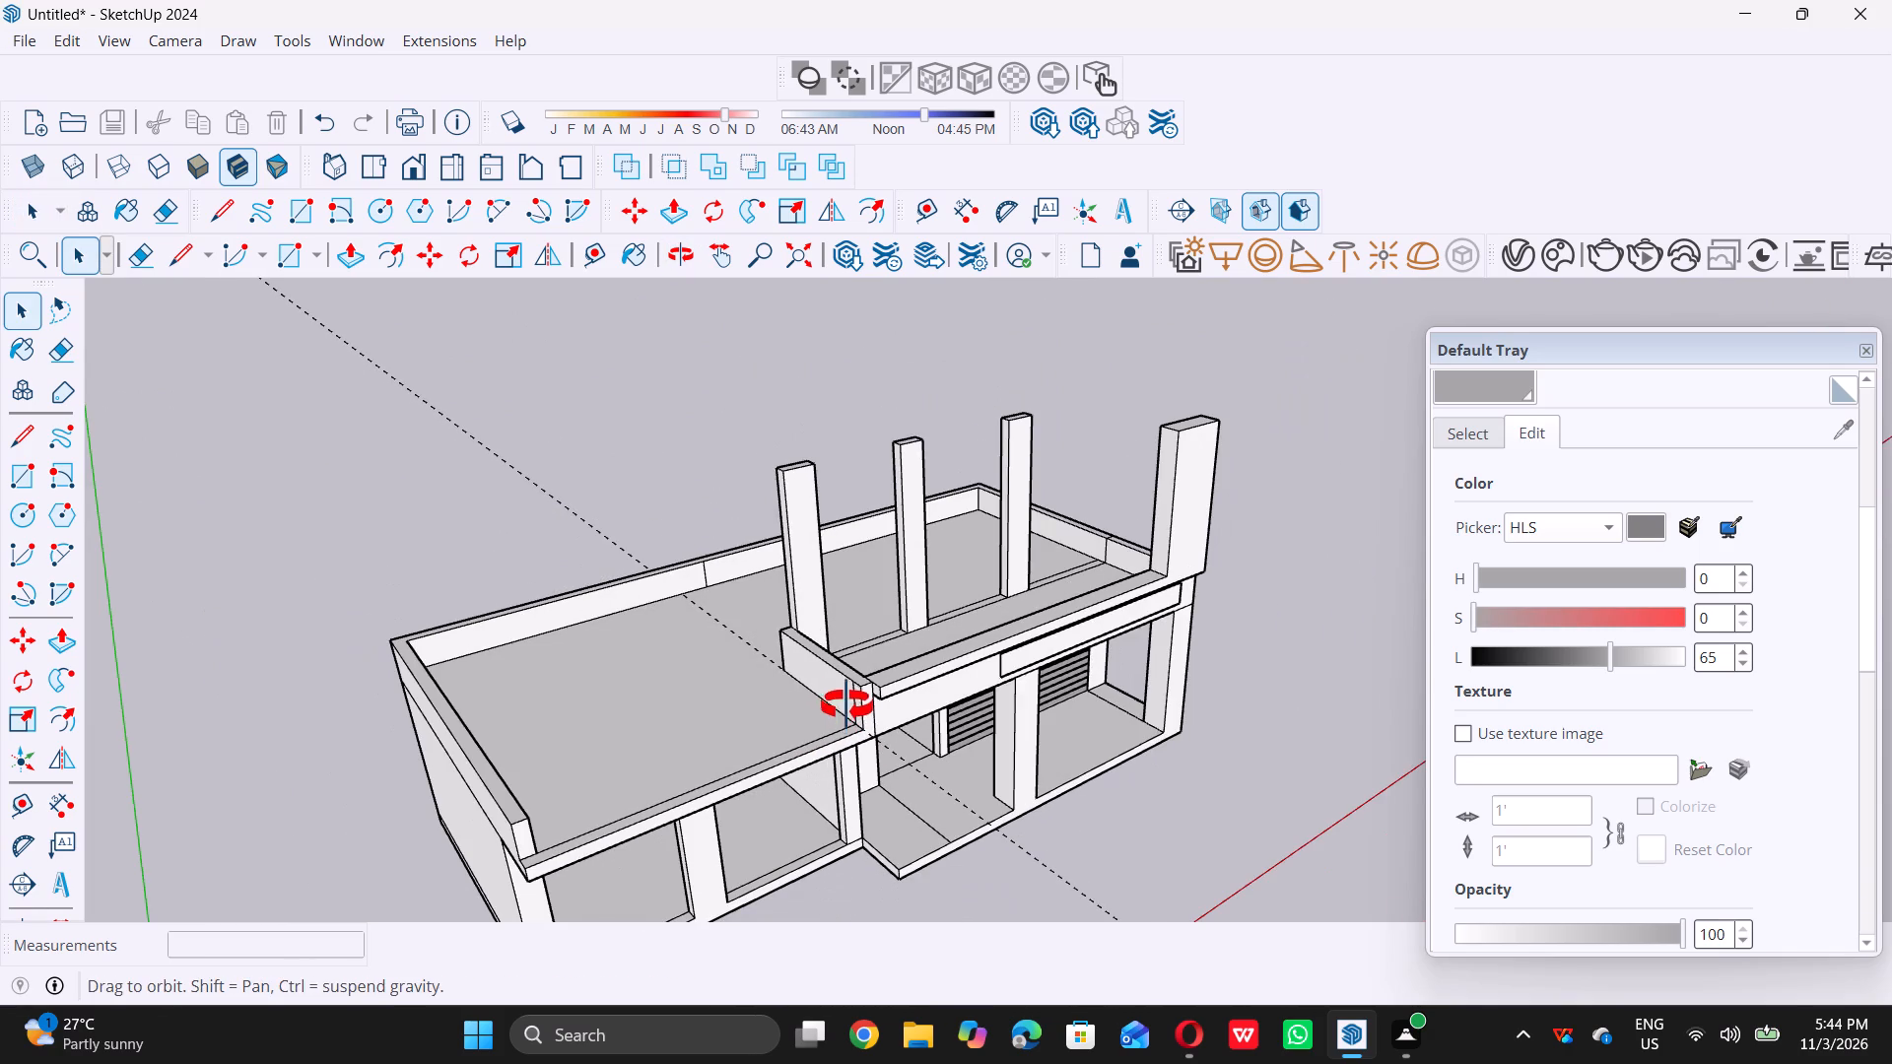
{"action": "middle_click_drag", "start_coordinate": [846, 705], "coordinate": [844, 692]}
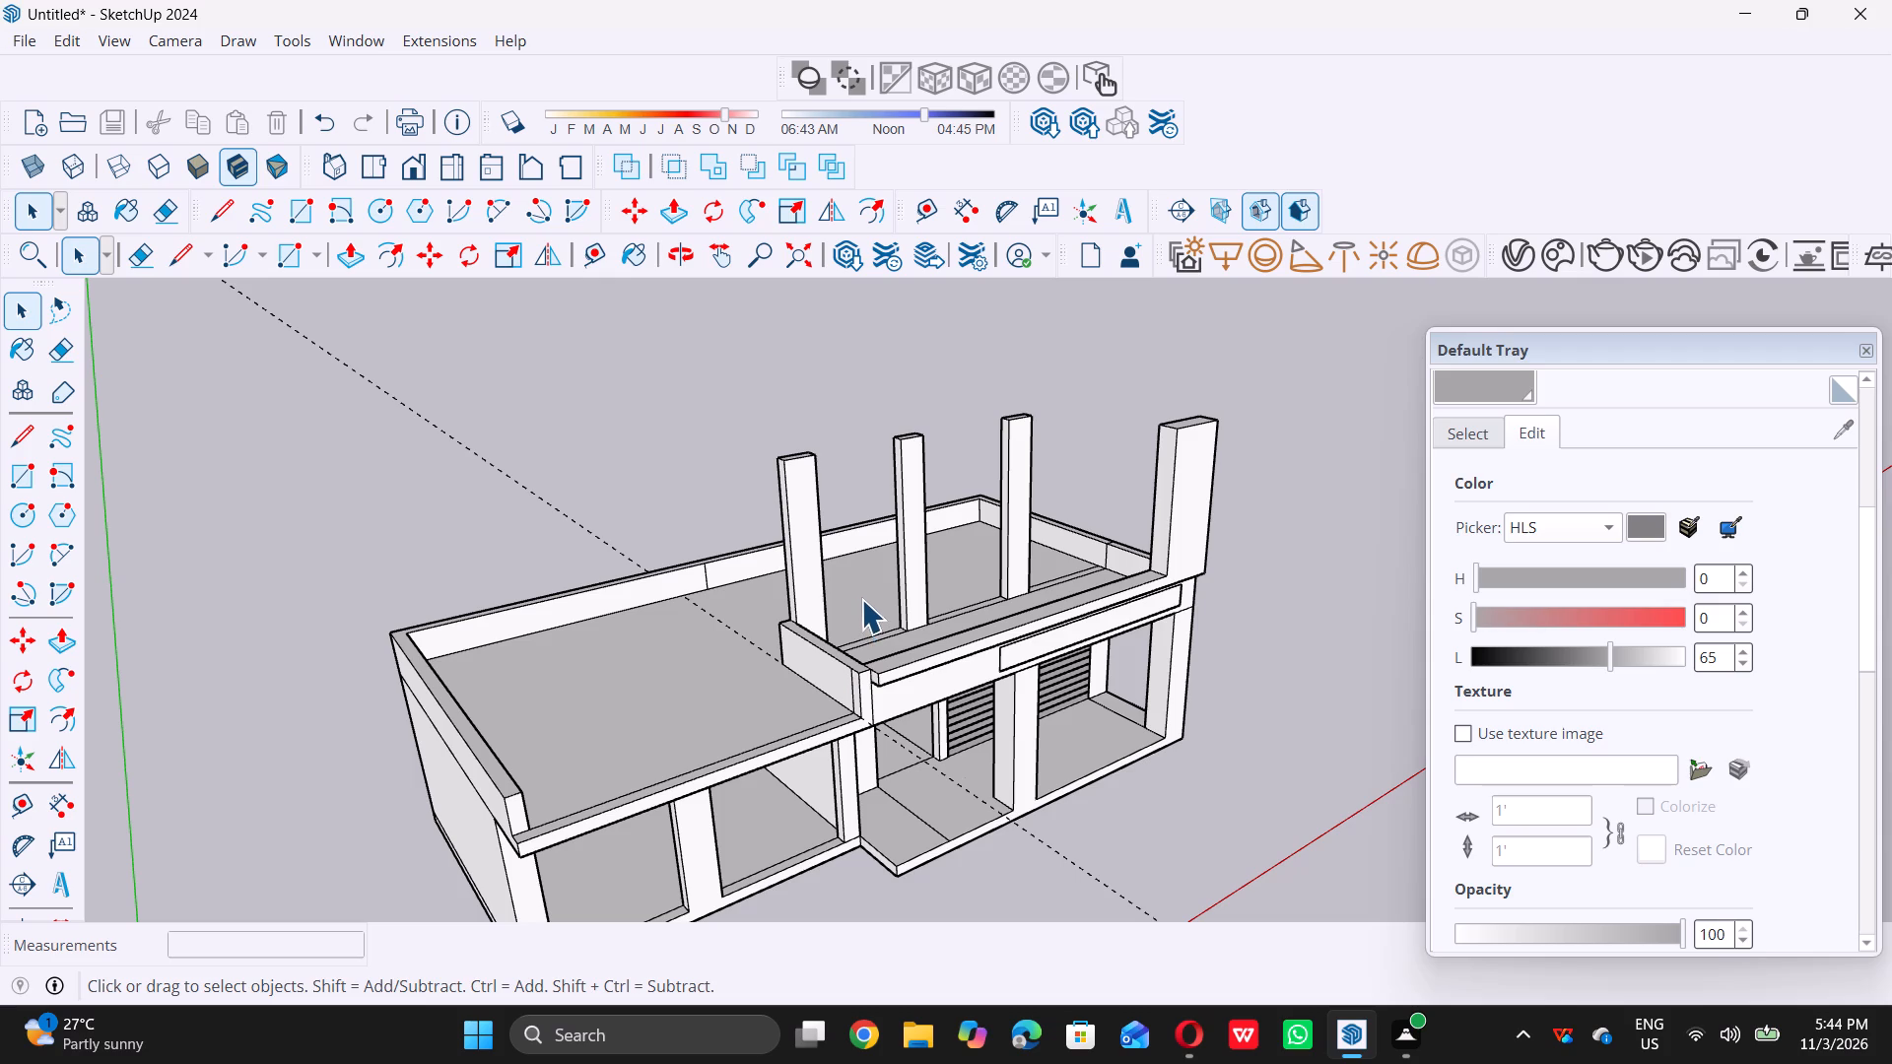
{"action": "scroll", "coordinate": [826, 621], "scroll_direction": "up", "scroll_amount": 5}
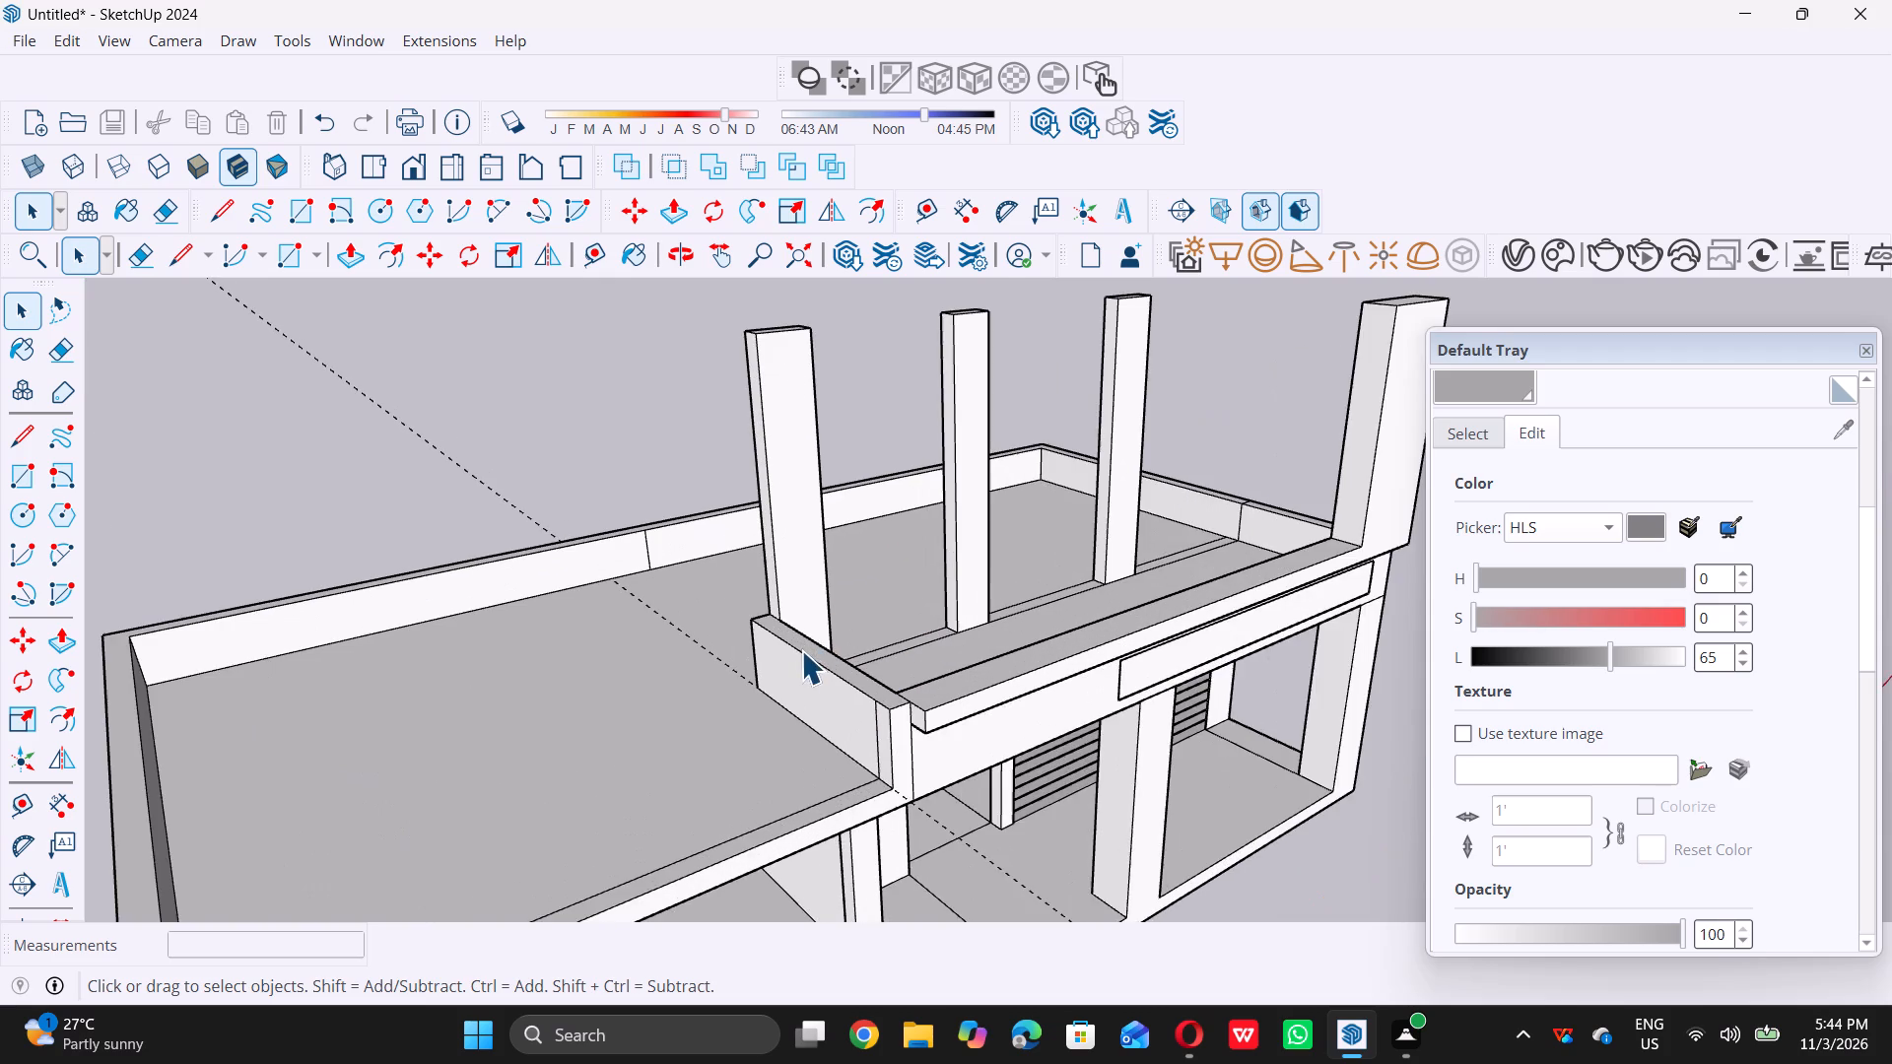
{"action": "scroll", "coordinate": [790, 632], "scroll_direction": "up", "scroll_amount": 4}
{"action": "left_click", "coordinate": [787, 636]}
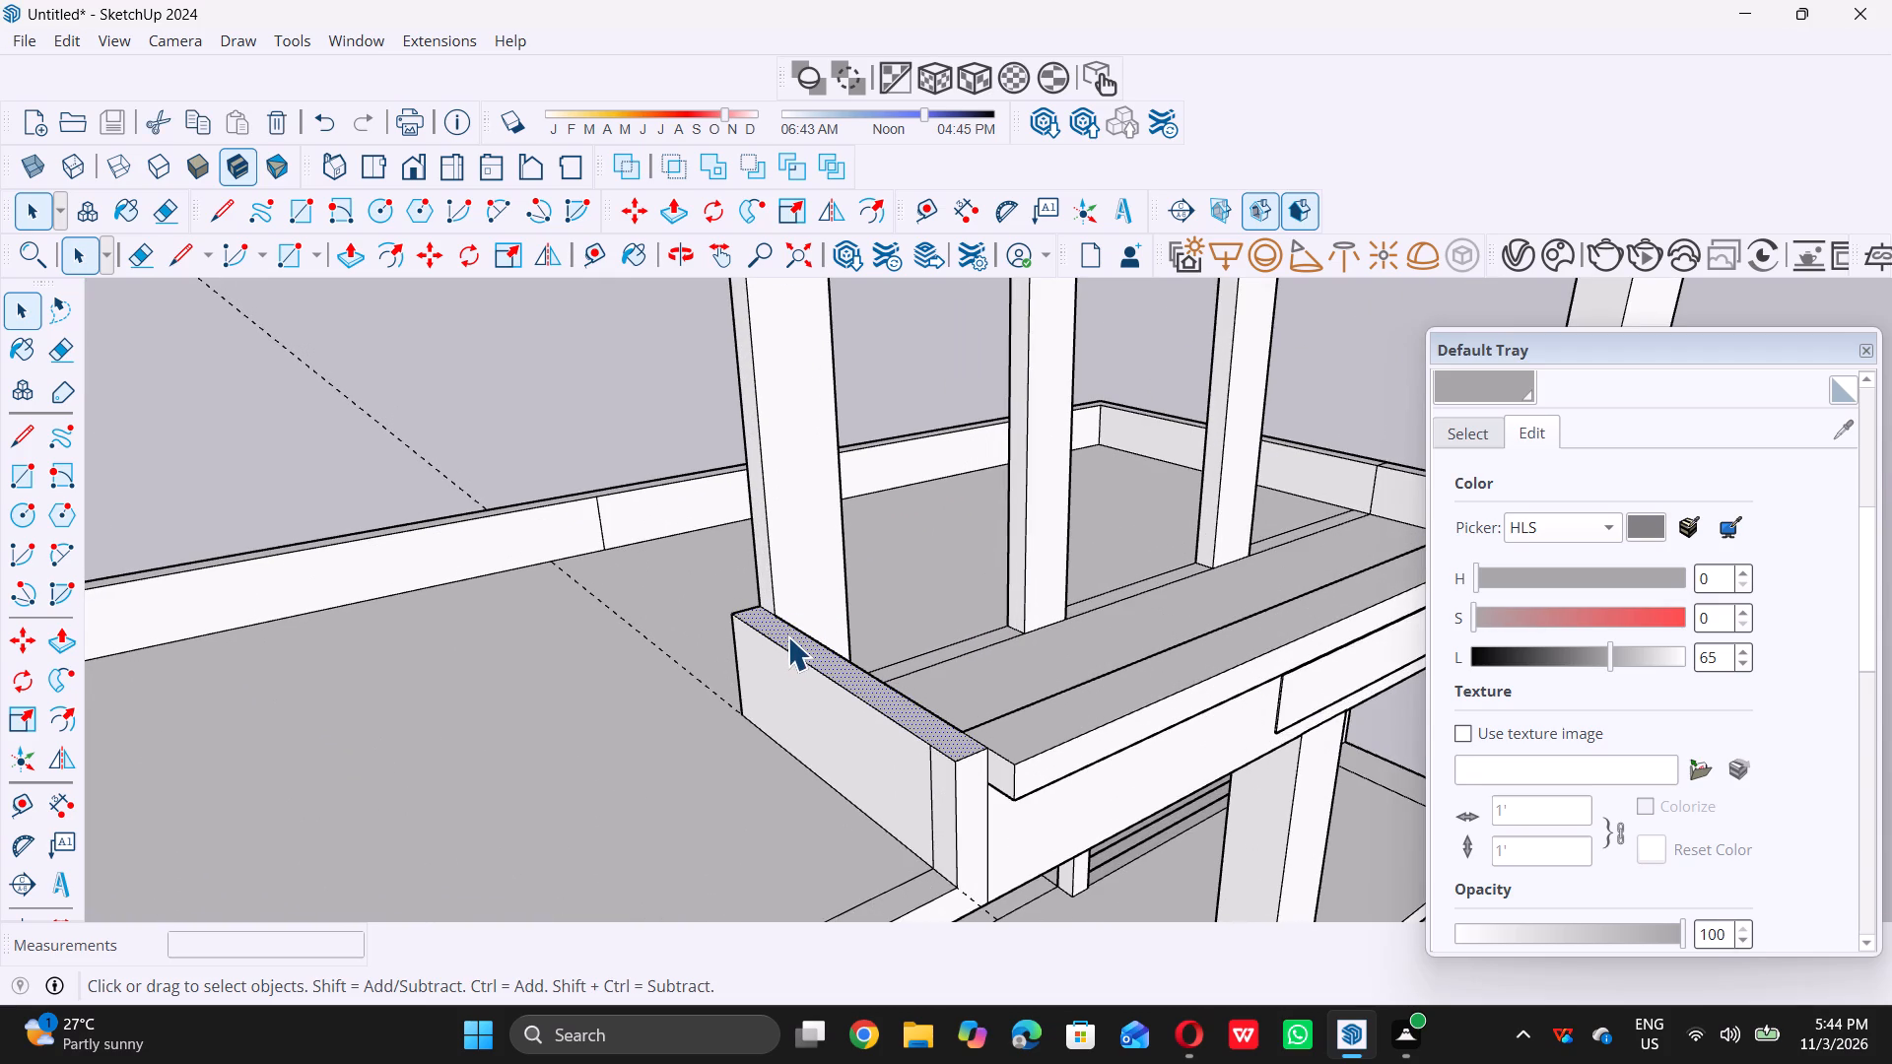
{"action": "key", "text": "p"}
{"action": "triple_click", "coordinate": [792, 631]}
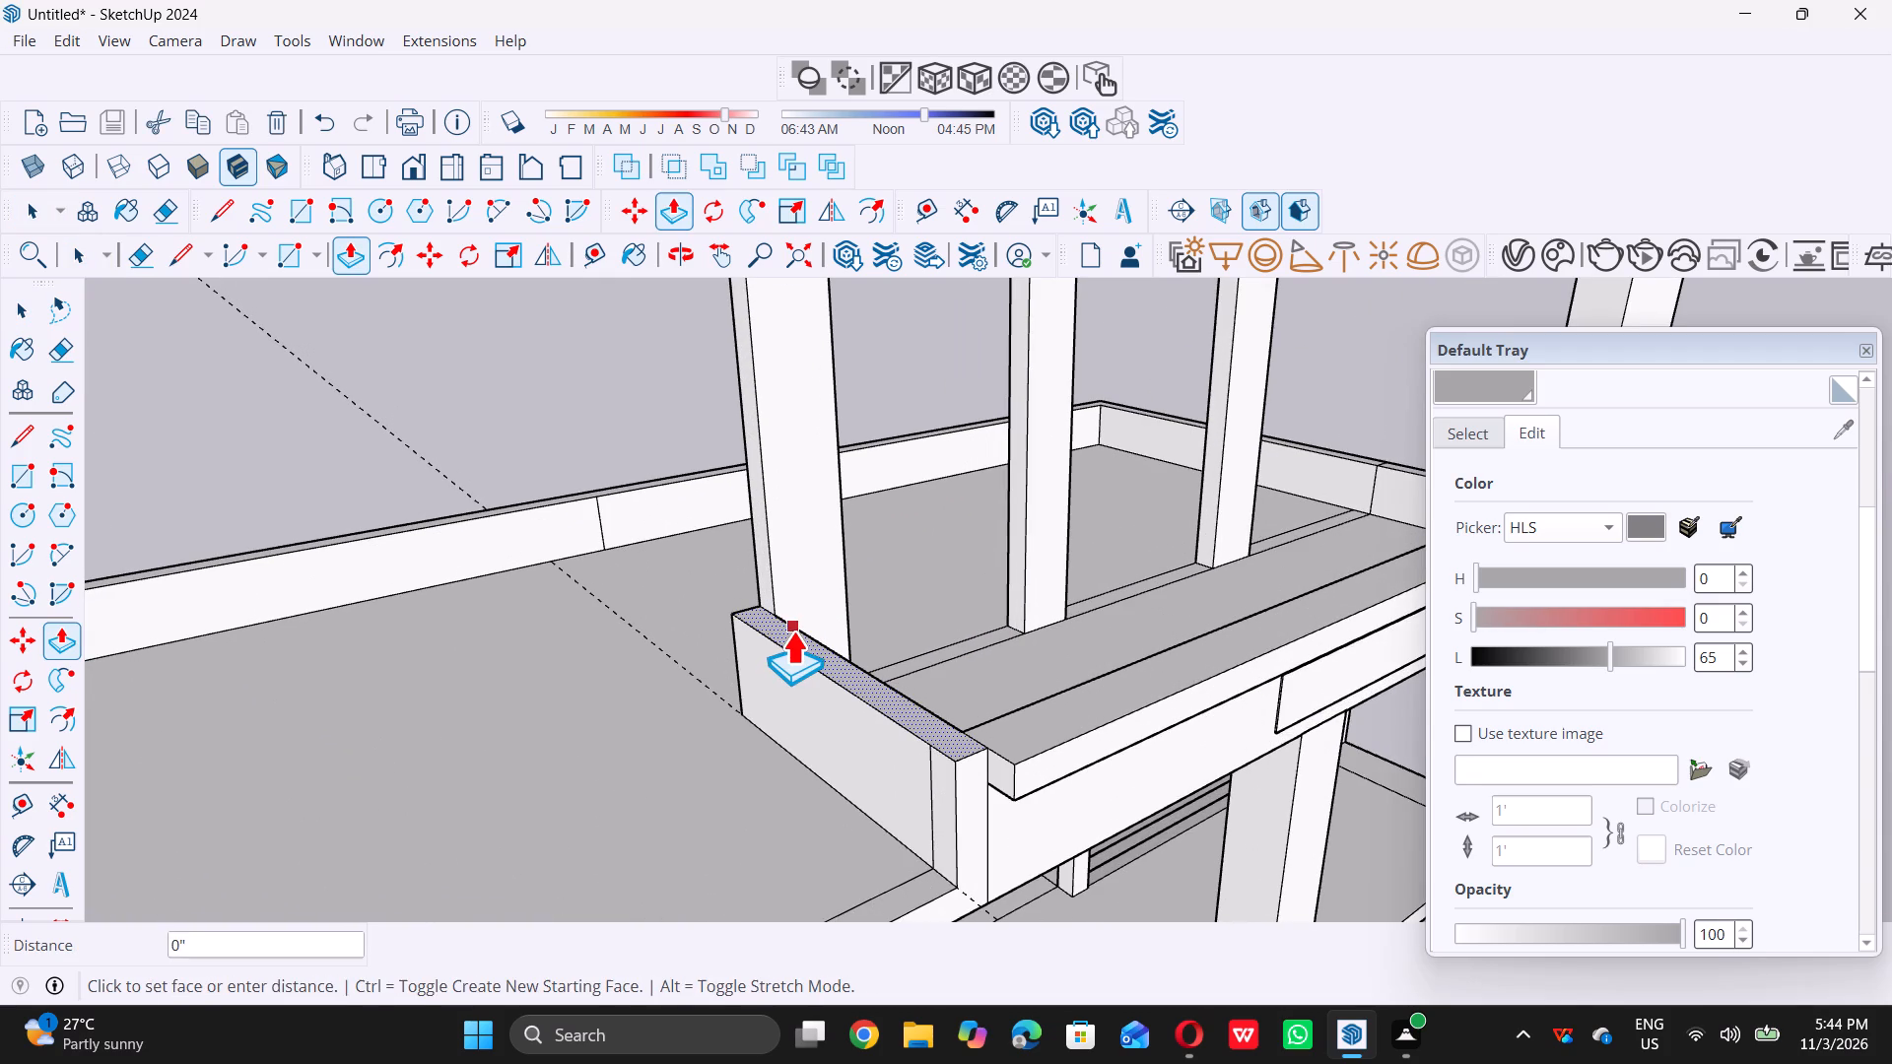
{"action": "scroll", "coordinate": [798, 571], "scroll_direction": "down", "scroll_amount": 8}
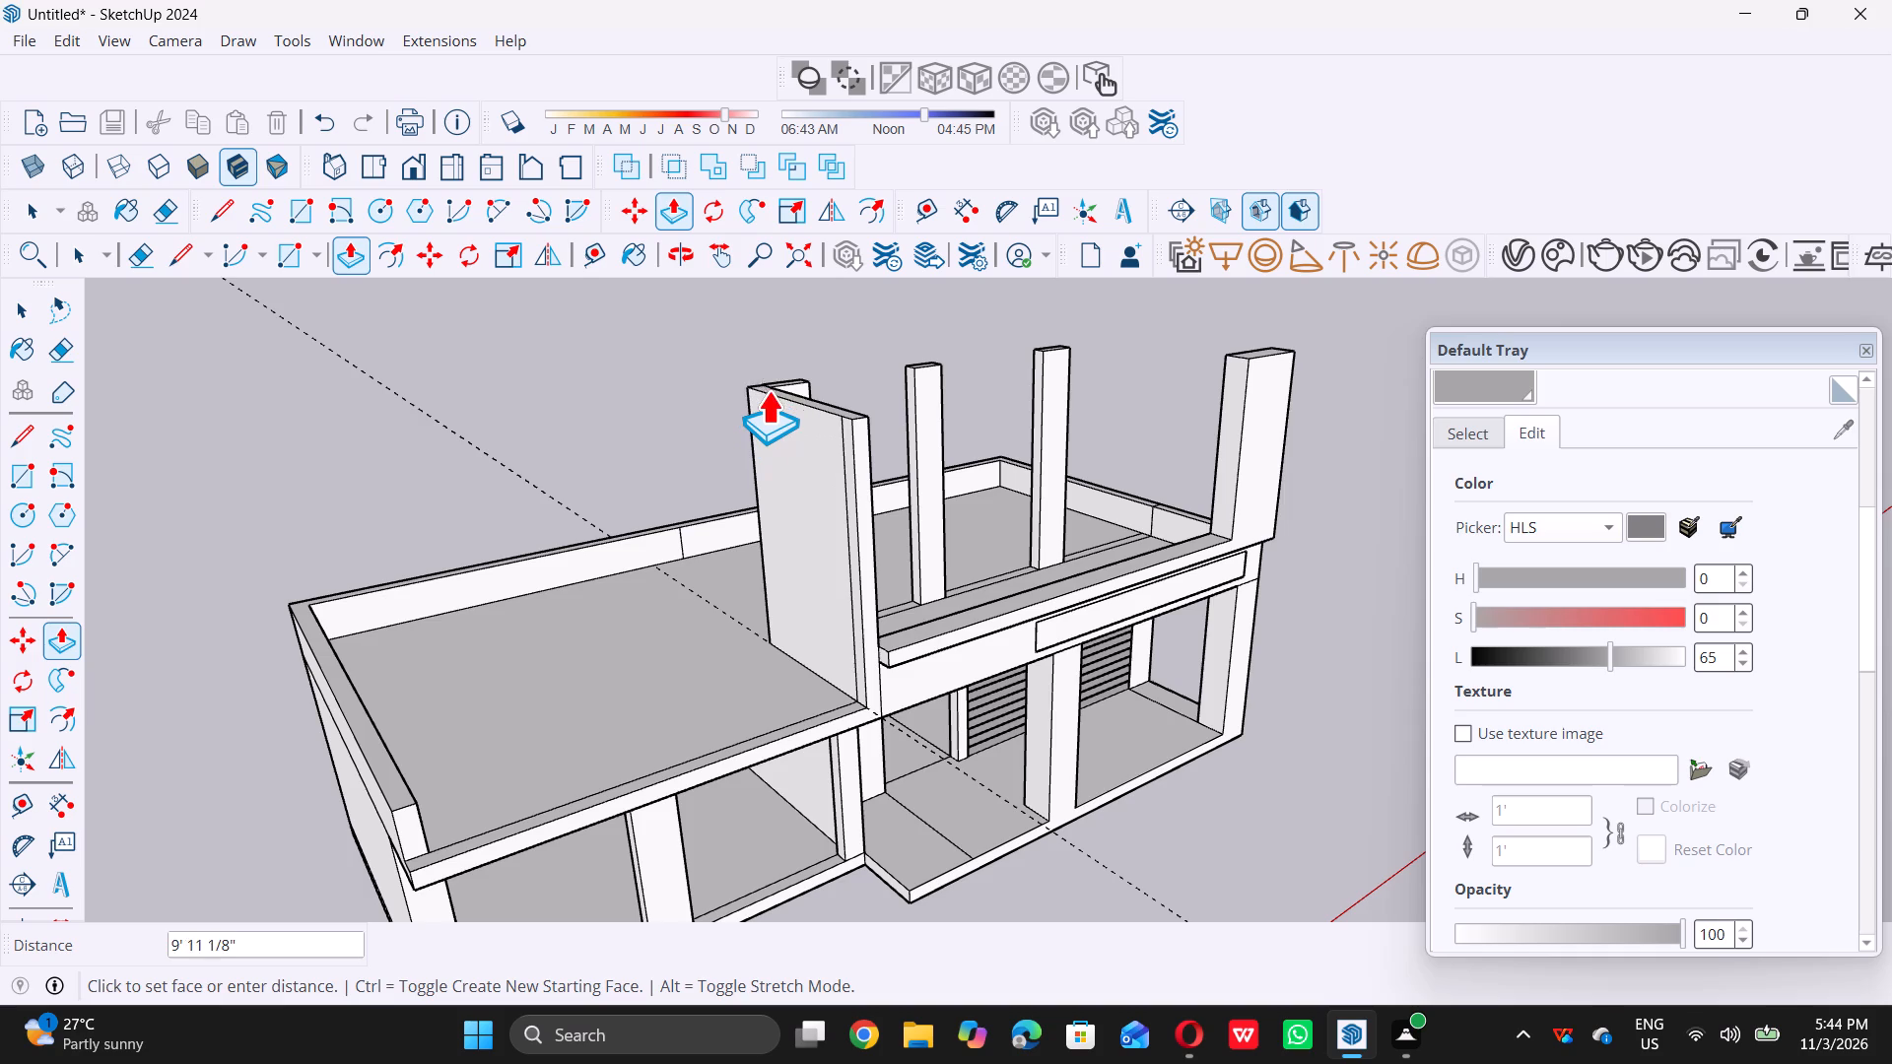
{"action": "scroll", "coordinate": [768, 390], "scroll_direction": "down", "scroll_amount": 1}
{"action": "middle_click_drag", "start_coordinate": [769, 392], "coordinate": [699, 584]}
{"action": "scroll", "coordinate": [721, 551], "scroll_direction": "down", "scroll_amount": 1}
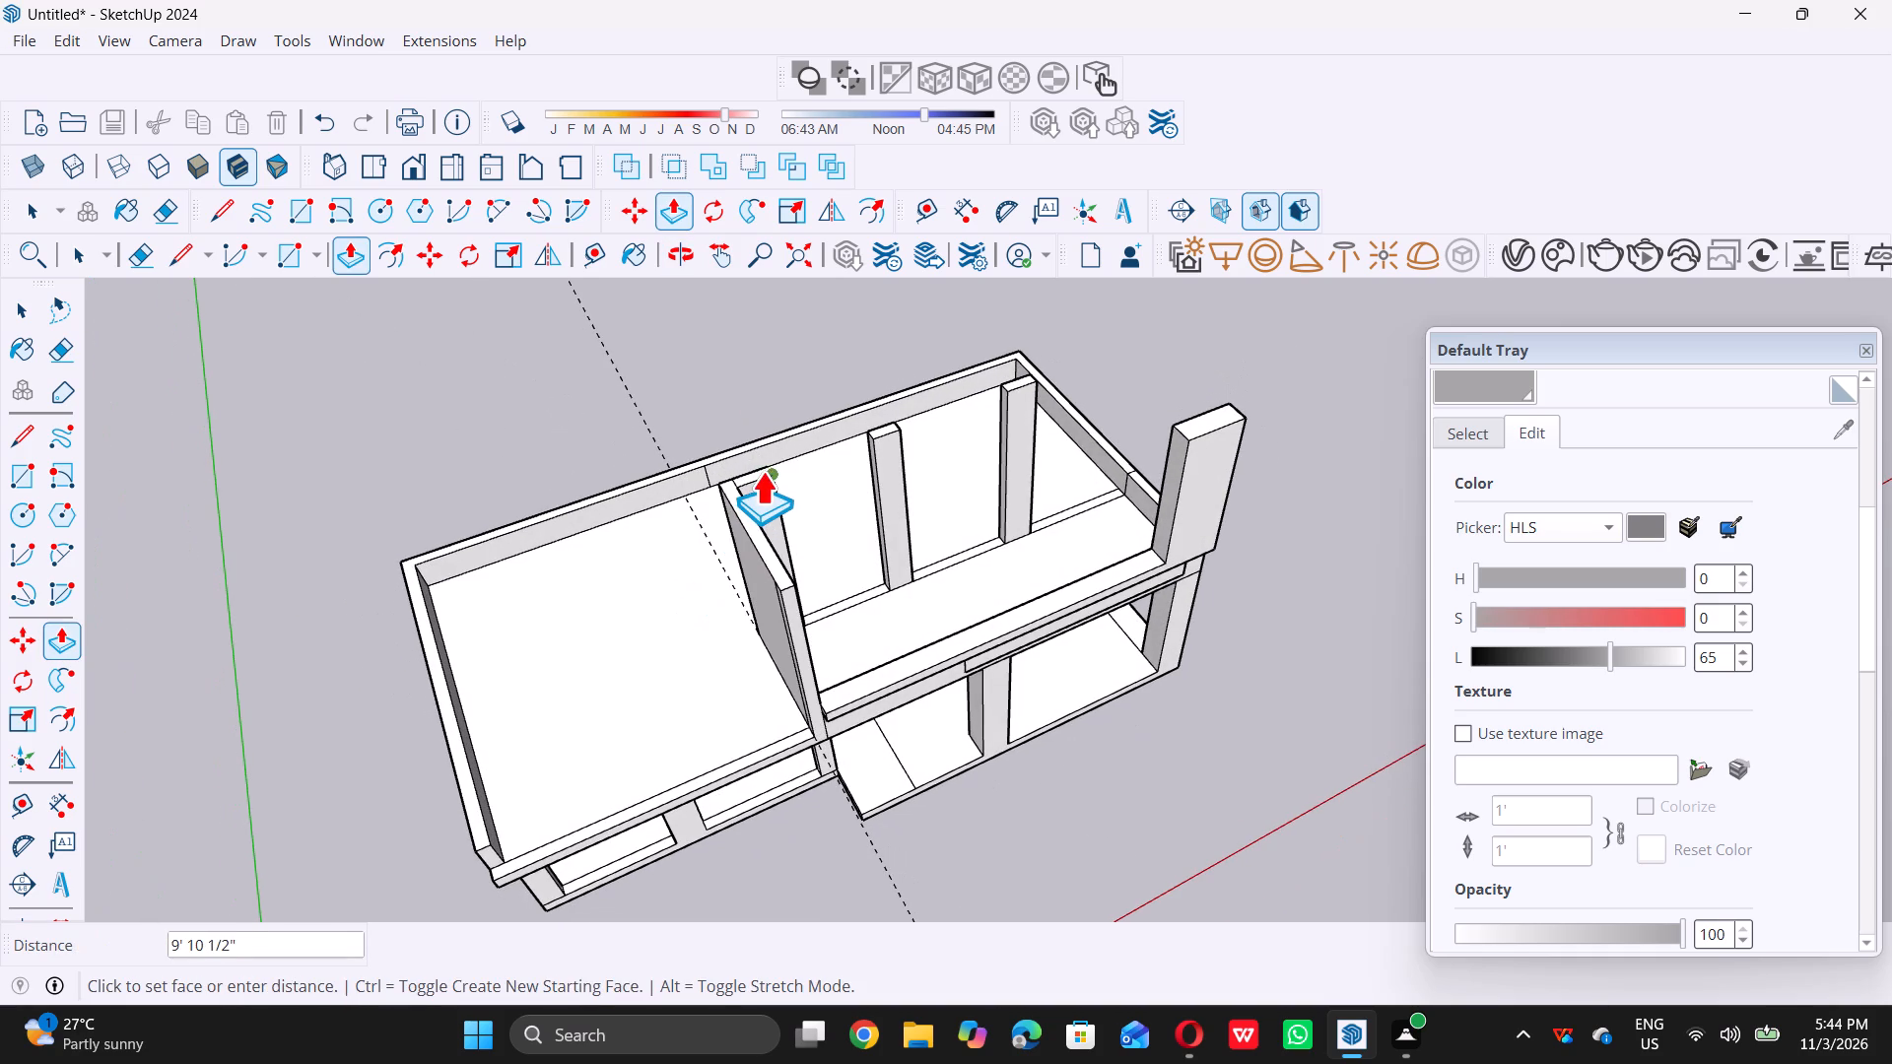
{"action": "triple_click", "coordinate": [766, 479]}
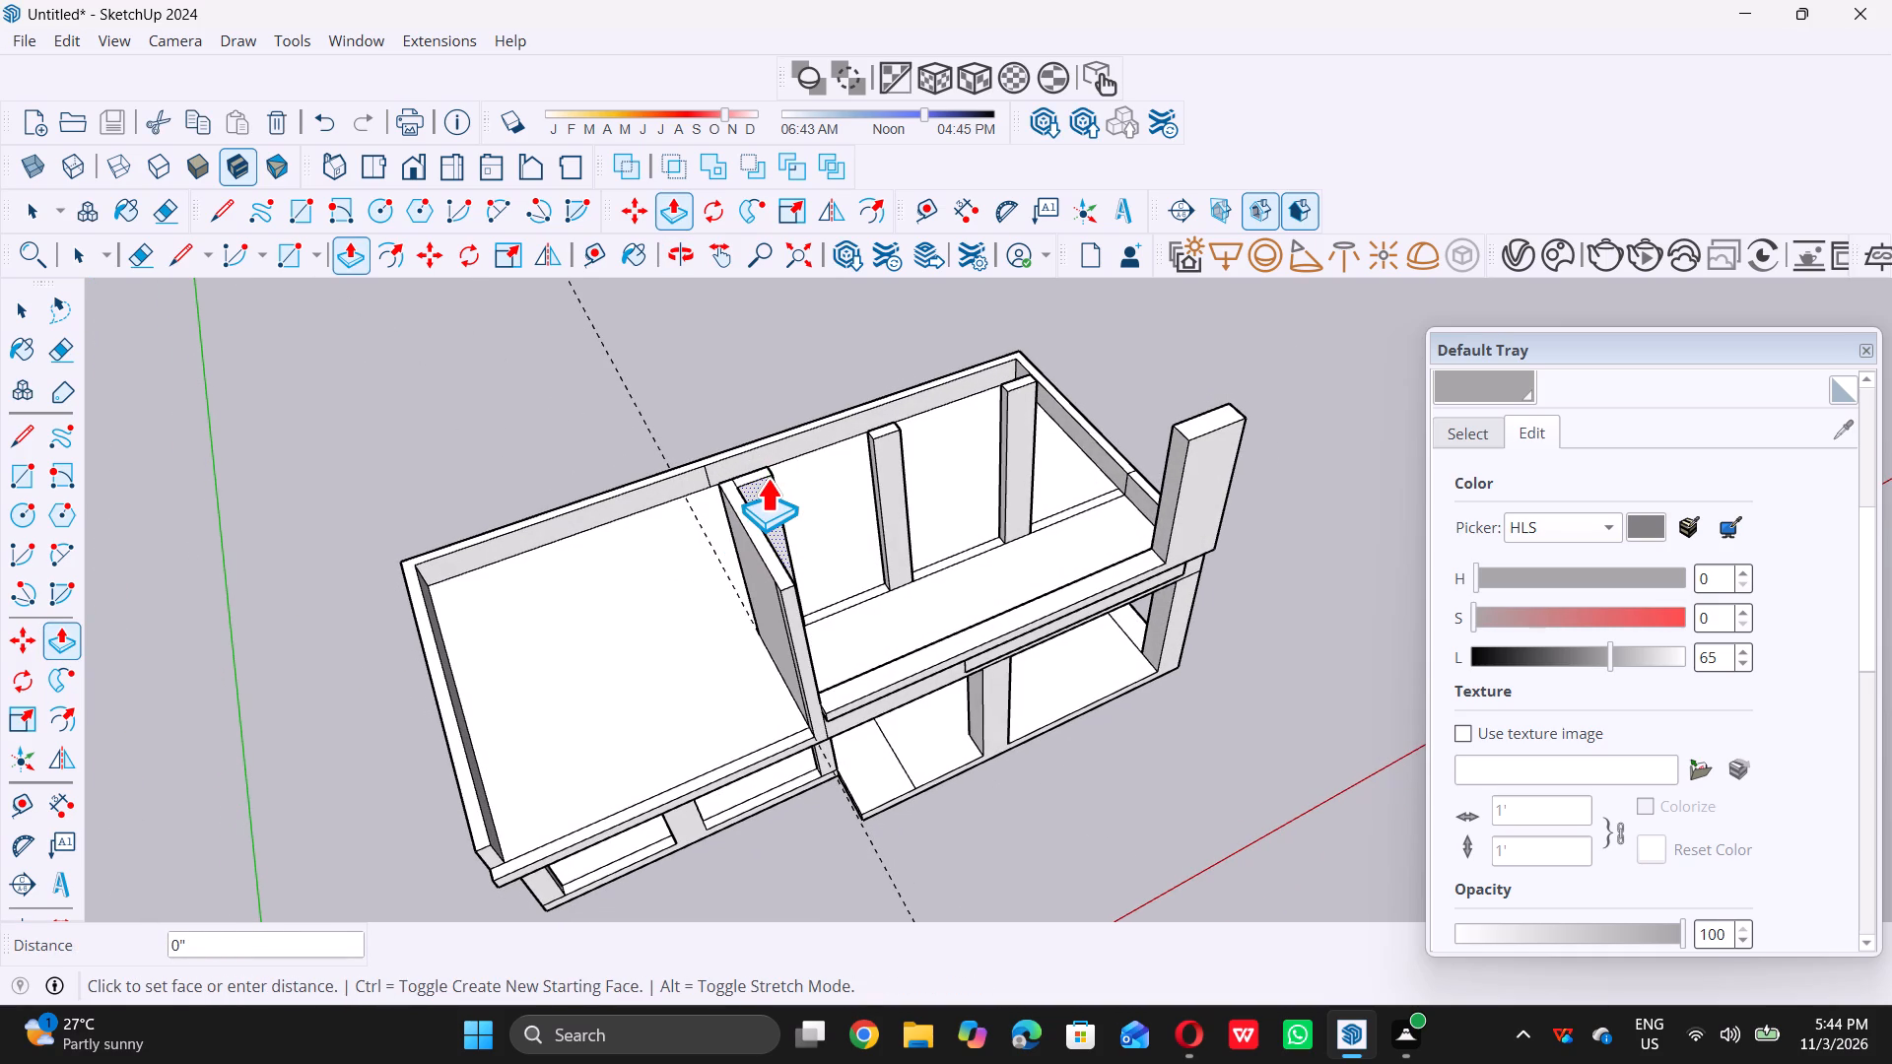
{"action": "key", "text": "space"}
Examine the whole building with its new roof wall and columns from several sides.
{"action": "scroll", "coordinate": [777, 551], "scroll_direction": "down", "scroll_amount": 9}
{"action": "middle_click_drag", "start_coordinate": [861, 764], "coordinate": [702, 554]}
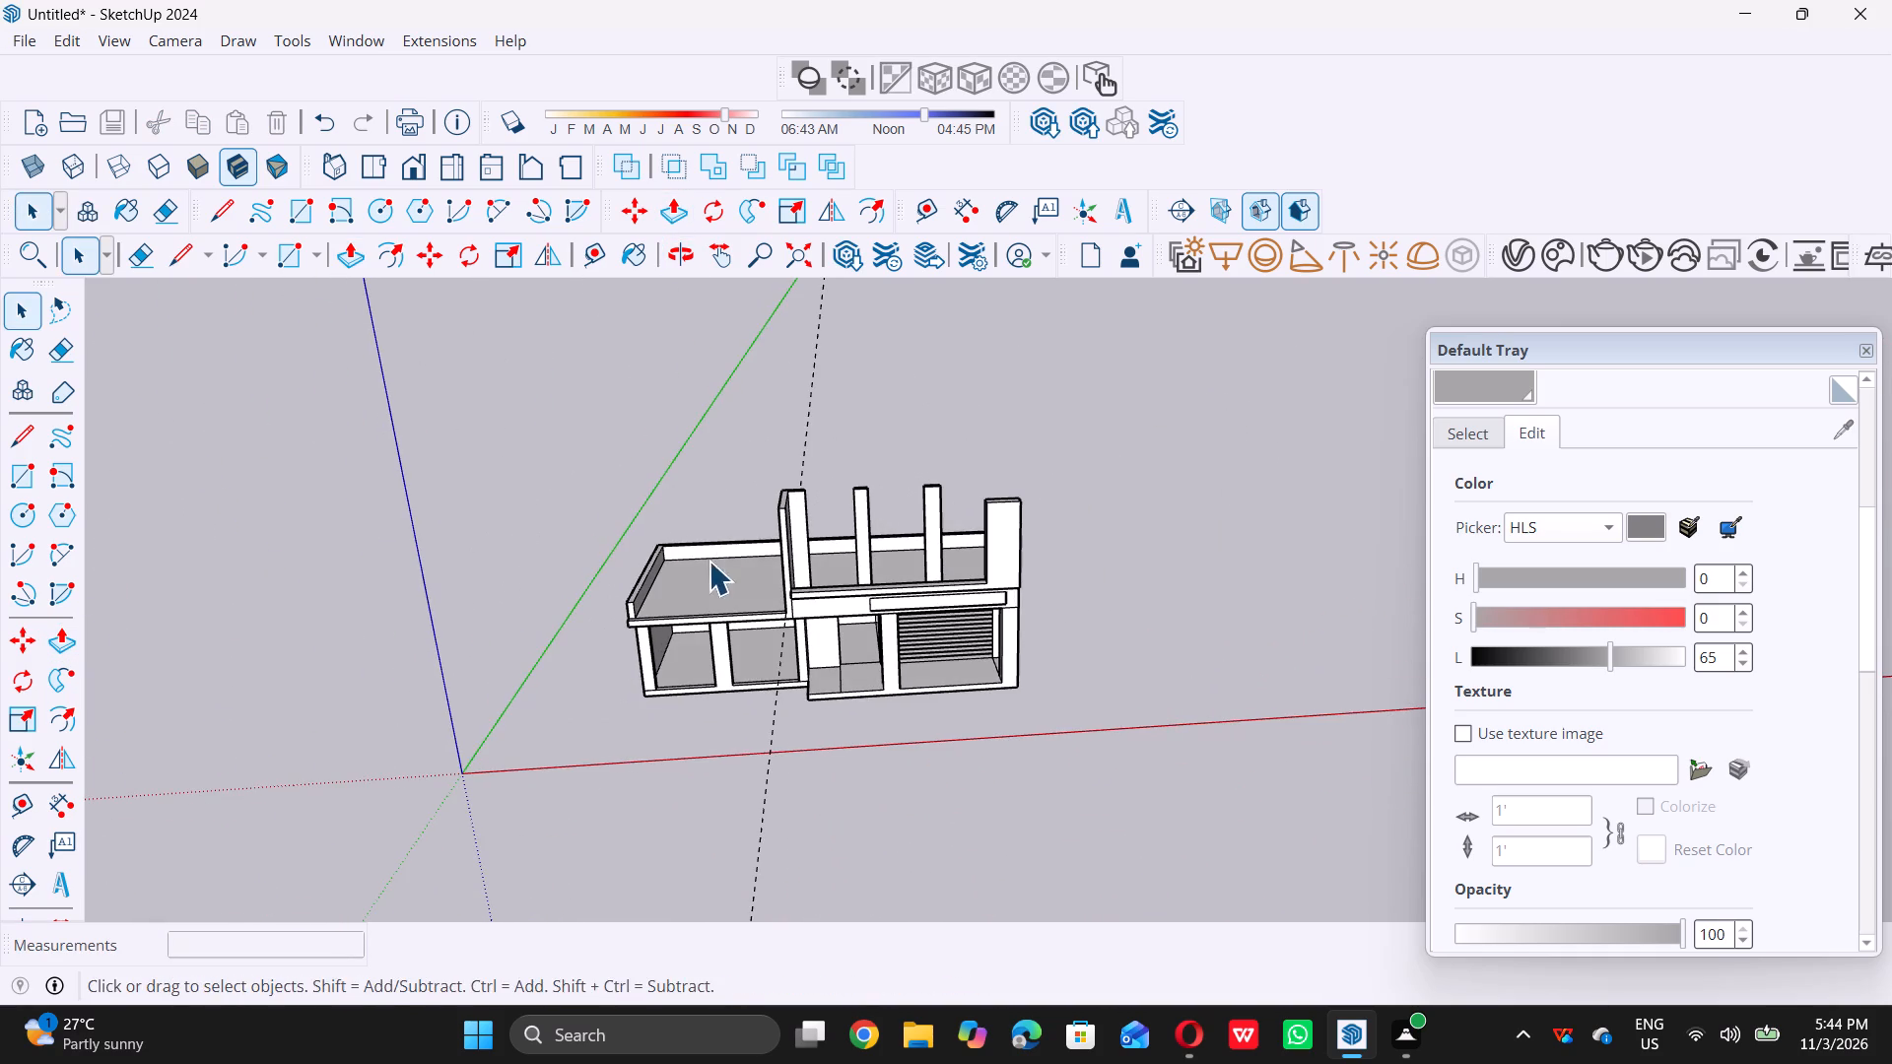
{"action": "middle_click_drag", "start_coordinate": [709, 561], "coordinate": [716, 489]}
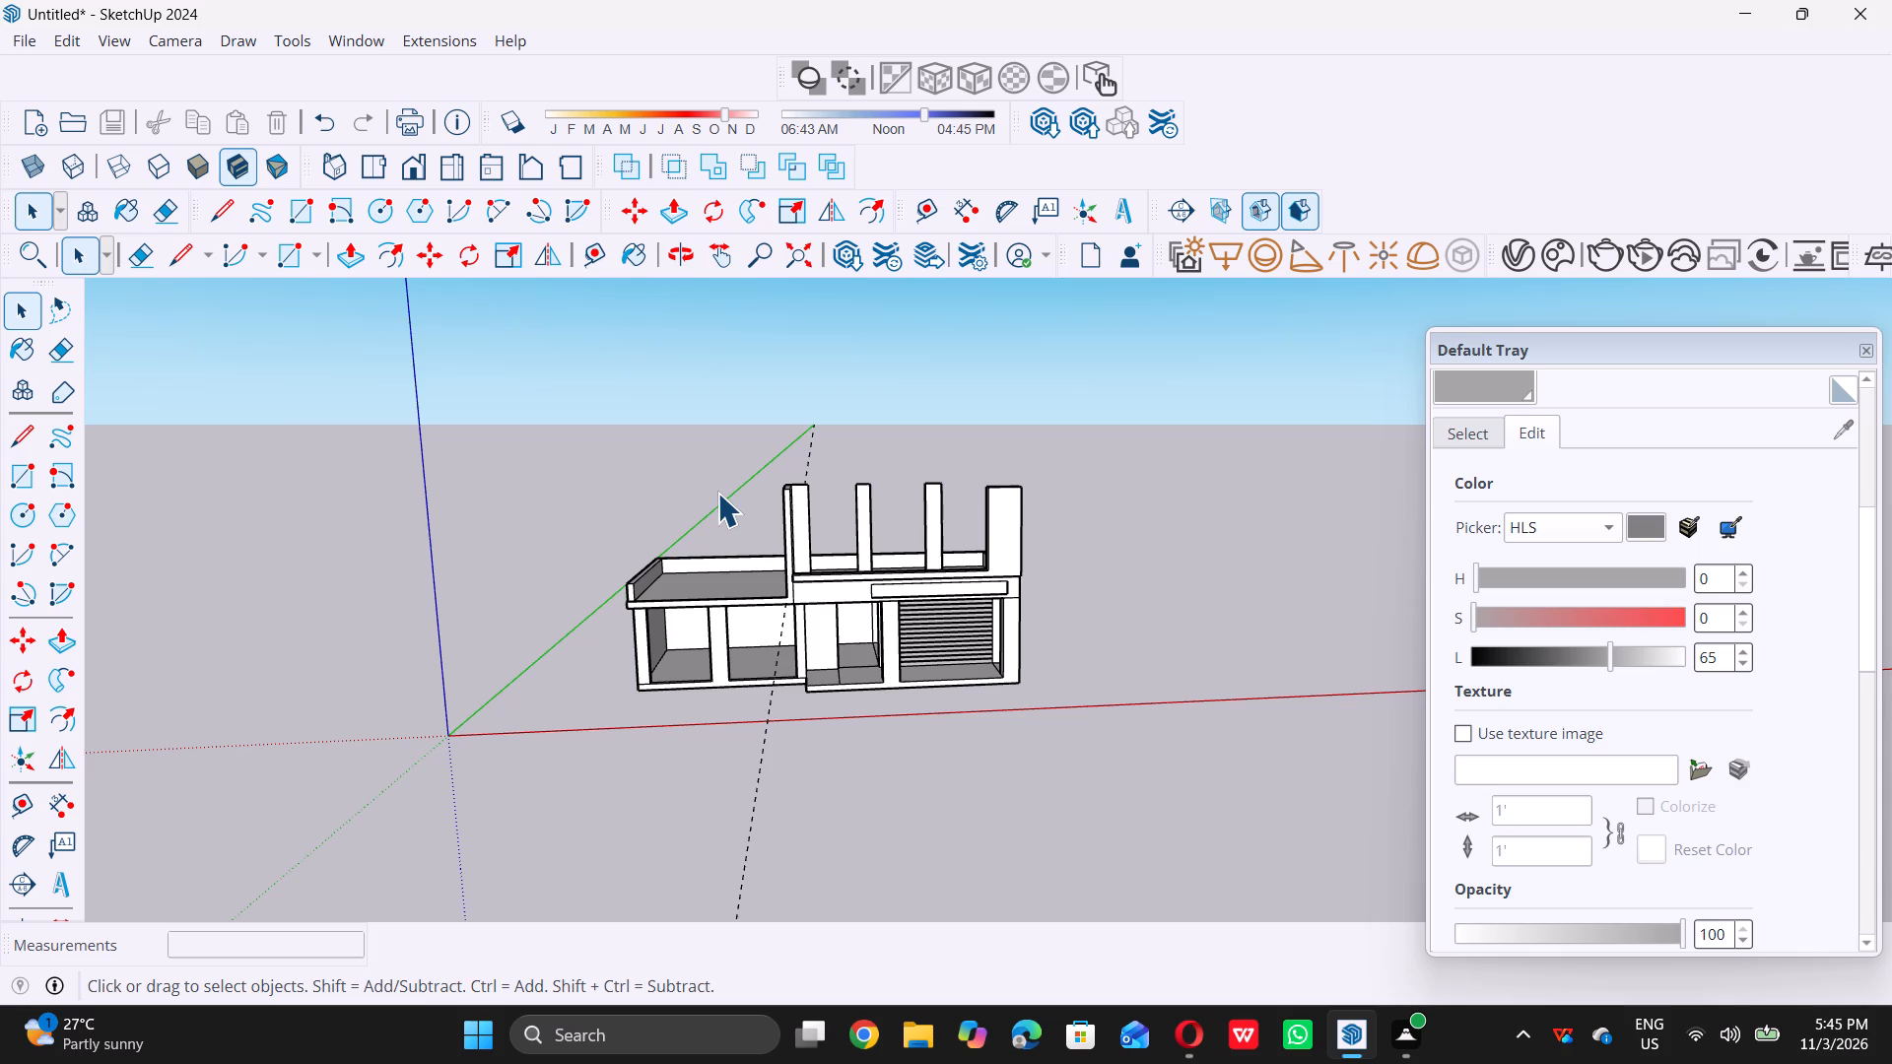
{"action": "scroll", "coordinate": [717, 493], "scroll_direction": "down", "scroll_amount": 3}
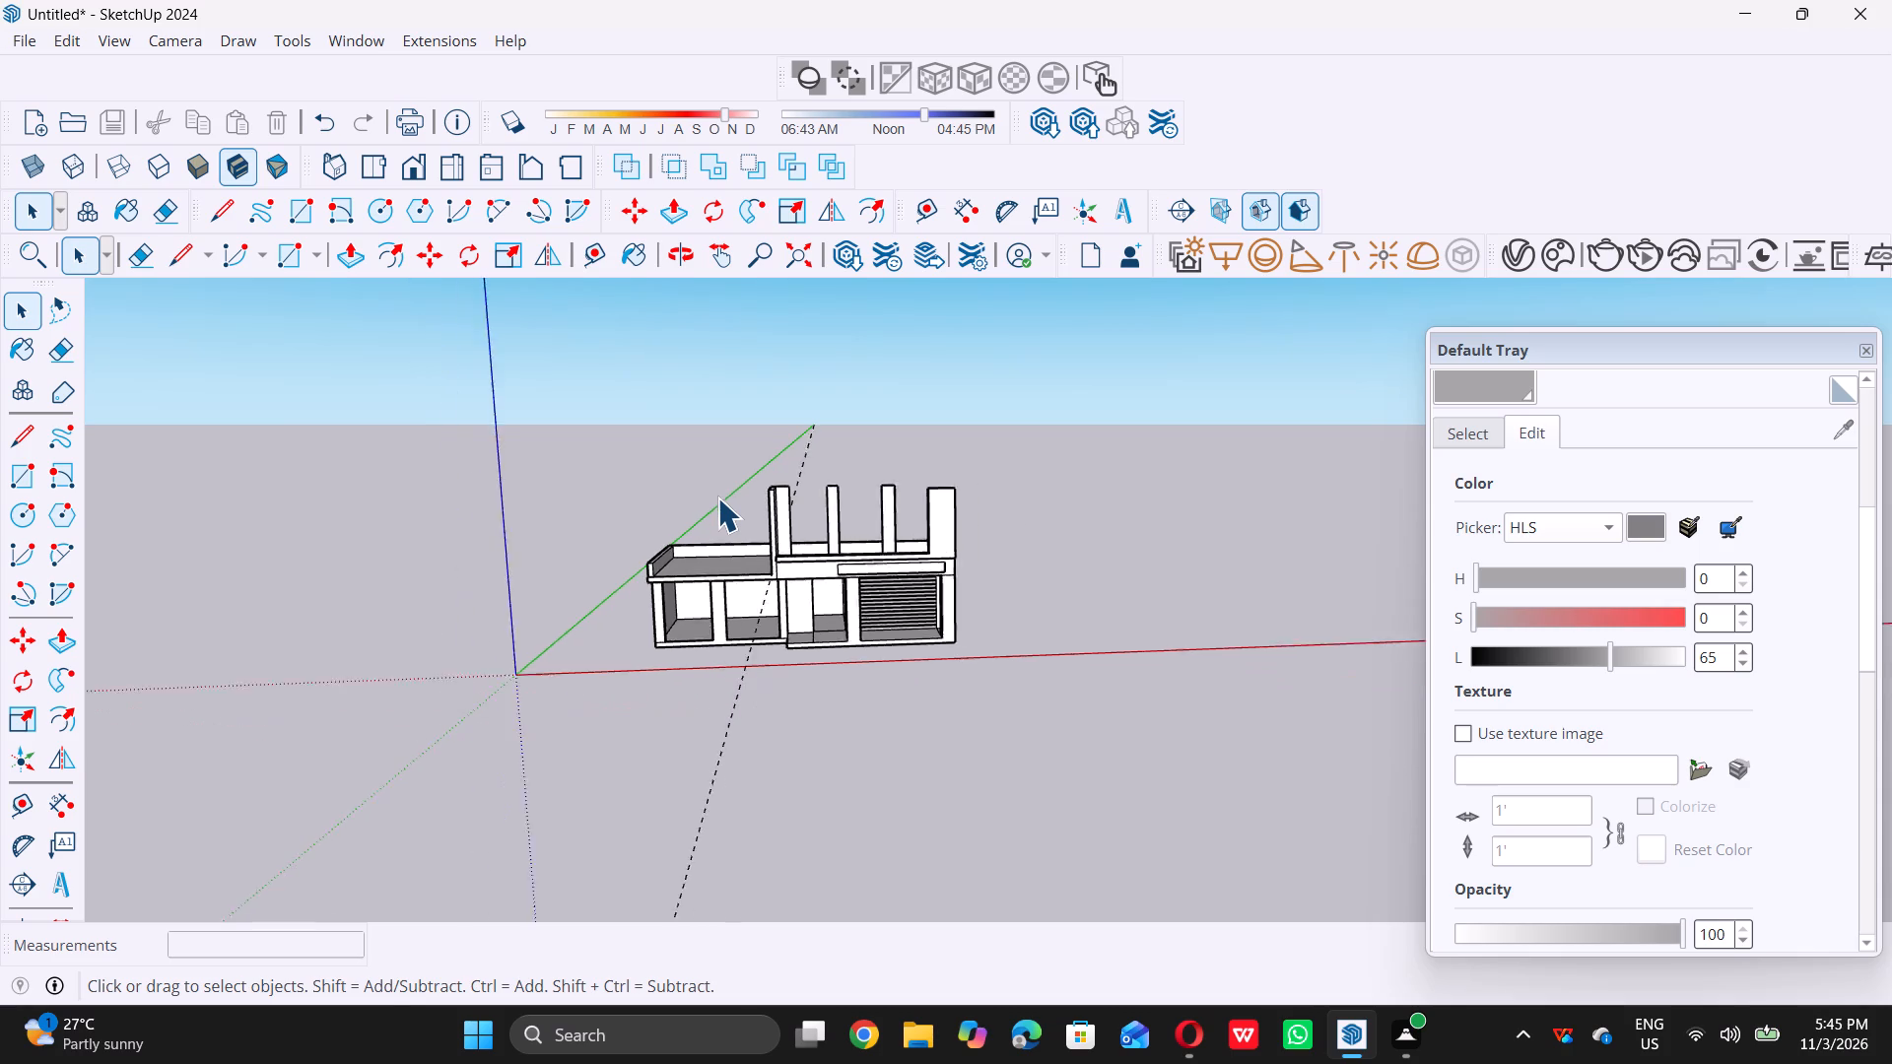
{"action": "scroll", "coordinate": [717, 498], "scroll_direction": "down", "scroll_amount": 2}
{"action": "middle_click_drag", "start_coordinate": [734, 549], "coordinate": [672, 555]}
{"action": "middle_click", "coordinate": [672, 555]}
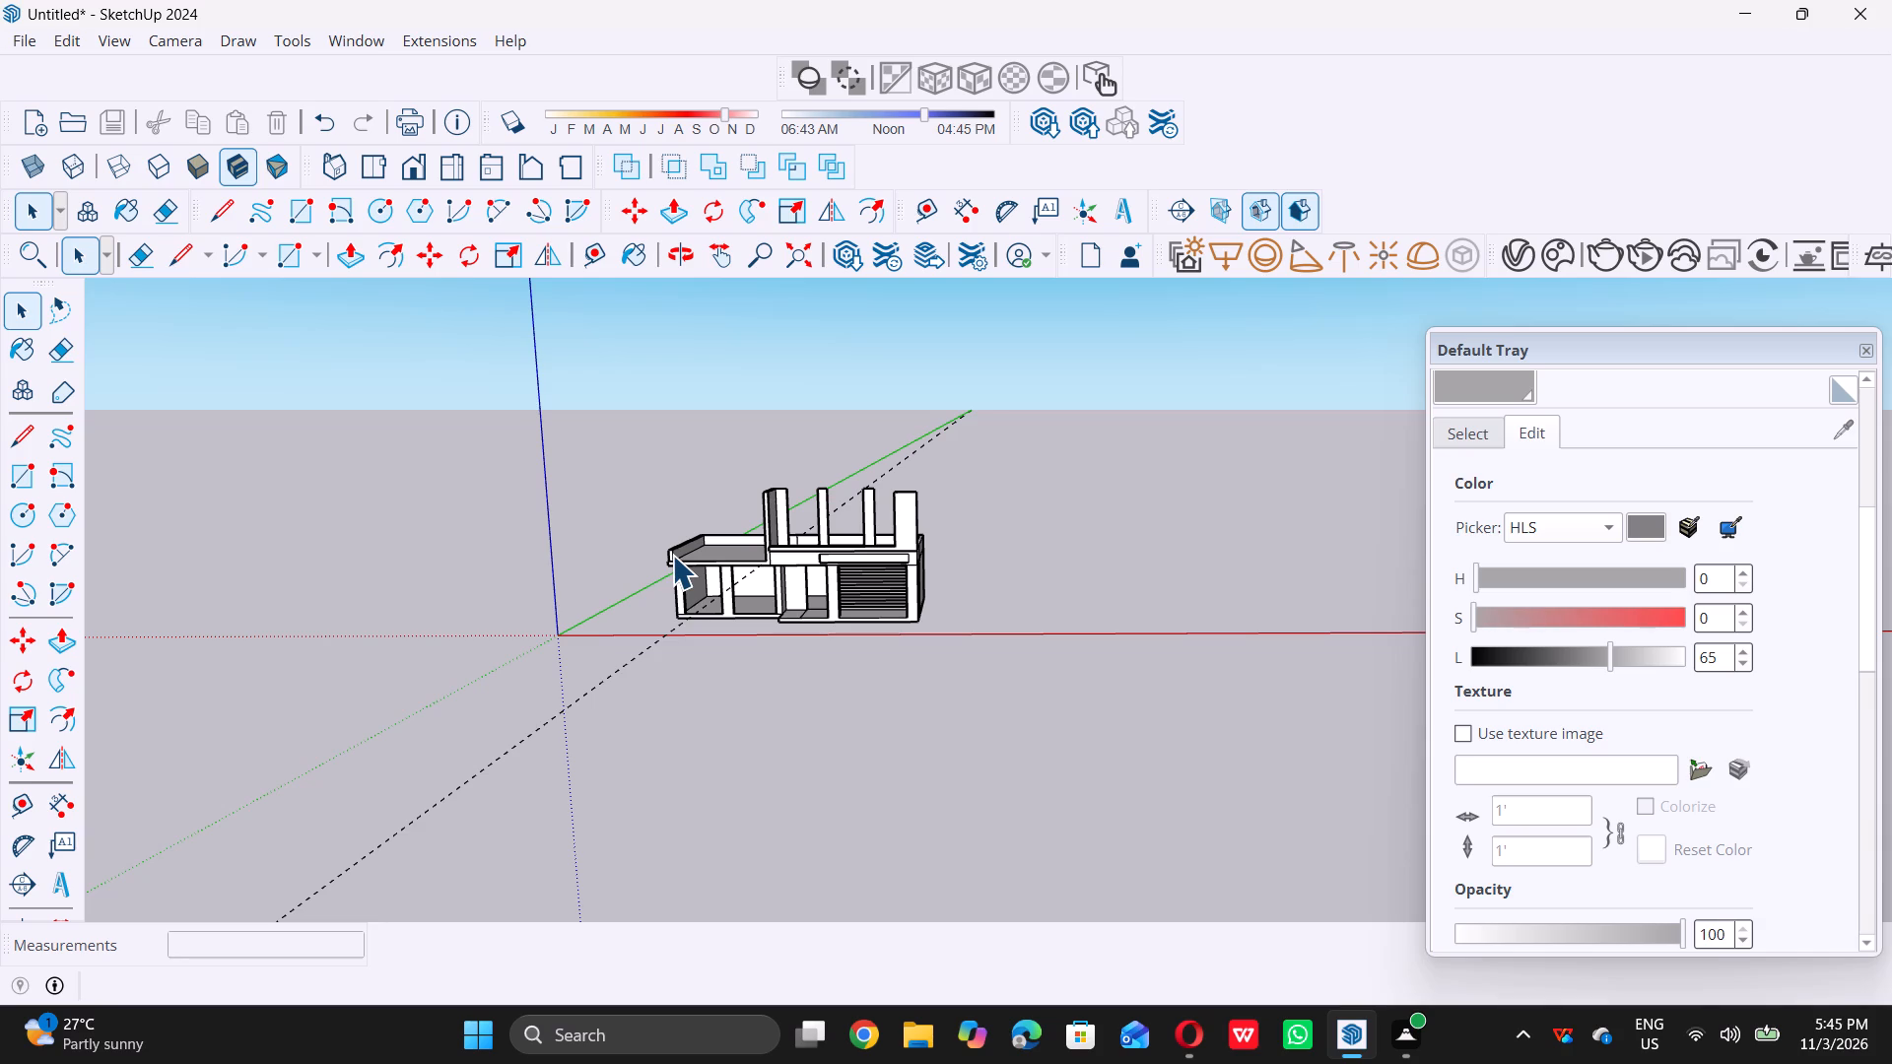
{"action": "scroll", "coordinate": [672, 555], "scroll_direction": "down", "scroll_amount": 4}
{"action": "middle_click_drag", "start_coordinate": [729, 532], "coordinate": [784, 580]}
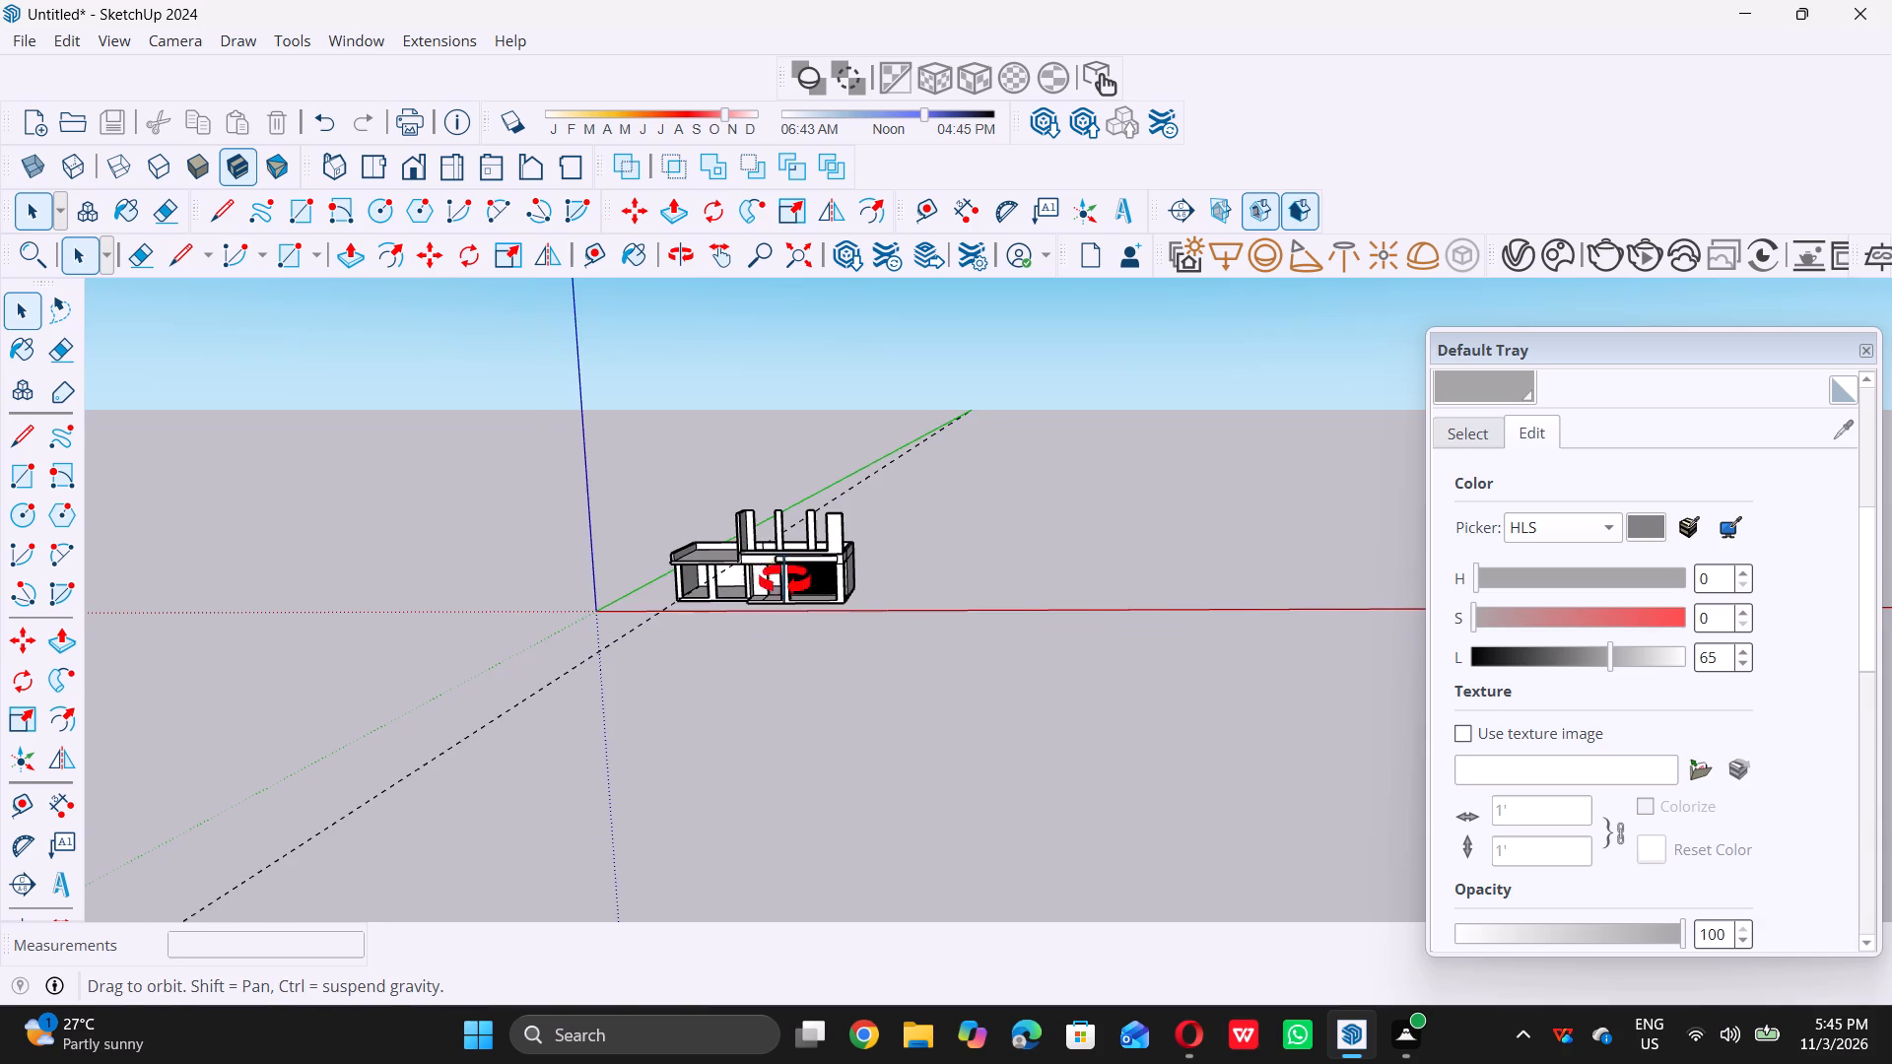
{"action": "middle_click_drag", "start_coordinate": [784, 580], "coordinate": [580, 653]}
{"action": "middle_click_drag", "start_coordinate": [775, 505], "coordinate": [856, 632]}
{"action": "middle_click_drag", "start_coordinate": [862, 636], "coordinate": [895, 647]}
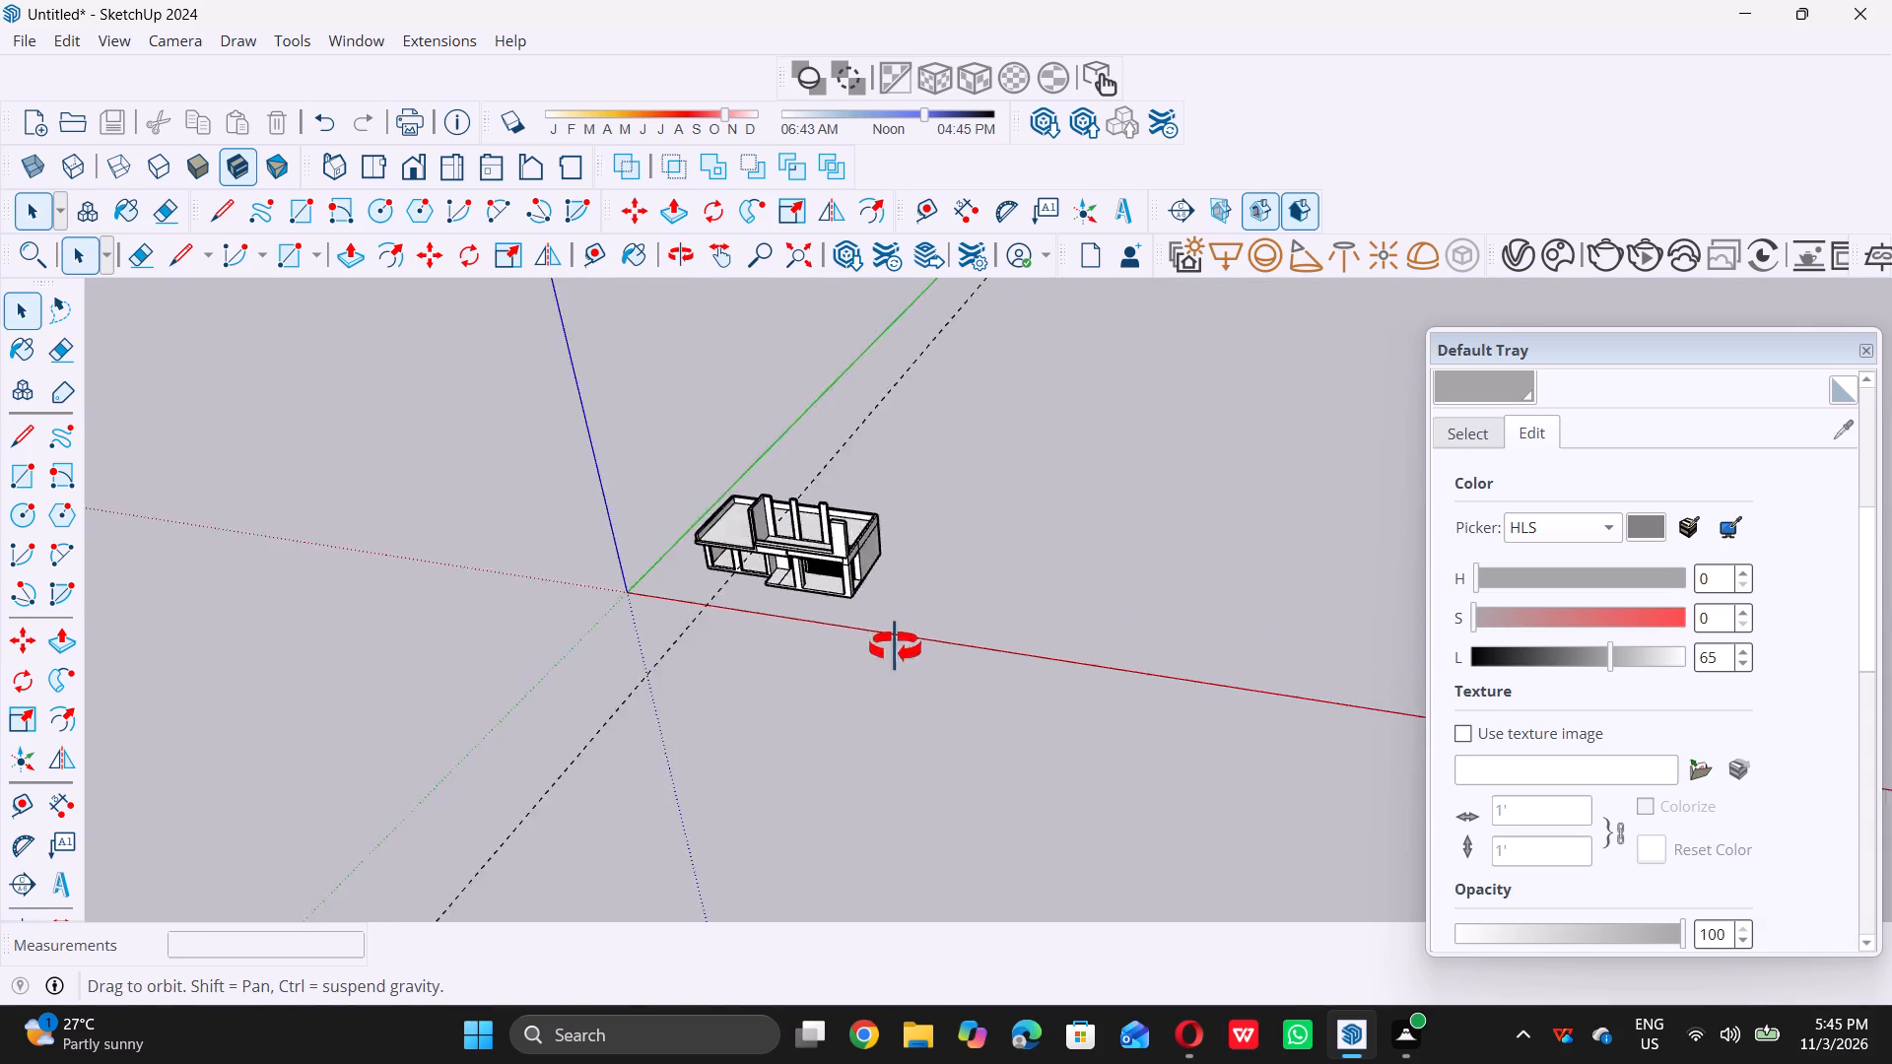
{"action": "middle_click_drag", "start_coordinate": [895, 647], "coordinate": [1262, 662]}
{"action": "middle_click_drag", "start_coordinate": [793, 651], "coordinate": [917, 607]}
{"action": "scroll", "coordinate": [910, 645], "scroll_direction": "up", "scroll_amount": 3}
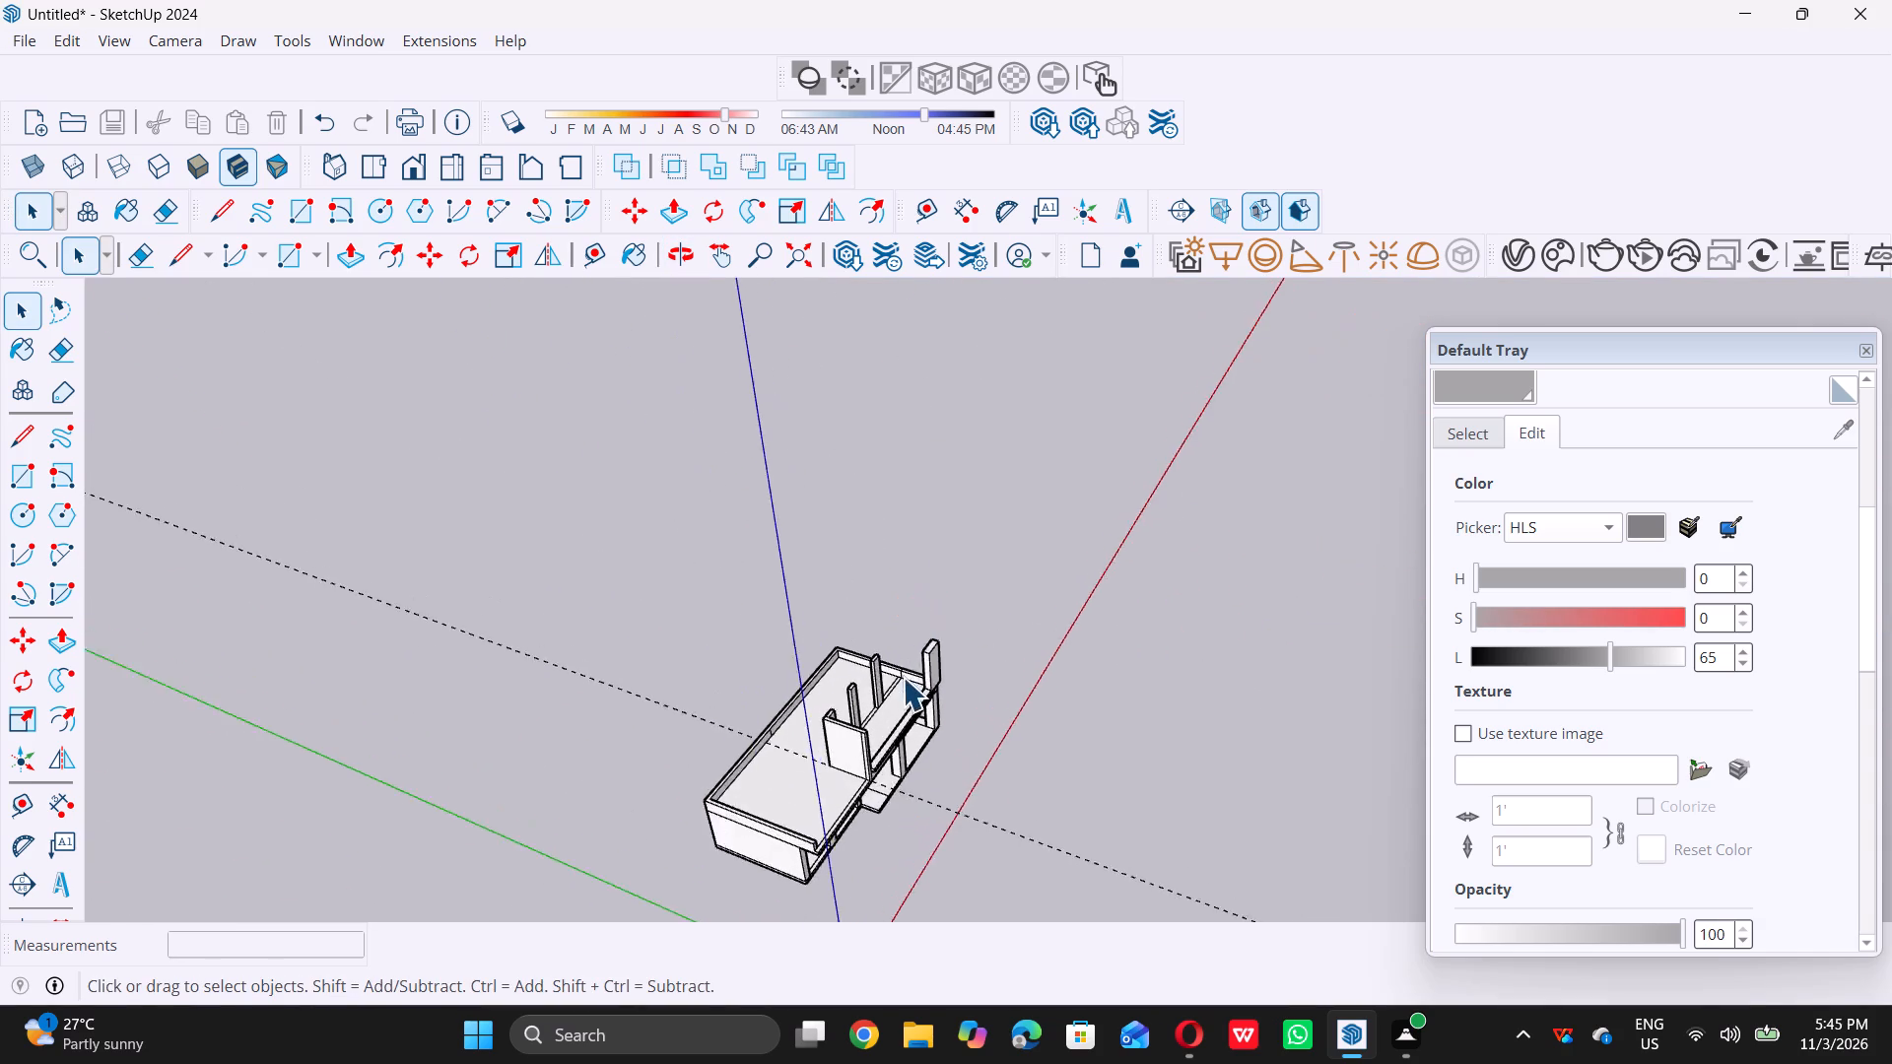
Place a guide line 1' from the base of the parapet, across the end of the roof's 9" strip.
{"action": "scroll", "coordinate": [903, 677], "scroll_direction": "up", "scroll_amount": 9}
{"action": "scroll", "coordinate": [905, 667], "scroll_direction": "down", "scroll_amount": 10}
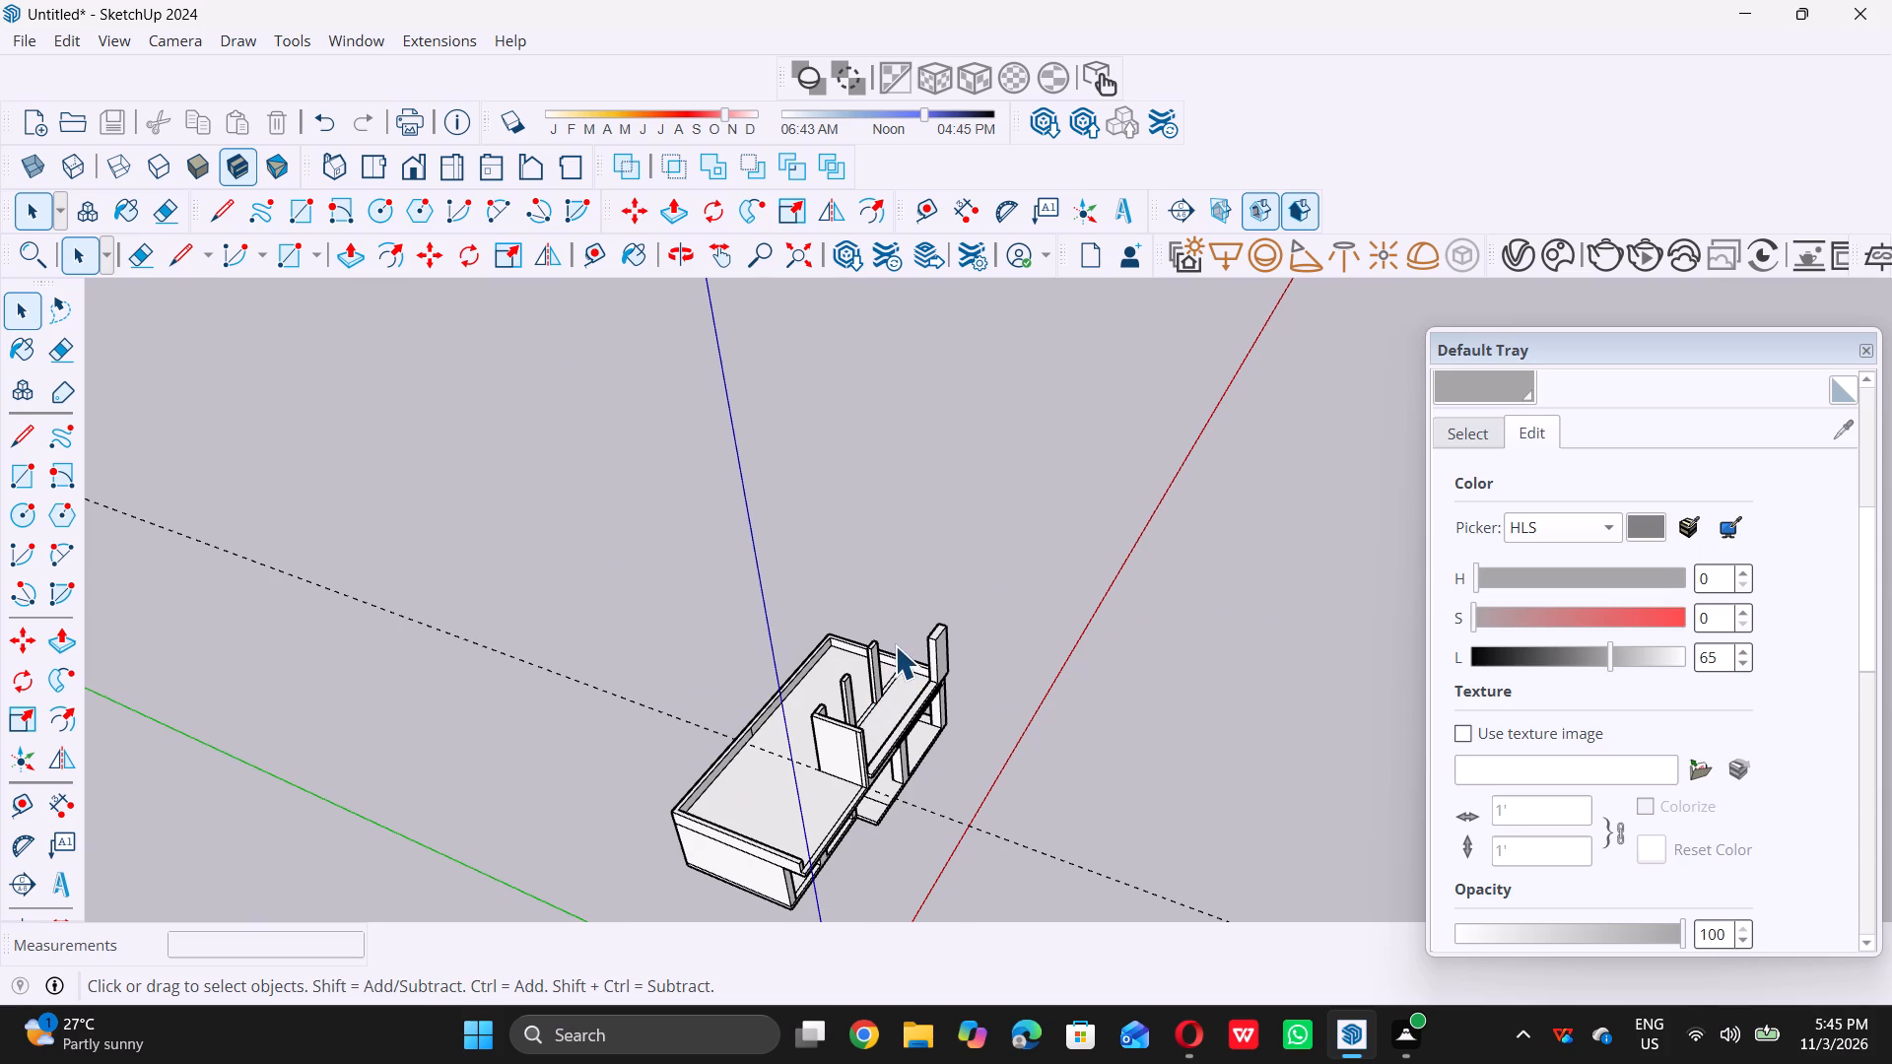
{"action": "scroll", "coordinate": [895, 645], "scroll_direction": "up", "scroll_amount": 15}
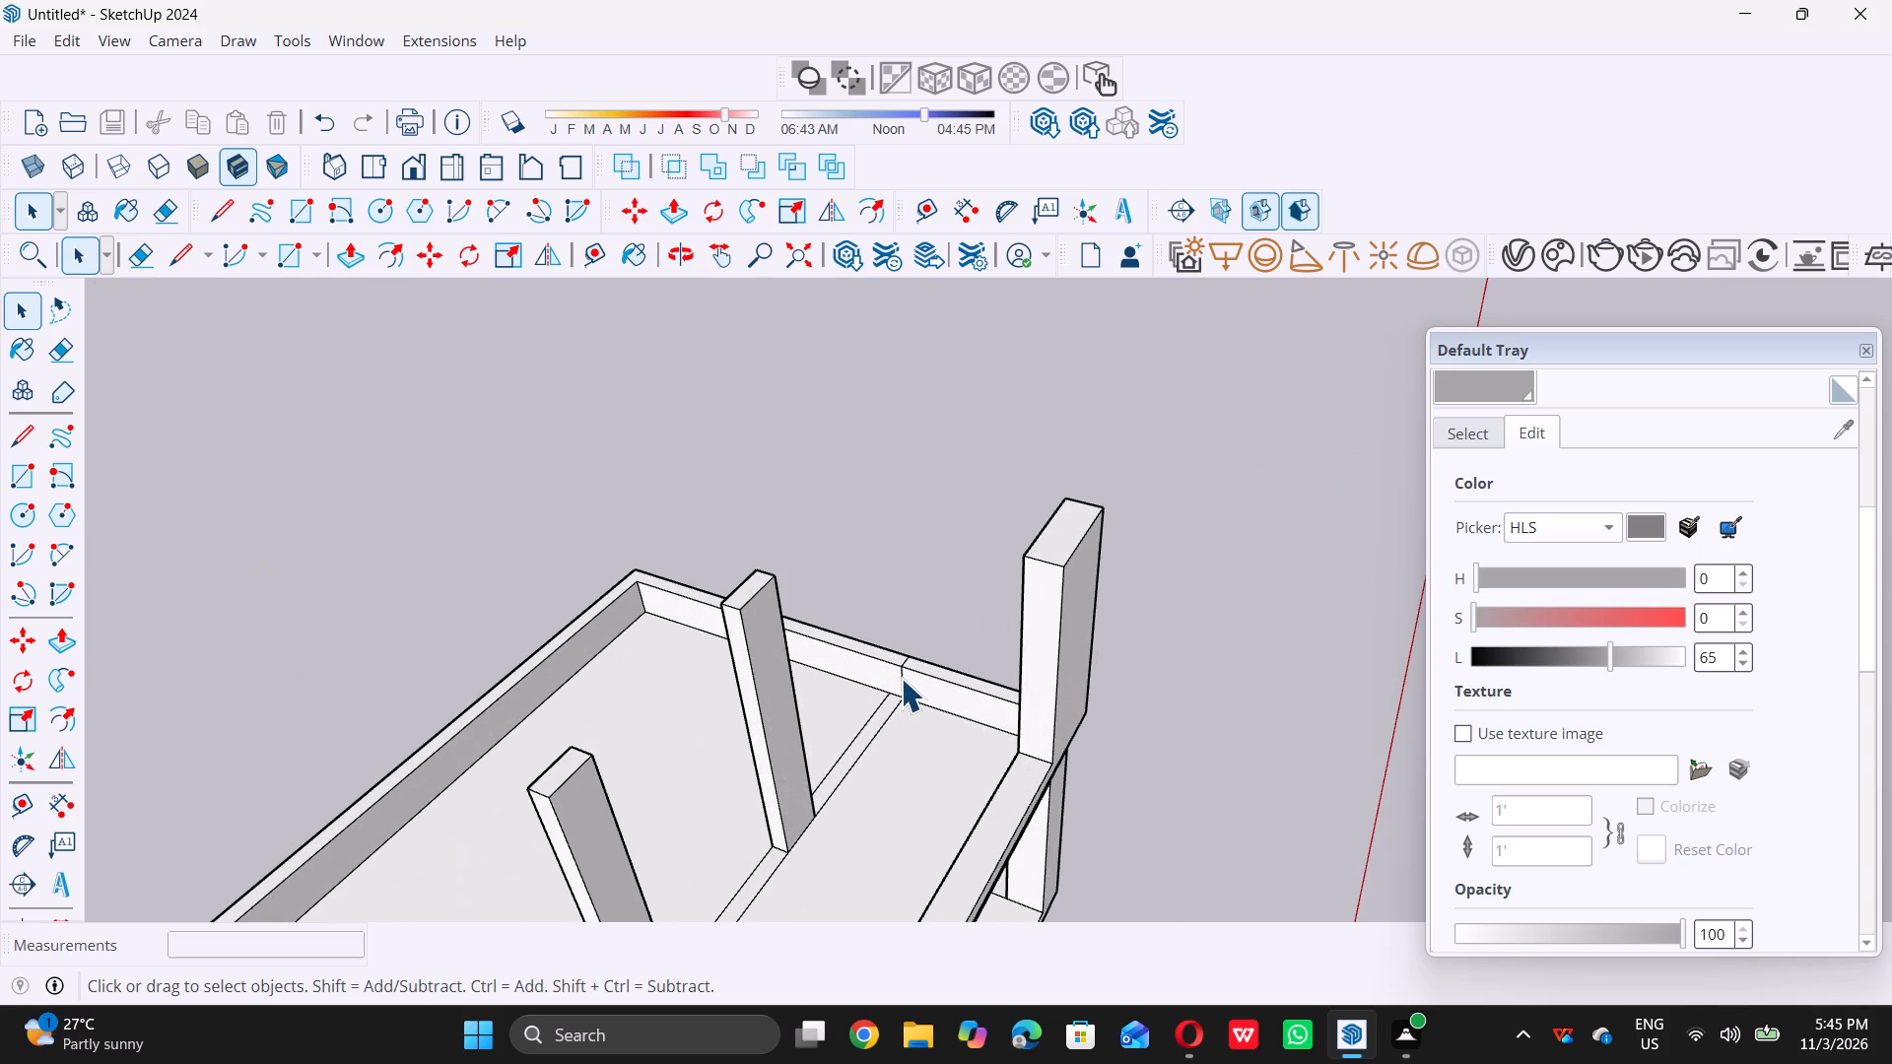
{"action": "scroll", "coordinate": [901, 678], "scroll_direction": "up", "scroll_amount": 5}
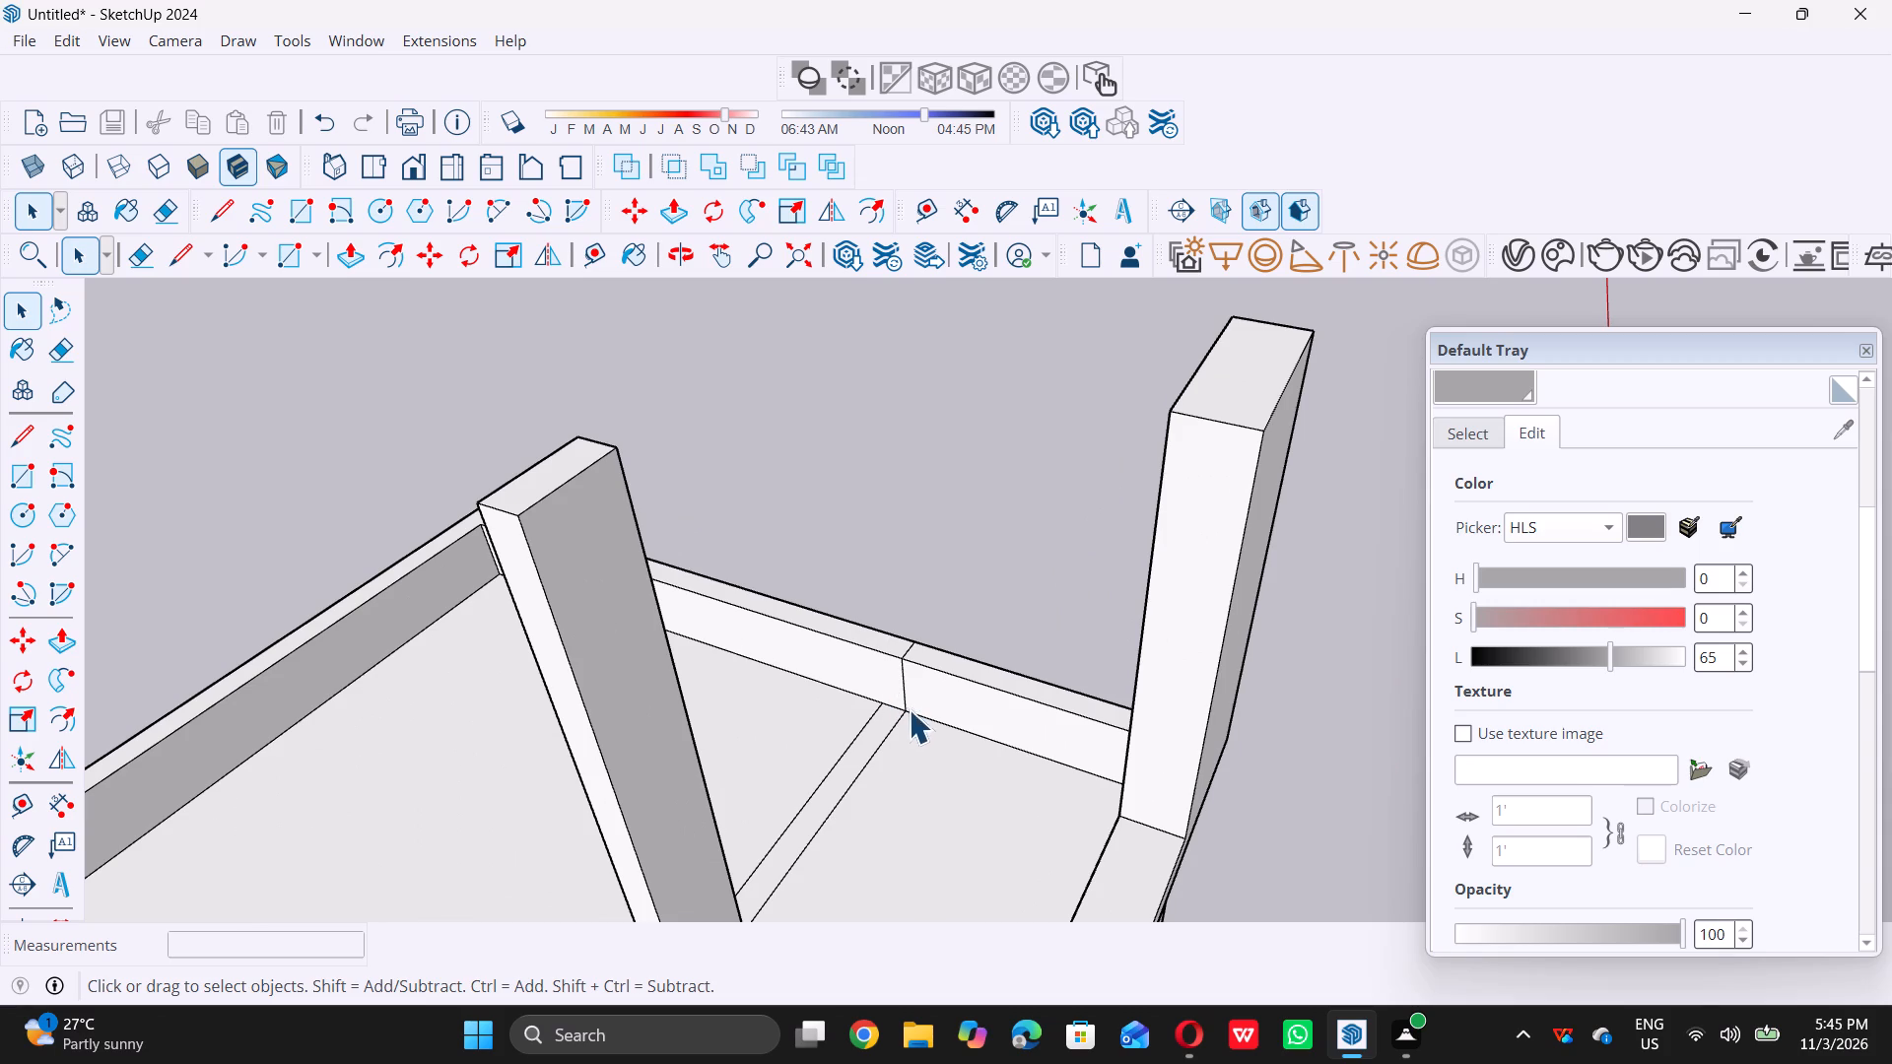
{"action": "scroll", "coordinate": [926, 703], "scroll_direction": "up", "scroll_amount": 5}
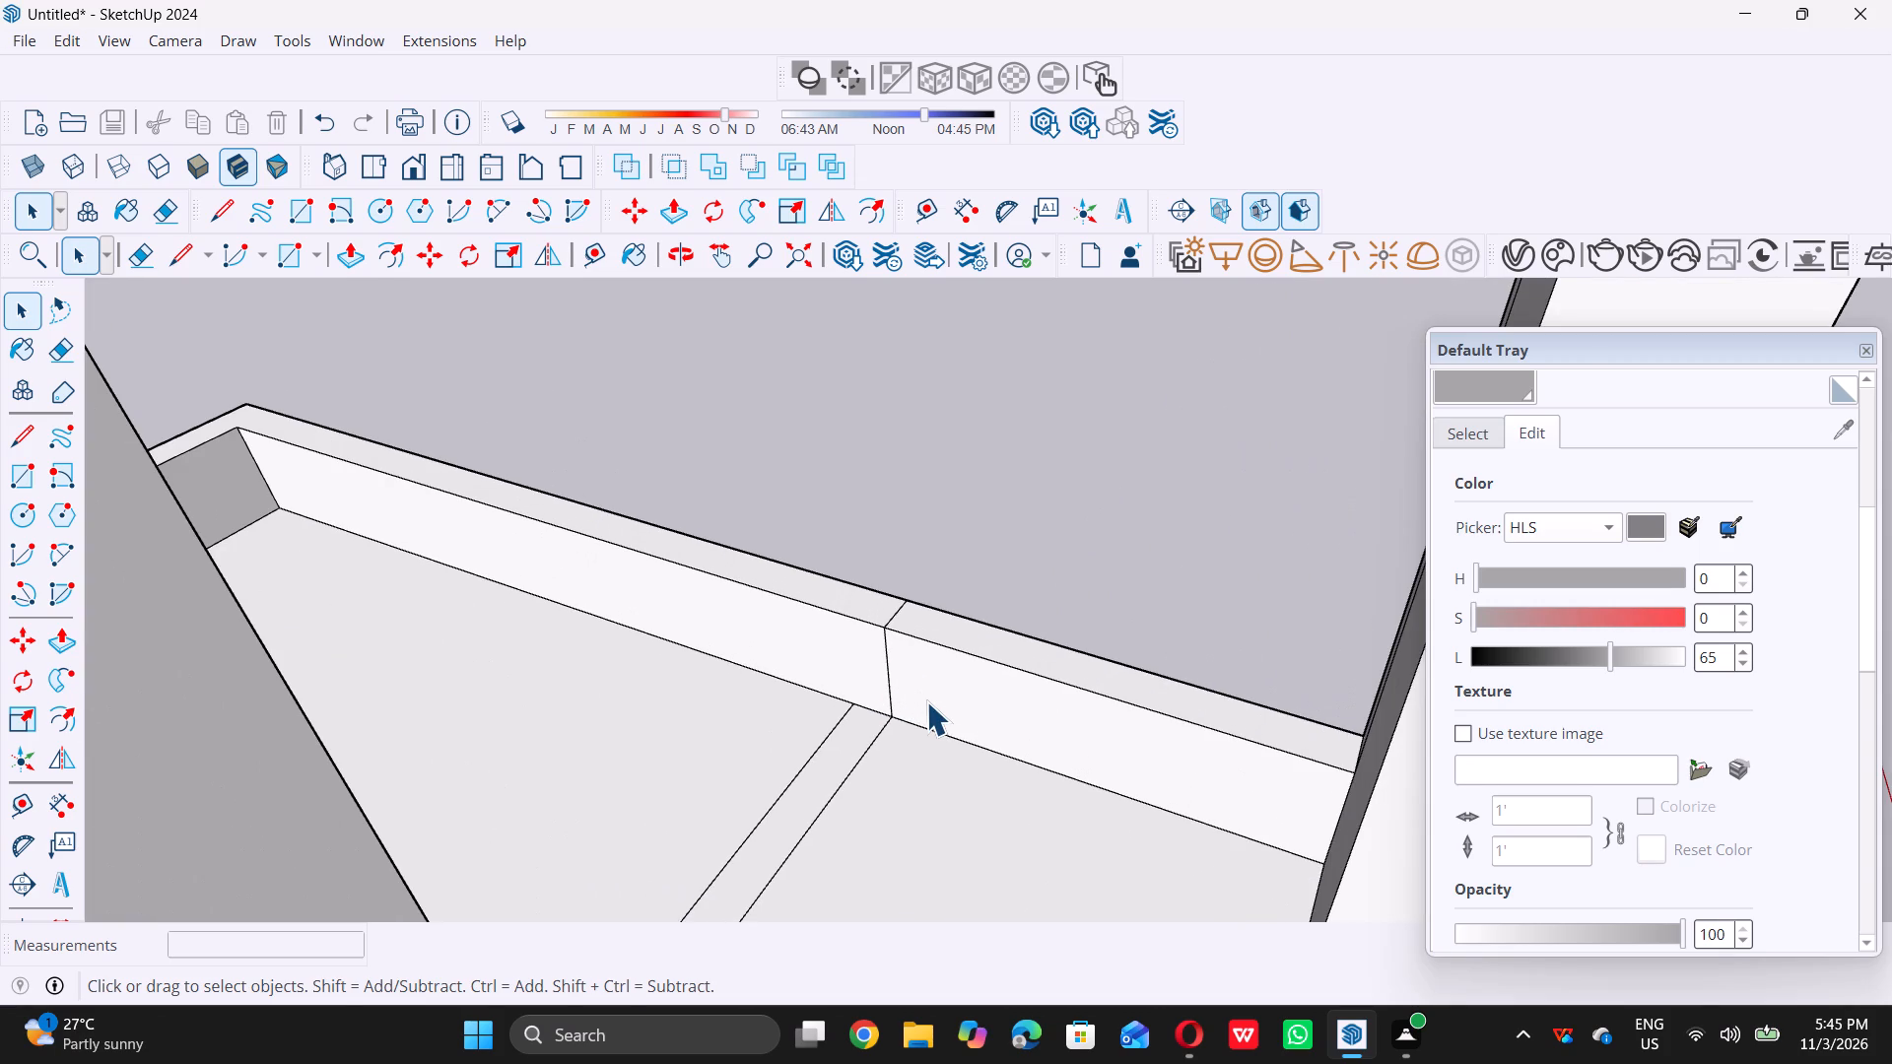
{"action": "key", "text": "t"}
{"action": "scroll", "coordinate": [868, 711], "scroll_direction": "up", "scroll_amount": 4}
{"action": "triple_click", "coordinate": [866, 714]}
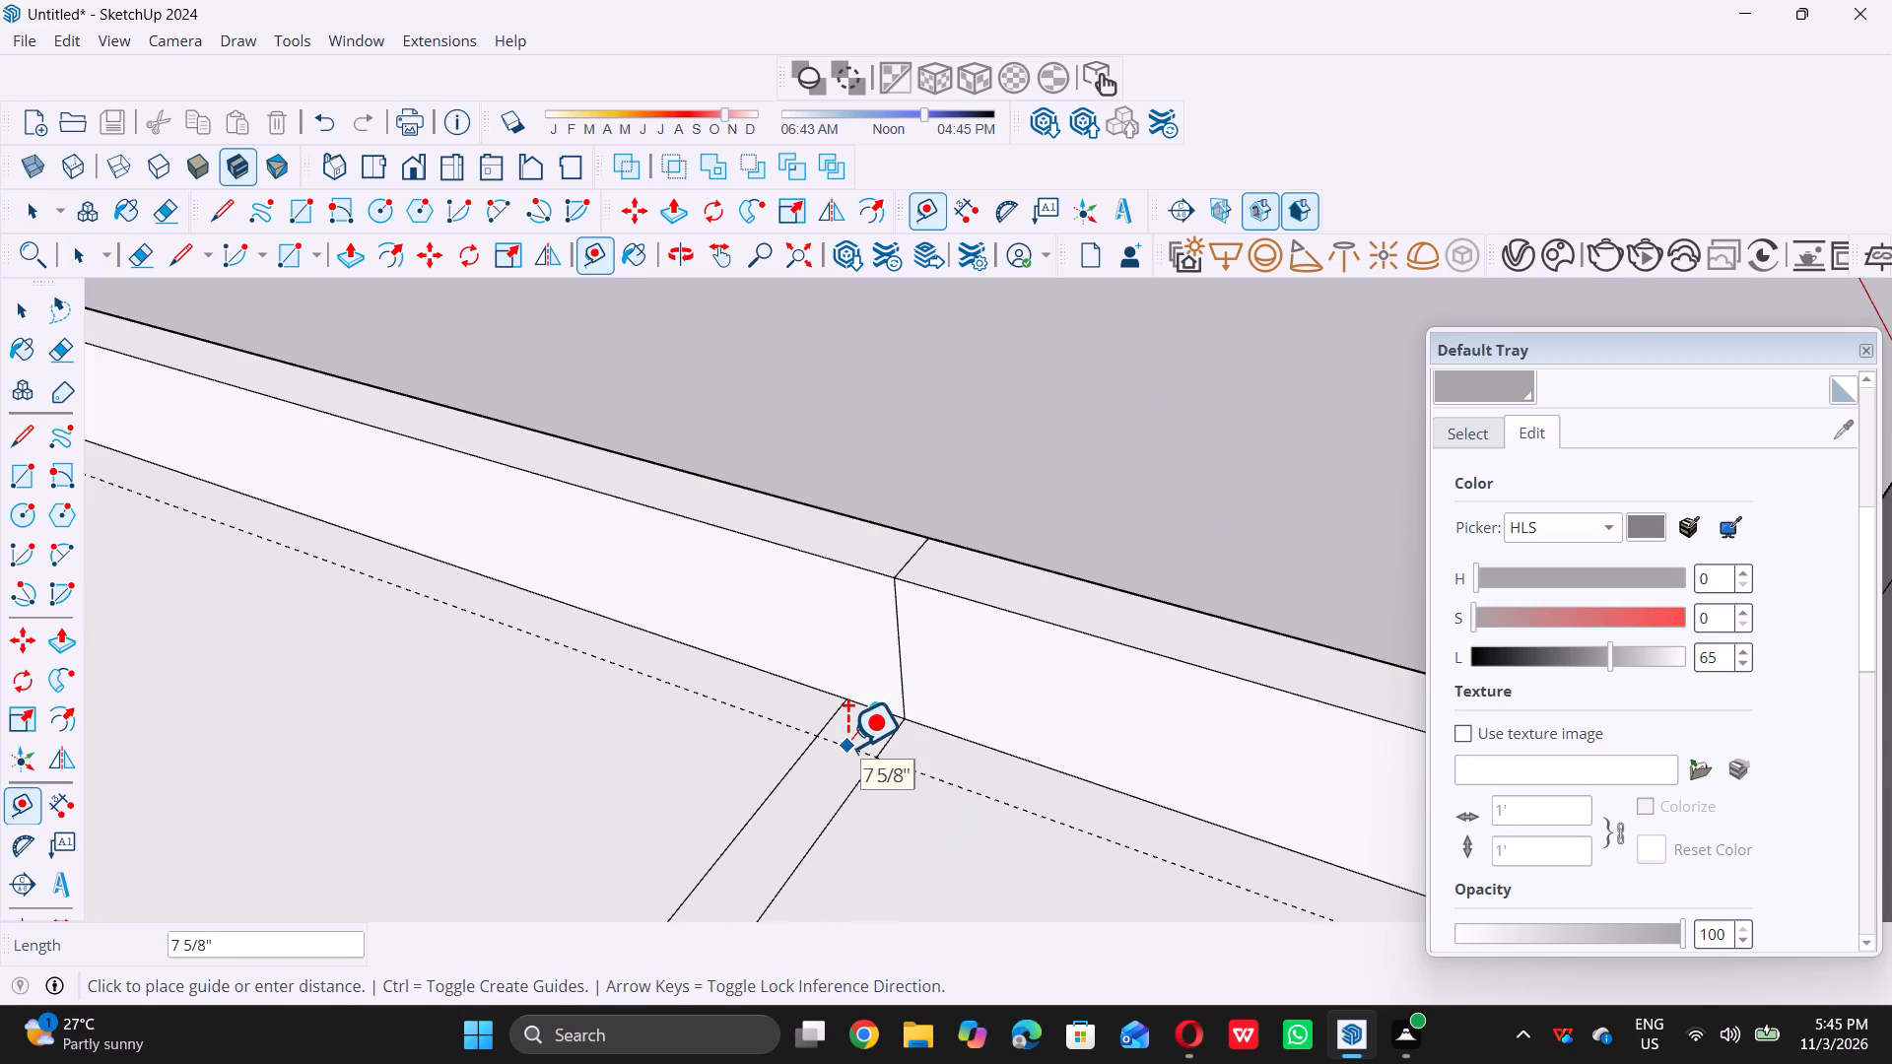
{"action": "key", "text": "1"}
{"action": "key", "text": "apostrophe"}
{"action": "key", "text": "Return"}
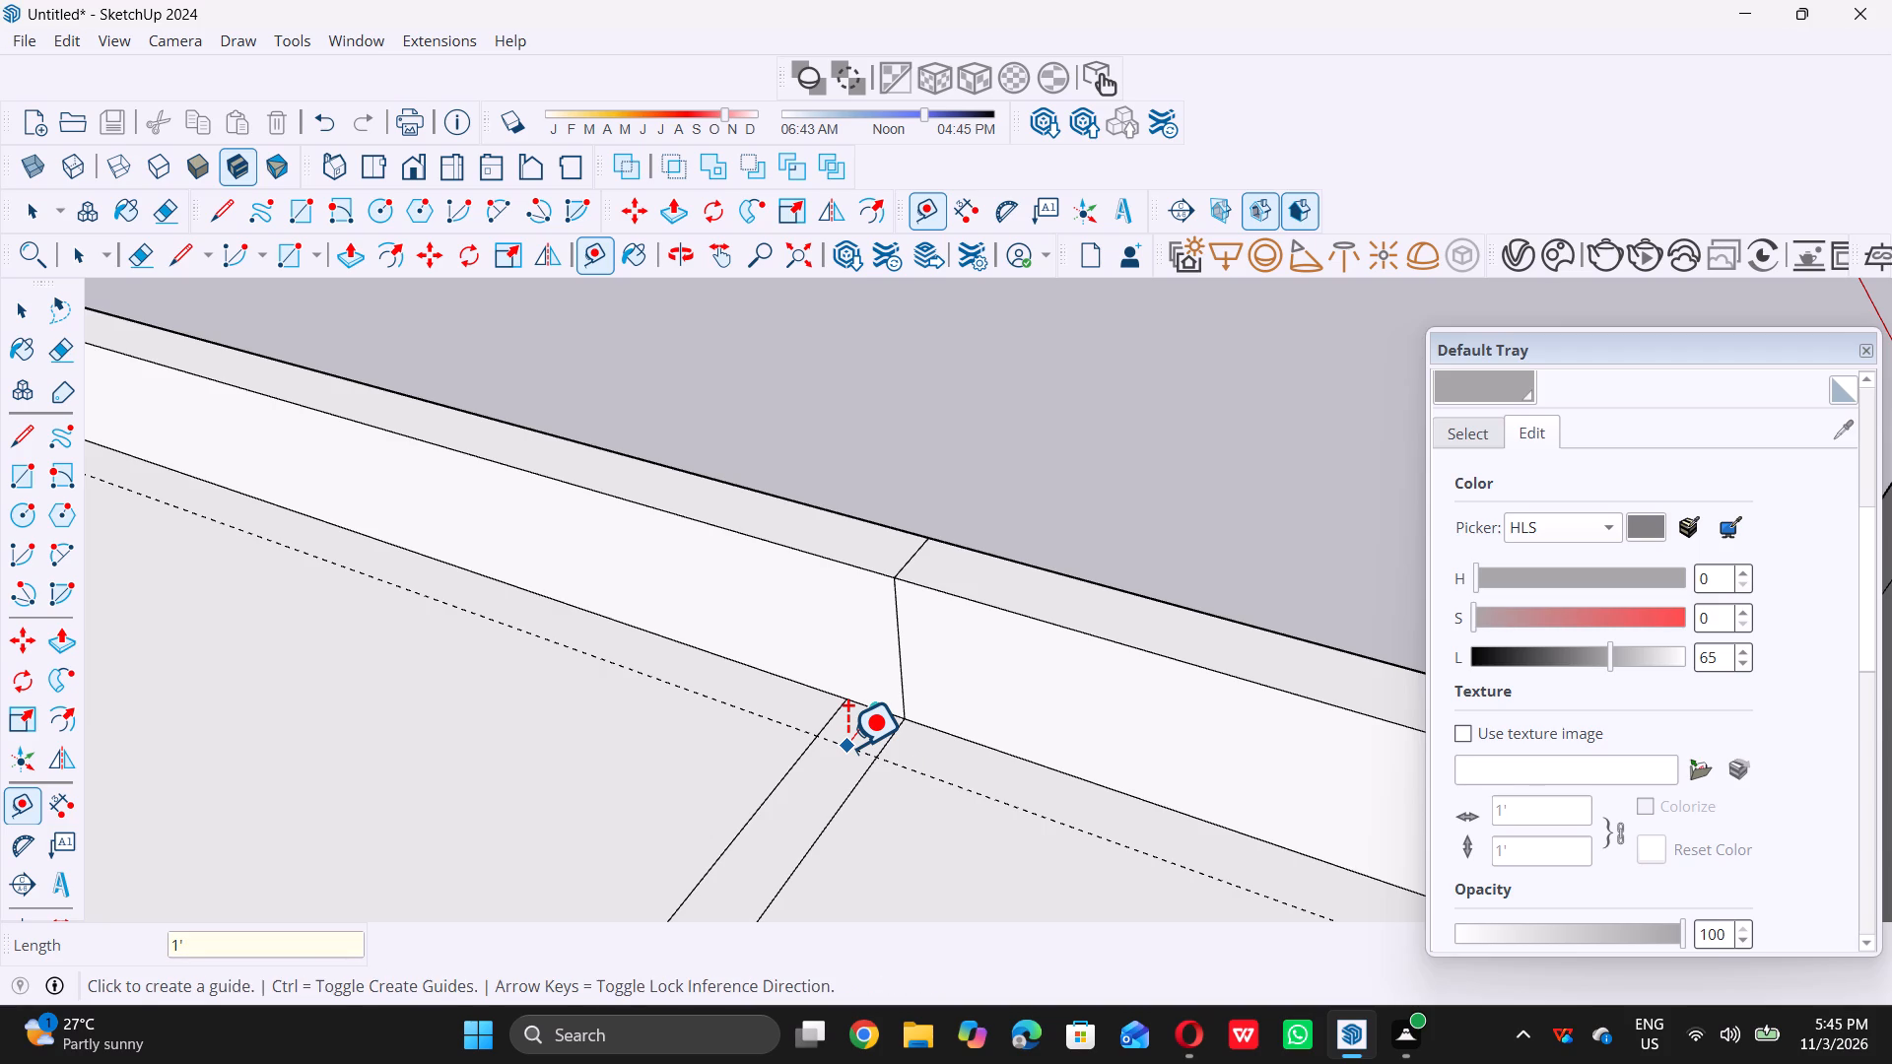
Draw a 1' by 9" rectangle within the floor strip, between the guide line and the parapet base.
{"action": "key", "text": "space"}
{"action": "key", "text": "r"}
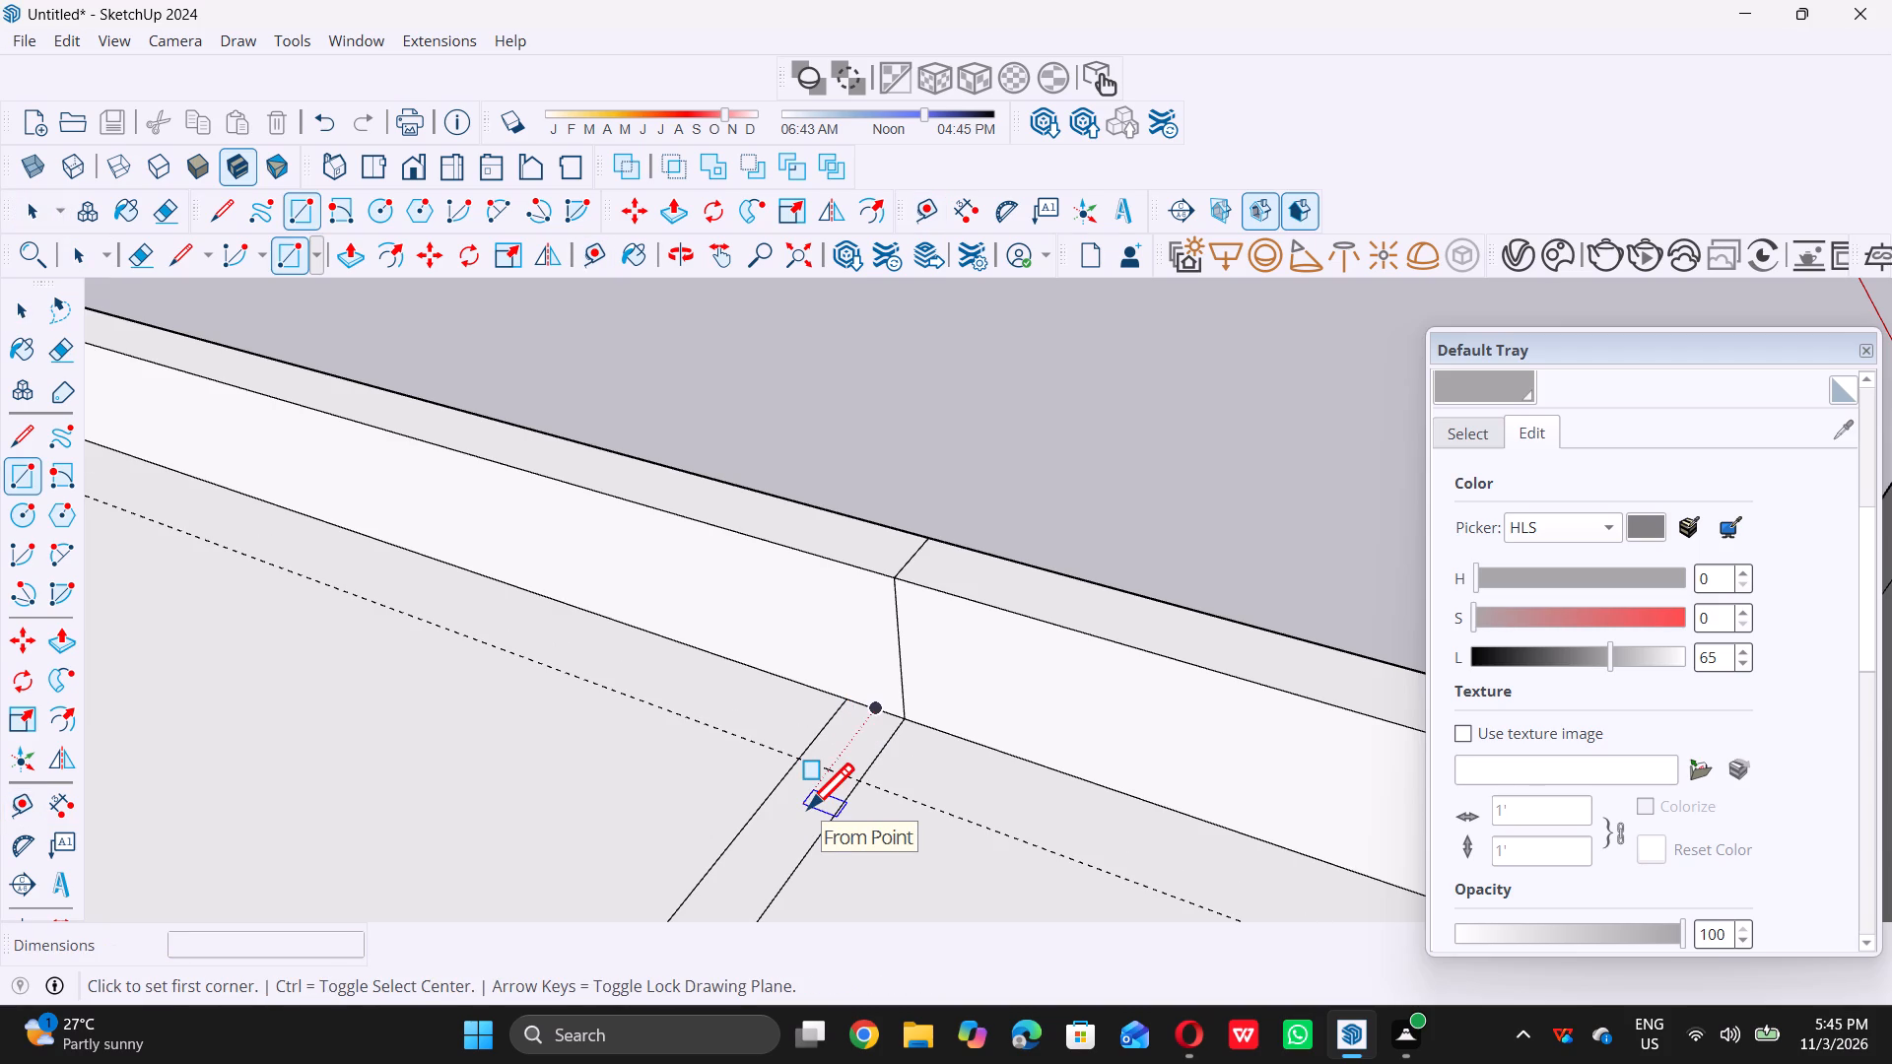
{"action": "scroll", "coordinate": [831, 818], "scroll_direction": "up", "scroll_amount": 4}
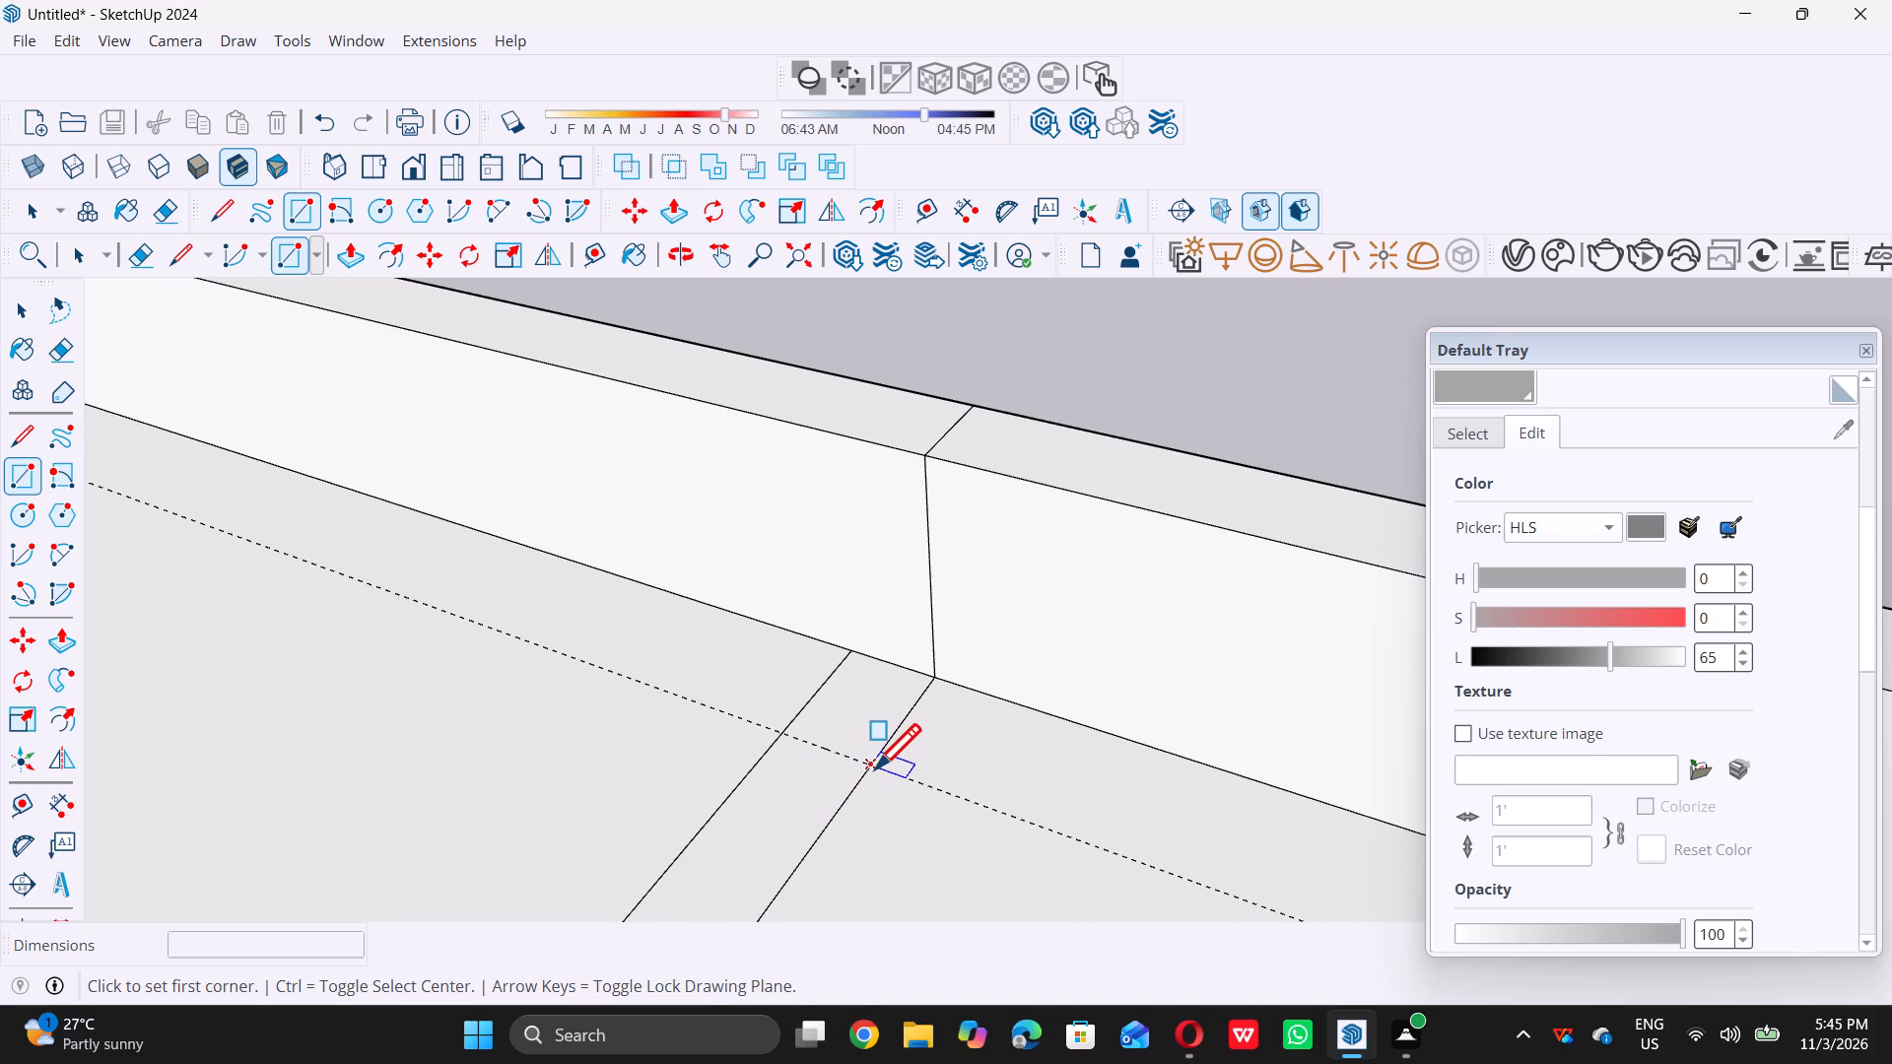
{"action": "left_click", "coordinate": [875, 768]}
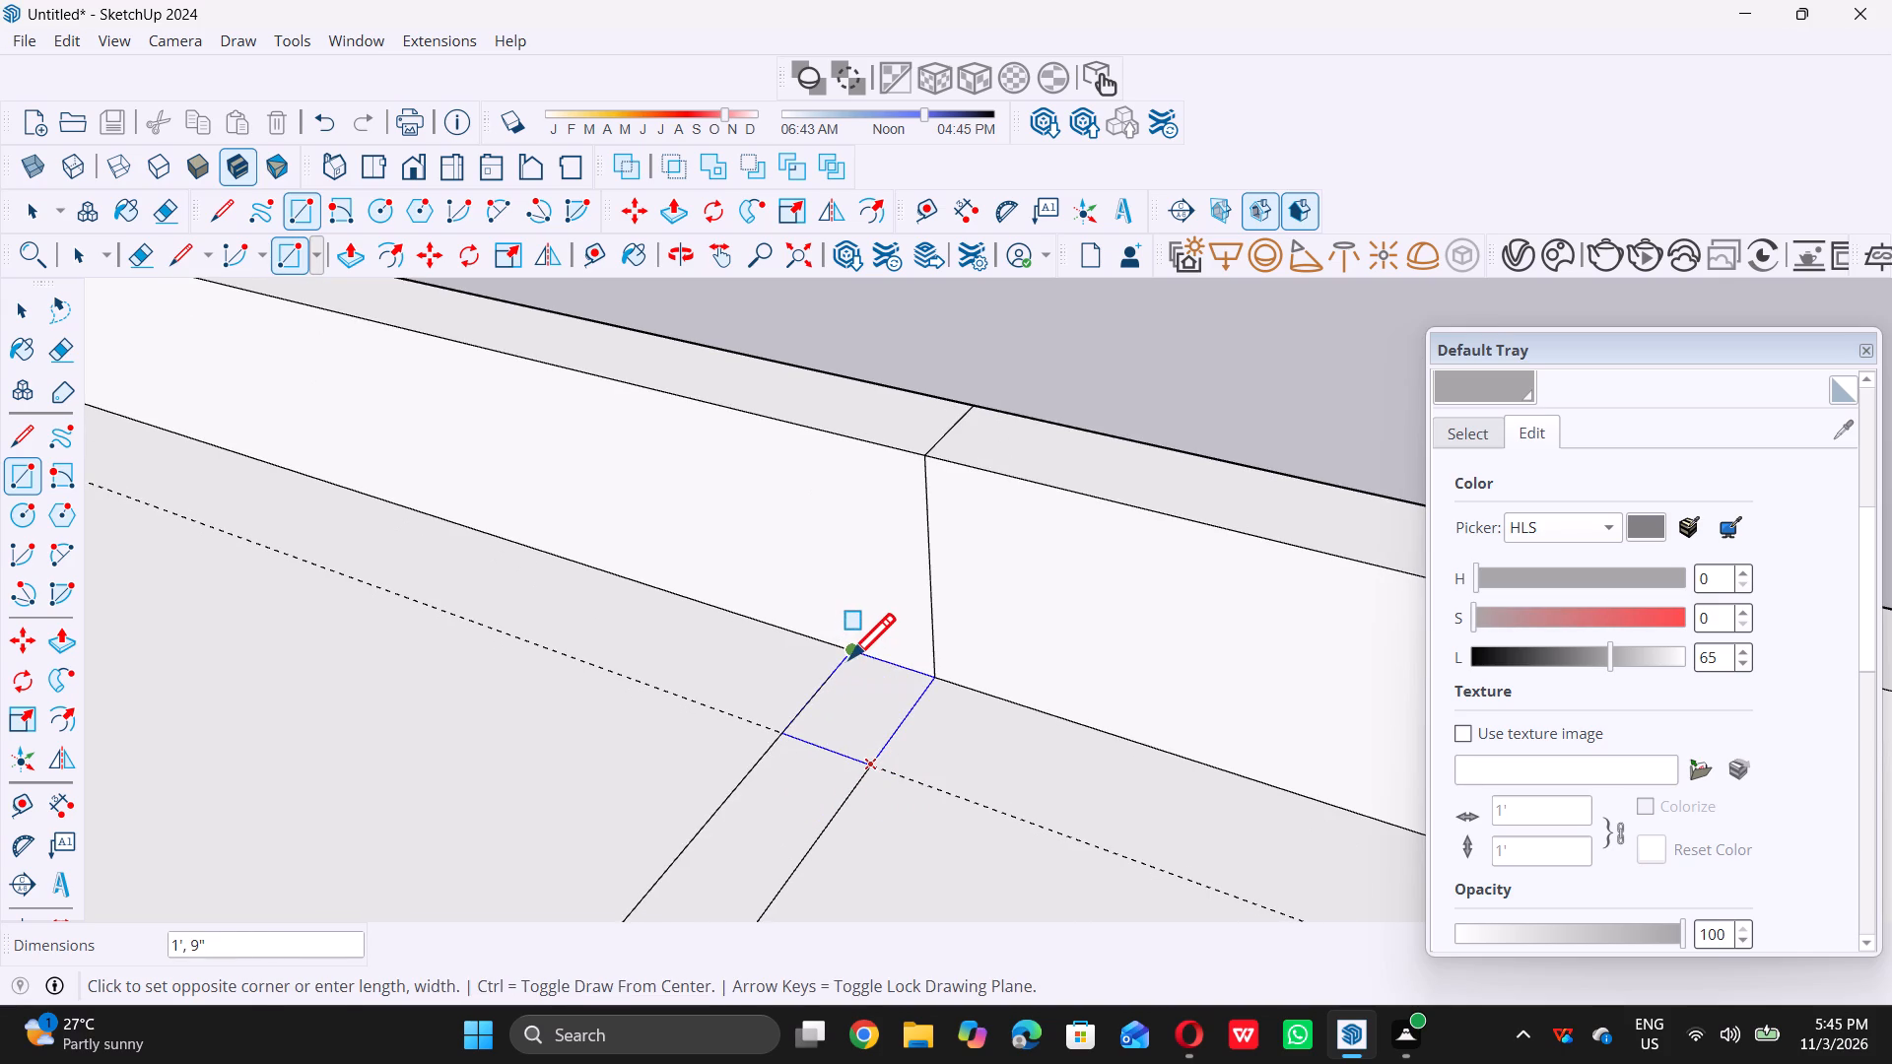
{"action": "left_click", "coordinate": [849, 658]}
{"action": "key", "text": "space"}
{"action": "scroll", "coordinate": [867, 738], "scroll_direction": "down", "scroll_amount": 7}
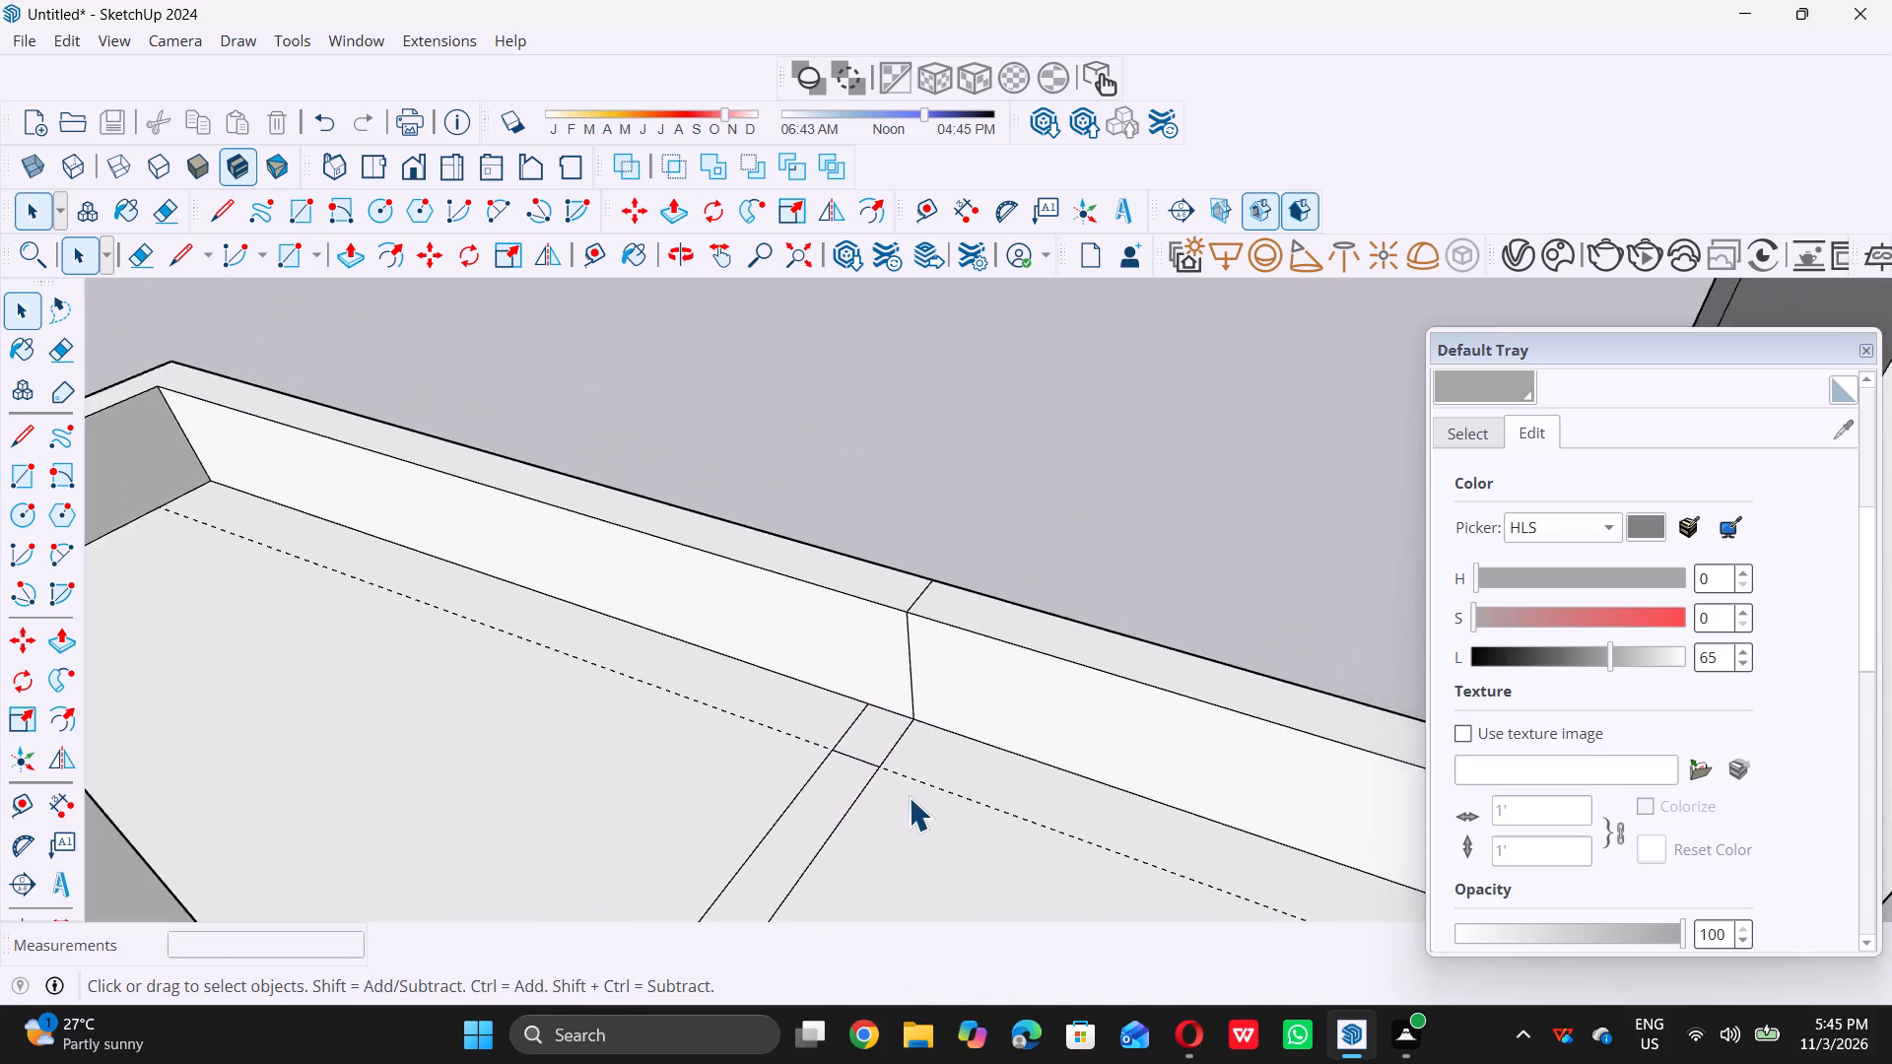
Erase the short dividing lines on the parapet's top and inner face above the end of the floor strip.
{"action": "scroll", "coordinate": [909, 797], "scroll_direction": "down", "scroll_amount": 3}
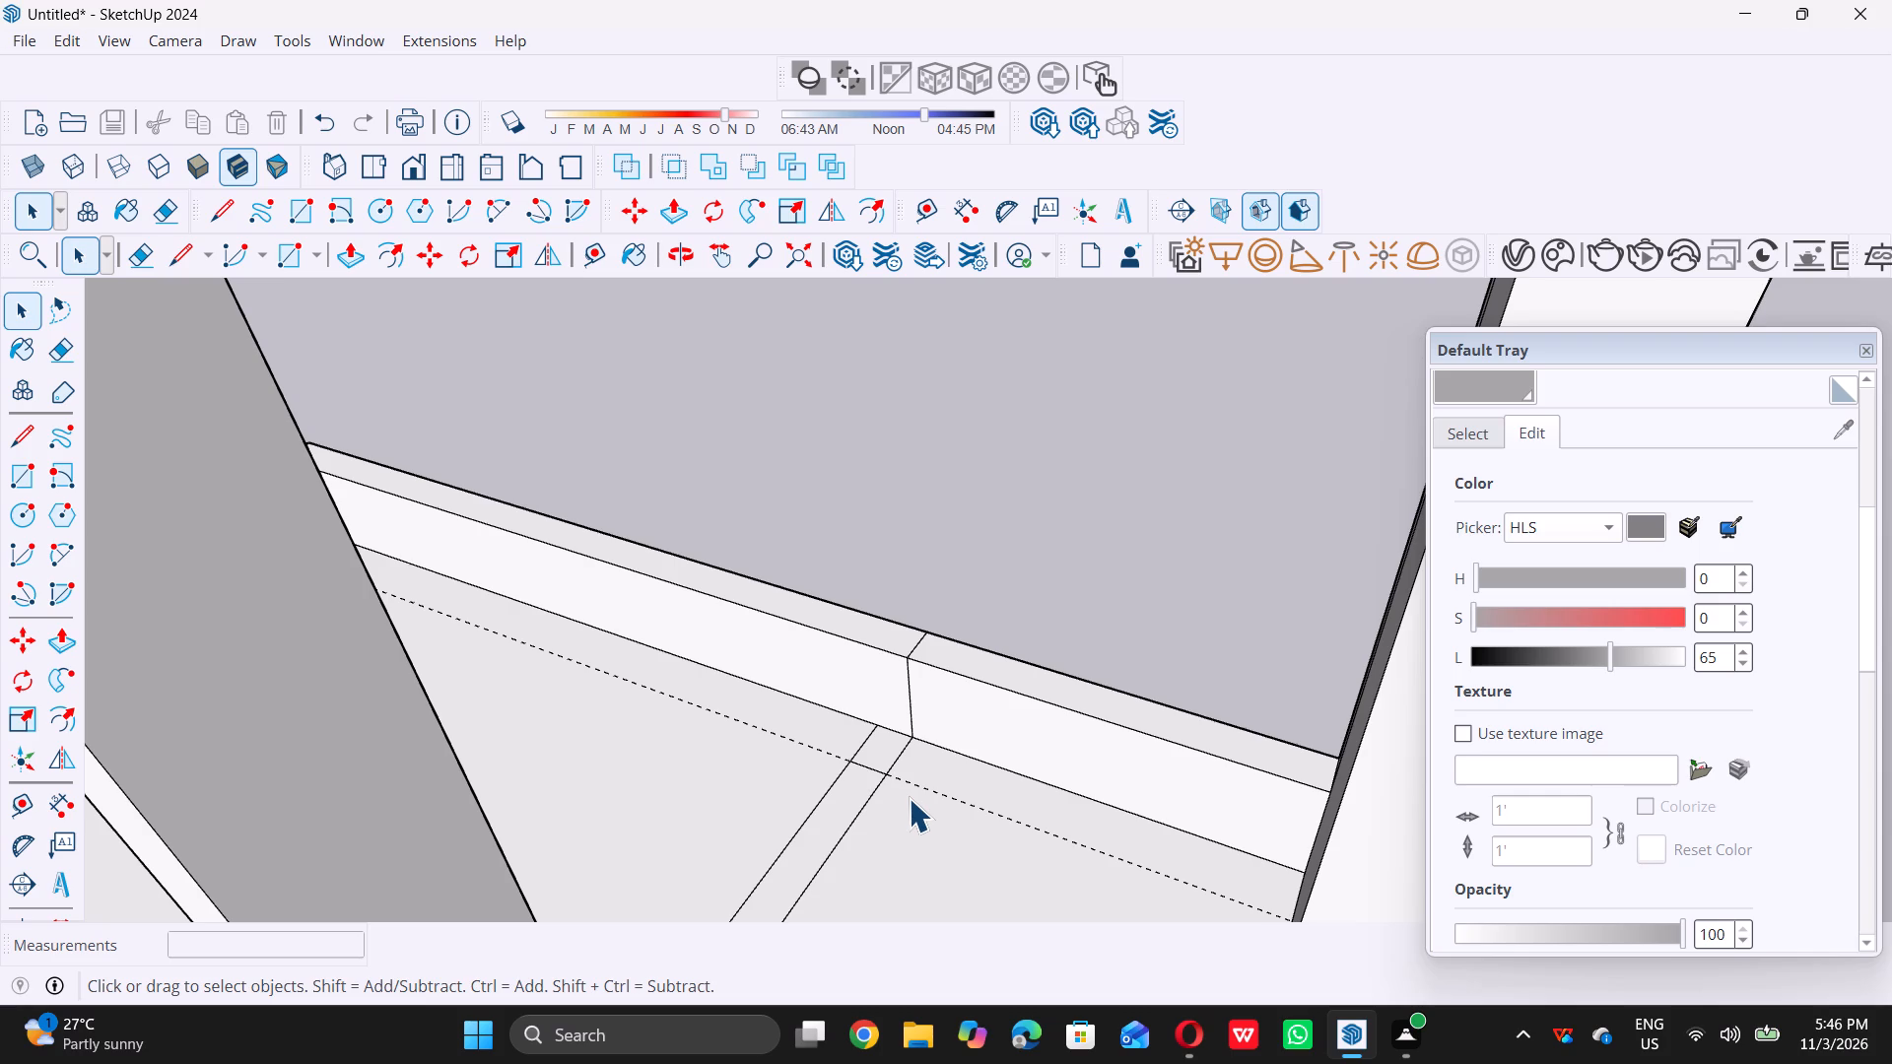
{"action": "scroll", "coordinate": [894, 797], "scroll_direction": "down", "scroll_amount": 9}
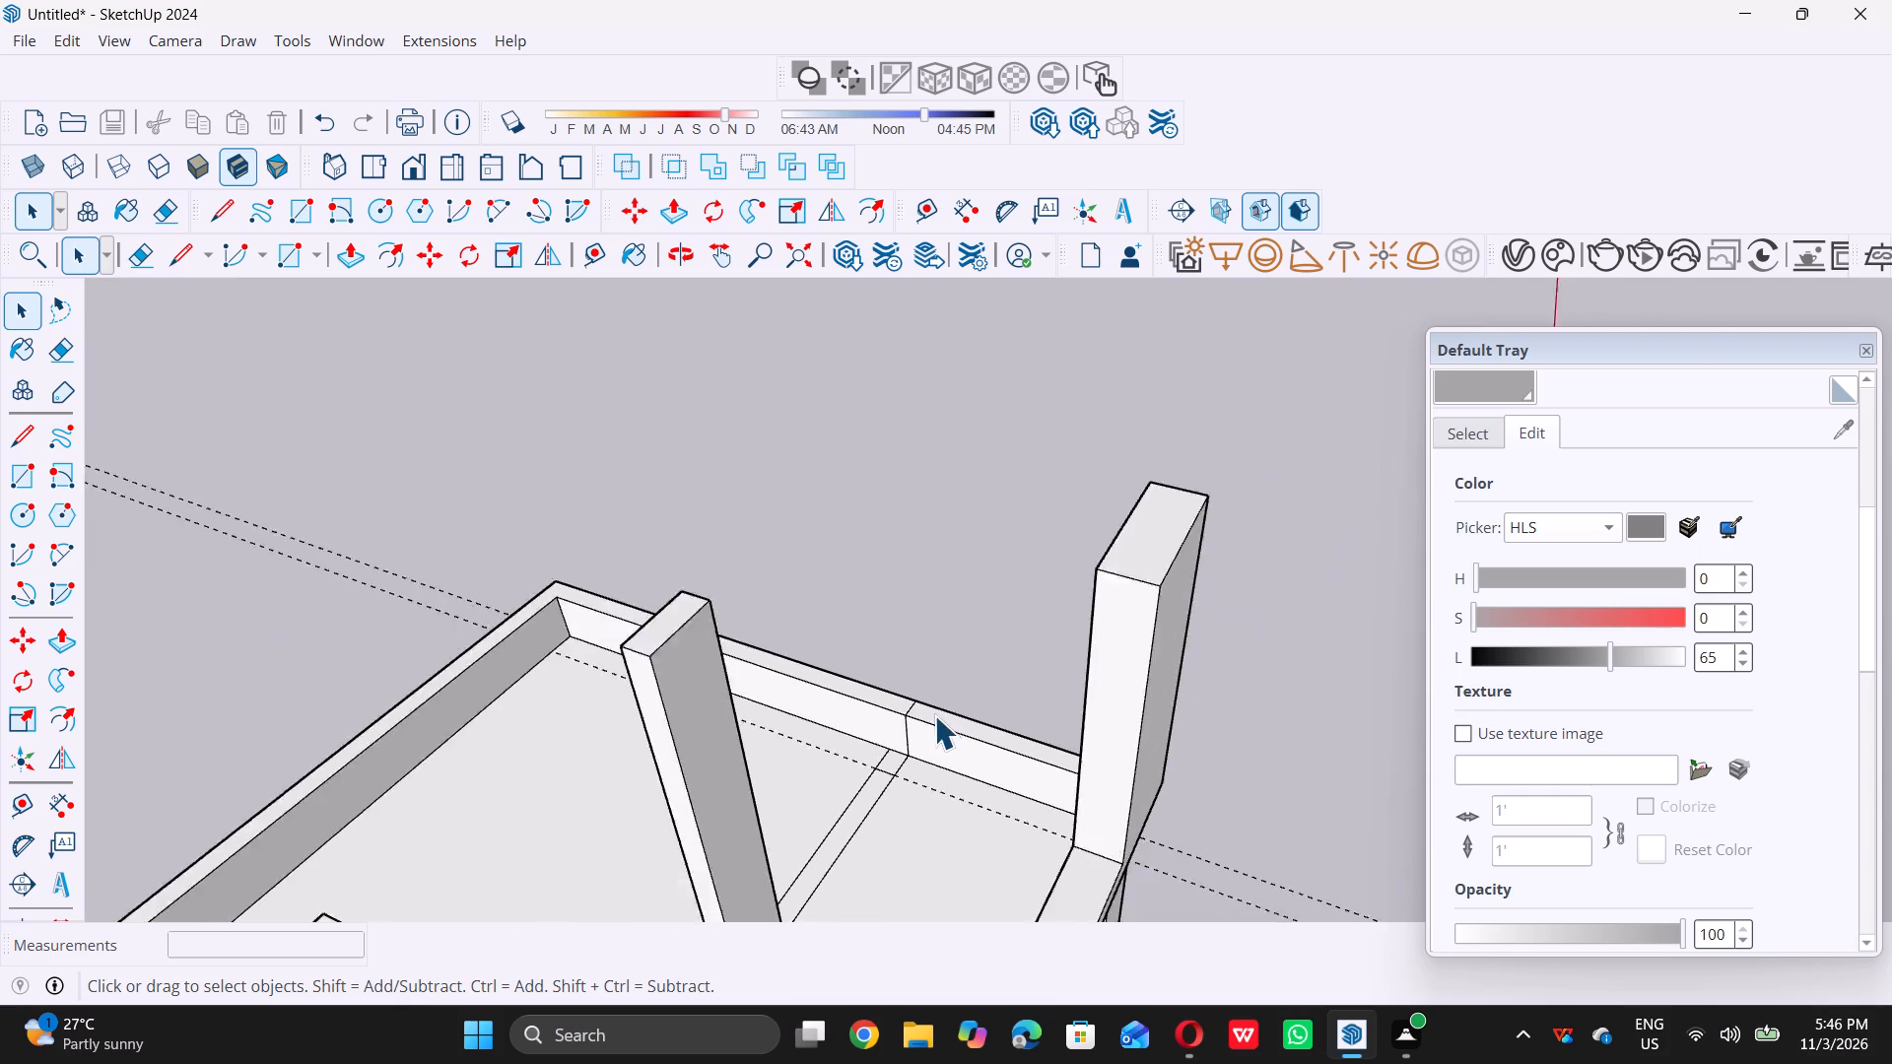
{"action": "scroll", "coordinate": [934, 715], "scroll_direction": "down", "scroll_amount": 2}
{"action": "middle_click_drag", "start_coordinate": [931, 720], "coordinate": [872, 673]}
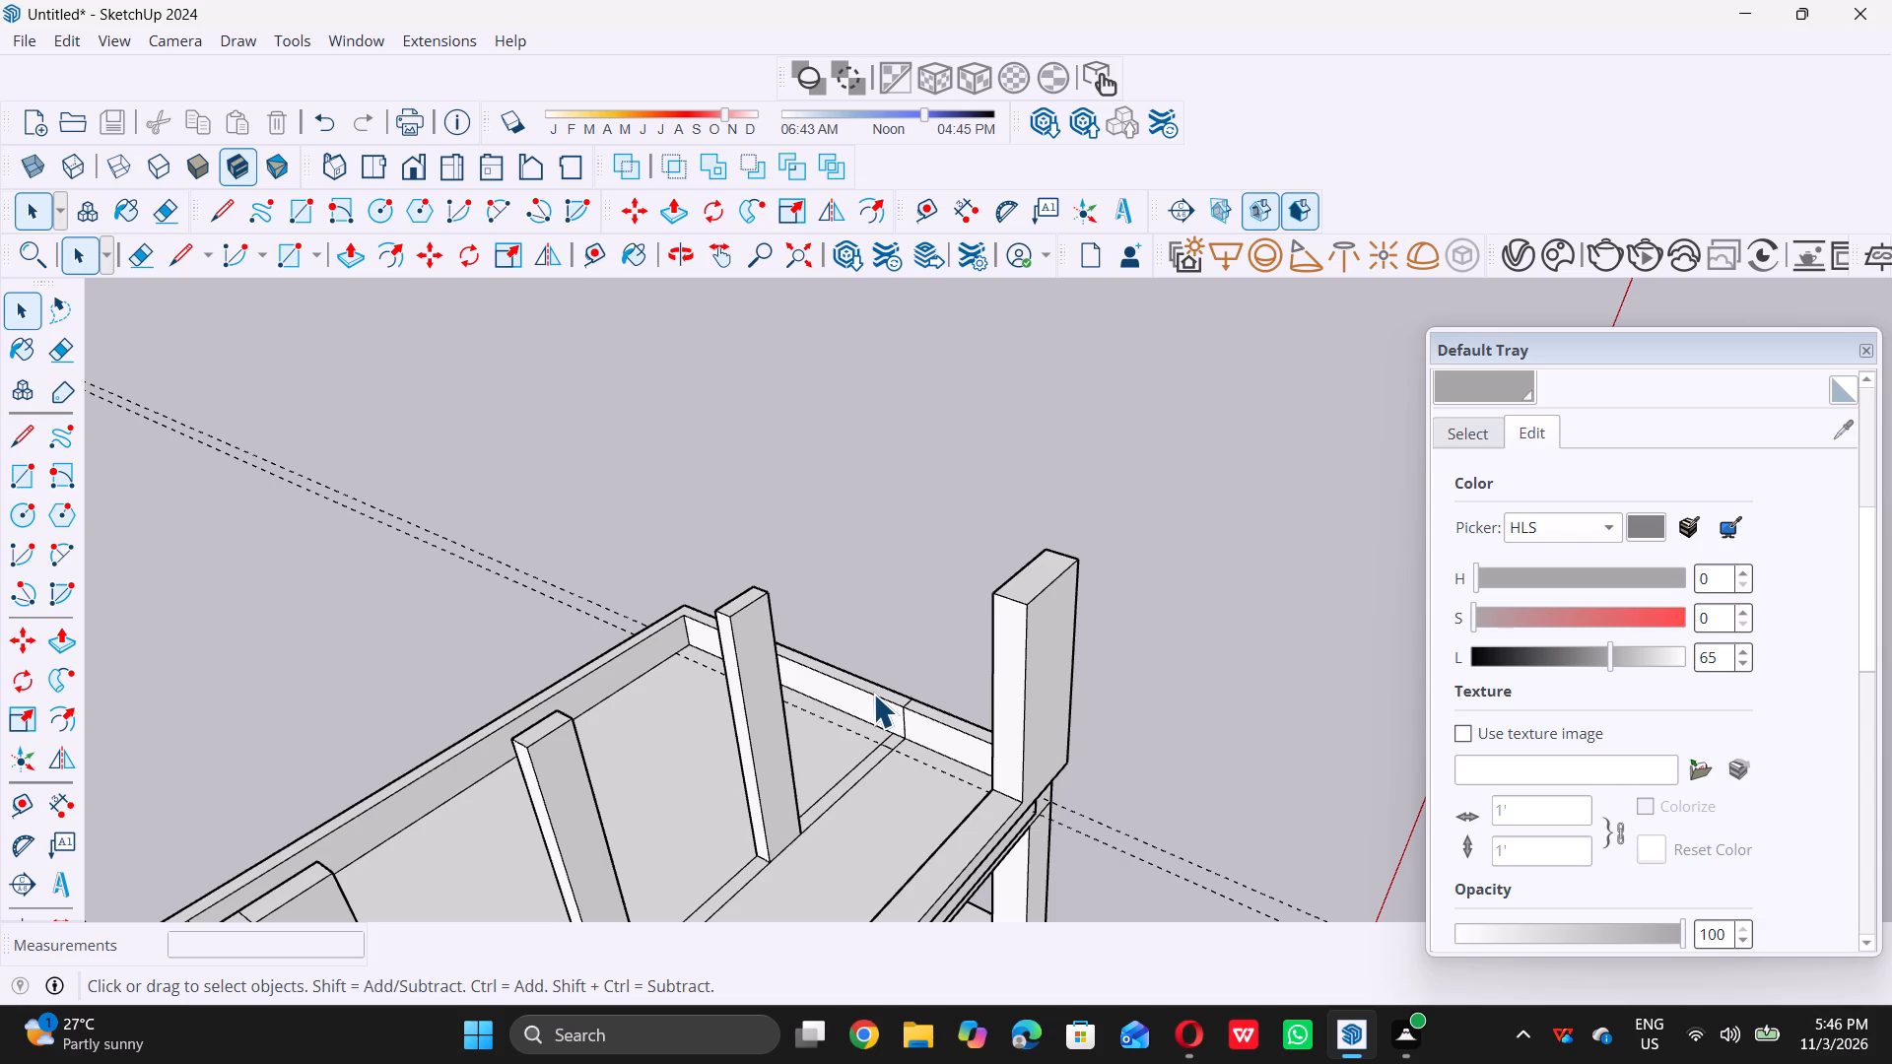
{"action": "scroll", "coordinate": [873, 734], "scroll_direction": "up", "scroll_amount": 7}
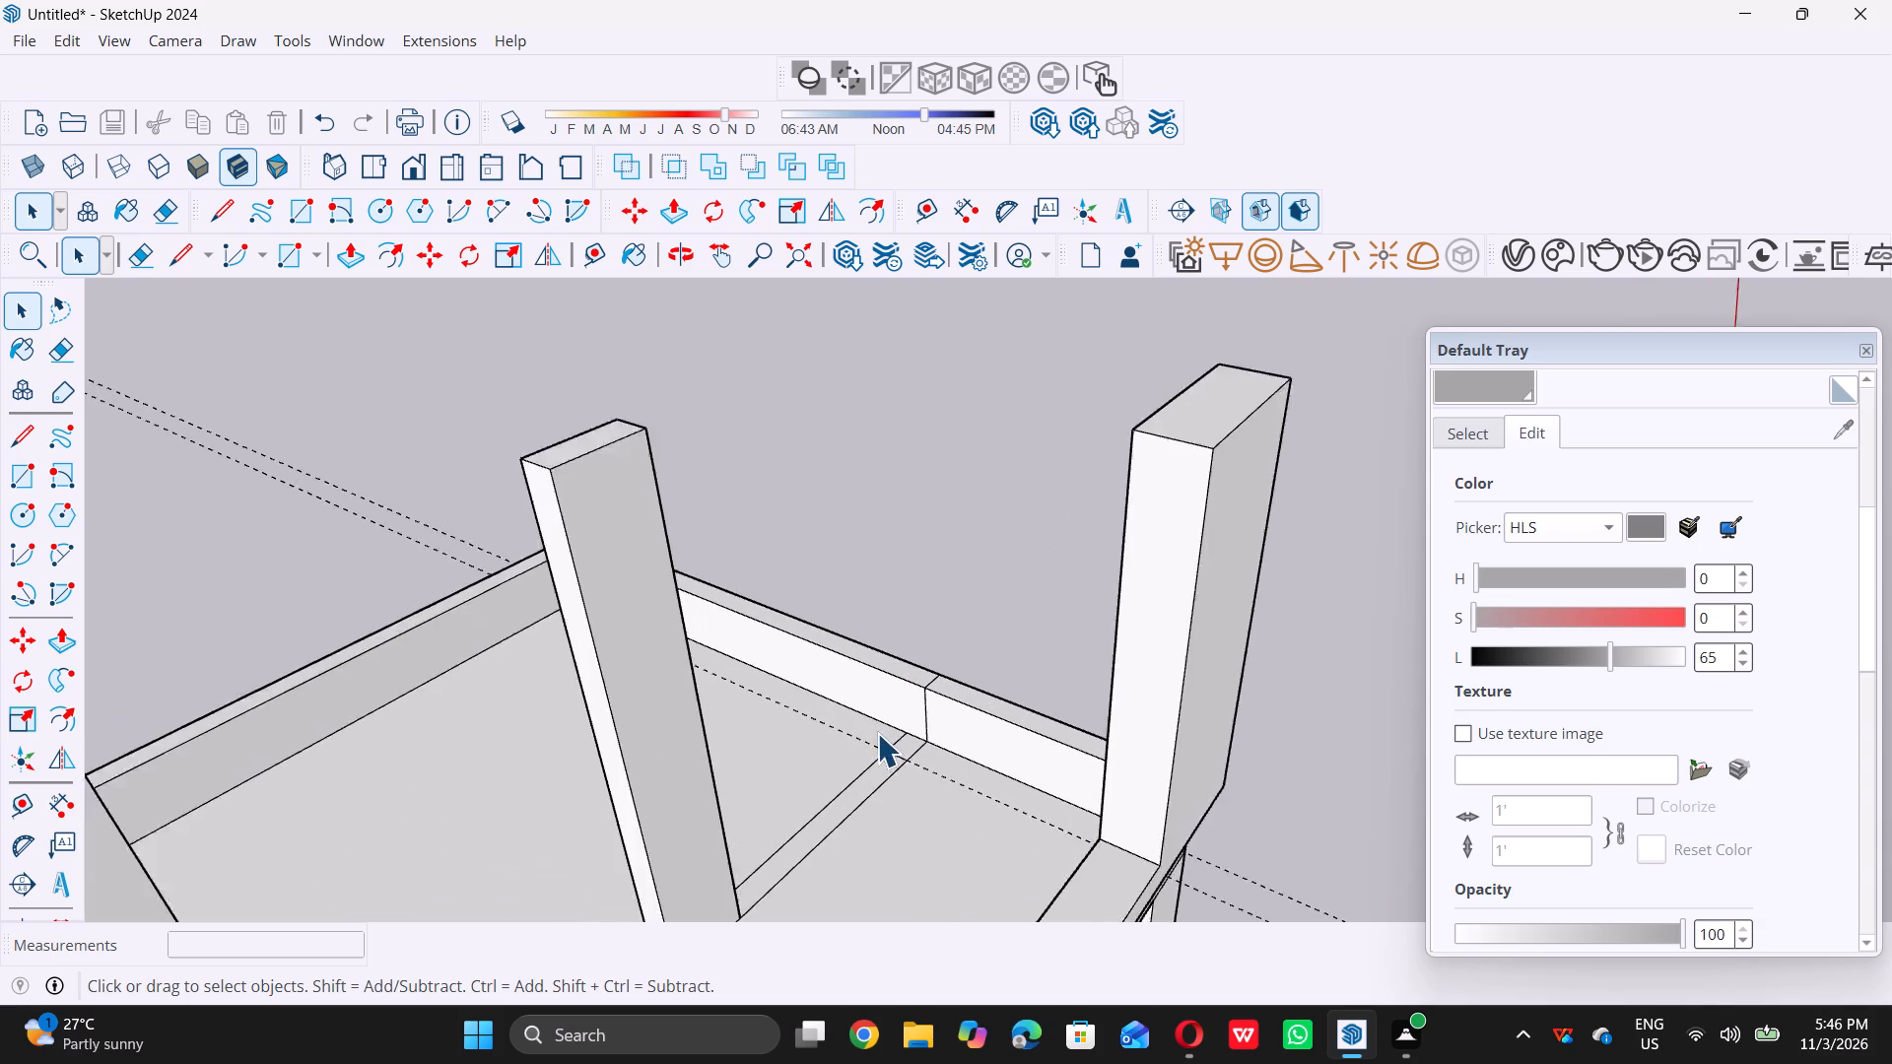
{"action": "scroll", "coordinate": [877, 733], "scroll_direction": "up", "scroll_amount": 7}
{"action": "scroll", "coordinate": [924, 762], "scroll_direction": "down", "scroll_amount": 5}
{"action": "scroll", "coordinate": [980, 680], "scroll_direction": "up", "scroll_amount": 2}
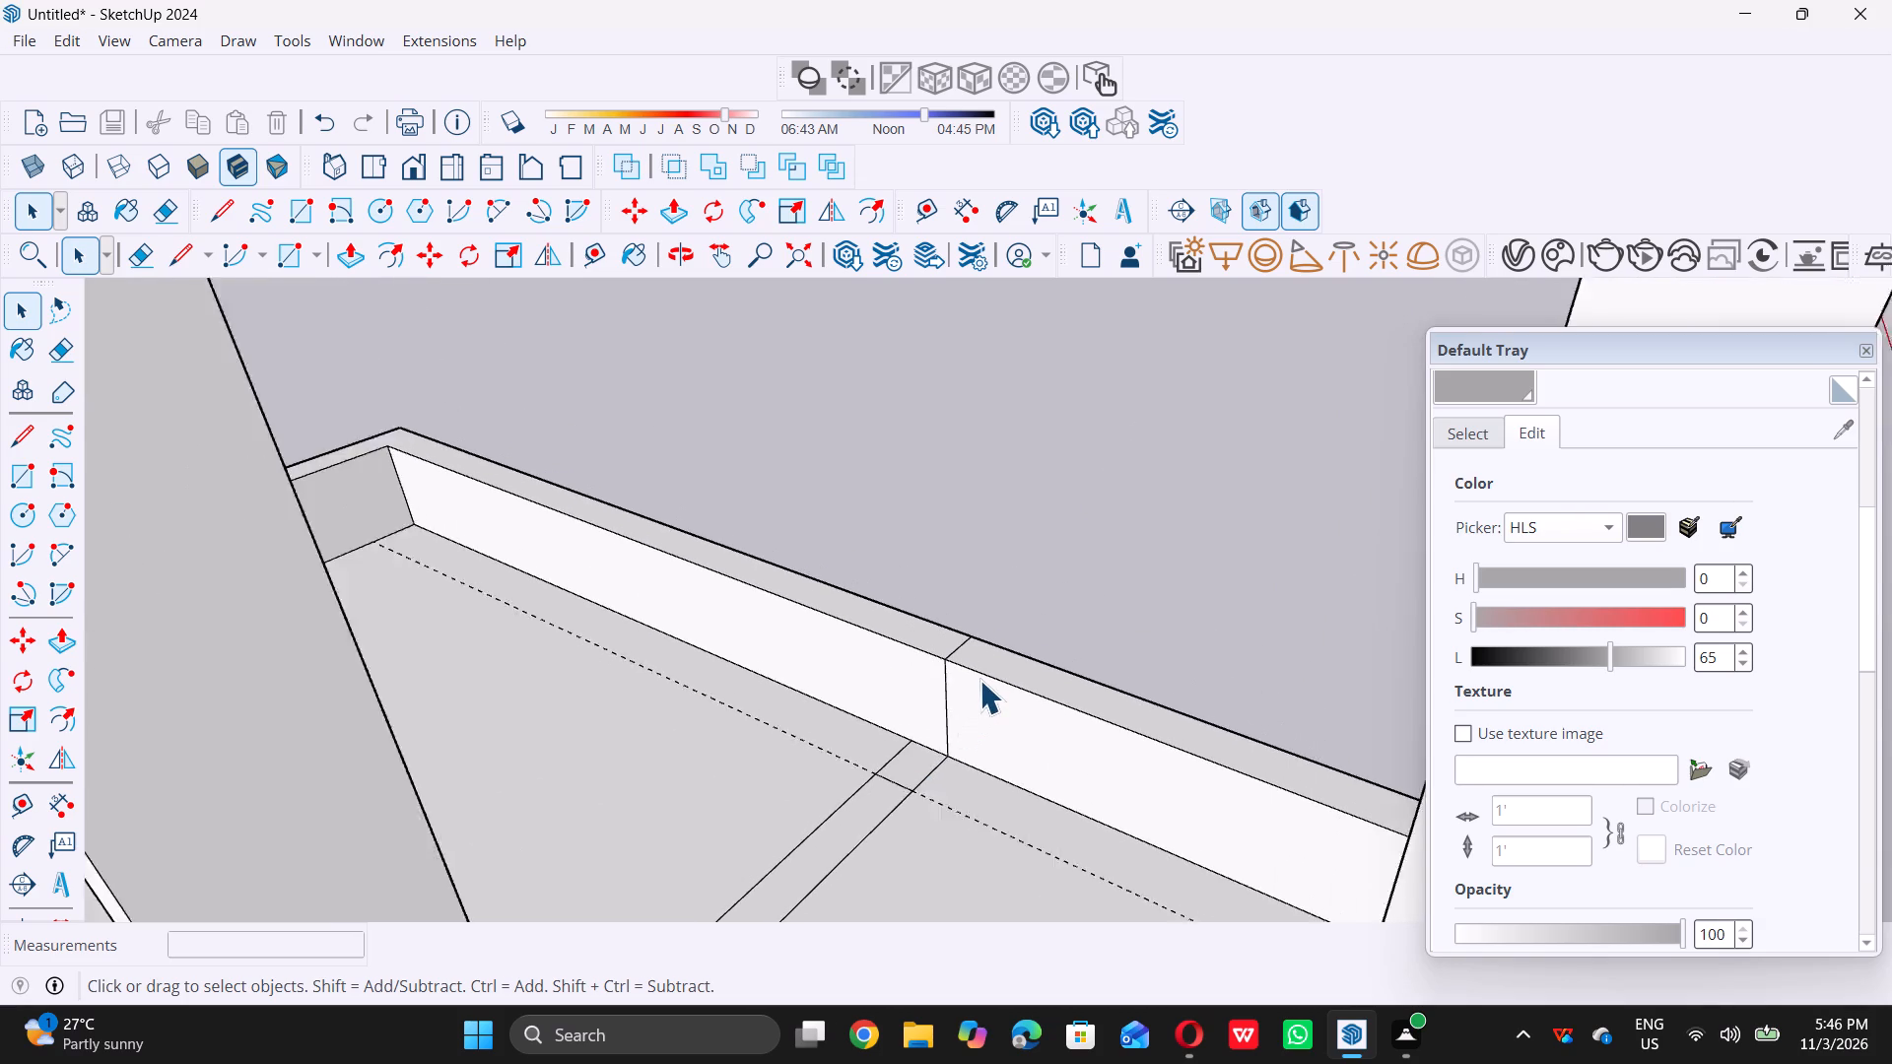
{"action": "scroll", "coordinate": [980, 680], "scroll_direction": "up", "scroll_amount": 1}
{"action": "key", "text": "e"}
{"action": "scroll", "coordinate": [950, 660], "scroll_direction": "up", "scroll_amount": 5}
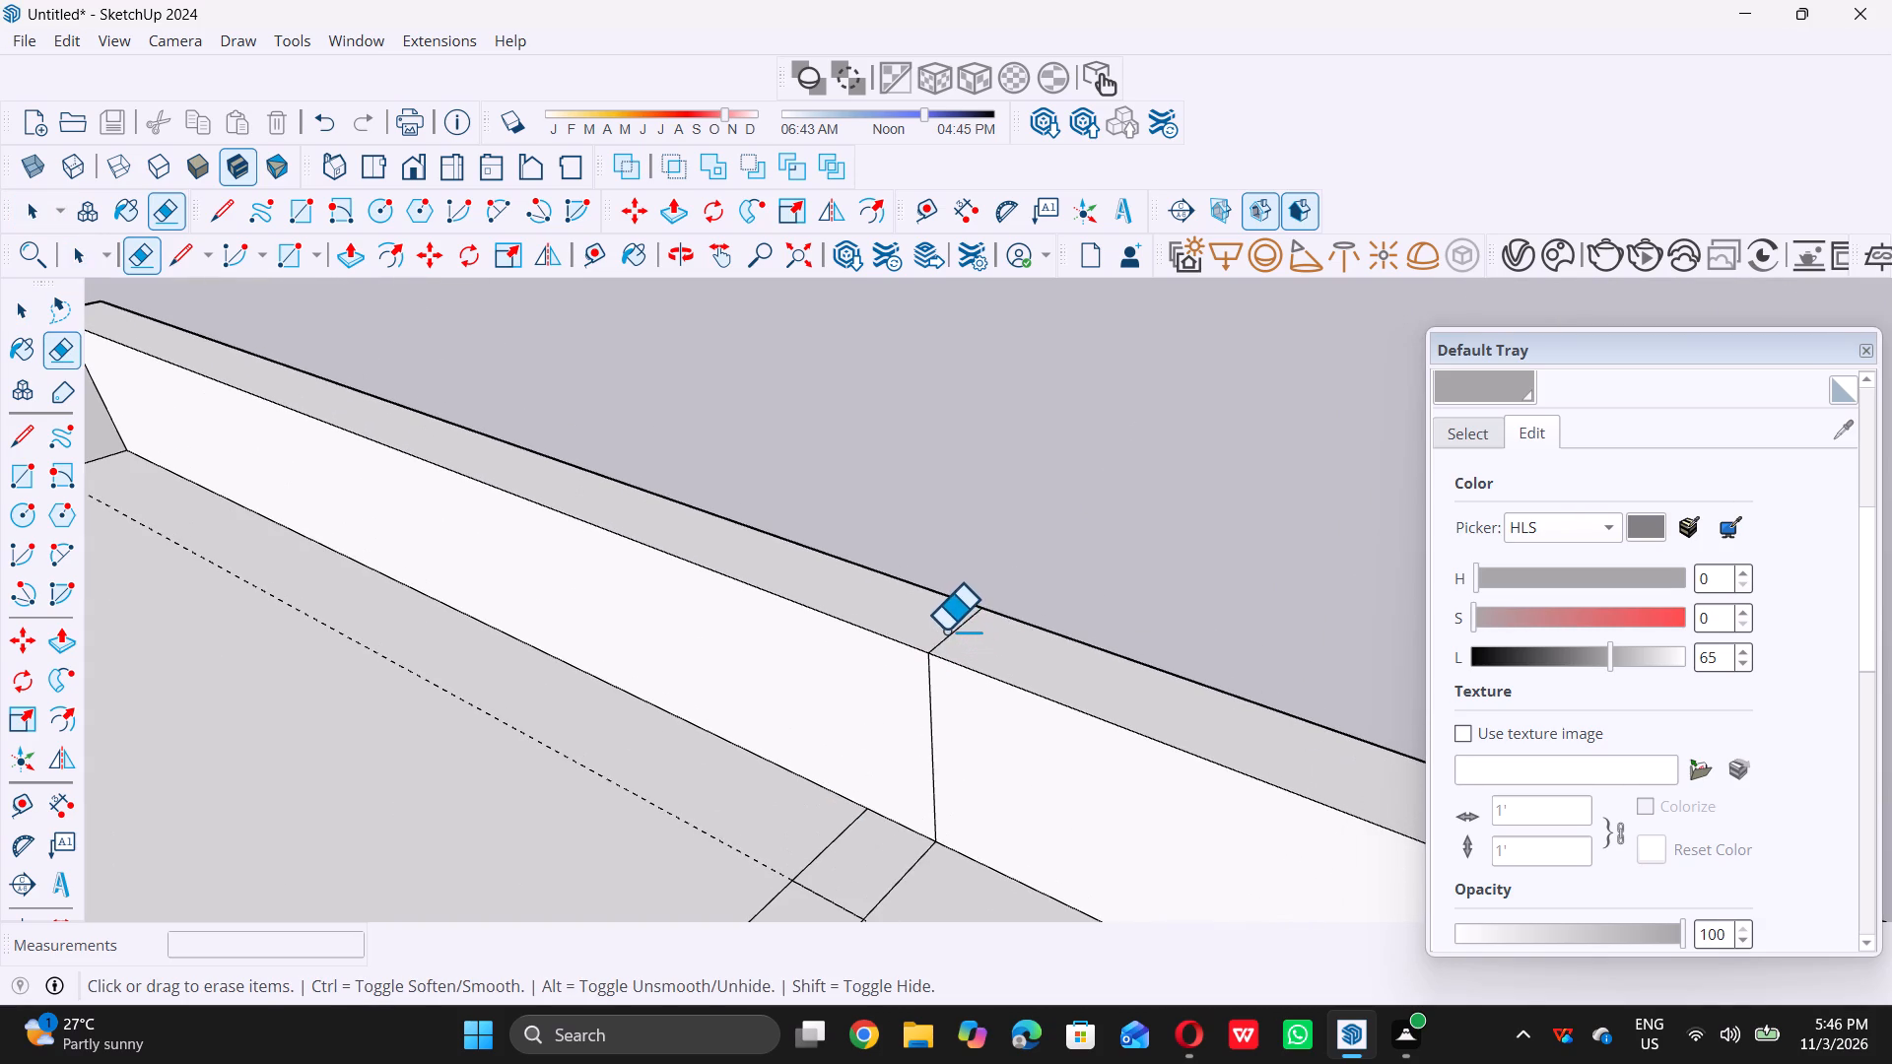
{"action": "triple_click", "coordinate": [951, 635]}
{"action": "scroll", "coordinate": [930, 713], "scroll_direction": "up", "scroll_amount": 4}
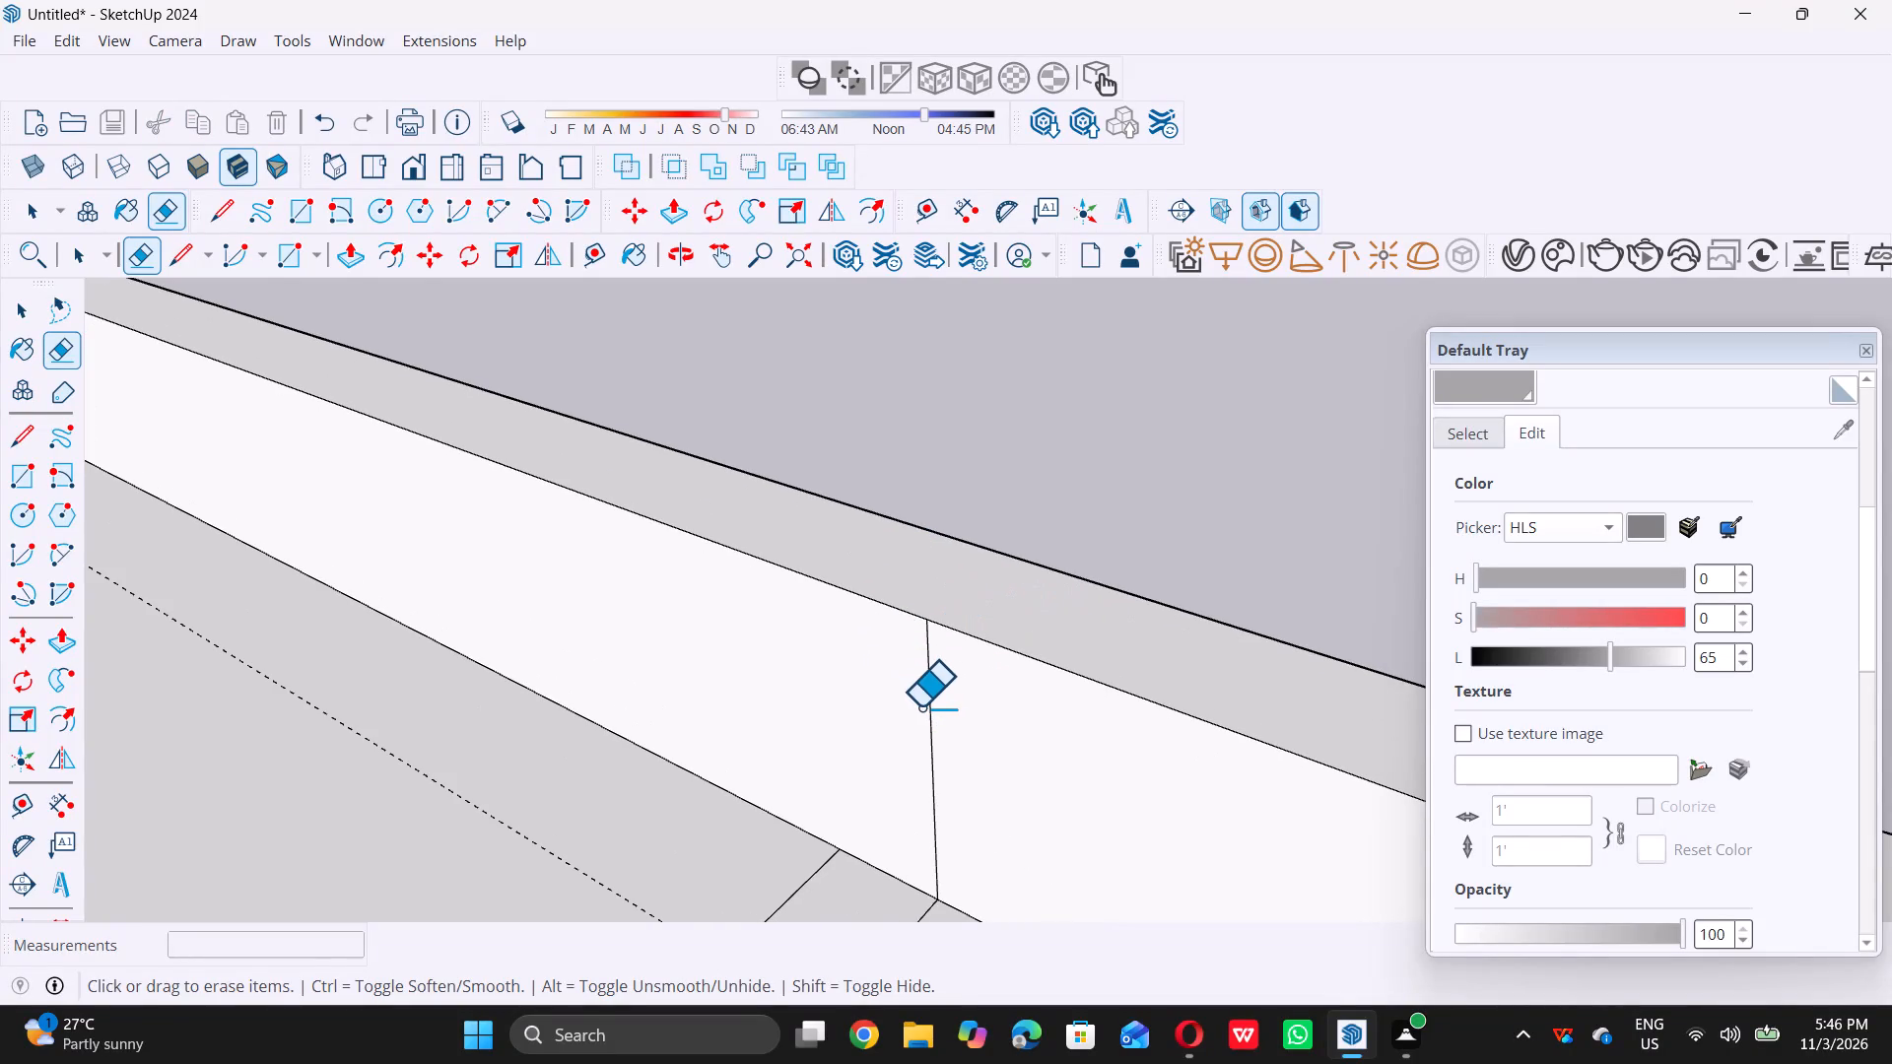
{"action": "double_click", "coordinate": [929, 702]}
{"action": "key", "text": "v"}
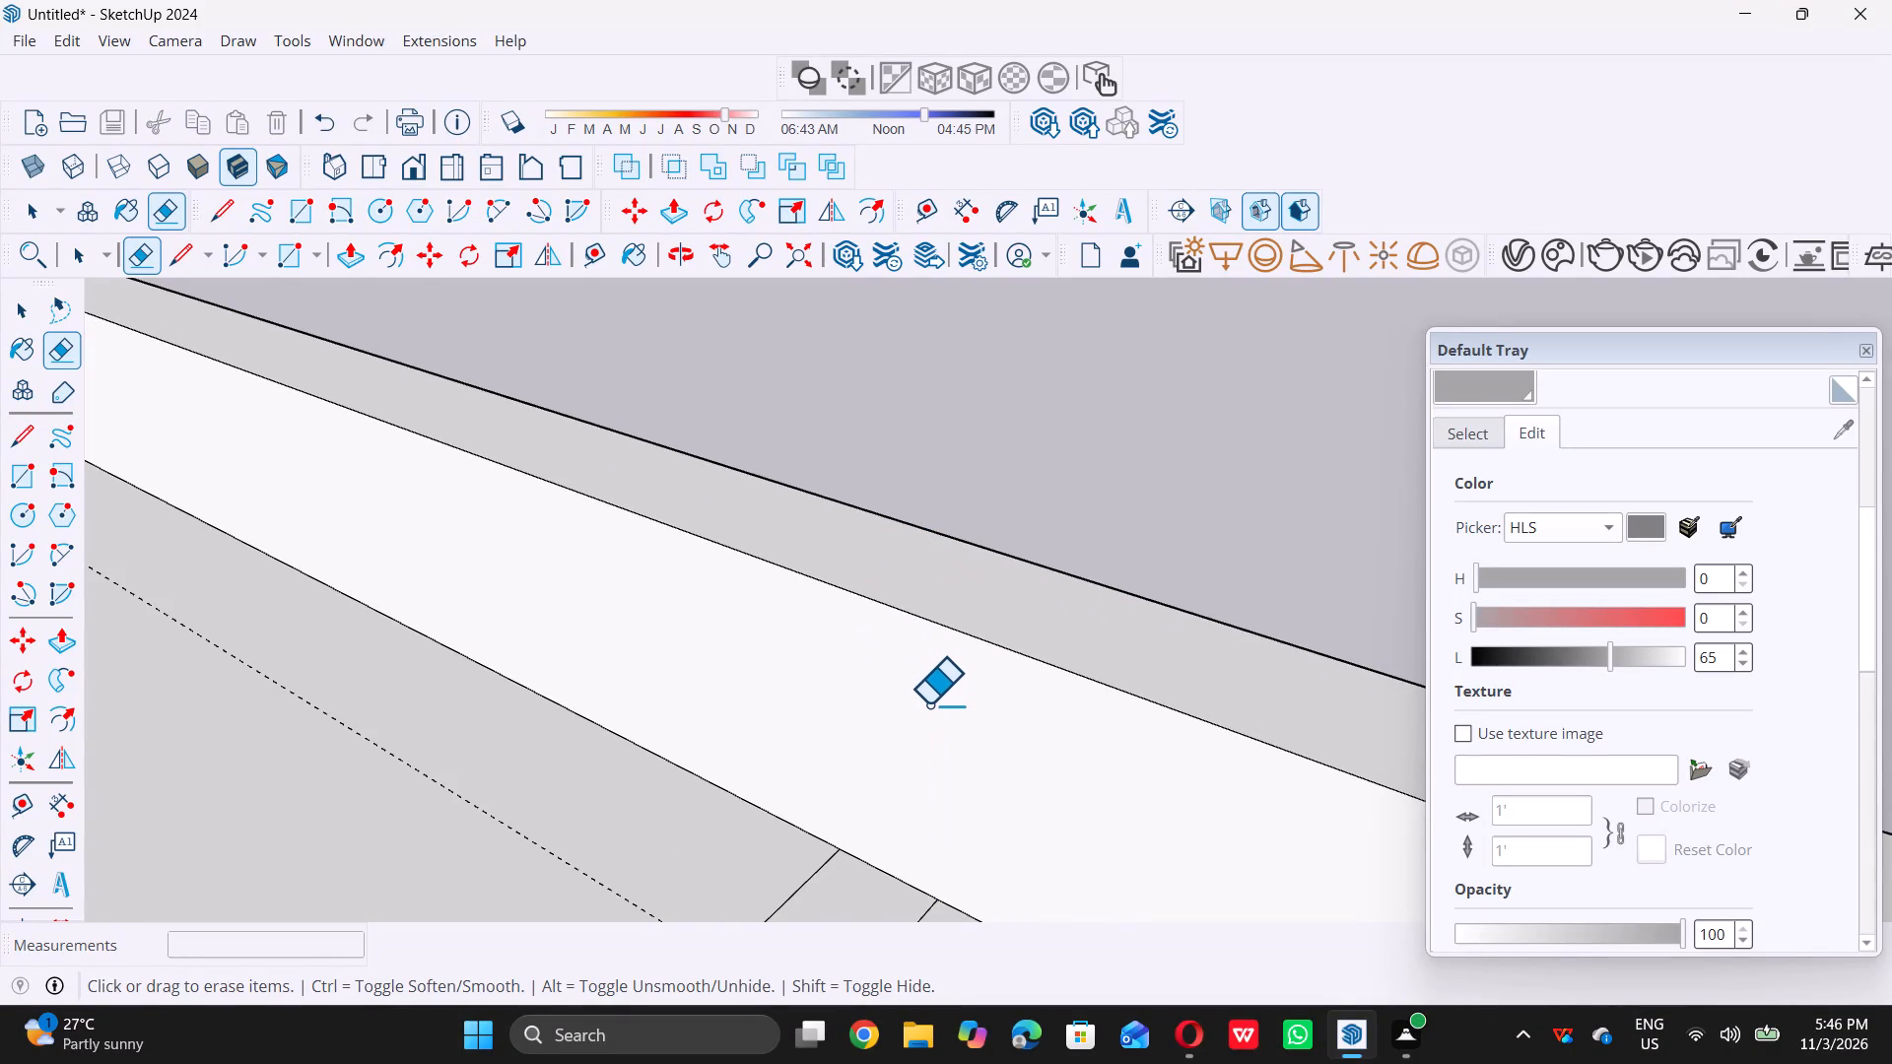
{"action": "key", "text": "space"}
Raise the parapet's top face around the roof into full-height walls, repeating the previous Push/Pull distance.
{"action": "scroll", "coordinate": [927, 705], "scroll_direction": "down", "scroll_amount": 19}
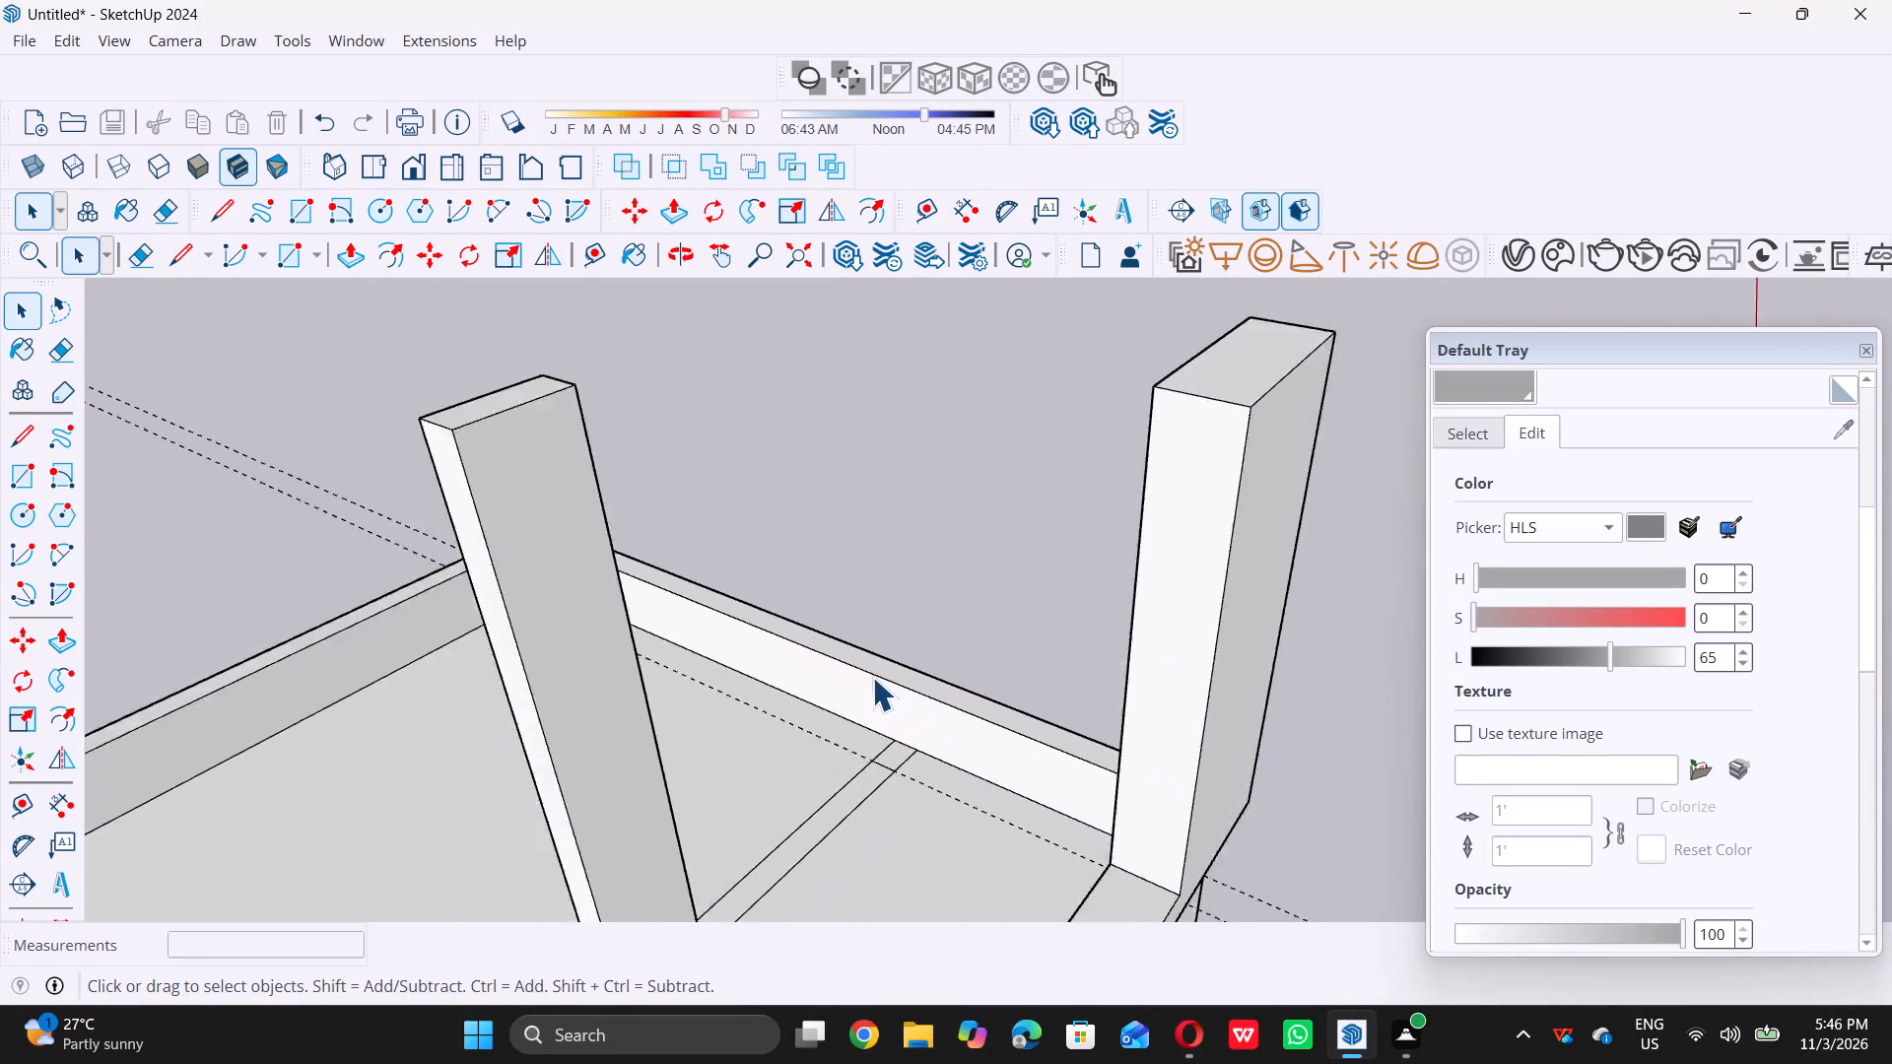
{"action": "scroll", "coordinate": [872, 677], "scroll_direction": "down", "scroll_amount": 5}
{"action": "middle_click_drag", "start_coordinate": [927, 674], "coordinate": [536, 676]}
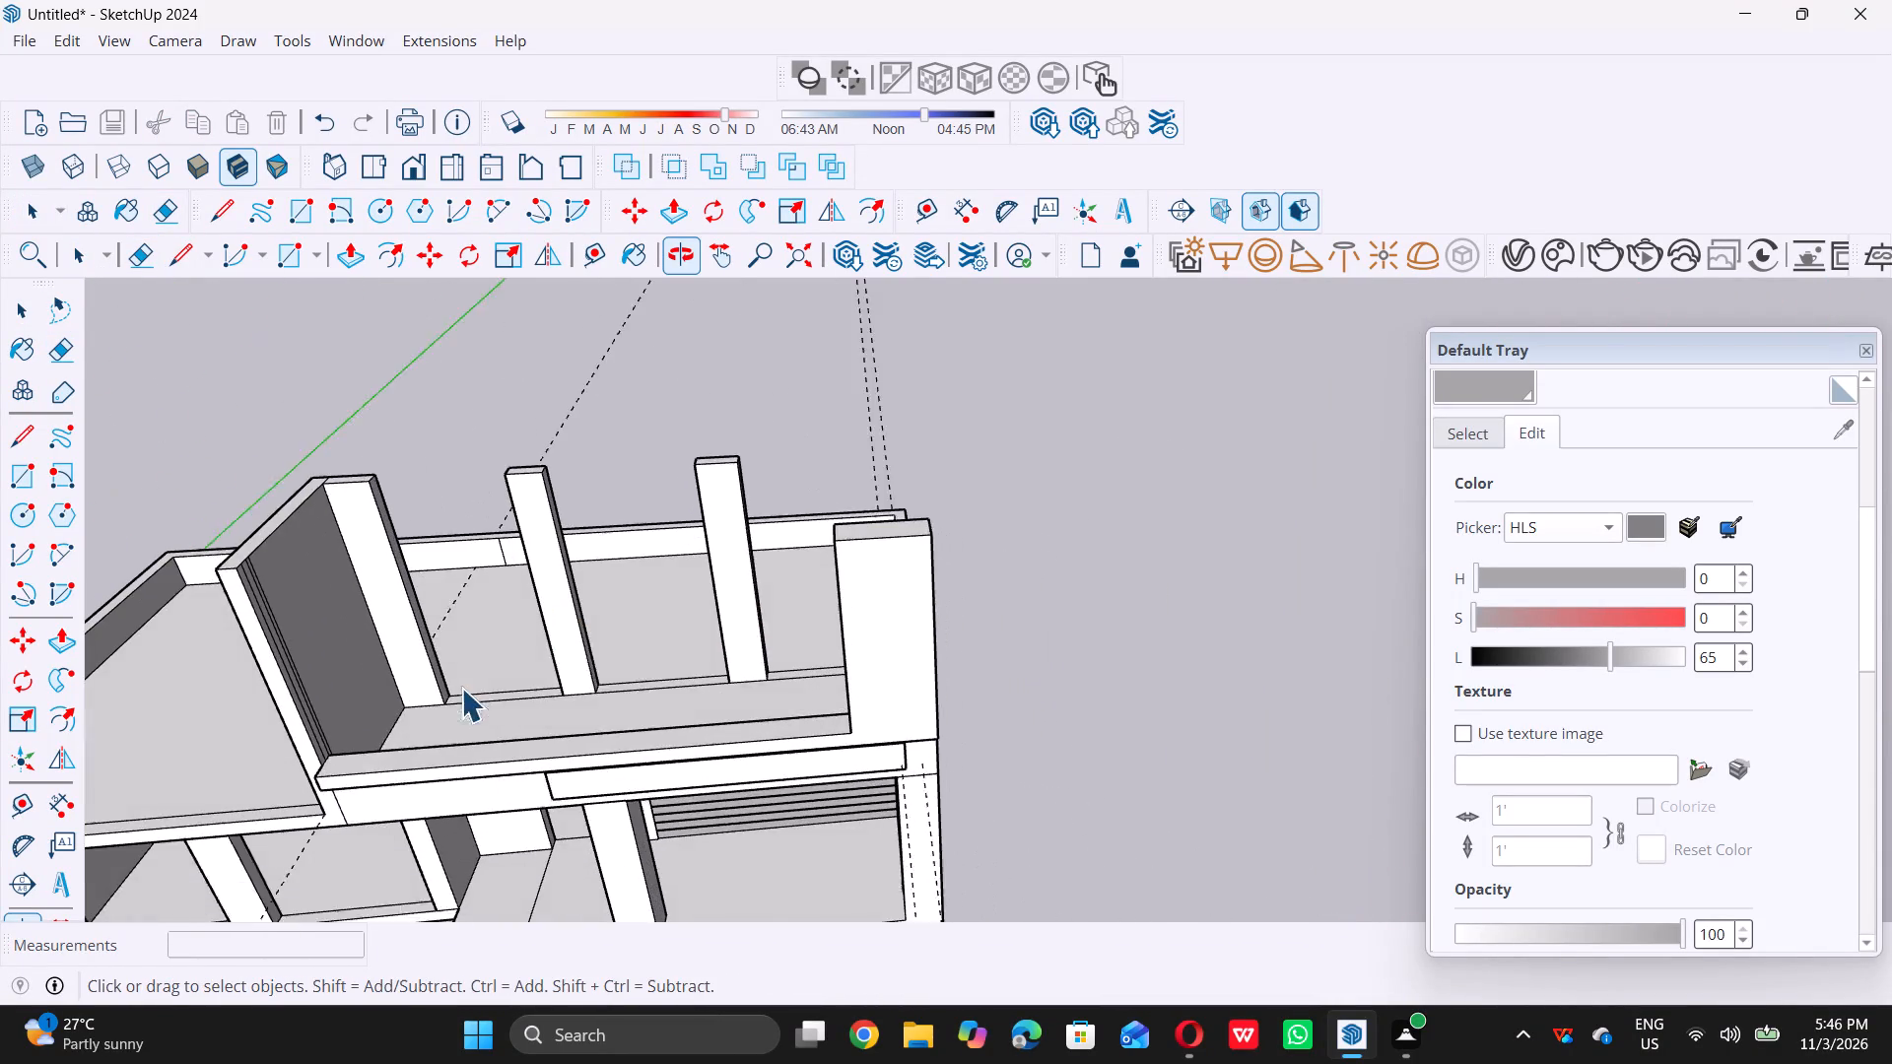
{"action": "middle_click_drag", "start_coordinate": [984, 664], "coordinate": [542, 684]}
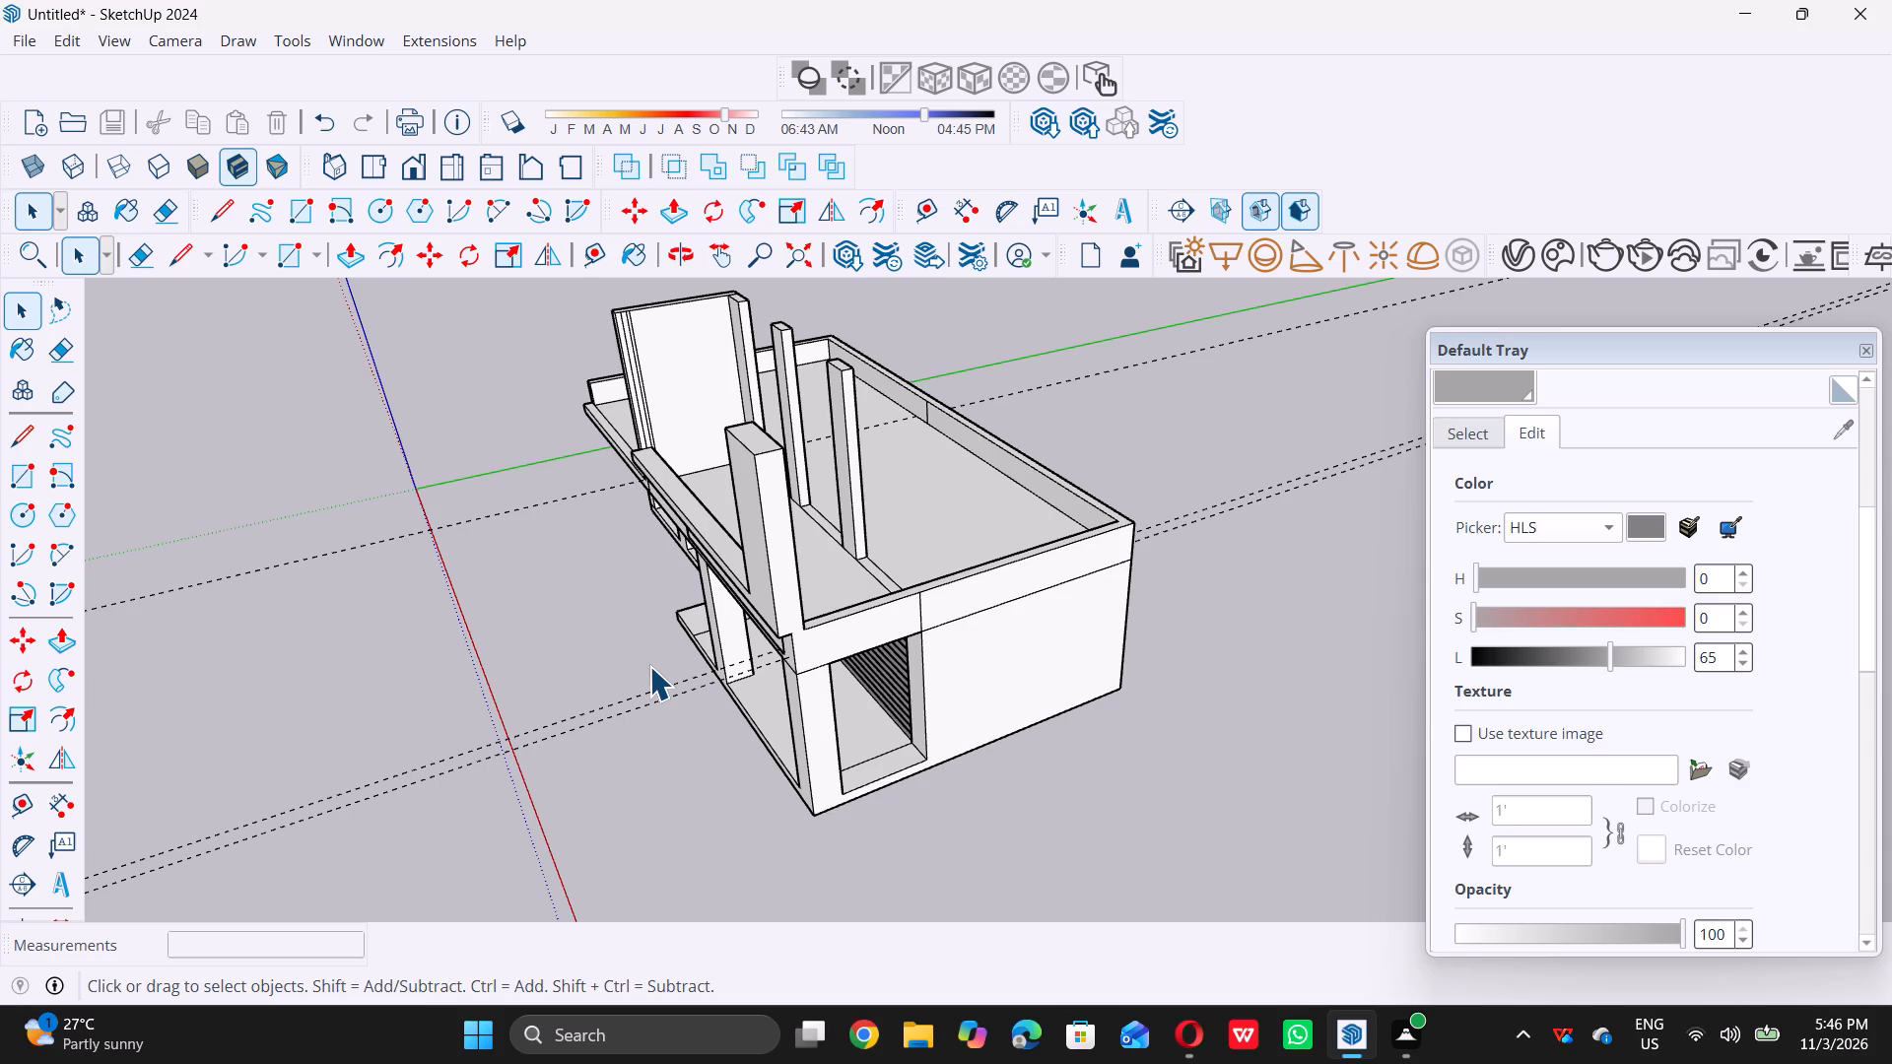
{"action": "scroll", "coordinate": [823, 599], "scroll_direction": "up", "scroll_amount": 9}
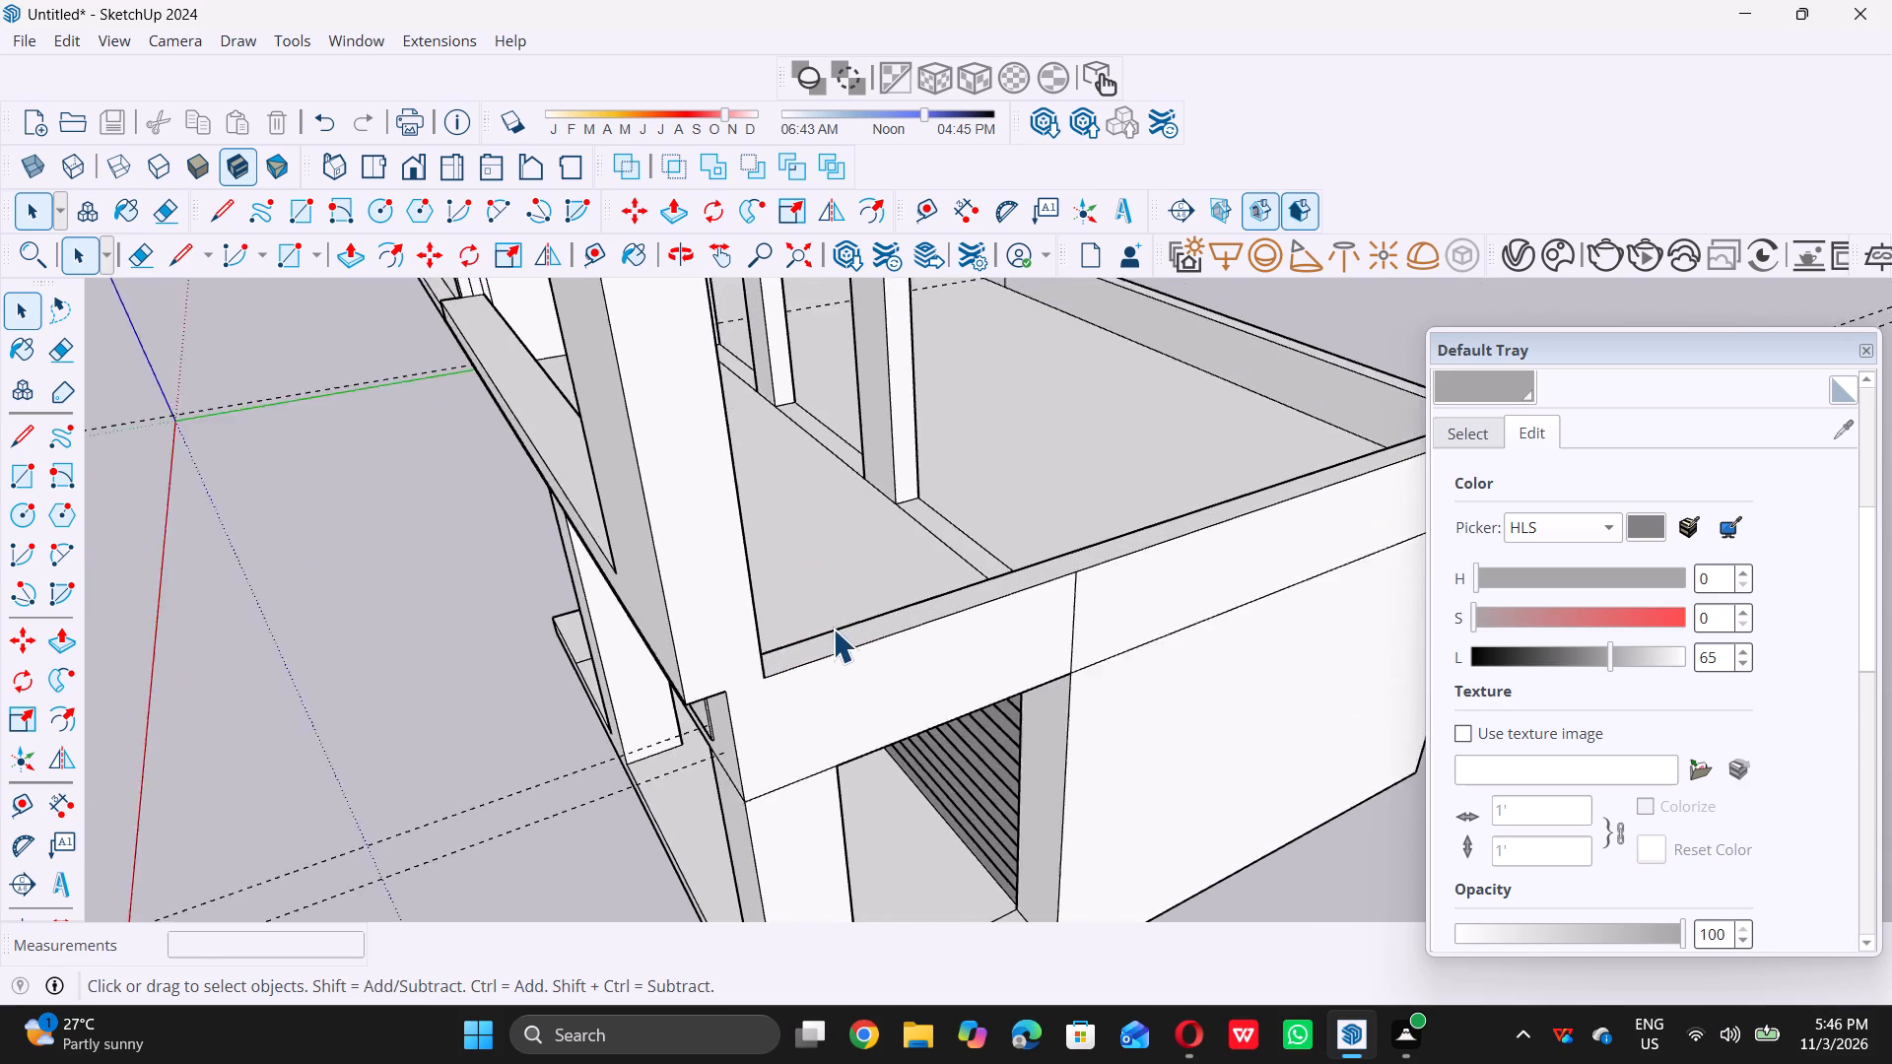
{"action": "scroll", "coordinate": [833, 629], "scroll_direction": "up", "scroll_amount": 8}
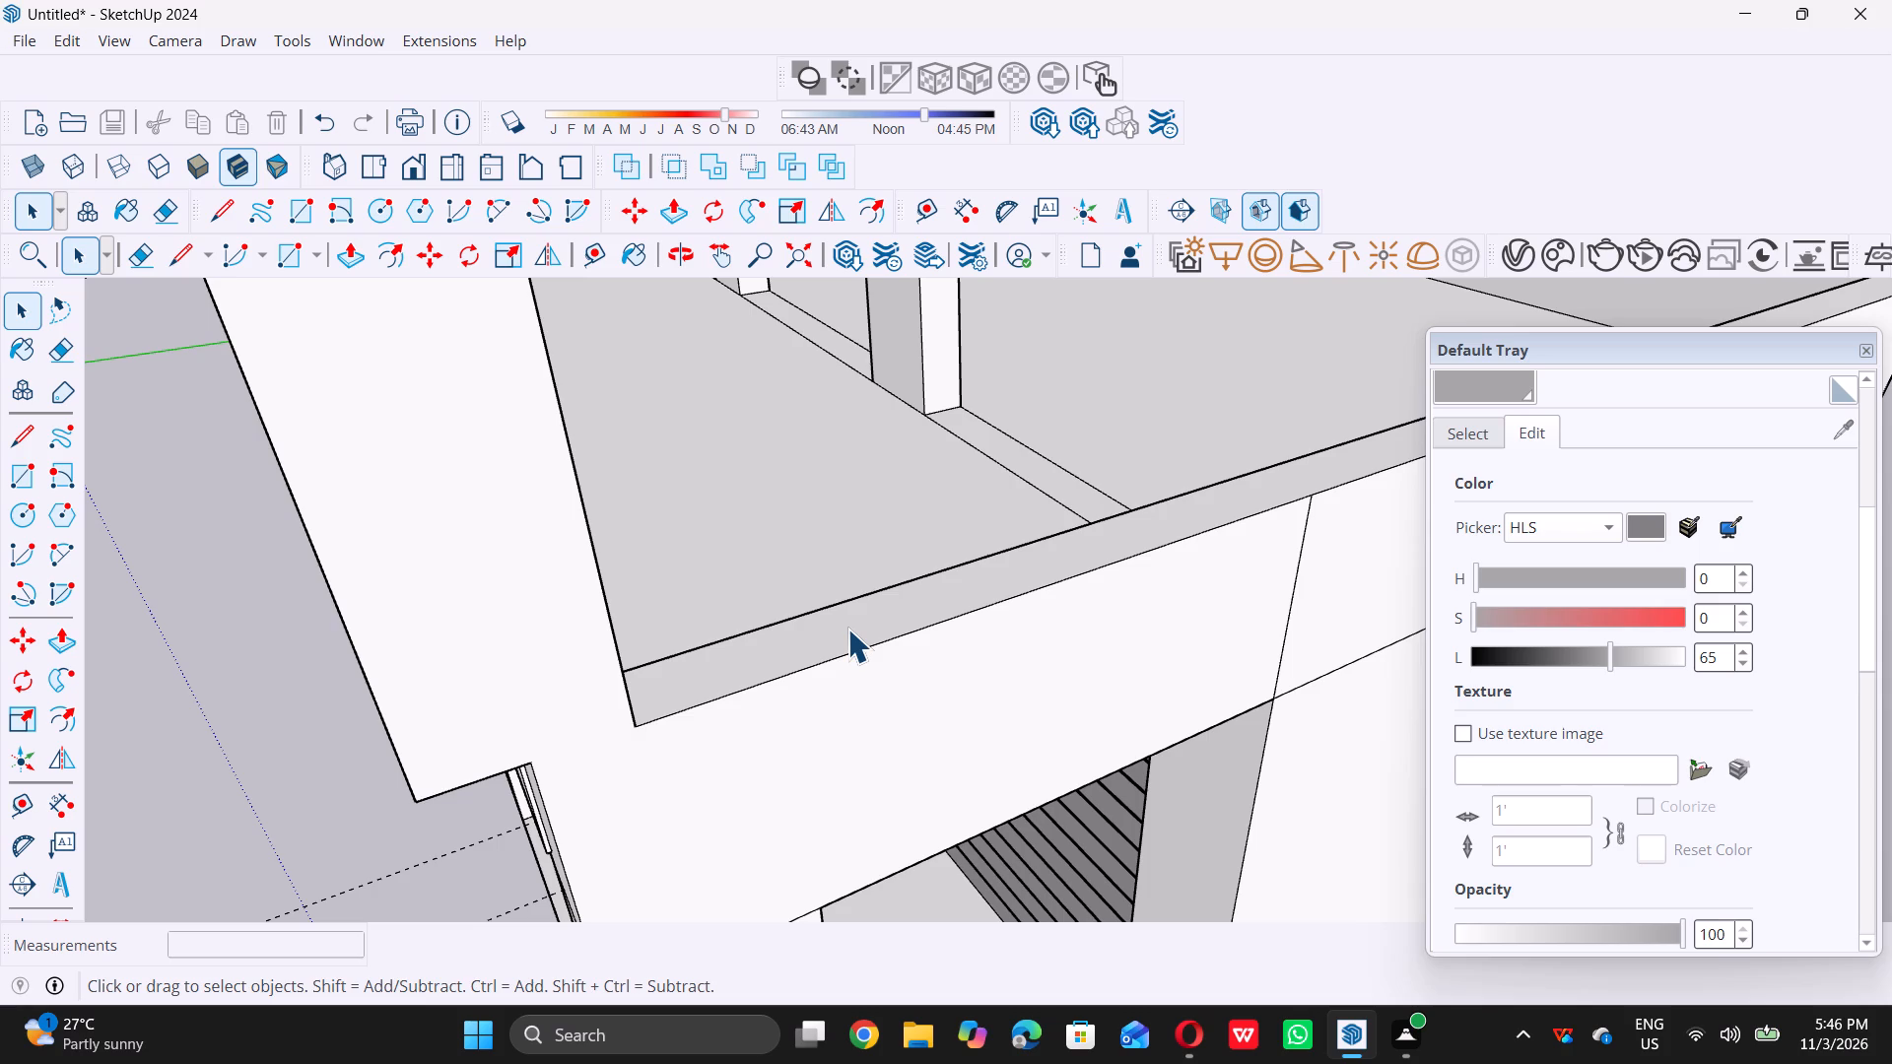
{"action": "left_click", "coordinate": [847, 629]}
{"action": "key", "text": "p"}
{"action": "double_click", "coordinate": [851, 617]}
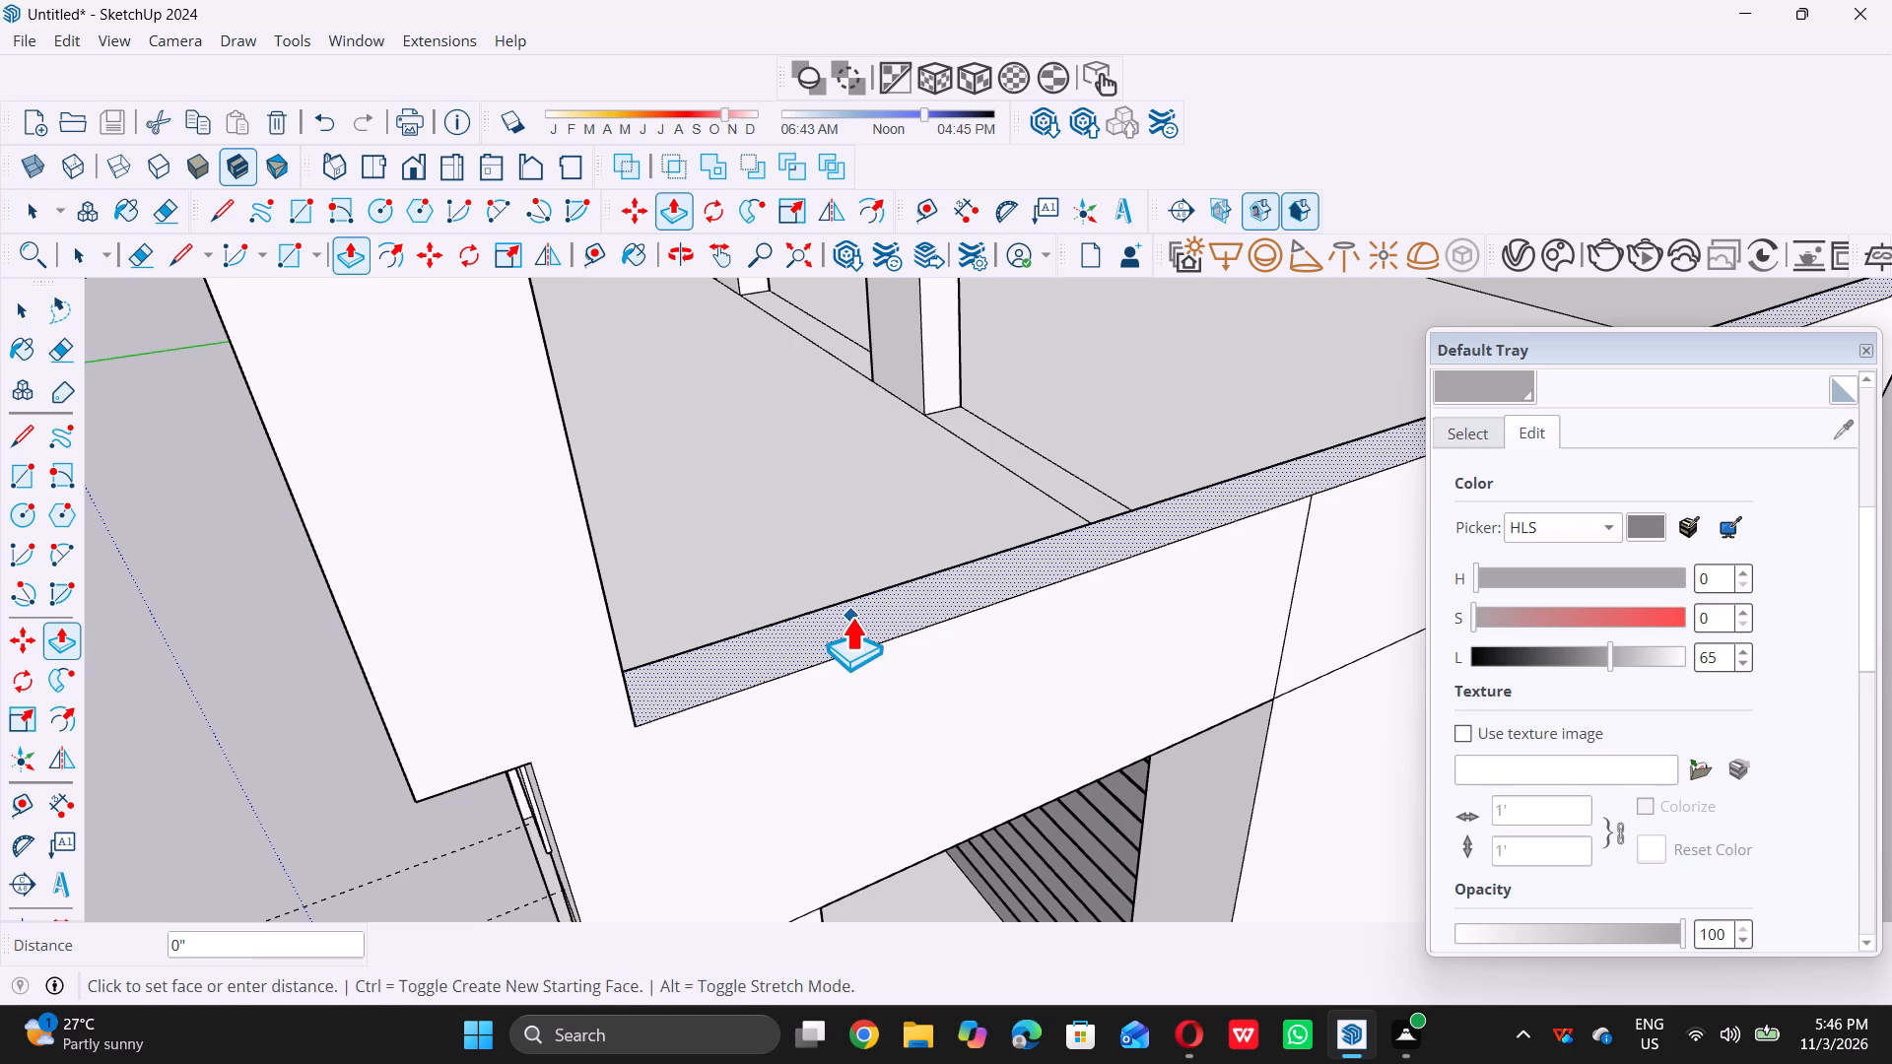
{"action": "scroll", "coordinate": [850, 604], "scroll_direction": "down", "scroll_amount": 19}
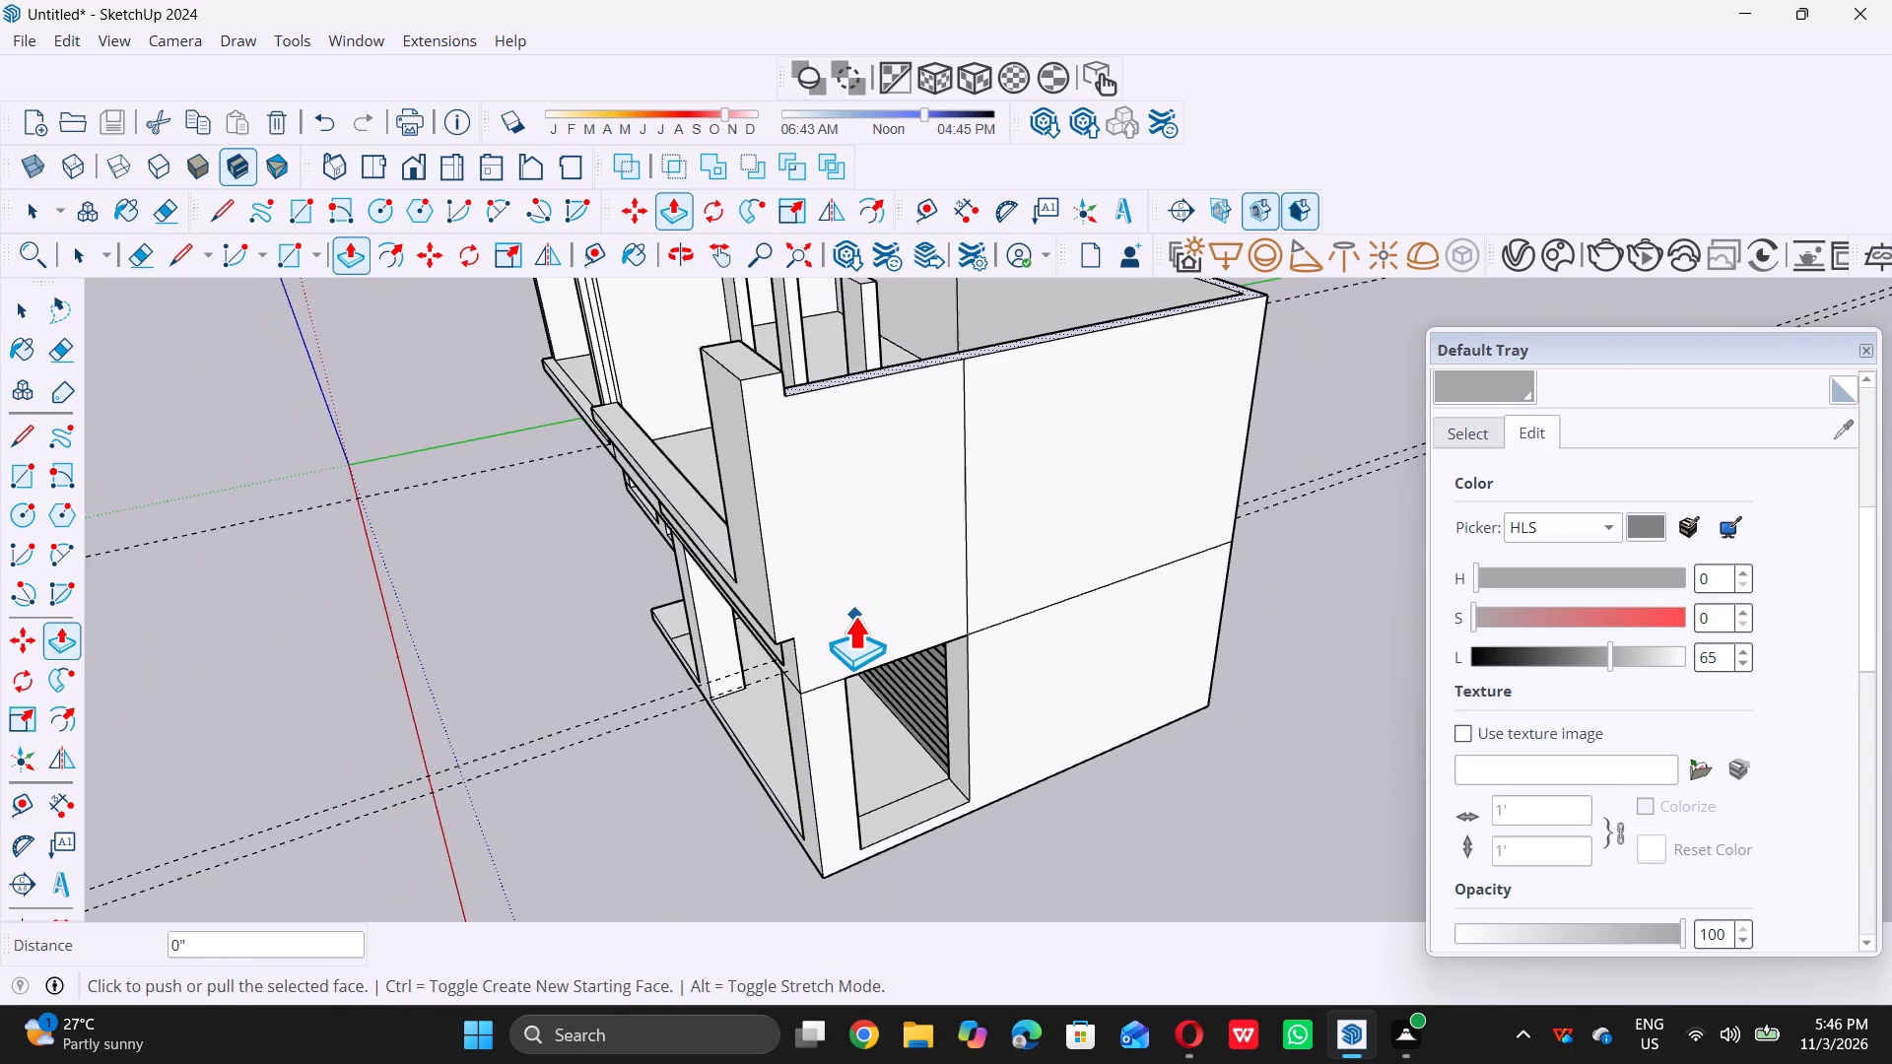
{"action": "key", "text": "space"}
{"action": "double_click", "coordinate": [1209, 758]}
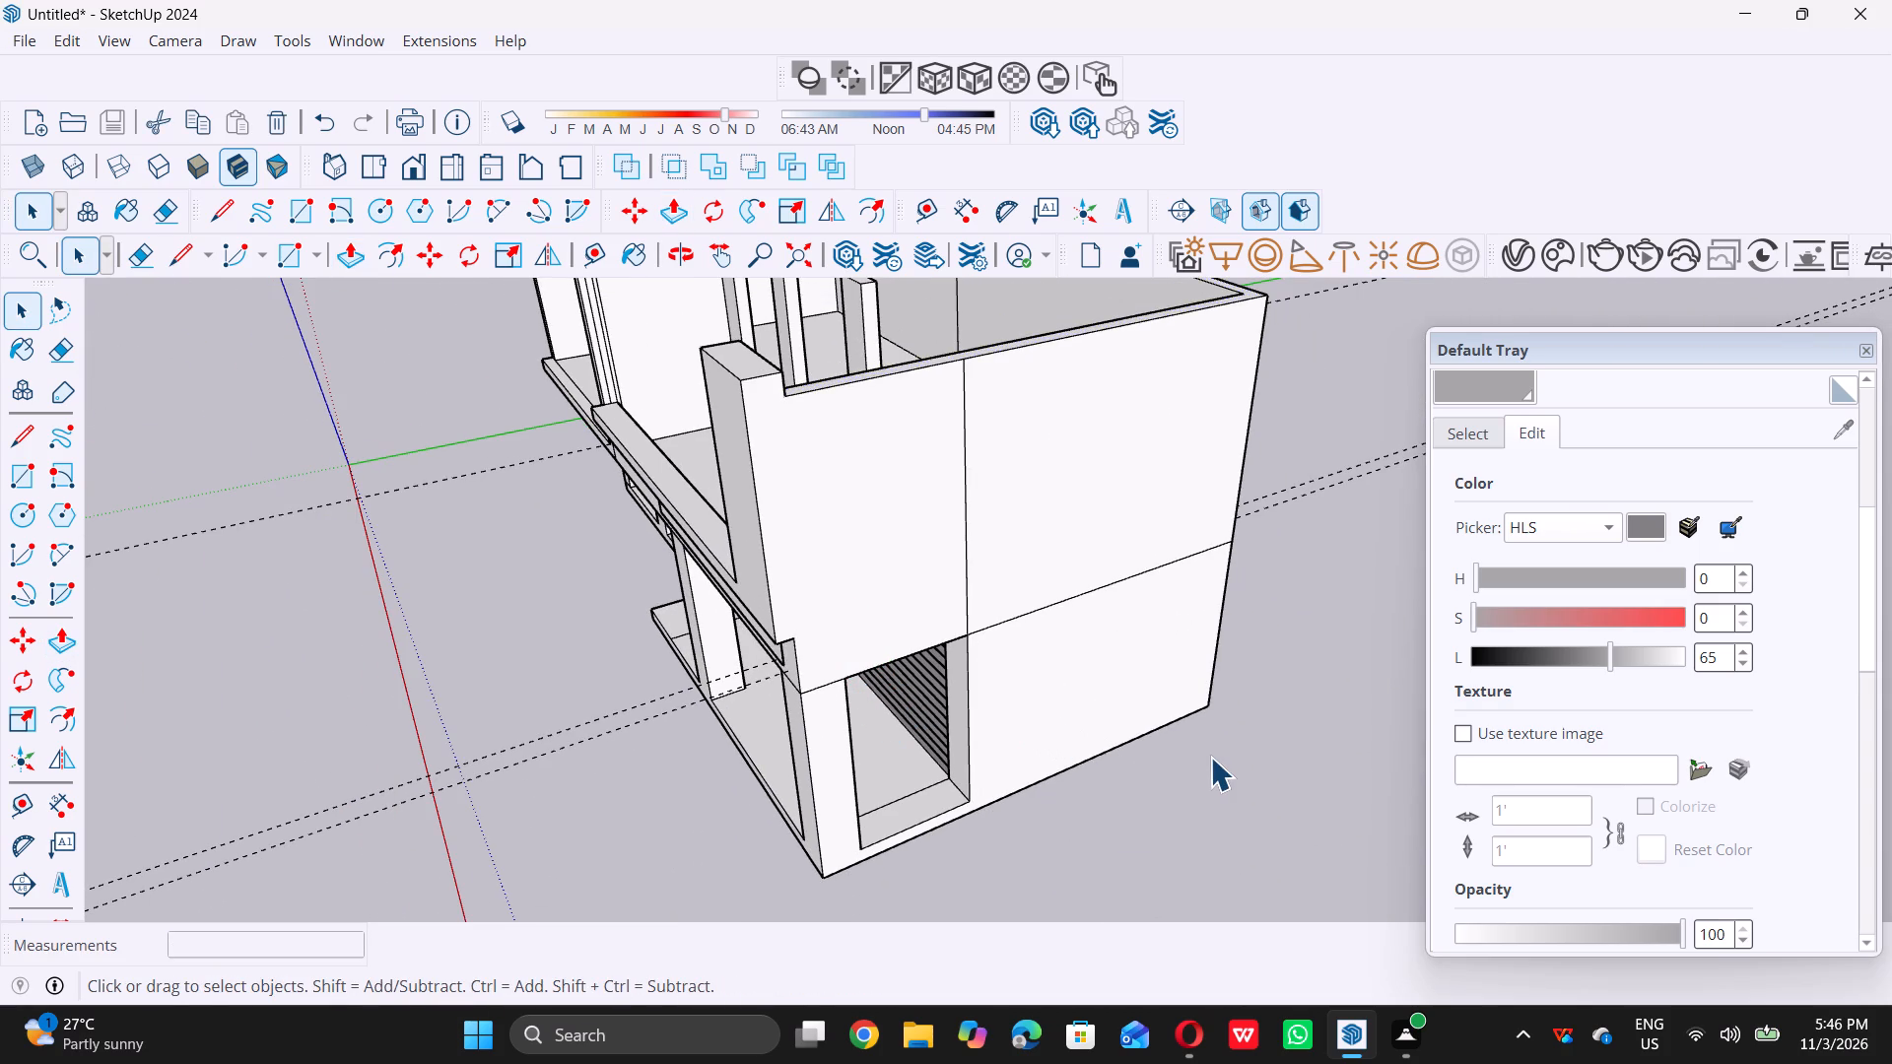
Extrude the 1' by 9" floor rectangle beside the end wall upward into a column, repeating the previous Push/Pull distance.
{"action": "scroll", "coordinate": [1210, 757], "scroll_direction": "down", "scroll_amount": 6}
{"action": "middle_click_drag", "start_coordinate": [849, 712], "coordinate": [1265, 627]}
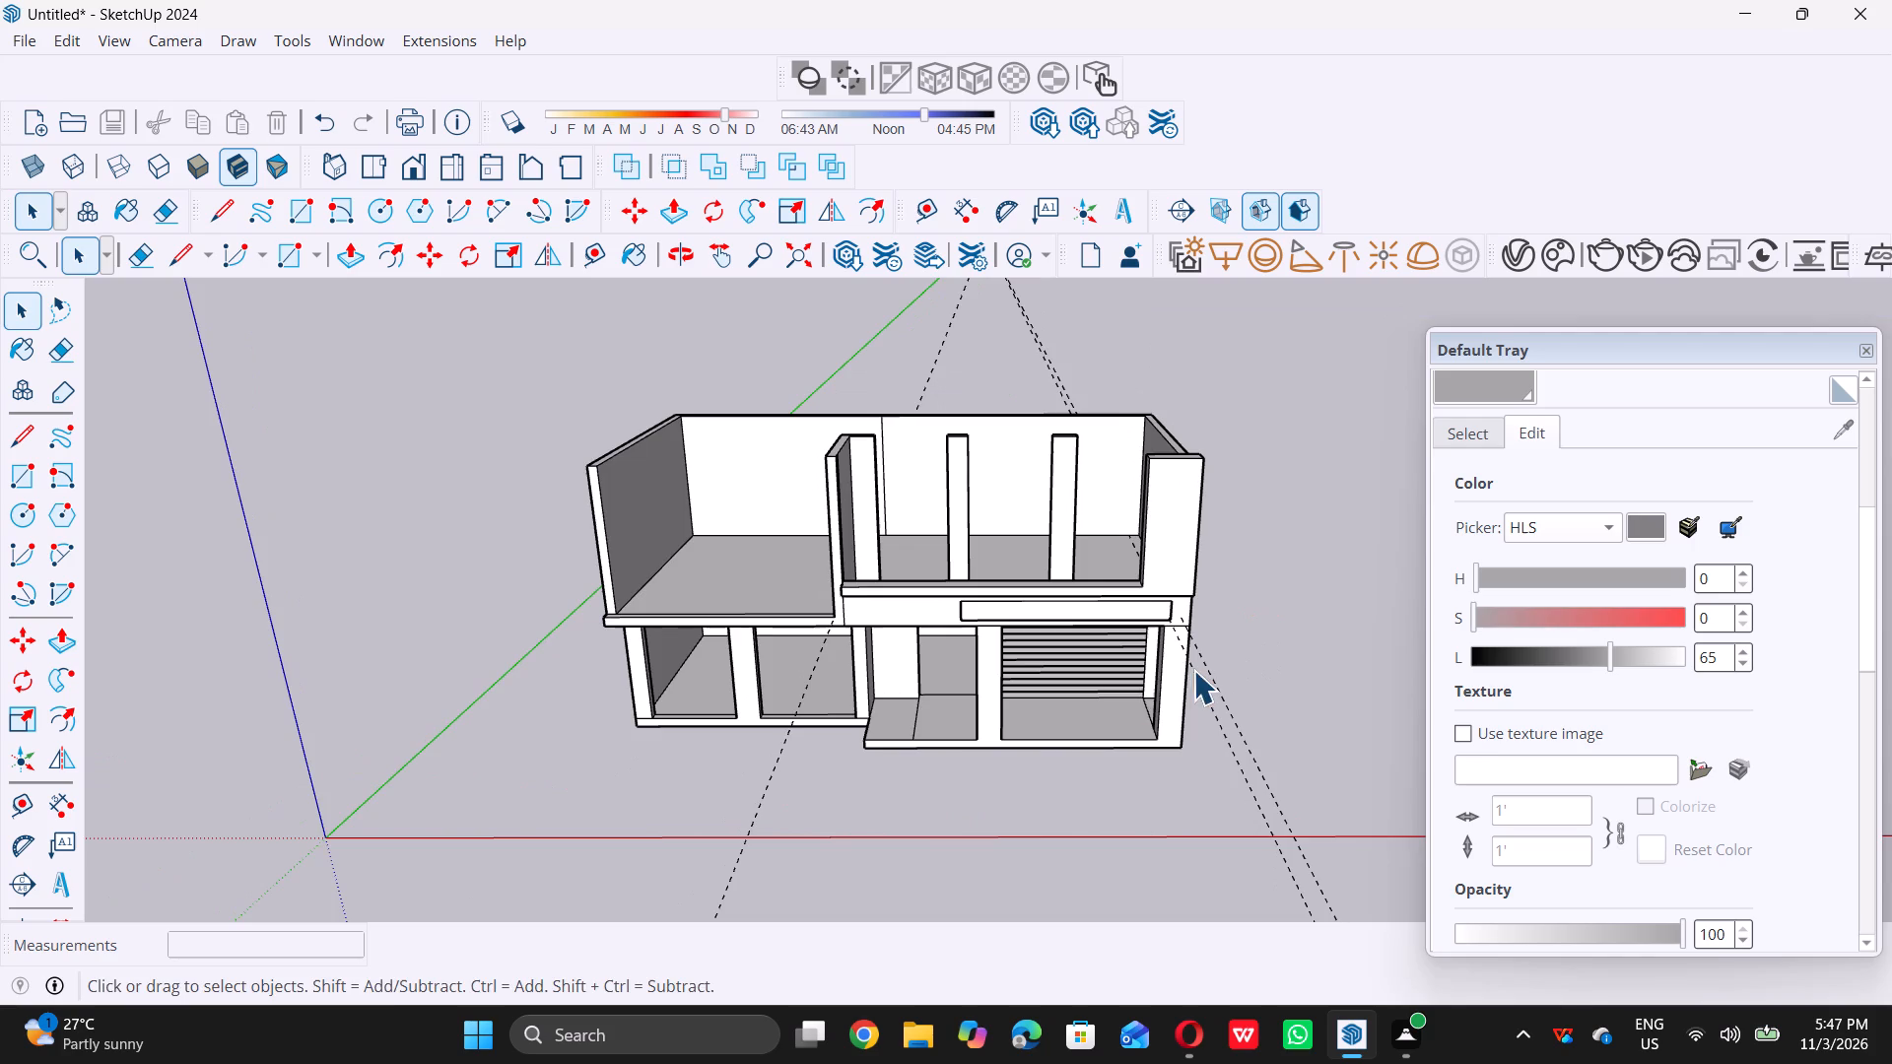
{"action": "middle_click_drag", "start_coordinate": [1132, 685], "coordinate": [1362, 780]}
{"action": "scroll", "coordinate": [1117, 526], "scroll_direction": "up", "scroll_amount": 14}
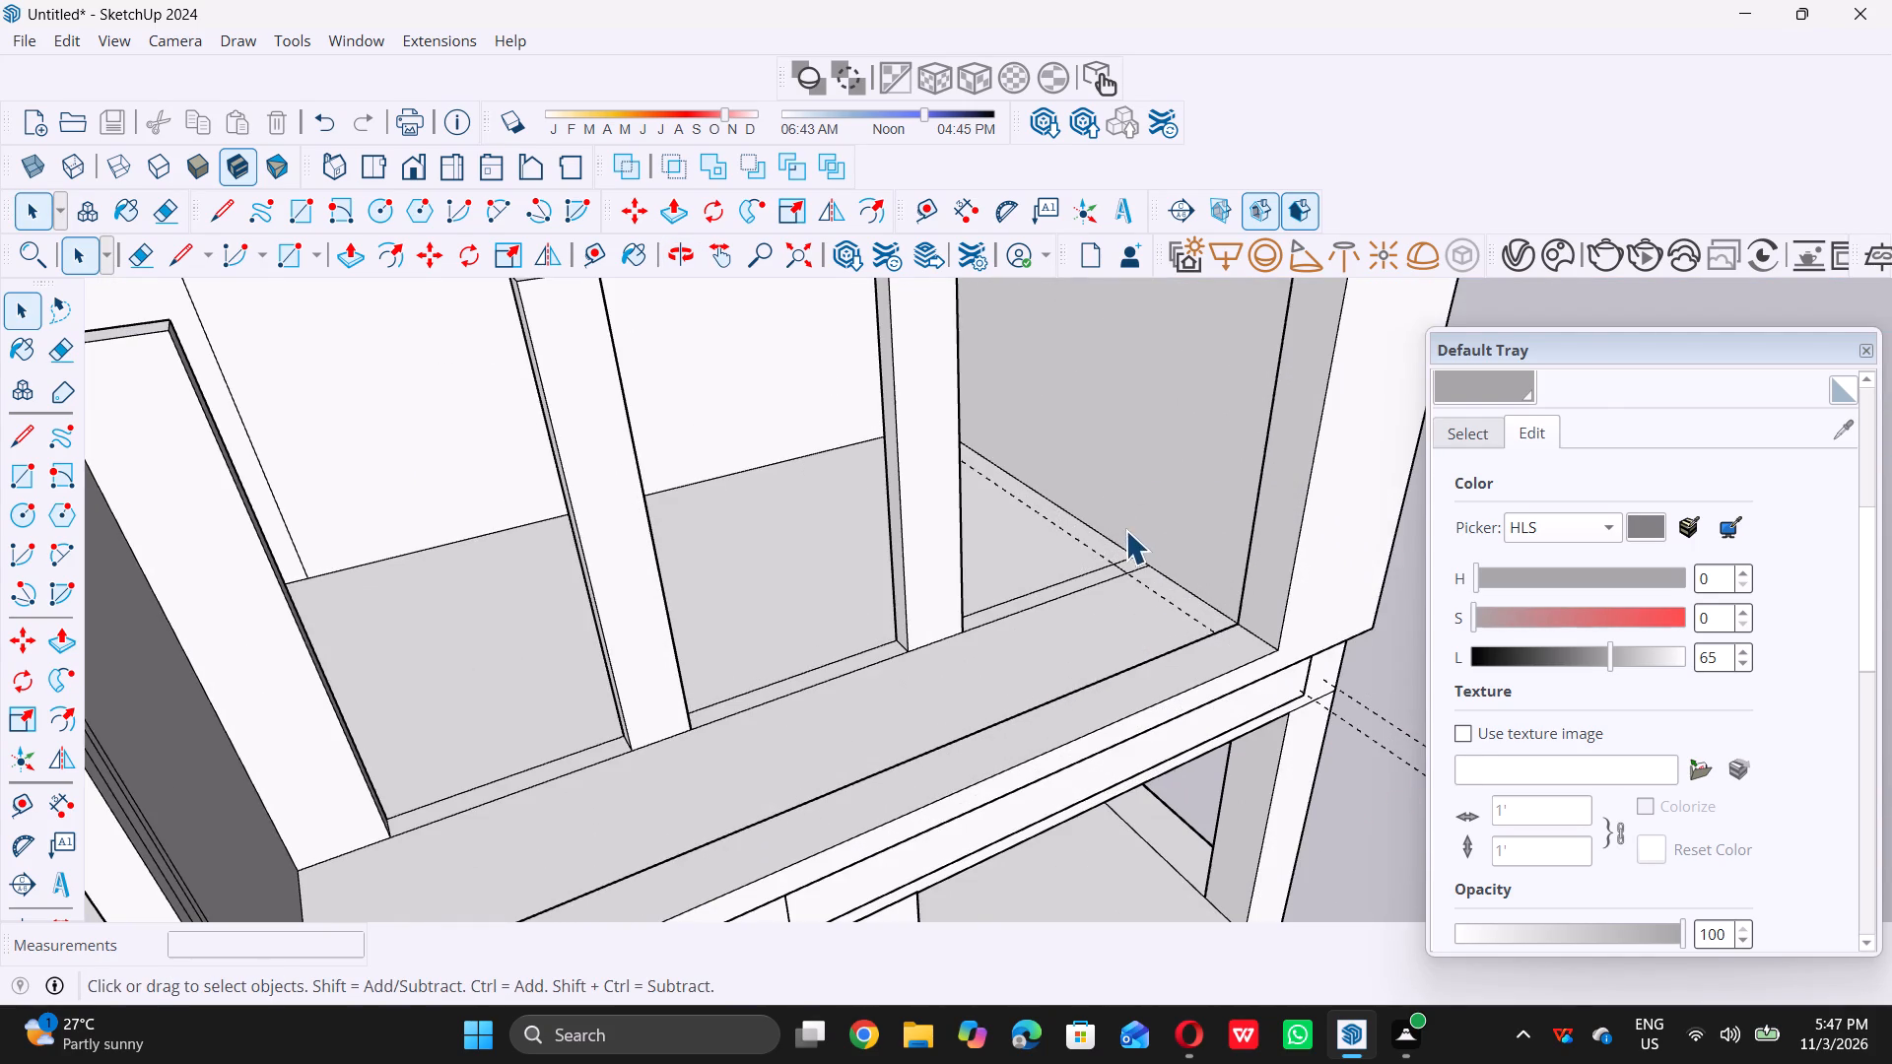
{"action": "scroll", "coordinate": [1133, 550], "scroll_direction": "up", "scroll_amount": 11}
{"action": "left_click", "coordinate": [1127, 583]}
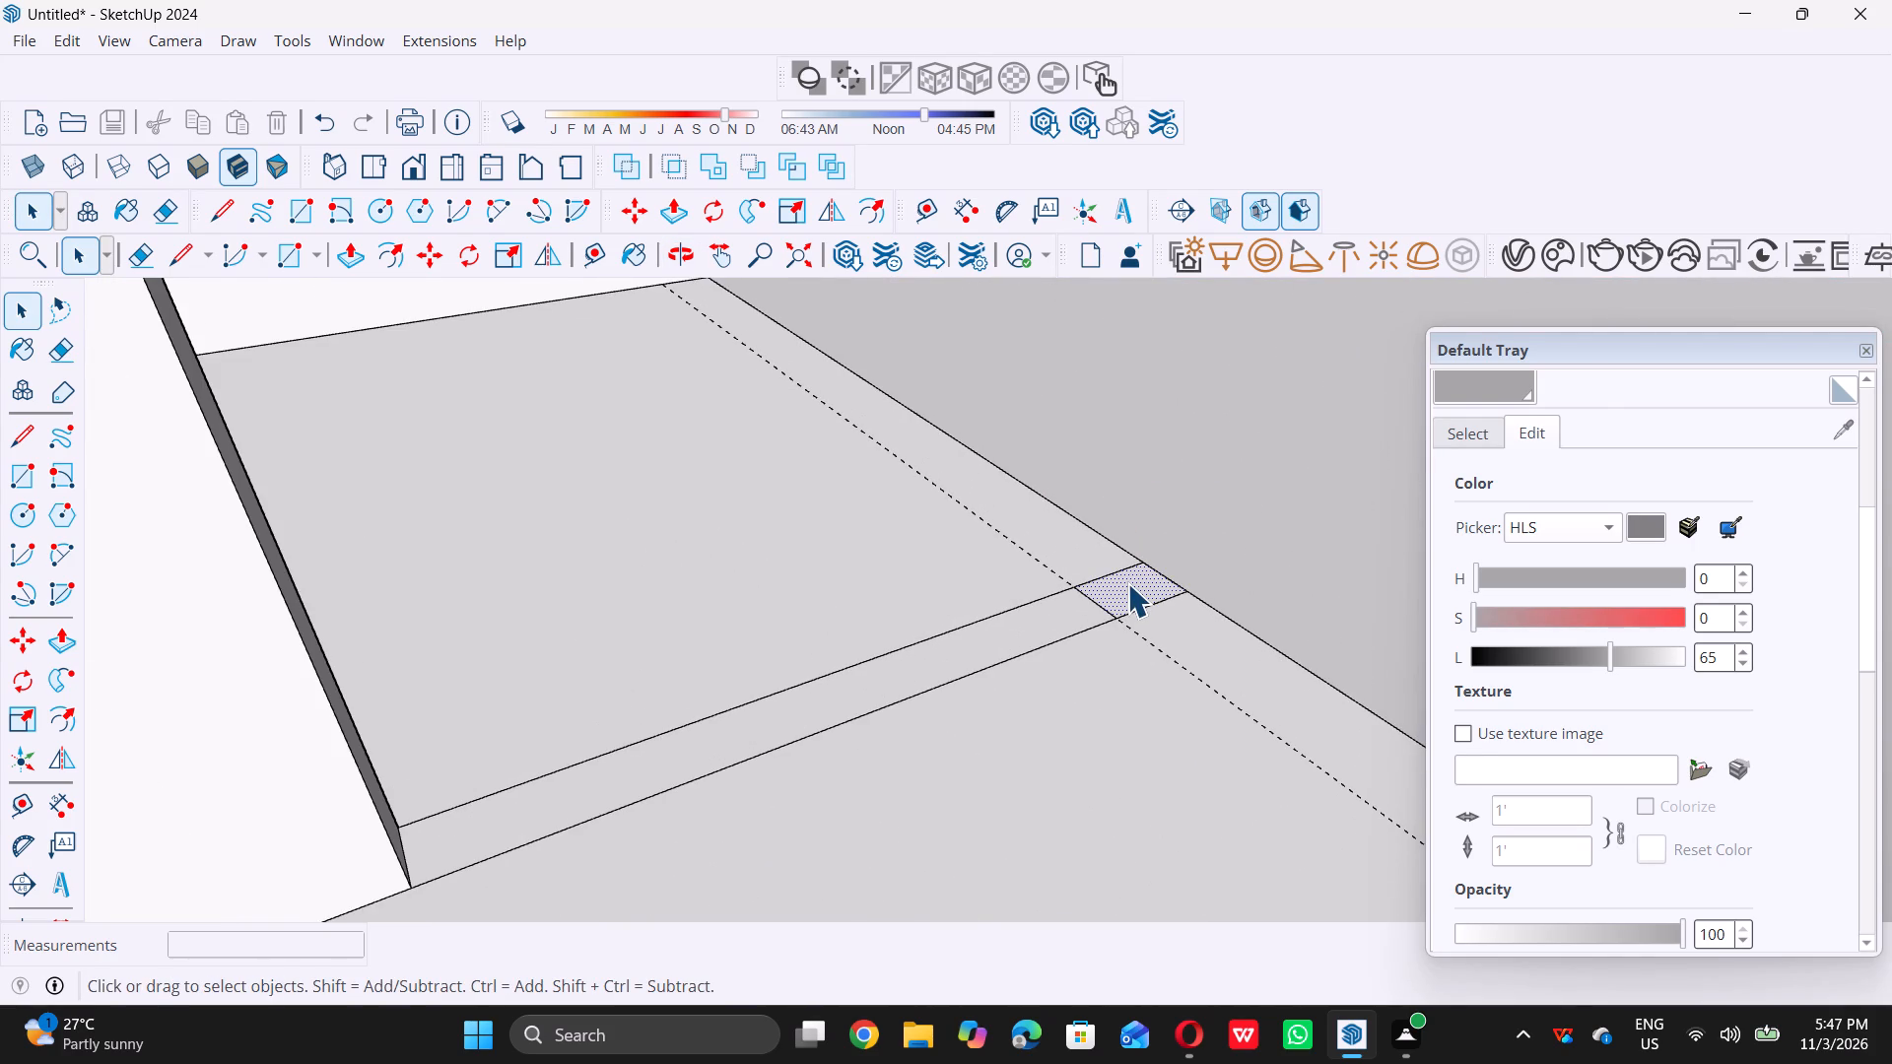
{"action": "key", "text": "p"}
{"action": "double_click", "coordinate": [1125, 584]}
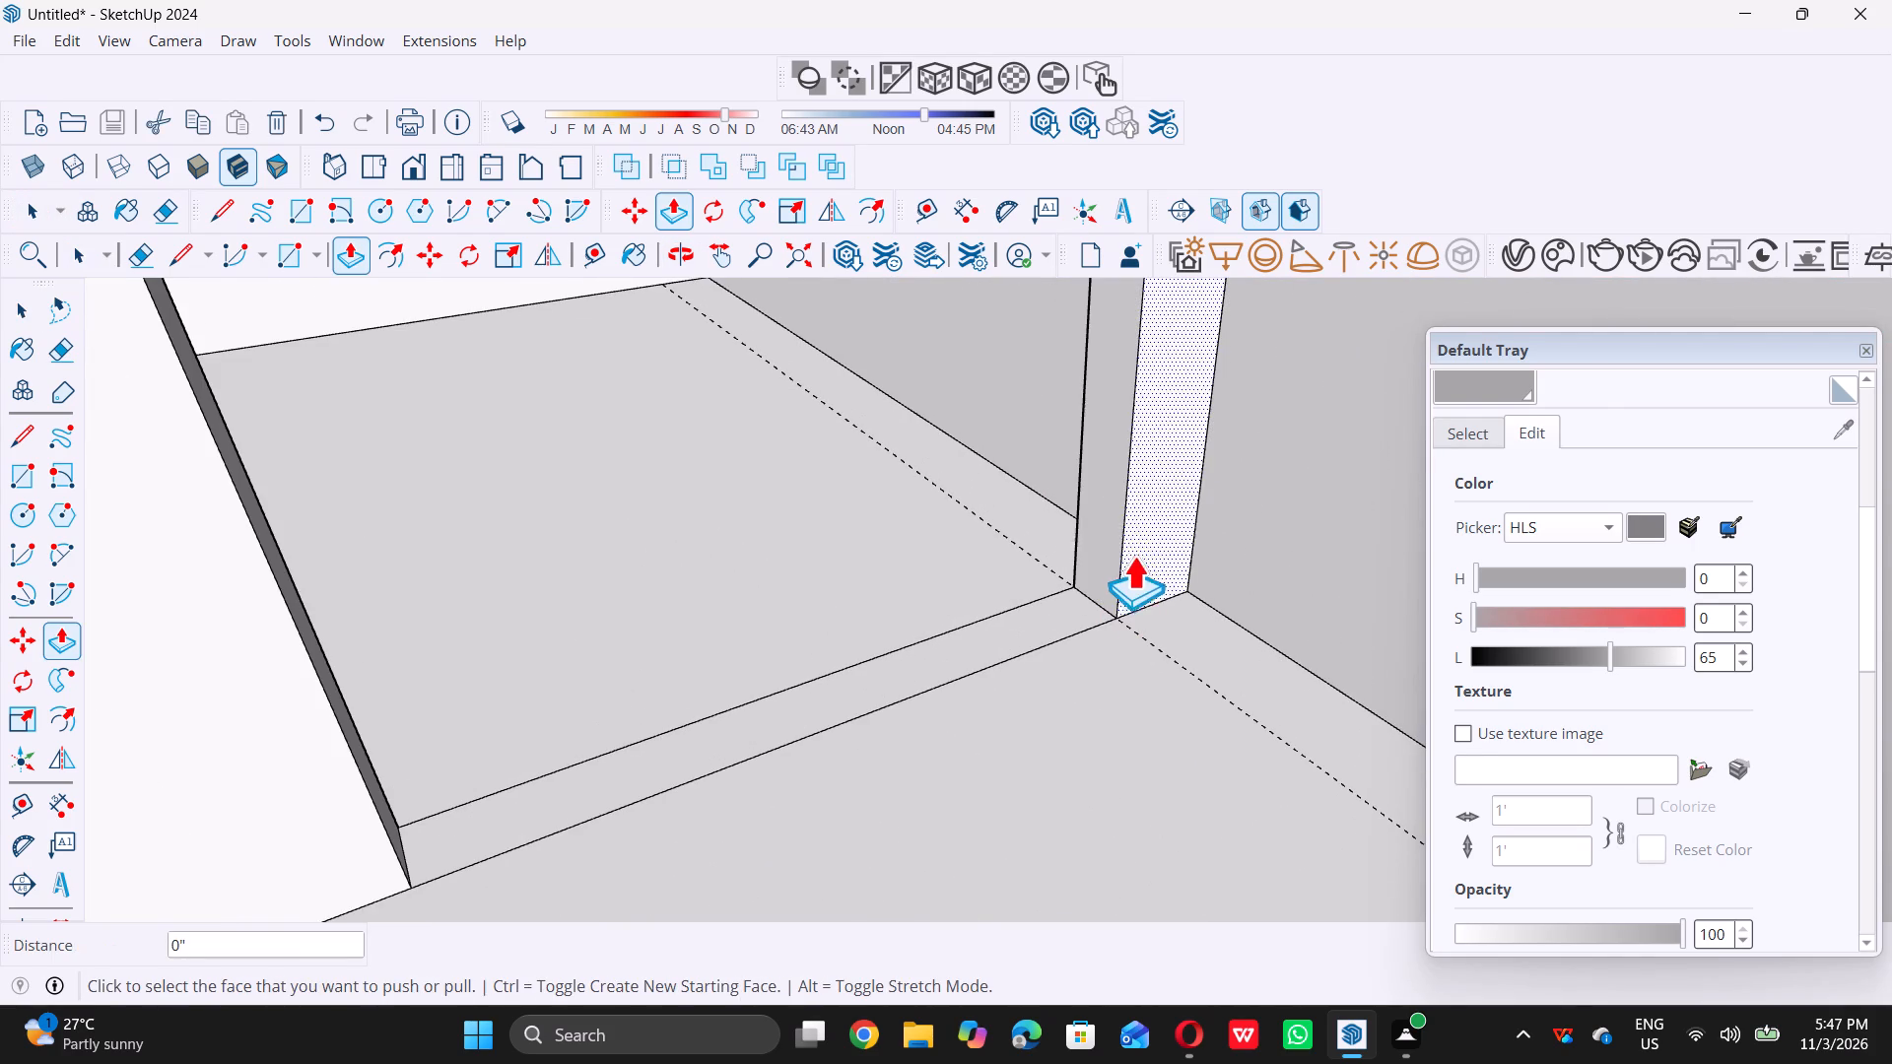
{"action": "scroll", "coordinate": [1127, 517], "scroll_direction": "down", "scroll_amount": 19}
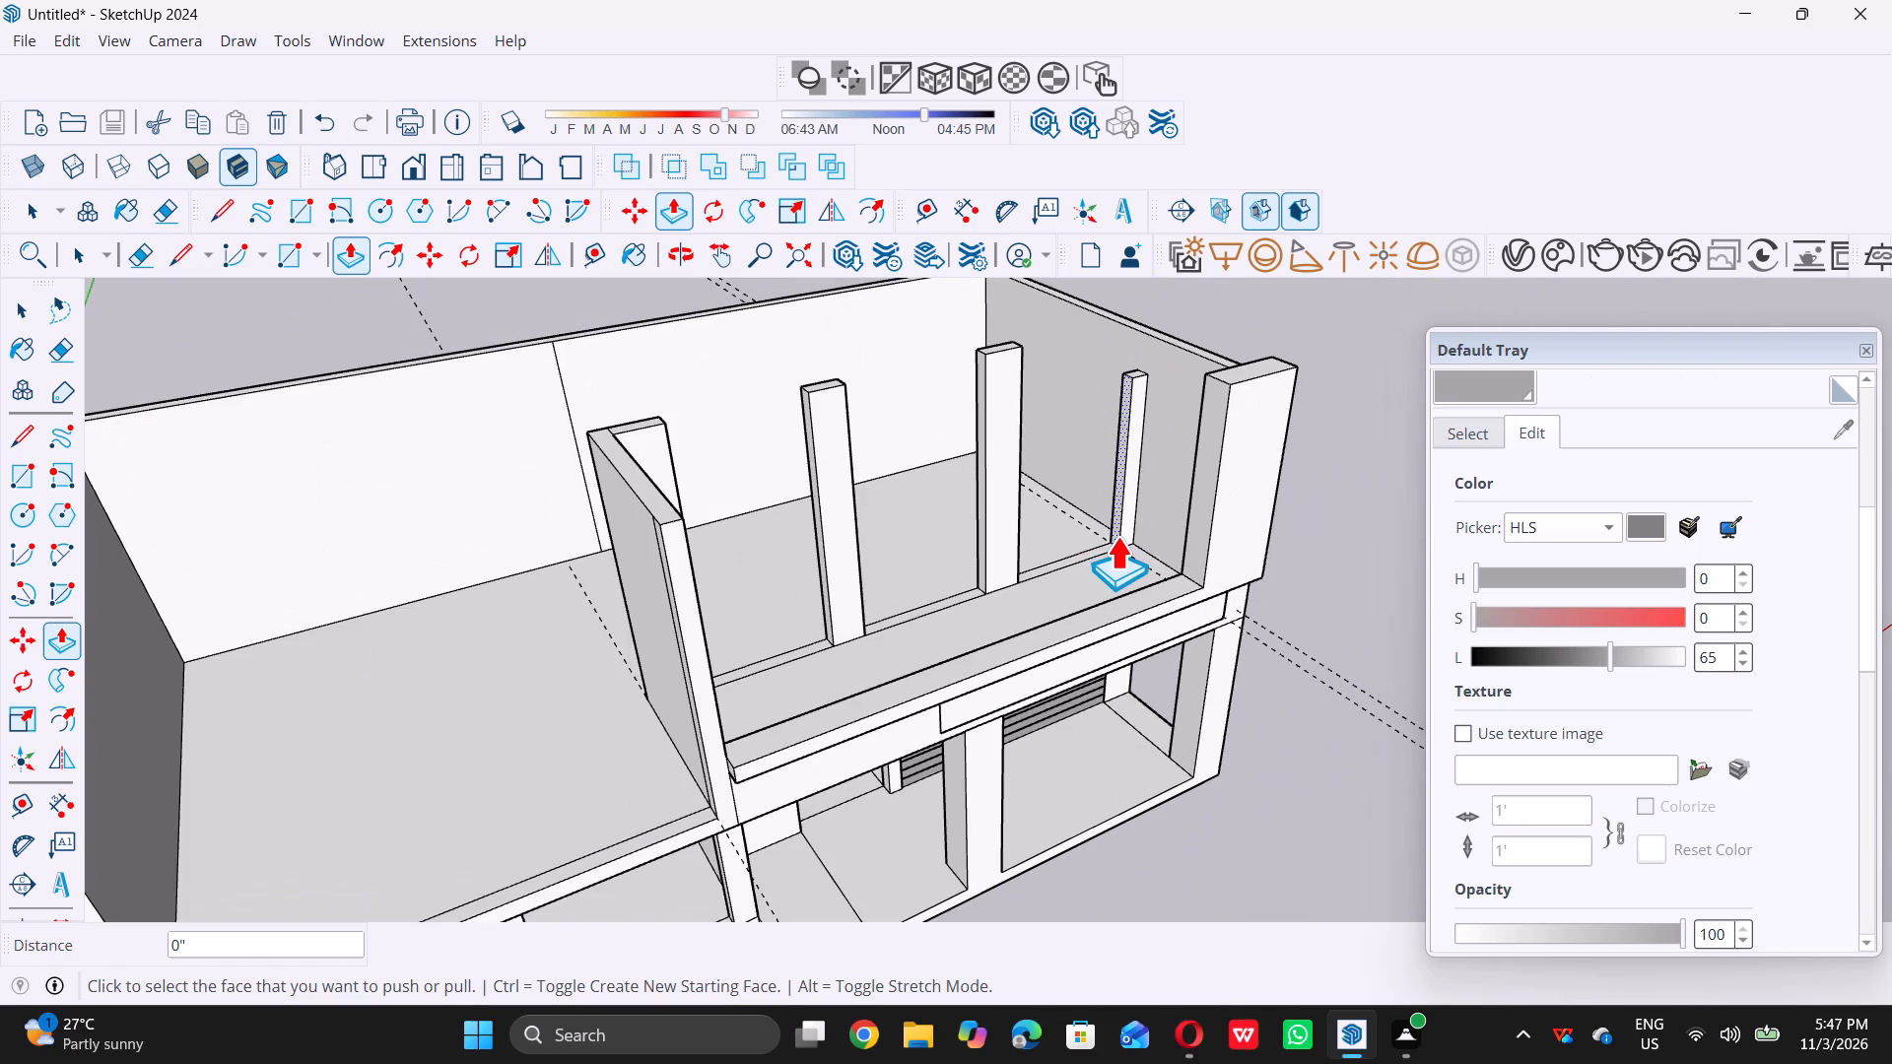
Raise the new column's top face 2' to the top of the adjoining end wall.
{"action": "scroll", "coordinate": [1153, 334], "scroll_direction": "up", "scroll_amount": 11}
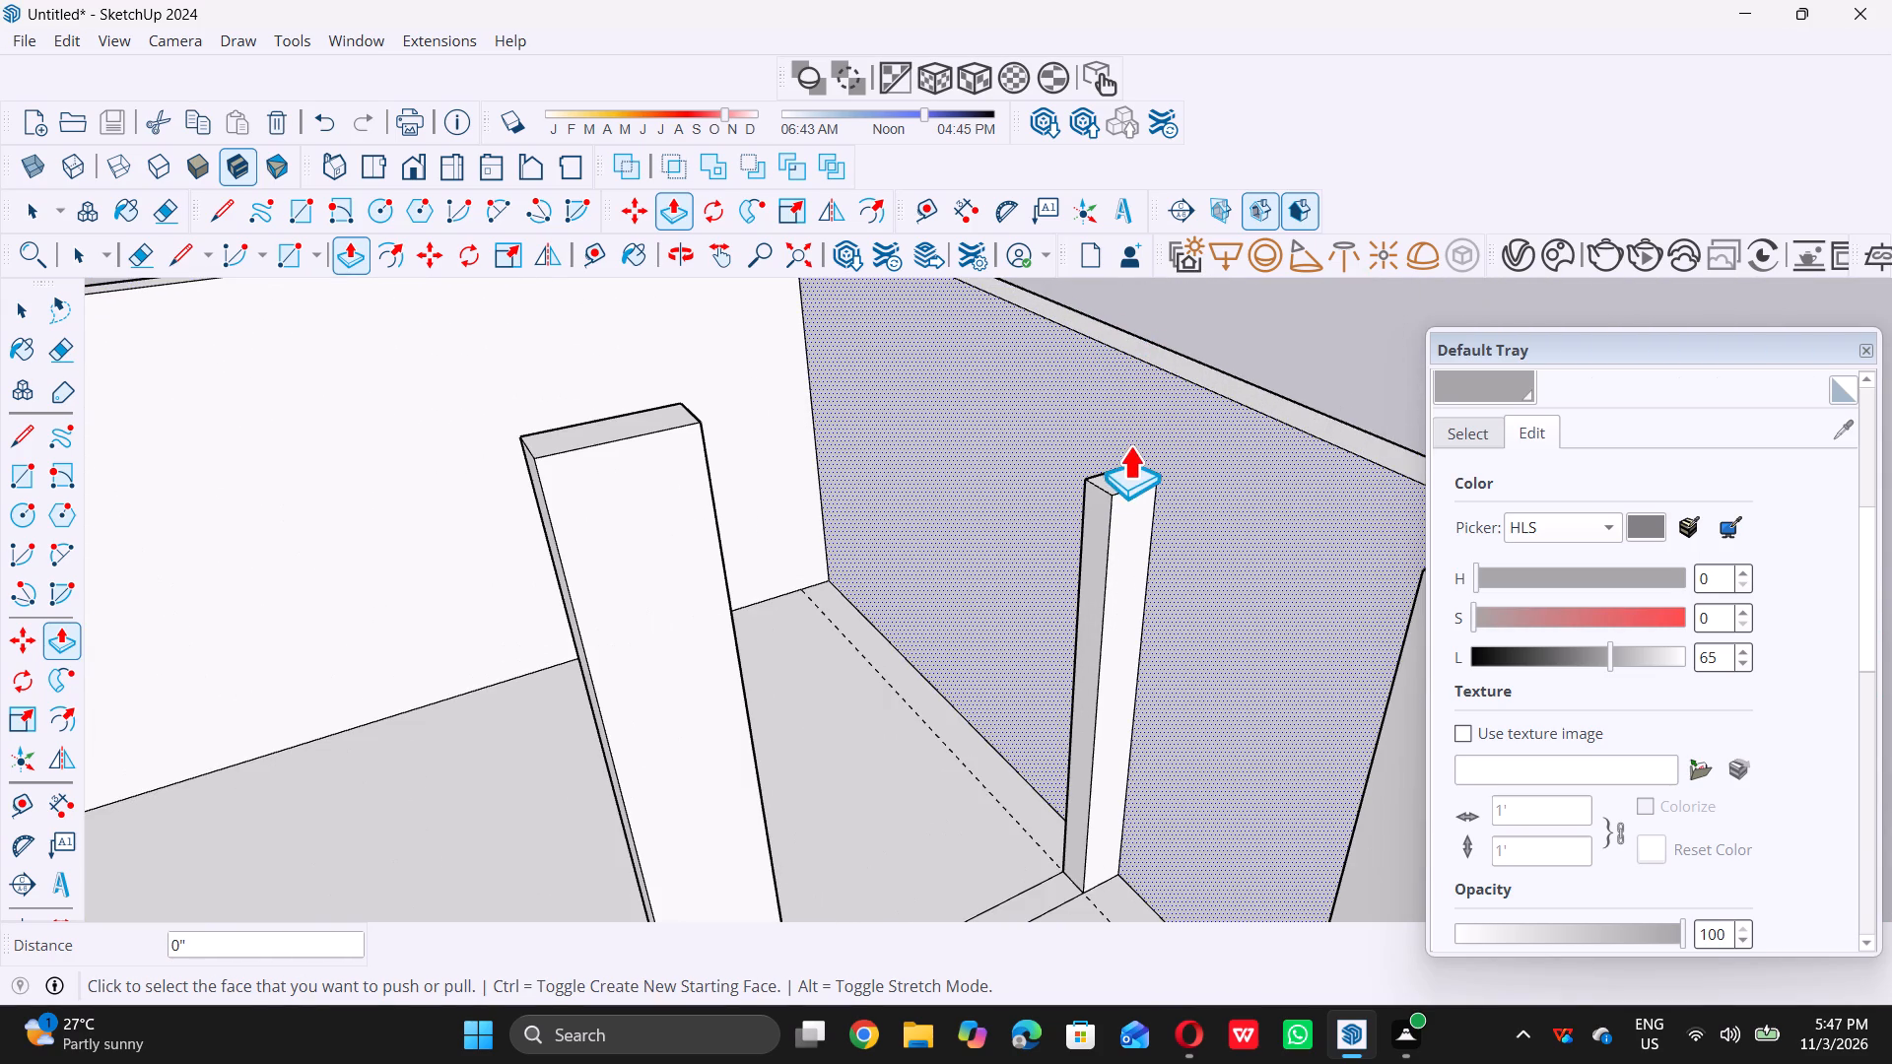
{"action": "scroll", "coordinate": [1121, 457], "scroll_direction": "up", "scroll_amount": 6}
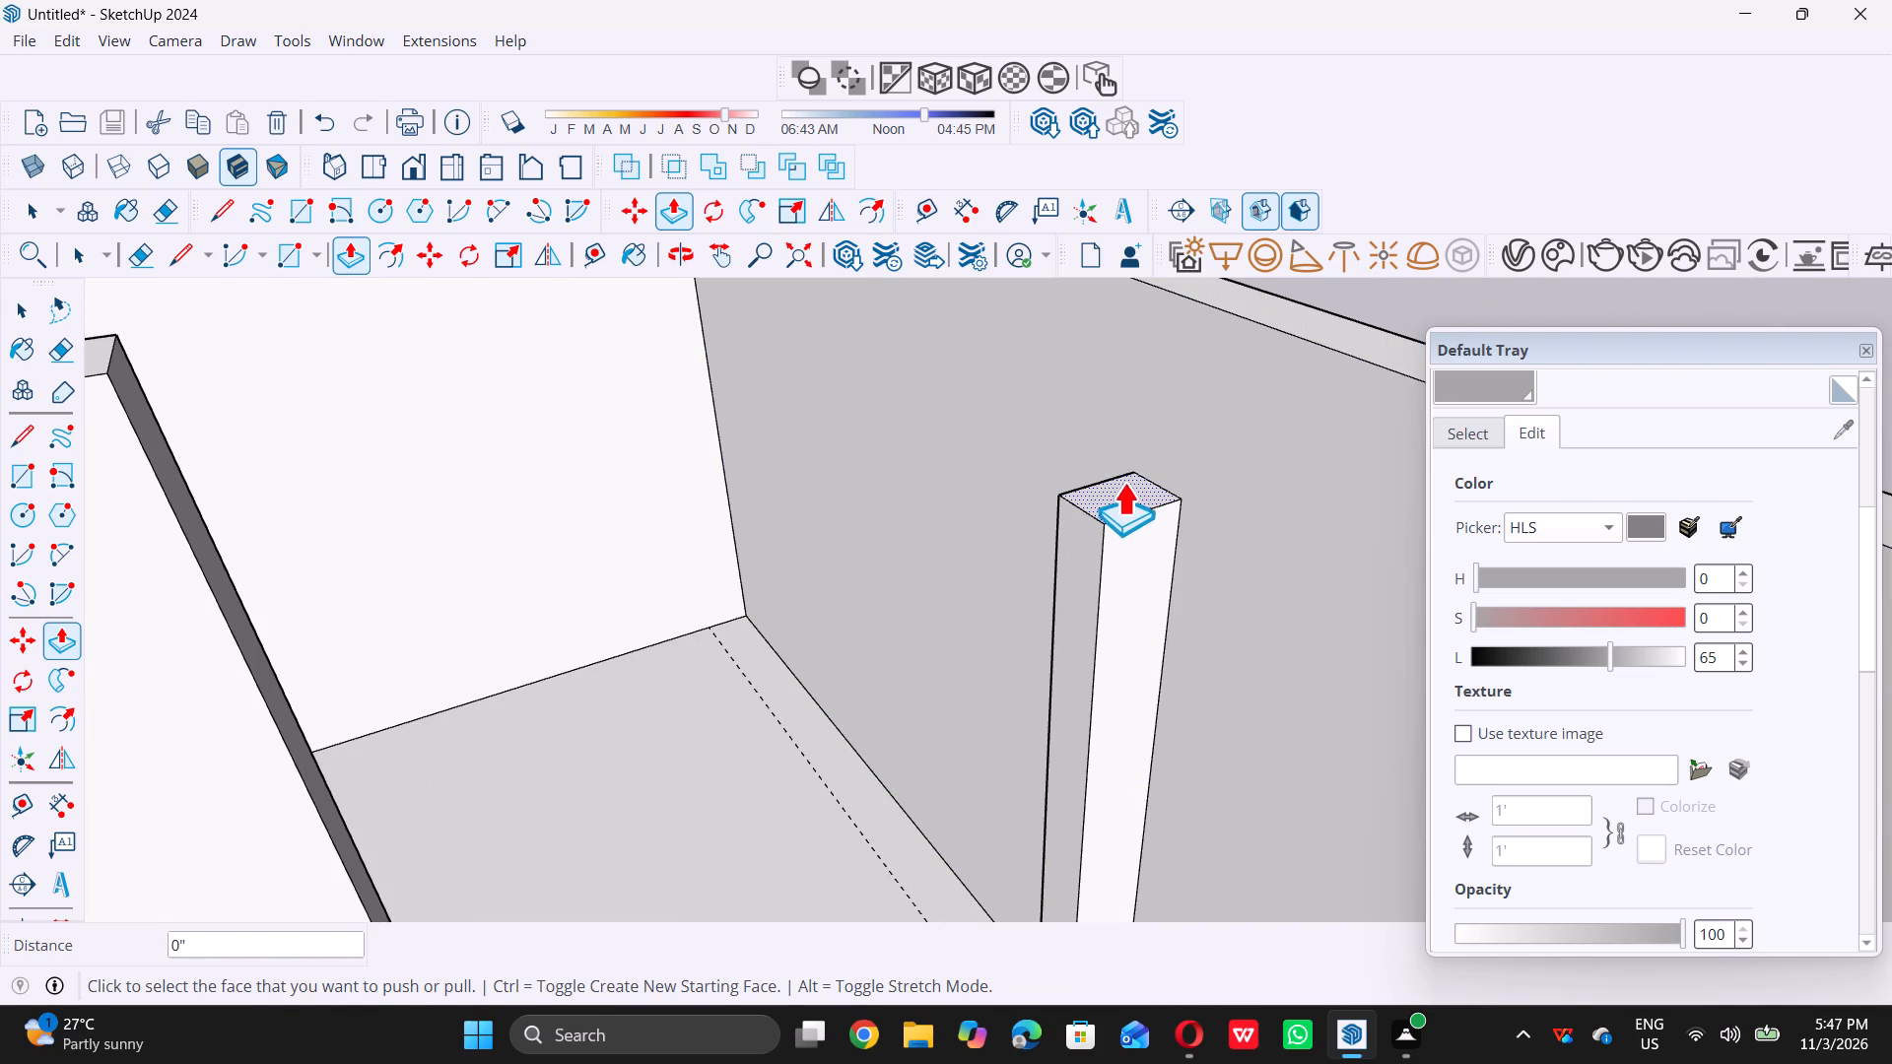
{"action": "double_click", "coordinate": [1123, 482]}
{"action": "key", "text": "space"}
{"action": "scroll", "coordinate": [1161, 415], "scroll_direction": "down", "scroll_amount": 5}
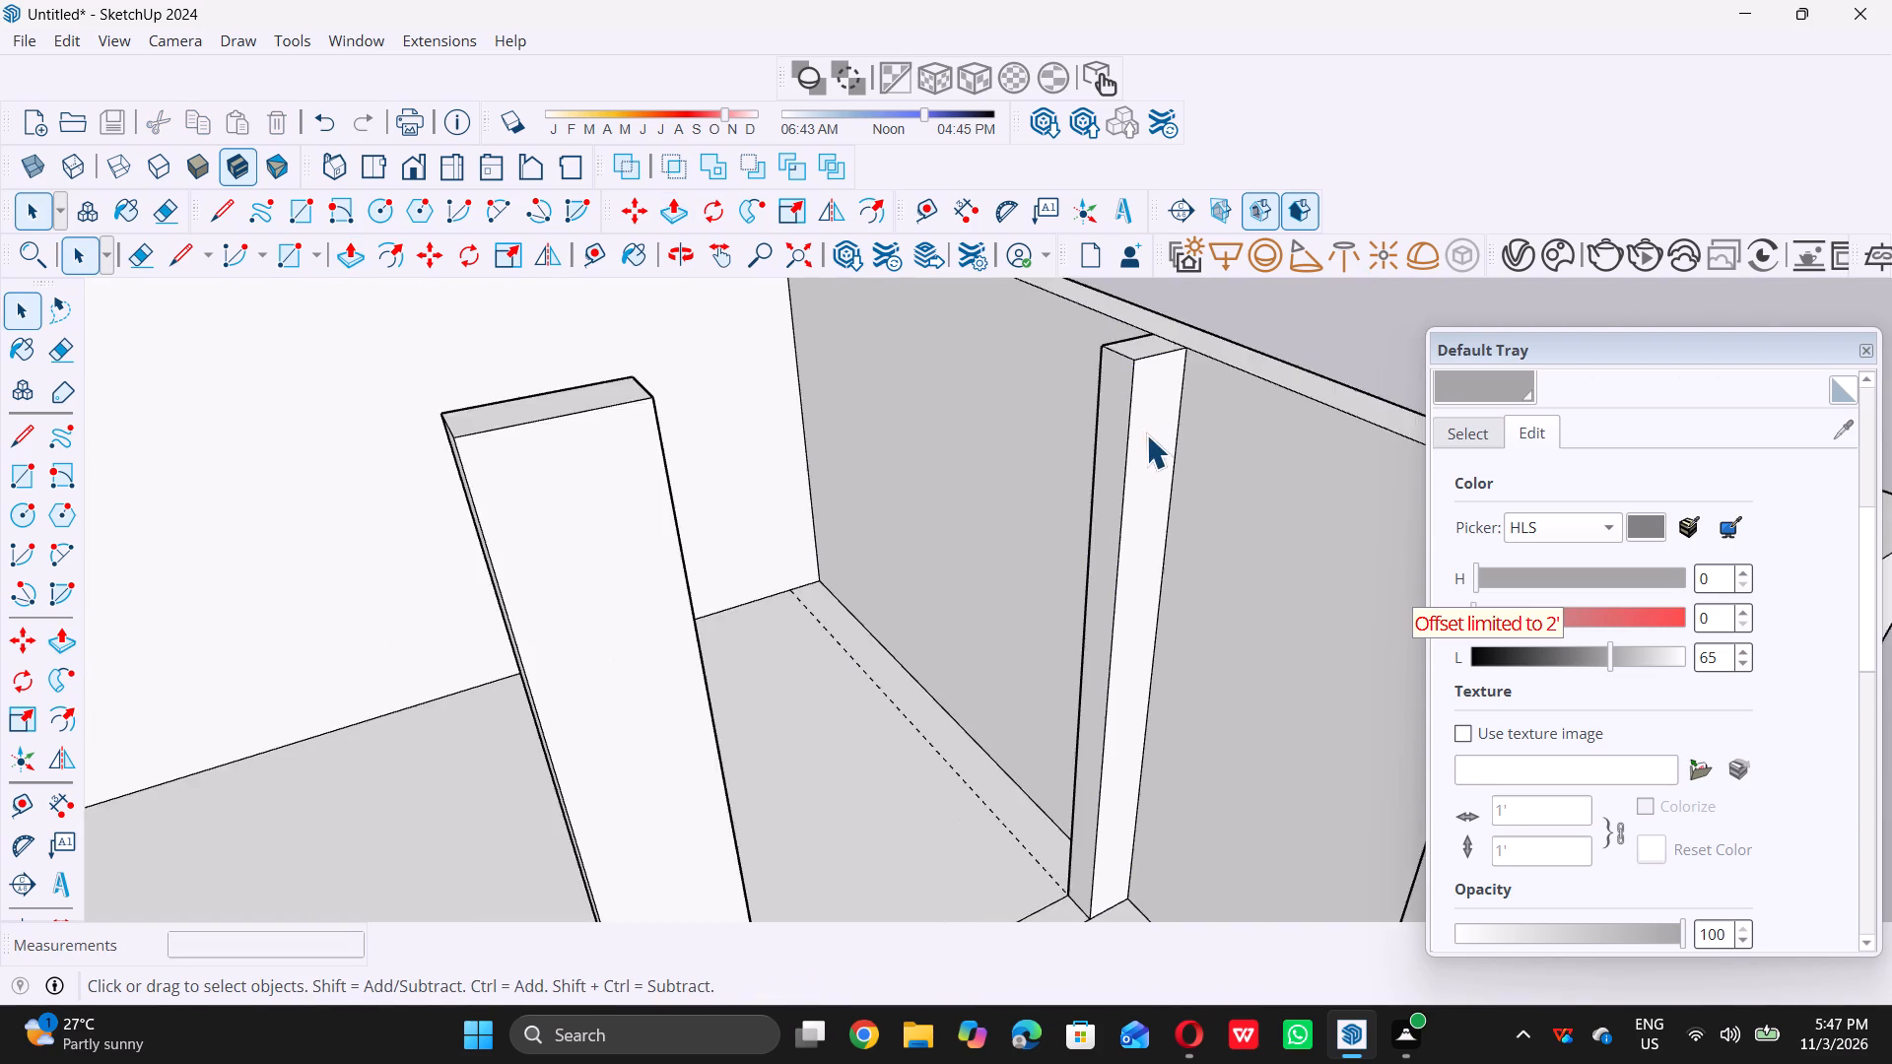
Delete all the guide lines in the model.
{"action": "scroll", "coordinate": [1146, 434], "scroll_direction": "down", "scroll_amount": 20}
{"action": "scroll", "coordinate": [1146, 434], "scroll_direction": "down", "scroll_amount": 1}
{"action": "middle_click_drag", "start_coordinate": [1021, 616], "coordinate": [842, 471]}
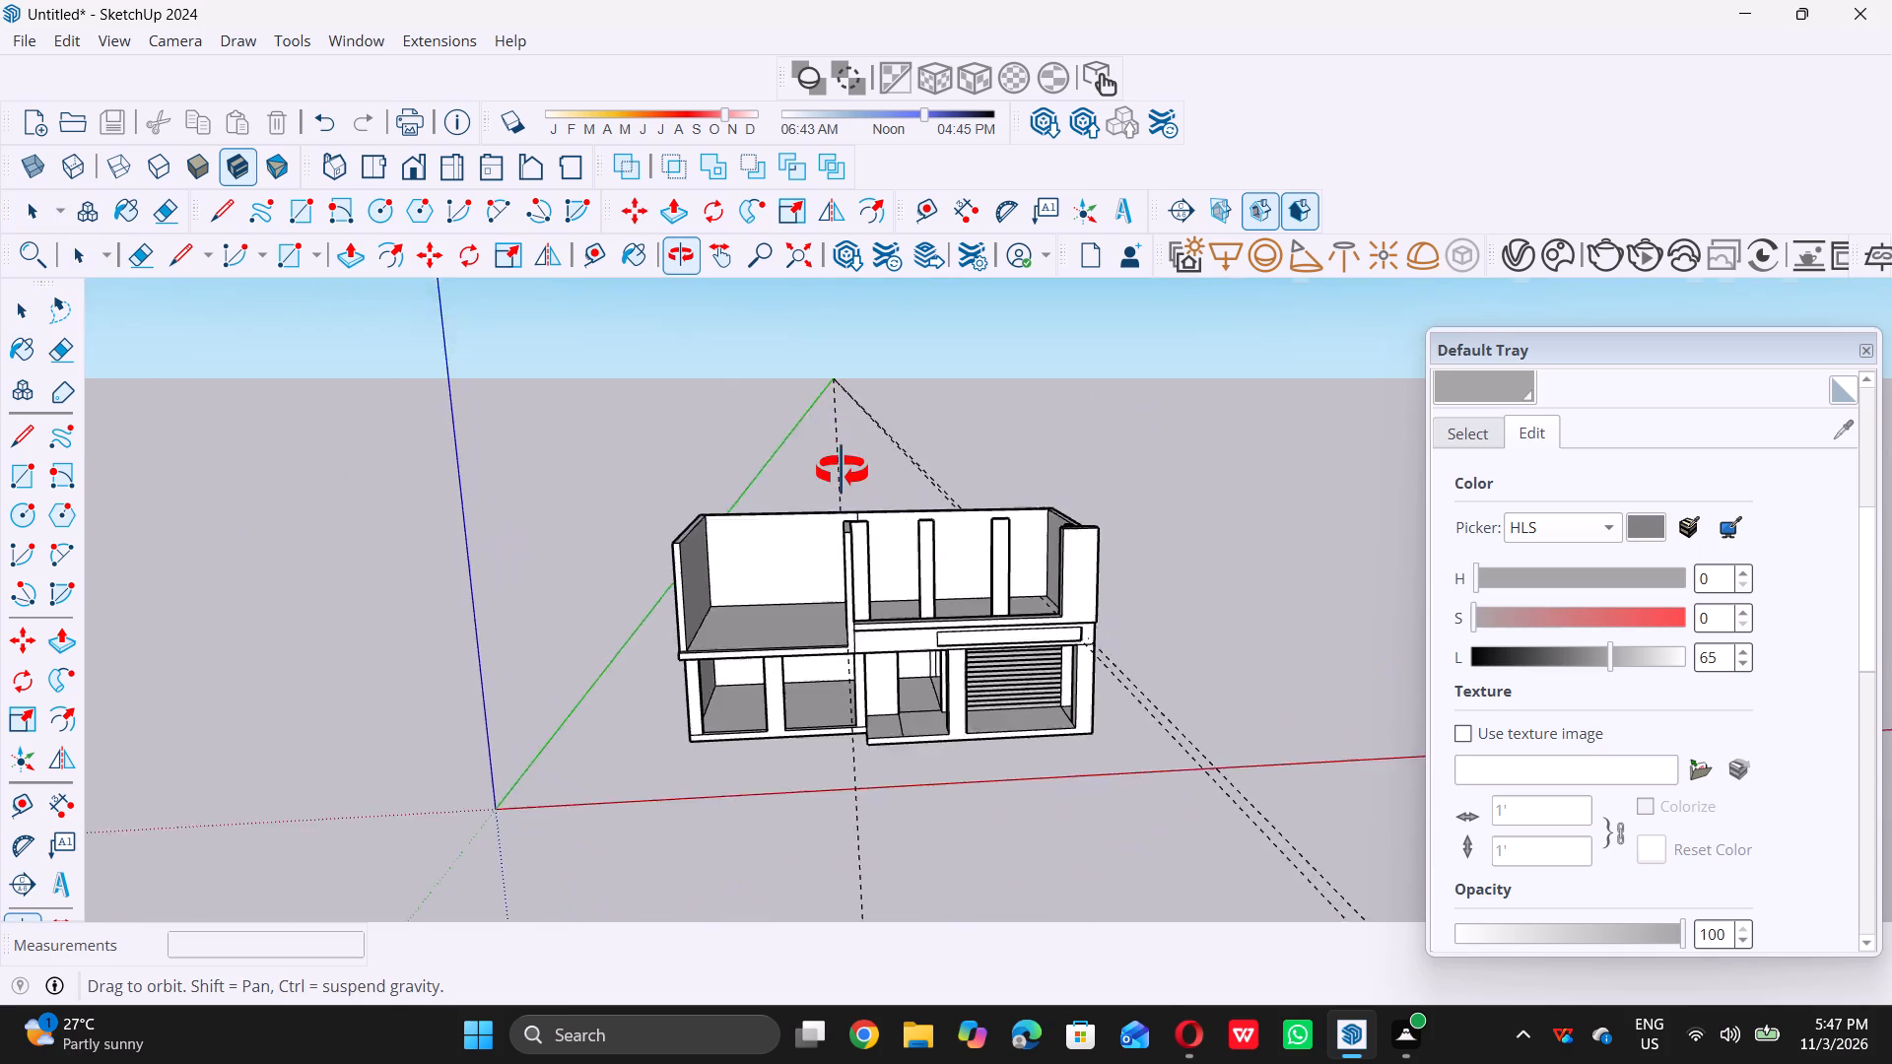
{"action": "middle_click_drag", "start_coordinate": [842, 471], "coordinate": [817, 451]}
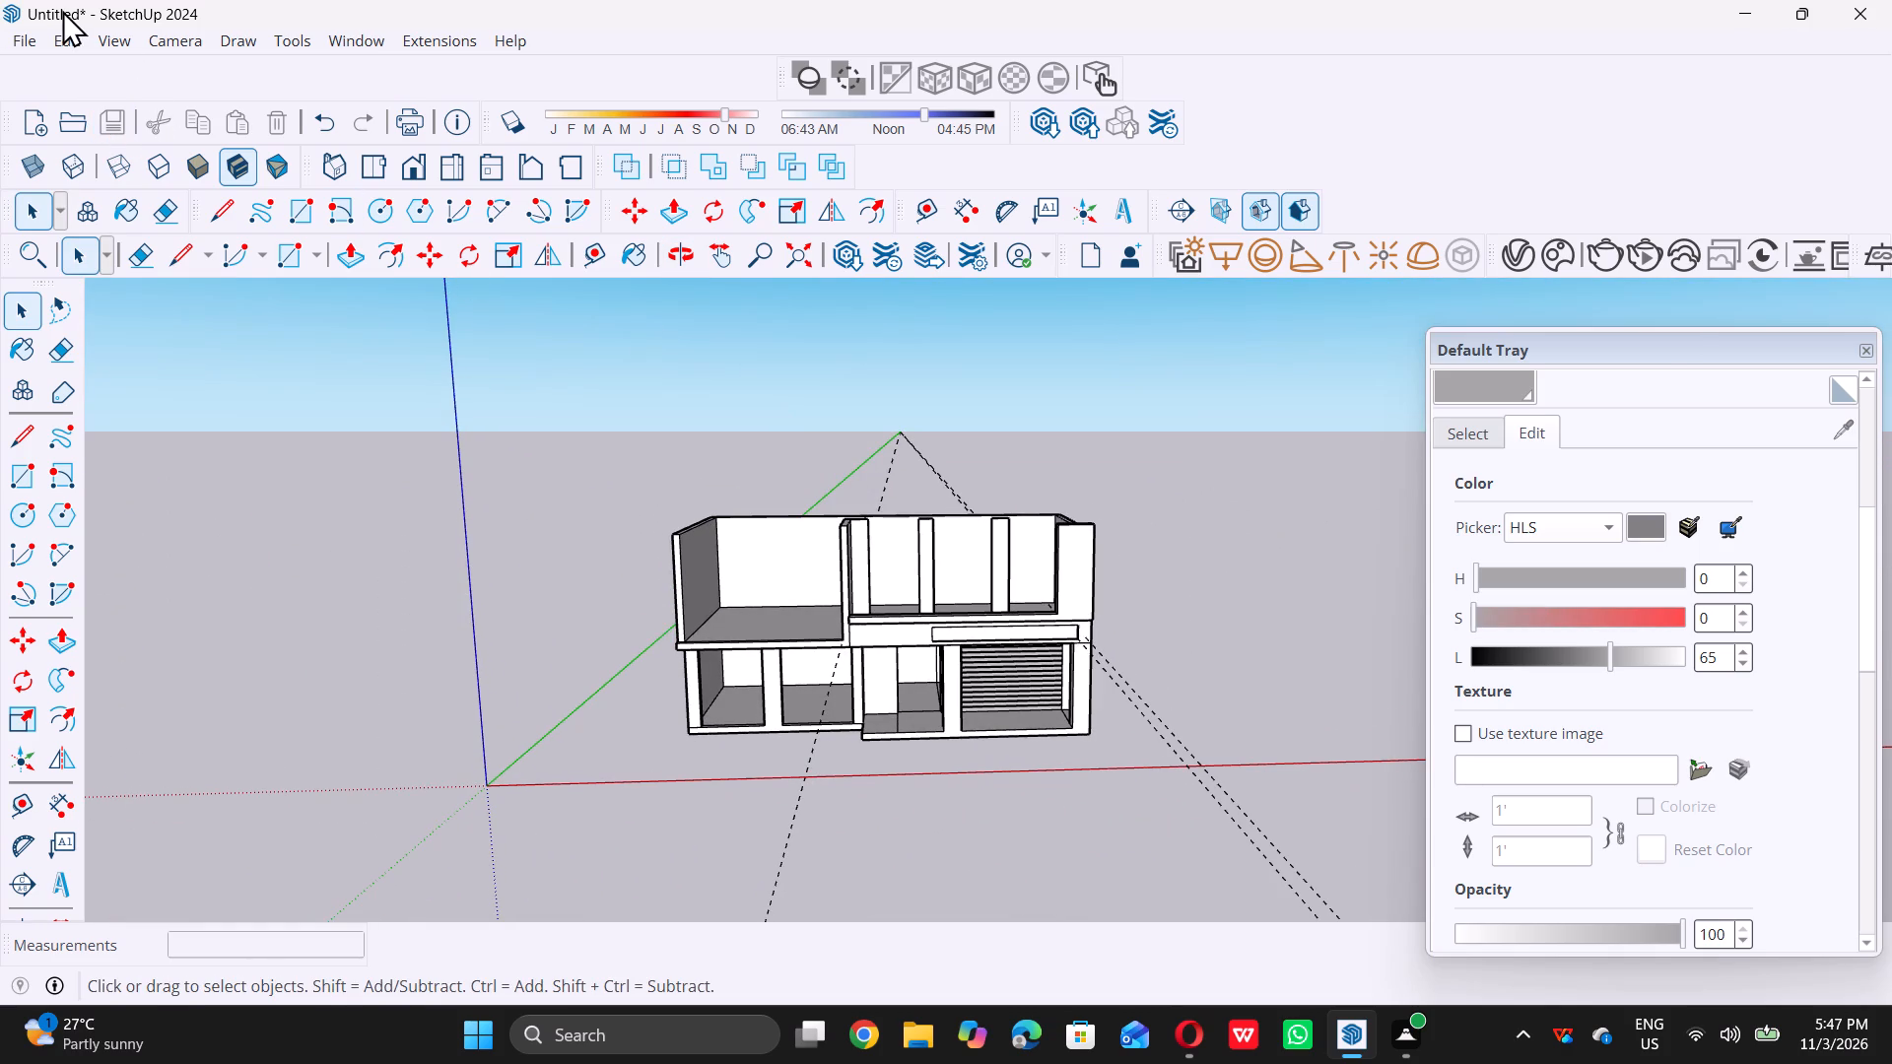
{"action": "triple_click", "coordinate": [67, 36]}
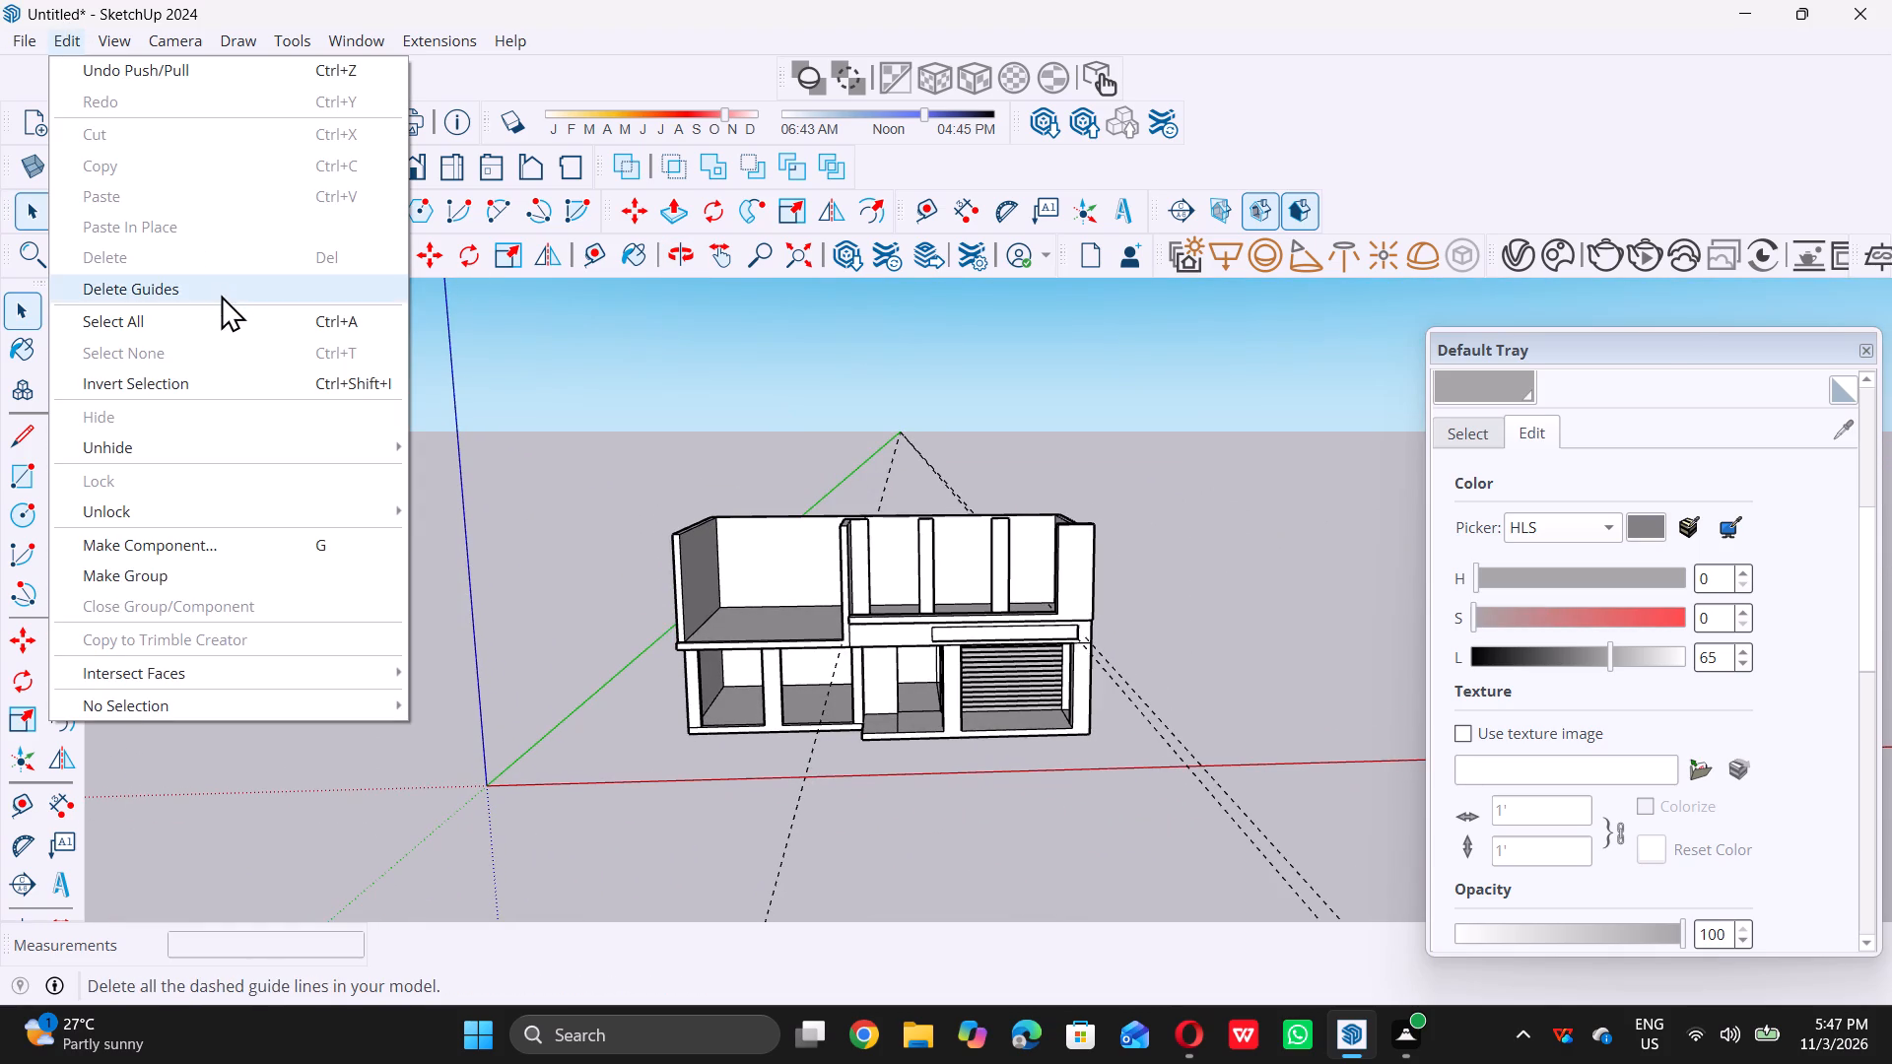
{"action": "triple_click", "coordinate": [221, 295]}
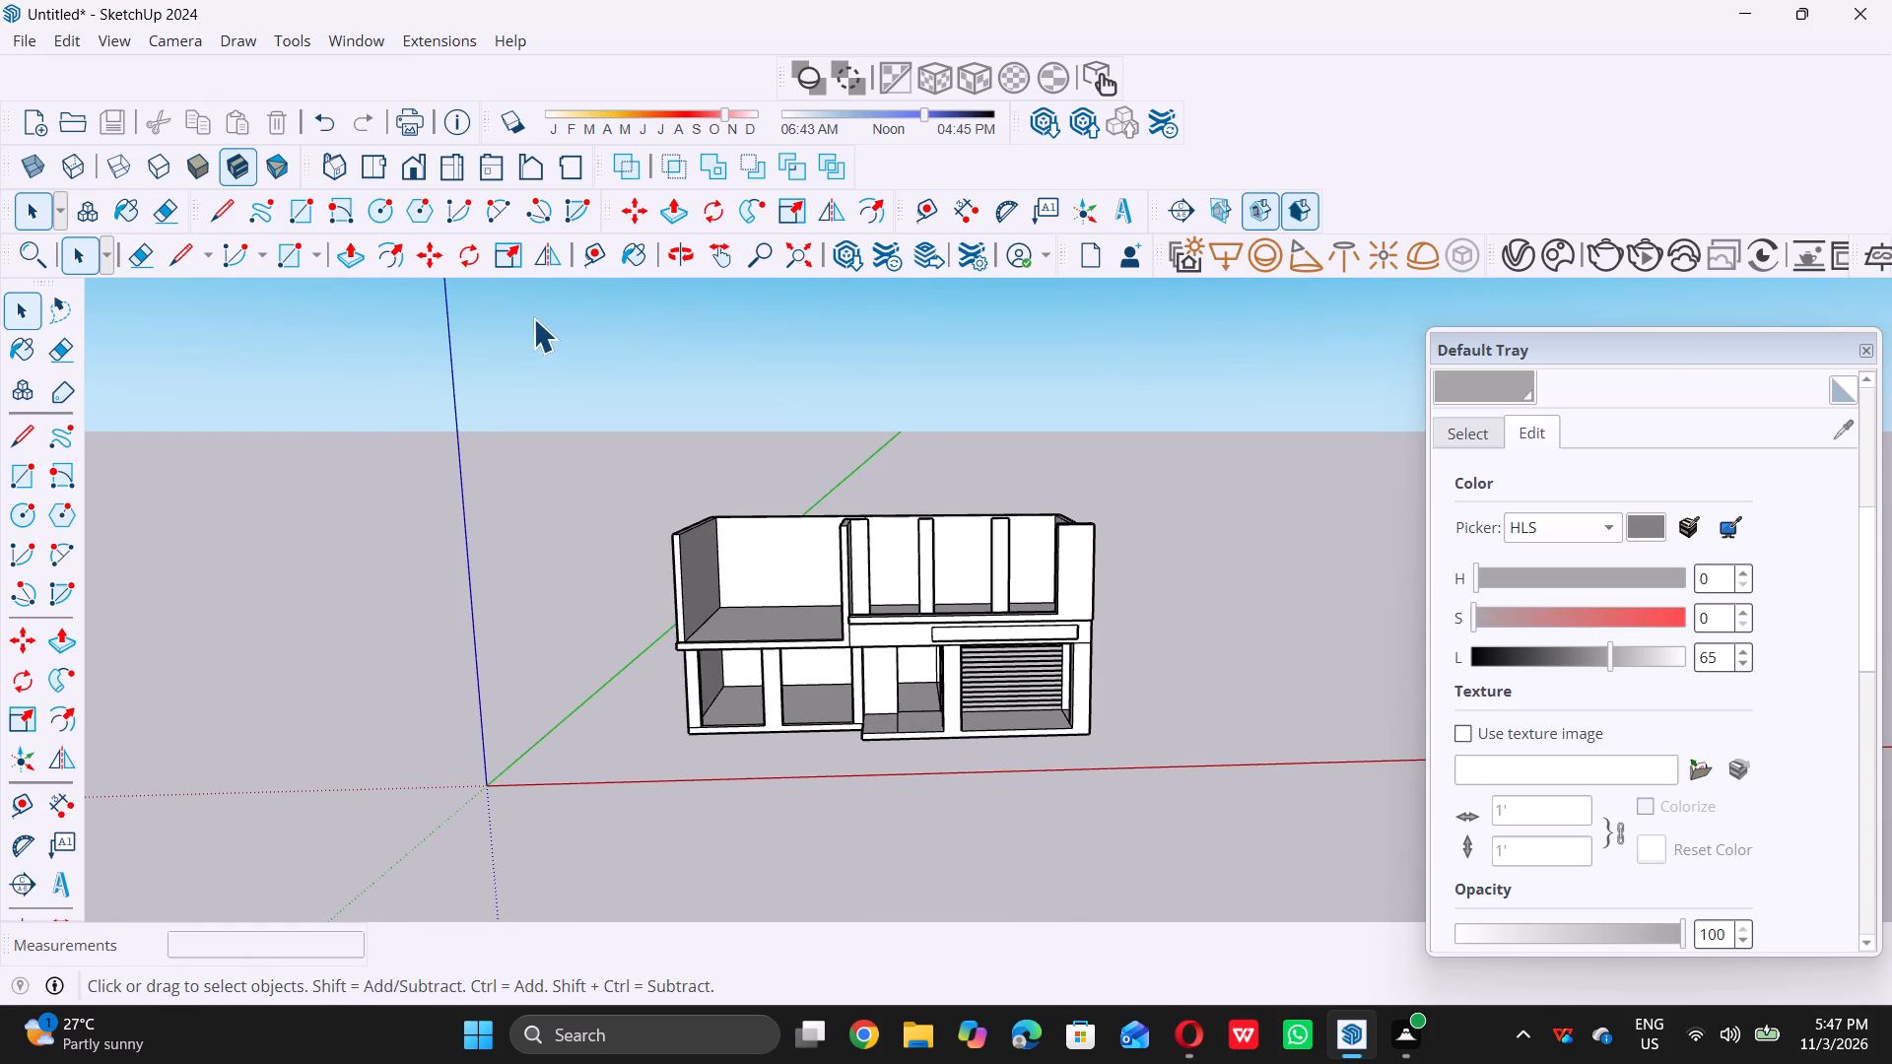
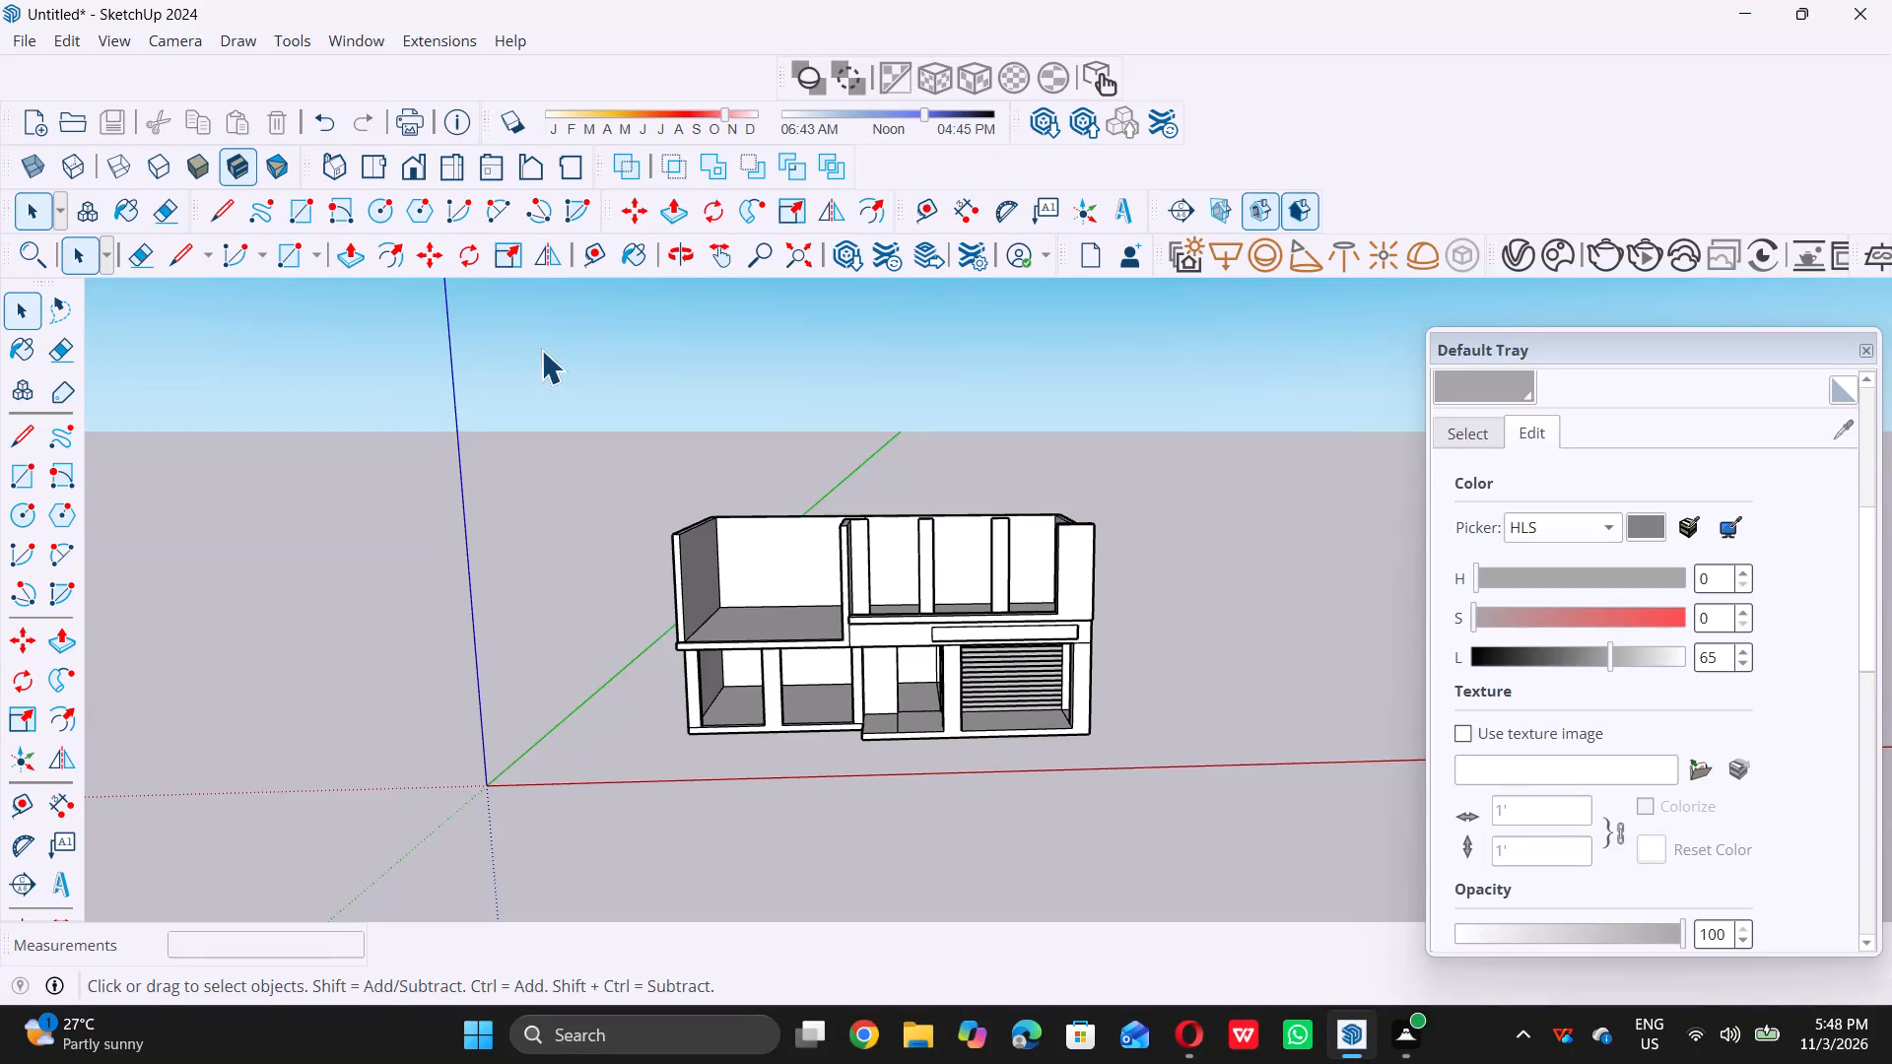
Inspect the upper level's perimeter walls, columns and back wall from the front, above and the open-terrace end.
{"action": "middle_click_drag", "start_coordinate": [771, 444], "coordinate": [697, 553]}
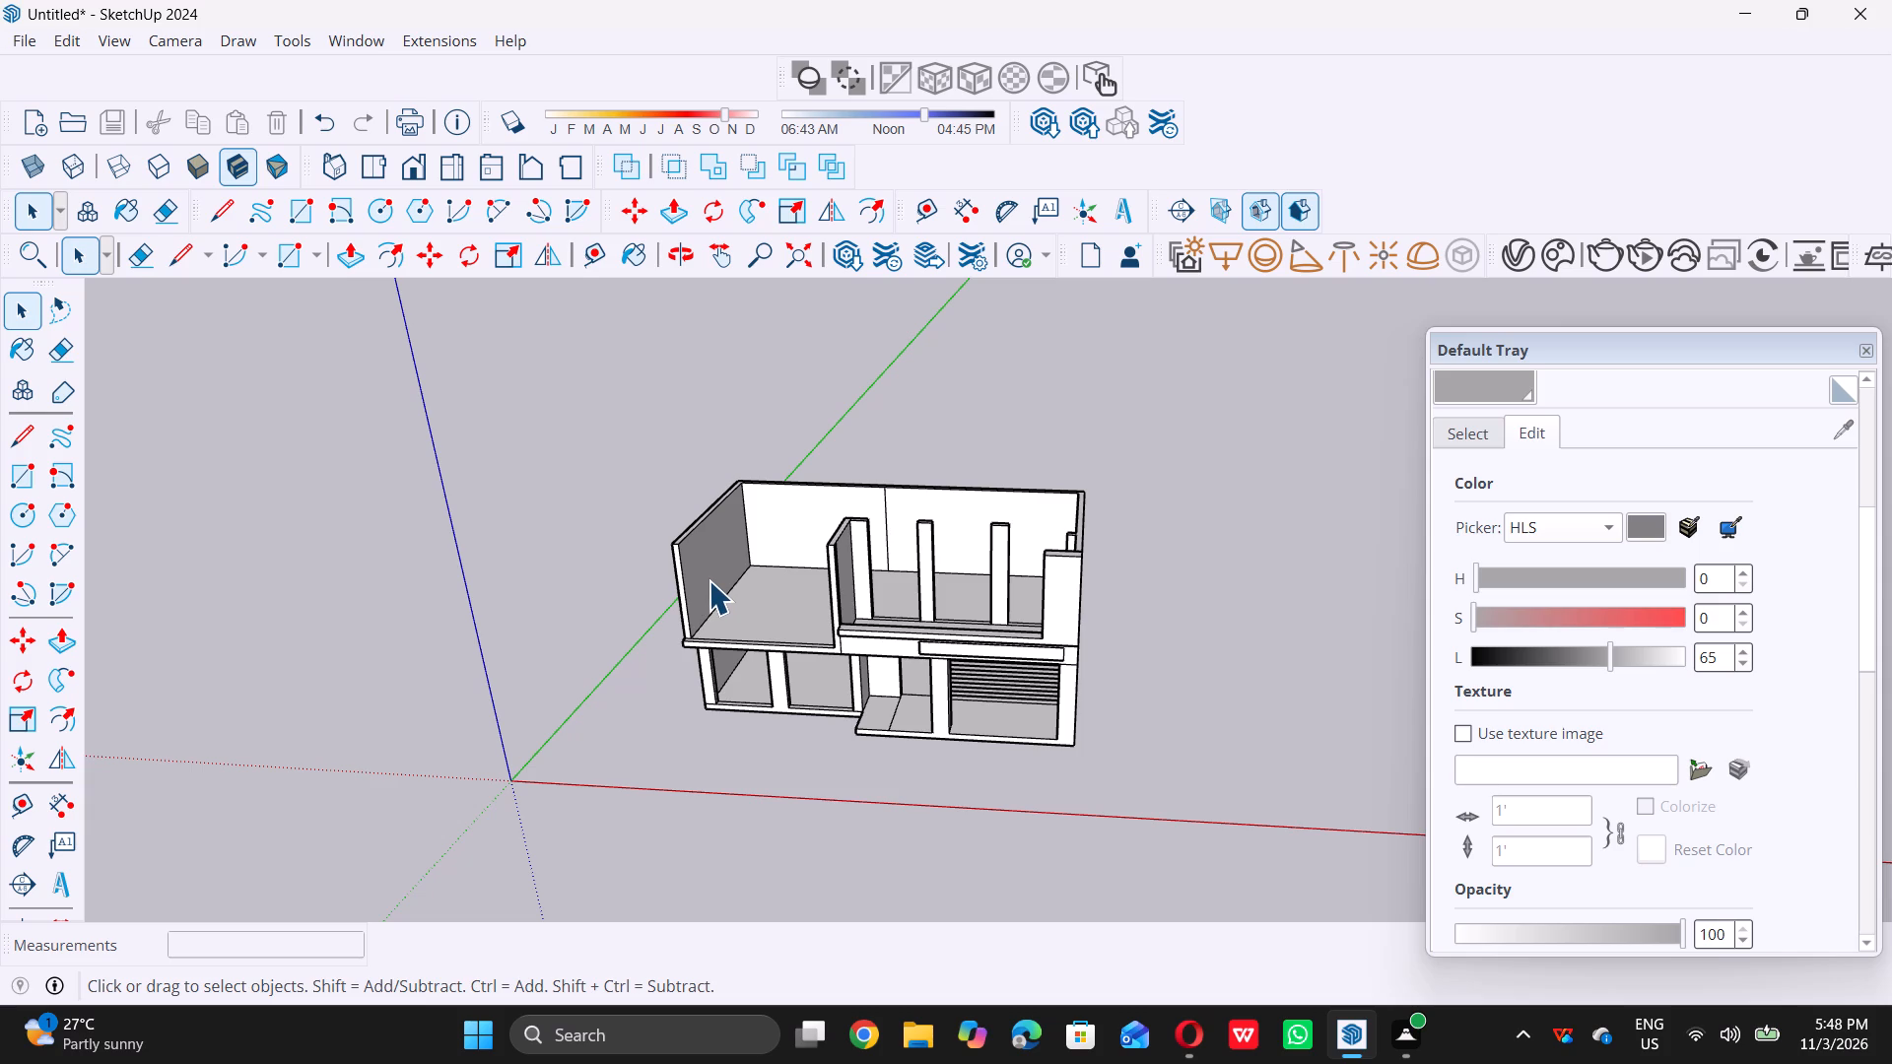
{"action": "scroll", "coordinate": [764, 600], "scroll_direction": "down", "scroll_amount": 3}
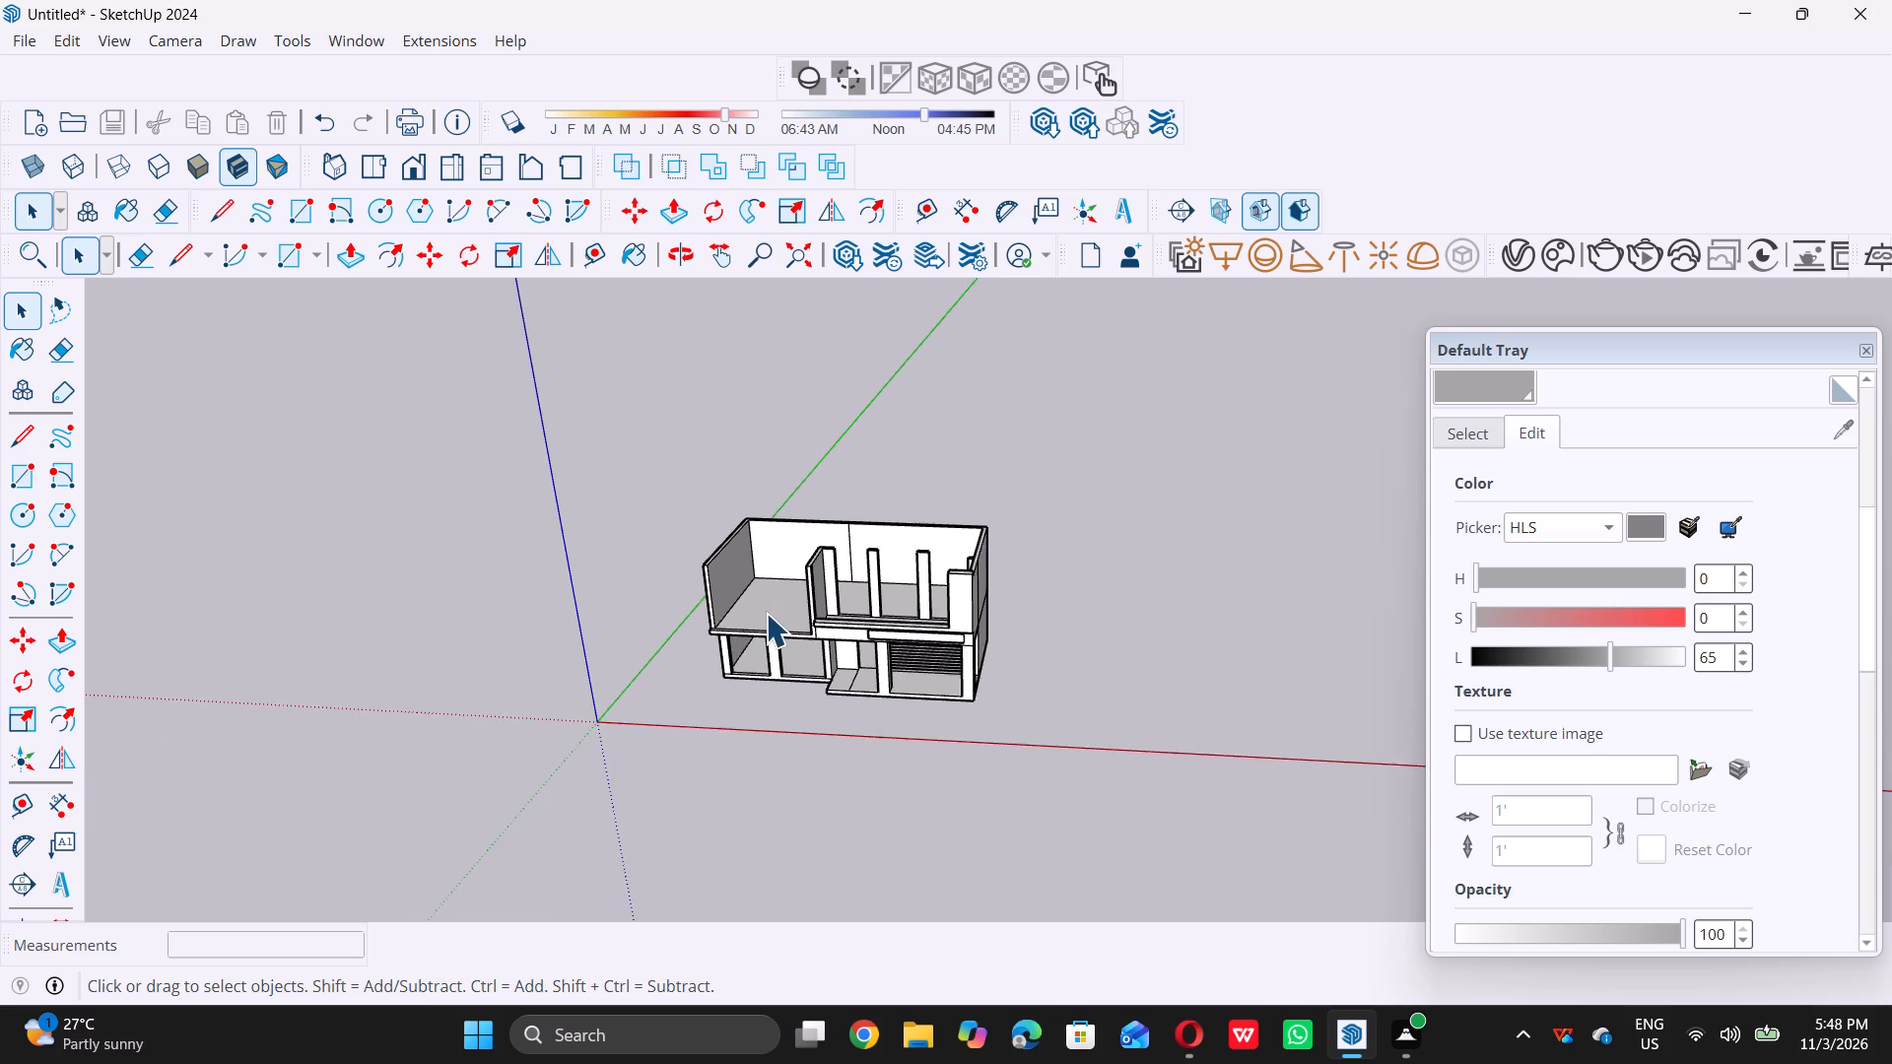
{"action": "scroll", "coordinate": [766, 613], "scroll_direction": "down", "scroll_amount": 2}
{"action": "middle_click_drag", "start_coordinate": [753, 568], "coordinate": [736, 608]}
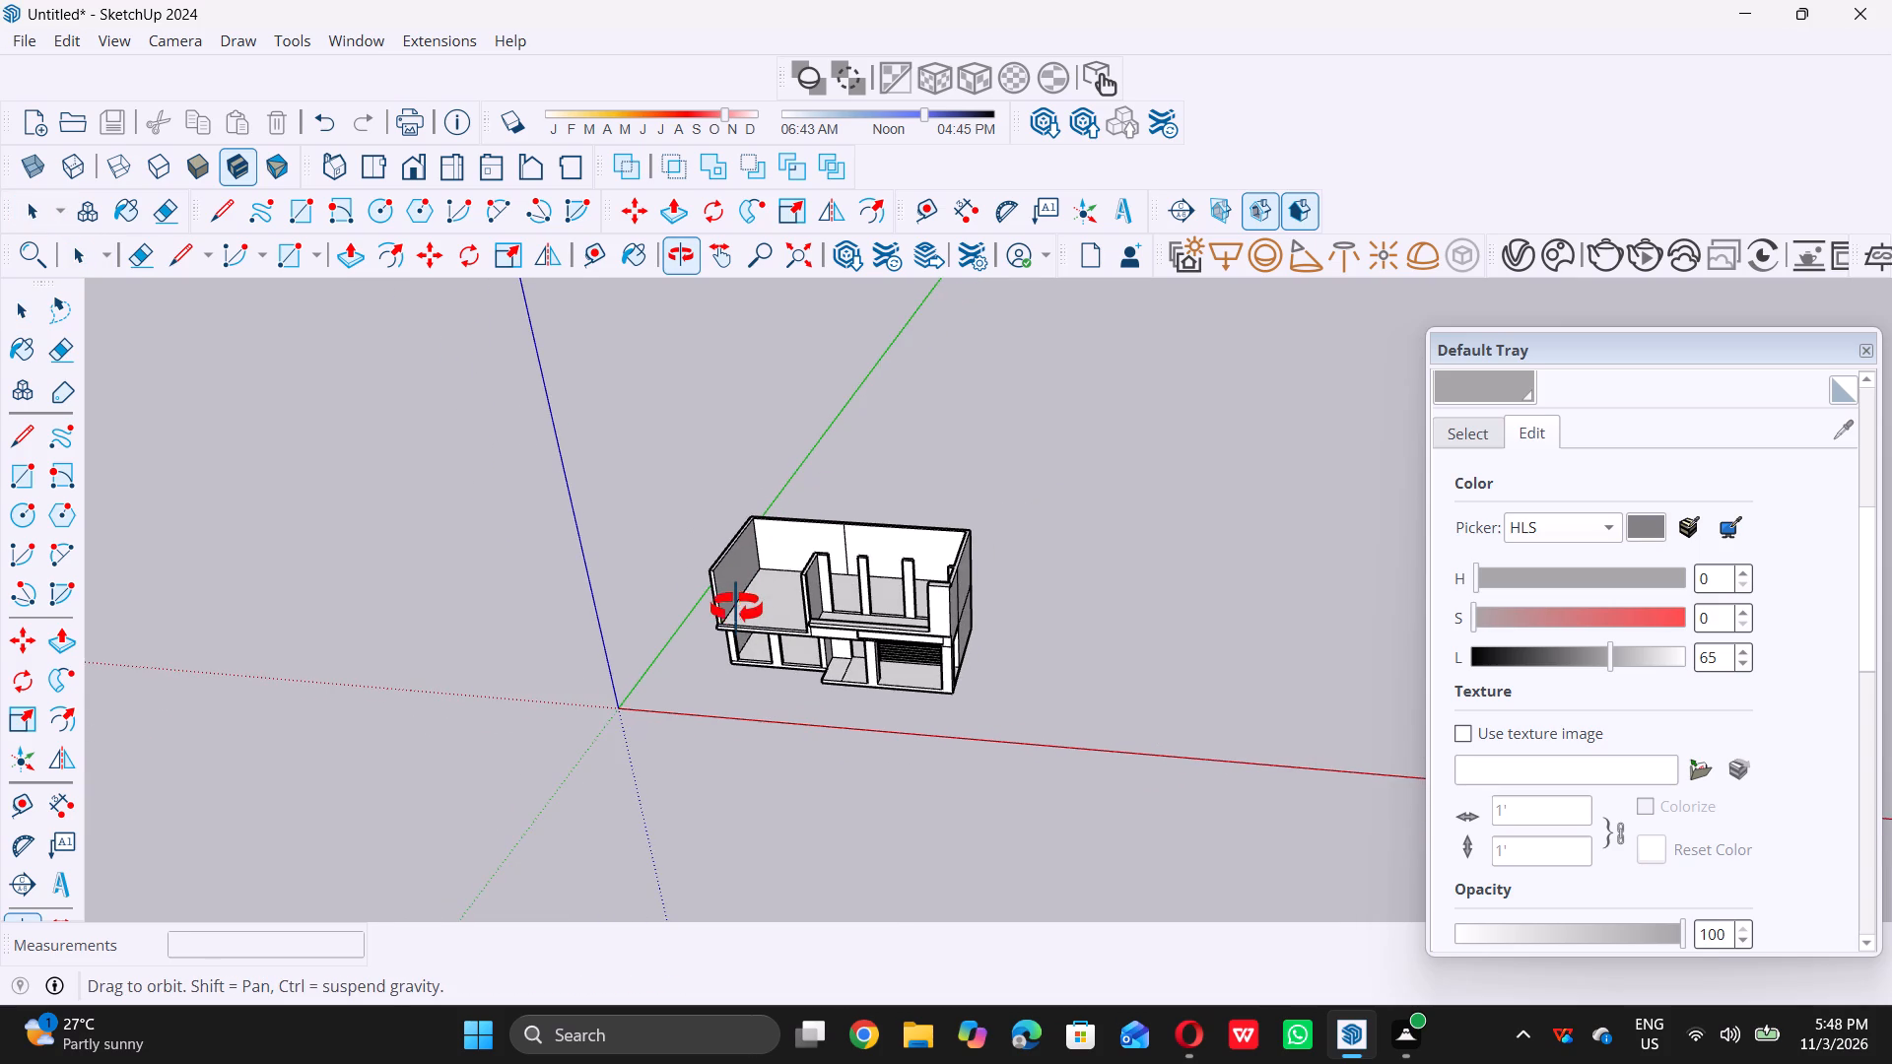
{"action": "middle_click_drag", "start_coordinate": [736, 608], "coordinate": [747, 552]}
{"action": "middle_click", "coordinate": [747, 552]}
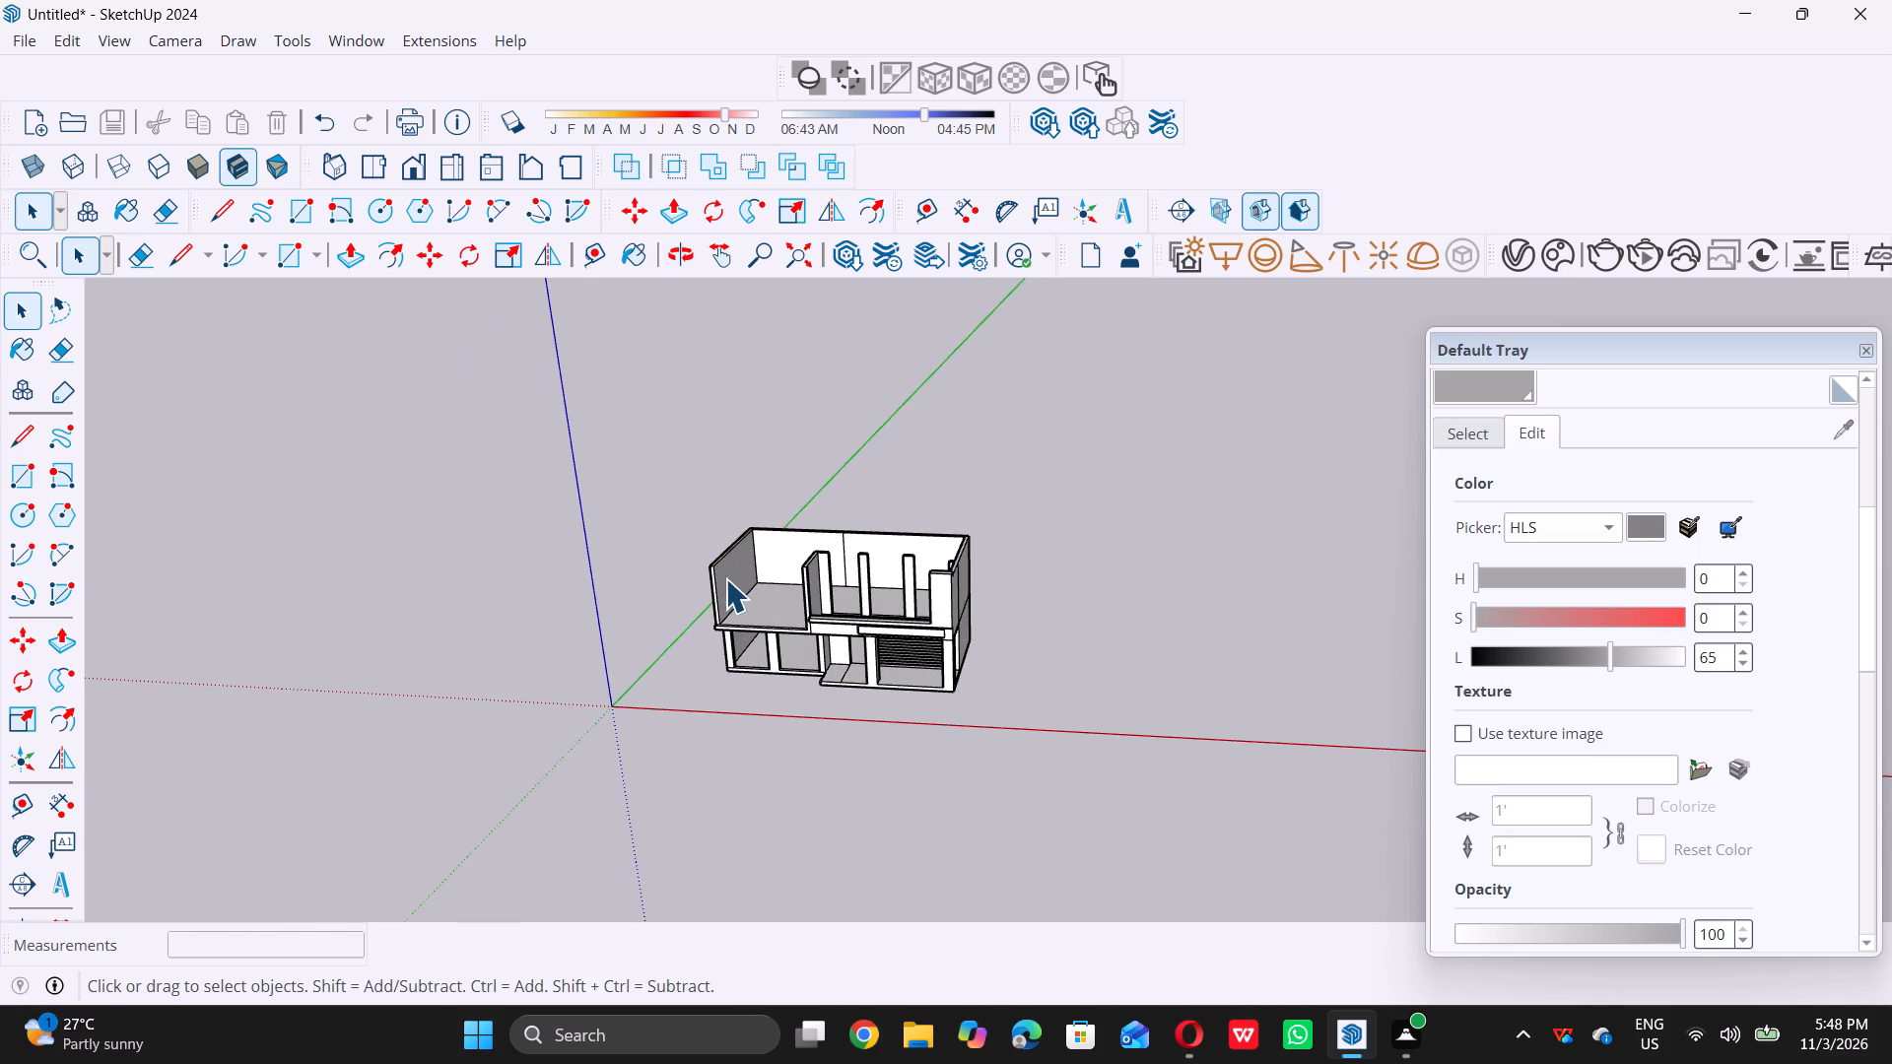
{"action": "scroll", "coordinate": [708, 585], "scroll_direction": "up", "scroll_amount": 1}
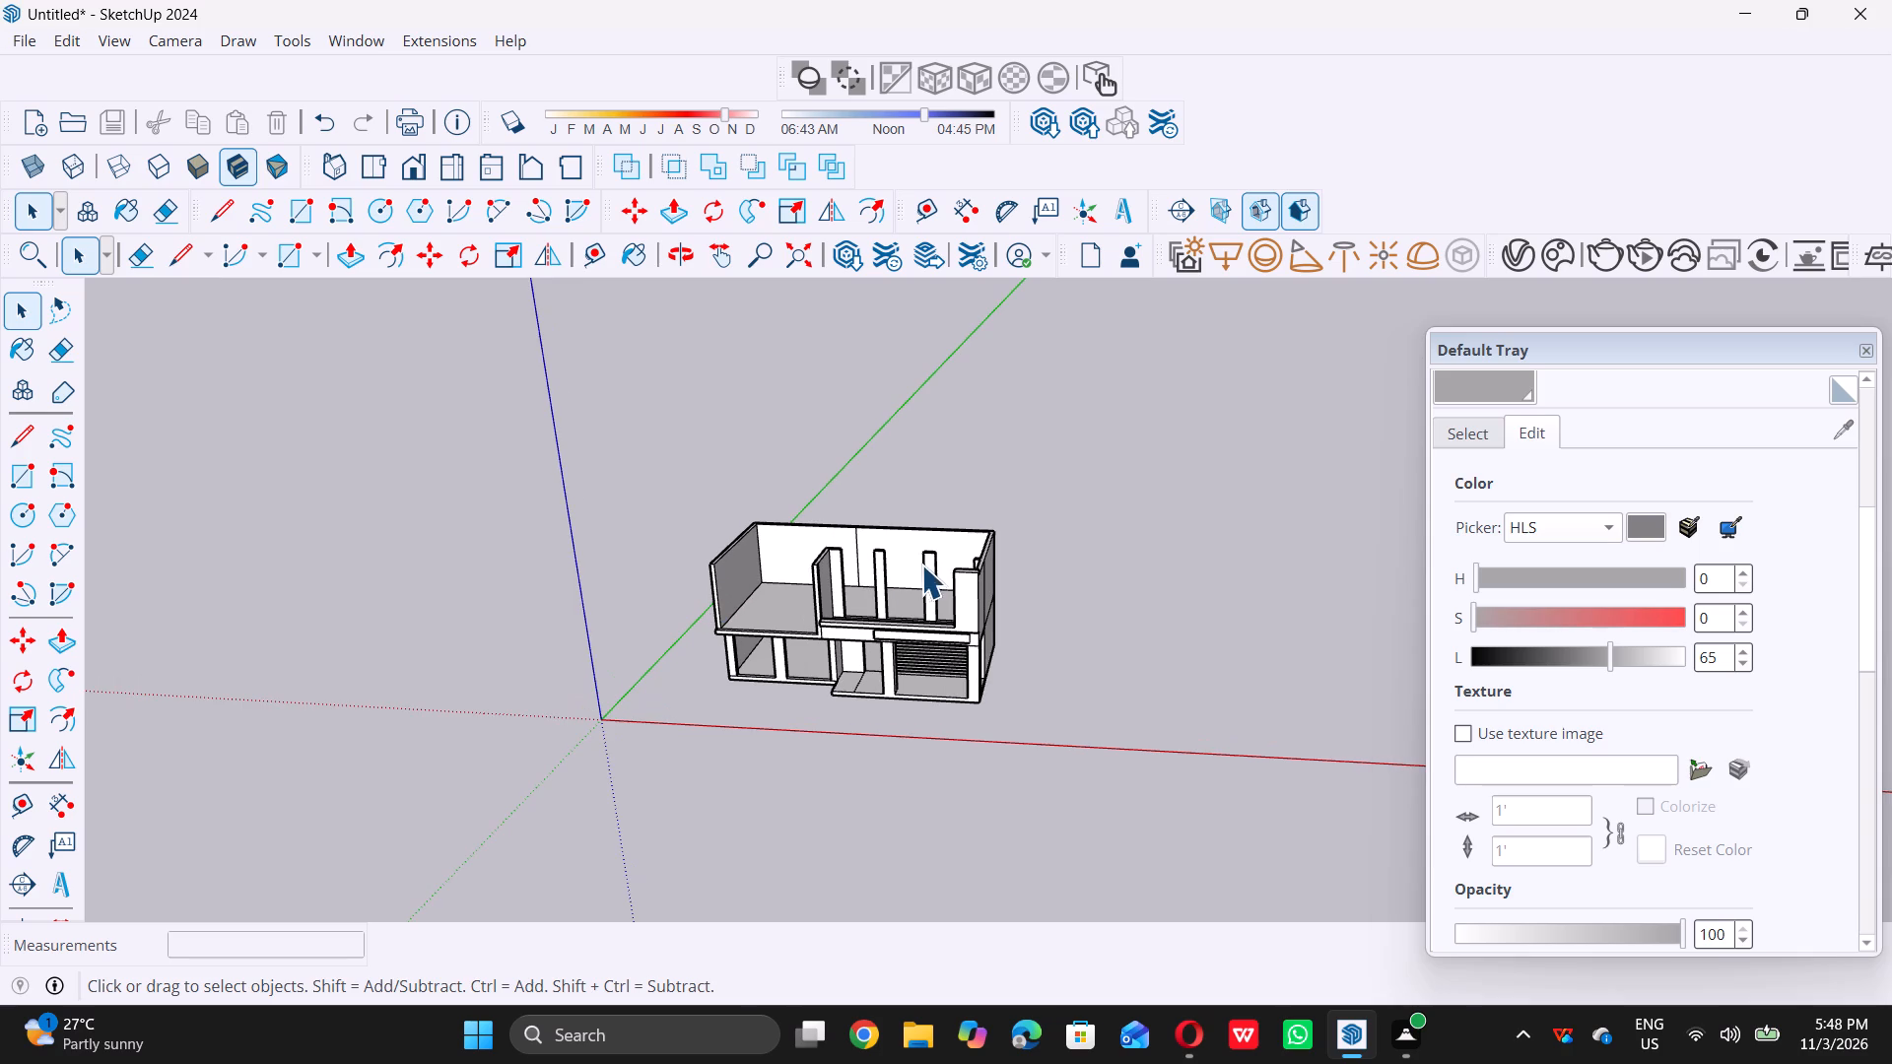
{"action": "scroll", "coordinate": [768, 593], "scroll_direction": "down", "scroll_amount": 5}
{"action": "middle_click_drag", "start_coordinate": [821, 590], "coordinate": [827, 561]}
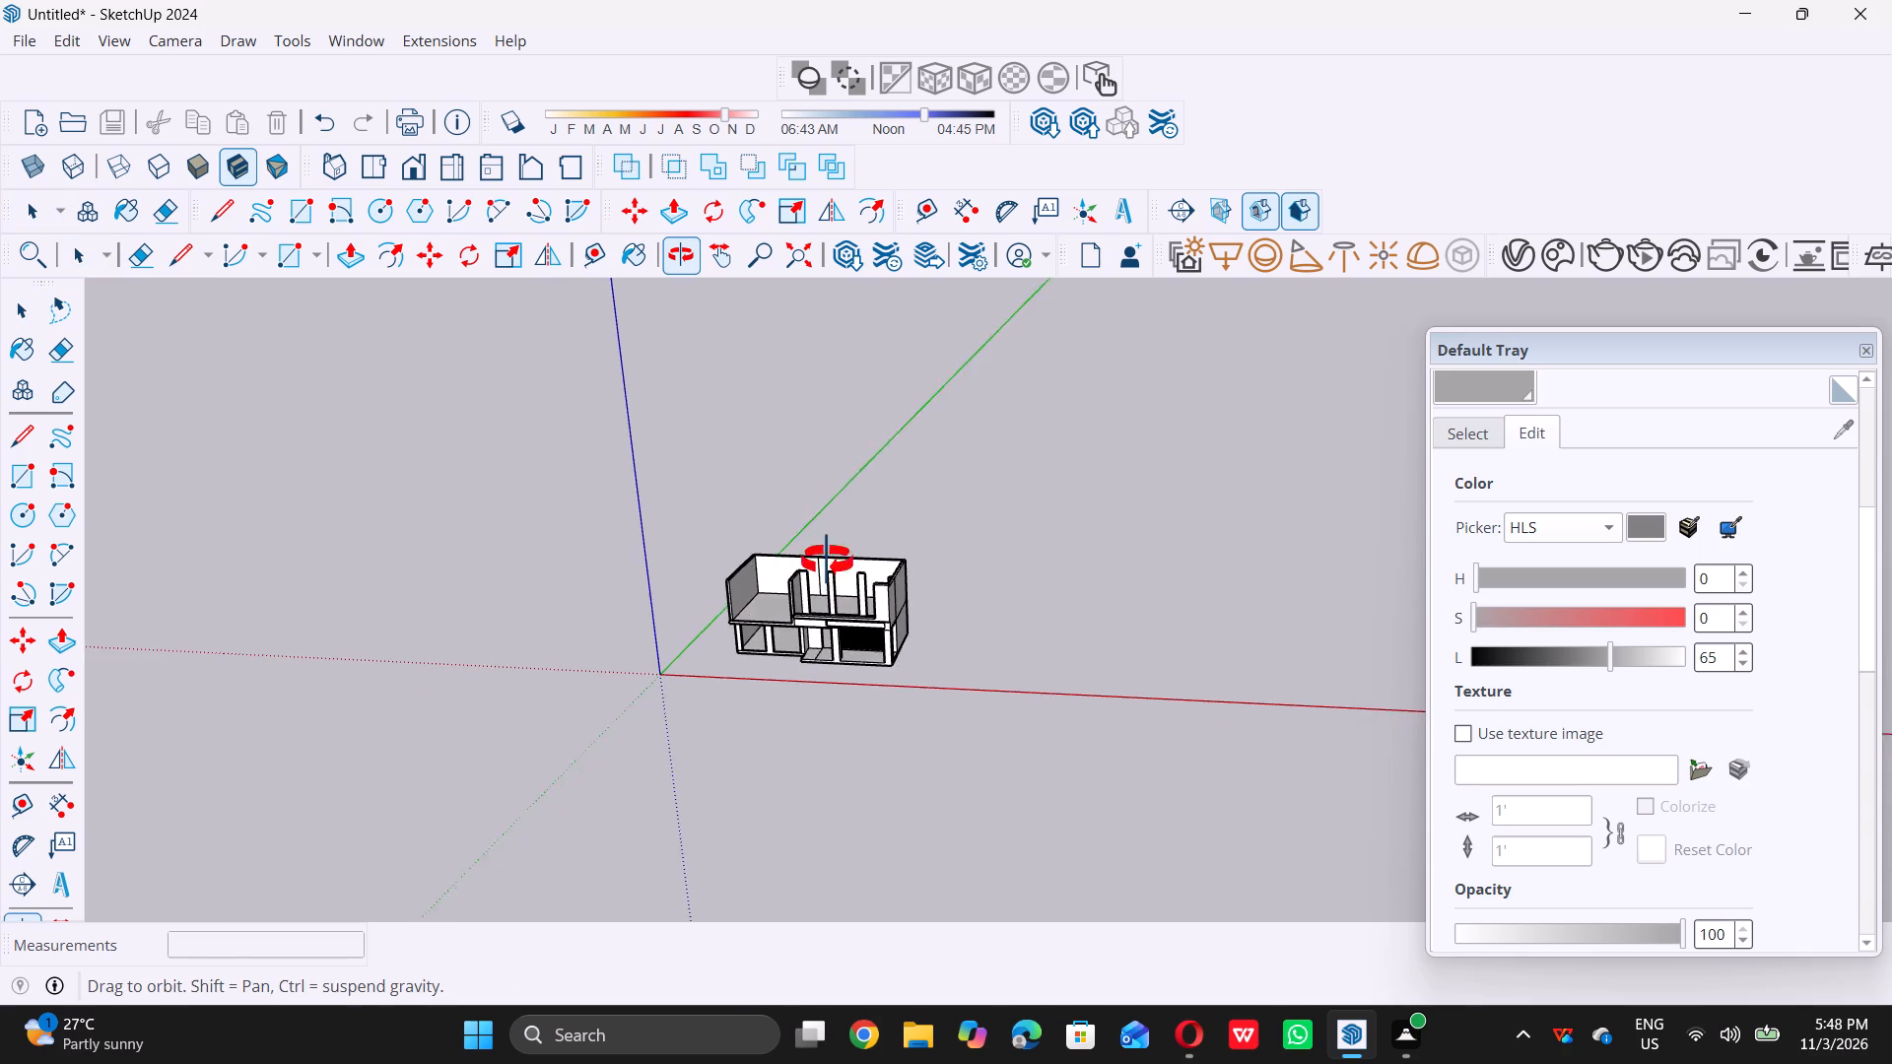
{"action": "middle_click_drag", "start_coordinate": [827, 561], "coordinate": [834, 532]}
{"action": "scroll", "coordinate": [836, 537], "scroll_direction": "up", "scroll_amount": 15}
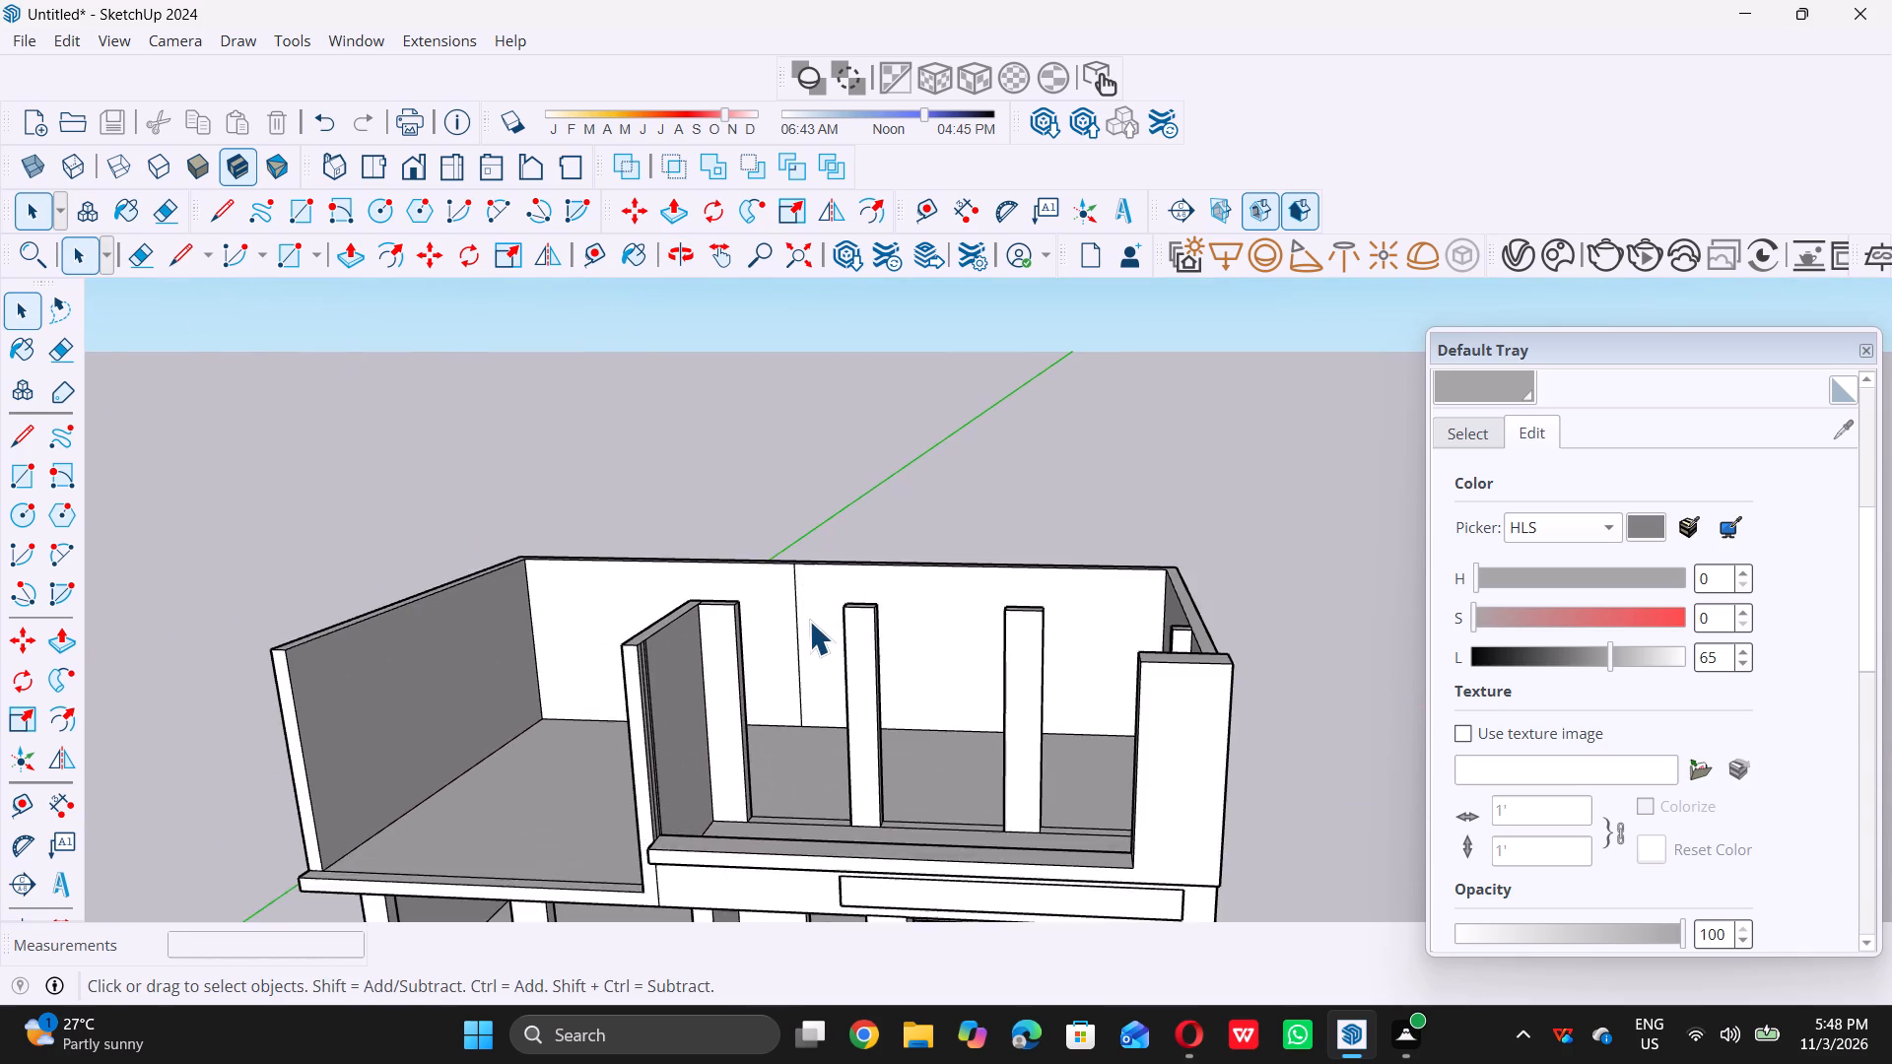
{"action": "scroll", "coordinate": [809, 621], "scroll_direction": "up", "scroll_amount": 1}
{"action": "scroll", "coordinate": [801, 629], "scroll_direction": "down", "scroll_amount": 9}
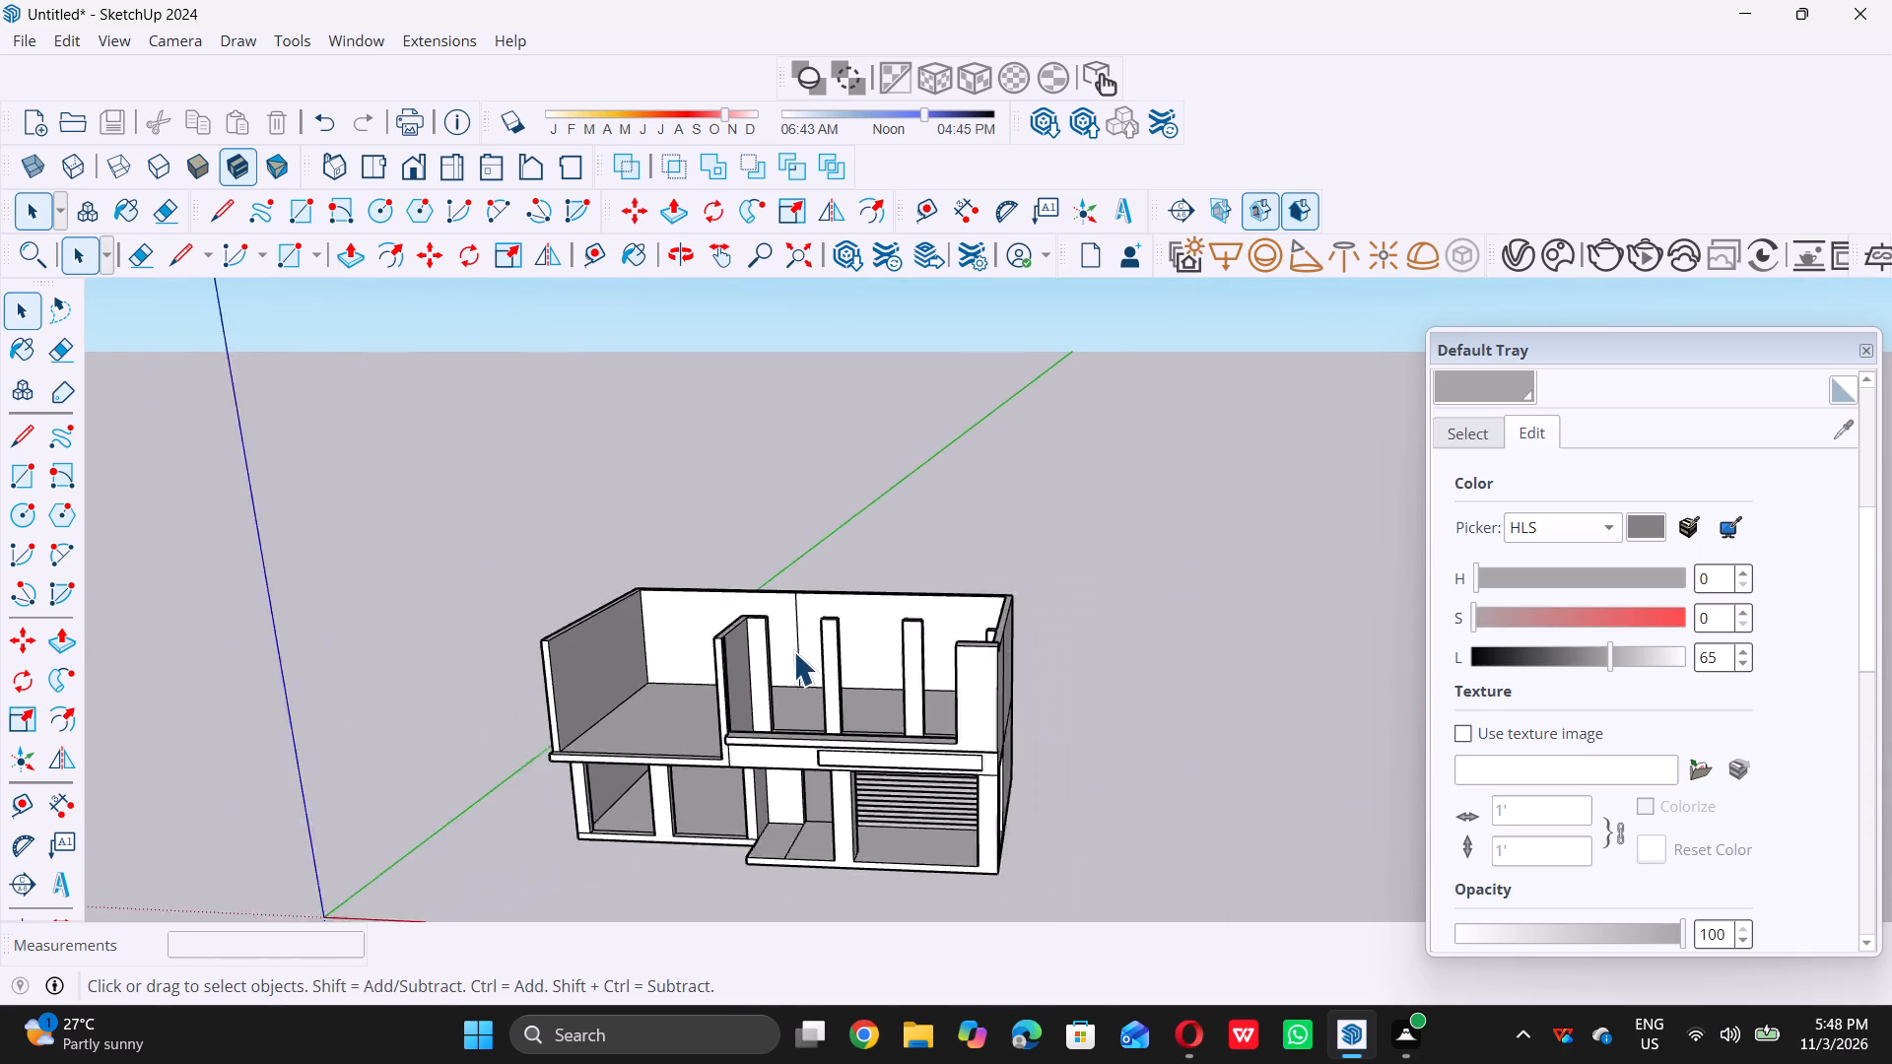
{"action": "scroll", "coordinate": [793, 651], "scroll_direction": "down", "scroll_amount": 6}
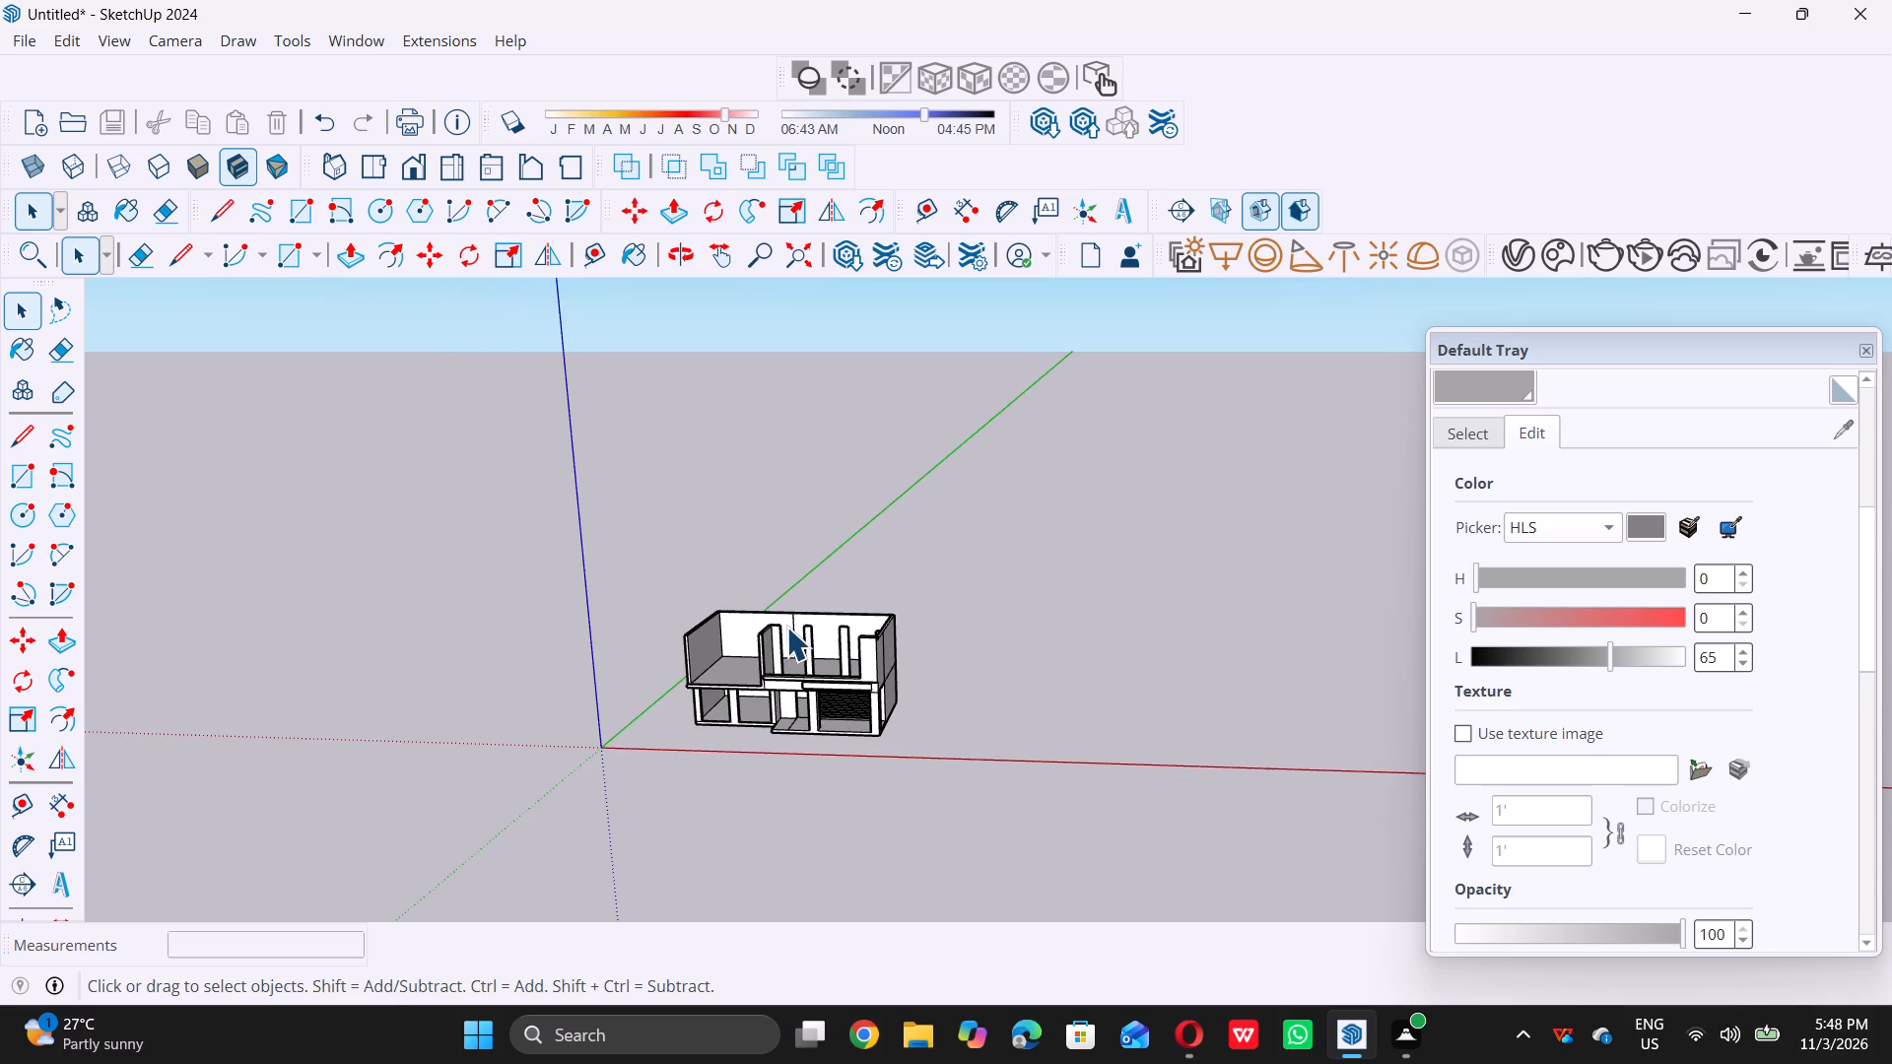
{"action": "middle_click_drag", "start_coordinate": [801, 633], "coordinate": [776, 771]}
{"action": "scroll", "coordinate": [844, 632], "scroll_direction": "up", "scroll_amount": 5}
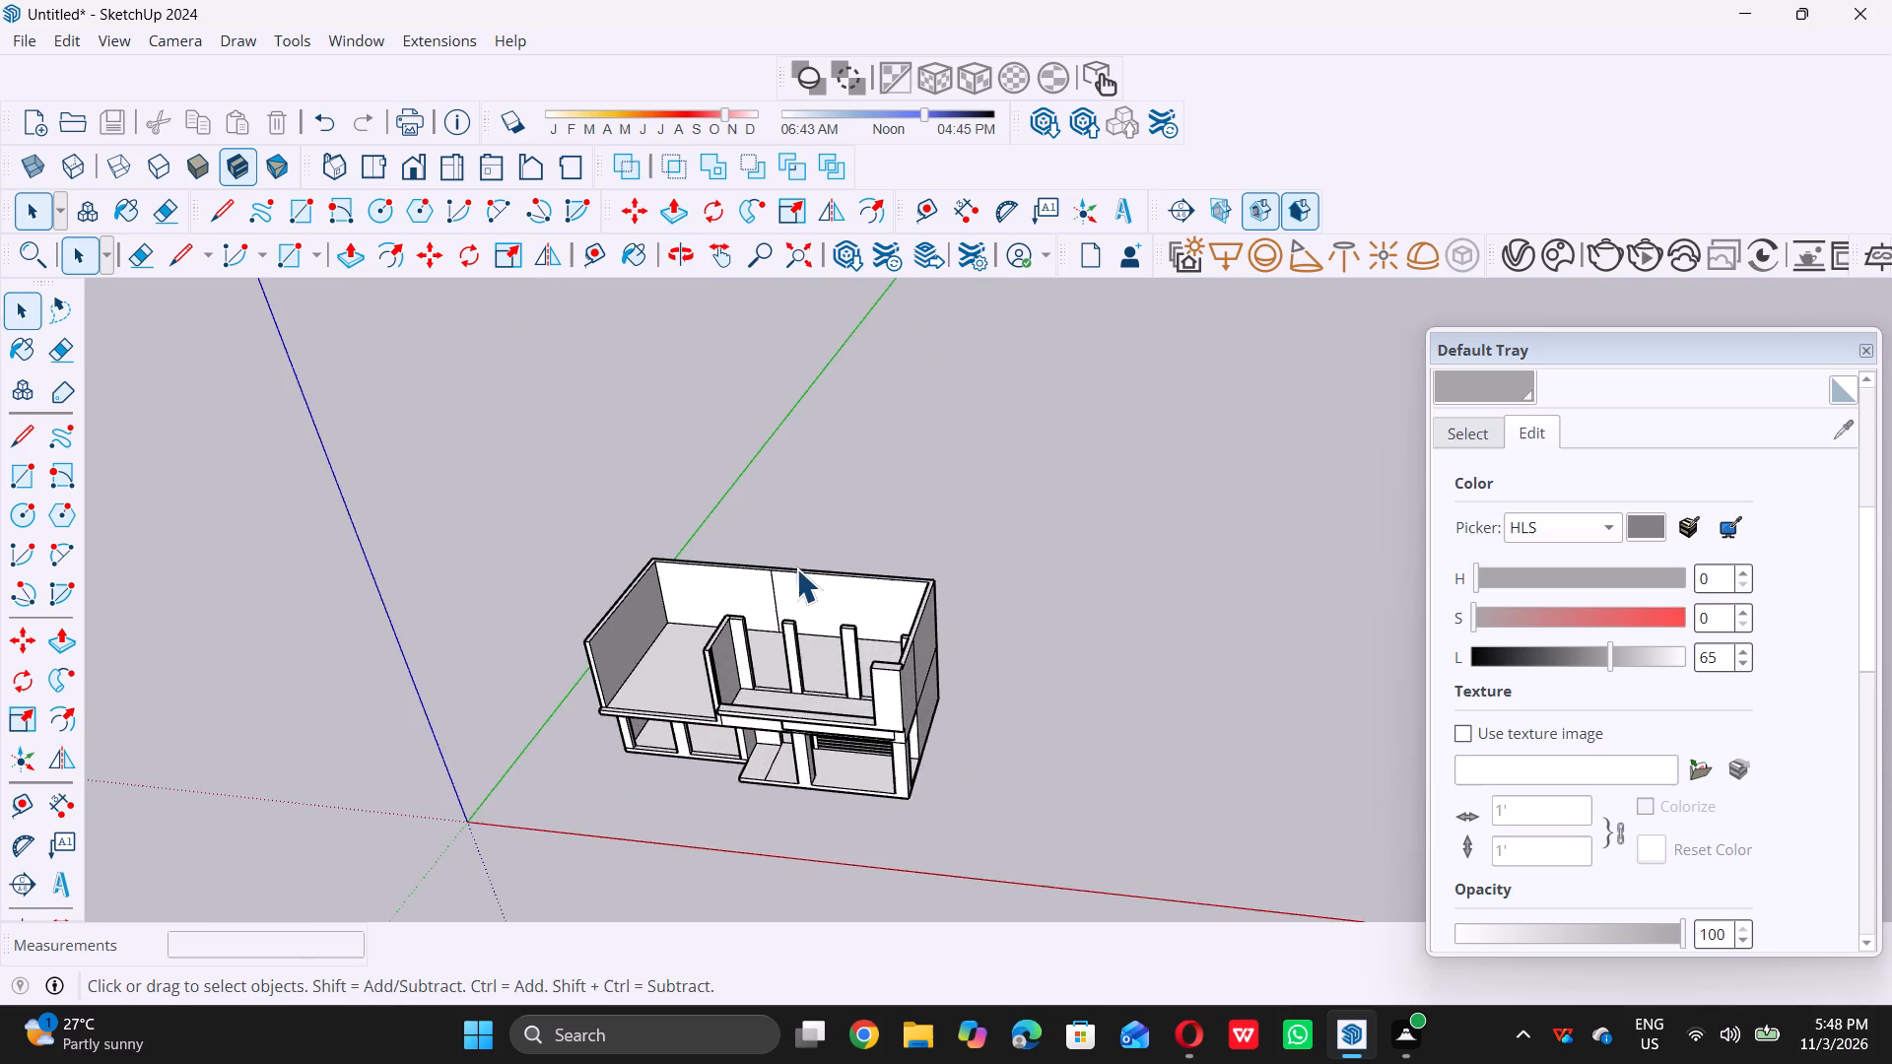
{"action": "scroll", "coordinate": [787, 560], "scroll_direction": "up", "scroll_amount": 10}
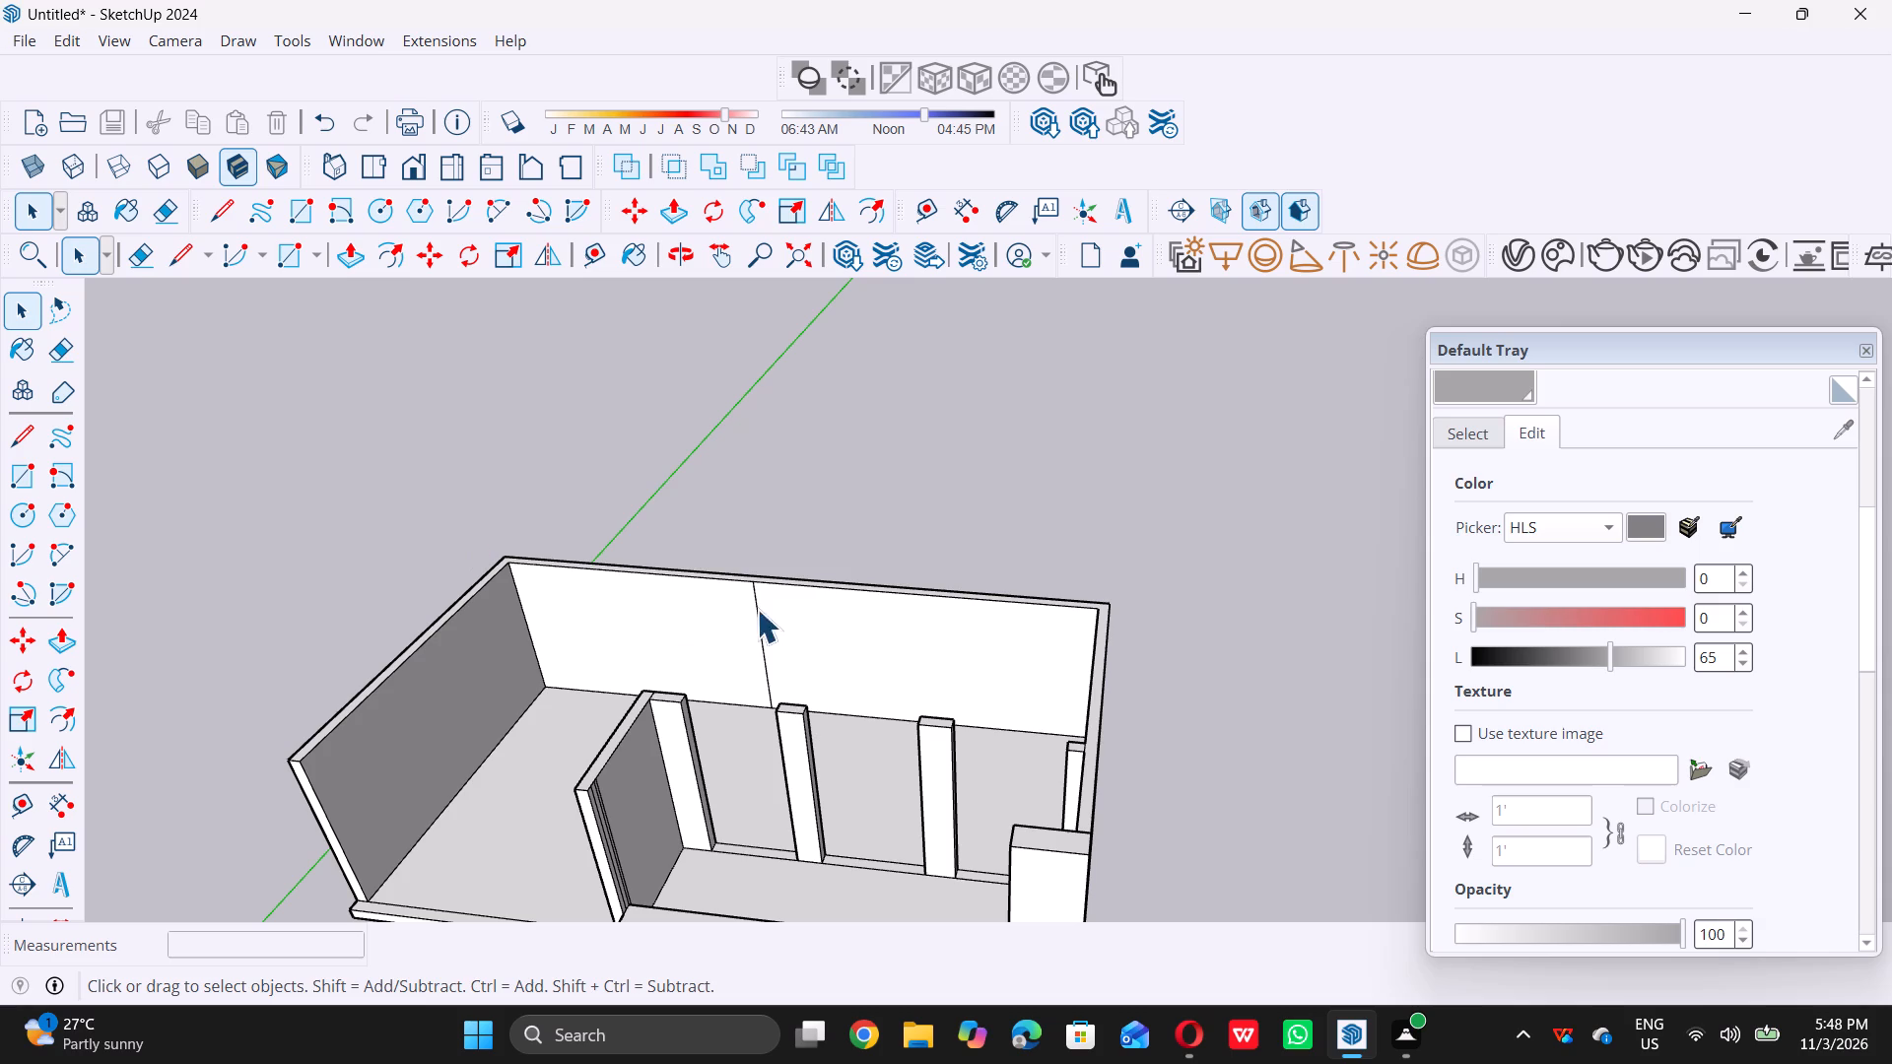
{"action": "scroll", "coordinate": [758, 607], "scroll_direction": "down", "scroll_amount": 9}
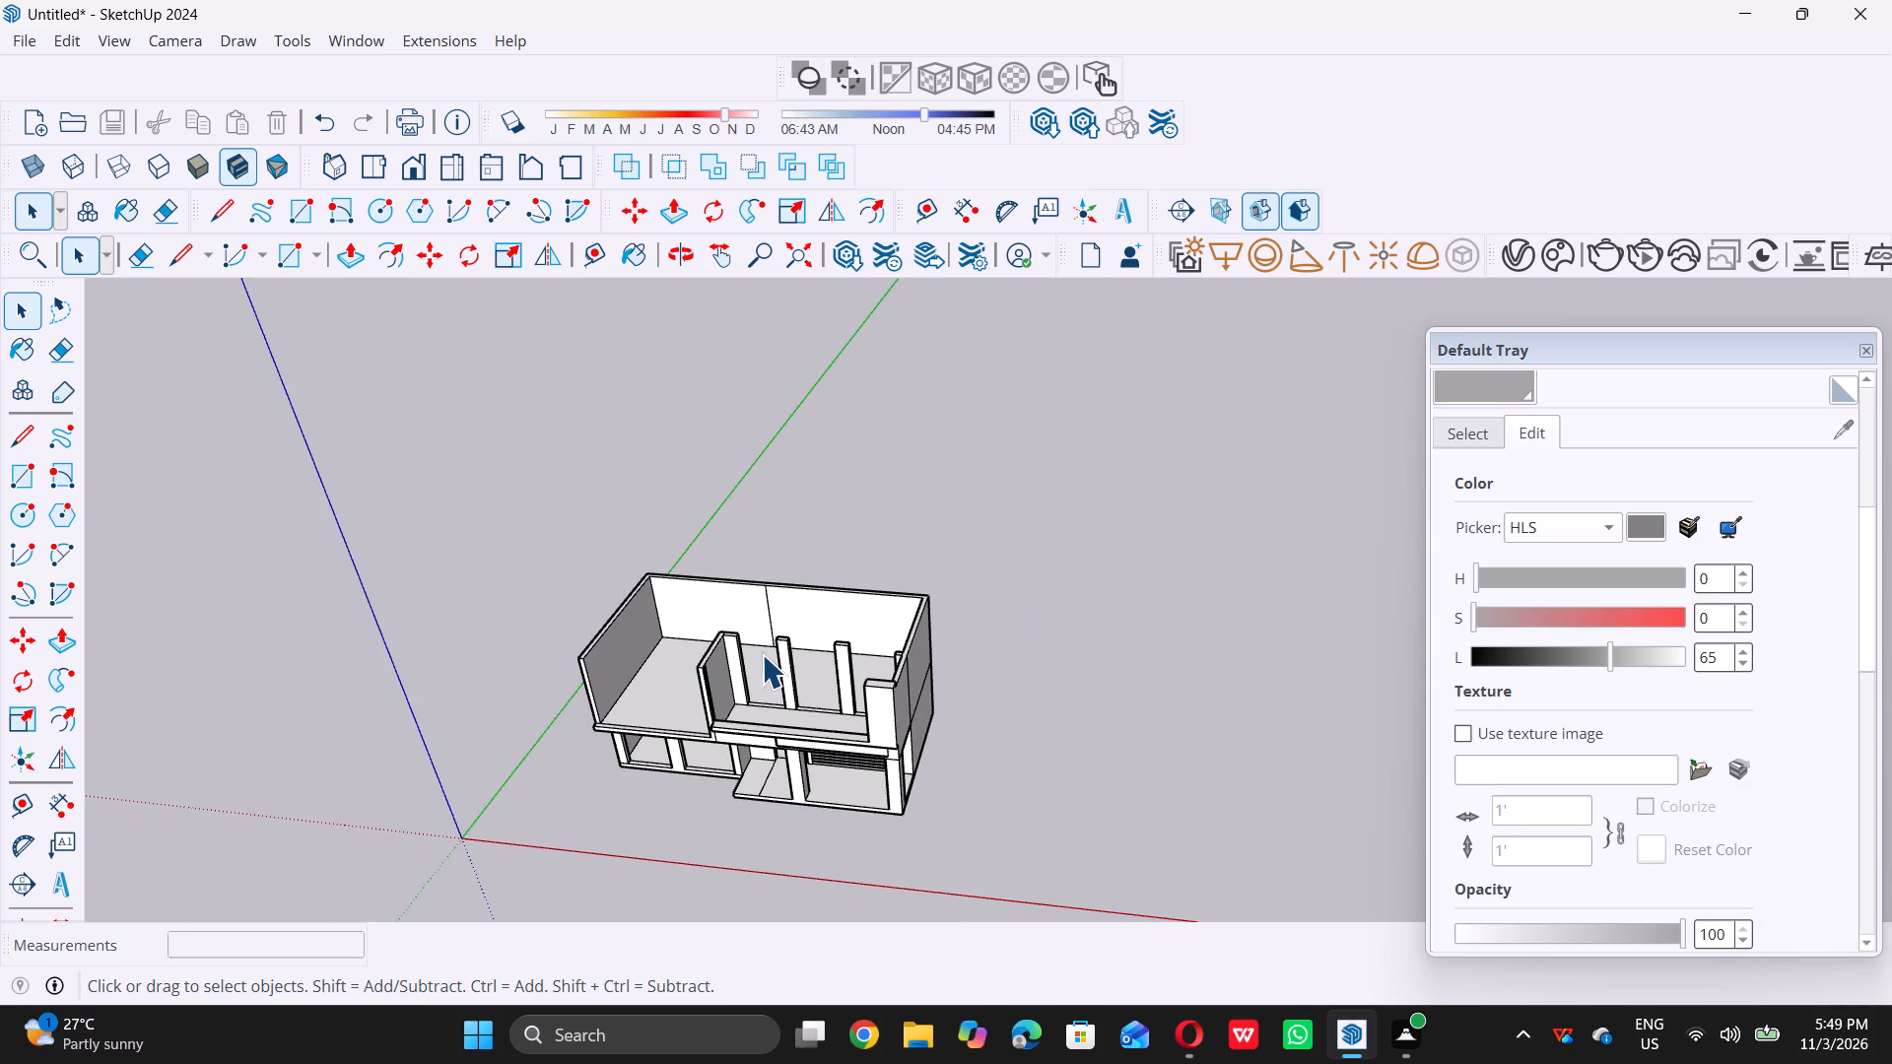
{"action": "scroll", "coordinate": [762, 654], "scroll_direction": "down", "scroll_amount": 5}
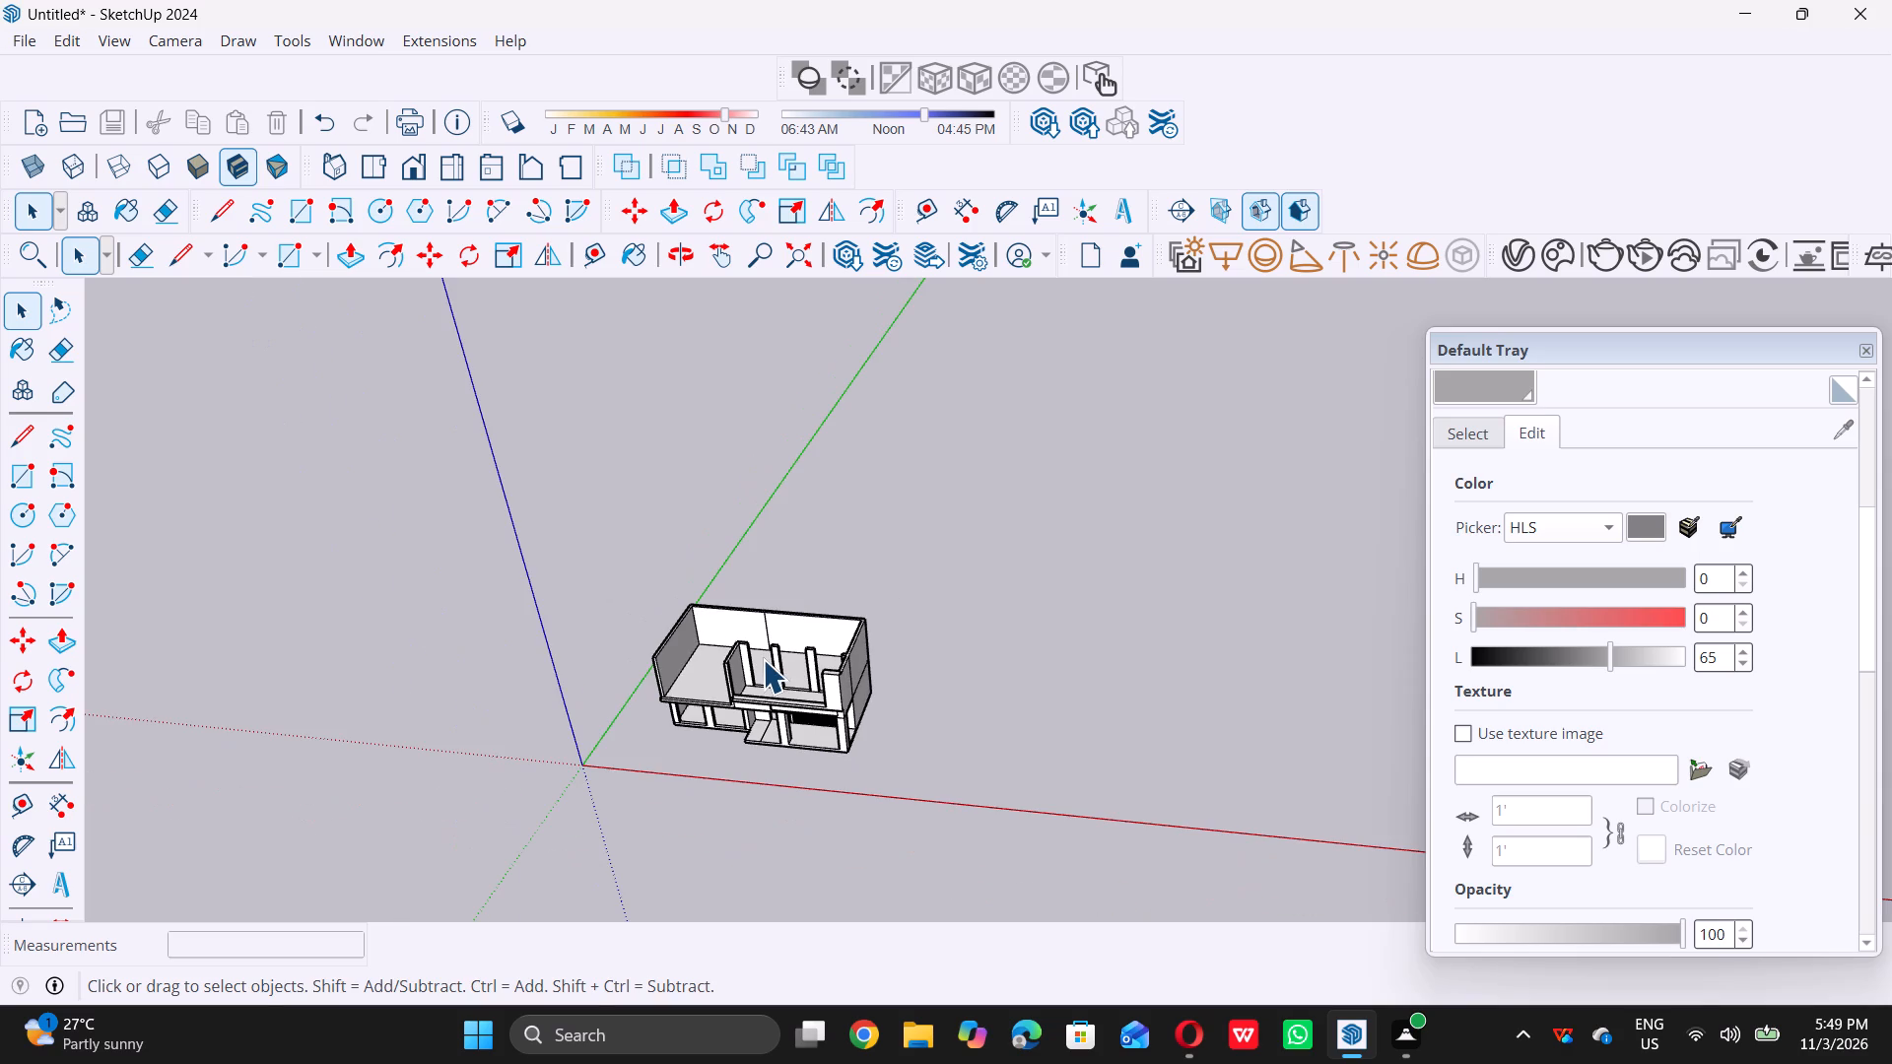
{"action": "scroll", "coordinate": [769, 657], "scroll_direction": "down", "scroll_amount": 3}
{"action": "middle_click_drag", "start_coordinate": [707, 691], "coordinate": [904, 648]}
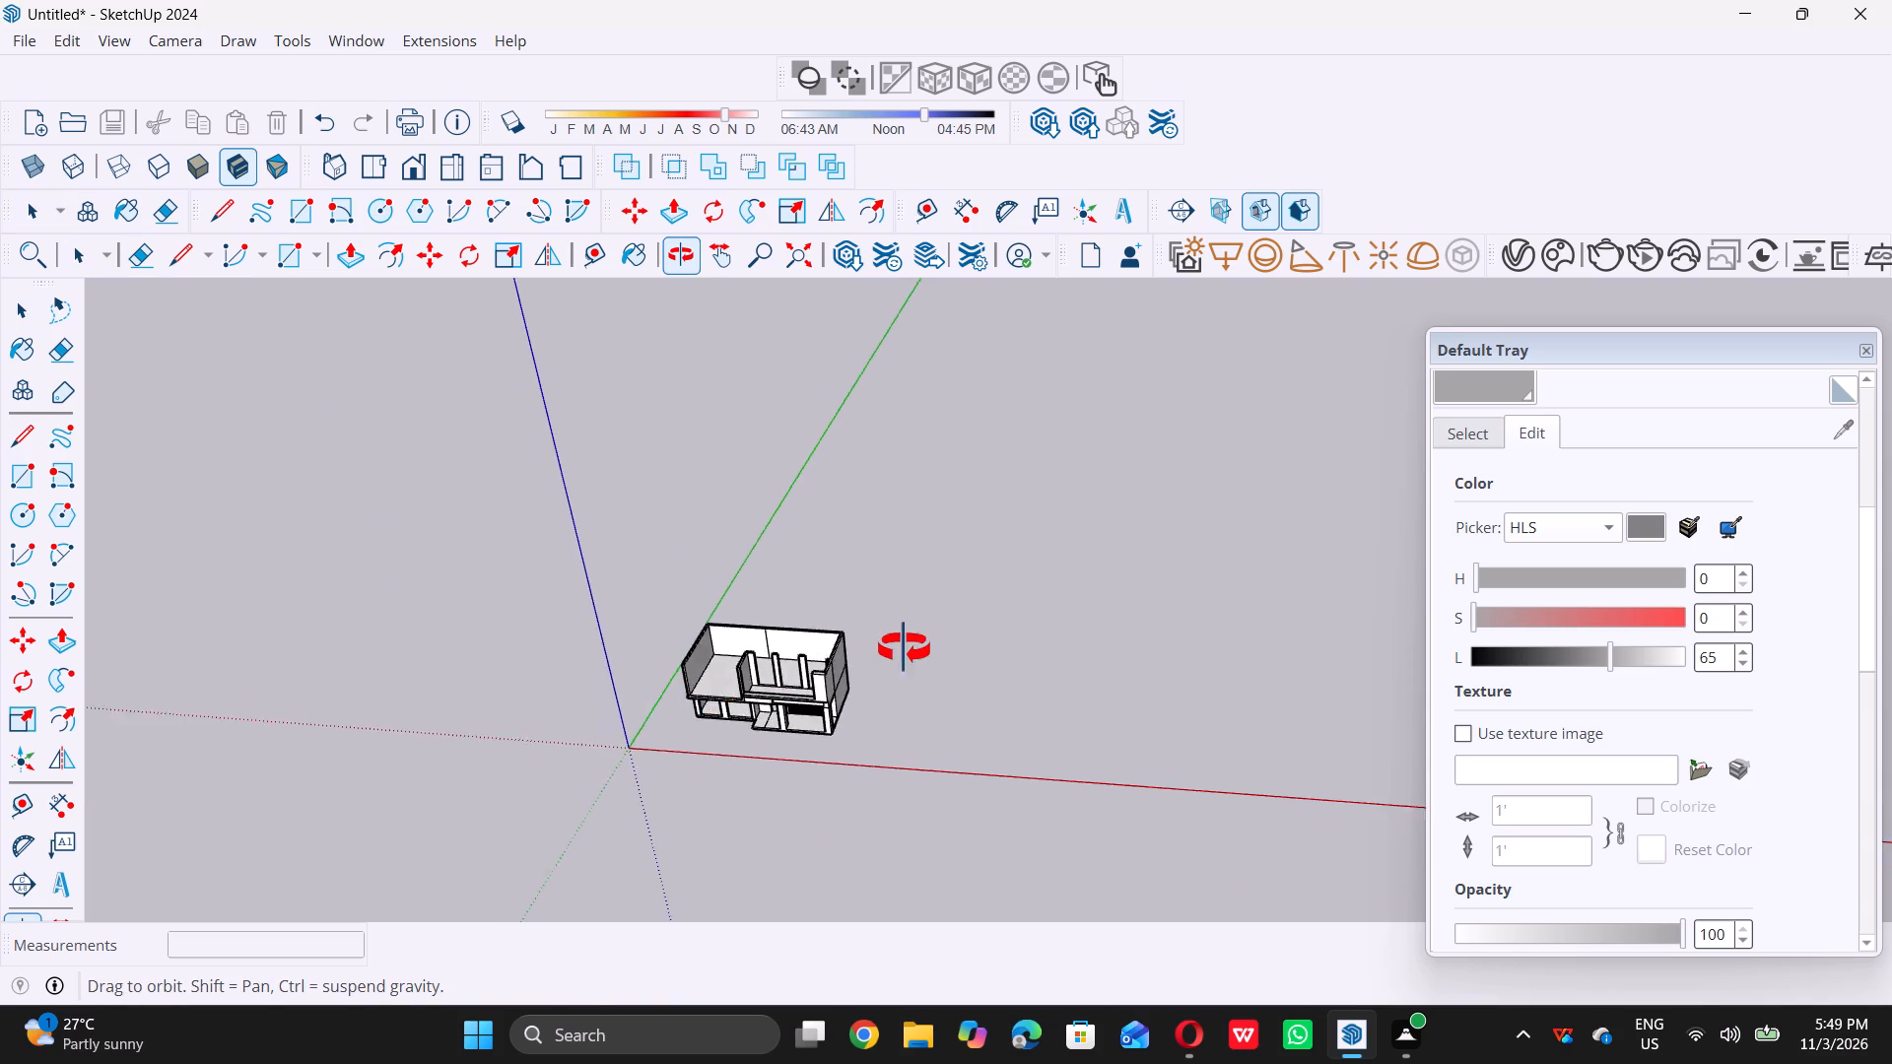
{"action": "middle_click_drag", "start_coordinate": [904, 648], "coordinate": [982, 638]}
{"action": "scroll", "coordinate": [852, 774], "scroll_direction": "up", "scroll_amount": 11}
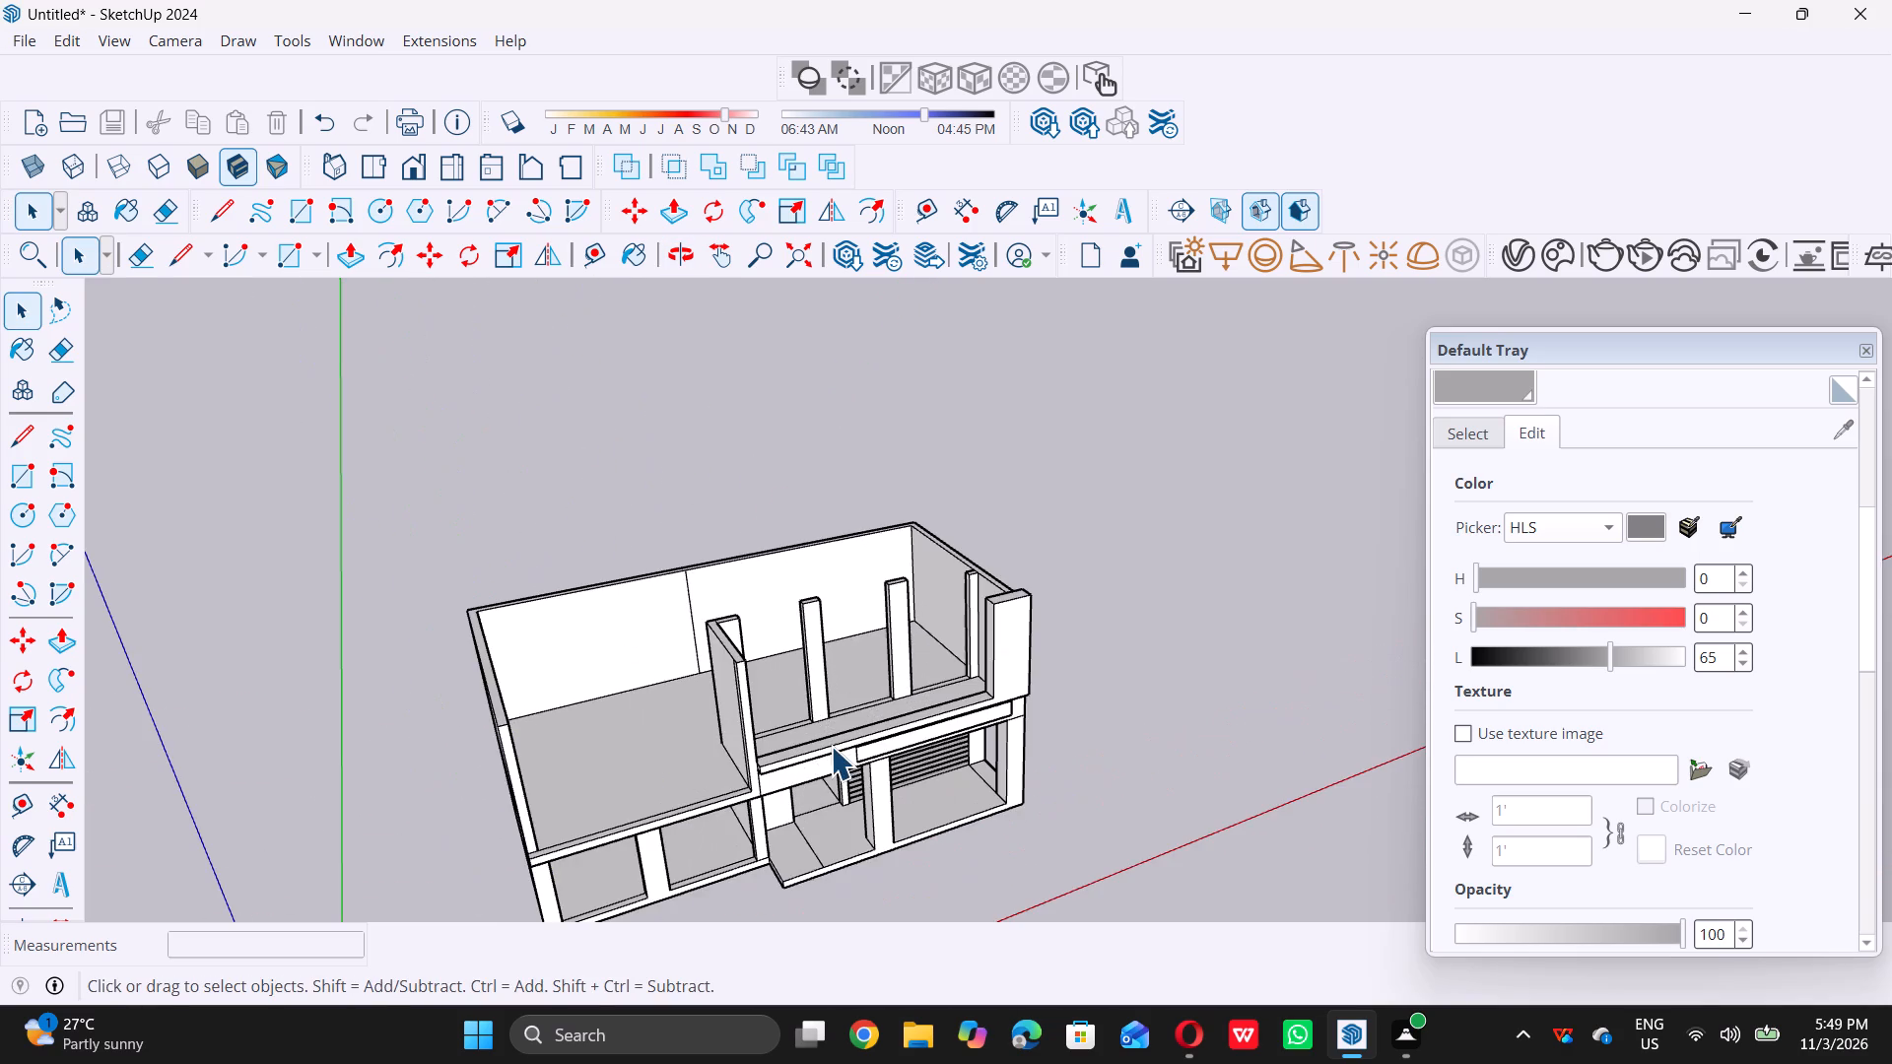
{"action": "scroll", "coordinate": [831, 746], "scroll_direction": "up", "scroll_amount": 6}
{"action": "scroll", "coordinate": [795, 752], "scroll_direction": "down", "scroll_amount": 1}
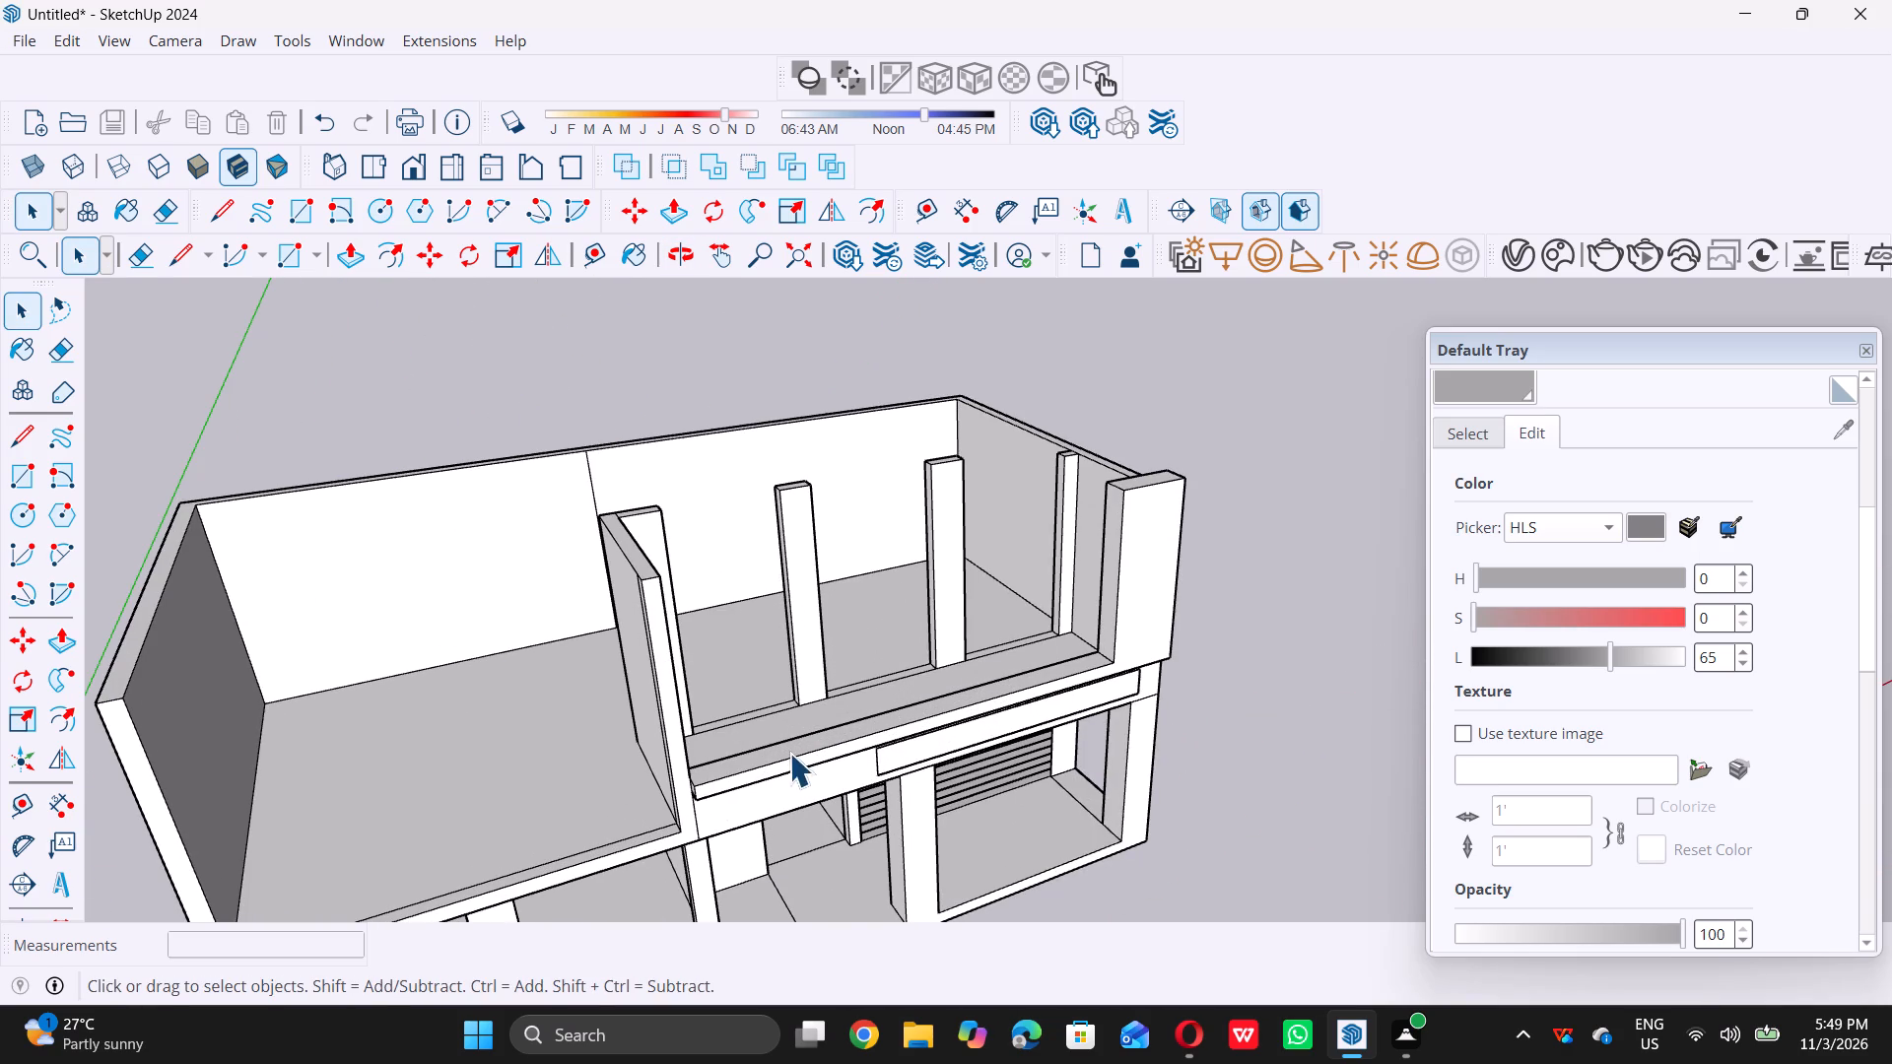
{"action": "scroll", "coordinate": [789, 753], "scroll_direction": "down", "scroll_amount": 9}
{"action": "middle_click_drag", "start_coordinate": [776, 734], "coordinate": [794, 694]}
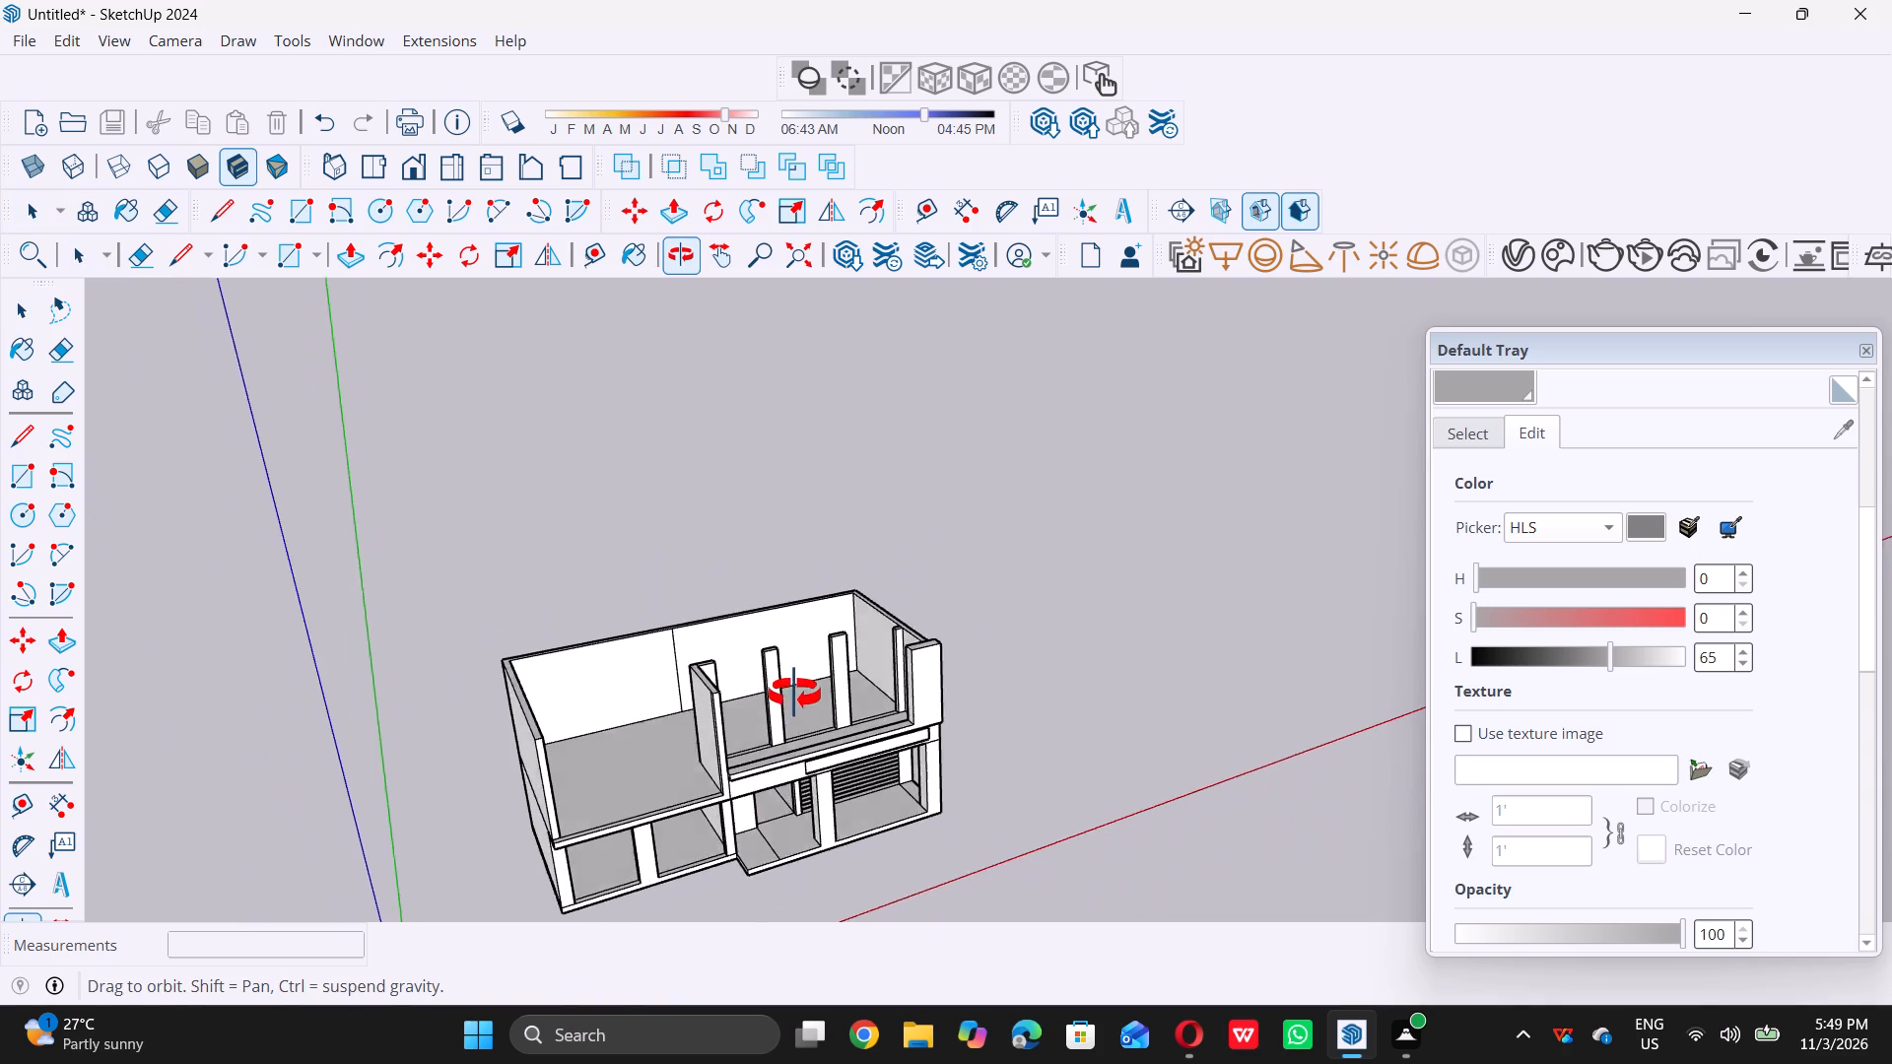
{"action": "middle_click_drag", "start_coordinate": [794, 694], "coordinate": [1077, 635]}
{"action": "middle_click_drag", "start_coordinate": [900, 685], "coordinate": [814, 689]}
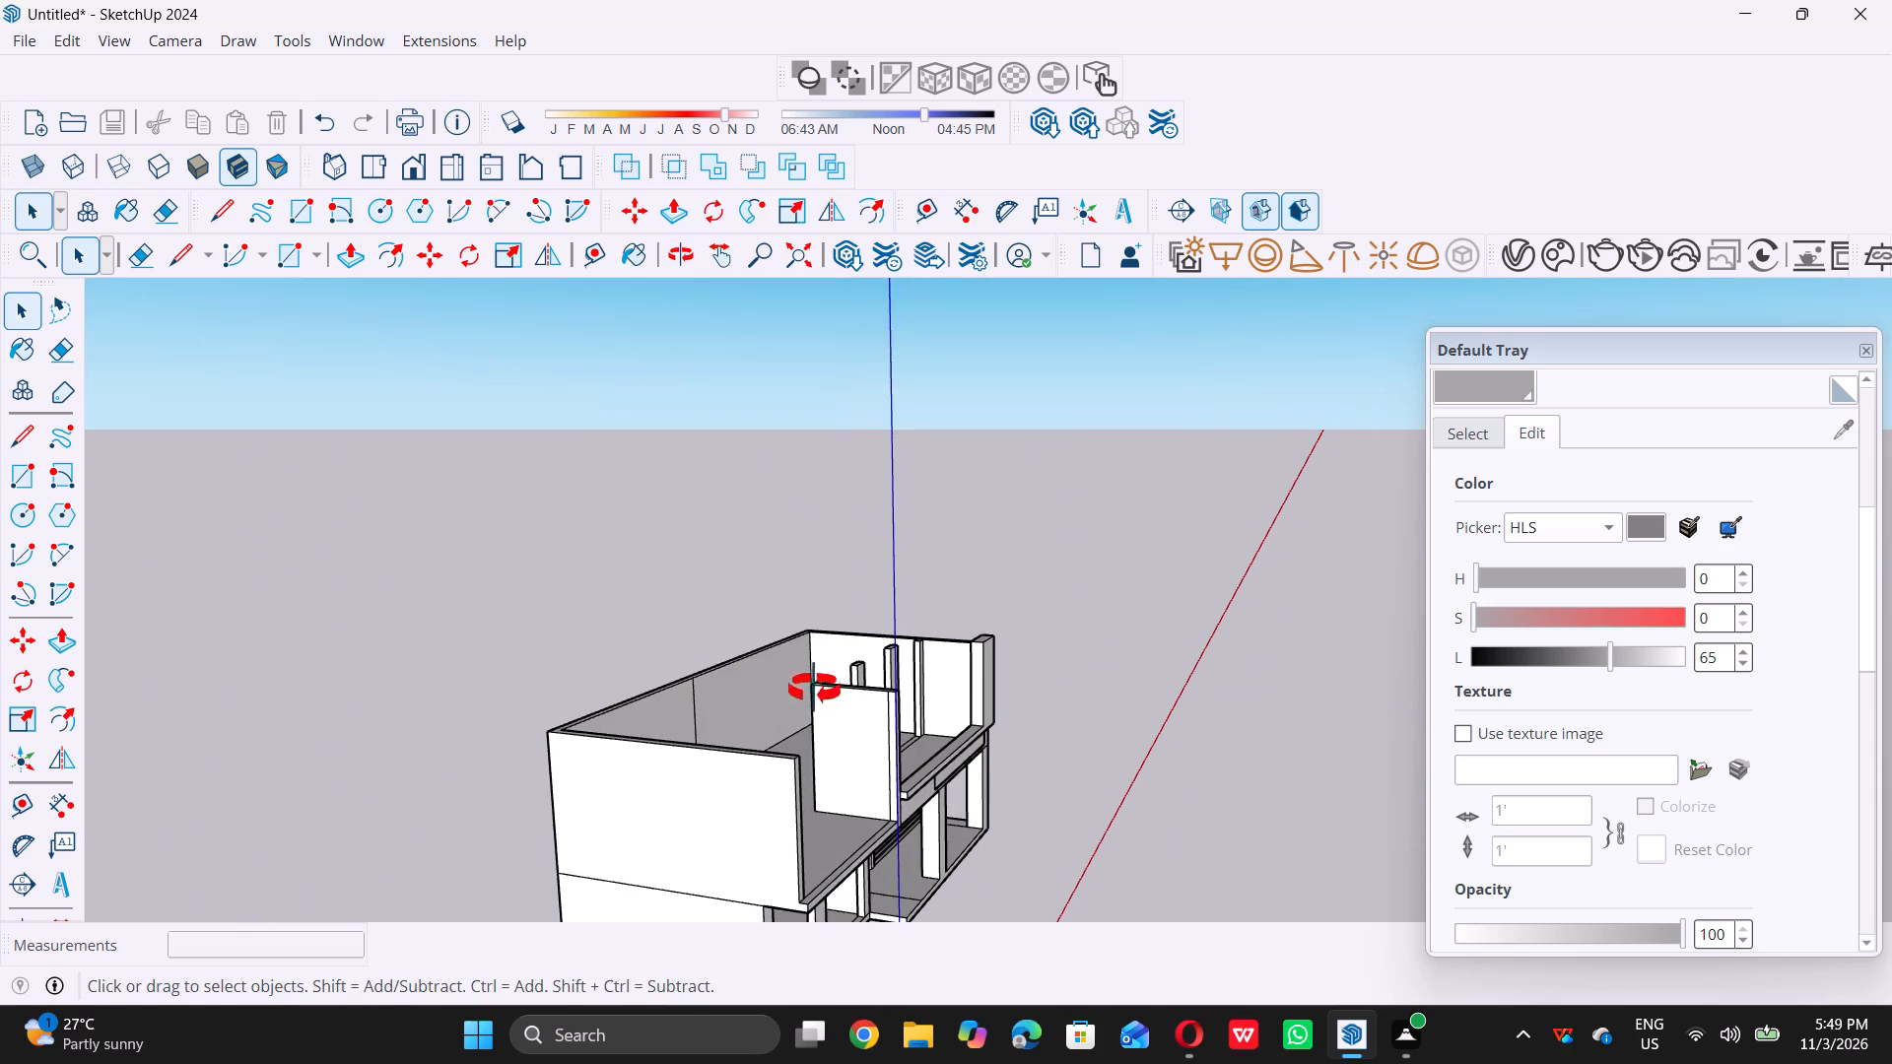
{"action": "middle_click_drag", "start_coordinate": [814, 689], "coordinate": [783, 699]}
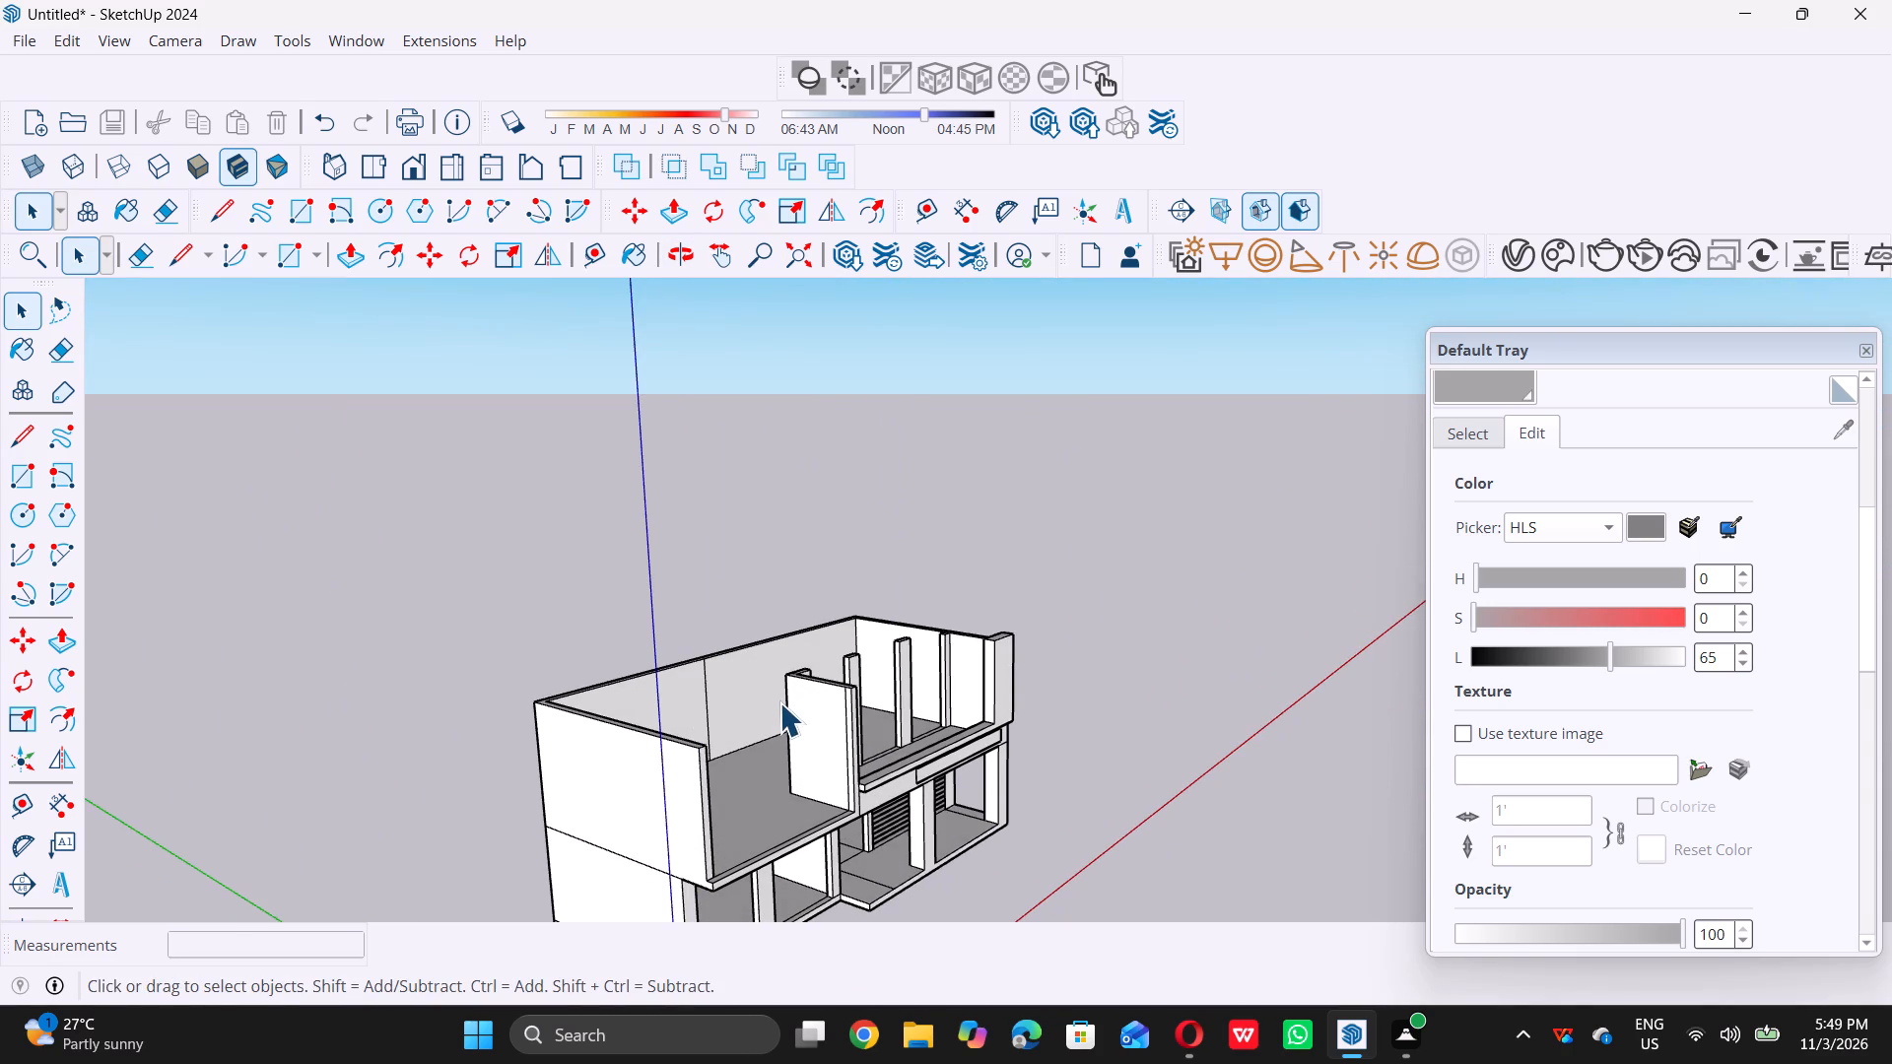
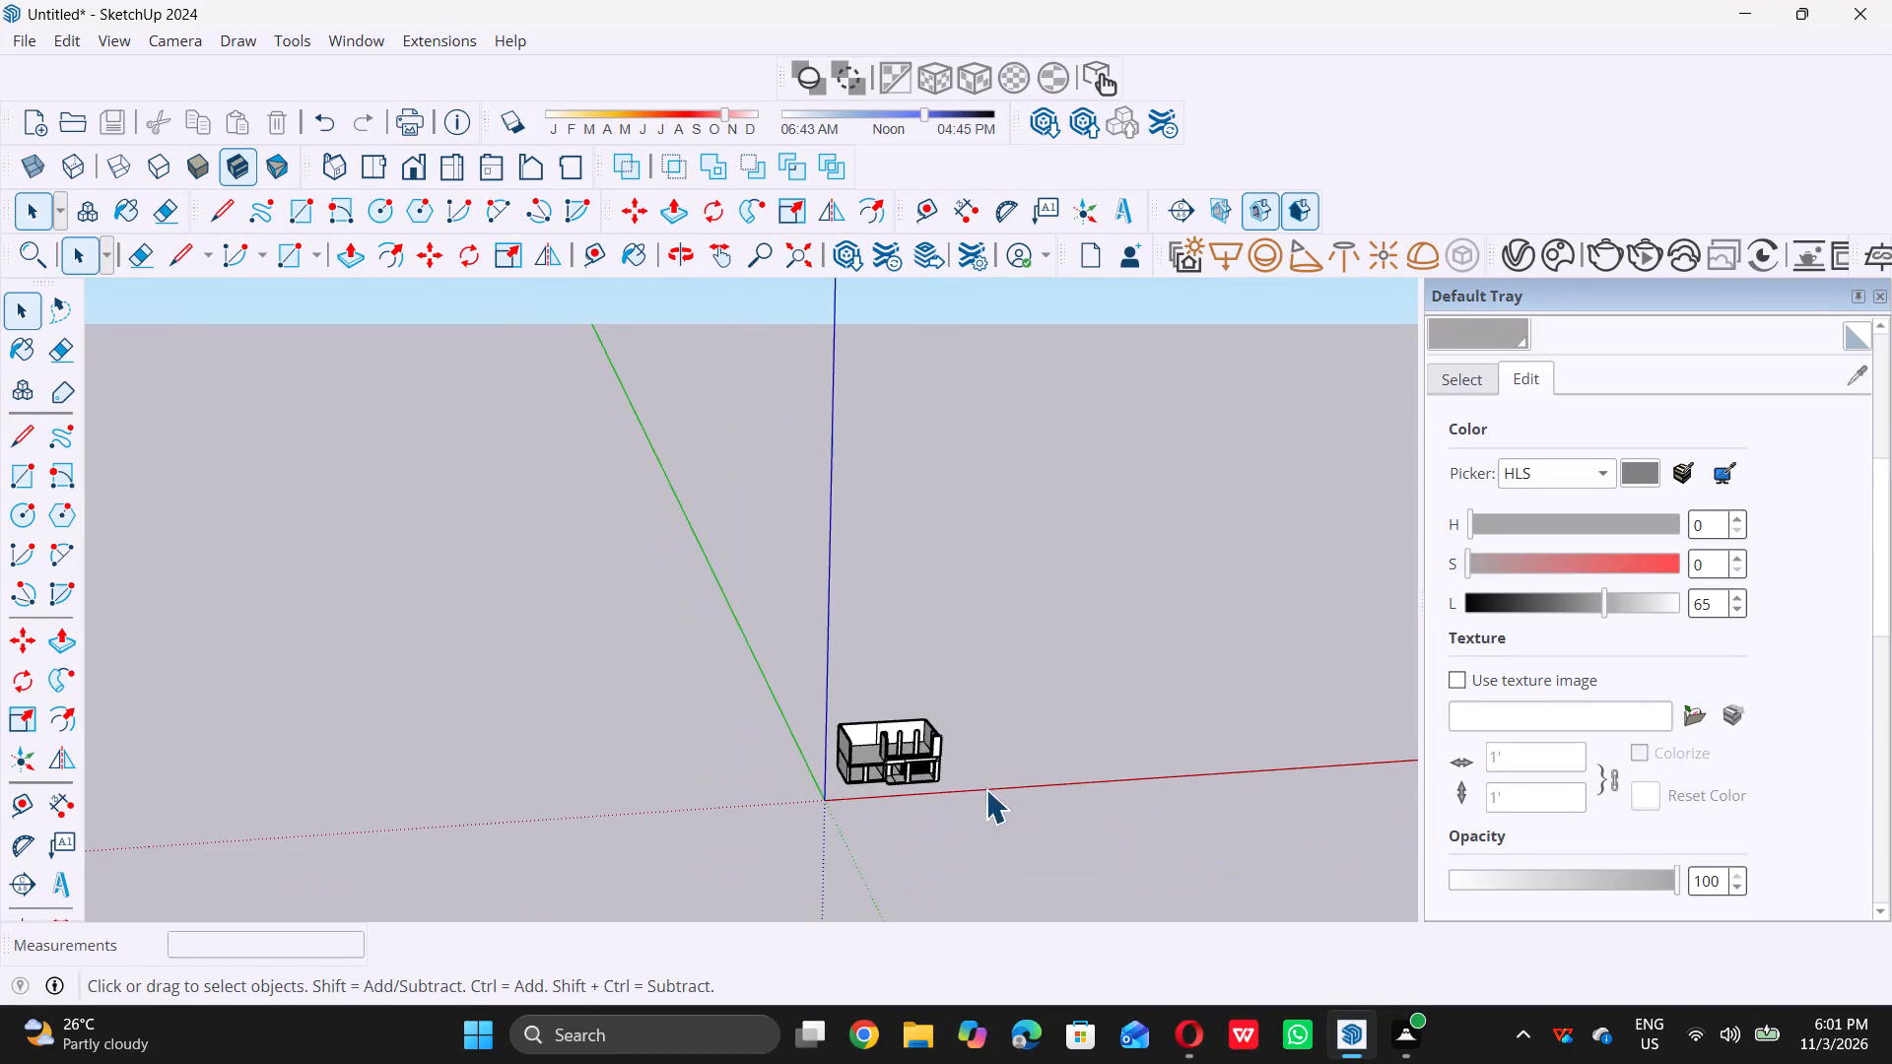
Examine the two-storey model's front, upper-level walls and columns from low and elevated viewpoints.
{"action": "middle_click", "coordinate": [985, 791]}
{"action": "middle_click_drag", "start_coordinate": [984, 790], "coordinate": [983, 786]}
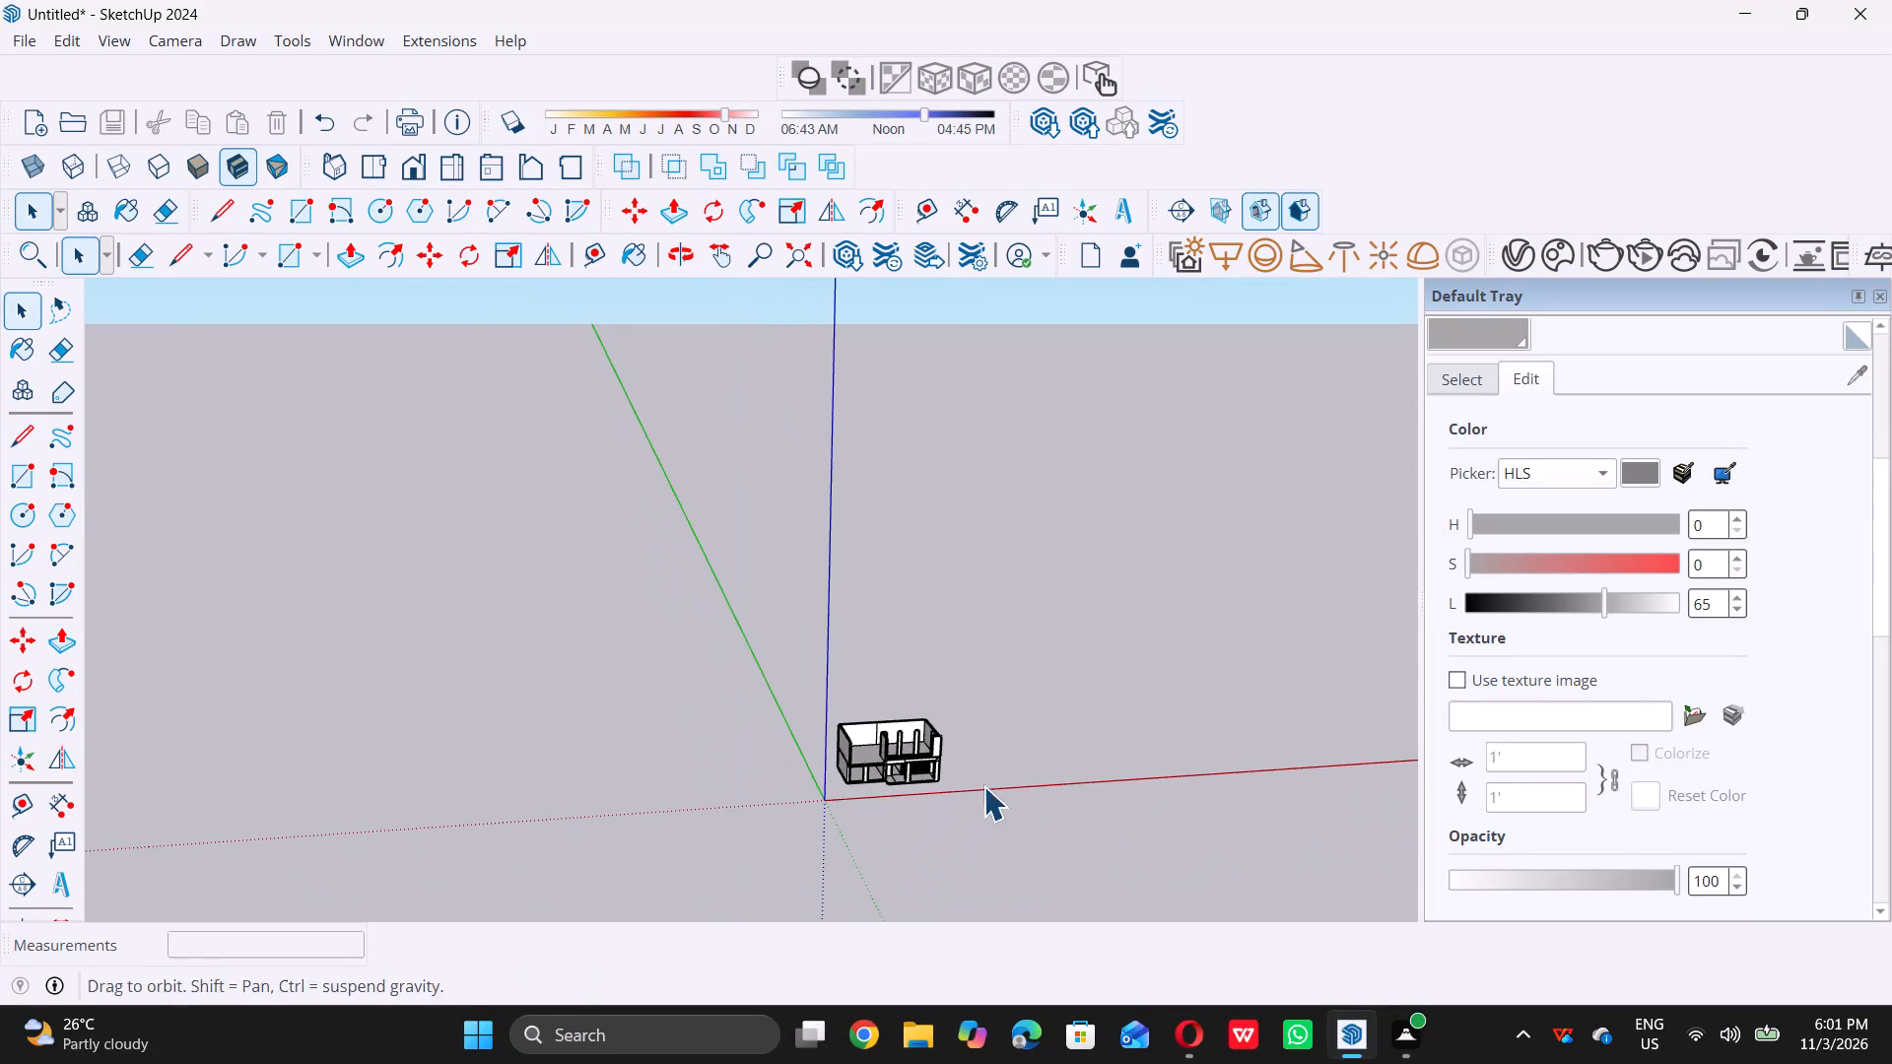
{"action": "middle_click_drag", "start_coordinate": [983, 786], "coordinate": [920, 697]}
{"action": "scroll", "coordinate": [936, 734], "scroll_direction": "down", "scroll_amount": 5}
{"action": "middle_click_drag", "start_coordinate": [833, 748], "coordinate": [782, 714]}
{"action": "middle_click_drag", "start_coordinate": [709, 642], "coordinate": [676, 580]}
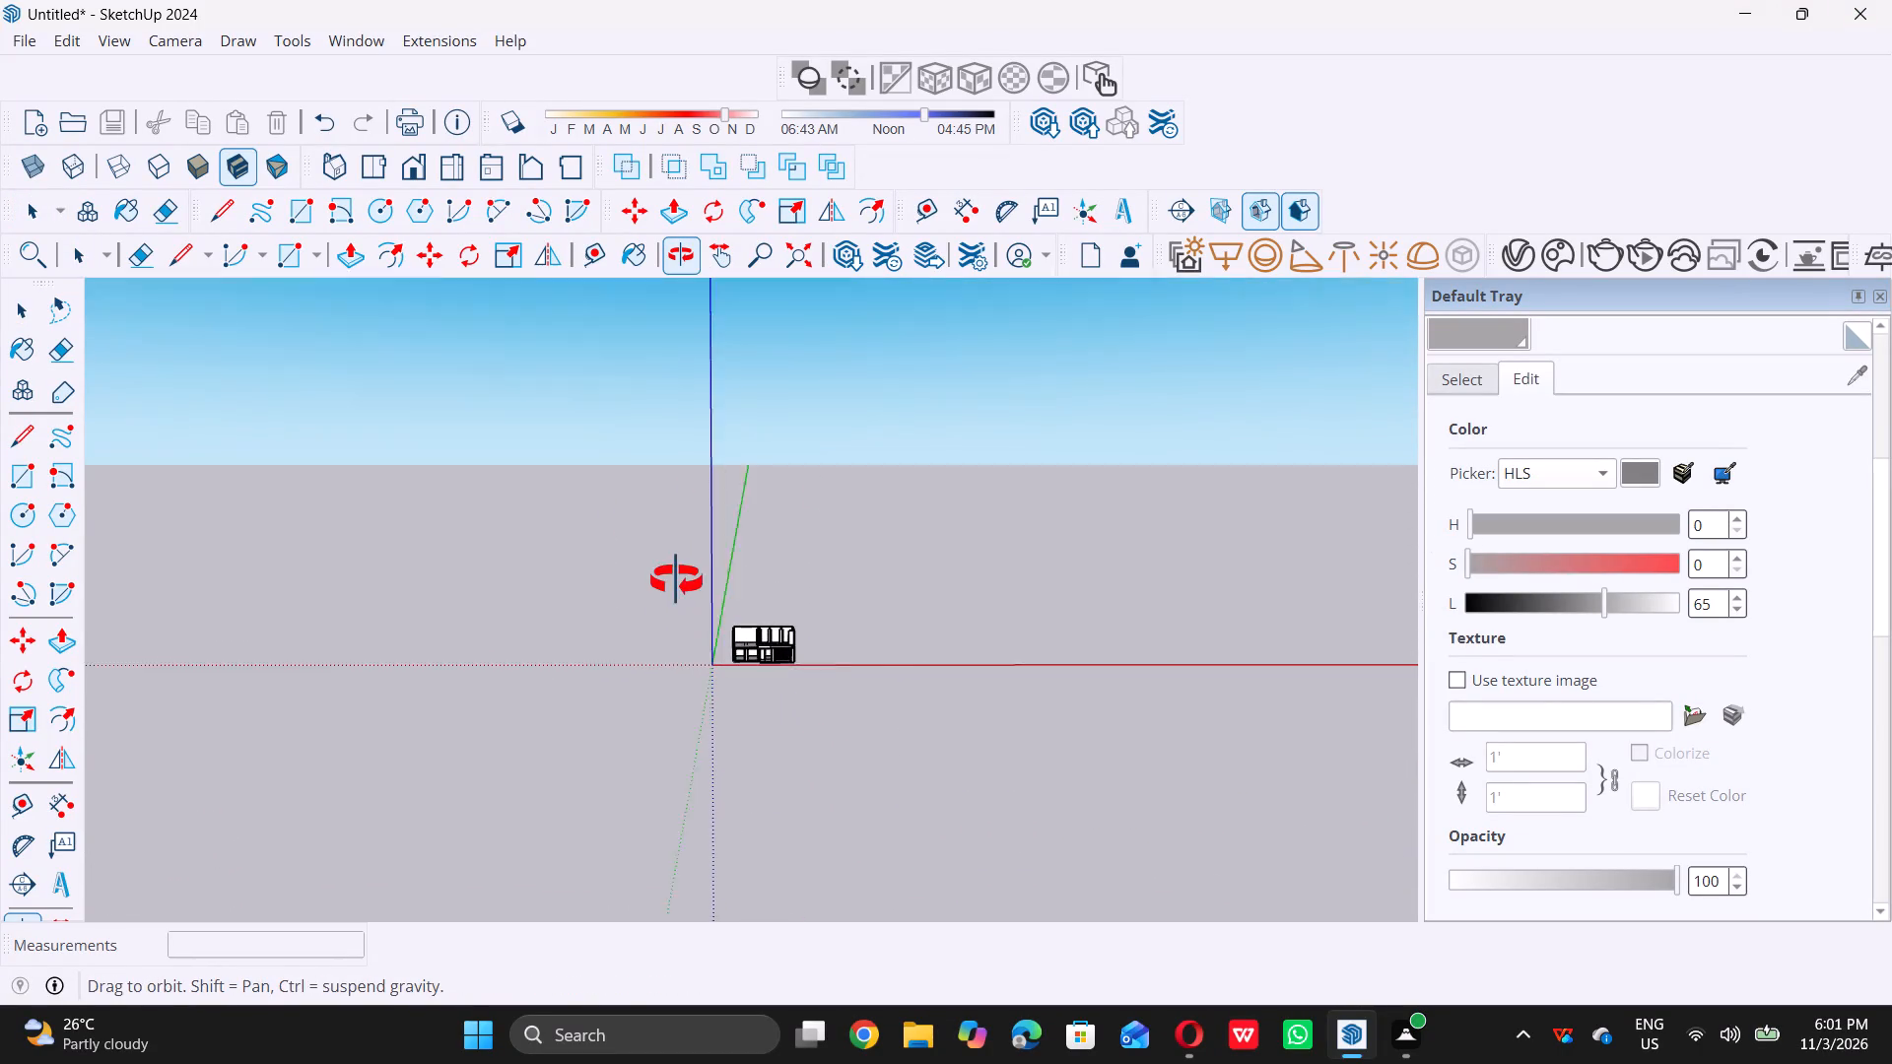
{"action": "middle_click_drag", "start_coordinate": [676, 580], "coordinate": [664, 577]}
{"action": "scroll", "coordinate": [831, 653], "scroll_direction": "up", "scroll_amount": 6}
{"action": "middle_click_drag", "start_coordinate": [648, 565], "coordinate": [580, 663]}
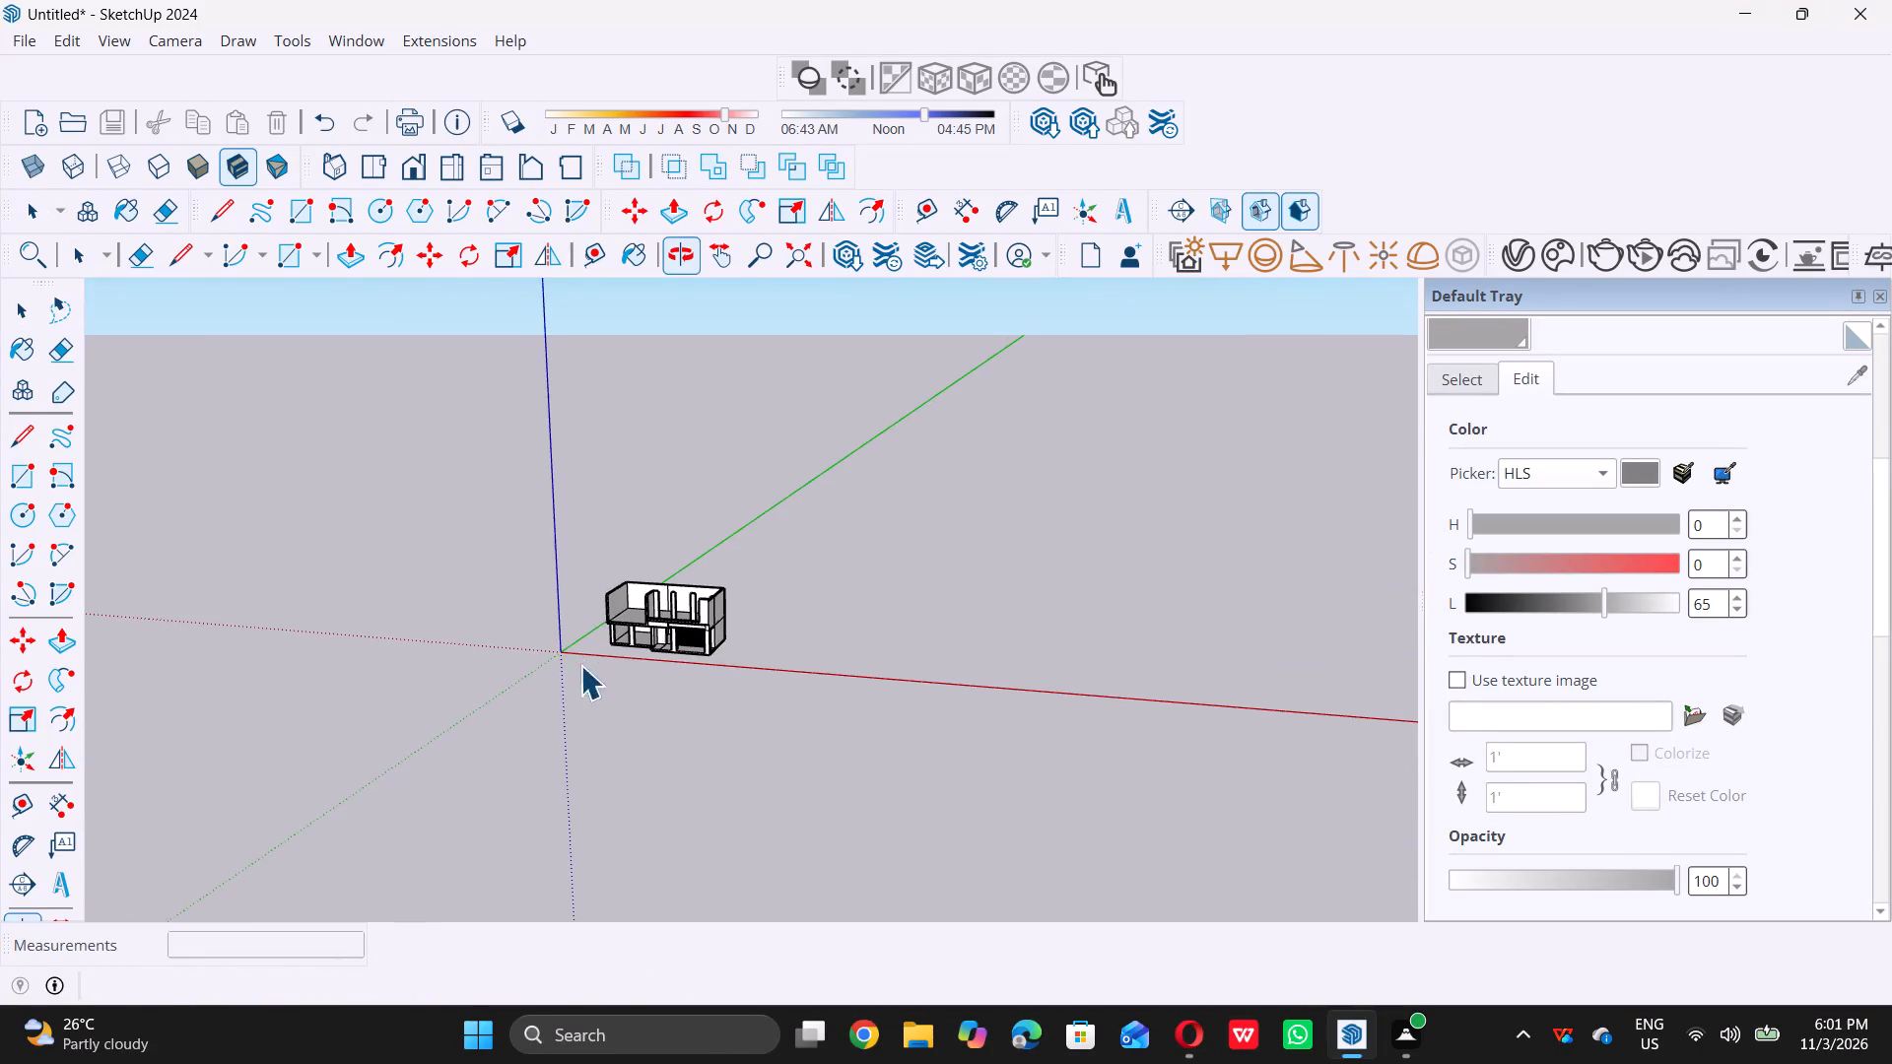
{"action": "scroll", "coordinate": [601, 576], "scroll_direction": "up", "scroll_amount": 9}
{"action": "scroll", "coordinate": [726, 604], "scroll_direction": "up", "scroll_amount": 5}
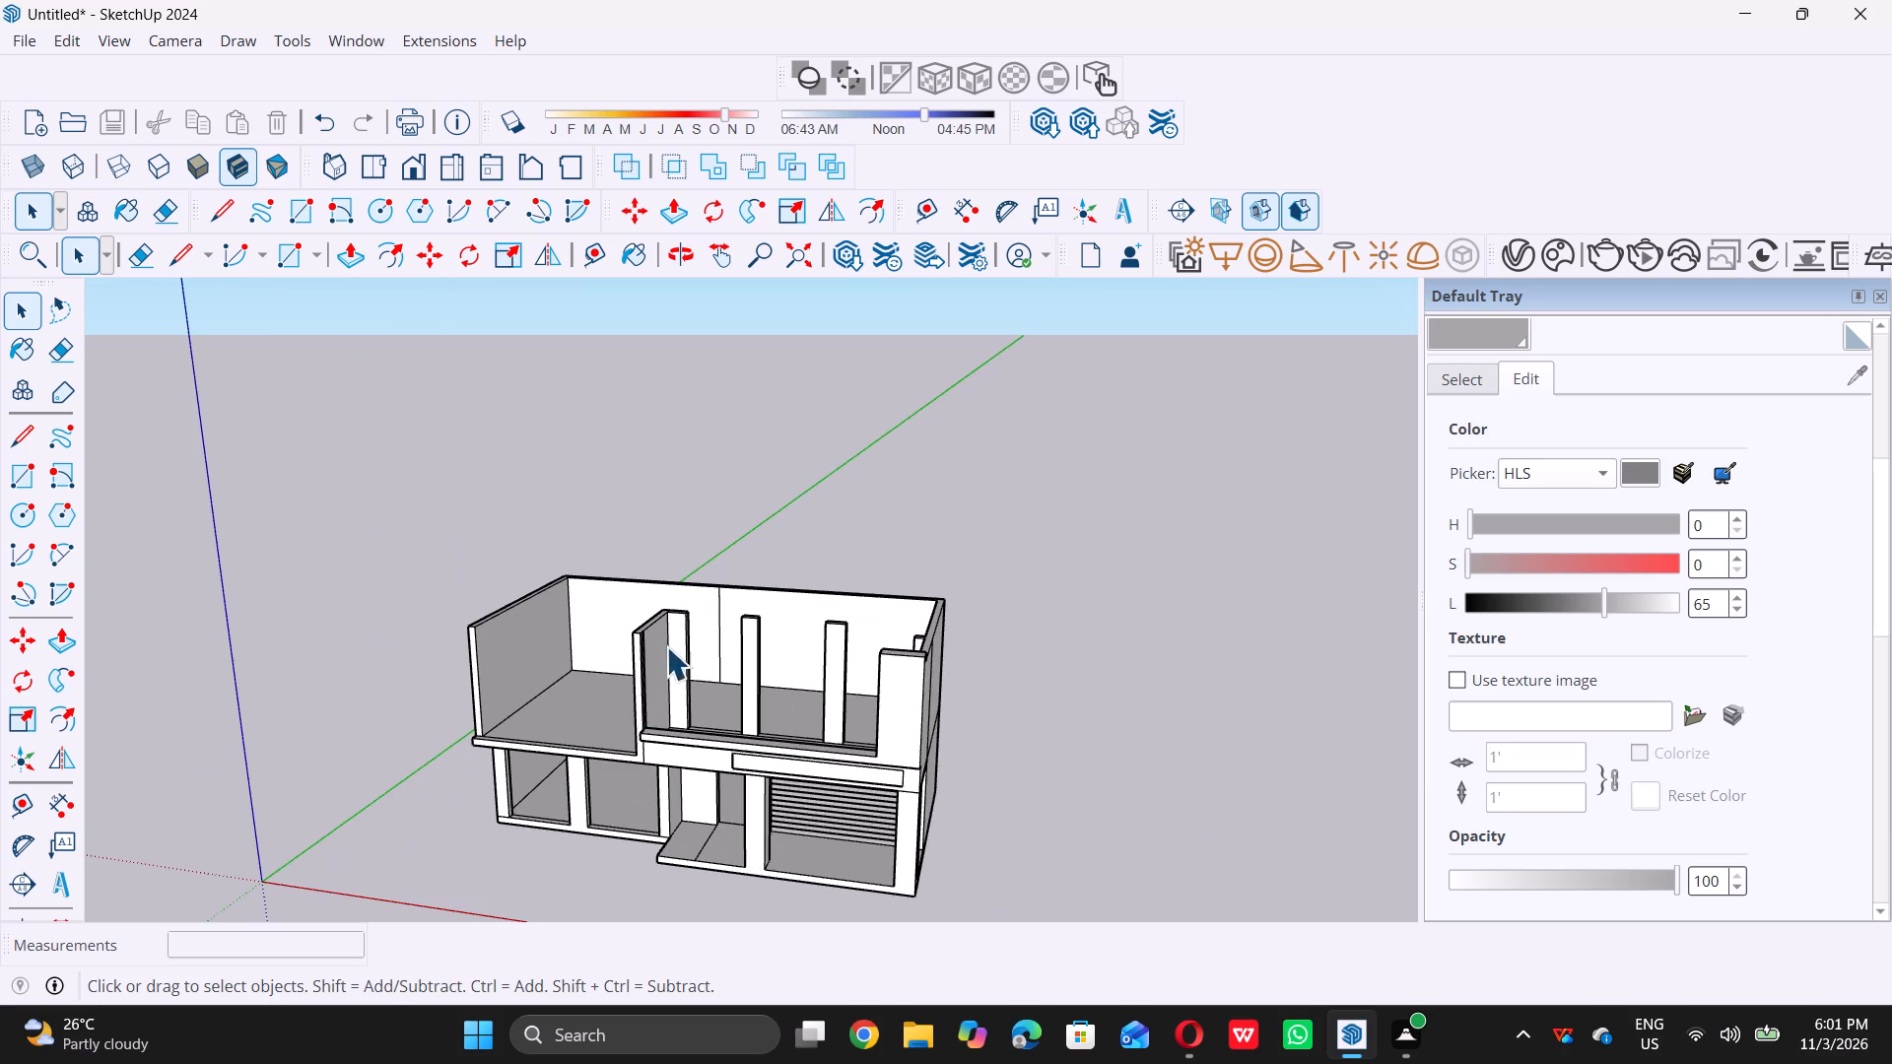
{"action": "scroll", "coordinate": [670, 644], "scroll_direction": "down", "scroll_amount": 5}
{"action": "middle_click_drag", "start_coordinate": [653, 712], "coordinate": [723, 676]}
{"action": "scroll", "coordinate": [724, 676], "scroll_direction": "up", "scroll_amount": 1}
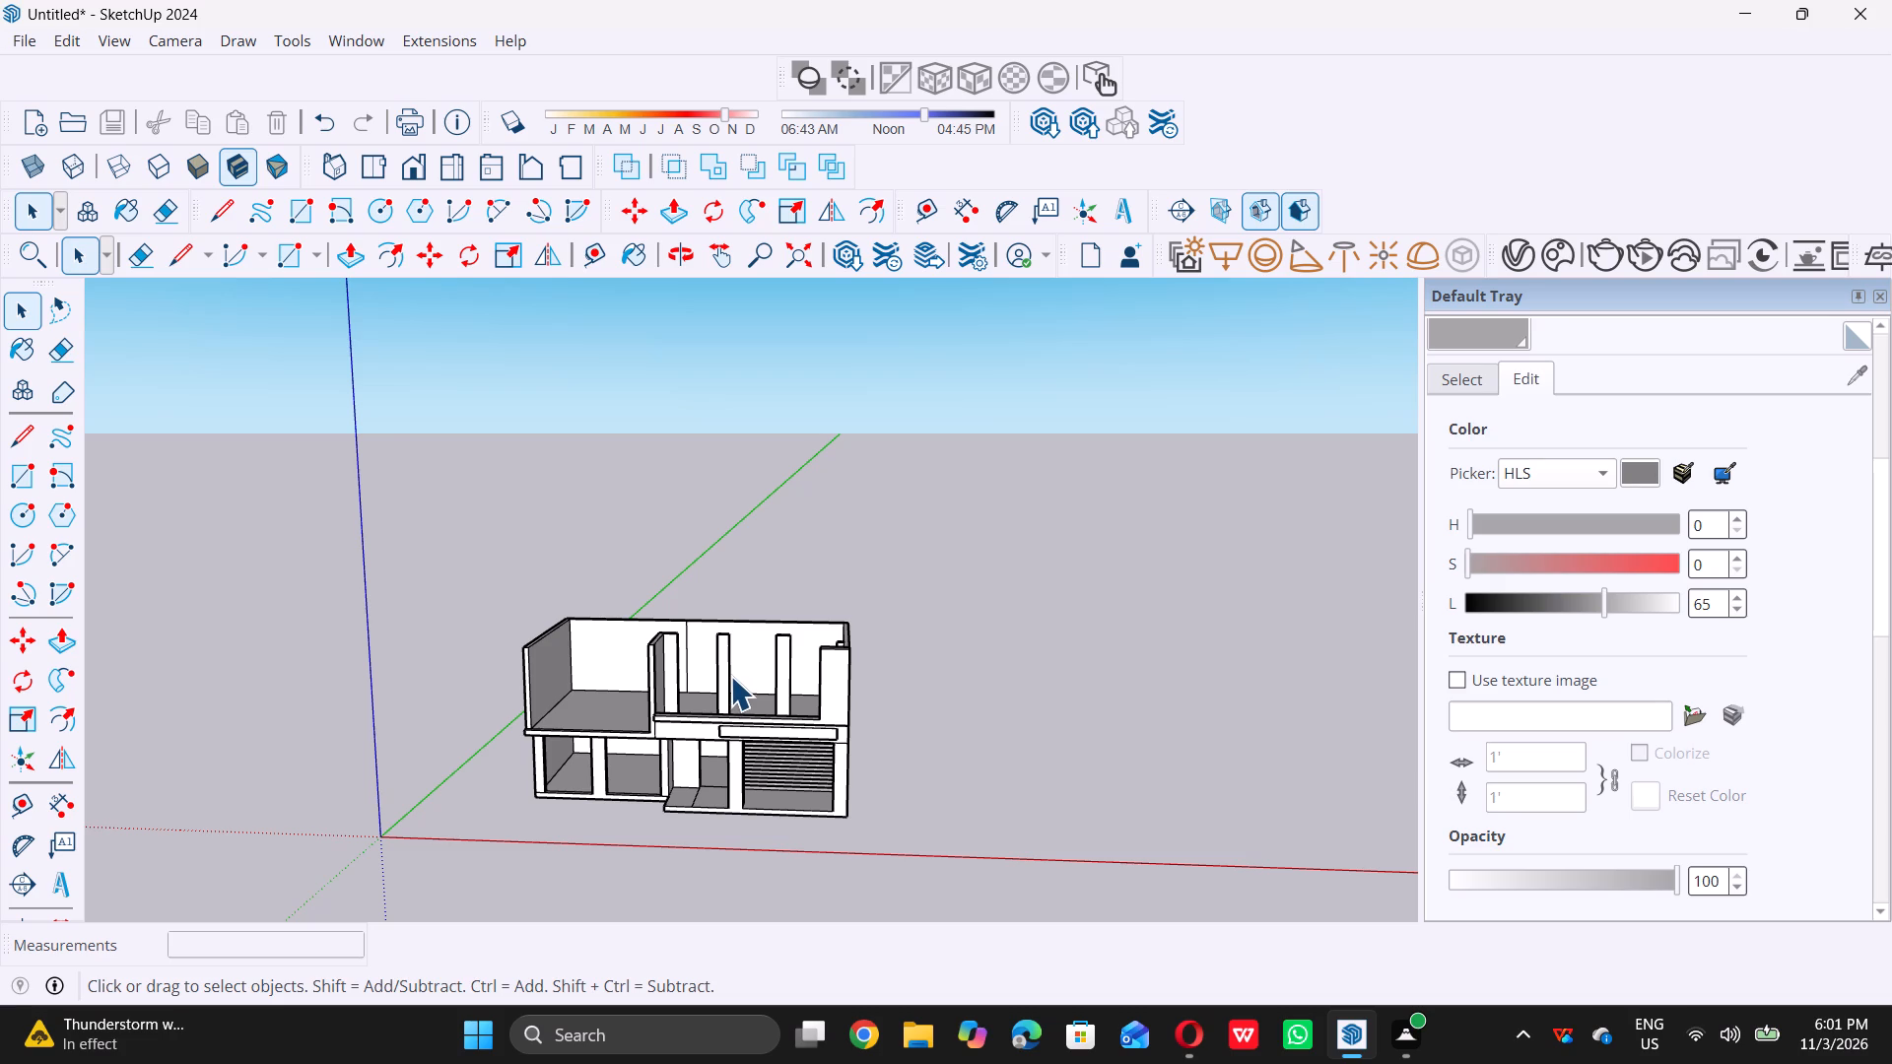
{"action": "scroll", "coordinate": [727, 680], "scroll_direction": "down", "scroll_amount": 2}
{"action": "middle_click_drag", "start_coordinate": [743, 729], "coordinate": [688, 778]}
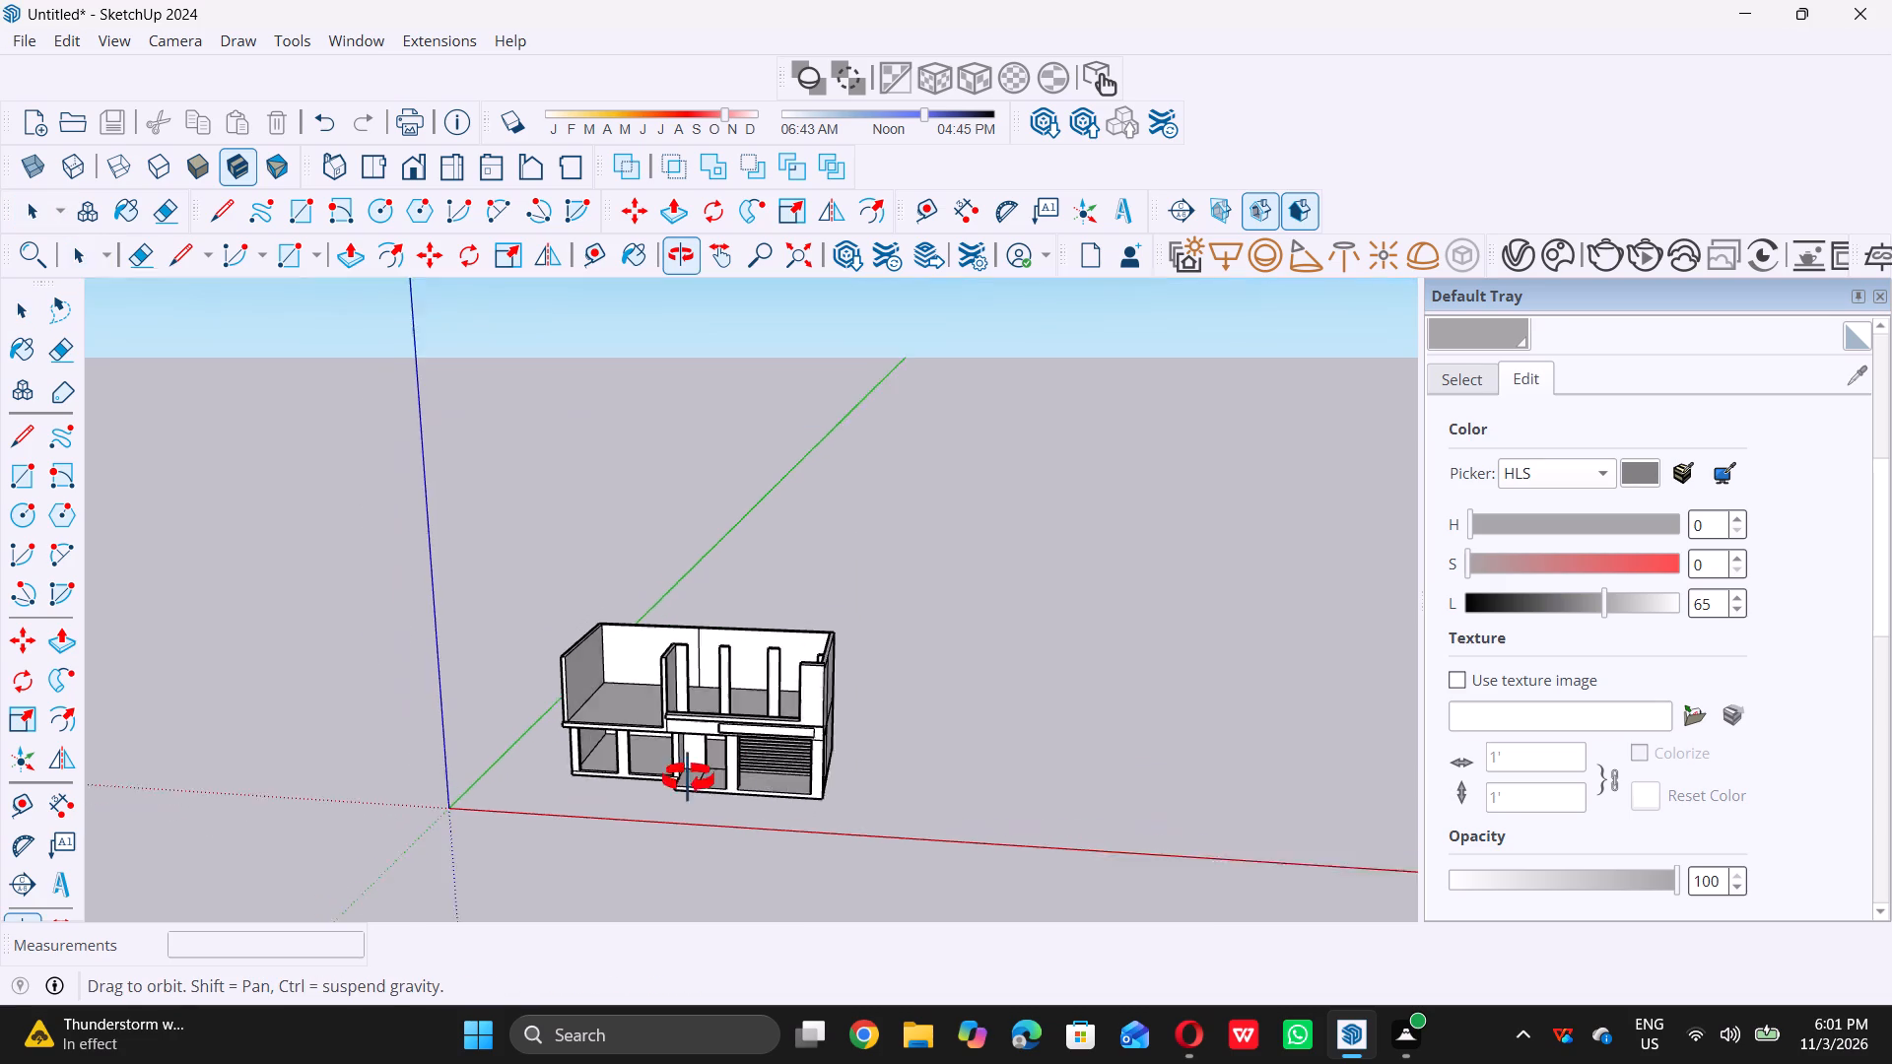
{"action": "middle_click_drag", "start_coordinate": [688, 778], "coordinate": [800, 908]}
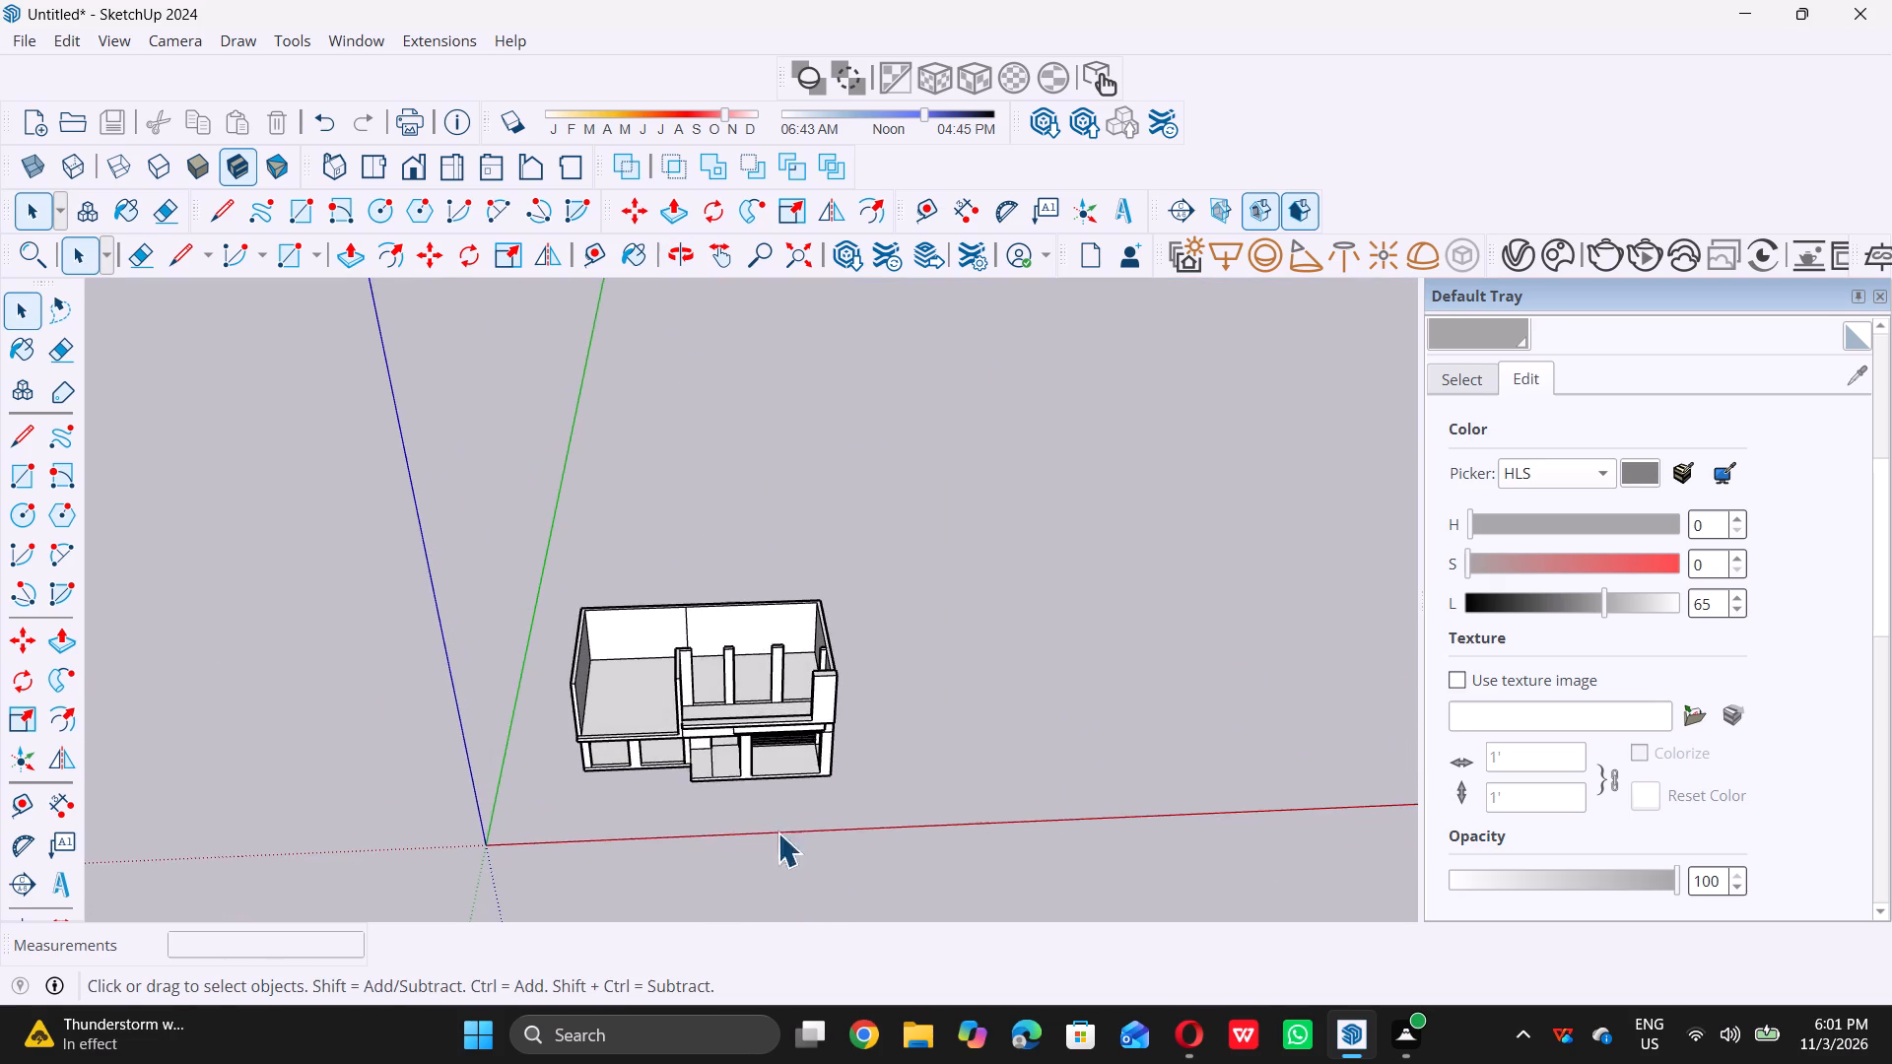
Draw an upright rectangle 9" high along the full outer top edge of the upper level's back wall.
{"action": "scroll", "coordinate": [811, 672], "scroll_direction": "up", "scroll_amount": 5}
{"action": "scroll", "coordinate": [777, 559], "scroll_direction": "up", "scroll_amount": 6}
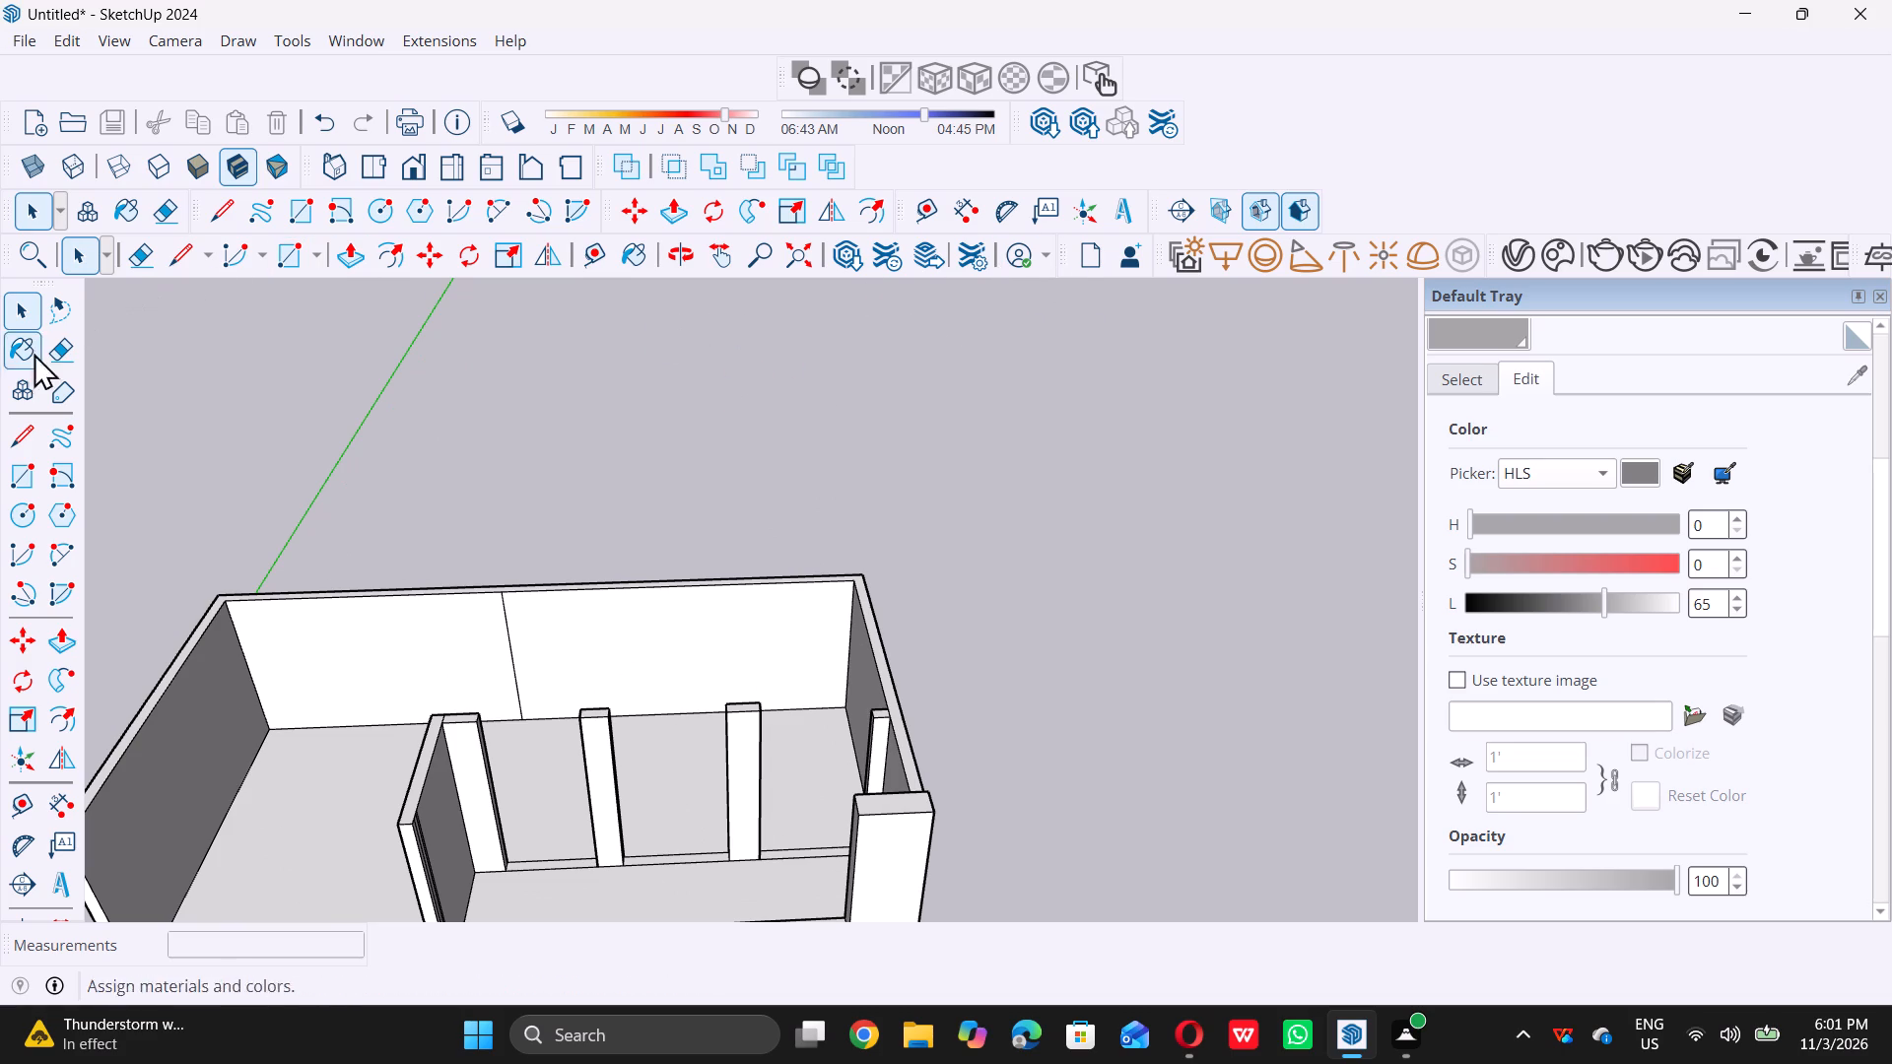
{"action": "left_click", "coordinate": [50, 467]}
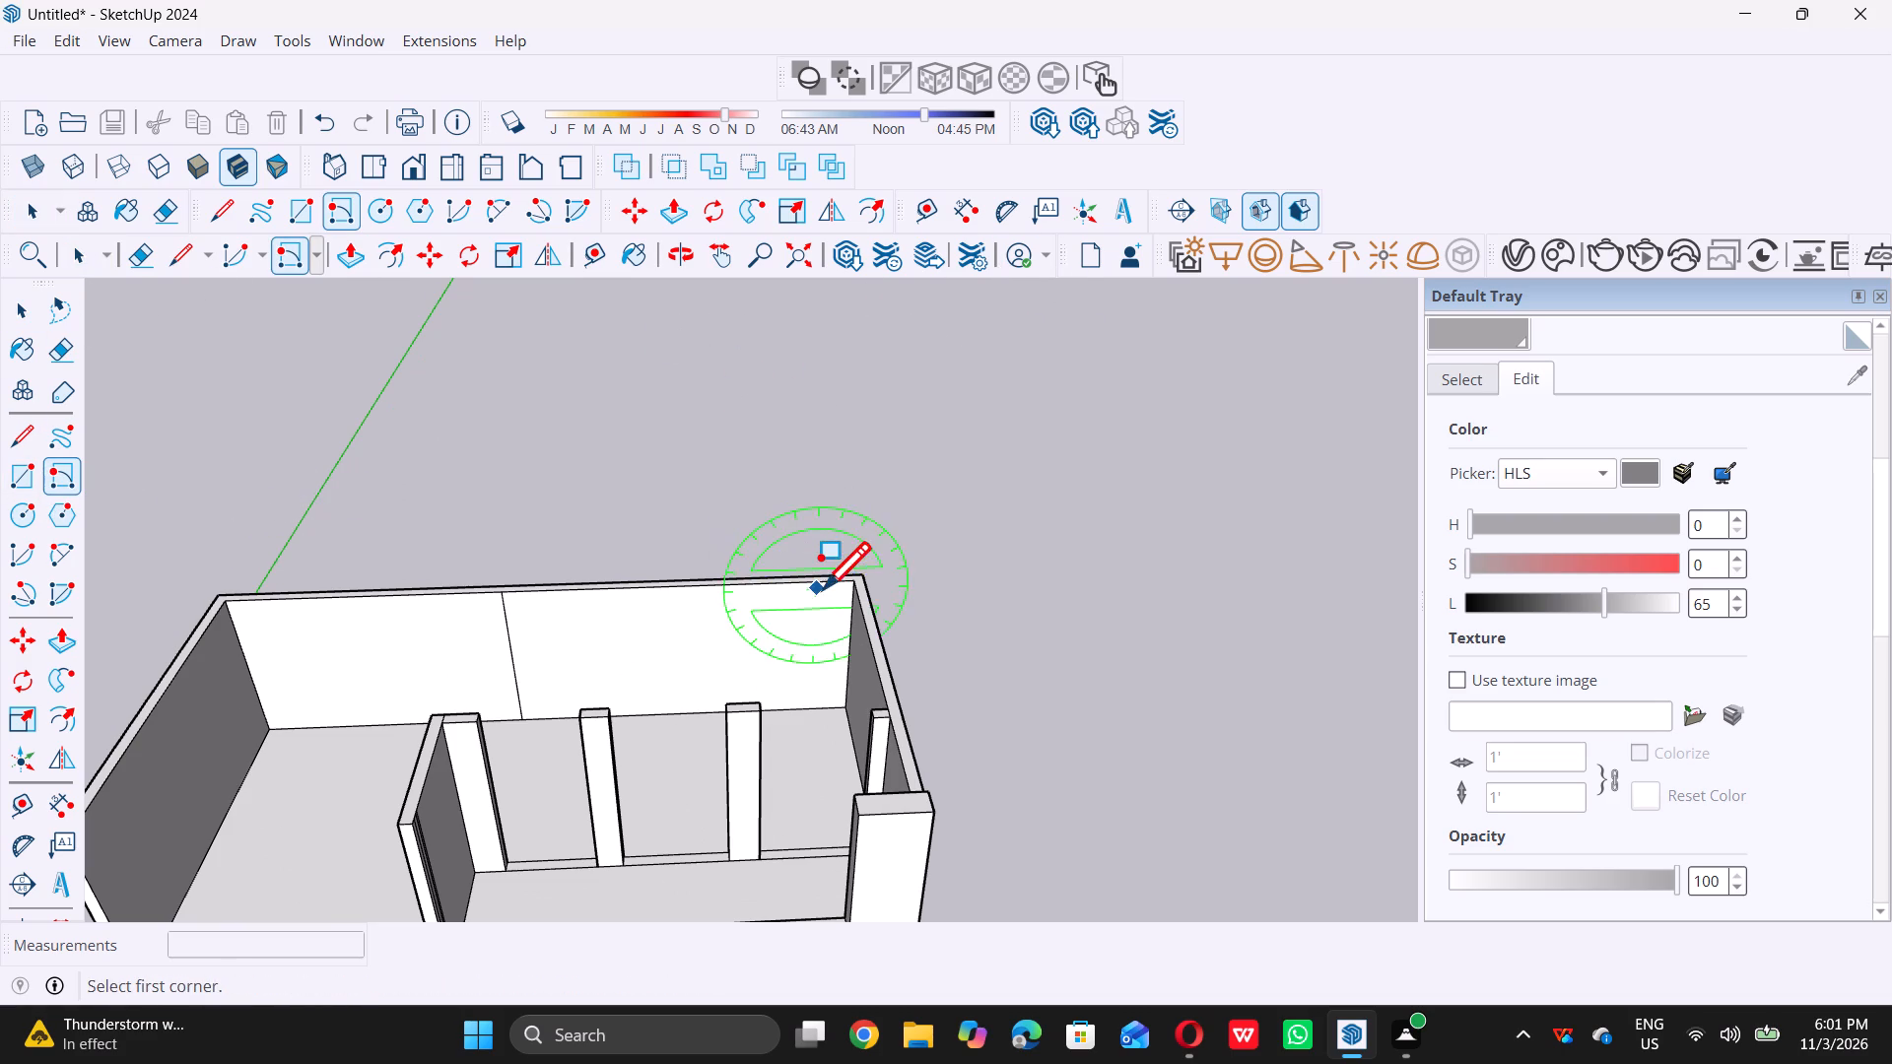
{"action": "scroll", "coordinate": [818, 589], "scroll_direction": "up", "scroll_amount": 11}
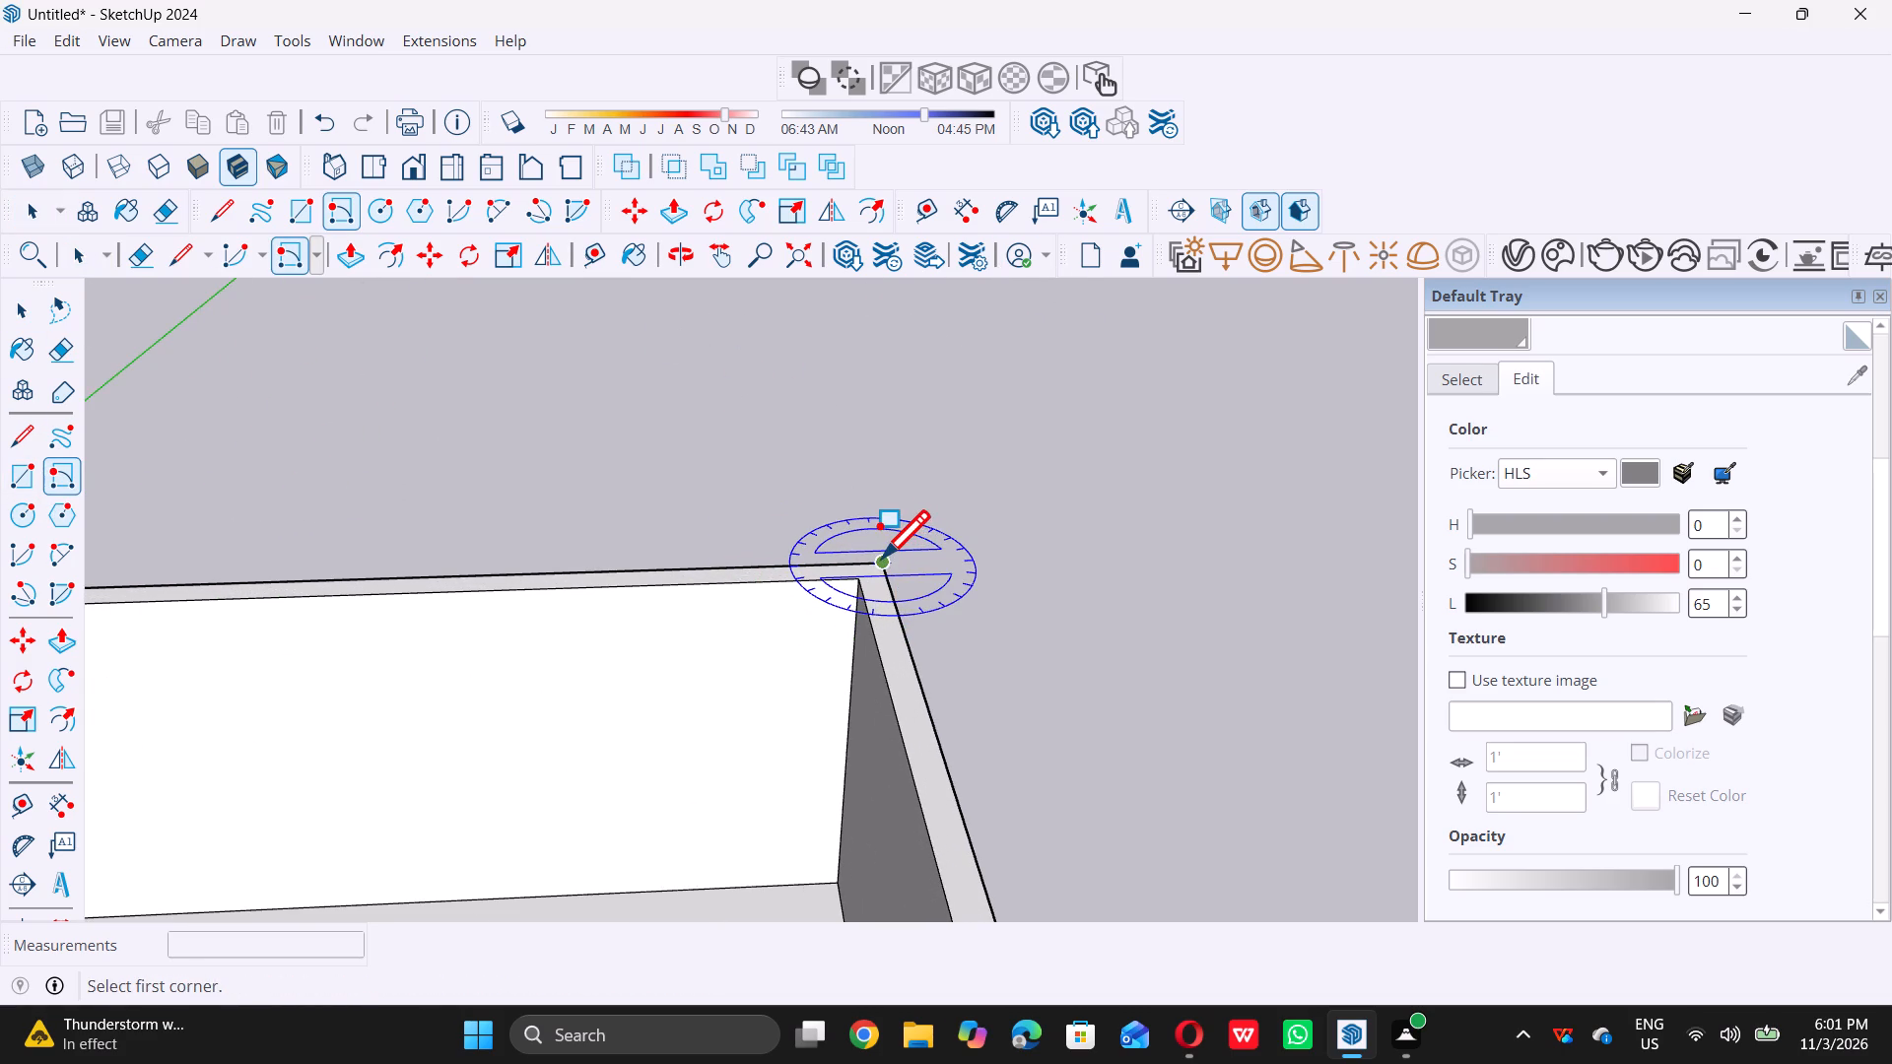
{"action": "triple_click", "coordinate": [879, 558]}
{"action": "scroll", "coordinate": [878, 556], "scroll_direction": "down", "scroll_amount": 17}
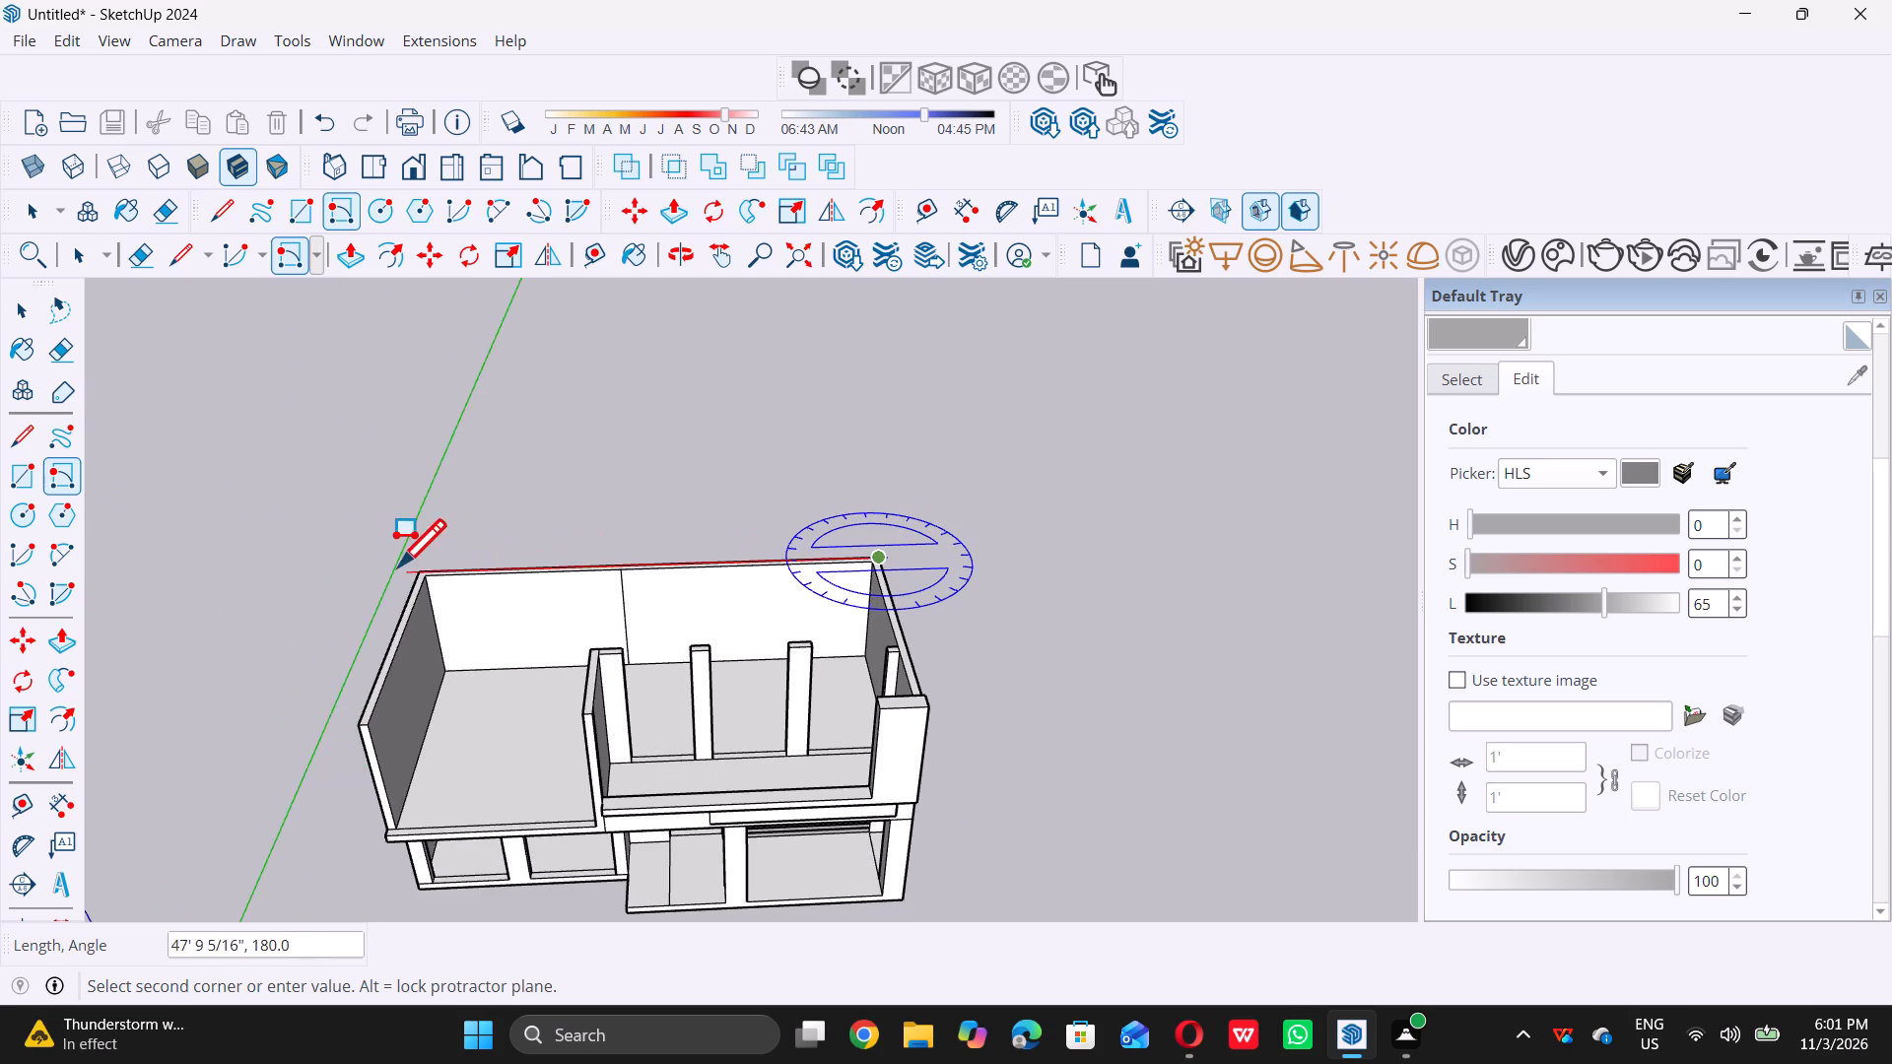
{"action": "scroll", "coordinate": [404, 562], "scroll_direction": "up", "scroll_amount": 5}
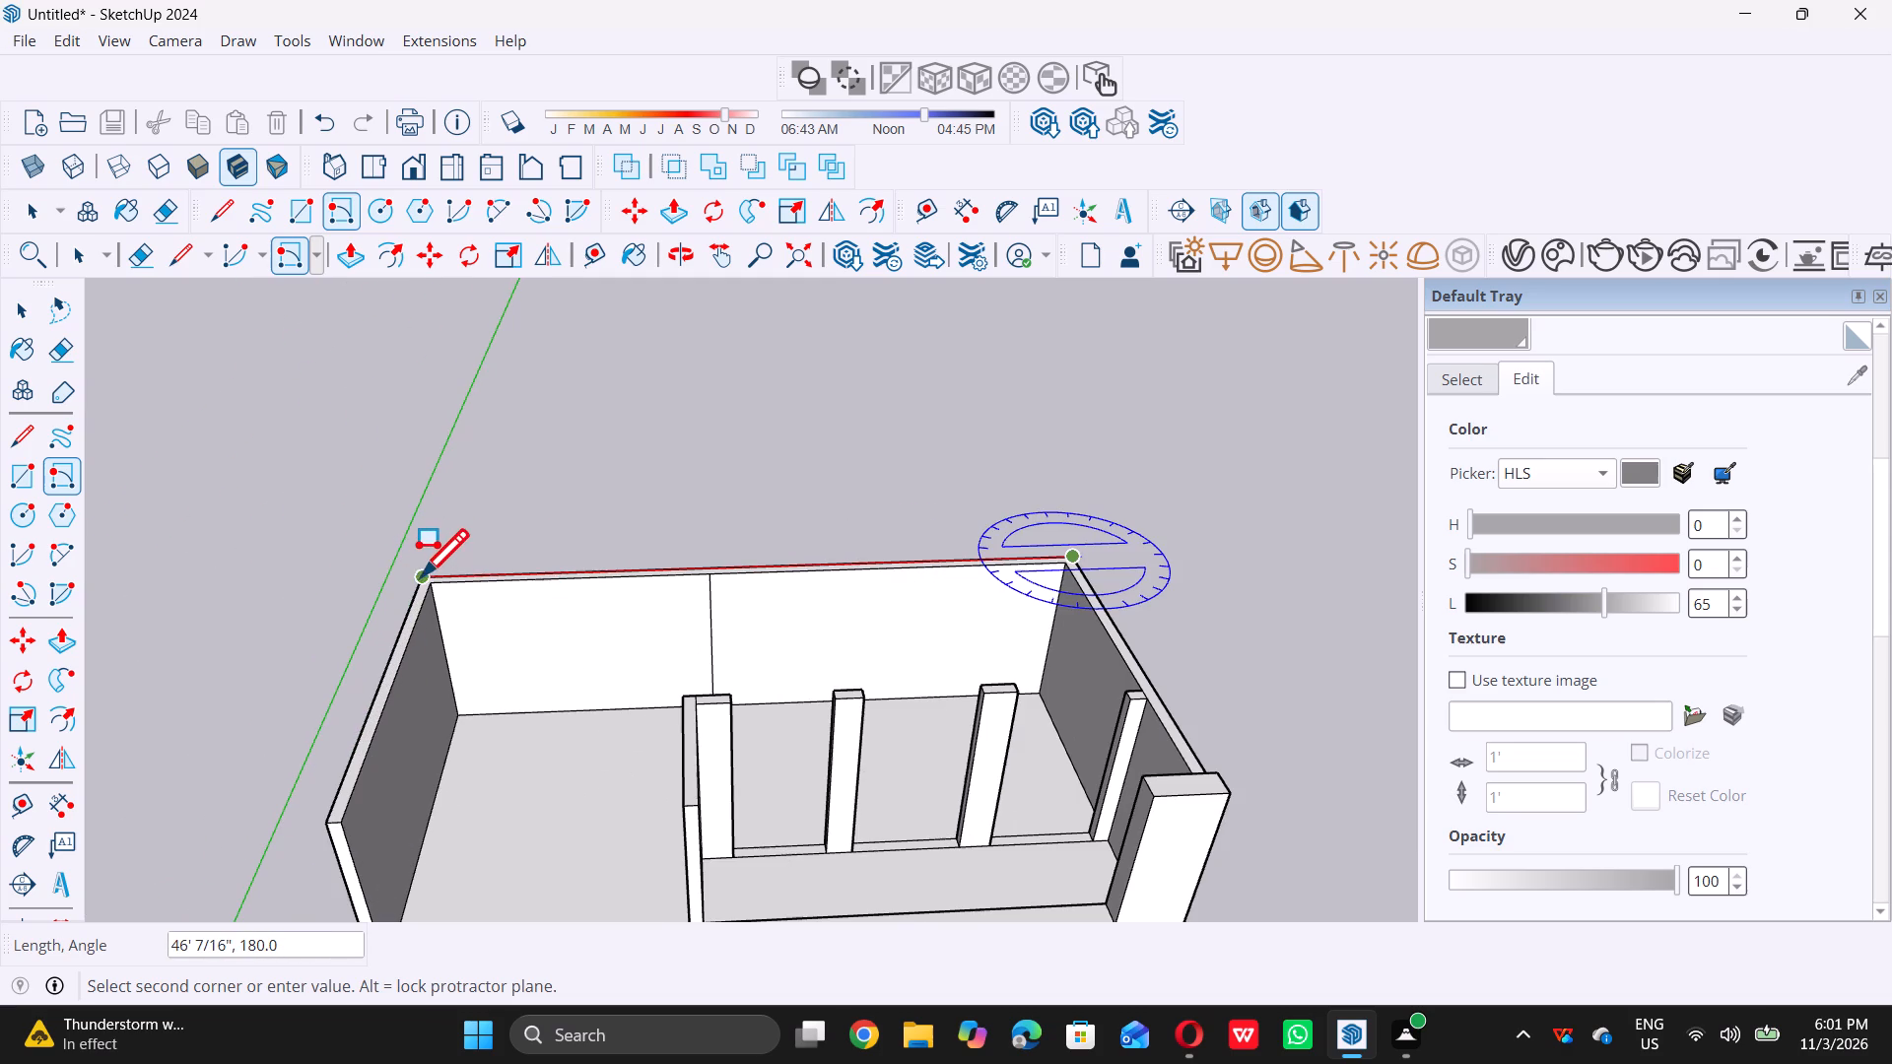
{"action": "triple_click", "coordinate": [418, 576]}
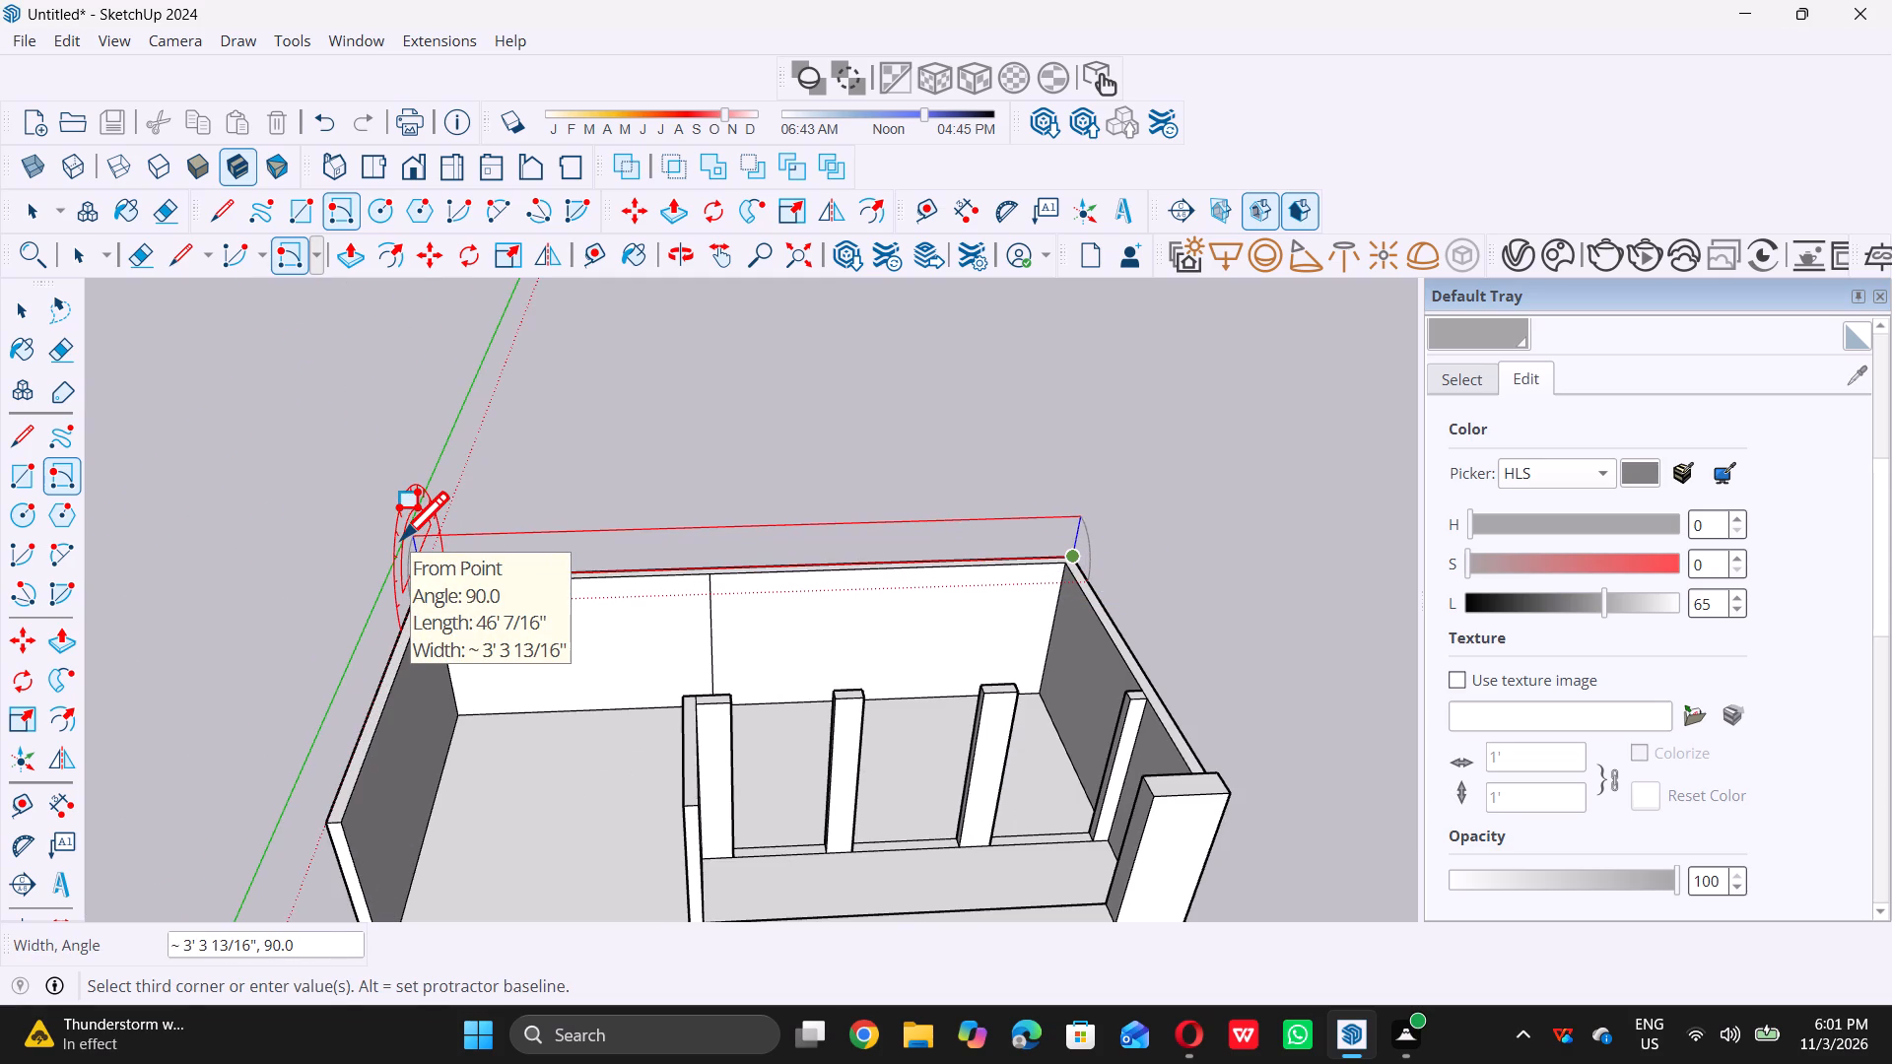
{"action": "key", "text": "9"}
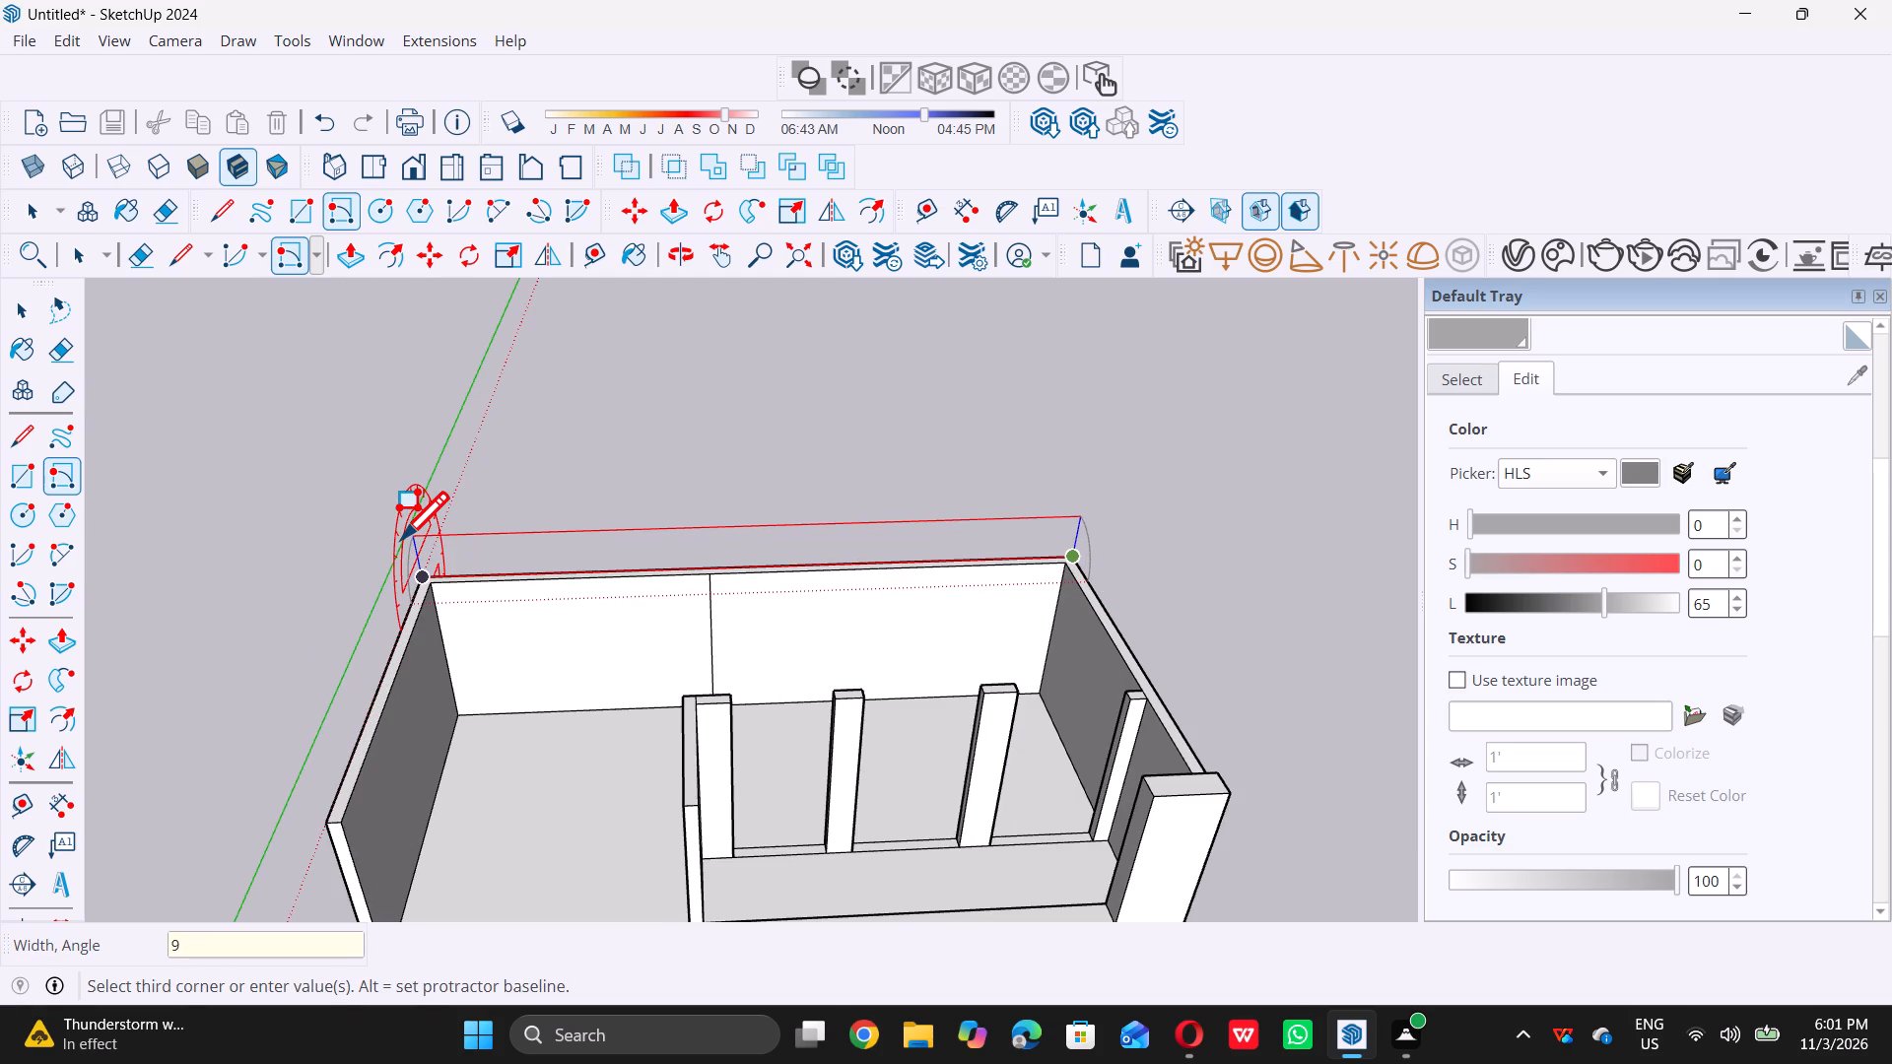
{"action": "key", "text": "shift+quotedbl"}
{"action": "key", "text": "Return"}
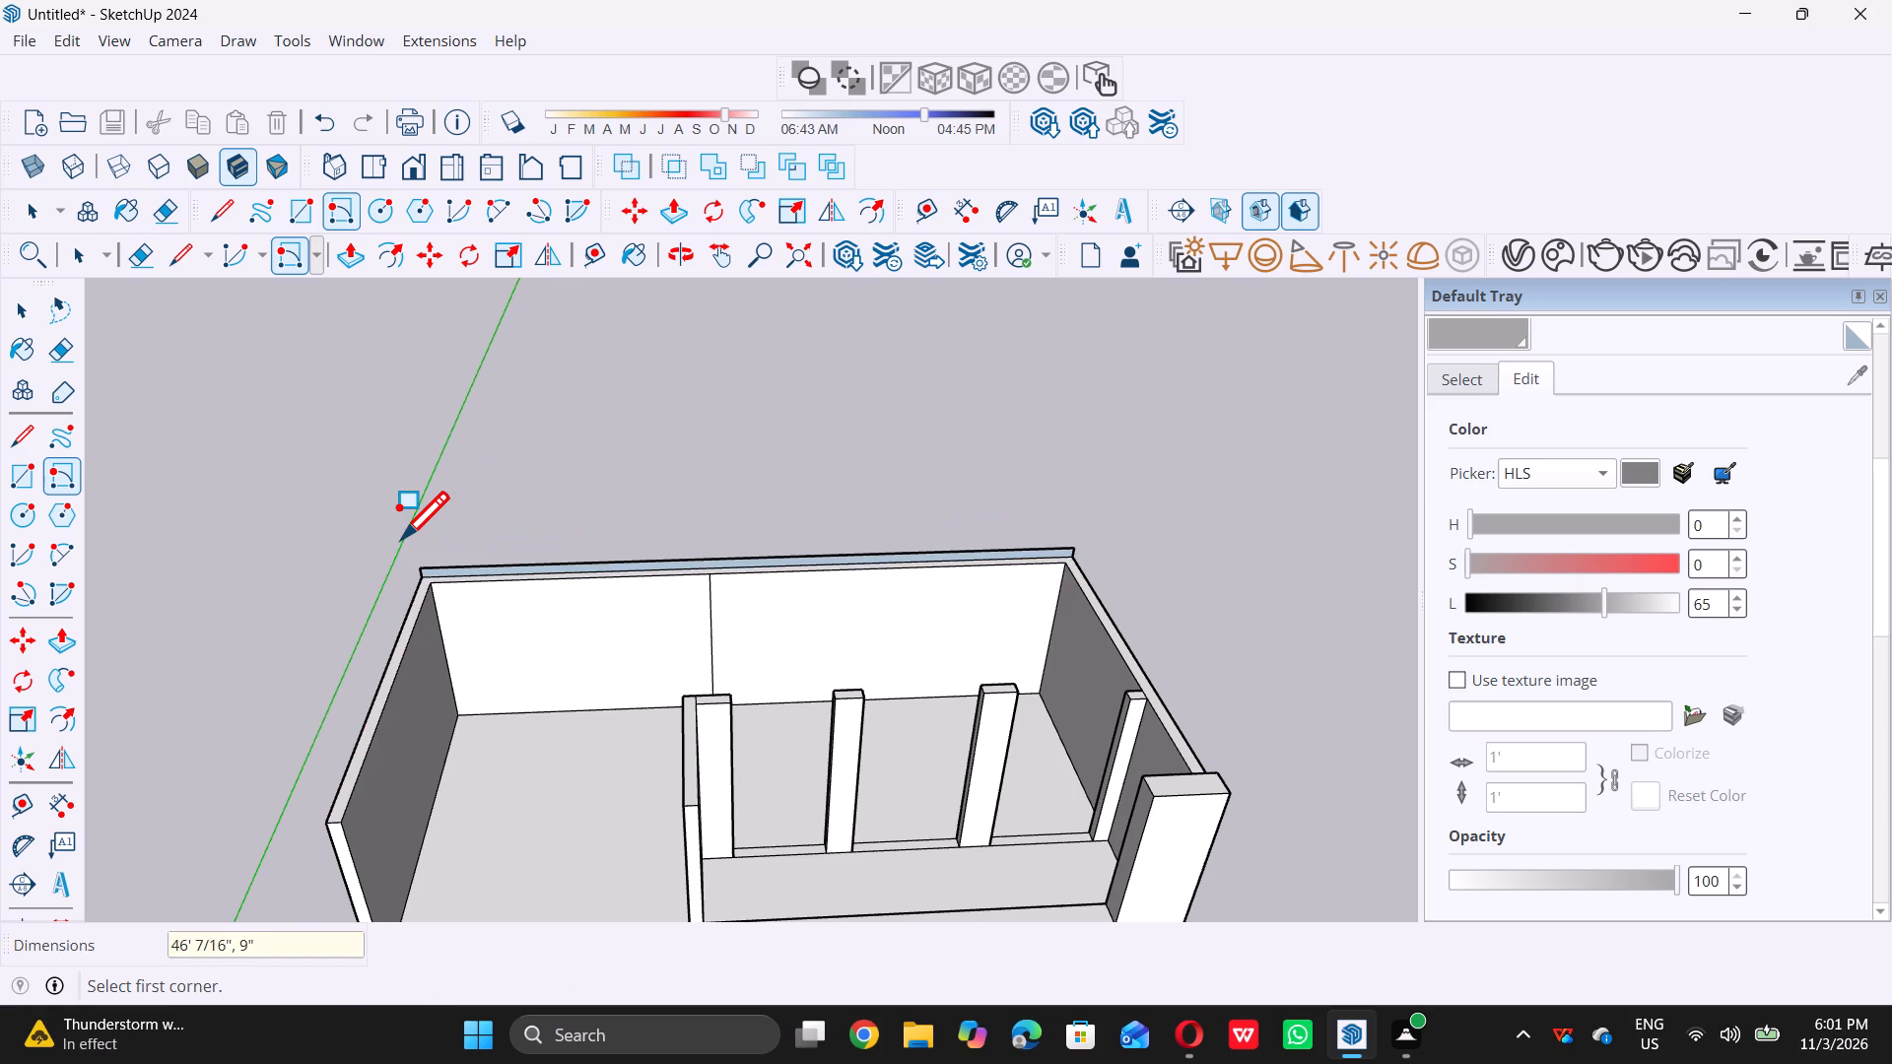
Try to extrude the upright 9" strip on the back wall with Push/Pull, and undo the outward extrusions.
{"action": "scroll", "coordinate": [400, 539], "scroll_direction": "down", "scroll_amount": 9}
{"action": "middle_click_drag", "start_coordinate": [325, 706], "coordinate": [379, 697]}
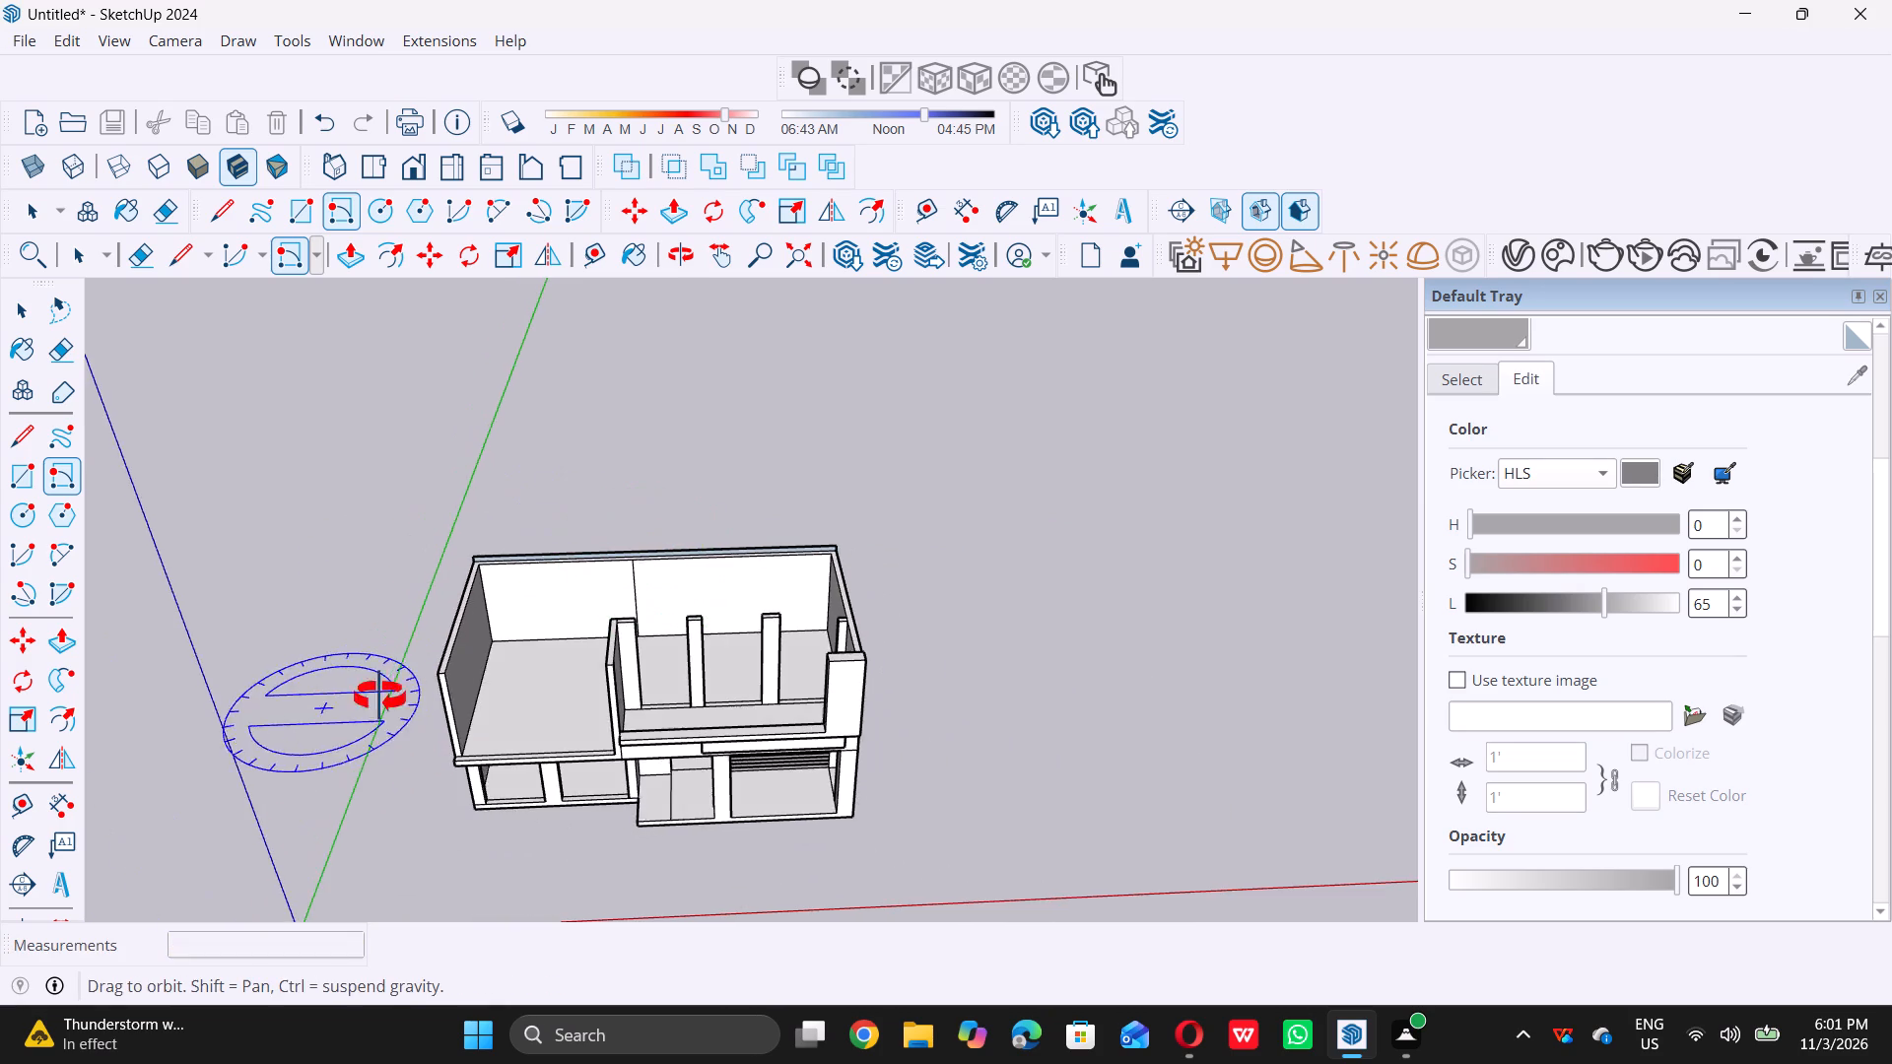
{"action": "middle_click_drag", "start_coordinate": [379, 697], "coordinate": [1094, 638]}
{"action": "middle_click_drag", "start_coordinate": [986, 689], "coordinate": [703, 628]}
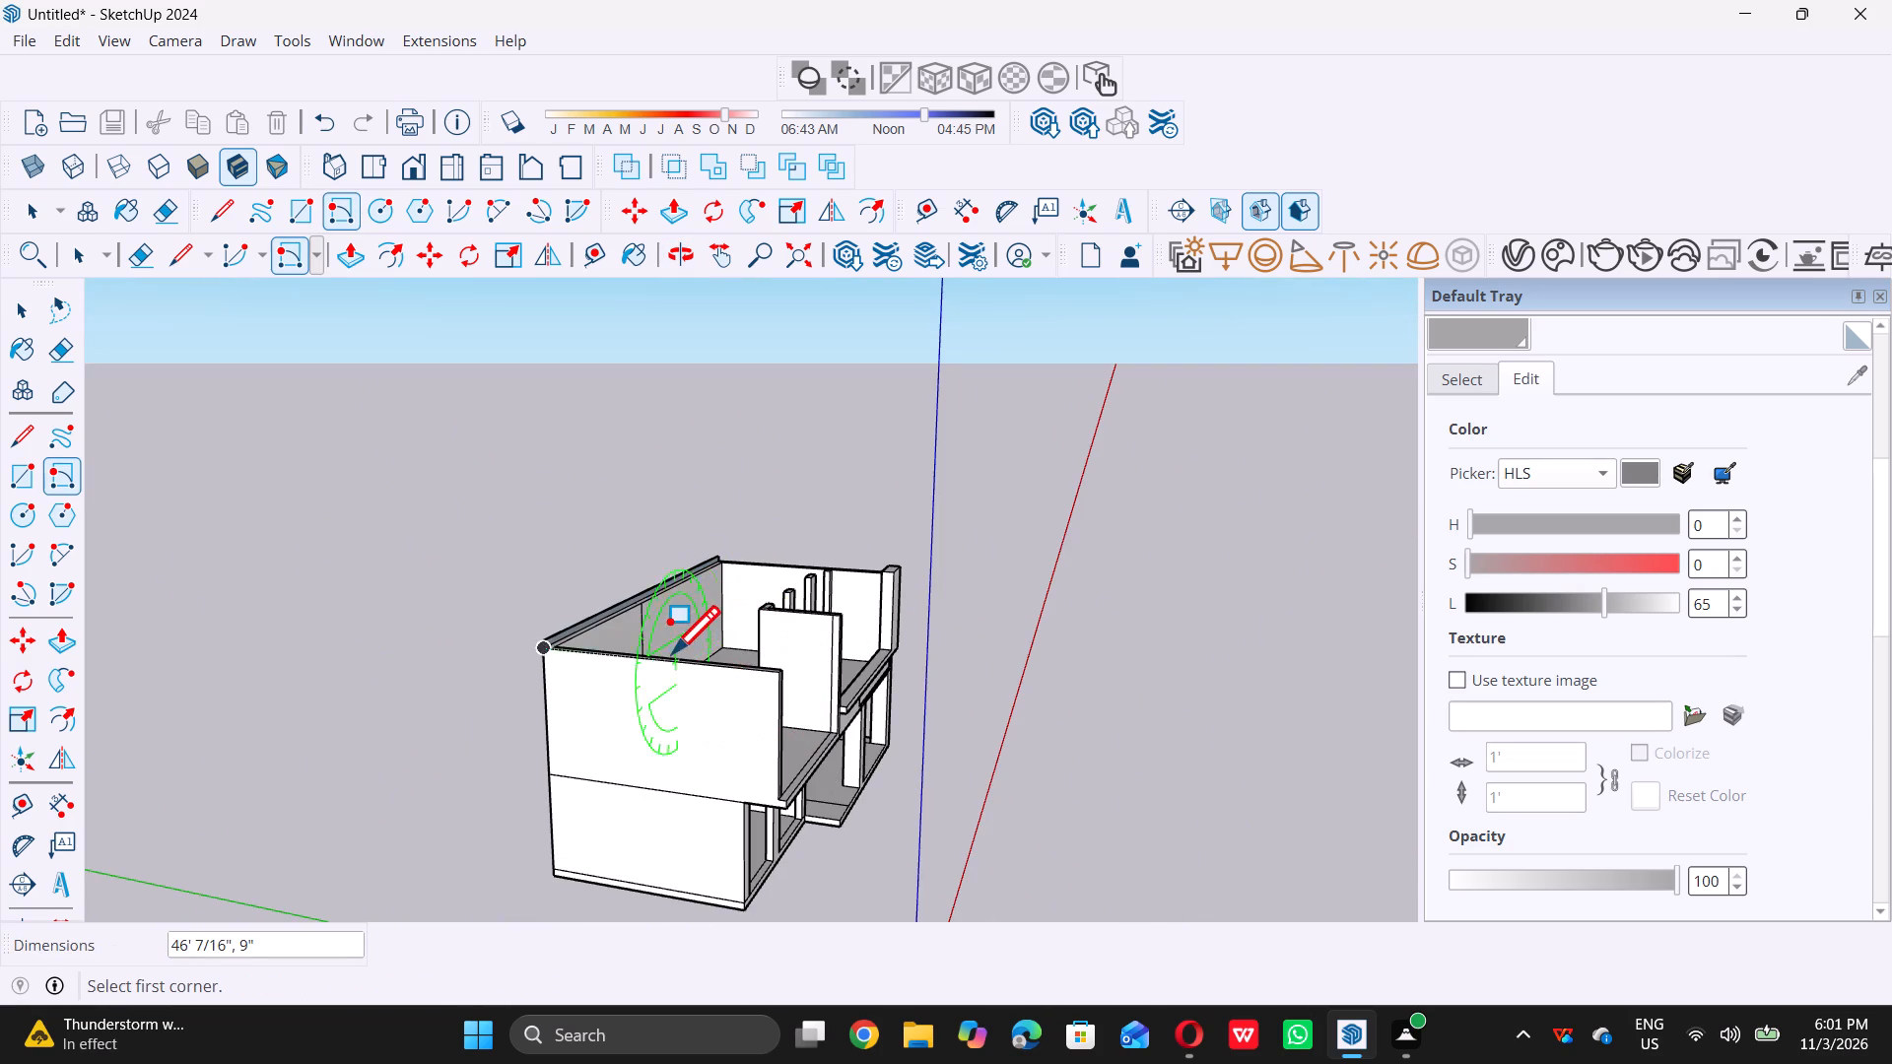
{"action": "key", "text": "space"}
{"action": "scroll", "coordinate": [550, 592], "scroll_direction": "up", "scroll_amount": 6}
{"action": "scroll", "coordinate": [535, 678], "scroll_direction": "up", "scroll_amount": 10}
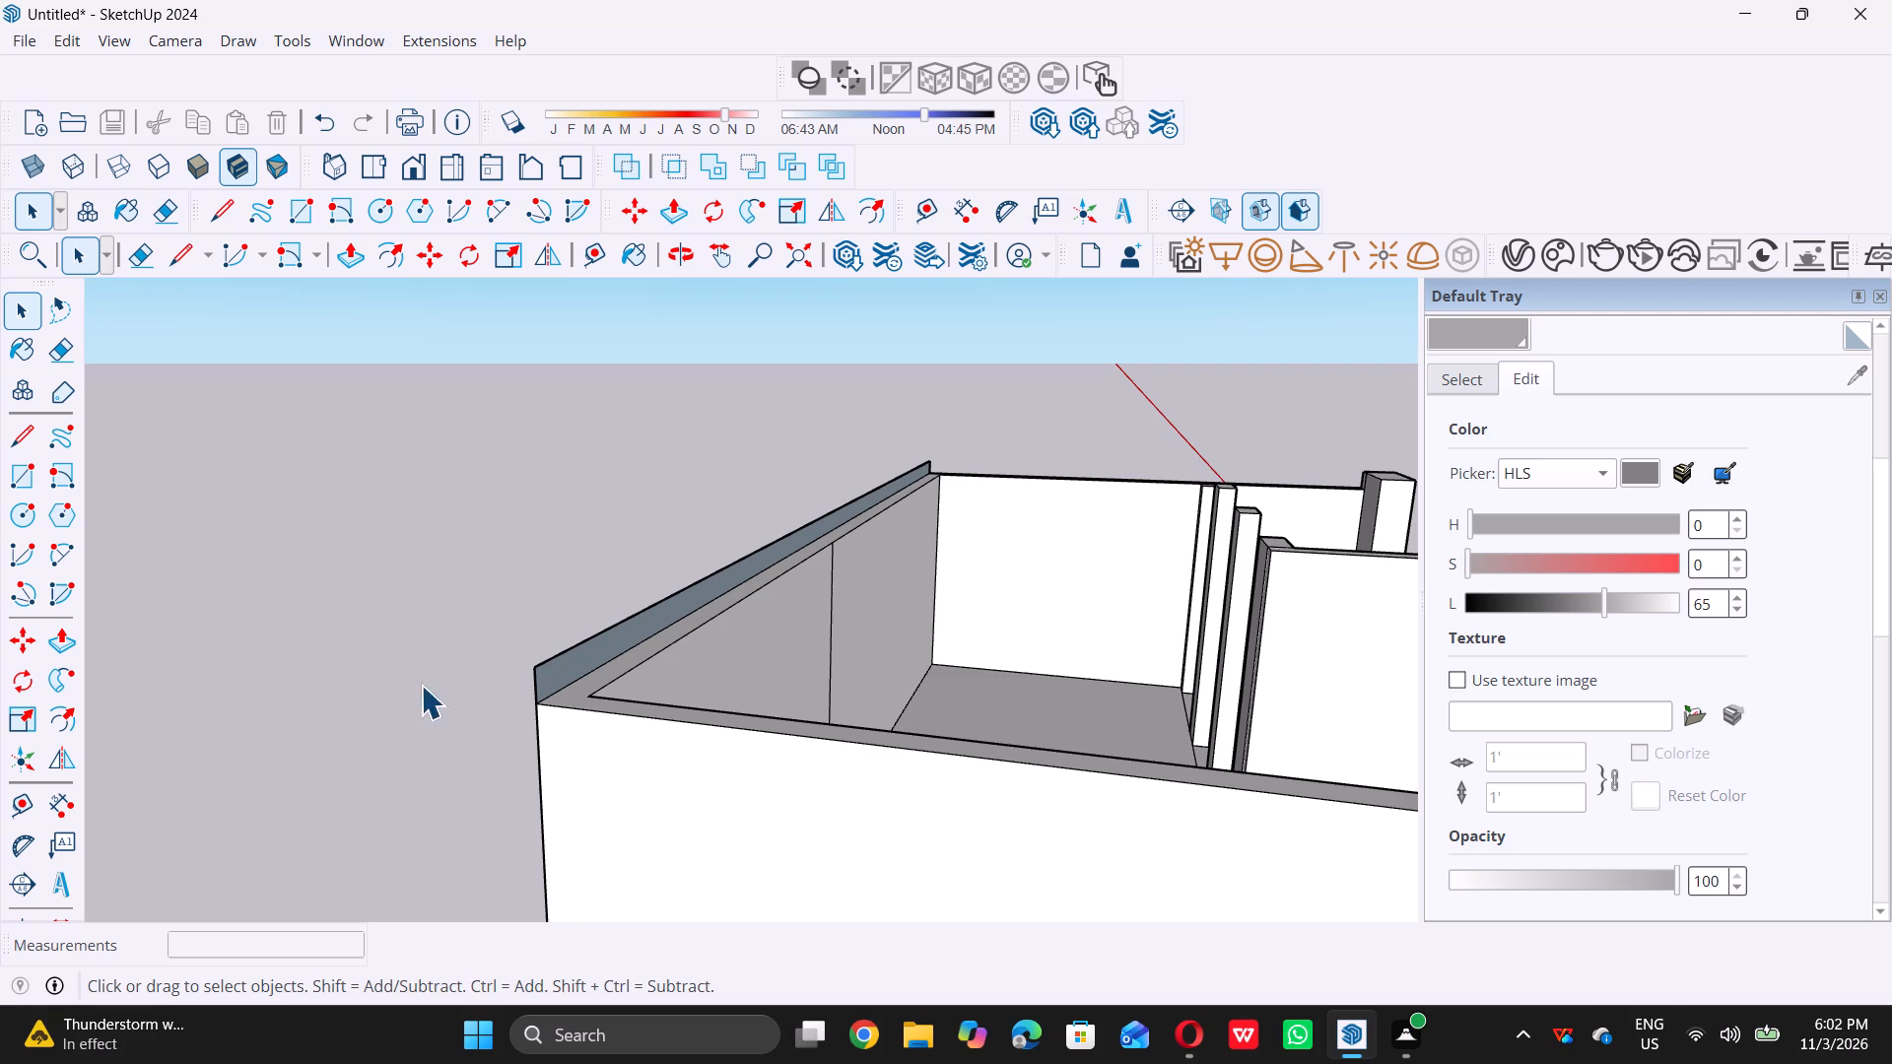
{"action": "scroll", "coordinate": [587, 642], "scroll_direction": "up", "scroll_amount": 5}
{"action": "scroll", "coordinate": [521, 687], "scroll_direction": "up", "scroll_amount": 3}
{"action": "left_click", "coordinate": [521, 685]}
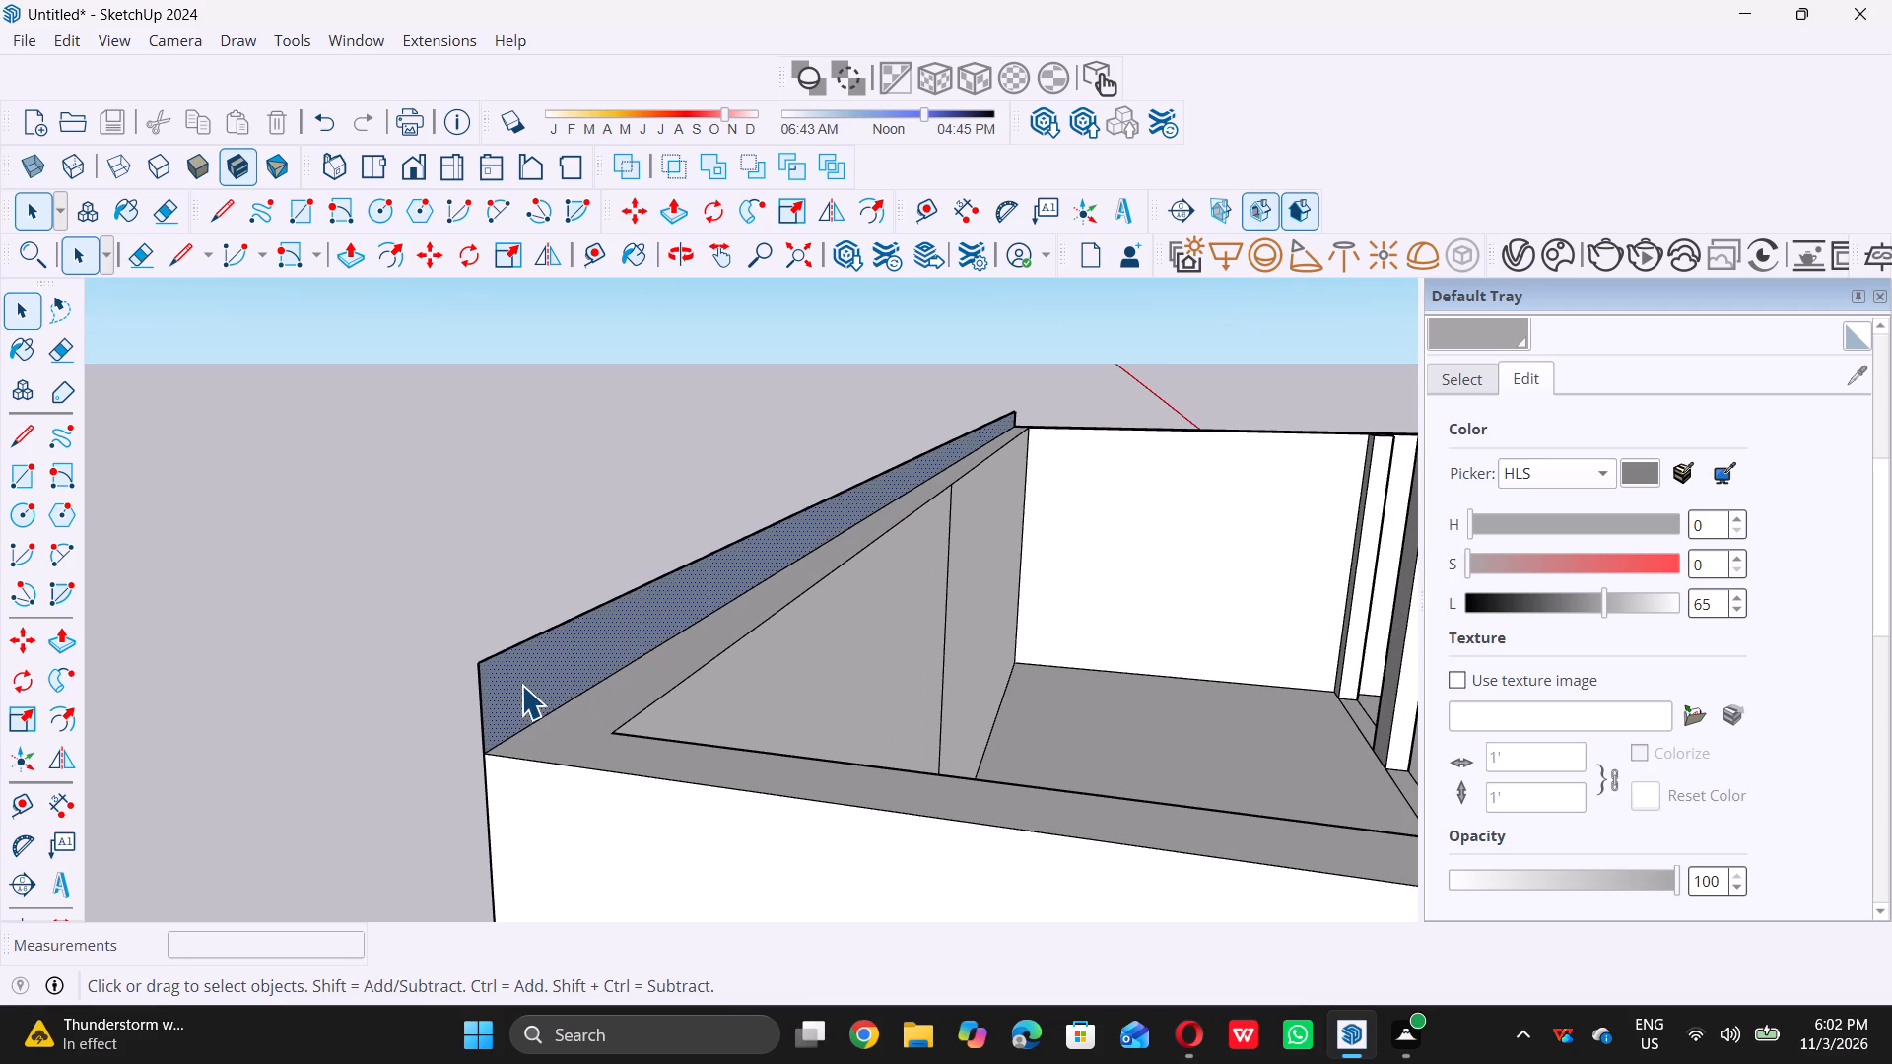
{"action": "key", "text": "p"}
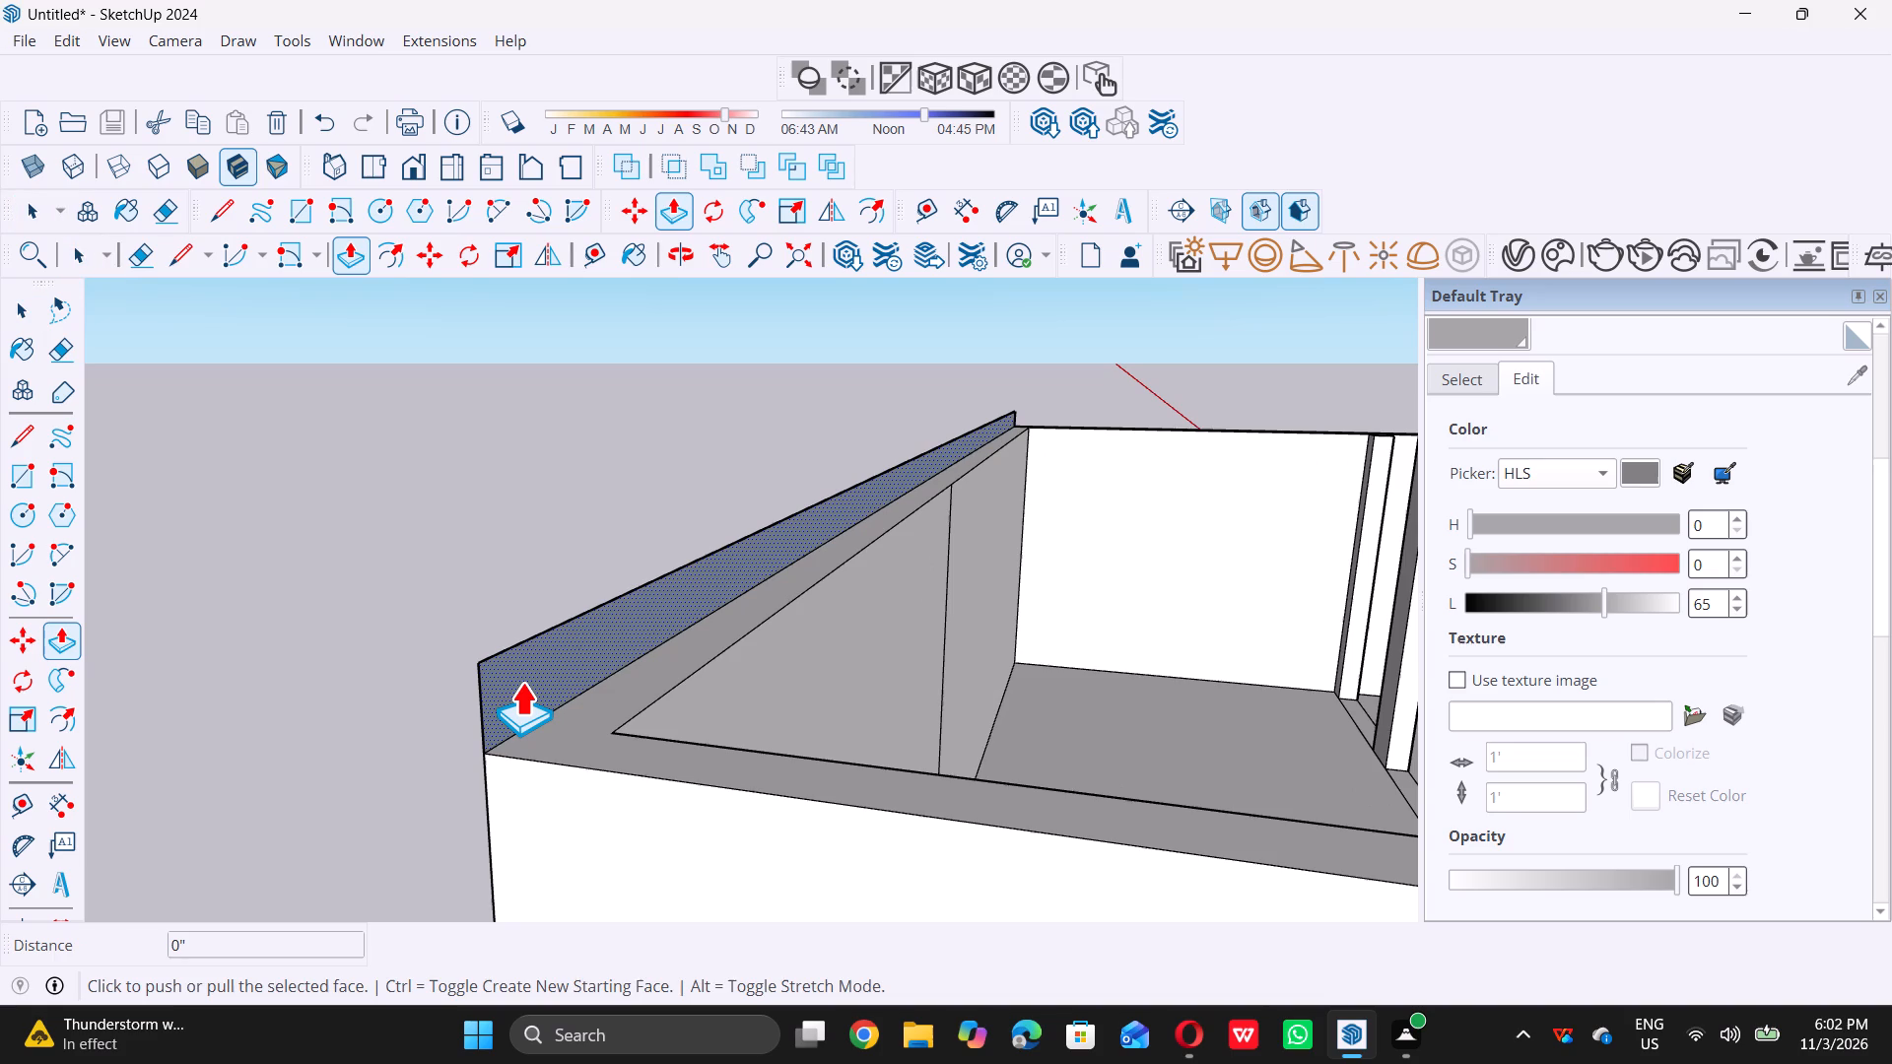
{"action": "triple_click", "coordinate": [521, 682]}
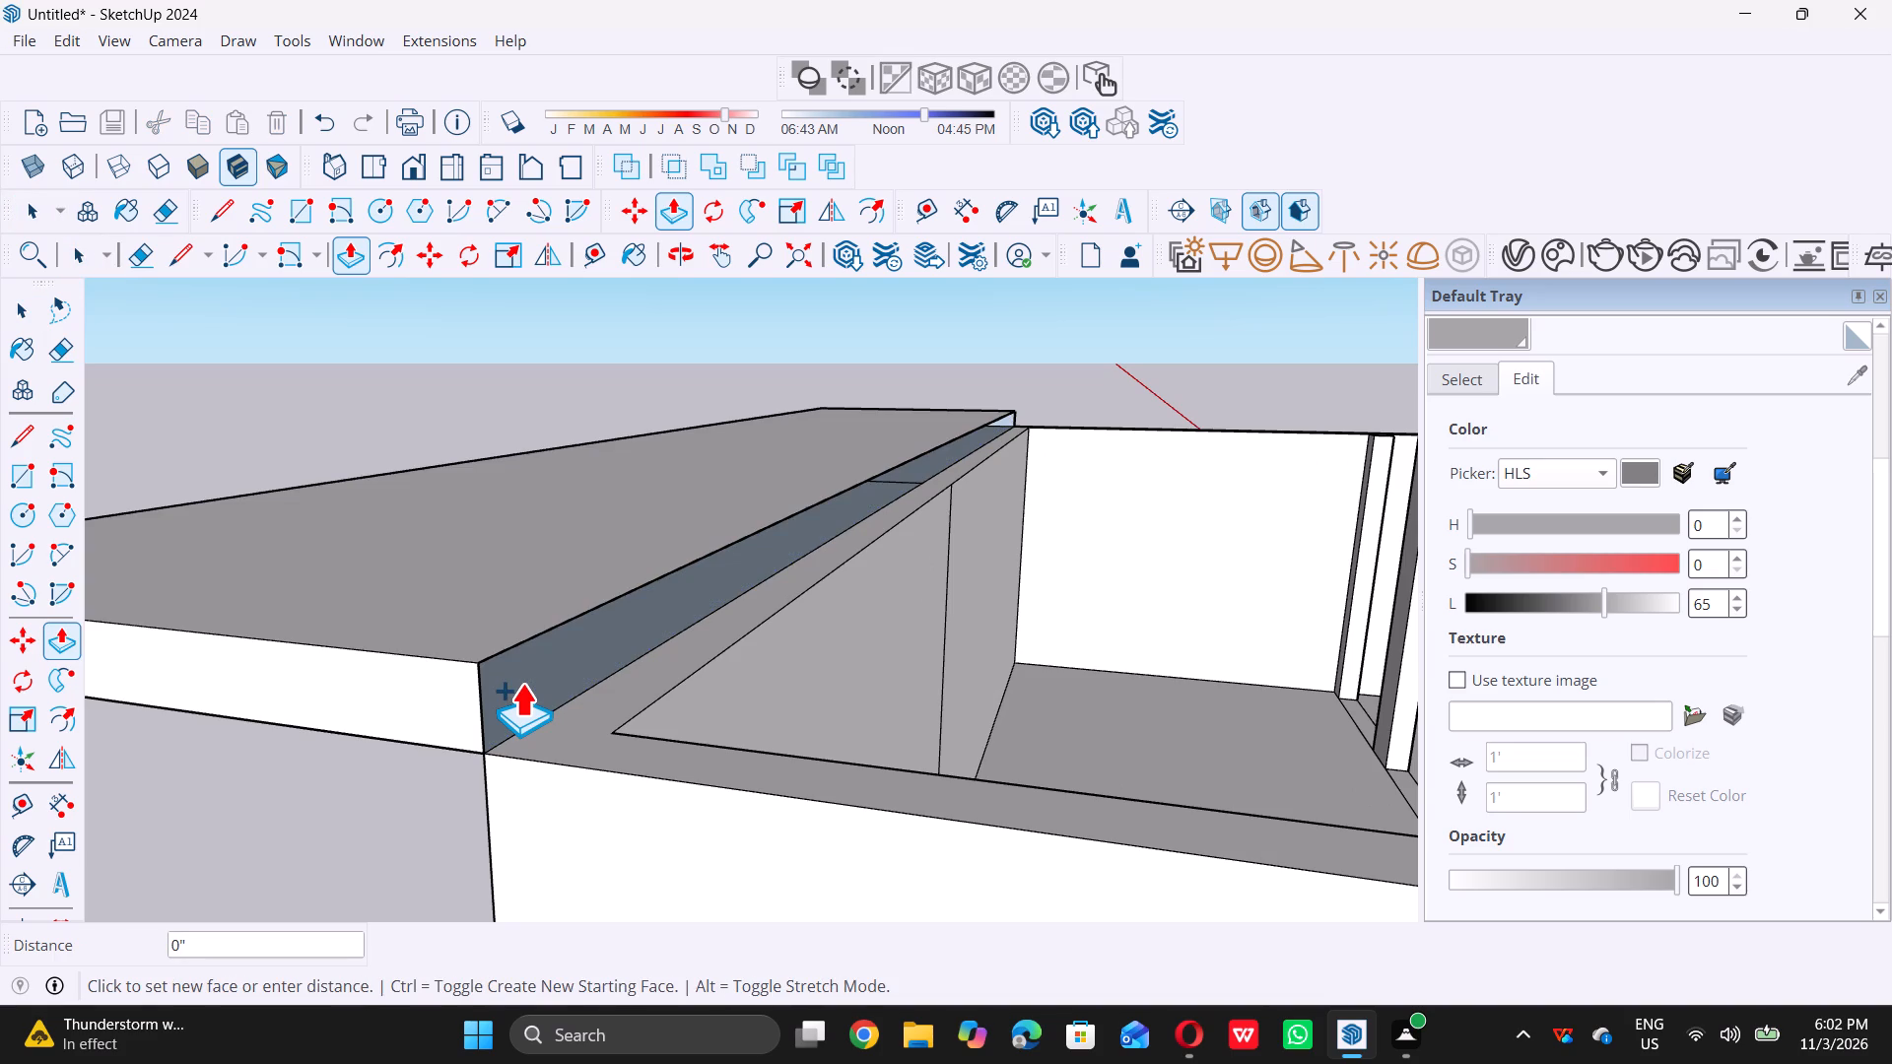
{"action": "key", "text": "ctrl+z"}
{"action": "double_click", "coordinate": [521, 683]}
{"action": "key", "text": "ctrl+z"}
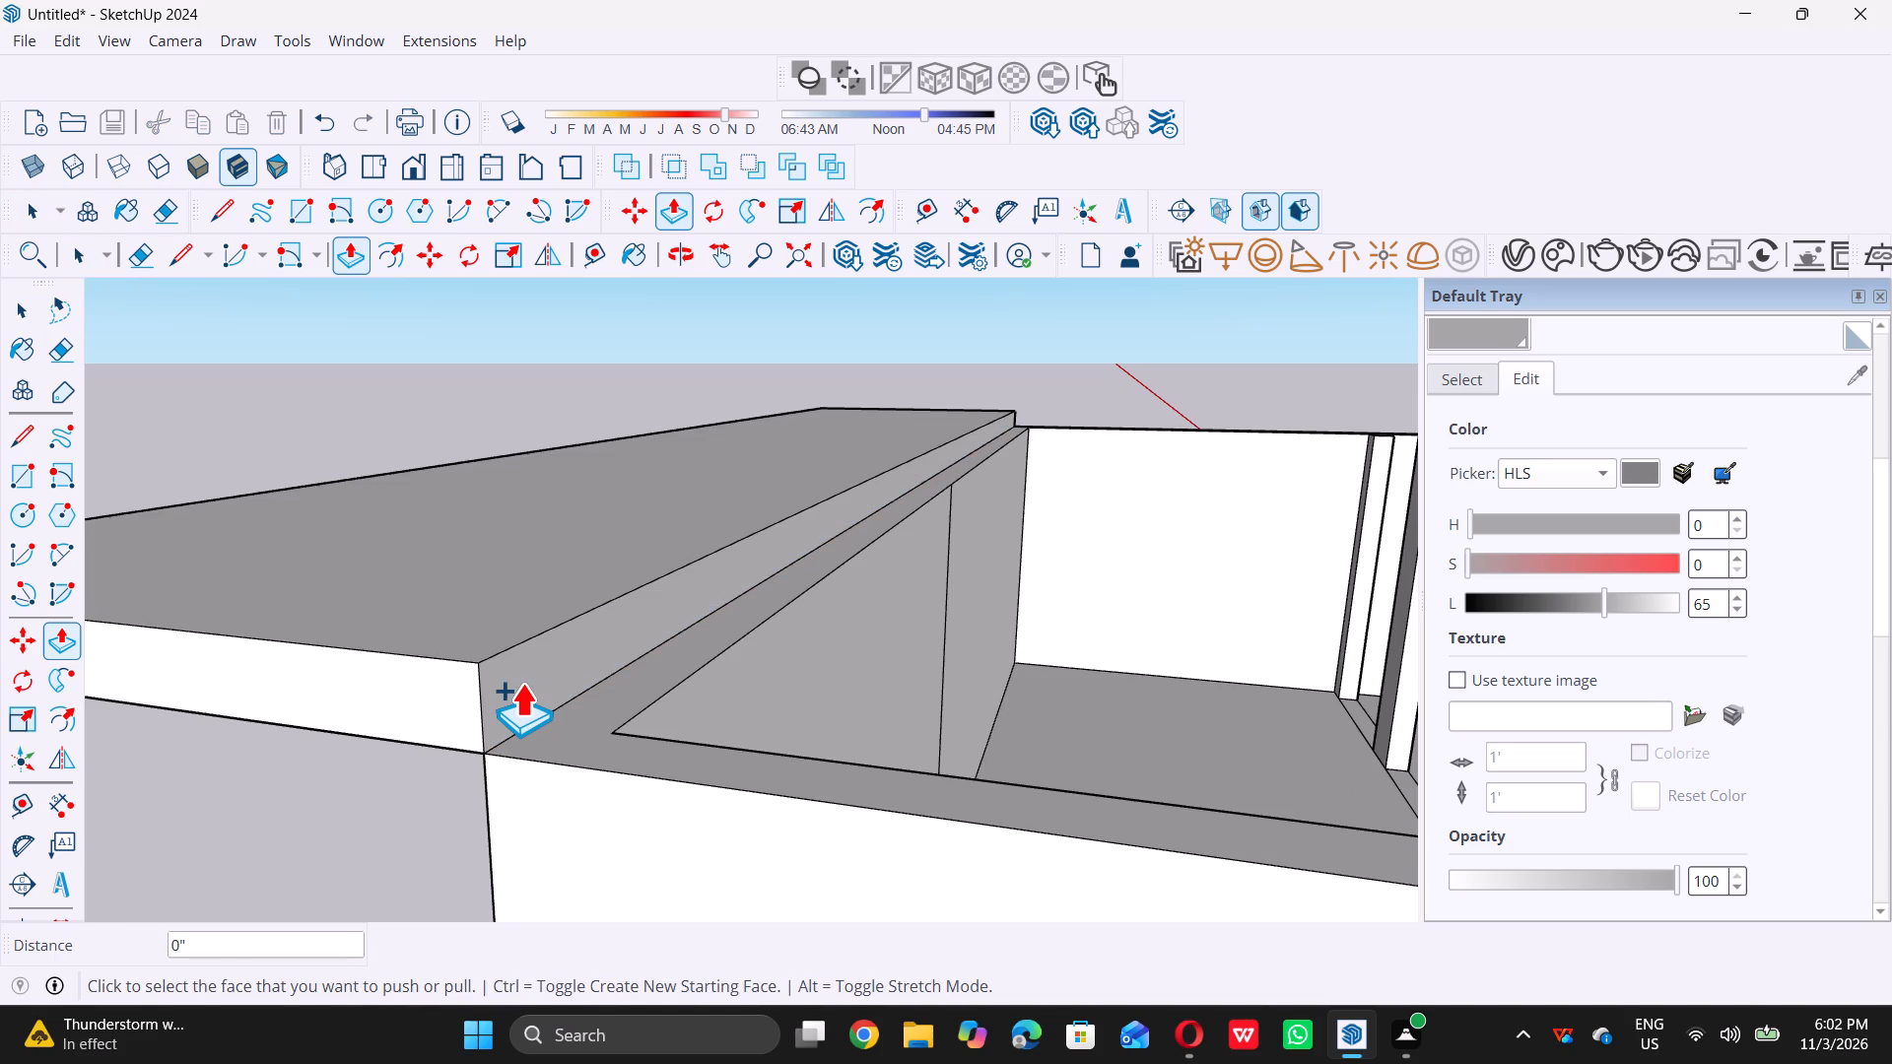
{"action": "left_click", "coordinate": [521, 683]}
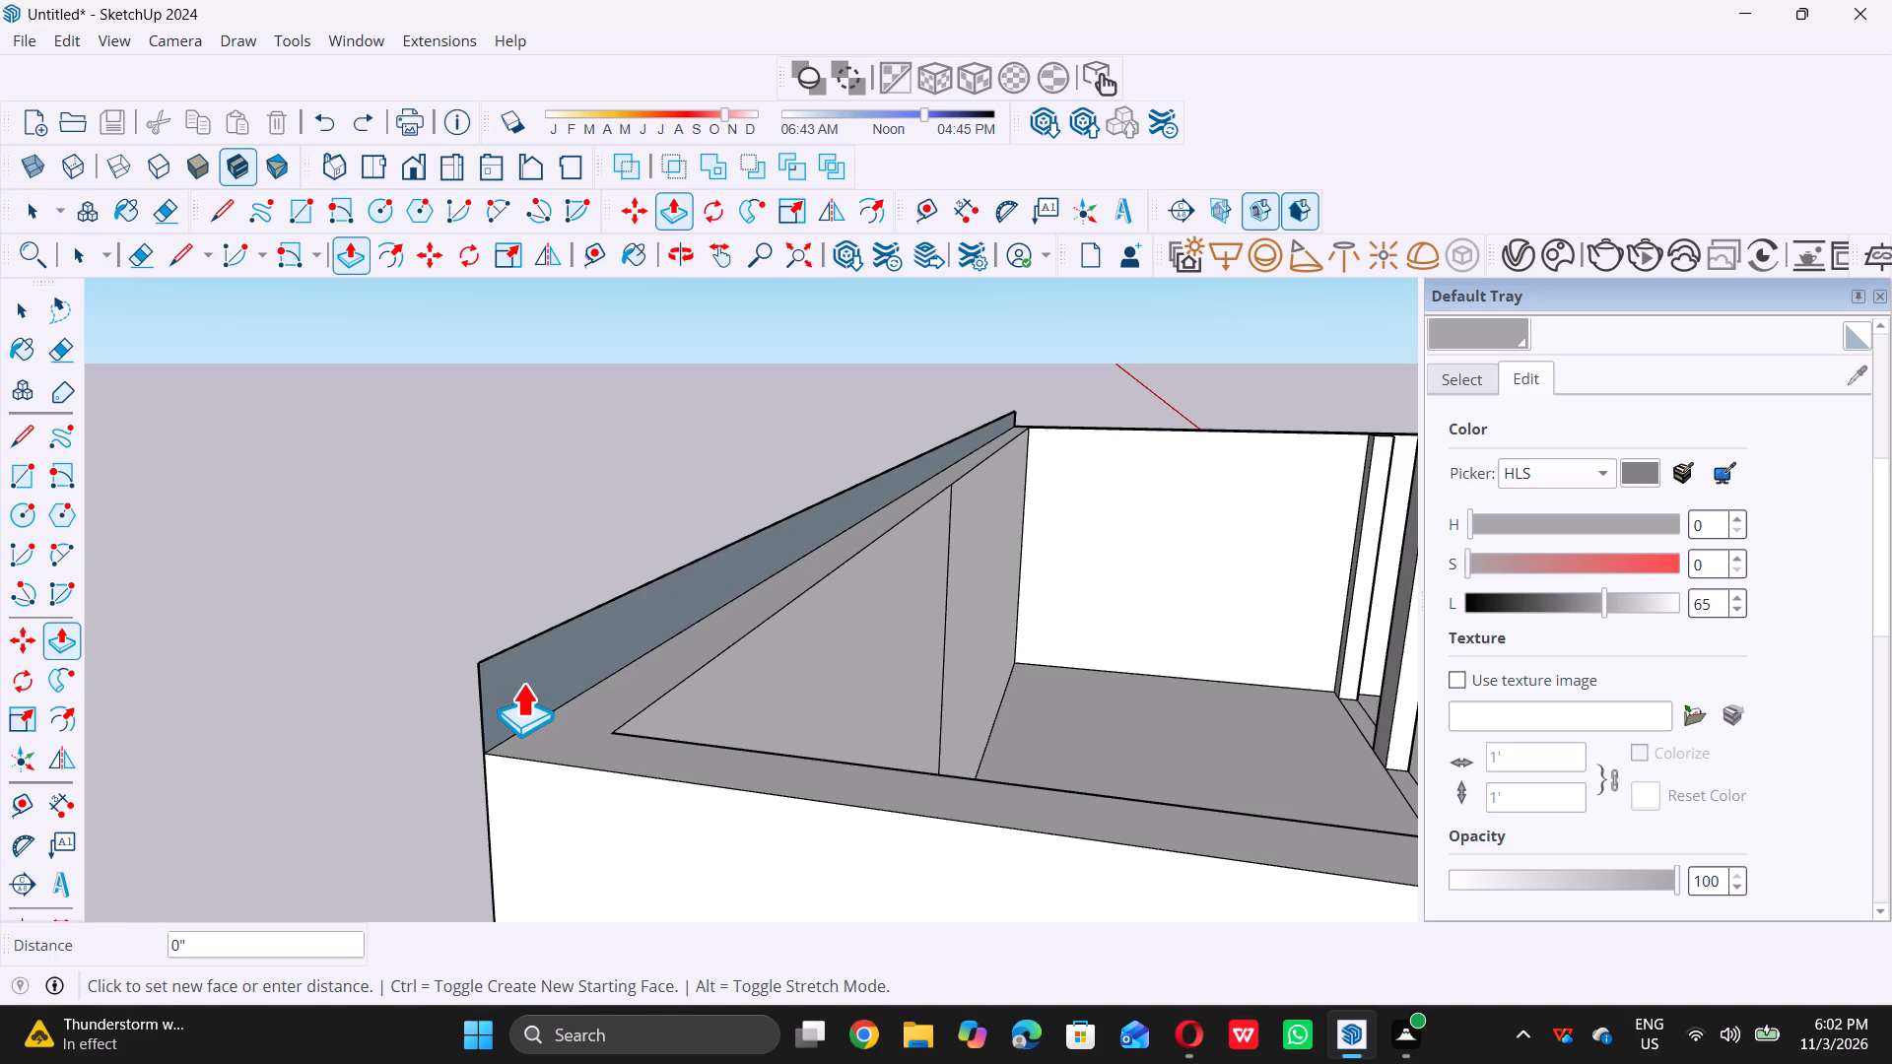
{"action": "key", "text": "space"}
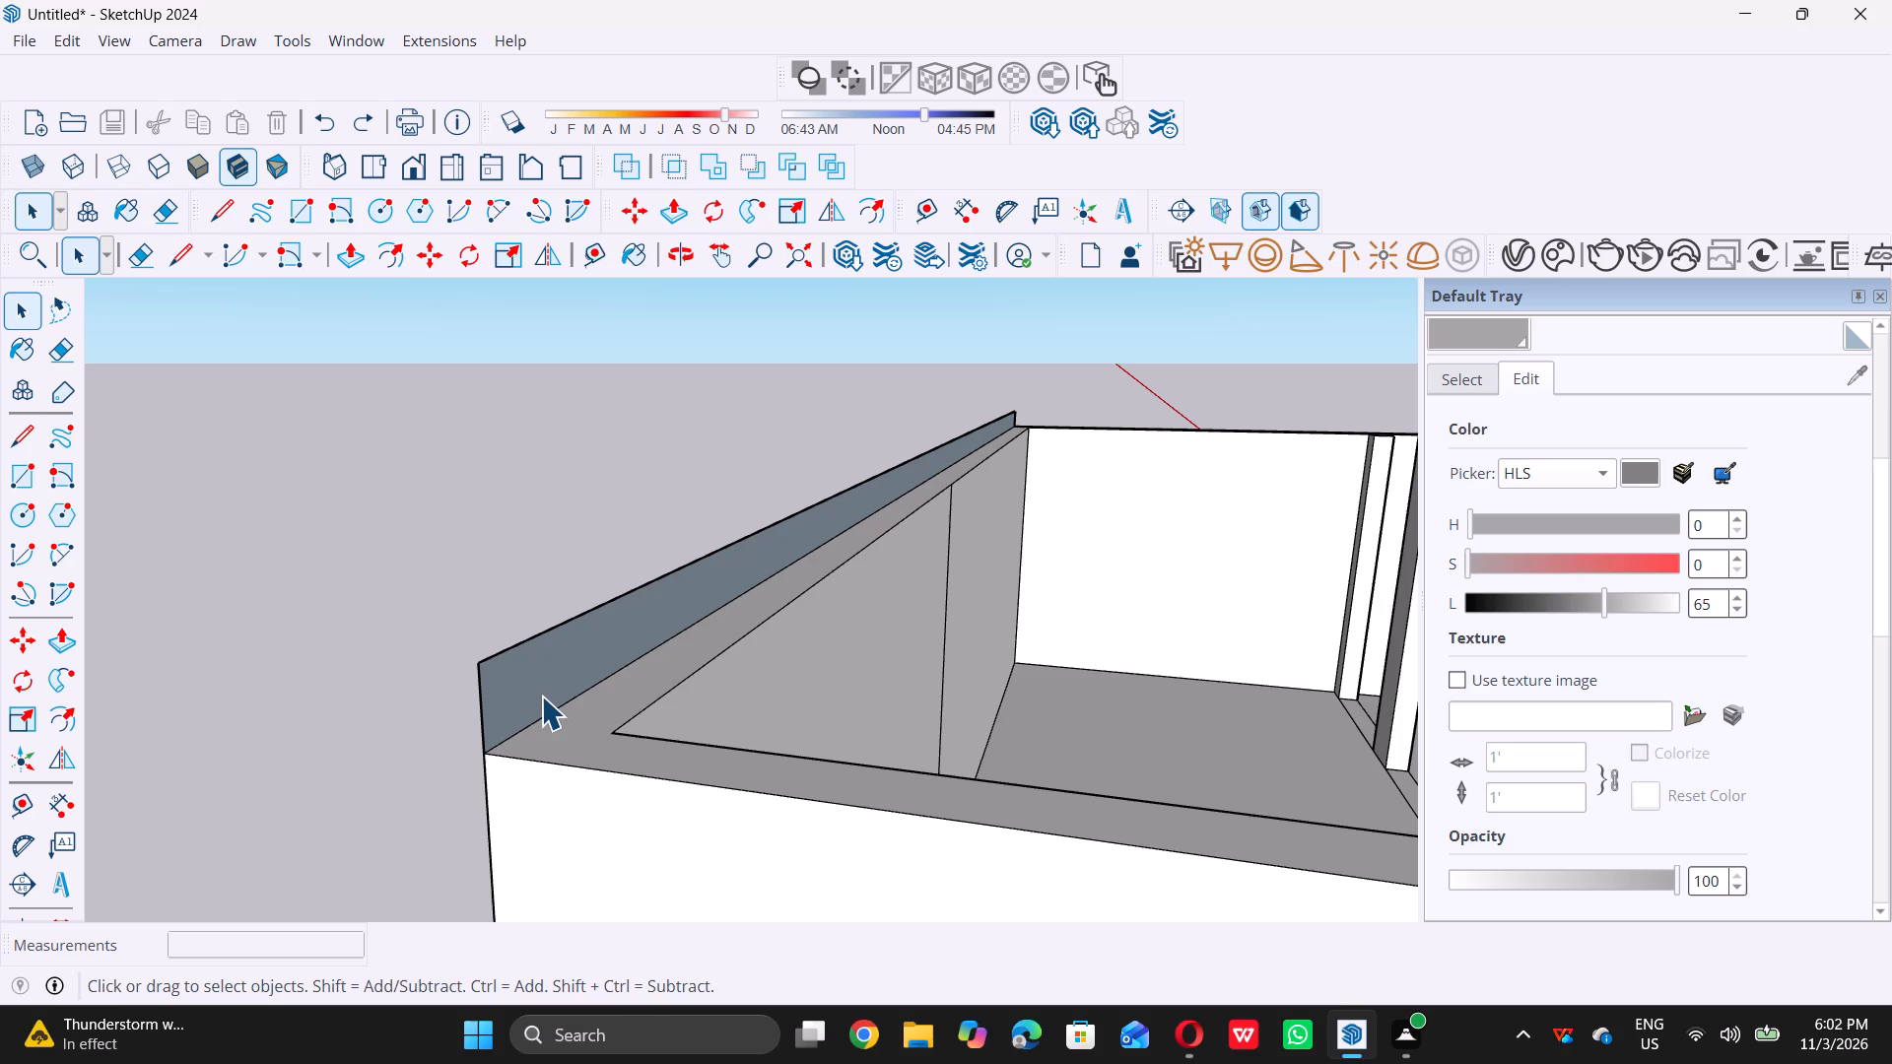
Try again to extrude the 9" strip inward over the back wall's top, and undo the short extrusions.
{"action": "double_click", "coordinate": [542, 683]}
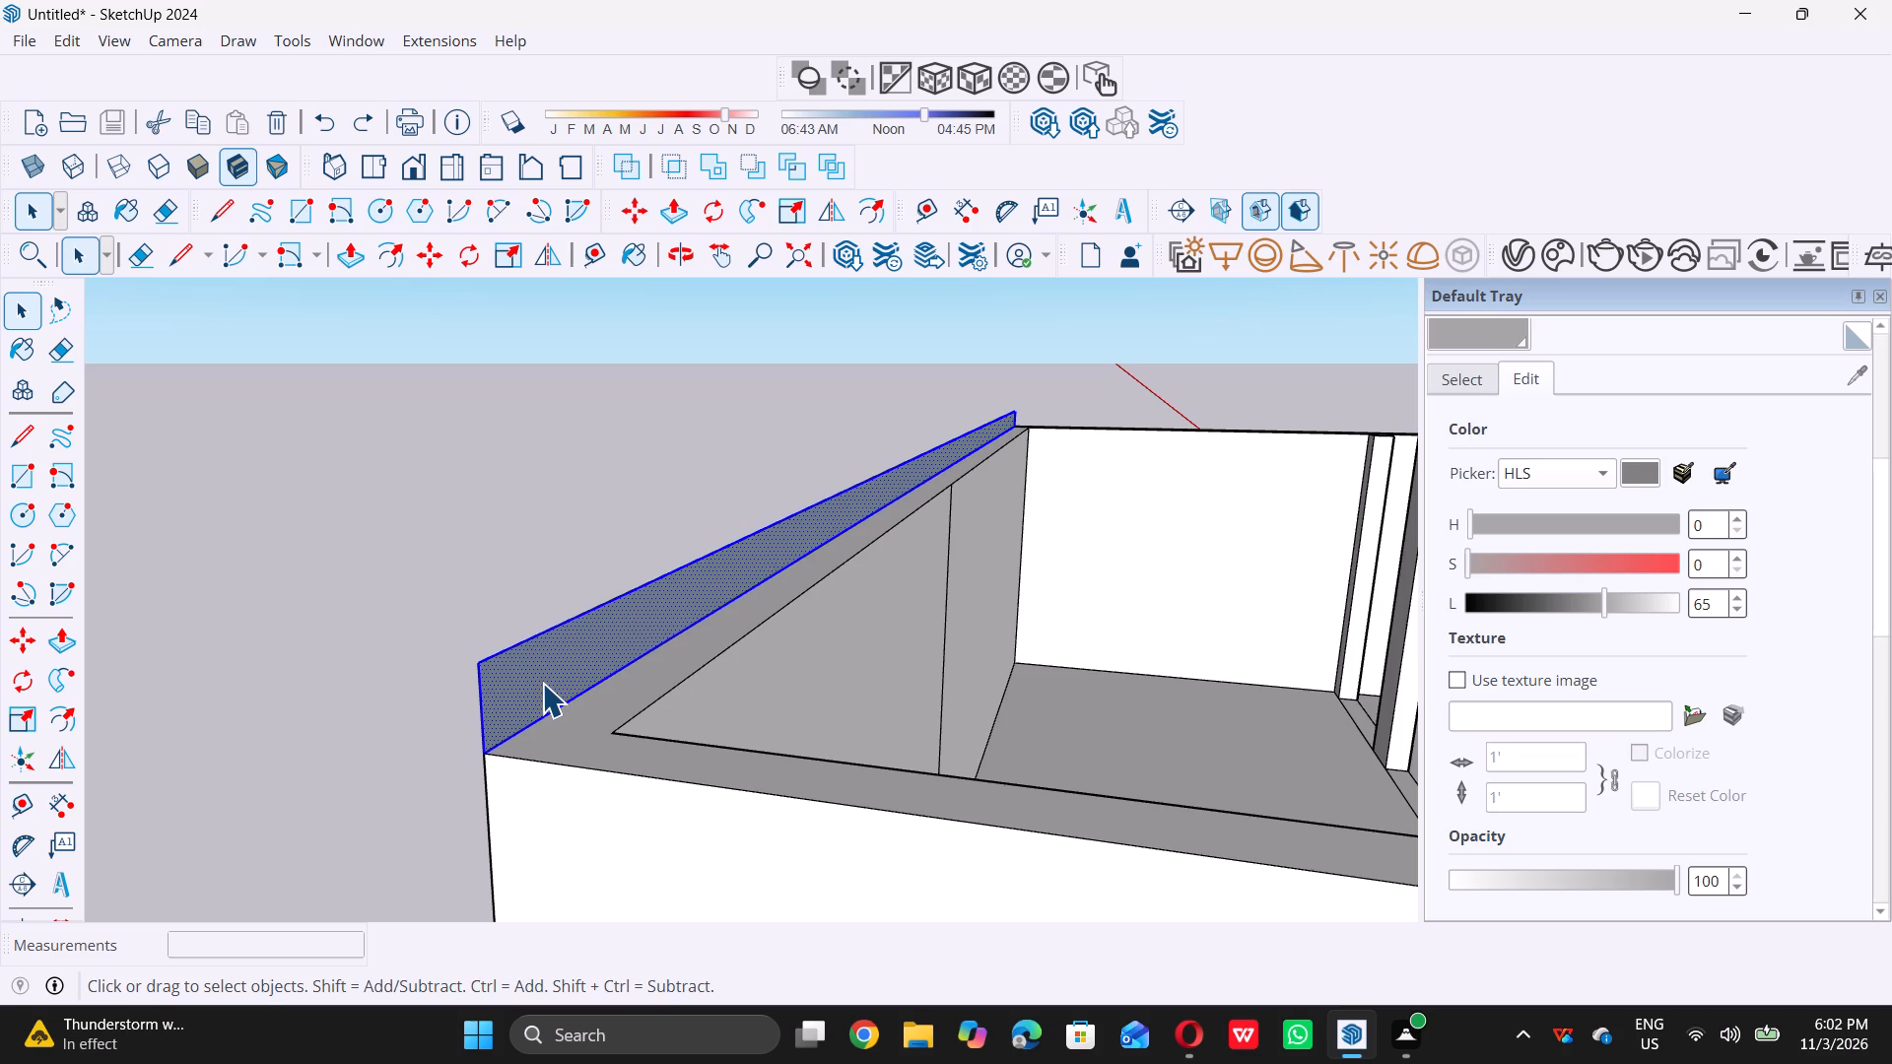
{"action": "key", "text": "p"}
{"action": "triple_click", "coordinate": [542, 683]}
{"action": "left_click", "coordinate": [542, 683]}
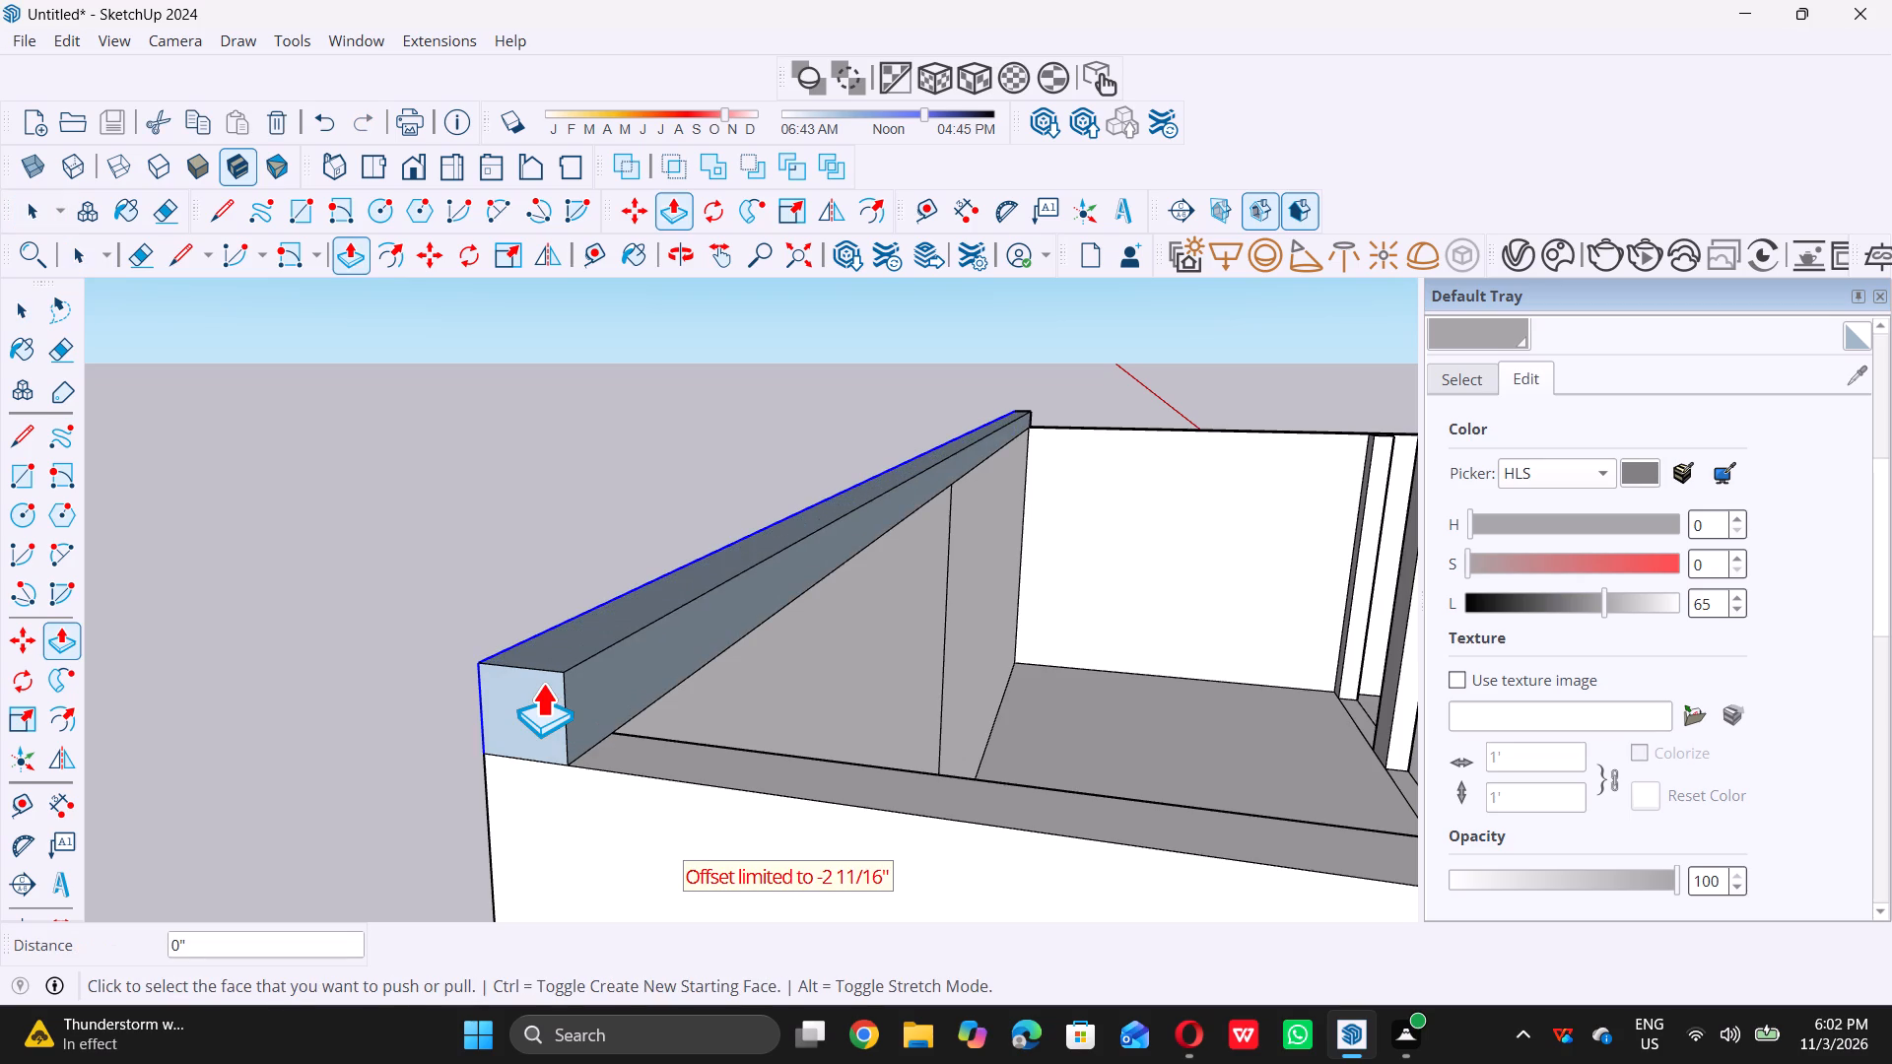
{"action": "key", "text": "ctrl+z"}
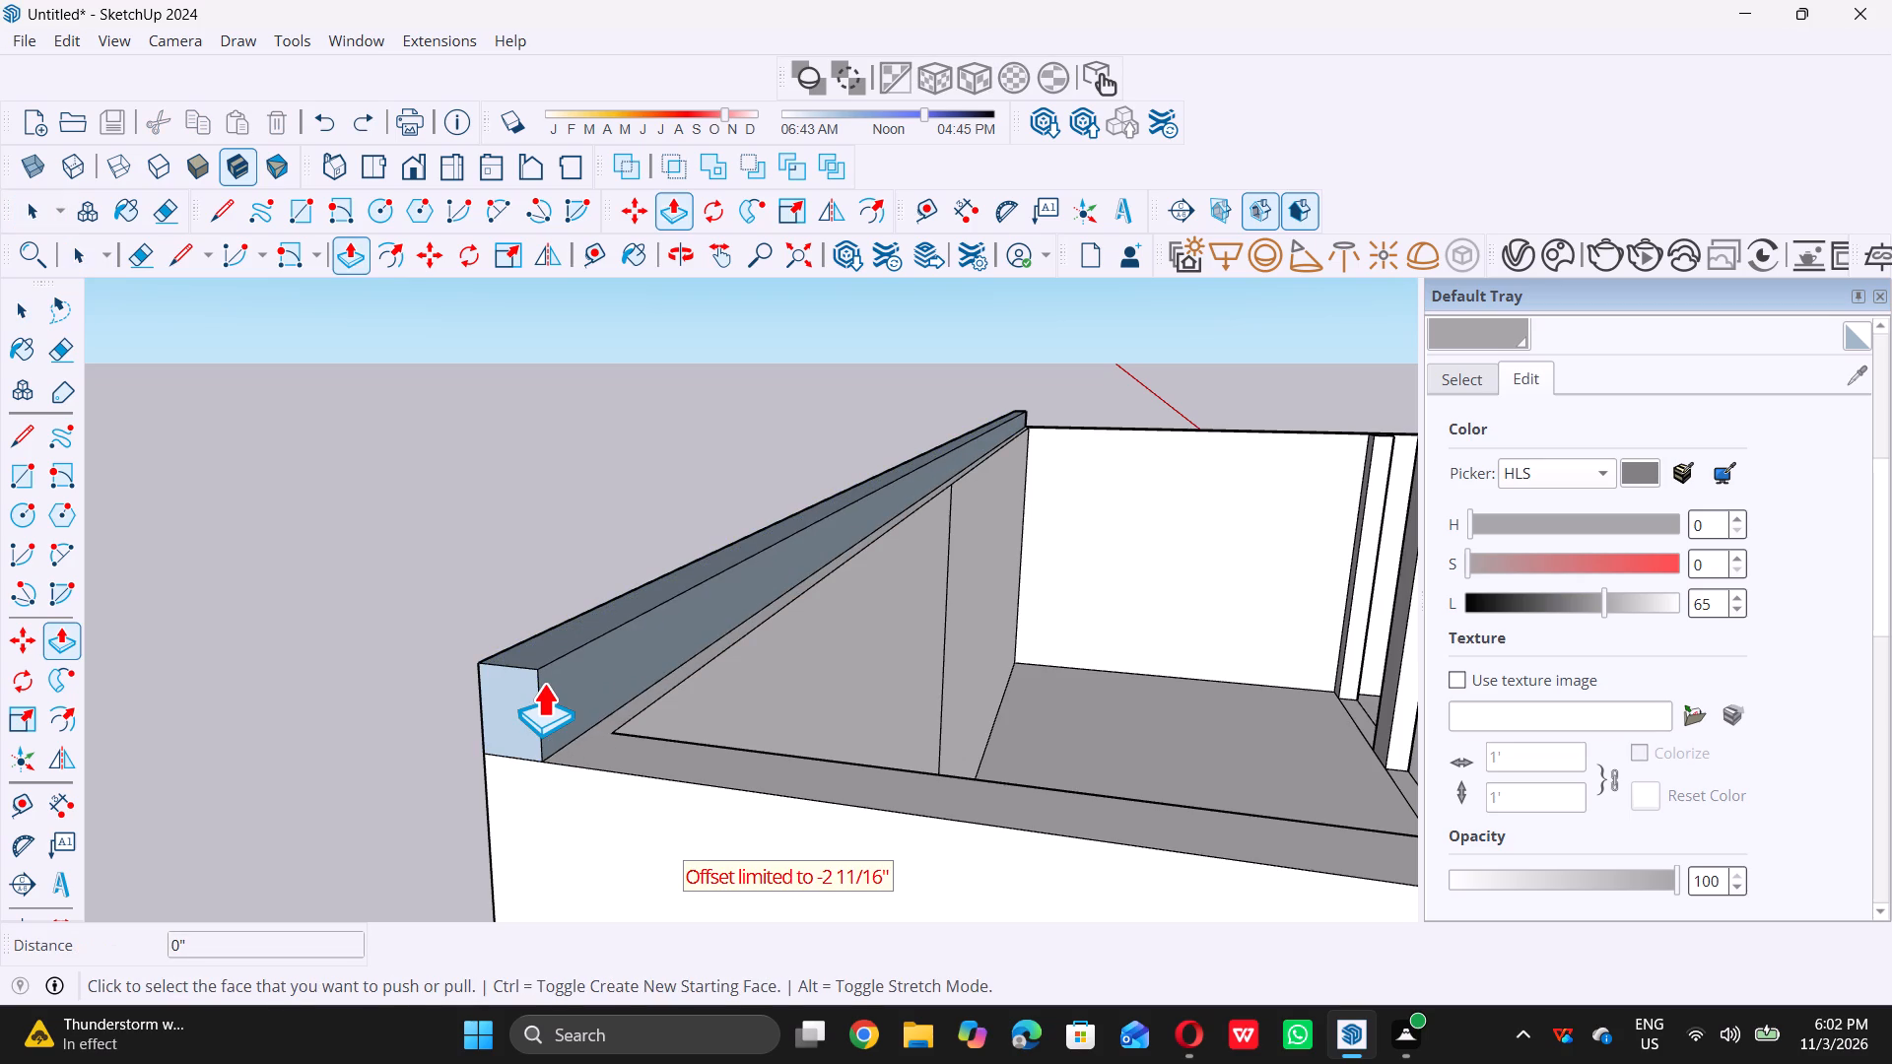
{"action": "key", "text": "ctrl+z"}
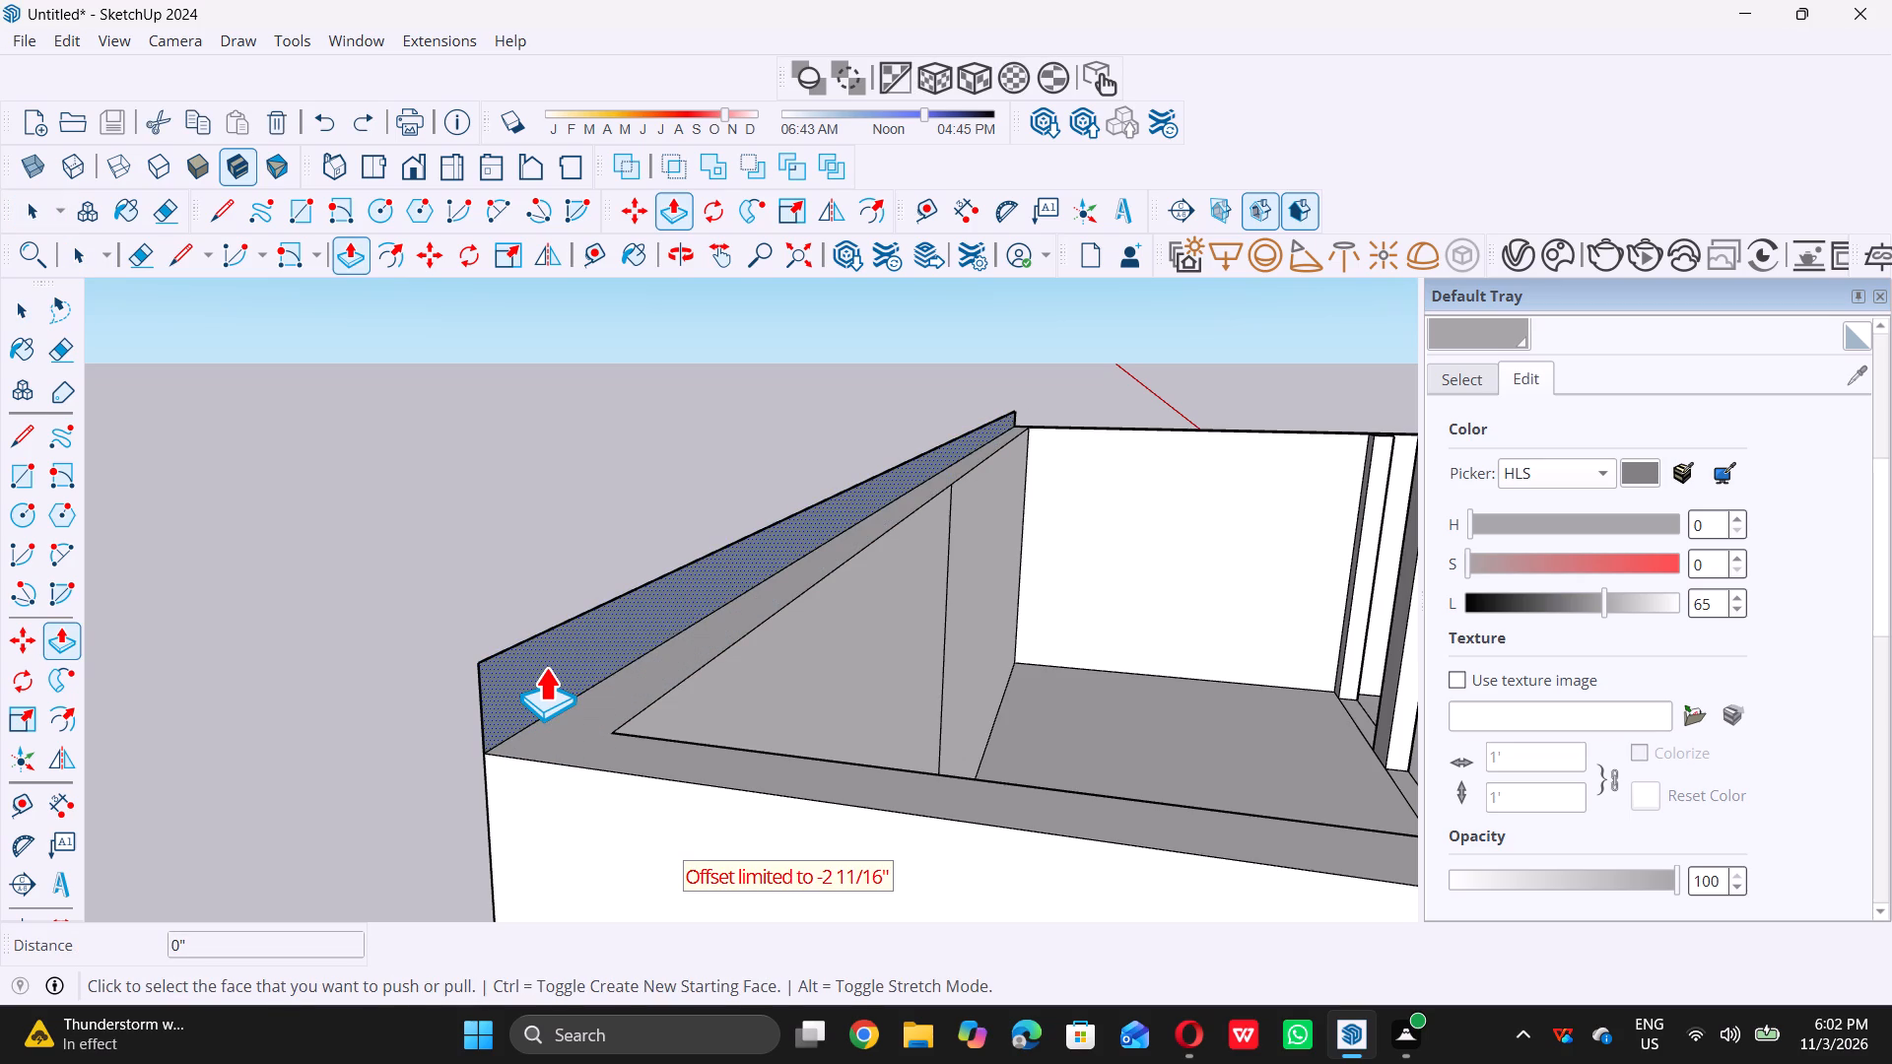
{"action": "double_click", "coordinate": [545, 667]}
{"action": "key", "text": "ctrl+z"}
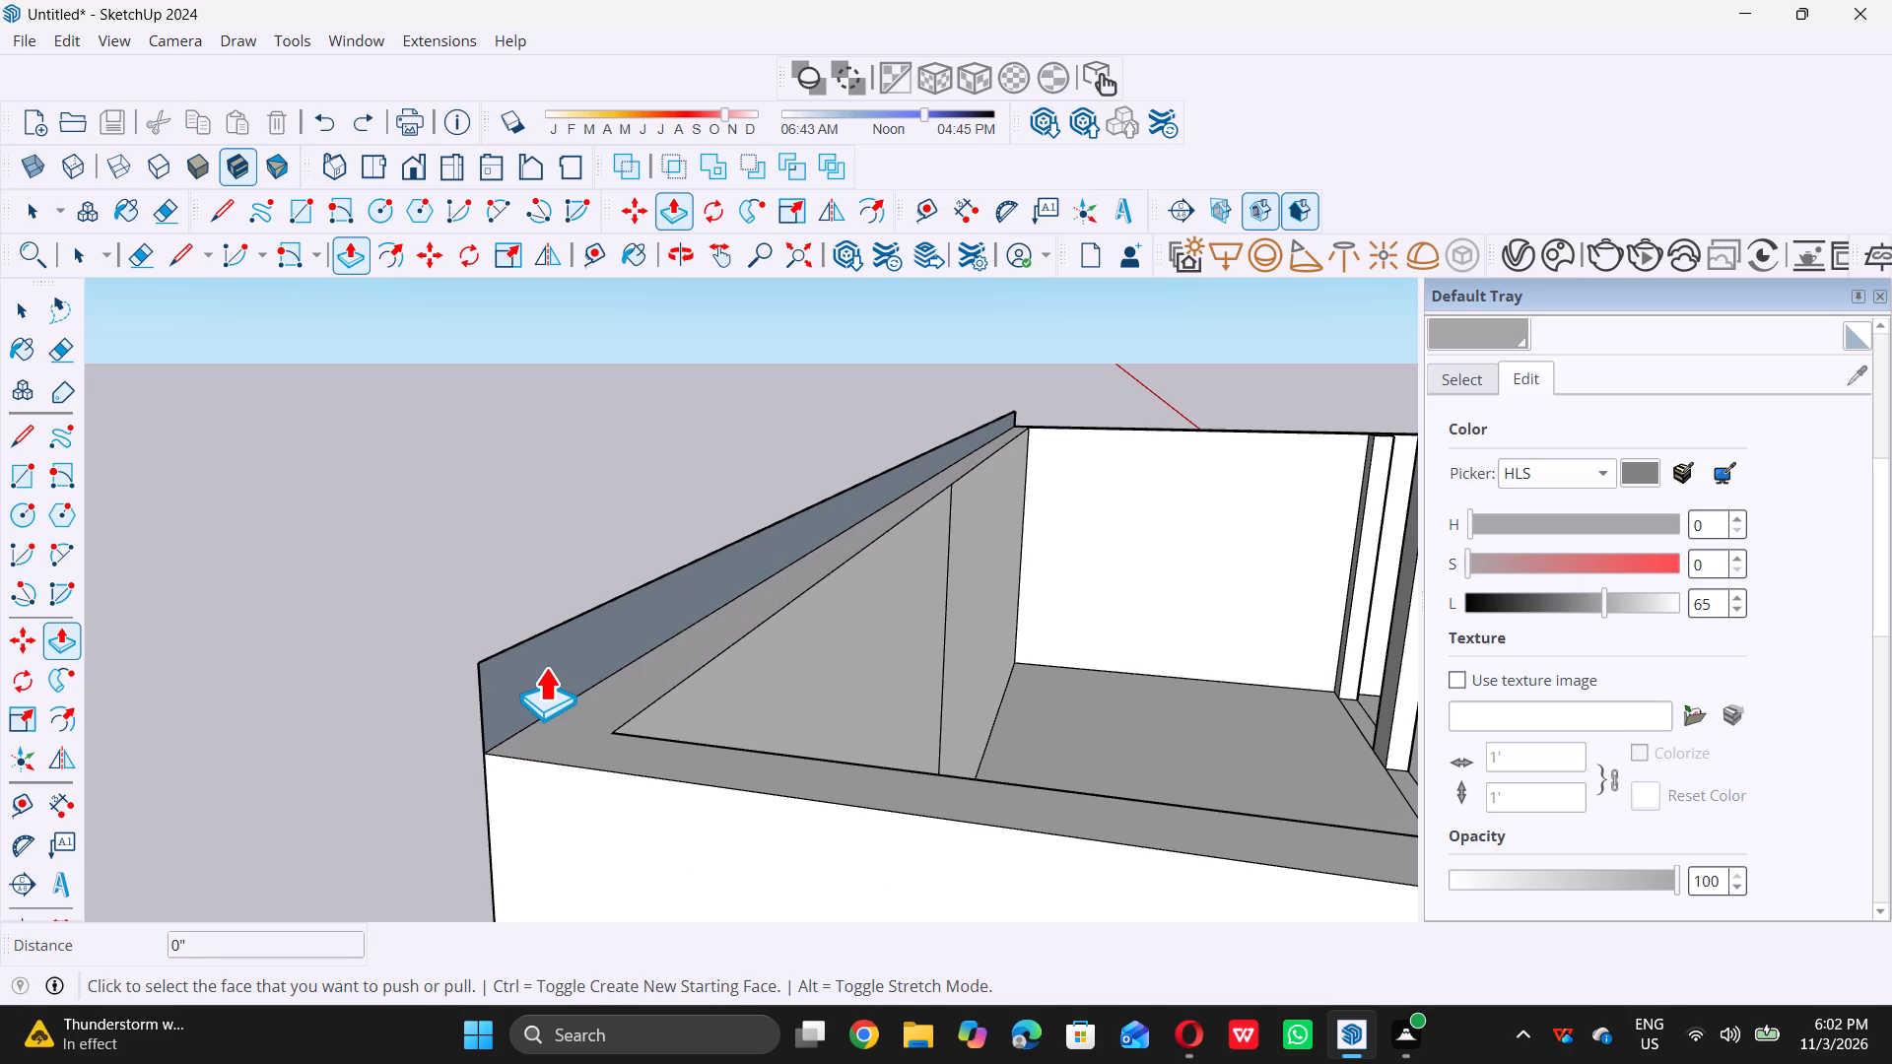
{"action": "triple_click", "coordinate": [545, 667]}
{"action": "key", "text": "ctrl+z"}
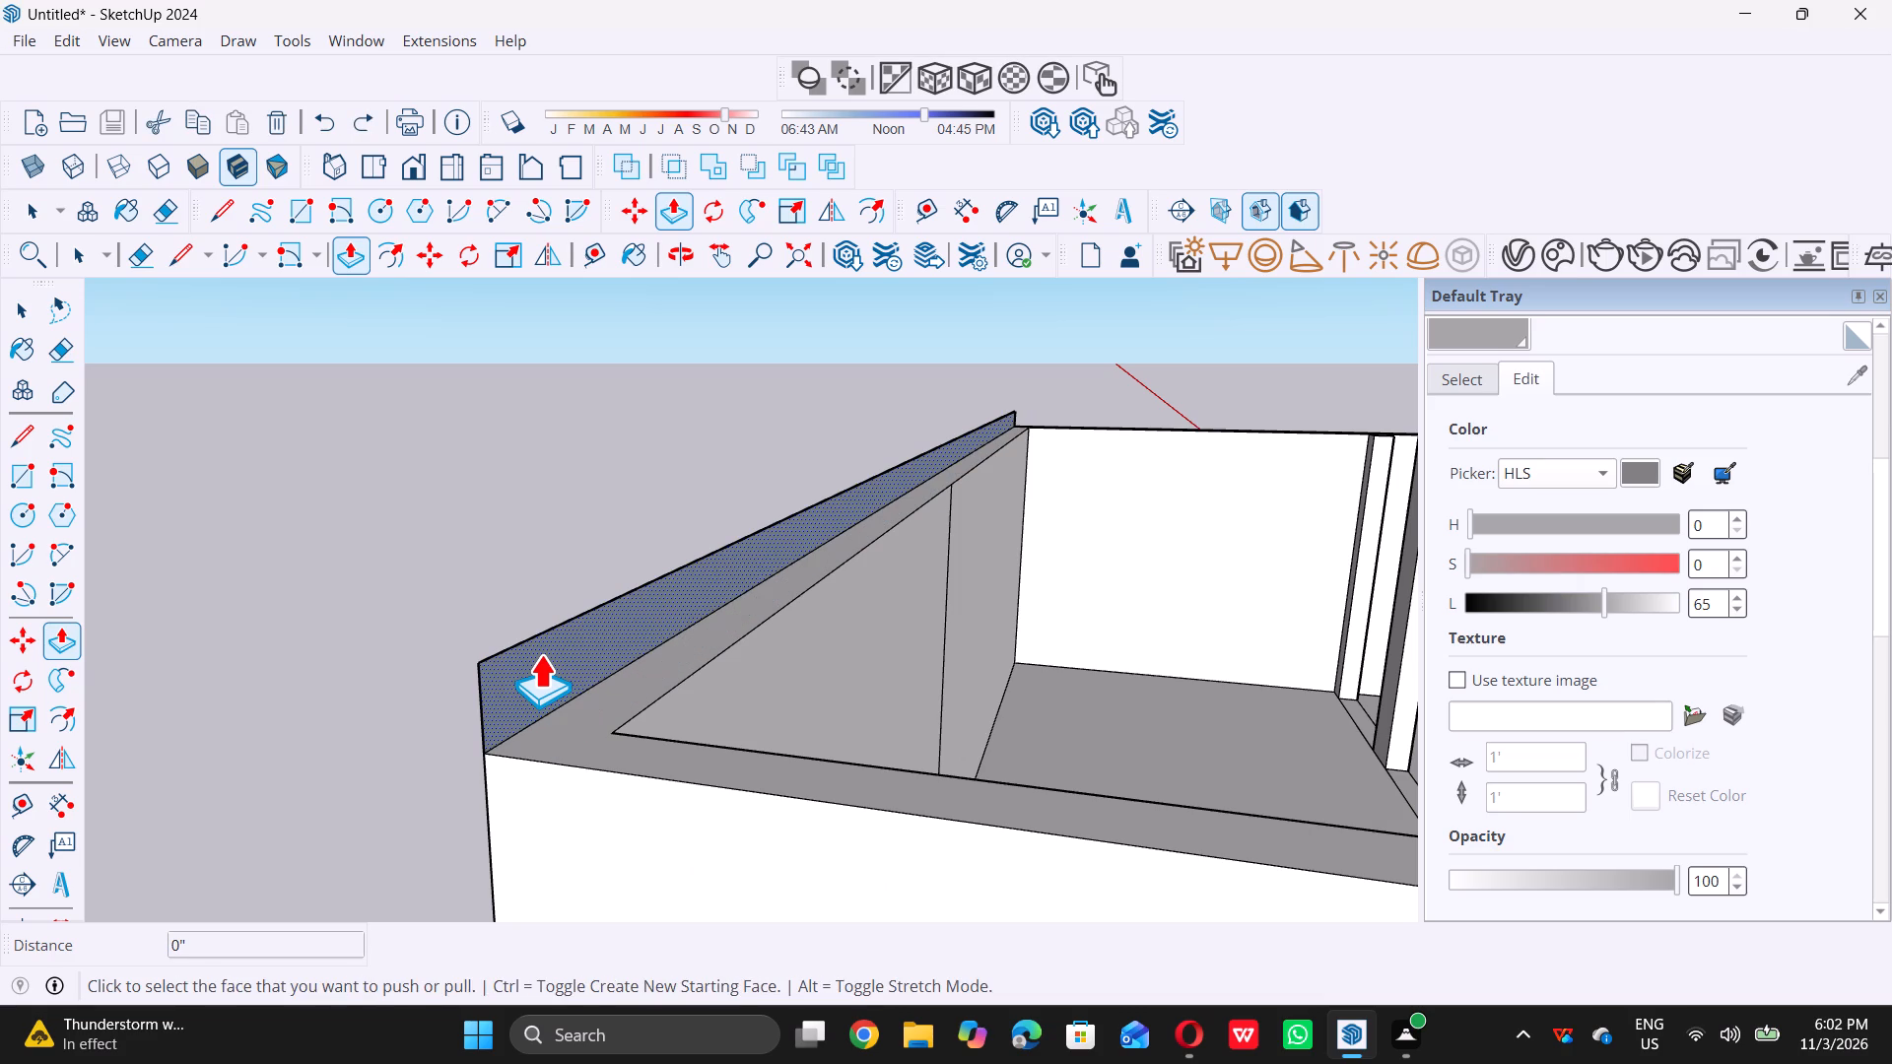
Extrude the 9" strip about 23' 3" across the upper level to the end wall's front edge as a roof slab.
{"action": "left_click", "coordinate": [540, 654]}
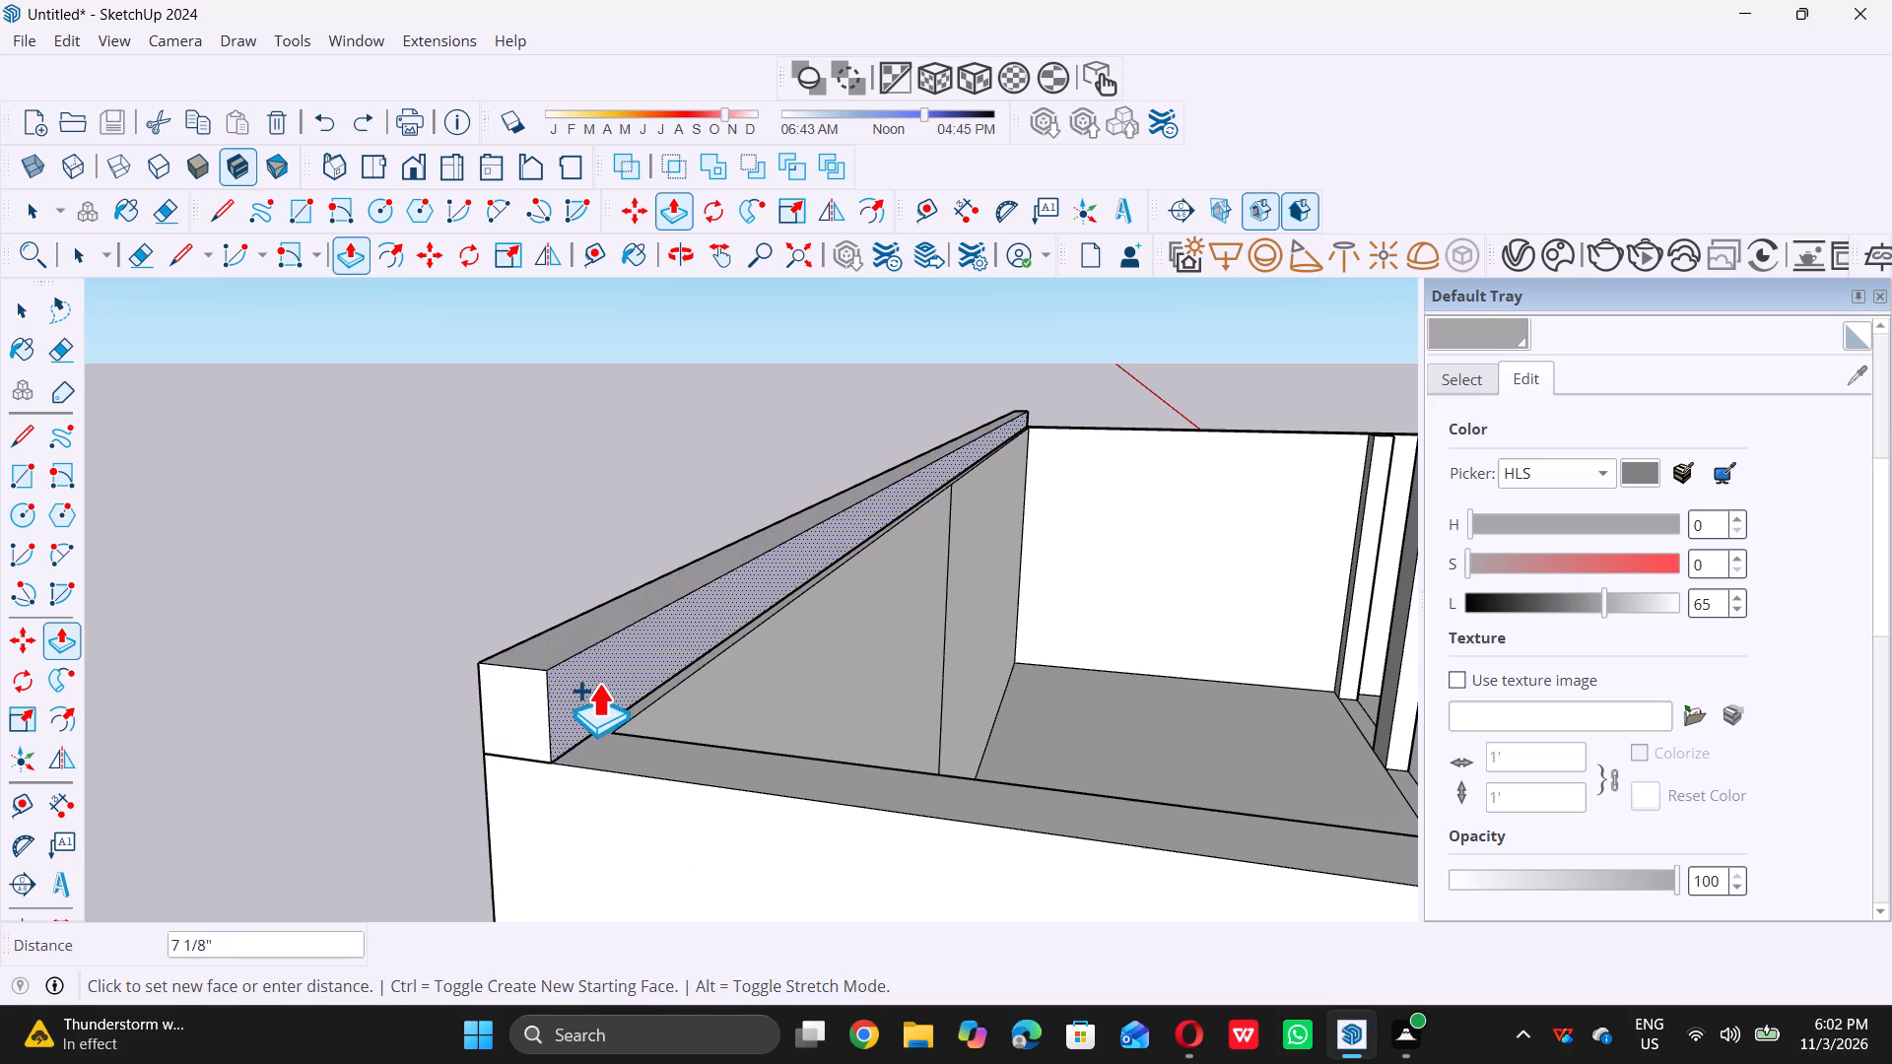
{"action": "scroll", "coordinate": [598, 683], "scroll_direction": "down", "scroll_amount": 20}
{"action": "scroll", "coordinate": [598, 683], "scroll_direction": "down", "scroll_amount": 2}
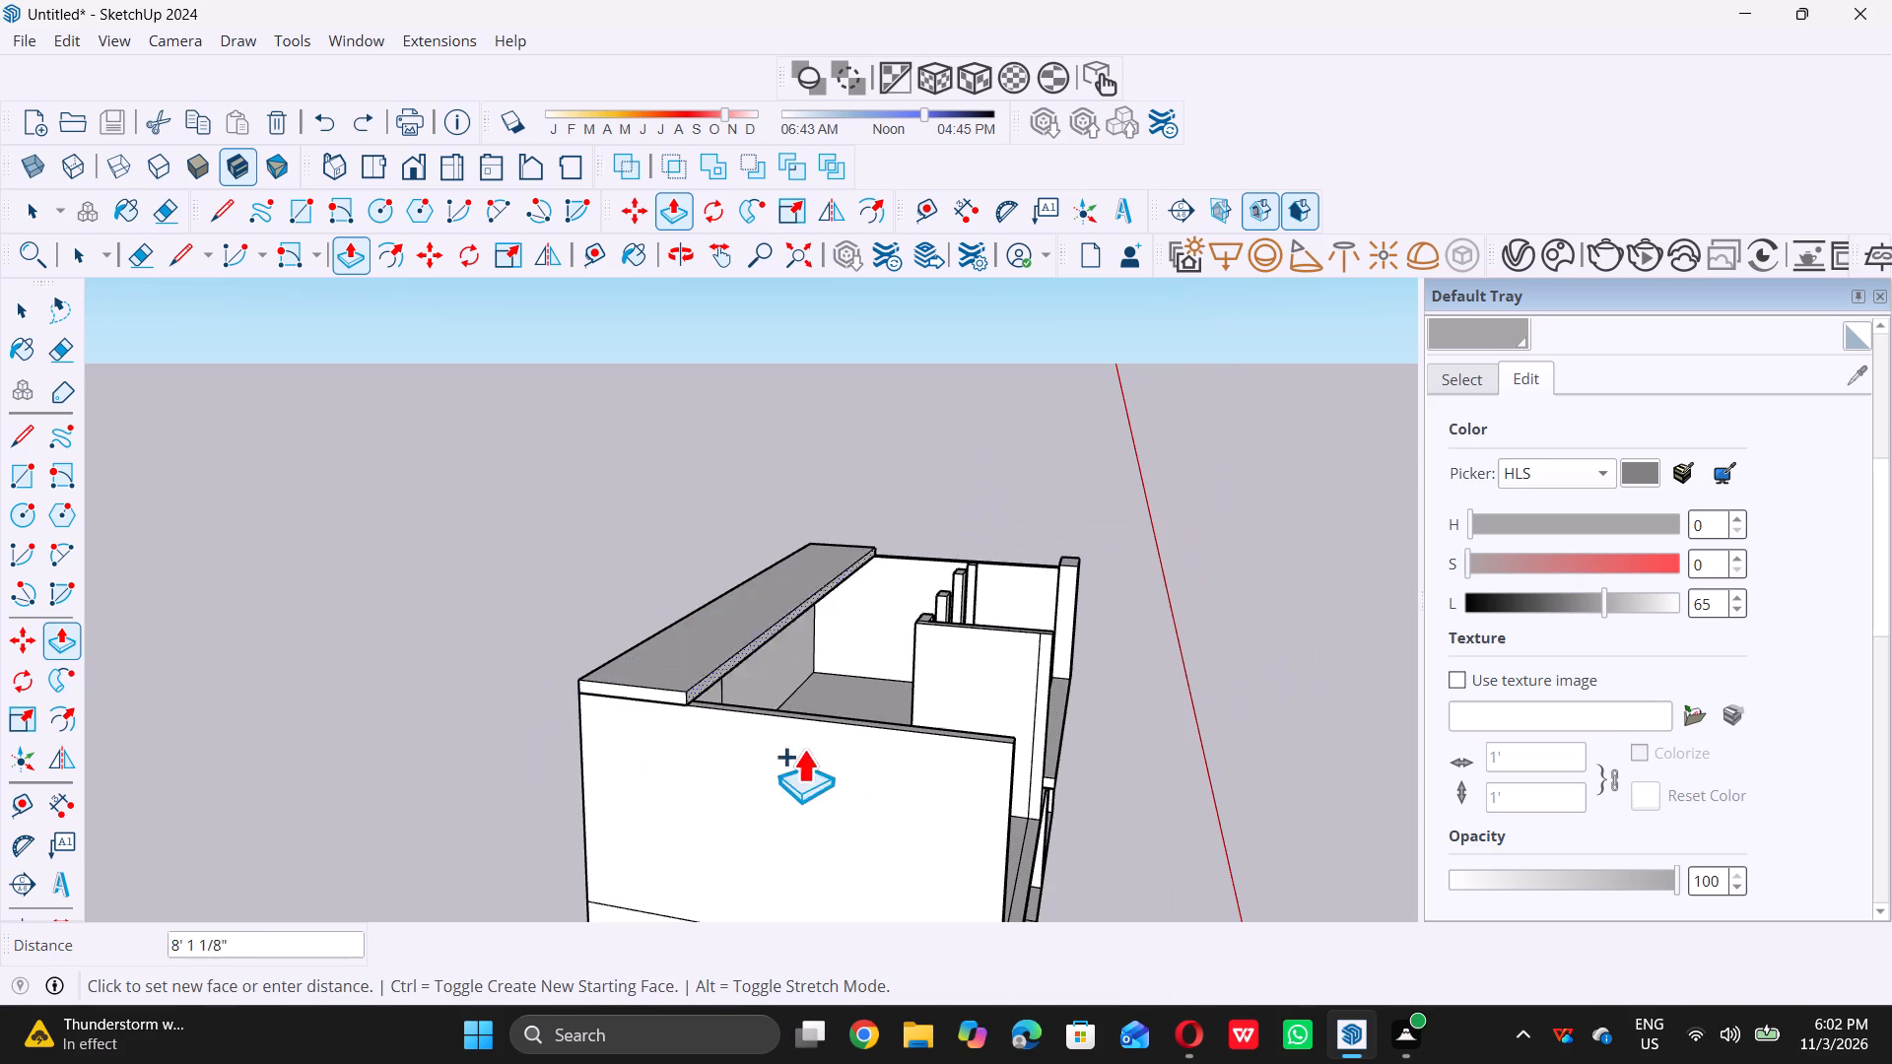
{"action": "triple_click", "coordinate": [1001, 816]}
{"action": "scroll", "coordinate": [998, 815], "scroll_direction": "down", "scroll_amount": 1}
{"action": "middle_click_drag", "start_coordinate": [994, 816], "coordinate": [916, 831]}
{"action": "middle_click_drag", "start_coordinate": [921, 831], "coordinate": [849, 847]}
{"action": "middle_click_drag", "start_coordinate": [916, 831], "coordinate": [924, 831]}
{"action": "scroll", "coordinate": [888, 774], "scroll_direction": "down", "scroll_amount": 3}
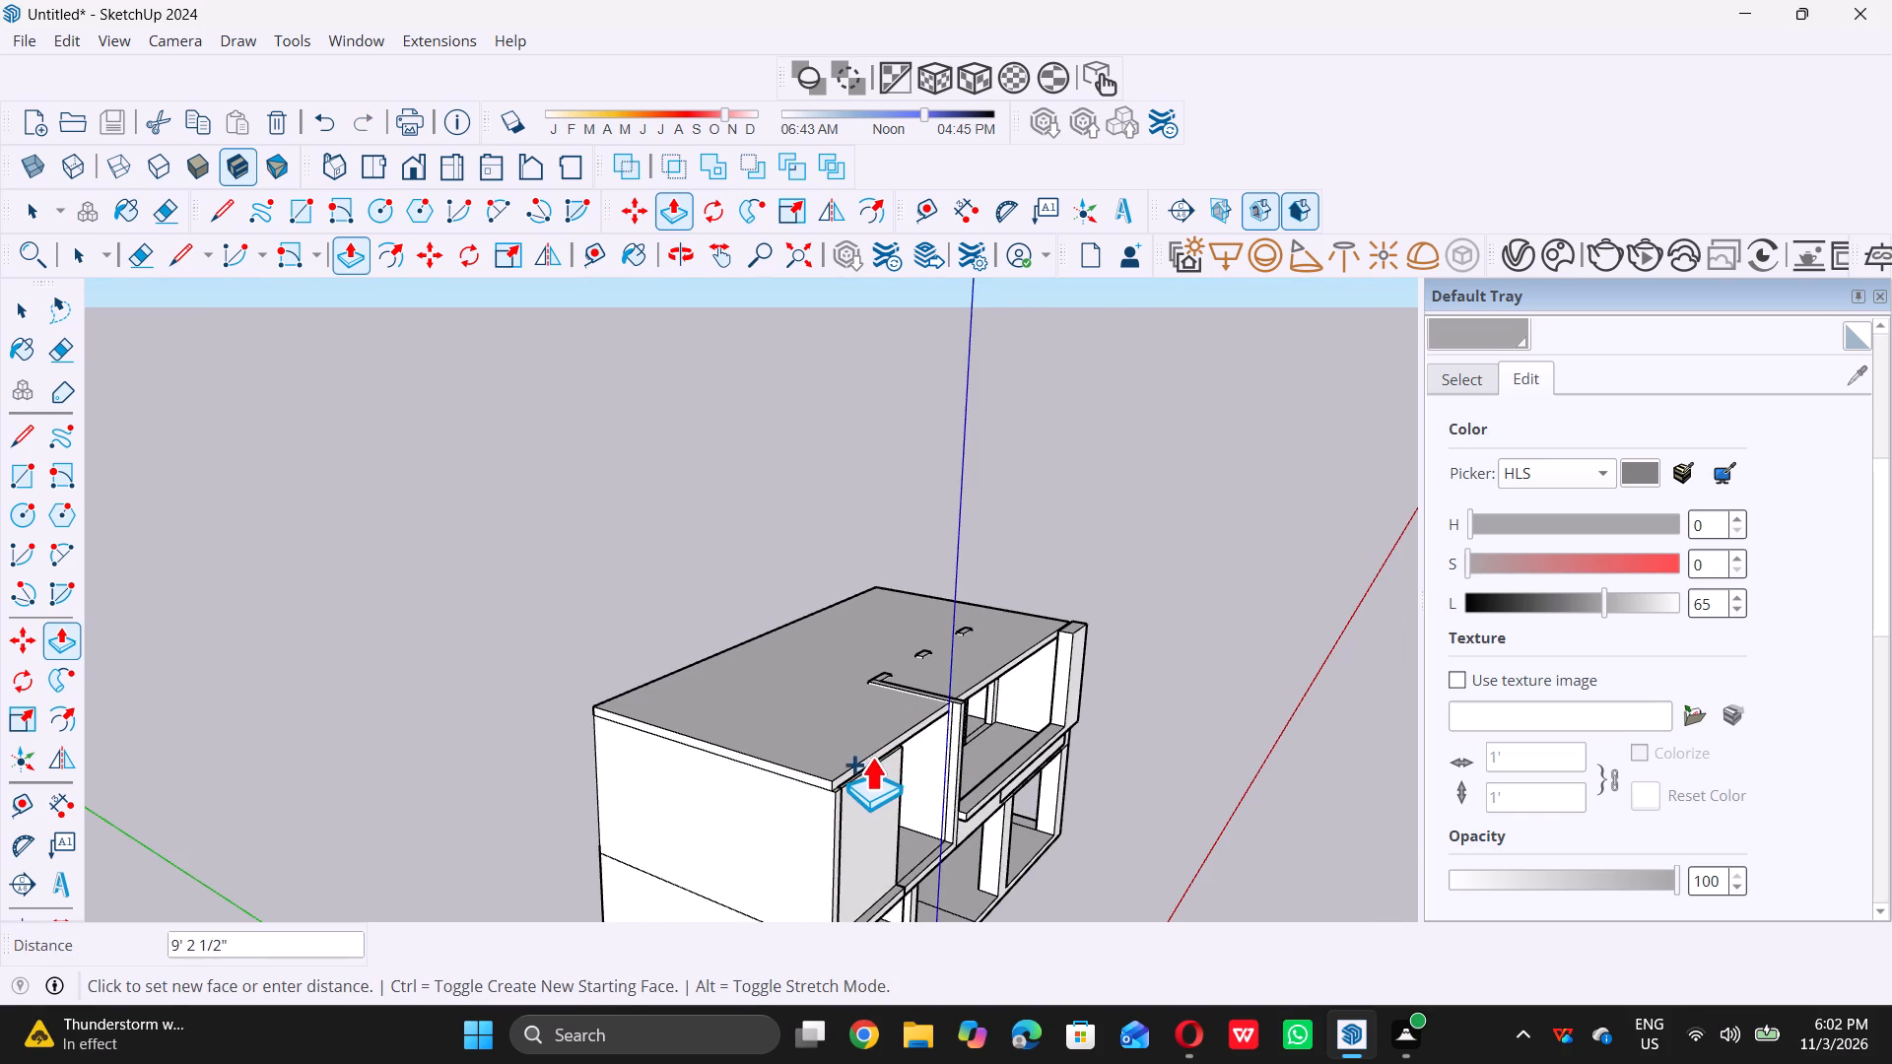
{"action": "key", "text": "space"}
Examine where the upper level's dividing wall and column tops protrude through the new roof slab.
{"action": "scroll", "coordinate": [879, 749], "scroll_direction": "down", "scroll_amount": 6}
{"action": "middle_click_drag", "start_coordinate": [837, 817], "coordinate": [881, 829]}
{"action": "middle_click", "coordinate": [881, 831]}
{"action": "scroll", "coordinate": [866, 791], "scroll_direction": "up", "scroll_amount": 3}
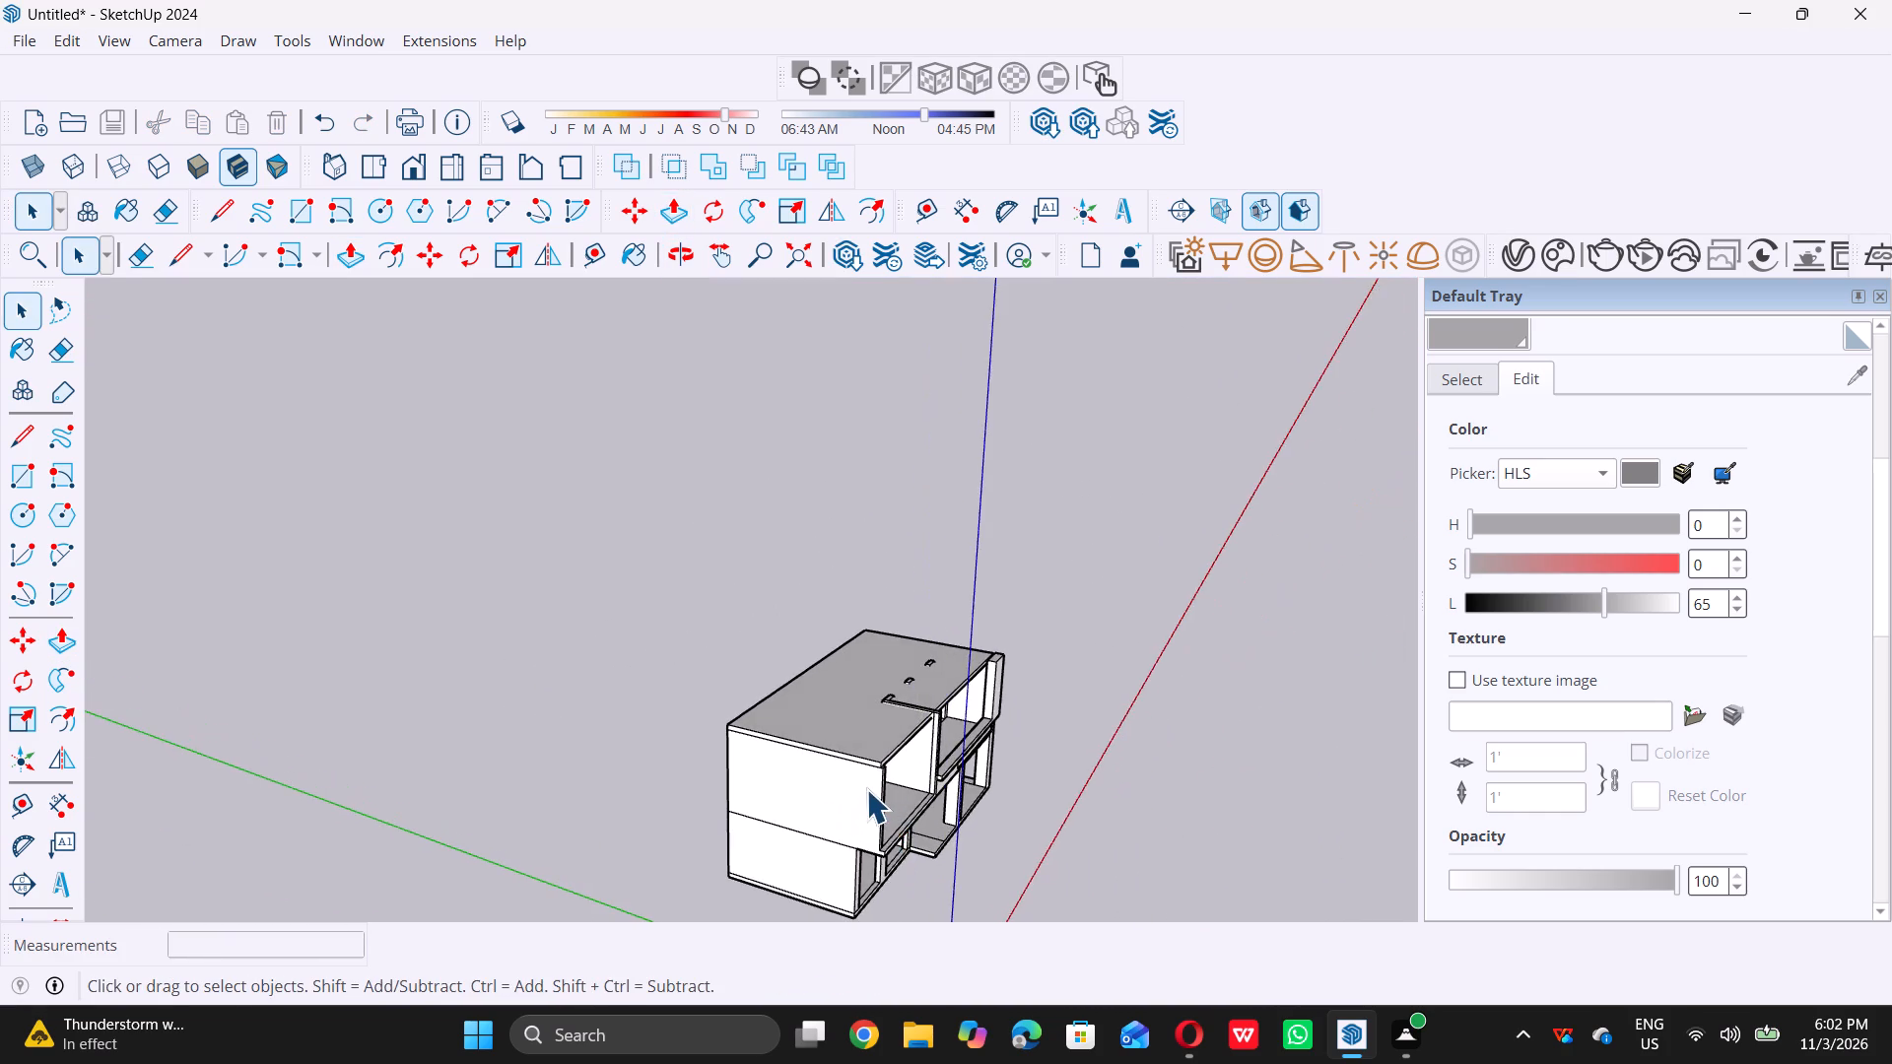
{"action": "scroll", "coordinate": [866, 789], "scroll_direction": "up", "scroll_amount": 9}
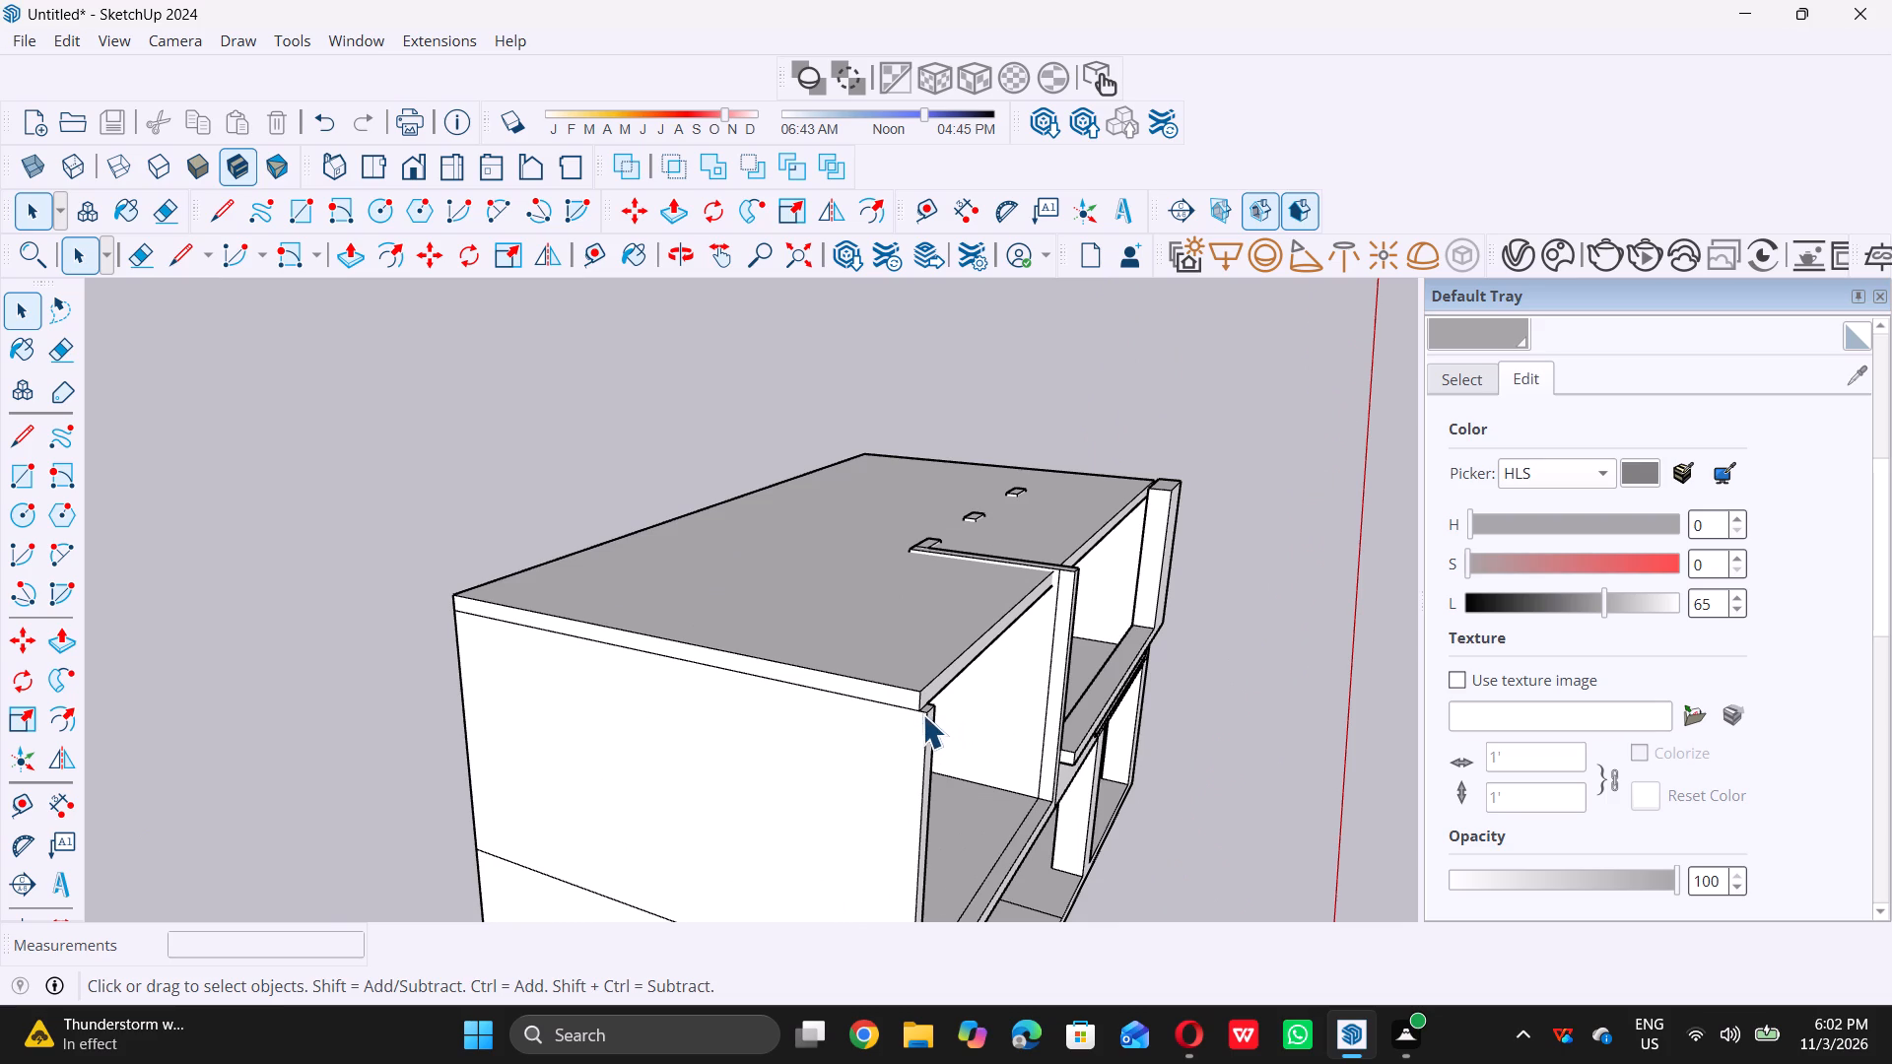
{"action": "middle_click_drag", "start_coordinate": [920, 711], "coordinate": [507, 726]}
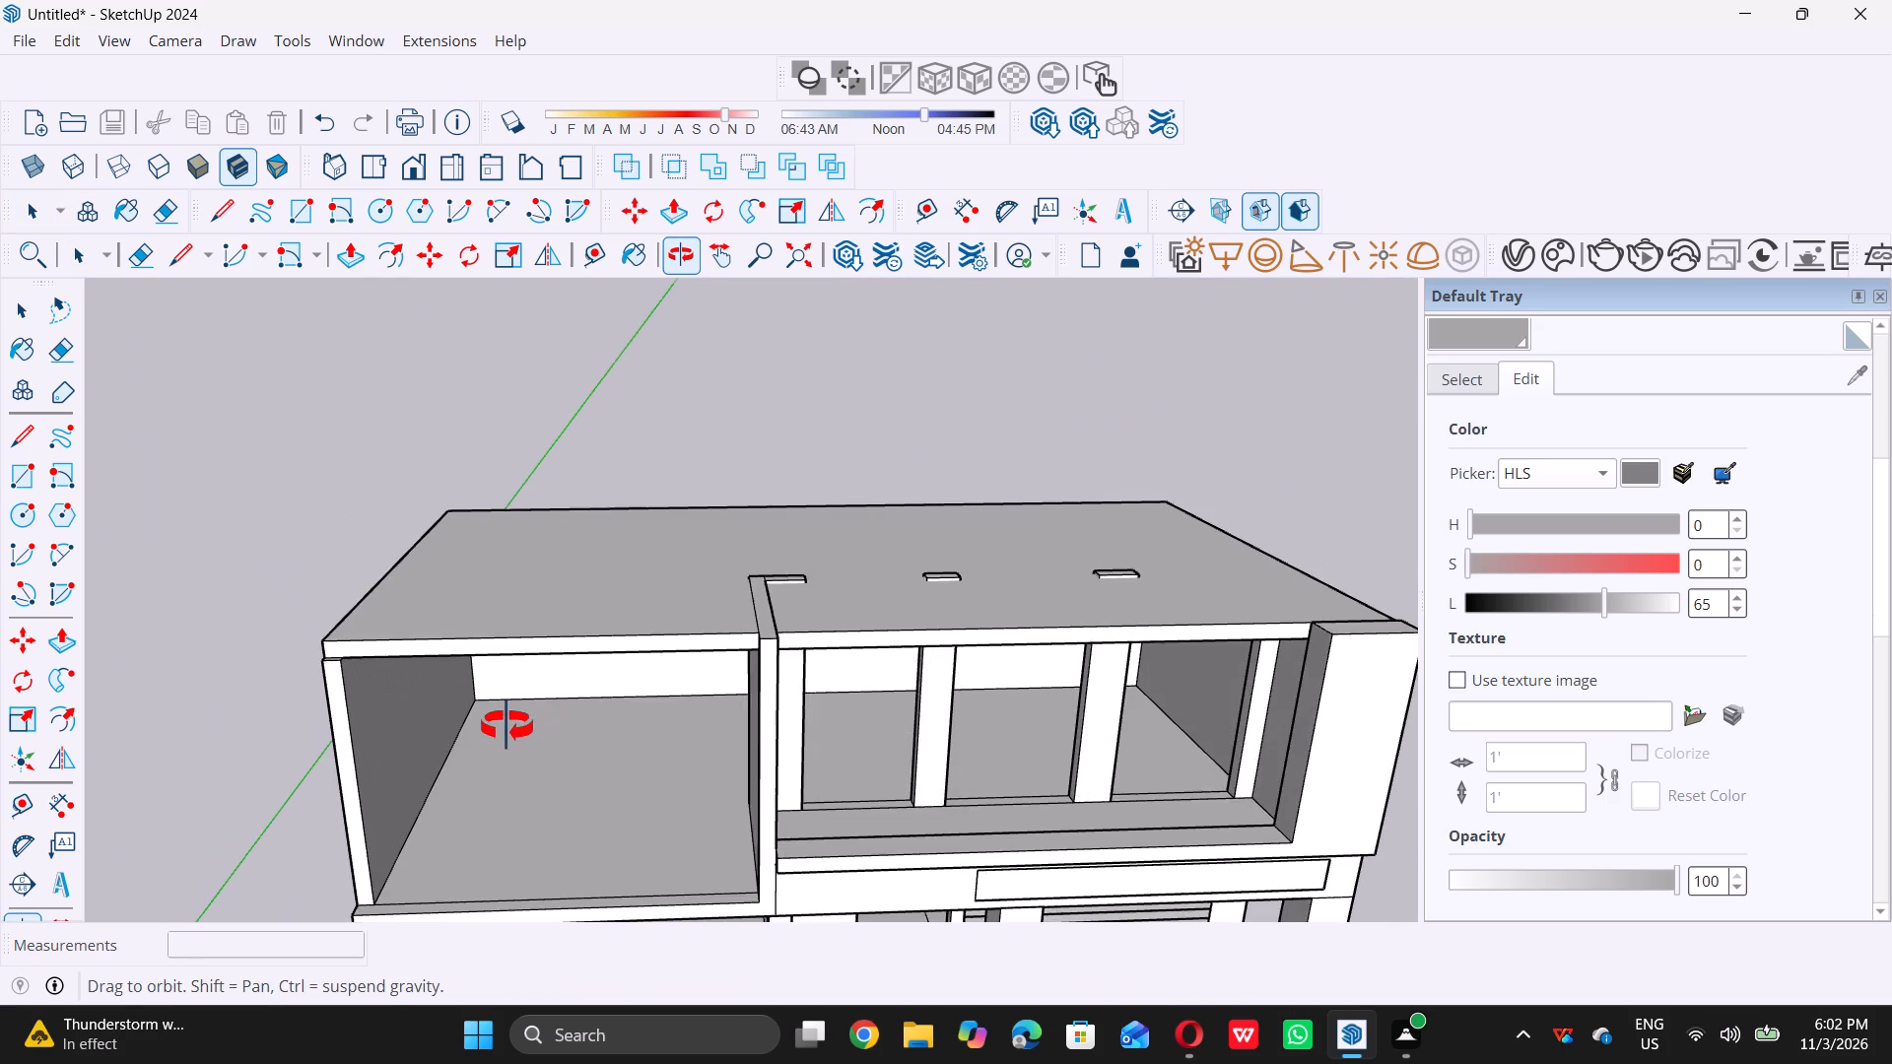
{"action": "middle_click_drag", "start_coordinate": [507, 726], "coordinate": [477, 754]}
{"action": "middle_click_drag", "start_coordinate": [479, 751], "coordinate": [483, 714]}
{"action": "middle_click_drag", "start_coordinate": [482, 712], "coordinate": [479, 703]}
{"action": "middle_click", "coordinate": [479, 701]}
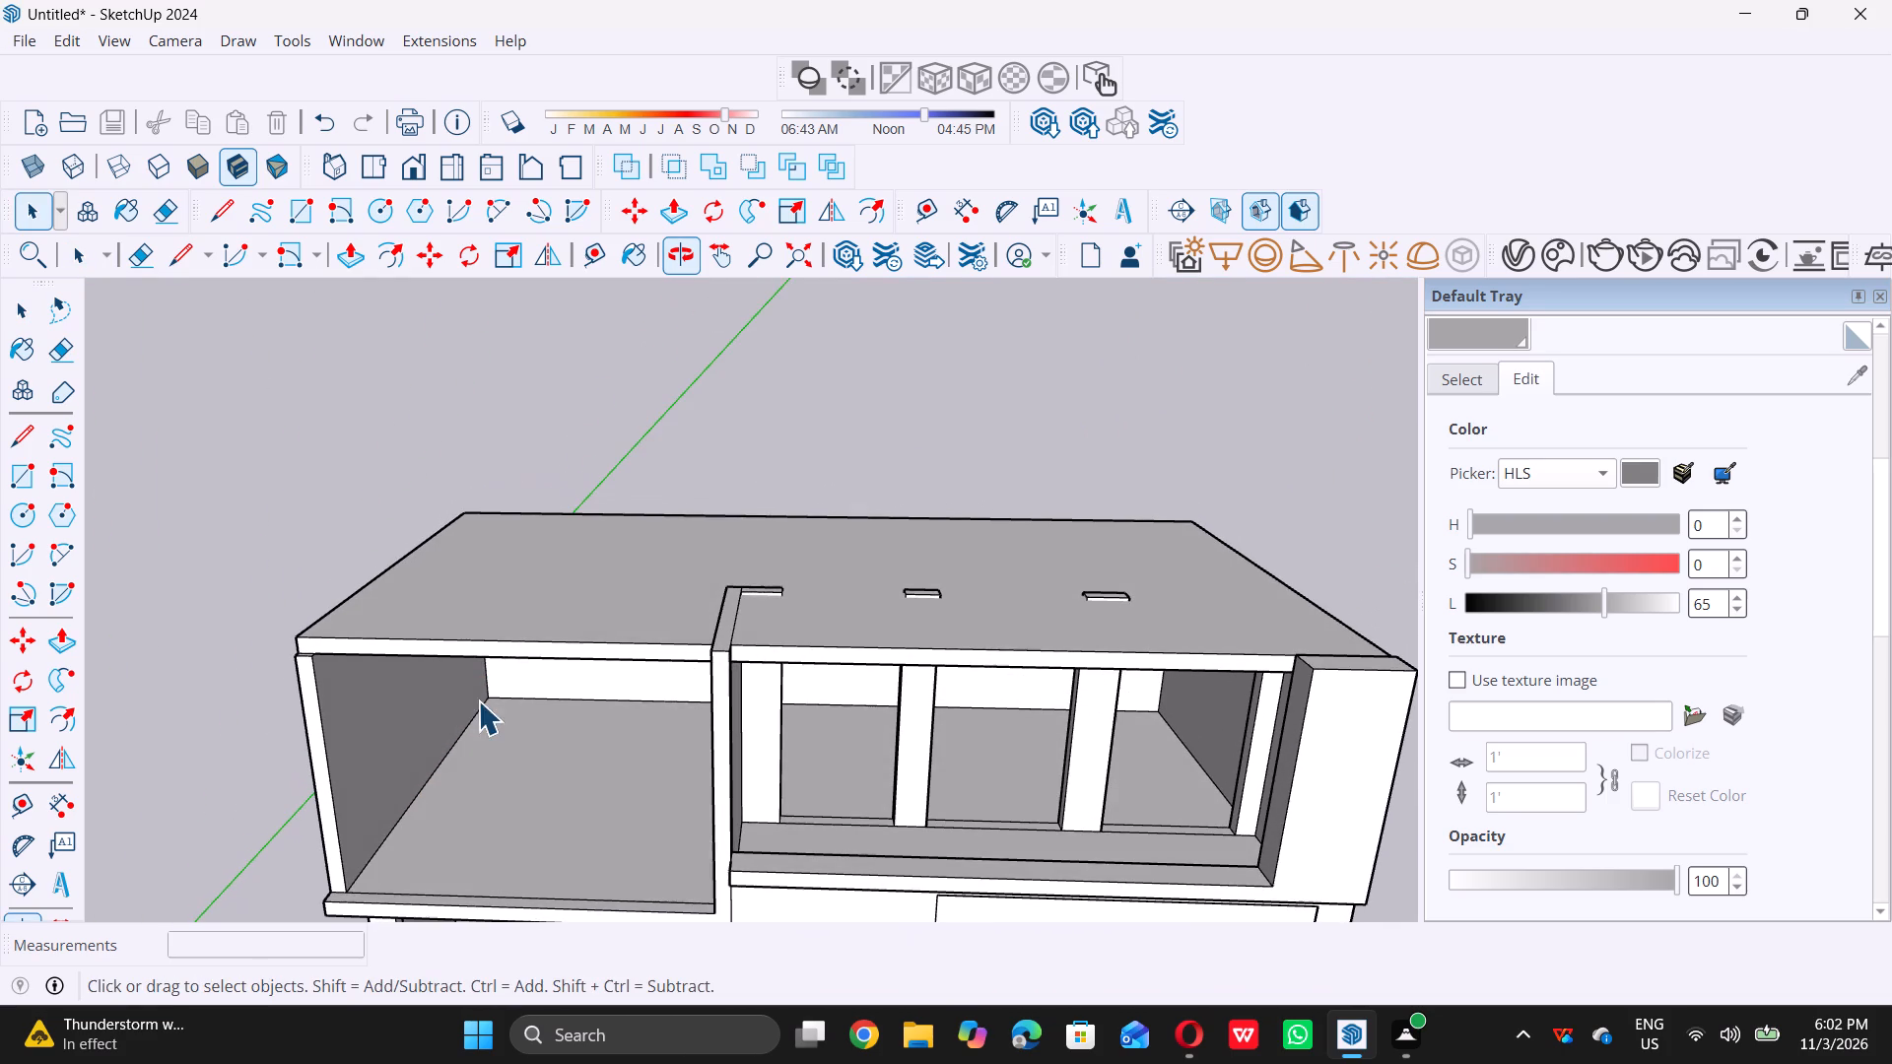
{"action": "scroll", "coordinate": [846, 586], "scroll_direction": "up", "scroll_amount": 1}
{"action": "middle_click_drag", "start_coordinate": [785, 579], "coordinate": [686, 585]}
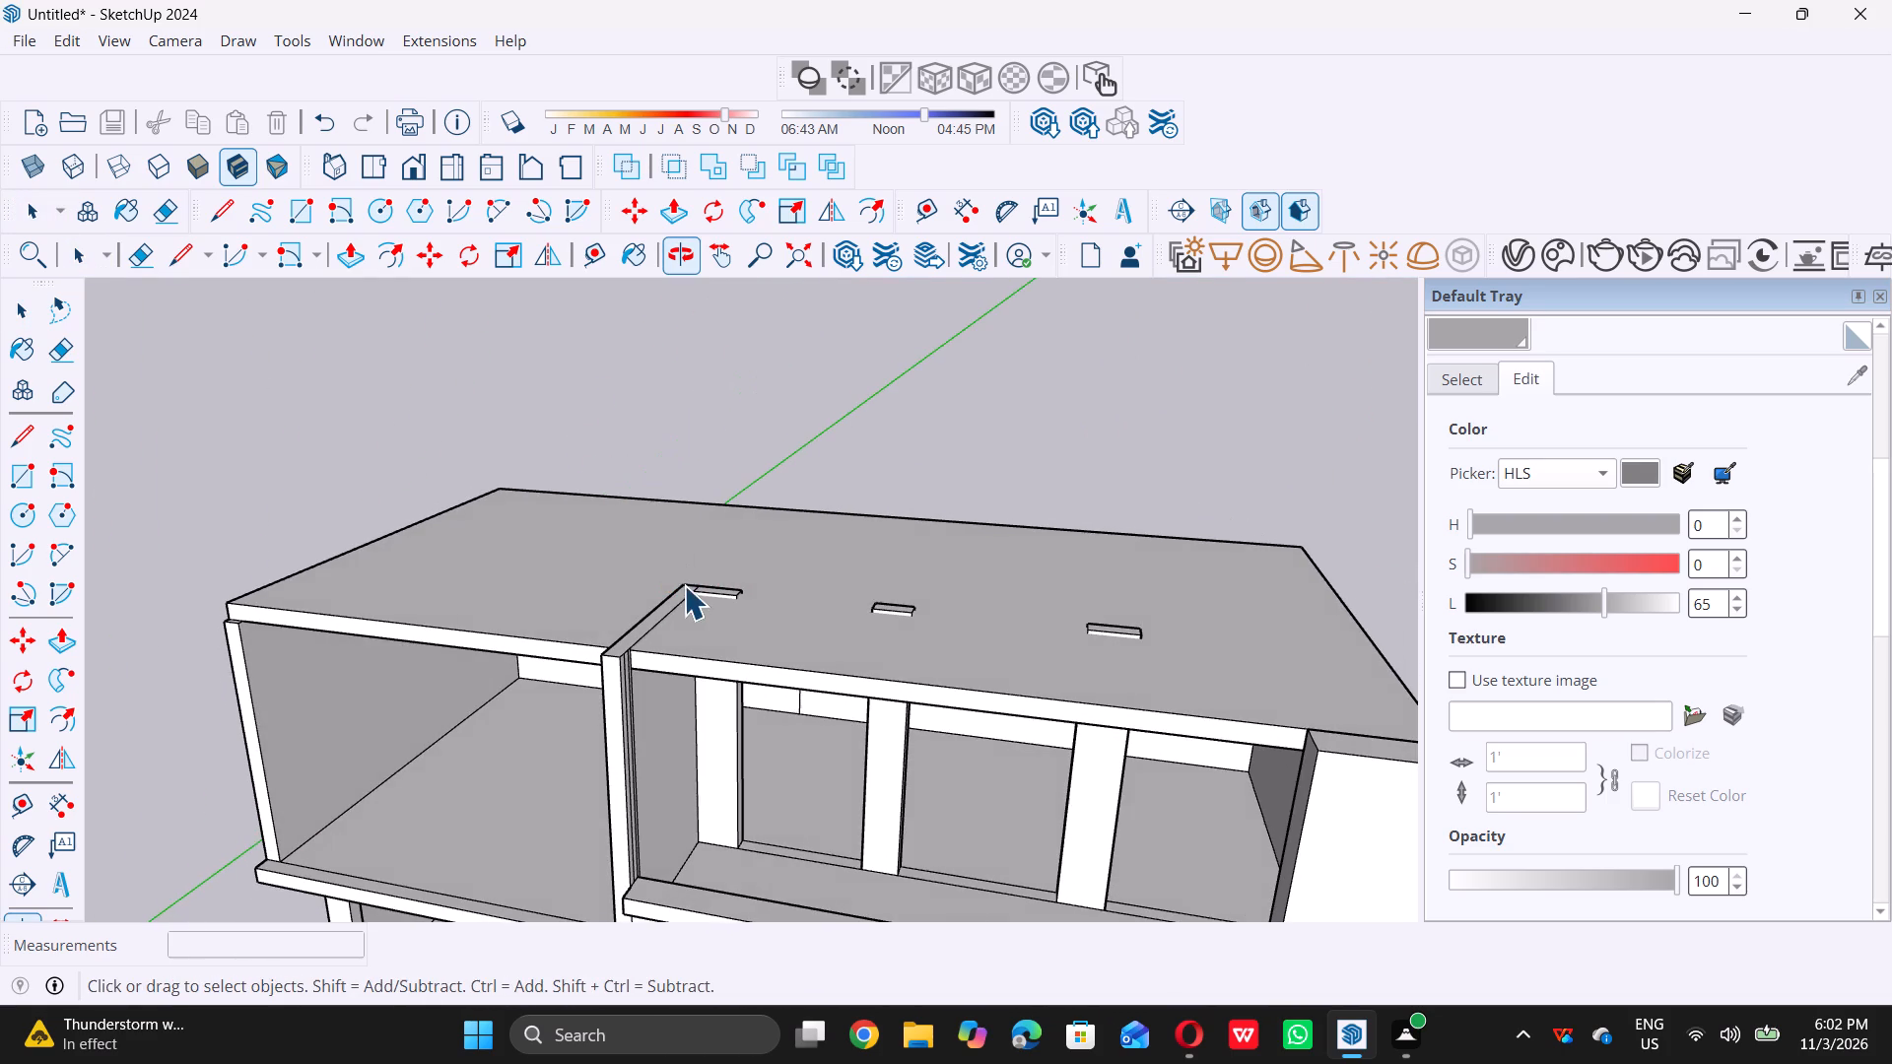
{"action": "scroll", "coordinate": [695, 586], "scroll_direction": "up", "scroll_amount": 16}
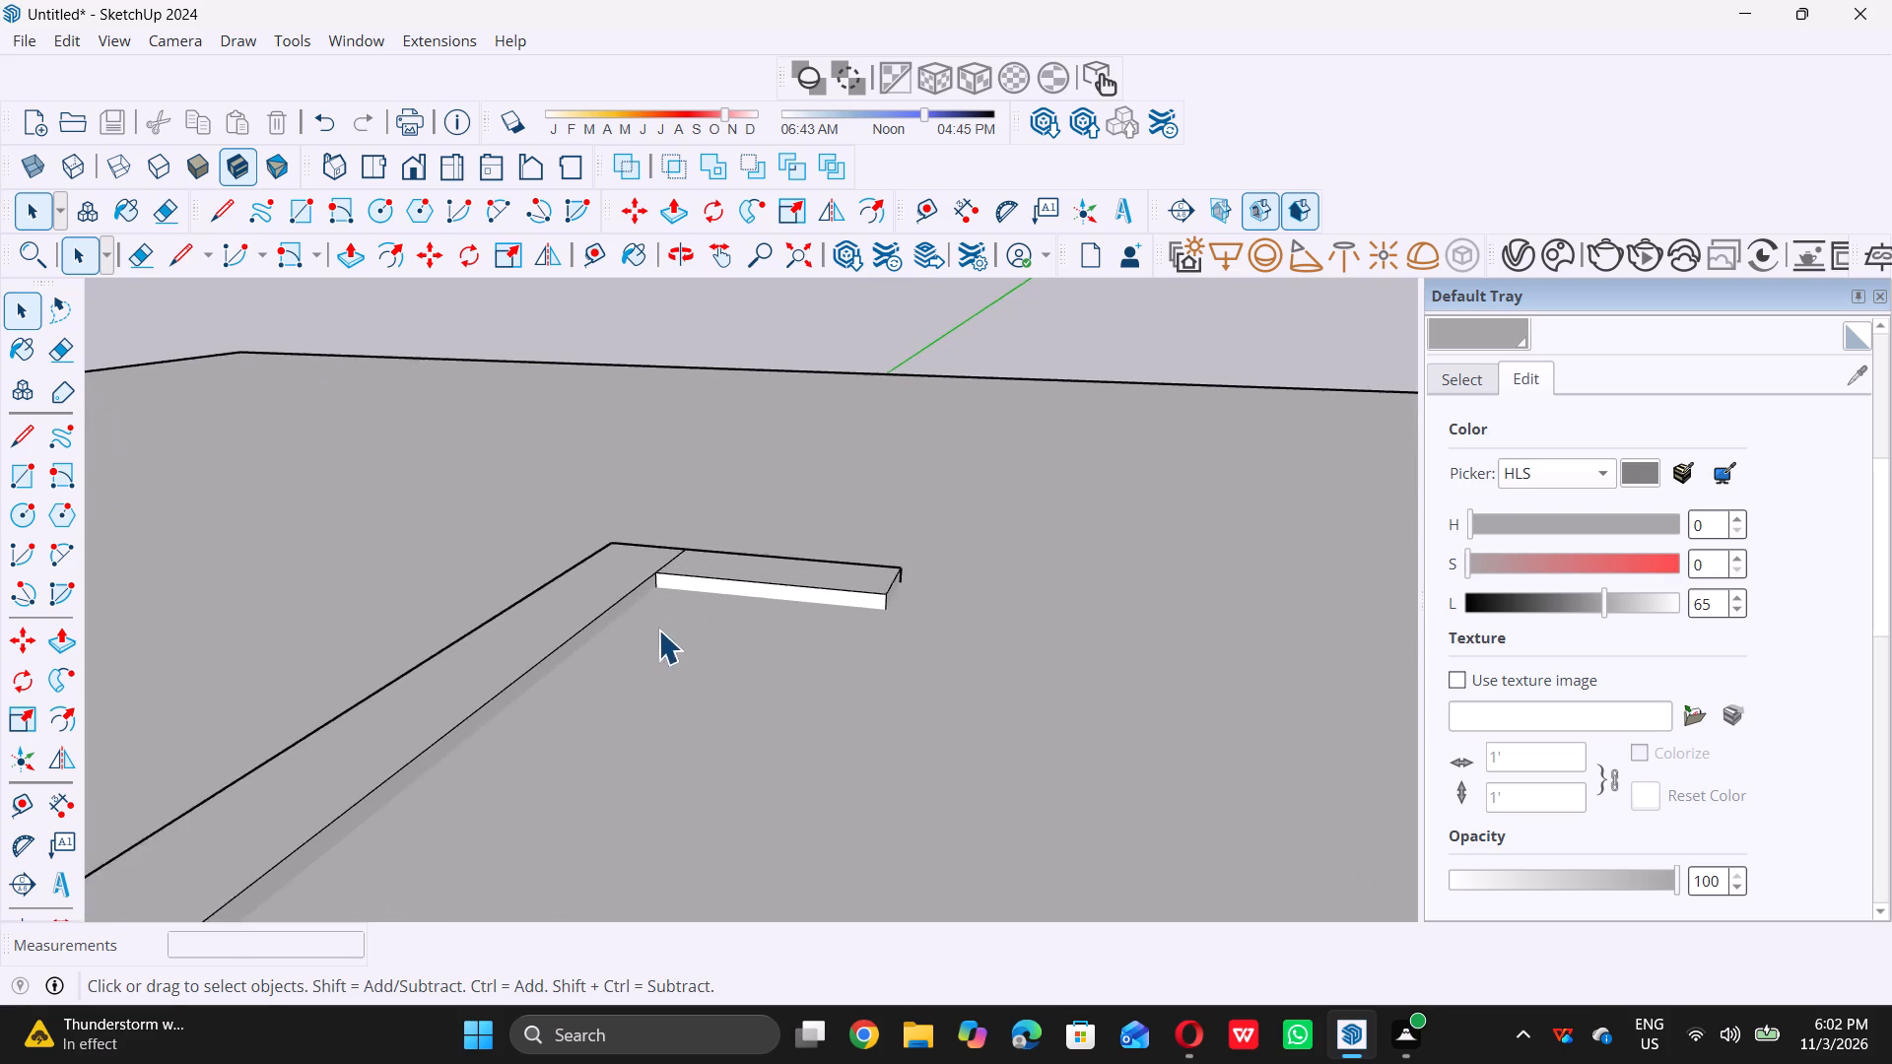
{"action": "scroll", "coordinate": [658, 630], "scroll_direction": "up", "scroll_amount": 1}
{"action": "scroll", "coordinate": [692, 606], "scroll_direction": "down", "scroll_amount": 10}
{"action": "middle_click_drag", "start_coordinate": [647, 665], "coordinate": [706, 522]}
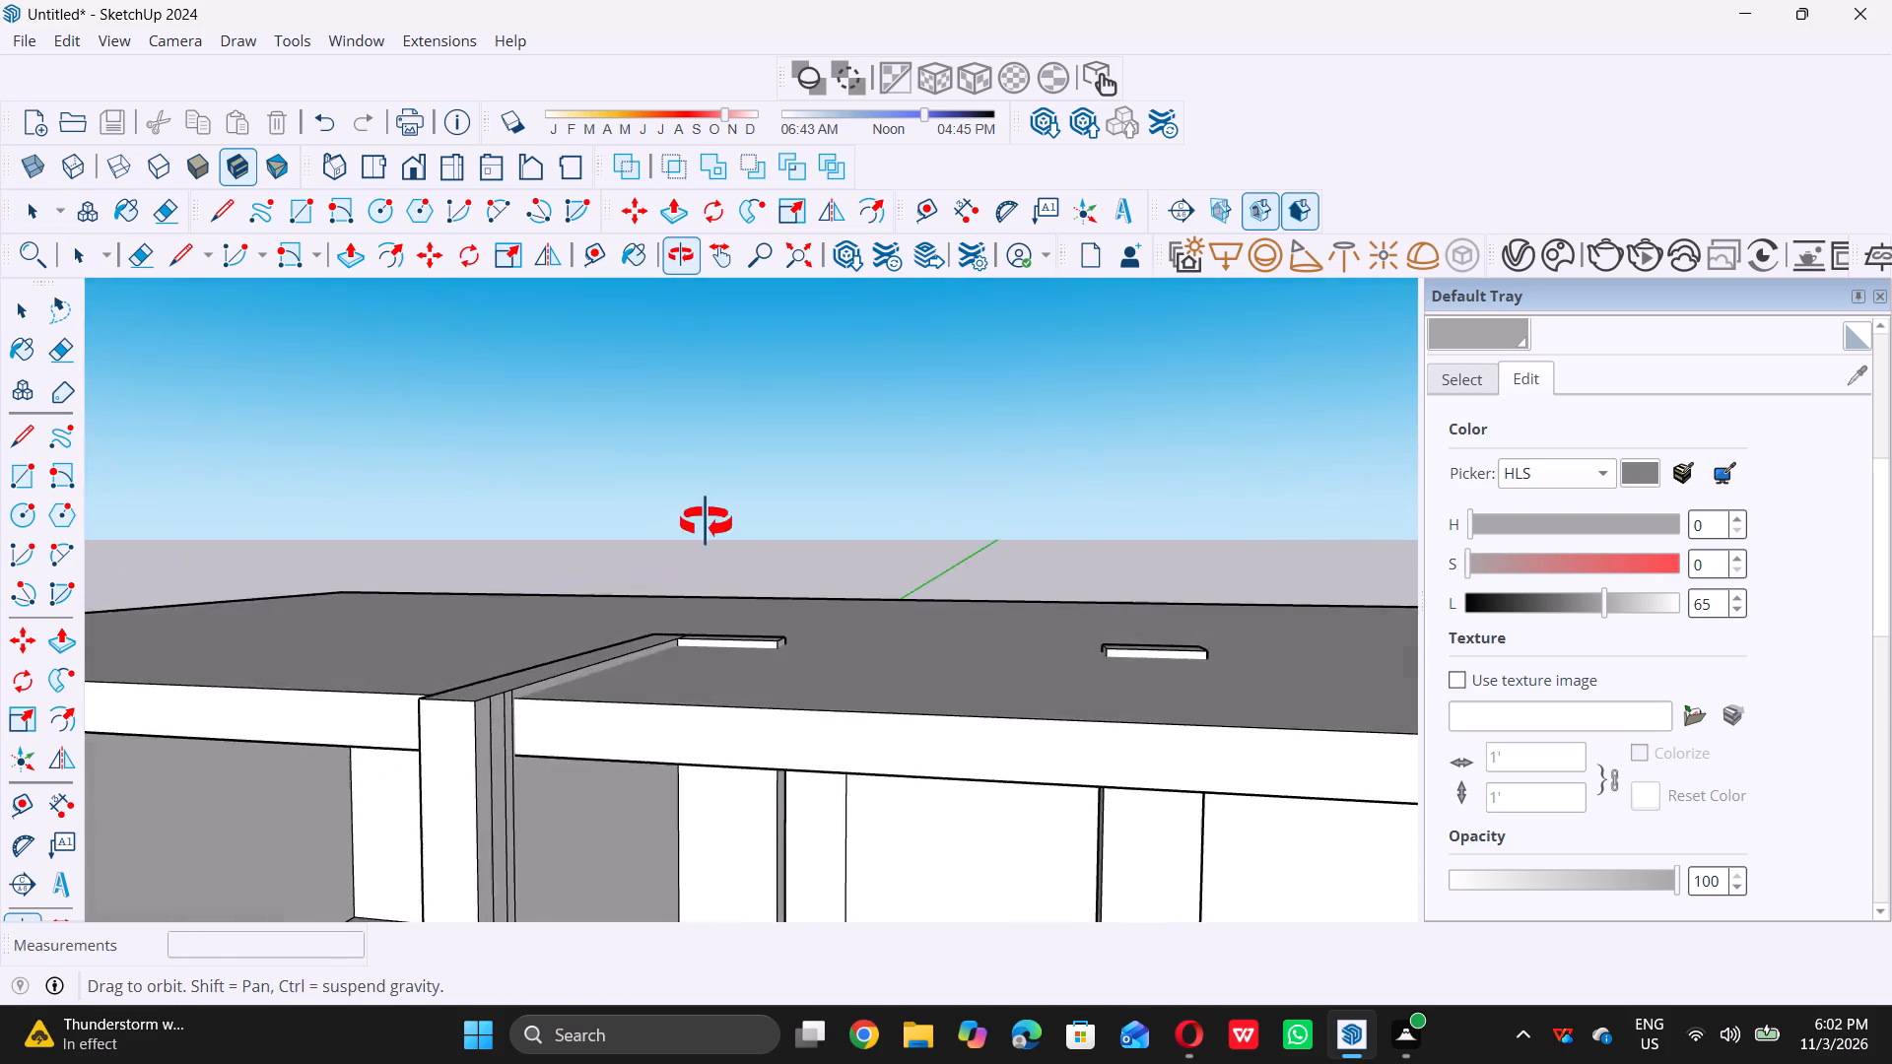
{"action": "middle_click_drag", "start_coordinate": [706, 522], "coordinate": [676, 580]}
{"action": "scroll", "coordinate": [688, 571], "scroll_direction": "down", "scroll_amount": 8}
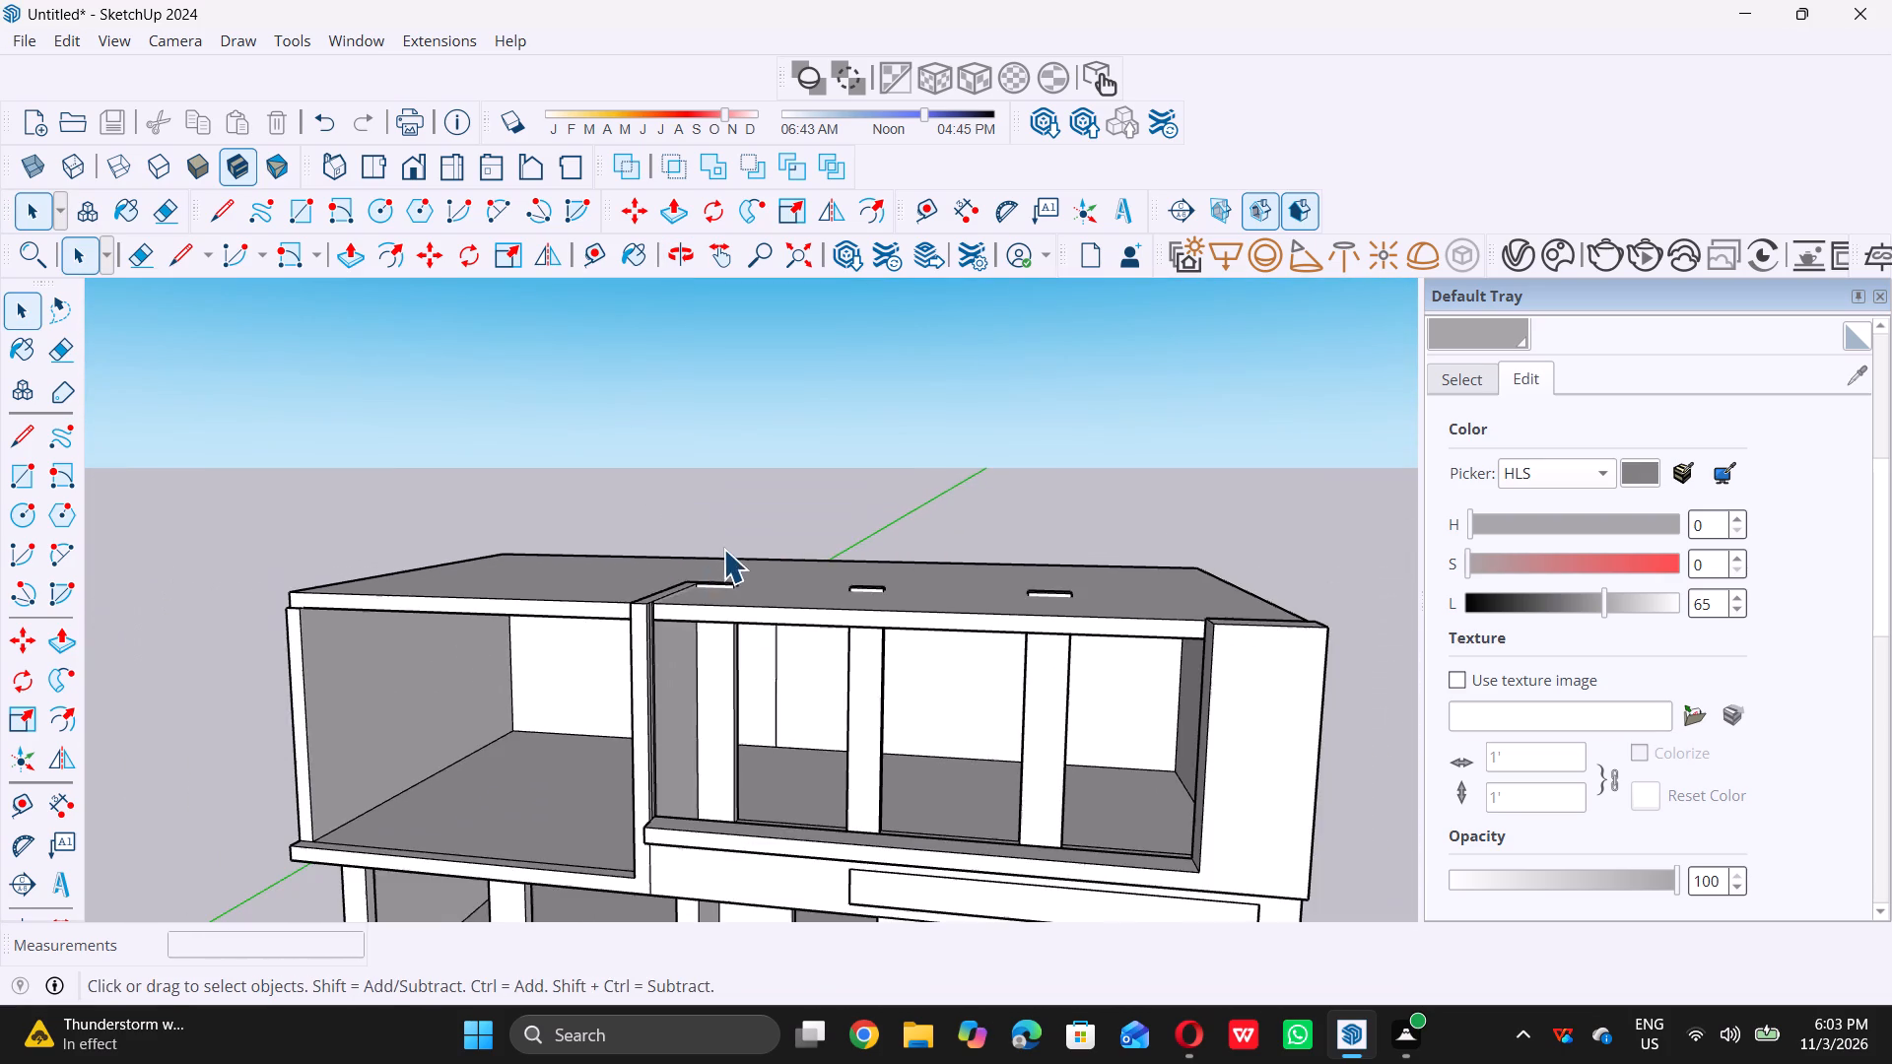
{"action": "middle_click_drag", "start_coordinate": [677, 595], "coordinate": [638, 624]}
{"action": "scroll", "coordinate": [627, 629], "scroll_direction": "up", "scroll_amount": 5}
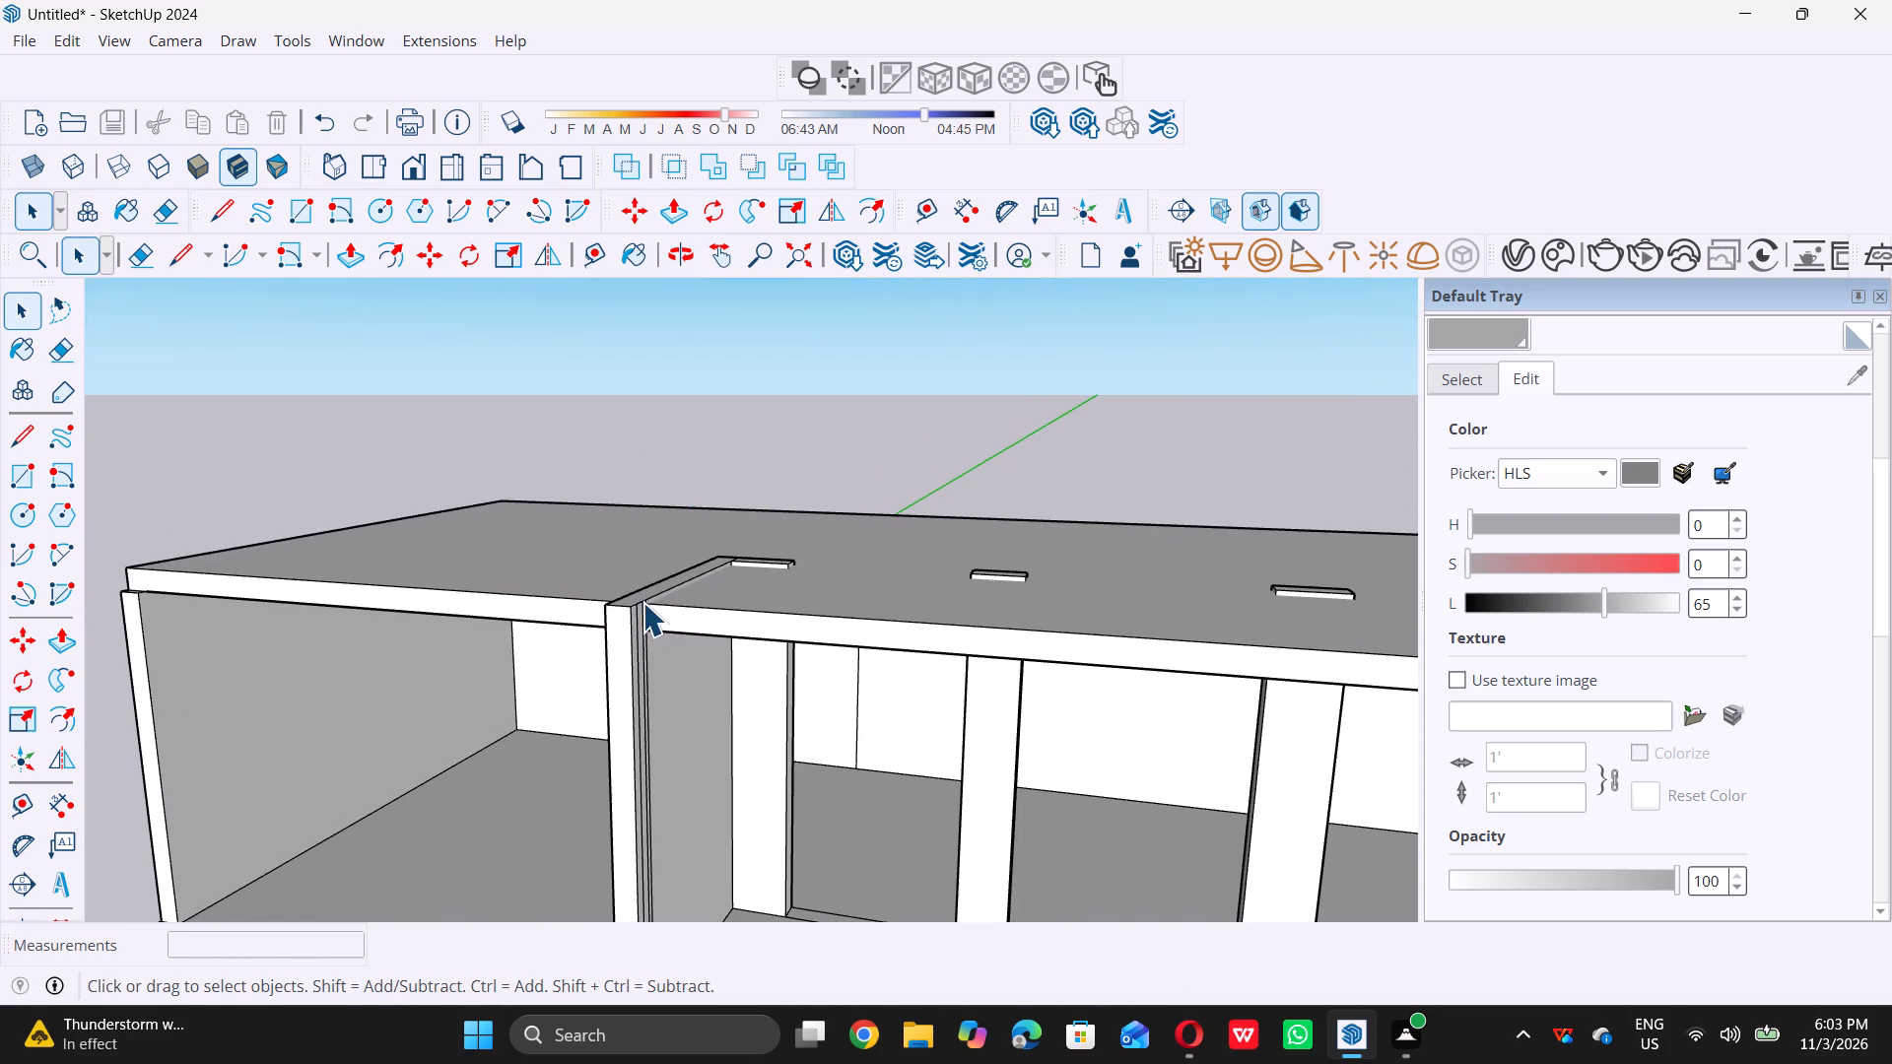
{"action": "scroll", "coordinate": [643, 599], "scroll_direction": "down", "scroll_amount": 4}
{"action": "middle_click_drag", "start_coordinate": [646, 596], "coordinate": [620, 654]}
{"action": "scroll", "coordinate": [622, 645], "scroll_direction": "up", "scroll_amount": 7}
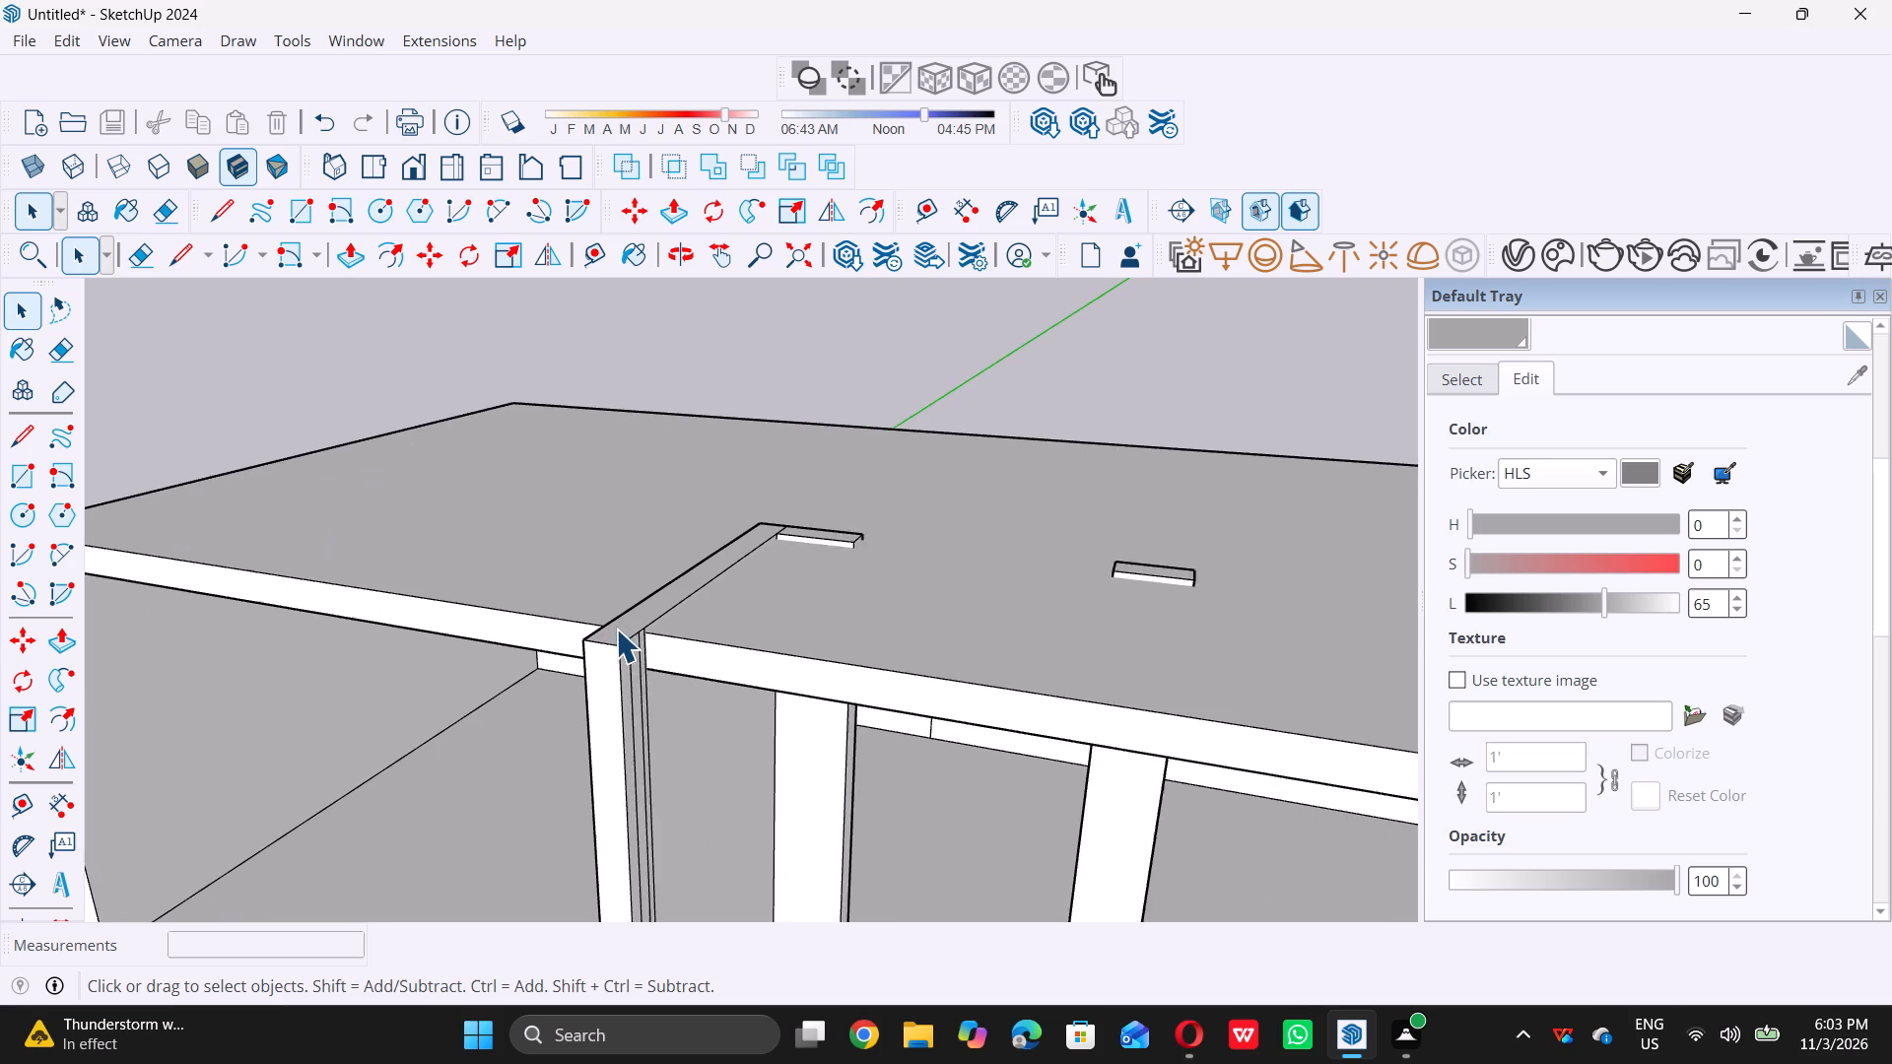
{"action": "scroll", "coordinate": [617, 628], "scroll_direction": "up", "scroll_amount": 6}
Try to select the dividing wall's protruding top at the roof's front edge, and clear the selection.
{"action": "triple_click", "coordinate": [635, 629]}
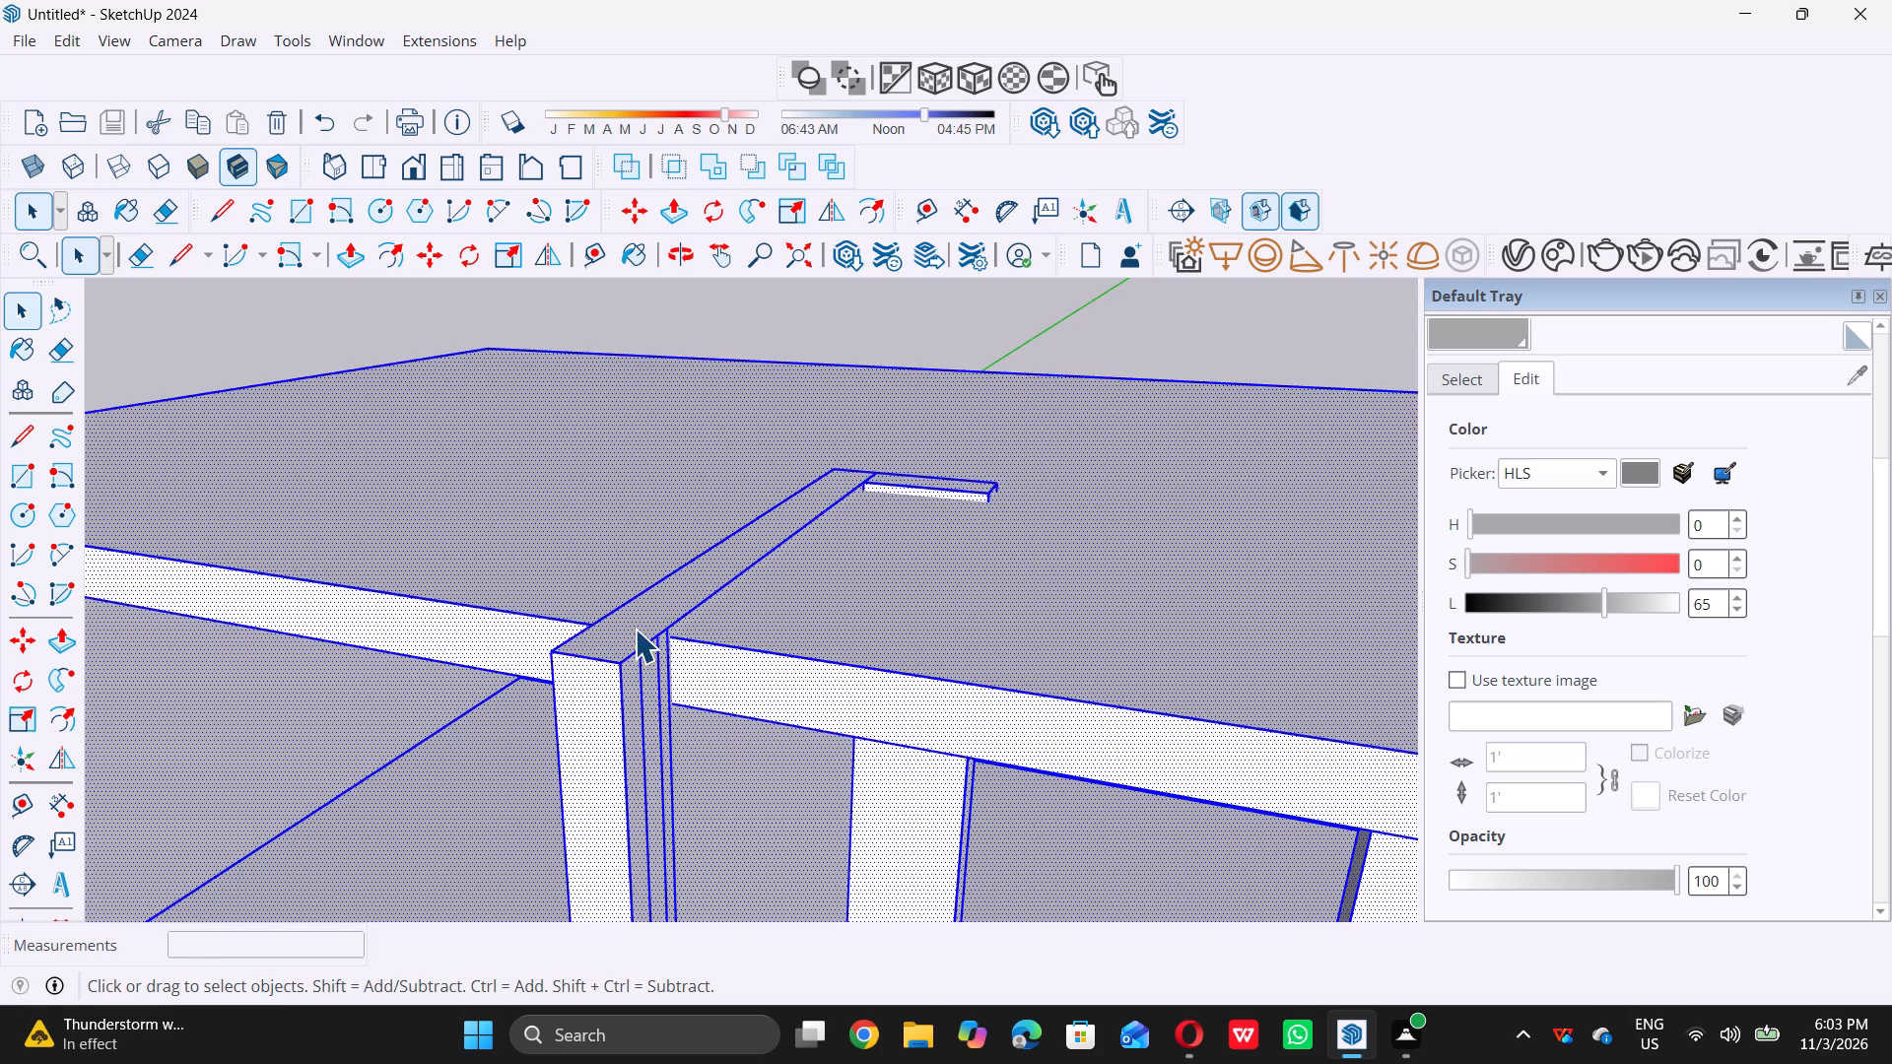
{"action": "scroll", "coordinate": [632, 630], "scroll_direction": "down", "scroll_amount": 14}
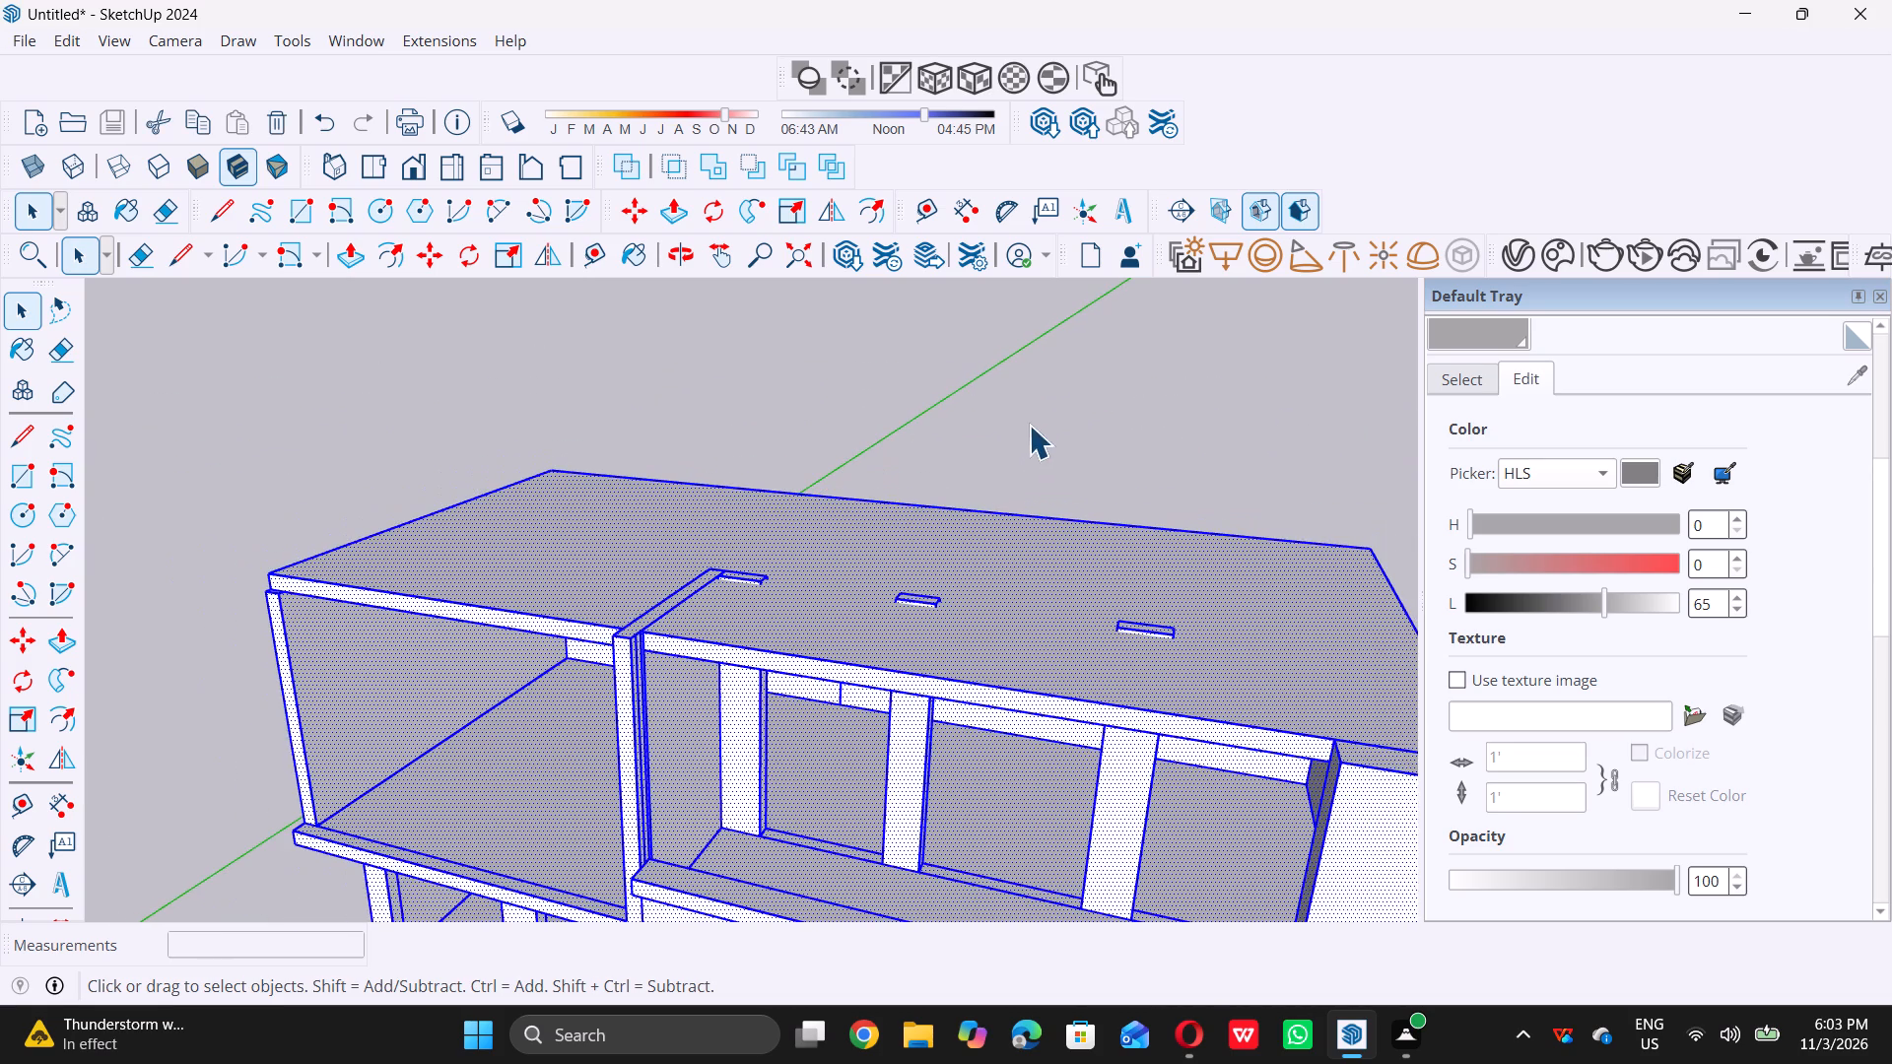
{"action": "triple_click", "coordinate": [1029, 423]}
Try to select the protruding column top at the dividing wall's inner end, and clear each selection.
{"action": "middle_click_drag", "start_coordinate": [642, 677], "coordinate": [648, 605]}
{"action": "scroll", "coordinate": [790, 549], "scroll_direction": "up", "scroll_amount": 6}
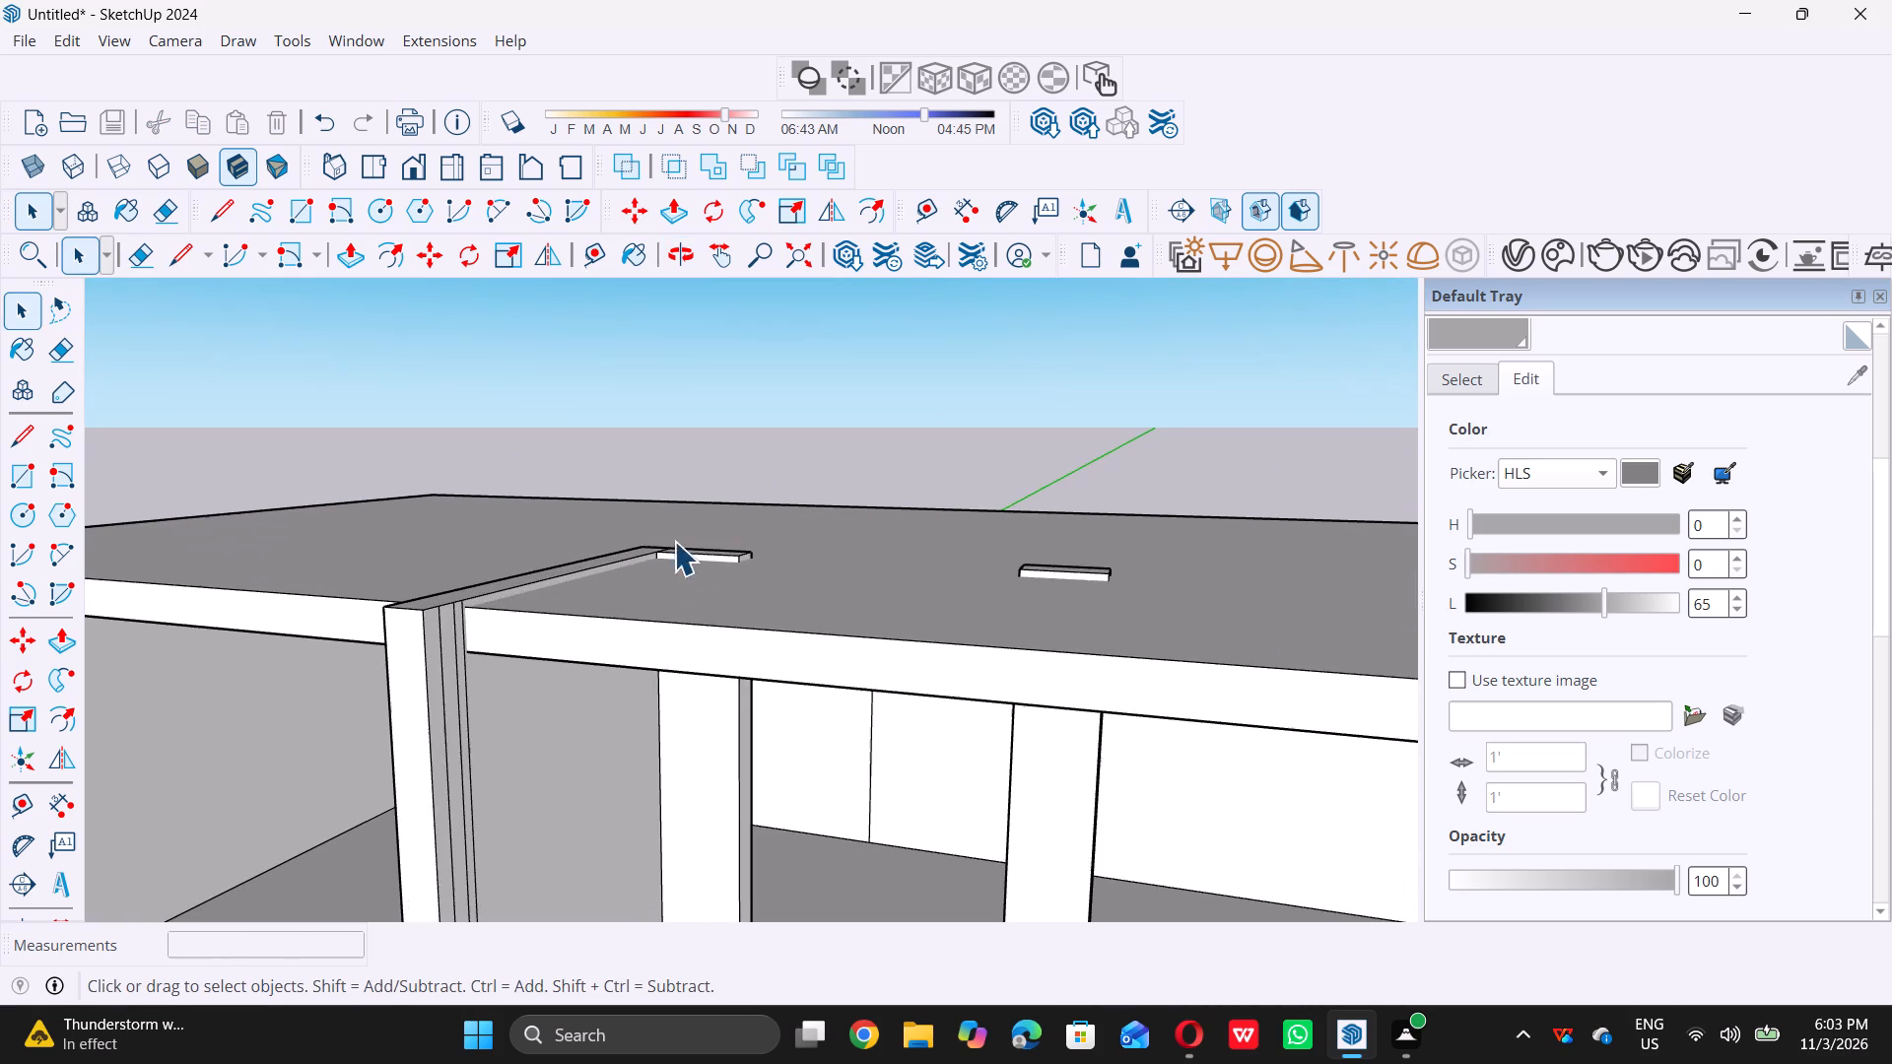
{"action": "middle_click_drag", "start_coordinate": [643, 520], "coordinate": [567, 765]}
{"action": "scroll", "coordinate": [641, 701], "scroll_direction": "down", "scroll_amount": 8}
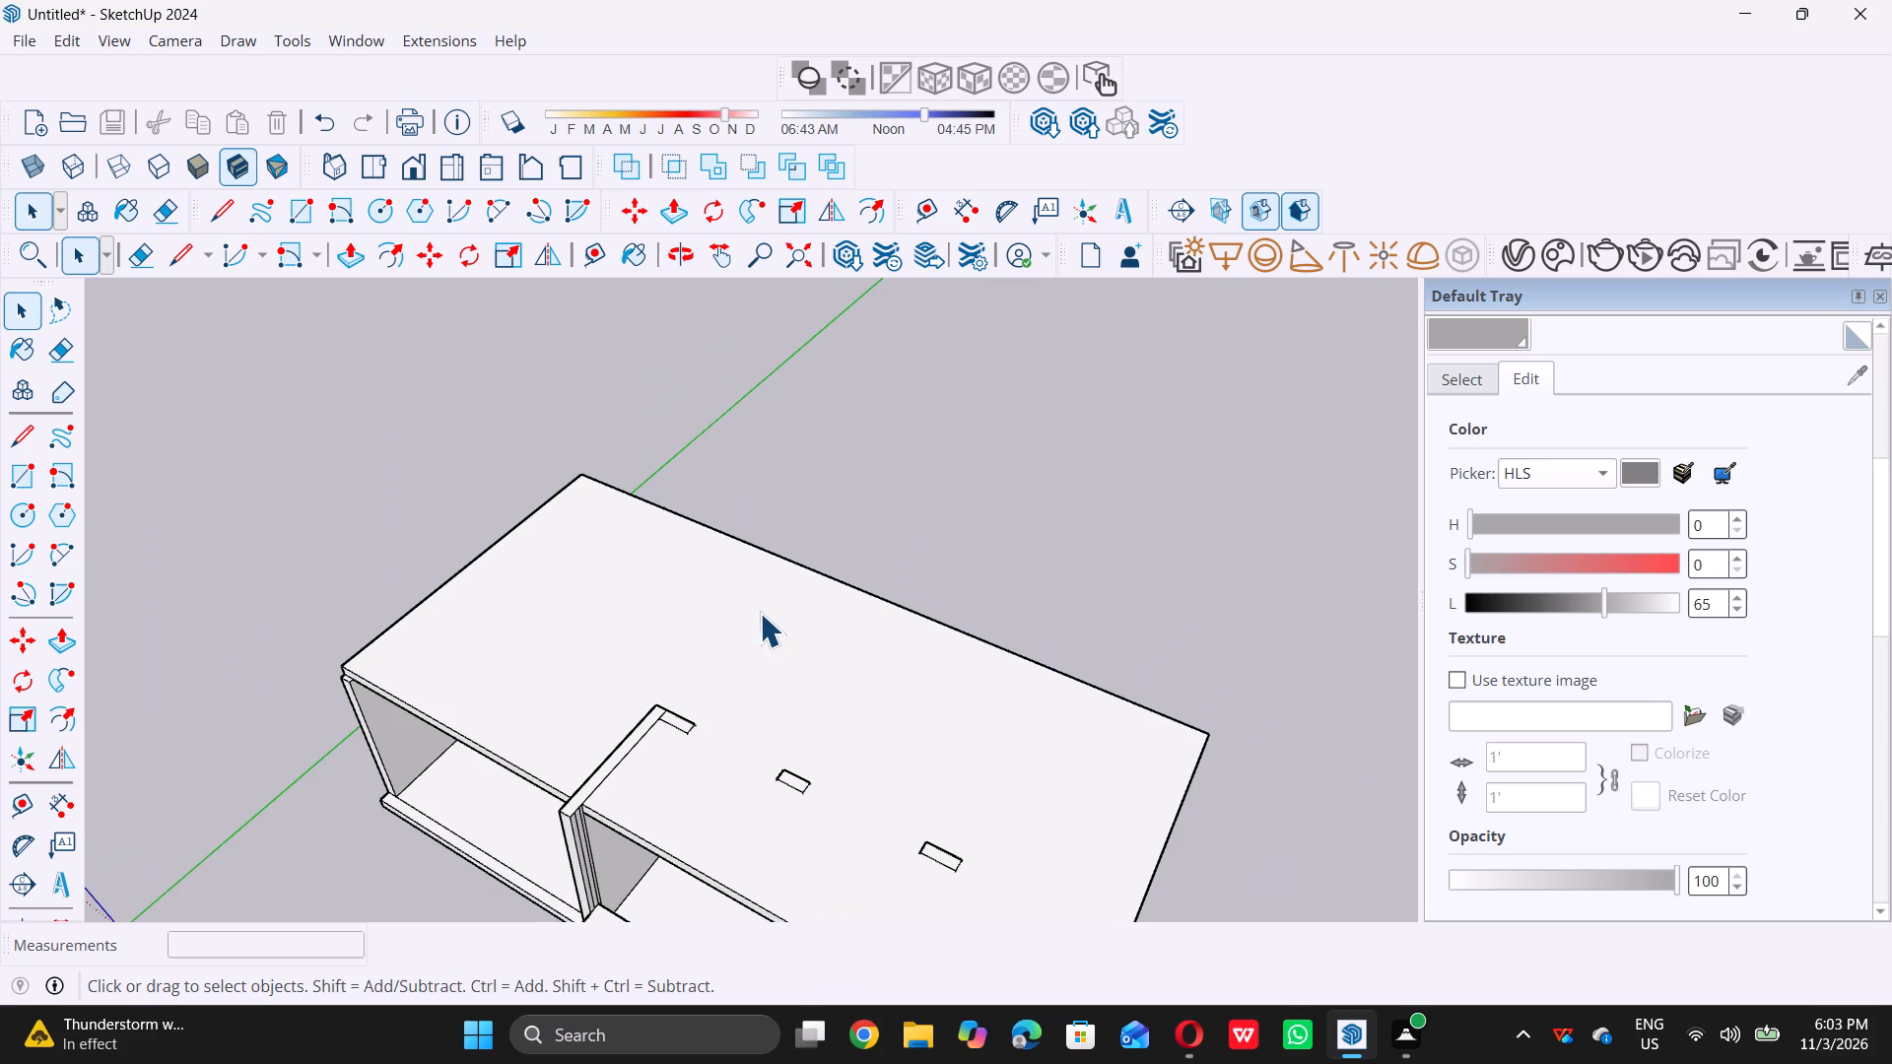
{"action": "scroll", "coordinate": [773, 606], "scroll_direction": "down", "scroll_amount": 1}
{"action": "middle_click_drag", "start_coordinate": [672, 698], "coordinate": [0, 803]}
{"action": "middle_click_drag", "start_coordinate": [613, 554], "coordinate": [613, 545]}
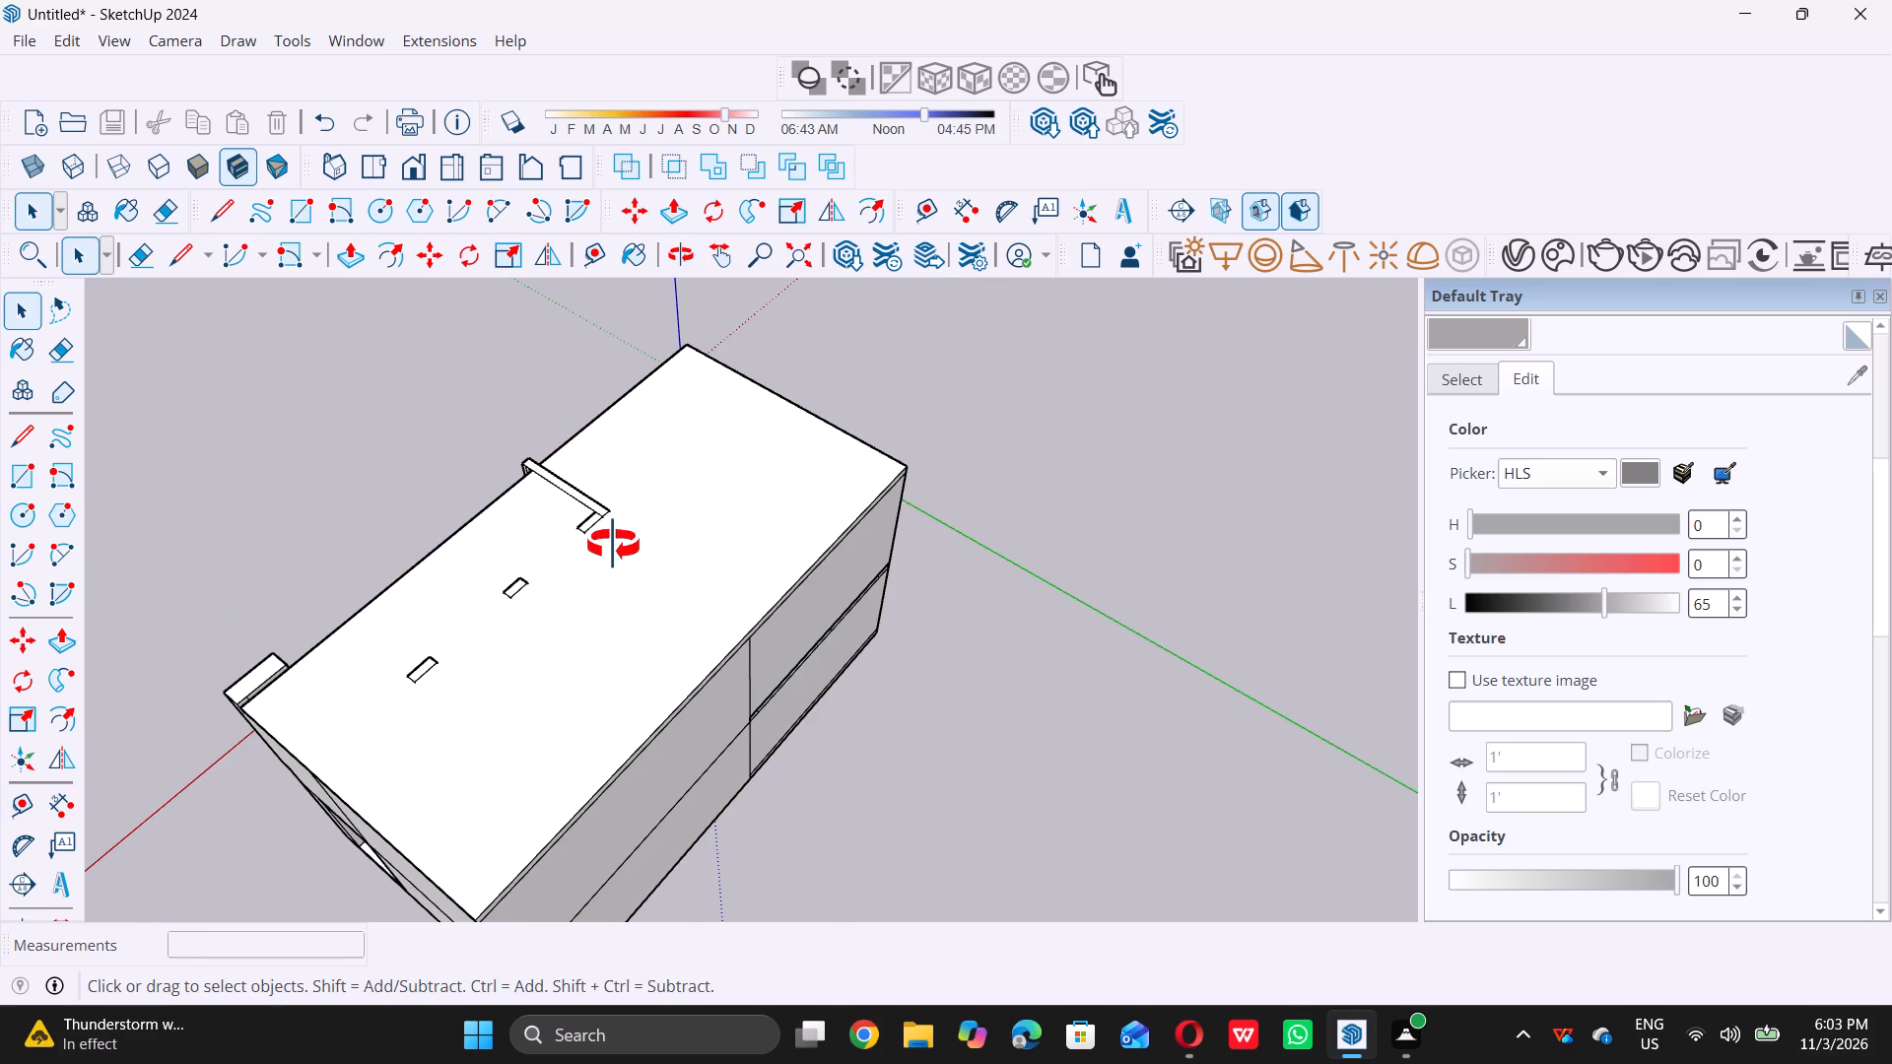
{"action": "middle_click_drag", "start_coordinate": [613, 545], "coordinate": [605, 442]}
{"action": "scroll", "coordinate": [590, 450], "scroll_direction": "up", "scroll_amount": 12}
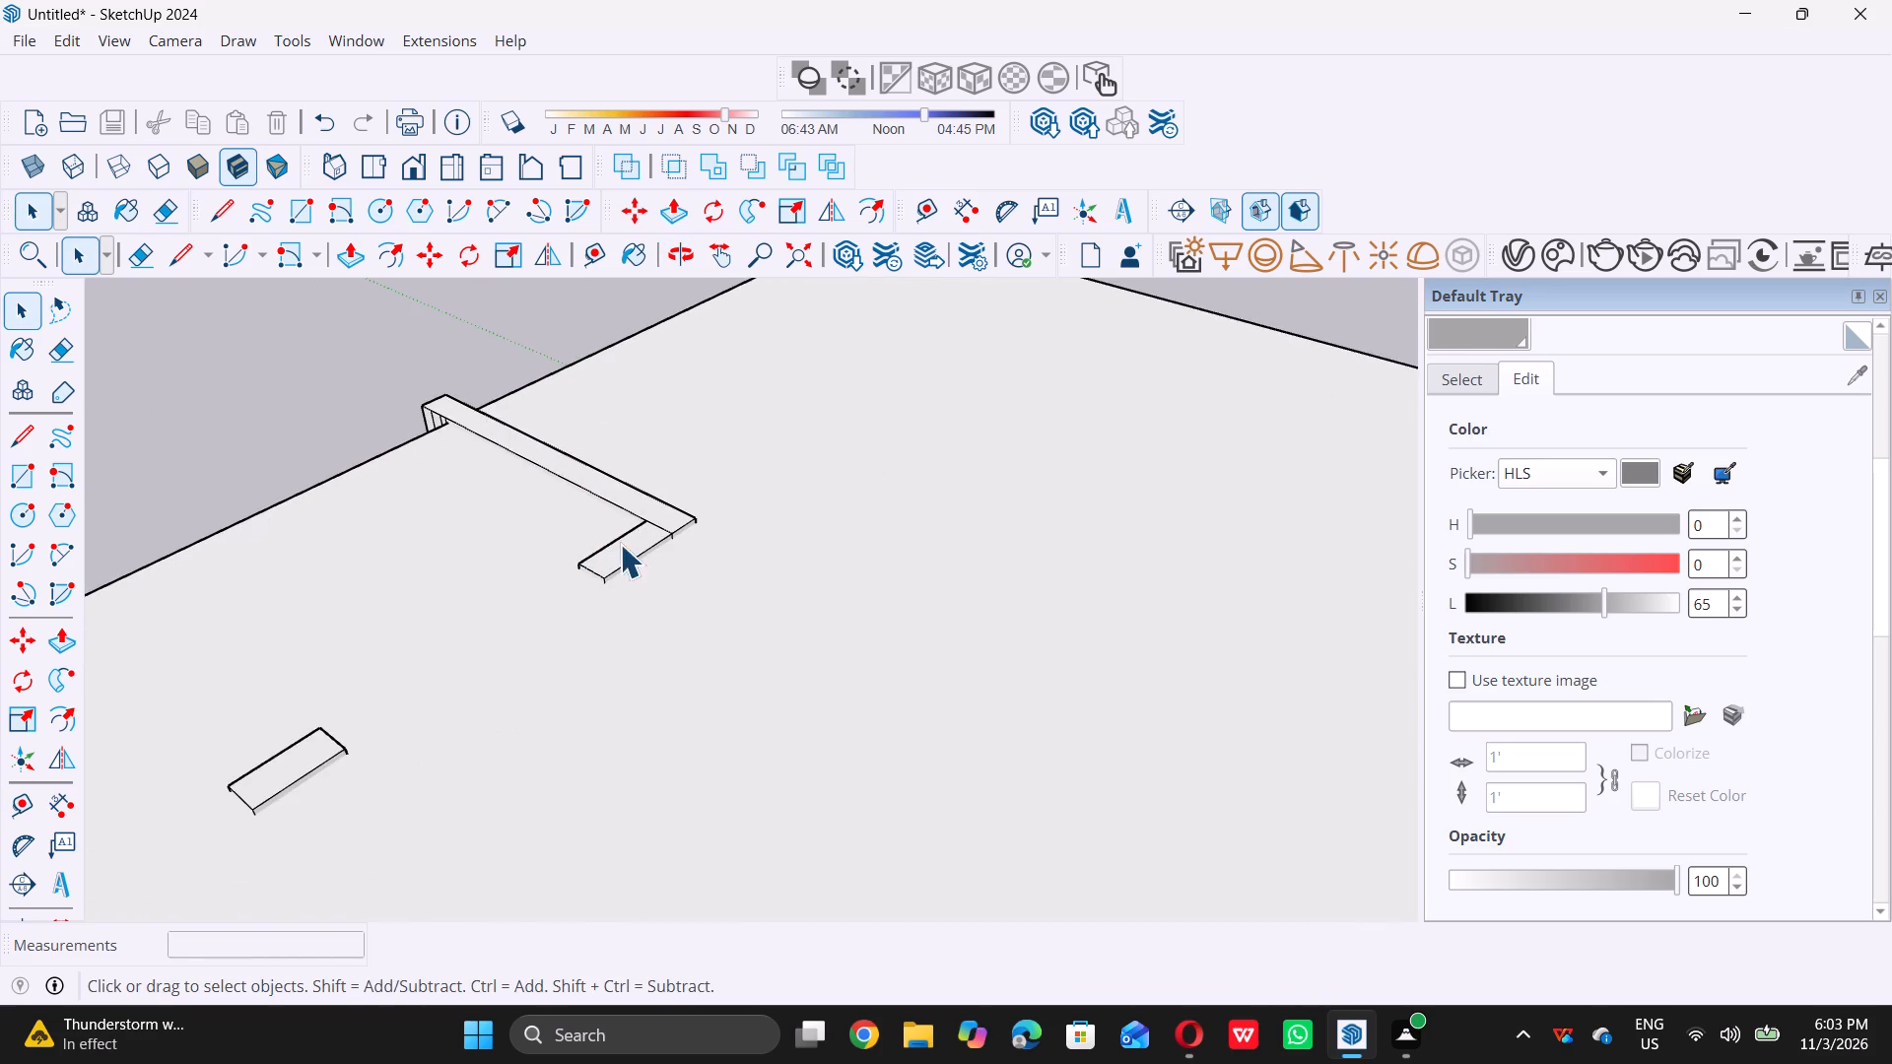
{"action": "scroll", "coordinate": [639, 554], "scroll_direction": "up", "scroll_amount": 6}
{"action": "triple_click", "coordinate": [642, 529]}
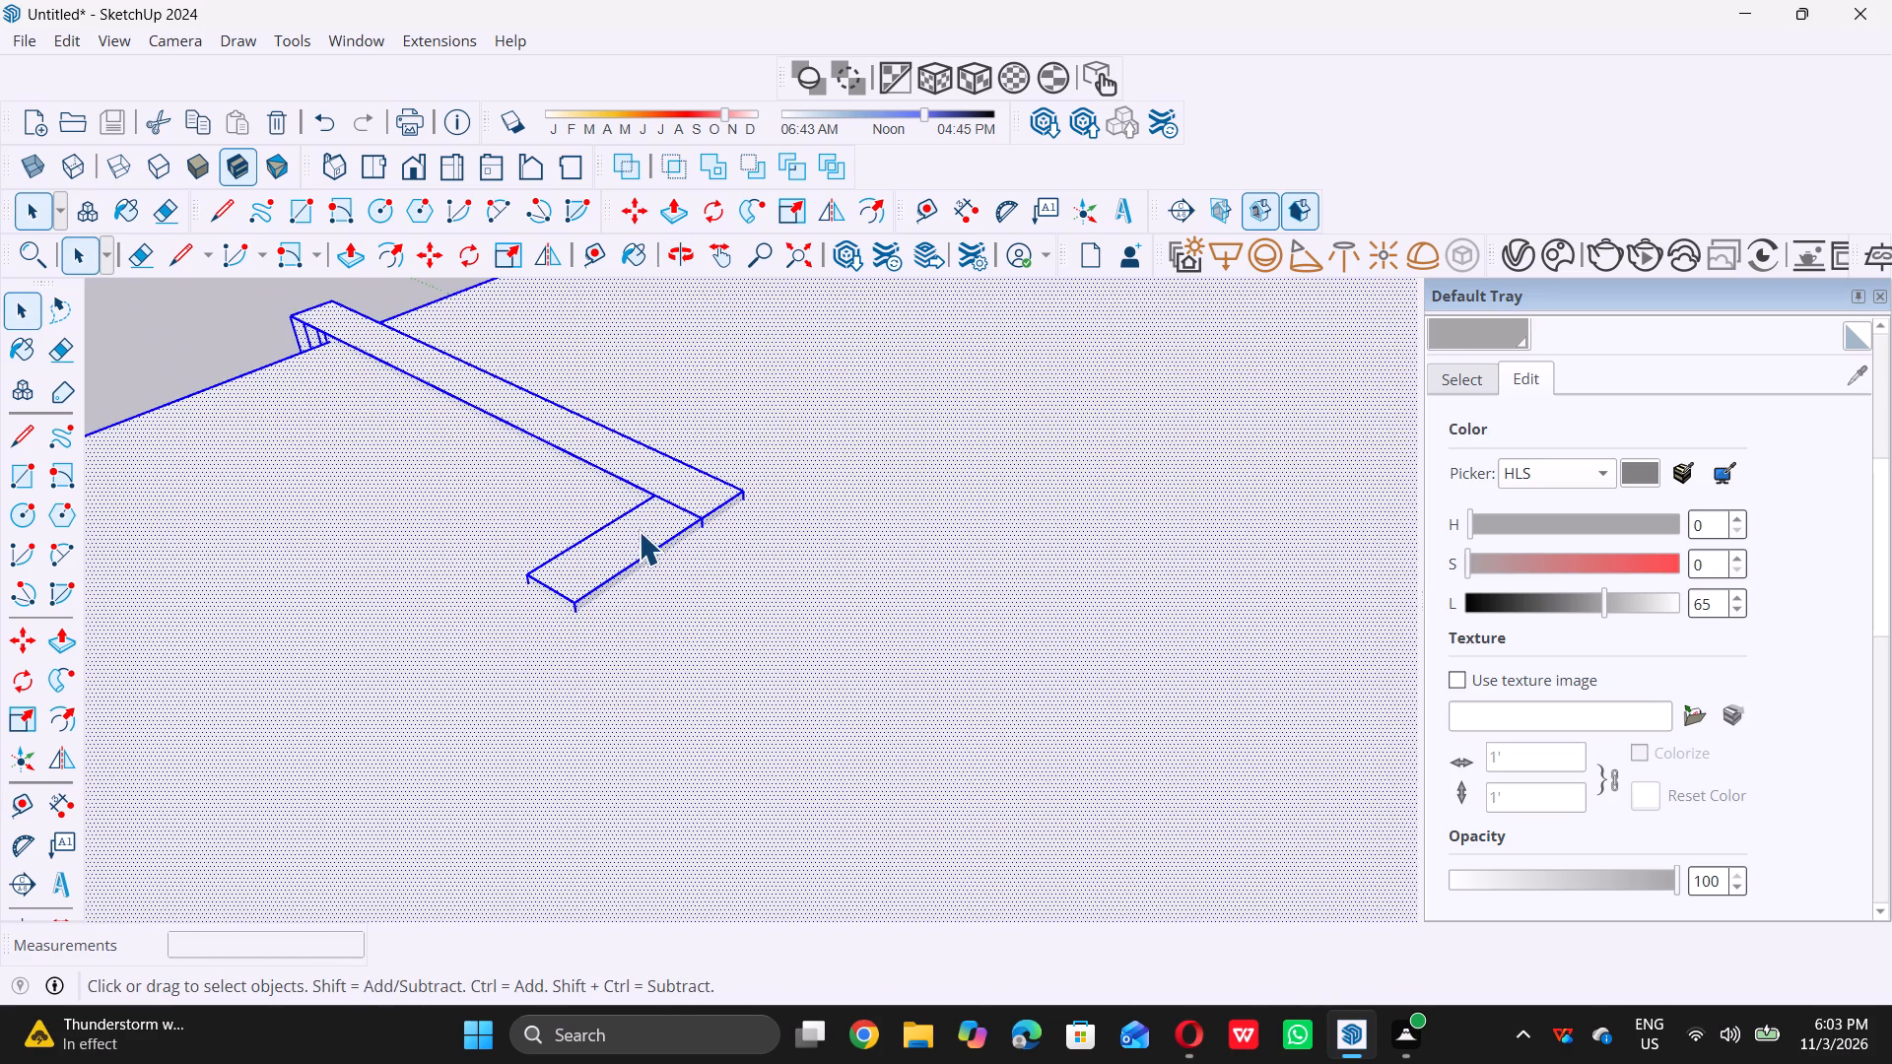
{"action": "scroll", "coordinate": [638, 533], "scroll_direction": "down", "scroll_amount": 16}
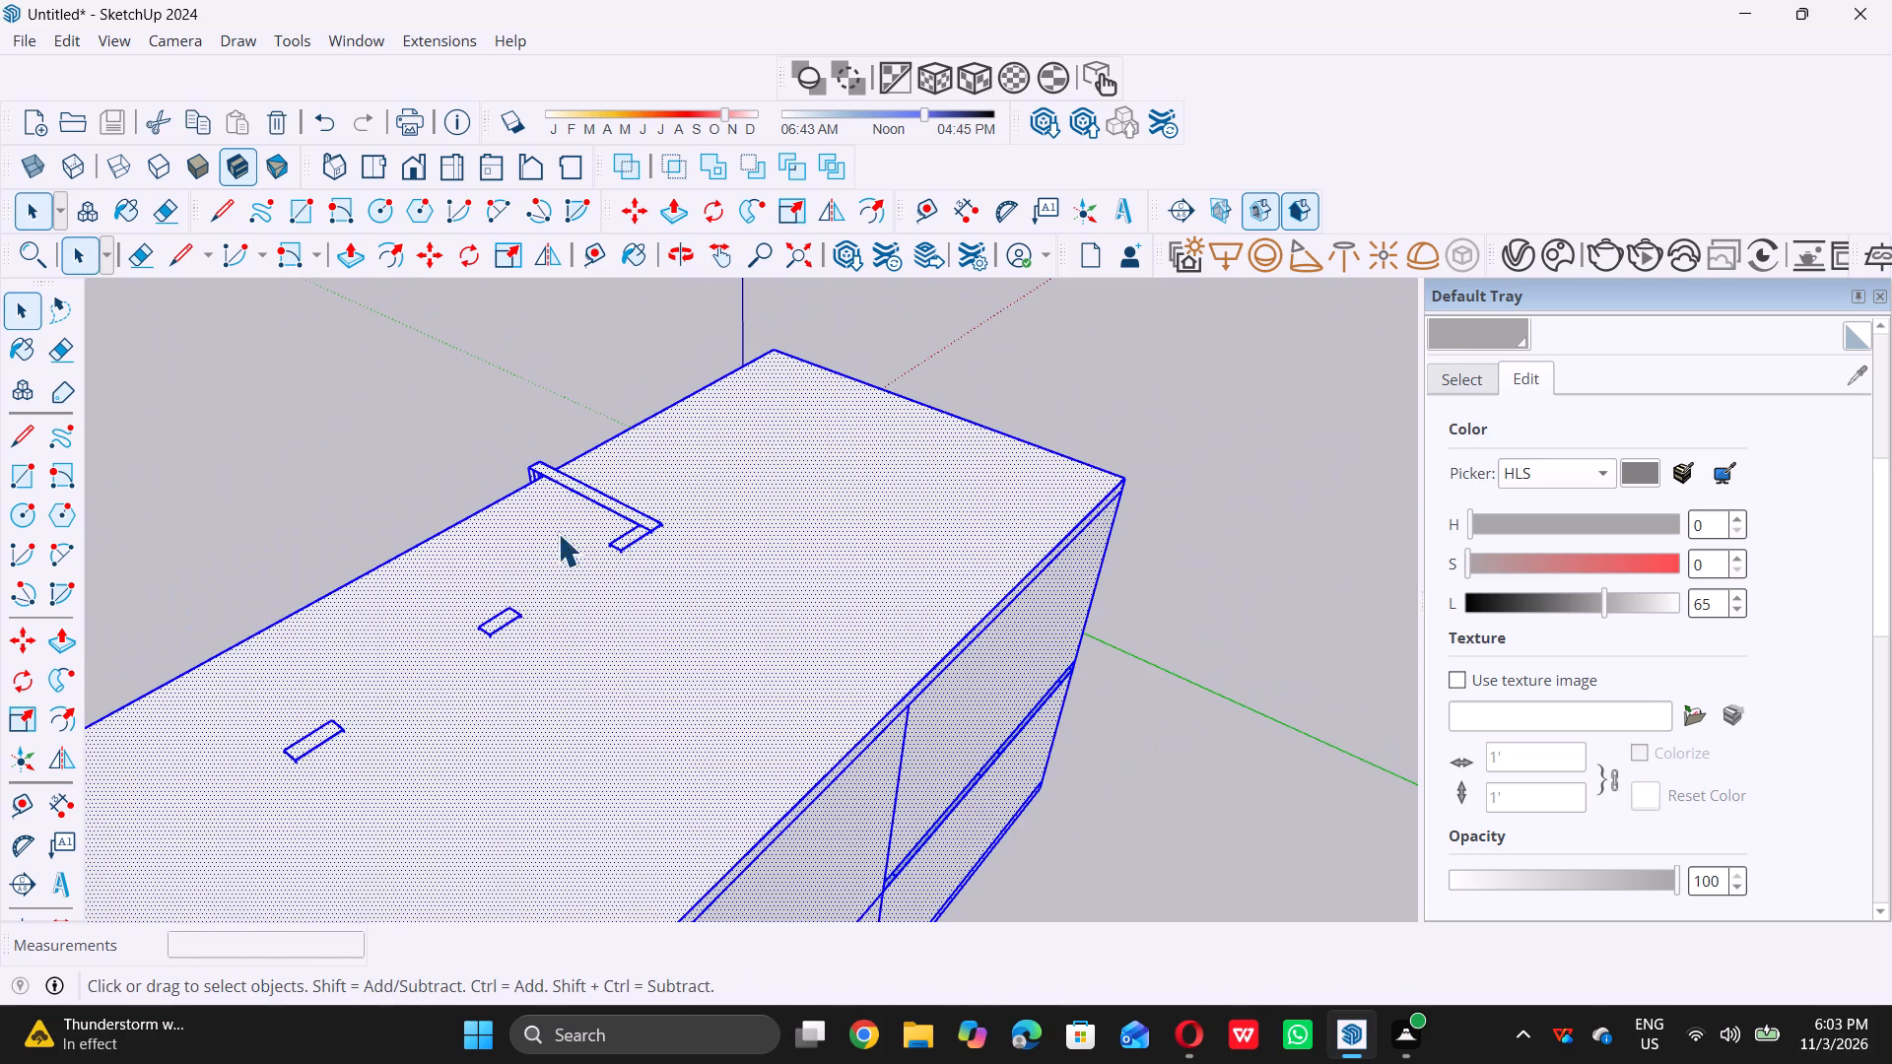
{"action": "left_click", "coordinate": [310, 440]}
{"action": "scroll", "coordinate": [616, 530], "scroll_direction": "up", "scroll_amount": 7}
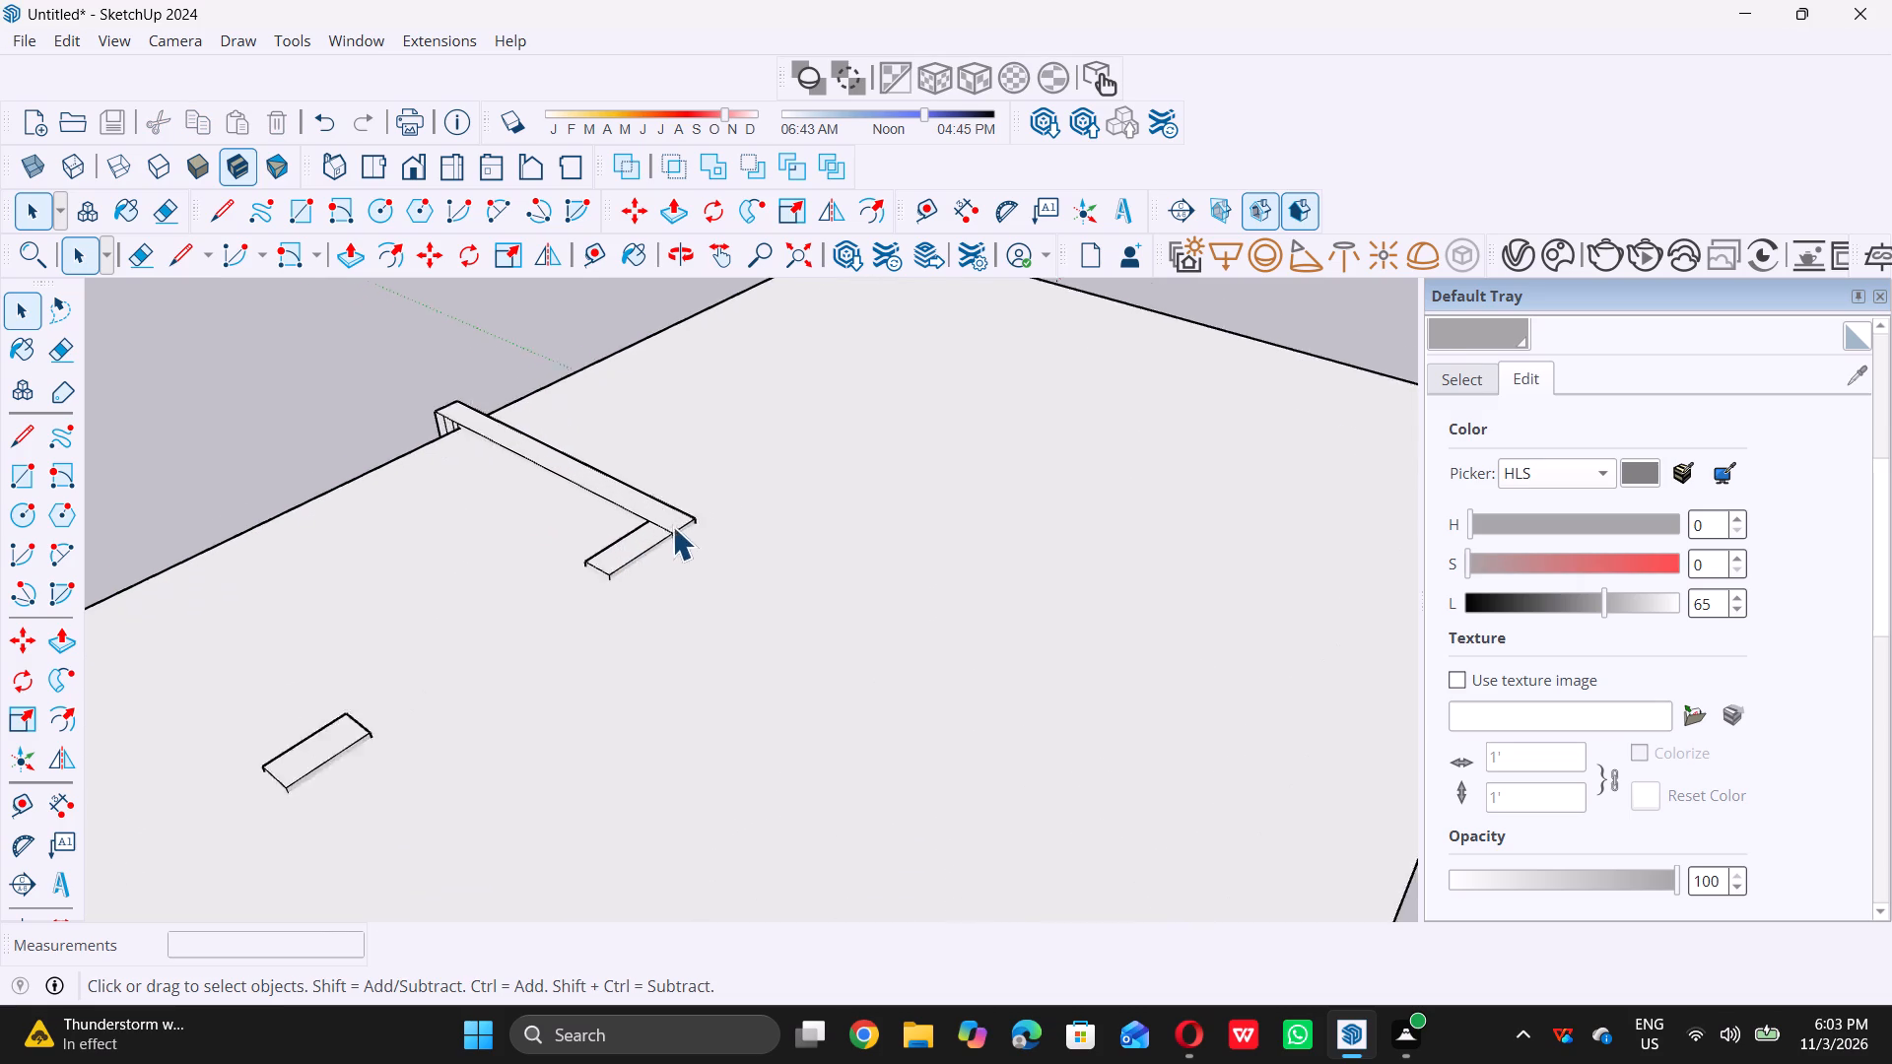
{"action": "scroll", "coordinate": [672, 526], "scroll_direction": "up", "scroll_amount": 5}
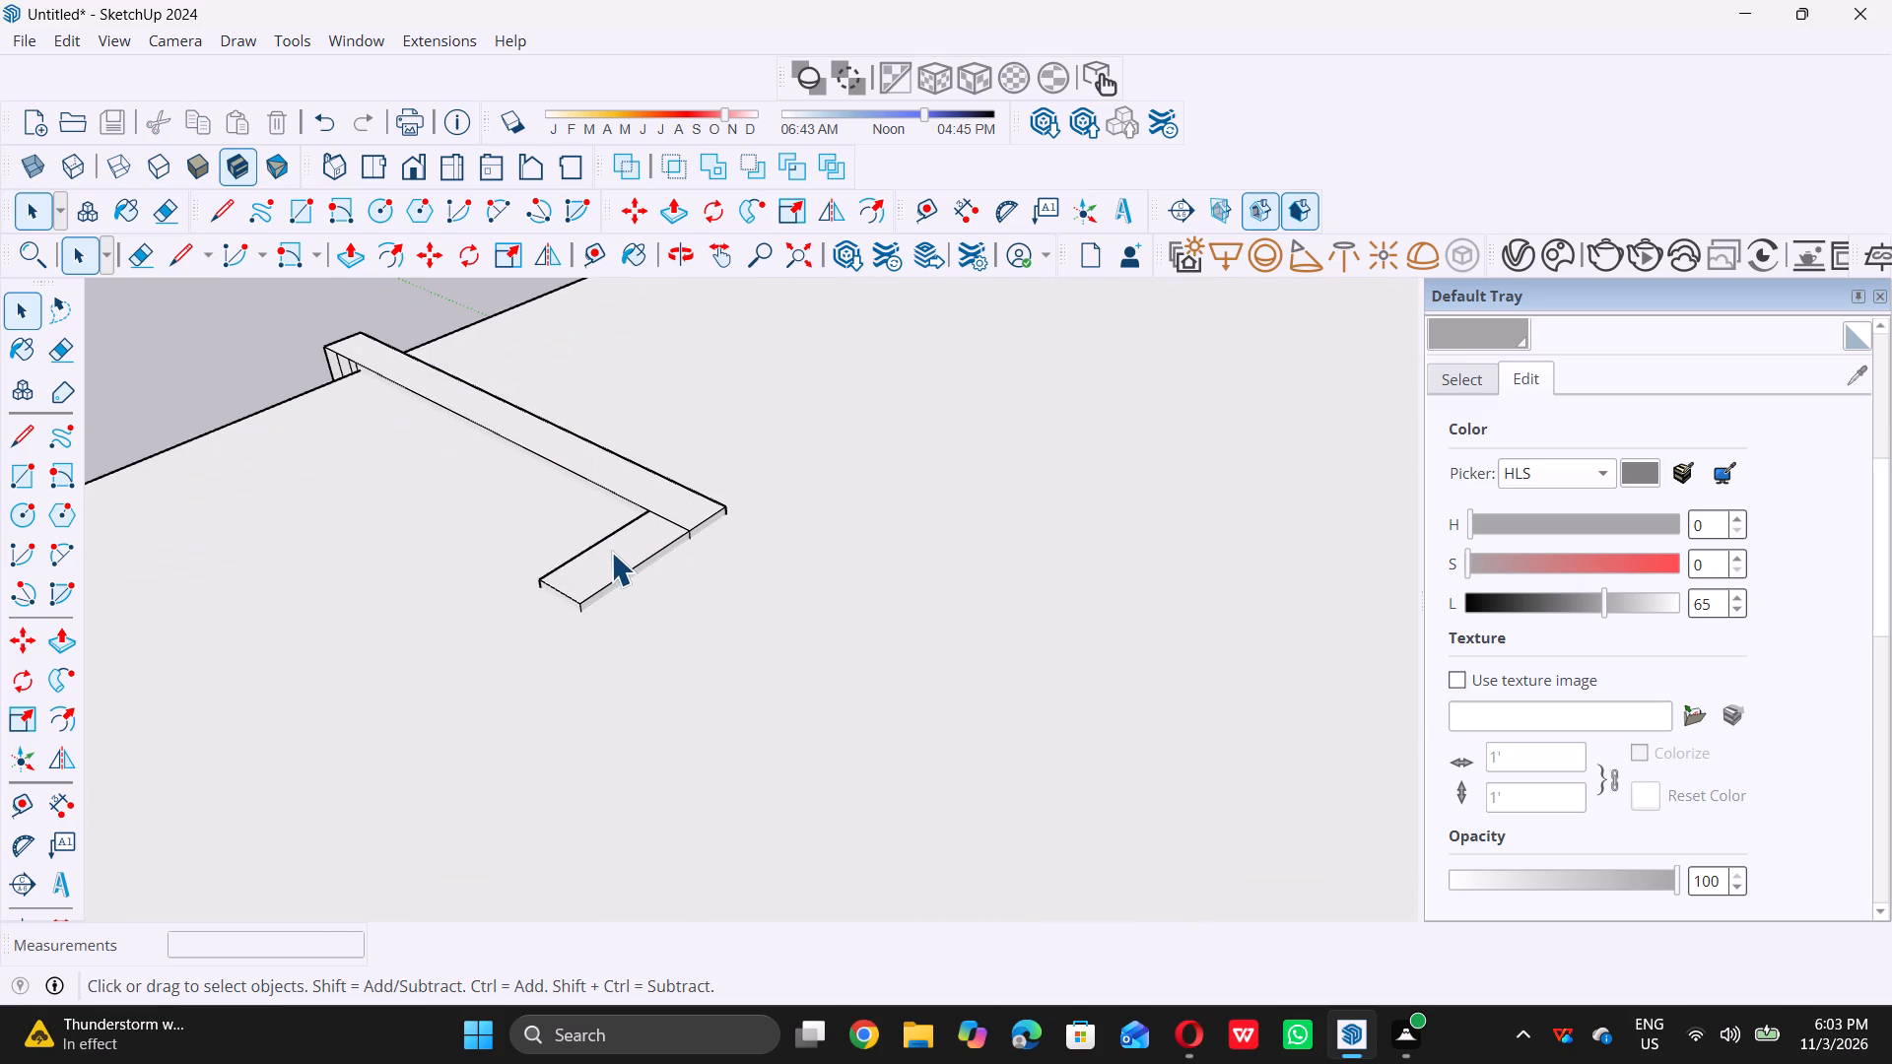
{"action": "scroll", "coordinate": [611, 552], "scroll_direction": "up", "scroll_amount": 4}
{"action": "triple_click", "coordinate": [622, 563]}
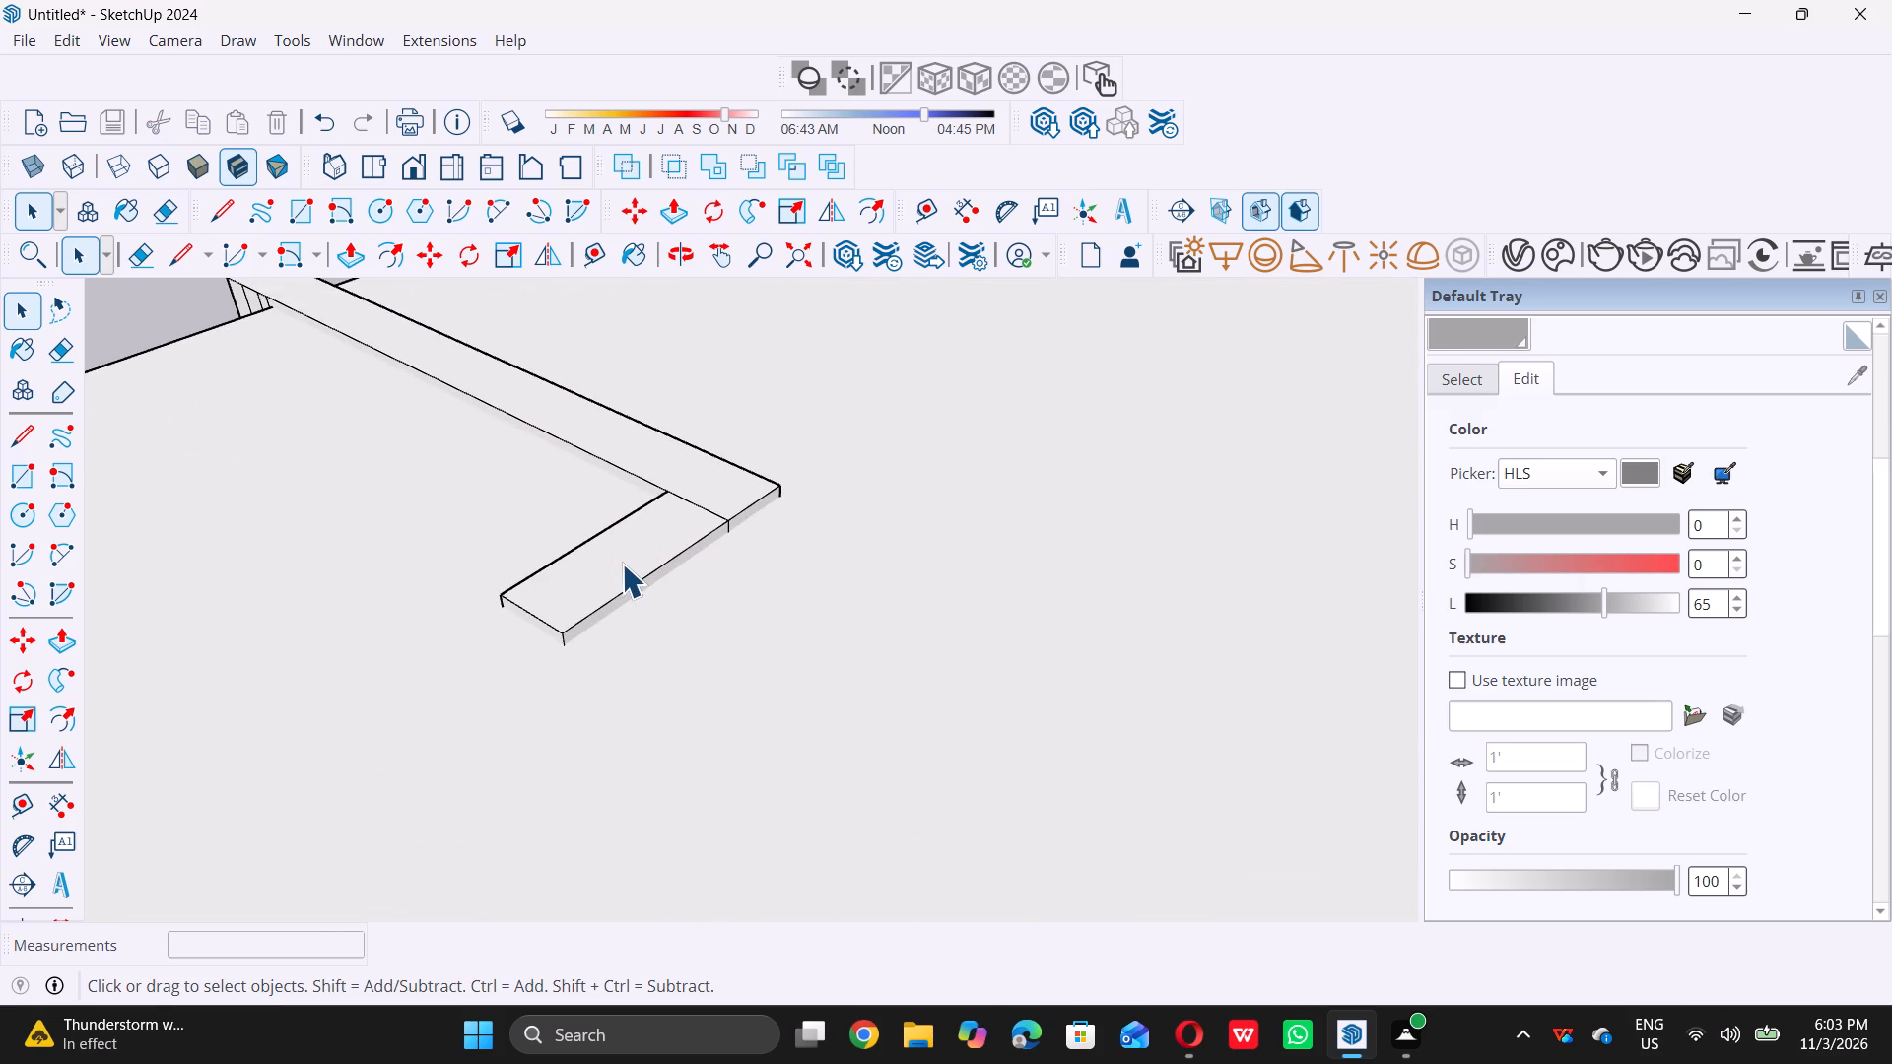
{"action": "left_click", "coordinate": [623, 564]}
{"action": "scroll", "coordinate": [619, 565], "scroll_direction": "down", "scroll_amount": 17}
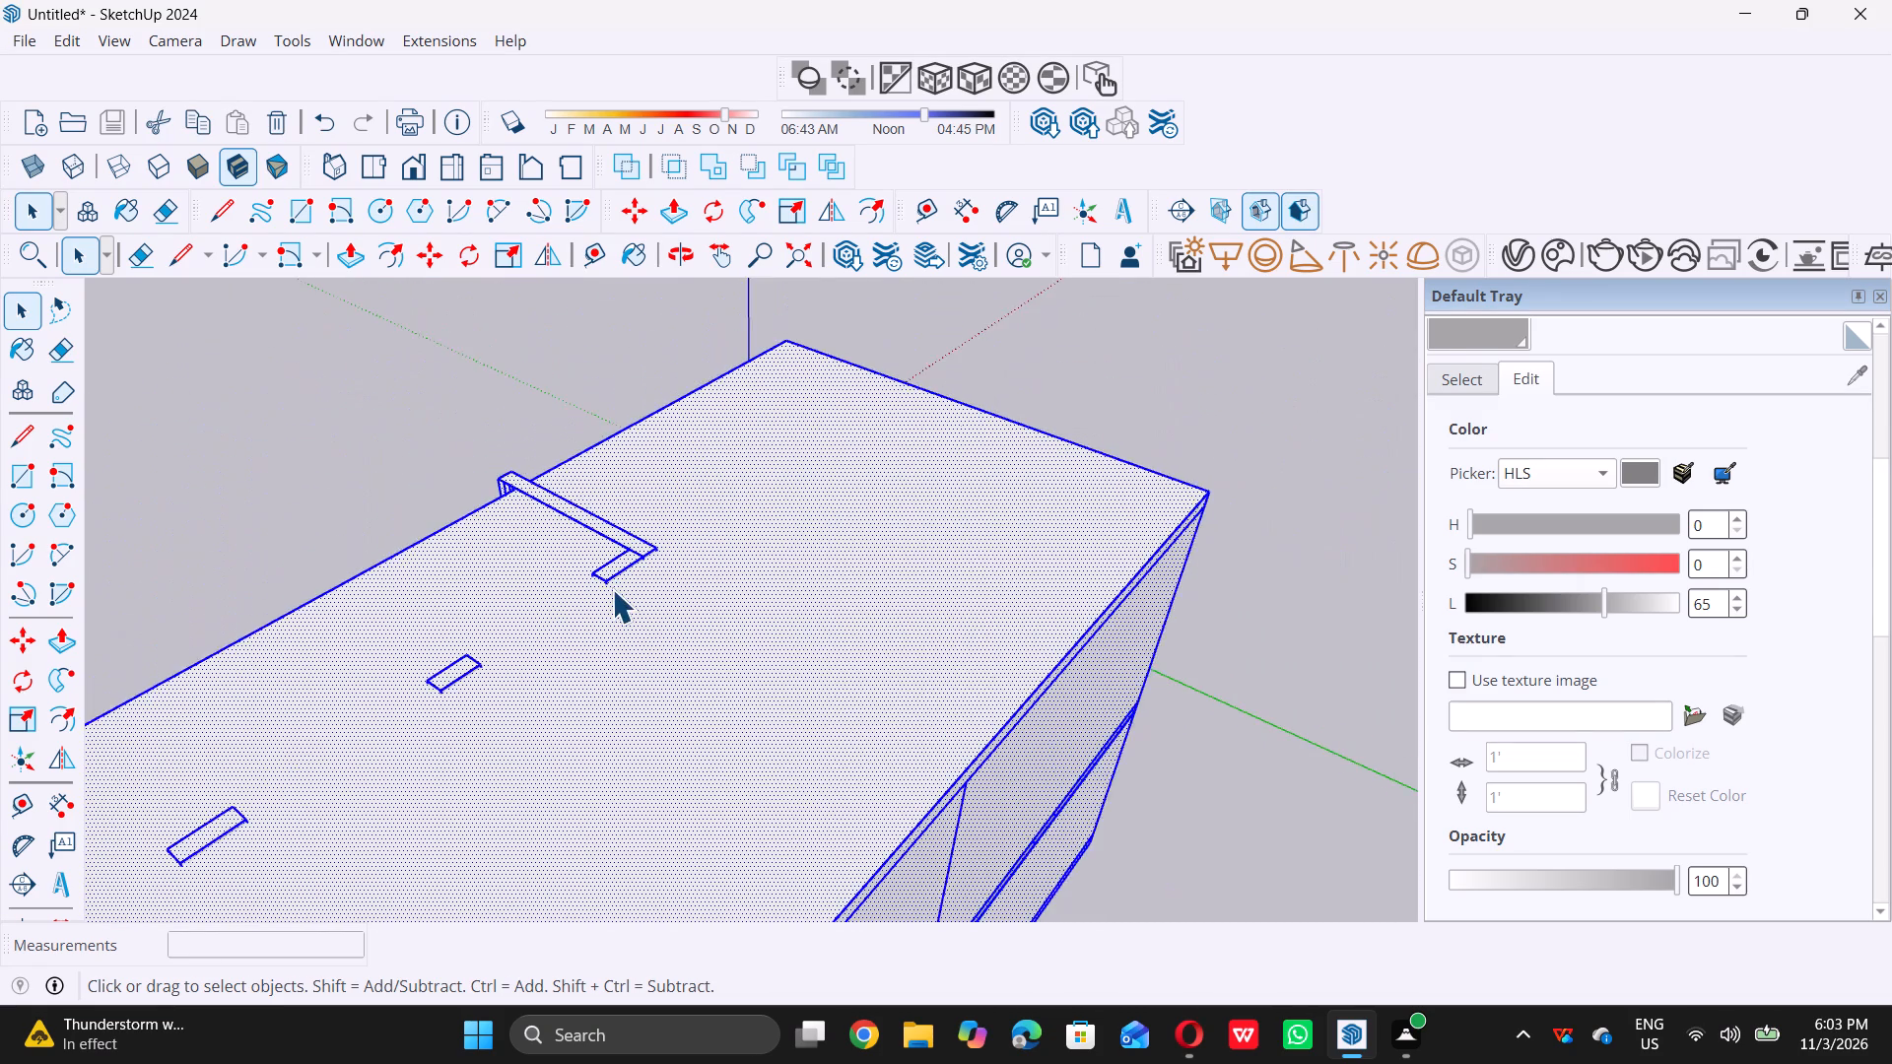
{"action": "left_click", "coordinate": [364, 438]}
Push the top face of the protruding dividing wall down with Push/Pull, lowering the wall below the roof slab.
{"action": "scroll", "coordinate": [628, 550], "scroll_direction": "up", "scroll_amount": 10}
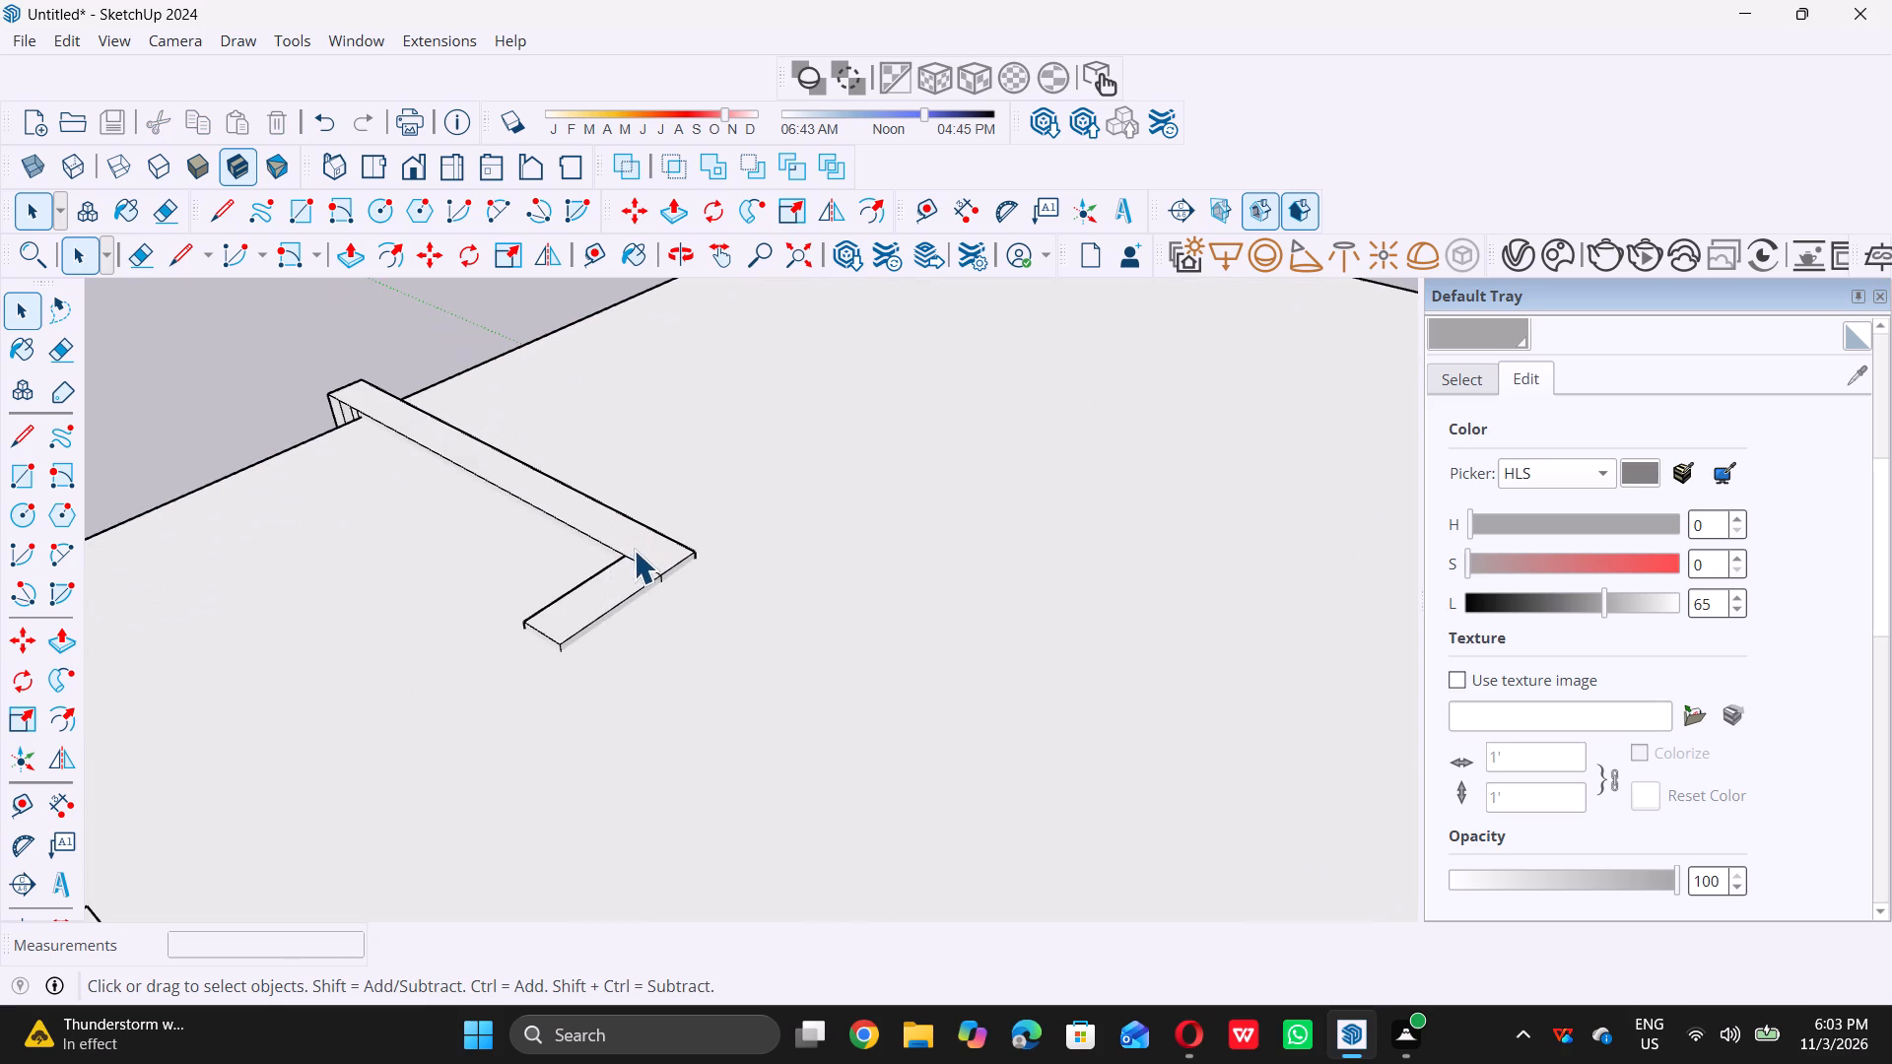
{"action": "double_click", "coordinate": [642, 548]}
{"action": "scroll", "coordinate": [640, 551], "scroll_direction": "down", "scroll_amount": 8}
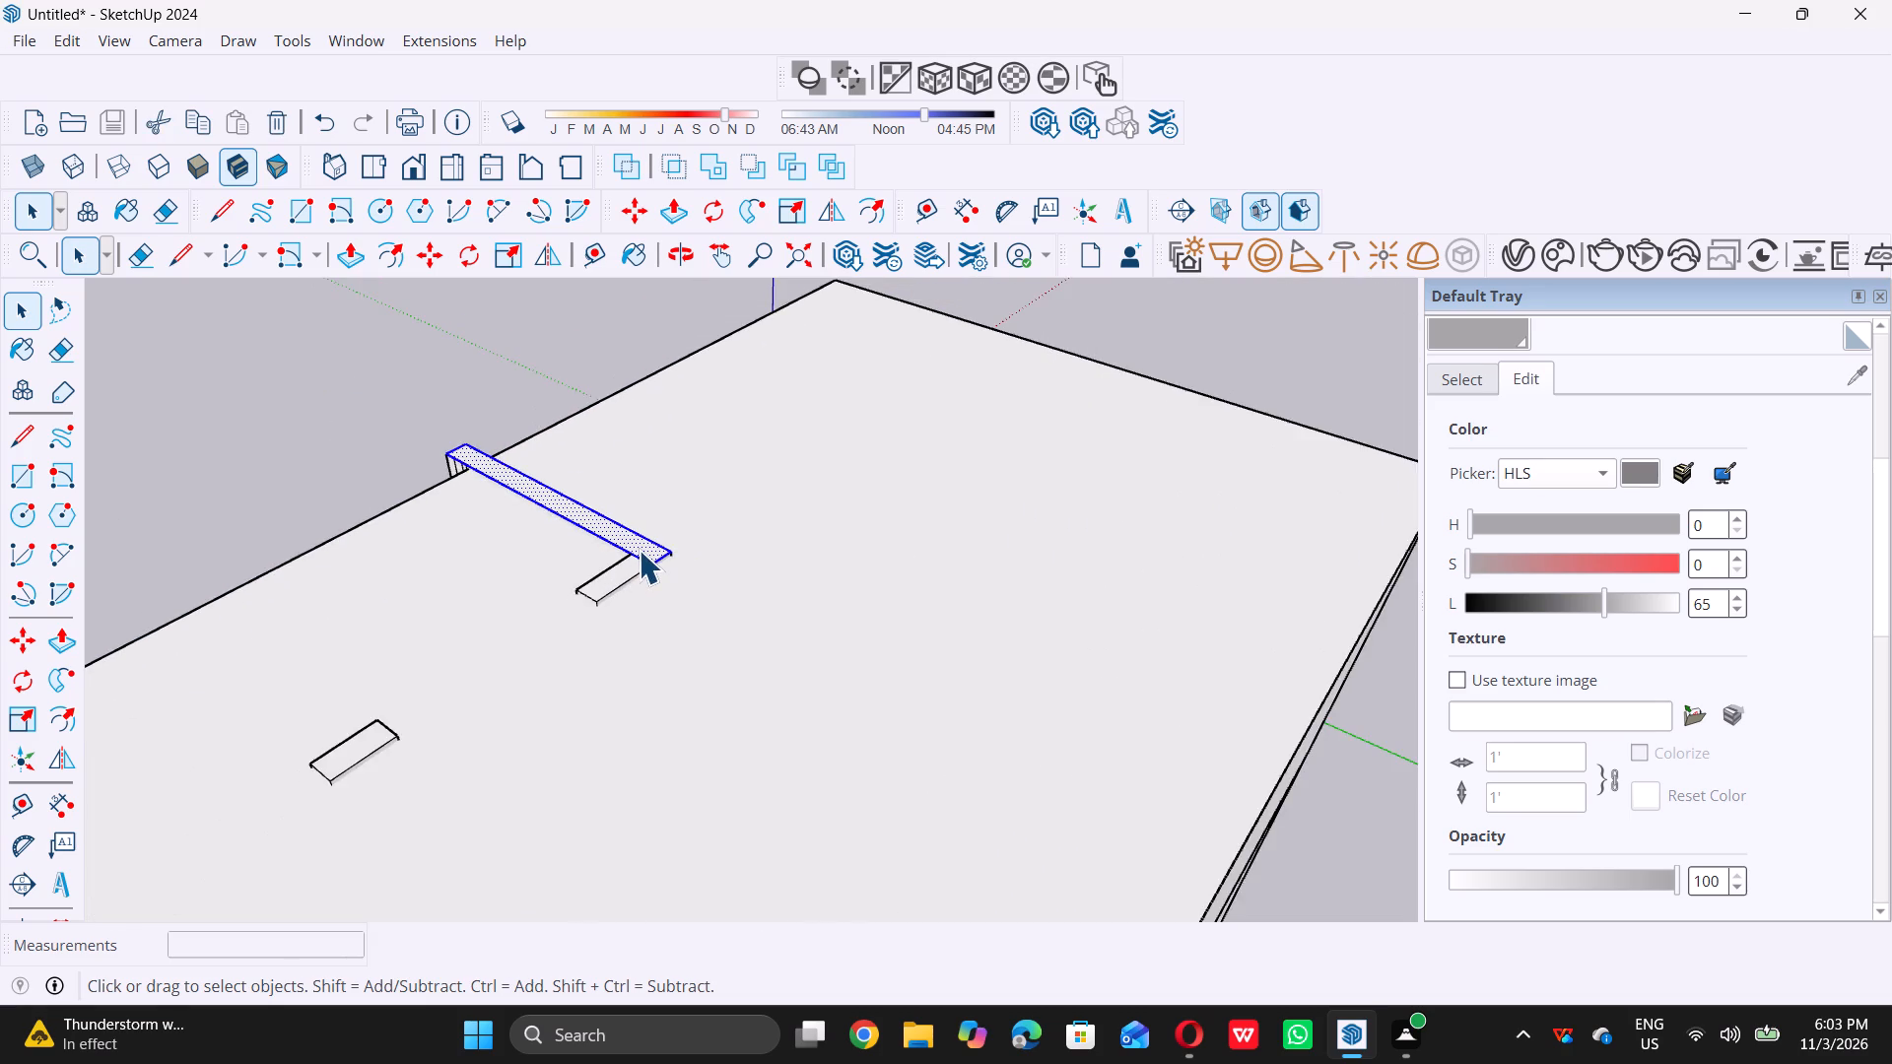
{"action": "key", "text": "p"}
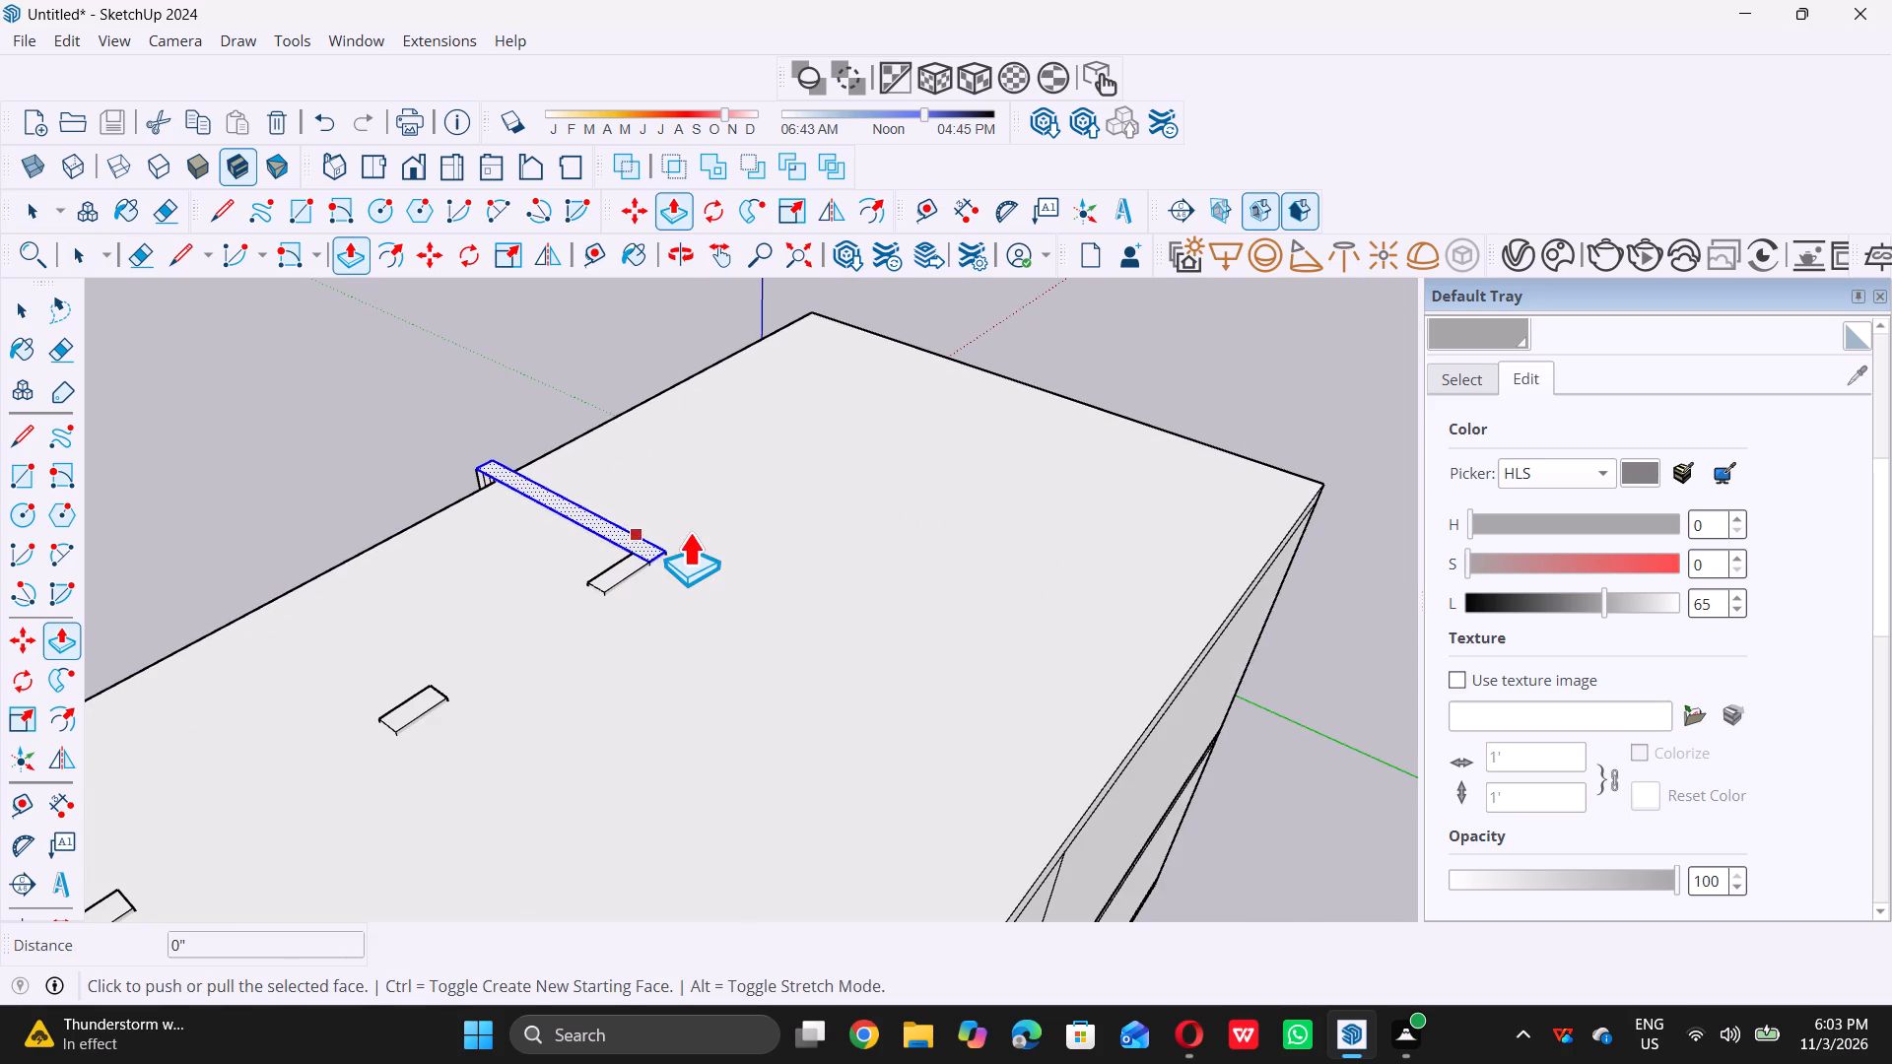
{"action": "scroll", "coordinate": [644, 534], "scroll_direction": "up", "scroll_amount": 8}
{"action": "double_click", "coordinate": [639, 539]}
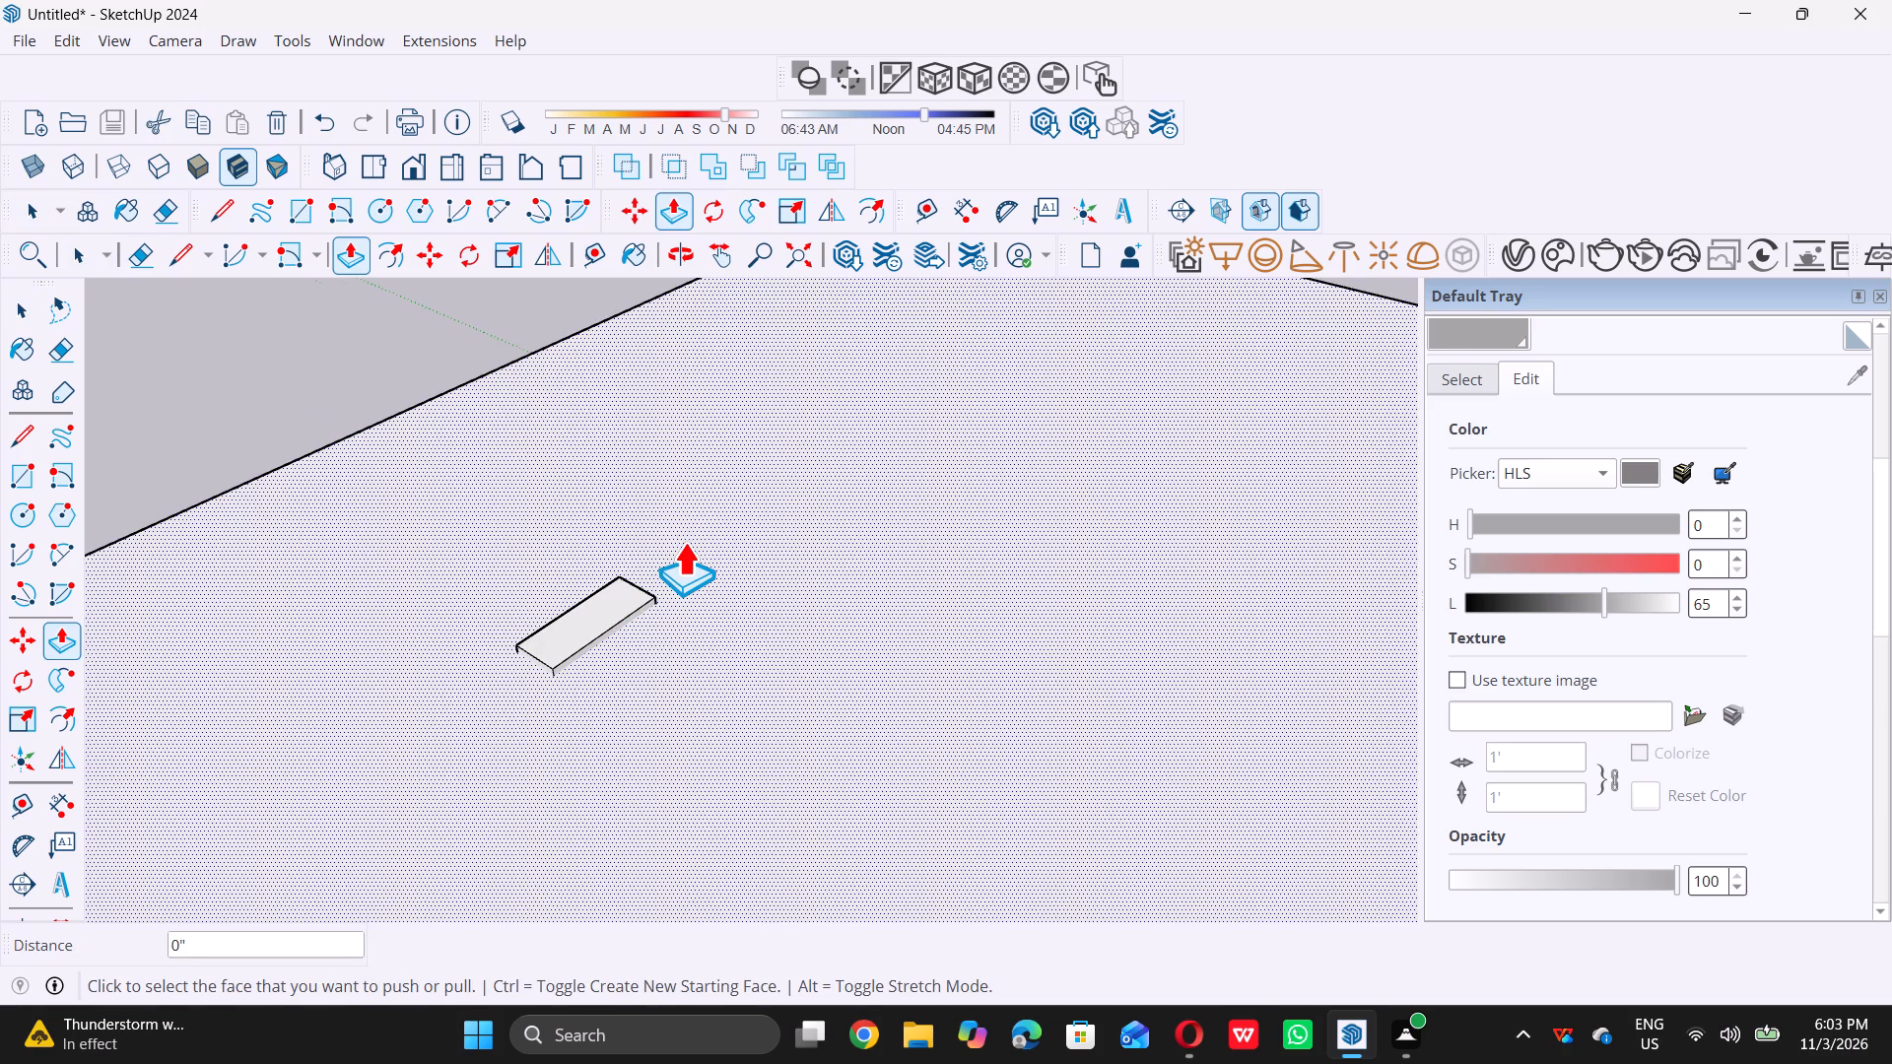
{"action": "key", "text": "space"}
Examine the lowered dividing wall from the building's front and the three column tops protruding above the roof slab.
{"action": "scroll", "coordinate": [685, 544], "scroll_direction": "down", "scroll_amount": 6}
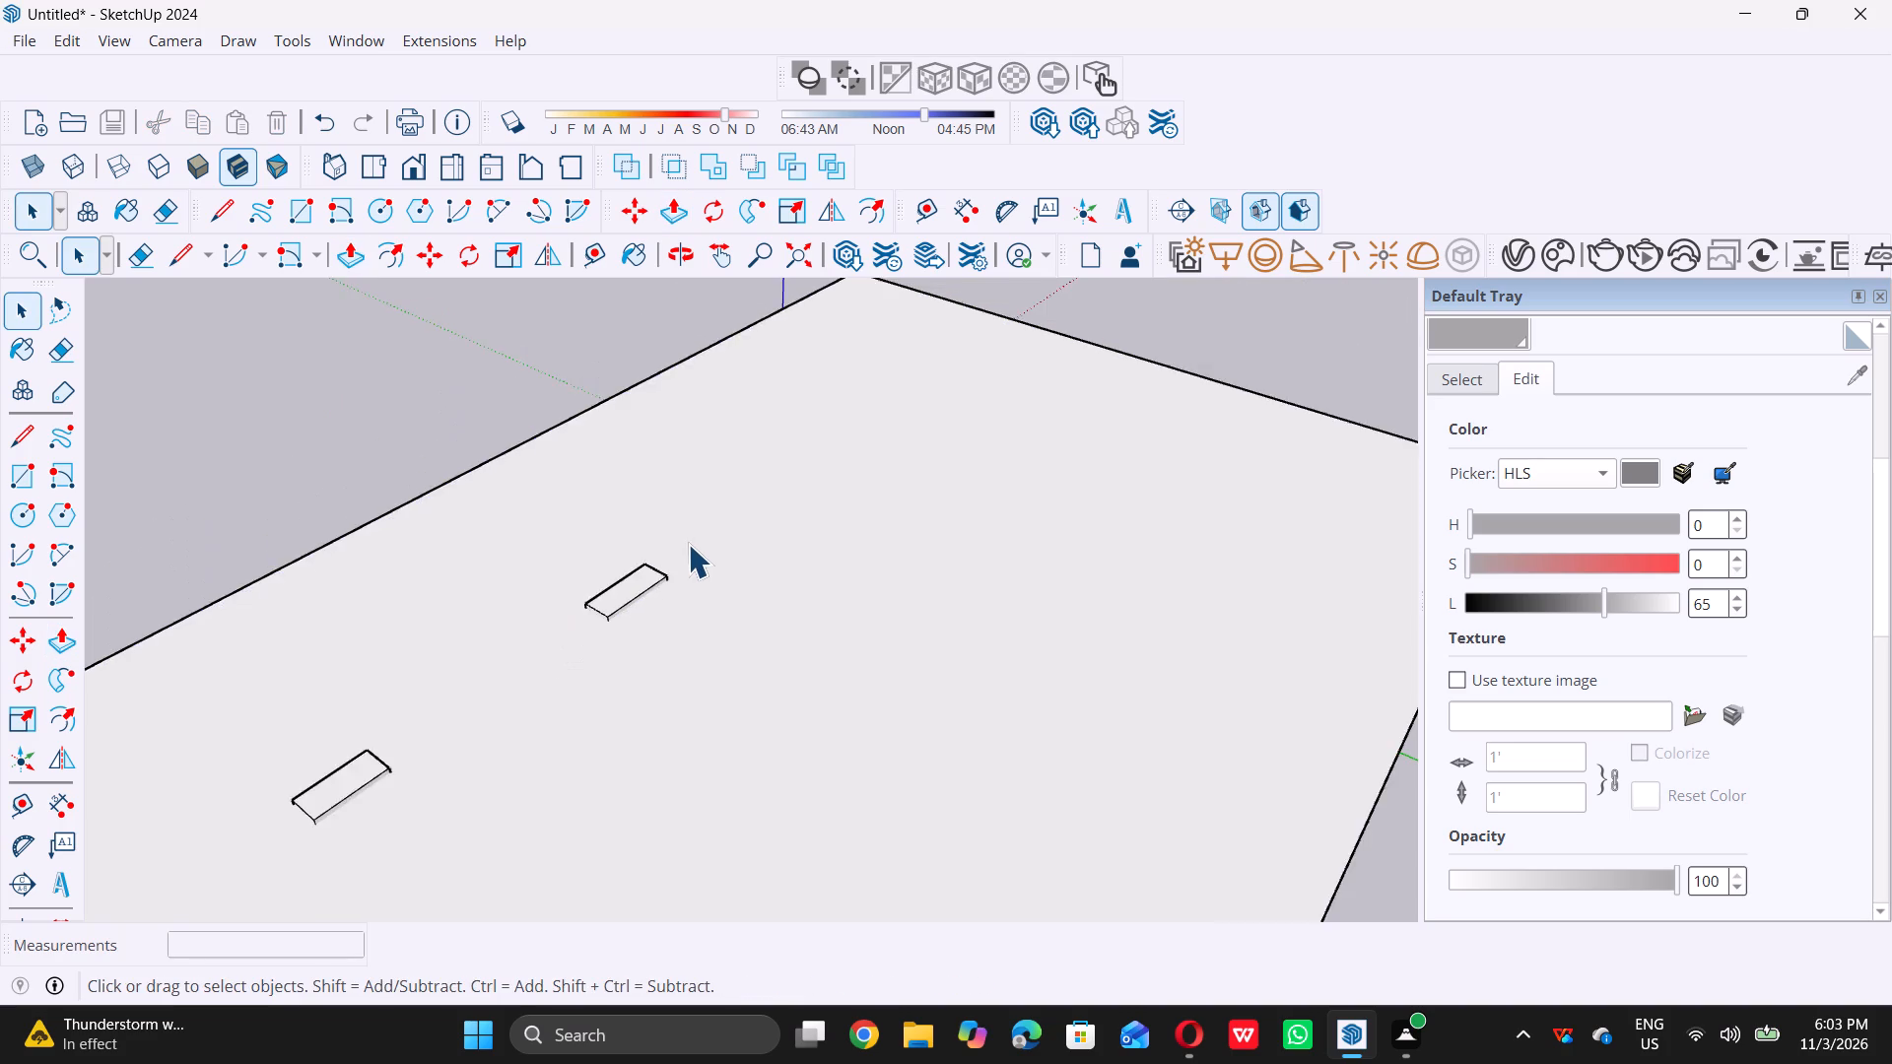
{"action": "scroll", "coordinate": [688, 544], "scroll_direction": "down", "scroll_amount": 13}
{"action": "middle_click_drag", "start_coordinate": [401, 594], "coordinate": [980, 552]}
{"action": "middle_click_drag", "start_coordinate": [991, 551], "coordinate": [1257, 540]}
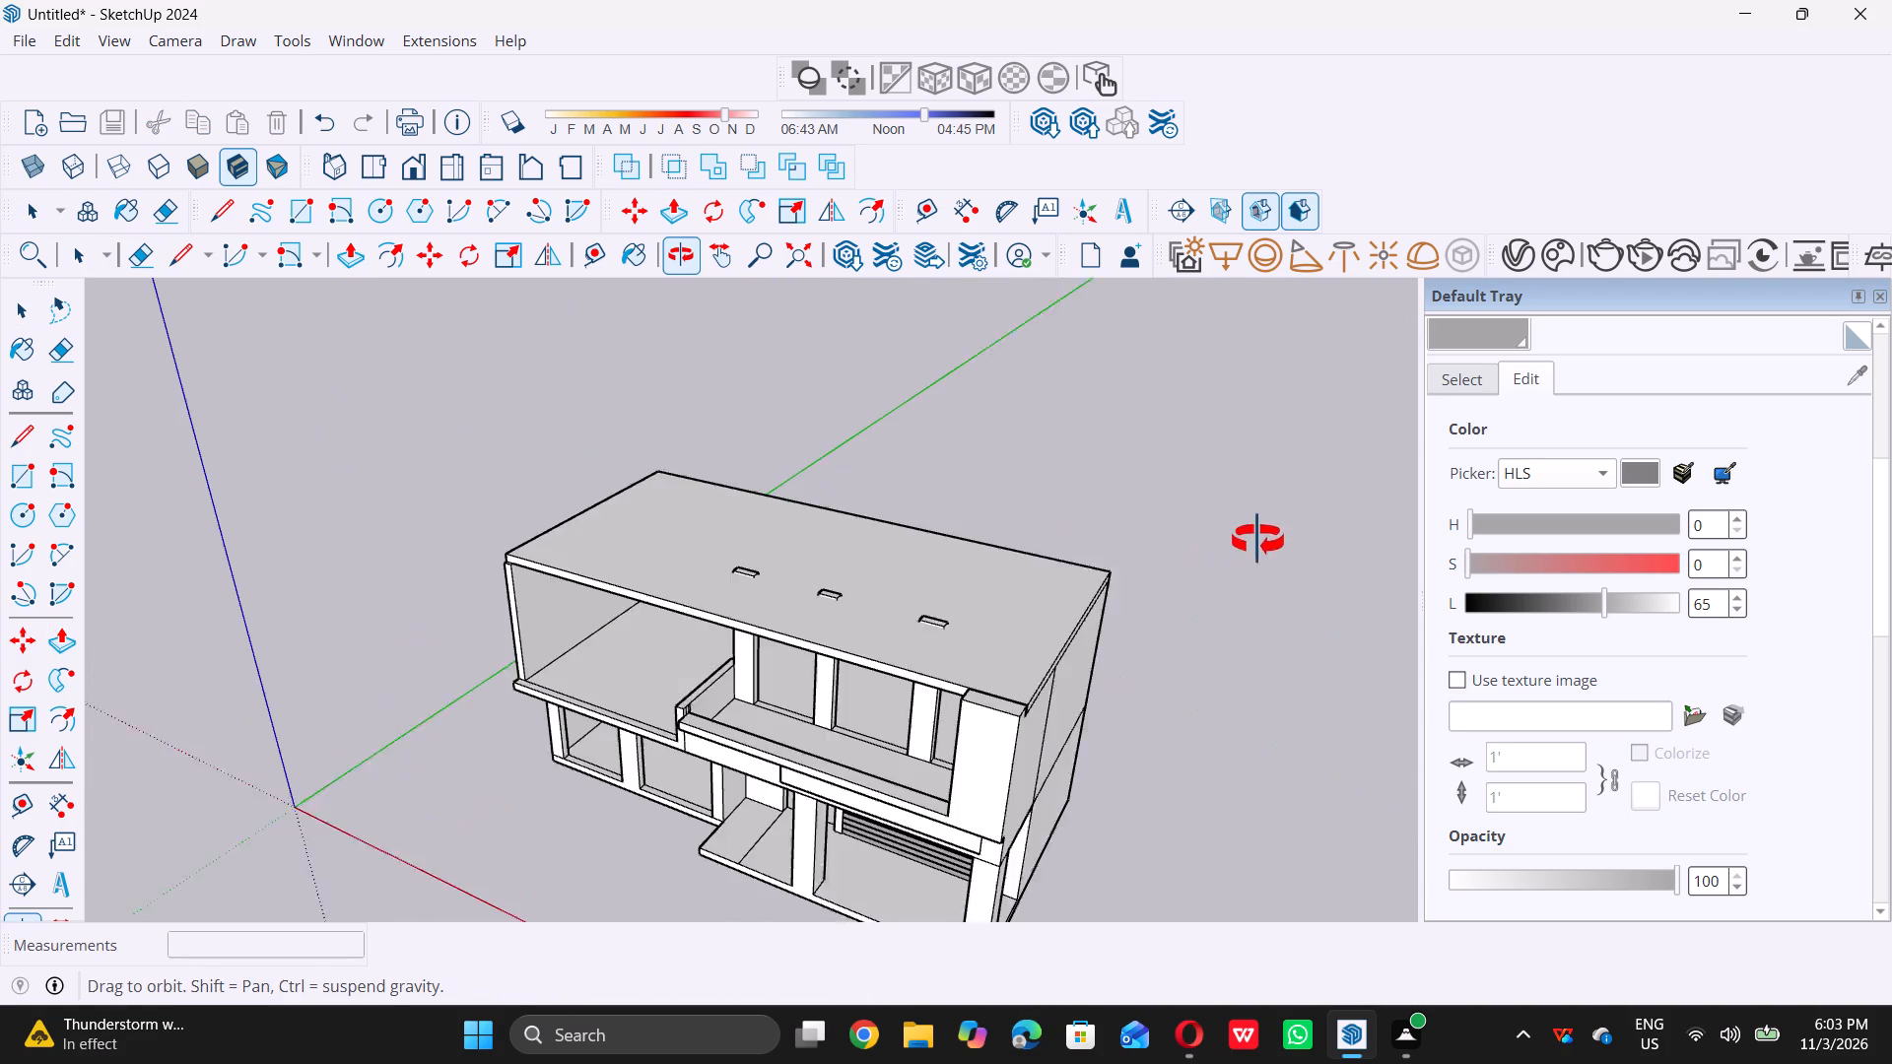
{"action": "middle_click_drag", "start_coordinate": [839, 678], "coordinate": [1156, 648]}
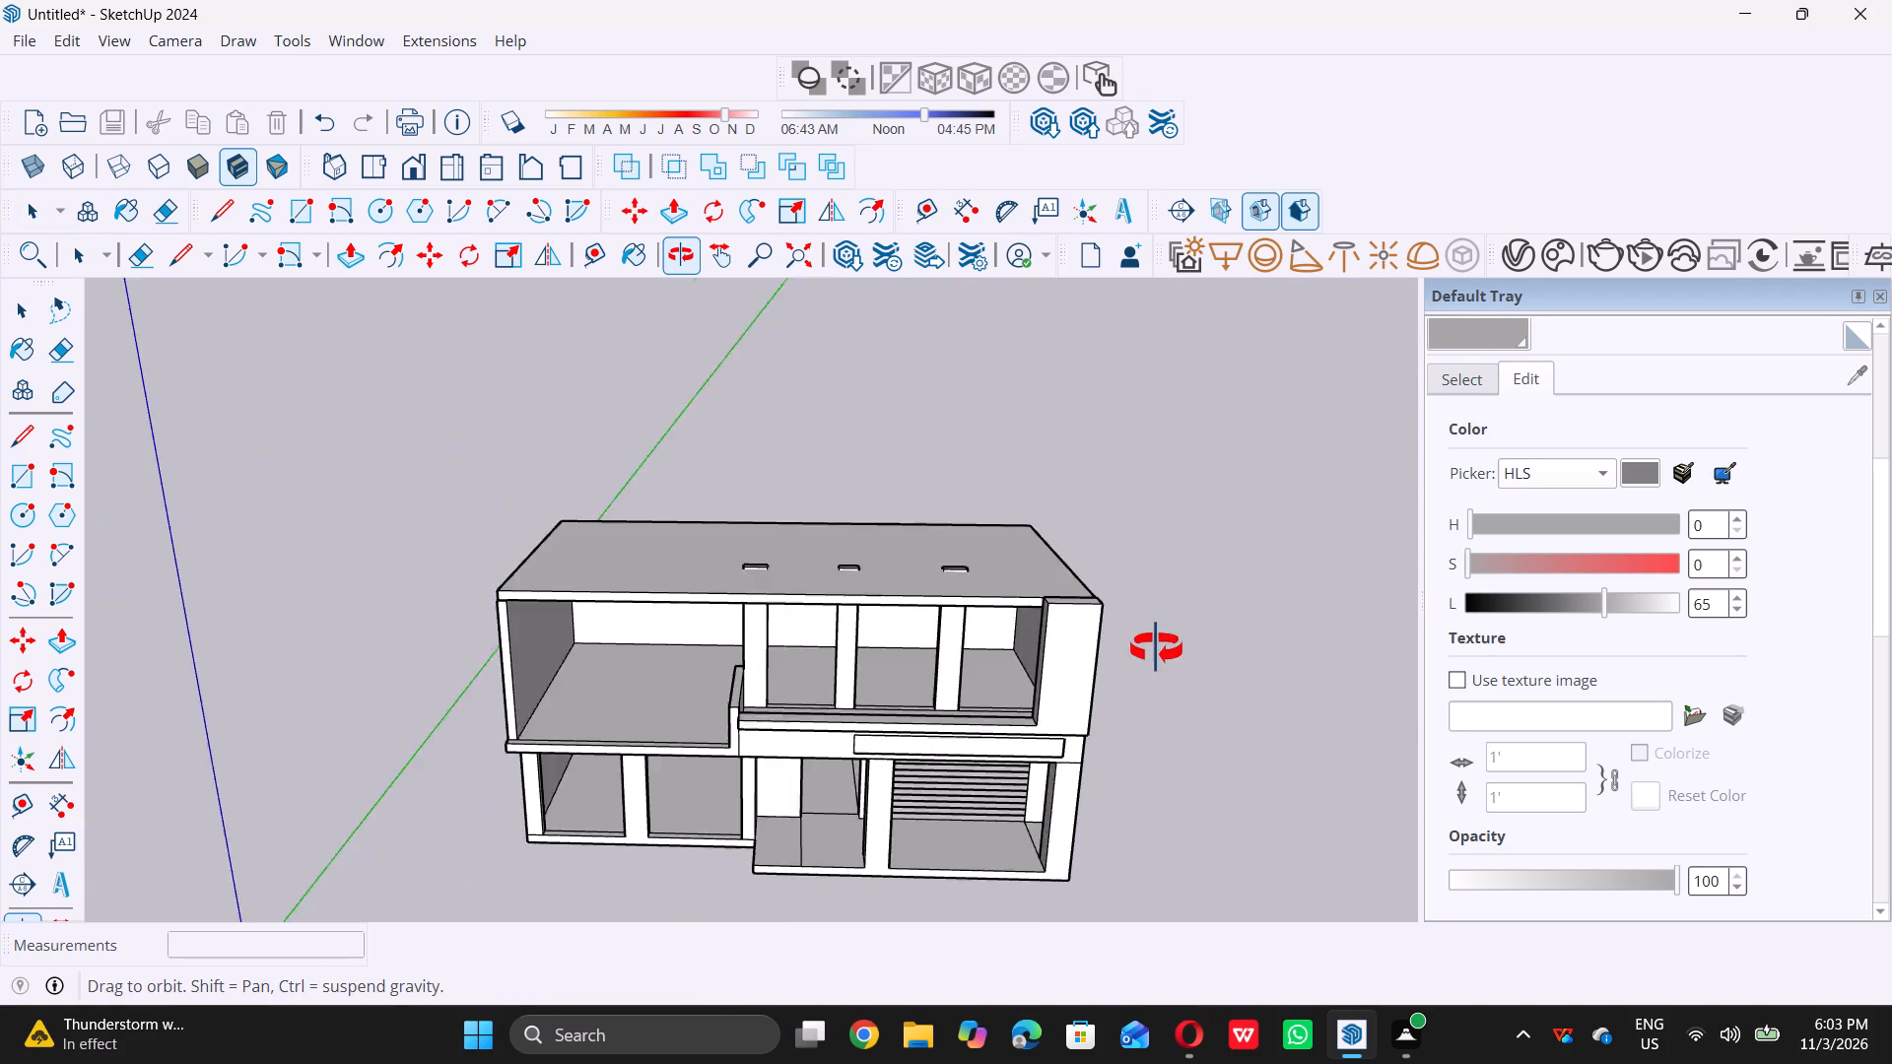
{"action": "middle_click_drag", "start_coordinate": [1156, 648], "coordinate": [1171, 642]}
{"action": "middle_click_drag", "start_coordinate": [874, 592], "coordinate": [845, 423]}
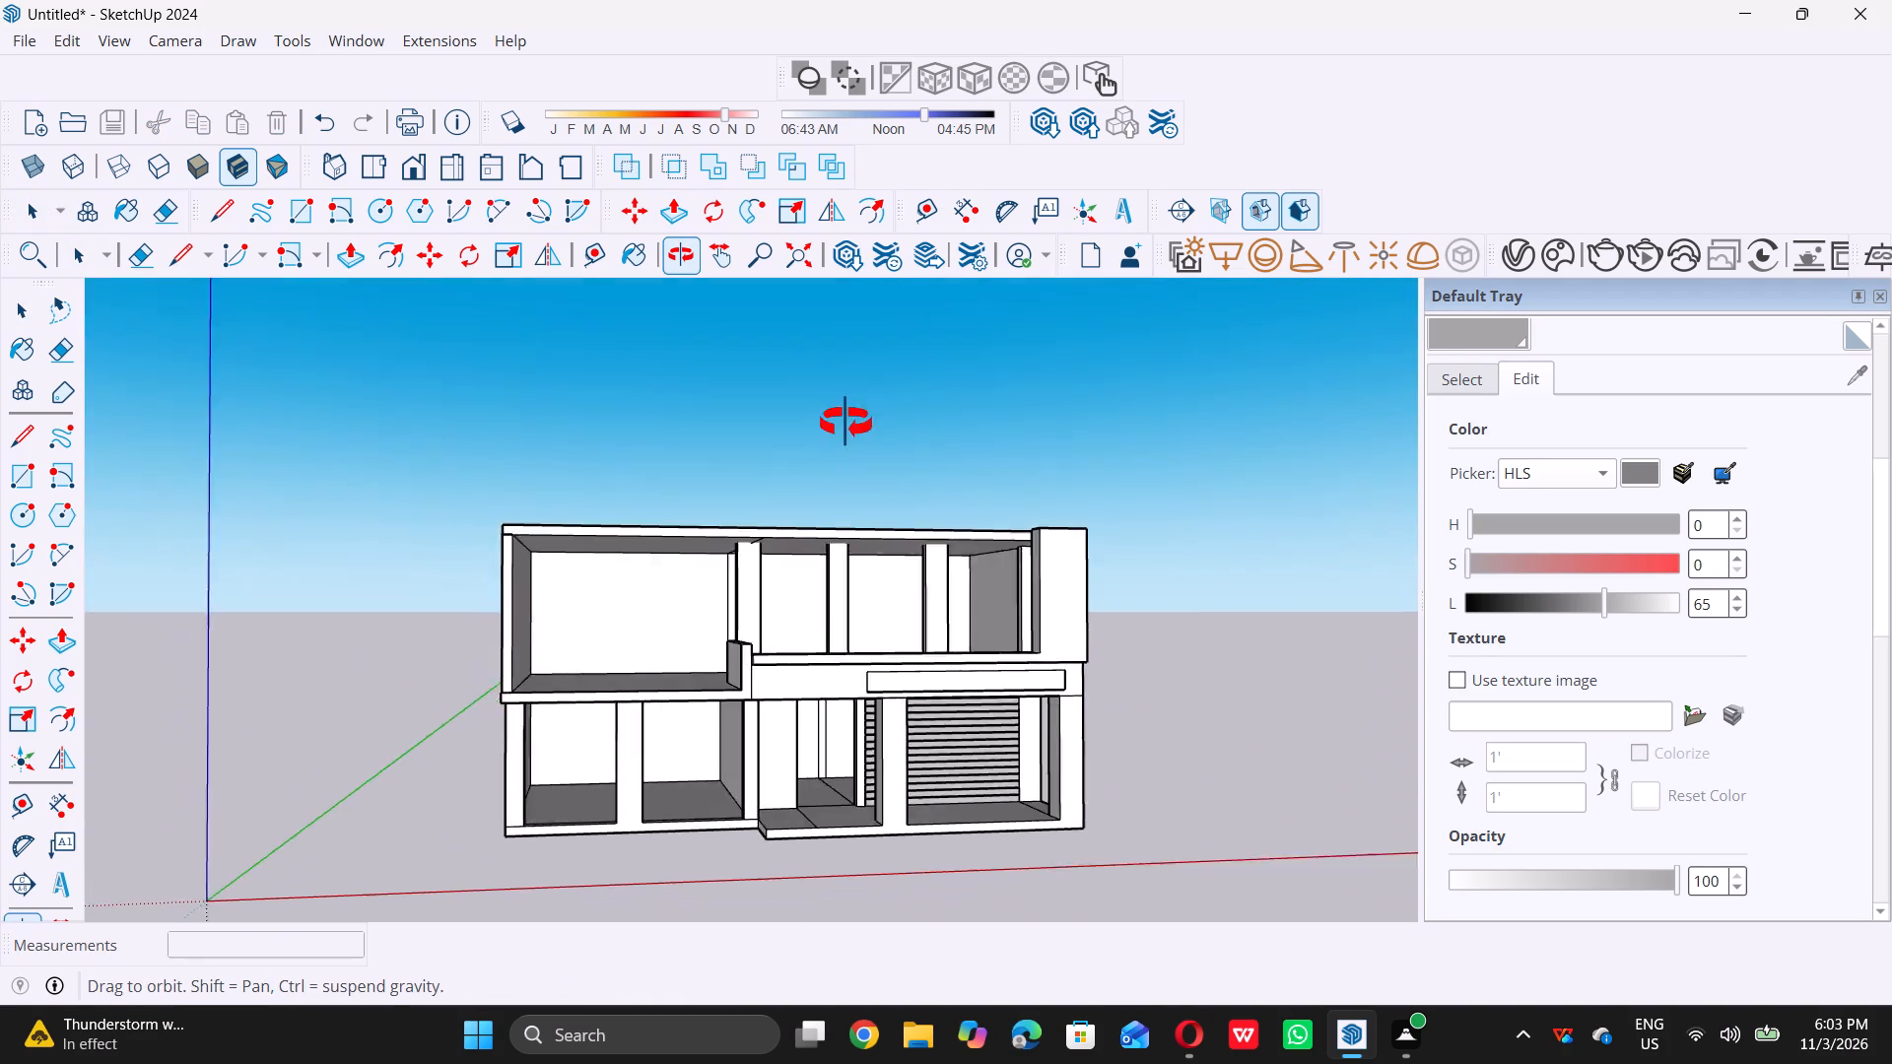
{"action": "middle_click_drag", "start_coordinate": [845, 423], "coordinate": [809, 580]}
{"action": "middle_click", "coordinate": [798, 590]}
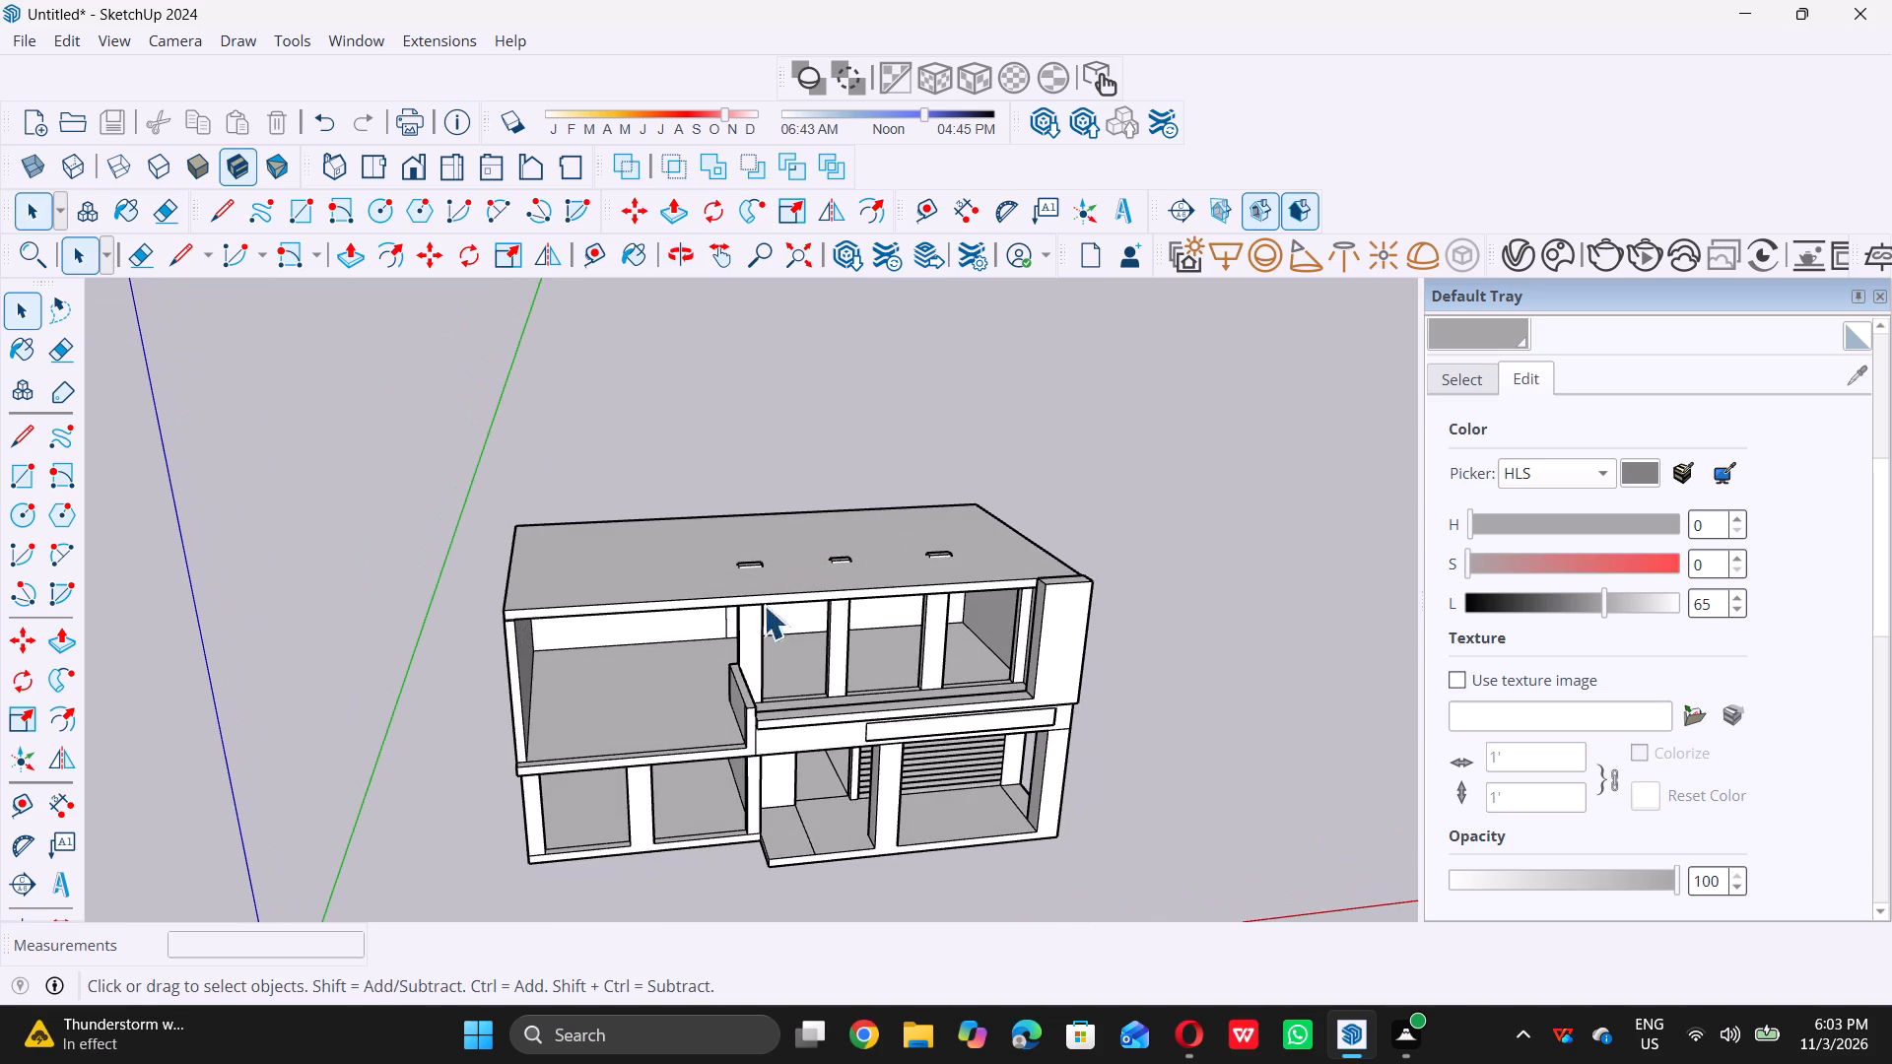
{"action": "middle_click_drag", "start_coordinate": [743, 632], "coordinate": [946, 614]}
{"action": "scroll", "coordinate": [833, 547], "scroll_direction": "up", "scroll_amount": 8}
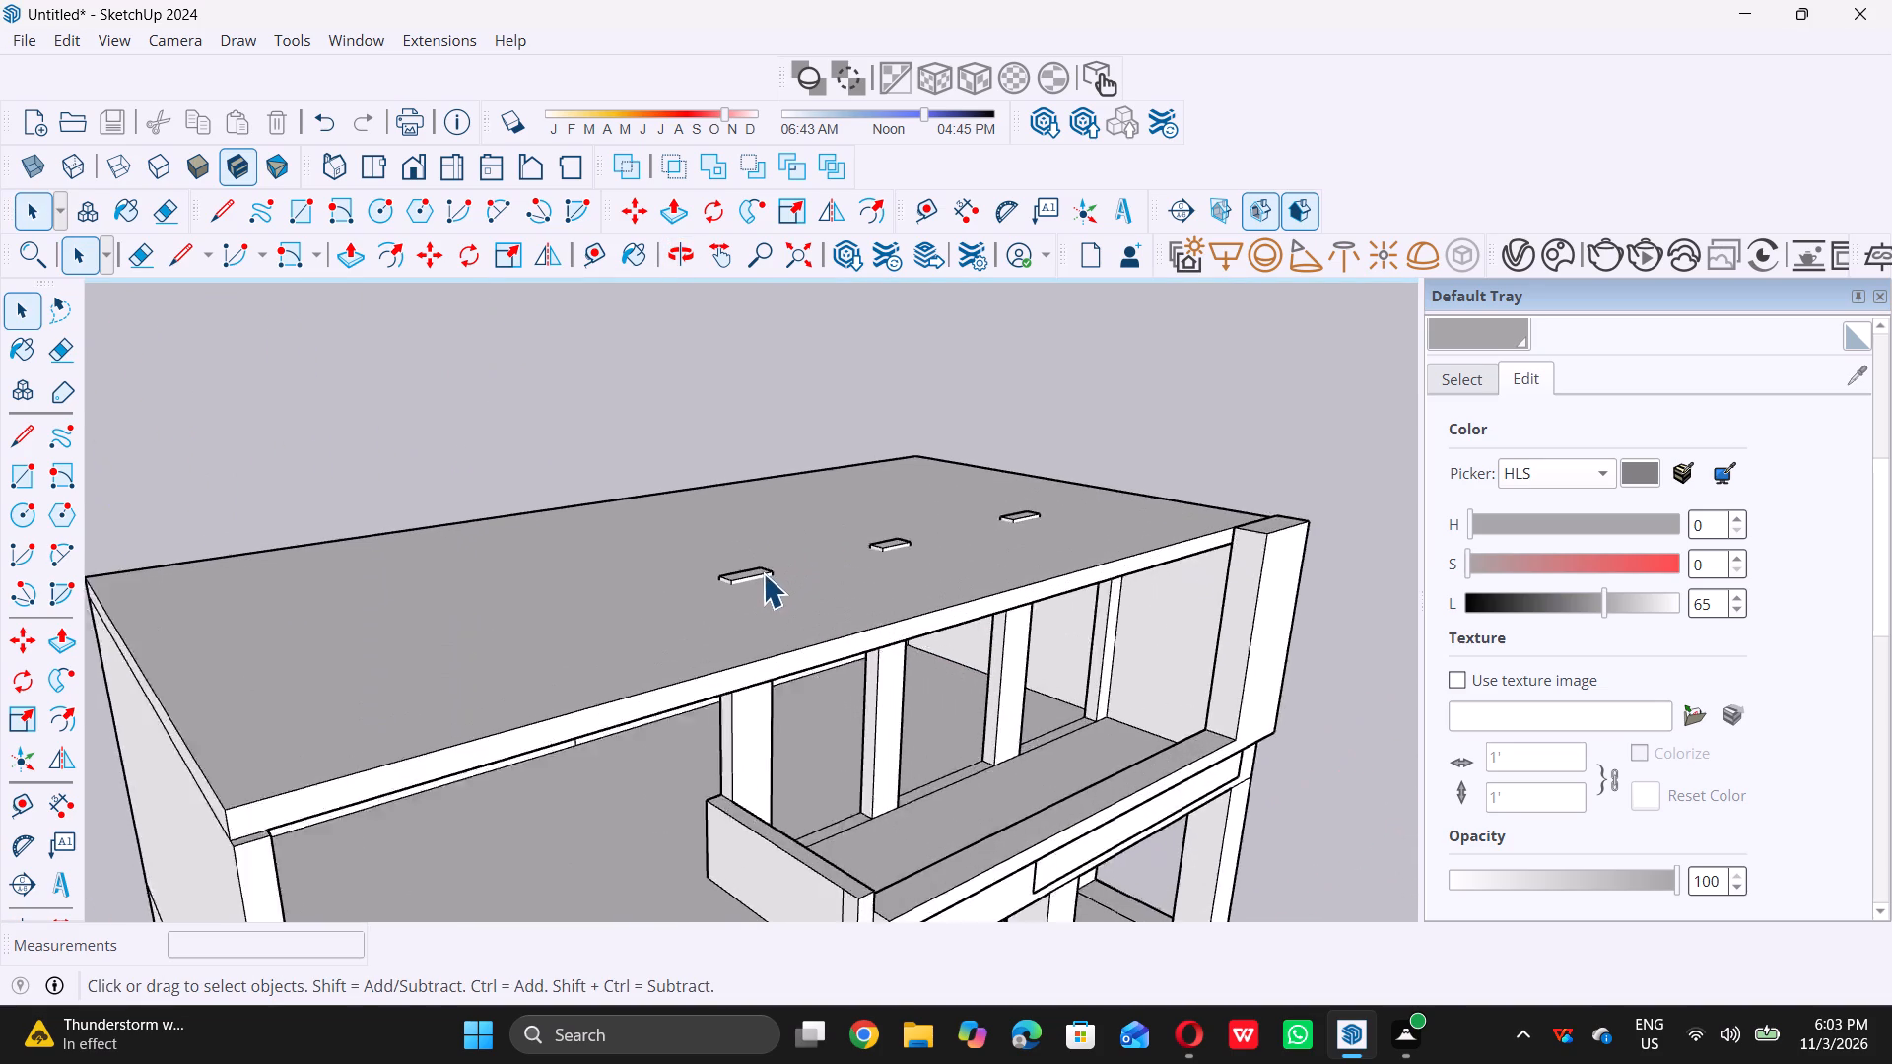
{"action": "scroll", "coordinate": [763, 573], "scroll_direction": "up", "scroll_amount": 7}
{"action": "middle_click_drag", "start_coordinate": [758, 565], "coordinate": [705, 676]}
{"action": "scroll", "coordinate": [792, 554], "scroll_direction": "down", "scroll_amount": 3}
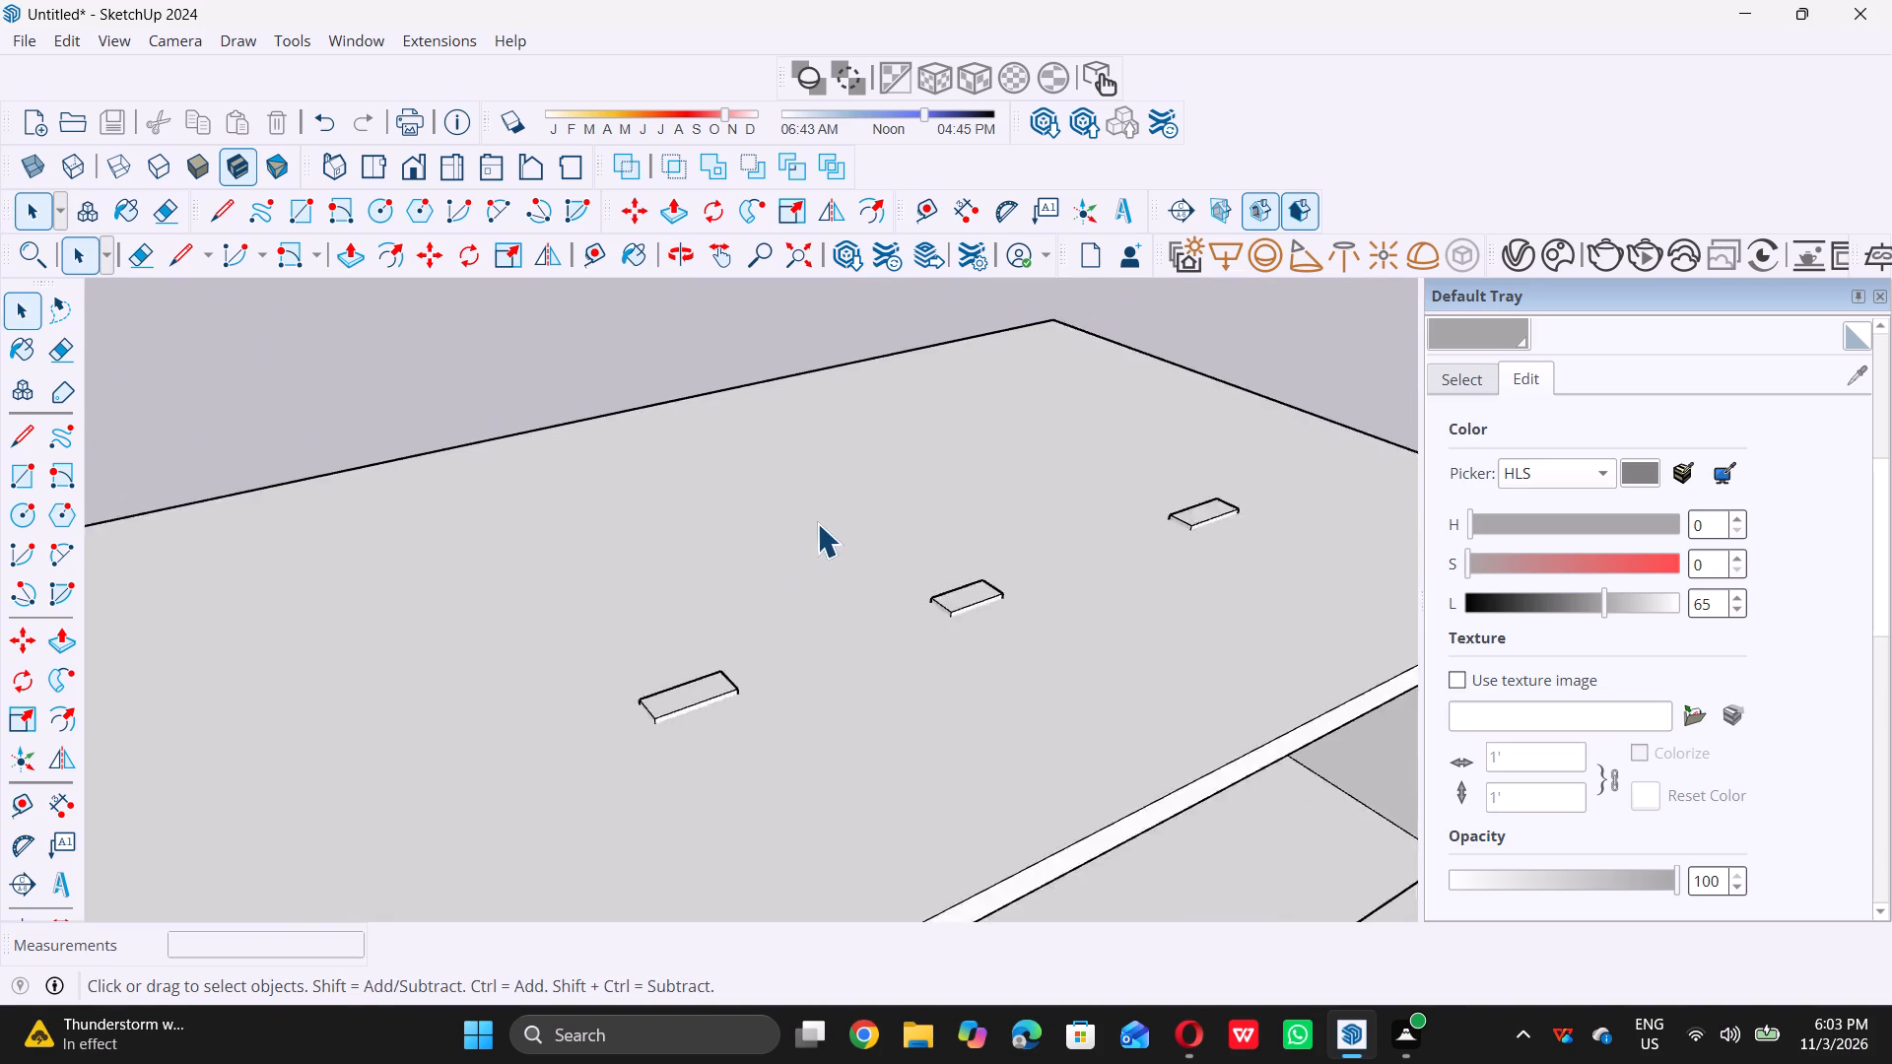
{"action": "scroll", "coordinate": [817, 523], "scroll_direction": "down", "scroll_amount": 5}
{"action": "scroll", "coordinate": [753, 642], "scroll_direction": "up", "scroll_amount": 7}
{"action": "middle_click_drag", "start_coordinate": [731, 636], "coordinate": [730, 627]}
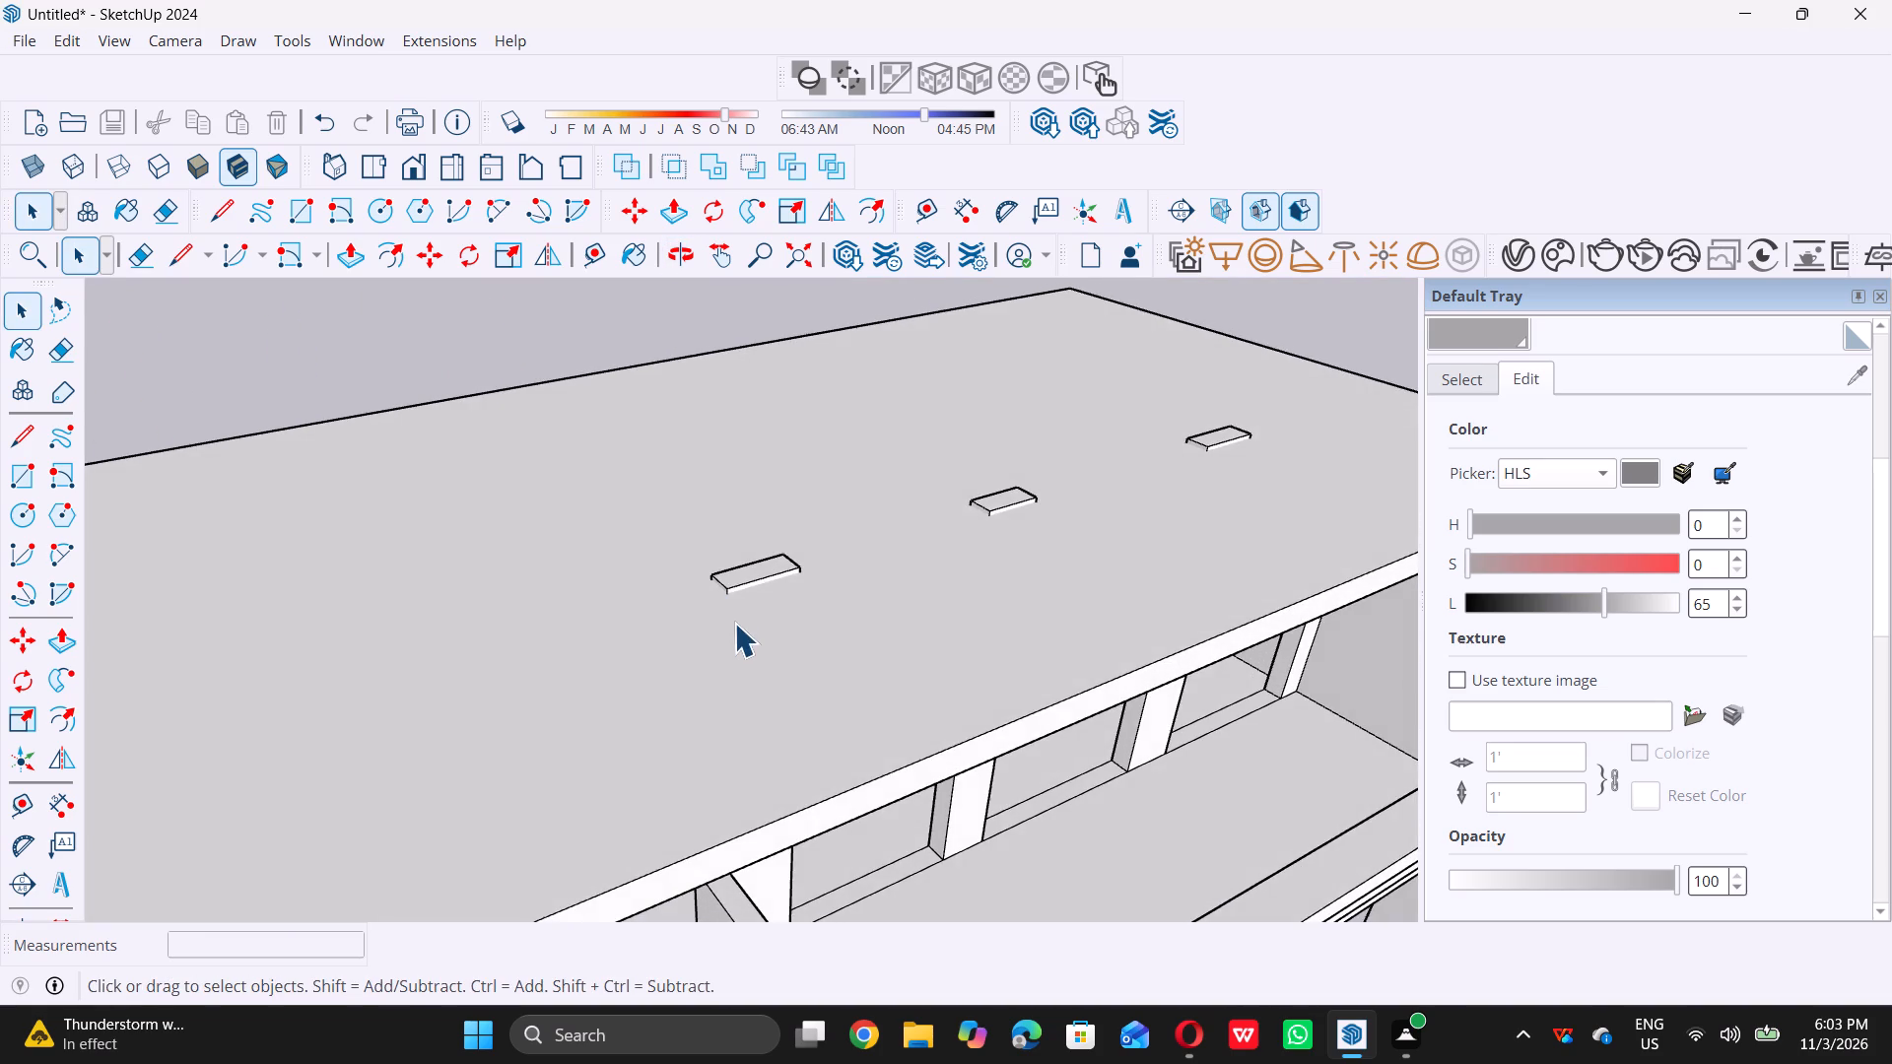
{"action": "scroll", "coordinate": [734, 603], "scroll_direction": "up", "scroll_amount": 10}
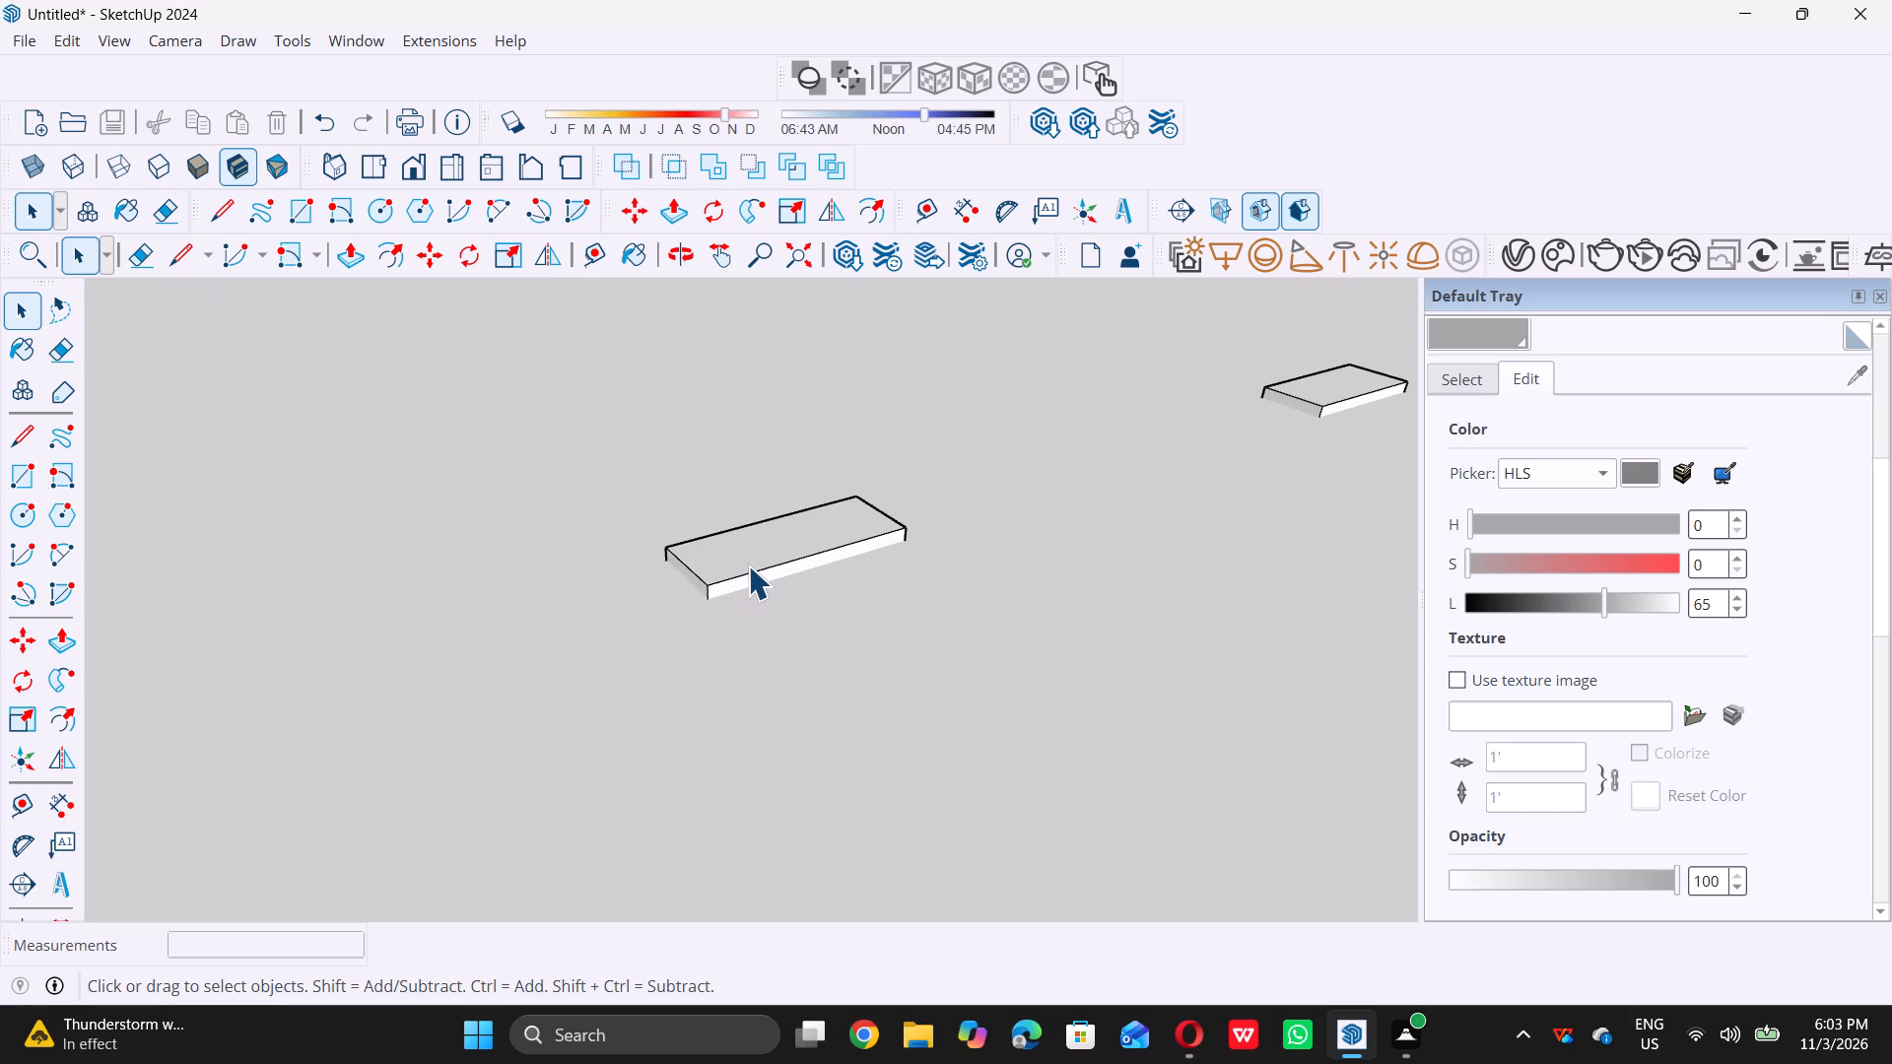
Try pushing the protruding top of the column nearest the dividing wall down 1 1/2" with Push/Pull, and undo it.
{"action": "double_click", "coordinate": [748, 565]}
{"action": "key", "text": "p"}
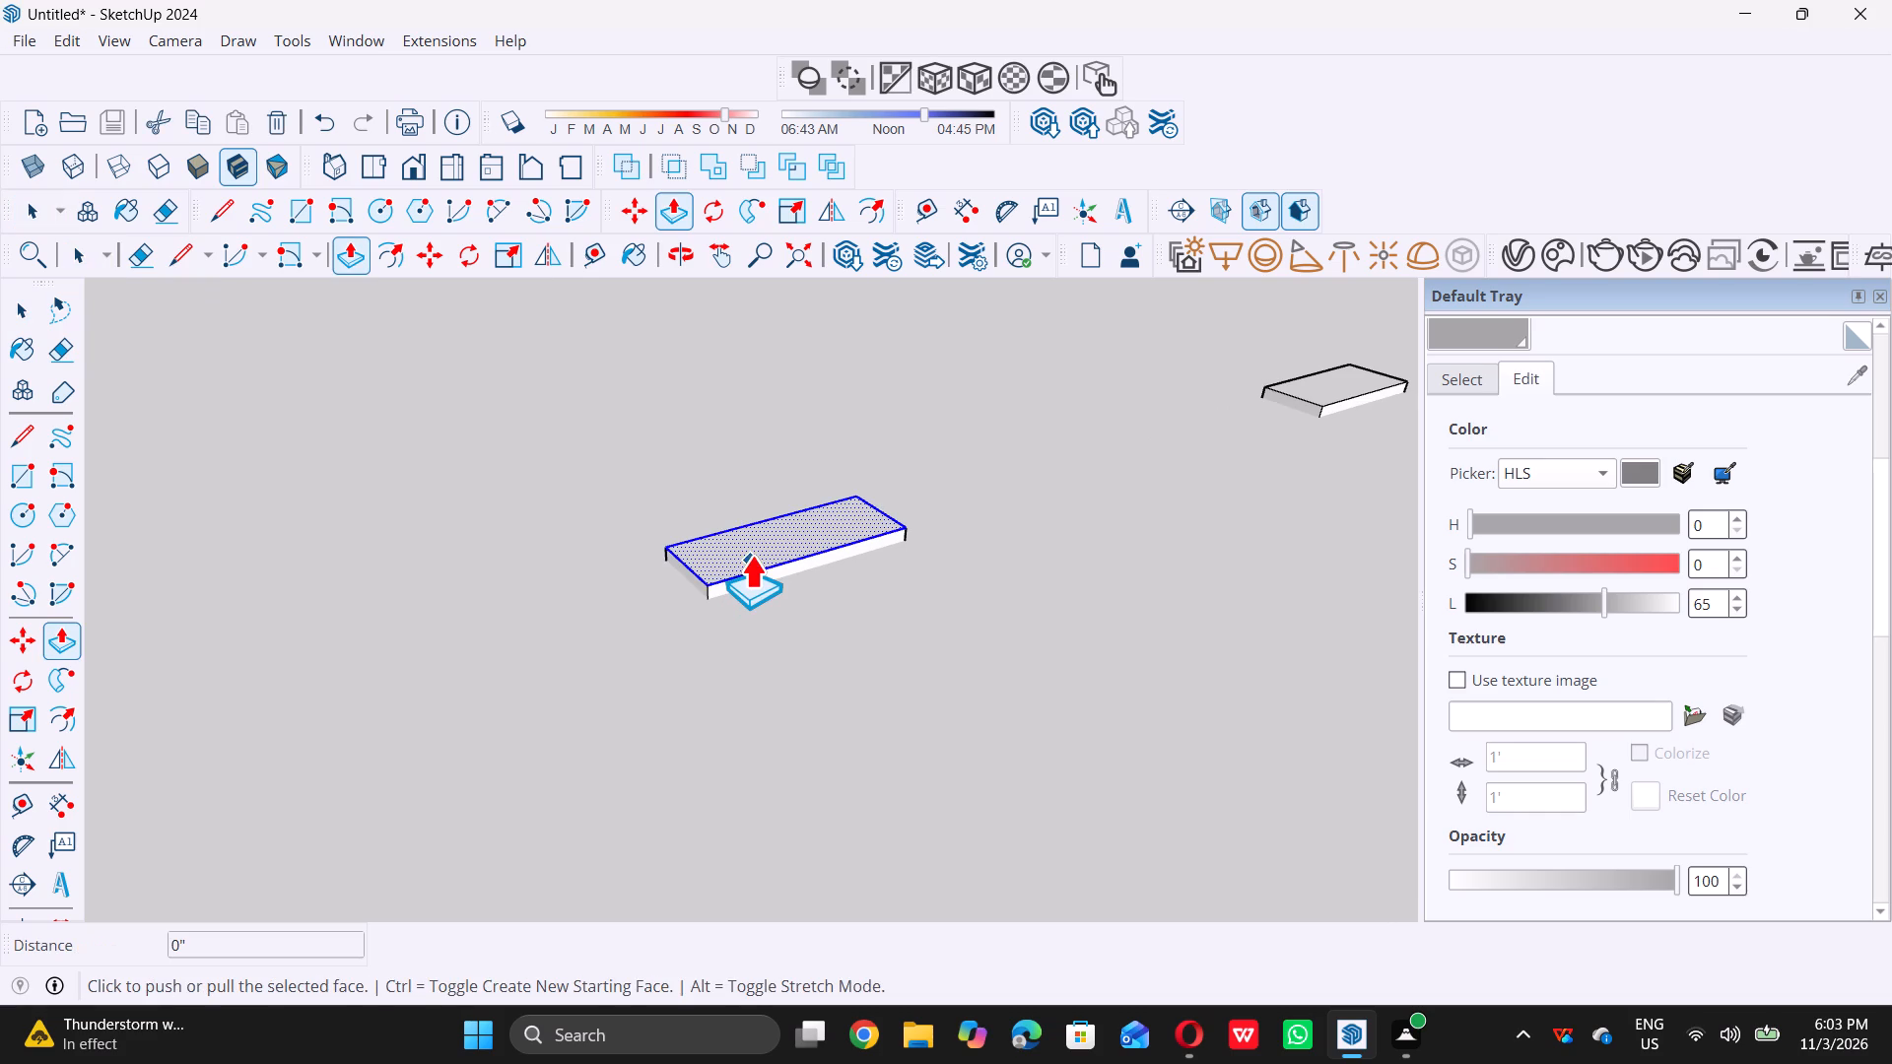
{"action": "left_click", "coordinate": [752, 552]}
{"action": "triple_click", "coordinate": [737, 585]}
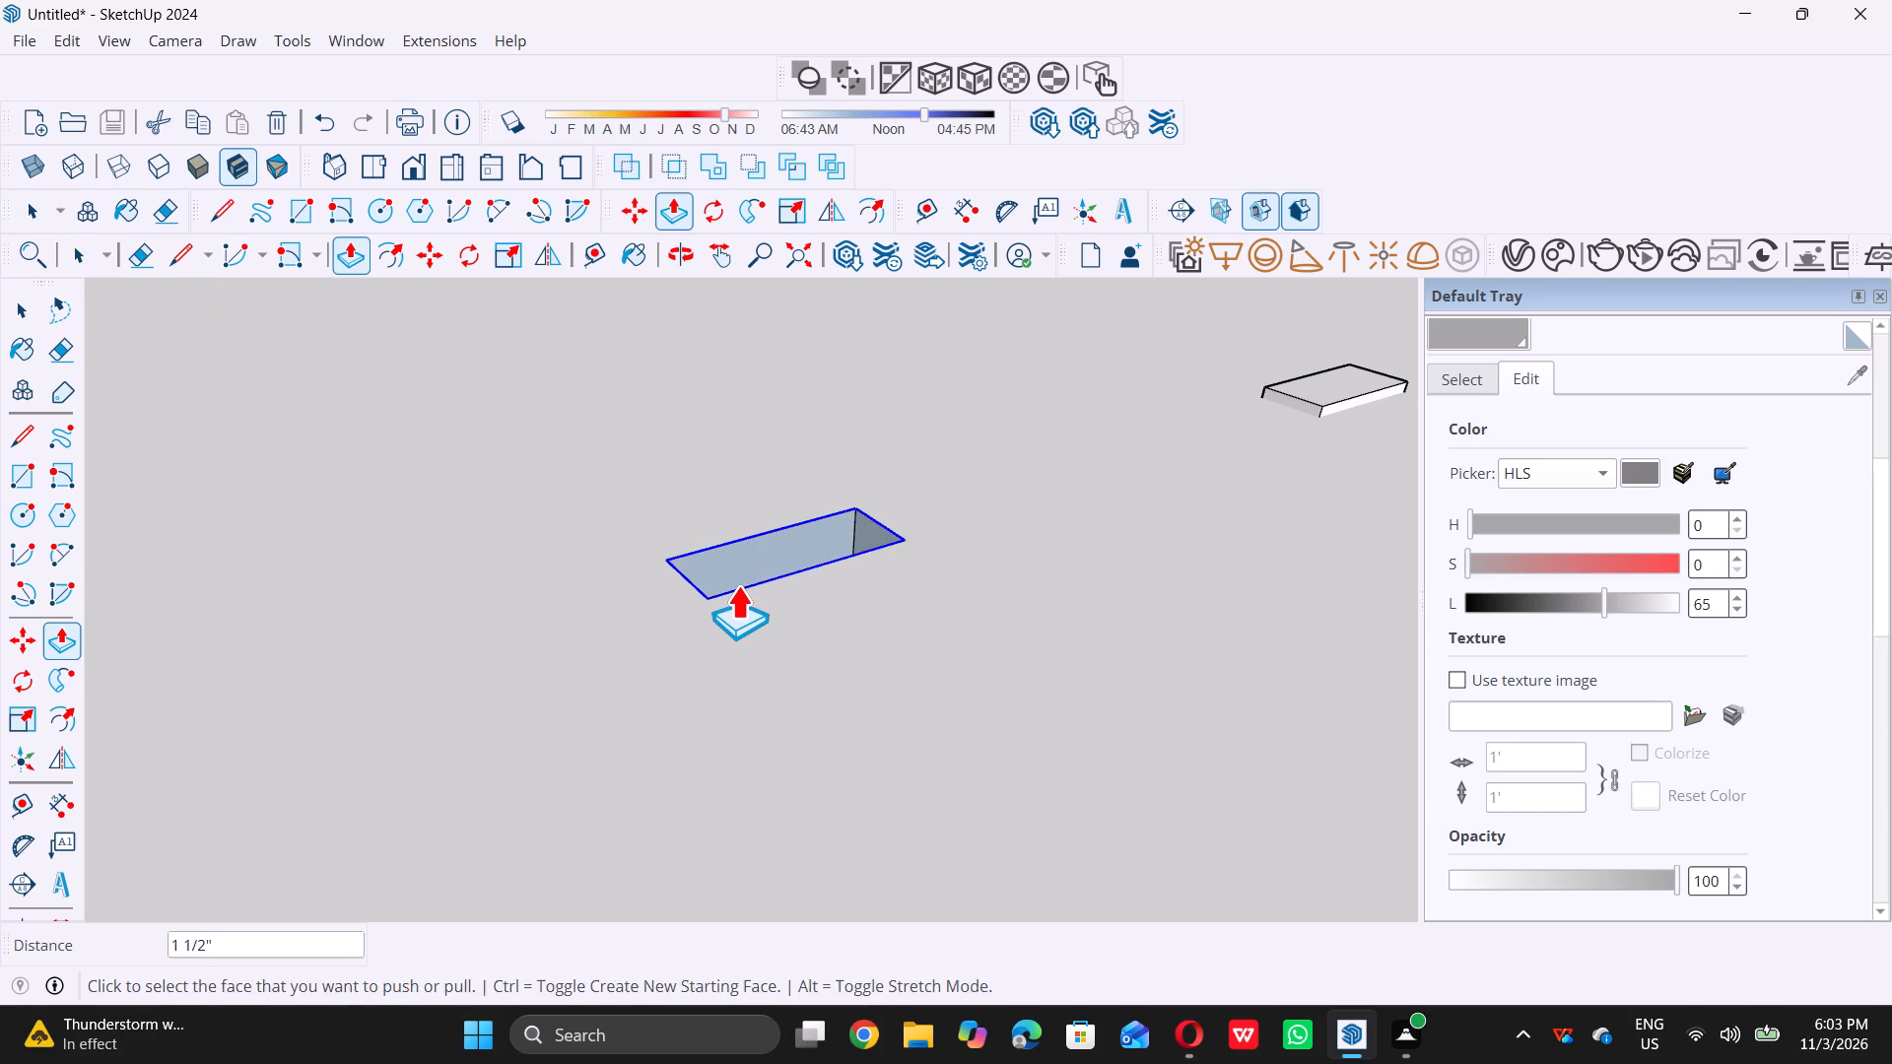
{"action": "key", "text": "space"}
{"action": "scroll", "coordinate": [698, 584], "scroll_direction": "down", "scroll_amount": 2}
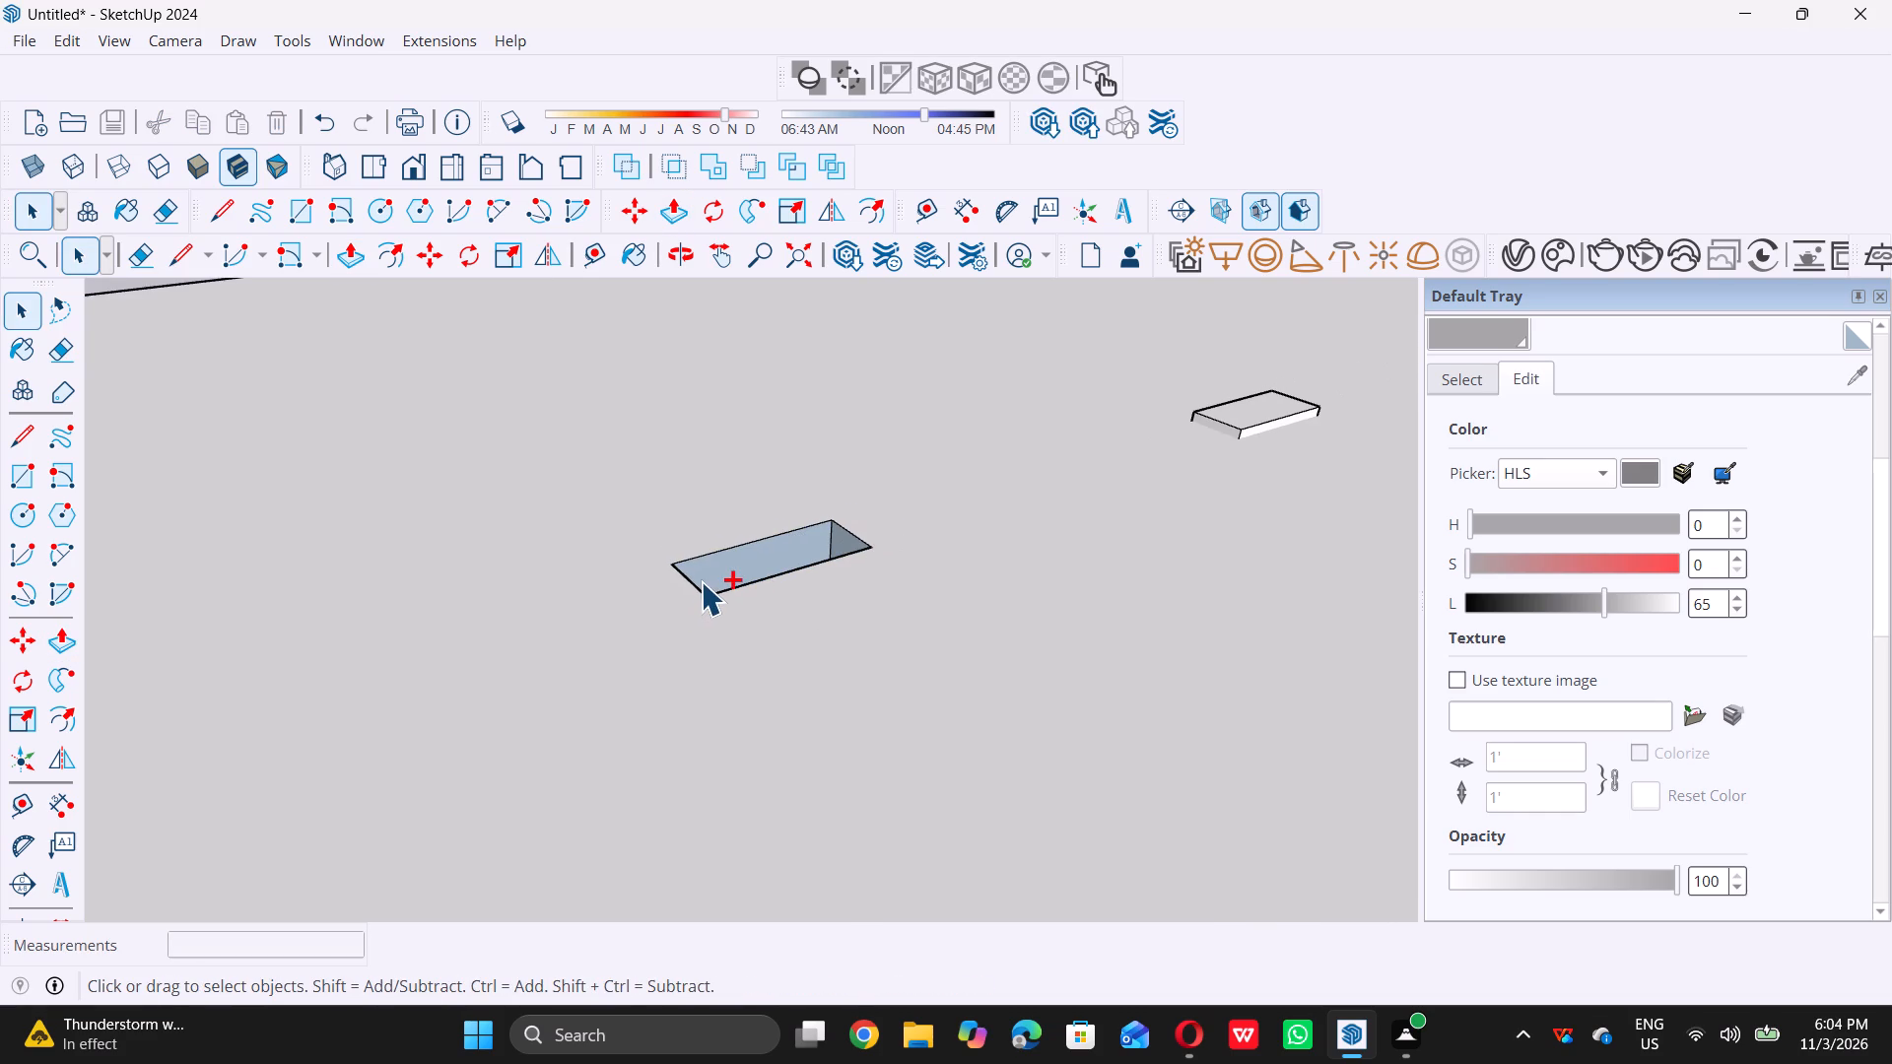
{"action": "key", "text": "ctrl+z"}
Push the top face of the column nearest the dividing wall partway down toward the roof slab with Push/Pull.
{"action": "scroll", "coordinate": [735, 559], "scroll_direction": "up", "scroll_amount": 4}
{"action": "double_click", "coordinate": [735, 571]}
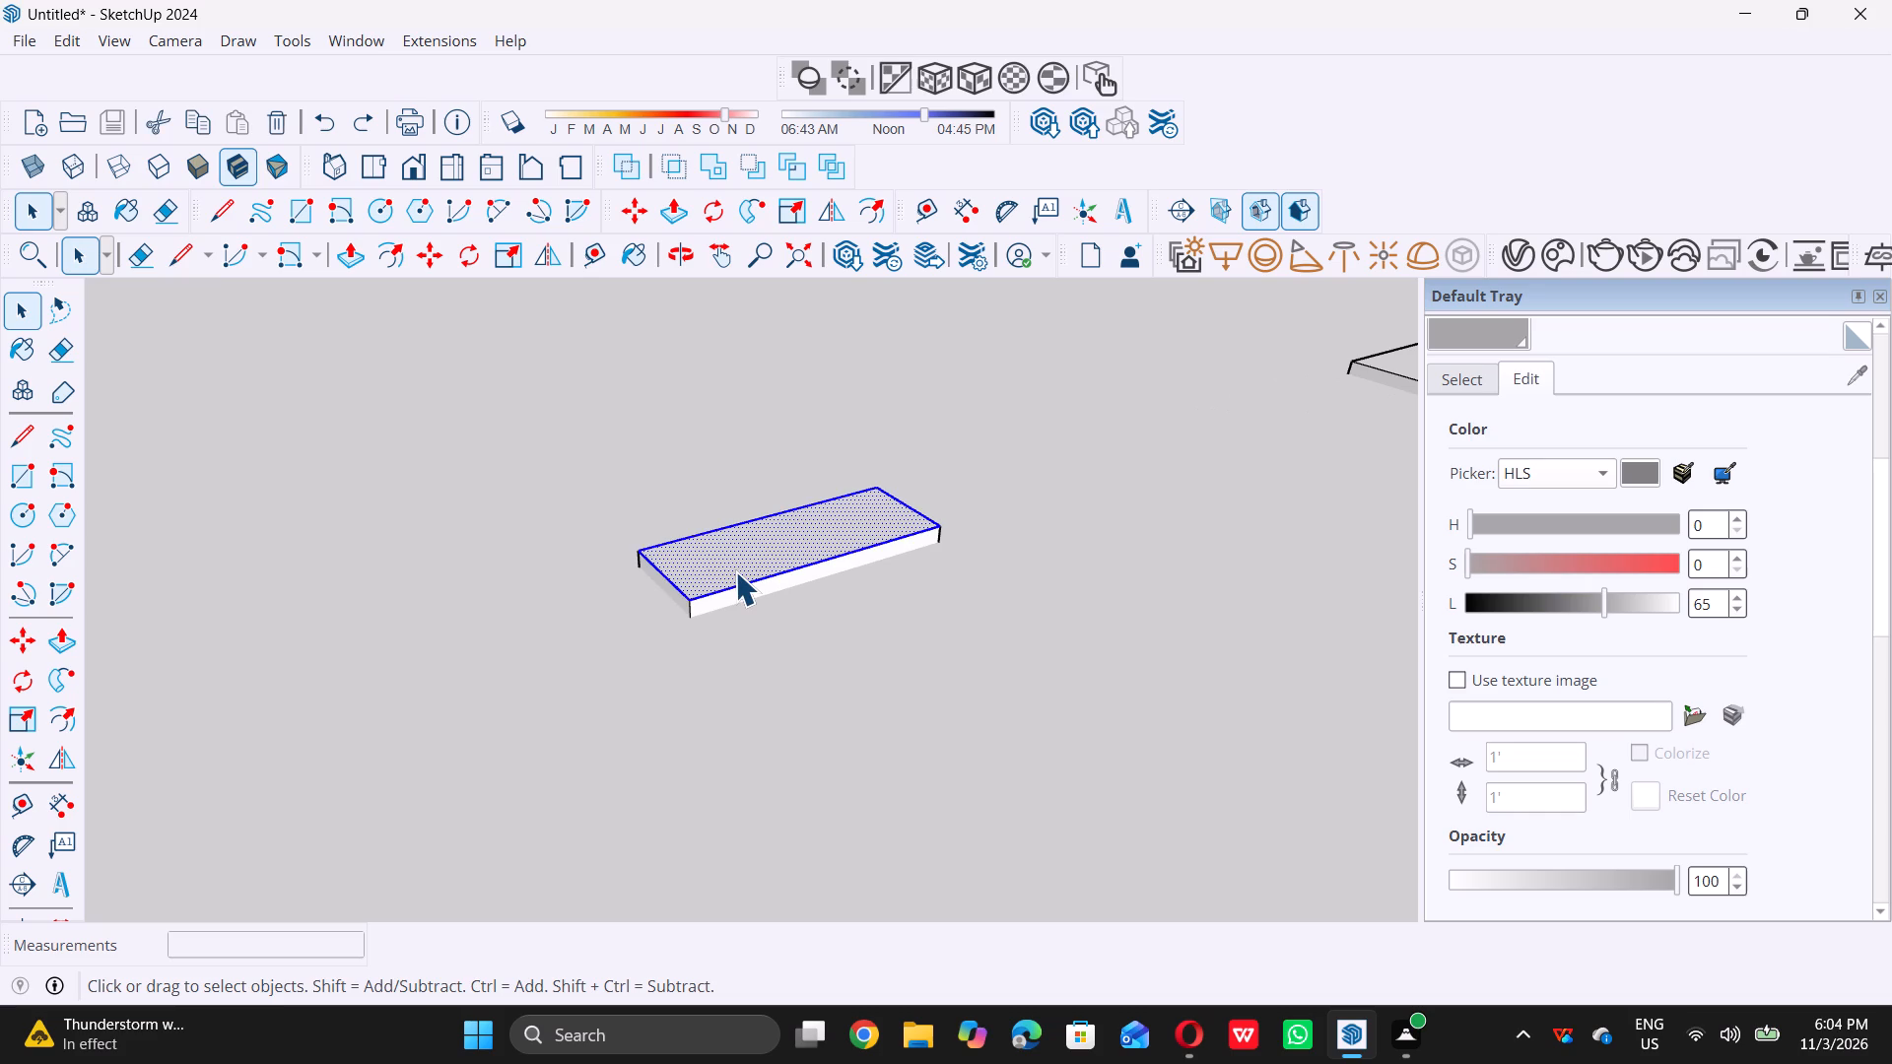
{"action": "key", "text": "p"}
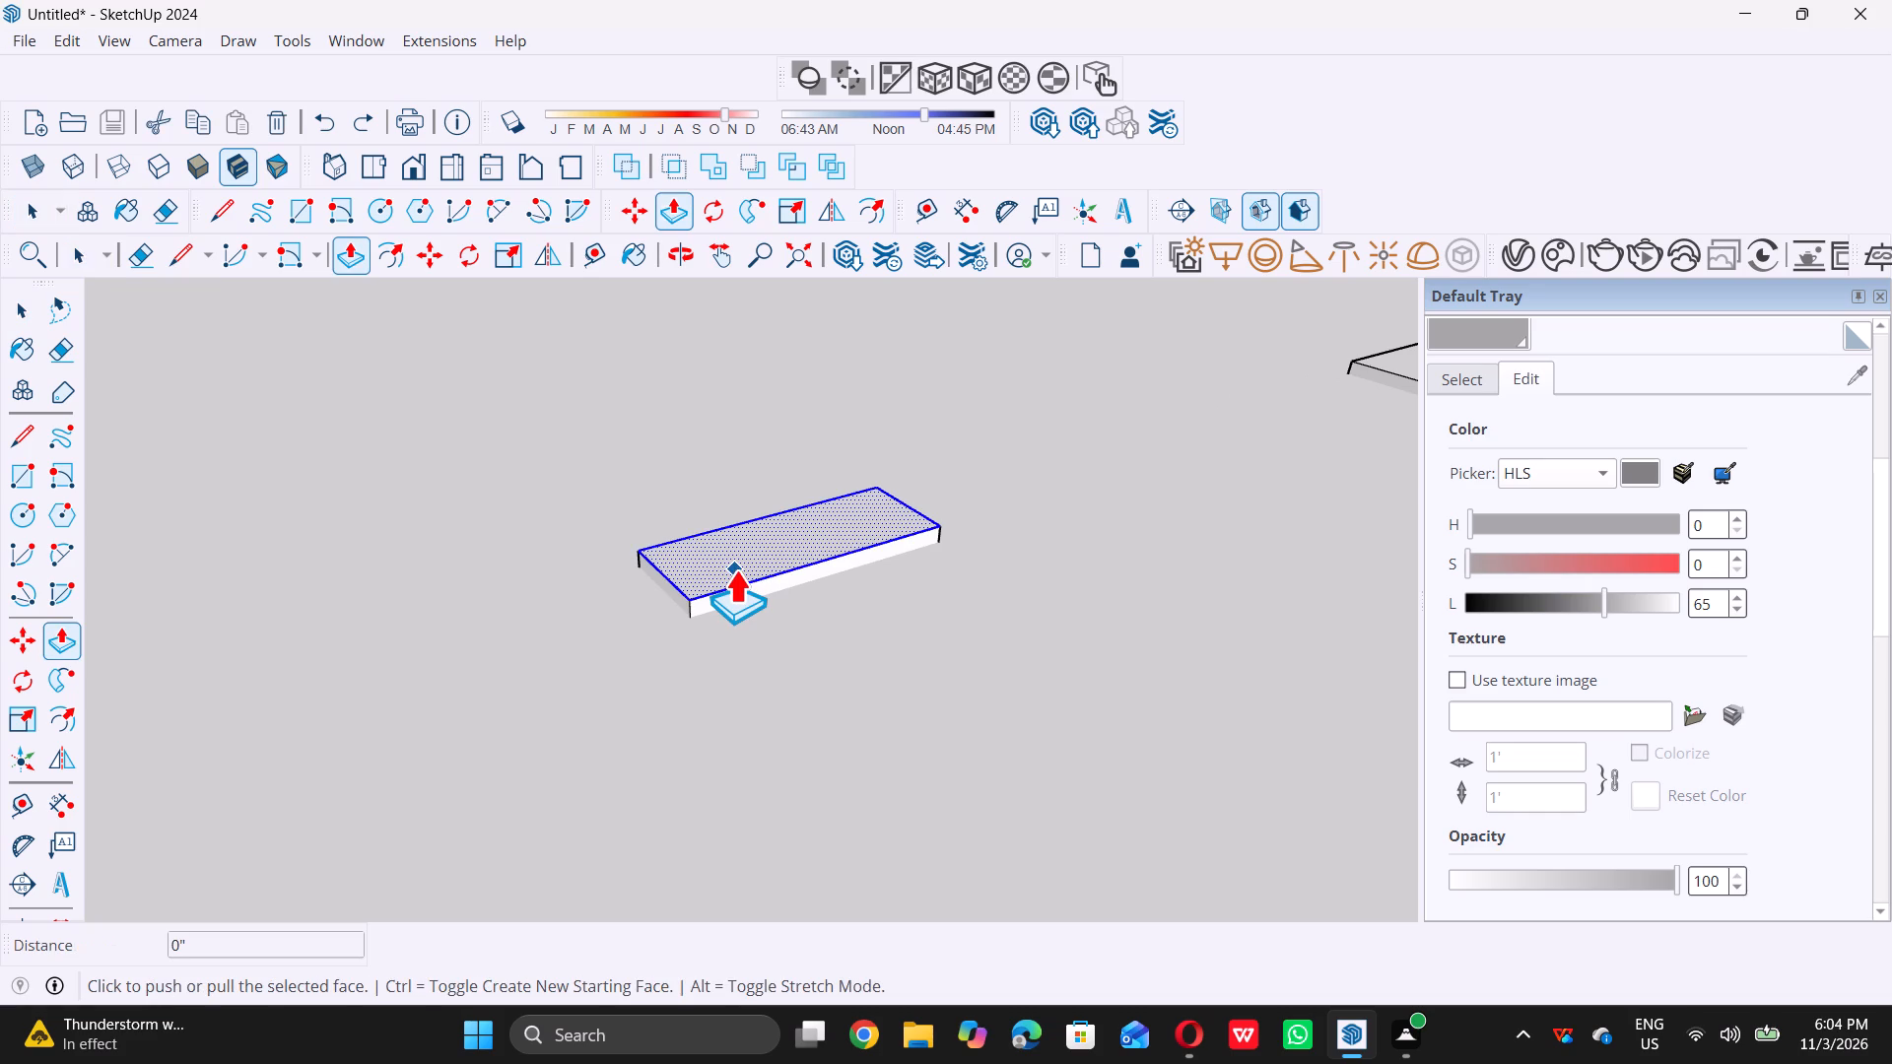
{"action": "triple_click", "coordinate": [735, 569]}
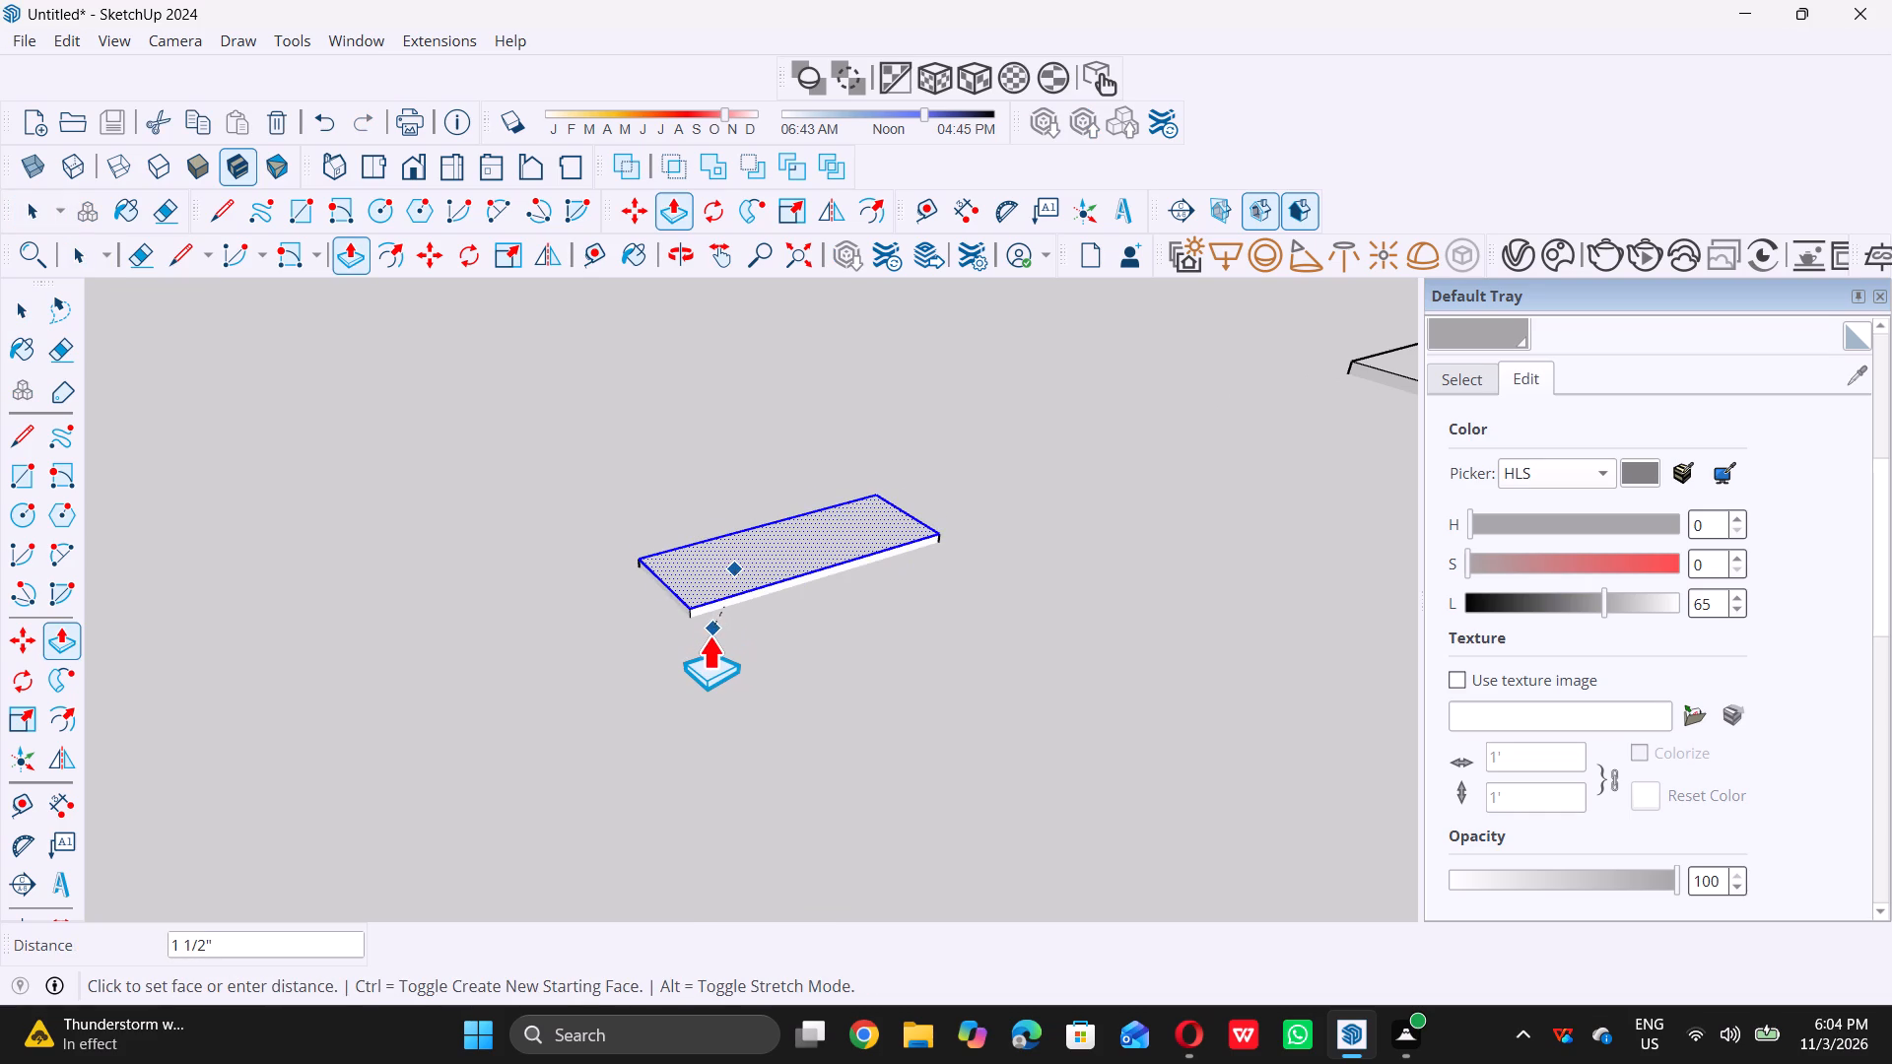
{"action": "double_click", "coordinate": [704, 641]}
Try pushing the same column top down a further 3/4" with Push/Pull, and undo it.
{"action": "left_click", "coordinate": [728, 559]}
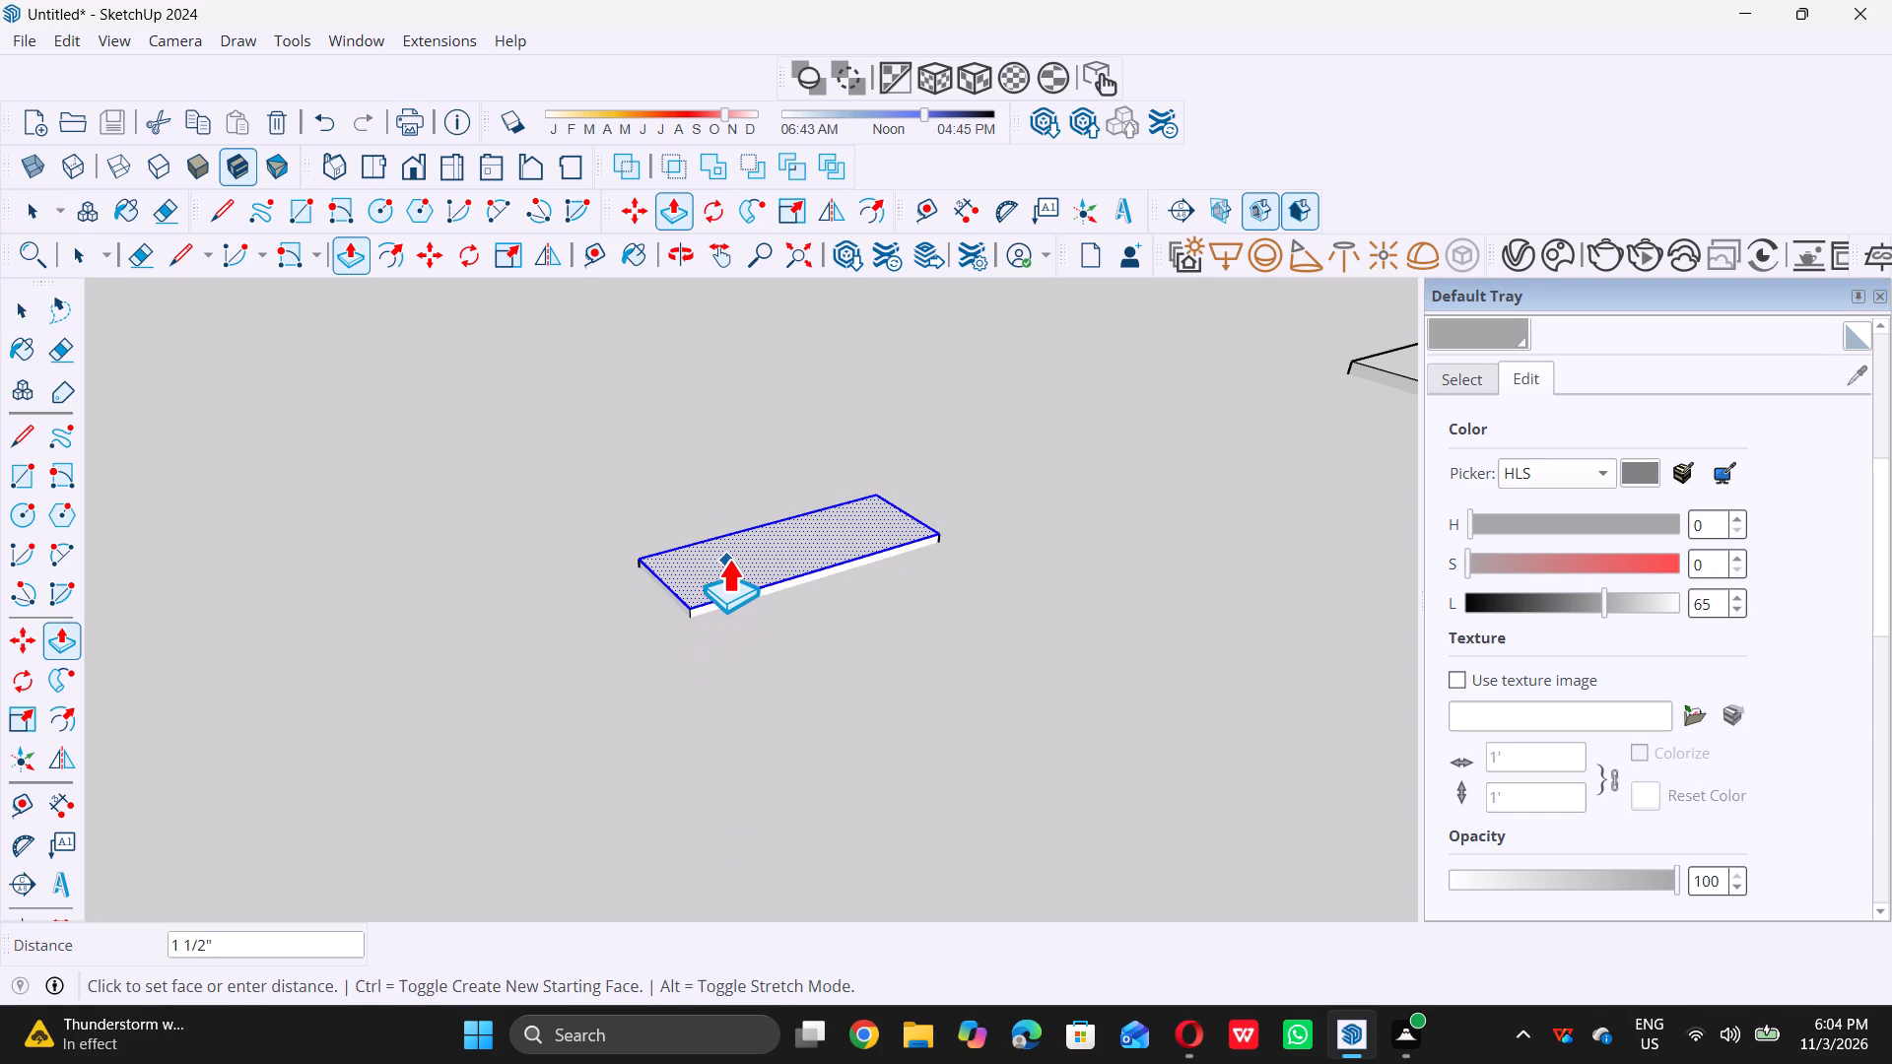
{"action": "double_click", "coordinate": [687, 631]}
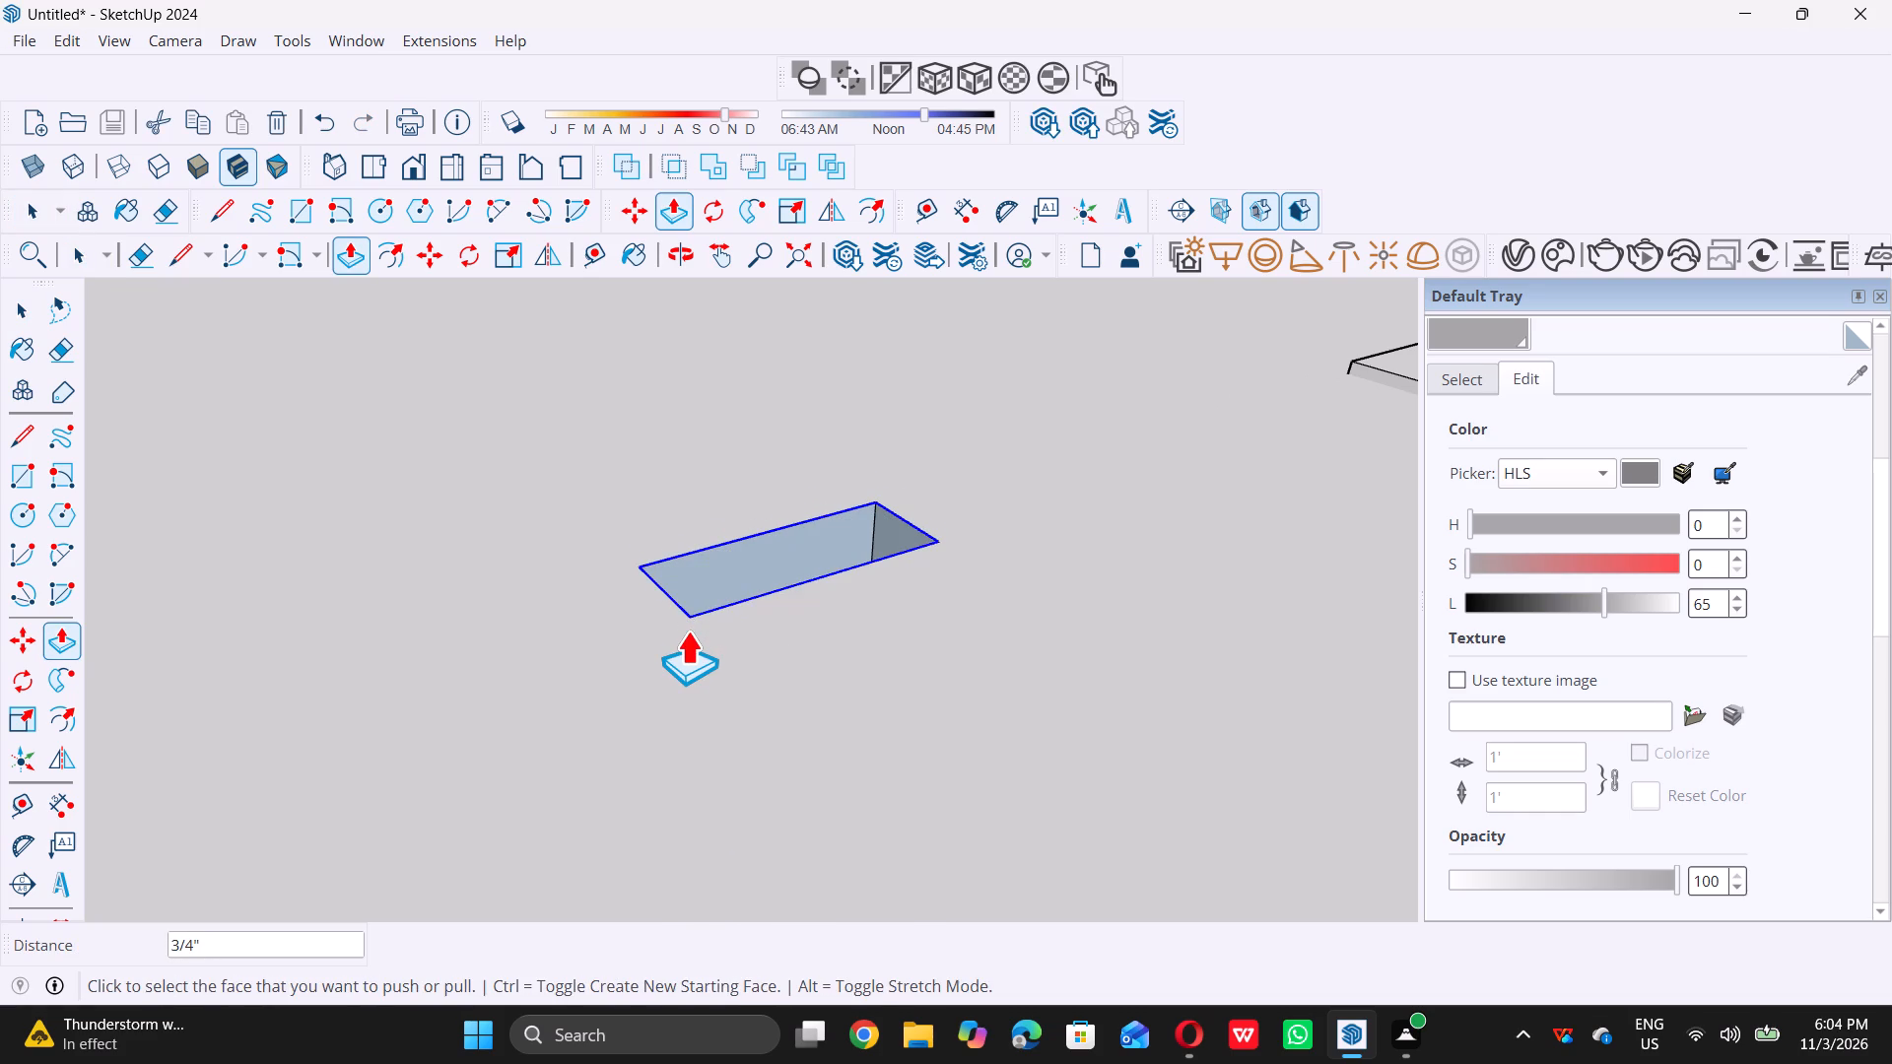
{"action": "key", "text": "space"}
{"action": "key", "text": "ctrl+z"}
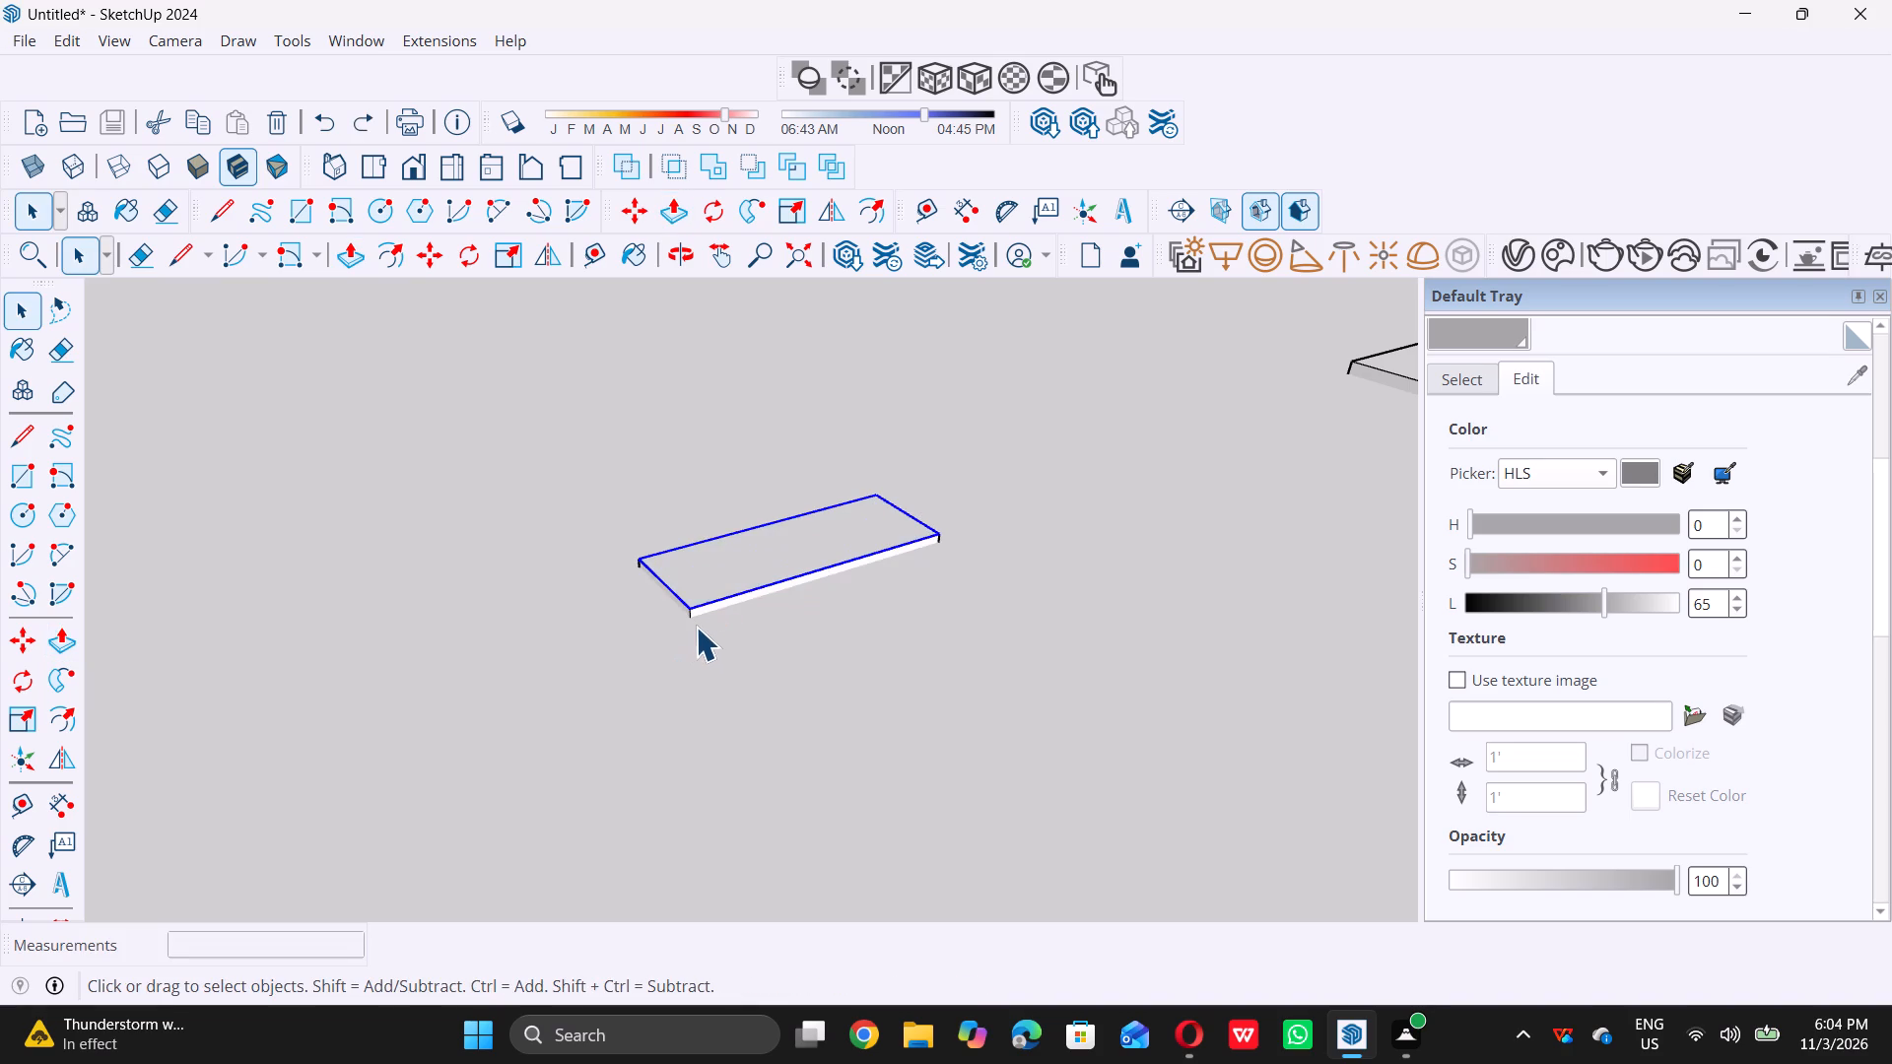
Examine from the building's front how the column nearest the dividing wall meets the roof slab above and below.
{"action": "scroll", "coordinate": [708, 616], "scroll_direction": "down", "scroll_amount": 20}
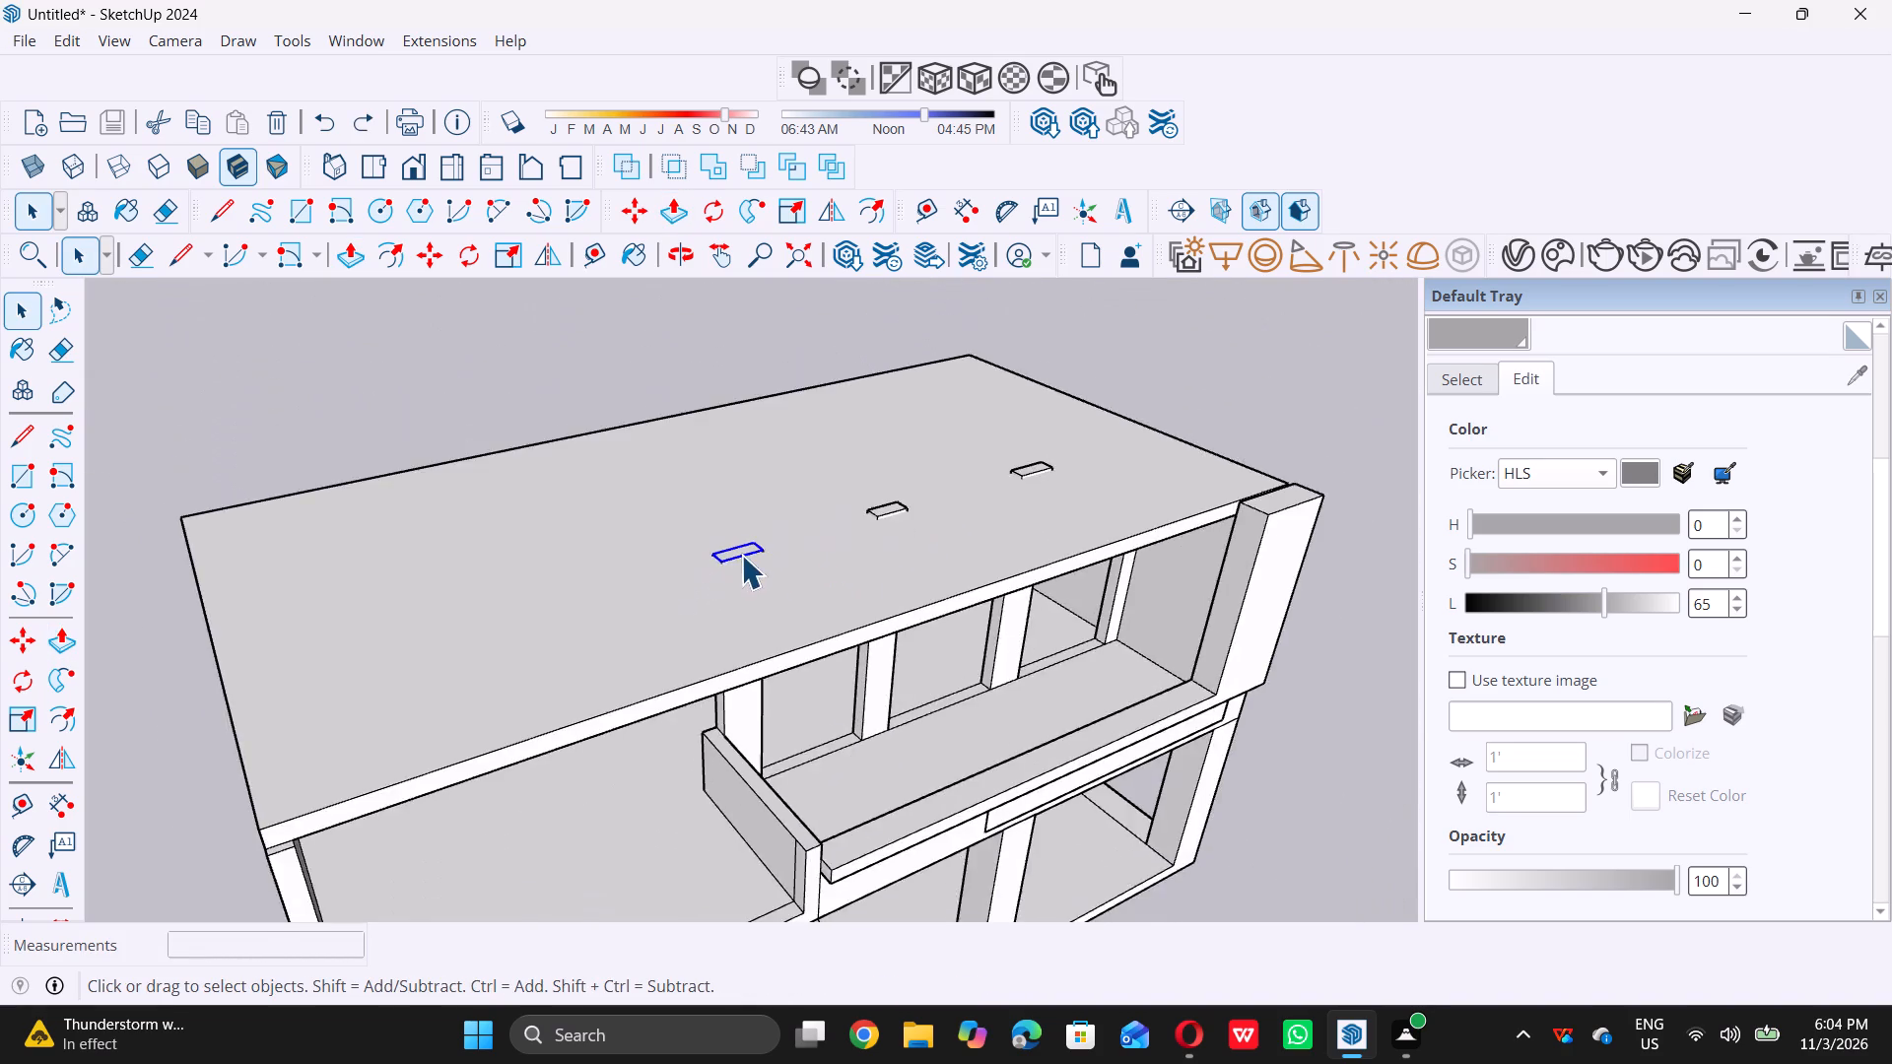
{"action": "scroll", "coordinate": [741, 555], "scroll_direction": "down", "scroll_amount": 5}
{"action": "middle_click_drag", "start_coordinate": [752, 636], "coordinate": [684, 510]}
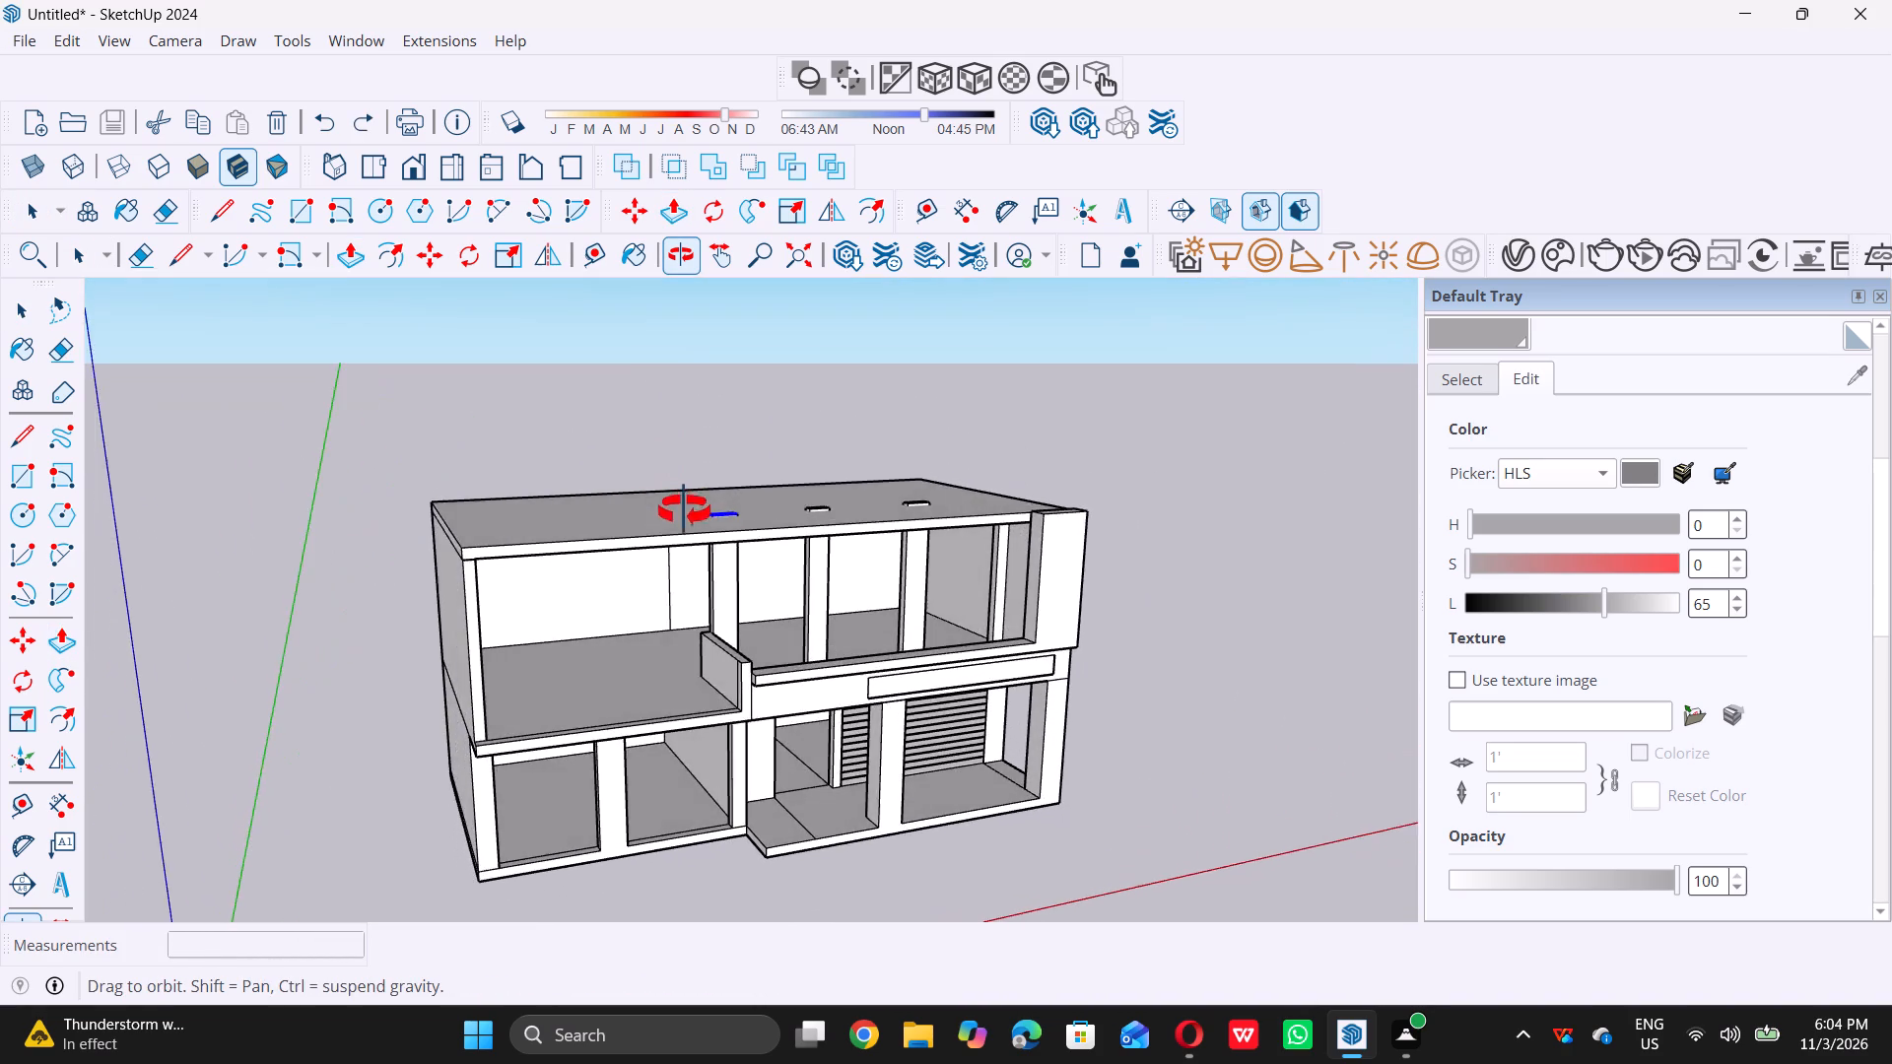
{"action": "middle_click_drag", "start_coordinate": [684, 510], "coordinate": [657, 515]}
{"action": "middle_click_drag", "start_coordinate": [653, 515], "coordinate": [556, 462]}
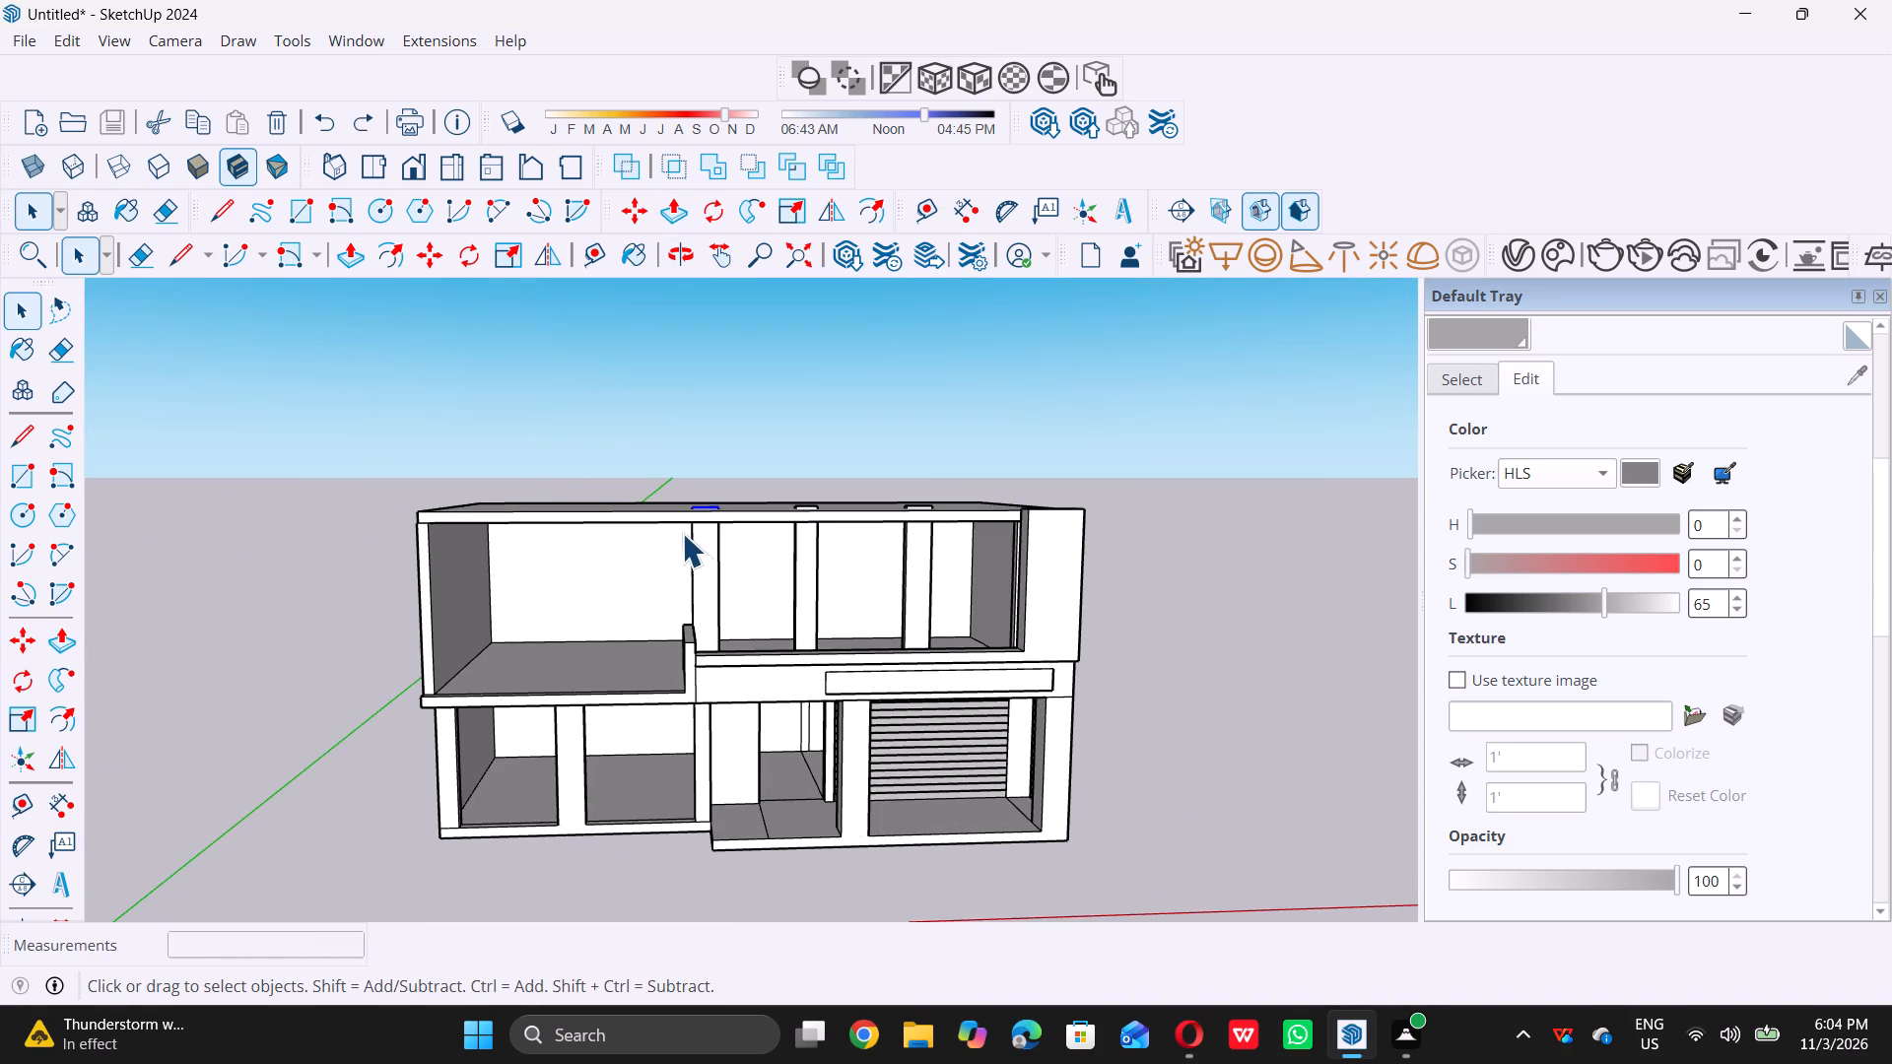
{"action": "scroll", "coordinate": [681, 524], "scroll_direction": "up", "scroll_amount": 9}
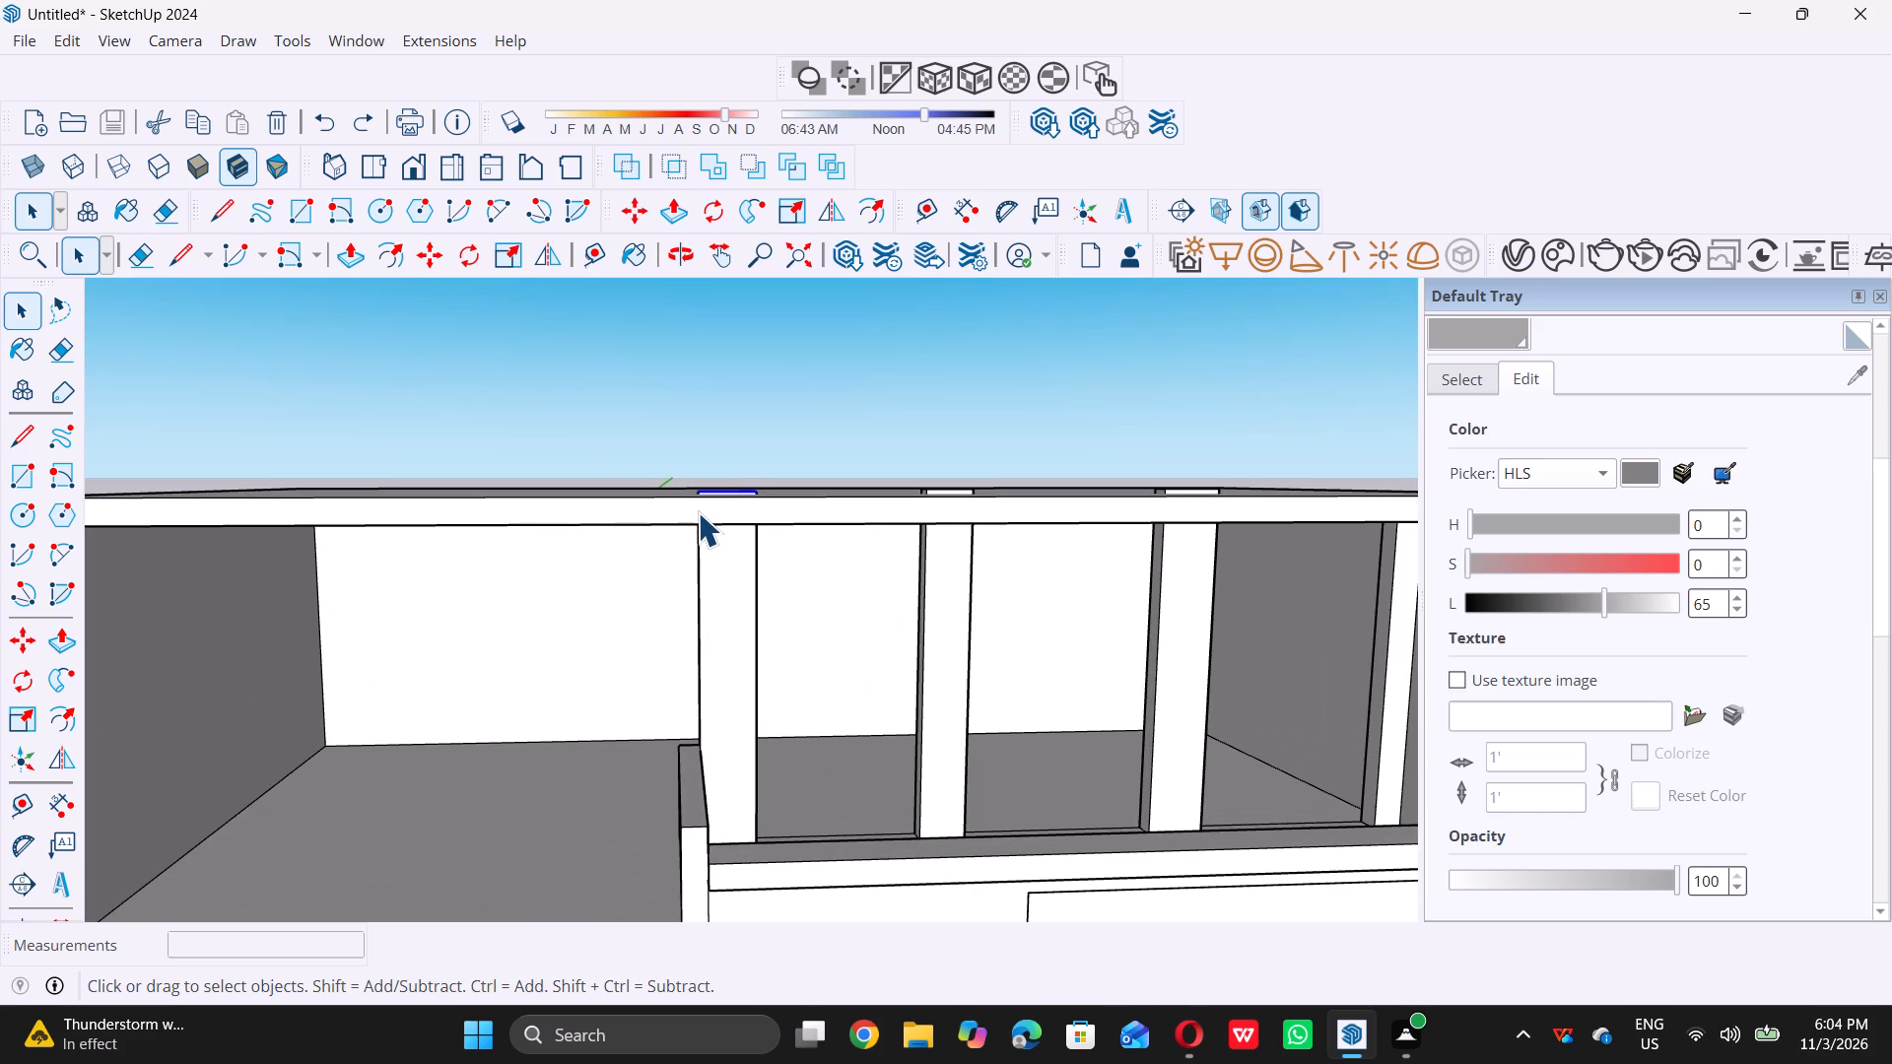
{"action": "key", "text": "l"}
{"action": "scroll", "coordinate": [697, 524], "scroll_direction": "up", "scroll_amount": 5}
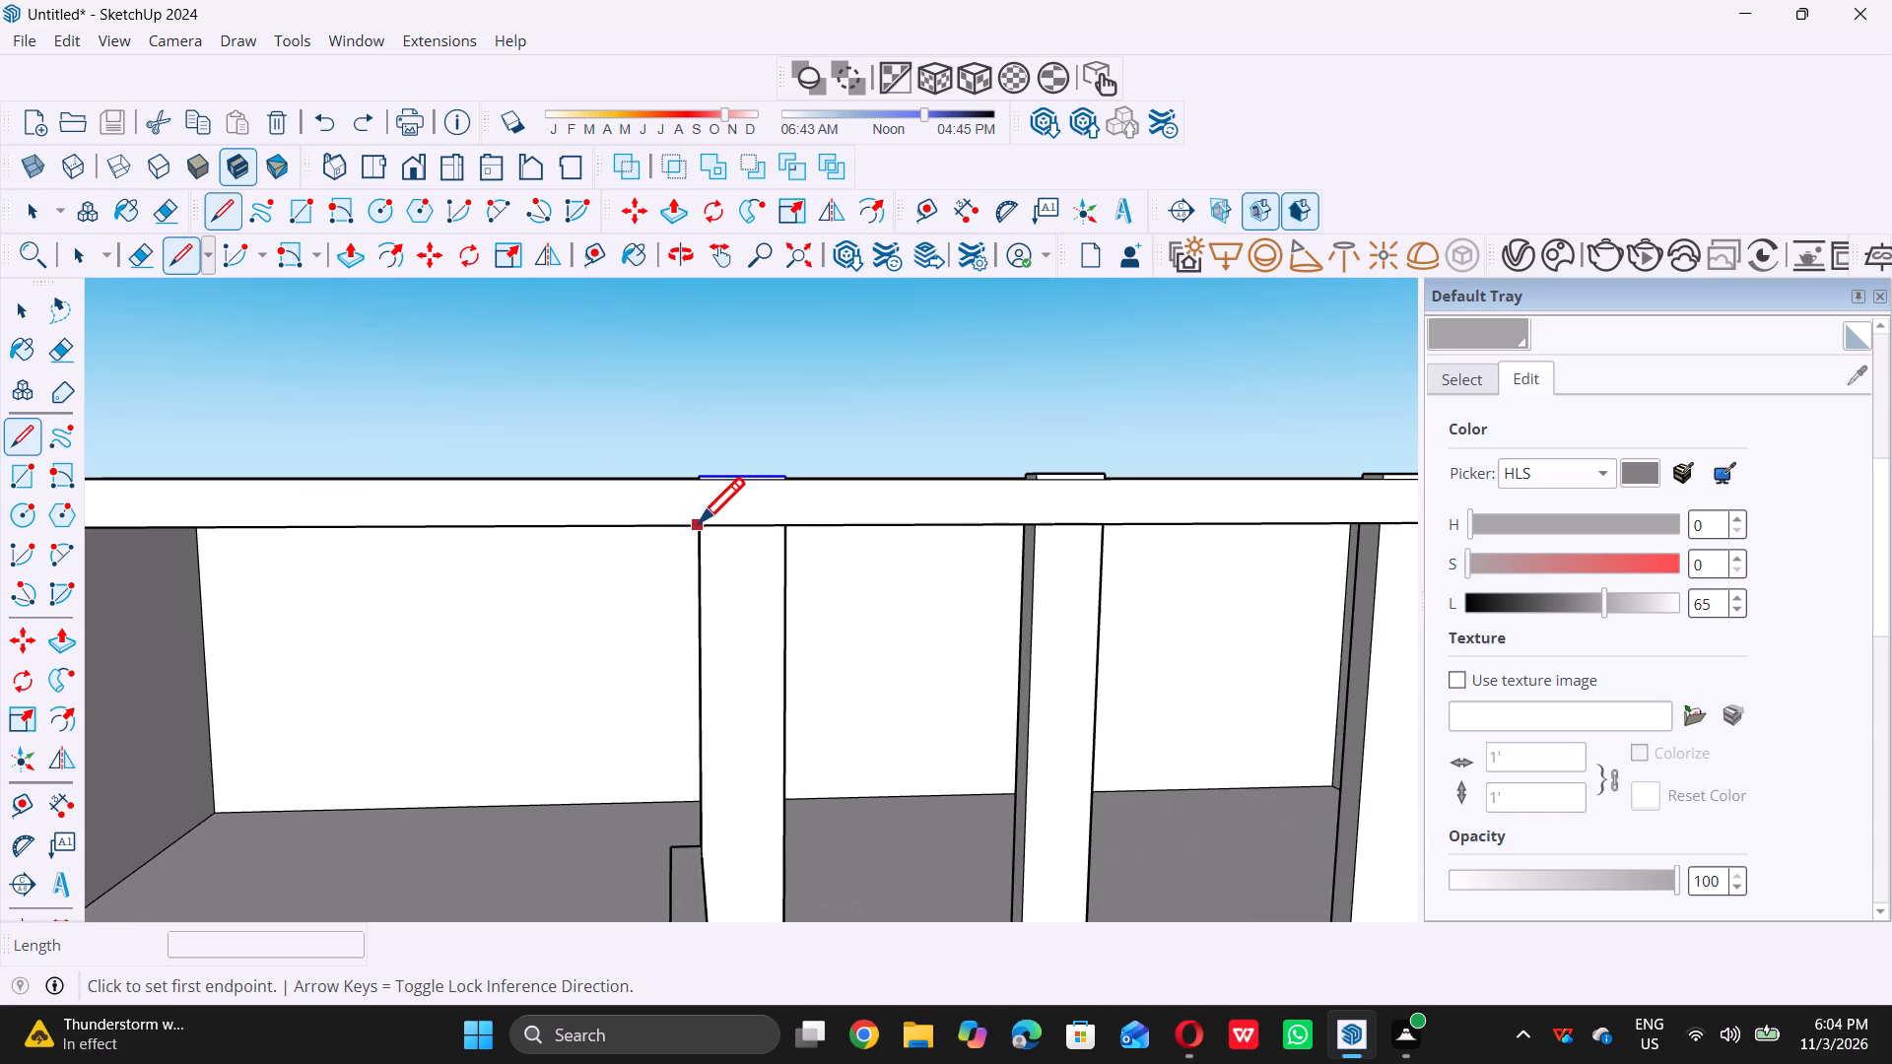
{"action": "middle_click_drag", "start_coordinate": [697, 574], "coordinate": [738, 425]}
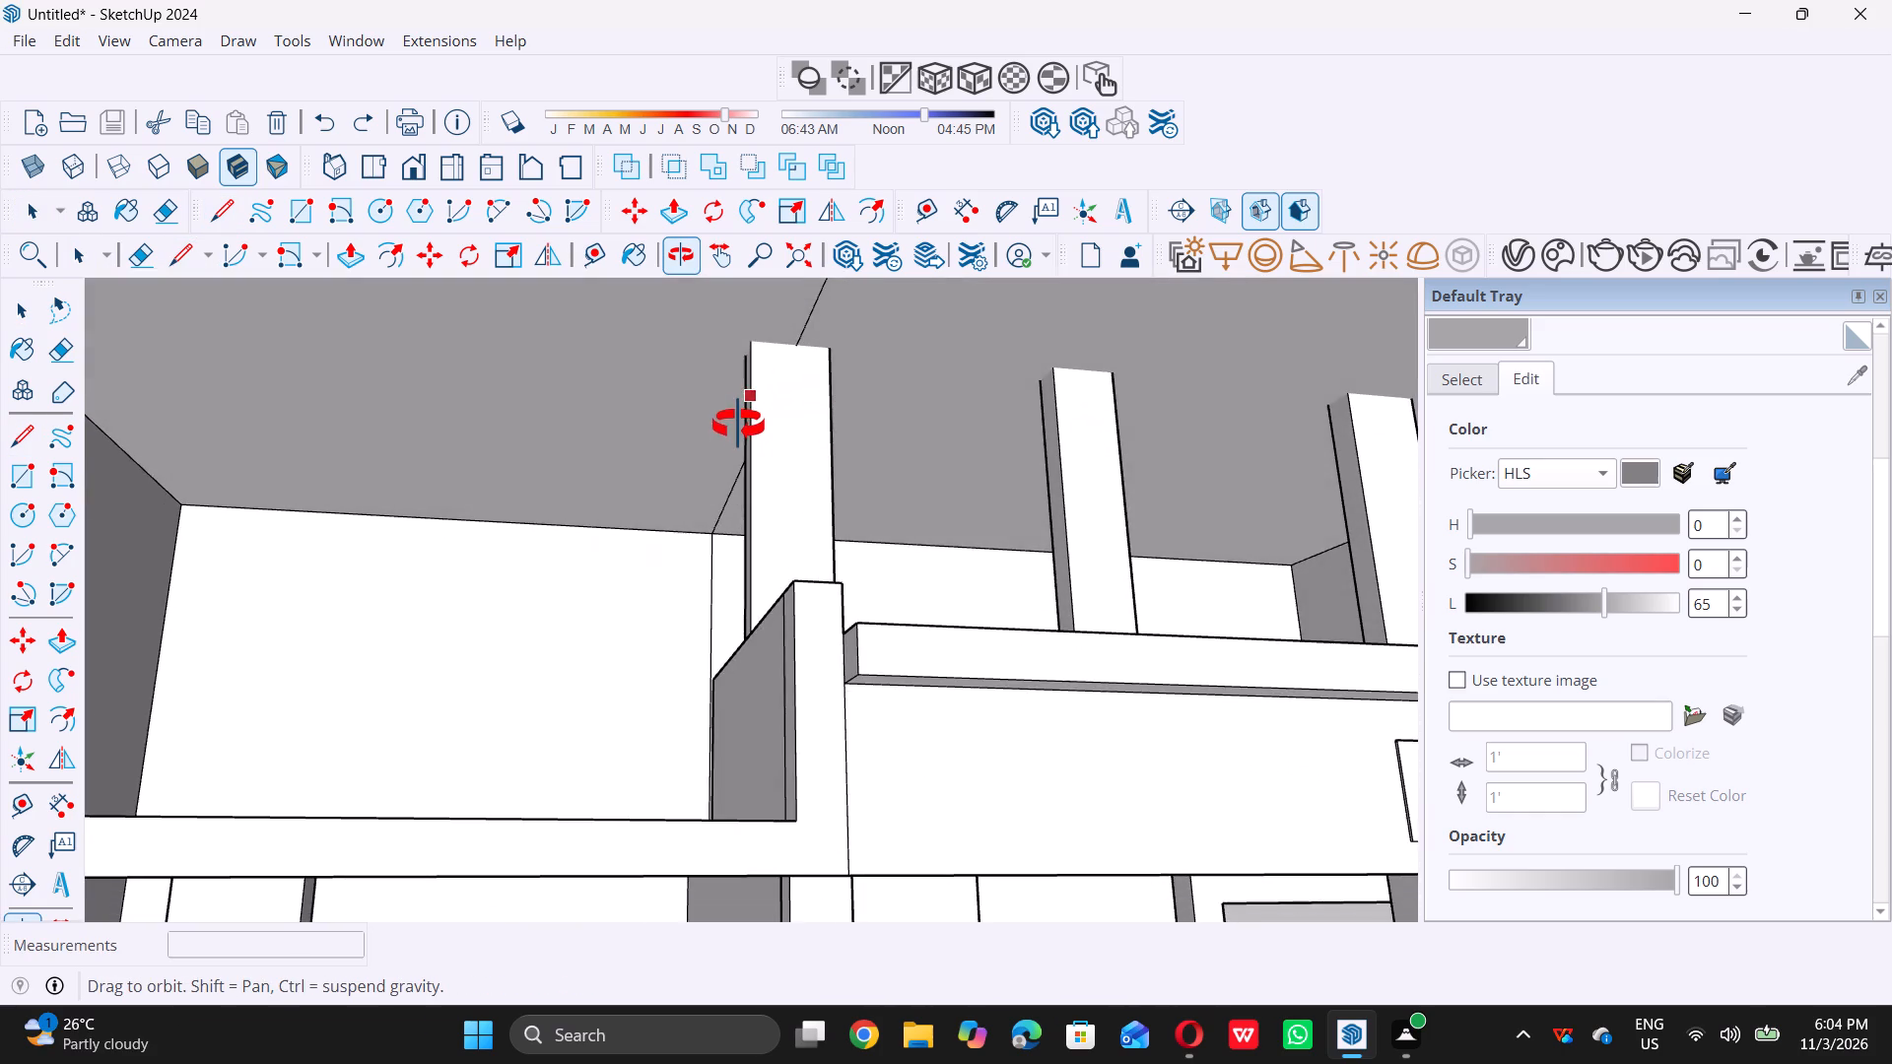
{"action": "middle_click_drag", "start_coordinate": [738, 425], "coordinate": [698, 523]}
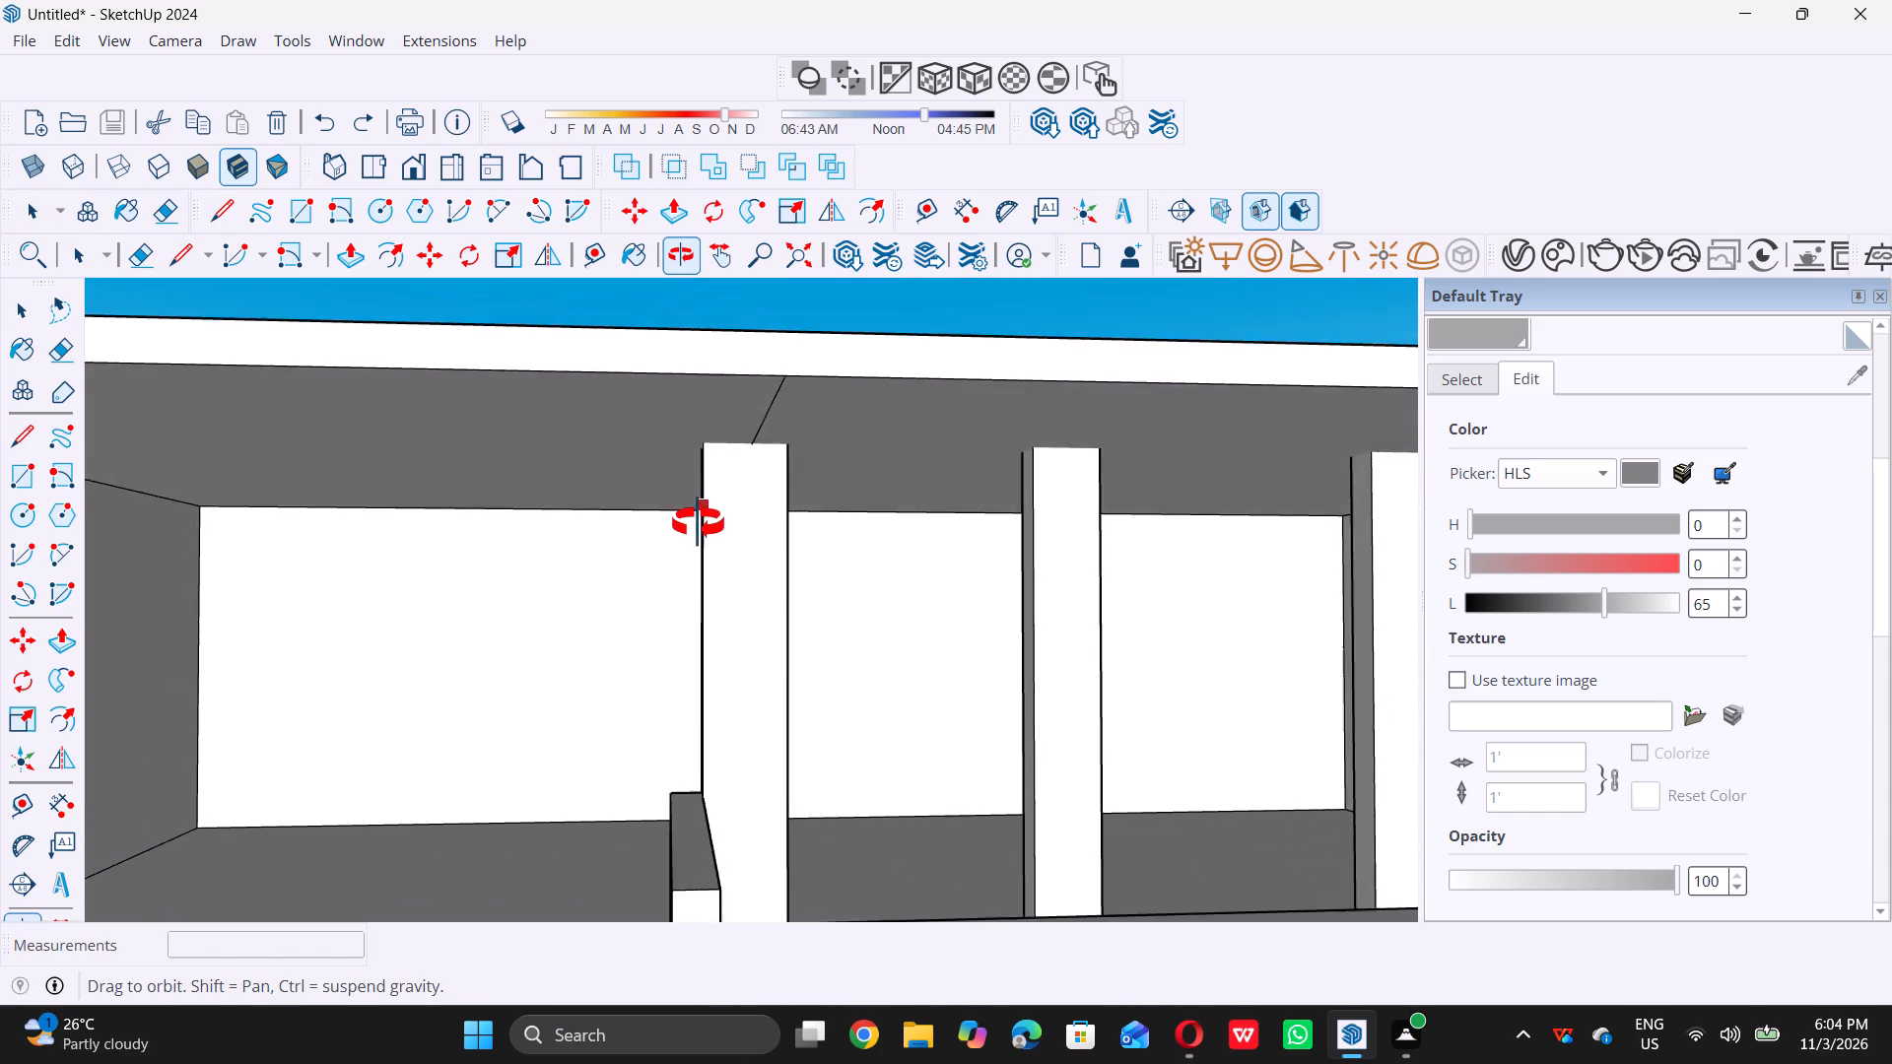
{"action": "middle_click_drag", "start_coordinate": [698, 523], "coordinate": [675, 605]}
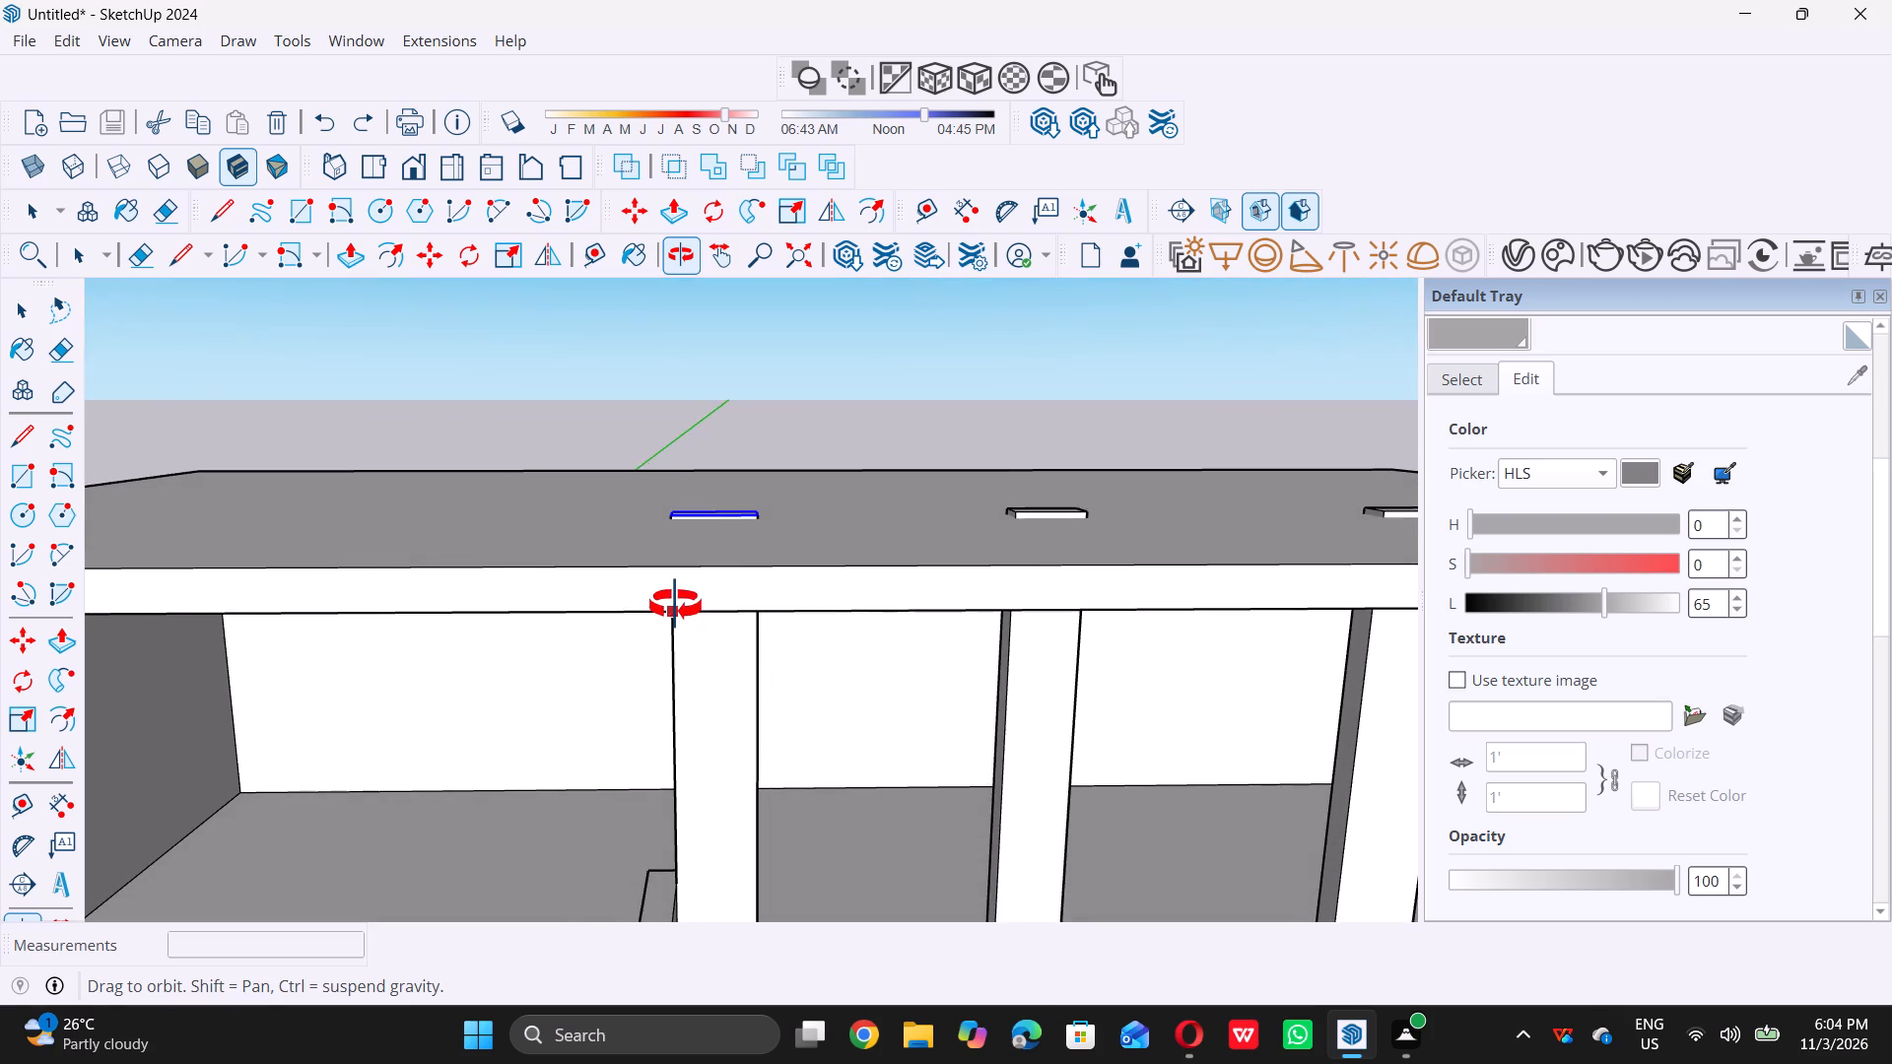
{"action": "middle_click_drag", "start_coordinate": [675, 605], "coordinate": [678, 563]}
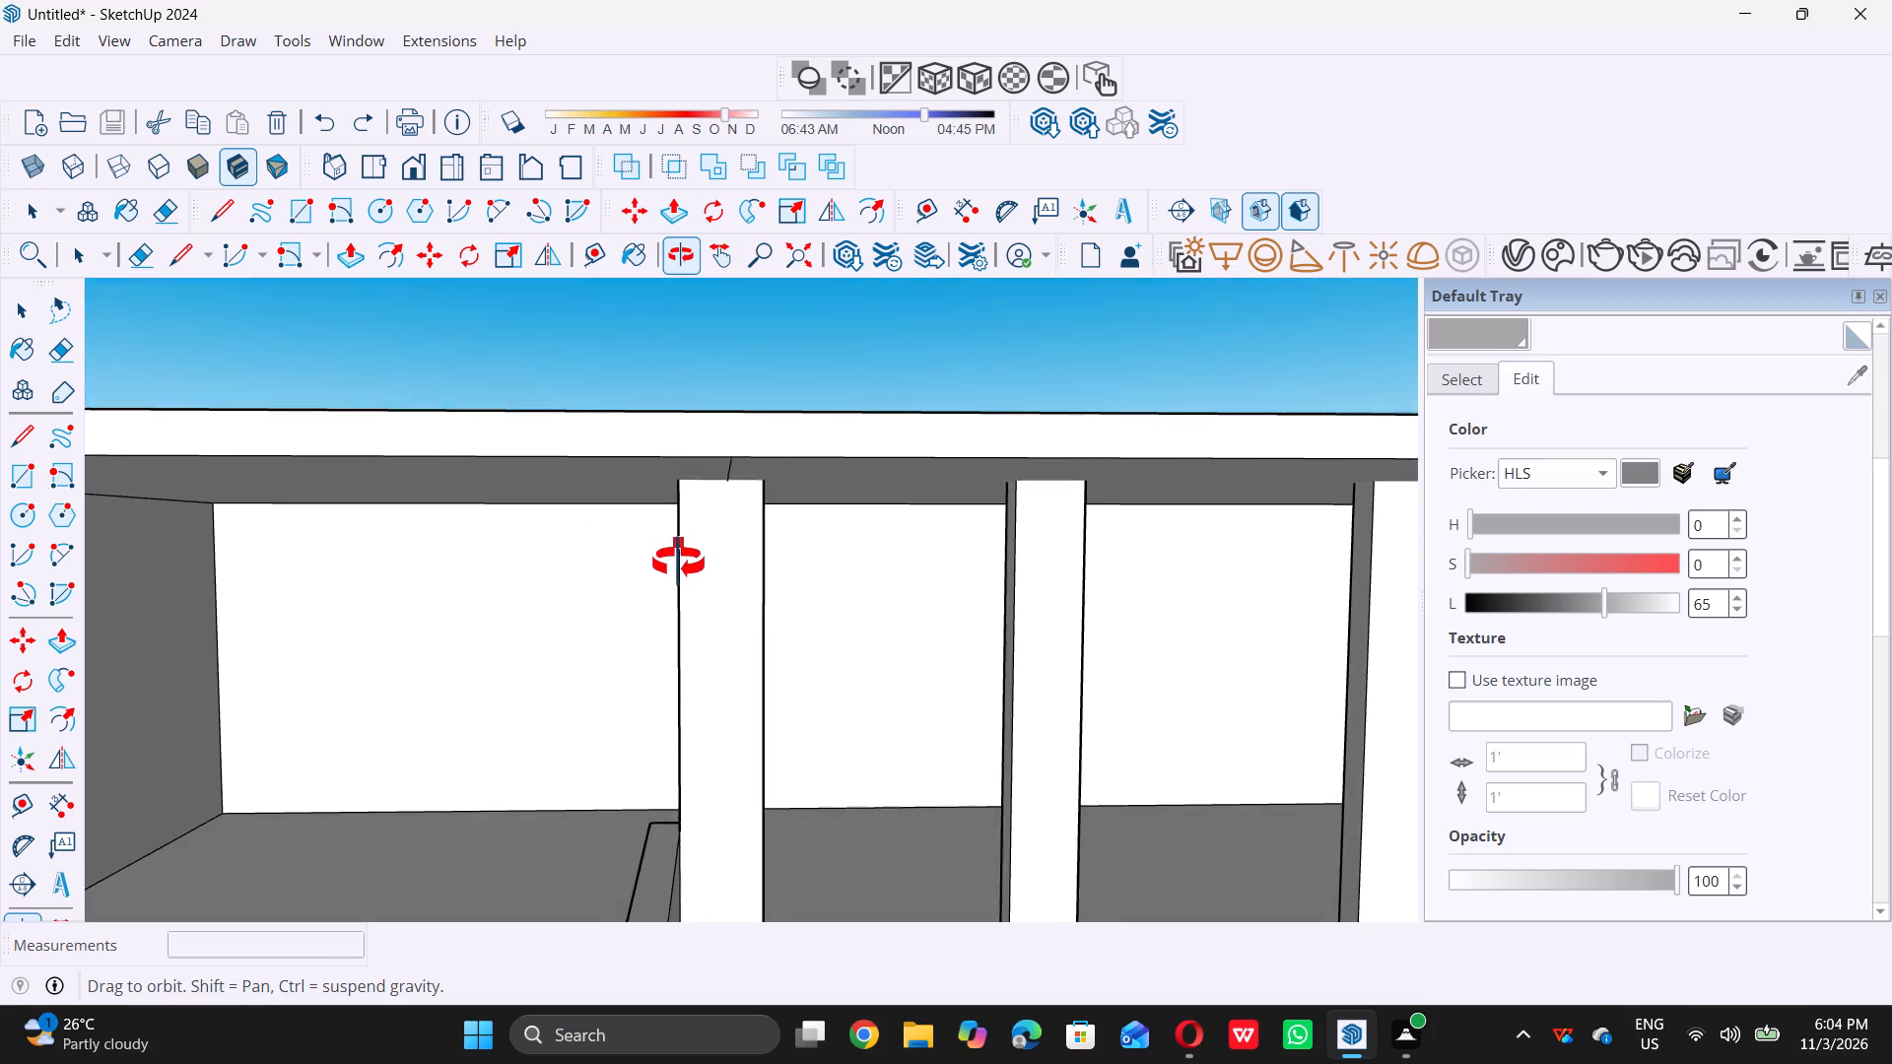
{"action": "middle_click_drag", "start_coordinate": [678, 563], "coordinate": [673, 578]}
{"action": "key", "text": "space"}
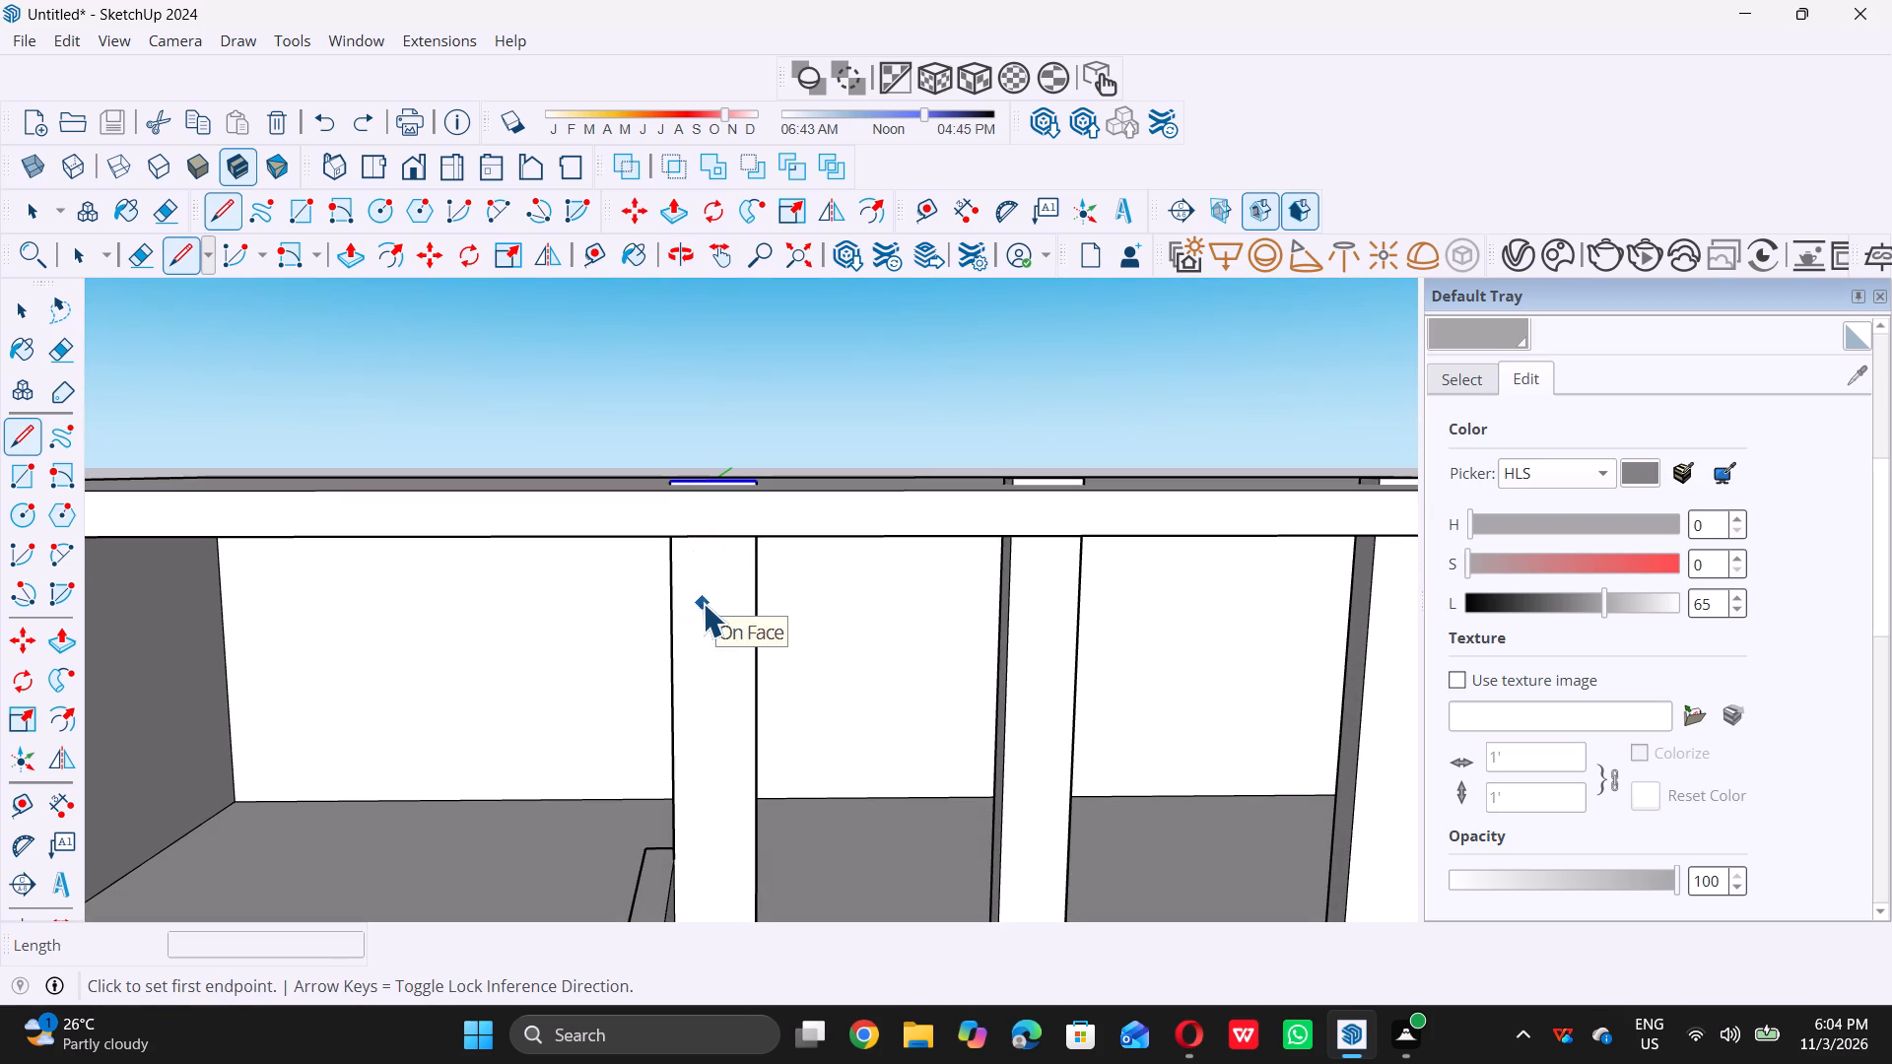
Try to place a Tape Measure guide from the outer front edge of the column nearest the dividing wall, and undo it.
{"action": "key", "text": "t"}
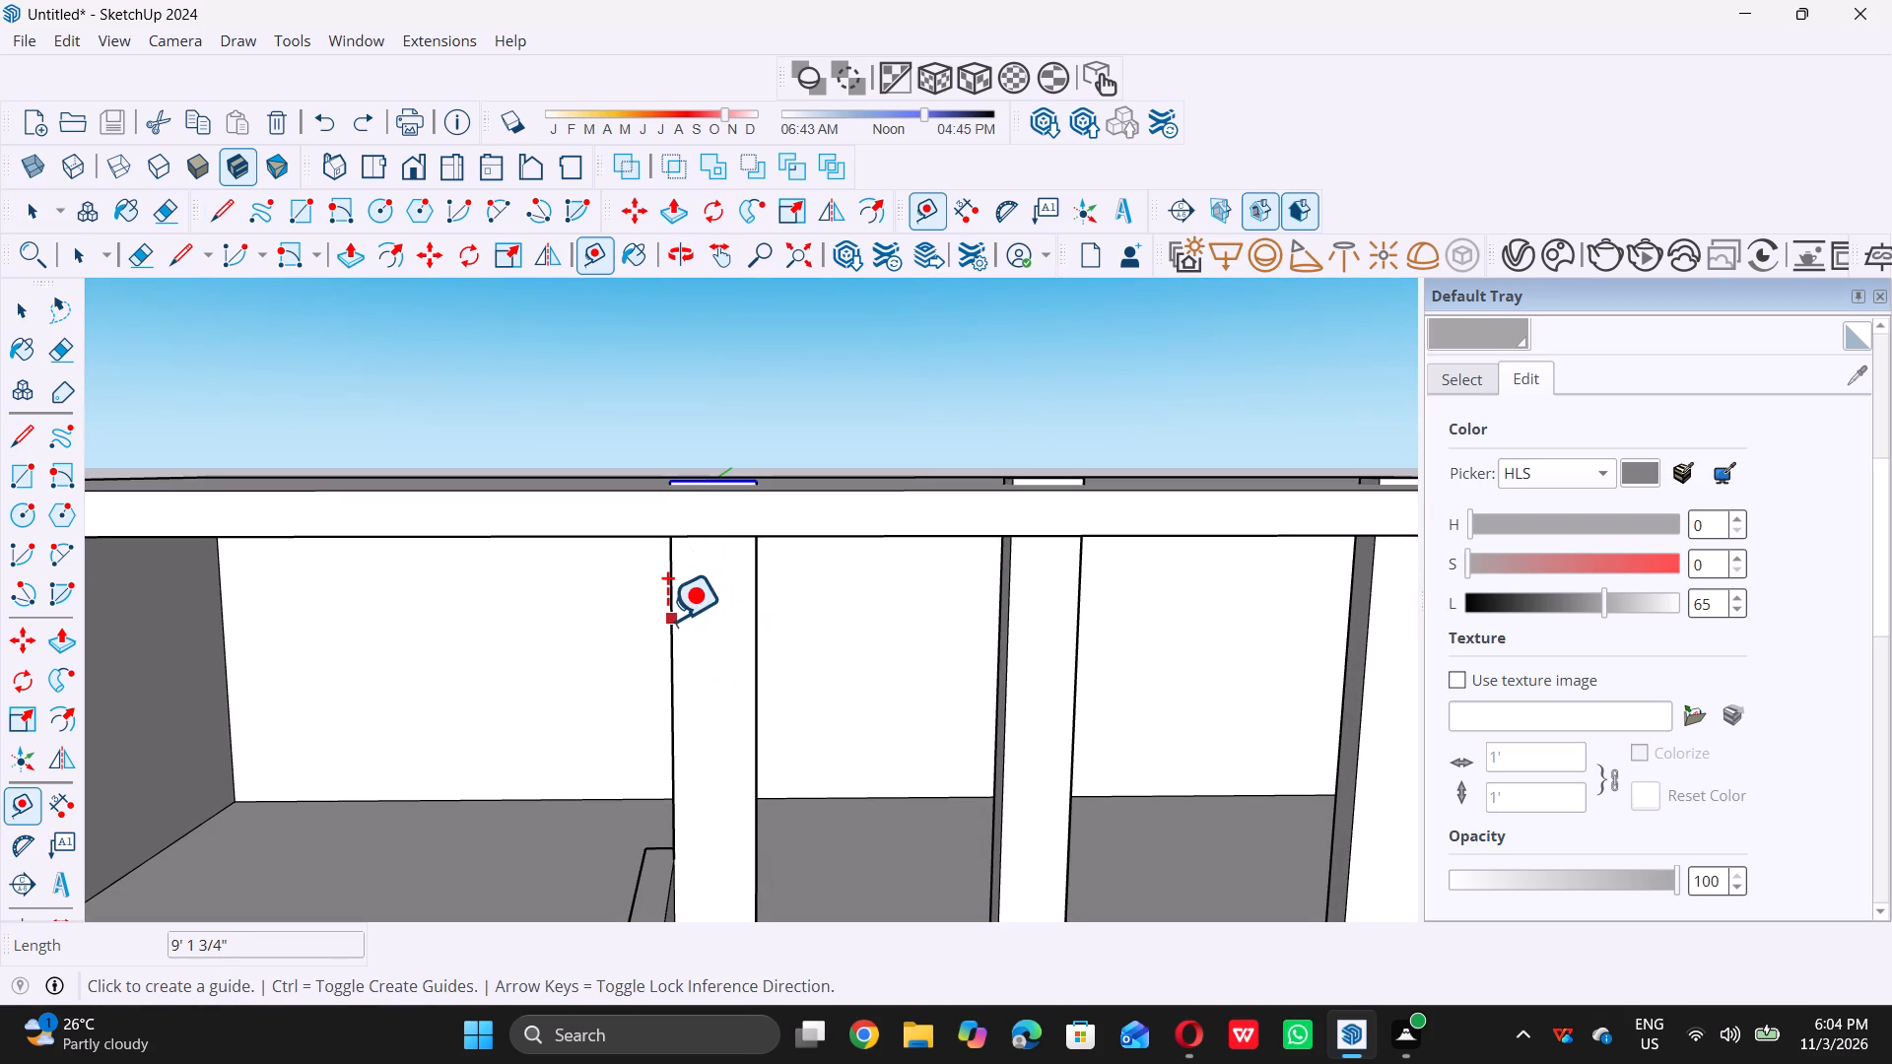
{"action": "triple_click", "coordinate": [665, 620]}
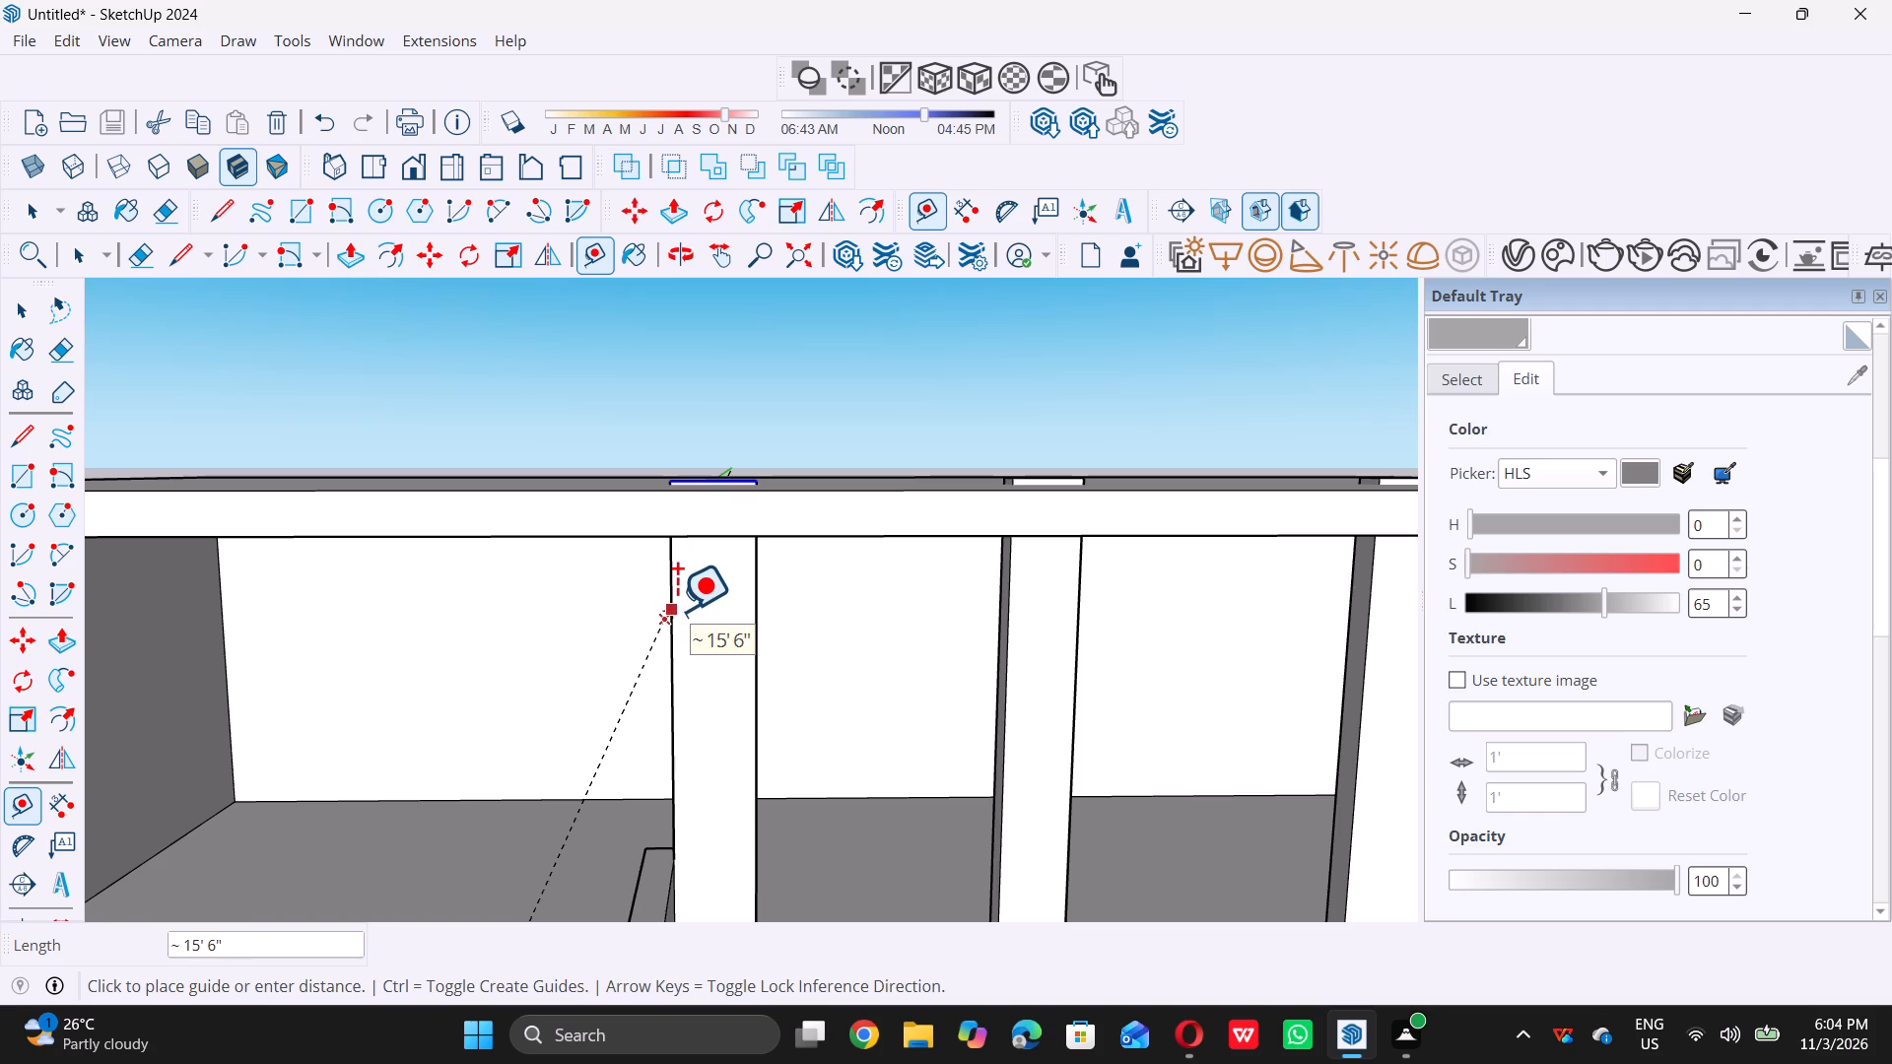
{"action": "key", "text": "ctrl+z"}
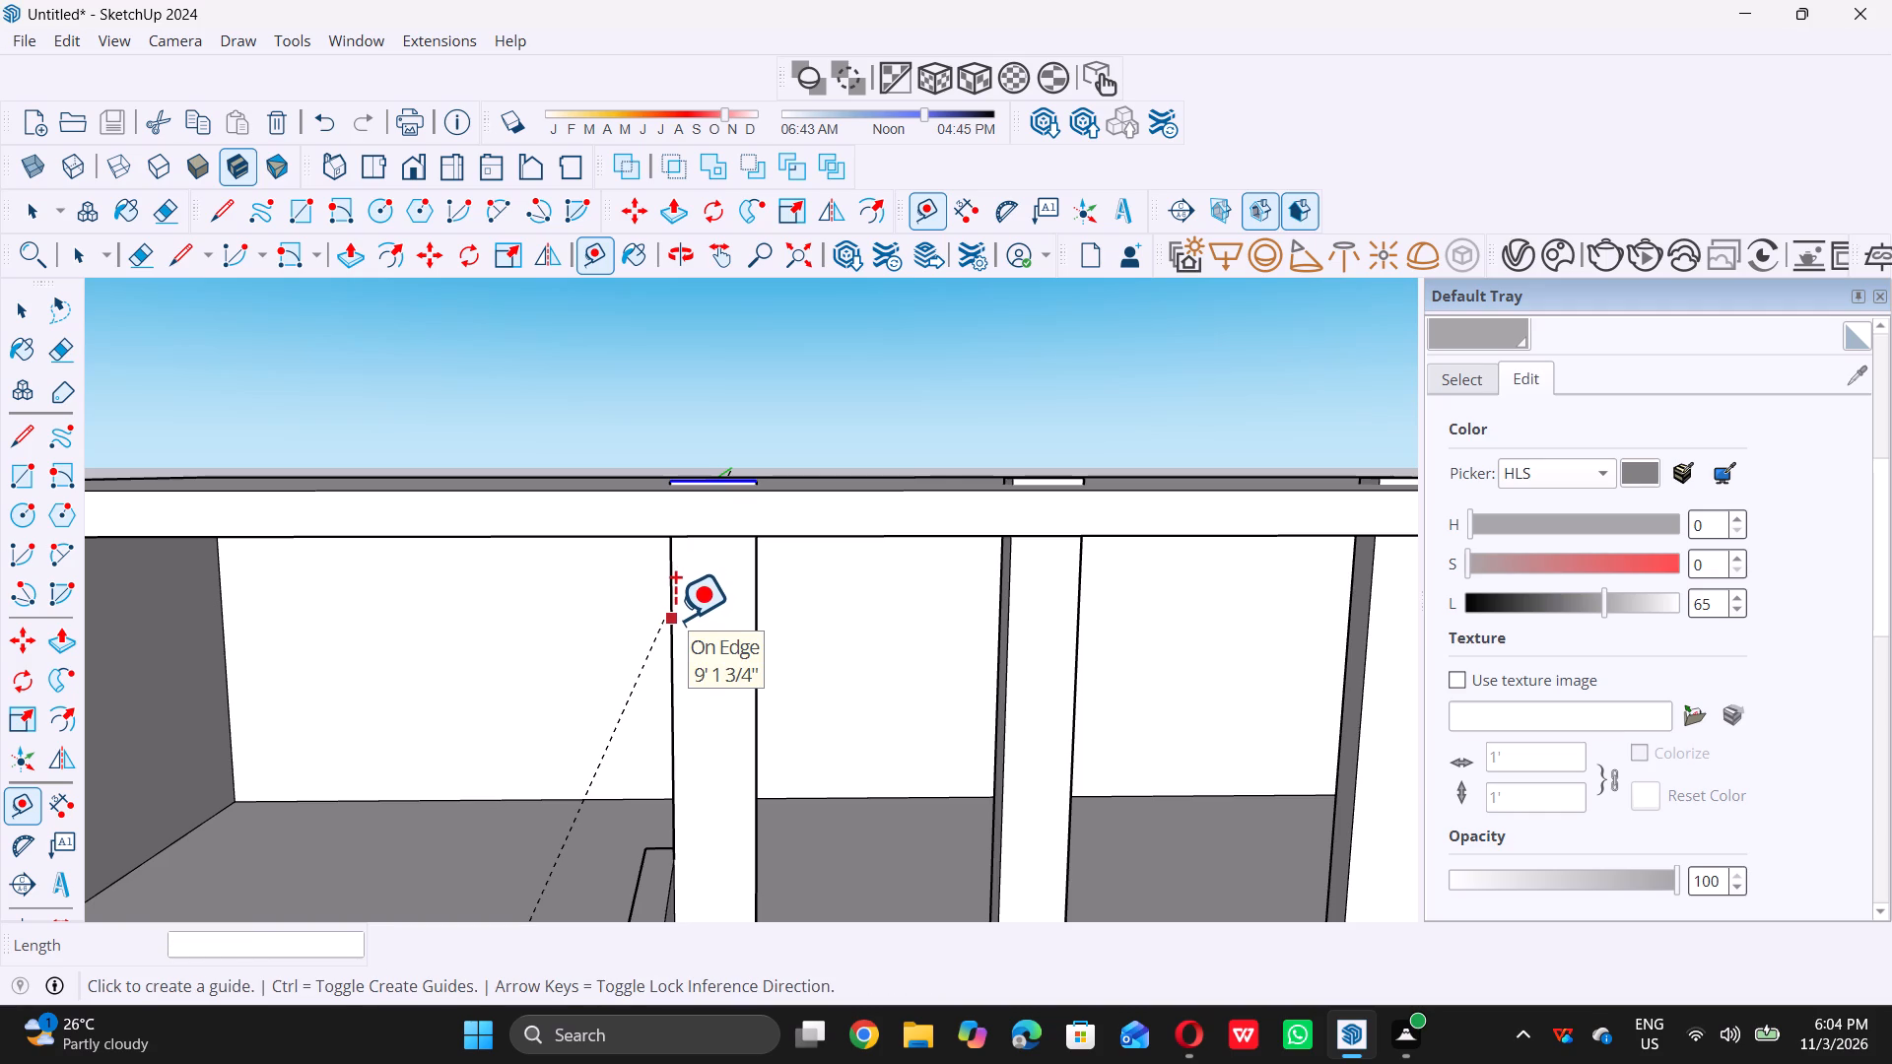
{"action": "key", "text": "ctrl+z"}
Place vertical Tape Measure guides along both front edges of the column nearest the dividing wall, extending above the roof slab.
{"action": "scroll", "coordinate": [677, 625], "scroll_direction": "up", "scroll_amount": 3}
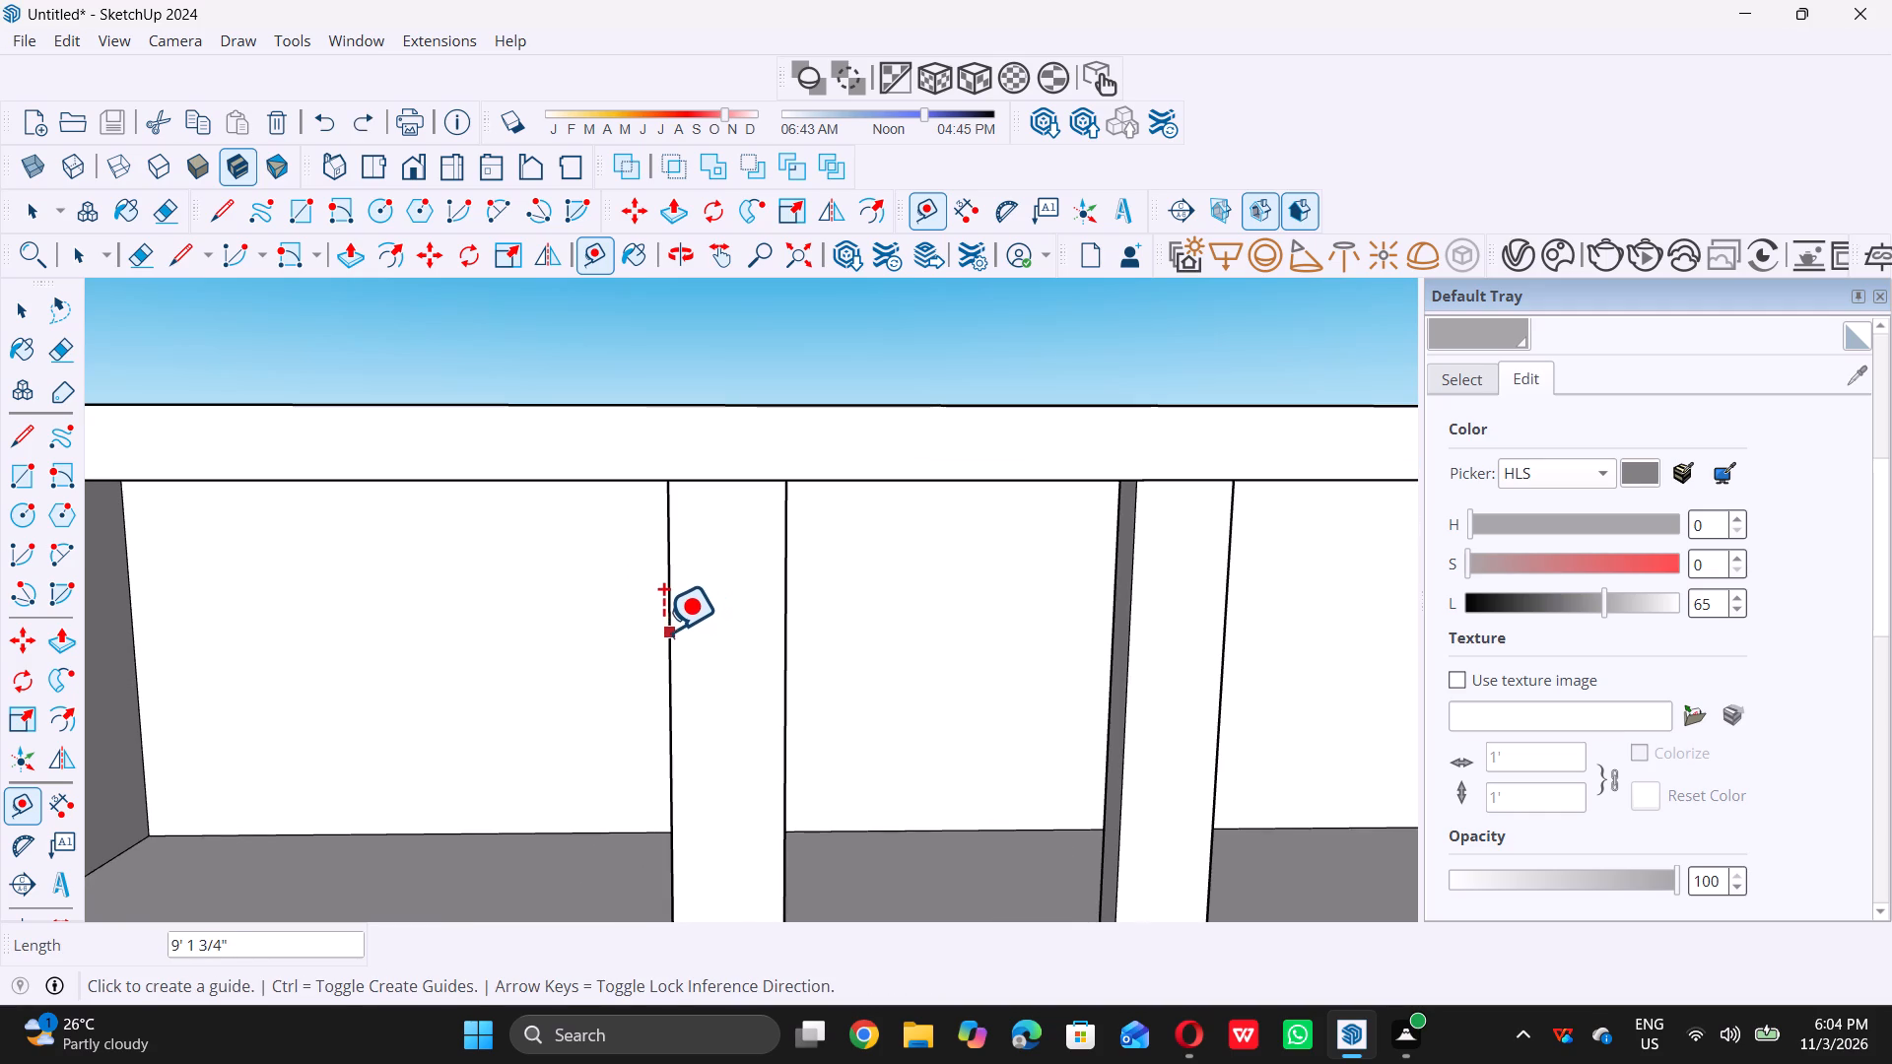
{"action": "triple_click", "coordinate": [663, 629]}
{"action": "left_click", "coordinate": [663, 627]}
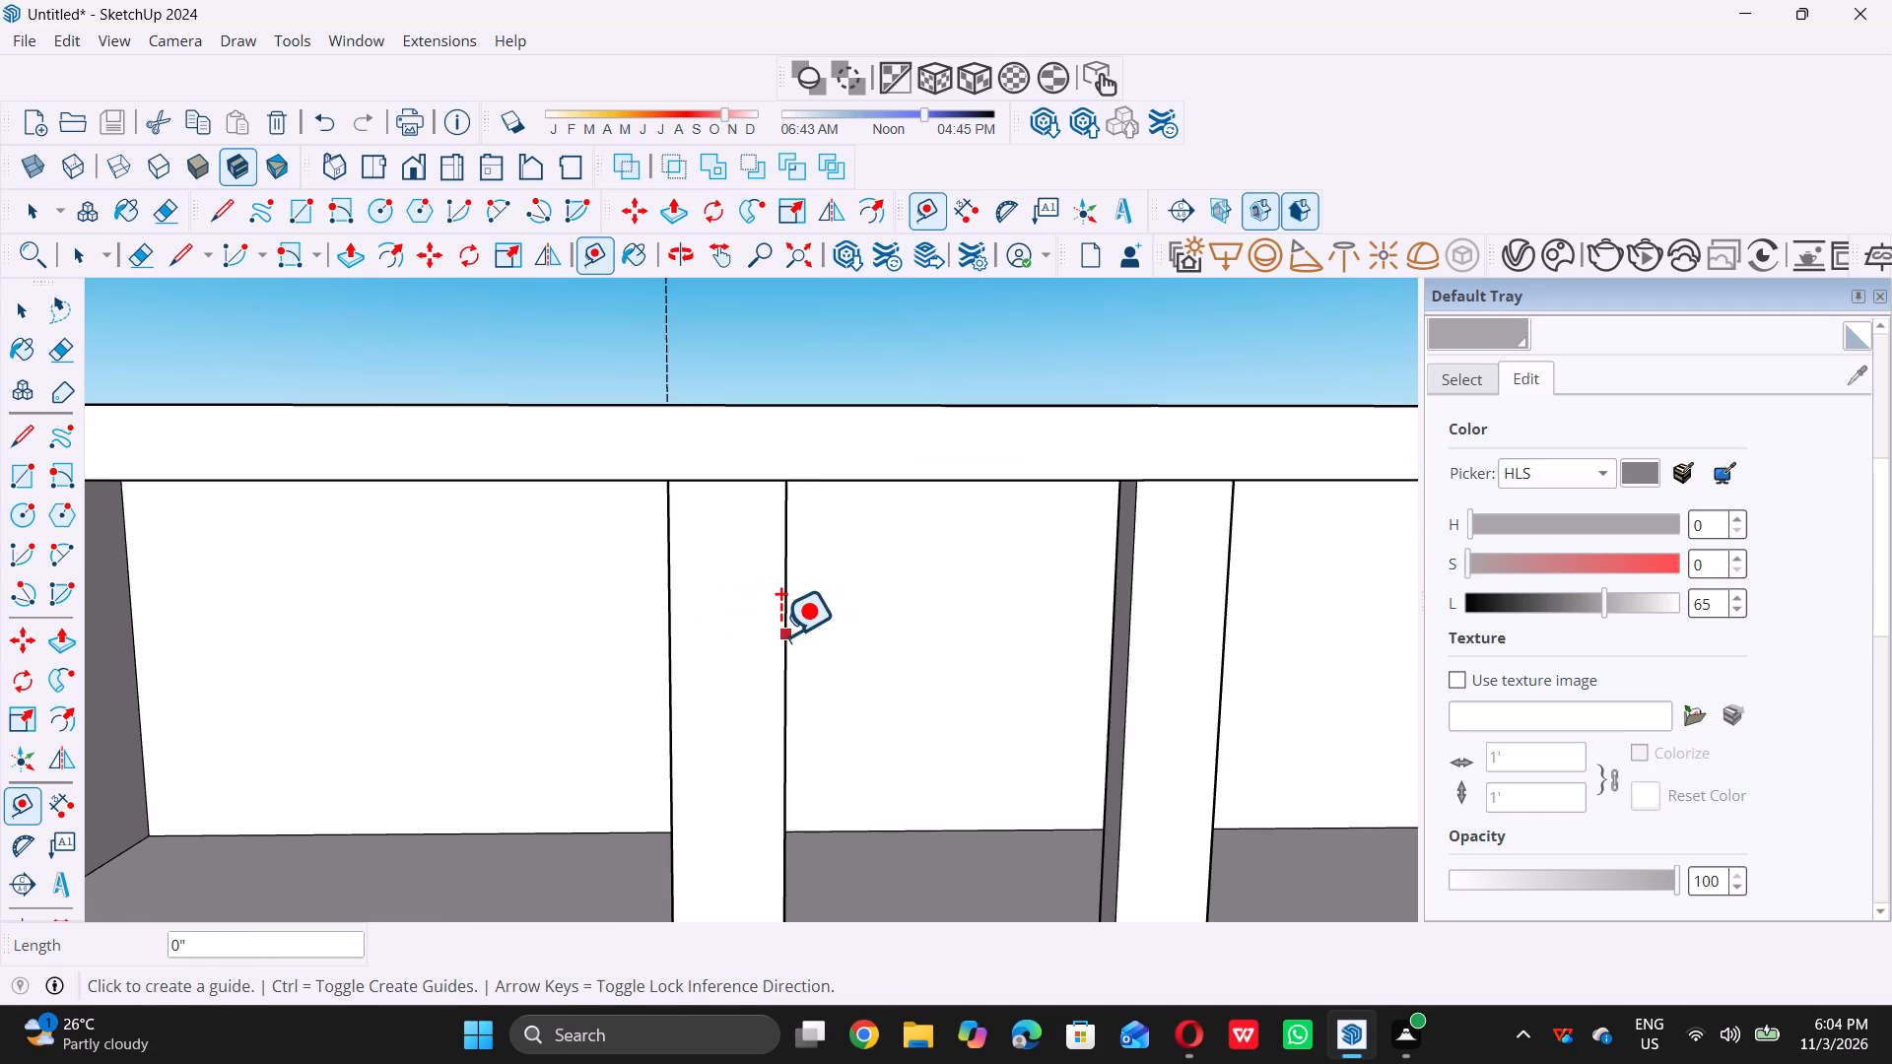
{"action": "double_click", "coordinate": [778, 632]}
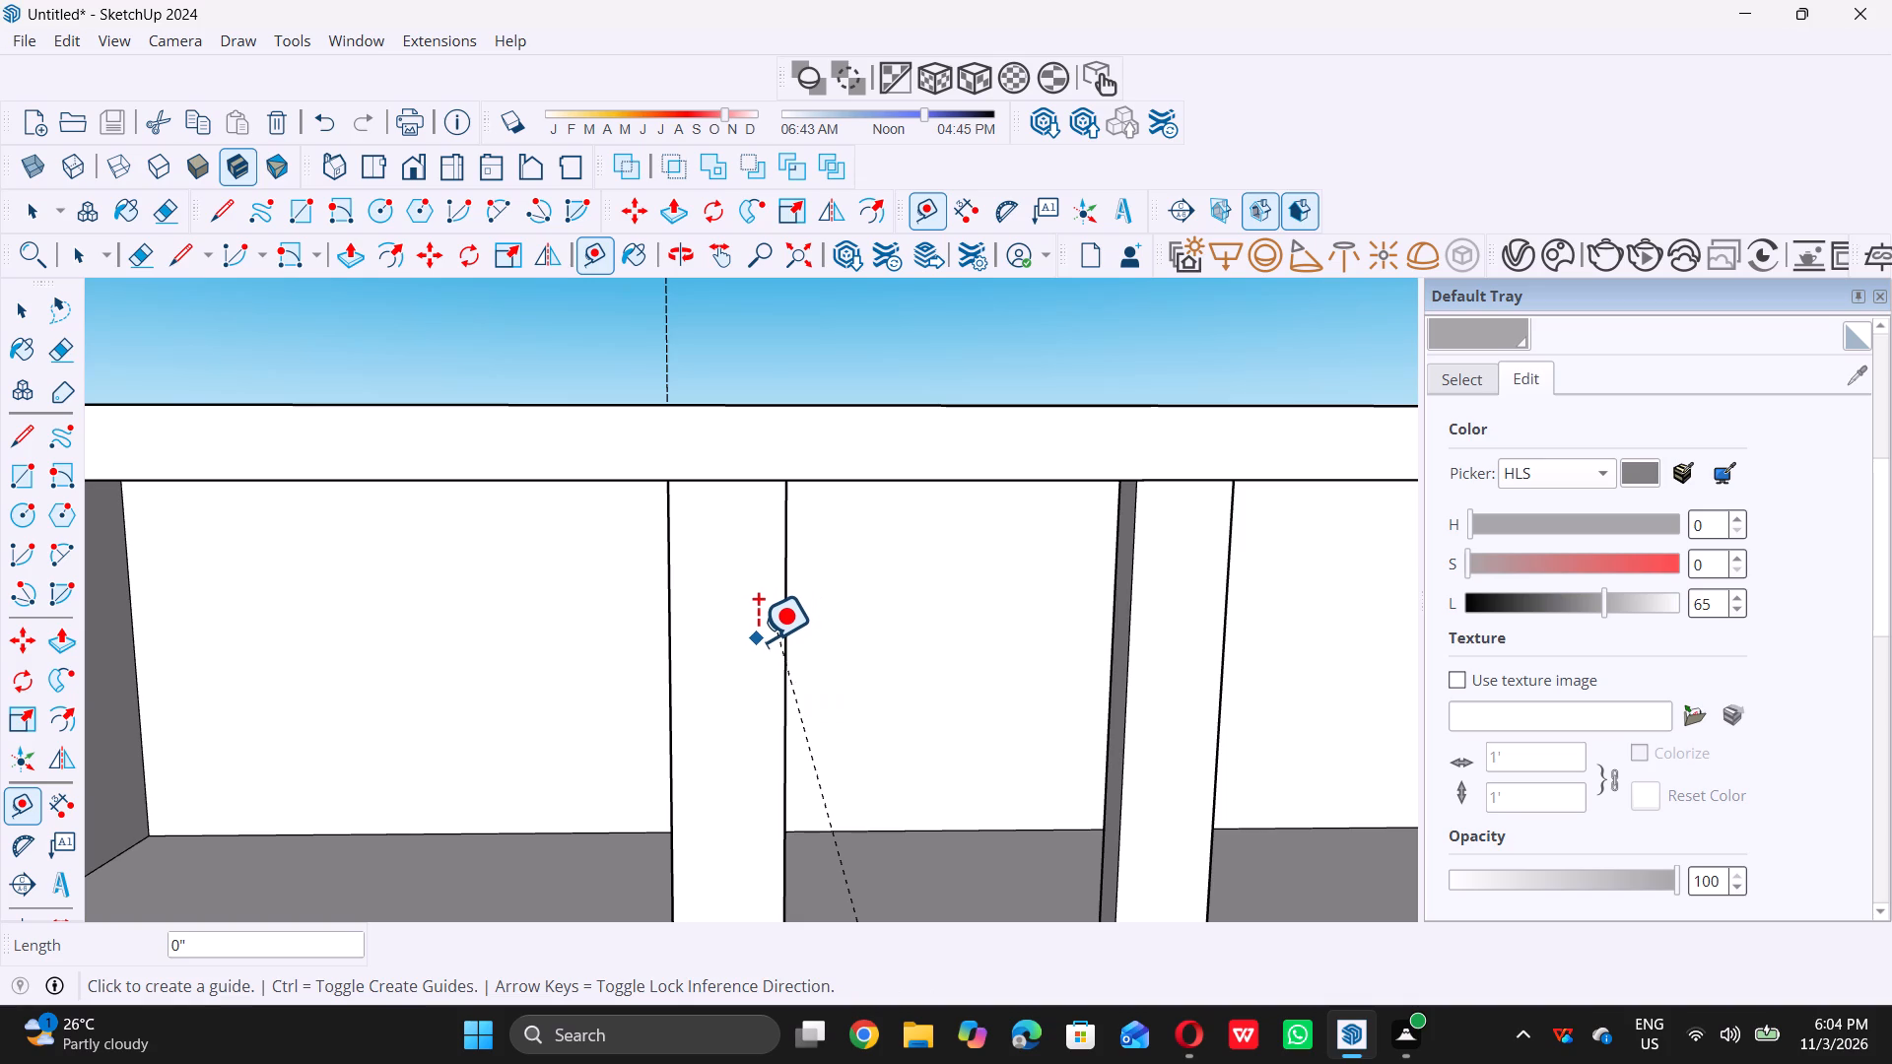
{"action": "key", "text": "ctrl+z"}
{"action": "key", "text": "t"}
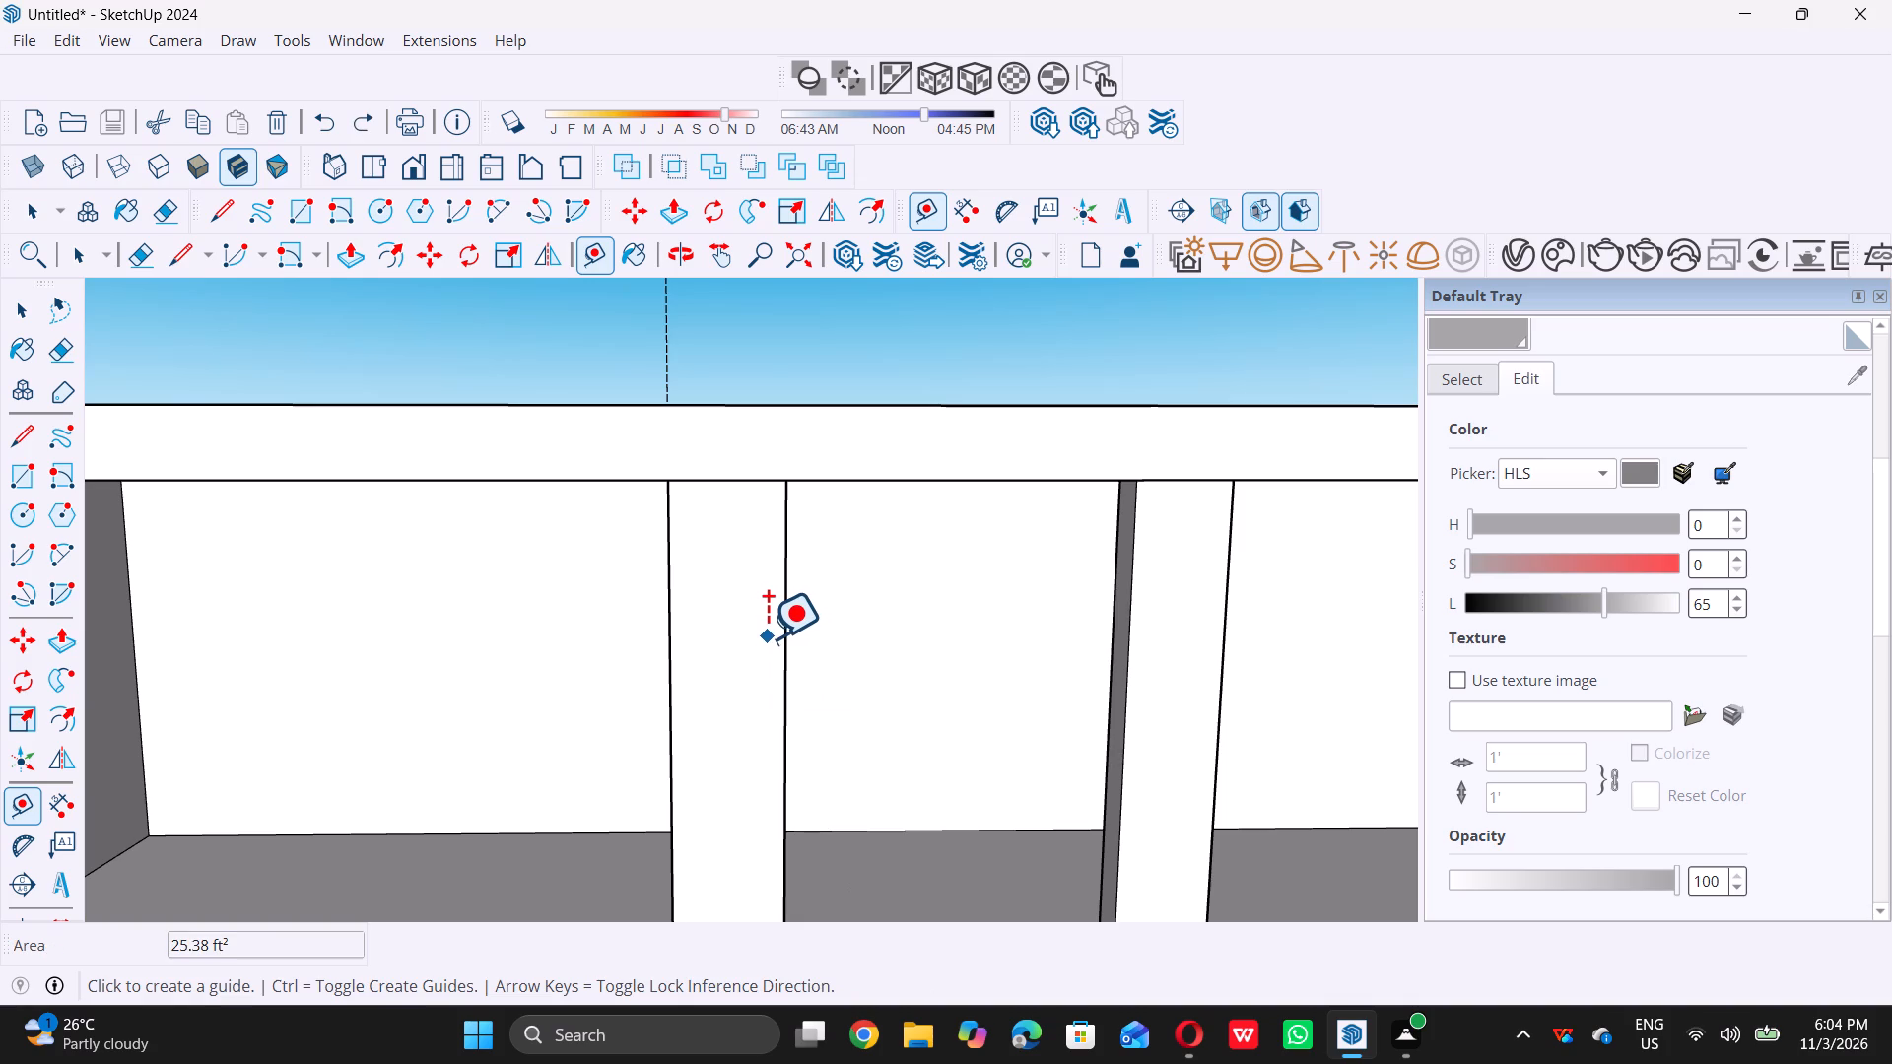
{"action": "triple_click", "coordinate": [780, 624]}
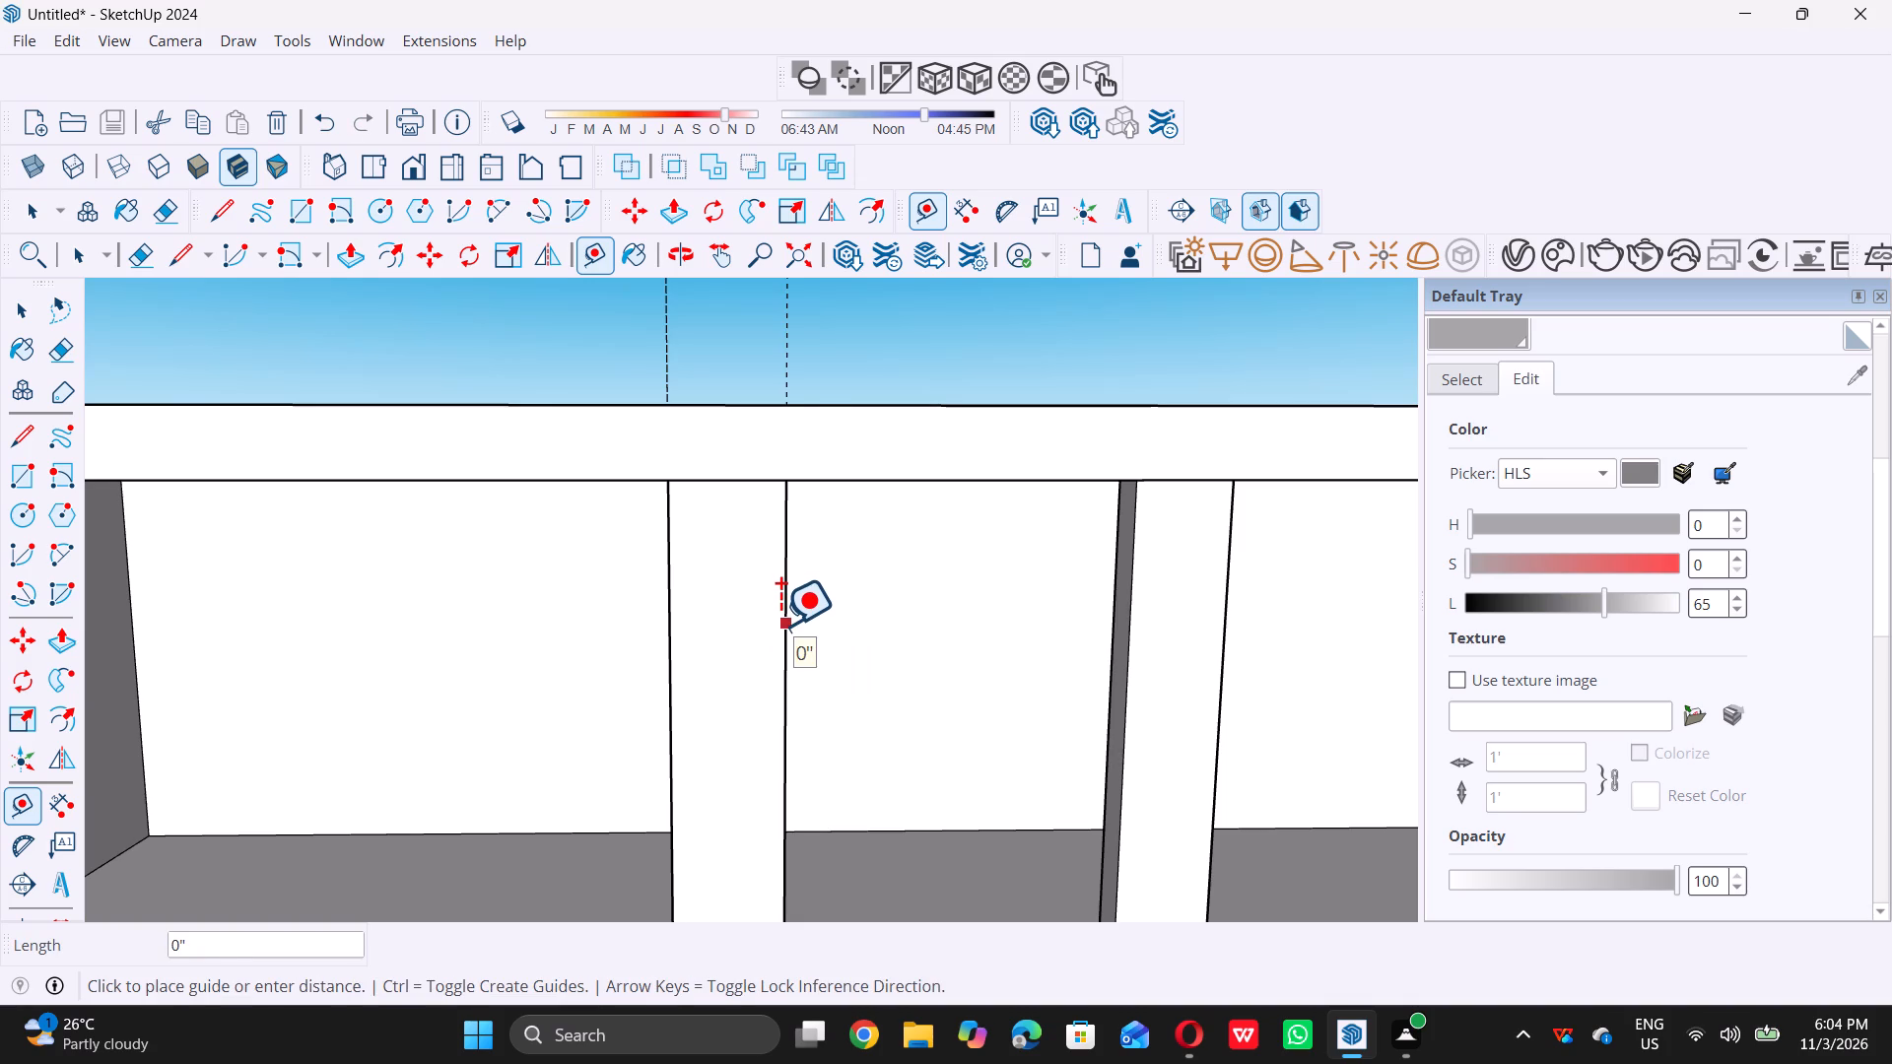
{"action": "key", "text": "space"}
Draw a line across the roof slab's top from the outer front corner of the column nearest the dividing wall to the slab's front edge.
{"action": "middle_click_drag", "start_coordinate": [715, 507], "coordinate": [573, 775]}
{"action": "scroll", "coordinate": [625, 736], "scroll_direction": "down", "scroll_amount": 3}
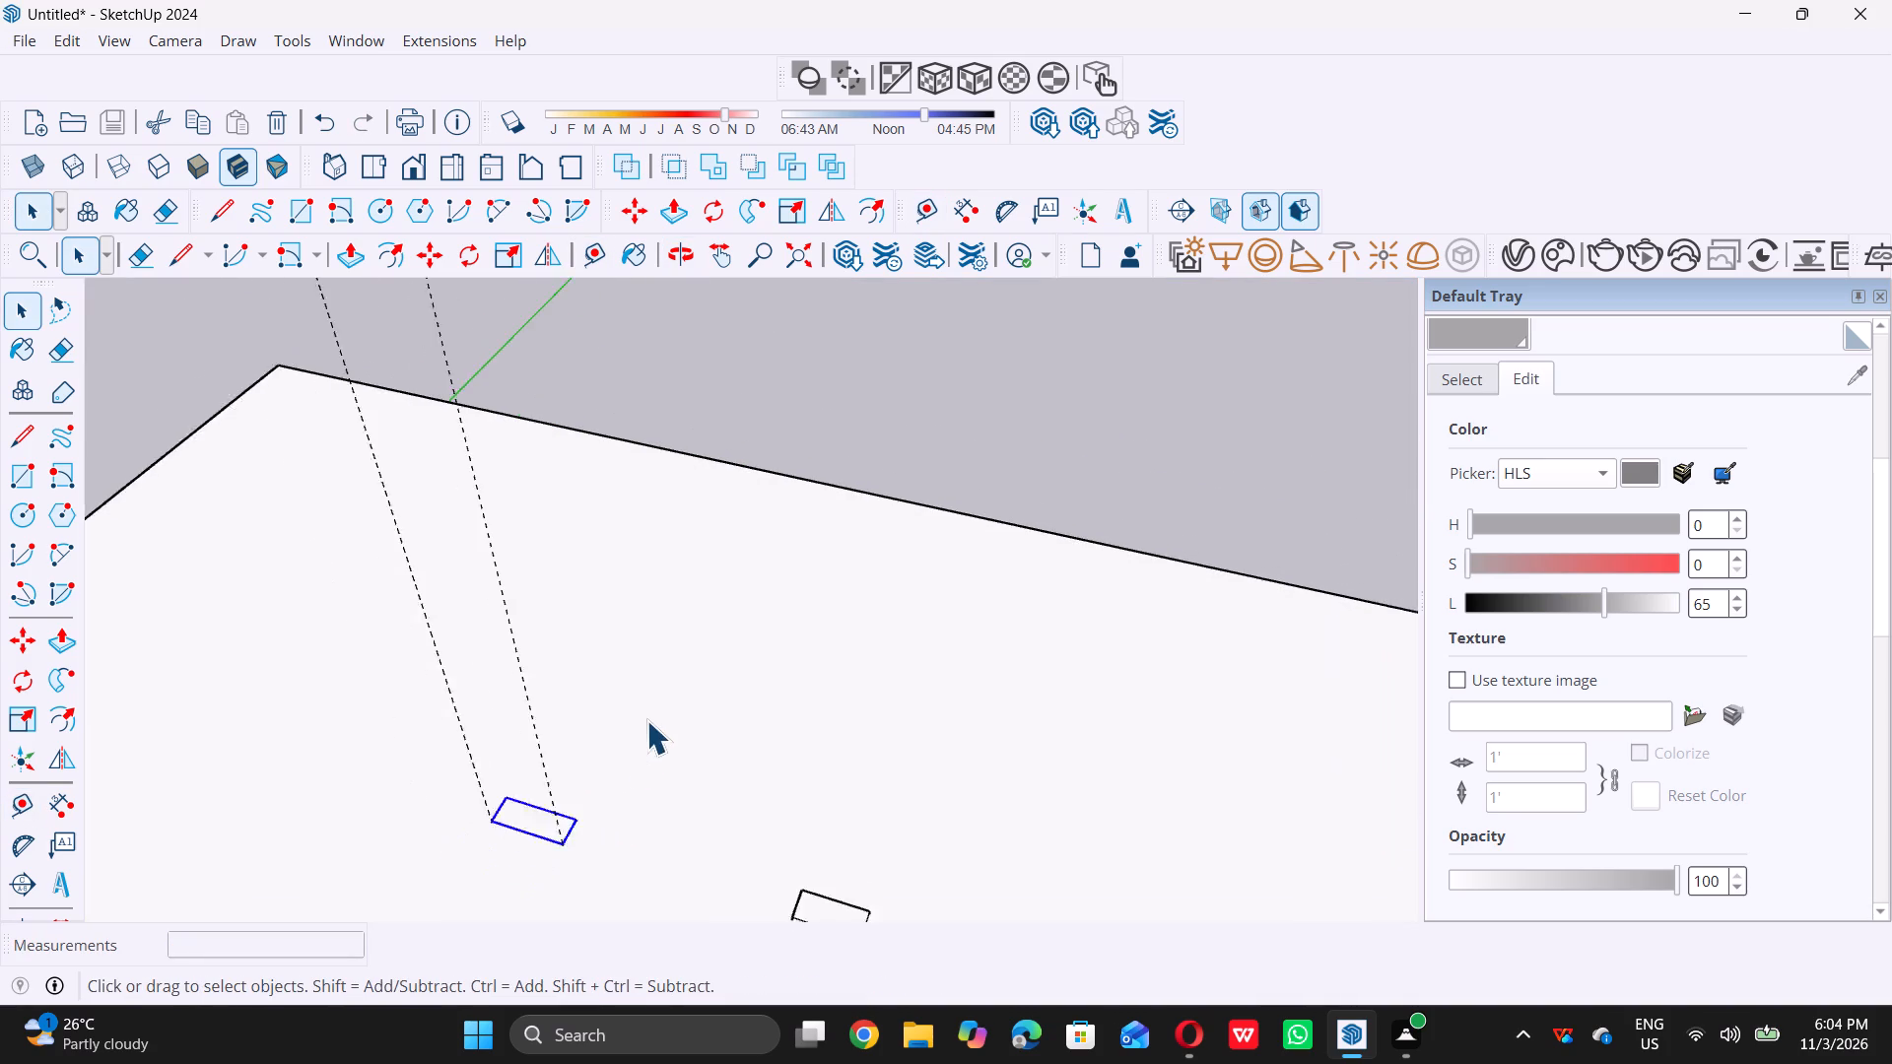
{"action": "scroll", "coordinate": [646, 720], "scroll_direction": "down", "scroll_amount": 15}
{"action": "middle_click_drag", "start_coordinate": [571, 821], "coordinate": [668, 636]}
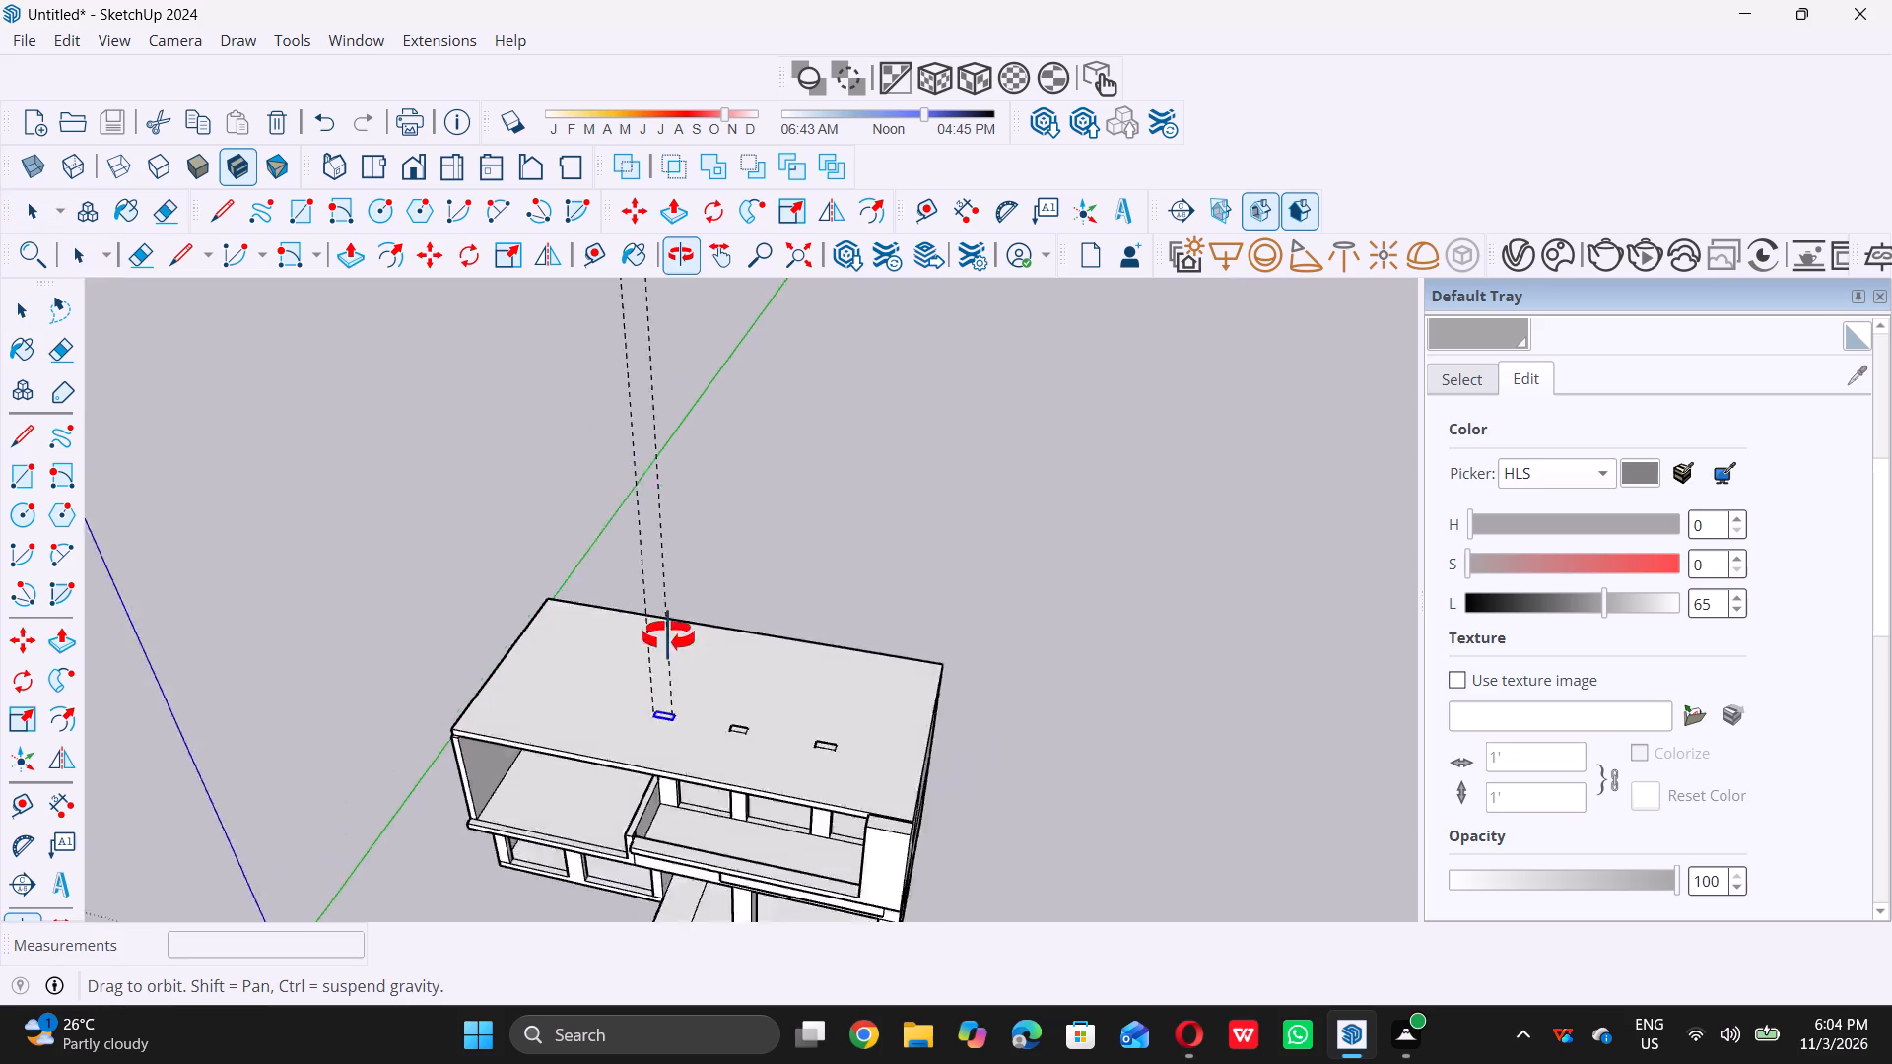
{"action": "middle_click_drag", "start_coordinate": [668, 636], "coordinate": [723, 507]}
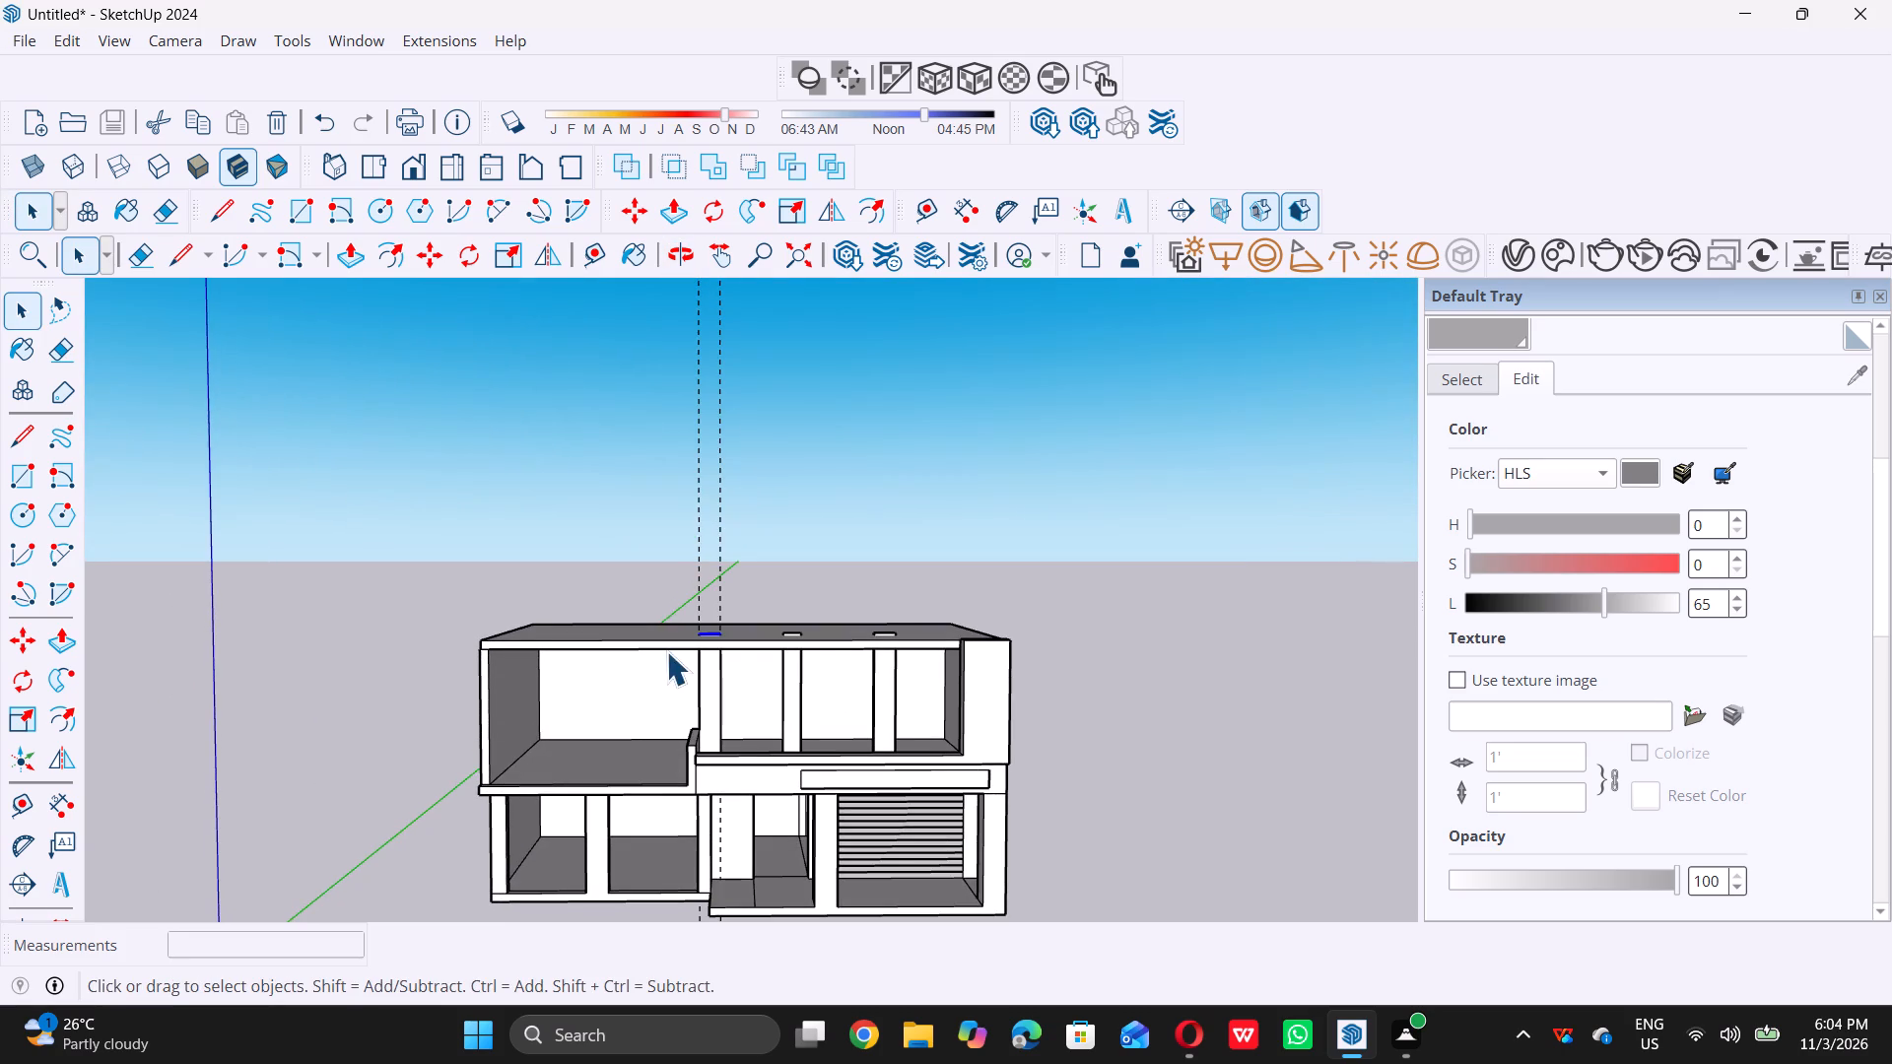
{"action": "scroll", "coordinate": [666, 651], "scroll_direction": "up", "scroll_amount": 5}
{"action": "middle_click_drag", "start_coordinate": [717, 605], "coordinate": [574, 845]}
{"action": "scroll", "coordinate": [660, 661], "scroll_direction": "up", "scroll_amount": 4}
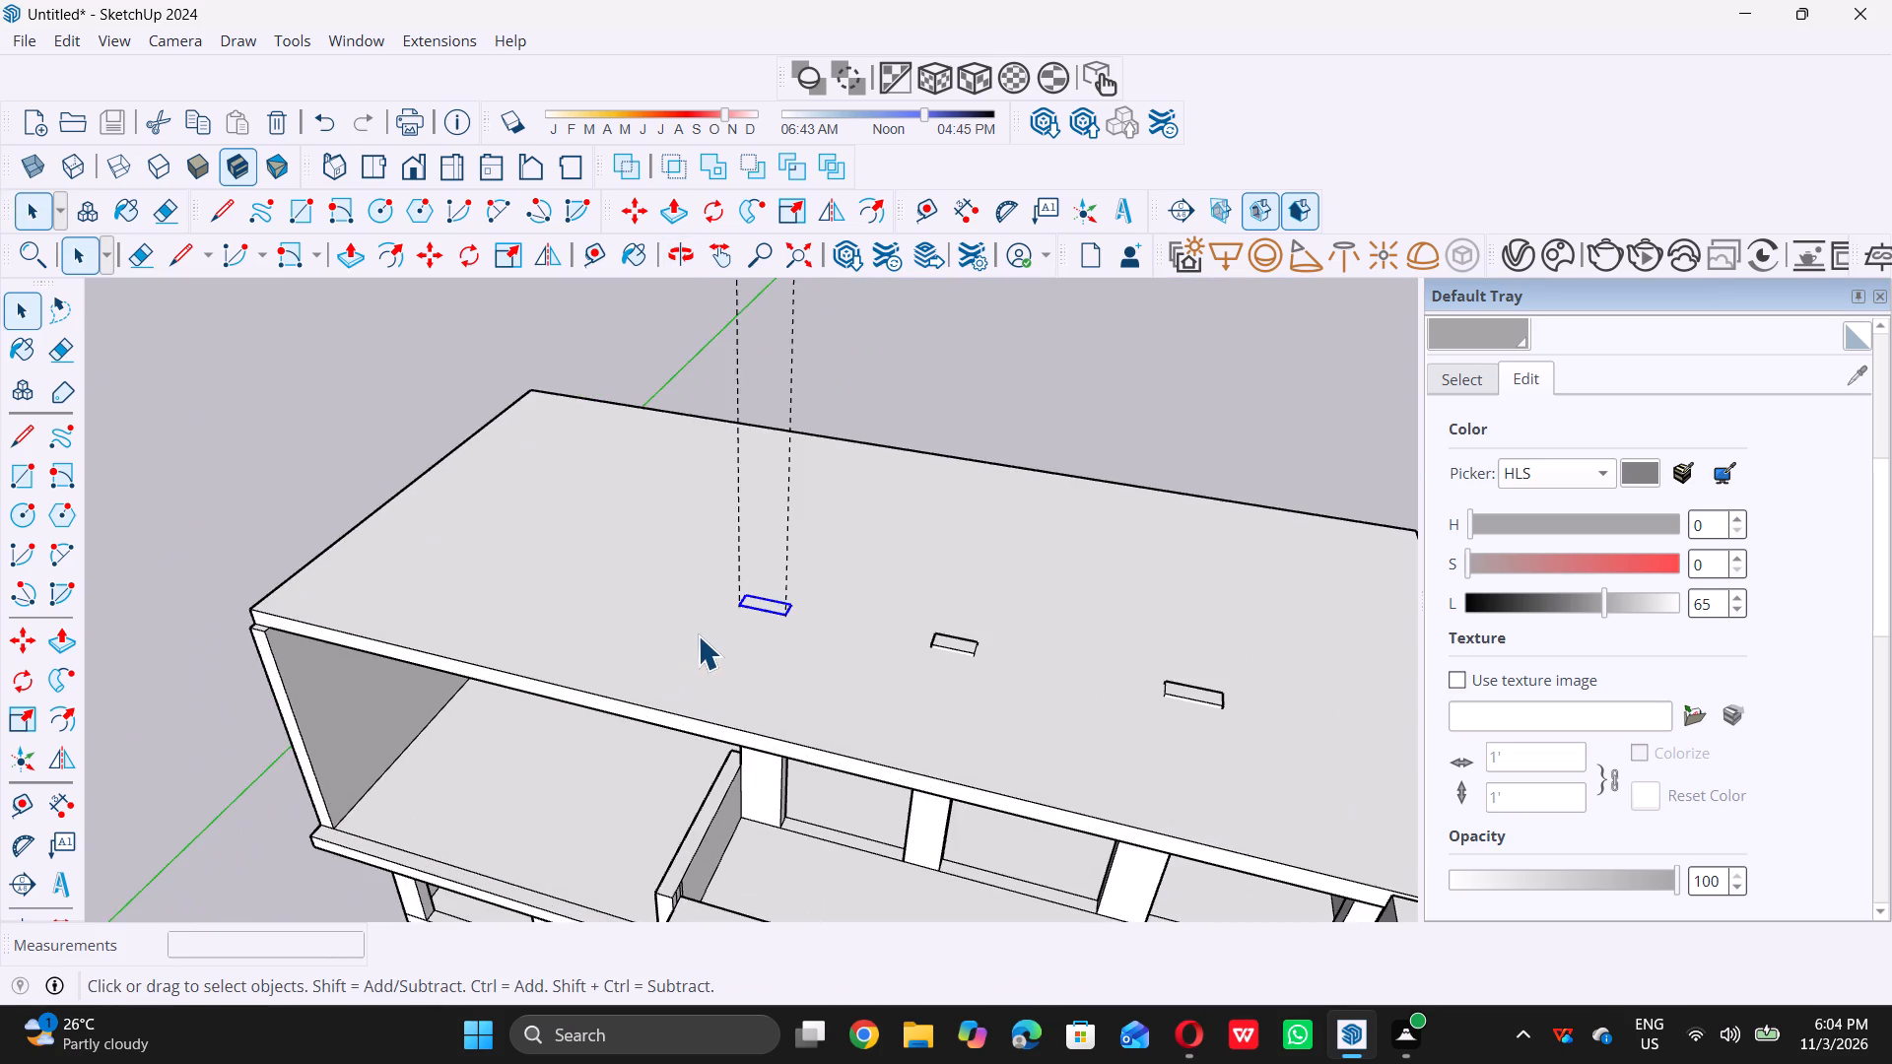
{"action": "scroll", "coordinate": [708, 632], "scroll_direction": "up", "scroll_amount": 9}
{"action": "key", "text": "l"}
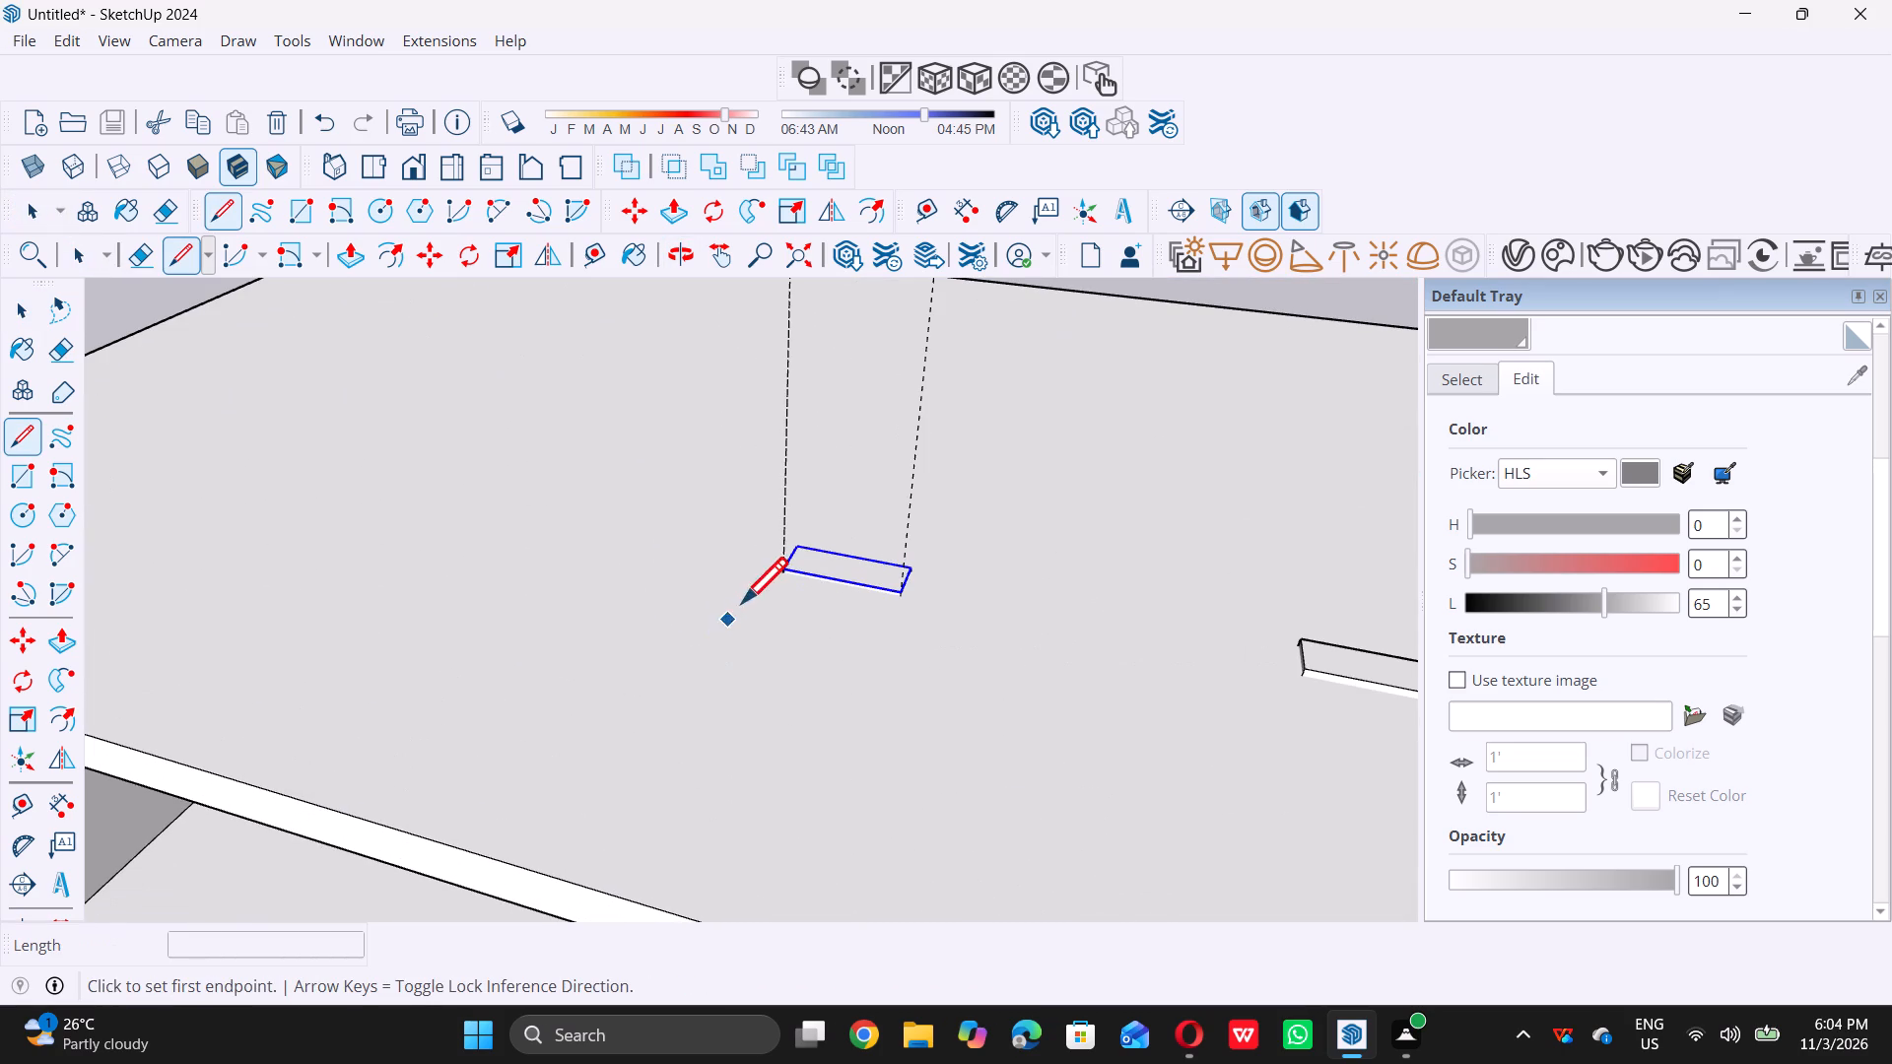
{"action": "scroll", "coordinate": [778, 565], "scroll_direction": "up", "scroll_amount": 16}
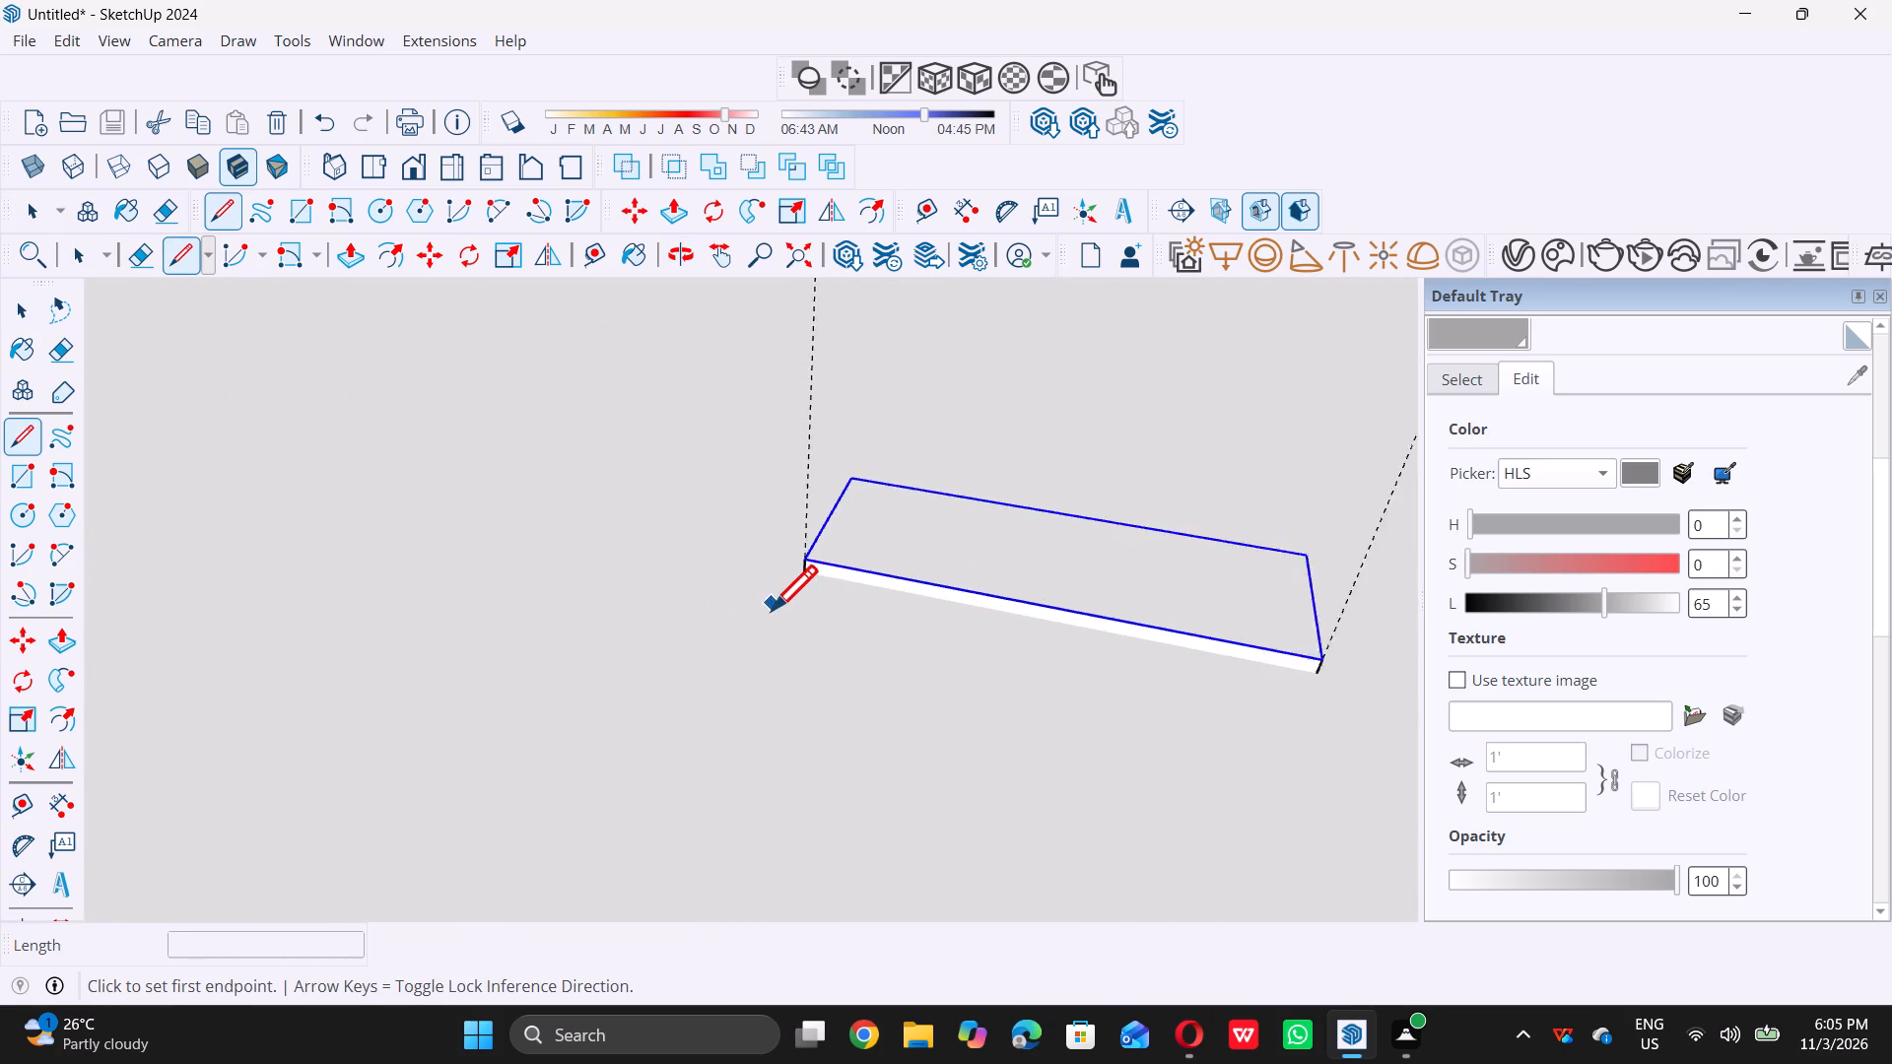
{"action": "scroll", "coordinate": [772, 610], "scroll_direction": "up", "scroll_amount": 5}
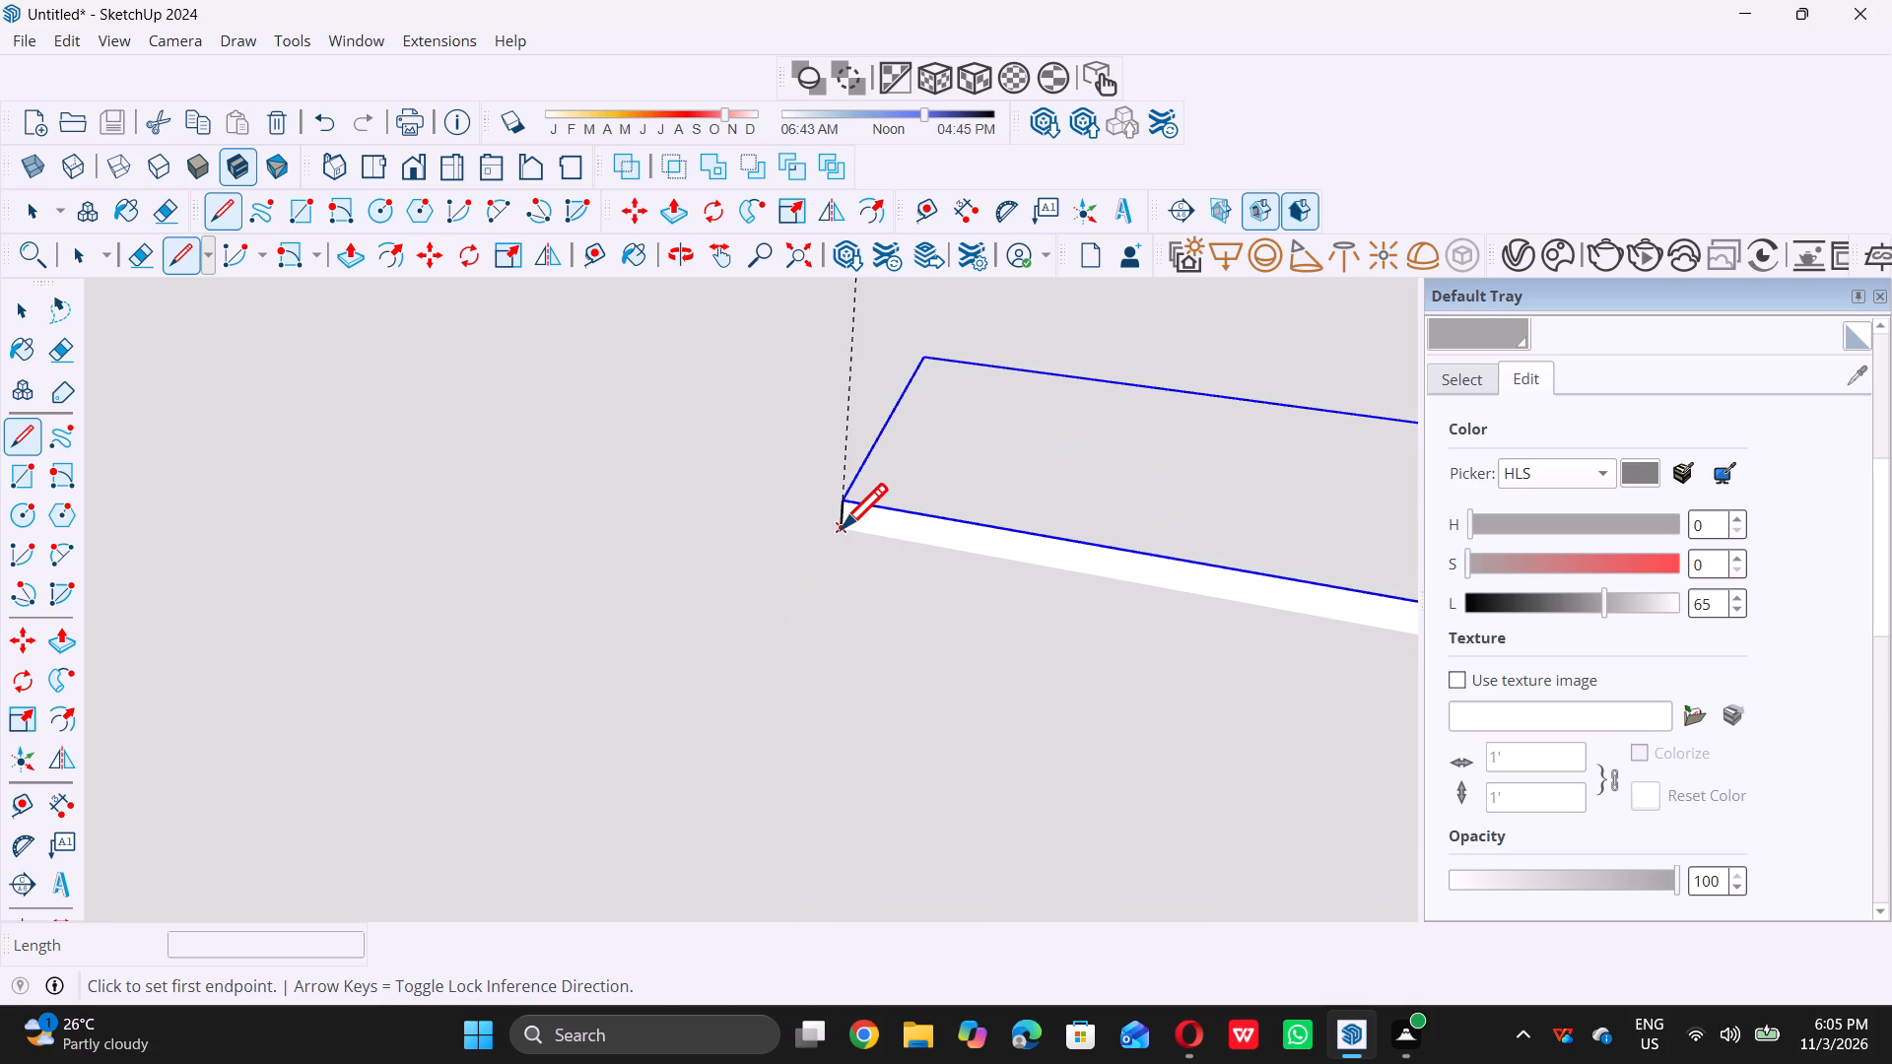
{"action": "left_click", "coordinate": [842, 526]}
{"action": "scroll", "coordinate": [842, 526], "scroll_direction": "down", "scroll_amount": 14}
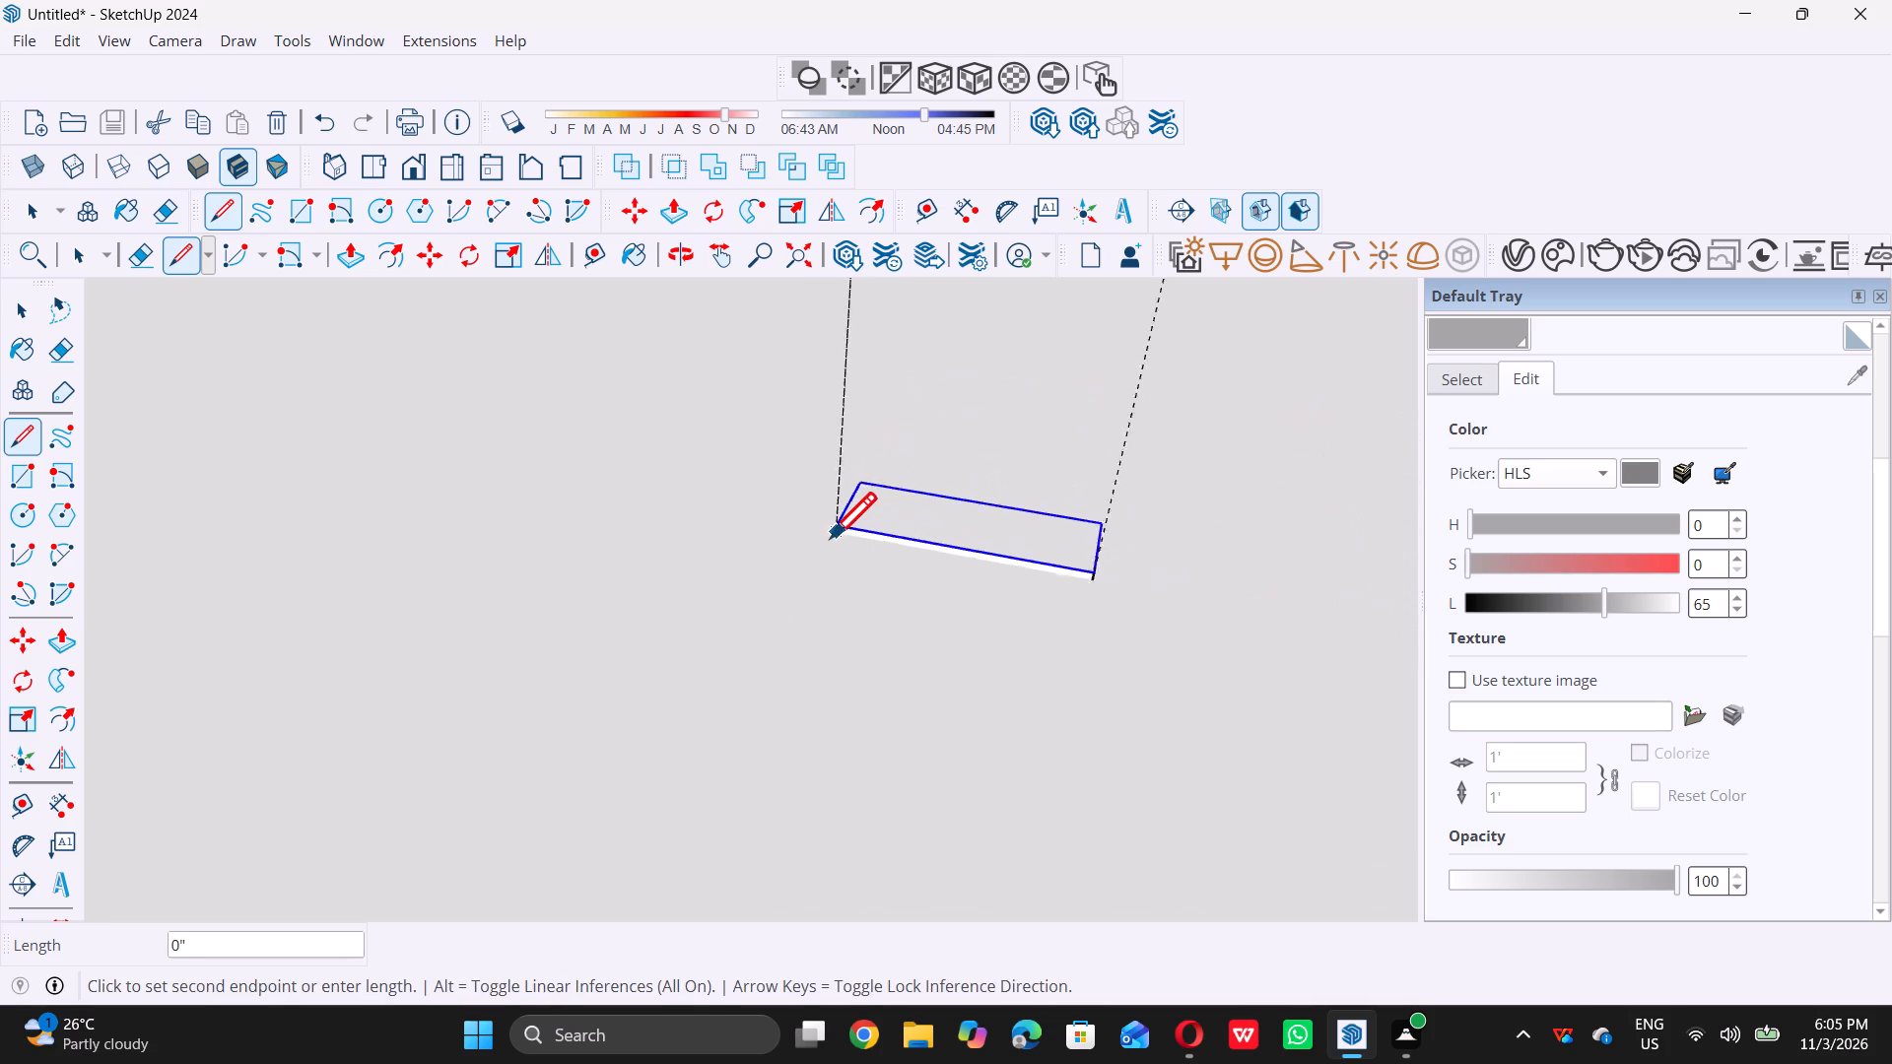
{"action": "scroll", "coordinate": [831, 537], "scroll_direction": "down", "scroll_amount": 12}
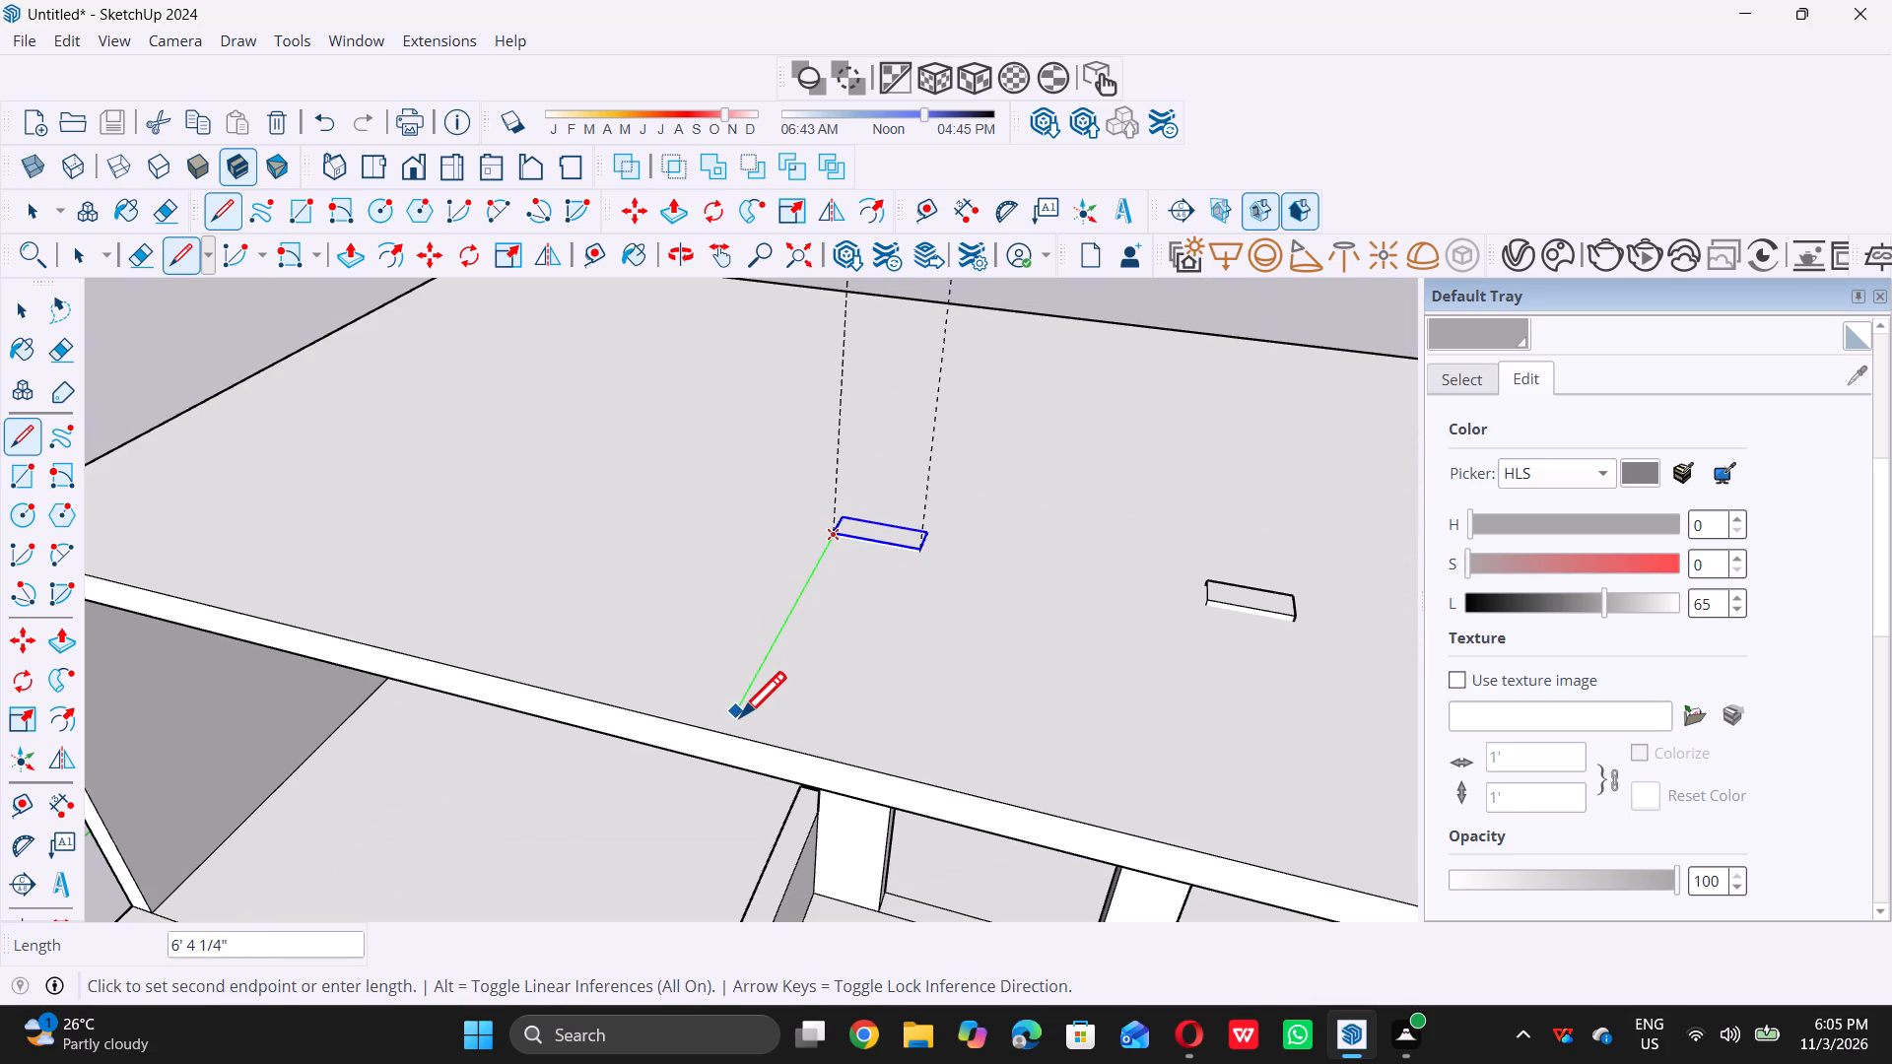
{"action": "triple_click", "coordinate": [730, 732]}
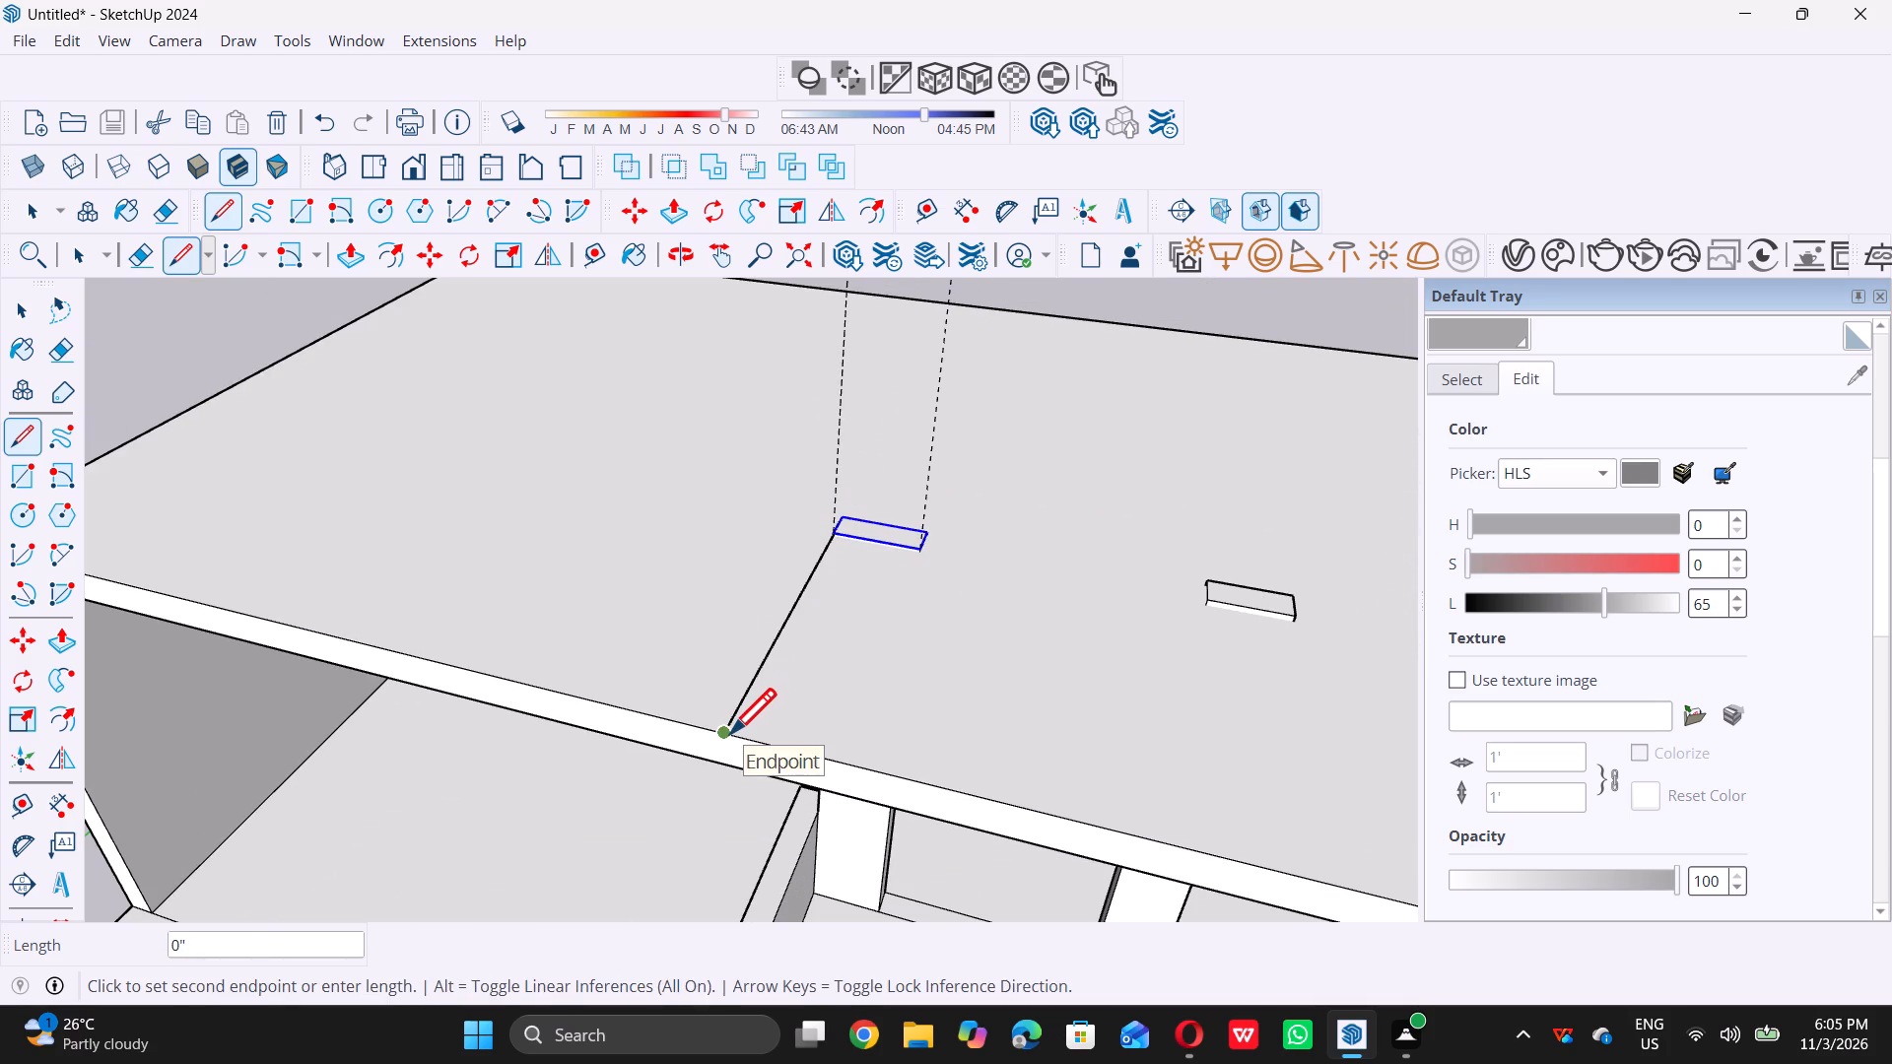
{"action": "key", "text": "space"}
Examine from several angles how the new line on the roof slab relates to the column, its guides and the dividing wall.
{"action": "middle_click_drag", "start_coordinate": [848, 621], "coordinate": [675, 708]}
{"action": "middle_click", "coordinate": [675, 708]}
{"action": "scroll", "coordinate": [703, 616], "scroll_direction": "up", "scroll_amount": 9}
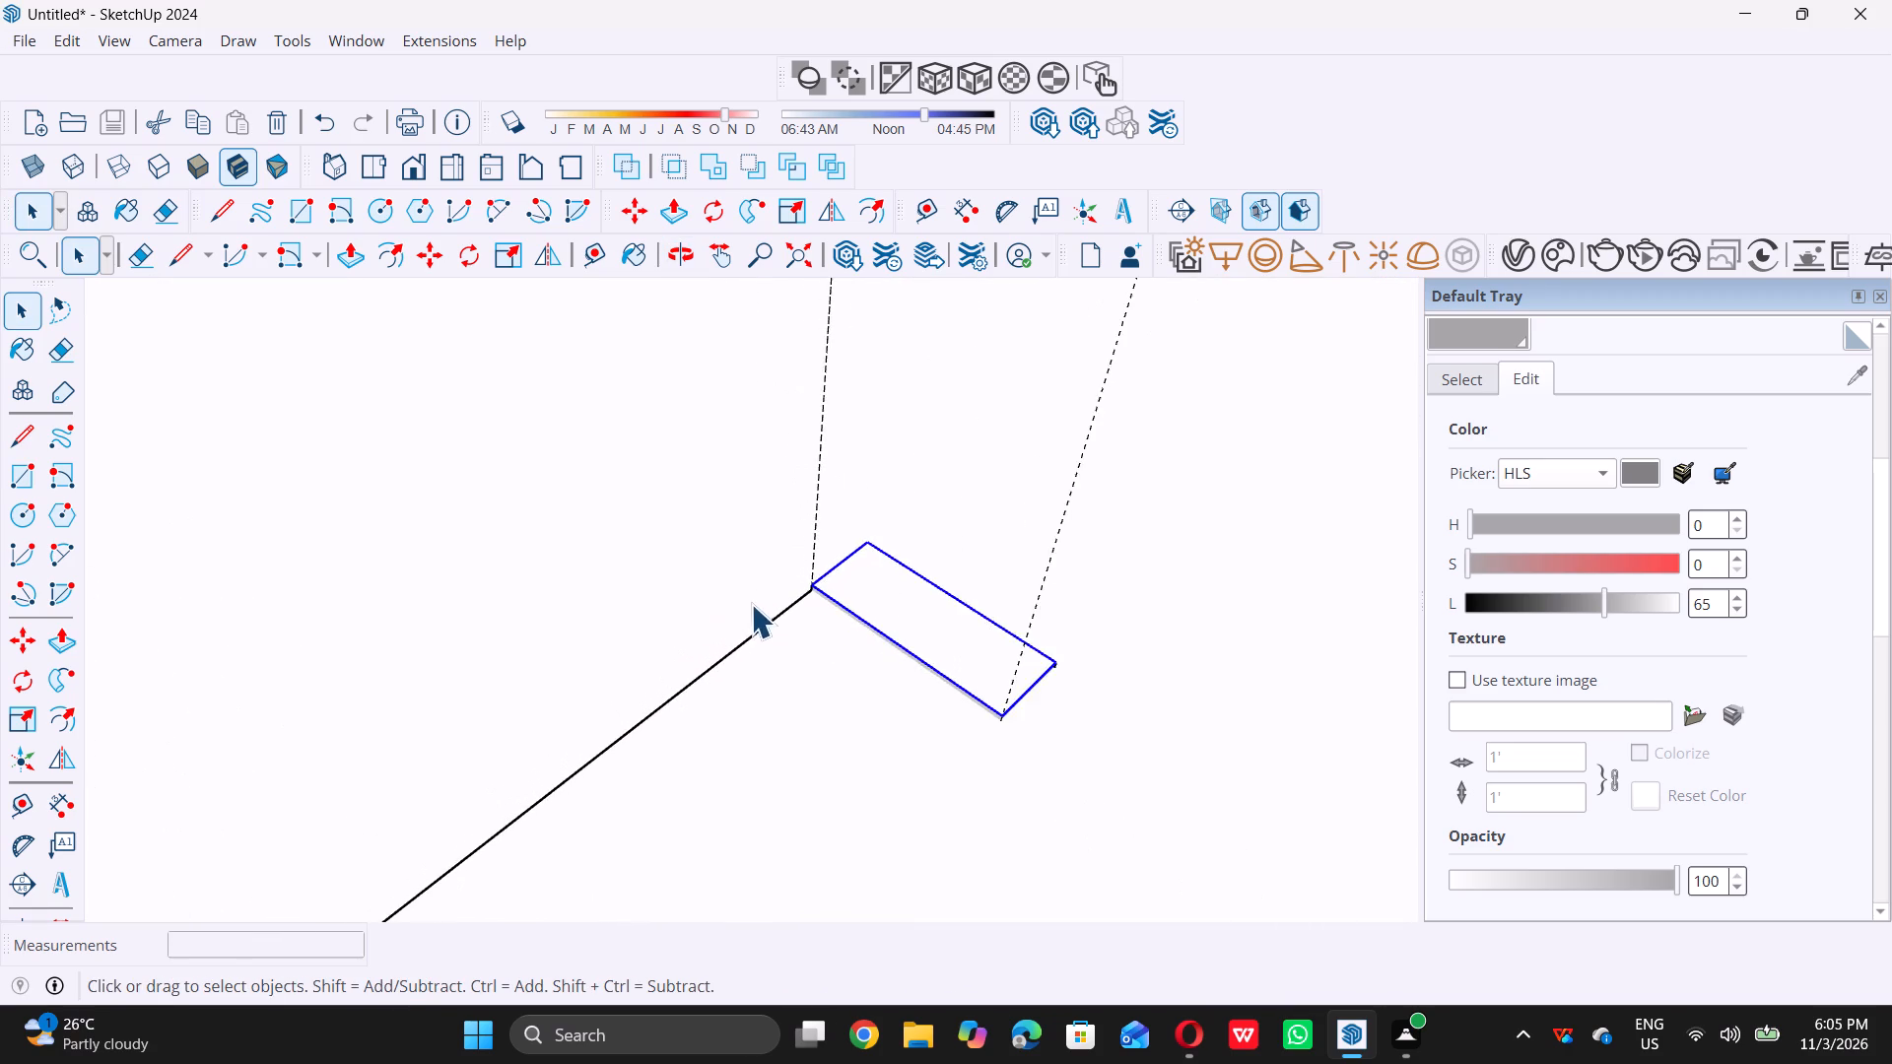
{"action": "scroll", "coordinate": [819, 617], "scroll_direction": "up", "scroll_amount": 5}
{"action": "scroll", "coordinate": [808, 581], "scroll_direction": "up", "scroll_amount": 16}
{"action": "scroll", "coordinate": [808, 577], "scroll_direction": "down", "scroll_amount": 3}
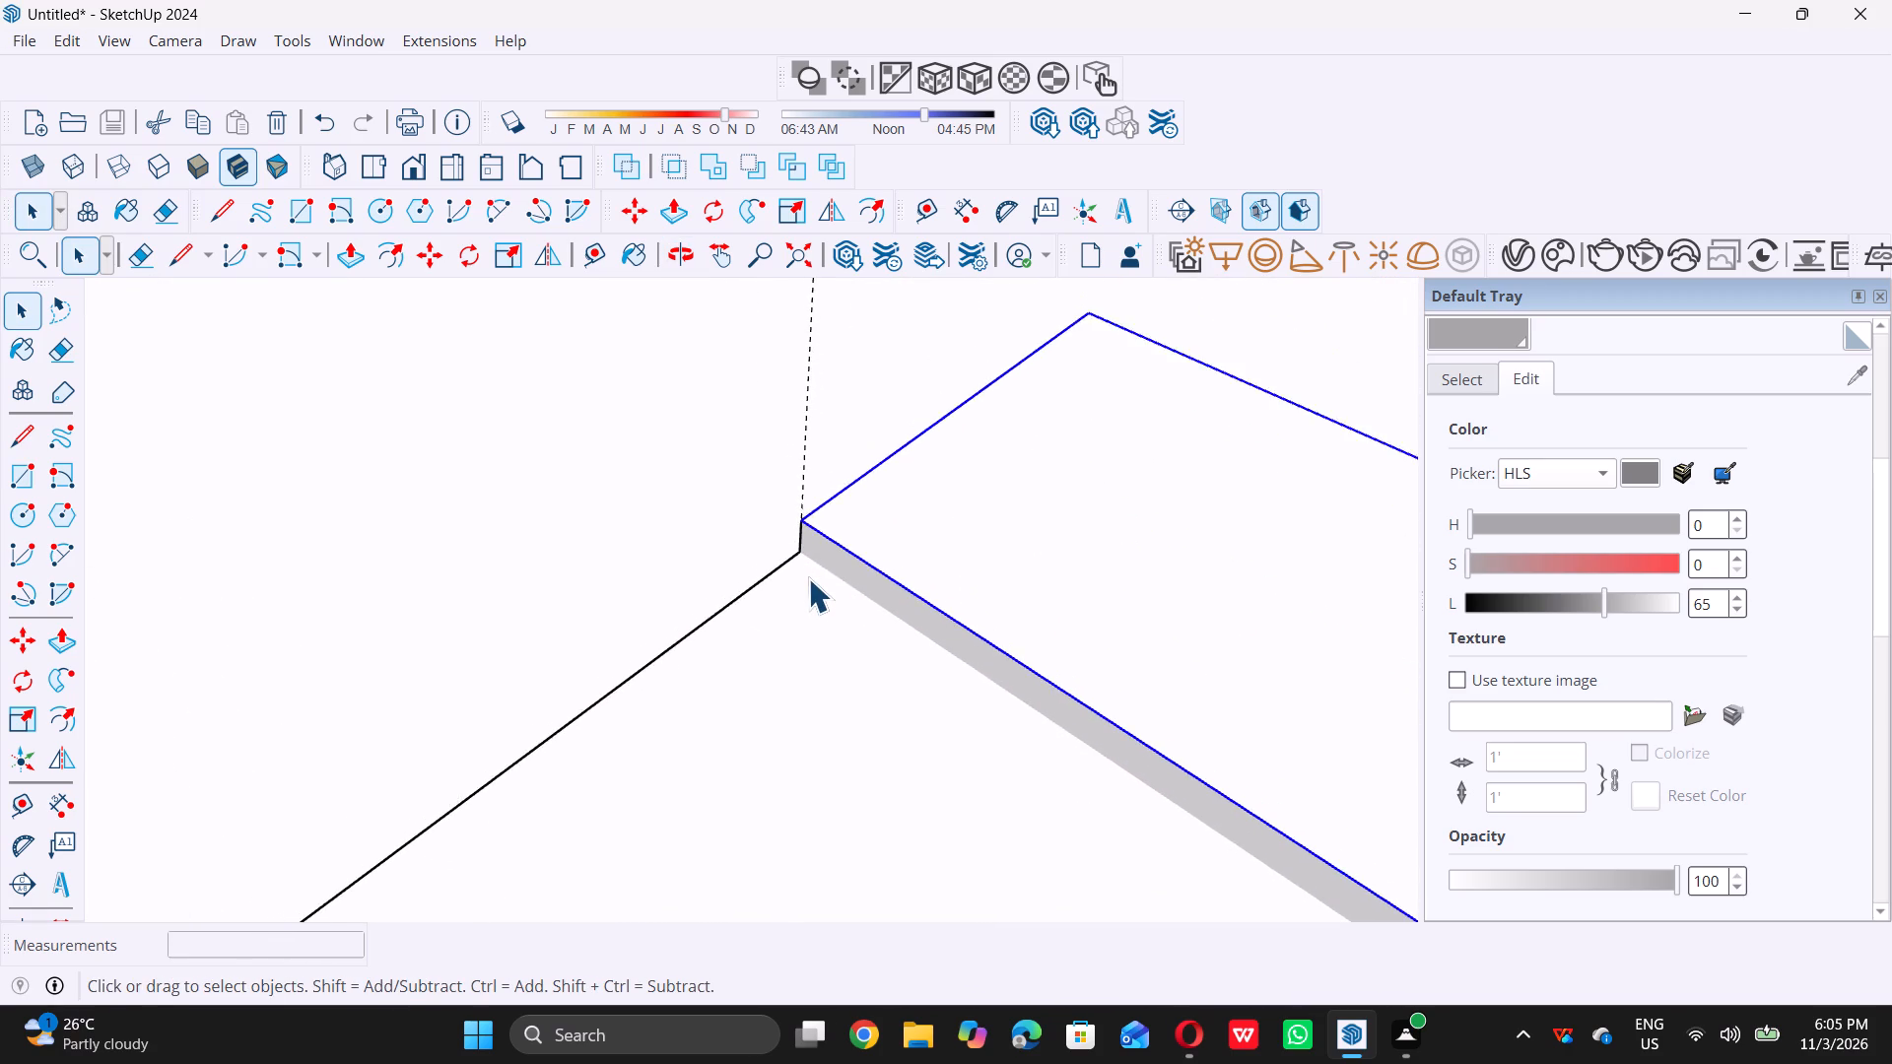
{"action": "scroll", "coordinate": [808, 578], "scroll_direction": "down", "scroll_amount": 20}
{"action": "scroll", "coordinate": [808, 578], "scroll_direction": "down", "scroll_amount": 7}
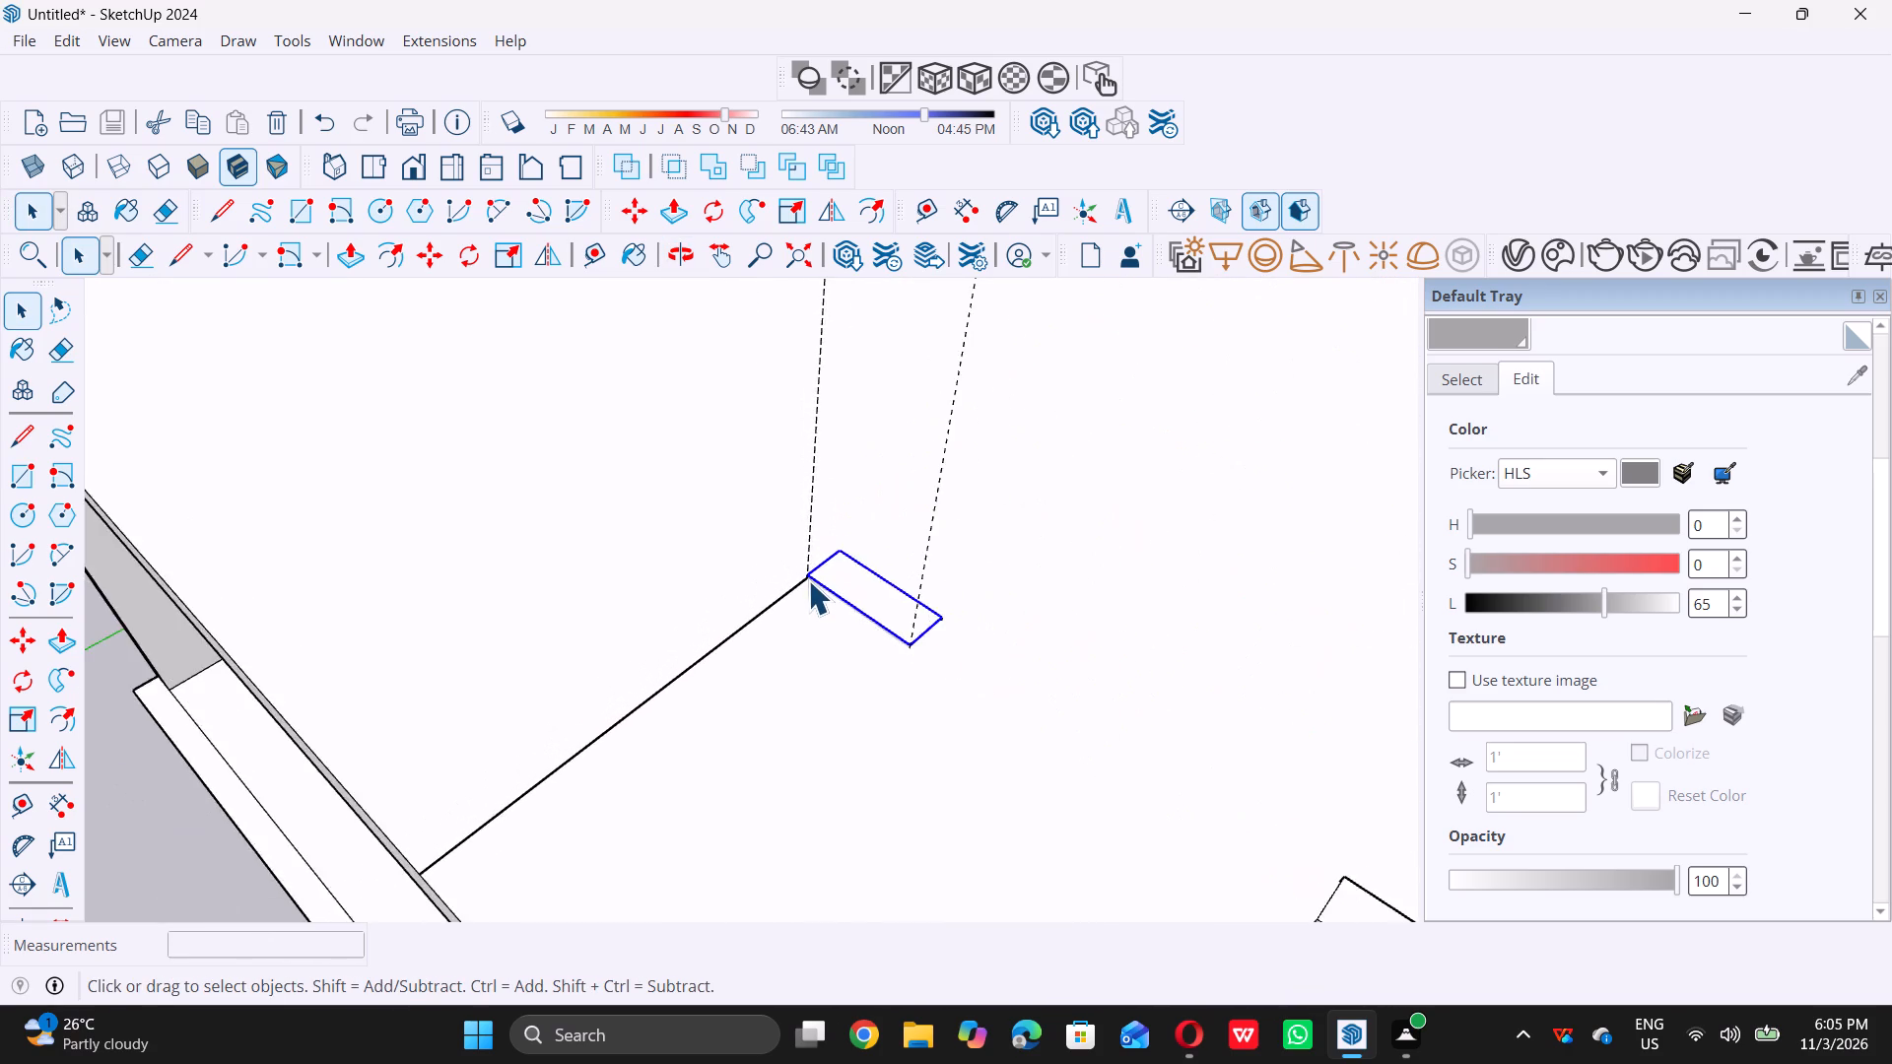
{"action": "scroll", "coordinate": [808, 580], "scroll_direction": "down", "scroll_amount": 8}
{"action": "middle_click_drag", "start_coordinate": [671, 752], "coordinate": [723, 663]}
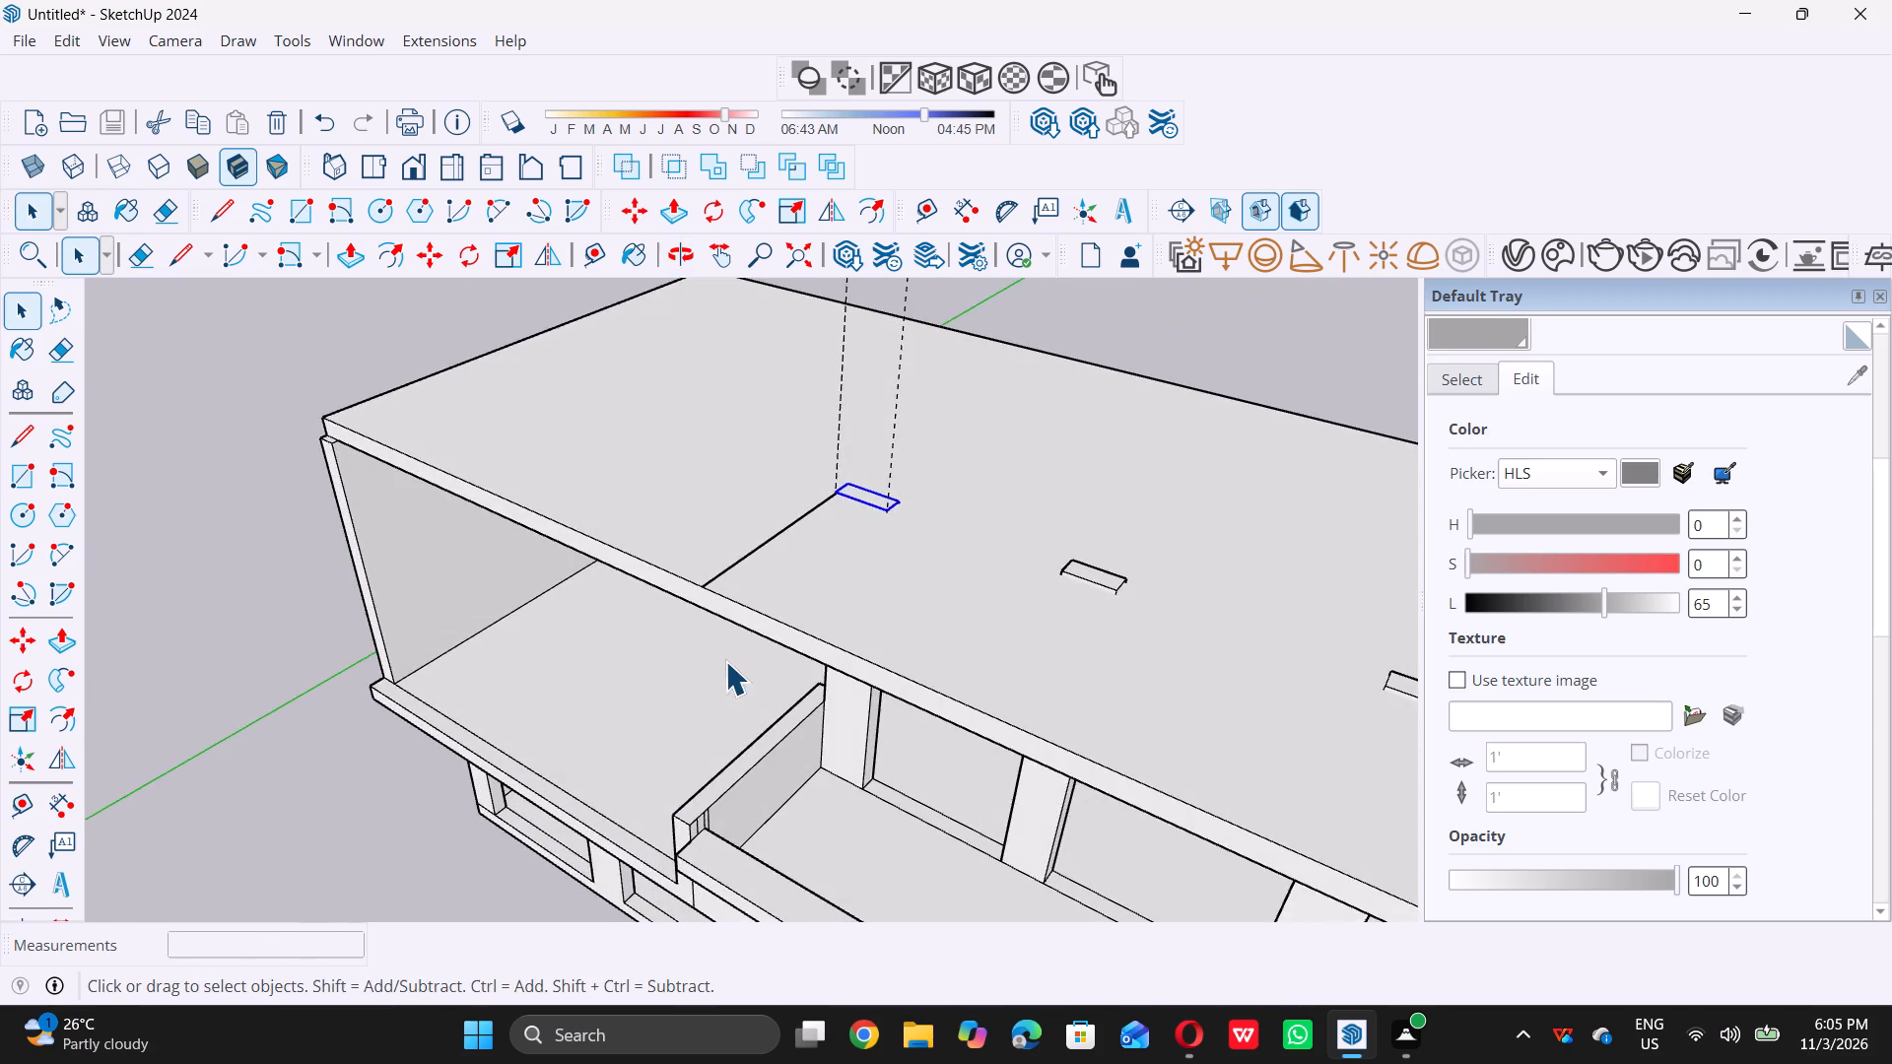
{"action": "scroll", "coordinate": [718, 703], "scroll_direction": "down", "scroll_amount": 7}
{"action": "middle_click_drag", "start_coordinate": [821, 627], "coordinate": [886, 551]}
{"action": "scroll", "coordinate": [761, 610], "scroll_direction": "up", "scroll_amount": 3}
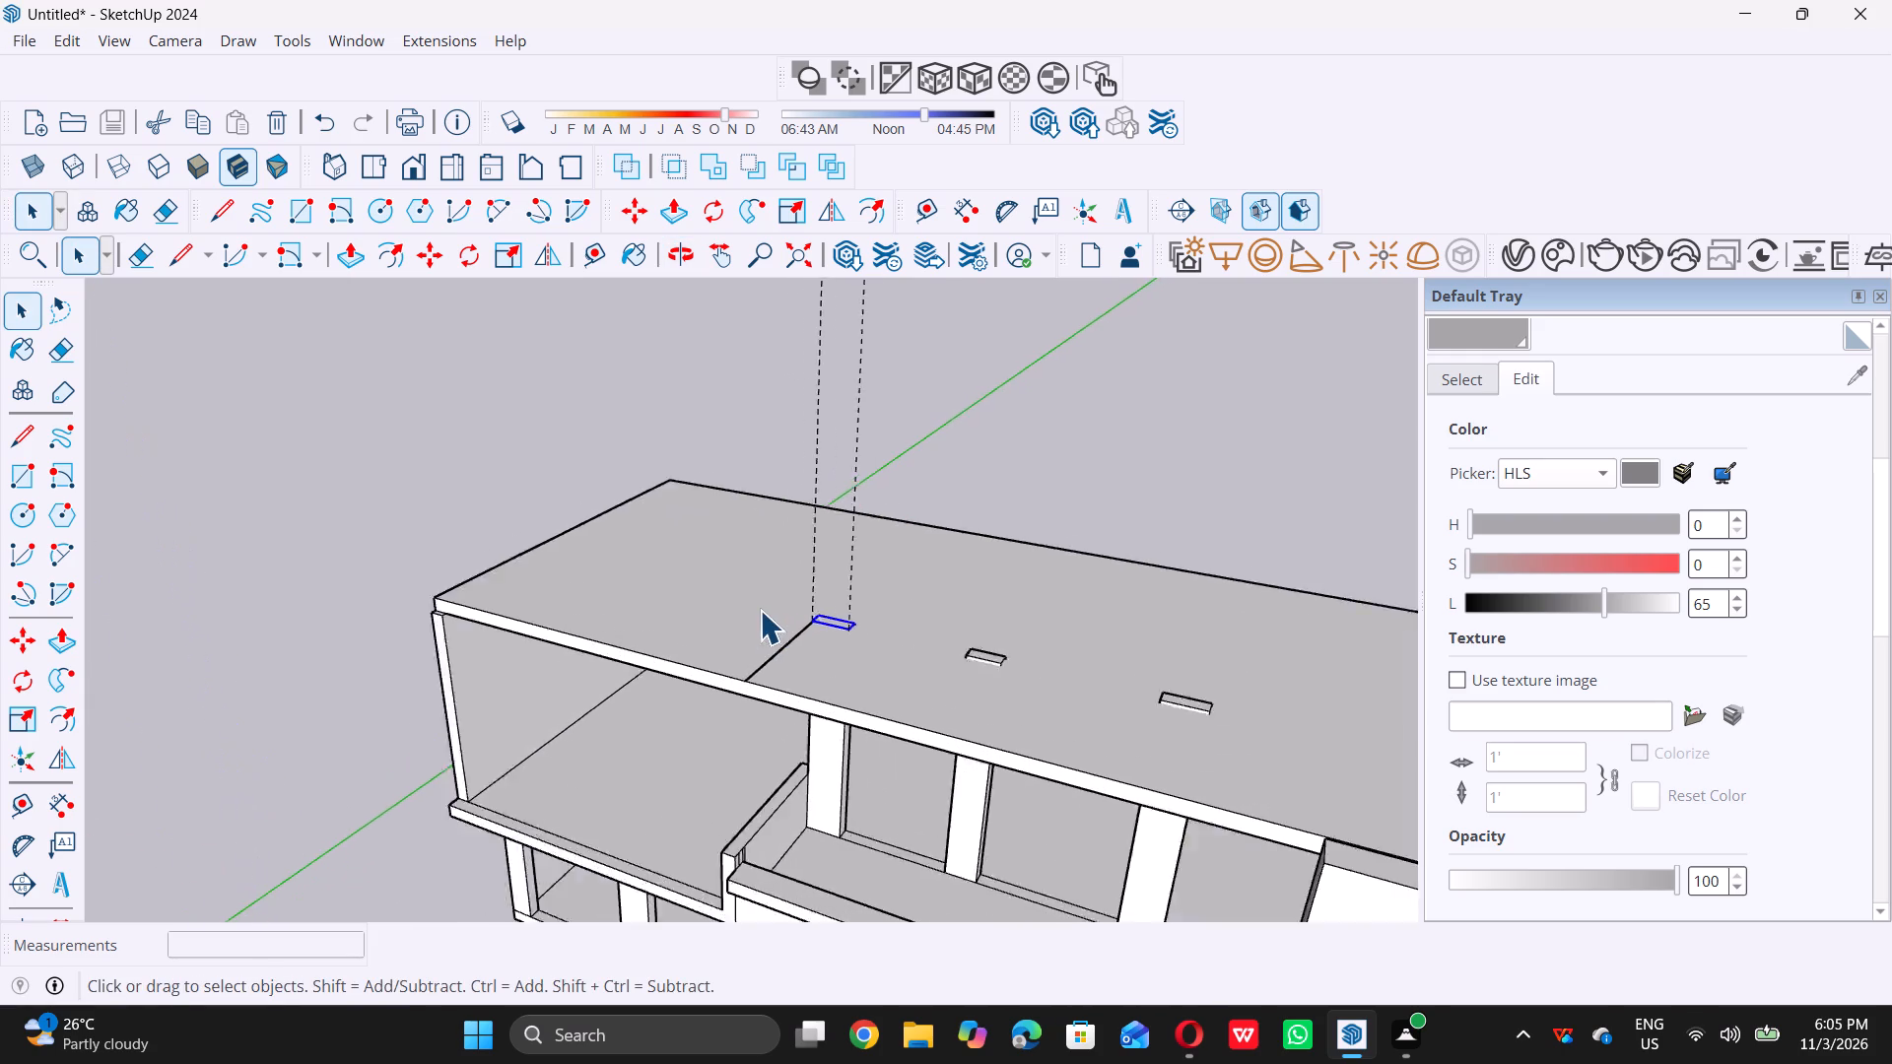
{"action": "scroll", "coordinate": [760, 610], "scroll_direction": "up", "scroll_amount": 2}
{"action": "scroll", "coordinate": [777, 650], "scroll_direction": "down", "scroll_amount": 9}
{"action": "middle_click_drag", "start_coordinate": [687, 684], "coordinate": [764, 552]}
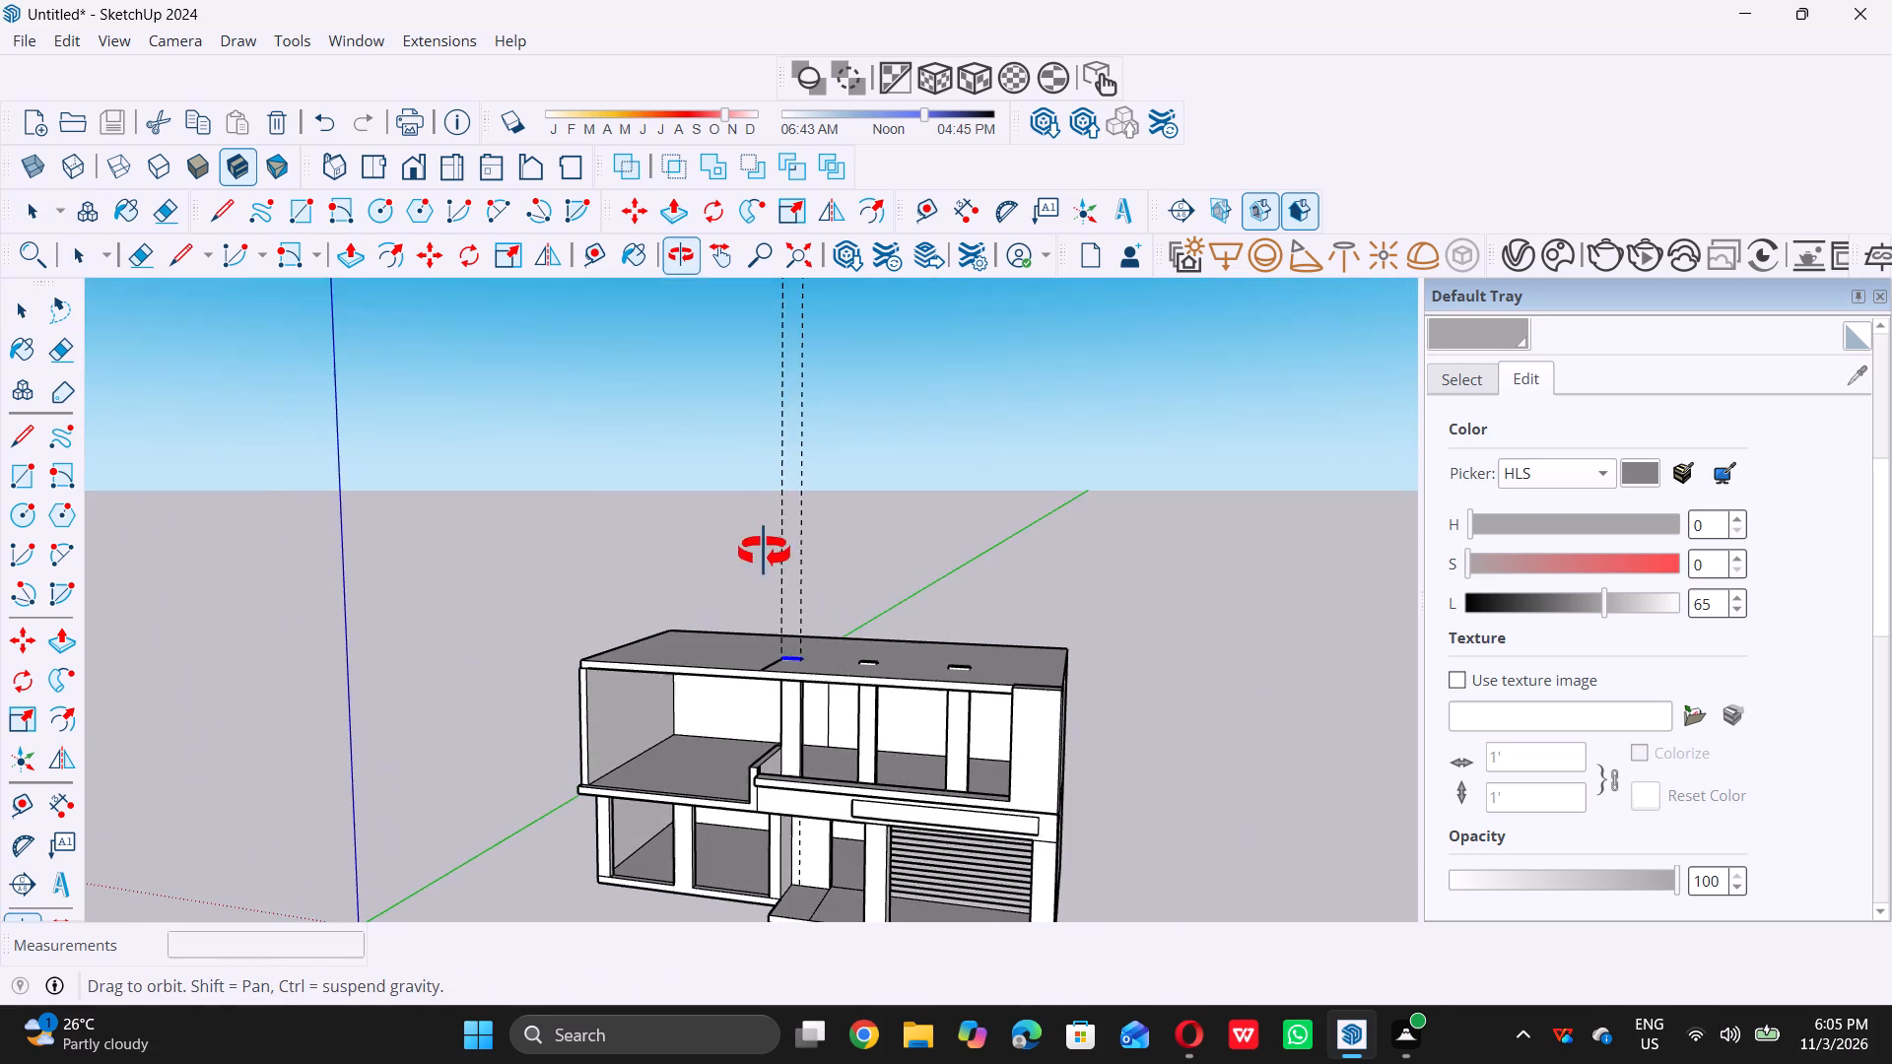
{"action": "middle_click", "coordinate": [764, 552]}
{"action": "scroll", "coordinate": [856, 664], "scroll_direction": "up", "scroll_amount": 5}
{"action": "scroll", "coordinate": [779, 688], "scroll_direction": "down", "scroll_amount": 5}
{"action": "middle_click_drag", "start_coordinate": [759, 617], "coordinate": [680, 740]}
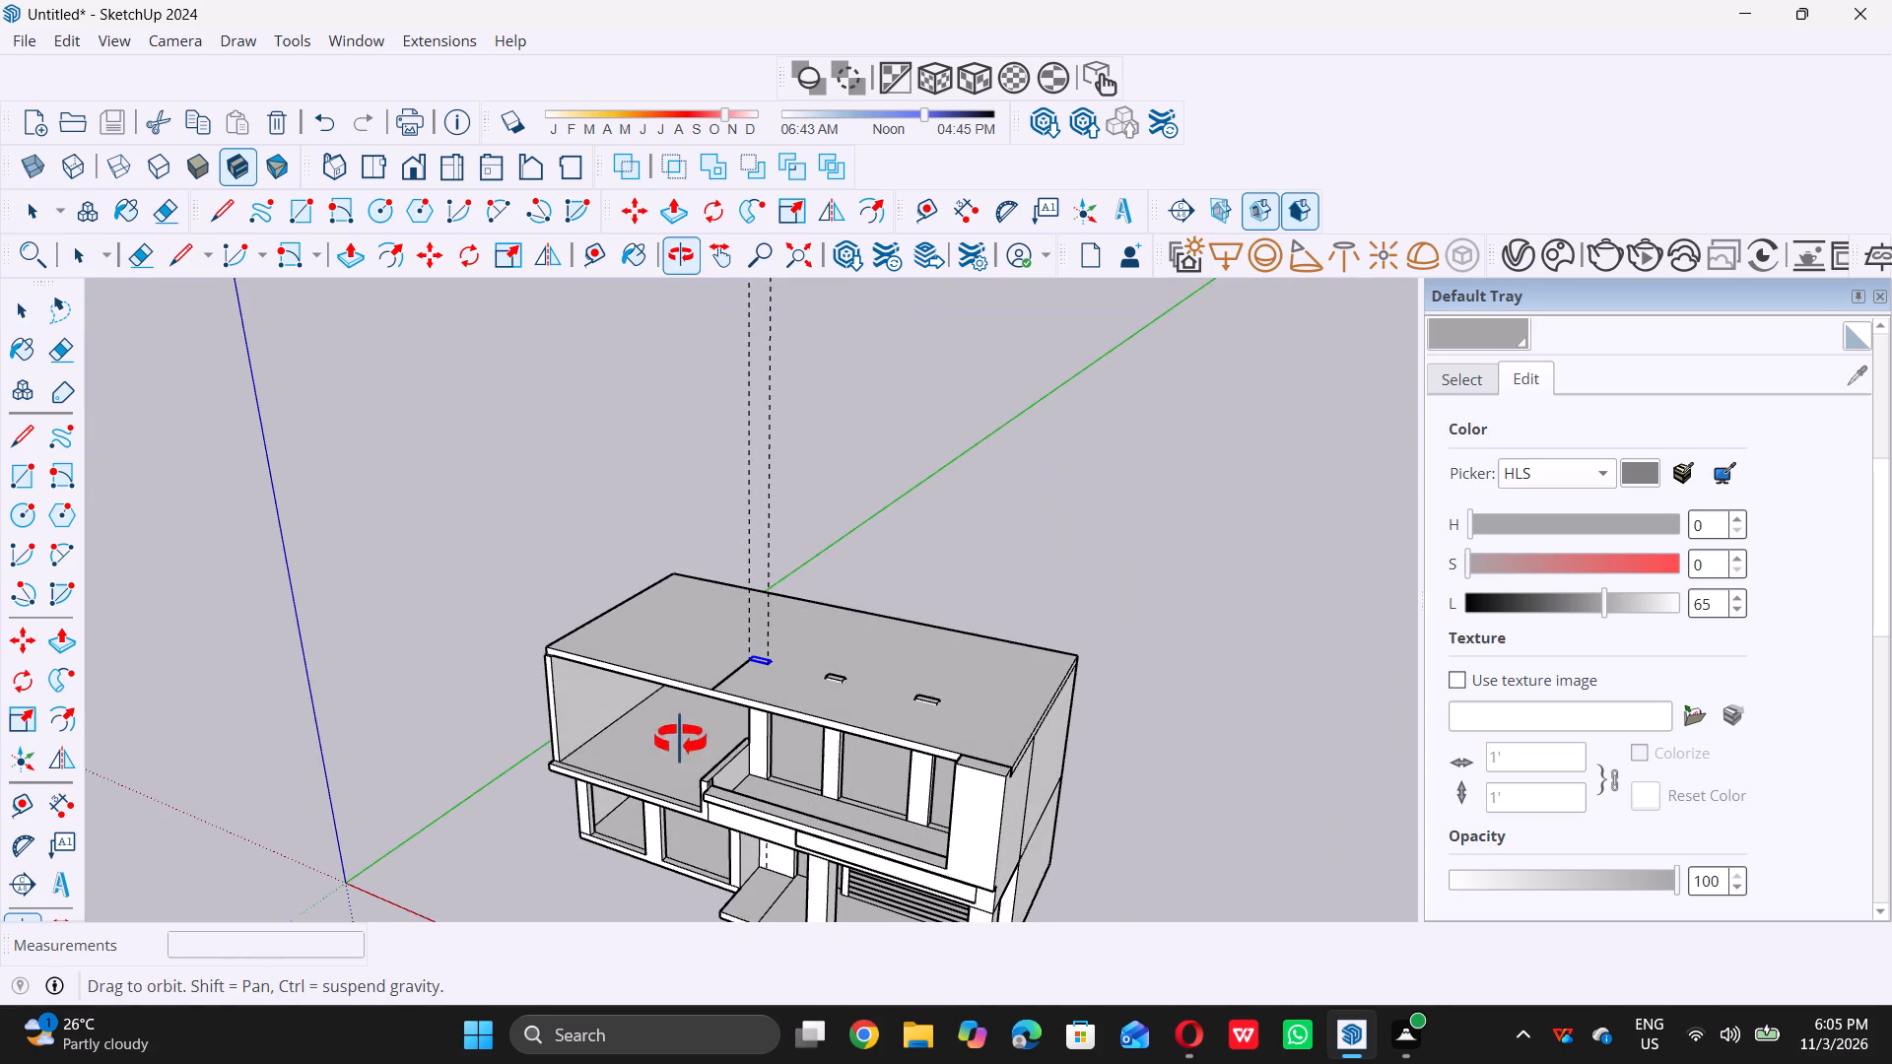
{"action": "middle_click_drag", "start_coordinate": [680, 740], "coordinate": [679, 741]}
{"action": "triple_click", "coordinate": [986, 504]}
{"action": "middle_click_drag", "start_coordinate": [741, 676], "coordinate": [763, 613]}
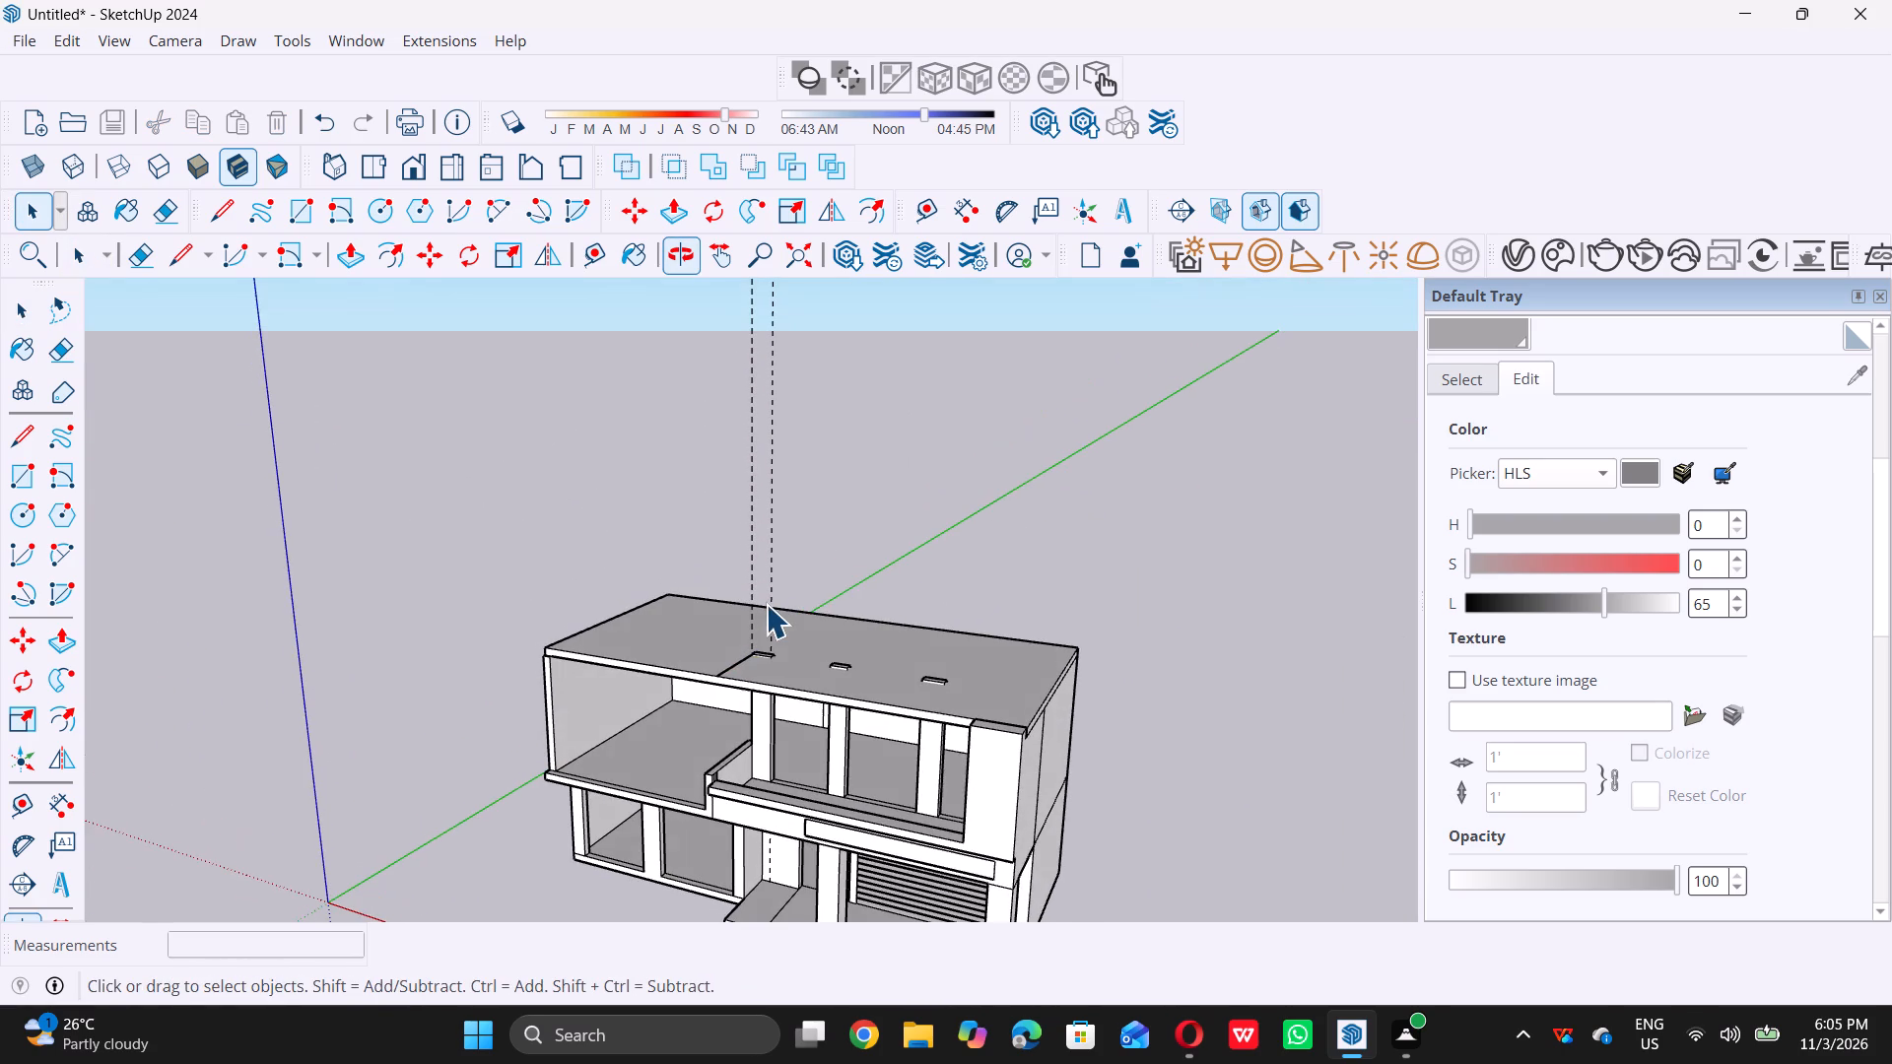
{"action": "middle_click", "coordinate": [766, 604]}
{"action": "scroll", "coordinate": [770, 618], "scroll_direction": "up", "scroll_amount": 5}
{"action": "scroll", "coordinate": [720, 687], "scroll_direction": "down", "scroll_amount": 5}
{"action": "middle_click_drag", "start_coordinate": [760, 646], "coordinate": [715, 717]}
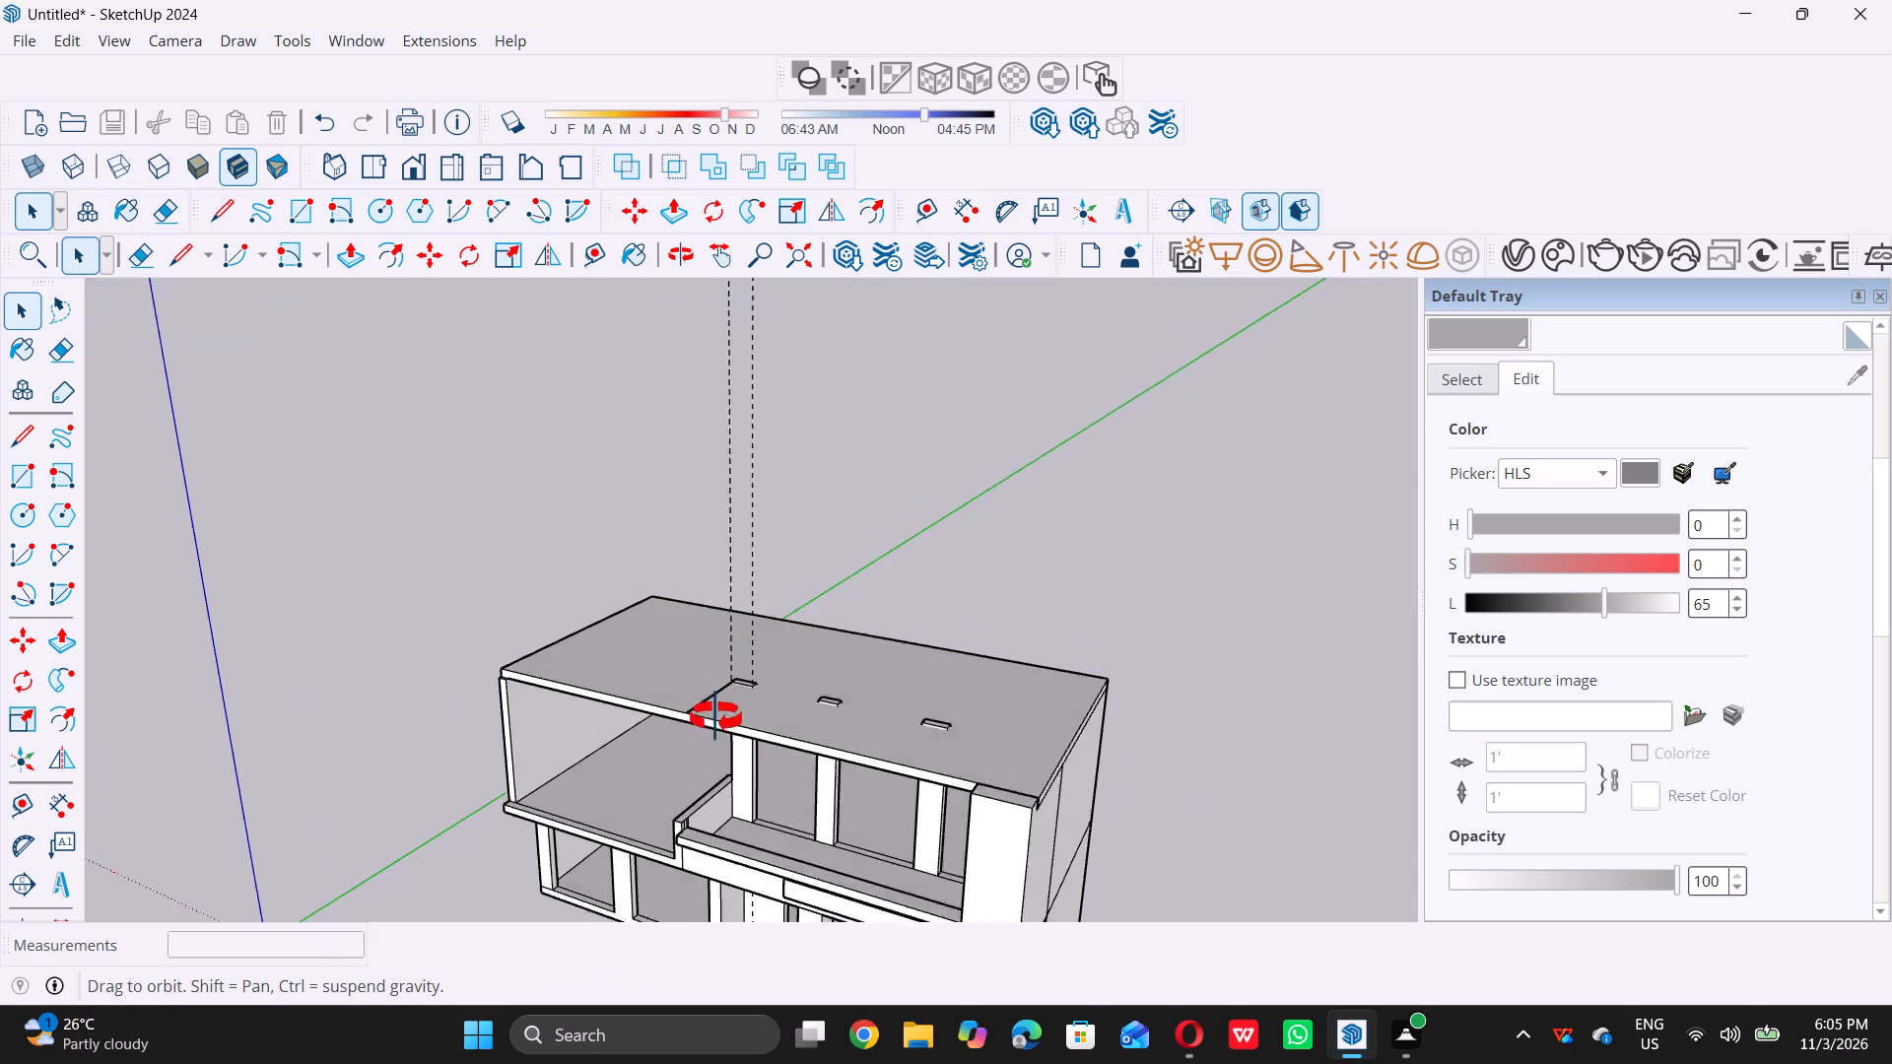
{"action": "middle_click_drag", "start_coordinate": [715, 717], "coordinate": [714, 721]}
{"action": "scroll", "coordinate": [687, 730], "scroll_direction": "up", "scroll_amount": 10}
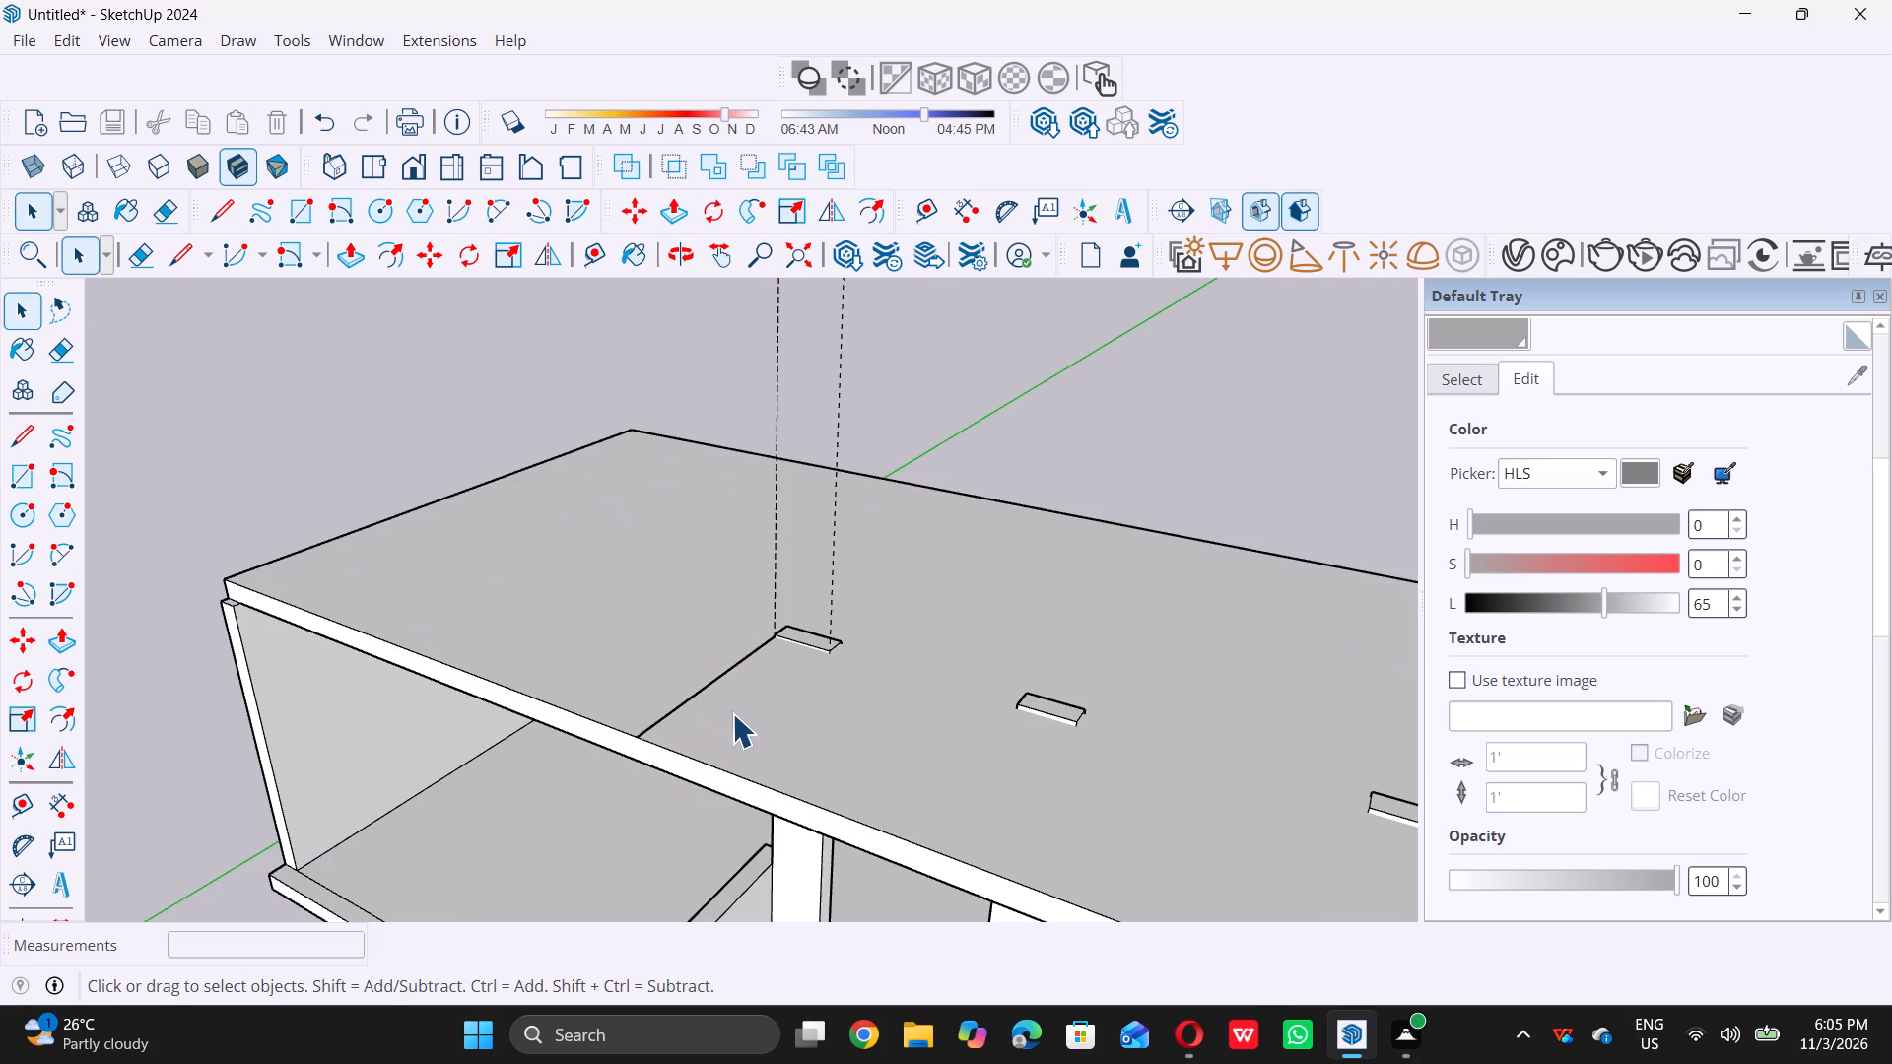
{"action": "middle_click_drag", "start_coordinate": [763, 683], "coordinate": [787, 639]}
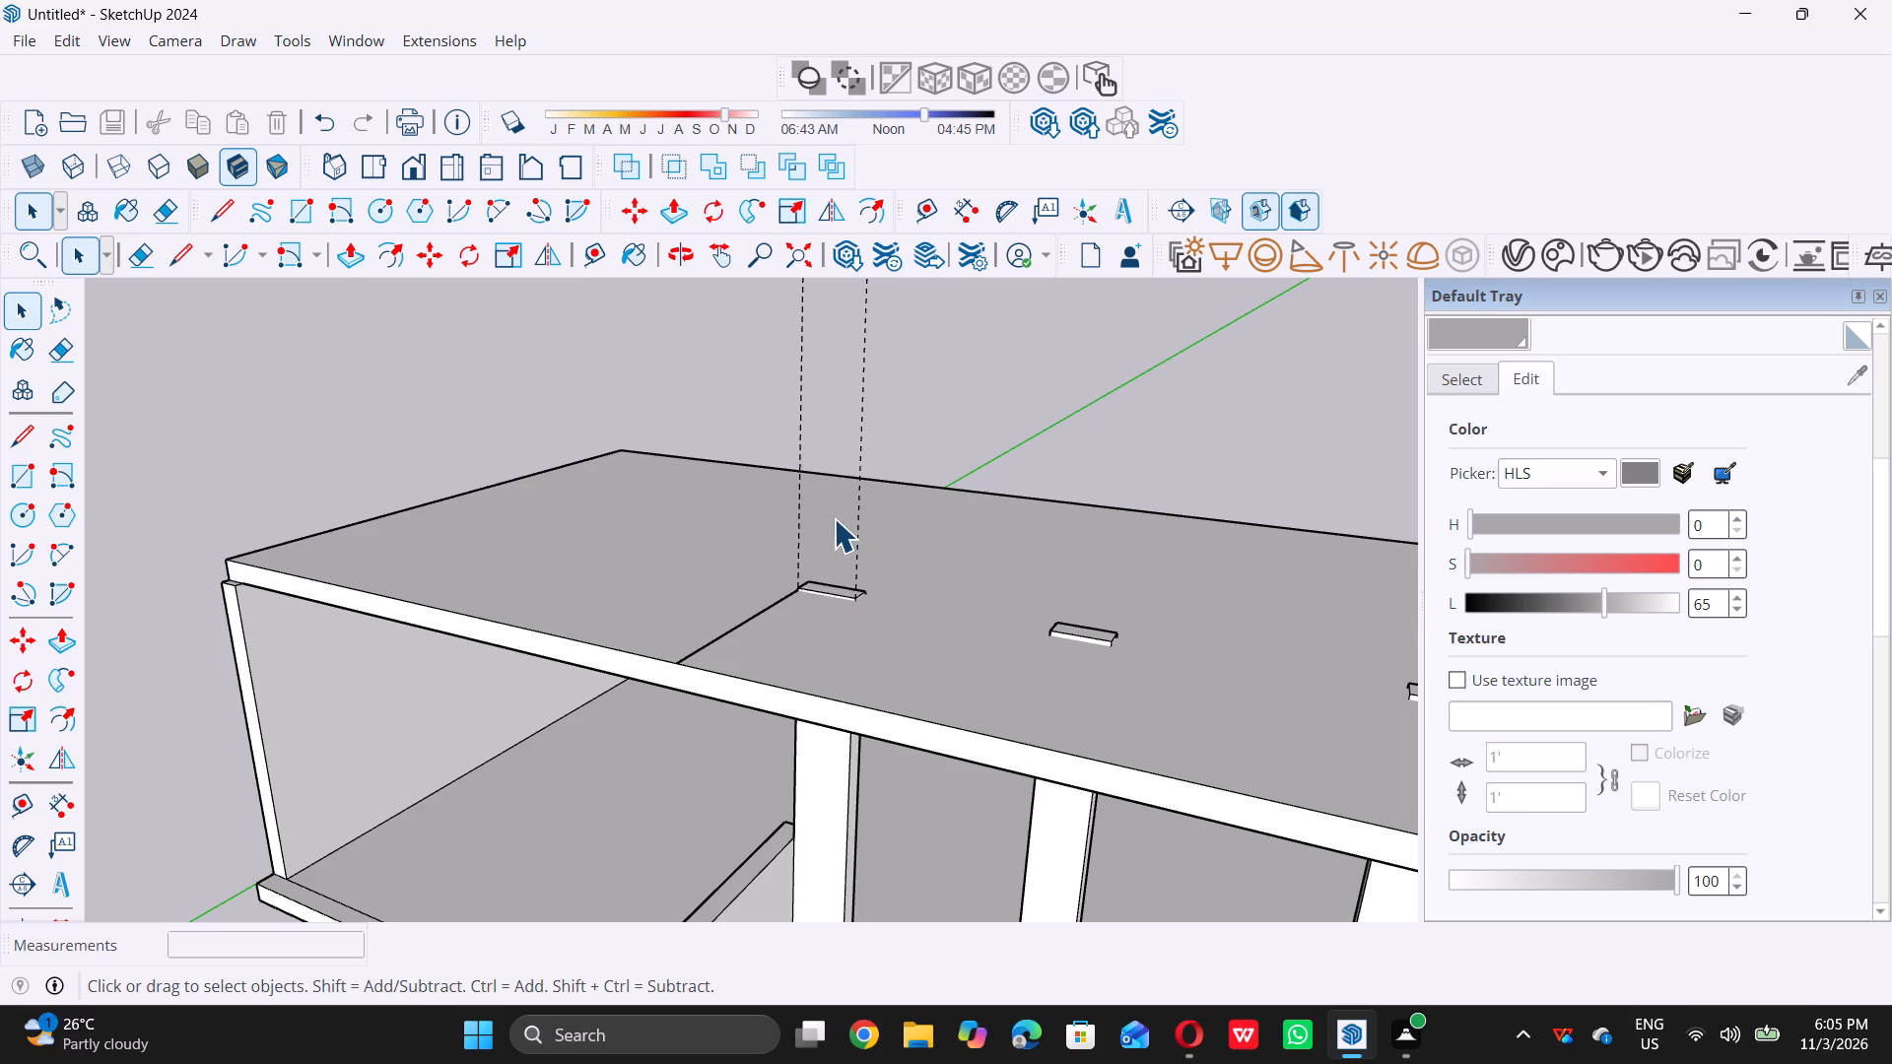
{"action": "scroll", "coordinate": [795, 528], "scroll_direction": "down", "scroll_amount": 5}
{"action": "middle_click_drag", "start_coordinate": [758, 537], "coordinate": [718, 643]}
{"action": "scroll", "coordinate": [804, 618], "scroll_direction": "up", "scroll_amount": 2}
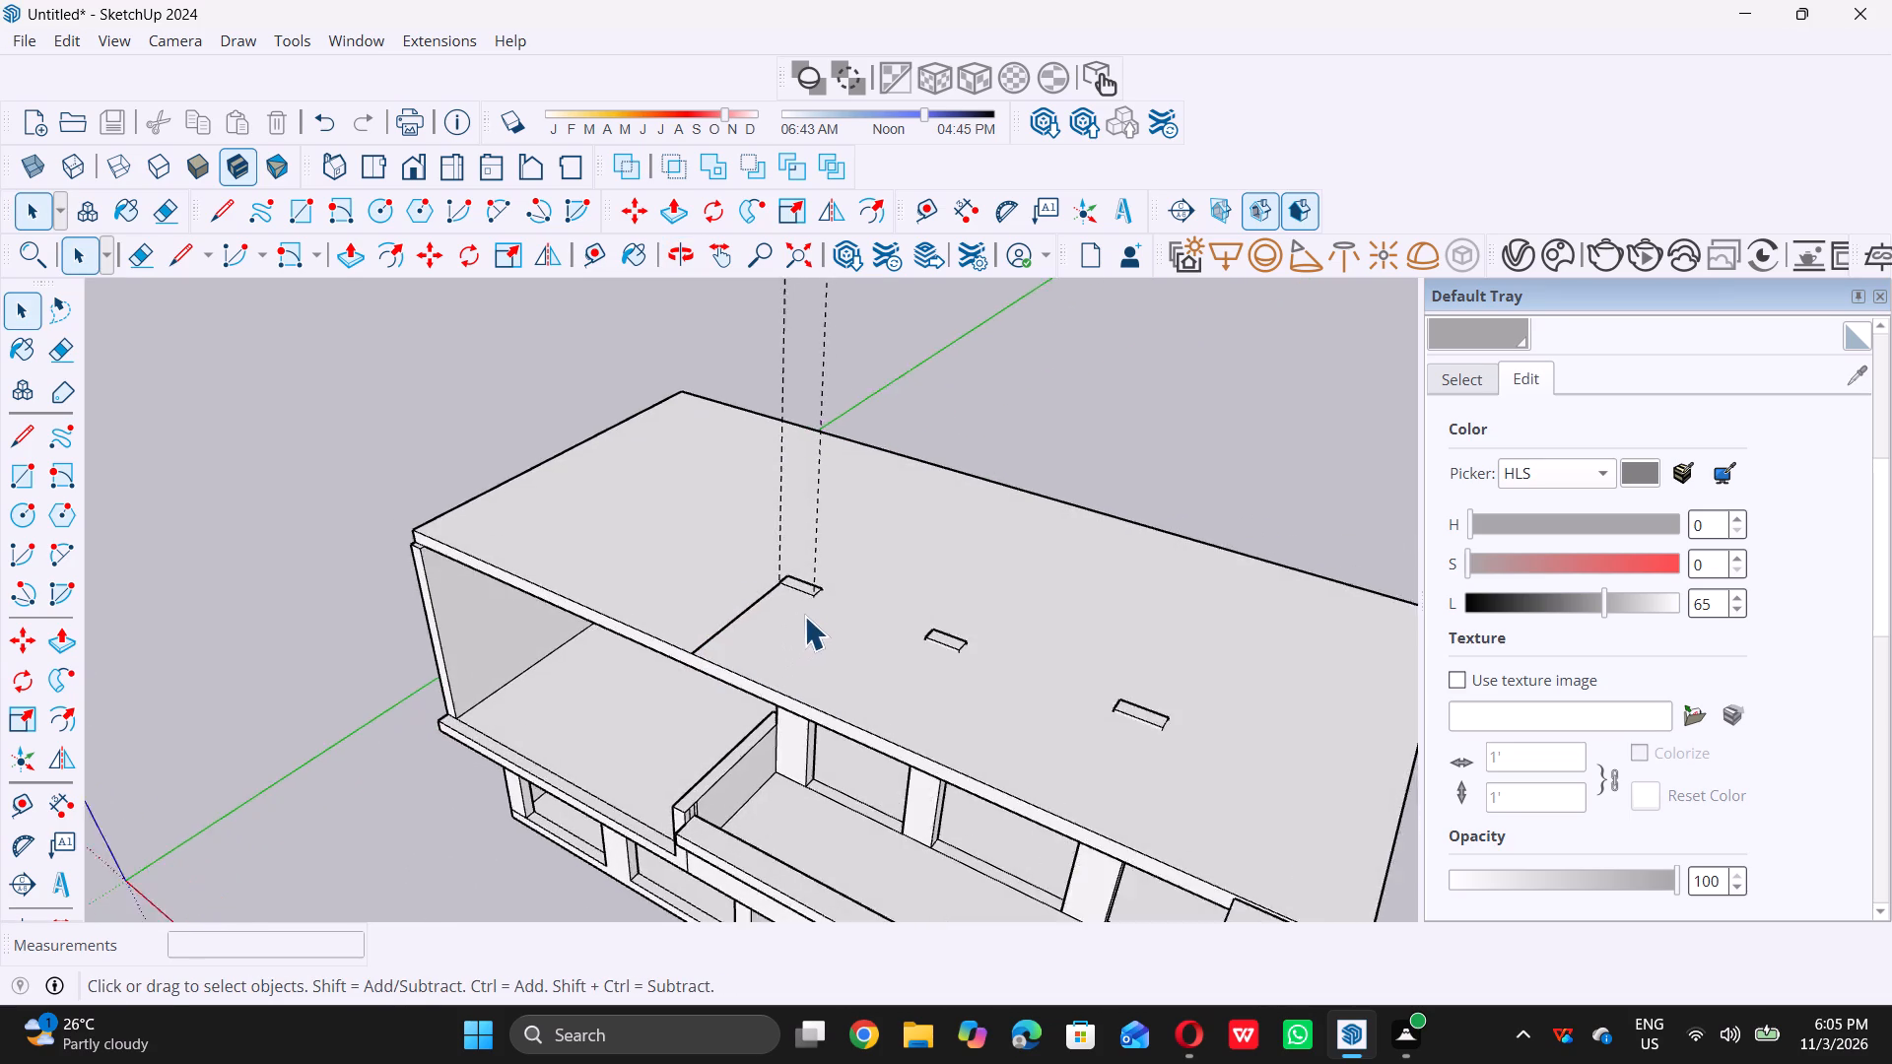
{"action": "scroll", "coordinate": [804, 616], "scroll_direction": "up", "scroll_amount": 4}
{"action": "scroll", "coordinate": [730, 652], "scroll_direction": "down", "scroll_amount": 12}
{"action": "middle_click_drag", "start_coordinate": [670, 721], "coordinate": [729, 627]}
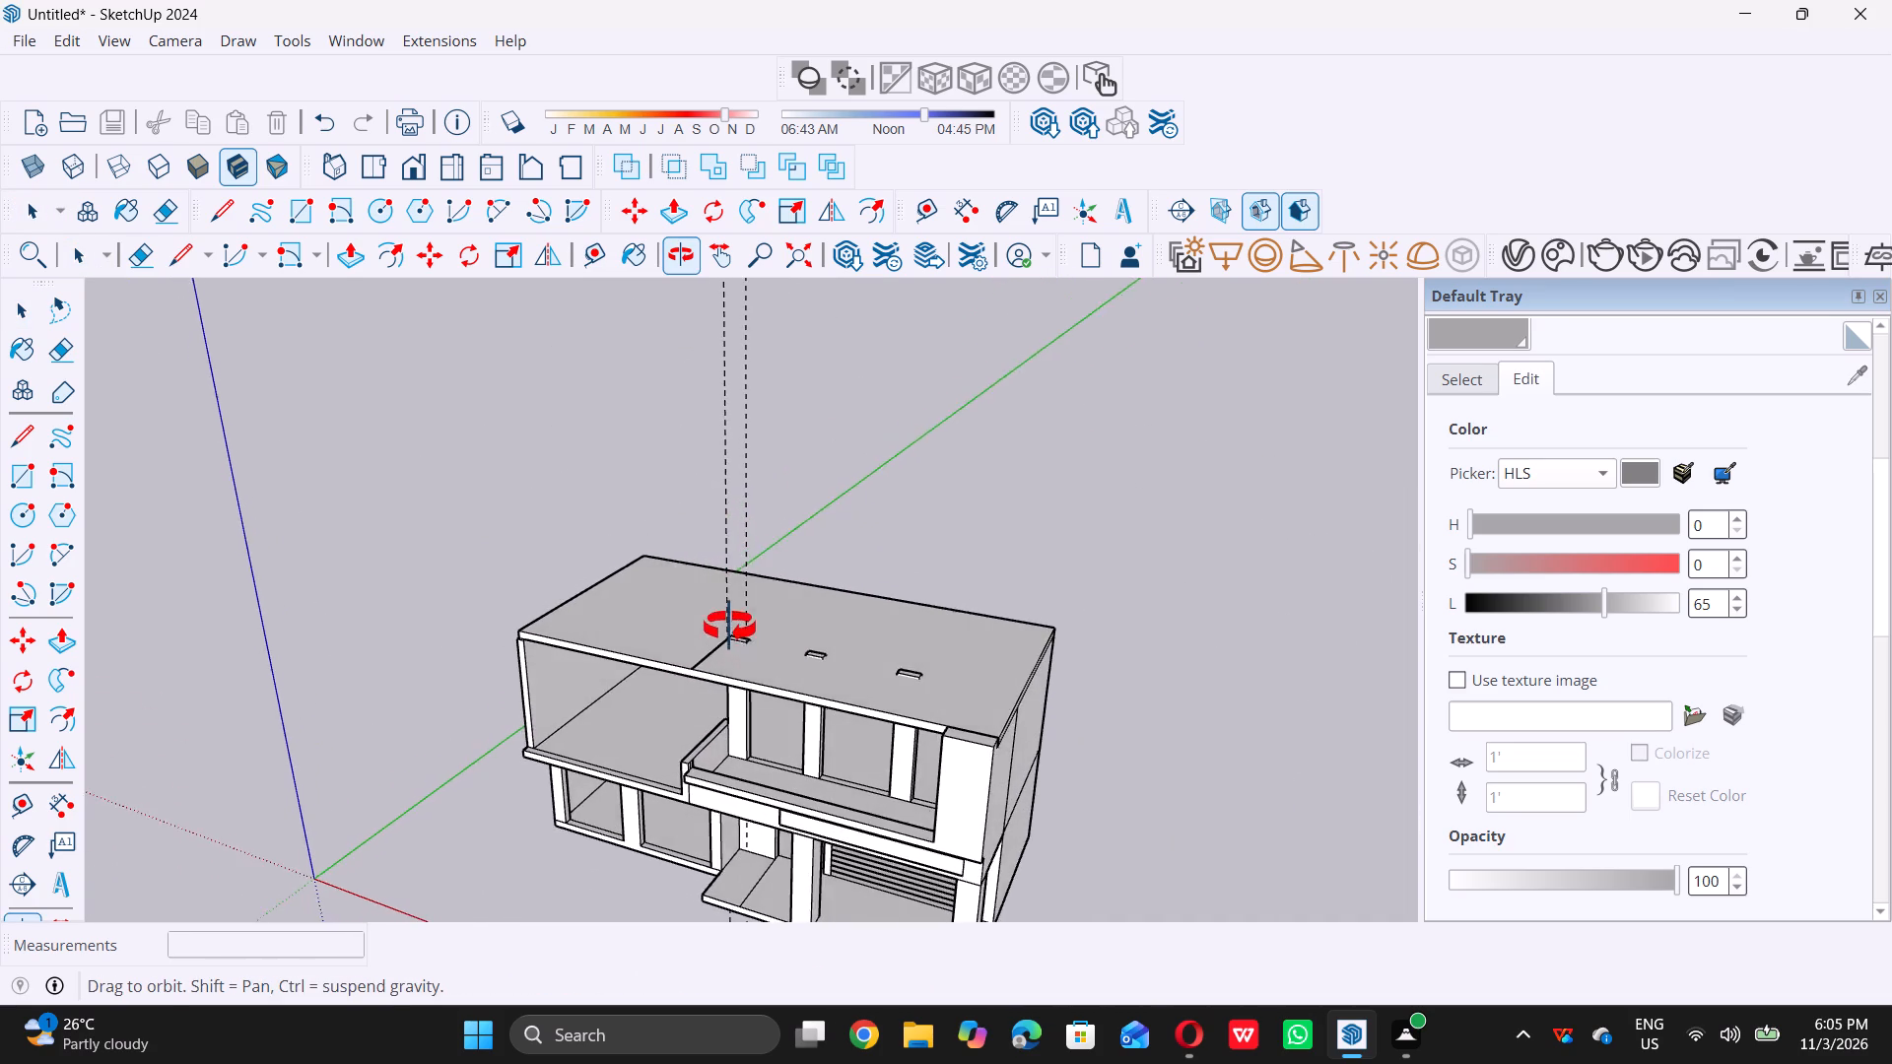
{"action": "middle_click_drag", "start_coordinate": [729, 627], "coordinate": [727, 619]}
{"action": "scroll", "coordinate": [744, 635], "scroll_direction": "up", "scroll_amount": 5}
{"action": "scroll", "coordinate": [708, 674], "scroll_direction": "down", "scroll_amount": 6}
{"action": "middle_click_drag", "start_coordinate": [718, 634], "coordinate": [736, 619]}
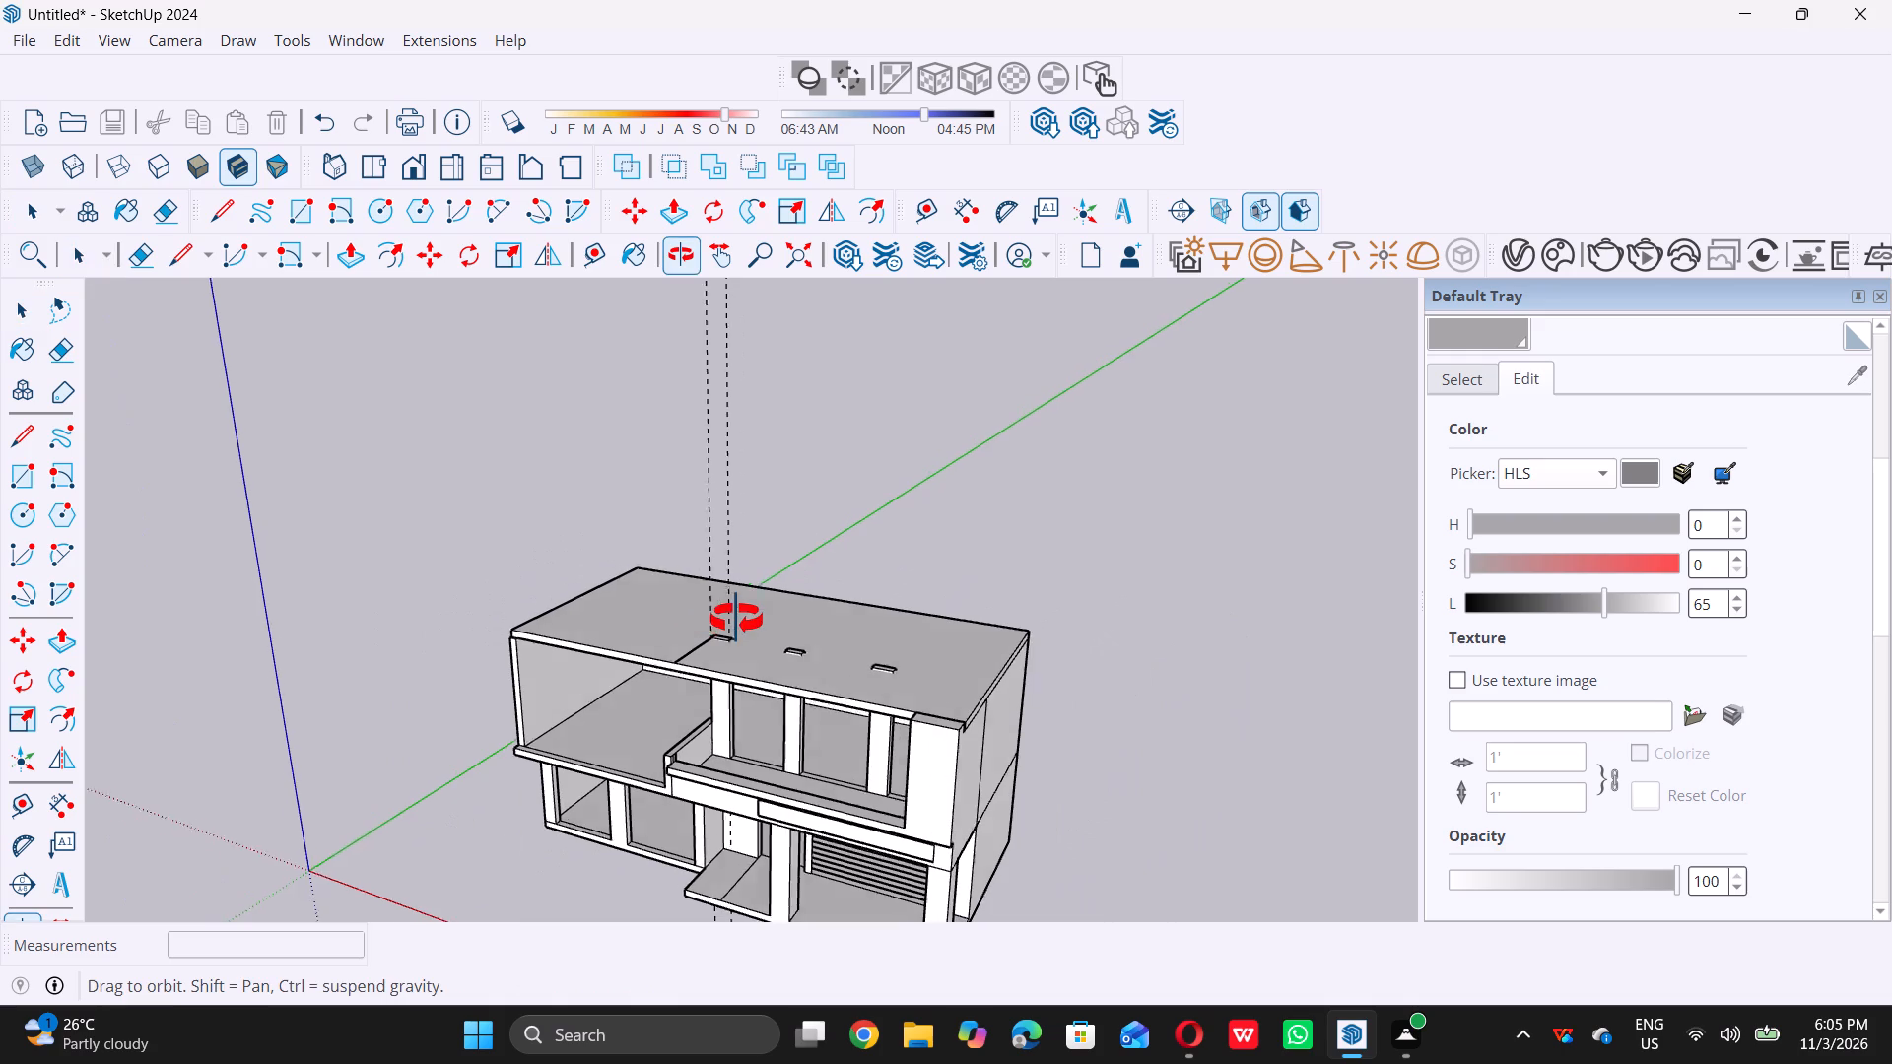
{"action": "middle_click_drag", "start_coordinate": [736, 619], "coordinate": [737, 619]}
Draw a 9" vertical line on the slab's front face, up from where the underside line meets its lower edge.
{"action": "middle_click_drag", "start_coordinate": [675, 700], "coordinate": [748, 545]}
{"action": "middle_click", "coordinate": [748, 545]}
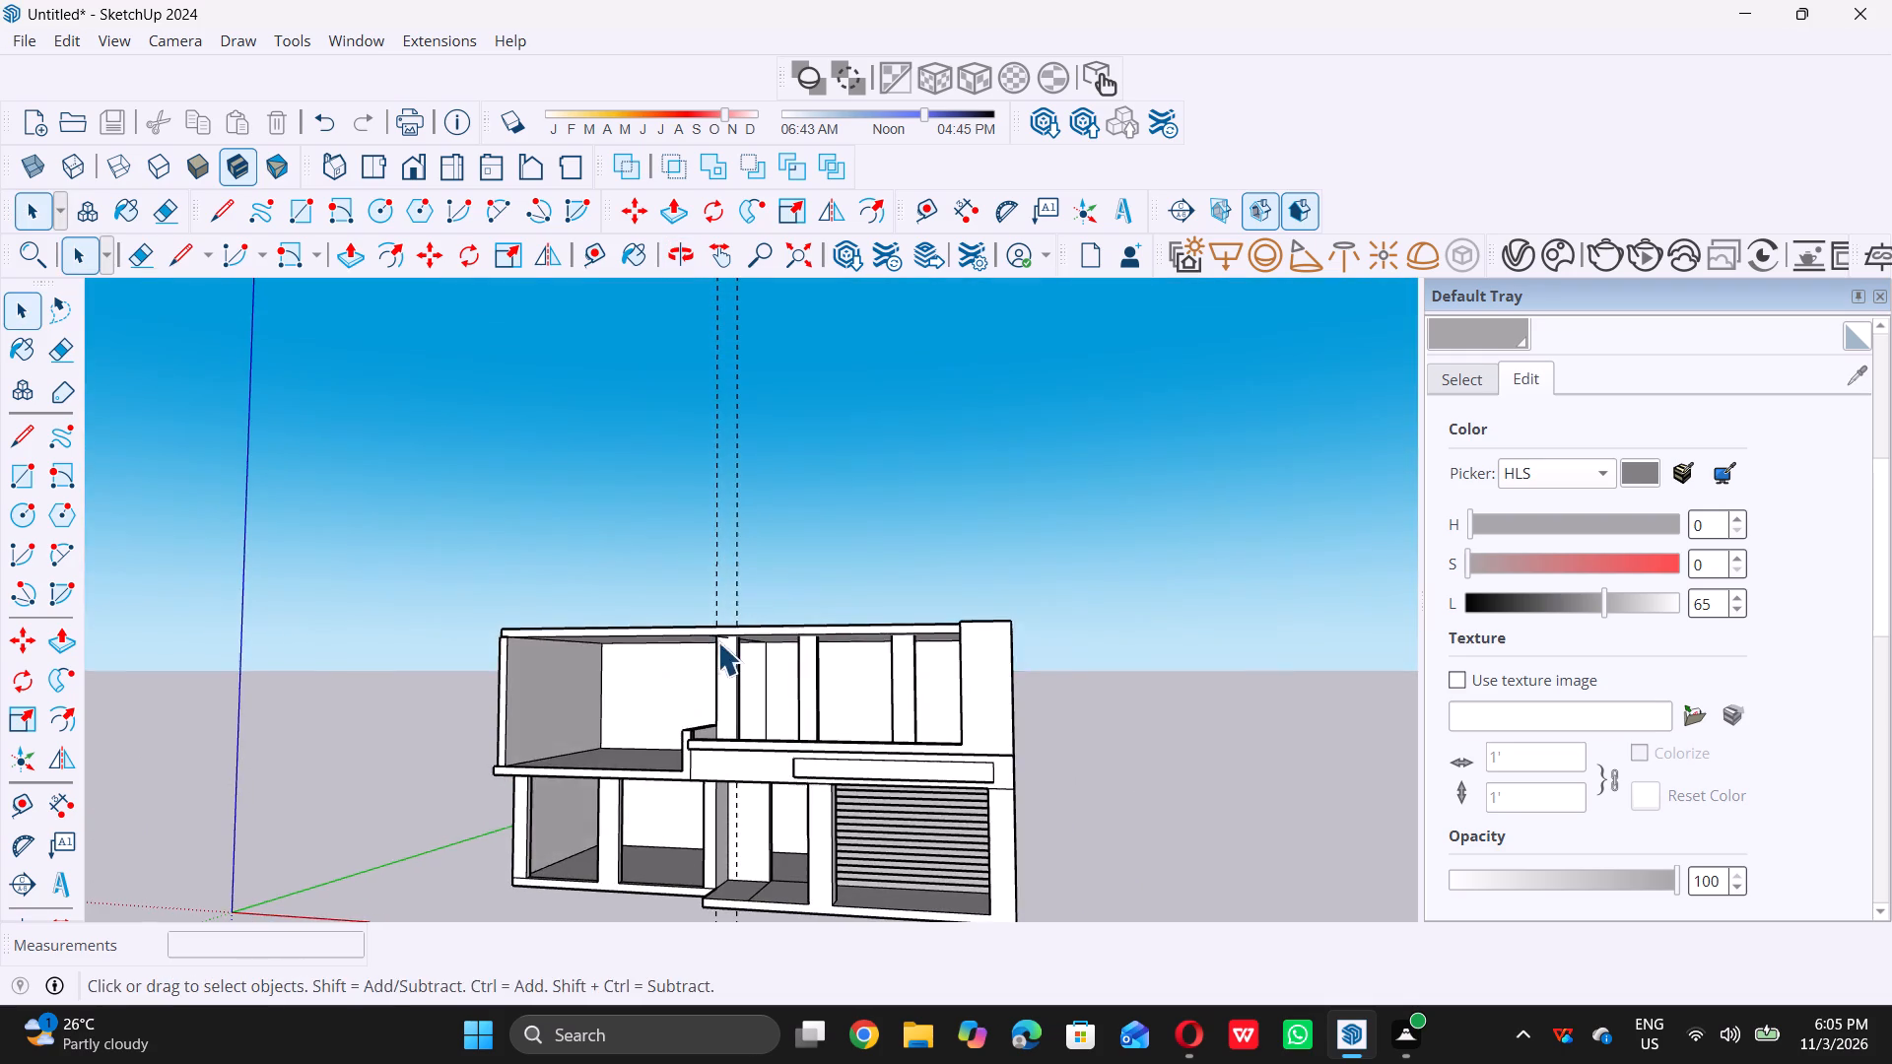
{"action": "middle_click_drag", "start_coordinate": [718, 627], "coordinate": [737, 565]}
{"action": "middle_click", "coordinate": [737, 565]}
{"action": "middle_click_drag", "start_coordinate": [702, 642], "coordinate": [722, 598]}
{"action": "middle_click", "coordinate": [722, 598]}
{"action": "scroll", "coordinate": [716, 603], "scroll_direction": "up", "scroll_amount": 2}
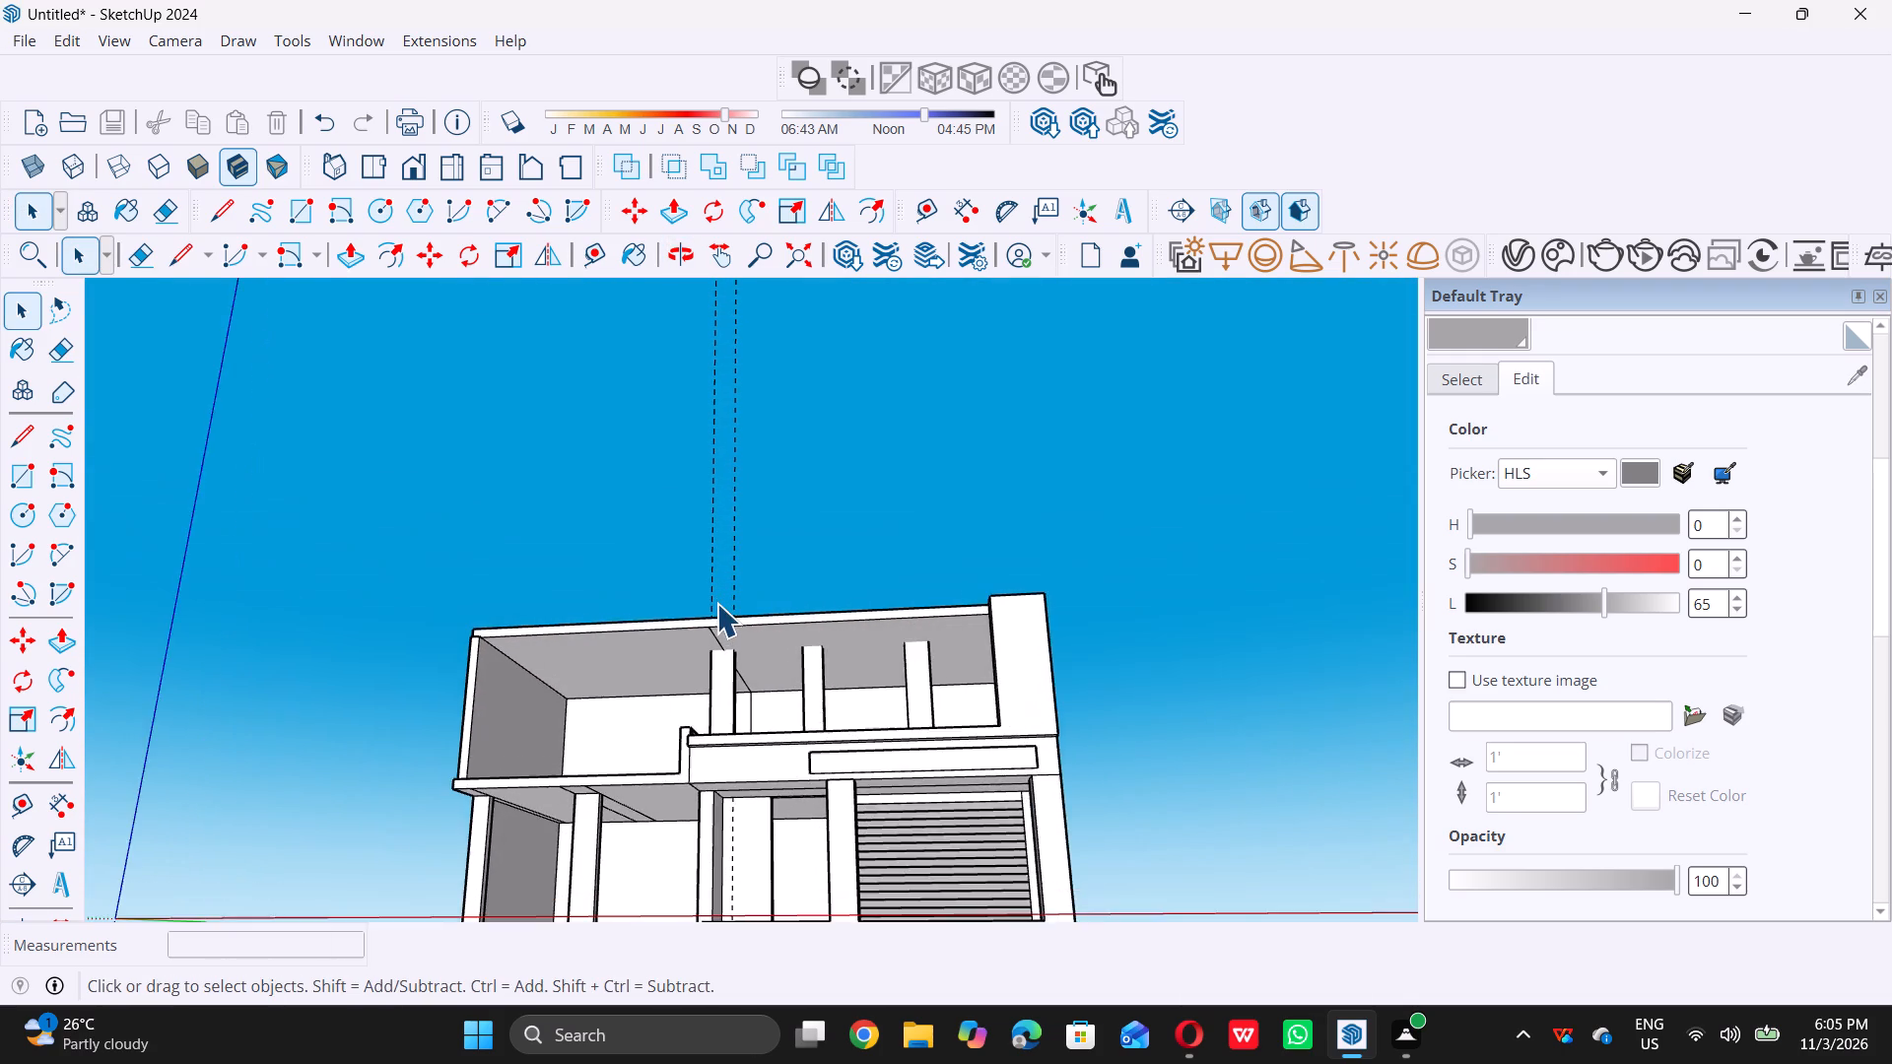
{"action": "scroll", "coordinate": [716, 603], "scroll_direction": "up", "scroll_amount": 13}
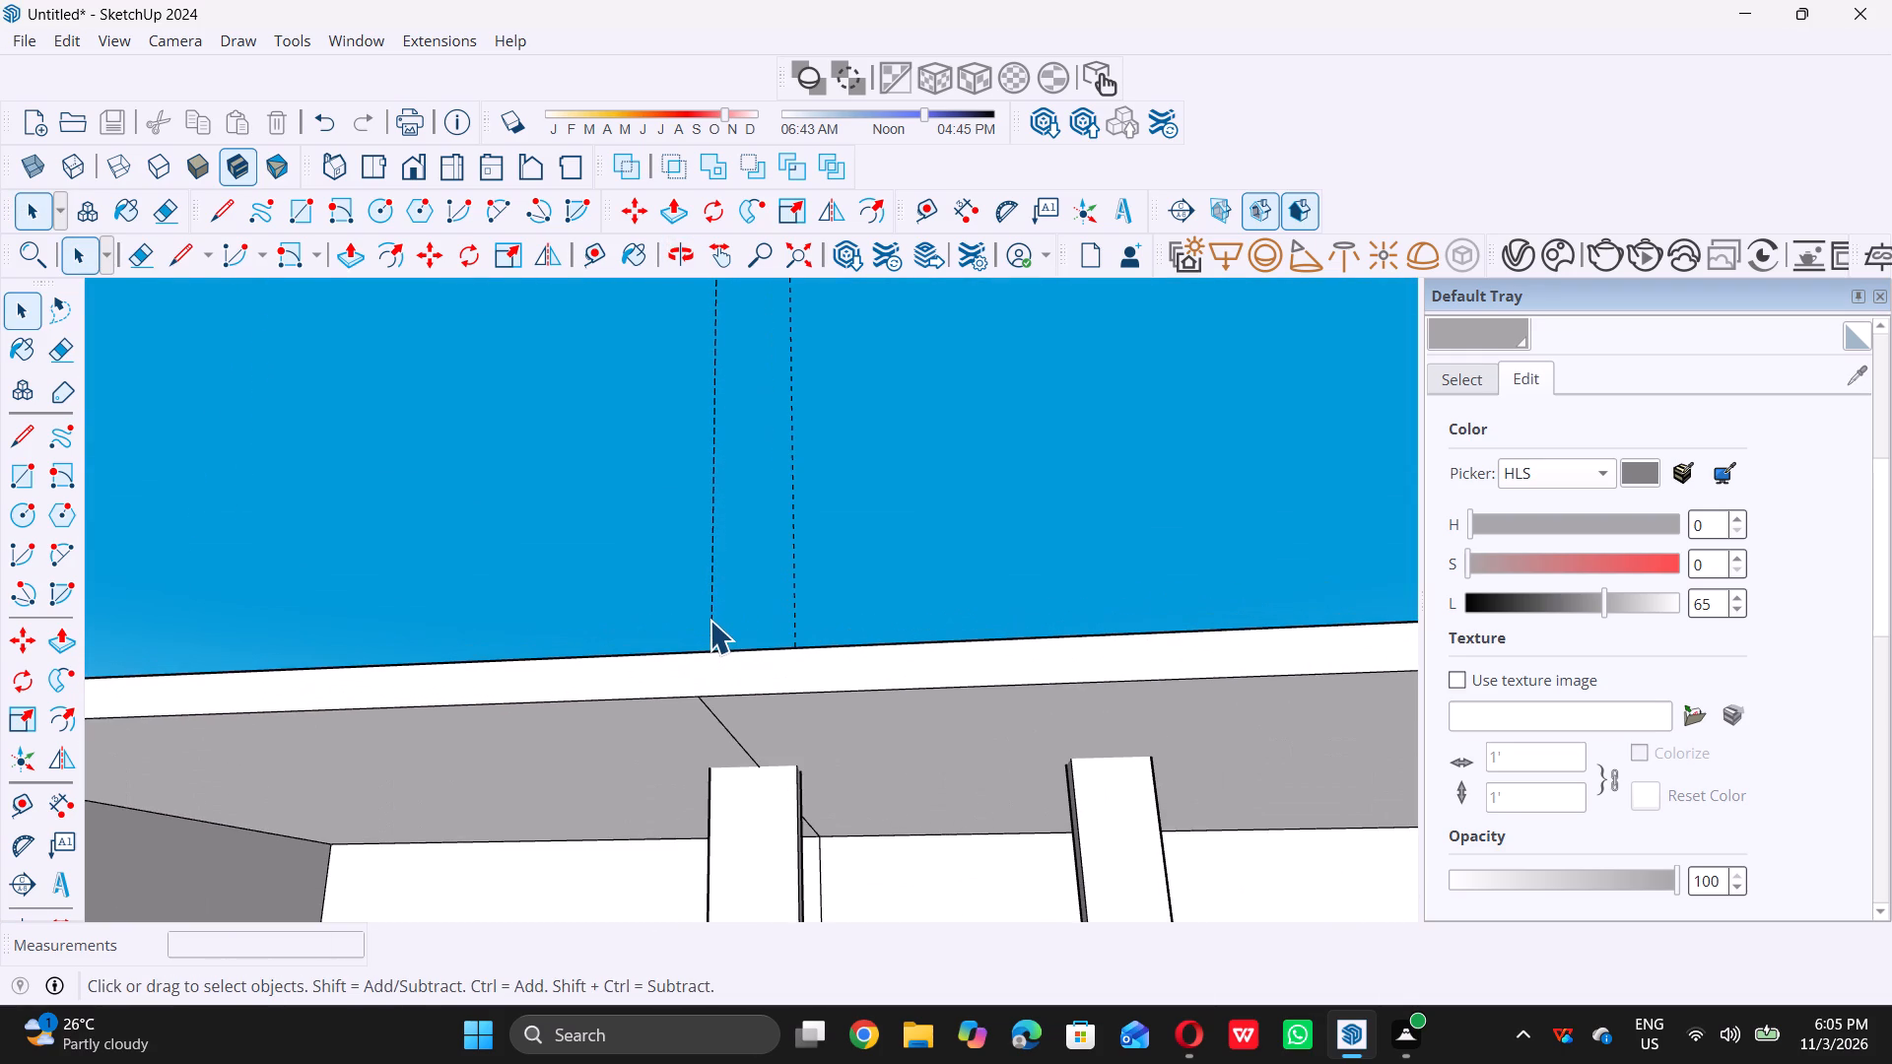
{"action": "key", "text": "l"}
{"action": "scroll", "coordinate": [710, 682], "scroll_direction": "up", "scroll_amount": 2}
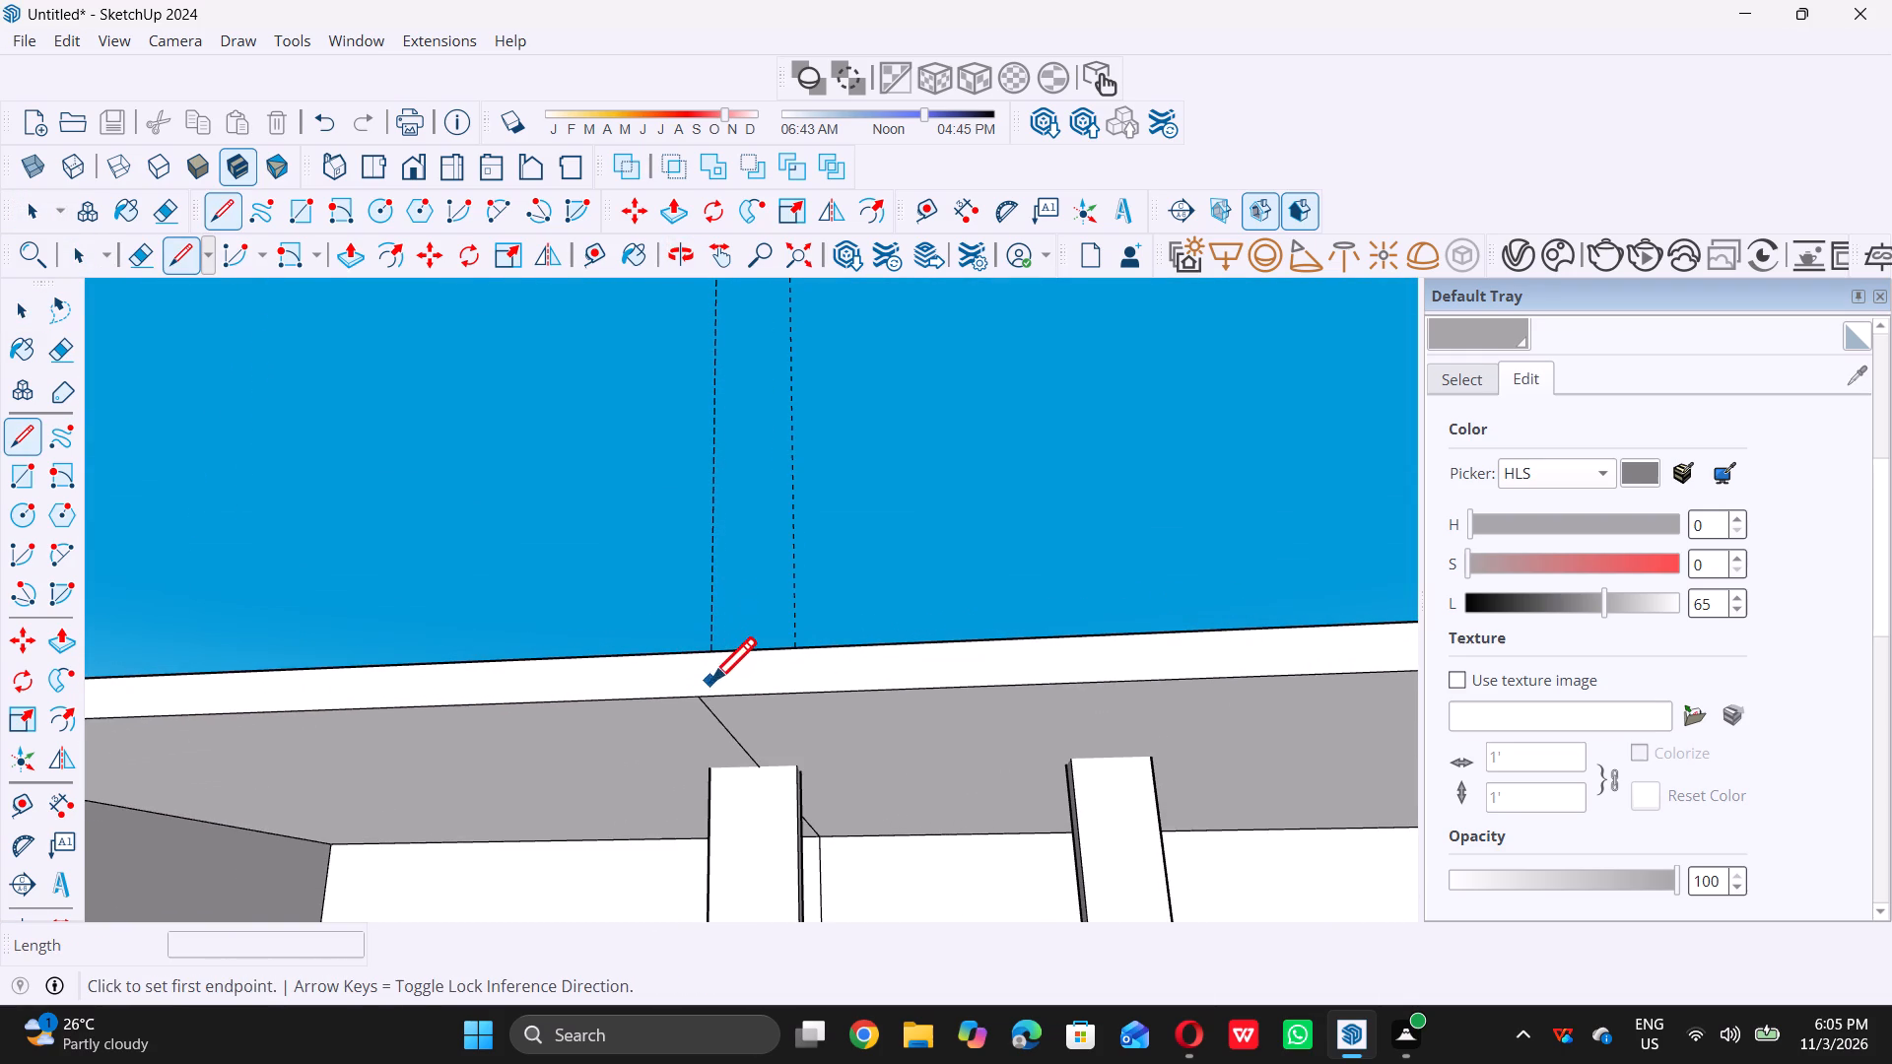
{"action": "scroll", "coordinate": [710, 682], "scroll_direction": "up", "scroll_amount": 2}
{"action": "double_click", "coordinate": [693, 702]}
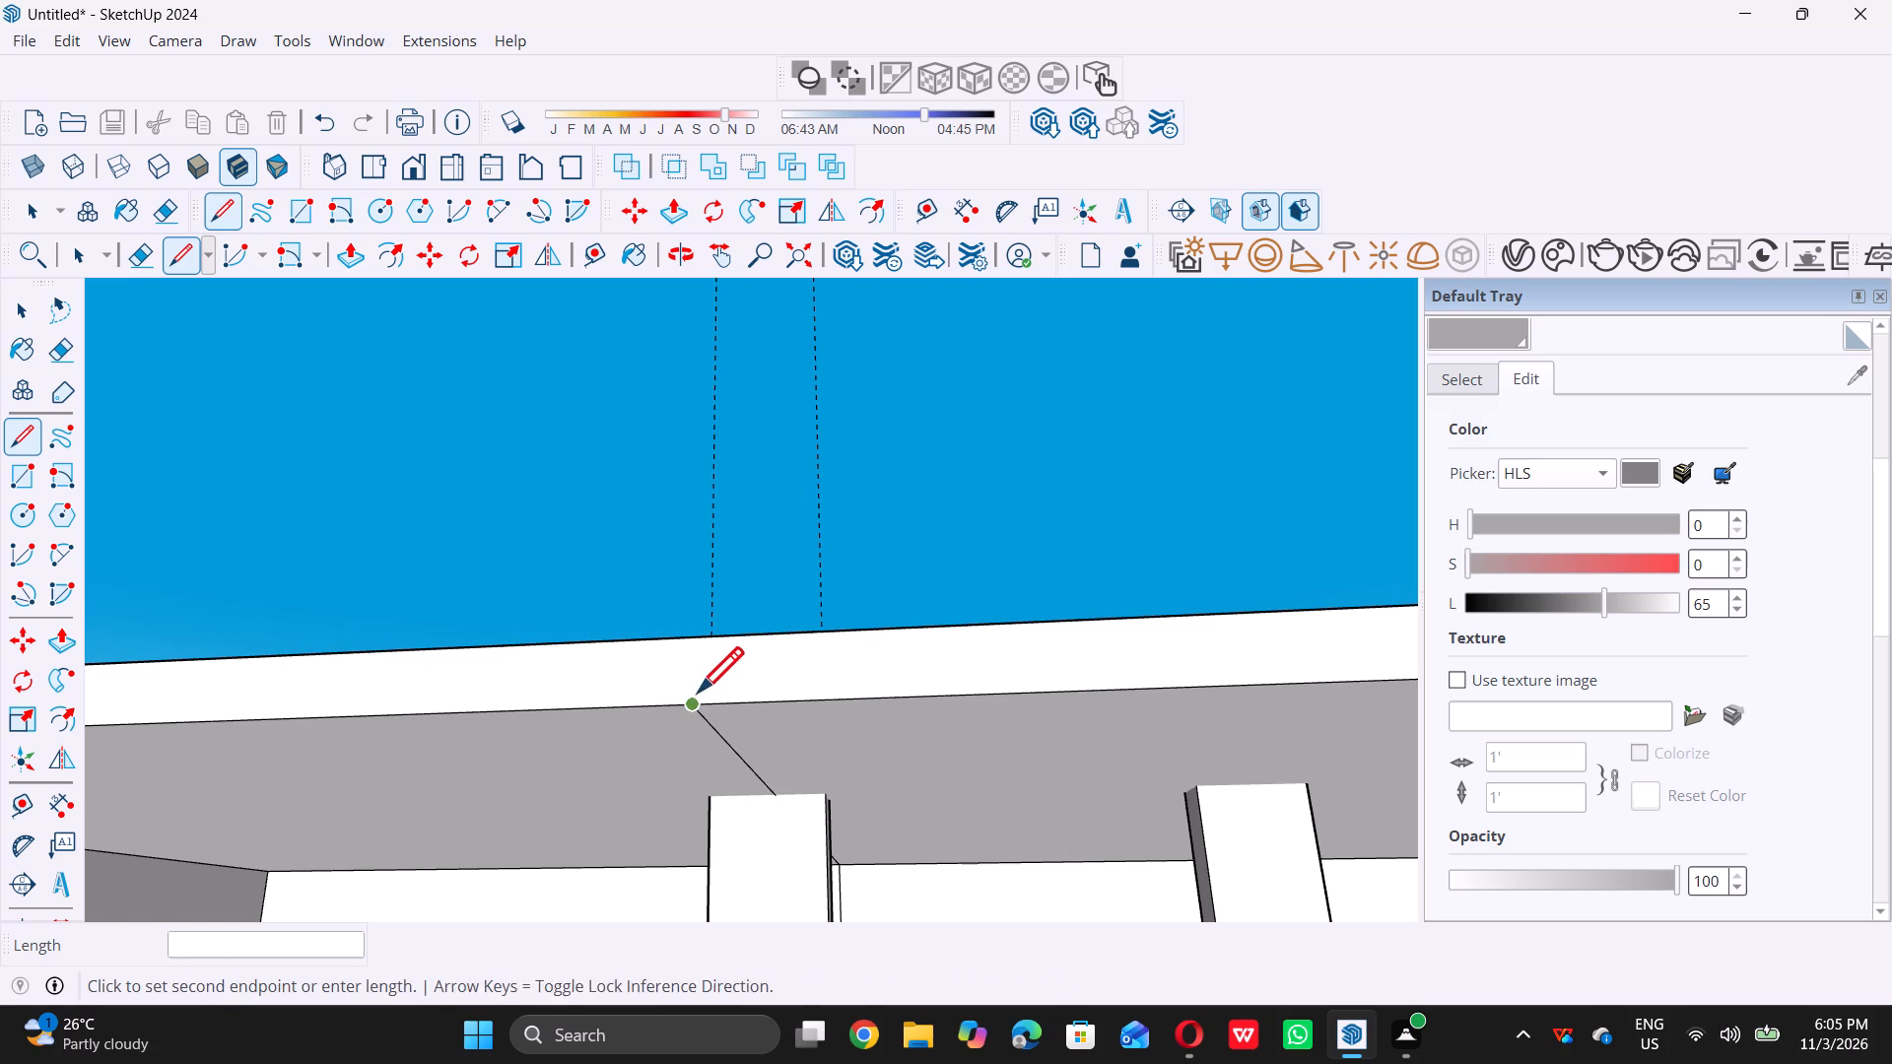
{"action": "double_click", "coordinate": [702, 633]}
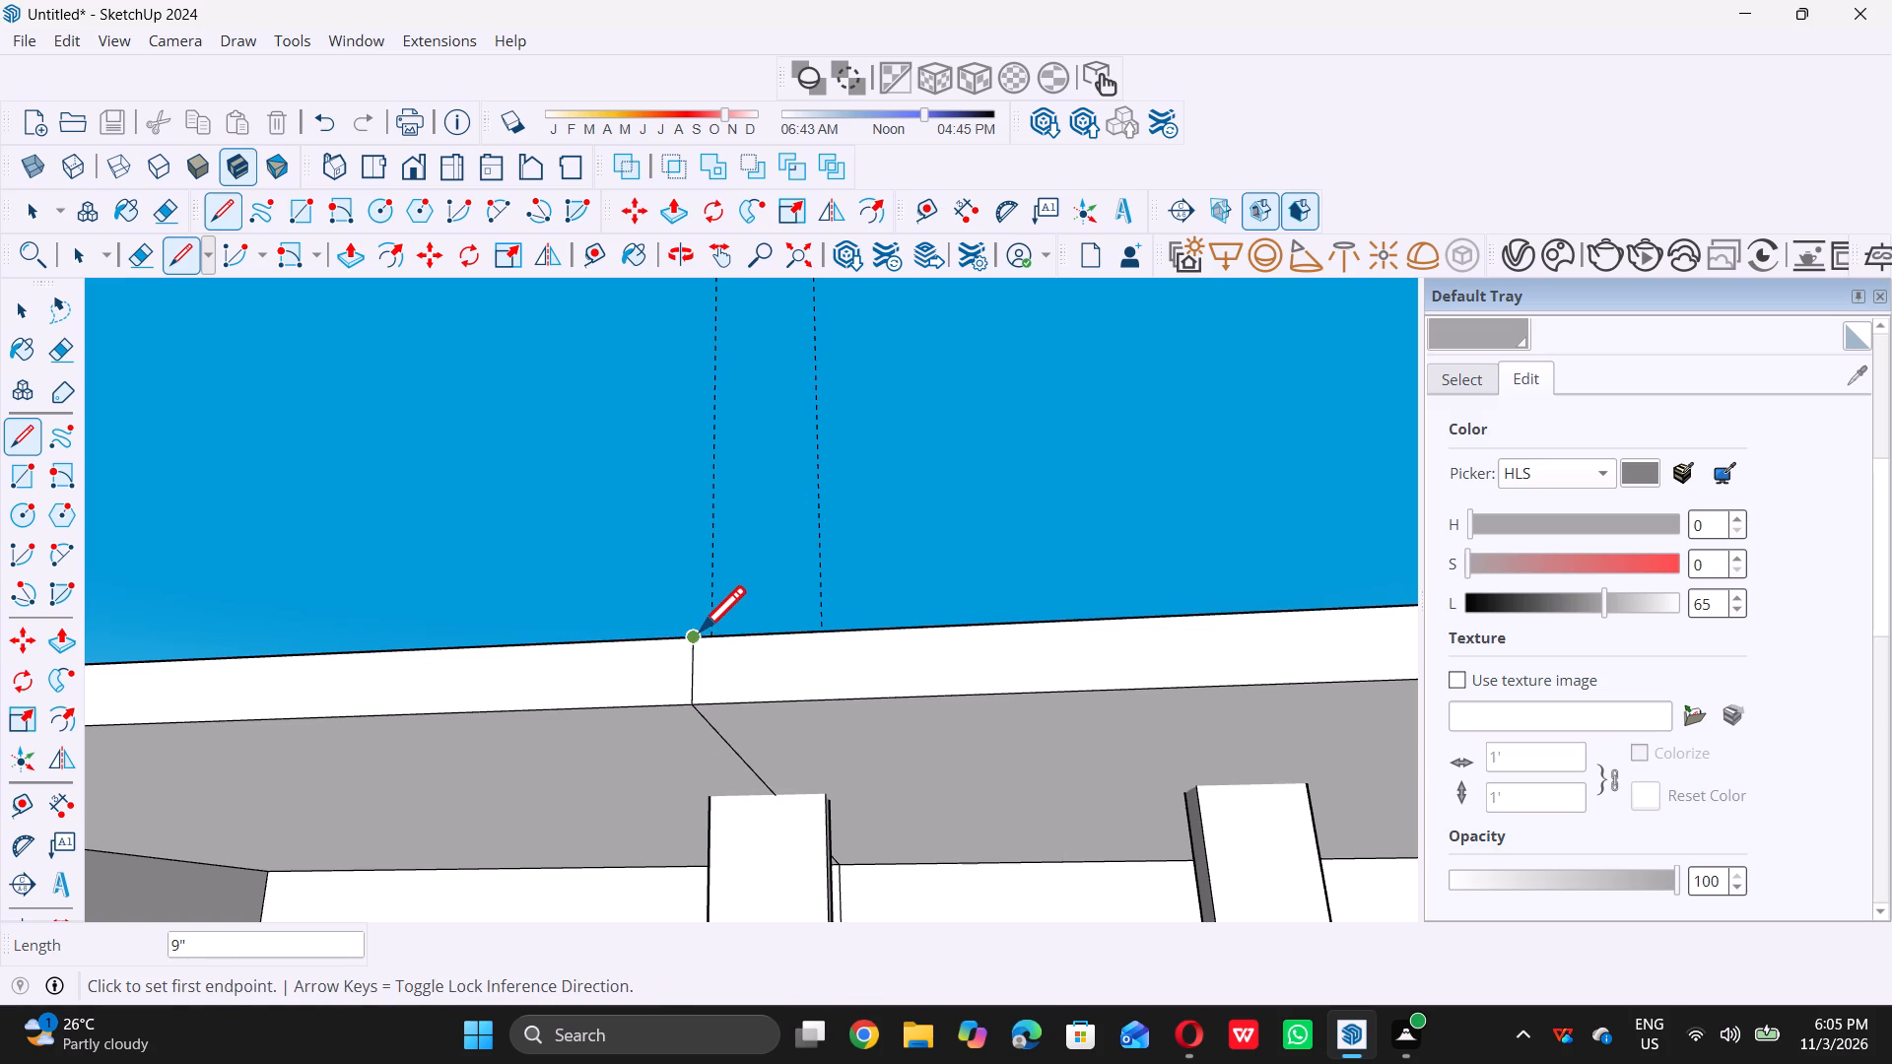
{"action": "key", "text": "space"}
Draw a 6' 11 7/16" line across the roof top from the 9" vertical line's upper end to the protruding column's front edge.
{"action": "scroll", "coordinate": [707, 627], "scroll_direction": "down", "scroll_amount": 4}
{"action": "middle_click_drag", "start_coordinate": [731, 593], "coordinate": [600, 905]}
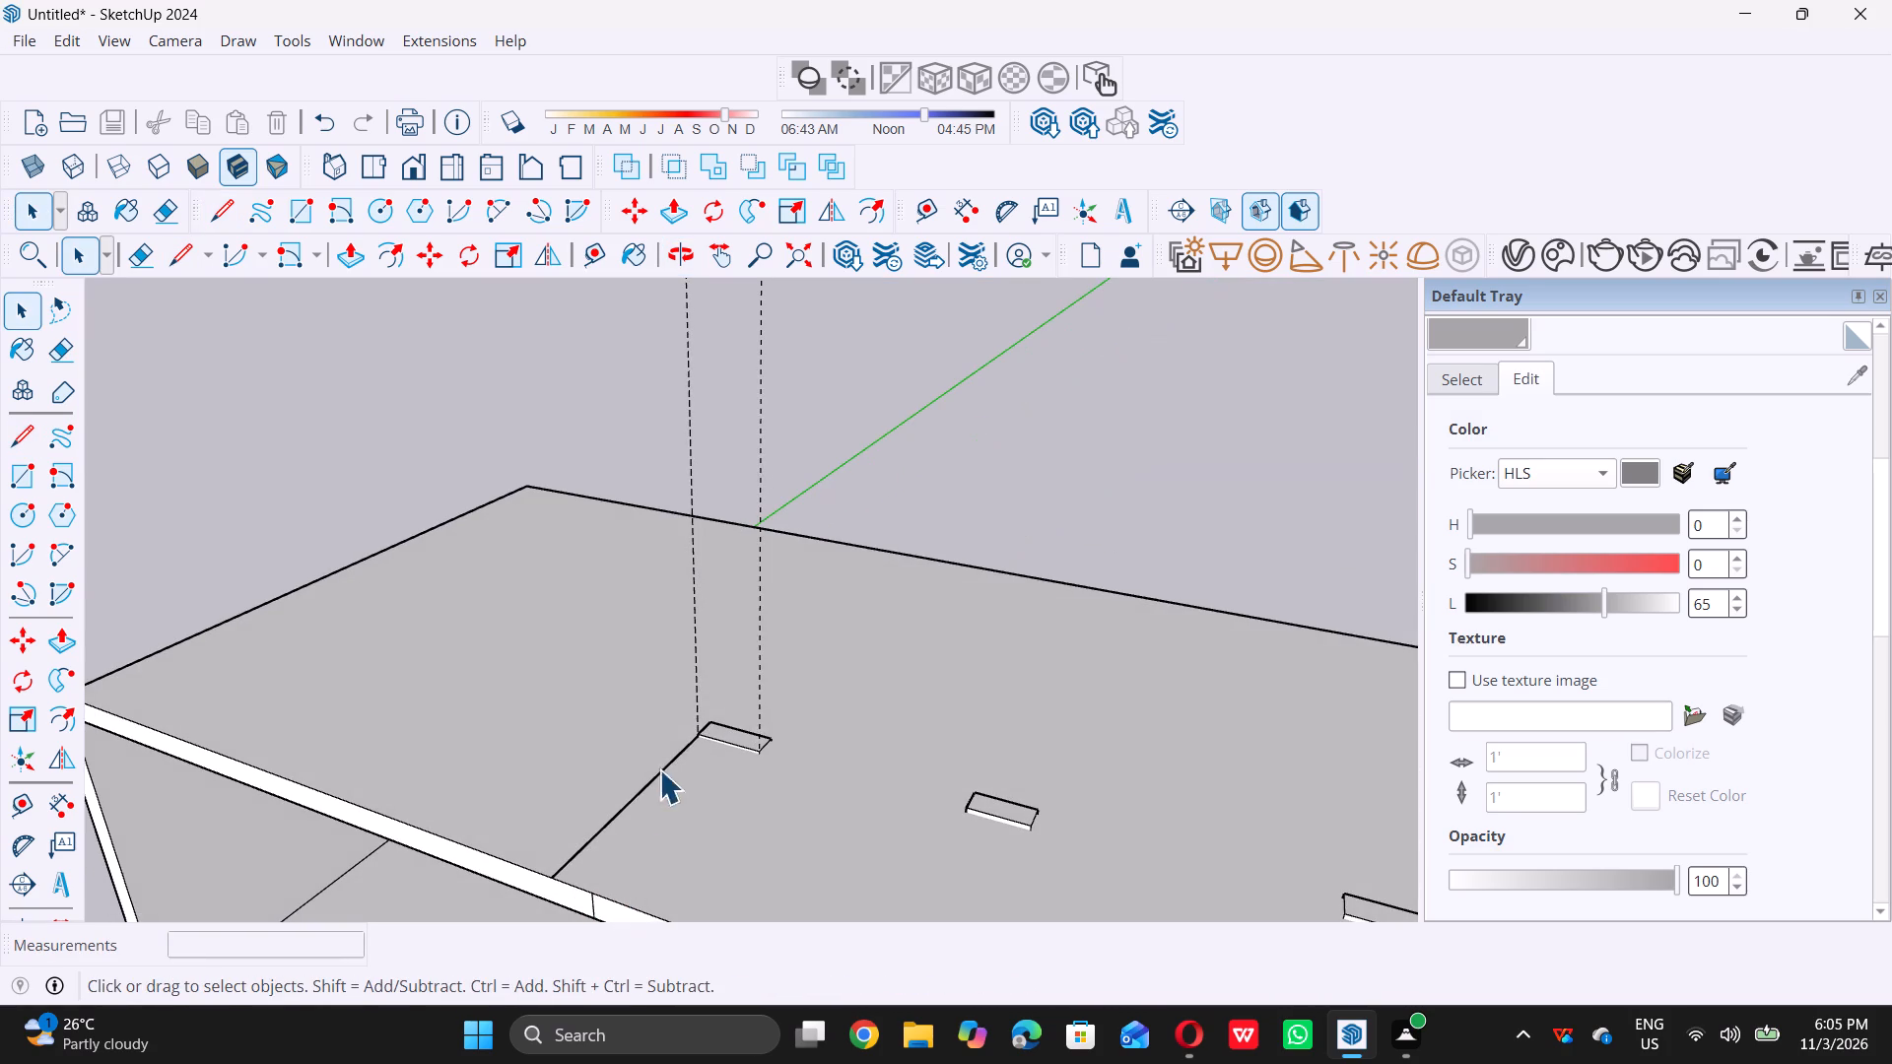
{"action": "scroll", "coordinate": [712, 674], "scroll_direction": "down", "scroll_amount": 6}
{"action": "middle_click_drag", "start_coordinate": [712, 681], "coordinate": [683, 740]}
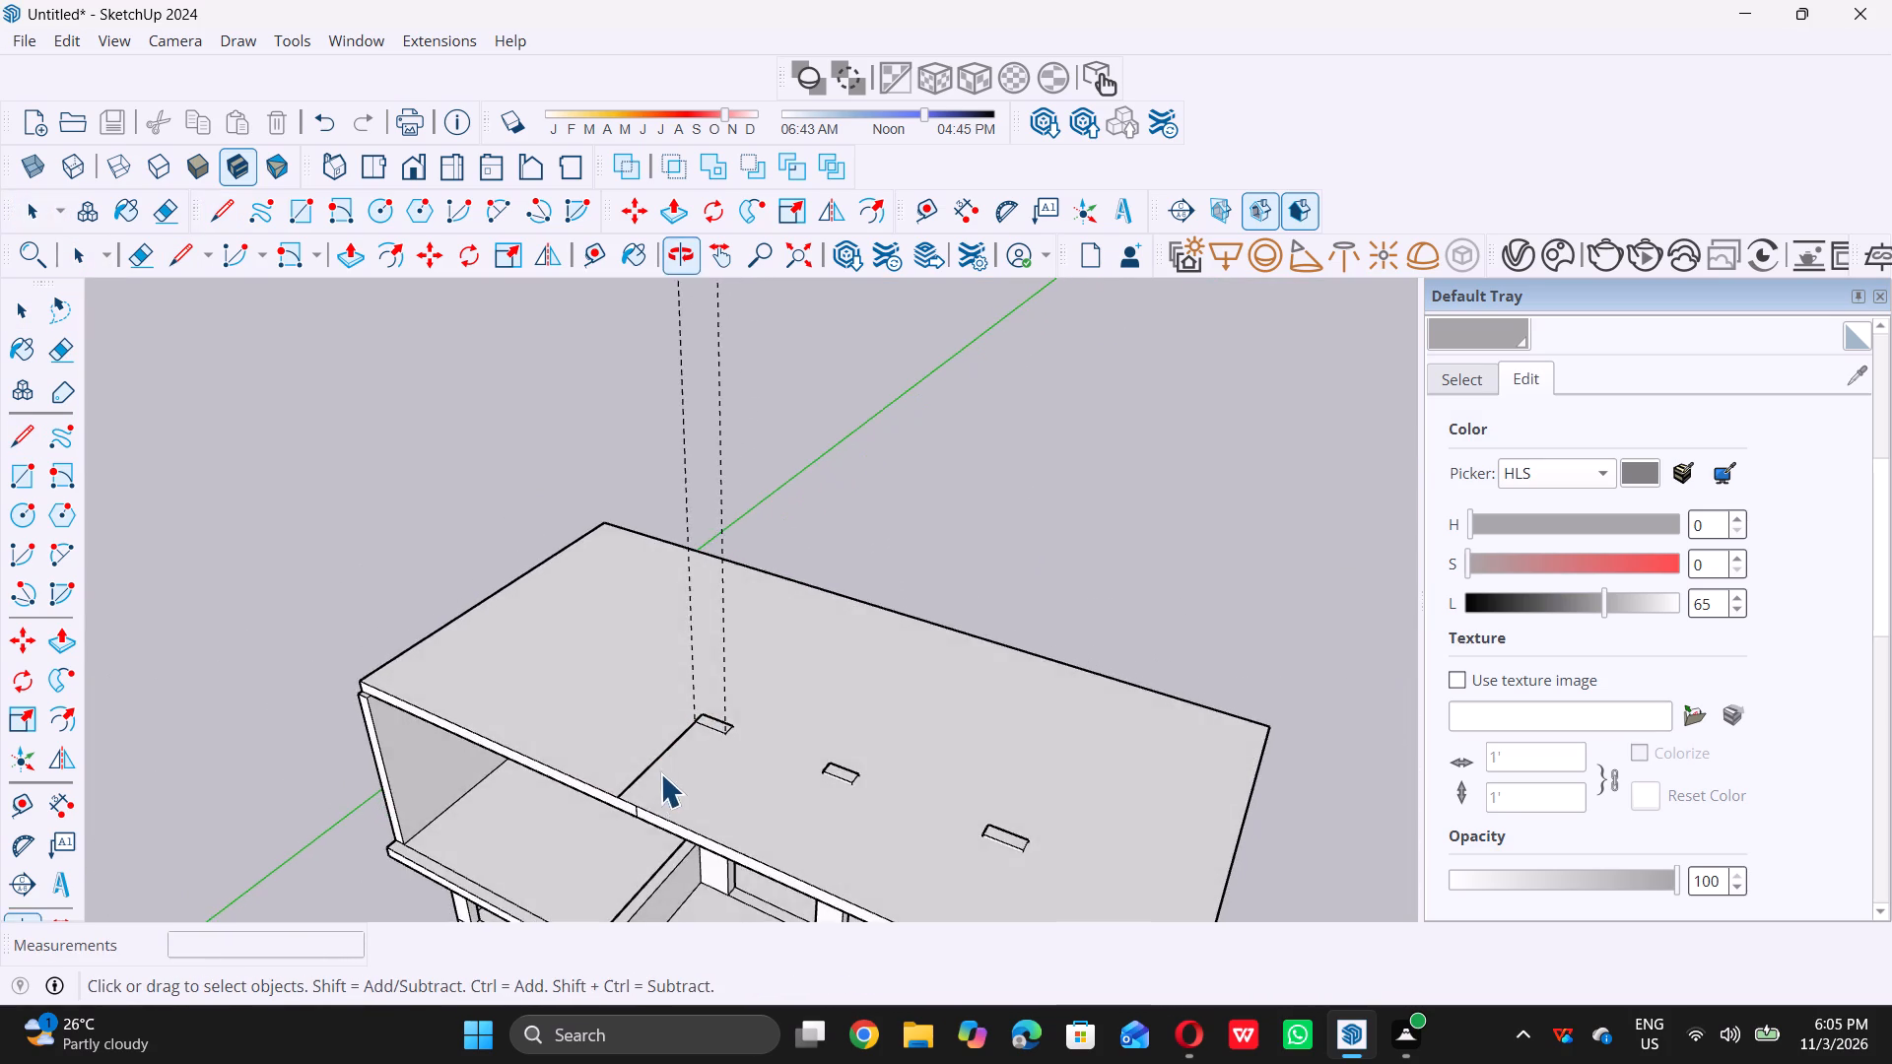
{"action": "scroll", "coordinate": [647, 804], "scroll_direction": "up", "scroll_amount": 8}
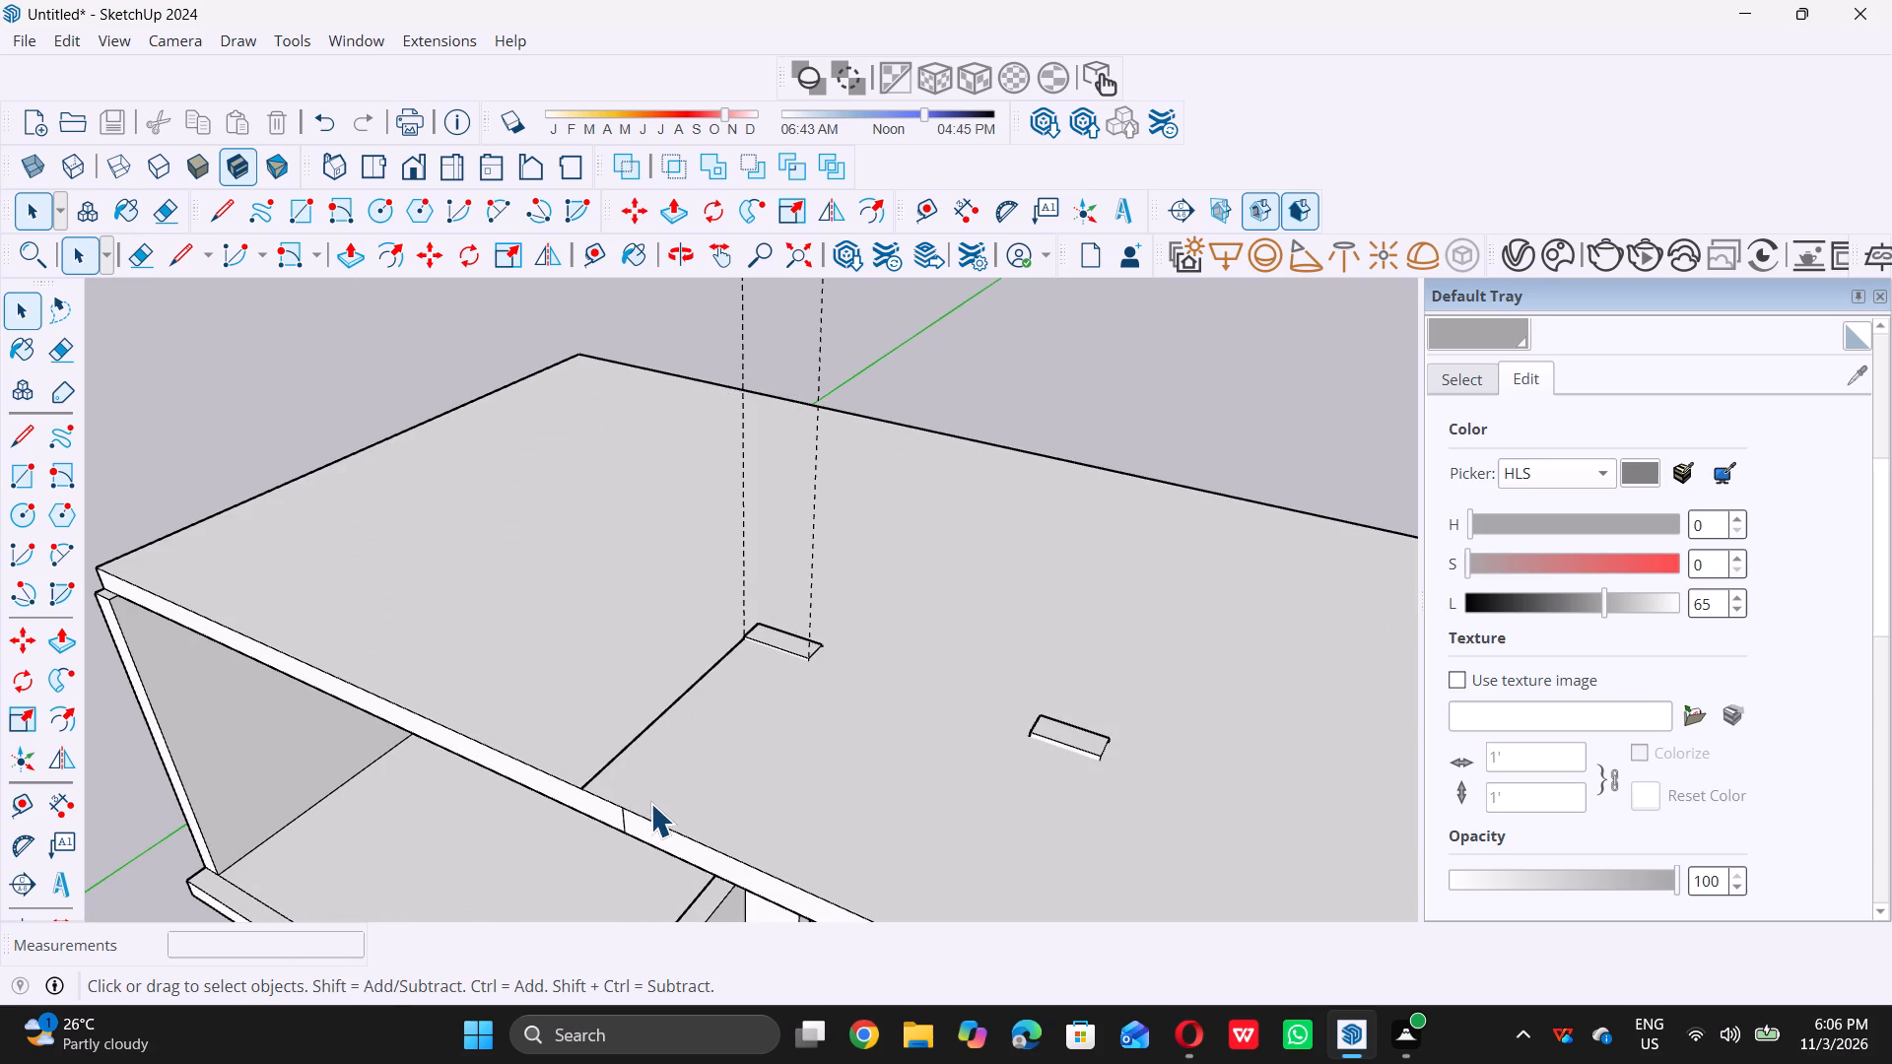
{"action": "key", "text": "l"}
{"action": "double_click", "coordinate": [622, 802]}
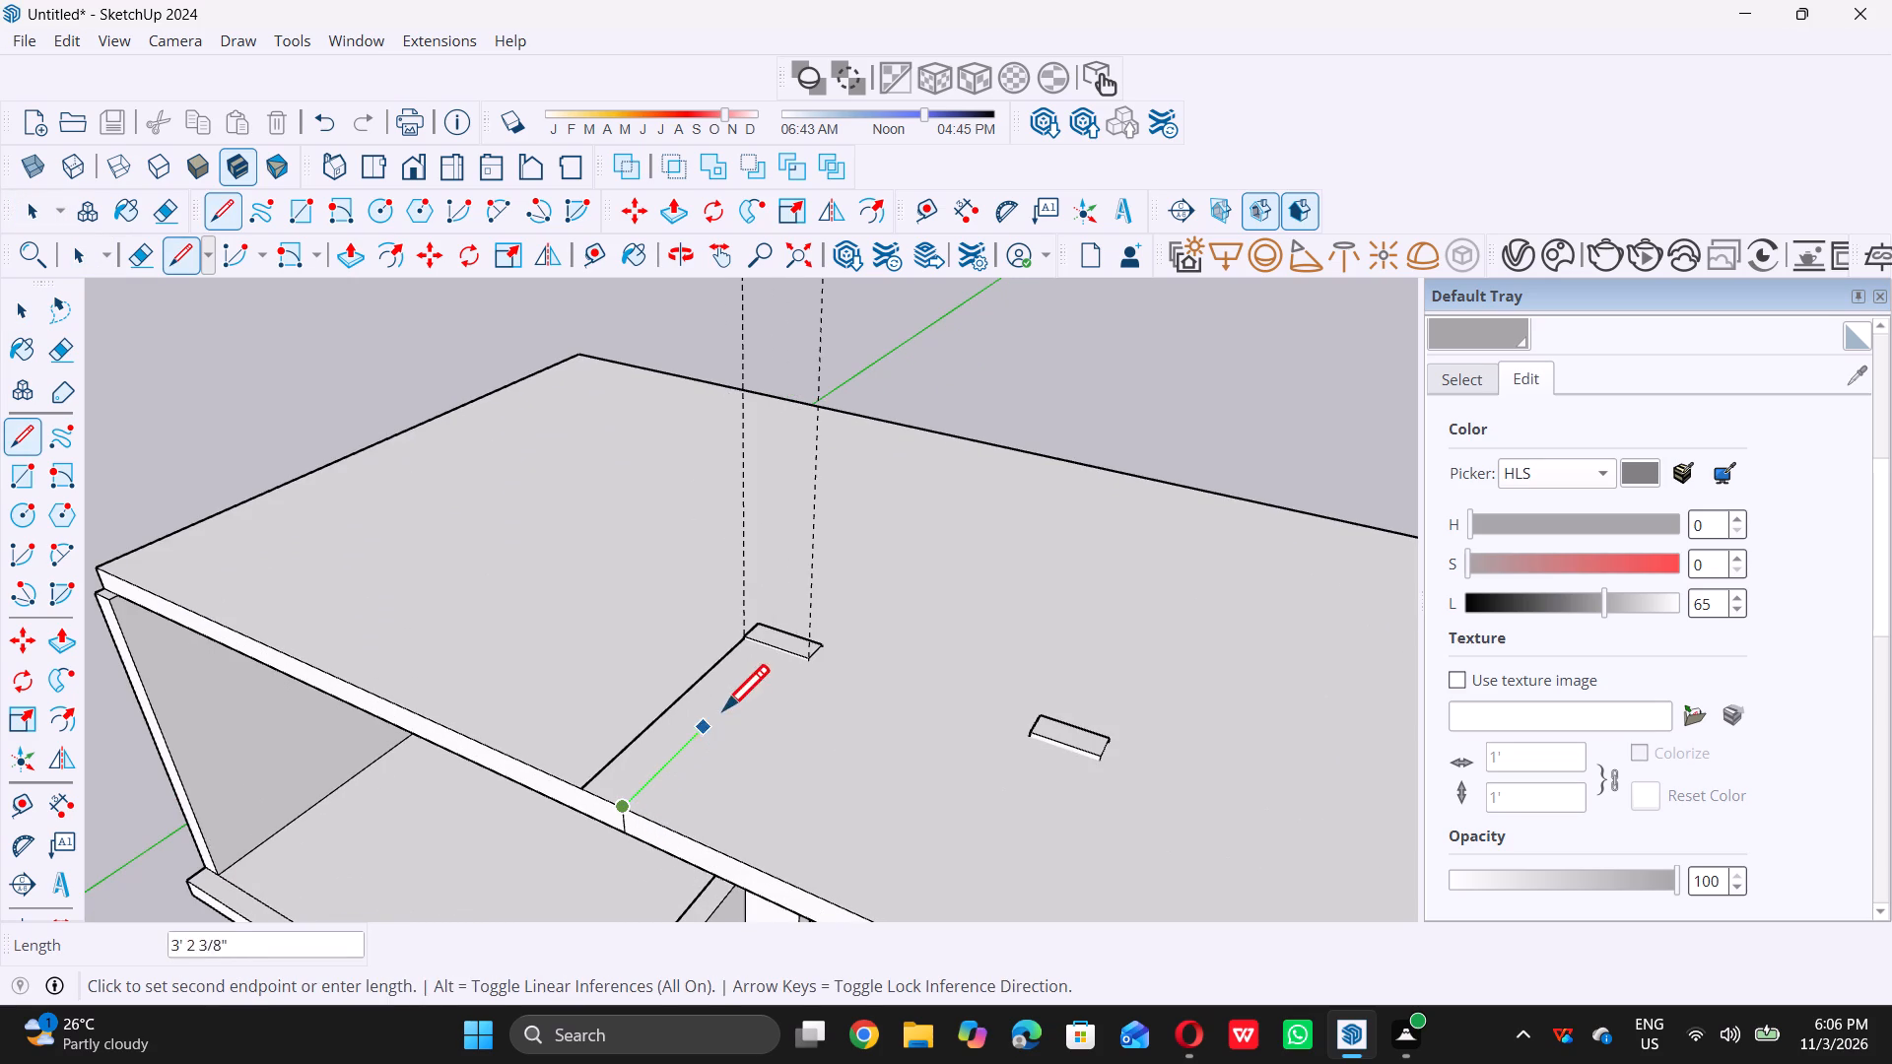
{"action": "double_click", "coordinate": [772, 646]}
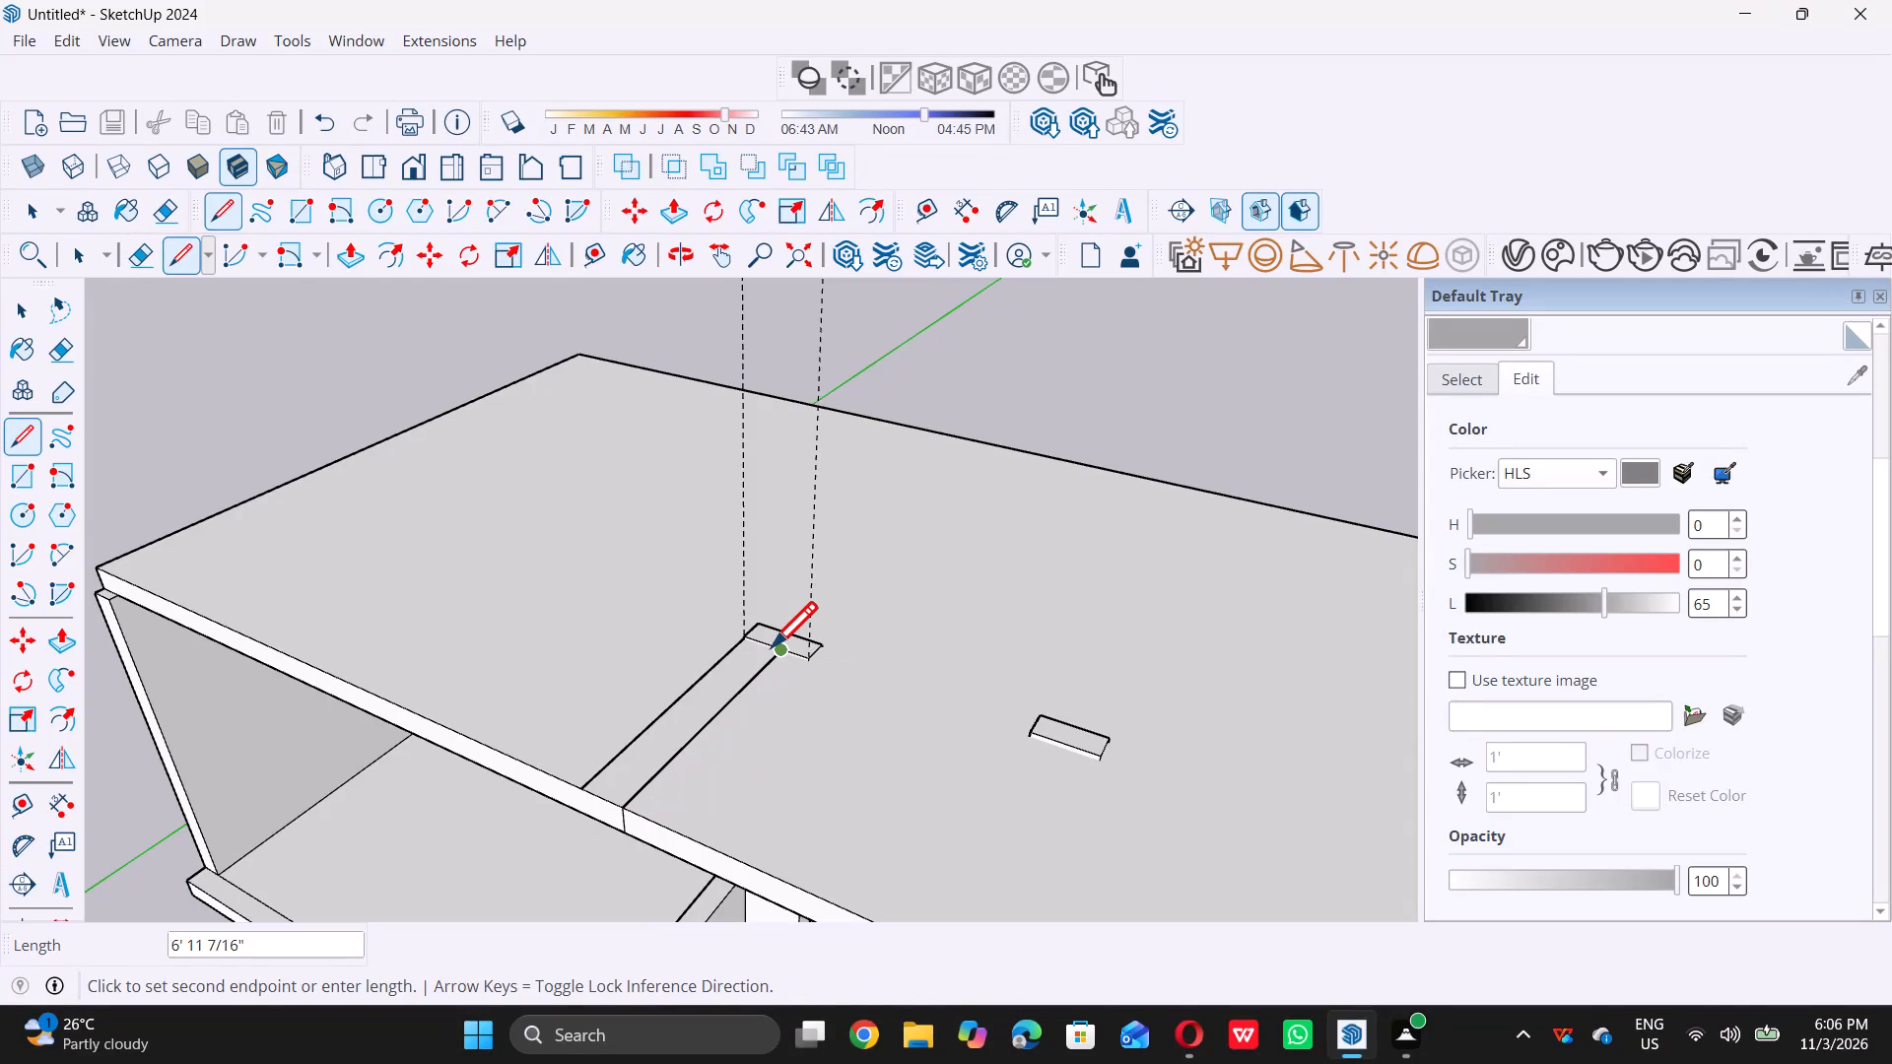
Undo the roof-top lines, guides and earlier roof edits back to the 9" strip above the rear wall, before the slab was extruded.
{"action": "key", "text": "ctrl+z"}
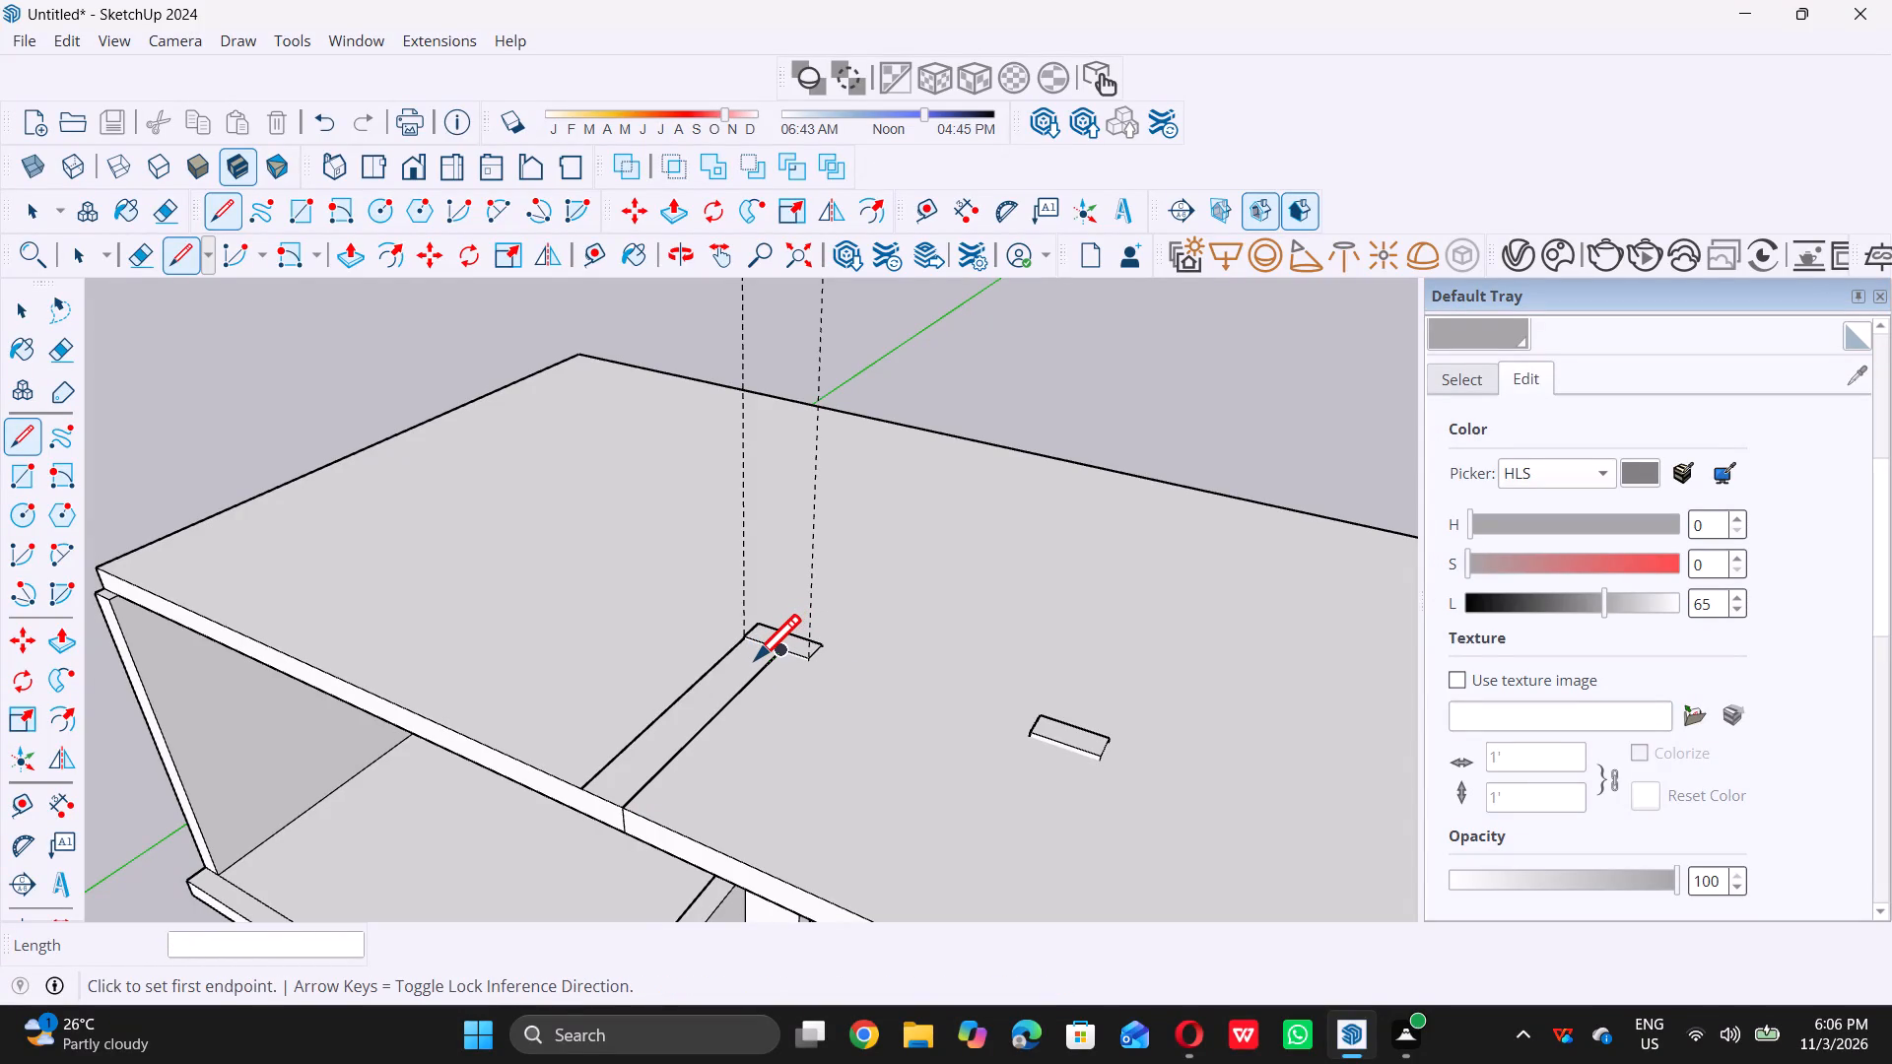
{"action": "key", "text": "ctrl+z"}
{"action": "key", "text": "ctrl+z"}
{"action": "key", "text": "ctrl+z"}
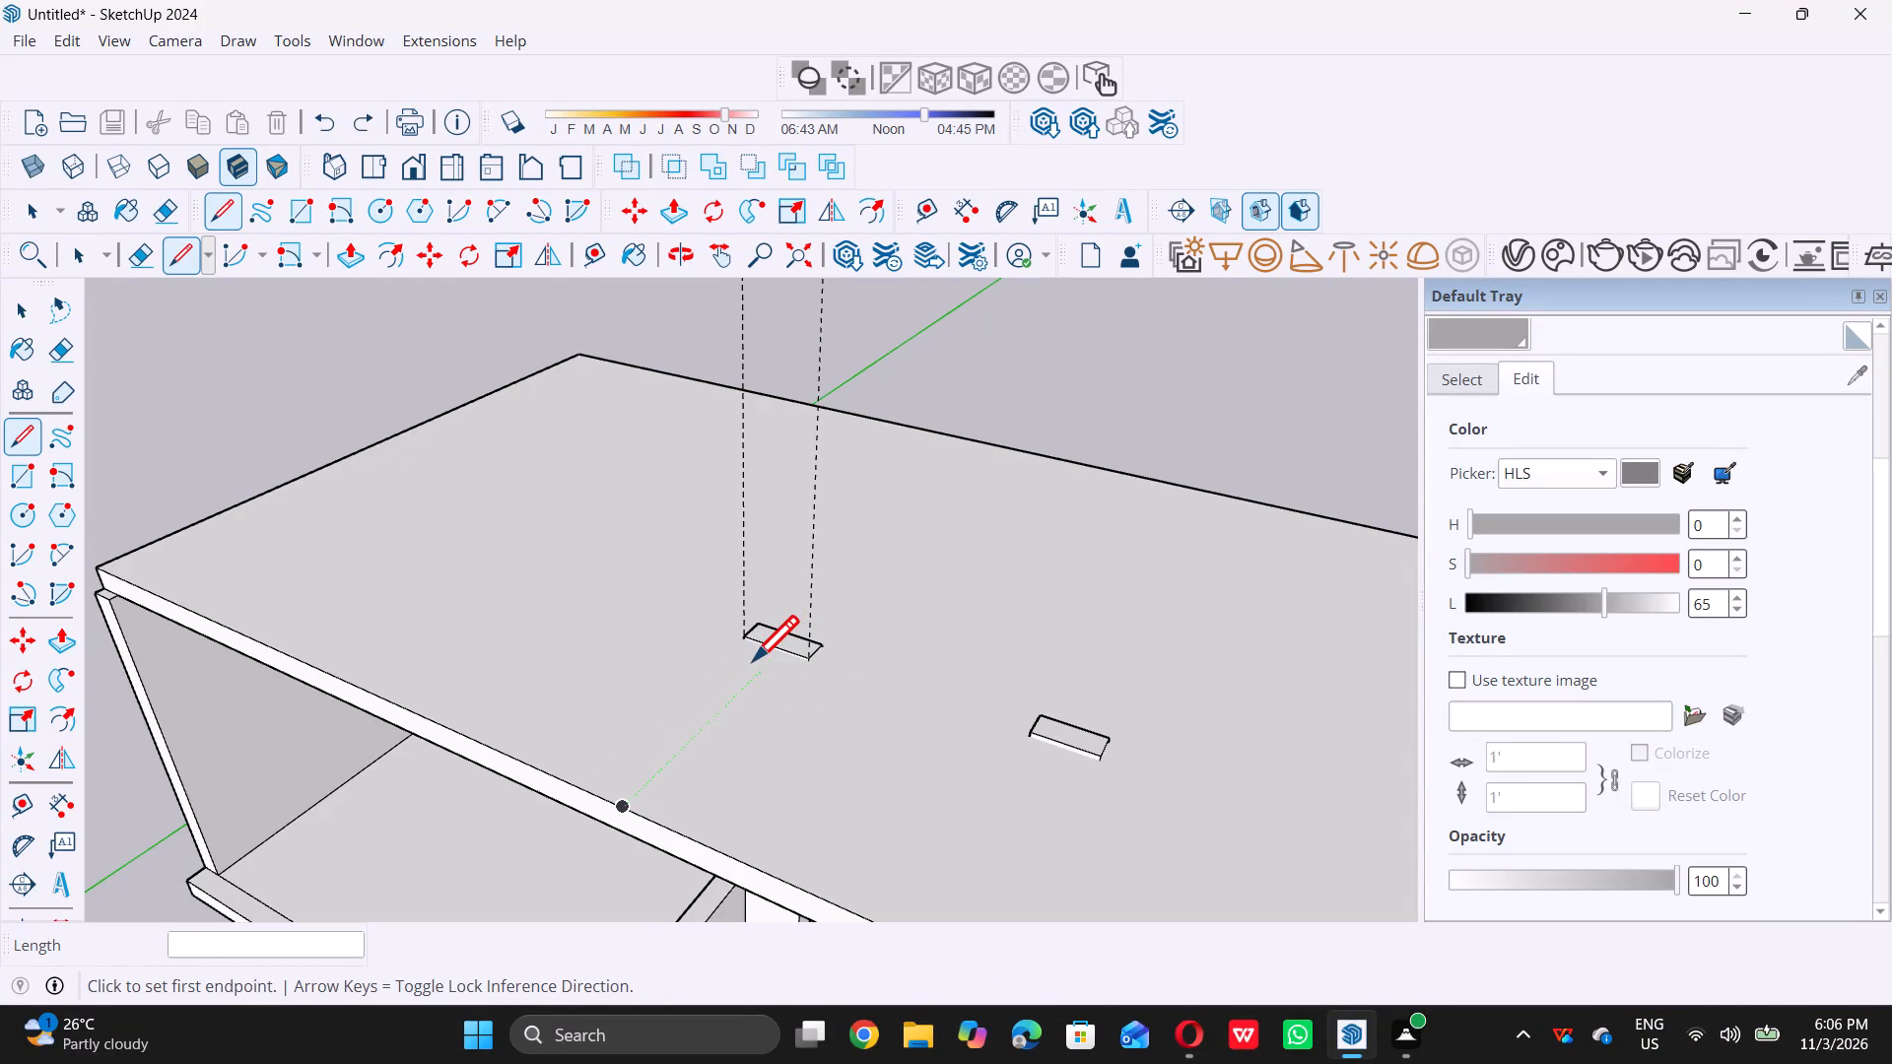
{"action": "key", "text": "ctrl+z"}
{"action": "key", "text": "z"}
{"action": "key", "text": "ctrl+z"}
{"action": "key", "text": "z"}
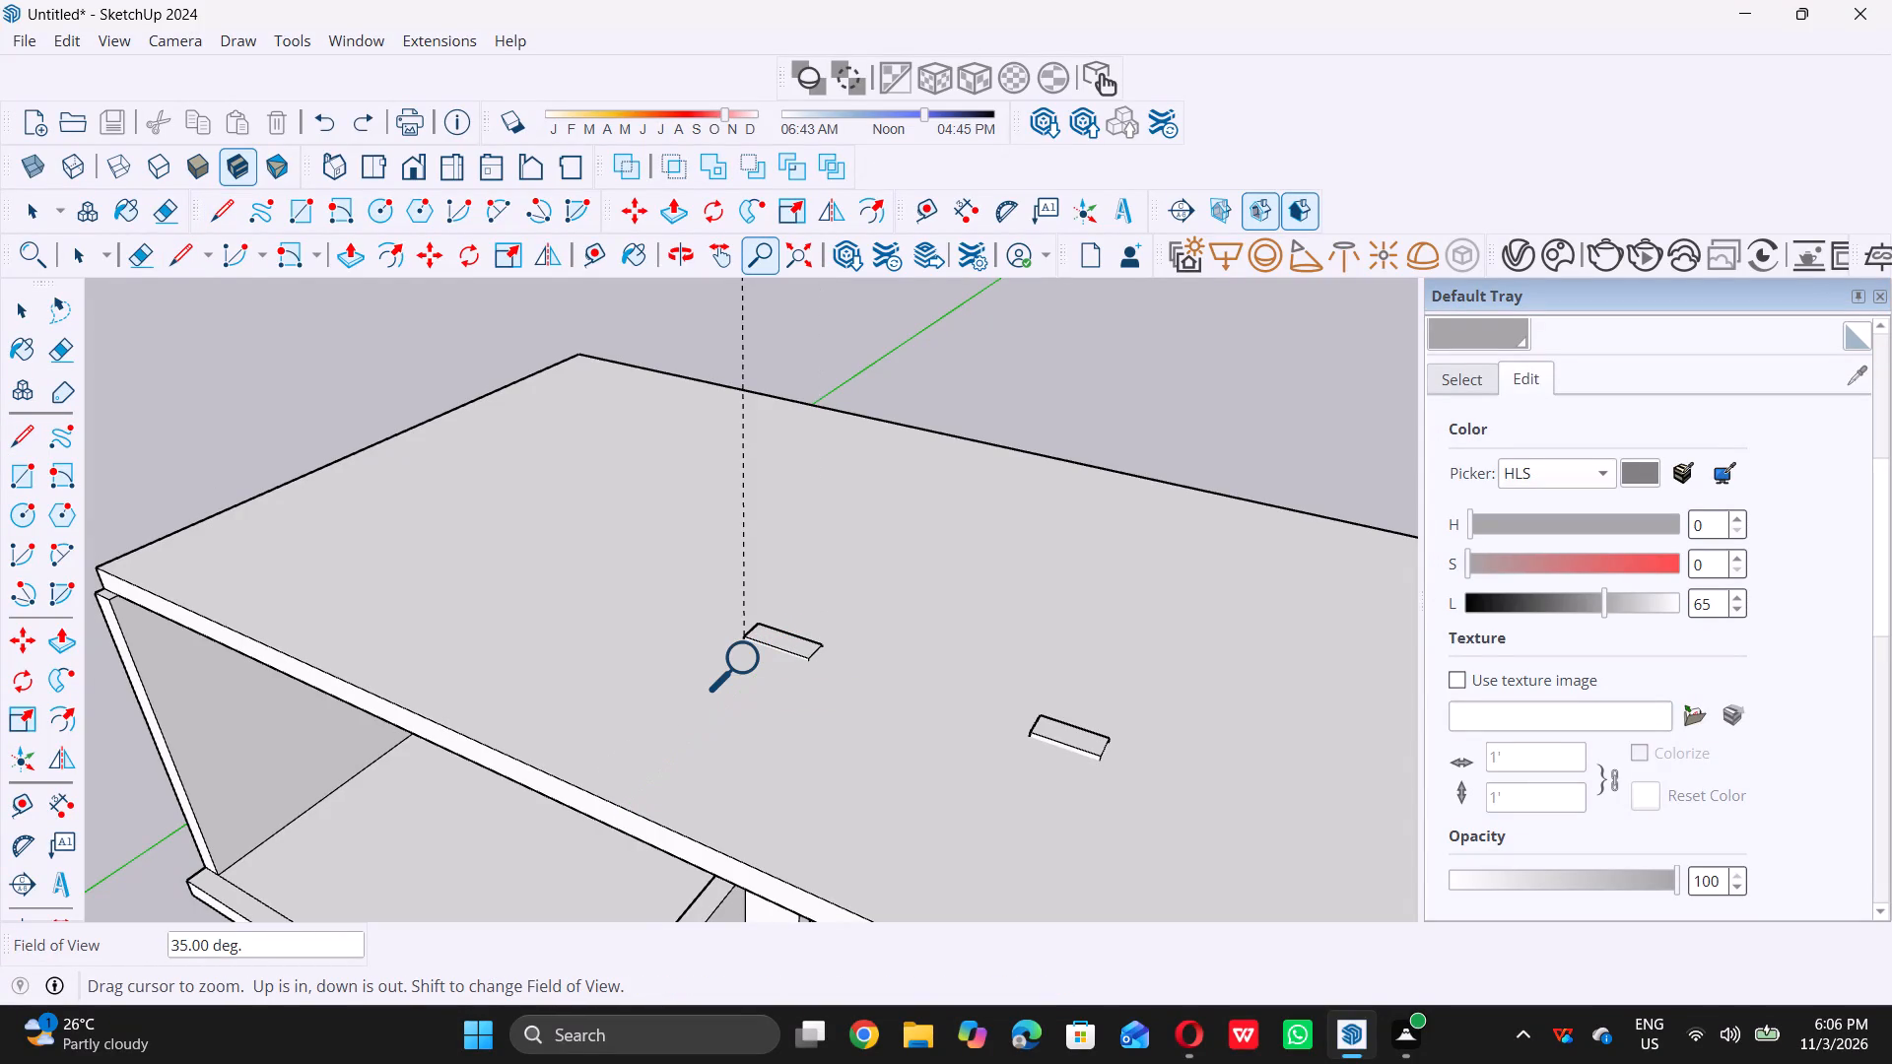
{"action": "key", "text": "ctrl+z"}
{"action": "key", "text": "ctrl+z"}
{"action": "key", "text": "ctrl+z"}
{"action": "key", "text": "ctrl+z"}
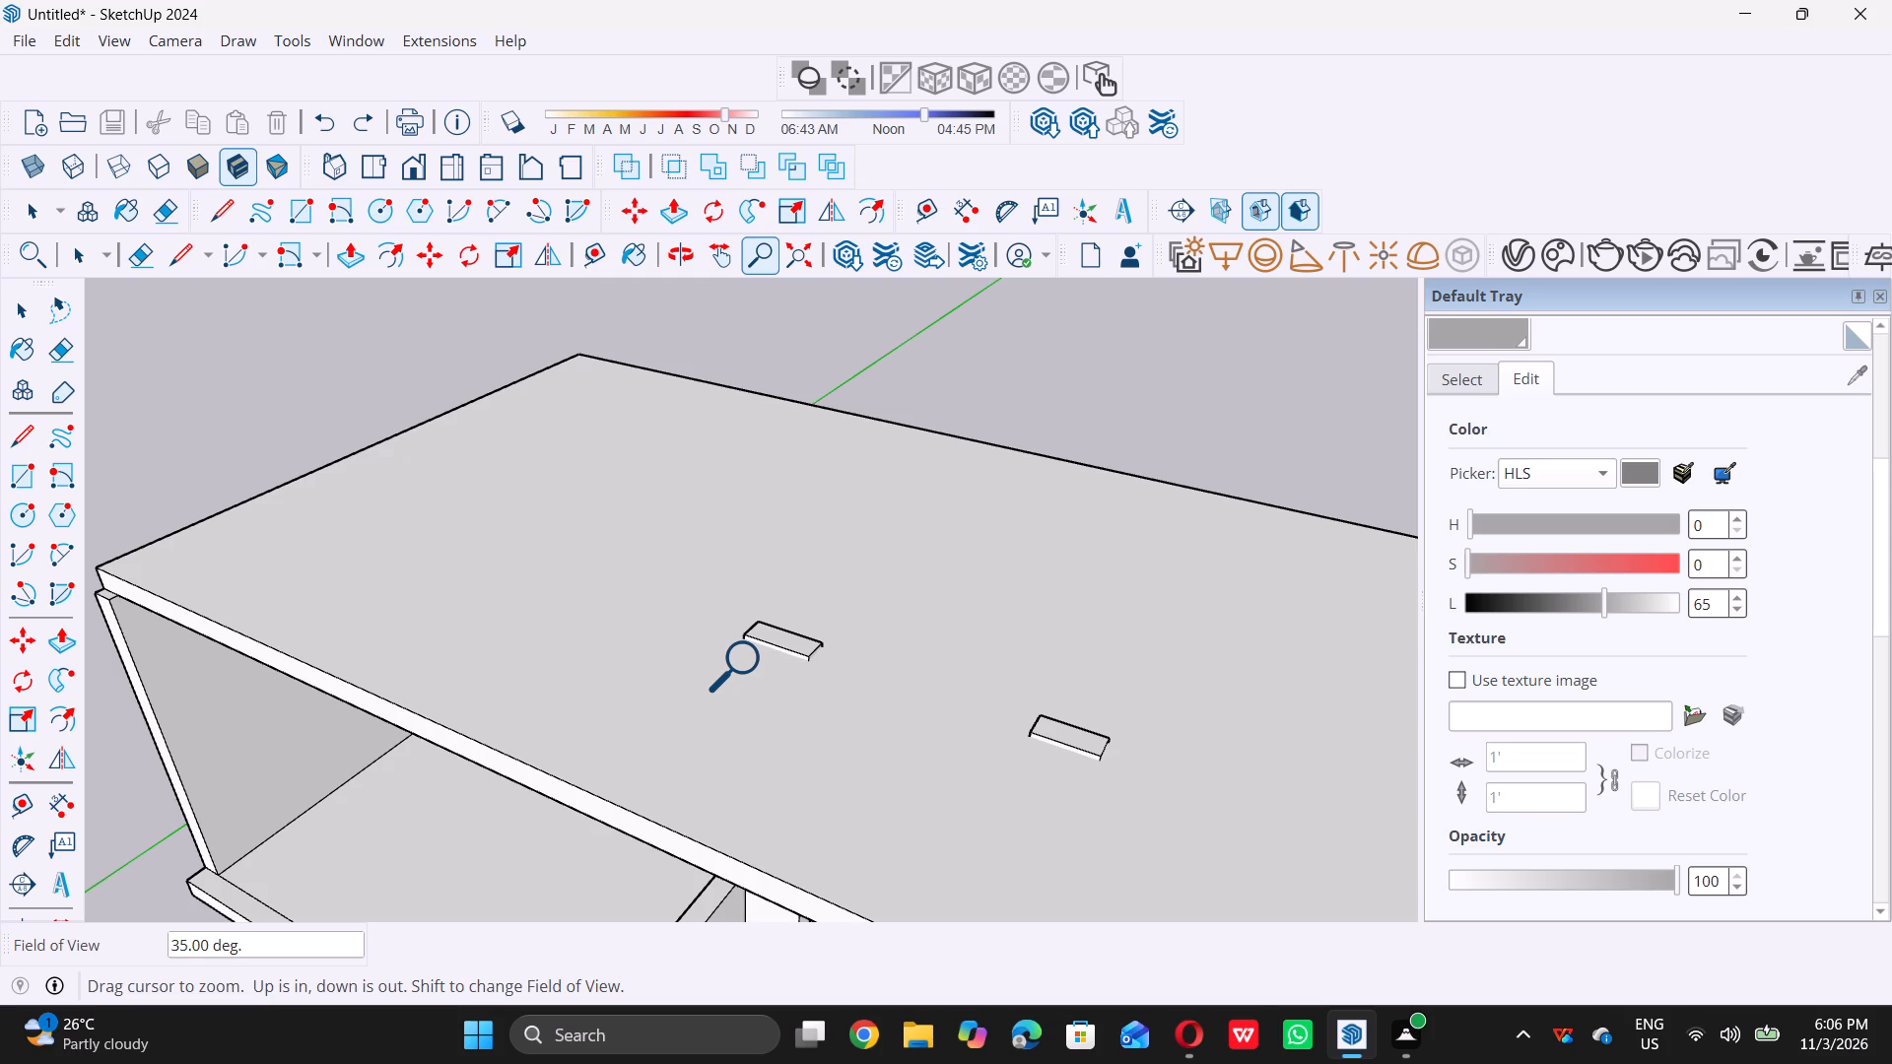
{"action": "key", "text": "ctrl+z"}
Push/Pull the 9" strip above the rear wall forward about 15' 4 13/16" to form a roof slab reaching the columns.
{"action": "scroll", "coordinate": [754, 661], "scroll_direction": "down", "scroll_amount": 5}
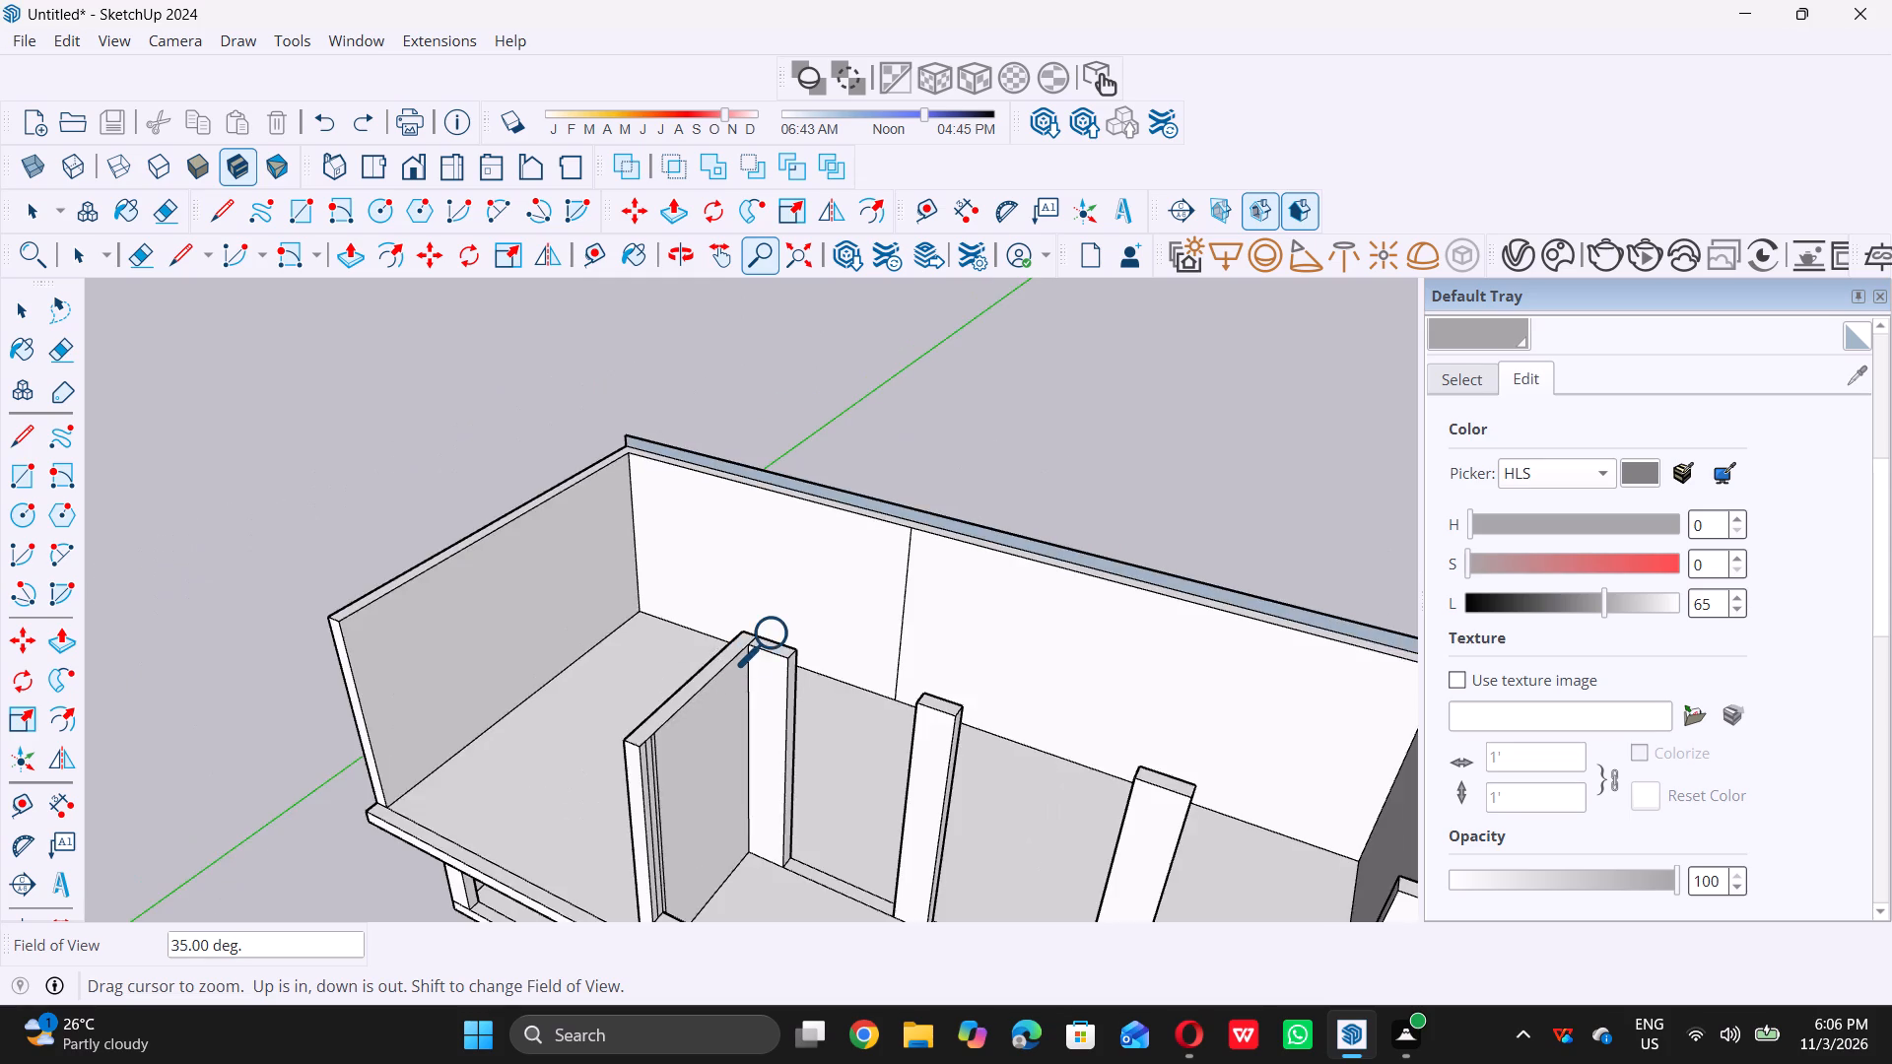
{"action": "scroll", "coordinate": [781, 635], "scroll_direction": "down", "scroll_amount": 6}
{"action": "scroll", "coordinate": [785, 630], "scroll_direction": "up", "scroll_amount": 1}
{"action": "scroll", "coordinate": [789, 625], "scroll_direction": "down", "scroll_amount": 5}
{"action": "middle_click_drag", "start_coordinate": [748, 698], "coordinate": [842, 567]}
{"action": "scroll", "coordinate": [806, 605], "scroll_direction": "up", "scroll_amount": 2}
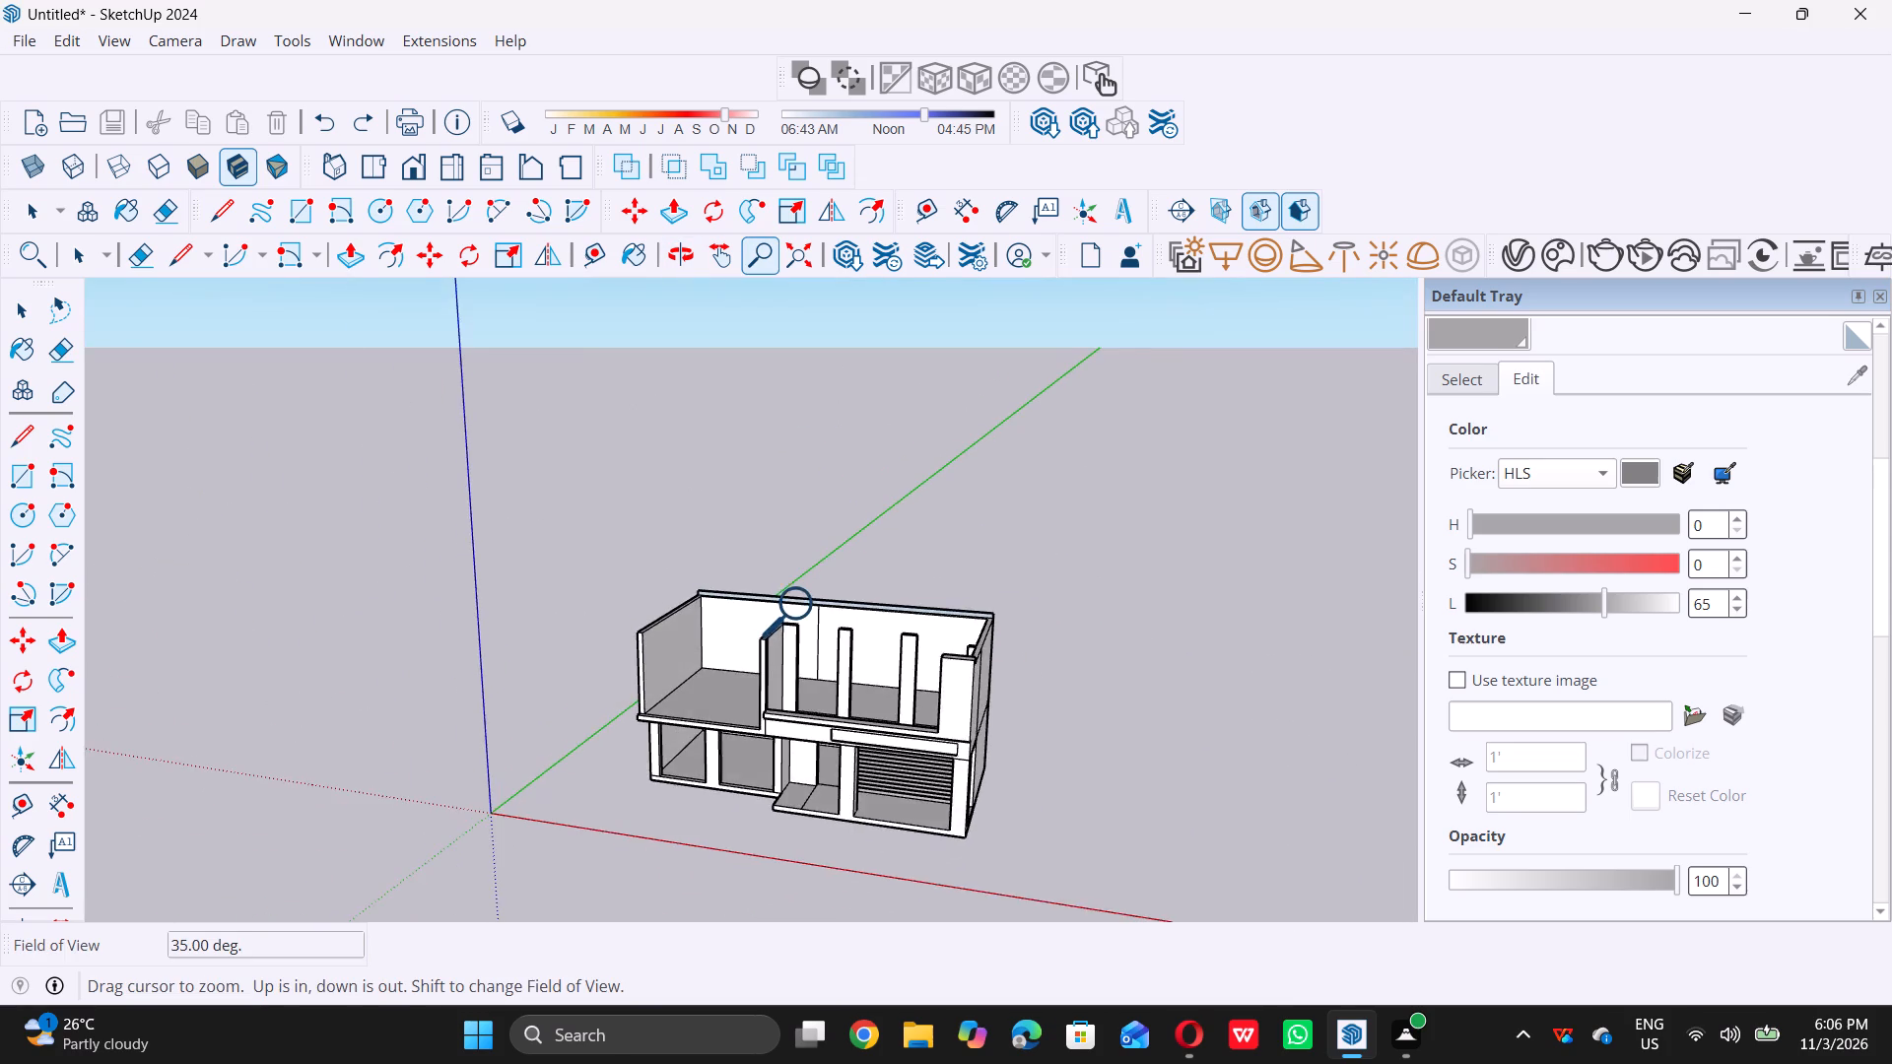
{"action": "scroll", "coordinate": [806, 606], "scroll_direction": "up", "scroll_amount": 2}
{"action": "key", "text": "space"}
{"action": "scroll", "coordinate": [806, 608], "scroll_direction": "down", "scroll_amount": 6}
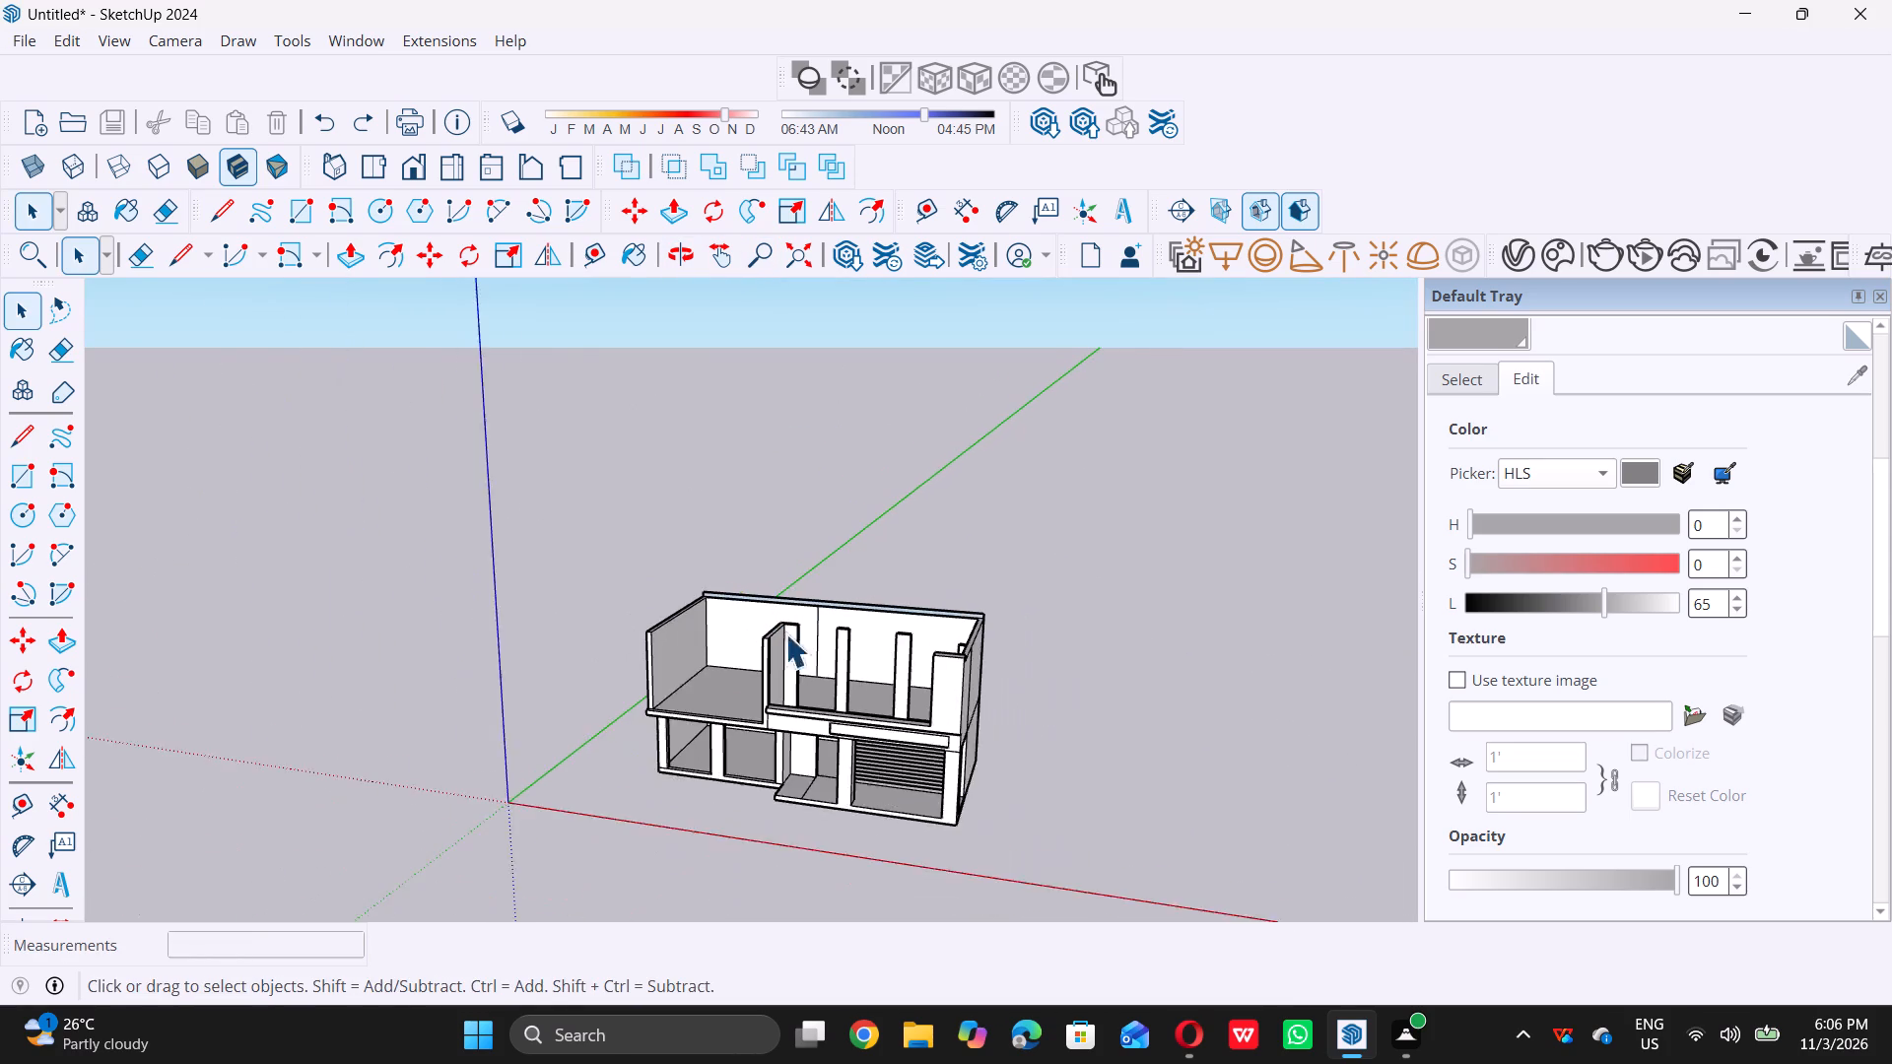
{"action": "middle_click_drag", "start_coordinate": [746, 699], "coordinate": [1217, 742]}
{"action": "middle_click", "coordinate": [1219, 742]}
{"action": "middle_click_drag", "start_coordinate": [797, 737], "coordinate": [907, 705]}
{"action": "scroll", "coordinate": [701, 632], "scroll_direction": "up", "scroll_amount": 15}
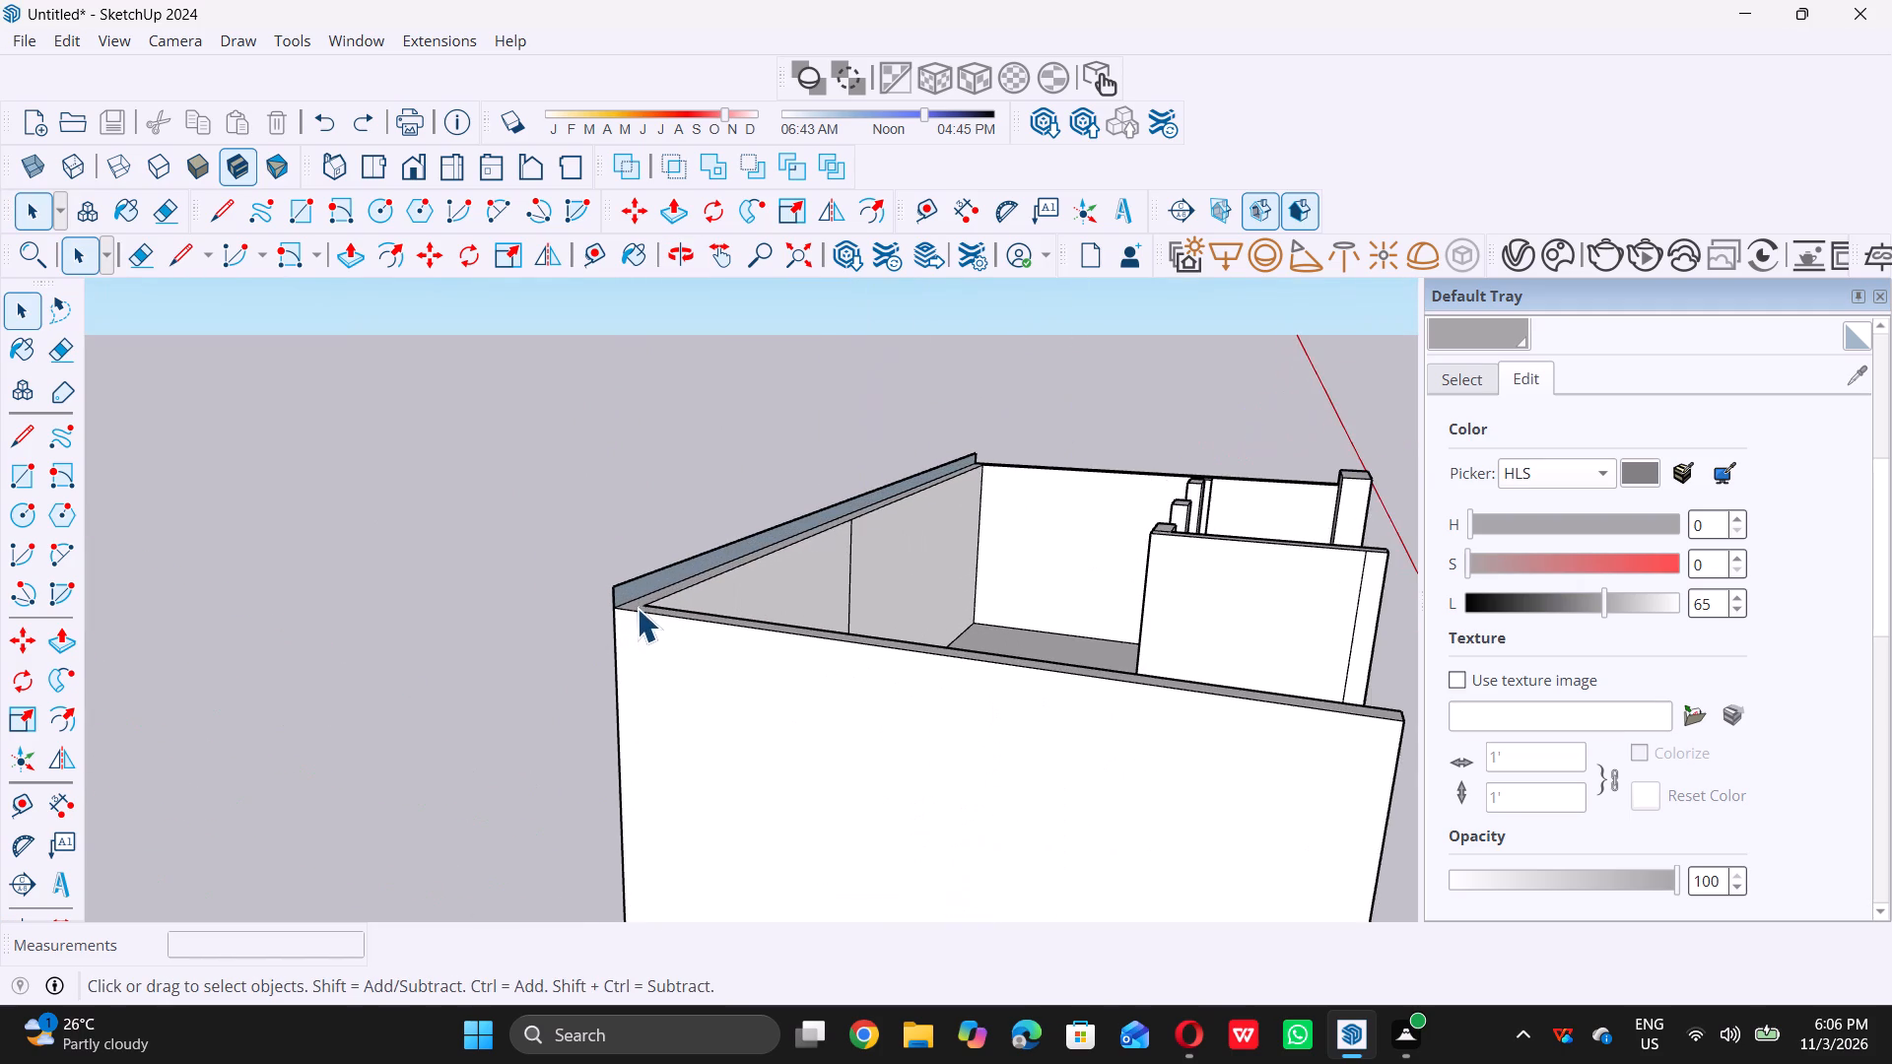
{"action": "scroll", "coordinate": [639, 598], "scroll_direction": "up", "scroll_amount": 10}
{"action": "triple_click", "coordinate": [639, 596]}
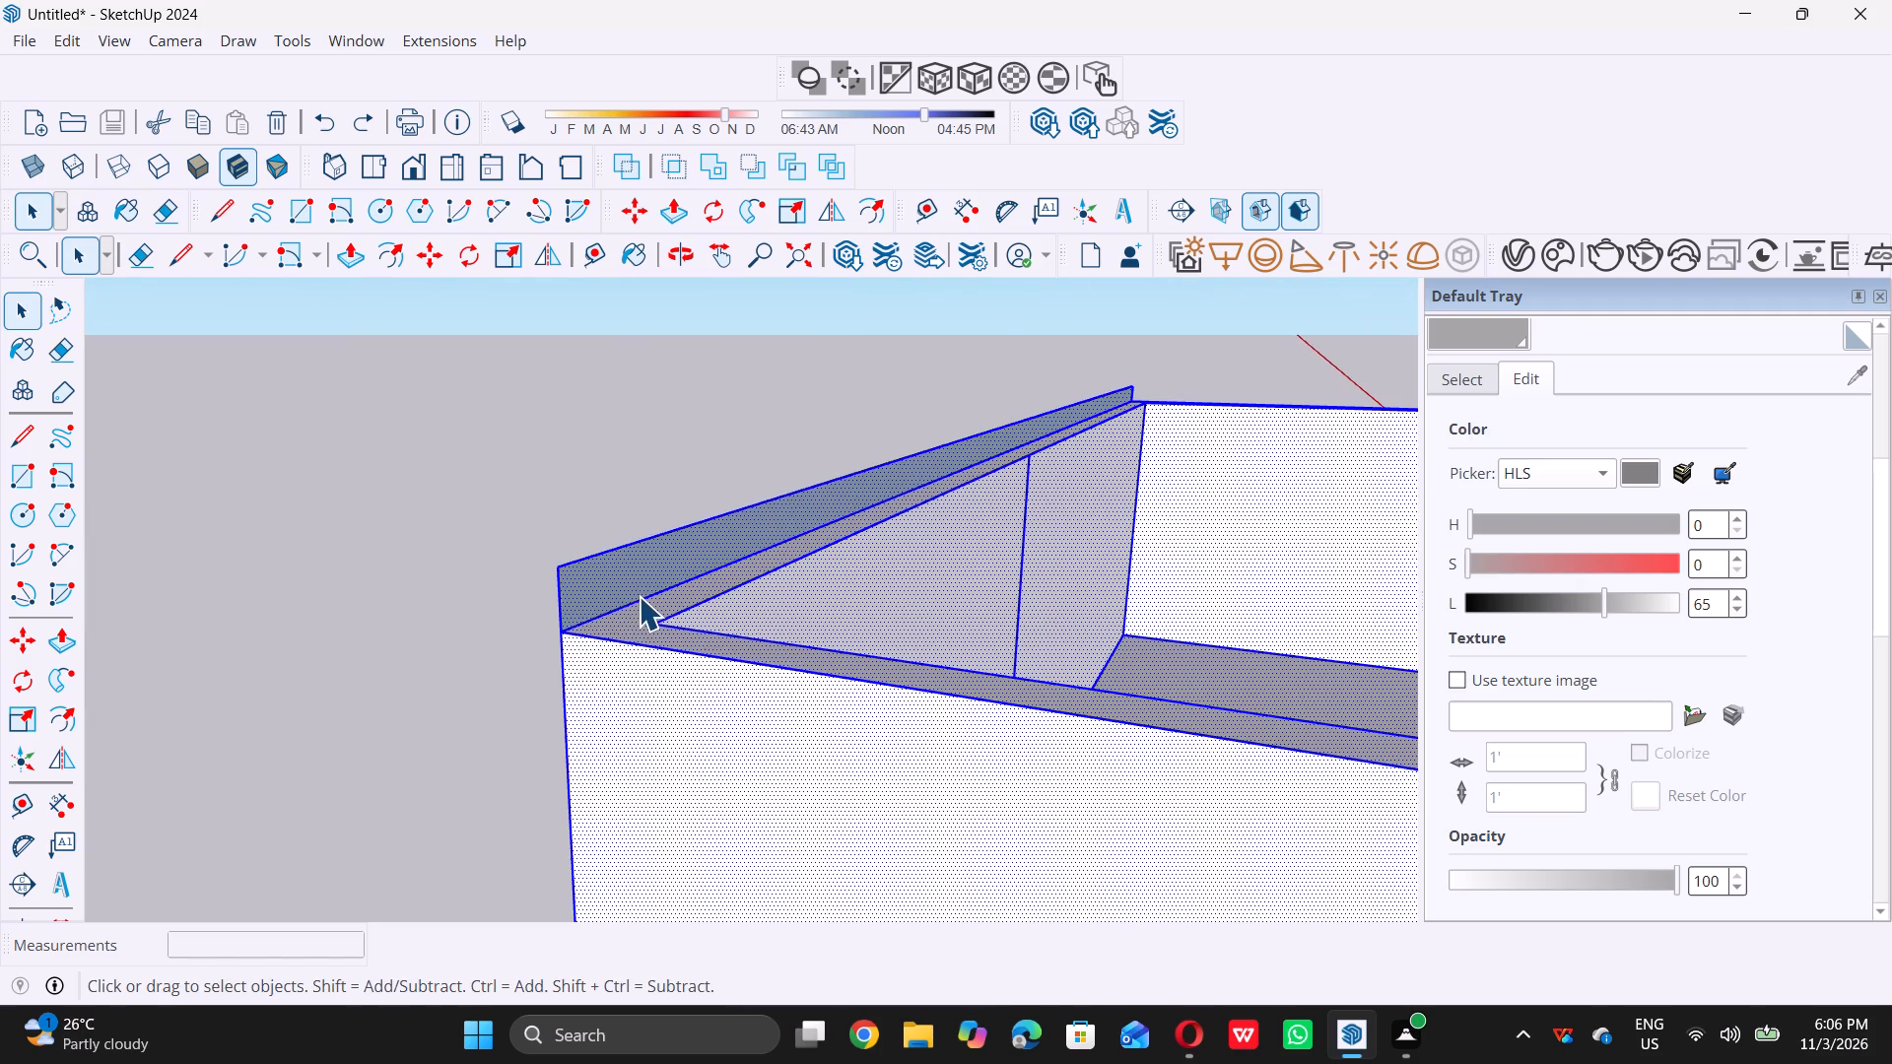
{"action": "left_click", "coordinate": [426, 589]}
{"action": "double_click", "coordinate": [591, 594]}
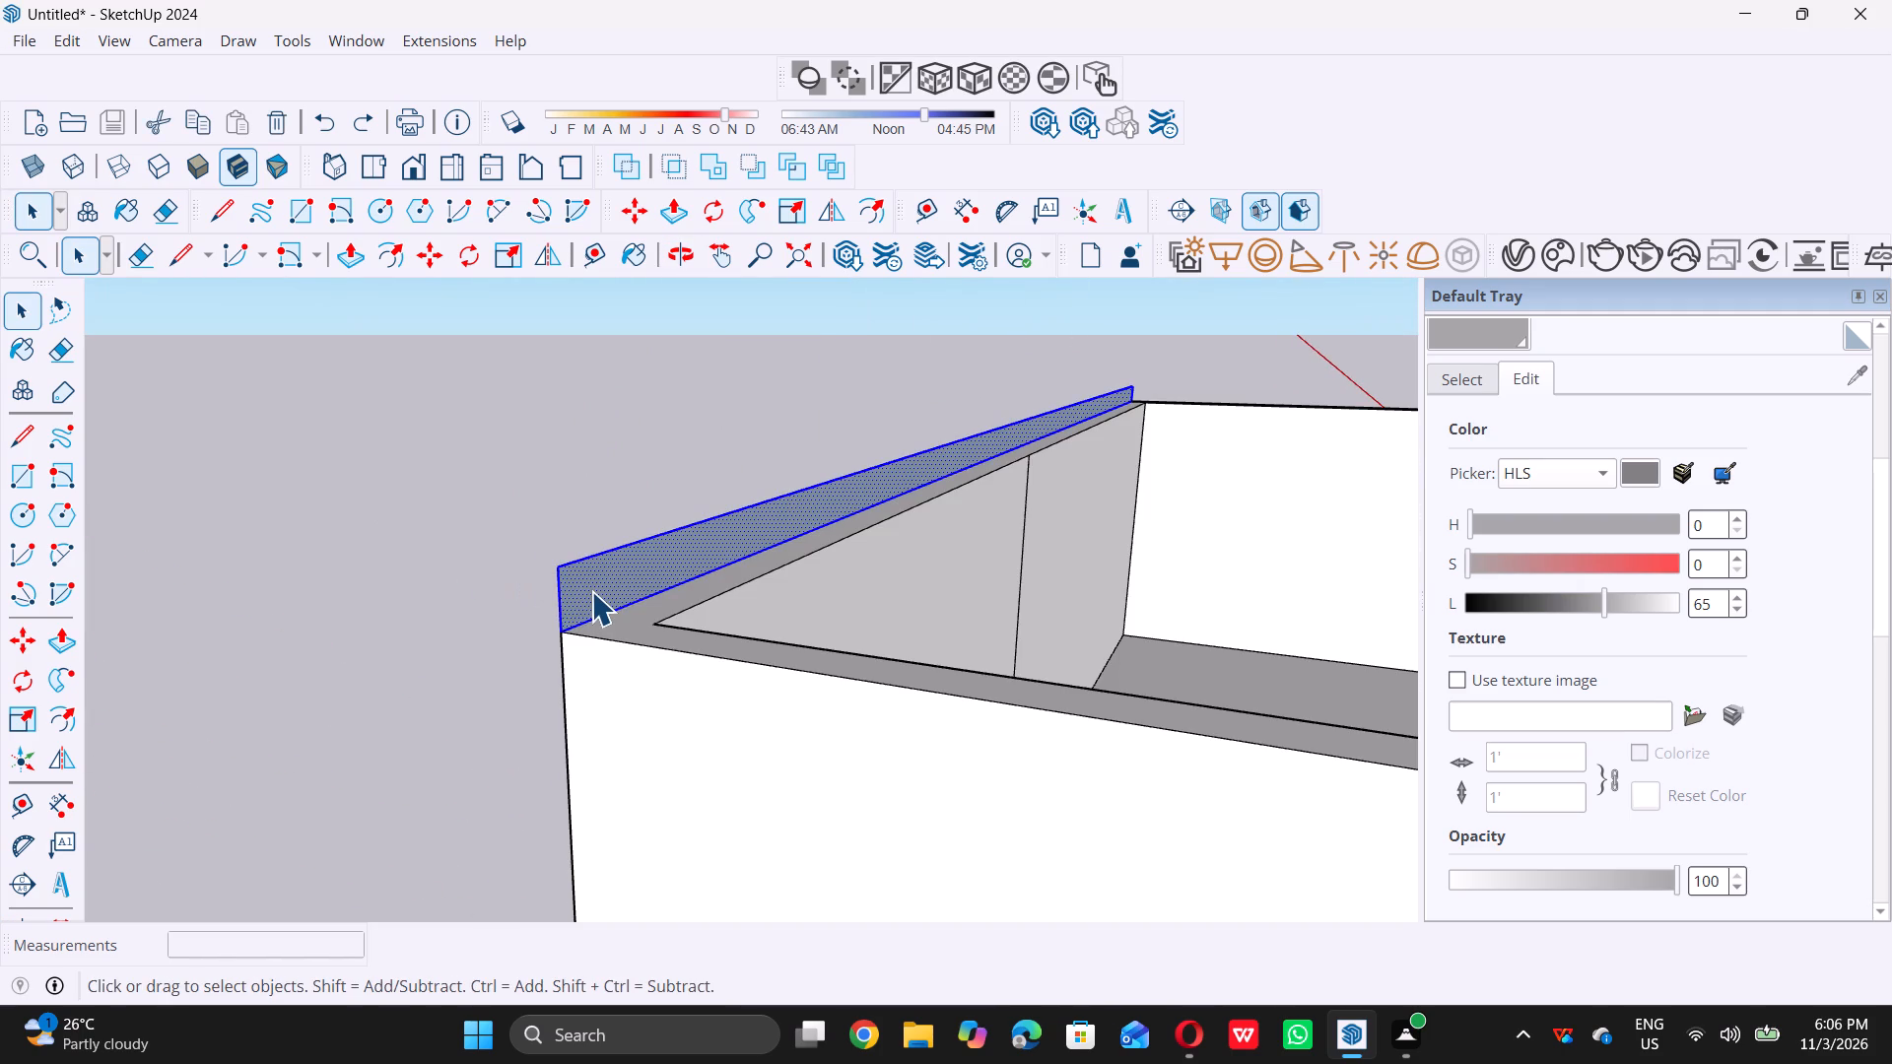
{"action": "key", "text": "p"}
{"action": "left_click", "coordinate": [591, 591]}
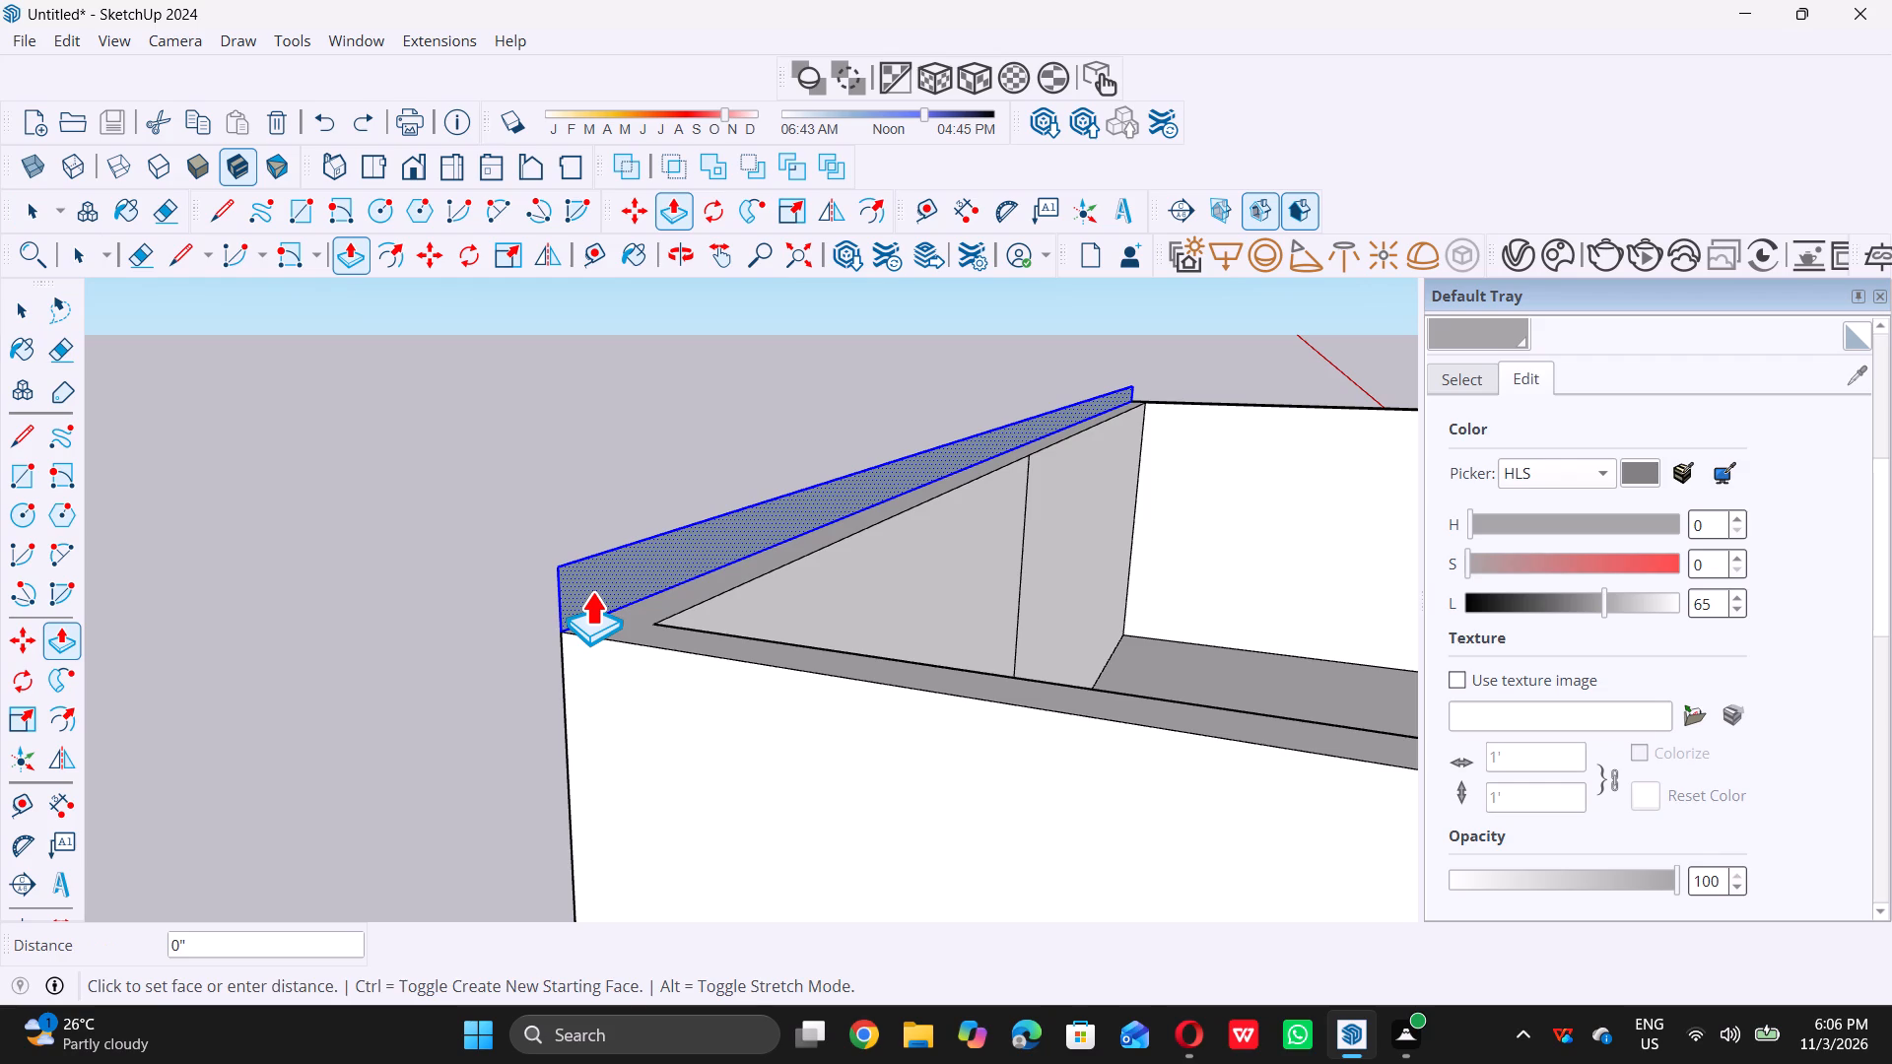
{"action": "scroll", "coordinate": [704, 633], "scroll_direction": "down", "scroll_amount": 14}
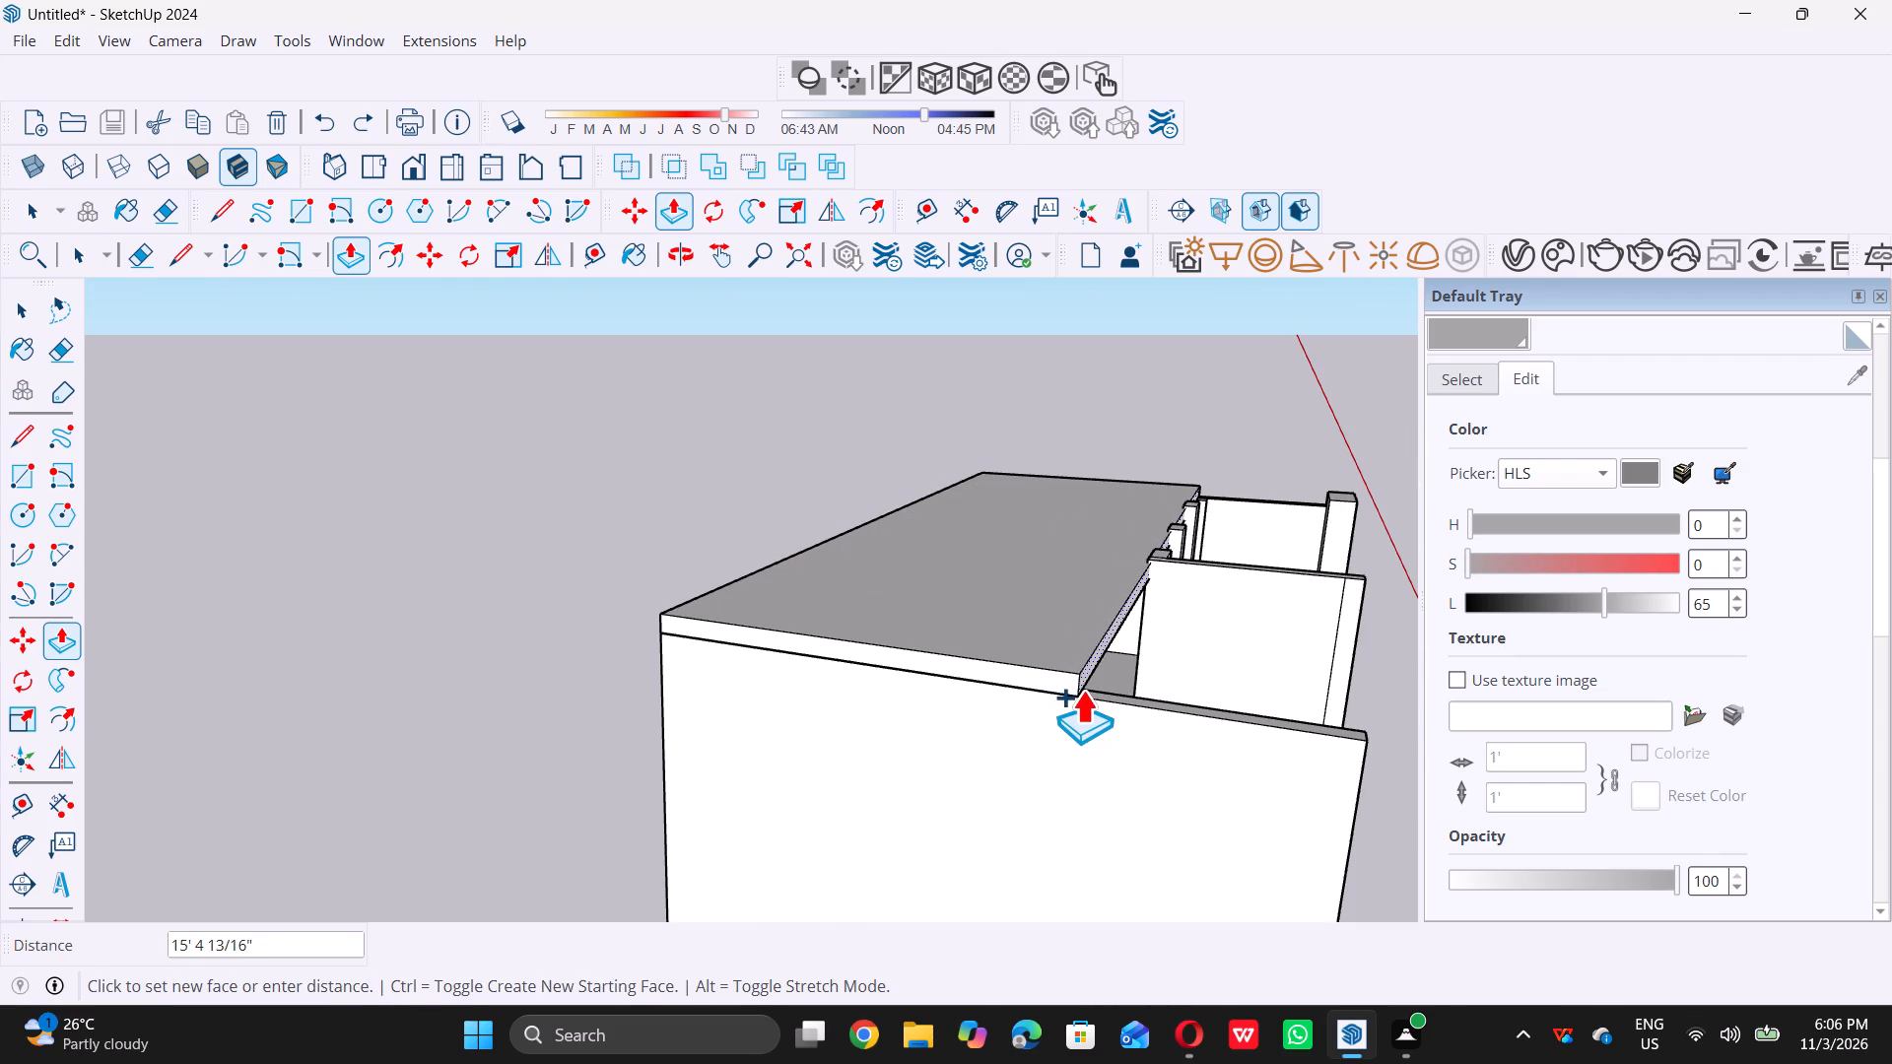
{"action": "double_click", "coordinate": [1082, 690]}
{"action": "key", "text": "space"}
Examine from several angles how the new slab's front edge meets the columns and the dividing wall.
{"action": "middle_click_drag", "start_coordinate": [1116, 591], "coordinate": [873, 764]}
{"action": "scroll", "coordinate": [1010, 787], "scroll_direction": "up", "scroll_amount": 5}
{"action": "scroll", "coordinate": [722, 782], "scroll_direction": "down", "scroll_amount": 7}
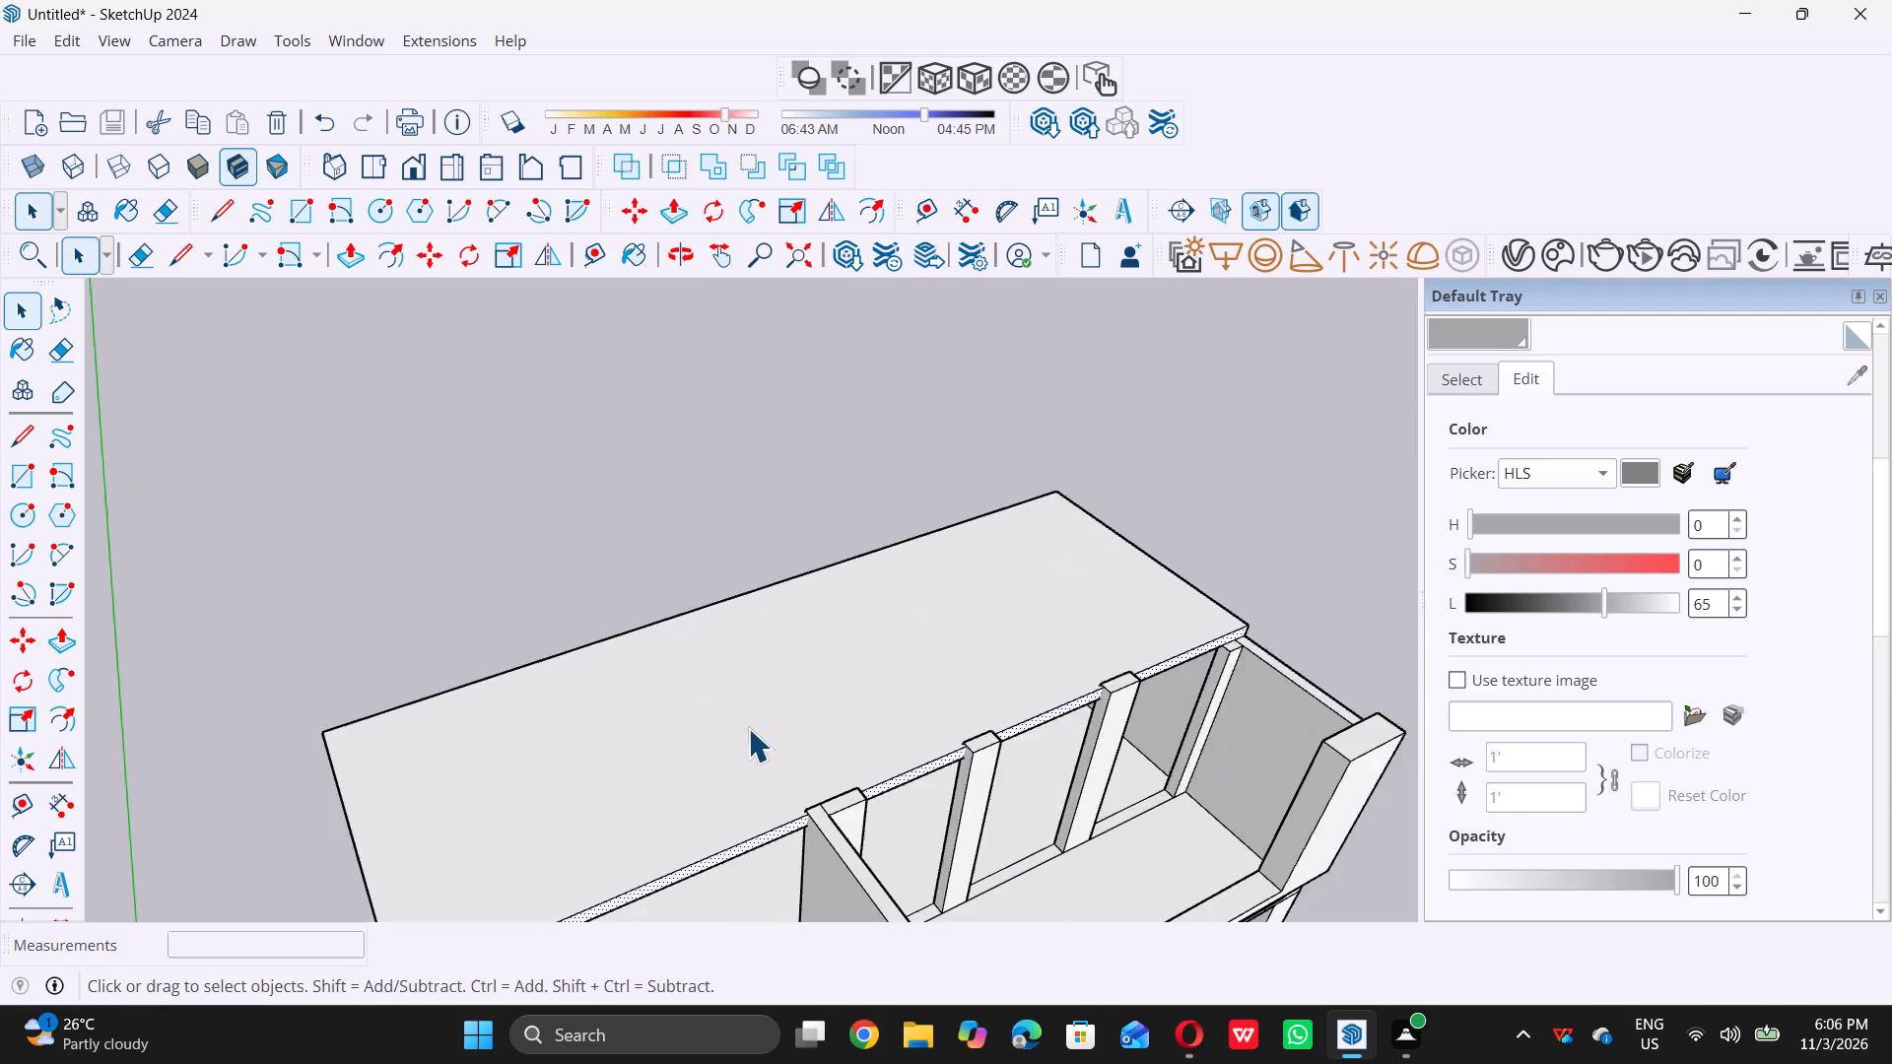
{"action": "scroll", "coordinate": [748, 728], "scroll_direction": "down", "scroll_amount": 4}
{"action": "middle_click_drag", "start_coordinate": [802, 836], "coordinate": [797, 809]}
{"action": "middle_click_drag", "start_coordinate": [794, 801], "coordinate": [770, 685]}
{"action": "middle_click", "coordinate": [770, 684]}
{"action": "middle_click_drag", "start_coordinate": [770, 744], "coordinate": [766, 692]}
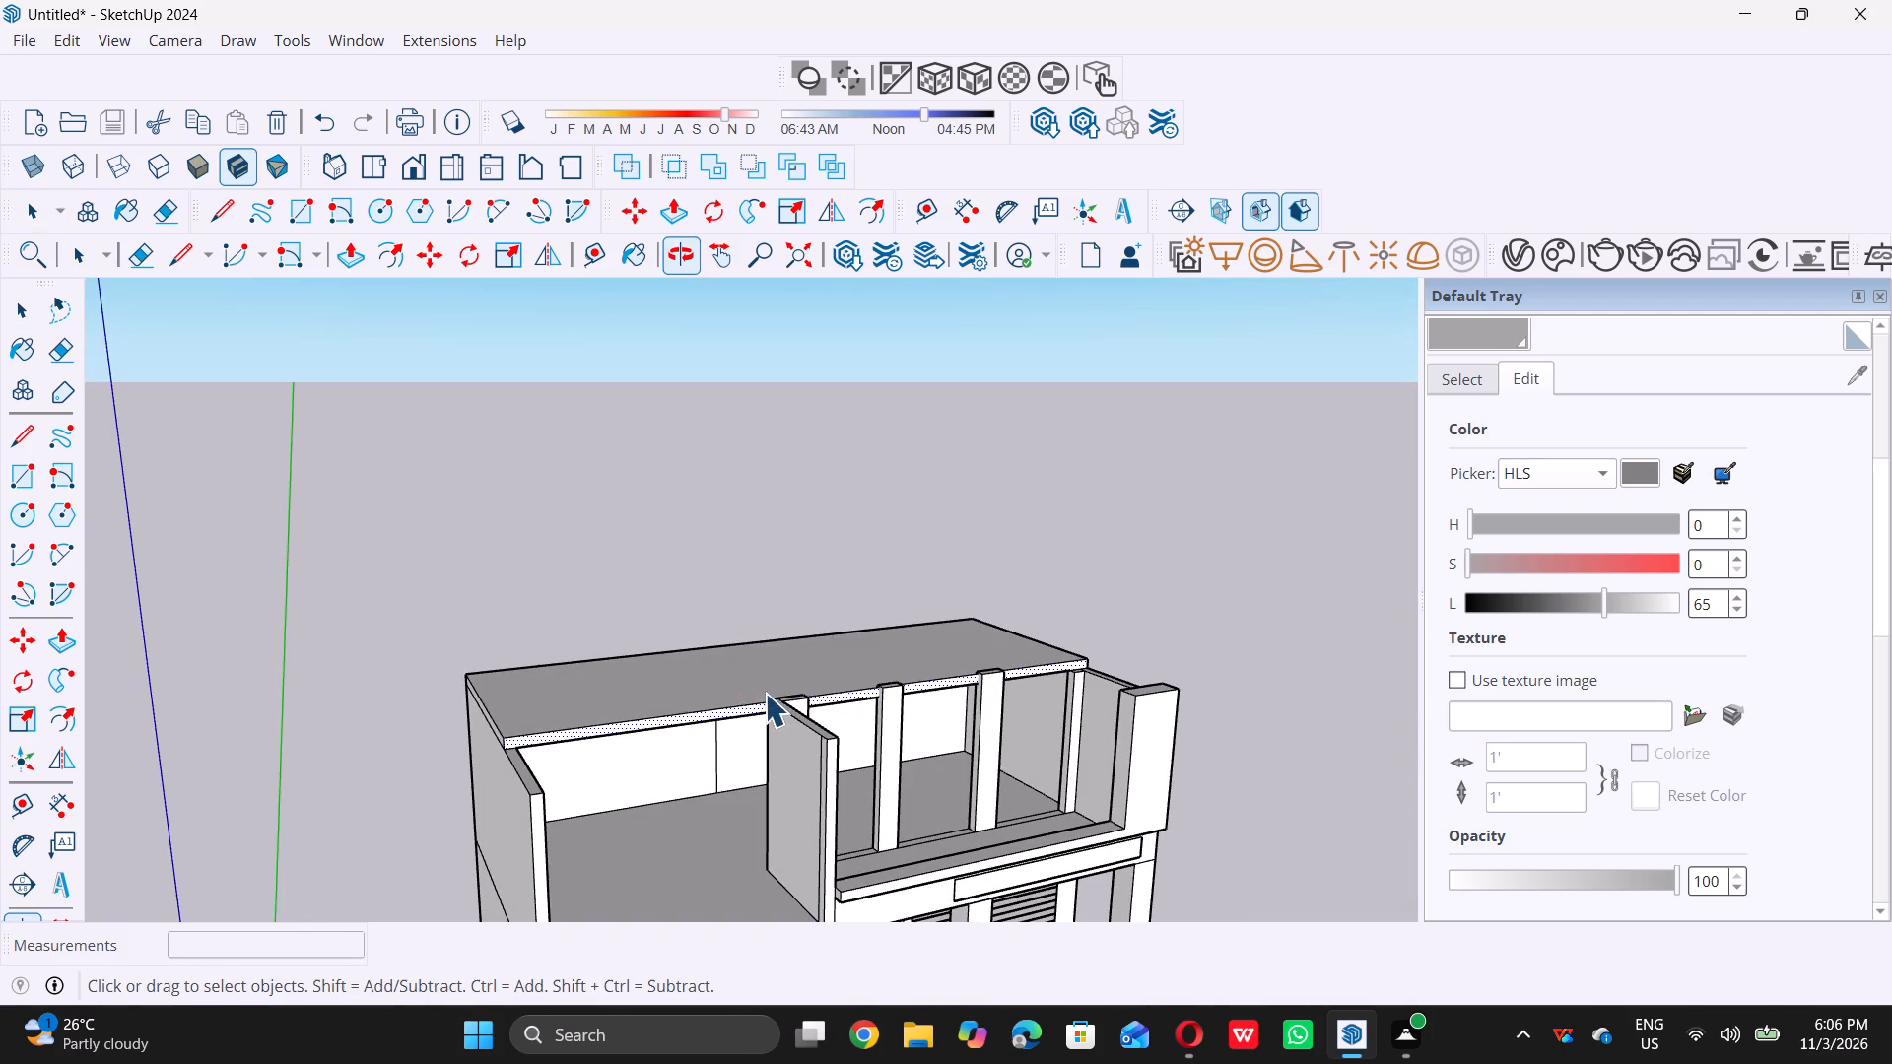
{"action": "scroll", "coordinate": [777, 691], "scroll_direction": "up", "scroll_amount": 6}
{"action": "scroll", "coordinate": [780, 686], "scroll_direction": "down", "scroll_amount": 5}
{"action": "middle_click_drag", "start_coordinate": [780, 681], "coordinate": [757, 811]}
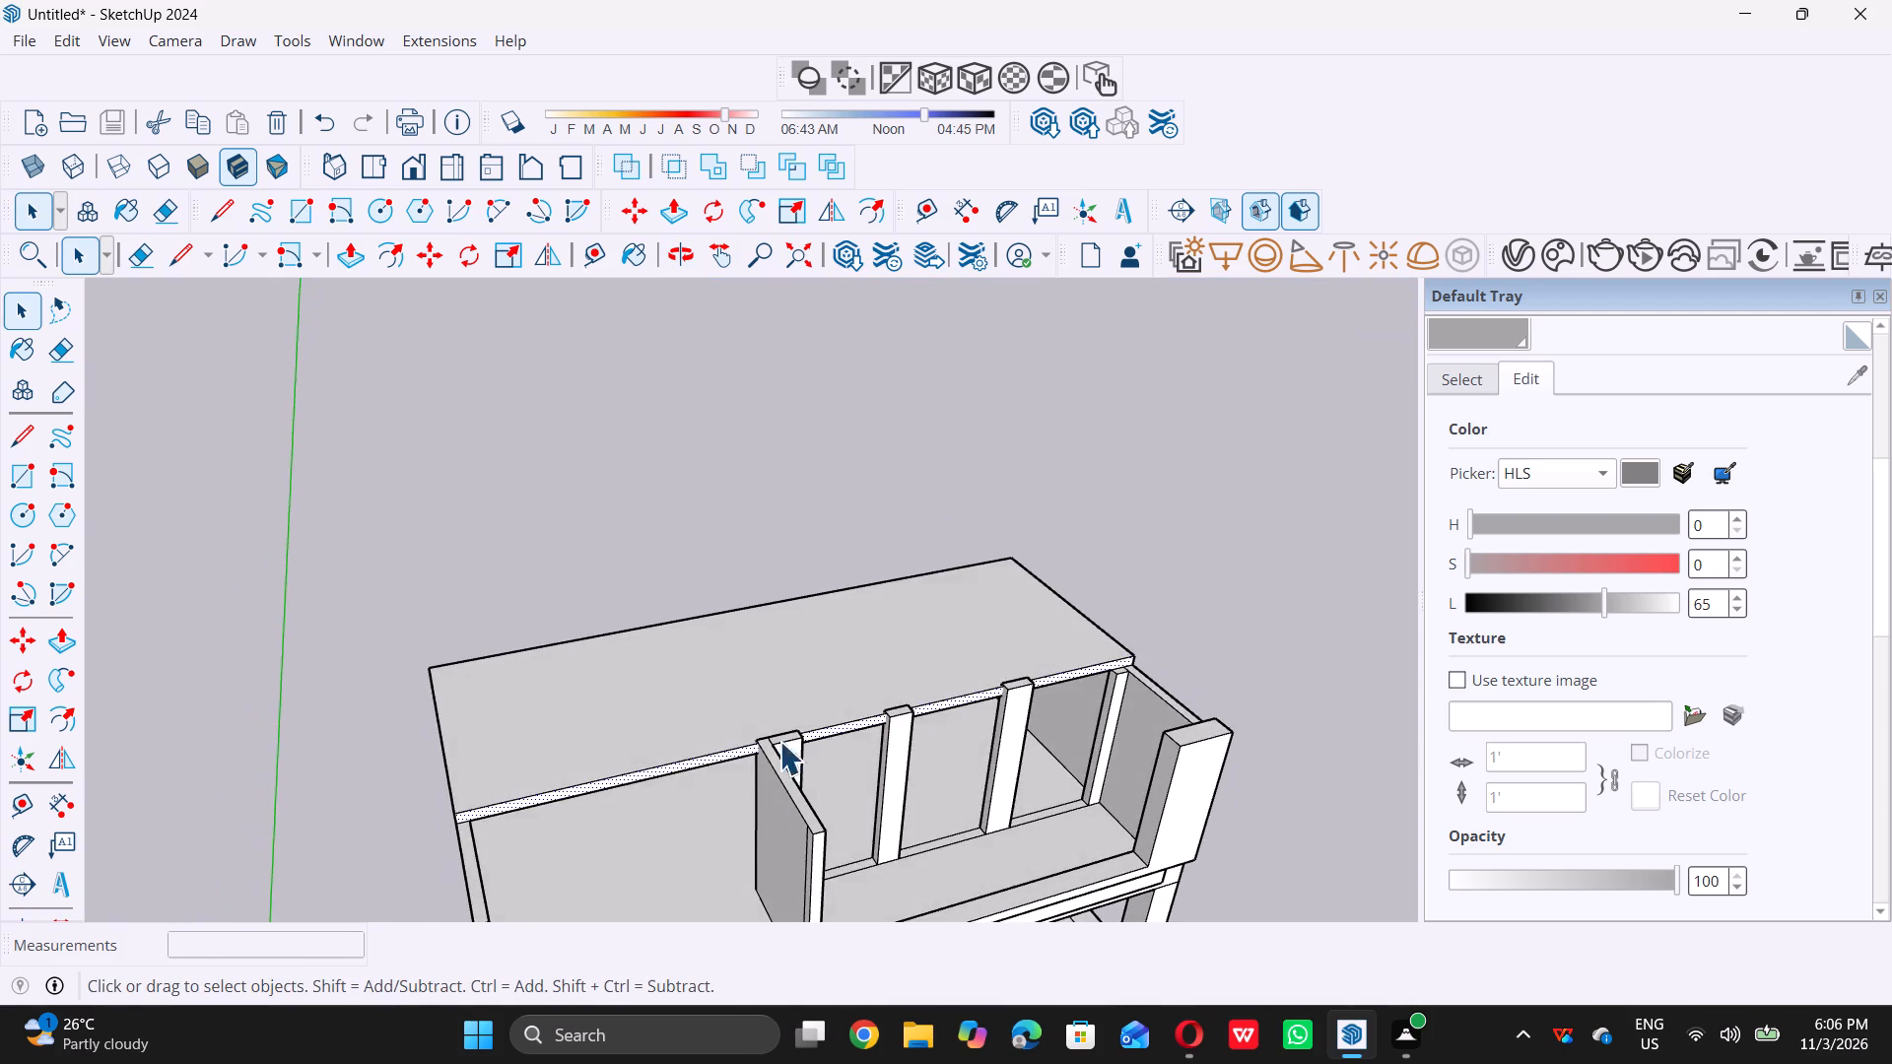
{"action": "scroll", "coordinate": [795, 708], "scroll_direction": "up", "scroll_amount": 5}
{"action": "scroll", "coordinate": [772, 728], "scroll_direction": "down", "scroll_amount": 5}
{"action": "middle_click_drag", "start_coordinate": [796, 752], "coordinate": [457, 643]}
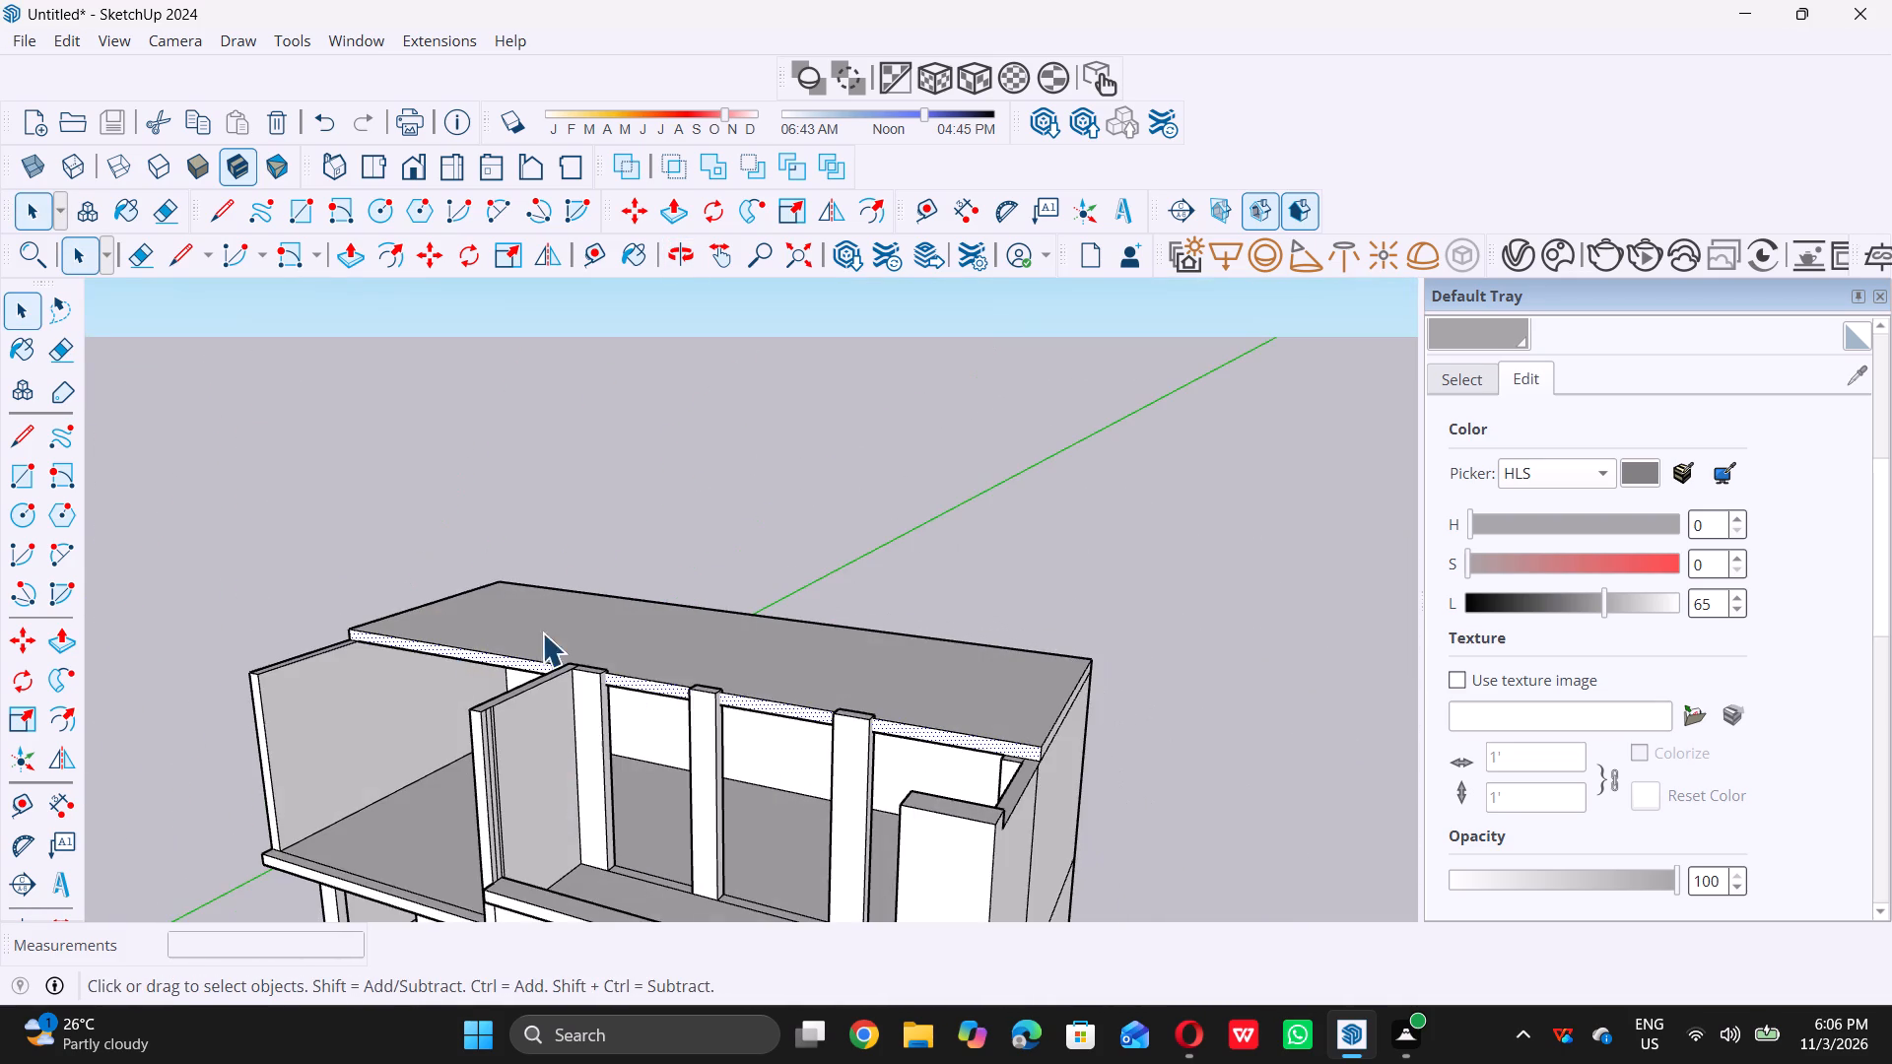
{"action": "scroll", "coordinate": [607, 667], "scroll_direction": "up", "scroll_amount": 11}
{"action": "scroll", "coordinate": [594, 698], "scroll_direction": "down", "scroll_amount": 6}
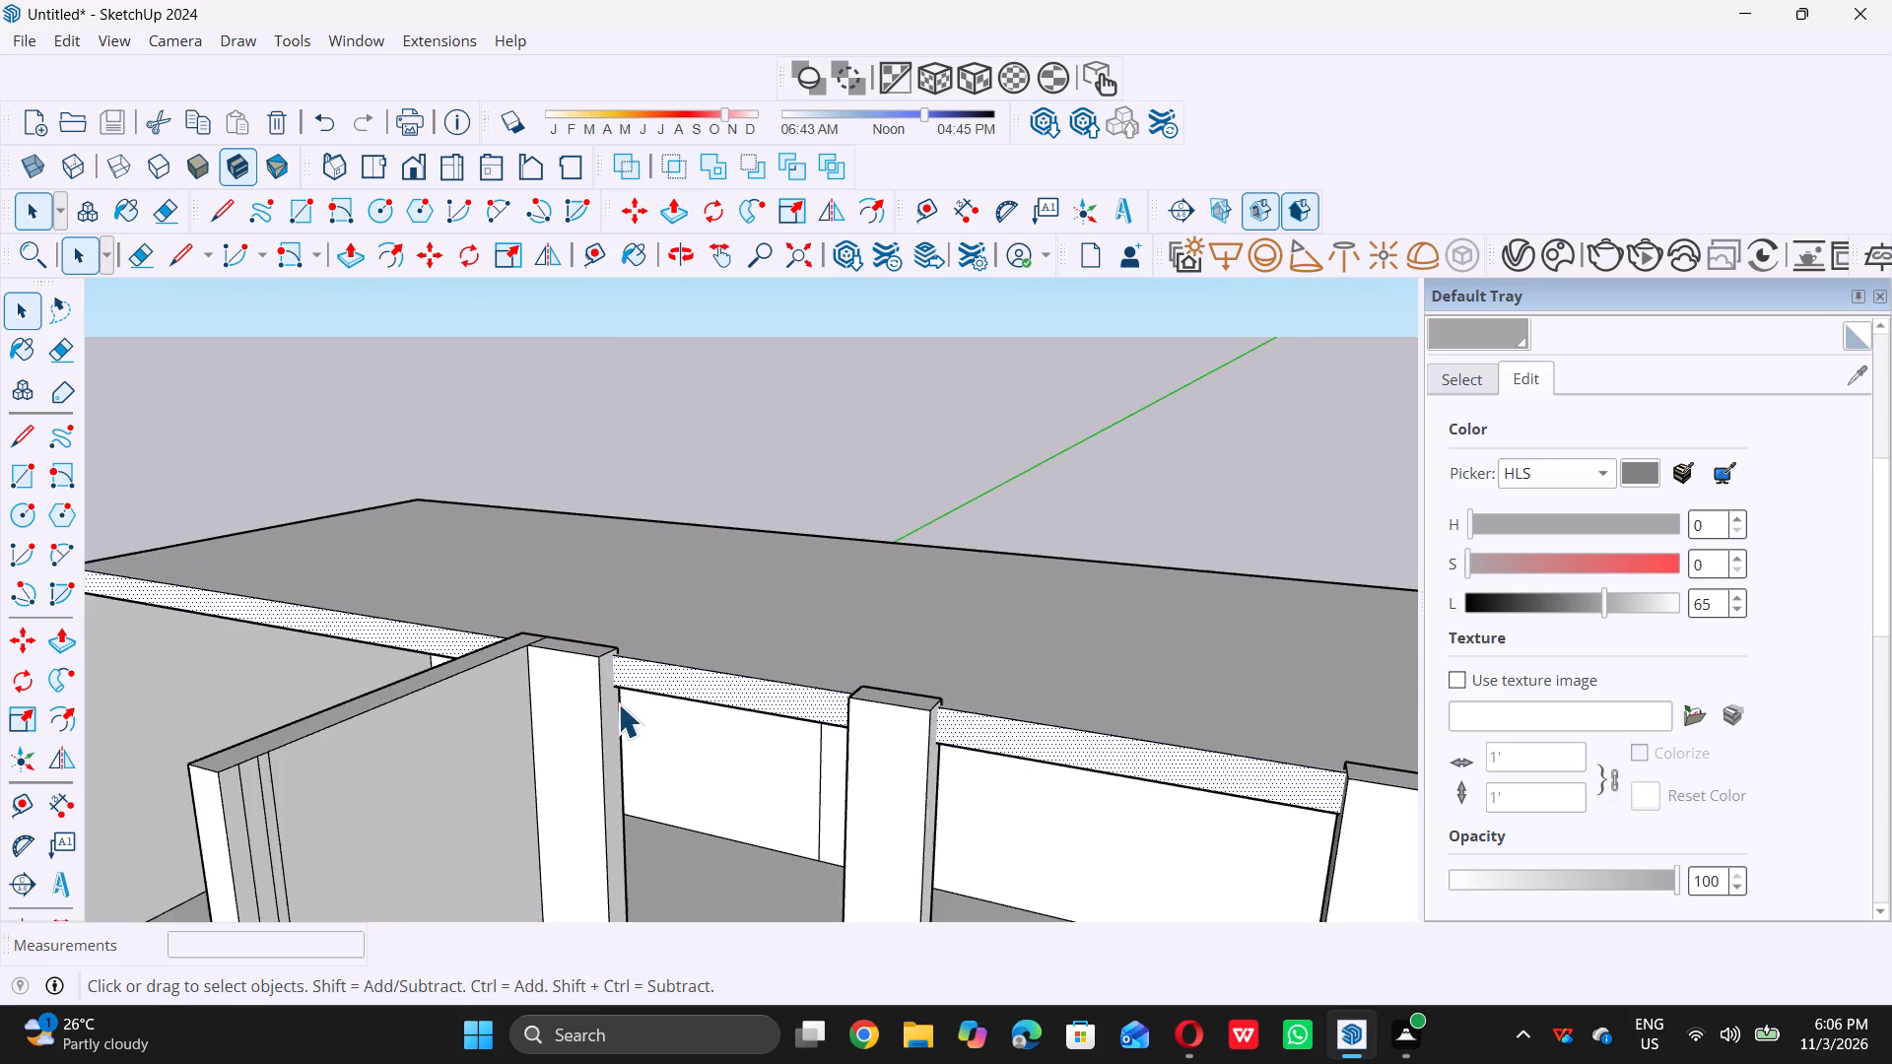
{"action": "scroll", "coordinate": [618, 703], "scroll_direction": "down", "scroll_amount": 9}
{"action": "middle_click_drag", "start_coordinate": [623, 702], "coordinate": [575, 732]}
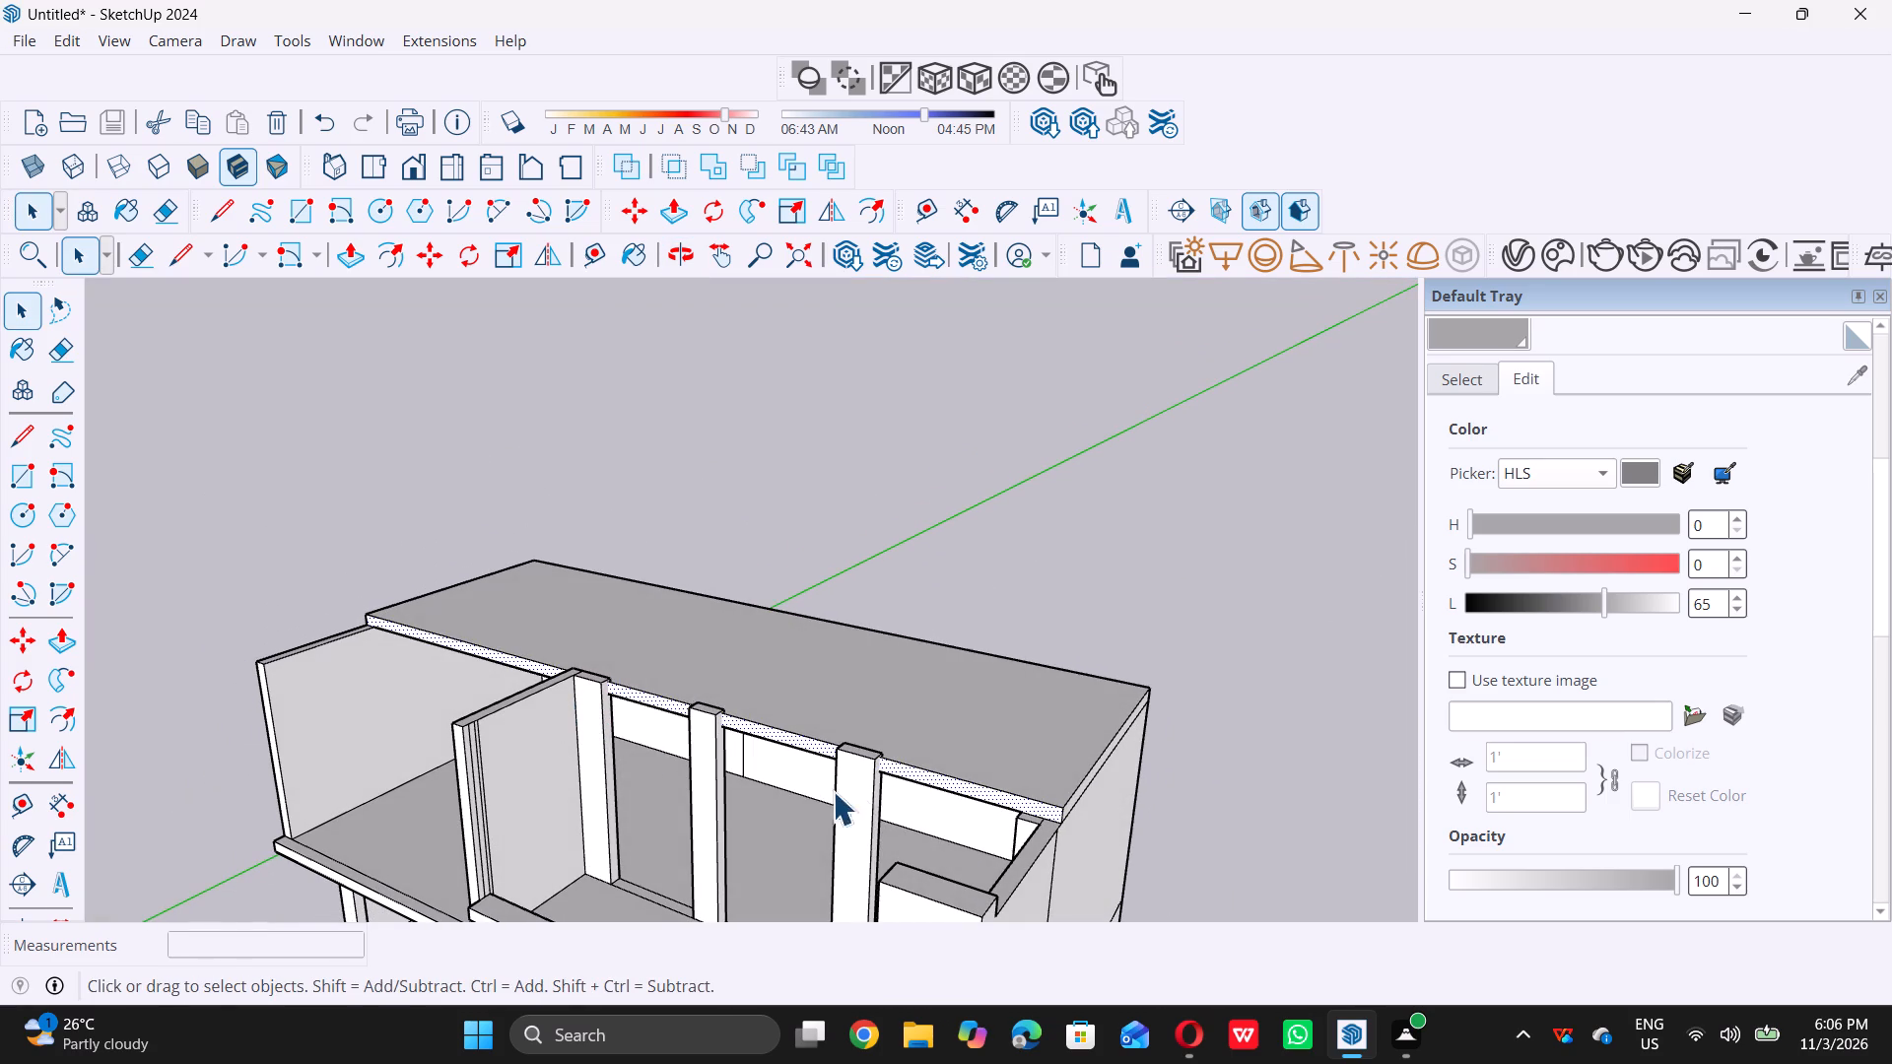
{"action": "scroll", "coordinate": [916, 784], "scroll_direction": "up", "scroll_amount": 5}
{"action": "scroll", "coordinate": [864, 759], "scroll_direction": "down", "scroll_amount": 10}
{"action": "middle_click_drag", "start_coordinate": [883, 785], "coordinate": [841, 785]}
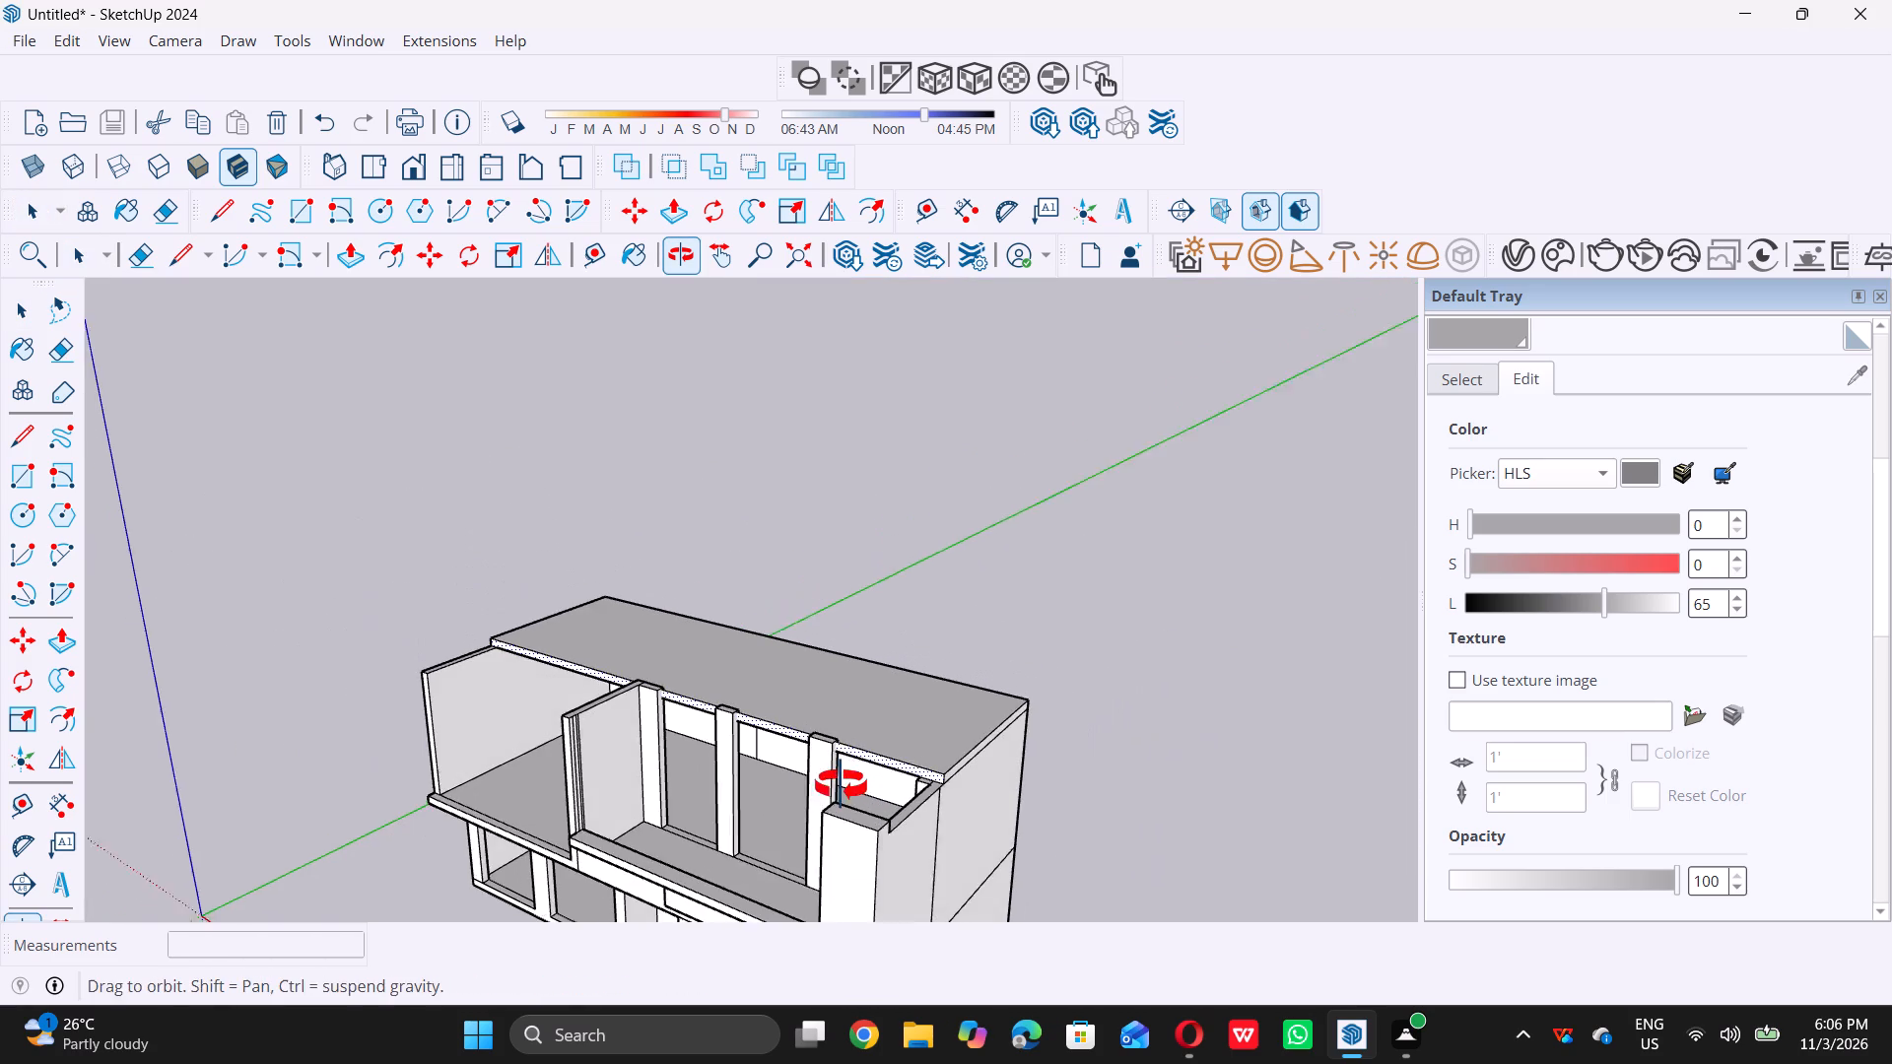
{"action": "middle_click_drag", "start_coordinate": [841, 785], "coordinate": [837, 785]}
{"action": "middle_click", "coordinate": [834, 787]}
Push the top of the third column, counting from the one at the dividing wall, down 1 1/2" flush with the roof slab.
{"action": "scroll", "coordinate": [811, 762], "scroll_direction": "up", "scroll_amount": 15}
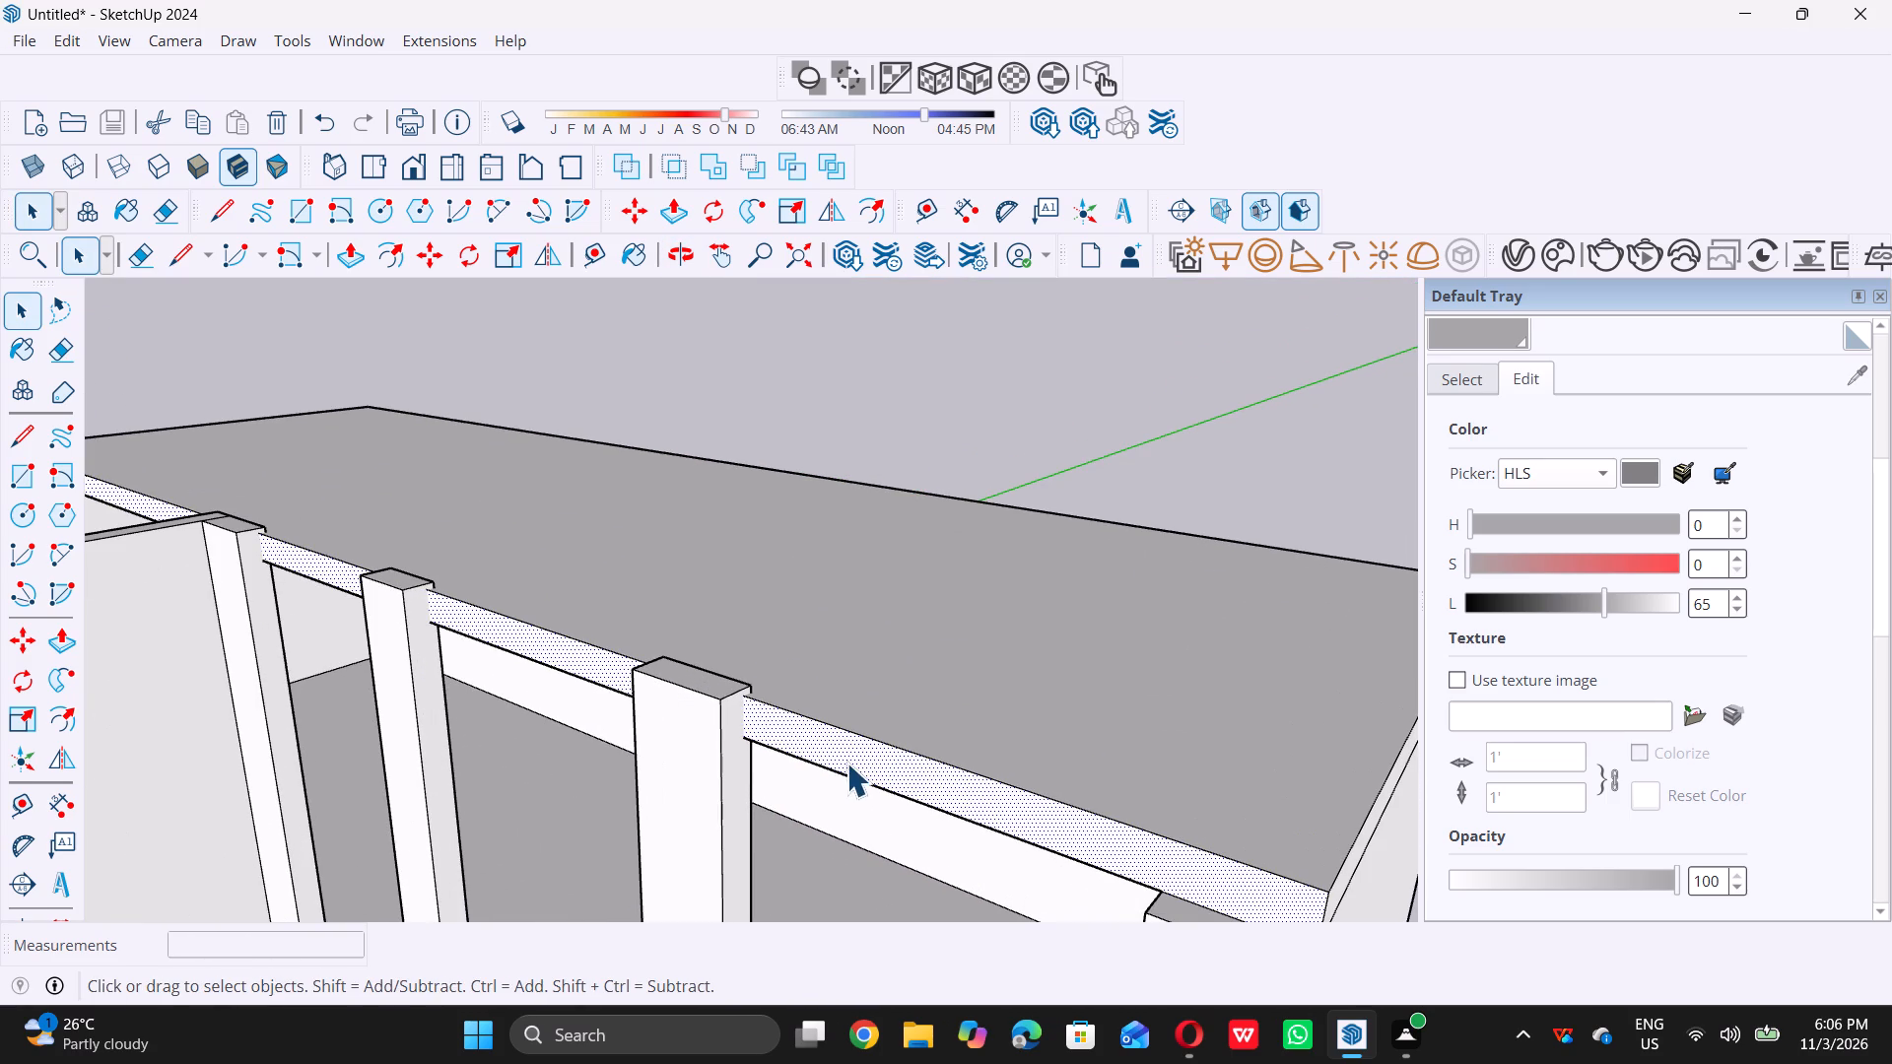
{"action": "middle_click_drag", "start_coordinate": [721, 685], "coordinate": [706, 765]}
{"action": "scroll", "coordinate": [700, 733], "scroll_direction": "up", "scroll_amount": 5}
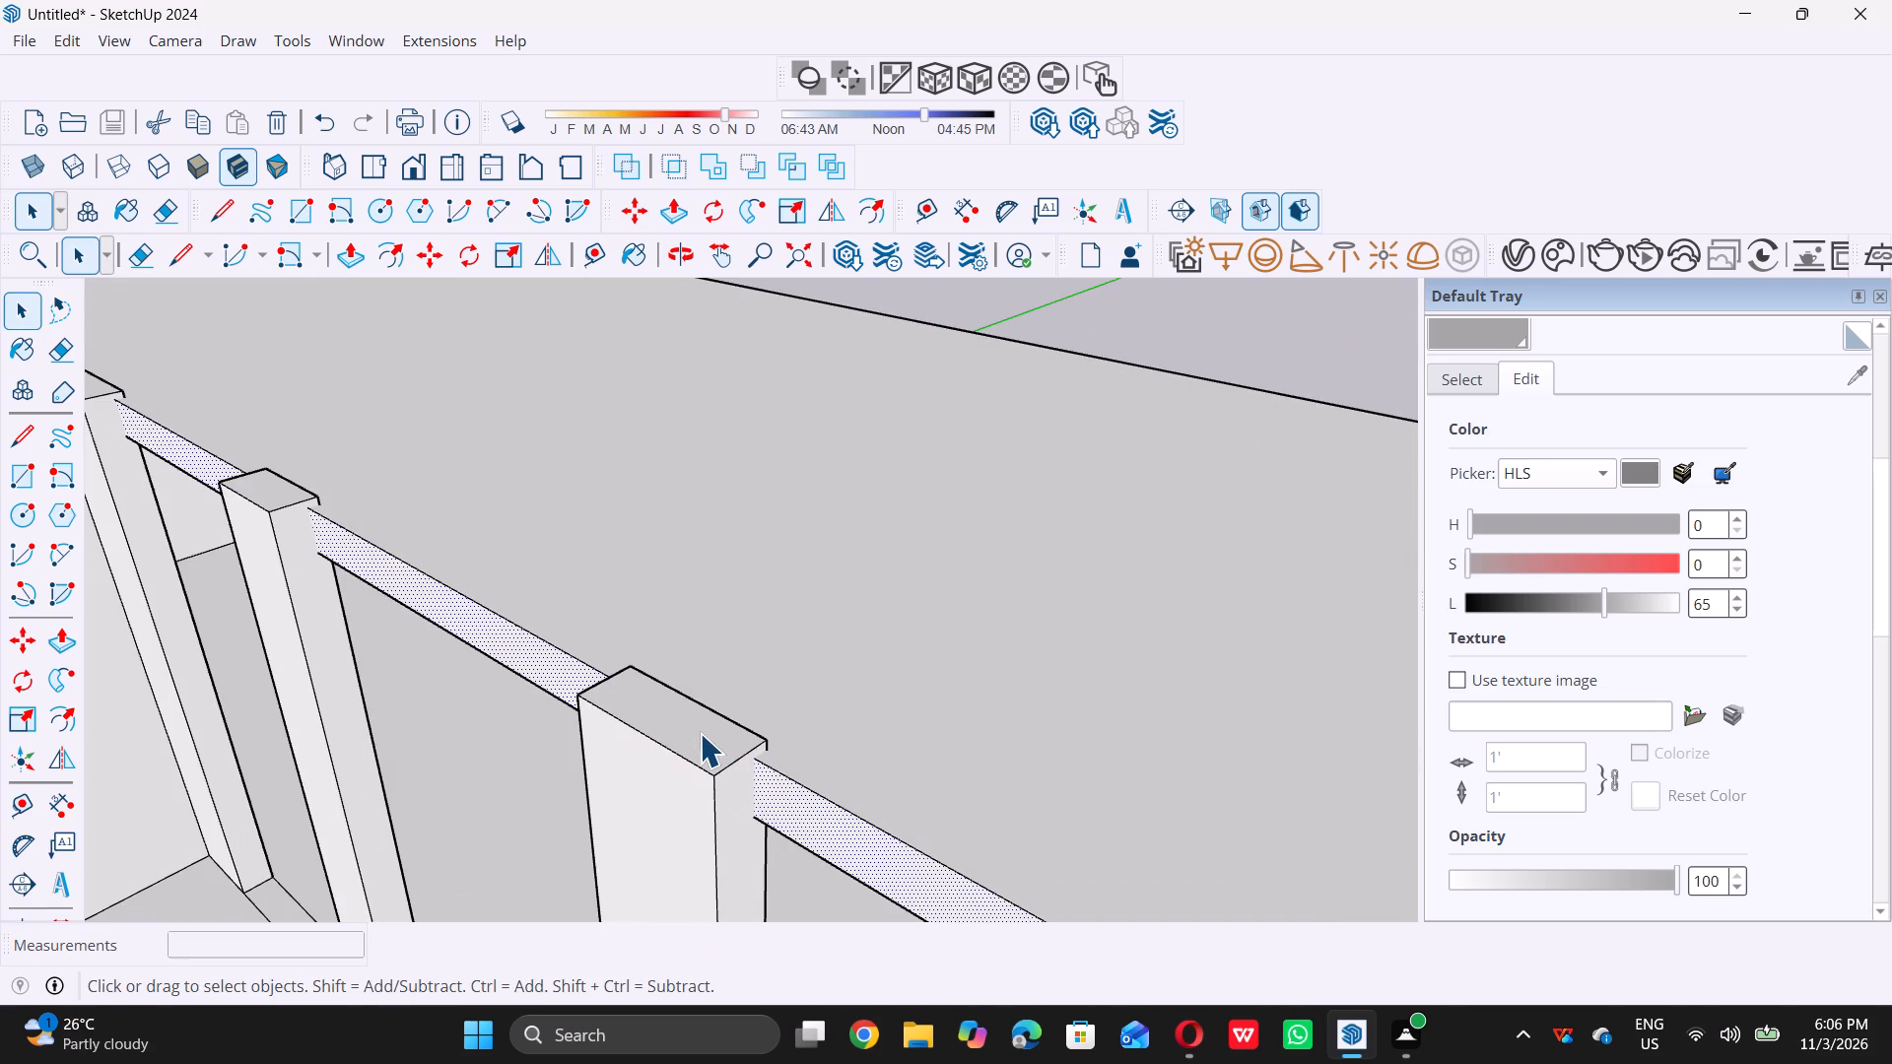
{"action": "left_click", "coordinate": [700, 733]}
{"action": "key", "text": "p"}
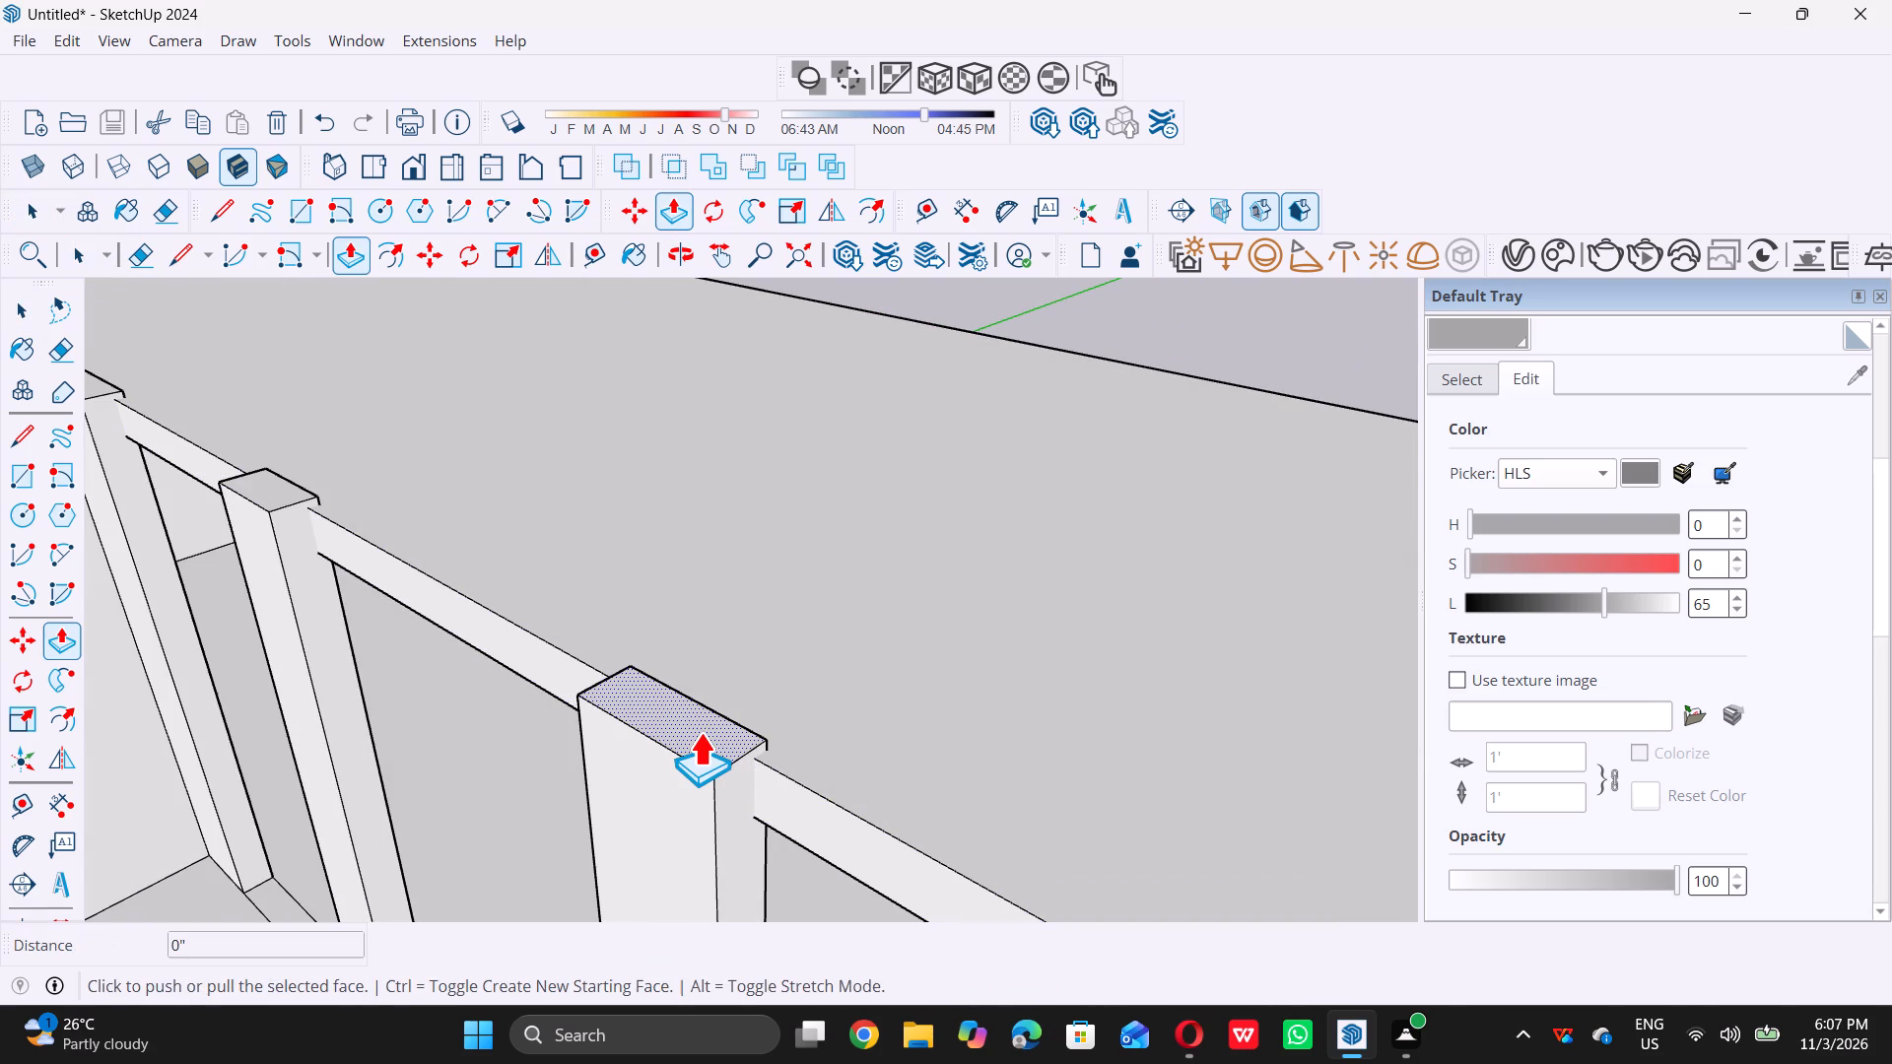
{"action": "left_click", "coordinate": [710, 724]}
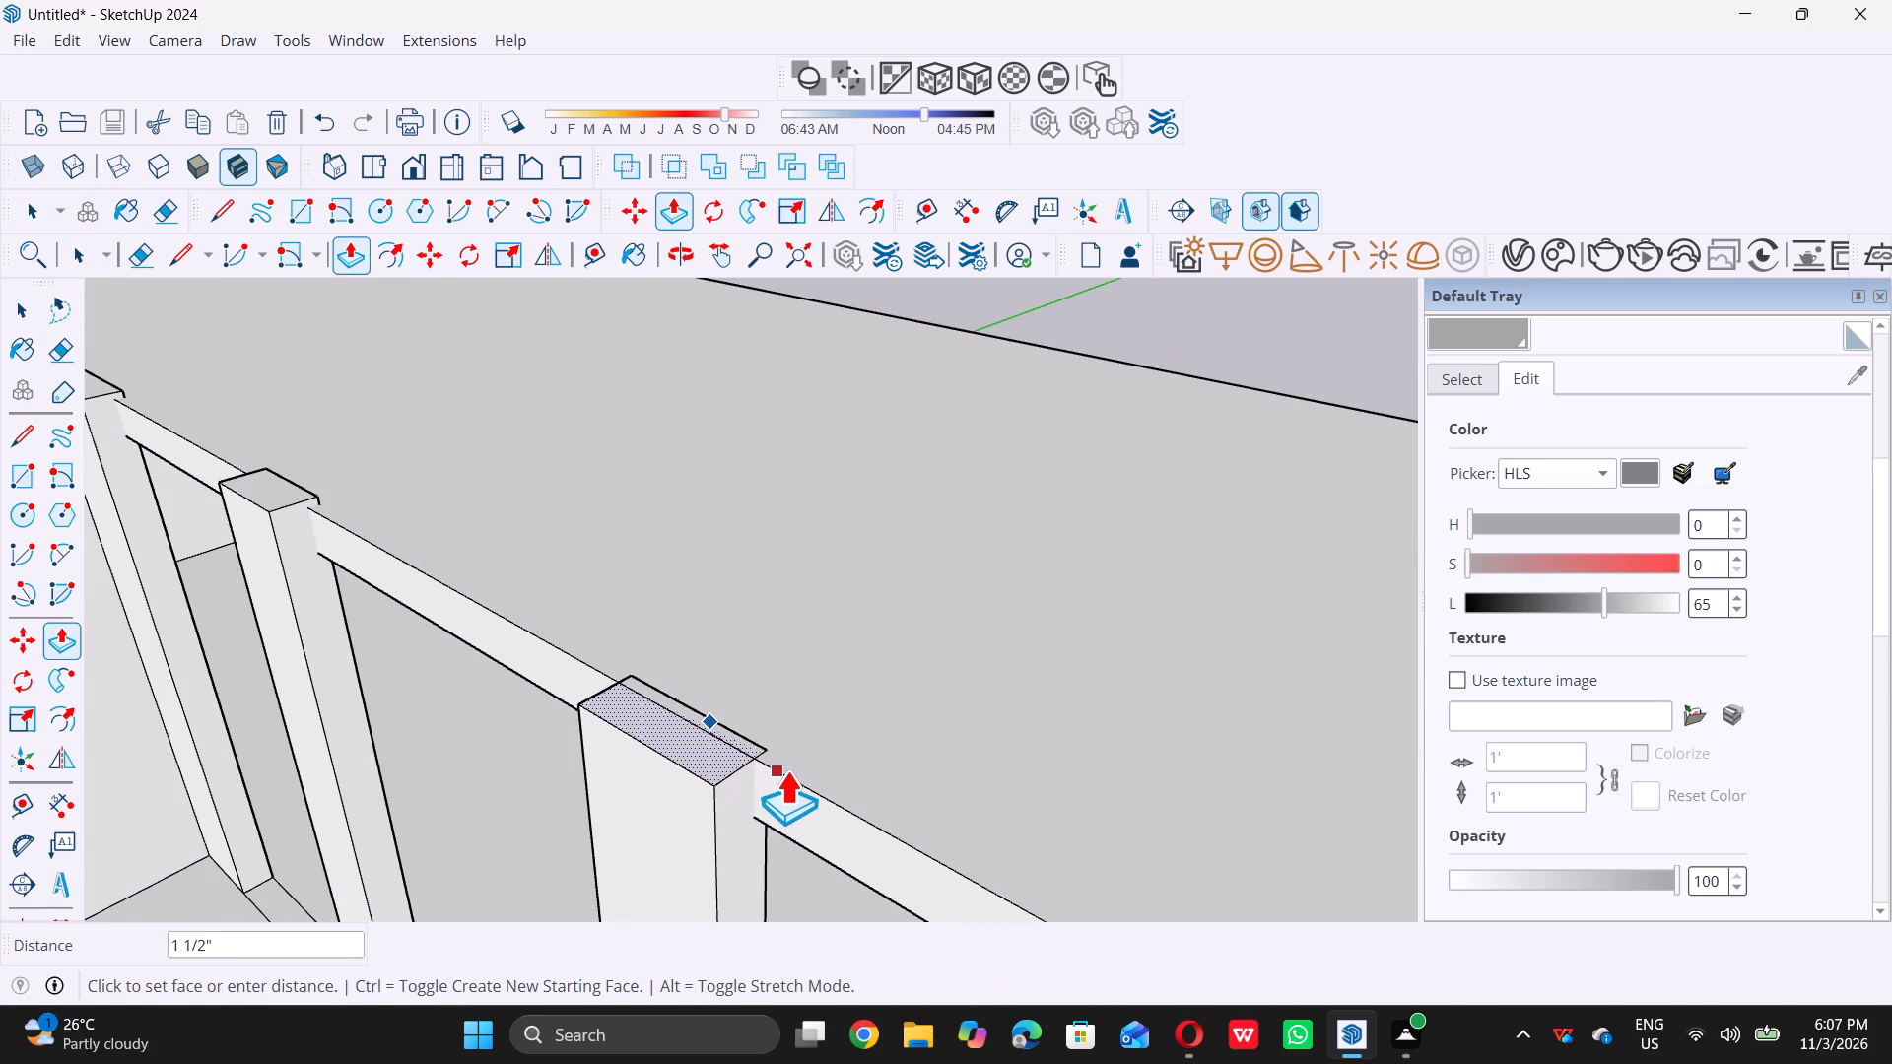
{"action": "left_click", "coordinate": [792, 779]}
Push the top of the middle column down 1 1/2" flush with the roof slab.
{"action": "scroll", "coordinate": [789, 781], "scroll_direction": "down", "scroll_amount": 10}
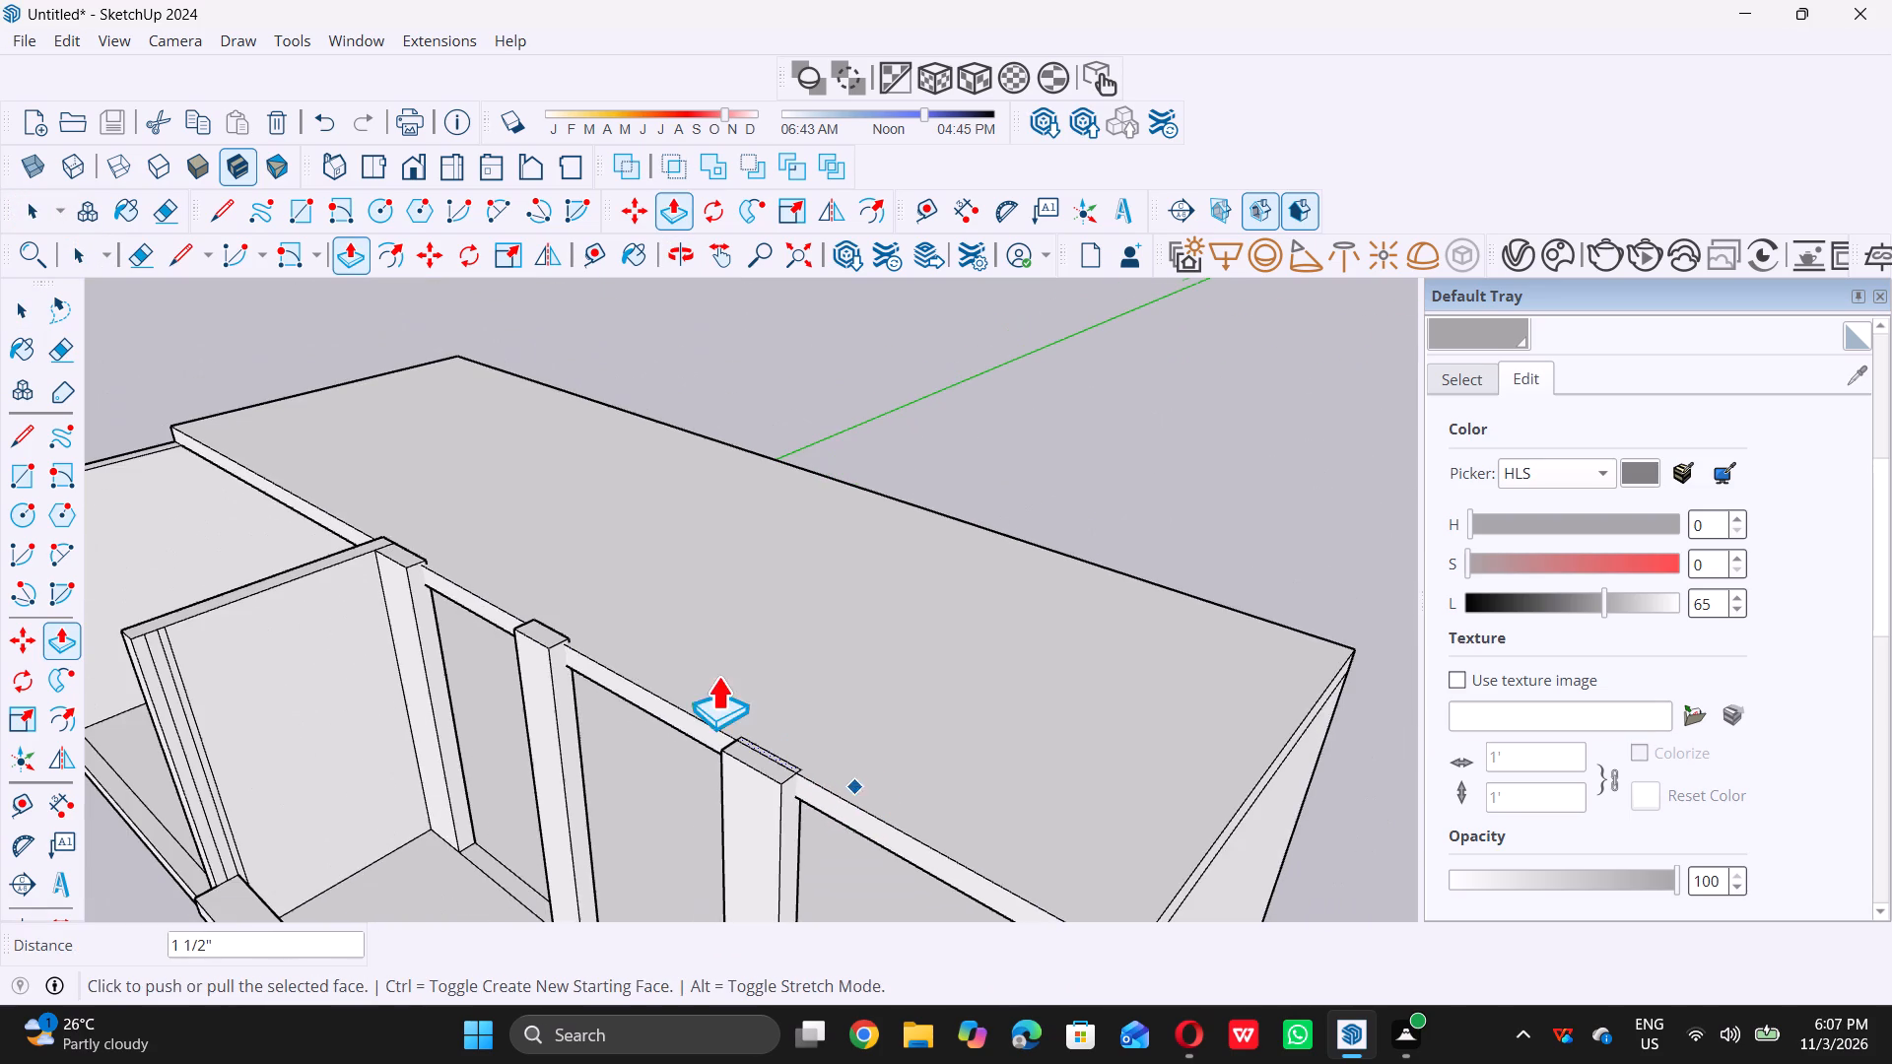
{"action": "scroll", "coordinate": [508, 620], "scroll_direction": "up", "scroll_amount": 10}
{"action": "scroll", "coordinate": [592, 652], "scroll_direction": "up", "scroll_amount": 5}
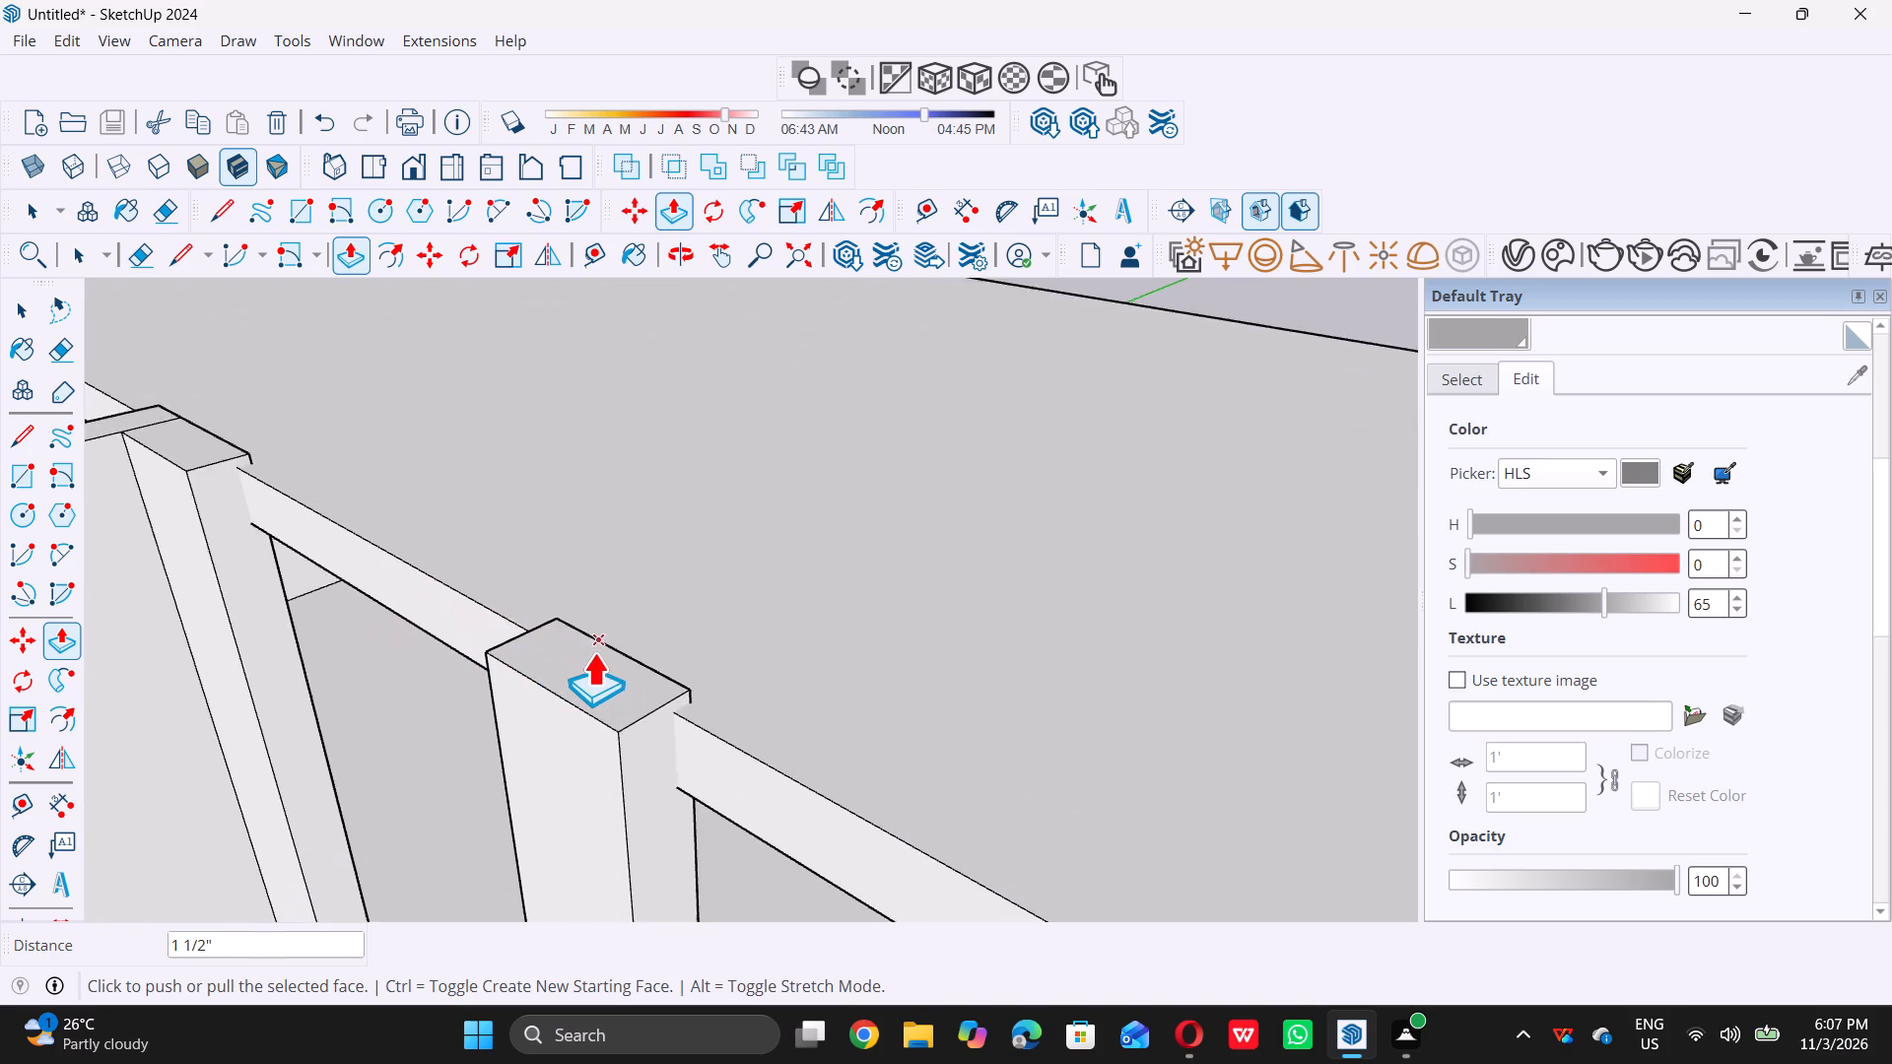
{"action": "key", "text": "space"}
{"action": "triple_click", "coordinate": [614, 674]}
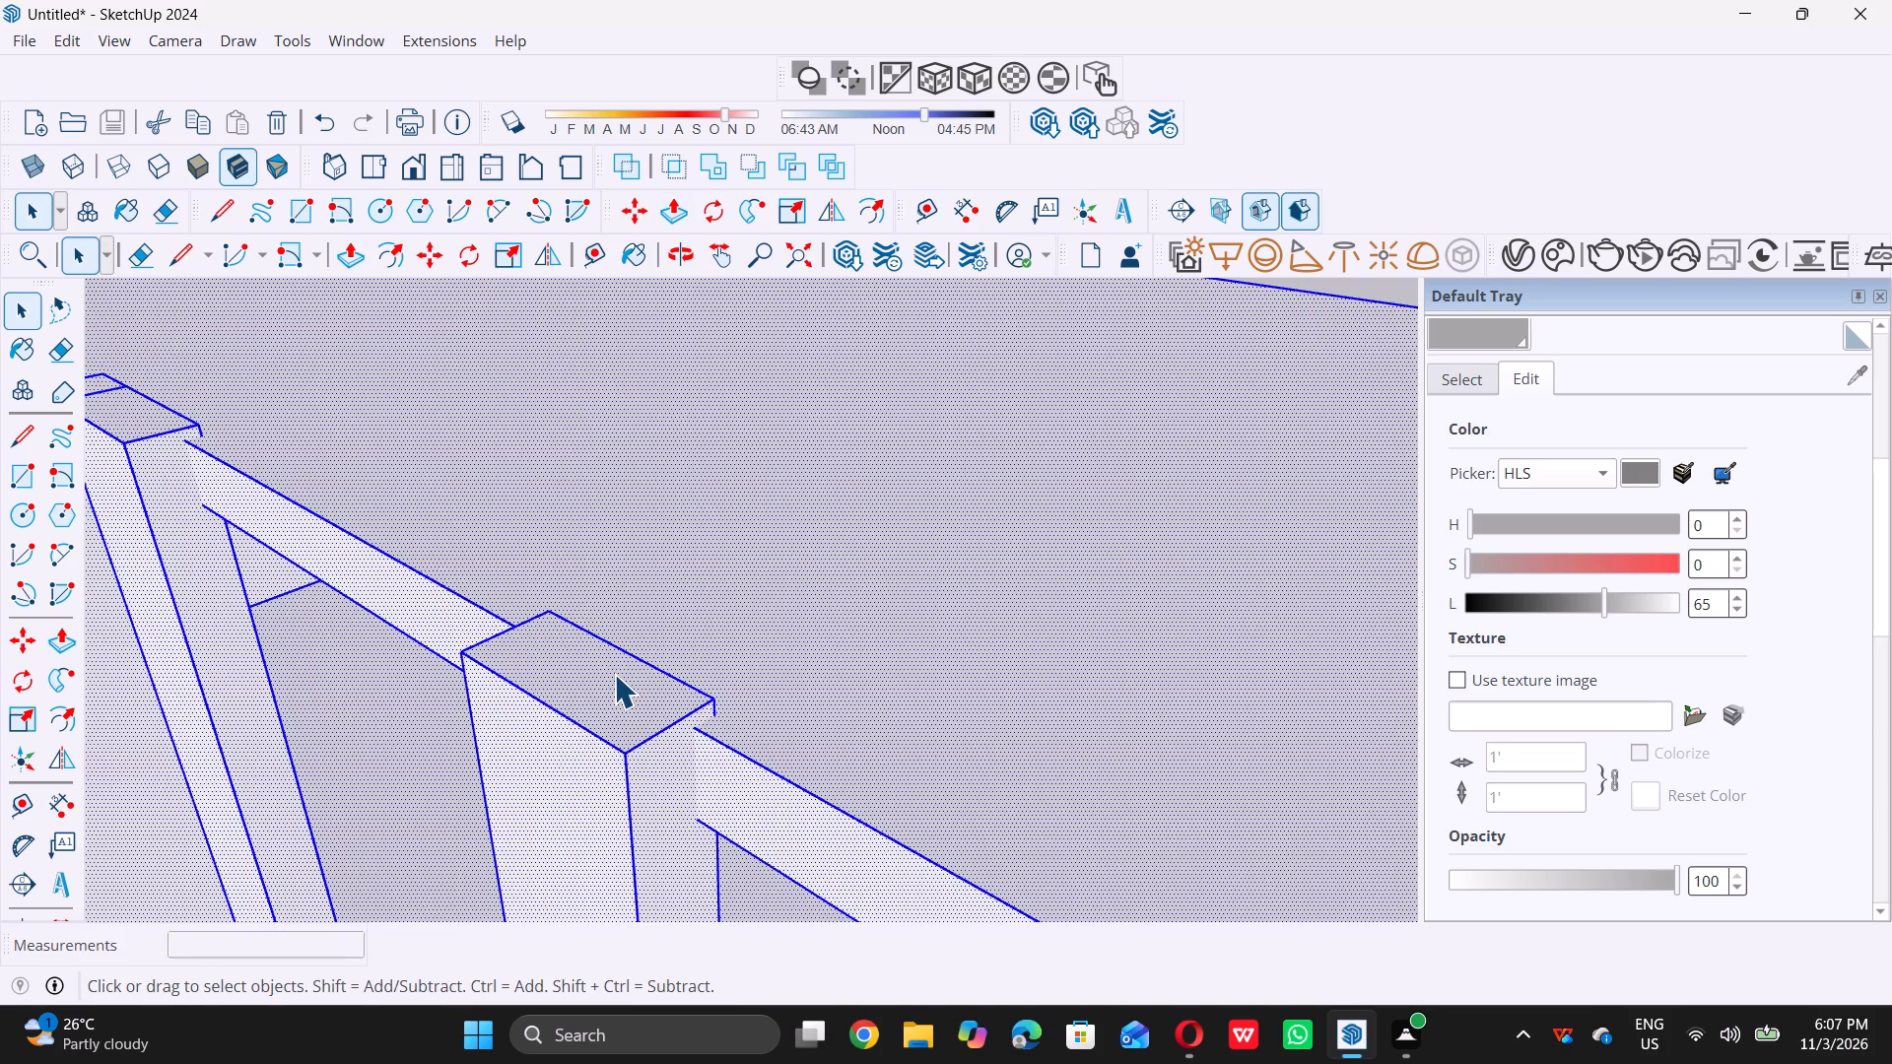
{"action": "scroll", "coordinate": [614, 674], "scroll_direction": "down", "scroll_amount": 14}
{"action": "double_click", "coordinate": [1063, 415]}
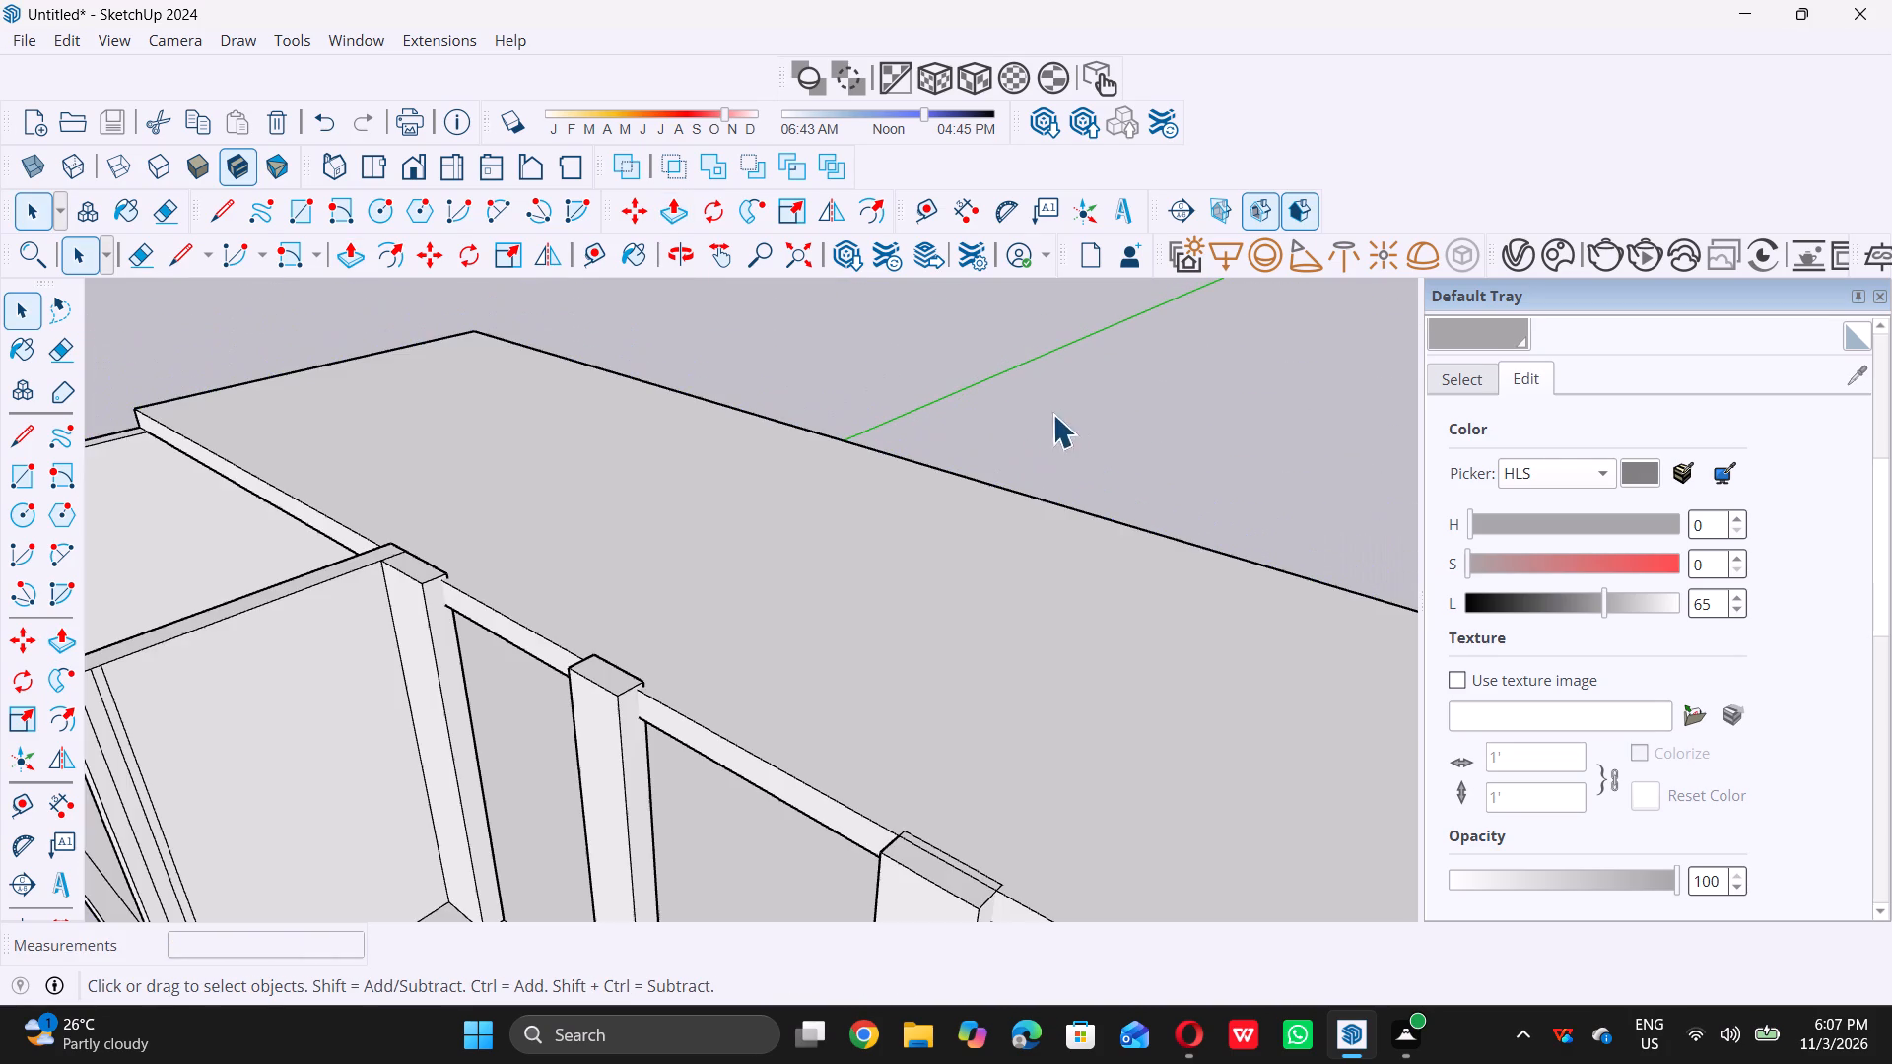
{"action": "scroll", "coordinate": [644, 667], "scroll_direction": "up", "scroll_amount": 6}
{"action": "left_click", "coordinate": [617, 684]}
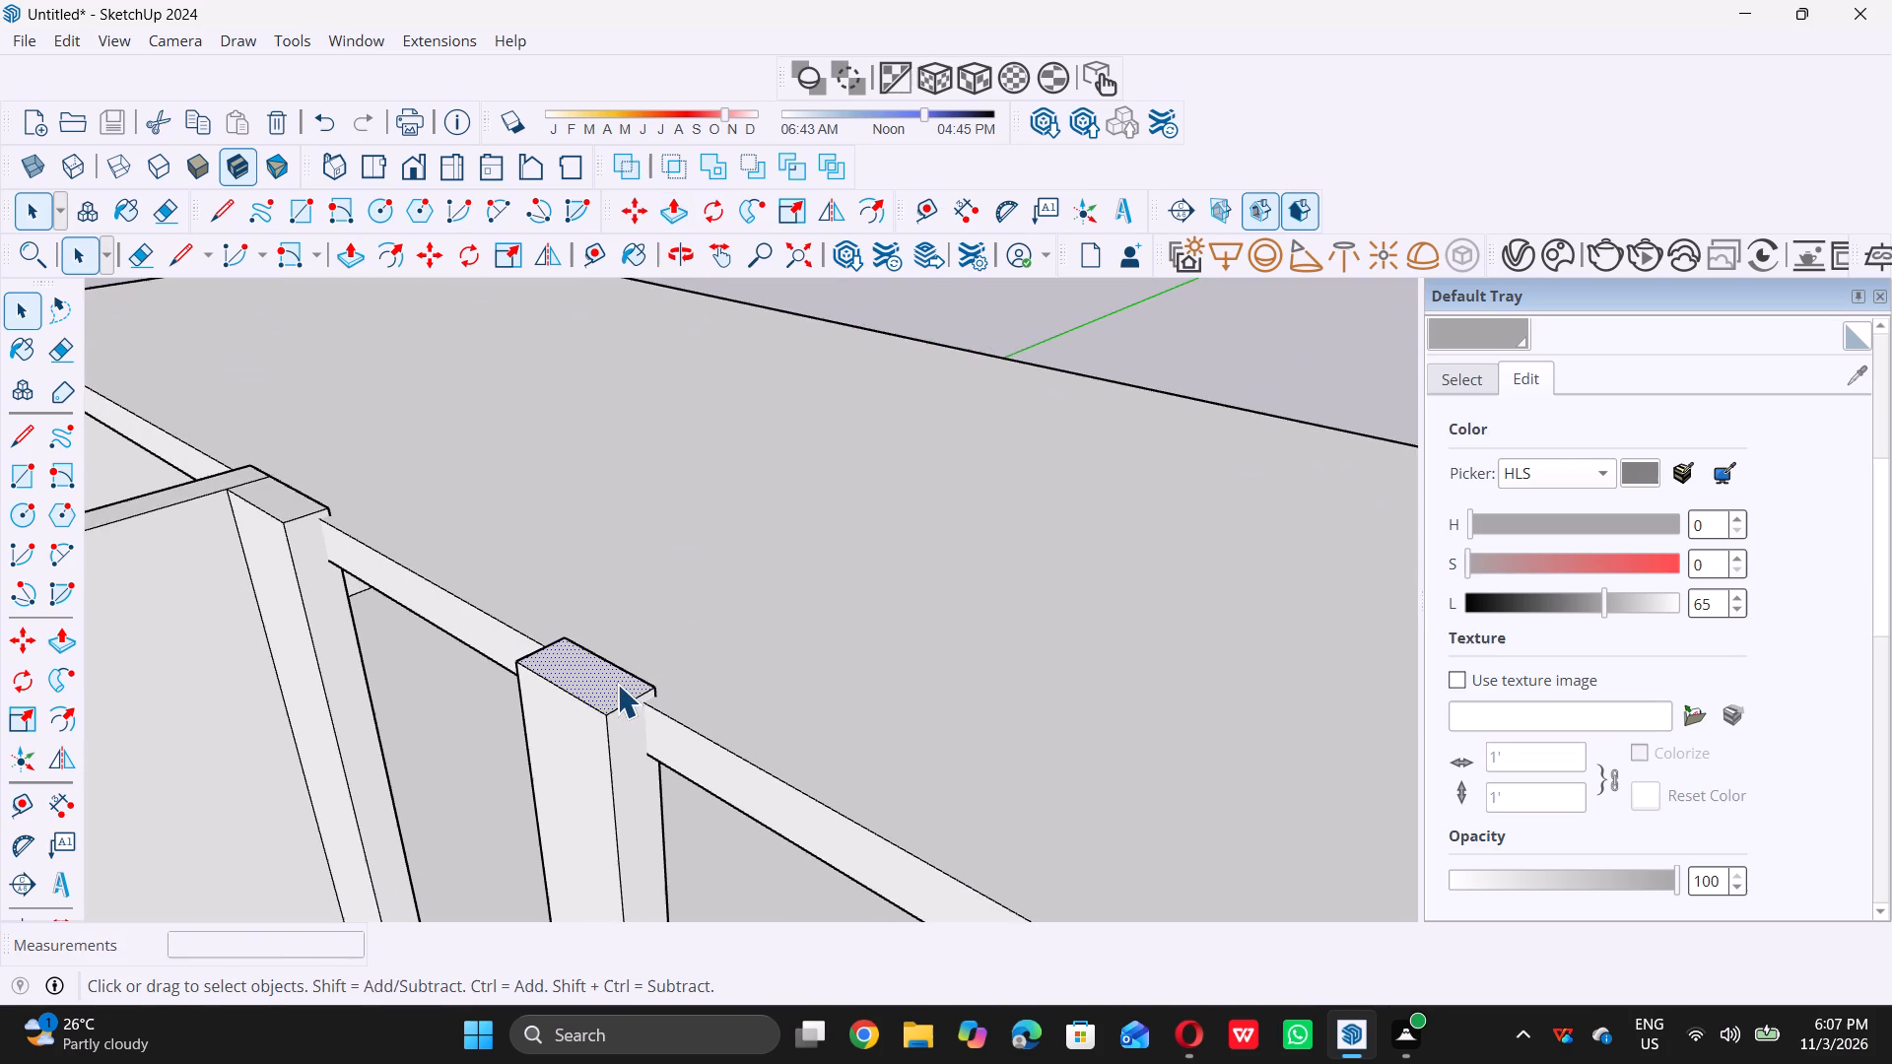
{"action": "key", "text": "p"}
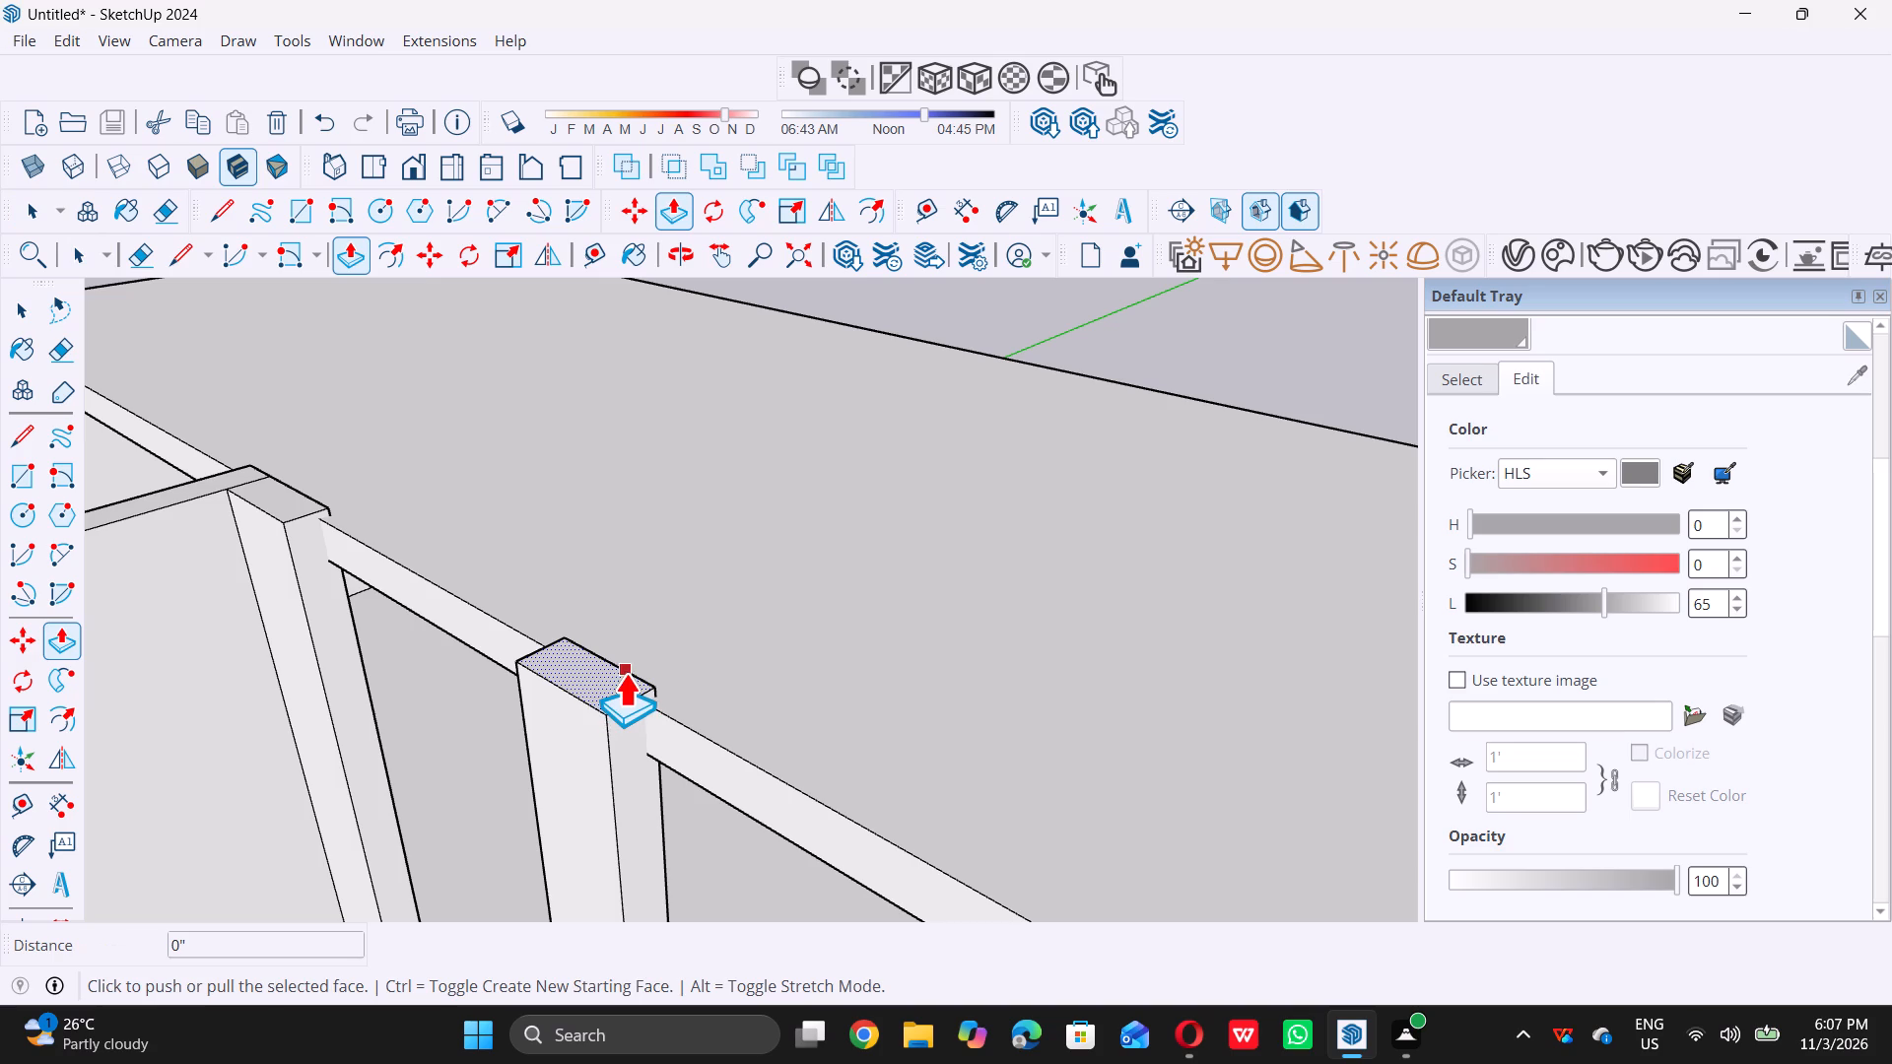
{"action": "left_click", "coordinate": [609, 673]}
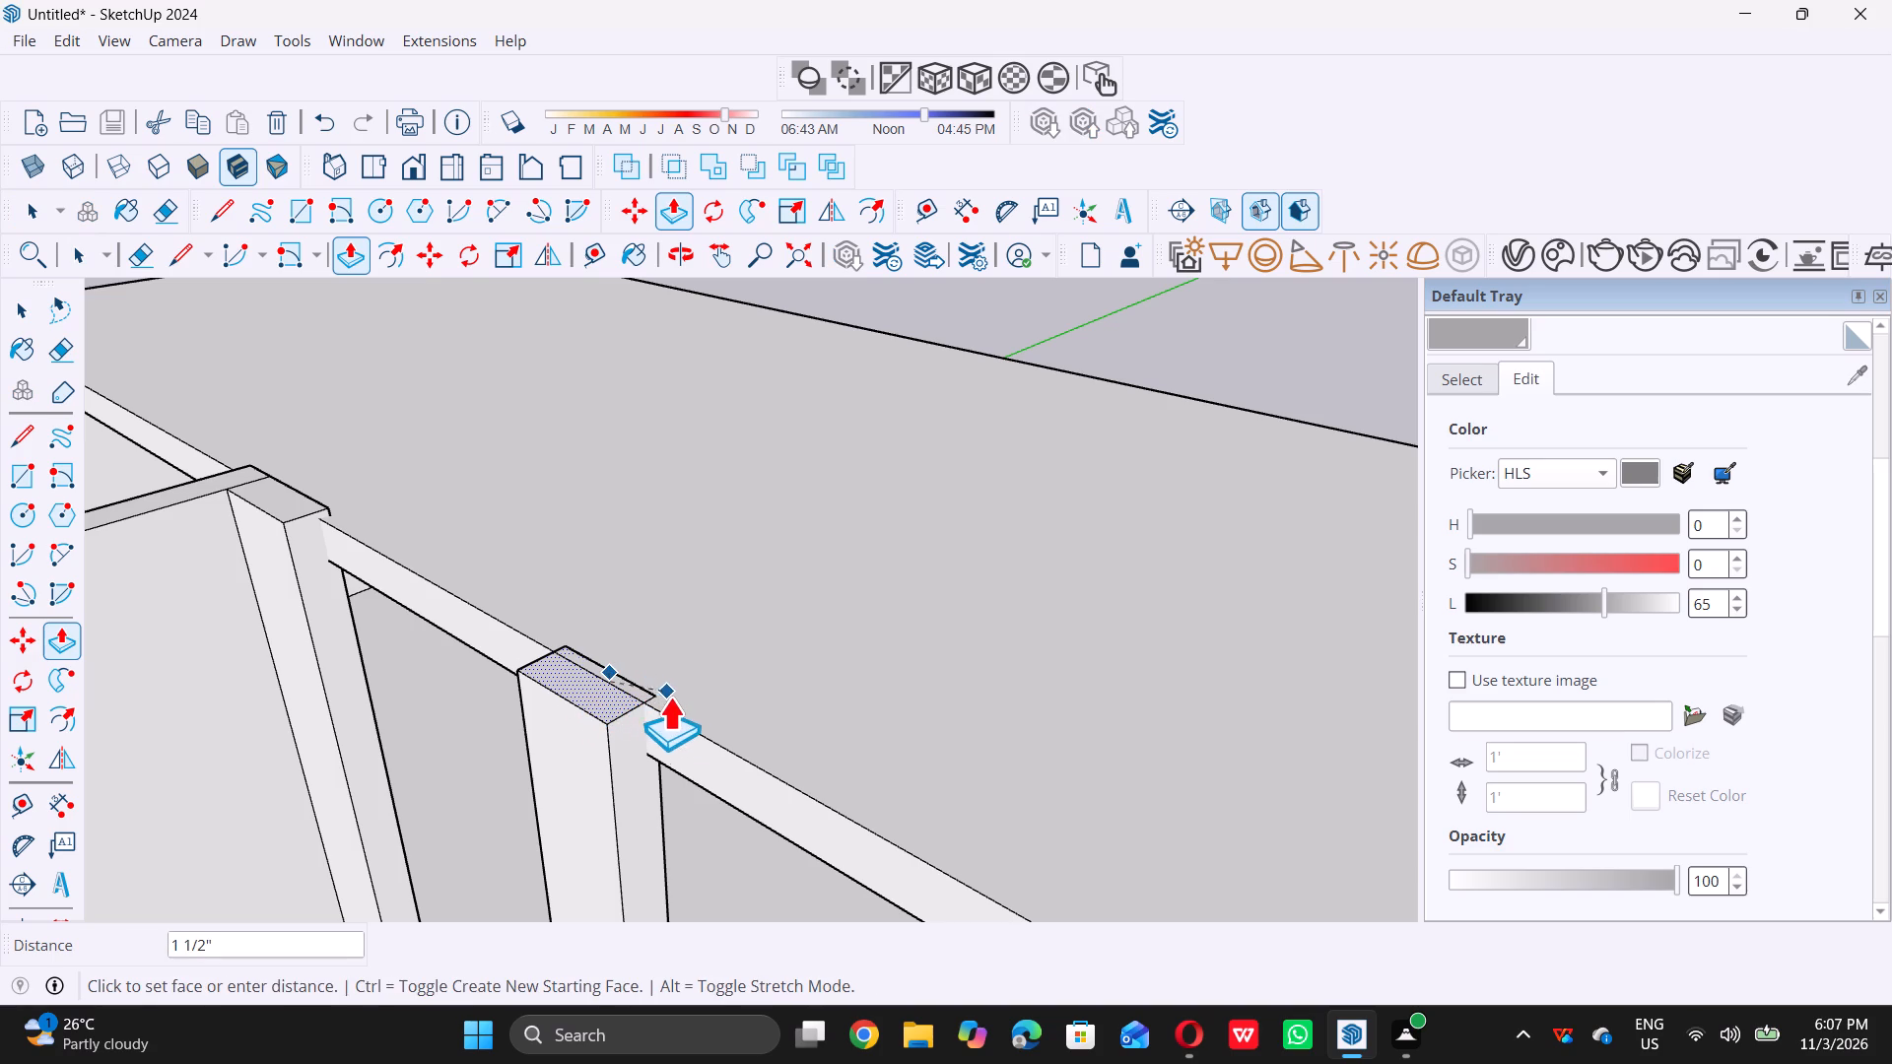
{"action": "double_click", "coordinate": [681, 724]}
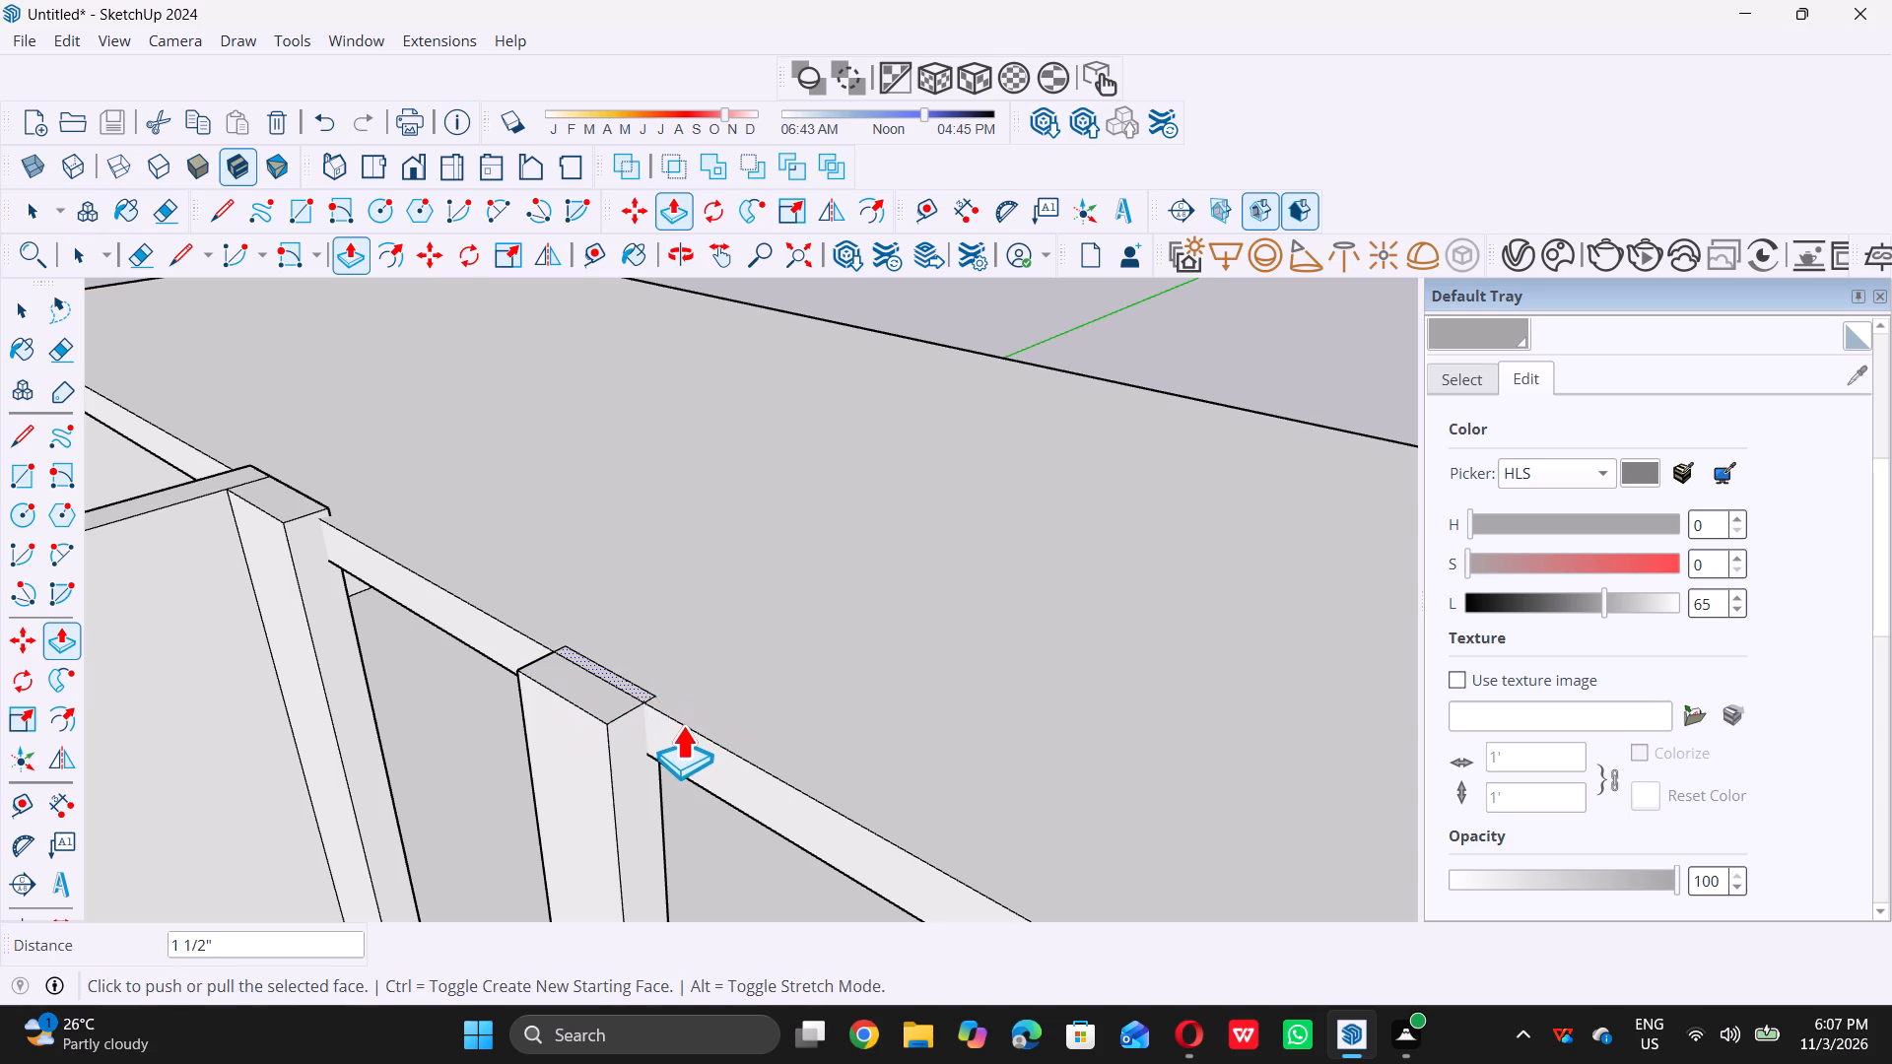
Push the top of the column adjoining the dividing wall down flush with the roof slab.
{"action": "key", "text": "space"}
{"action": "scroll", "coordinate": [746, 730], "scroll_direction": "down", "scroll_amount": 11}
{"action": "scroll", "coordinate": [520, 589], "scroll_direction": "up", "scroll_amount": 10}
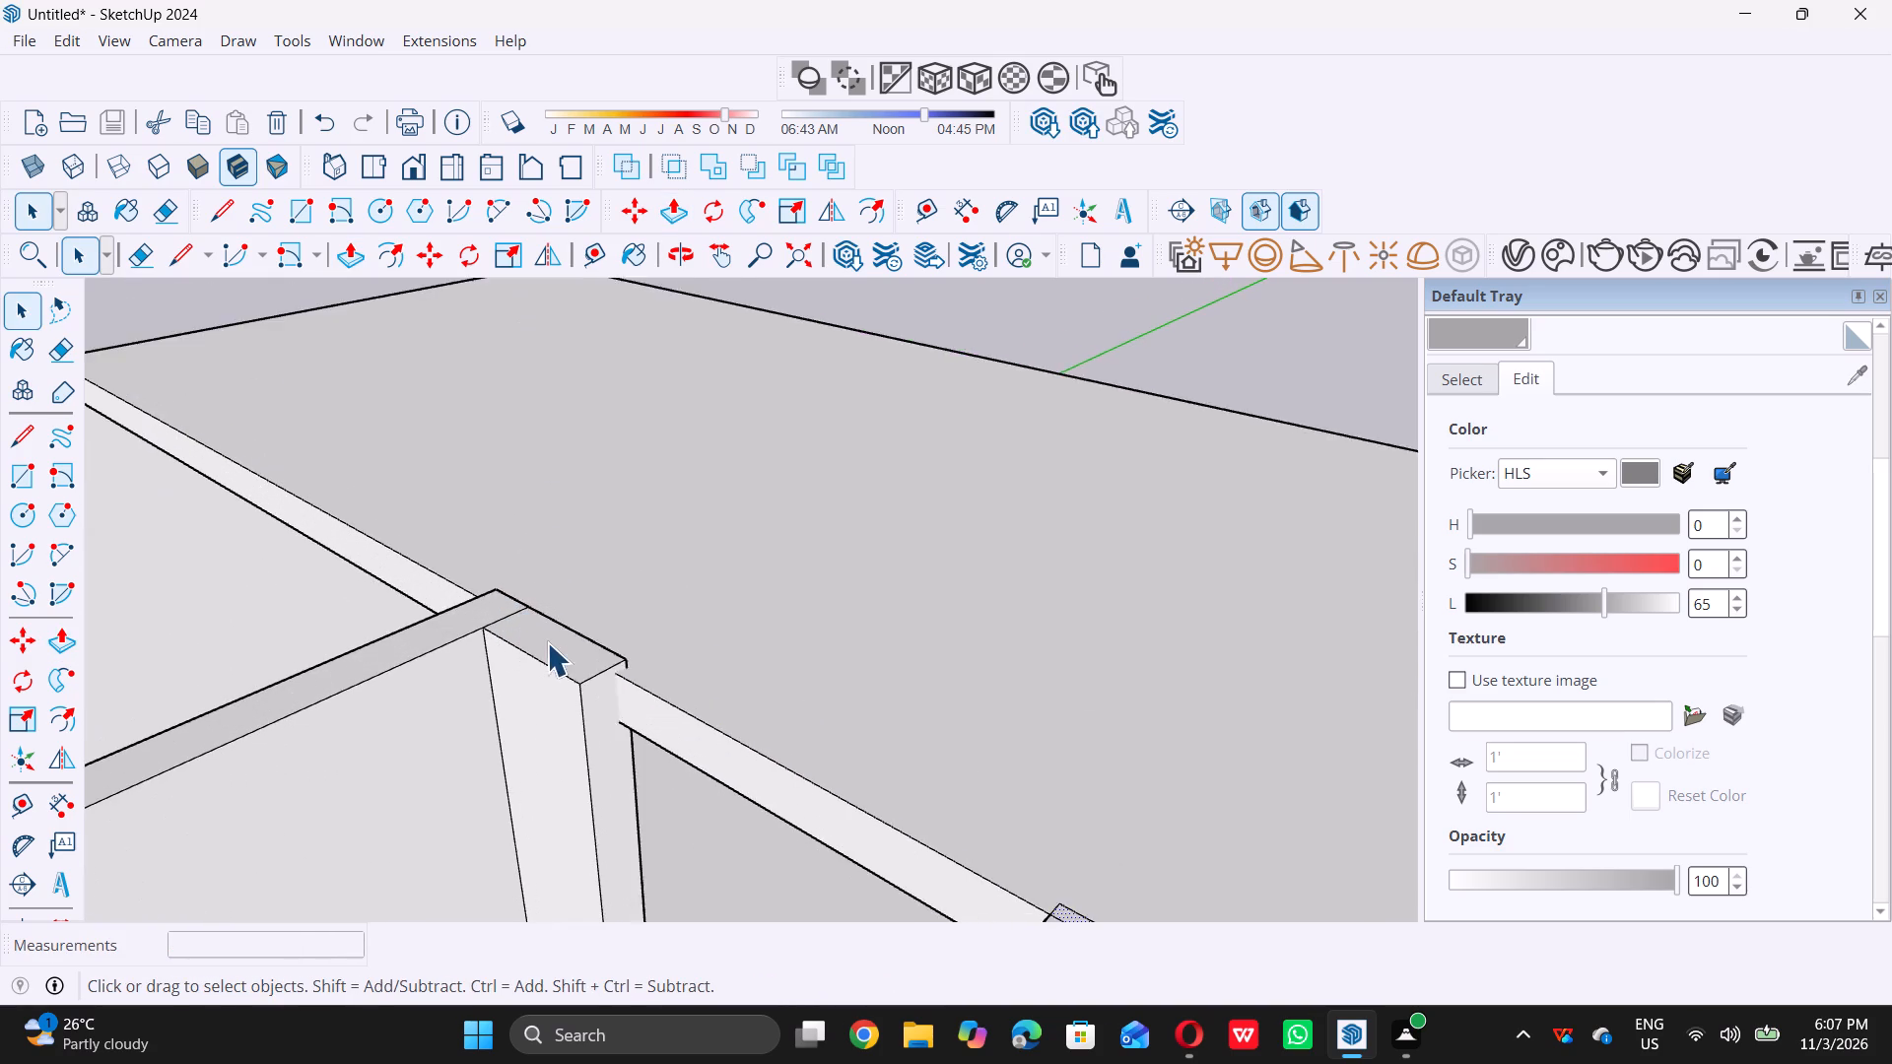
{"action": "scroll", "coordinate": [572, 652], "scroll_direction": "up", "scroll_amount": 4}
{"action": "double_click", "coordinate": [574, 652]}
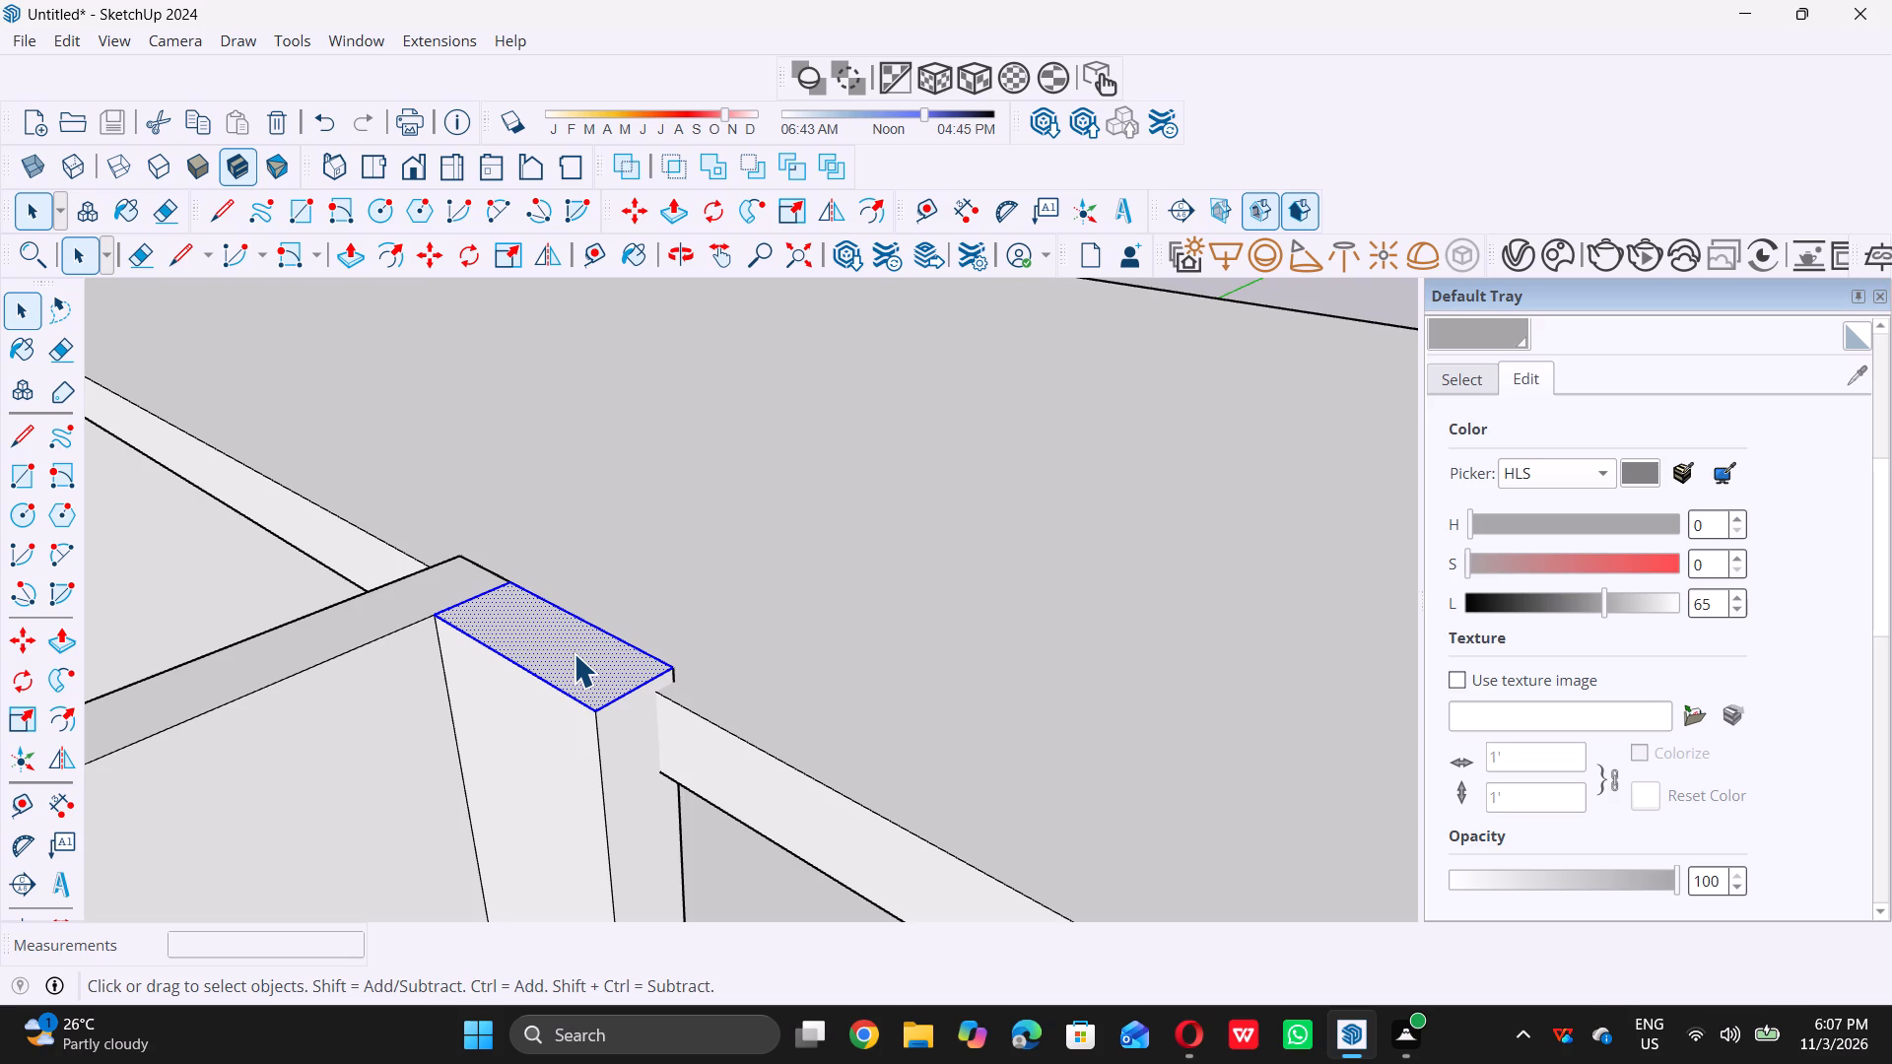
{"action": "key", "text": "p"}
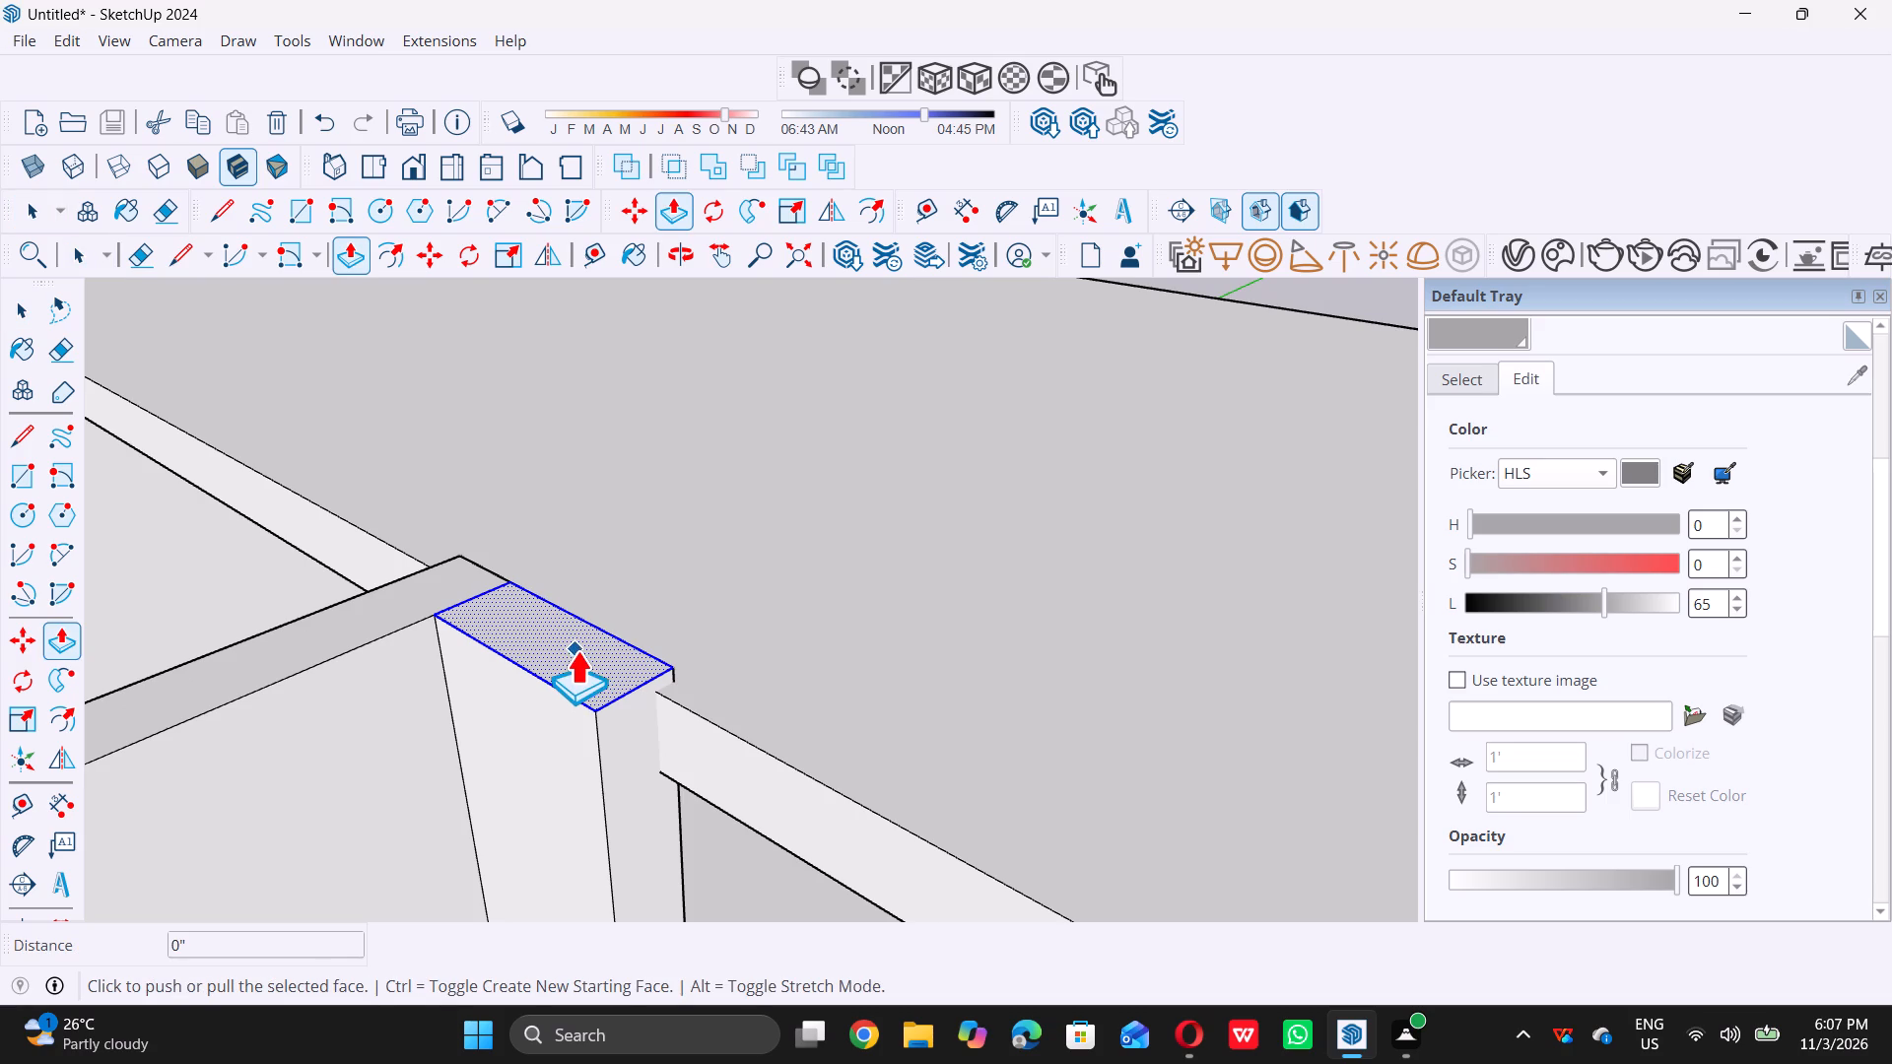
{"action": "double_click", "coordinate": [612, 633]}
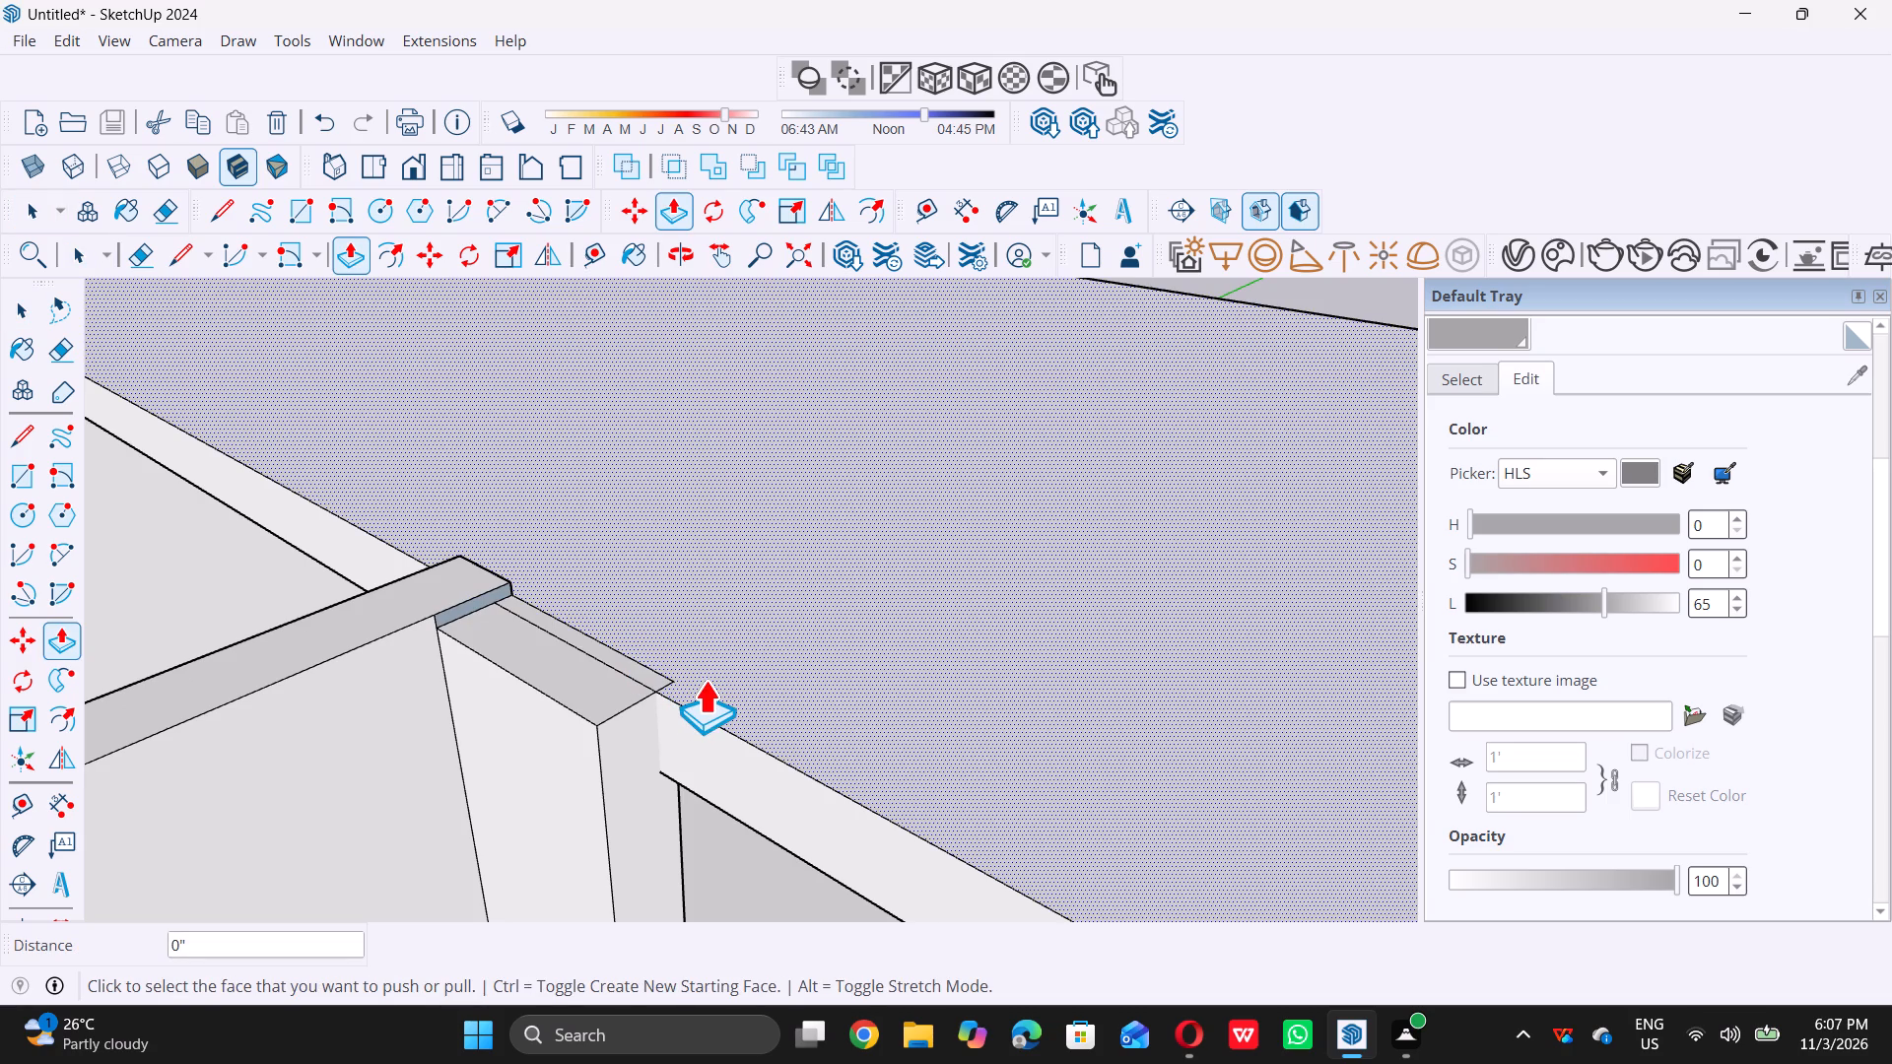
Push the top face of the dividing wall down 1 1/2" flush with the roof slab.
{"action": "key", "text": "space"}
{"action": "scroll", "coordinate": [704, 687], "scroll_direction": "down", "scroll_amount": 3}
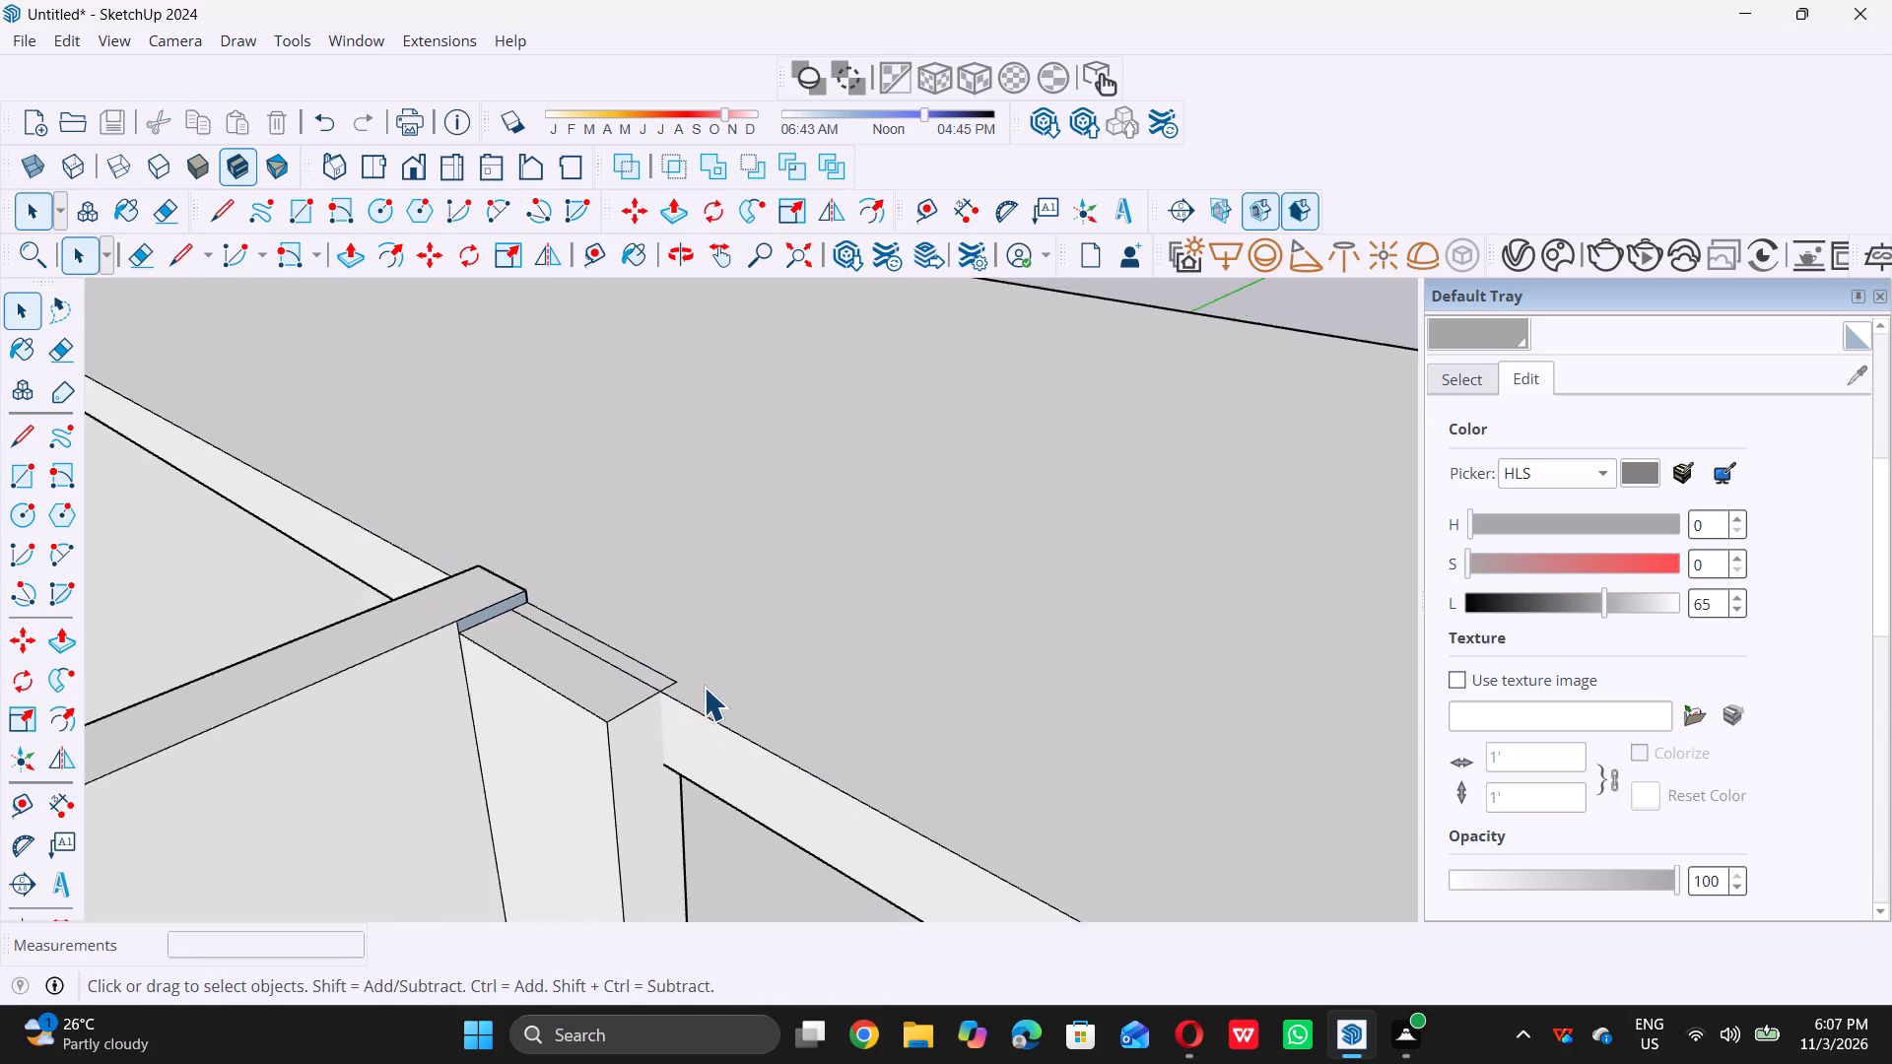
{"action": "scroll", "coordinate": [704, 687], "scroll_direction": "down", "scroll_amount": 7}
{"action": "middle_click_drag", "start_coordinate": [597, 648], "coordinate": [568, 702]}
{"action": "middle_click", "coordinate": [568, 702]}
{"action": "scroll", "coordinate": [550, 696], "scroll_direction": "up", "scroll_amount": 5}
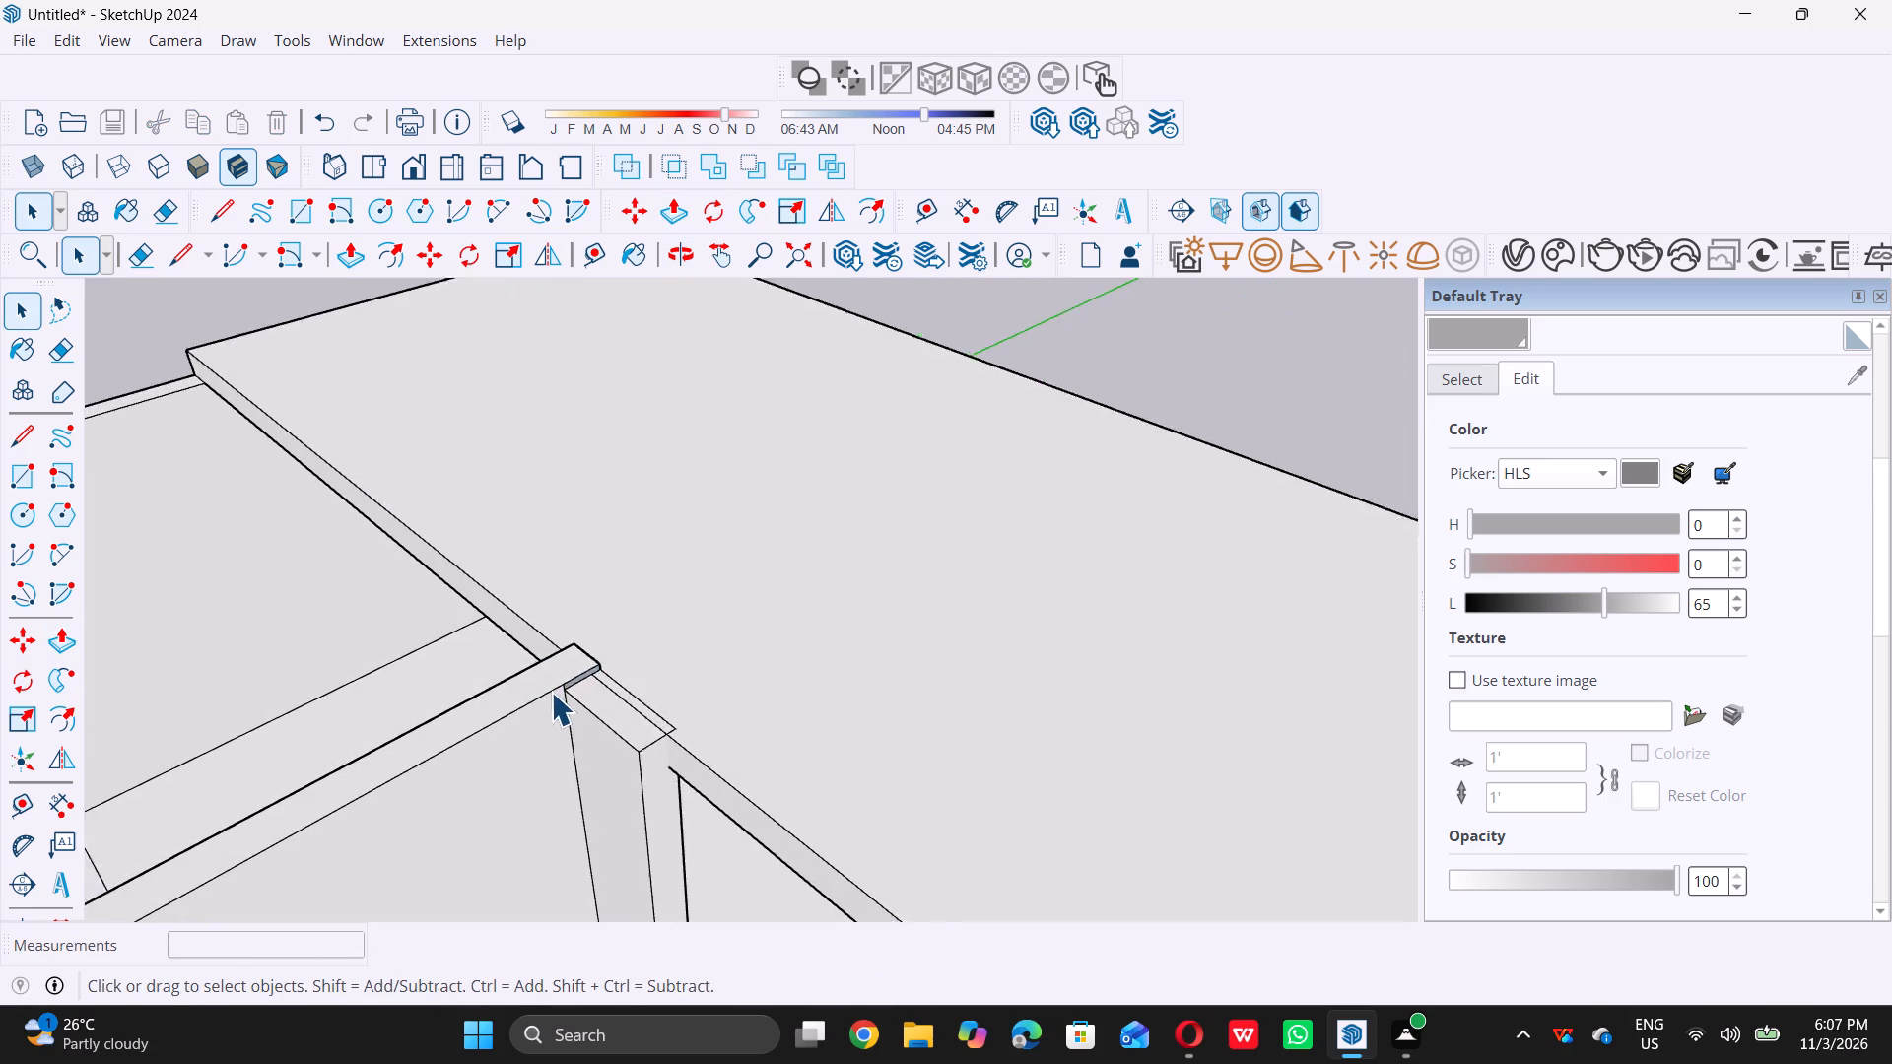
{"action": "scroll", "coordinate": [563, 669], "scroll_direction": "up", "scroll_amount": 3}
{"action": "double_click", "coordinate": [567, 665]}
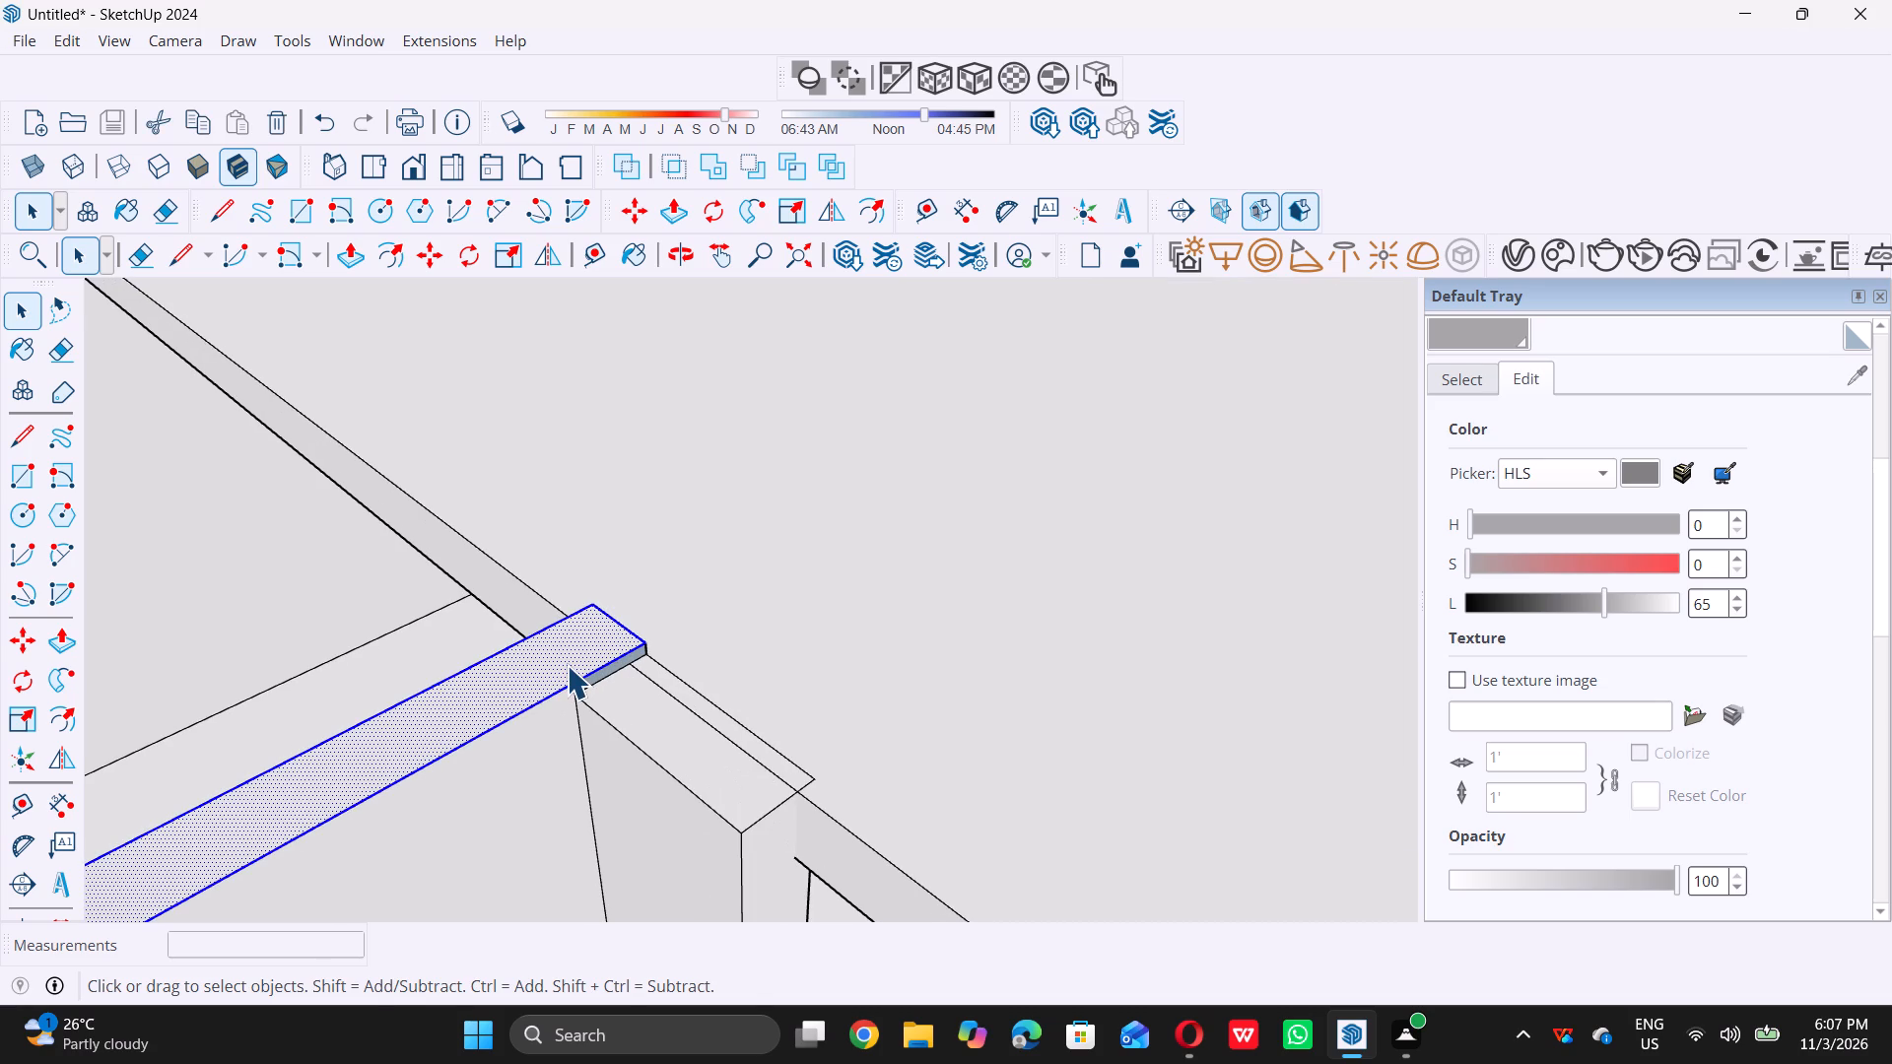
{"action": "key", "text": "p"}
{"action": "left_click", "coordinate": [568, 648]}
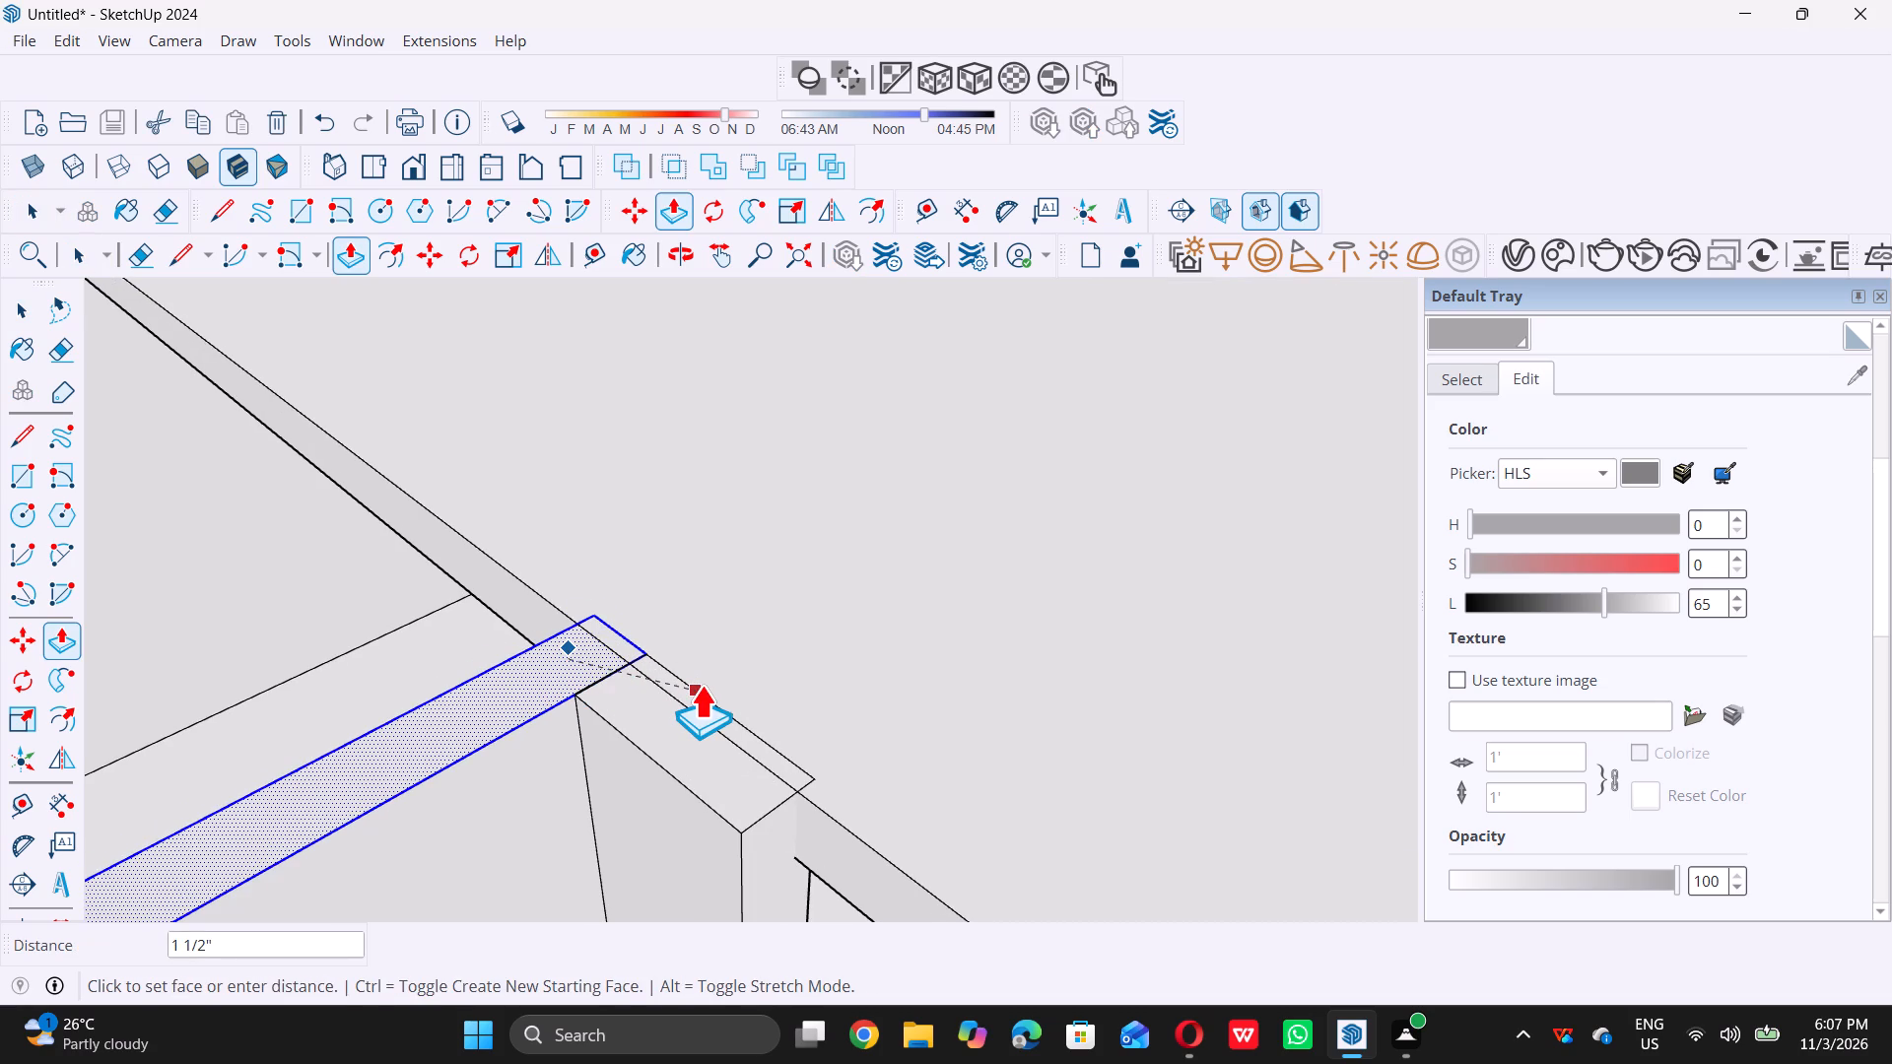
{"action": "left_click", "coordinate": [701, 685]}
{"action": "key", "text": "space"}
{"action": "scroll", "coordinate": [702, 685], "scroll_direction": "down", "scroll_amount": 9}
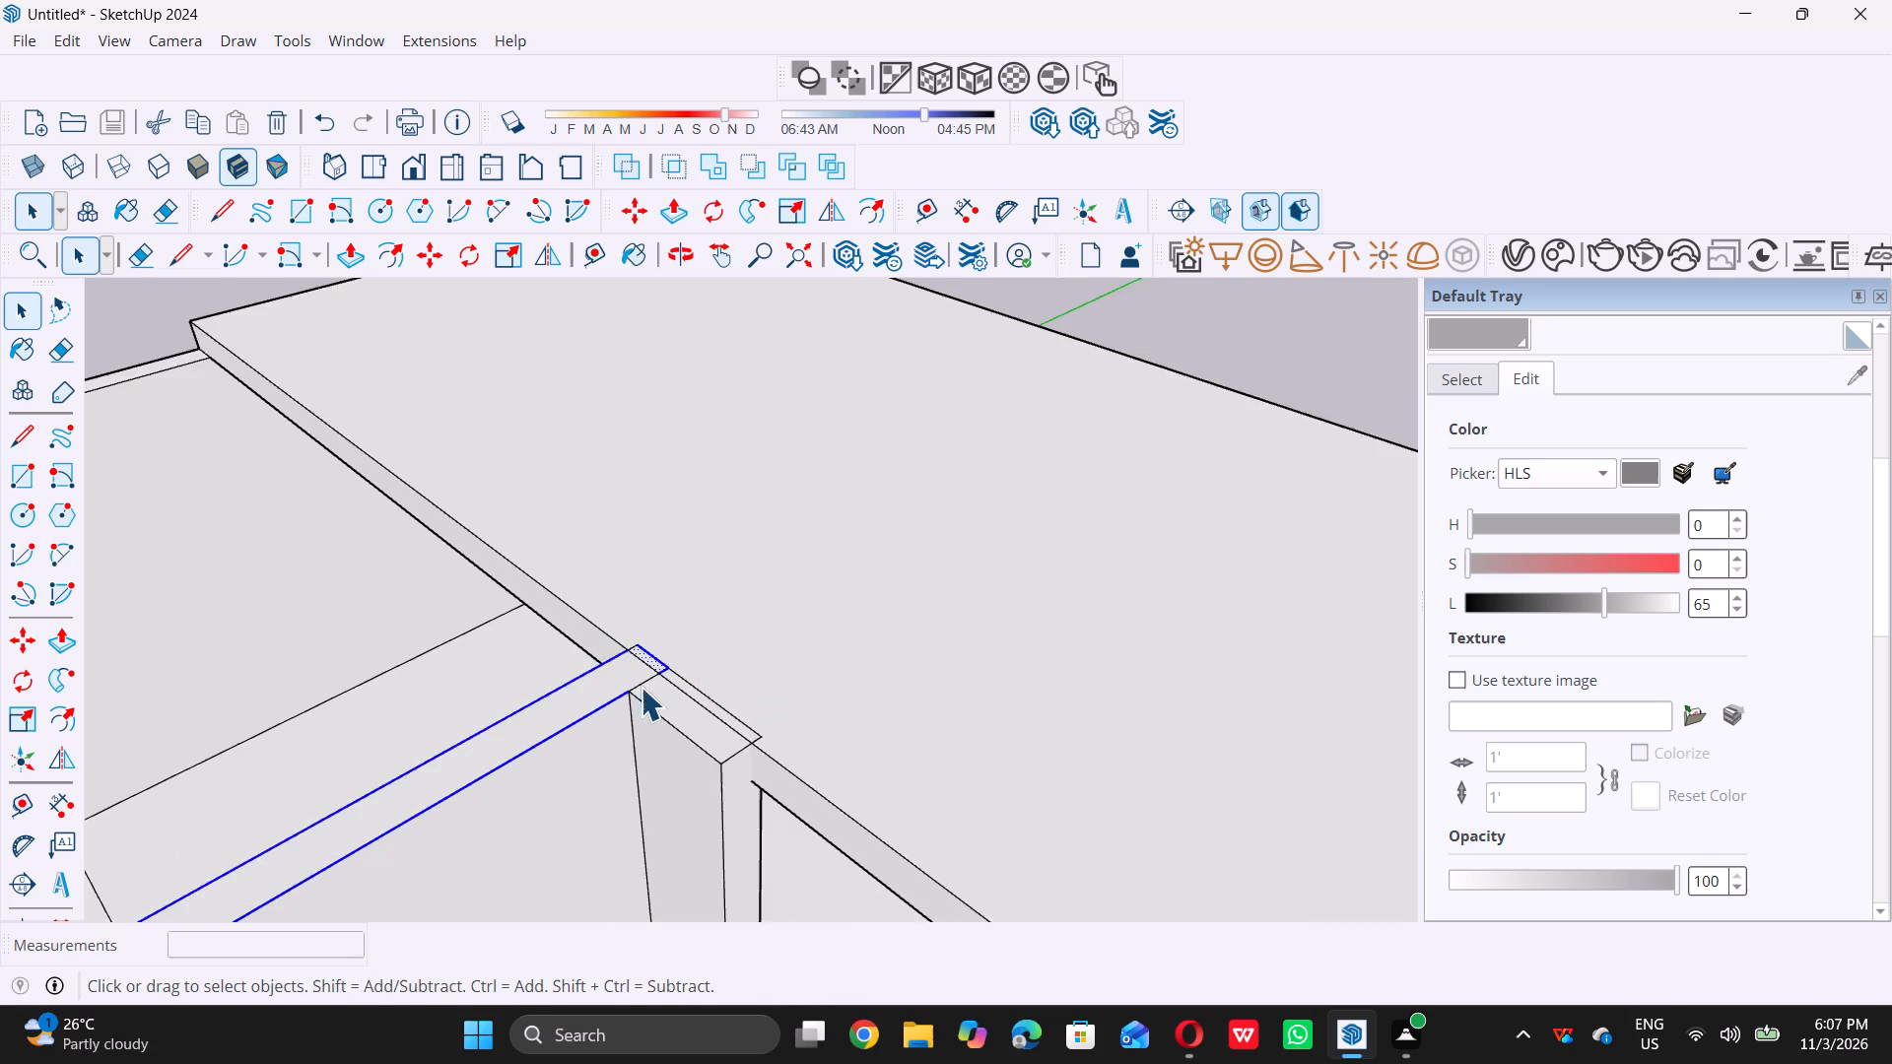
{"action": "scroll", "coordinate": [641, 687], "scroll_direction": "down", "scroll_amount": 14}
{"action": "double_click", "coordinate": [1088, 548]}
Examine the whole building from the front and from above to check the upper level under the roof slab.
{"action": "scroll", "coordinate": [1089, 549], "scroll_direction": "down", "scroll_amount": 6}
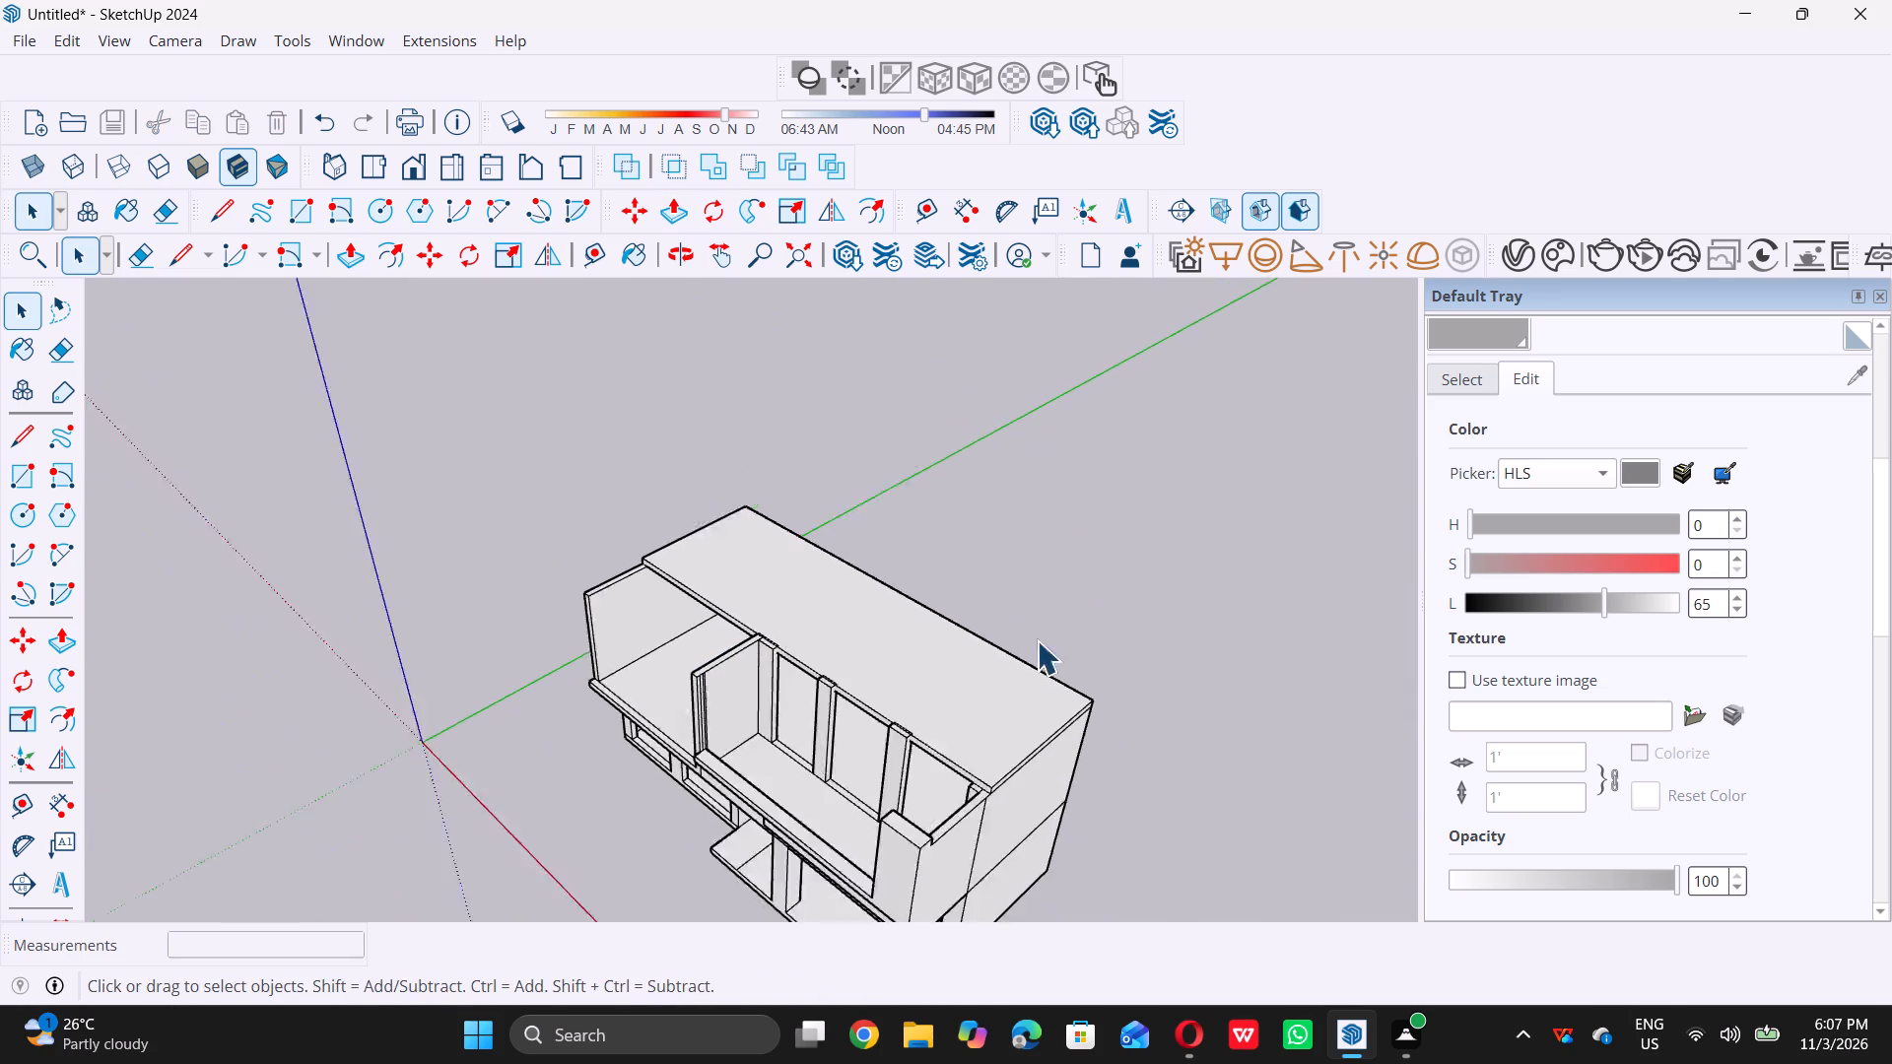
{"action": "middle_click_drag", "start_coordinate": [969, 729], "coordinate": [1029, 468]}
{"action": "middle_click", "coordinate": [1031, 468]}
{"action": "middle_click_drag", "start_coordinate": [845, 651], "coordinate": [1180, 619]}
{"action": "middle_click_drag", "start_coordinate": [967, 625], "coordinate": [919, 681]}
{"action": "middle_click", "coordinate": [919, 681]}
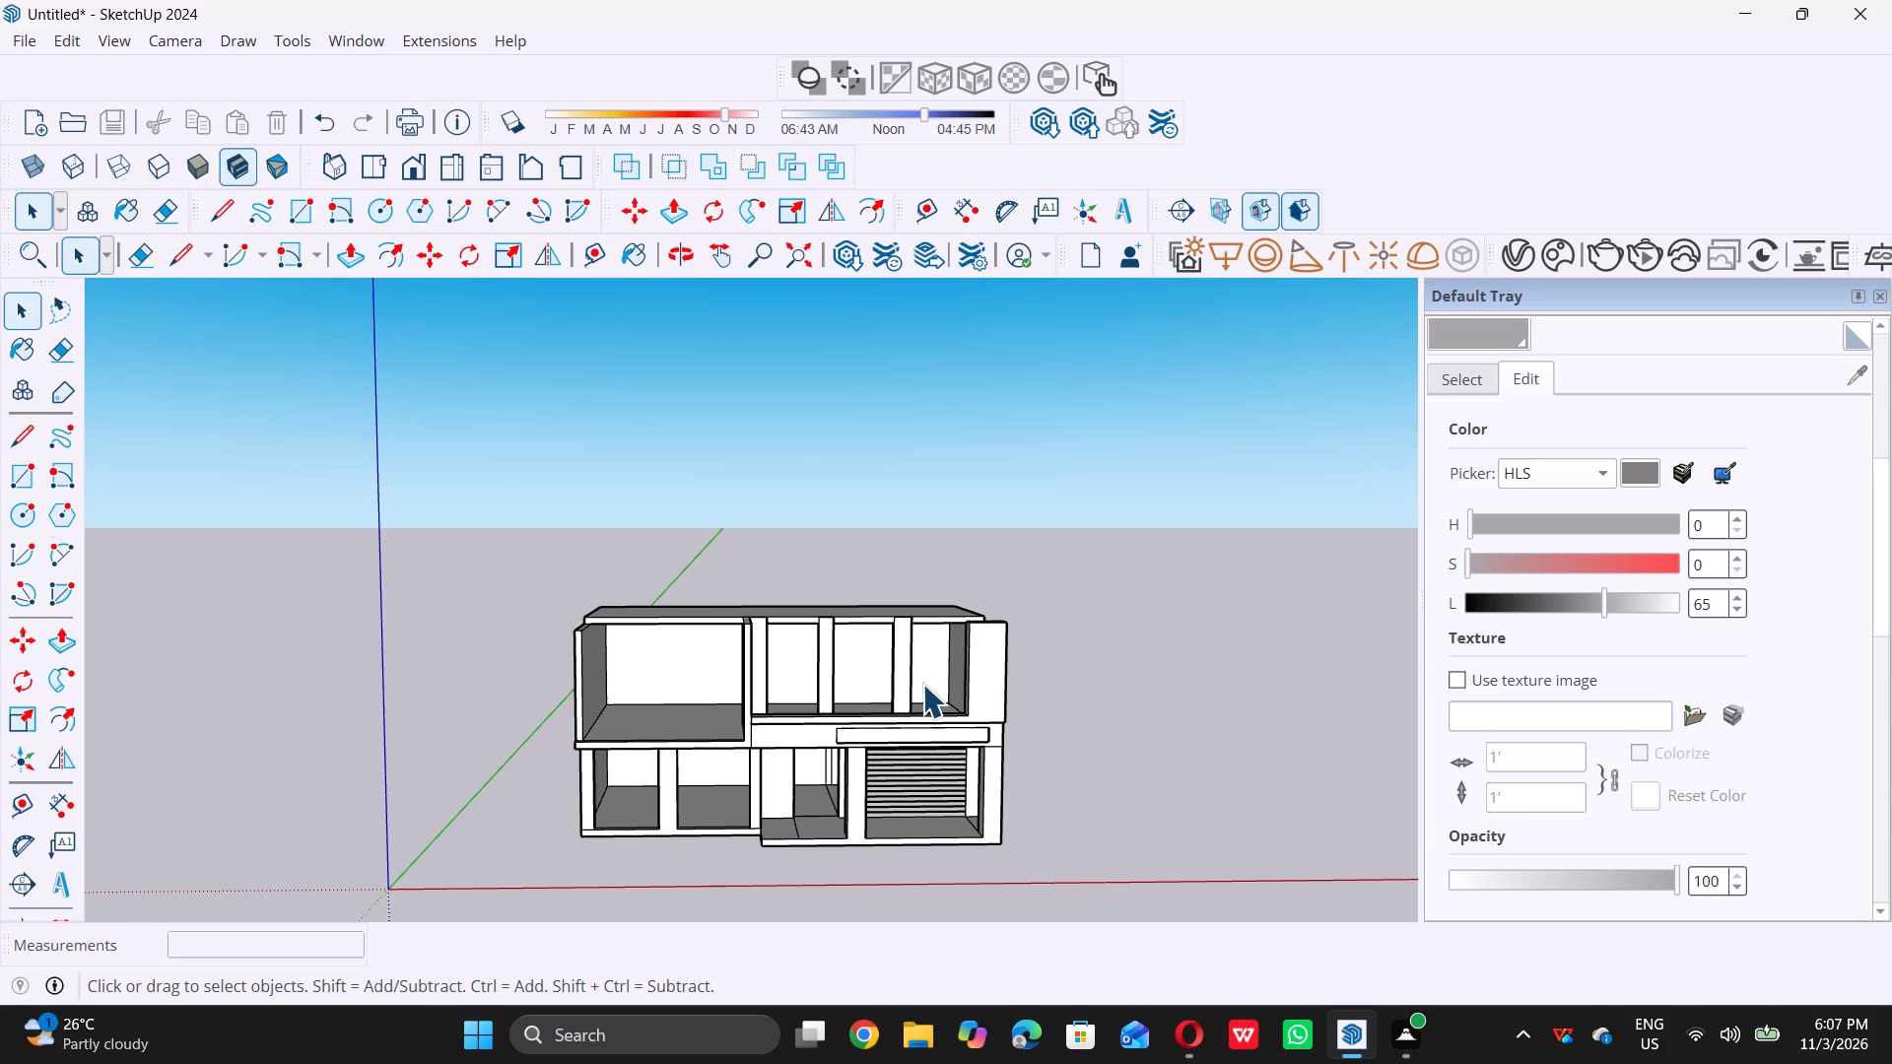
{"action": "middle_click_drag", "start_coordinate": [753, 689], "coordinate": [696, 745]}
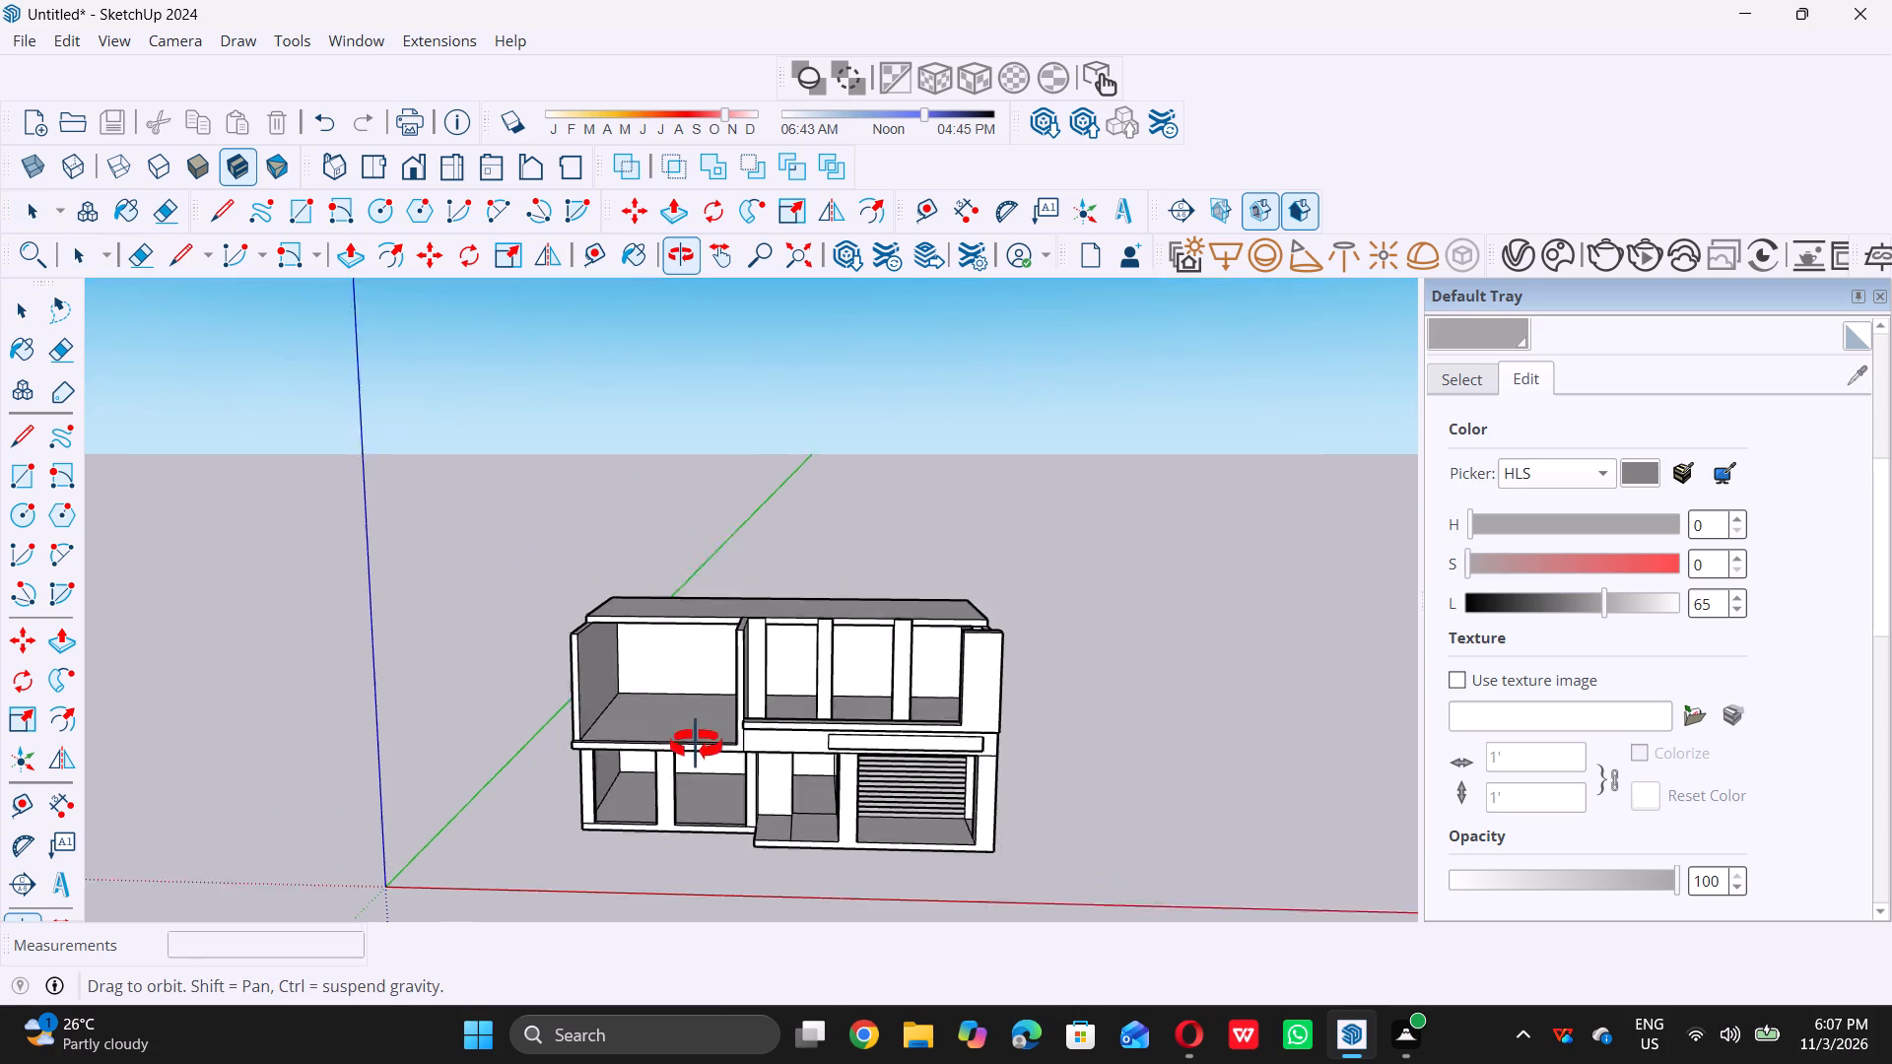
{"action": "middle_click_drag", "start_coordinate": [696, 745], "coordinate": [704, 739]}
{"action": "middle_click", "coordinate": [704, 739]}
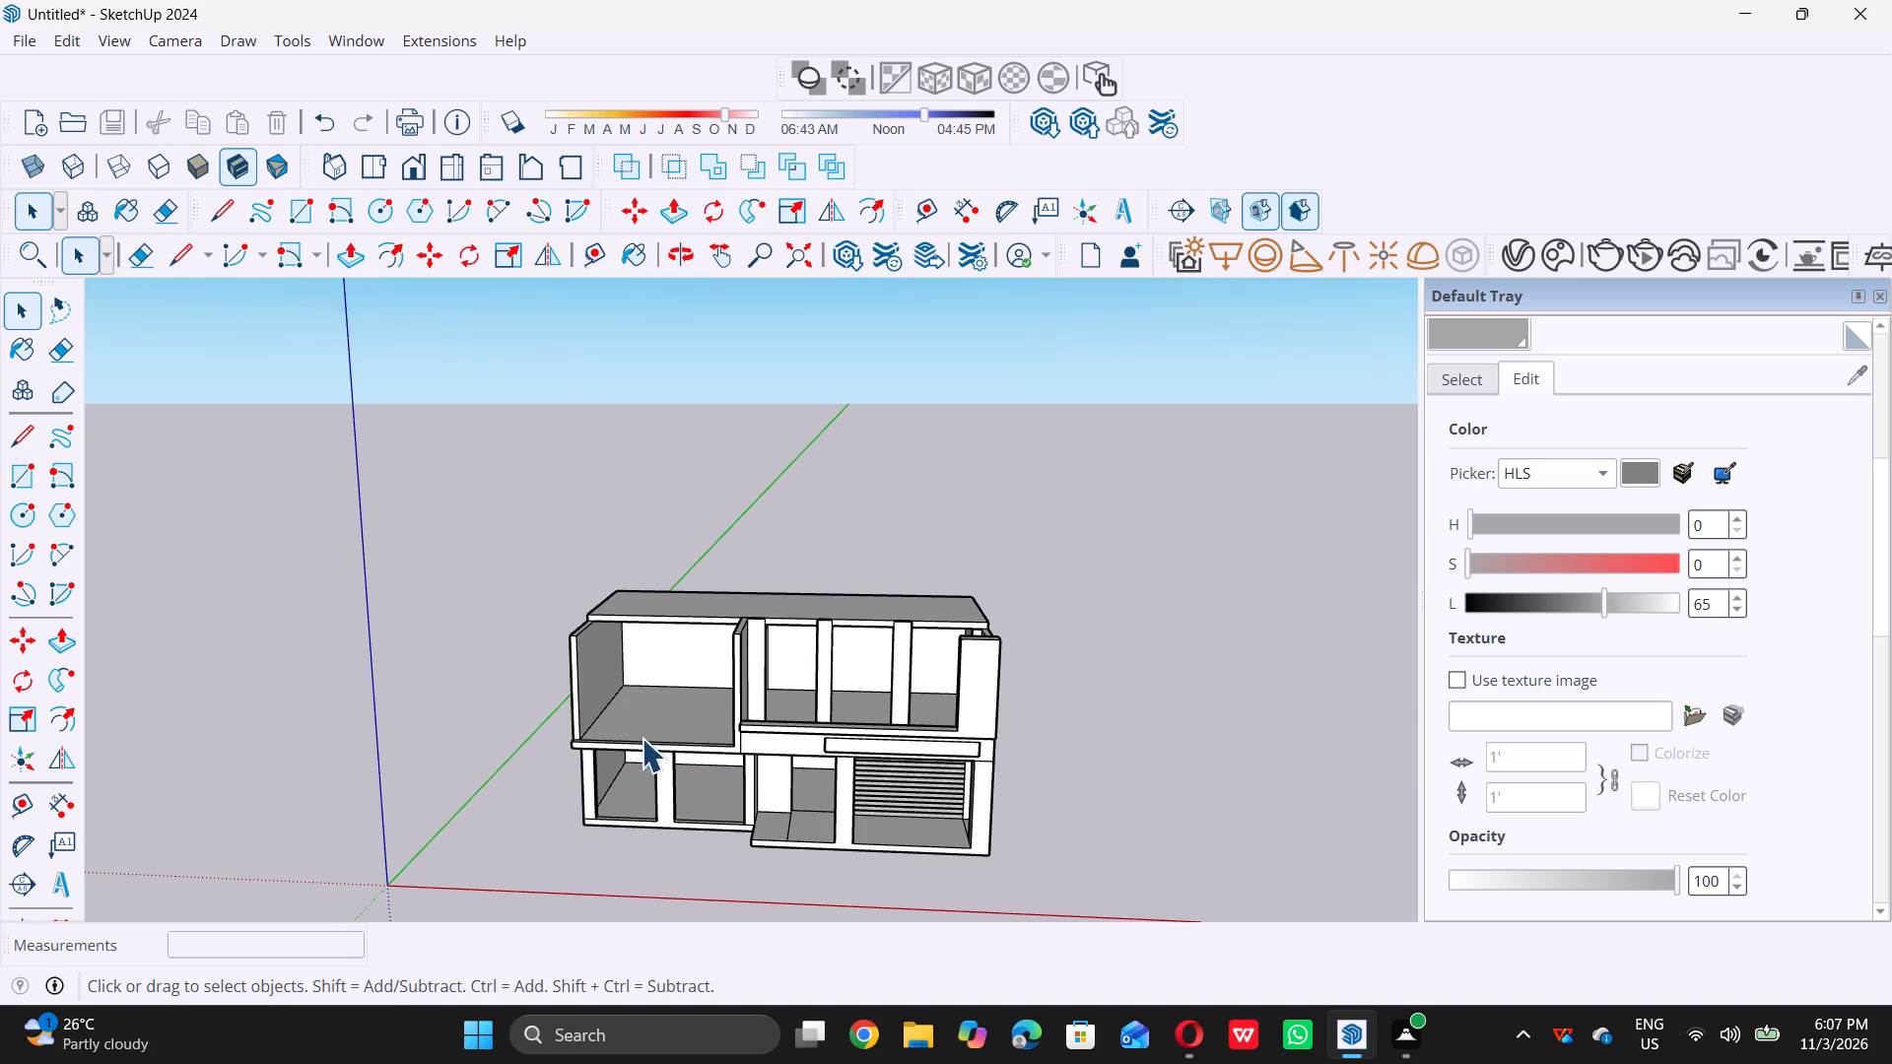
{"action": "middle_click_drag", "start_coordinate": [641, 734], "coordinate": [675, 694]}
{"action": "middle_click", "coordinate": [675, 694]}
{"action": "middle_click_drag", "start_coordinate": [779, 612], "coordinate": [794, 680]}
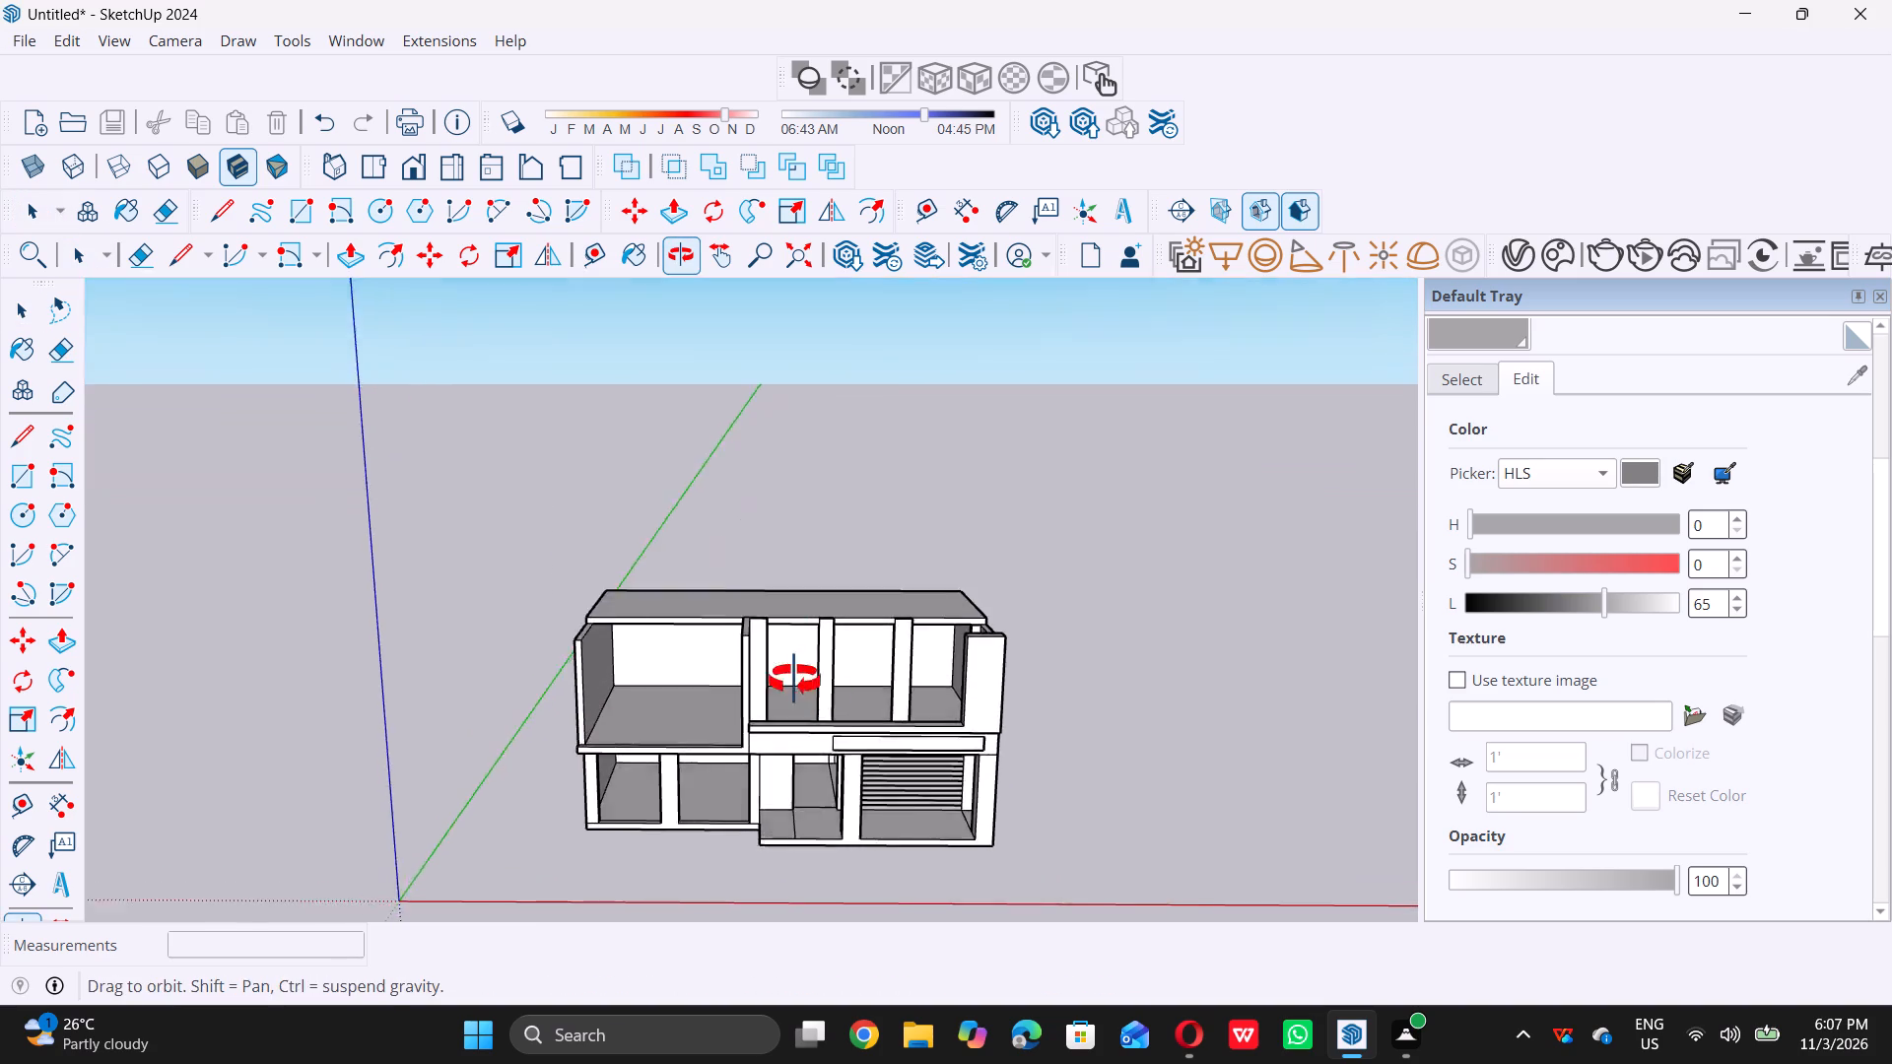
{"action": "middle_click_drag", "start_coordinate": [794, 680], "coordinate": [949, 722]}
{"action": "middle_click", "coordinate": [949, 723]}
Draw a 9" vertical line on the dividing wall's side, down from its top corner along the roof slab's front edge.
{"action": "scroll", "coordinate": [748, 607], "scroll_direction": "up", "scroll_amount": 17}
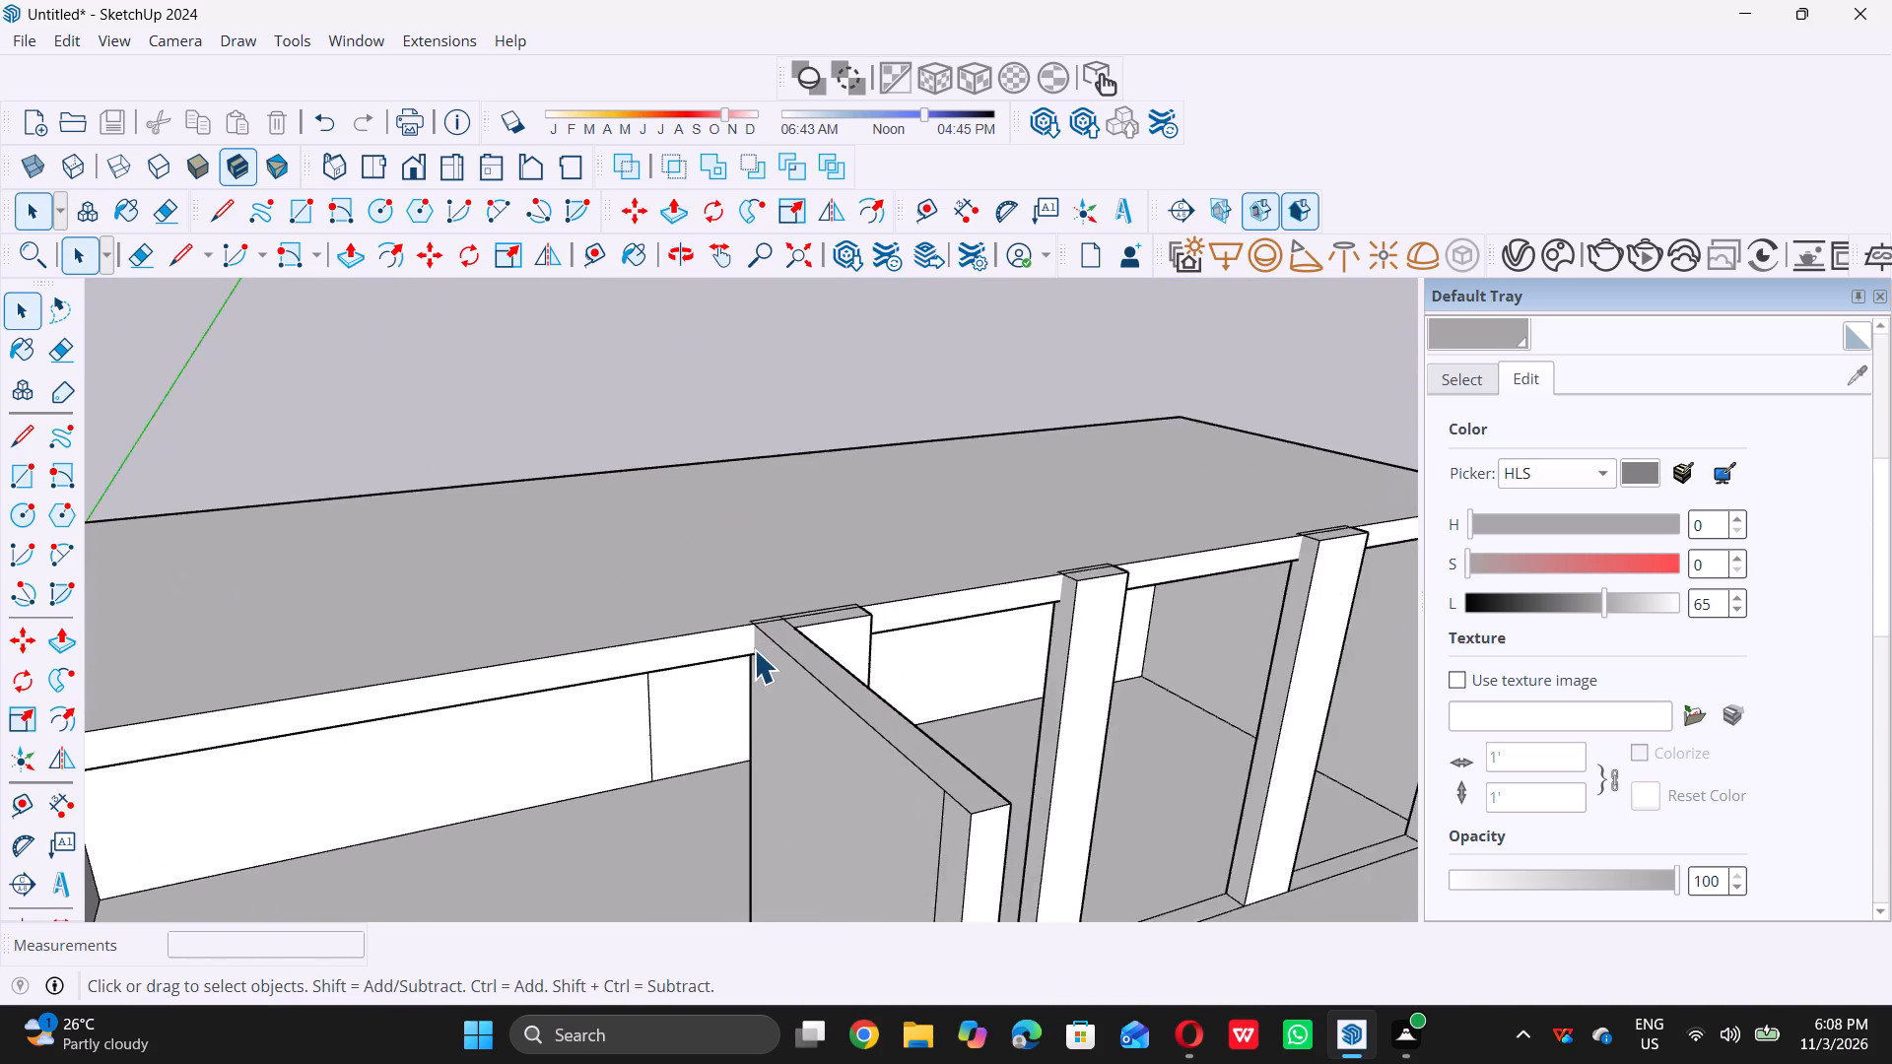
{"action": "scroll", "coordinate": [754, 649], "scroll_direction": "up", "scroll_amount": 8}
{"action": "key", "text": "l"}
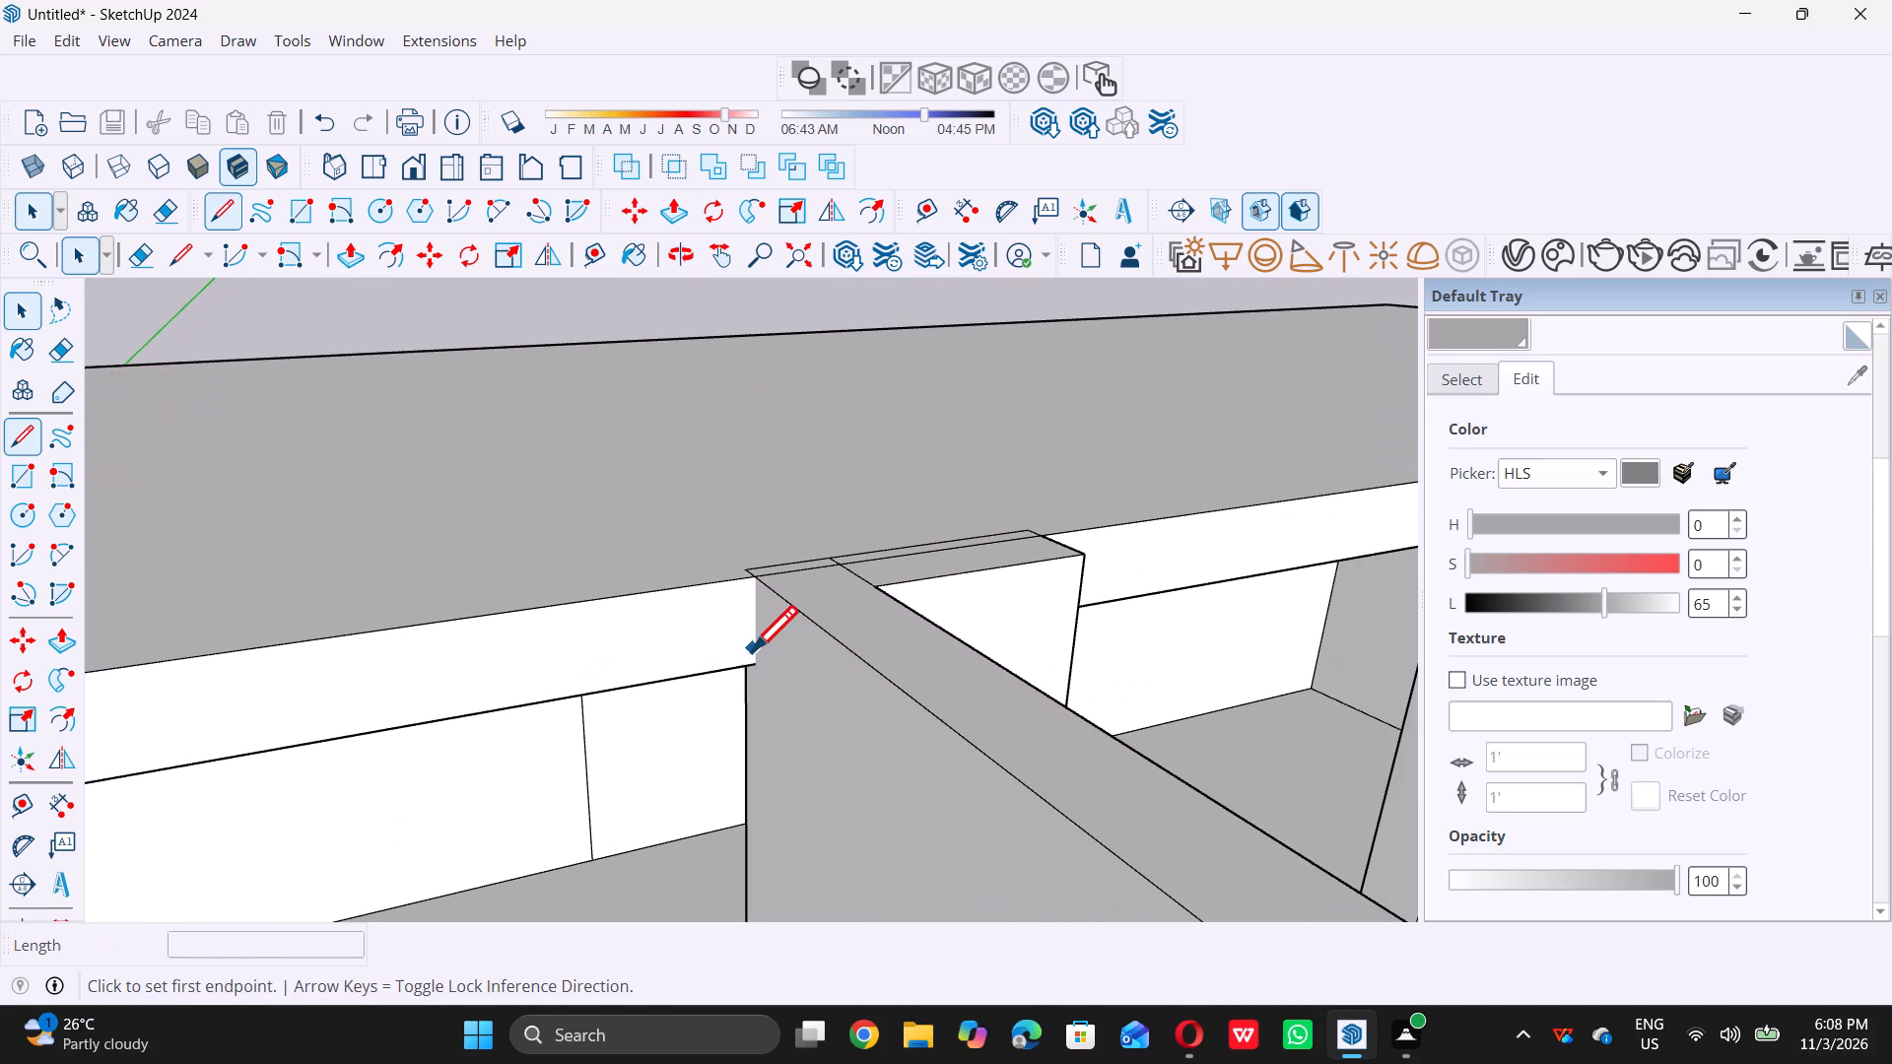
{"action": "left_click", "coordinate": [755, 580]}
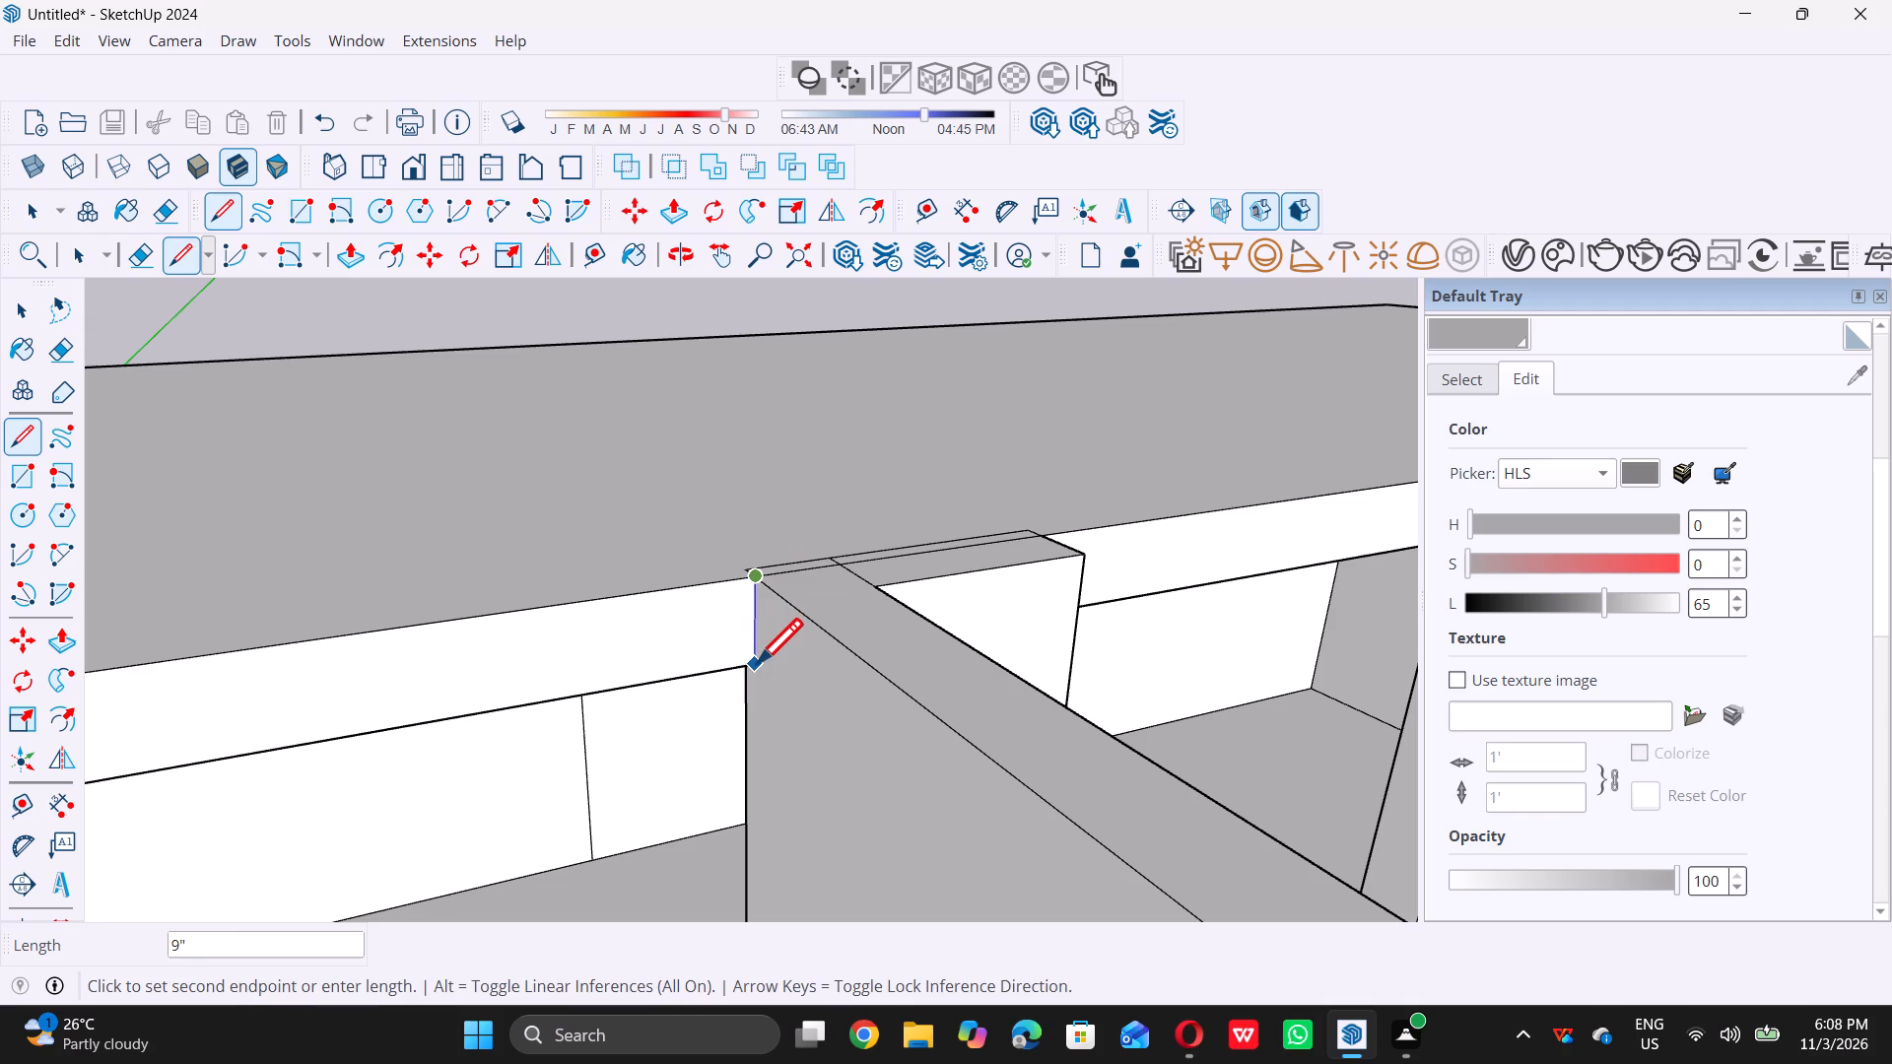
{"action": "left_click", "coordinate": [757, 663]}
{"action": "key", "text": "space"}
Examine the building from the front, below and the side, checking the roof slab's front edge against the columns and walls.
{"action": "scroll", "coordinate": [787, 644], "scroll_direction": "down", "scroll_amount": 7}
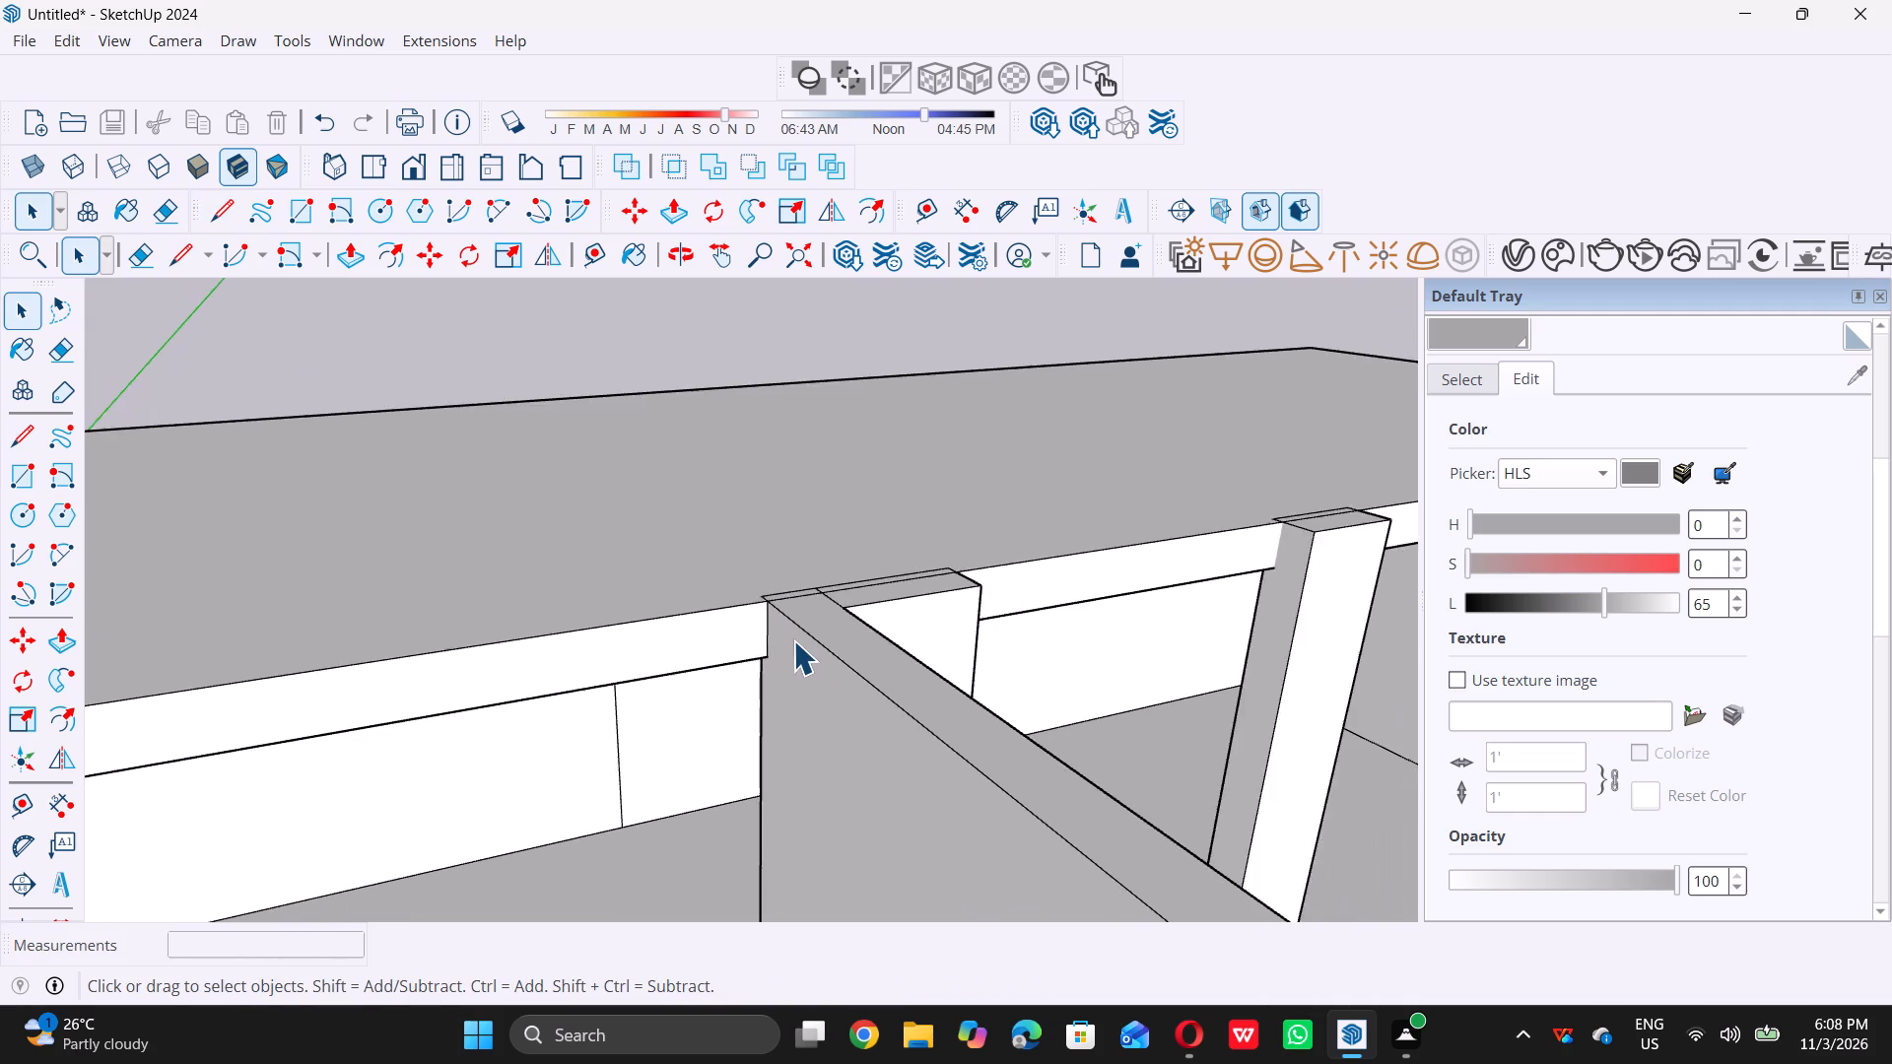
{"action": "scroll", "coordinate": [793, 640], "scroll_direction": "down", "scroll_amount": 14}
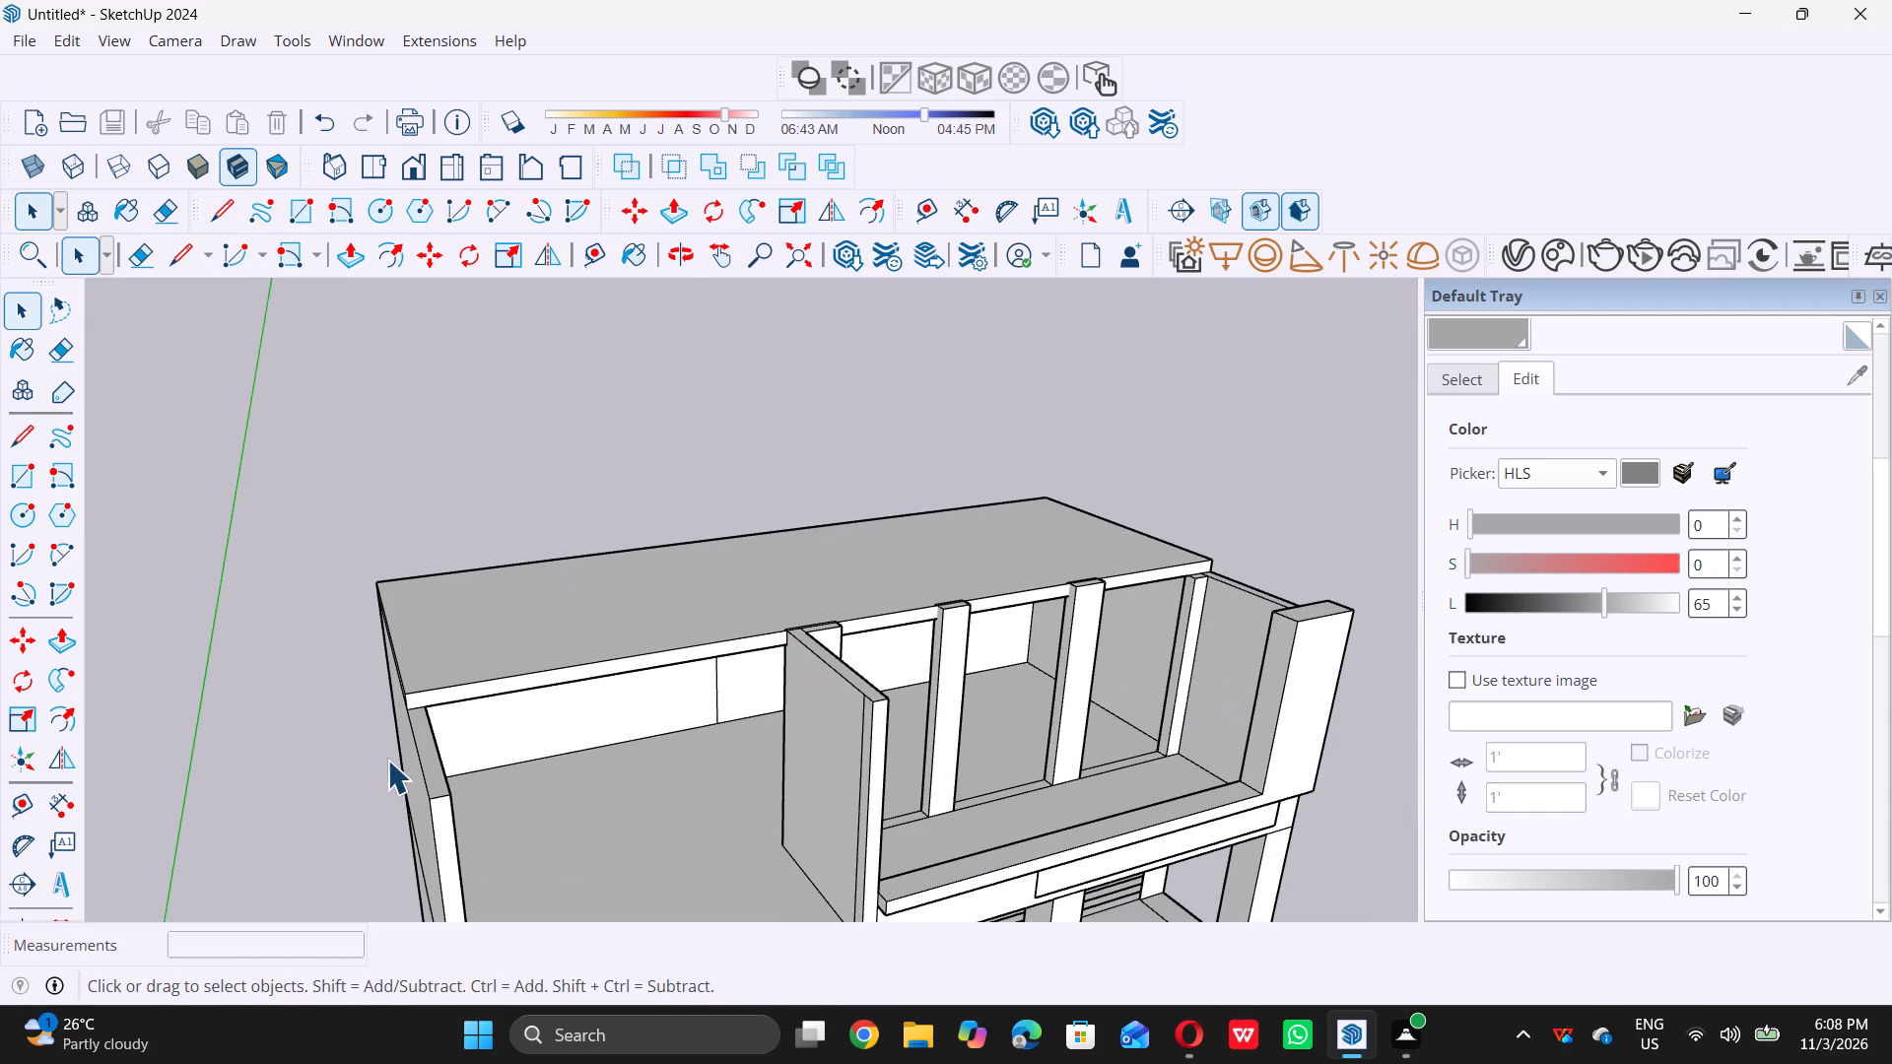
{"action": "middle_click_drag", "start_coordinate": [387, 760], "coordinate": [371, 693]}
{"action": "middle_click", "coordinate": [371, 693]}
{"action": "scroll", "coordinate": [409, 666], "scroll_direction": "down", "scroll_amount": 7}
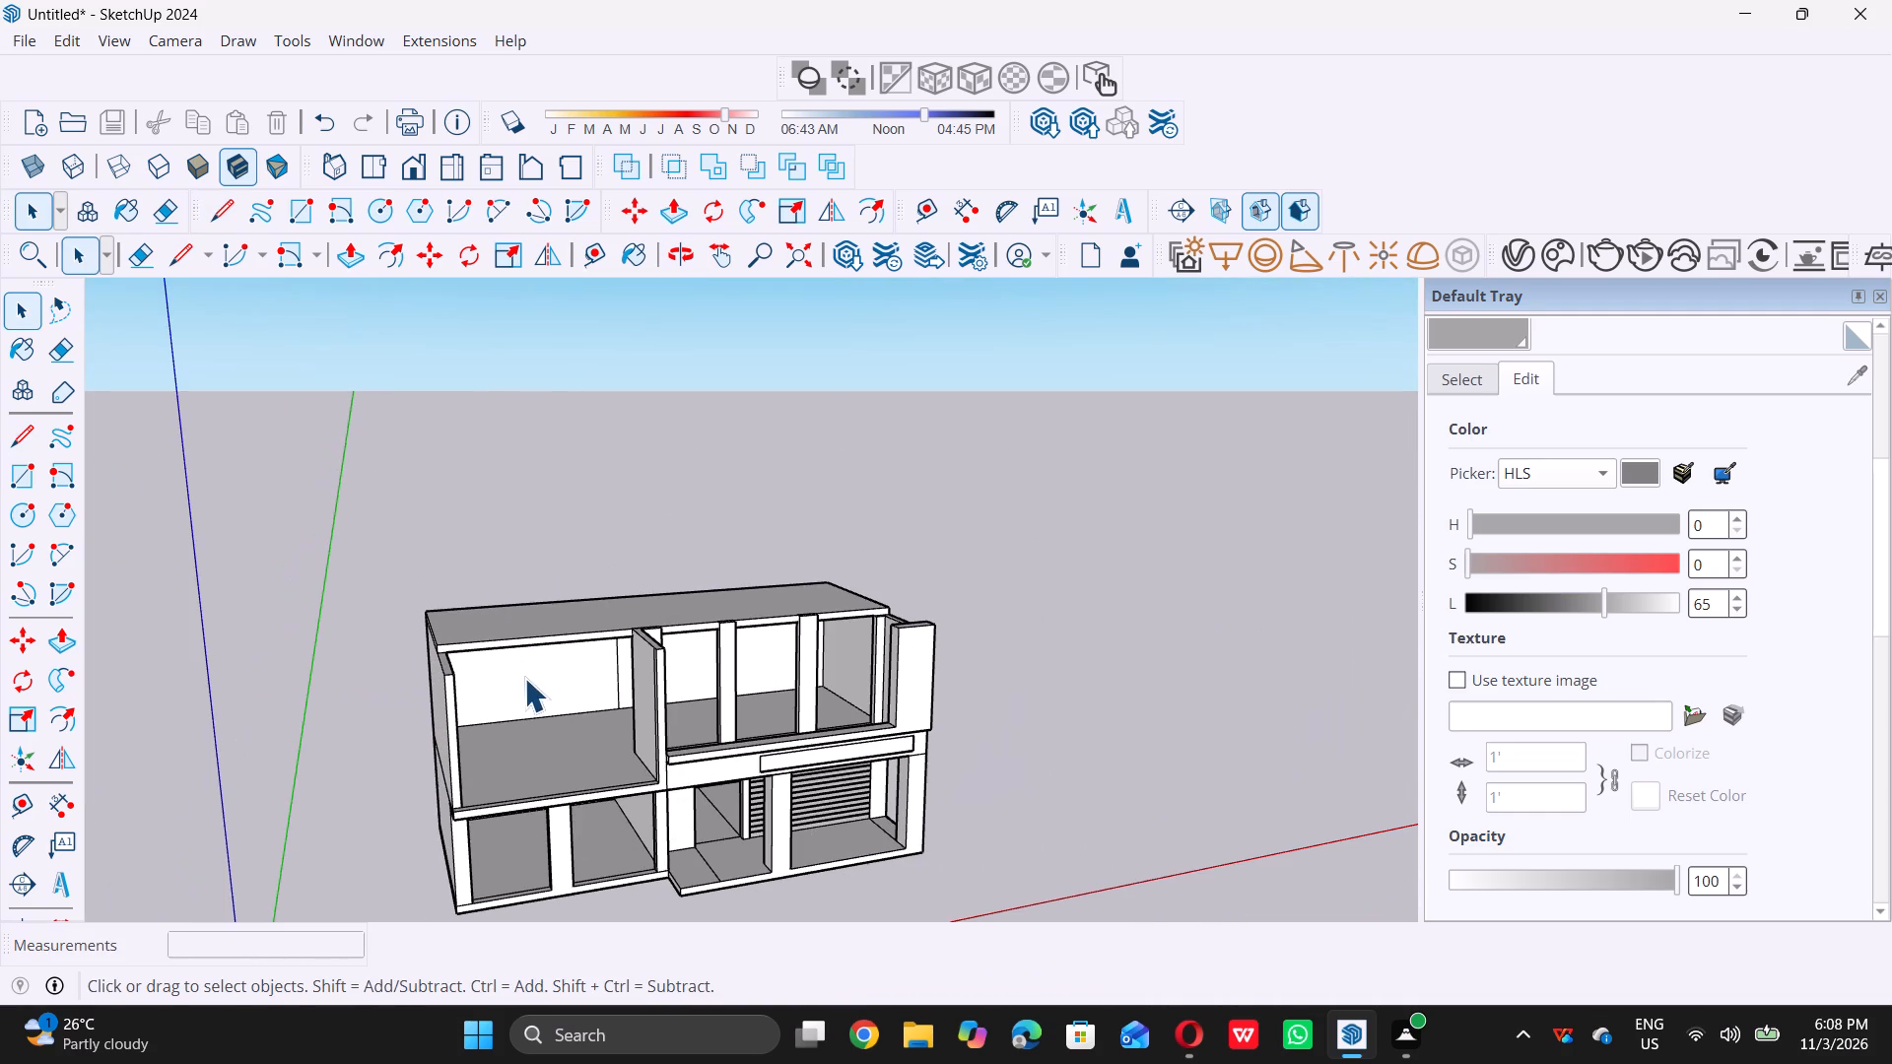
{"action": "scroll", "coordinate": [460, 754], "scroll_direction": "down", "scroll_amount": 3}
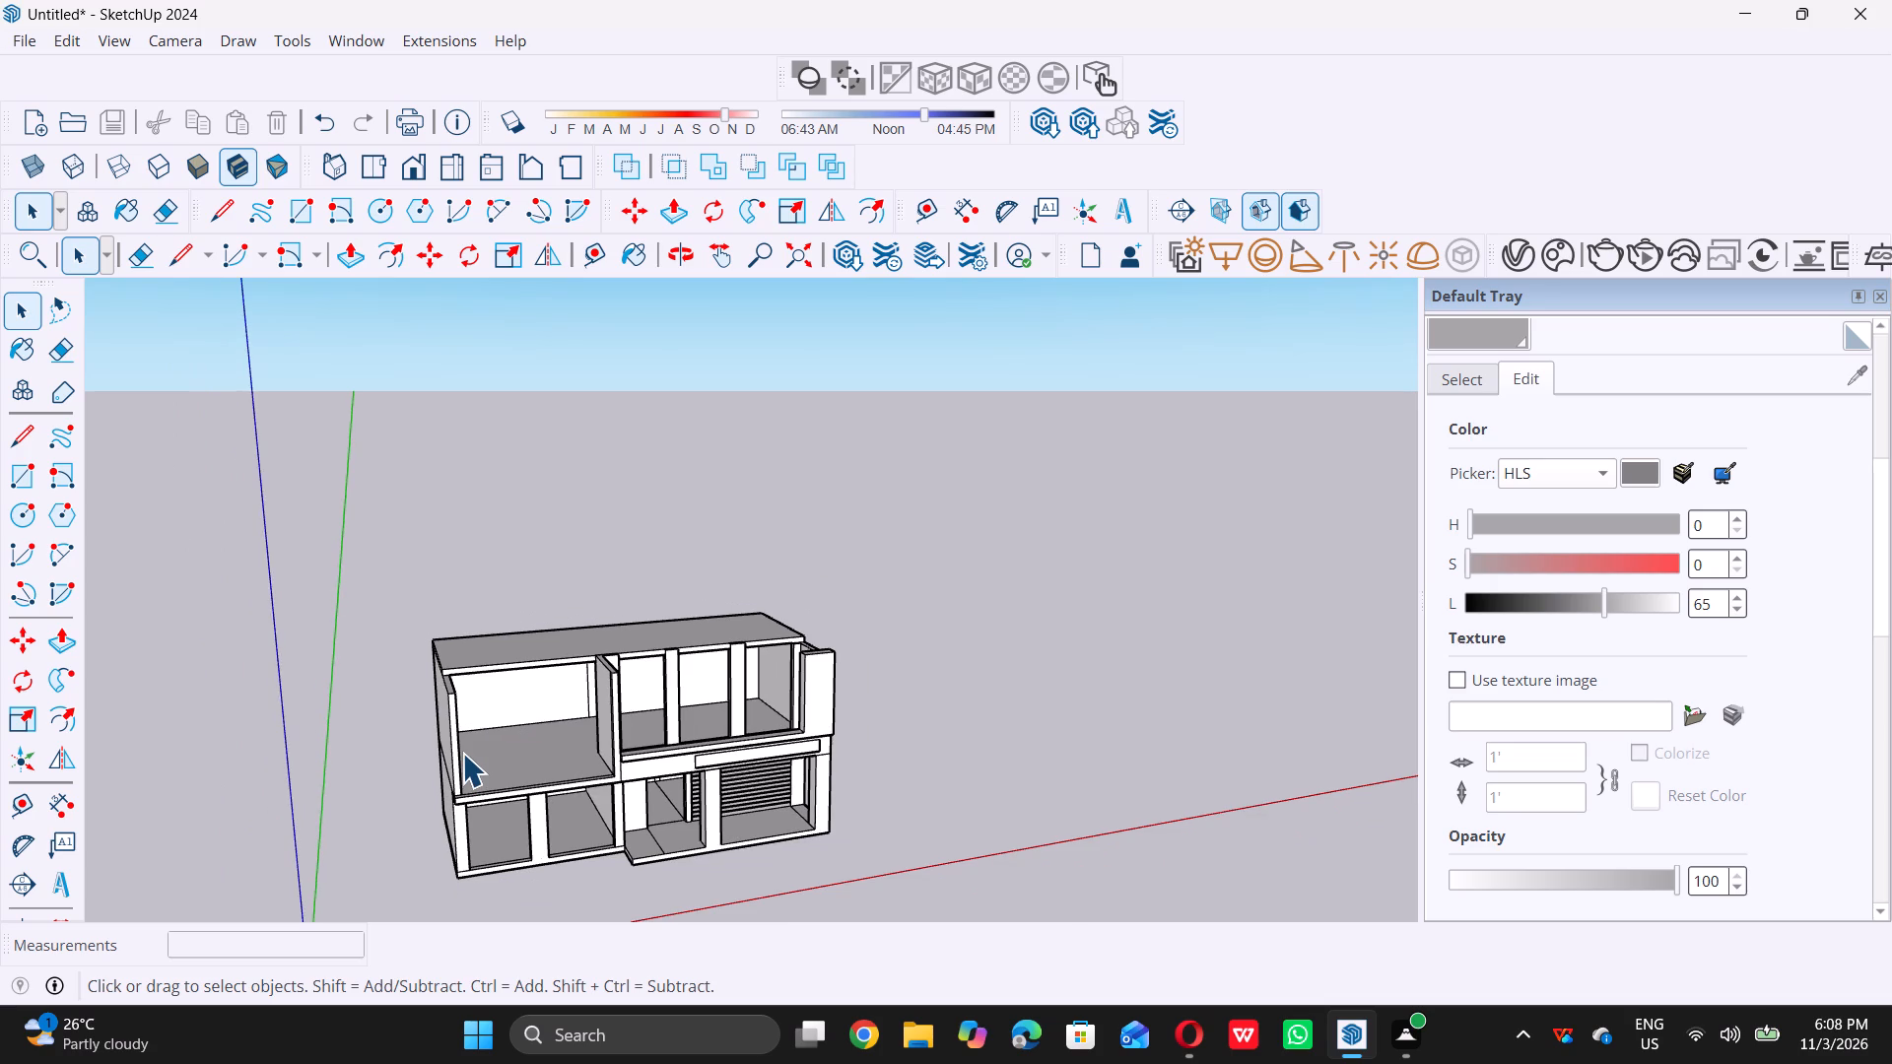
{"action": "scroll", "coordinate": [452, 761], "scroll_direction": "down", "scroll_amount": 5}
{"action": "middle_click_drag", "start_coordinate": [706, 720], "coordinate": [598, 678]}
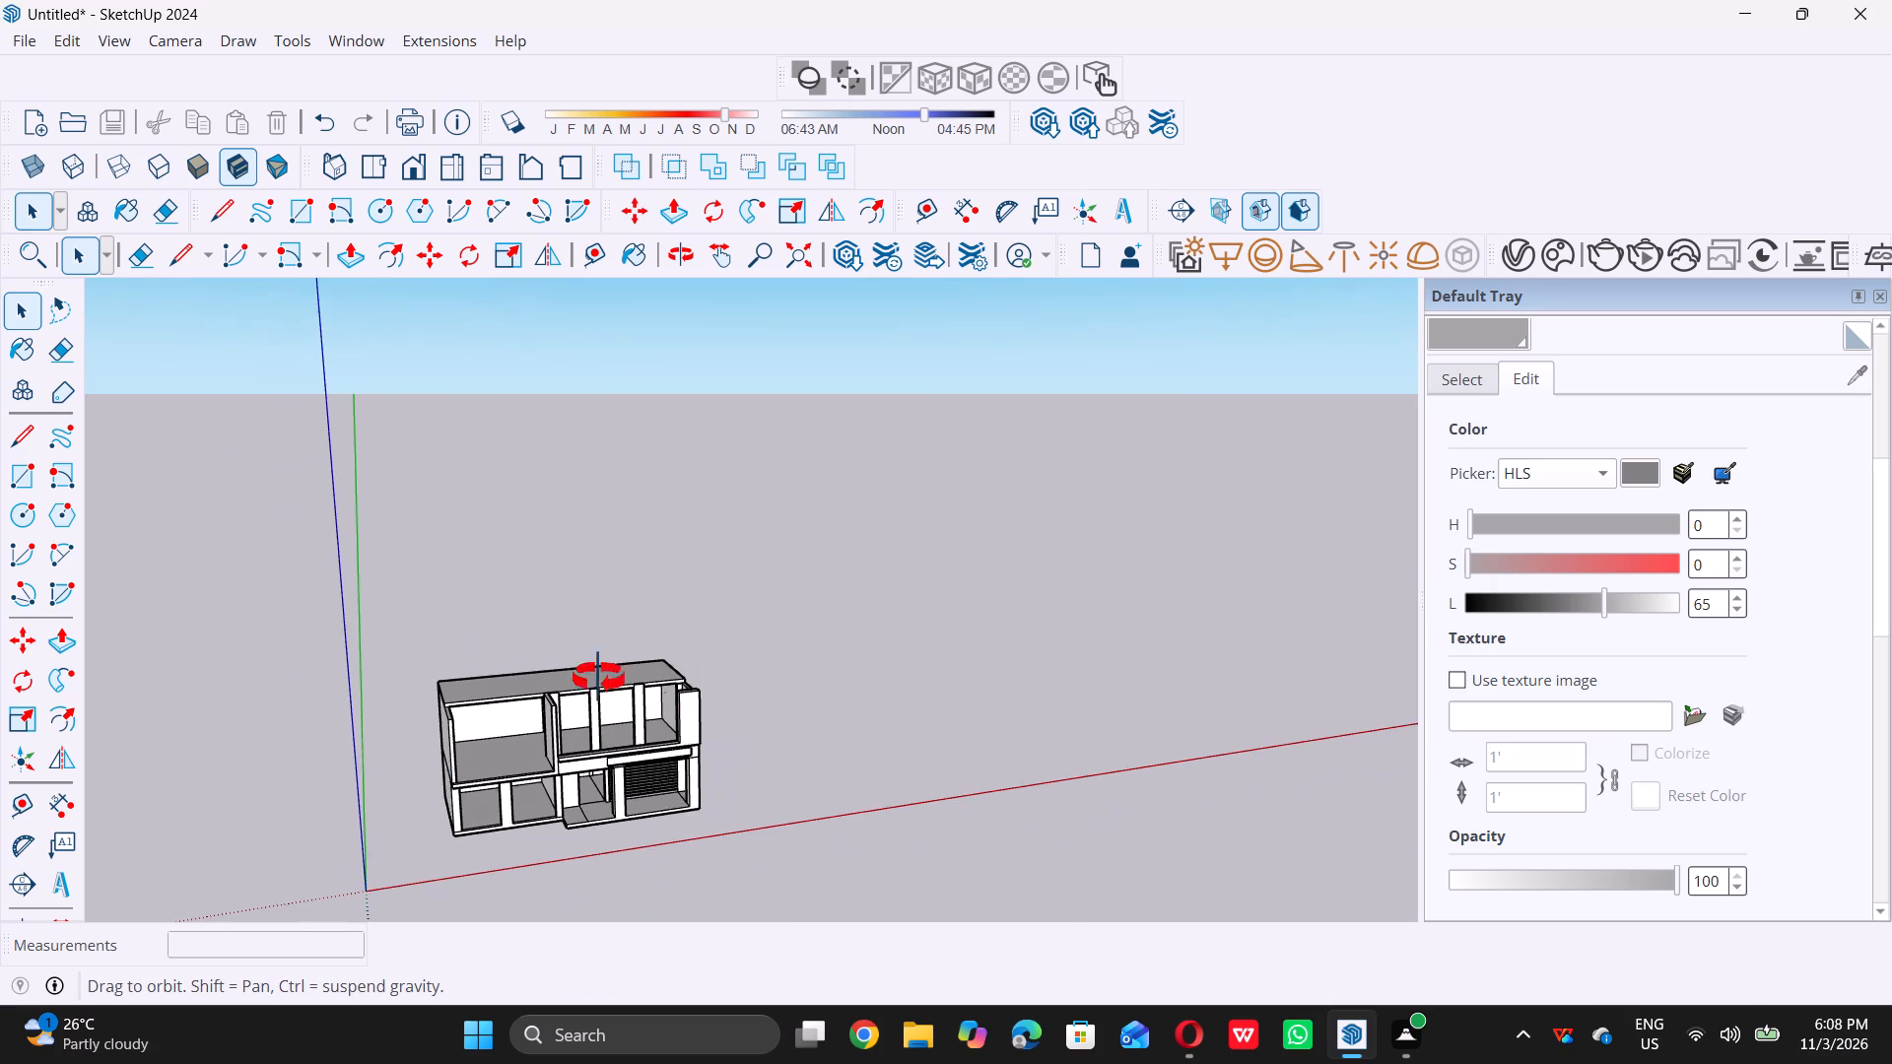
{"action": "middle_click_drag", "start_coordinate": [598, 678], "coordinate": [568, 634]}
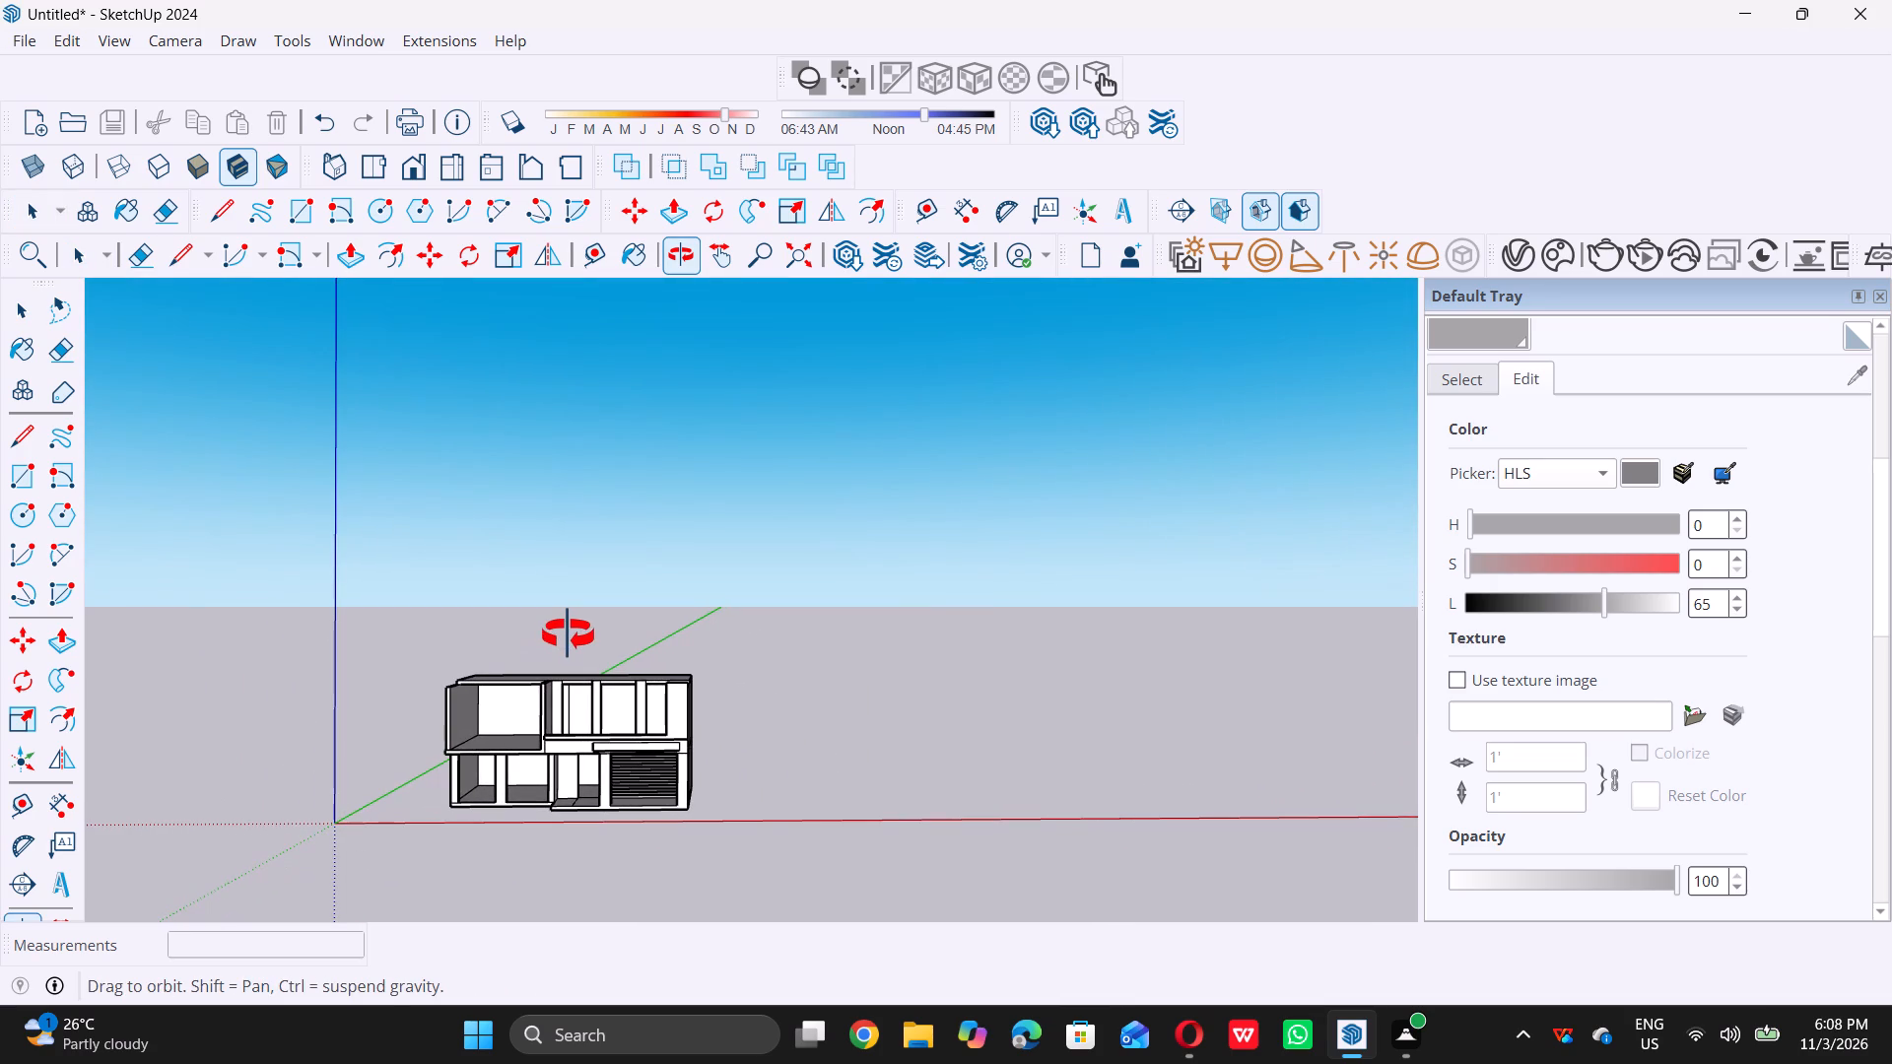
{"action": "middle_click_drag", "start_coordinate": [568, 634], "coordinate": [518, 637]}
{"action": "middle_click", "coordinate": [516, 637]}
{"action": "middle_click_drag", "start_coordinate": [593, 701], "coordinate": [595, 701]}
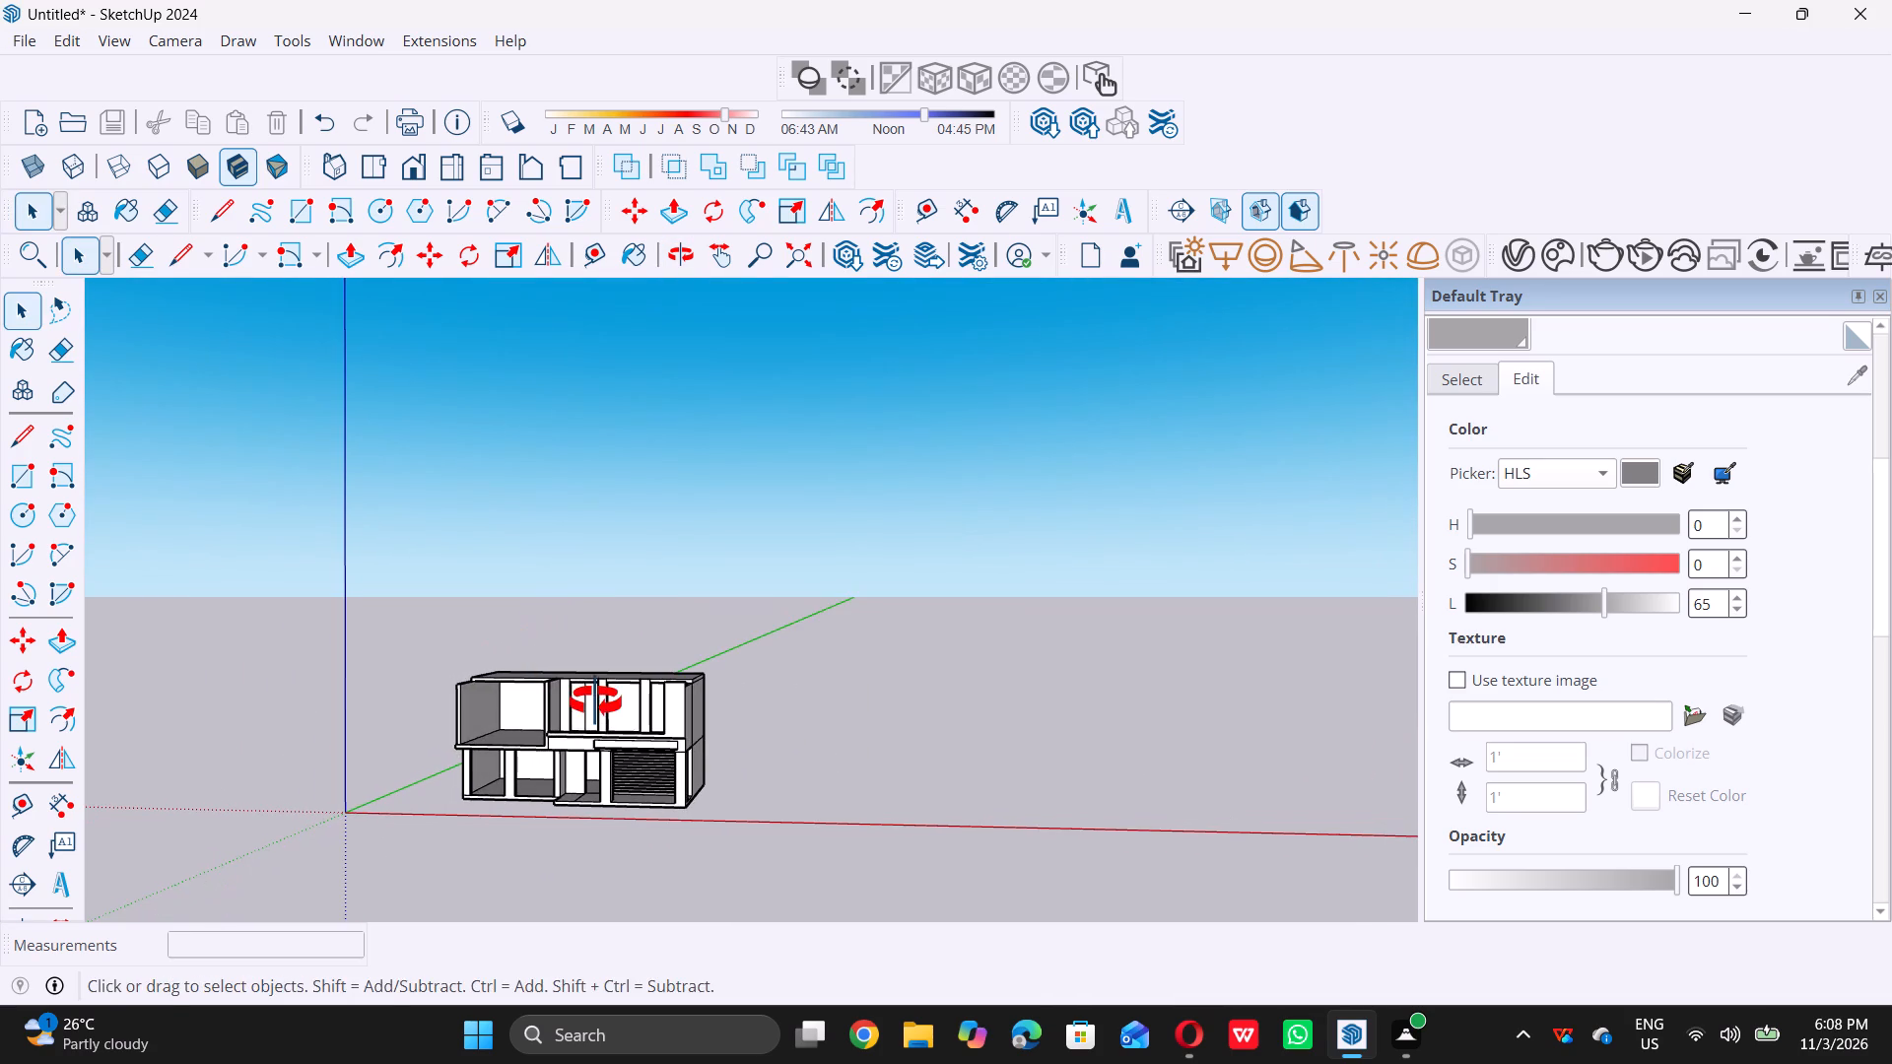
{"action": "middle_click_drag", "start_coordinate": [595, 701], "coordinate": [633, 652]}
{"action": "scroll", "coordinate": [610, 674], "scroll_direction": "up", "scroll_amount": 16}
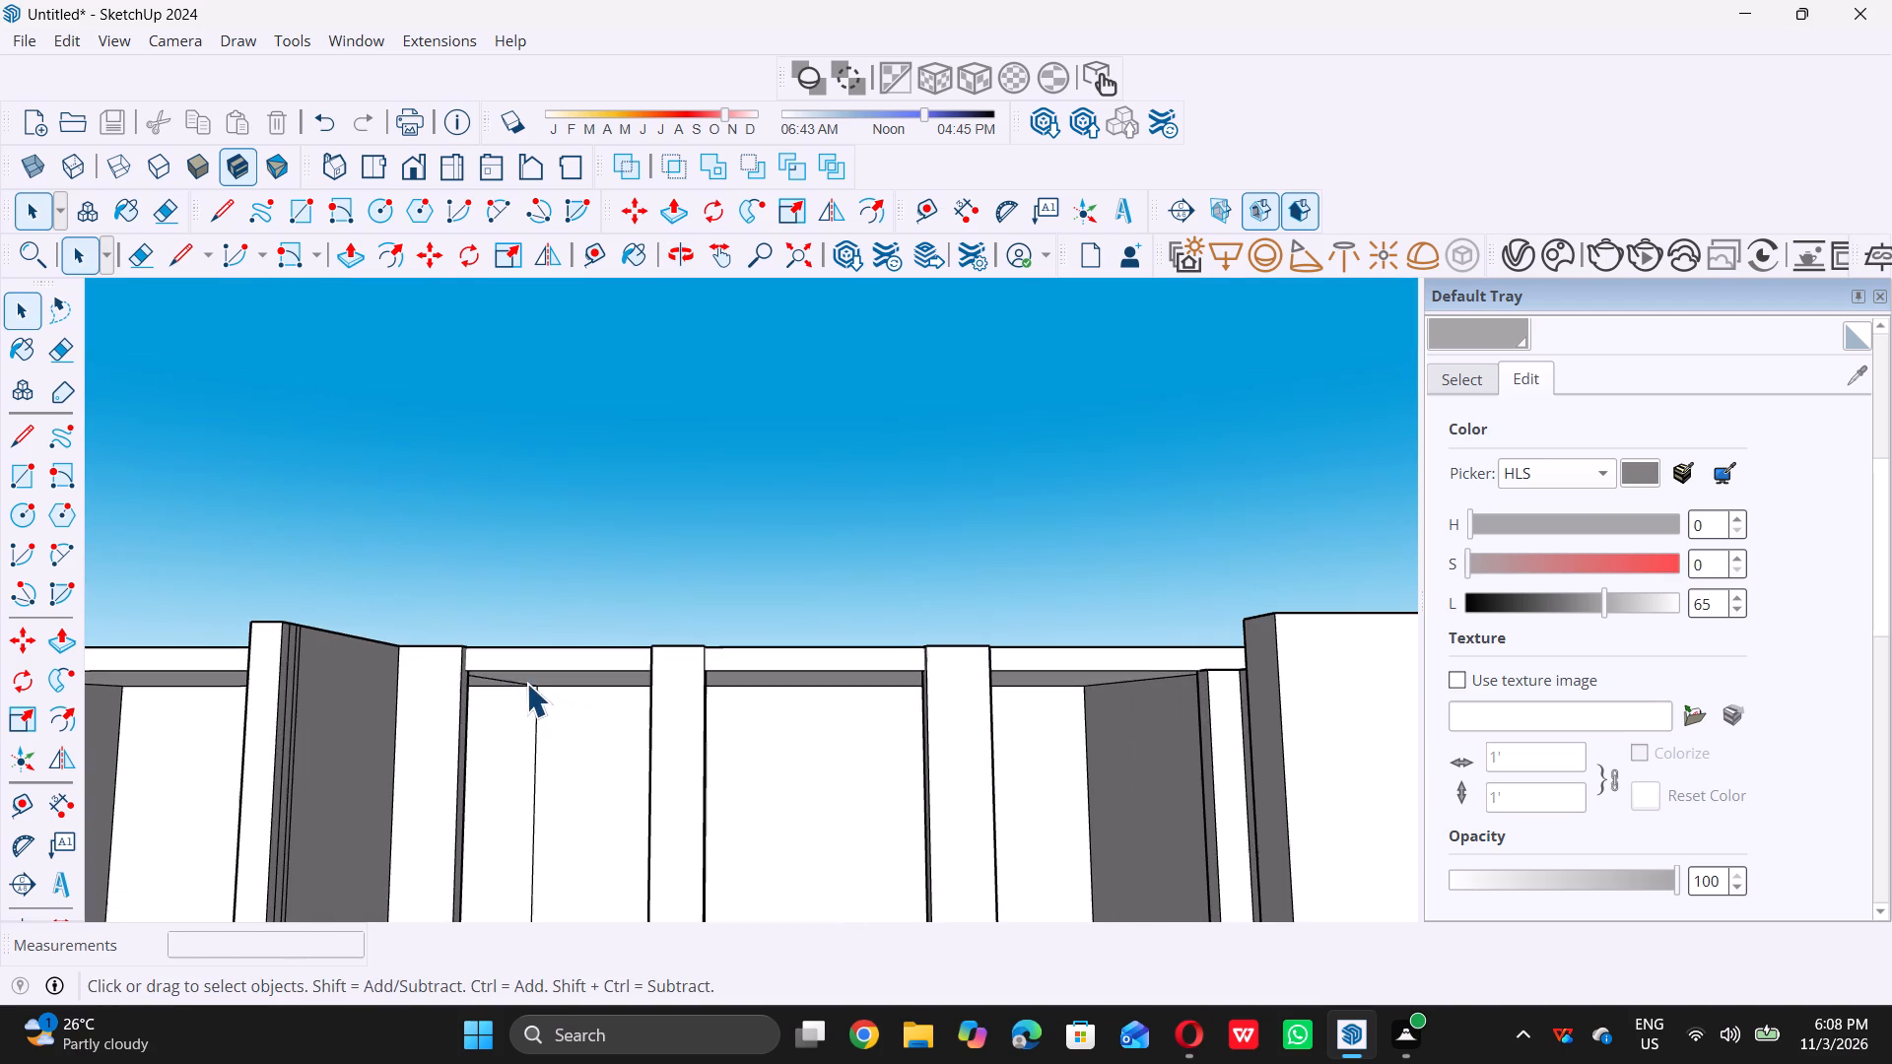
{"action": "middle_click_drag", "start_coordinate": [510, 665], "coordinate": [477, 678]}
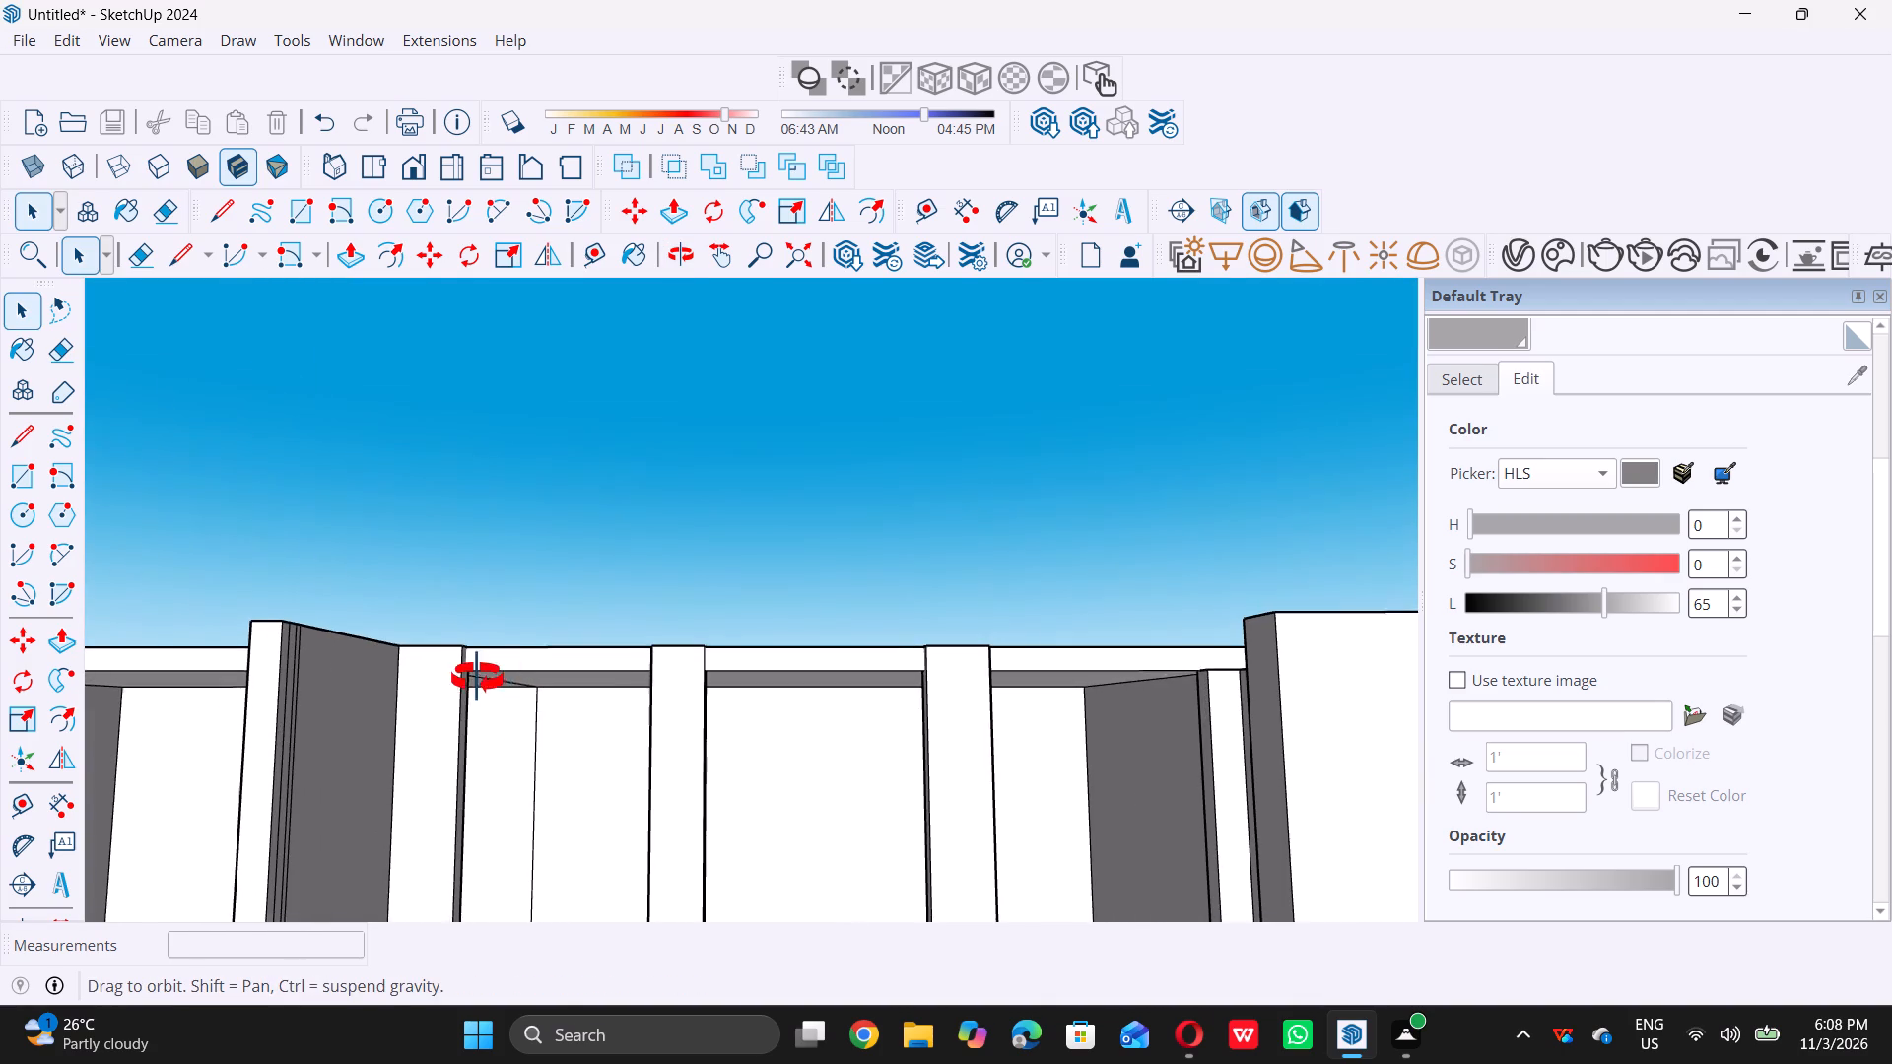
{"action": "middle_click_drag", "start_coordinate": [477, 678], "coordinate": [357, 678]}
{"action": "middle_click_drag", "start_coordinate": [505, 665], "coordinate": [351, 717]}
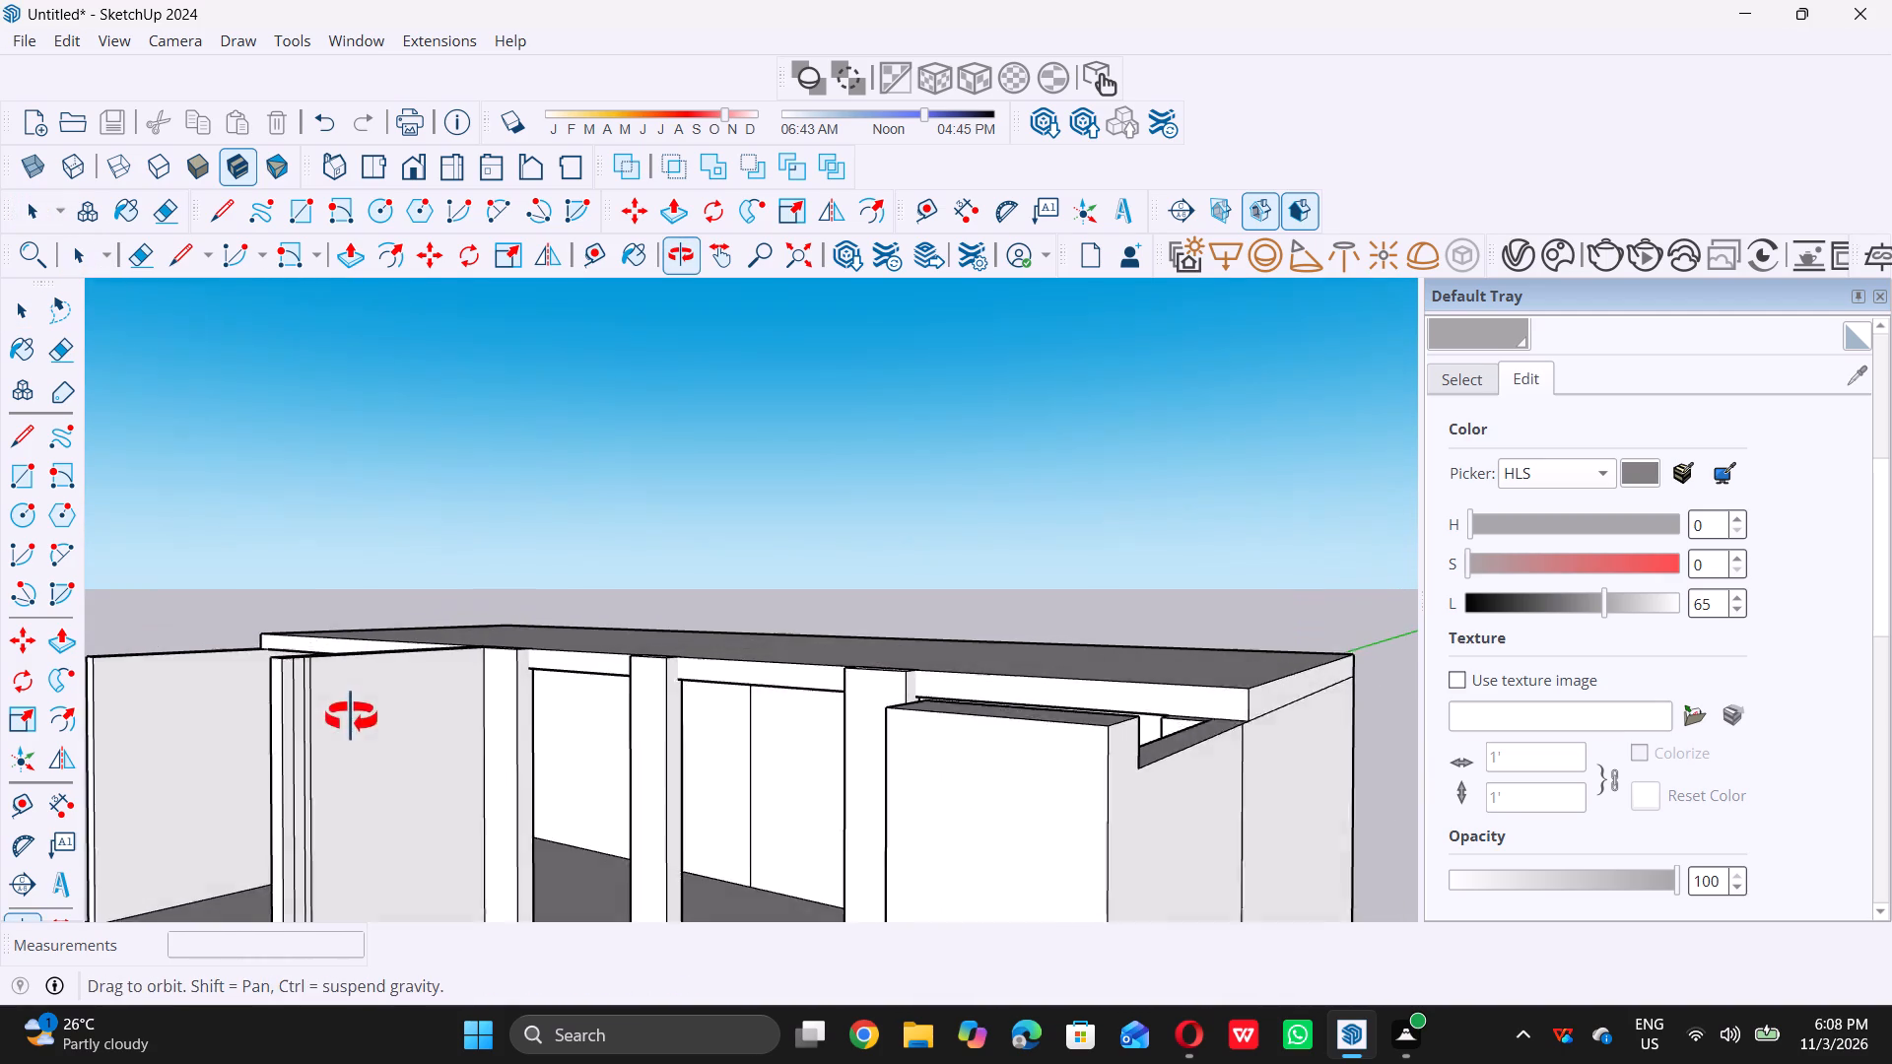
{"action": "middle_click_drag", "start_coordinate": [351, 717], "coordinate": [348, 719]}
{"action": "middle_click_drag", "start_coordinate": [574, 652], "coordinate": [495, 708]}
{"action": "middle_click_drag", "start_coordinate": [499, 706], "coordinate": [487, 709]}
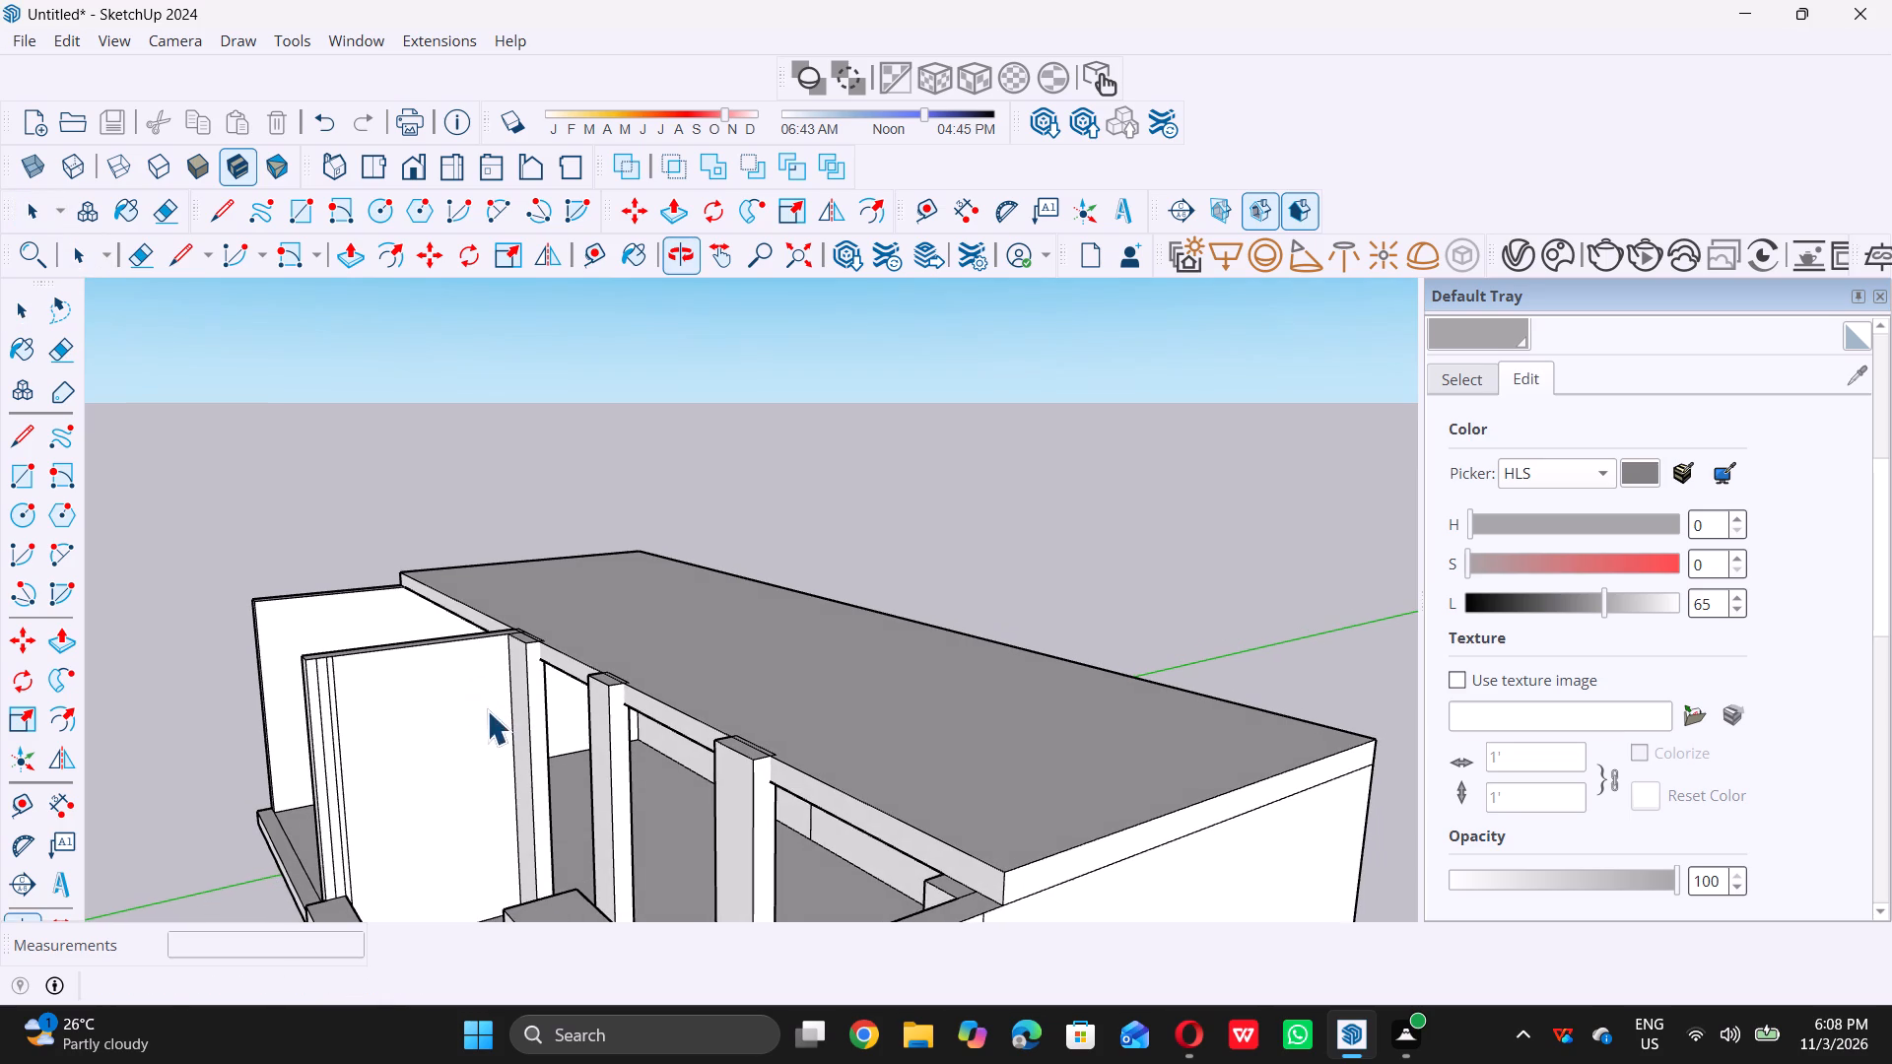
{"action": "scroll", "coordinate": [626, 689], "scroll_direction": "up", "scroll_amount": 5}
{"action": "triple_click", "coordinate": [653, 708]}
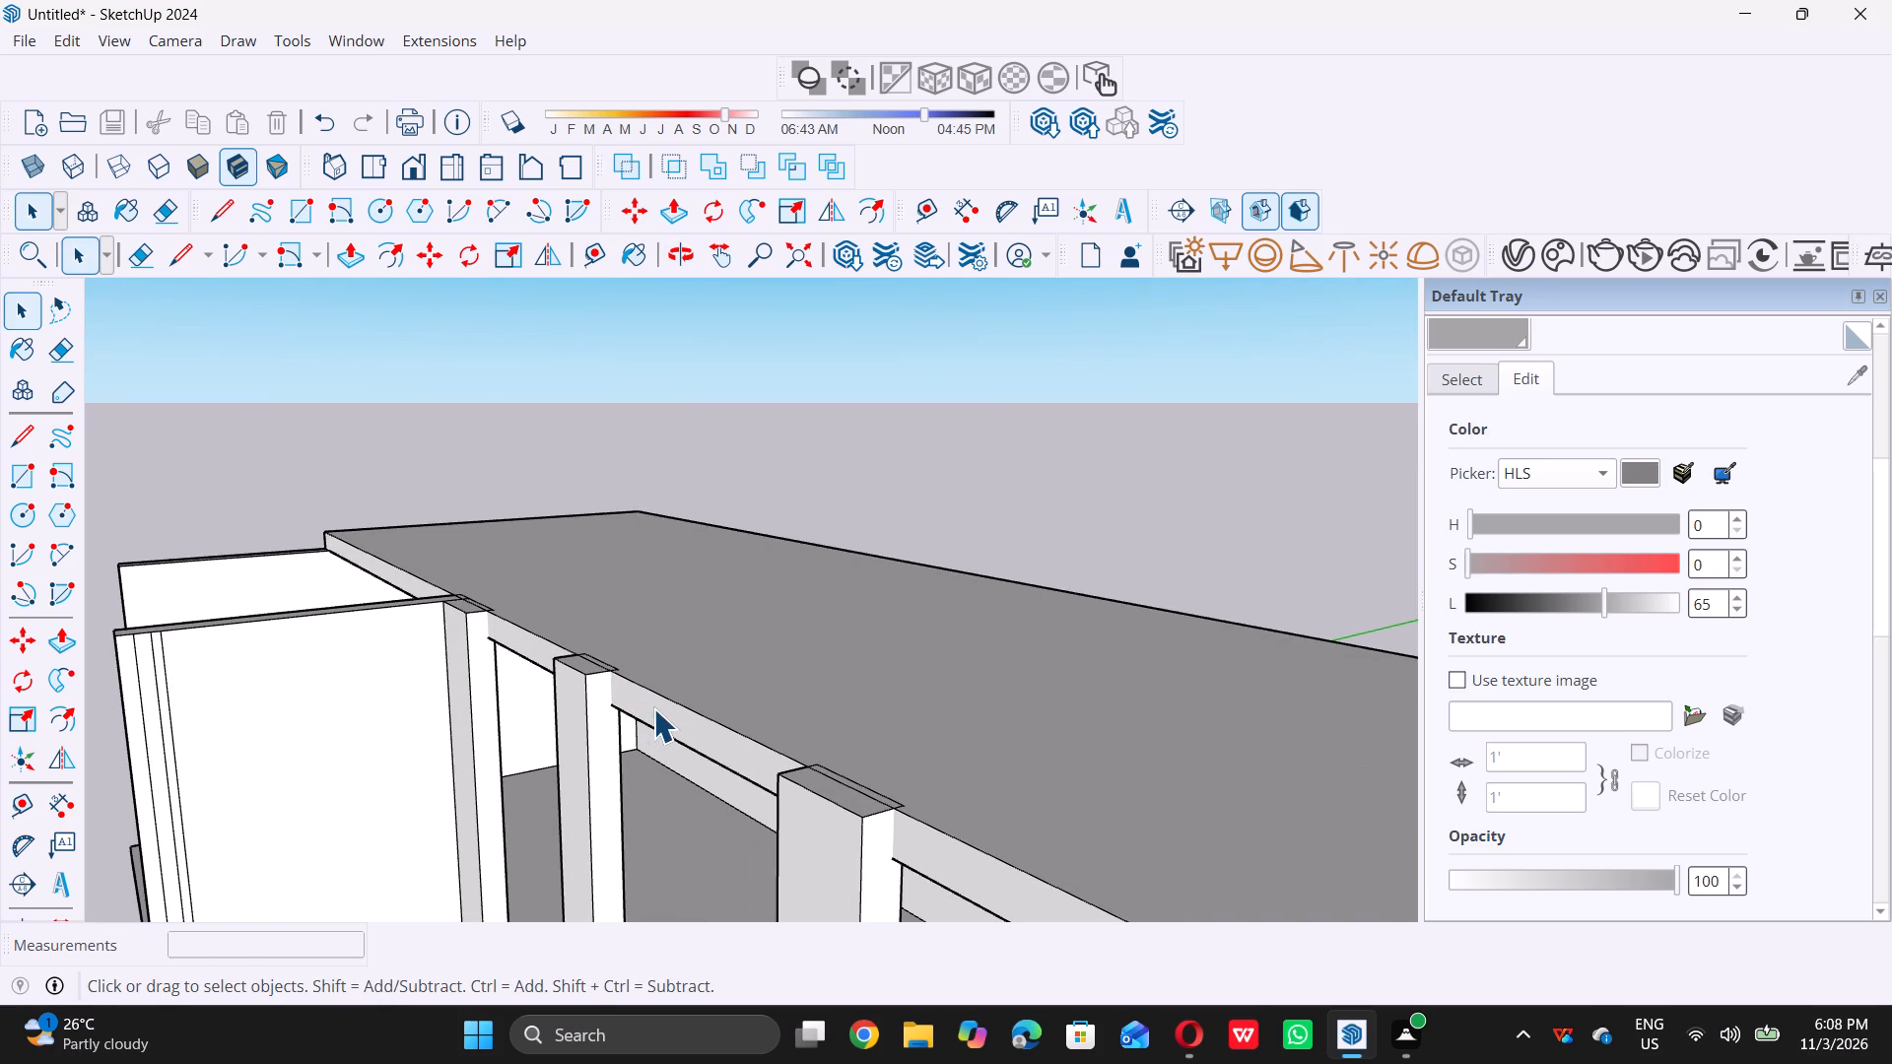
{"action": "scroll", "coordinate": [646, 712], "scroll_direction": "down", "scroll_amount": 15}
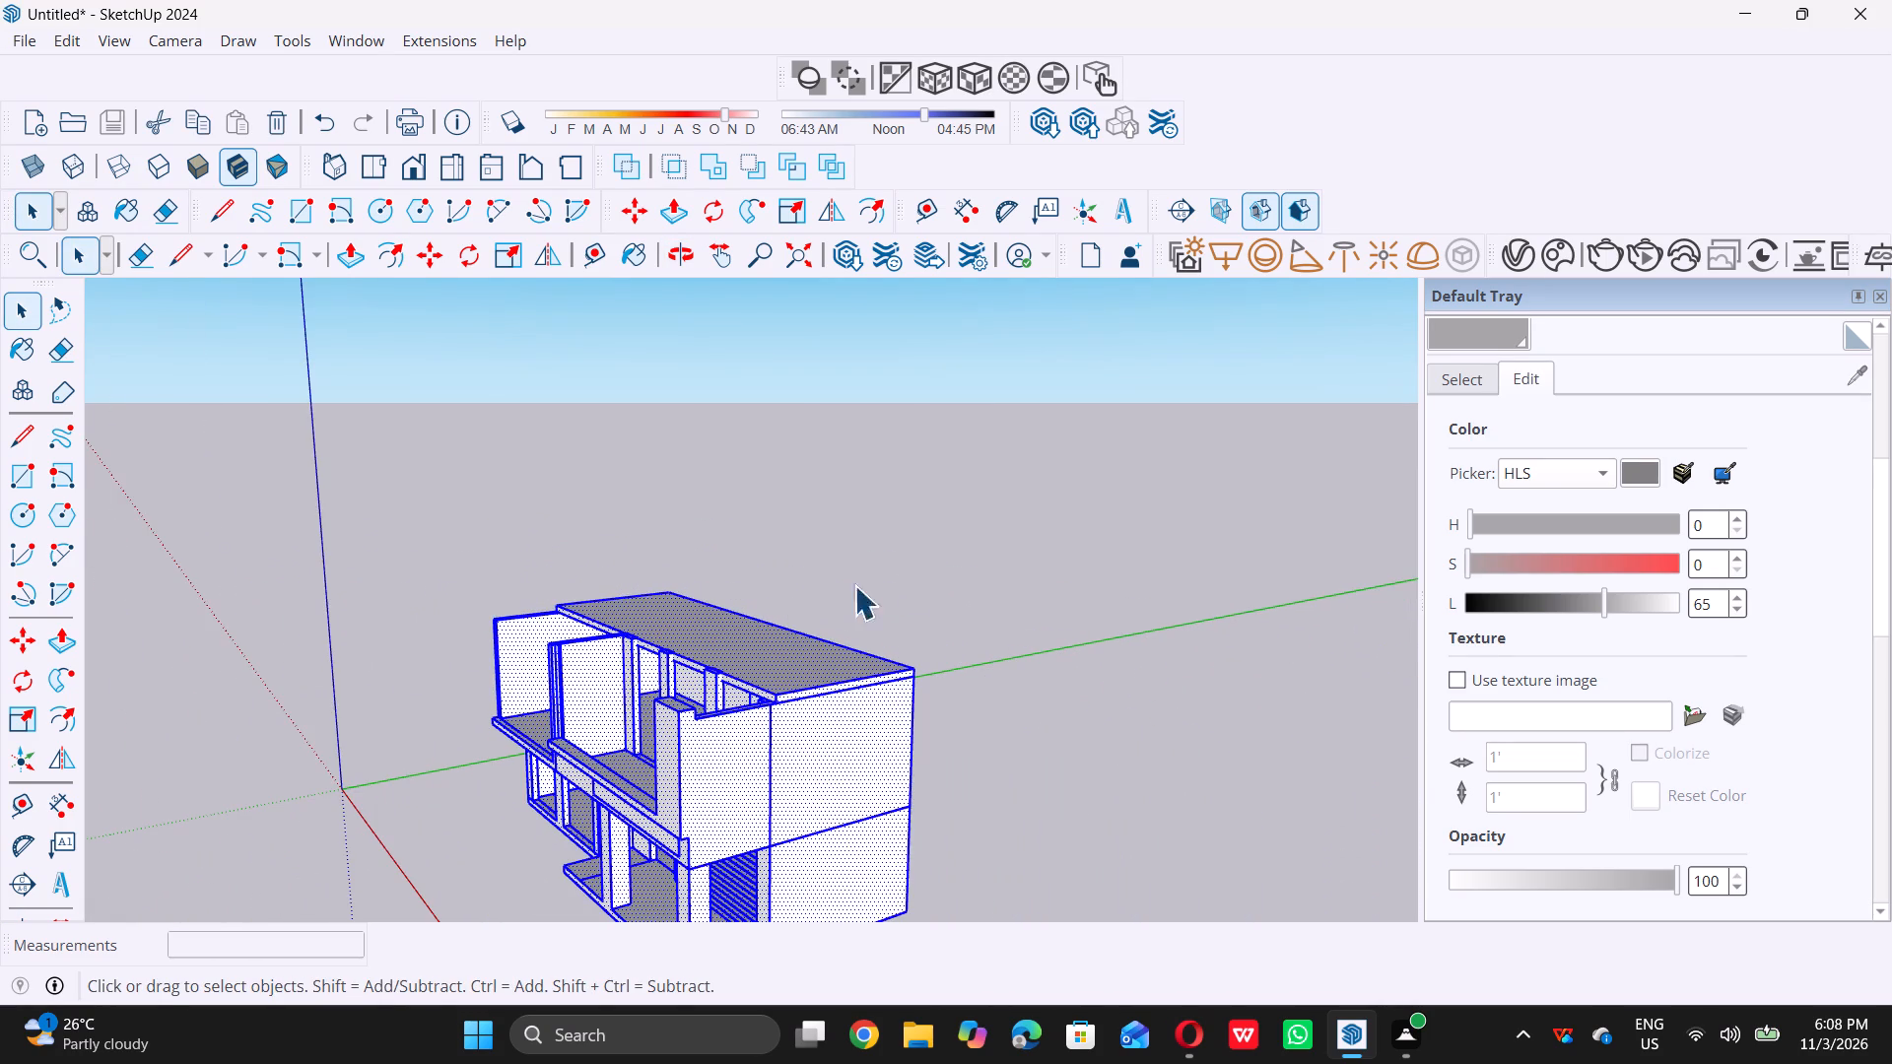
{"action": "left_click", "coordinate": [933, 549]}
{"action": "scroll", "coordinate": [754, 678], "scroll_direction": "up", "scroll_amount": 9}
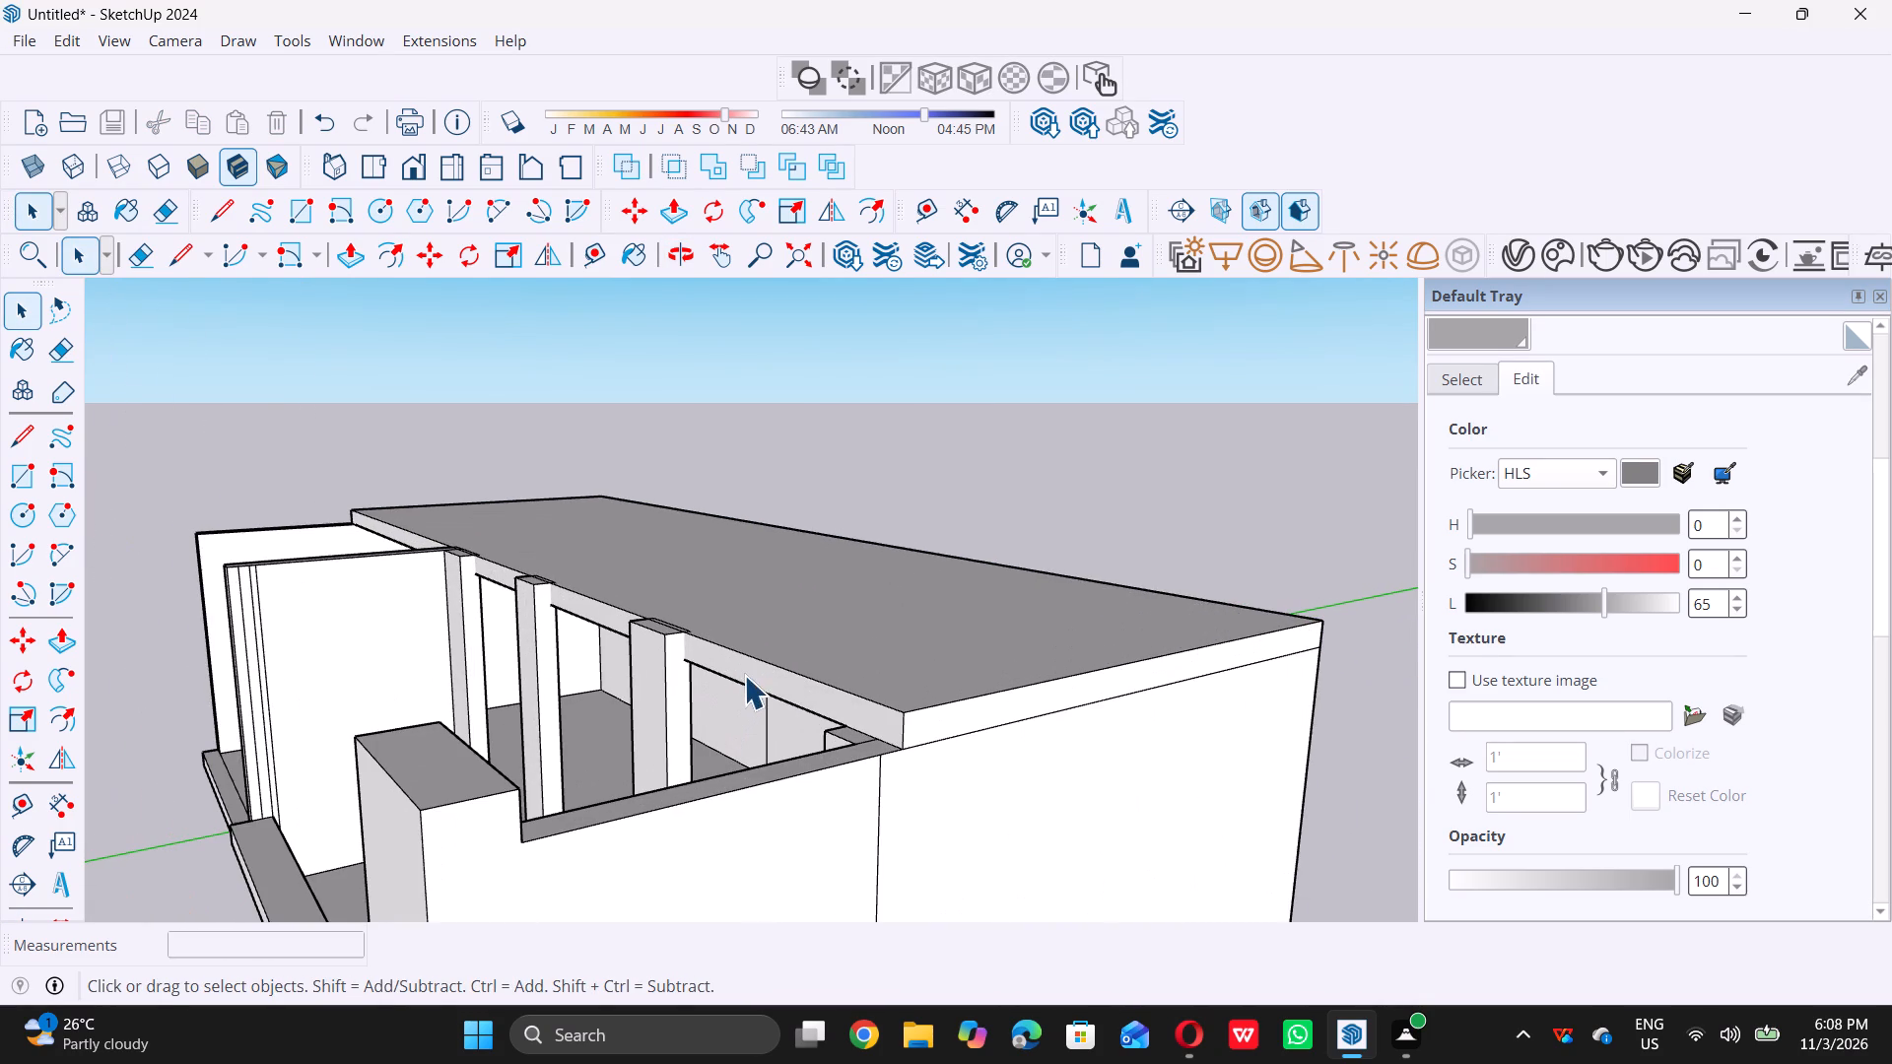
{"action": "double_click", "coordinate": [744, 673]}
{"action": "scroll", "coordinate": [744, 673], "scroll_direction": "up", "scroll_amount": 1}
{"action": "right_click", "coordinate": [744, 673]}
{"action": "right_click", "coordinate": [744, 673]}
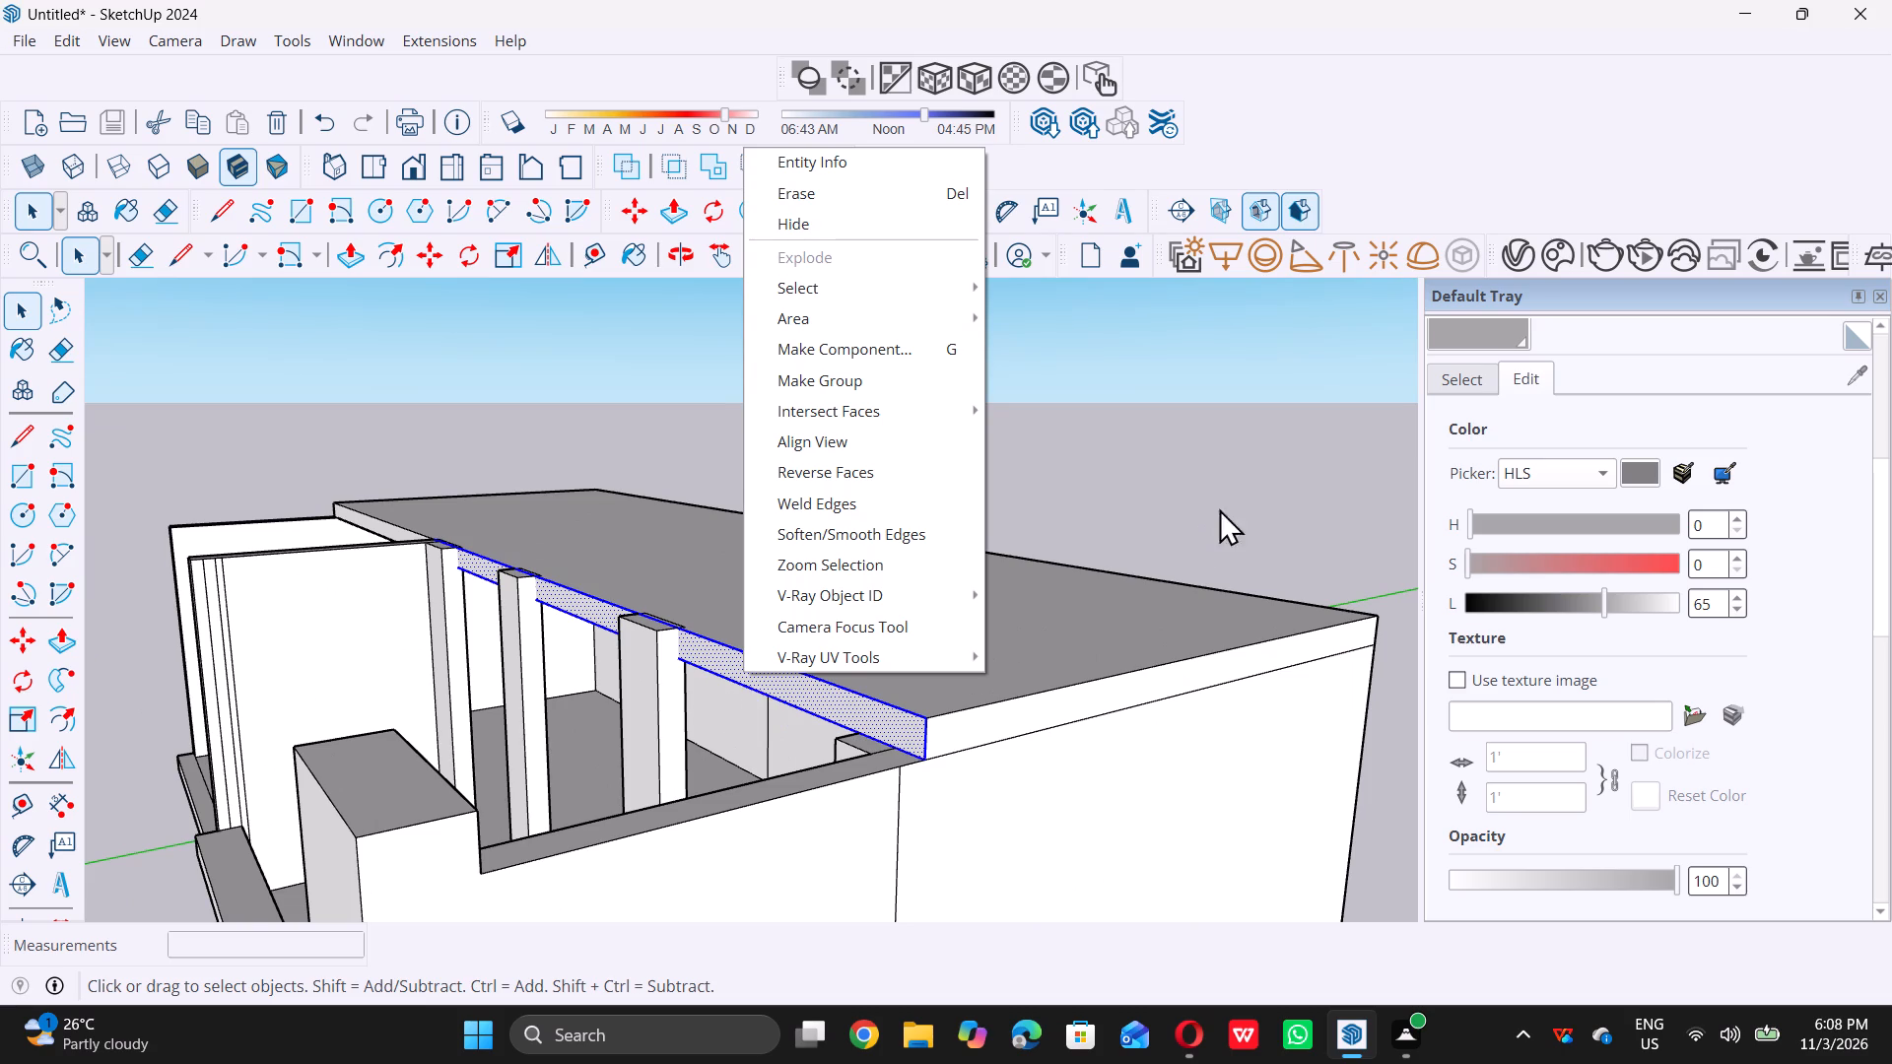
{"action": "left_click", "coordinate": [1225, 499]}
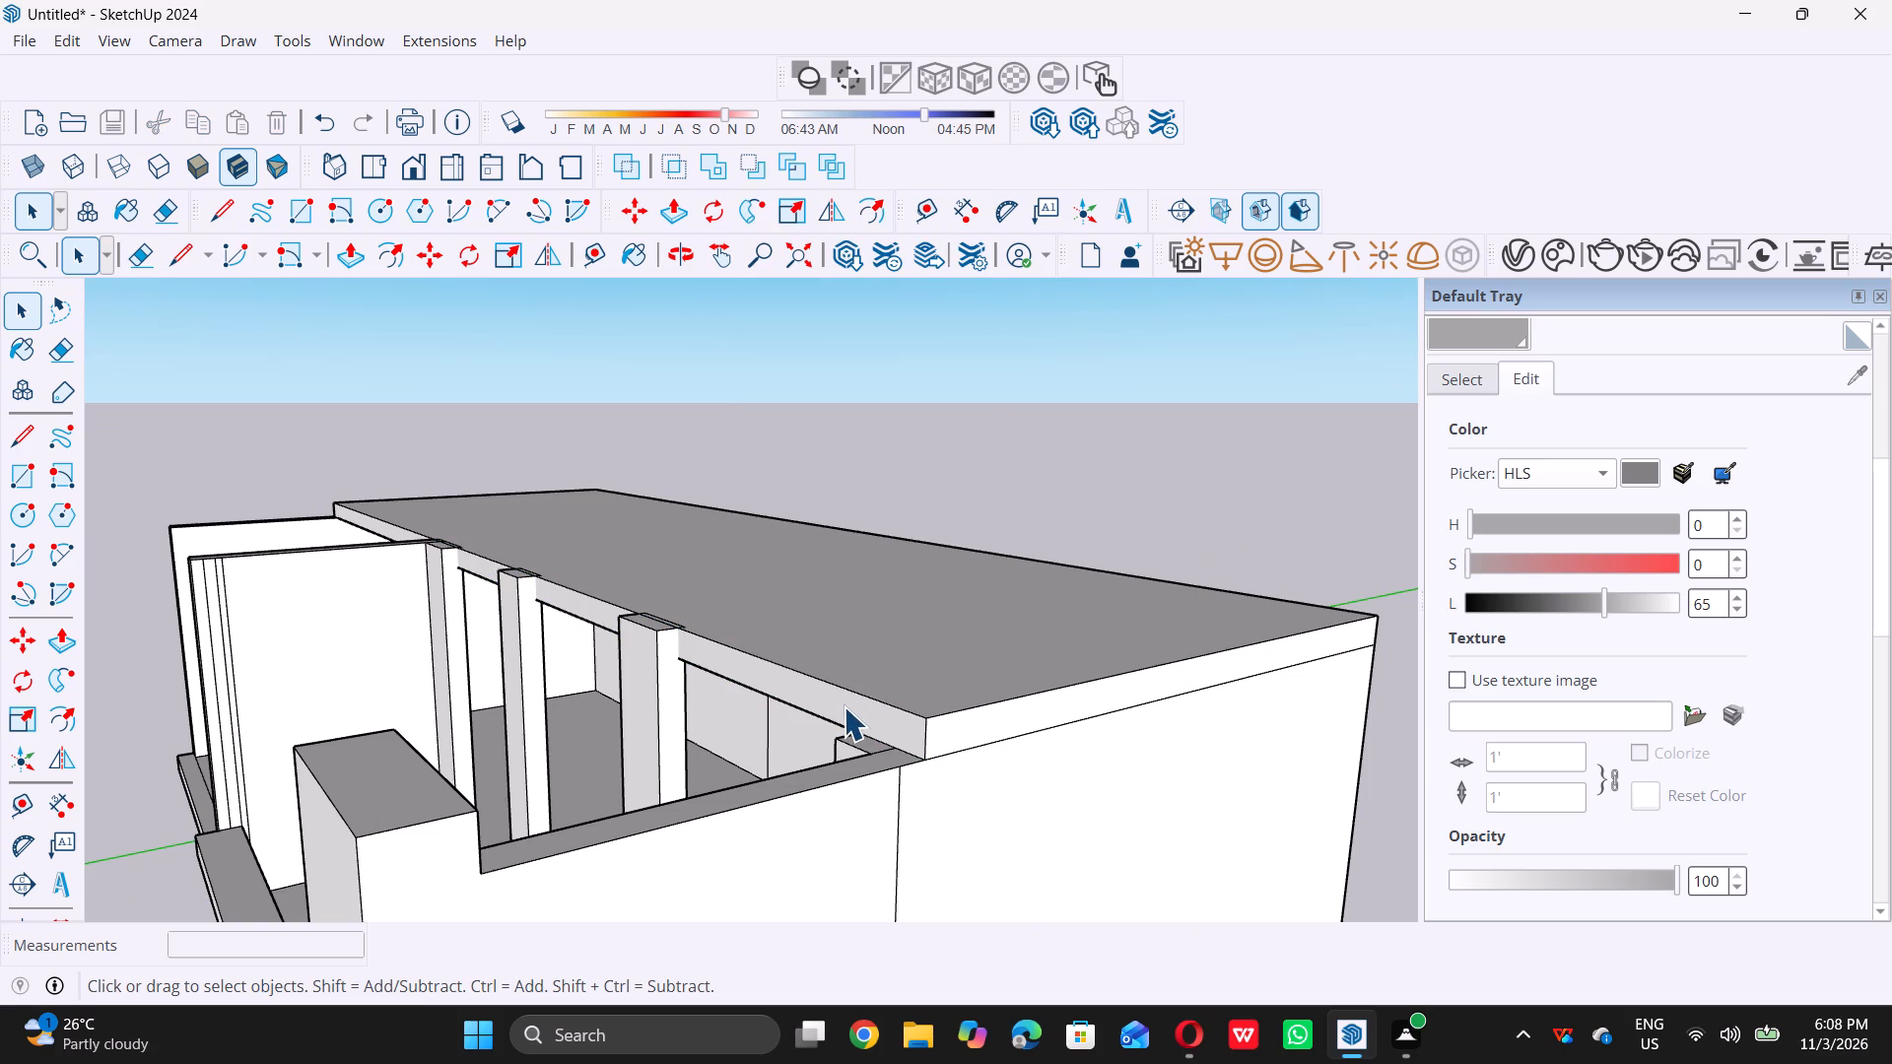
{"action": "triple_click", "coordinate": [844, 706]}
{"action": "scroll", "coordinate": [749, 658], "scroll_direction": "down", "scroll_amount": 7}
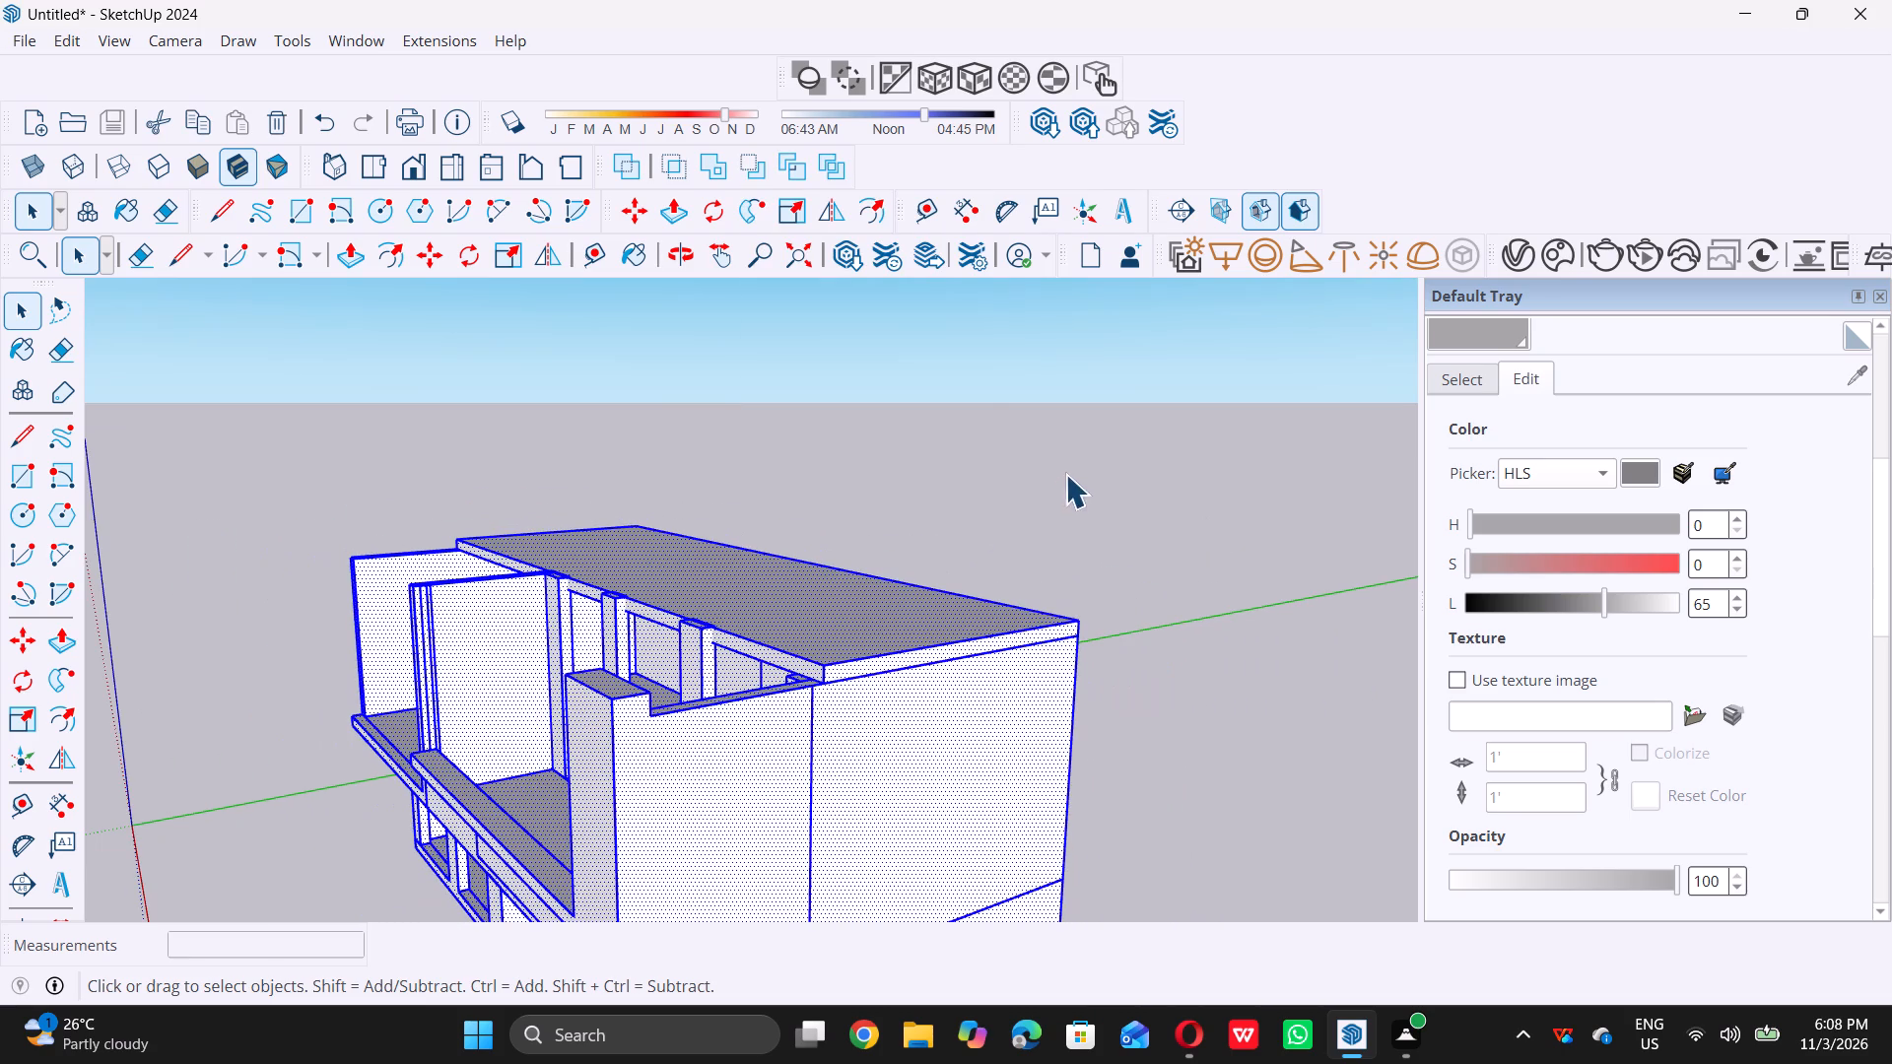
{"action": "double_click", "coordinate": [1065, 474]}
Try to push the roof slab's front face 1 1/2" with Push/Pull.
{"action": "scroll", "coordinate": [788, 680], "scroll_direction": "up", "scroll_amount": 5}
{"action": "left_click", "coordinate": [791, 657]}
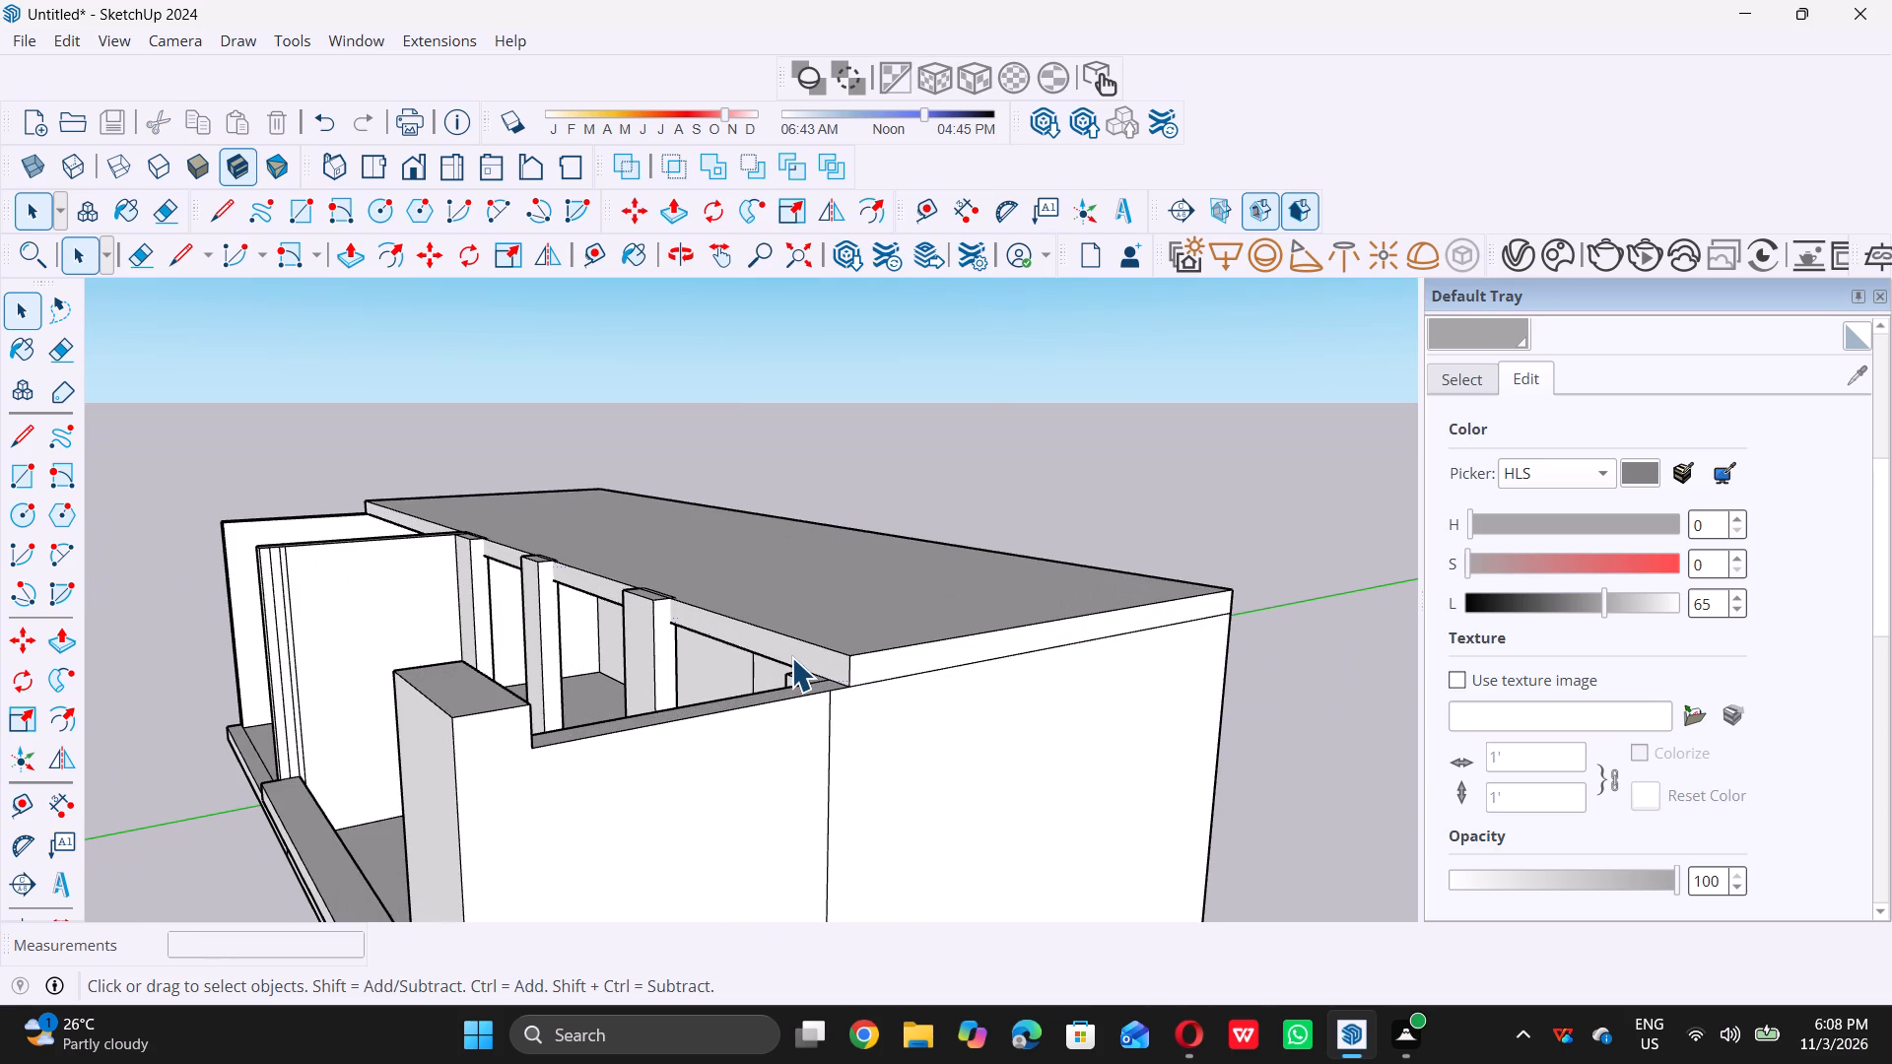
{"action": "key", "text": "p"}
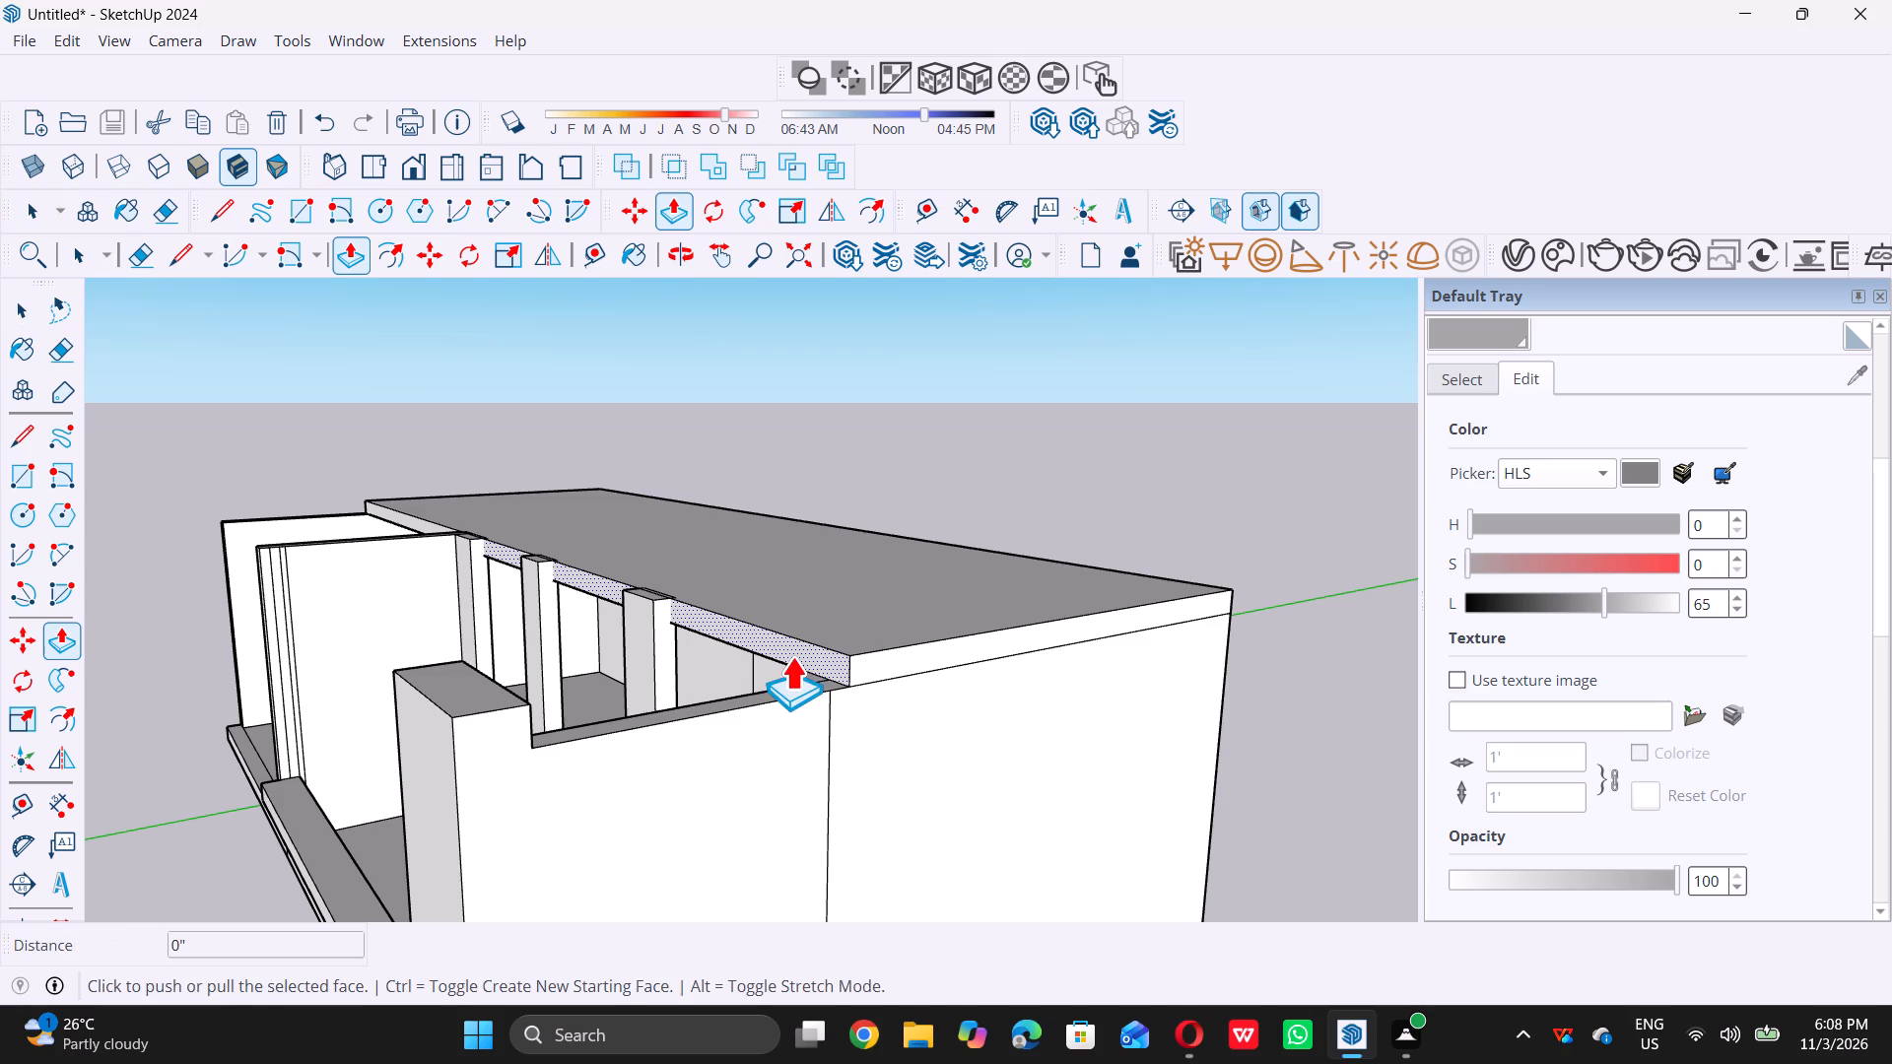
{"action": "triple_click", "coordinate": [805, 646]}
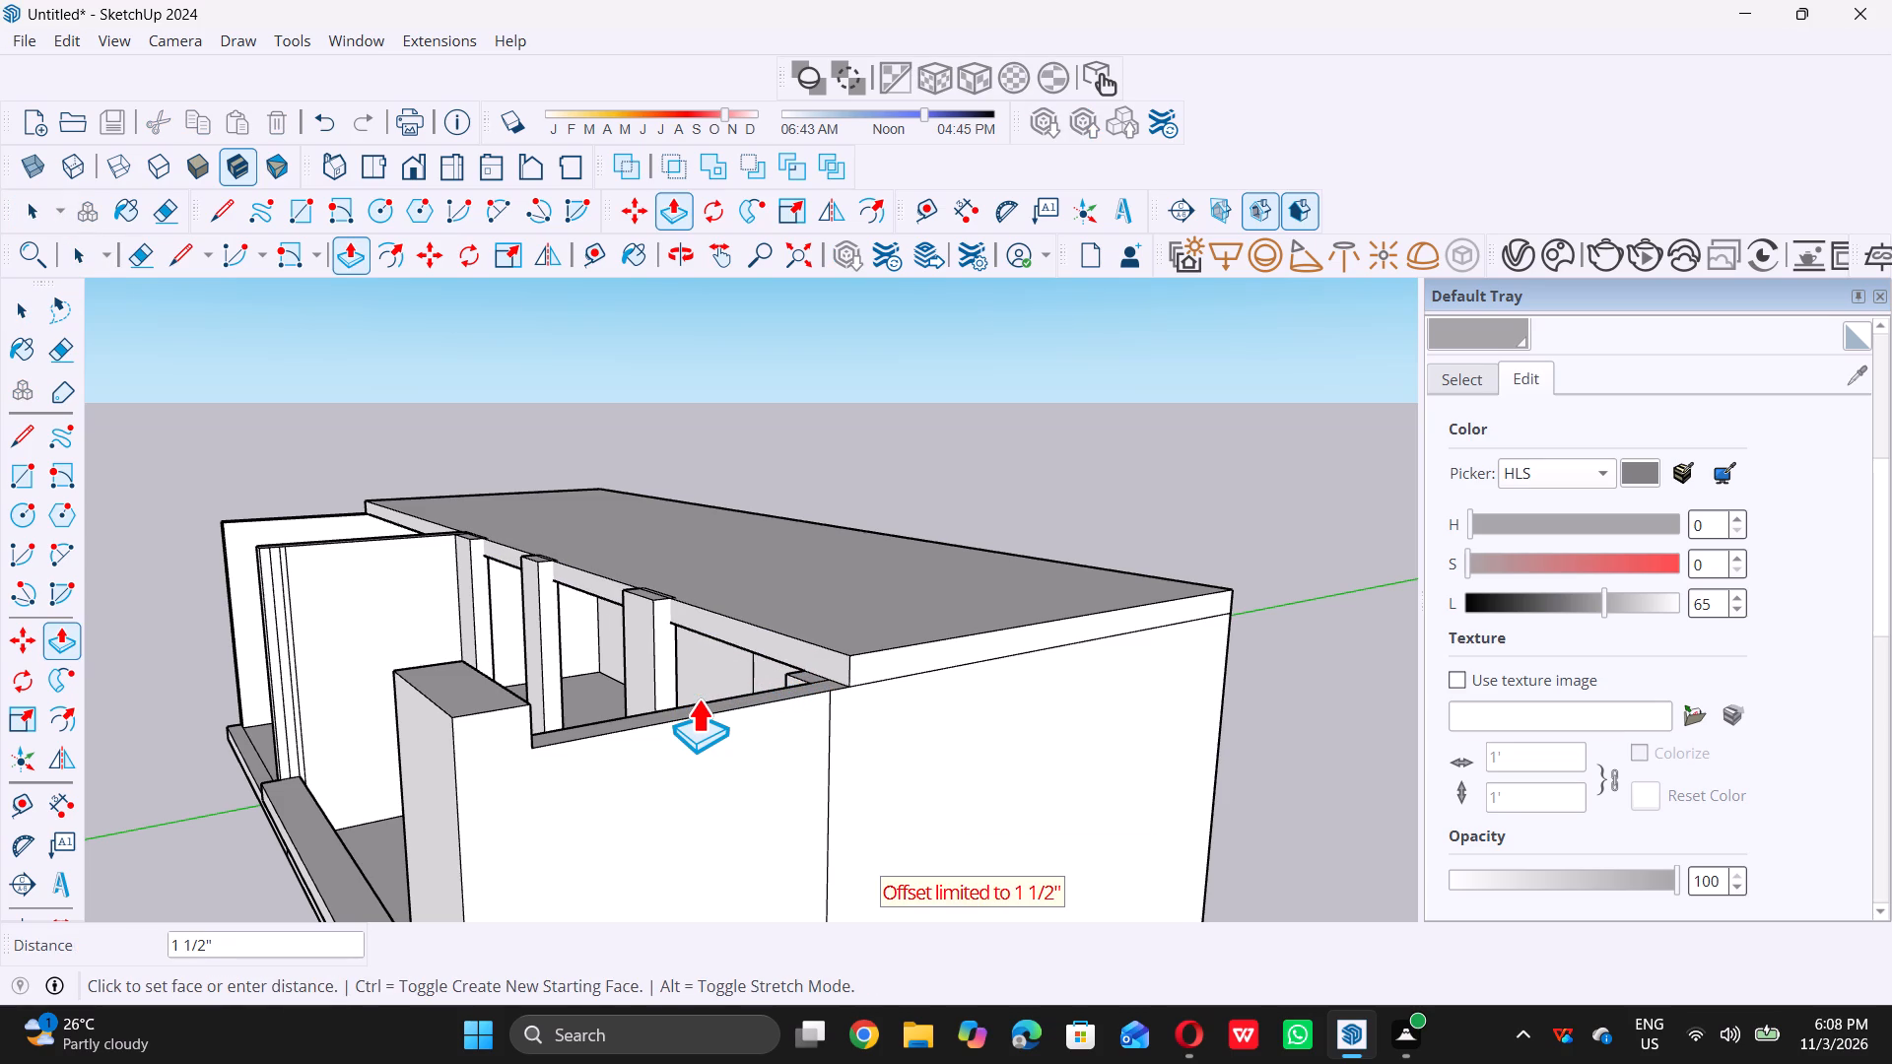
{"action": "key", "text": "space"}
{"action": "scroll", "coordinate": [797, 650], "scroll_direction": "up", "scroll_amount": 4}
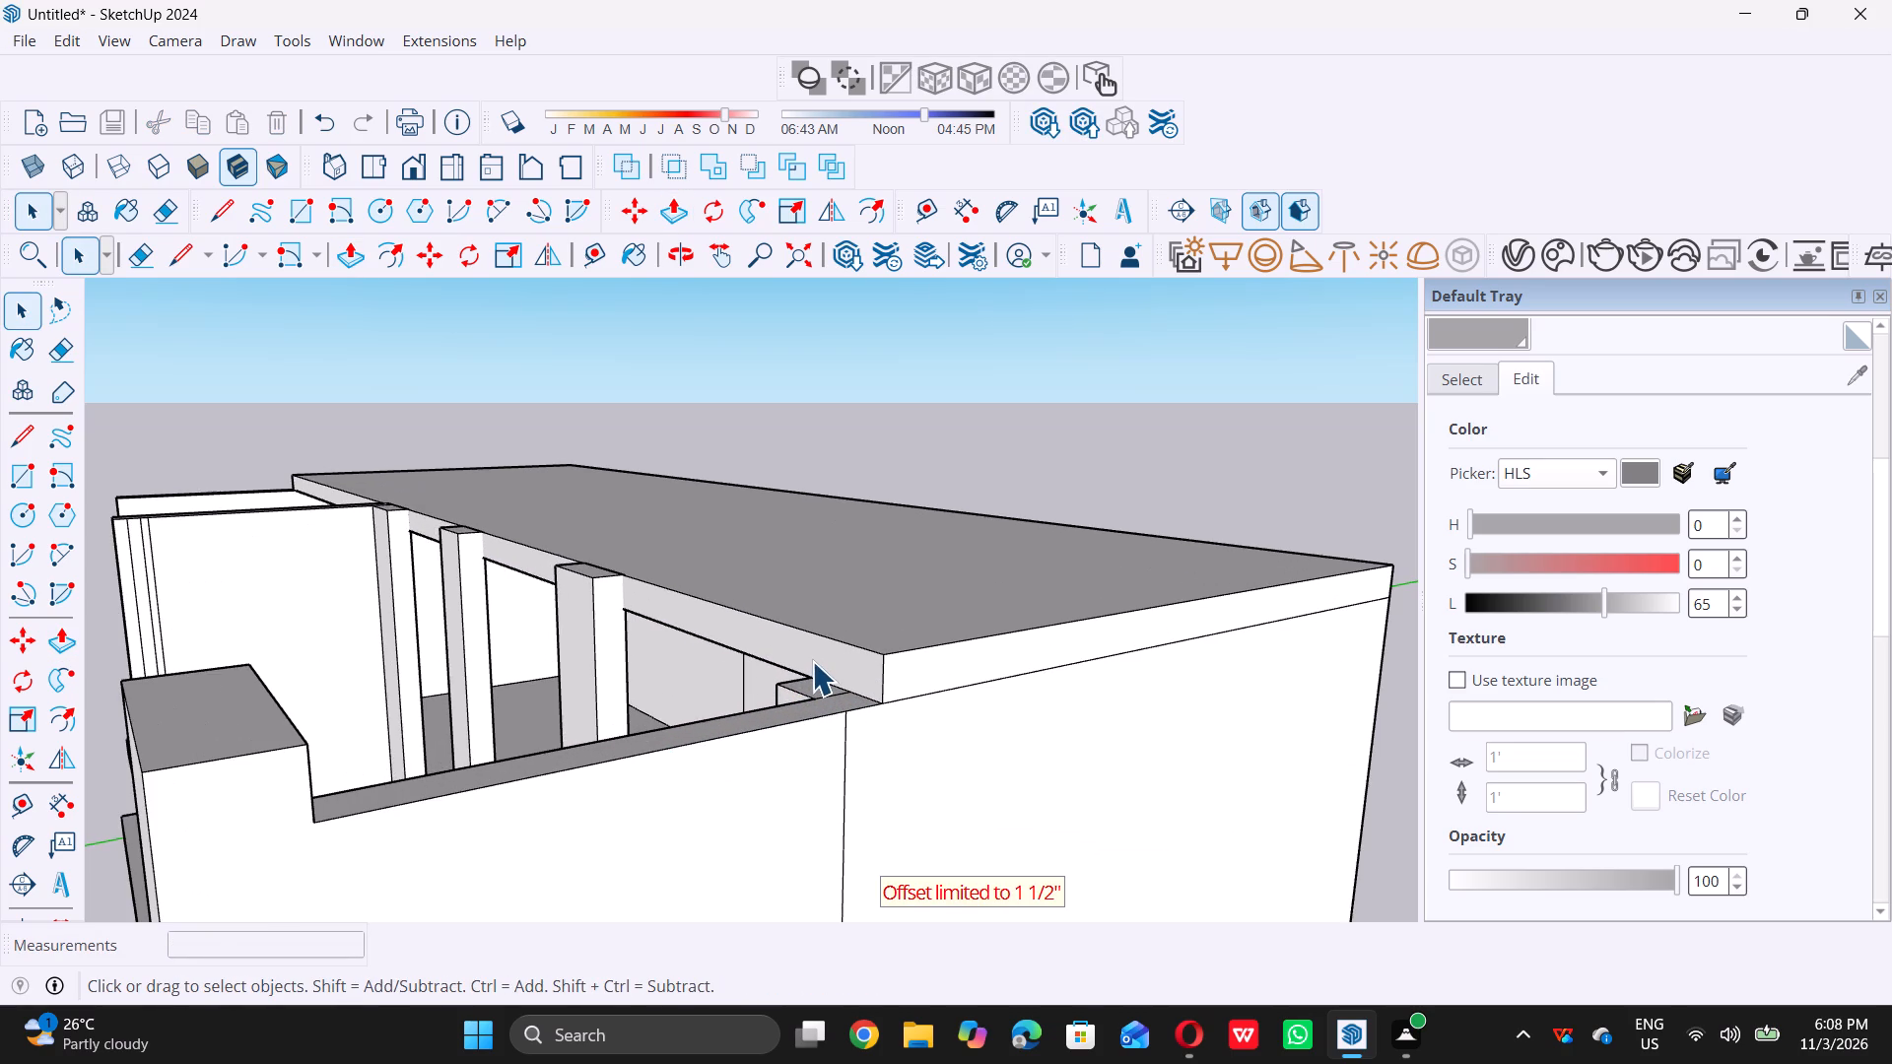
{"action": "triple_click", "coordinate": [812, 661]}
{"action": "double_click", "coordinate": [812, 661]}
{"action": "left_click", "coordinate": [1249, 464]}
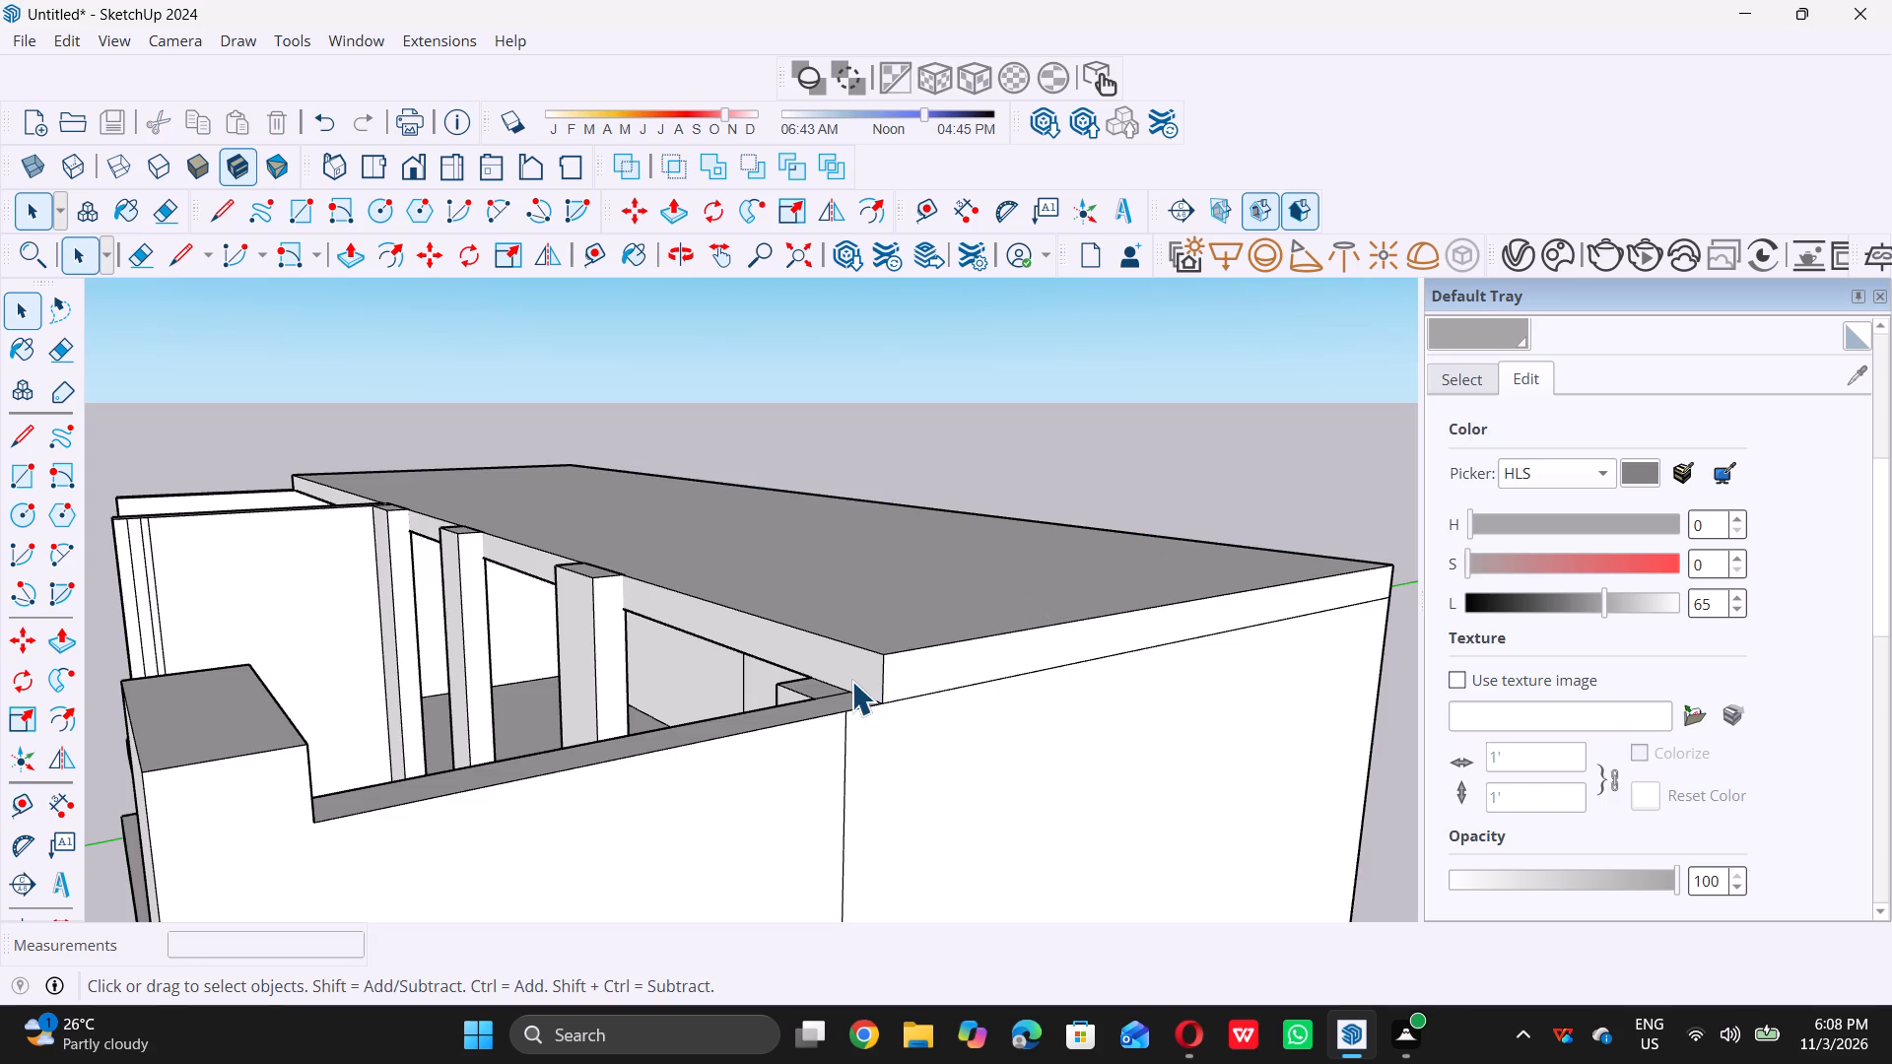
Push the roof slab's front face 6 13/16" with Push/Pull until it is flush with the columns' front faces.
{"action": "left_click", "coordinate": [847, 675]}
{"action": "key", "text": "p"}
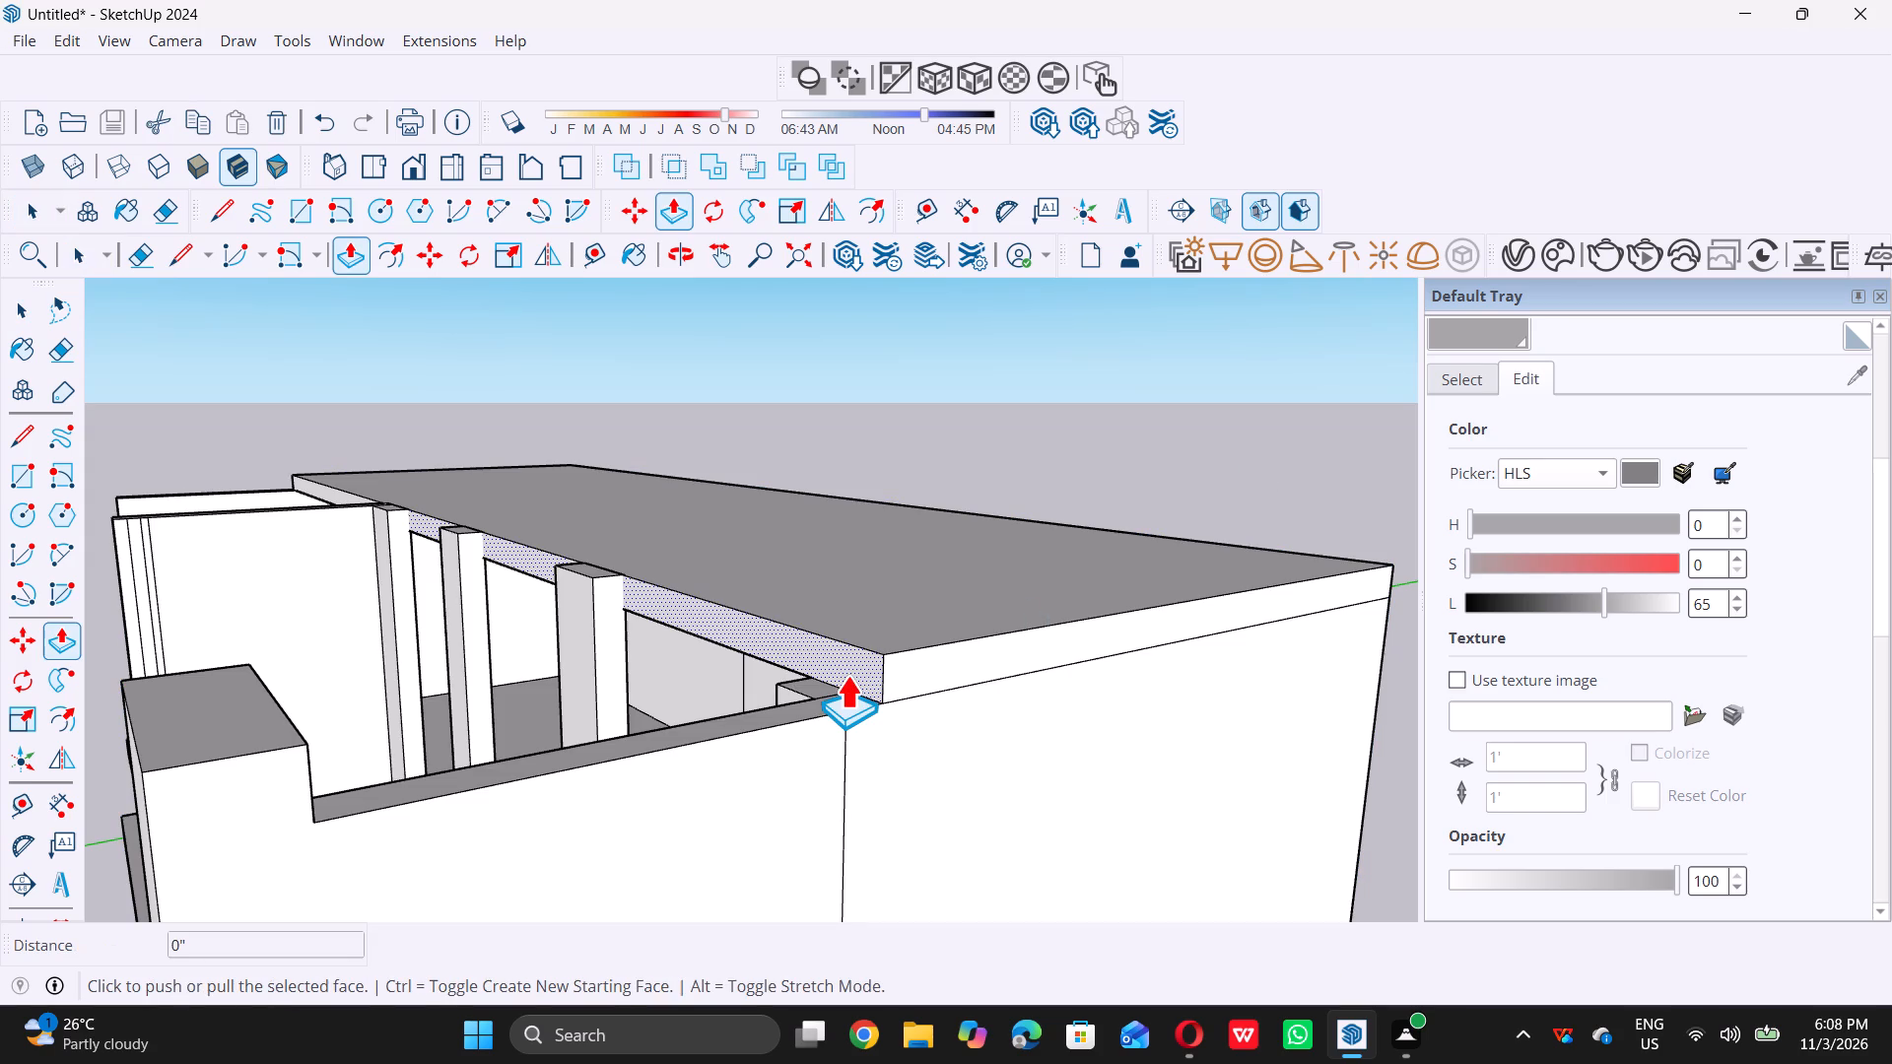
{"action": "double_click", "coordinate": [855, 662]}
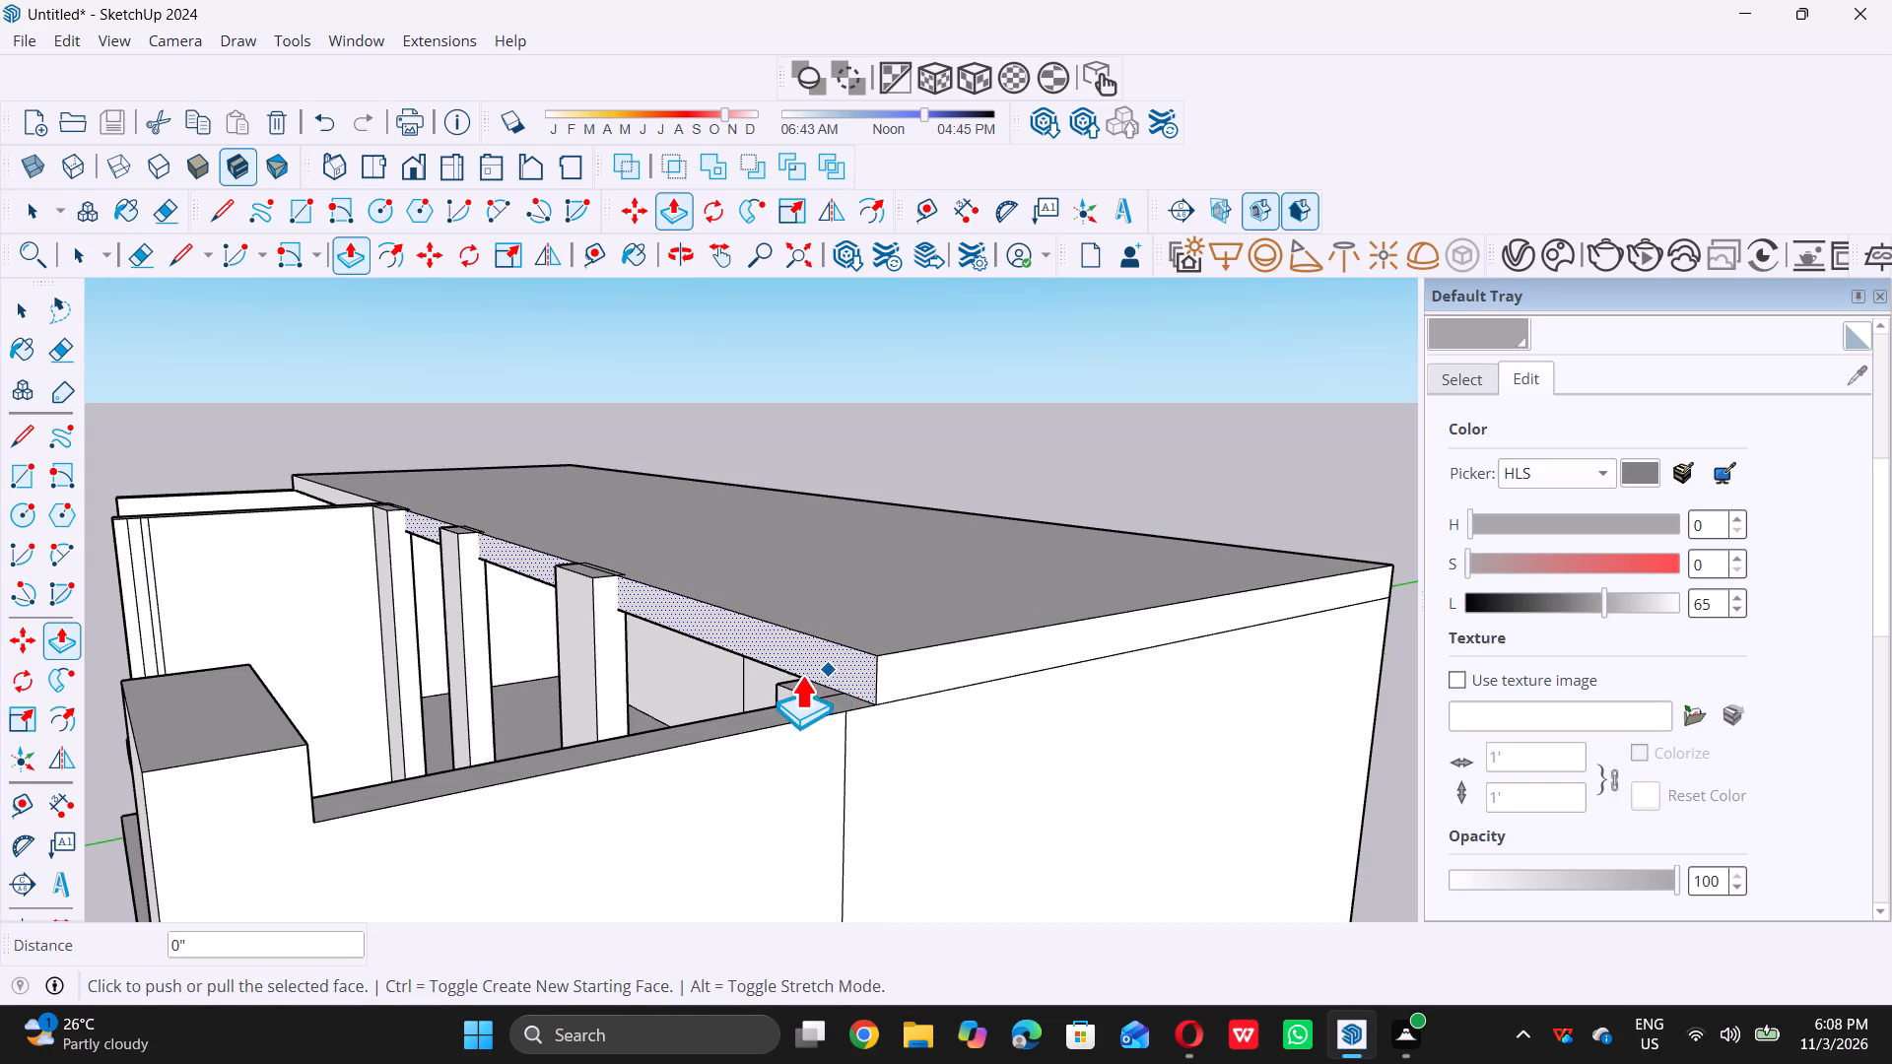
{"action": "left_click", "coordinate": [831, 646]}
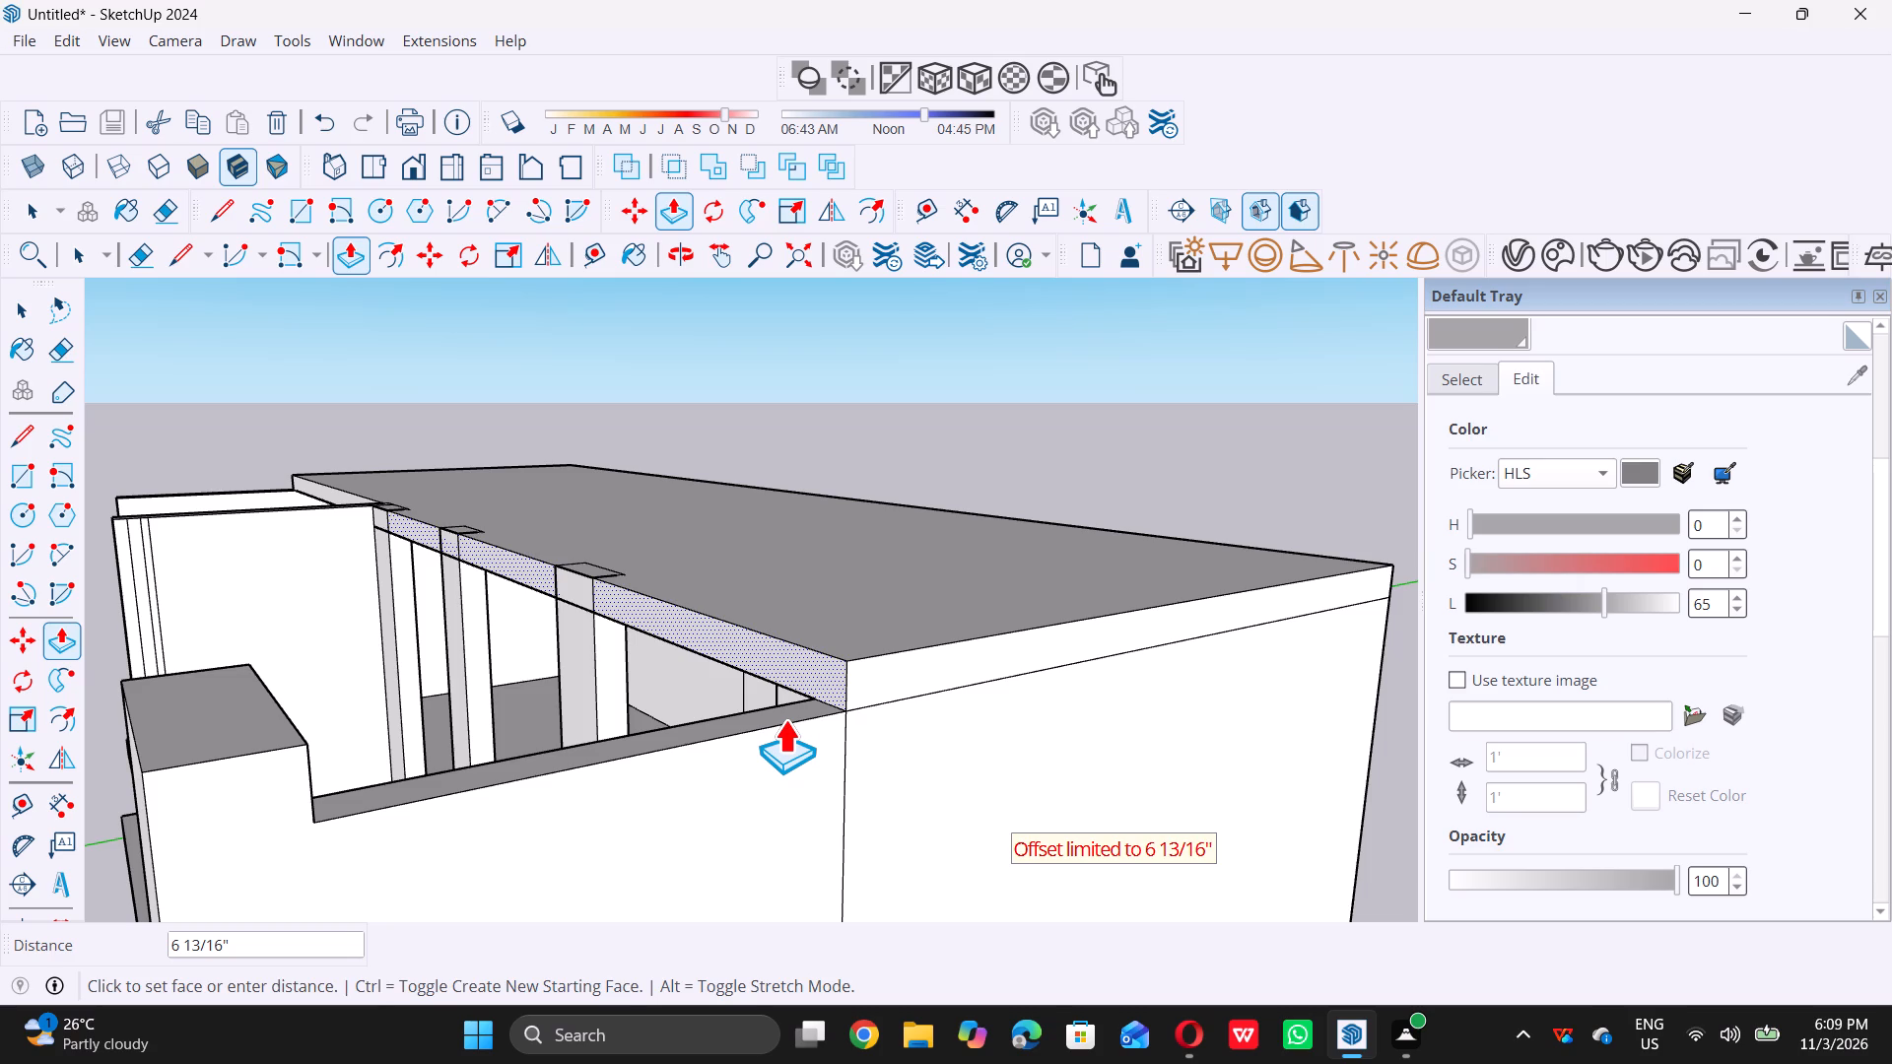
{"action": "double_click", "coordinate": [784, 719]}
{"action": "key", "text": "space"}
Examine the building from above and the front, checking the roof slab's front face against the upper-level columns.
{"action": "scroll", "coordinate": [784, 719], "scroll_direction": "down", "scroll_amount": 14}
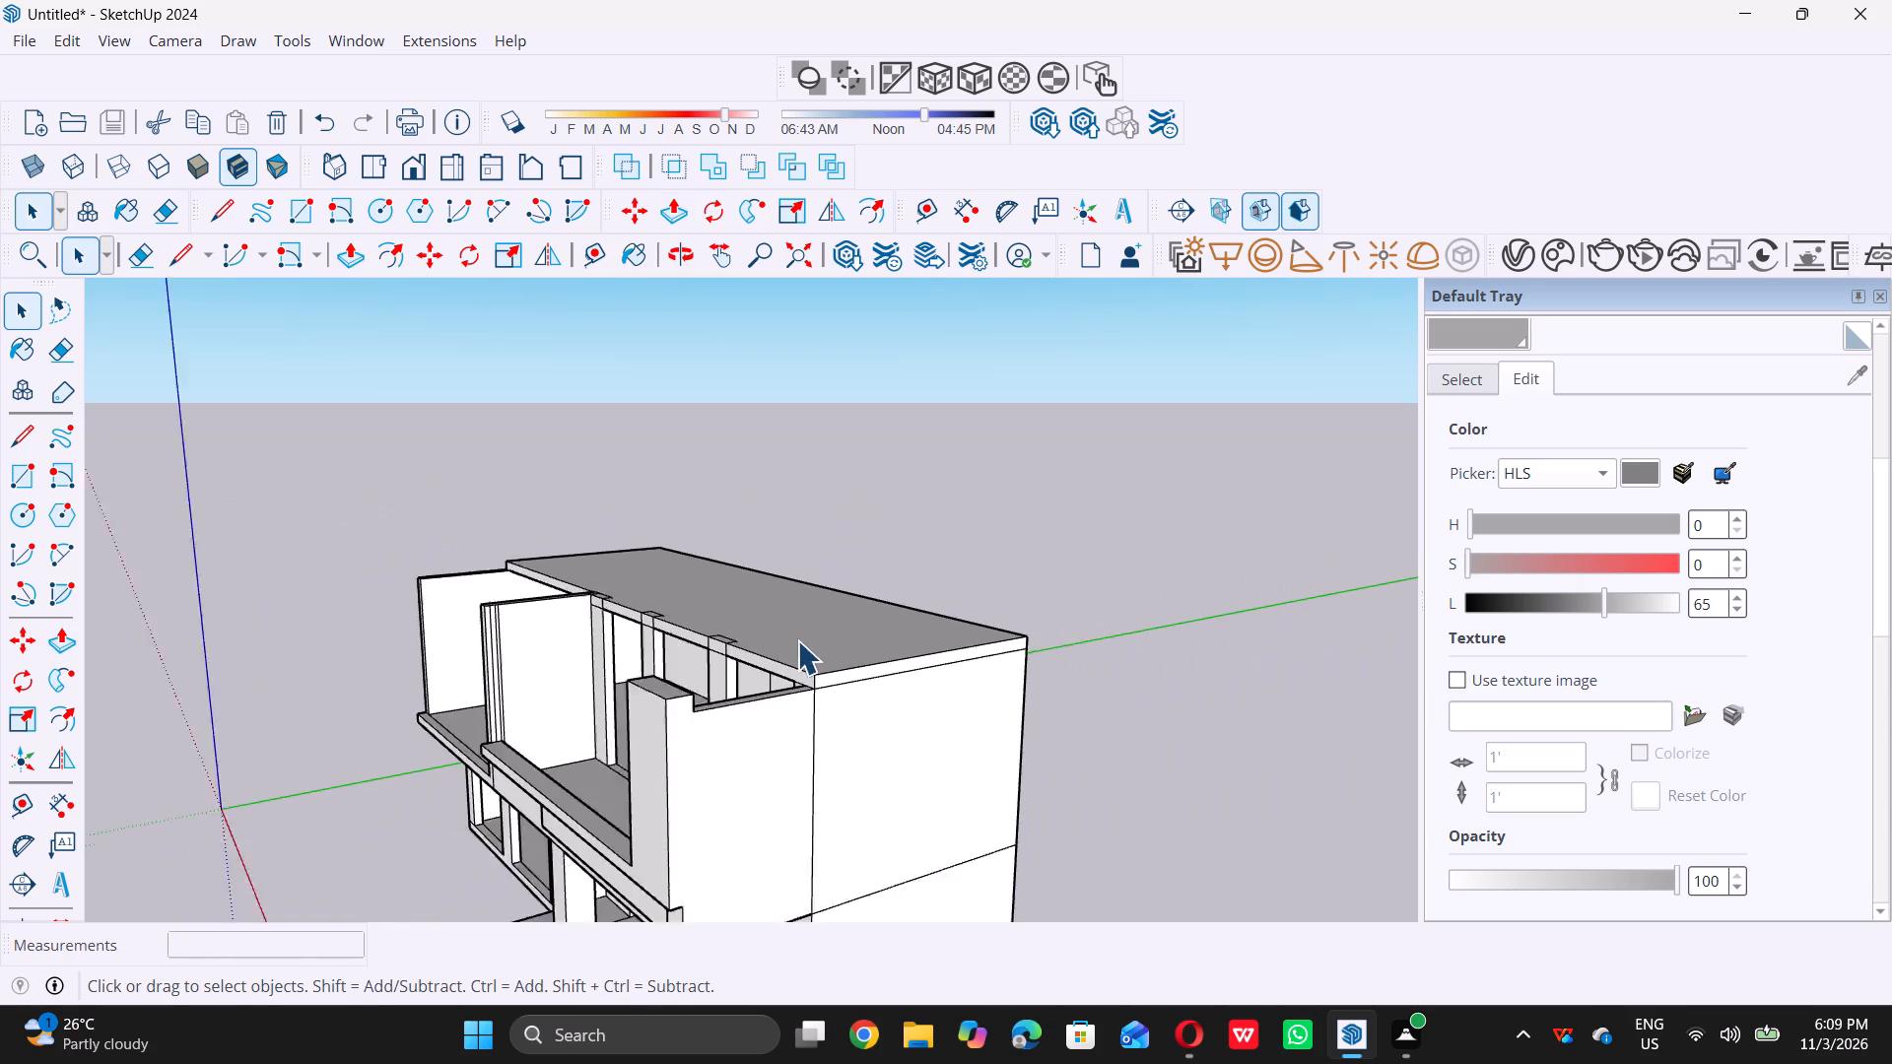
{"action": "scroll", "coordinate": [797, 640], "scroll_direction": "down", "scroll_amount": 2}
{"action": "middle_click_drag", "start_coordinate": [739, 632], "coordinate": [877, 748]}
{"action": "scroll", "coordinate": [808, 701], "scroll_direction": "up", "scroll_amount": 12}
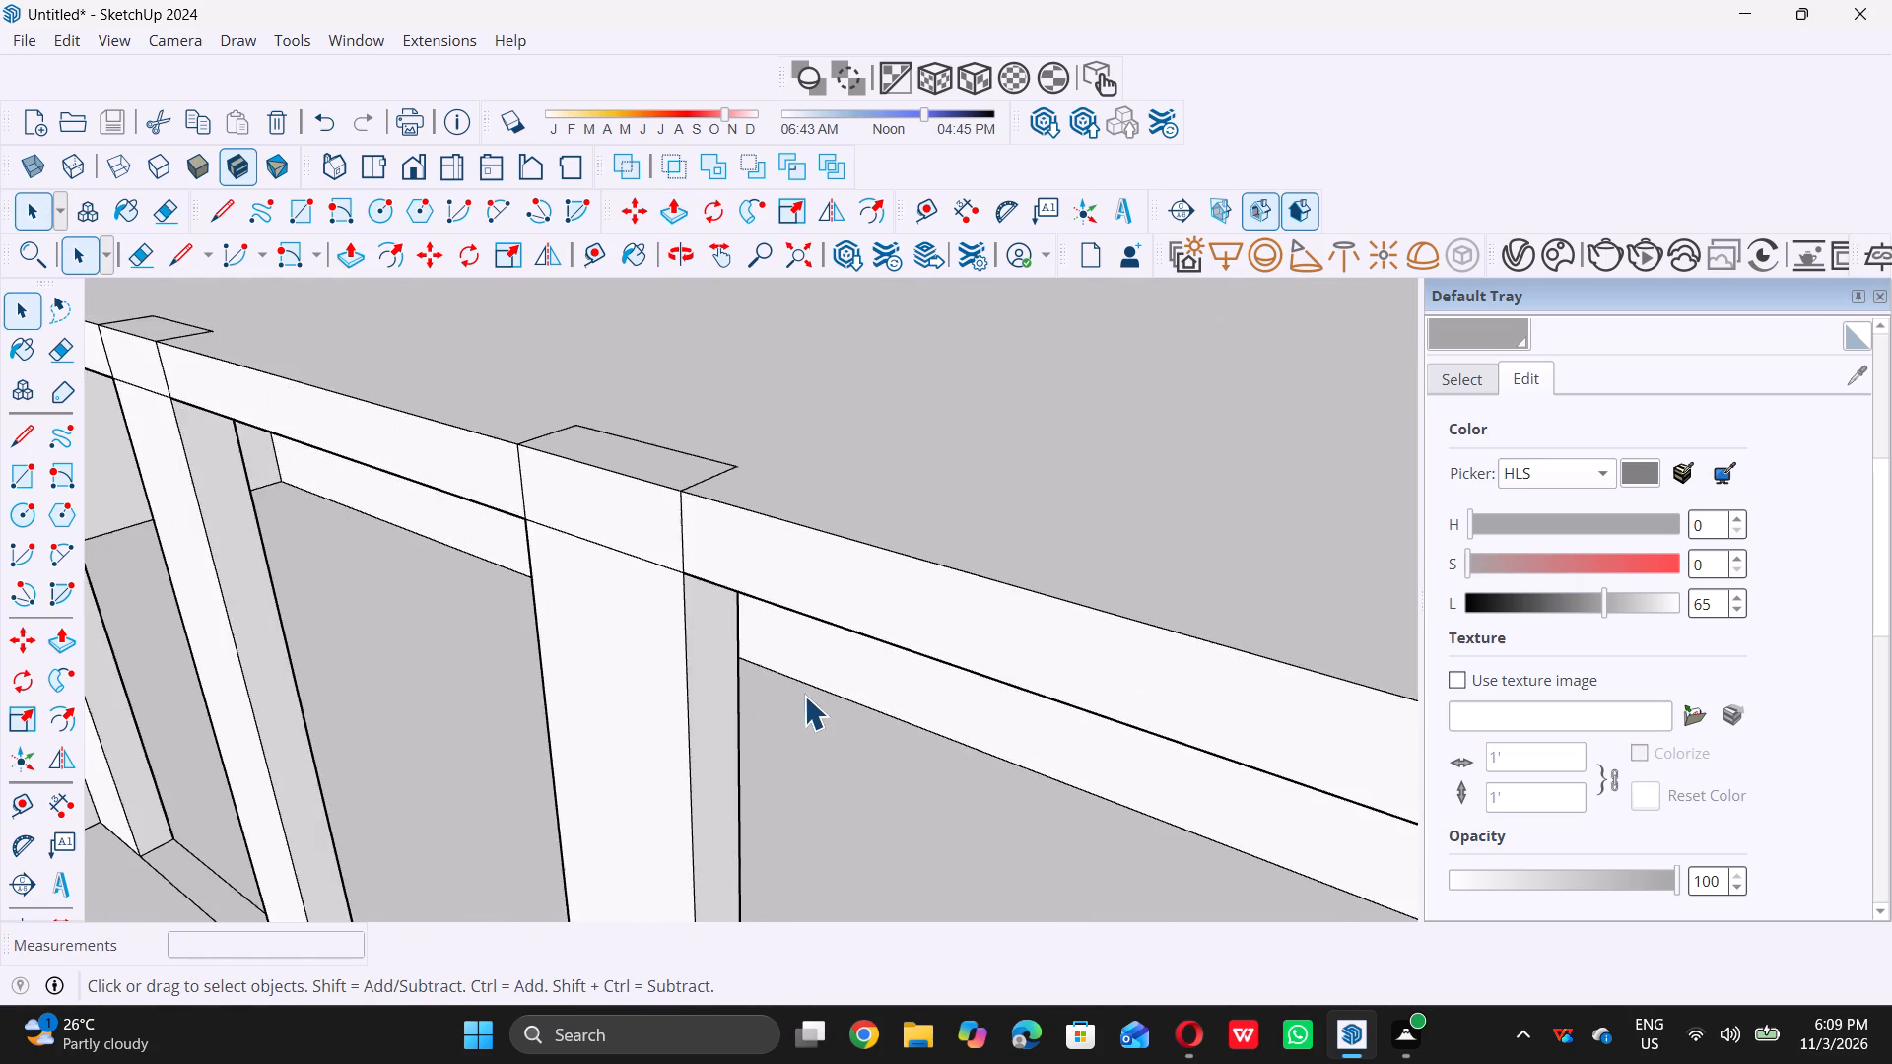
{"action": "scroll", "coordinate": [804, 696], "scroll_direction": "down", "scroll_amount": 20}
{"action": "scroll", "coordinate": [804, 696], "scroll_direction": "down", "scroll_amount": 2}
{"action": "middle_click_drag", "start_coordinate": [810, 692], "coordinate": [893, 605]}
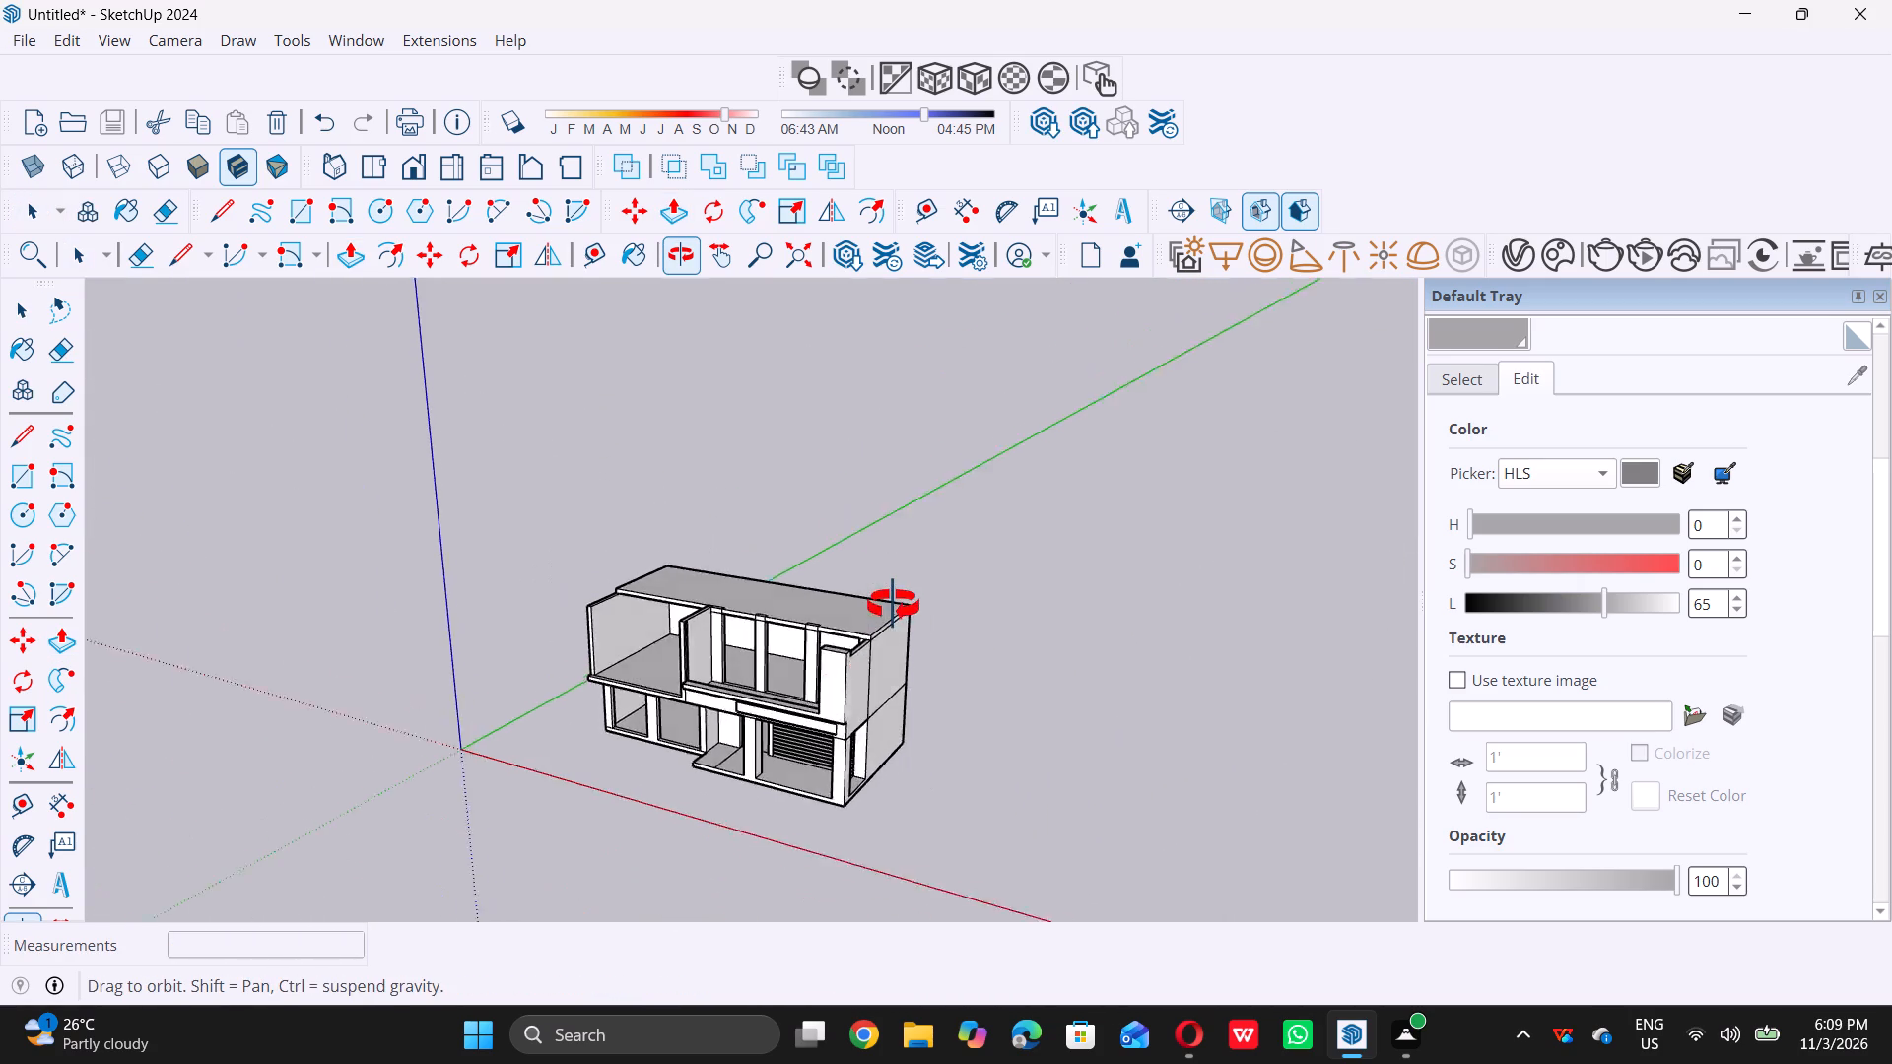
{"action": "middle_click_drag", "start_coordinate": [893, 605], "coordinate": [958, 572]}
{"action": "middle_click_drag", "start_coordinate": [836, 650], "coordinate": [908, 596]}
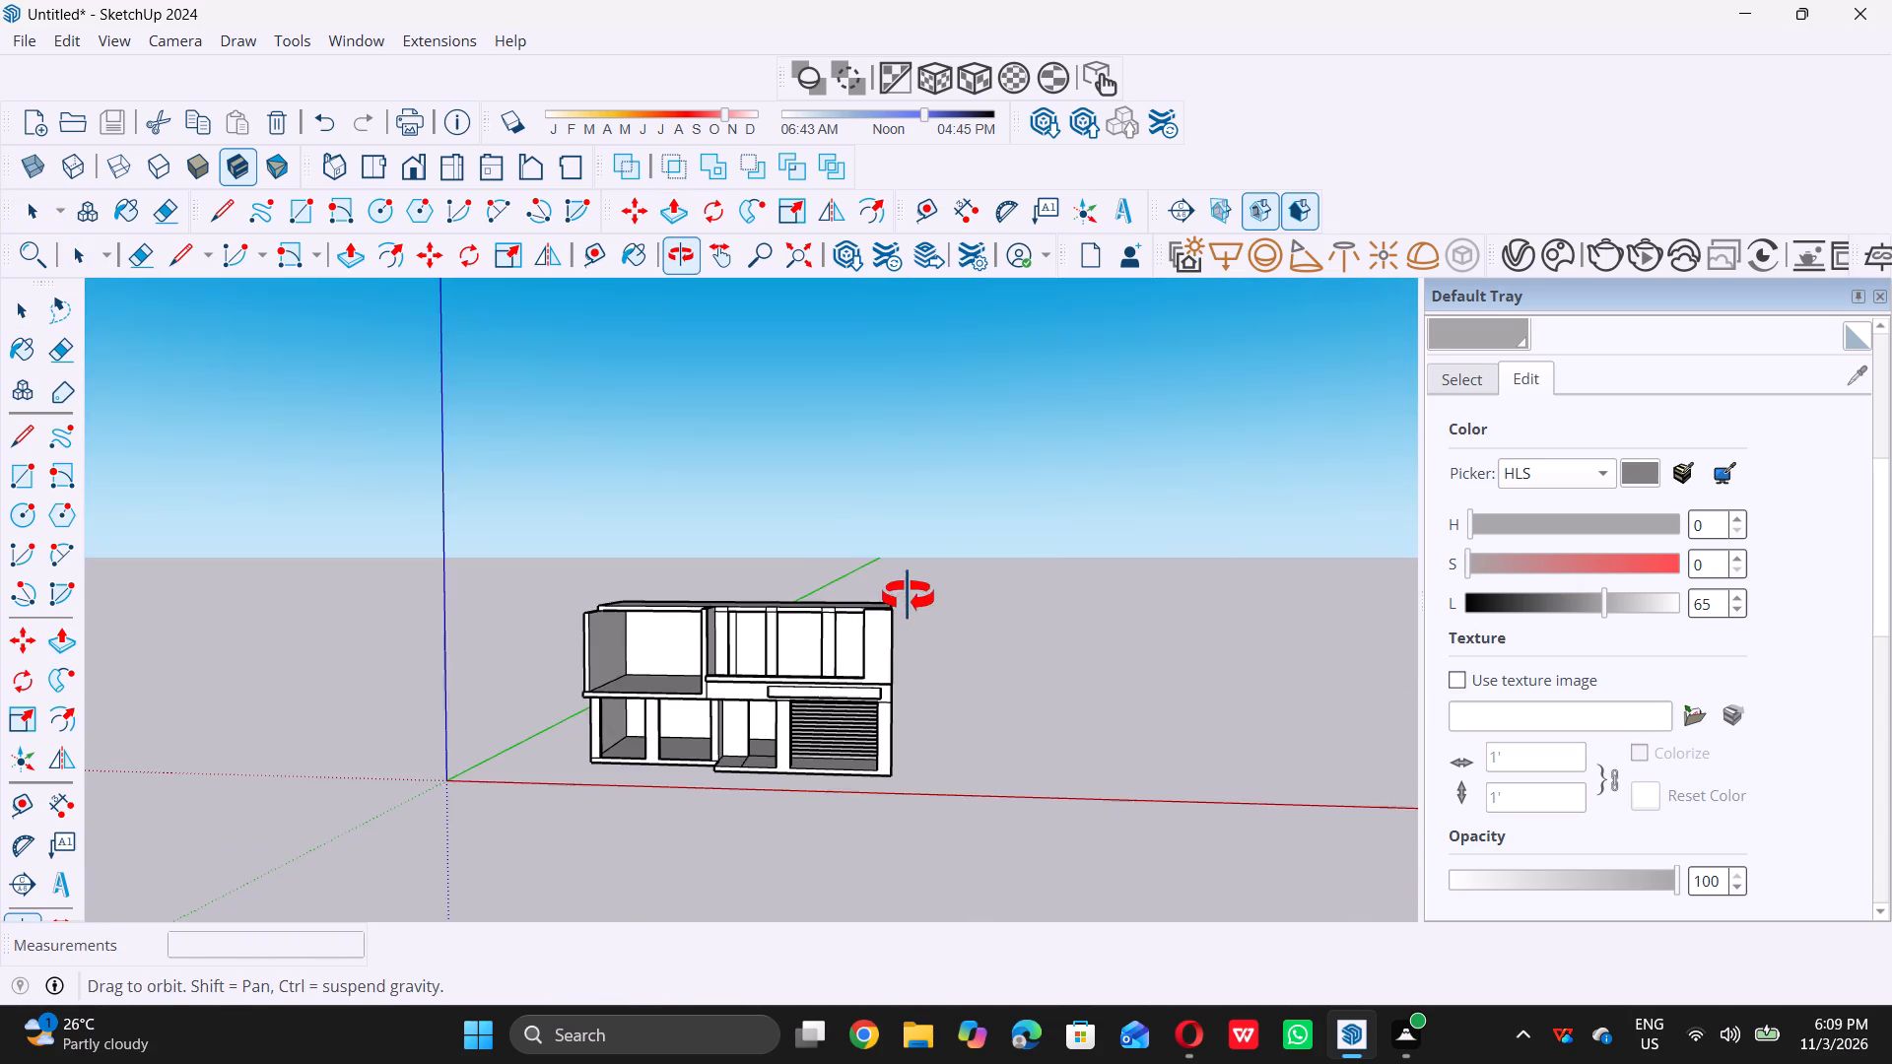
{"action": "middle_click_drag", "start_coordinate": [908, 596], "coordinate": [910, 595]}
{"action": "middle_click_drag", "start_coordinate": [735, 645], "coordinate": [802, 561]}
{"action": "middle_click", "coordinate": [802, 561]}
{"action": "scroll", "coordinate": [777, 595], "scroll_direction": "up", "scroll_amount": 15}
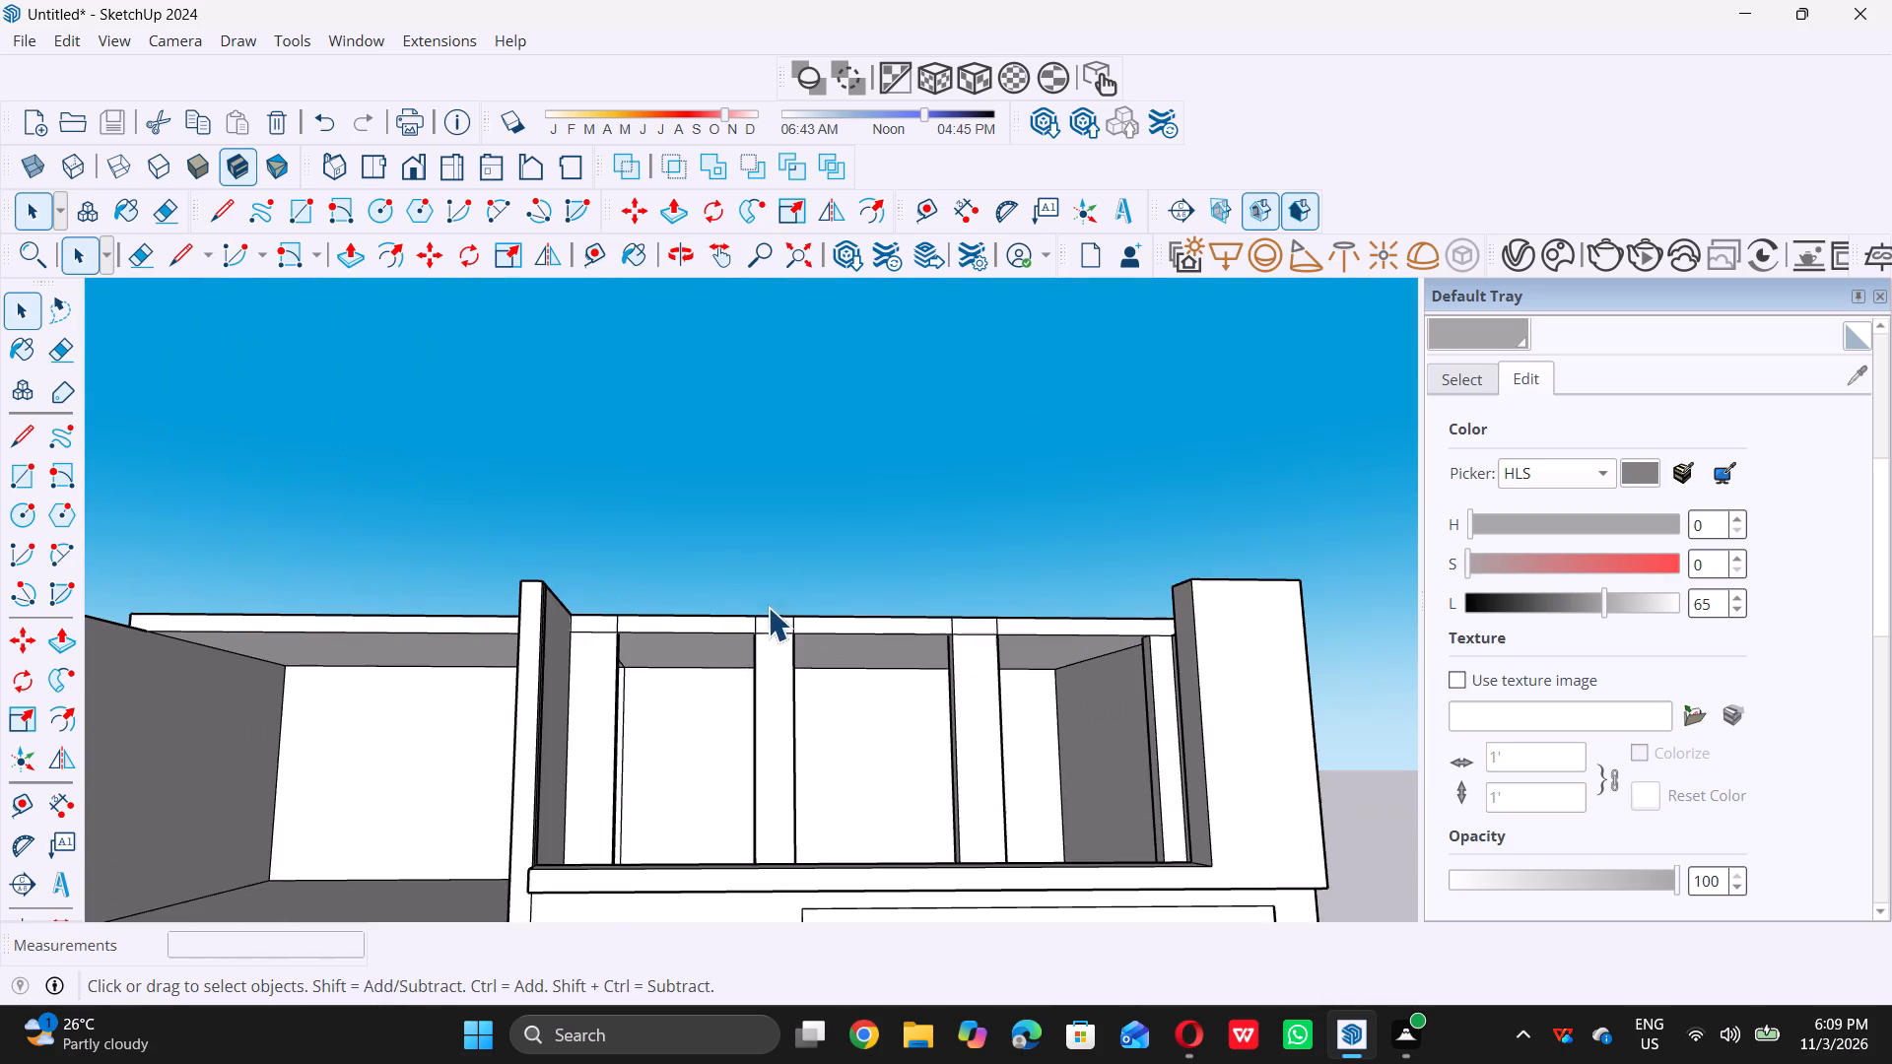
Draw a line across the top of the first column's side facing away from the dividing wall, along the roof slab's underside.
{"action": "middle_click_drag", "start_coordinate": [723, 638], "coordinate": [519, 576]}
{"action": "scroll", "coordinate": [519, 576], "scroll_direction": "up", "scroll_amount": 6}
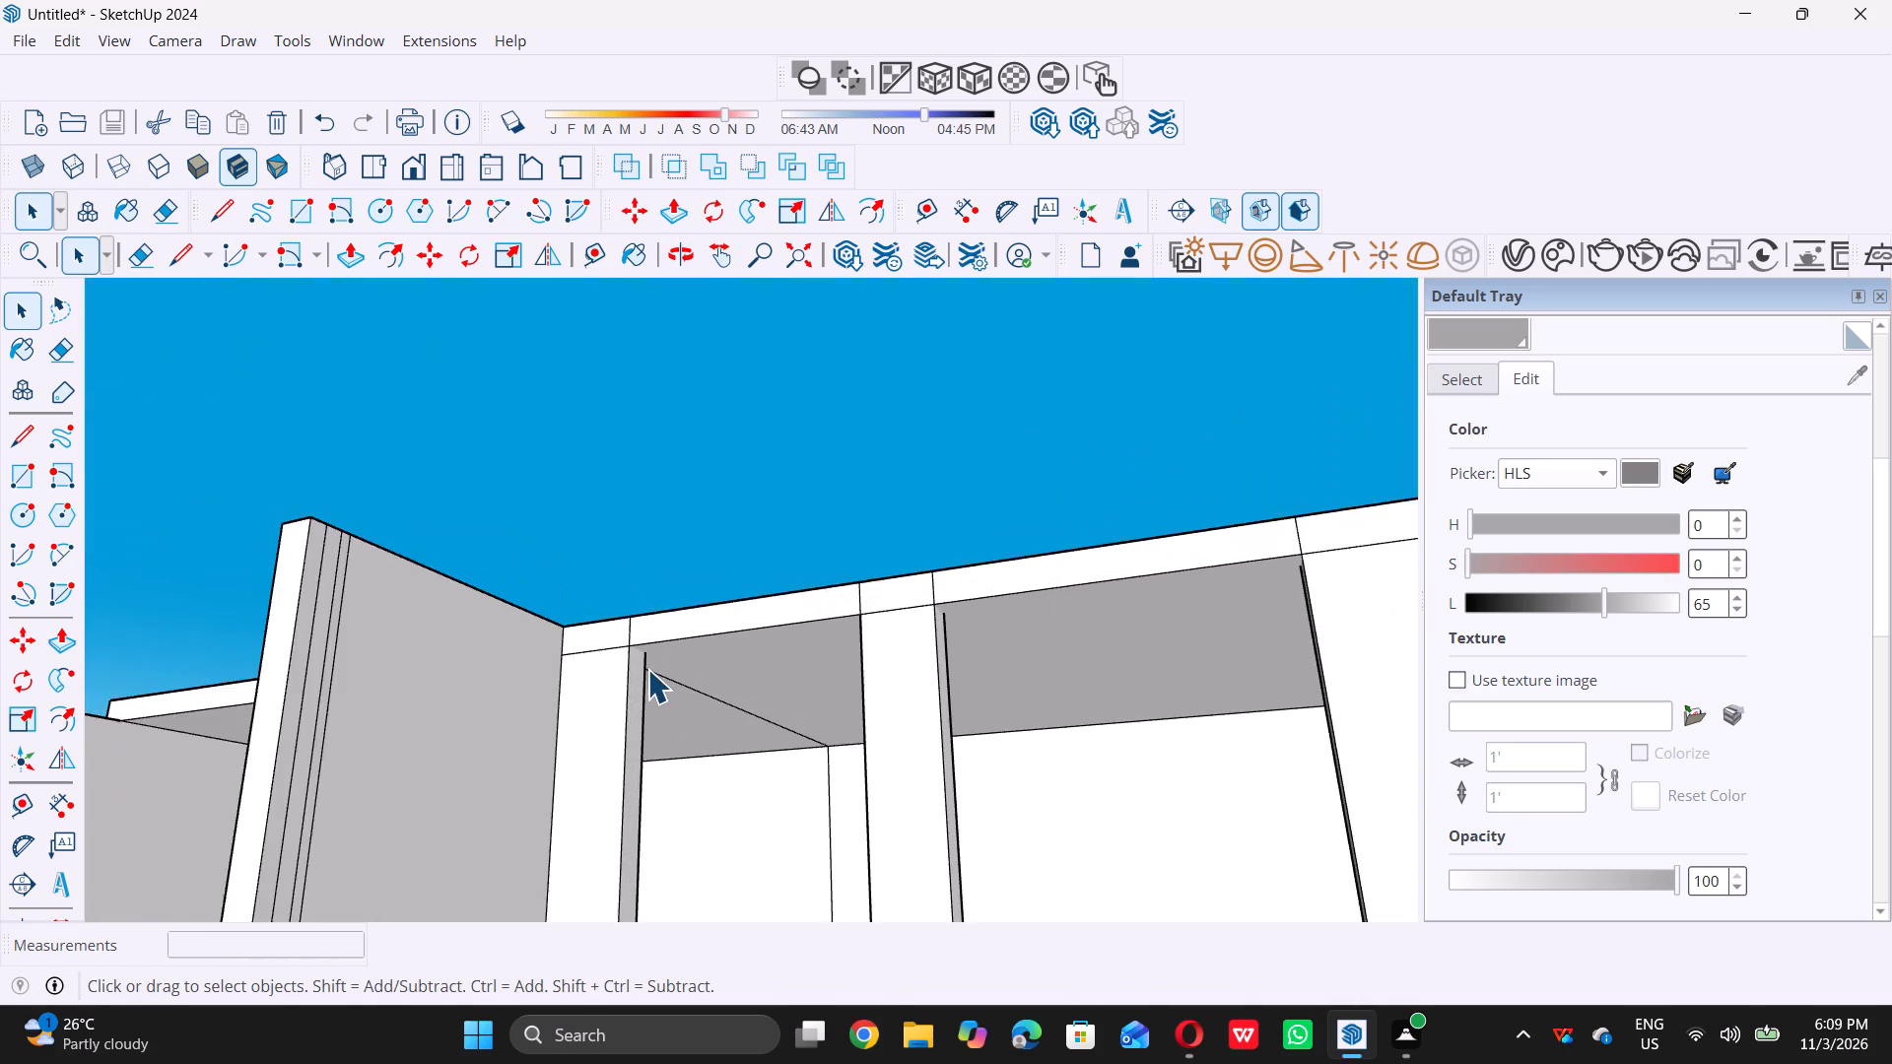
{"action": "scroll", "coordinate": [645, 669], "scroll_direction": "up", "scroll_amount": 14}
{"action": "key", "text": "l"}
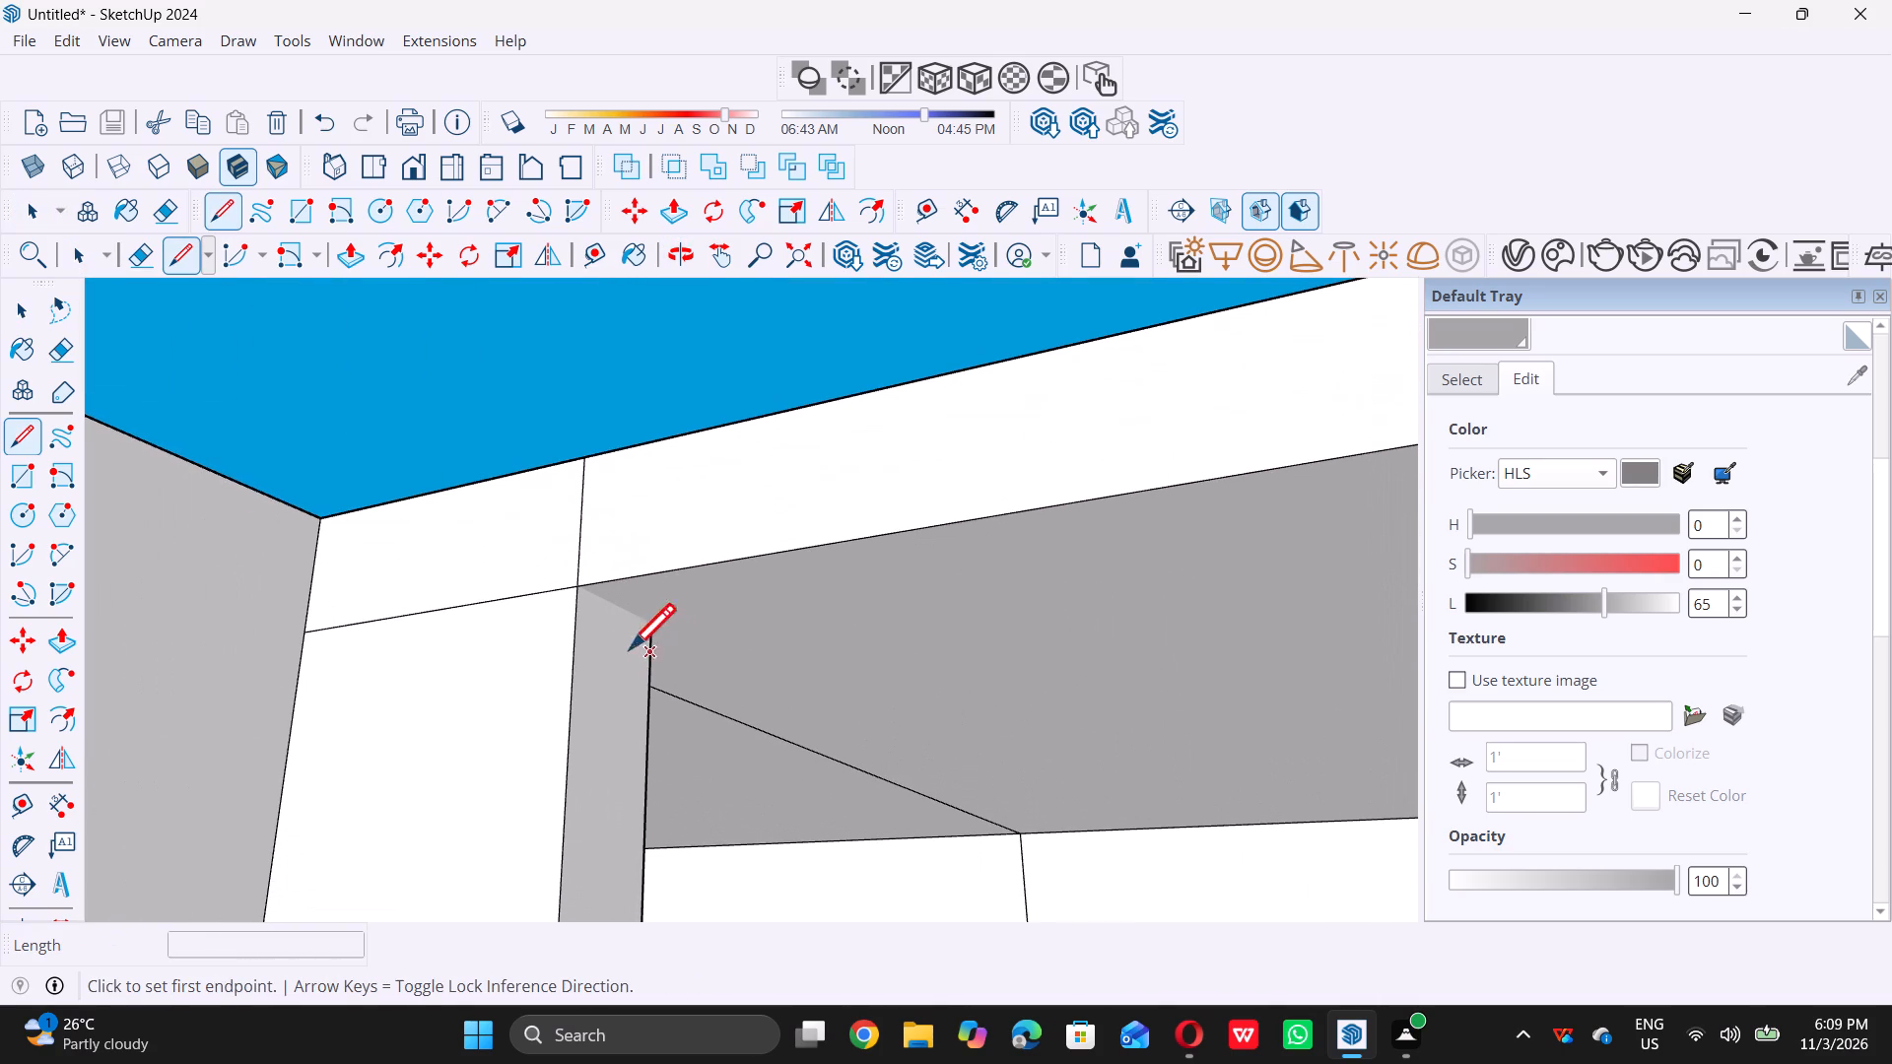
{"action": "scroll", "coordinate": [610, 592], "scroll_direction": "up", "scroll_amount": 4}
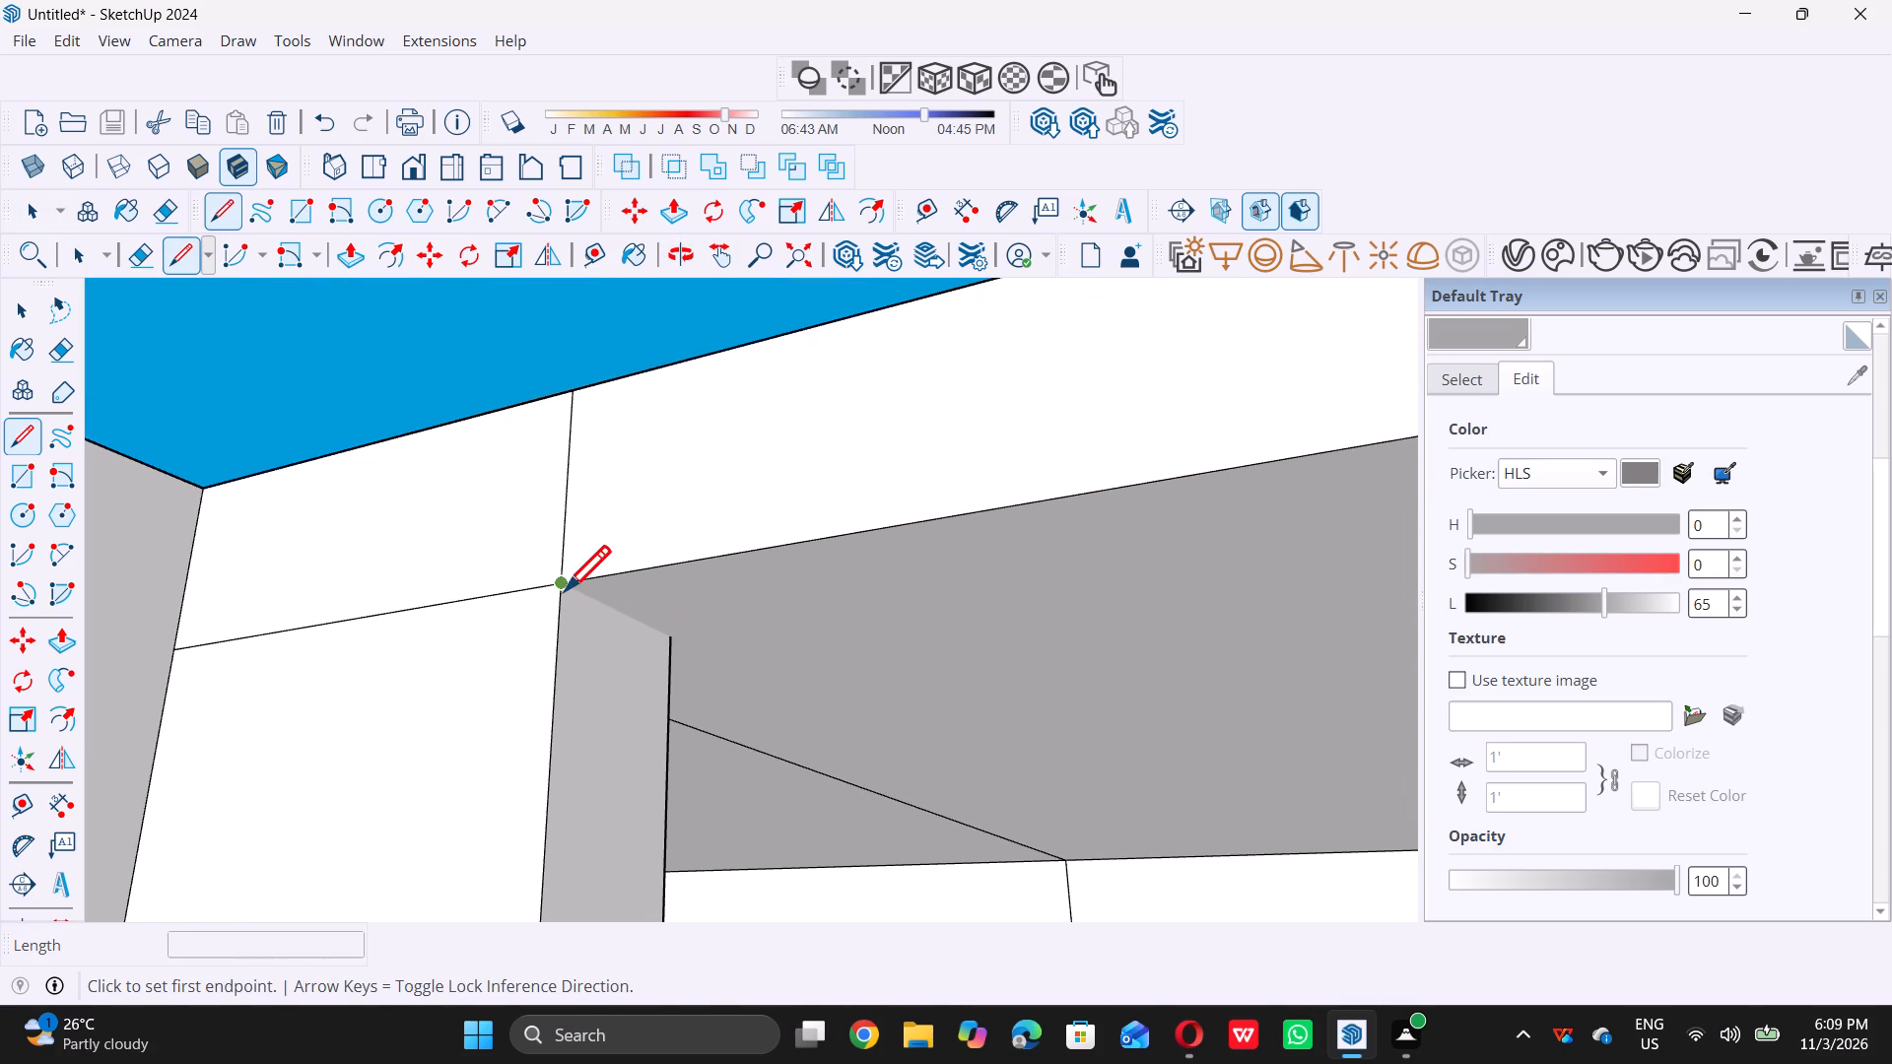
{"action": "triple_click", "coordinate": [565, 590]}
{"action": "left_click", "coordinate": [669, 630]}
Draw a 9" line across the top of the second column's side facing the dividing wall, where it meets the slab's underside.
{"action": "scroll", "coordinate": [565, 641], "scroll_direction": "down", "scroll_amount": 4}
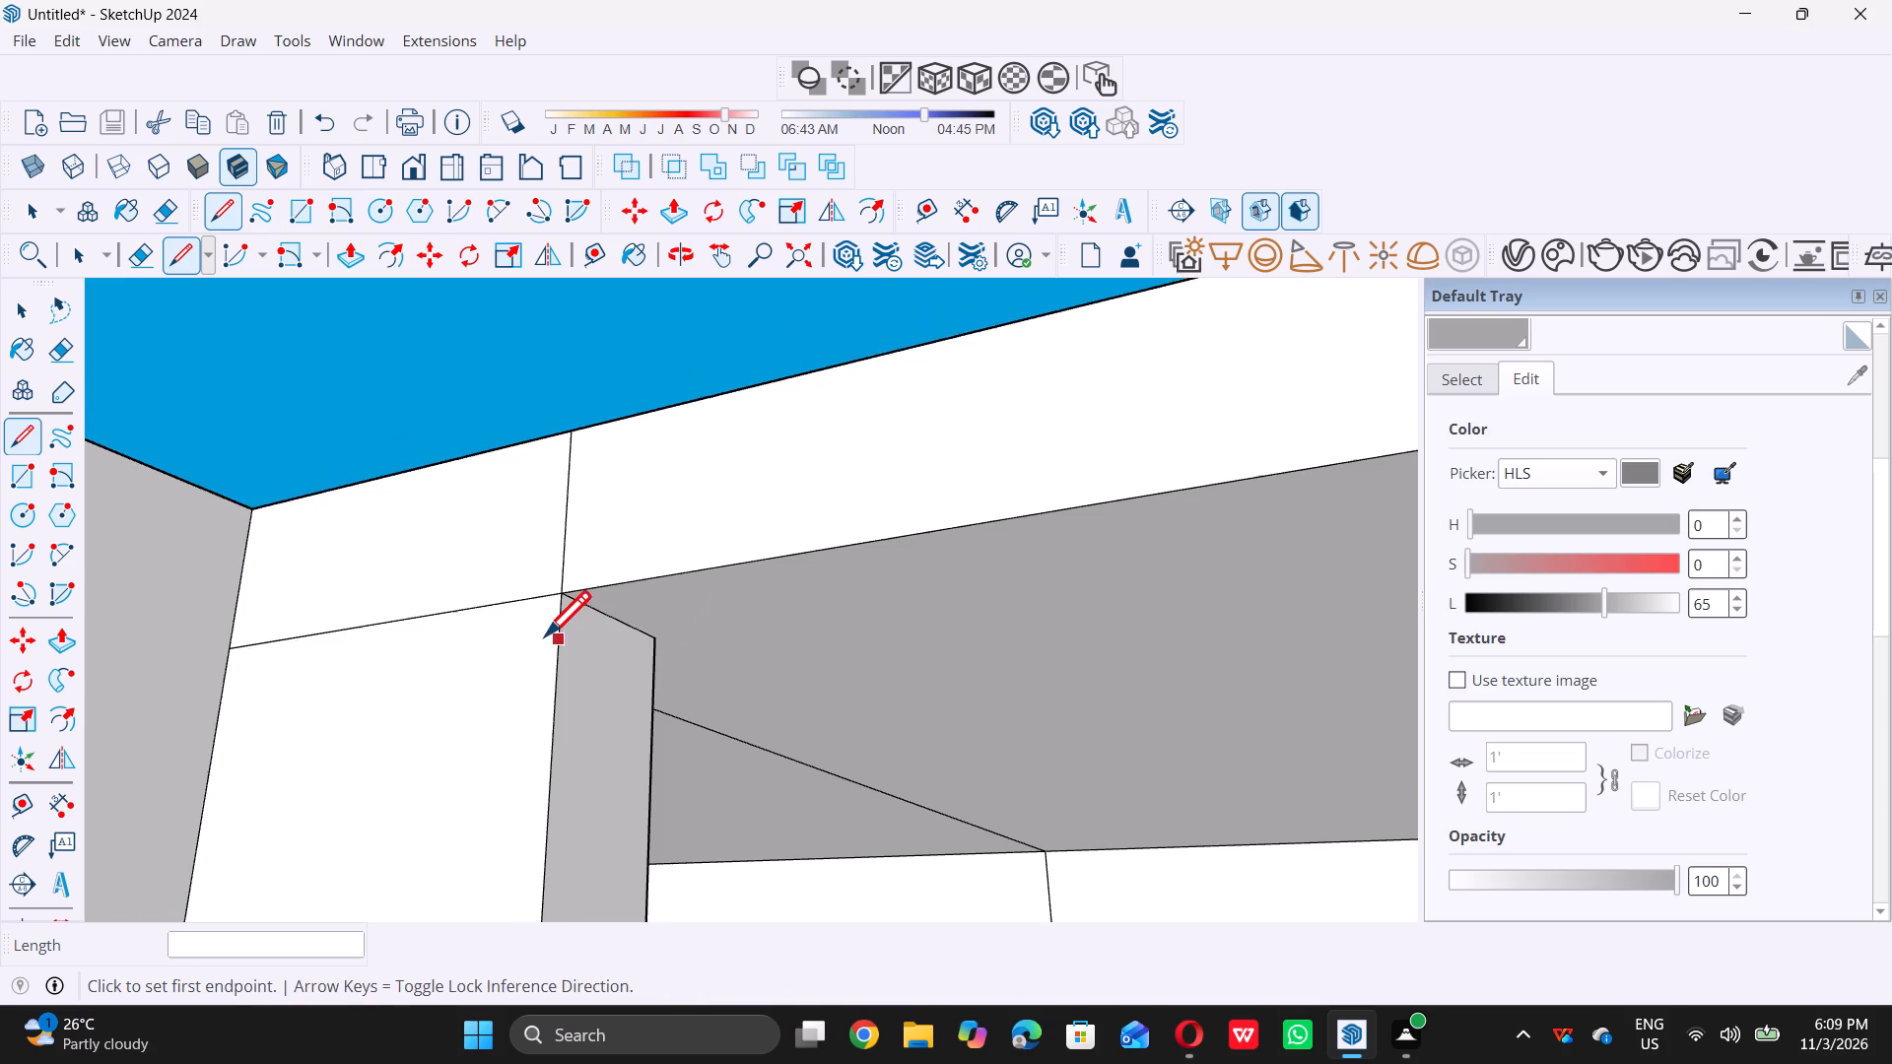
{"action": "scroll", "coordinate": [545, 635], "scroll_direction": "down", "scroll_amount": 15}
{"action": "middle_click_drag", "start_coordinate": [569, 677], "coordinate": [999, 611]}
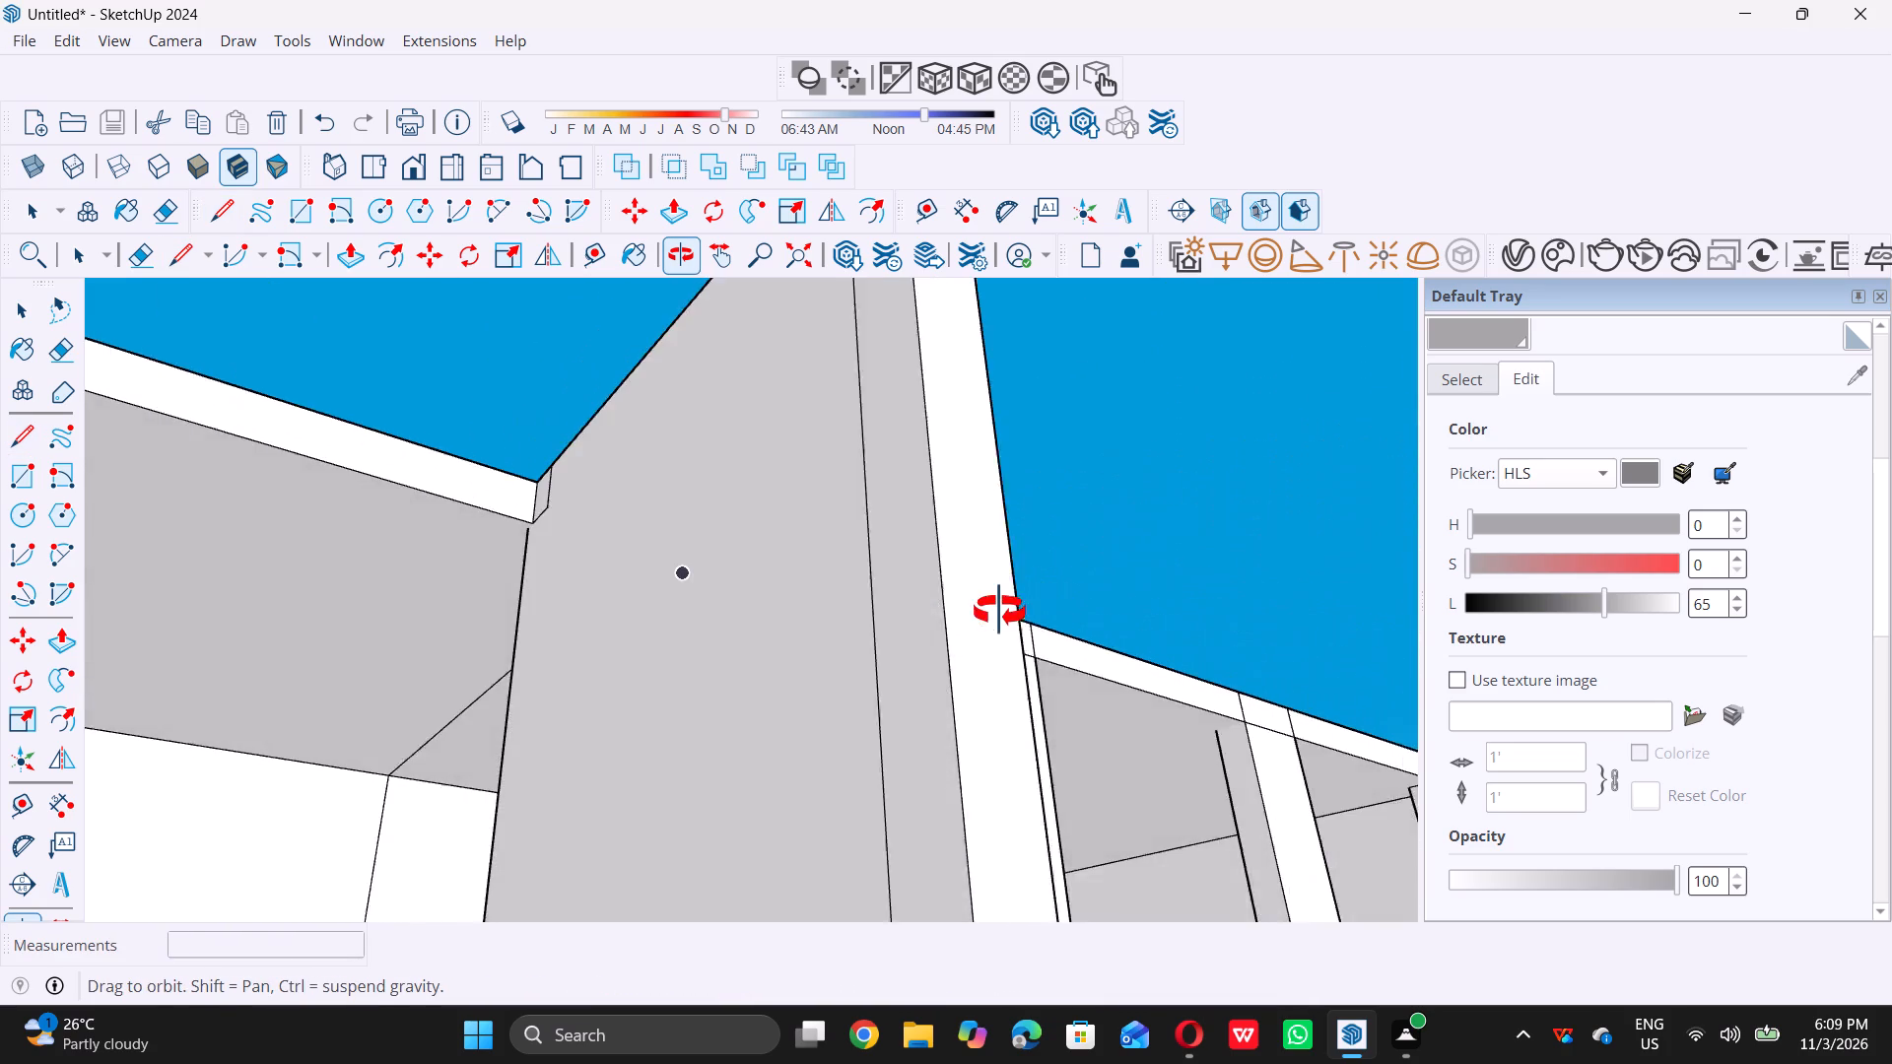
{"action": "middle_click_drag", "start_coordinate": [999, 611], "coordinate": [933, 626]}
{"action": "scroll", "coordinate": [978, 624], "scroll_direction": "up", "scroll_amount": 9}
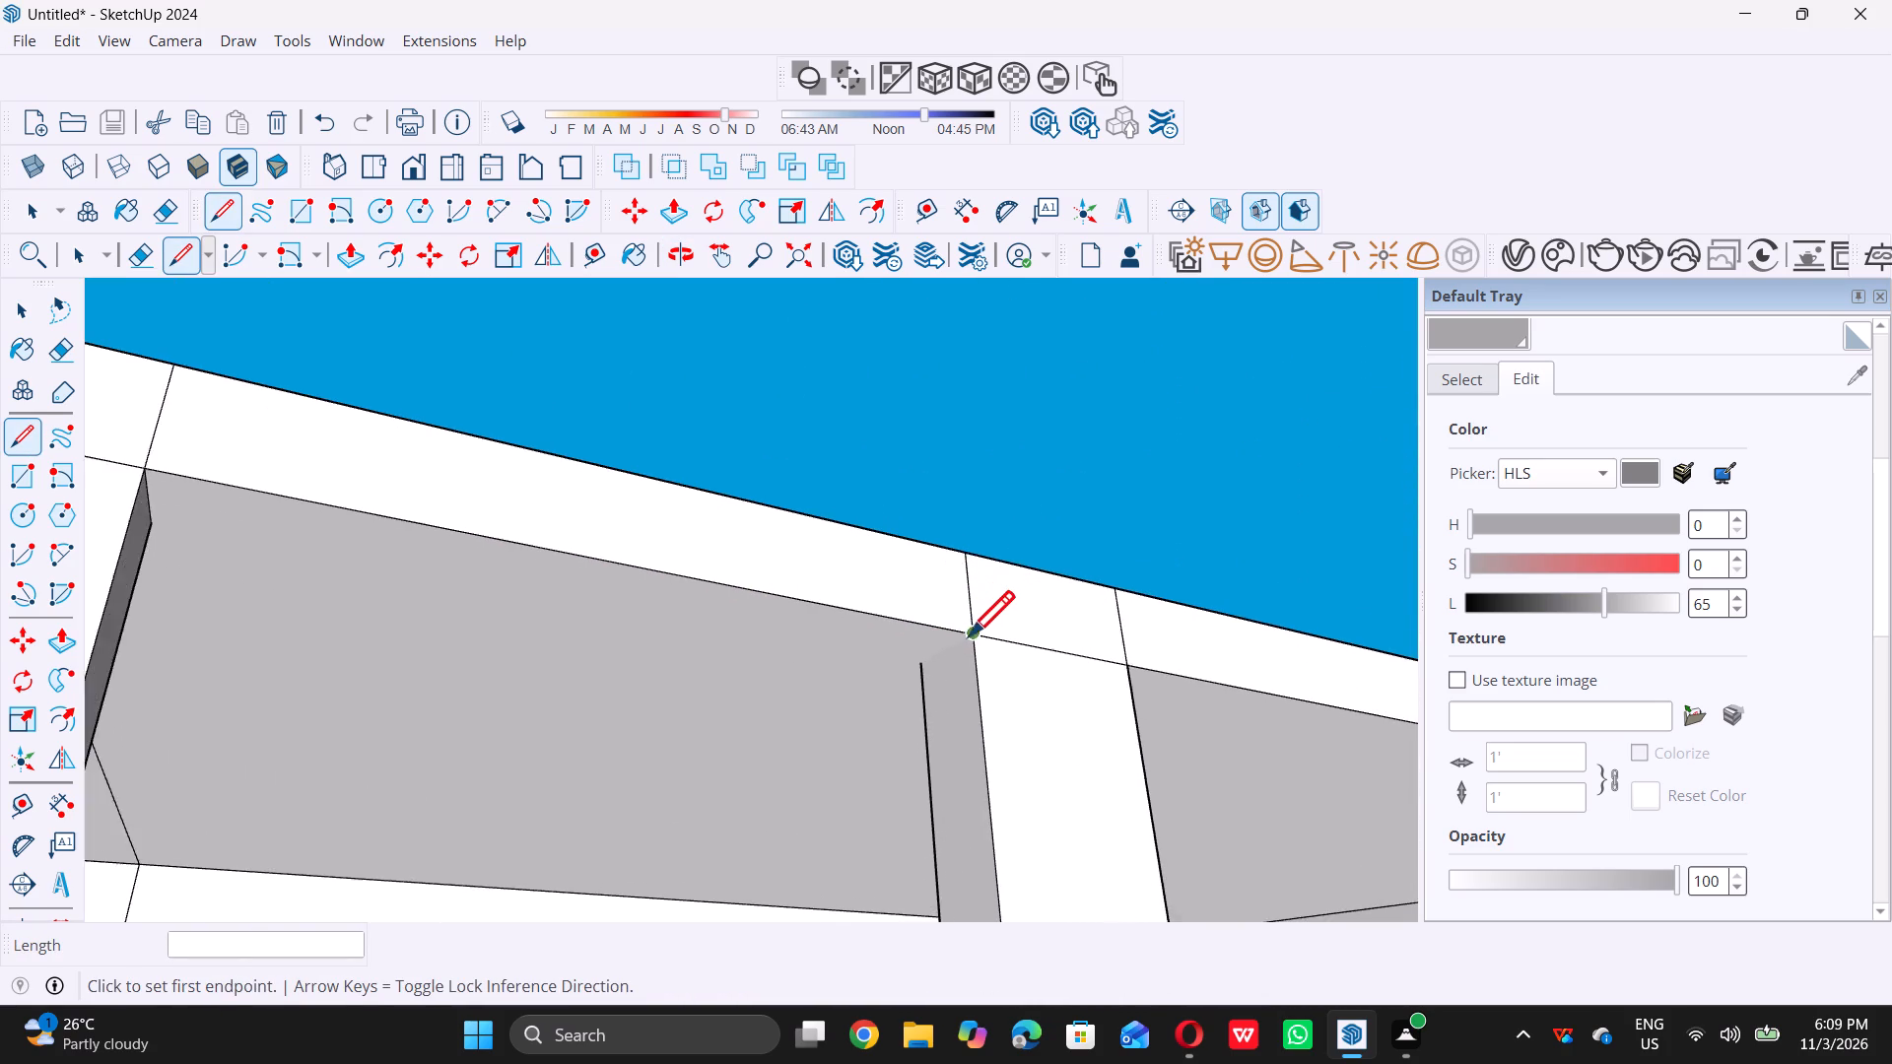
{"action": "scroll", "coordinate": [969, 635], "scroll_direction": "up", "scroll_amount": 4}
{"action": "left_click", "coordinate": [977, 632]}
{"action": "double_click", "coordinate": [895, 672]}
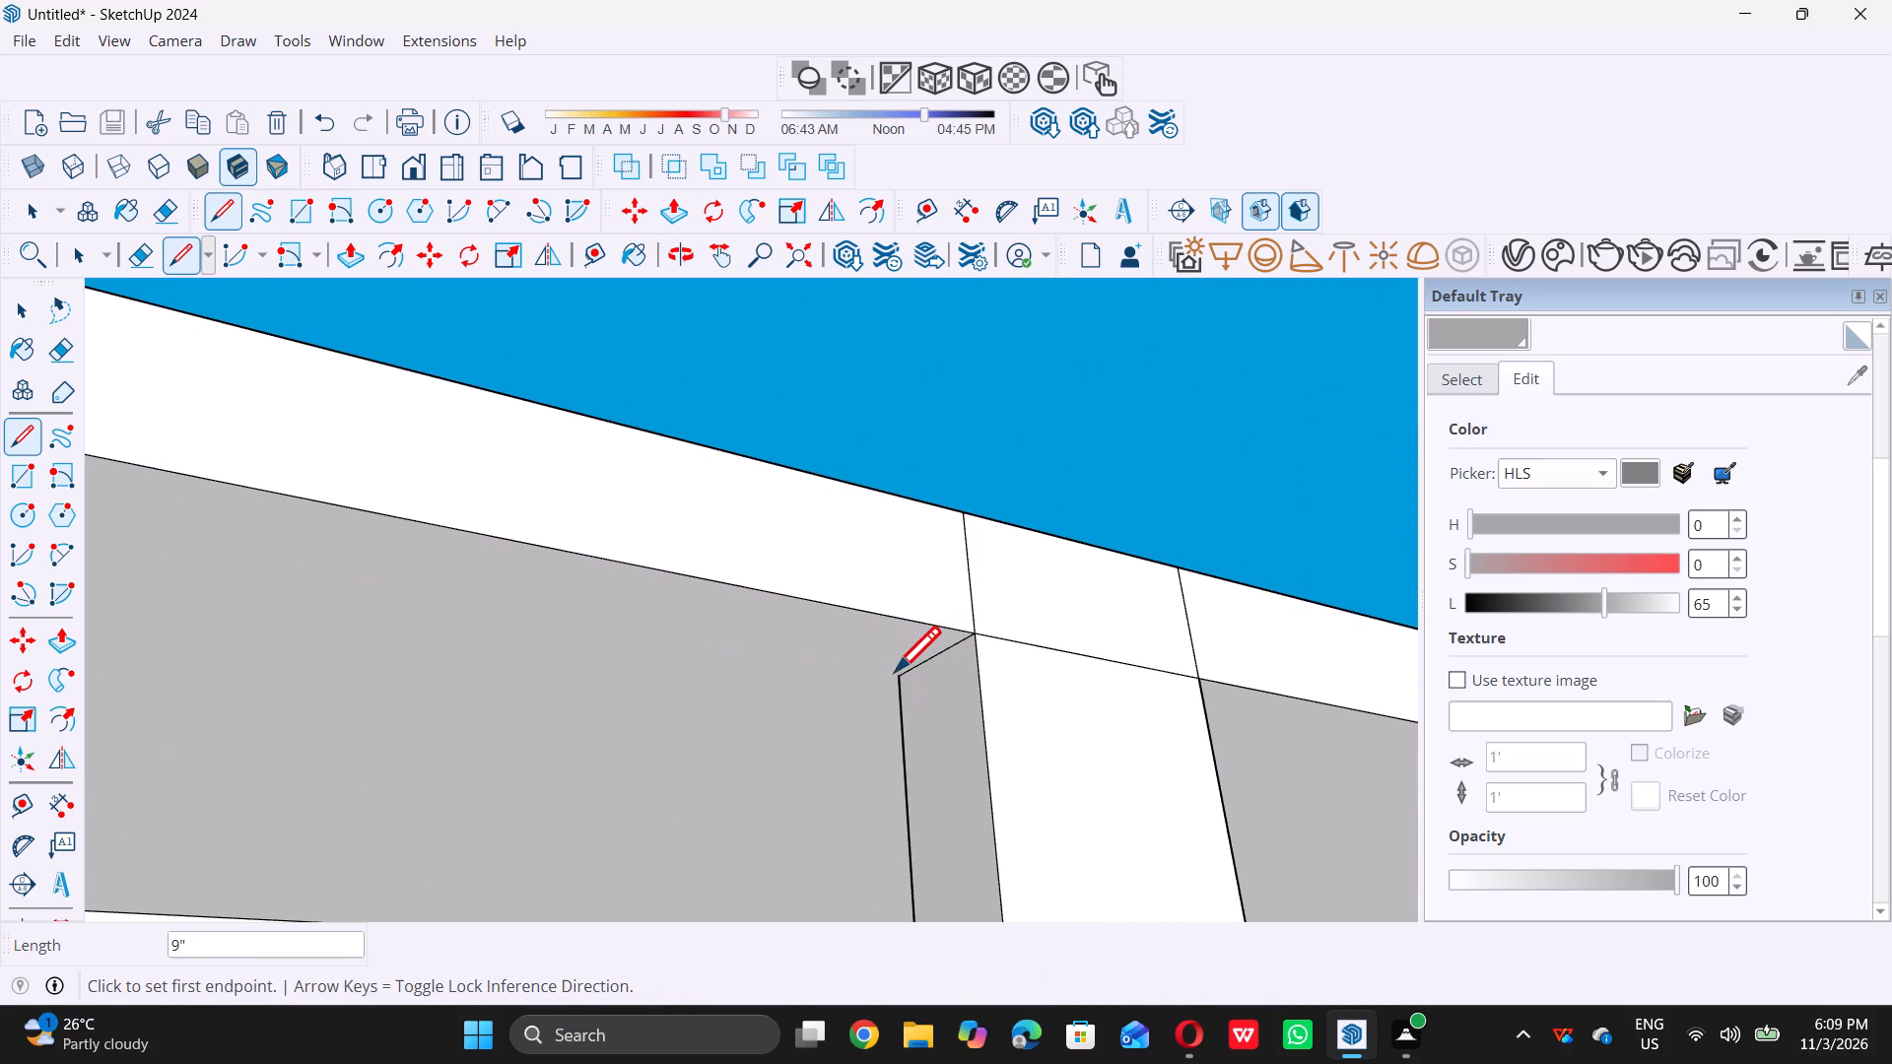
Draw a 9" line across the top of the second column's opposite side, from front corner to back corner under the slab.
{"action": "scroll", "coordinate": [729, 685], "scroll_direction": "down", "scroll_amount": 9}
{"action": "middle_click_drag", "start_coordinate": [897, 661], "coordinate": [327, 692]}
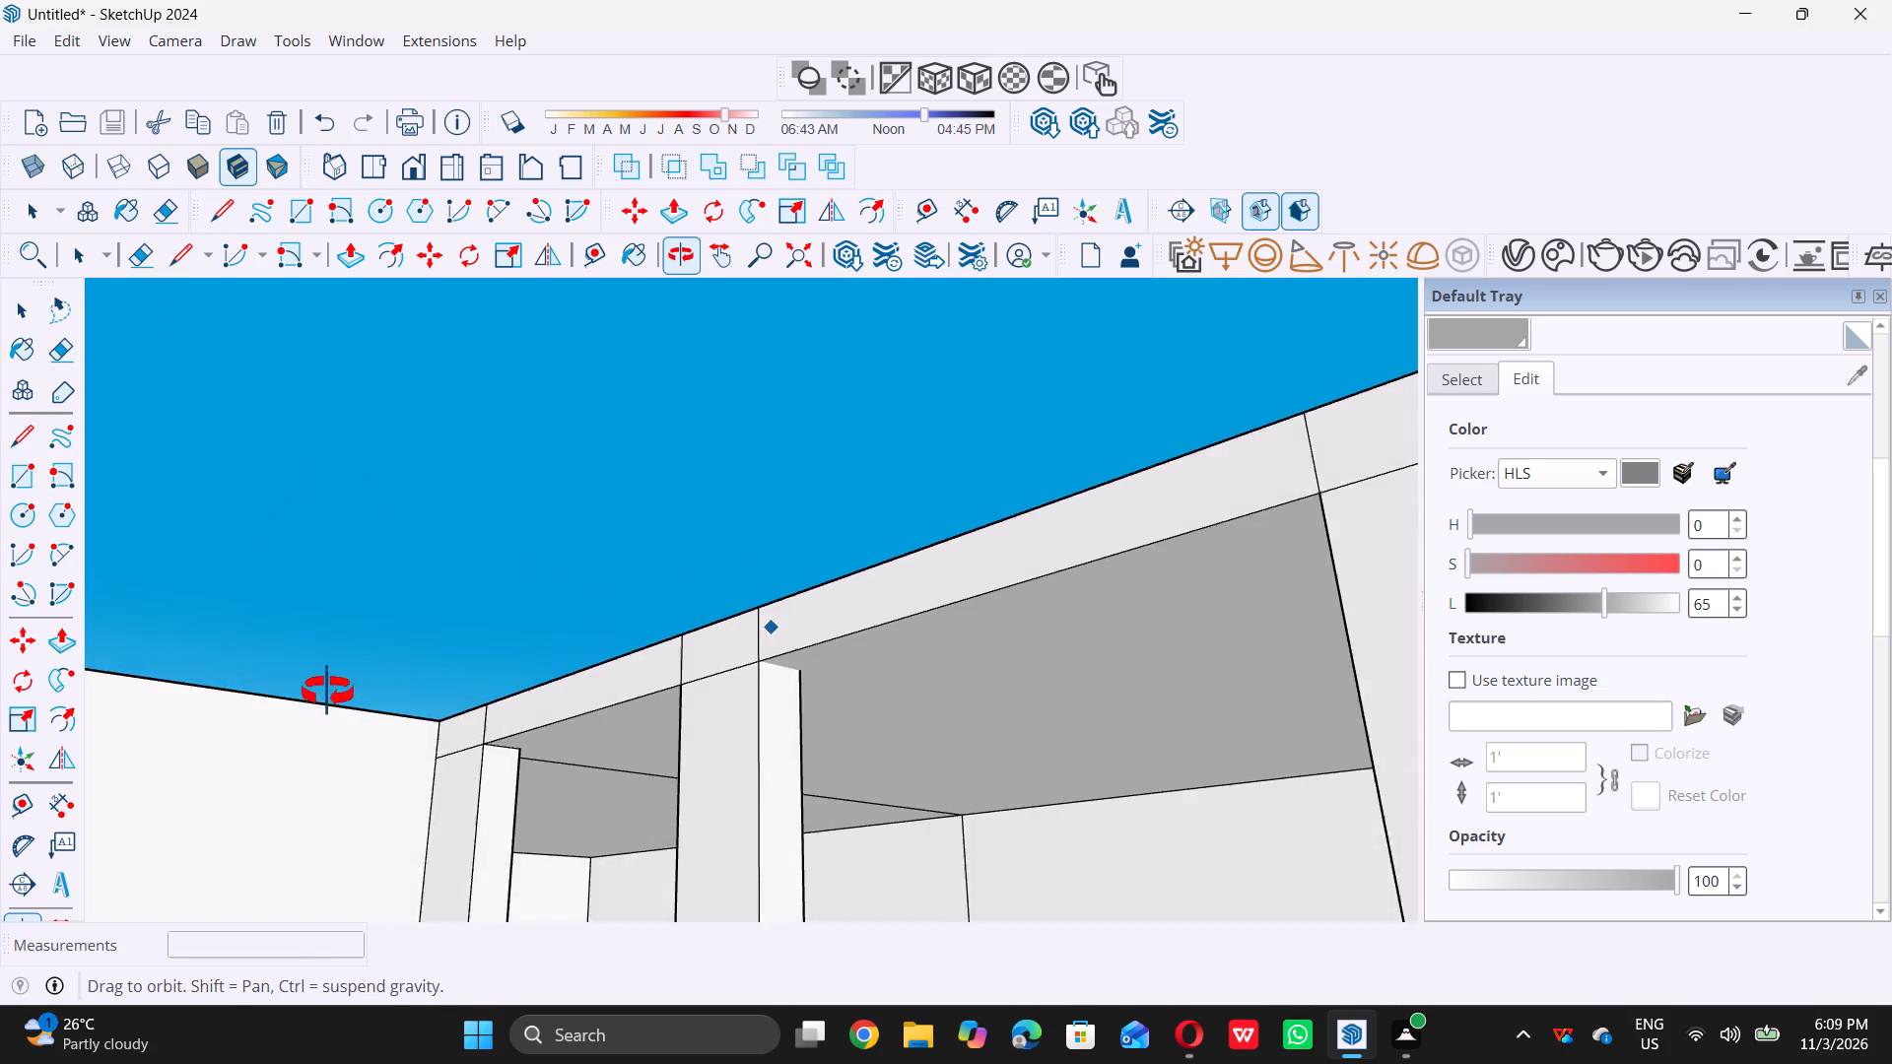
{"action": "middle_click_drag", "start_coordinate": [327, 692], "coordinate": [327, 693]}
{"action": "scroll", "coordinate": [771, 671], "scroll_direction": "up", "scroll_amount": 5}
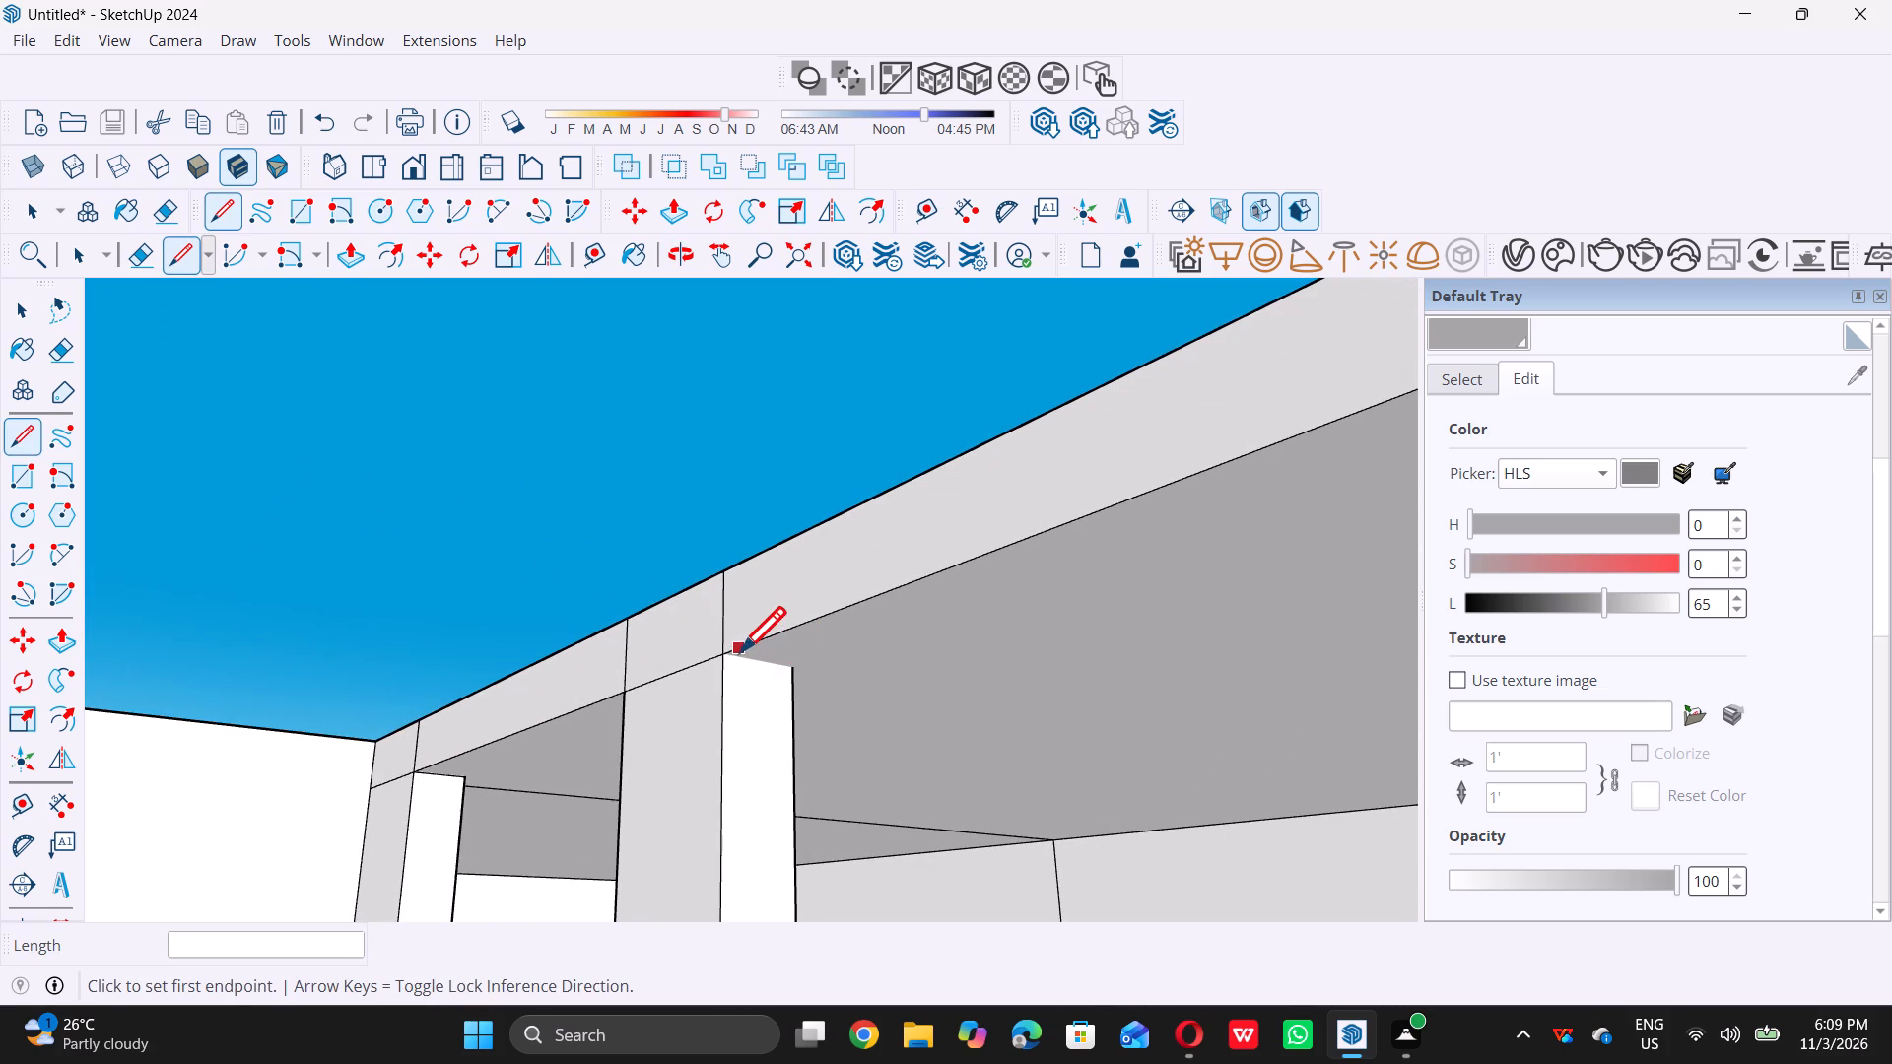
{"action": "scroll", "coordinate": [734, 661], "scroll_direction": "up", "scroll_amount": 5}
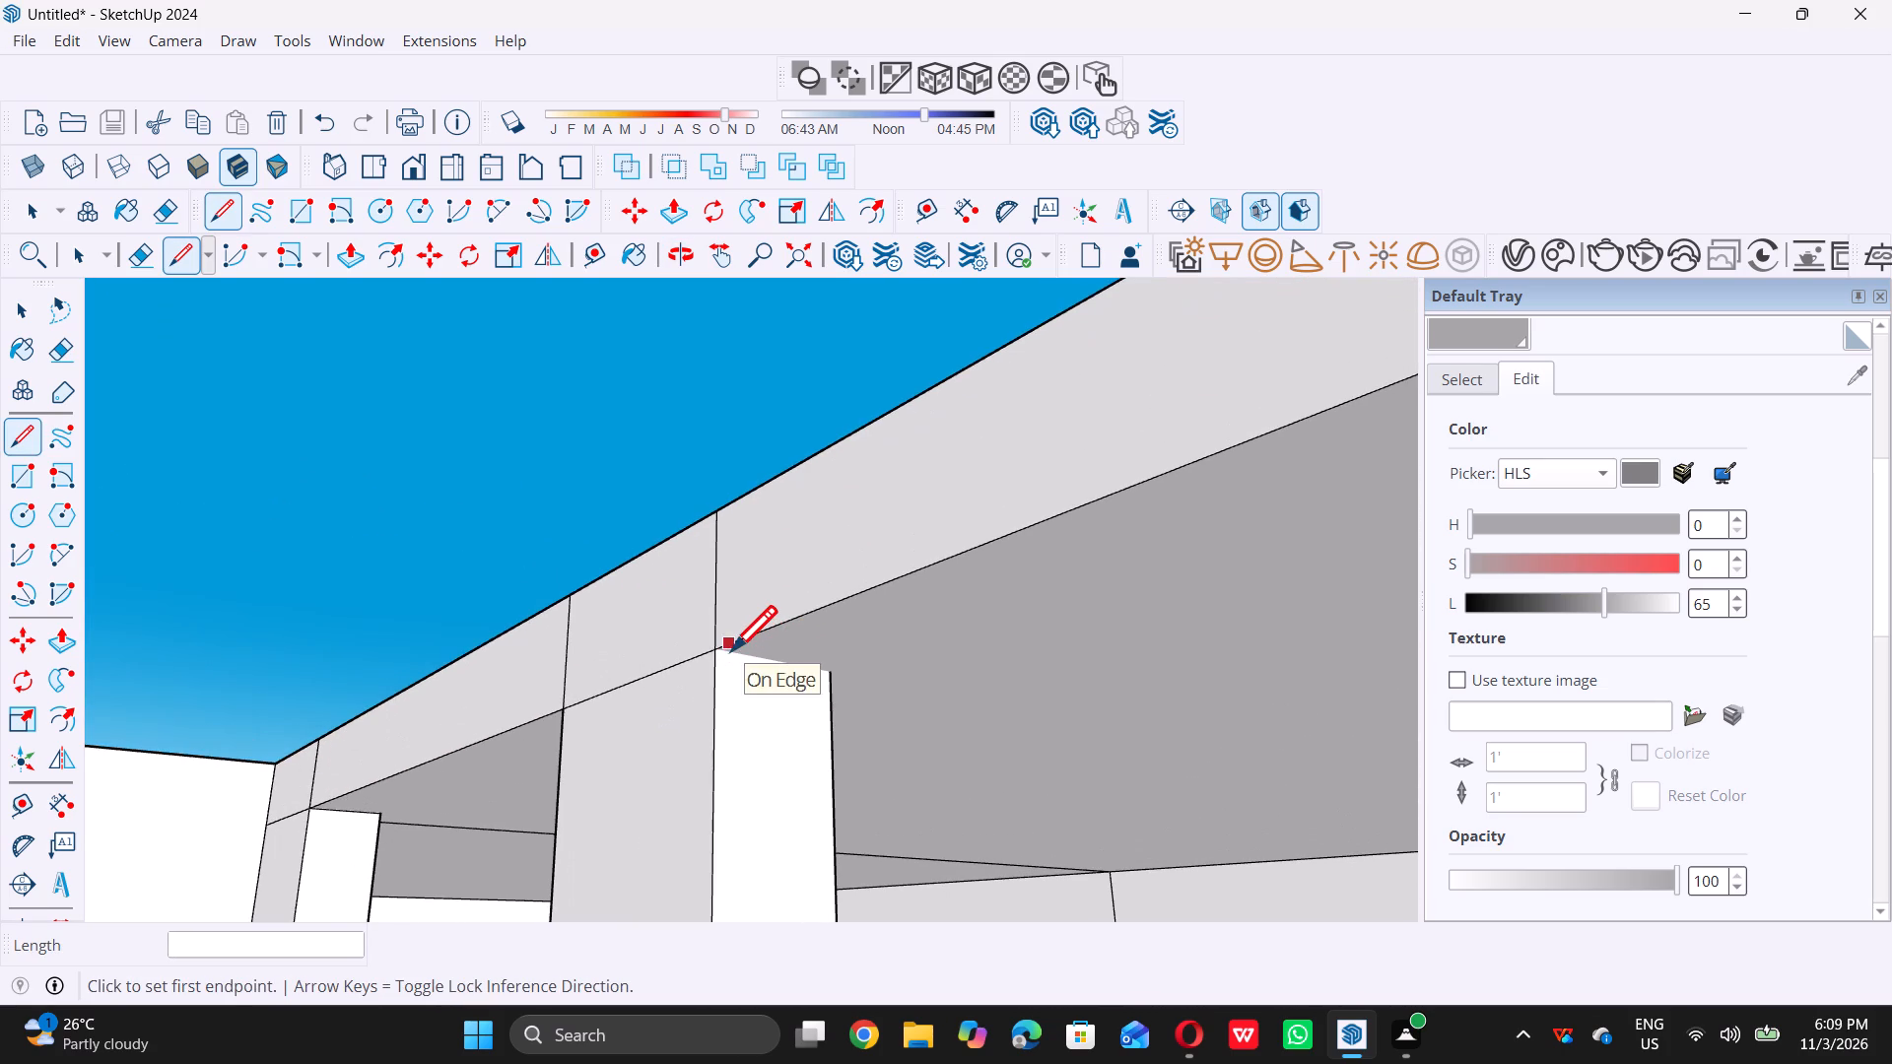
{"action": "double_click", "coordinate": [724, 650]}
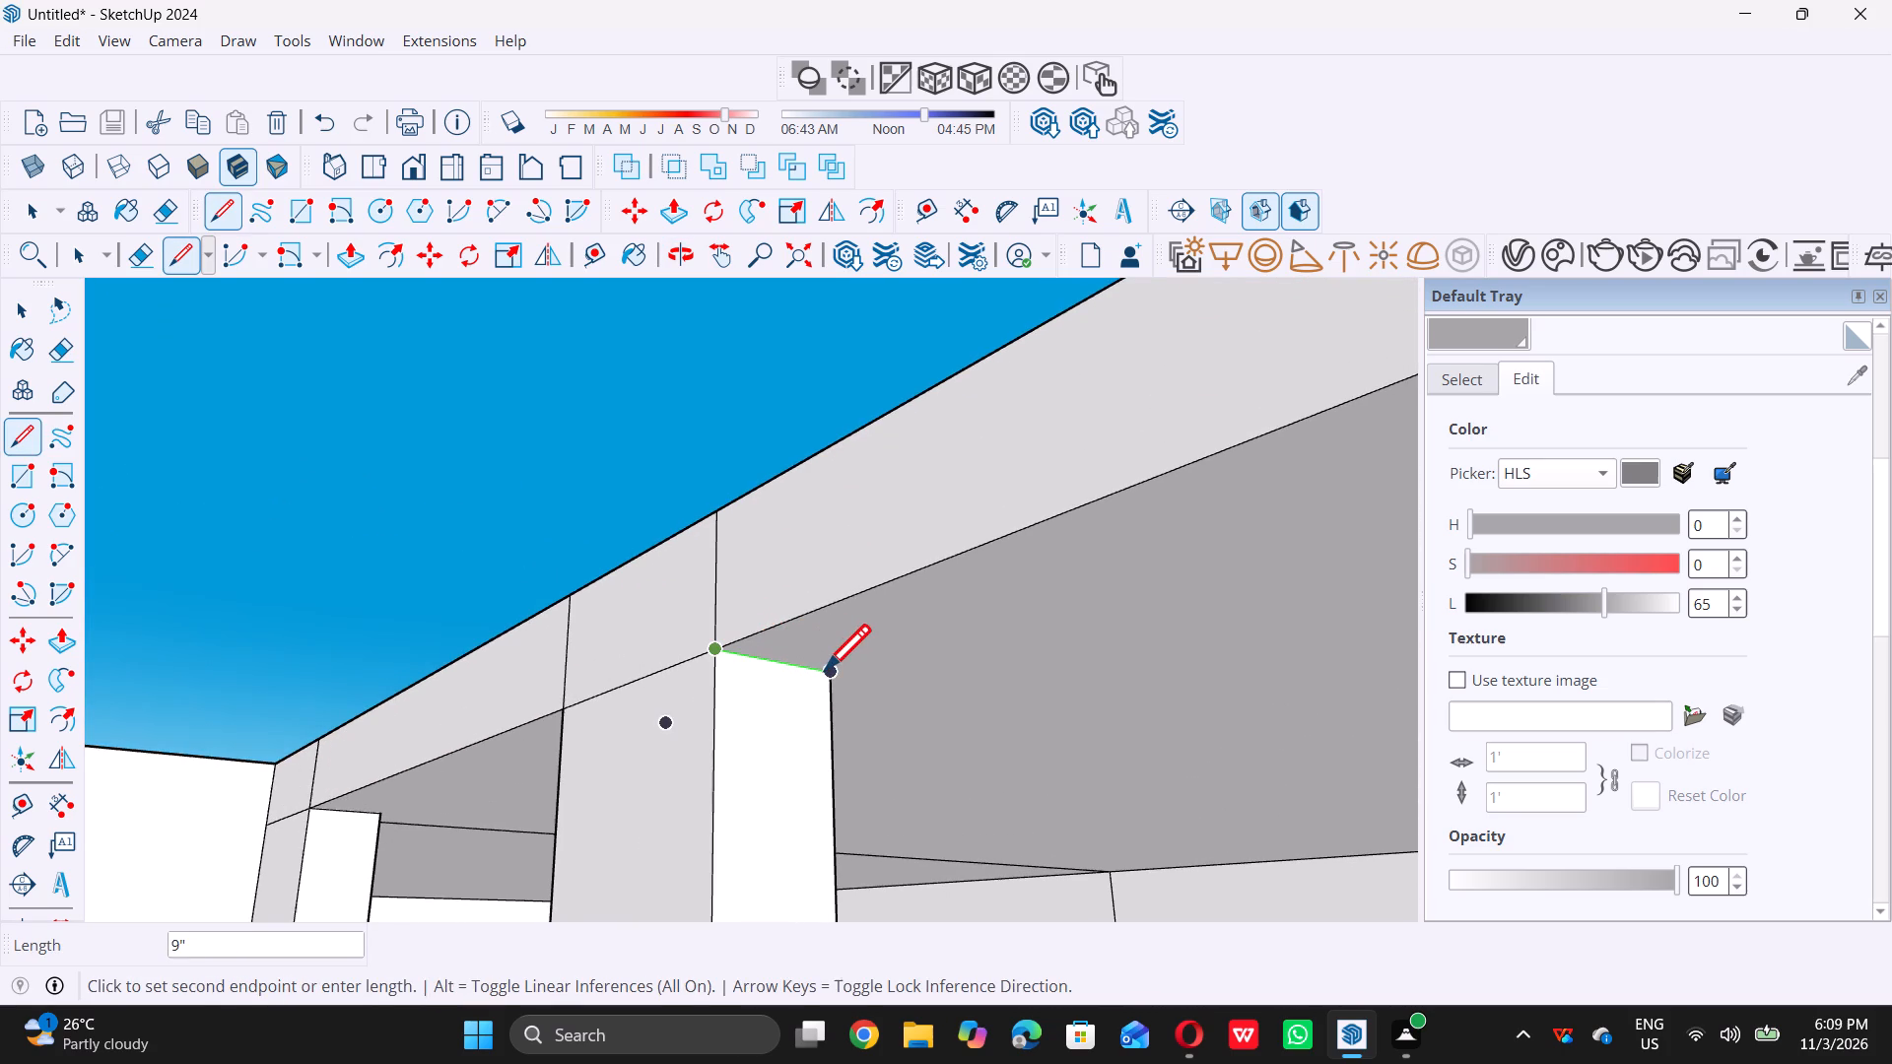
{"action": "left_click", "coordinate": [825, 669]}
Draw a line across the top of the third column's side facing the second column, from front corner to back corner.
{"action": "scroll", "coordinate": [598, 654], "scroll_direction": "down", "scroll_amount": 19}
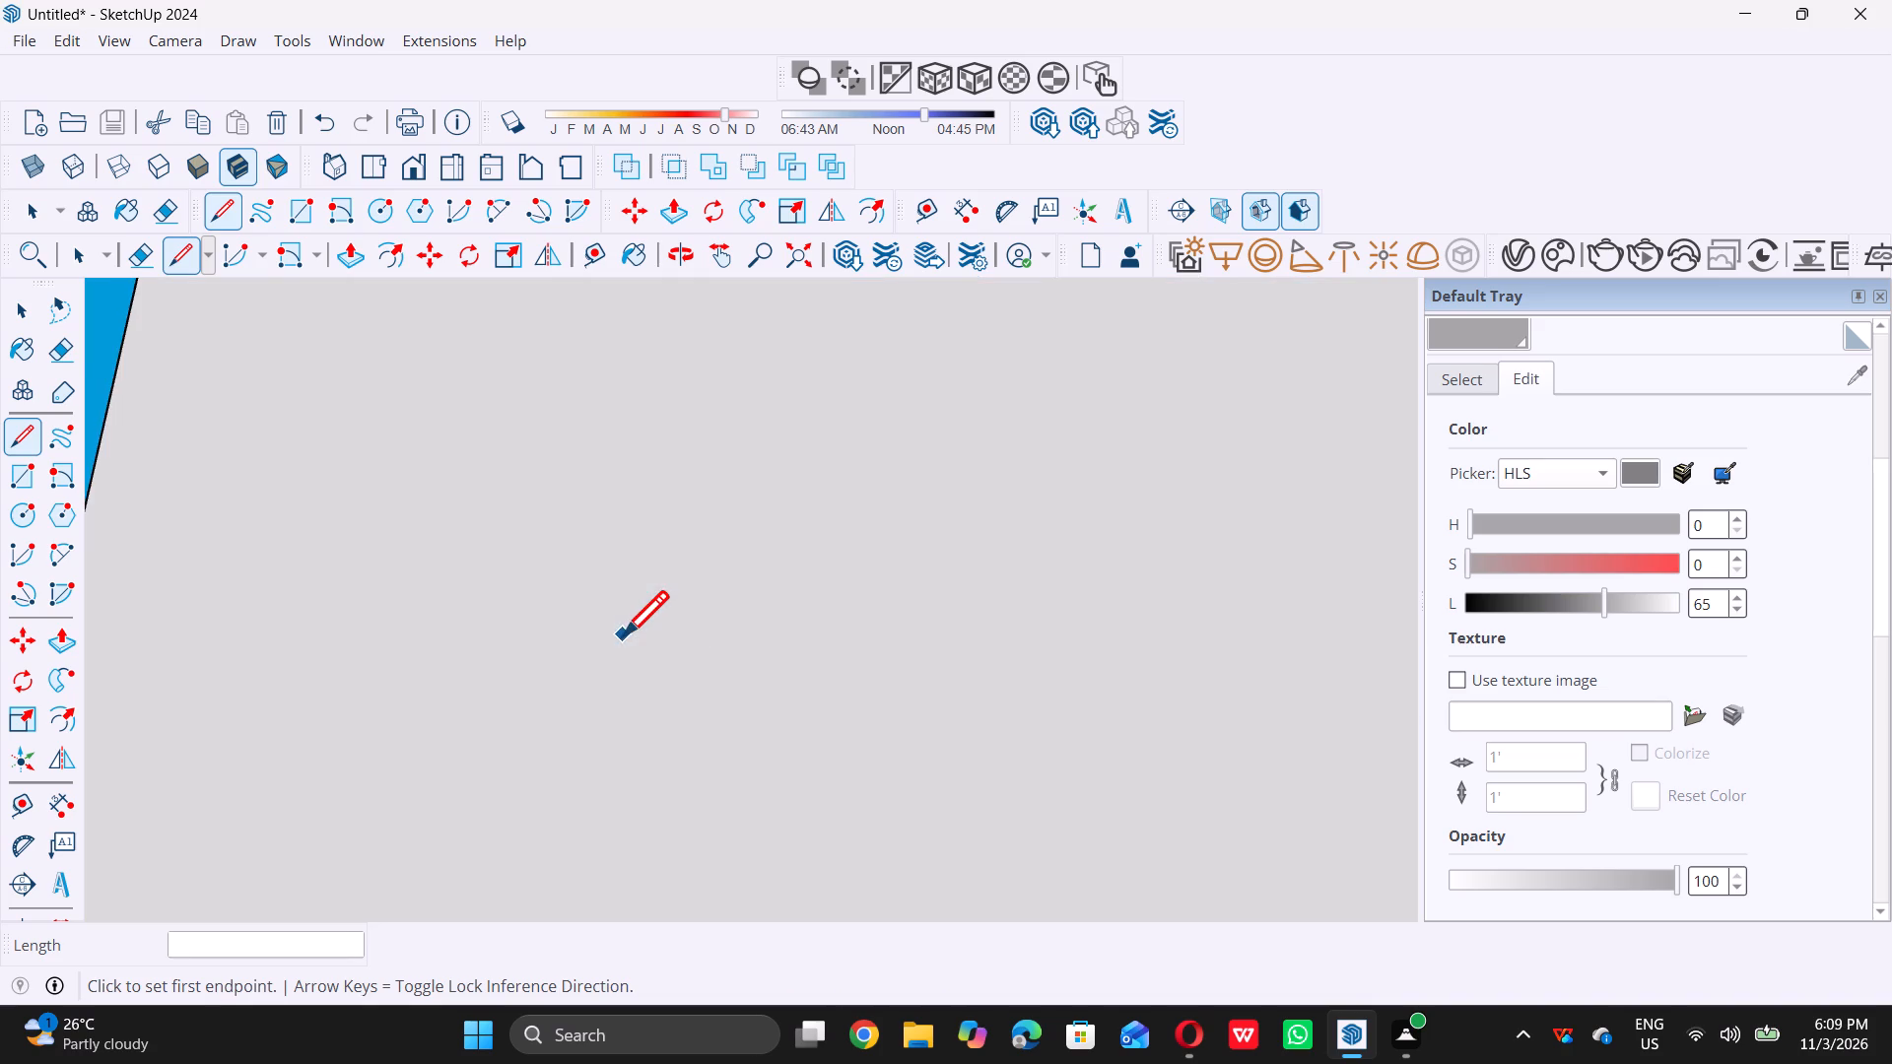
{"action": "scroll", "coordinate": [634, 633], "scroll_direction": "down", "scroll_amount": 20}
{"action": "scroll", "coordinate": [634, 633], "scroll_direction": "down", "scroll_amount": 8}
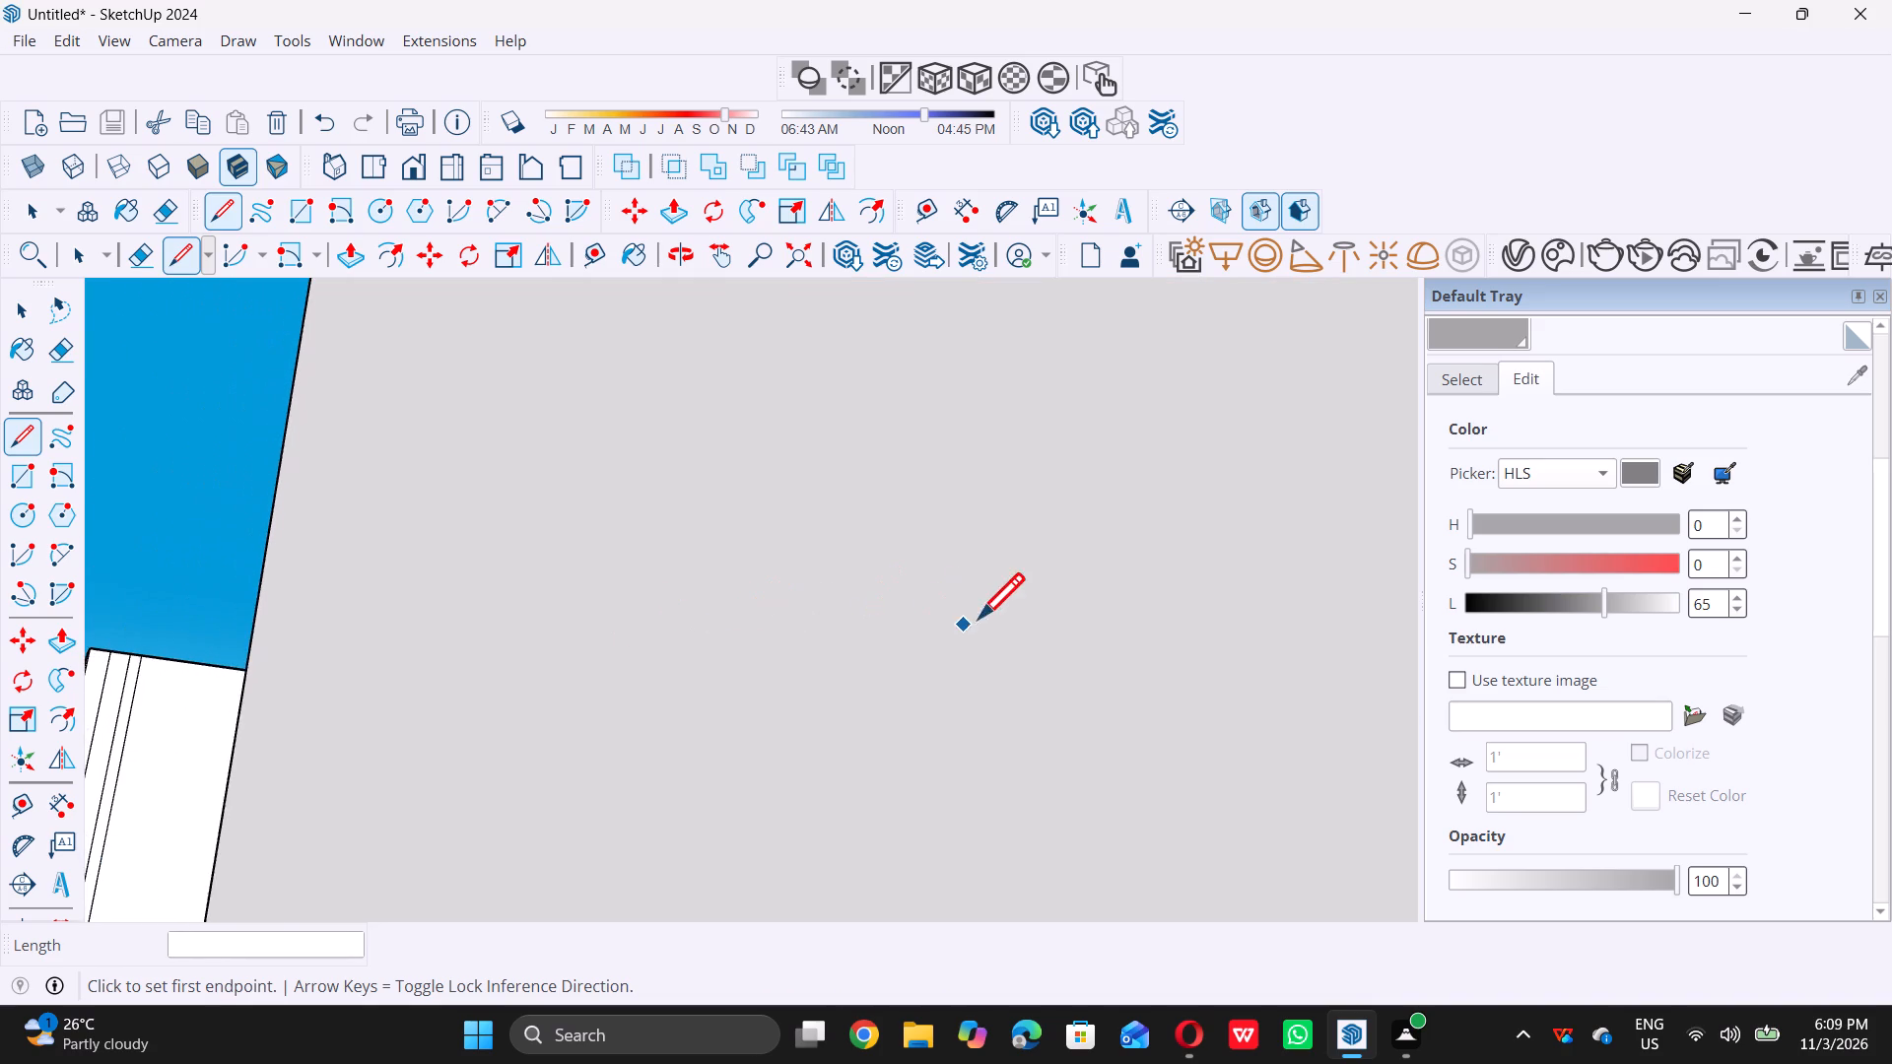
{"action": "scroll", "coordinate": [979, 618], "scroll_direction": "down", "scroll_amount": 20}
{"action": "scroll", "coordinate": [979, 618], "scroll_direction": "down", "scroll_amount": 12}
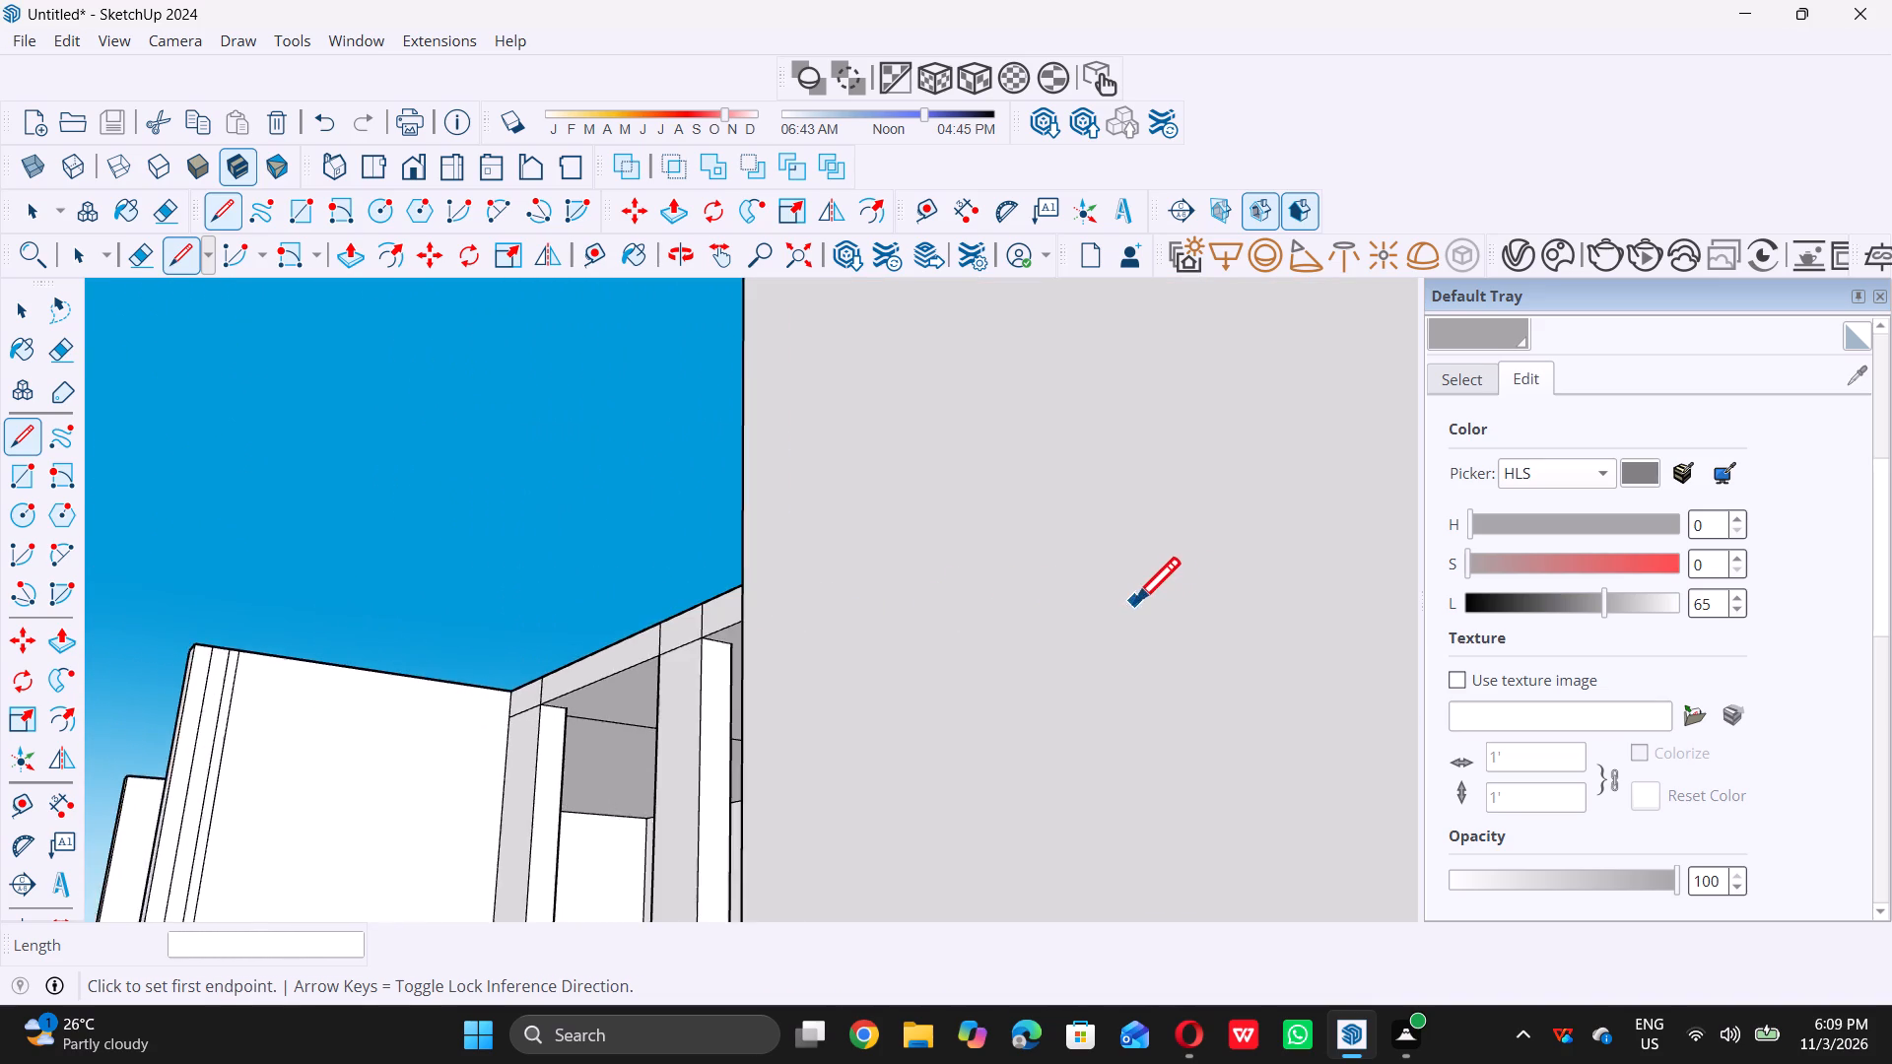
{"action": "scroll", "coordinate": [830, 591], "scroll_direction": "down", "scroll_amount": 1}
{"action": "middle_click_drag", "start_coordinate": [708, 572], "coordinate": [1211, 615]}
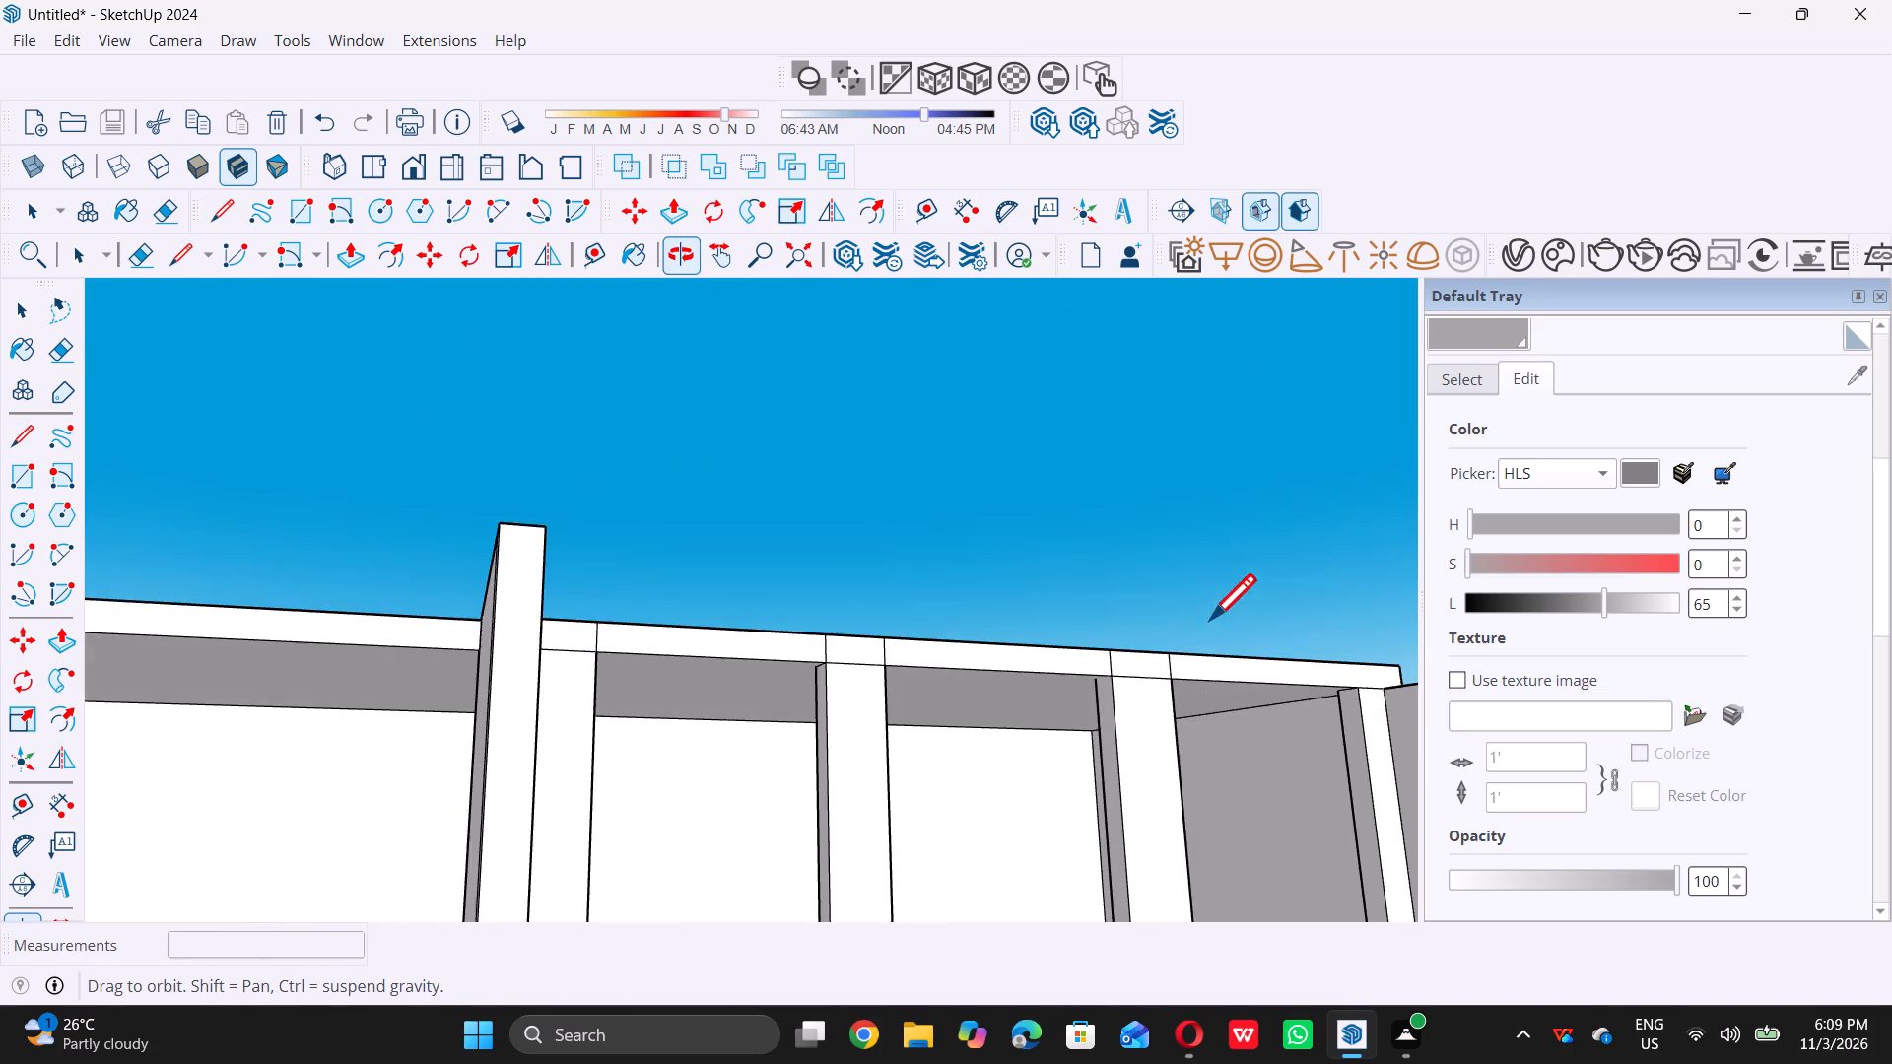
{"action": "scroll", "coordinate": [1169, 671], "scroll_direction": "up", "scroll_amount": 6}
{"action": "scroll", "coordinate": [1001, 697], "scroll_direction": "up", "scroll_amount": 6}
{"action": "middle_click_drag", "start_coordinate": [1030, 702], "coordinate": [1117, 671]}
{"action": "scroll", "coordinate": [1112, 681], "scroll_direction": "up", "scroll_amount": 10}
{"action": "double_click", "coordinate": [1098, 669]}
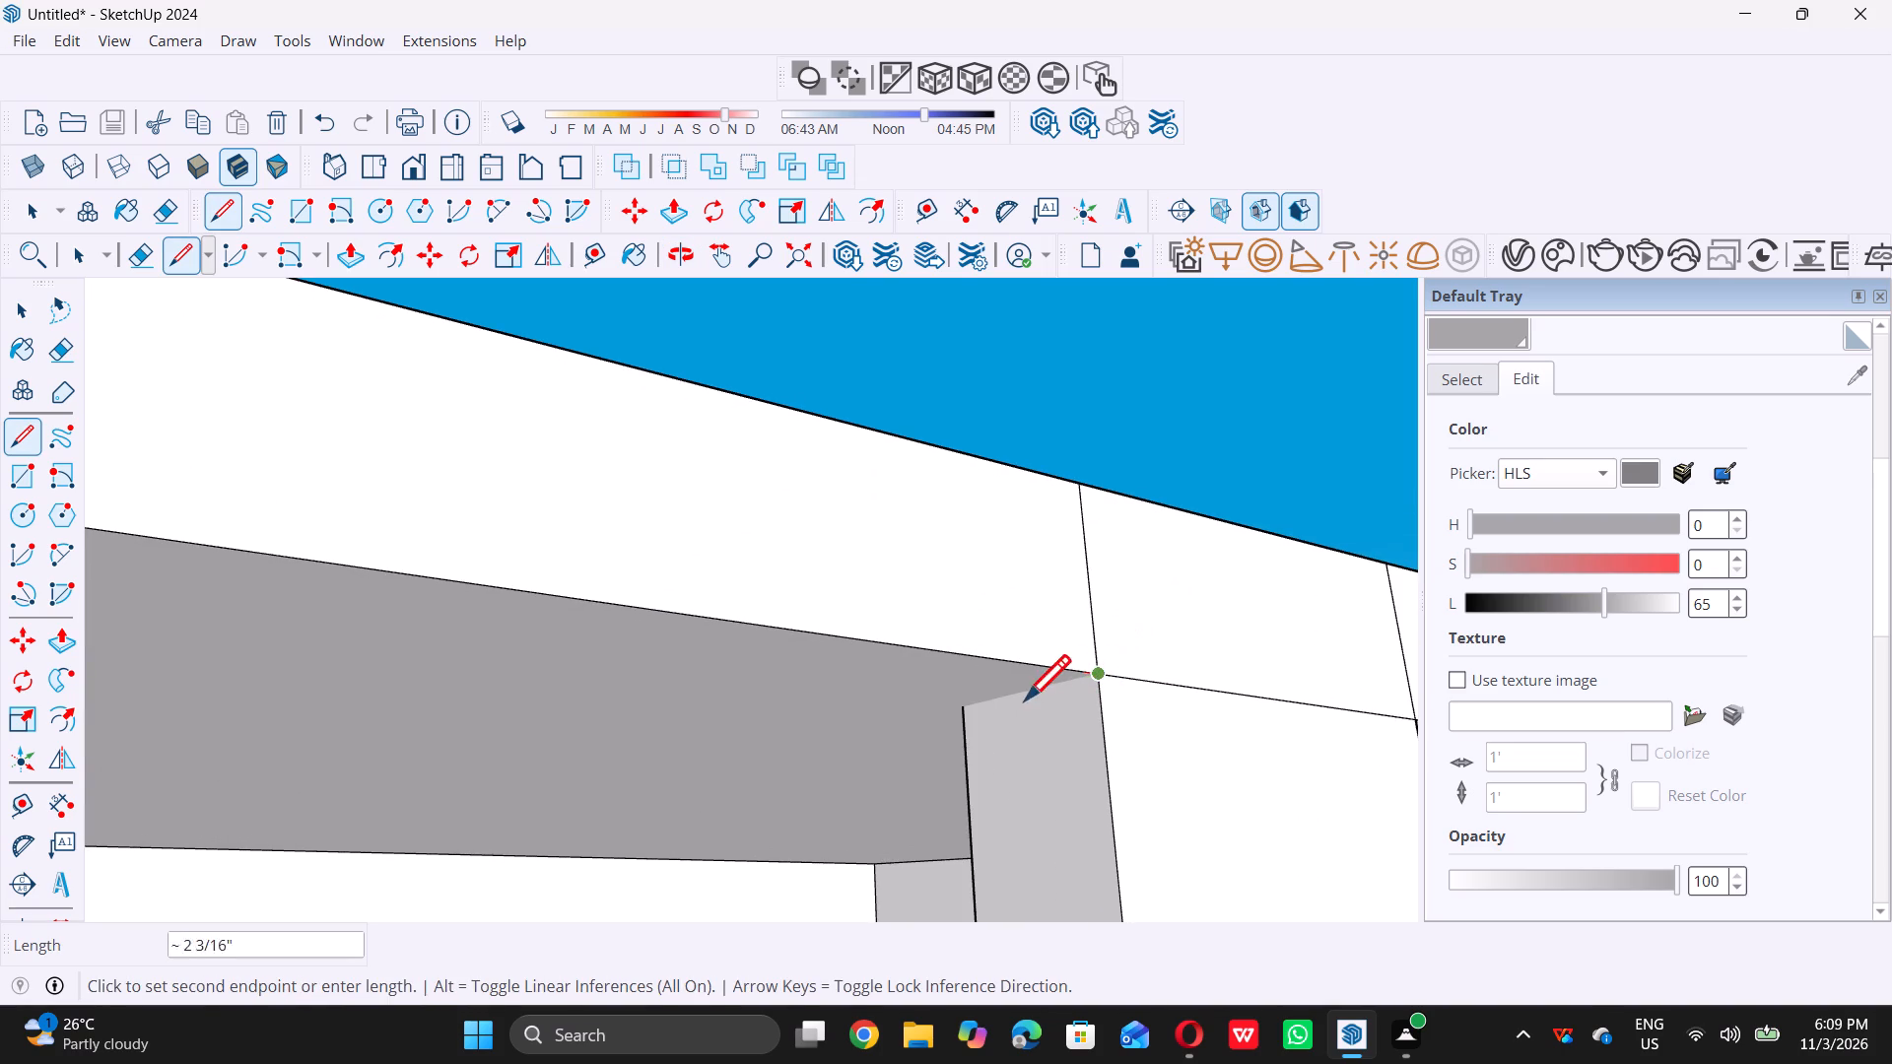
{"action": "double_click", "coordinate": [957, 713]}
Draw a 9" line across the top of the third column's side facing away from the dividing wall, under the roof slab.
{"action": "scroll", "coordinate": [955, 713], "scroll_direction": "down", "scroll_amount": 7}
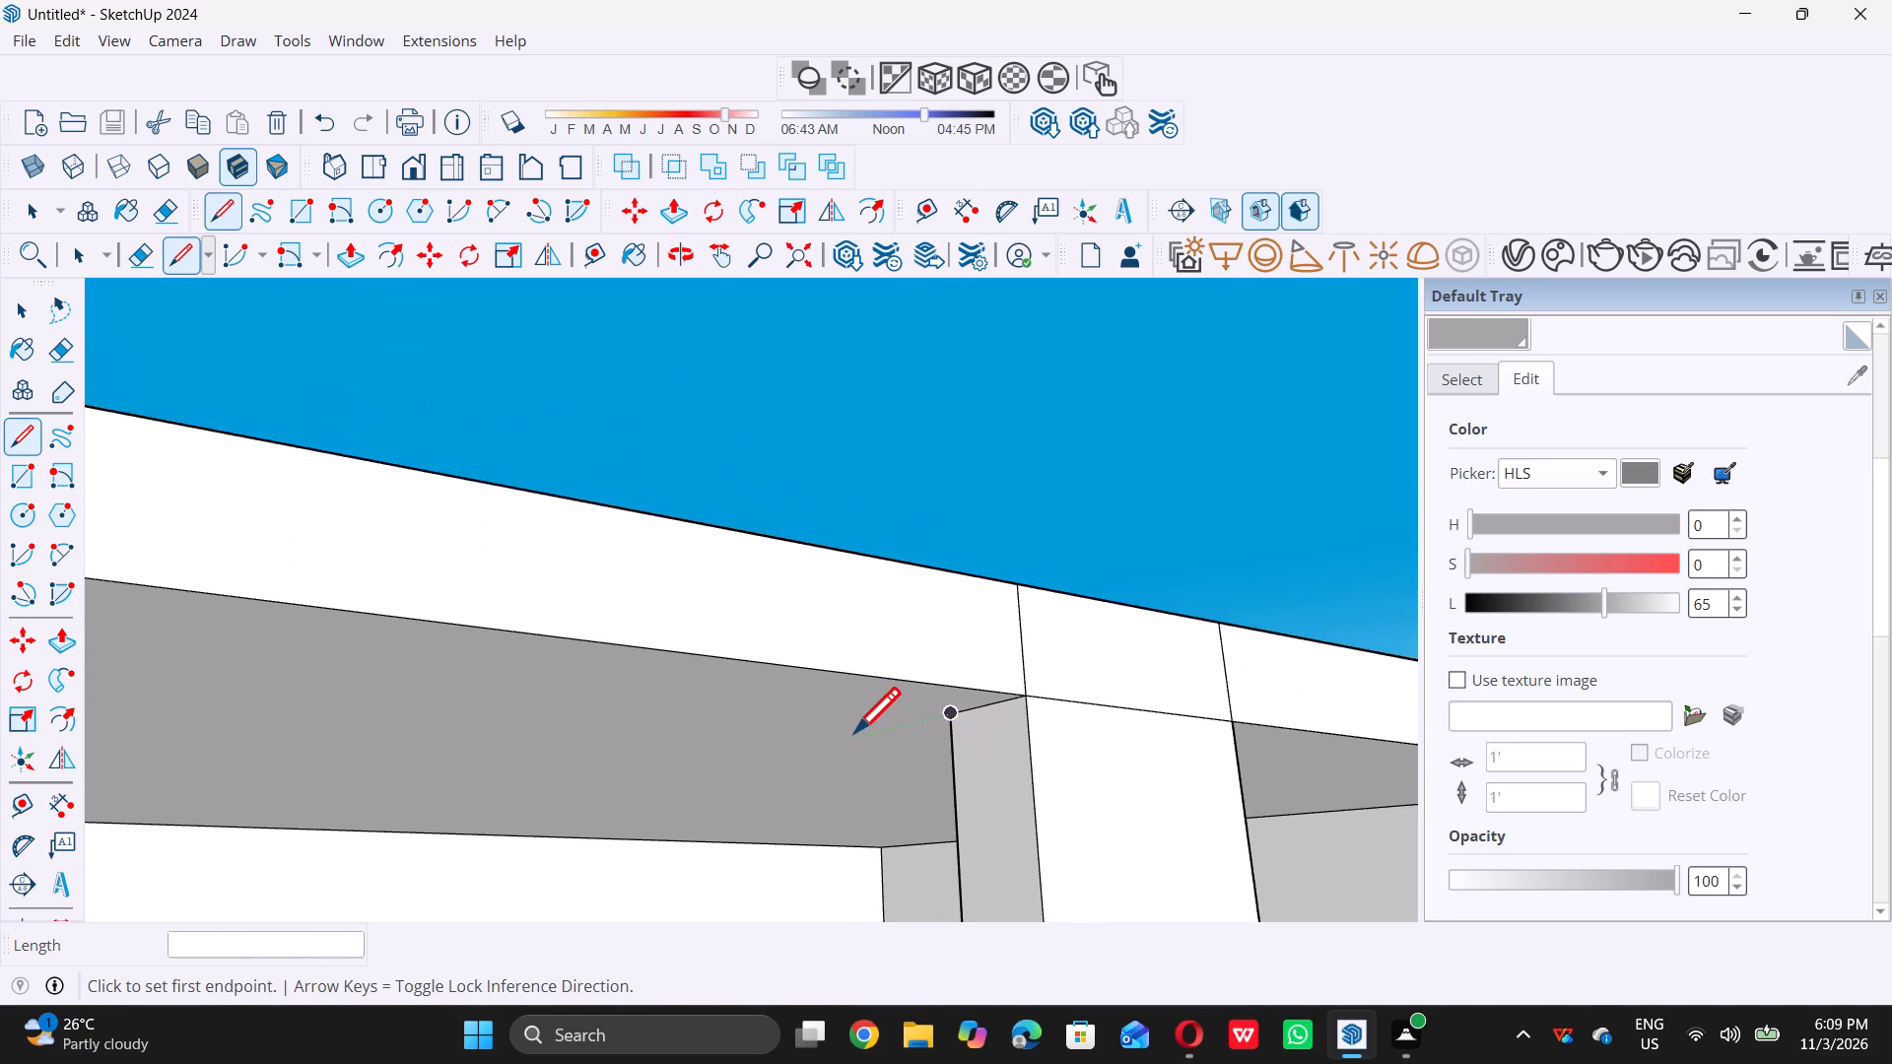
{"action": "scroll", "coordinate": [854, 732], "scroll_direction": "down", "scroll_amount": 7}
{"action": "middle_click_drag", "start_coordinate": [1152, 788], "coordinate": [694, 703]}
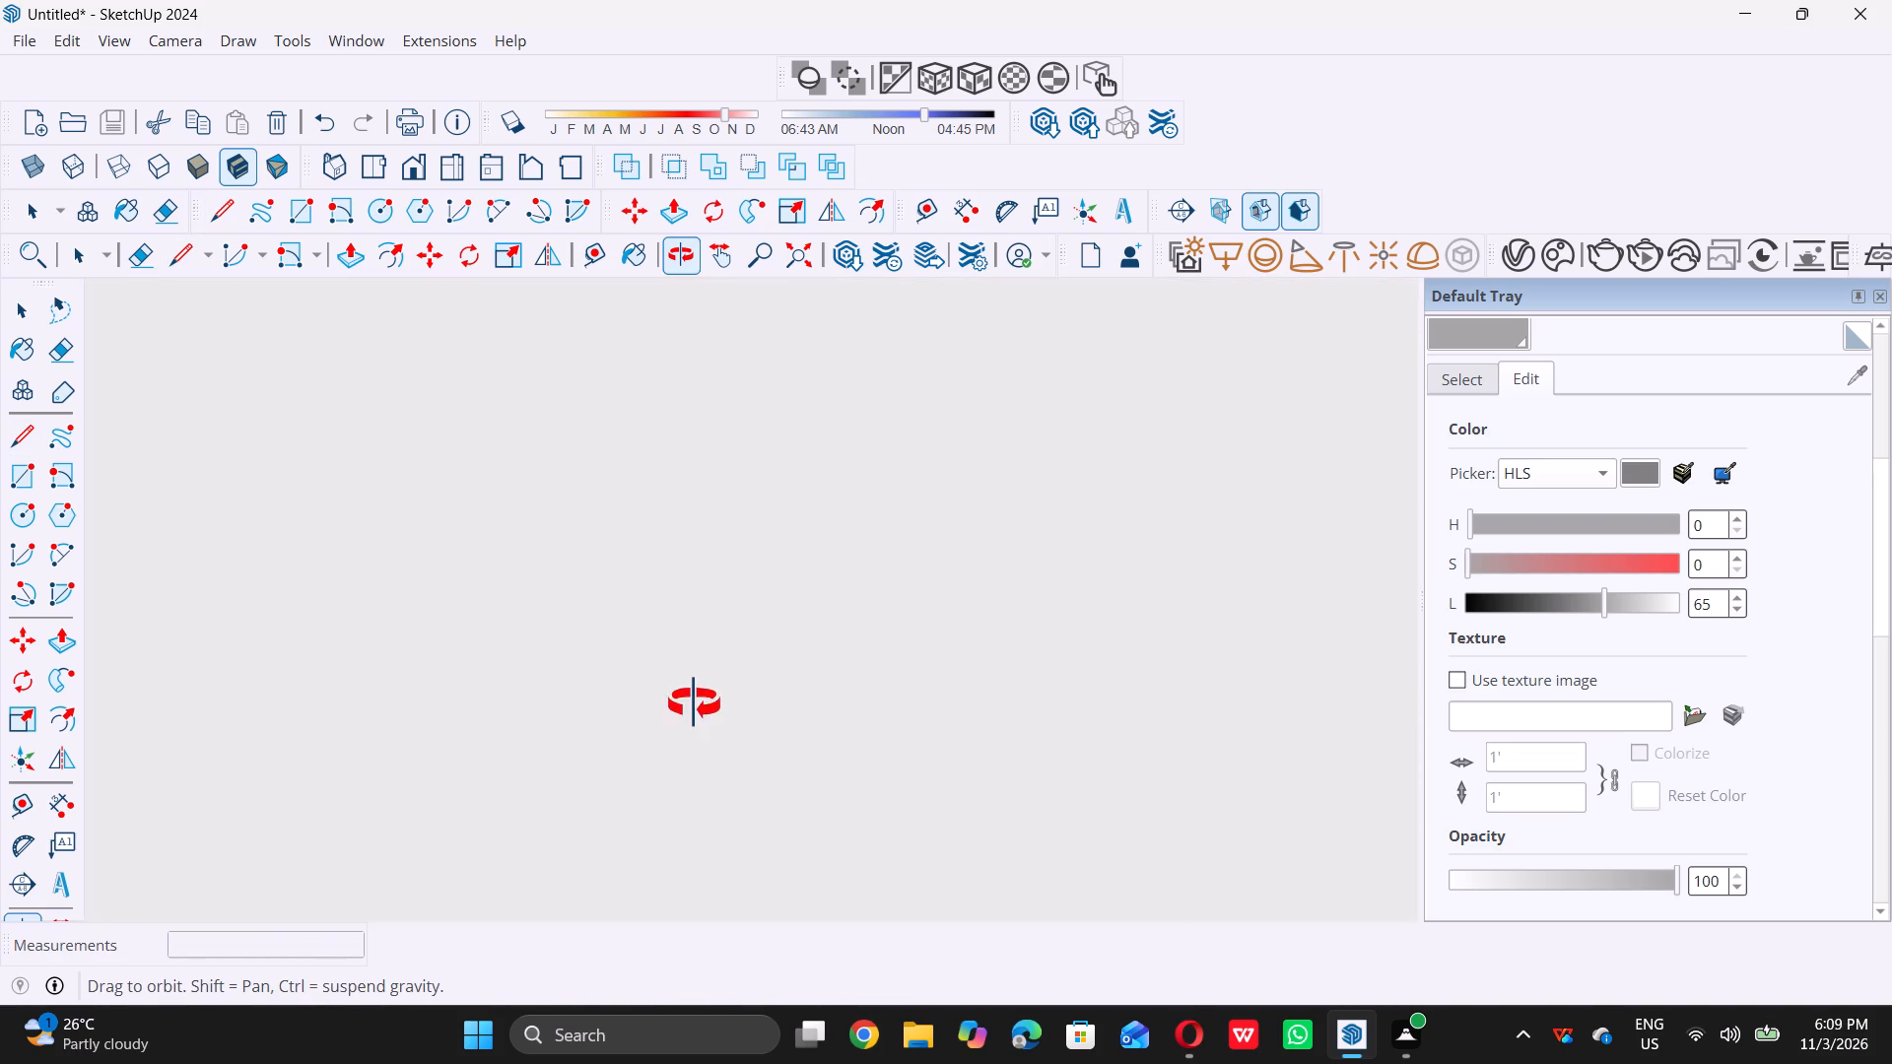
{"action": "middle_click_drag", "start_coordinate": [694, 703], "coordinate": [774, 716]}
{"action": "scroll", "coordinate": [938, 660], "scroll_direction": "up", "scroll_amount": 5}
{"action": "scroll", "coordinate": [850, 667], "scroll_direction": "up", "scroll_amount": 4}
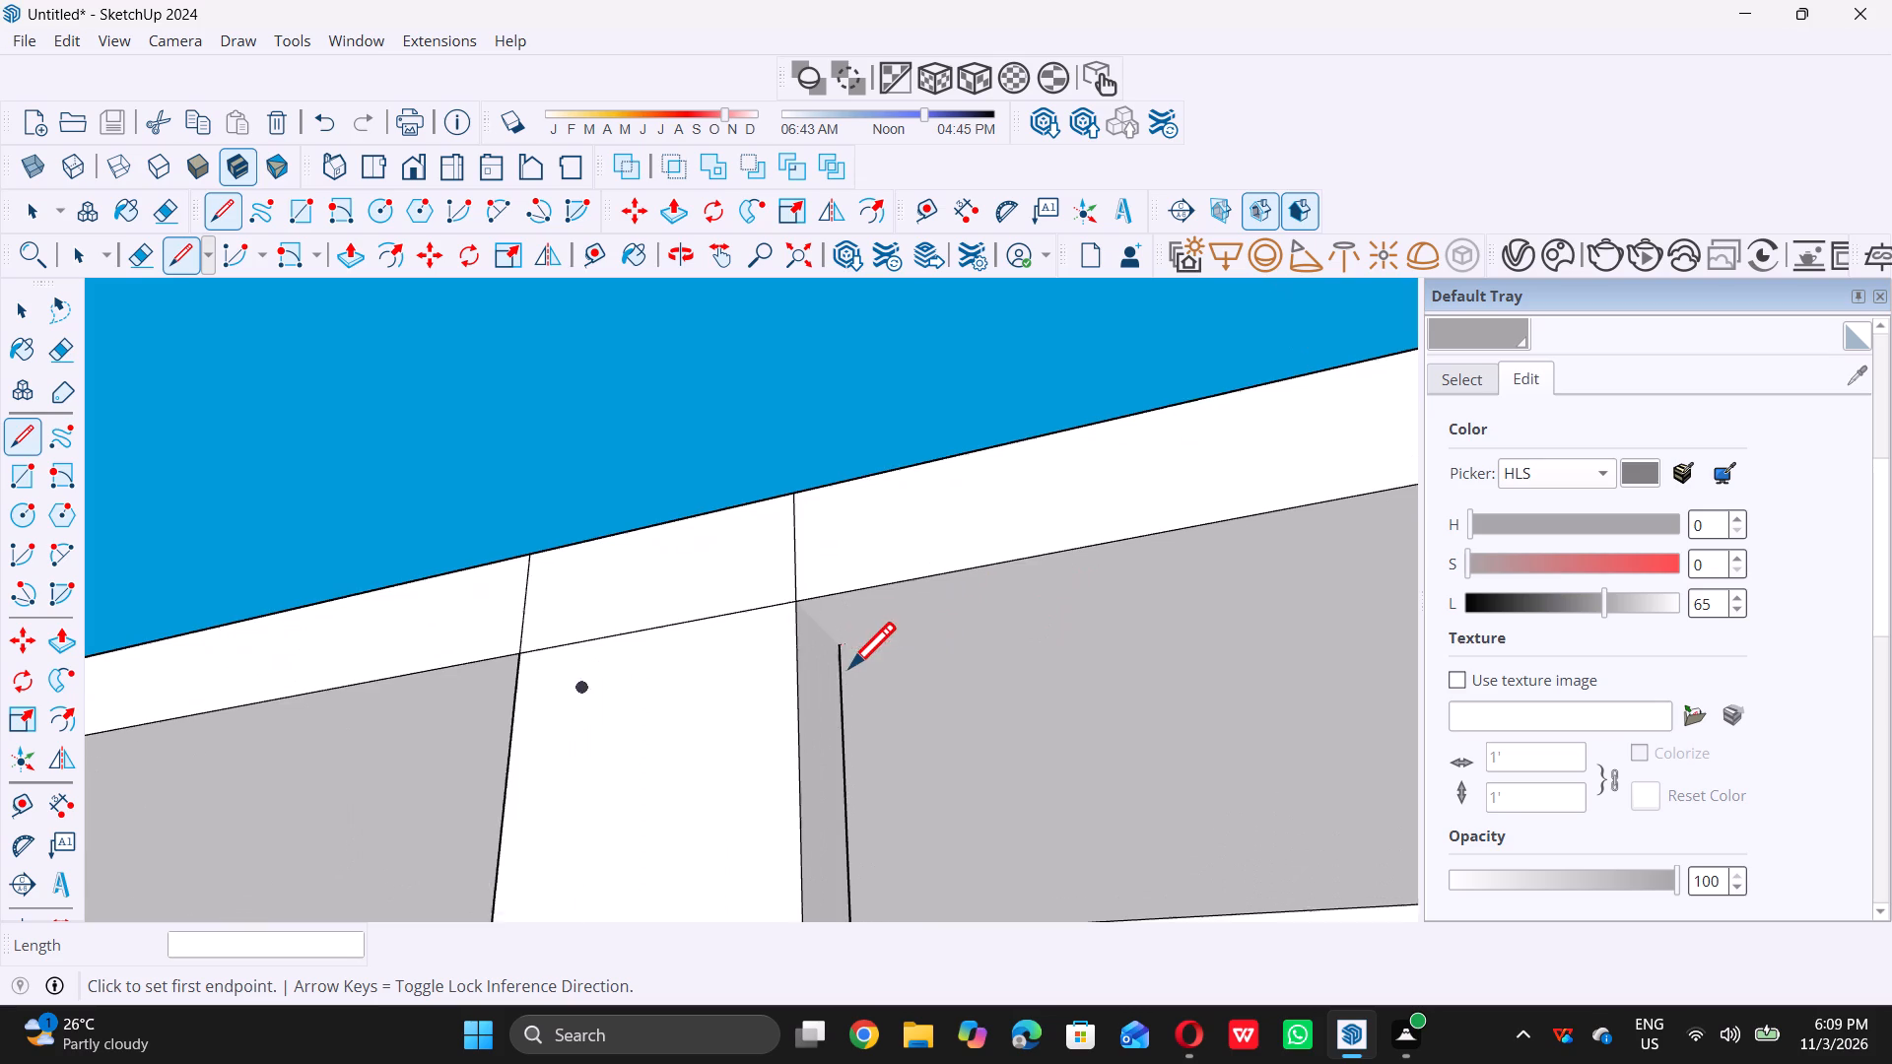
{"action": "left_click", "coordinate": [786, 597]}
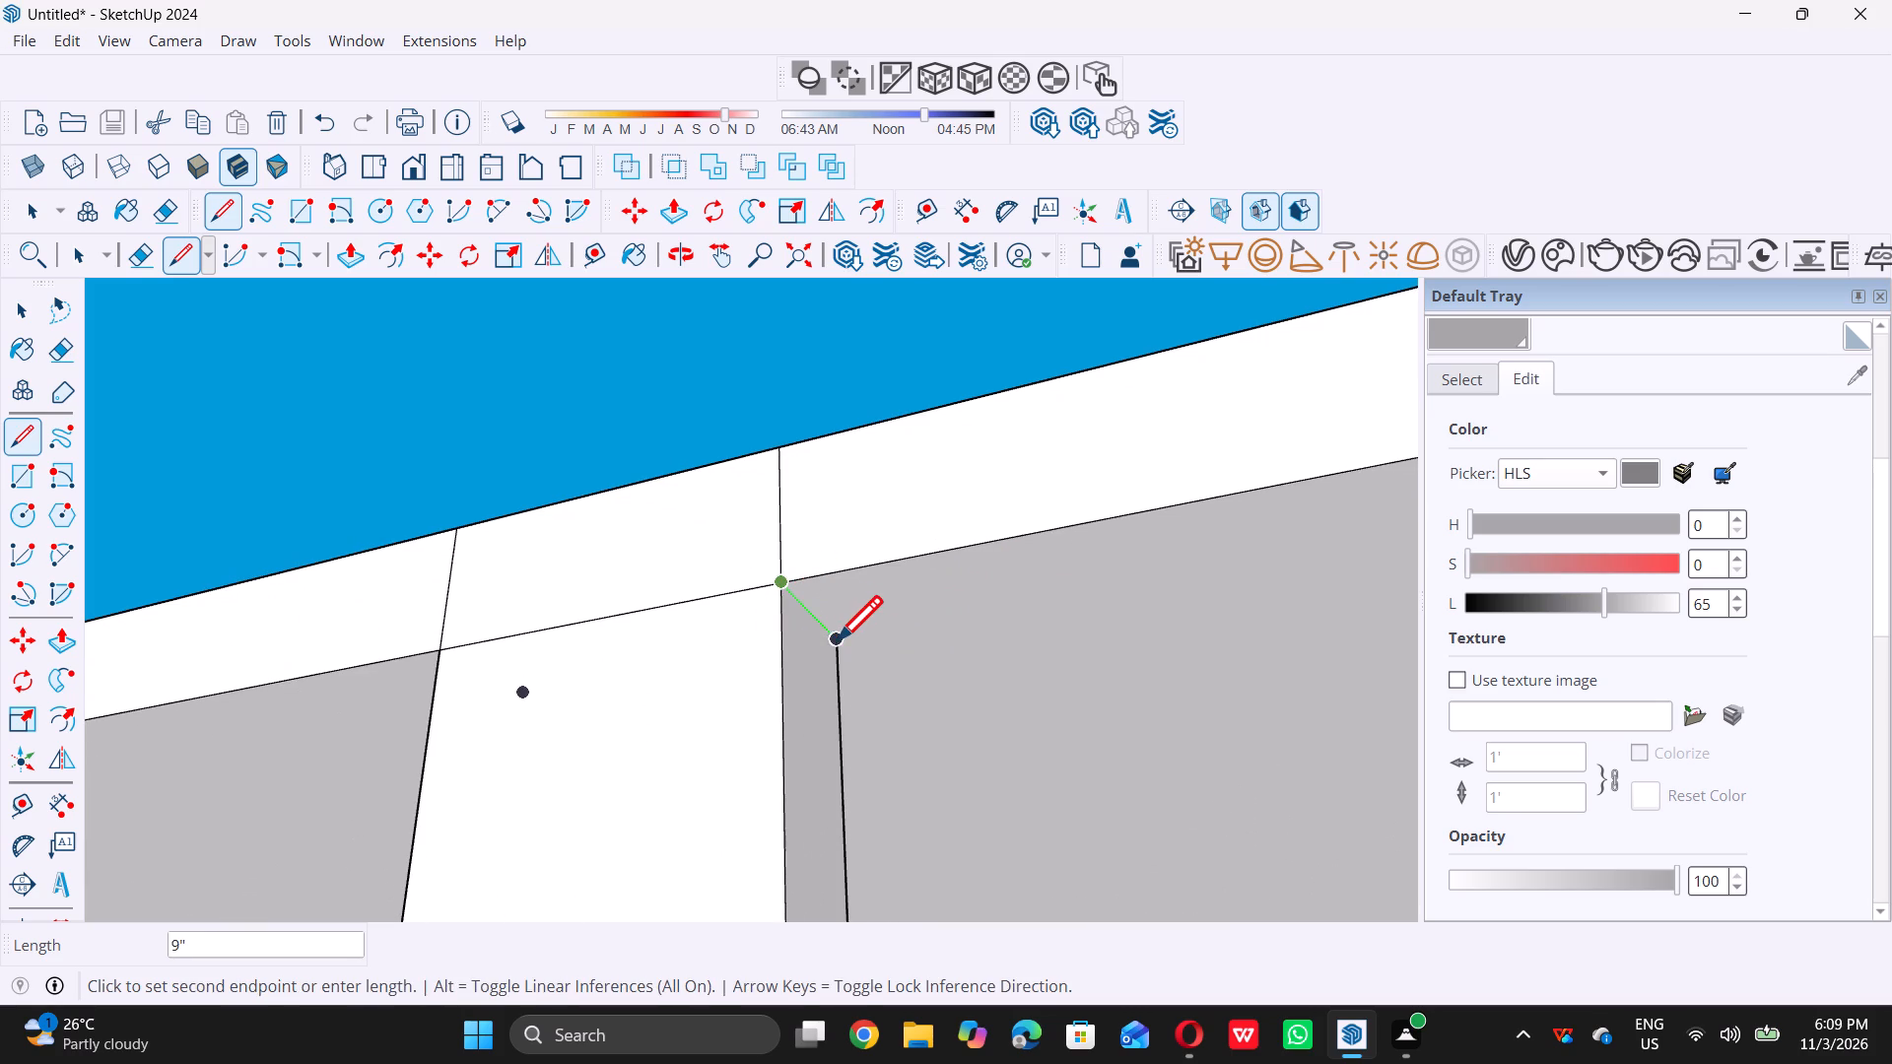
{"action": "double_click", "coordinate": [837, 640]}
{"action": "key", "text": "space"}
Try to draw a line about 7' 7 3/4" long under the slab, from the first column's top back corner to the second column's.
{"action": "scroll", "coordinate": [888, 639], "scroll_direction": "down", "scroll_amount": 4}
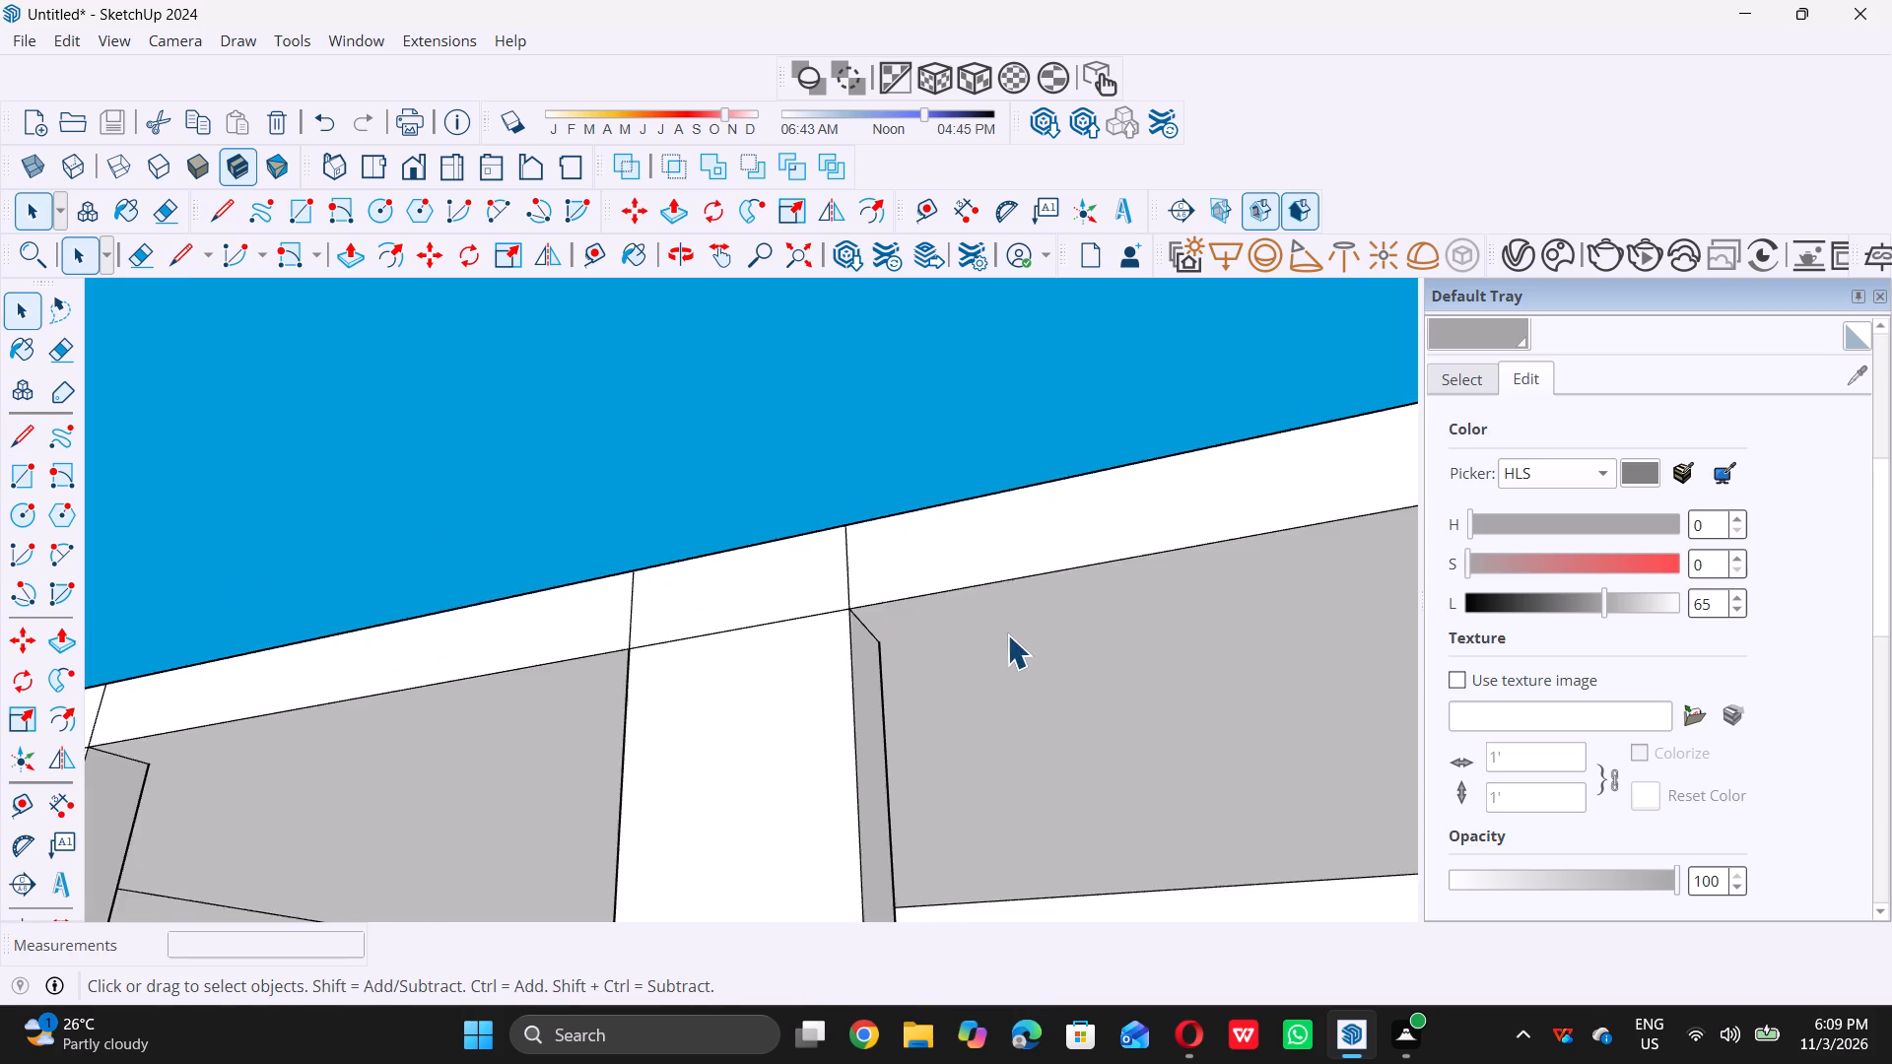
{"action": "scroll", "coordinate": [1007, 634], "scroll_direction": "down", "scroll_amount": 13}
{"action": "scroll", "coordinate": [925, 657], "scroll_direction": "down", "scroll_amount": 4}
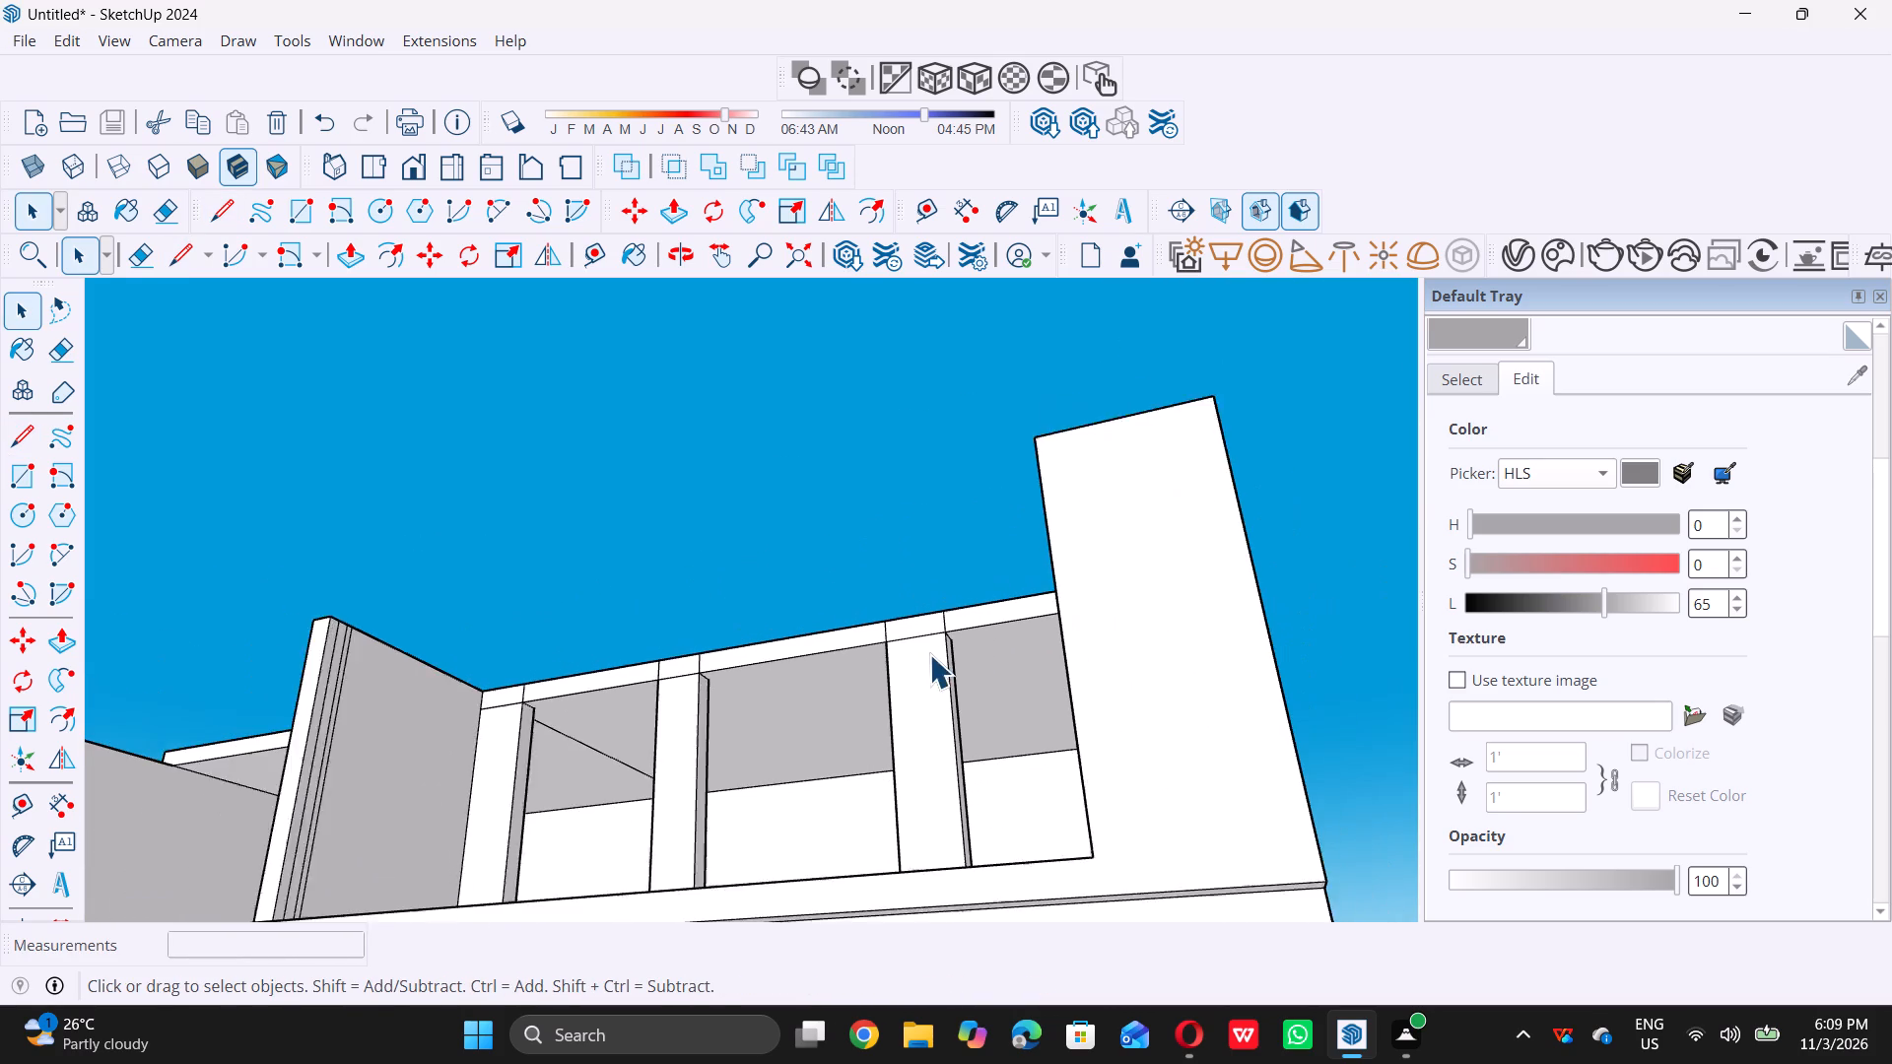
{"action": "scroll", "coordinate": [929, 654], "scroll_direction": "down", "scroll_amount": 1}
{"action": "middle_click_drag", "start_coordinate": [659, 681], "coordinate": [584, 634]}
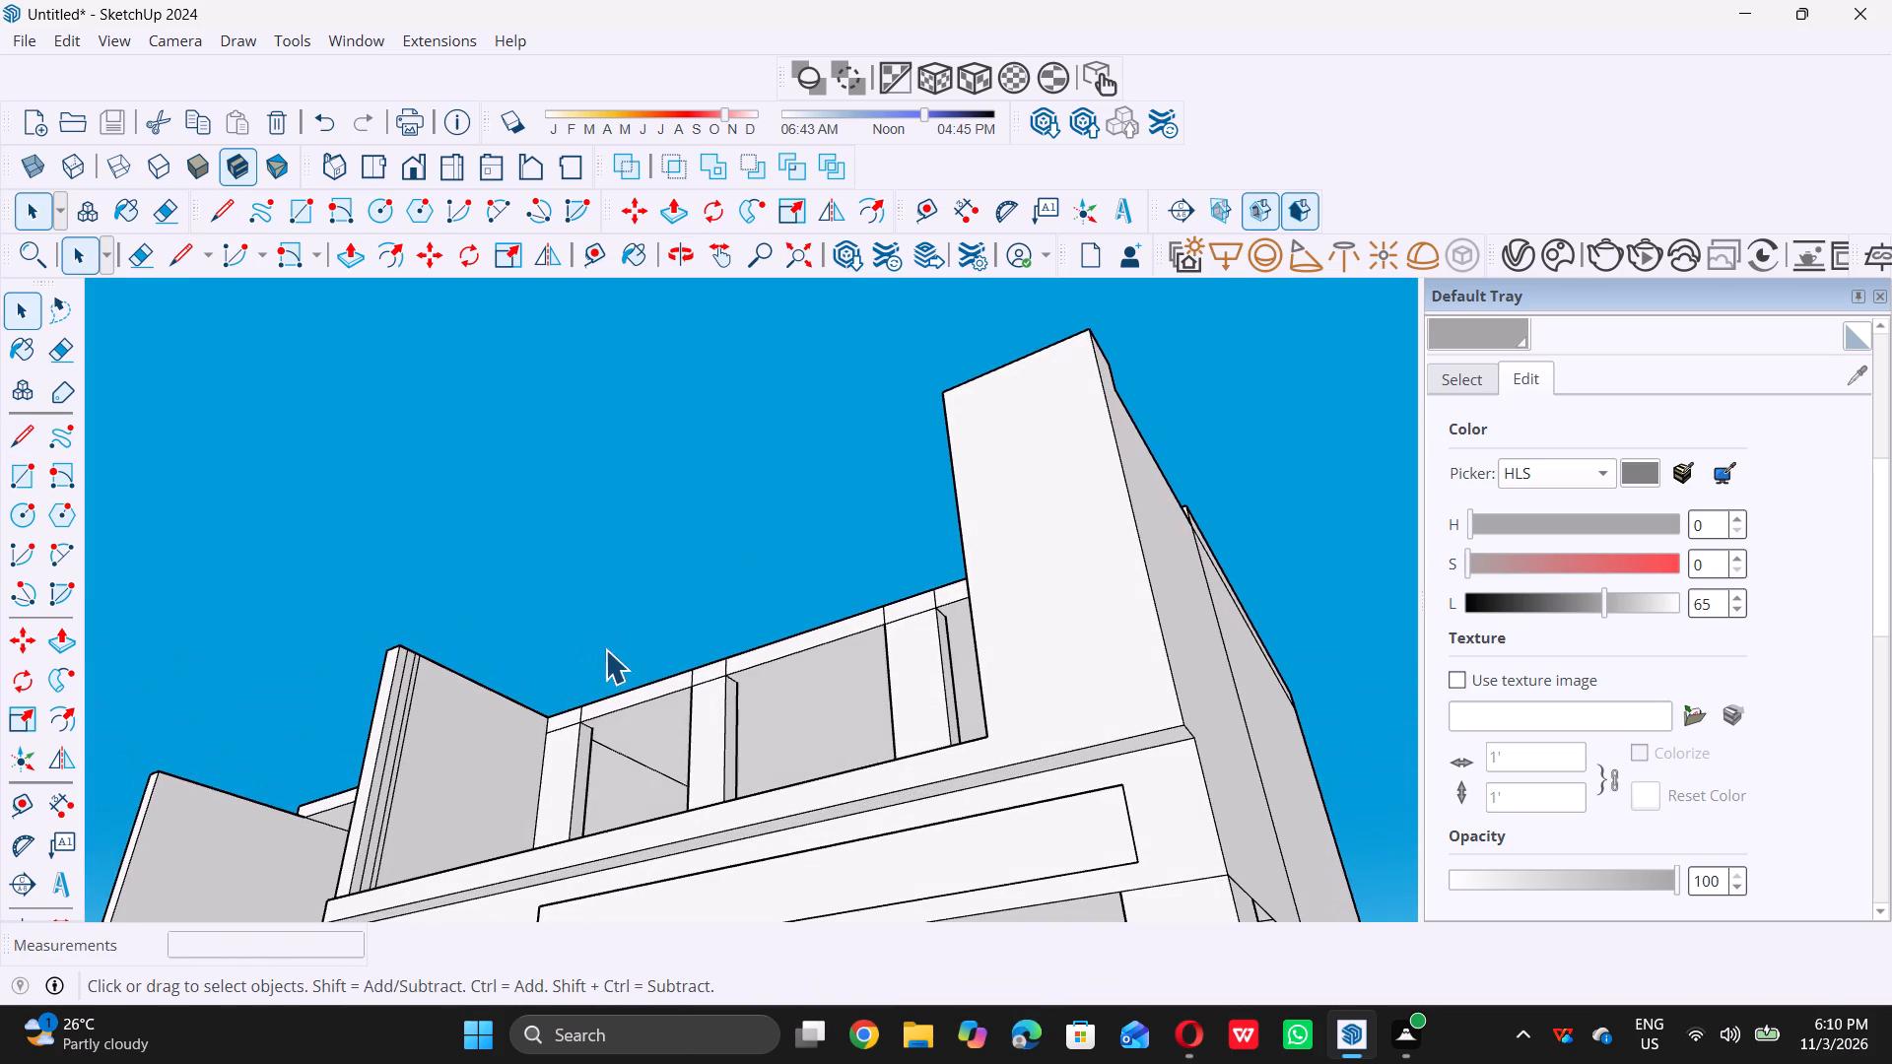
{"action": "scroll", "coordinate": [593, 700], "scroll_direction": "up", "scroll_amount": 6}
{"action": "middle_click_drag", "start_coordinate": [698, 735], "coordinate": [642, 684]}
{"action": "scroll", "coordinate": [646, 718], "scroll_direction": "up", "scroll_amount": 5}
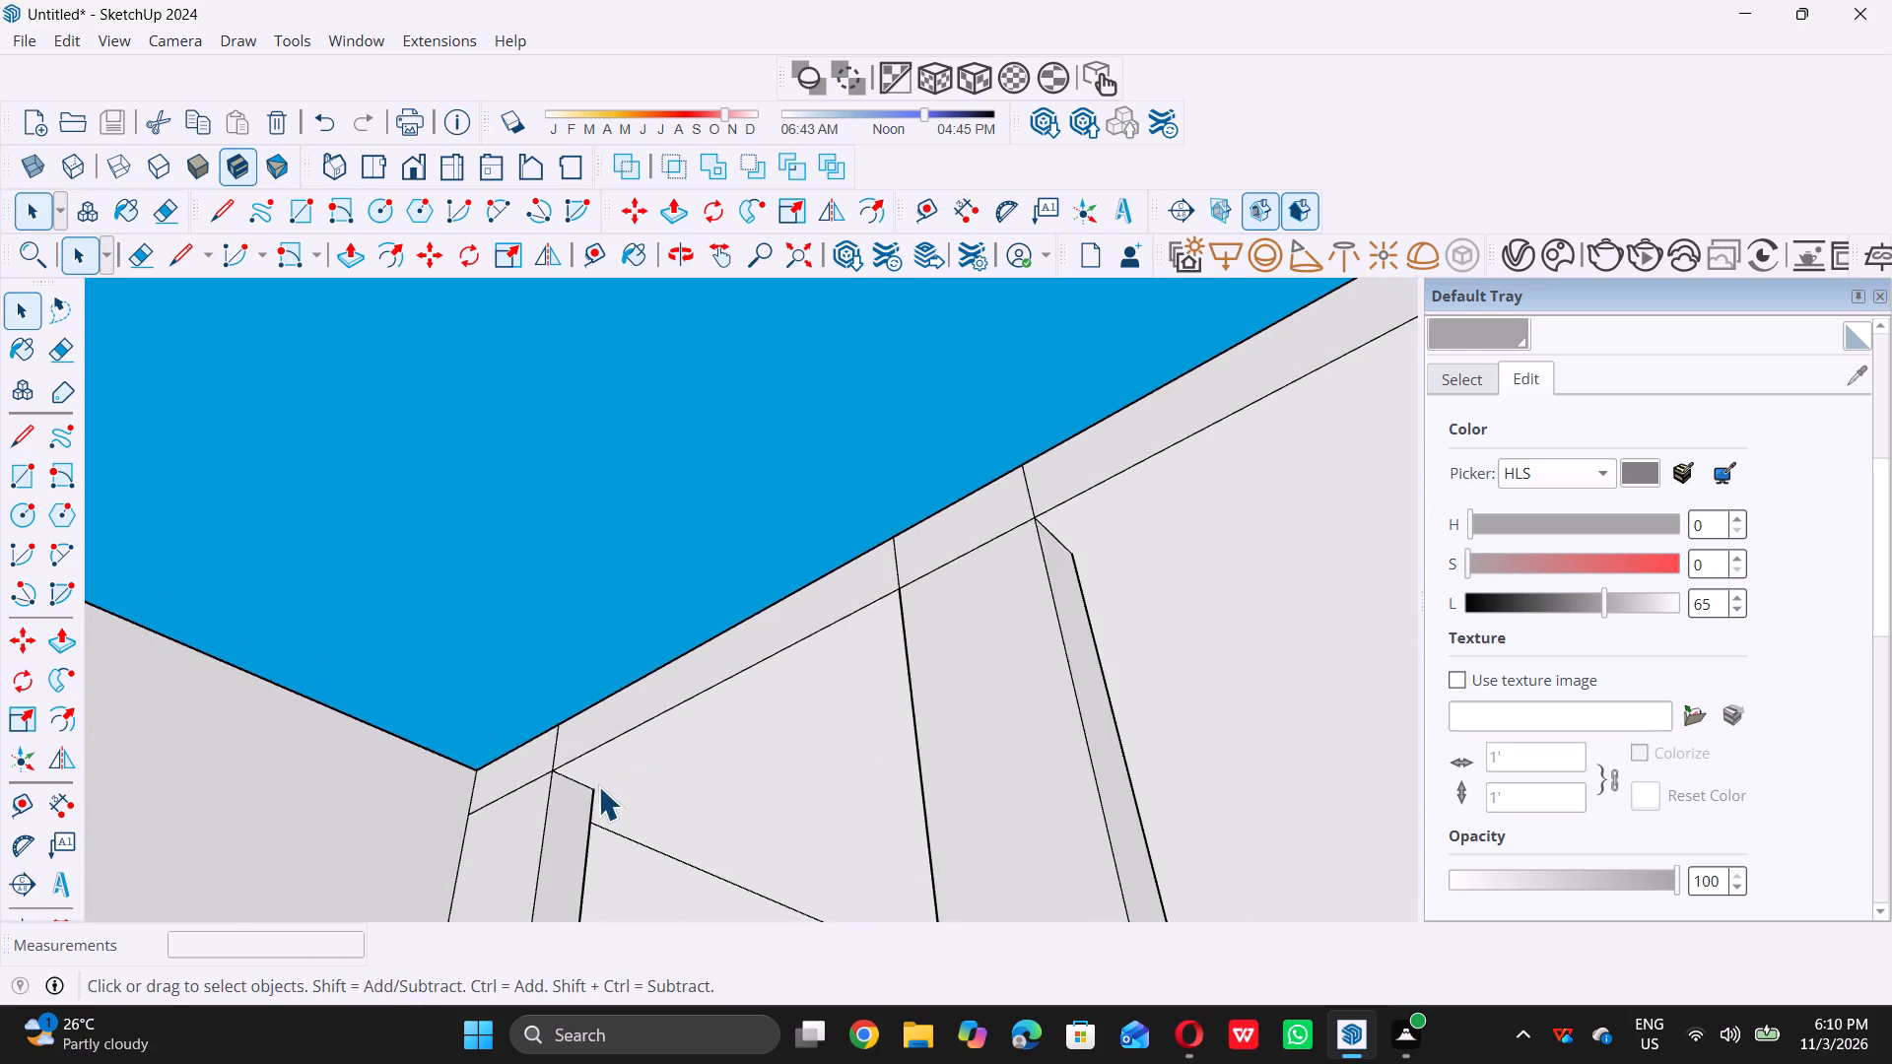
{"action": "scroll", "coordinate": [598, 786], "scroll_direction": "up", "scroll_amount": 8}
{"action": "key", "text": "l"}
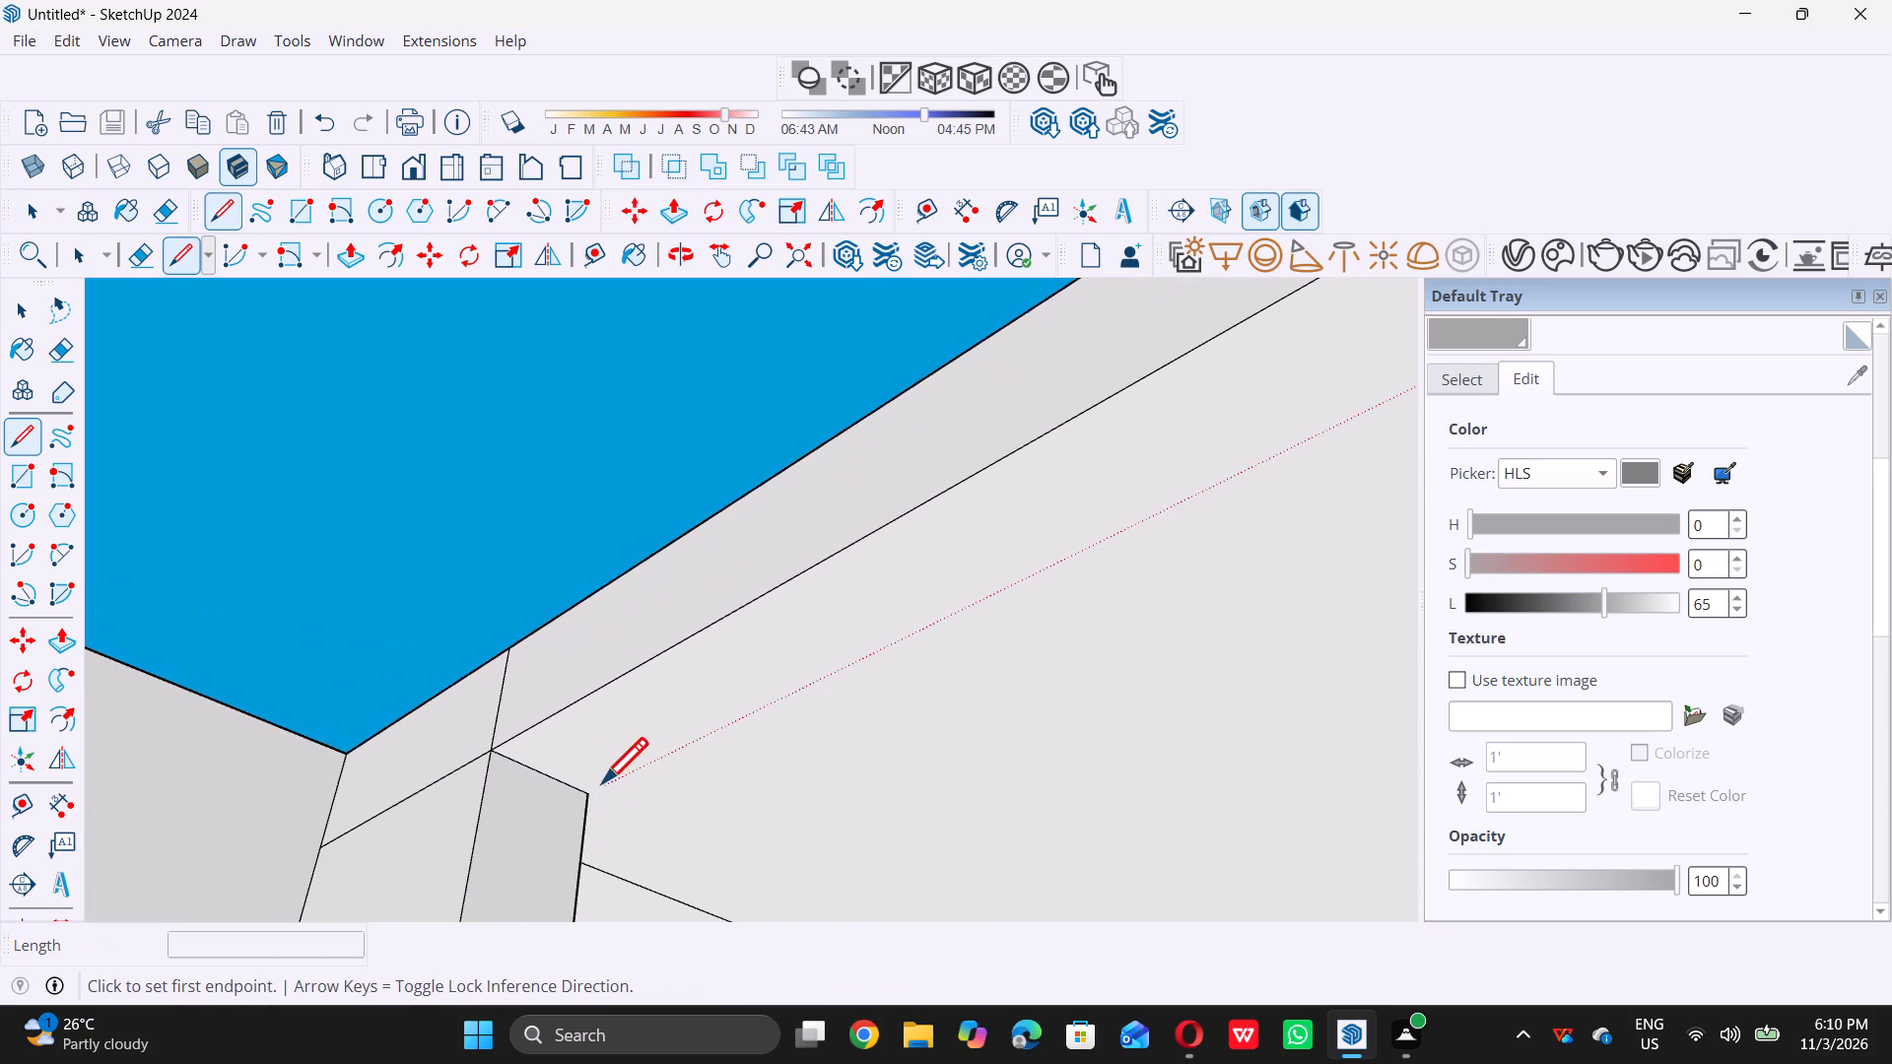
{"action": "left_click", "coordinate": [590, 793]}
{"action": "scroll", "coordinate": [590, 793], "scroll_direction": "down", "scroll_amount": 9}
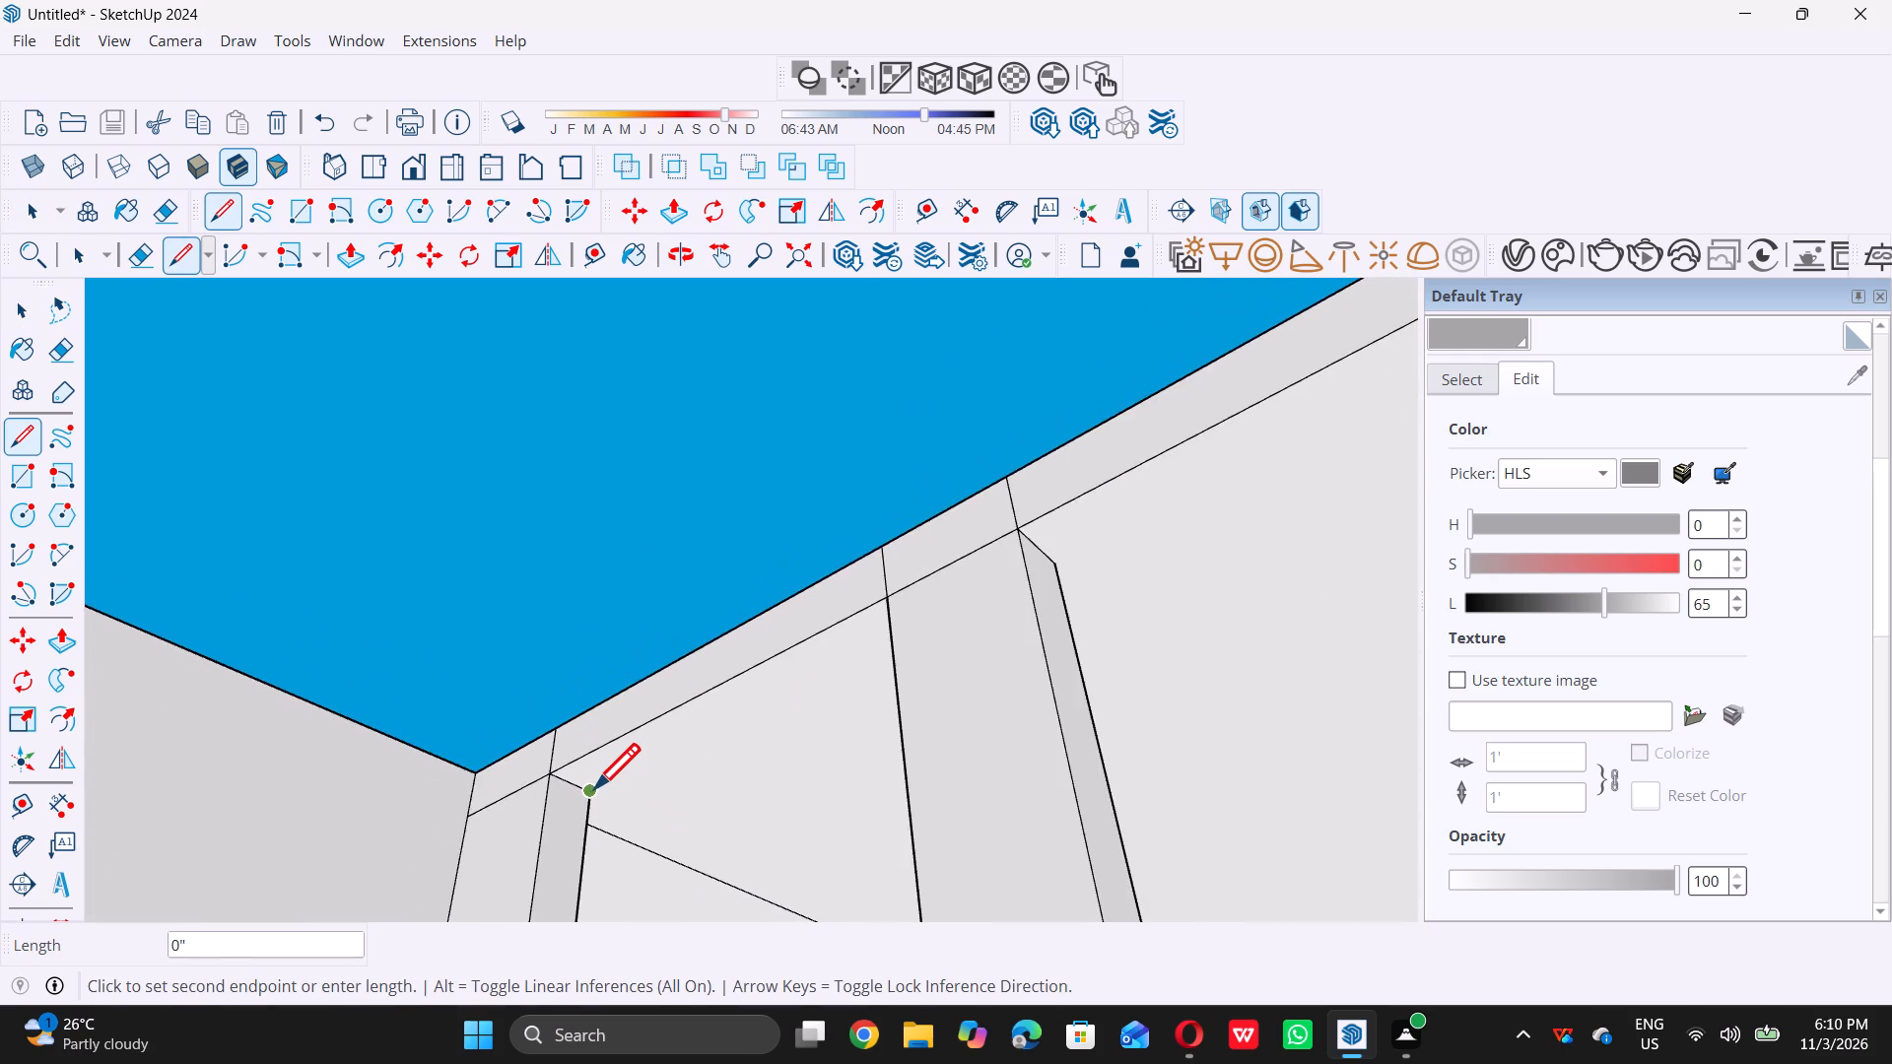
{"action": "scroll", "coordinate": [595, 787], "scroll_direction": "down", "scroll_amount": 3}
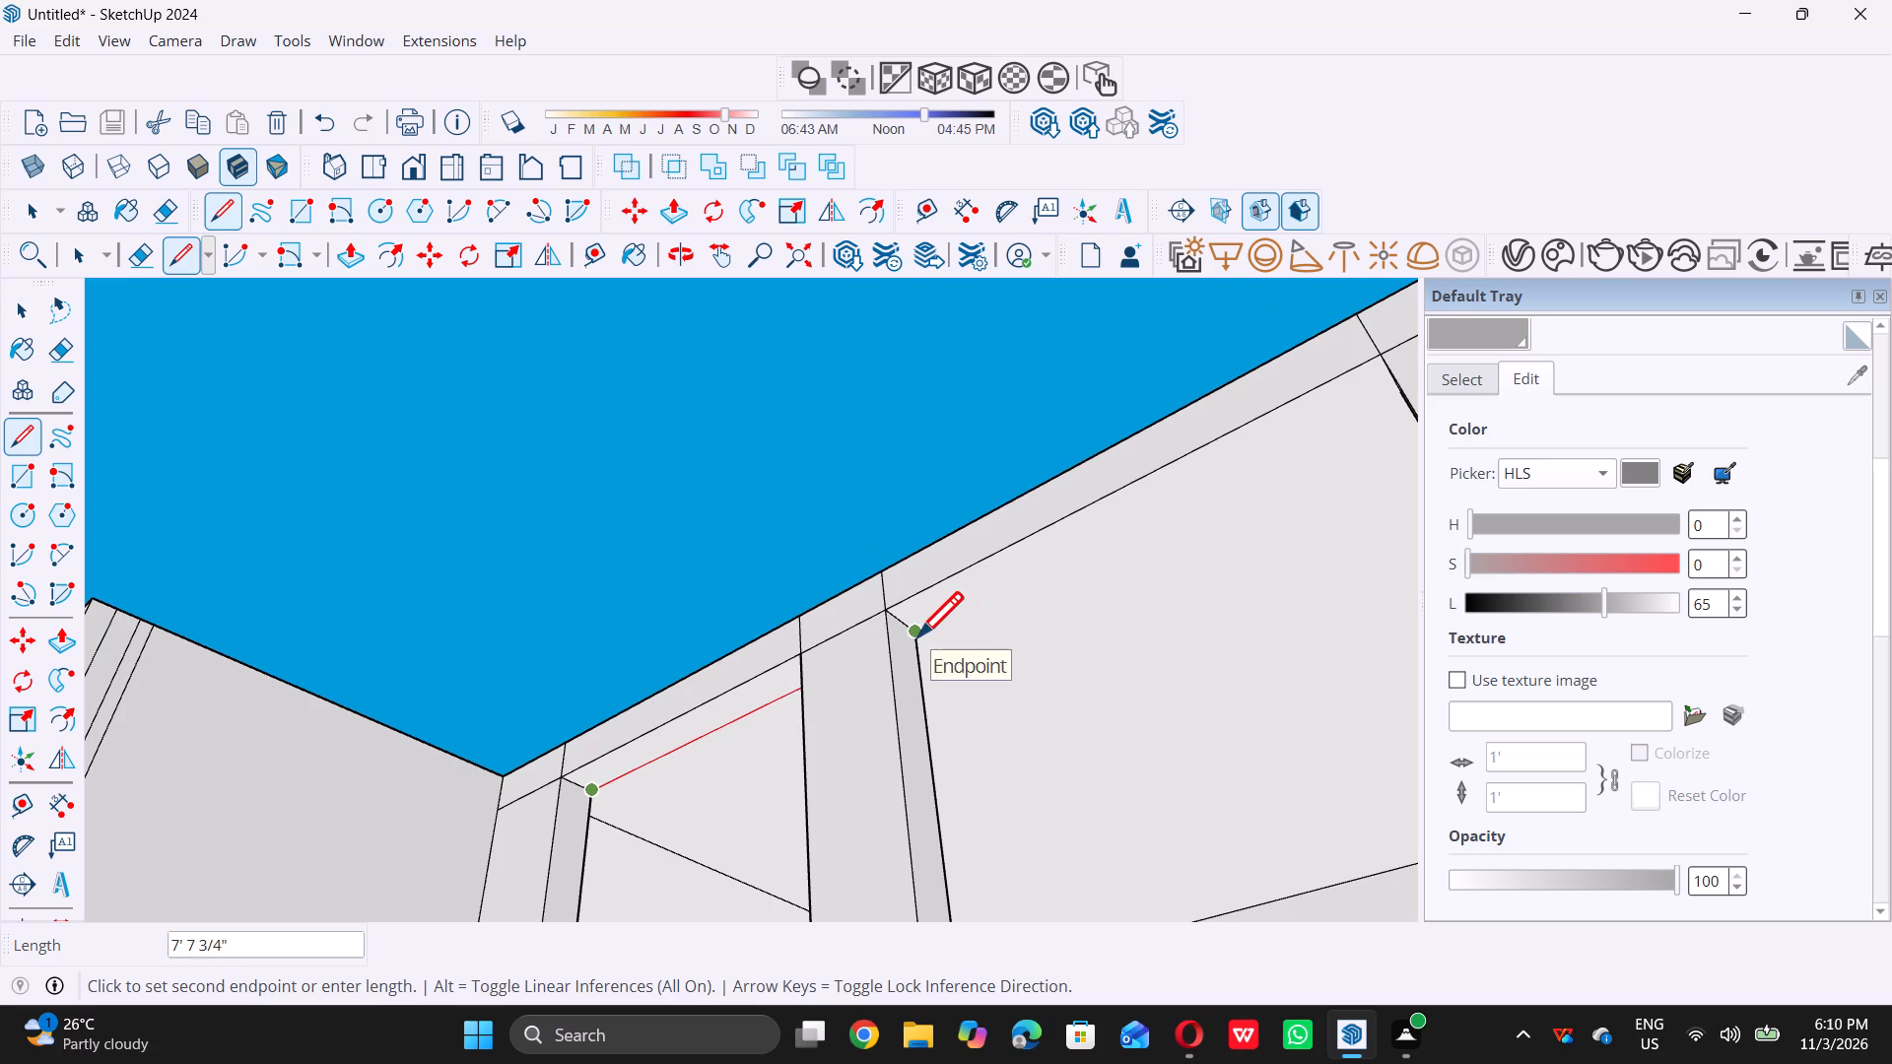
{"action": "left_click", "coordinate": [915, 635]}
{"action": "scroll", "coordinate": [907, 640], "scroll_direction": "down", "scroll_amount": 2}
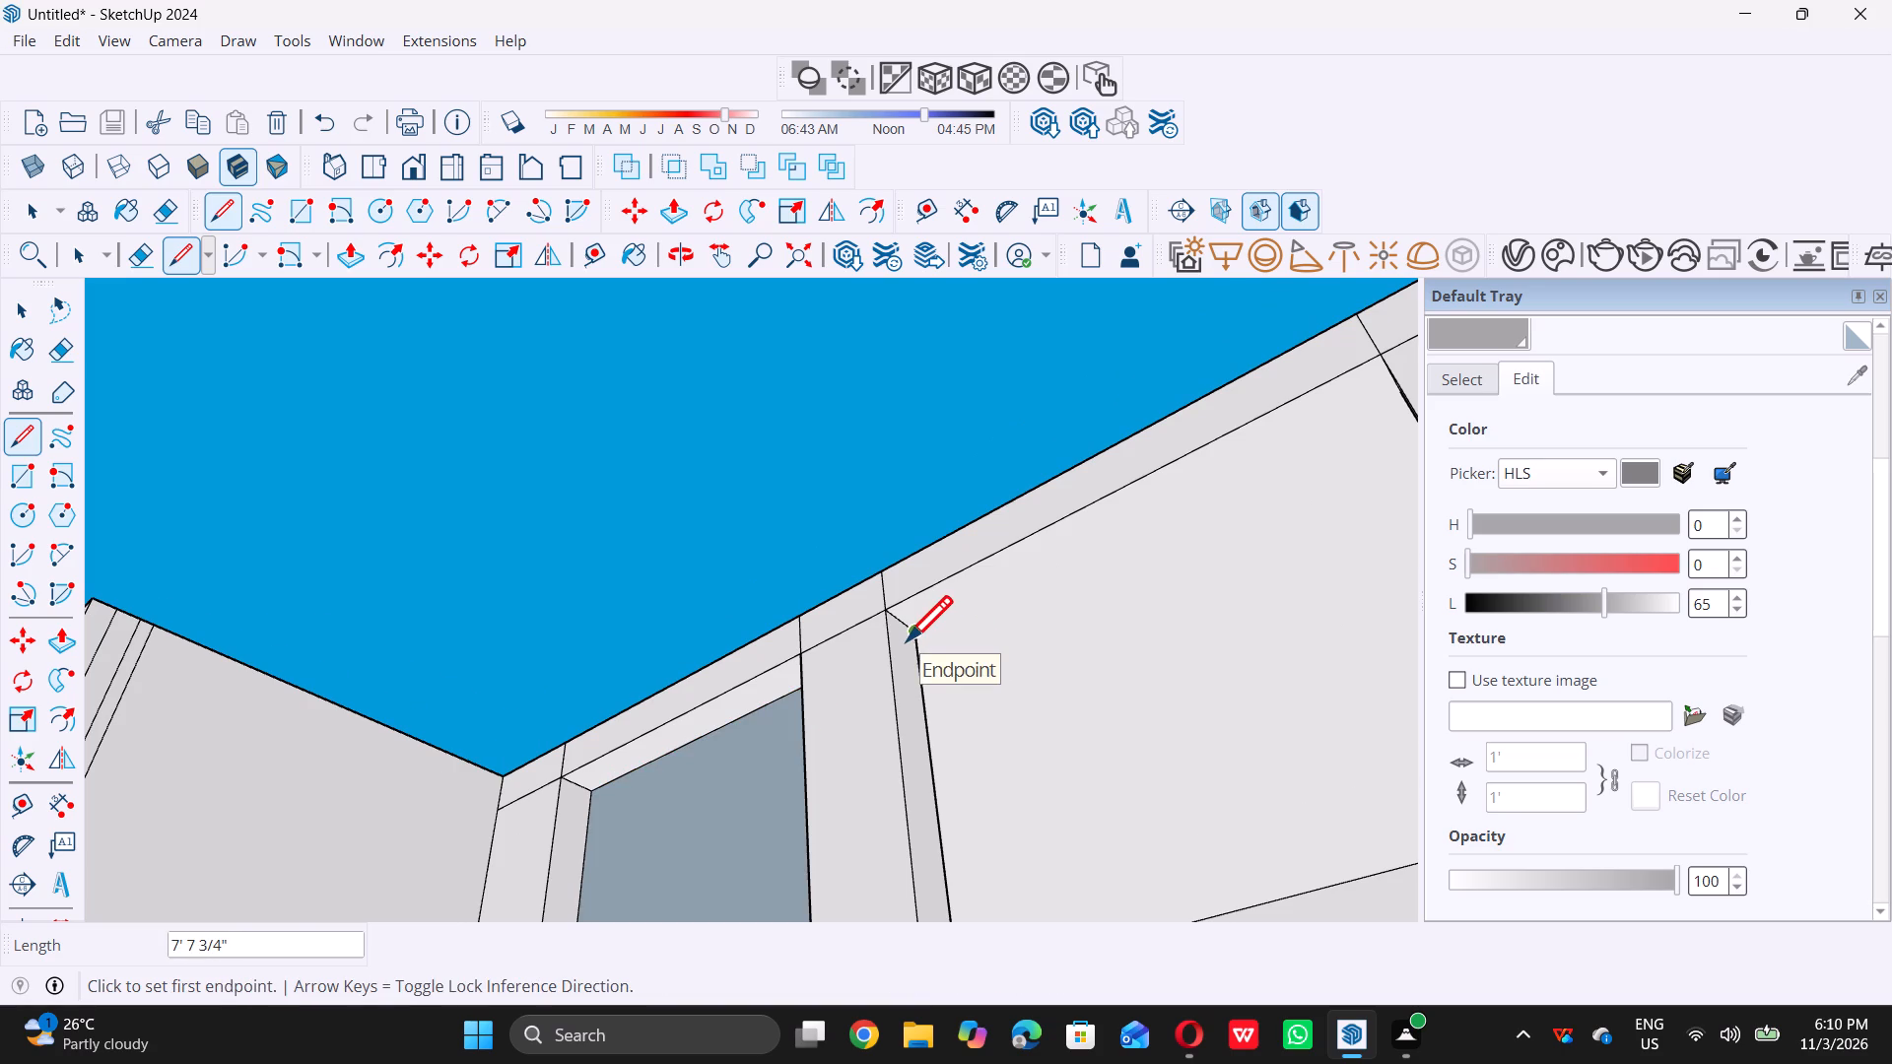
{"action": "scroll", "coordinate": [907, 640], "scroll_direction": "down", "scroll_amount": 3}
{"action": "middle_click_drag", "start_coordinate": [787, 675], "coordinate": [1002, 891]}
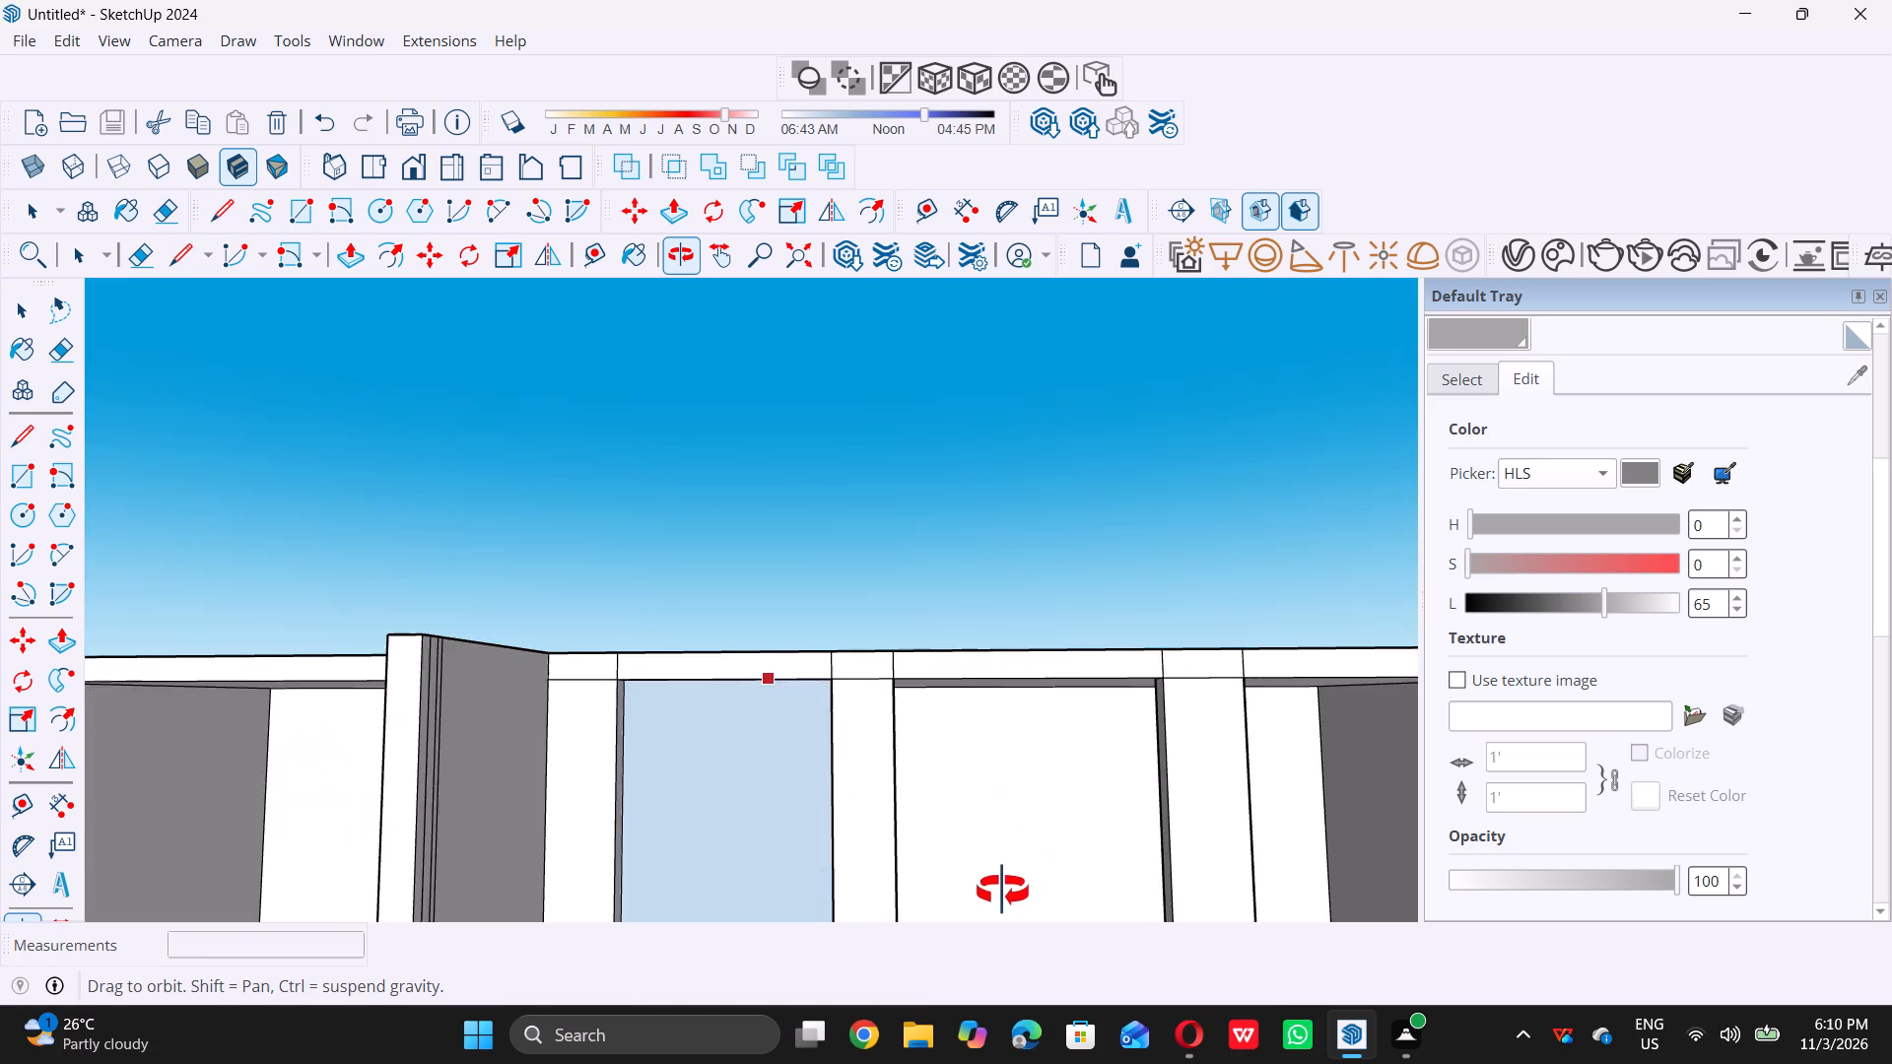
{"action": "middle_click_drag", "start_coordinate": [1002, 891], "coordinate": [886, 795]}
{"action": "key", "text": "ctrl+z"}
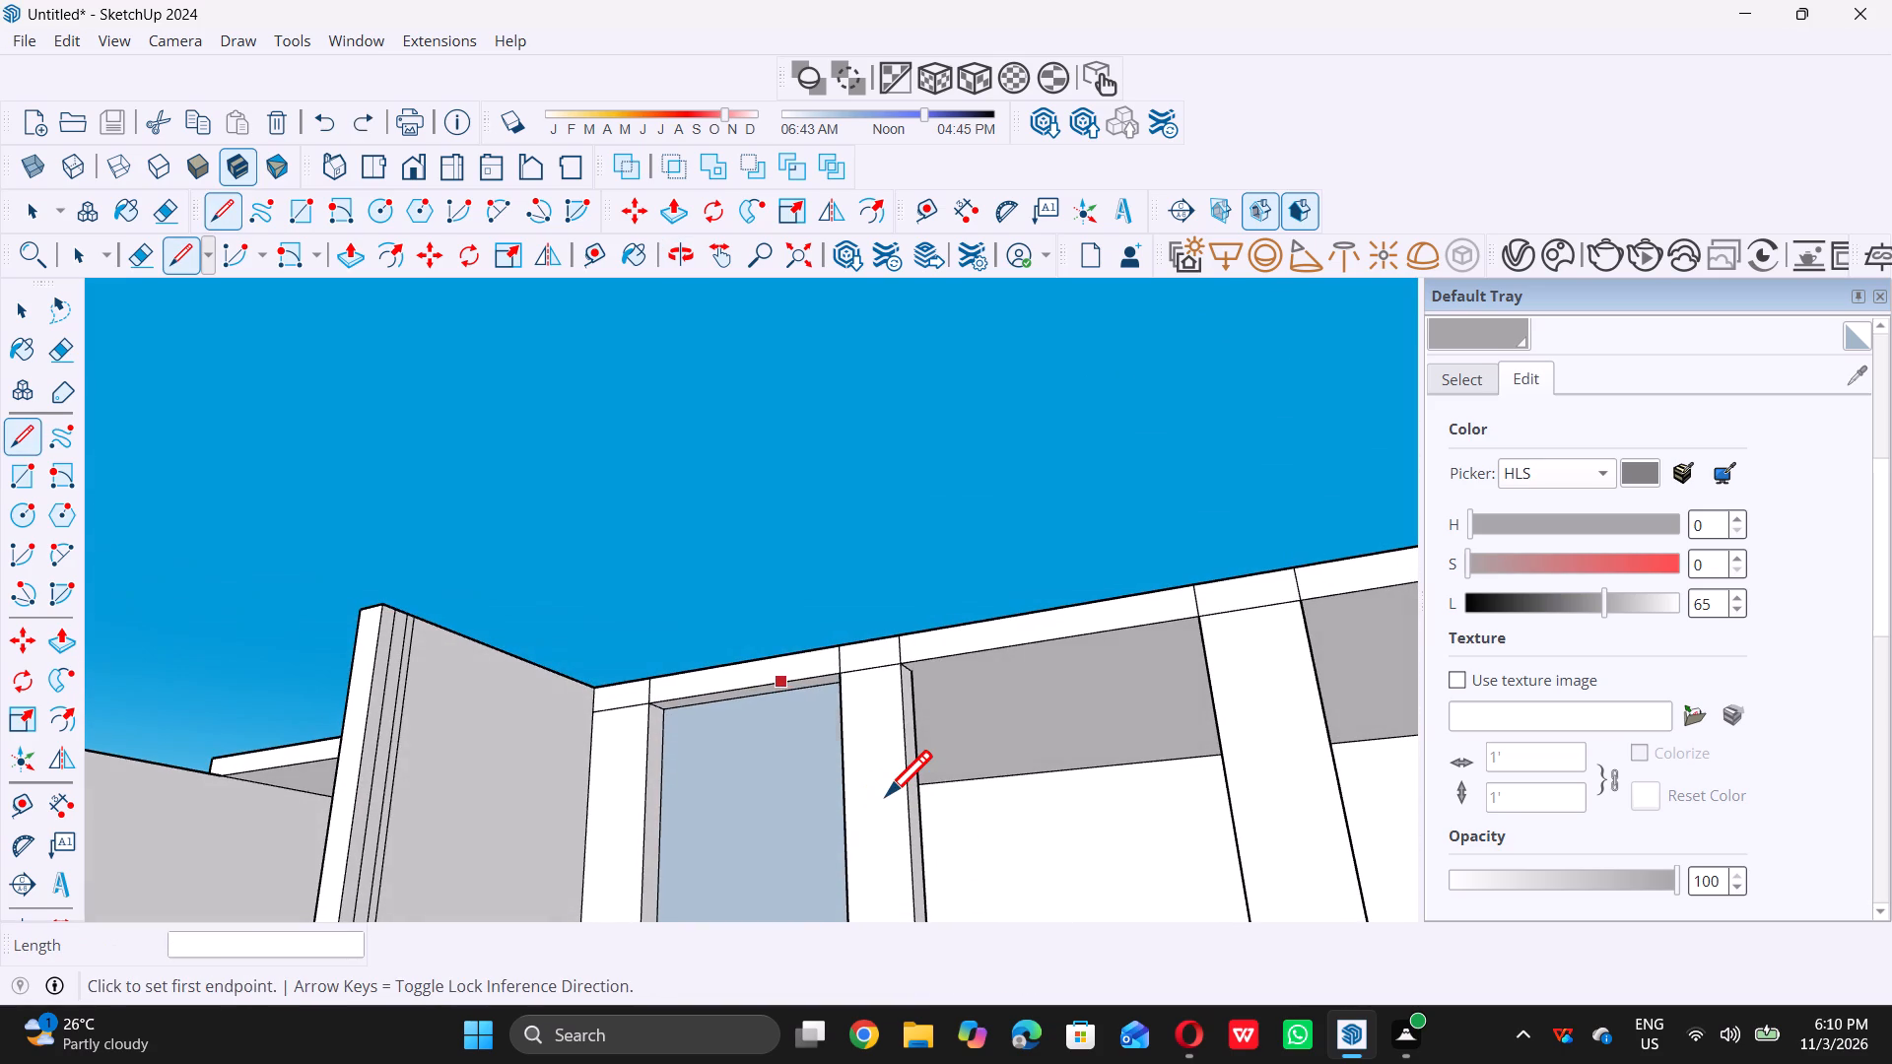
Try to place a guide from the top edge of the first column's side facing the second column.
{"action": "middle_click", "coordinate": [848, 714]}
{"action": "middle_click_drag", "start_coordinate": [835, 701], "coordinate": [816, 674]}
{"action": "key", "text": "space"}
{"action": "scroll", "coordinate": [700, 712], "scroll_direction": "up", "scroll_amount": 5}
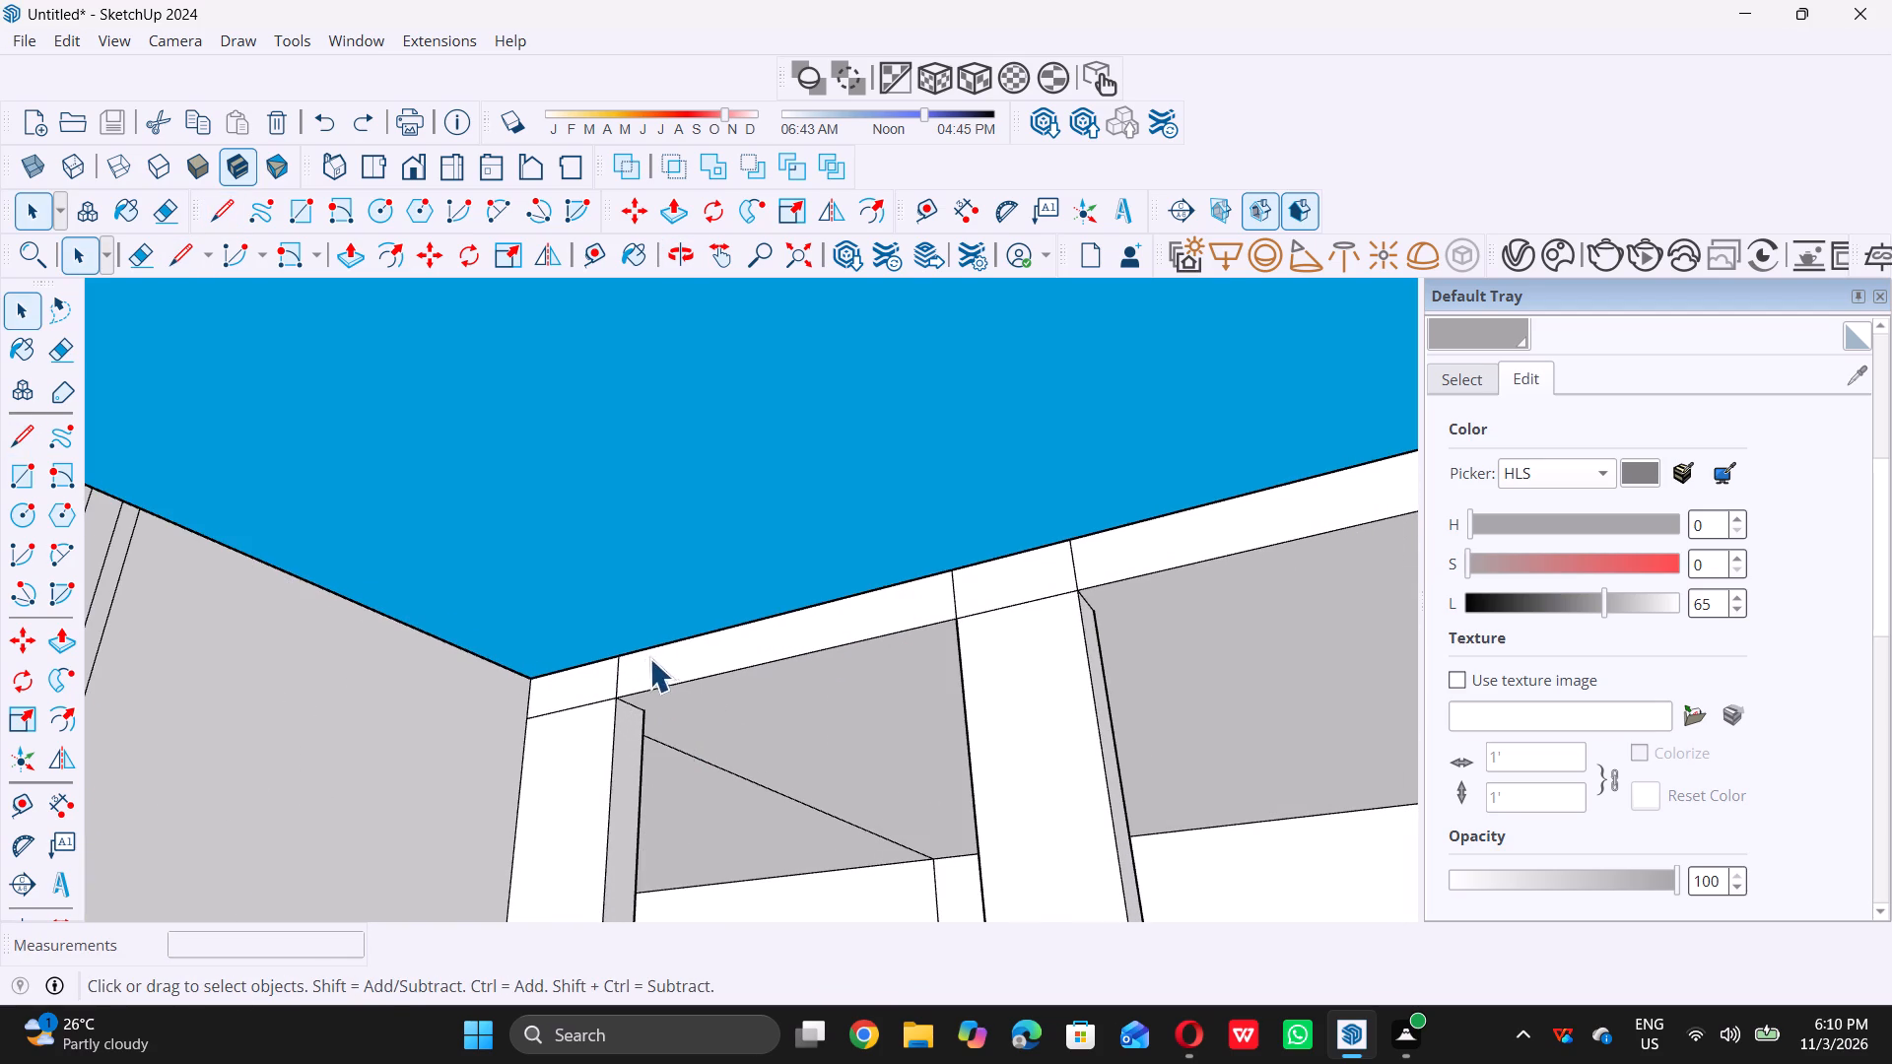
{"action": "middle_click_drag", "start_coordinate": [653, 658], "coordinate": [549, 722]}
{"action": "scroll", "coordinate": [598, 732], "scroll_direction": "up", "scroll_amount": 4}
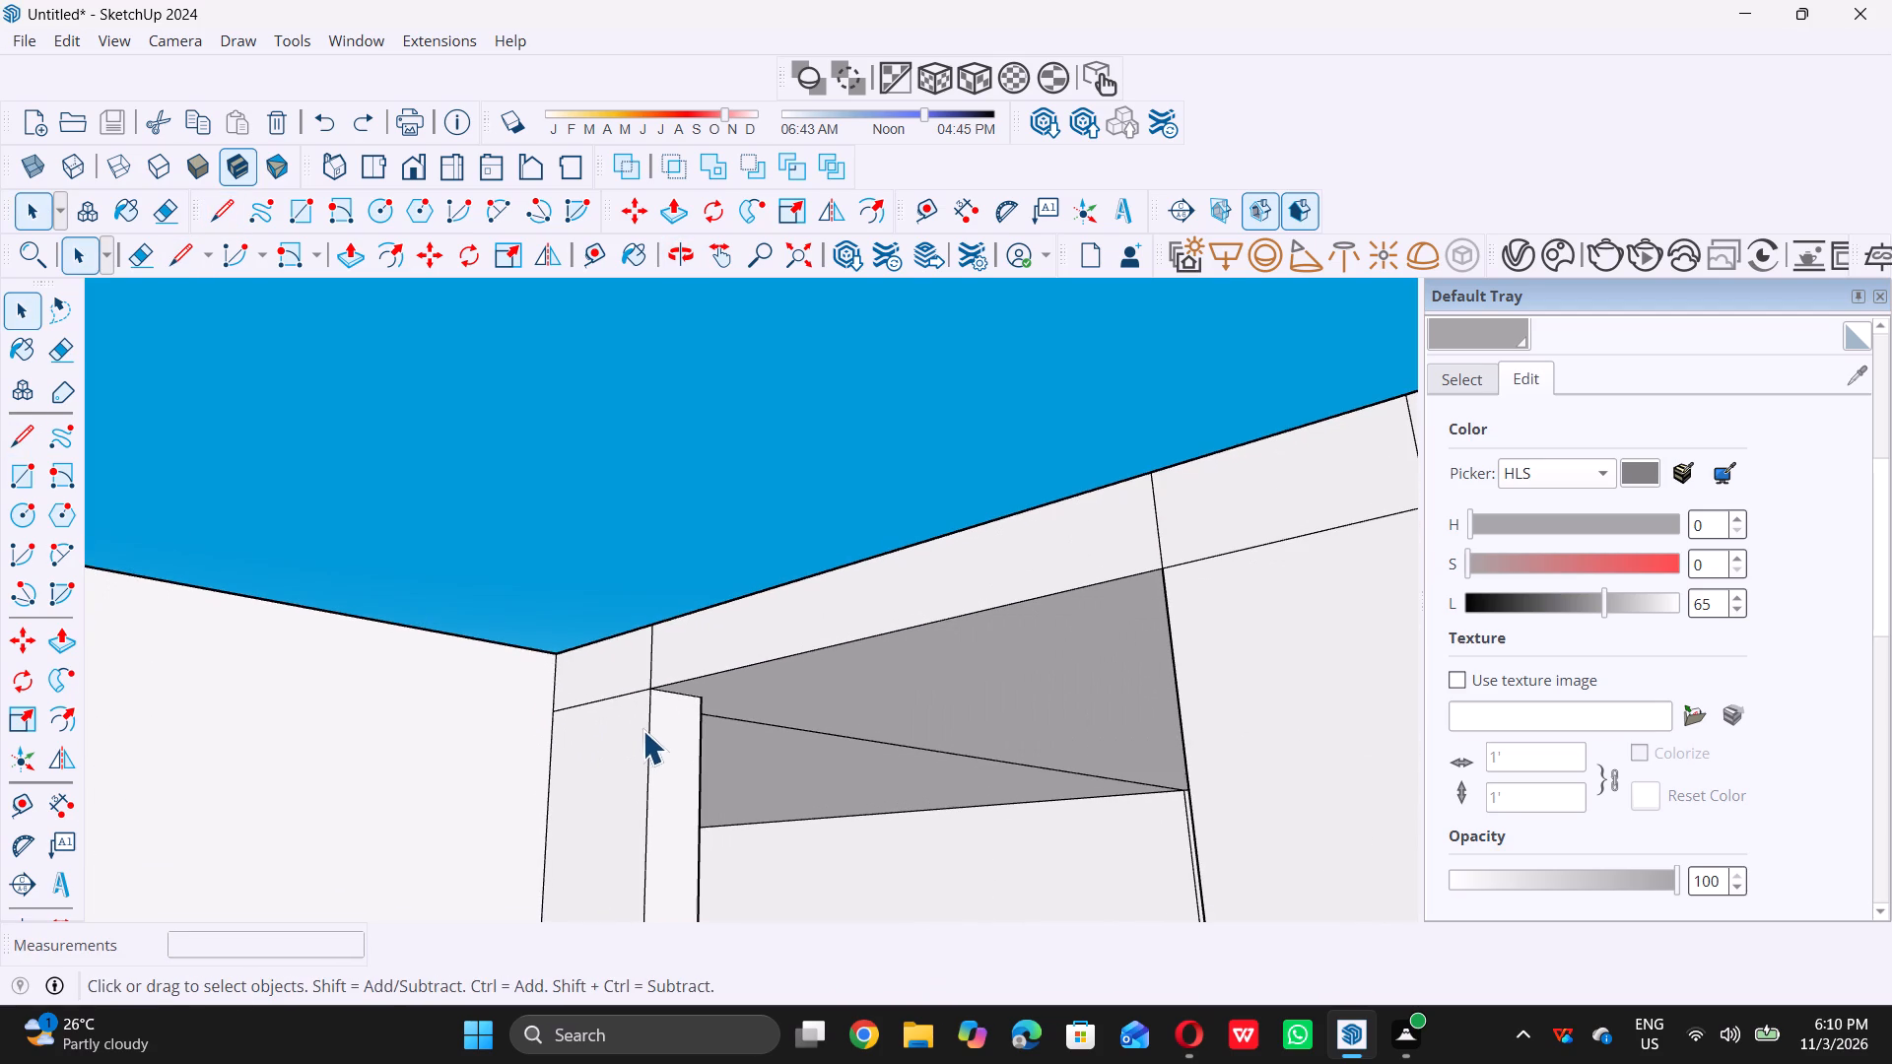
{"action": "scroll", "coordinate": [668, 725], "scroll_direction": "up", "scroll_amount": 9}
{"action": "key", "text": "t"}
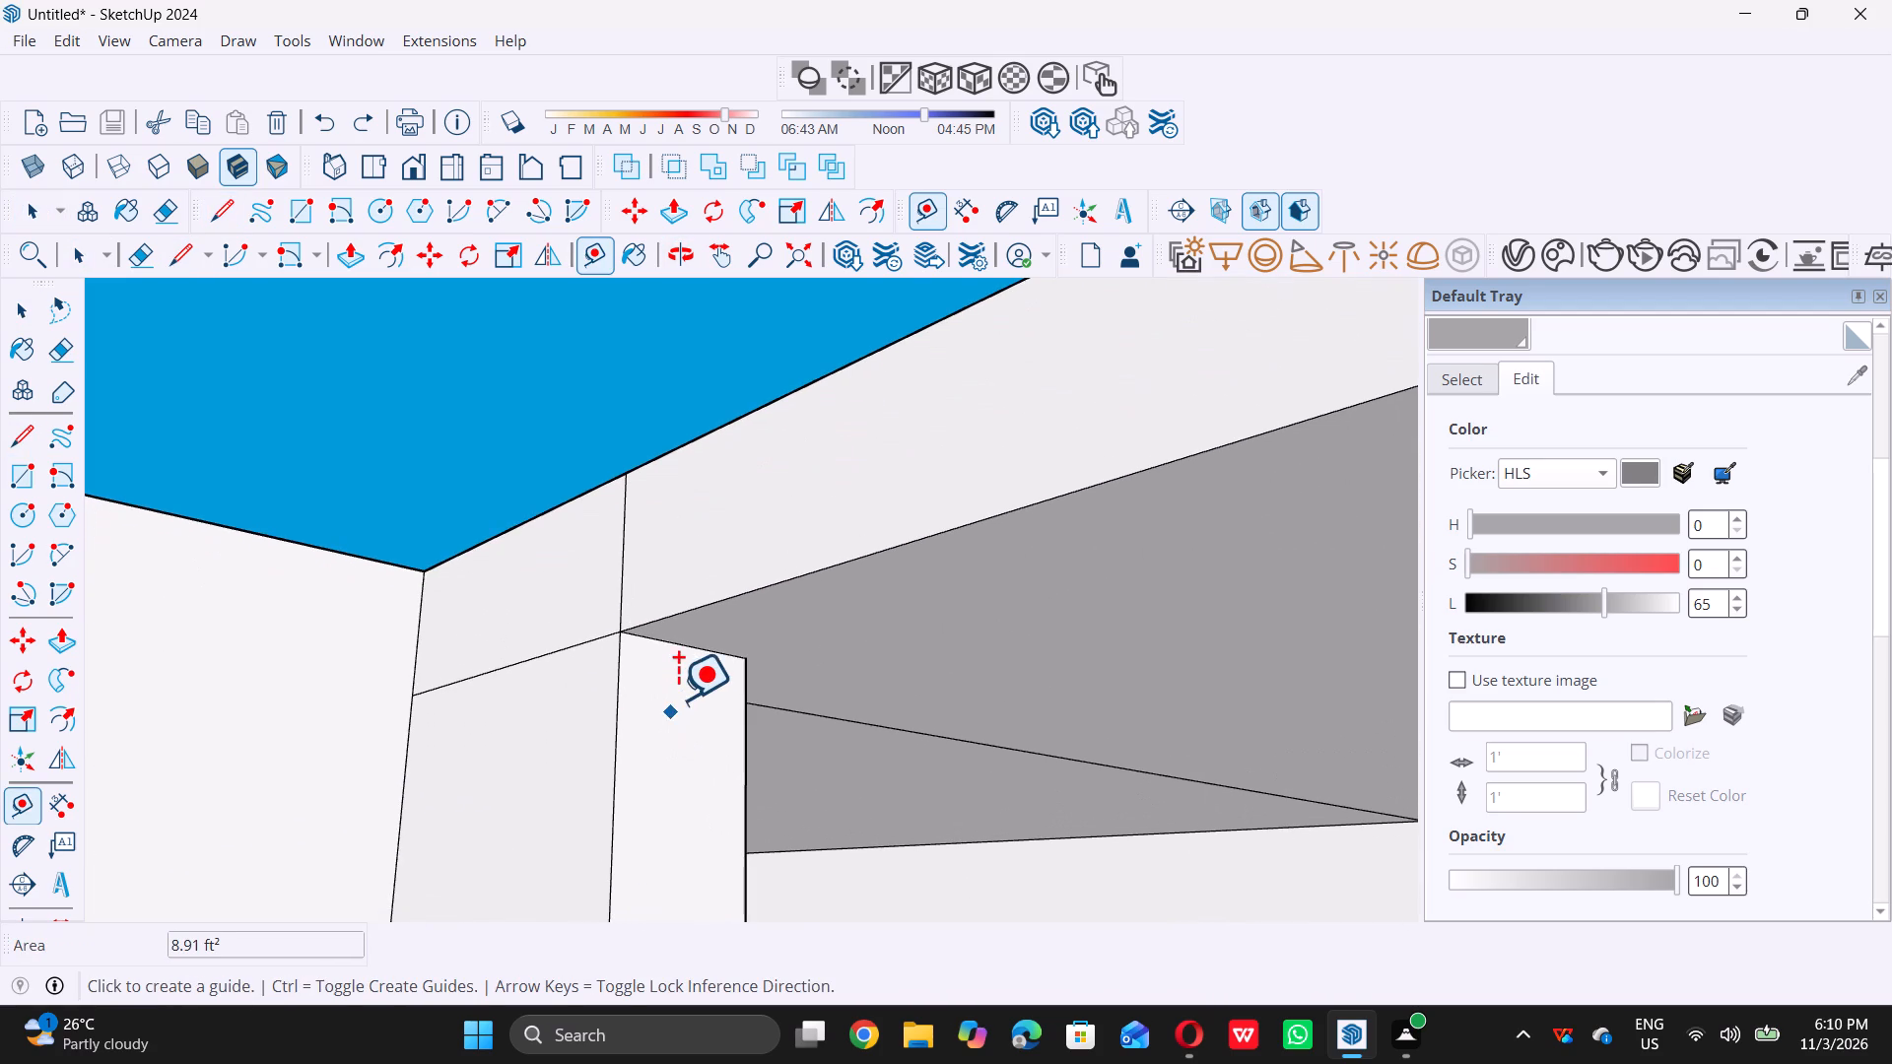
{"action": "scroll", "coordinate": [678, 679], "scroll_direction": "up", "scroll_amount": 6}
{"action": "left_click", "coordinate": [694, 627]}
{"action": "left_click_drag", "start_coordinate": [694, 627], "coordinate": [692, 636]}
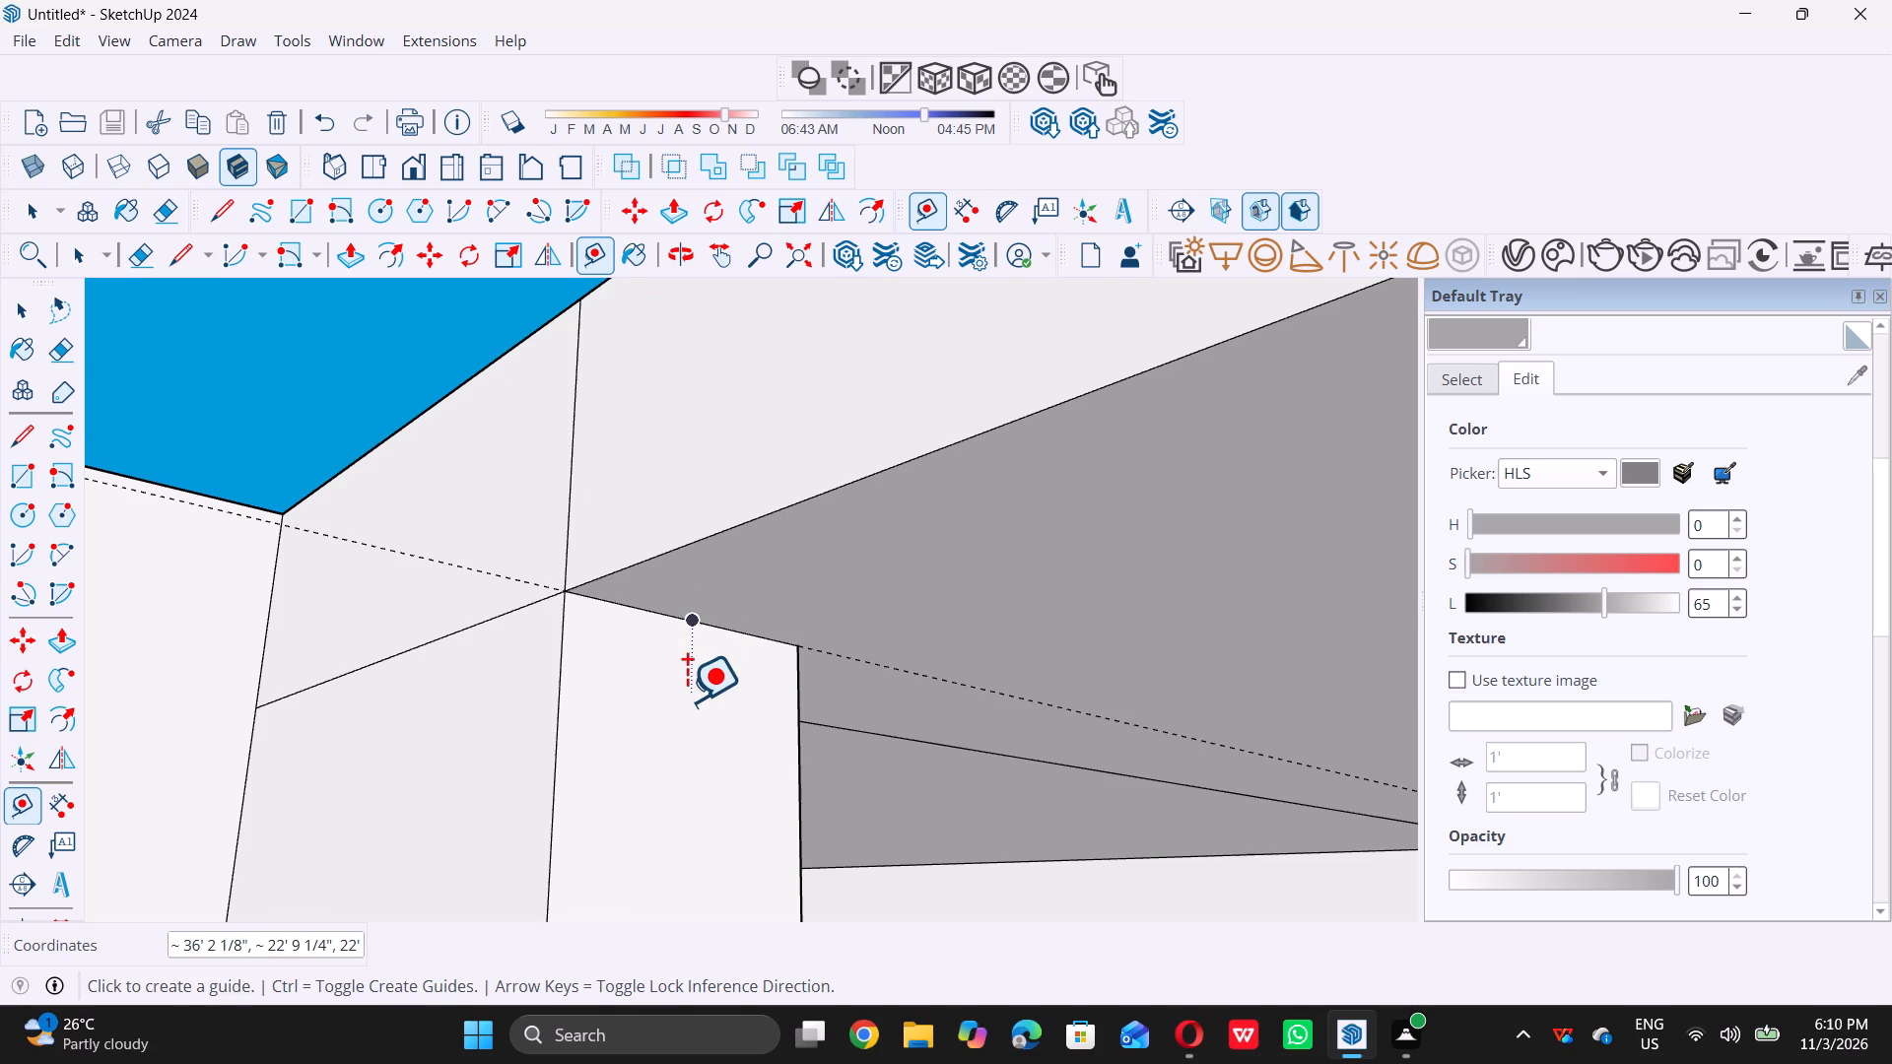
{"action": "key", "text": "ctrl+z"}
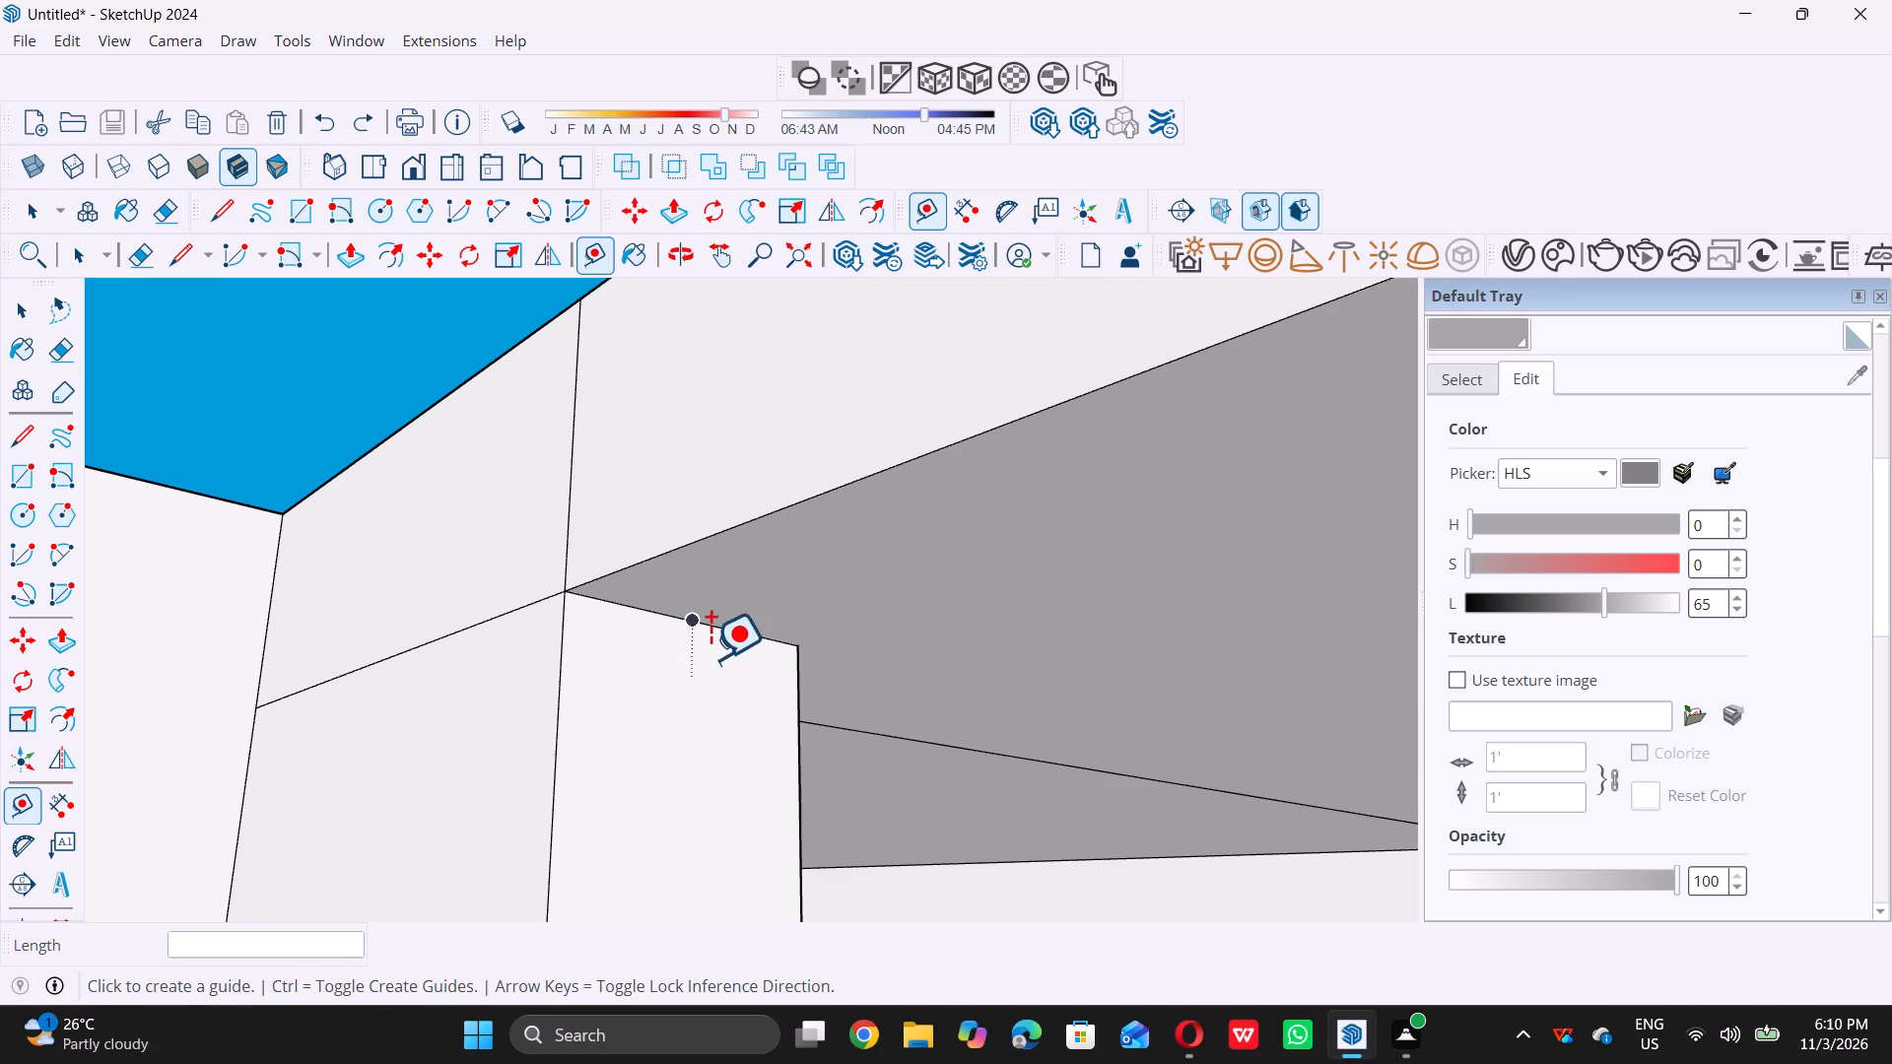
Place a guide 9" below the top edge of the first column's side facing the second column.
{"action": "left_click", "coordinate": [720, 622]}
{"action": "left_click_drag", "start_coordinate": [721, 627], "coordinate": [721, 638]}
{"action": "left_click", "coordinate": [721, 641]}
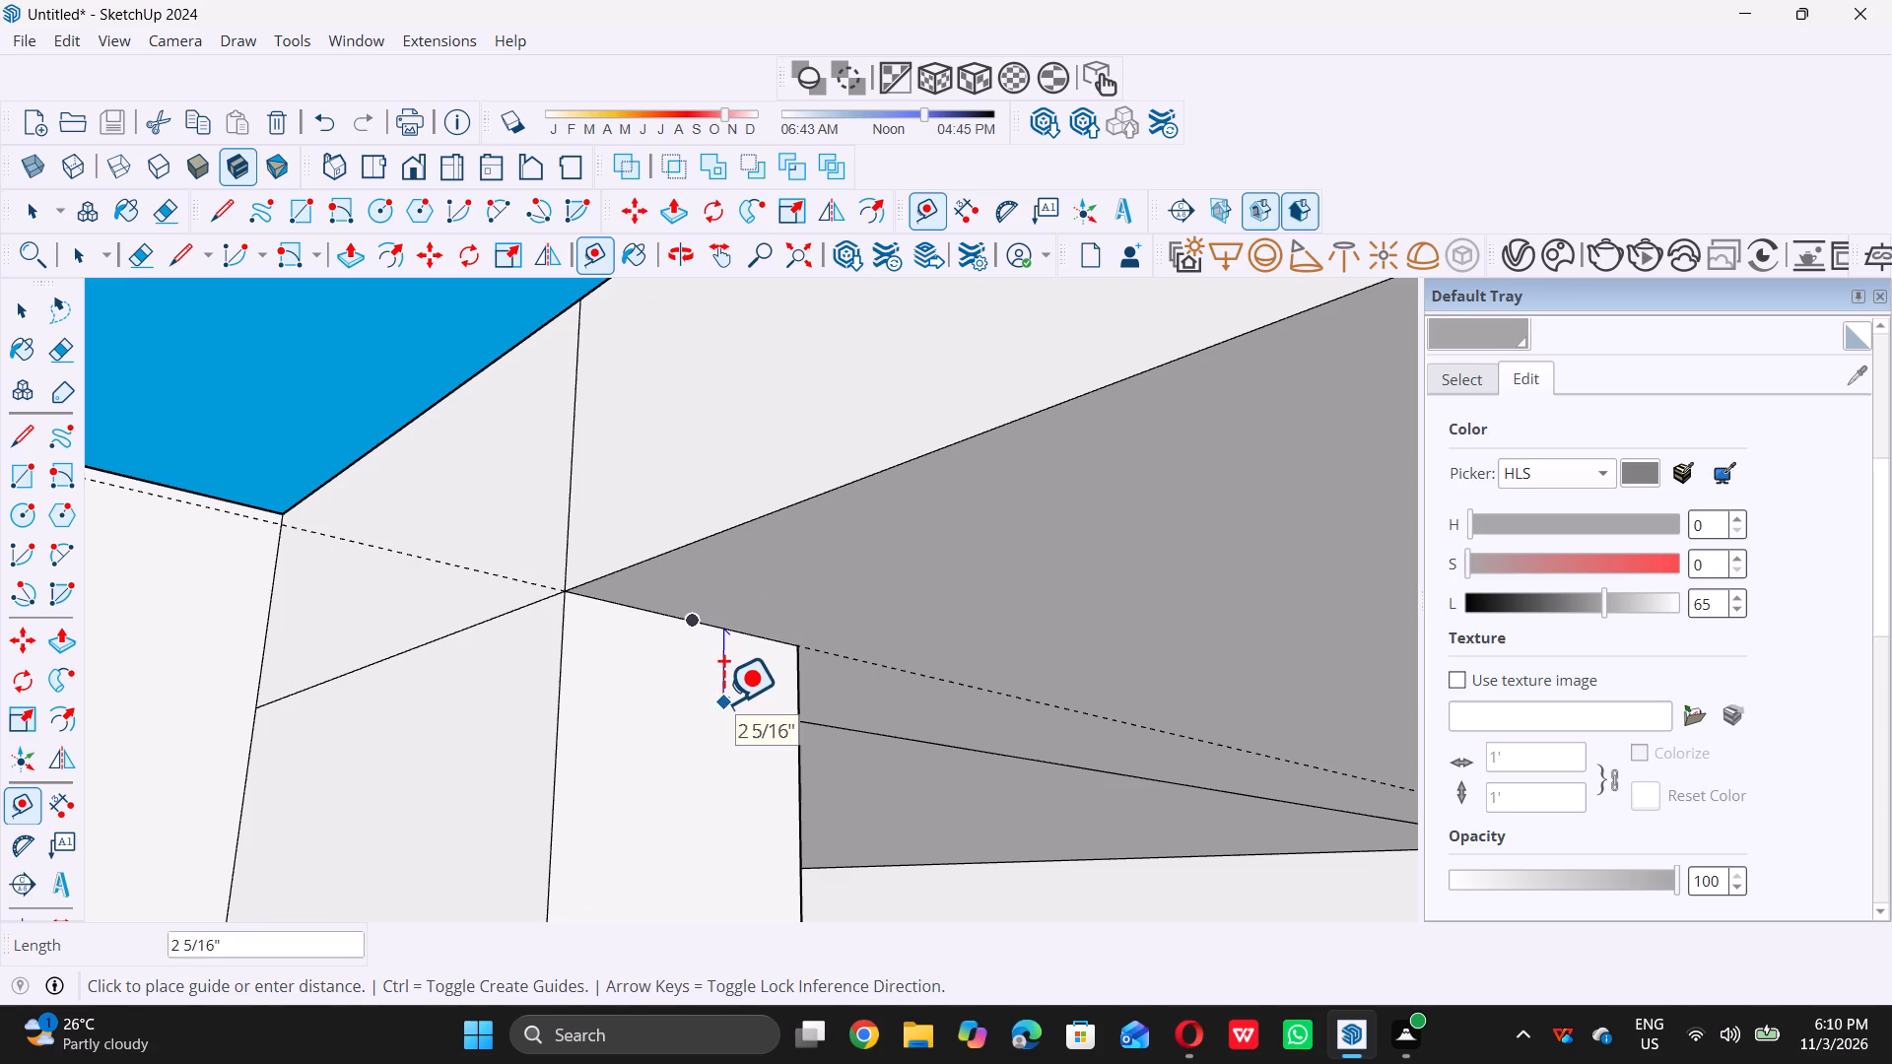
{"action": "key", "text": "ctrl+z"}
{"action": "left_click", "coordinate": [731, 634]}
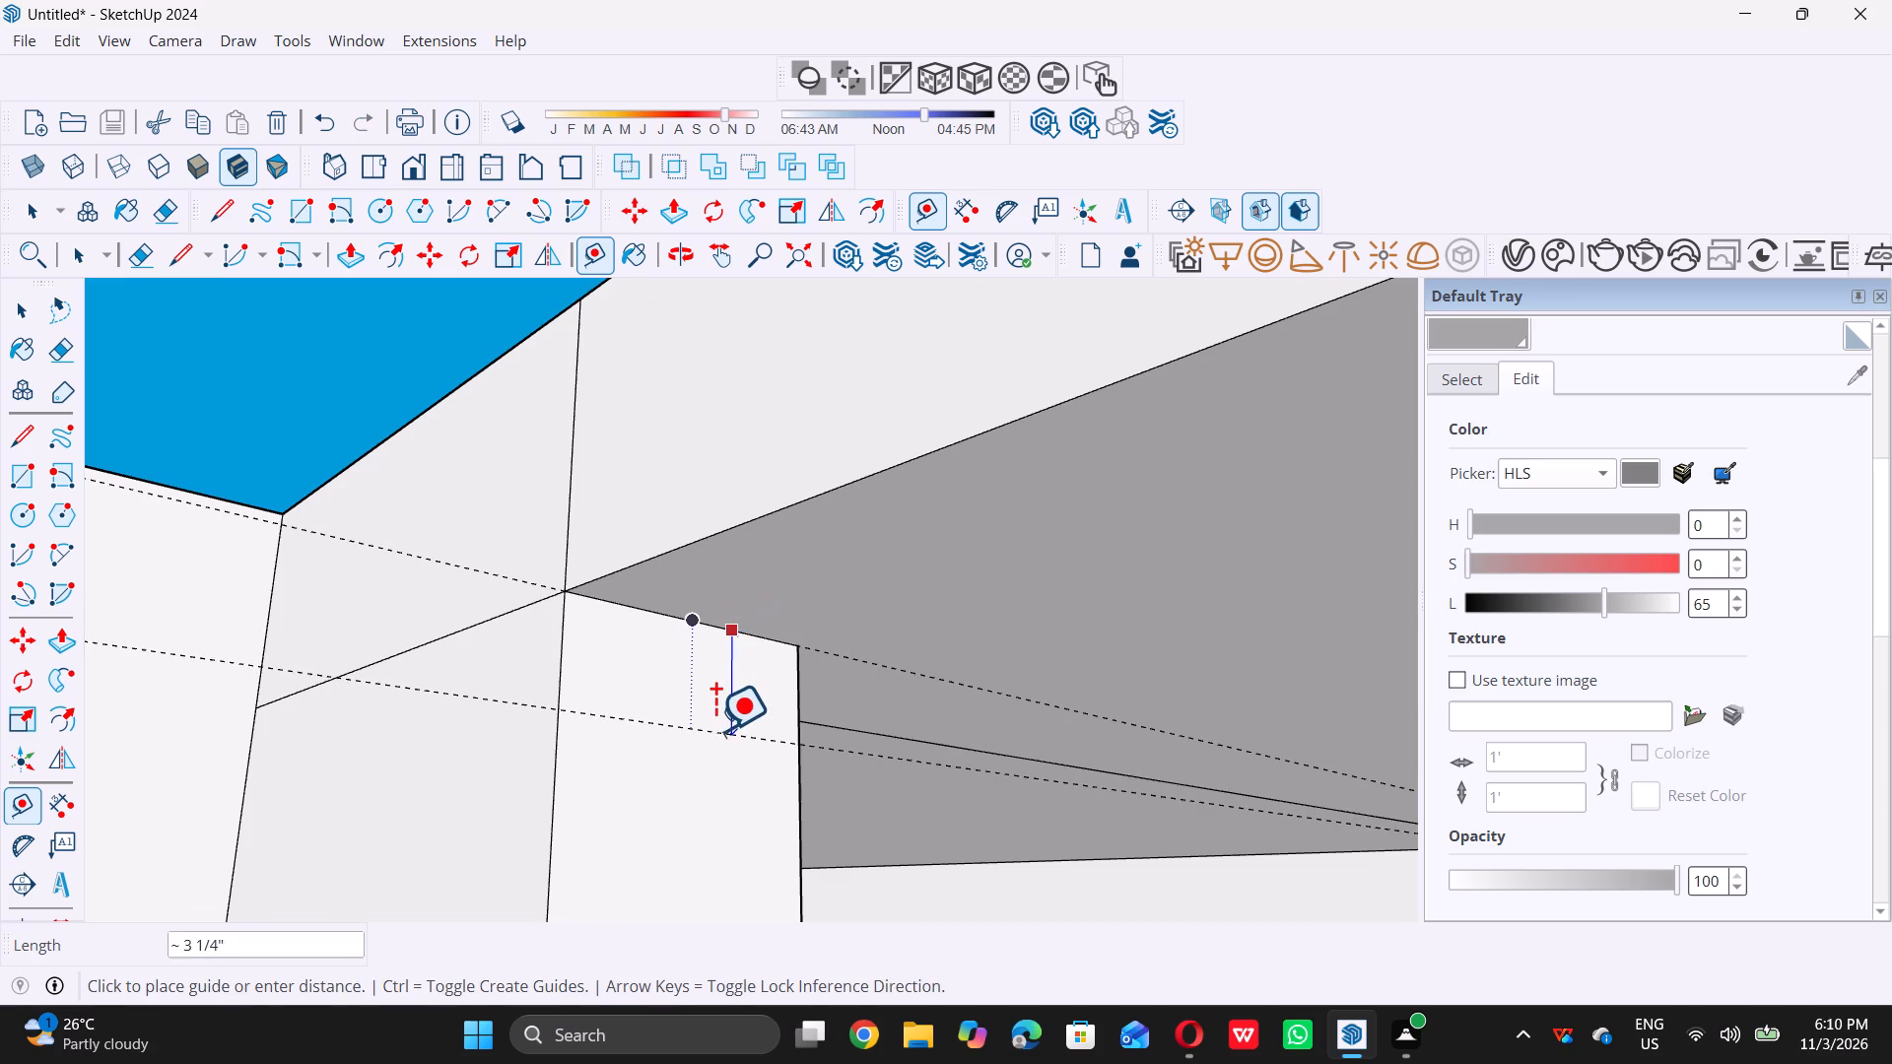
{"action": "key", "text": "9"}
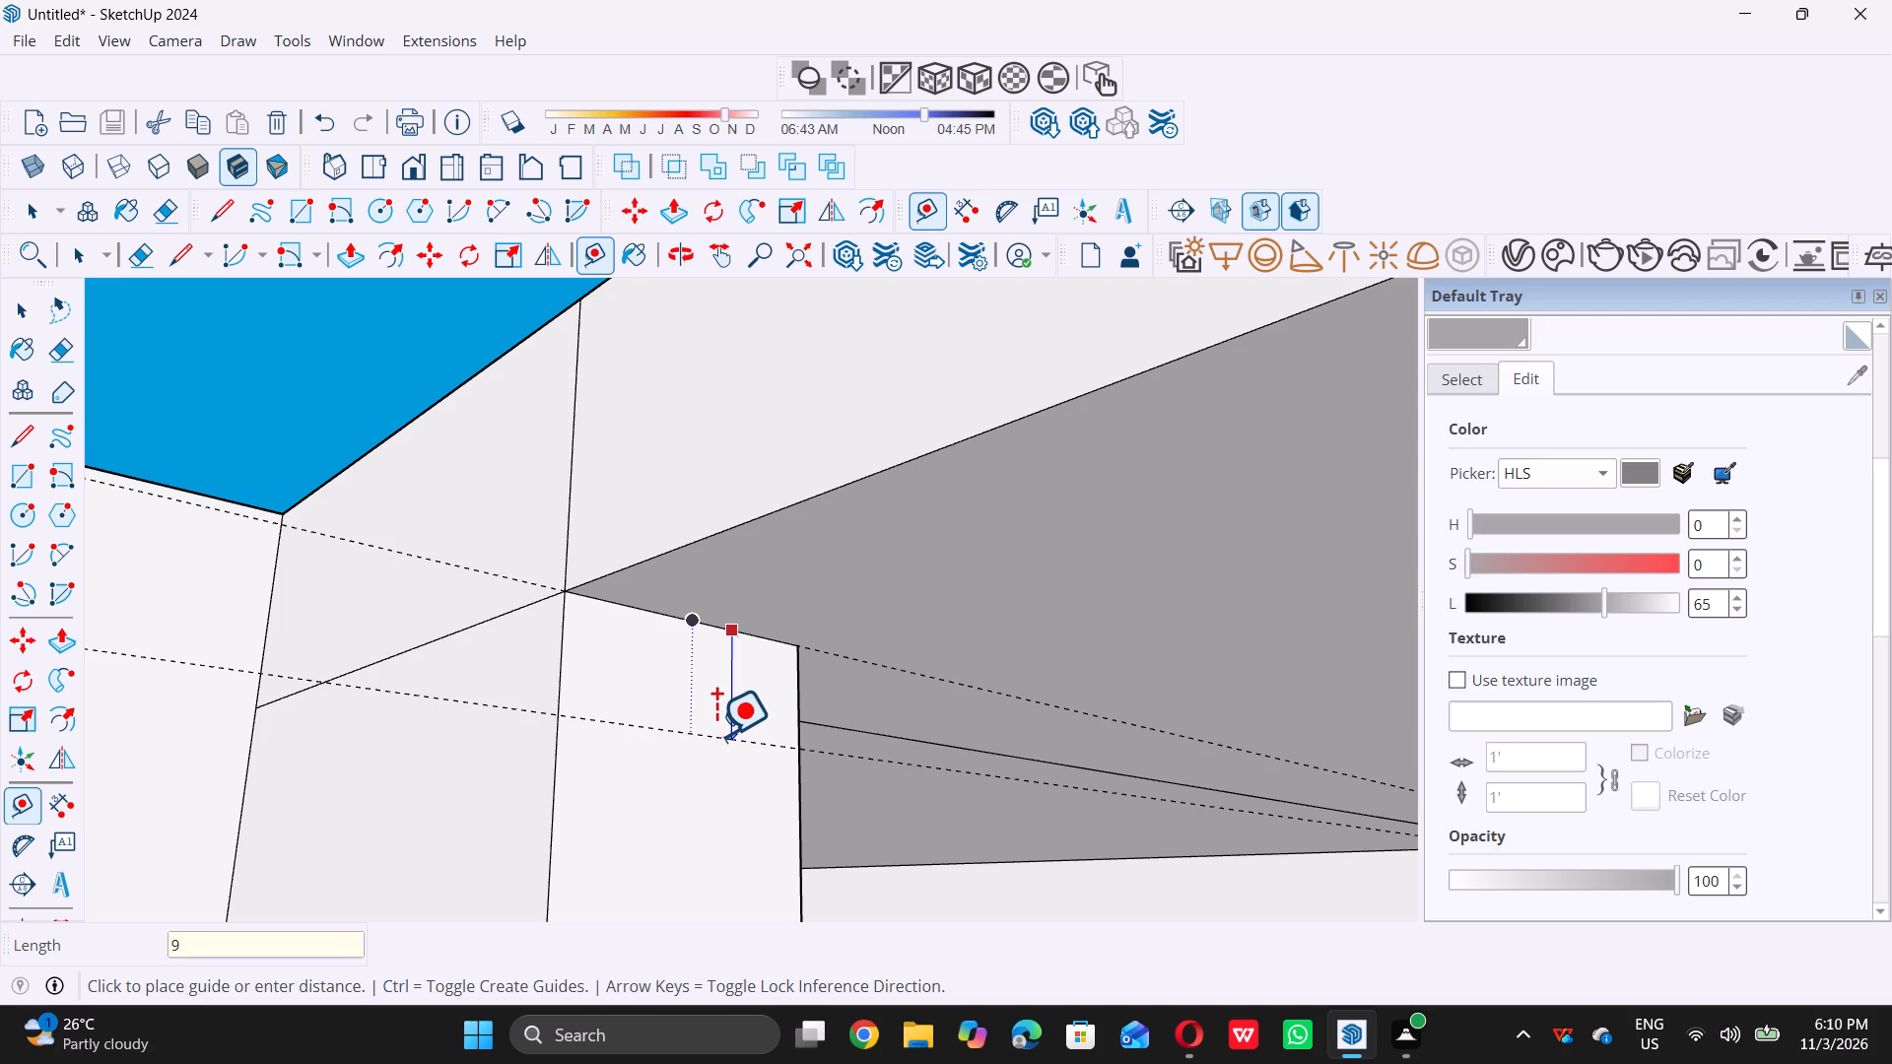
{"action": "key", "text": "shift+quotedbl"}
{"action": "key", "text": "Return"}
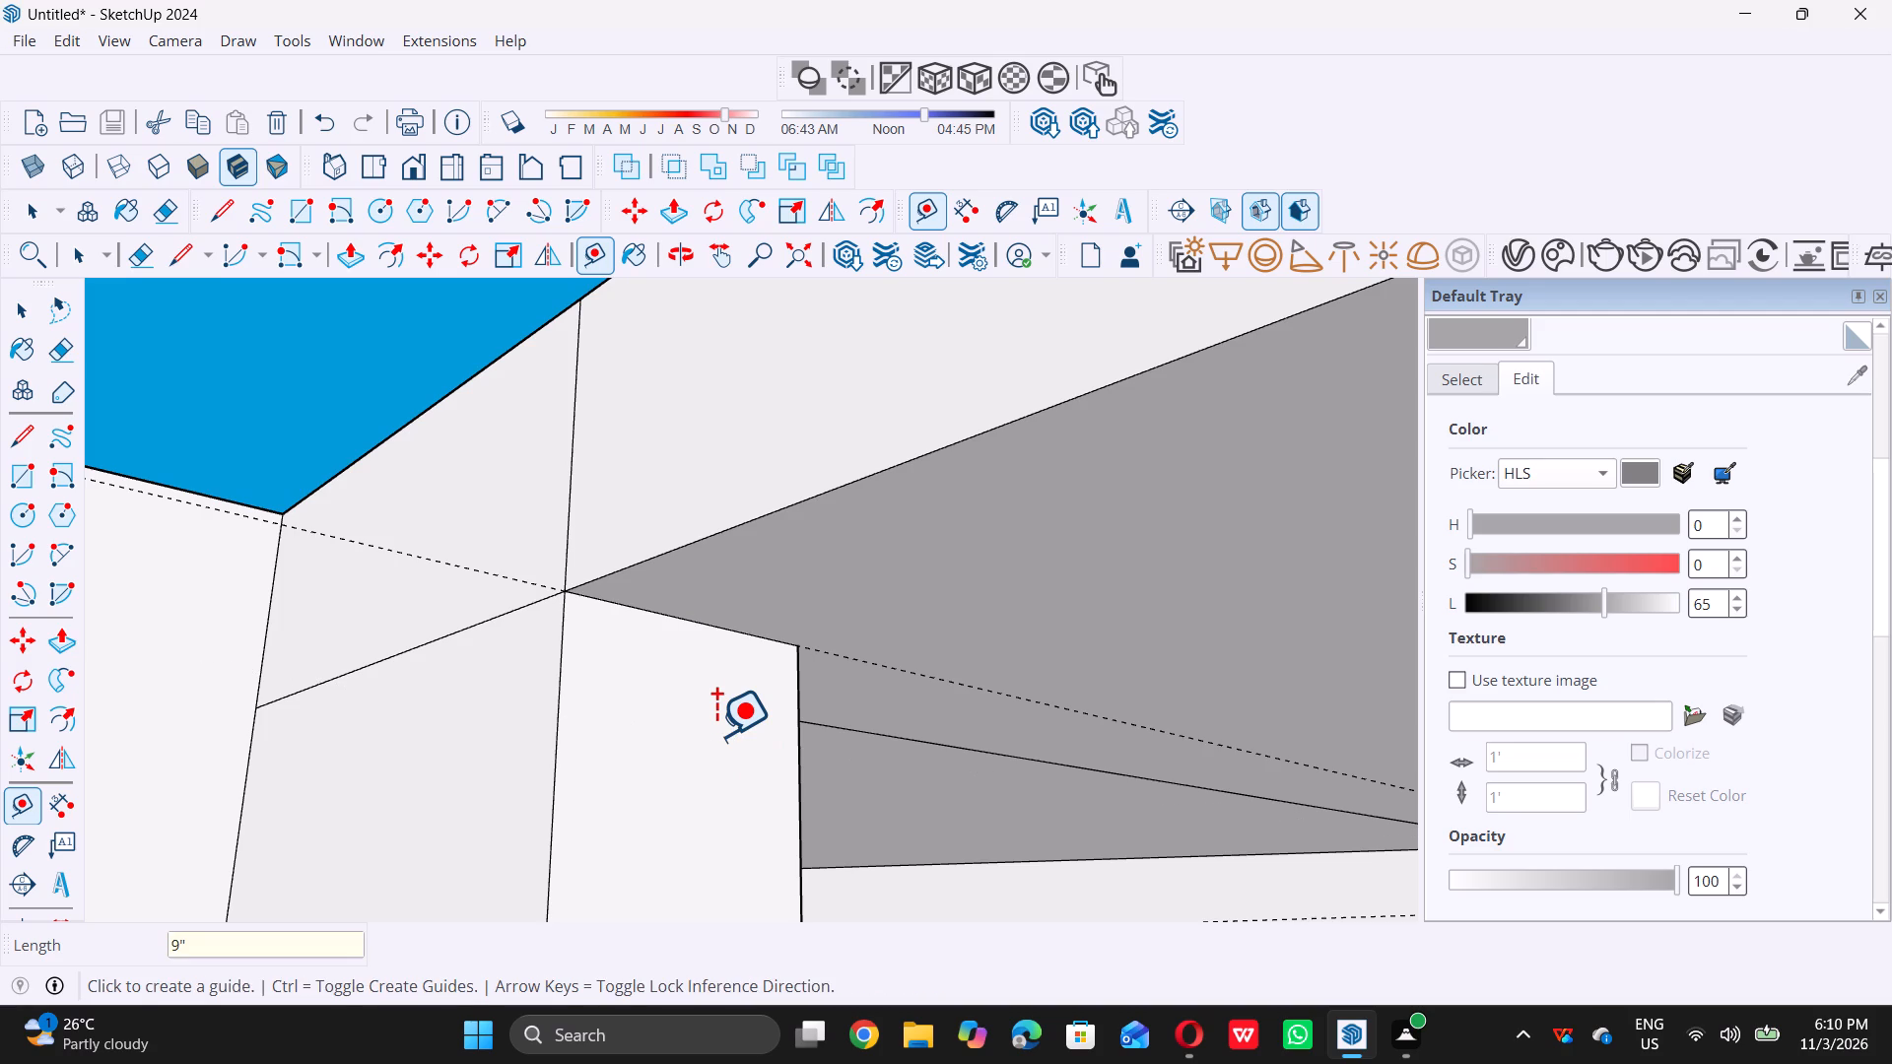
{"action": "key", "text": "space"}
Draw a rectangle about 9" by 9" at the top of the first column's side, between the guide and the slab's underside.
{"action": "scroll", "coordinate": [716, 729], "scroll_direction": "down", "scroll_amount": 14}
{"action": "middle_click_drag", "start_coordinate": [765, 624], "coordinate": [755, 626]}
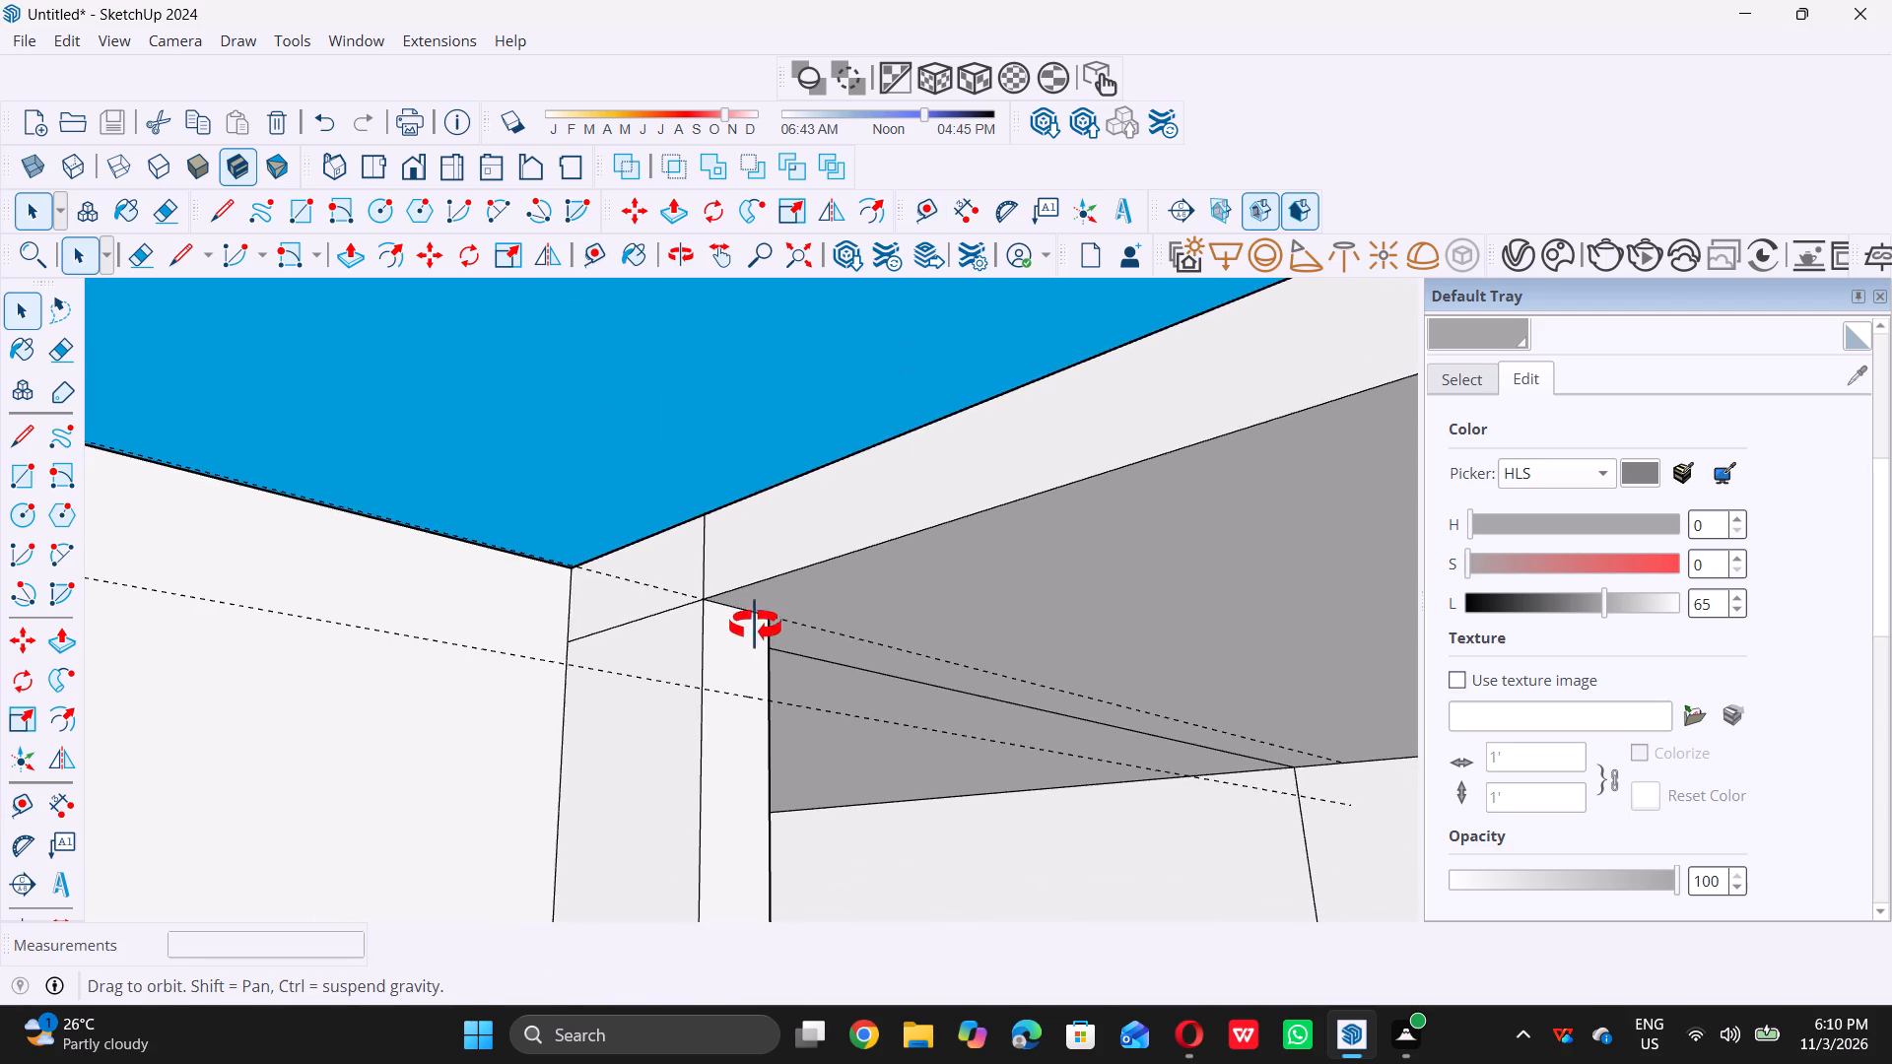
{"action": "middle_click_drag", "start_coordinate": [755, 626], "coordinate": [739, 602]}
{"action": "scroll", "coordinate": [730, 639], "scroll_direction": "up", "scroll_amount": 9}
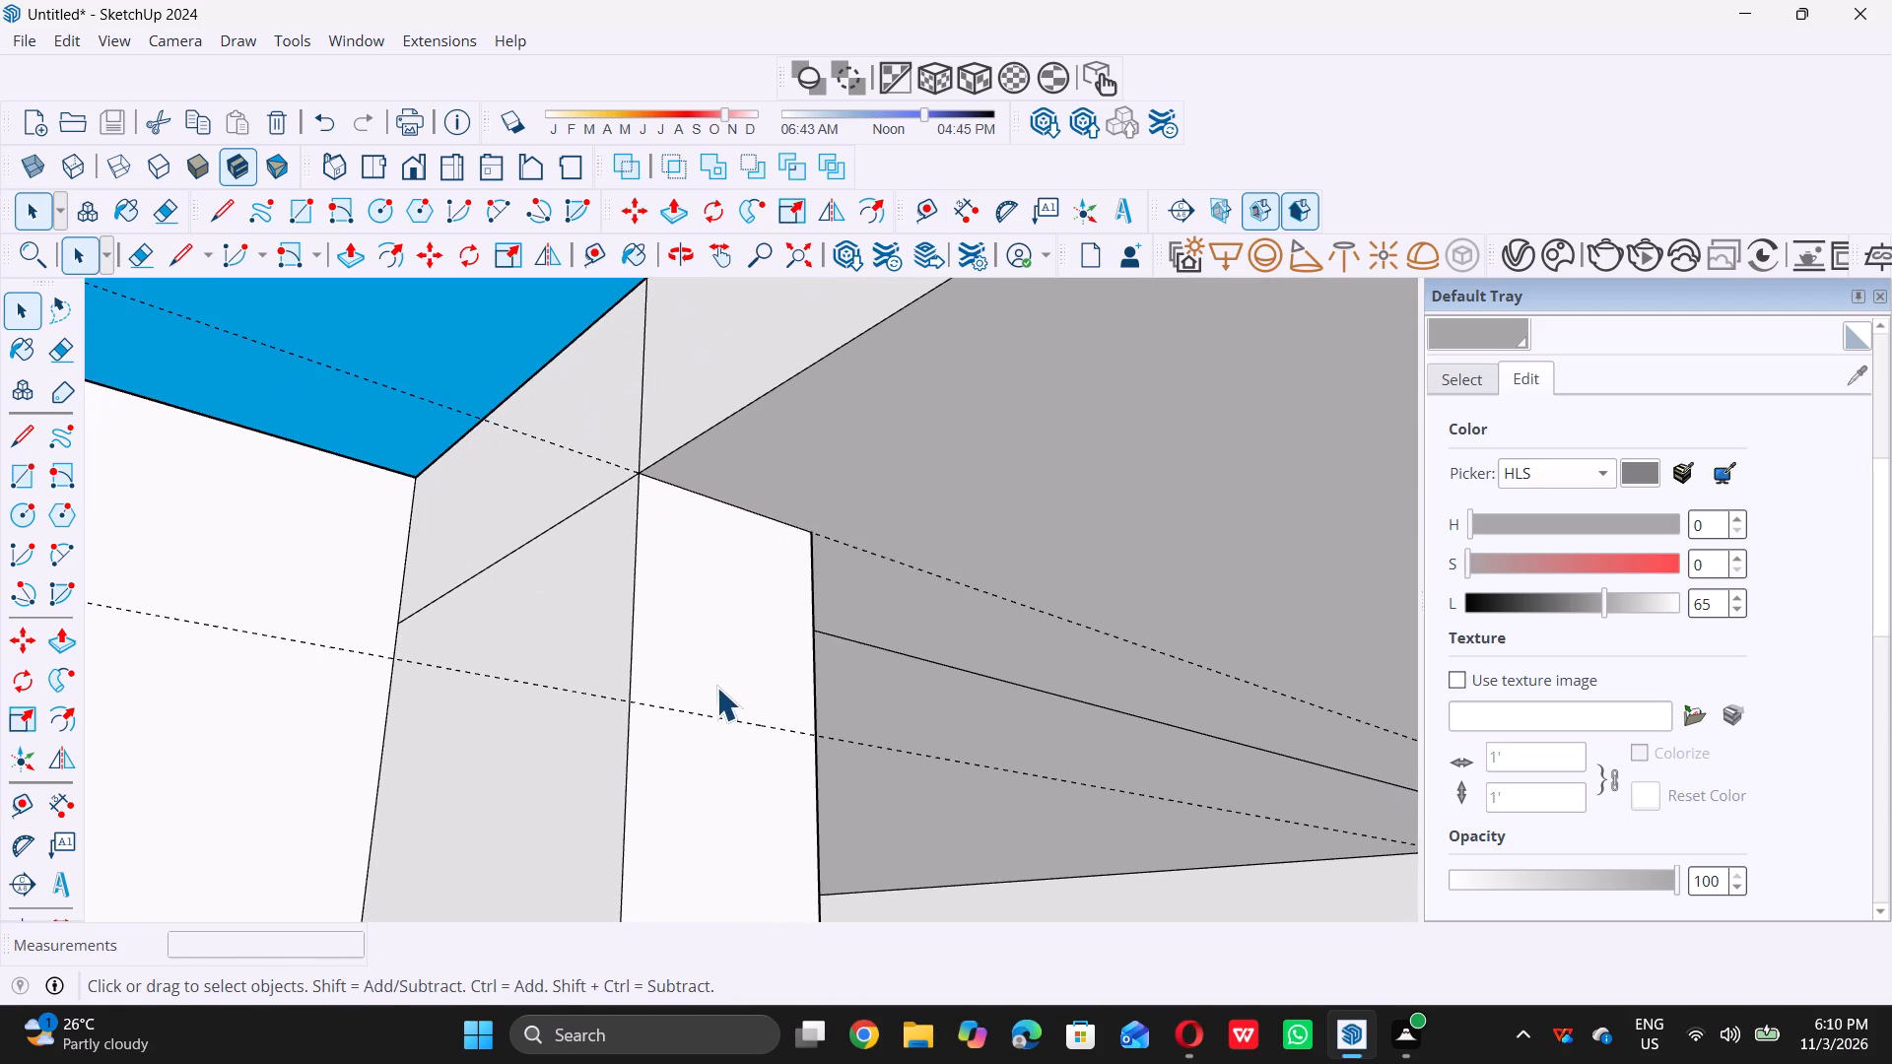
{"action": "key", "text": "r"}
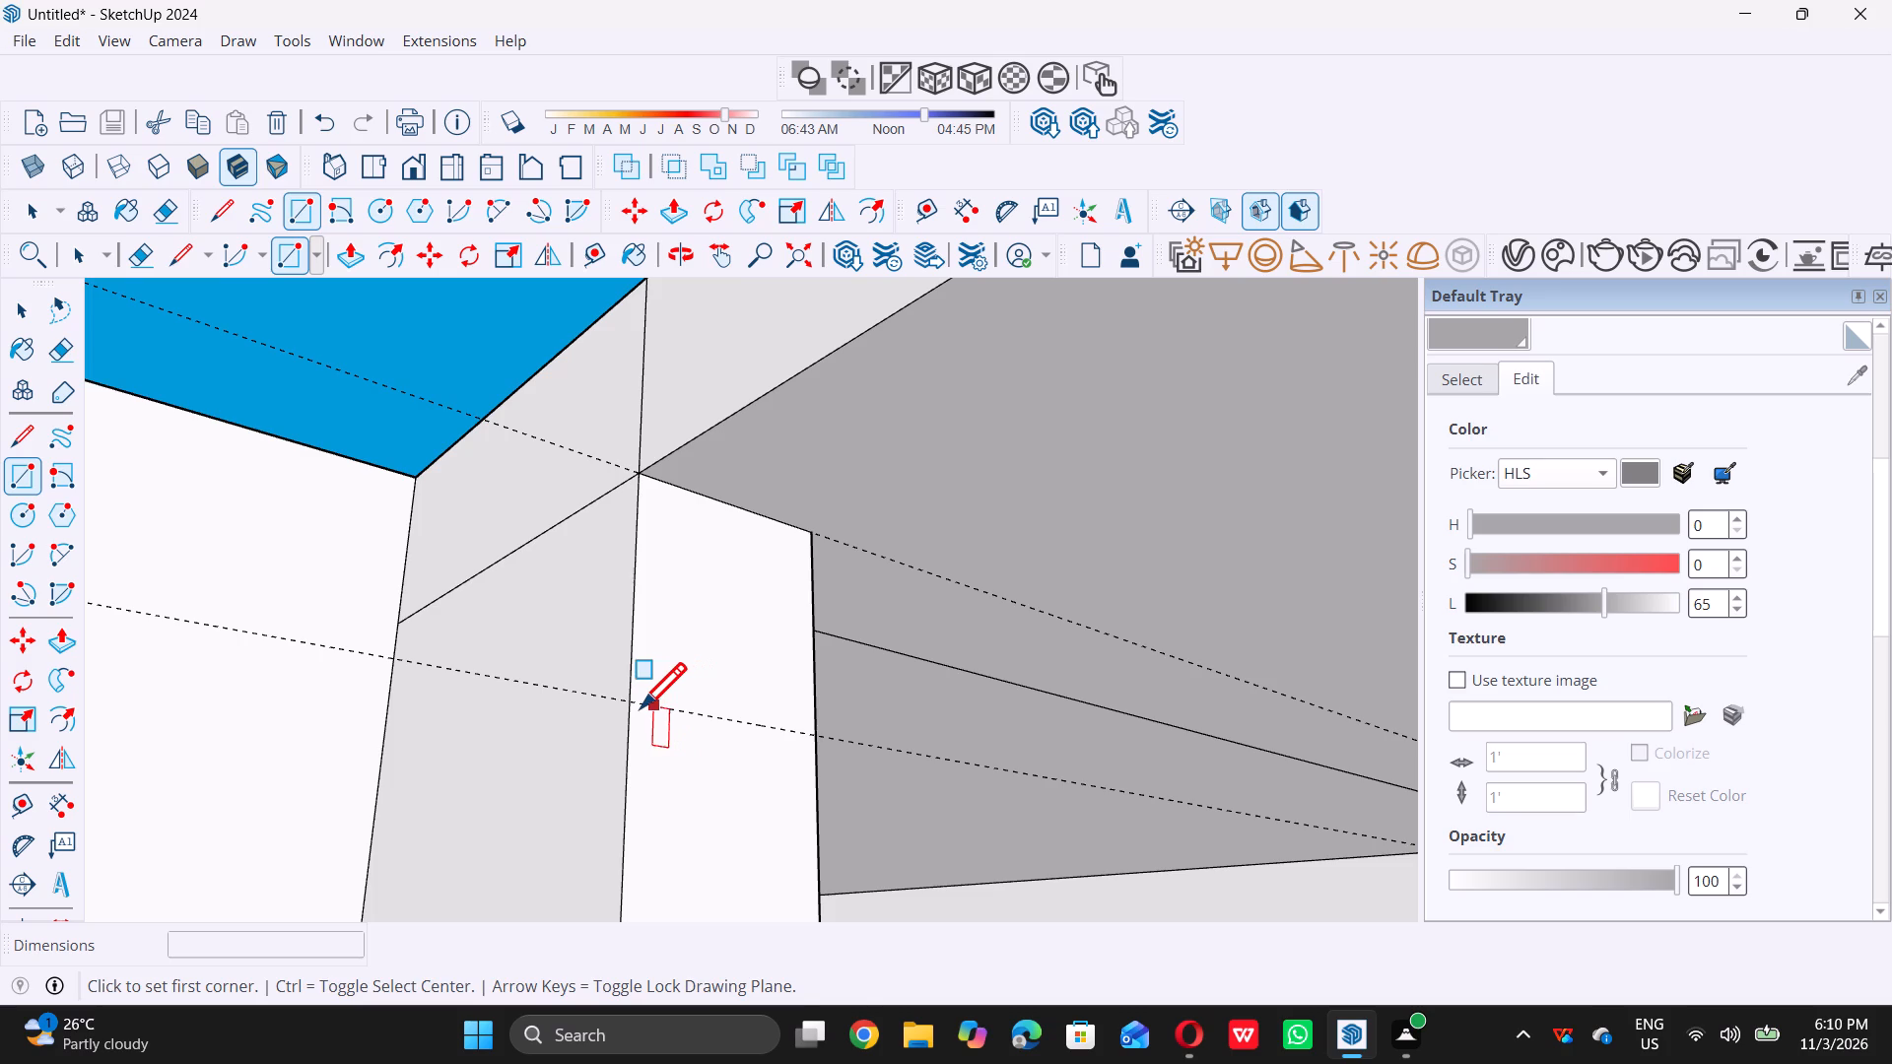
{"action": "left_click", "coordinate": [635, 707]}
{"action": "double_click", "coordinate": [814, 538]}
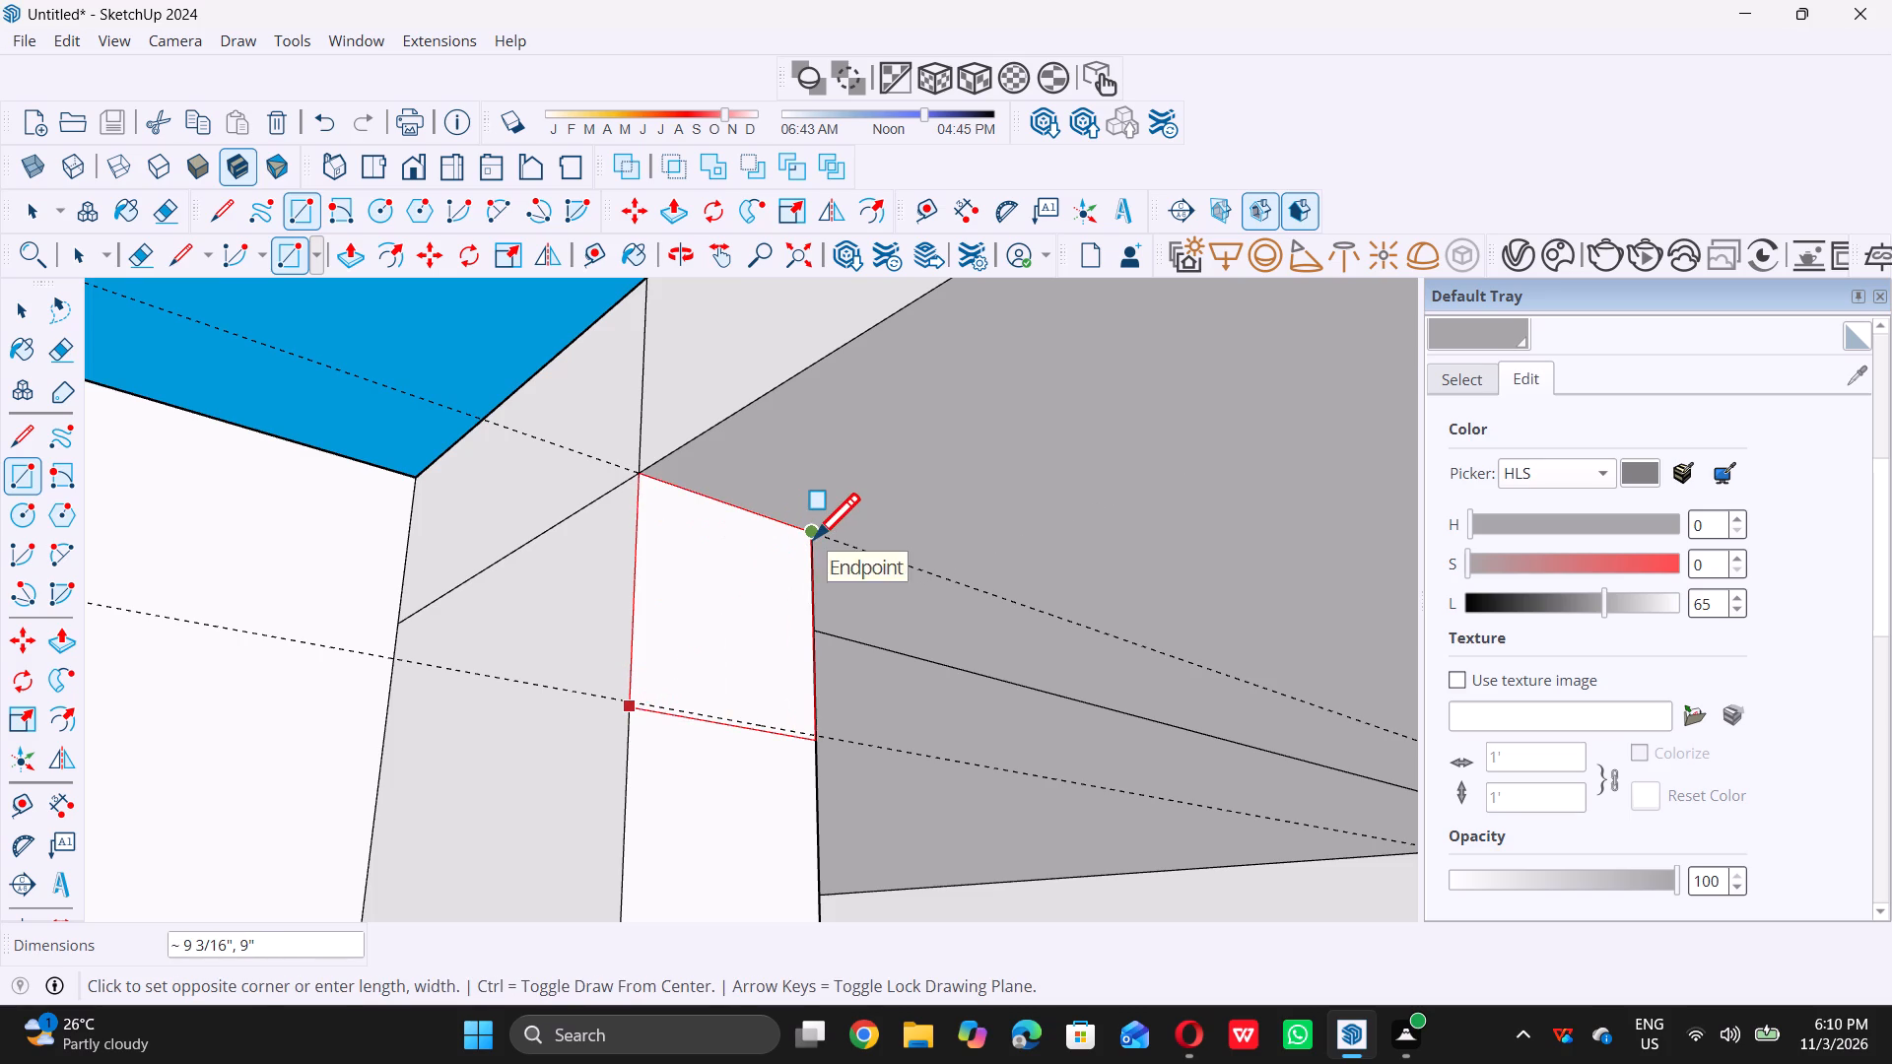
{"action": "key", "text": "space"}
Push/Pull the rectangle 5' 11 3/4" across to the second column to form a beam under the roof slab.
{"action": "scroll", "coordinate": [814, 536], "scroll_direction": "down", "scroll_amount": 11}
{"action": "middle_click_drag", "start_coordinate": [797, 558], "coordinate": [807, 590]}
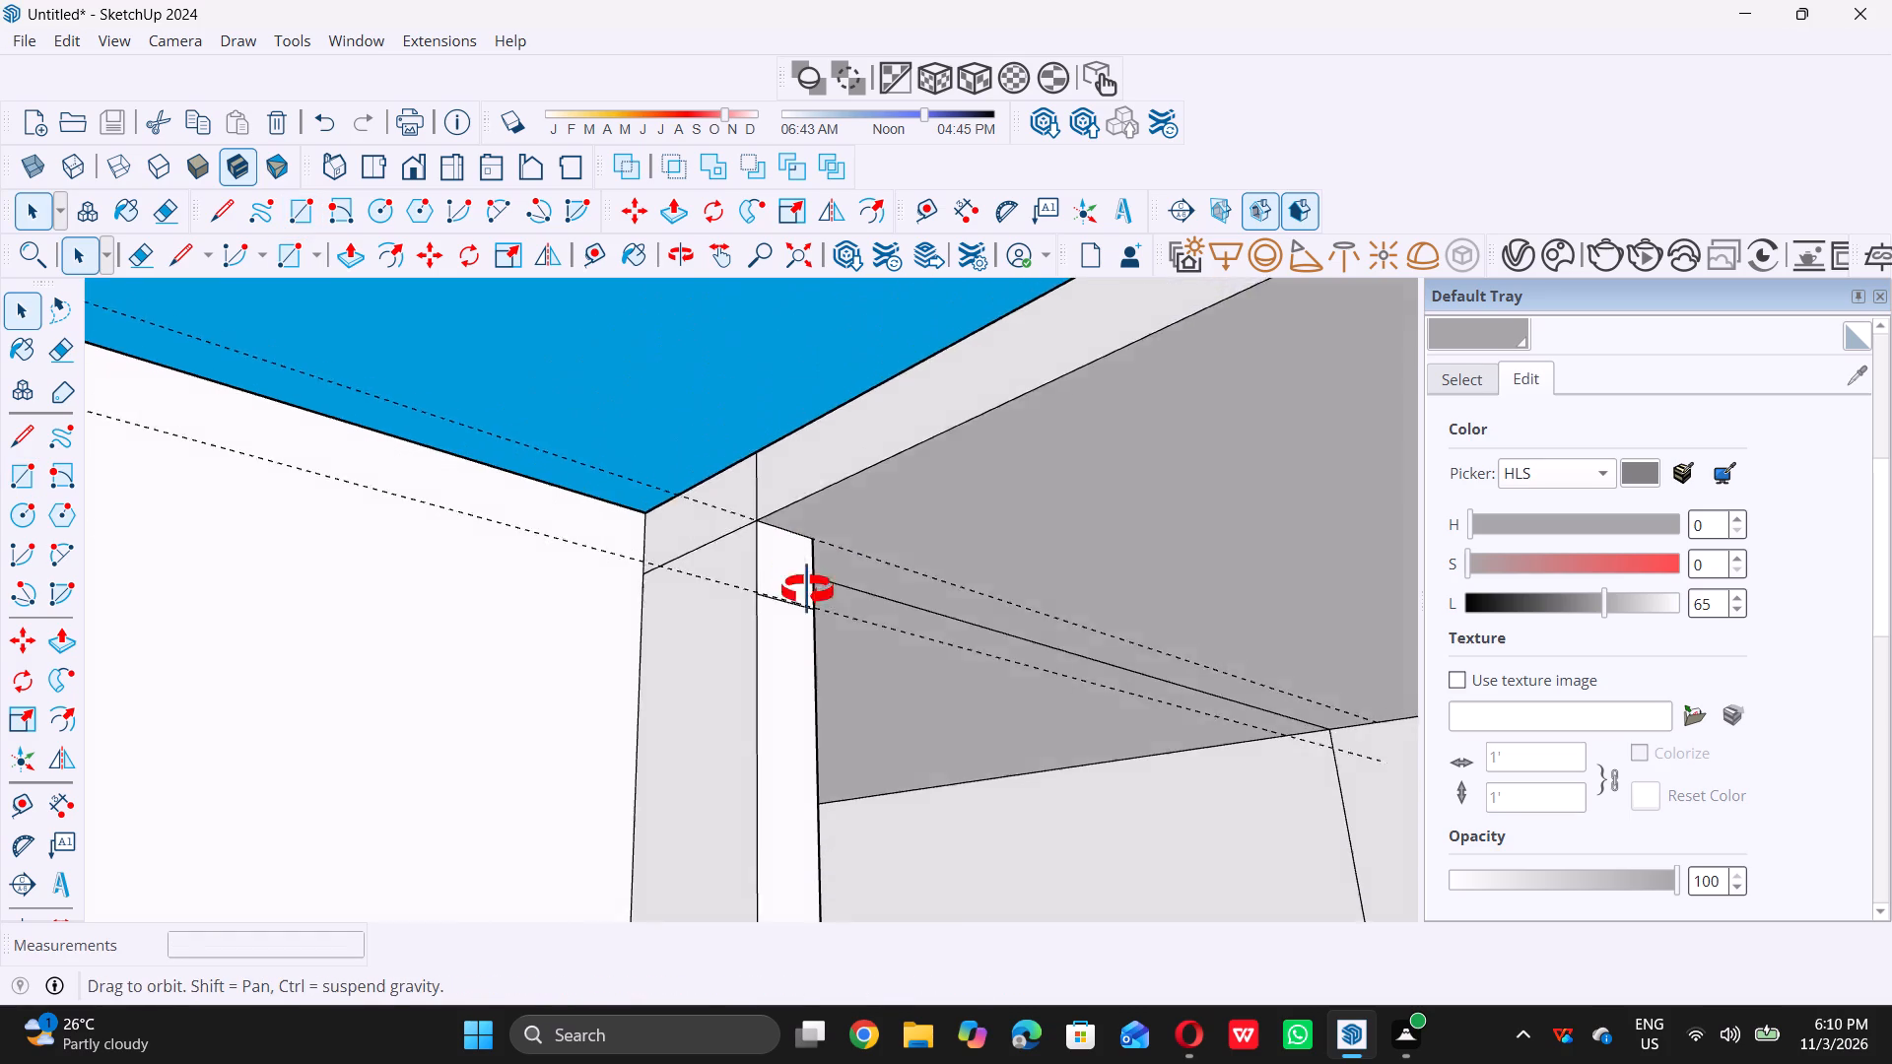
{"action": "middle_click_drag", "start_coordinate": [807, 590], "coordinate": [823, 608]}
{"action": "scroll", "coordinate": [811, 618], "scroll_direction": "up", "scroll_amount": 4}
{"action": "double_click", "coordinate": [780, 588]}
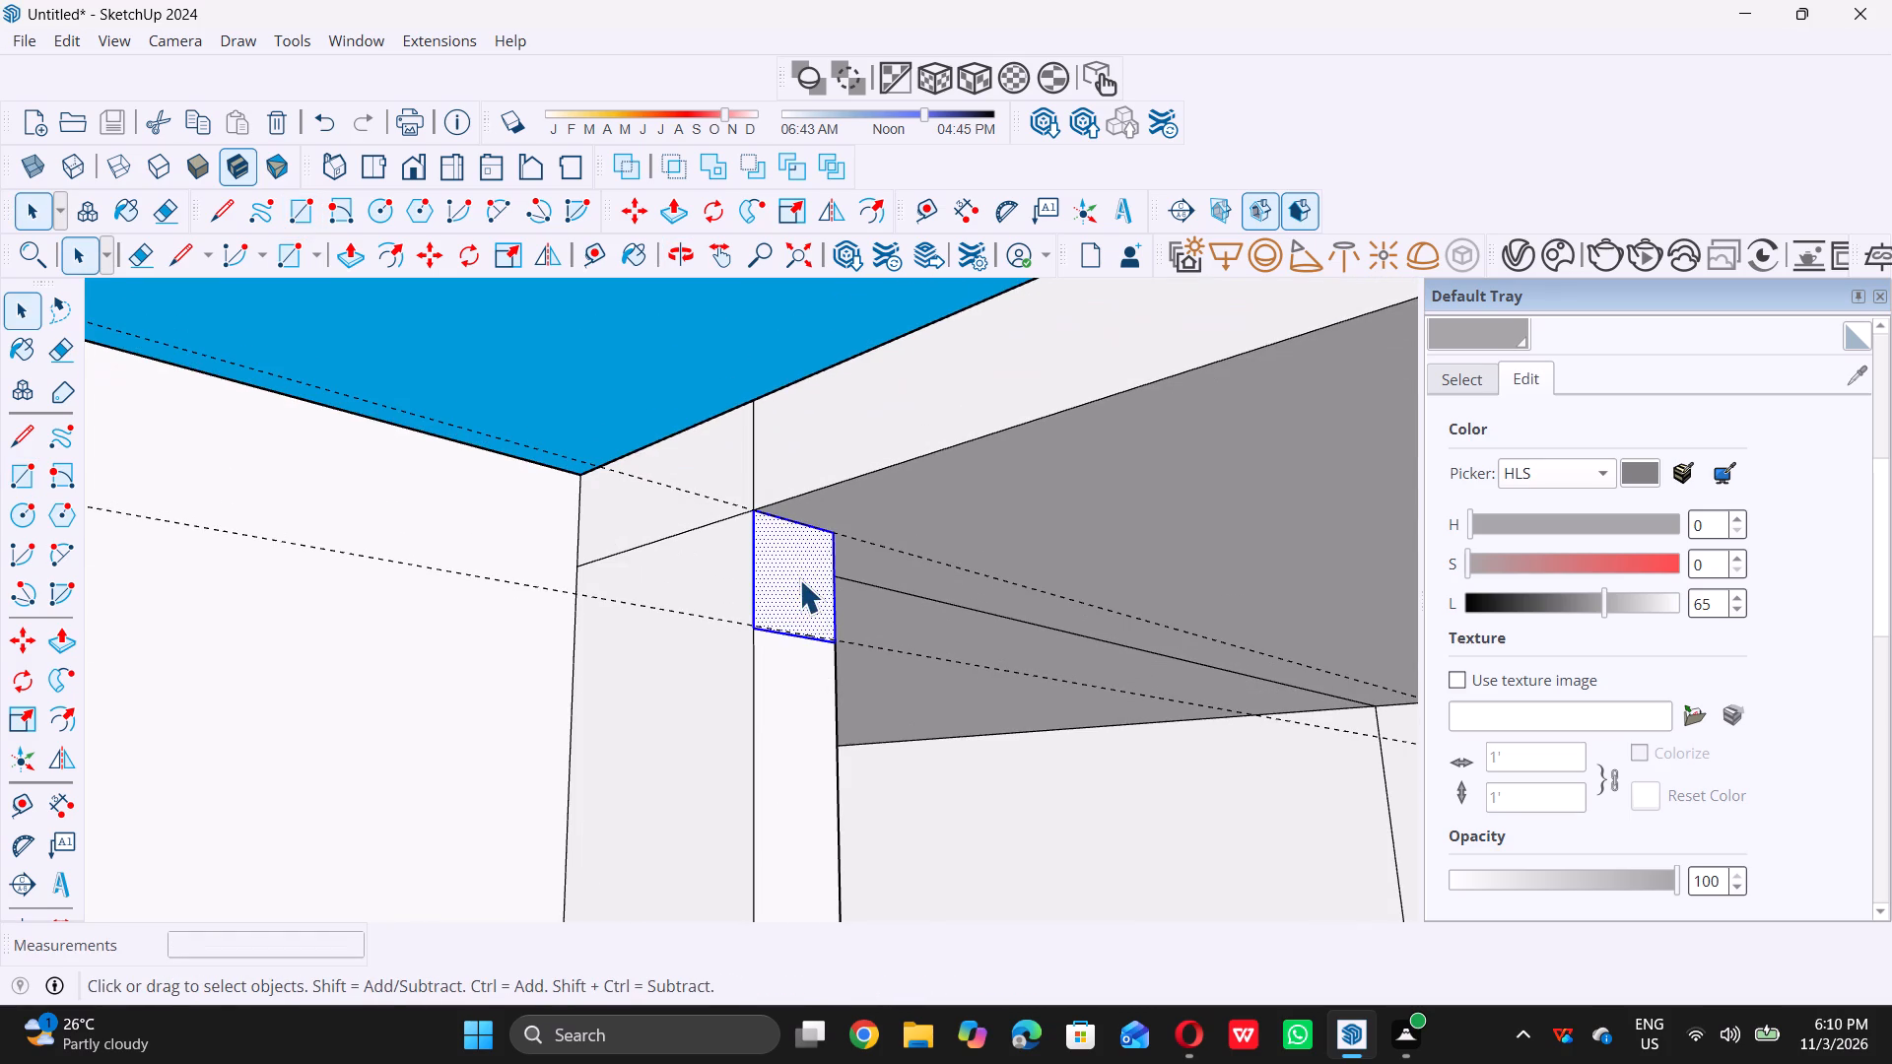
{"action": "key", "text": "p"}
{"action": "left_click", "coordinate": [798, 580]}
{"action": "scroll", "coordinate": [851, 585], "scroll_direction": "down", "scroll_amount": 13}
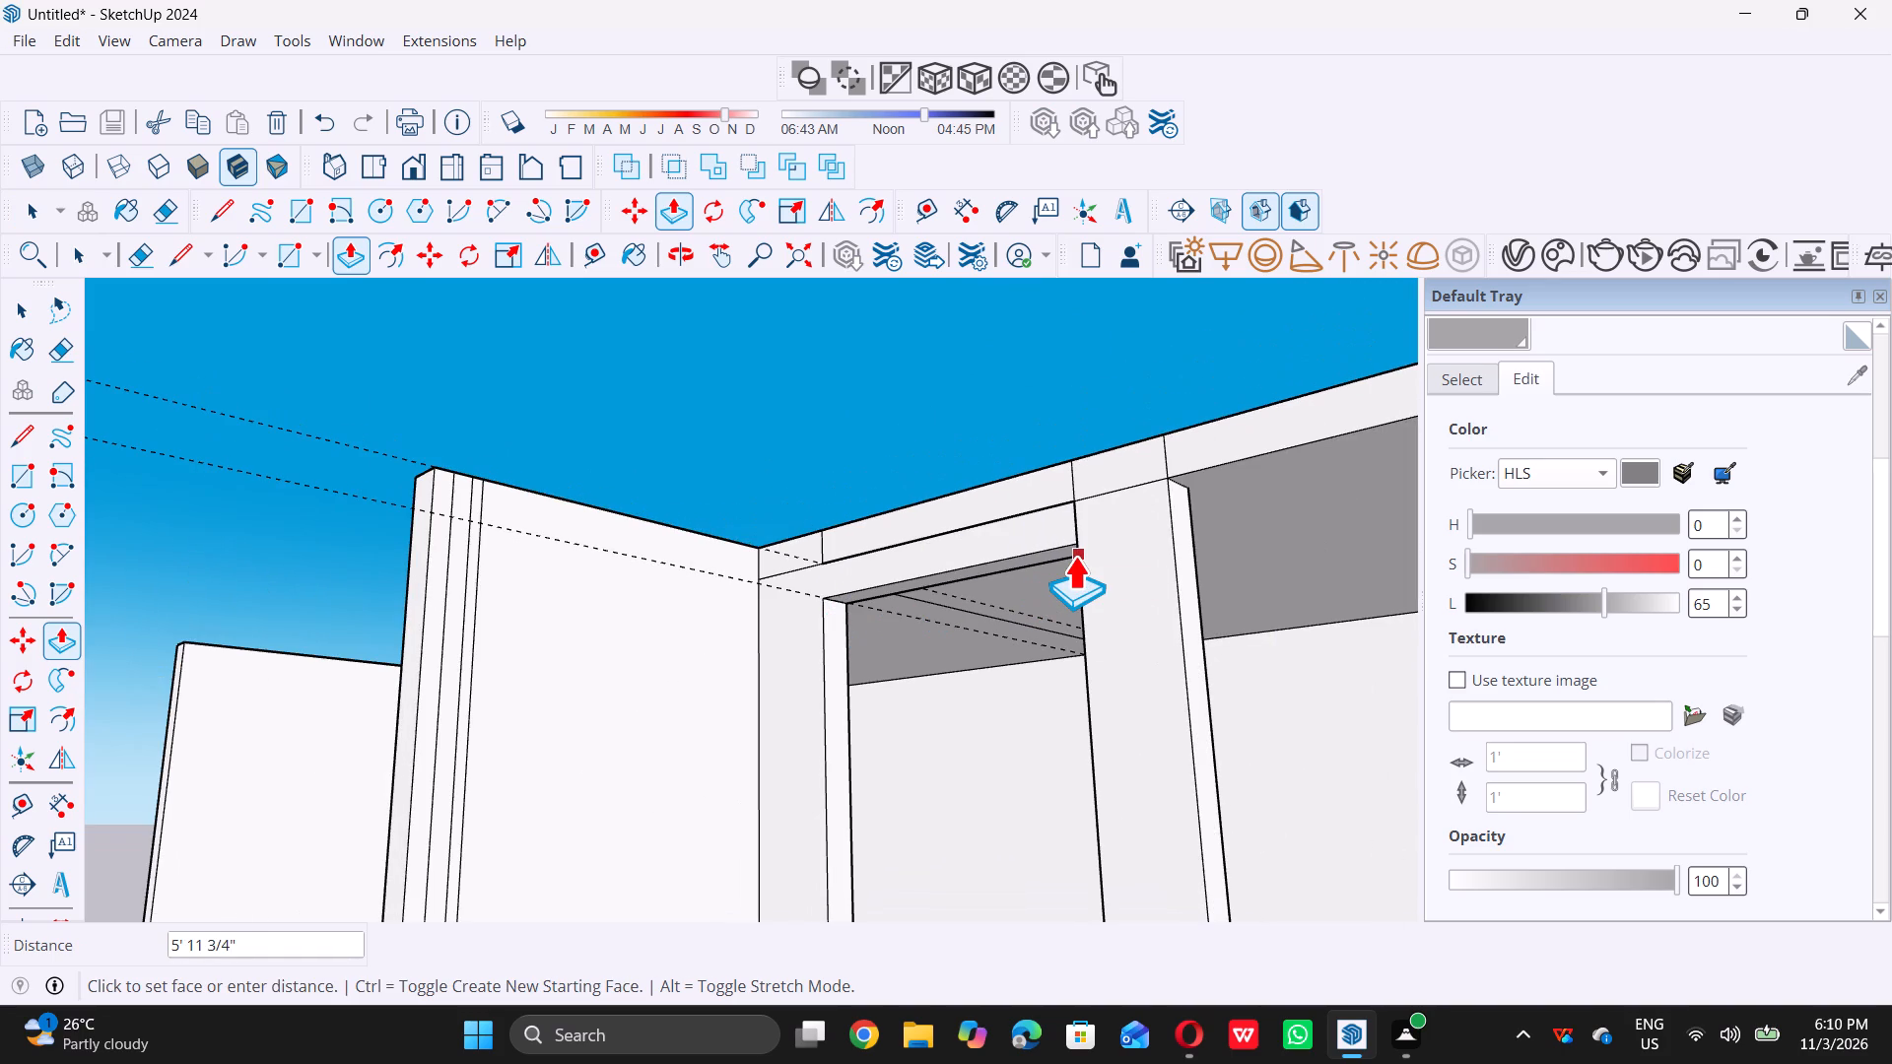
{"action": "left_click", "coordinate": [1076, 554]}
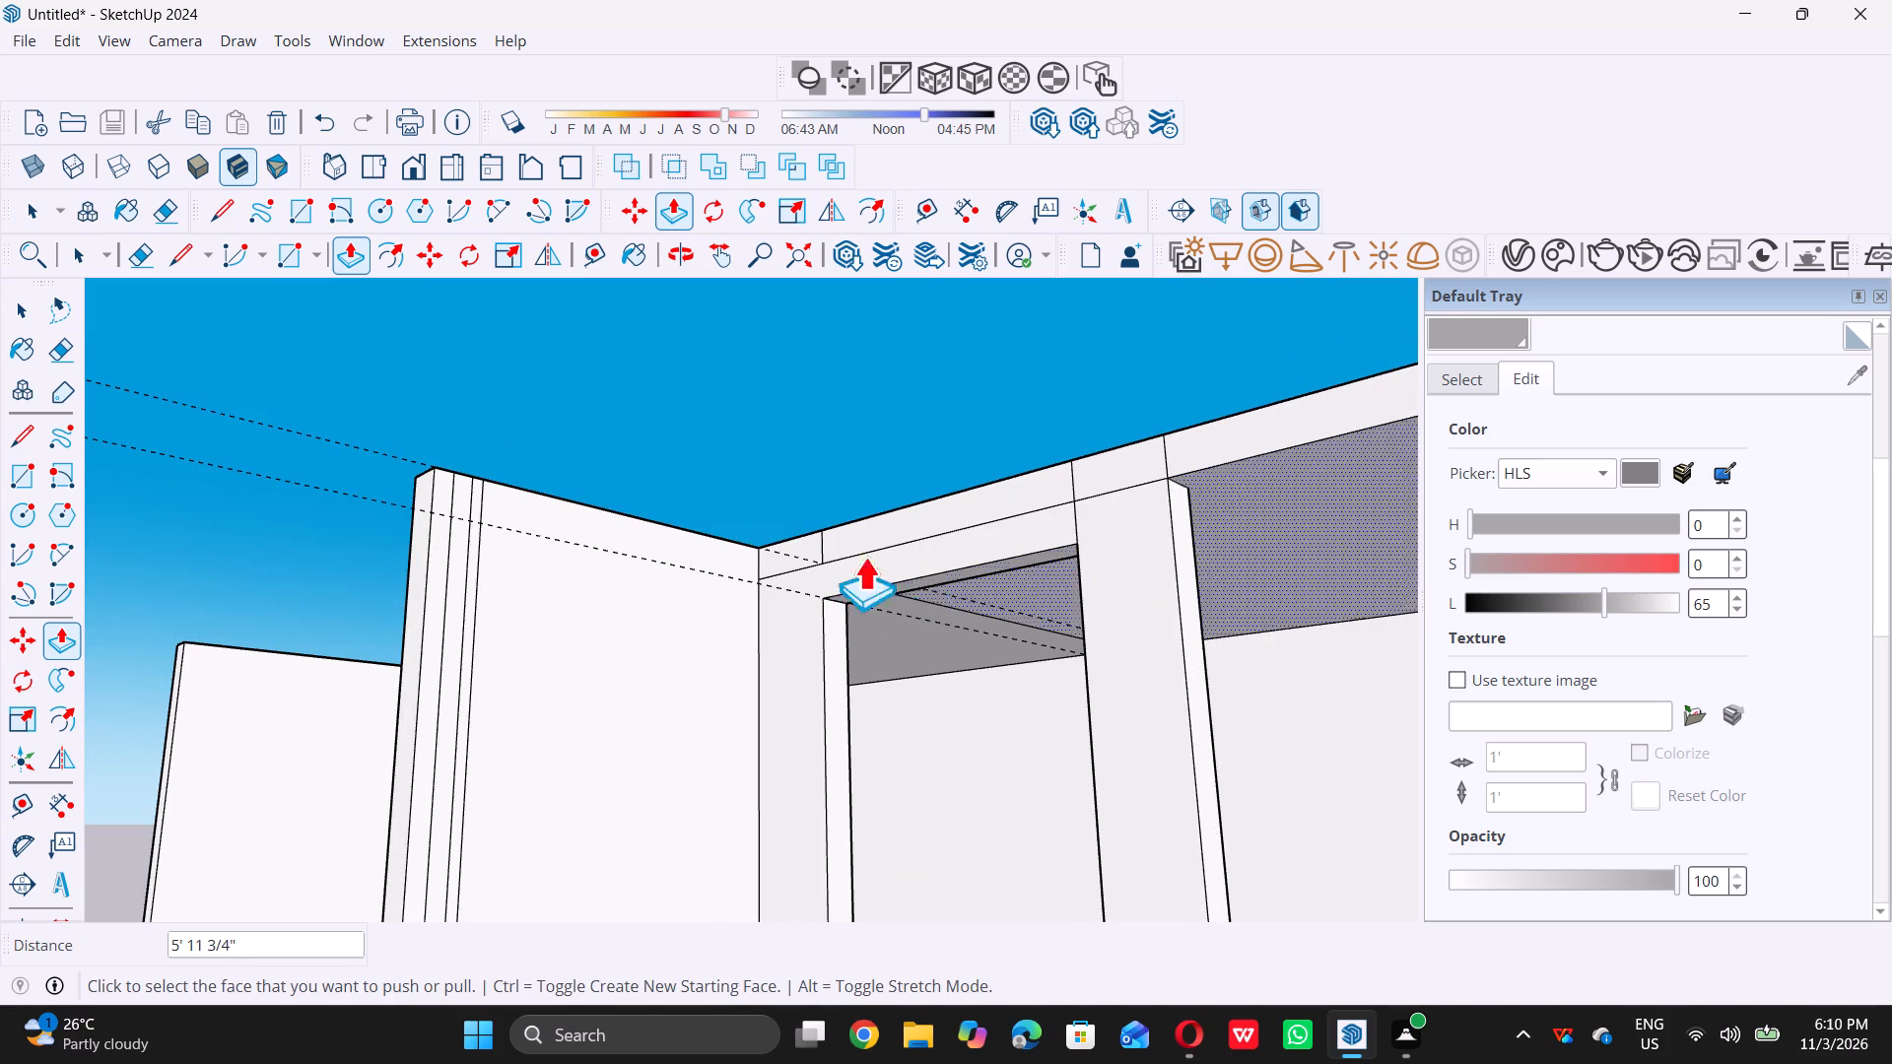
Examine the beam between the first two columns and the whole building from several angles.
{"action": "scroll", "coordinate": [819, 549], "scroll_direction": "down", "scroll_amount": 4}
{"action": "middle_click_drag", "start_coordinate": [817, 548], "coordinate": [1047, 628]}
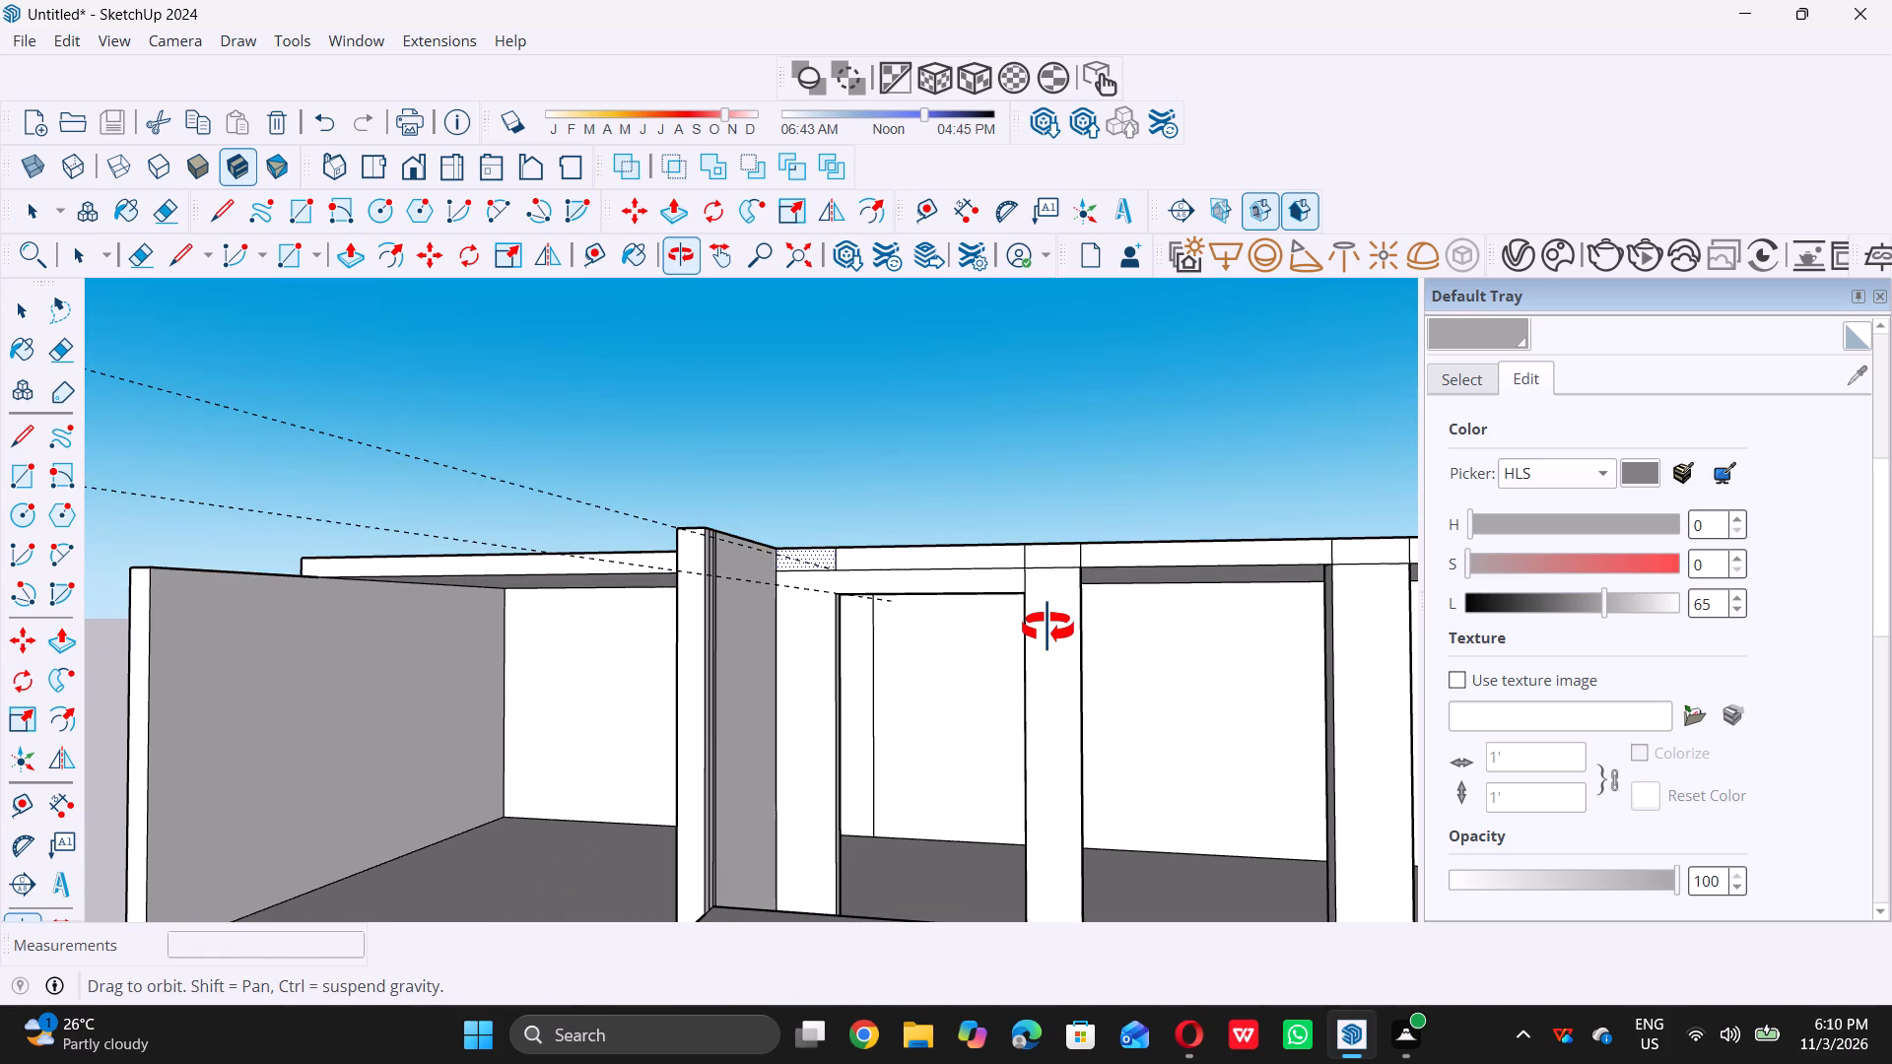
{"action": "middle_click_drag", "start_coordinate": [1047, 628], "coordinate": [995, 667]}
{"action": "scroll", "coordinate": [989, 647], "scroll_direction": "down", "scroll_amount": 14}
{"action": "middle_click_drag", "start_coordinate": [1007, 632], "coordinate": [1000, 641]}
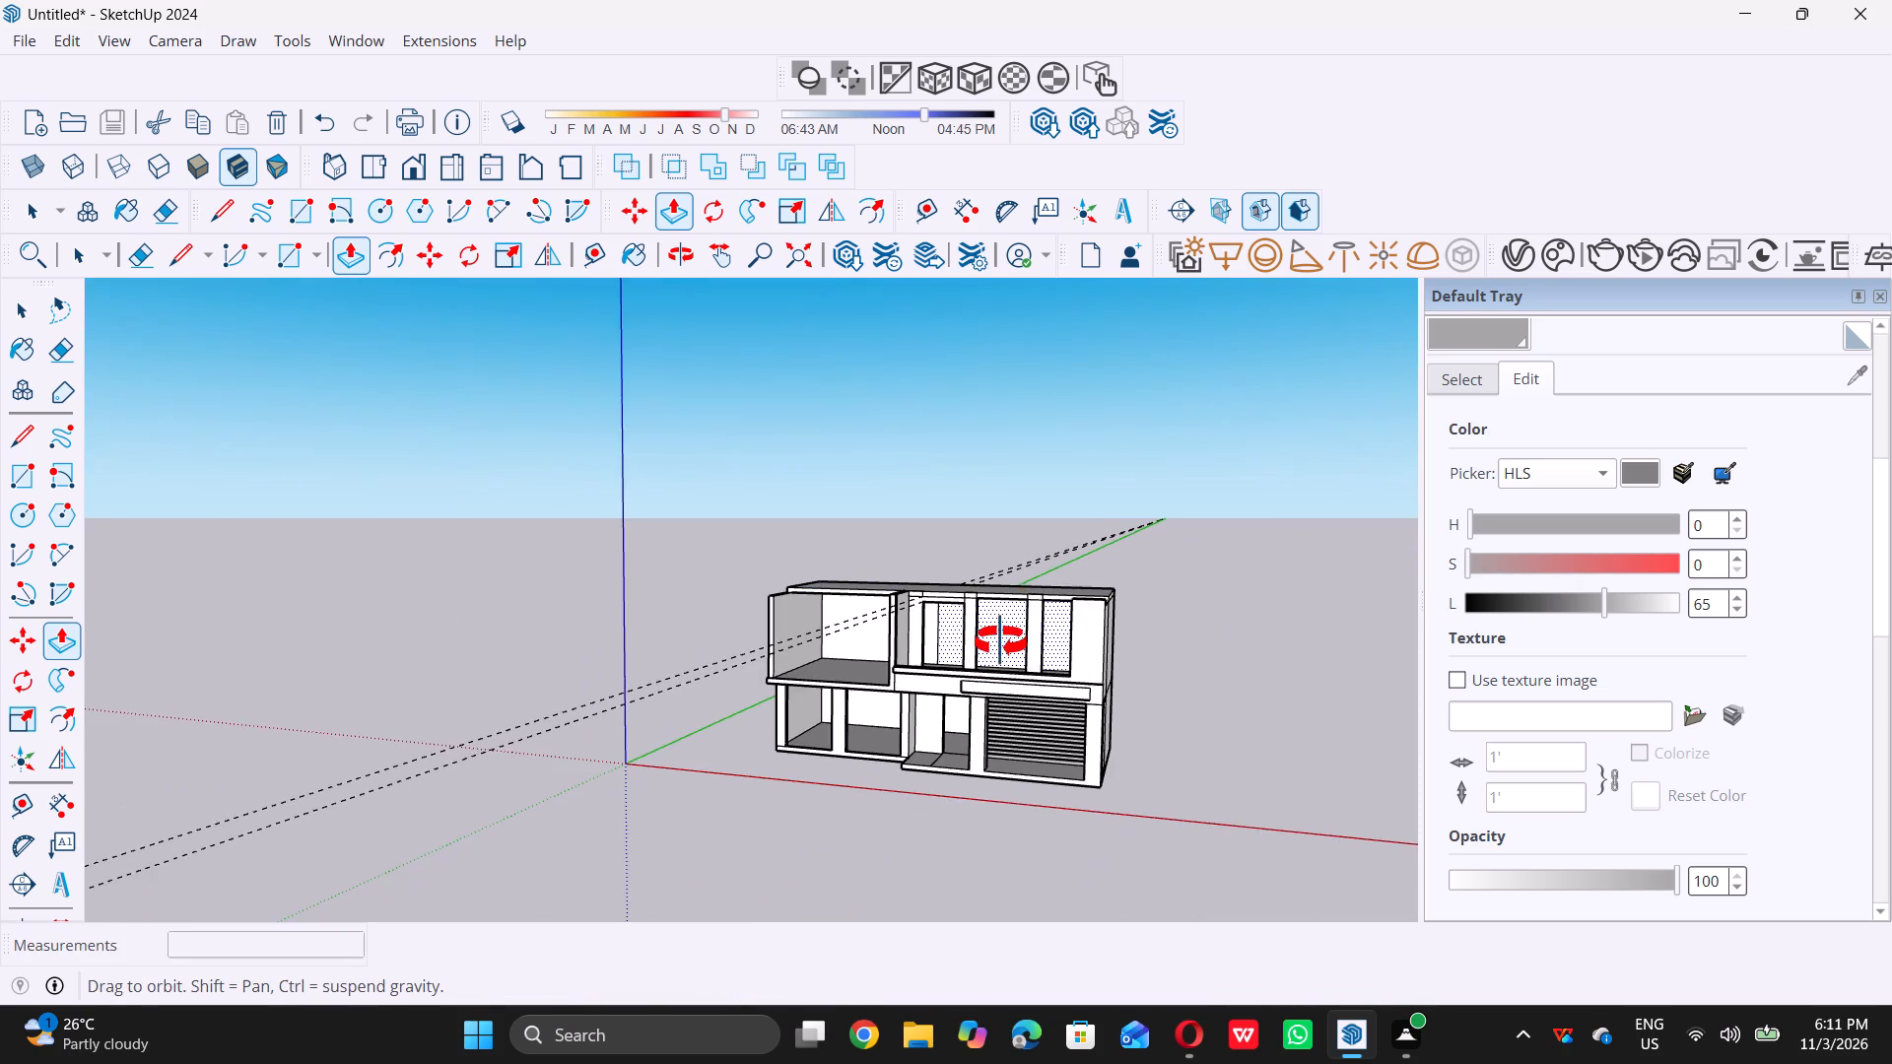
{"action": "middle_click_drag", "start_coordinate": [1000, 641], "coordinate": [995, 644]}
{"action": "key", "text": "space"}
{"action": "middle_click_drag", "start_coordinate": [1062, 646], "coordinate": [936, 641]}
{"action": "scroll", "coordinate": [966, 626], "scroll_direction": "up", "scroll_amount": 9}
{"action": "scroll", "coordinate": [845, 586], "scroll_direction": "down", "scroll_amount": 7}
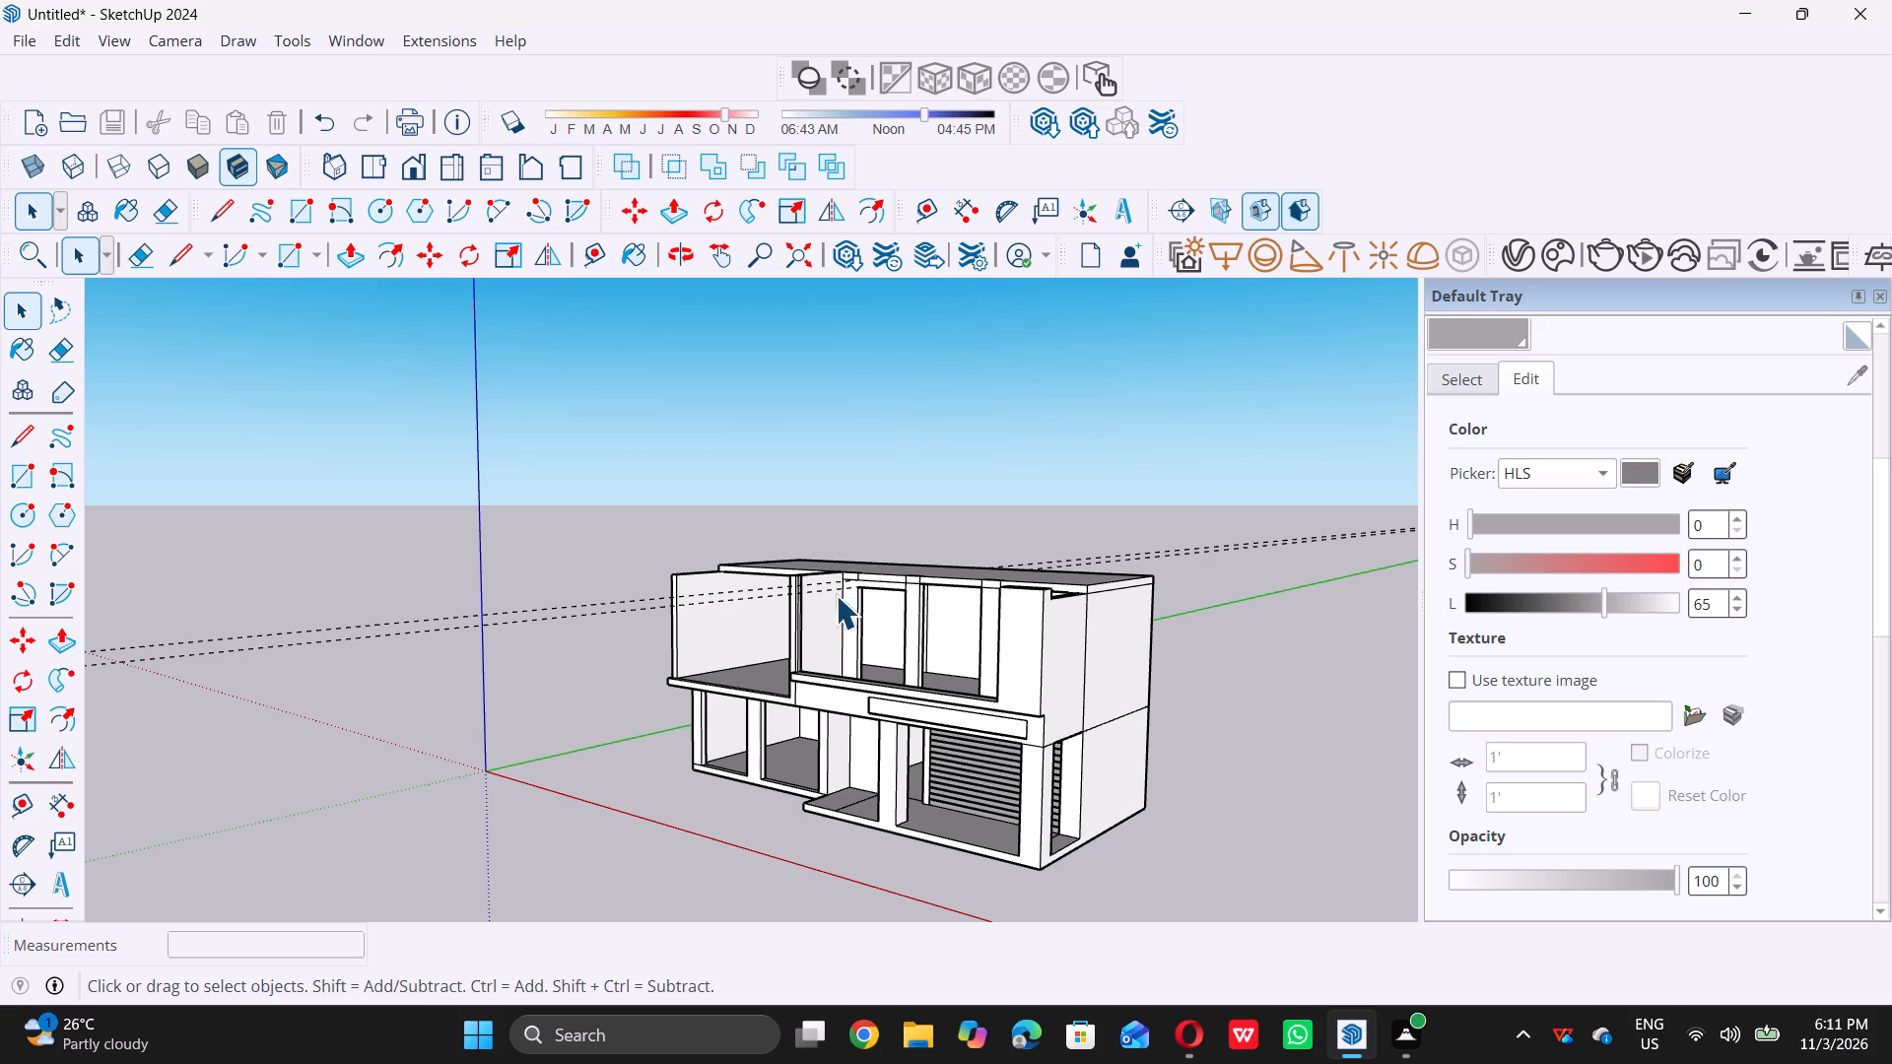
Place a guide 9" below the top edge of the second column's side facing the third column.
{"action": "scroll", "coordinate": [979, 585], "scroll_direction": "up", "scroll_amount": 11}
{"action": "middle_click_drag", "start_coordinate": [930, 584], "coordinate": [902, 563]}
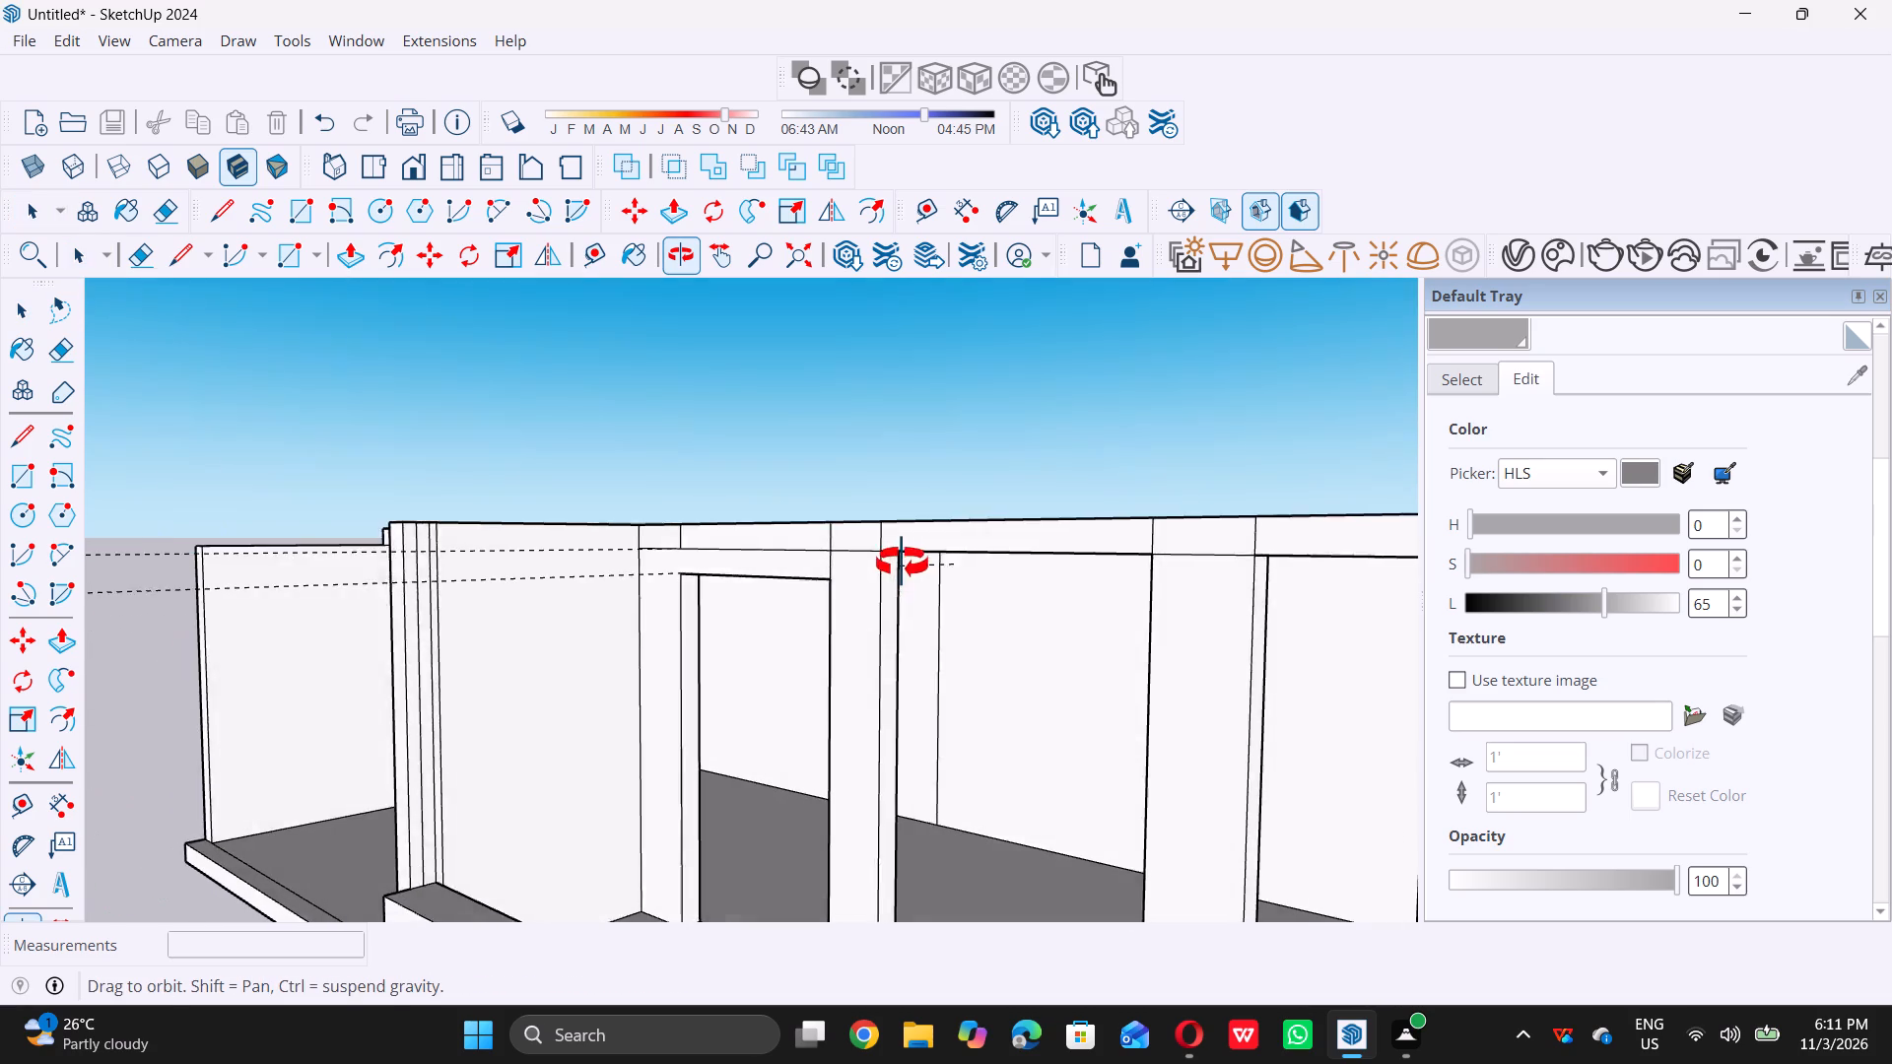
{"action": "middle_click_drag", "start_coordinate": [902, 563], "coordinate": [897, 552]}
{"action": "scroll", "coordinate": [879, 548], "scroll_direction": "up", "scroll_amount": 15}
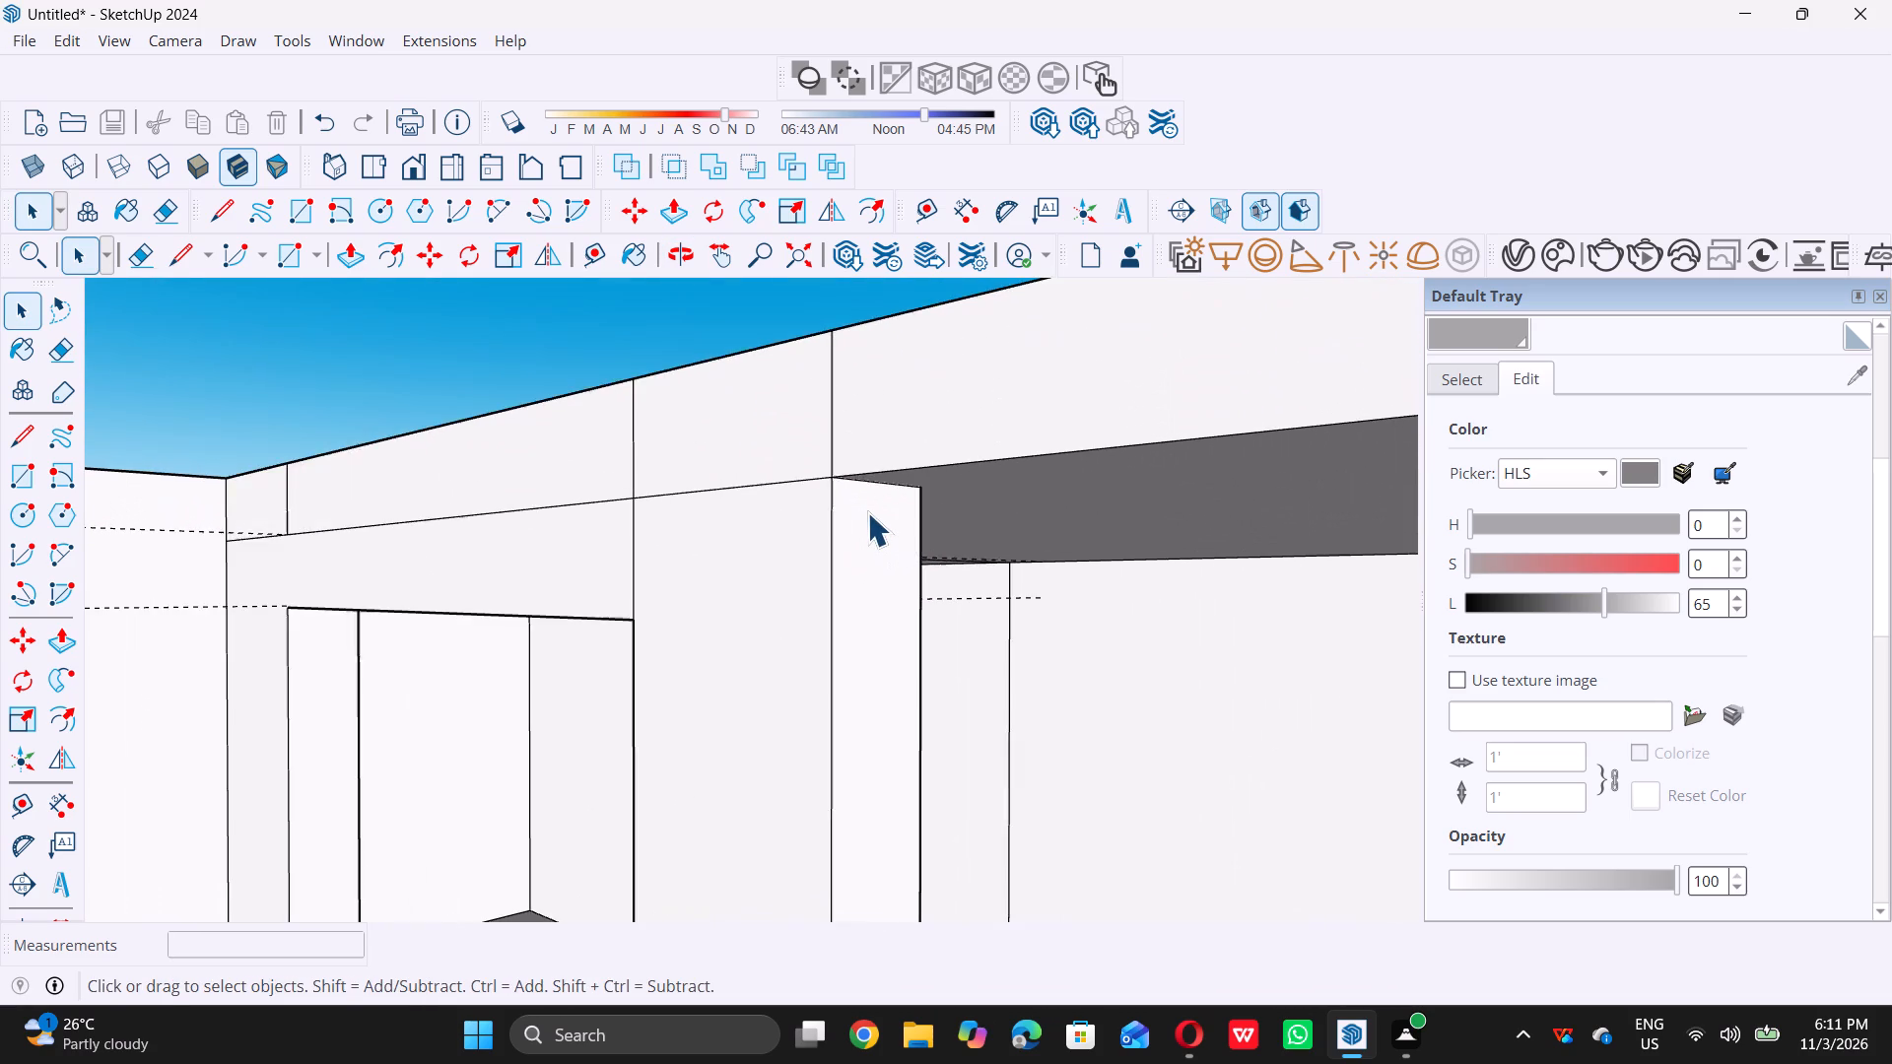
{"action": "scroll", "coordinate": [867, 510], "scroll_direction": "up", "scroll_amount": 7}
{"action": "key", "text": "t"}
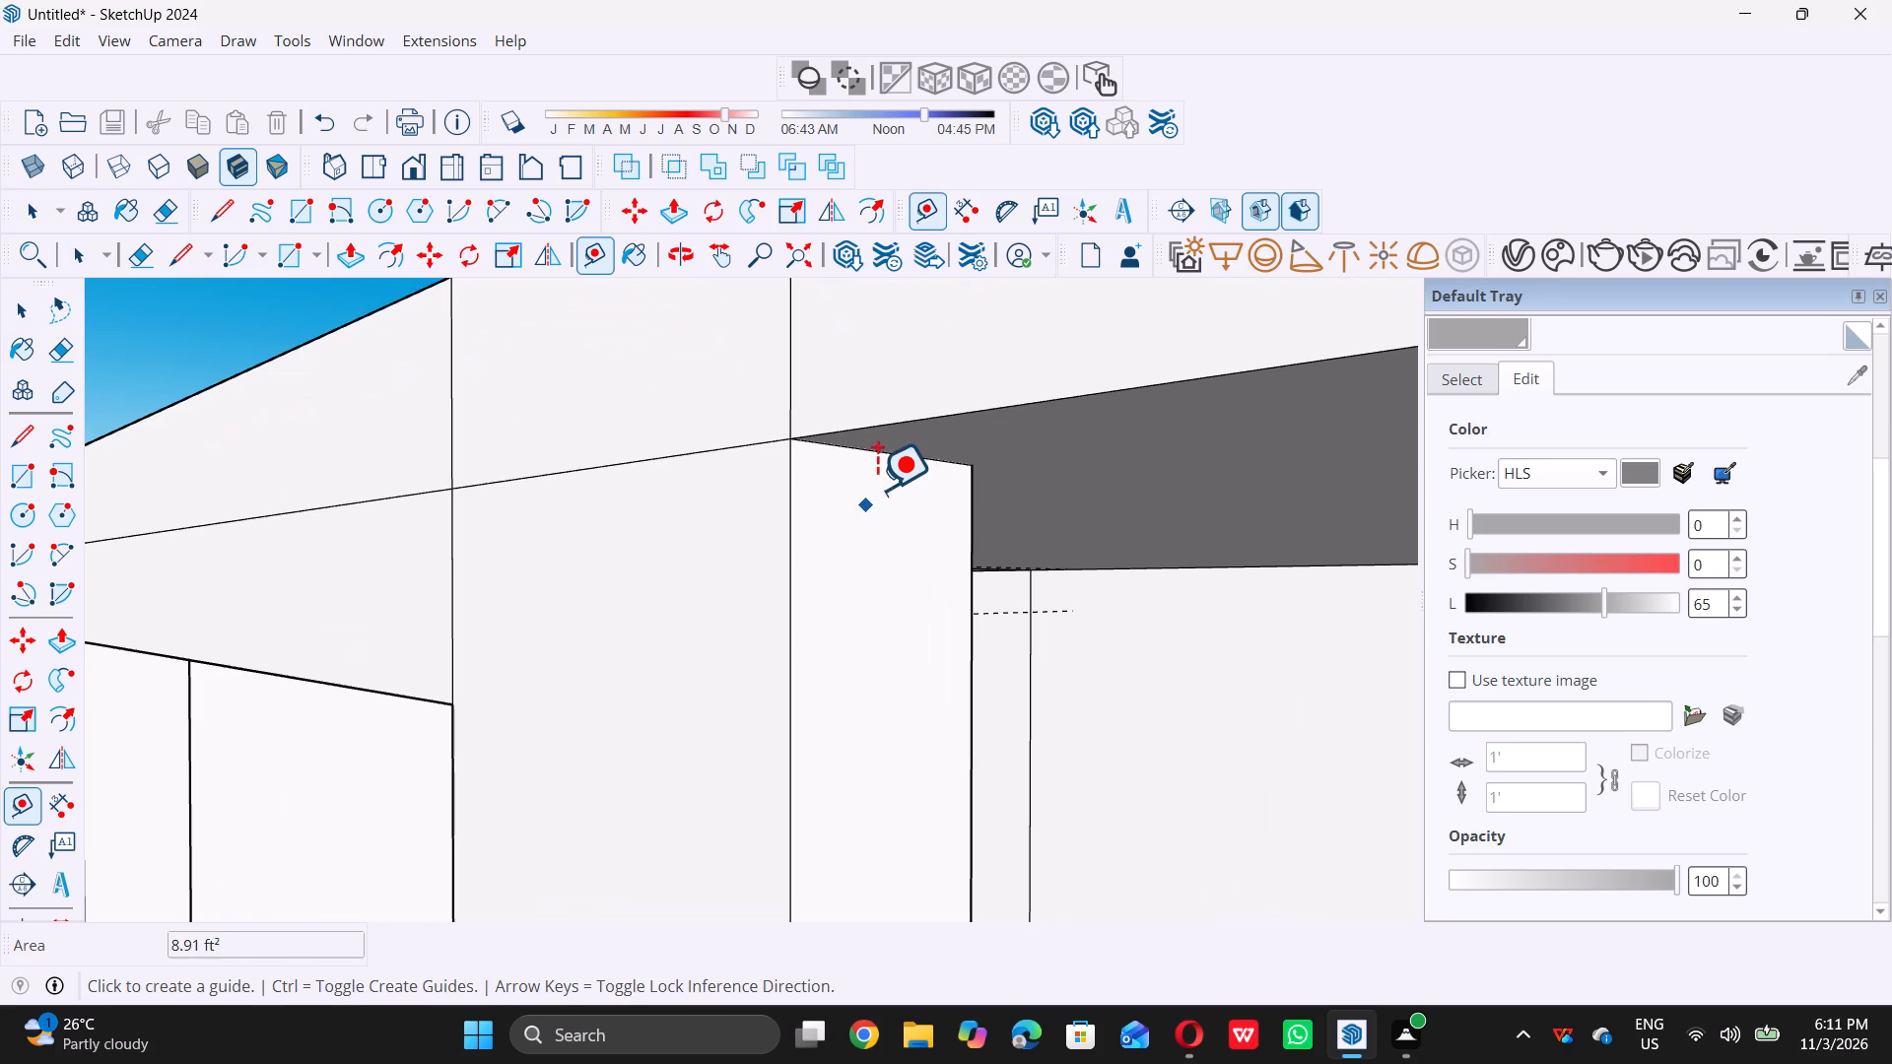
{"action": "left_click", "coordinate": [887, 457]}
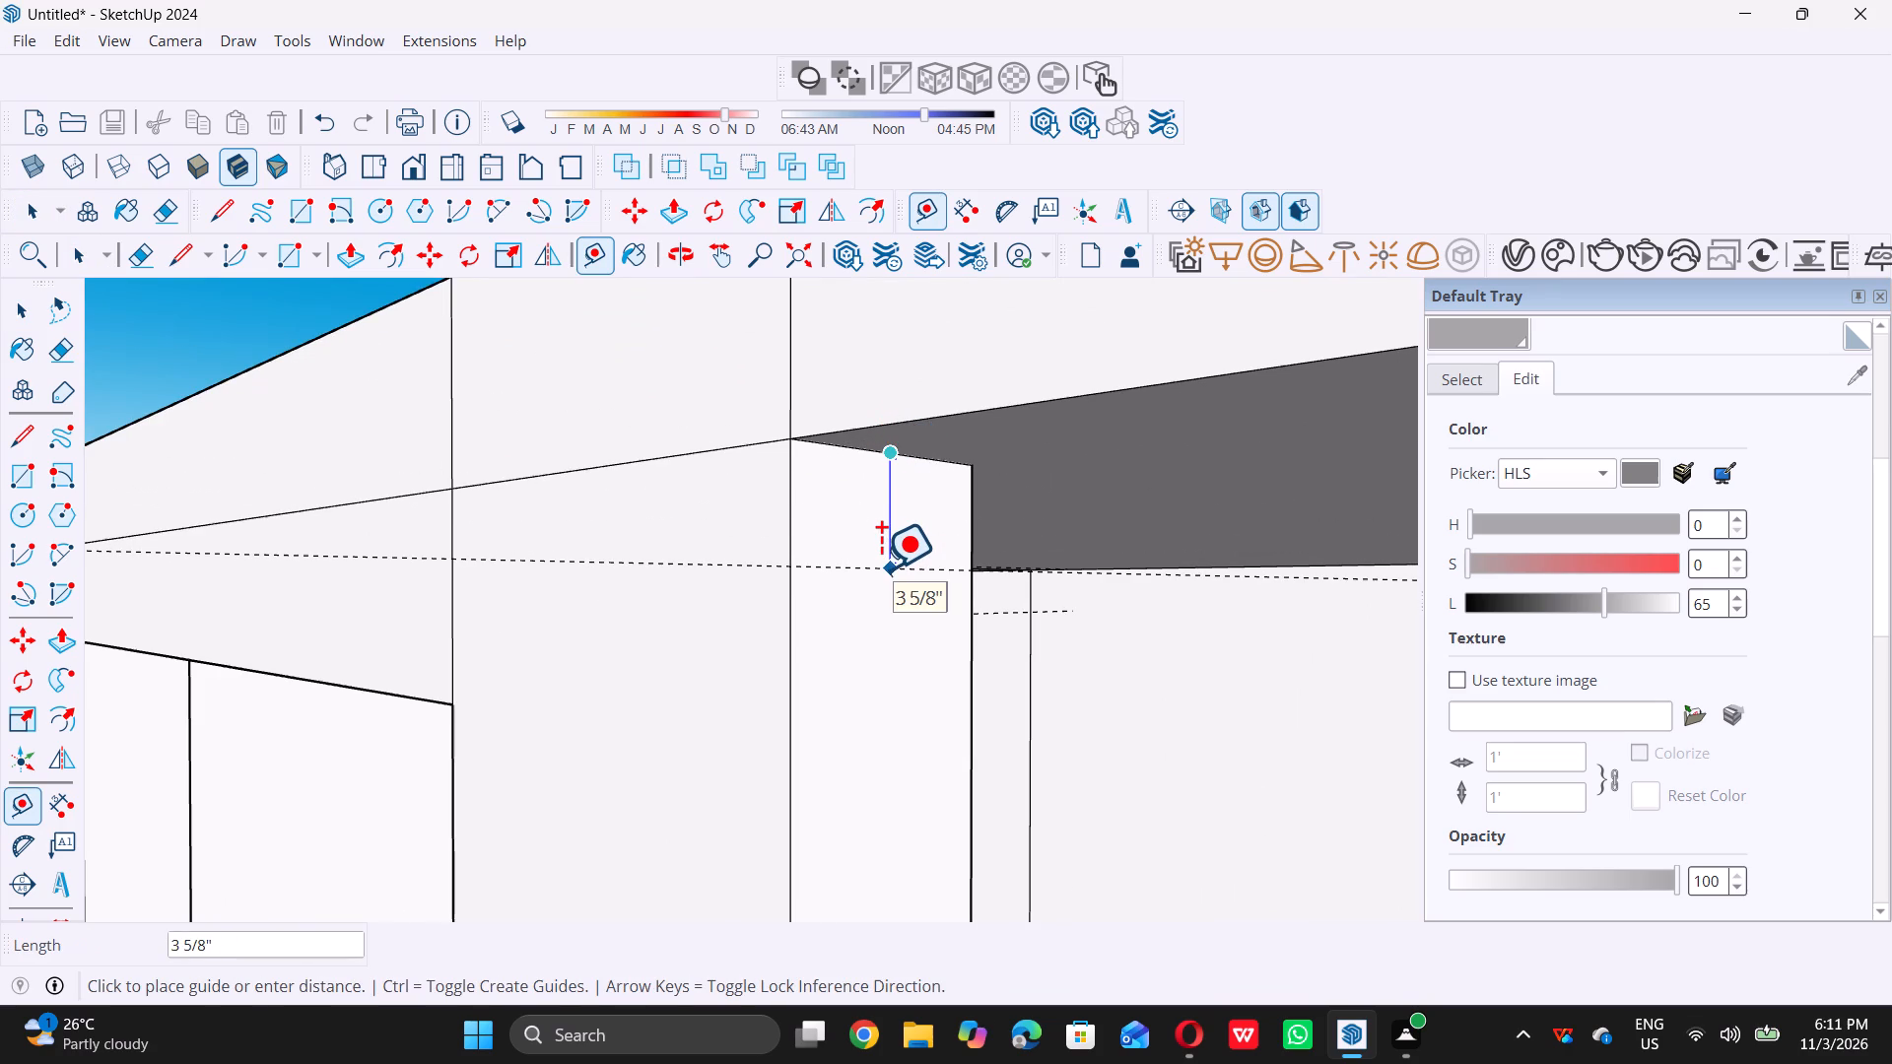
{"action": "key", "text": "9"}
{"action": "key", "text": "shift+quotedbl"}
{"action": "key", "text": "Return"}
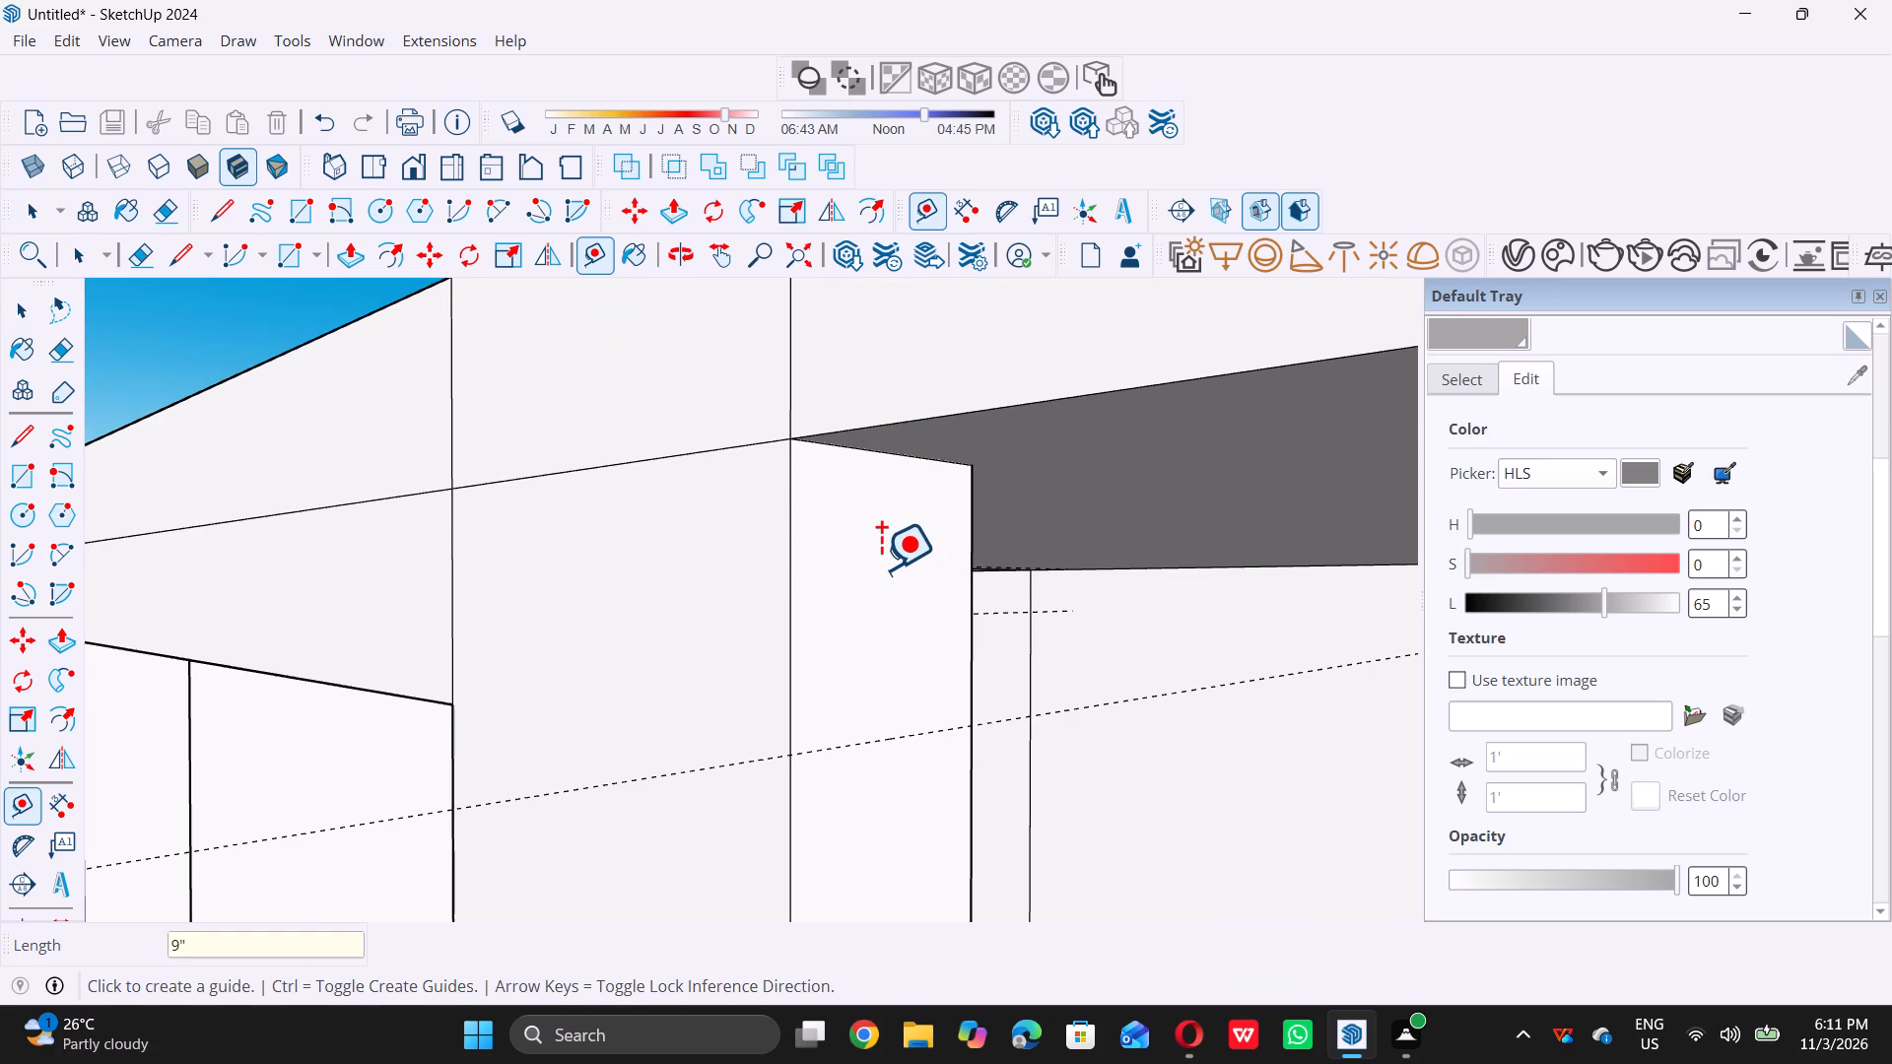
Place a guide 9" below the top edge of the third column's side facing the end wall.
{"action": "scroll", "coordinate": [881, 569], "scroll_direction": "down", "scroll_amount": 11}
{"action": "scroll", "coordinate": [767, 510], "scroll_direction": "down", "scroll_amount": 3}
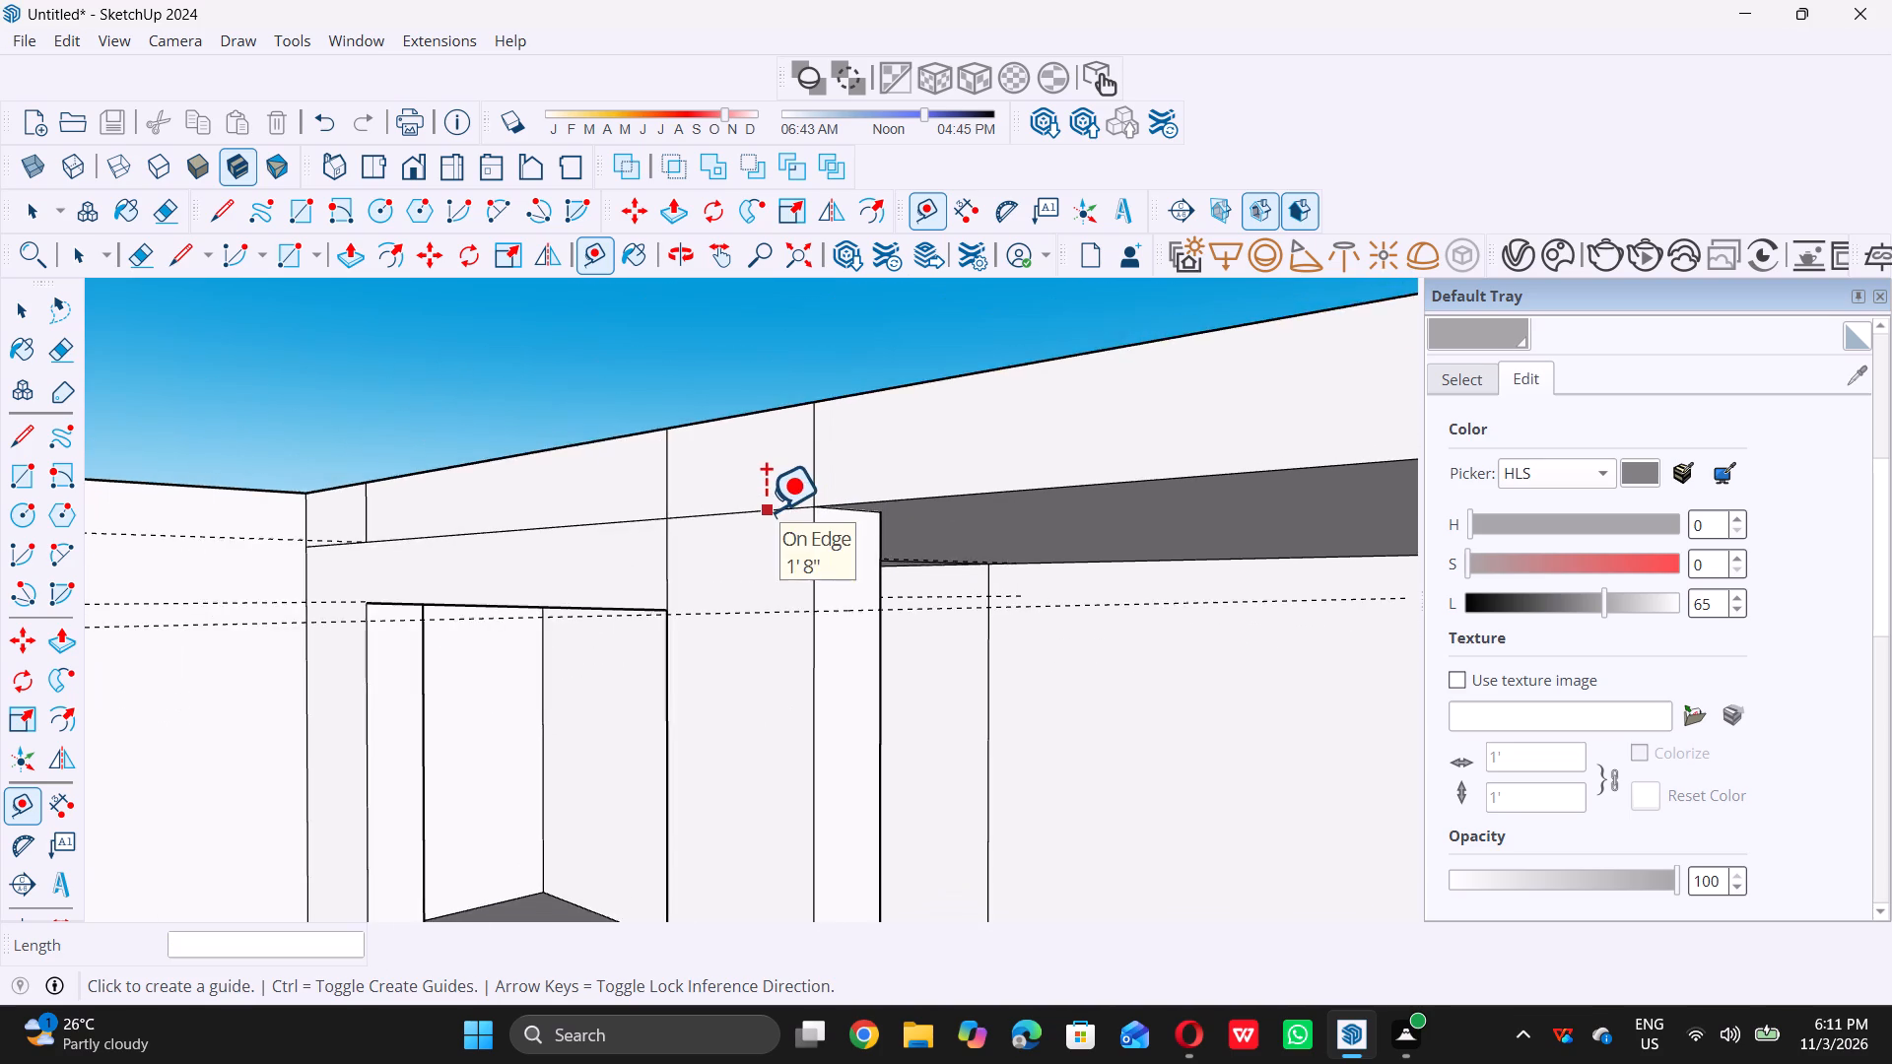
{"action": "scroll", "coordinate": [766, 510], "scroll_direction": "down", "scroll_amount": 13}
{"action": "middle_click_drag", "start_coordinate": [868, 527], "coordinate": [868, 531]}
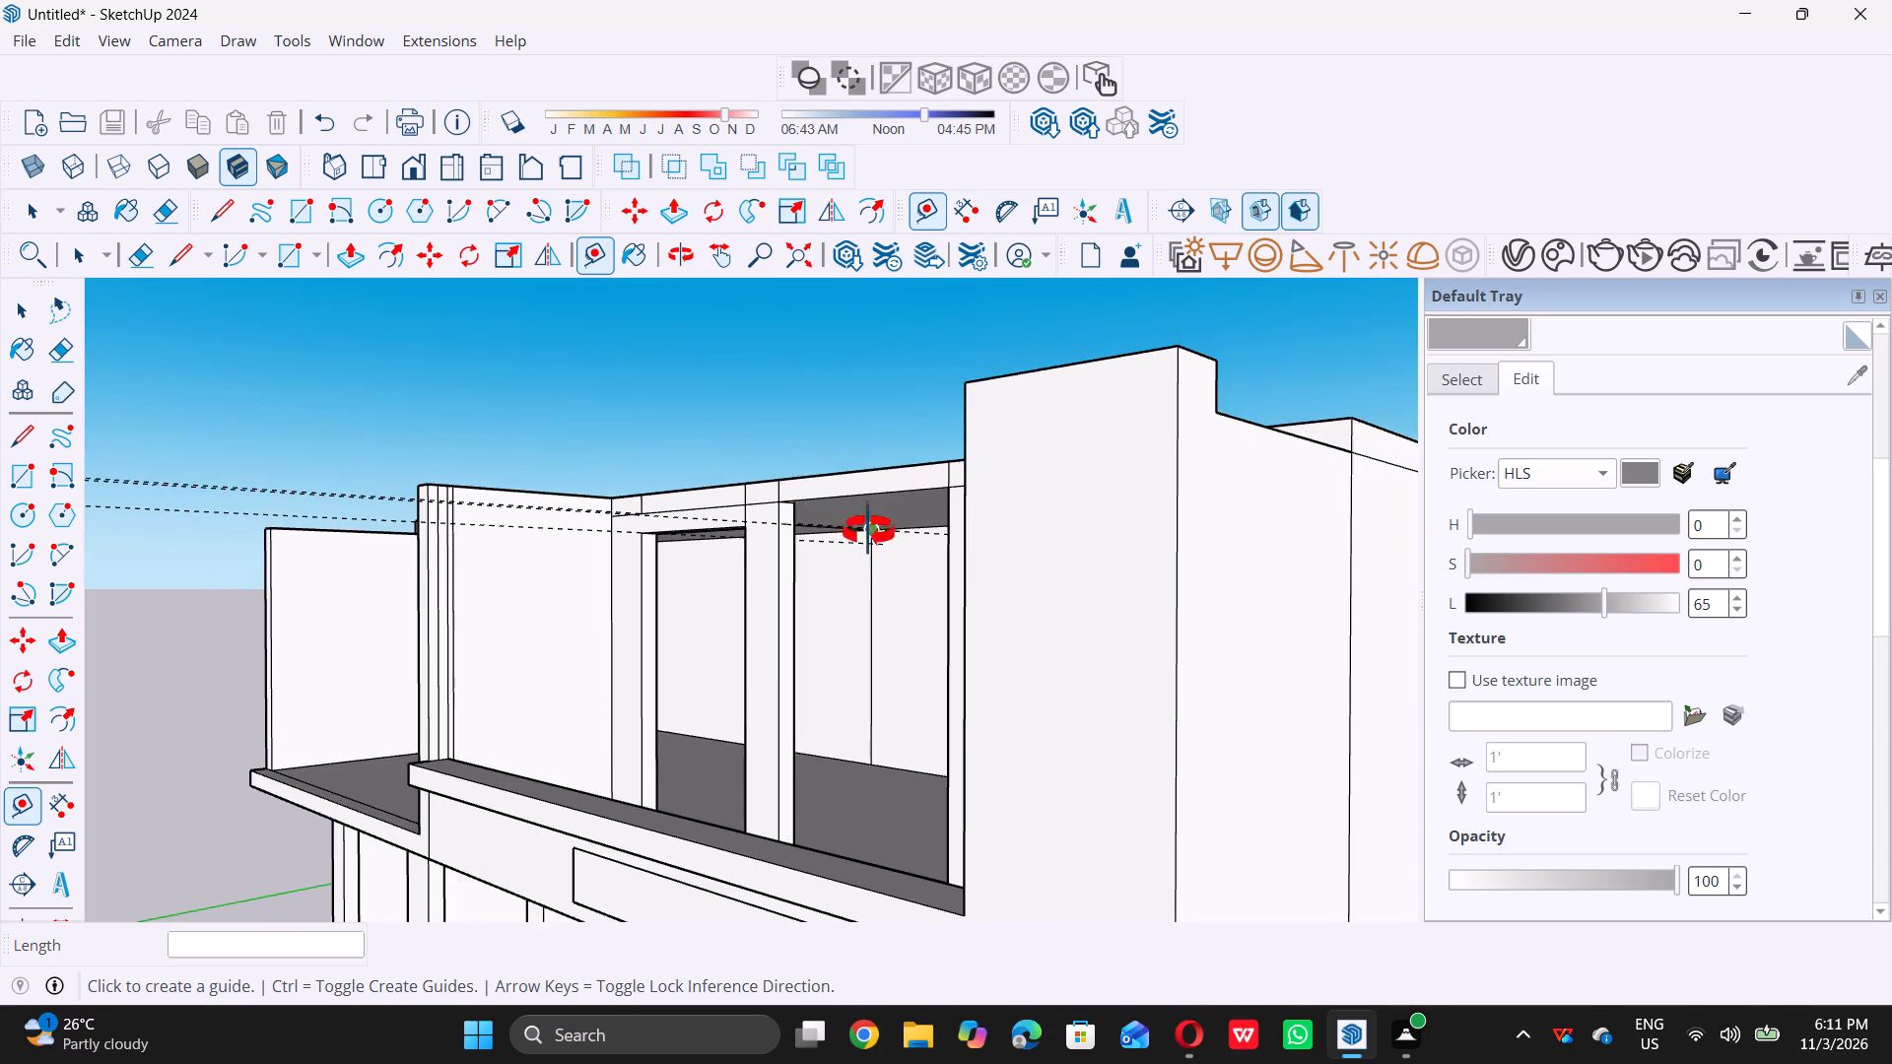
{"action": "middle_click_drag", "start_coordinate": [868, 531], "coordinate": [931, 581]}
{"action": "middle_click", "coordinate": [931, 581]}
{"action": "scroll", "coordinate": [1080, 603], "scroll_direction": "up", "scroll_amount": 9}
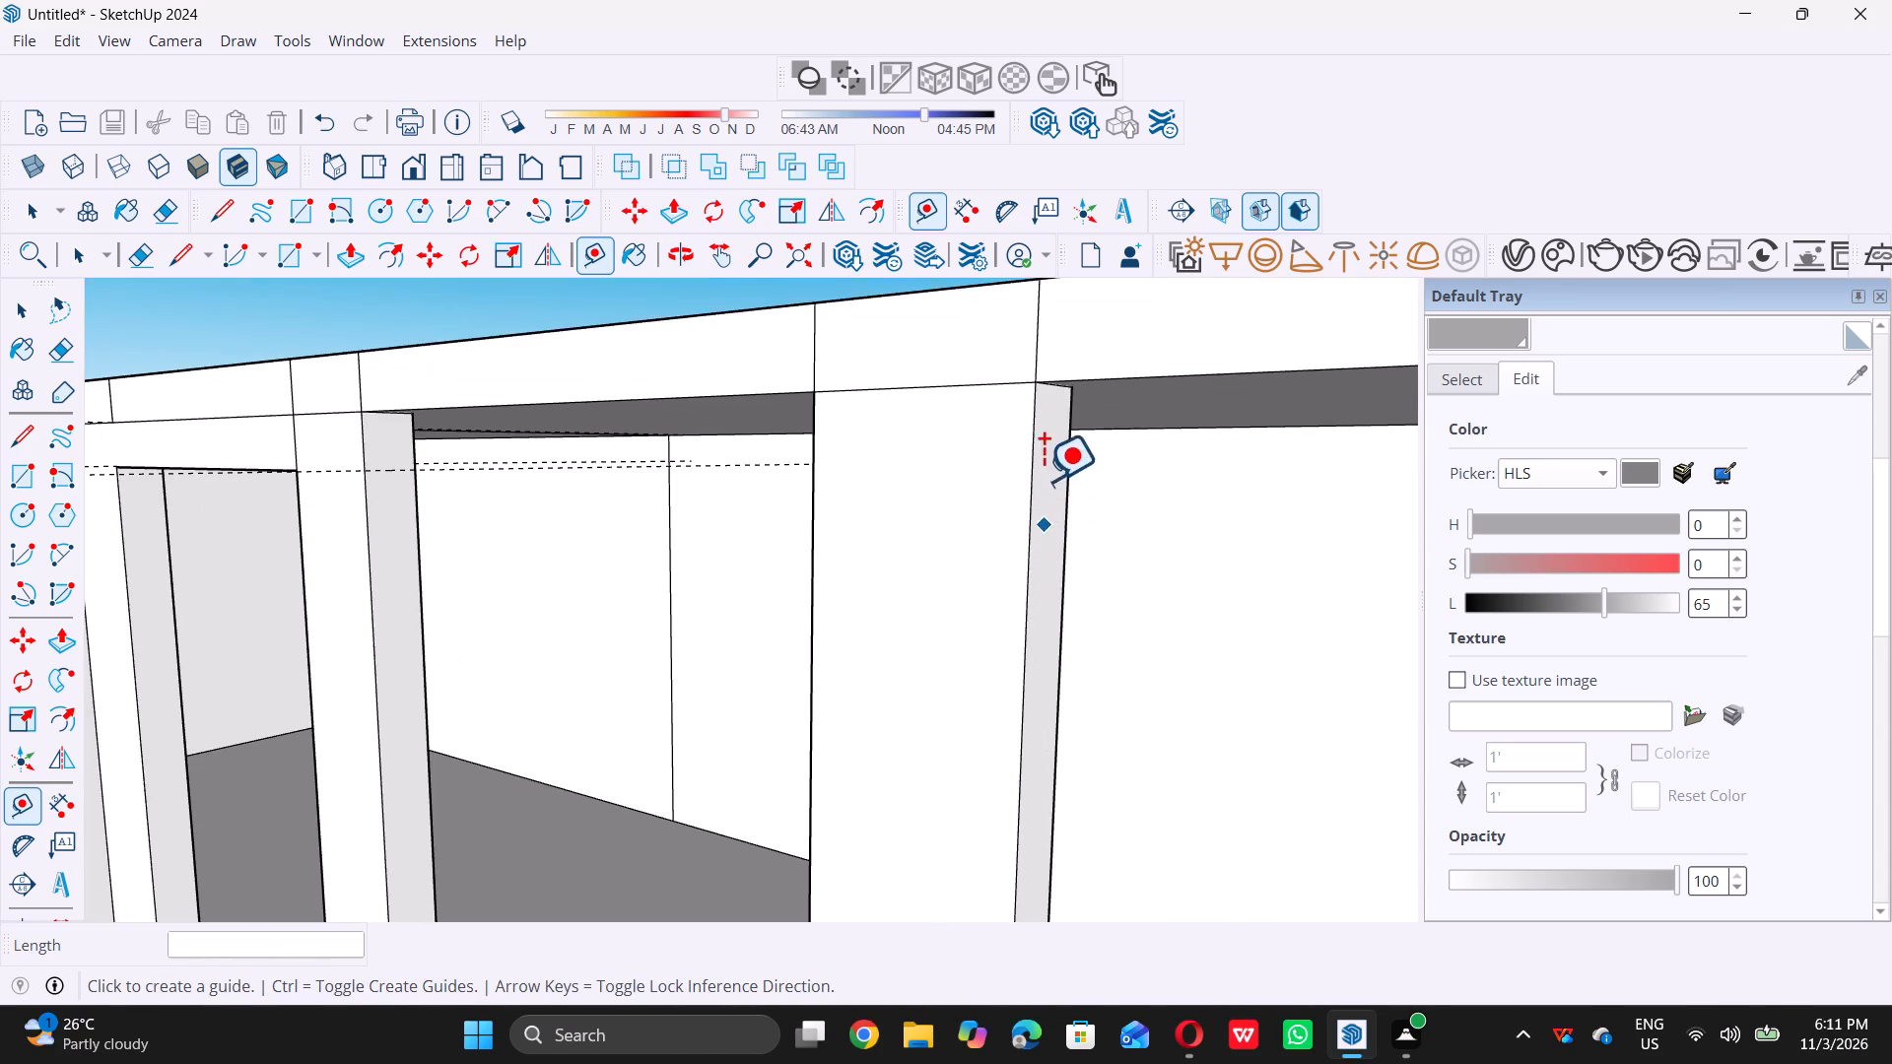
{"action": "scroll", "coordinate": [1050, 431], "scroll_direction": "up", "scroll_amount": 8}
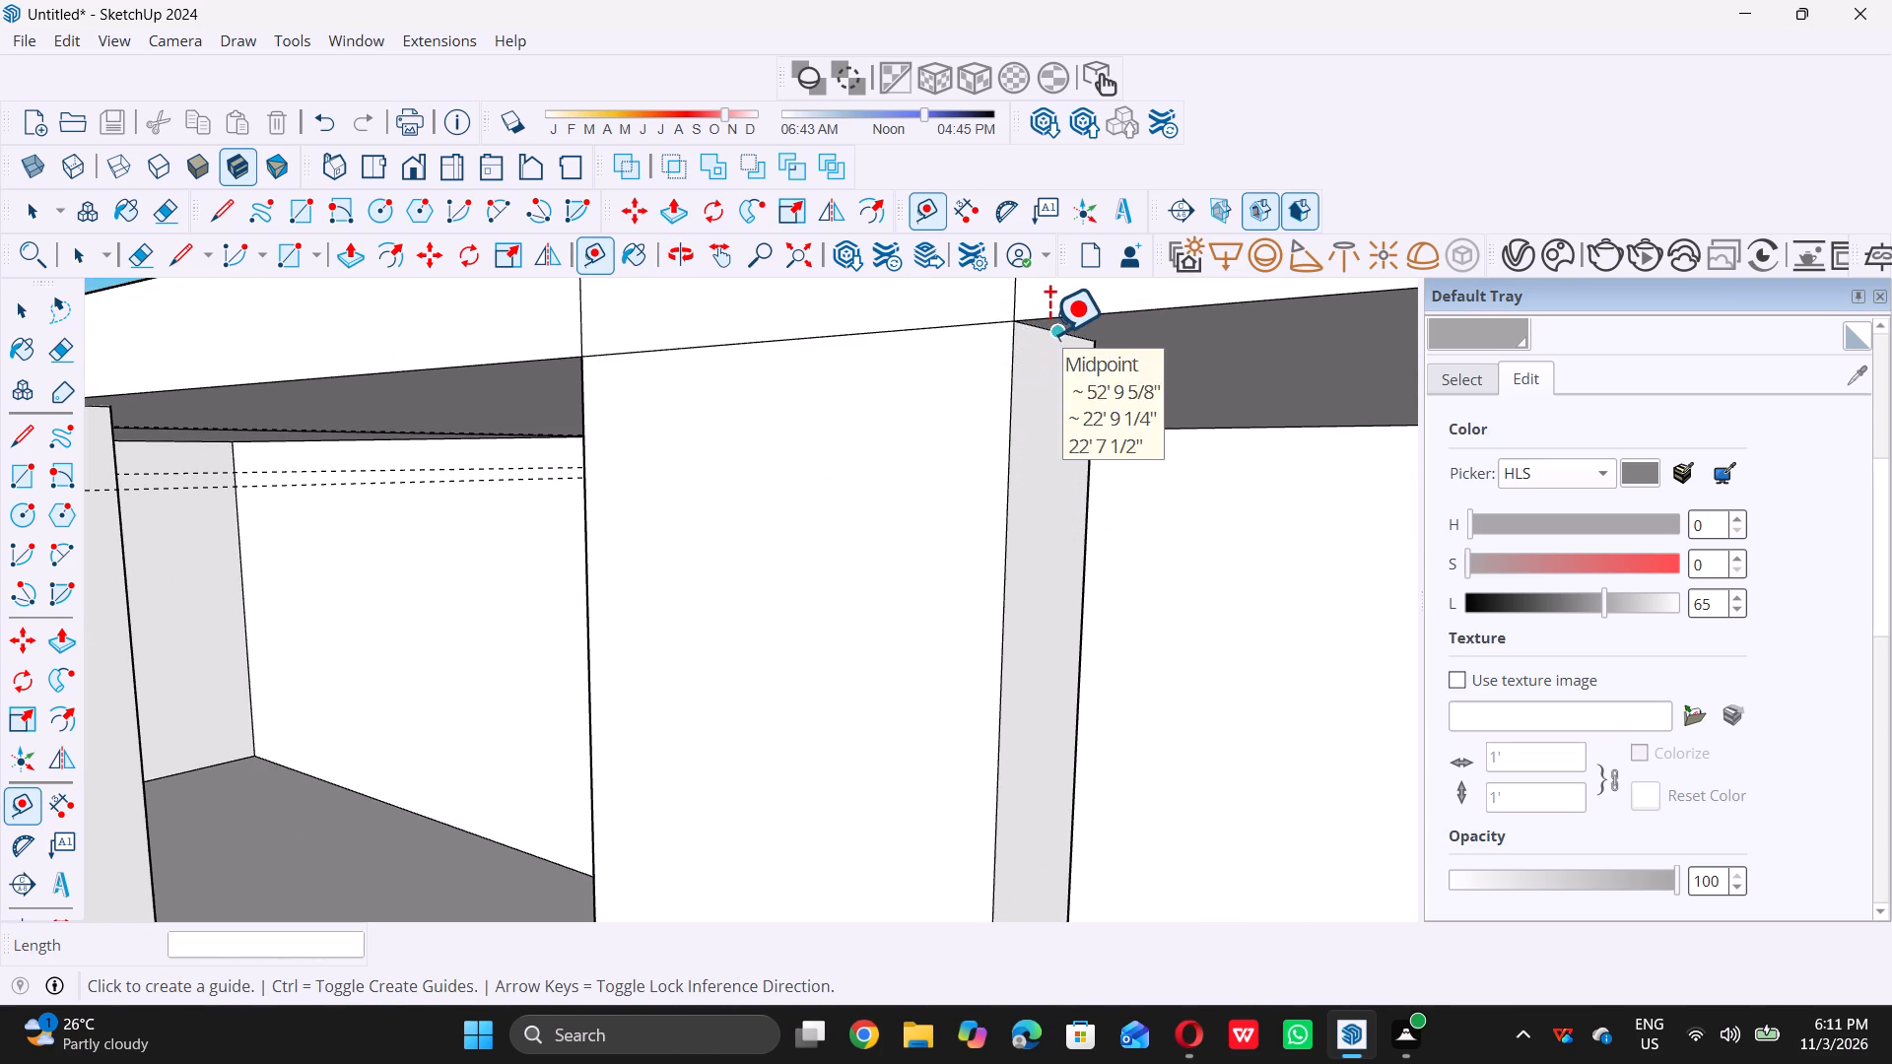
{"action": "double_click", "coordinate": [1049, 333]}
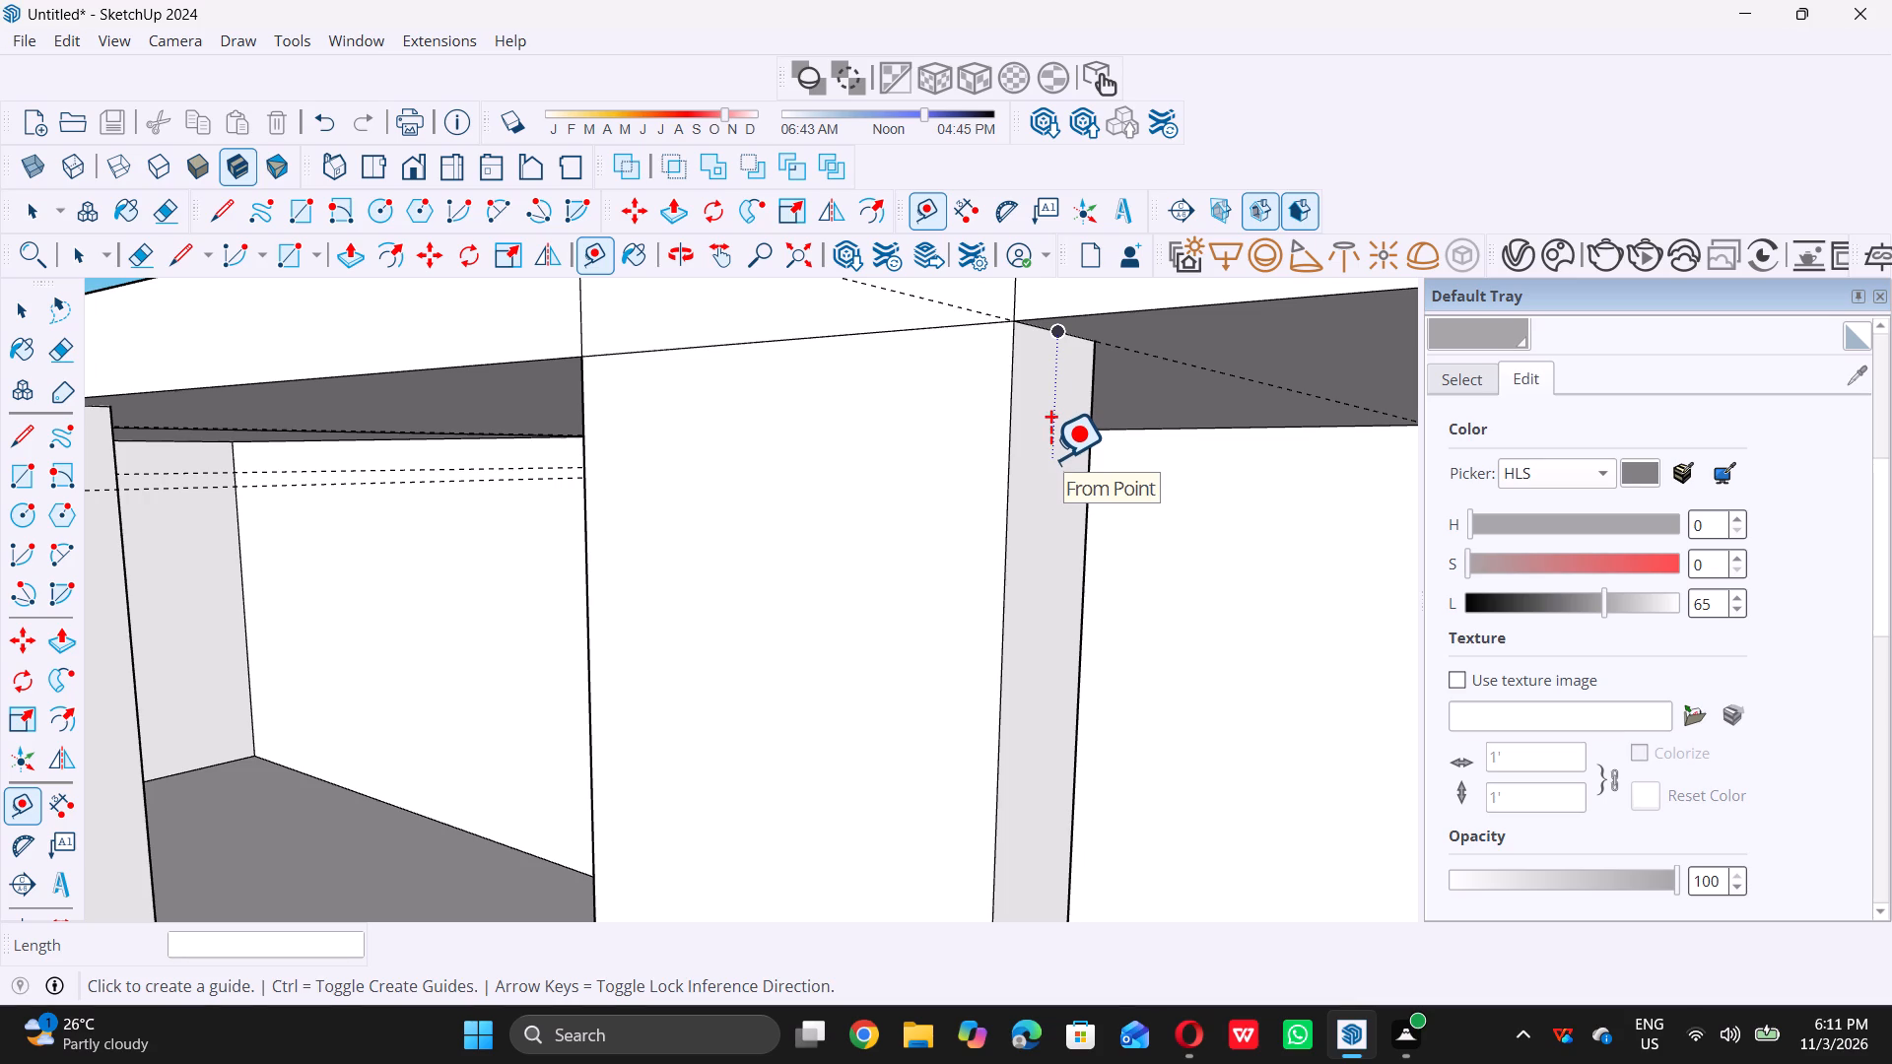
{"action": "key", "text": "ctrl+z"}
{"action": "left_click", "coordinate": [1072, 342]}
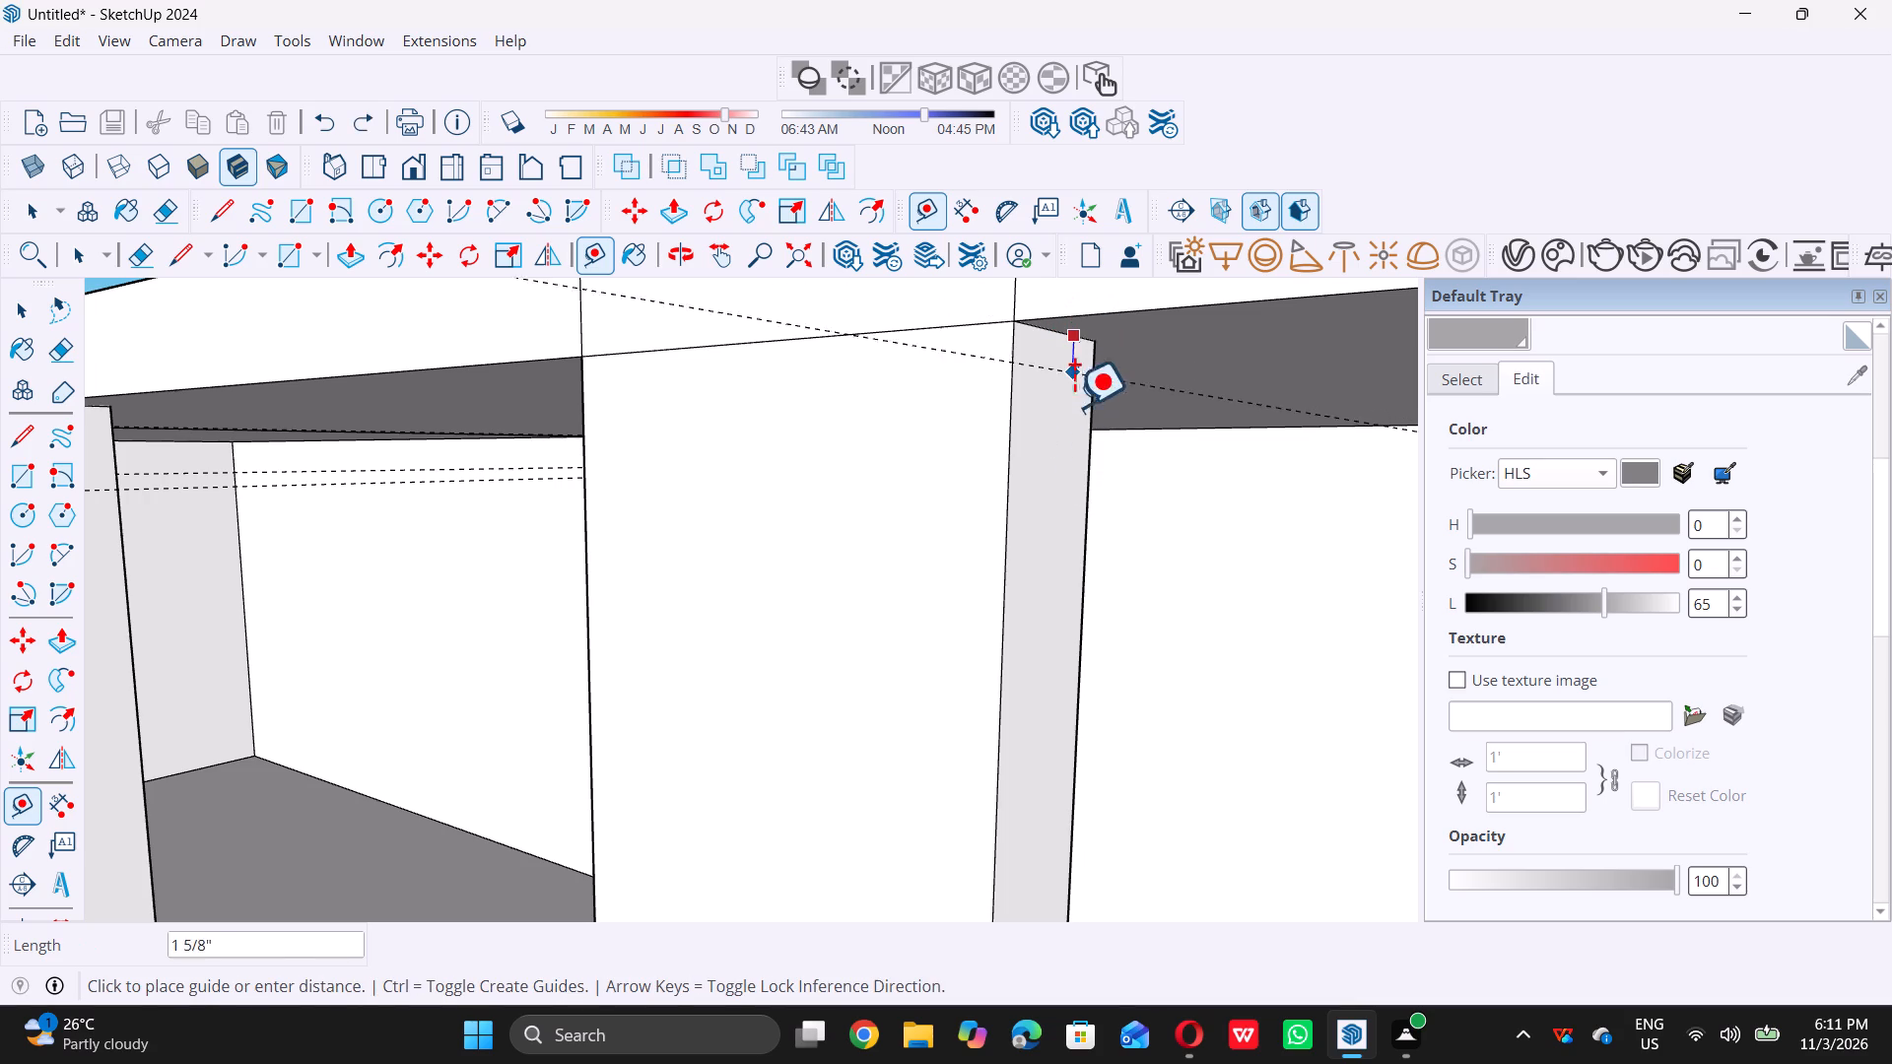
{"action": "key", "text": "9"}
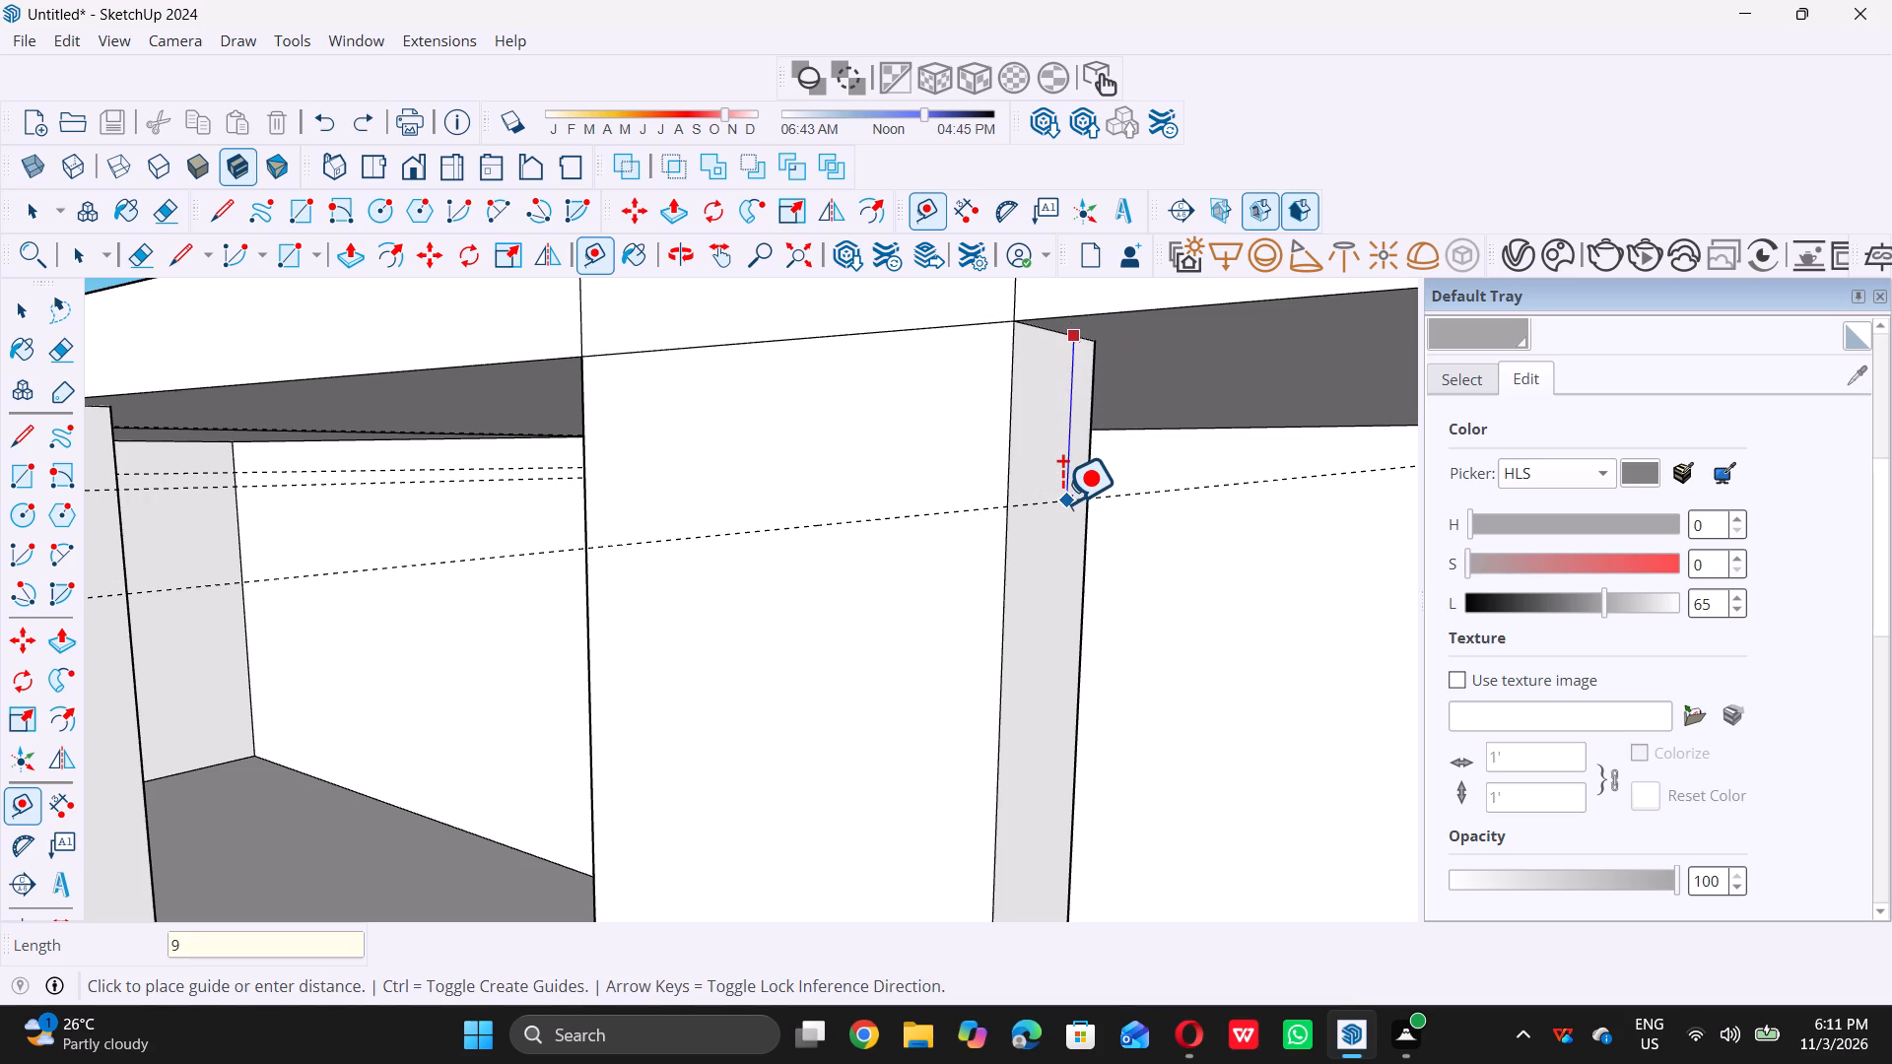
{"action": "key", "text": "shift+quotedbl"}
{"action": "key", "text": "Return"}
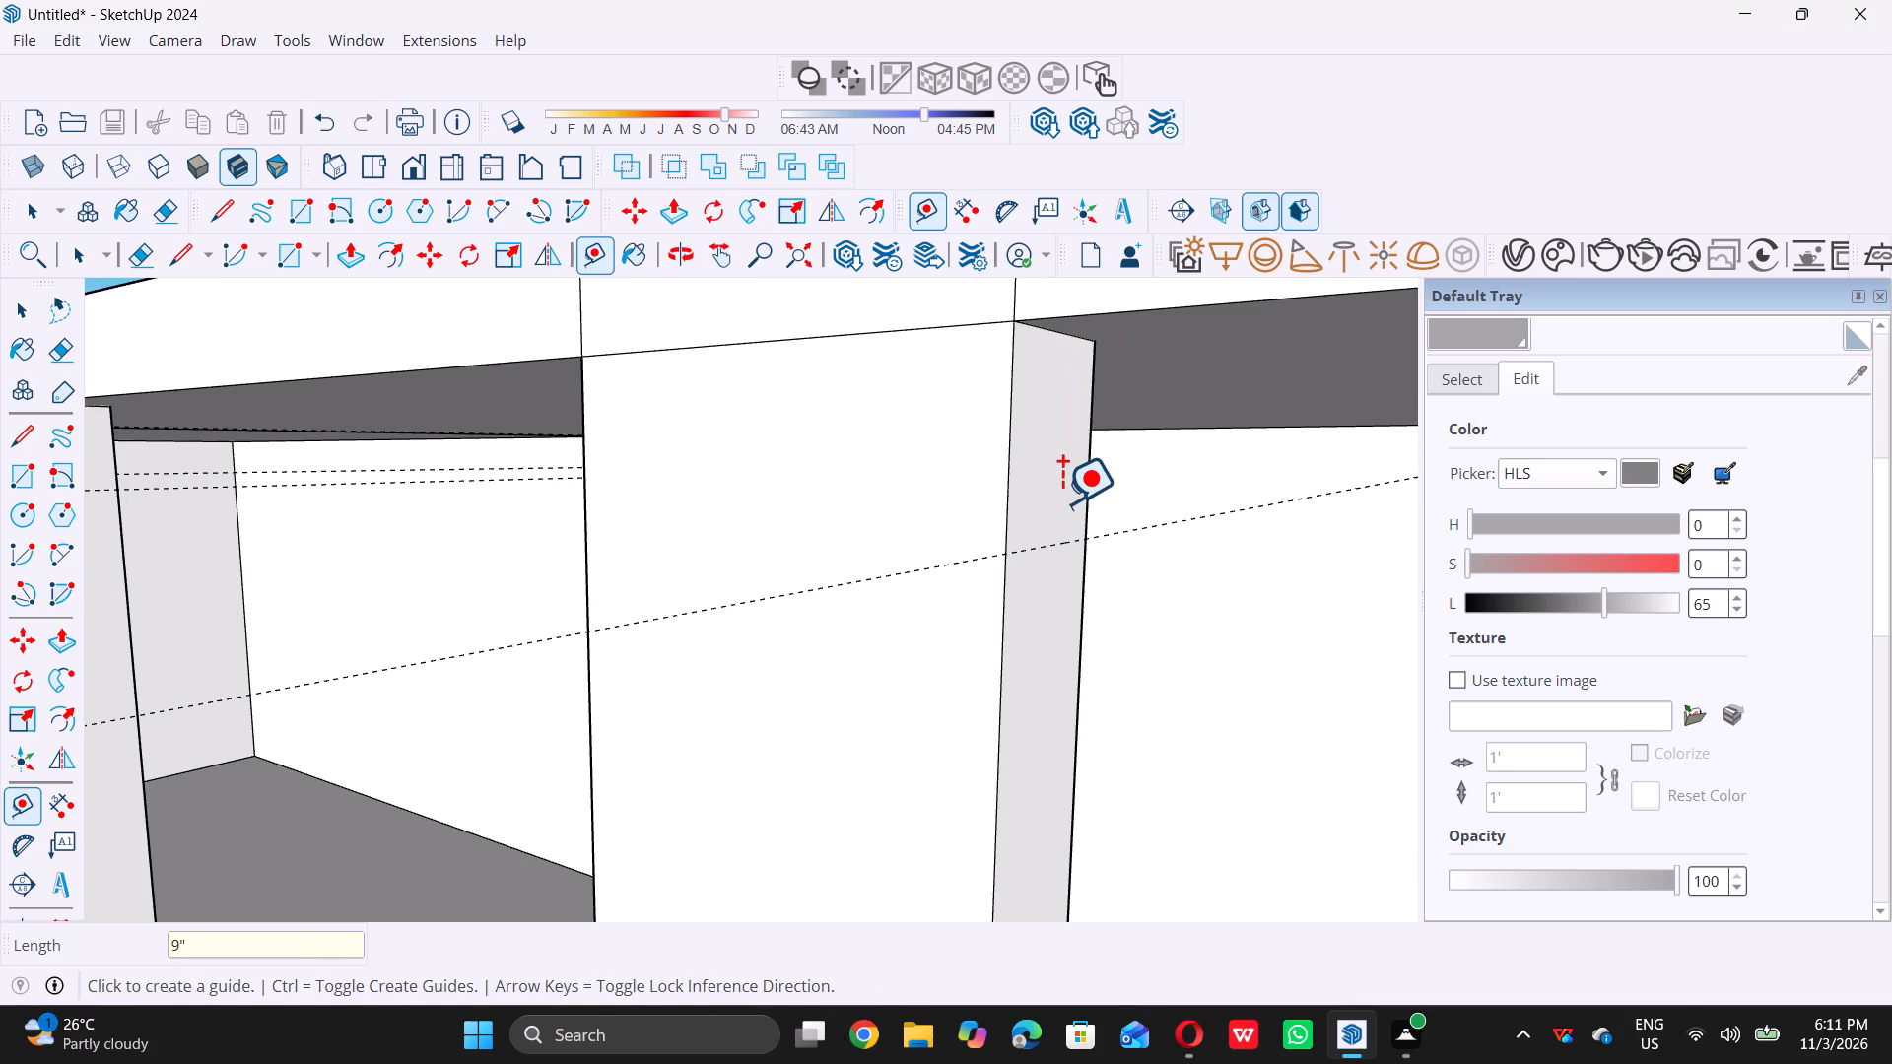
Draw a 9" by 9" rectangle at the top of the third column's side, between the slab's underside and the guide.
{"action": "key", "text": "space"}
{"action": "type", "text": "R"}
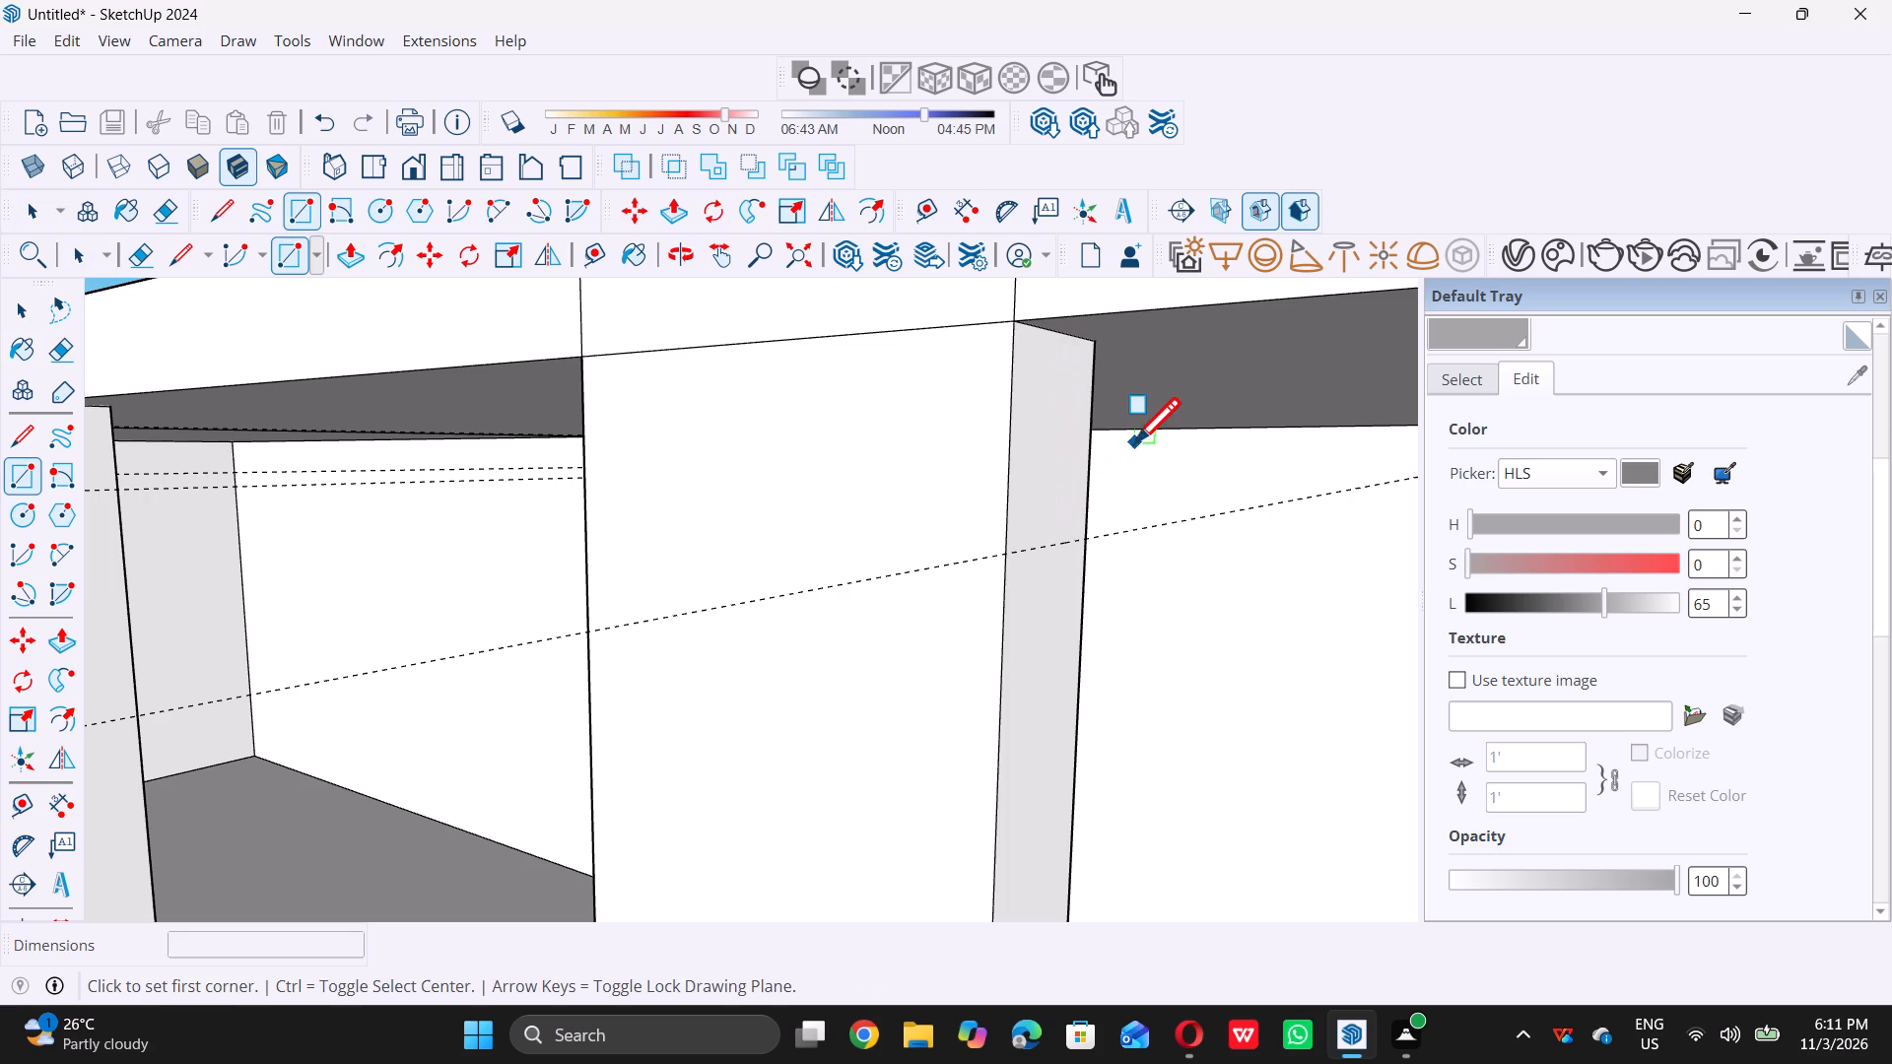
{"action": "left_click", "coordinate": [1019, 331]}
{"action": "left_click", "coordinate": [1086, 538]}
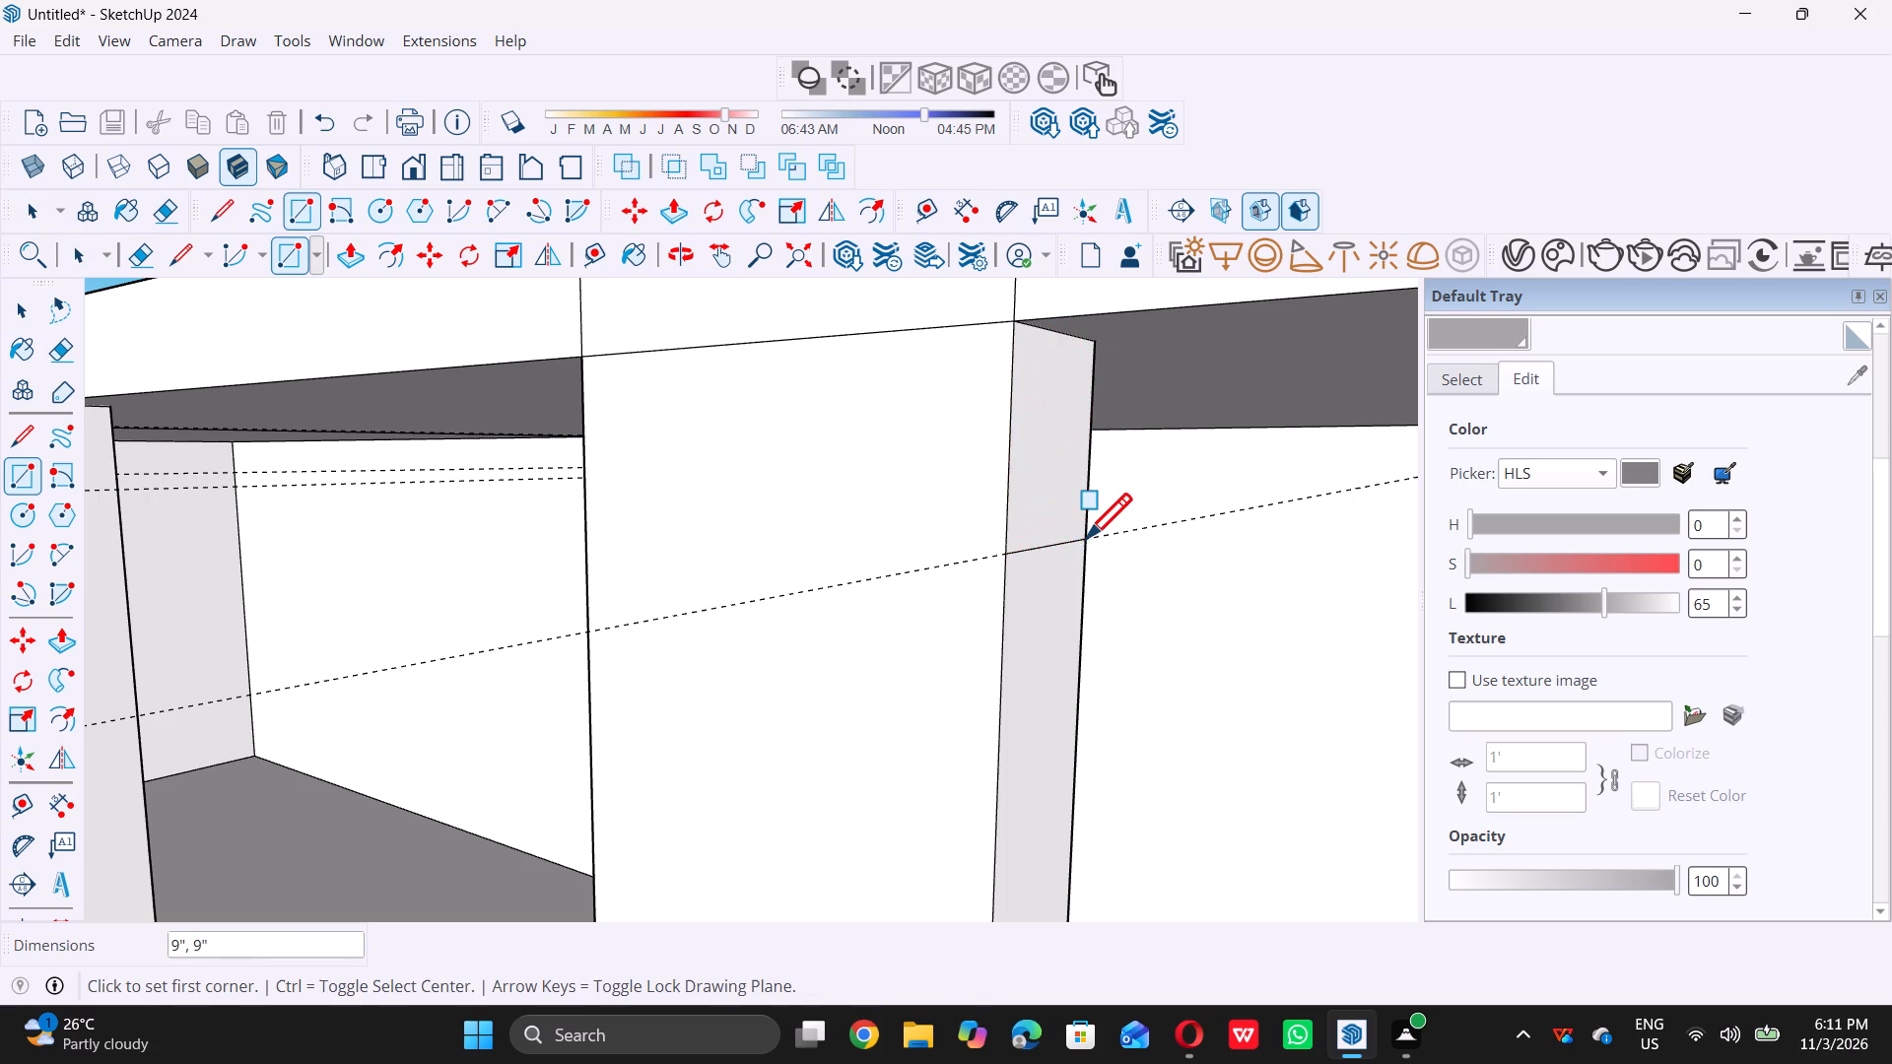
Draw a 9" by 9" rectangle at the top of the second column's side facing the third column, down to its guide.
{"action": "scroll", "coordinate": [1104, 546], "scroll_direction": "down", "scroll_amount": 7}
{"action": "scroll", "coordinate": [746, 545], "scroll_direction": "up", "scroll_amount": 5}
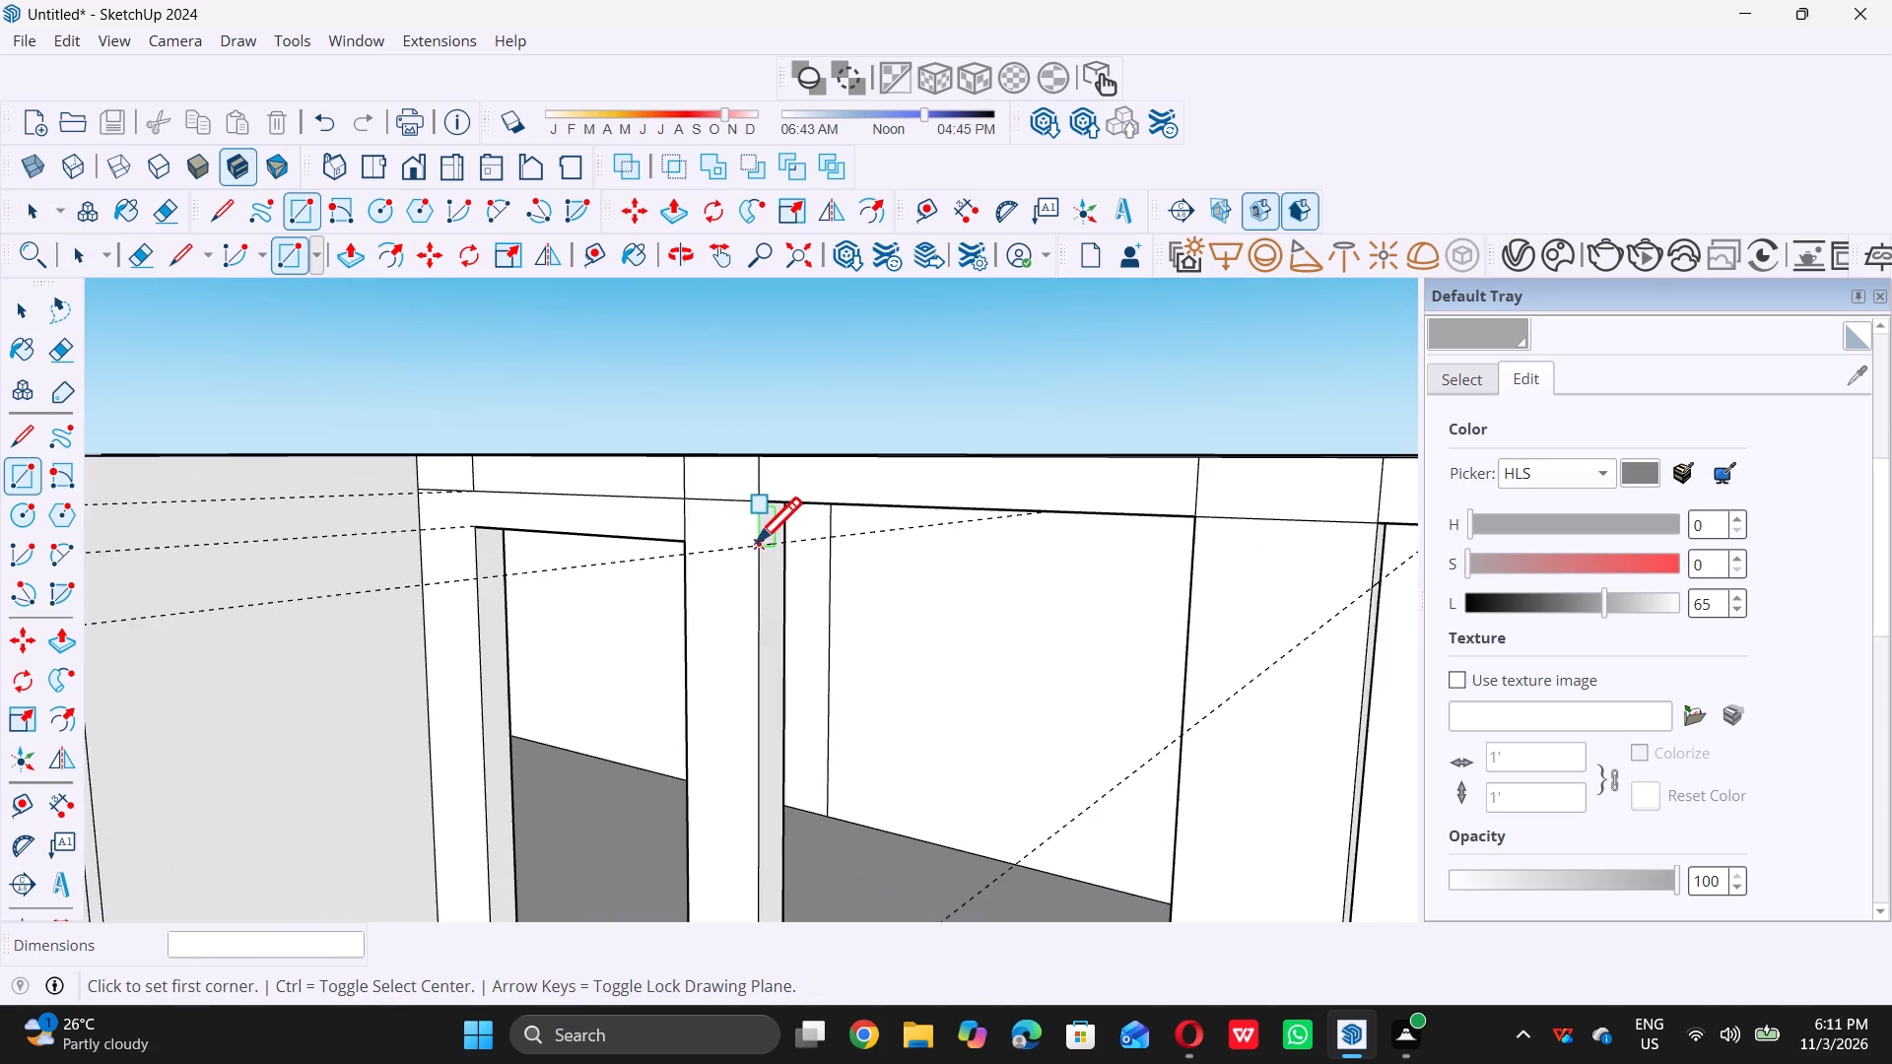
{"action": "scroll", "coordinate": [756, 542], "scroll_direction": "up", "scroll_amount": 2}
{"action": "middle_click_drag", "start_coordinate": [853, 554], "coordinate": [835, 506]}
{"action": "scroll", "coordinate": [715, 393], "scroll_direction": "up", "scroll_amount": 5}
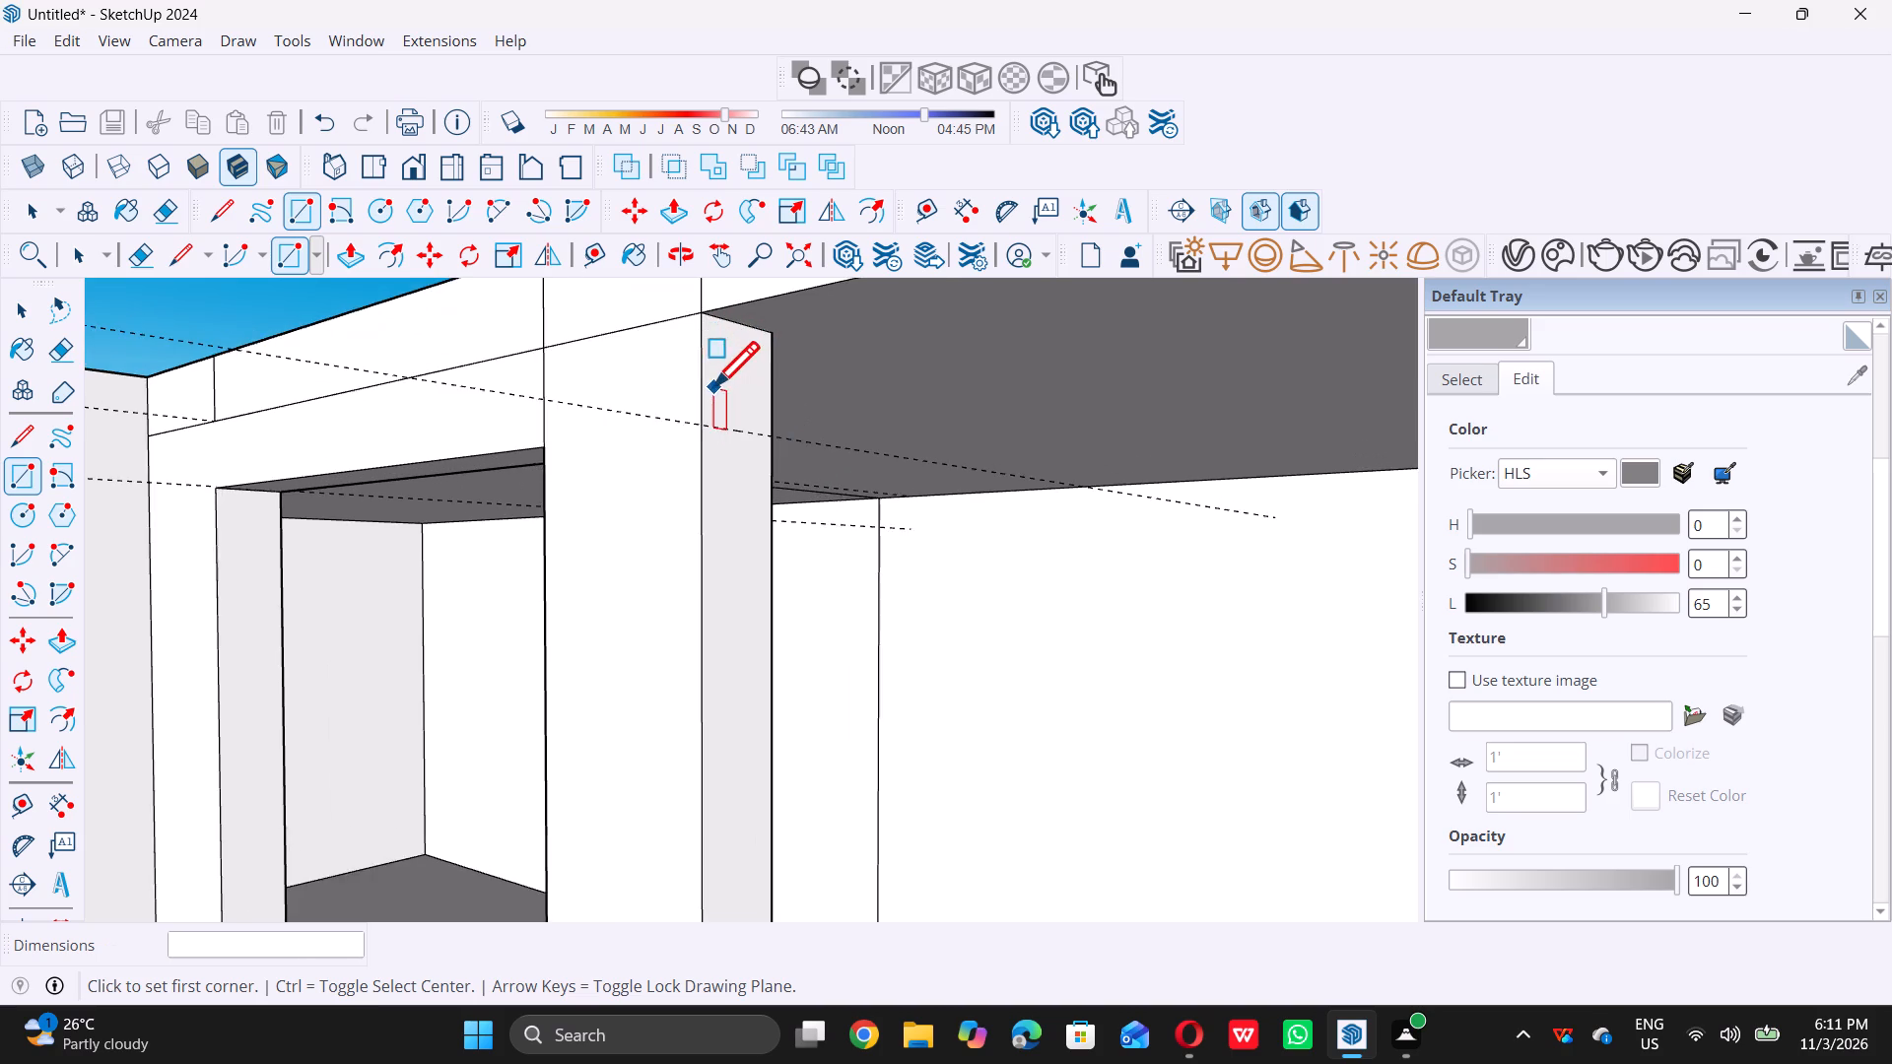
{"action": "scroll", "coordinate": [713, 386], "scroll_direction": "up", "scroll_amount": 3}
{"action": "left_click", "coordinate": [699, 291]}
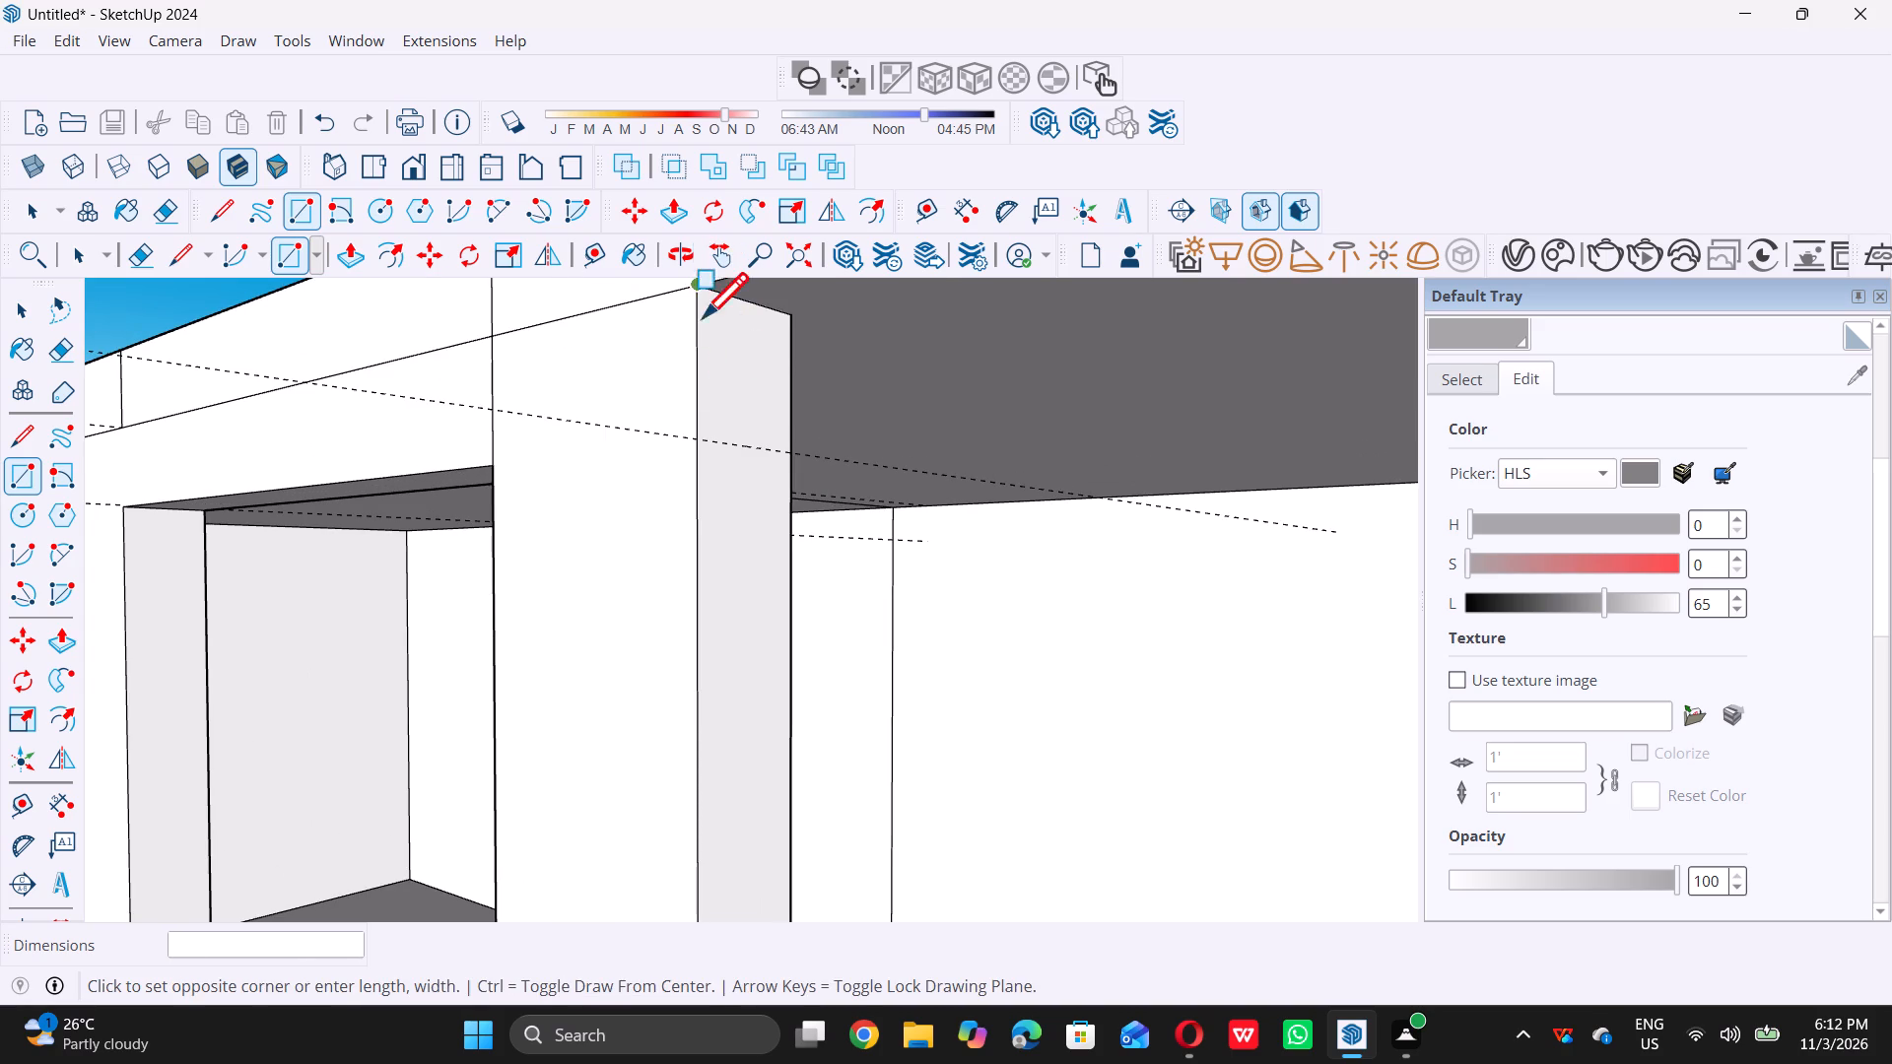
{"action": "triple_click", "coordinate": [788, 457]}
{"action": "key", "text": "space"}
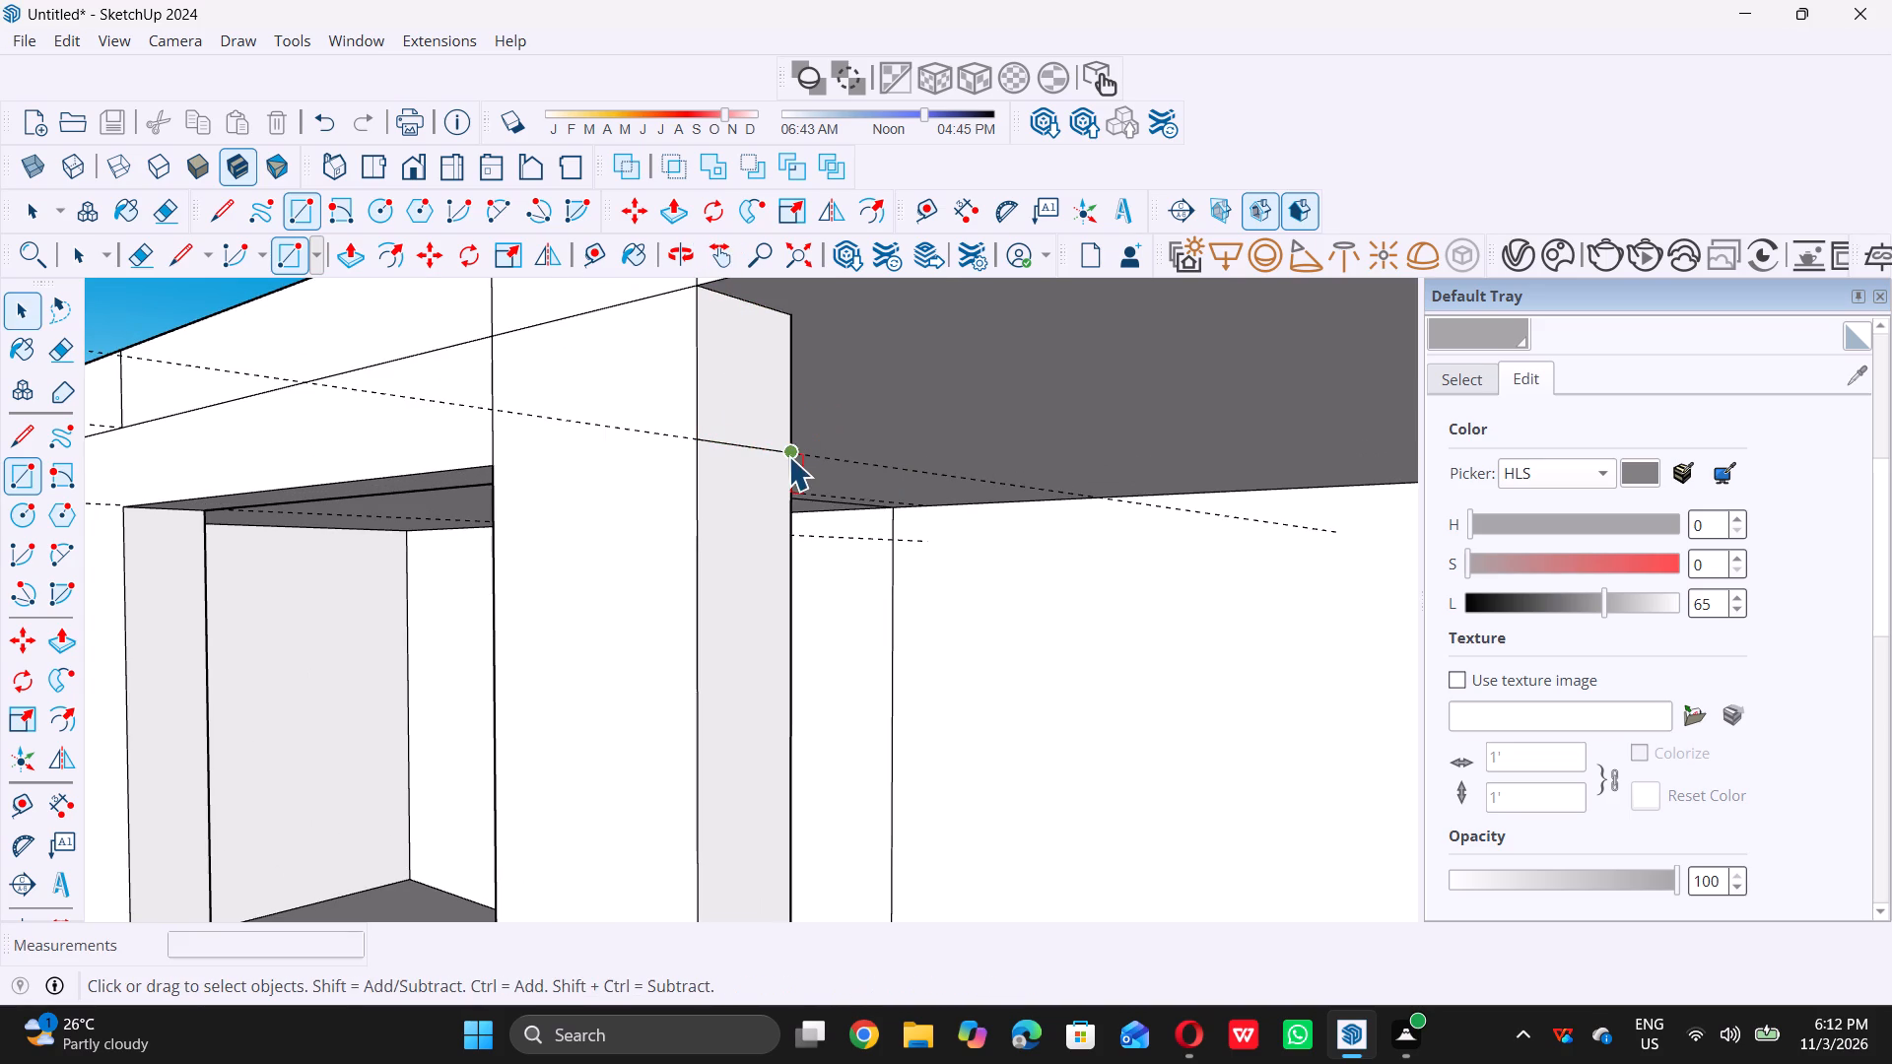
Push/Pull the second column's rectangle toward the third column by the previous distance to form a beam under the roof slab.
{"action": "scroll", "coordinate": [788, 456], "scroll_direction": "down", "scroll_amount": 12}
{"action": "middle_click_drag", "start_coordinate": [781, 496], "coordinate": [781, 519]}
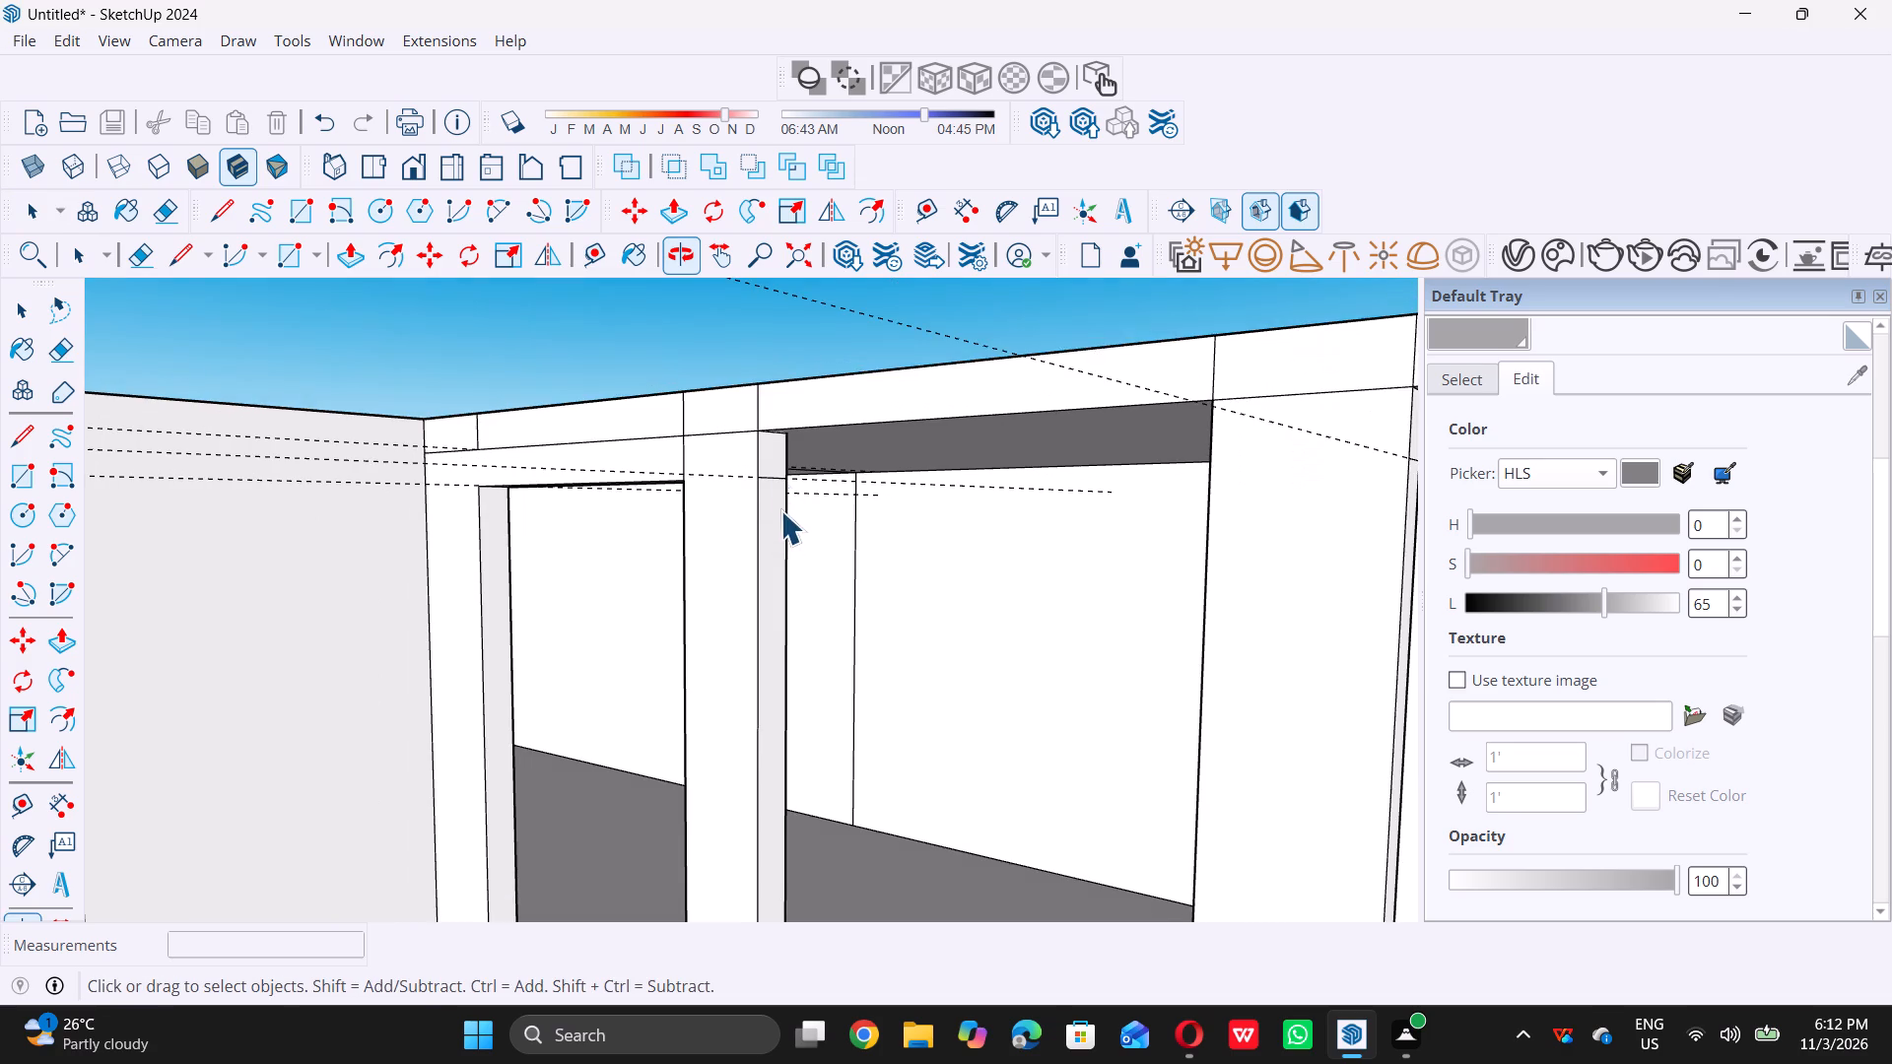
{"action": "scroll", "coordinate": [775, 460], "scroll_direction": "up", "scroll_amount": 8}
{"action": "left_click", "coordinate": [772, 459]}
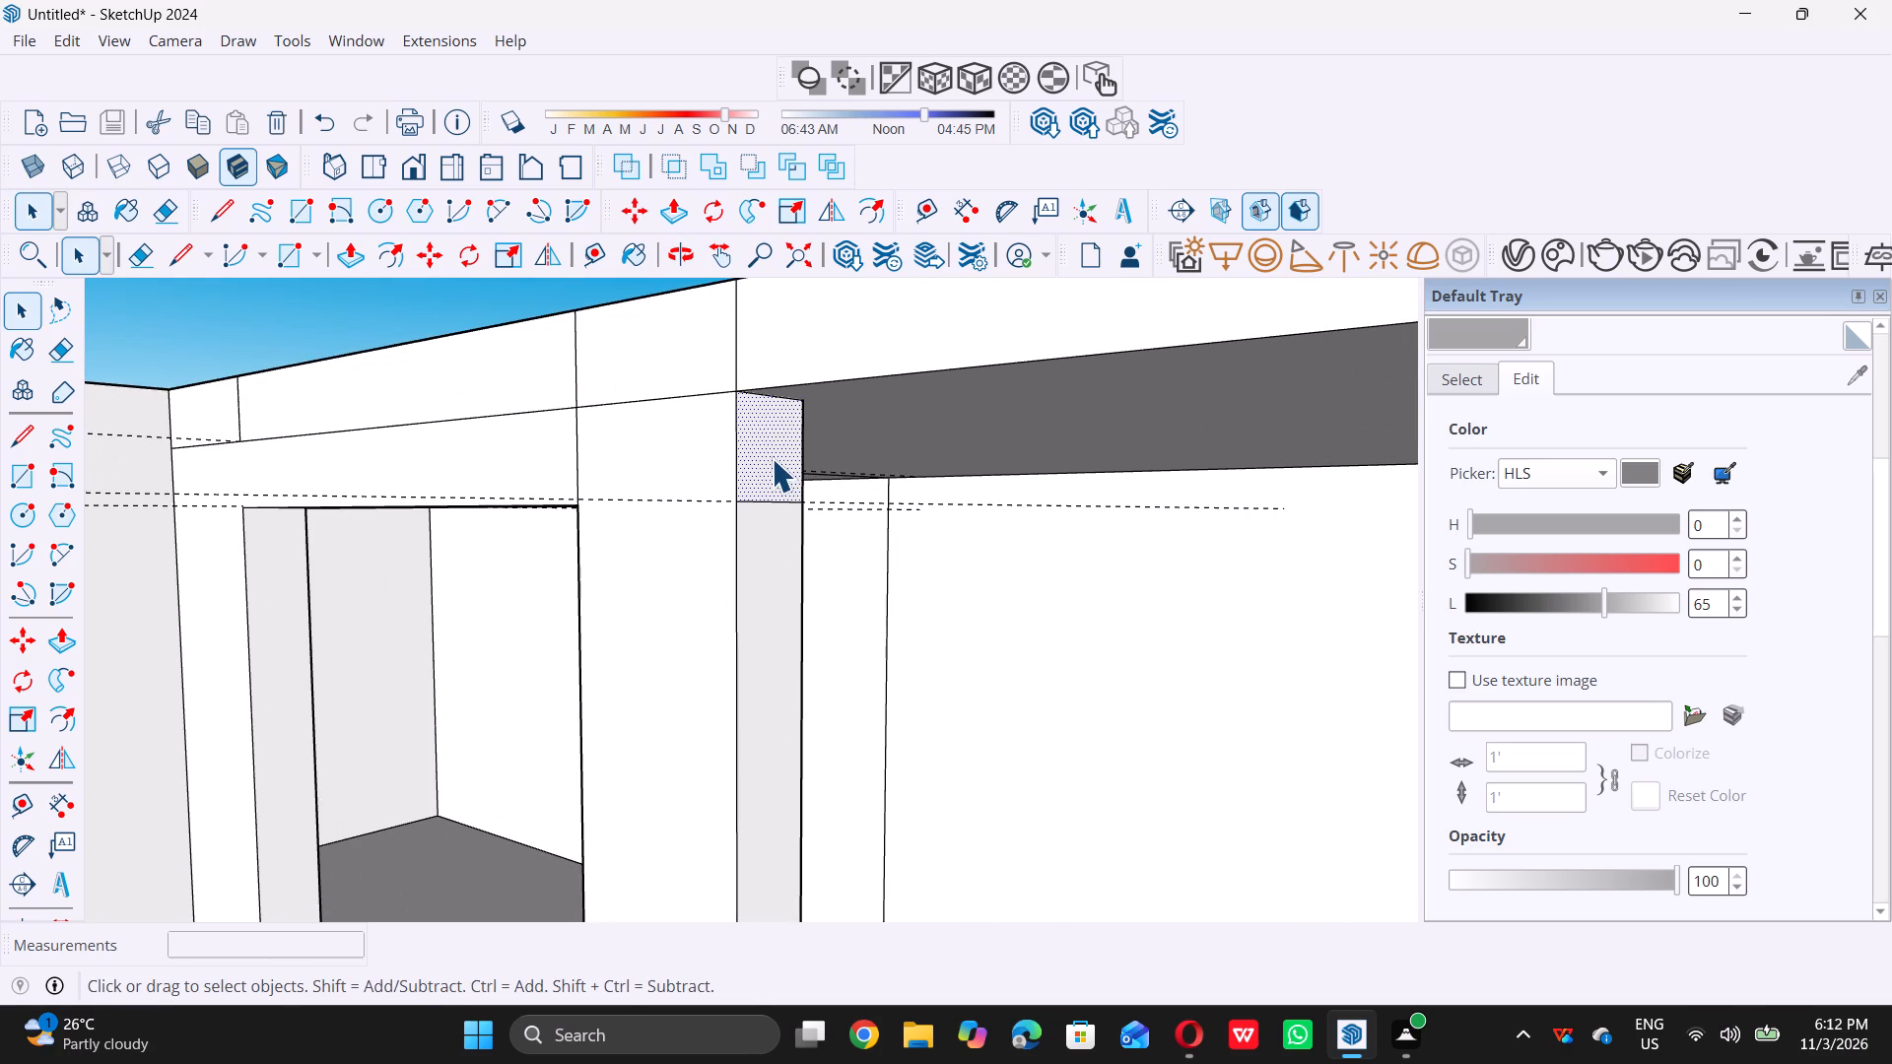
{"action": "key", "text": "p"}
{"action": "double_click", "coordinate": [765, 449]}
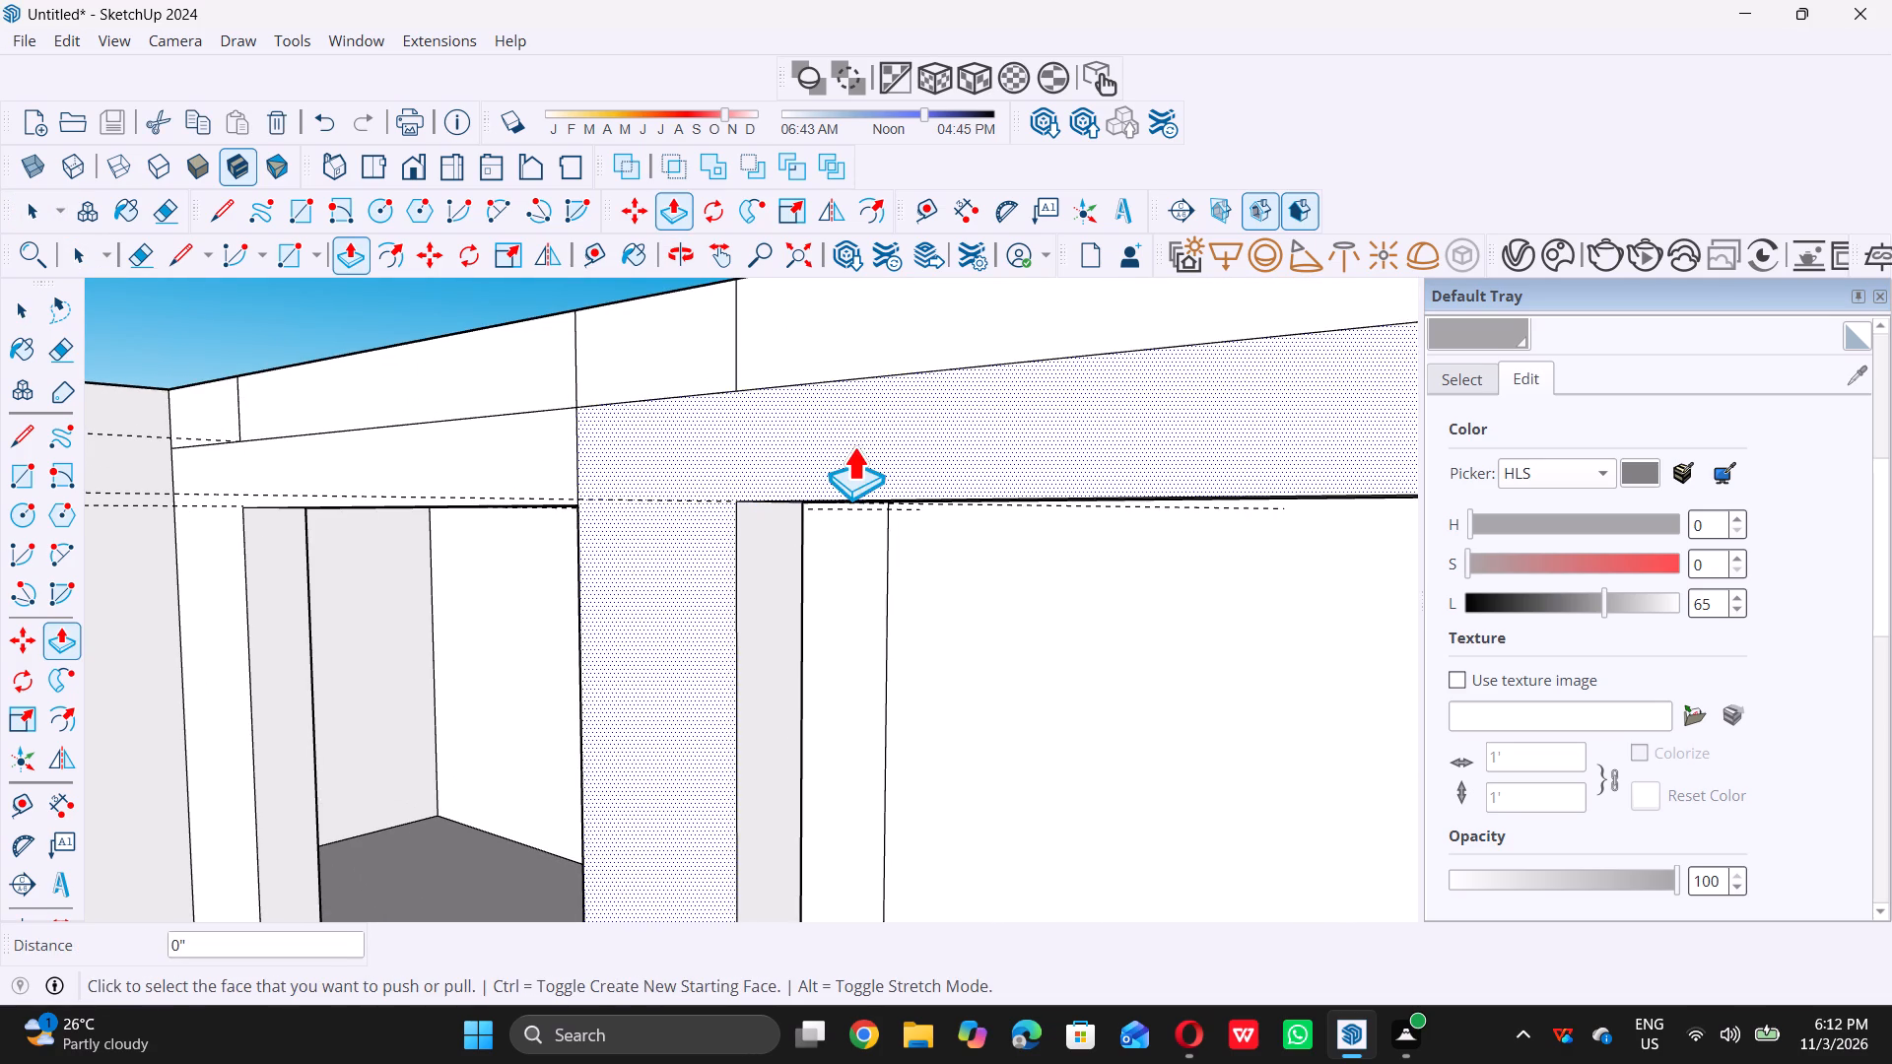
Extend the new beam's end face to and past the third column by repeating the previous Push/Pull distance.
{"action": "scroll", "coordinate": [846, 448], "scroll_direction": "down", "scroll_amount": 19}
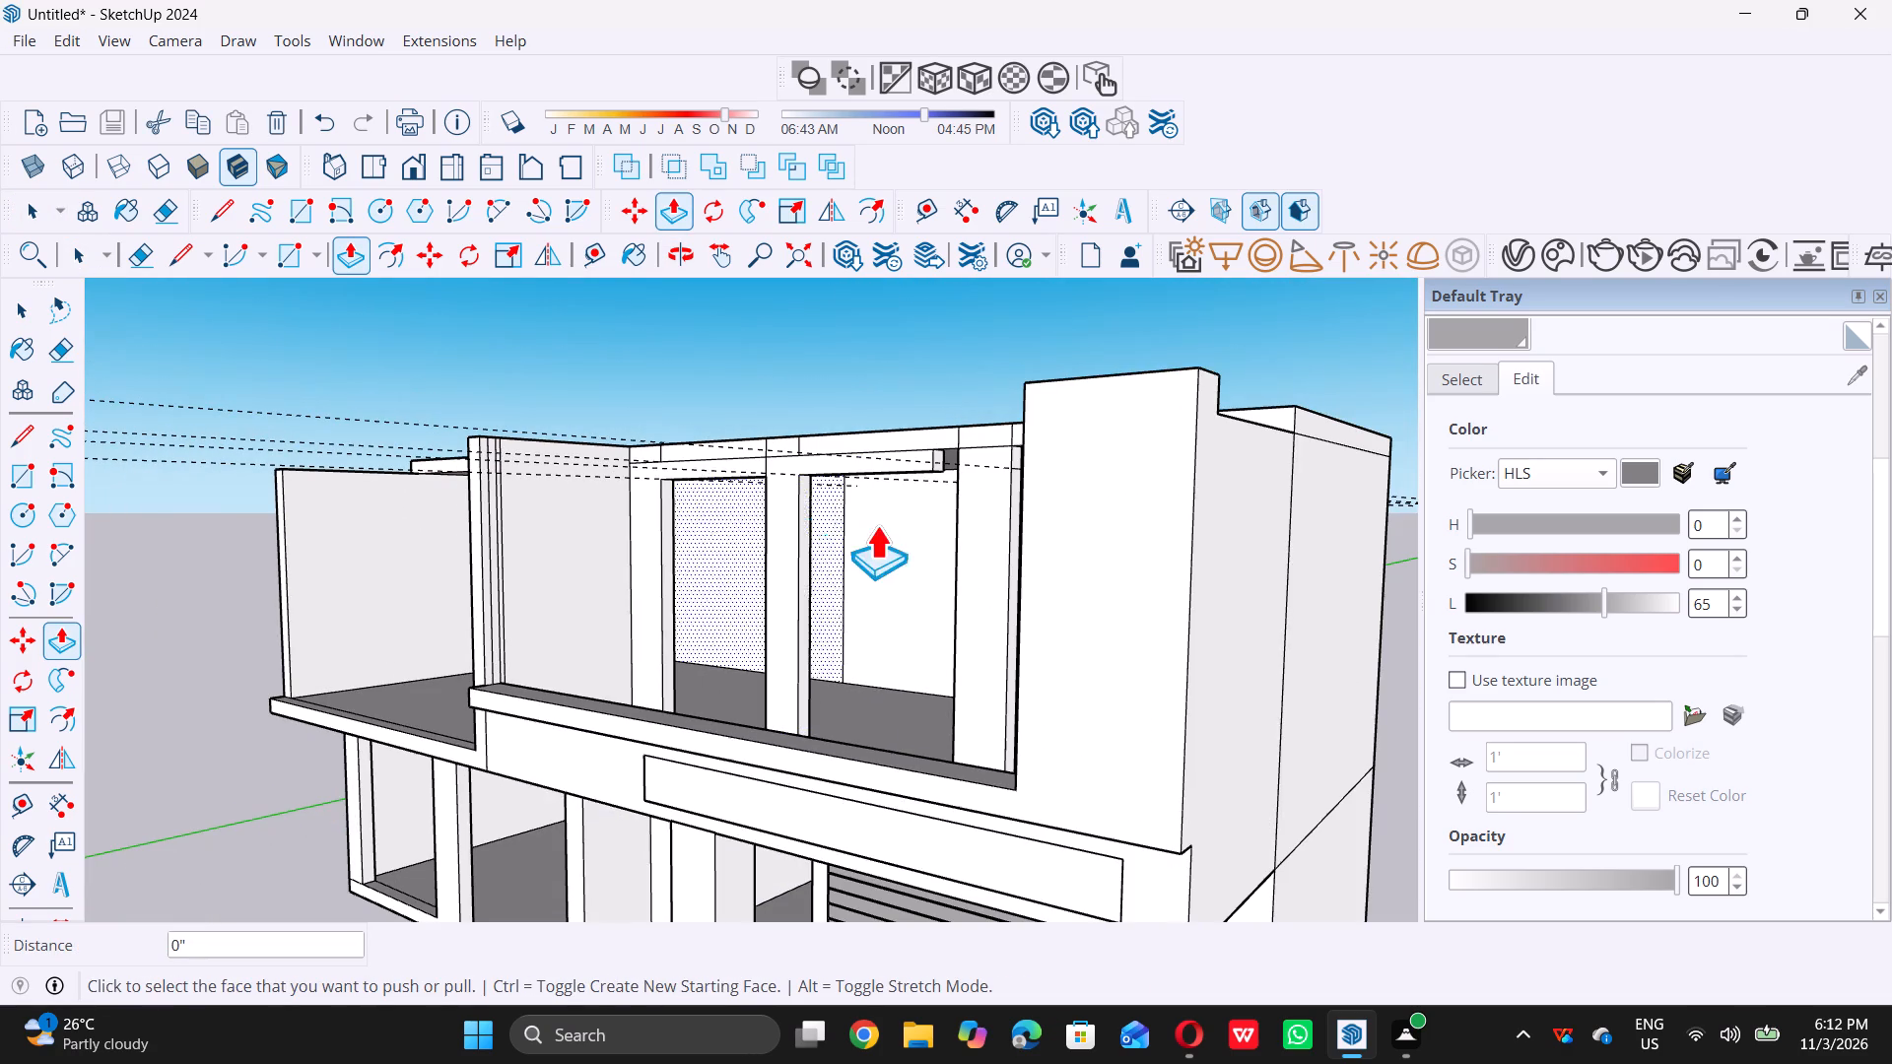
{"action": "middle_click_drag", "start_coordinate": [828, 631], "coordinate": [835, 669]}
{"action": "middle_click", "coordinate": [835, 669]}
{"action": "scroll", "coordinate": [951, 490], "scroll_direction": "up", "scroll_amount": 5}
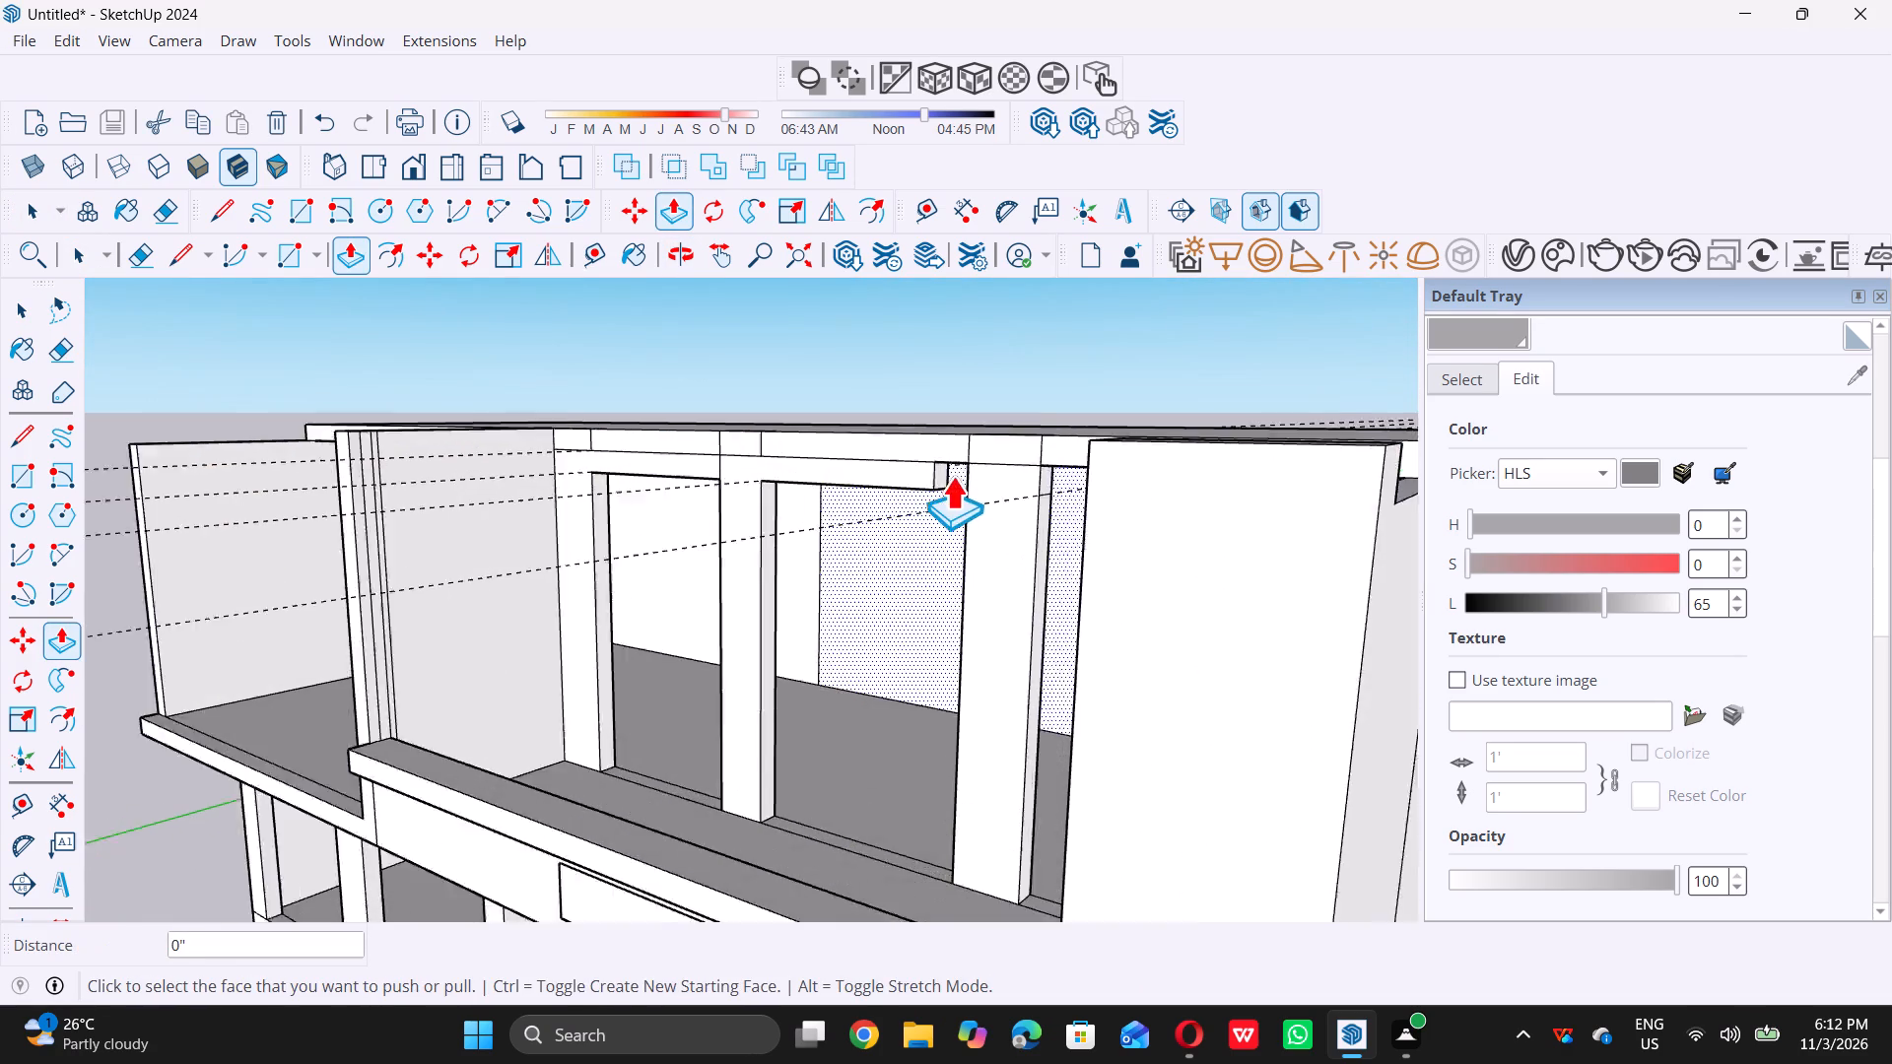
{"action": "scroll", "coordinate": [940, 456], "scroll_direction": "up", "scroll_amount": 7}
{"action": "triple_click", "coordinate": [926, 479]}
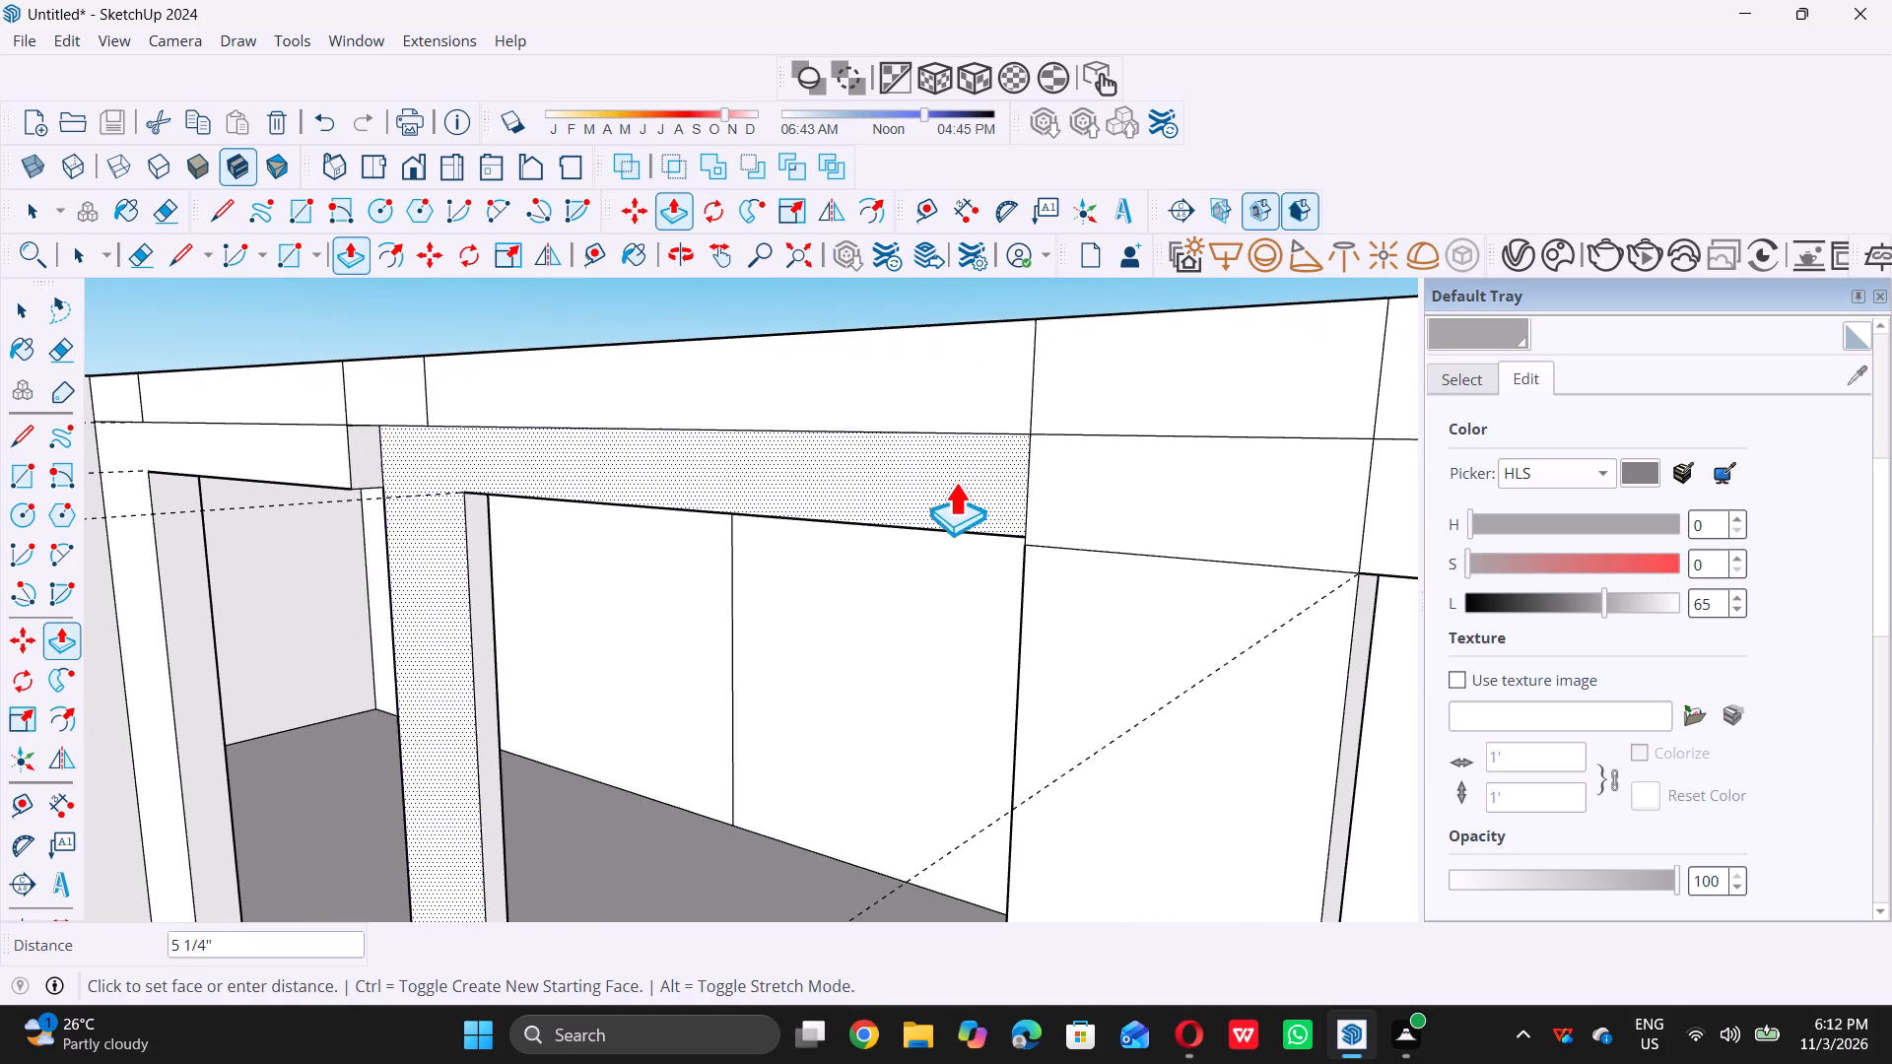
{"action": "scroll", "coordinate": [941, 493], "scroll_direction": "down", "scroll_amount": 4}
{"action": "key", "text": "space"}
Push/Pull the beam's end beyond the third column 3' 8 3/8" so it meets the end wall.
{"action": "scroll", "coordinate": [815, 481], "scroll_direction": "down", "scroll_amount": 5}
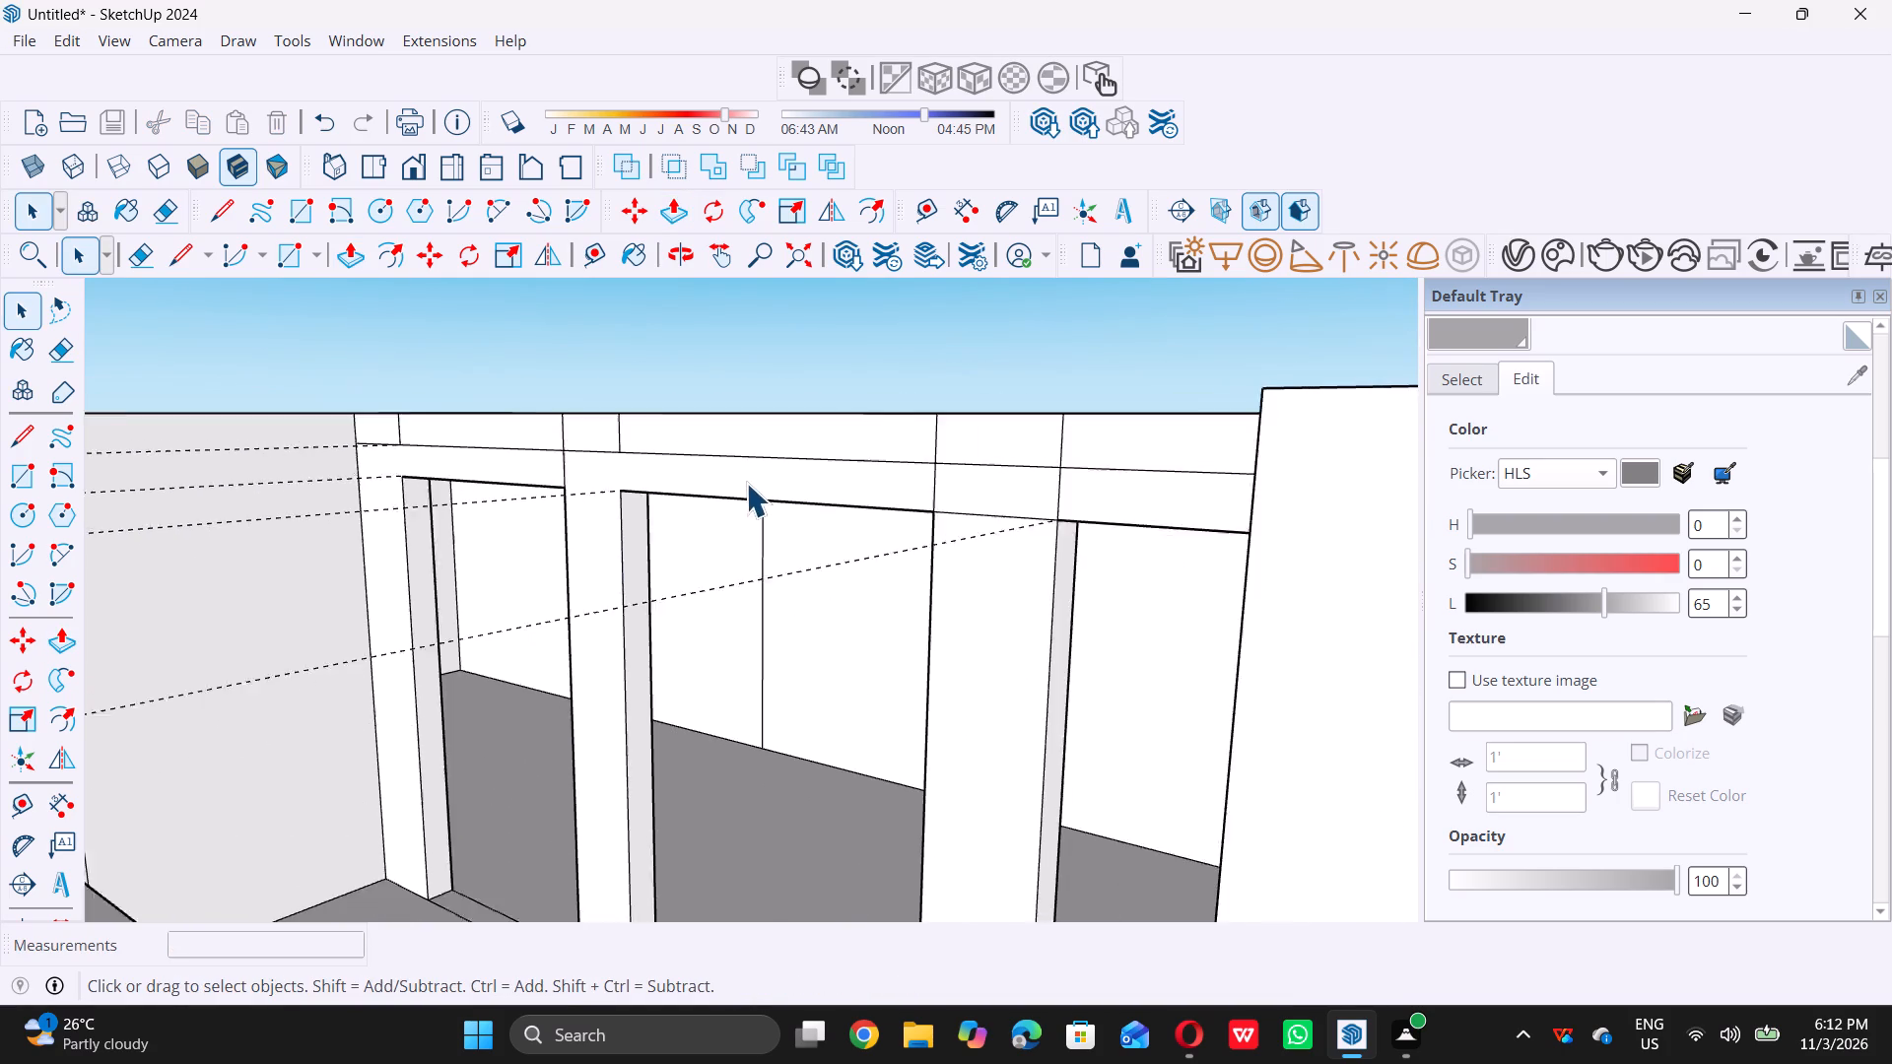
{"action": "scroll", "coordinate": [746, 483], "scroll_direction": "down", "scroll_amount": 4}
{"action": "scroll", "coordinate": [881, 531], "scroll_direction": "down", "scroll_amount": 2}
{"action": "middle_click_drag", "start_coordinate": [884, 532], "coordinate": [982, 573]}
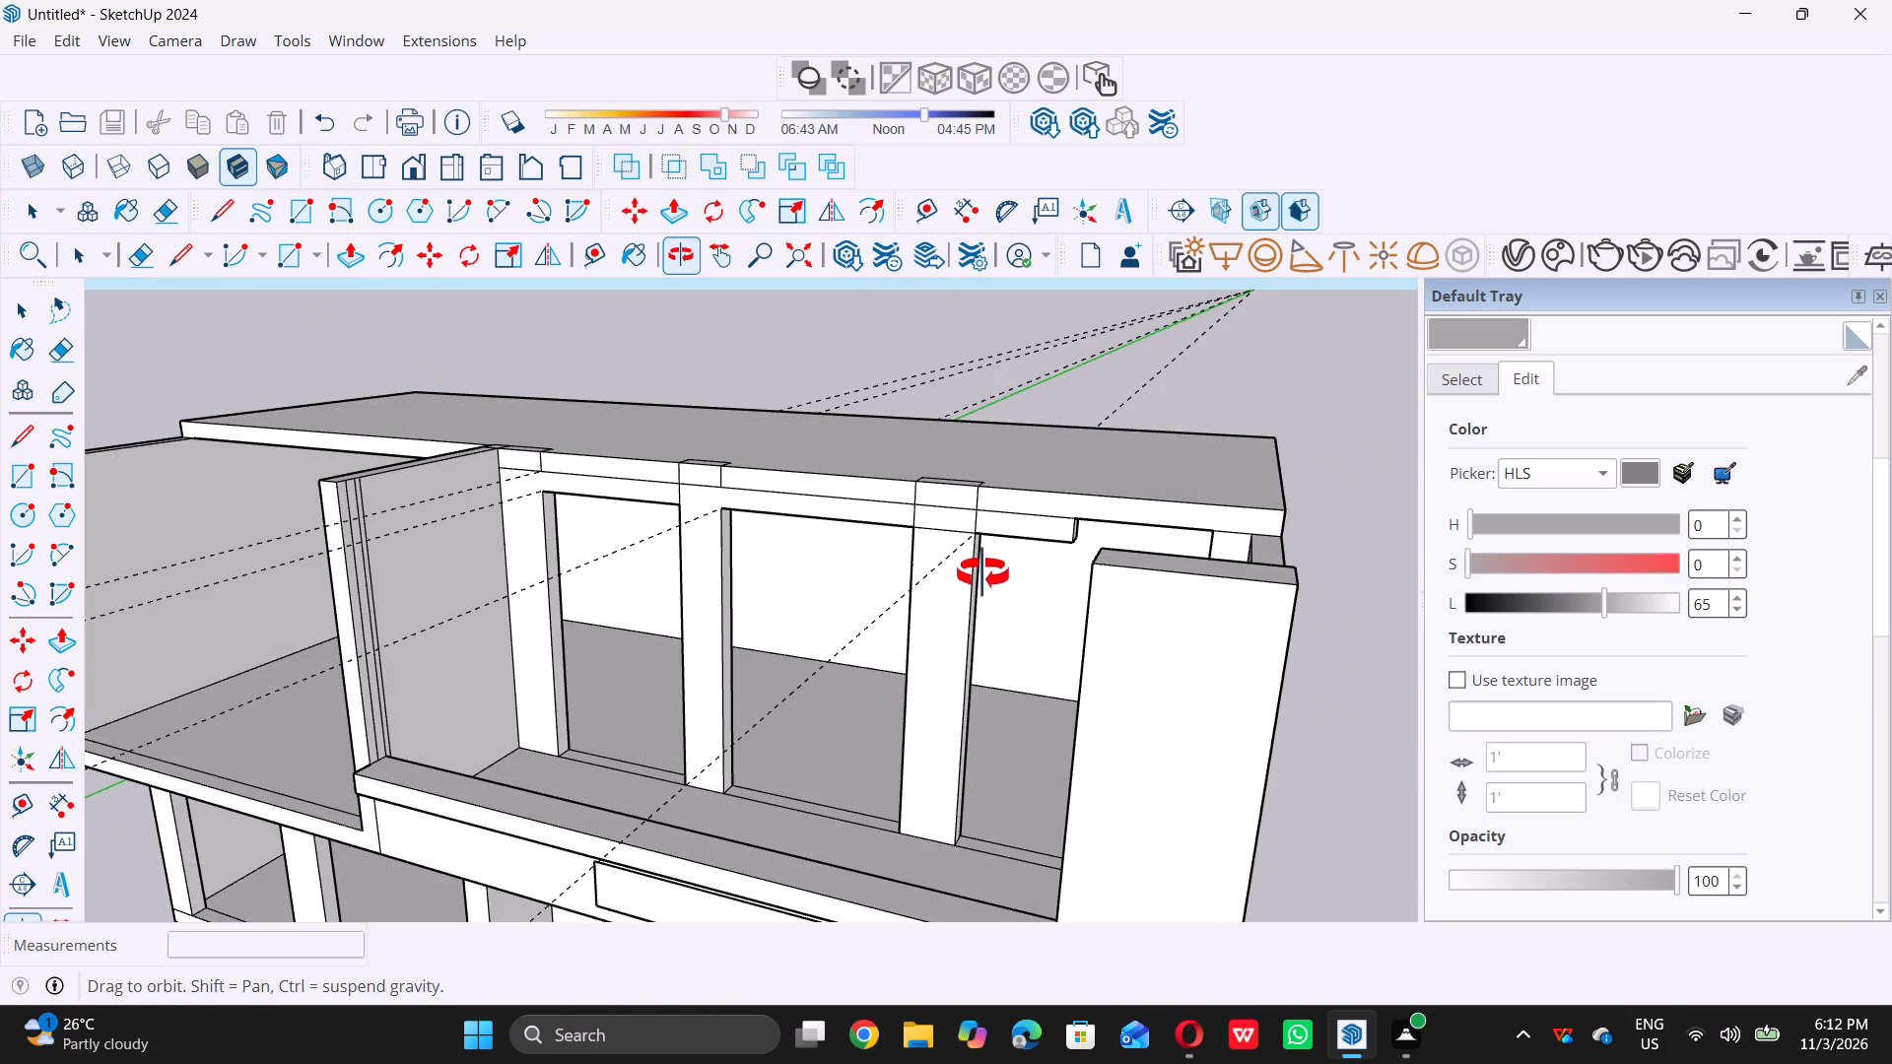
{"action": "middle_click_drag", "start_coordinate": [982, 573], "coordinate": [978, 561]}
{"action": "middle_click_drag", "start_coordinate": [1101, 524], "coordinate": [1062, 564]}
{"action": "middle_click", "coordinate": [1062, 564]}
{"action": "scroll", "coordinate": [1074, 559], "scroll_direction": "up", "scroll_amount": 5}
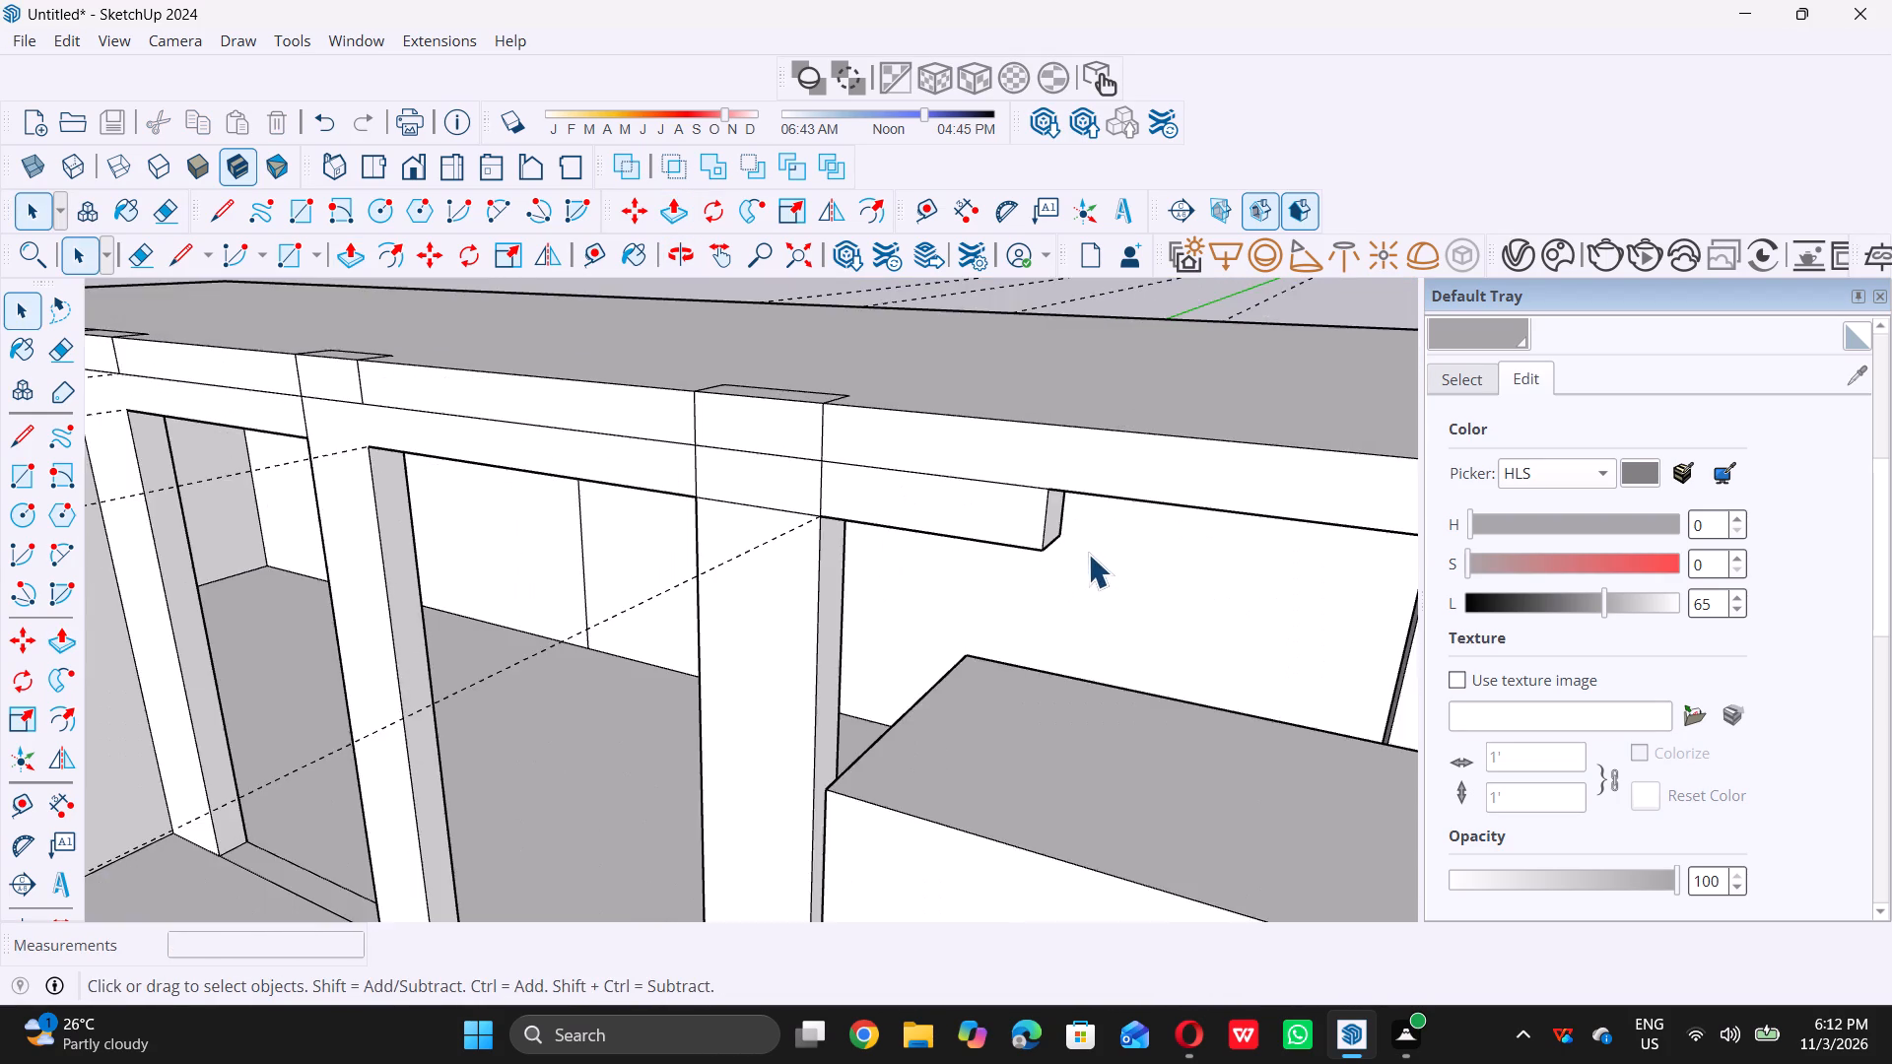
{"action": "scroll", "coordinate": [1088, 554], "scroll_direction": "up", "scroll_amount": 1}
{"action": "middle_click_drag", "start_coordinate": [1016, 515], "coordinate": [996, 505]}
{"action": "scroll", "coordinate": [996, 503], "scroll_direction": "up", "scroll_amount": 1}
{"action": "scroll", "coordinate": [970, 482], "scroll_direction": "down", "scroll_amount": 7}
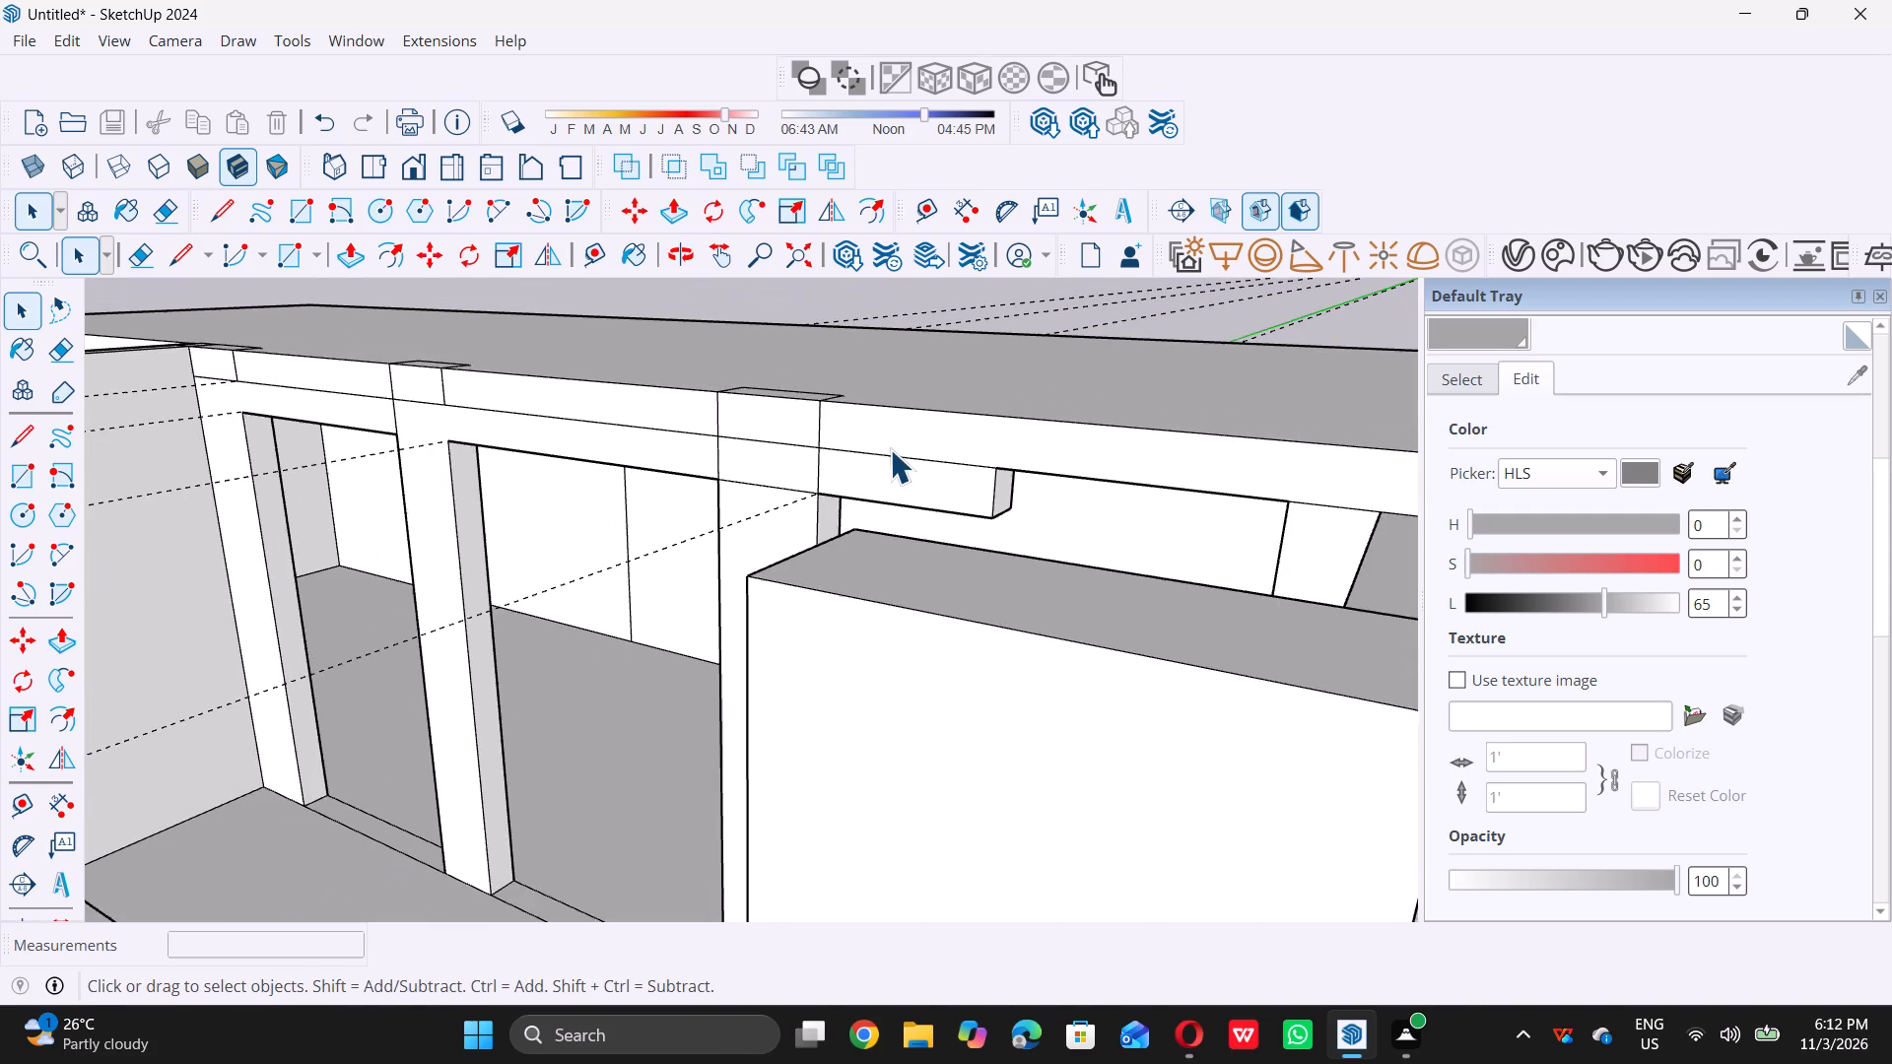
{"action": "middle_click_drag", "start_coordinate": [1030, 497], "coordinate": [1011, 527]}
{"action": "scroll", "coordinate": [1006, 536], "scroll_direction": "up", "scroll_amount": 5}
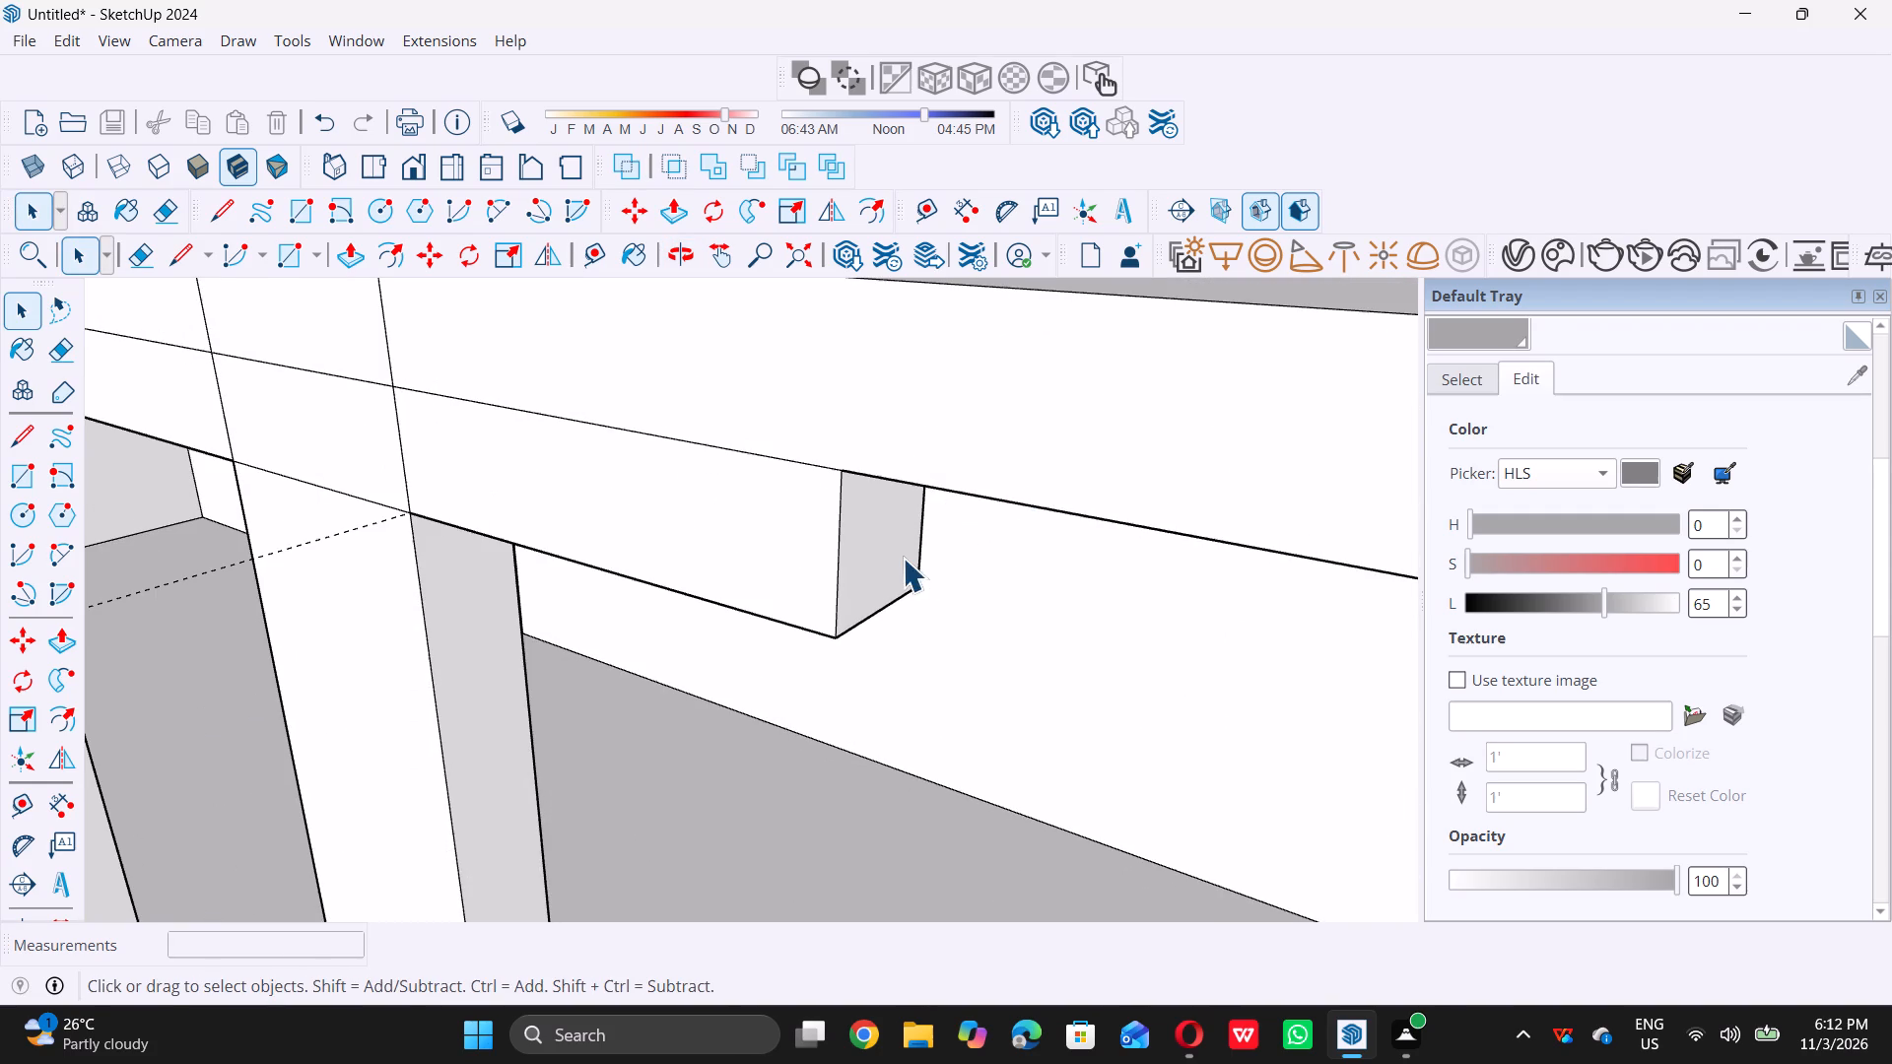
{"action": "left_click", "coordinate": [890, 563]}
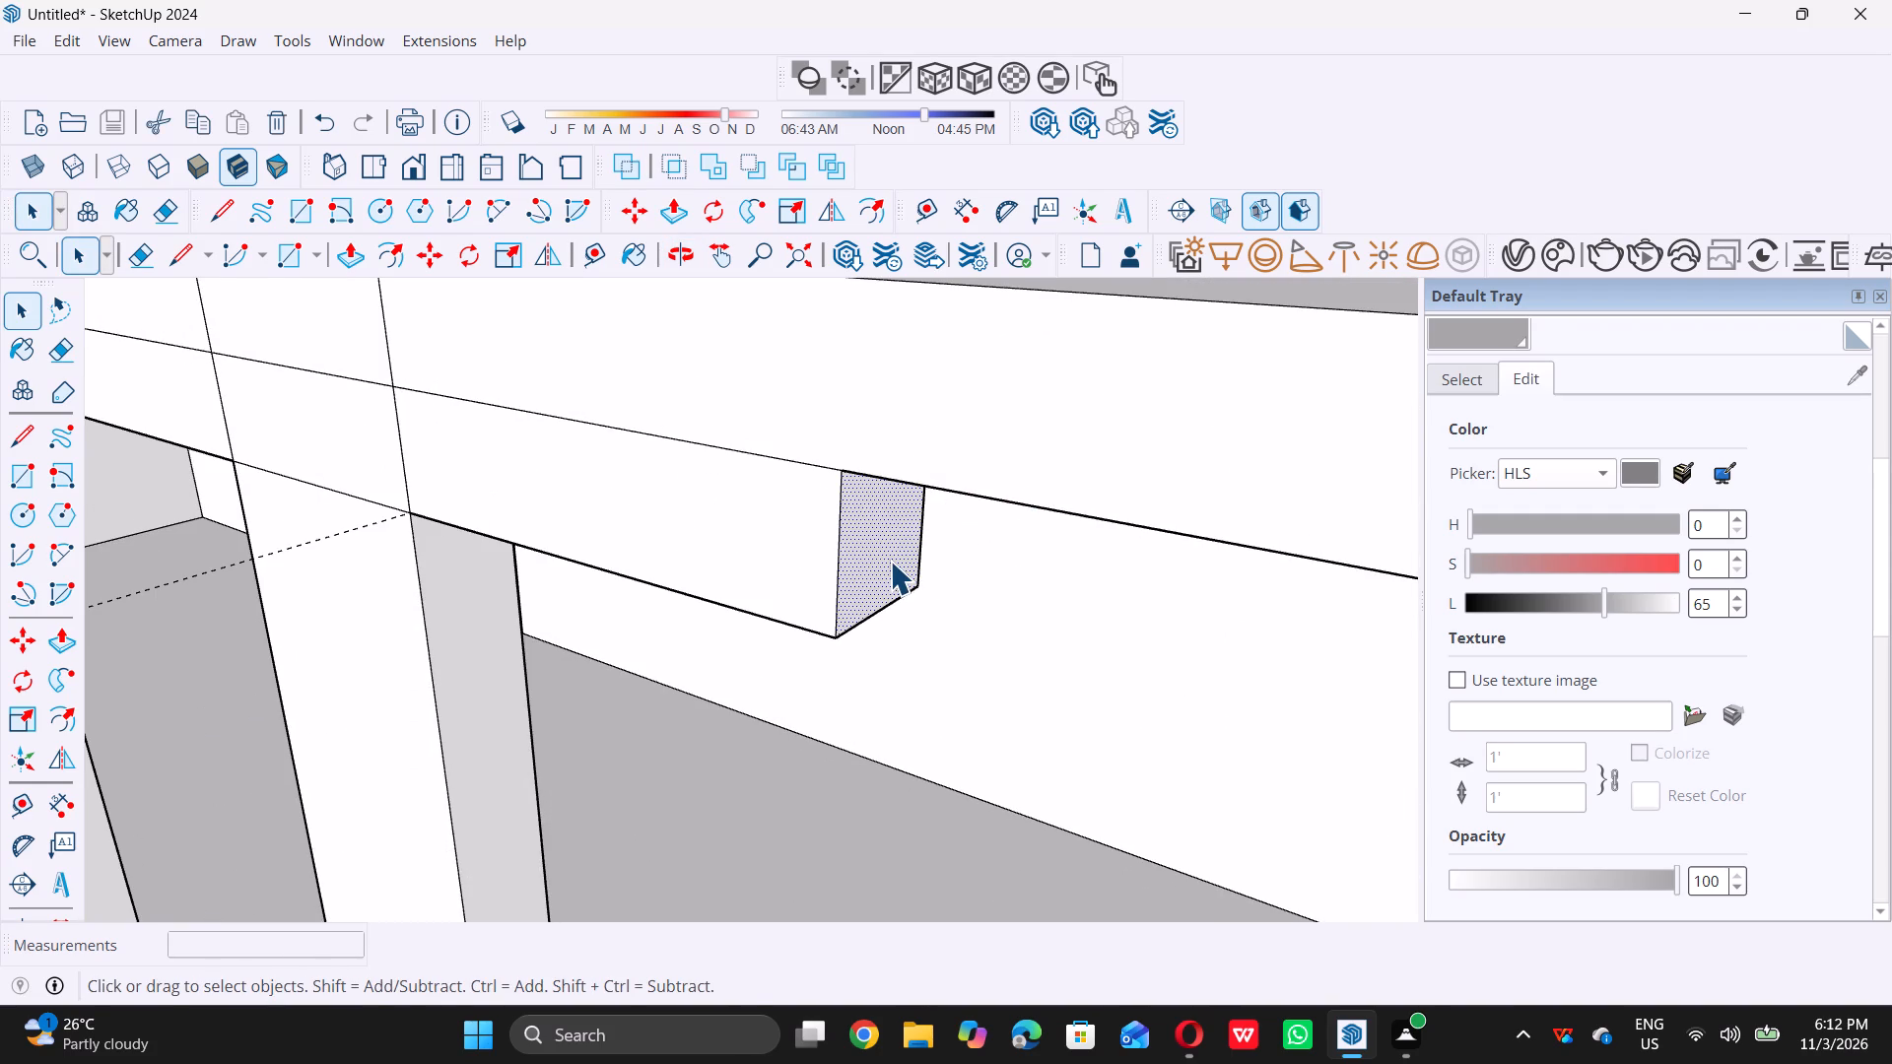
{"action": "key", "text": "p"}
{"action": "double_click", "coordinate": [890, 561]}
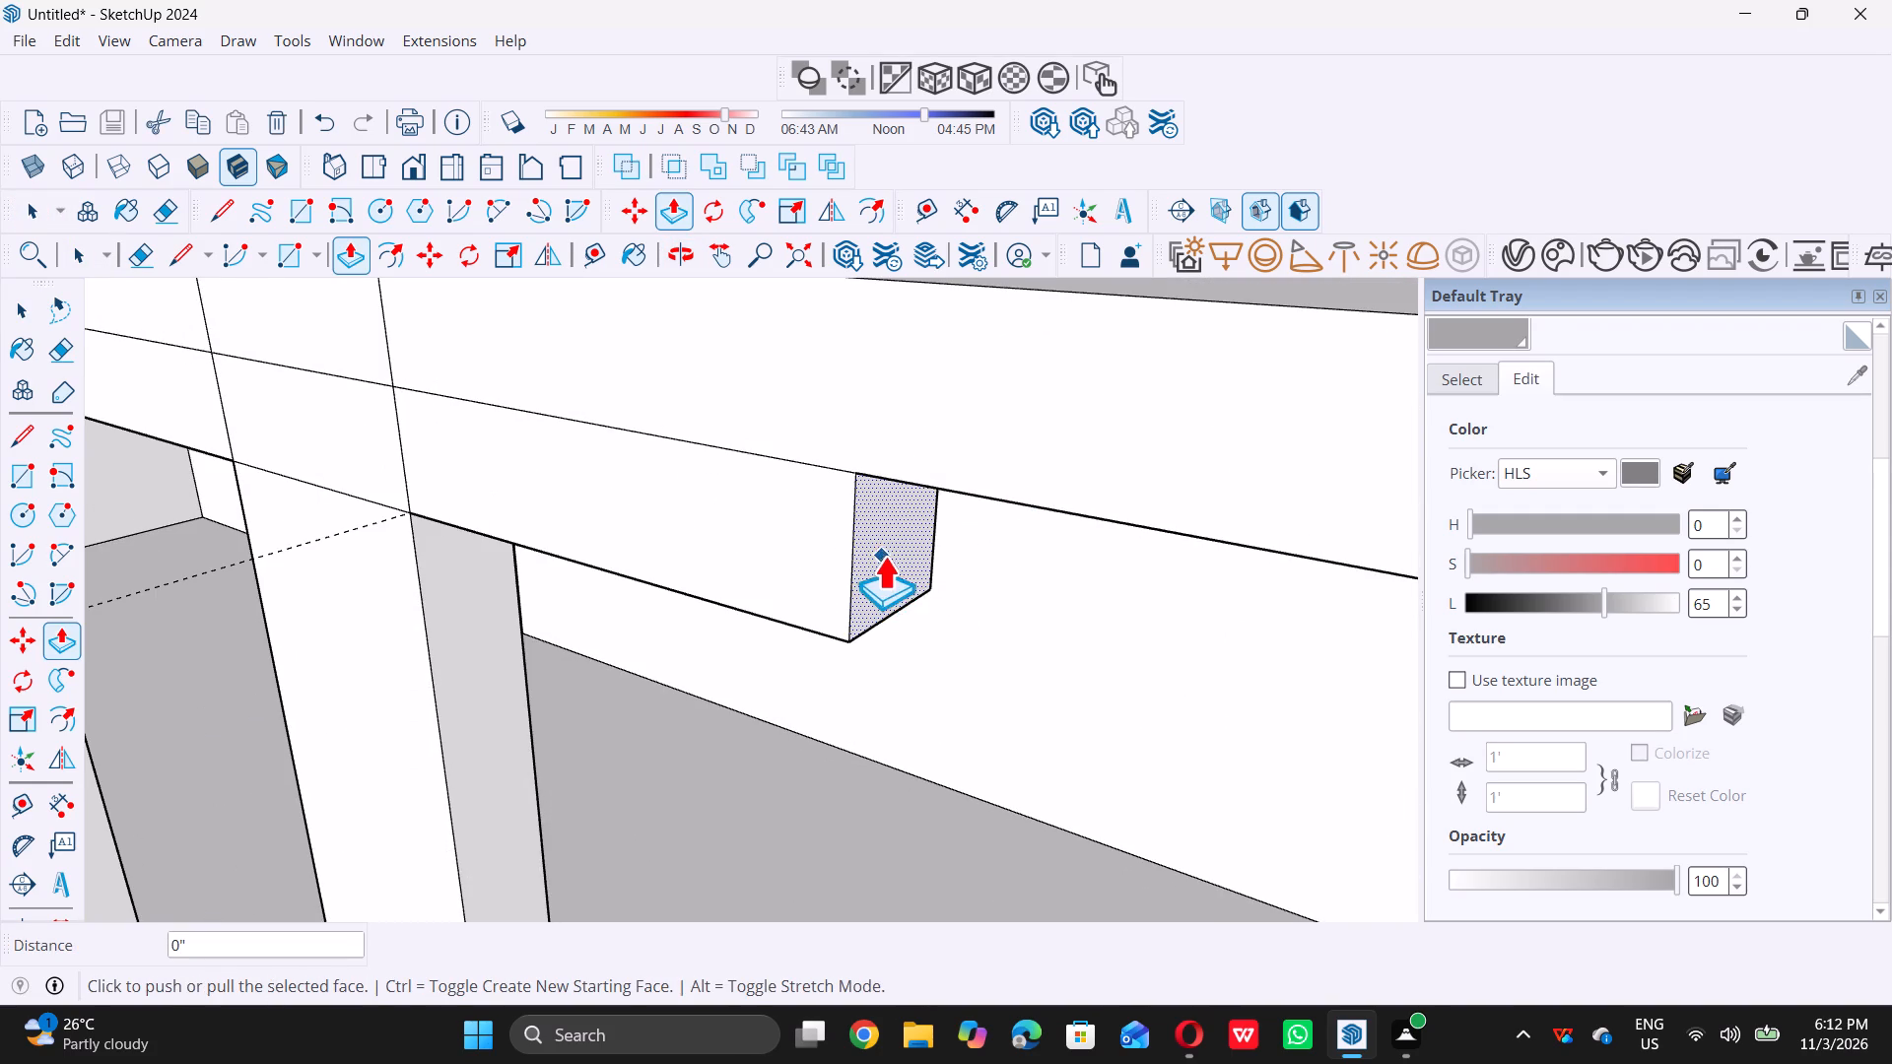
{"action": "triple_click", "coordinate": [887, 553]}
{"action": "scroll", "coordinate": [957, 607], "scroll_direction": "down", "scroll_amount": 12}
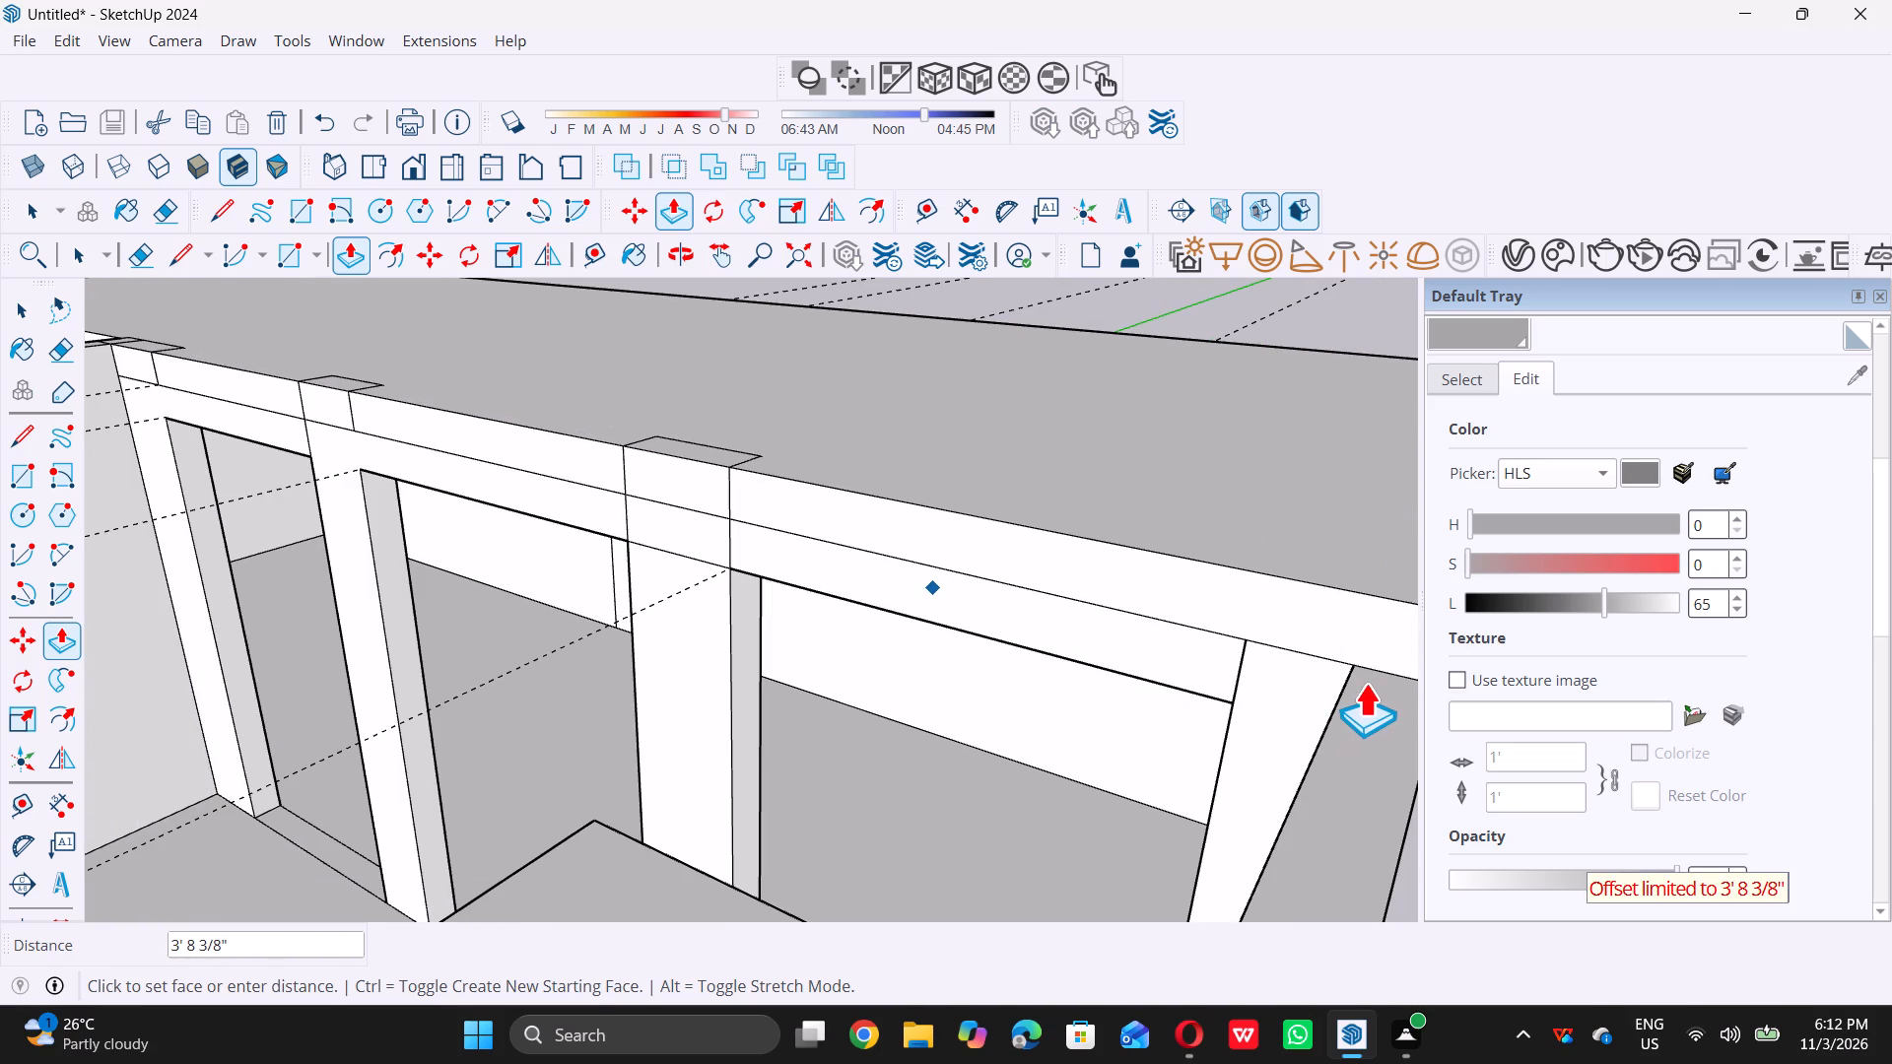
{"action": "left_click", "coordinate": [1249, 637]}
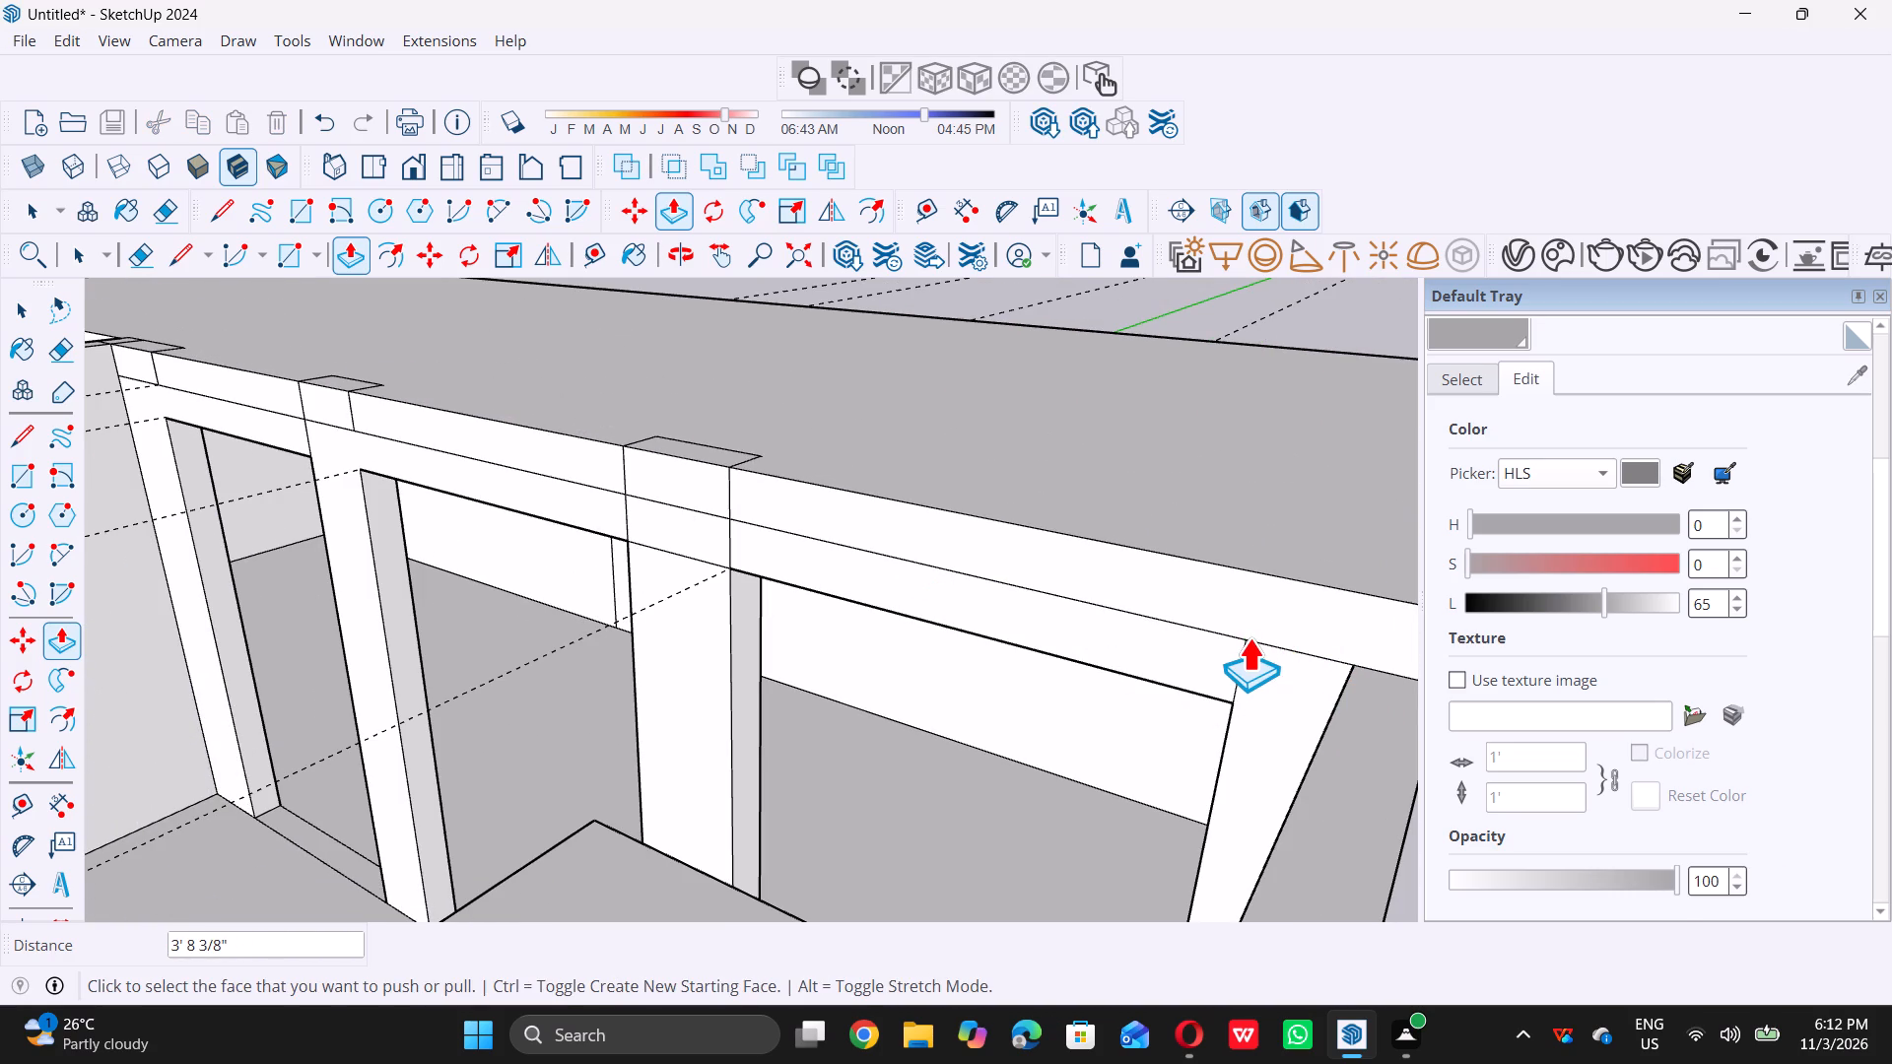
{"action": "key", "text": "space"}
Delete all construction guides from the model.
{"action": "scroll", "coordinate": [1239, 641], "scroll_direction": "down", "scroll_amount": 10}
{"action": "scroll", "coordinate": [1106, 612], "scroll_direction": "down", "scroll_amount": 5}
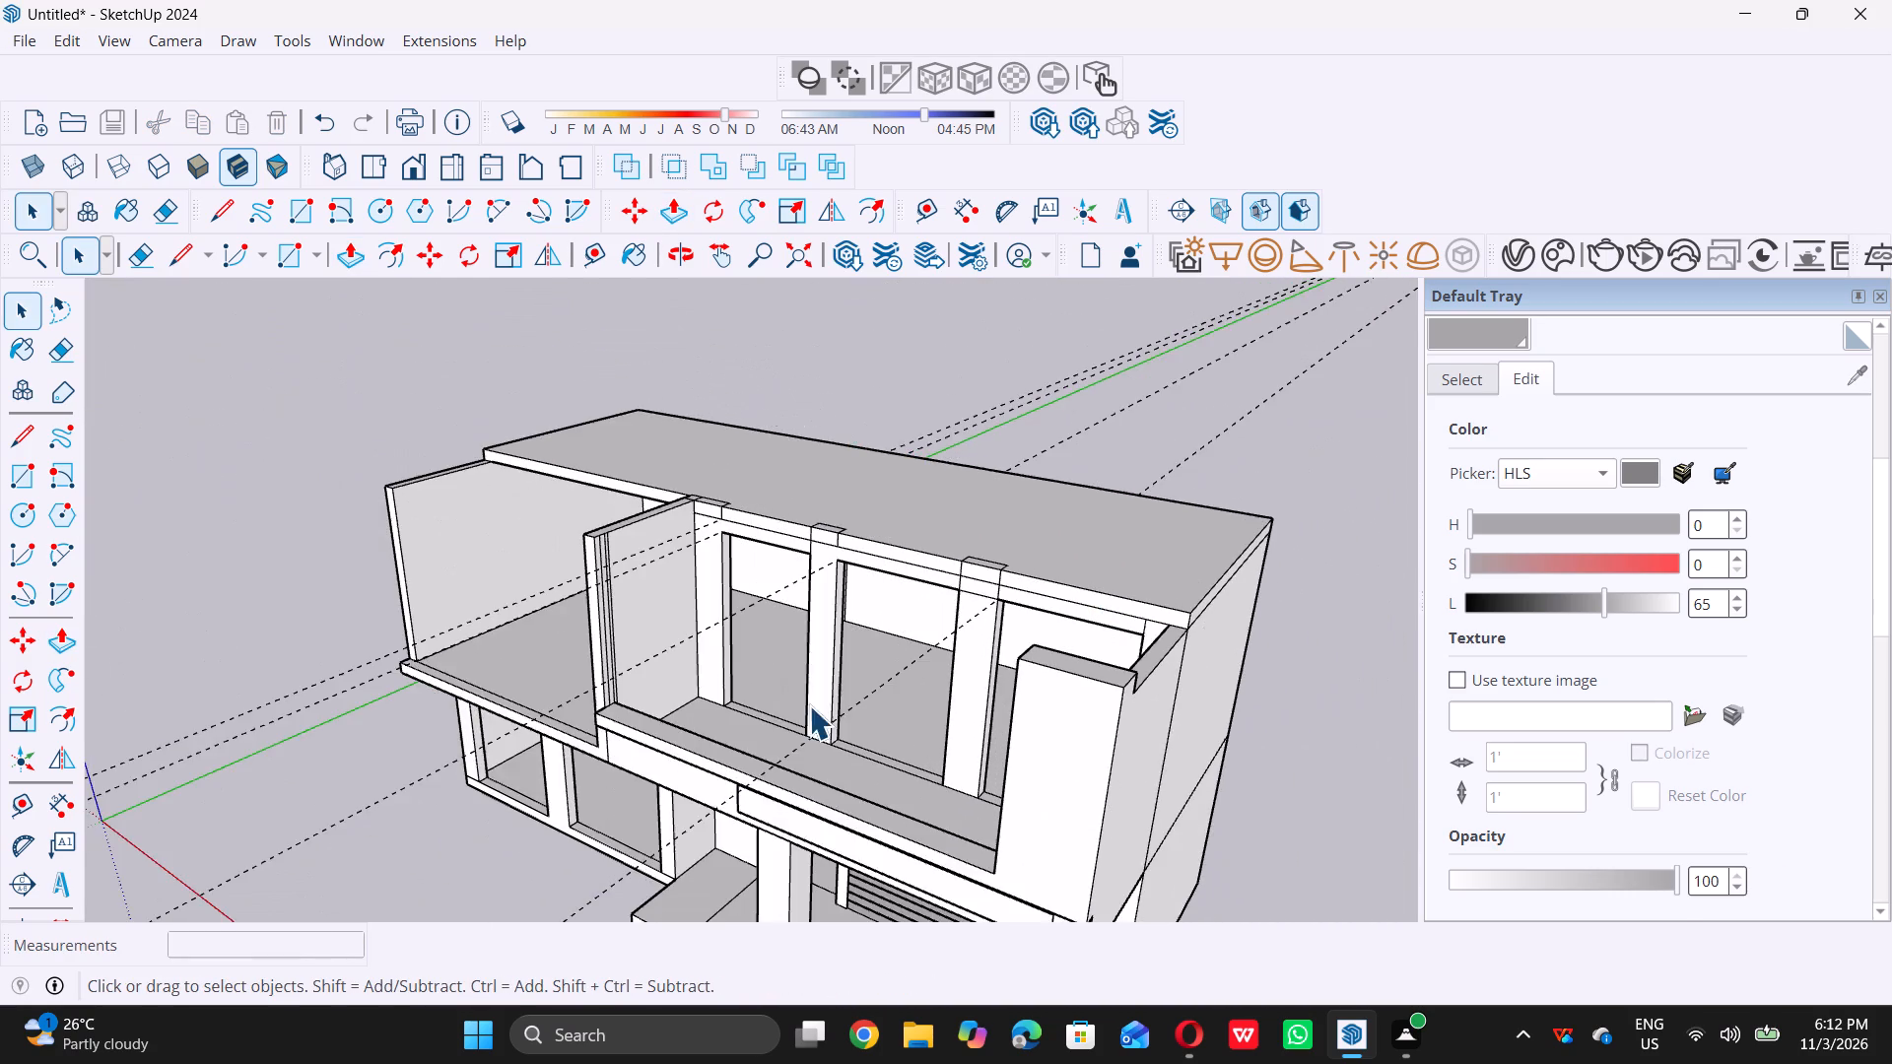
{"action": "middle_click_drag", "start_coordinate": [809, 705], "coordinate": [819, 699]}
{"action": "middle_click_drag", "start_coordinate": [834, 697], "coordinate": [850, 693]}
{"action": "middle_click_drag", "start_coordinate": [886, 685], "coordinate": [1072, 620]}
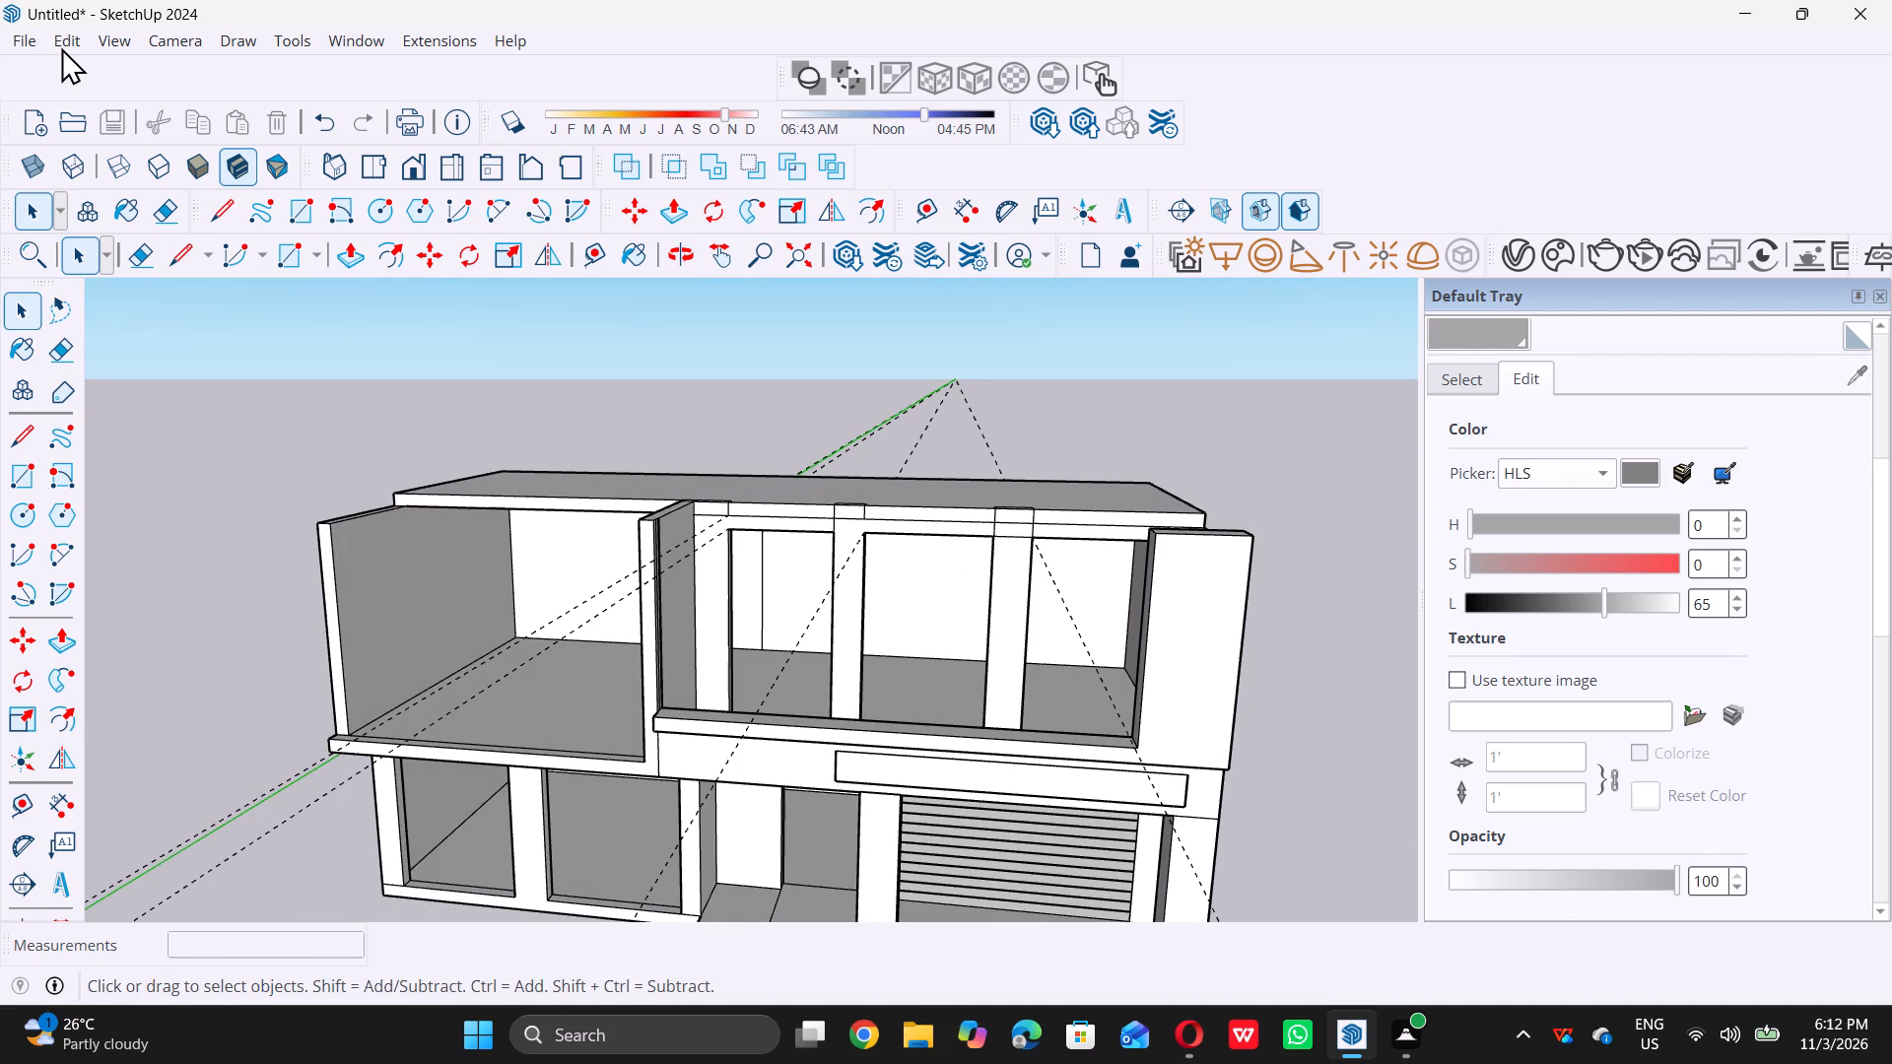
{"action": "triple_click", "coordinate": [61, 47]}
{"action": "left_click", "coordinate": [185, 299]}
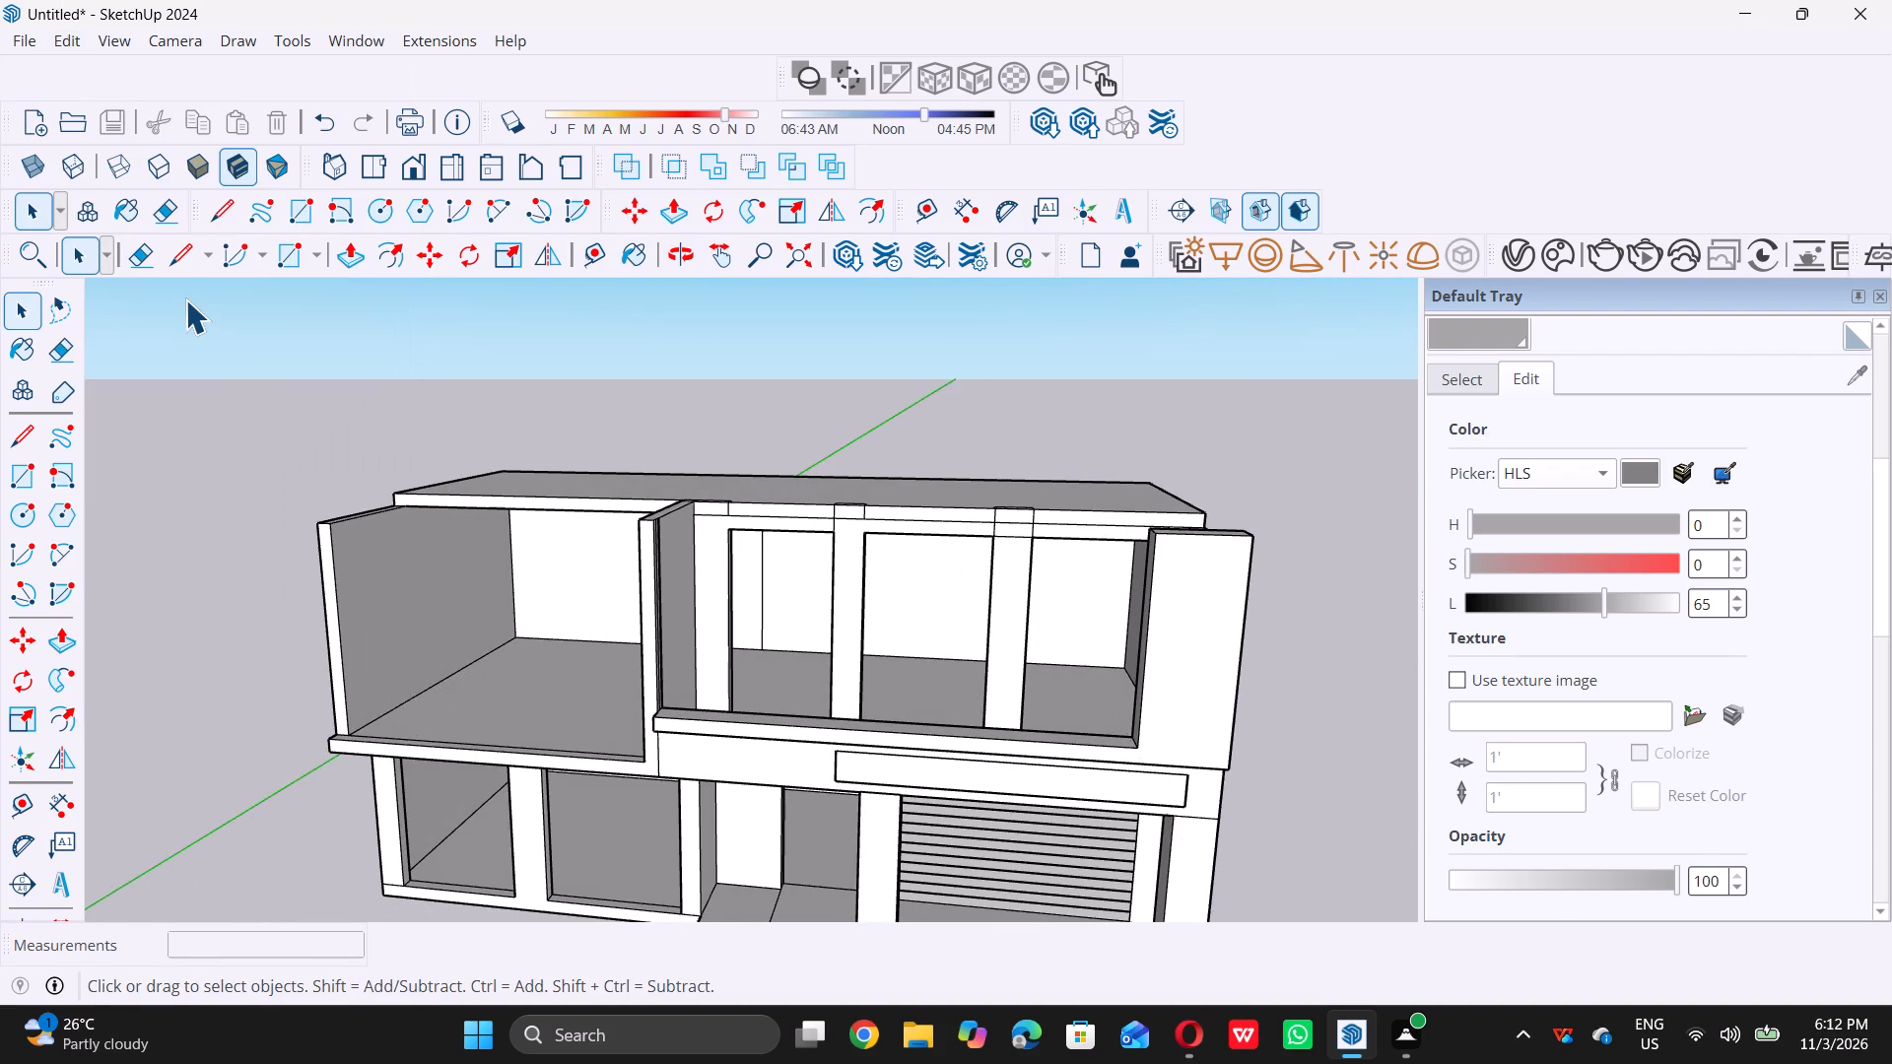
Examine the whole building and the beams beneath the front edge of the roof slab.
{"action": "scroll", "coordinate": [185, 299], "scroll_direction": "down", "scroll_amount": 4}
{"action": "scroll", "coordinate": [577, 463], "scroll_direction": "down", "scroll_amount": 1}
{"action": "middle_click_drag", "start_coordinate": [513, 420], "coordinate": [483, 373]}
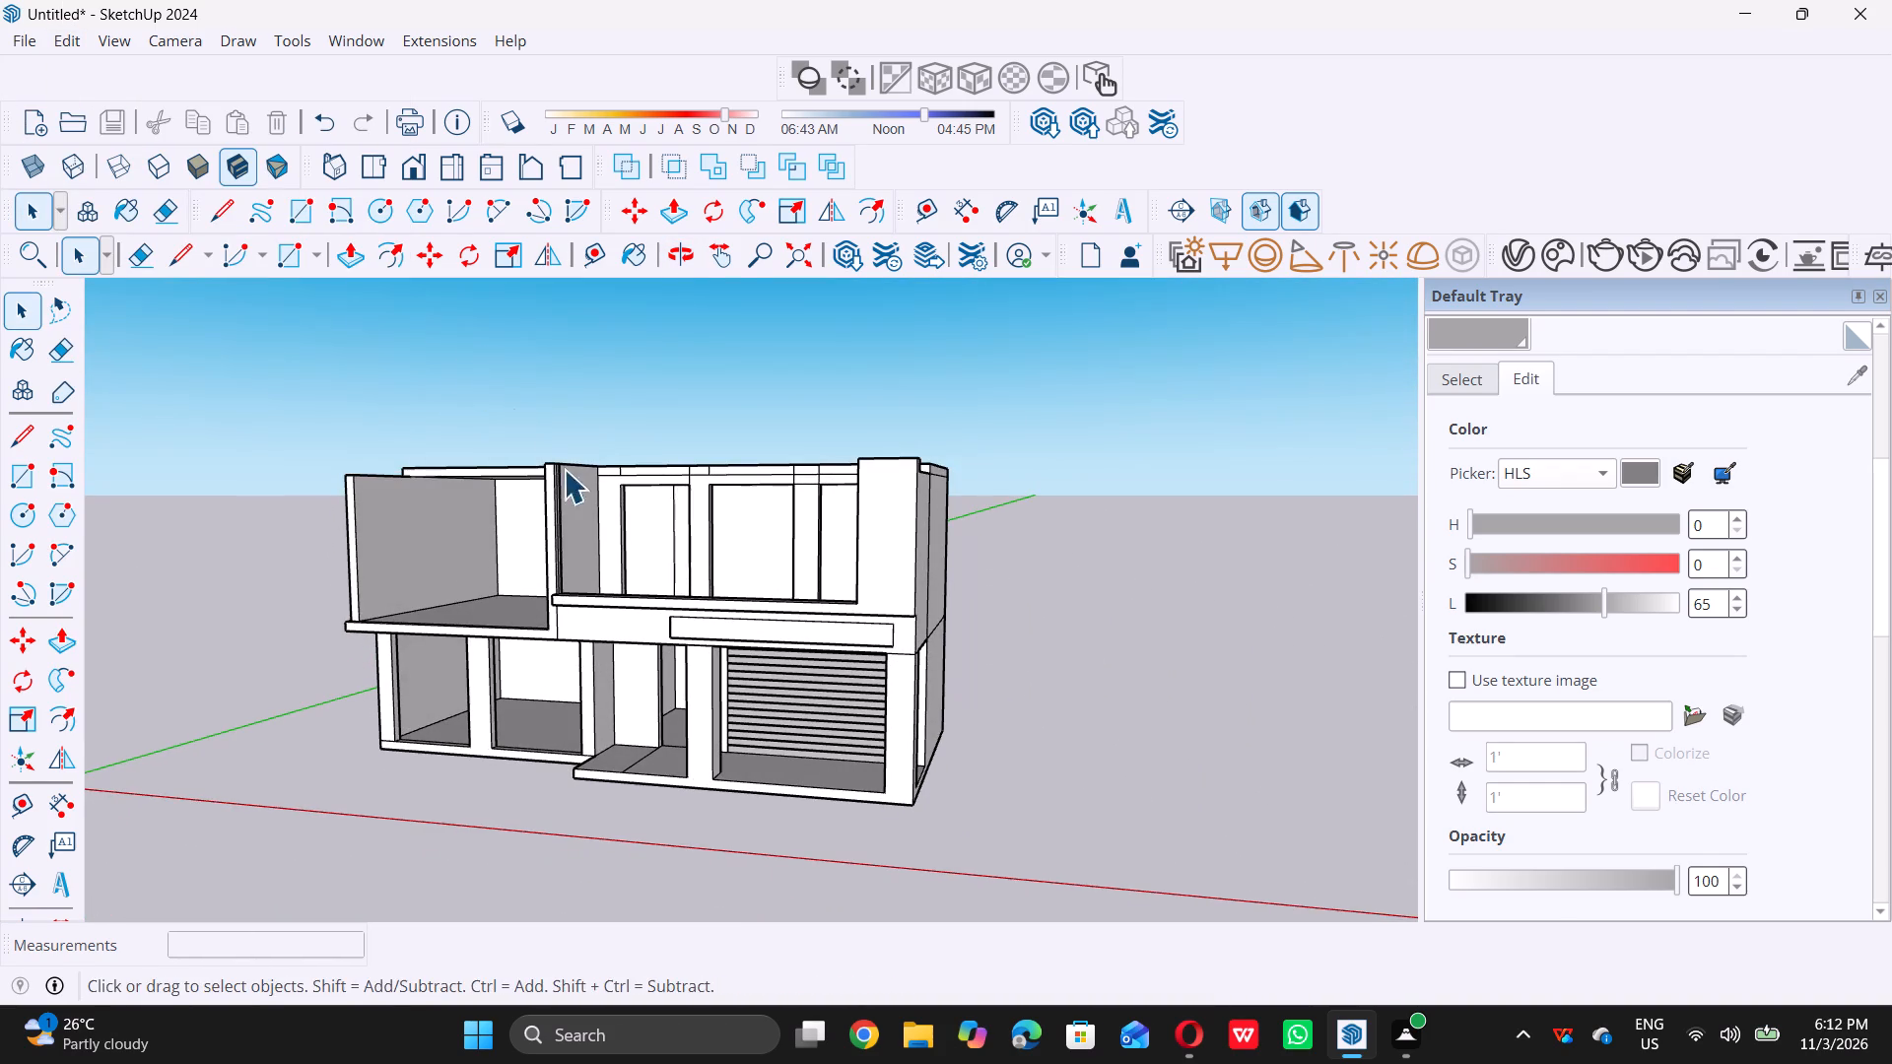
{"action": "middle_click", "coordinate": [622, 537]}
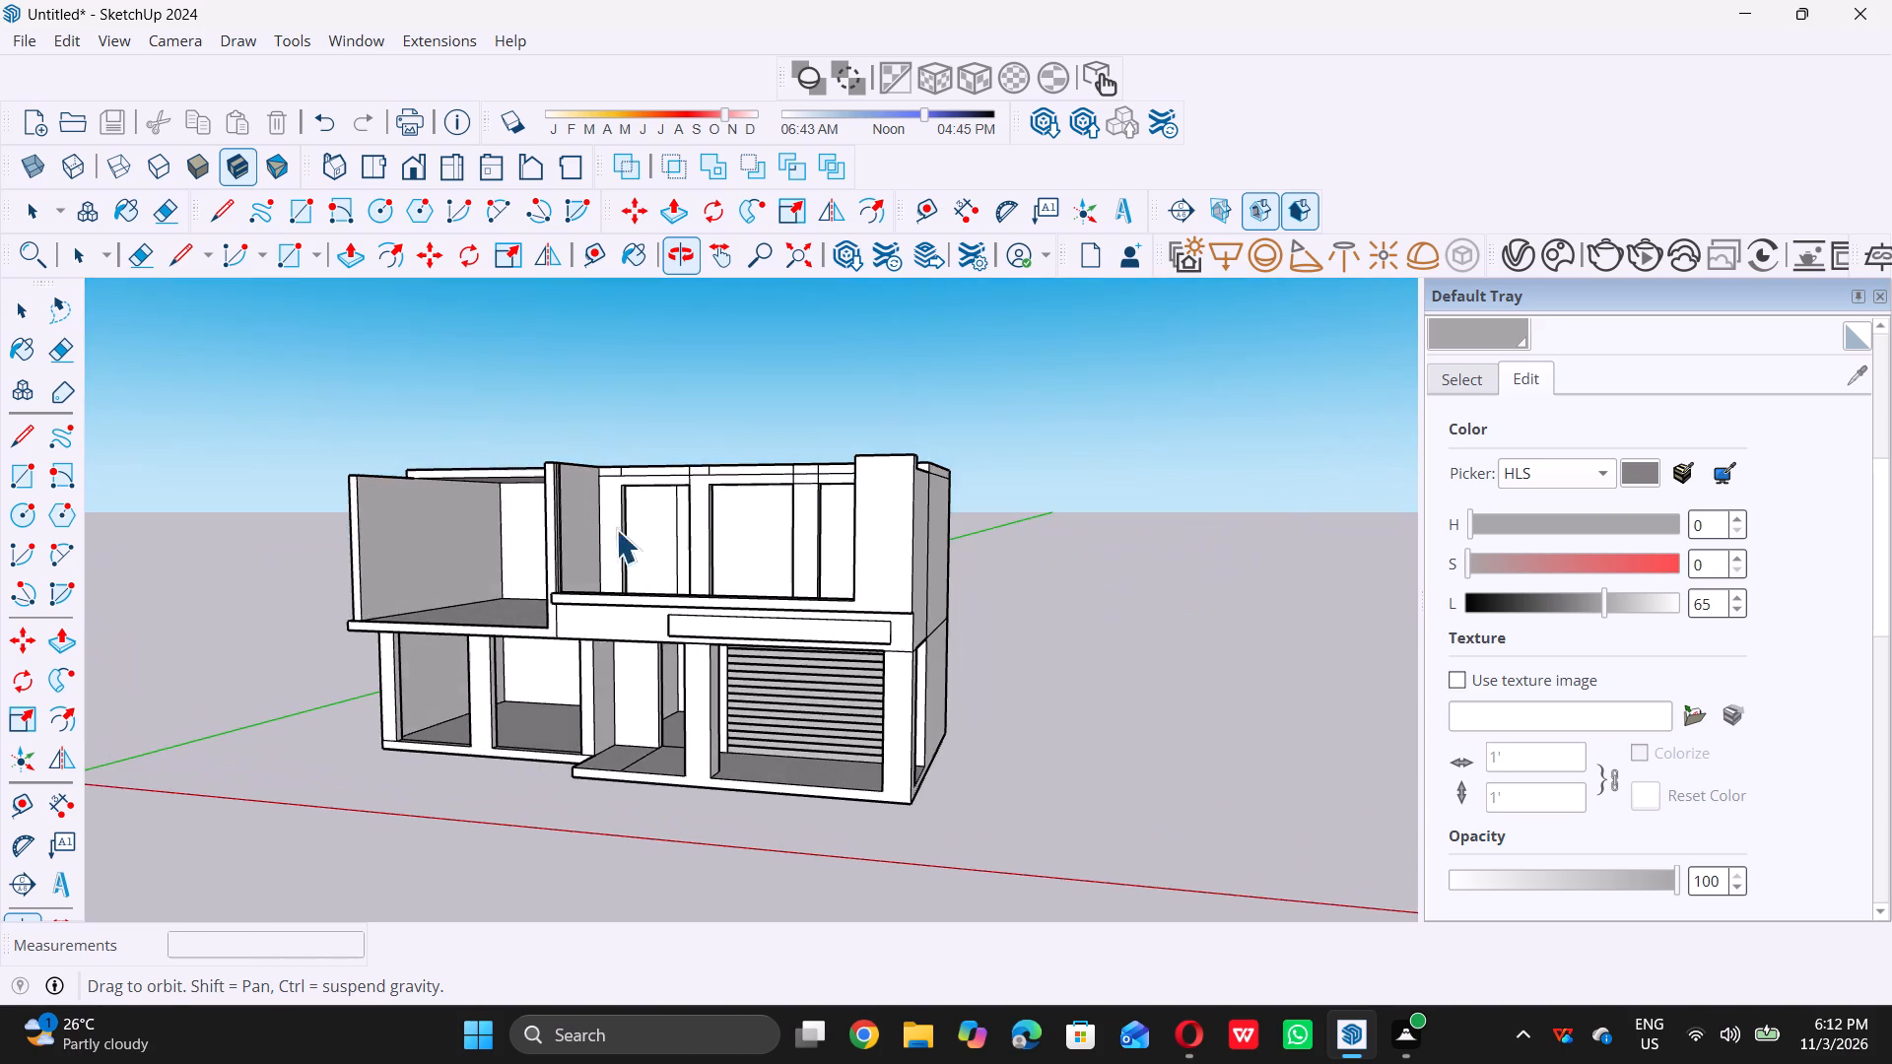
{"action": "scroll", "coordinate": [630, 493], "scroll_direction": "up", "scroll_amount": 11}
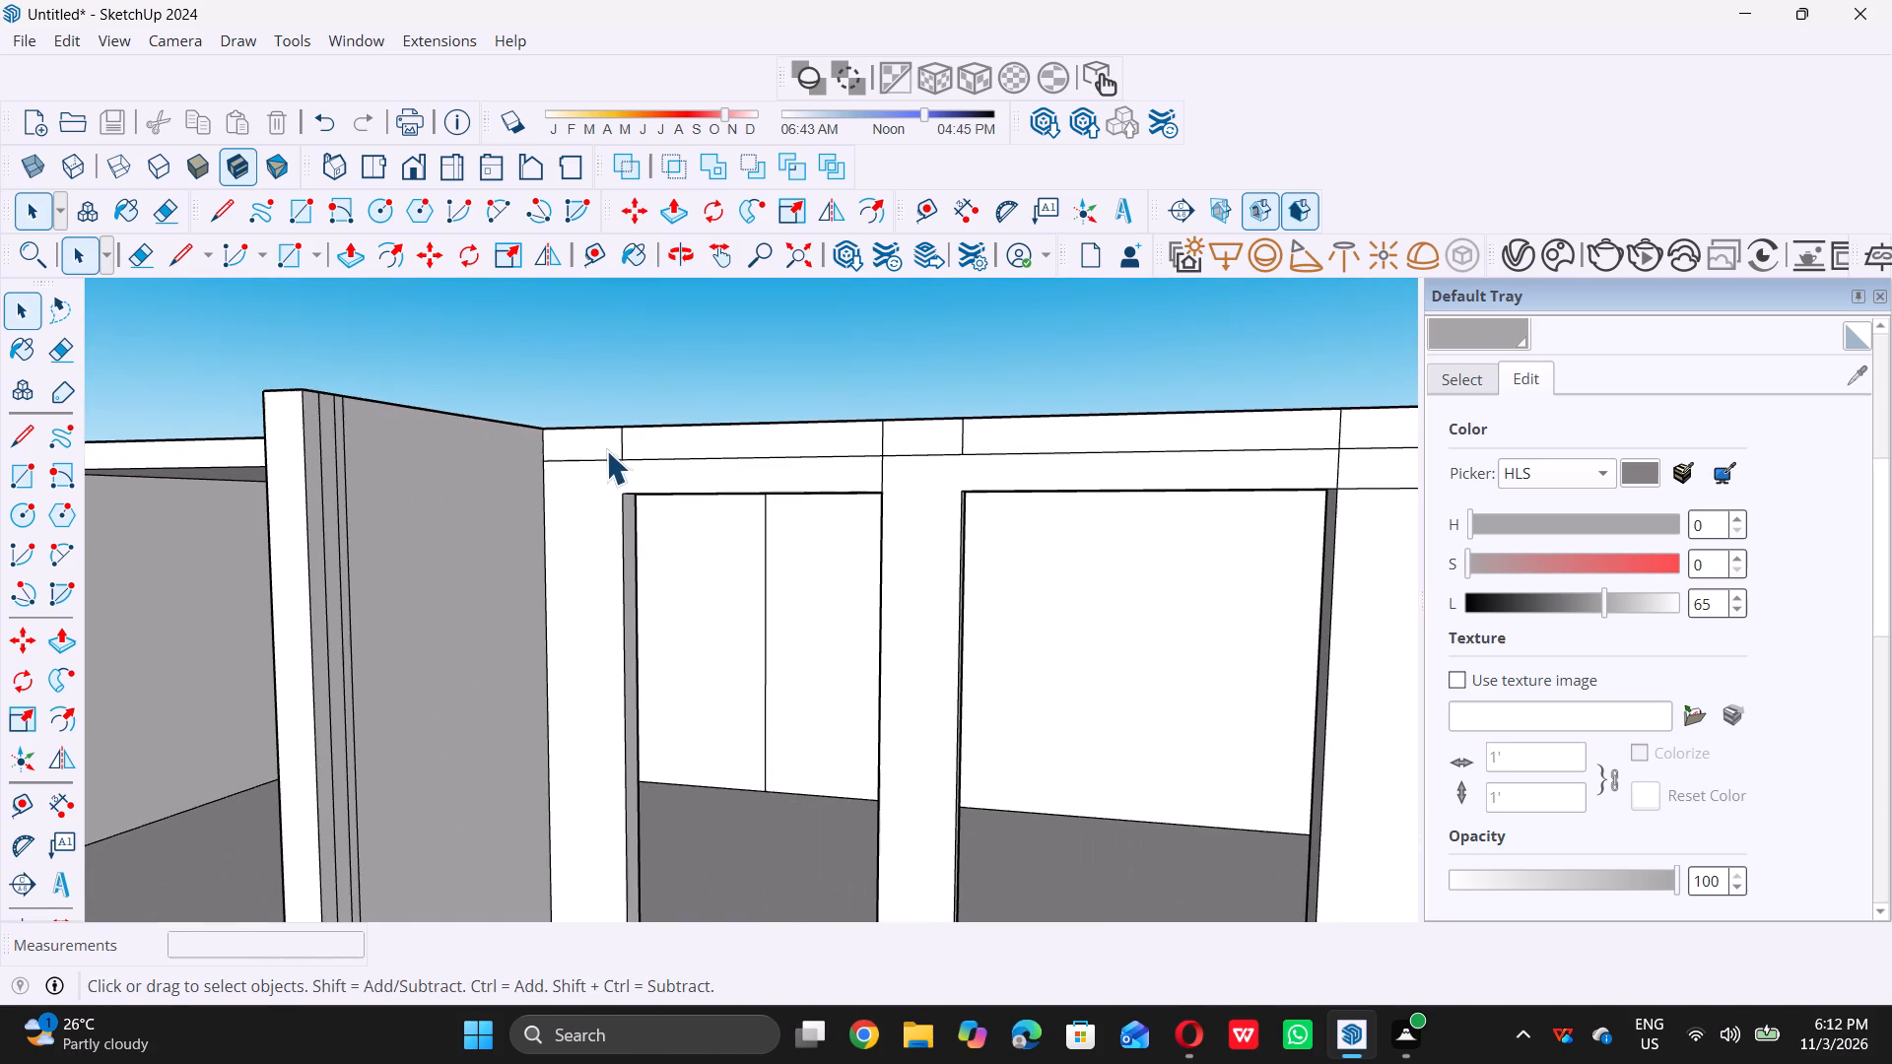
Erase the vertical seam lines on the roof slab's front edge above the first and second upper-level columns.
{"action": "scroll", "coordinate": [624, 434], "scroll_direction": "up", "scroll_amount": 9}
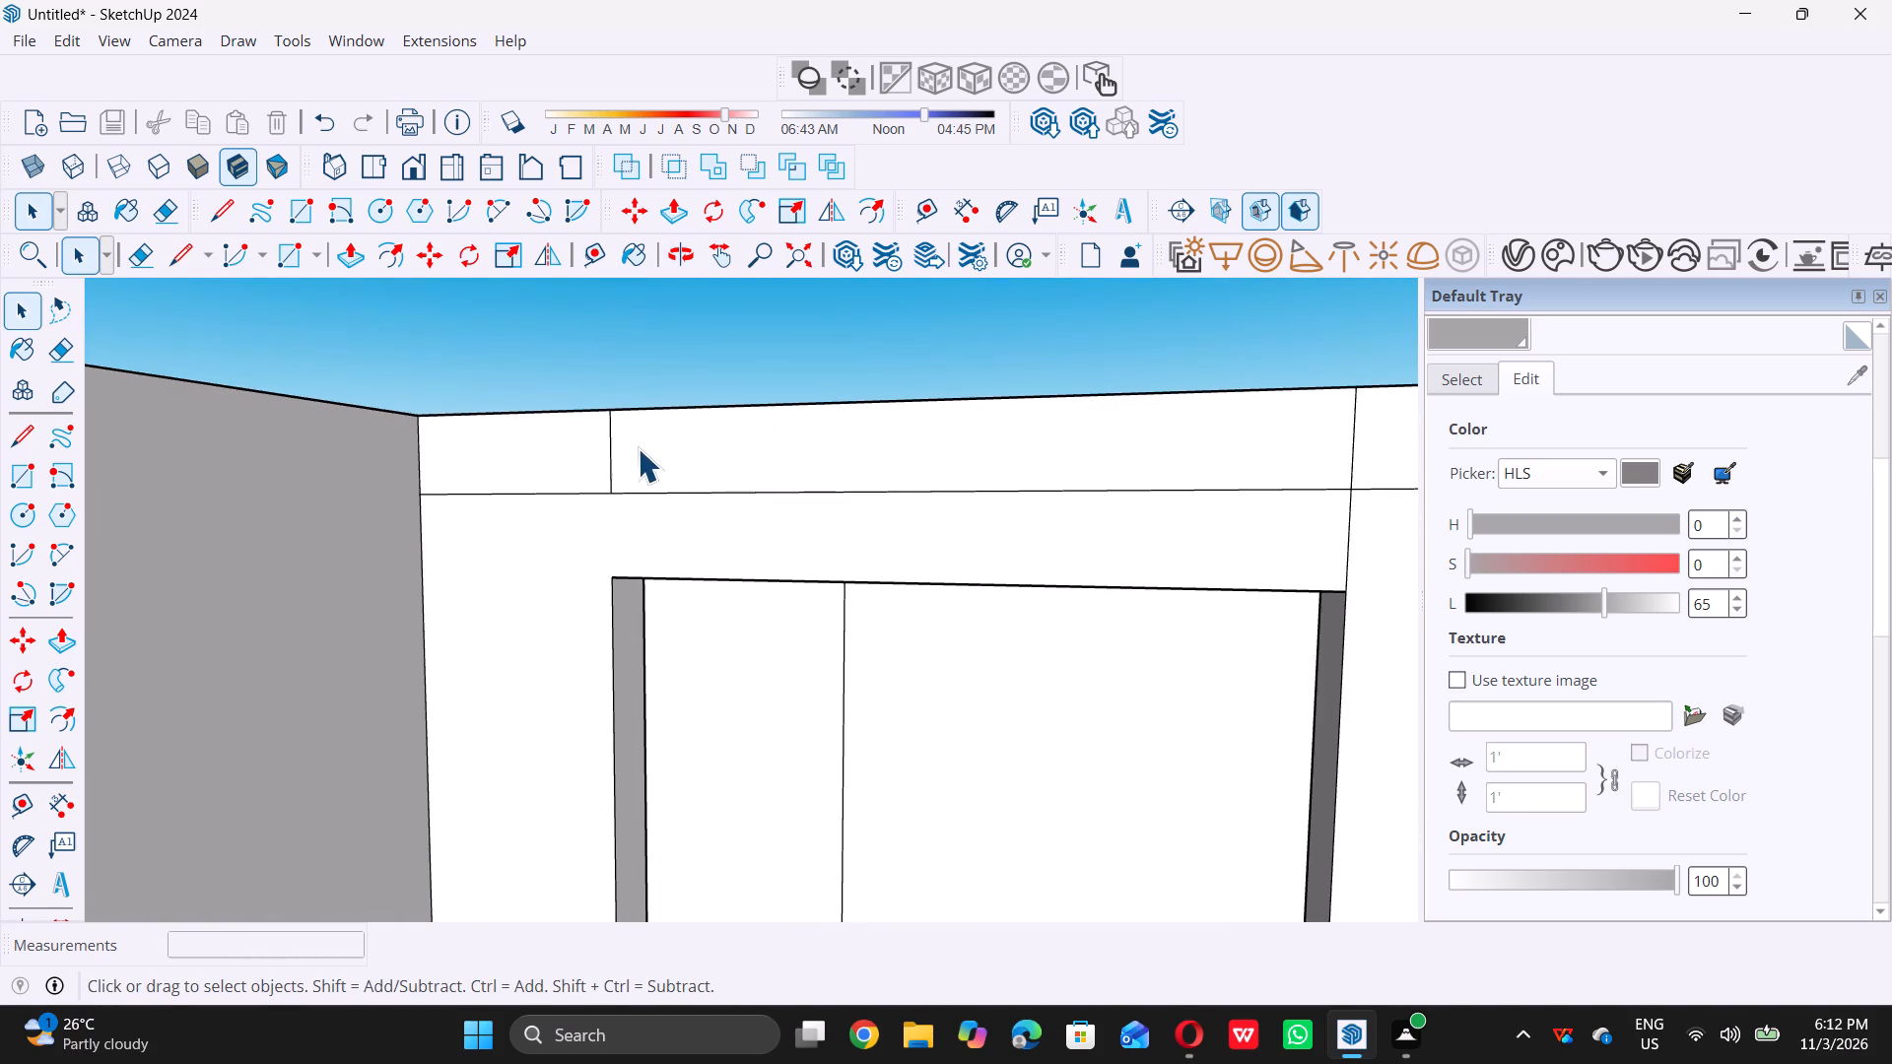
{"action": "key", "text": "e"}
{"action": "scroll", "coordinate": [618, 452], "scroll_direction": "up", "scroll_amount": 2}
{"action": "double_click", "coordinate": [605, 446]}
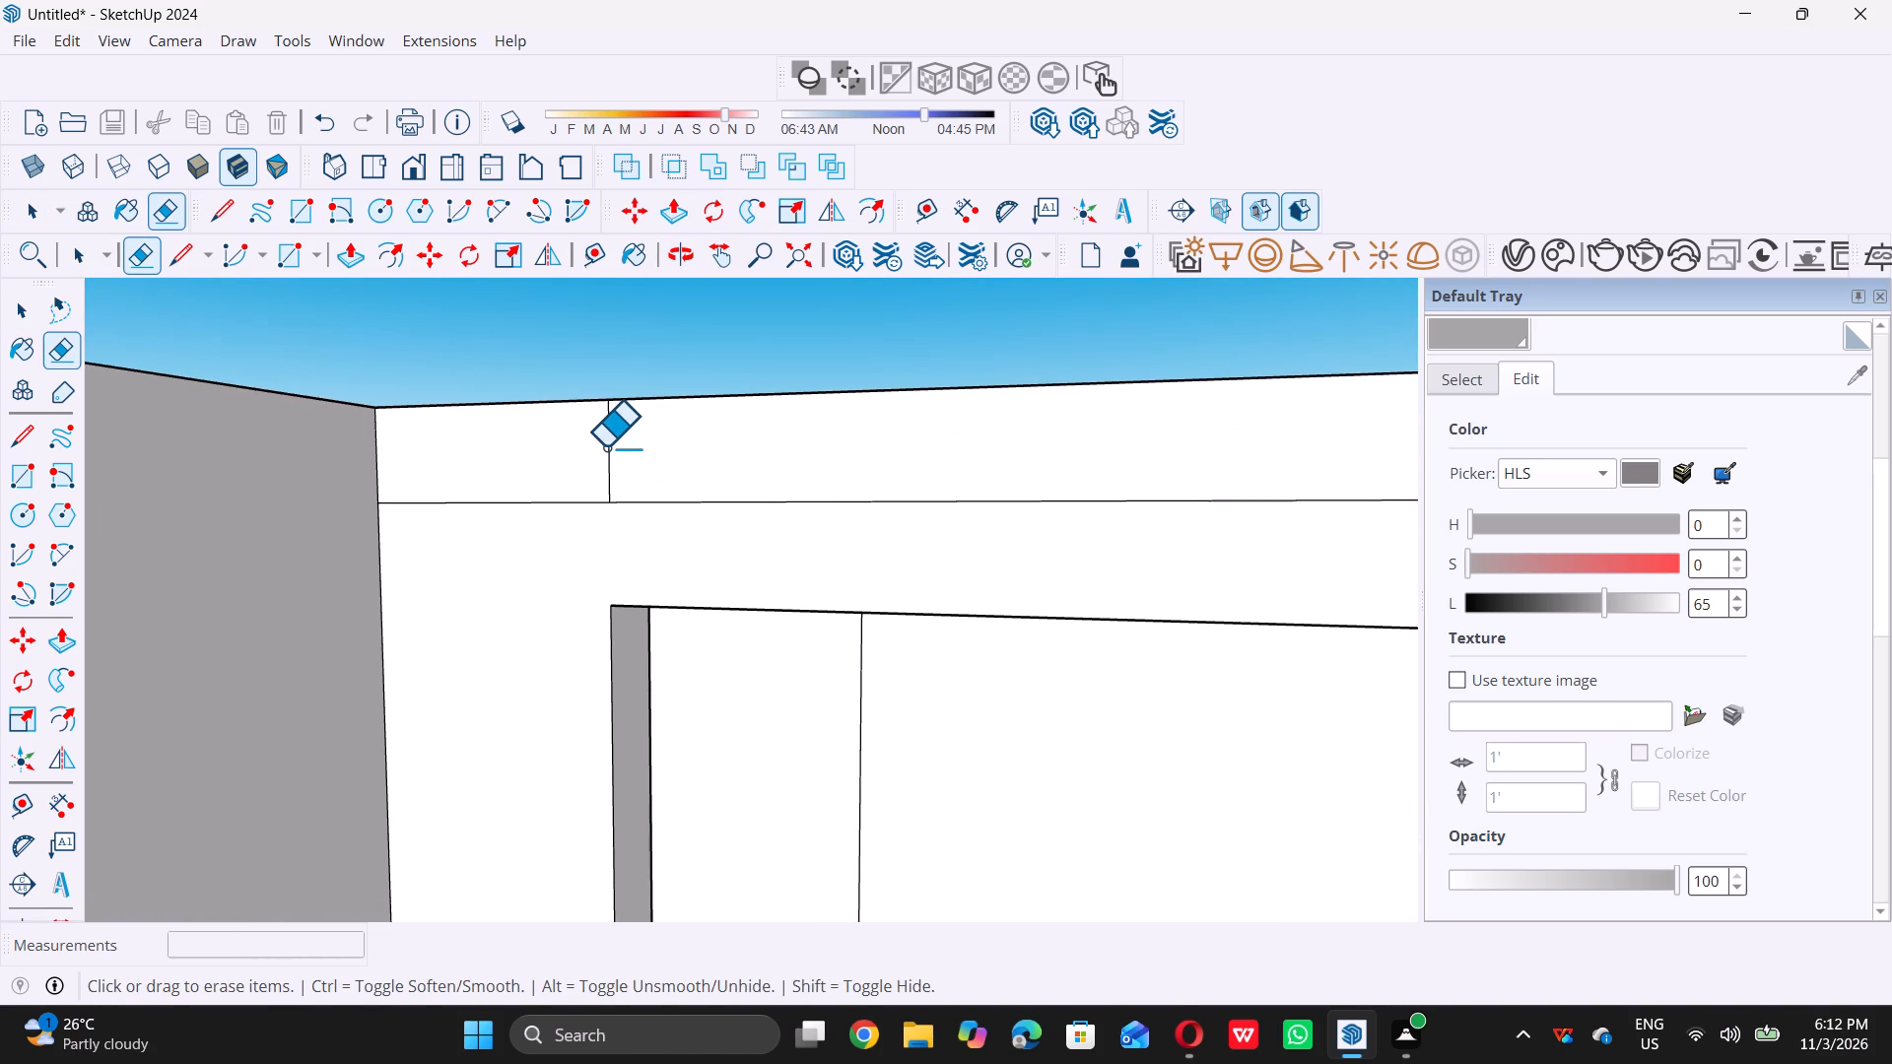
{"action": "double_click", "coordinate": [605, 446]}
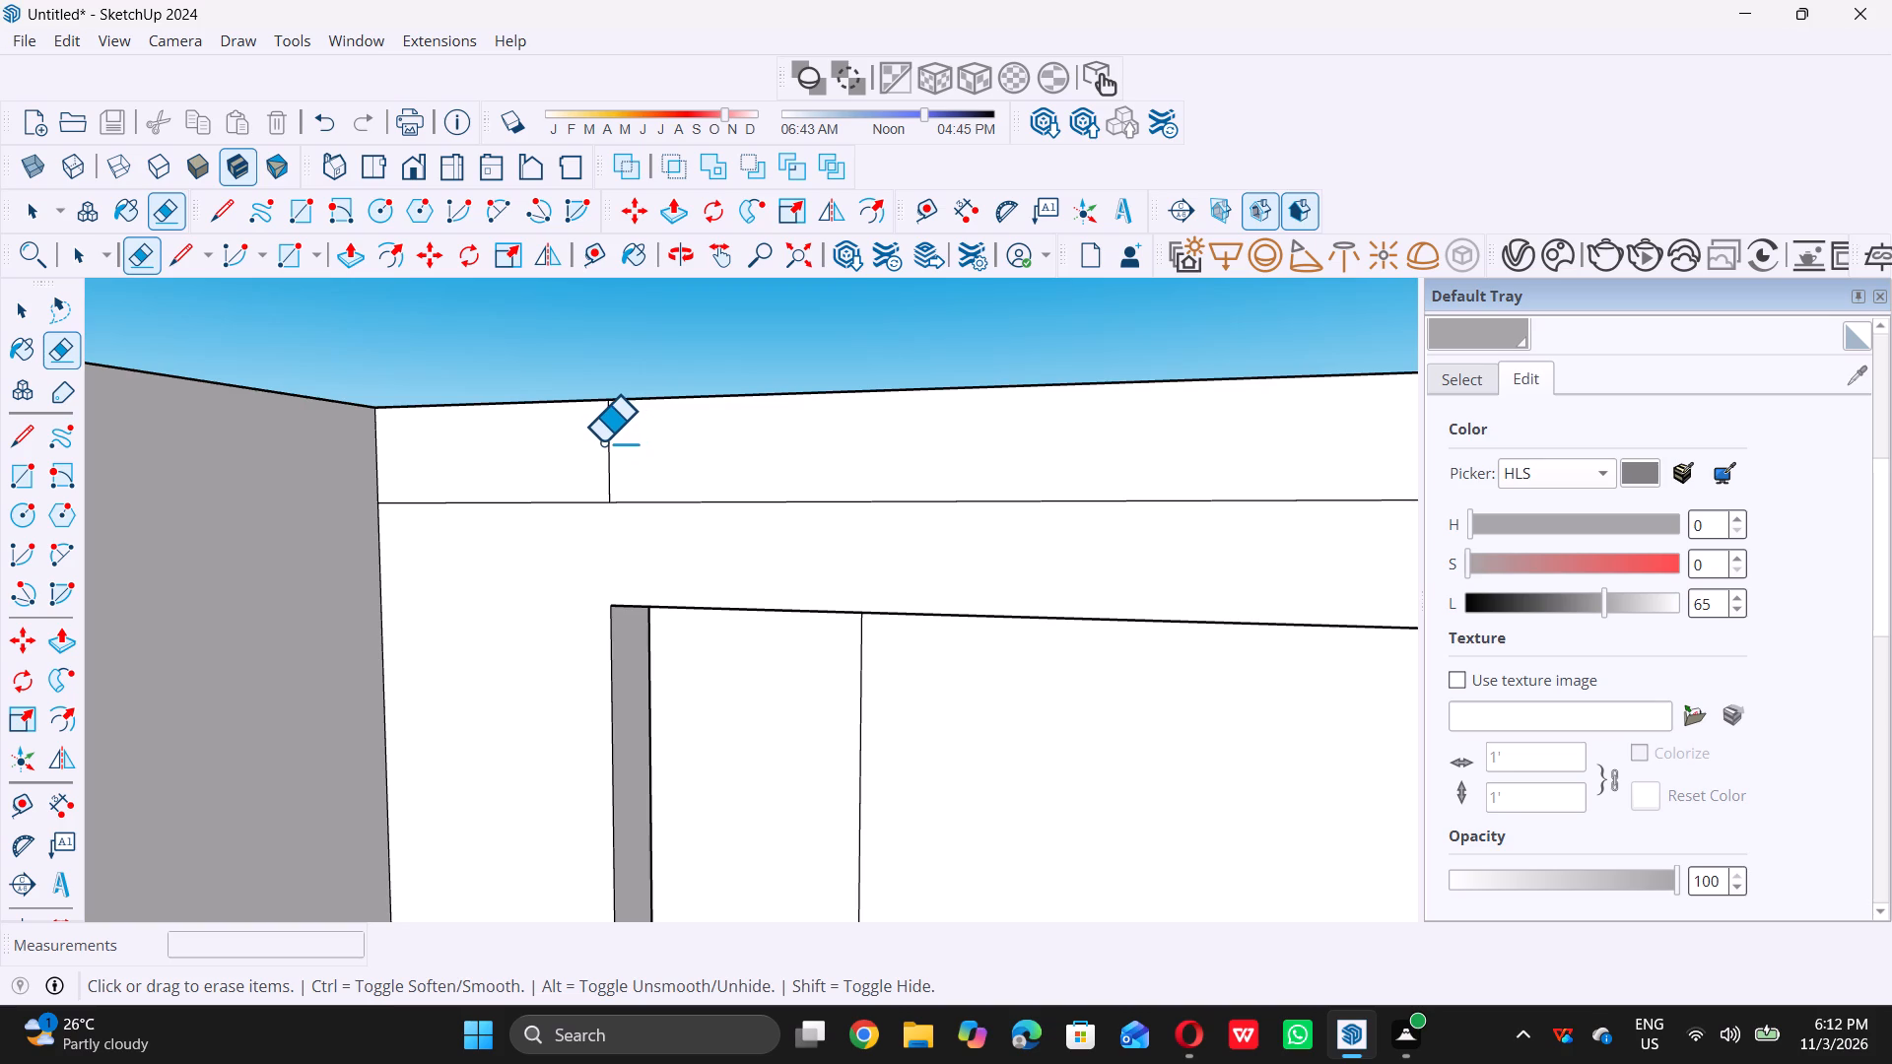
{"action": "triple_click", "coordinate": [605, 445]}
{"action": "left_click", "coordinate": [606, 445]}
{"action": "triple_click", "coordinate": [607, 445]}
{"action": "scroll", "coordinate": [604, 448], "scroll_direction": "down", "scroll_amount": 8}
{"action": "scroll", "coordinate": [1009, 471], "scroll_direction": "up", "scroll_amount": 5}
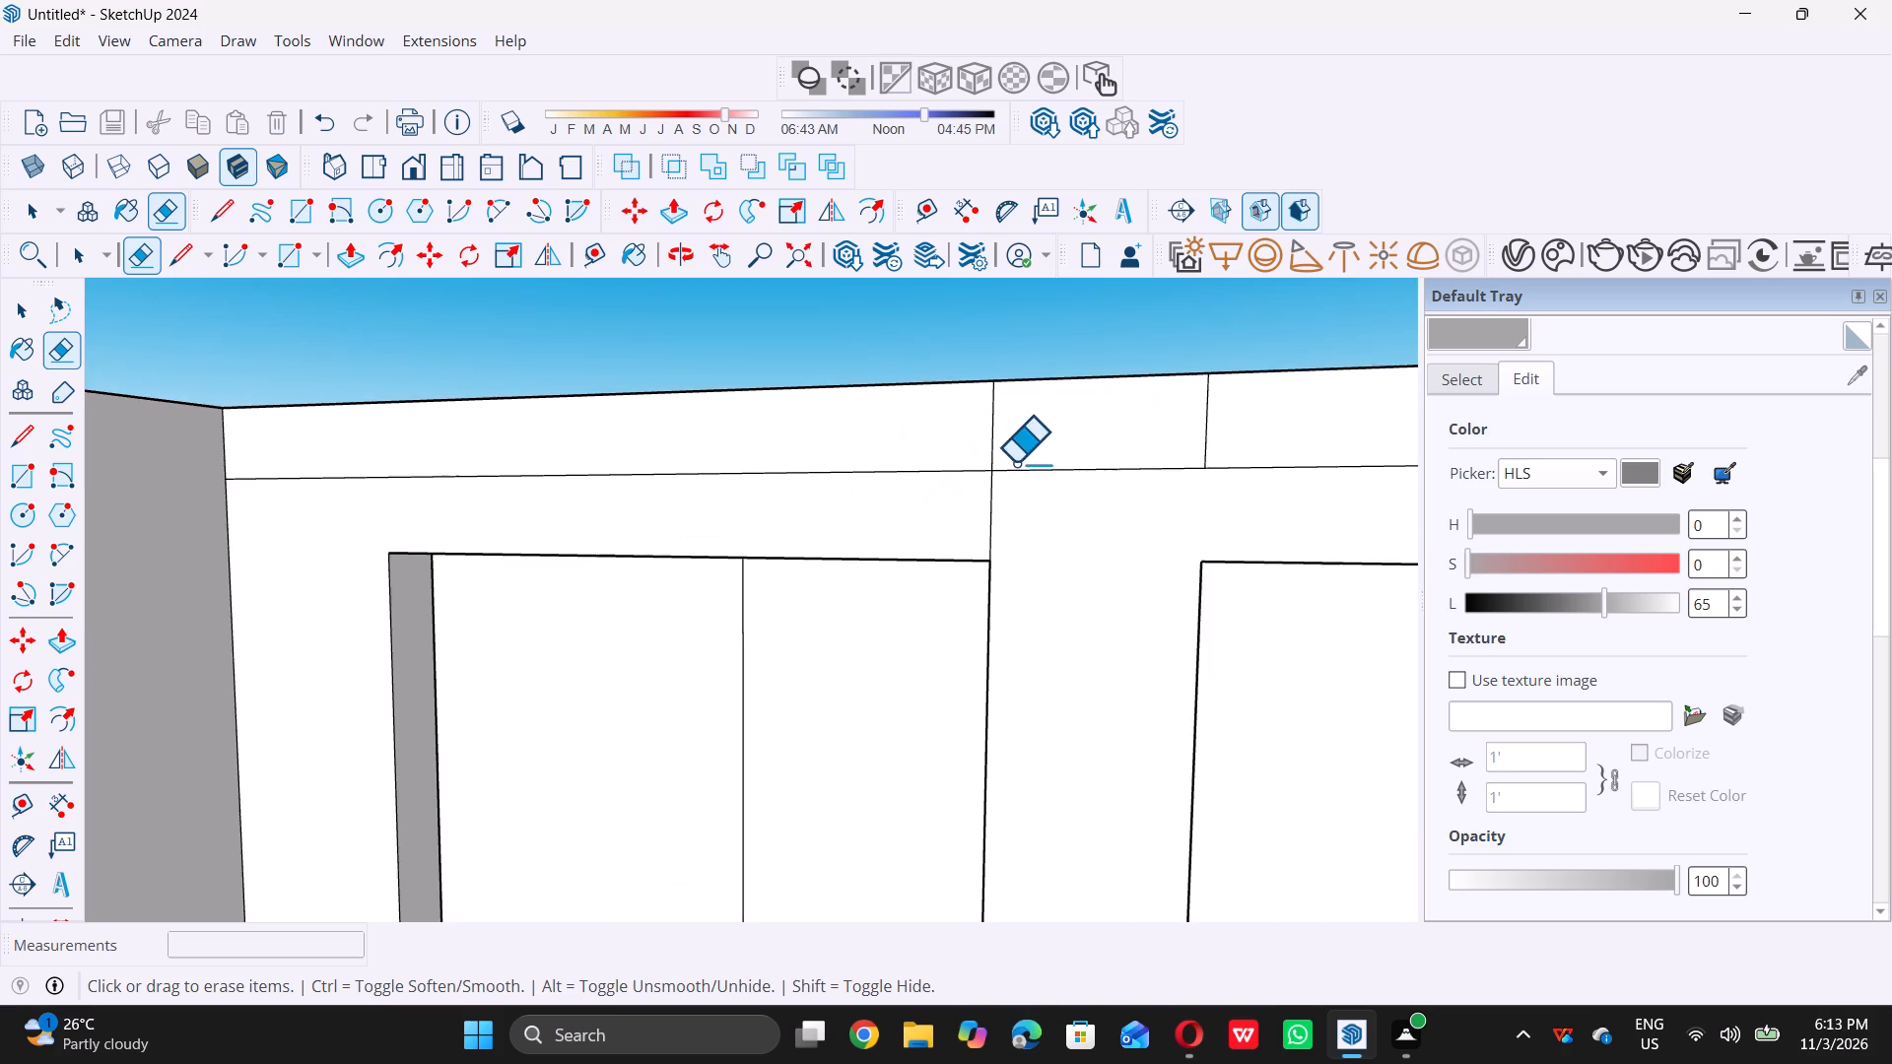
{"action": "scroll", "coordinate": [1015, 462], "scroll_direction": "up", "scroll_amount": 3}
{"action": "left_click", "coordinate": [985, 410]}
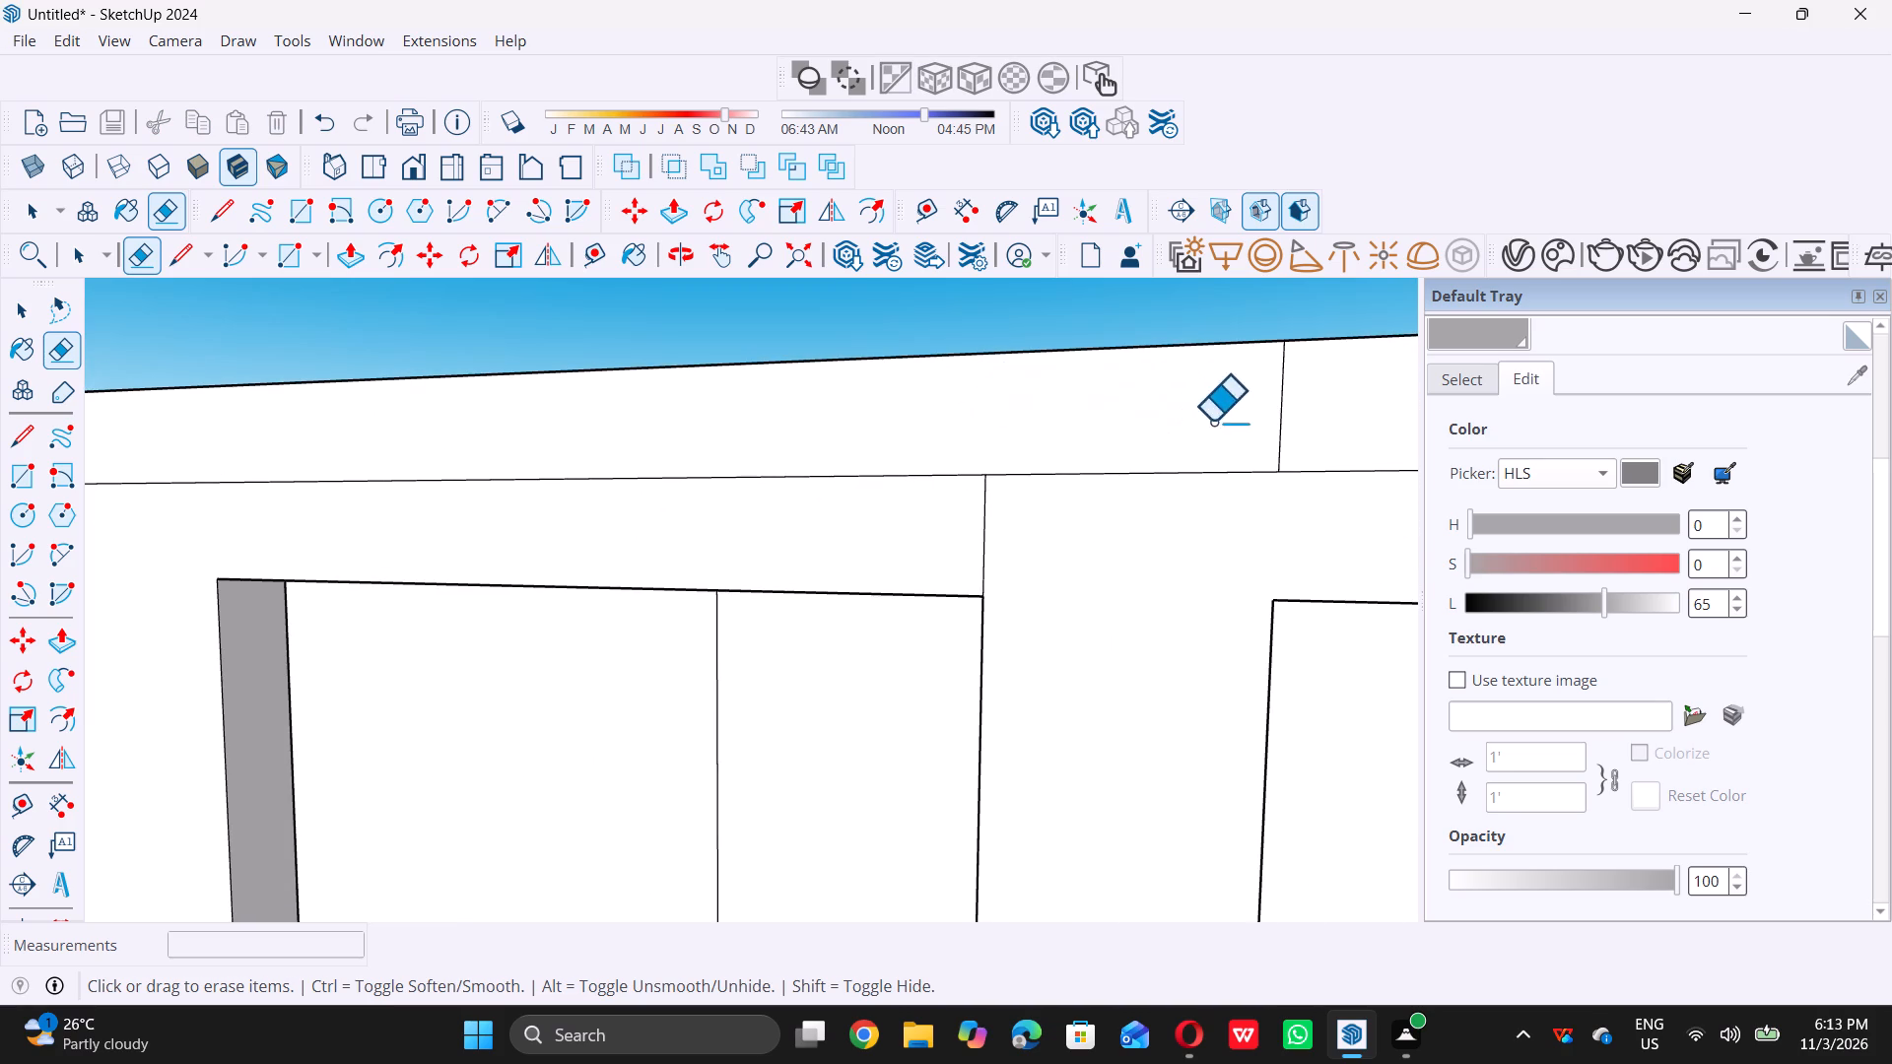
{"action": "double_click", "coordinate": [1279, 414]}
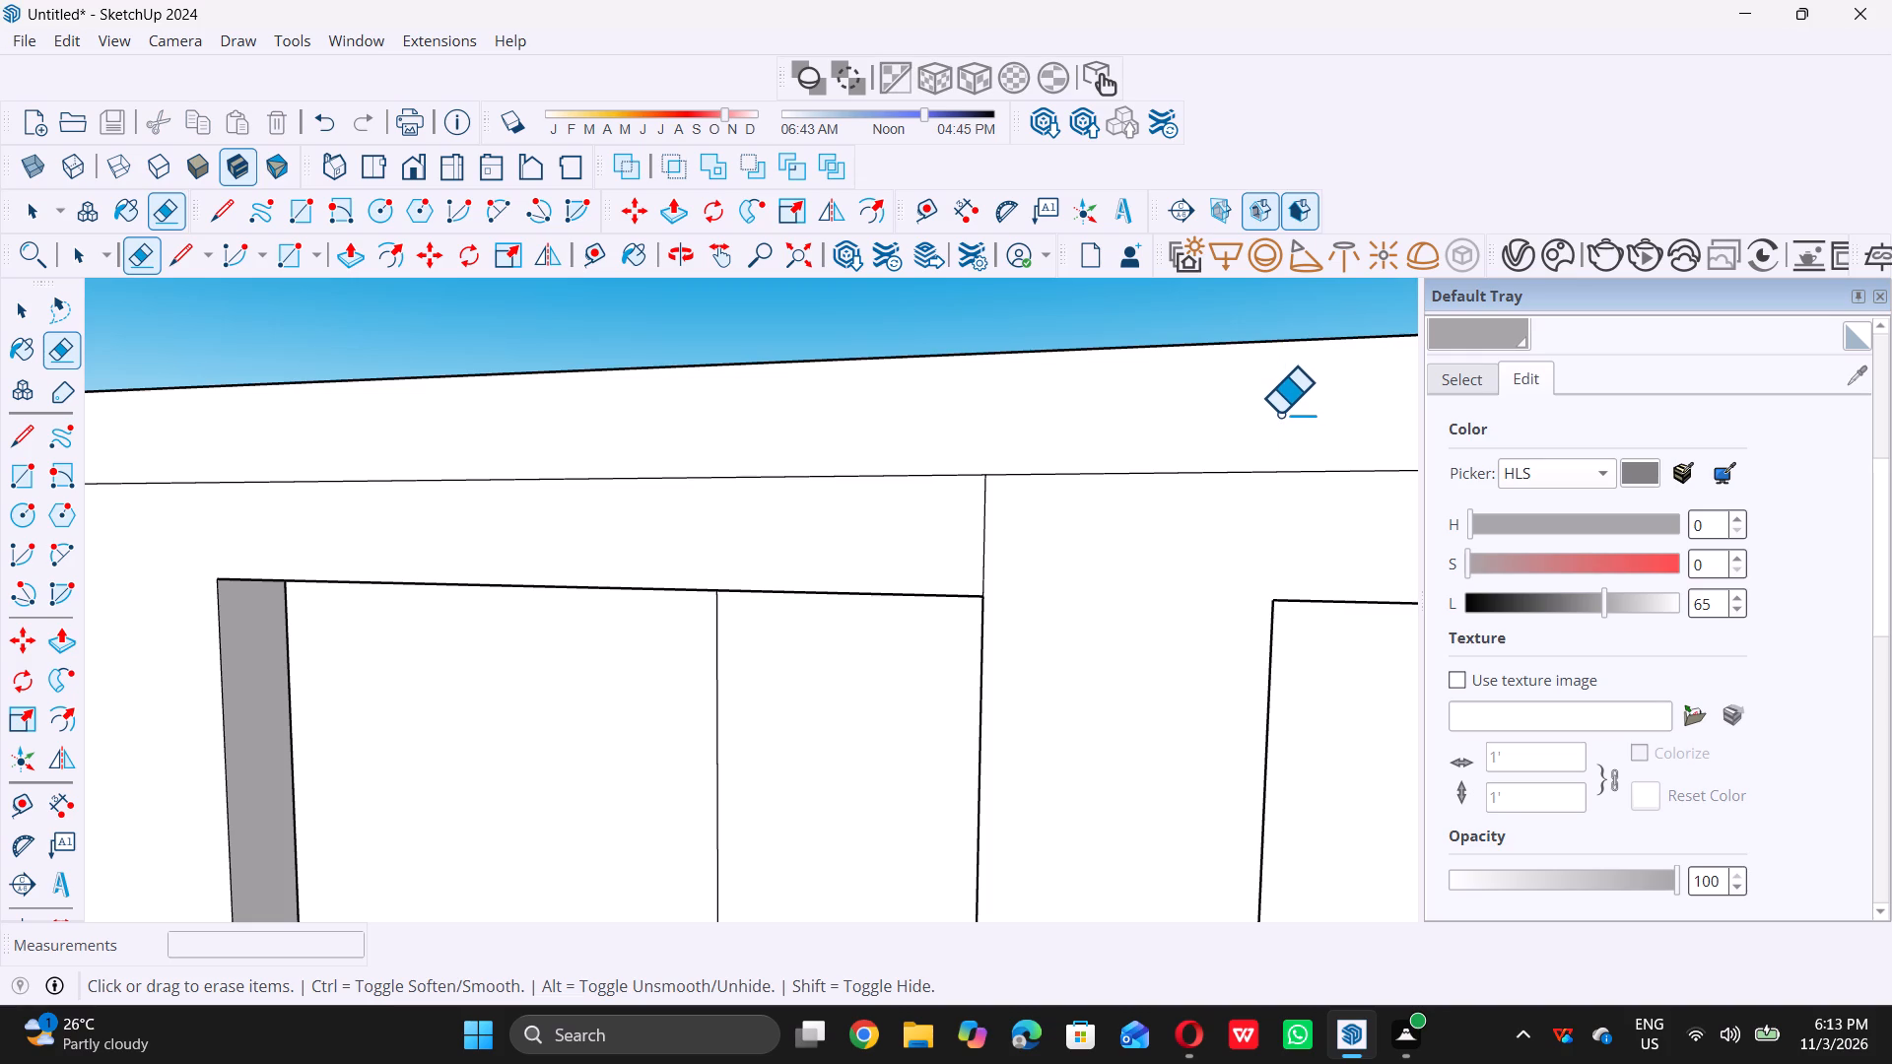
{"action": "key", "text": "space"}
Erase the two vertical seam lines on the roof slab's front edge above the third column.
{"action": "scroll", "coordinate": [1278, 414], "scroll_direction": "down", "scroll_amount": 20}
{"action": "scroll", "coordinate": [1278, 414], "scroll_direction": "down", "scroll_amount": 5}
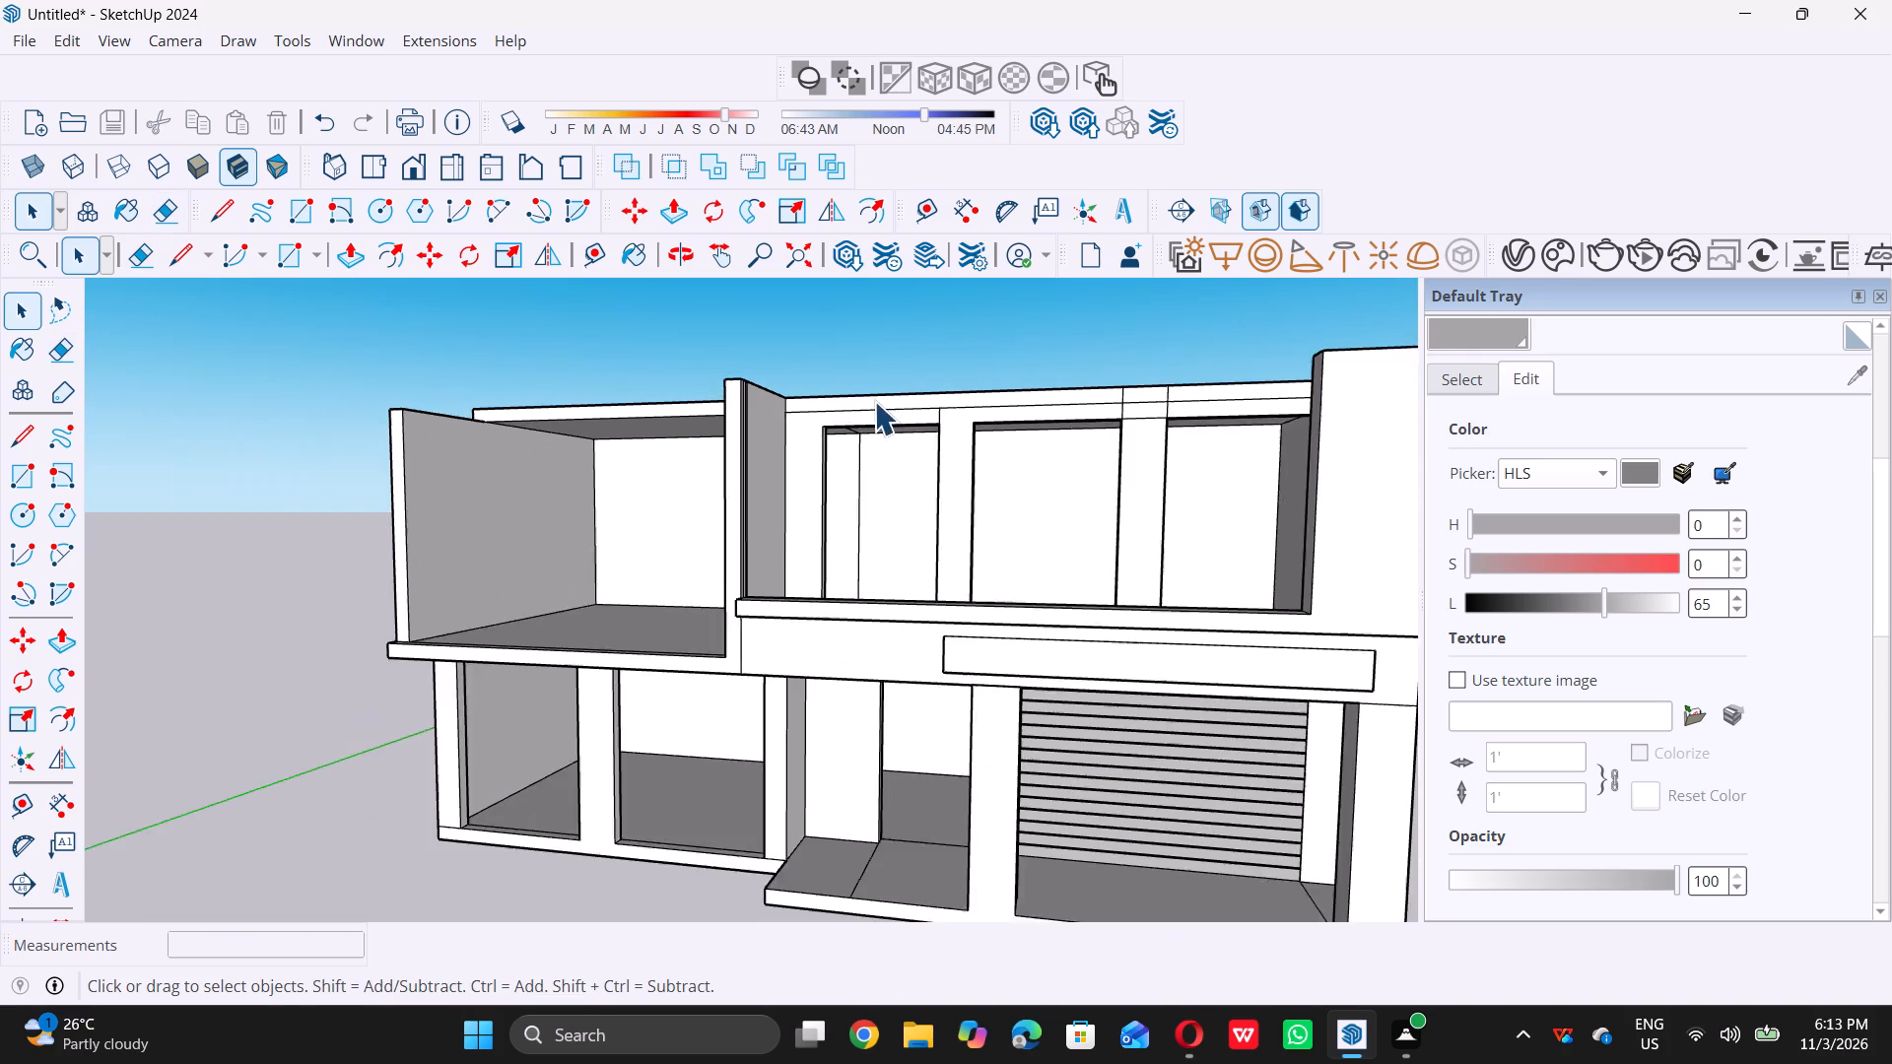
{"action": "scroll", "coordinate": [892, 401], "scroll_direction": "down", "scroll_amount": 6}
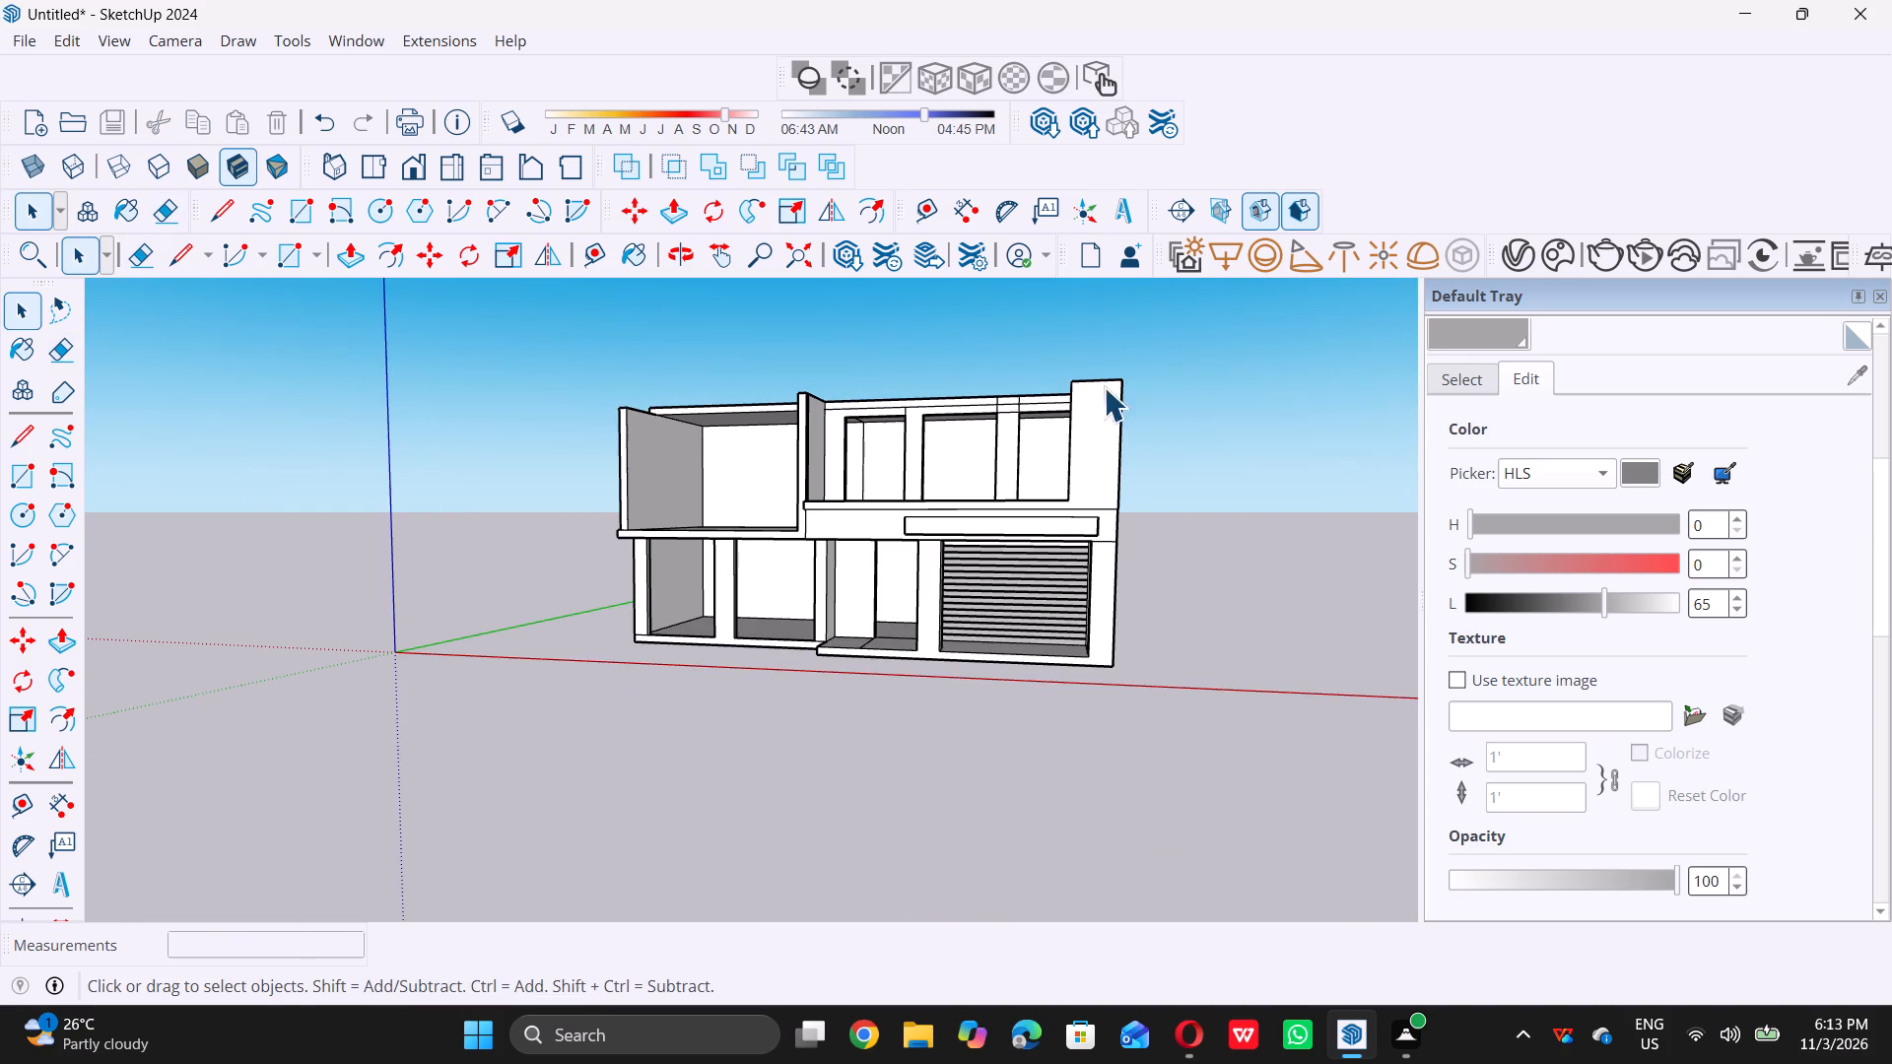
{"action": "middle_click_drag", "start_coordinate": [1097, 366], "coordinate": [1057, 470]}
{"action": "scroll", "coordinate": [1097, 421], "scroll_direction": "up", "scroll_amount": 10}
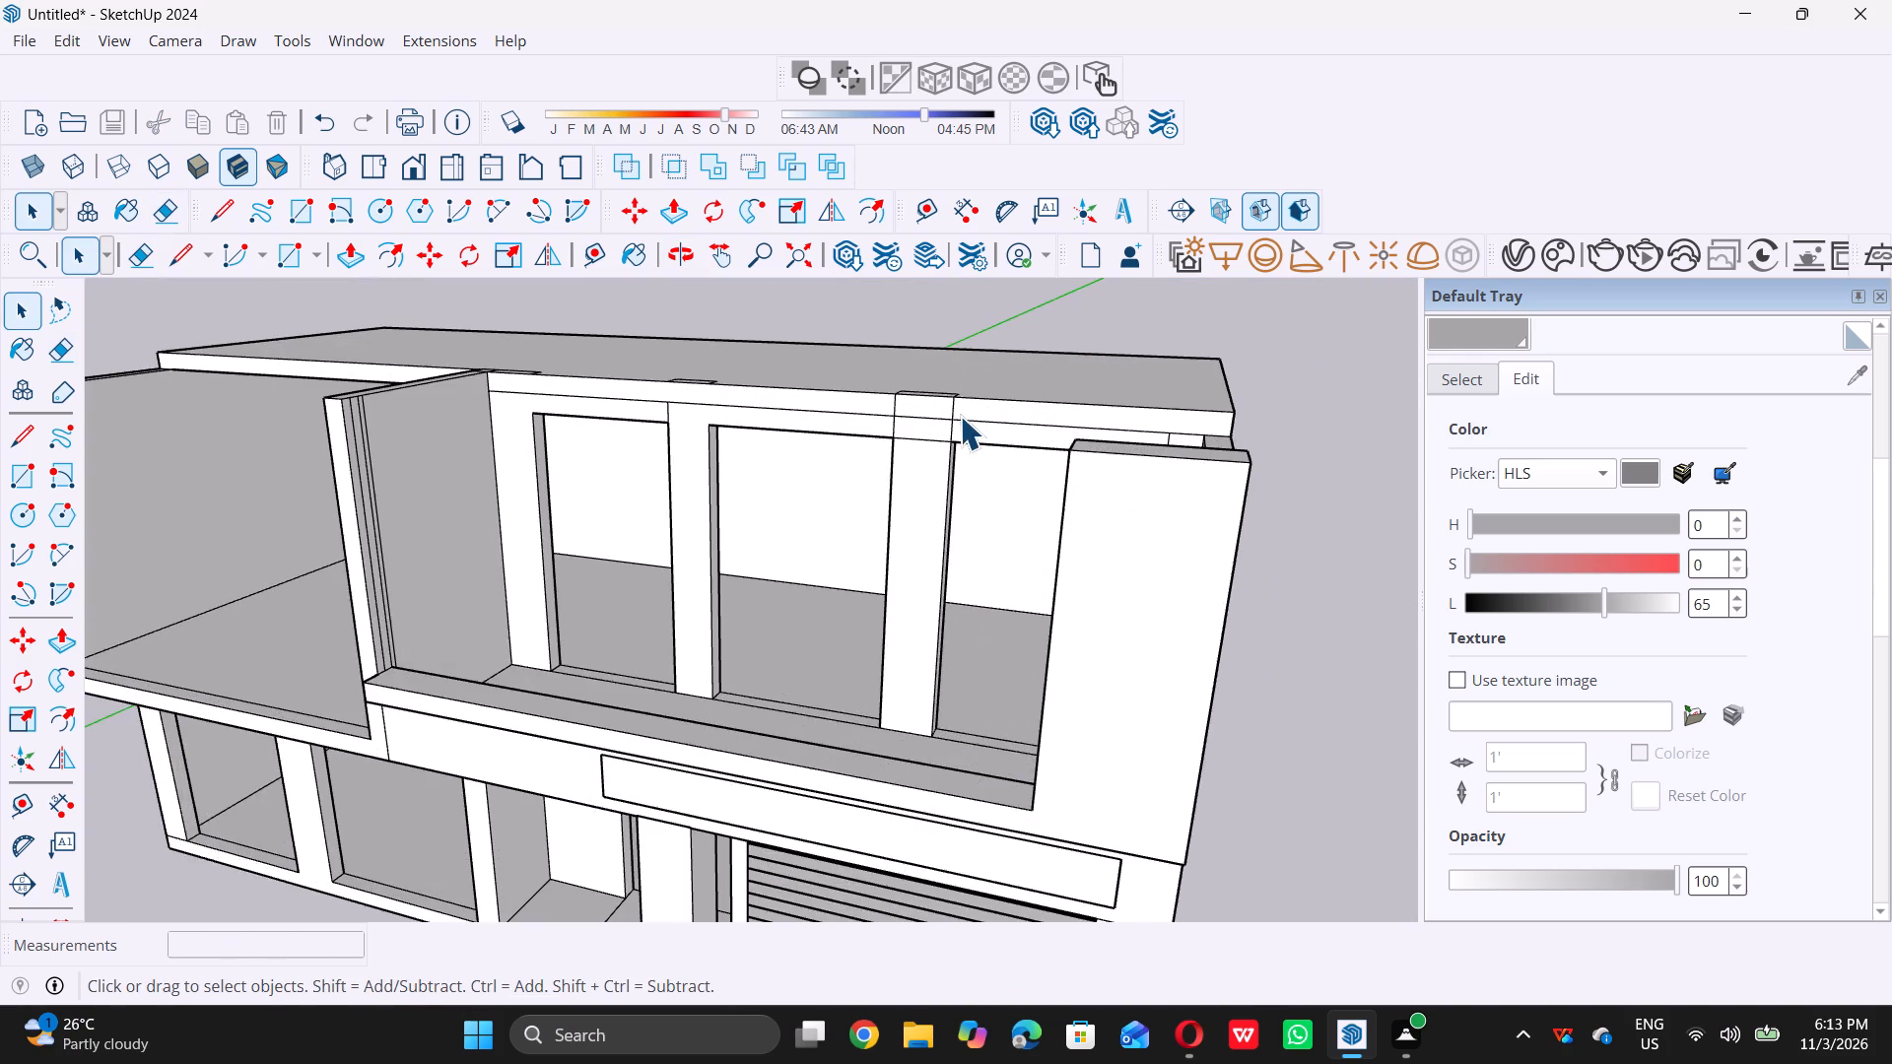
{"action": "scroll", "coordinate": [958, 416], "scroll_direction": "up", "scroll_amount": 9}
{"action": "key", "text": "e"}
{"action": "scroll", "coordinate": [926, 416], "scroll_direction": "up", "scroll_amount": 3}
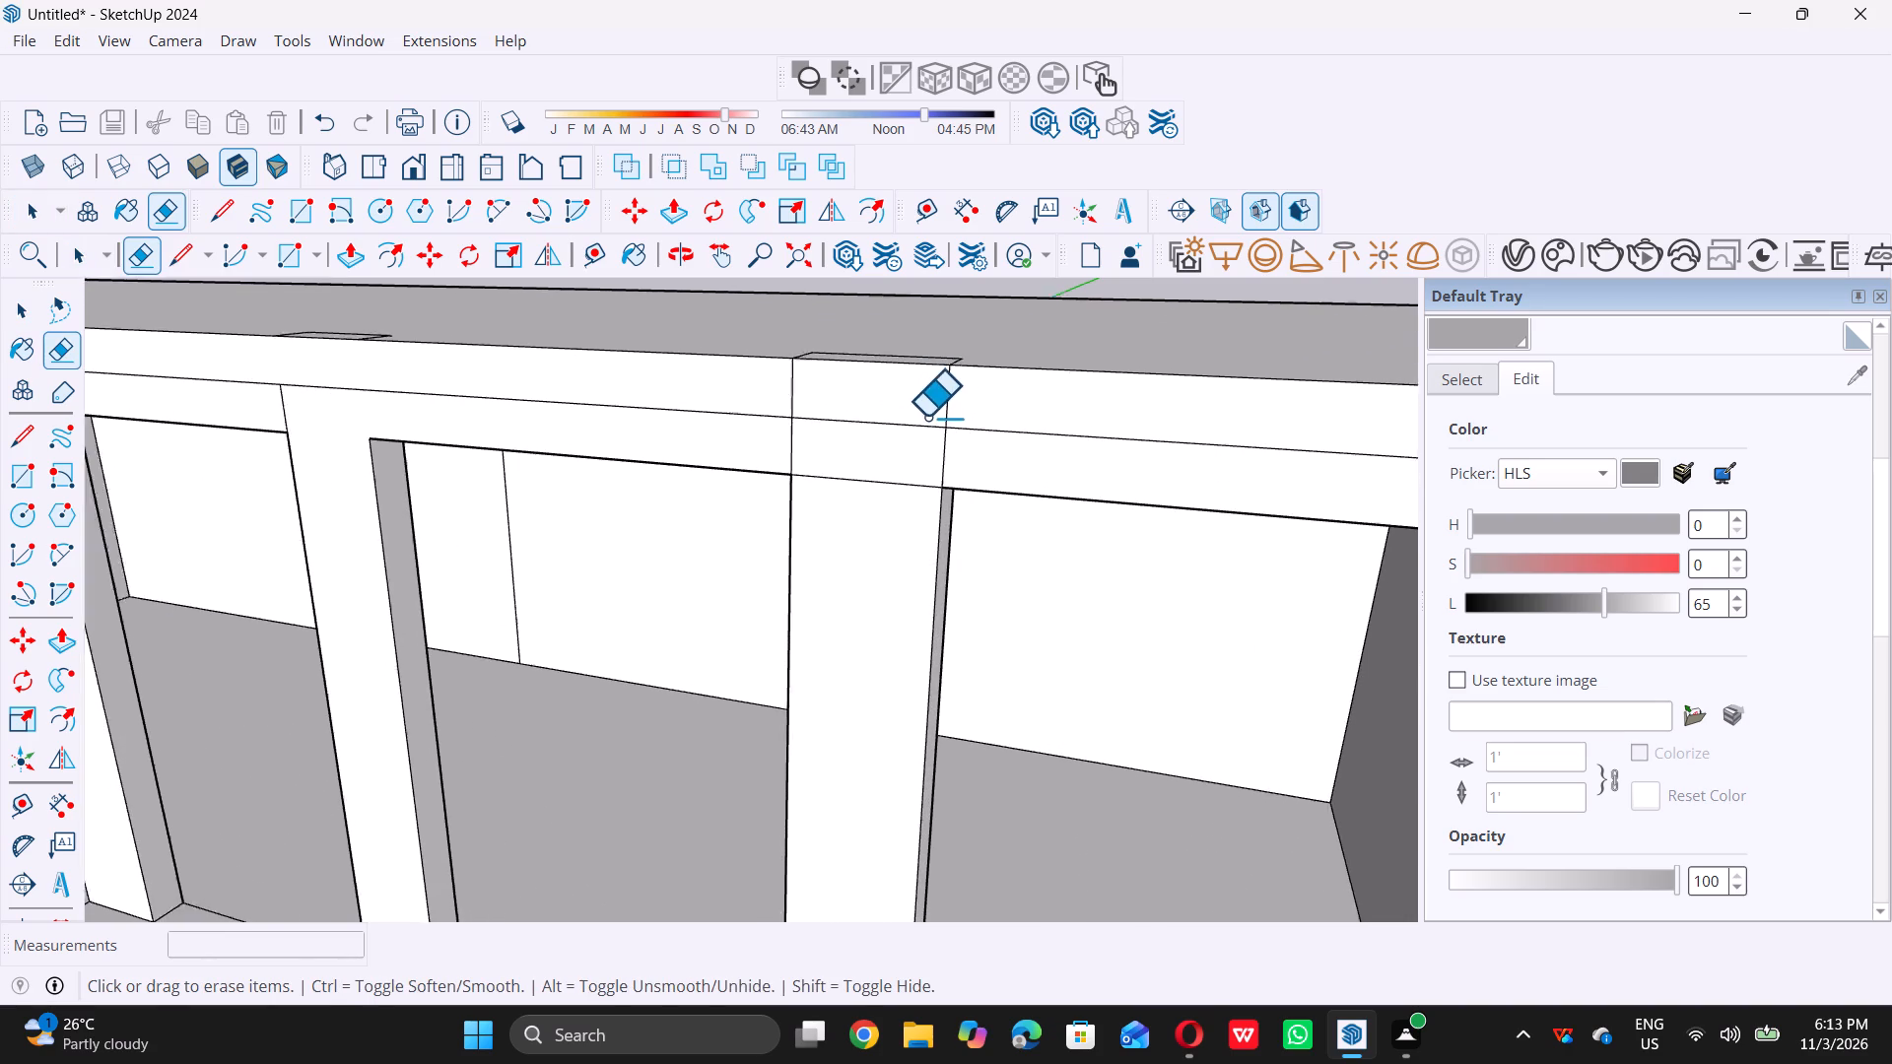
{"action": "scroll", "coordinate": [926, 416], "scroll_direction": "up", "scroll_amount": 1}
{"action": "left_click_drag", "start_coordinate": [696, 389], "coordinate": [1018, 405]}
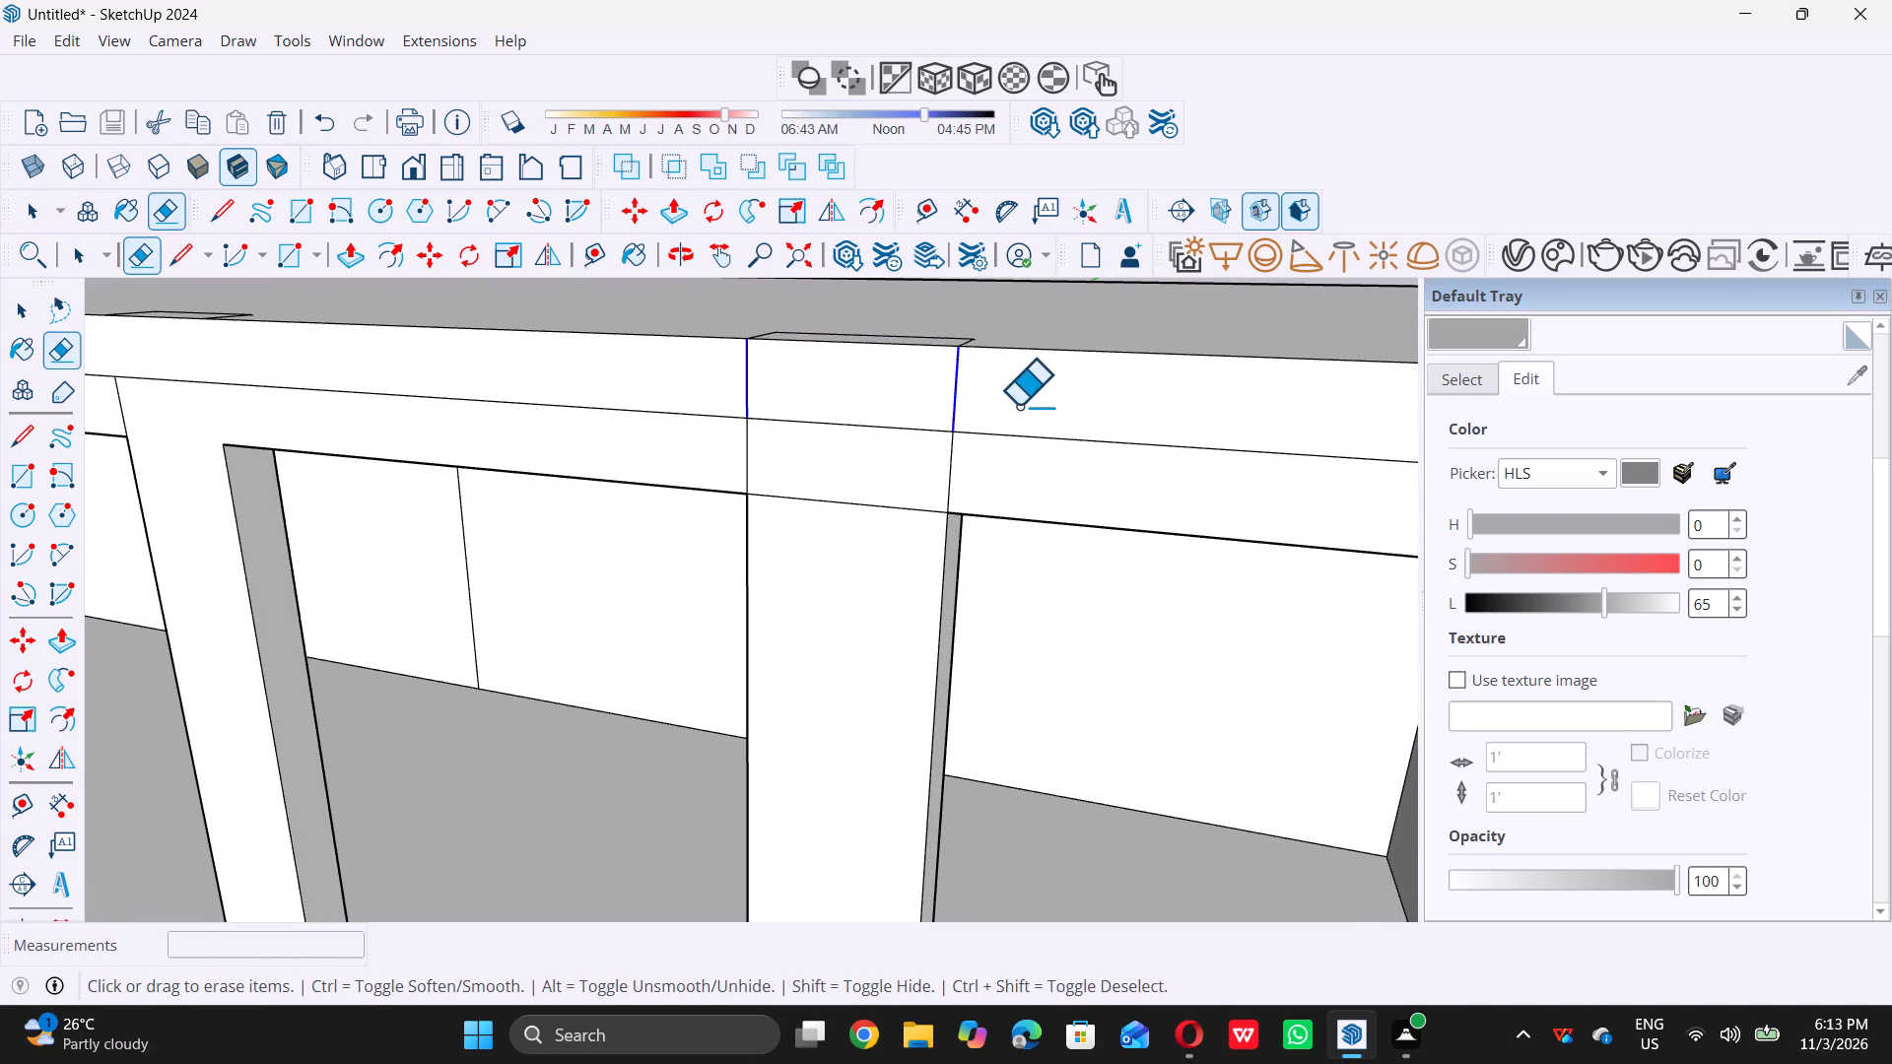
{"action": "left_click_drag", "start_coordinate": [1018, 405], "coordinate": [1019, 406]}
{"action": "left_click", "coordinate": [1019, 406]}
{"action": "scroll", "coordinate": [1023, 413], "scroll_direction": "down", "scroll_amount": 20}
{"action": "scroll", "coordinate": [1023, 413], "scroll_direction": "down", "scroll_amount": 2}
{"action": "key", "text": "space"}
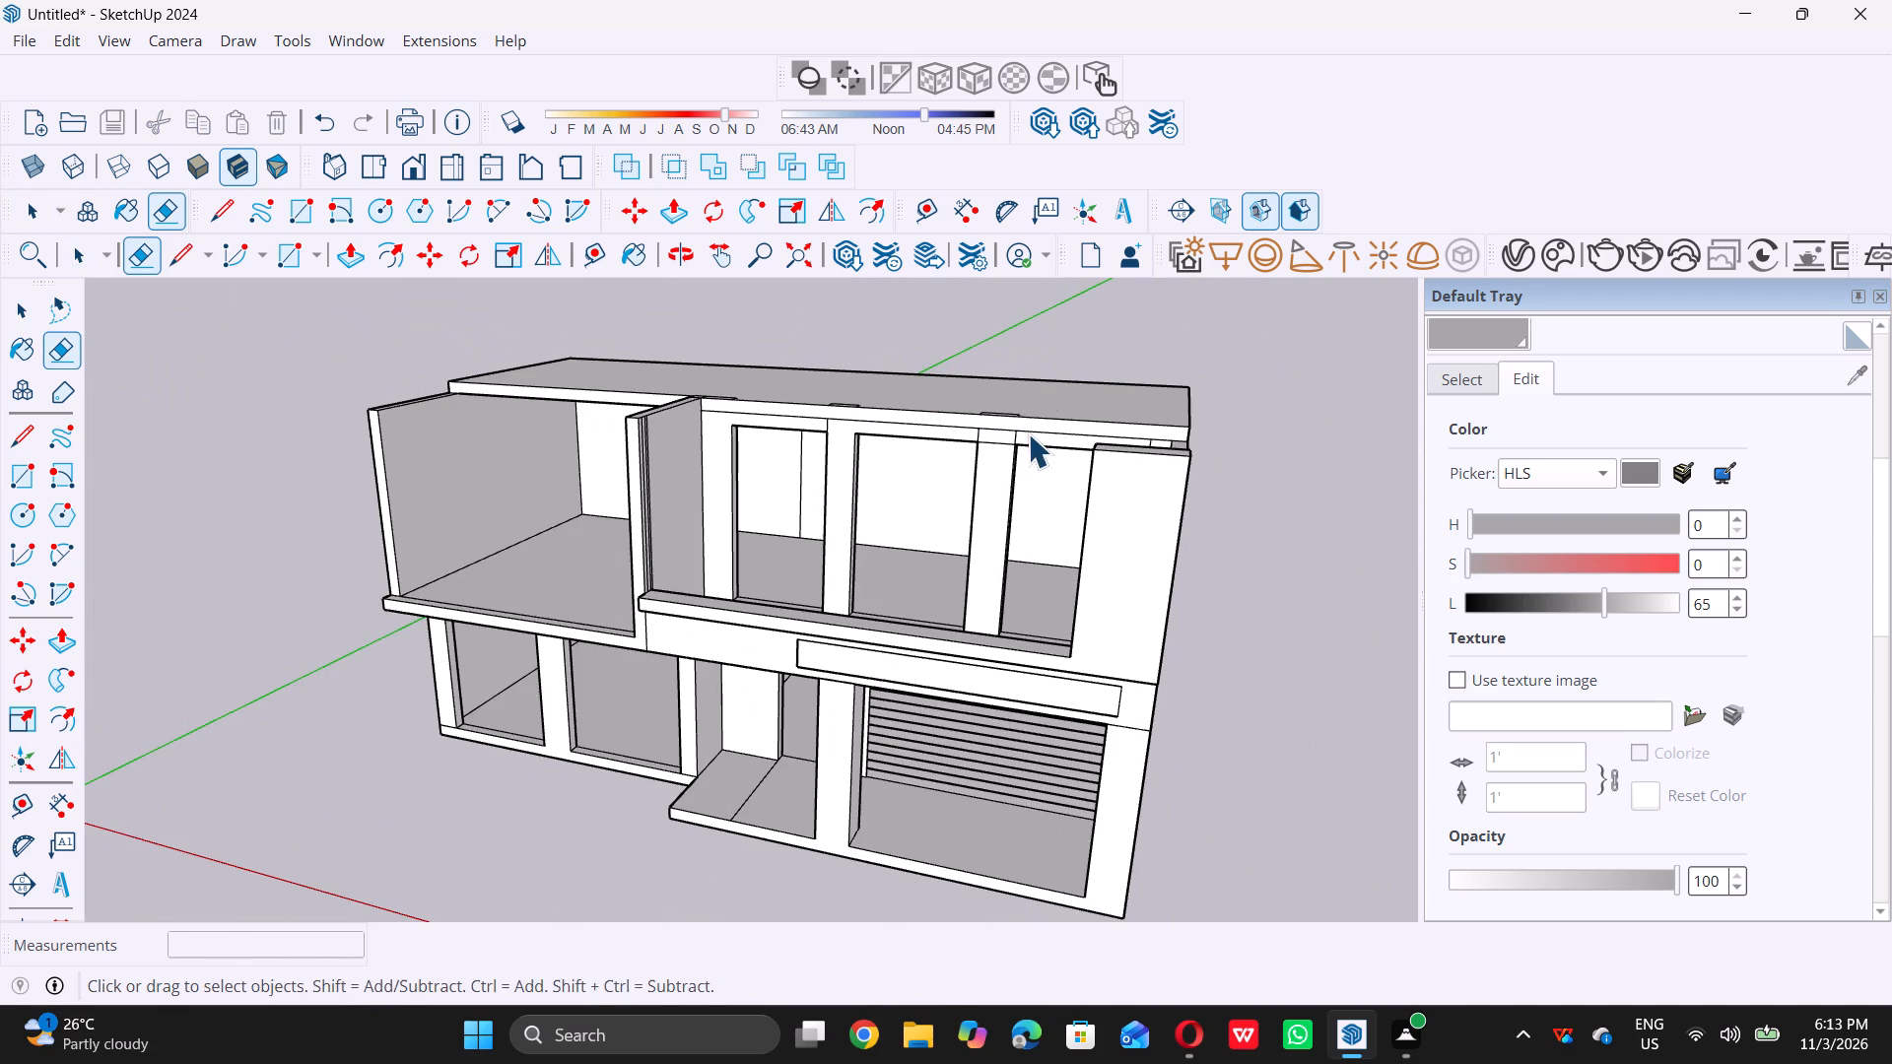
Extend the roof slab's front edge face outward over the balcony by repeating the previous Push/Pull distance twice.
{"action": "middle_click_drag", "start_coordinate": [1028, 430], "coordinate": [976, 429]}
{"action": "scroll", "coordinate": [912, 426], "scroll_direction": "up", "scroll_amount": 9}
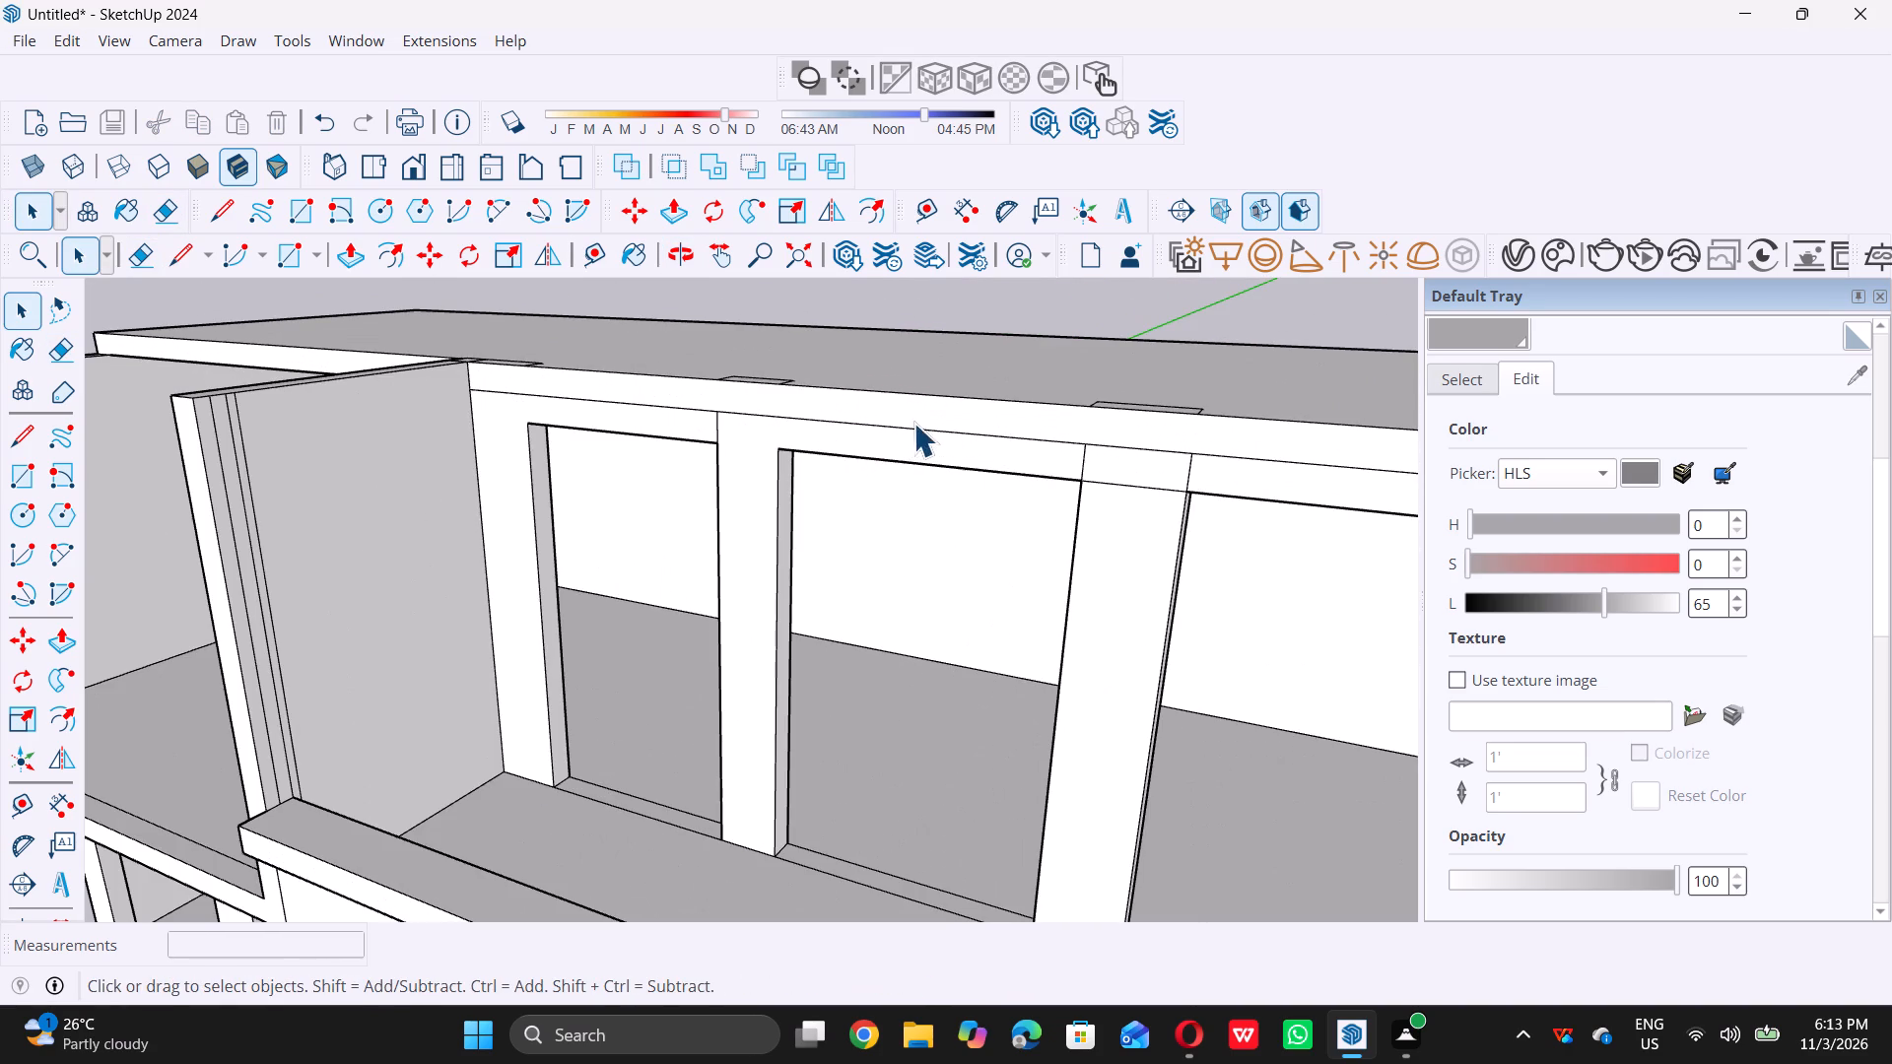
{"action": "double_click", "coordinate": [921, 418]}
{"action": "scroll", "coordinate": [921, 416], "scroll_direction": "down", "scroll_amount": 7}
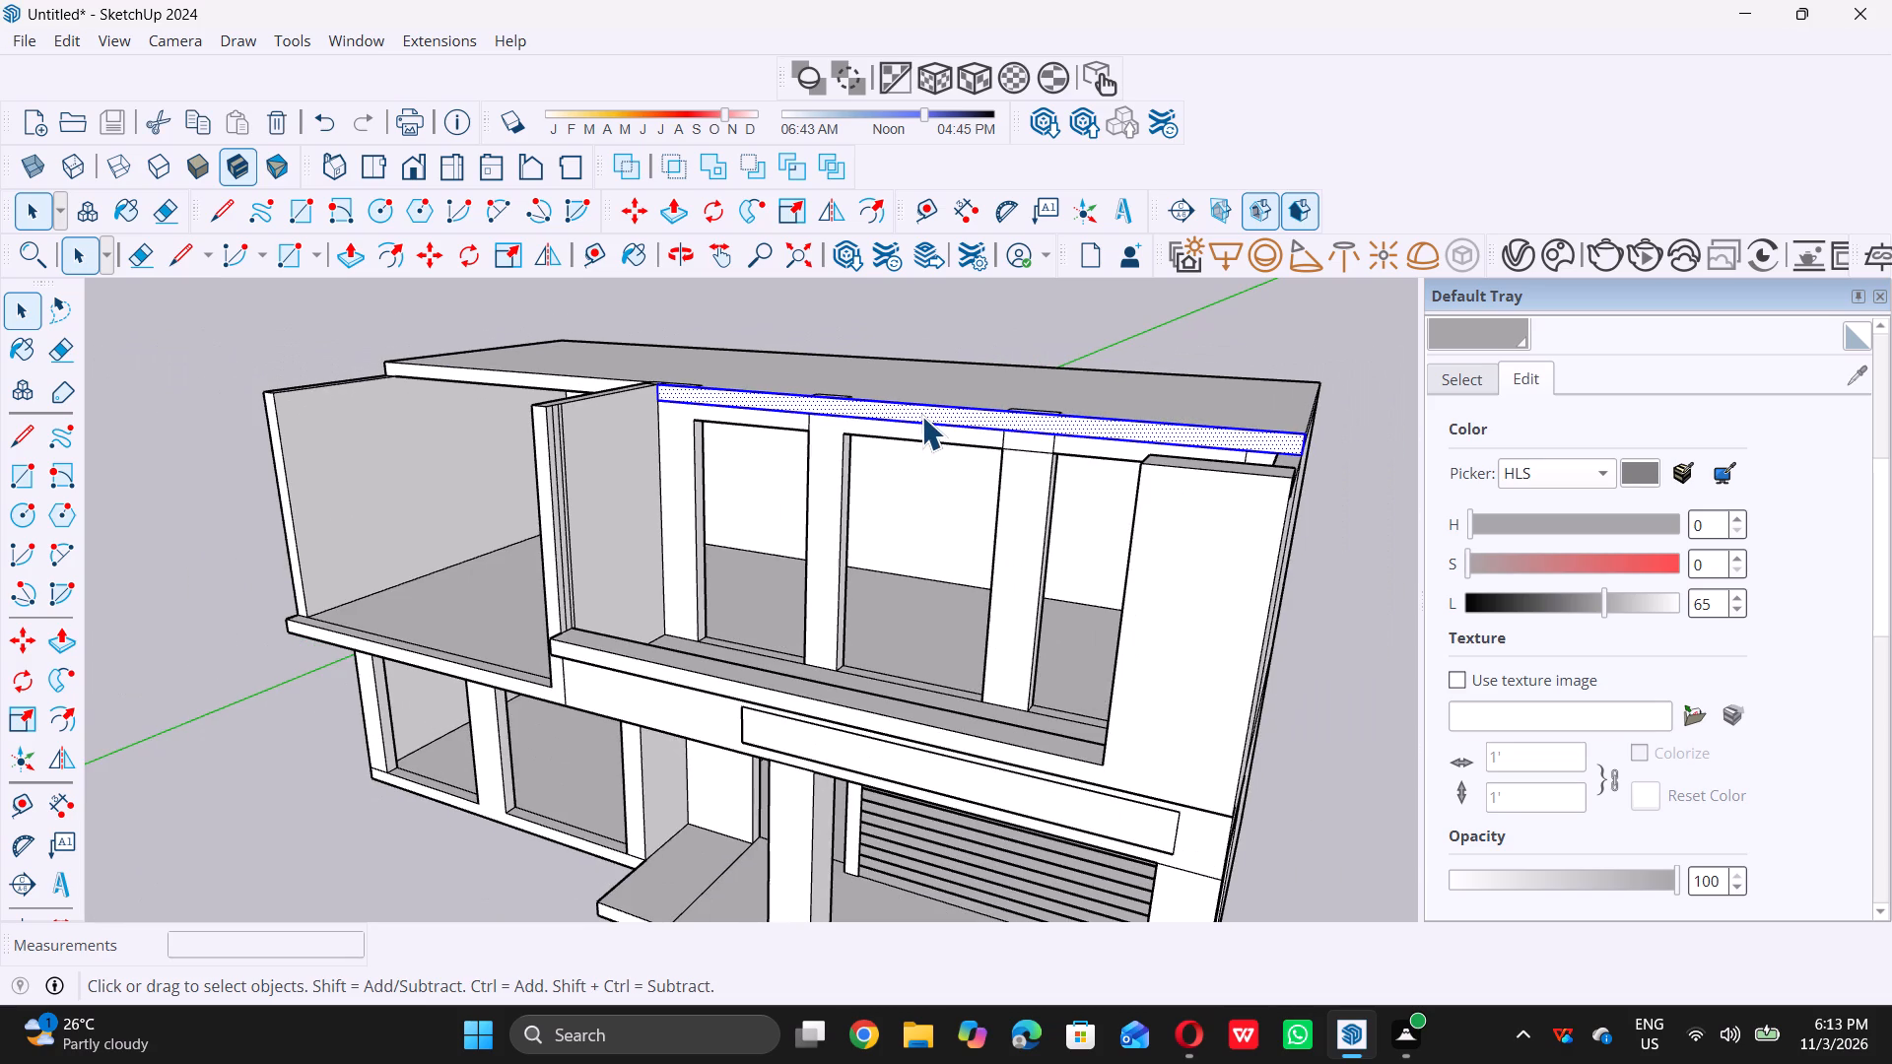
{"action": "key", "text": "p"}
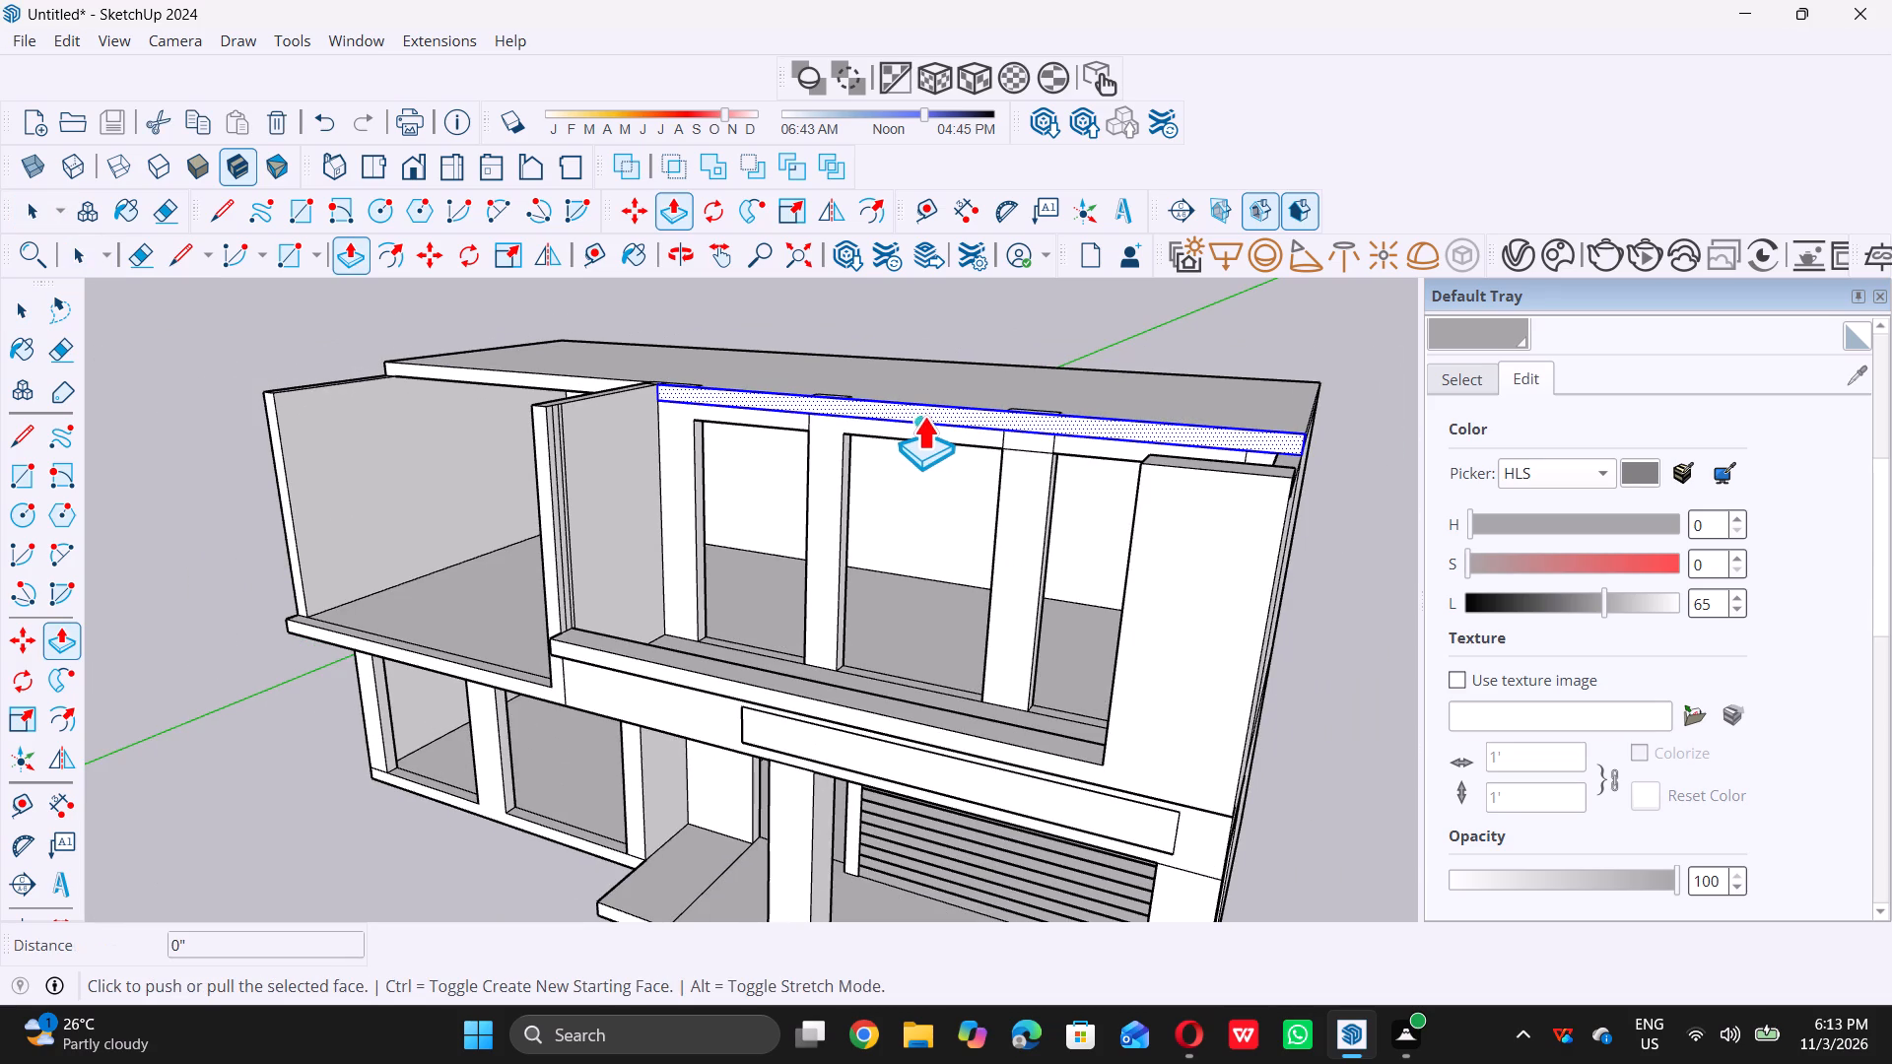
{"action": "double_click", "coordinate": [926, 414]}
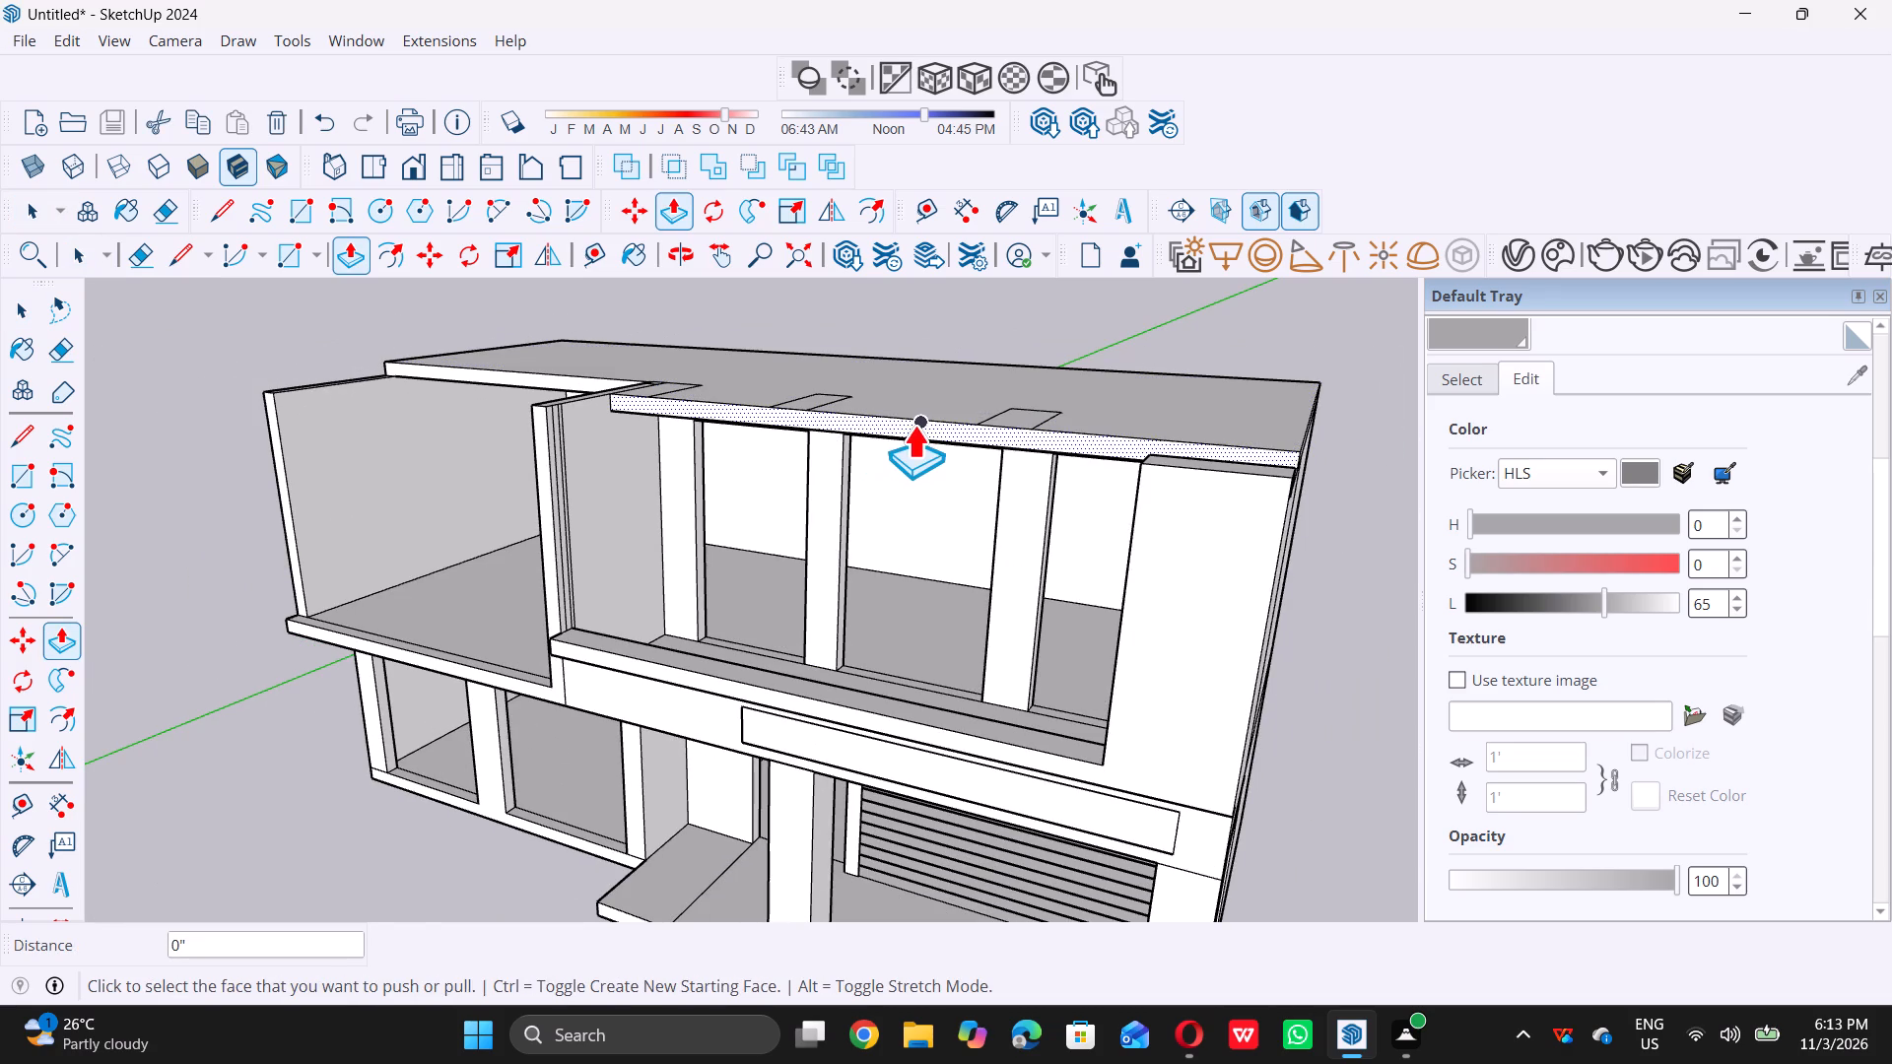
{"action": "scroll", "coordinate": [913, 425], "scroll_direction": "up", "scroll_amount": 4}
{"action": "triple_click", "coordinate": [926, 418]}
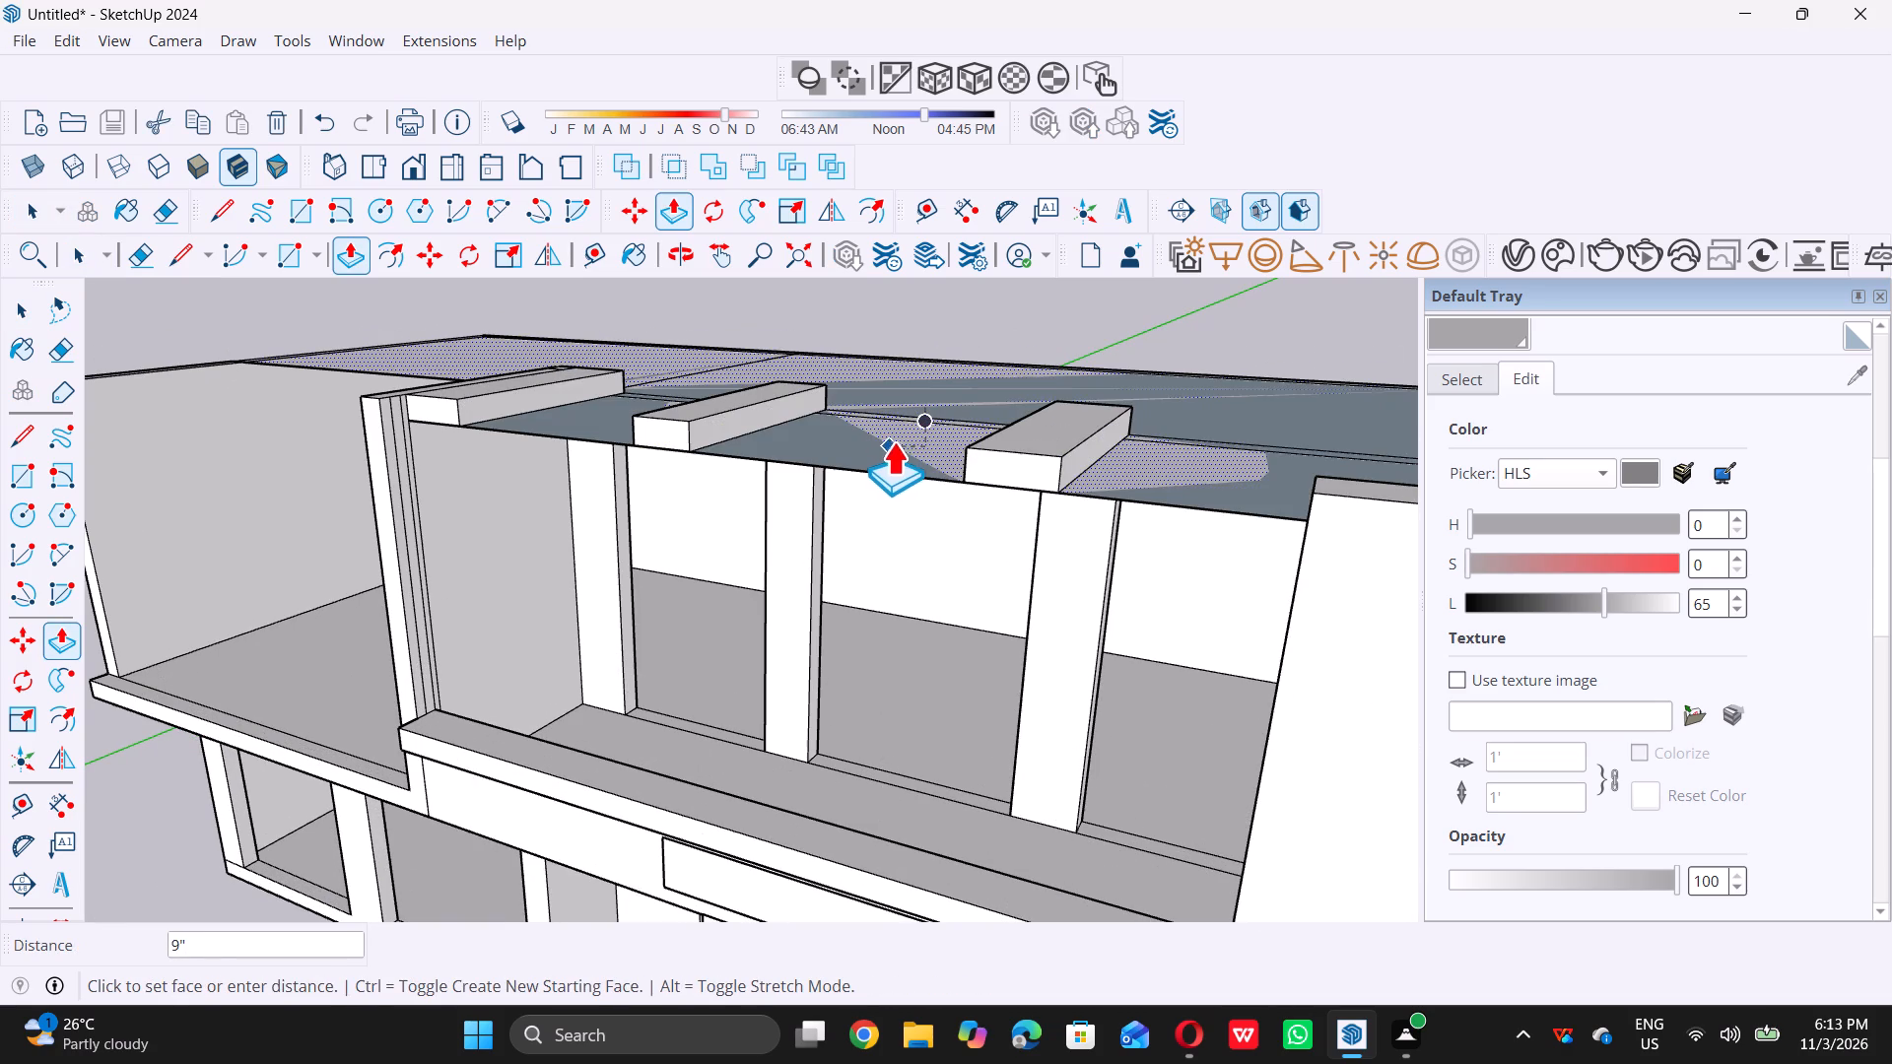
{"action": "key", "text": "space"}
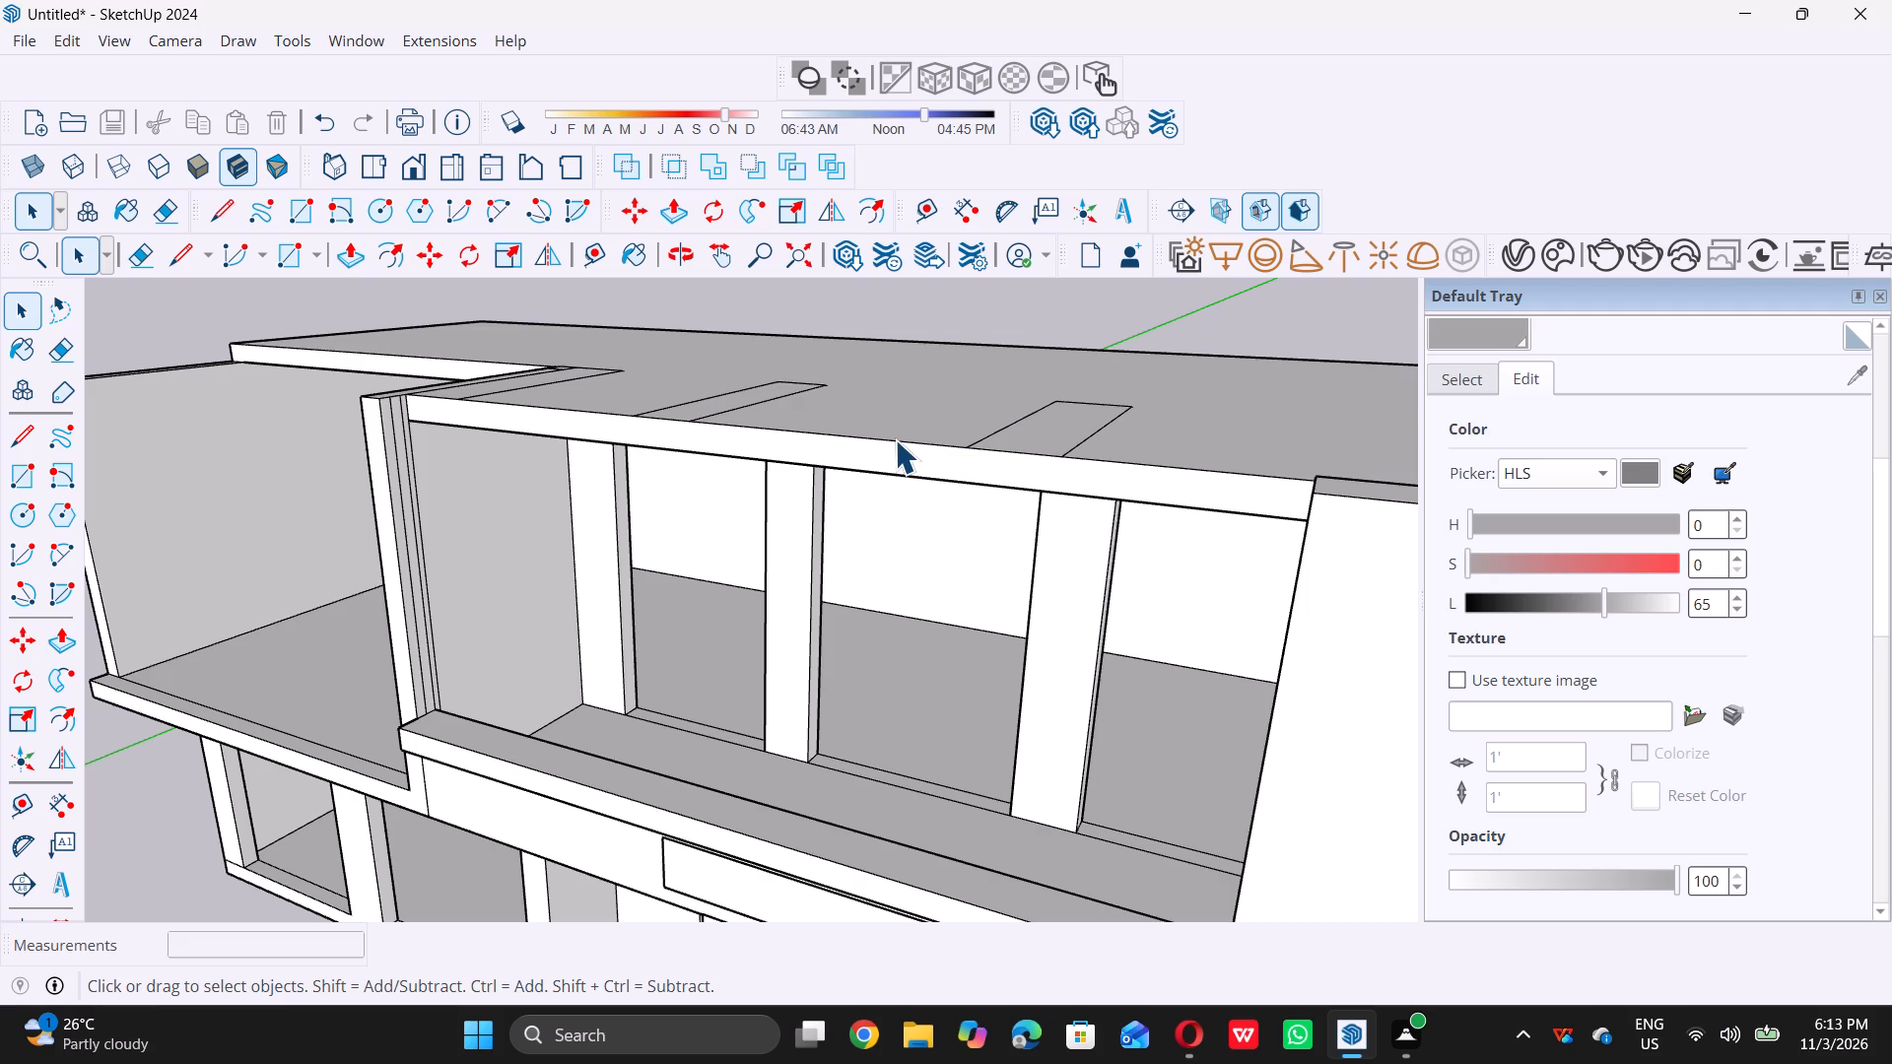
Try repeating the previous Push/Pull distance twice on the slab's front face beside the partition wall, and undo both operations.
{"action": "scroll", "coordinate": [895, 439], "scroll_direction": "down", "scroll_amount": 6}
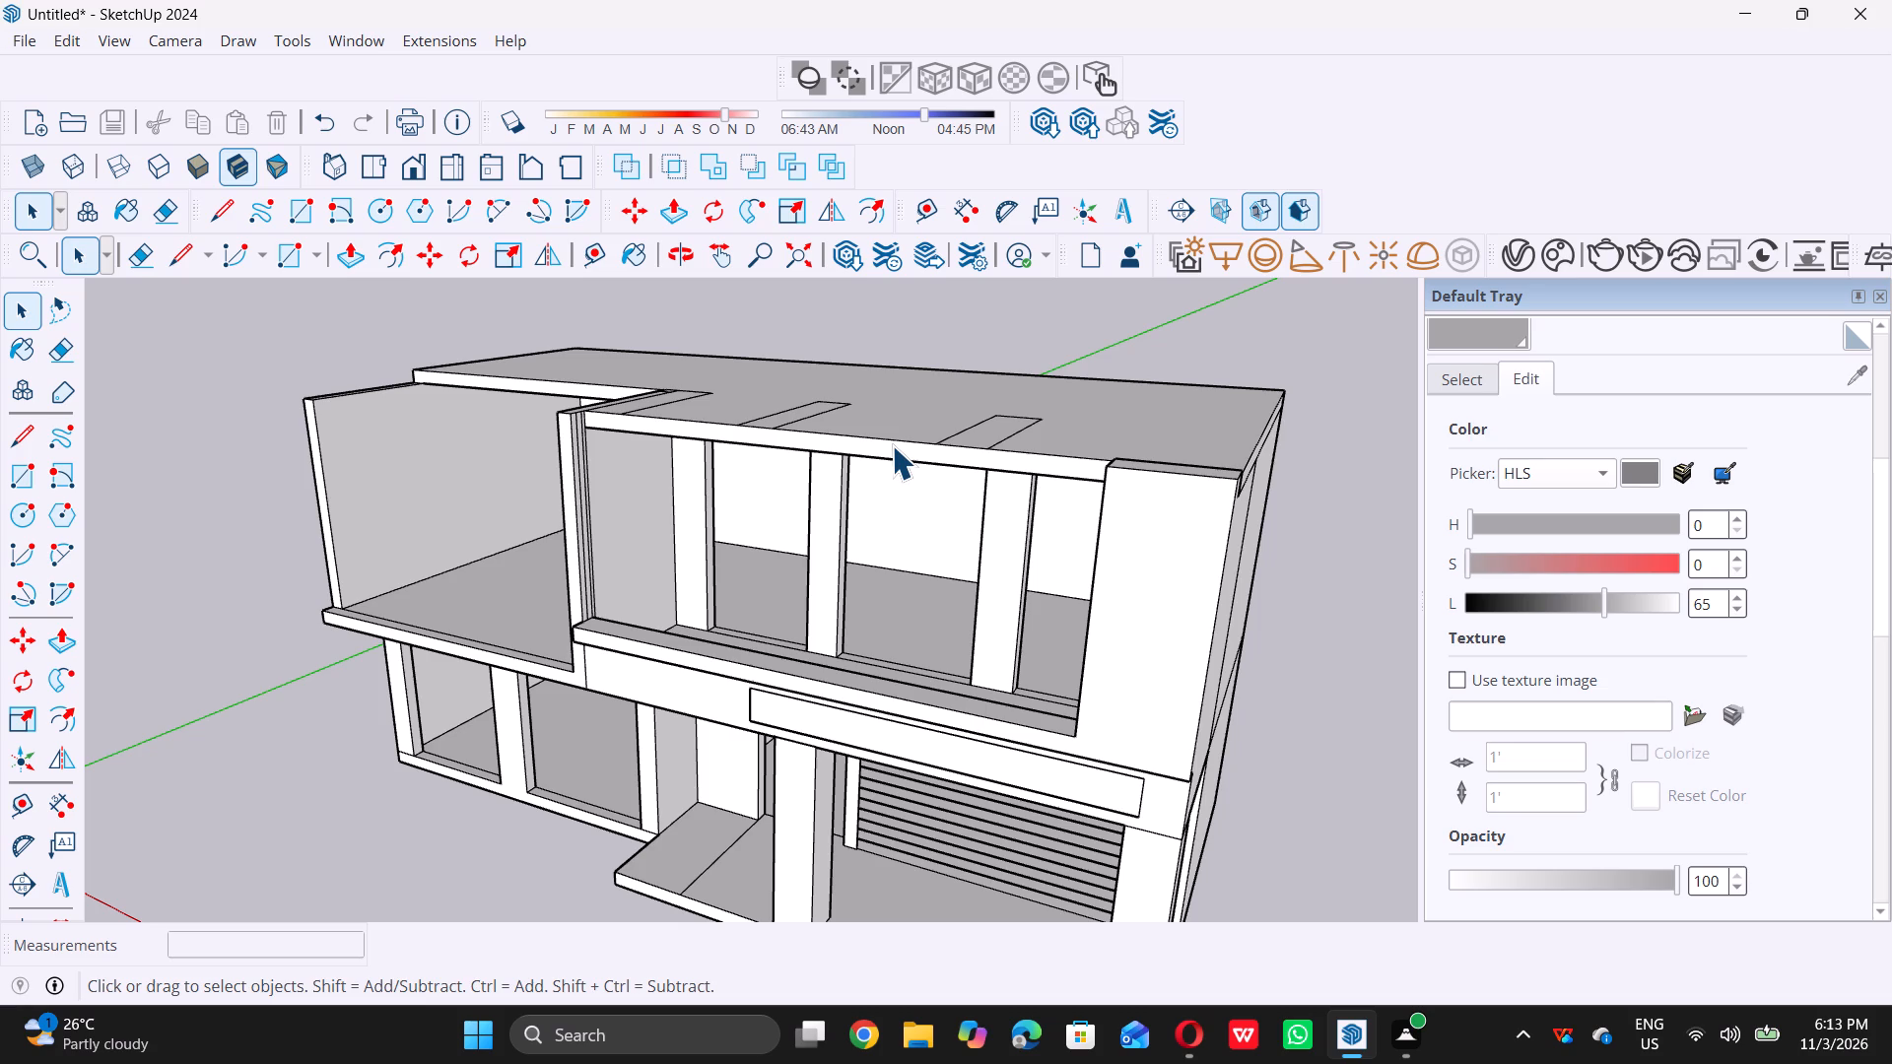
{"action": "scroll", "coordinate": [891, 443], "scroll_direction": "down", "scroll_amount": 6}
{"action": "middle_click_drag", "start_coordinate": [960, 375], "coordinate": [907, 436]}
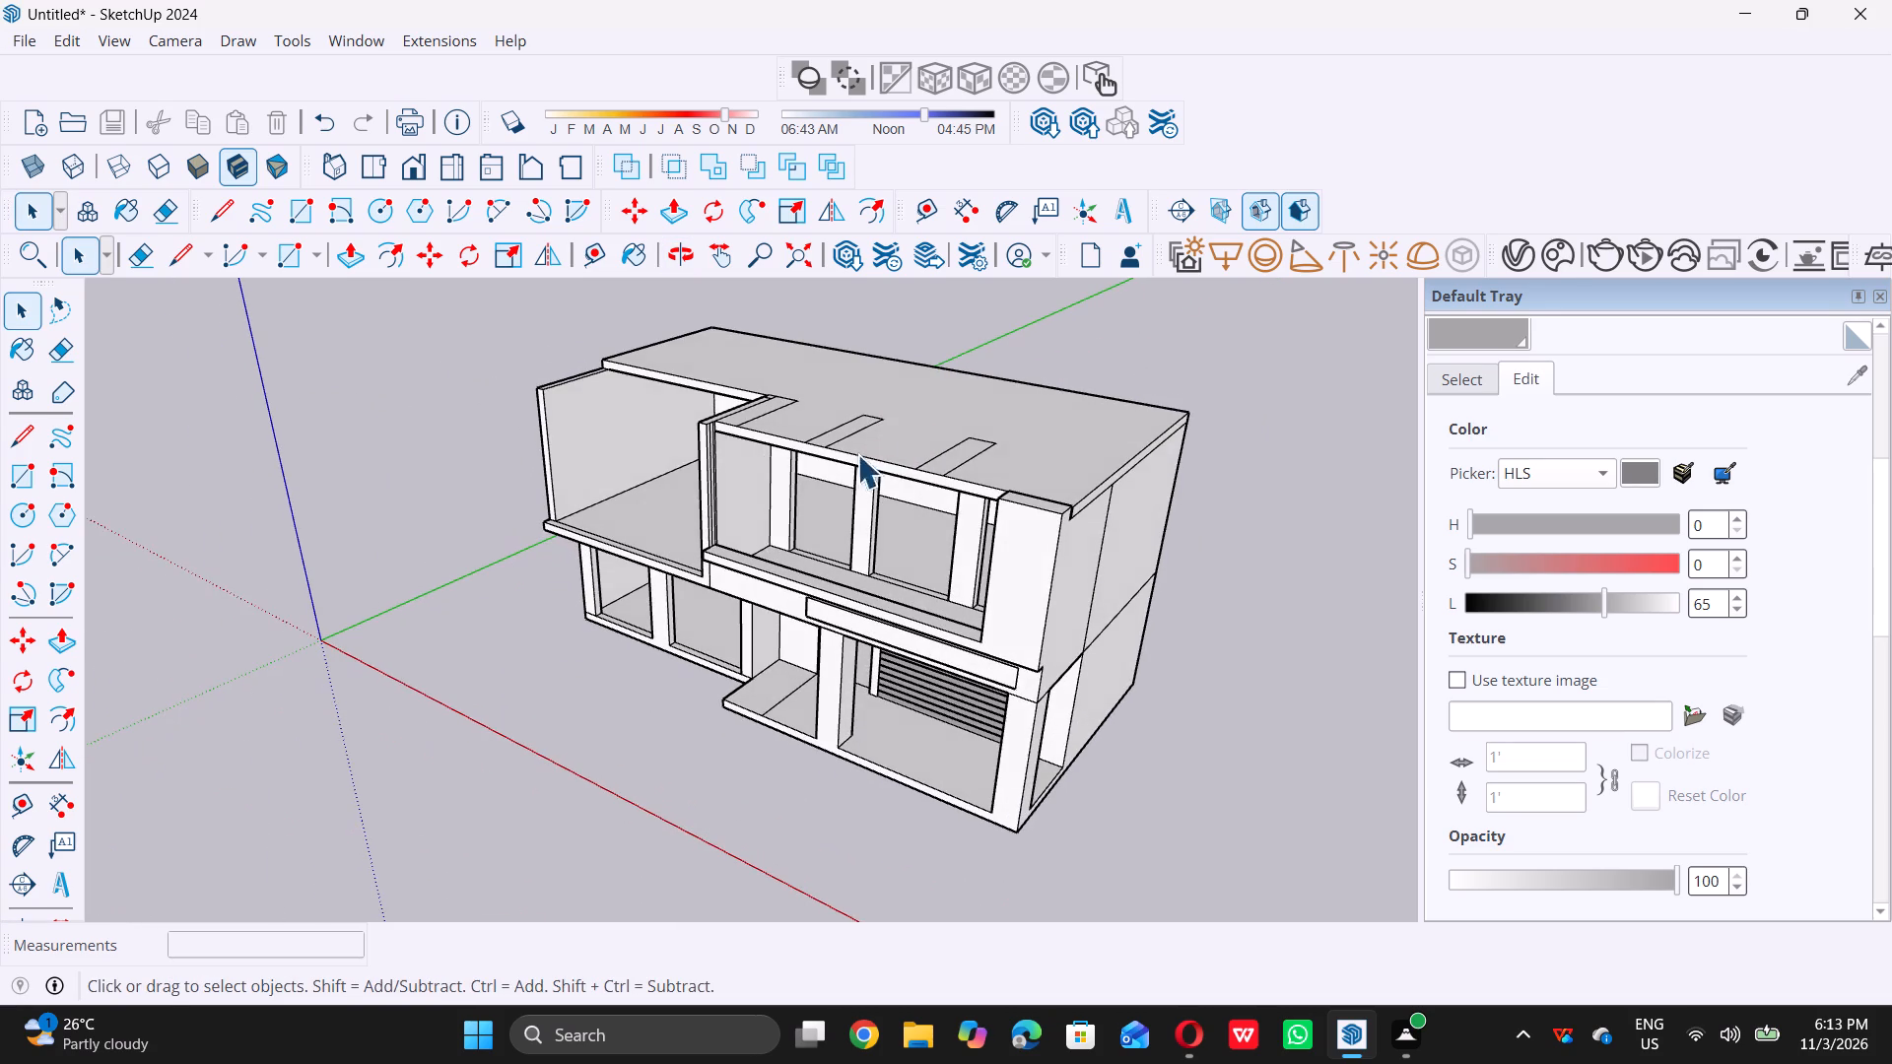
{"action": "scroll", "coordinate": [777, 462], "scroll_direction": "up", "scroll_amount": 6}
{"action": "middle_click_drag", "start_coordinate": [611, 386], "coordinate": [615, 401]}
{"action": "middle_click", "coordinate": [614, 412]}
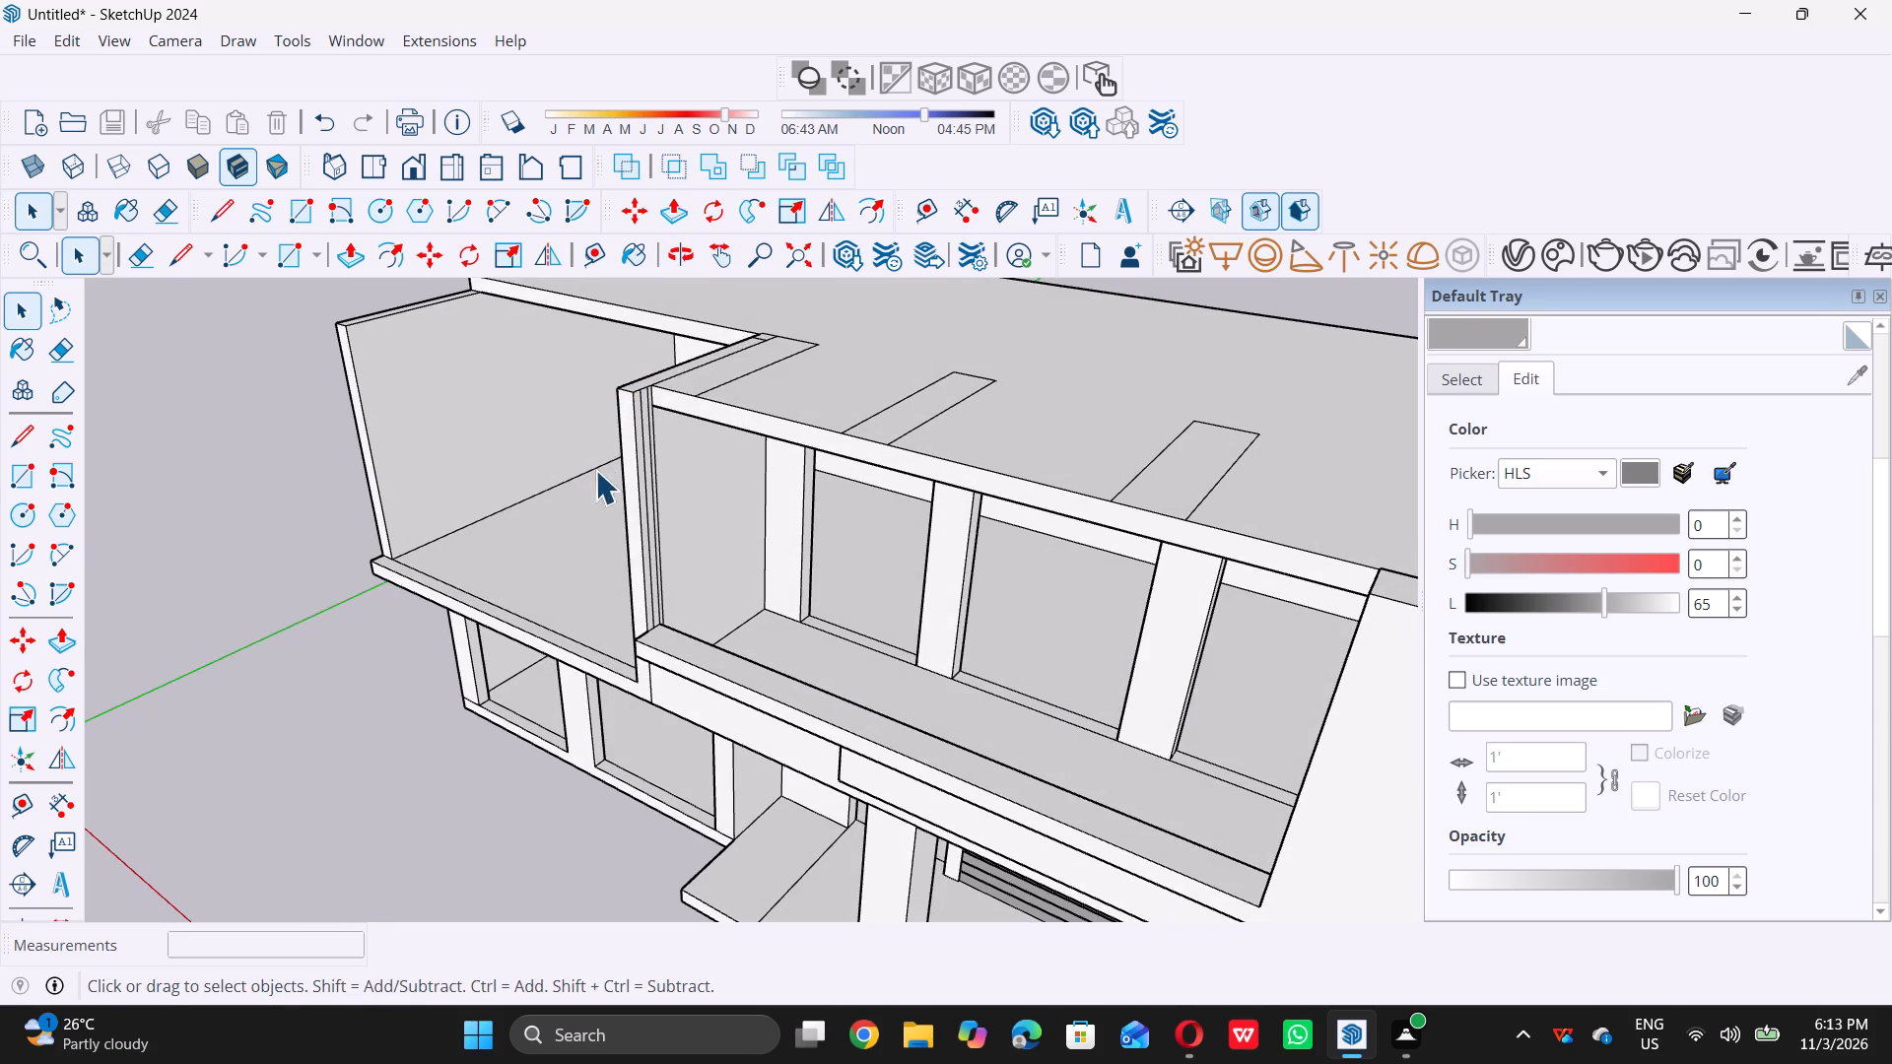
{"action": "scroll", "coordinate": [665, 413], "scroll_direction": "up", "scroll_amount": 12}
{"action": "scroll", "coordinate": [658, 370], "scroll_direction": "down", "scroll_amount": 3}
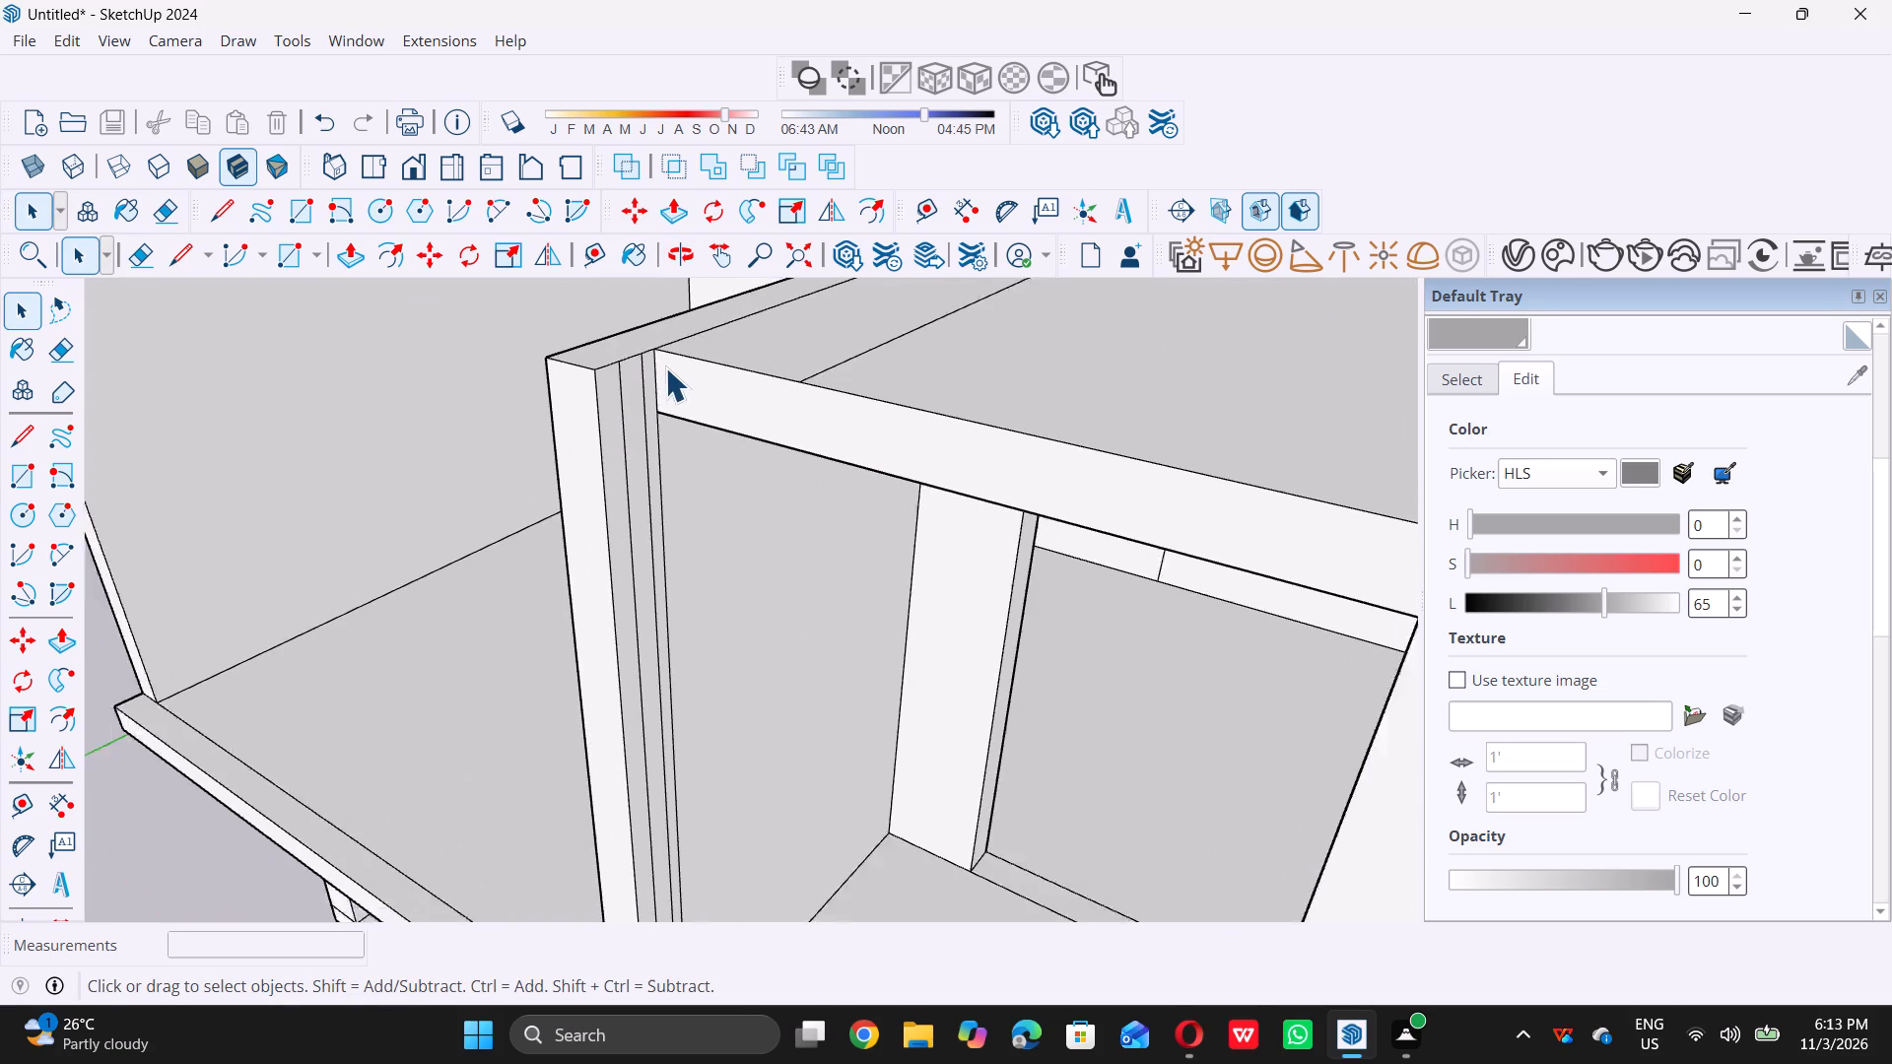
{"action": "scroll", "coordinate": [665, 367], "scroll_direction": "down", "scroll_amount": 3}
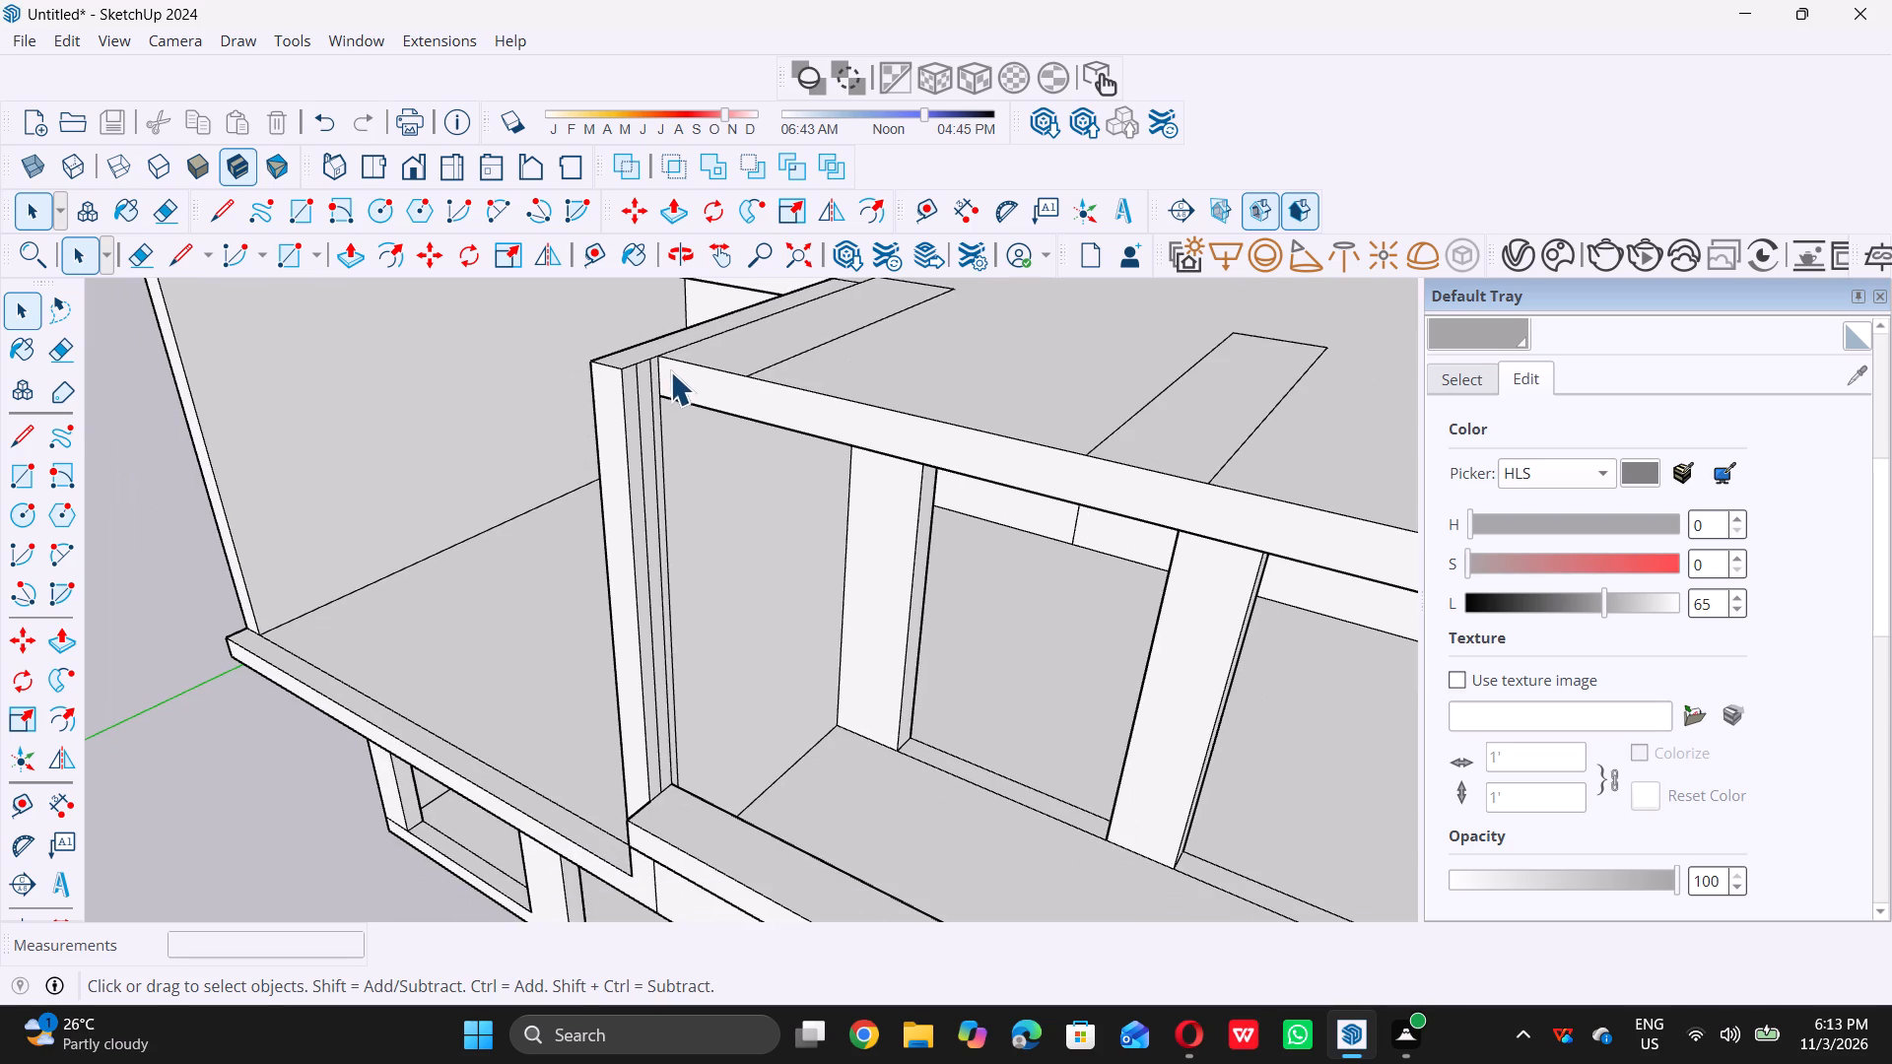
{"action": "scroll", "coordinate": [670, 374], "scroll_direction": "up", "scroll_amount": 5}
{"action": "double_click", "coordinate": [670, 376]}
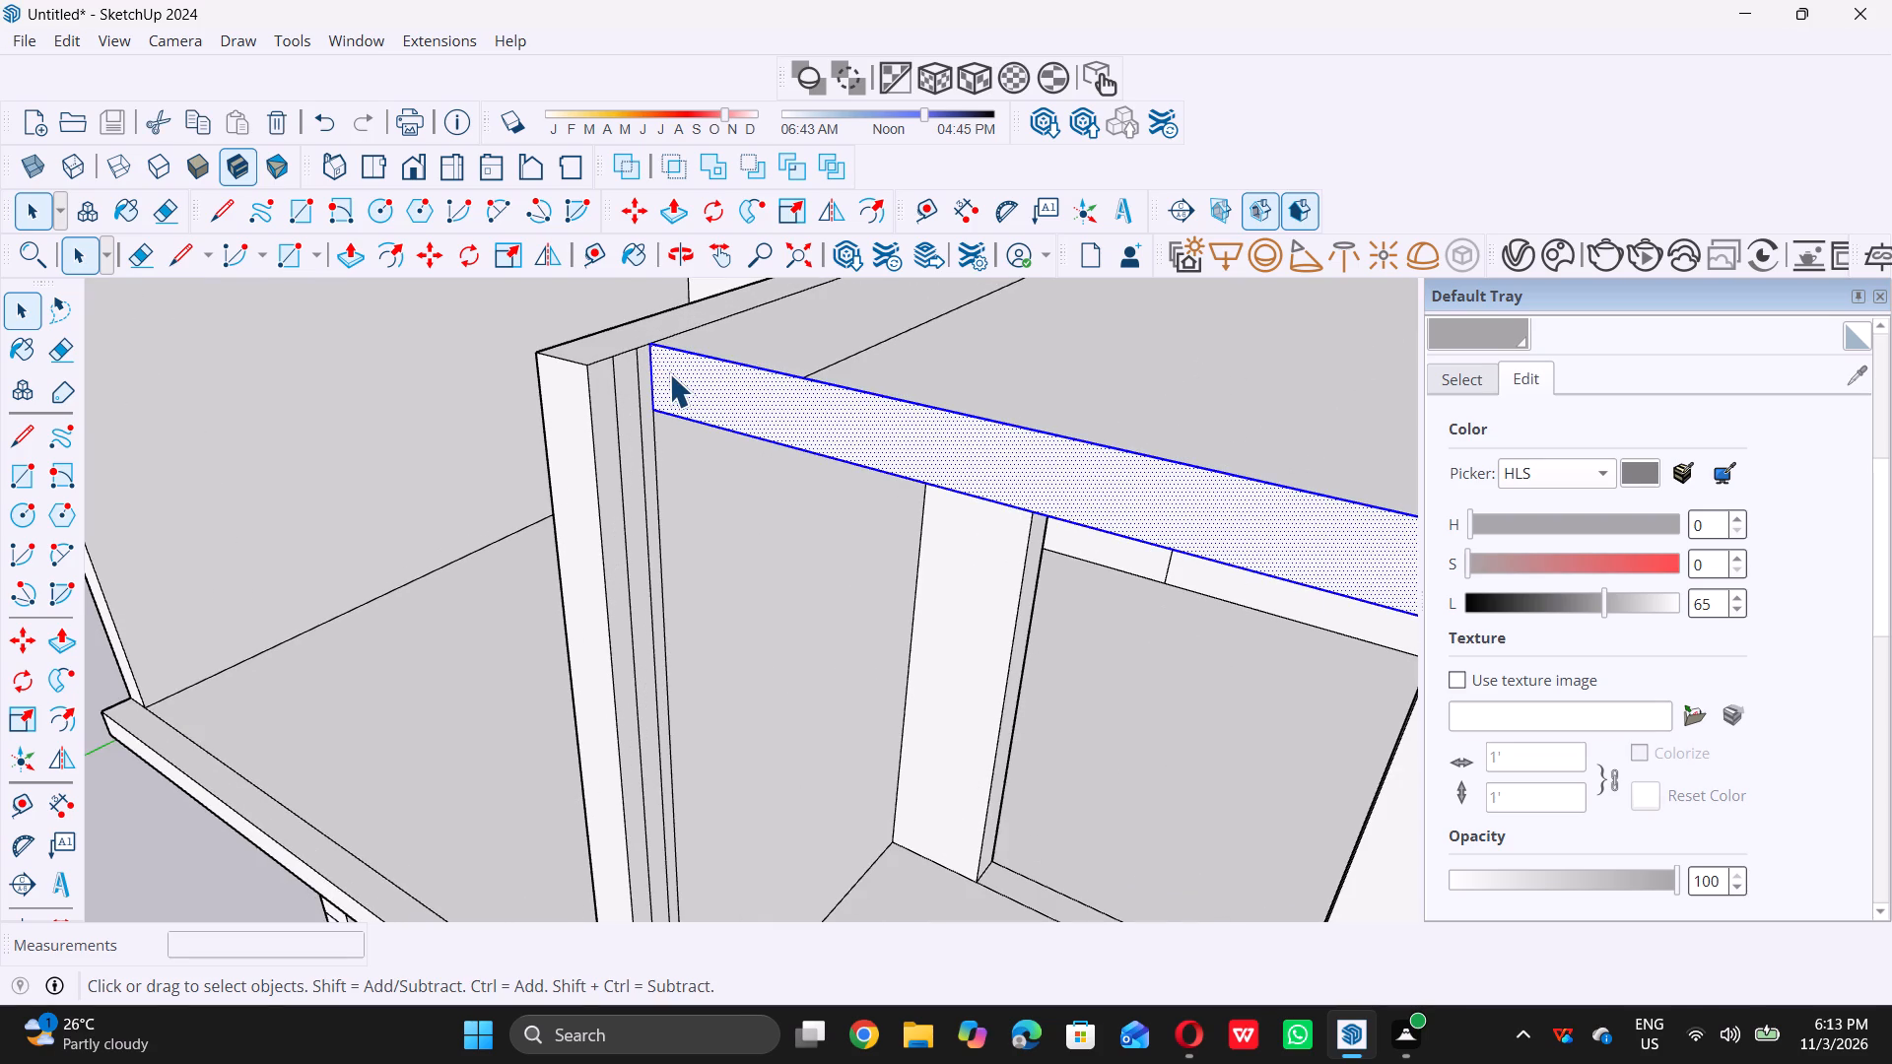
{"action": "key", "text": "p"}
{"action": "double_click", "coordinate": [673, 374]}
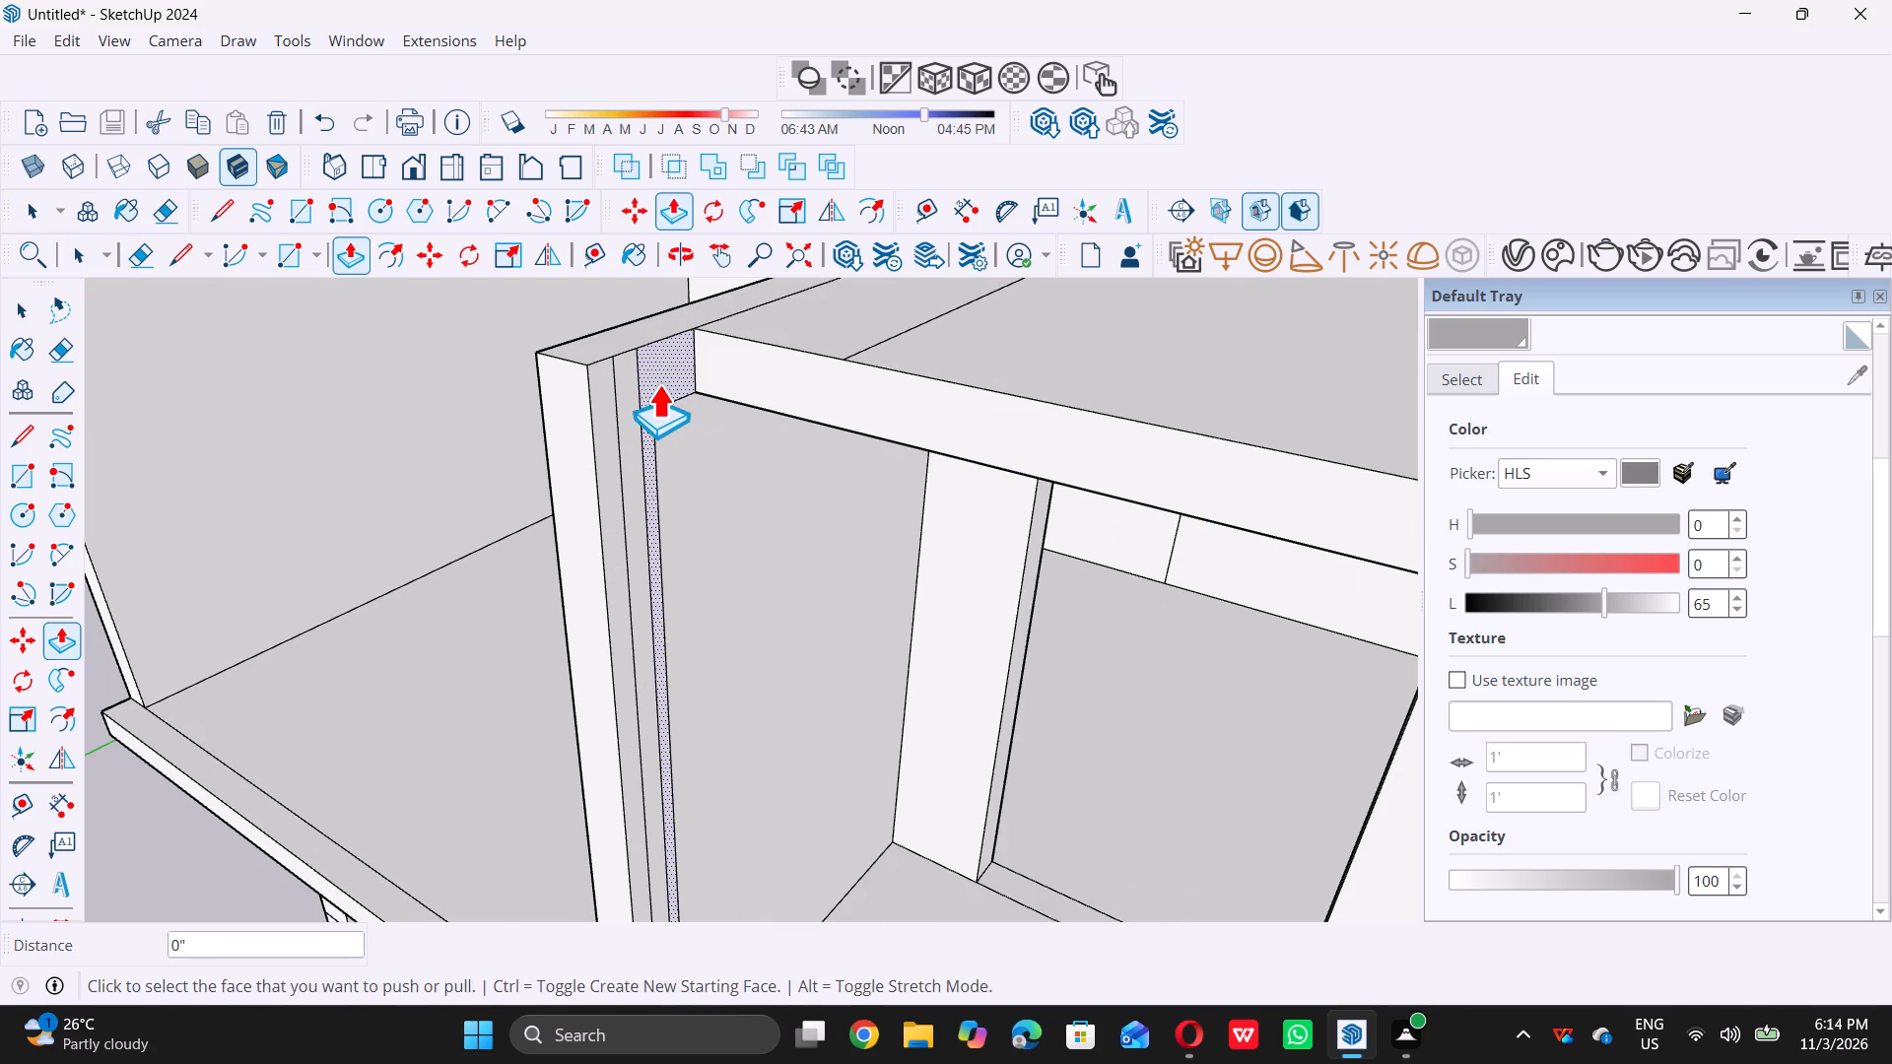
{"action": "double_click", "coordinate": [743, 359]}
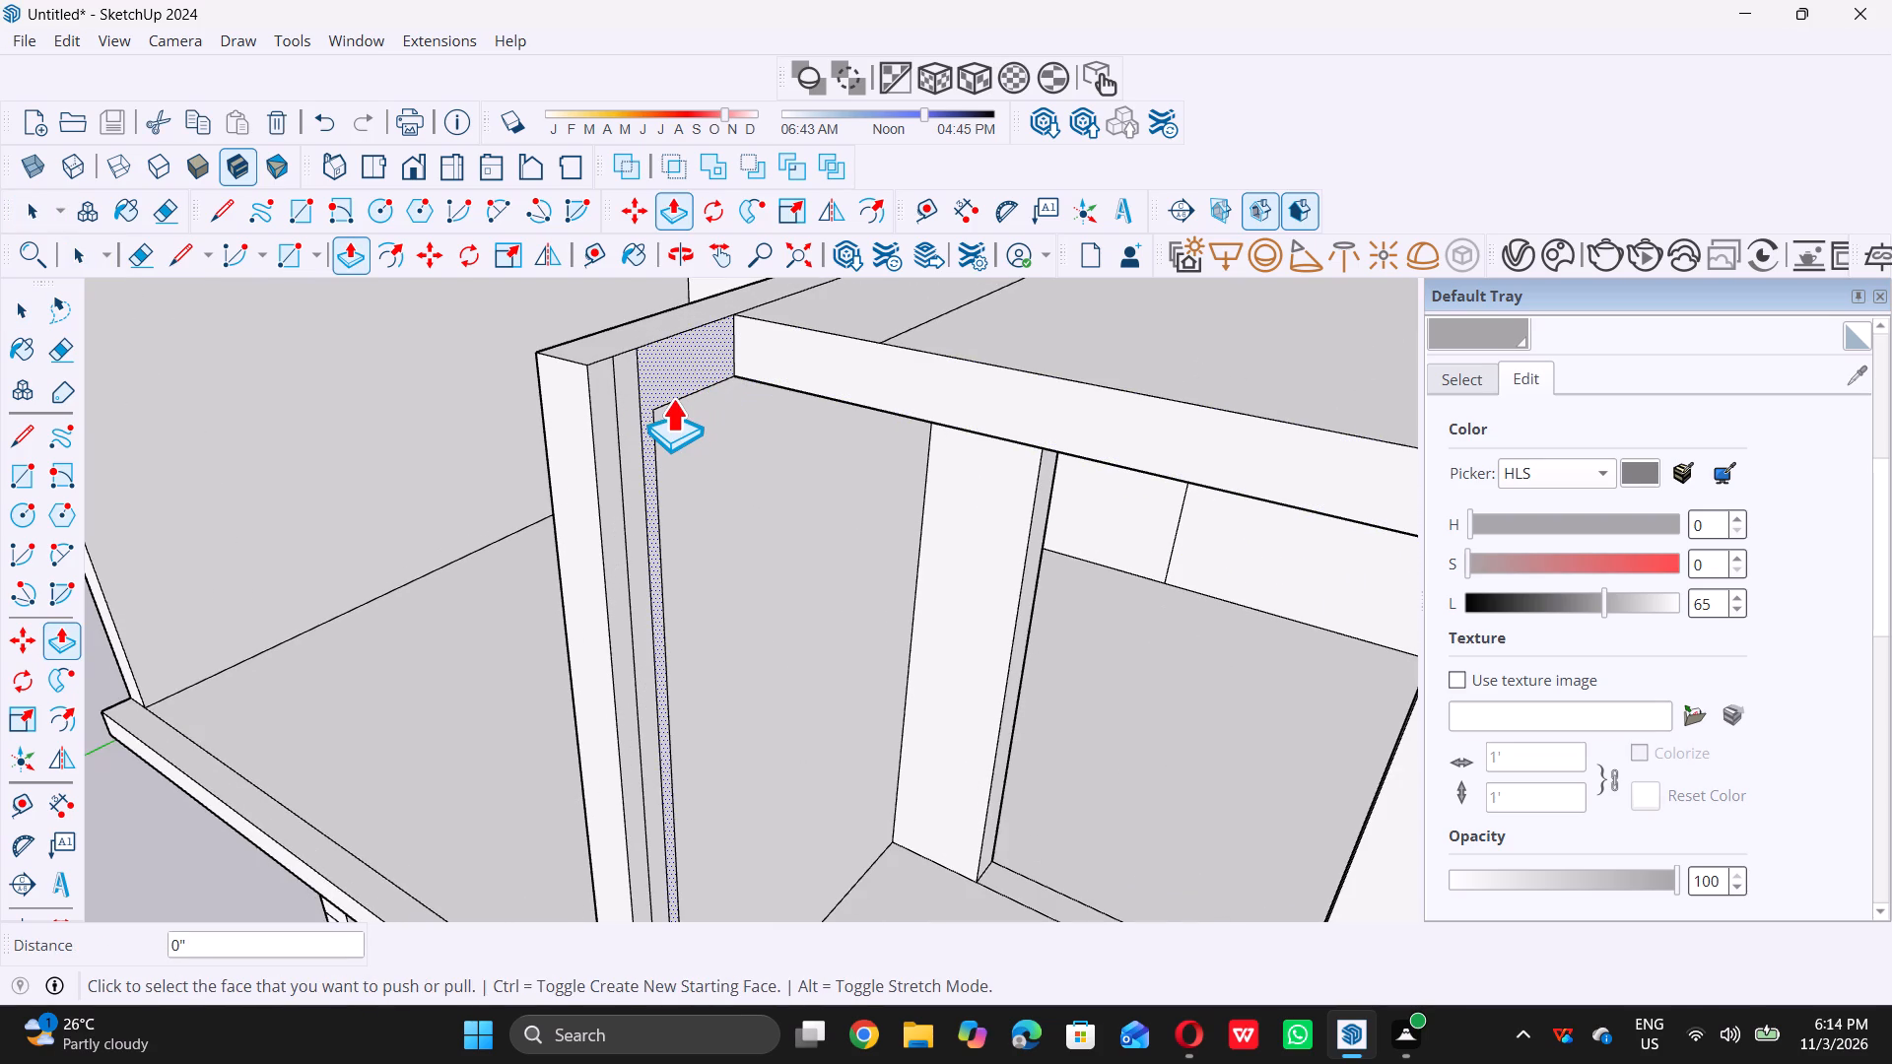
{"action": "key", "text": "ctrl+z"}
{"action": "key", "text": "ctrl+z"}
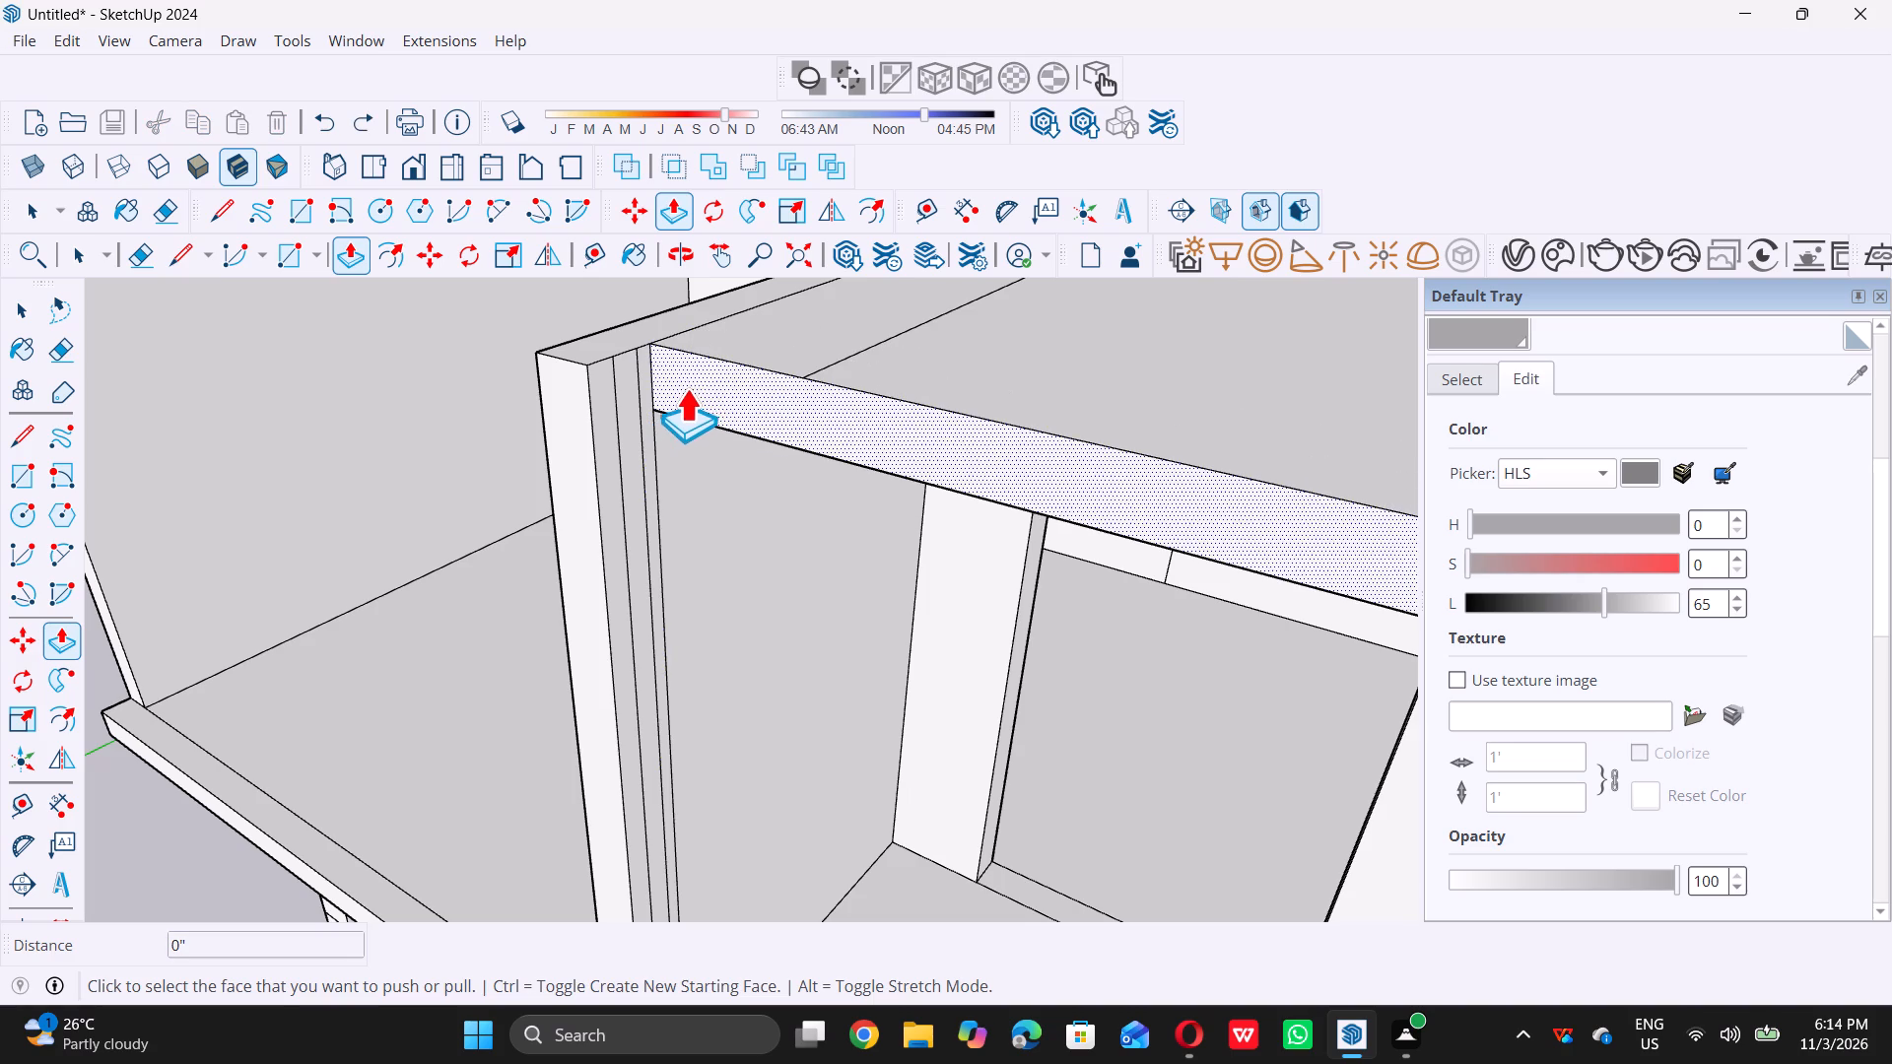
Push/Pull the roof slab's front face forward, finishing with two 4 7/16" extensions to the partition wall's front strip.
{"action": "double_click", "coordinate": [696, 380]}
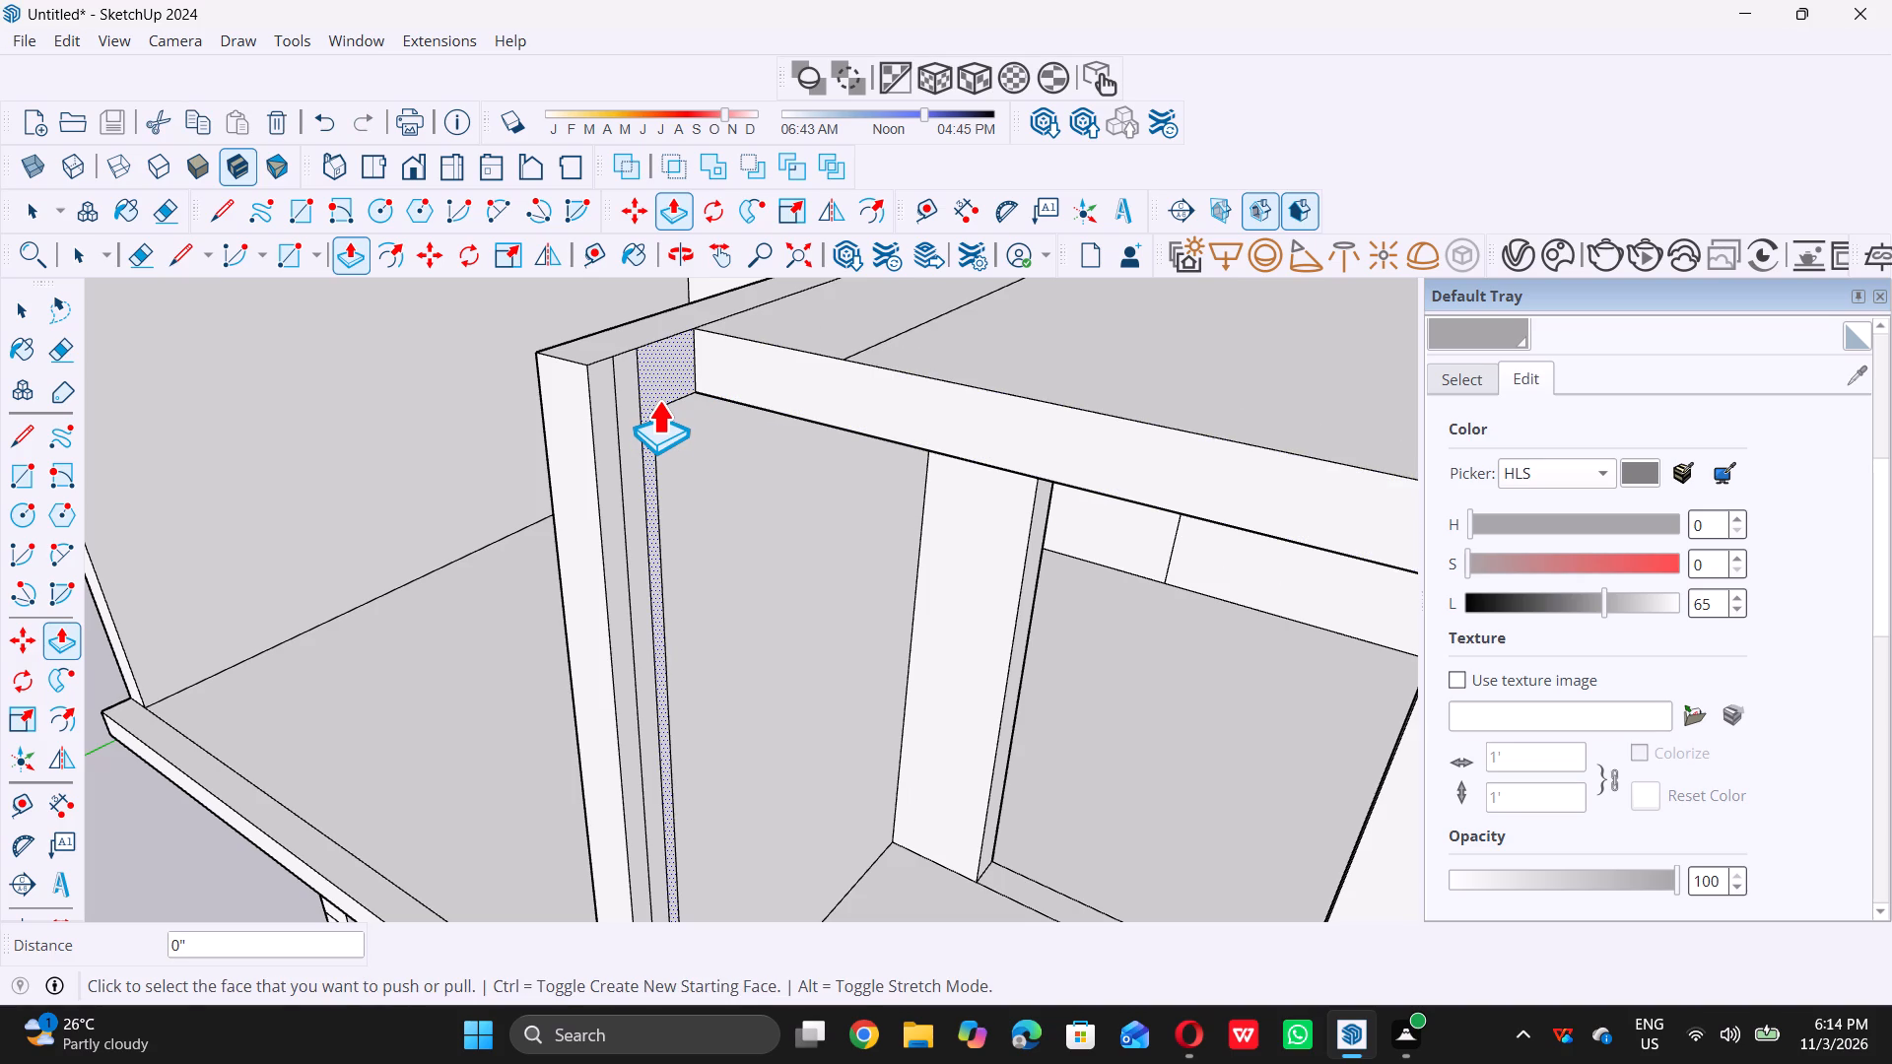
{"action": "triple_click", "coordinate": [848, 385]}
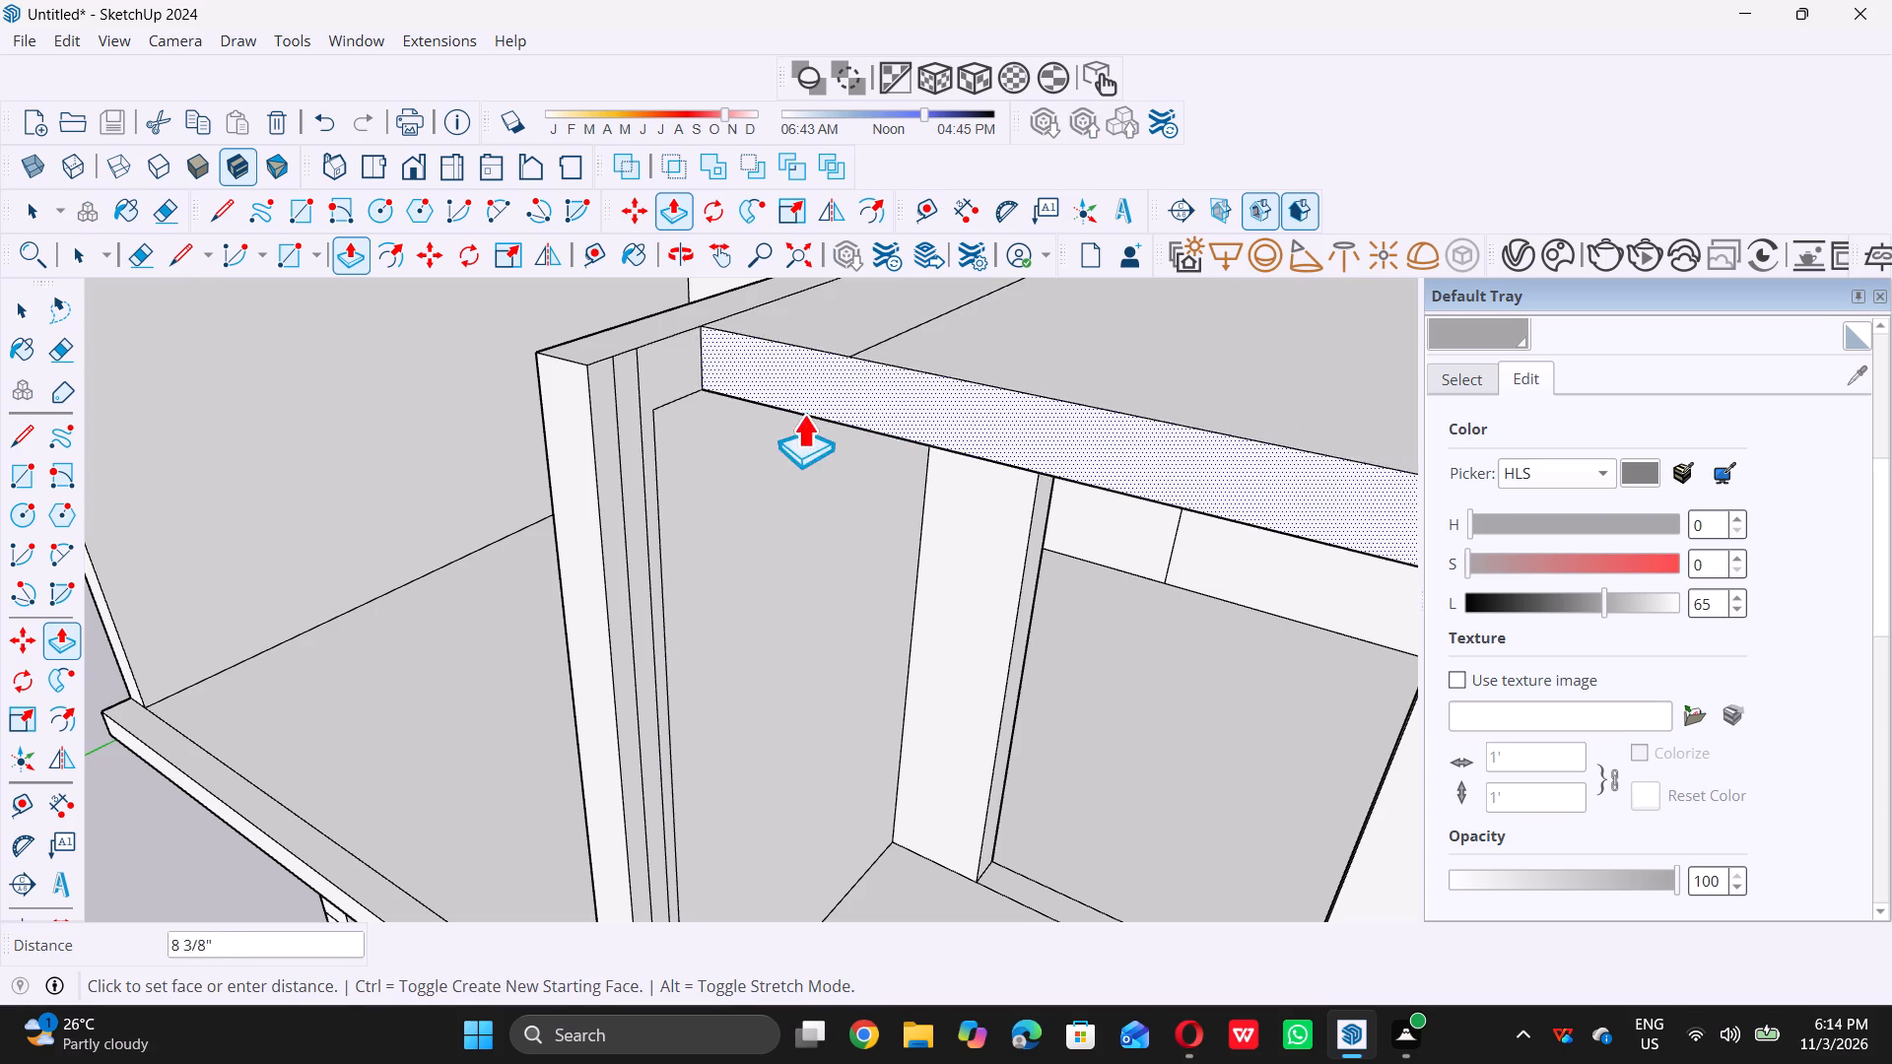
{"action": "double_click", "coordinate": [614, 459]}
{"action": "left_click", "coordinate": [747, 407]}
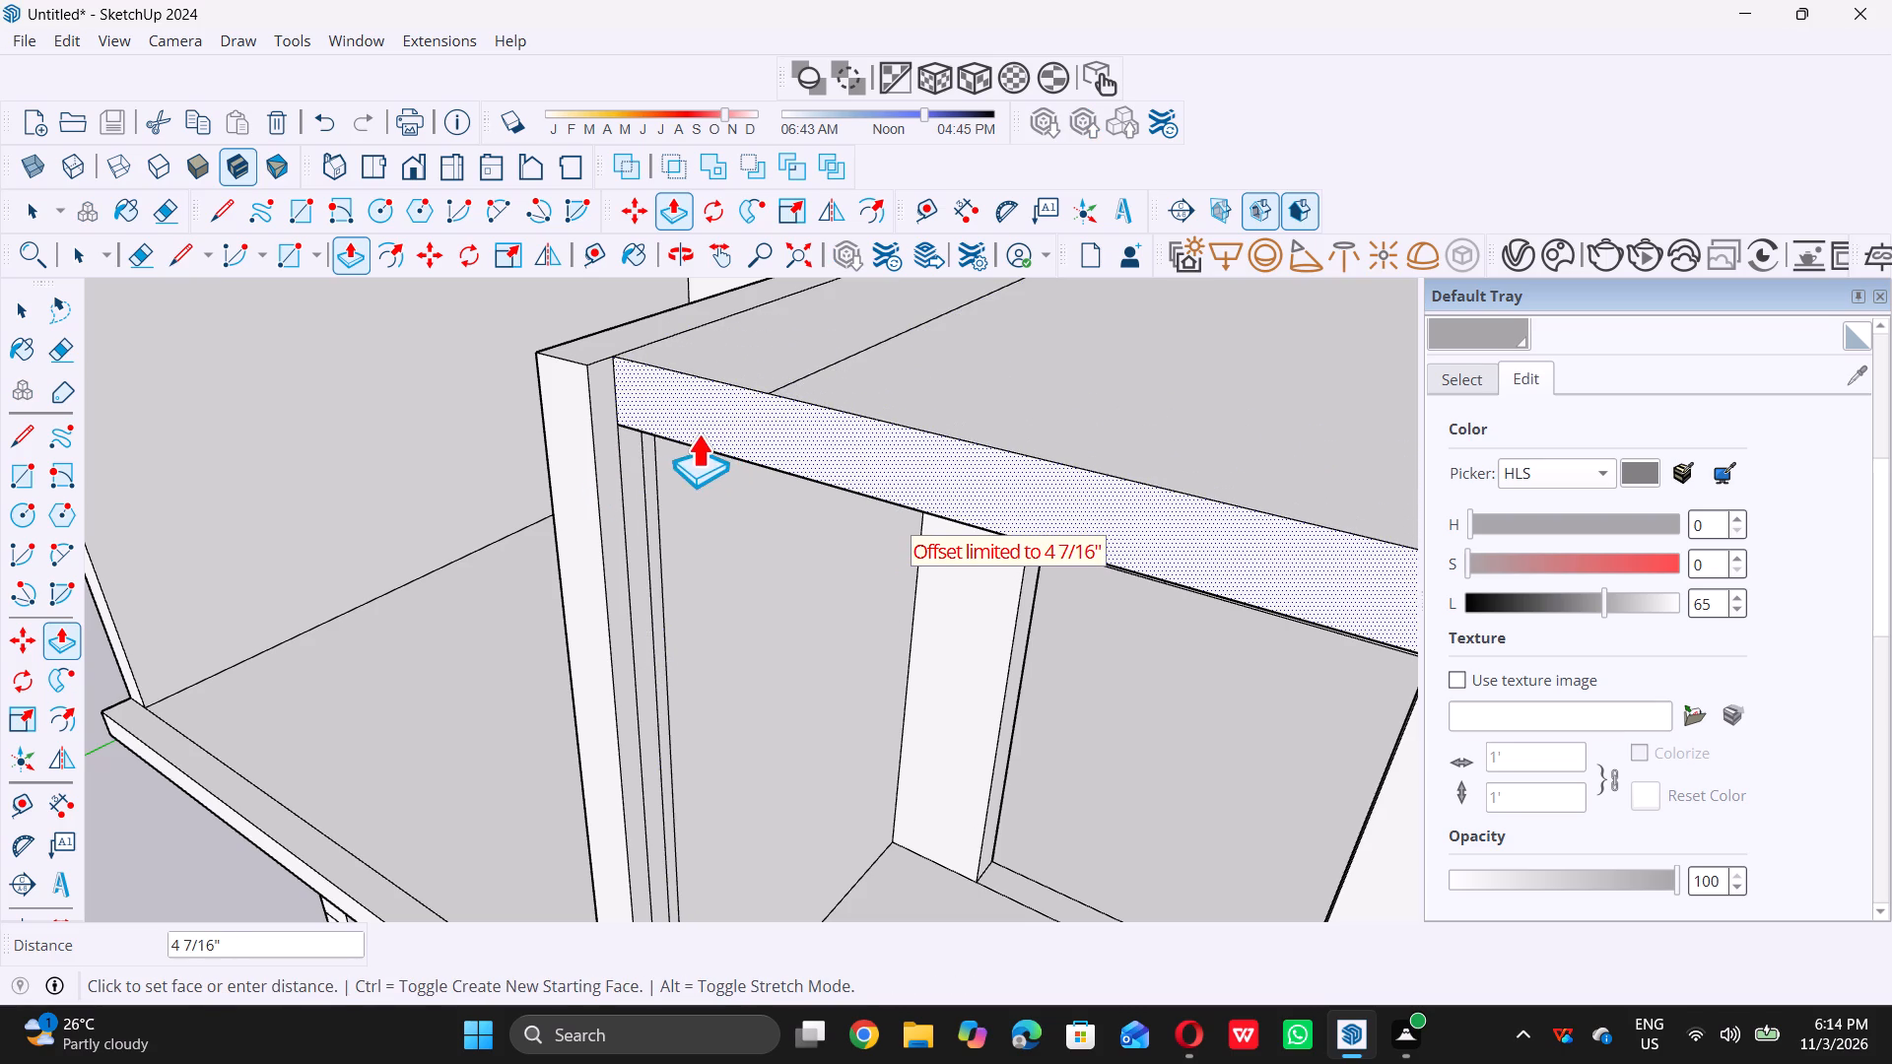
{"action": "double_click", "coordinate": [683, 418]}
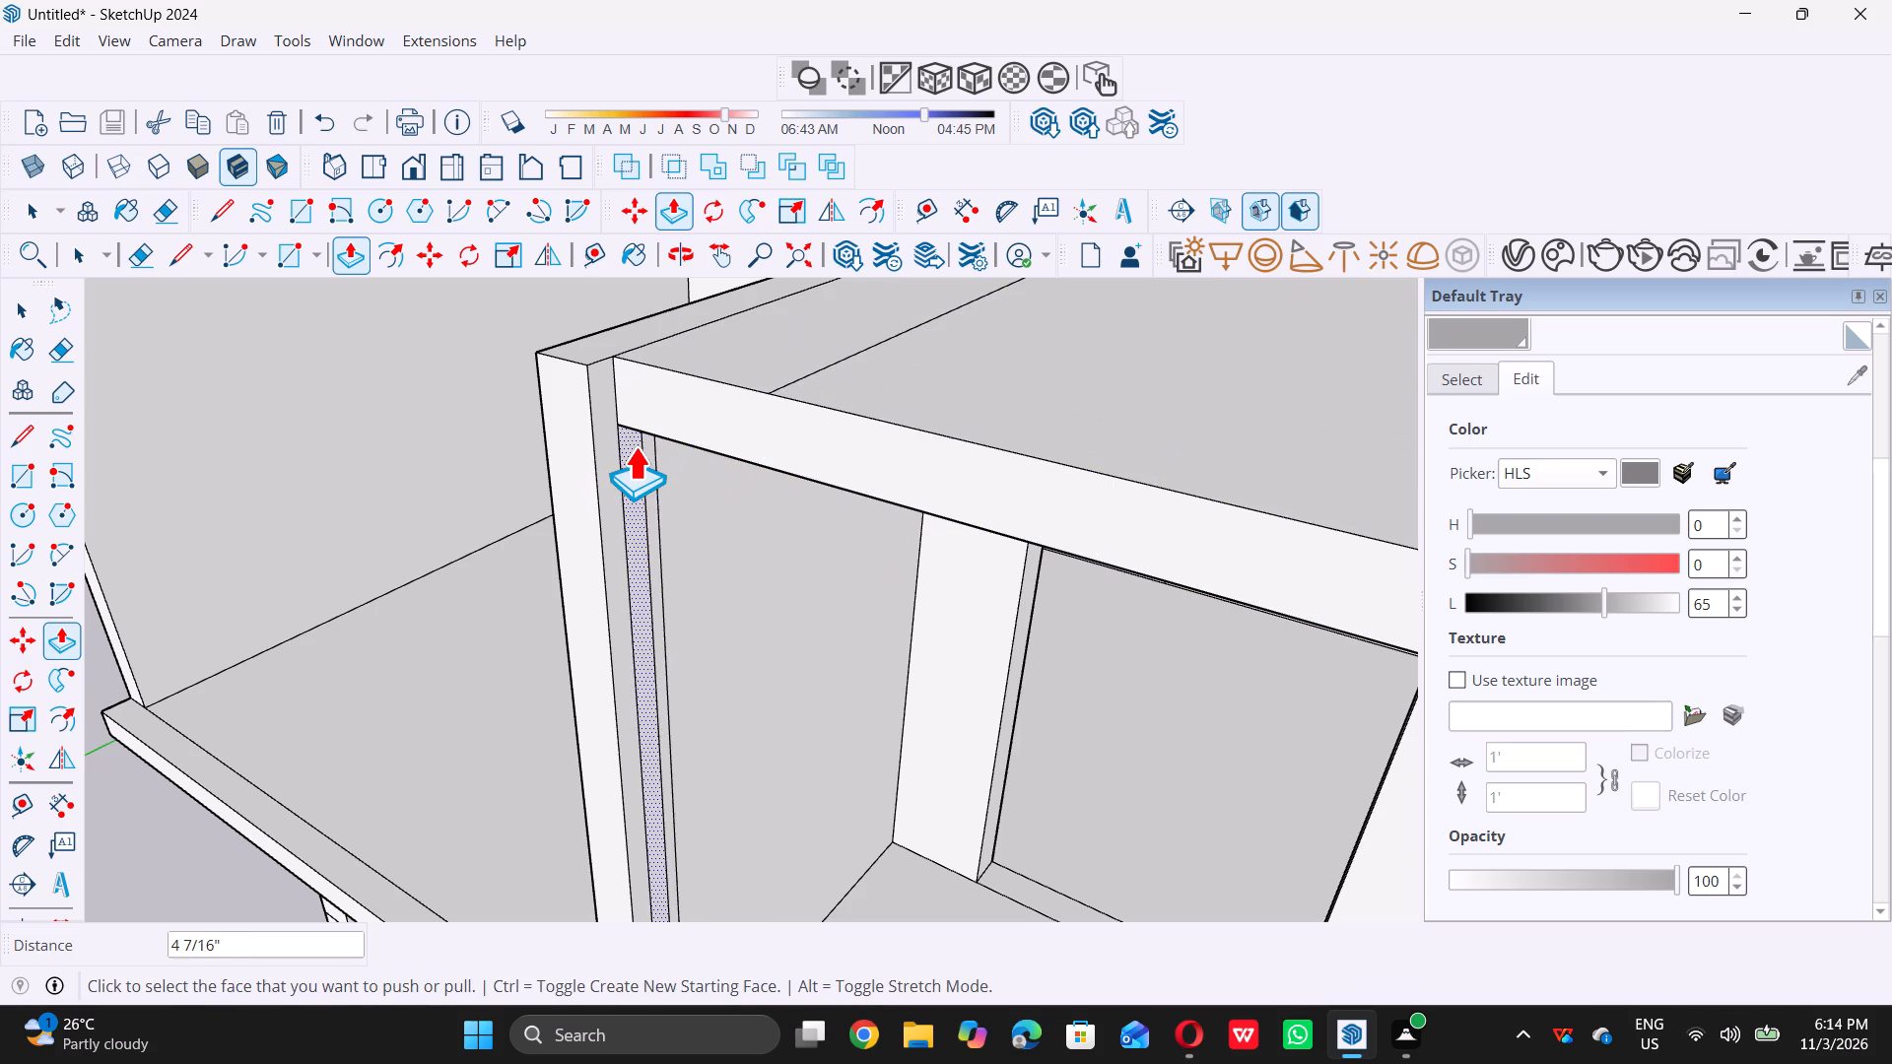
{"action": "double_click", "coordinate": [677, 416]}
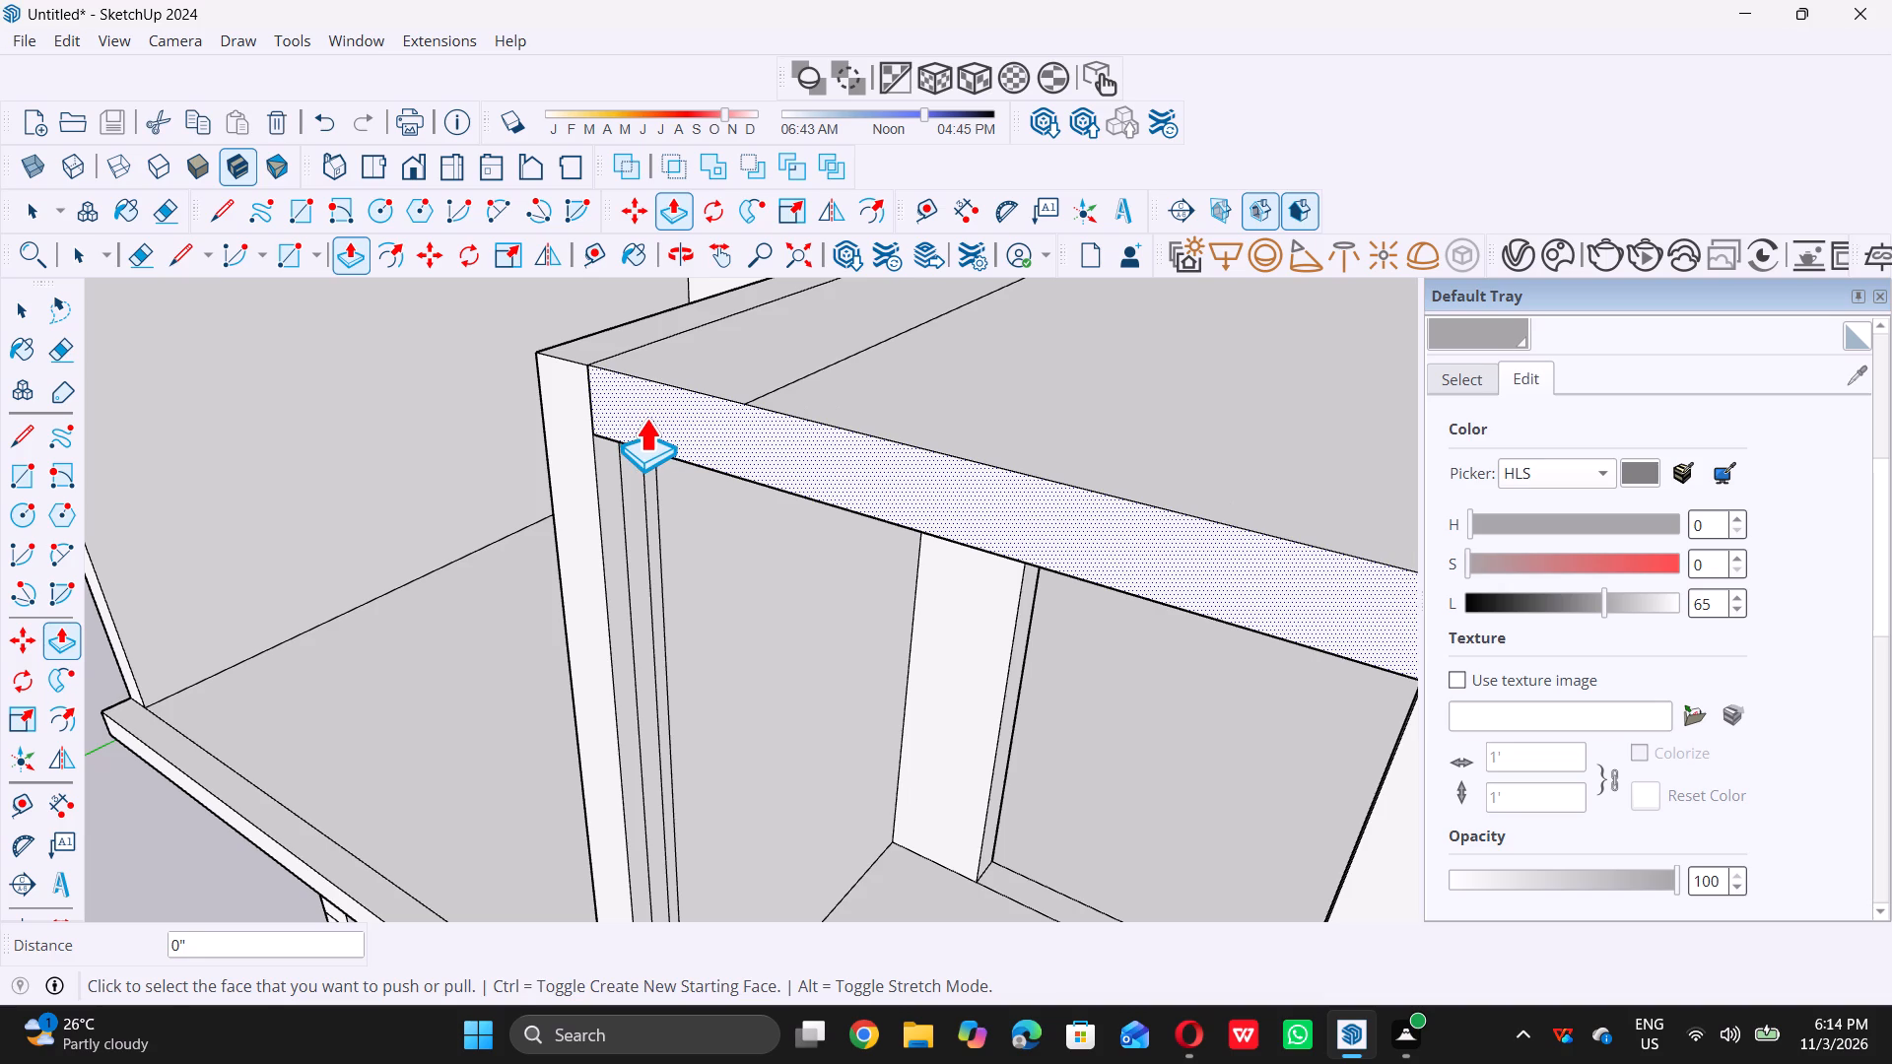
{"action": "key", "text": "space"}
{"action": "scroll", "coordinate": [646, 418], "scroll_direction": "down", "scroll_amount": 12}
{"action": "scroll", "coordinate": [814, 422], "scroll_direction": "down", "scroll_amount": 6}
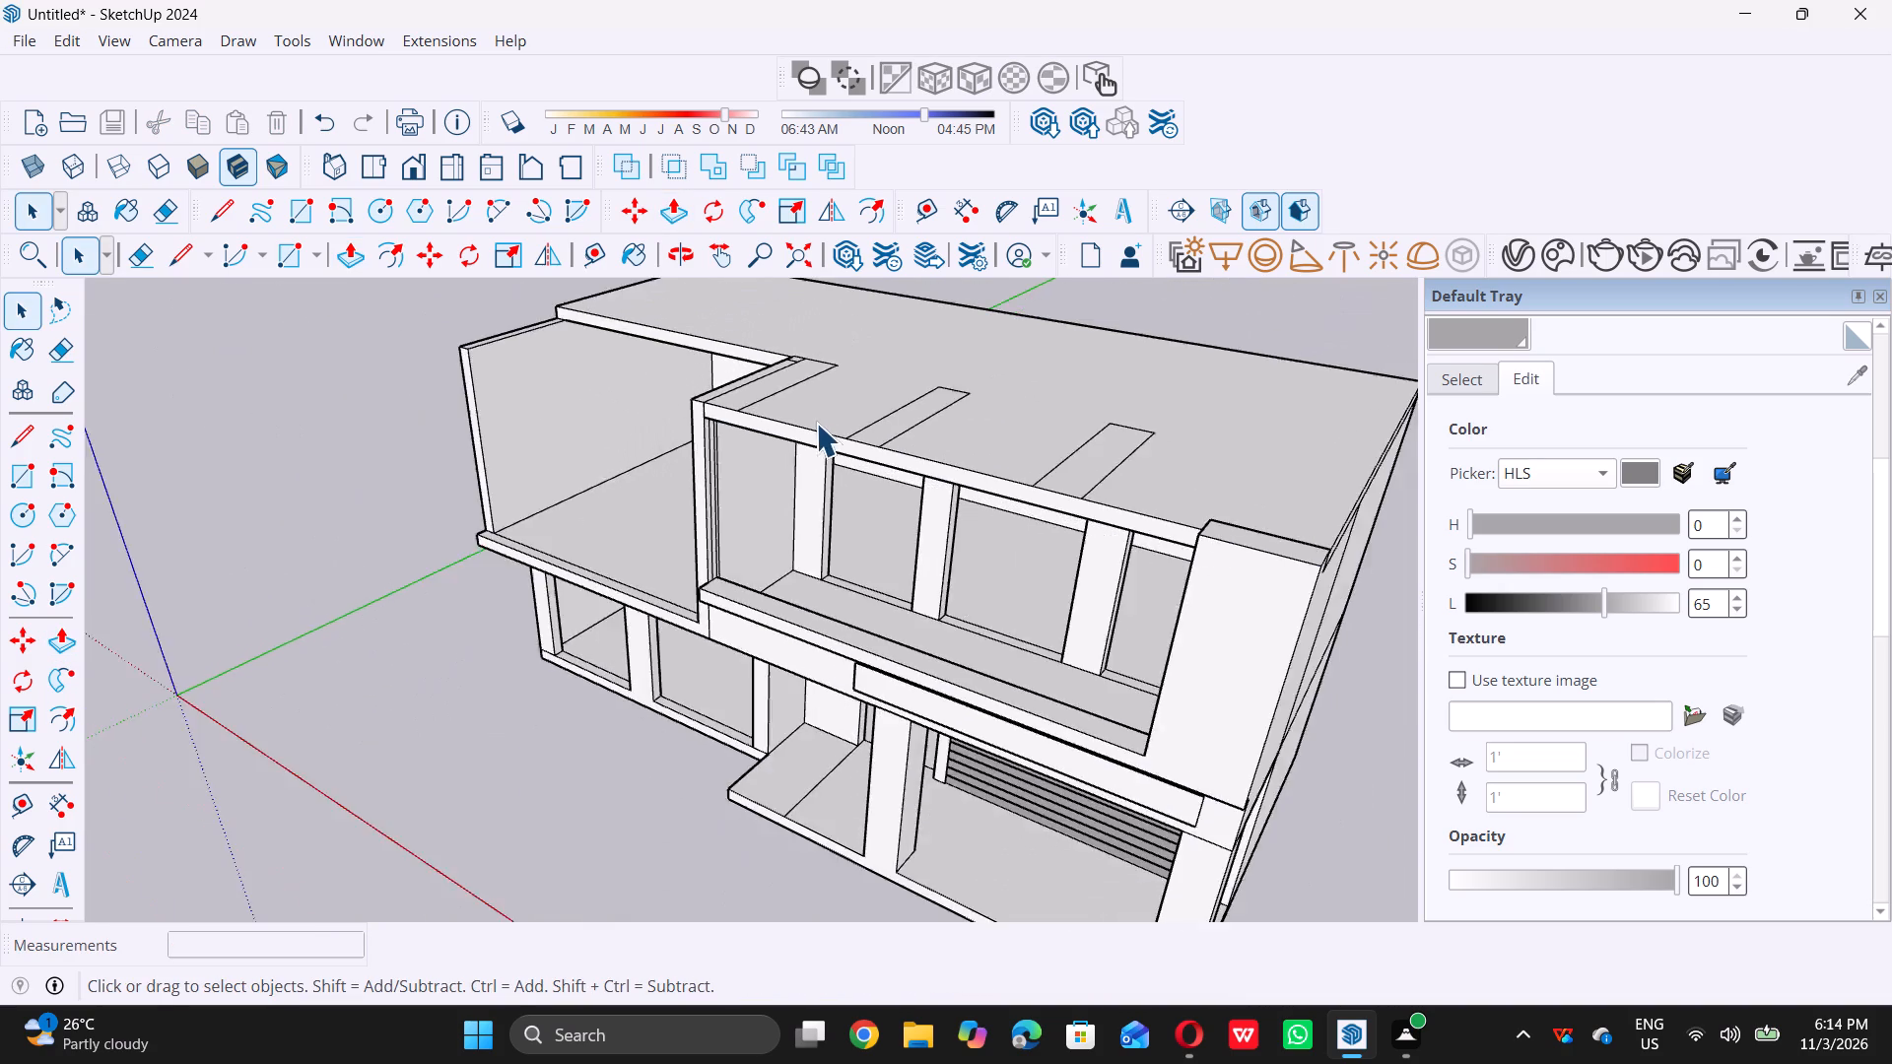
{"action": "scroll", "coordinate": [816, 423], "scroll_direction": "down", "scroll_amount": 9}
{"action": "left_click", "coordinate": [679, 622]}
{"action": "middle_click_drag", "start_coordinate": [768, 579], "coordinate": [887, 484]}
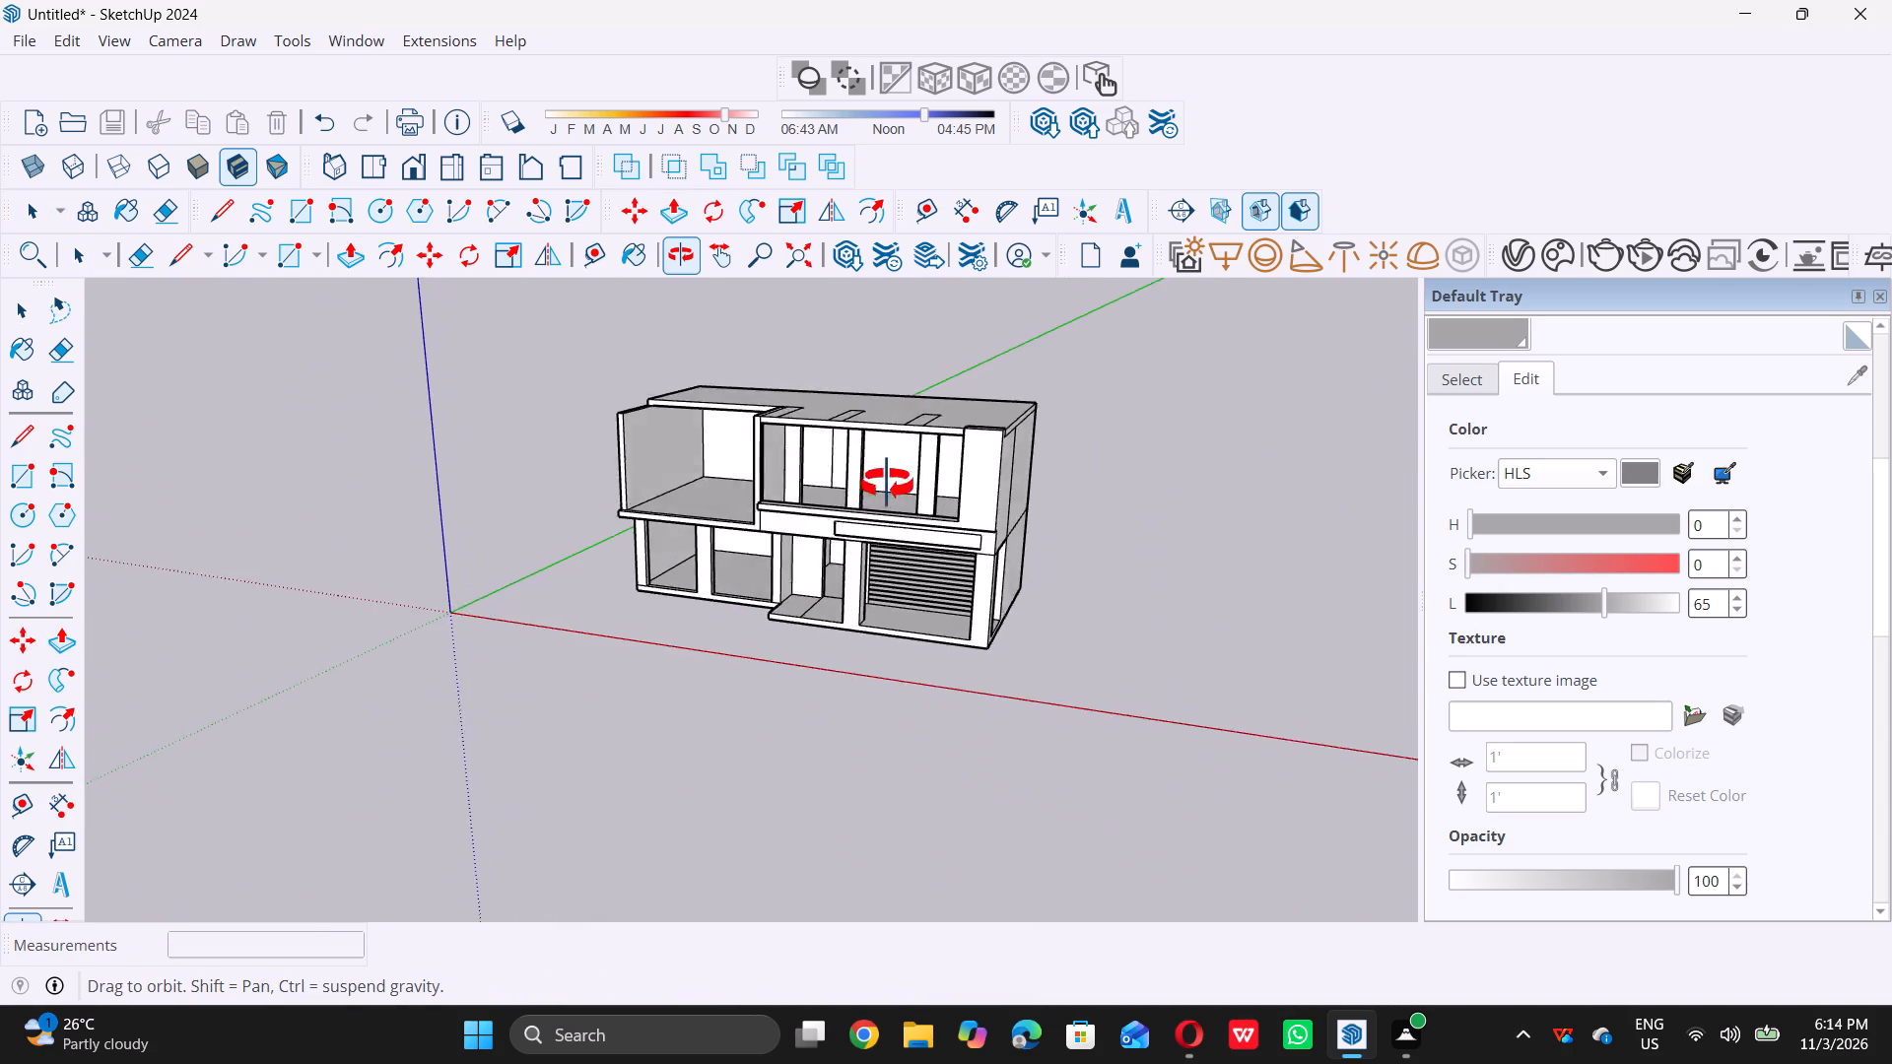
Erase the long side lines of the beam outlines left on top of the roof slab above the columns.
{"action": "middle_click_drag", "start_coordinate": [887, 484], "coordinate": [947, 461]}
{"action": "scroll", "coordinate": [980, 442], "scroll_direction": "up", "scroll_amount": 9}
{"action": "middle_click_drag", "start_coordinate": [937, 422], "coordinate": [960, 426]}
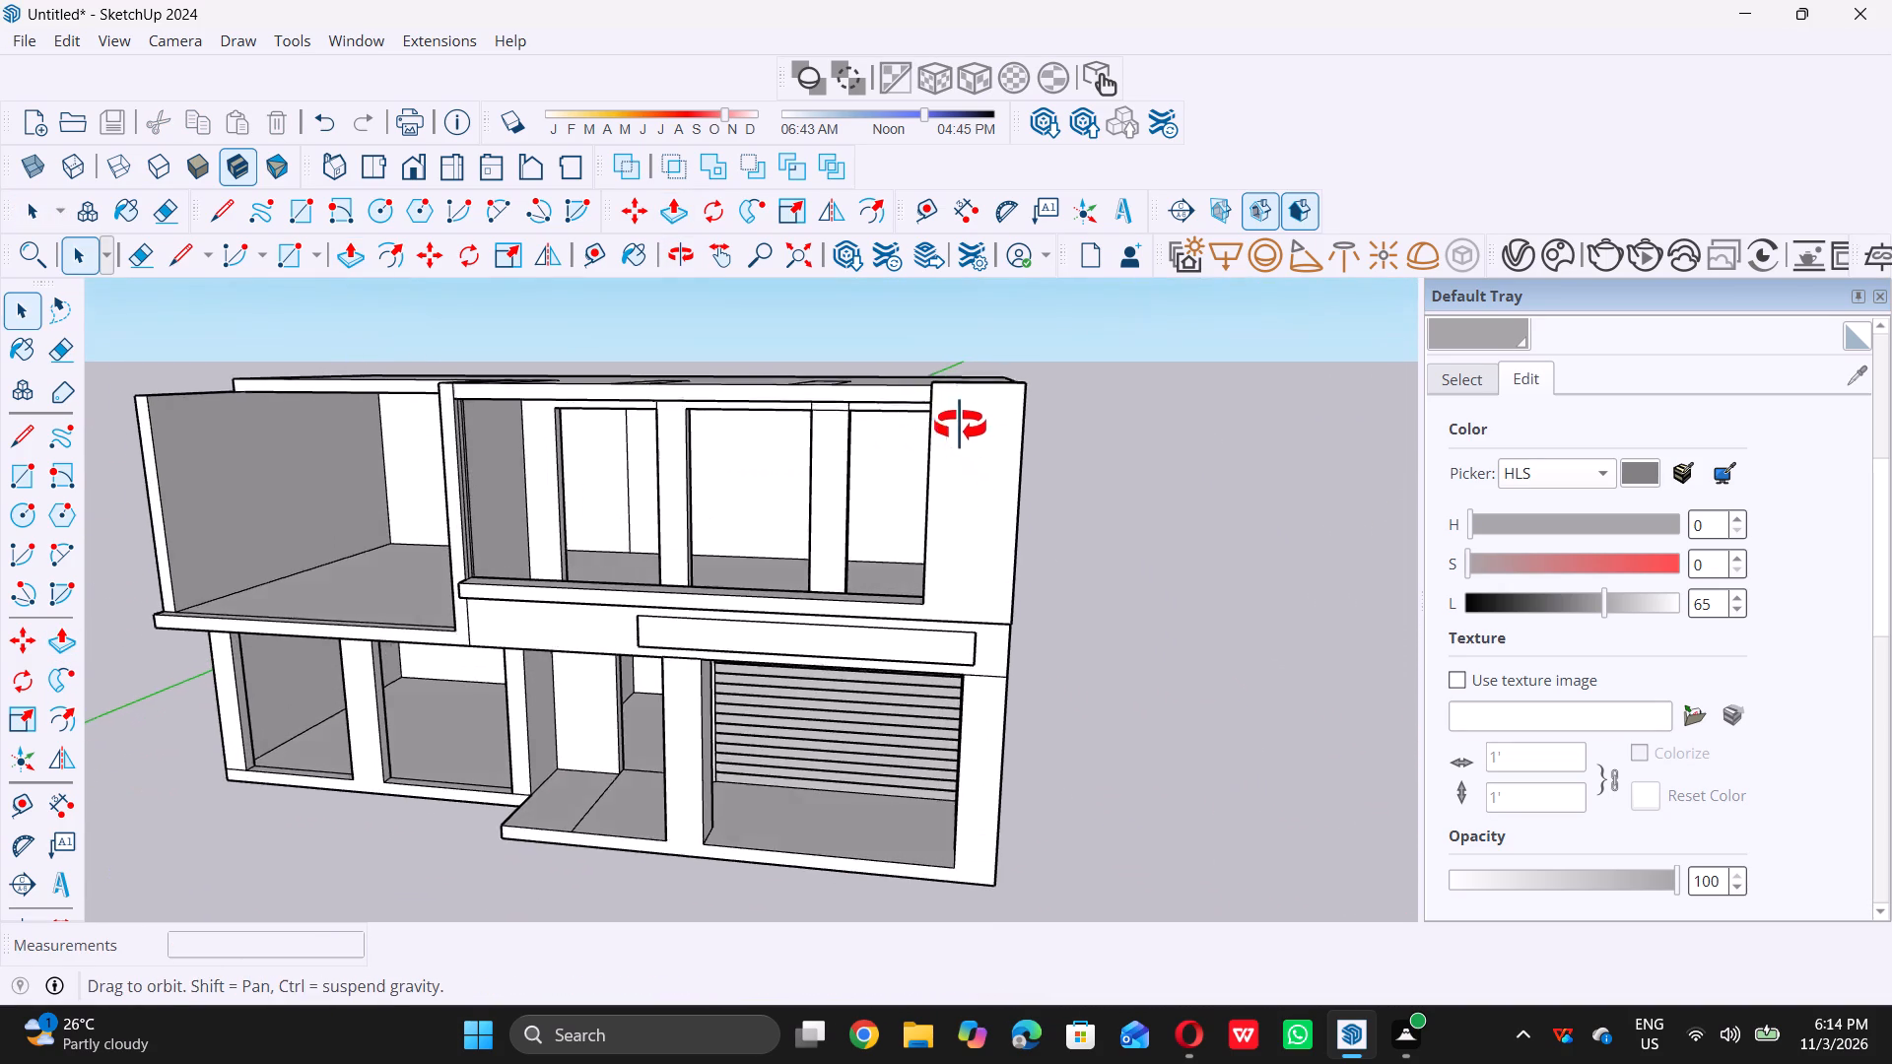
{"action": "middle_click_drag", "start_coordinate": [960, 426], "coordinate": [1153, 542]}
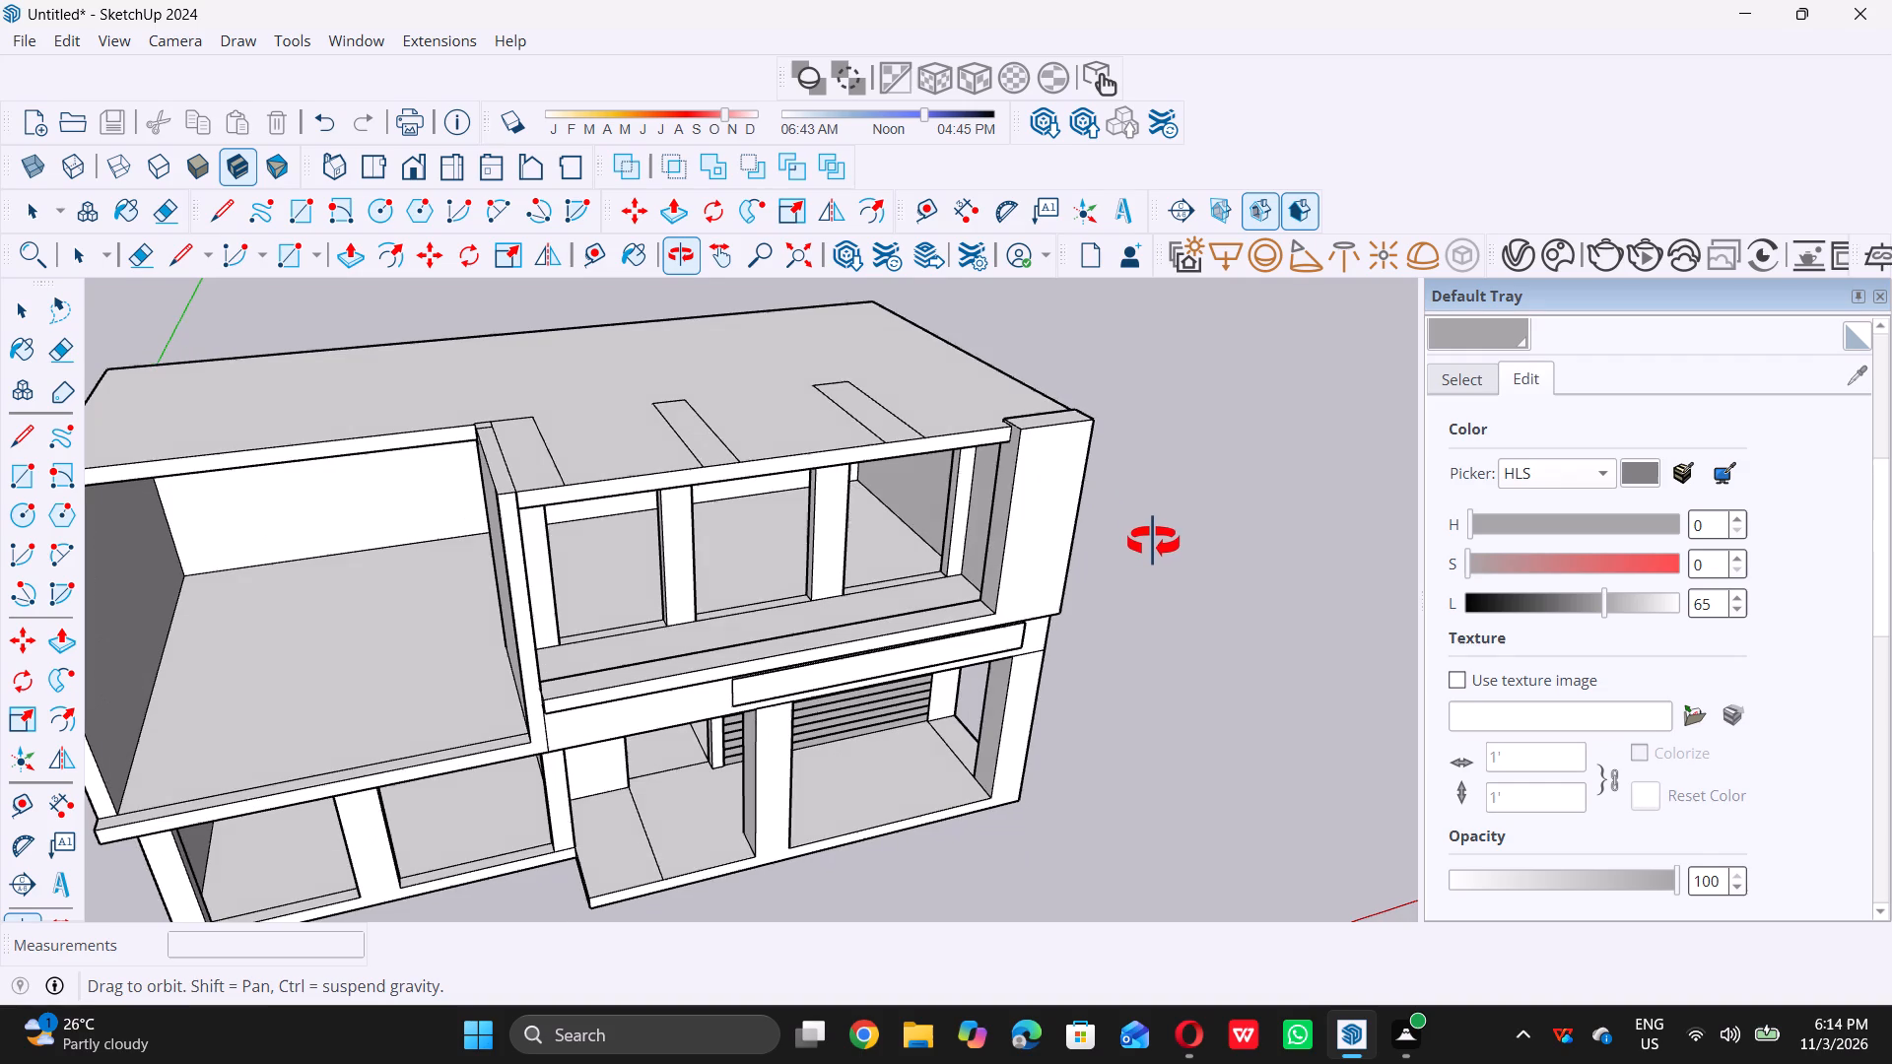
{"action": "middle_click_drag", "start_coordinate": [1153, 542], "coordinate": [1237, 489]}
{"action": "middle_click_drag", "start_coordinate": [702, 531], "coordinate": [514, 560]}
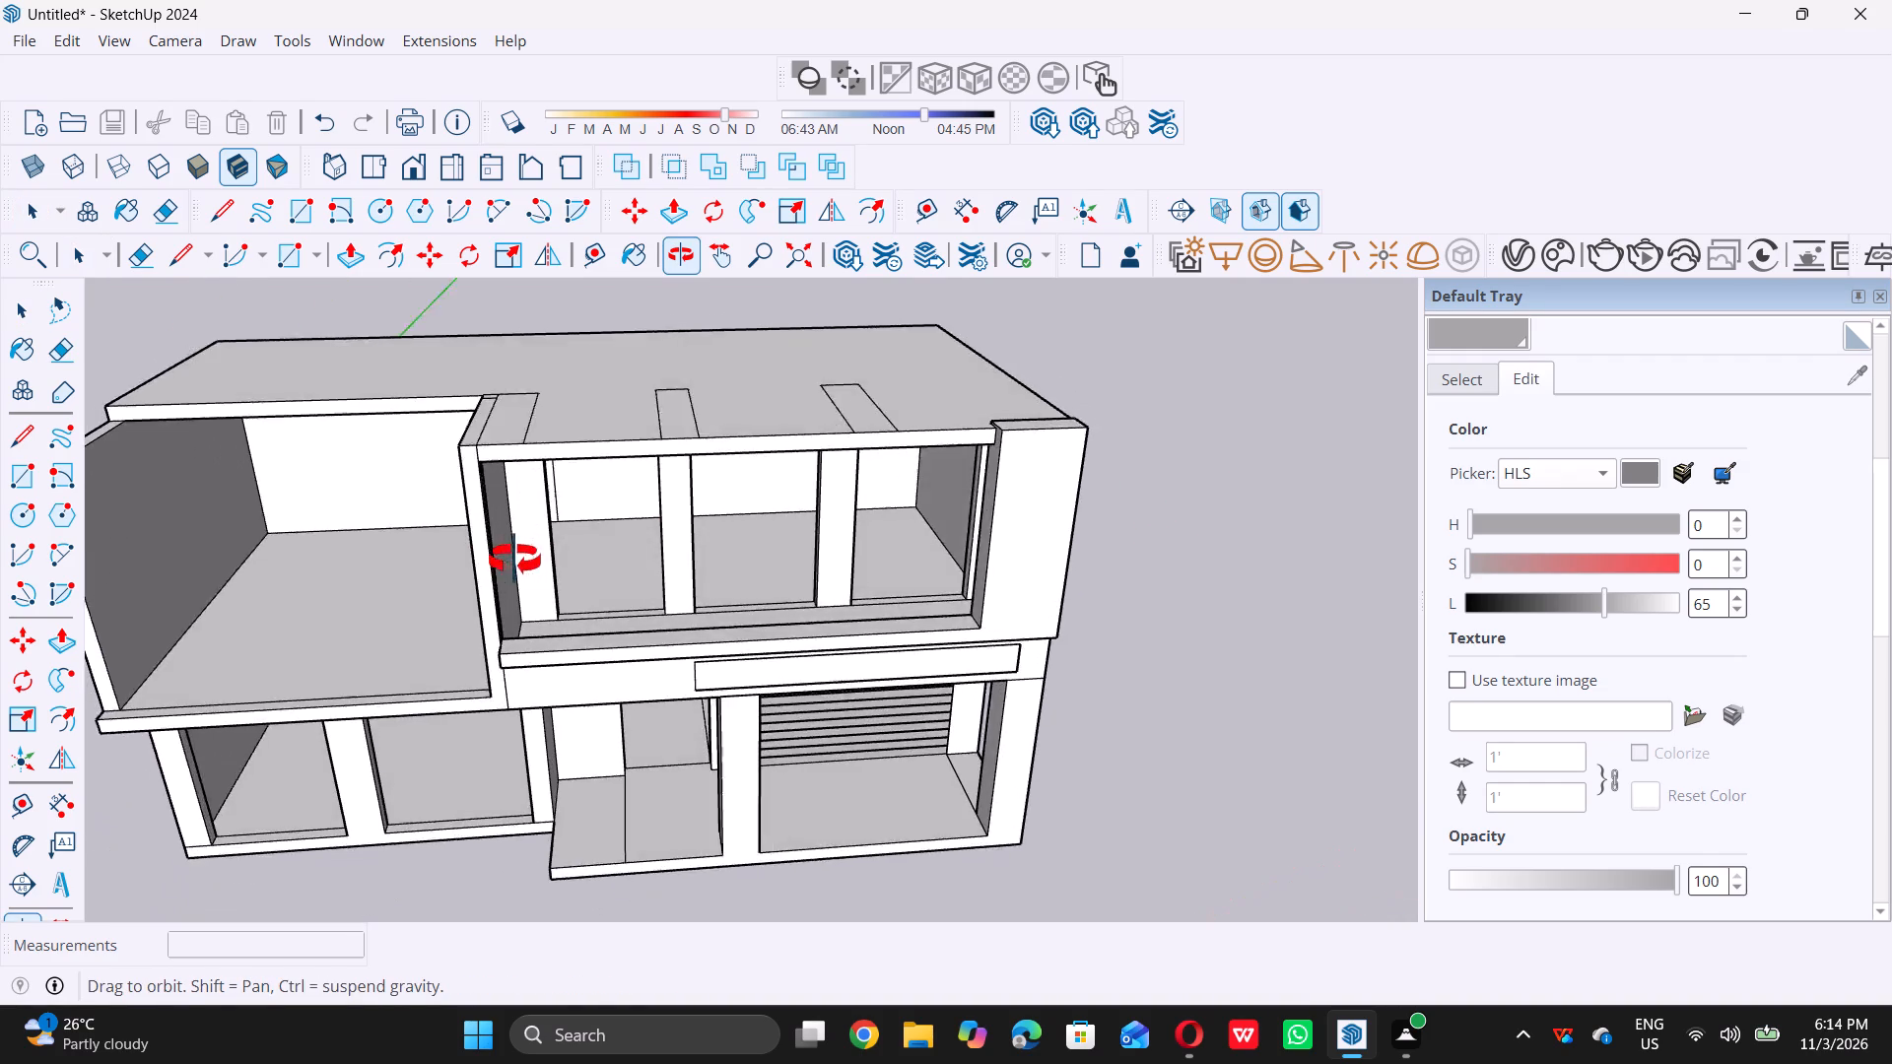
{"action": "middle_click_drag", "start_coordinate": [514, 560], "coordinate": [438, 563]}
{"action": "scroll", "coordinate": [472, 472], "scroll_direction": "up", "scroll_amount": 12}
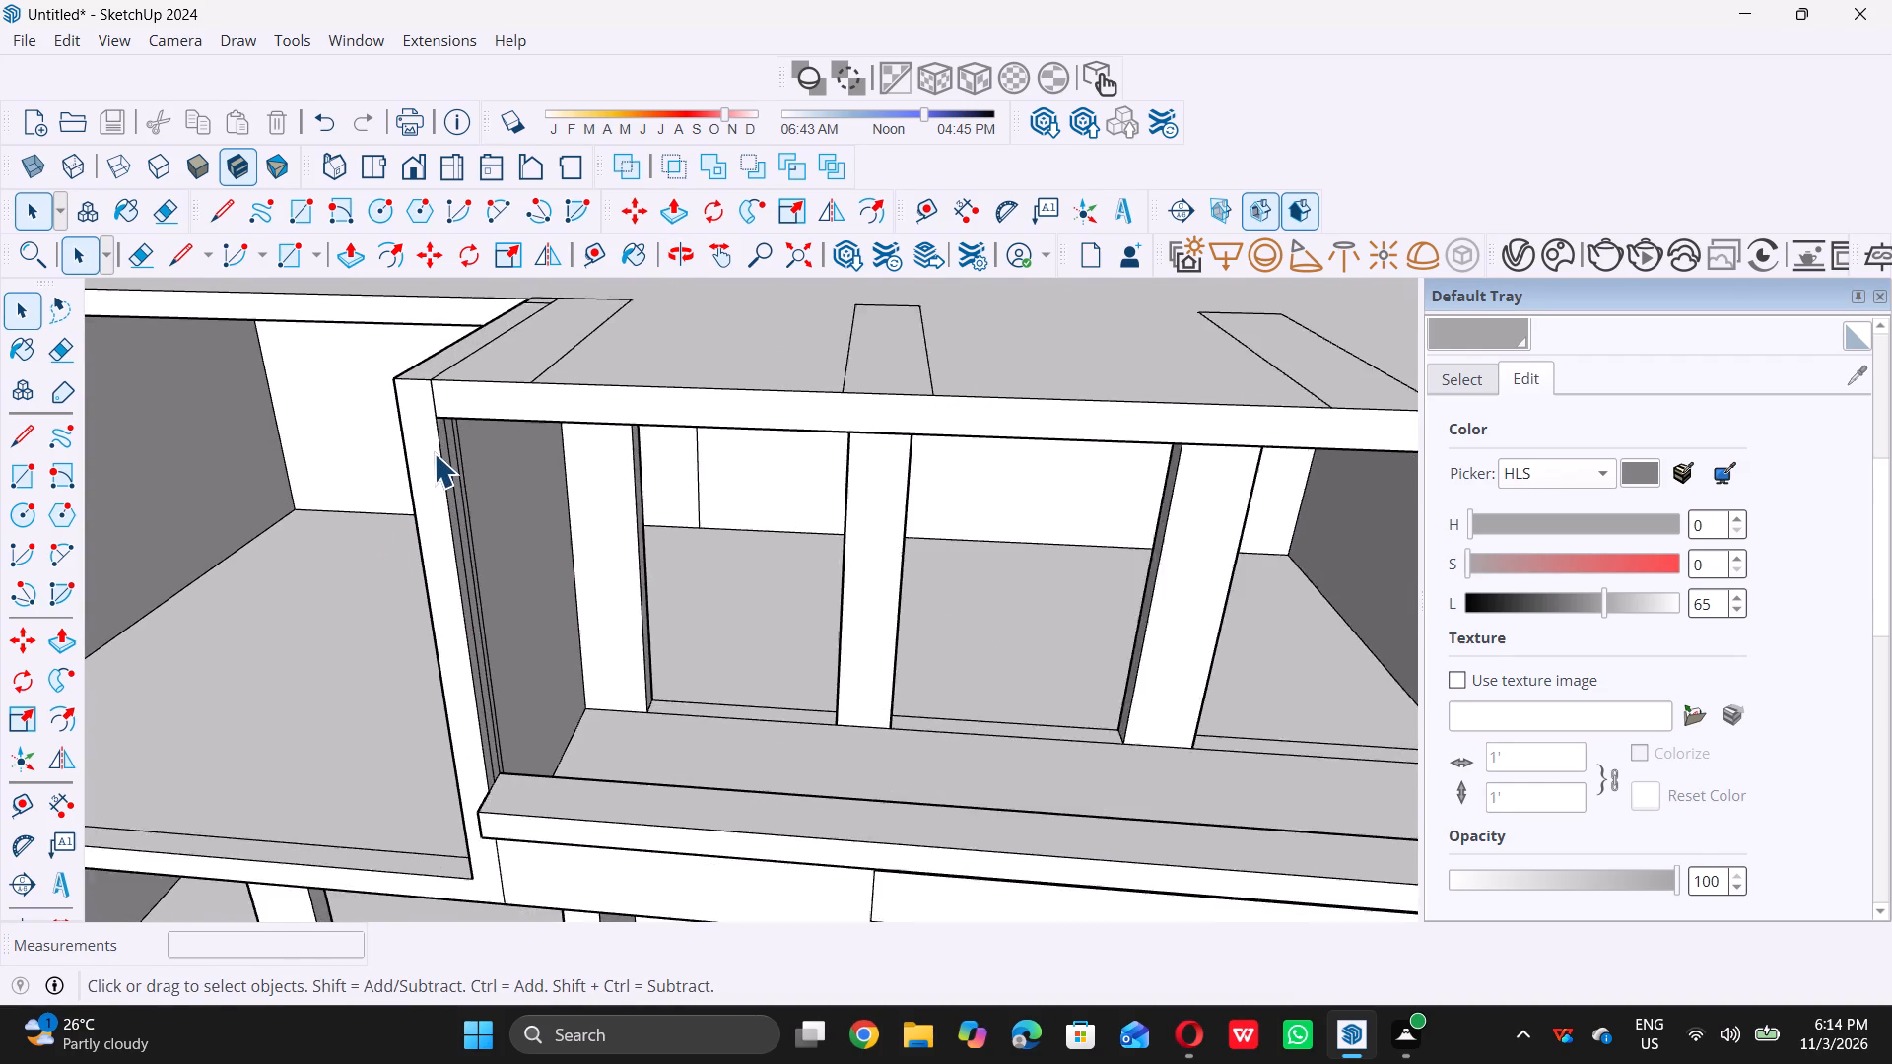
{"action": "scroll", "coordinate": [434, 453], "scroll_direction": "down", "scroll_amount": 17}
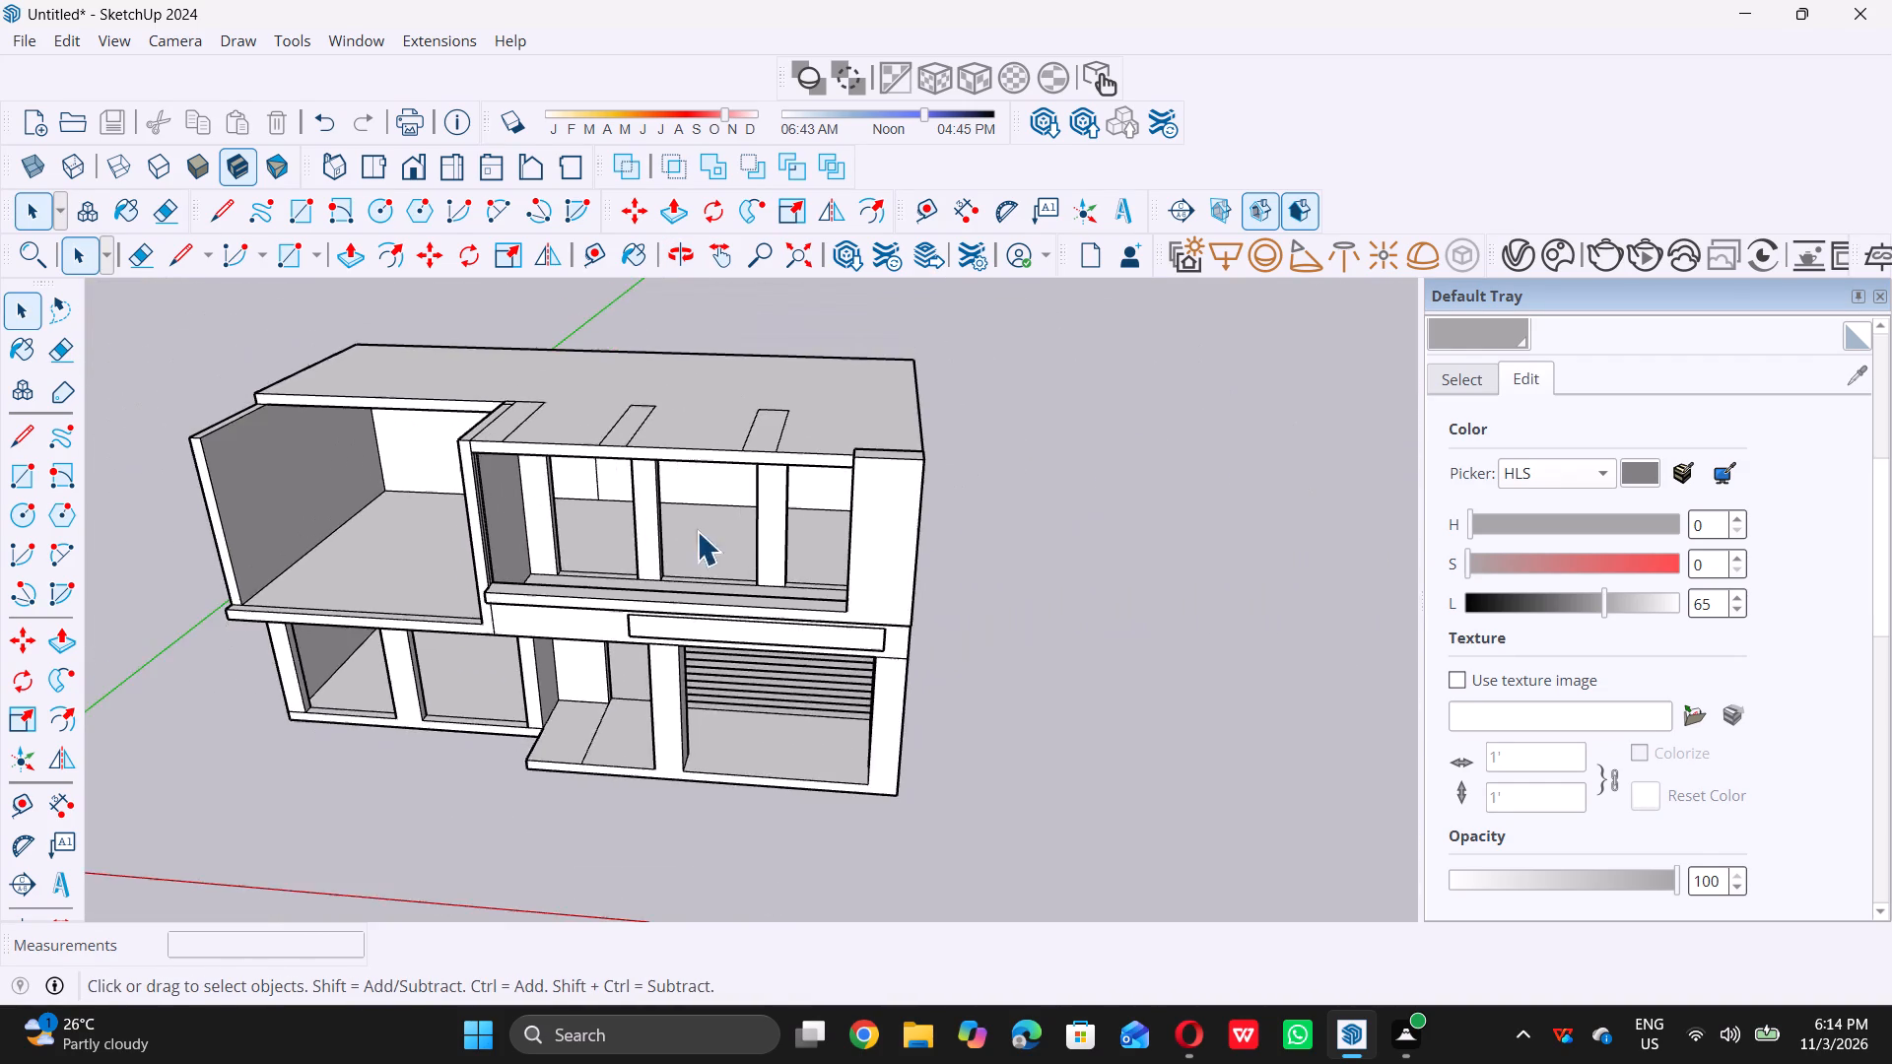
{"action": "scroll", "coordinate": [697, 531], "scroll_direction": "down", "scroll_amount": 5}
{"action": "middle_click_drag", "start_coordinate": [819, 572], "coordinate": [725, 613]}
{"action": "scroll", "coordinate": [777, 452], "scroll_direction": "up", "scroll_amount": 10}
{"action": "scroll", "coordinate": [577, 547], "scroll_direction": "up", "scroll_amount": 3}
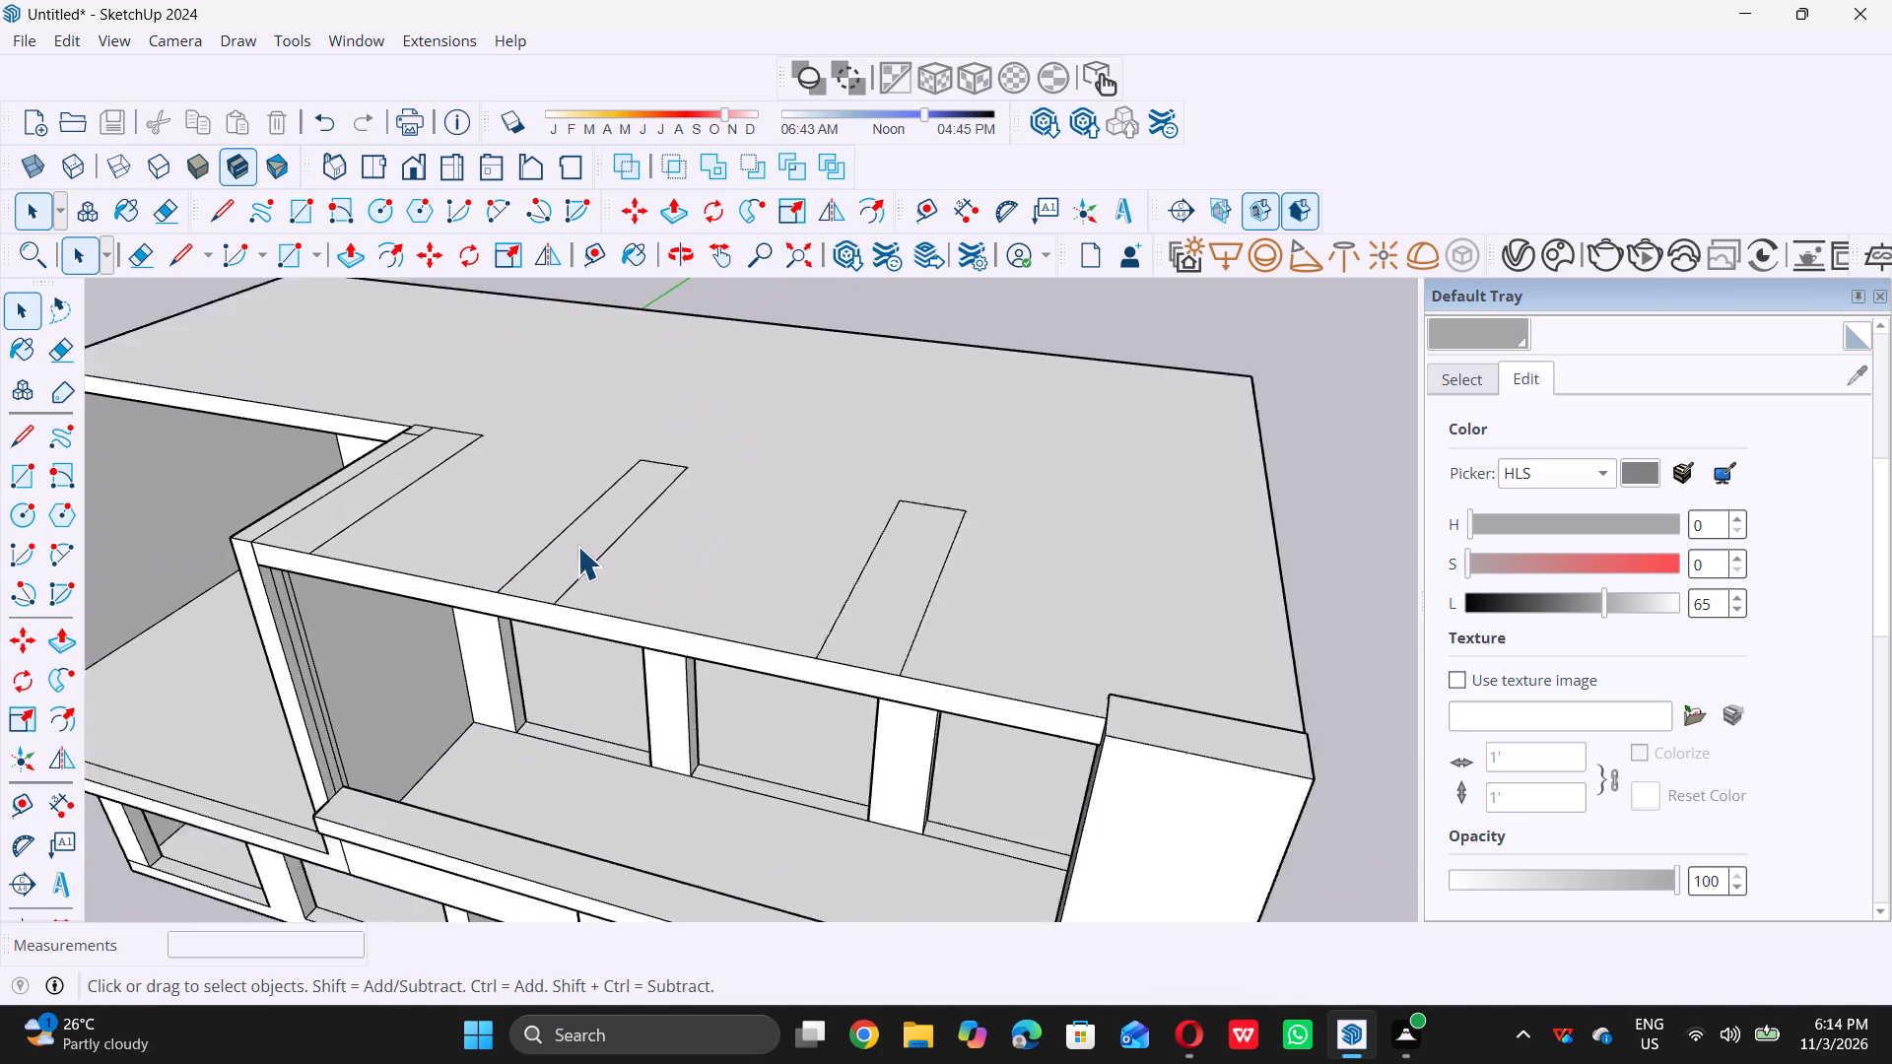
{"action": "scroll", "coordinate": [577, 546], "scroll_direction": "up", "scroll_amount": 1}
{"action": "key", "text": "e"}
{"action": "double_click", "coordinate": [388, 469]}
{"action": "left_click_drag", "start_coordinate": [392, 471], "coordinate": [554, 501]}
{"action": "left_click_drag", "start_coordinate": [559, 501], "coordinate": [1023, 579]}
{"action": "triple_click", "coordinate": [1023, 579]}
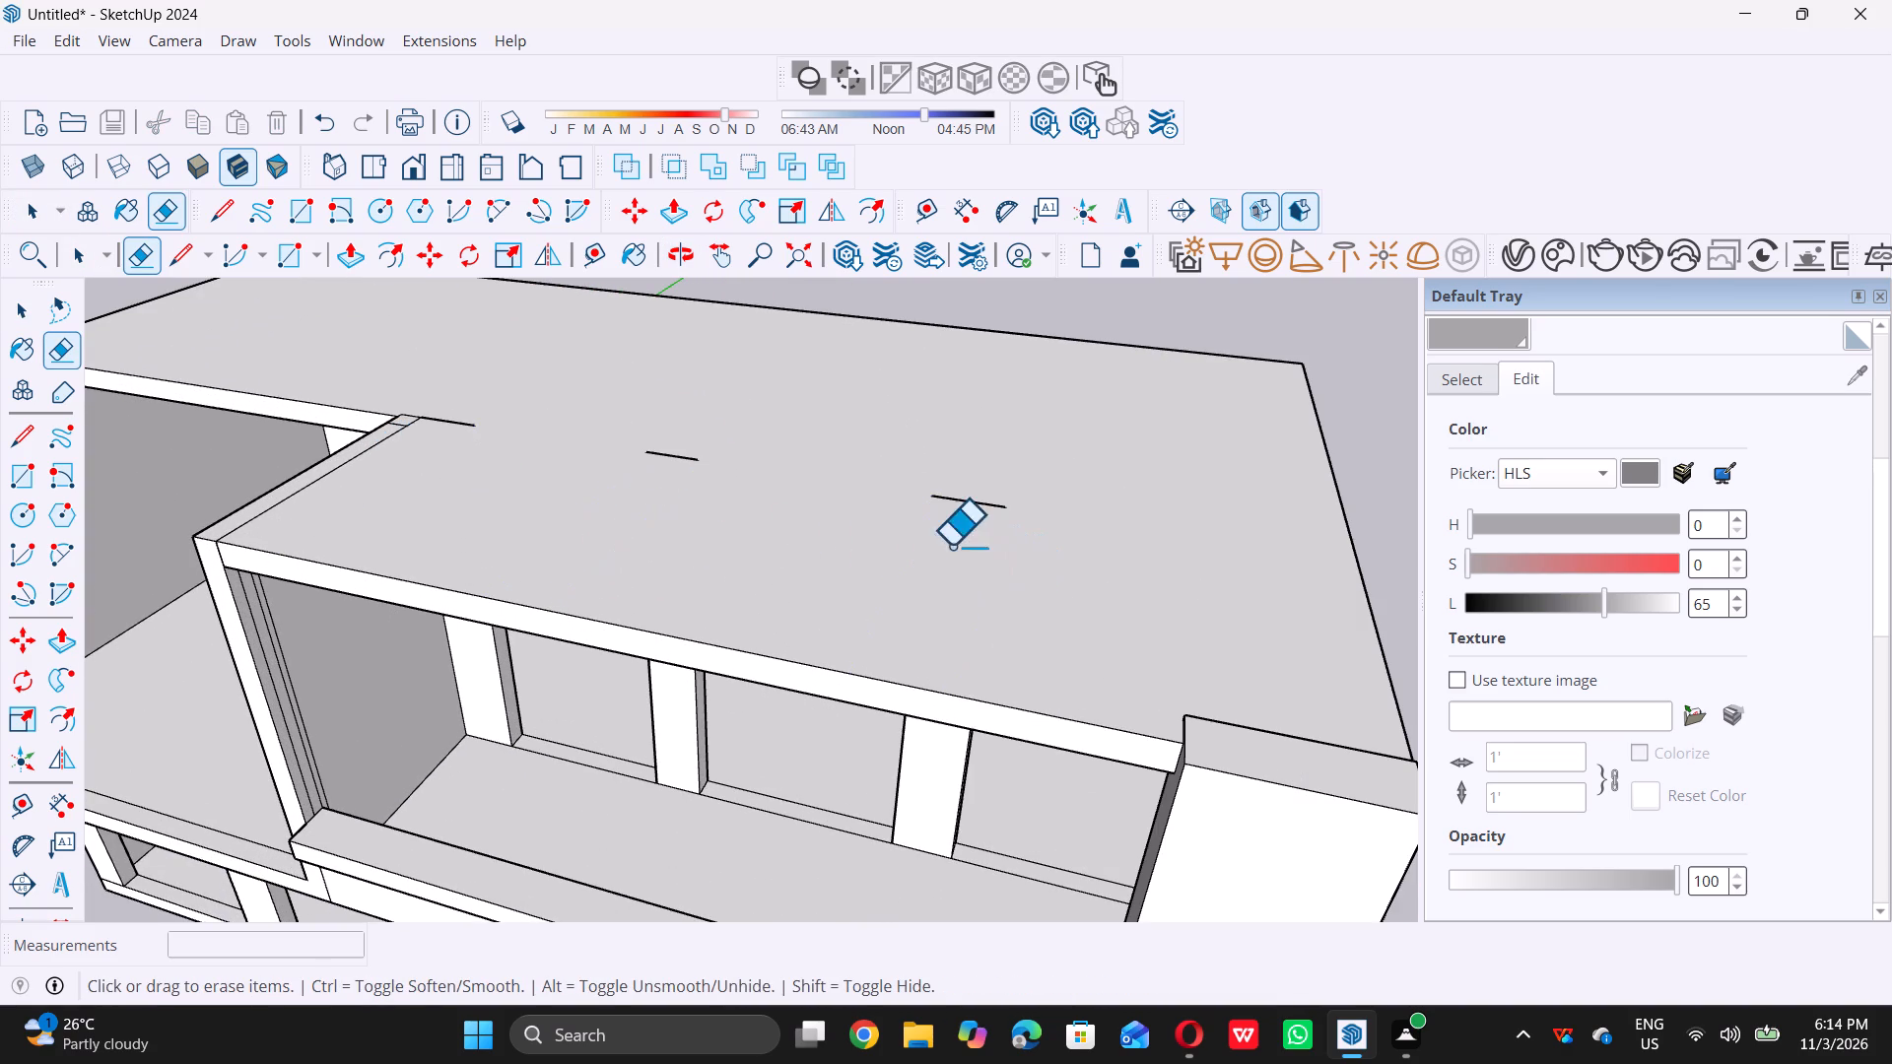
Erase the three remaining short end lines of the beam outlines on top of the roof slab.
{"action": "left_click", "coordinate": [954, 534]}
{"action": "left_click", "coordinate": [971, 511]}
{"action": "left_click", "coordinate": [983, 494]}
{"action": "left_click_drag", "start_coordinate": [998, 475], "coordinate": [976, 503]}
{"action": "left_click", "coordinate": [976, 503]}
{"action": "left_click_drag", "start_coordinate": [976, 503], "coordinate": [733, 415]}
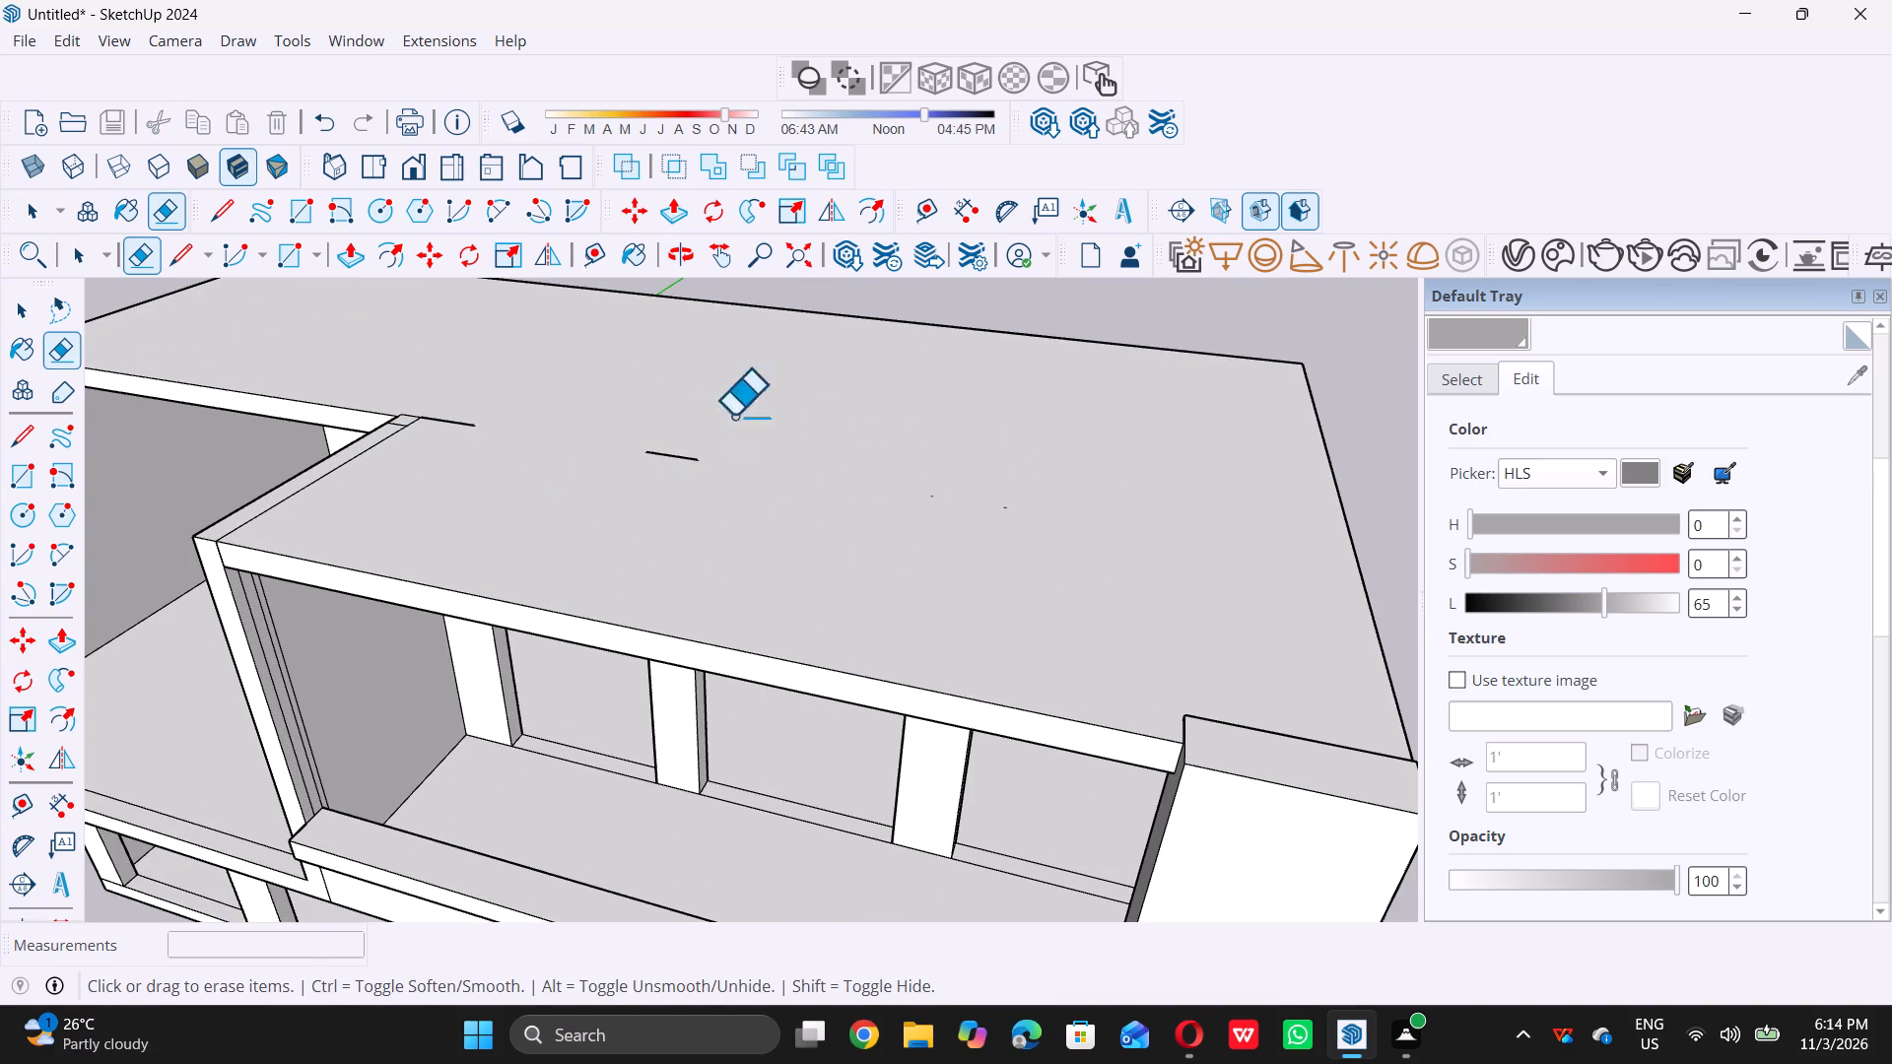
{"action": "left_click_drag", "start_coordinate": [733, 415], "coordinate": [666, 463]}
{"action": "left_click", "coordinate": [666, 463]}
{"action": "triple_click", "coordinate": [670, 453]}
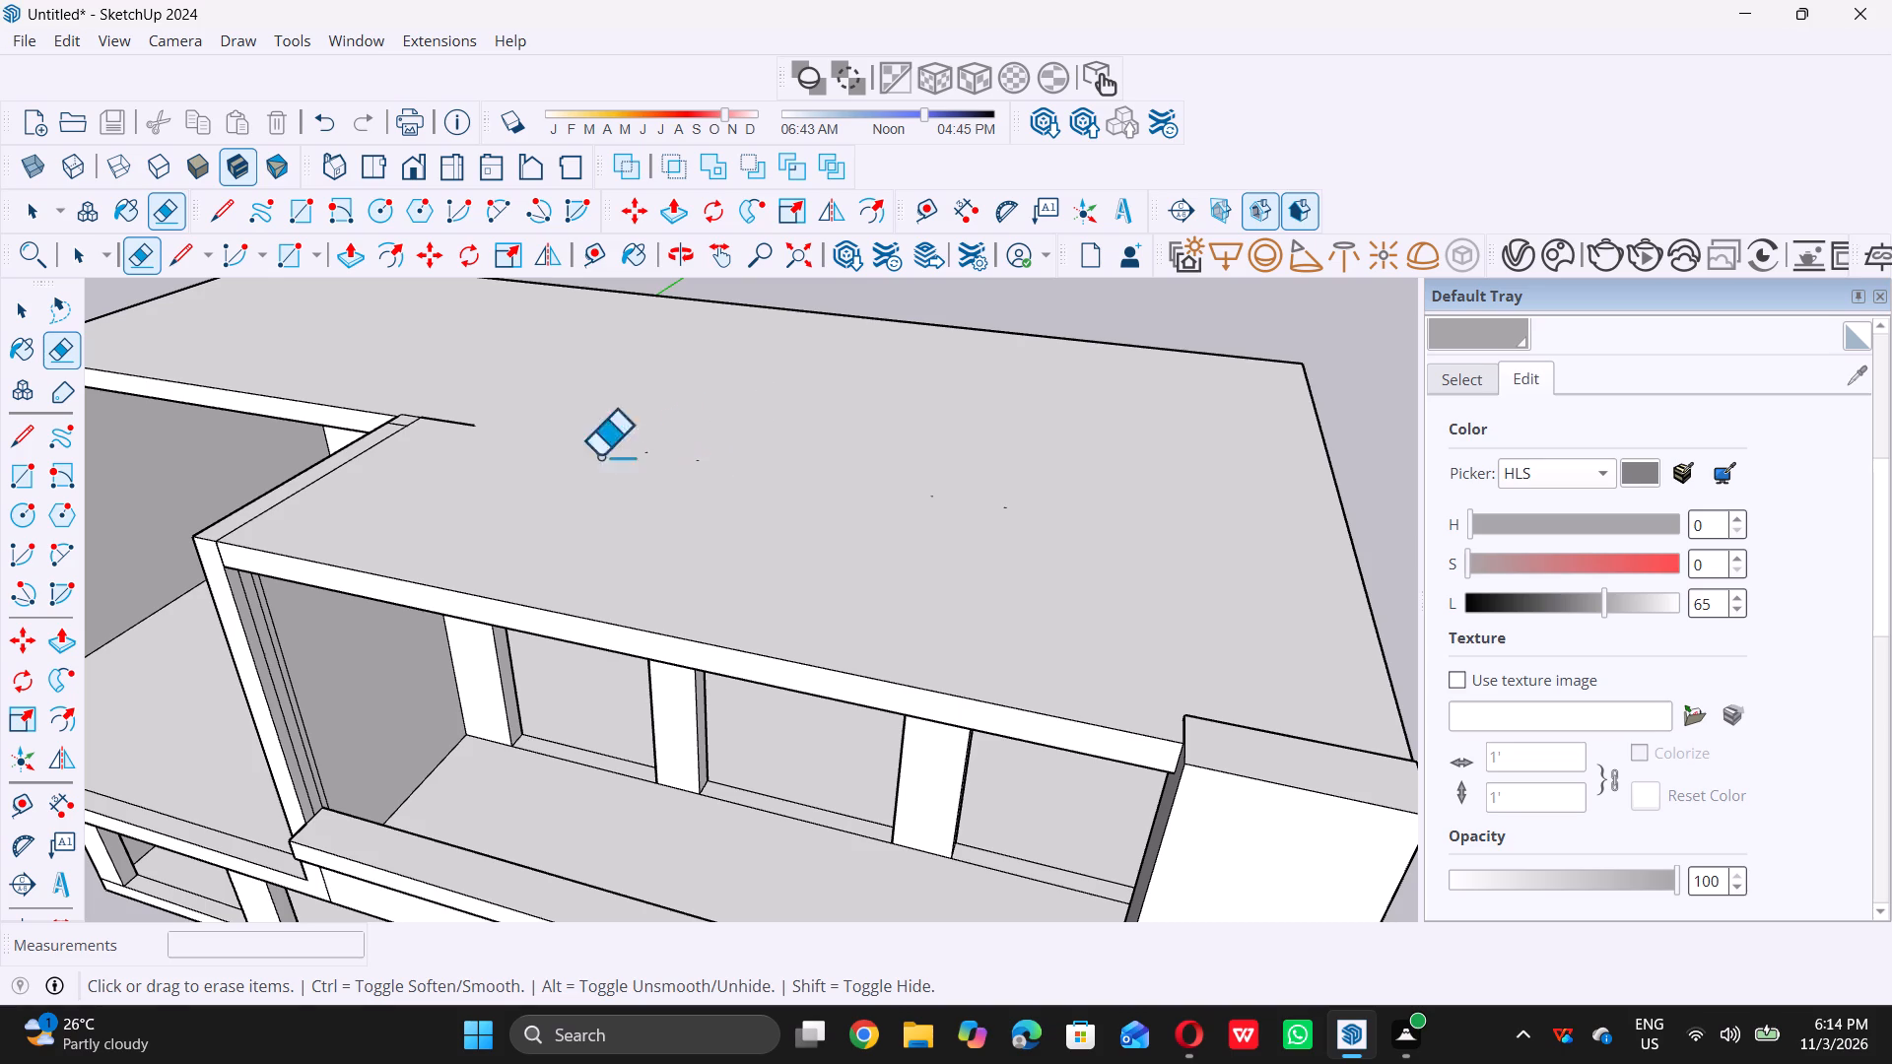
{"action": "scroll", "coordinate": [450, 424], "scroll_direction": "up", "scroll_amount": 5}
{"action": "triple_click", "coordinate": [452, 423]}
{"action": "left_click", "coordinate": [453, 422]}
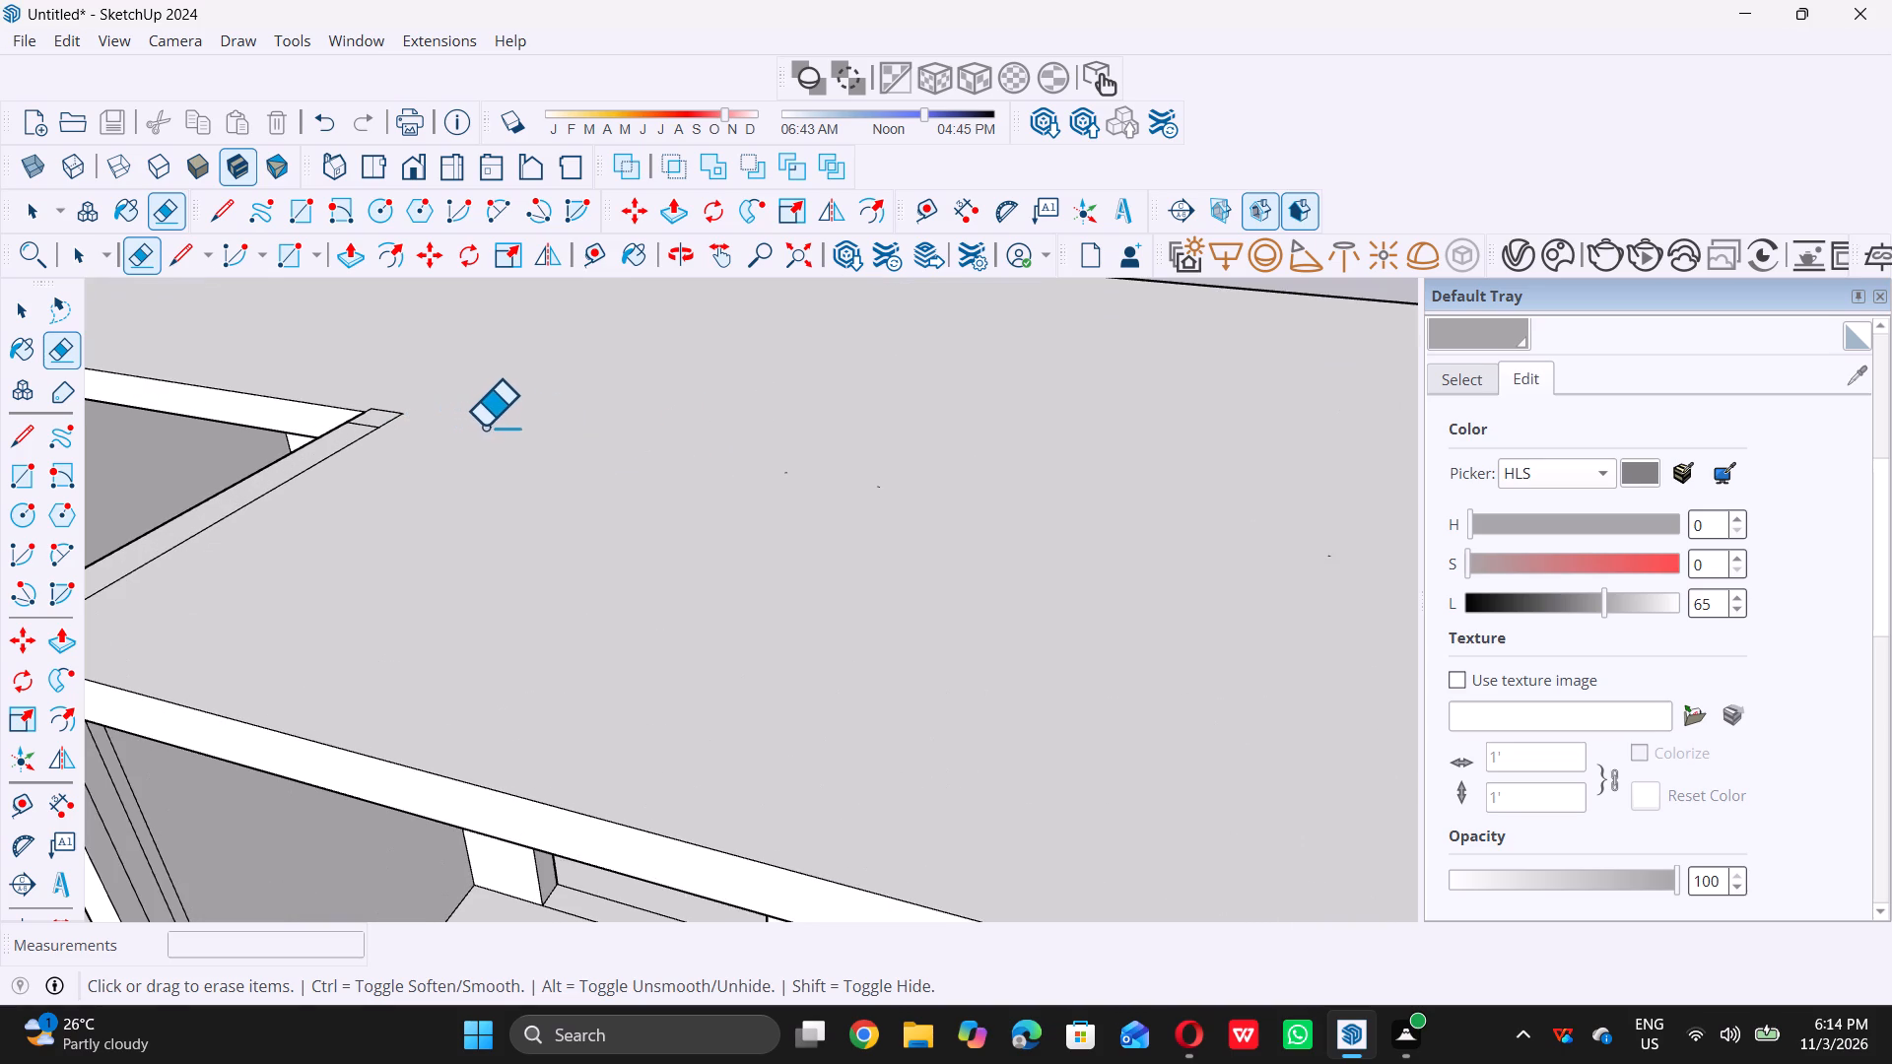
{"action": "left_click", "coordinate": [502, 418]}
{"action": "key", "text": "space"}
Examine the cleaned roof slab and the building's front from several angles, including from above.
{"action": "scroll", "coordinate": [781, 480], "scroll_direction": "down", "scroll_amount": 9}
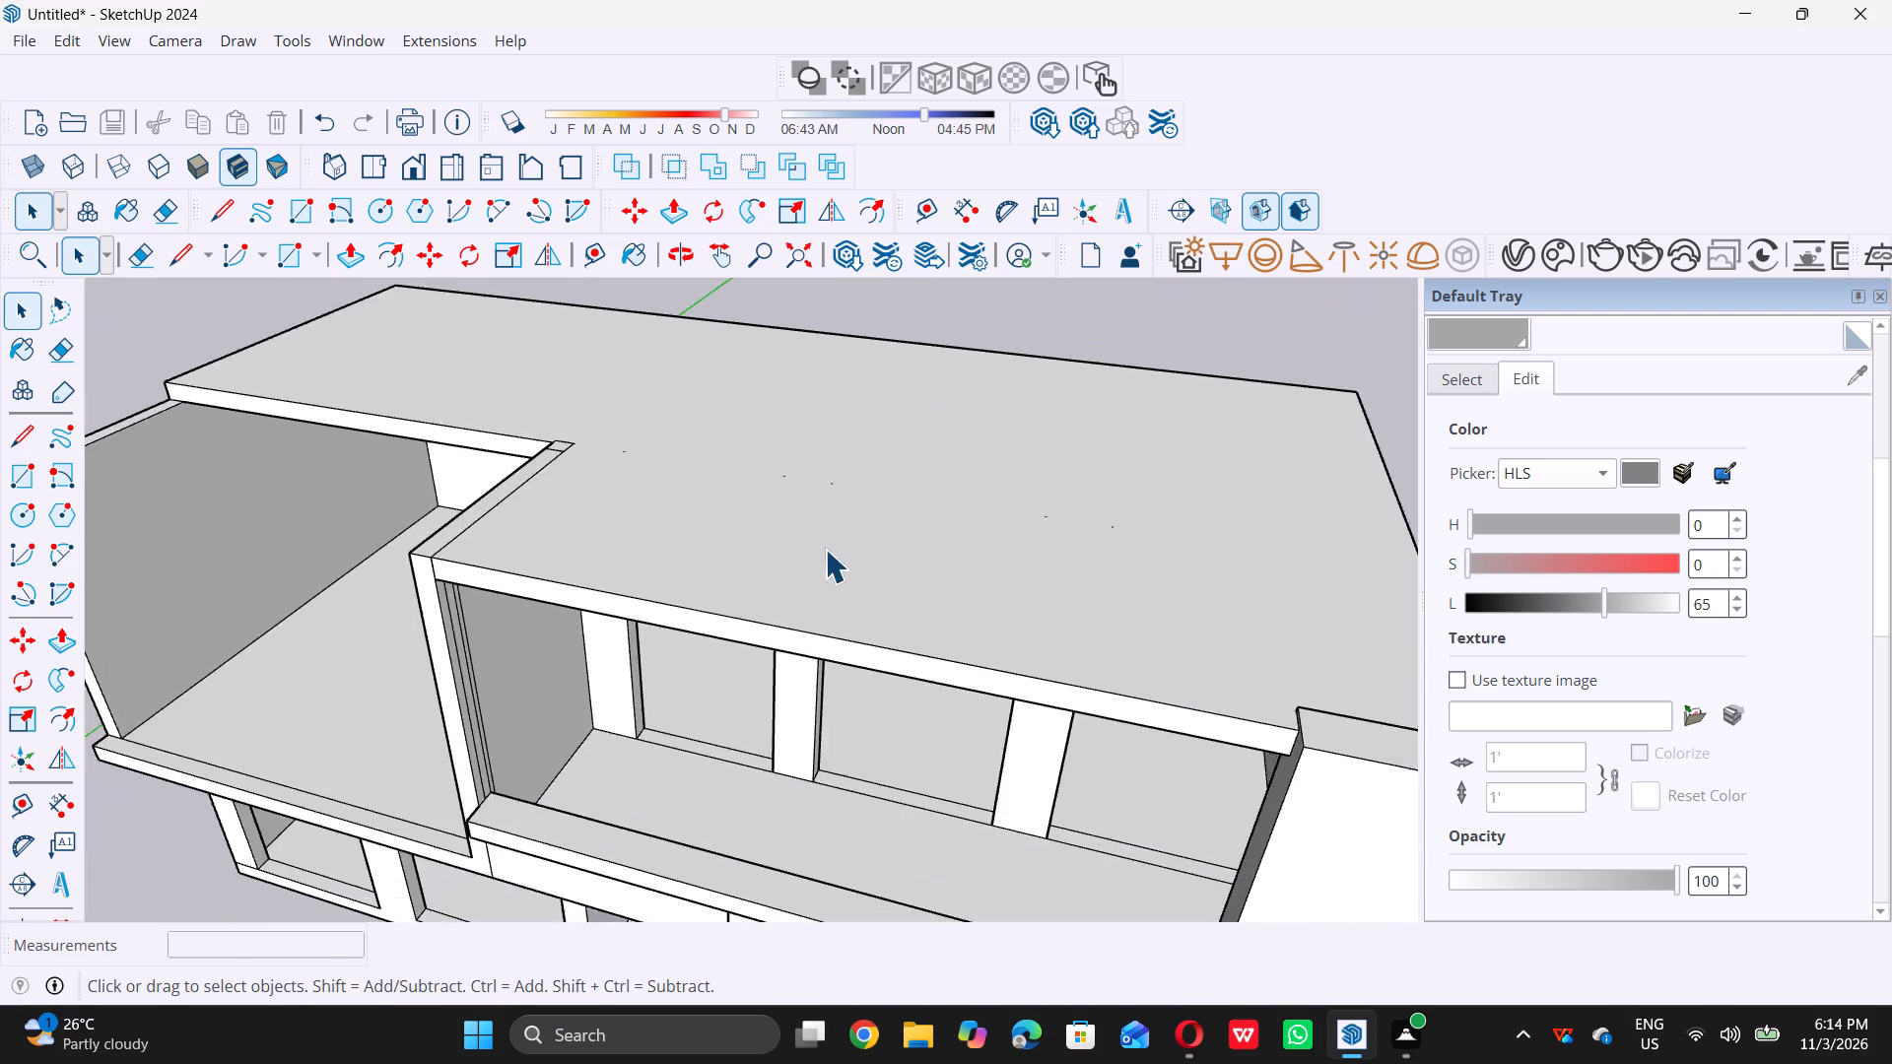
{"action": "scroll", "coordinate": [825, 549], "scroll_direction": "down", "scroll_amount": 2}
{"action": "middle_click_drag", "start_coordinate": [828, 566], "coordinate": [839, 413]}
{"action": "scroll", "coordinate": [839, 413], "scroll_direction": "up", "scroll_amount": 1}
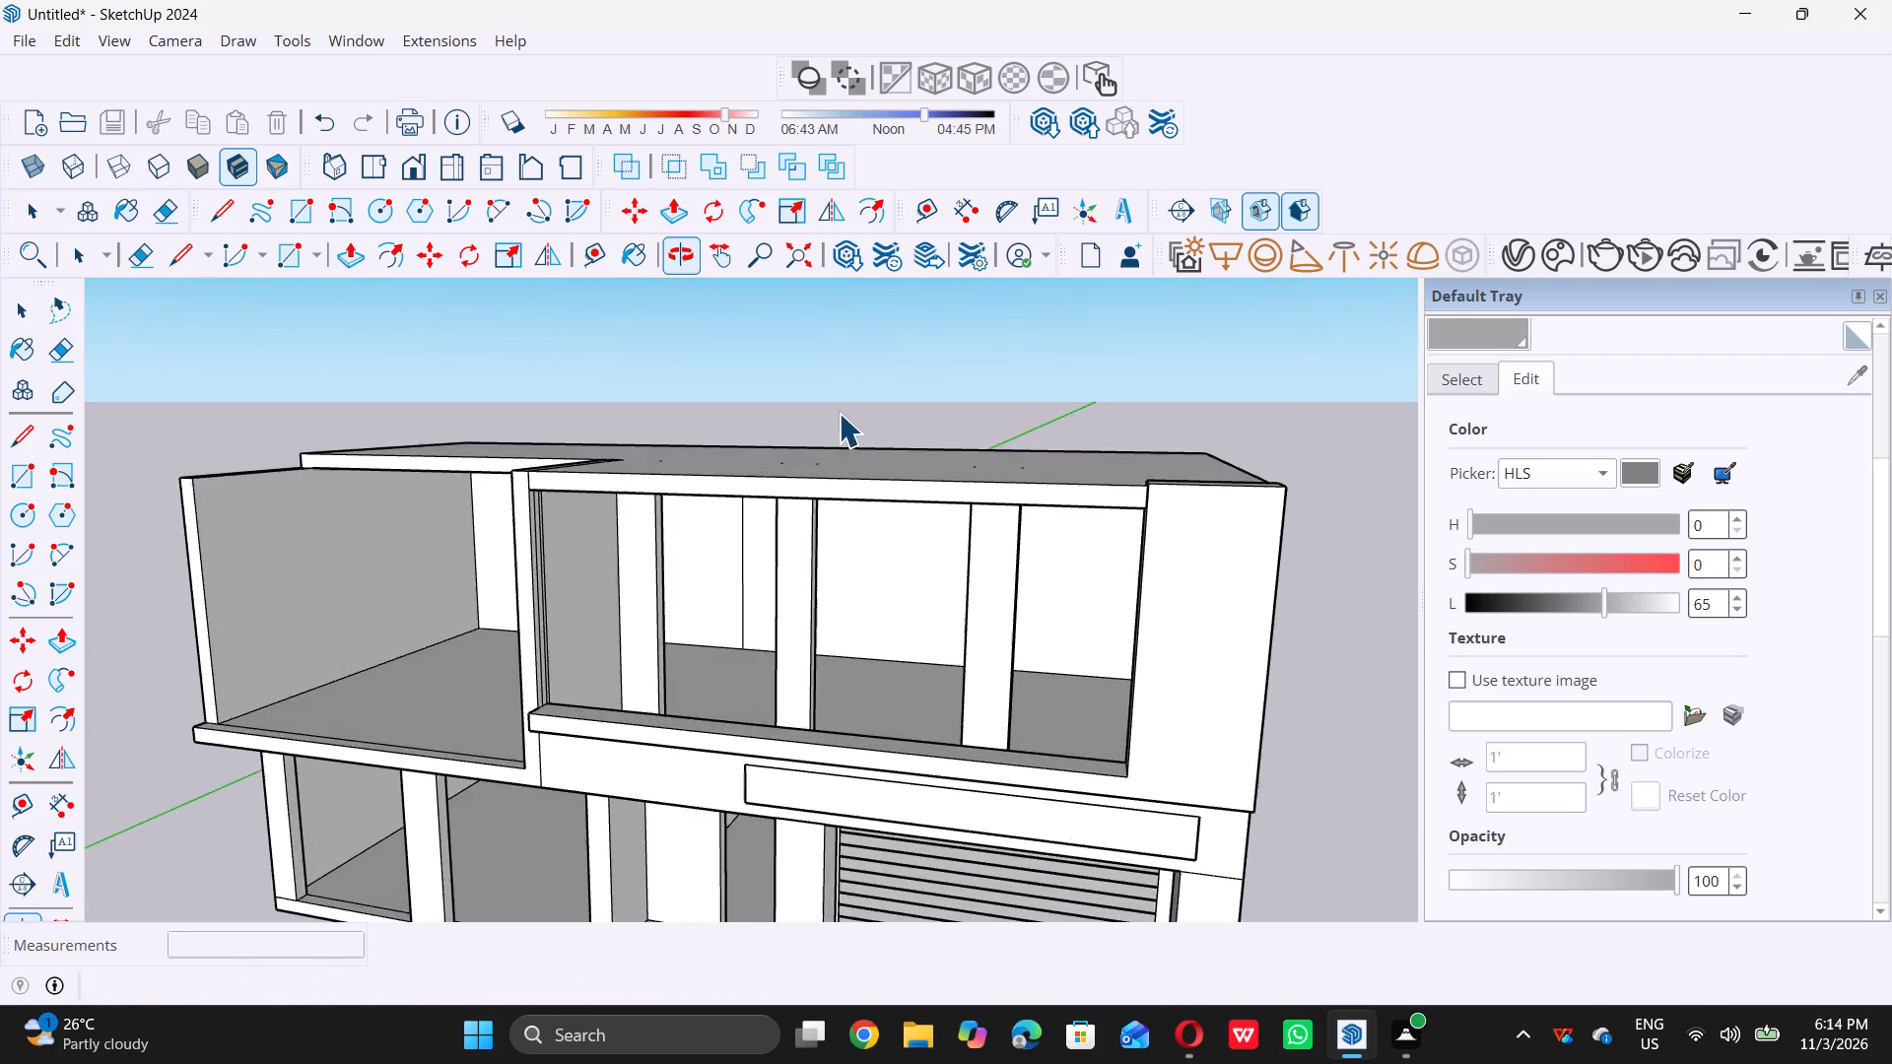
{"action": "scroll", "coordinate": [839, 413], "scroll_direction": "down", "scroll_amount": 15}
{"action": "middle_click_drag", "start_coordinate": [856, 428], "coordinate": [869, 457]}
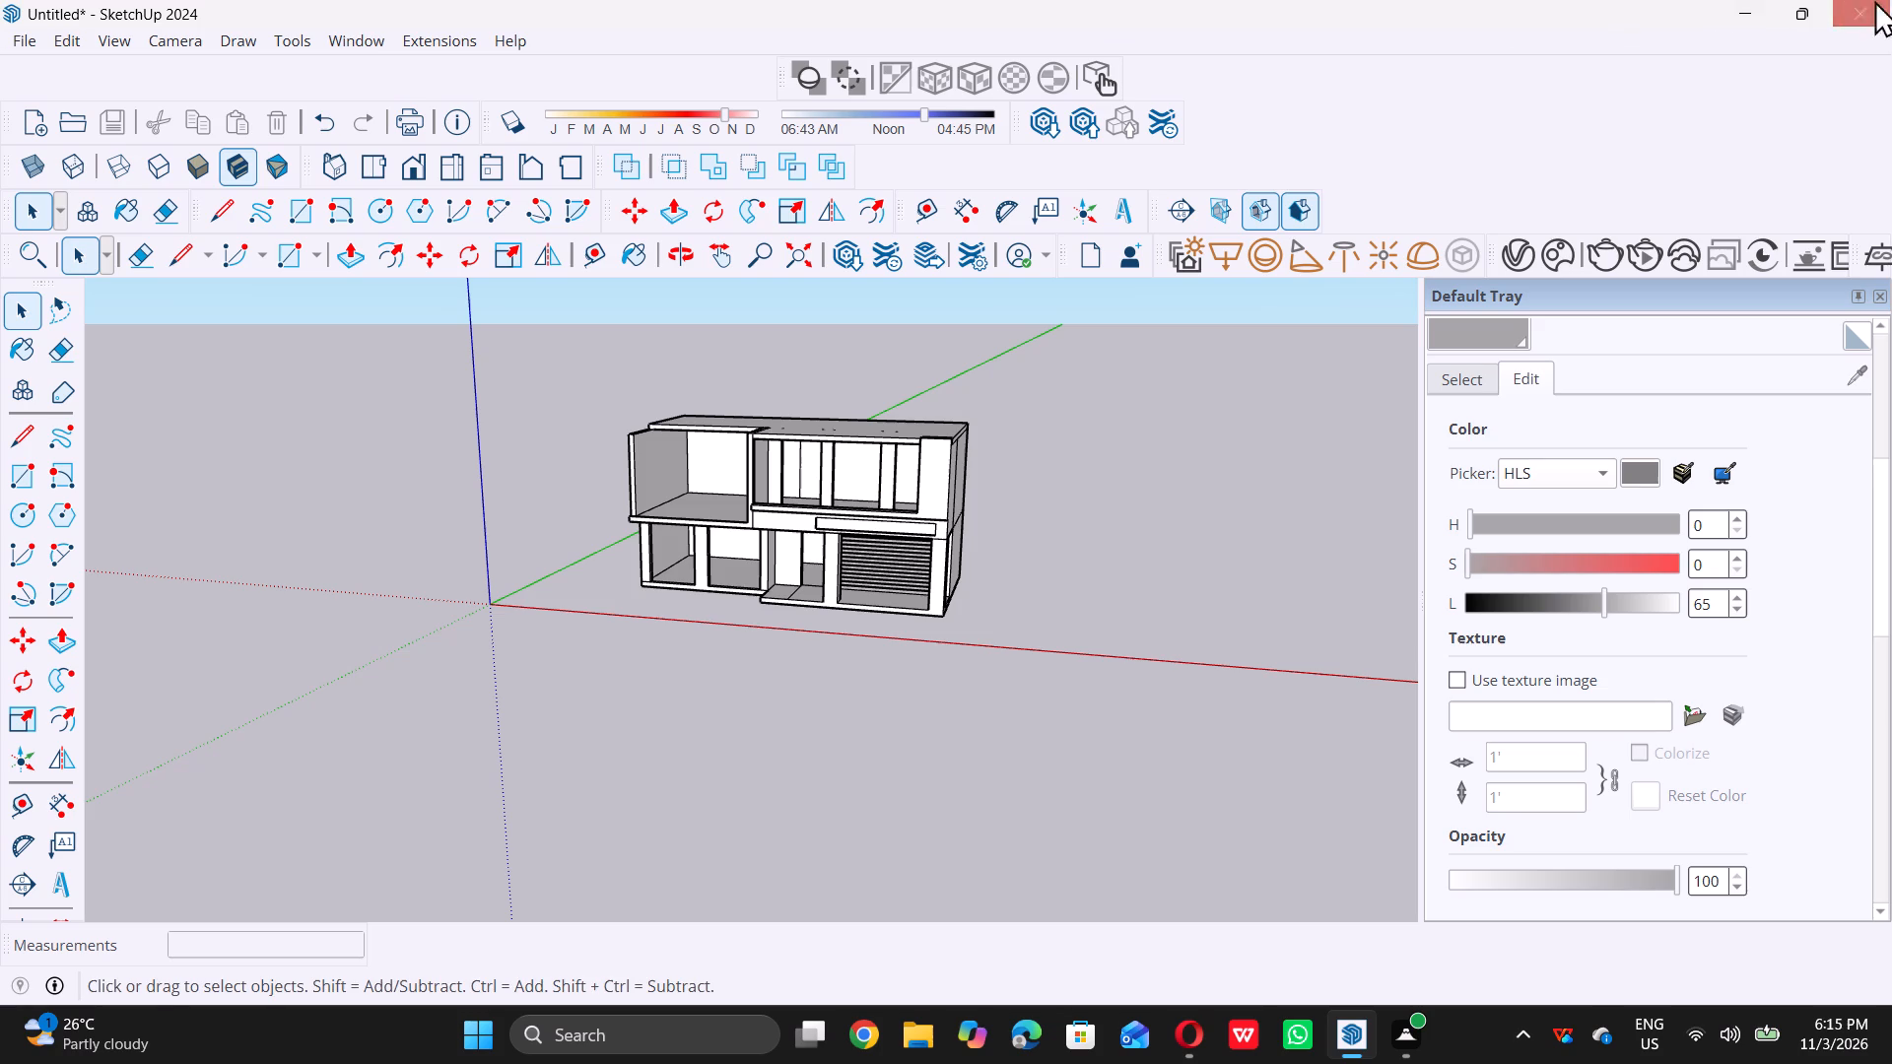
{"action": "scroll", "coordinate": [645, 547], "scroll_direction": "down", "scroll_amount": 5}
{"action": "middle_click_drag", "start_coordinate": [603, 501], "coordinate": [668, 479]}
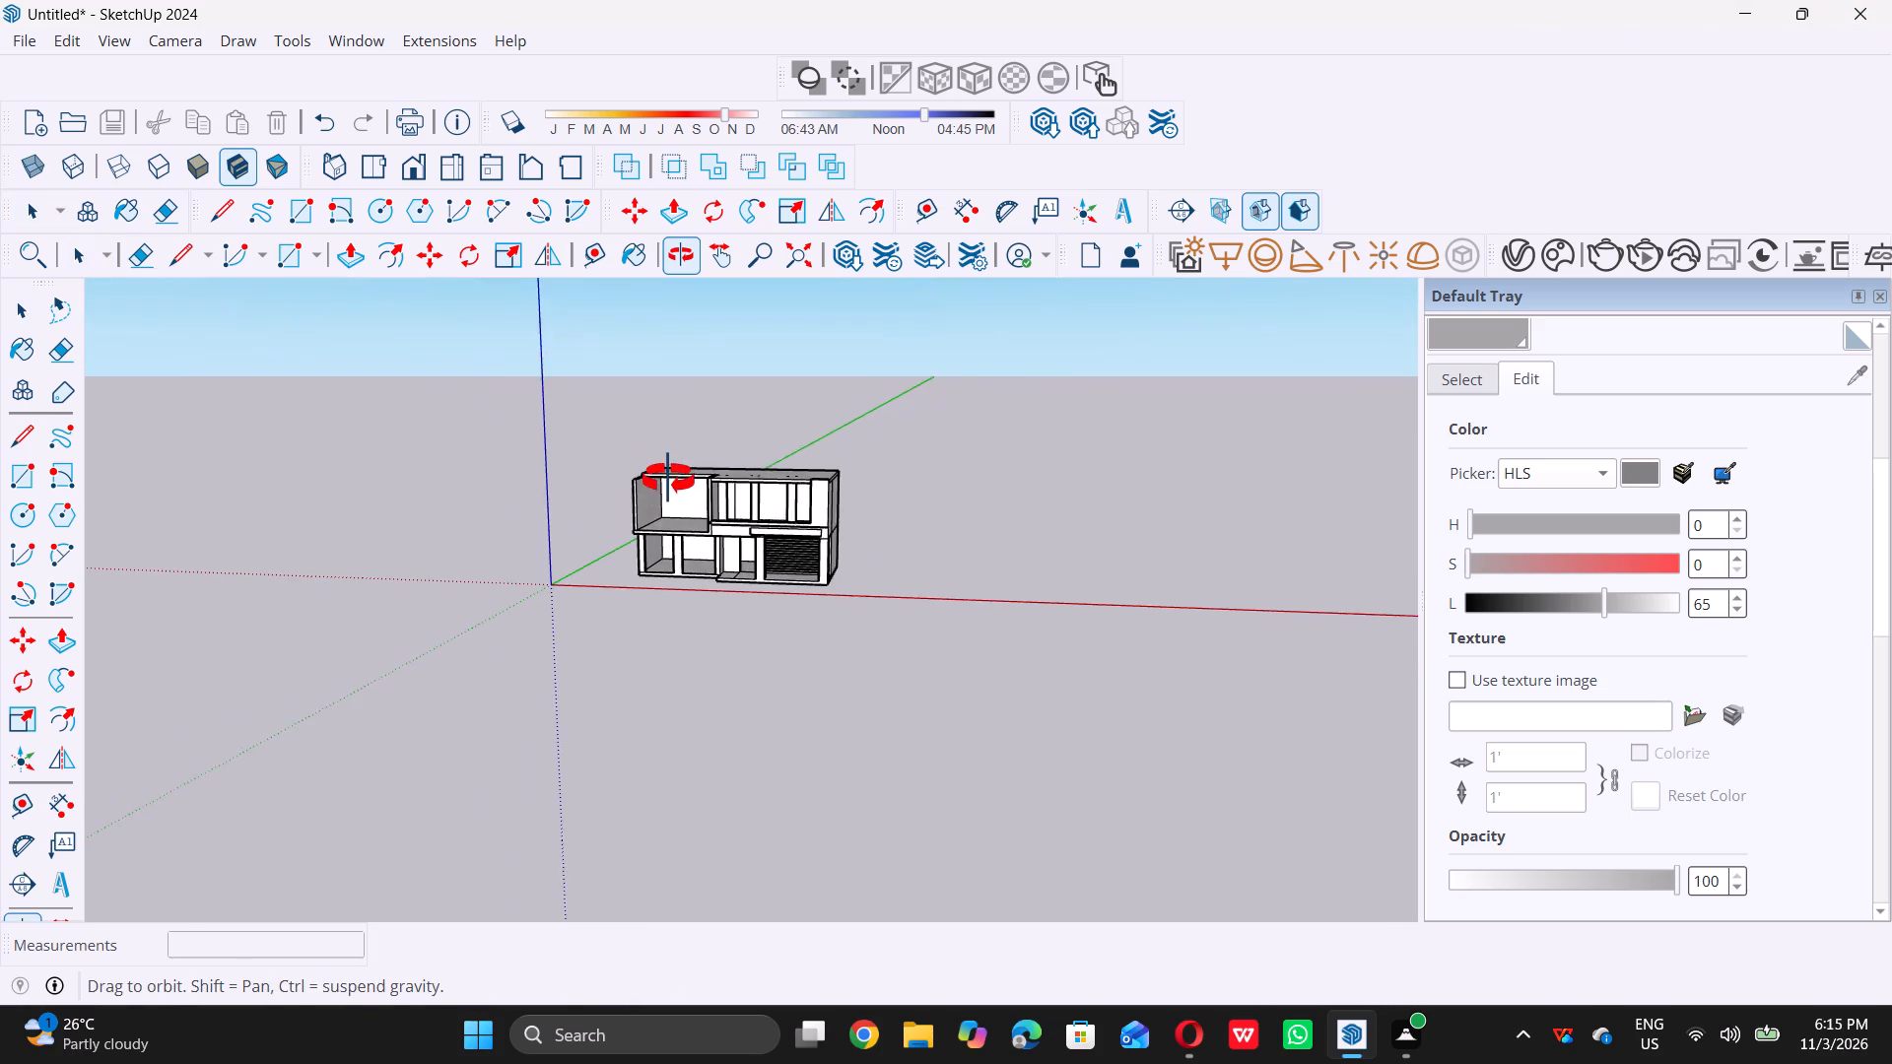
{"action": "middle_click_drag", "start_coordinate": [668, 479], "coordinate": [608, 591]}
{"action": "scroll", "coordinate": [722, 503], "scroll_direction": "up", "scroll_amount": 9}
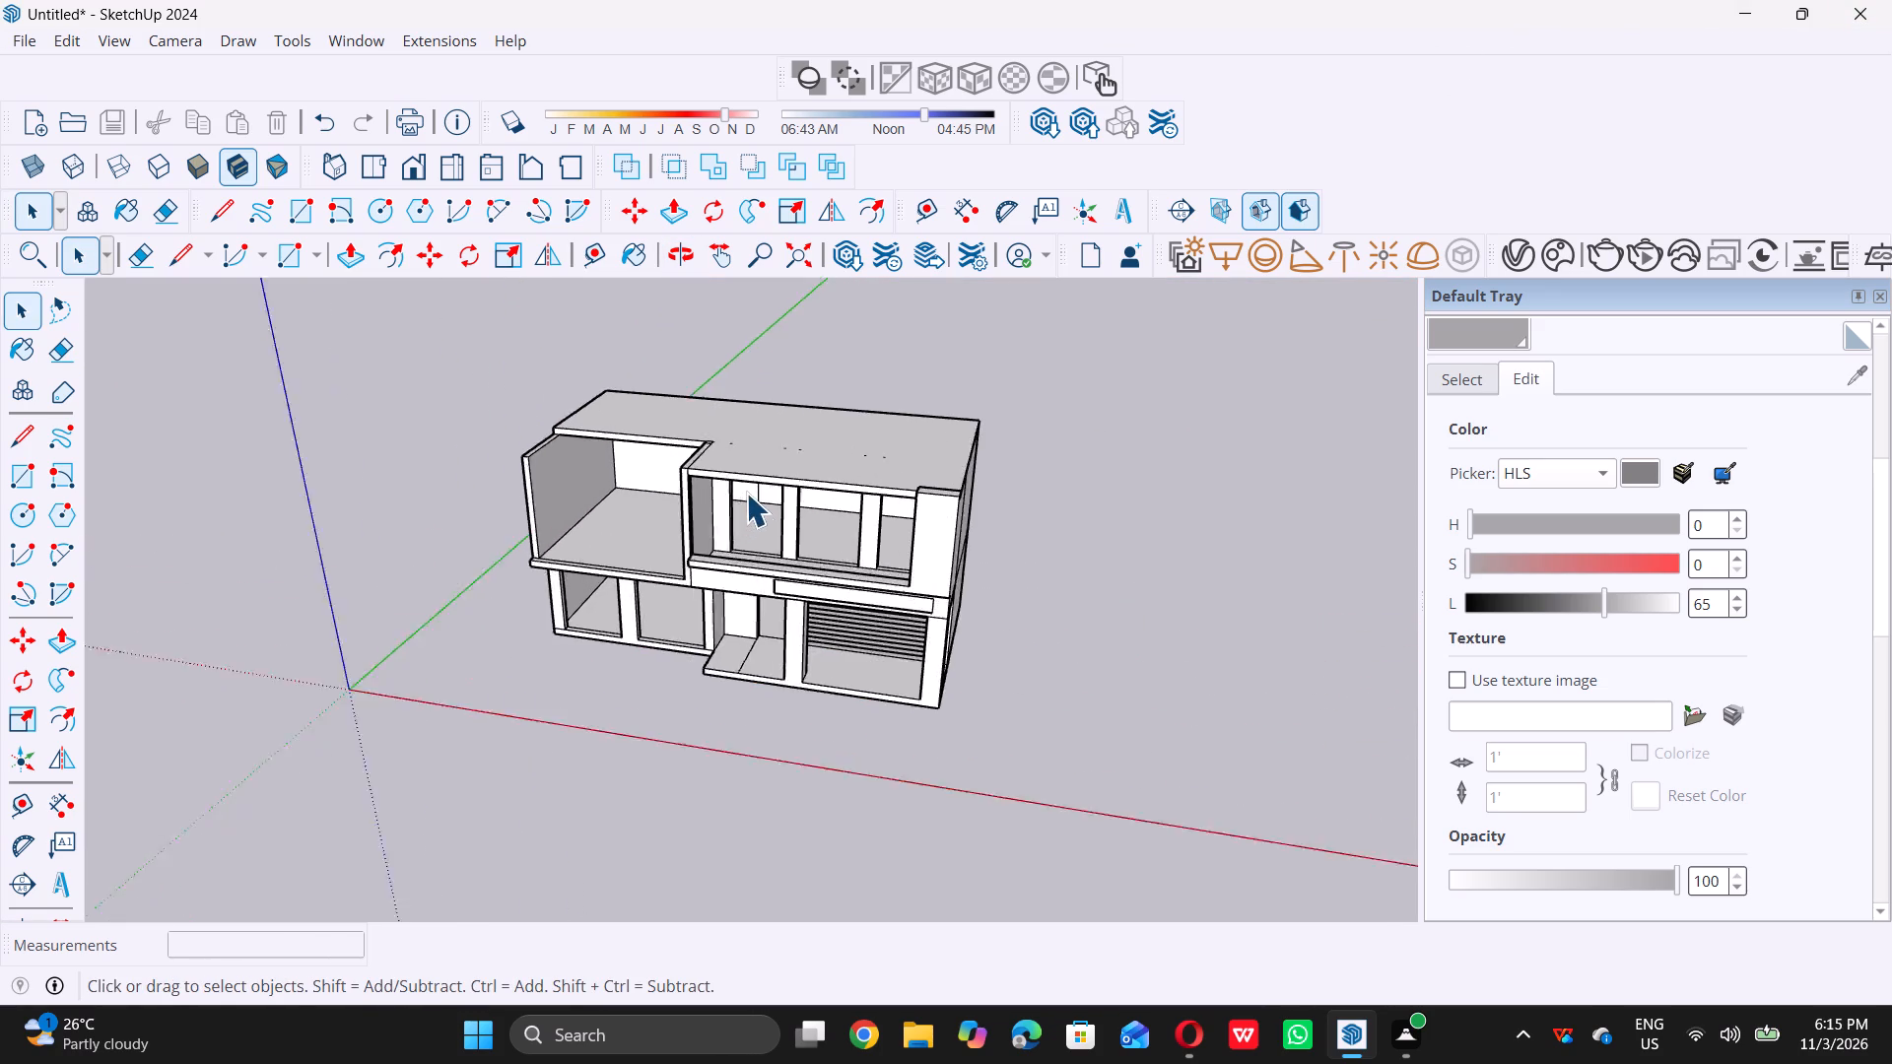
{"action": "scroll", "coordinate": [746, 493], "scroll_direction": "up", "scroll_amount": 2}
{"action": "scroll", "coordinate": [742, 493], "scroll_direction": "down", "scroll_amount": 5}
{"action": "middle_click_drag", "start_coordinate": [740, 539], "coordinate": [752, 535]}
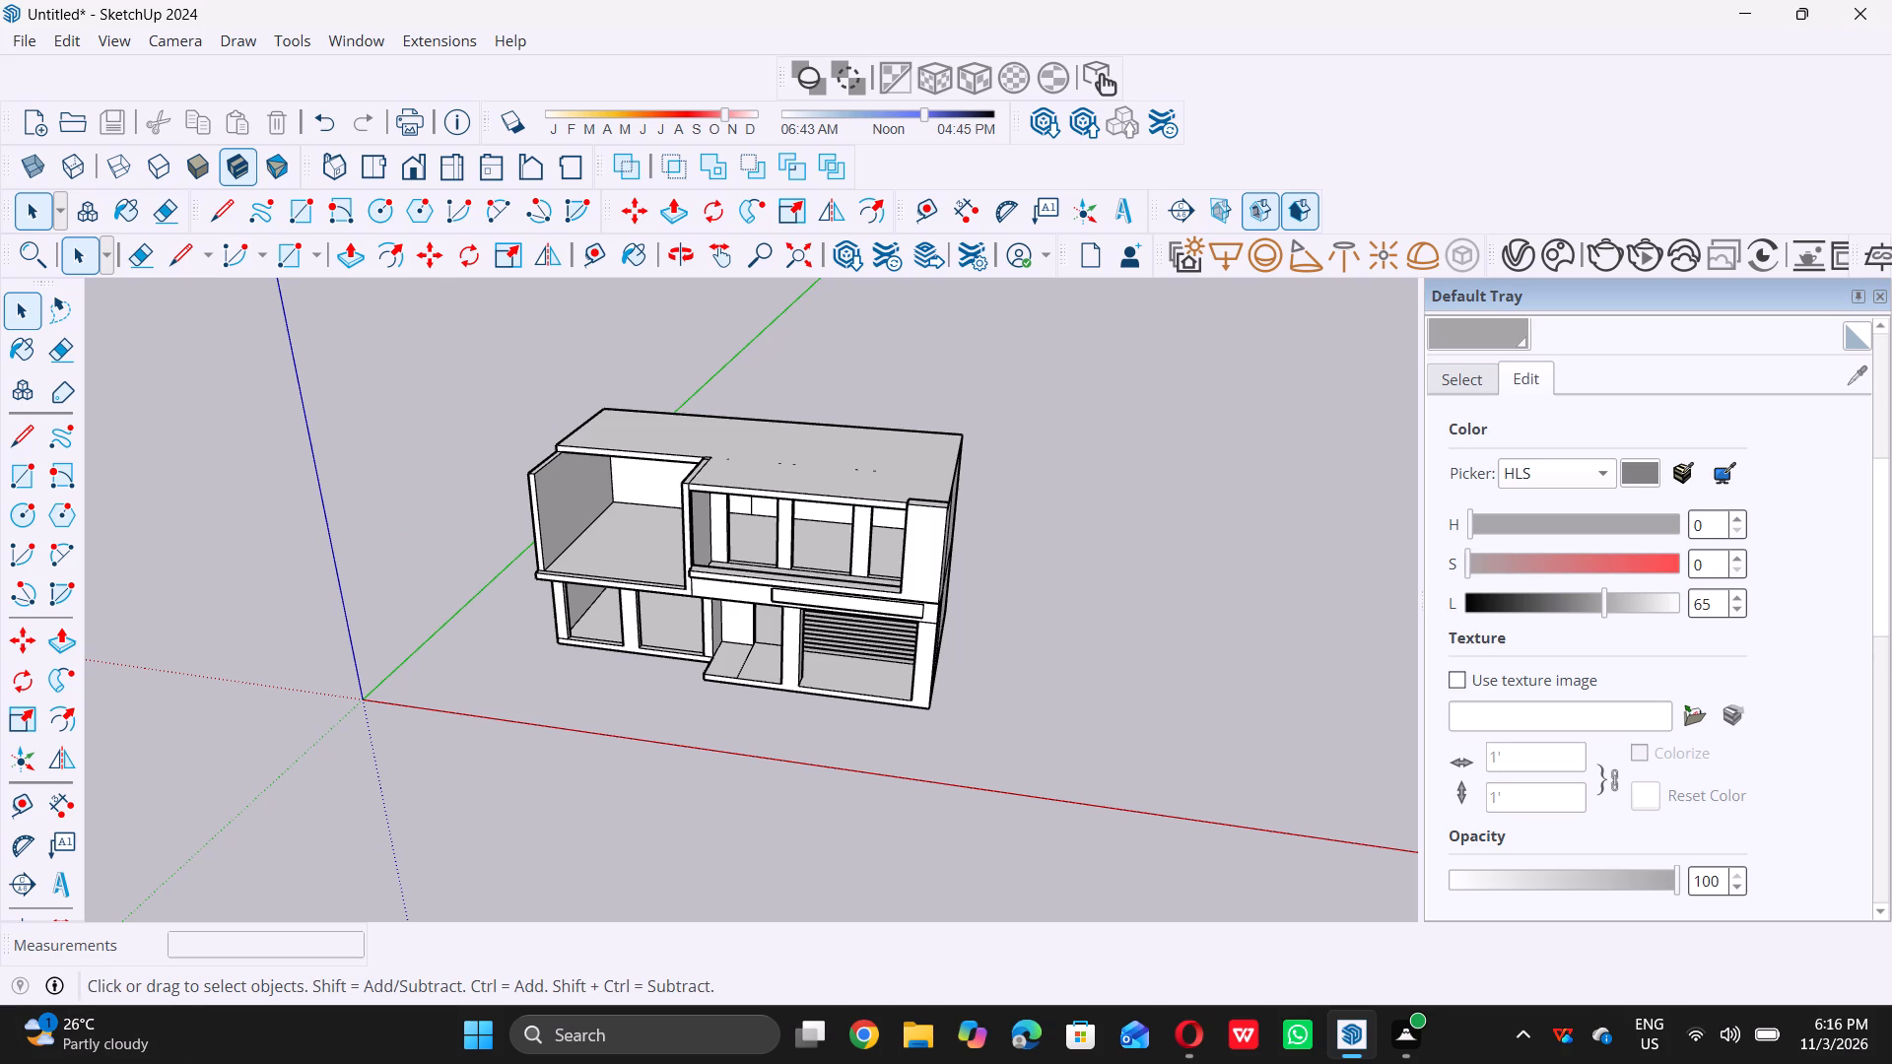
{"action": "scroll", "coordinate": [941, 468], "scroll_direction": "down", "scroll_amount": 5}
{"action": "middle_click_drag", "start_coordinate": [865, 693], "coordinate": [877, 541]}
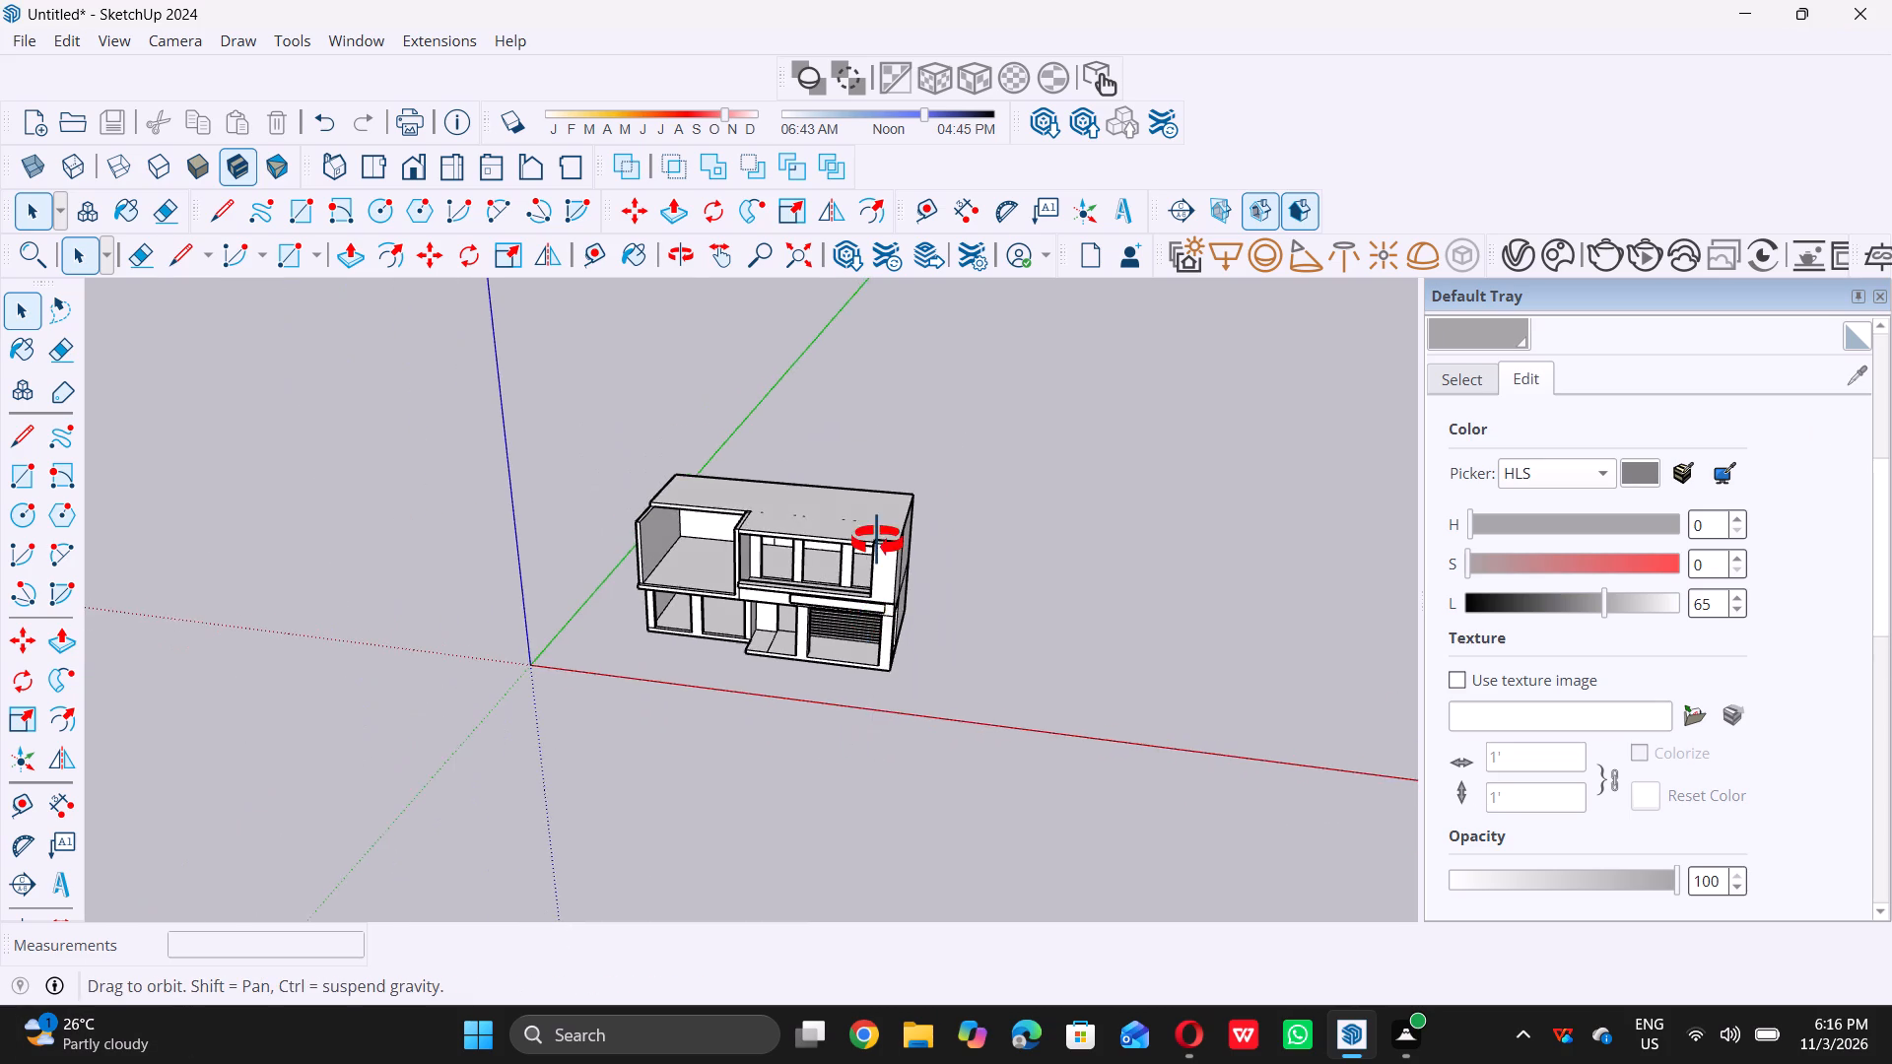
{"action": "middle_click_drag", "start_coordinate": [877, 541], "coordinate": [877, 537]}
{"action": "scroll", "coordinate": [874, 560], "scroll_direction": "up", "scroll_amount": 1}
{"action": "middle_click_drag", "start_coordinate": [841, 511], "coordinate": [839, 593]}
{"action": "scroll", "coordinate": [839, 593], "scroll_direction": "up", "scroll_amount": 1}
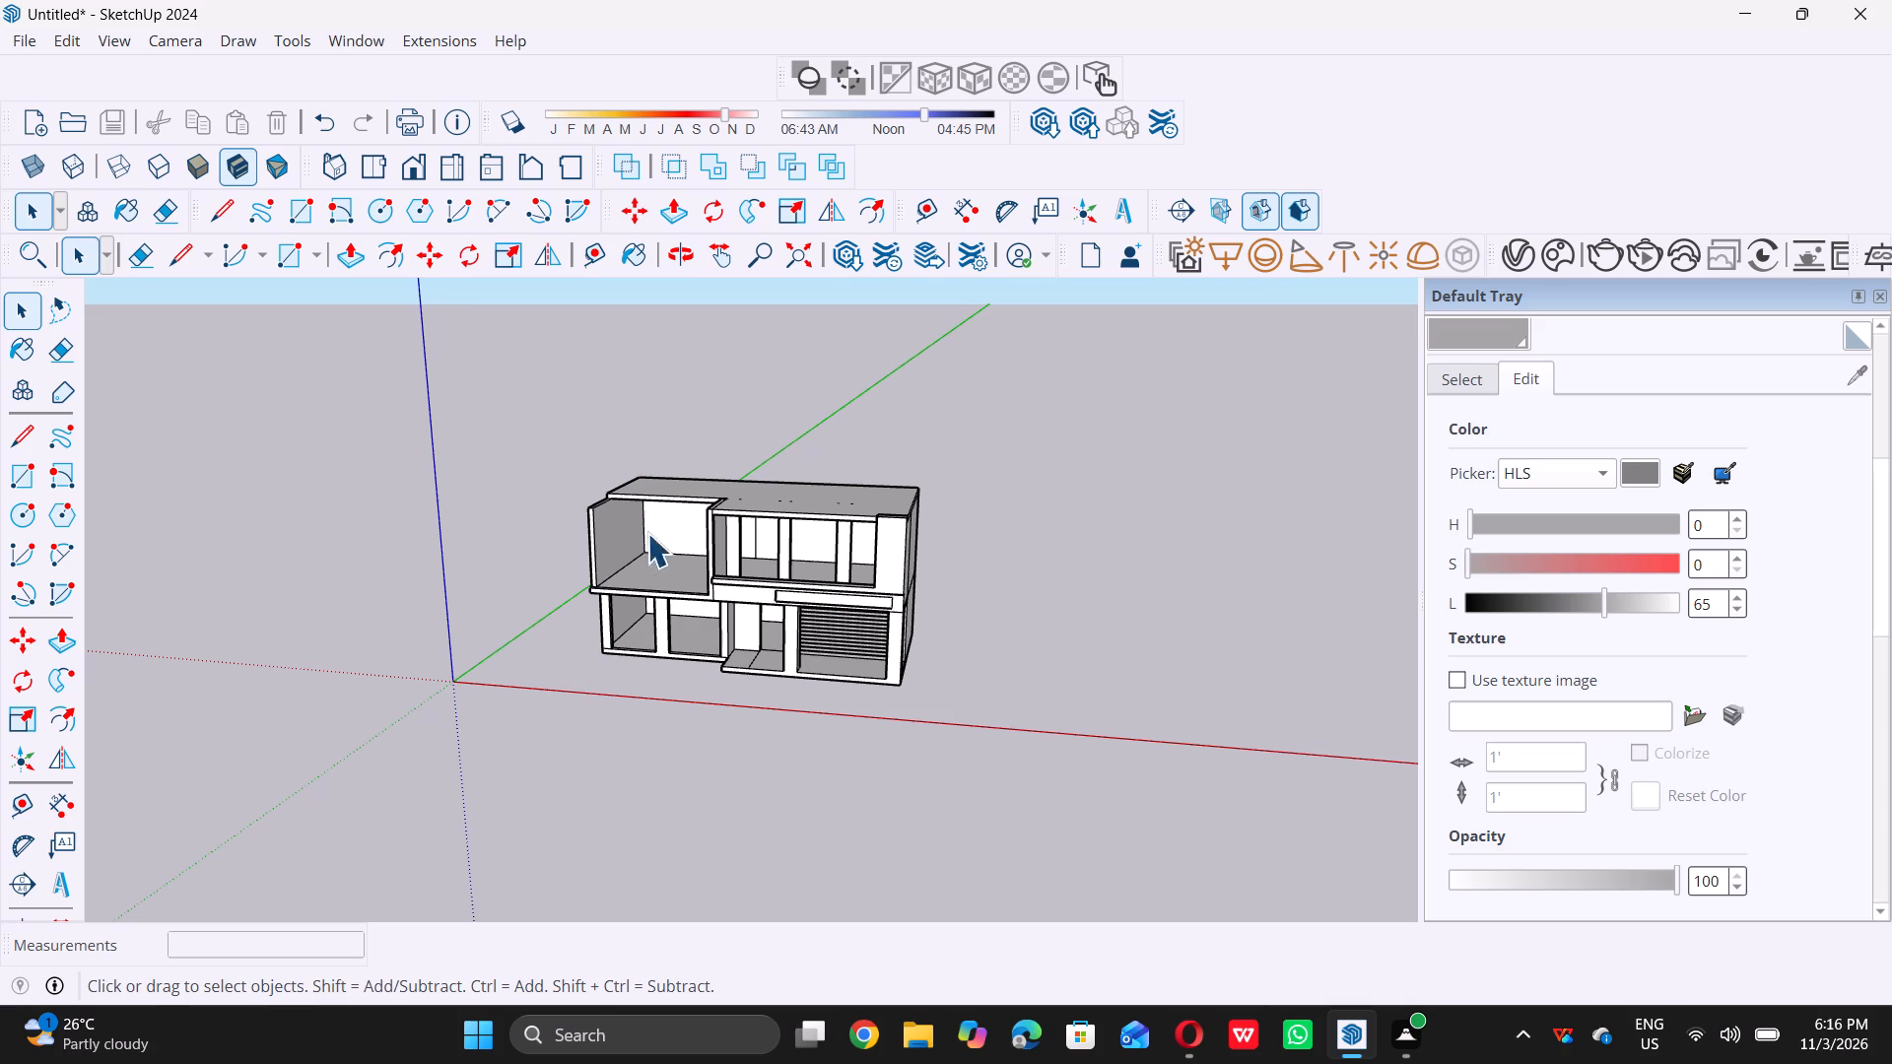
{"action": "middle_click_drag", "start_coordinate": [632, 453], "coordinate": [591, 673]}
{"action": "middle_click", "coordinate": [581, 698]}
{"action": "middle_click_drag", "start_coordinate": [554, 740], "coordinate": [515, 794]}
{"action": "middle_click", "coordinate": [500, 819]}
{"action": "middle_click", "coordinate": [498, 821]}
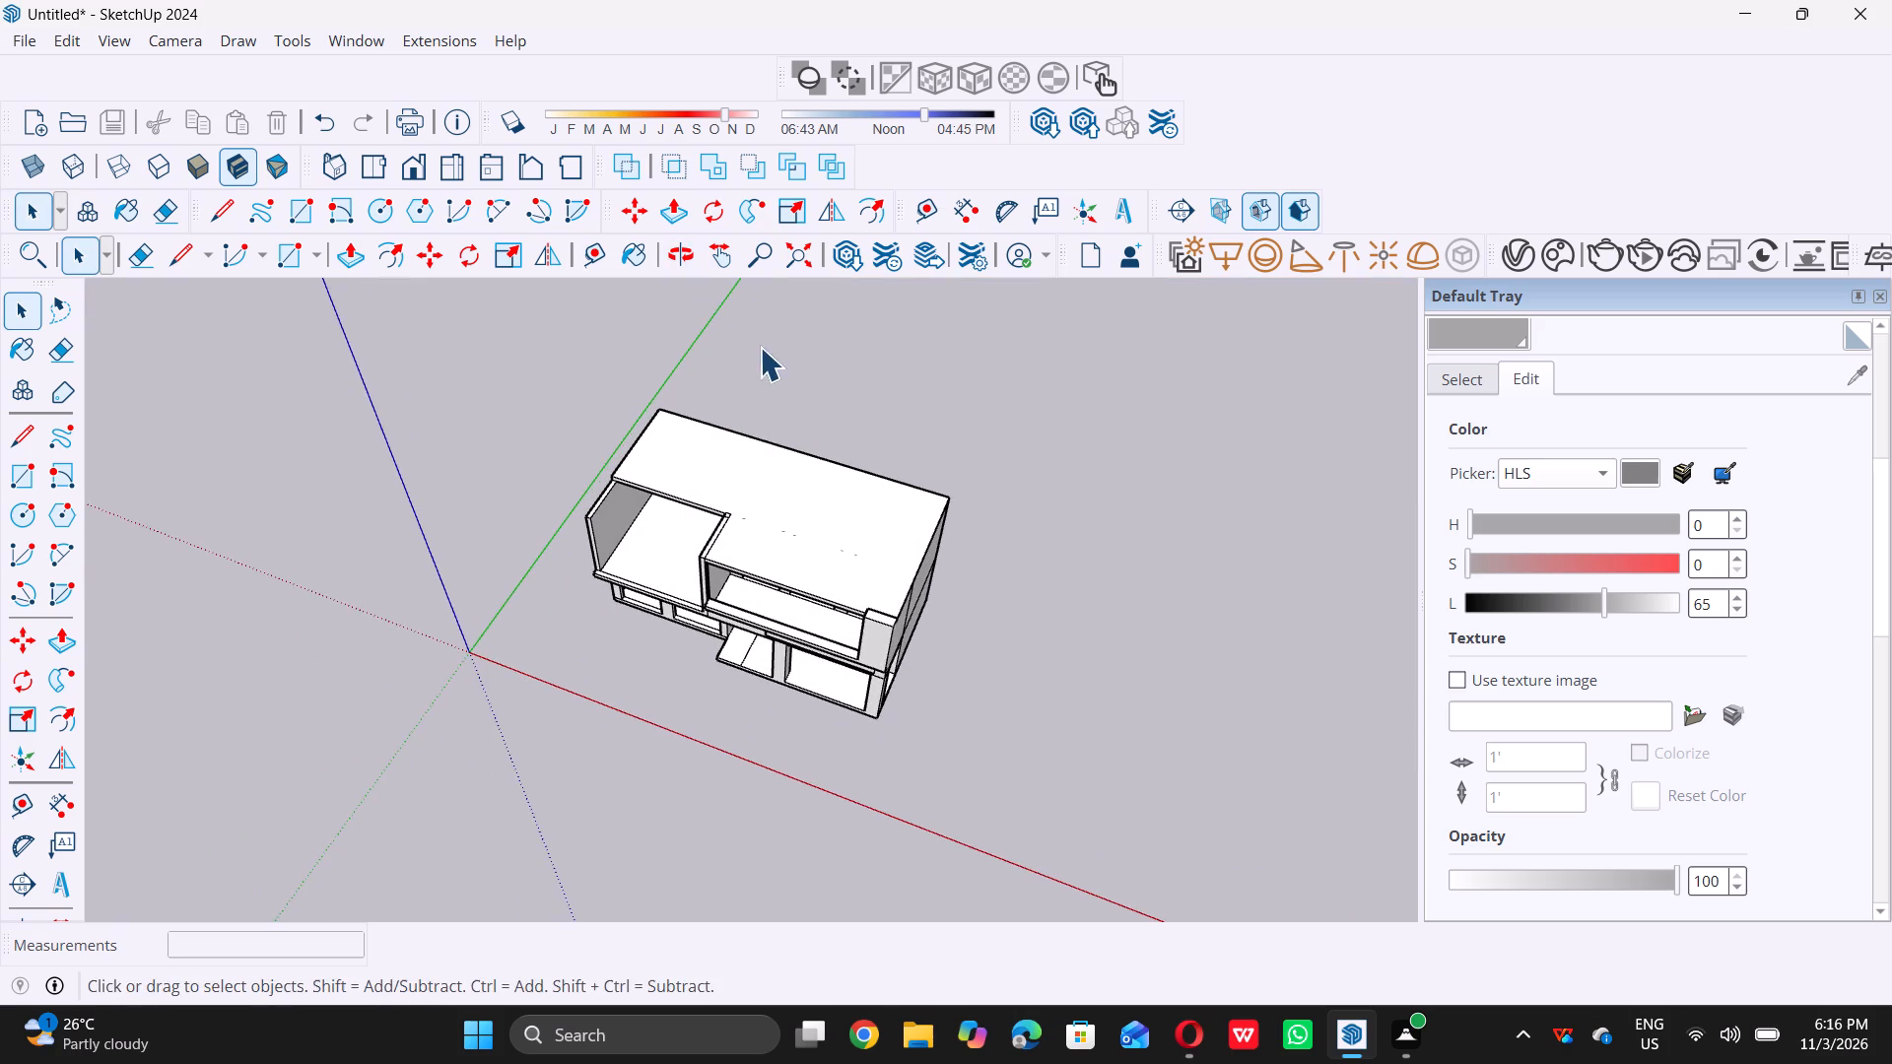
{"action": "middle_click_drag", "start_coordinate": [773, 374], "coordinate": [608, 633]}
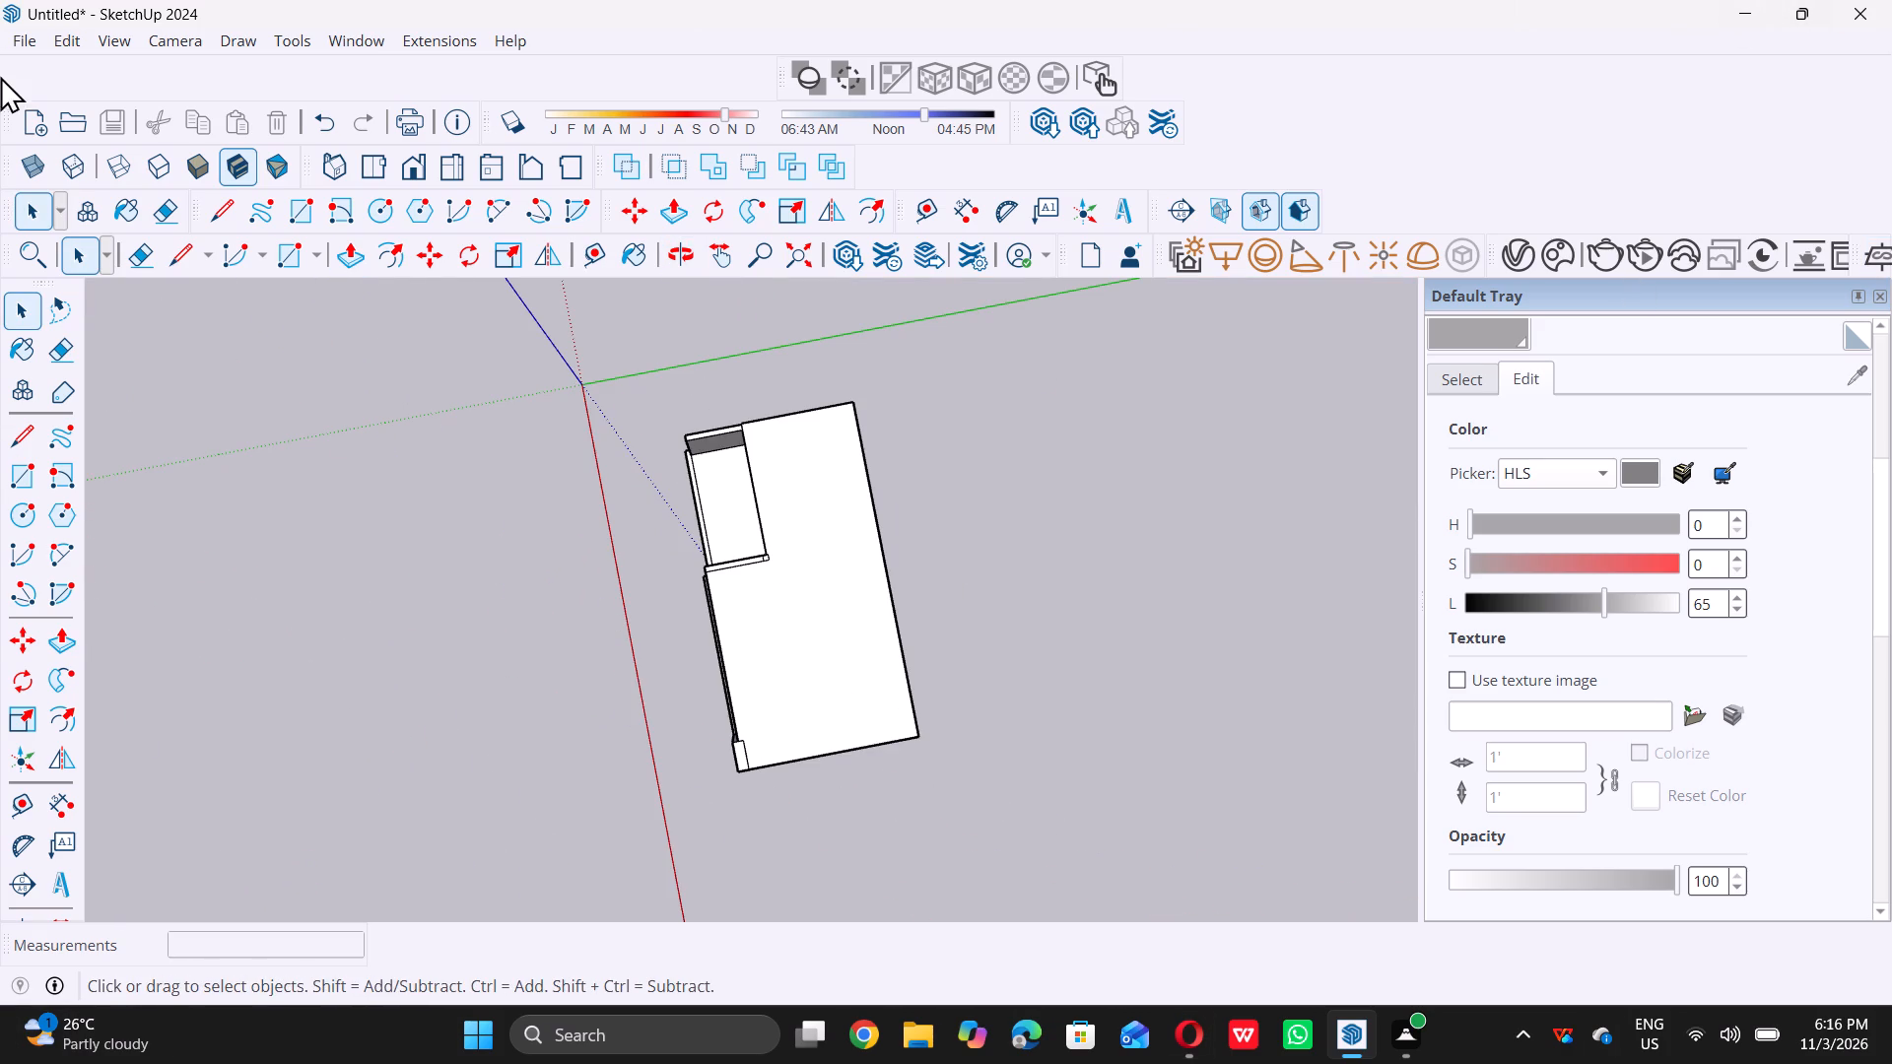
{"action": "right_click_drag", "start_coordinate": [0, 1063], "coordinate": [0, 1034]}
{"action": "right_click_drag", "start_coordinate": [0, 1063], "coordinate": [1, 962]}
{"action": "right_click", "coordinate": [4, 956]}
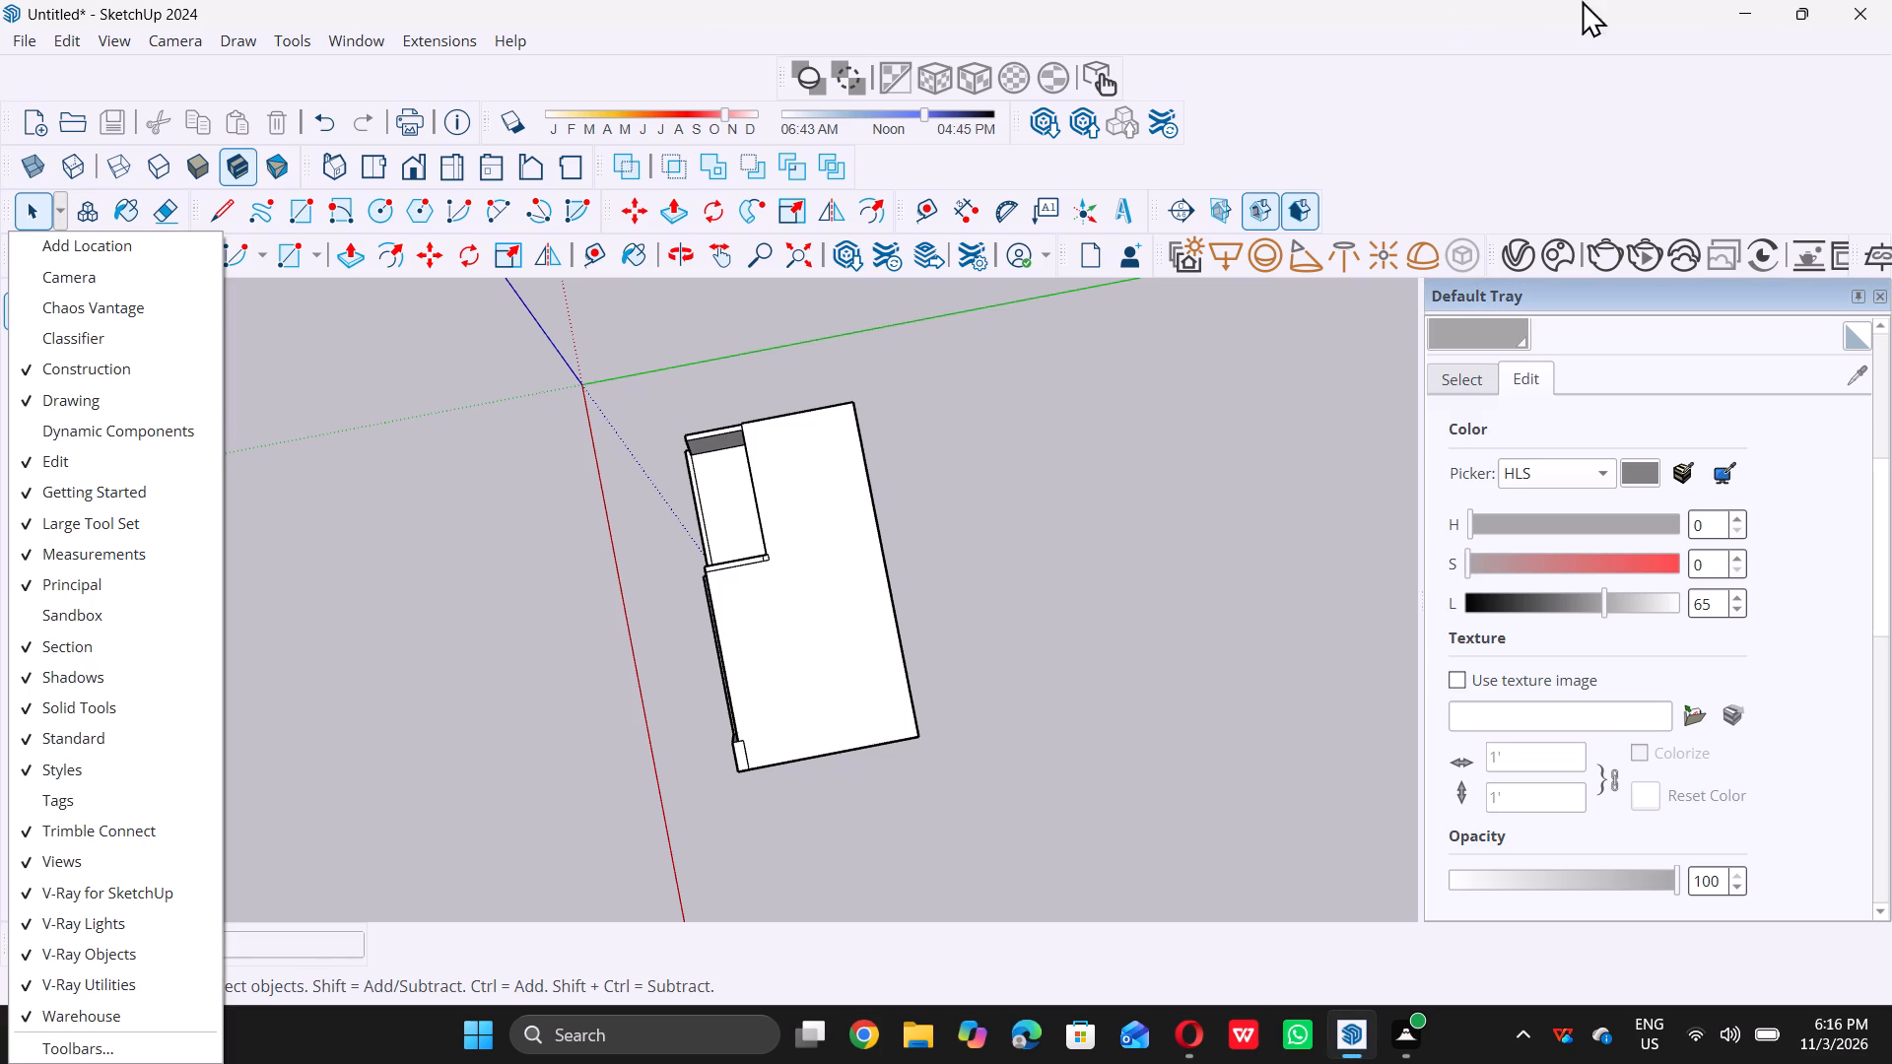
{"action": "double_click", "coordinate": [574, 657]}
Push/Pull the narrow strip along the open upper room's front floor edge upward, repeating the previous distance.
{"action": "middle_click_drag", "start_coordinate": [664, 557], "coordinate": [1050, 643]}
{"action": "middle_click_drag", "start_coordinate": [767, 698], "coordinate": [769, 565]}
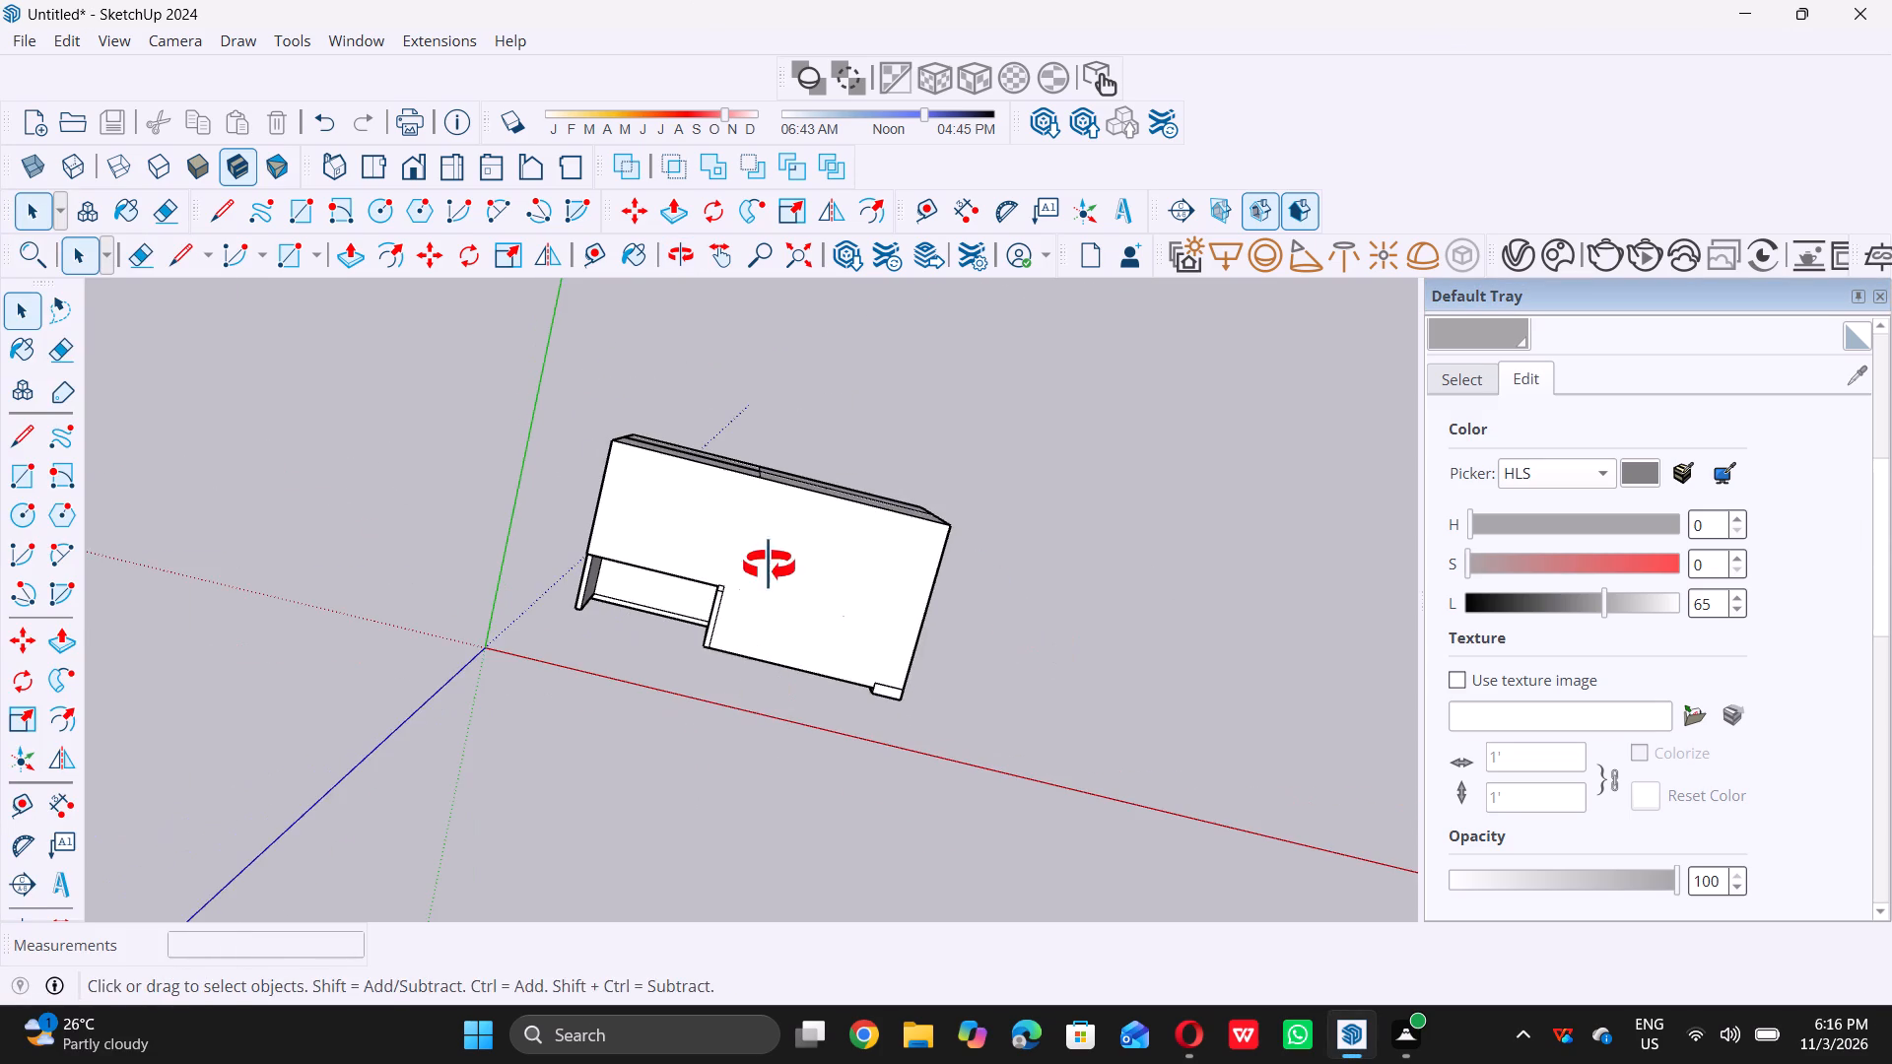
{"action": "middle_click_drag", "start_coordinate": [769, 565], "coordinate": [786, 450]}
{"action": "middle_click_drag", "start_coordinate": [690, 716], "coordinate": [706, 424]}
{"action": "middle_click_drag", "start_coordinate": [640, 643], "coordinate": [435, 605]}
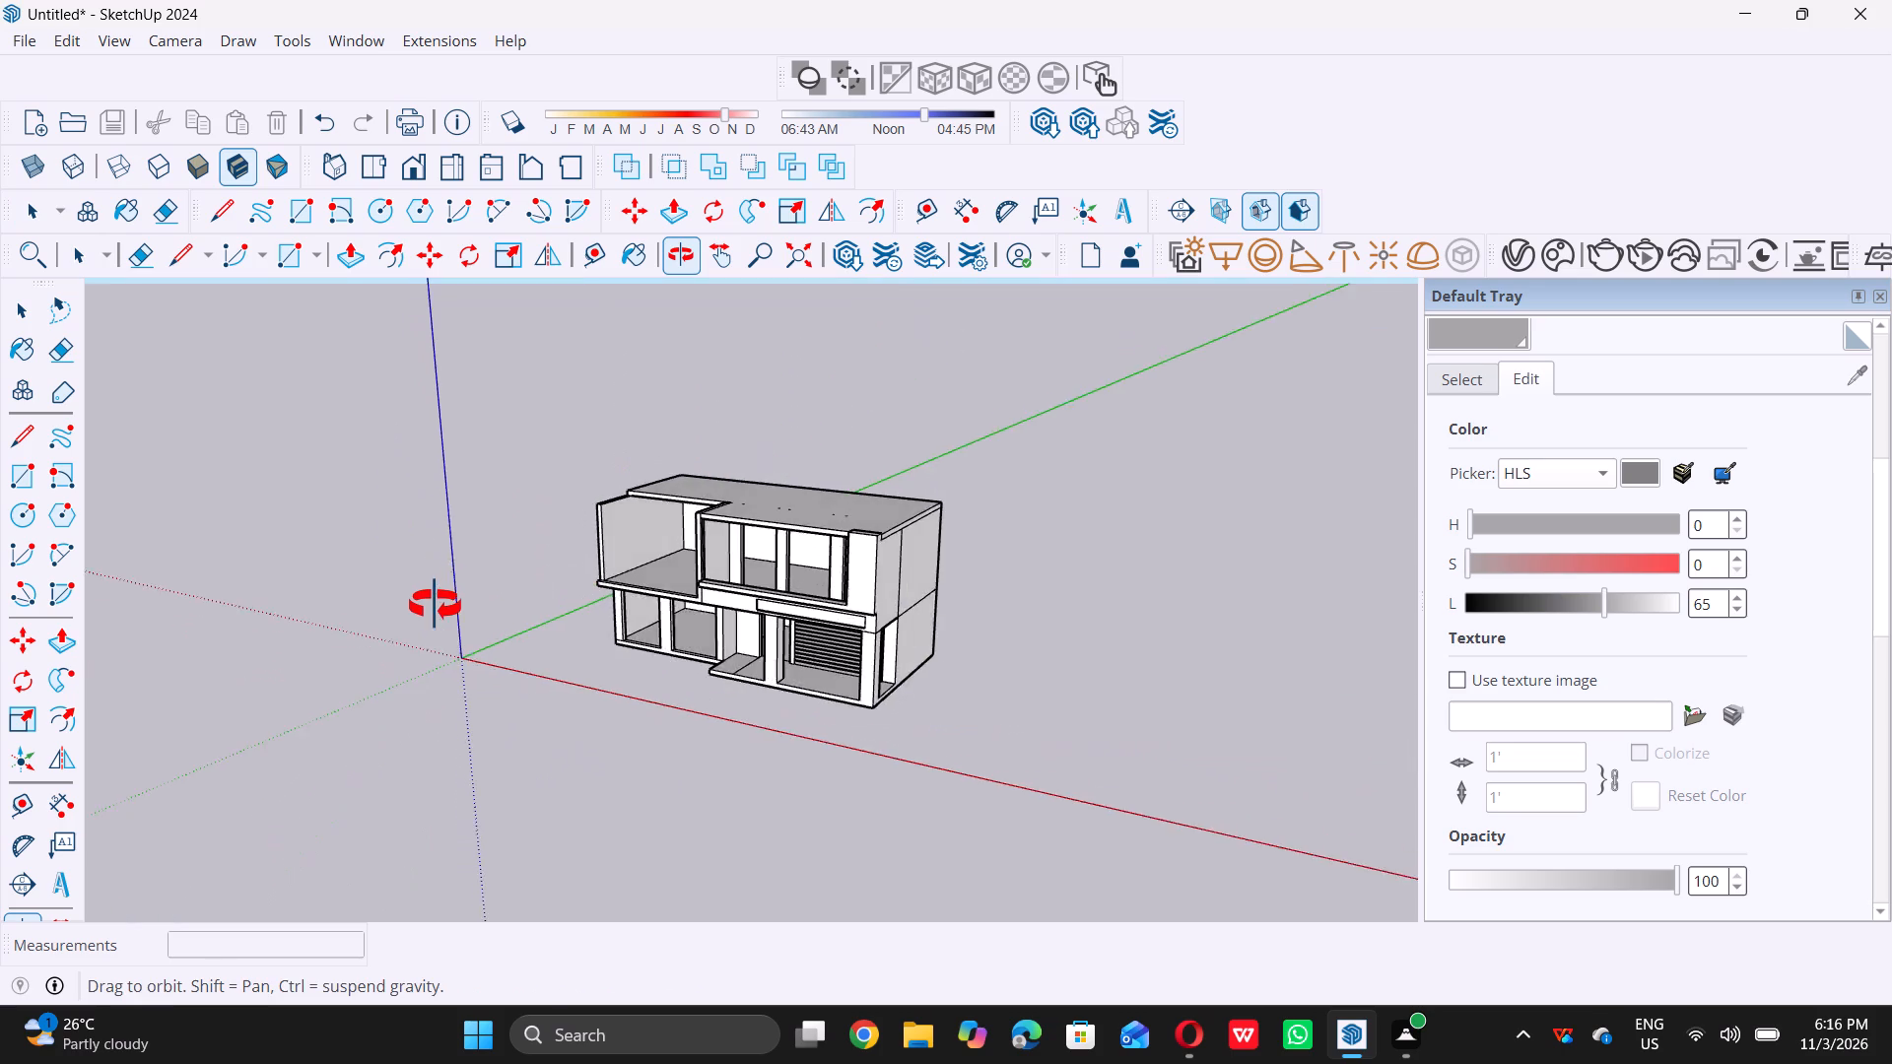
{"action": "middle_click_drag", "start_coordinate": [435, 605], "coordinate": [422, 608]}
{"action": "middle_click", "coordinate": [422, 608]}
{"action": "middle_click", "coordinate": [422, 608]}
{"action": "scroll", "coordinate": [698, 576], "scroll_direction": "up", "scroll_amount": 6}
{"action": "scroll", "coordinate": [477, 504], "scroll_direction": "down", "scroll_amount": 9}
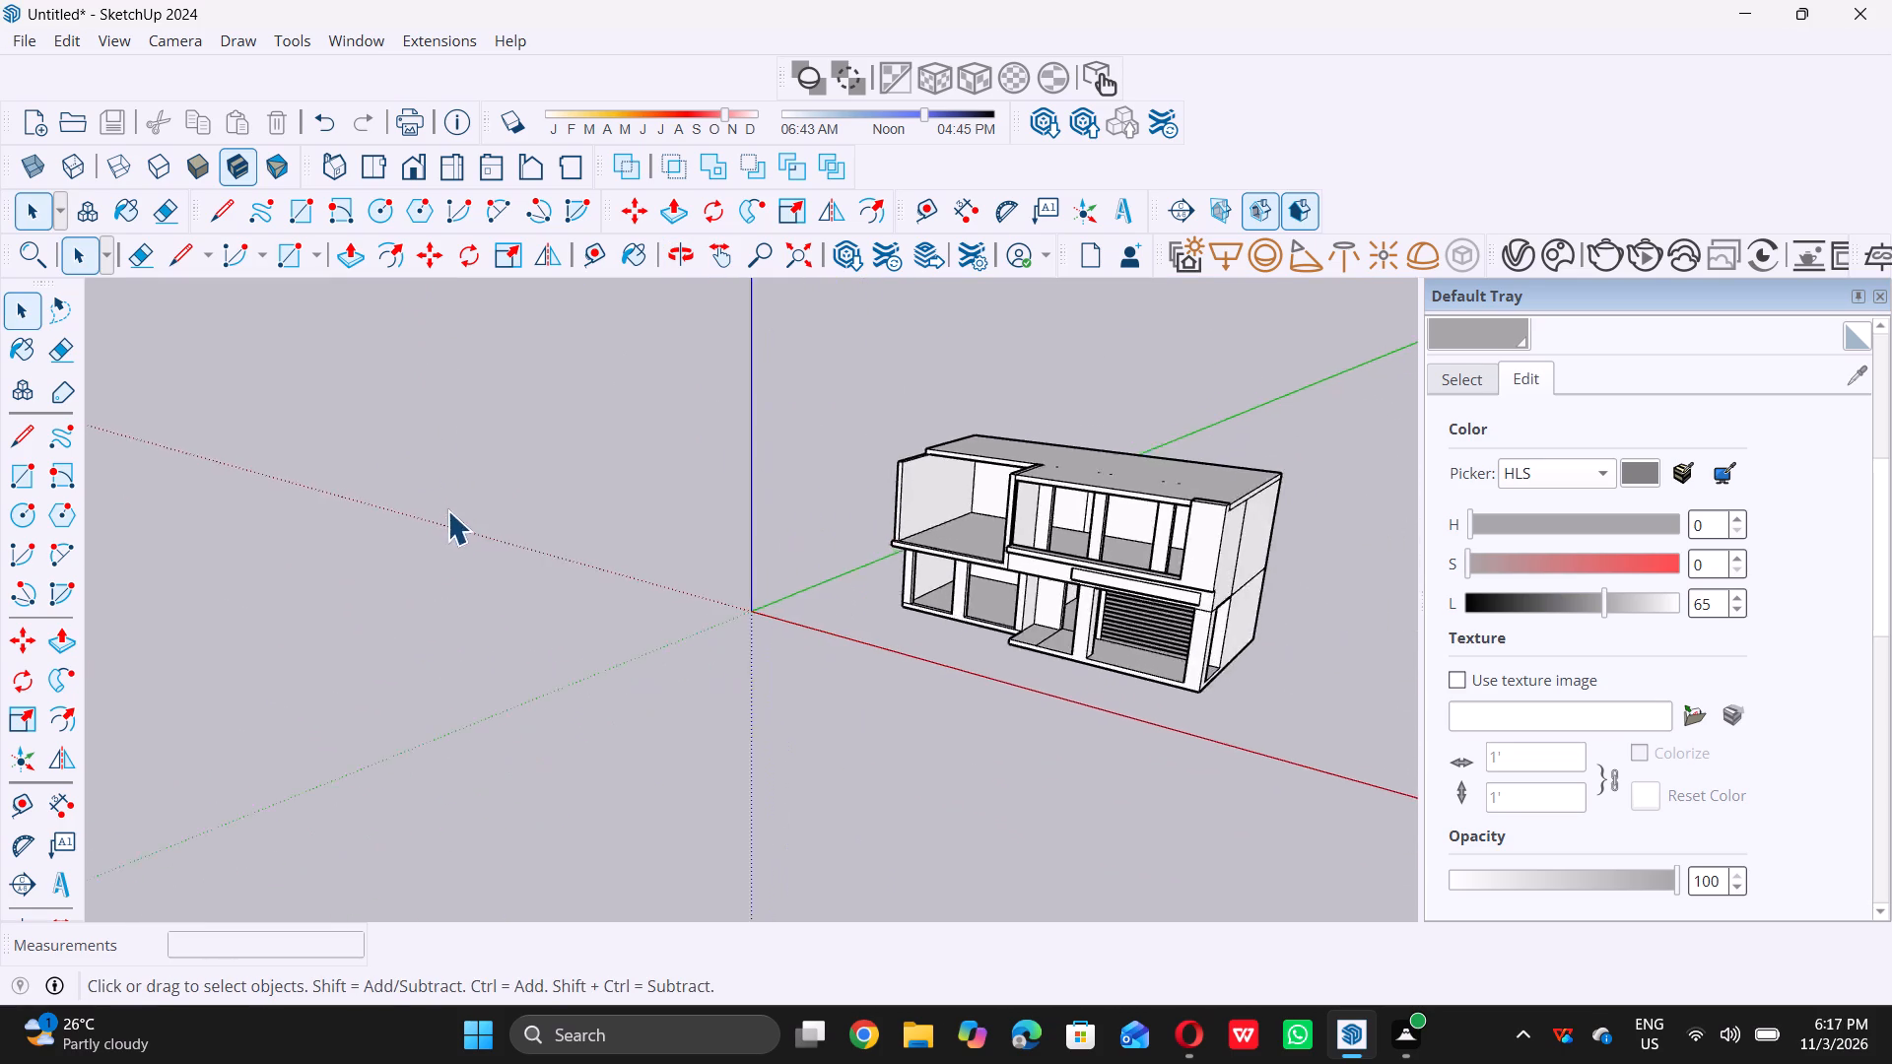
{"action": "scroll", "coordinate": [447, 510], "scroll_direction": "down", "scroll_amount": 3}
{"action": "middle_click_drag", "start_coordinate": [759, 458], "coordinate": [764, 585]}
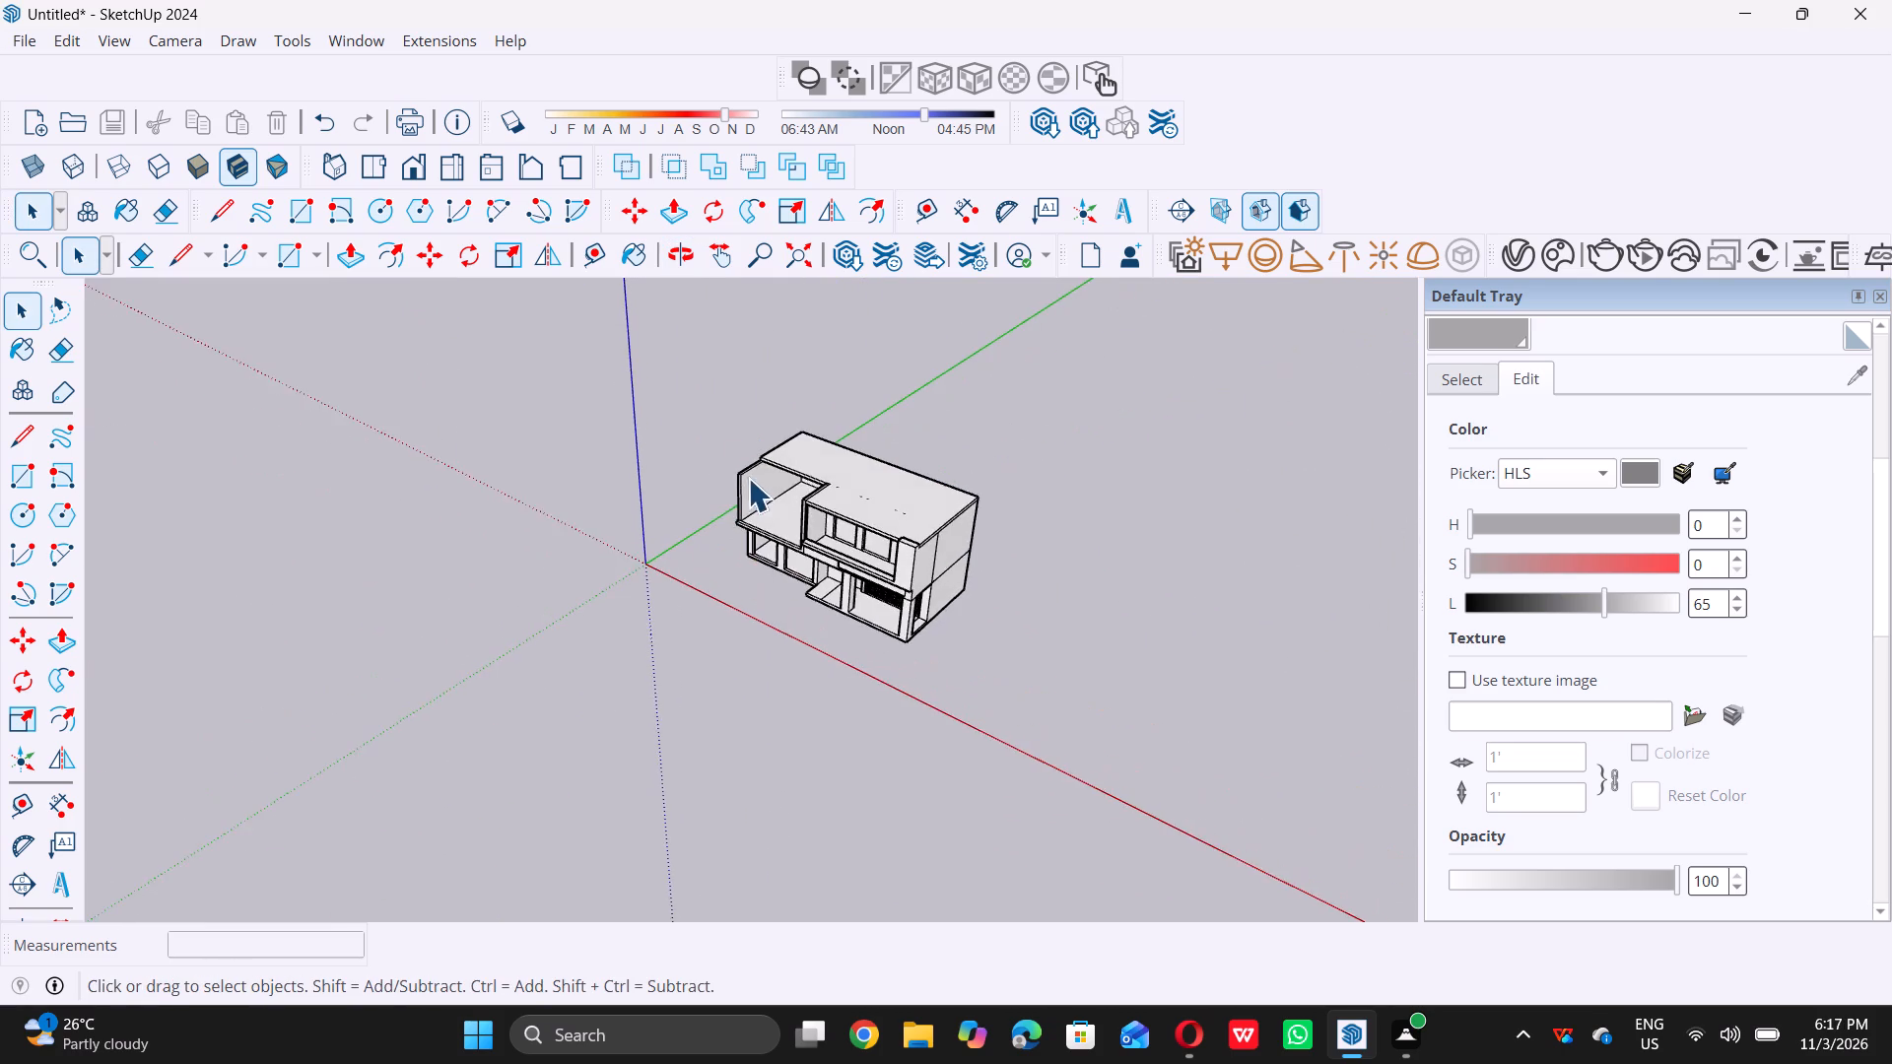
{"action": "scroll", "coordinate": [748, 478], "scroll_direction": "up", "scroll_amount": 13}
{"action": "scroll", "coordinate": [735, 576], "scroll_direction": "up", "scroll_amount": 8}
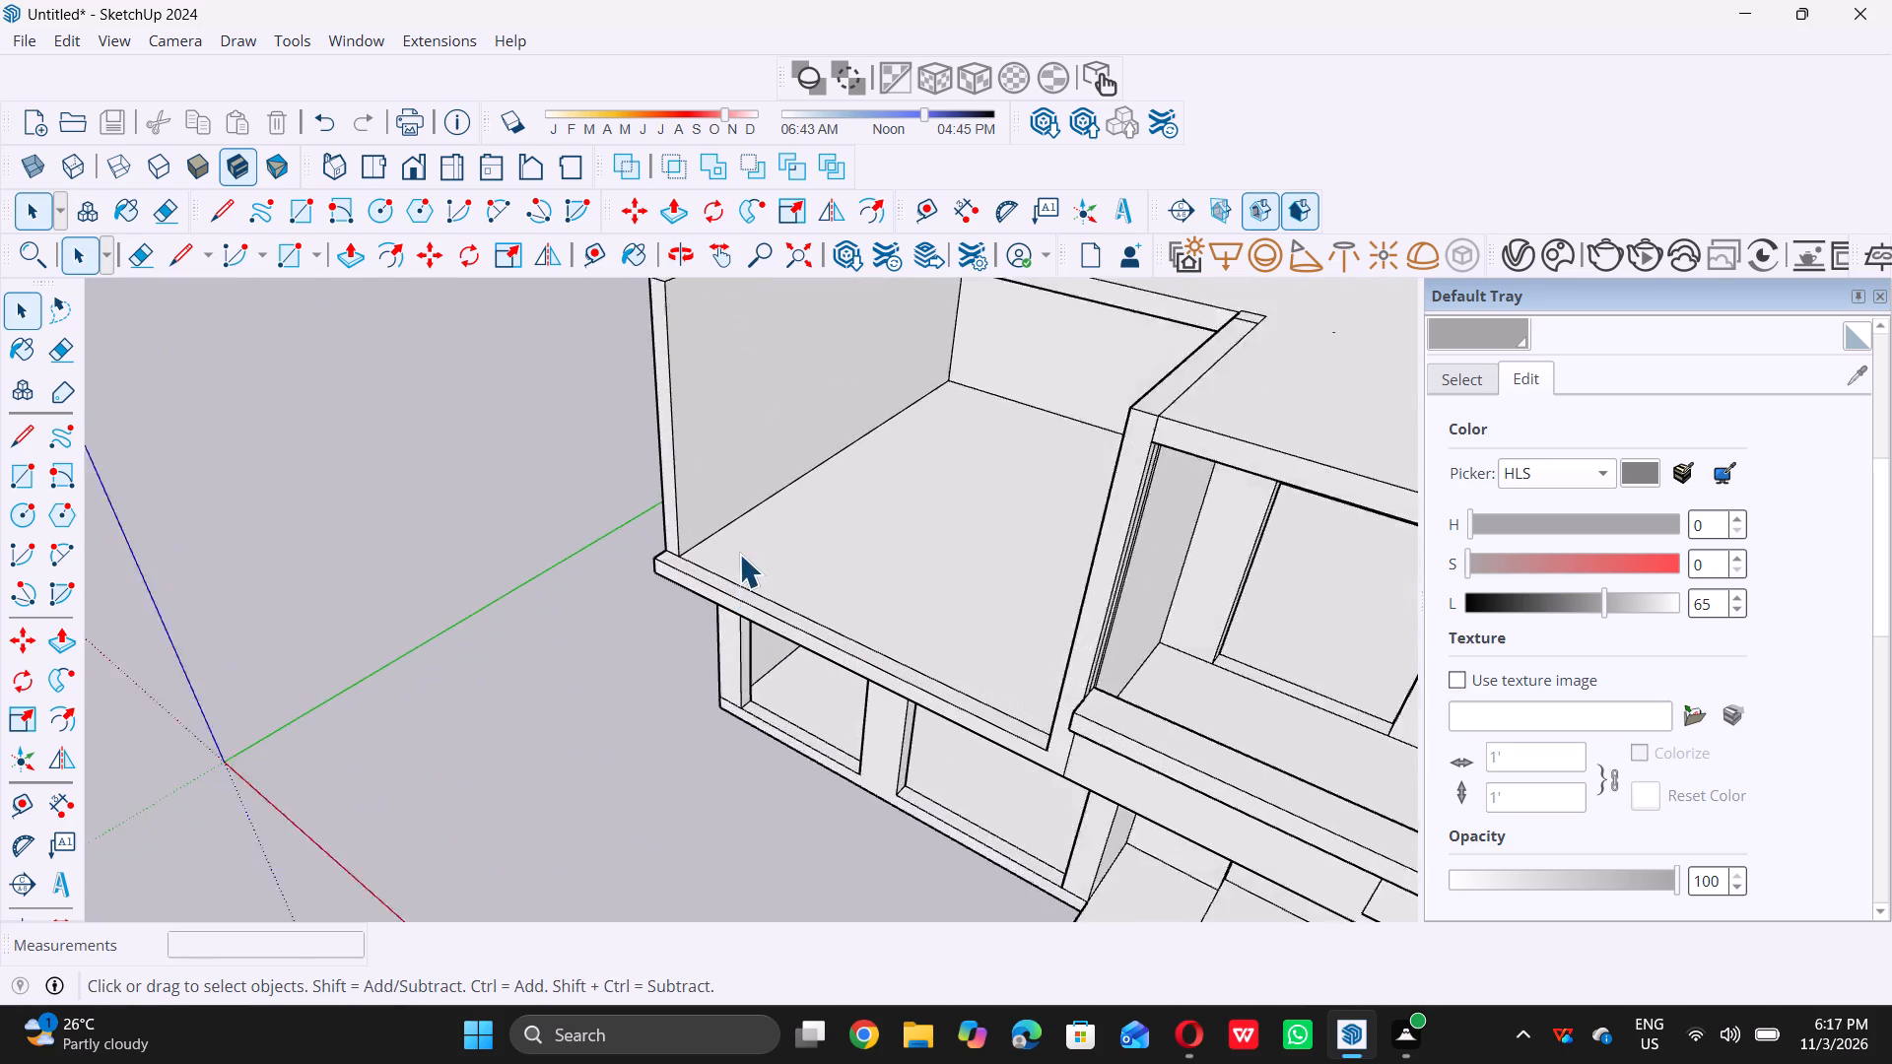
{"action": "scroll", "coordinate": [729, 566], "scroll_direction": "up", "scroll_amount": 16}
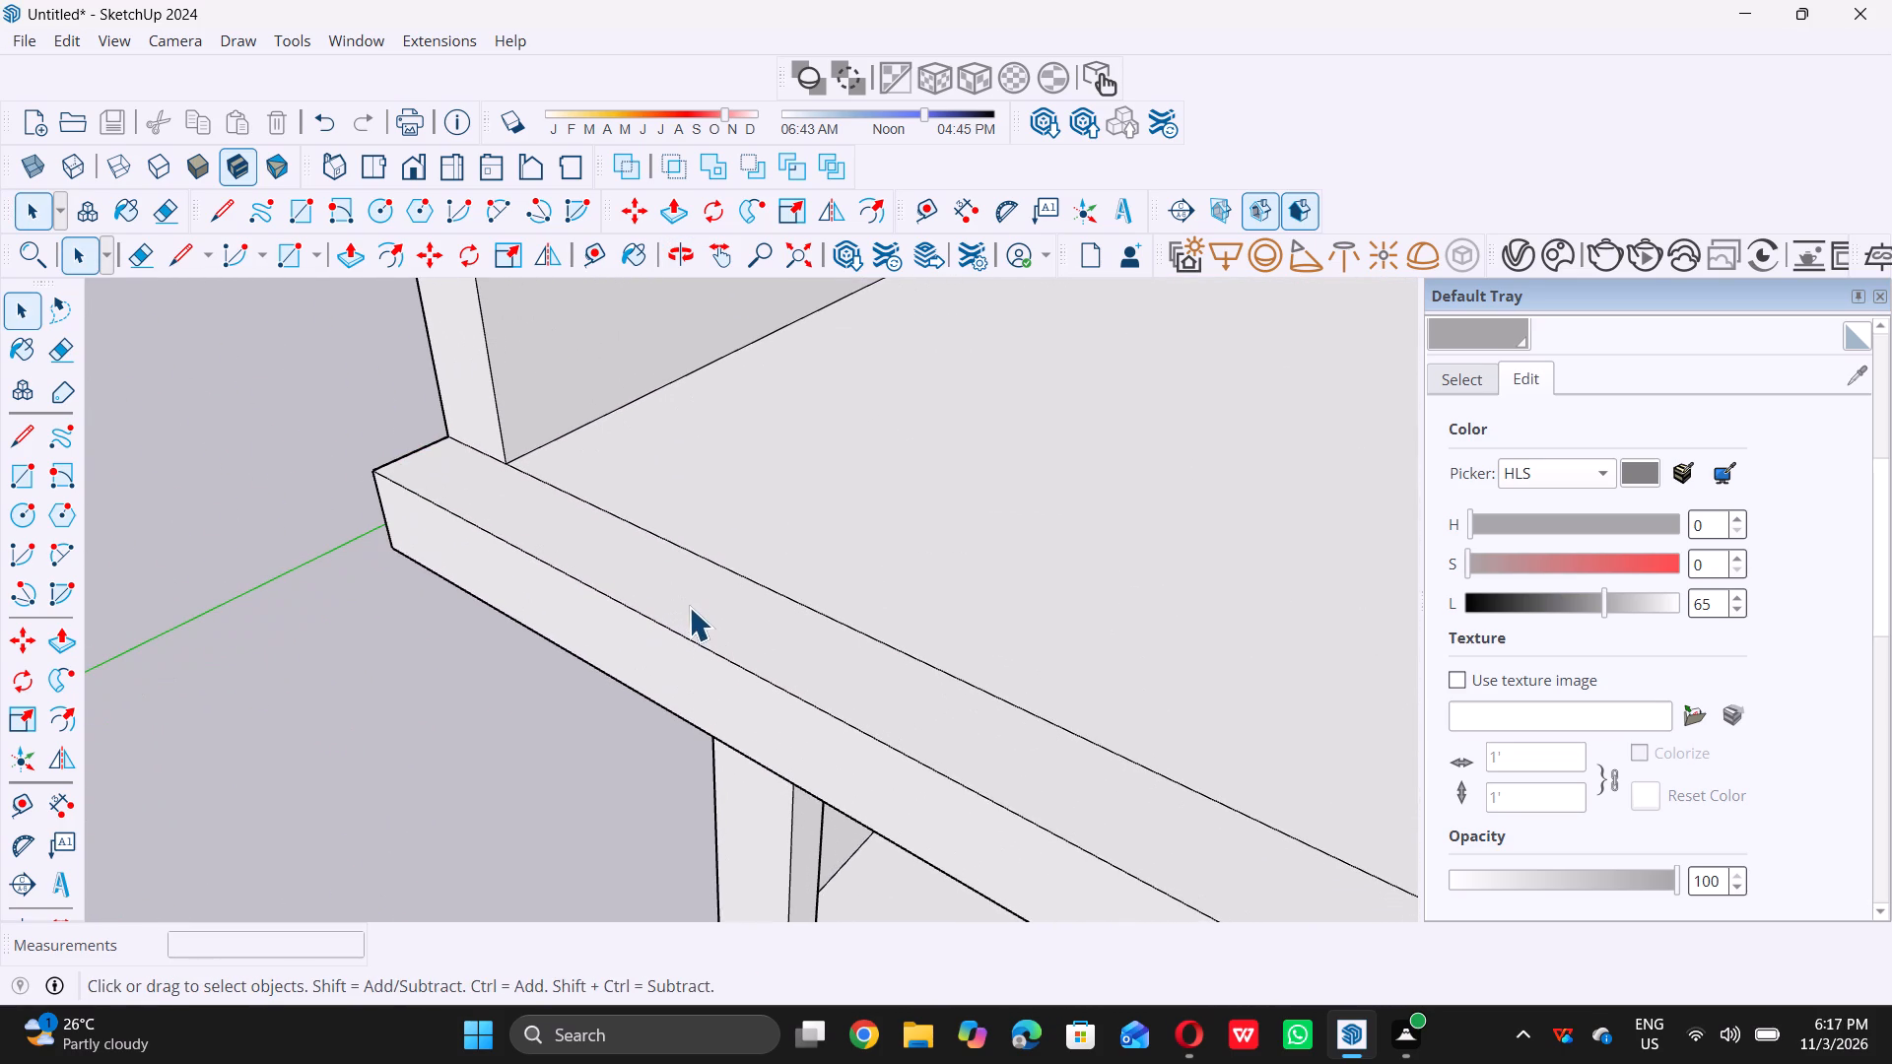
{"action": "double_click", "coordinate": [689, 607]}
{"action": "key", "text": "p"}
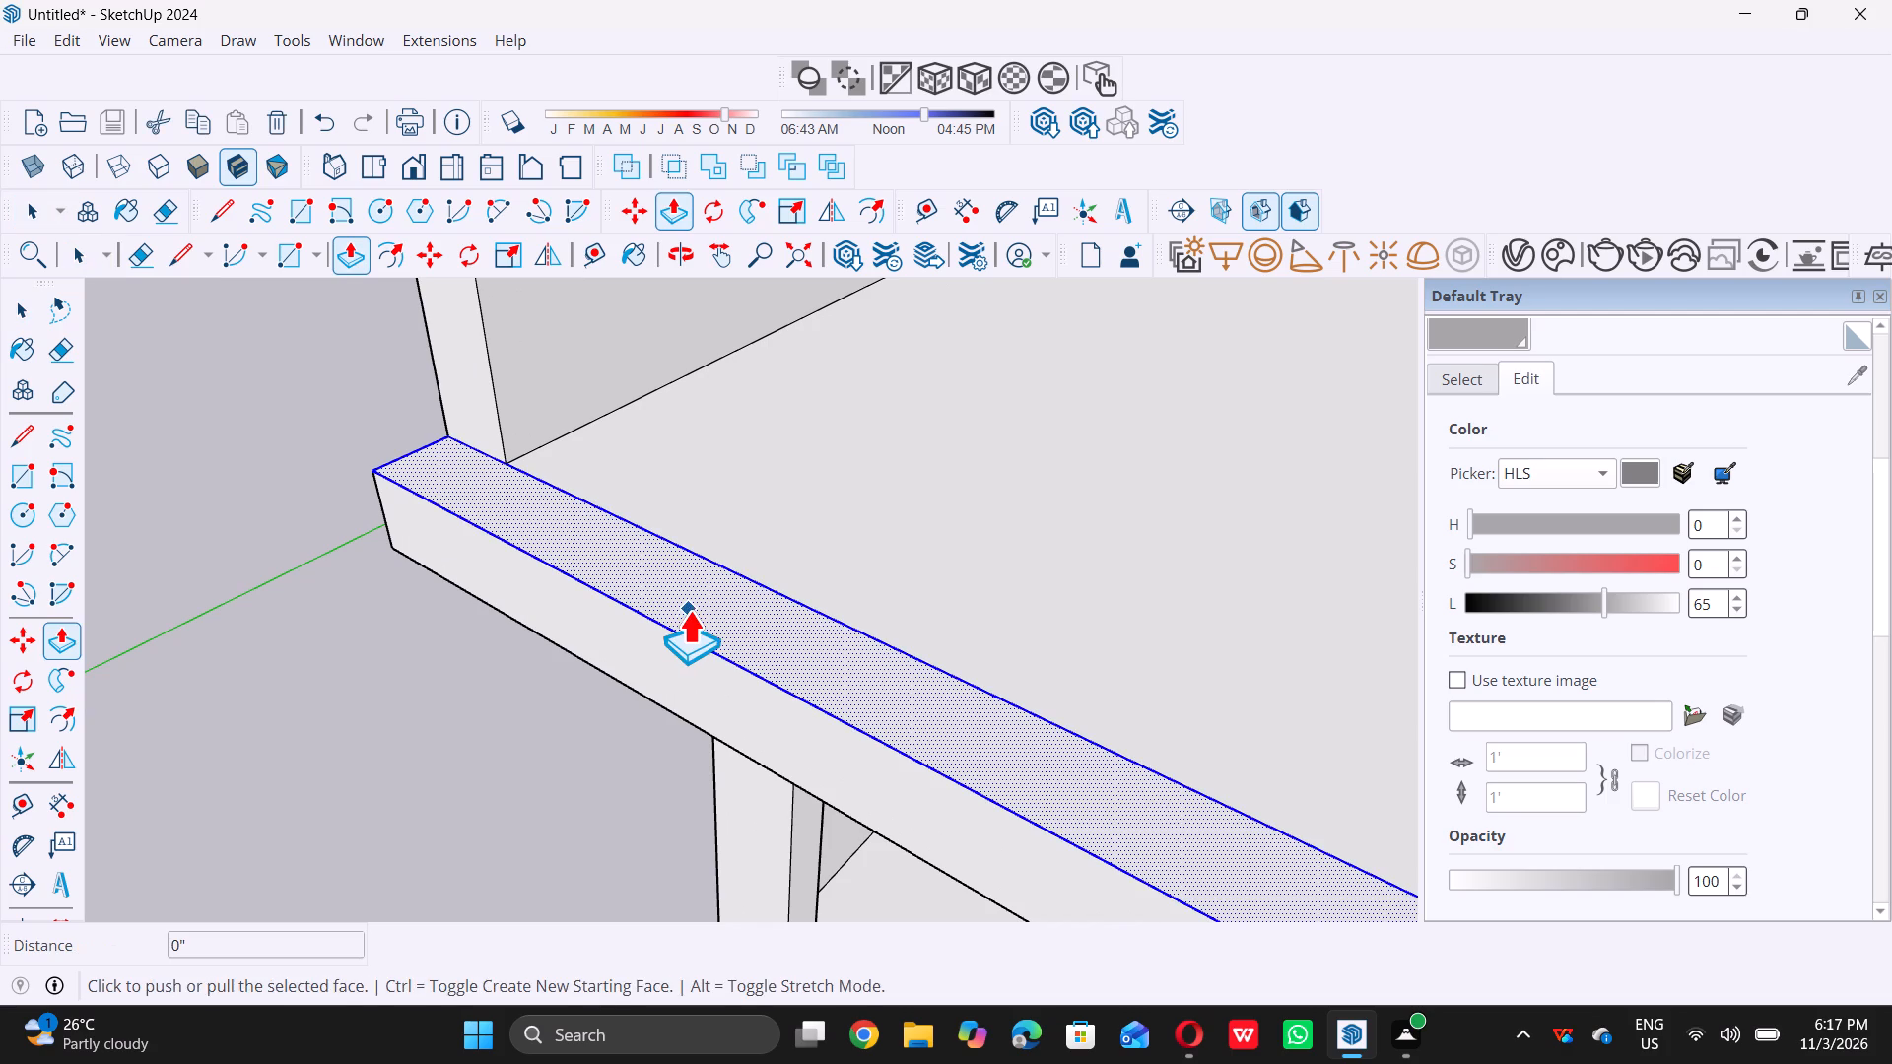
{"action": "triple_click", "coordinate": [689, 610]}
{"action": "key", "text": "space"}
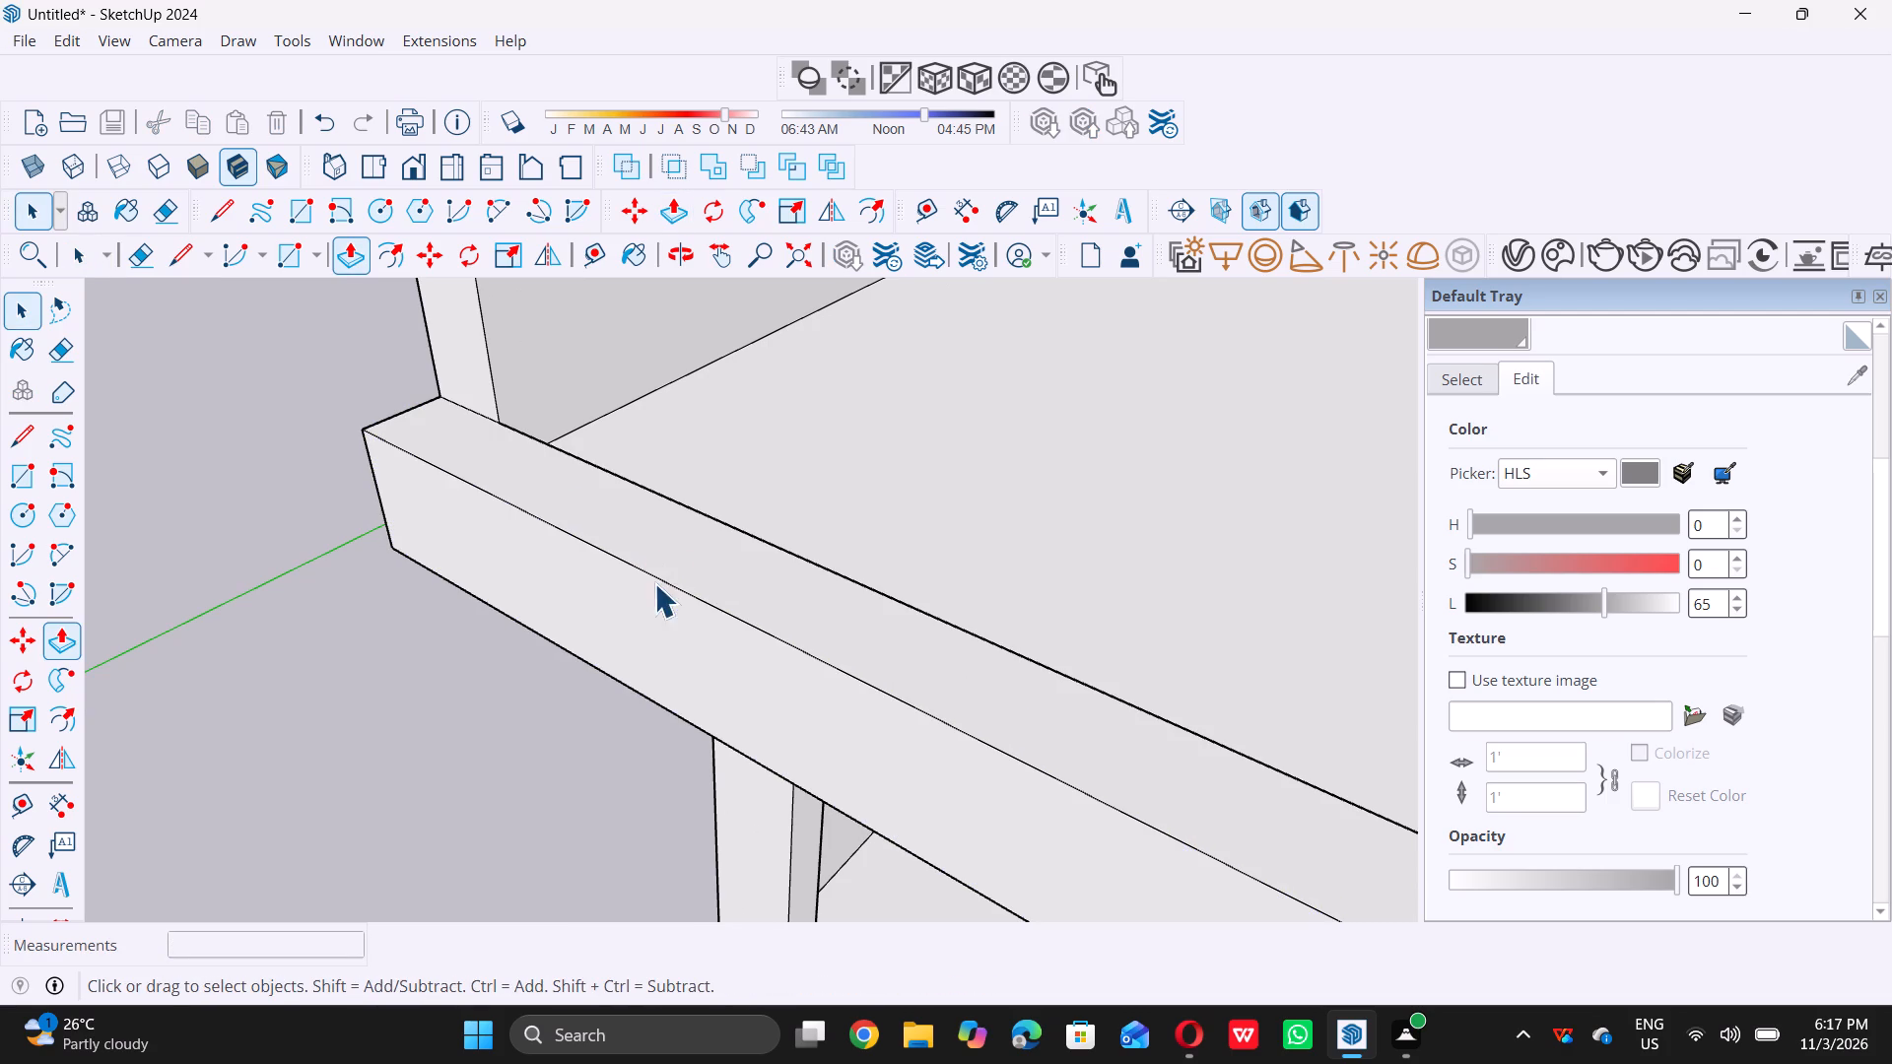
Push/Pull the raised strip's top face up about 12' 3" to the top of the partition wall, closing the open room's front.
{"action": "left_click", "coordinate": [715, 576]}
{"action": "key", "text": "p"}
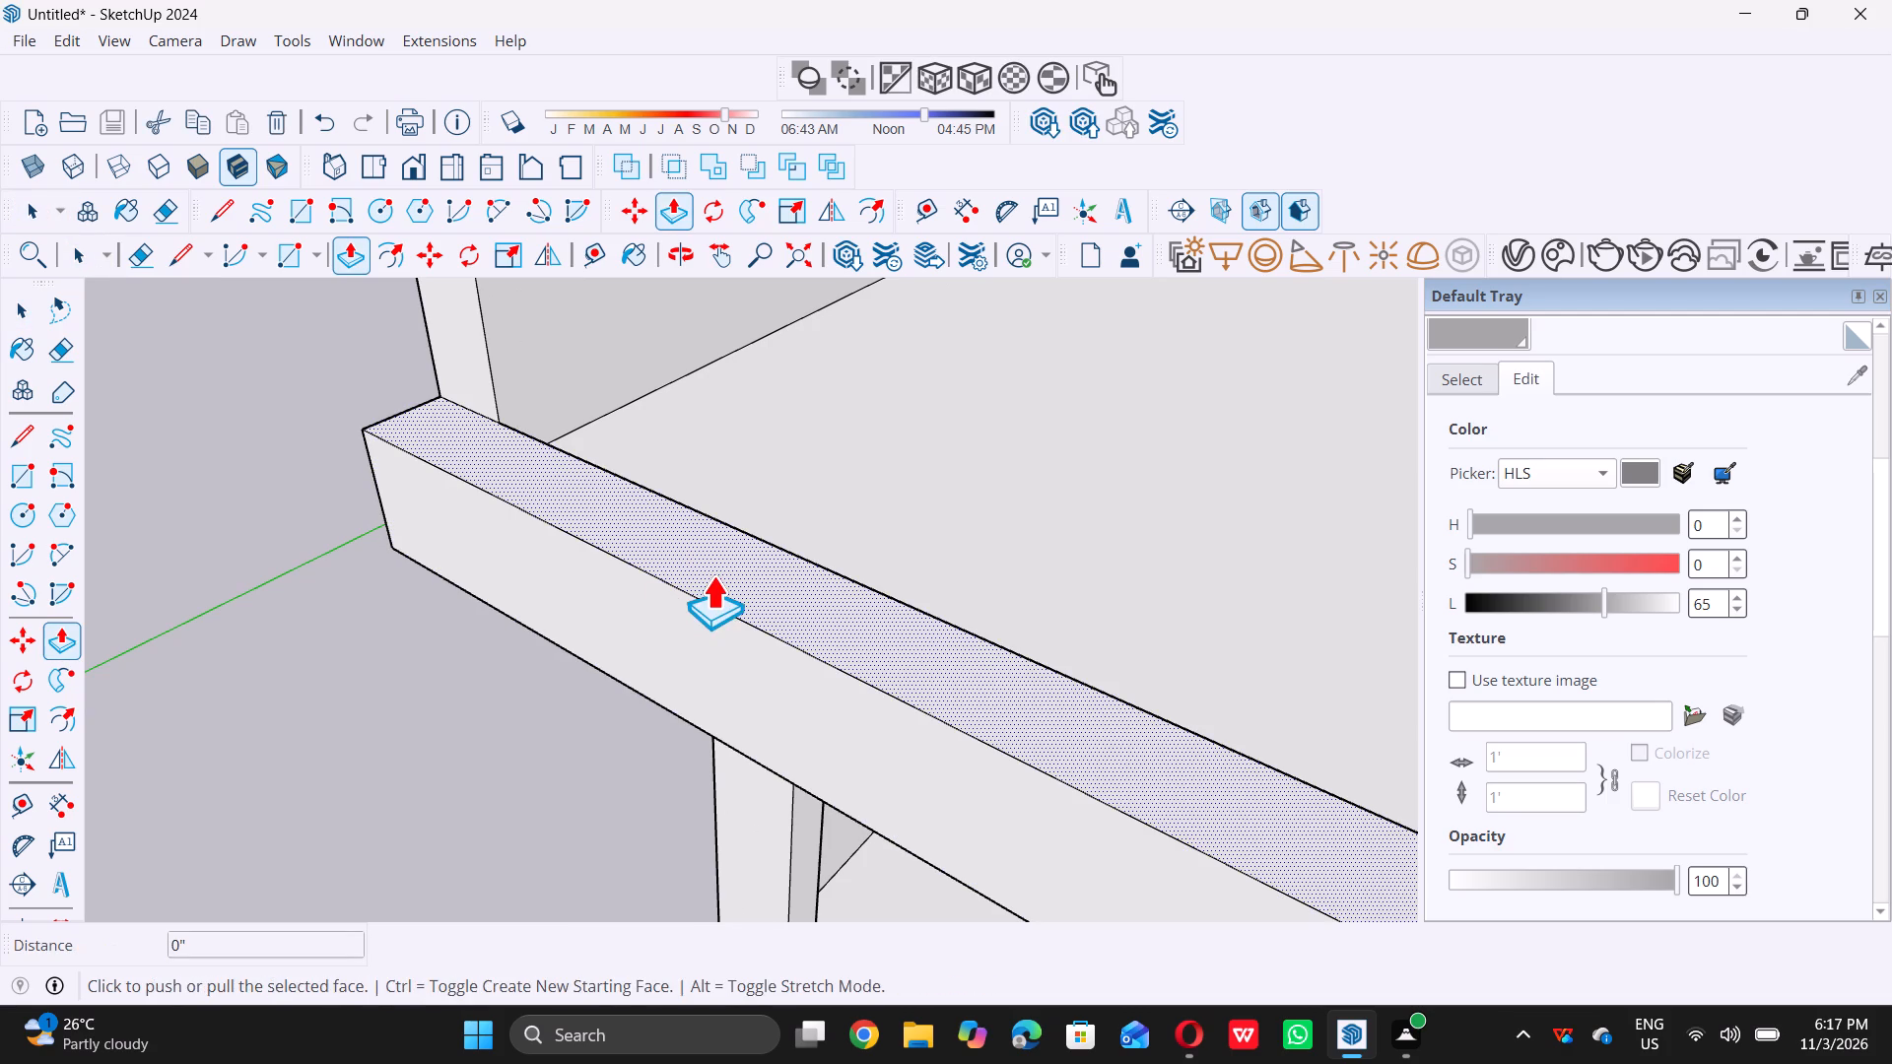
{"action": "left_click", "coordinate": [712, 573]}
{"action": "scroll", "coordinate": [698, 511], "scroll_direction": "down", "scroll_amount": 11}
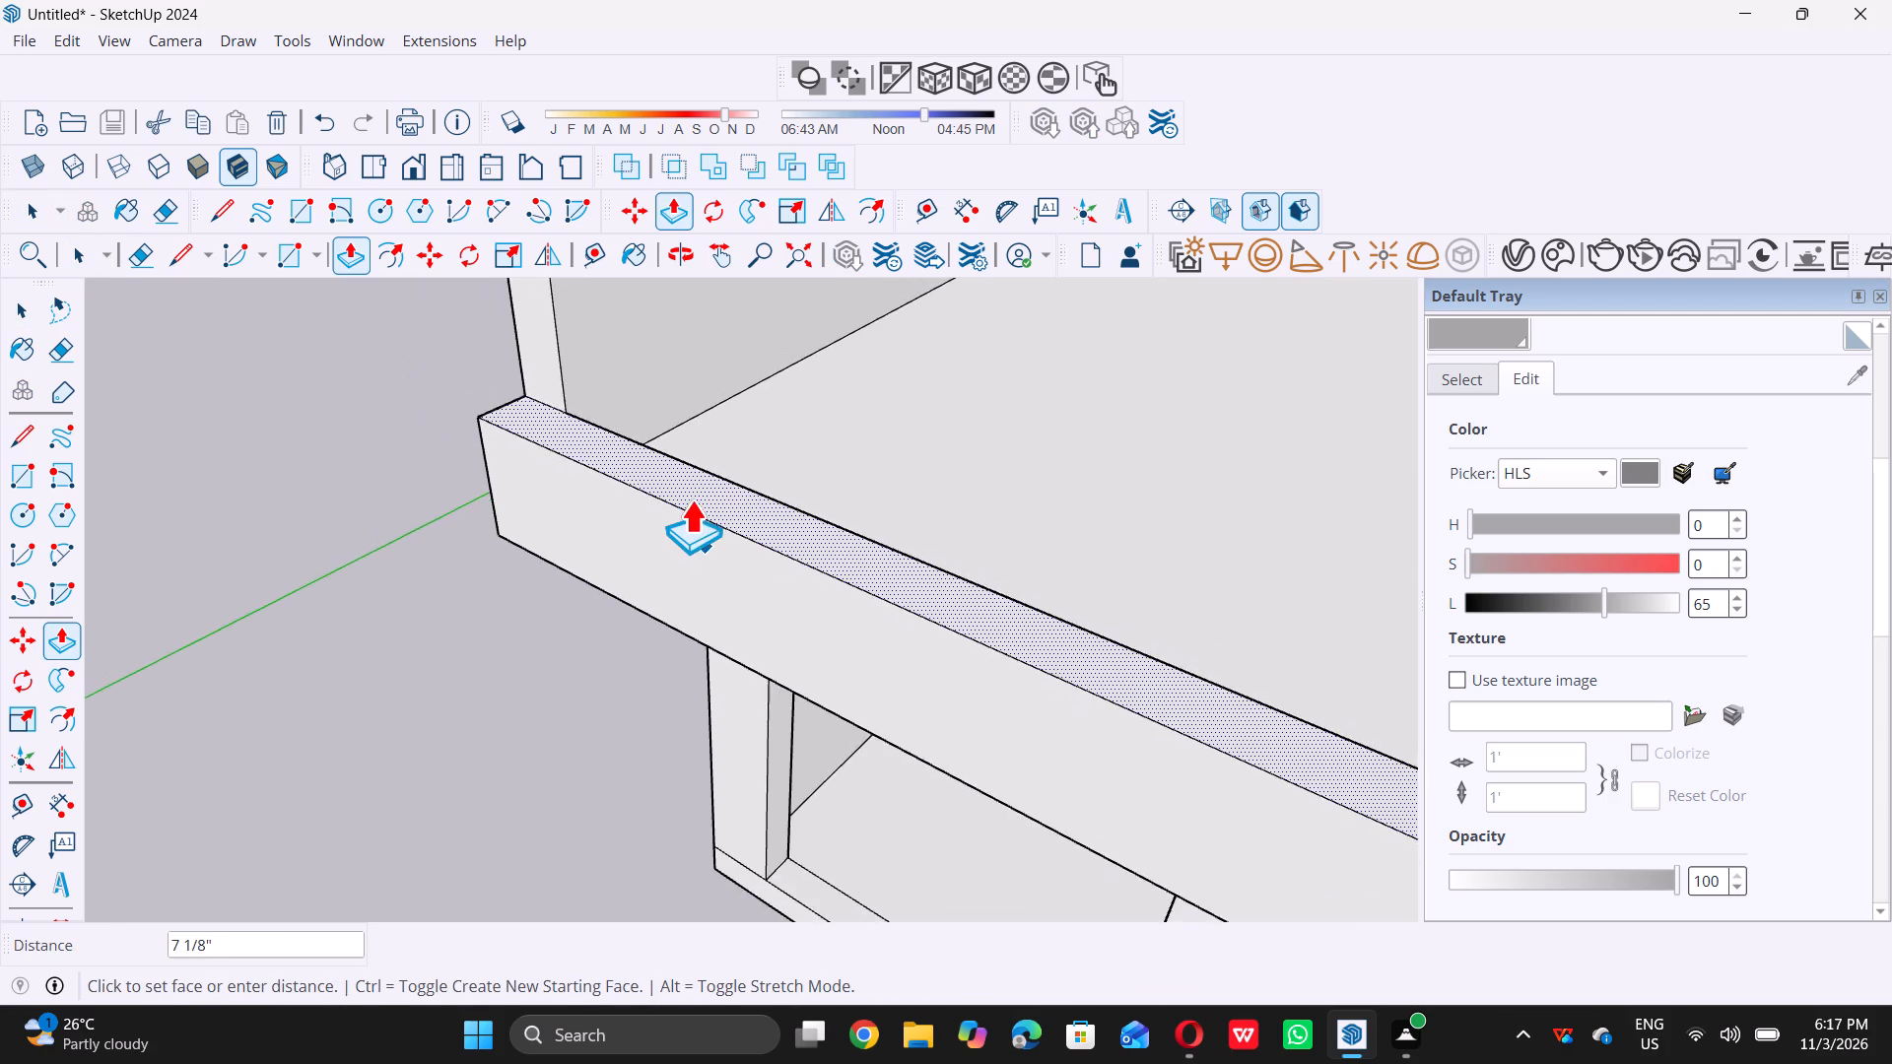
{"action": "scroll", "coordinate": [691, 499], "scroll_direction": "down", "scroll_amount": 19}
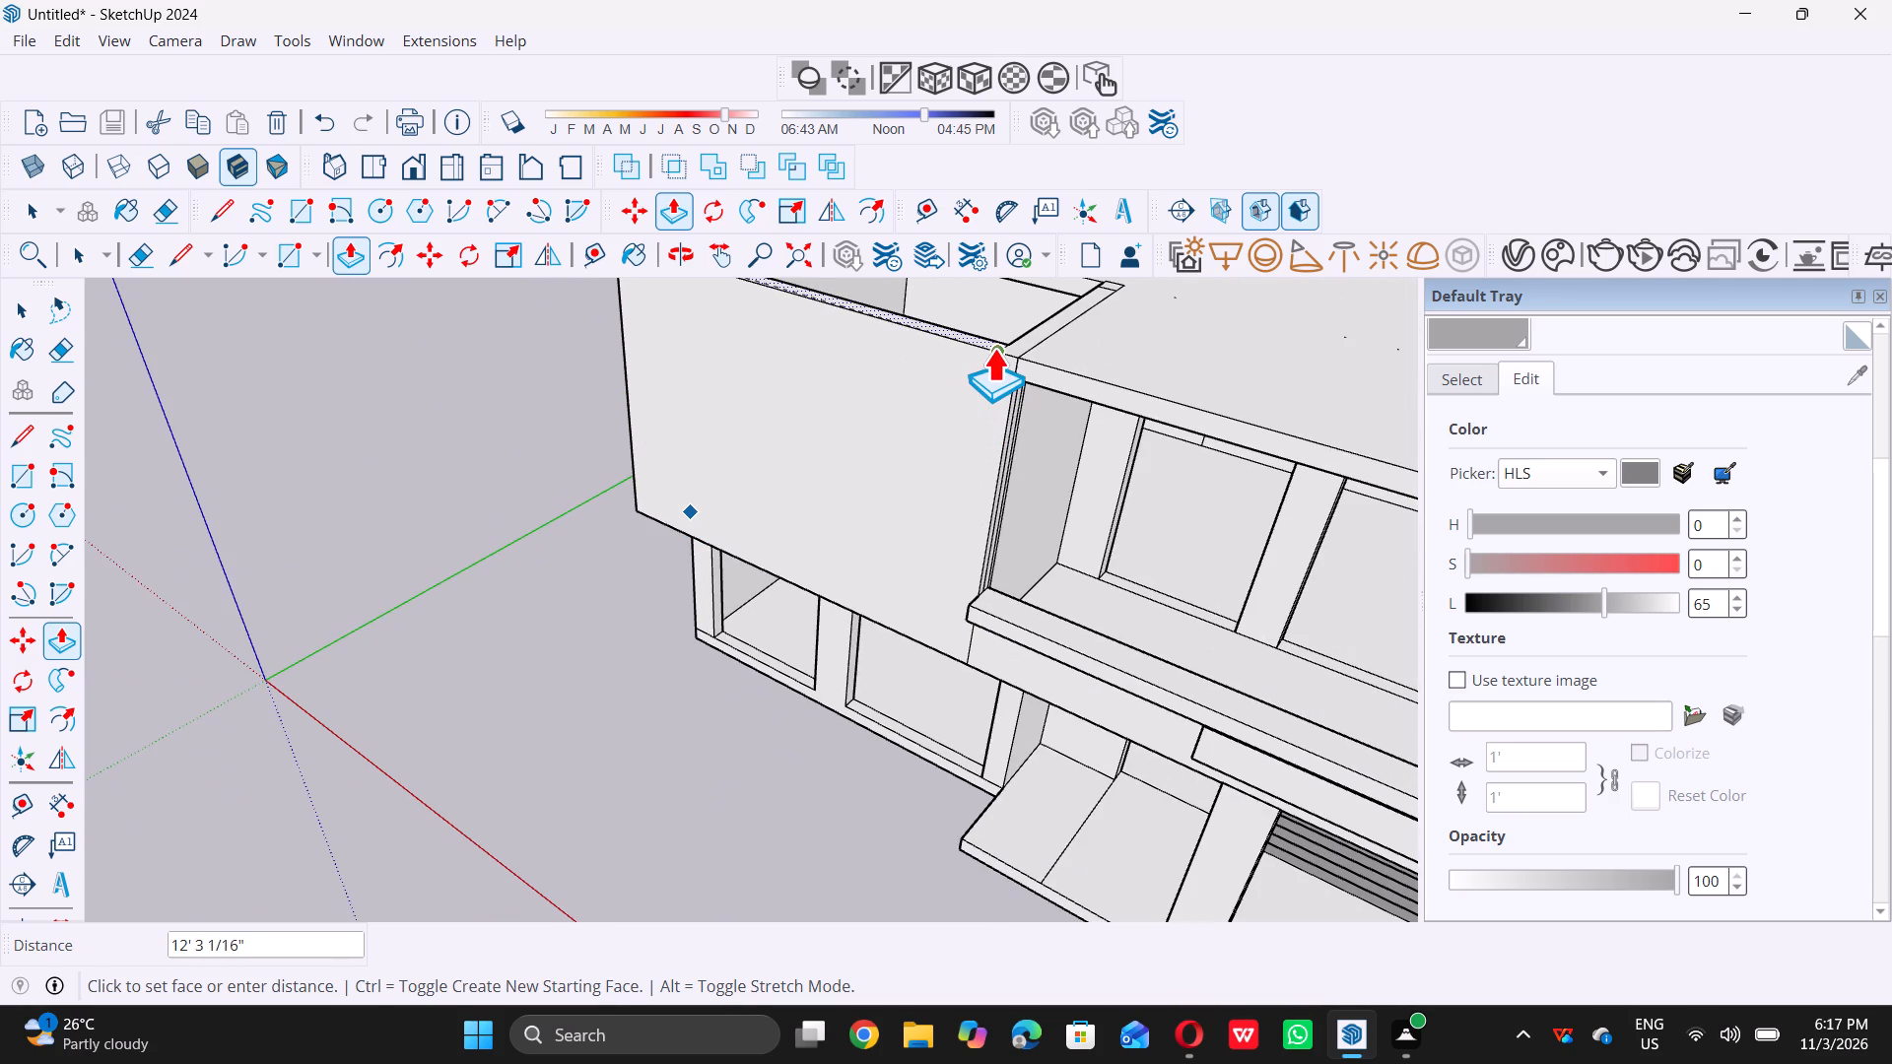
{"action": "left_click", "coordinate": [993, 348]}
{"action": "key", "text": "space"}
{"action": "scroll", "coordinate": [886, 439], "scroll_direction": "down", "scroll_amount": 11}
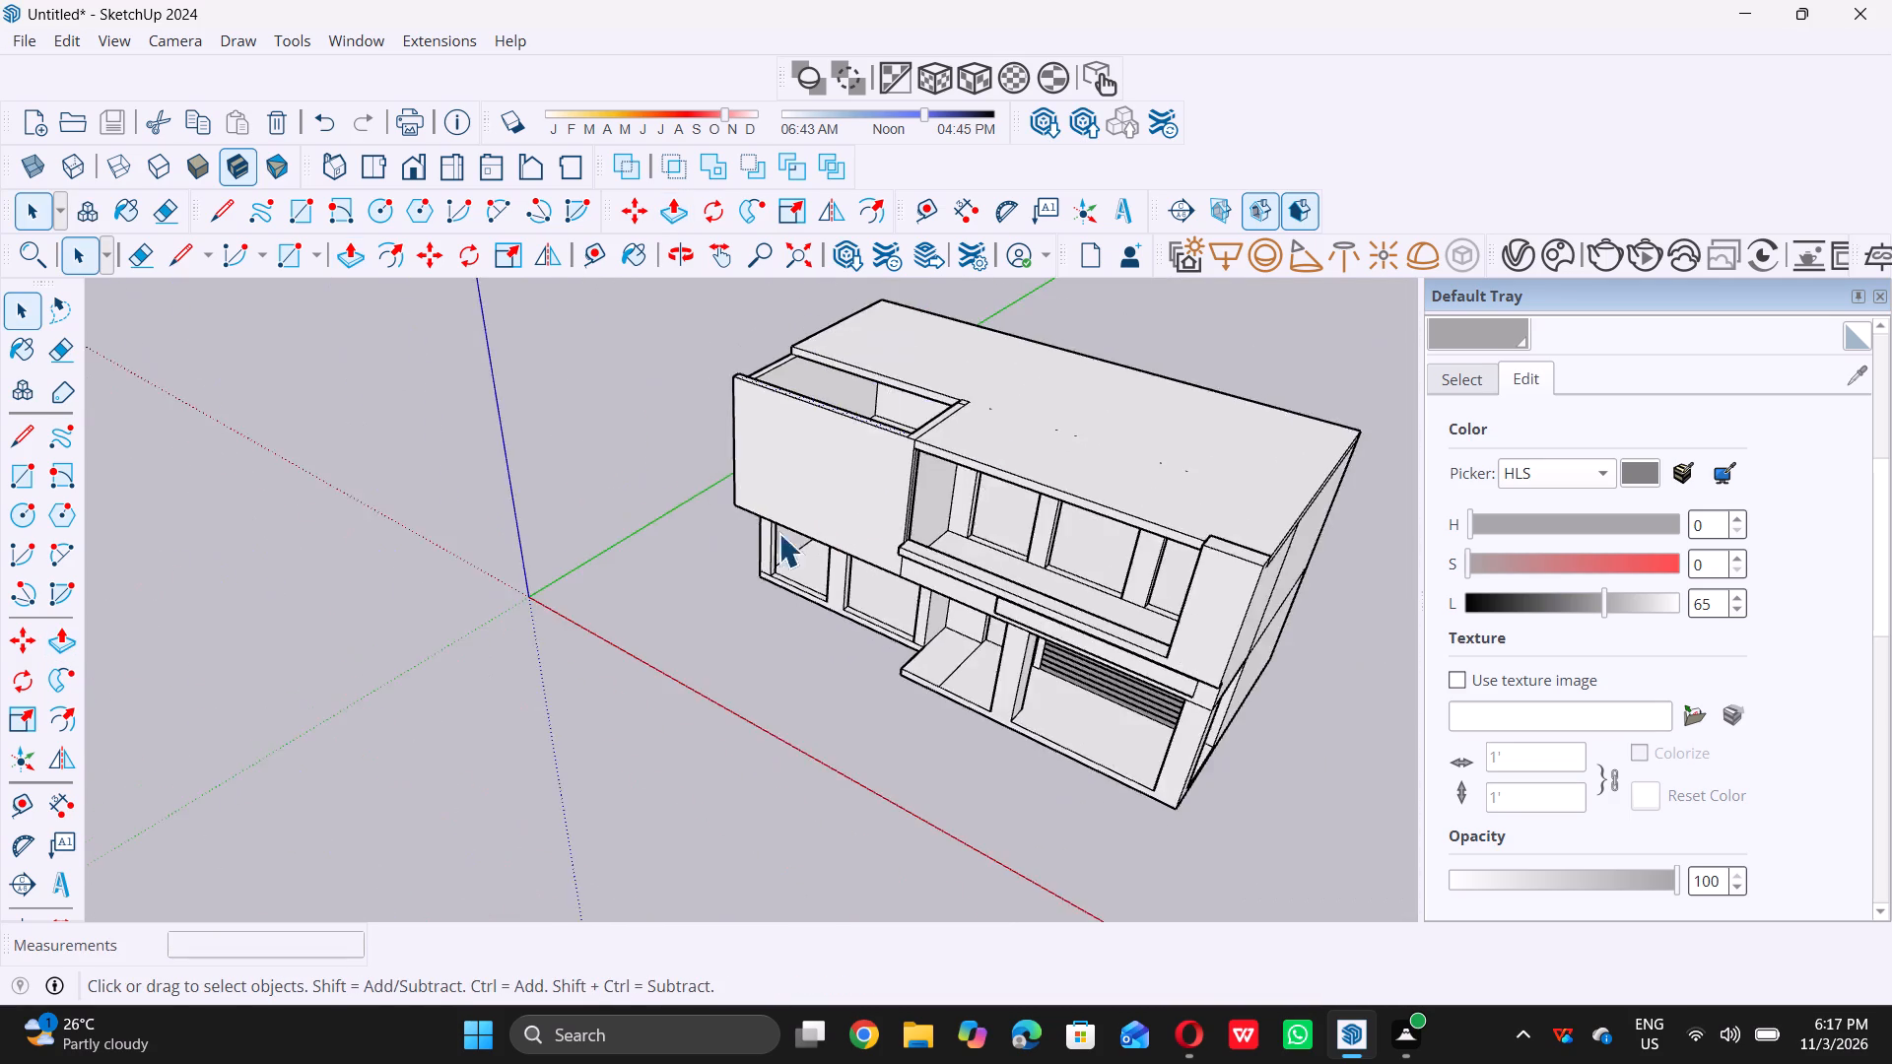
{"action": "scroll", "coordinate": [778, 533], "scroll_direction": "down", "scroll_amount": 3}
{"action": "left_click_drag", "start_coordinate": [474, 502], "coordinate": [487, 511]}
{"action": "double_click", "coordinate": [487, 511]}
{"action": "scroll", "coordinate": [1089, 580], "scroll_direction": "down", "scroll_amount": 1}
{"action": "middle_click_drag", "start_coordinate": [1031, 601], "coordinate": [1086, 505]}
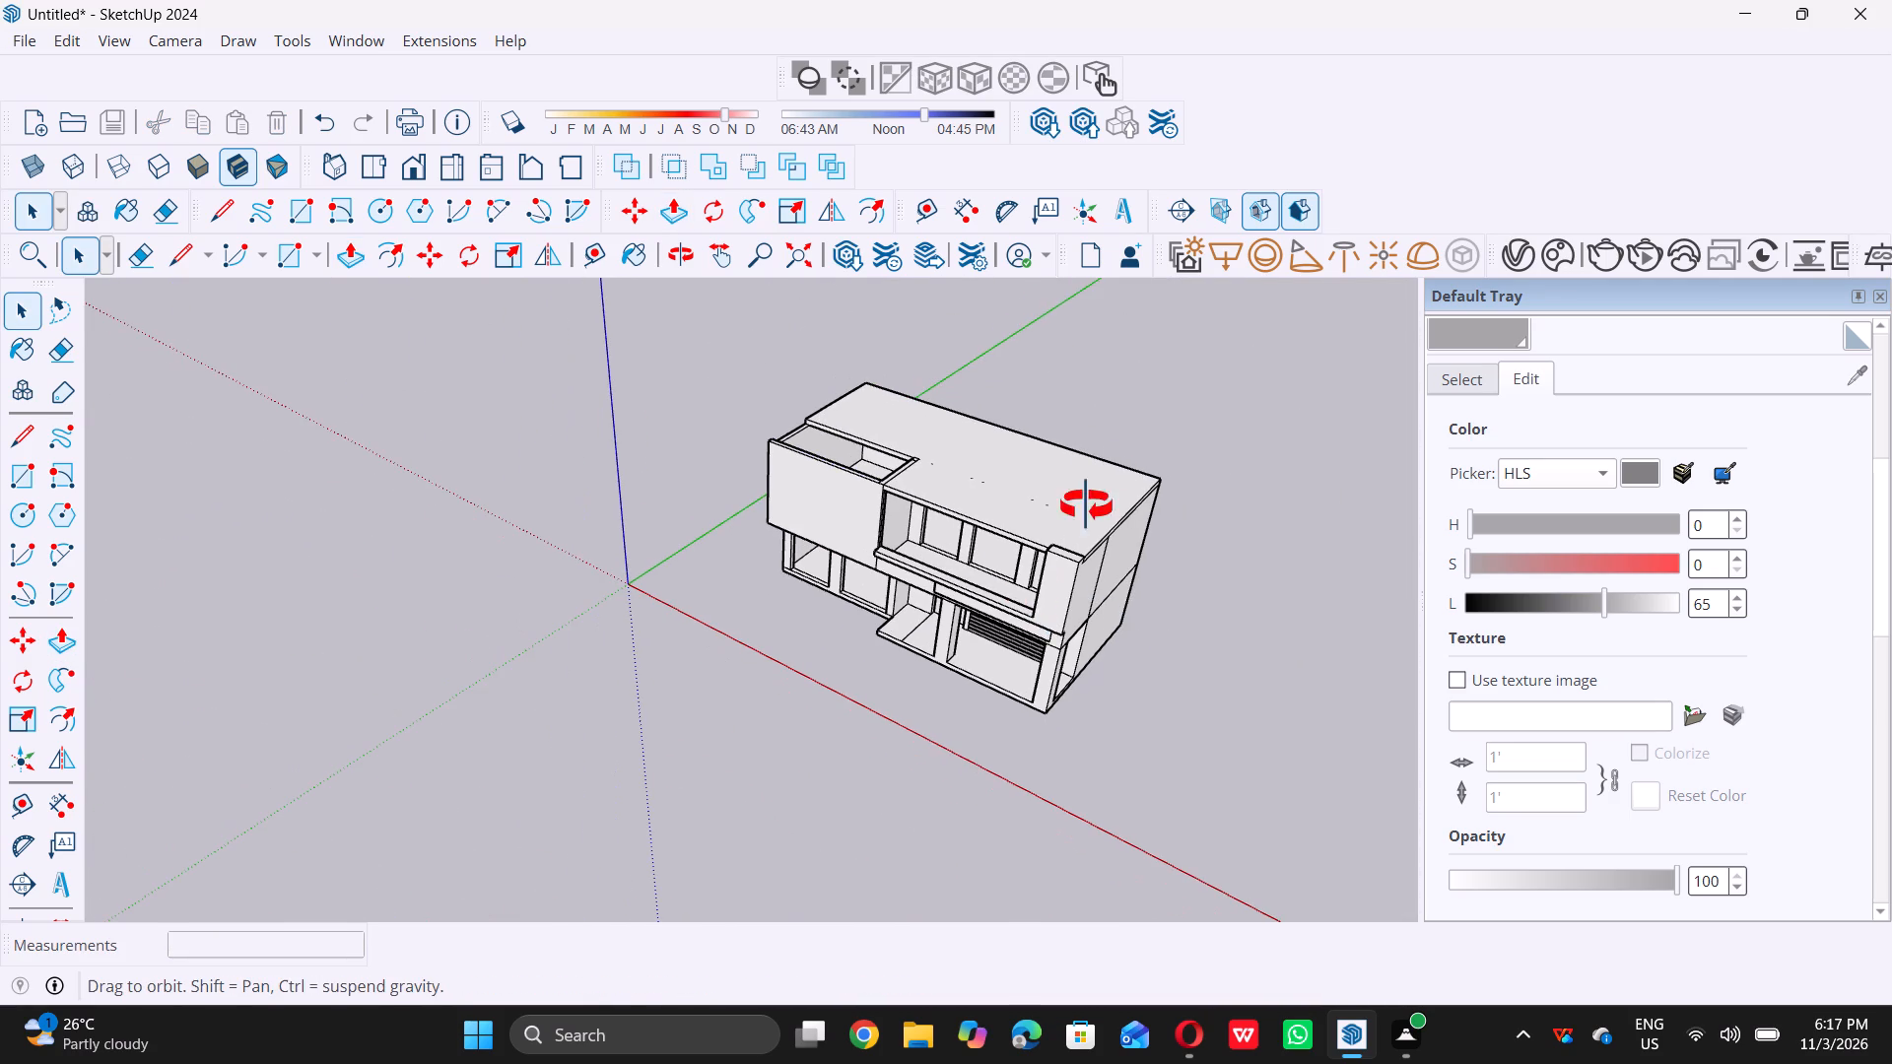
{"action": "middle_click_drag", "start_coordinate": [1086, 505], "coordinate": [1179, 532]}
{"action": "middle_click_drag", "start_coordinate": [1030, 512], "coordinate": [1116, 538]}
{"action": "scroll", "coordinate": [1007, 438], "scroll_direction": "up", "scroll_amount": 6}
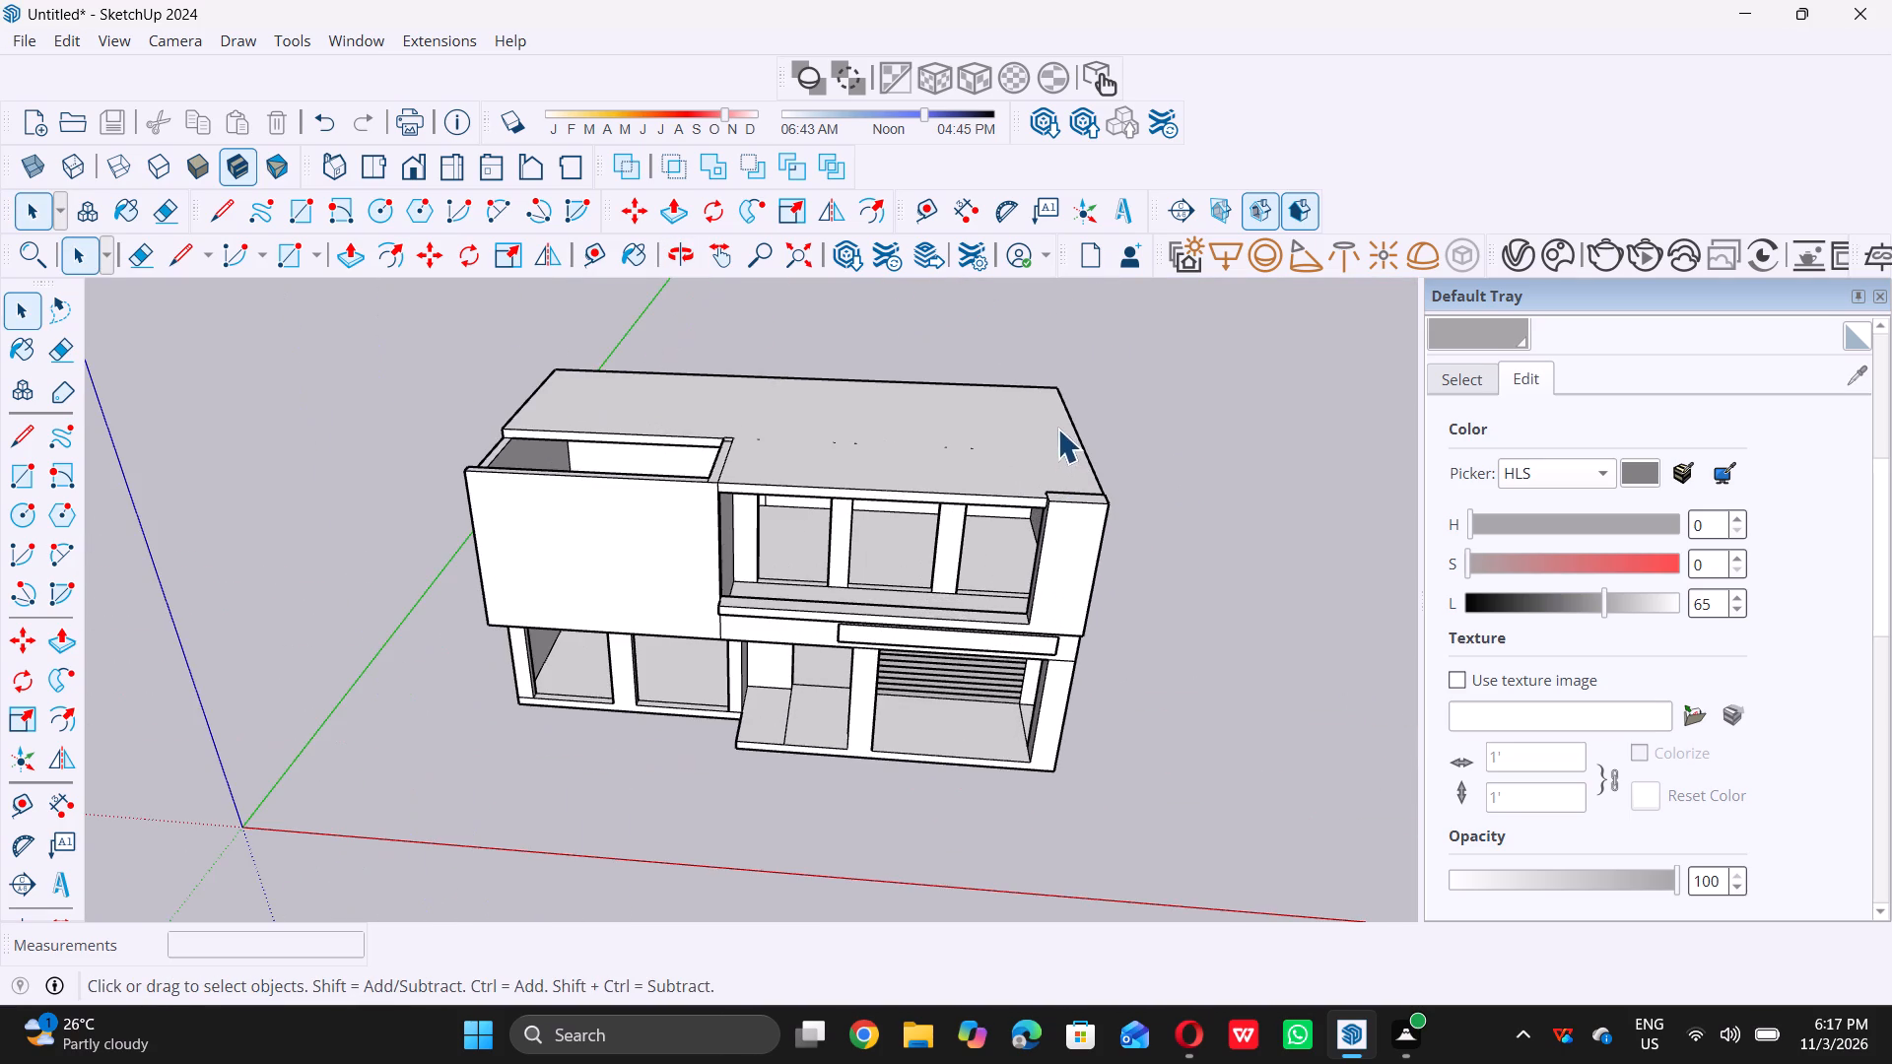
Examine the building and its roof slab from the front, above and the end side.
{"action": "middle_click_drag", "start_coordinate": [1056, 429], "coordinate": [974, 457]}
{"action": "middle_click_drag", "start_coordinate": [983, 446], "coordinate": [680, 578]}
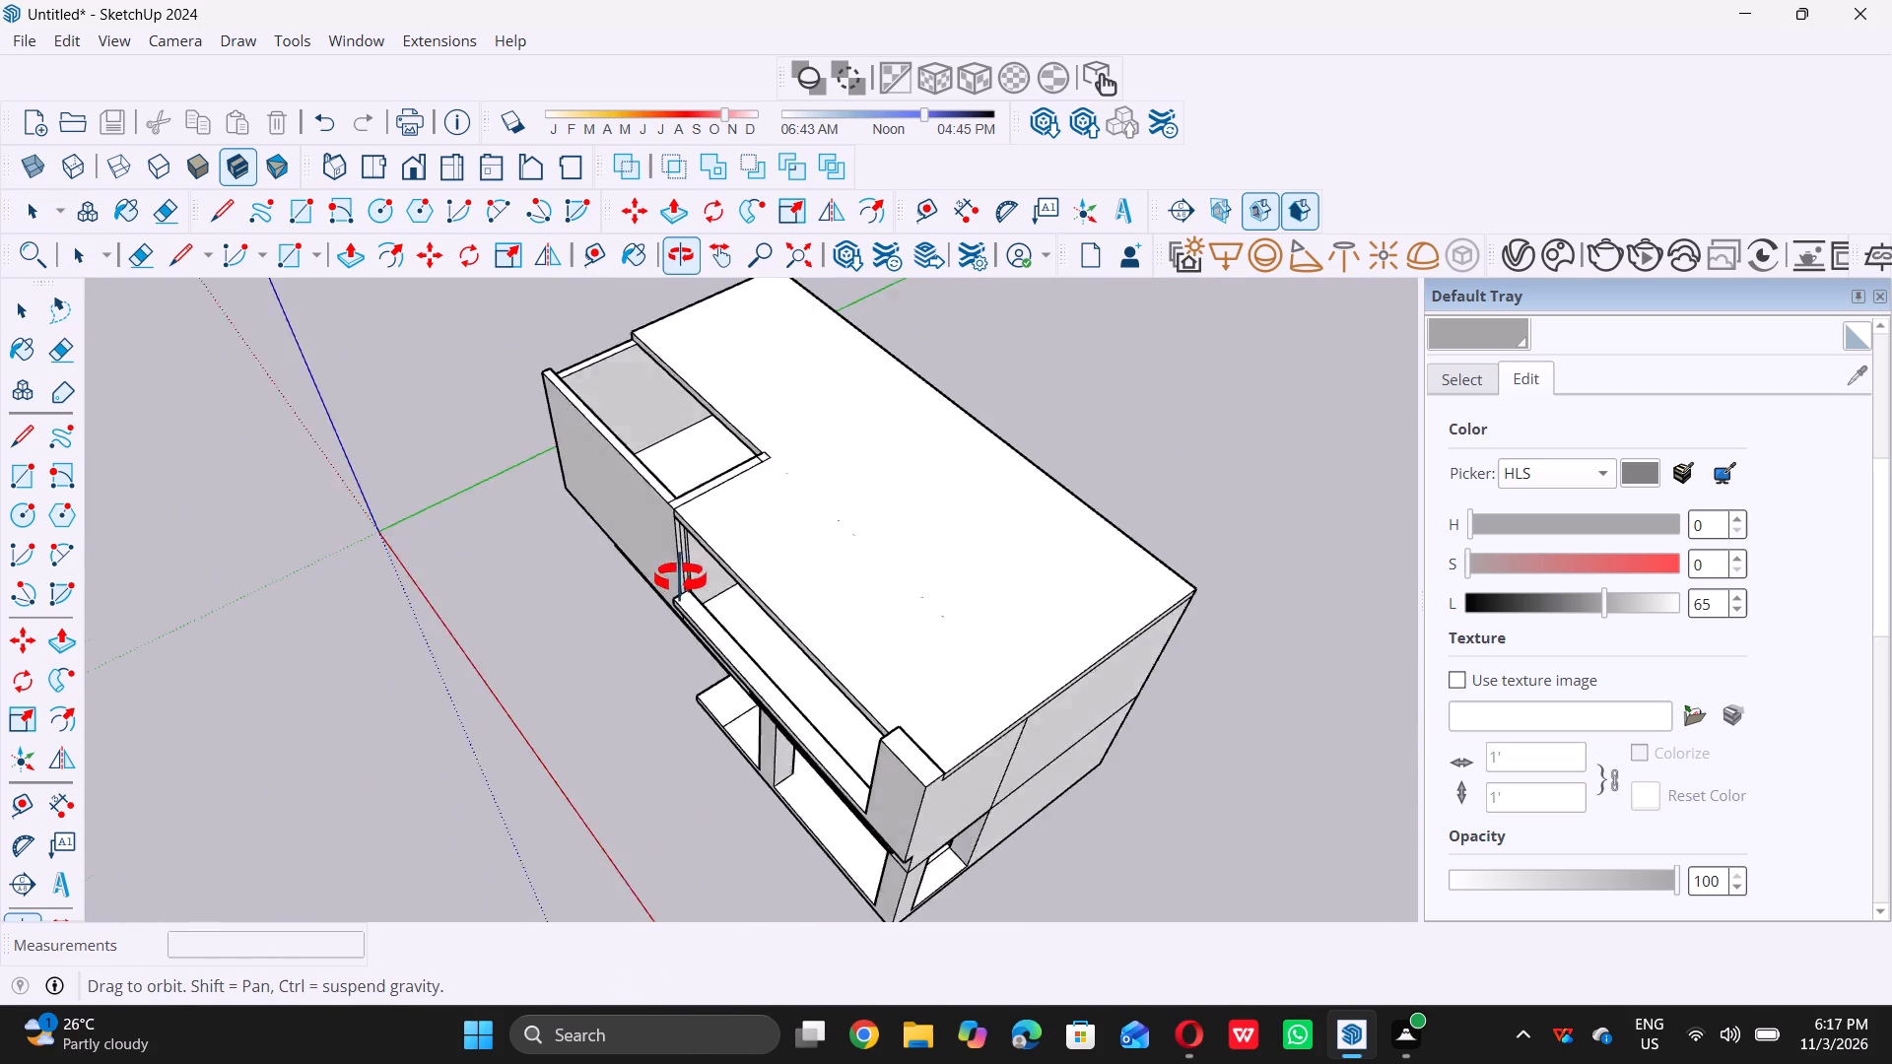
{"action": "middle_click_drag", "start_coordinate": [680, 578], "coordinate": [573, 602]}
{"action": "middle_click", "coordinate": [570, 604]}
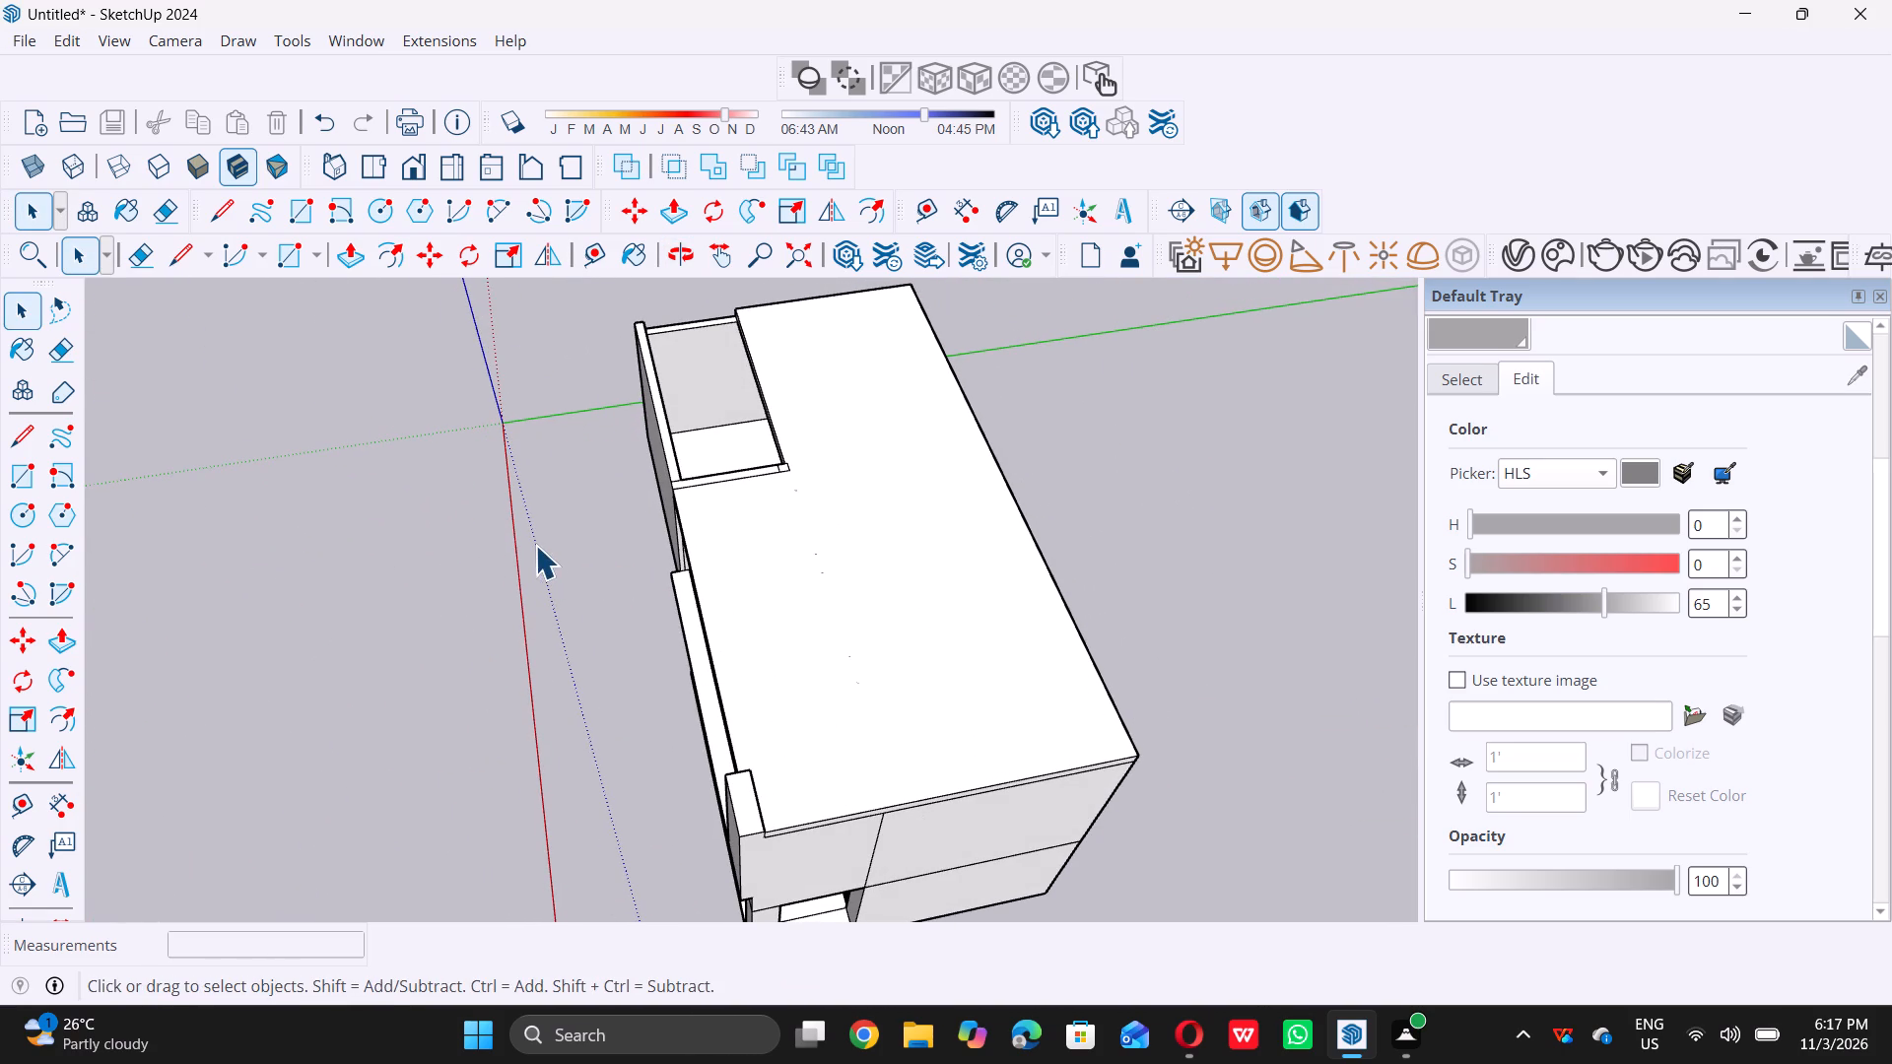
{"action": "middle_click_drag", "start_coordinate": [716, 601], "coordinate": [641, 637]}
{"action": "middle_click_drag", "start_coordinate": [654, 822], "coordinate": [481, 755]}
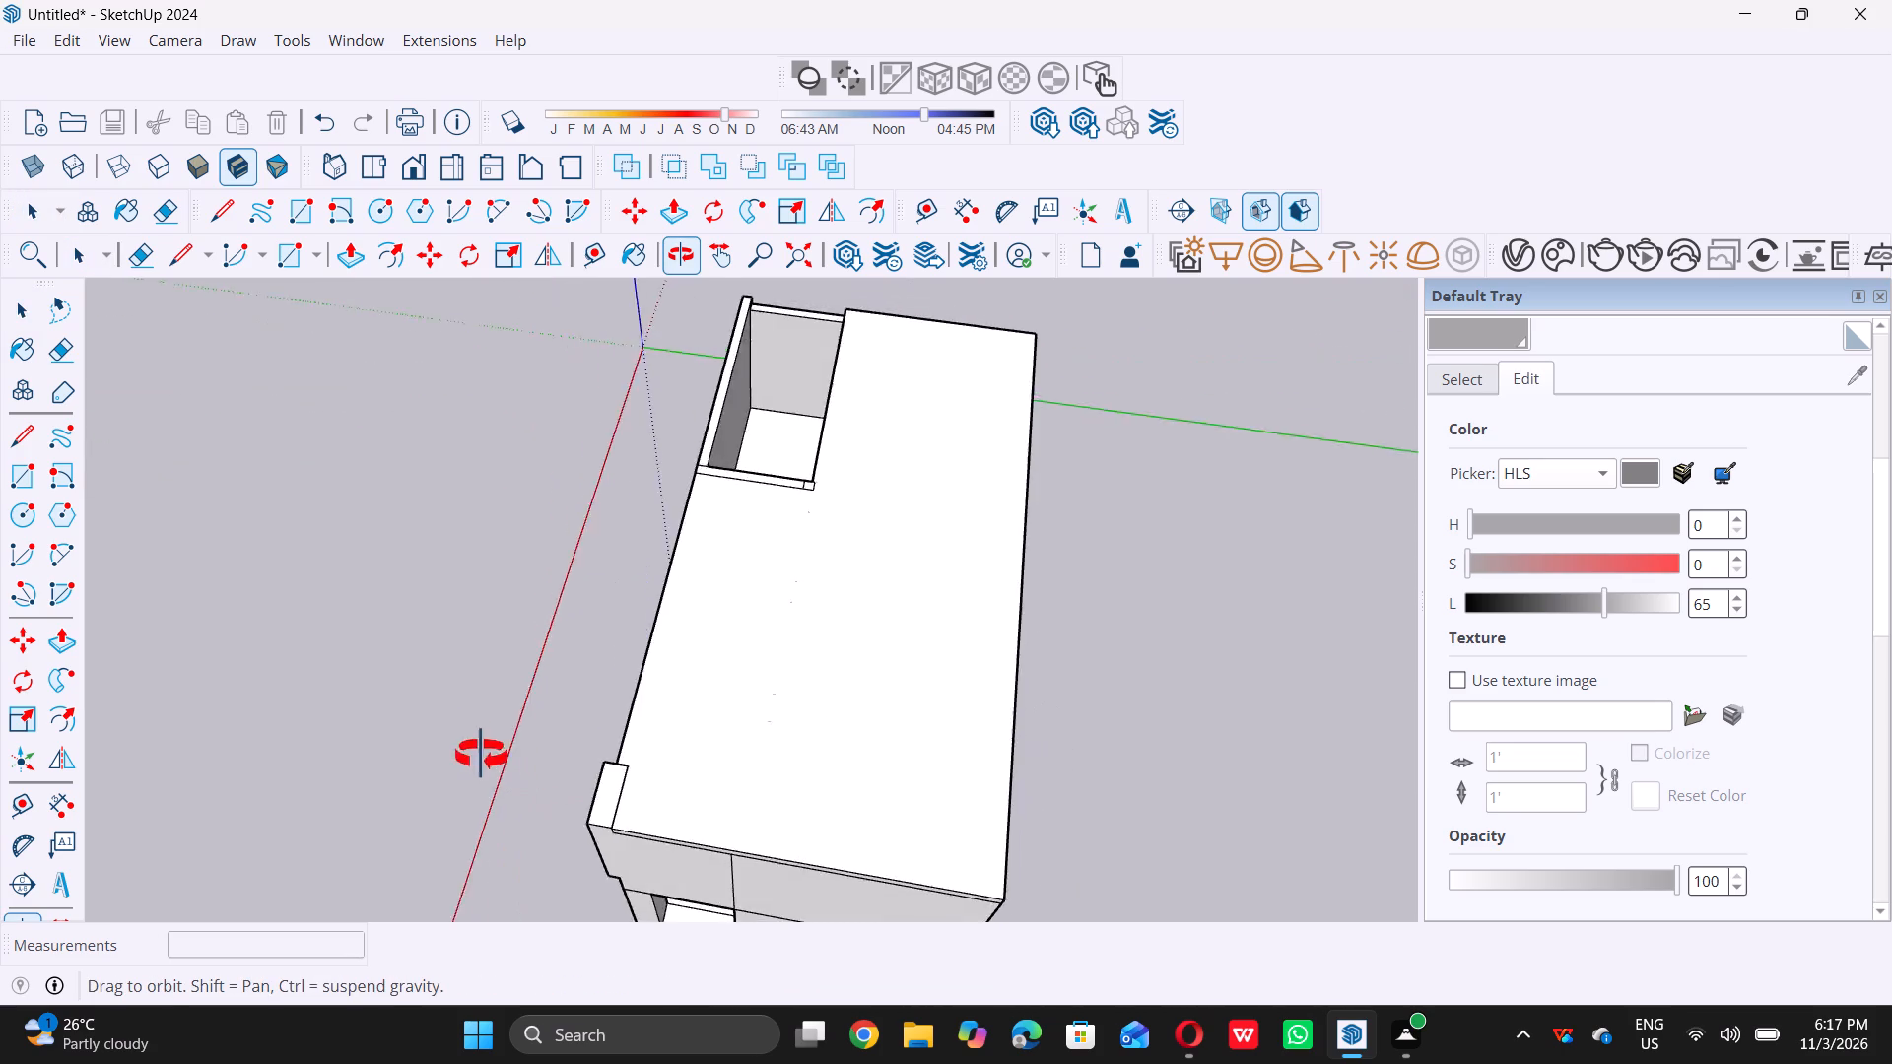
{"action": "middle_click_drag", "start_coordinate": [481, 755], "coordinate": [407, 643]}
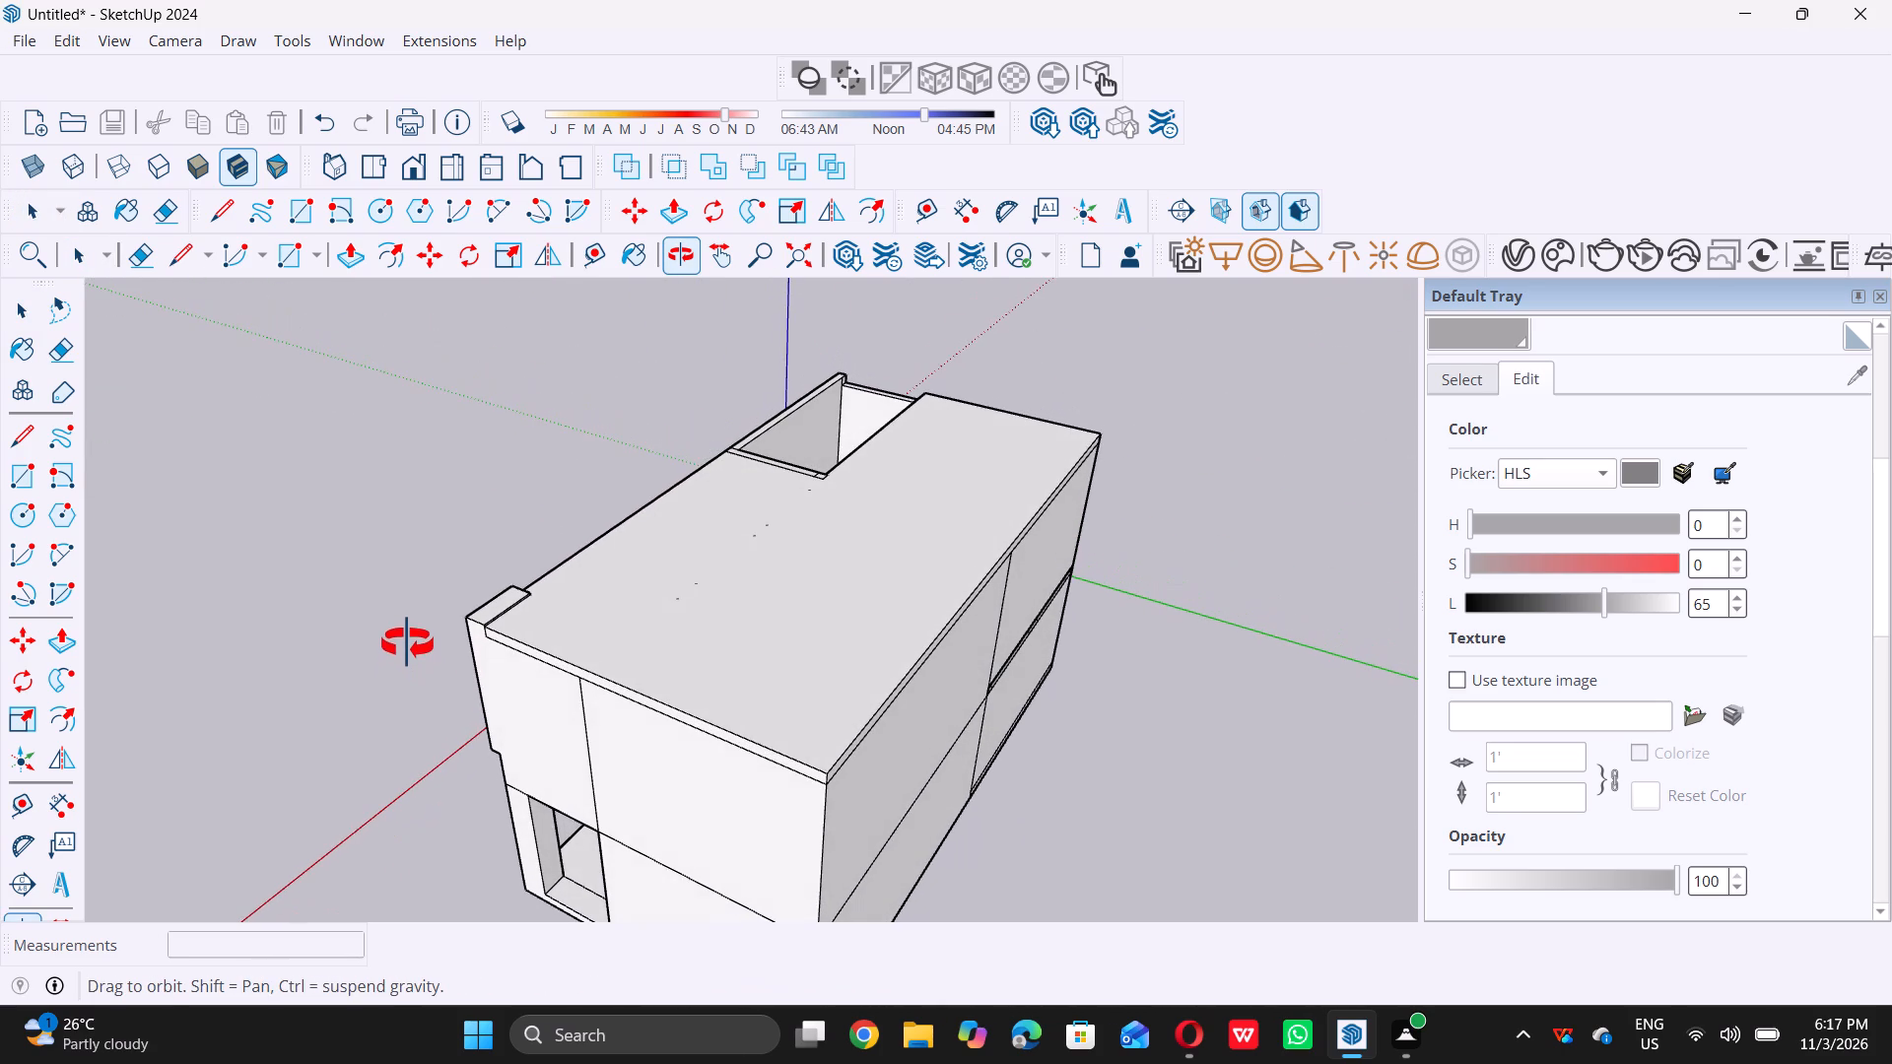
{"action": "middle_click_drag", "start_coordinate": [407, 643], "coordinate": [451, 723]}
Place a guide line 9" in from the roof slab's front edge, parallel to it, with the Tape Measure.
{"action": "scroll", "coordinate": [489, 627], "scroll_direction": "up", "scroll_amount": 5}
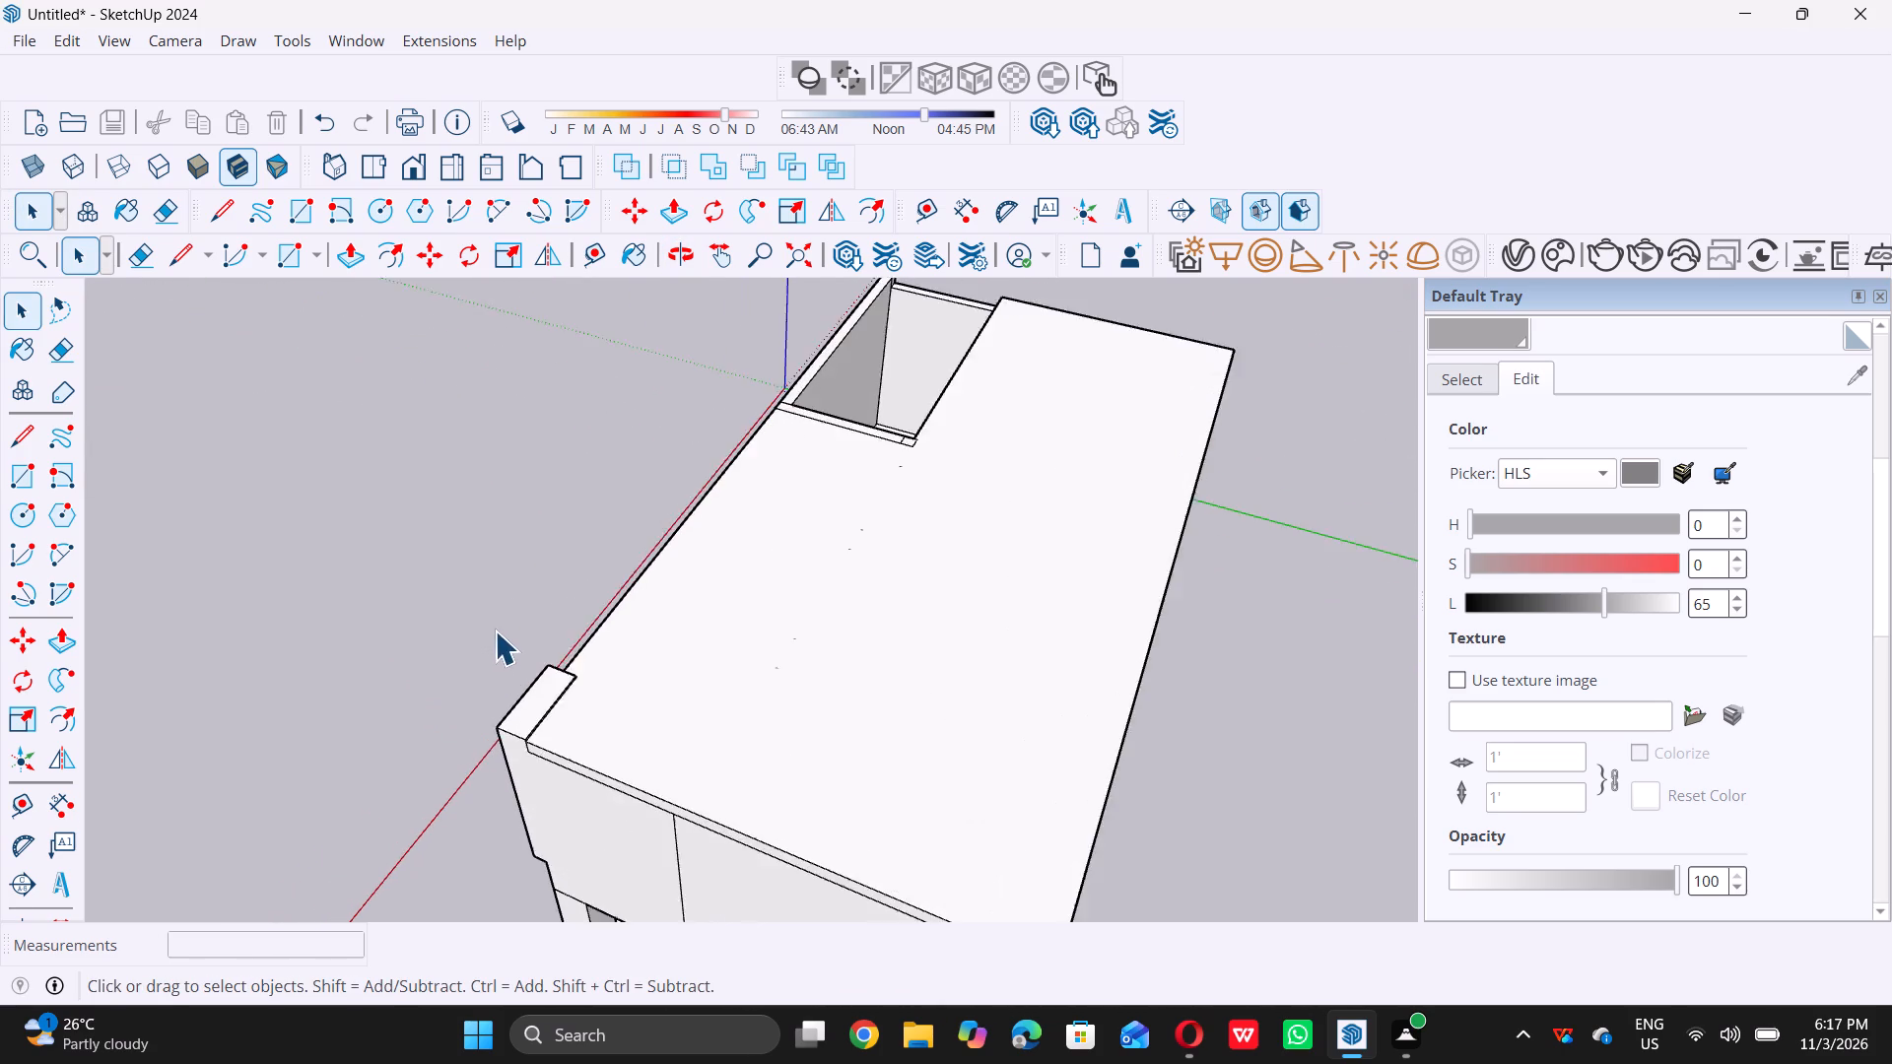
{"action": "scroll", "coordinate": [495, 631], "scroll_direction": "up", "scroll_amount": 1}
{"action": "scroll", "coordinate": [672, 649], "scroll_direction": "up", "scroll_amount": 6}
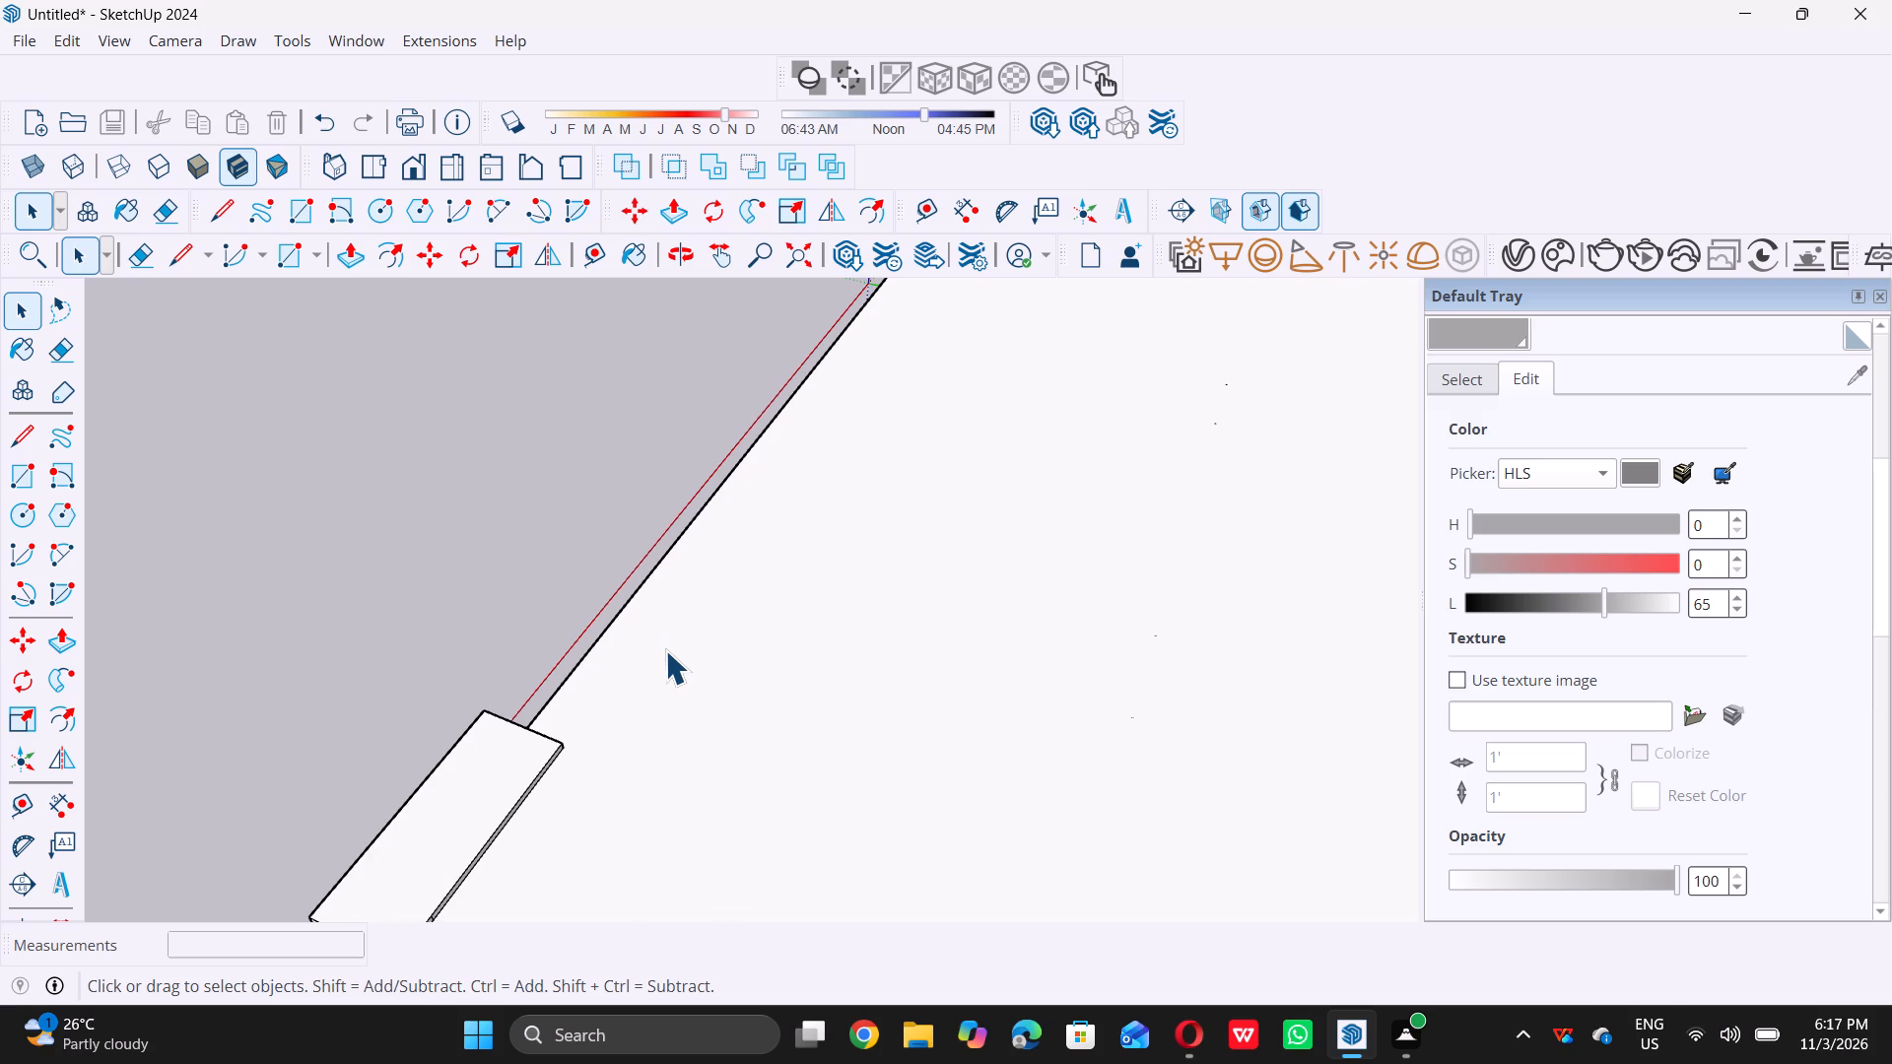
{"action": "key", "text": "t"}
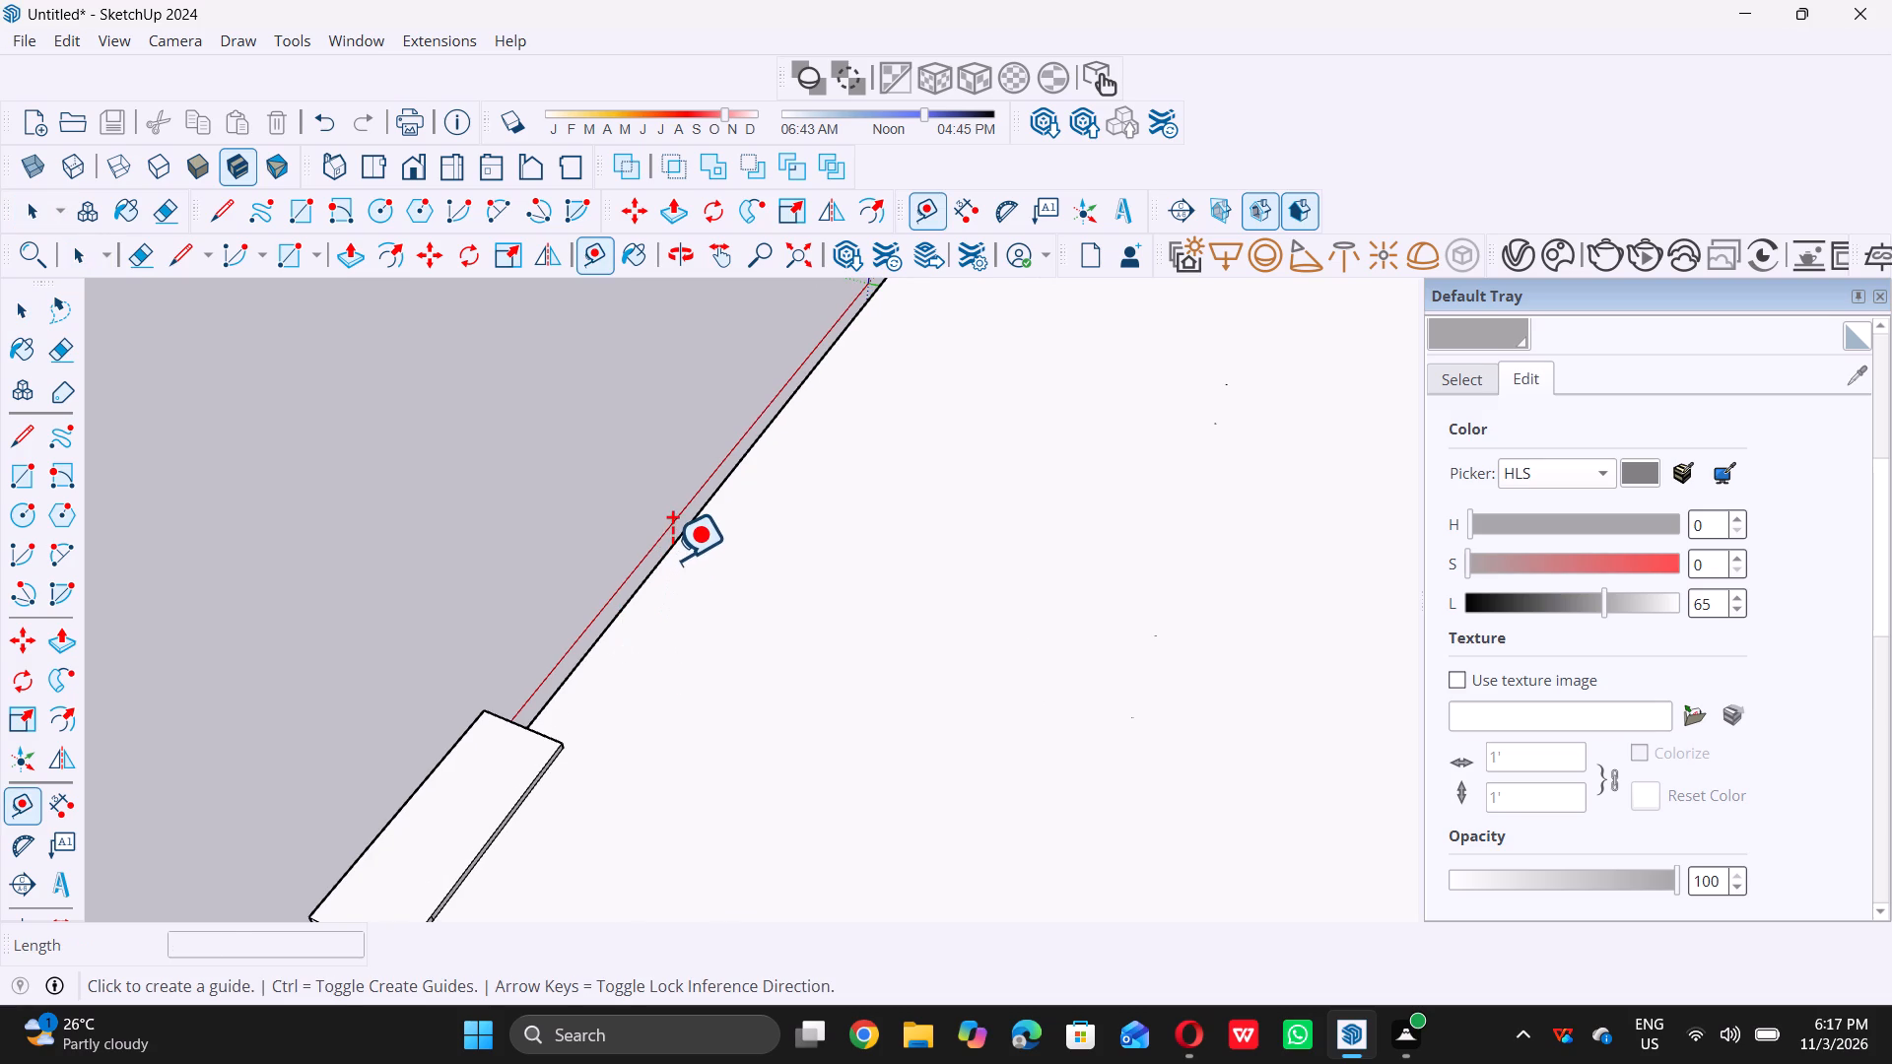
{"action": "triple_click", "coordinate": [684, 553]}
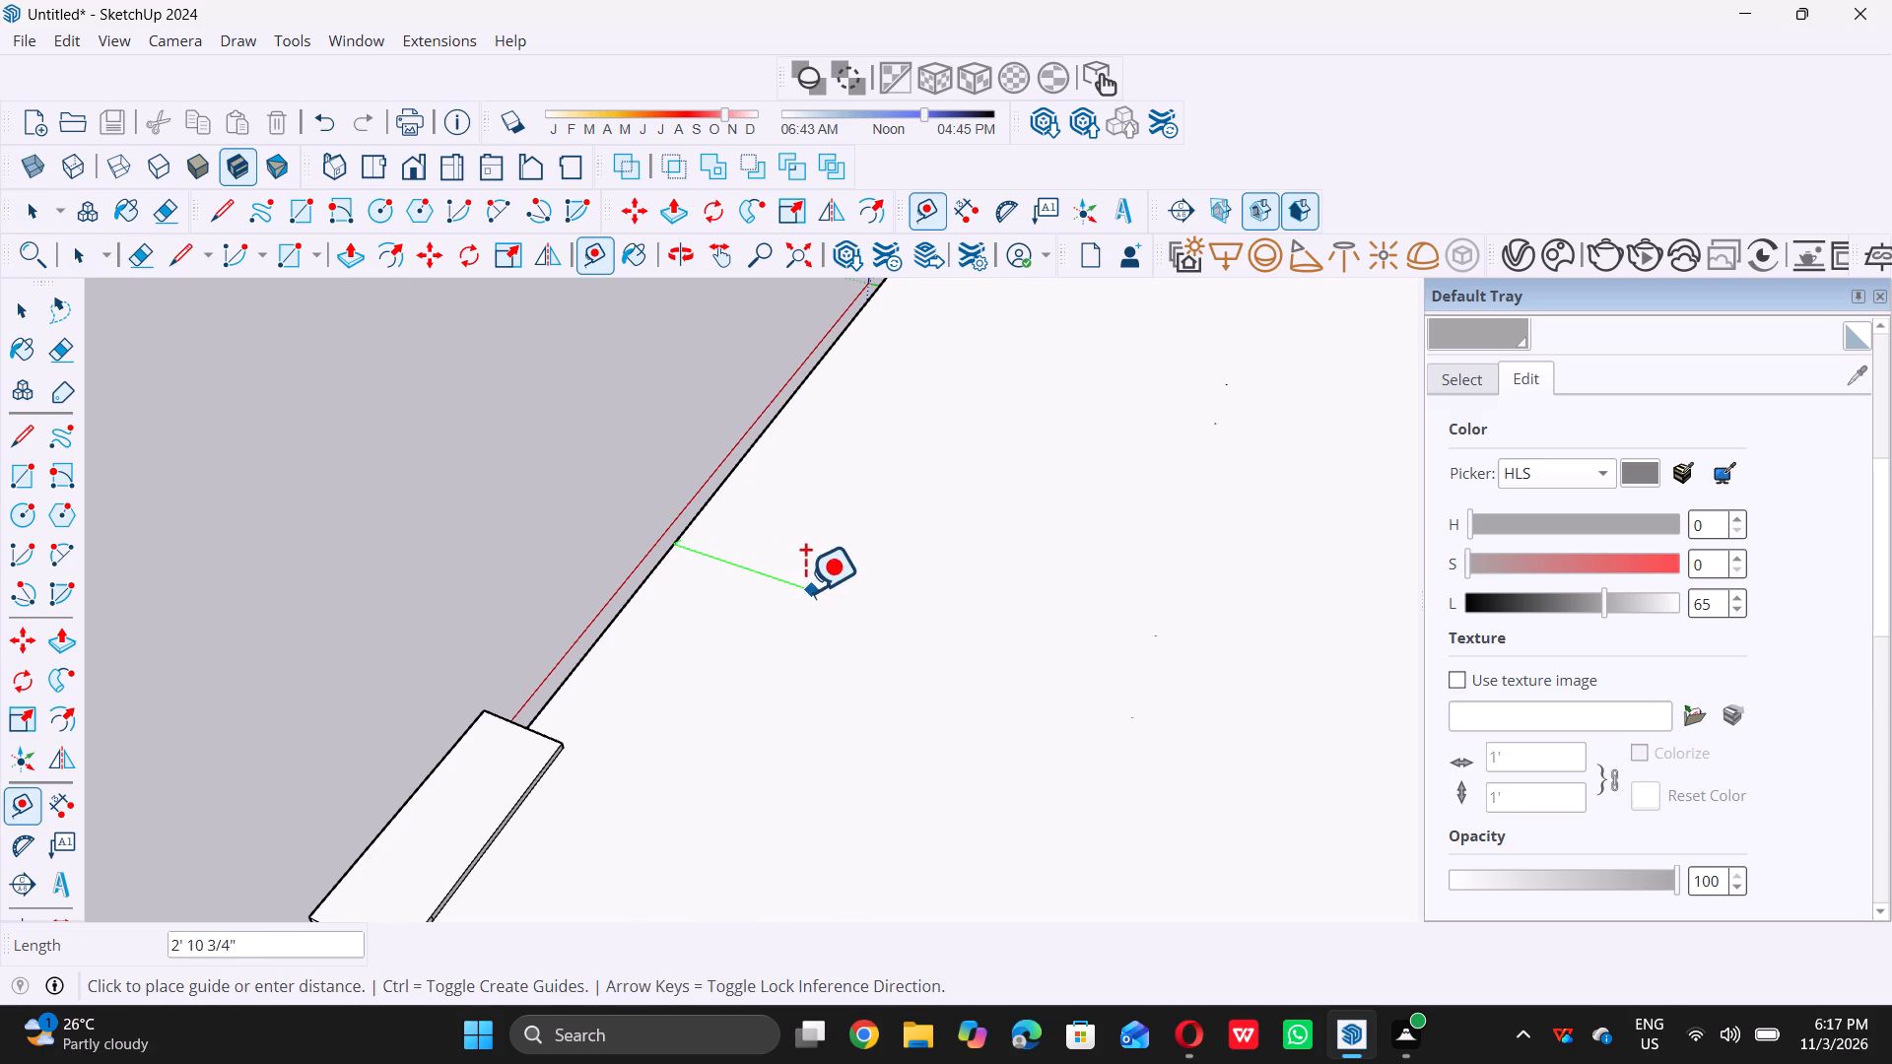
{"action": "key", "text": "space"}
{"action": "key", "text": "t"}
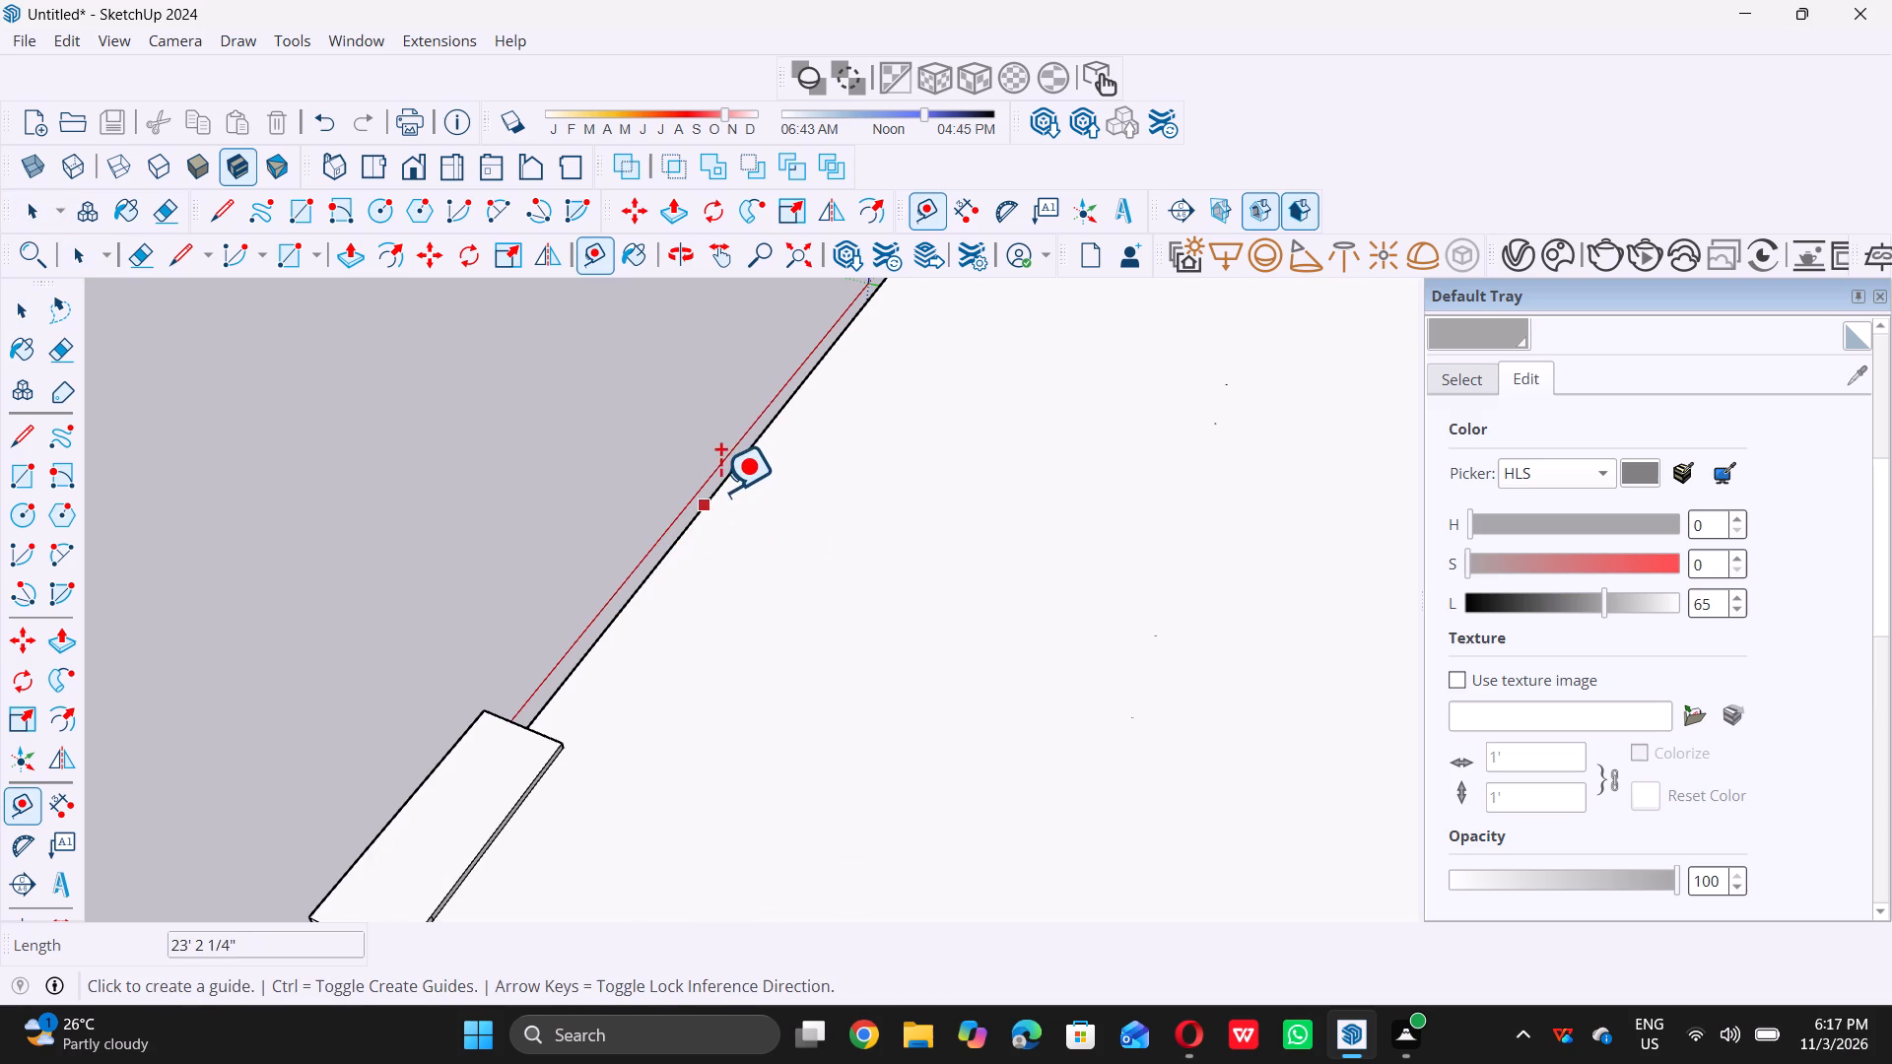
{"action": "triple_click", "coordinate": [717, 493]}
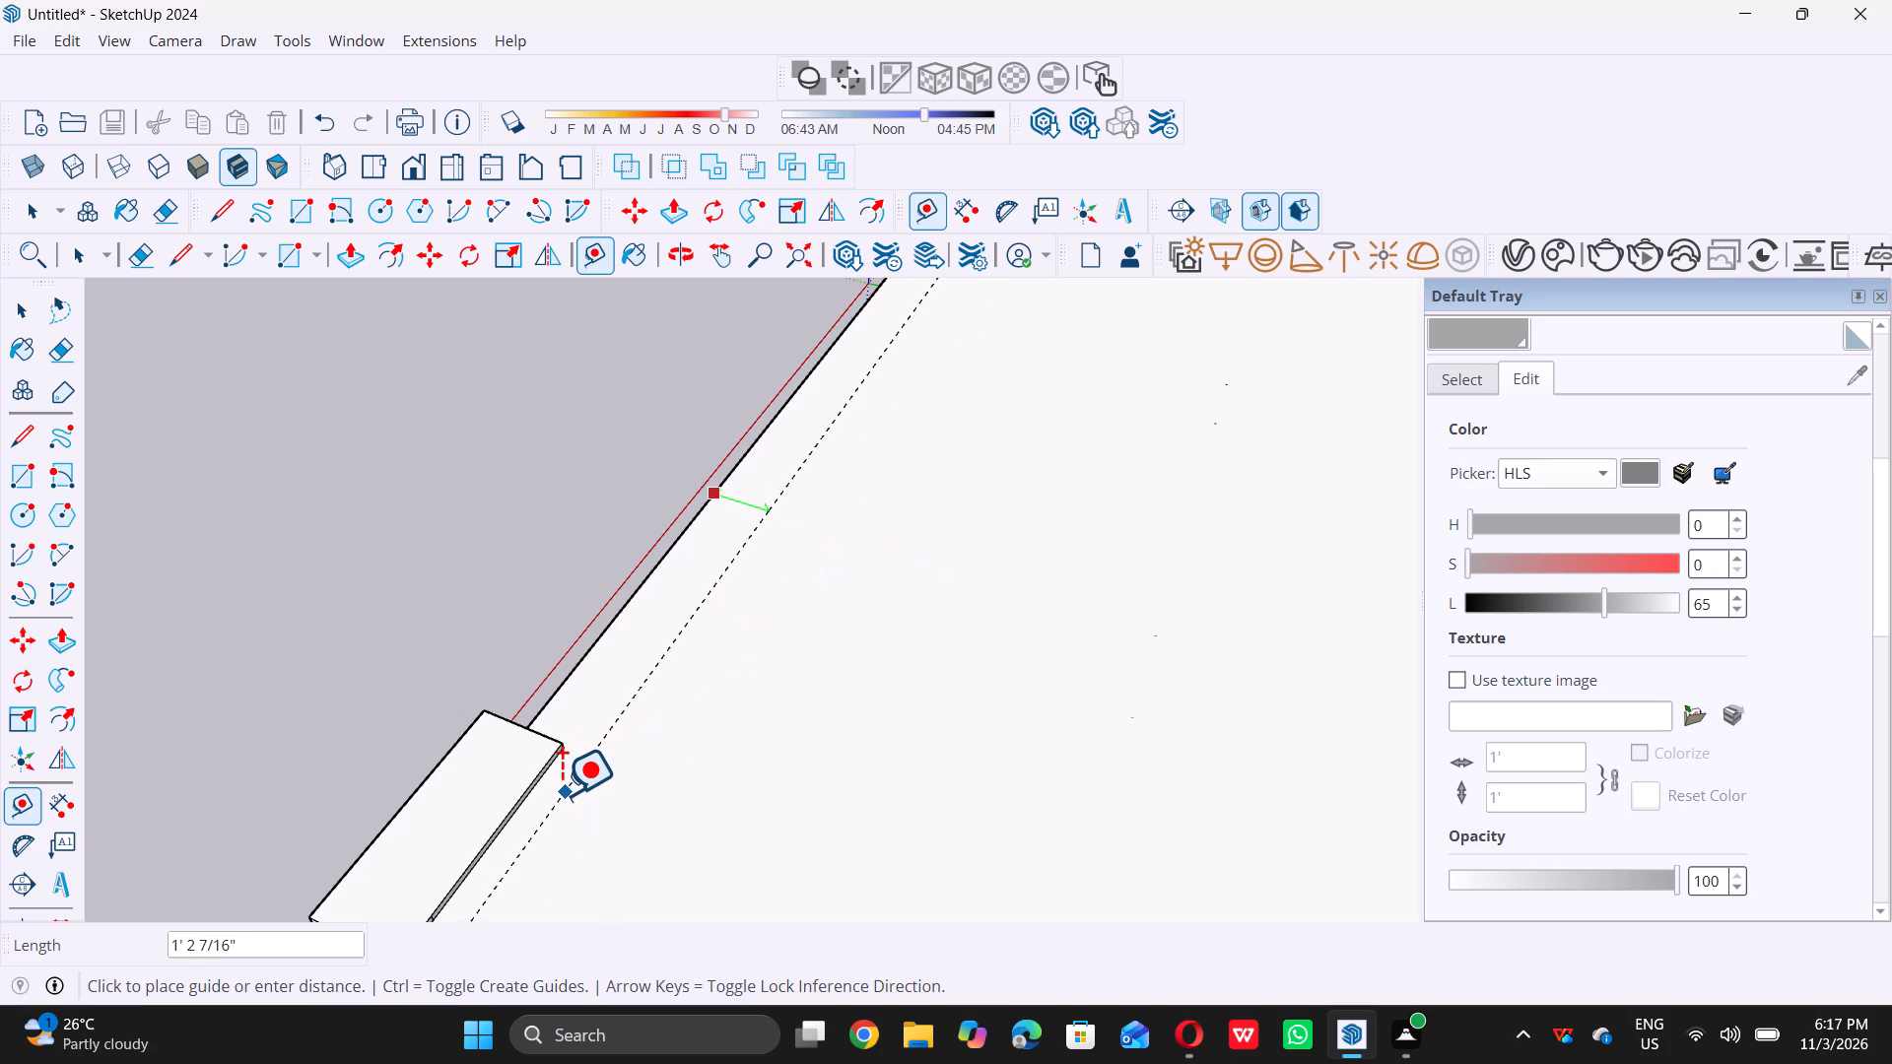
{"action": "key", "text": "9"}
{"action": "key", "text": "shift+quotedbl"}
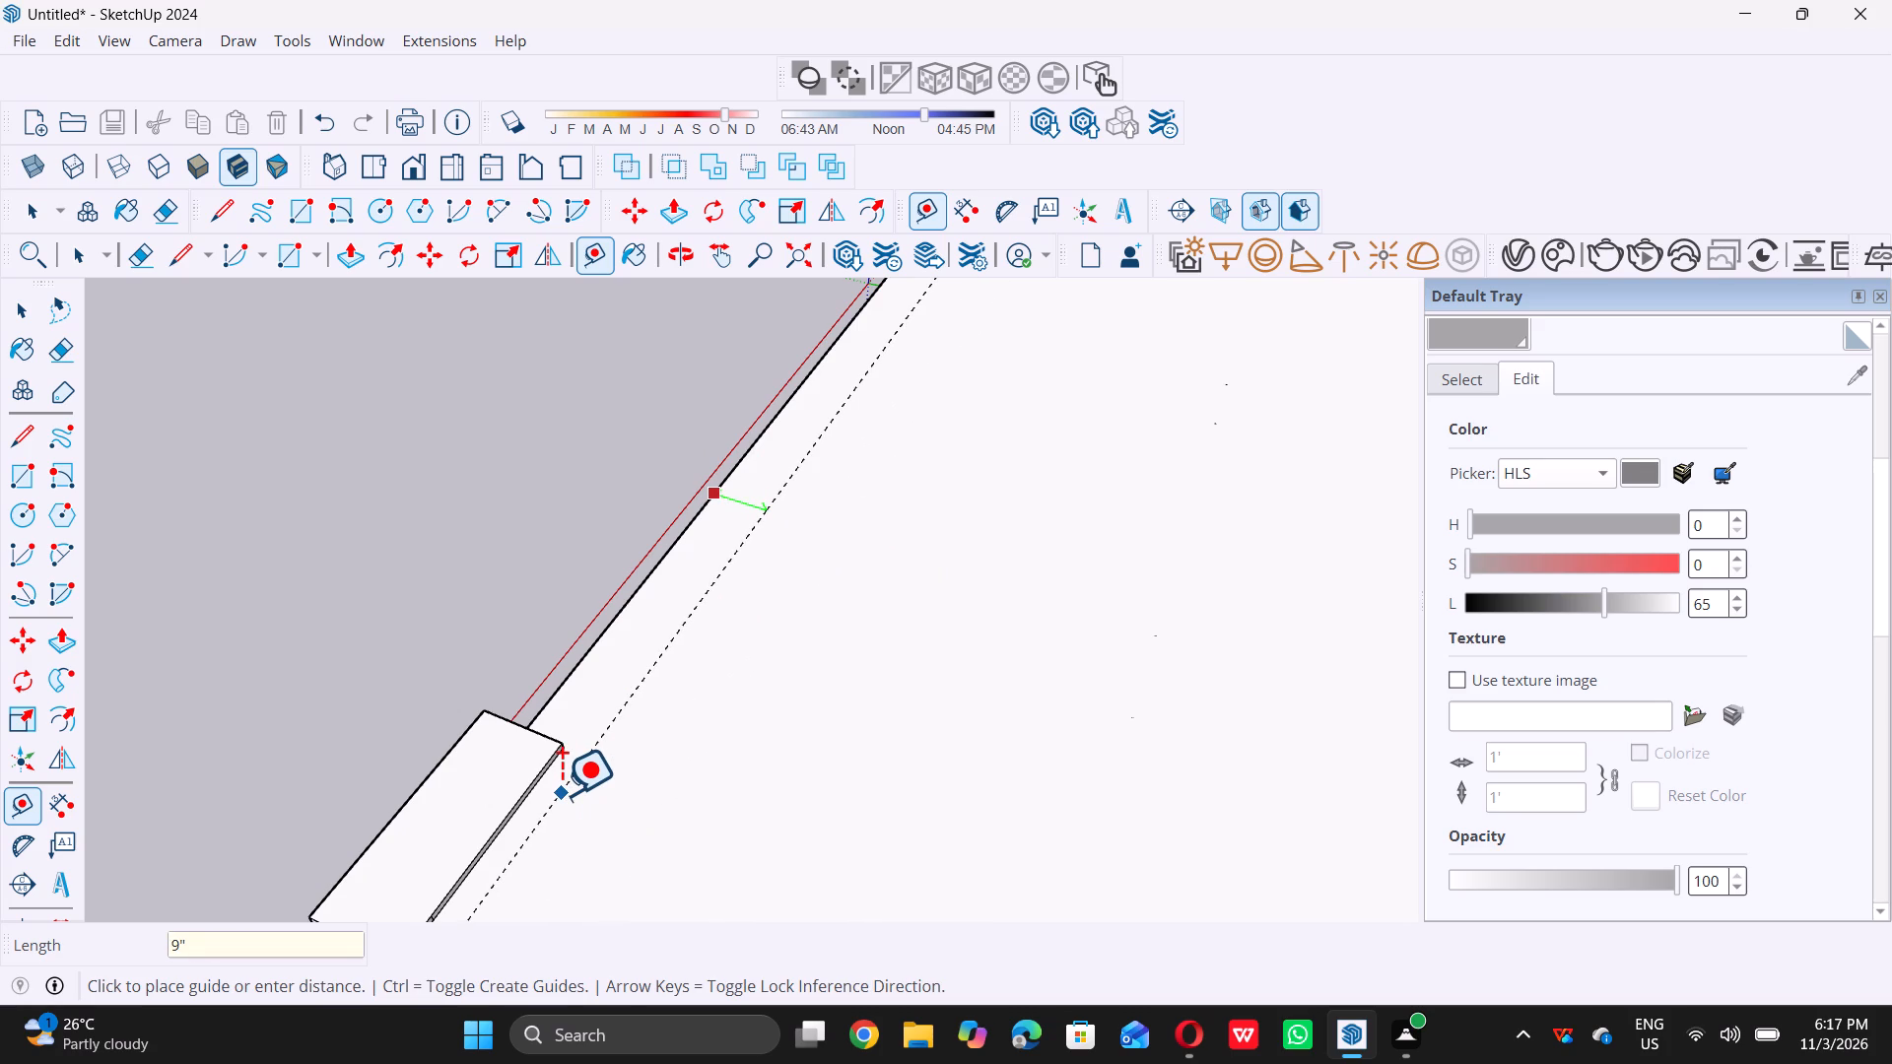
{"action": "key", "text": "Return"}
Place a guide line 9" in from the roof slab's end edge beside the raised corner pier.
{"action": "scroll", "coordinate": [465, 804], "scroll_direction": "down", "scroll_amount": 2}
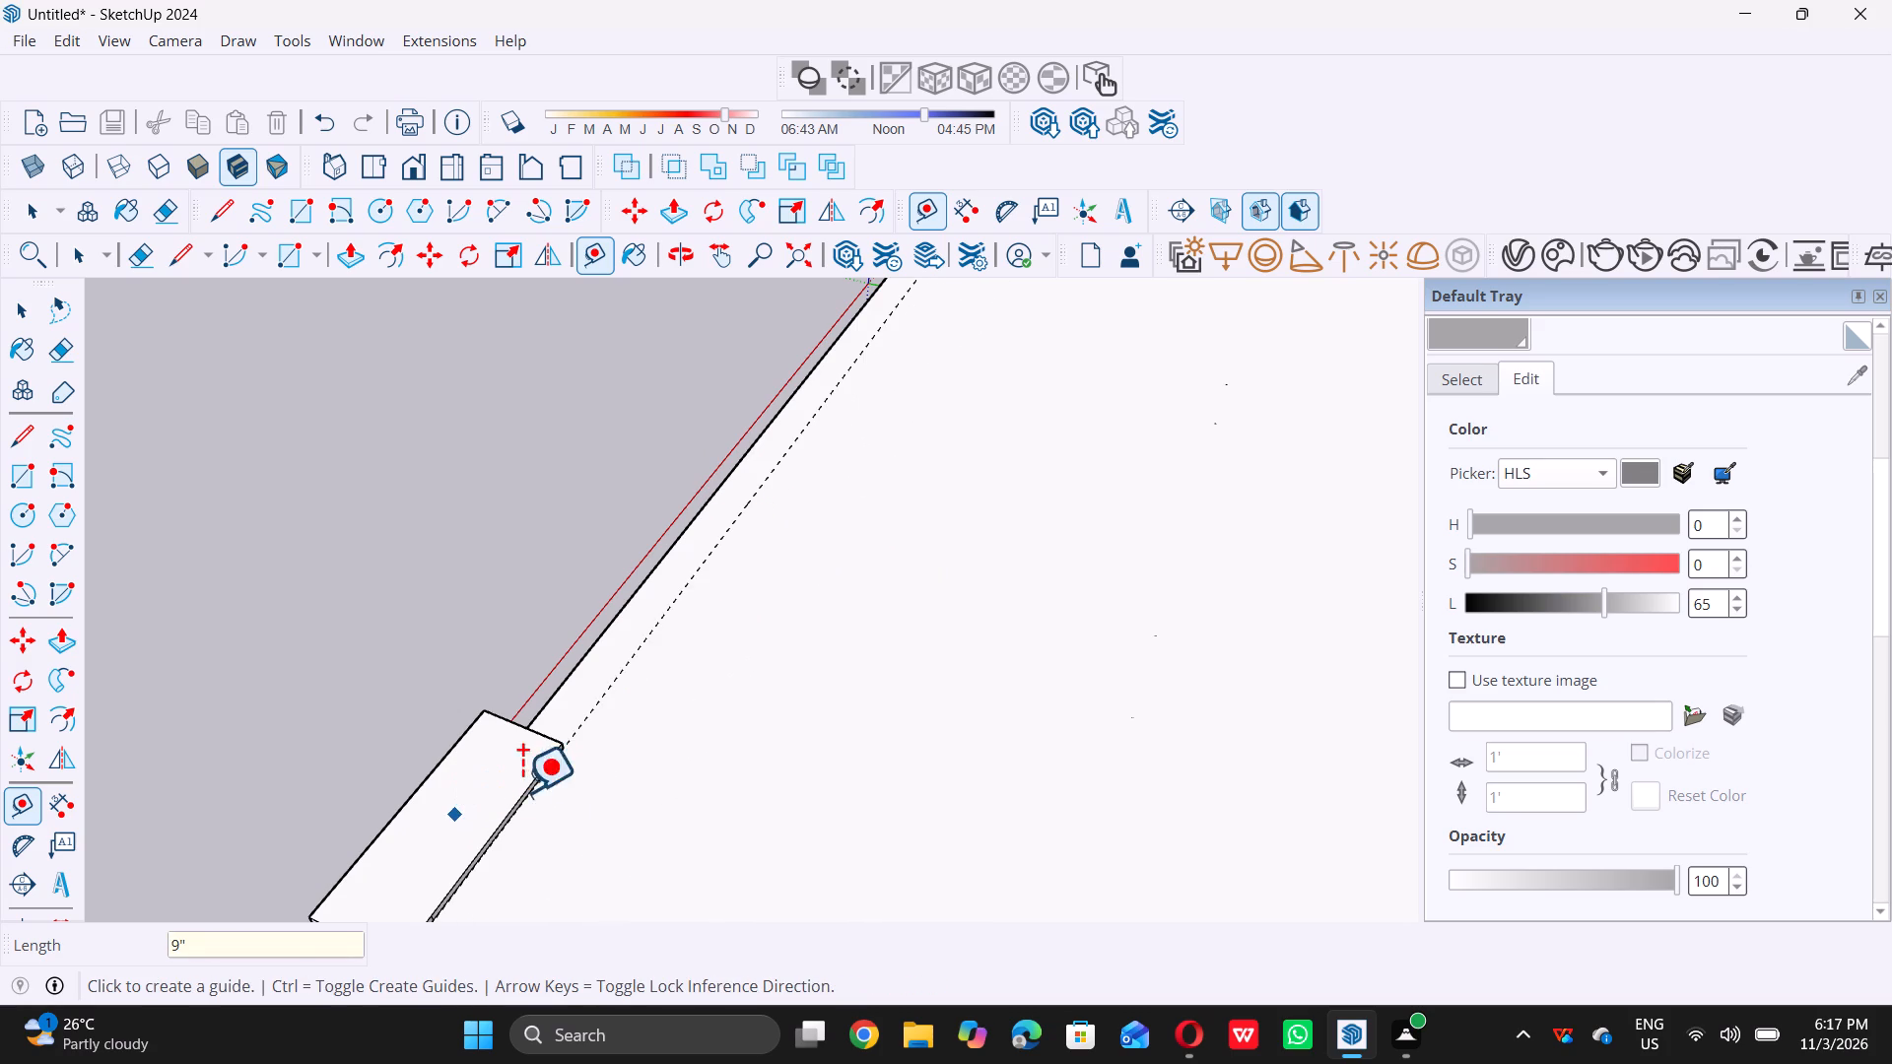
{"action": "scroll", "coordinate": [522, 791], "scroll_direction": "down", "scroll_amount": 11}
{"action": "scroll", "coordinate": [576, 725], "scroll_direction": "down", "scroll_amount": 2}
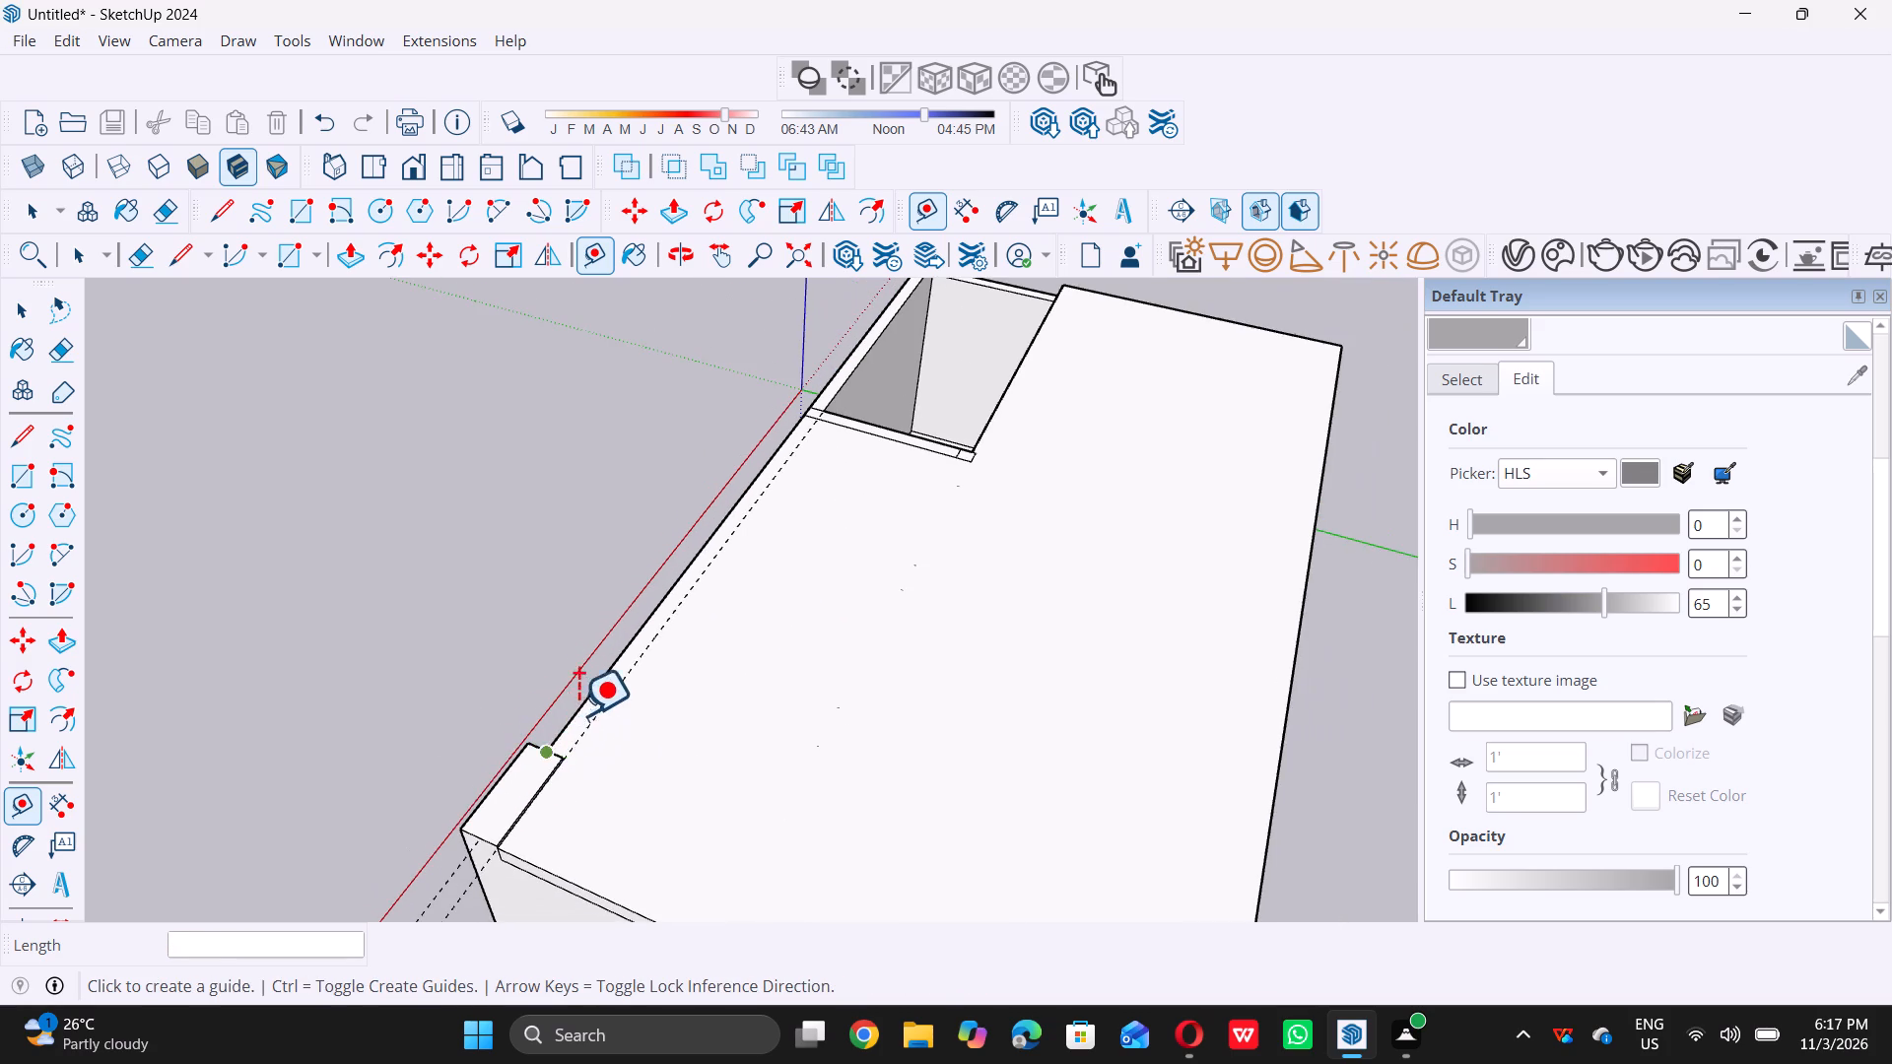
{"action": "scroll", "coordinate": [578, 714], "scroll_direction": "down", "scroll_amount": 2}
{"action": "scroll", "coordinate": [618, 633], "scroll_direction": "down", "scroll_amount": 4}
{"action": "scroll", "coordinate": [603, 827], "scroll_direction": "up", "scroll_amount": 7}
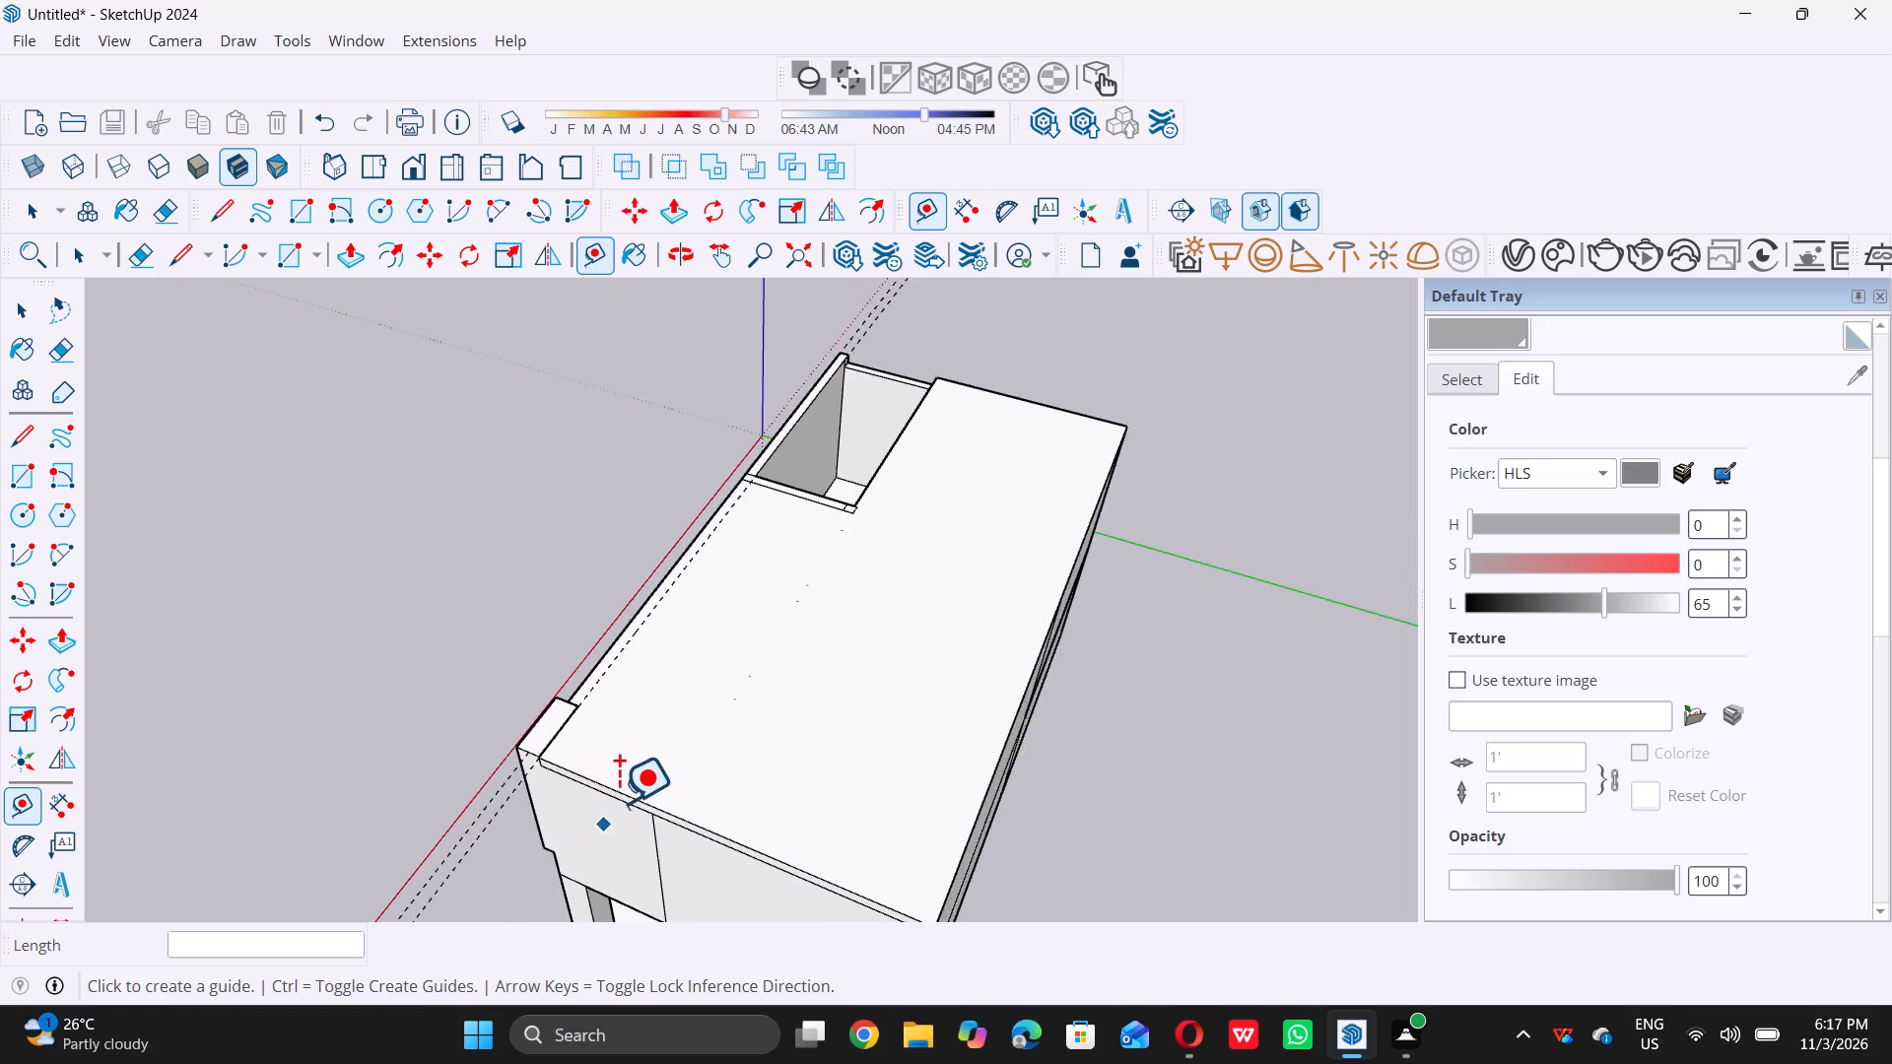
{"action": "scroll", "coordinate": [619, 801], "scroll_direction": "up", "scroll_amount": 5}
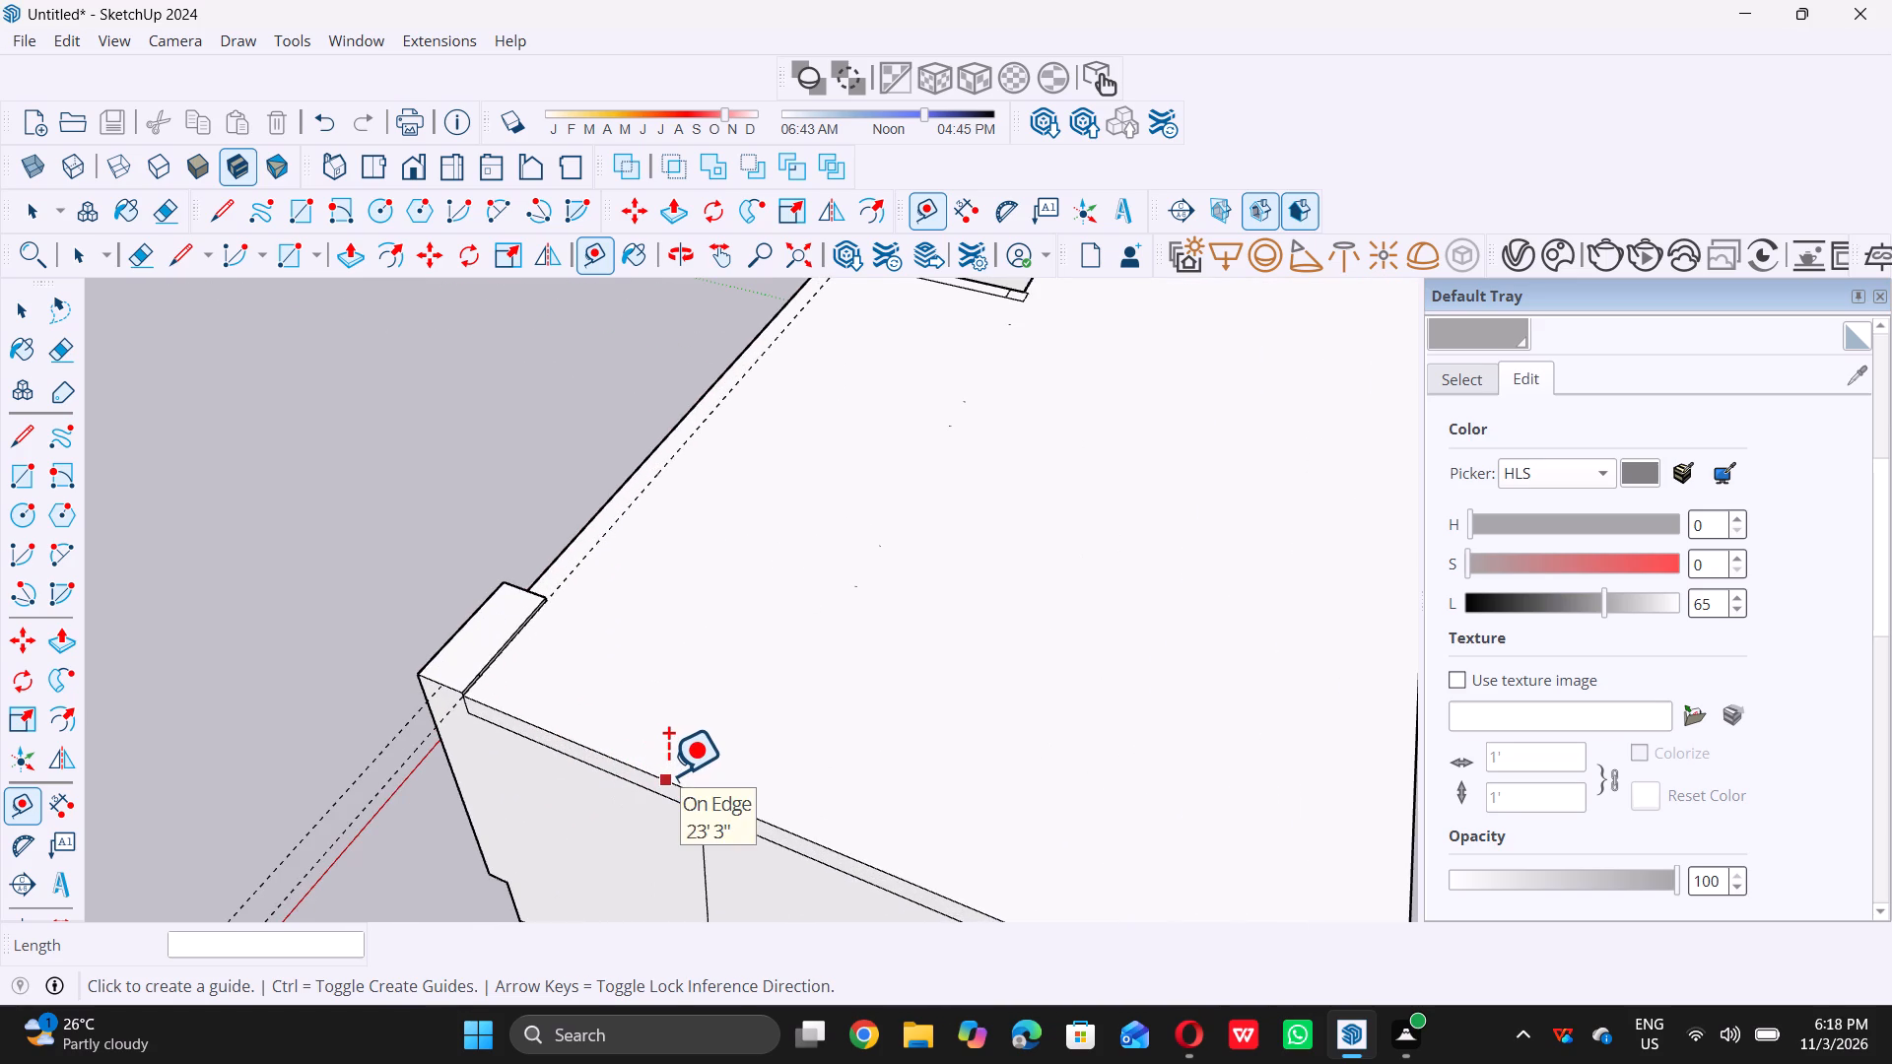
{"action": "left_click", "coordinate": [668, 777]}
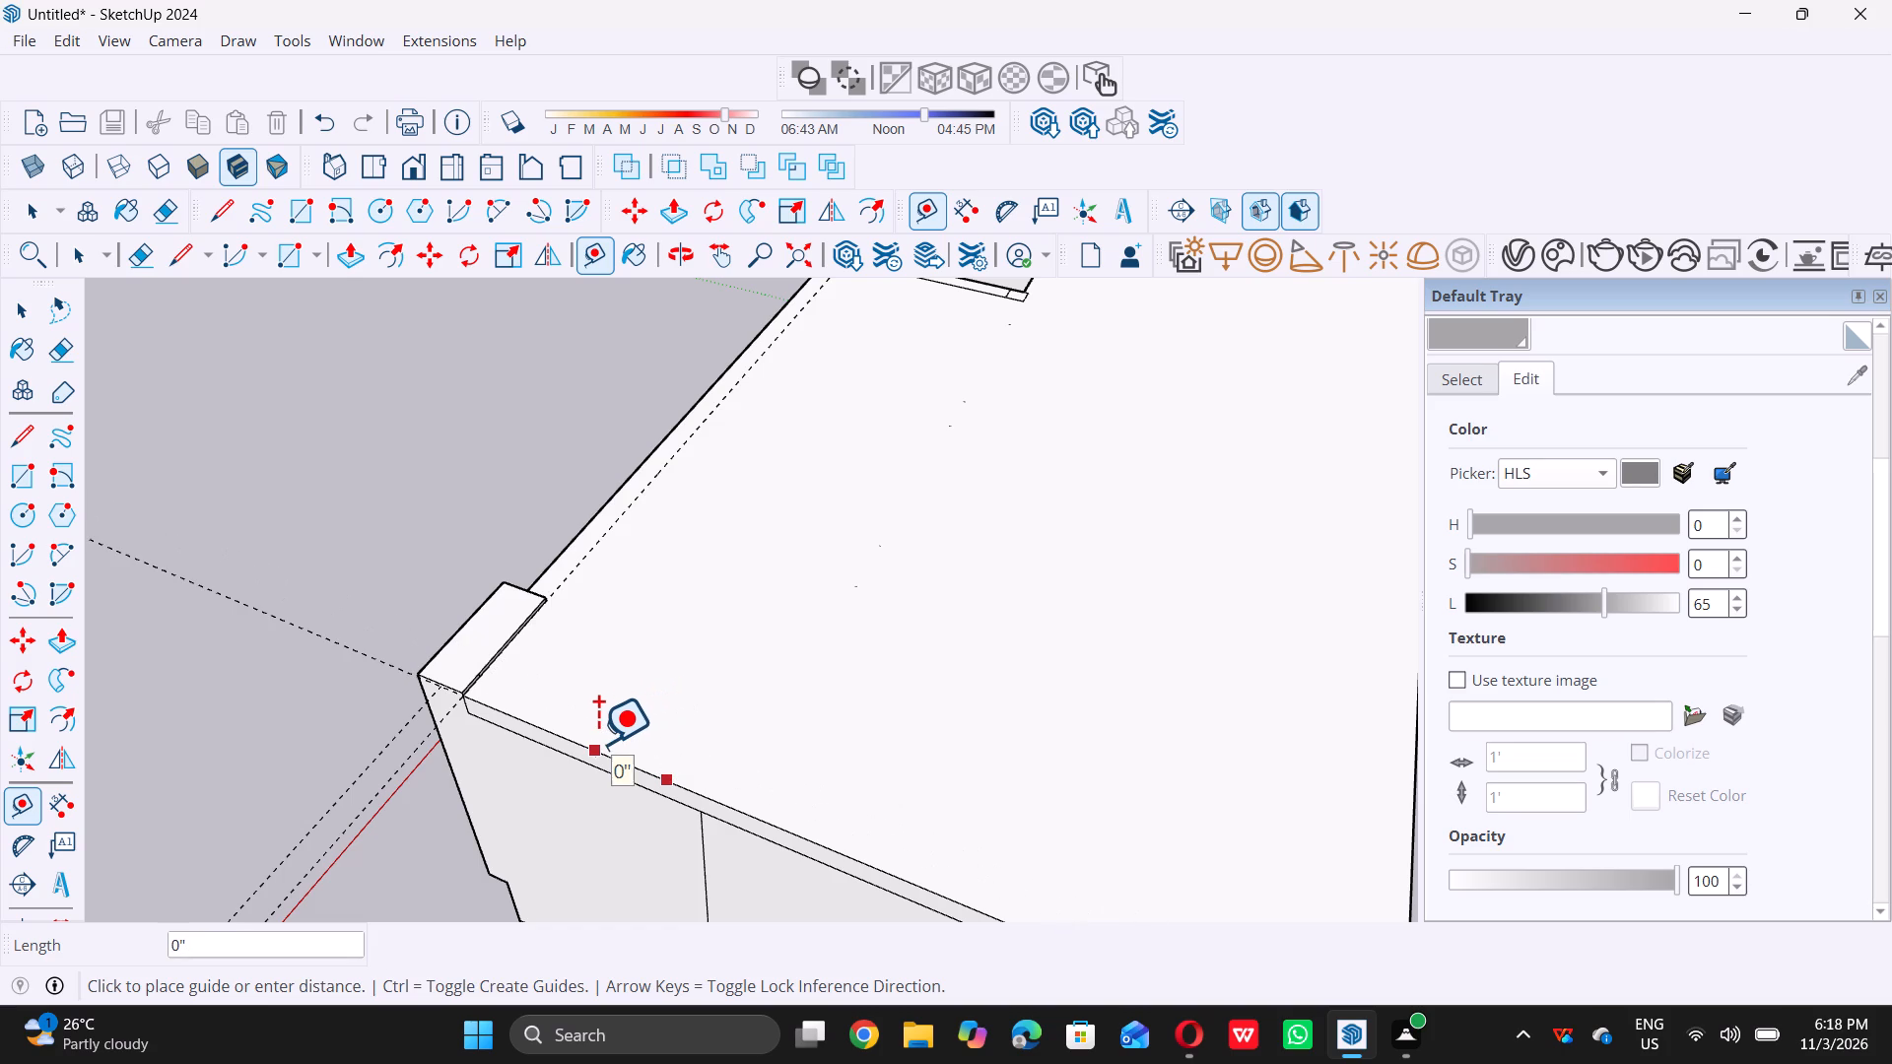
{"action": "key", "text": "9"}
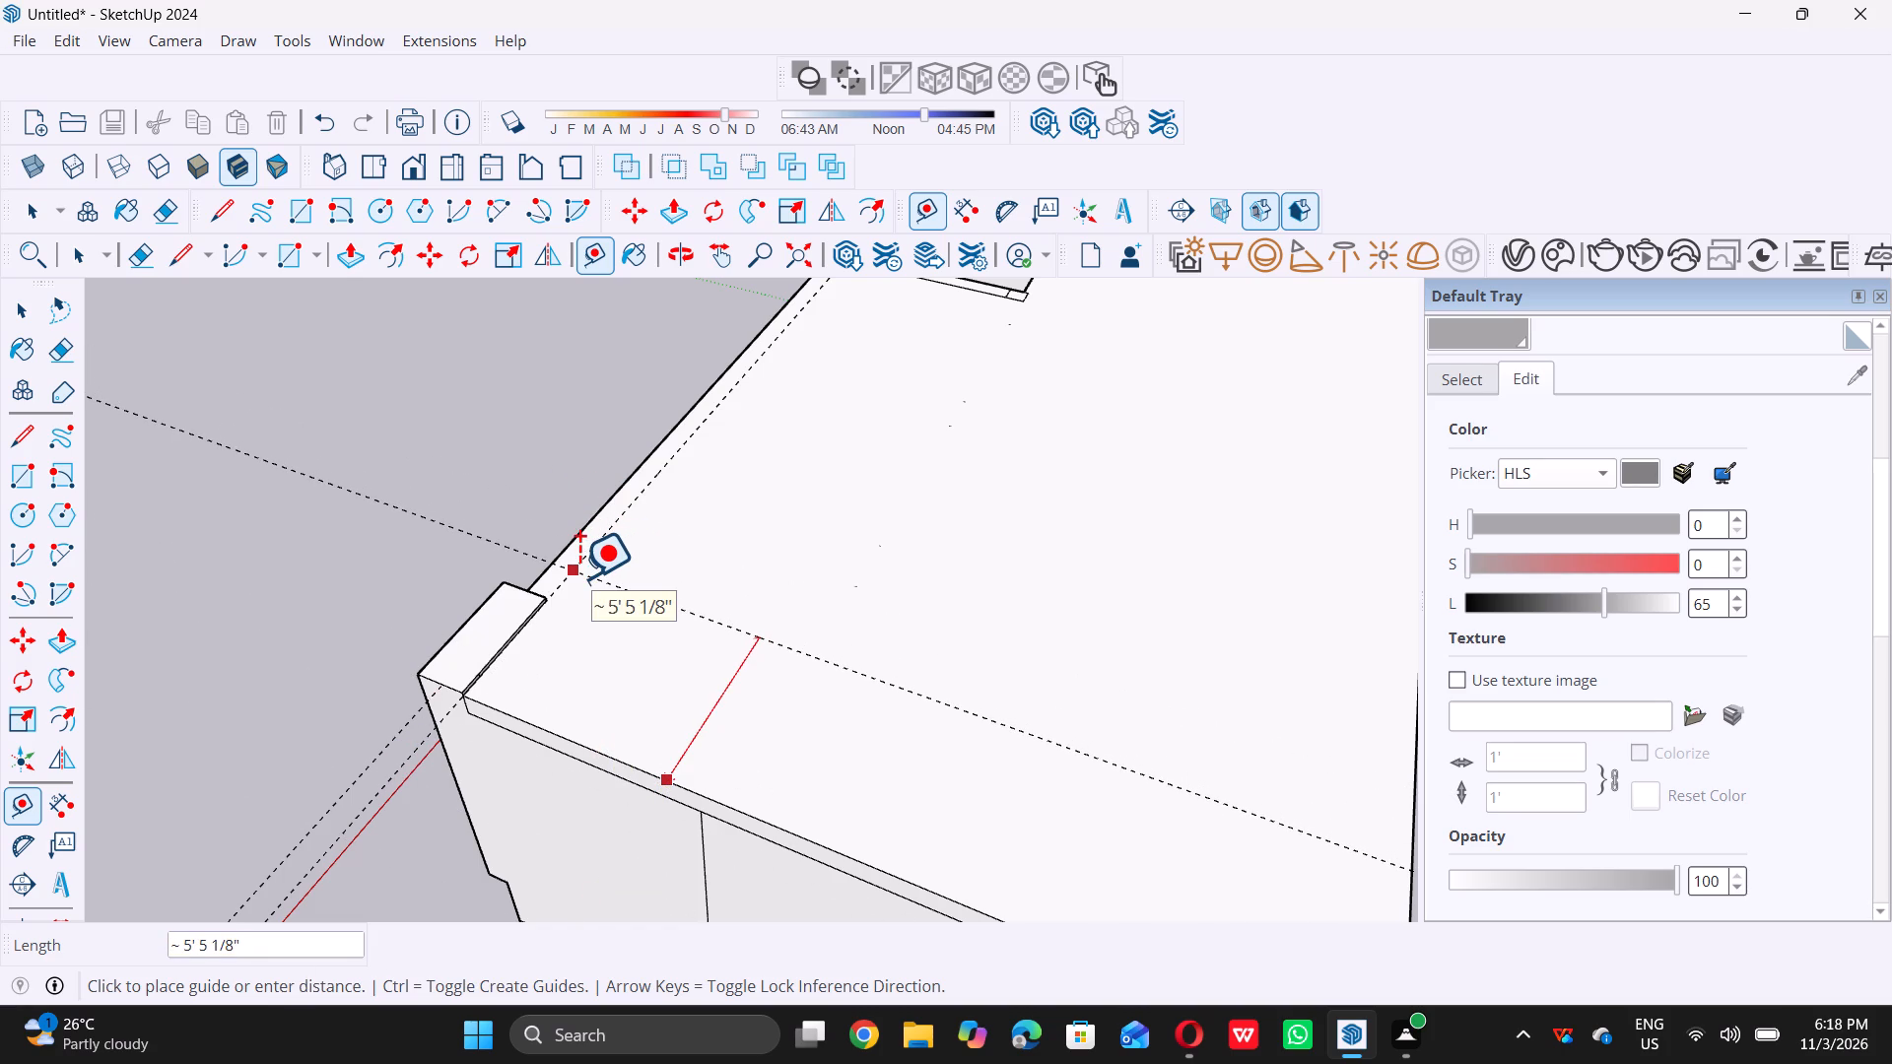
{"action": "key", "text": "9"}
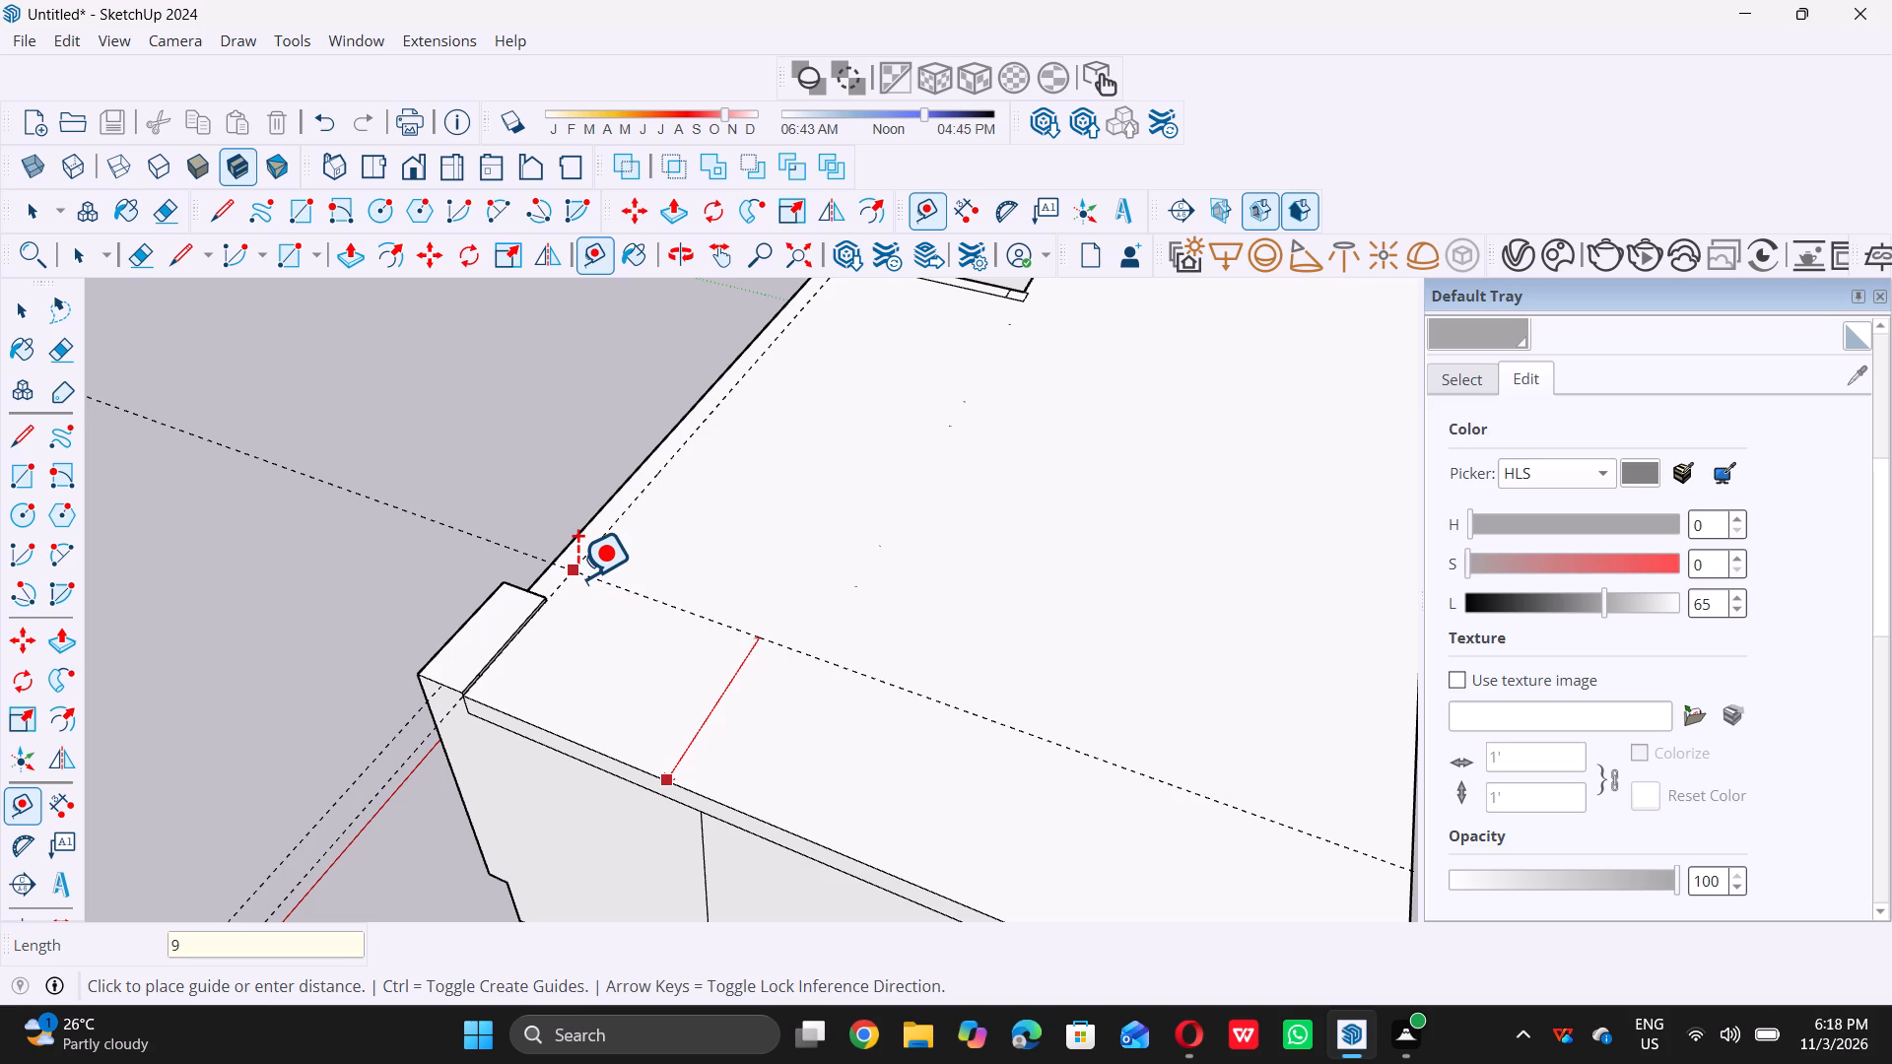
{"action": "key", "text": "shift+quotedbl"}
{"action": "key", "text": "Return"}
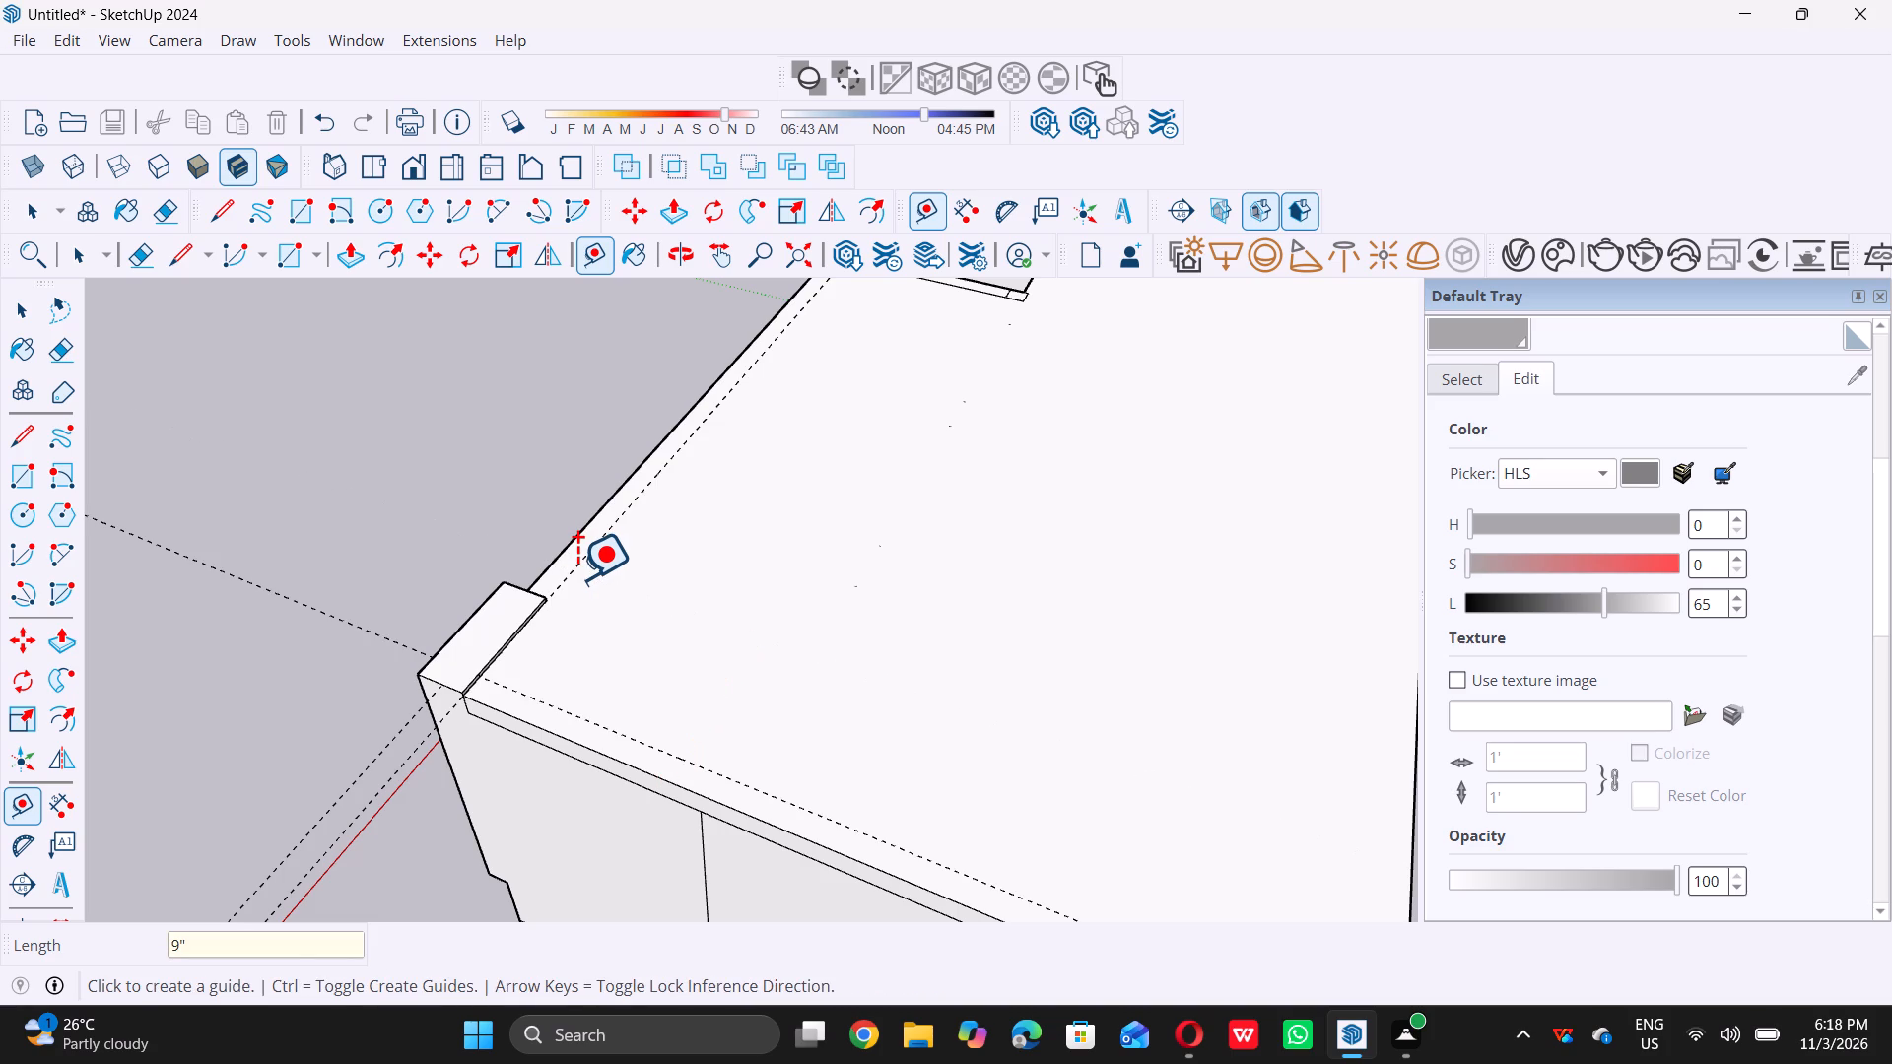
{"action": "key", "text": "space"}
Examine the roof slab with its two edge guides from the rear corner and from the front.
{"action": "scroll", "coordinate": [411, 615], "scroll_direction": "down", "scroll_amount": 11}
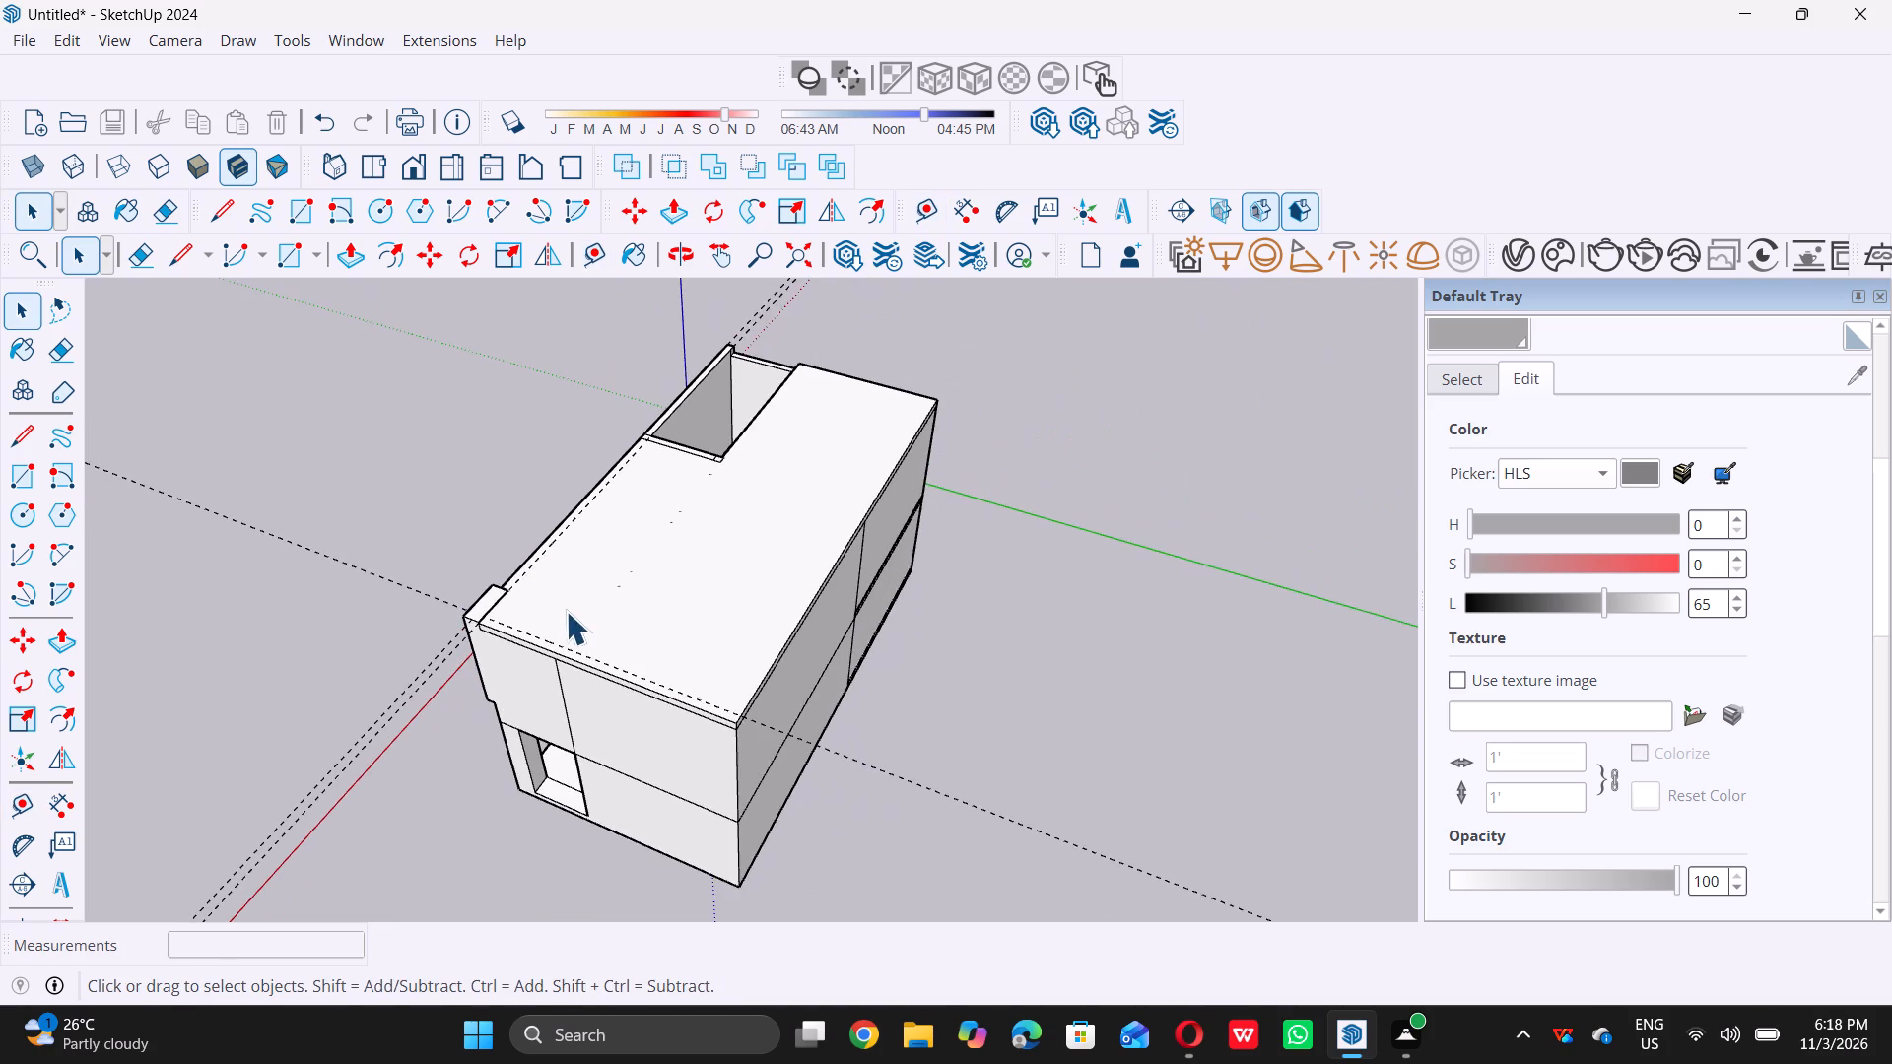
{"action": "middle_click_drag", "start_coordinate": [563, 613], "coordinate": [433, 680]}
{"action": "scroll", "coordinate": [649, 552], "scroll_direction": "up", "scroll_amount": 6}
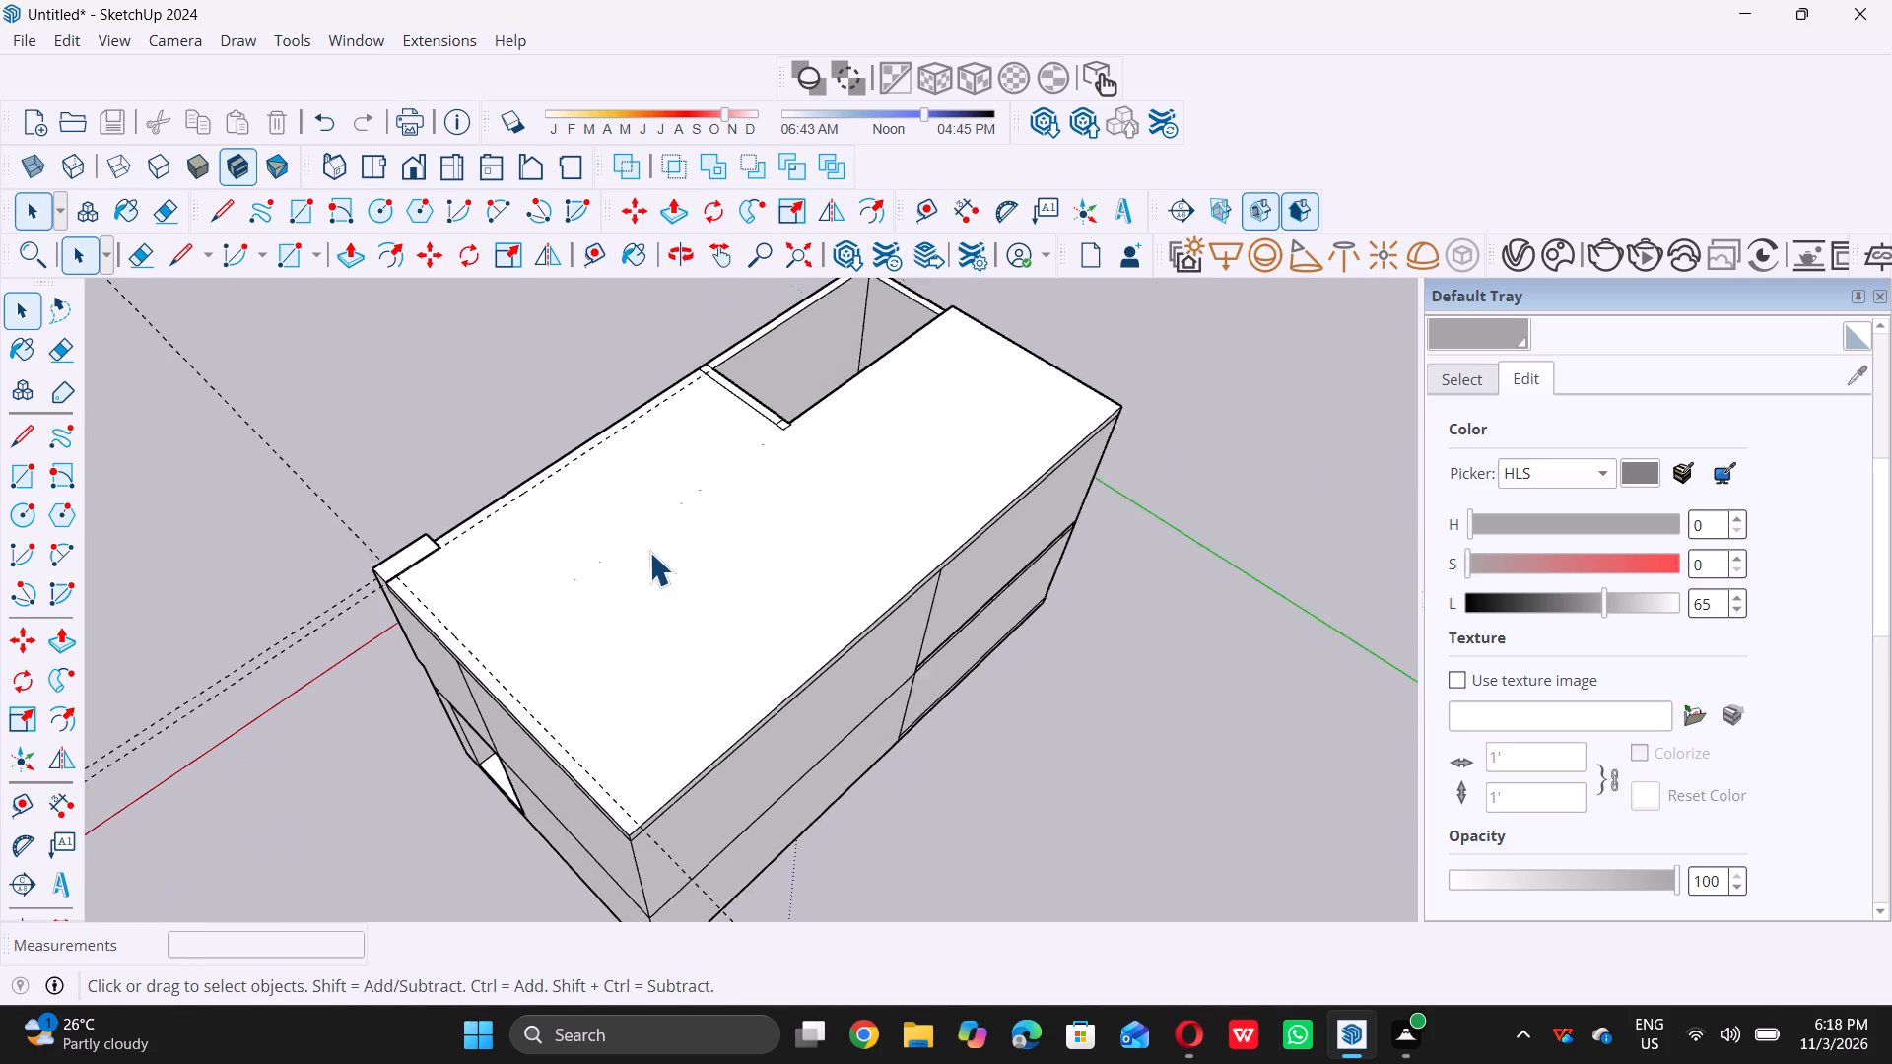
{"action": "scroll", "coordinate": [651, 568], "scroll_direction": "down", "scroll_amount": 5}
{"action": "middle_click_drag", "start_coordinate": [663, 651], "coordinate": [663, 640]}
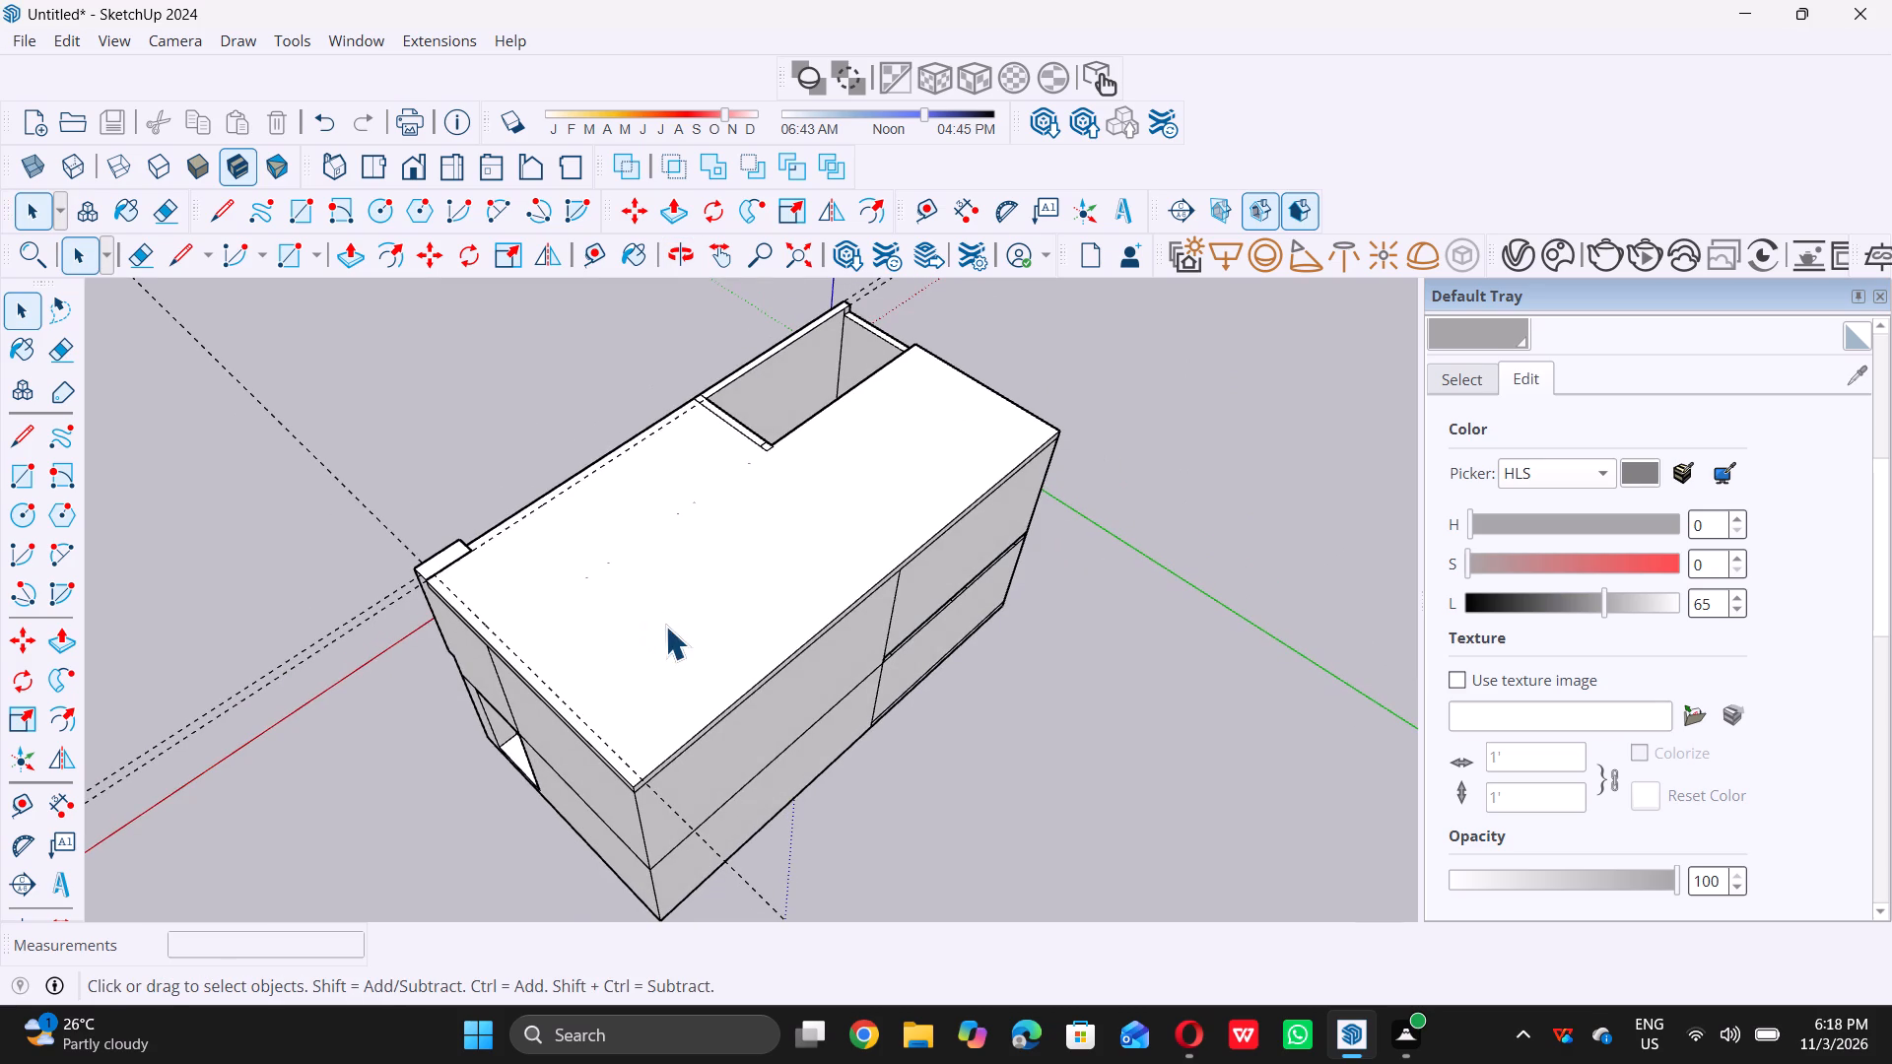
{"action": "middle_click_drag", "start_coordinate": [318, 561], "coordinate": [1035, 564]}
{"action": "middle_click_drag", "start_coordinate": [514, 685], "coordinate": [765, 616]}
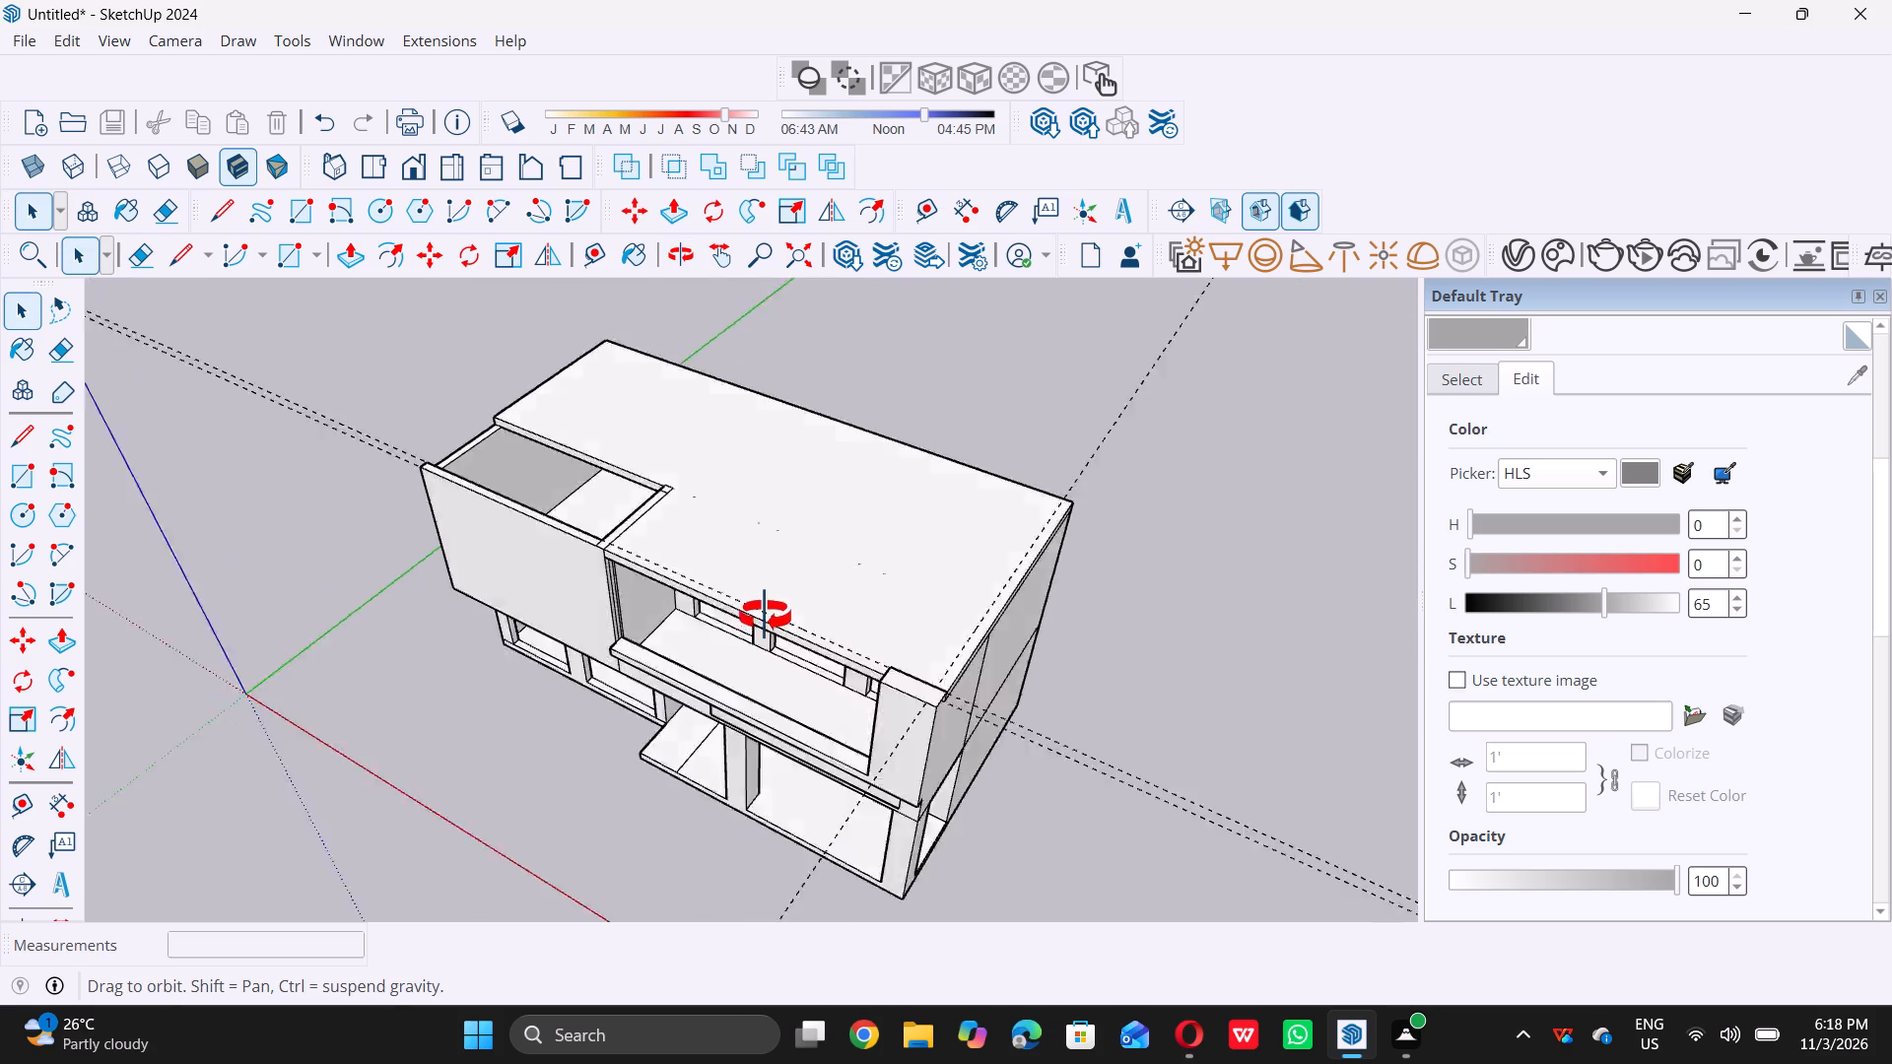
{"action": "middle_click_drag", "start_coordinate": [765, 616], "coordinate": [731, 635]}
{"action": "middle_click", "coordinate": [727, 634]}
Draw a rectangle about 23' 2" by 9" along the roof slab's front edge, from the partition wall to the raised corner pier.
{"action": "scroll", "coordinate": [990, 559], "scroll_direction": "up", "scroll_amount": 5}
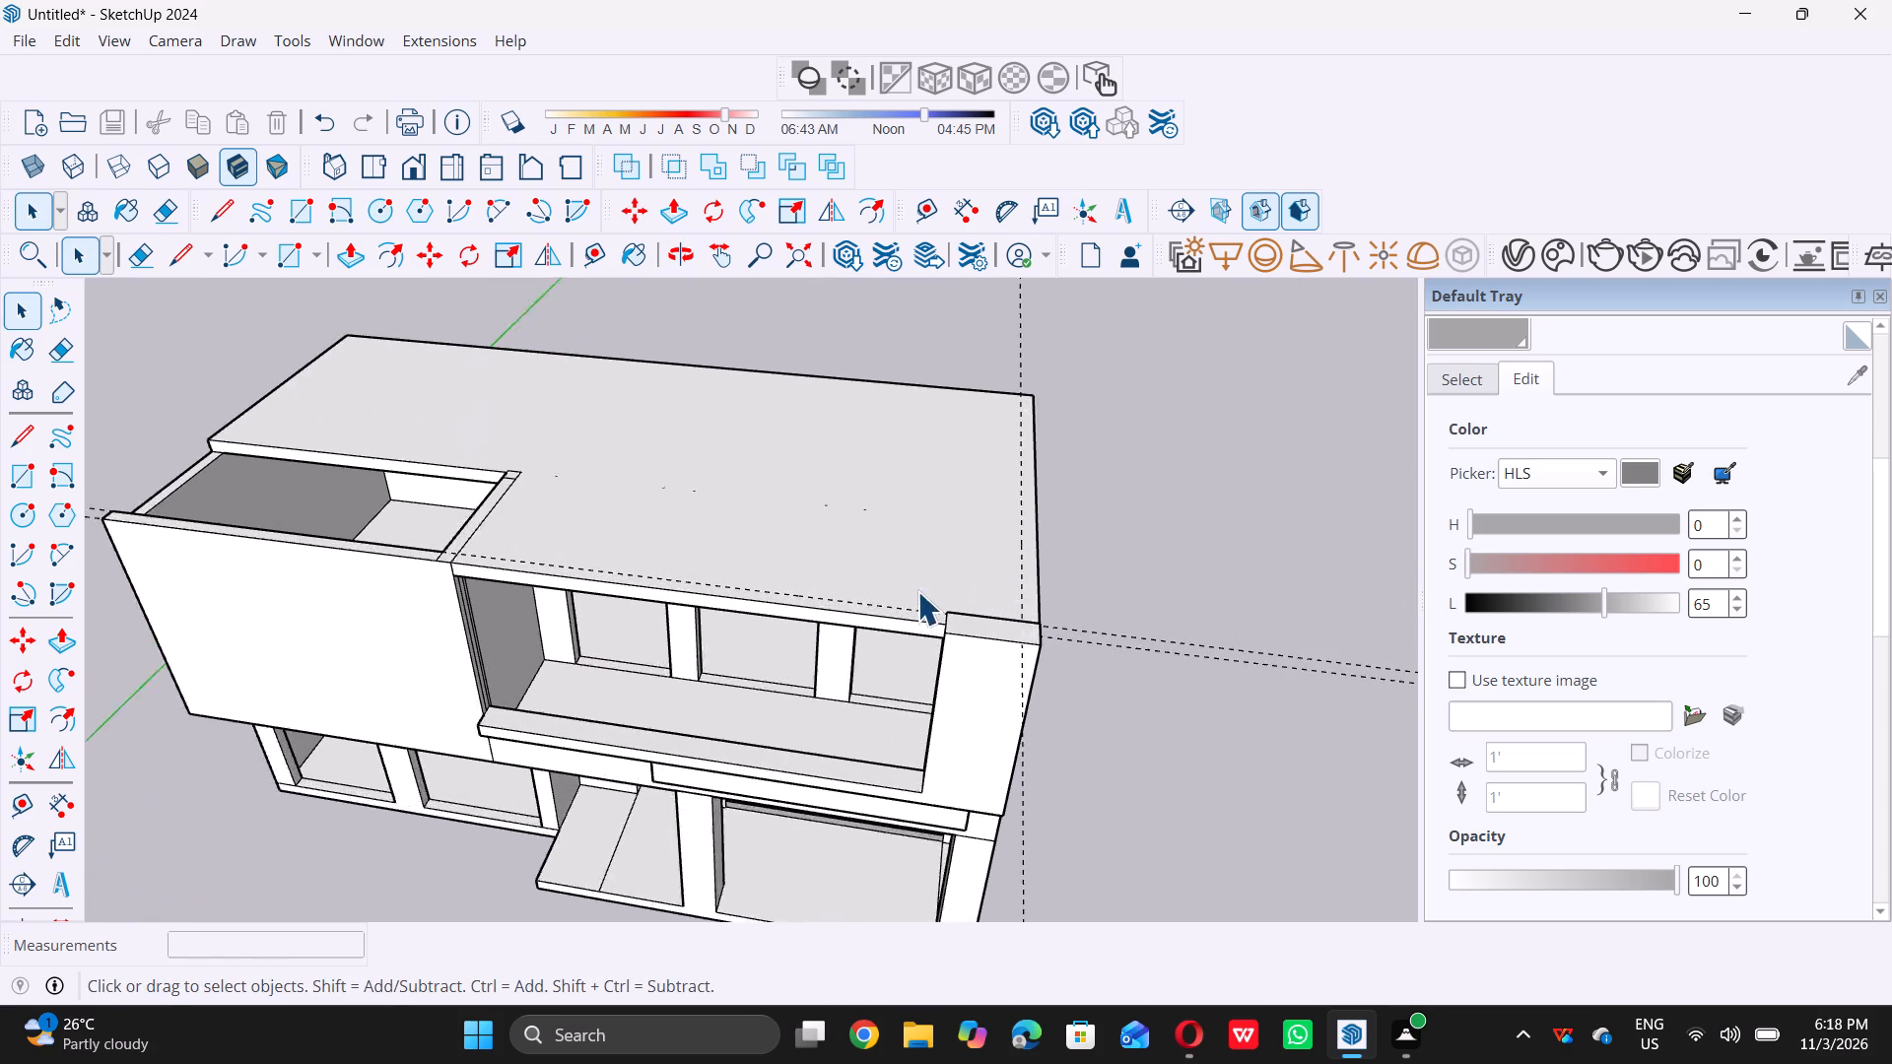
{"action": "middle_click_drag", "start_coordinate": [910, 579], "coordinate": [845, 647]}
{"action": "scroll", "coordinate": [416, 579], "scroll_direction": "up", "scroll_amount": 4}
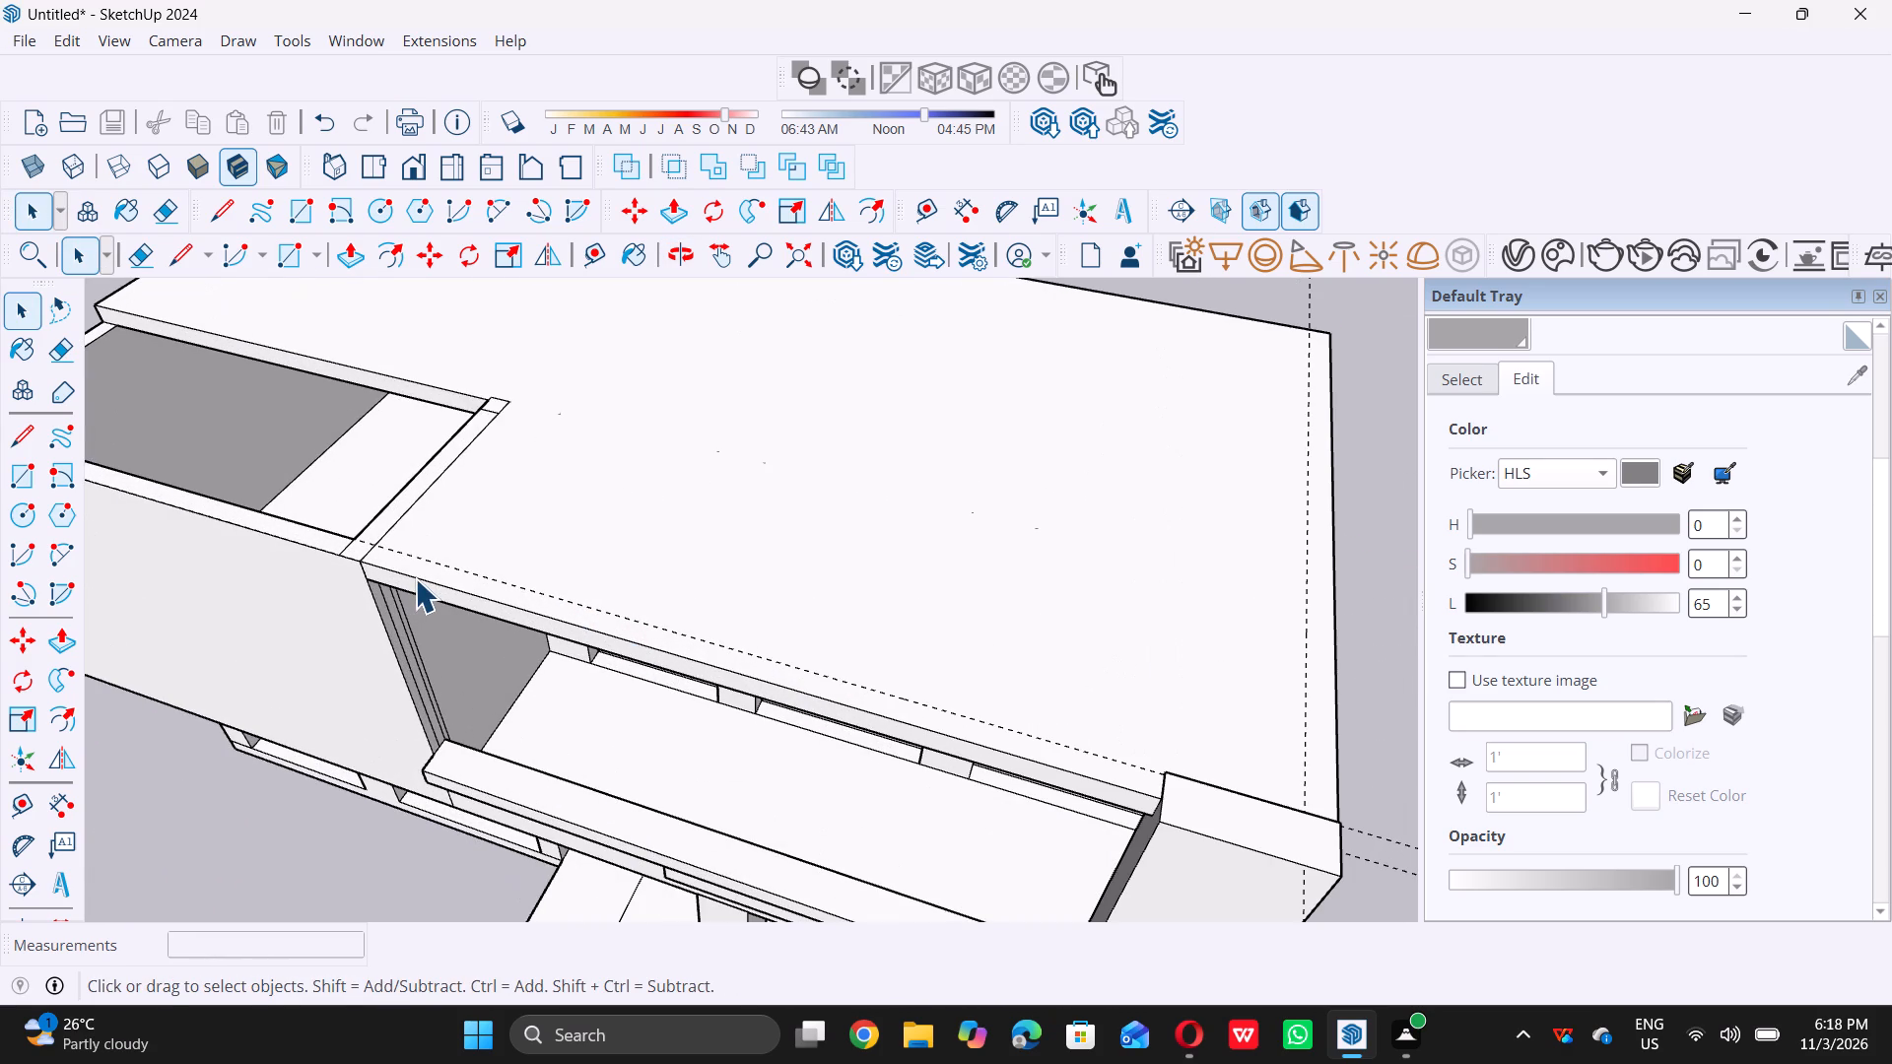
{"action": "key", "text": "r"}
{"action": "scroll", "coordinate": [370, 559], "scroll_direction": "up", "scroll_amount": 13}
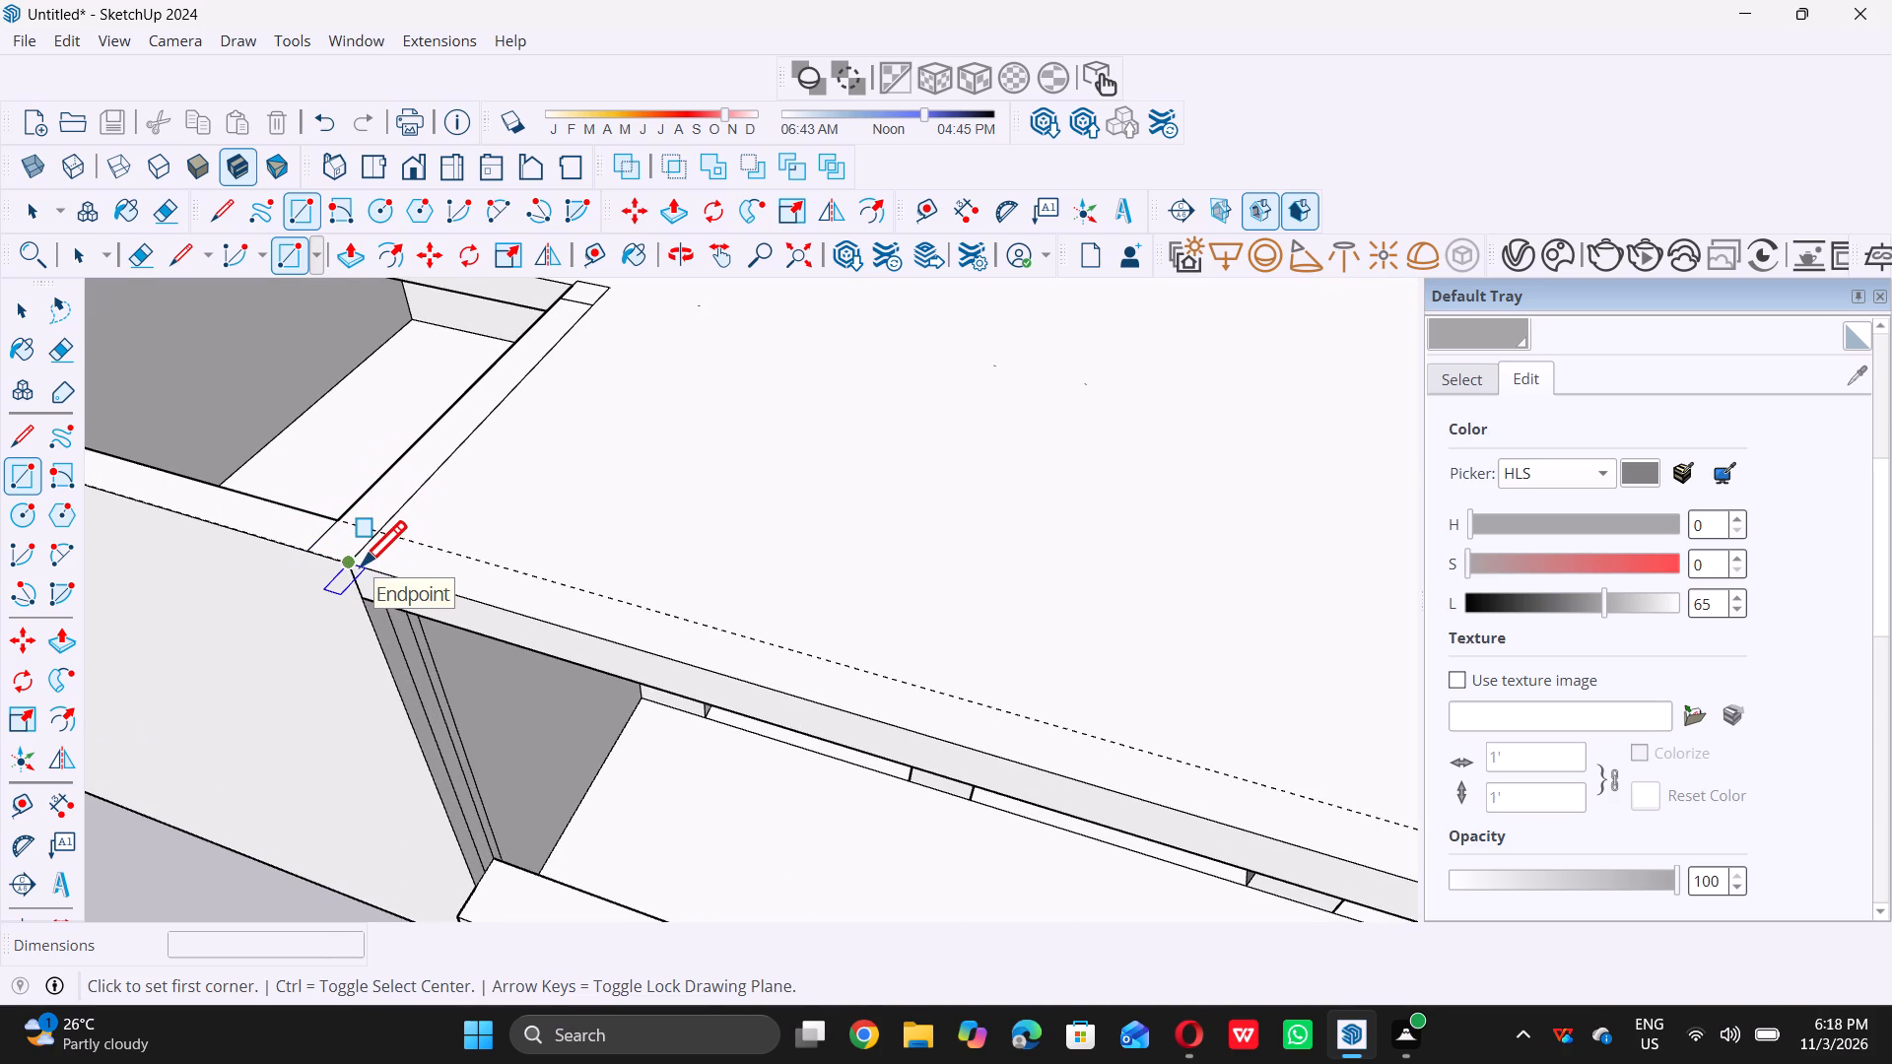
{"action": "left_click", "coordinate": [361, 565]}
{"action": "scroll", "coordinate": [355, 561], "scroll_direction": "down", "scroll_amount": 16}
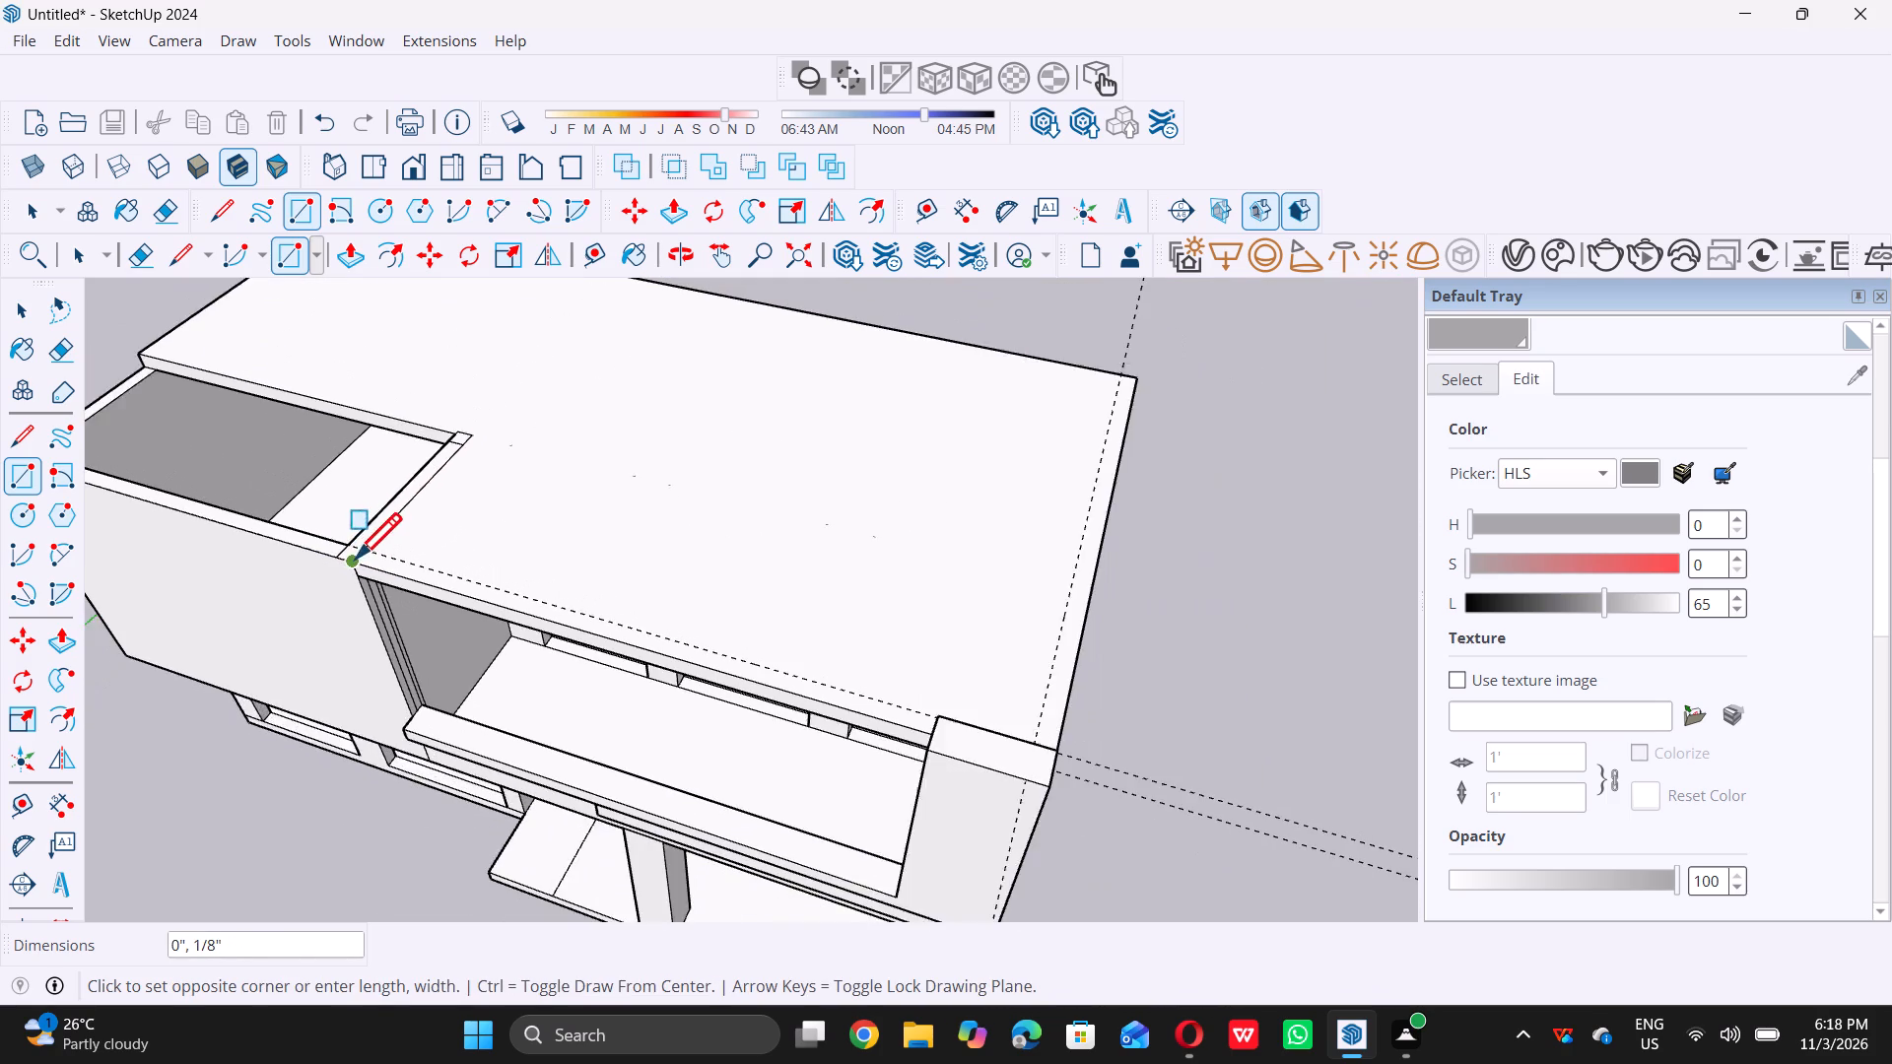
{"action": "scroll", "coordinate": [789, 680], "scroll_direction": "up", "scroll_amount": 13}
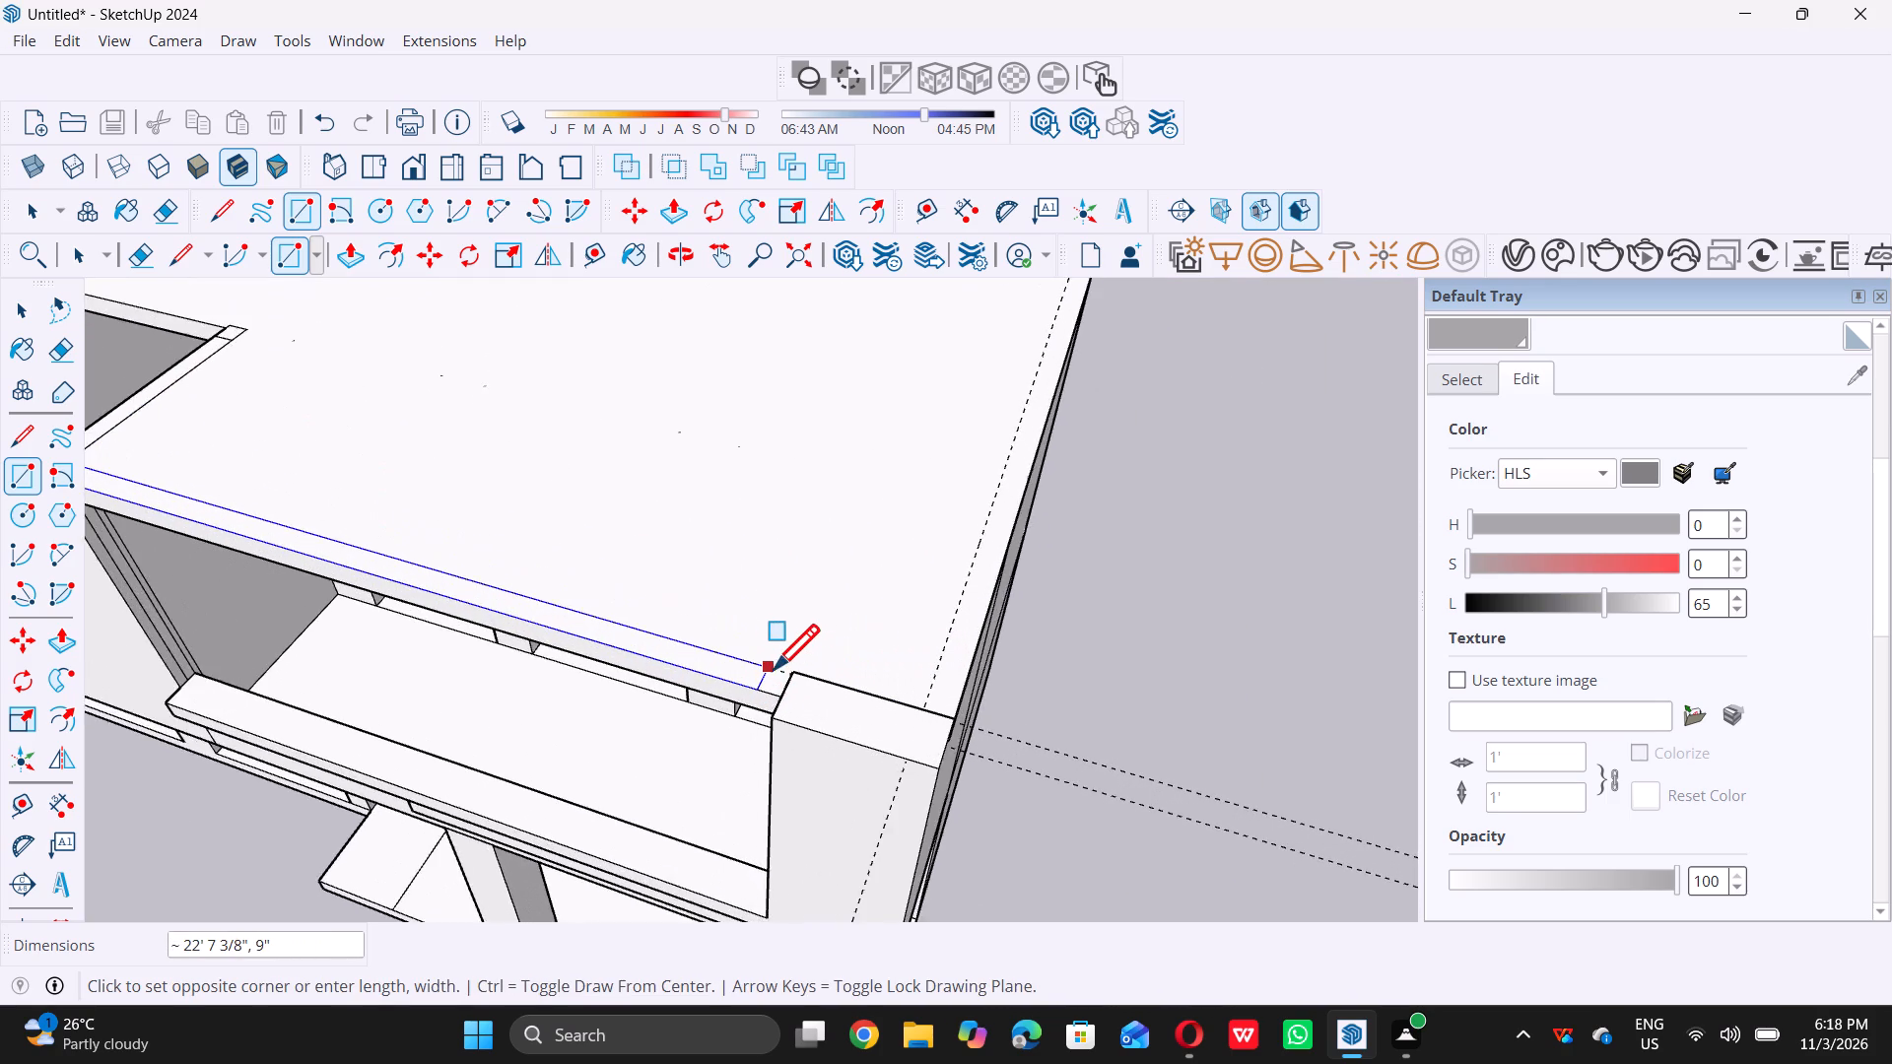
{"action": "scroll", "coordinate": [774, 669], "scroll_direction": "up", "scroll_amount": 15}
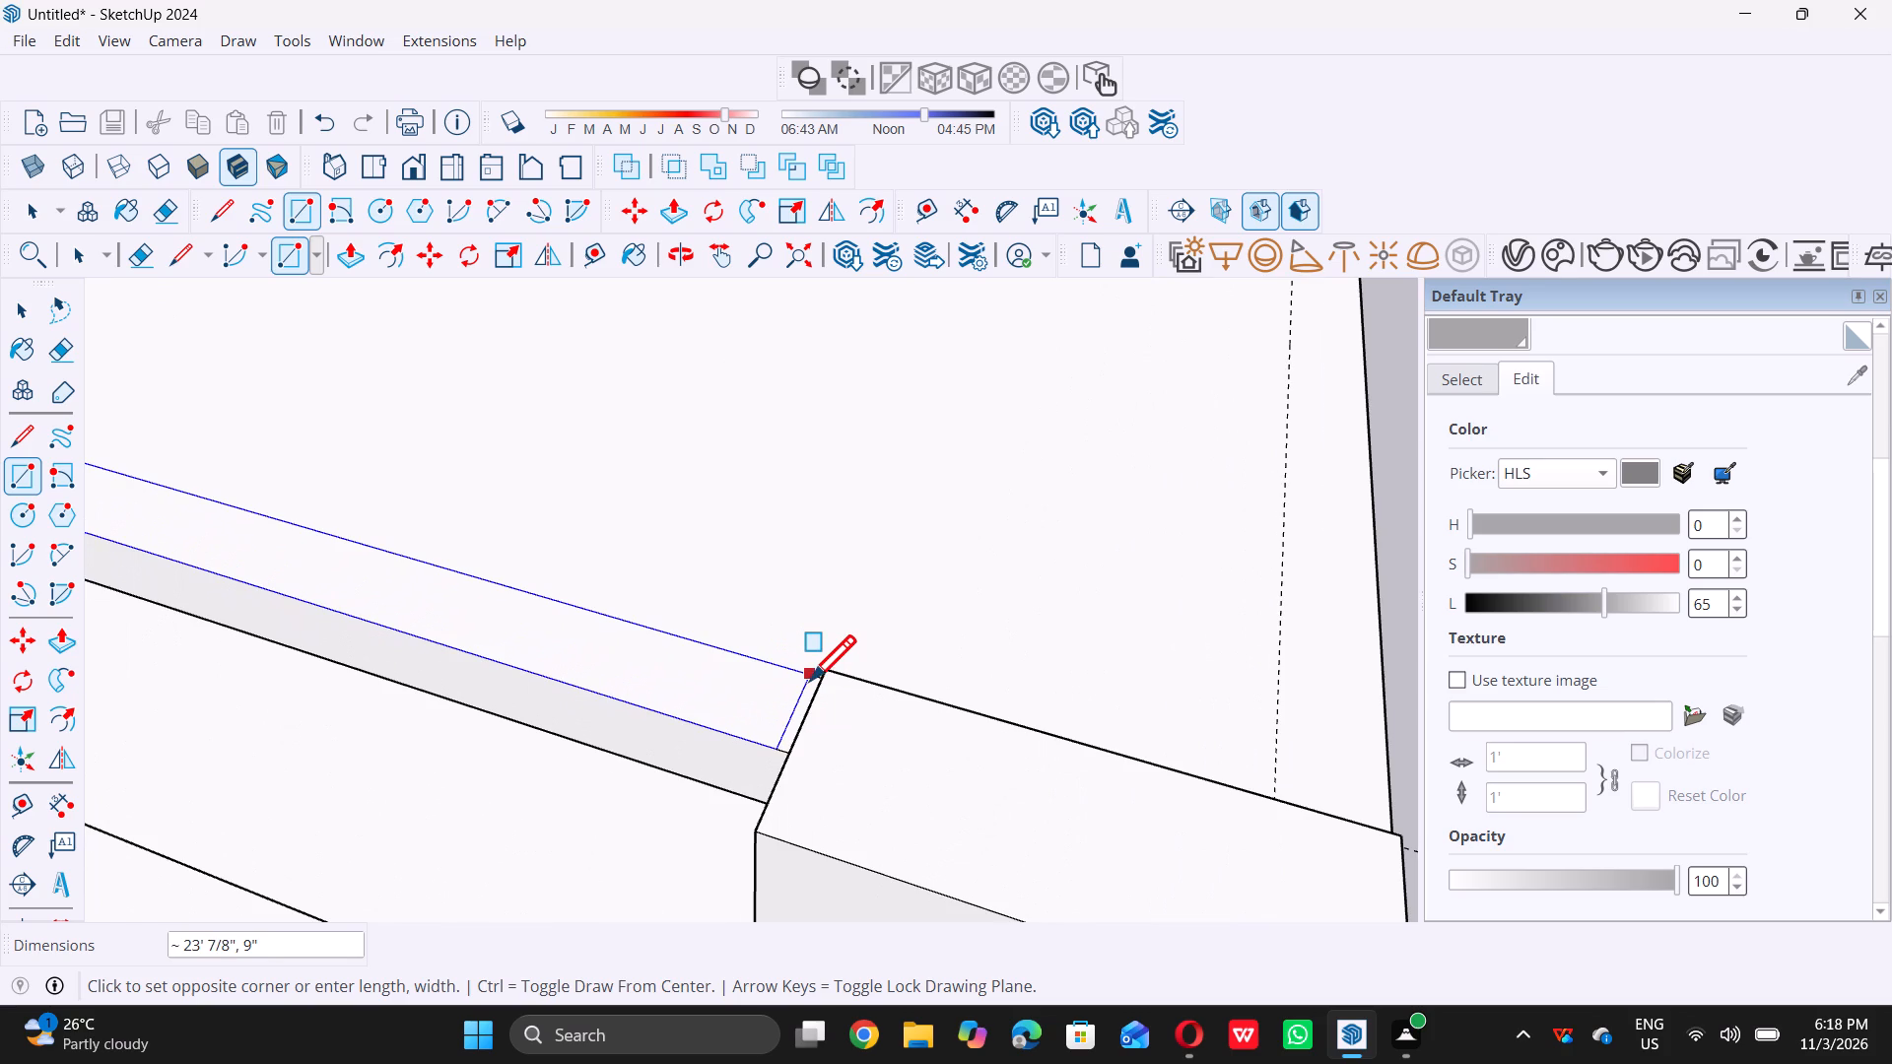
{"action": "scroll", "coordinate": [810, 680], "scroll_direction": "up", "scroll_amount": 12}
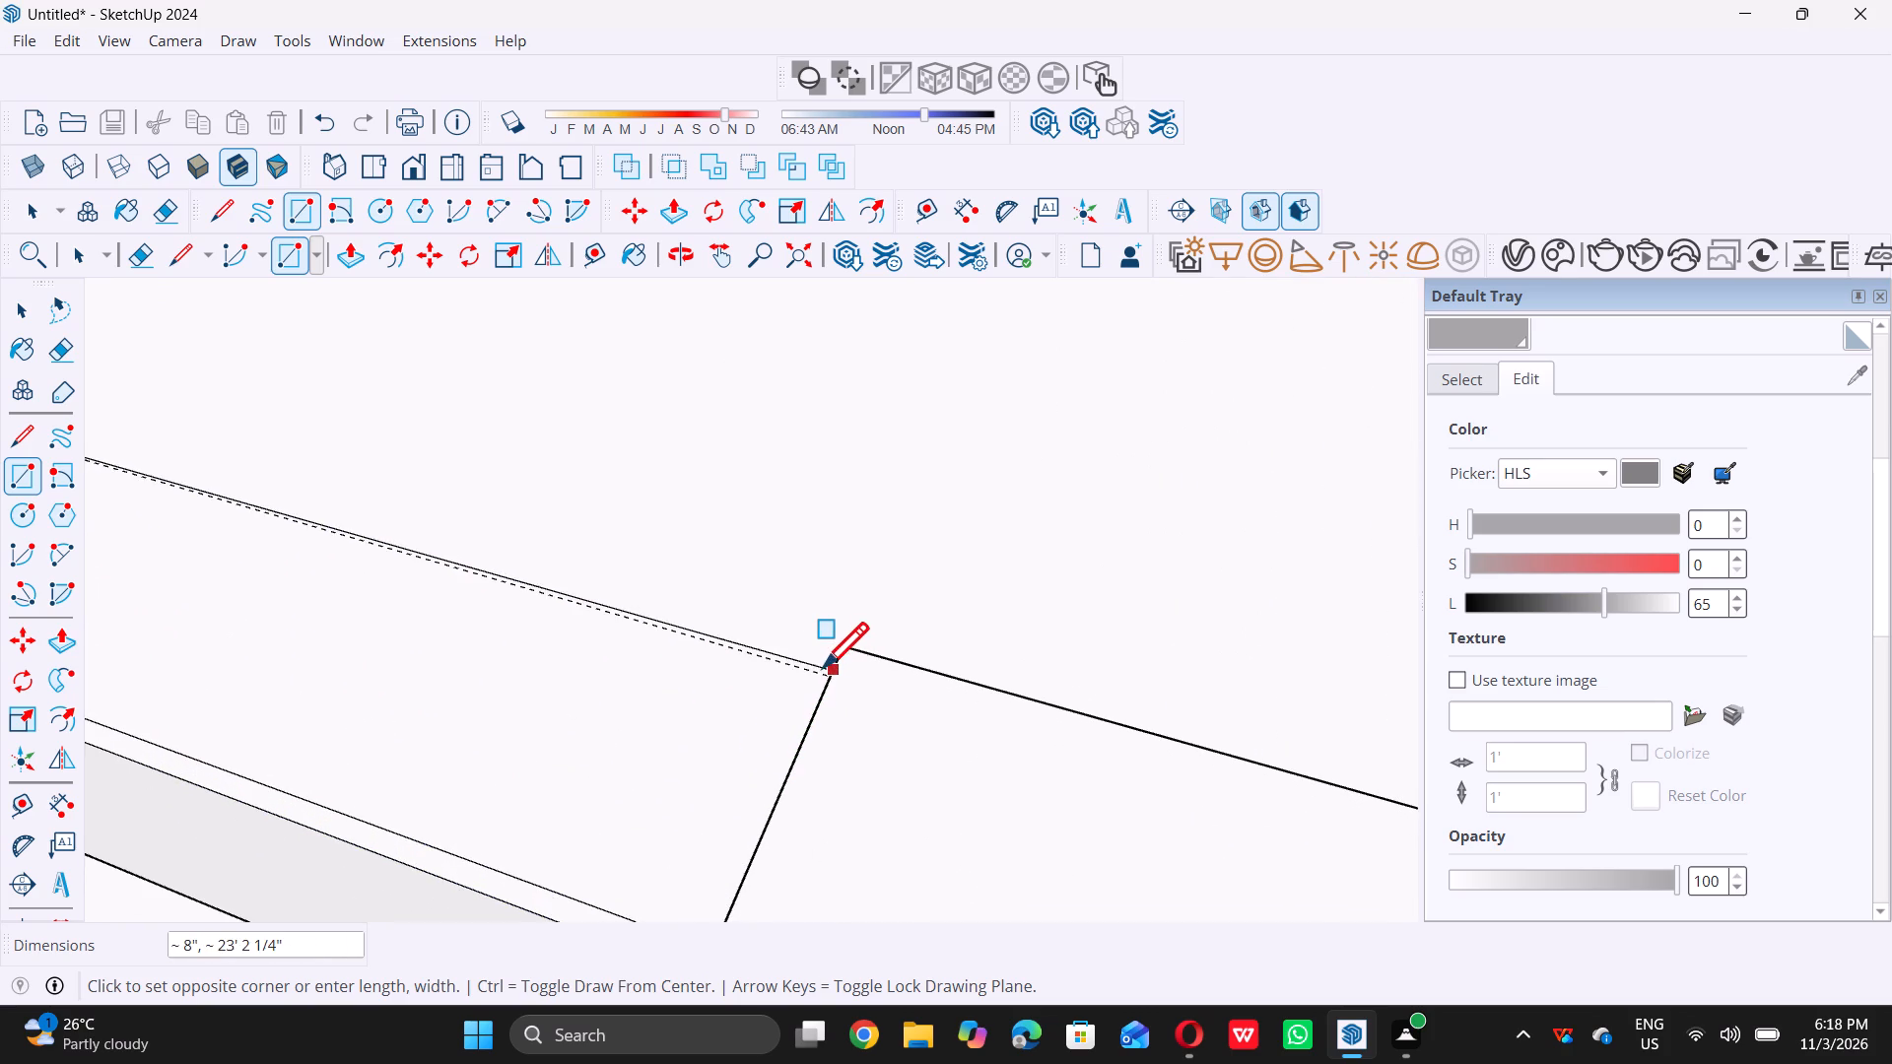
{"action": "middle_click_drag", "start_coordinate": [822, 685], "coordinate": [902, 677]}
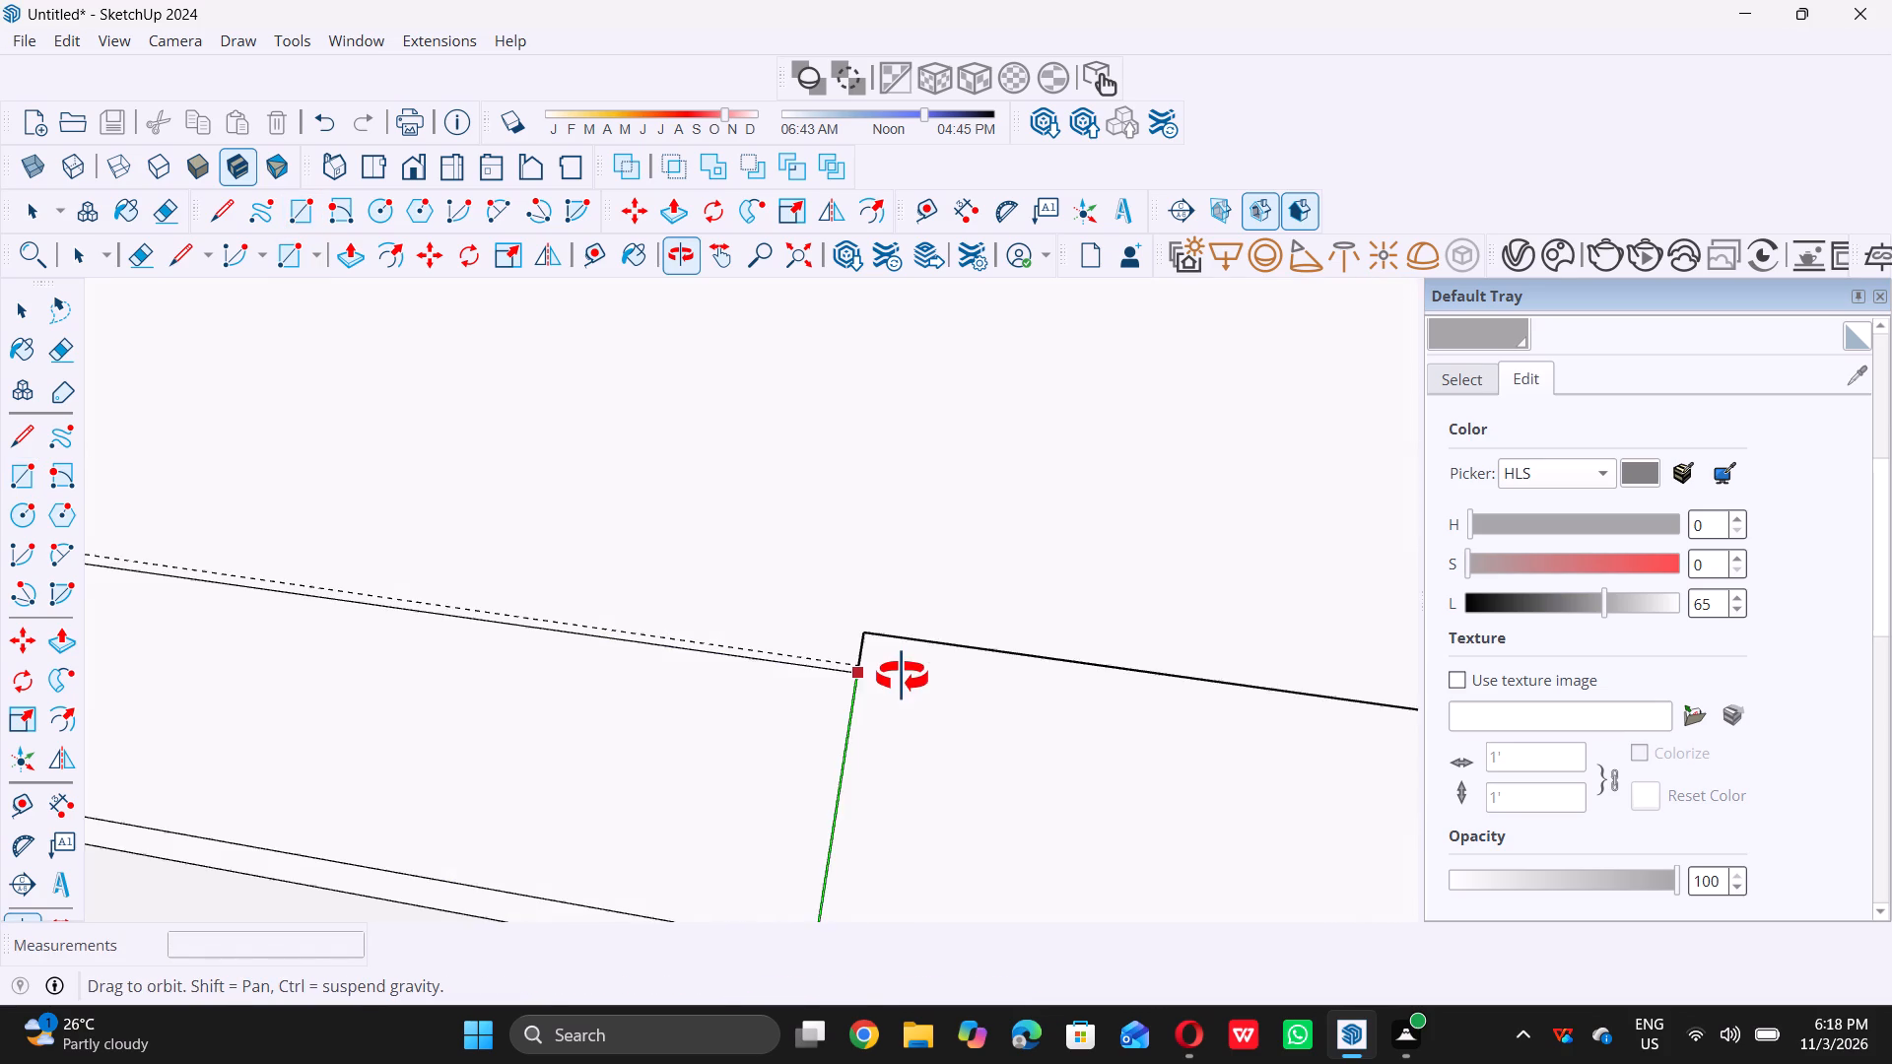
{"action": "middle_click_drag", "start_coordinate": [902, 677], "coordinate": [905, 677]}
{"action": "scroll", "coordinate": [848, 676], "scroll_direction": "up", "scroll_amount": 14}
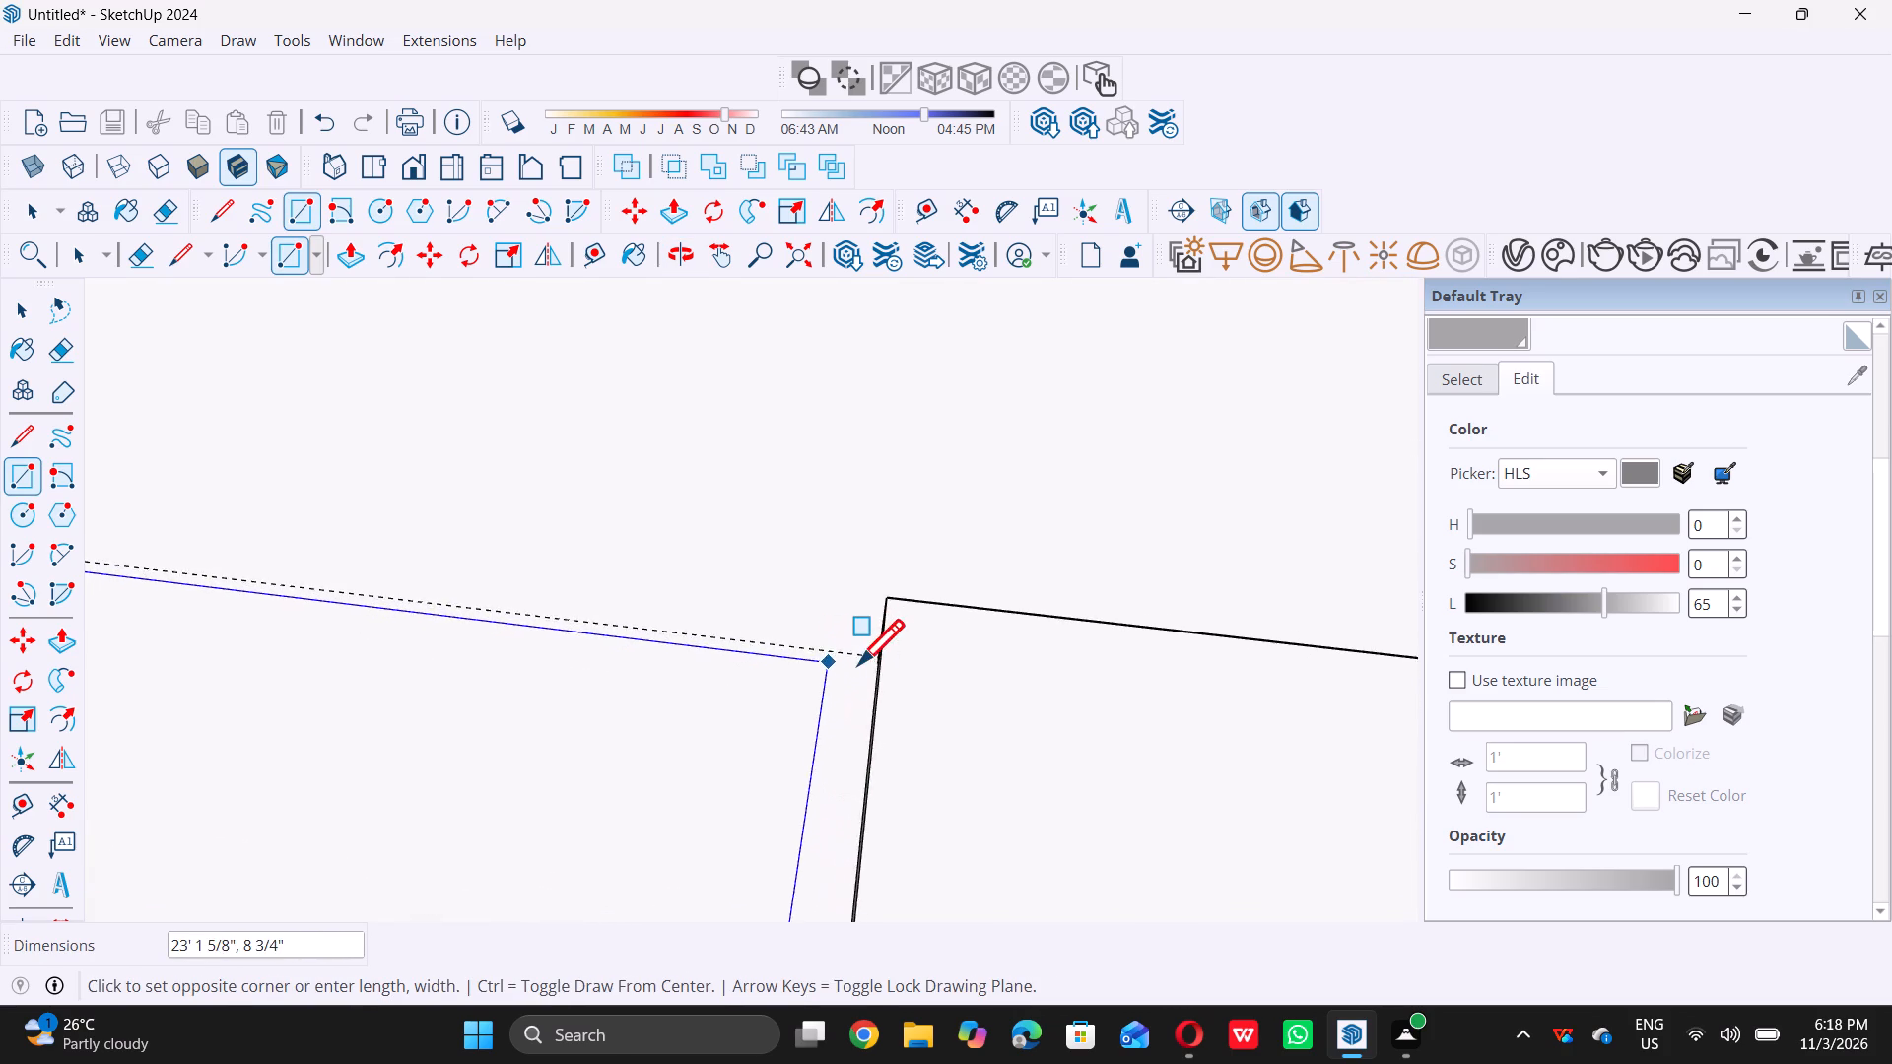
{"action": "scroll", "coordinate": [858, 664], "scroll_direction": "up", "scroll_amount": 14}
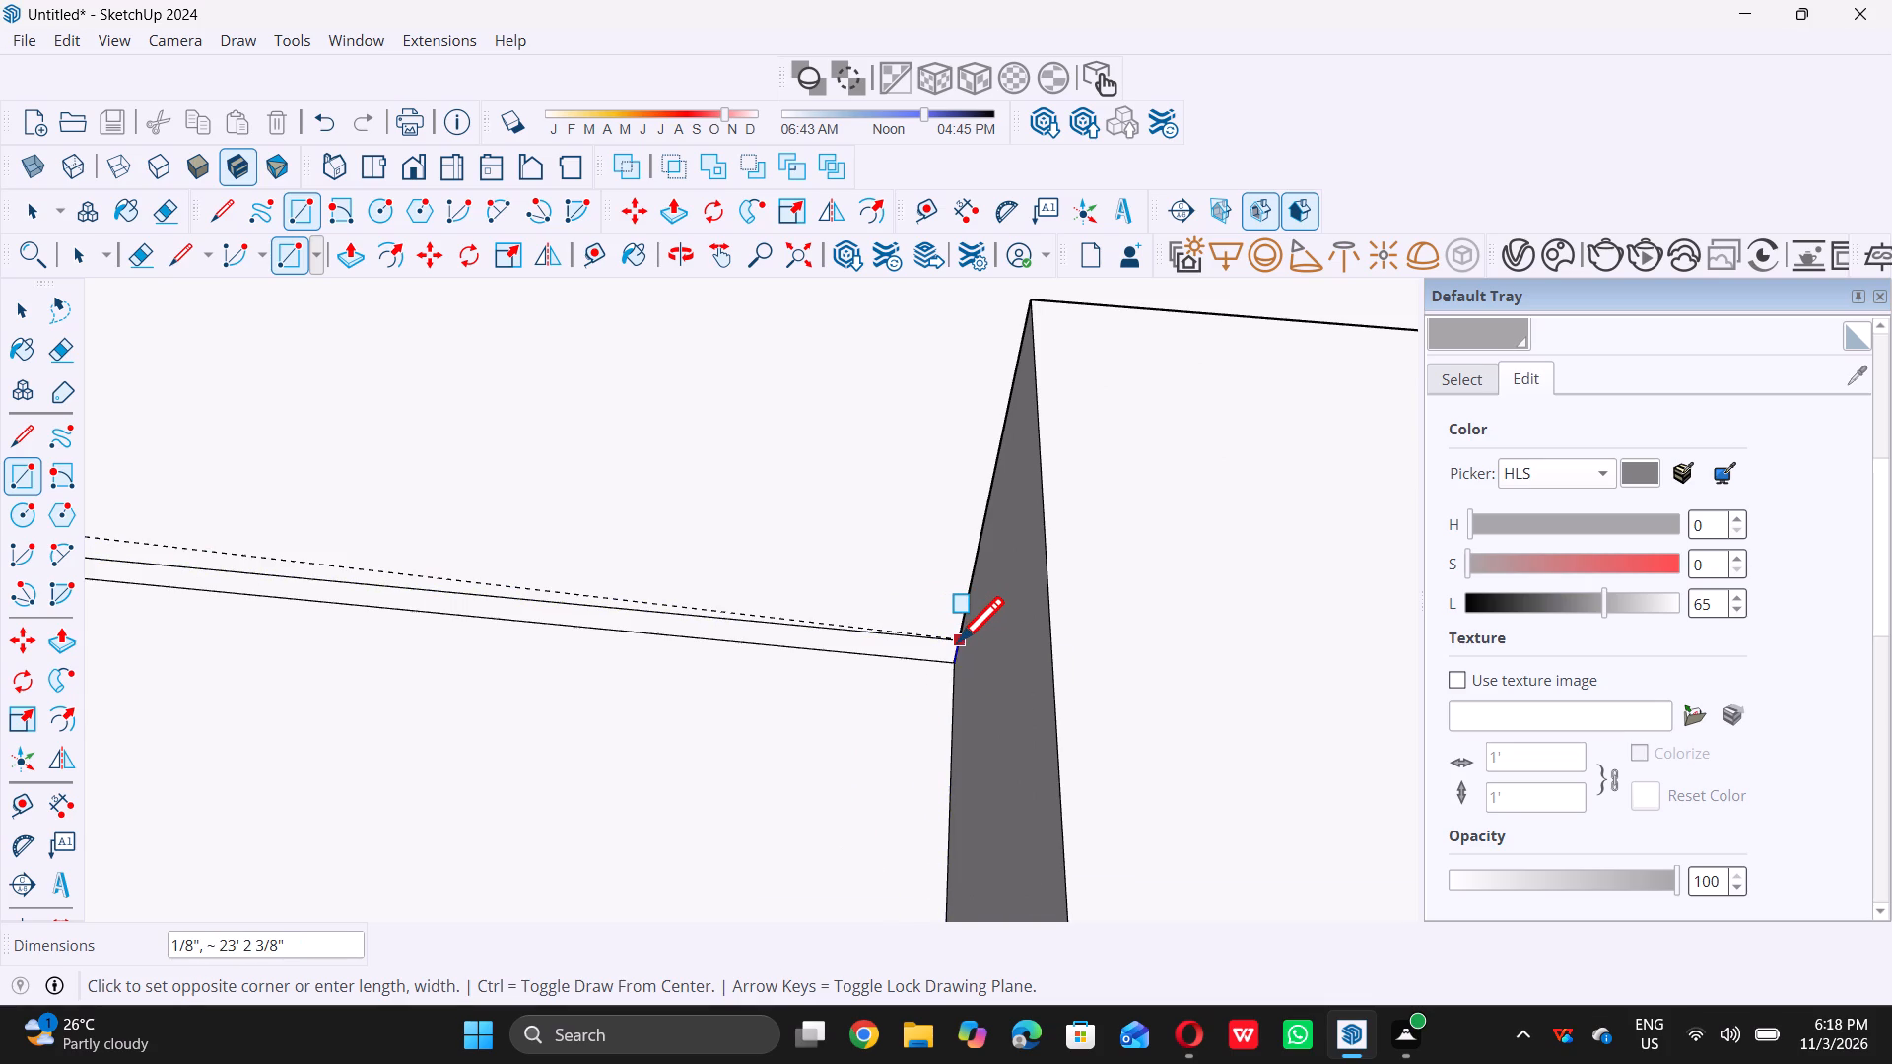
{"action": "left_click", "coordinate": [950, 634]}
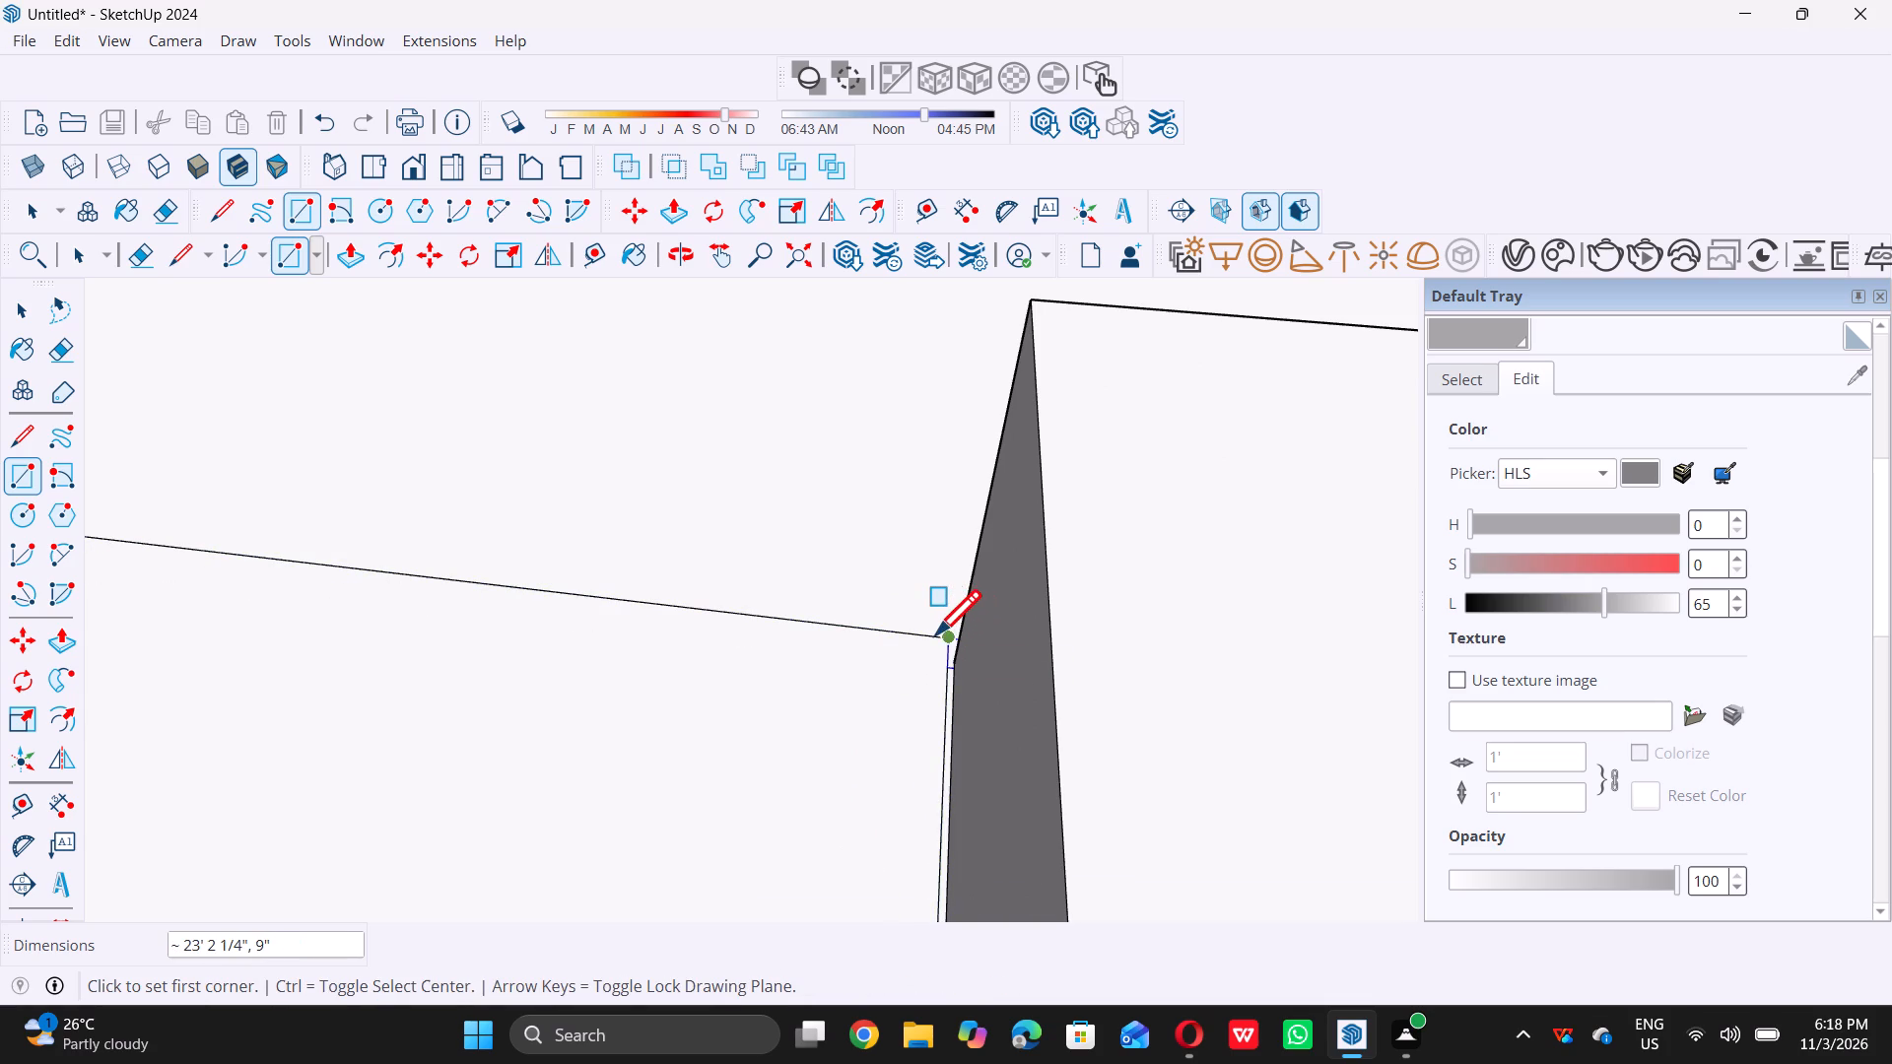
{"action": "scroll", "coordinate": [935, 634], "scroll_direction": "down", "scroll_amount": 6}
{"action": "middle_click_drag", "start_coordinate": [936, 618], "coordinate": [994, 824]}
{"action": "key", "text": "space"}
{"action": "middle_click_drag", "start_coordinate": [889, 611], "coordinate": [894, 688]}
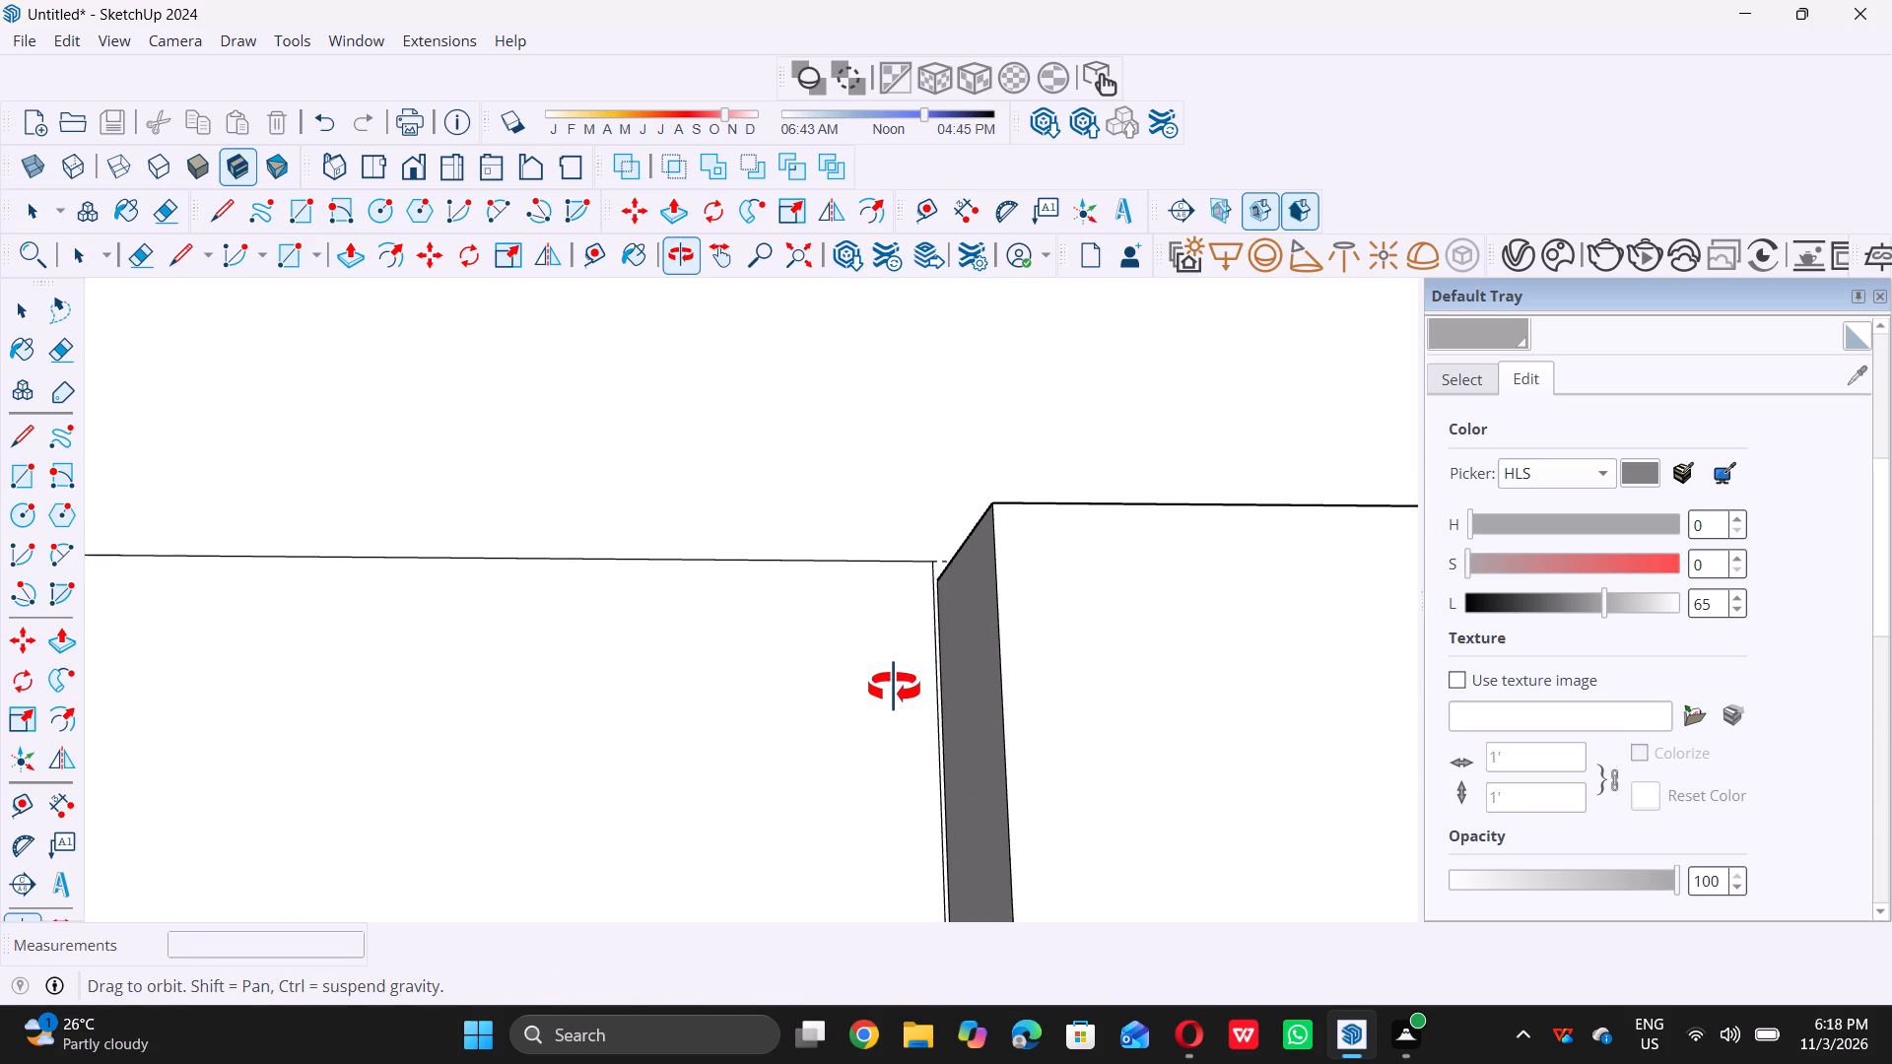
Delete all the guide lines from the model.
{"action": "middle_click_drag", "start_coordinate": [894, 688], "coordinate": [858, 593]}
{"action": "scroll", "coordinate": [856, 585], "scroll_direction": "down", "scroll_amount": 12}
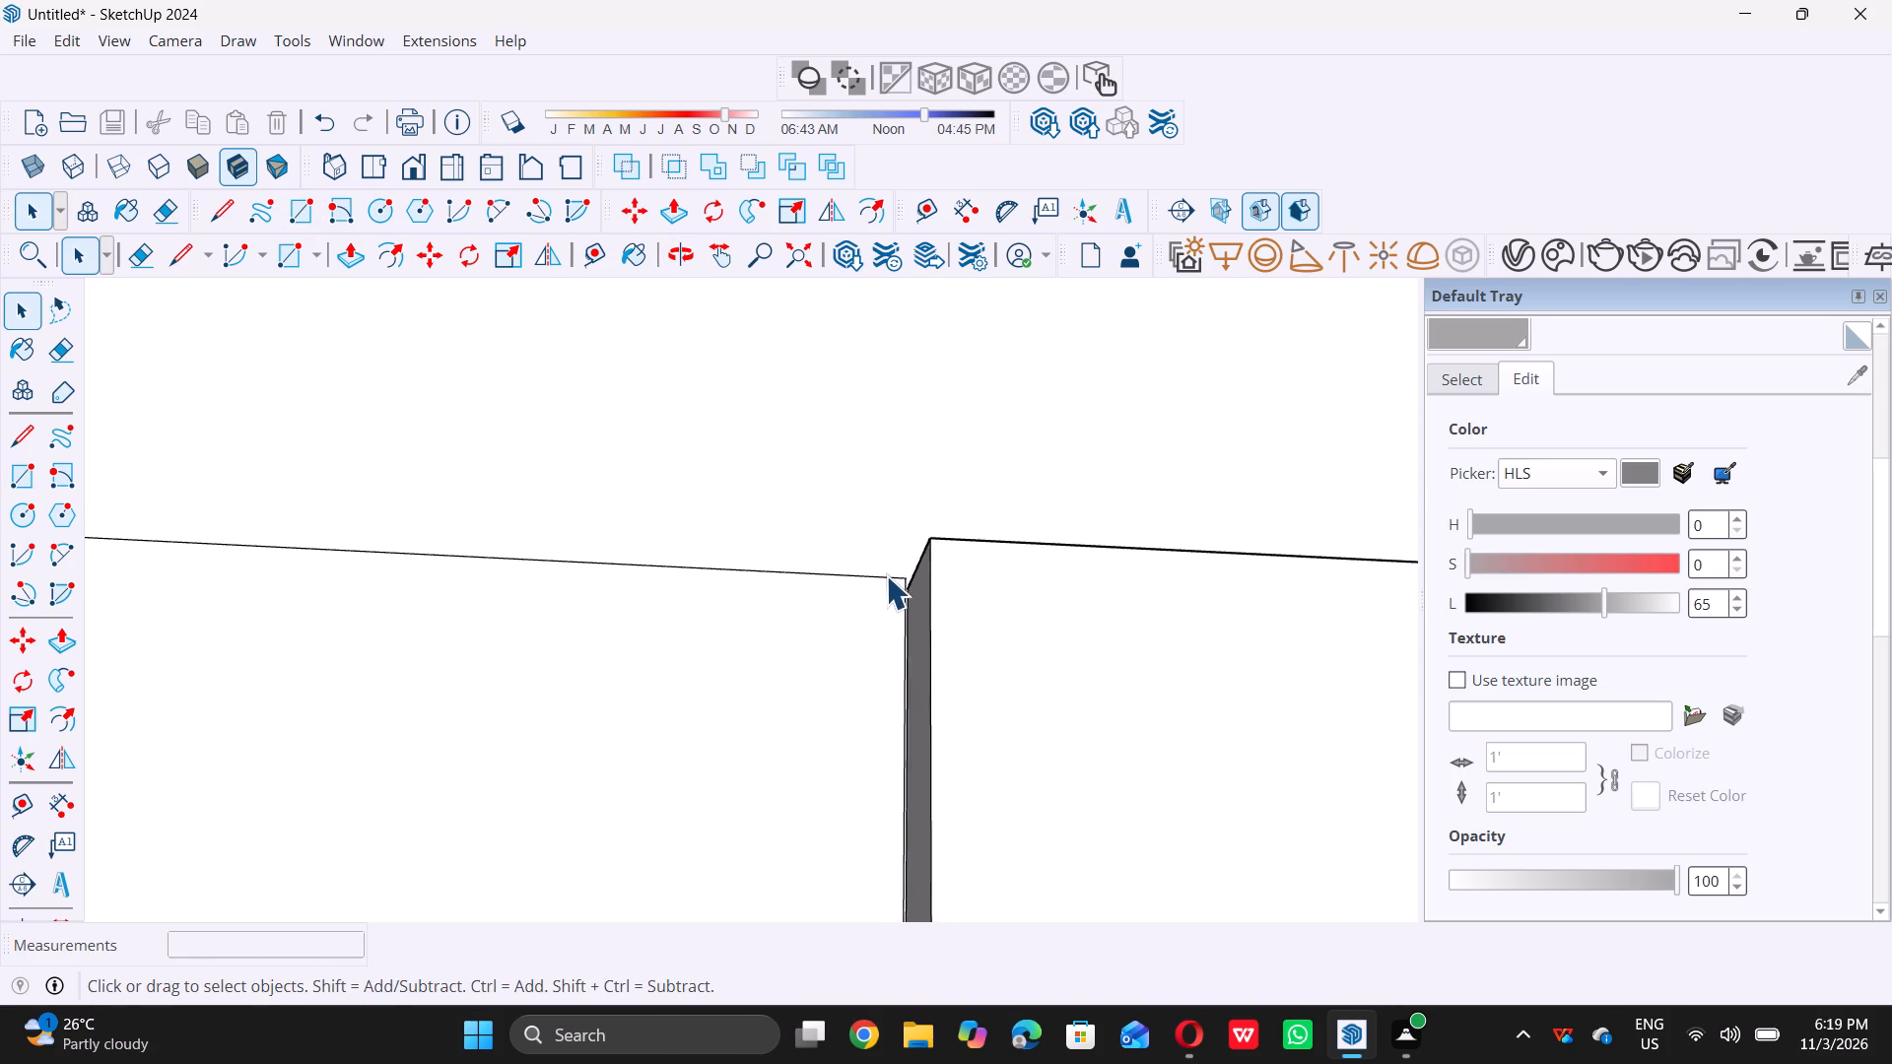
{"action": "scroll", "coordinate": [886, 575], "scroll_direction": "down", "scroll_amount": 11}
{"action": "scroll", "coordinate": [915, 534], "scroll_direction": "down", "scroll_amount": 14}
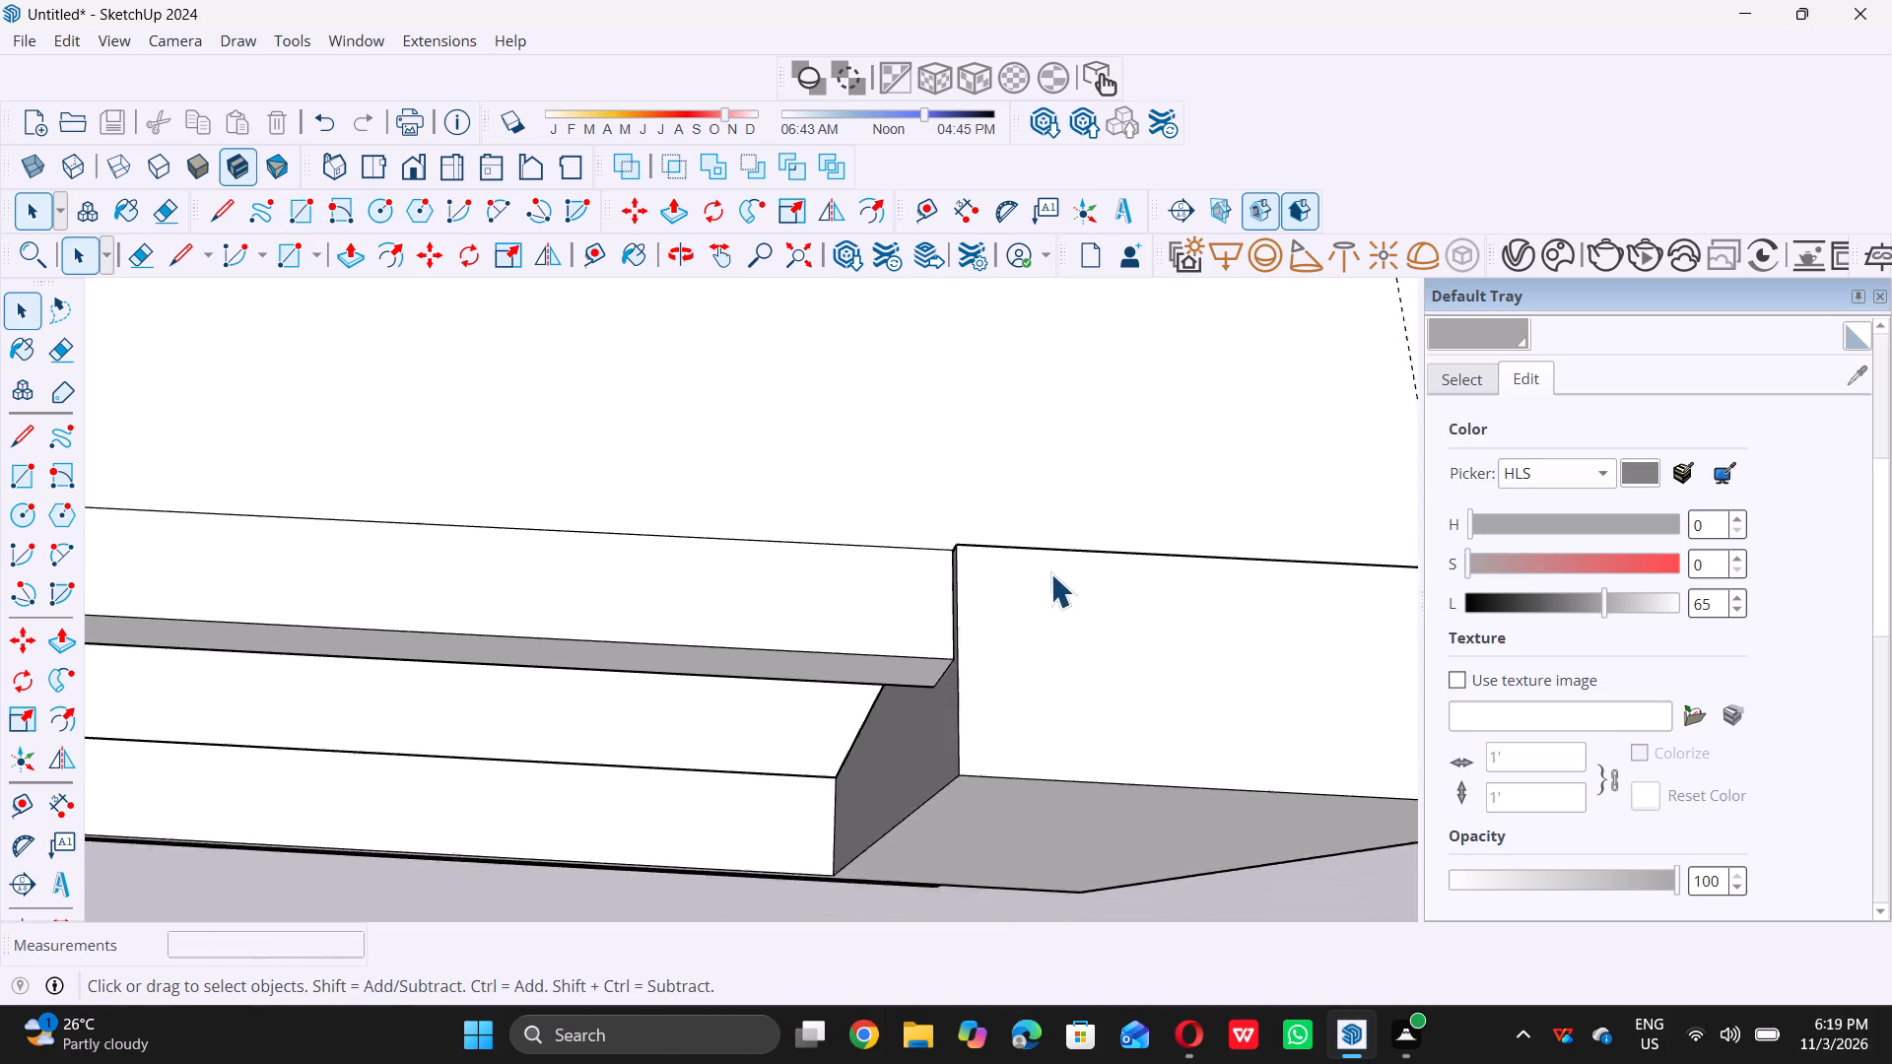
{"action": "scroll", "coordinate": [1050, 573], "scroll_direction": "down", "scroll_amount": 20}
{"action": "scroll", "coordinate": [1050, 573], "scroll_direction": "down", "scroll_amount": 2}
{"action": "scroll", "coordinate": [1007, 685], "scroll_direction": "down", "scroll_amount": 1}
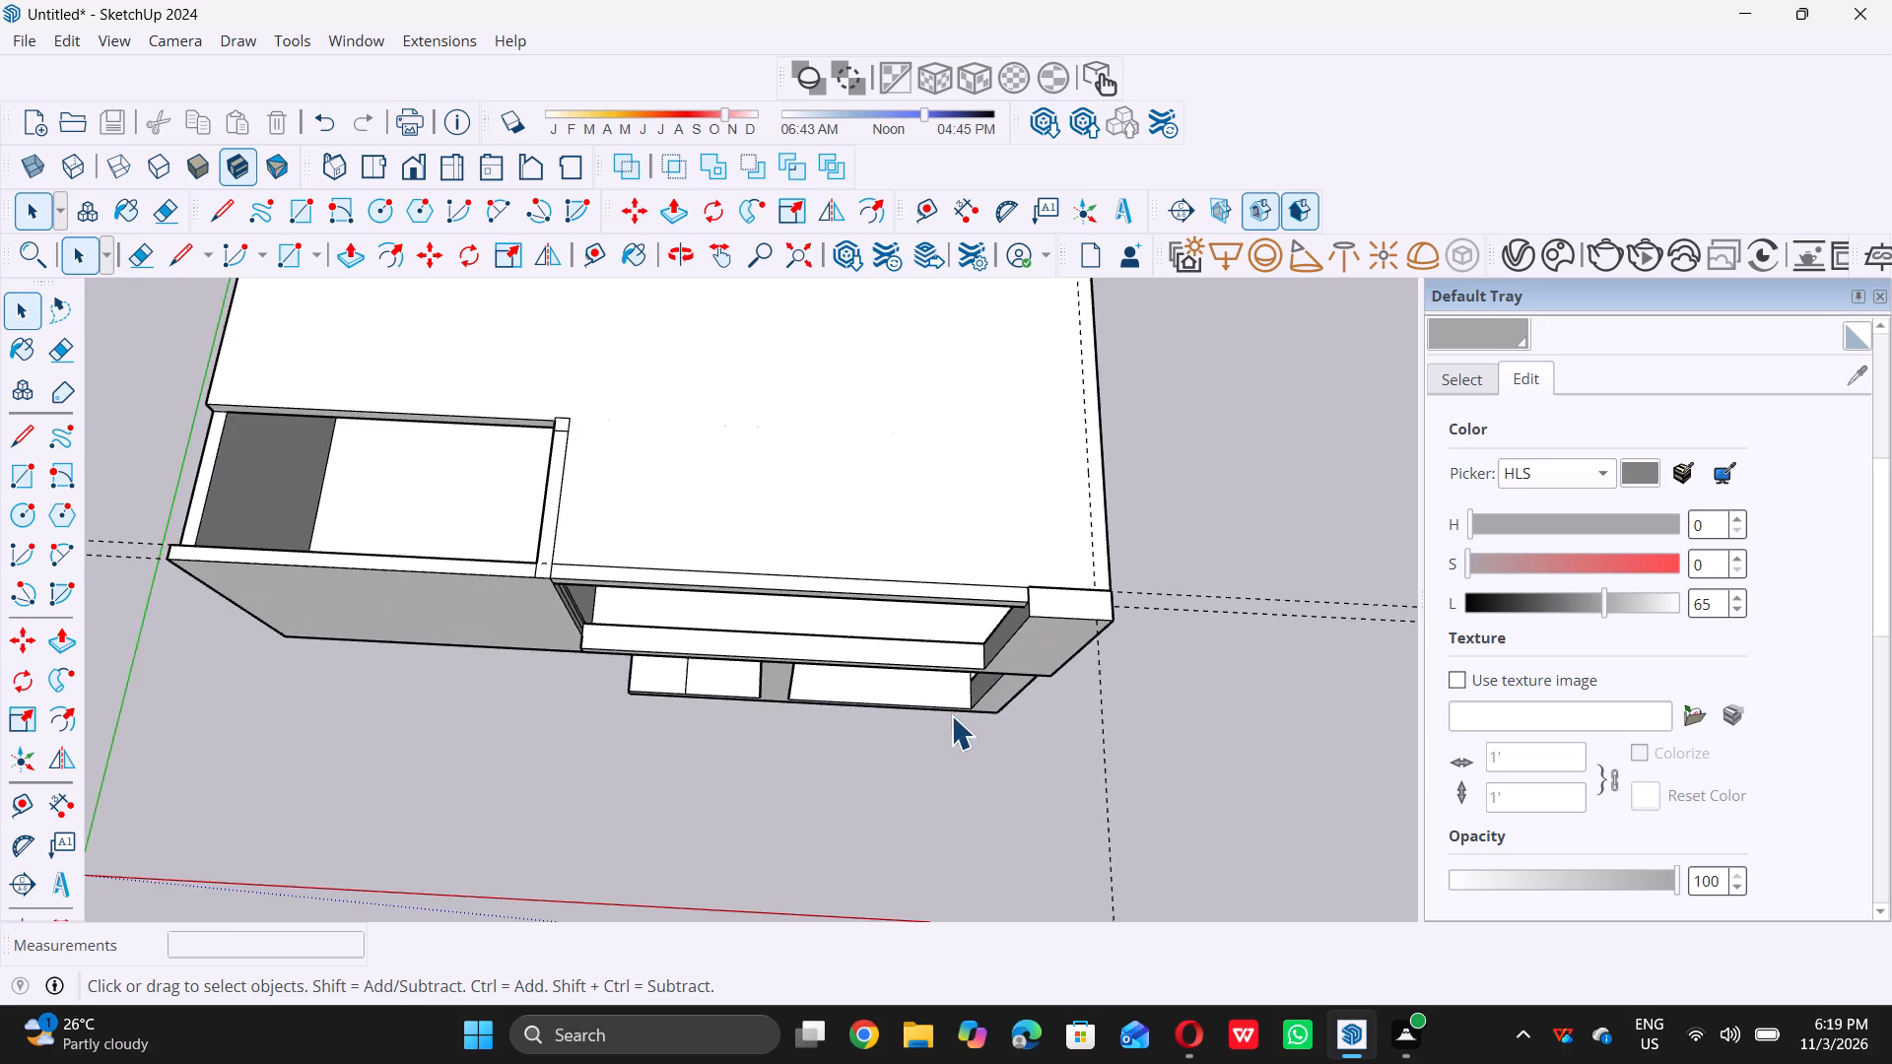
{"action": "middle_click_drag", "start_coordinate": [941, 708], "coordinate": [653, 485]}
{"action": "middle_click_drag", "start_coordinate": [731, 579], "coordinate": [890, 524]}
{"action": "left_click", "coordinate": [59, 38]}
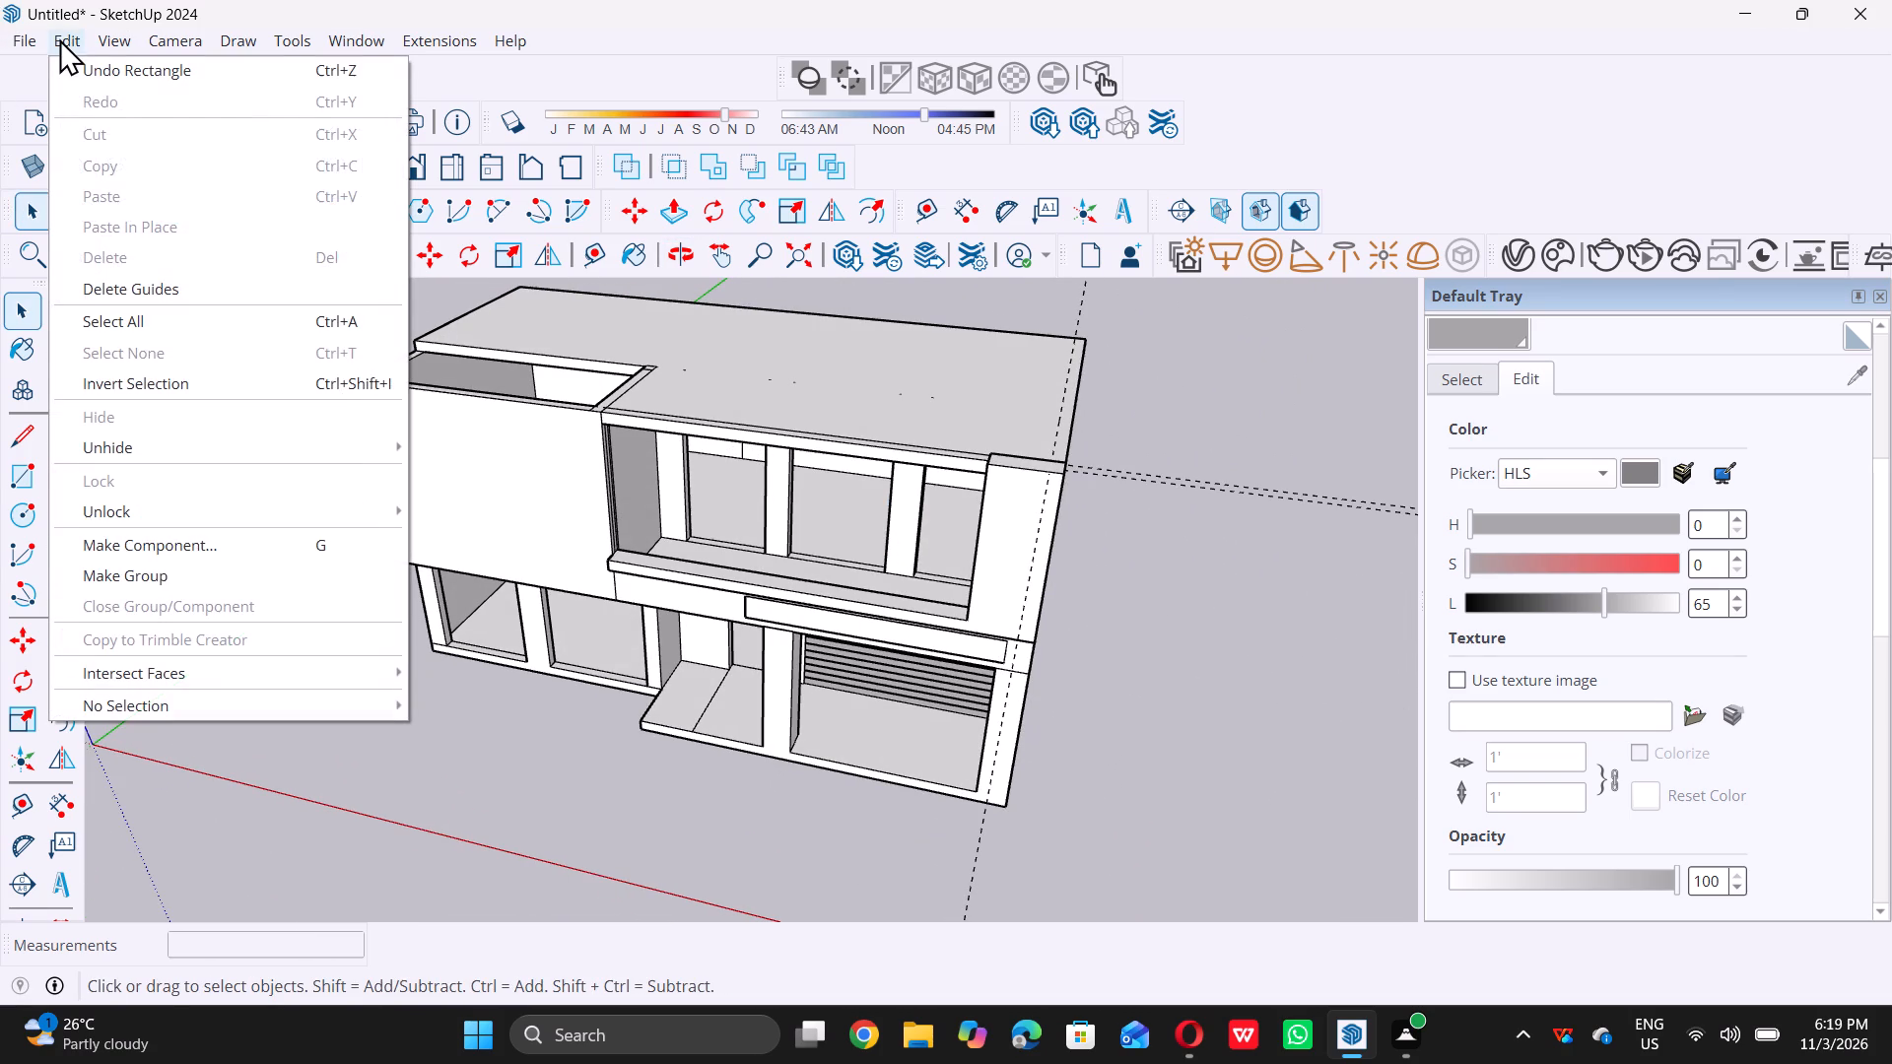
{"action": "left_click", "coordinate": [152, 293]}
Push/Pull the 9" strip along the roof slab's front edge upward 10' to form a front wall.
{"action": "scroll", "coordinate": [448, 494], "scroll_direction": "down", "scroll_amount": 5}
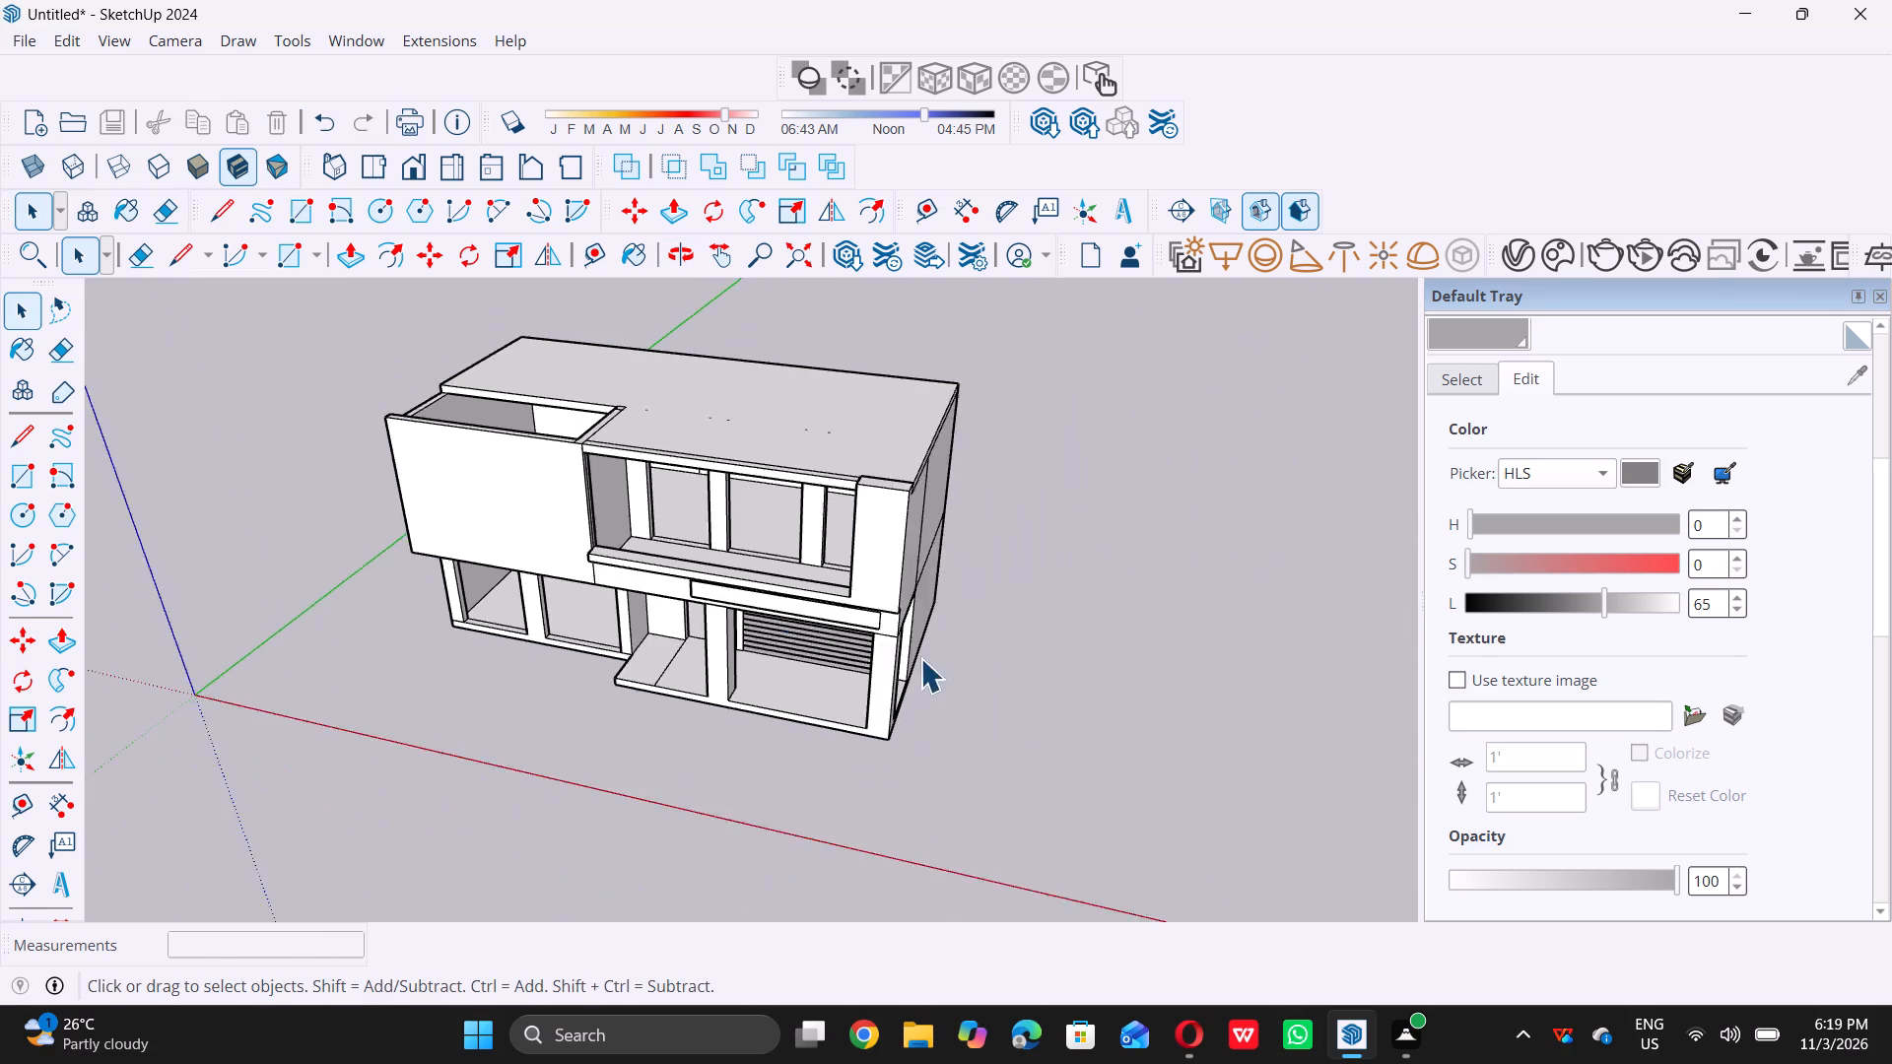
{"action": "middle_click_drag", "start_coordinate": [916, 641], "coordinate": [903, 549]}
{"action": "middle_click", "coordinate": [902, 551]}
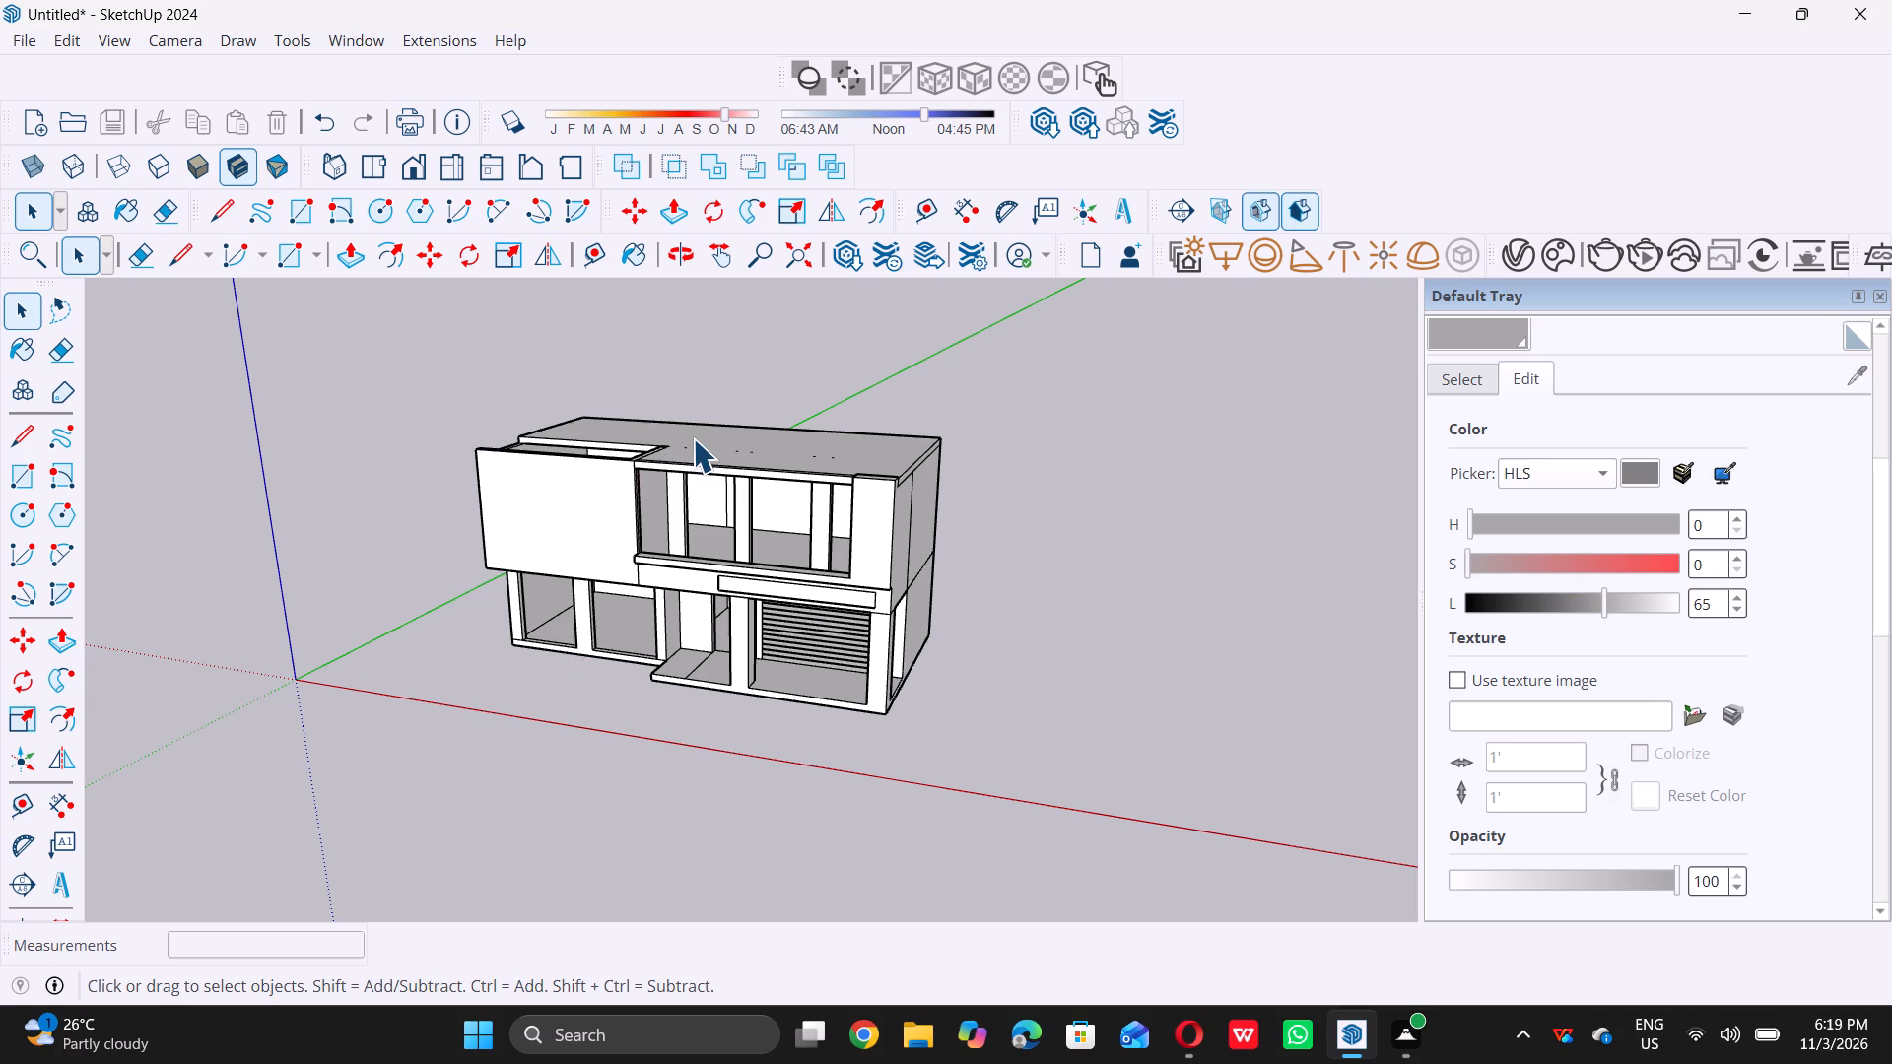
{"action": "middle_click_drag", "start_coordinate": [709, 413], "coordinate": [610, 535]}
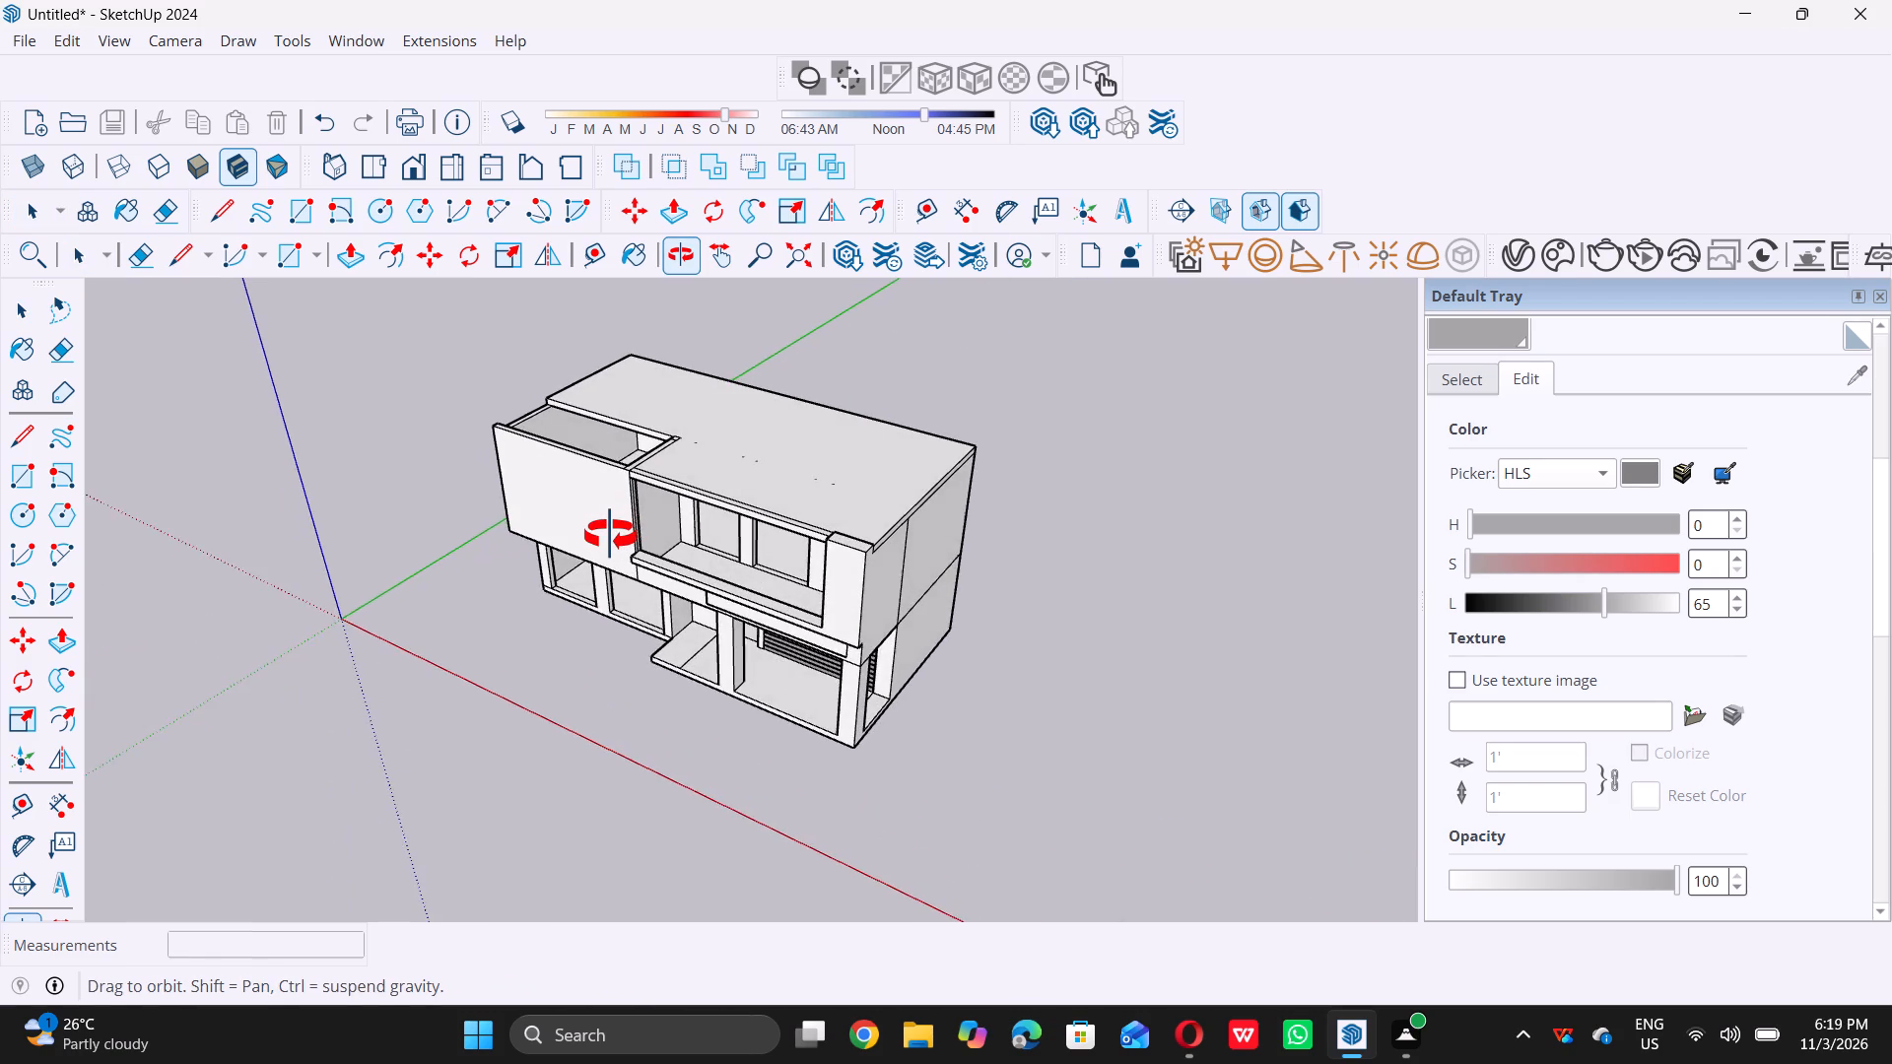
{"action": "middle_click_drag", "start_coordinate": [610, 535], "coordinate": [577, 610]}
{"action": "middle_click", "coordinate": [576, 612]}
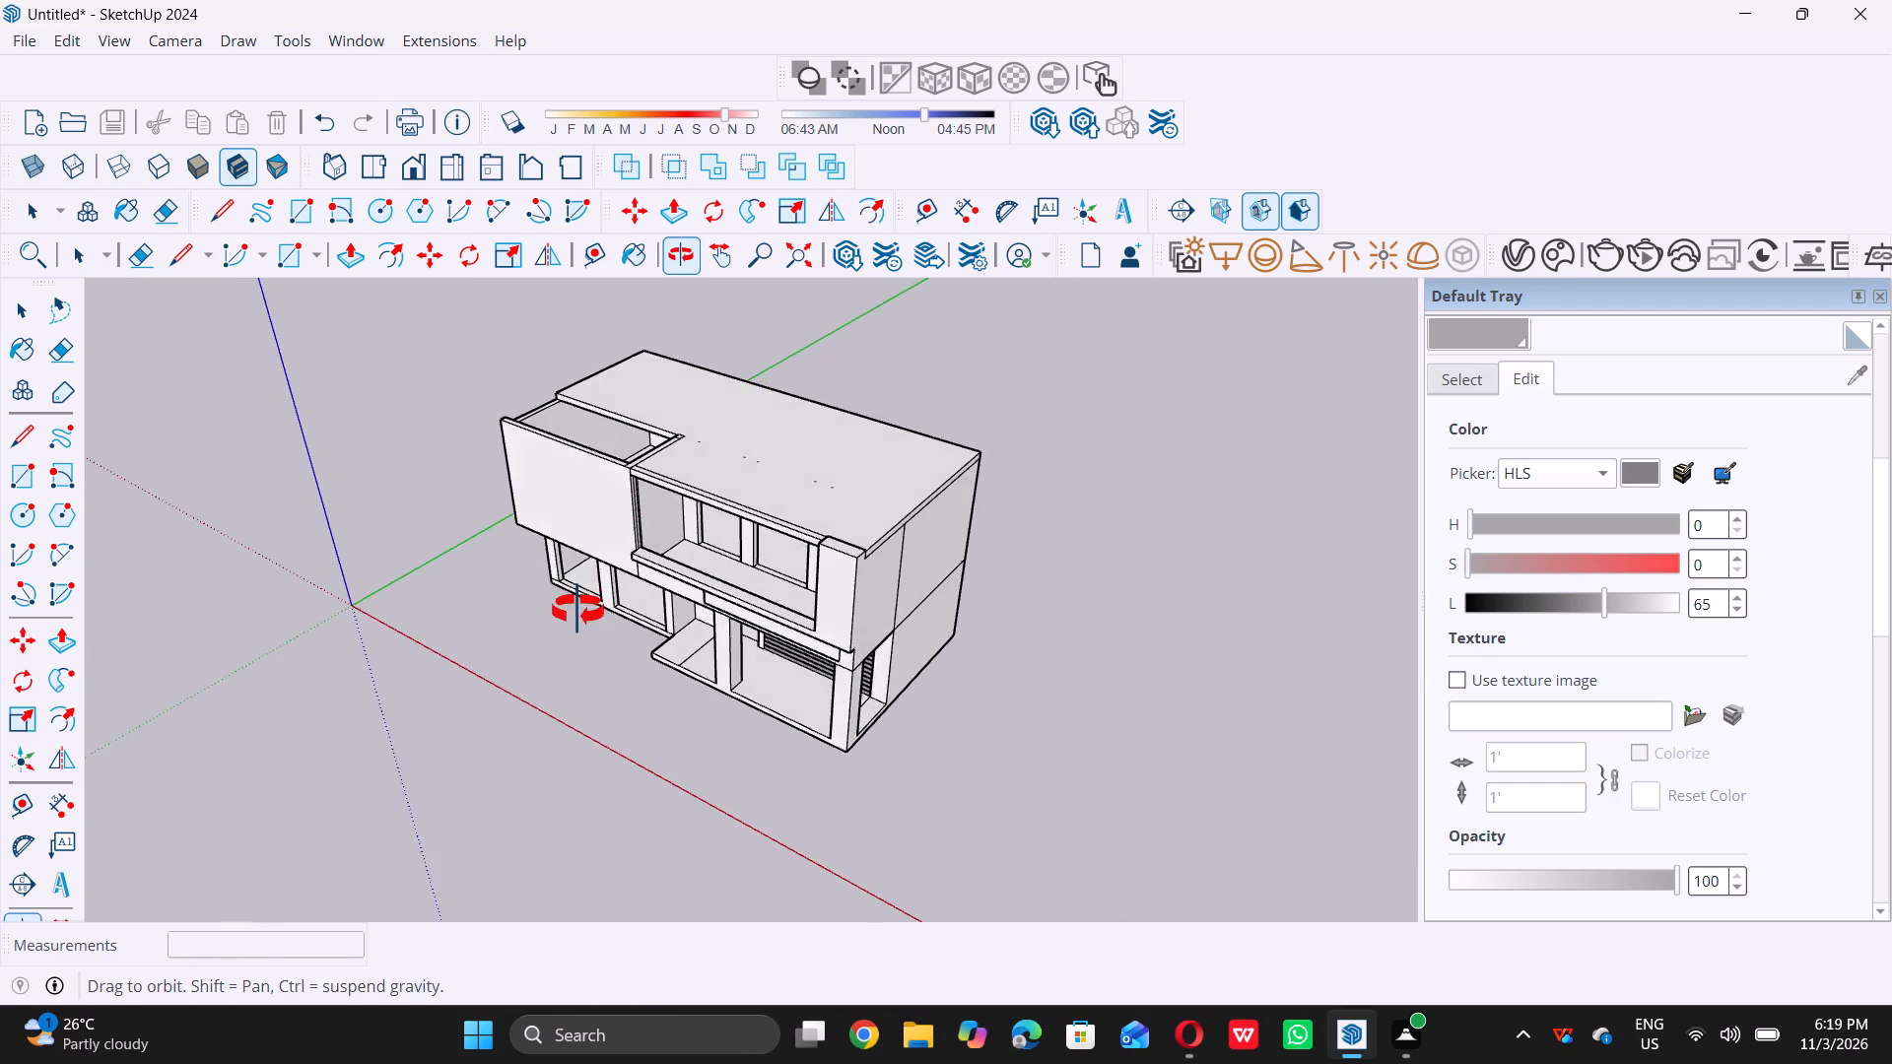
{"action": "scroll", "coordinate": [659, 490], "scroll_direction": "up", "scroll_amount": 14}
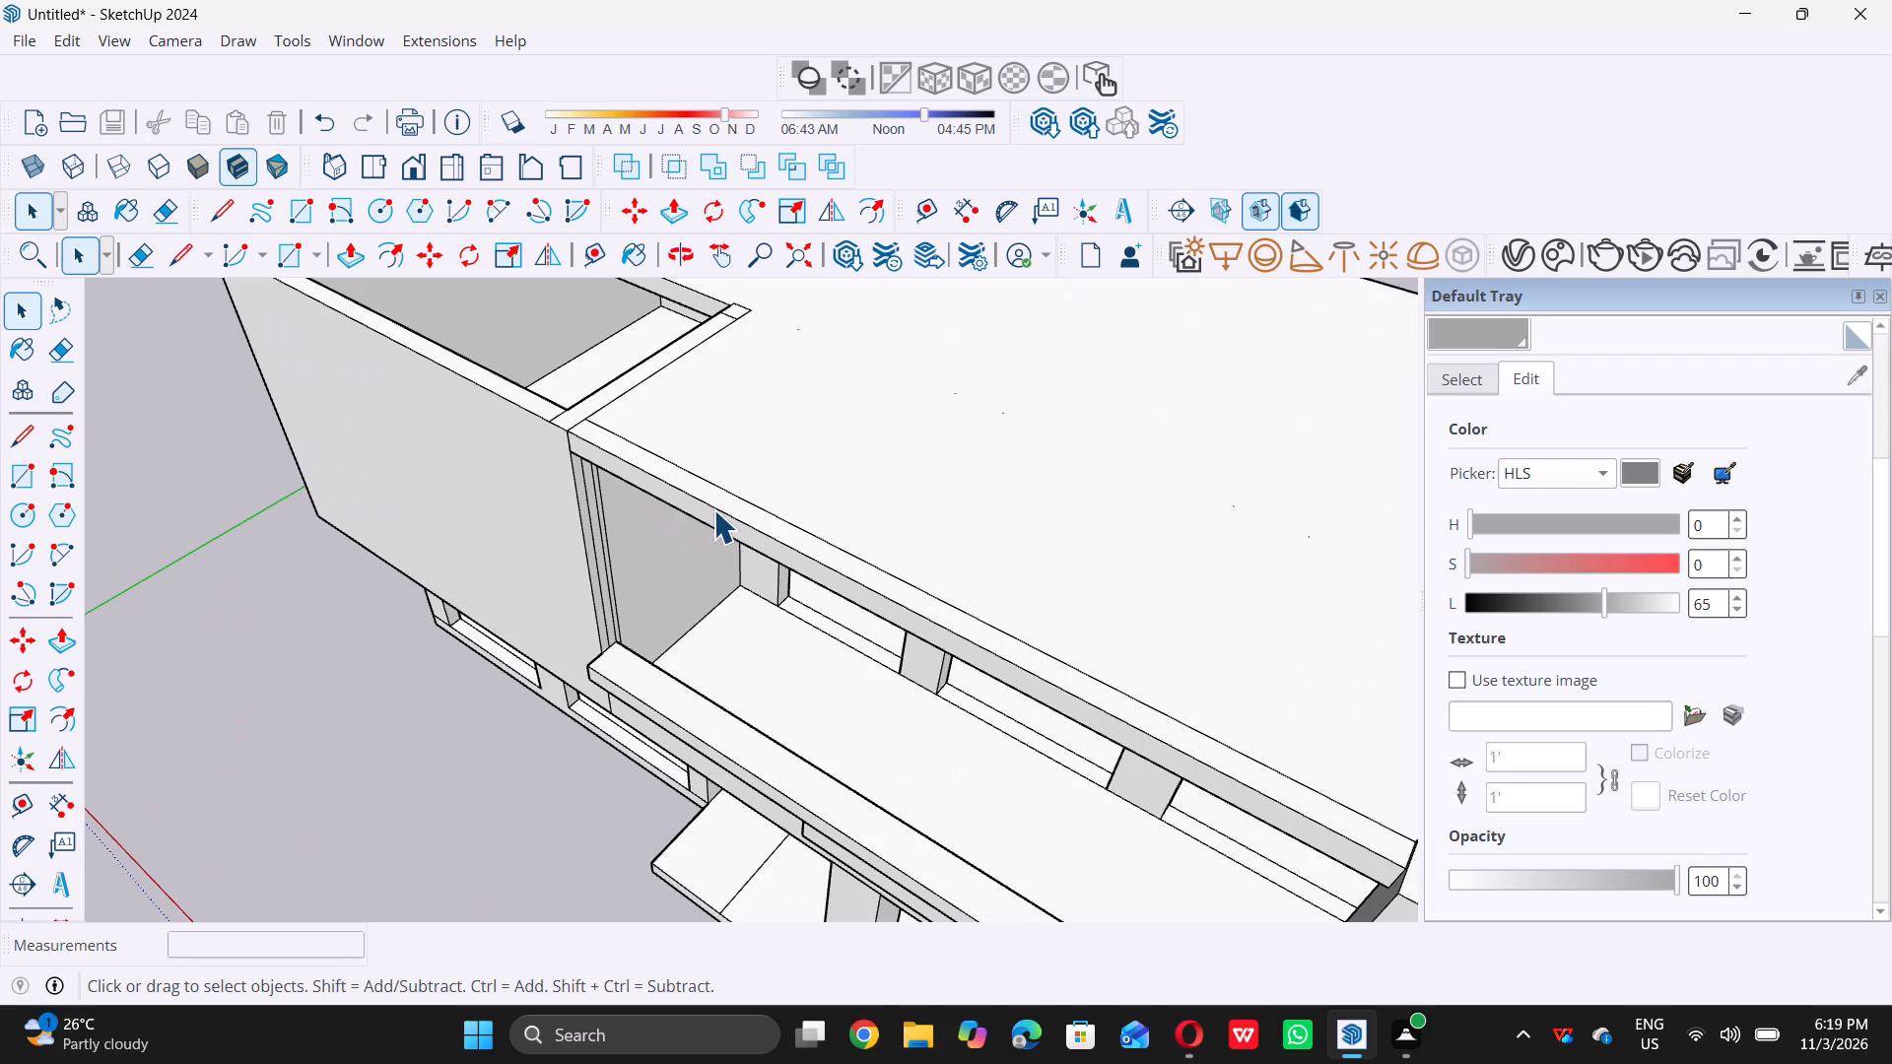
{"action": "scroll", "coordinate": [713, 509], "scroll_direction": "up", "scroll_amount": 6}
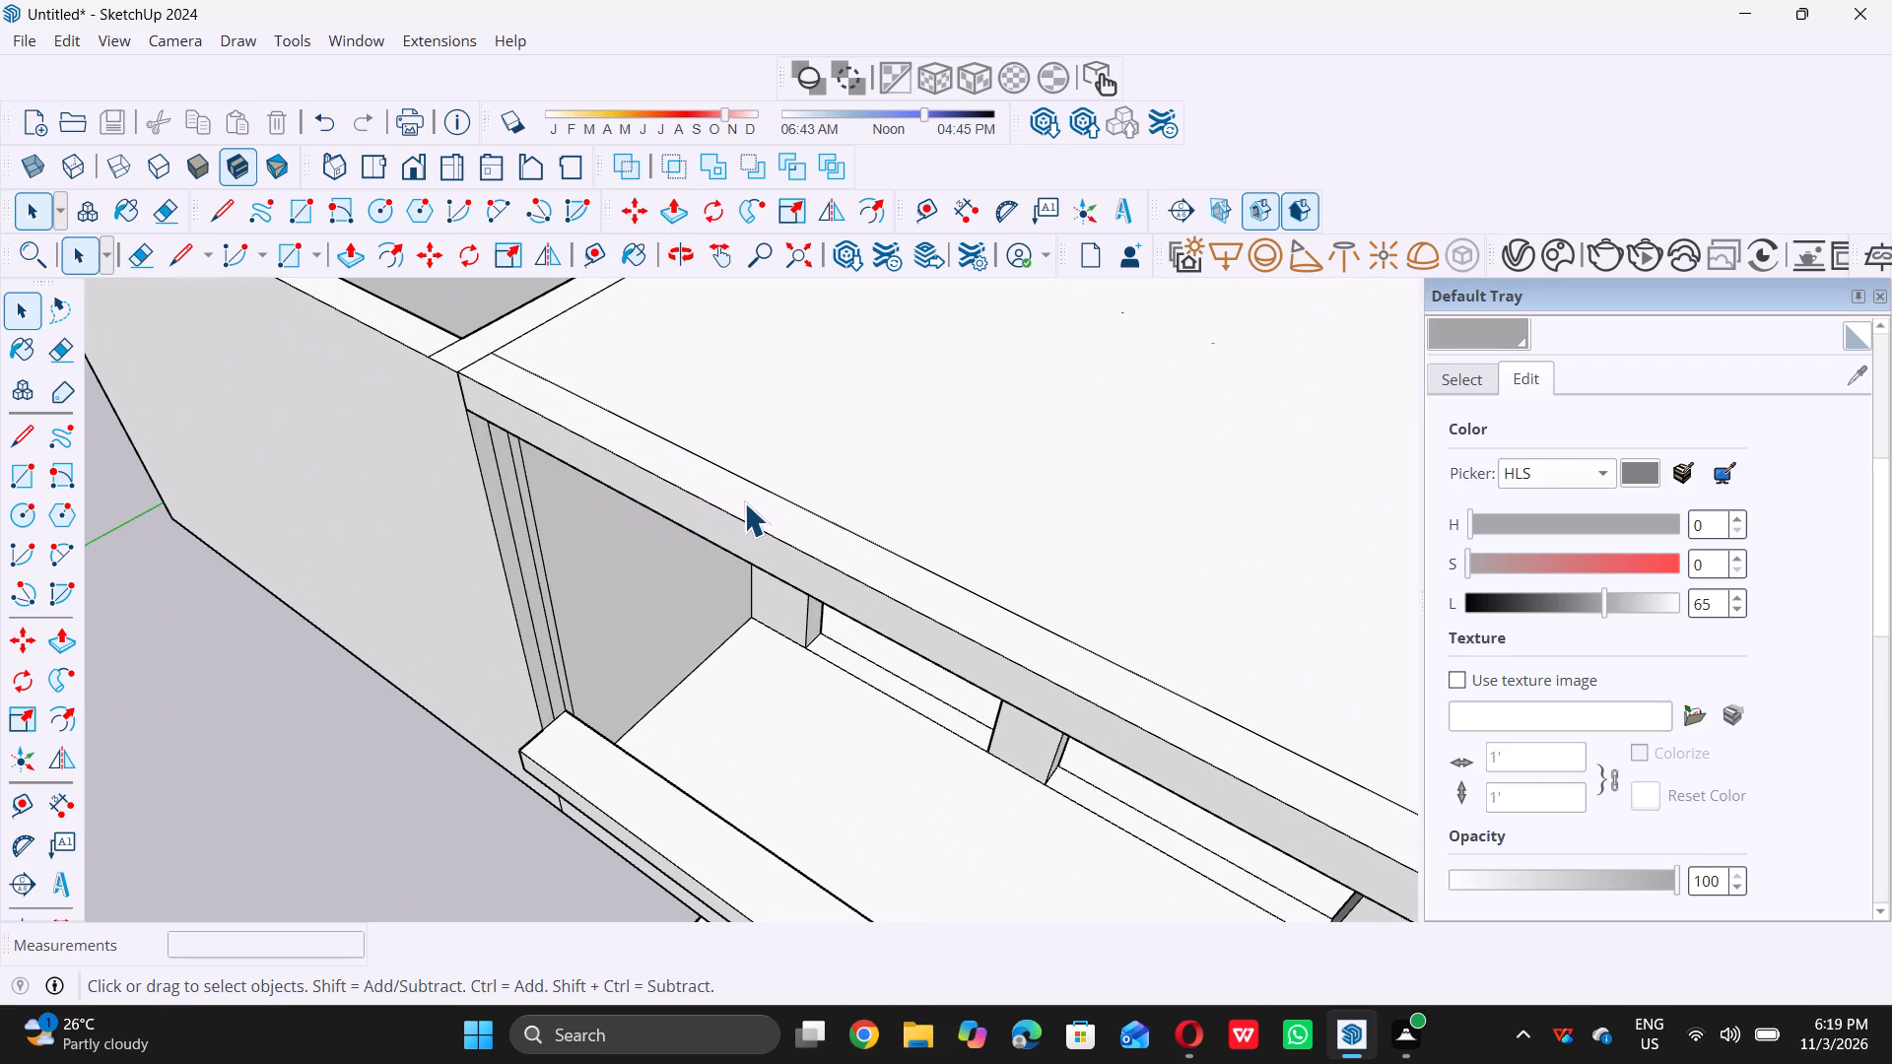
{"action": "scroll", "coordinate": [742, 503], "scroll_direction": "up", "scroll_amount": 5}
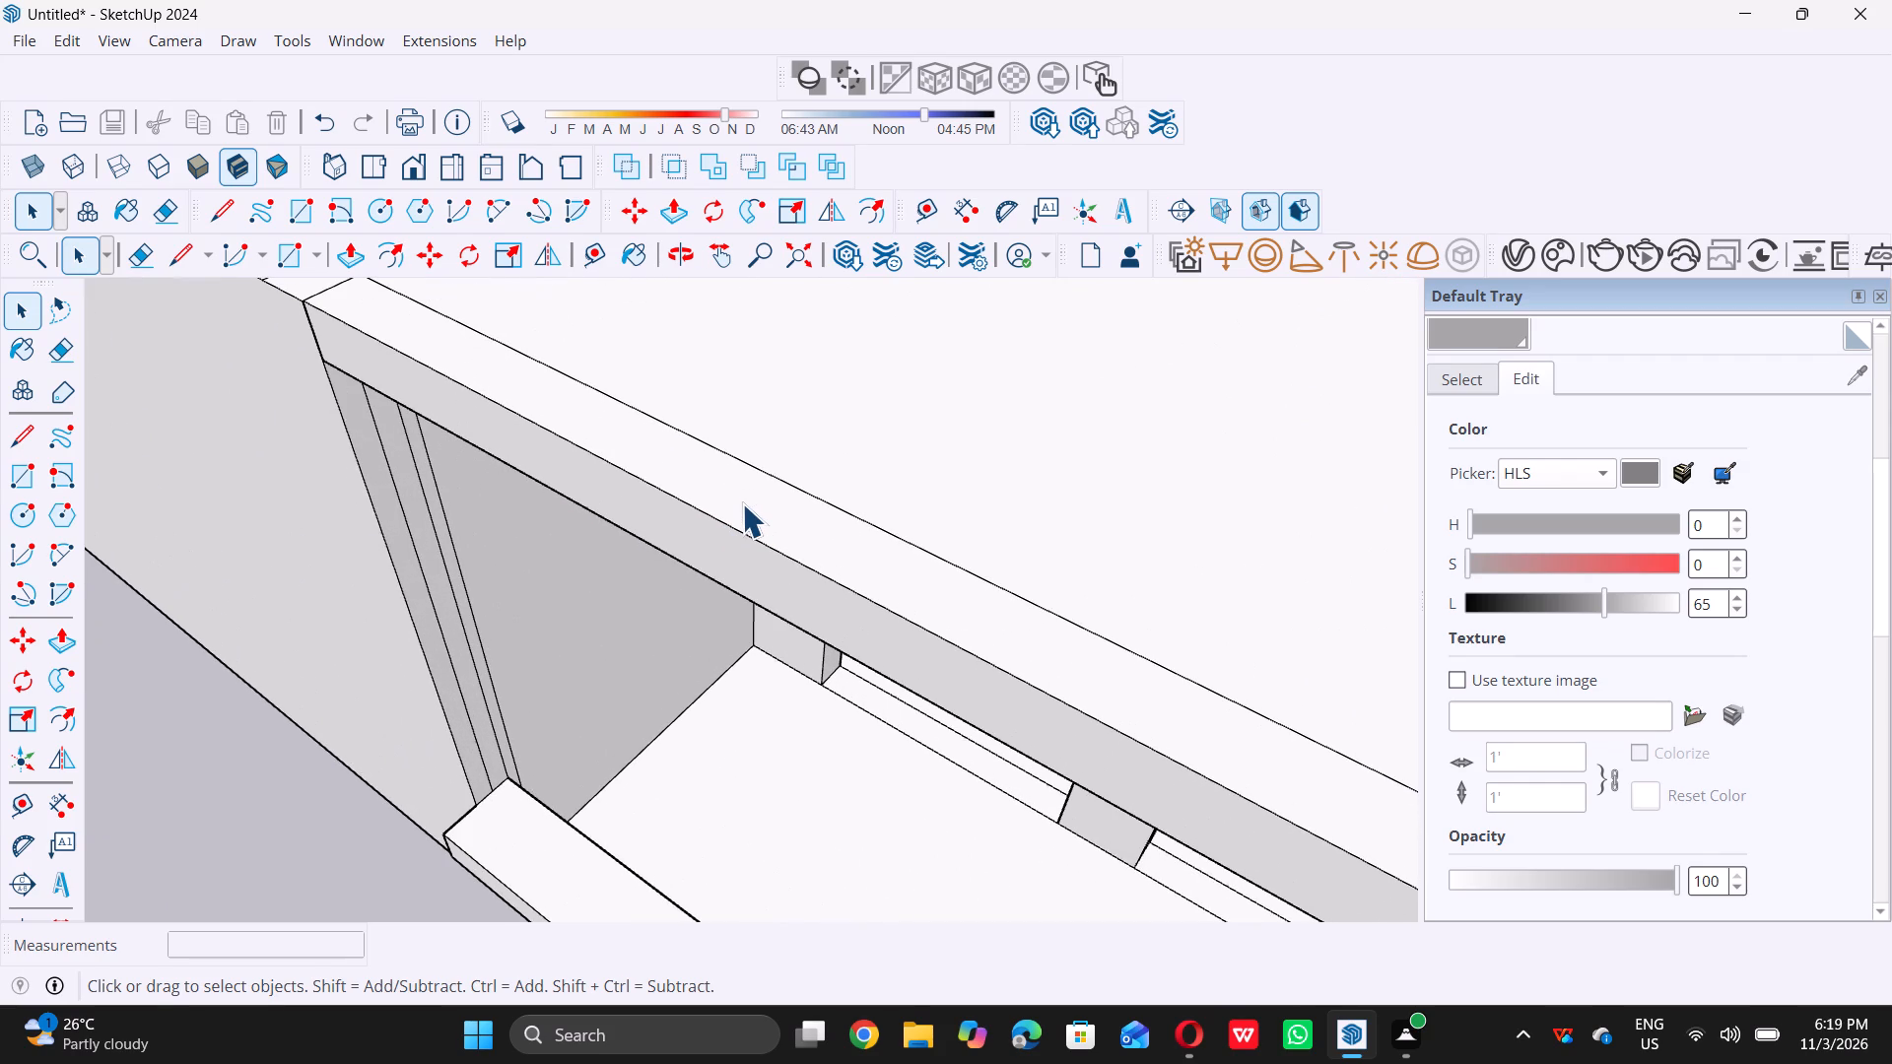
{"action": "left_click", "coordinate": [742, 503]}
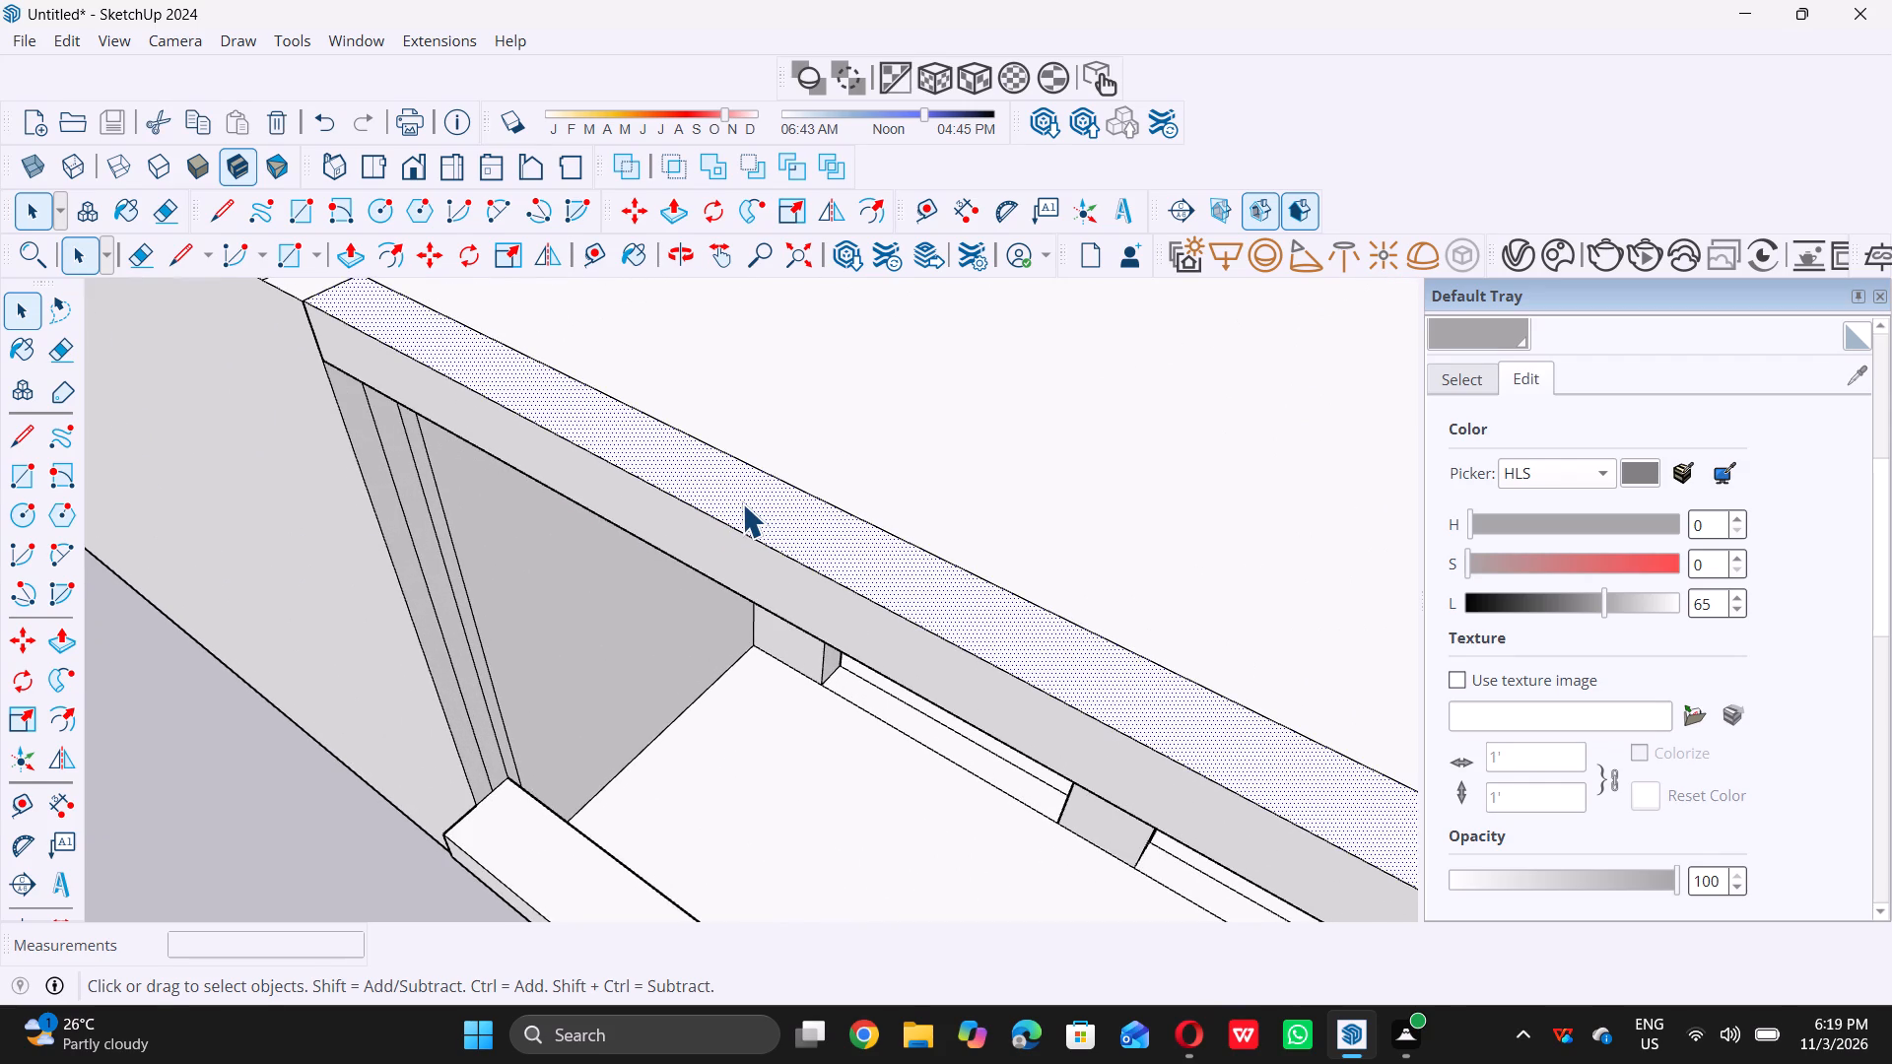
{"action": "key", "text": "p"}
{"action": "left_click", "coordinate": [743, 500]}
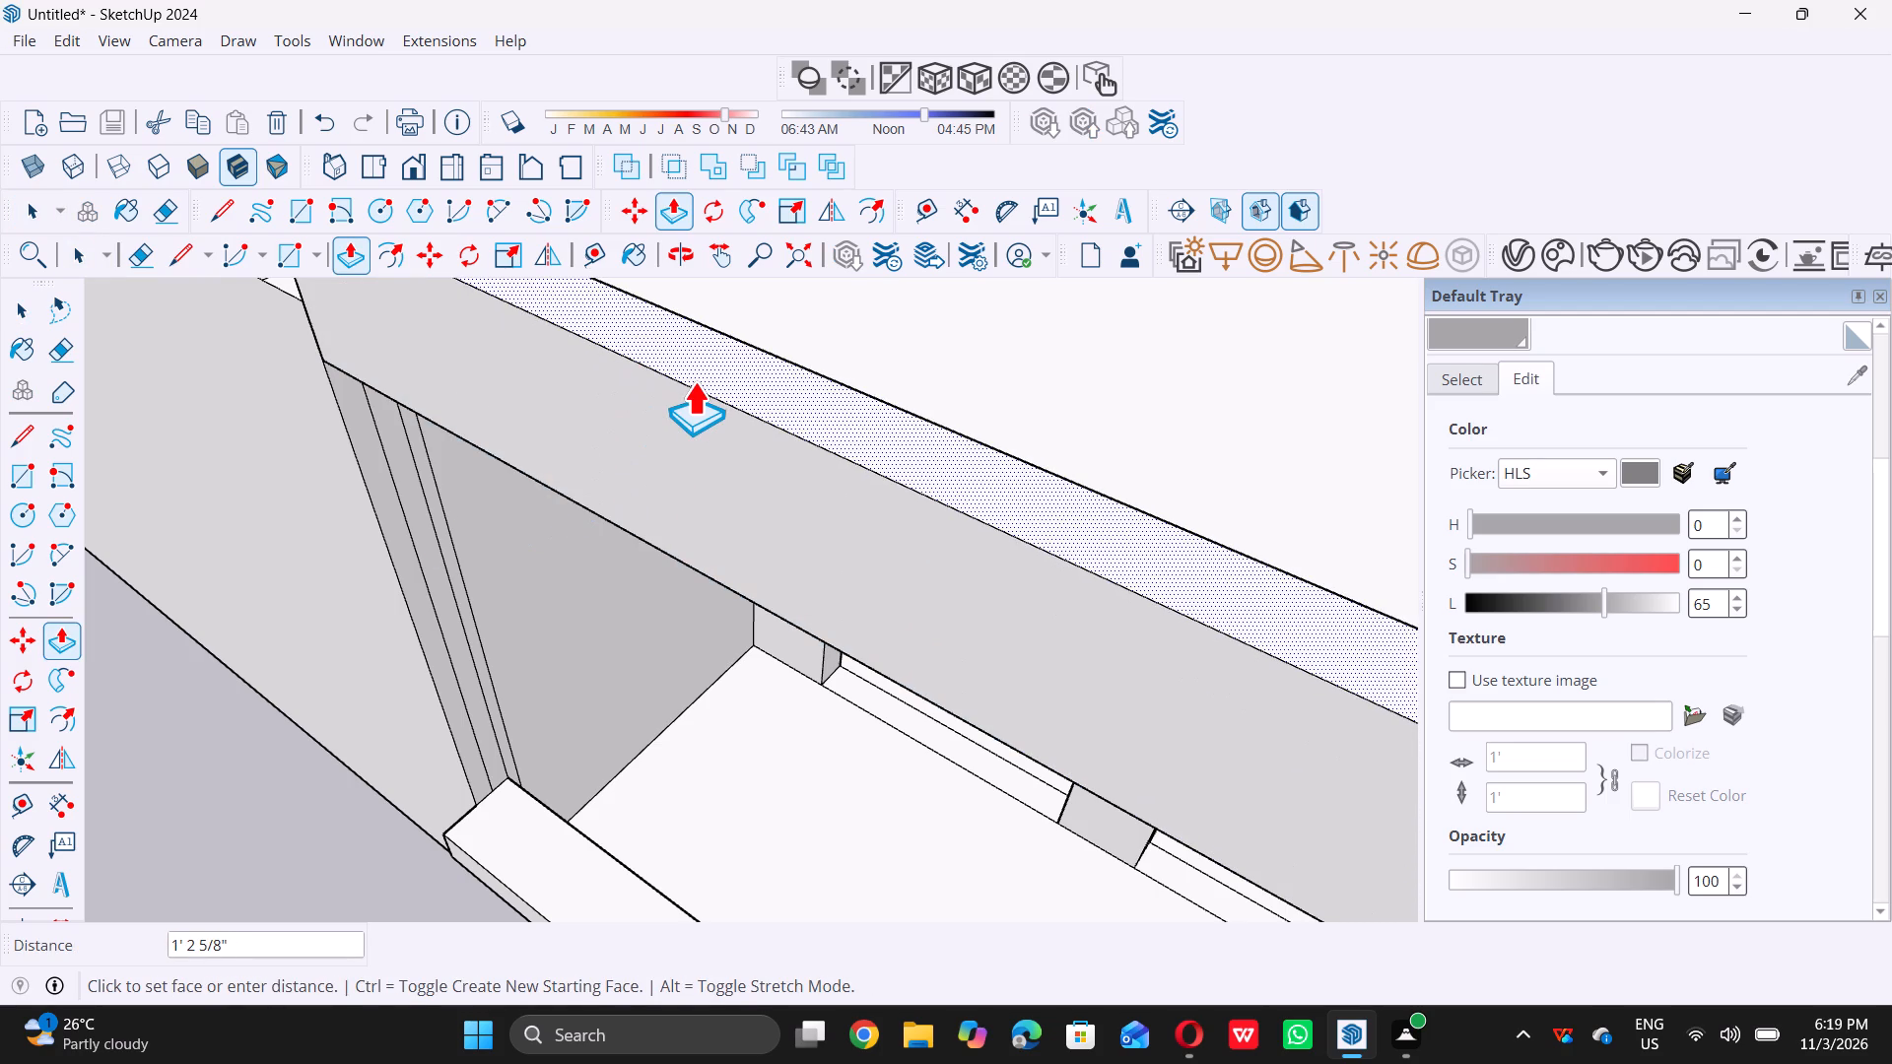
{"action": "type", "text": "10"}
{"action": "key", "text": "apostrophe"}
{"action": "key", "text": "Return"}
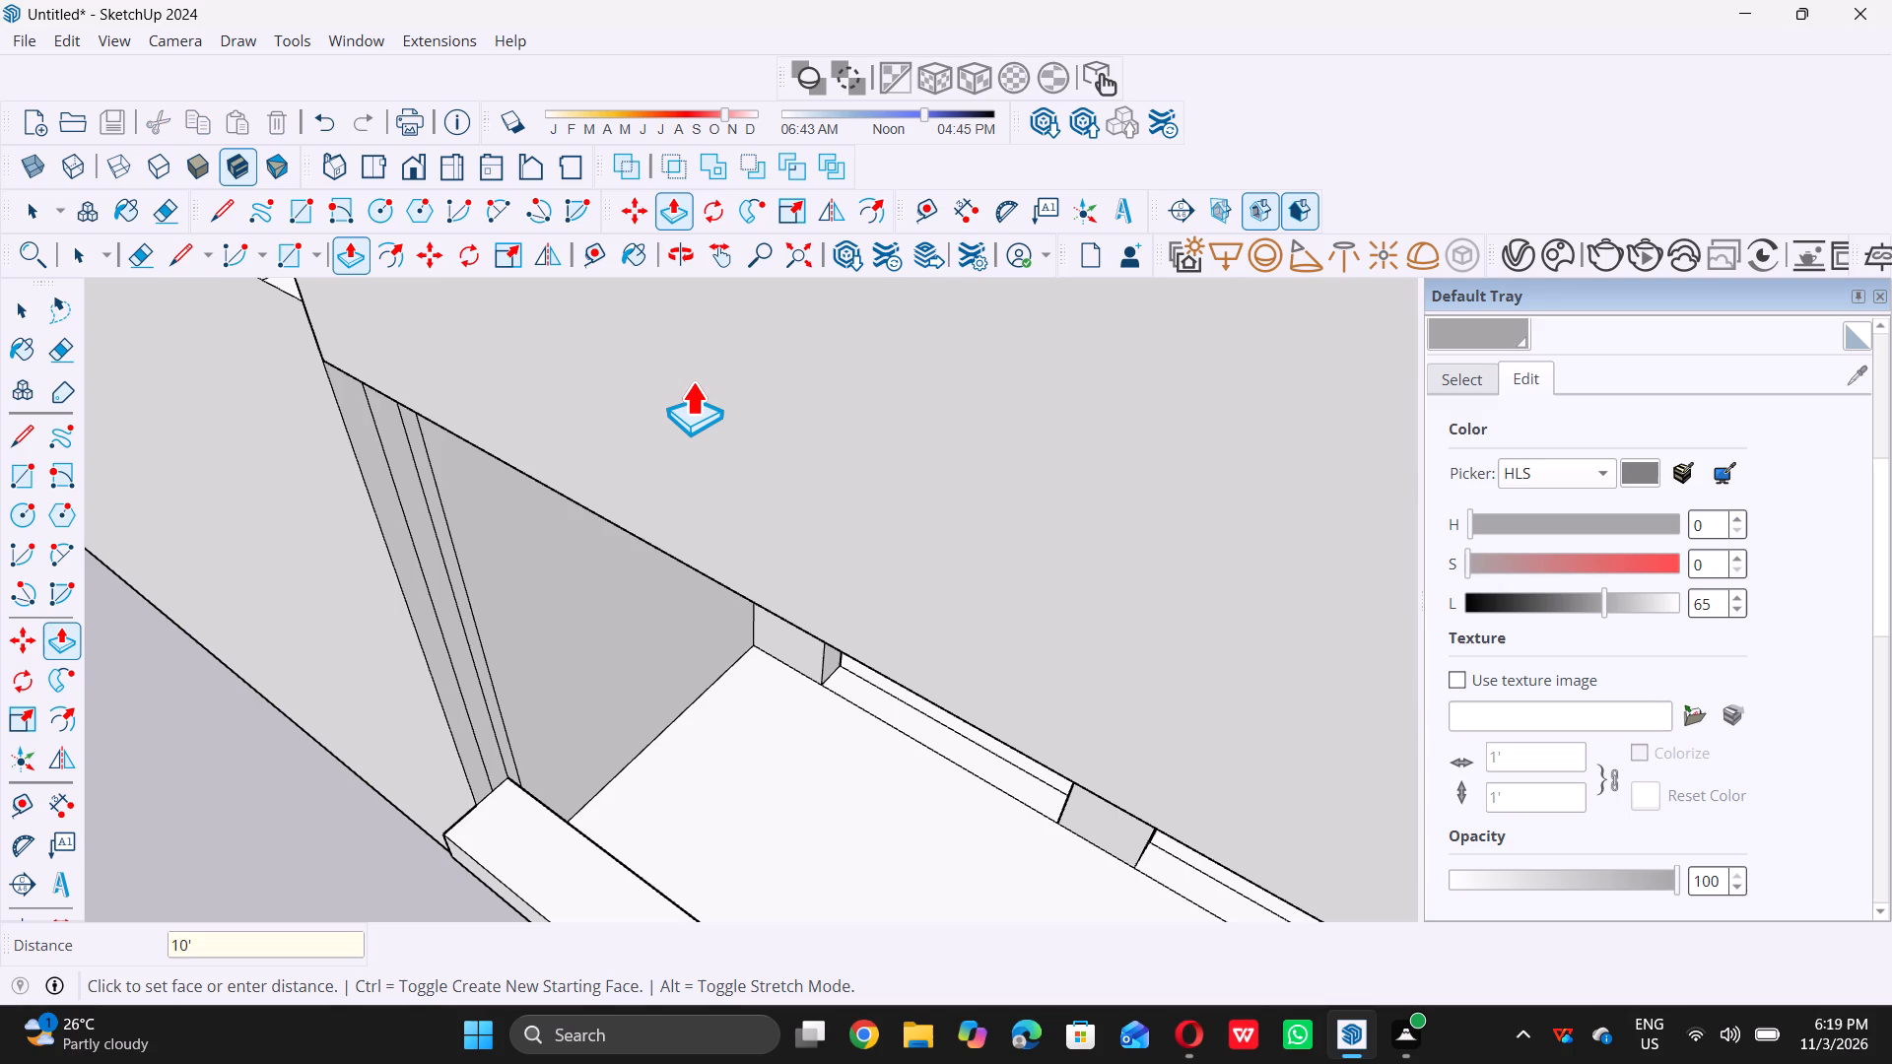
{"action": "key", "text": "space"}
Raise the top face of the corner pier beside the new roof wall by the same 10' with Push/Pull.
{"action": "scroll", "coordinate": [412, 590], "scroll_direction": "down", "scroll_amount": 7}
{"action": "scroll", "coordinate": [521, 554], "scroll_direction": "down", "scroll_amount": 7}
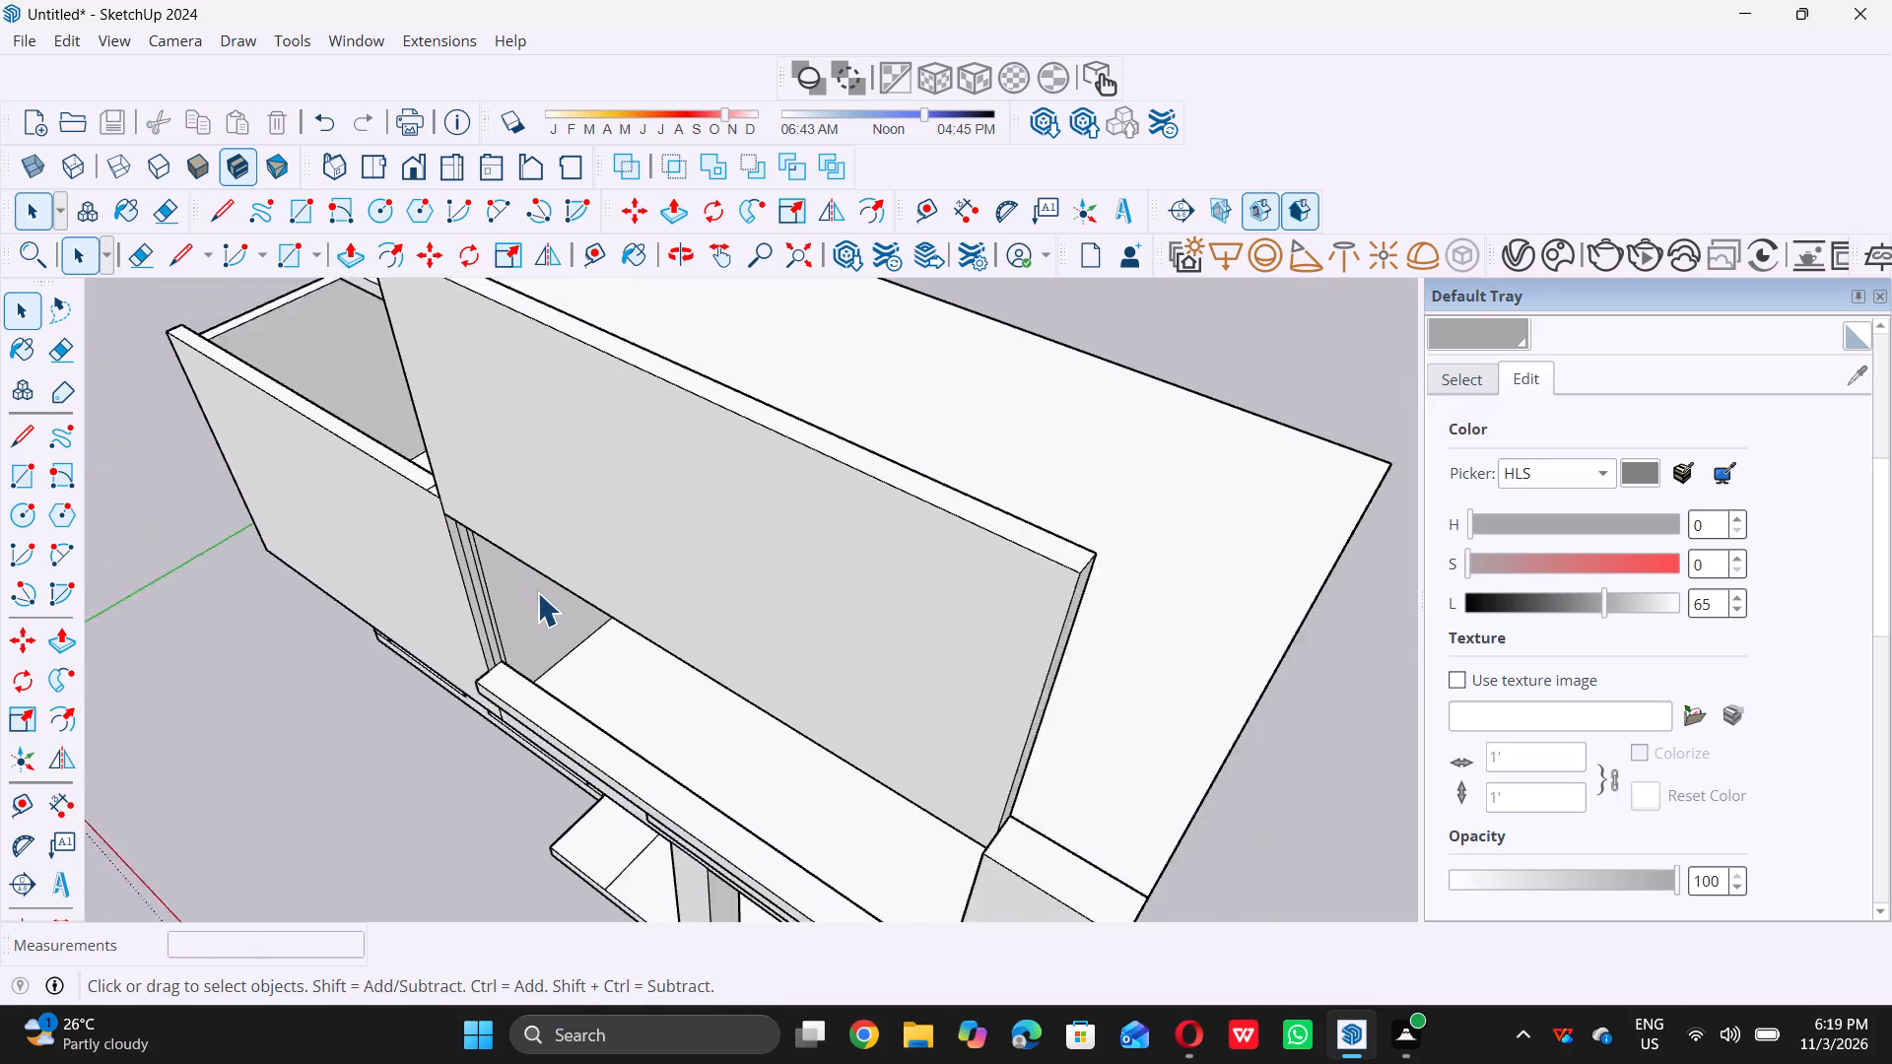
{"action": "scroll", "coordinate": [537, 592], "scroll_direction": "down", "scroll_amount": 7}
{"action": "middle_click_drag", "start_coordinate": [625, 695], "coordinate": [650, 599]}
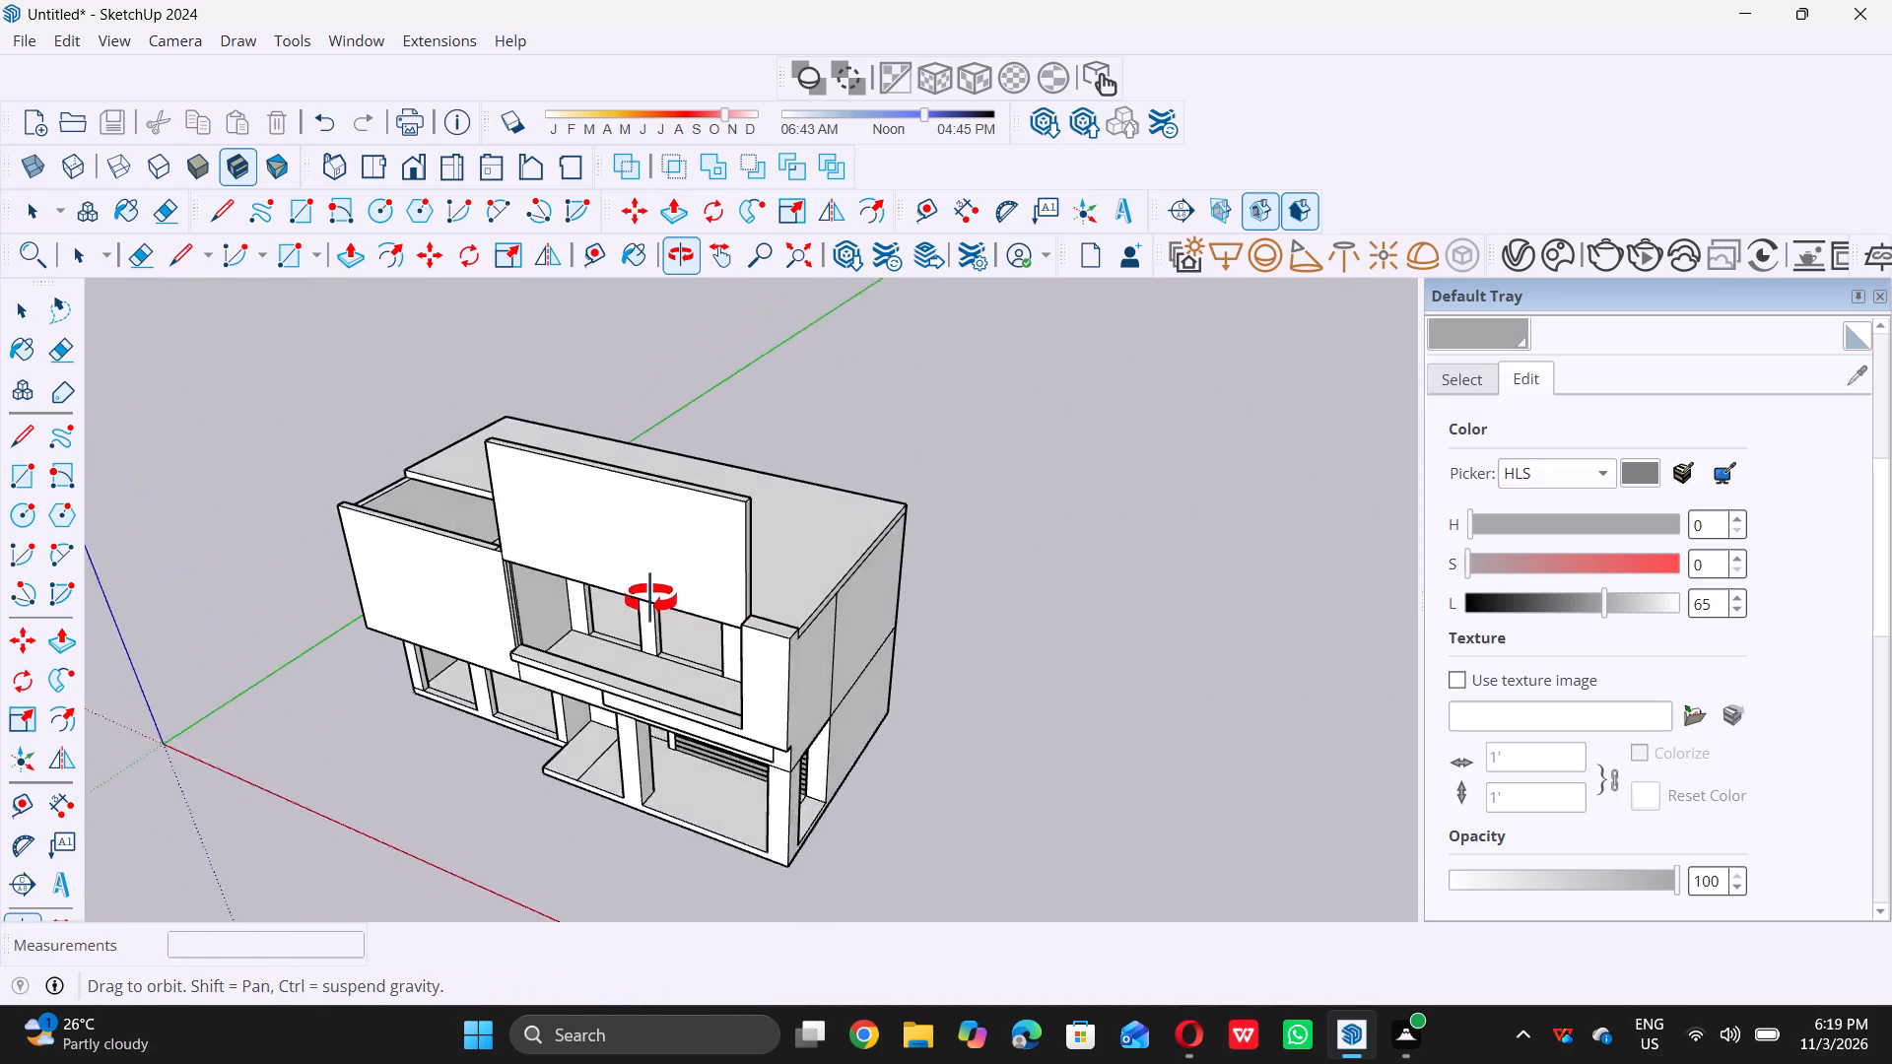
{"action": "middle_click_drag", "start_coordinate": [650, 599], "coordinate": [584, 617]}
{"action": "middle_click_drag", "start_coordinate": [684, 613], "coordinate": [630, 645]}
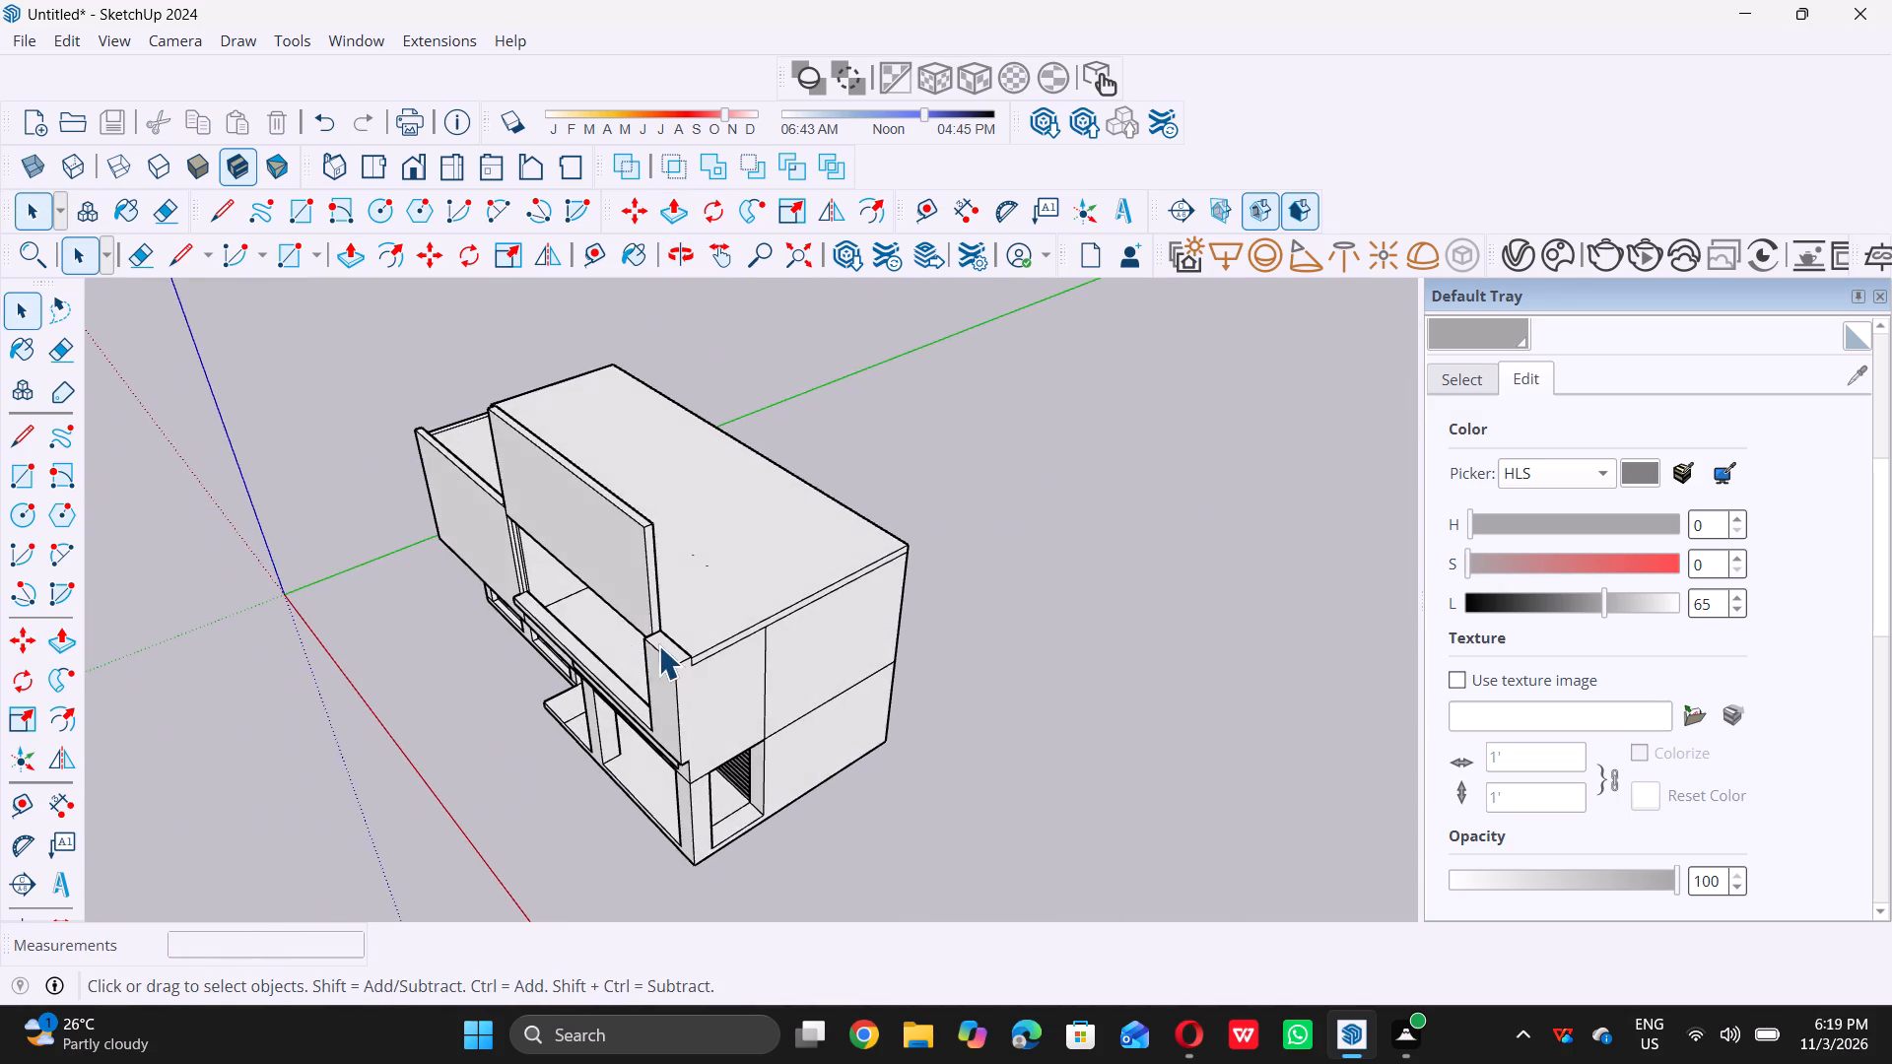
{"action": "scroll", "coordinate": [658, 645], "scroll_direction": "up", "scroll_amount": 11}
{"action": "left_click", "coordinate": [676, 648]}
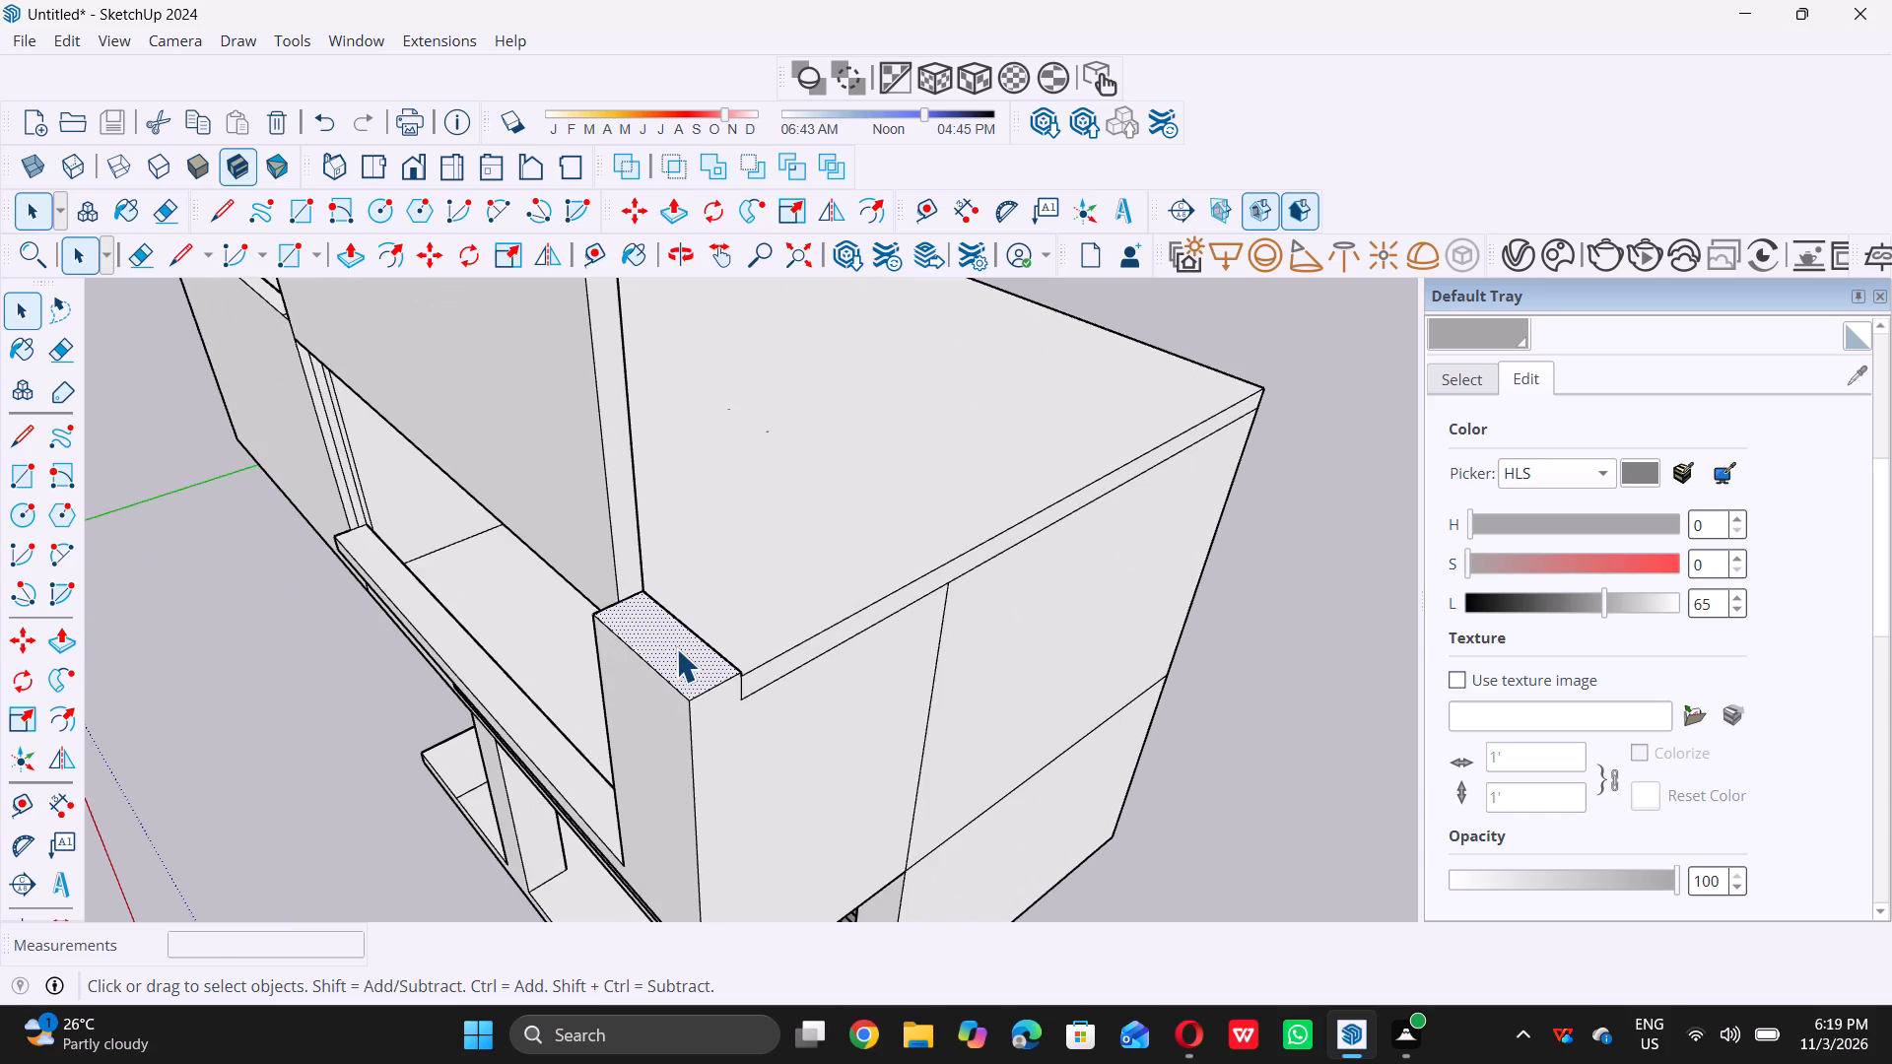
{"action": "key", "text": "p"}
{"action": "double_click", "coordinate": [675, 648]}
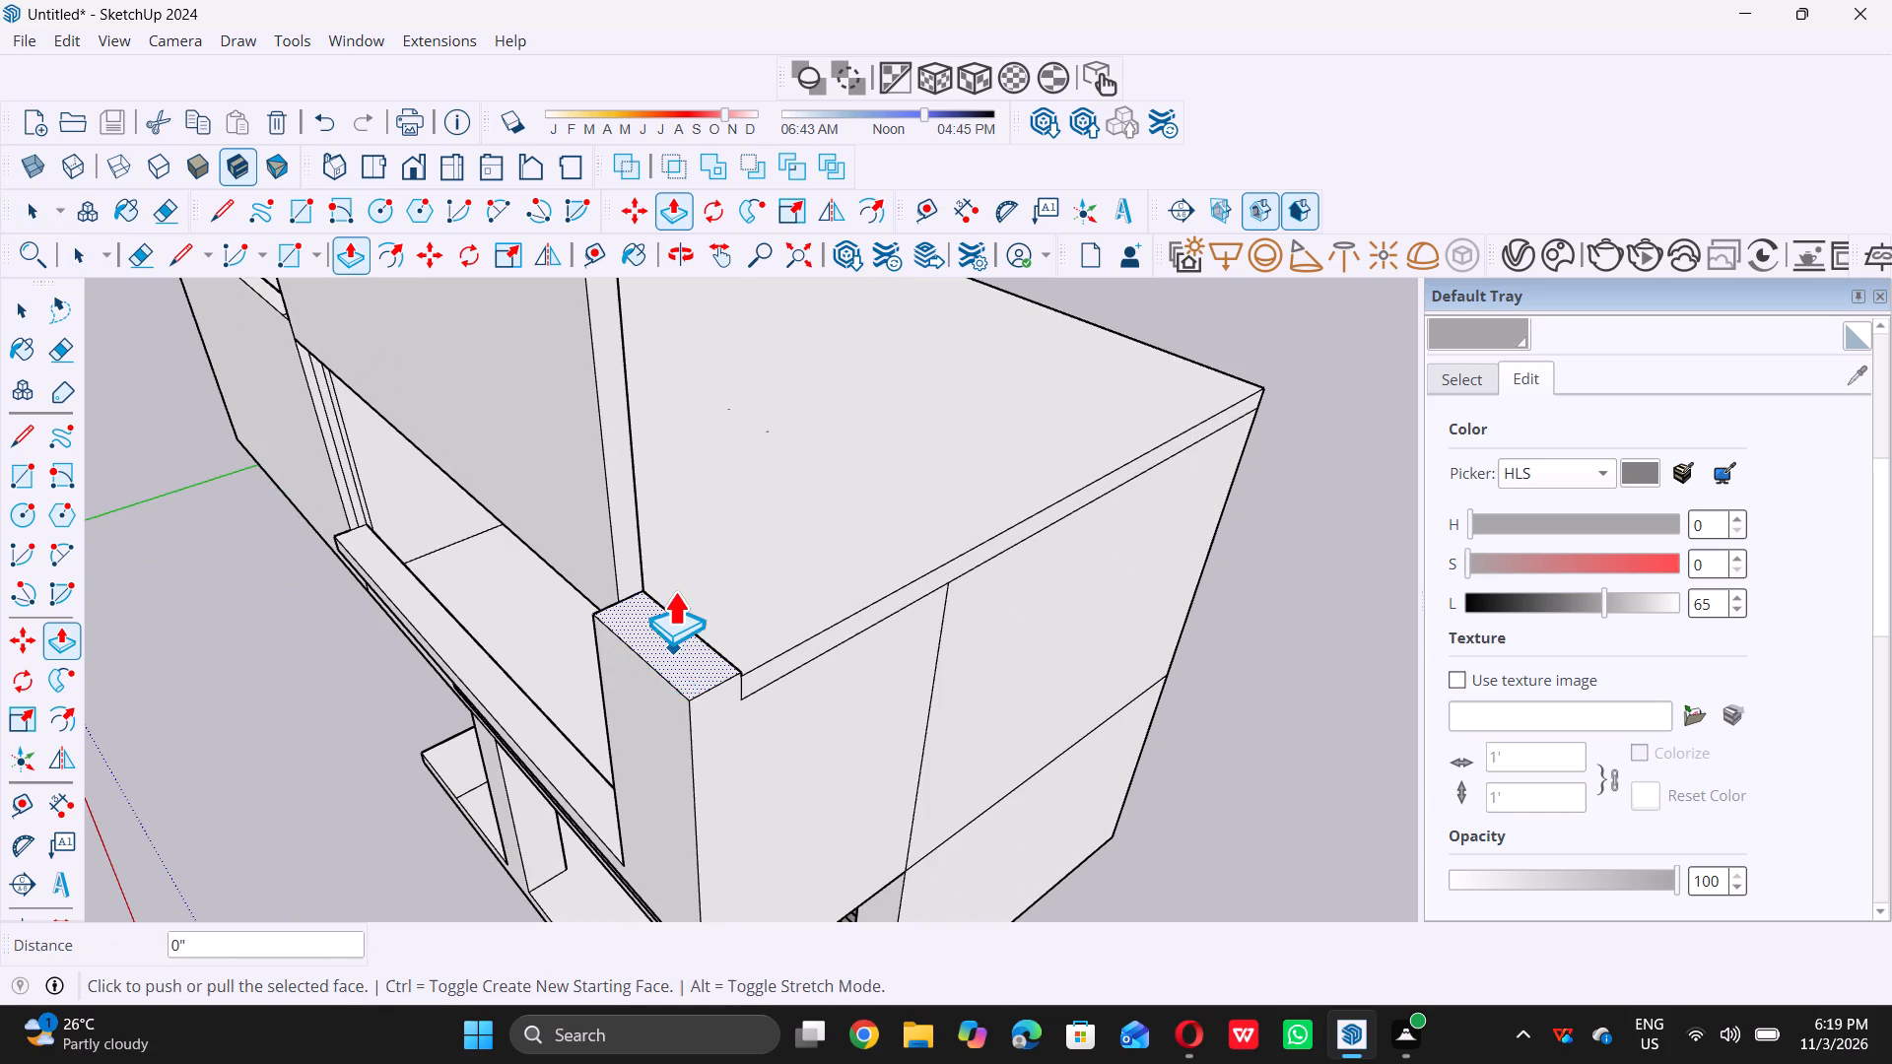
{"action": "key", "text": "space"}
{"action": "scroll", "coordinate": [774, 681], "scroll_direction": "down", "scroll_amount": 11}
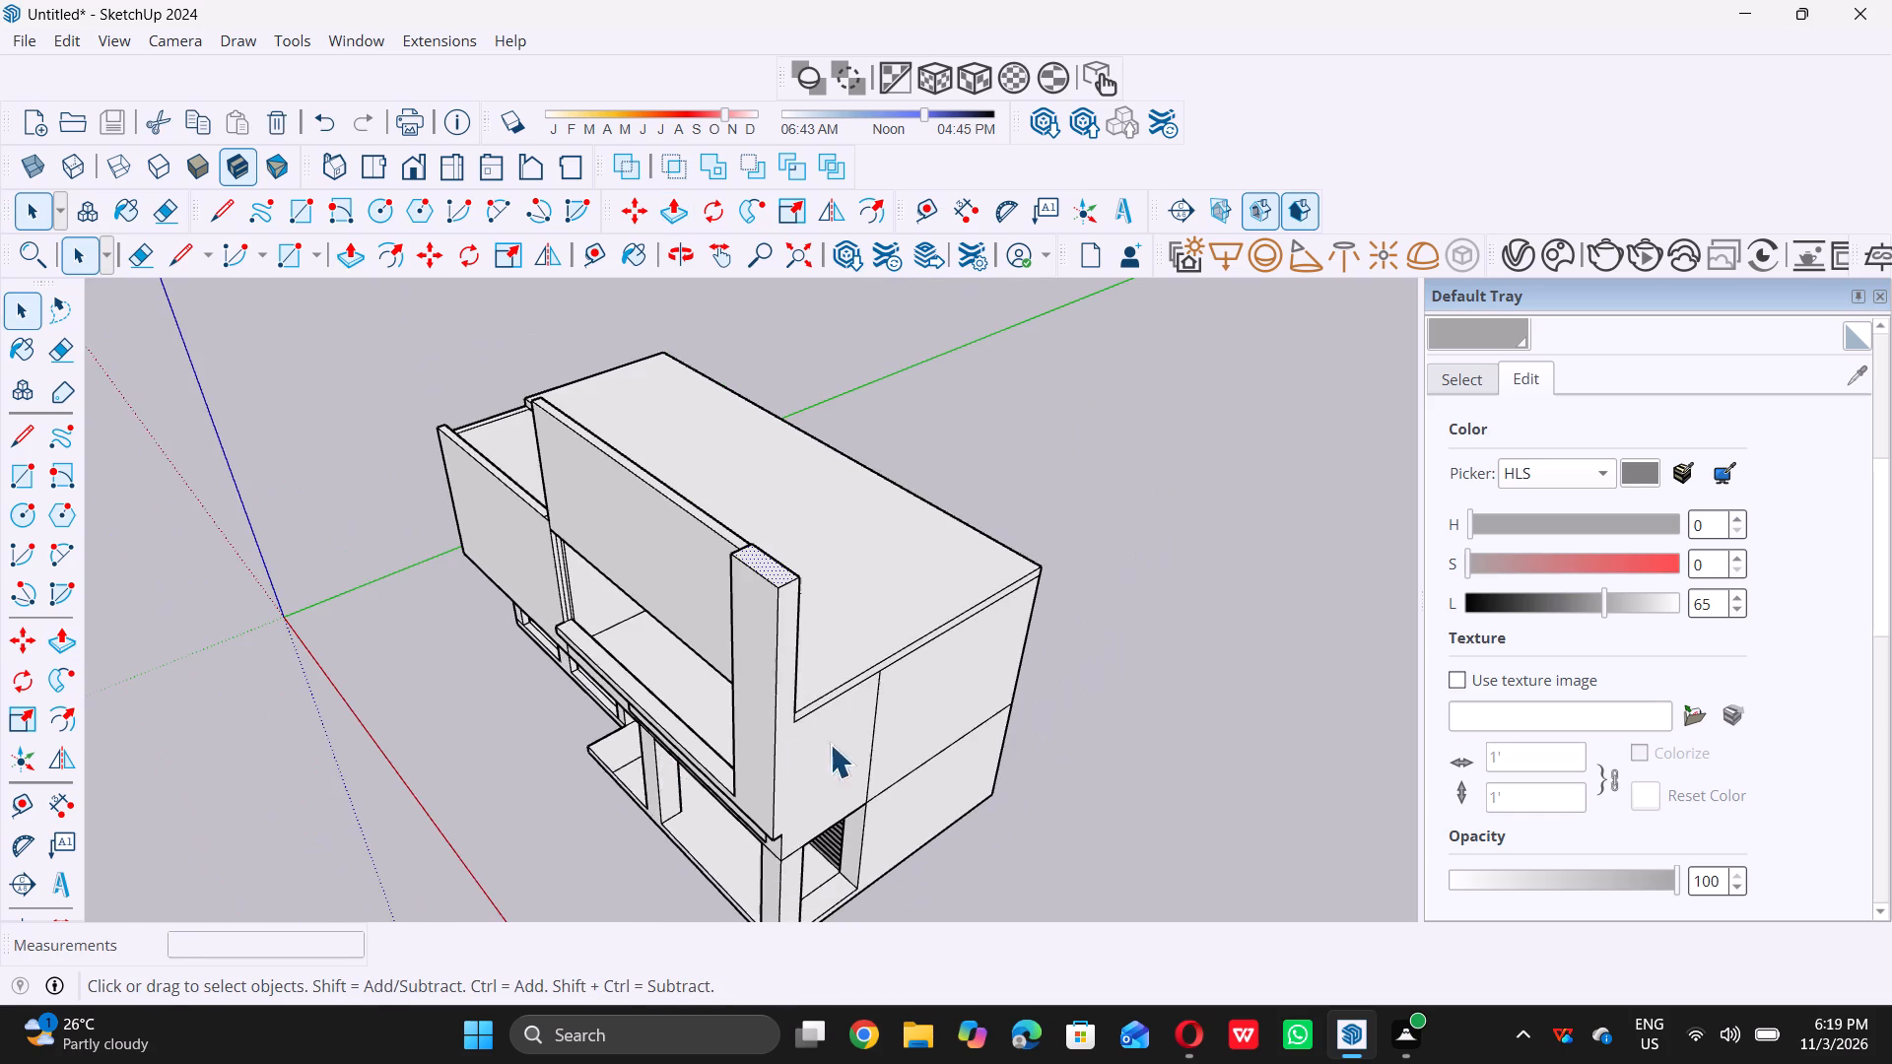
Clear the selection and examine the facade with its raised front wall and corner pier from the front and at an angle.
{"action": "middle_click_drag", "start_coordinate": [633, 740], "coordinate": [1011, 532]}
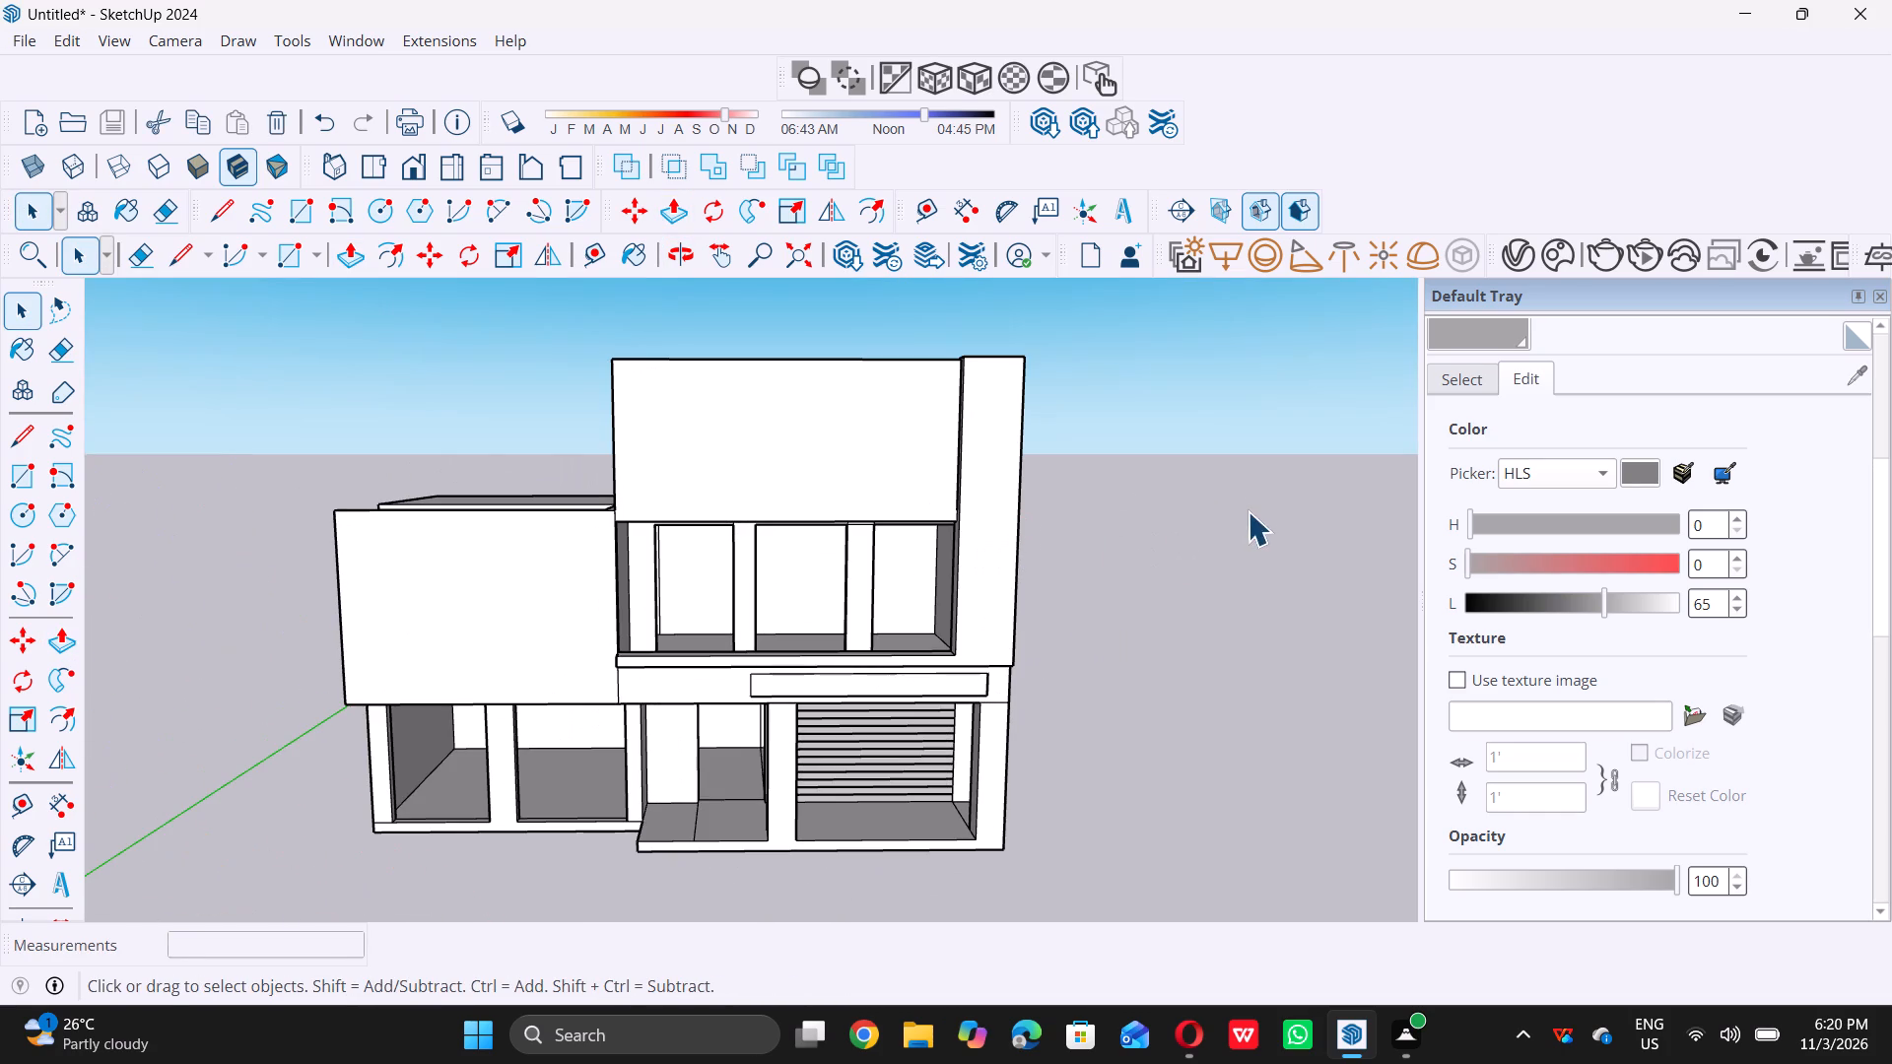
{"action": "left_click", "coordinate": [1249, 505]}
{"action": "middle_click_drag", "start_coordinate": [977, 438], "coordinate": [836, 486]}
{"action": "scroll", "coordinate": [833, 486], "scroll_direction": "down", "scroll_amount": 1}
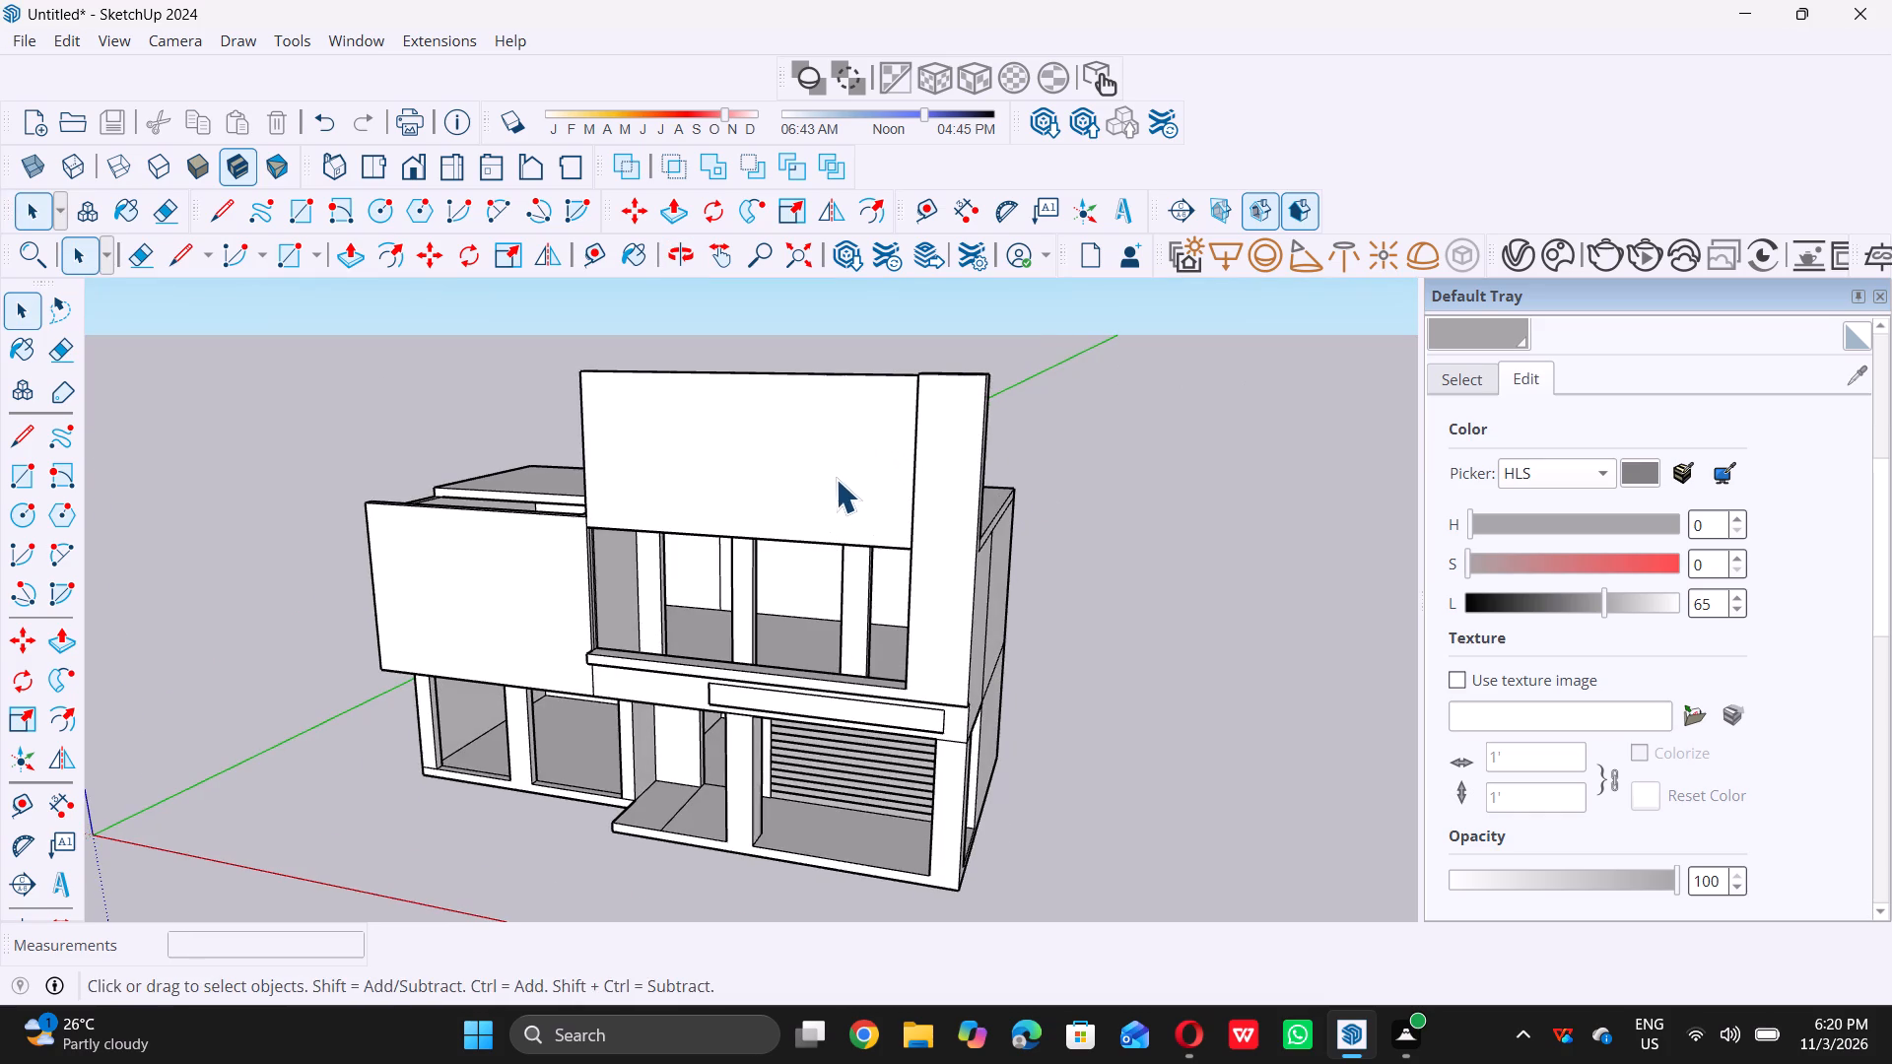
{"action": "middle_click_drag", "start_coordinate": [907, 457], "coordinate": [976, 436]}
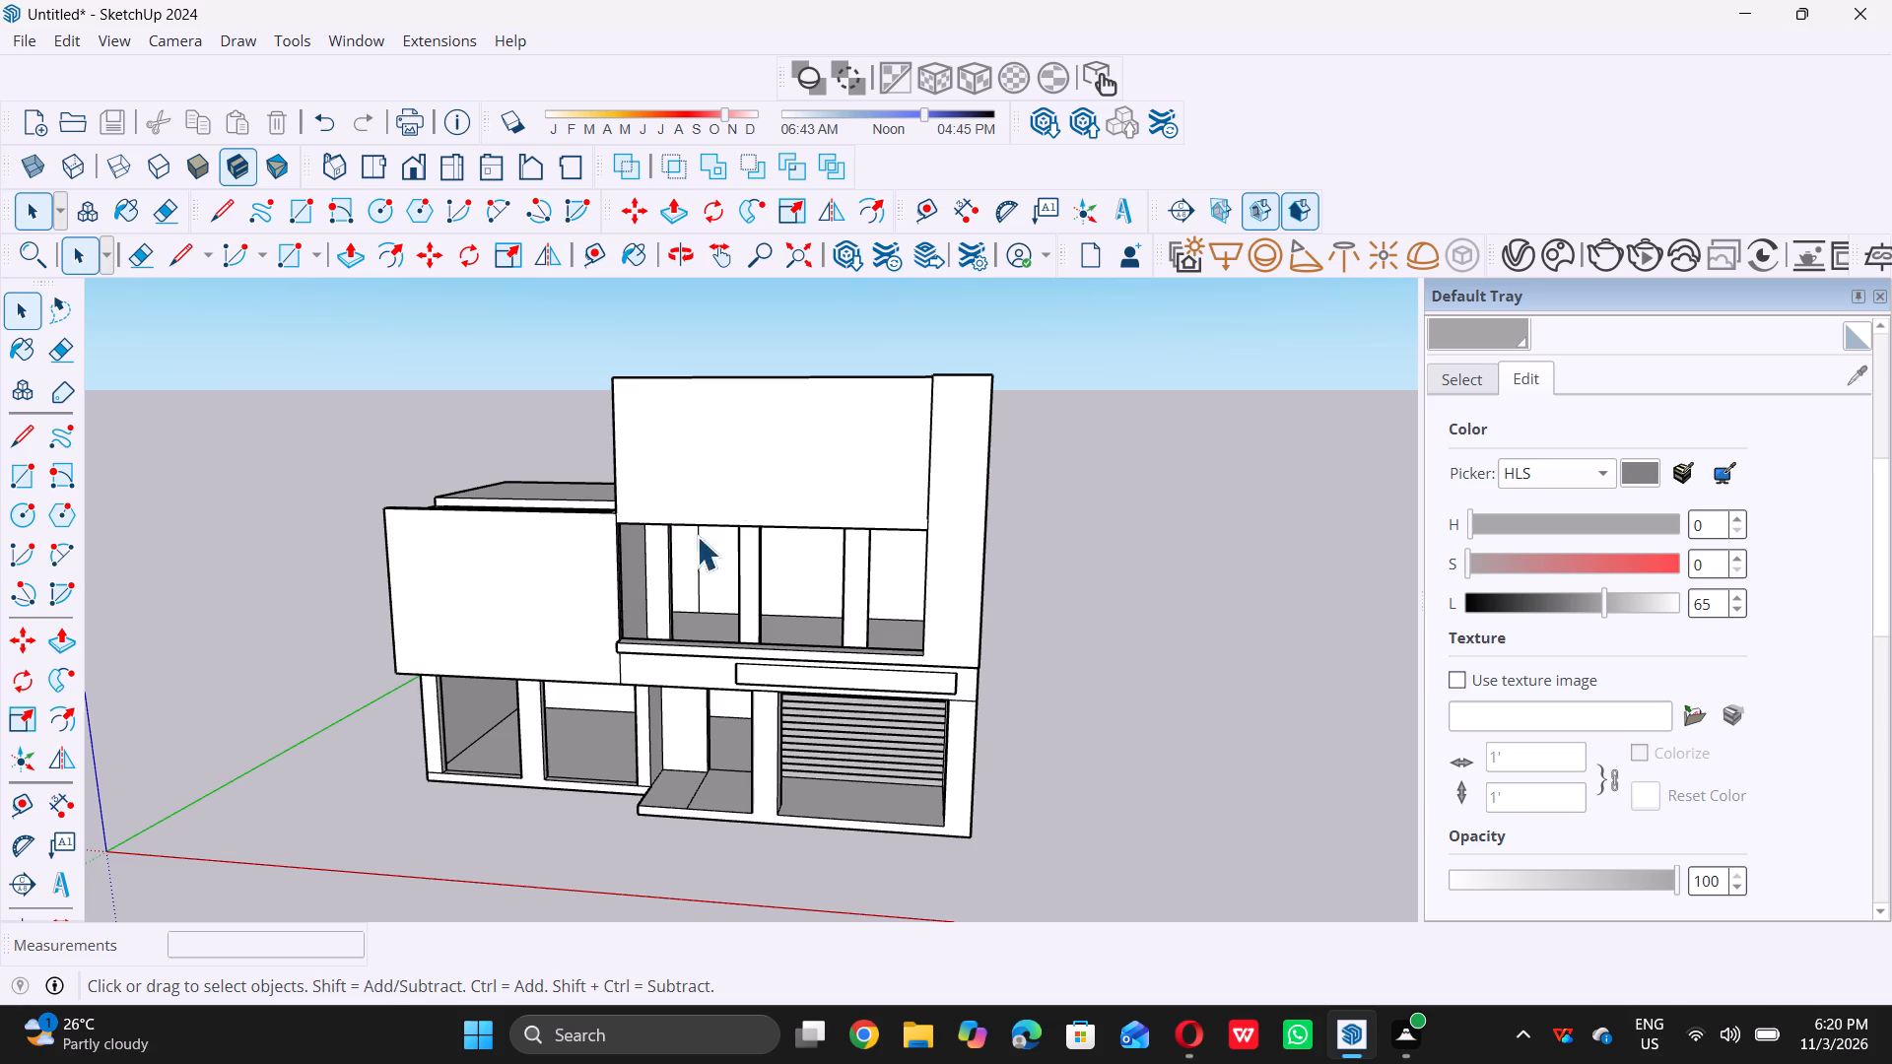
{"action": "scroll", "coordinate": [693, 592], "scroll_direction": "up", "scroll_amount": 1}
{"action": "middle_click_drag", "start_coordinate": [693, 593], "coordinate": [754, 512]}
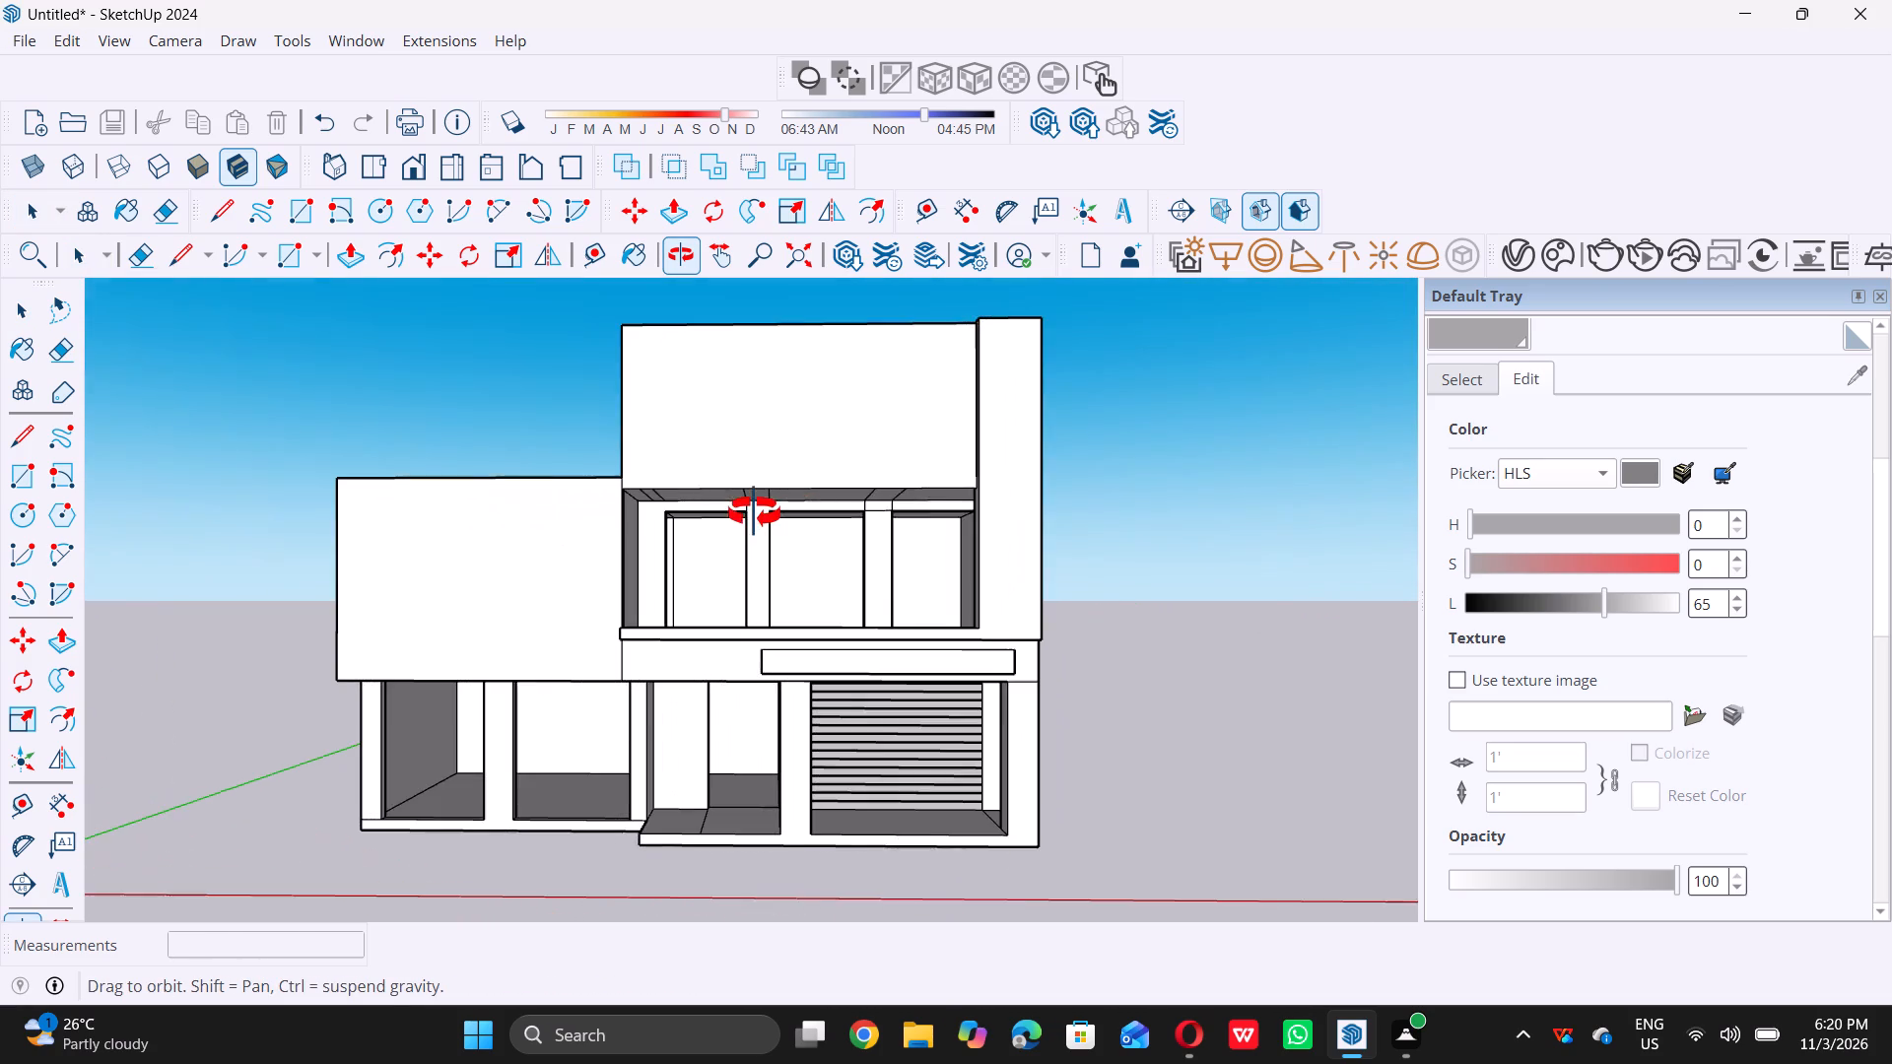
{"action": "middle_click_drag", "start_coordinate": [754, 512], "coordinate": [754, 527]}
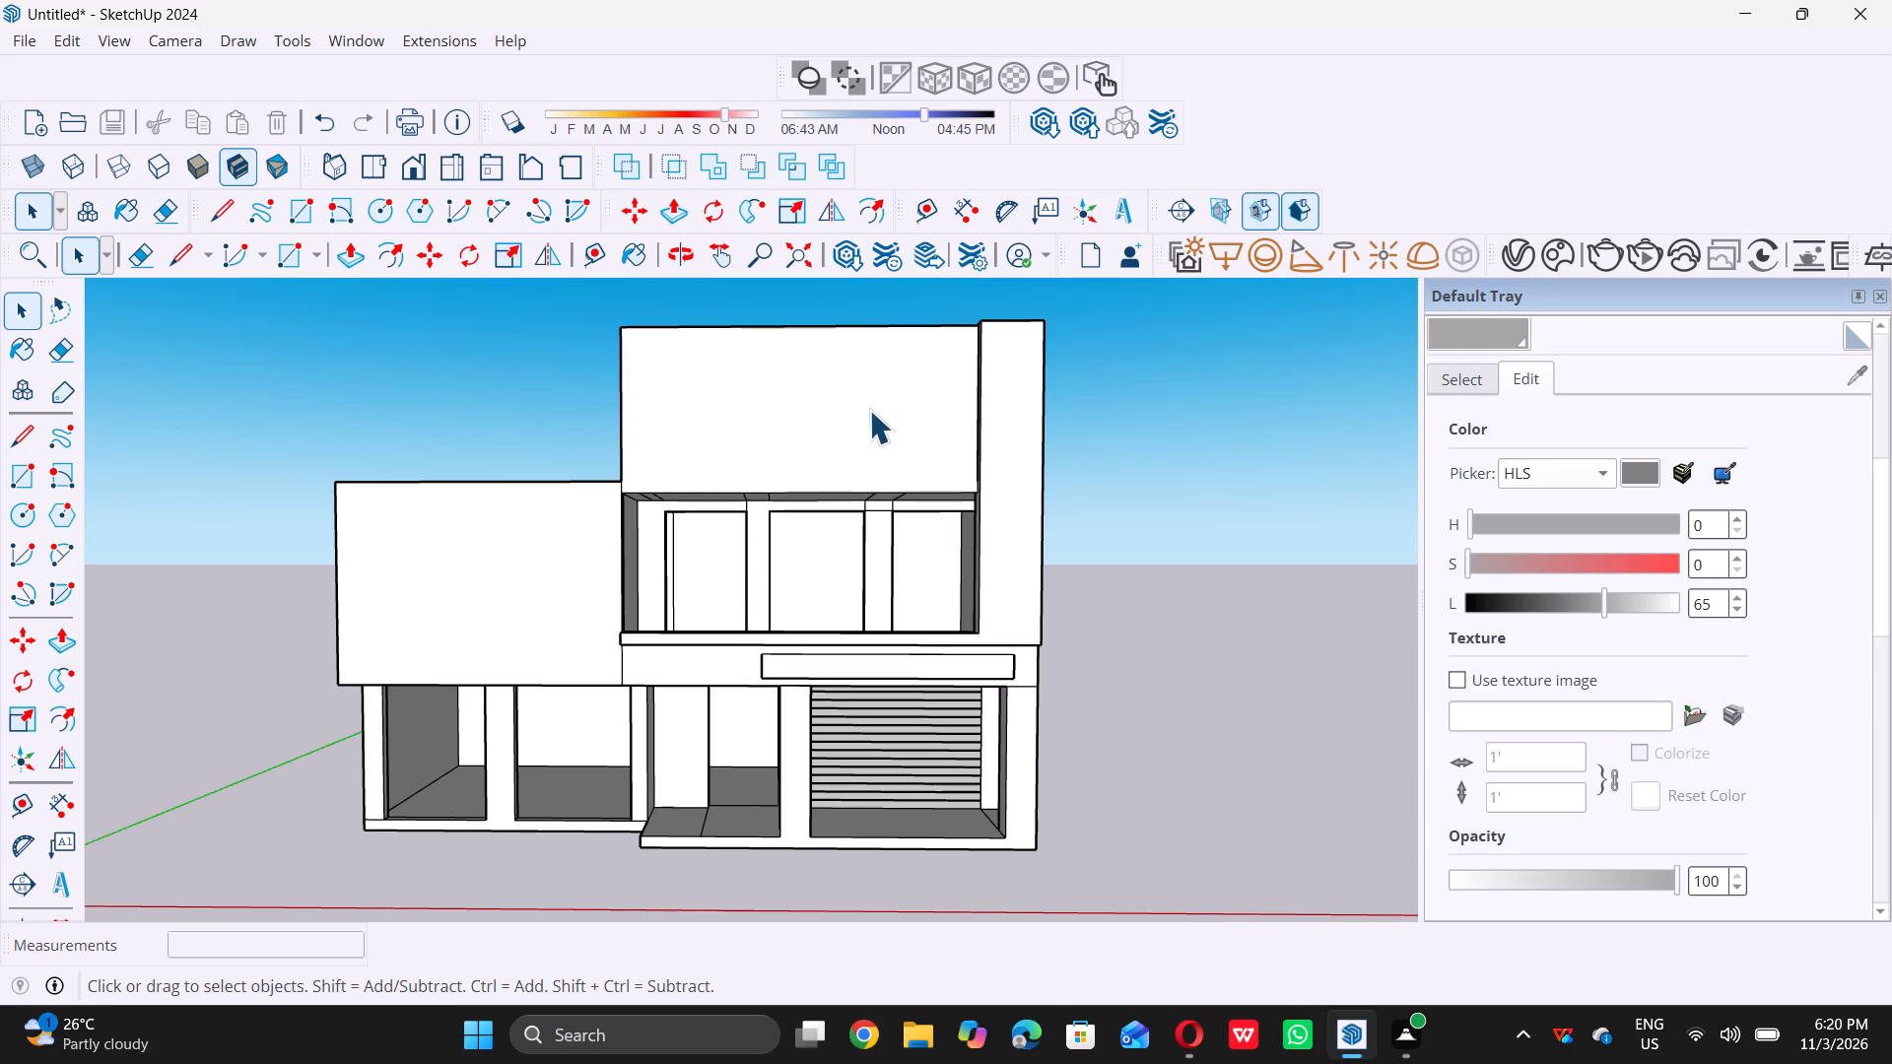
{"action": "scroll", "coordinate": [914, 381], "scroll_direction": "up", "scroll_amount": 4}
{"action": "middle_click", "coordinate": [916, 389]}
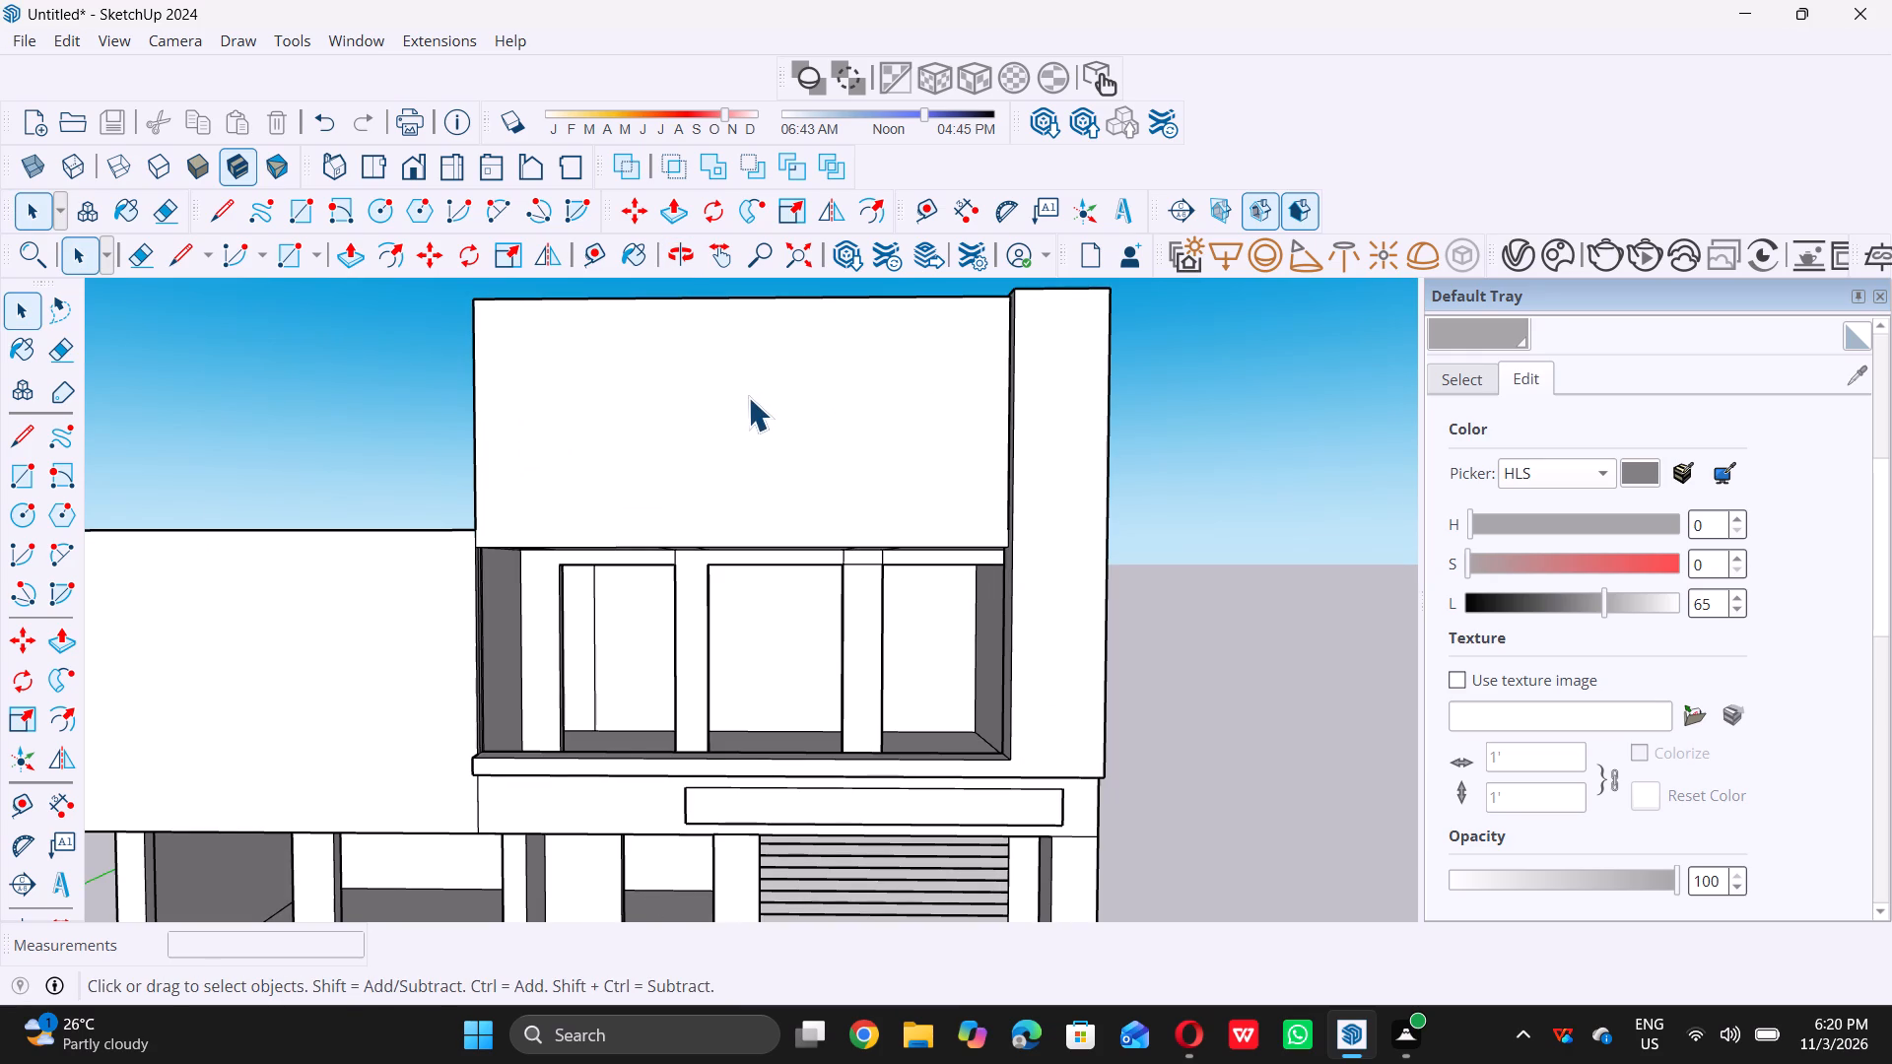
{"action": "scroll", "coordinate": [716, 410], "scroll_direction": "down", "scroll_amount": 2}
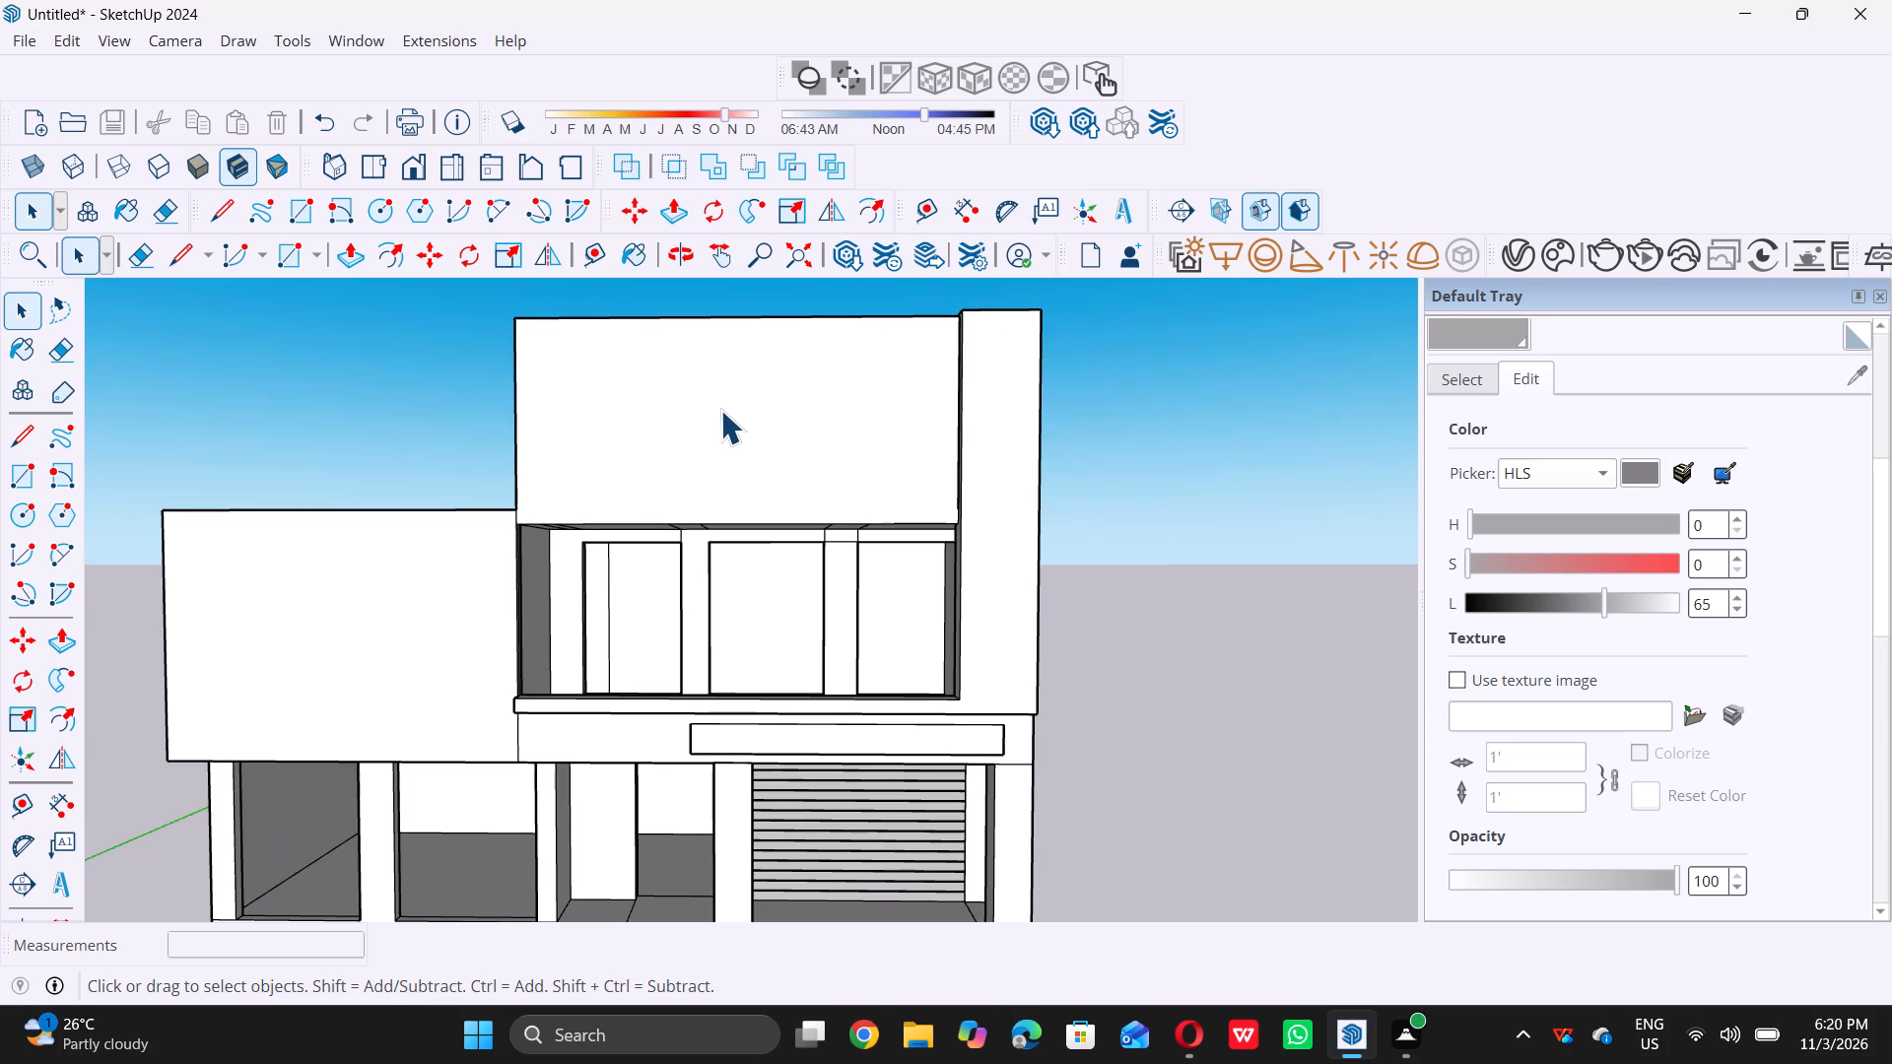
{"action": "middle_click_drag", "start_coordinate": [718, 414], "coordinate": [764, 418]}
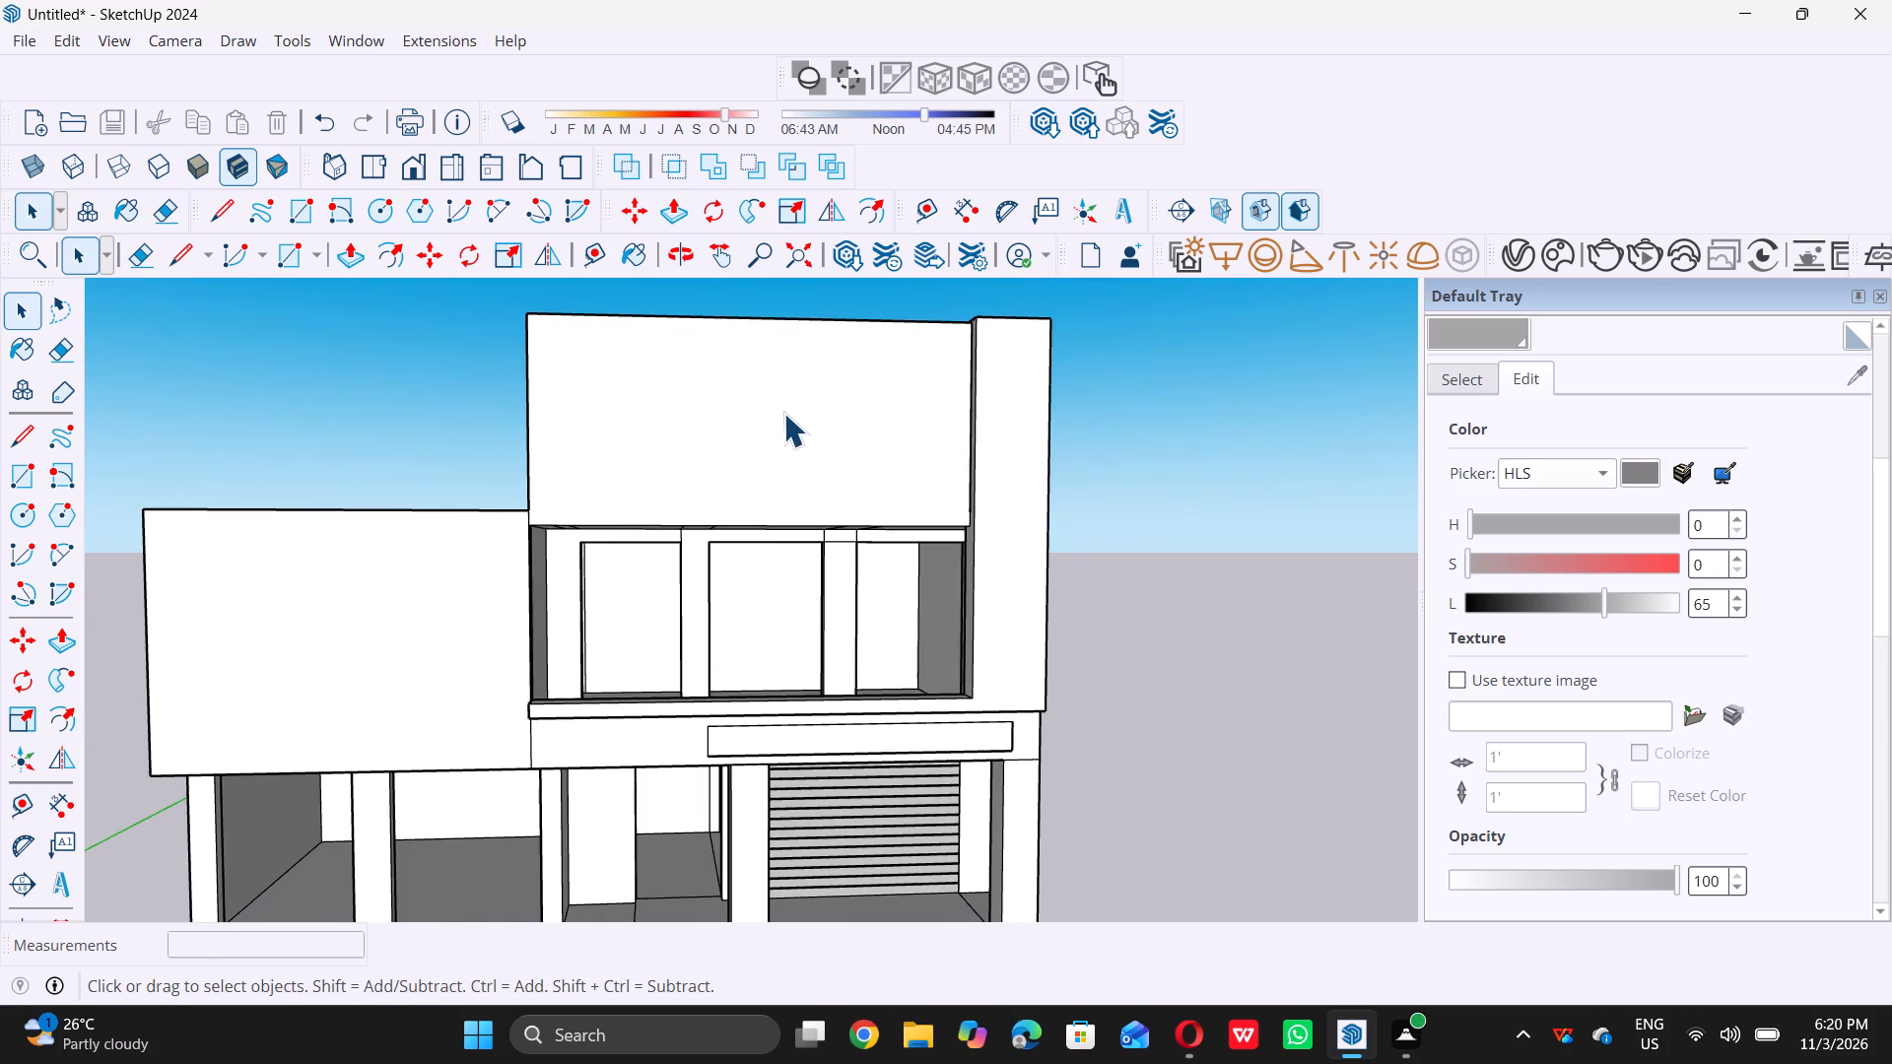
Draw a rectangle about 18' by 4' 8" on the front face of the raised roof wall, inset from its edges.
{"action": "scroll", "coordinate": [824, 401], "scroll_direction": "up", "scroll_amount": 2}
{"action": "key", "text": "r"}
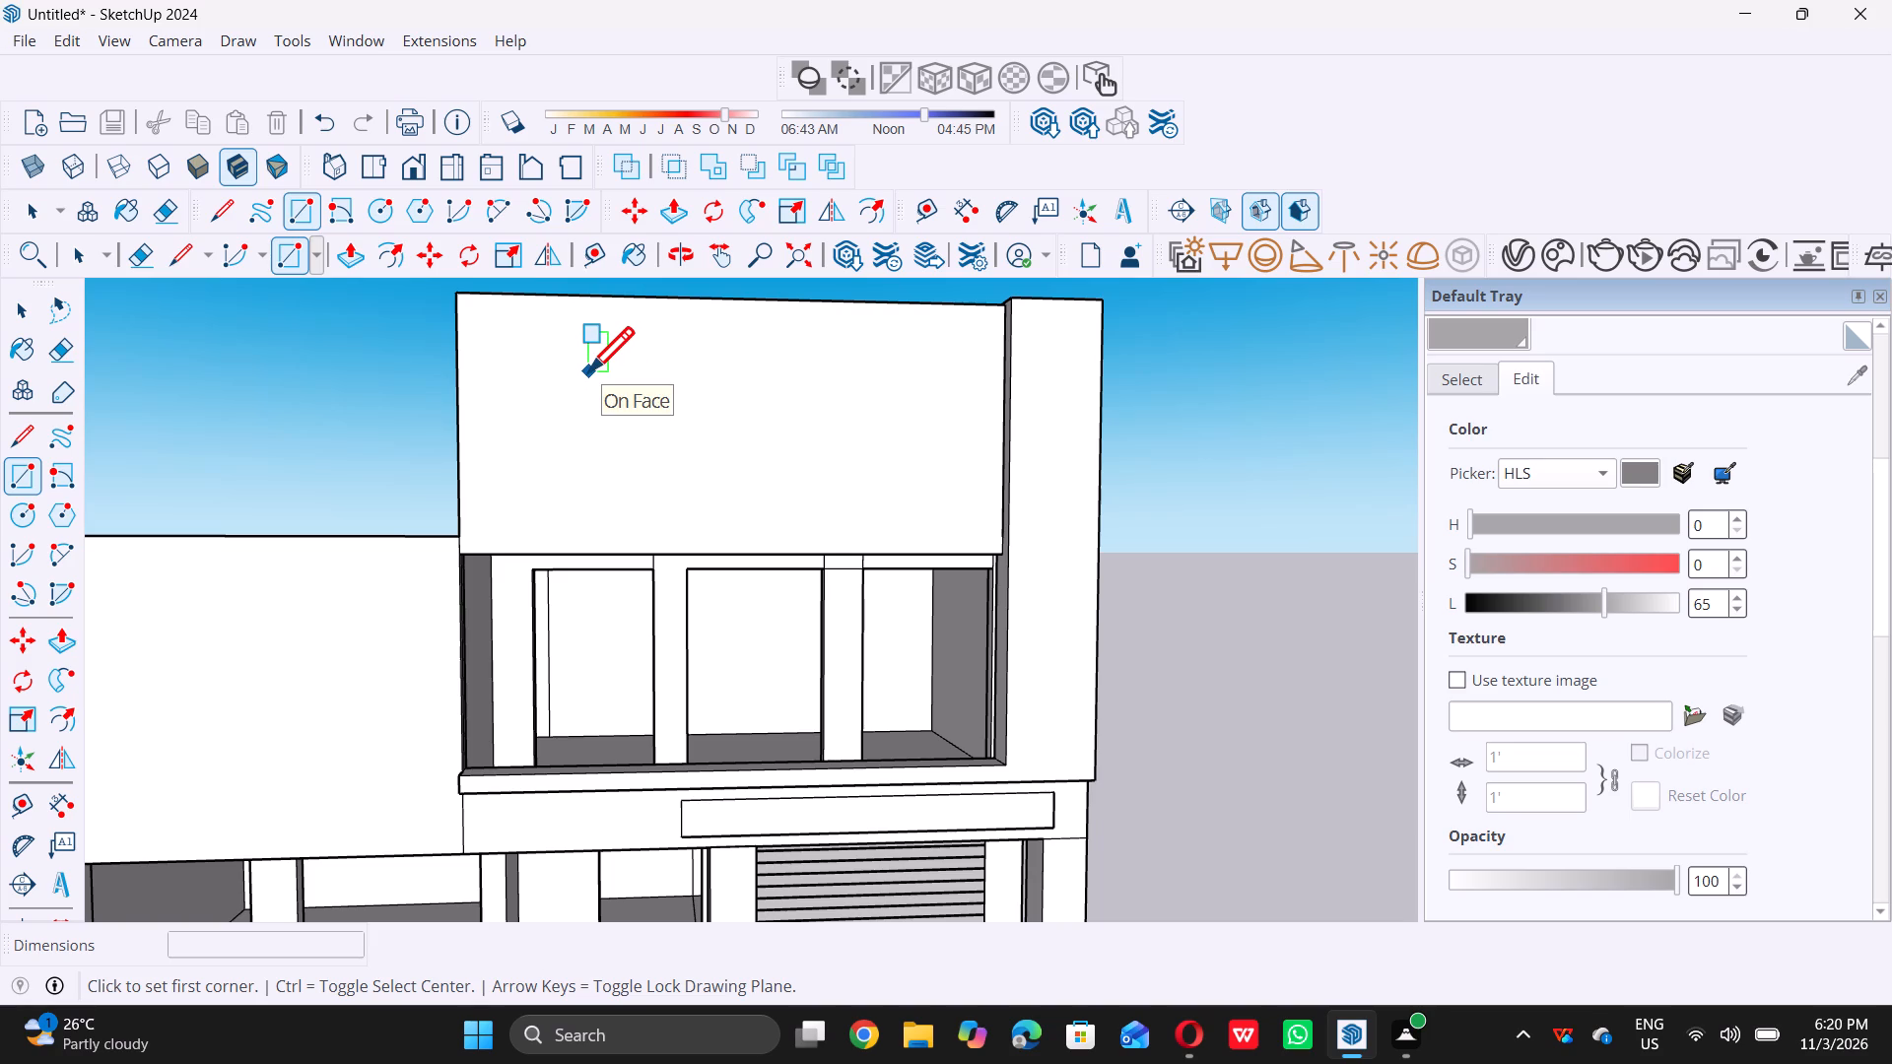
{"action": "triple_click", "coordinate": [532, 365]}
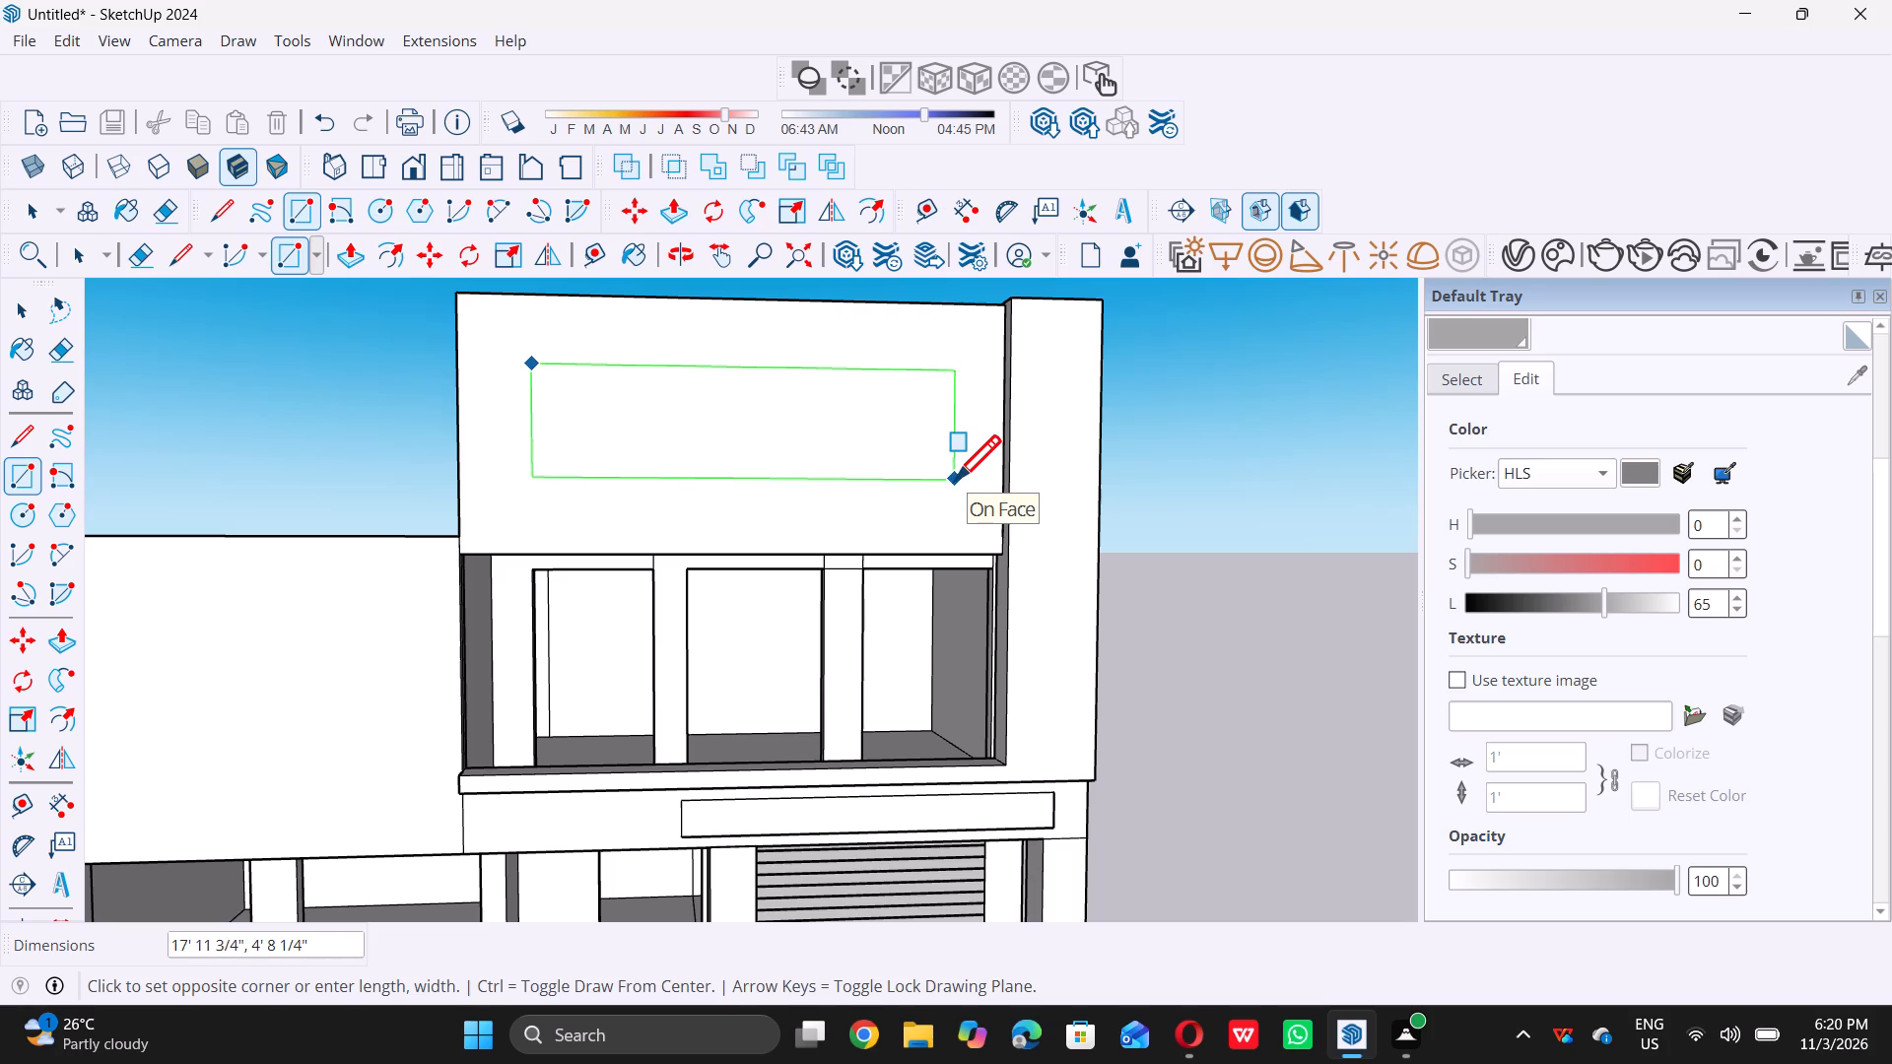
{"action": "left_click", "coordinate": [955, 480]}
{"action": "key", "text": "space"}
Copy the rectangle's left edge onto its right edge with Move and divide the spacing by 7 for seven equal bays.
{"action": "middle_click_drag", "start_coordinate": [916, 482], "coordinate": [911, 484]}
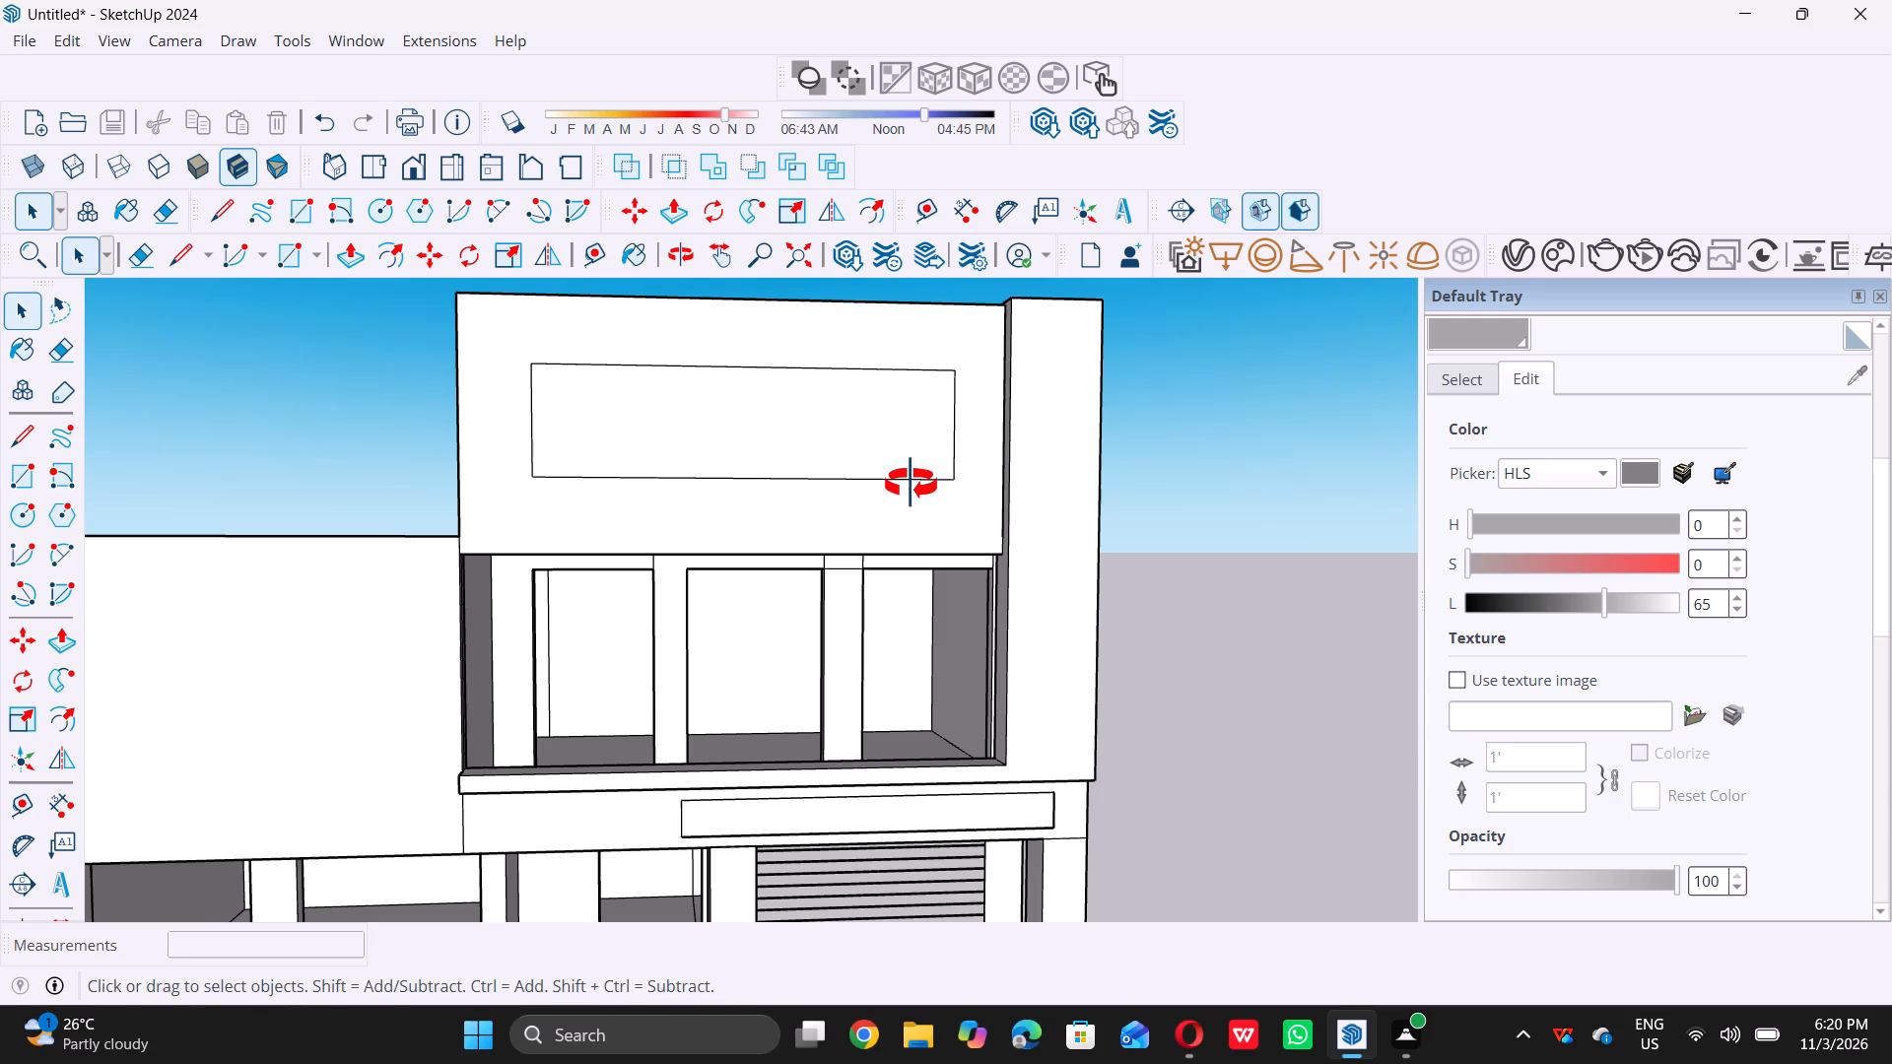
{"action": "middle_click_drag", "start_coordinate": [911, 484], "coordinate": [856, 496]}
{"action": "scroll", "coordinate": [582, 421], "scroll_direction": "up", "scroll_amount": 1}
{"action": "middle_click_drag", "start_coordinate": [672, 441], "coordinate": [616, 448]}
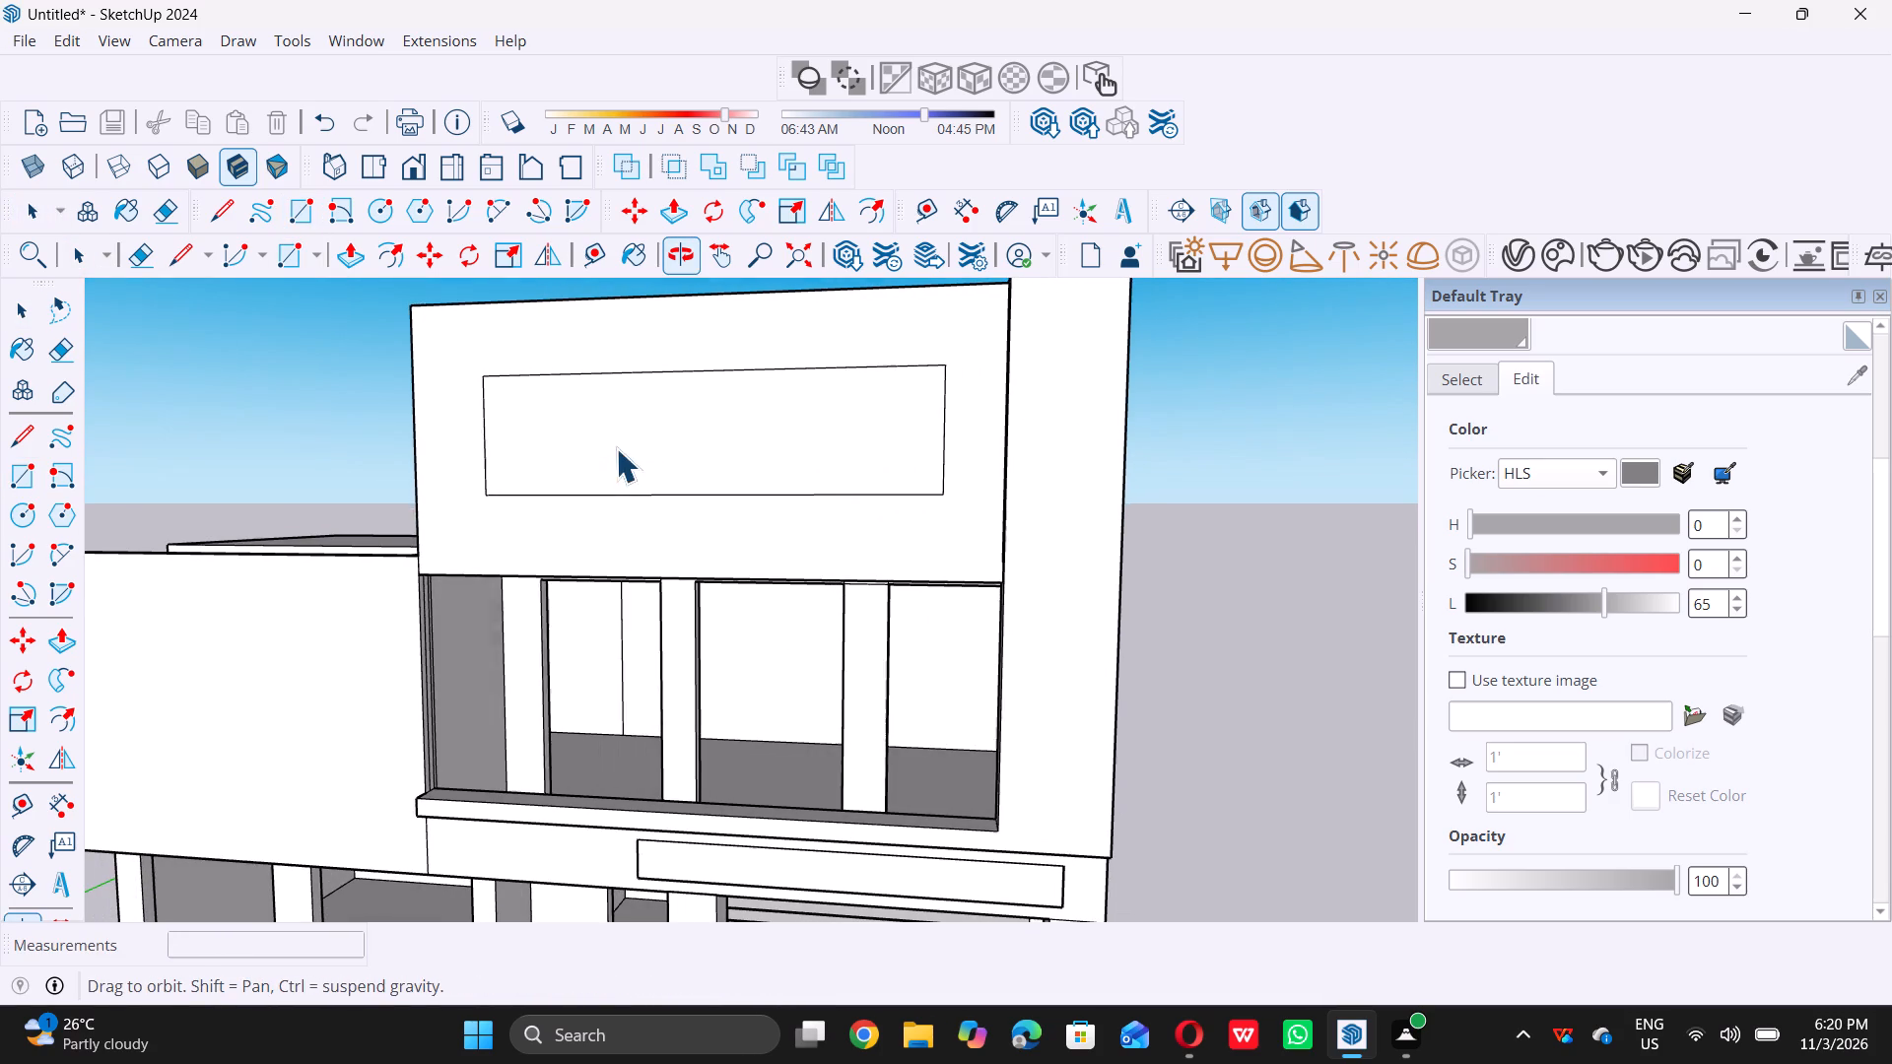
{"action": "middle_click_drag", "start_coordinate": [616, 448], "coordinate": [617, 448]}
{"action": "middle_click_drag", "start_coordinate": [631, 438], "coordinate": [661, 445]}
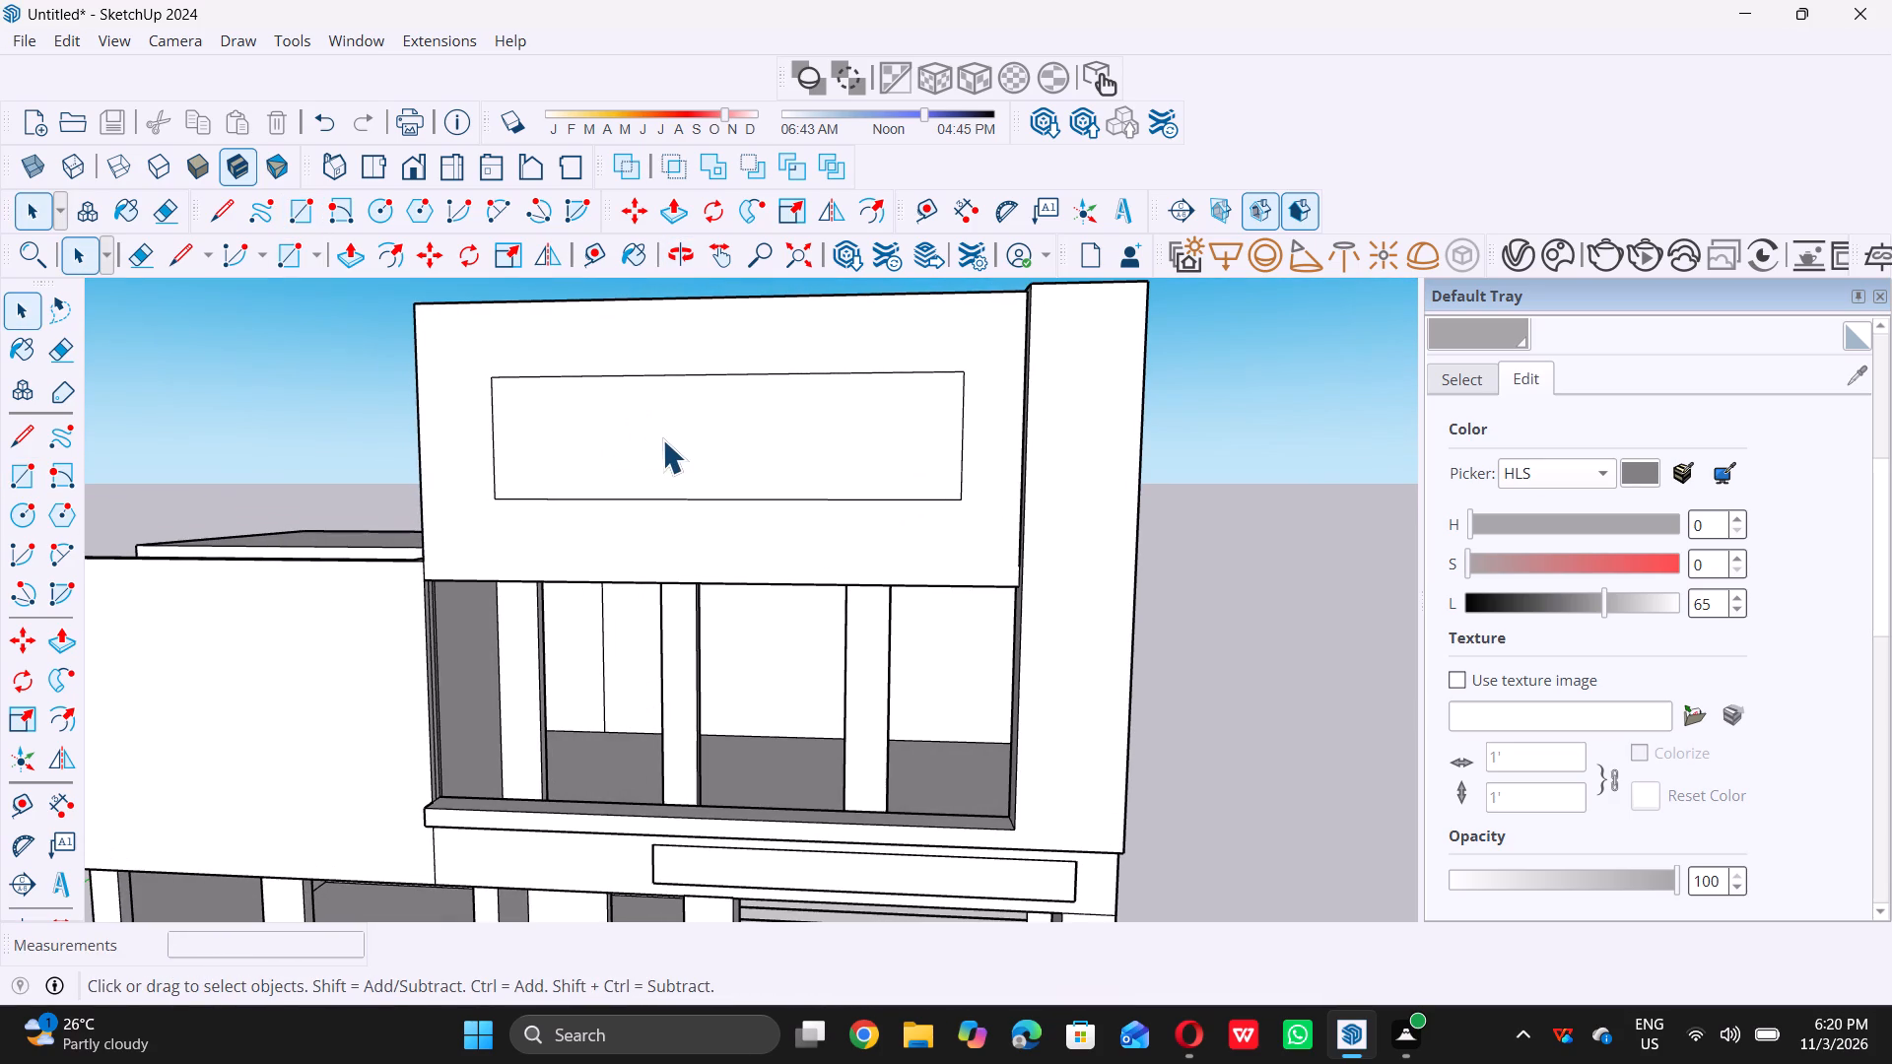
{"action": "scroll", "coordinate": [494, 488], "scroll_direction": "up", "scroll_amount": 2}
{"action": "left_click", "coordinate": [494, 488]}
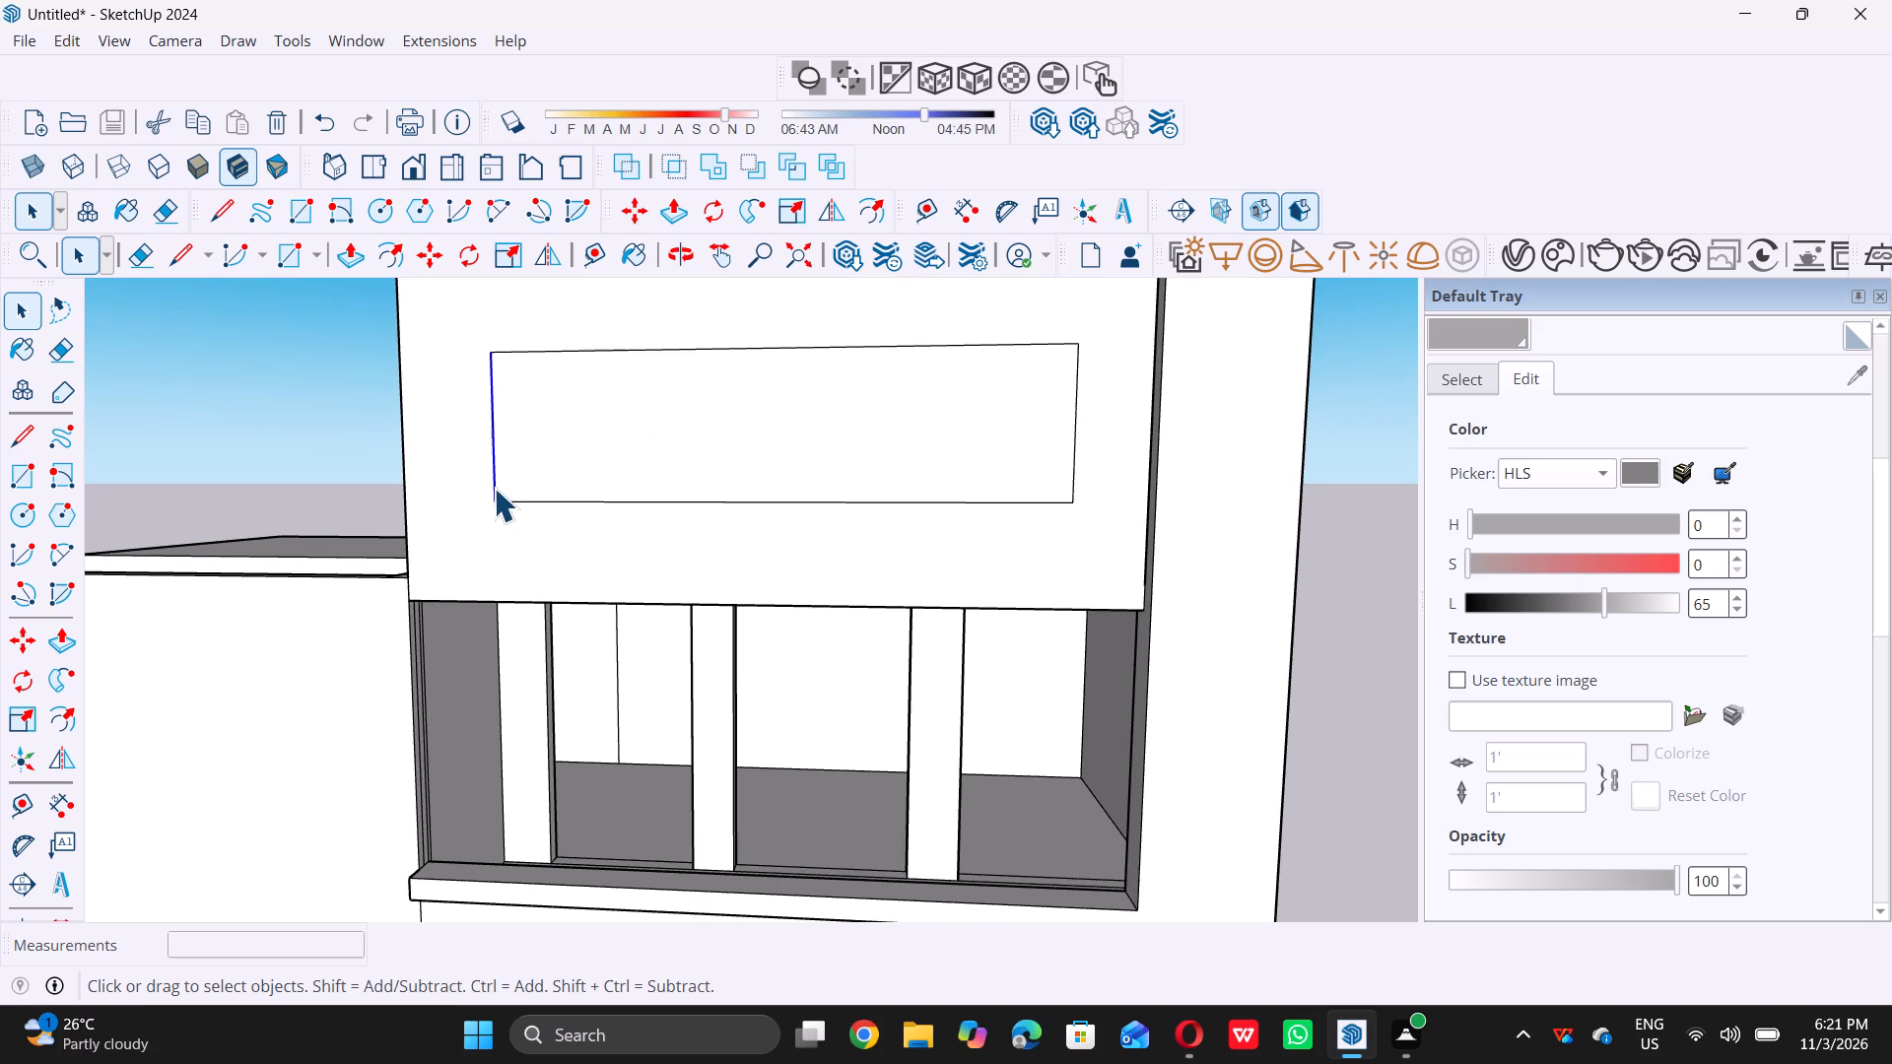
{"action": "key", "text": "m"}
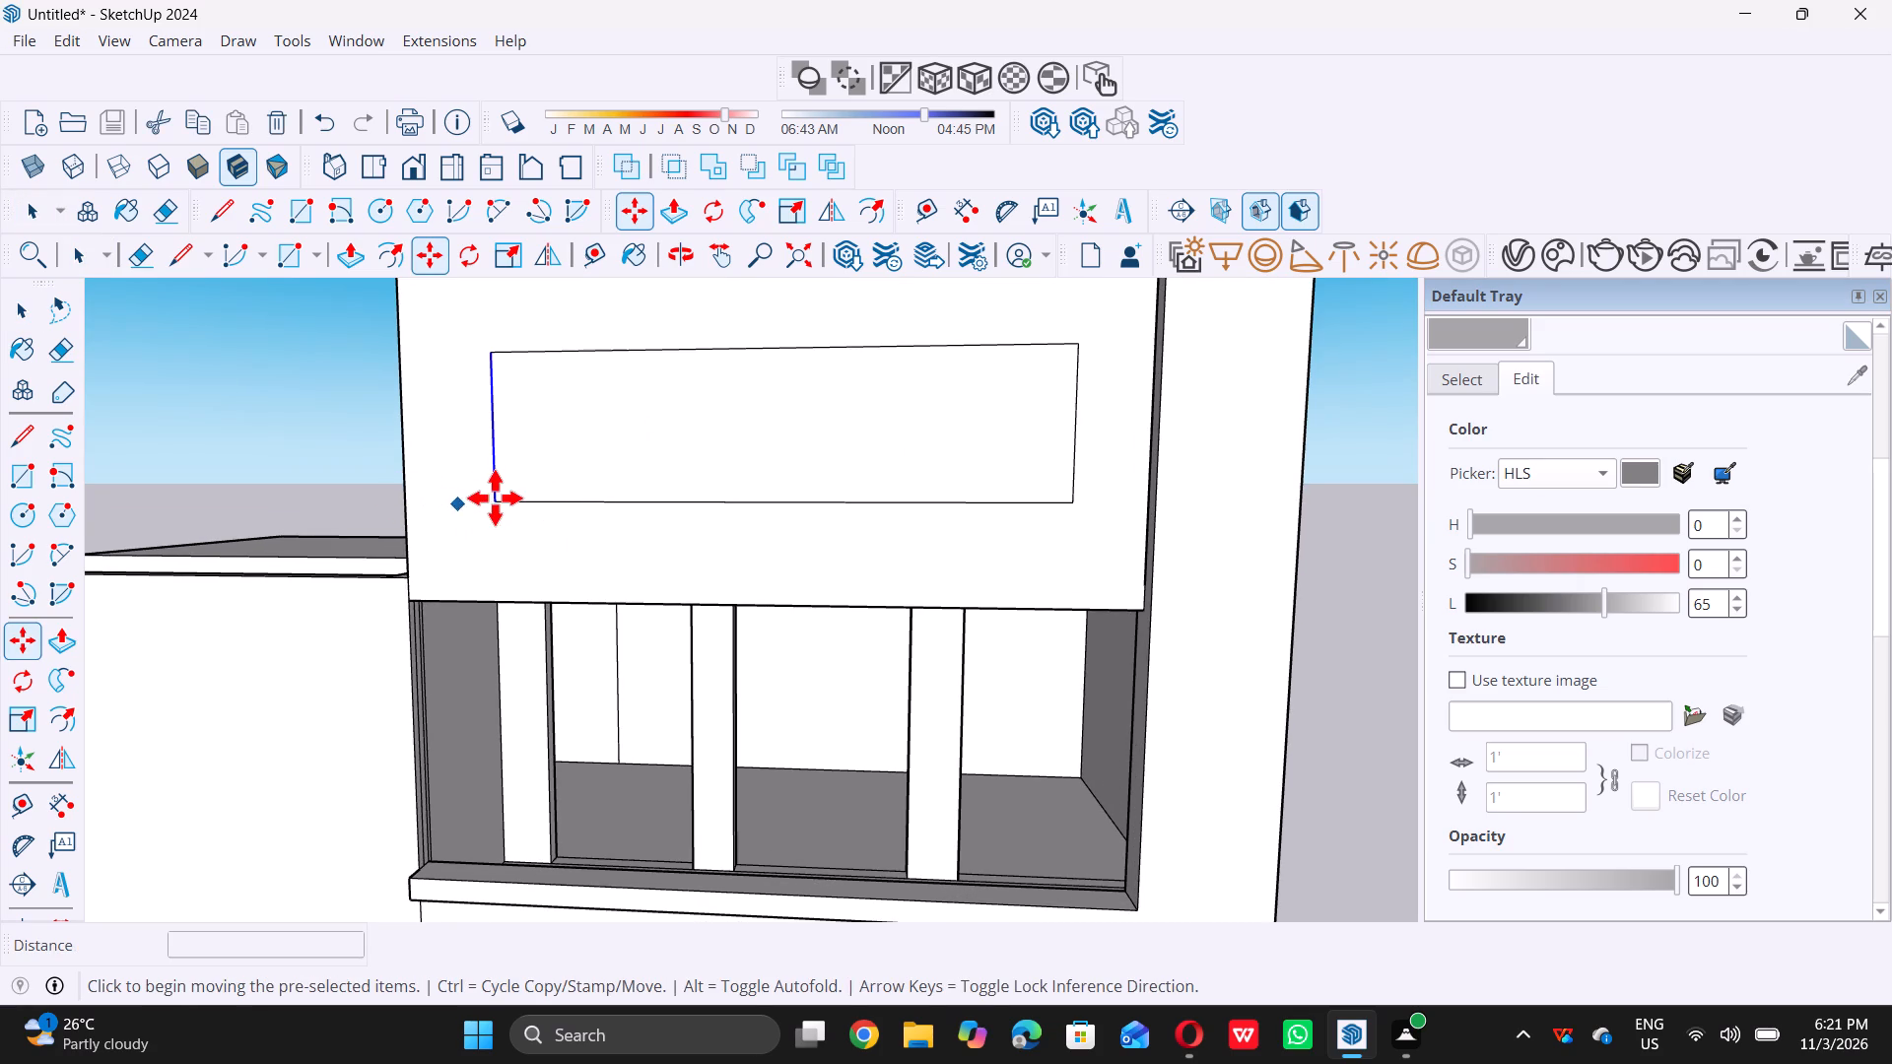
{"action": "left_click", "coordinate": [495, 498]}
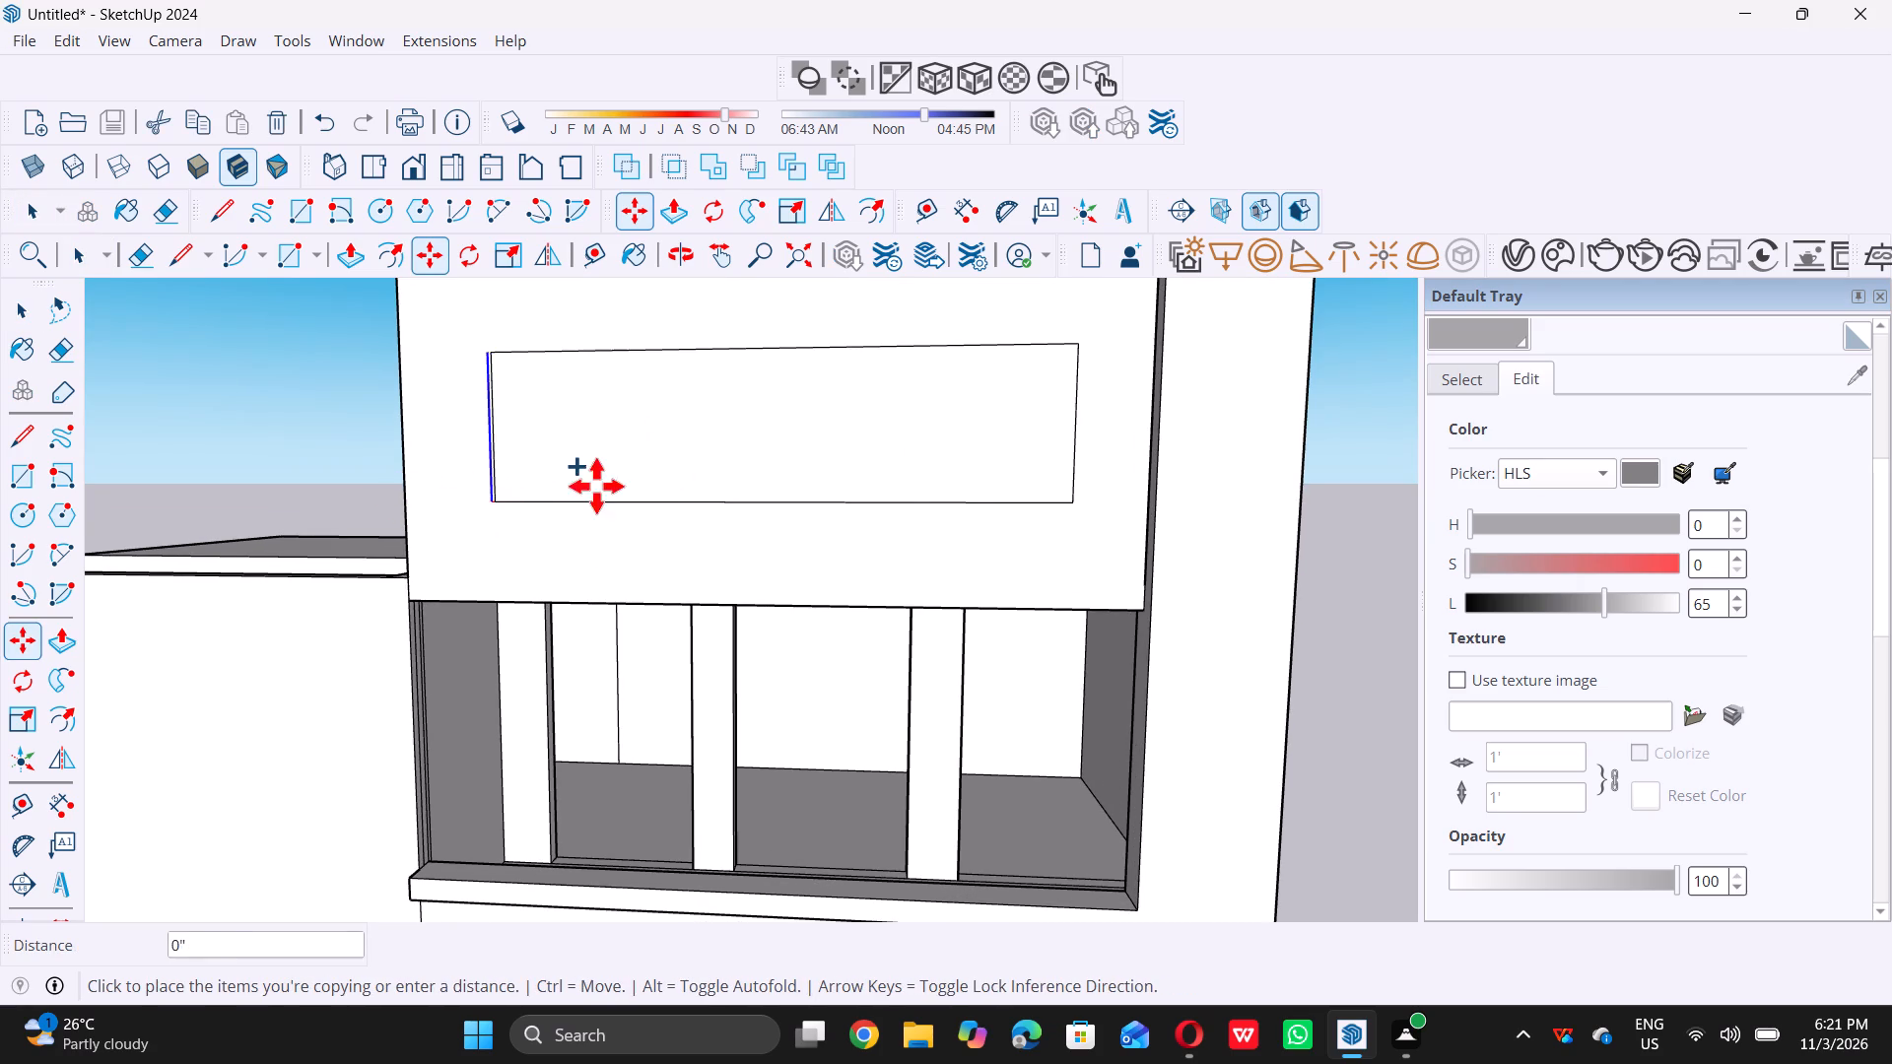
{"action": "left_click", "coordinate": [1072, 507]}
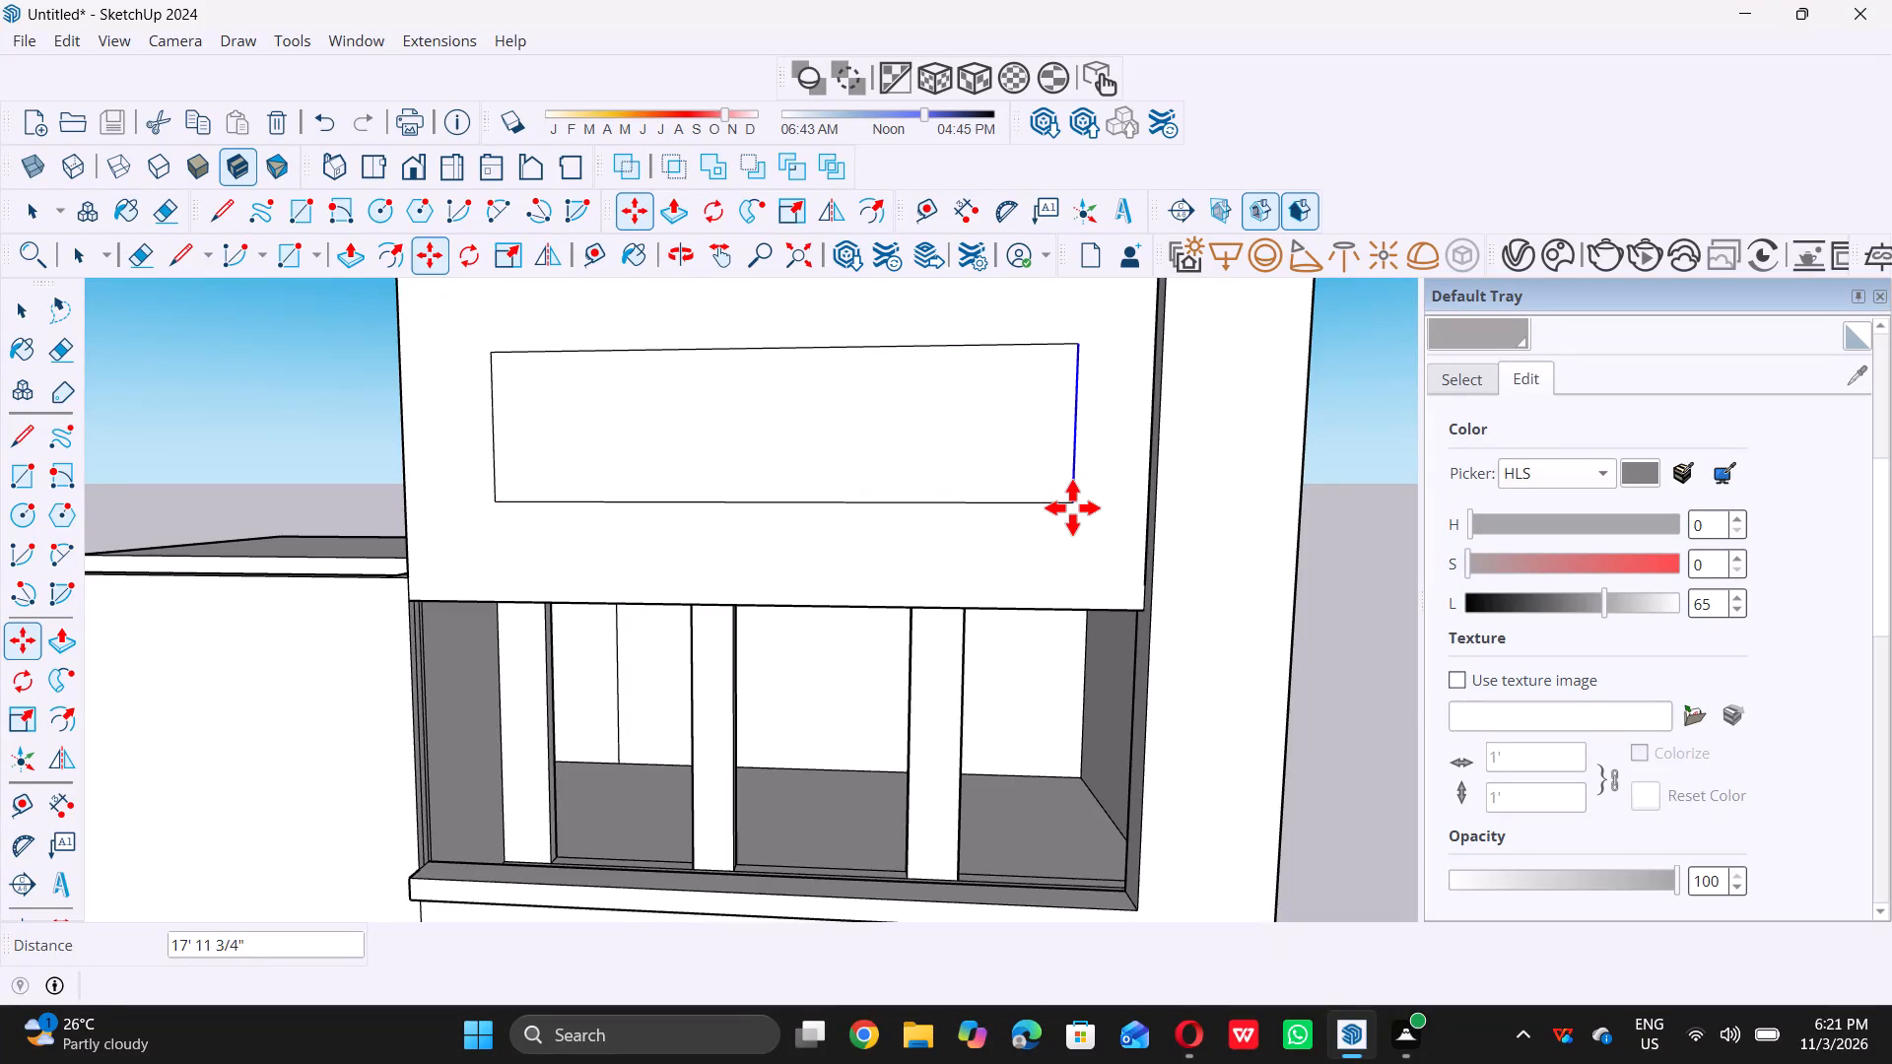
{"action": "key", "text": "slash"}
{"action": "key", "text": "7"}
{"action": "key", "text": "Return"}
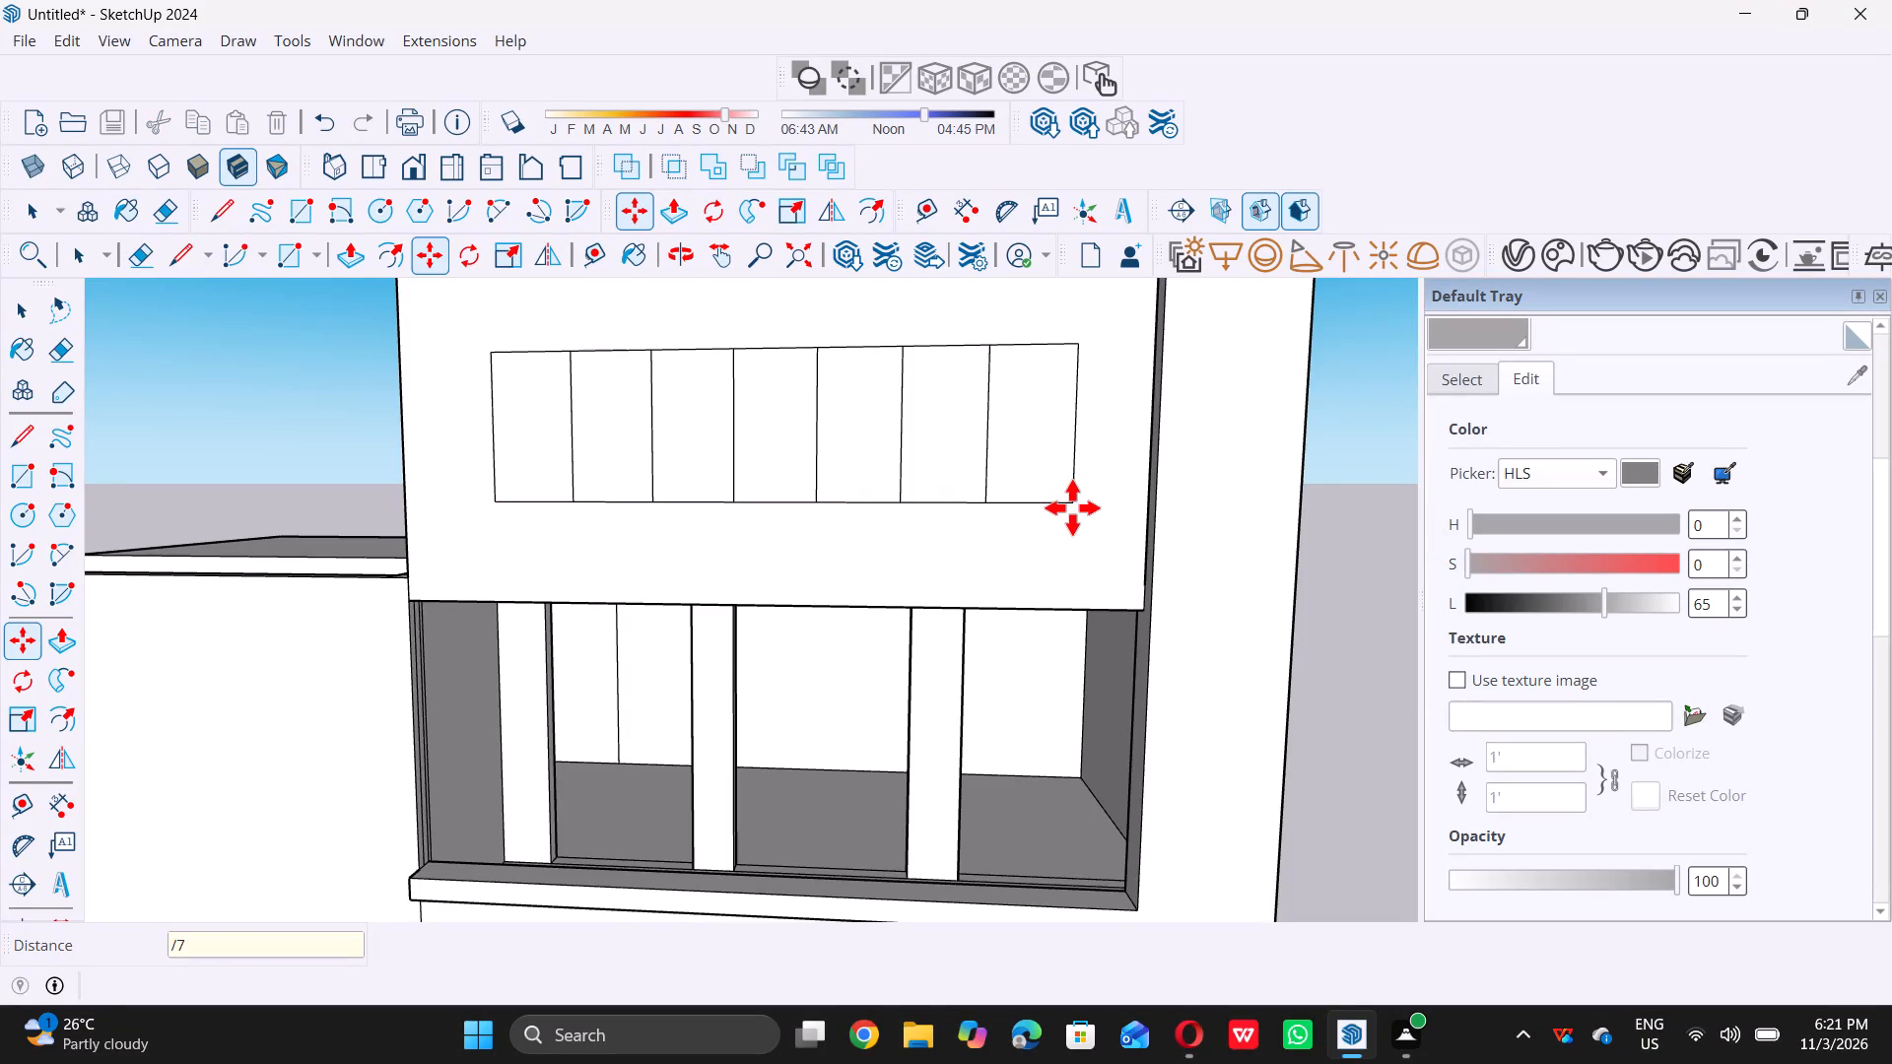
{"action": "key", "text": "space"}
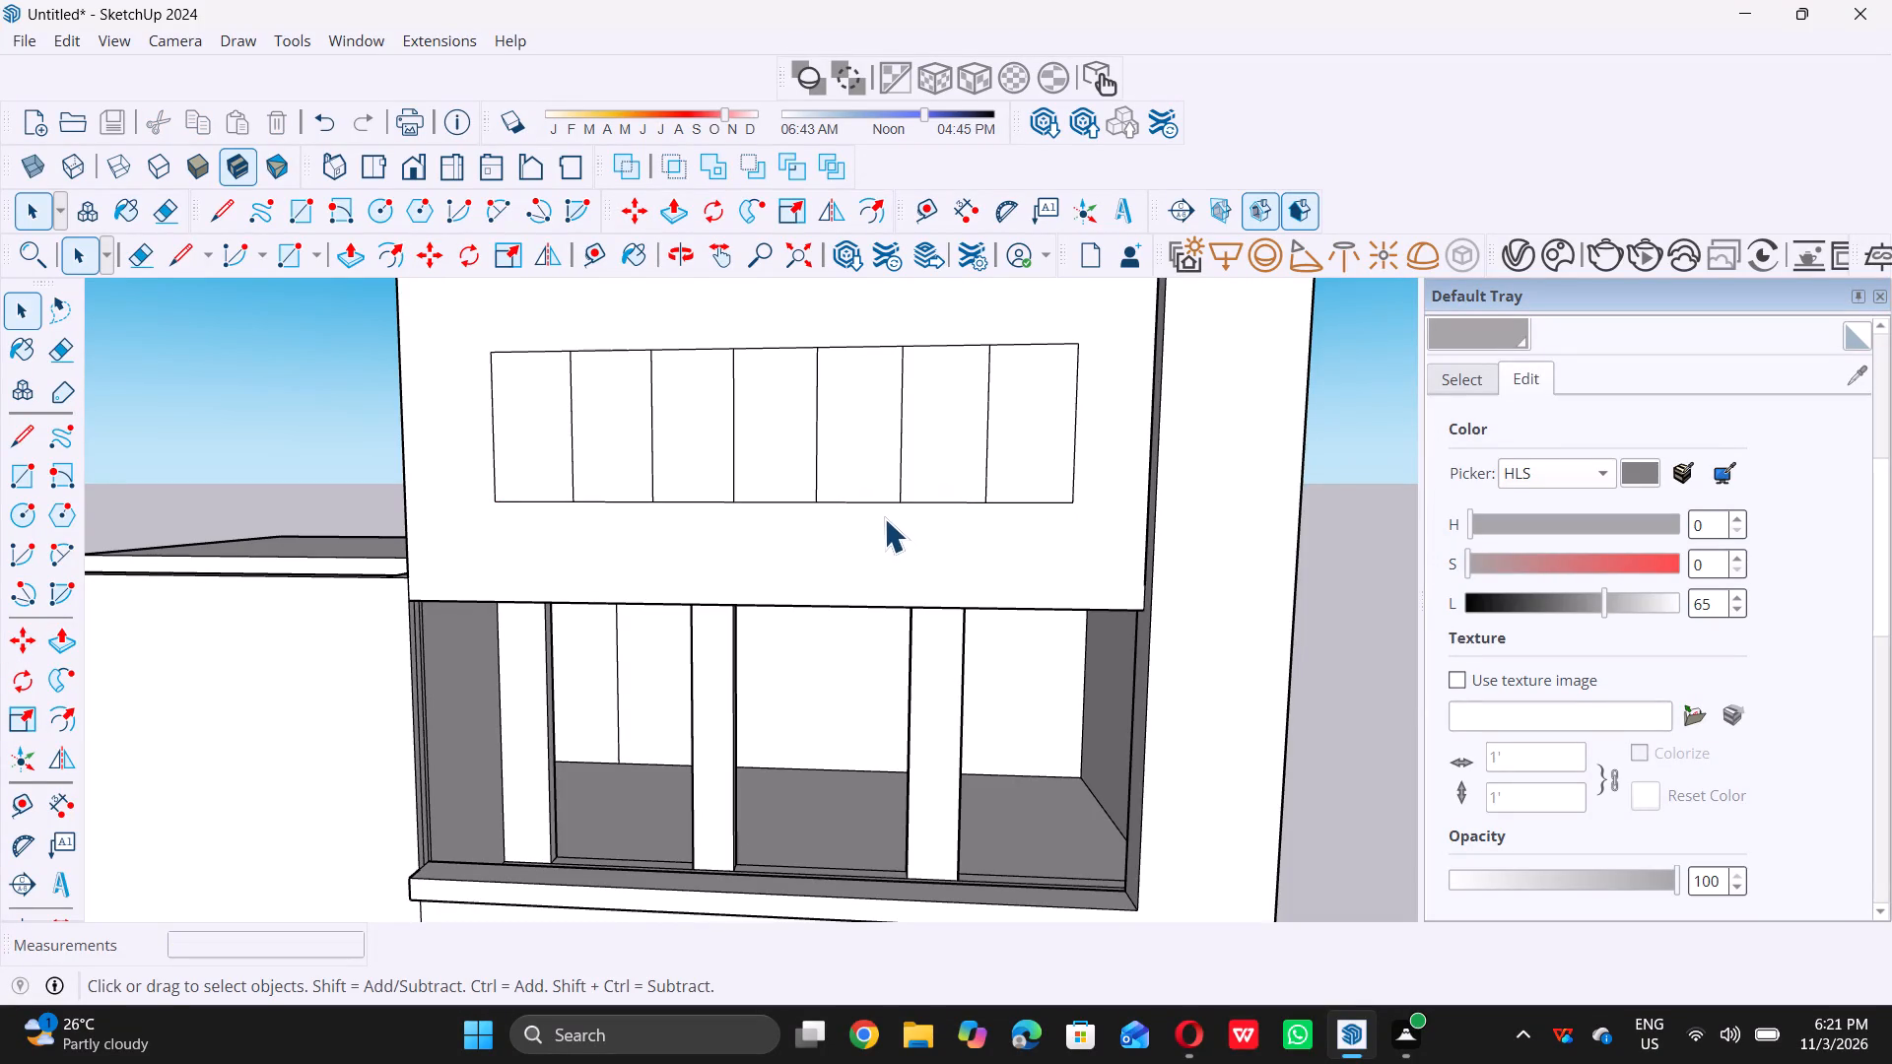
Draw a horizontal line across the seven bays between the midpoints of the rectangle's left and right edges.
{"action": "key", "text": "l"}
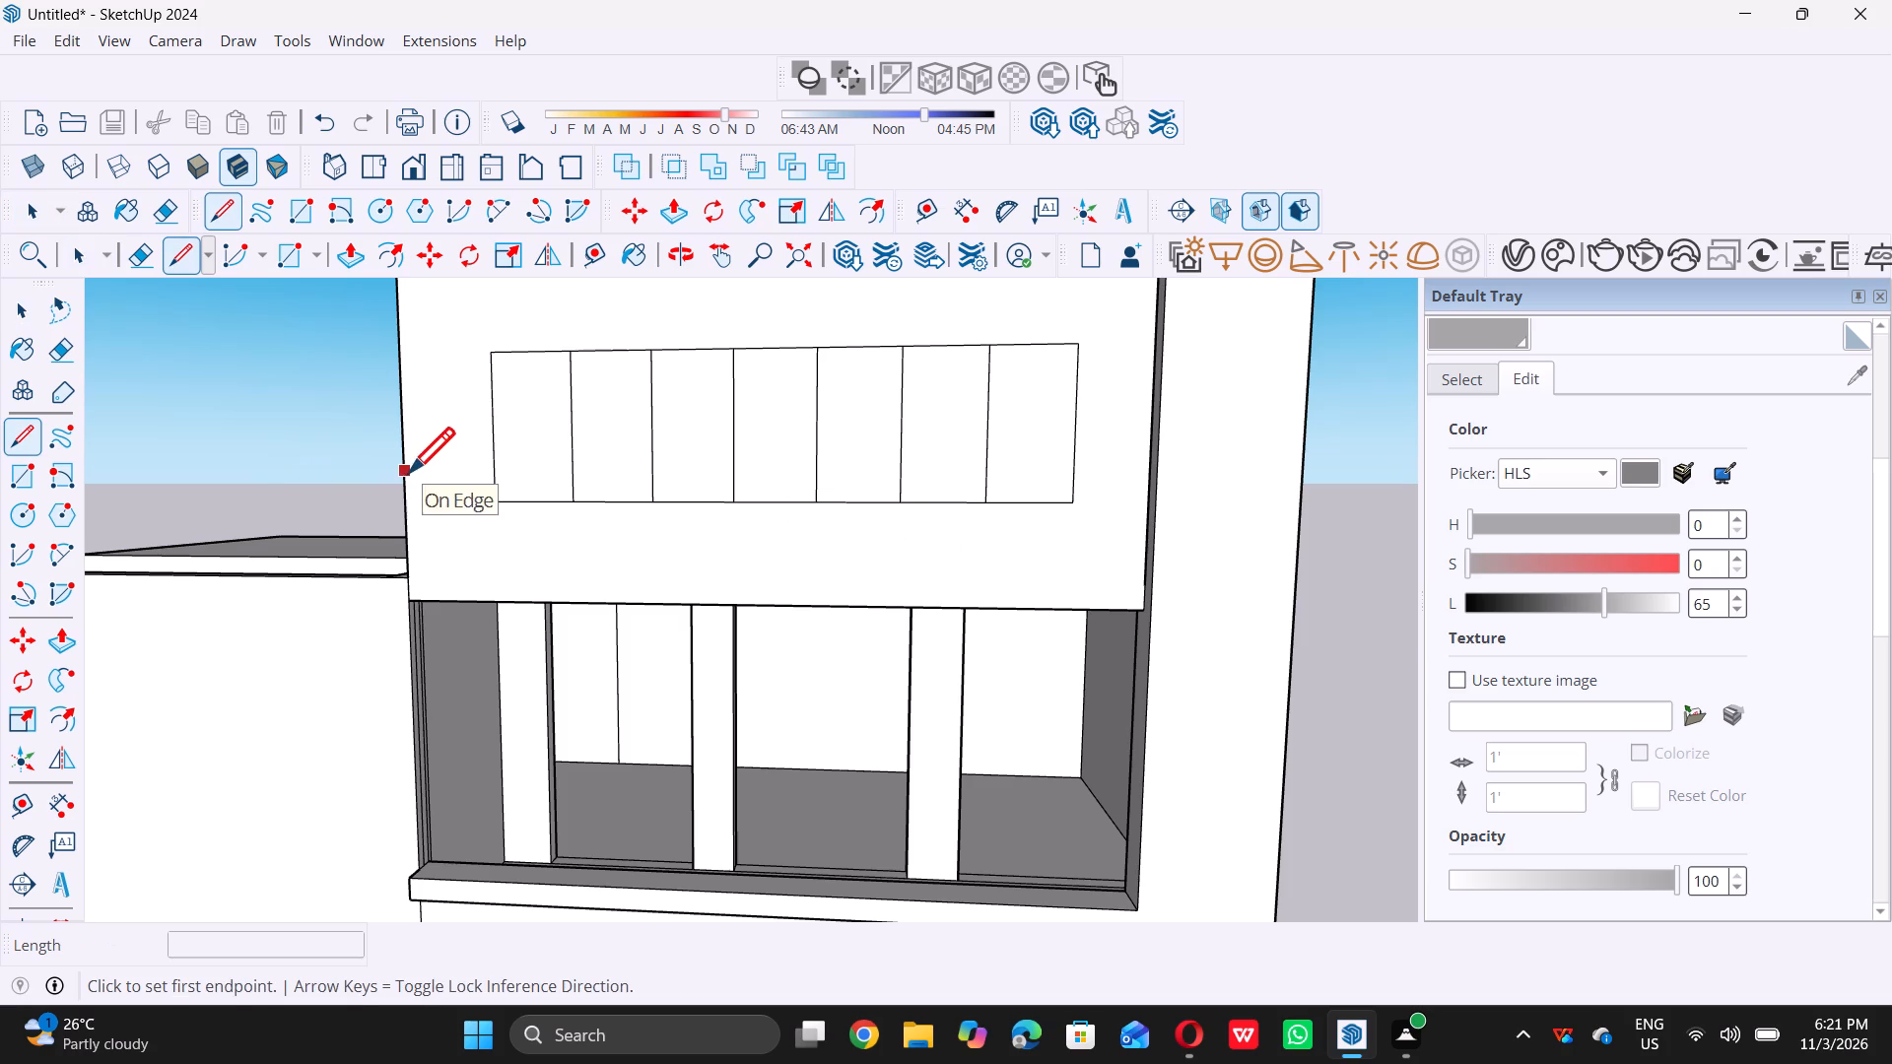
{"action": "left_click", "coordinate": [496, 430]}
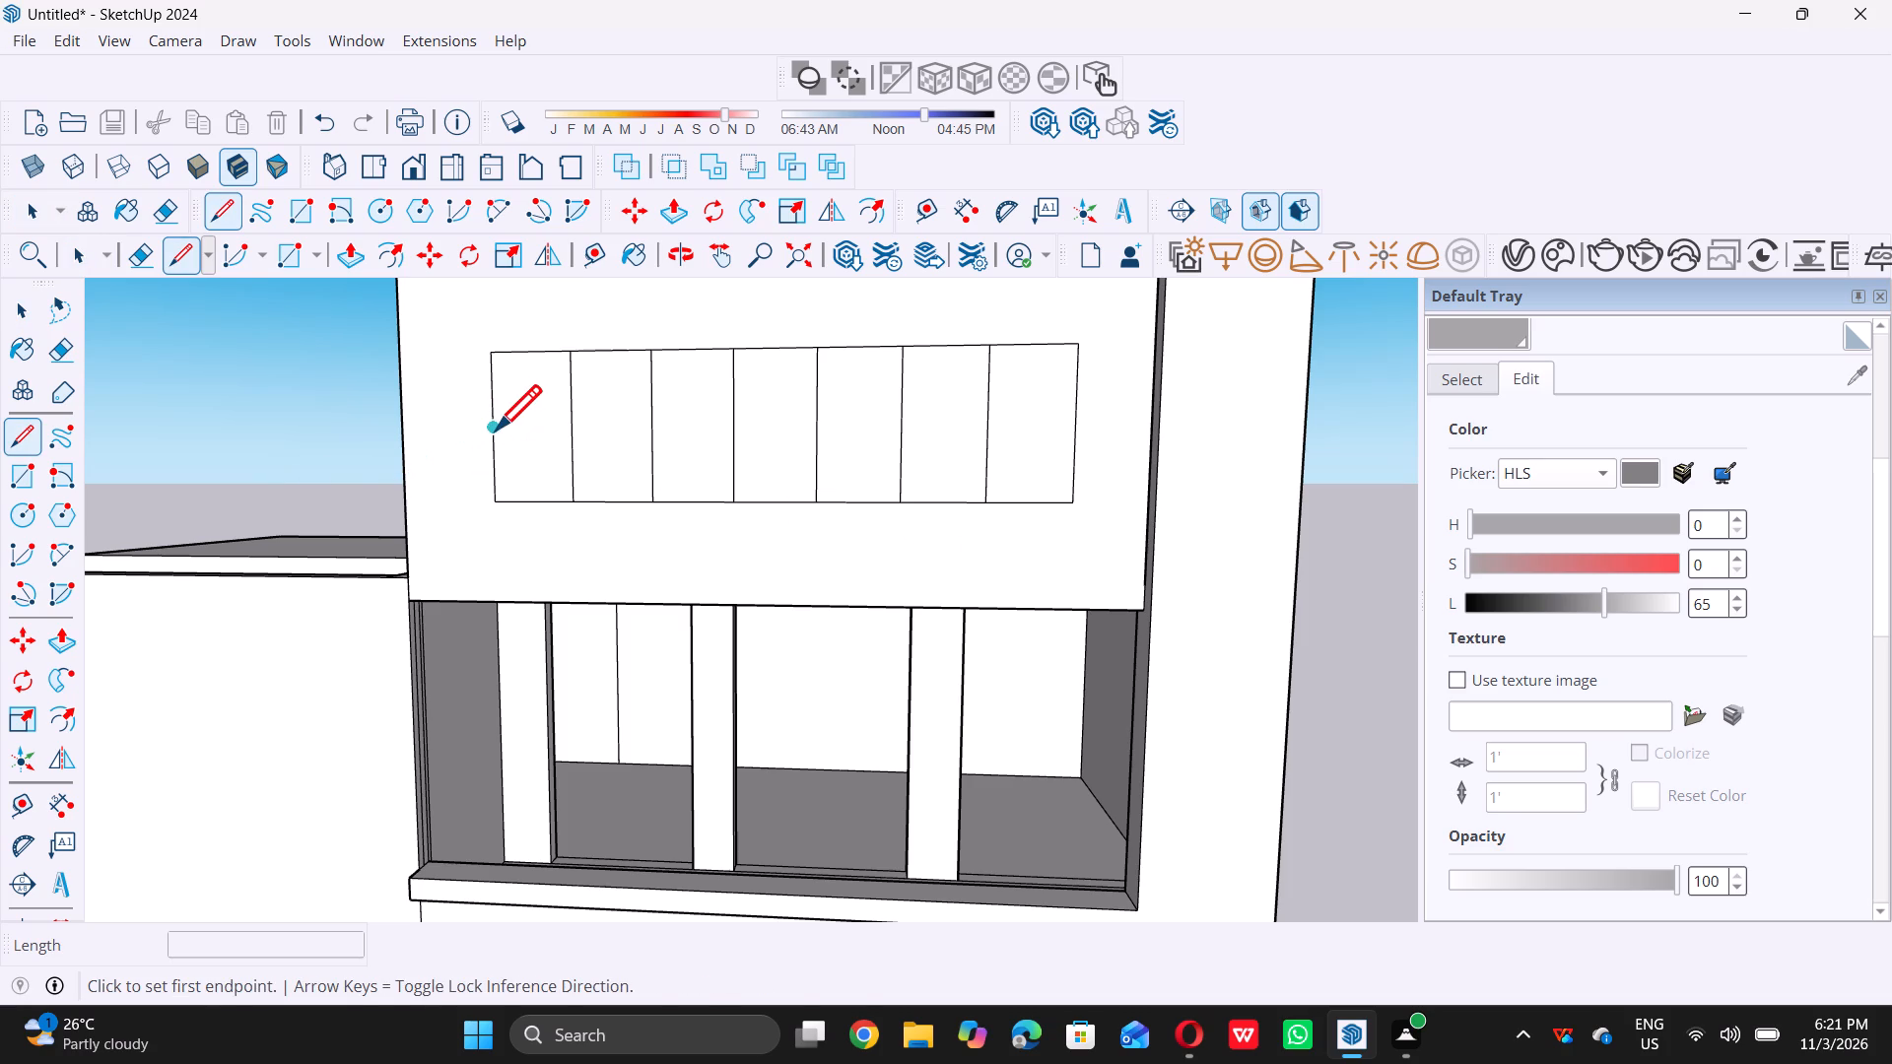
{"action": "left_click", "coordinate": [1074, 428]}
{"action": "key", "text": "space"}
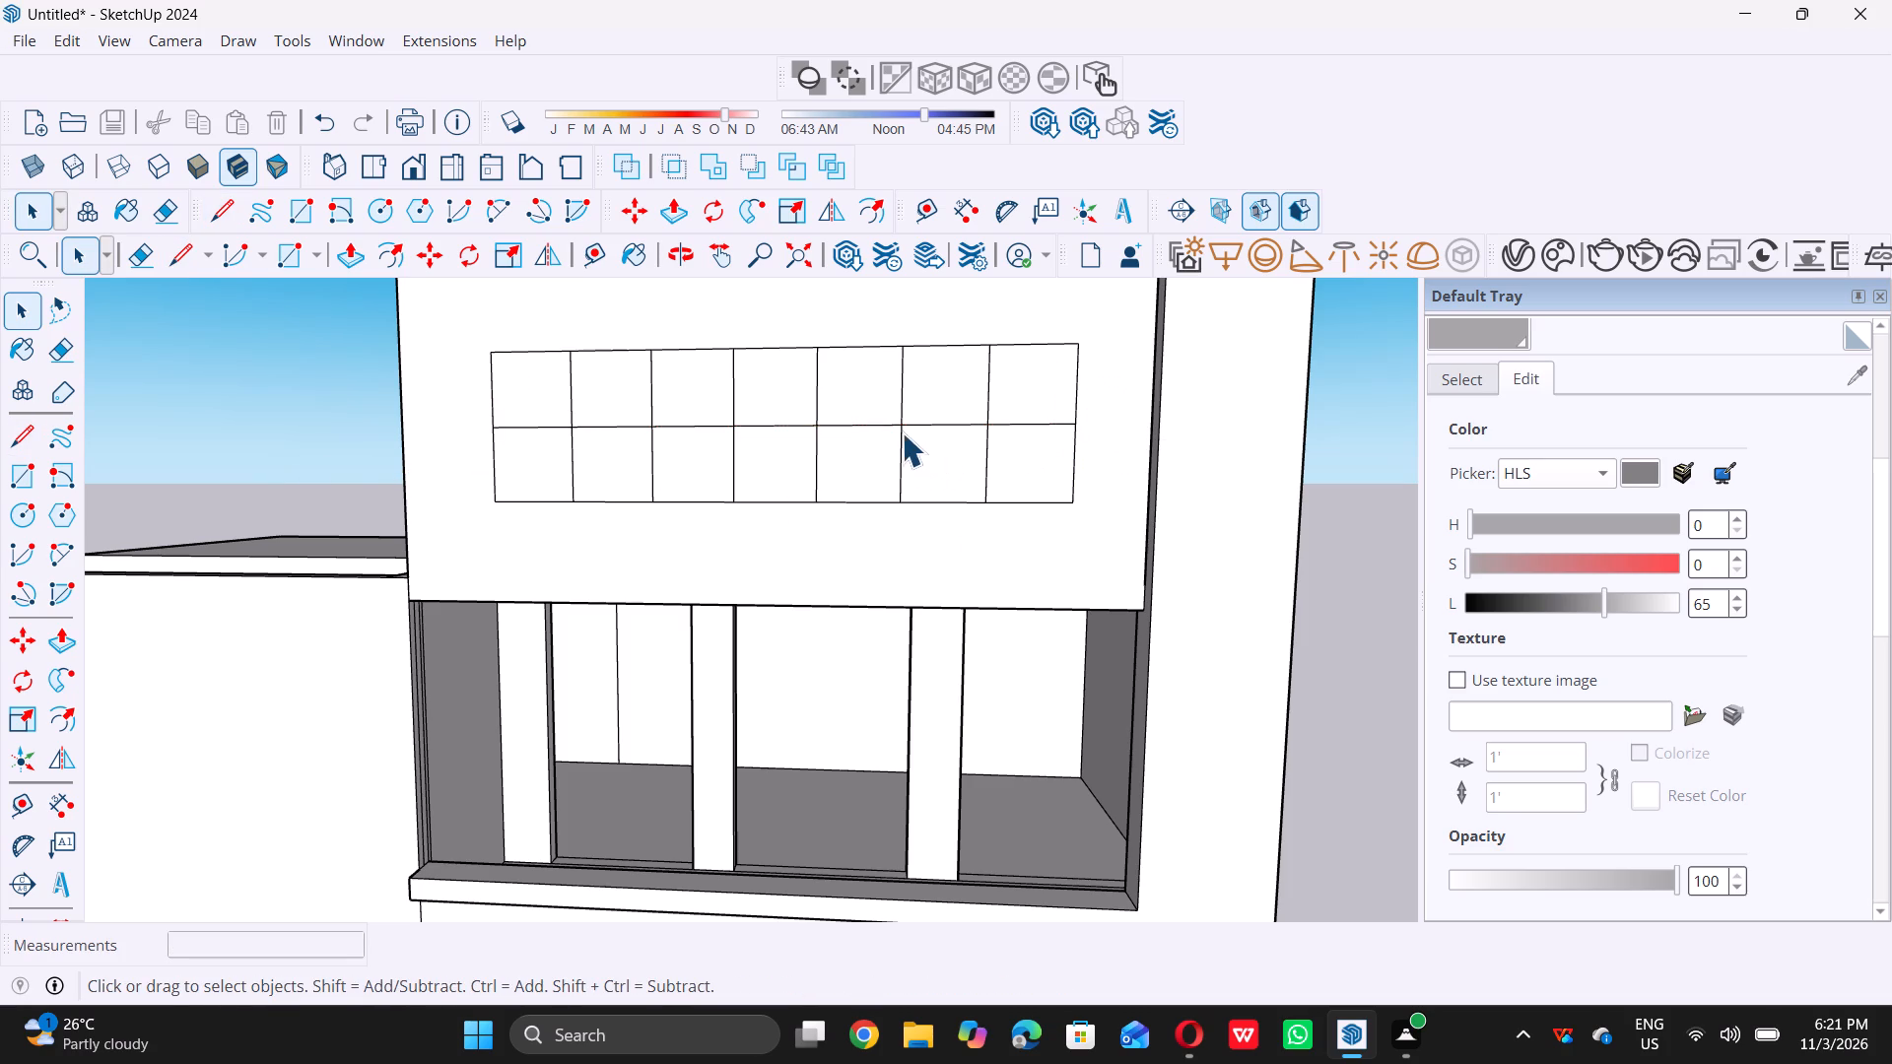
Place a Tape Measure guide 0.5" below the top edge of the opening grid.
{"action": "middle_click_drag", "start_coordinate": [829, 471], "coordinate": [814, 470]}
{"action": "middle_click_drag", "start_coordinate": [807, 467], "coordinate": [749, 454]}
{"action": "scroll", "coordinate": [774, 459], "scroll_direction": "down", "scroll_amount": 3}
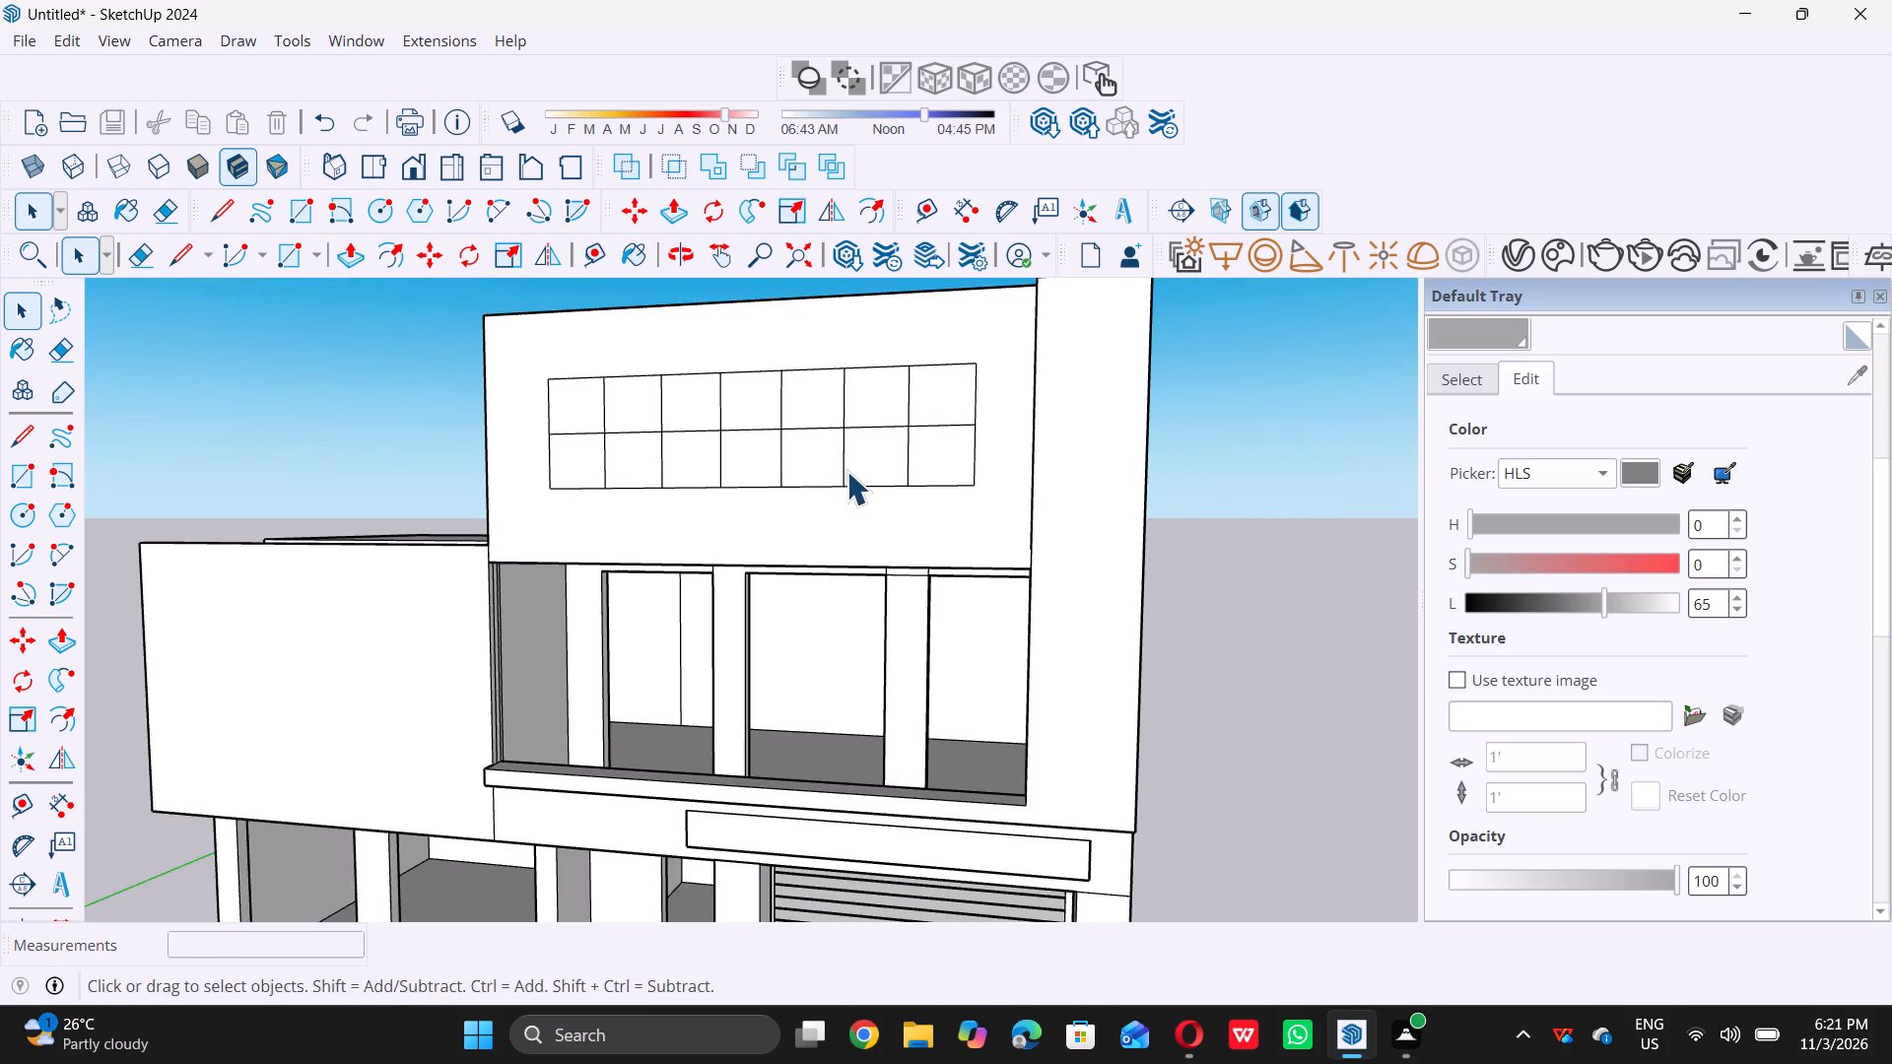
{"action": "middle_click_drag", "start_coordinate": [497, 399], "coordinate": [509, 408]}
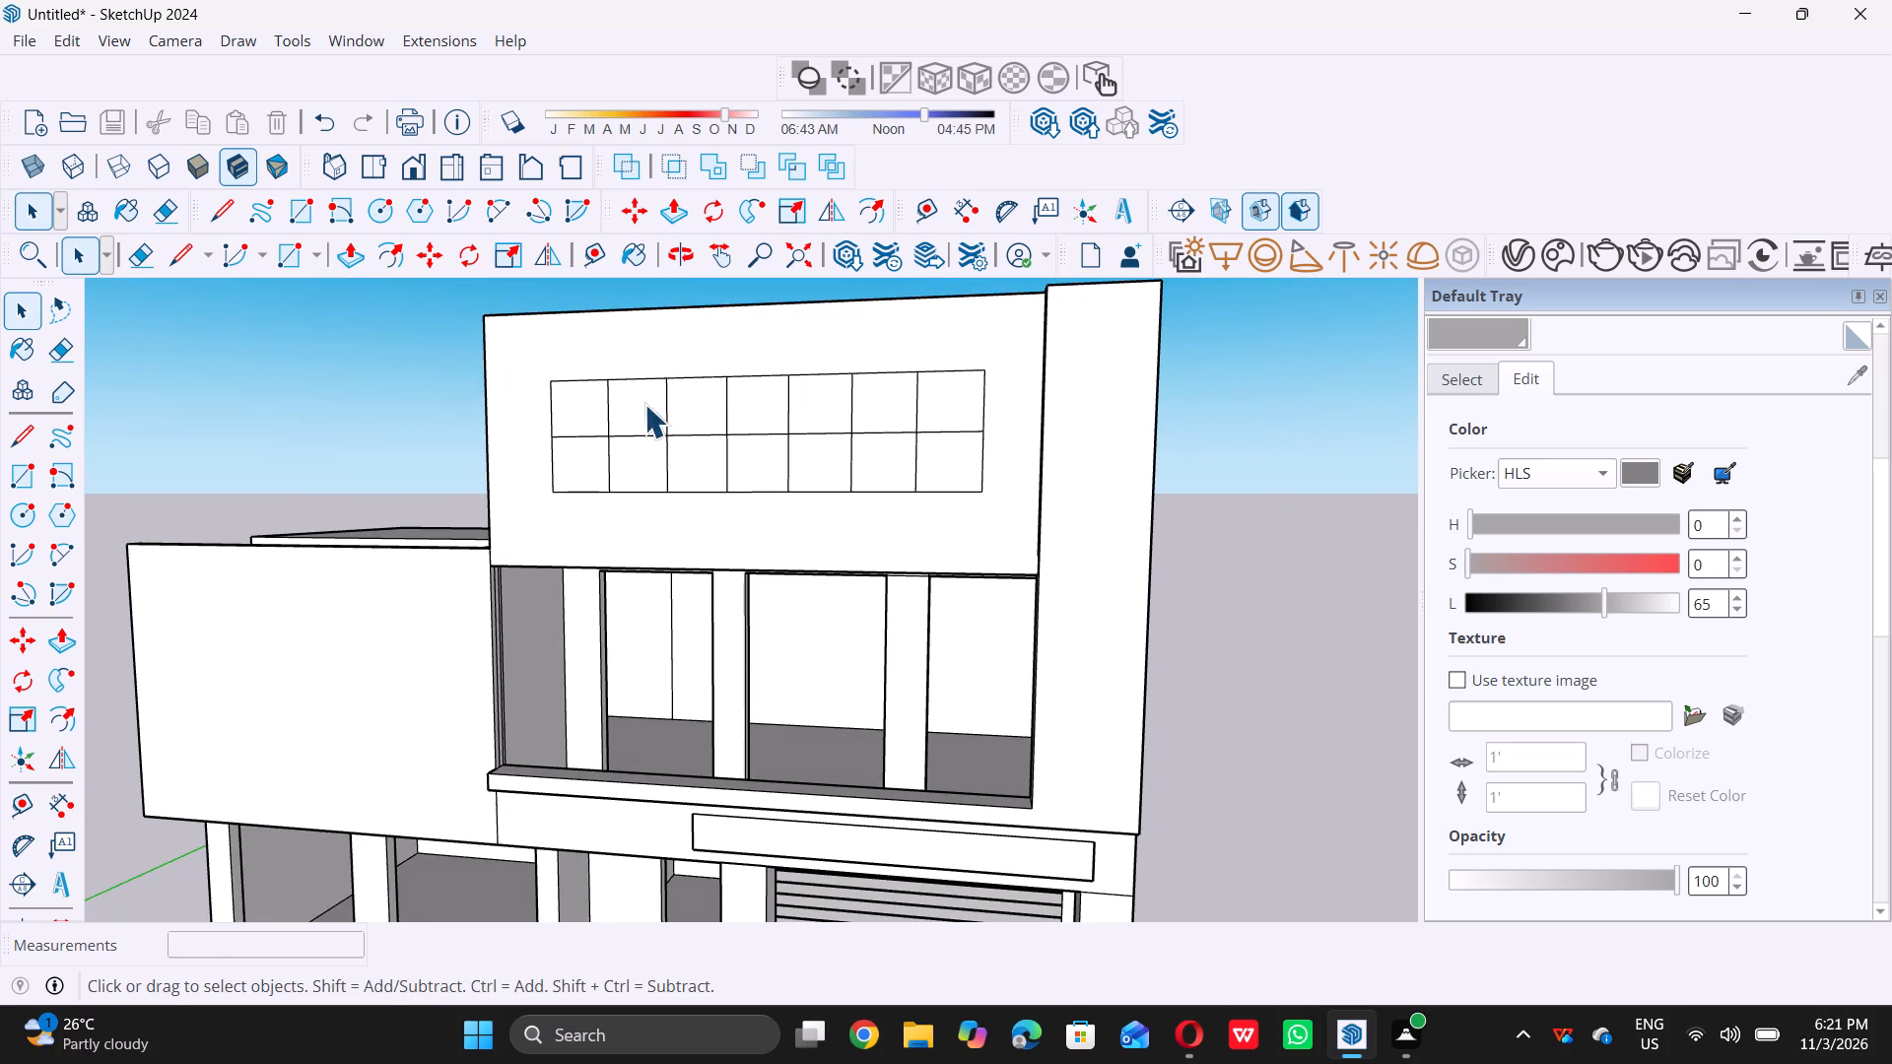
{"action": "scroll", "coordinate": [682, 389], "scroll_direction": "up", "scroll_amount": 8}
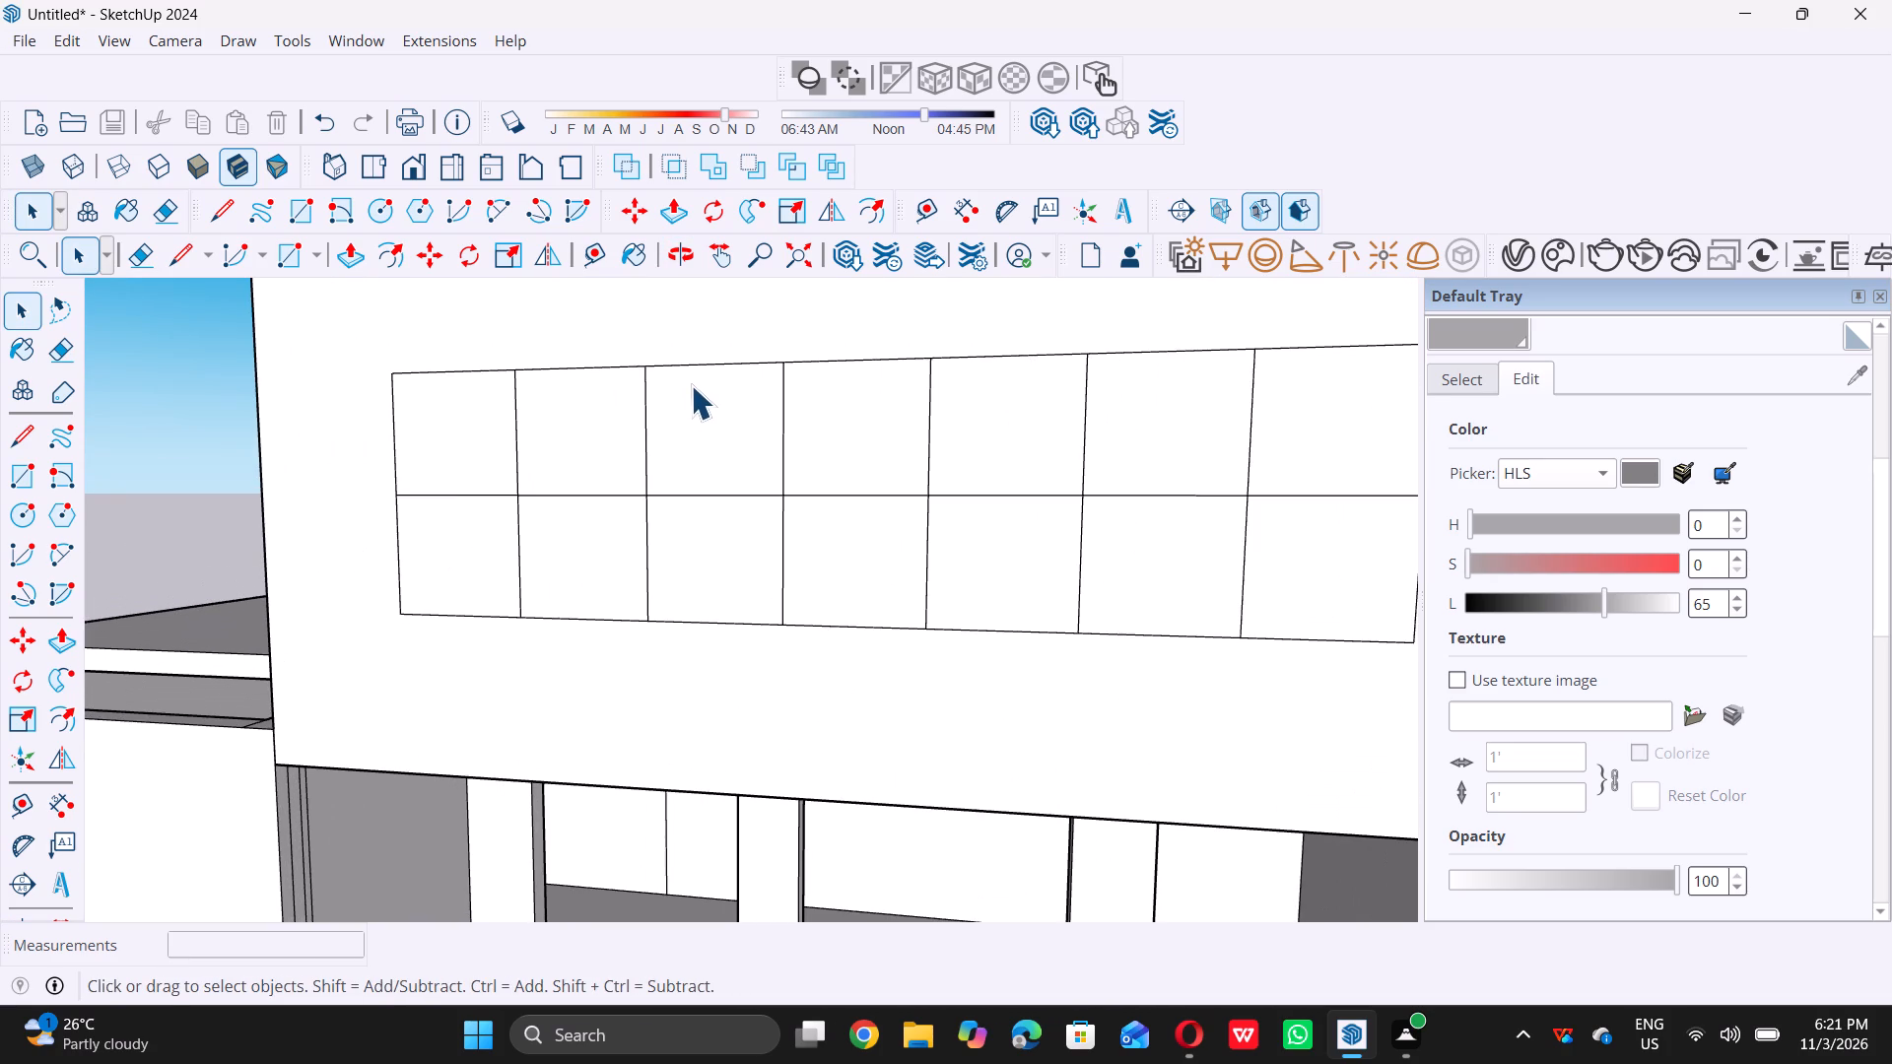
{"action": "key", "text": "t"}
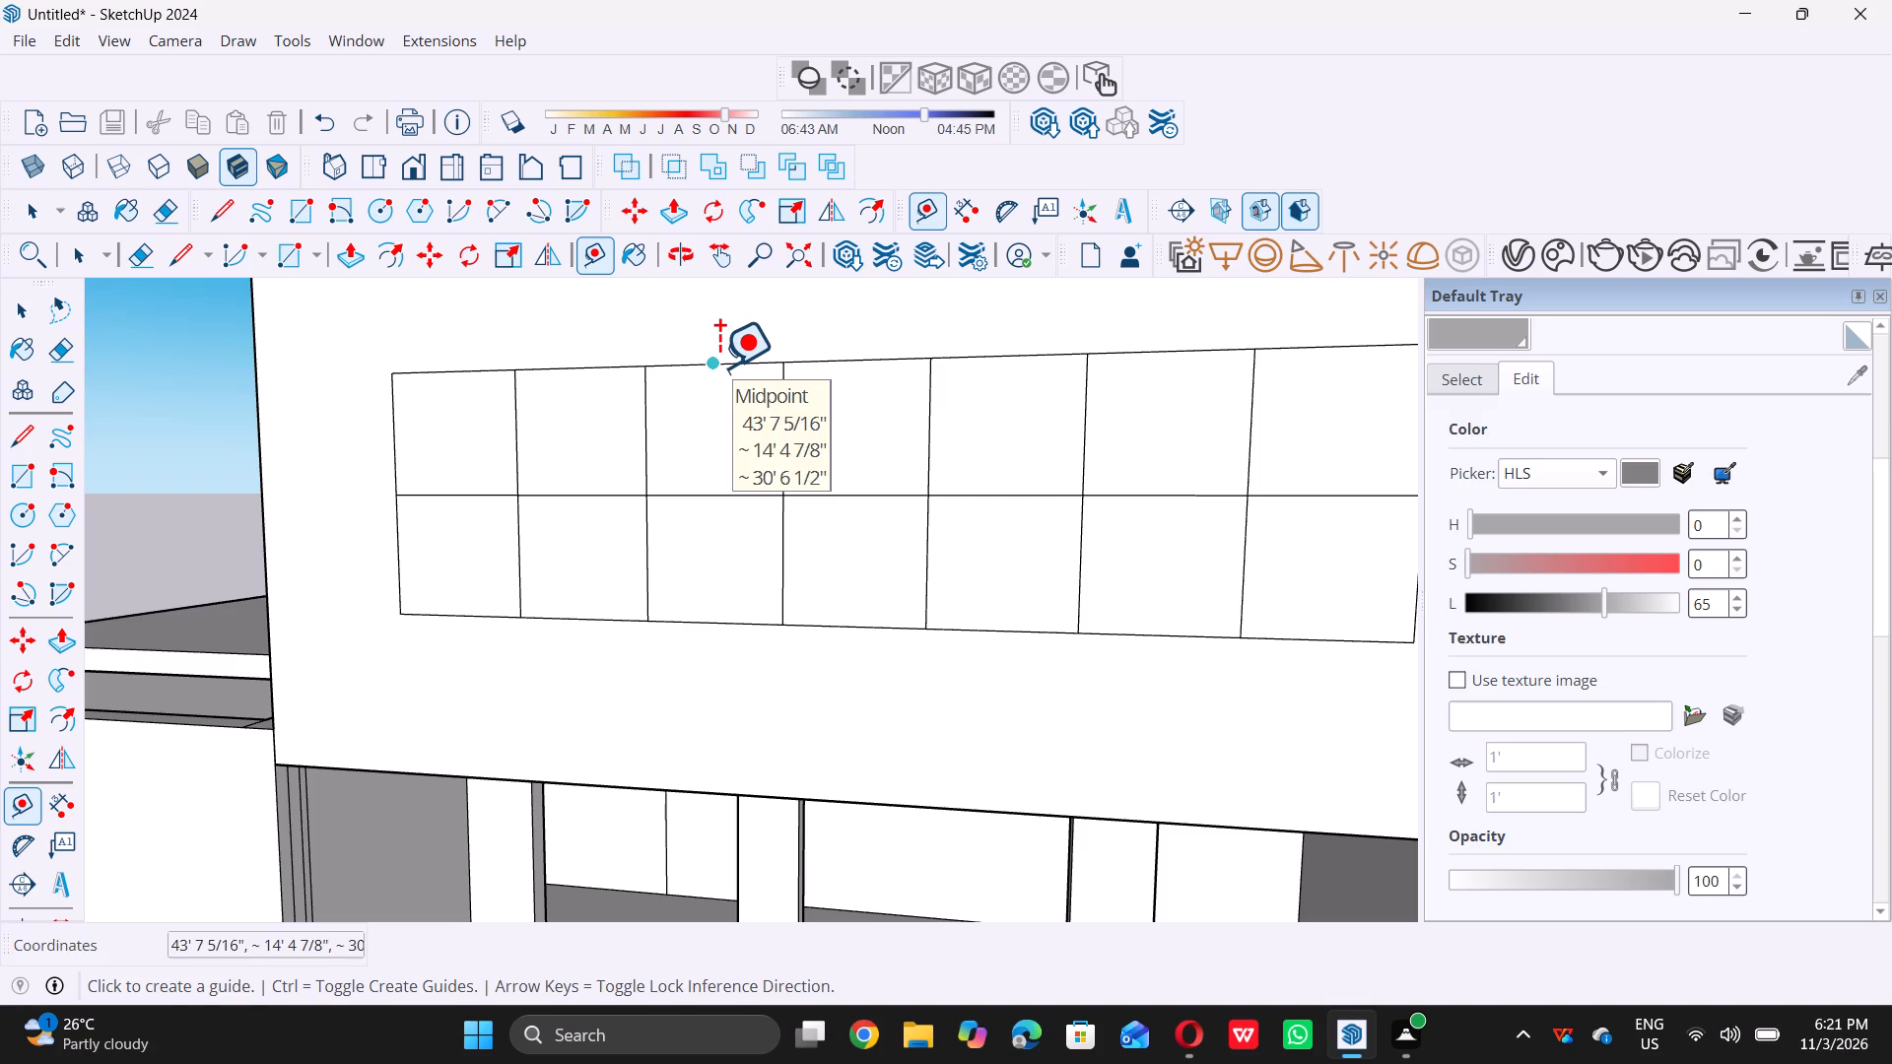
{"action": "triple_click", "coordinate": [719, 366]}
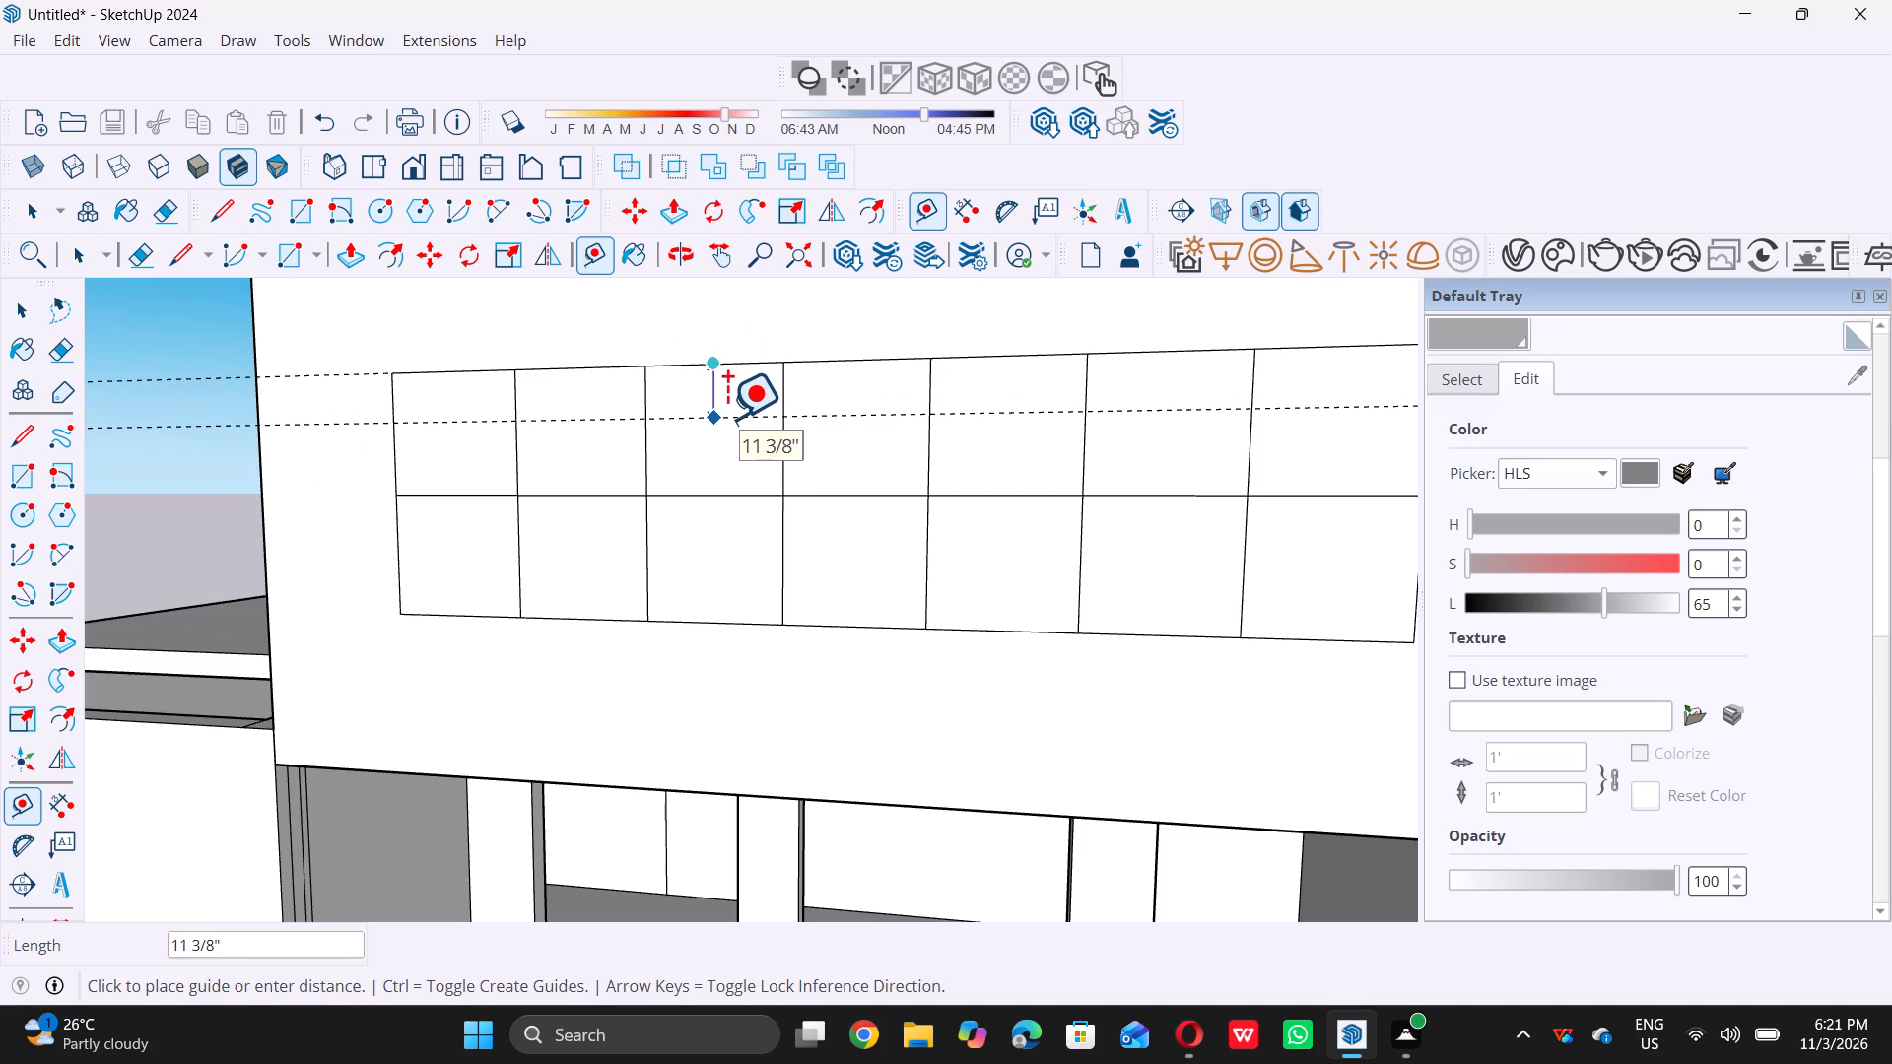
{"action": "key", "text": "0"}
{"action": "key", "text": "period"}
{"action": "key", "text": "5"}
{"action": "key", "text": "shift+quotedbl"}
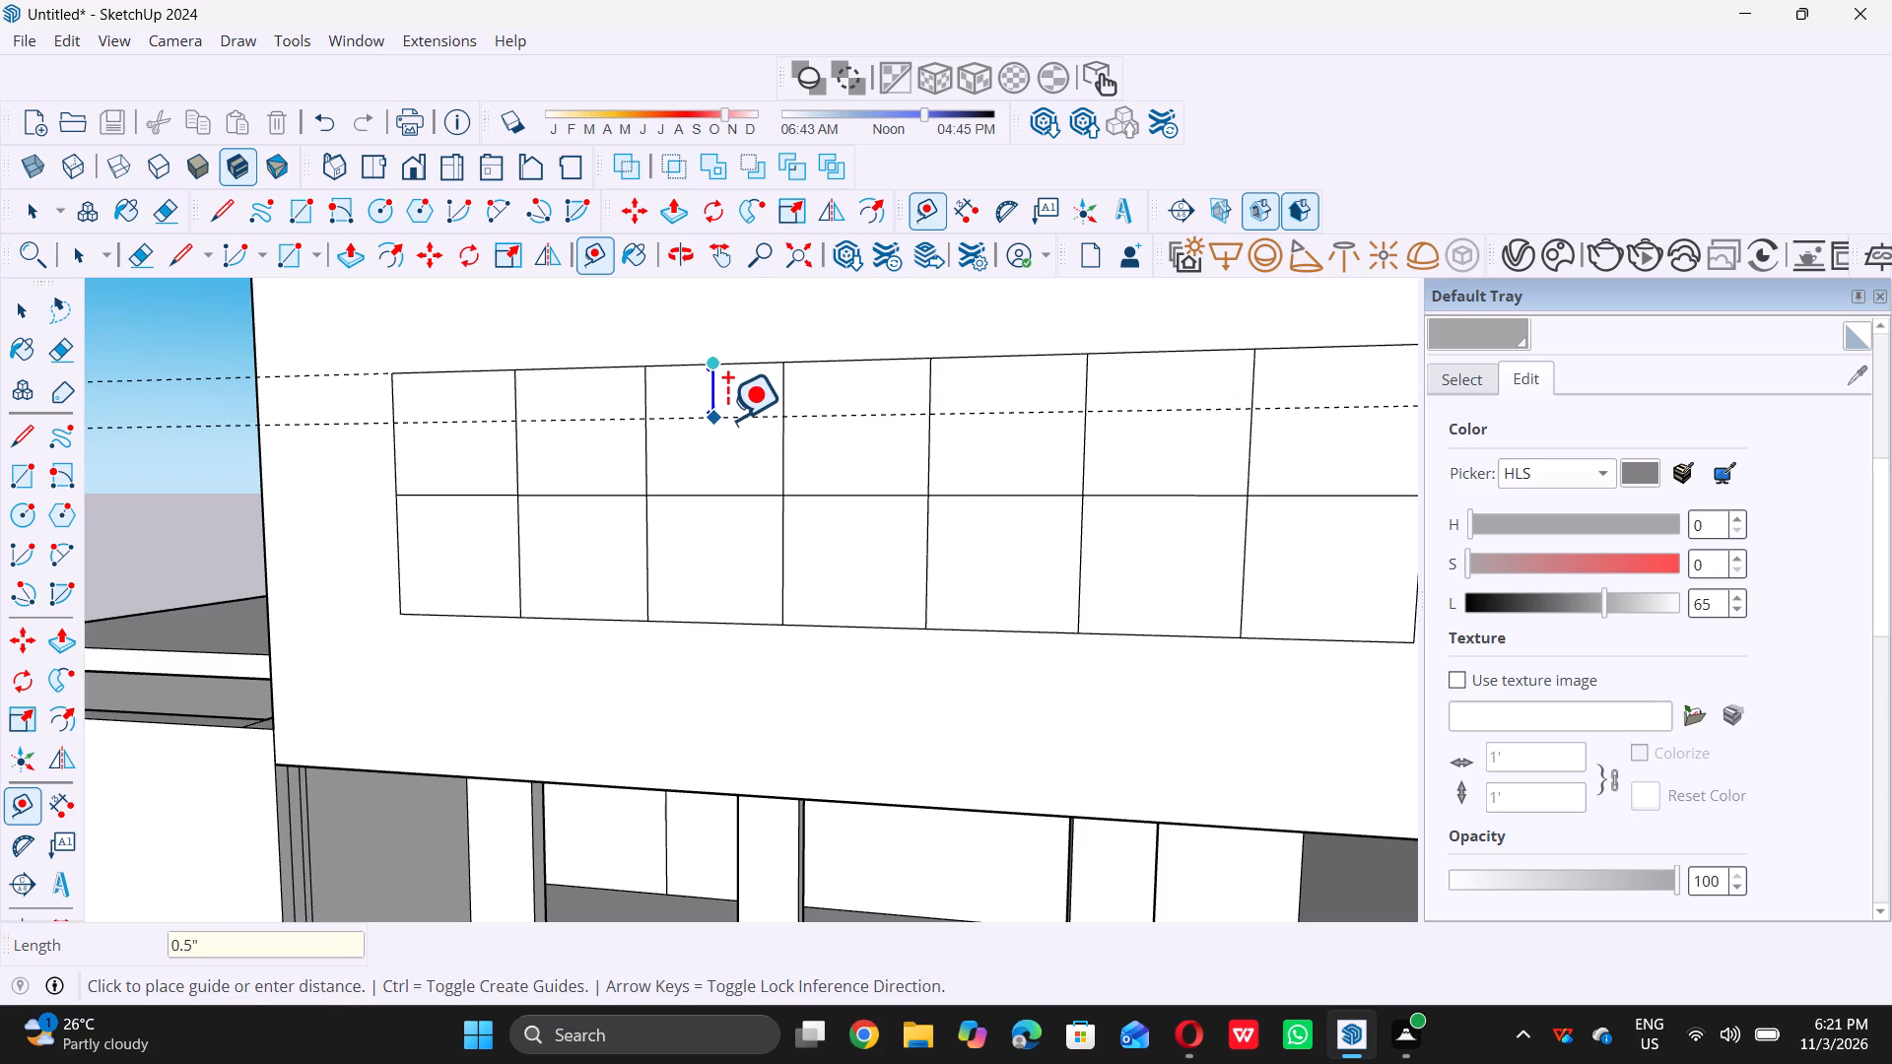
{"action": "key", "text": "Return"}
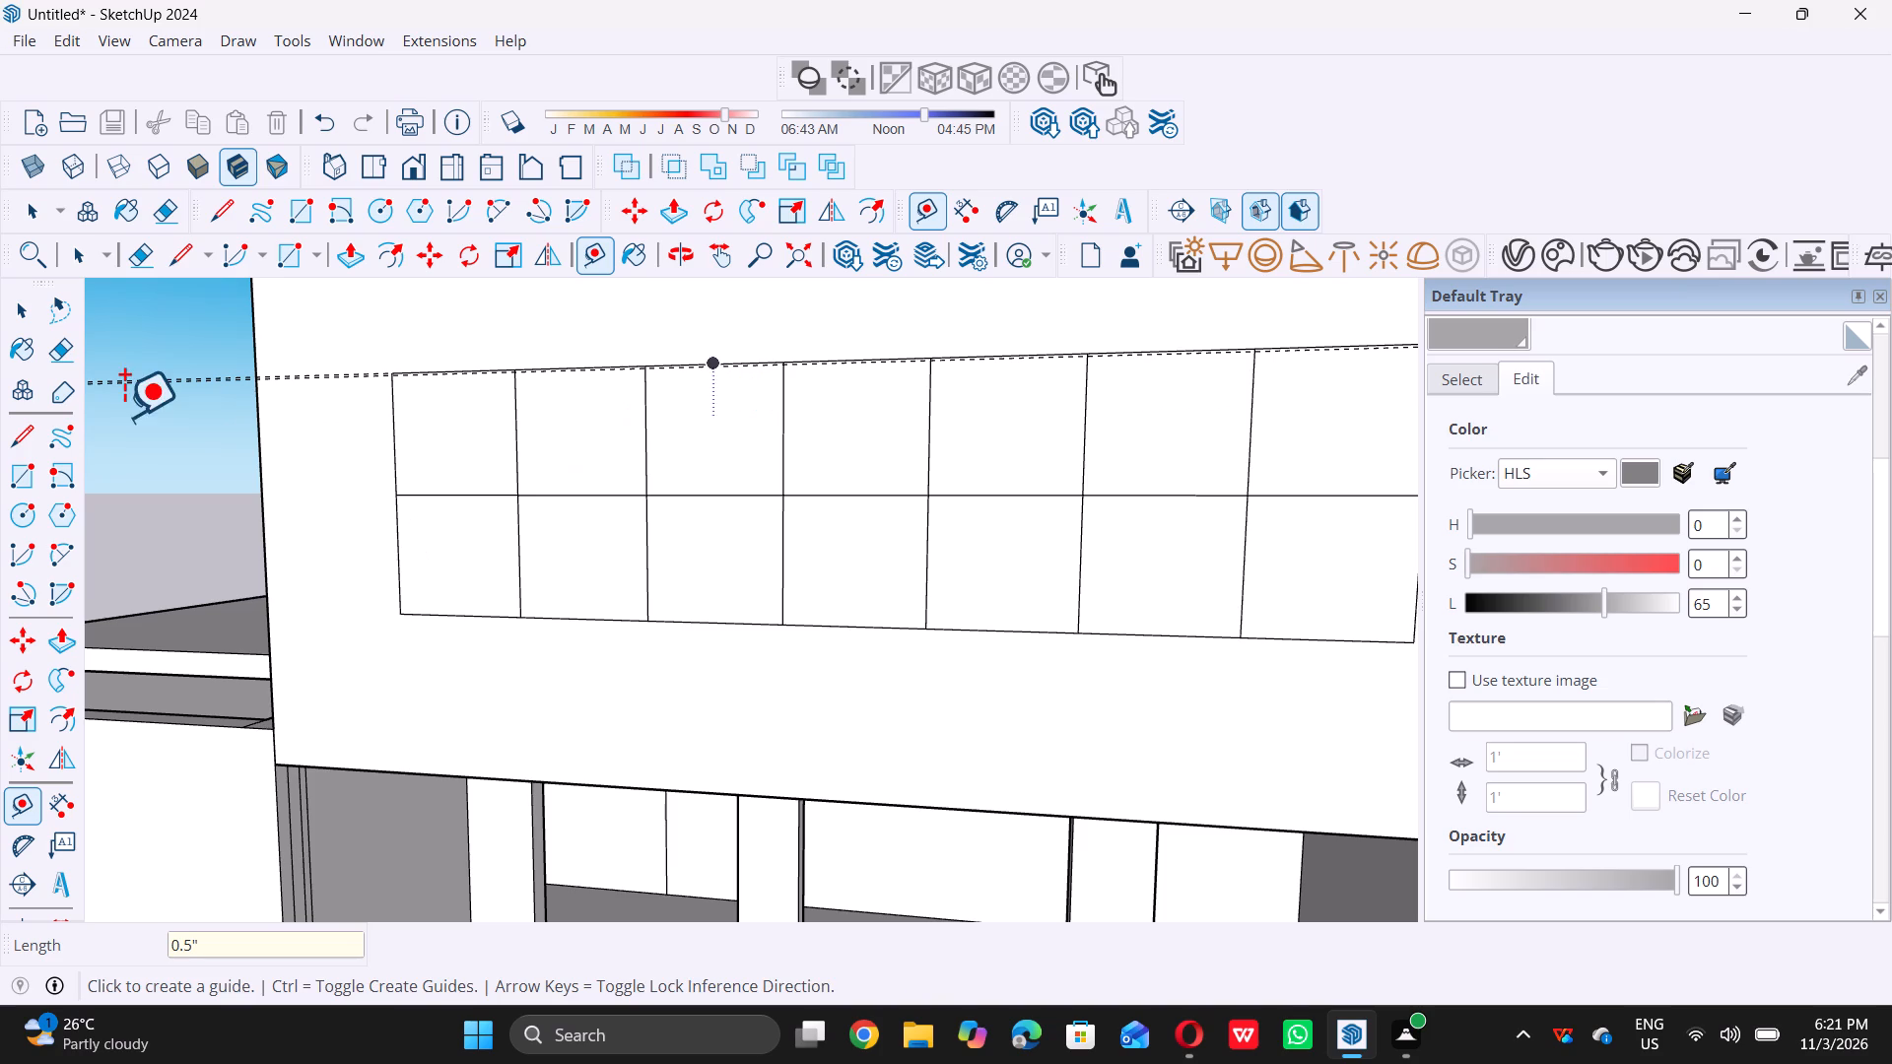
Place a guide 0.5" below the grid's horizontal middle line.
{"action": "scroll", "coordinate": [583, 538], "scroll_direction": "up", "scroll_amount": 5}
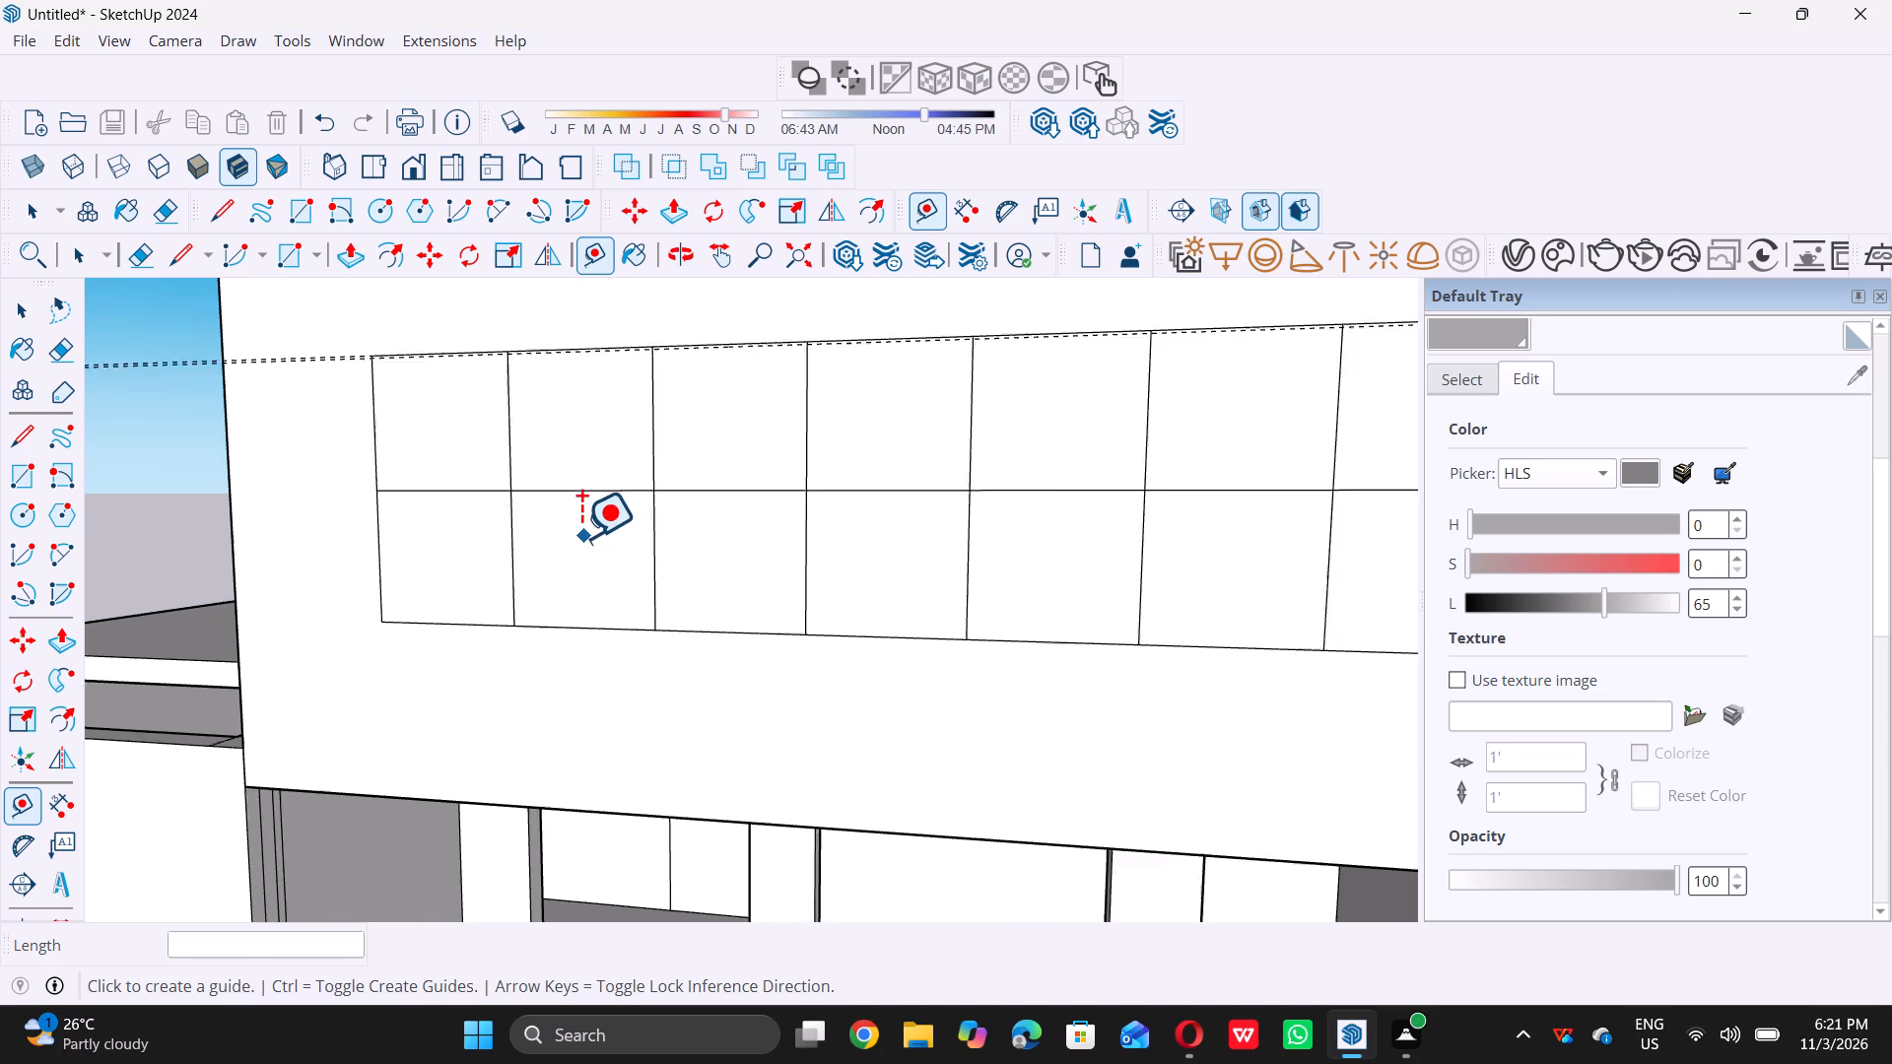
{"action": "left_click", "coordinate": [613, 483]}
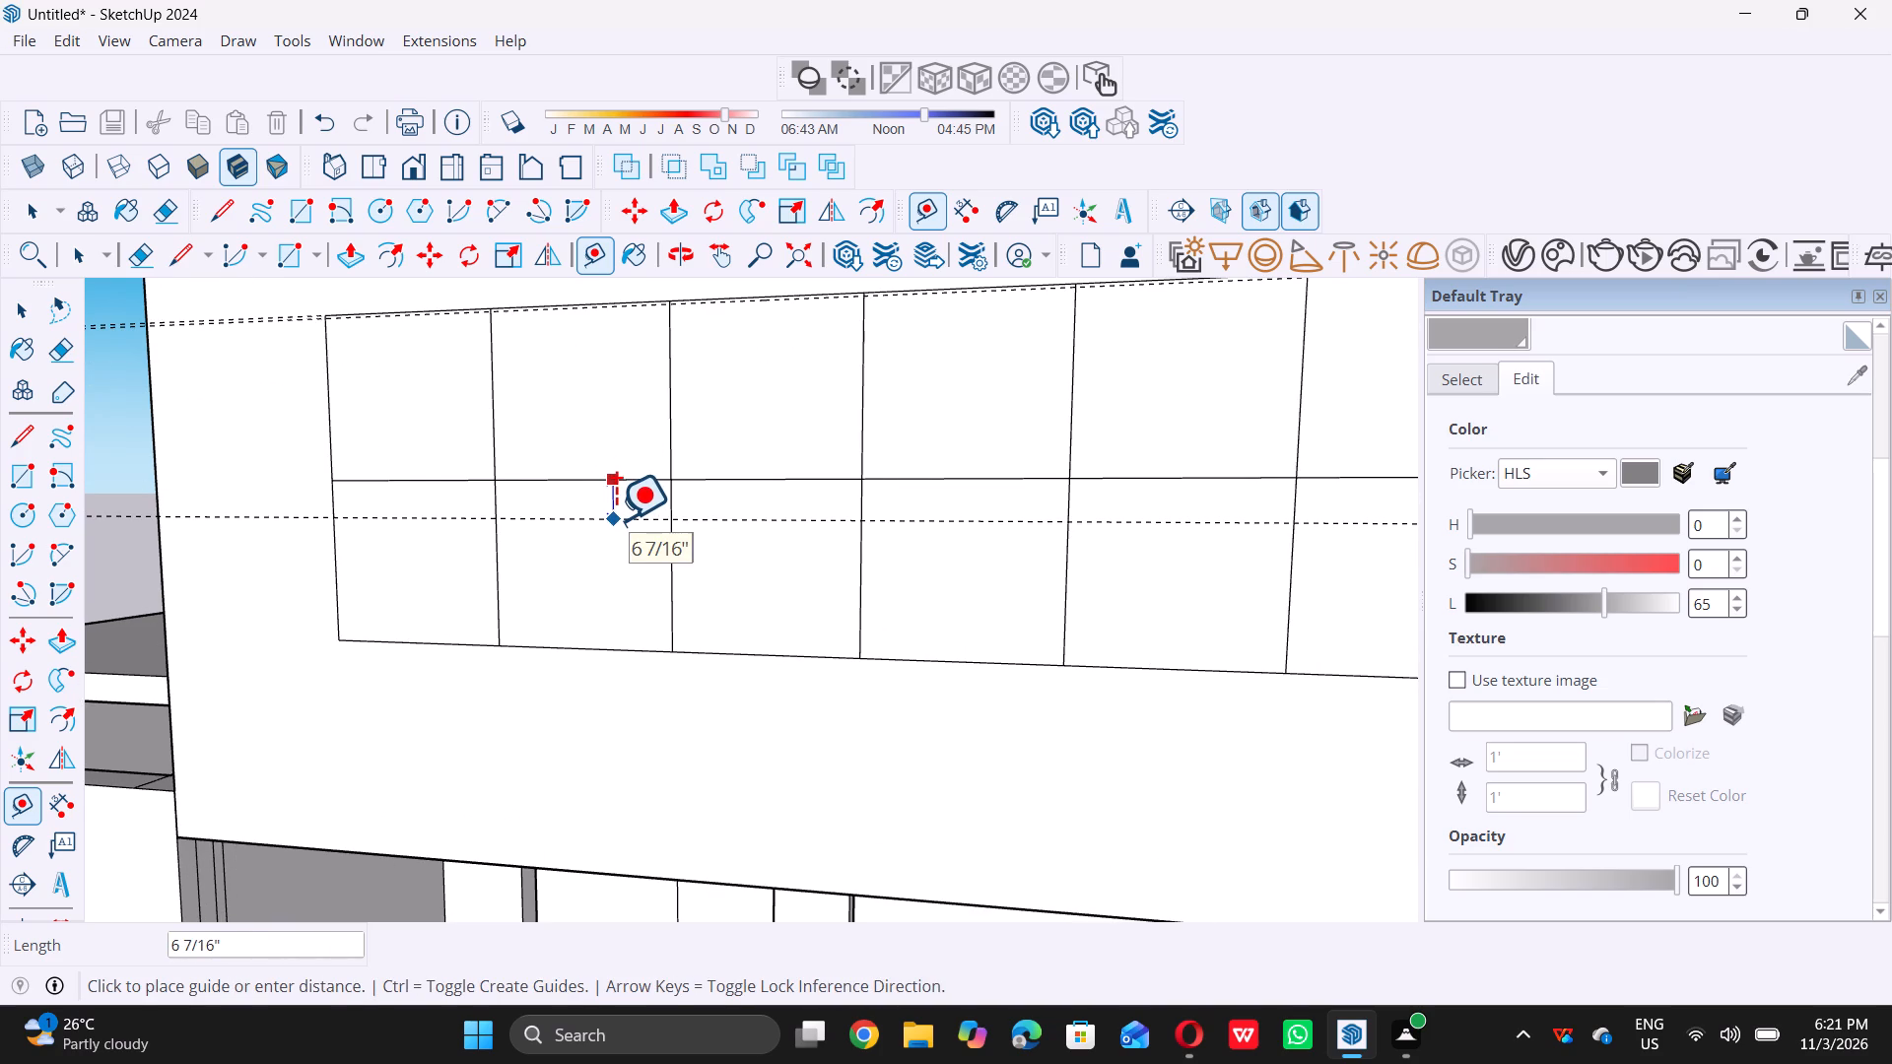
{"action": "type", "text": "0."}
{"action": "key", "text": "5"}
{"action": "key", "text": "shift+quotedbl"}
{"action": "key", "text": "Return"}
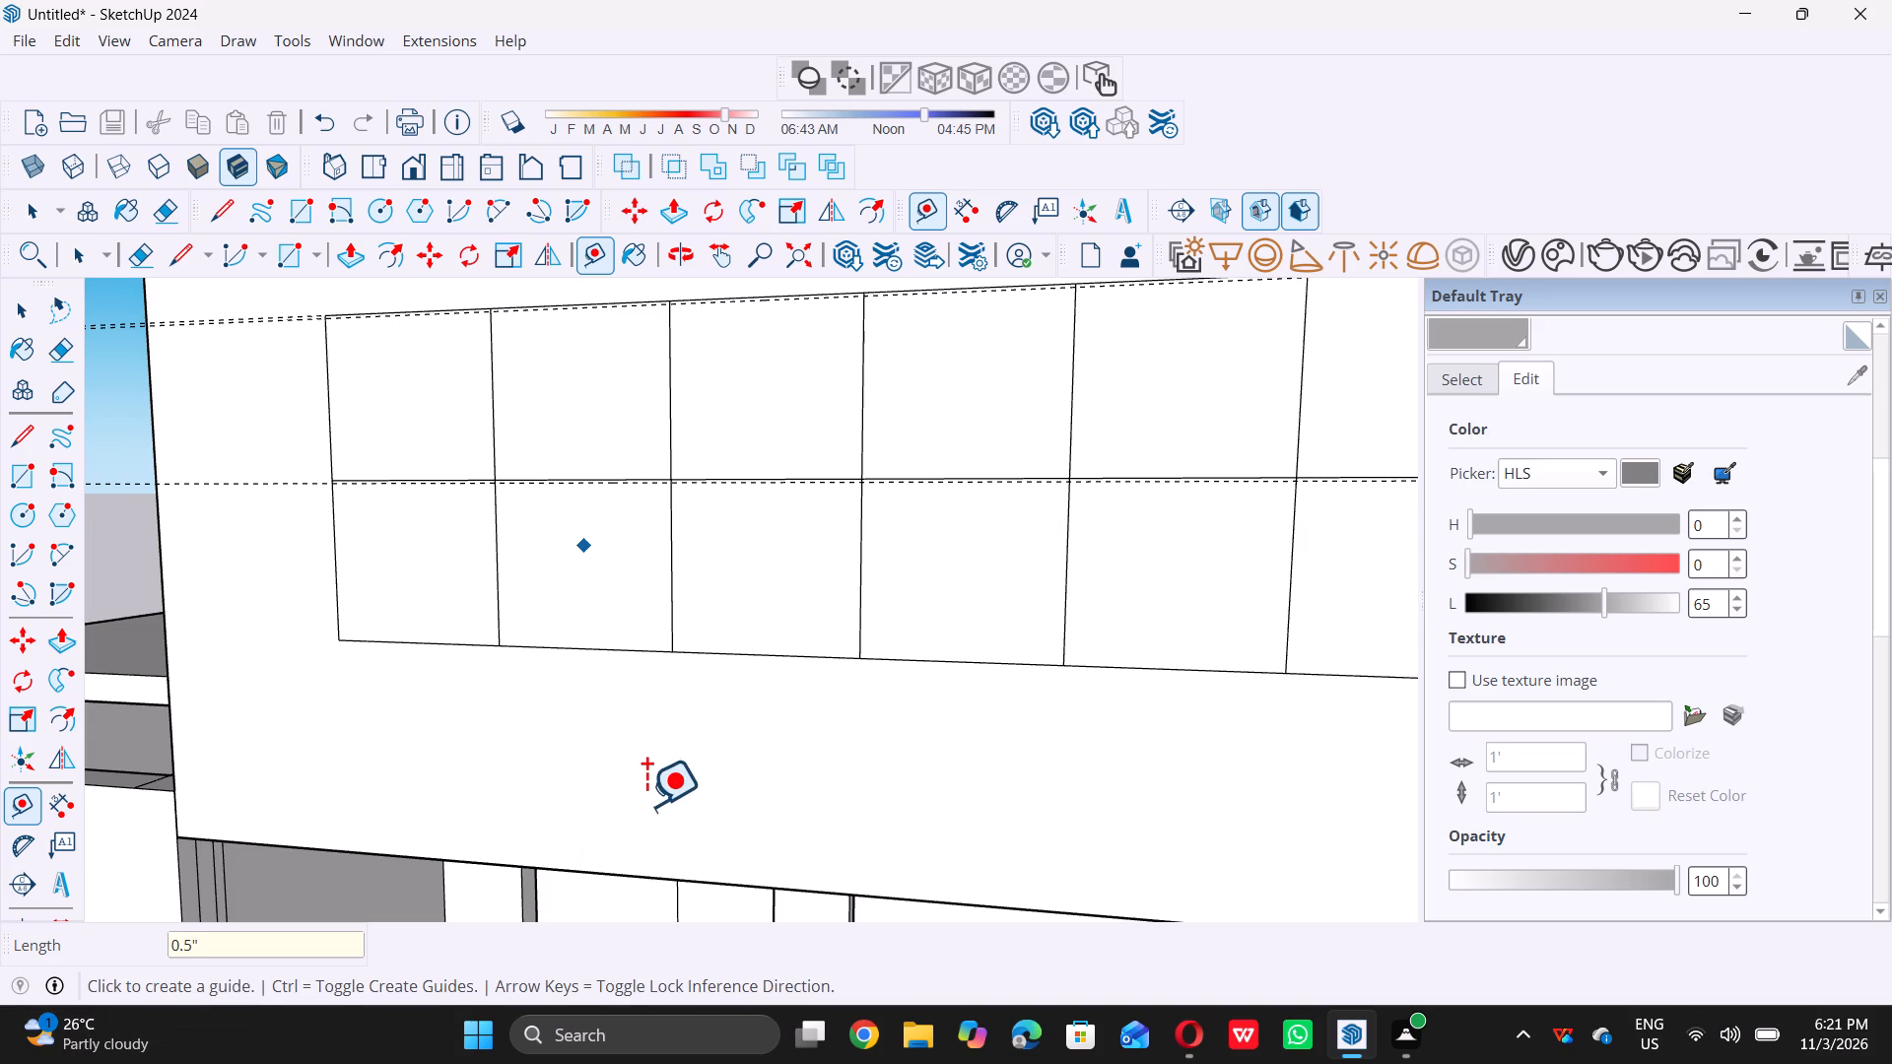
Place a guide 0.5" above the grid's bottom edge, undoing the misplaced guide along that edge first.
{"action": "double_click", "coordinate": [594, 644]}
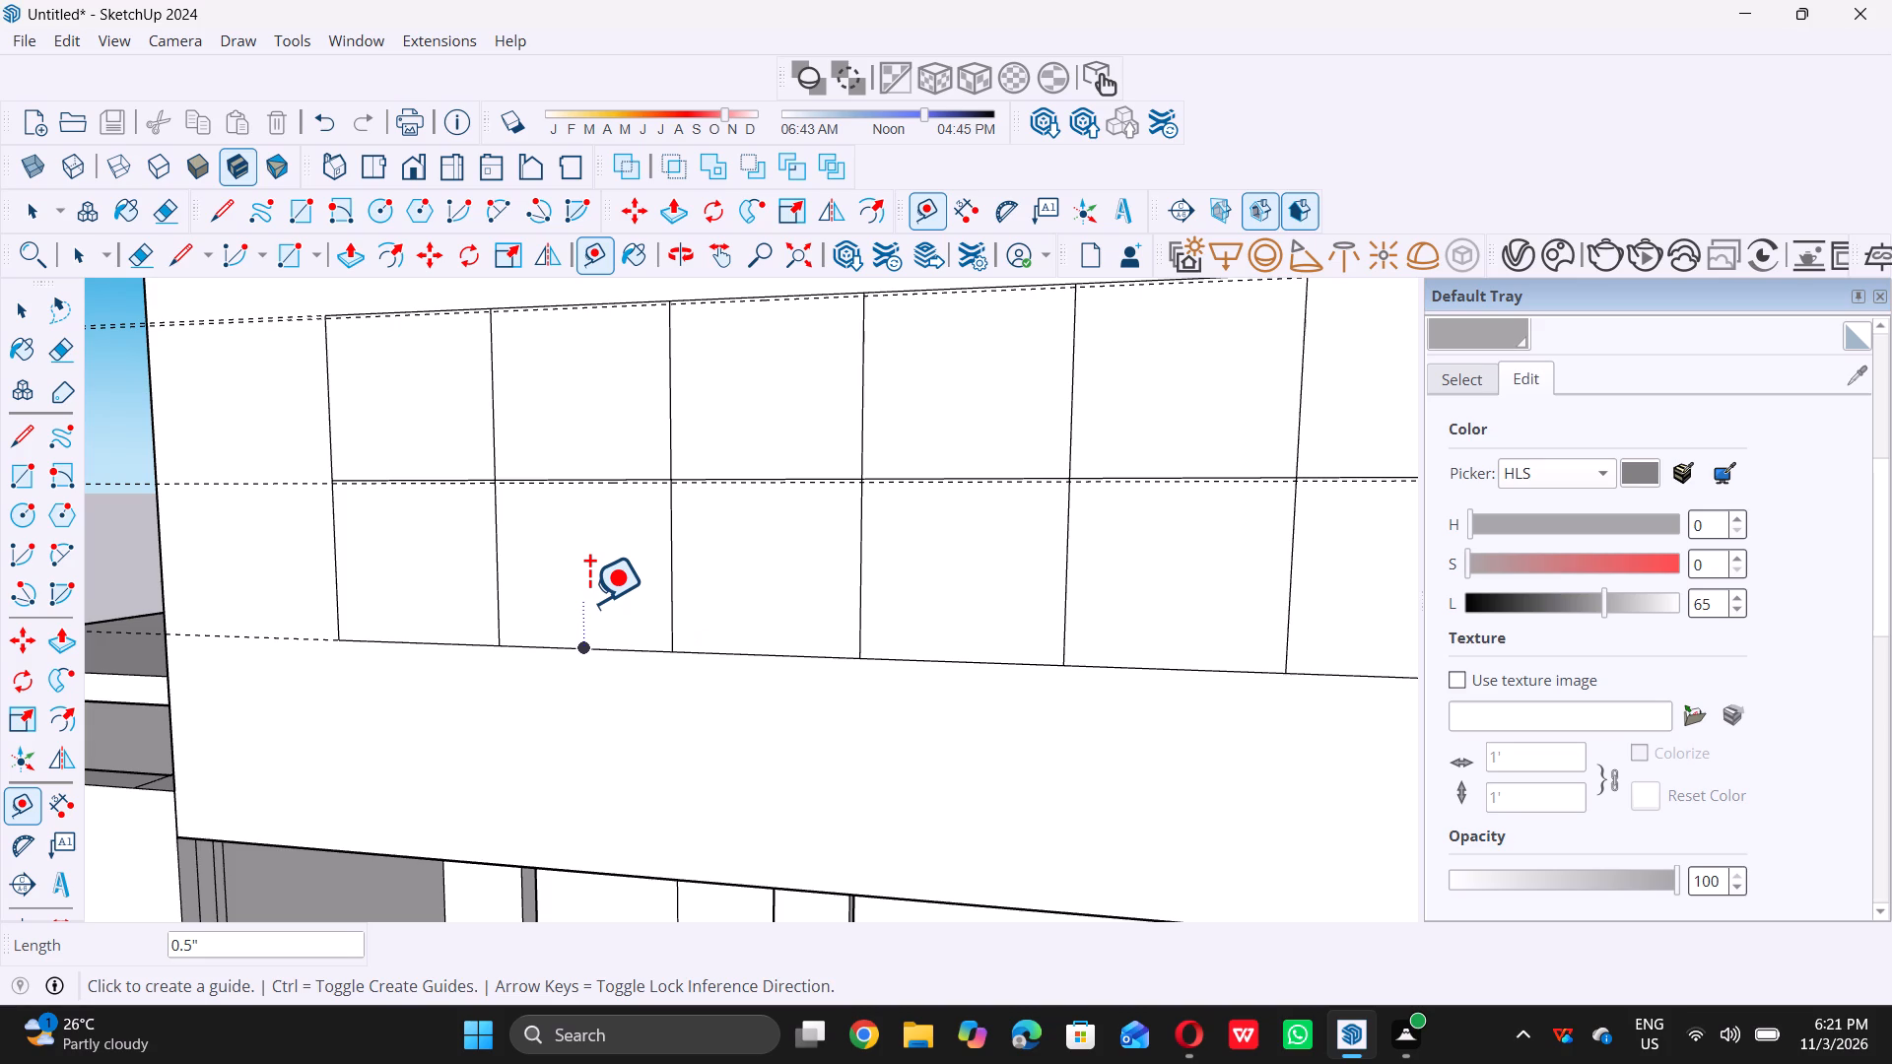
{"action": "key", "text": "ctrl+z"}
{"action": "left_click", "coordinate": [623, 650]}
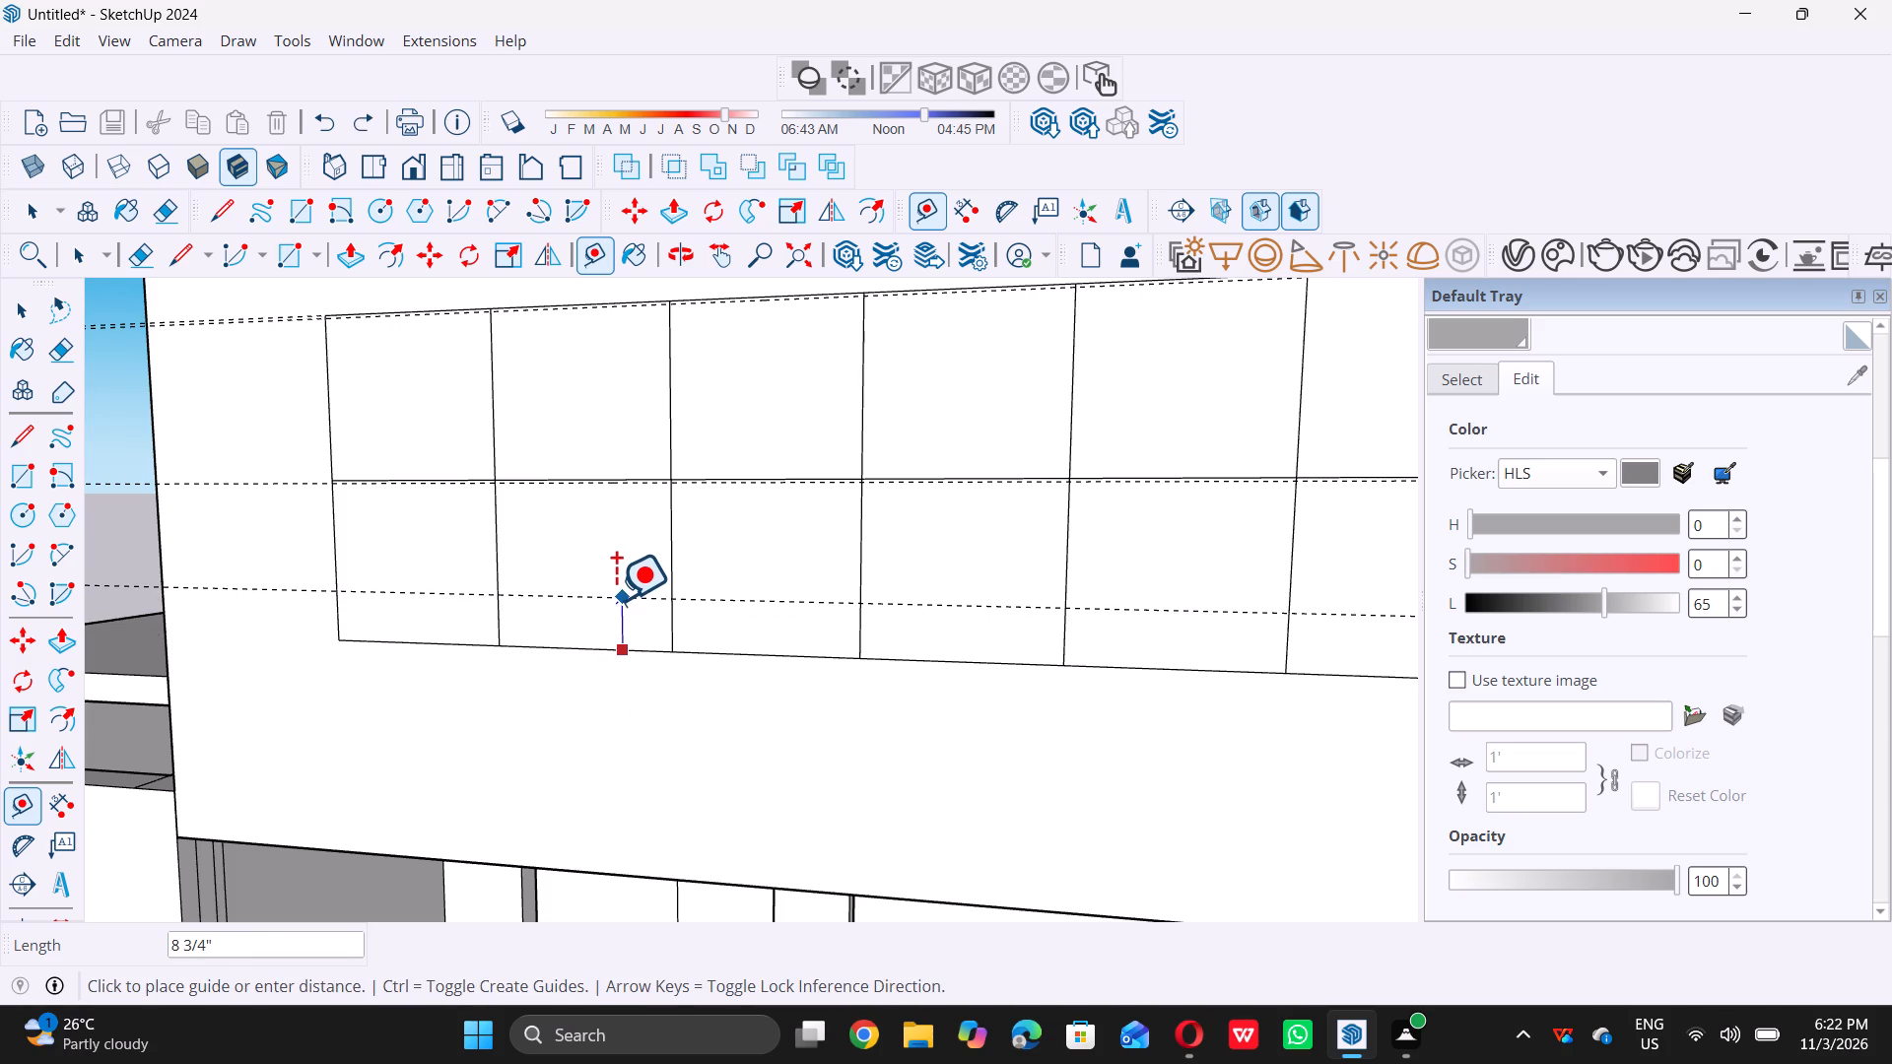
{"action": "type", "text": "0."}
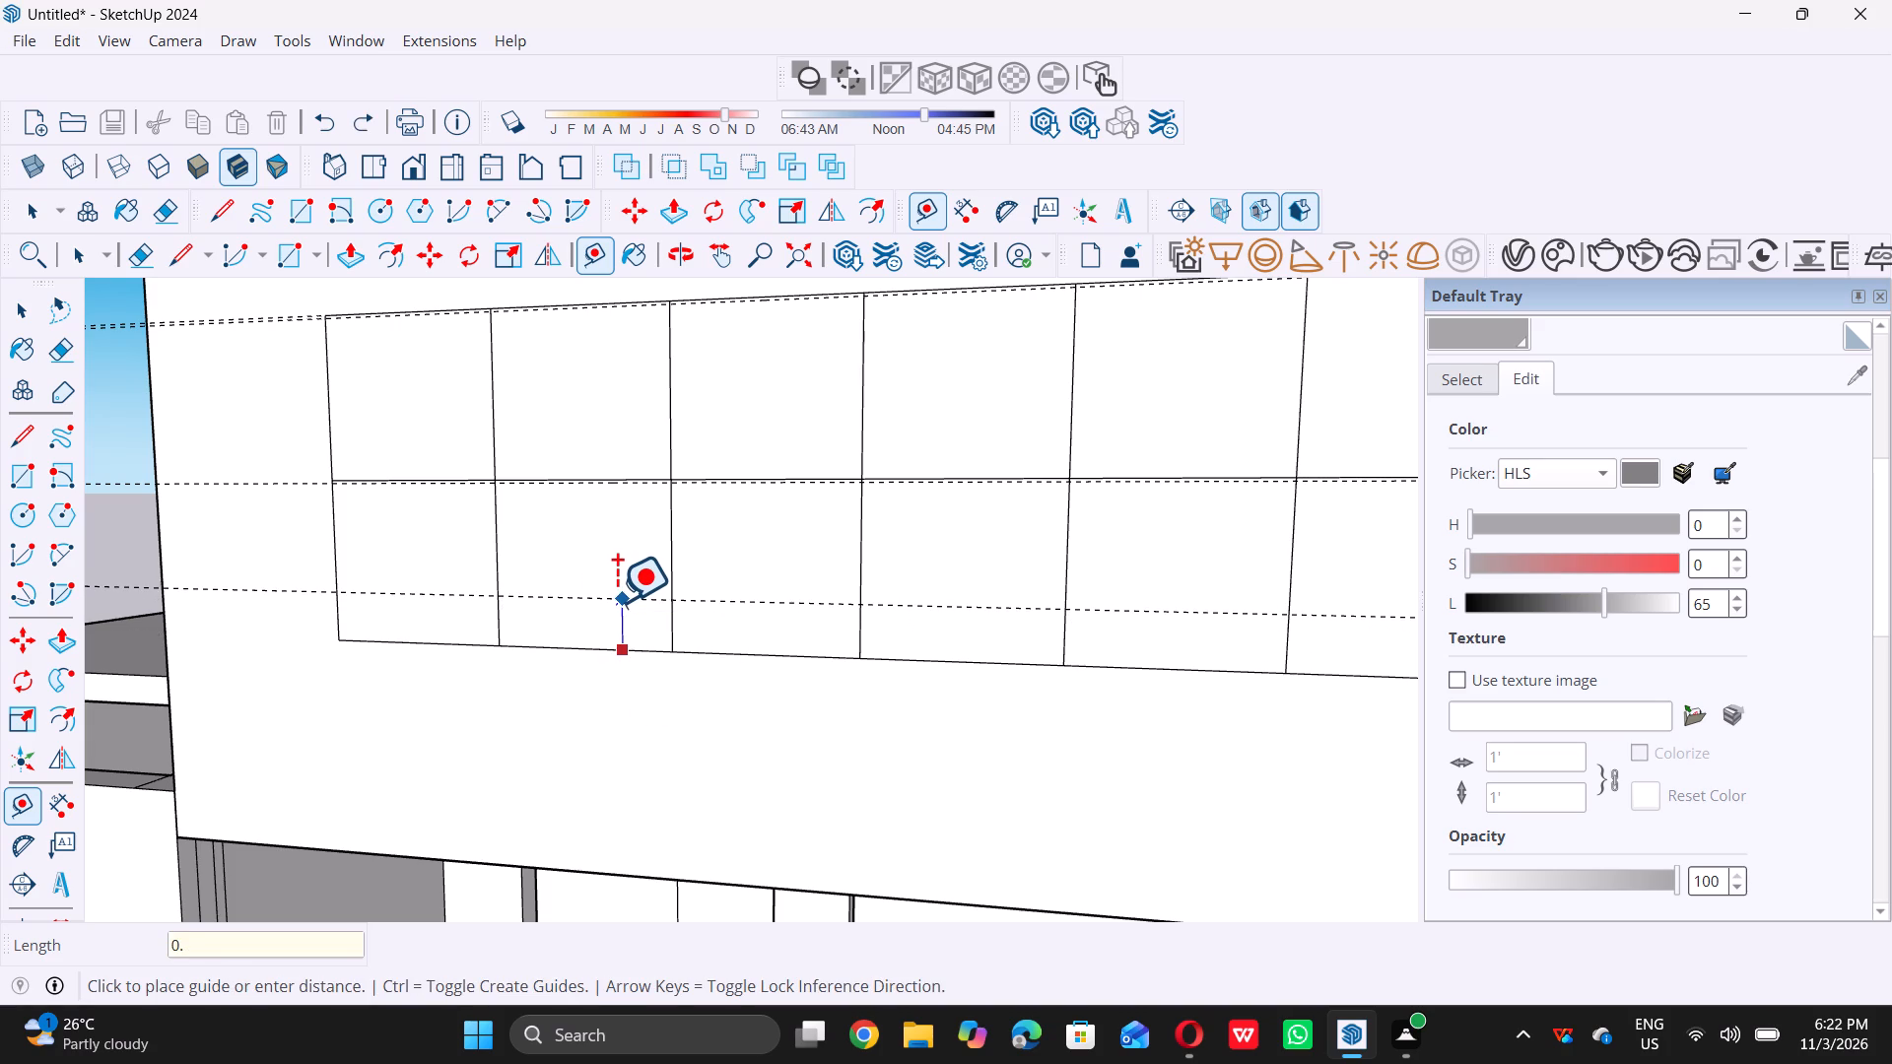
{"action": "key", "text": "5"}
{"action": "key", "text": "shift+quotedbl"}
{"action": "key", "text": "Return"}
Place a vertical guide 0.5" inside the left edge of the opening grid.
{"action": "scroll", "coordinate": [273, 416], "scroll_direction": "up", "scroll_amount": 2}
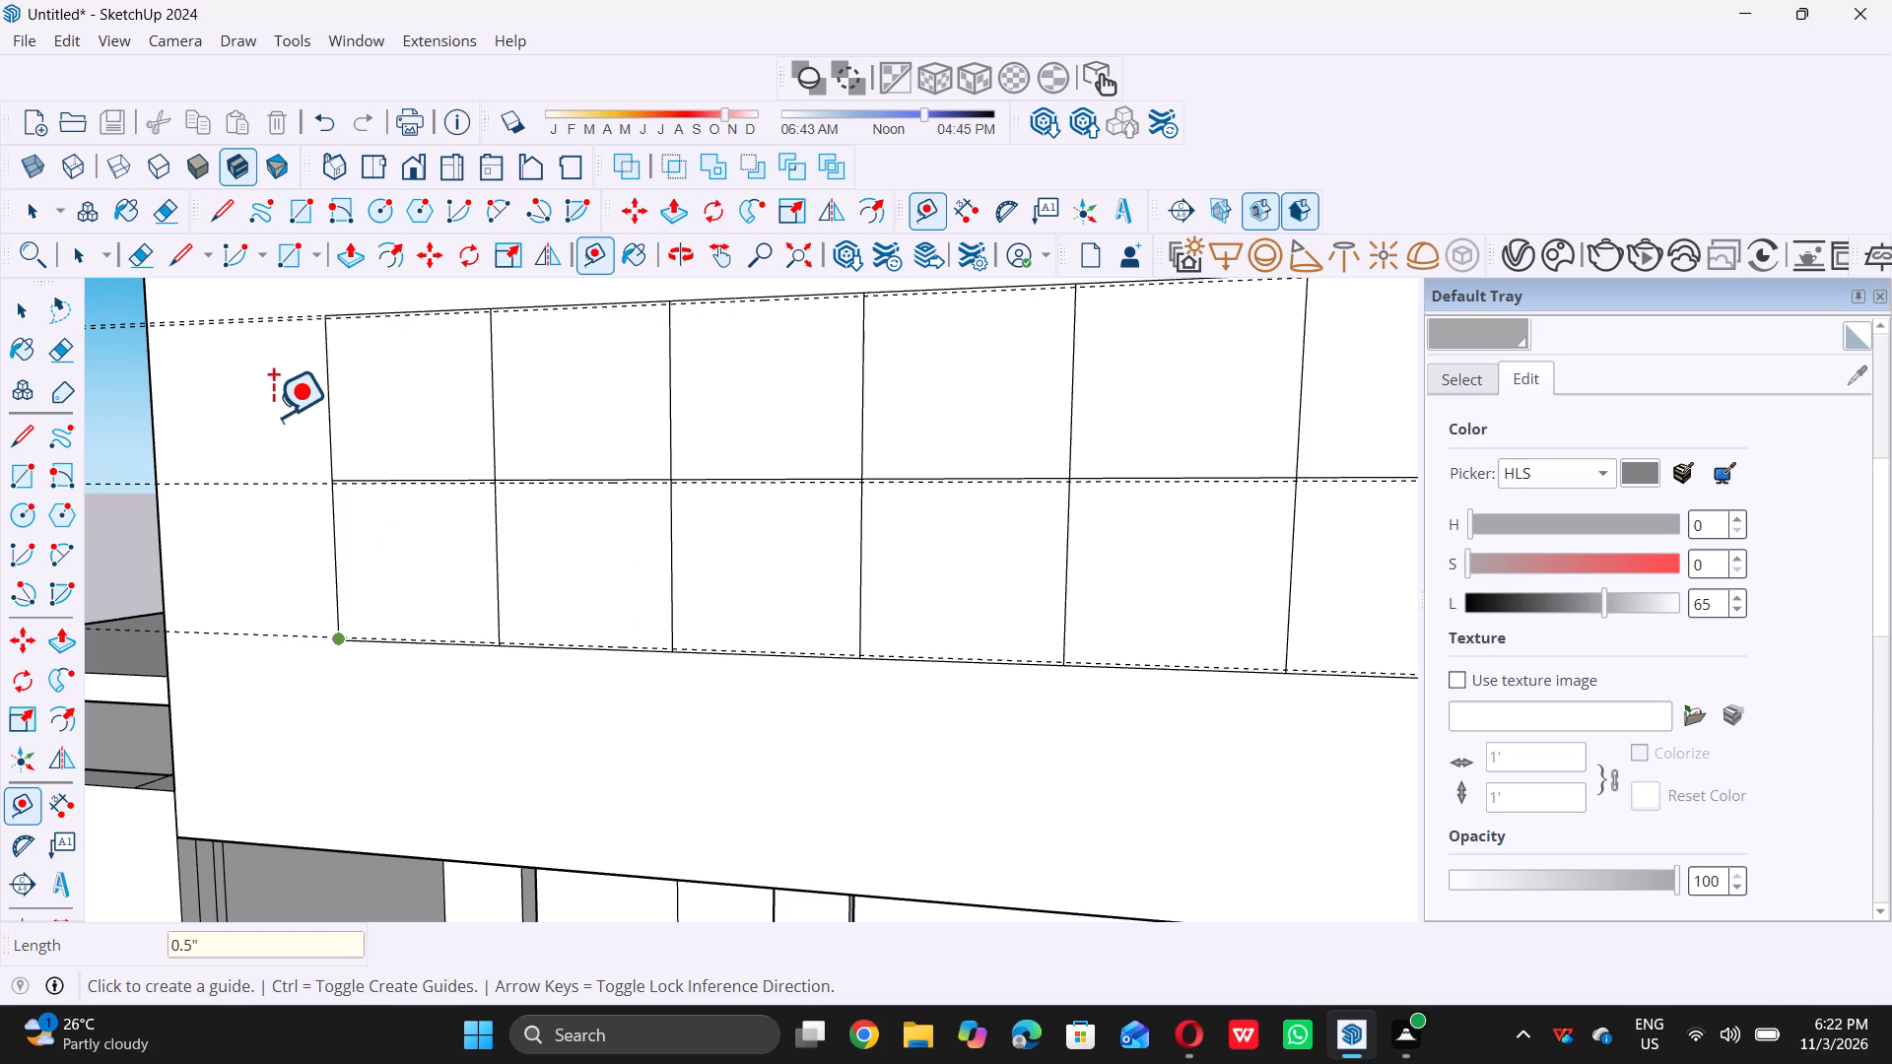
{"action": "scroll", "coordinate": [273, 416], "scroll_direction": "up", "scroll_amount": 9}
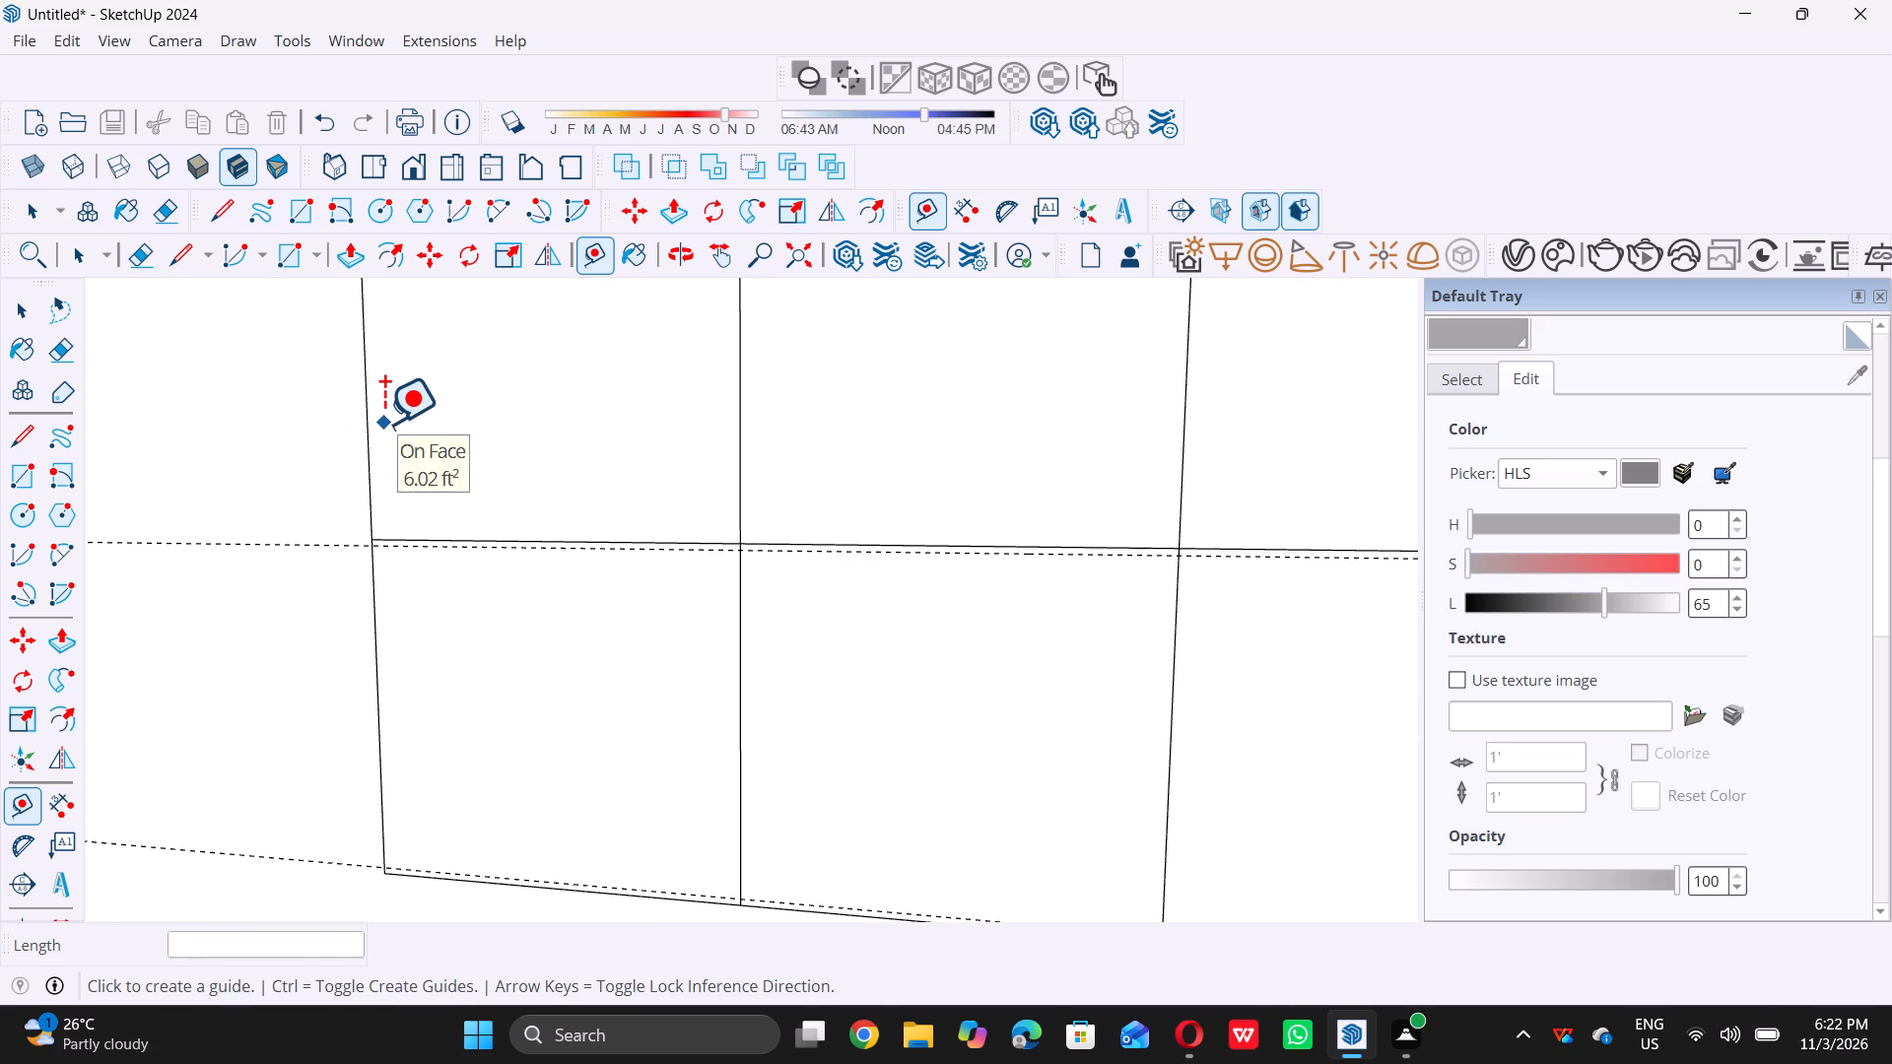
{"action": "left_click", "coordinate": [368, 420]}
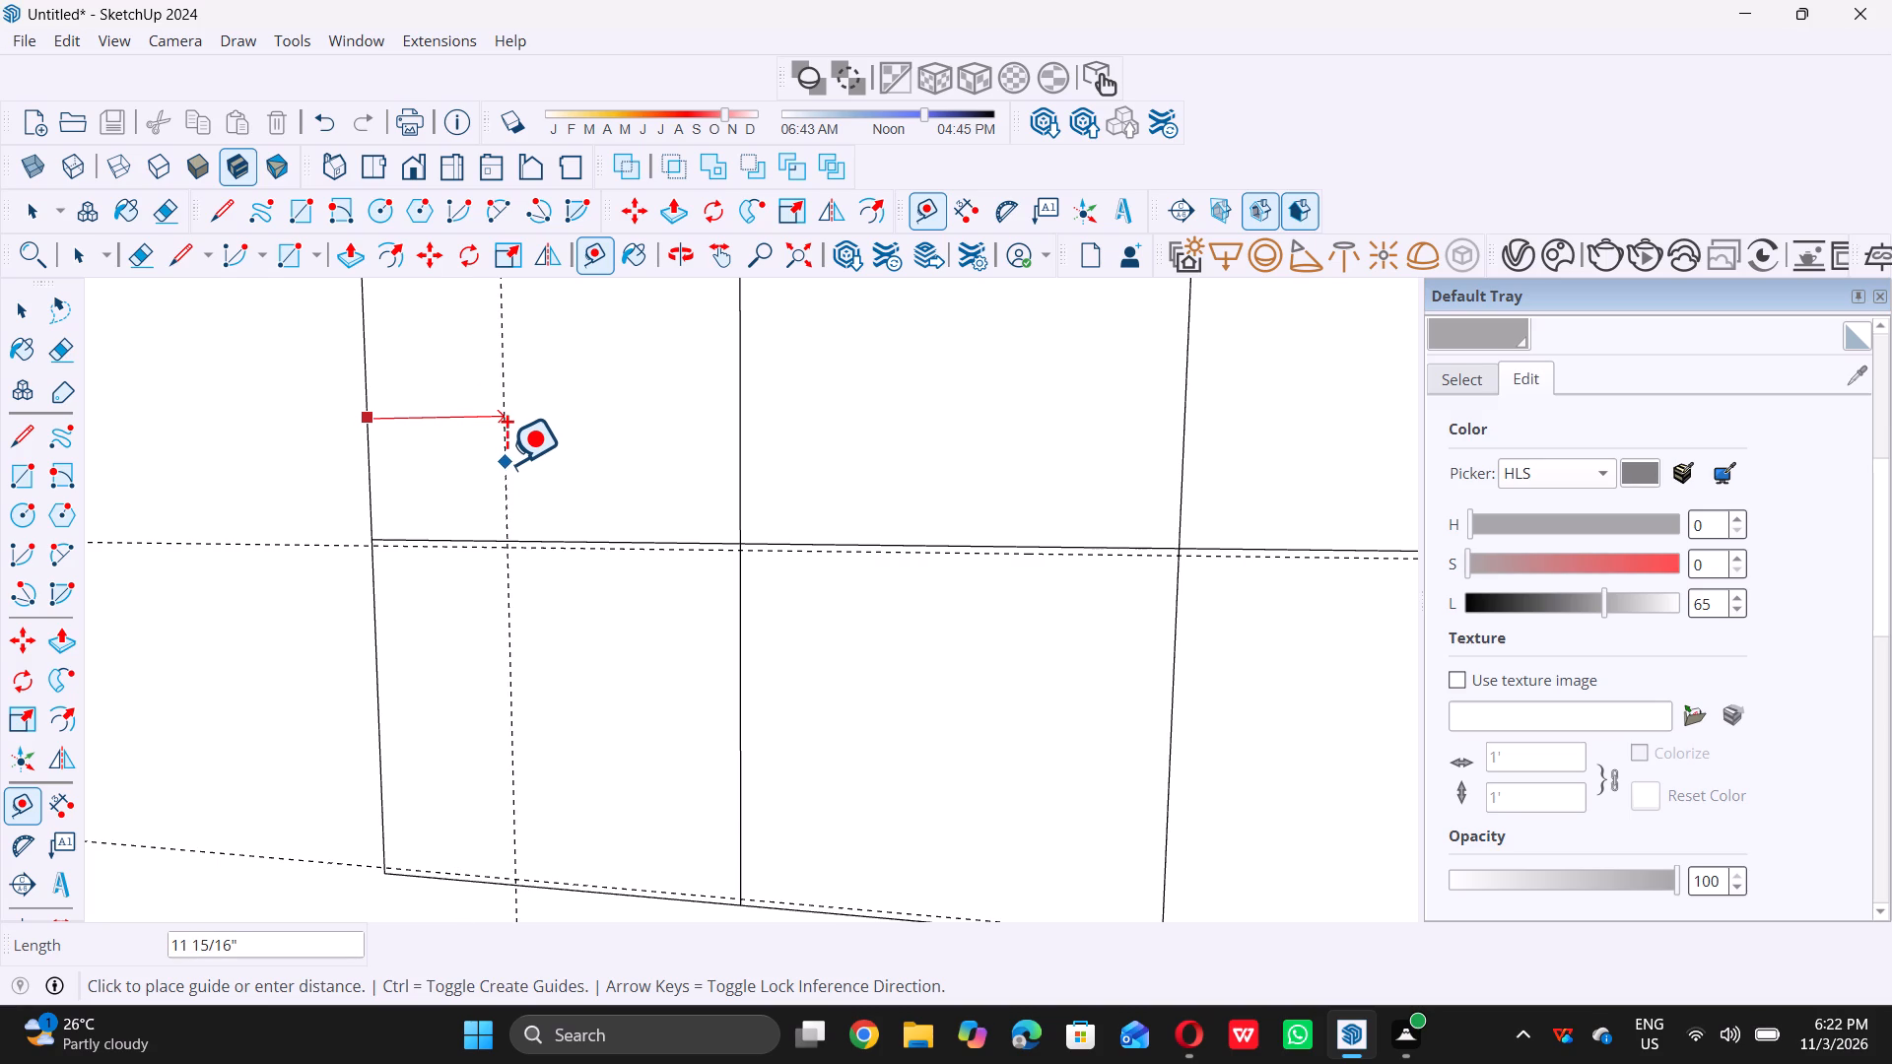
{"action": "type", "text": "0.5"}
{"action": "key", "text": "shift+quotedbl"}
{"action": "key", "text": "Return"}
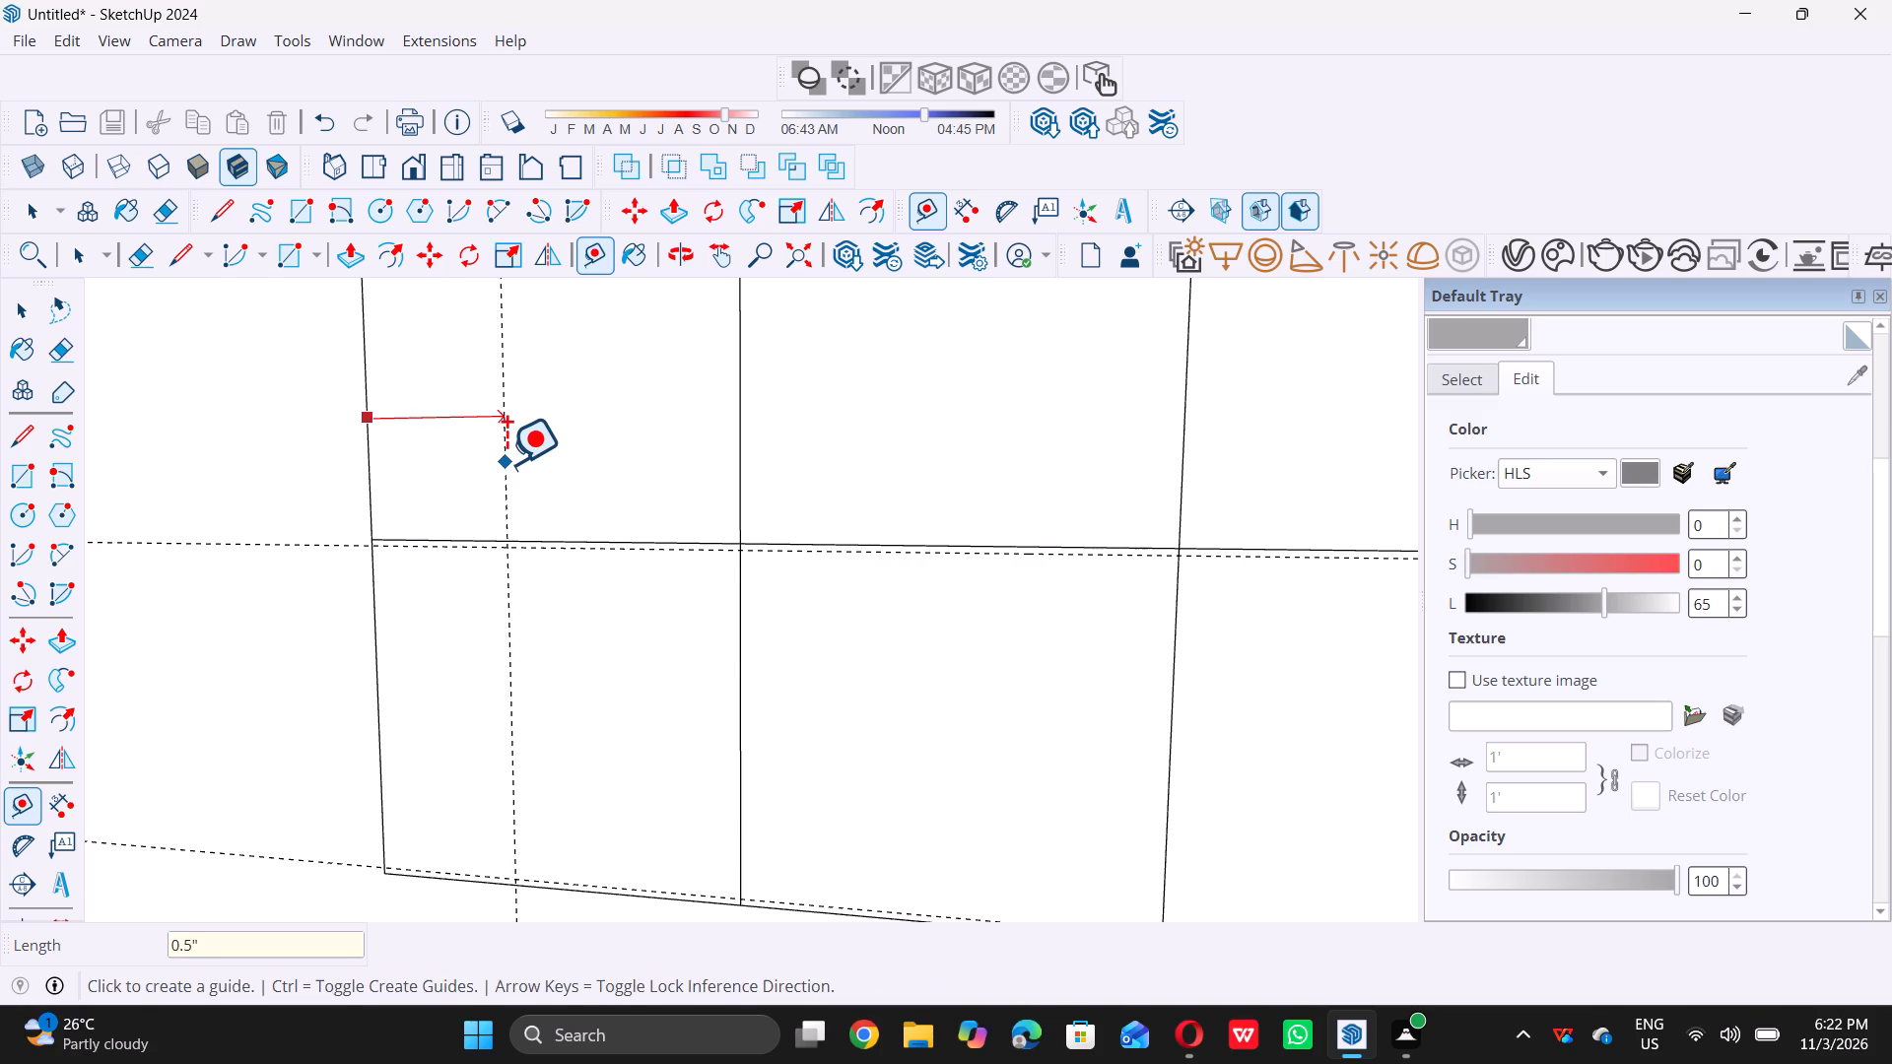
{"action": "scroll", "coordinate": [171, 579], "scroll_direction": "down", "scroll_amount": 7}
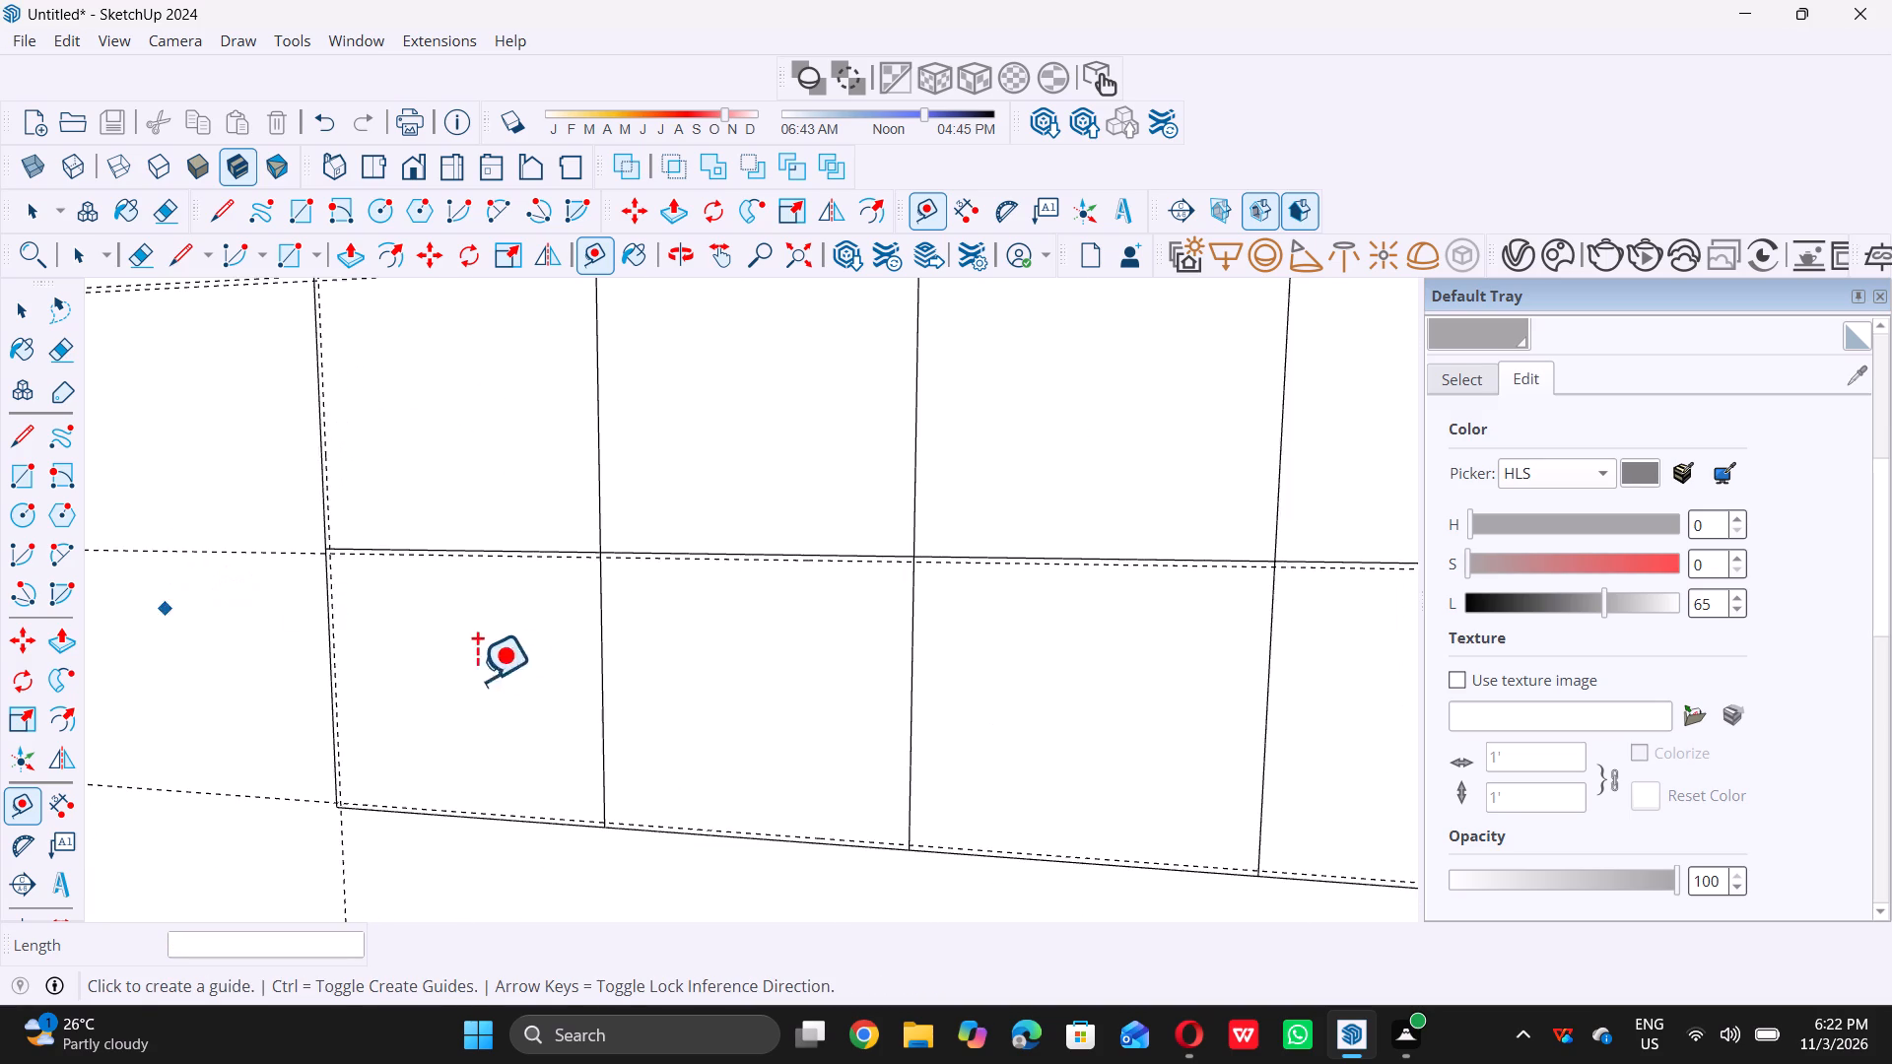
{"action": "scroll", "coordinate": [477, 680], "scroll_direction": "down", "scroll_amount": 2}
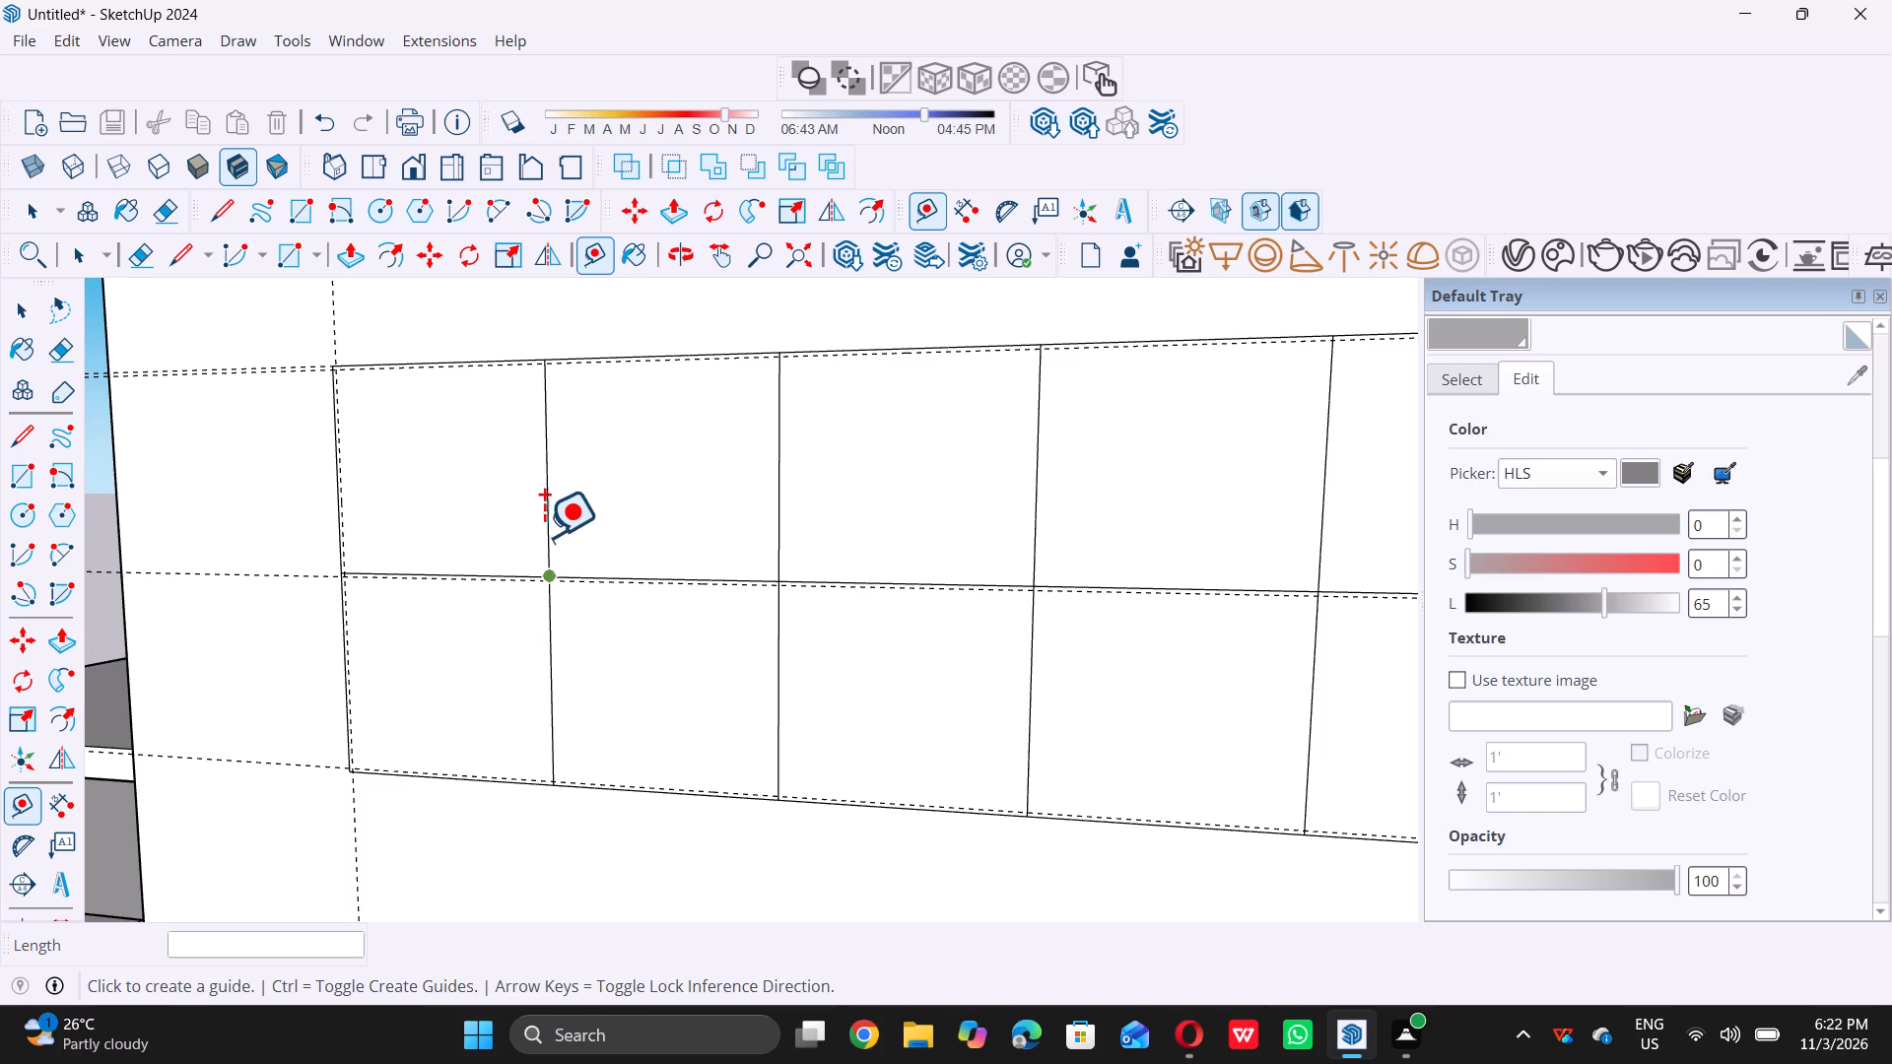
Place vertical Tape Measure guides 0.5" to the right of the grid's first and second interior vertical lines.
{"action": "left_click", "coordinate": [555, 507]}
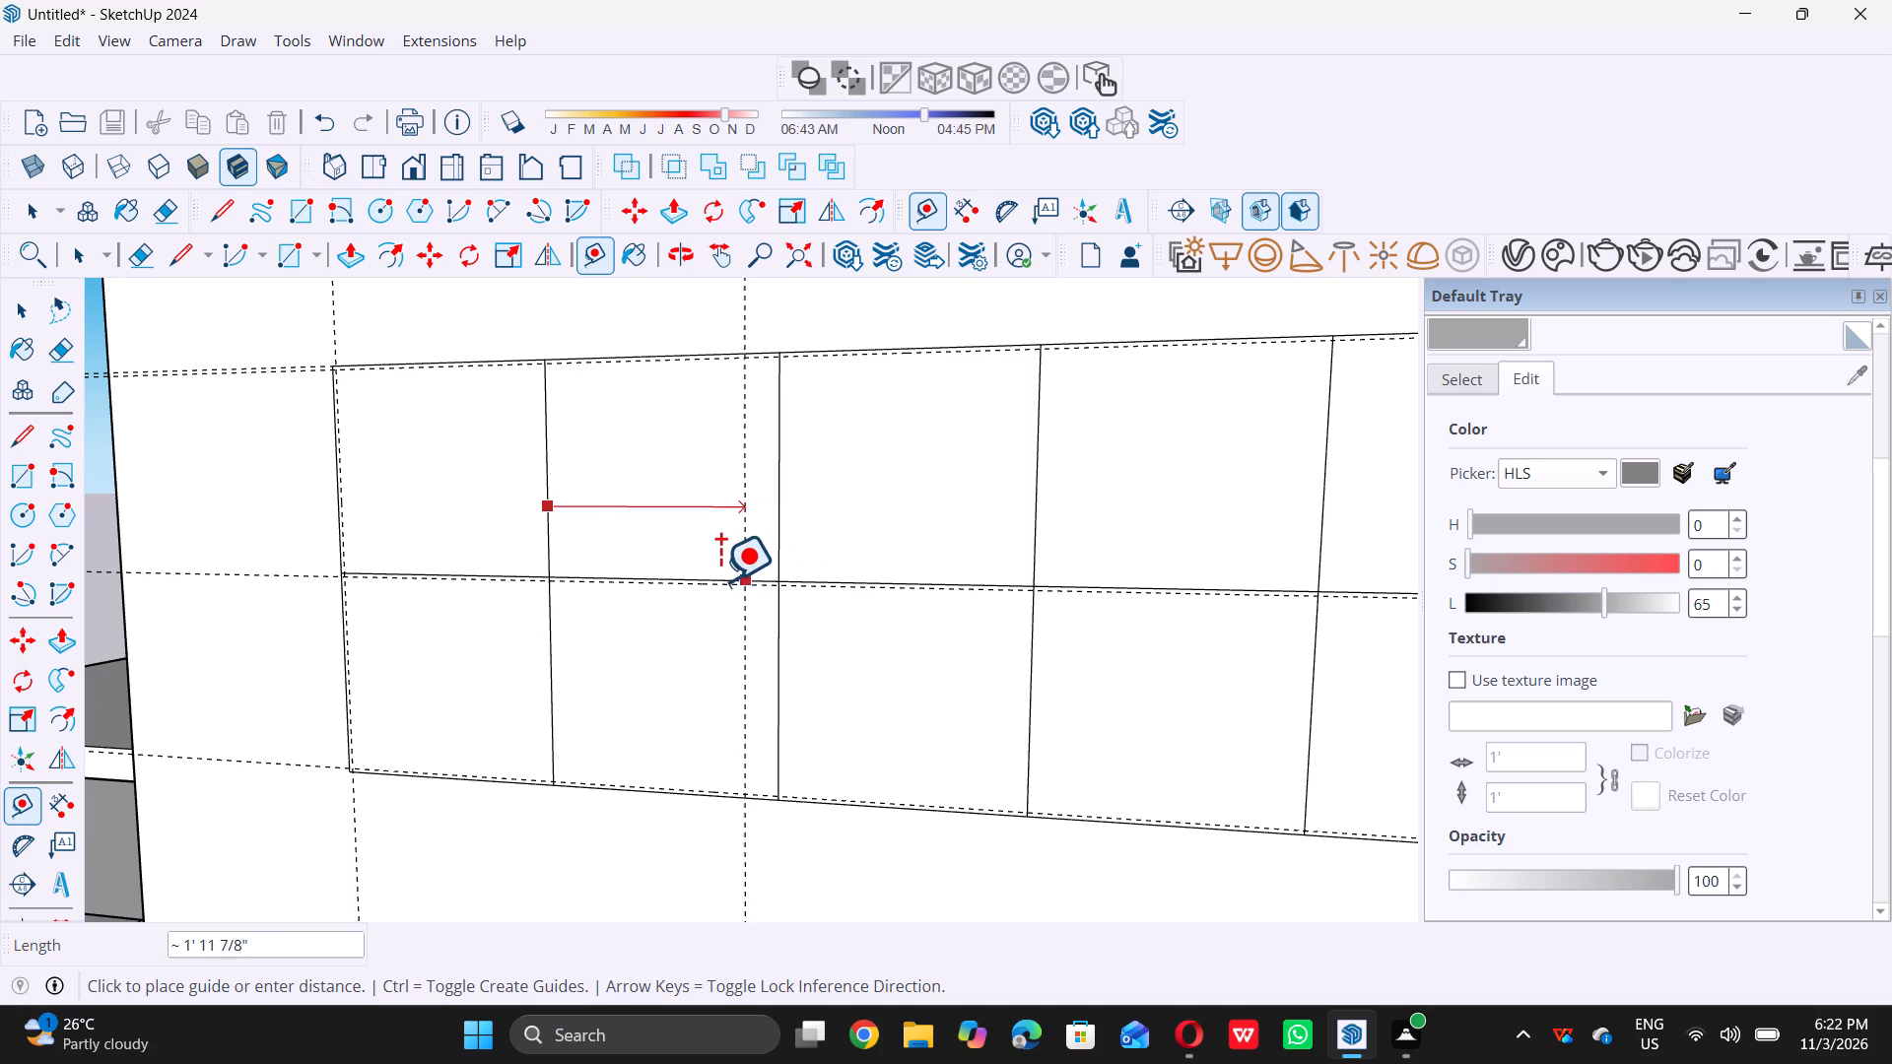
{"action": "type", "text": "0."}
{"action": "key", "text": "5"}
{"action": "key", "text": "shift+quotedbl"}
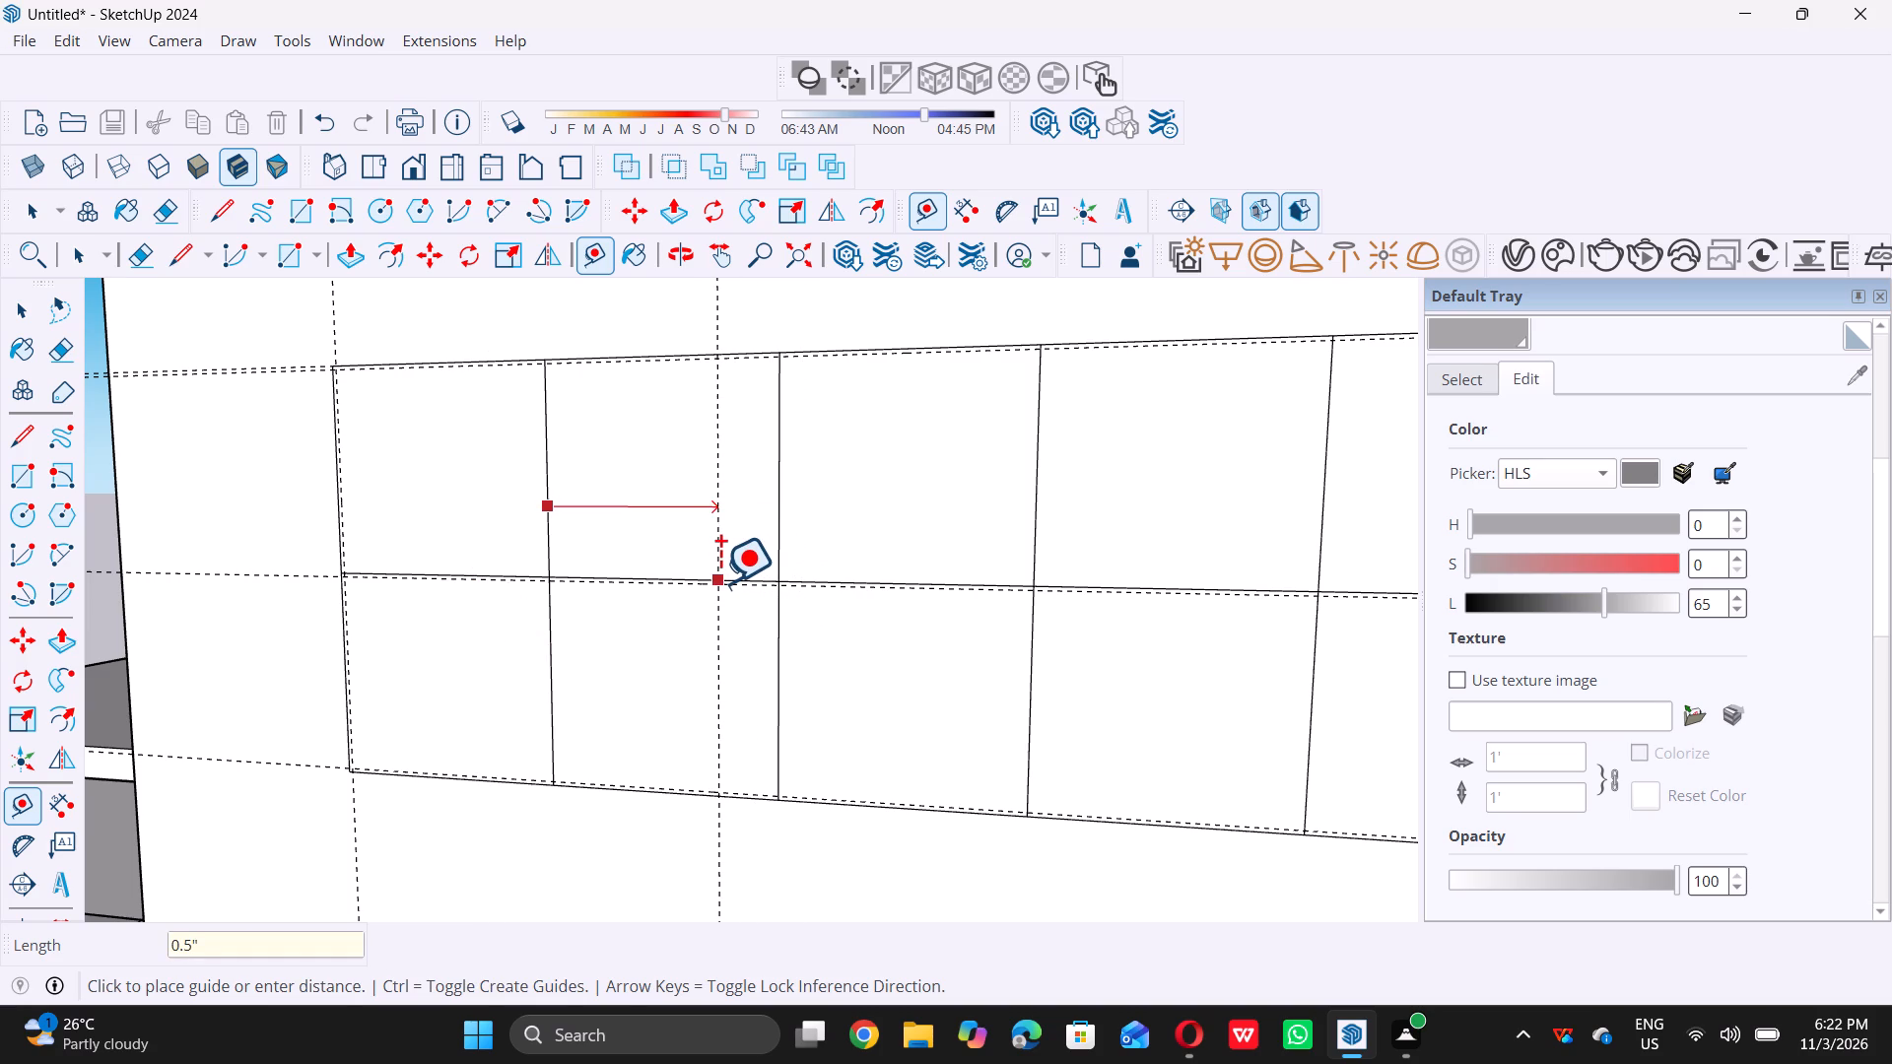
{"action": "key", "text": "Return"}
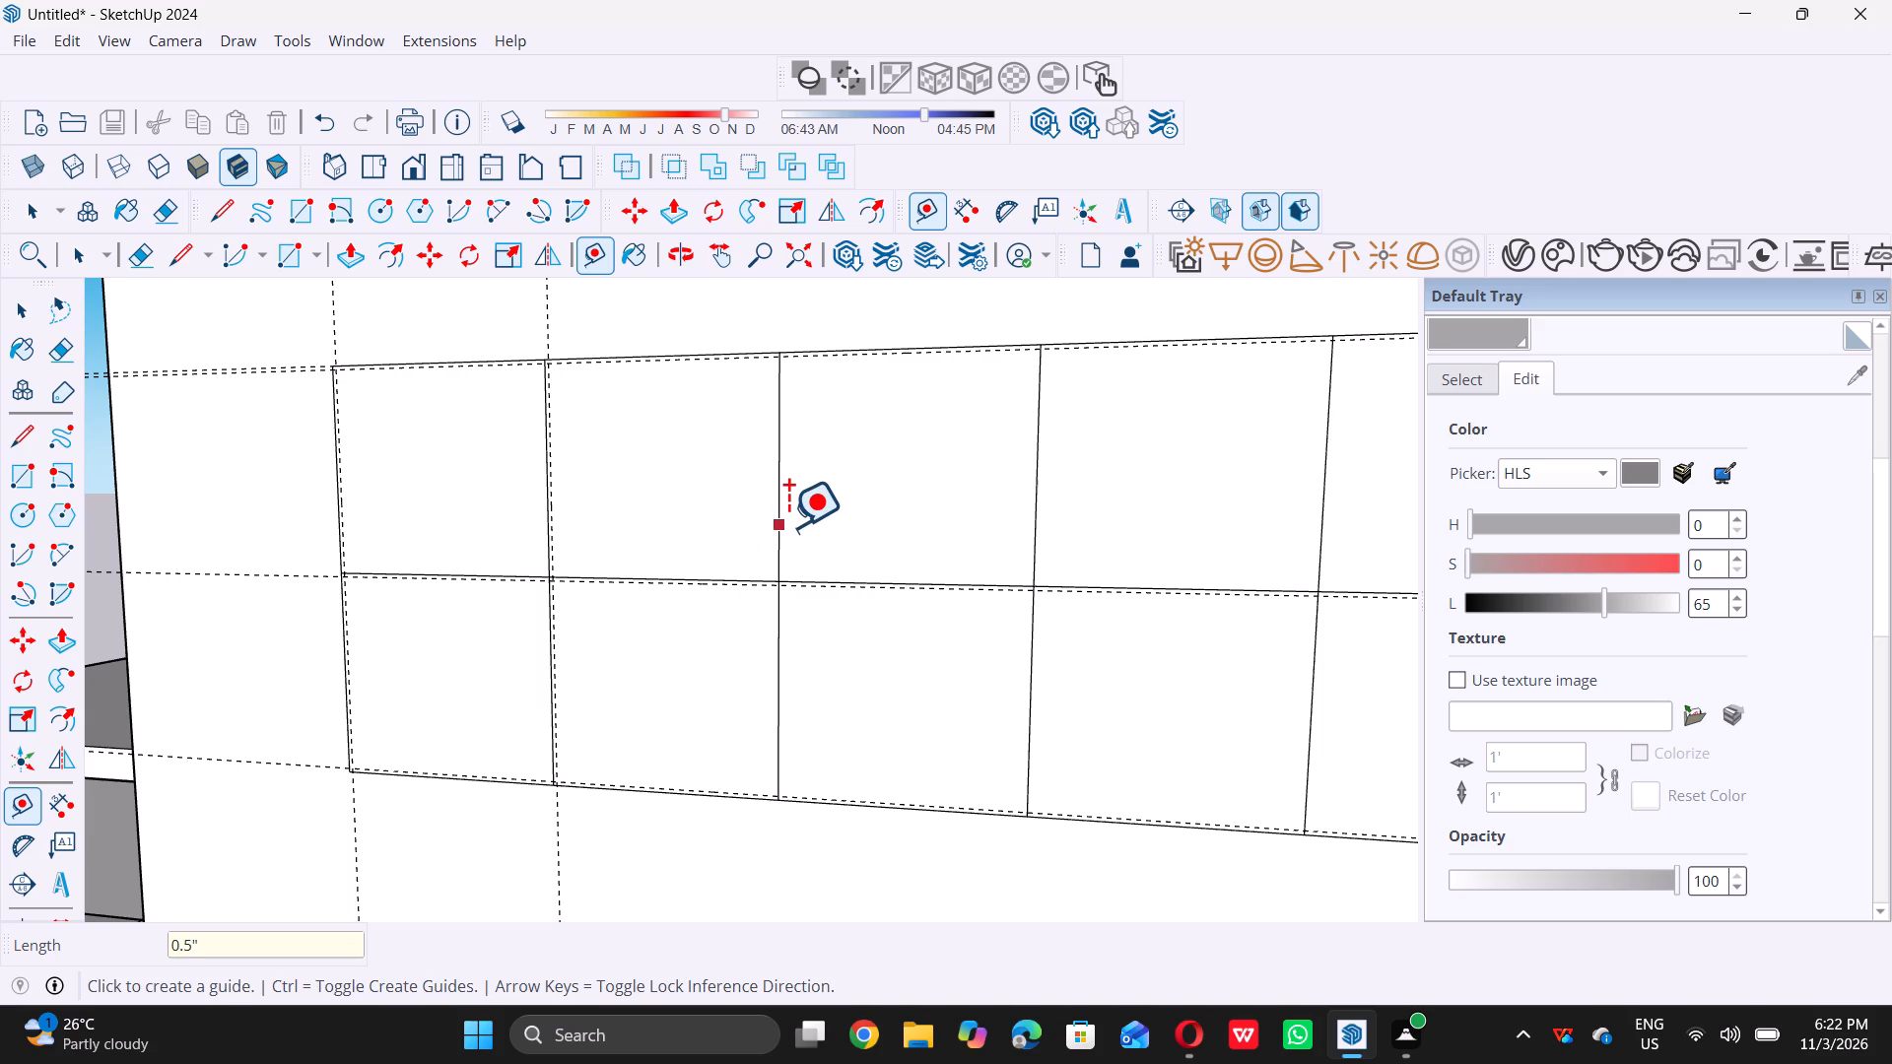
{"action": "left_click", "coordinate": [779, 522]}
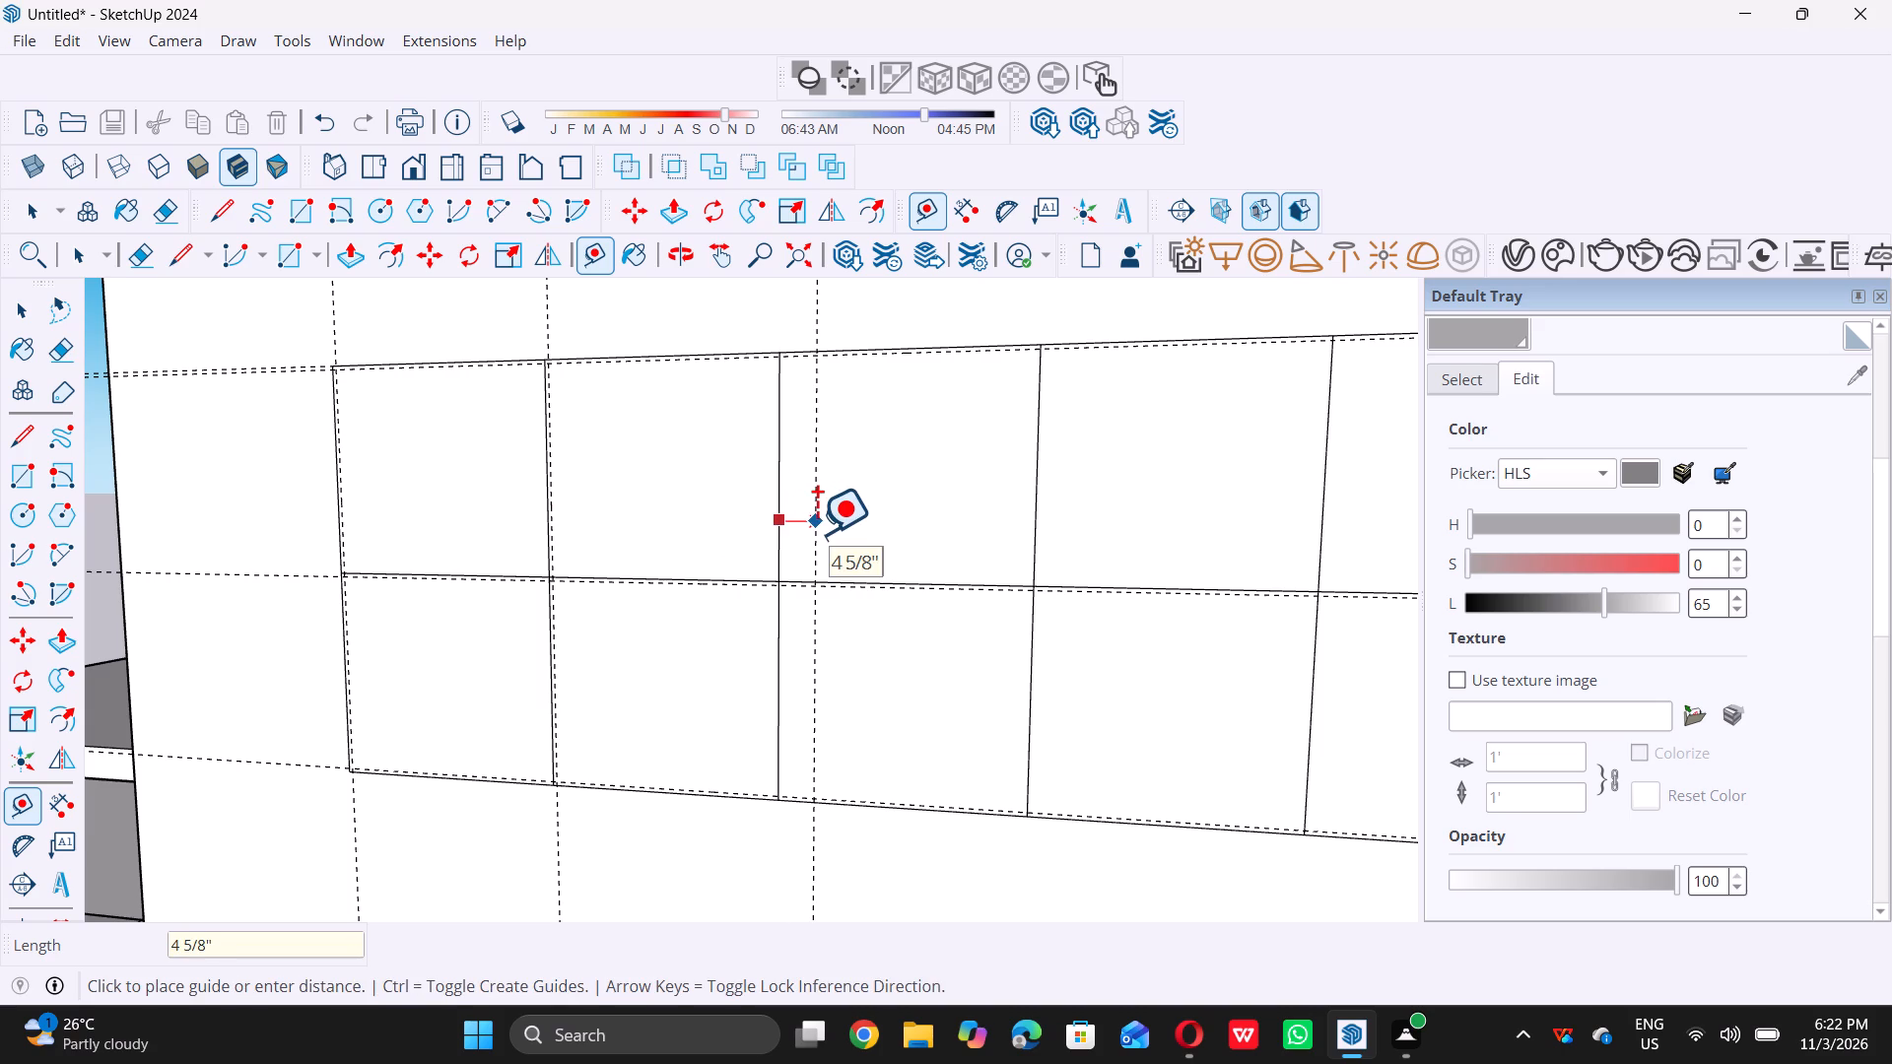
{"action": "type", "text": "0.5"}
{"action": "key", "text": "shift+quotedbl"}
{"action": "key", "text": "Return"}
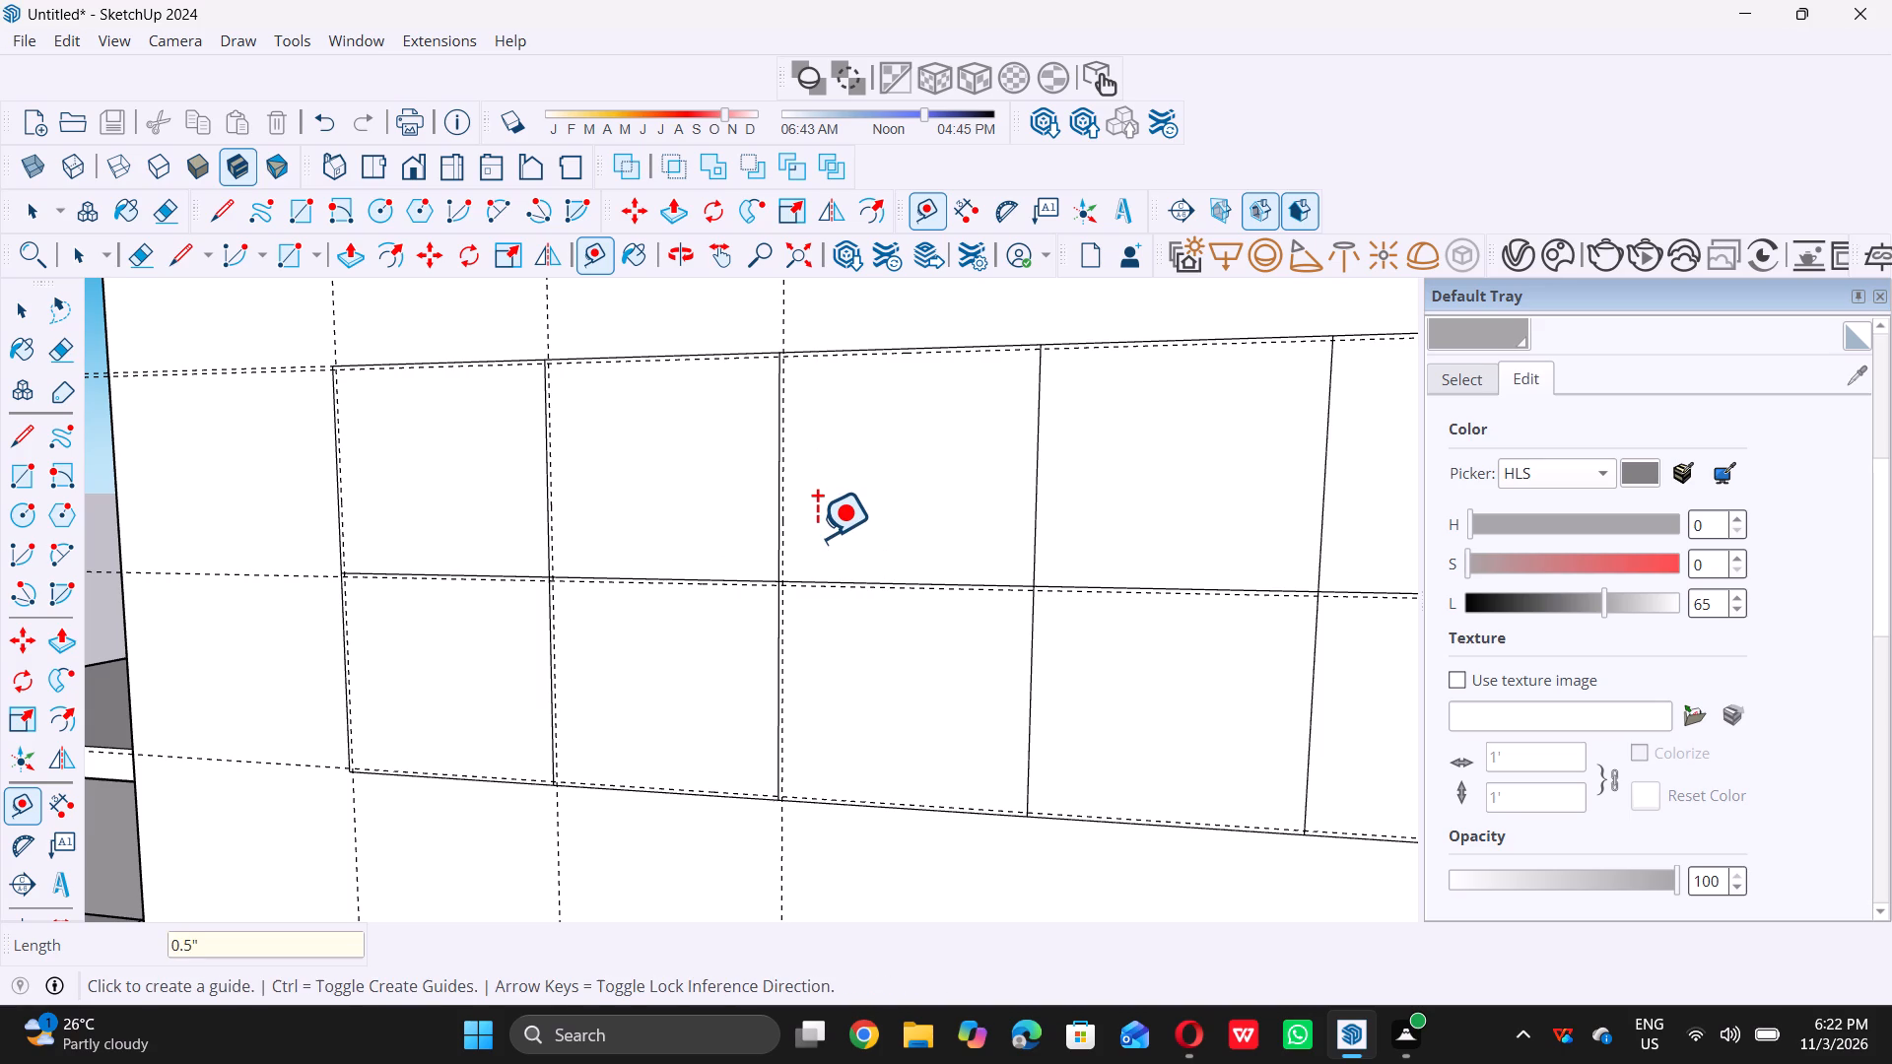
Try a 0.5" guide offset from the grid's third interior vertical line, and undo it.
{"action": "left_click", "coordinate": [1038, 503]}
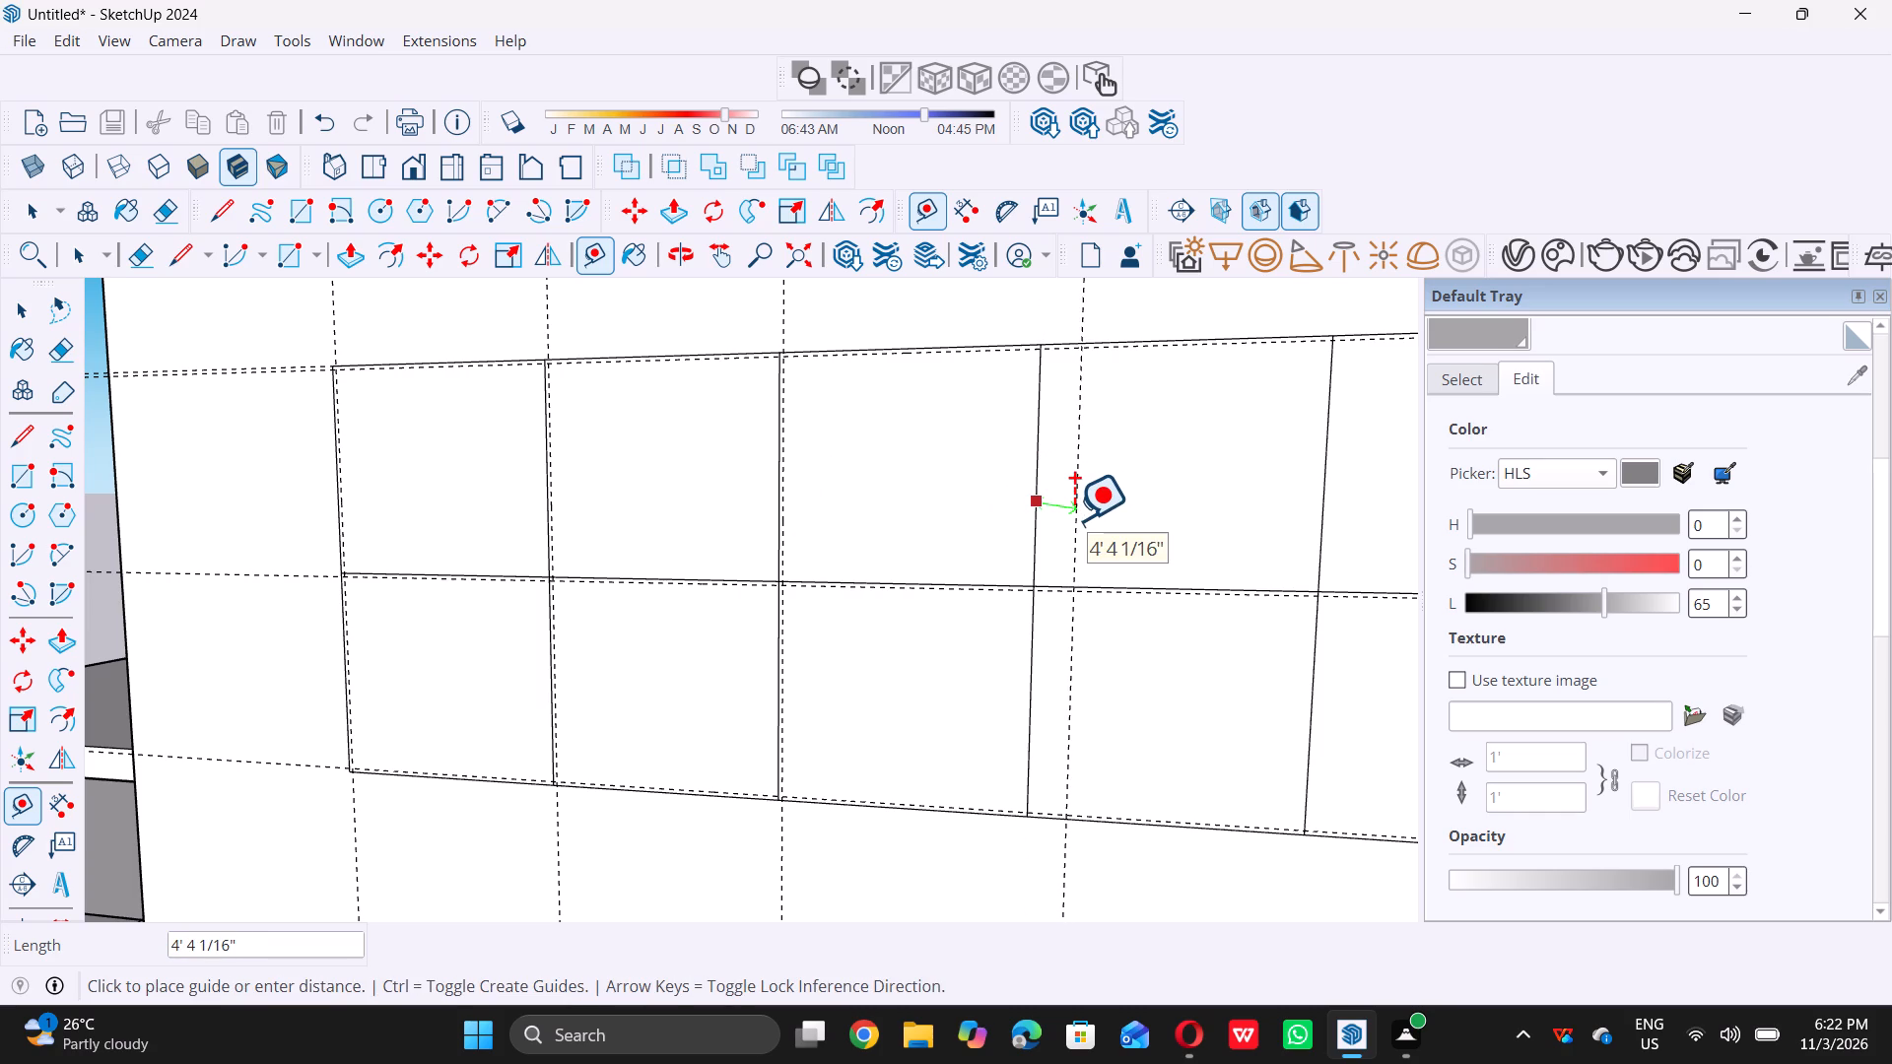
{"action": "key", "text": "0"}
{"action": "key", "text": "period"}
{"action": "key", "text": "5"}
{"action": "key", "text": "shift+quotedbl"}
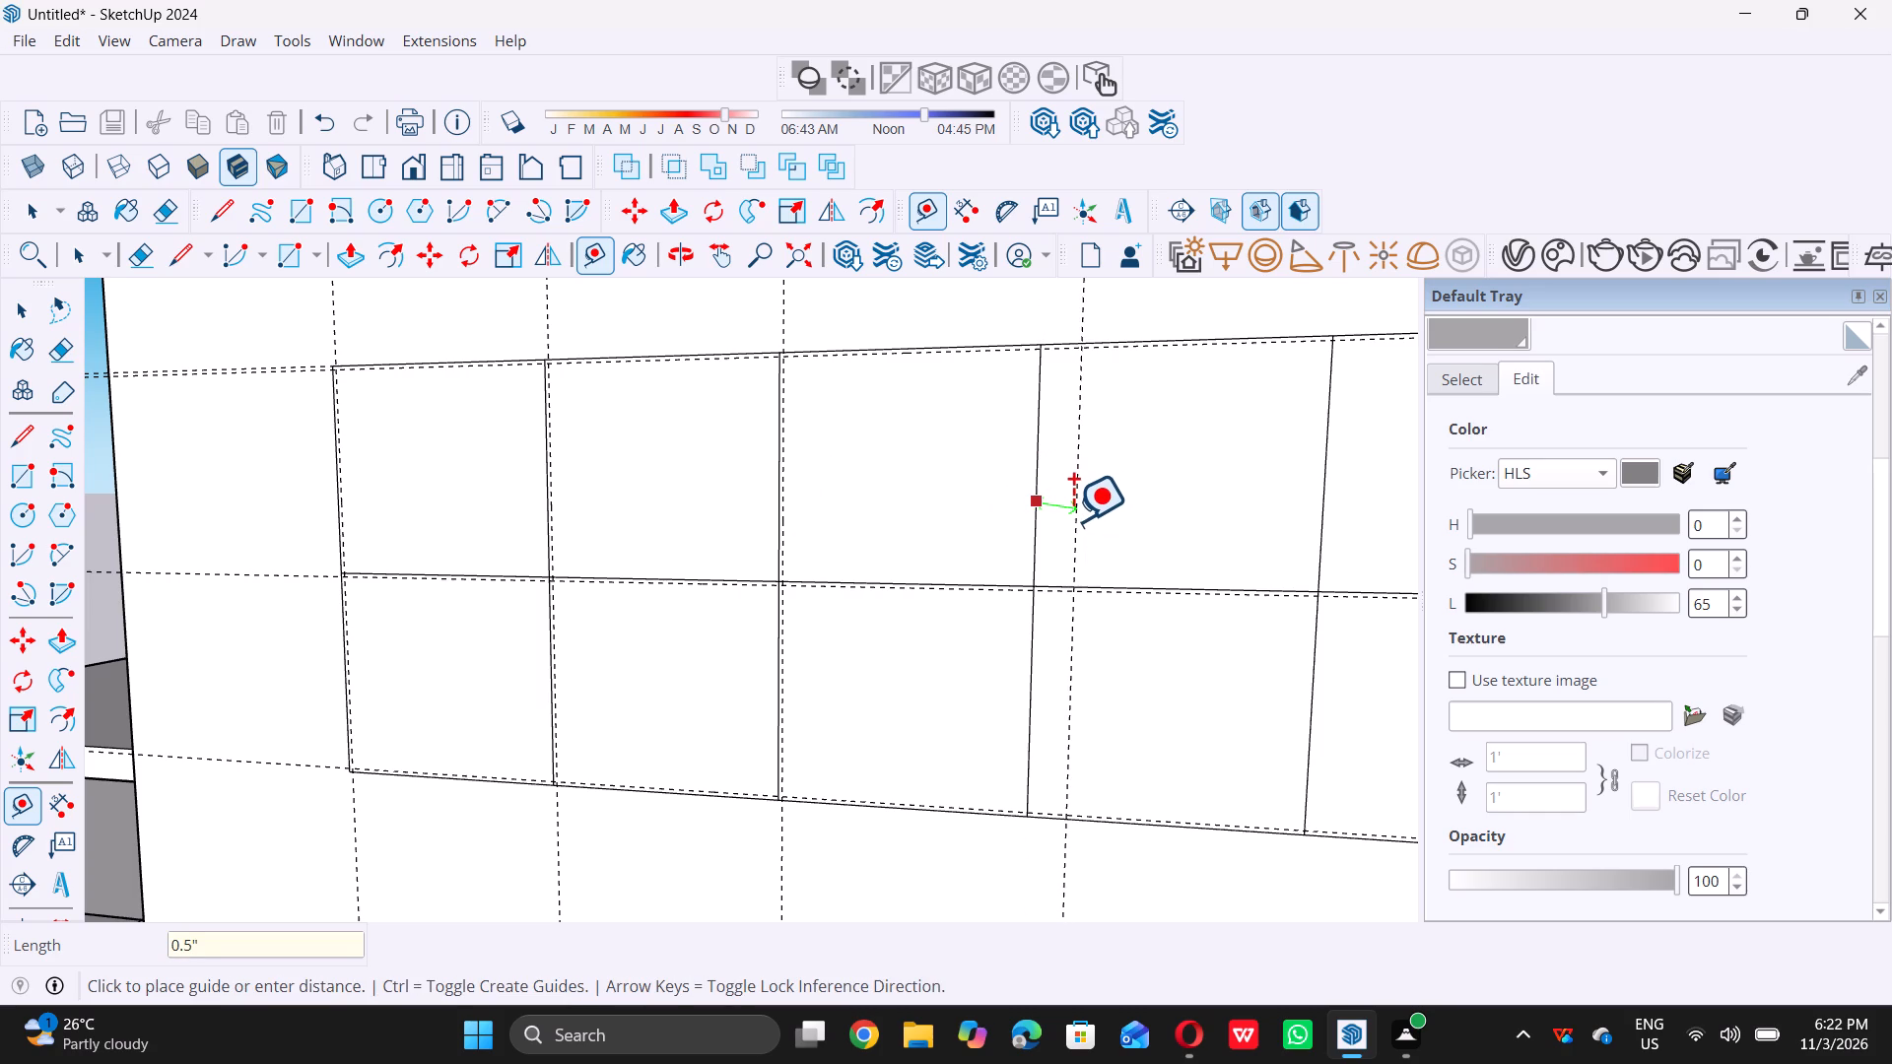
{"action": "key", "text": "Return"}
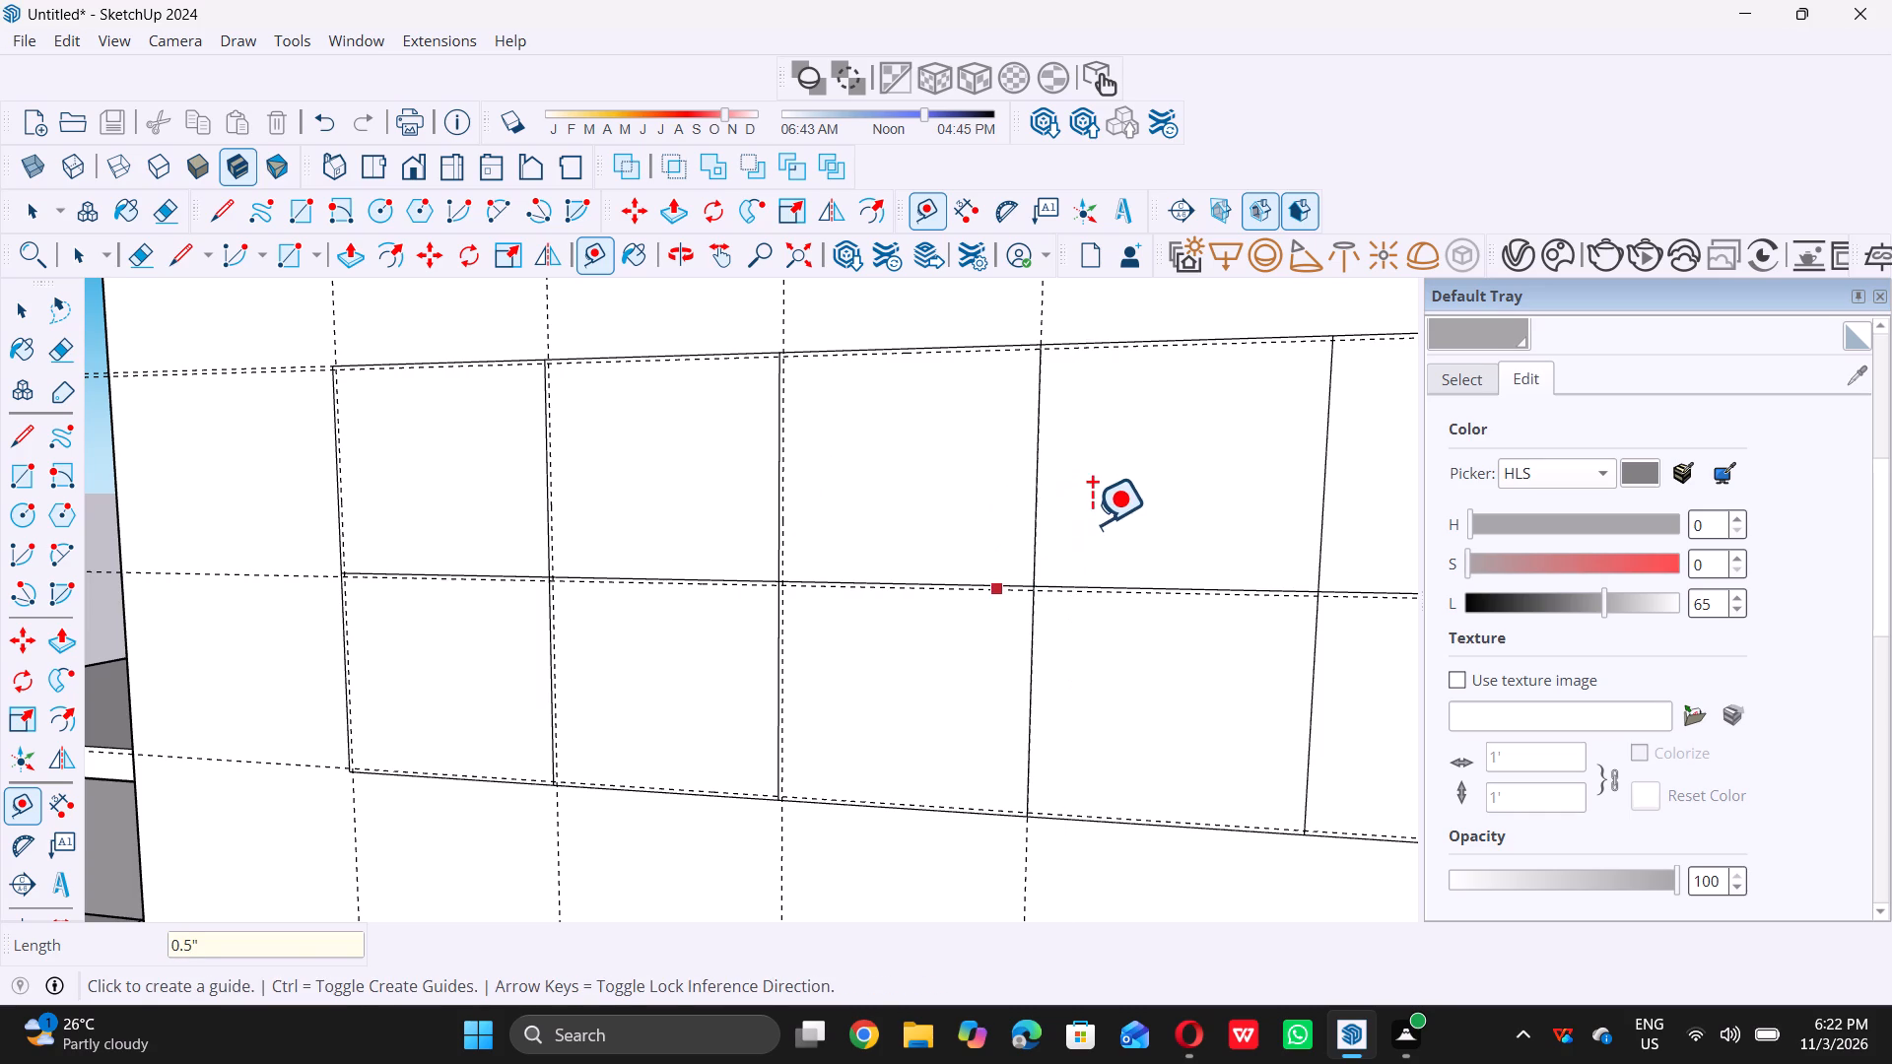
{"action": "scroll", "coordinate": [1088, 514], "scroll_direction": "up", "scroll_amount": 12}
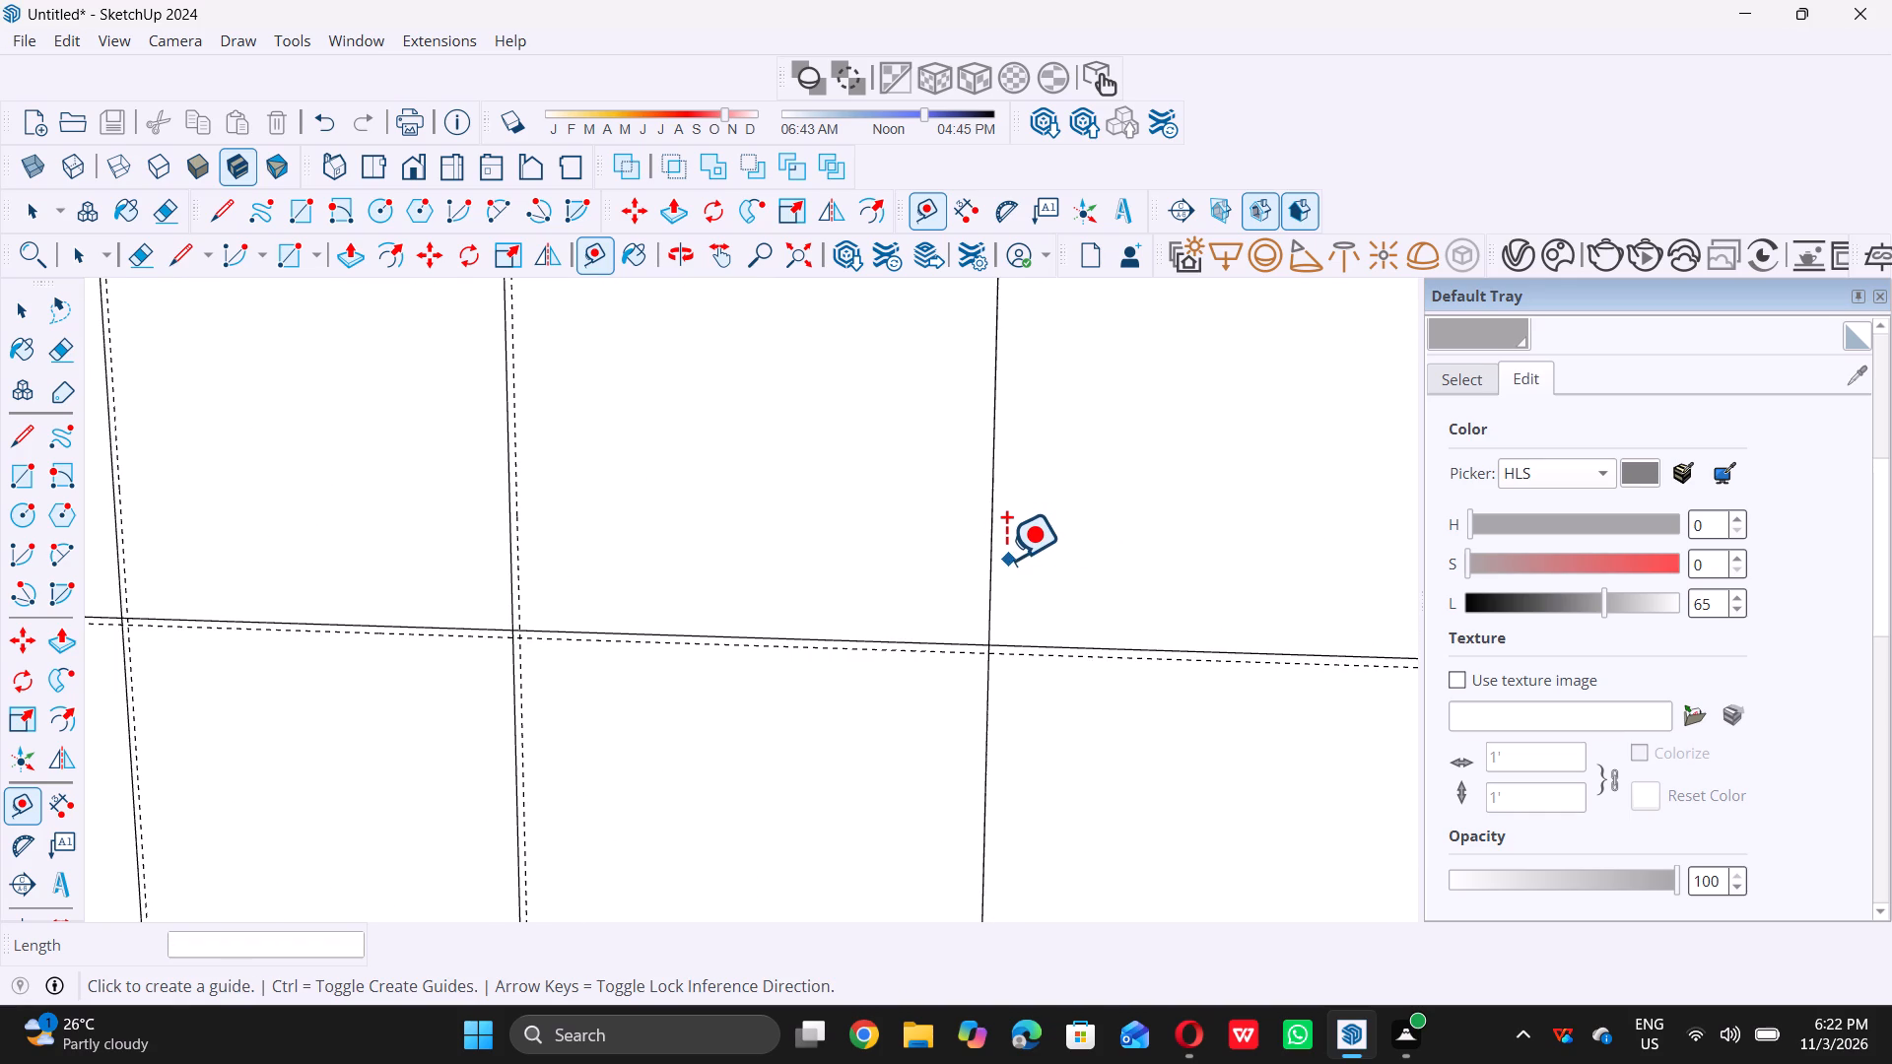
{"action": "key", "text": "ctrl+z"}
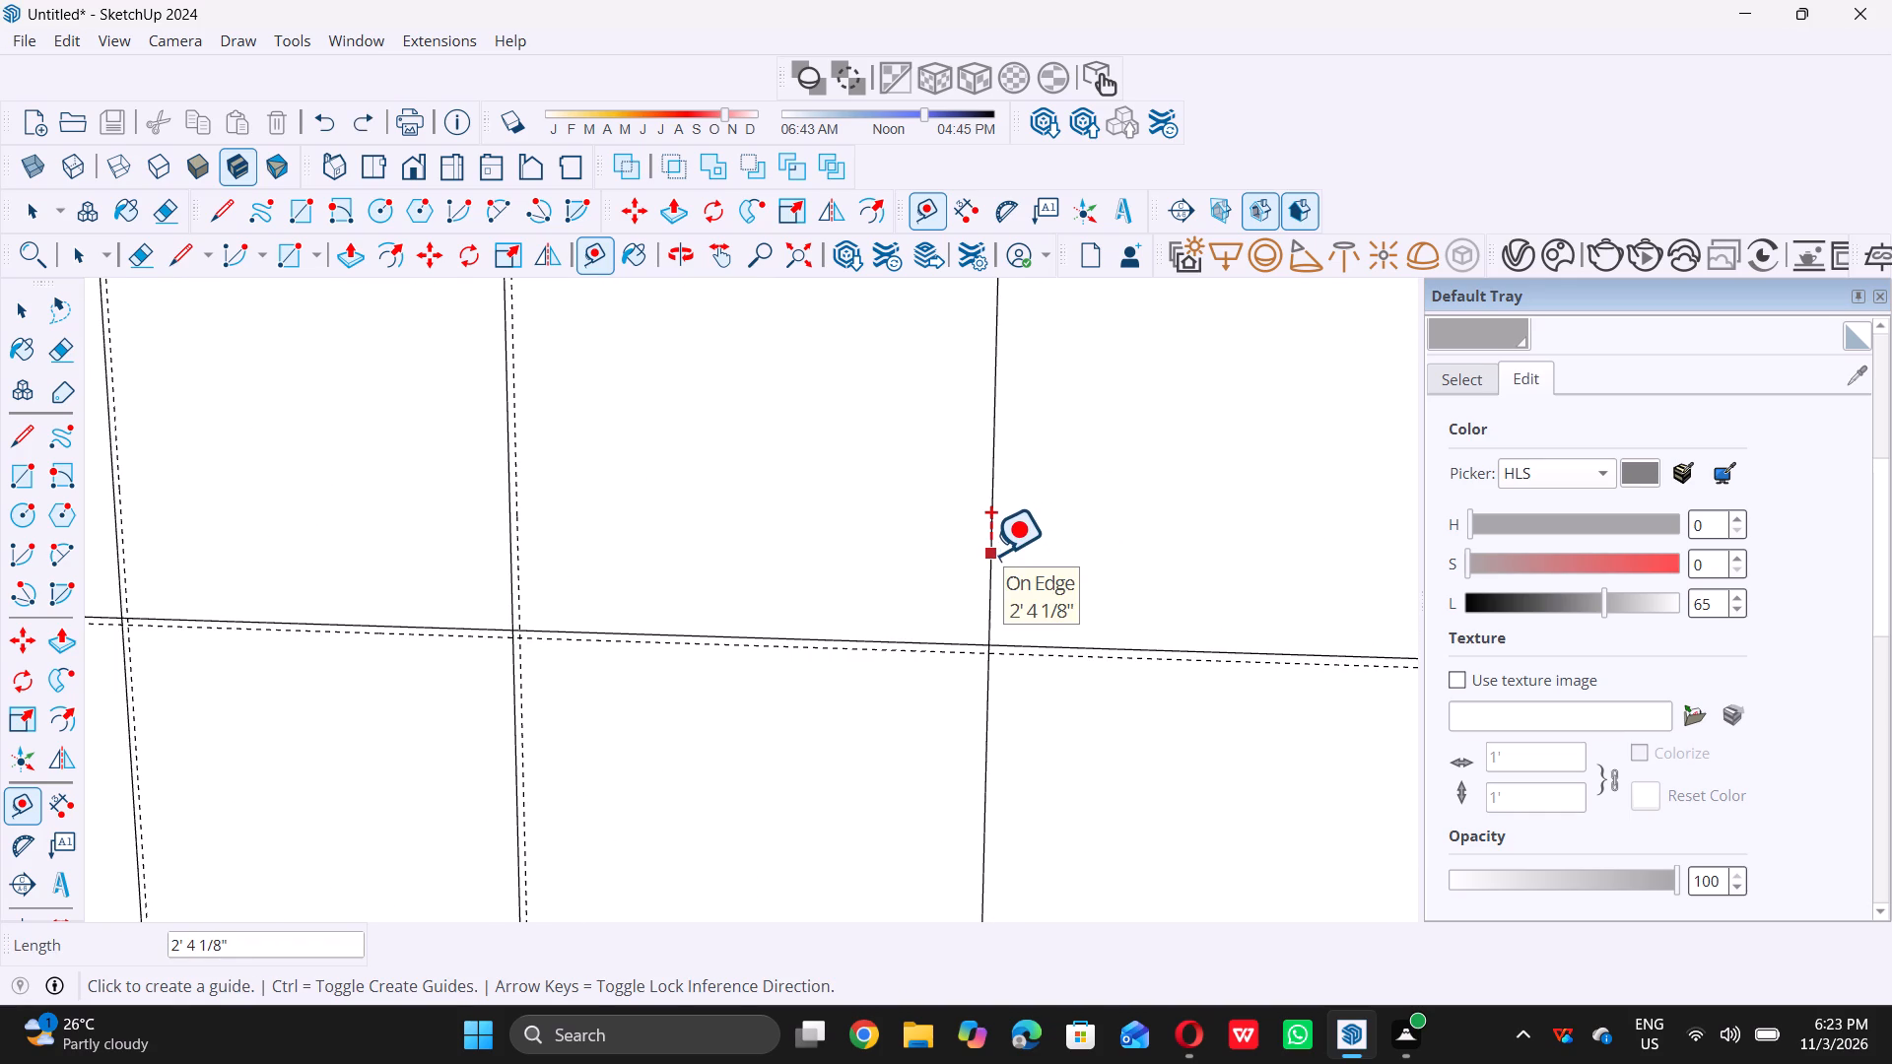
Place vertical guides 0.5" to the right of the grid's third and fourth interior vertical lines.
{"action": "left_click", "coordinate": [990, 554]}
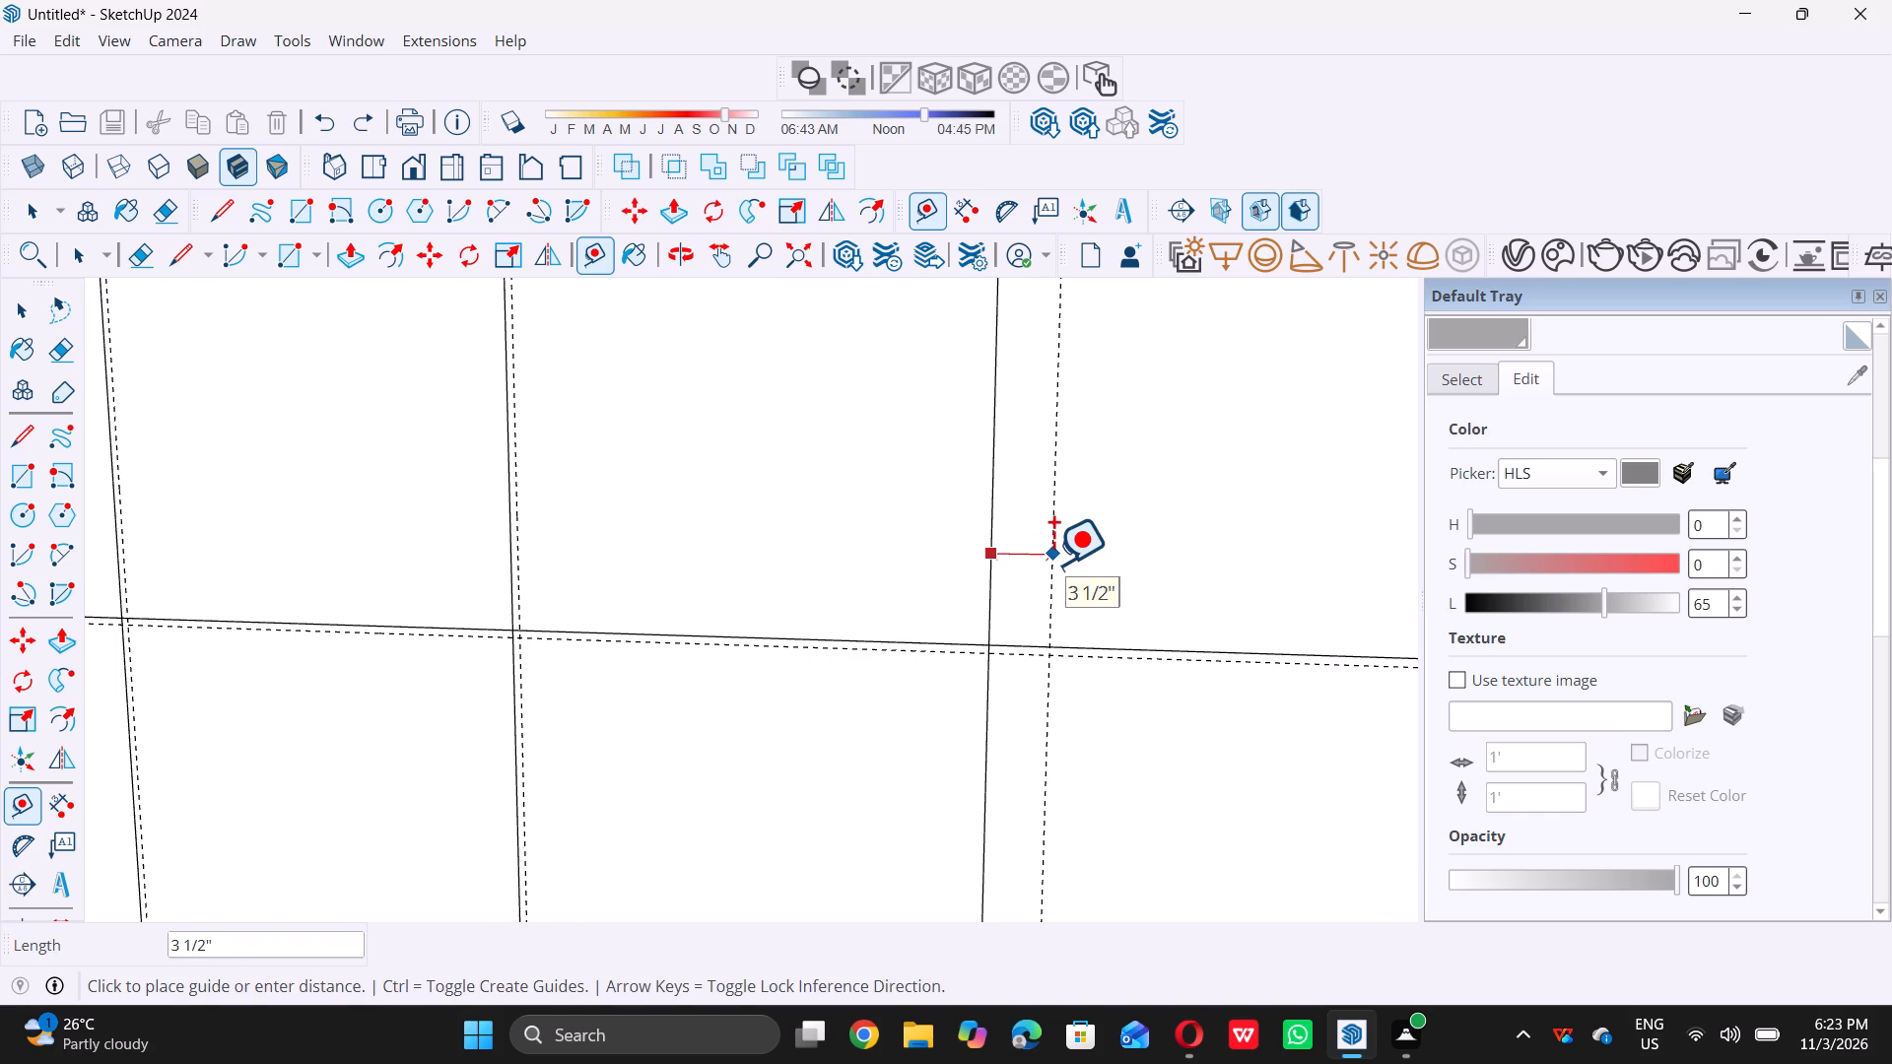
{"action": "type", "text": "0.5"}
{"action": "key", "text": "shift+quotedbl"}
{"action": "key", "text": "Return"}
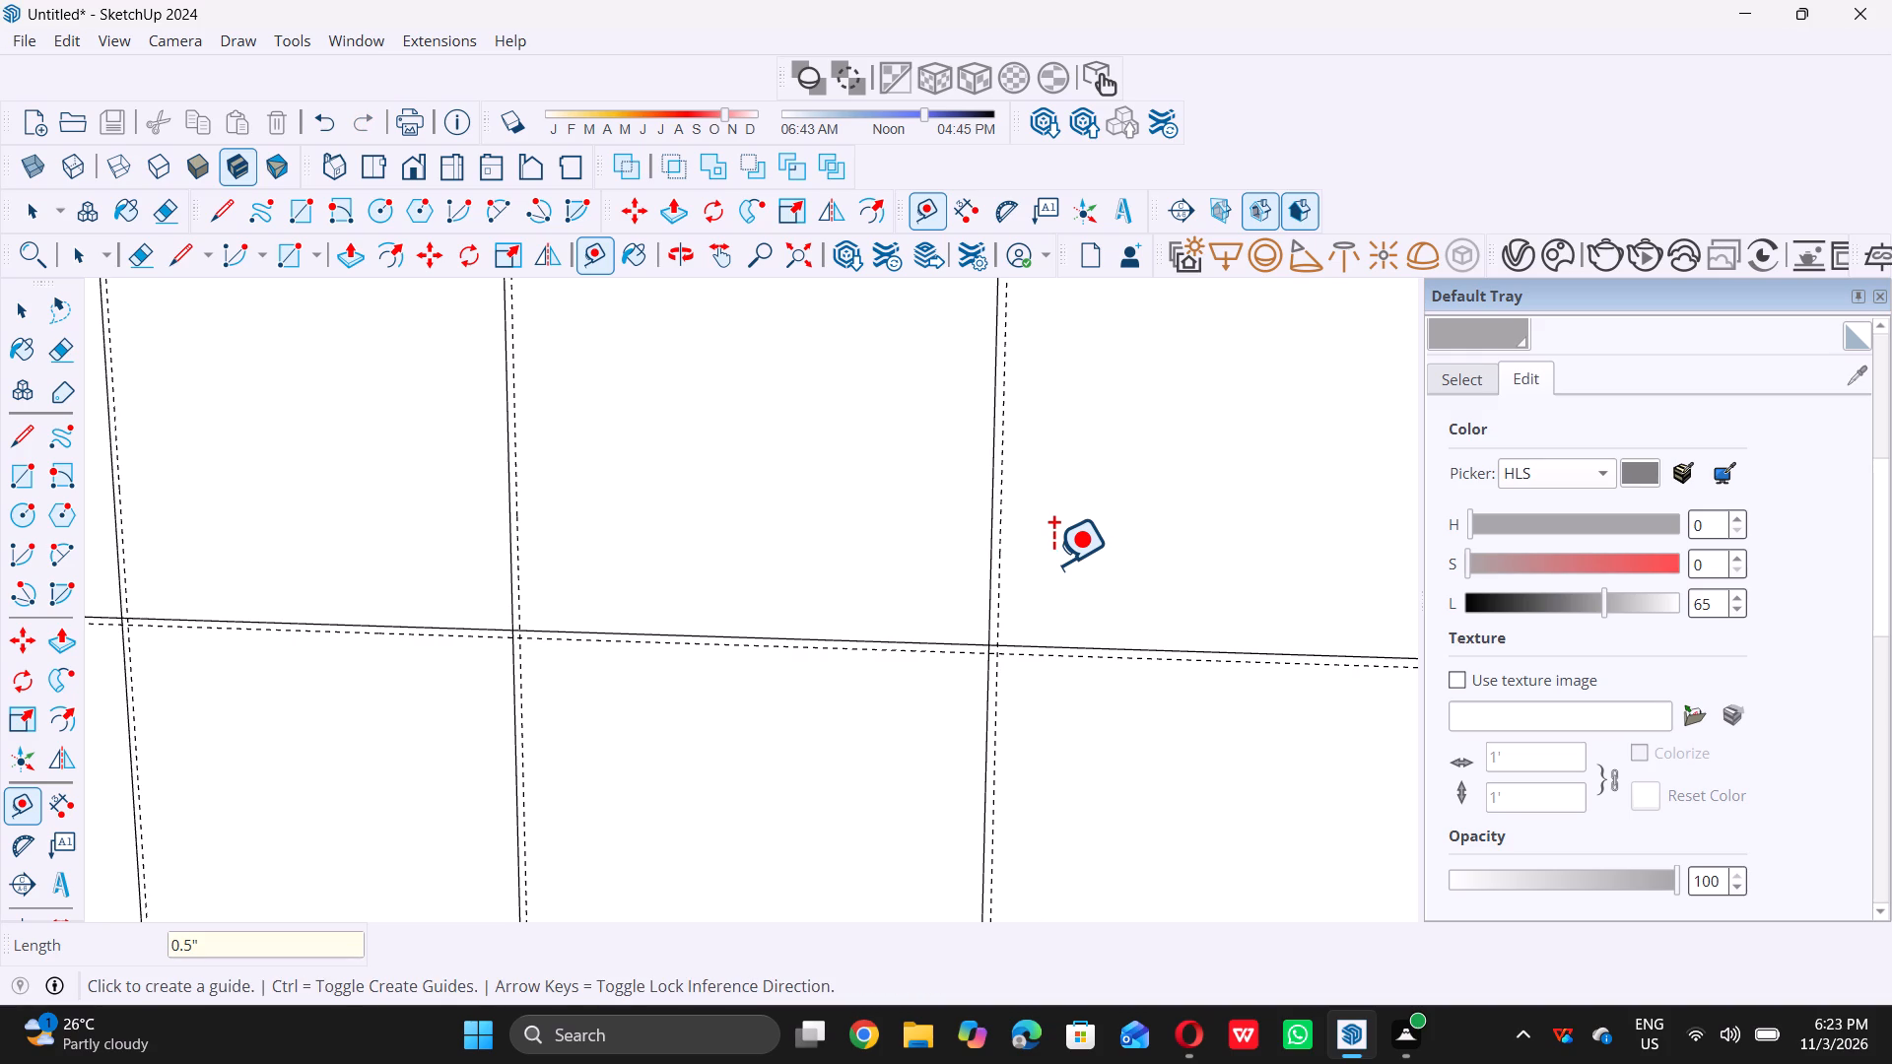
{"action": "scroll", "coordinate": [783, 641], "scroll_direction": "down", "scroll_amount": 16}
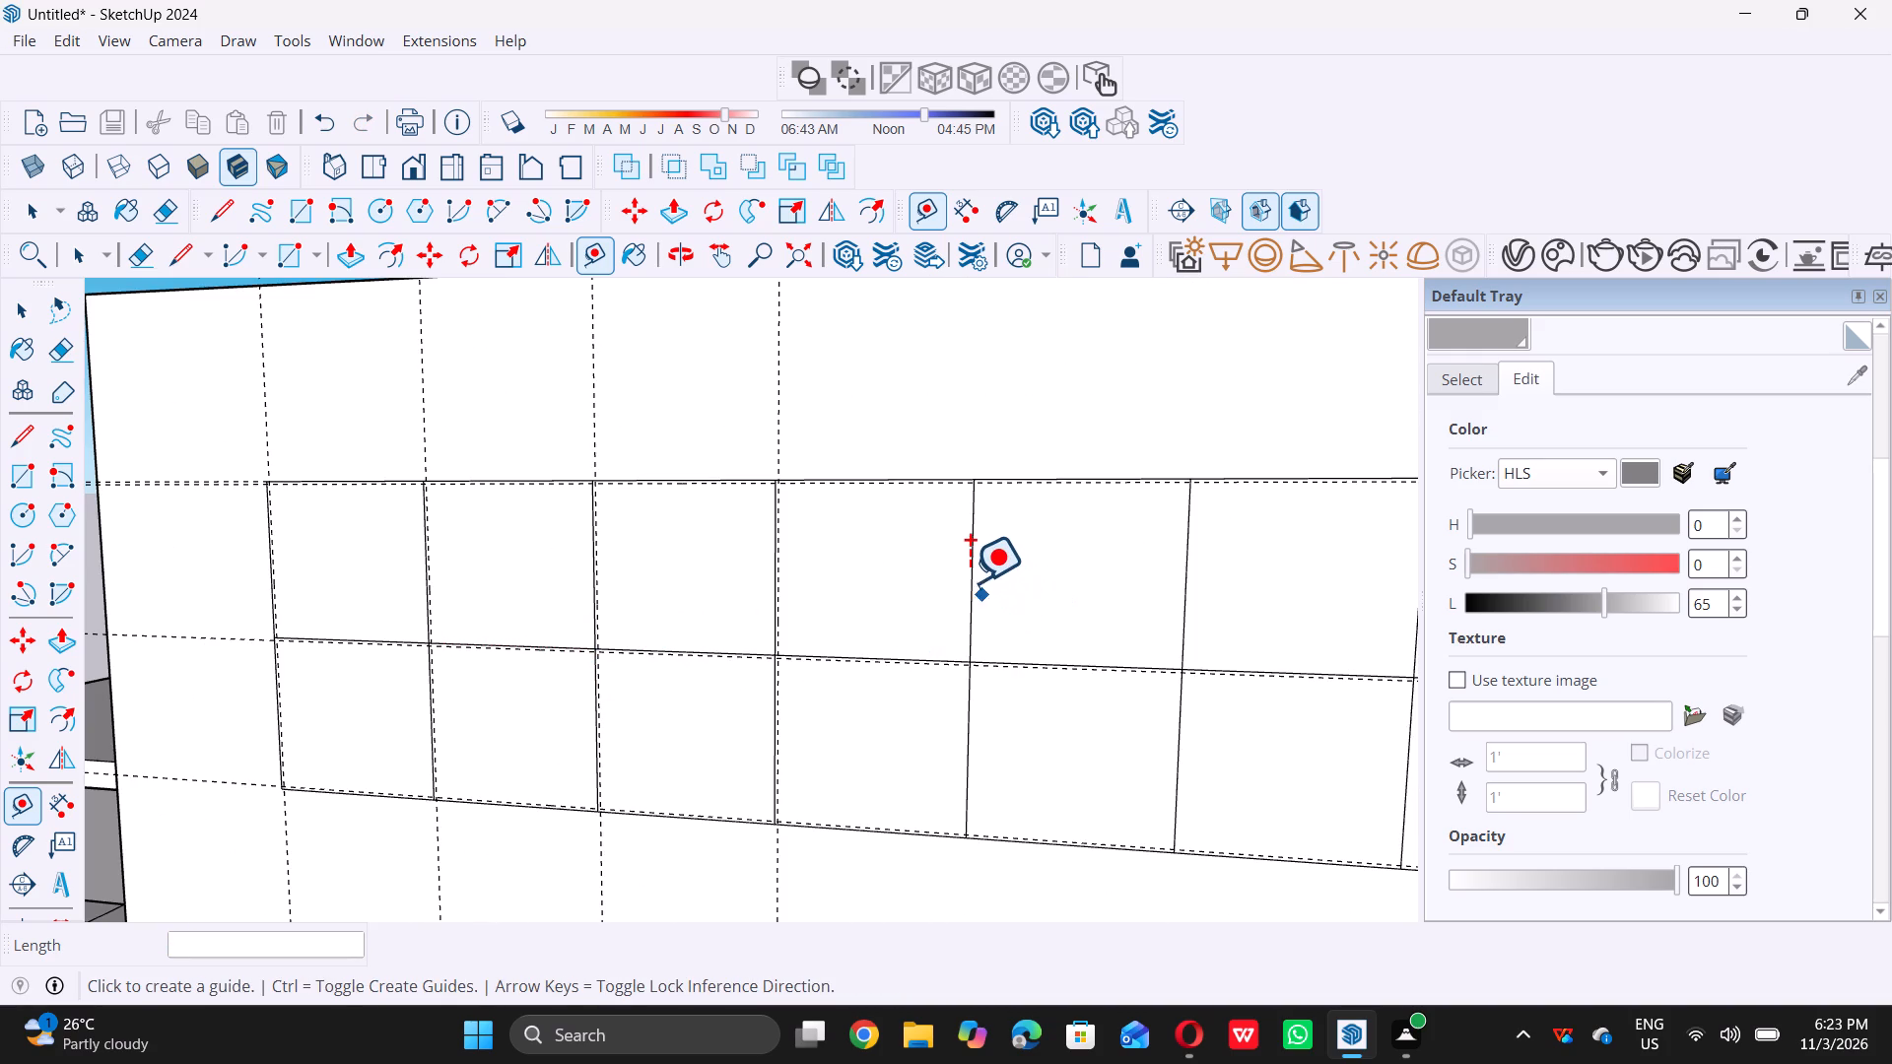
{"action": "left_click", "coordinate": [970, 576]}
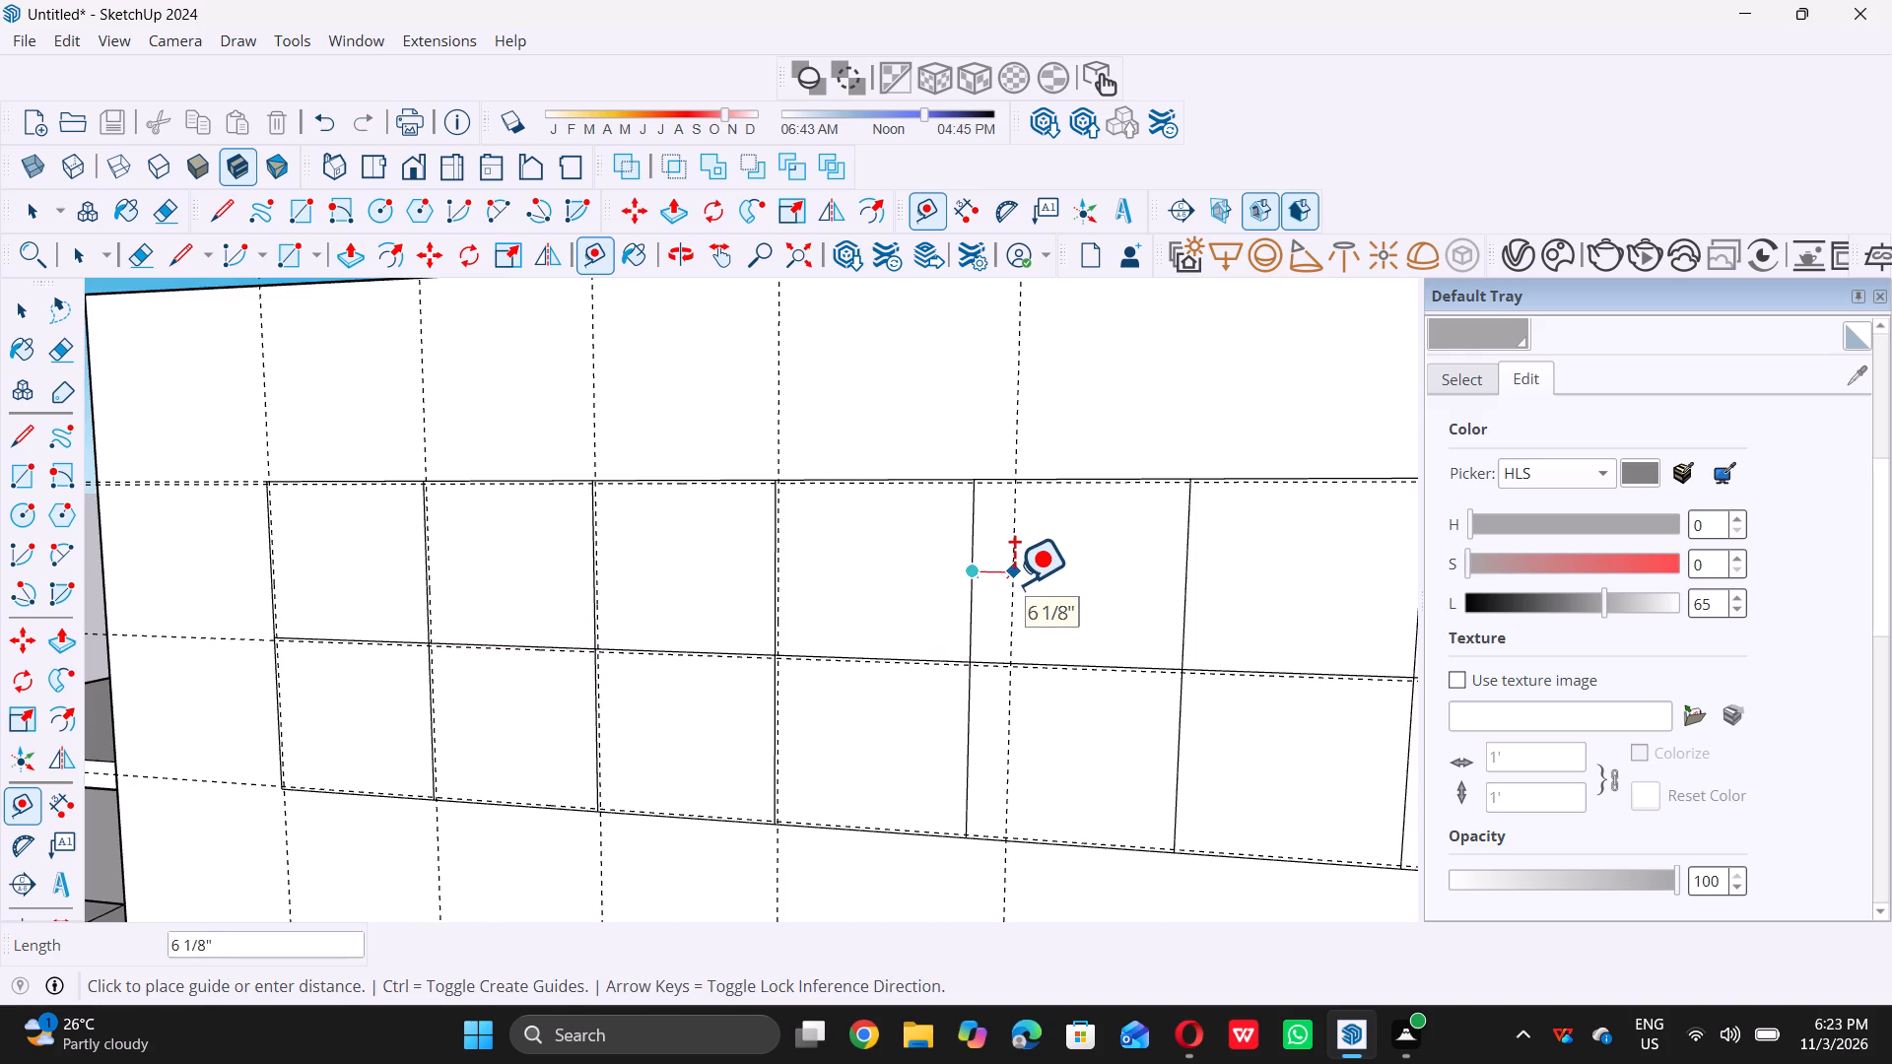
{"action": "type", "text": "0.5\""}
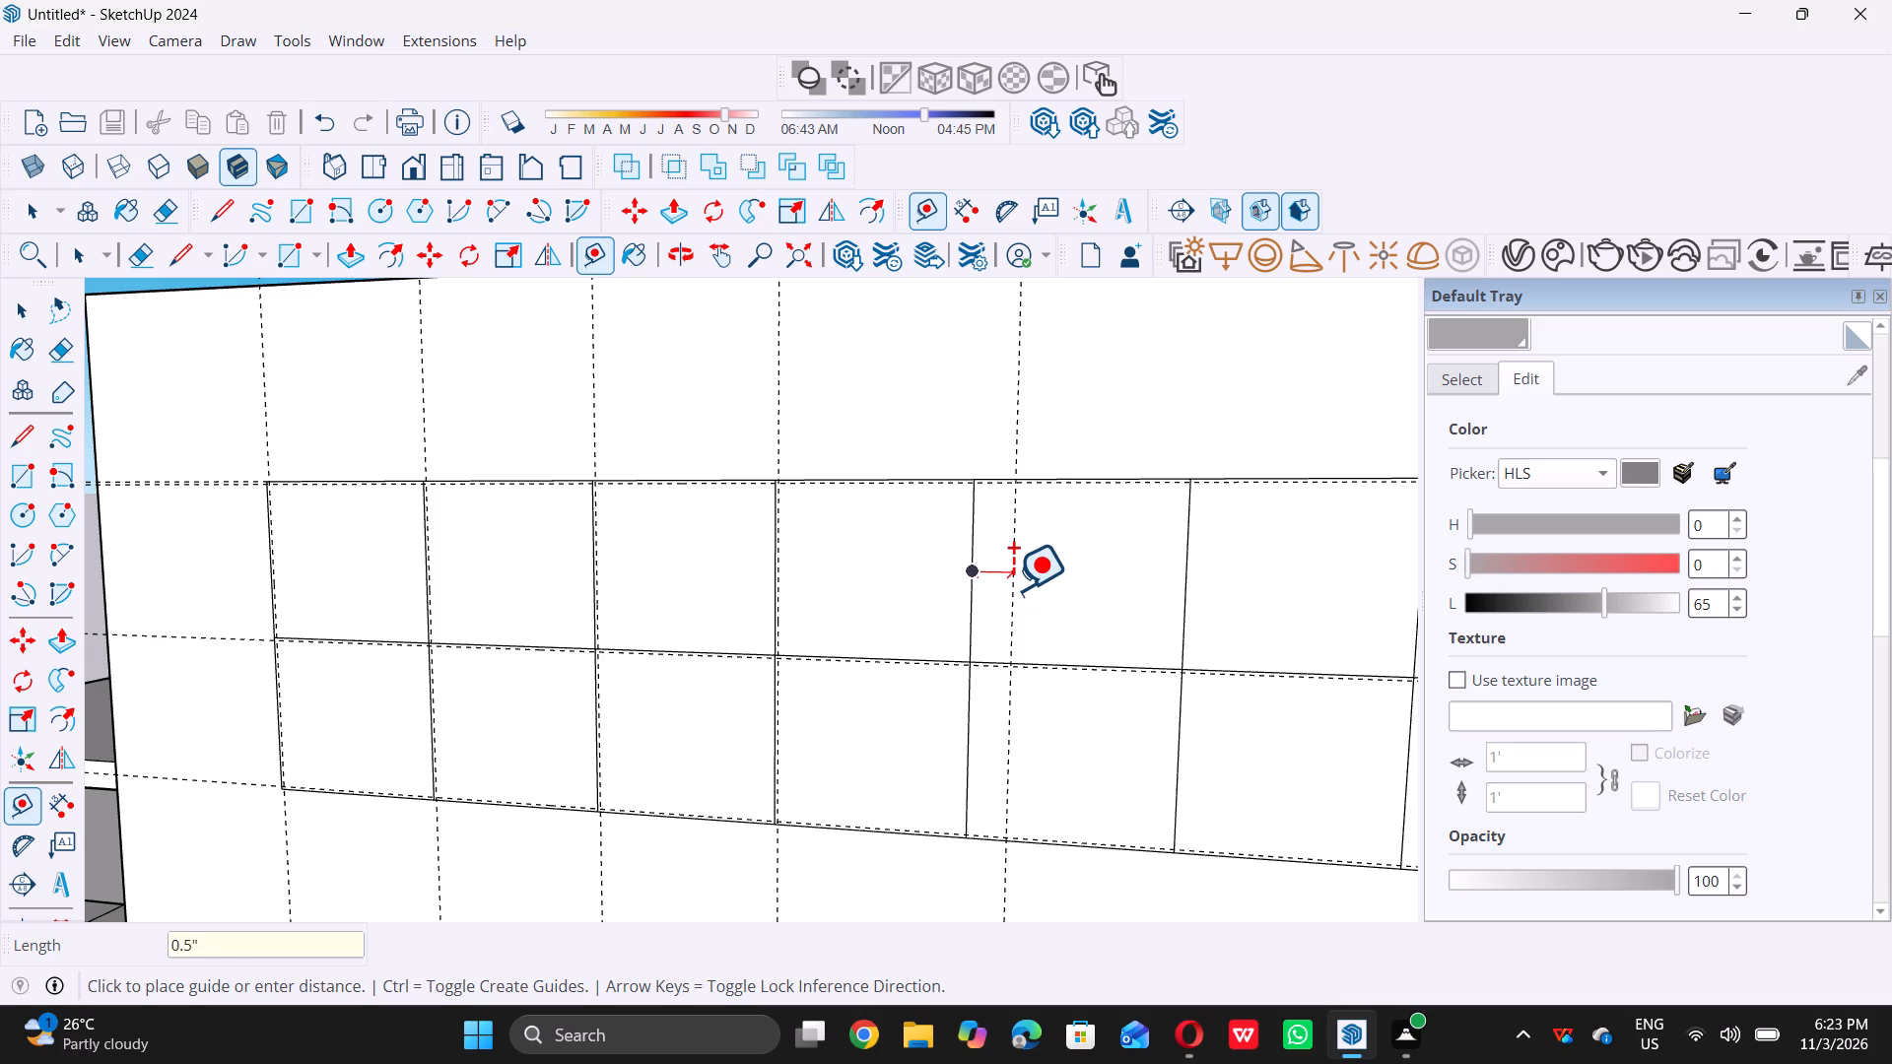
{"action": "key", "text": "Return"}
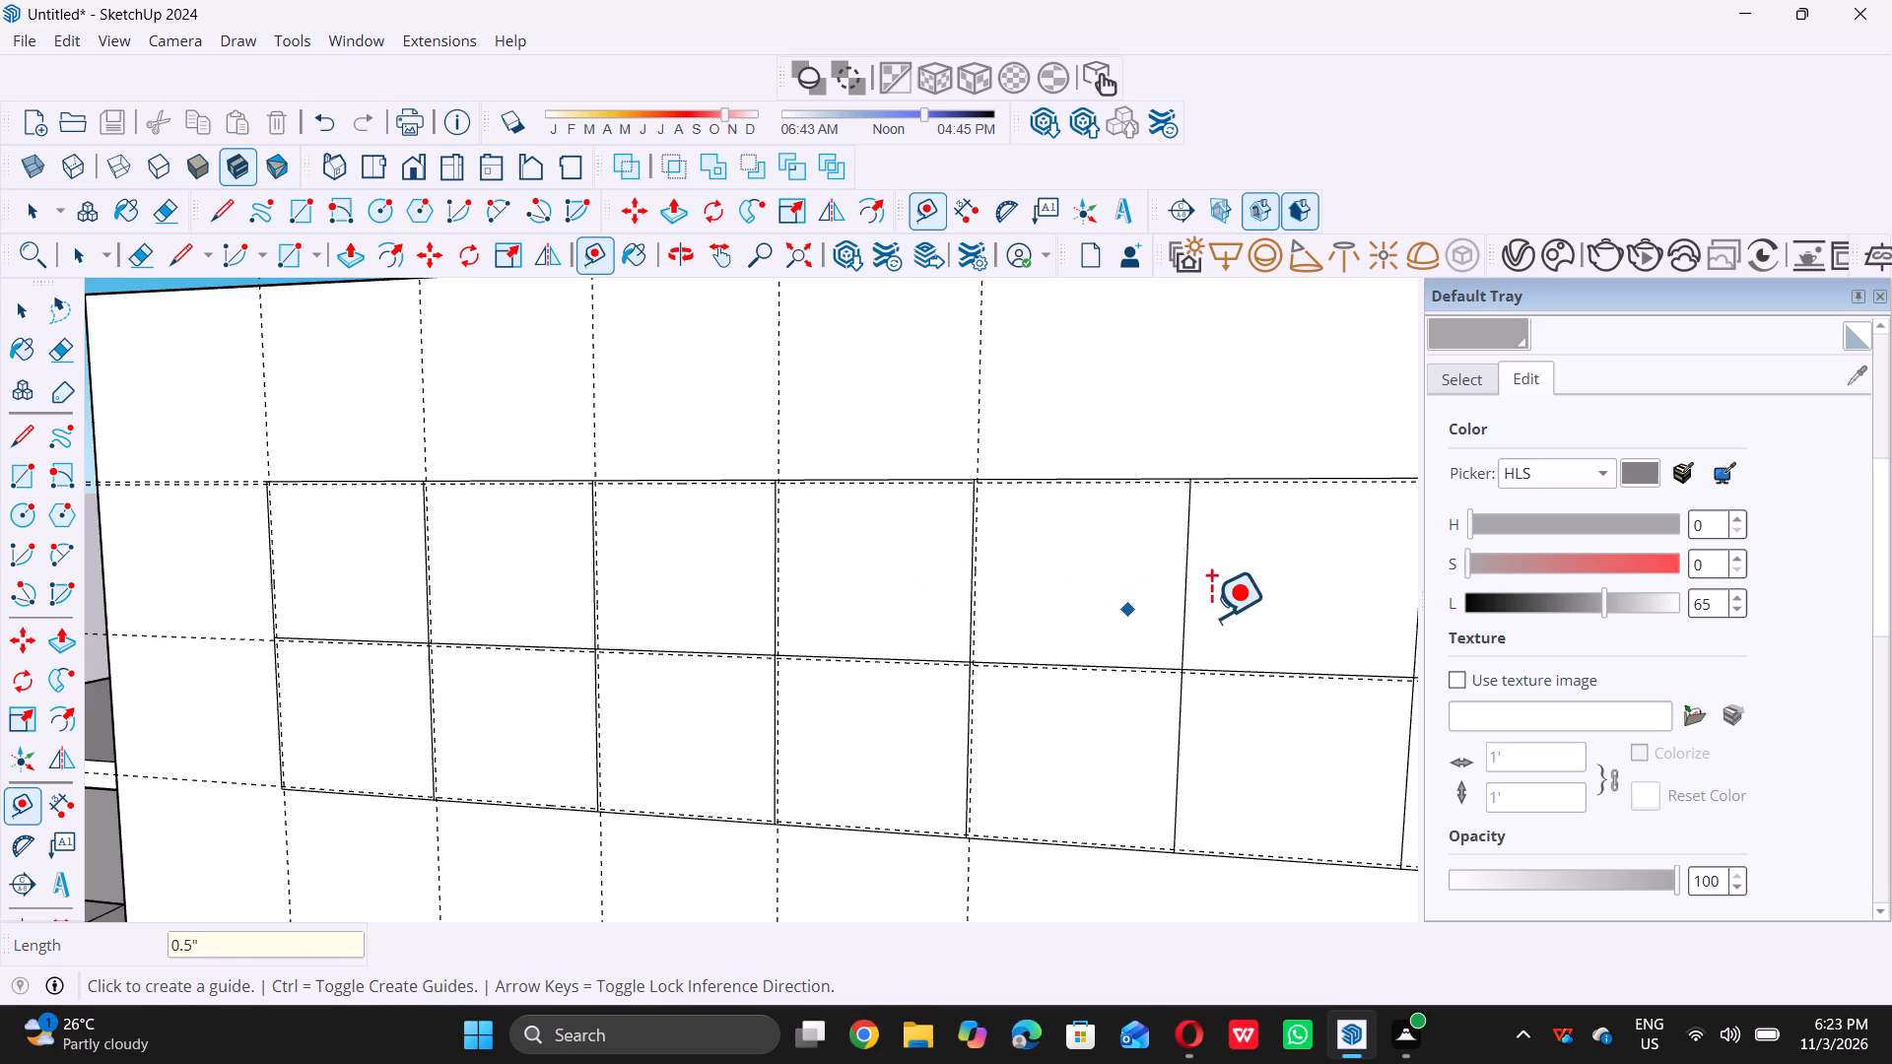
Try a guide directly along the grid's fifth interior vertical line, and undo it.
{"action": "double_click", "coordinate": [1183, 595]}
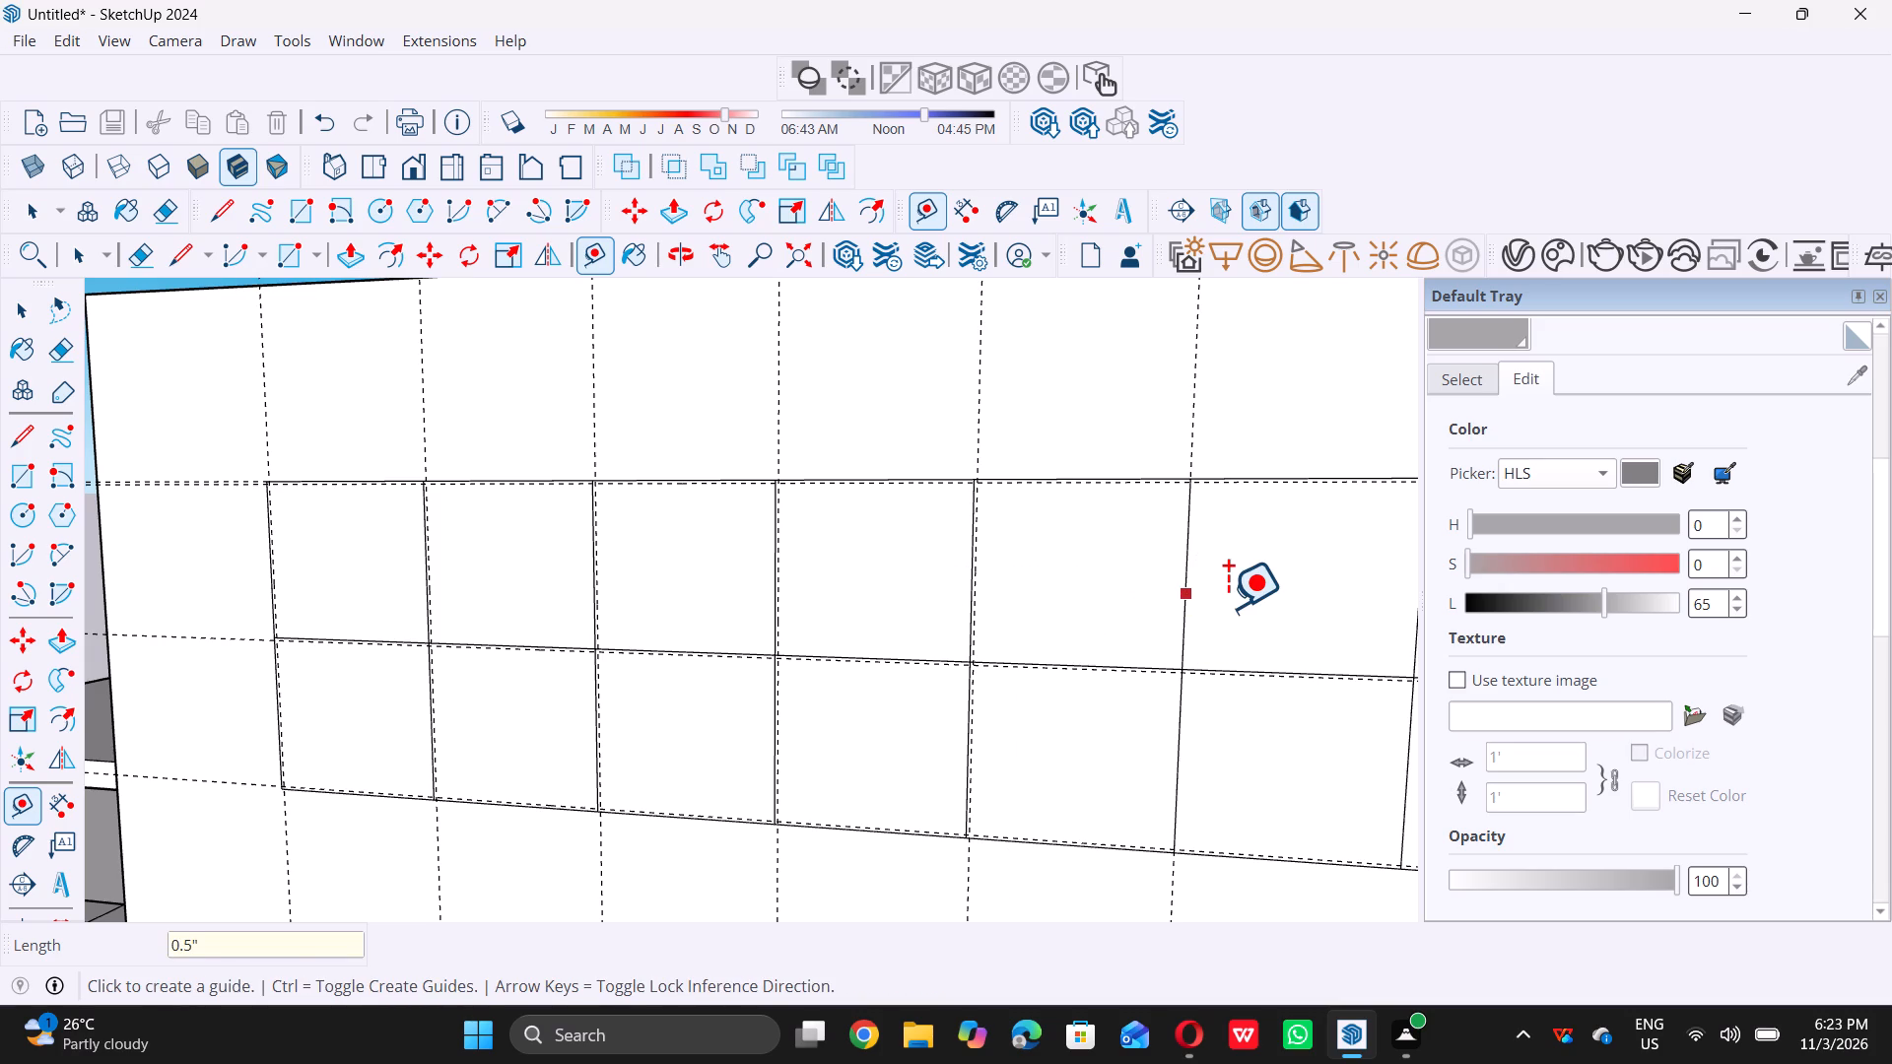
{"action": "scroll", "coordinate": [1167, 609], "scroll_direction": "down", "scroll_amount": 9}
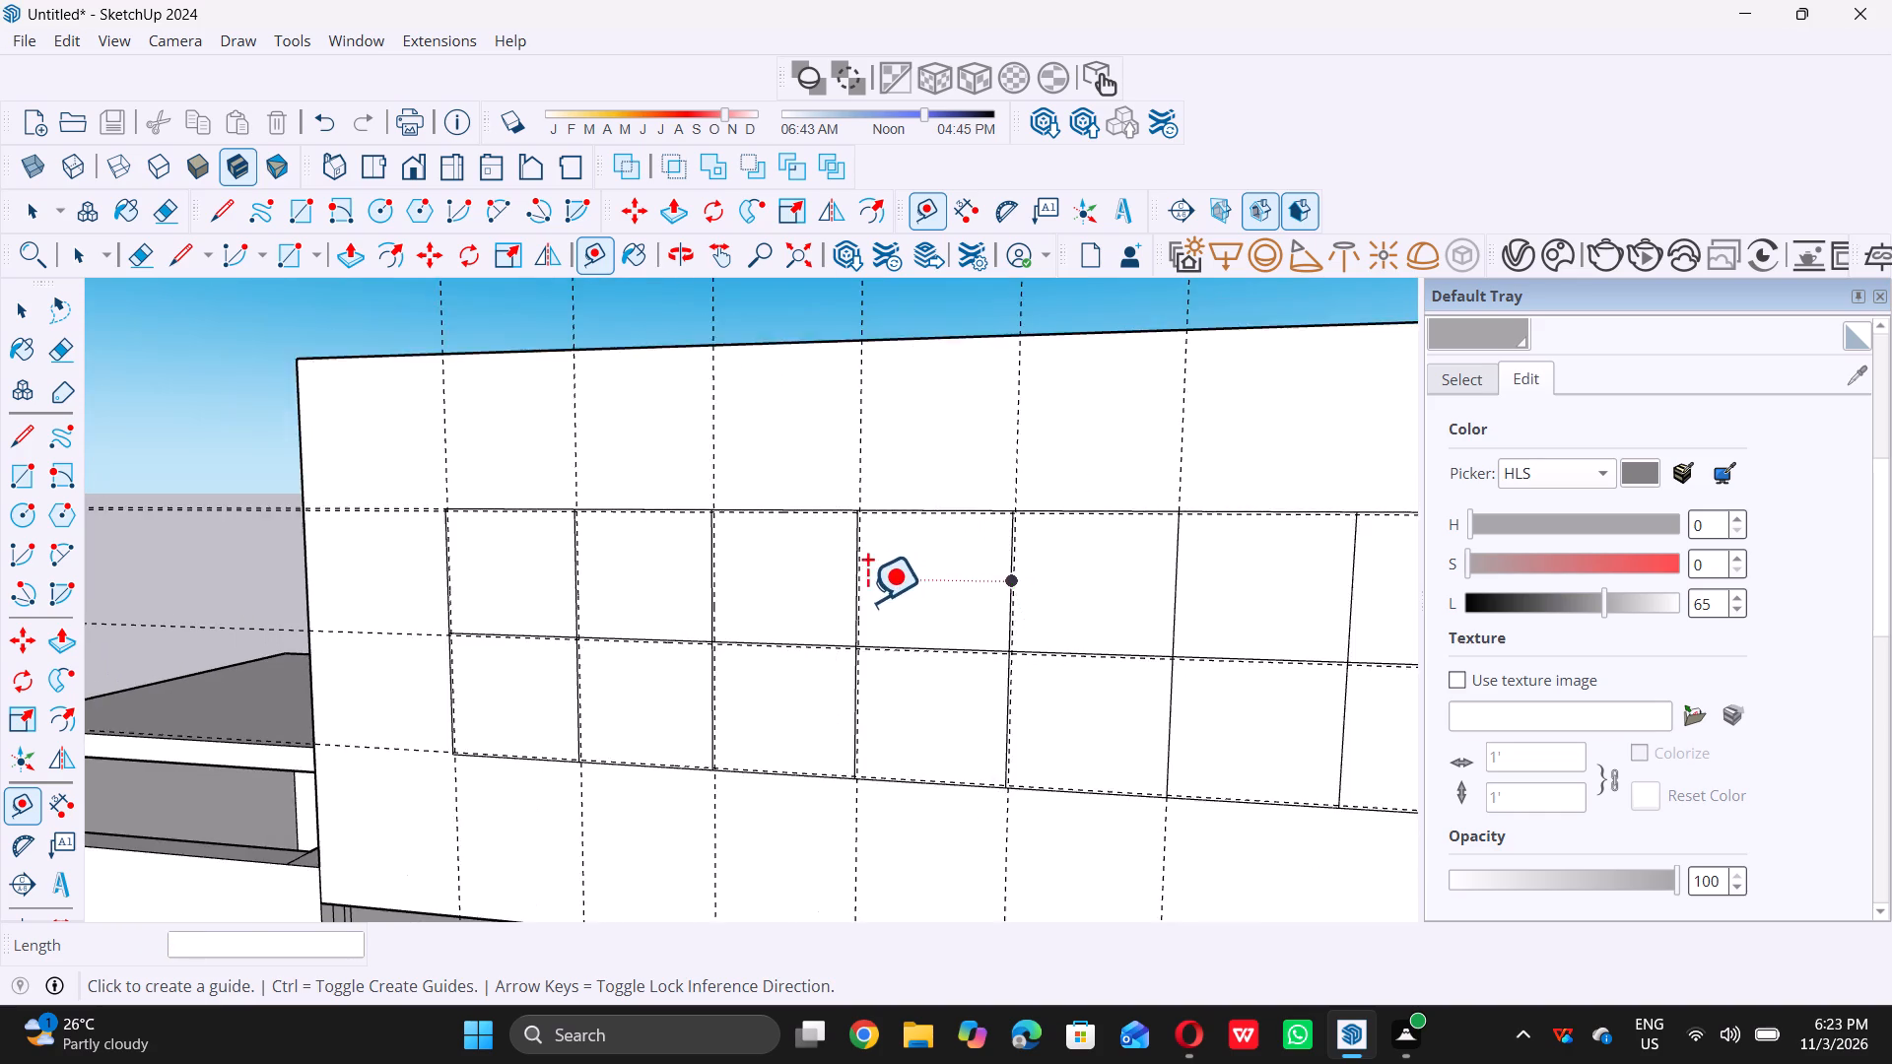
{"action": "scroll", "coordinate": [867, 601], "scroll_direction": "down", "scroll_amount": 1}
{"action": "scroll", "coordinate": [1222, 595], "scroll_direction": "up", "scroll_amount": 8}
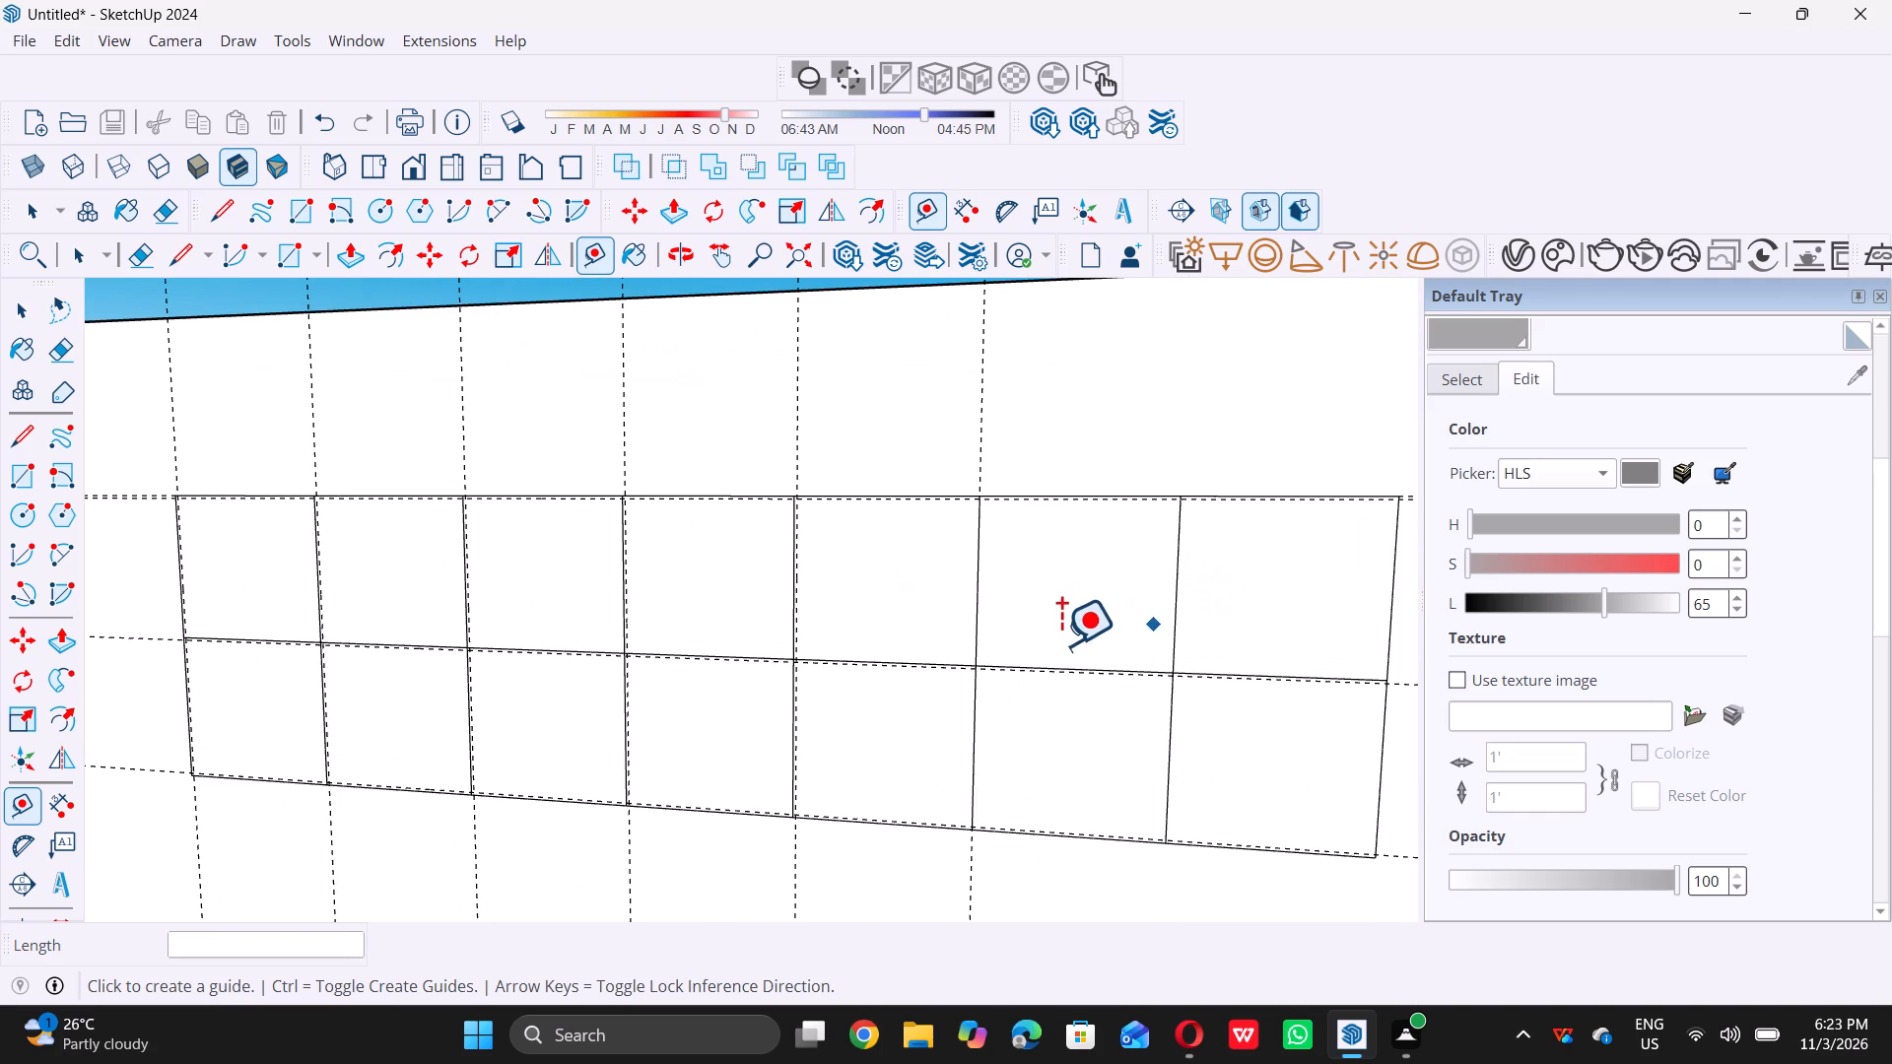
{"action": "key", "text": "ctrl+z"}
Place a vertical guide 0.5" to the right of the grid's fifth interior vertical line.
{"action": "left_click", "coordinate": [976, 600]}
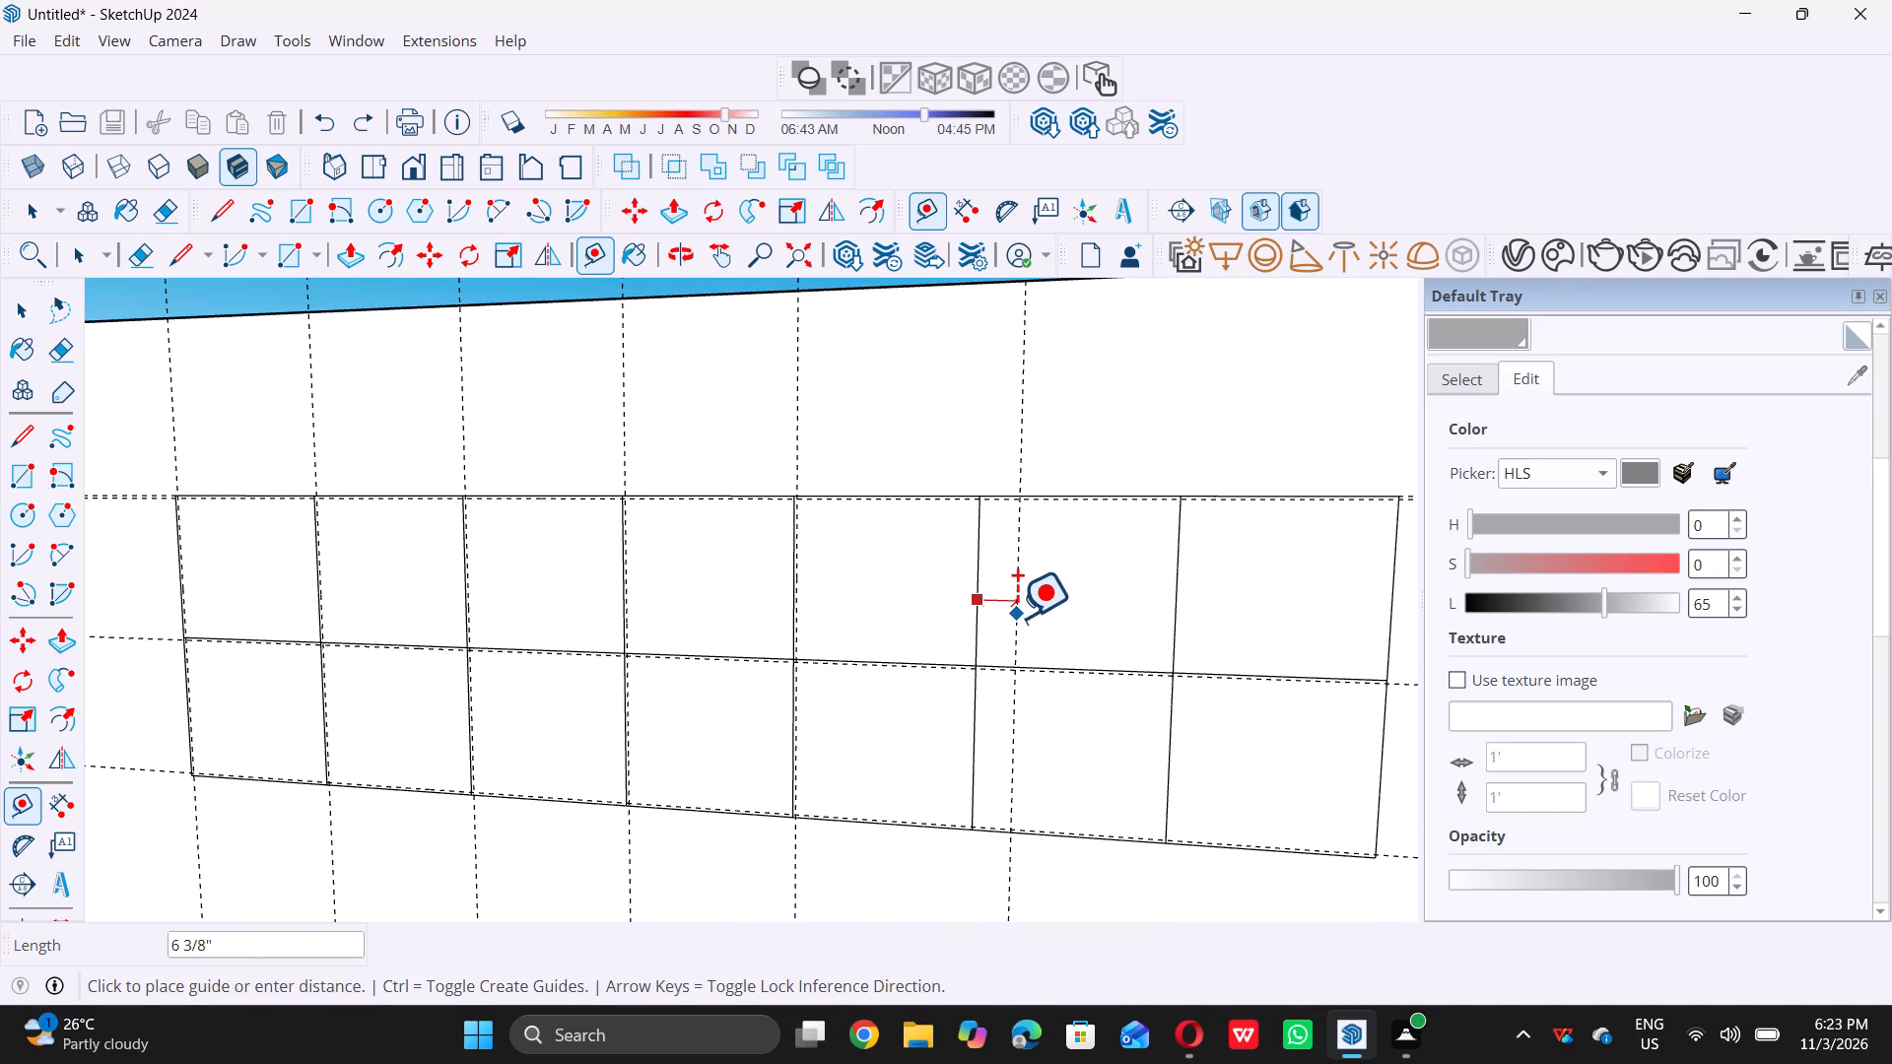
{"action": "type", "text": "0.5"}
{"action": "key", "text": "shift+quotedbl"}
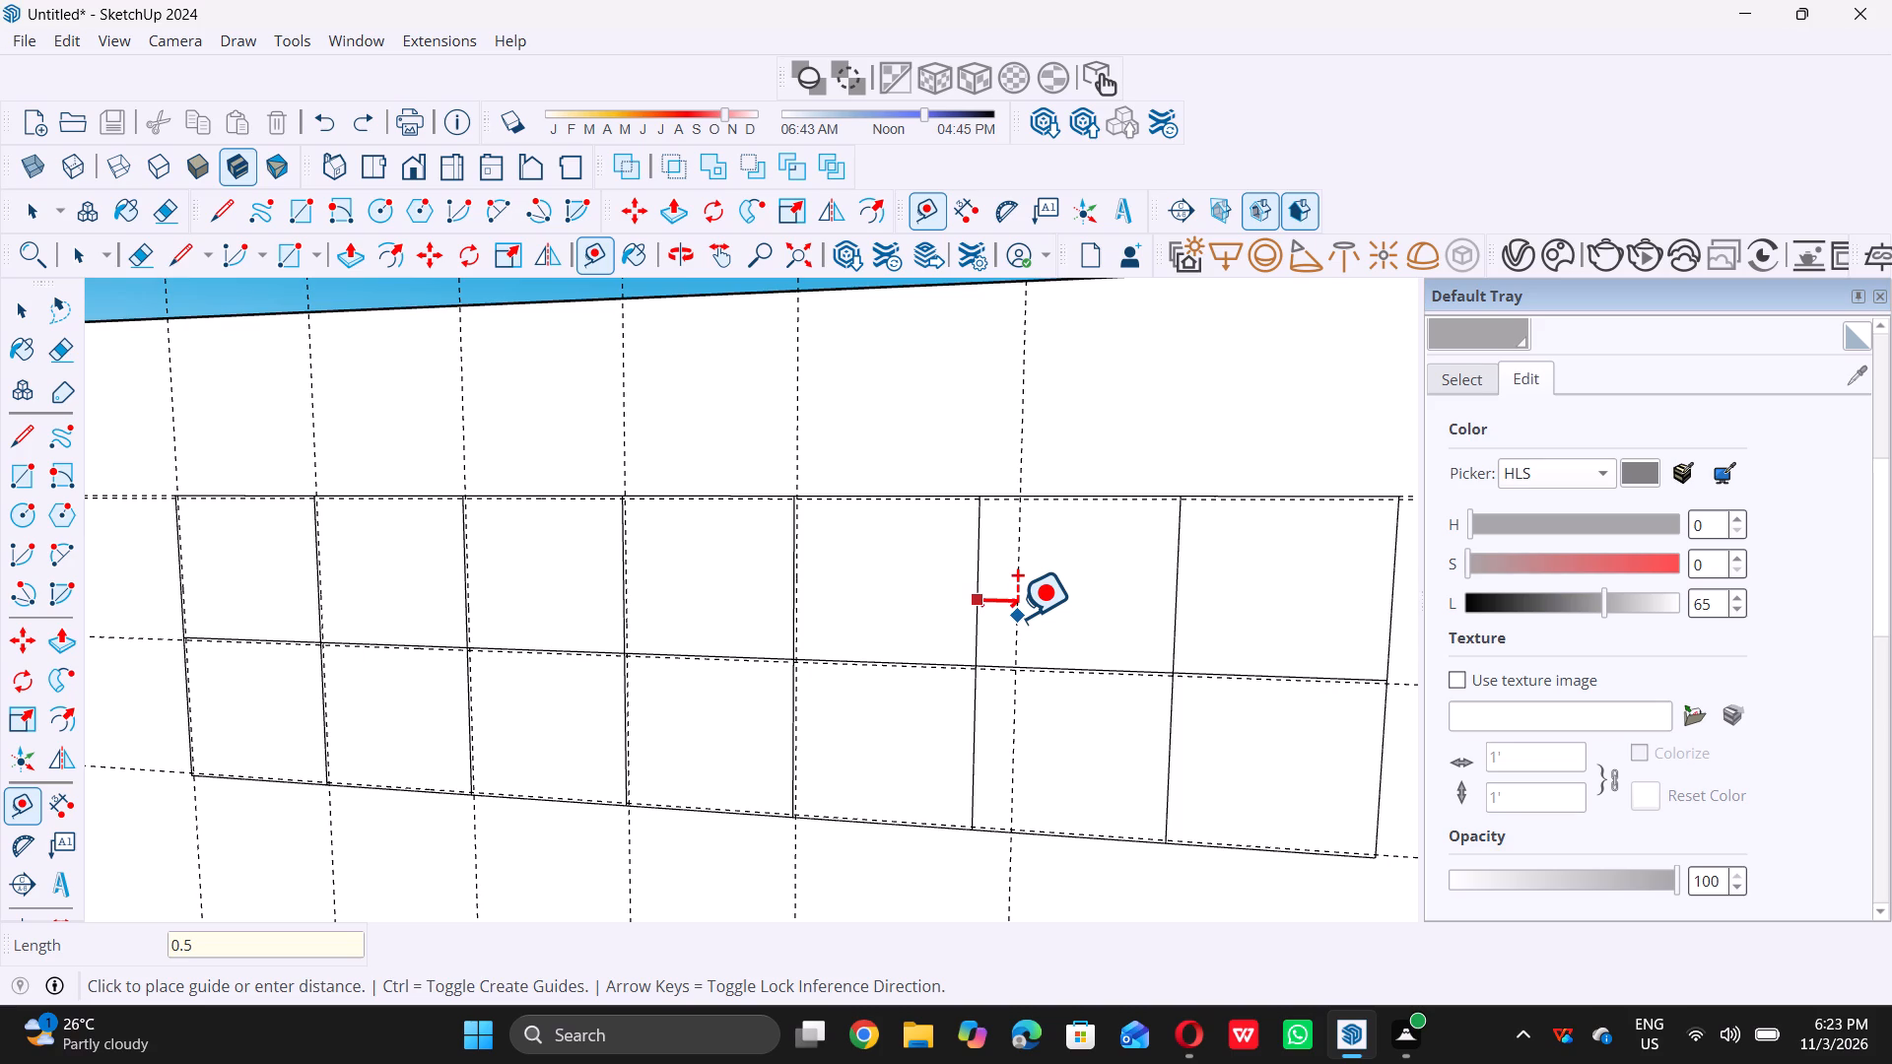
{"action": "key", "text": "Return"}
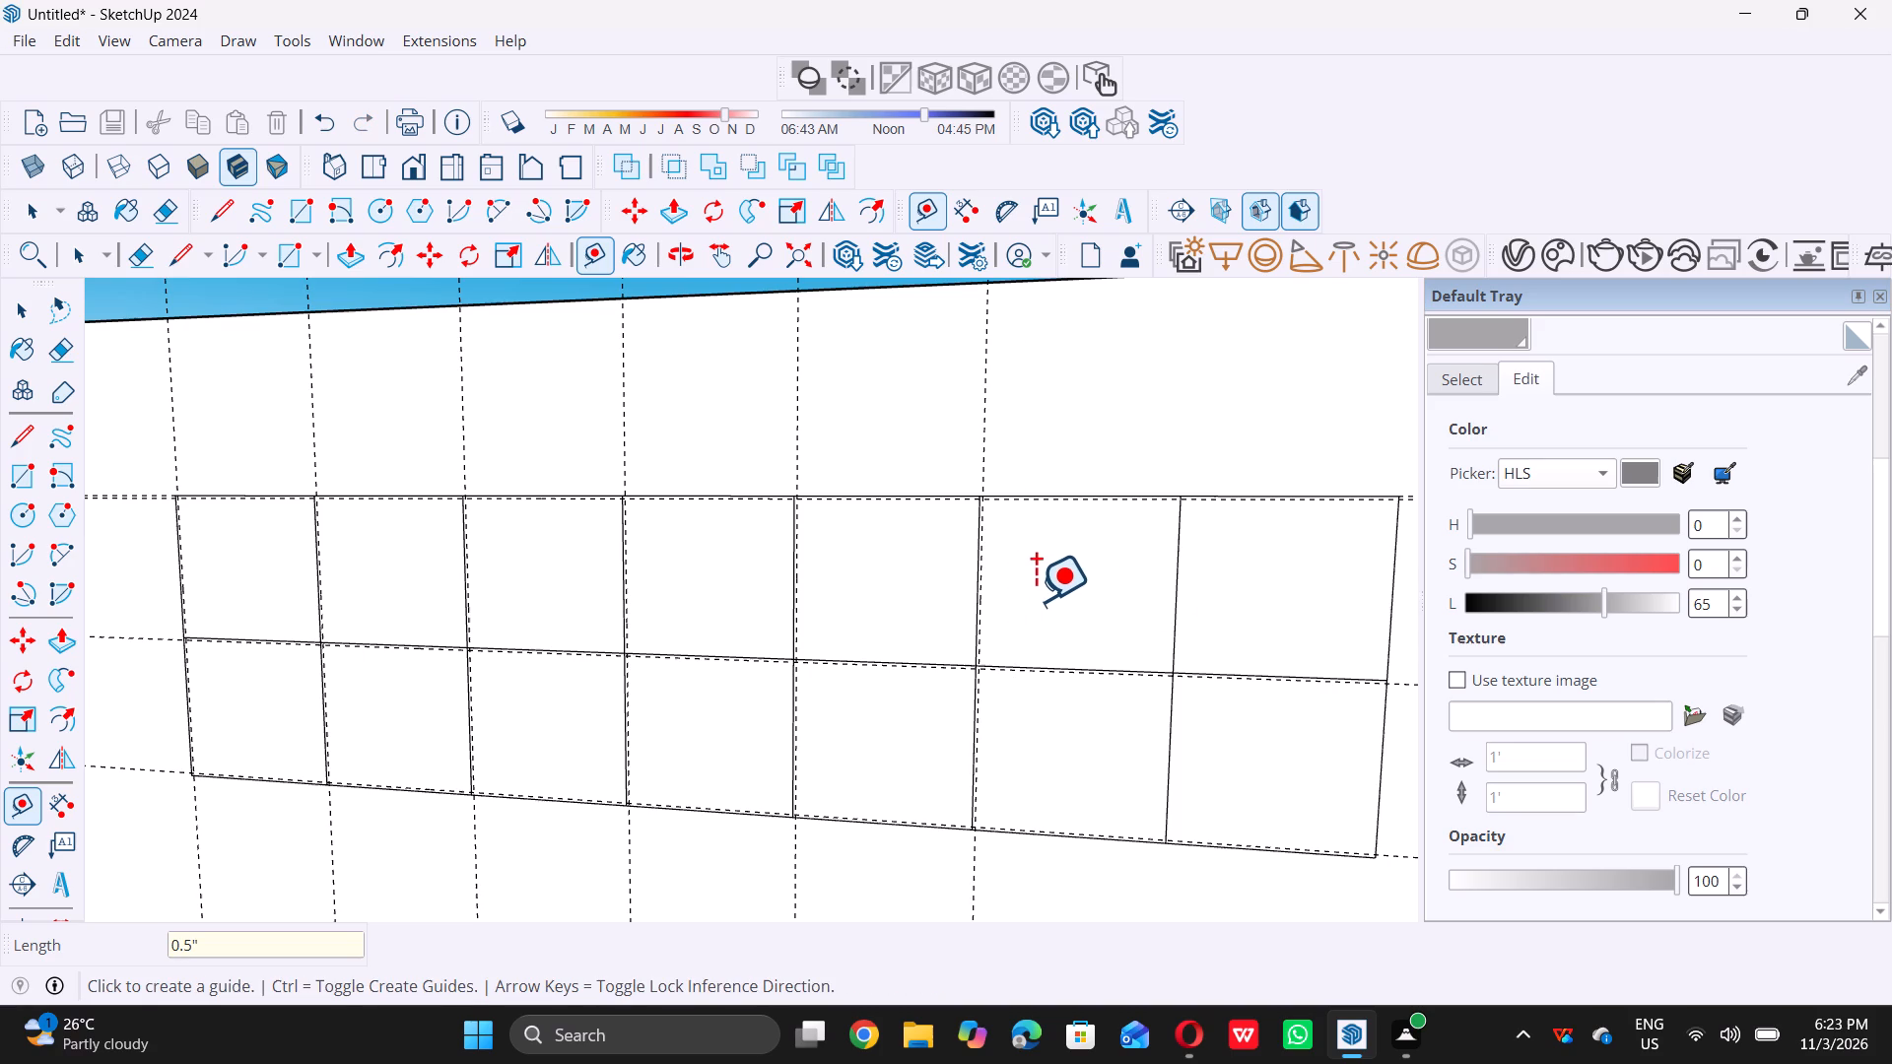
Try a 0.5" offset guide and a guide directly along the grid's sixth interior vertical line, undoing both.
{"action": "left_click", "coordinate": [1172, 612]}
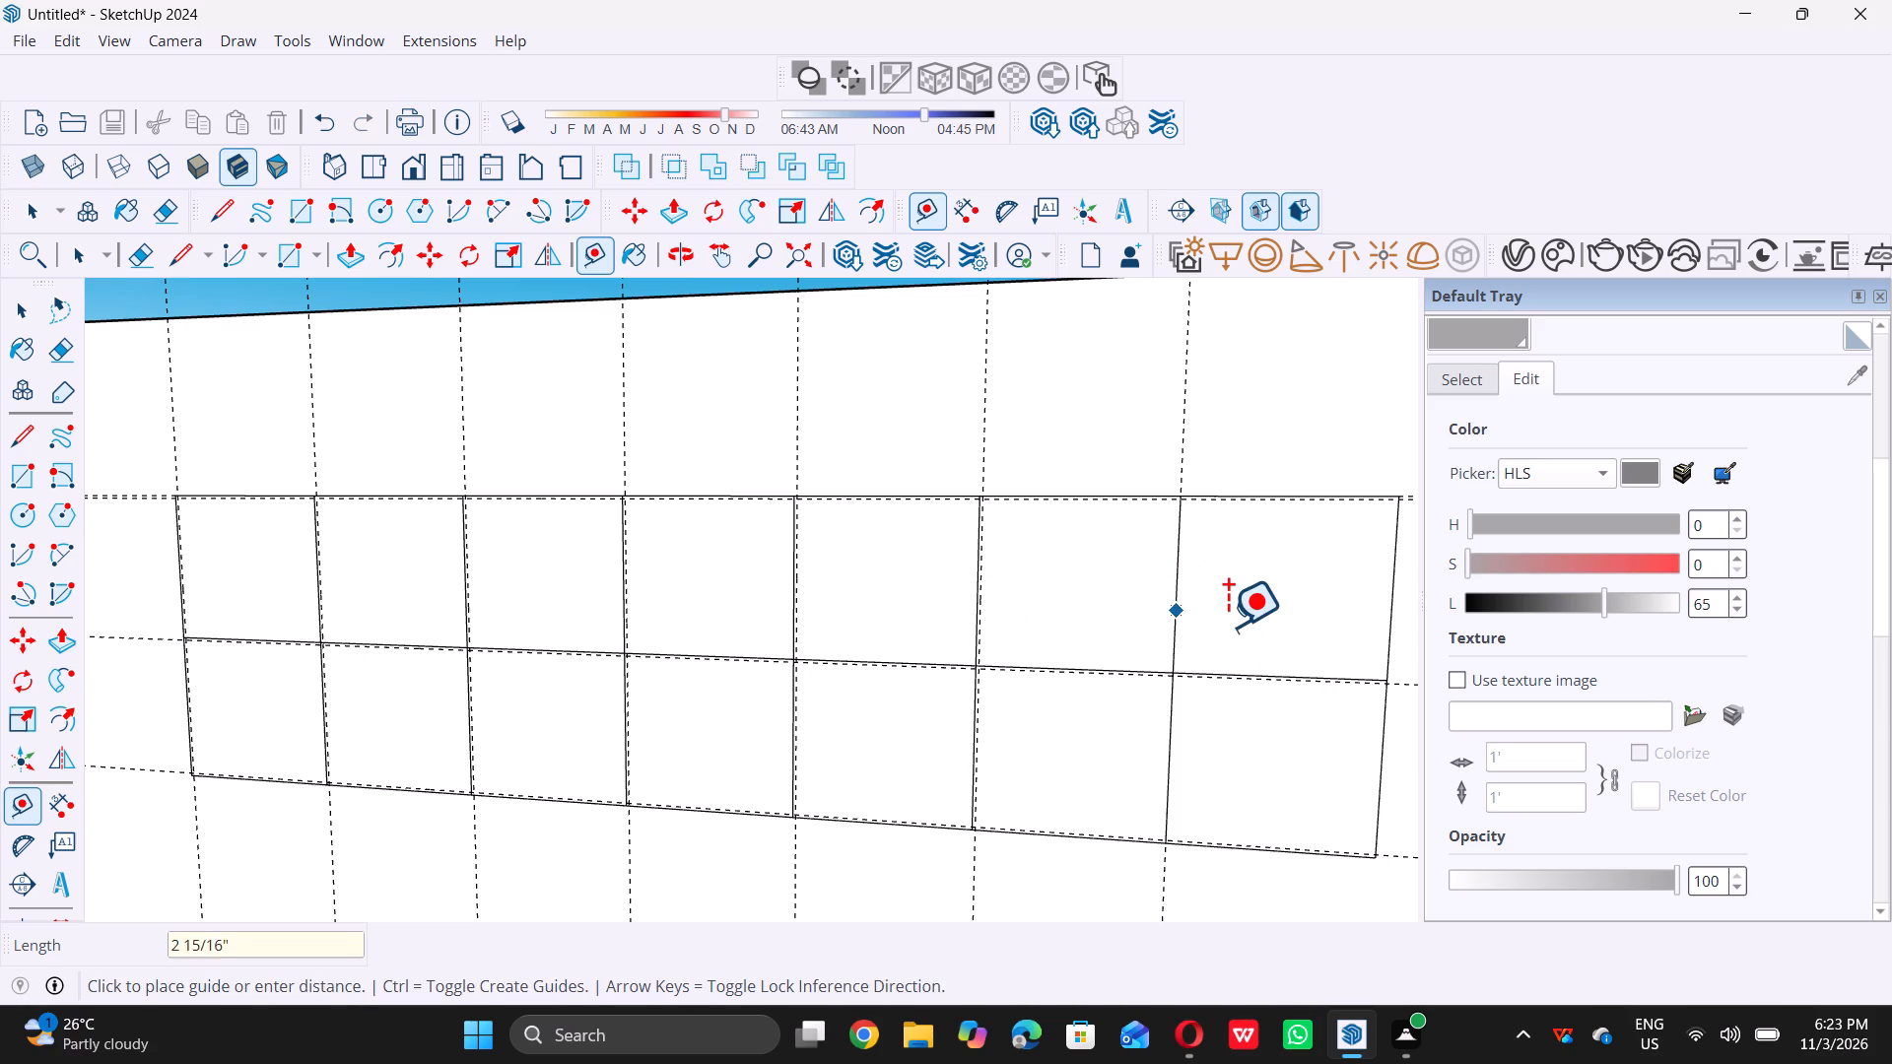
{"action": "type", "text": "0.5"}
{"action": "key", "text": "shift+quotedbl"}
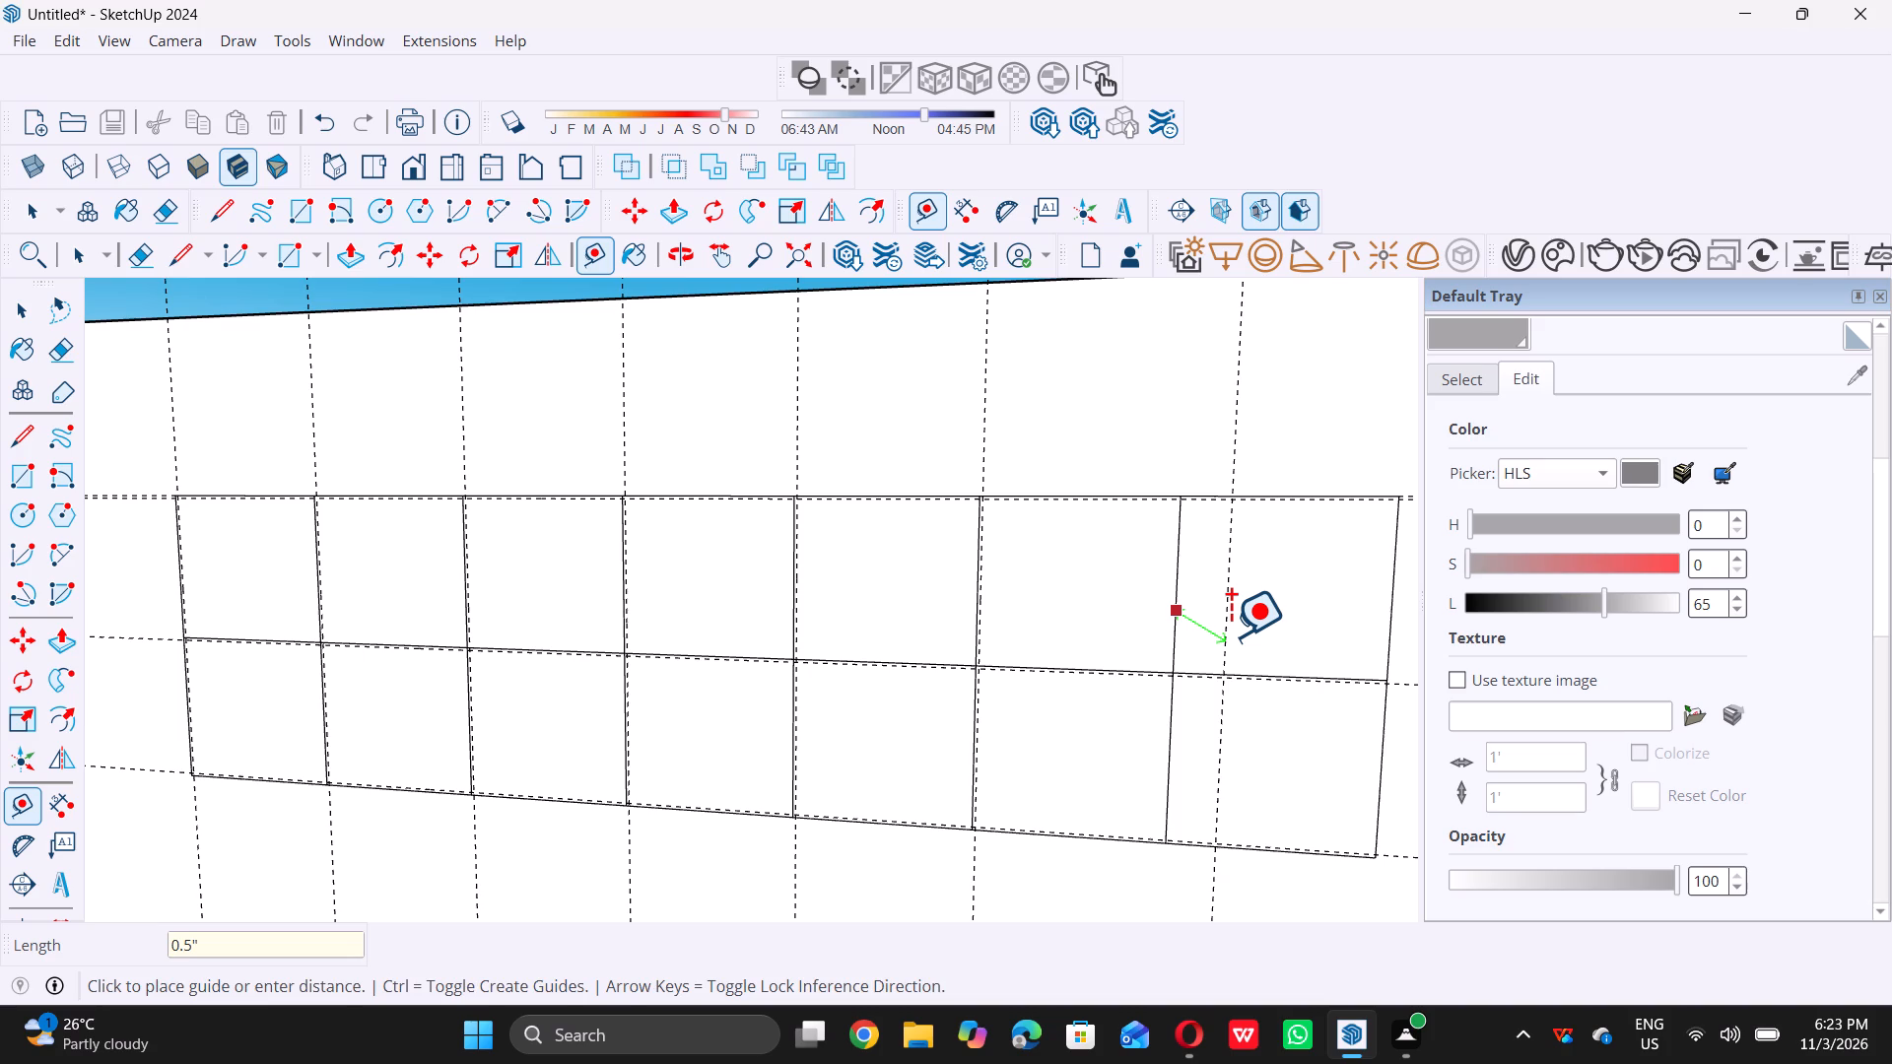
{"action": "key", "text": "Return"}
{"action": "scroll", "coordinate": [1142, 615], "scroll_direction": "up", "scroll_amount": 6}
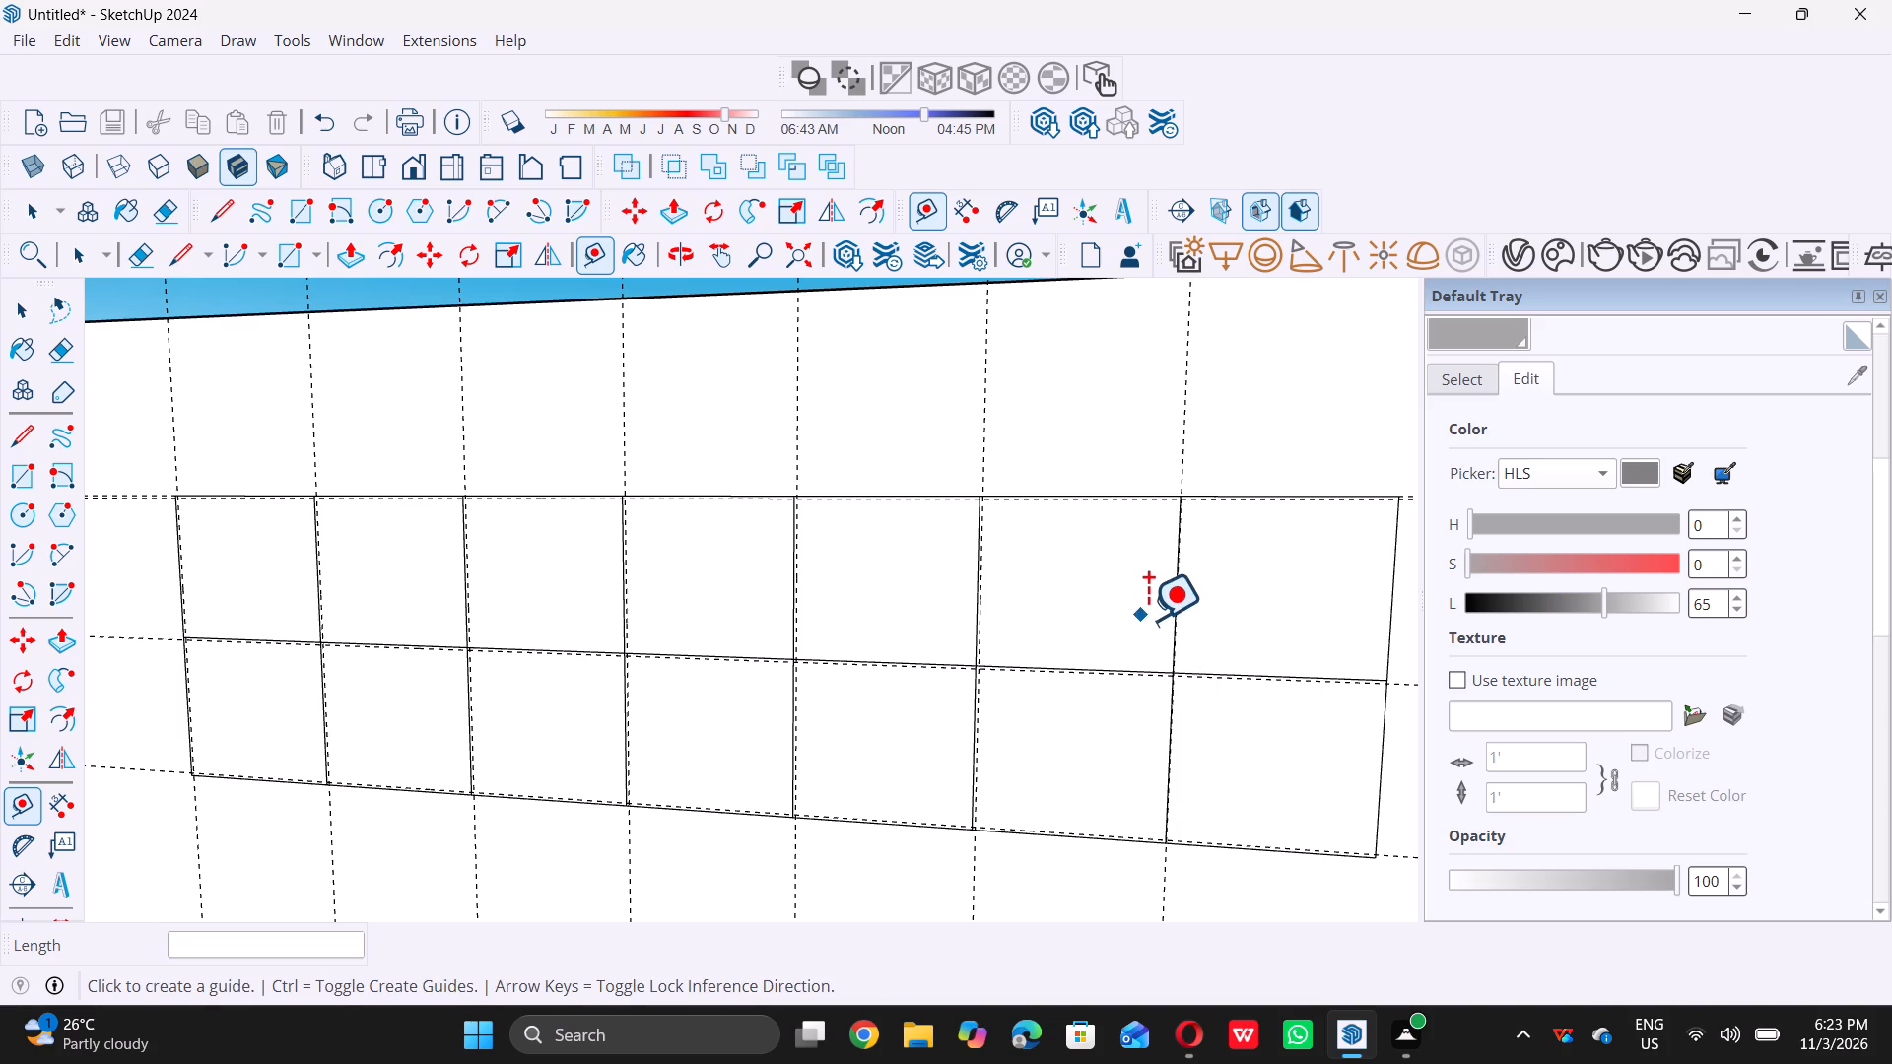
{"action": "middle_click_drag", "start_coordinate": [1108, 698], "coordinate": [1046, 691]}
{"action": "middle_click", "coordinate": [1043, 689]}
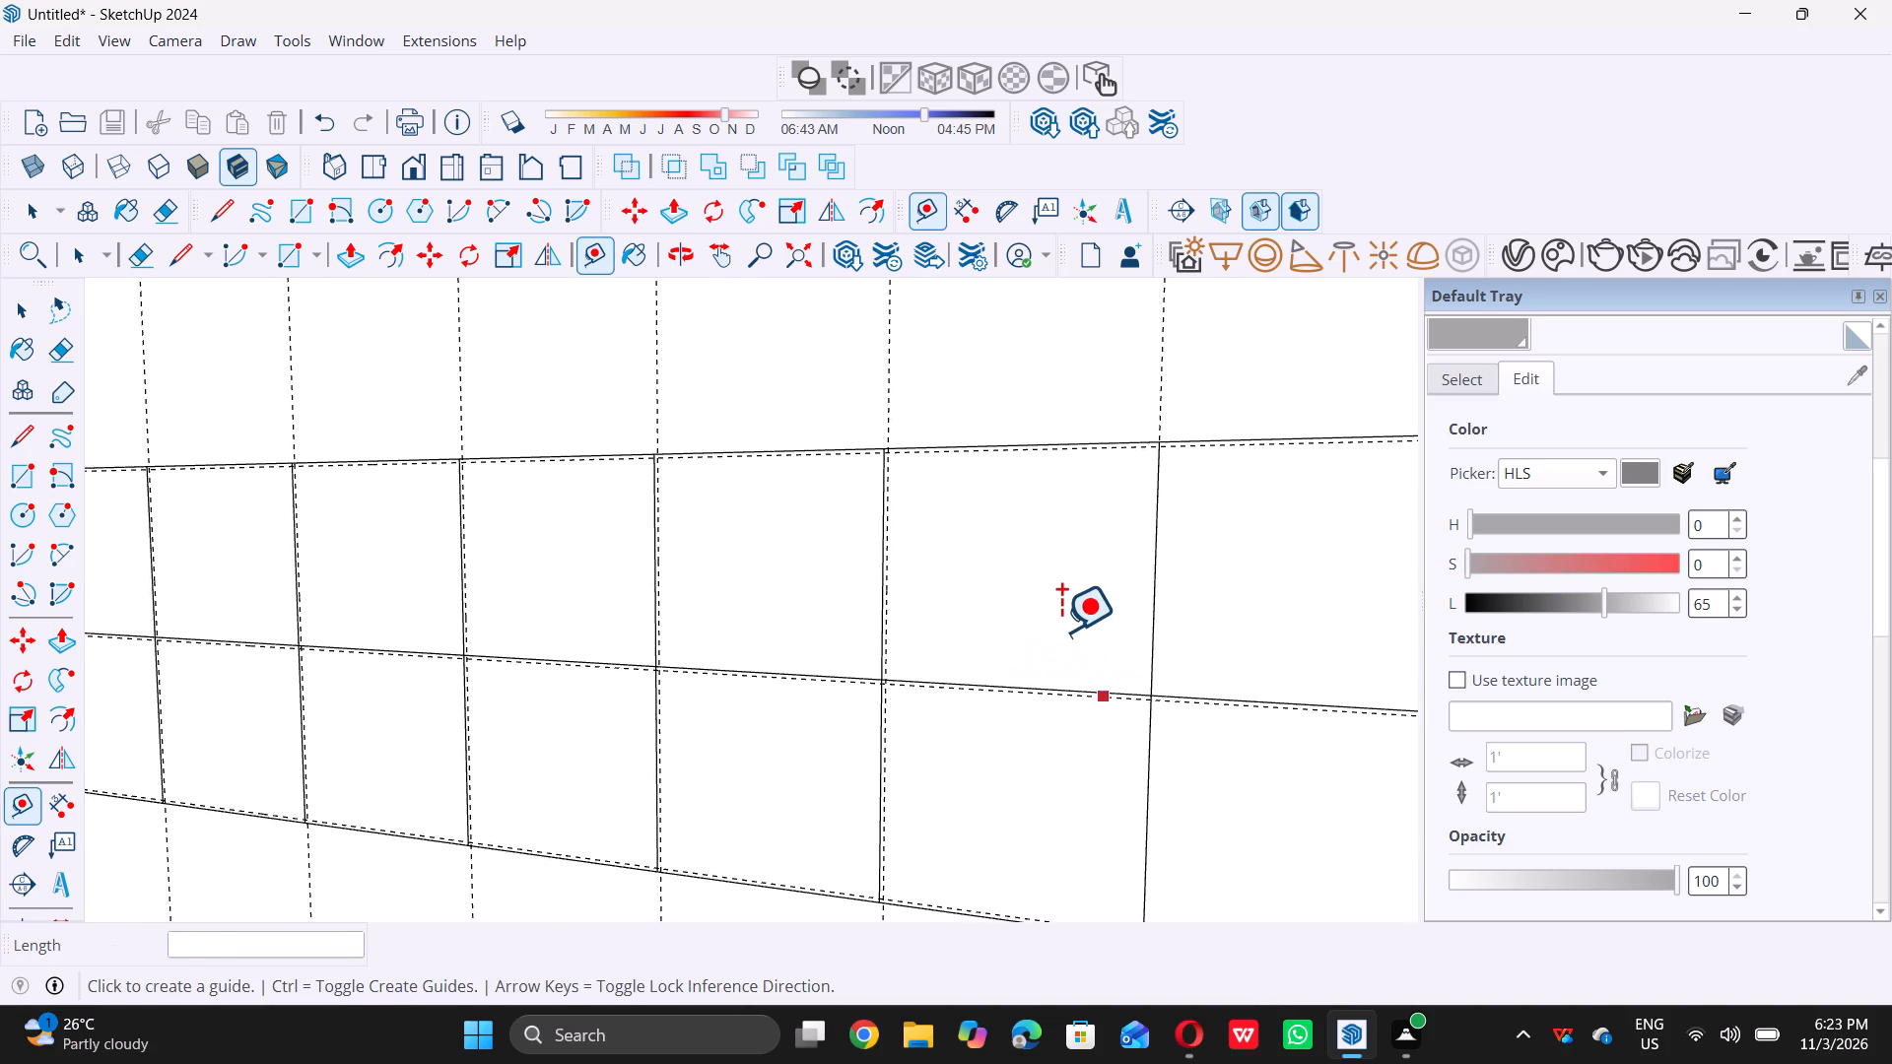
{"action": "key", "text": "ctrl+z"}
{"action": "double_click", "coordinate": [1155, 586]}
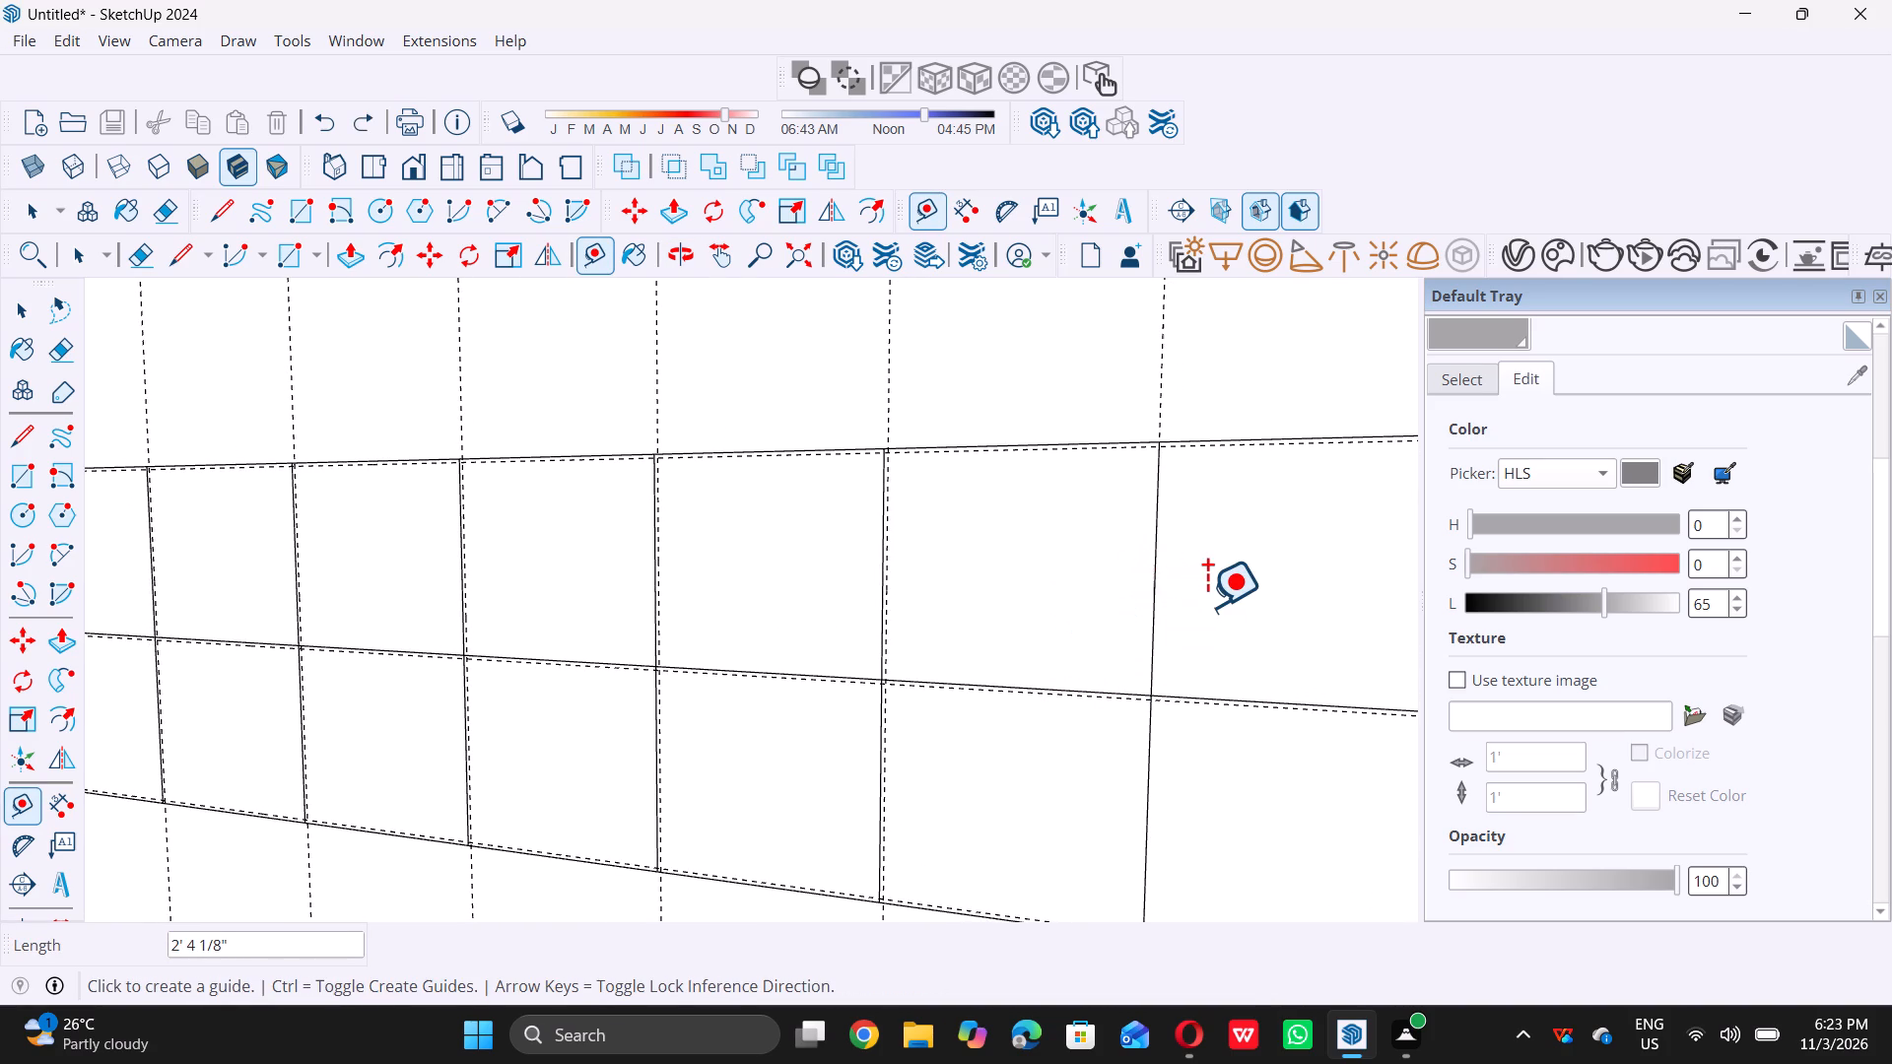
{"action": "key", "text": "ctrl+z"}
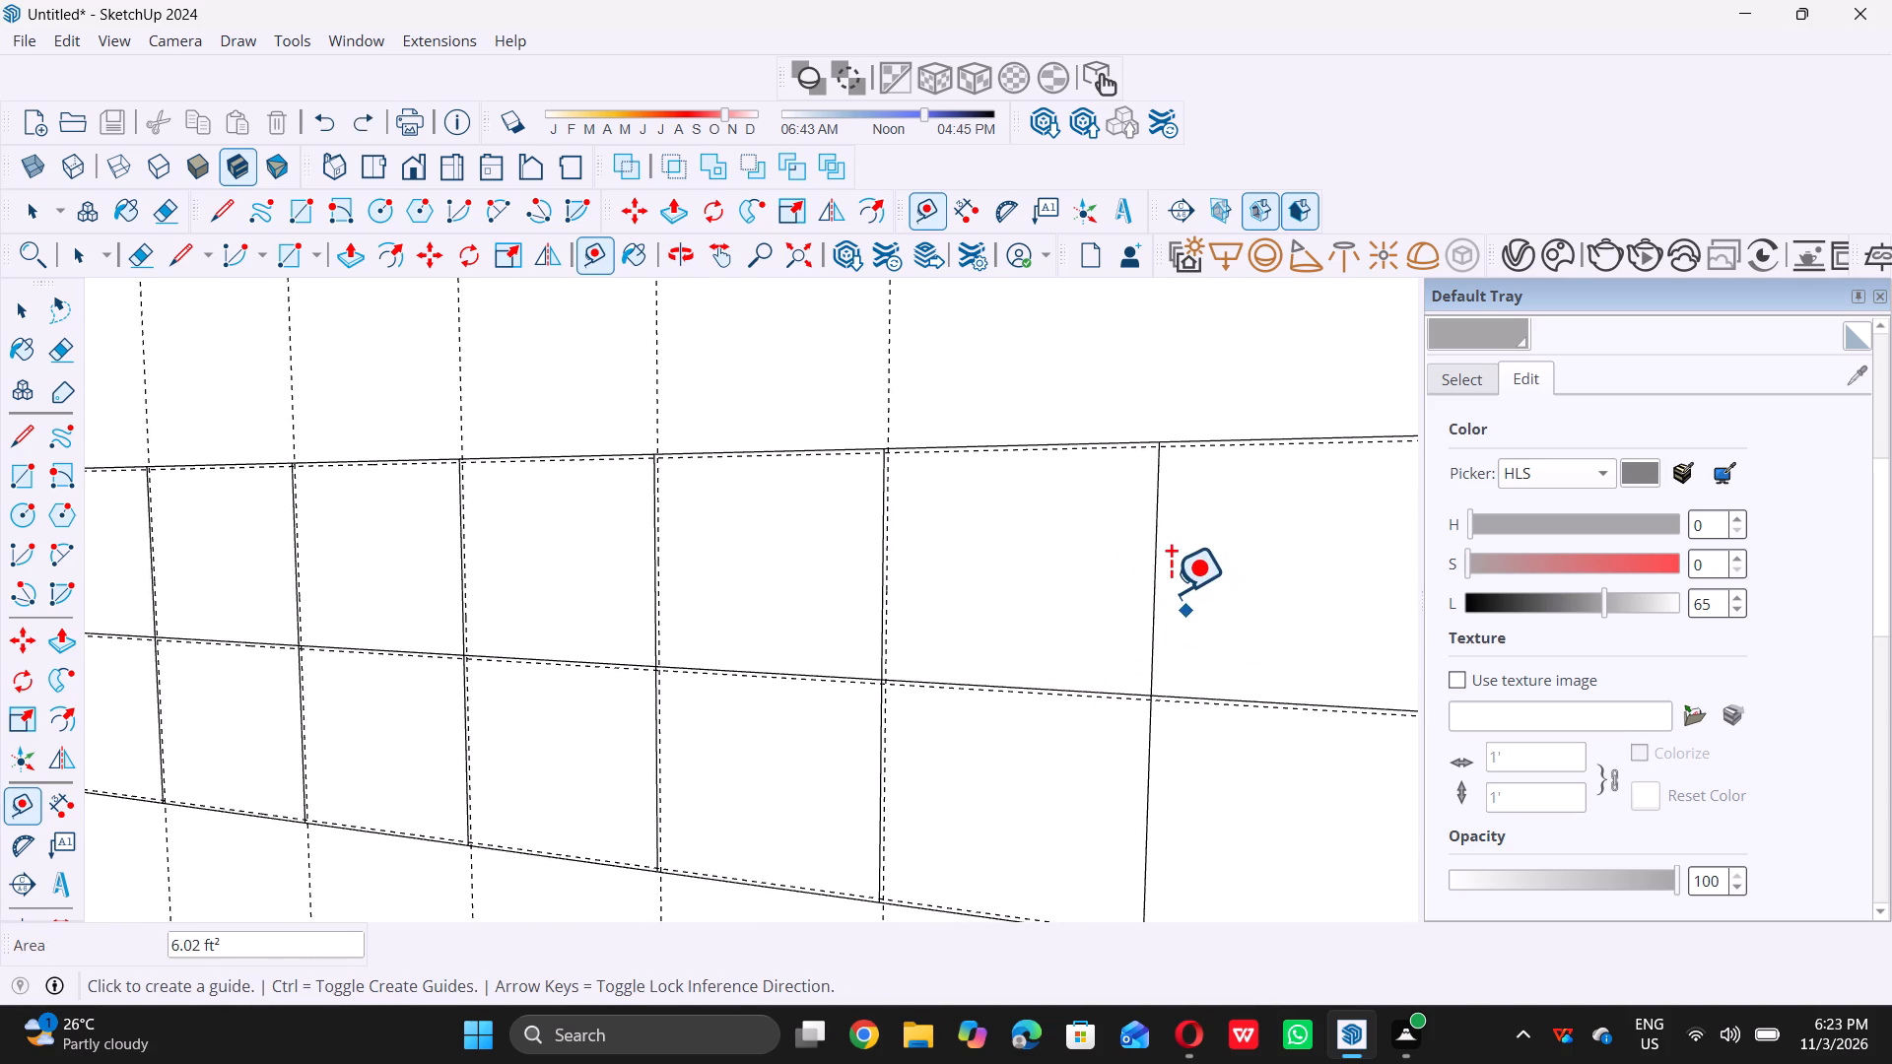
Place a vertical guide 0.5" to the right of the grid's sixth interior vertical line.
{"action": "left_click", "coordinate": [1158, 583]}
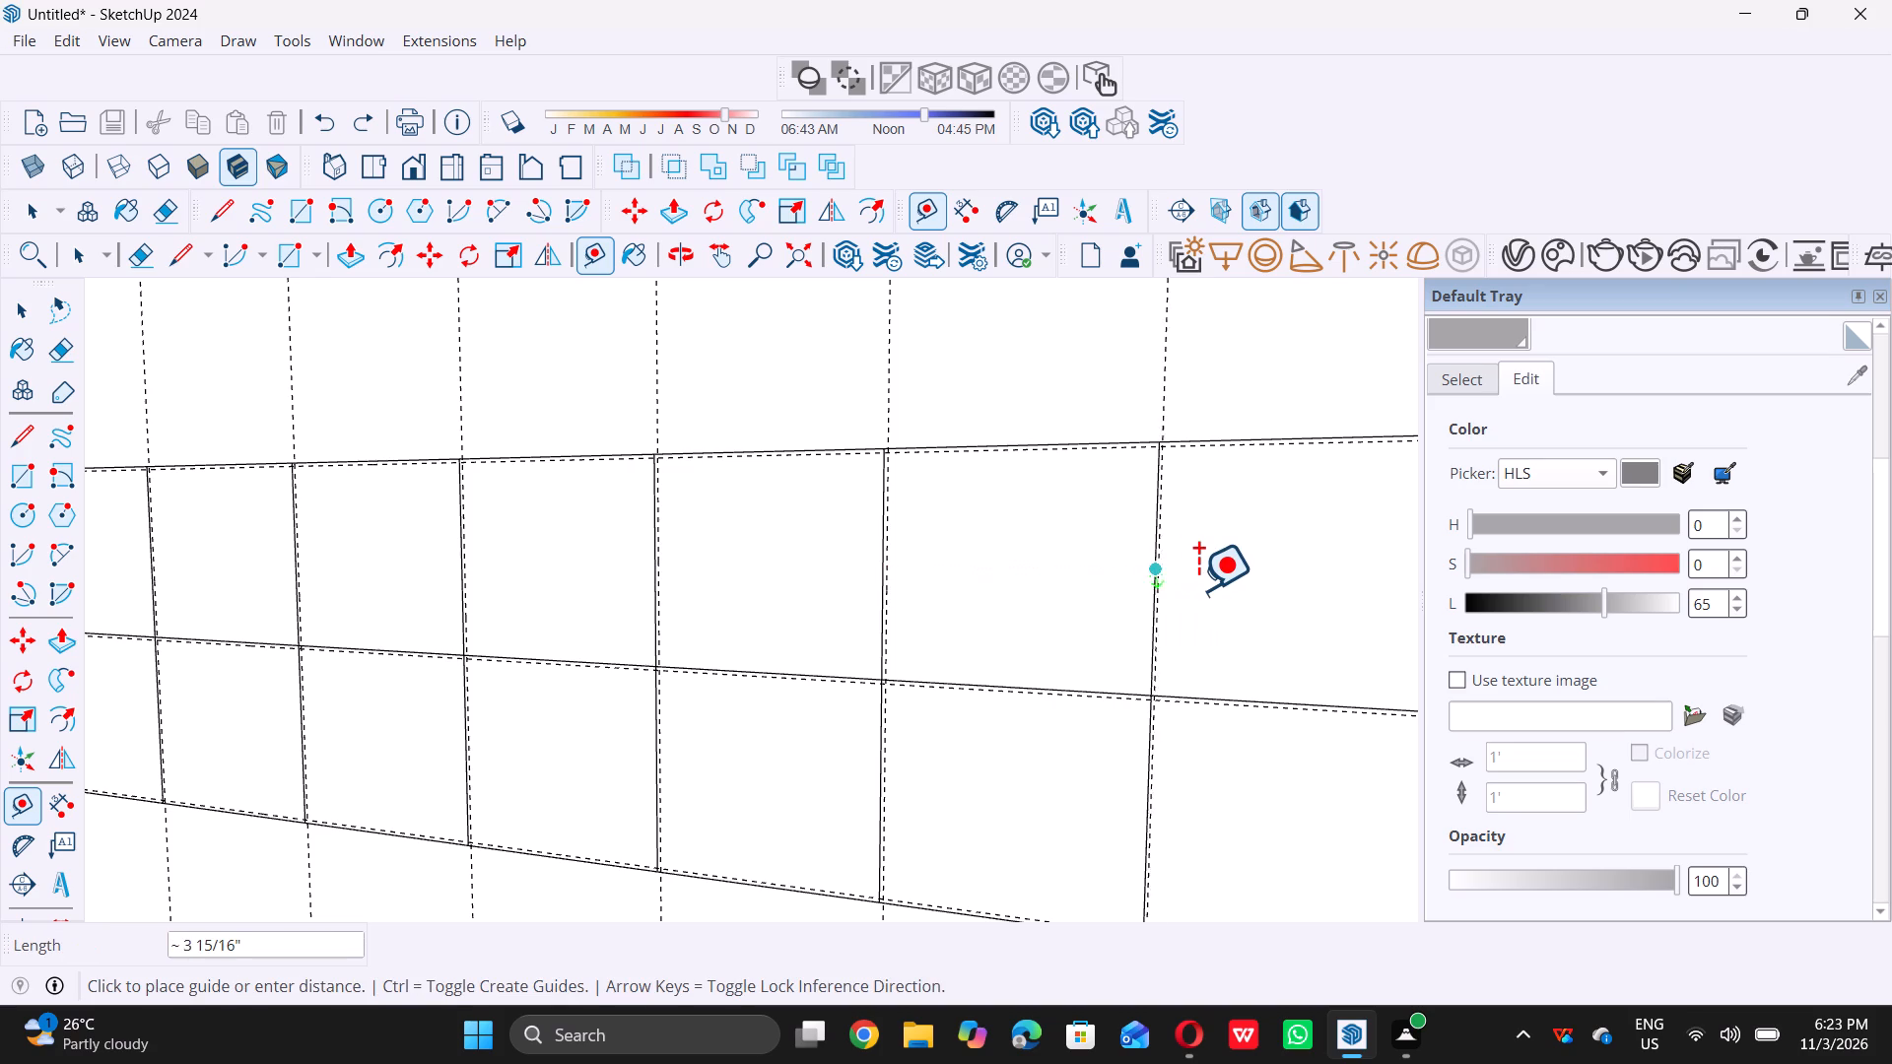
{"action": "type", "text": "0.5"}
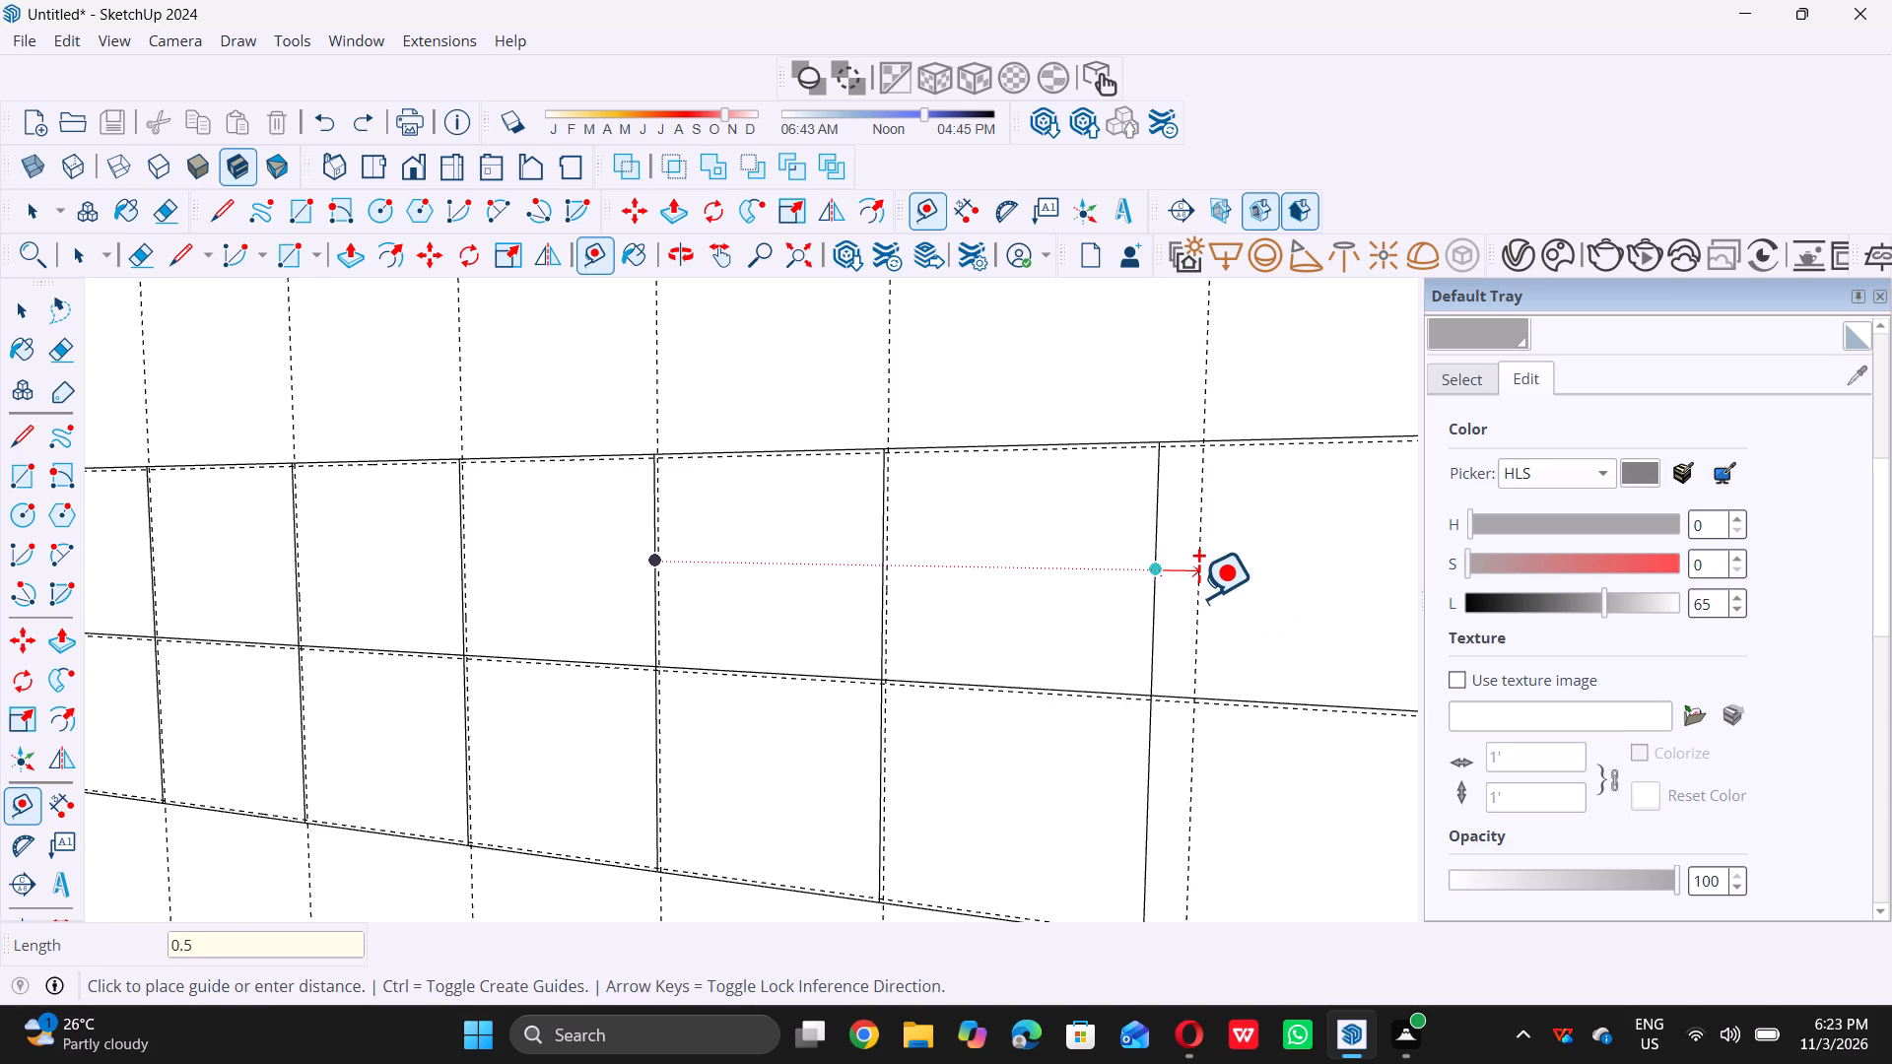
{"action": "key", "text": "shift+quotedbl"}
{"action": "key", "text": "Return"}
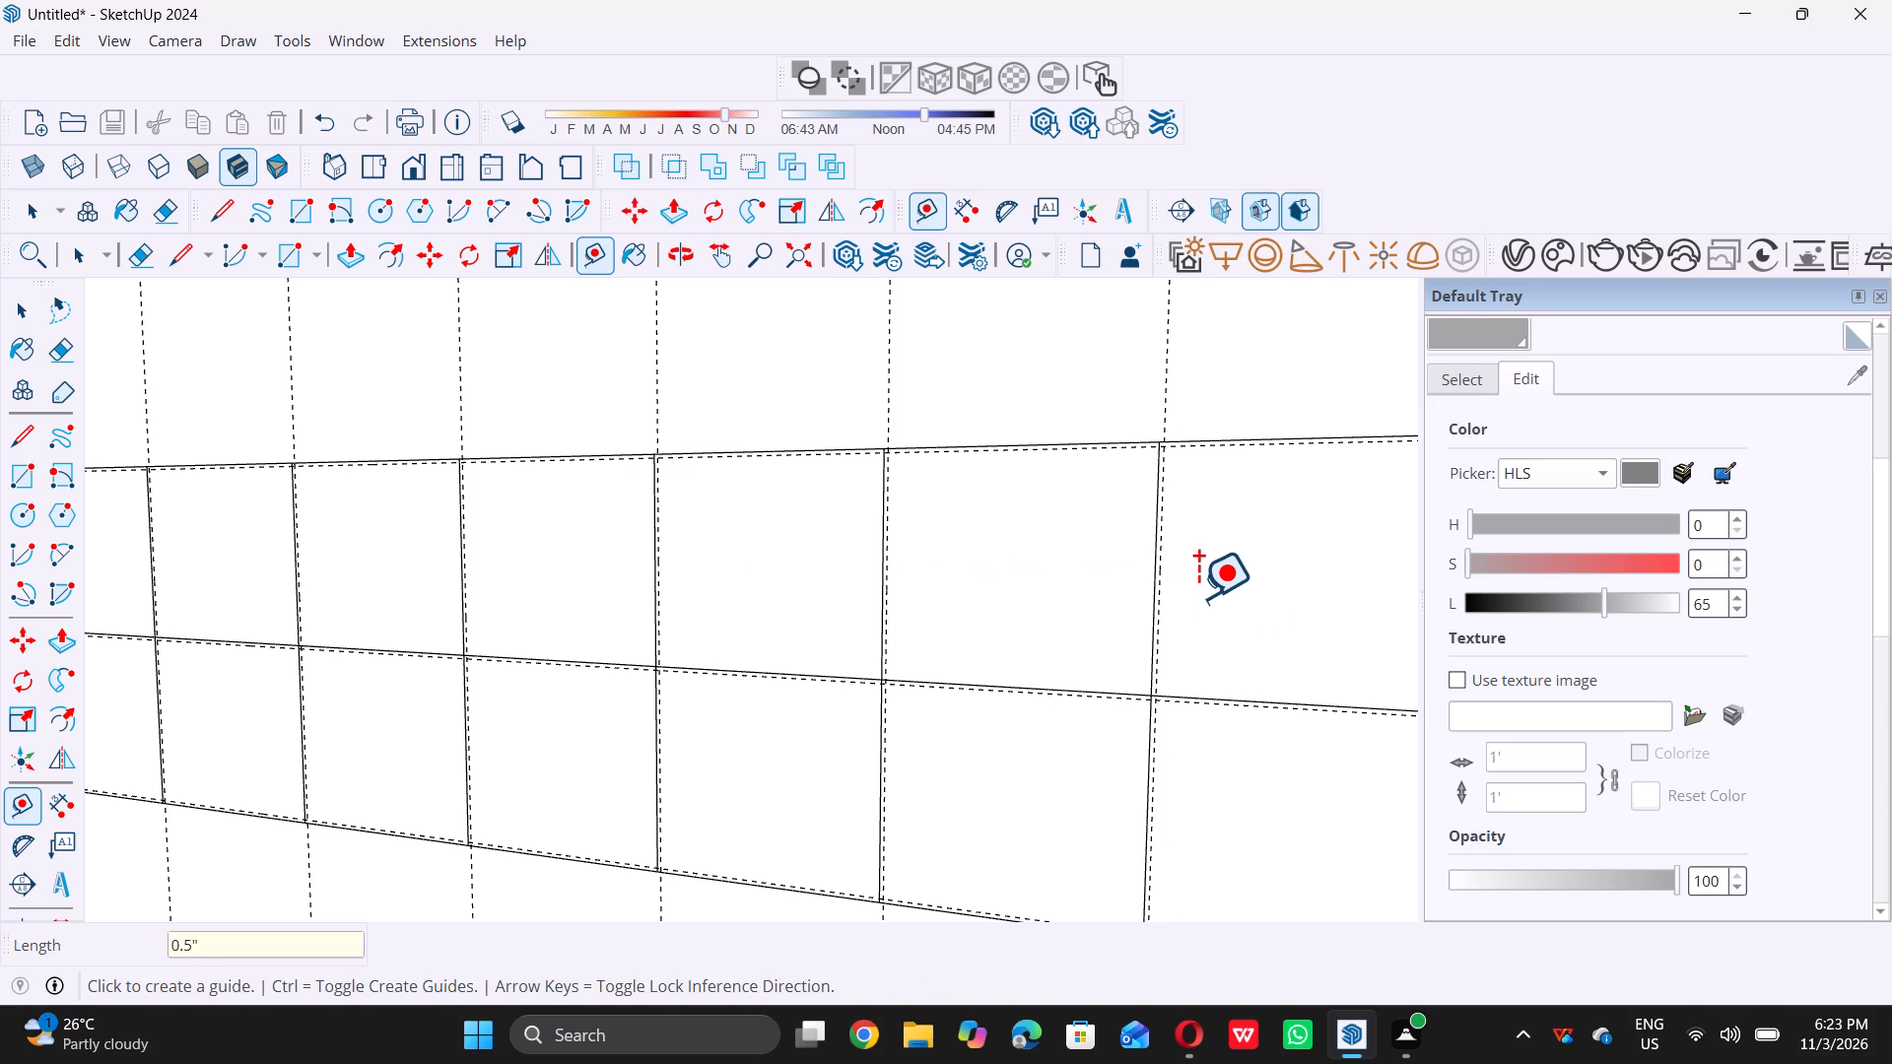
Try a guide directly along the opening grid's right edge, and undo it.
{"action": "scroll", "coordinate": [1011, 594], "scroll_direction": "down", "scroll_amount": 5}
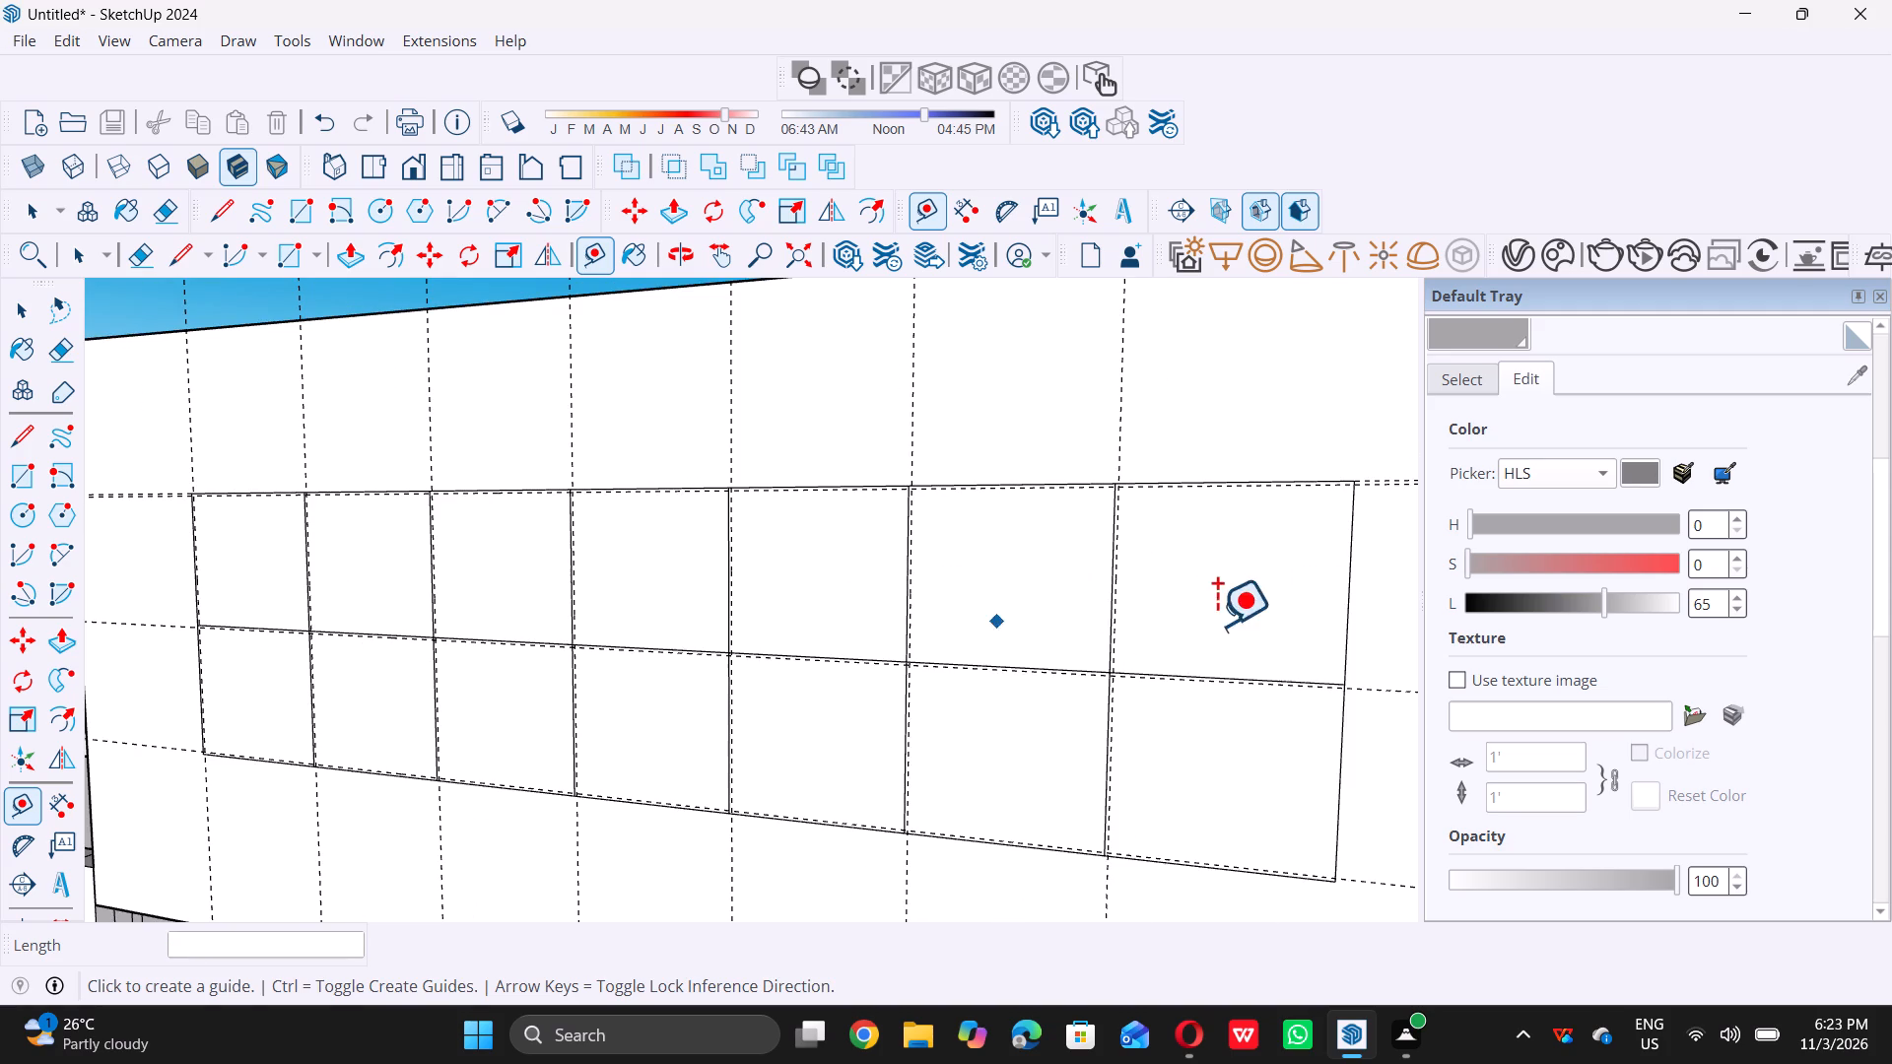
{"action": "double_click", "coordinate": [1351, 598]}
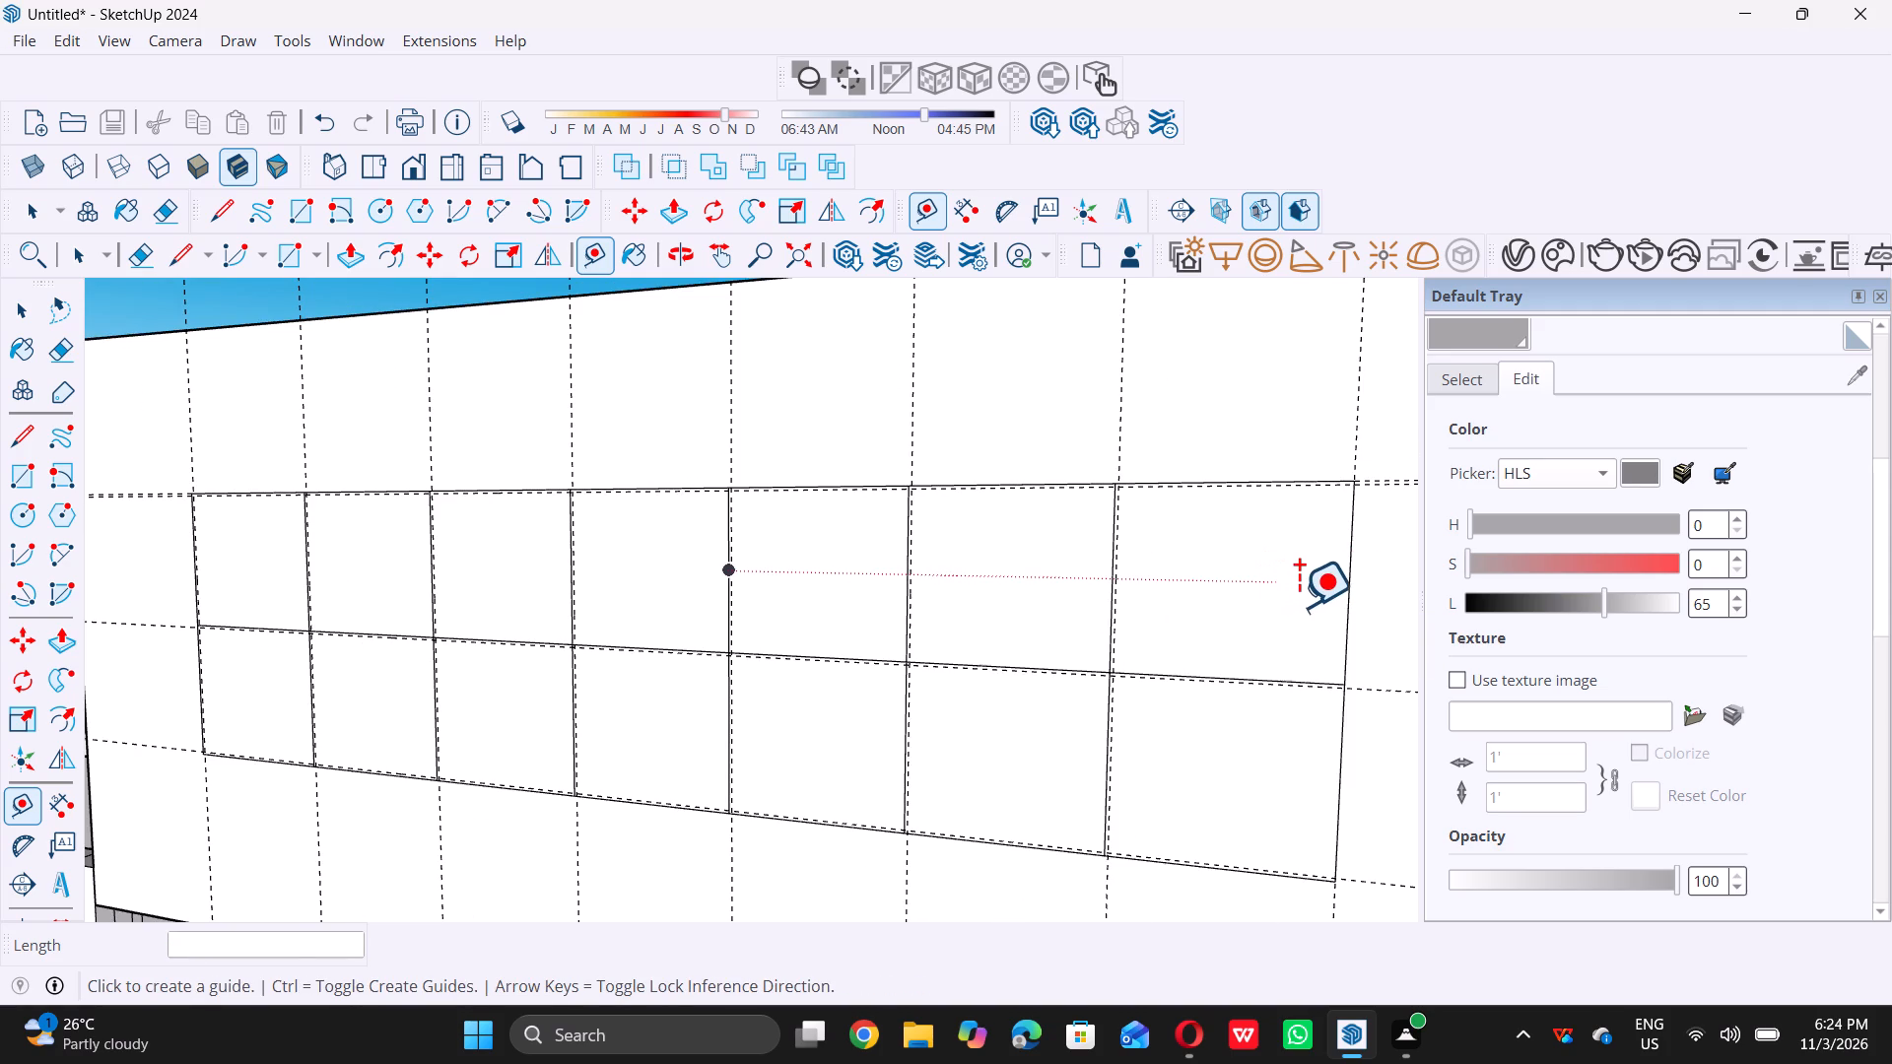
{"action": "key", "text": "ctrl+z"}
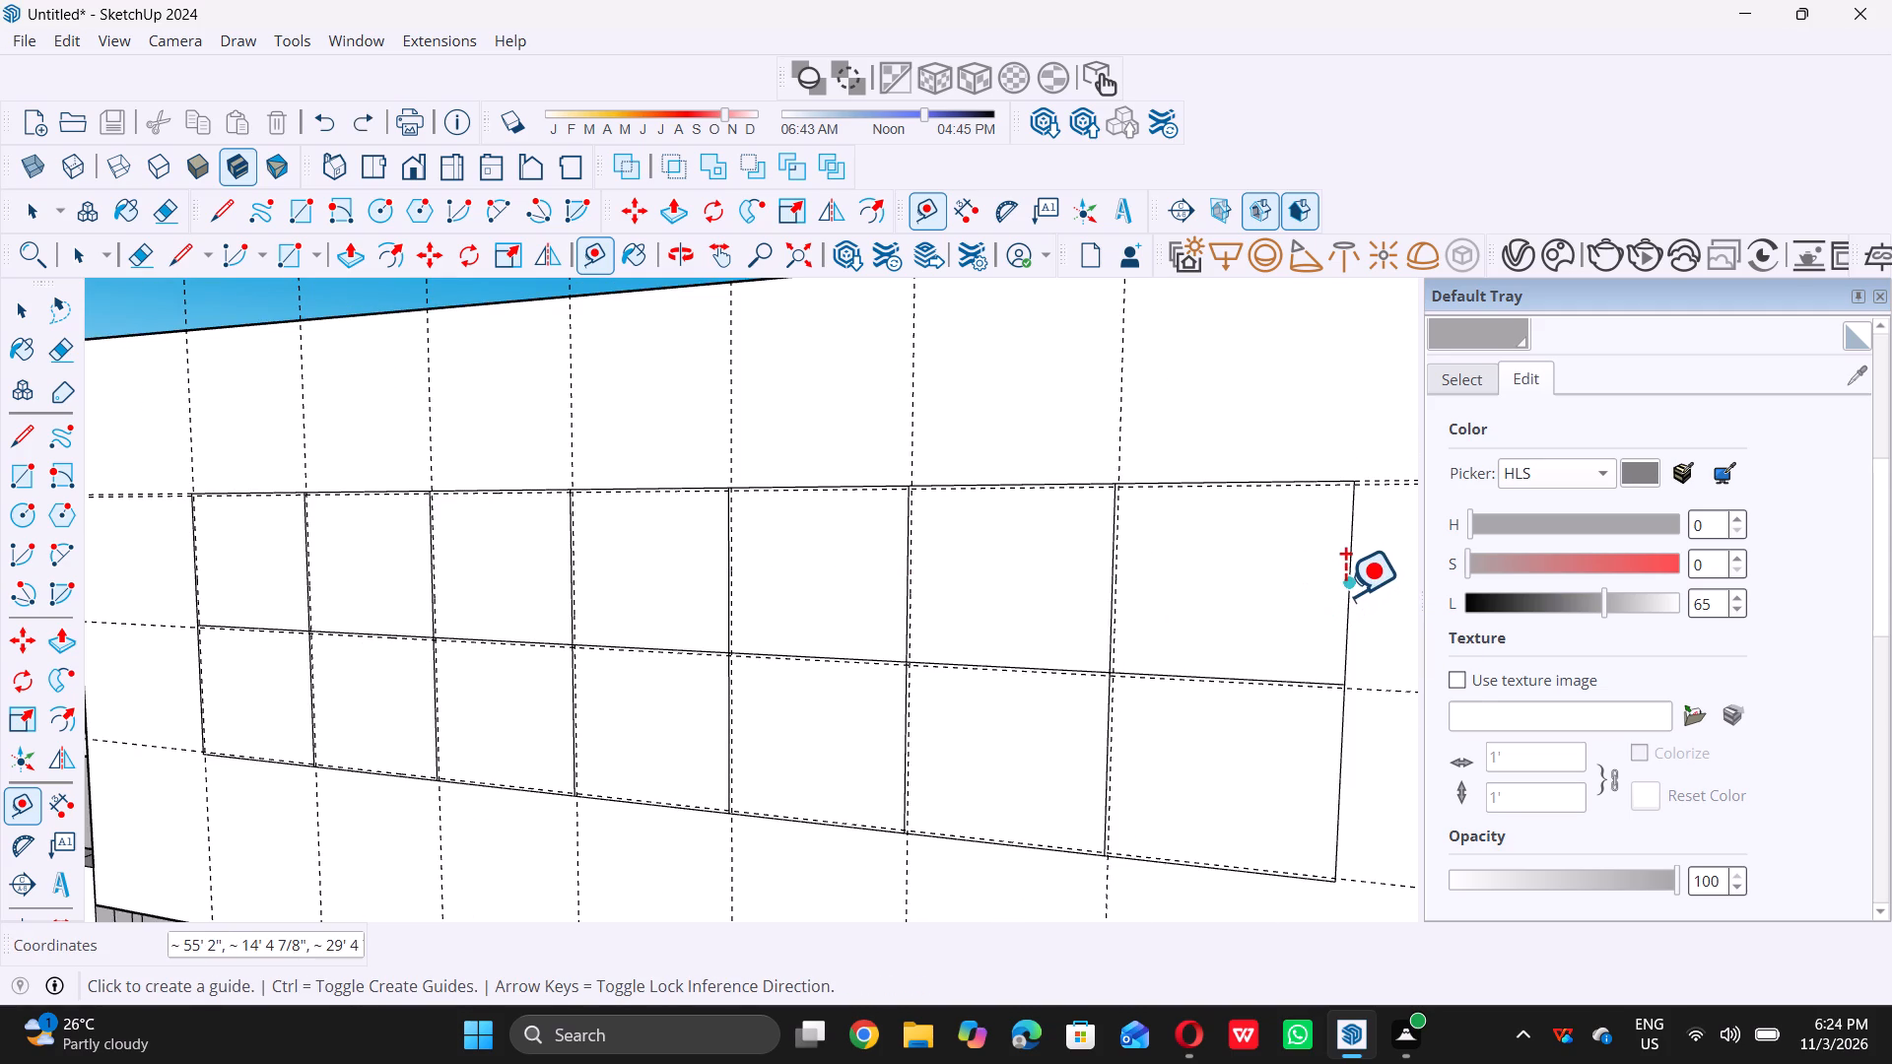
Place a vertical guide 0.5" to the left of the opening grid's right edge.
{"action": "left_click", "coordinate": [1345, 589]}
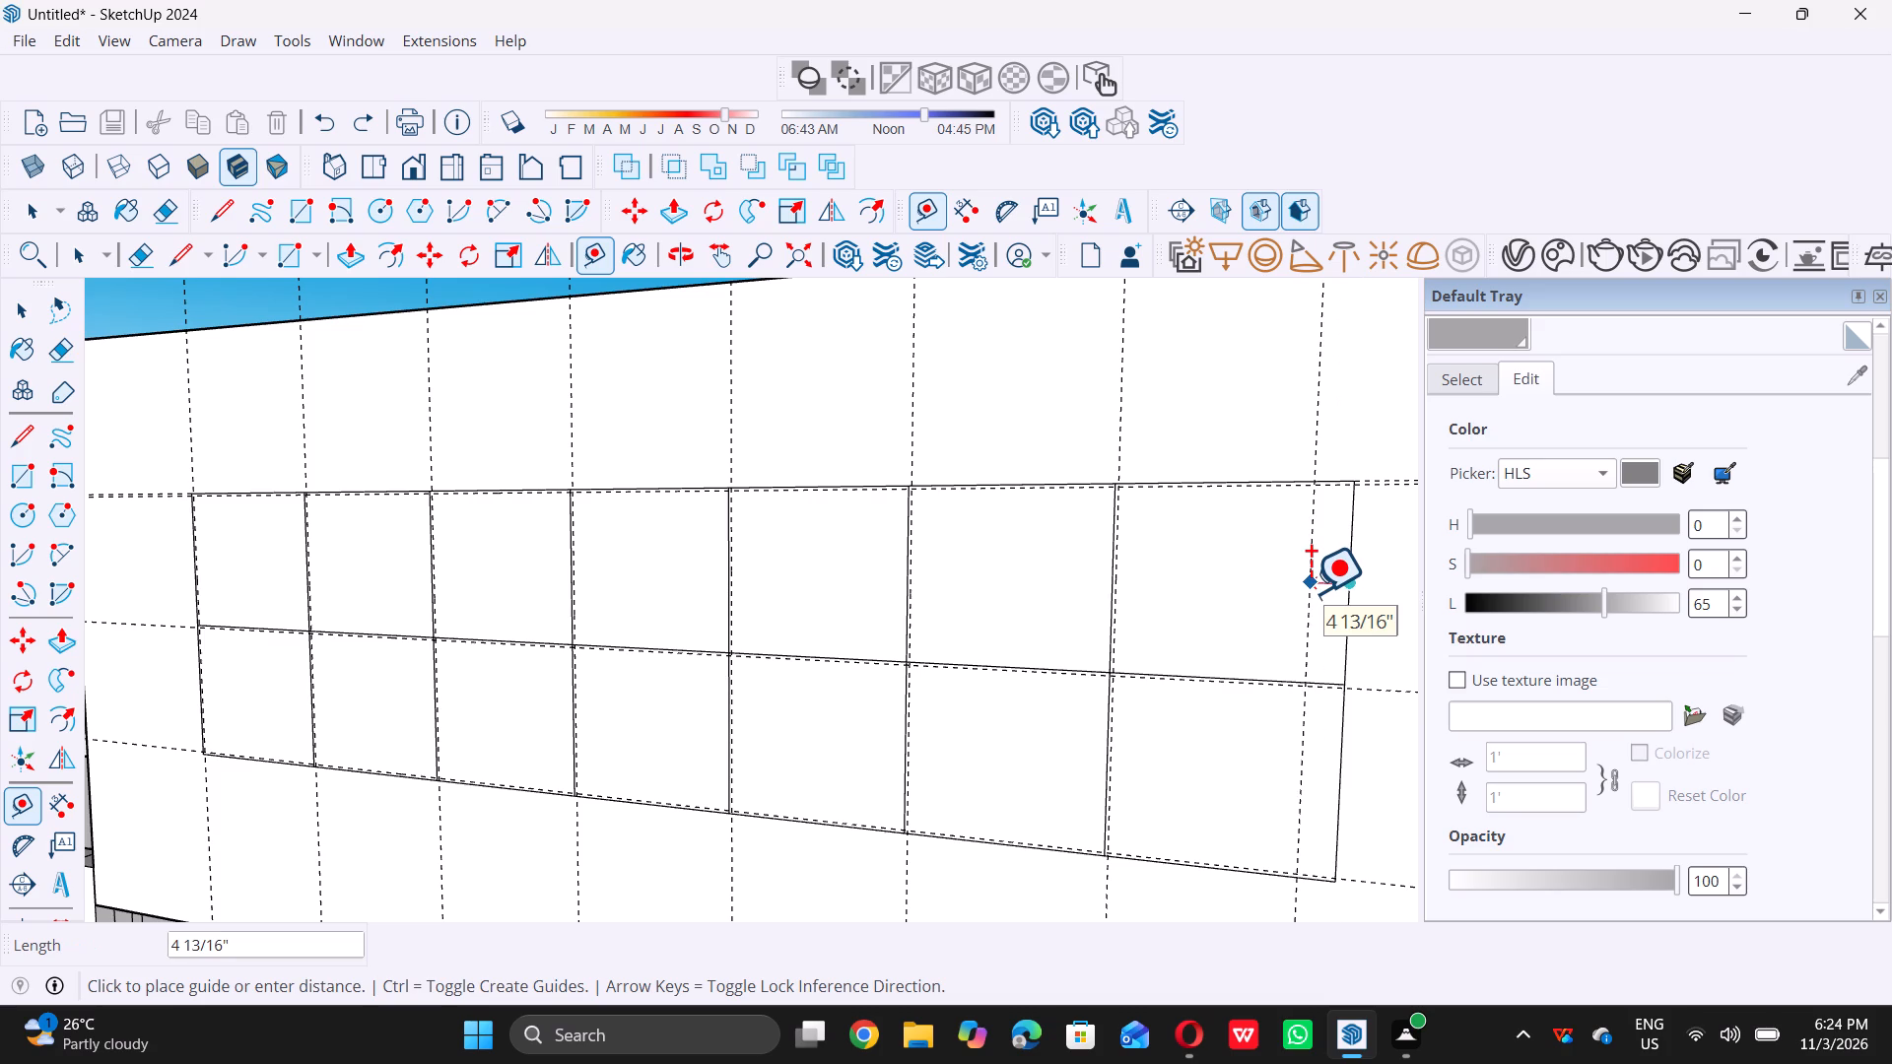
{"action": "key", "text": "period"}
{"action": "key", "text": "BackSpace"}
{"action": "type", "text": "0.5"}
{"action": "key", "text": "shift+quotedbl"}
{"action": "key", "text": "Return"}
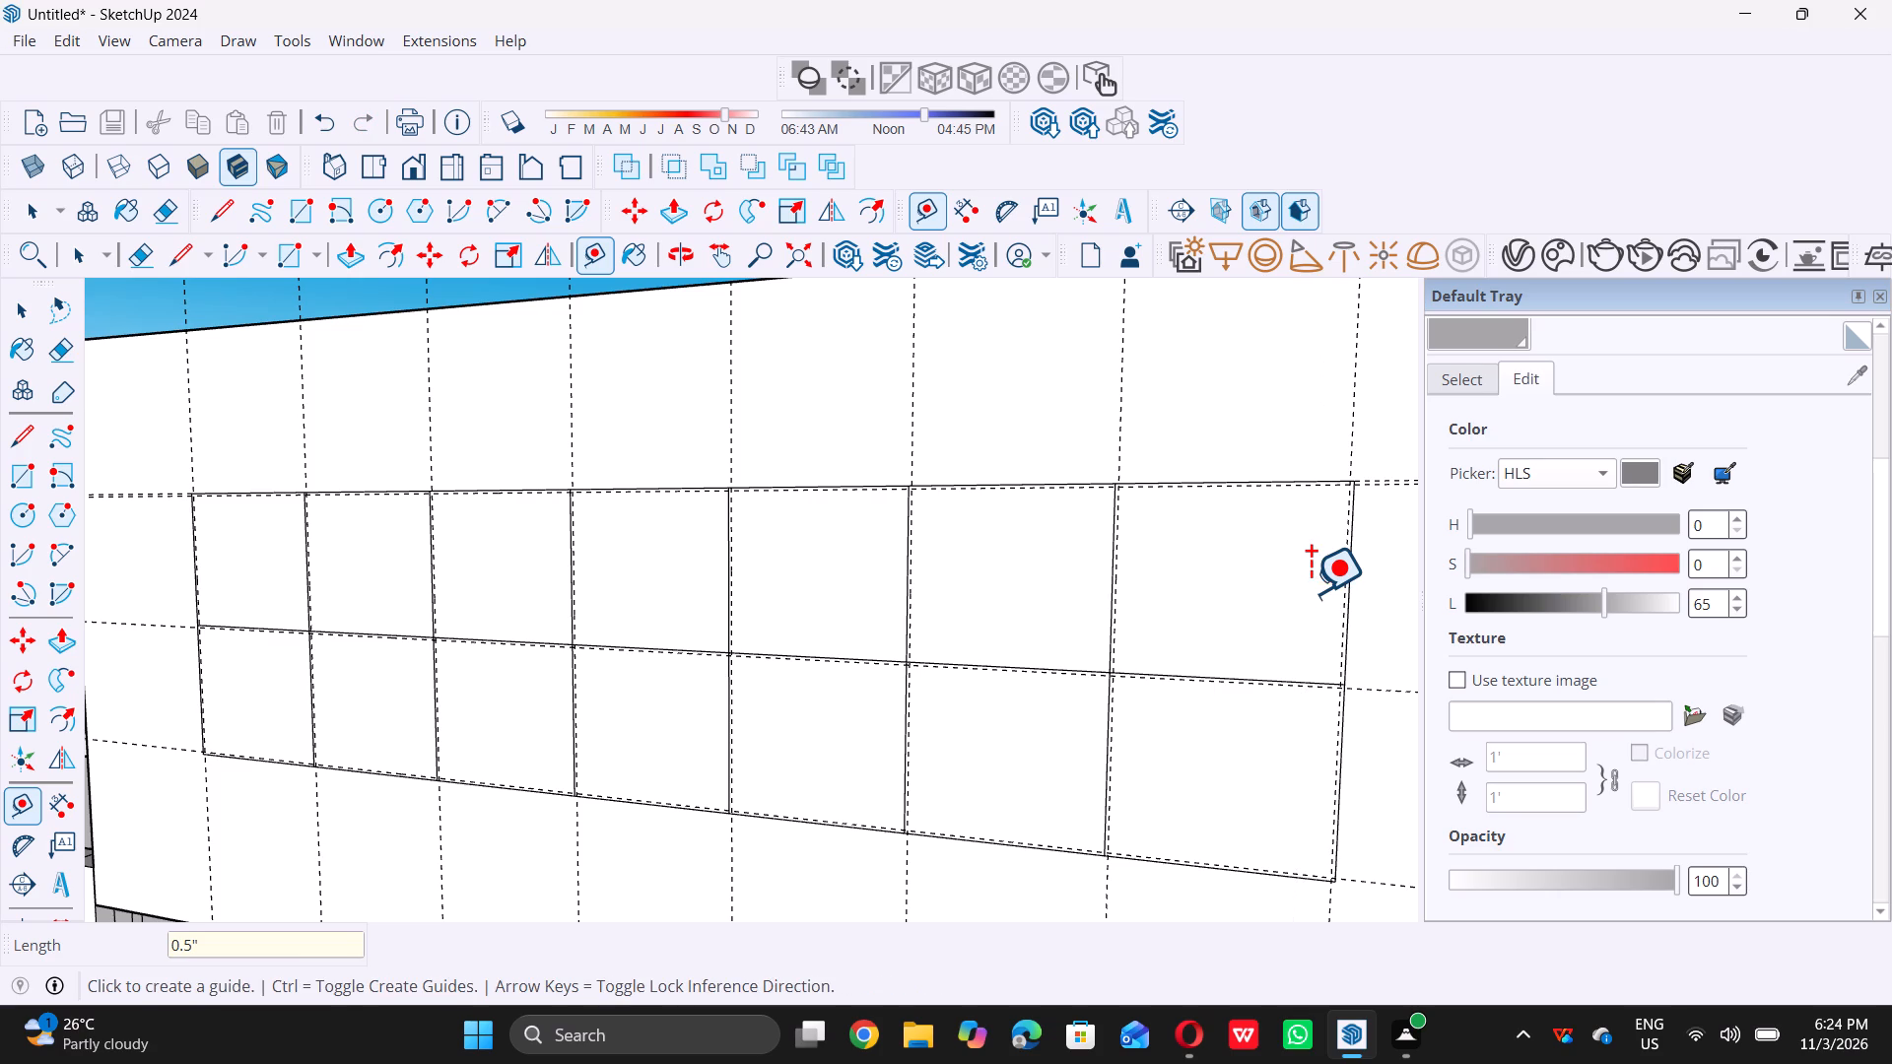
{"action": "key", "text": "space"}
Draw a rectangle between the guide intersections of the first column's upper cell, about 2' 6 13/16" wide by 2' 4 1/8" high.
{"action": "key", "text": "r"}
{"action": "scroll", "coordinate": [1167, 630], "scroll_direction": "down", "scroll_amount": 5}
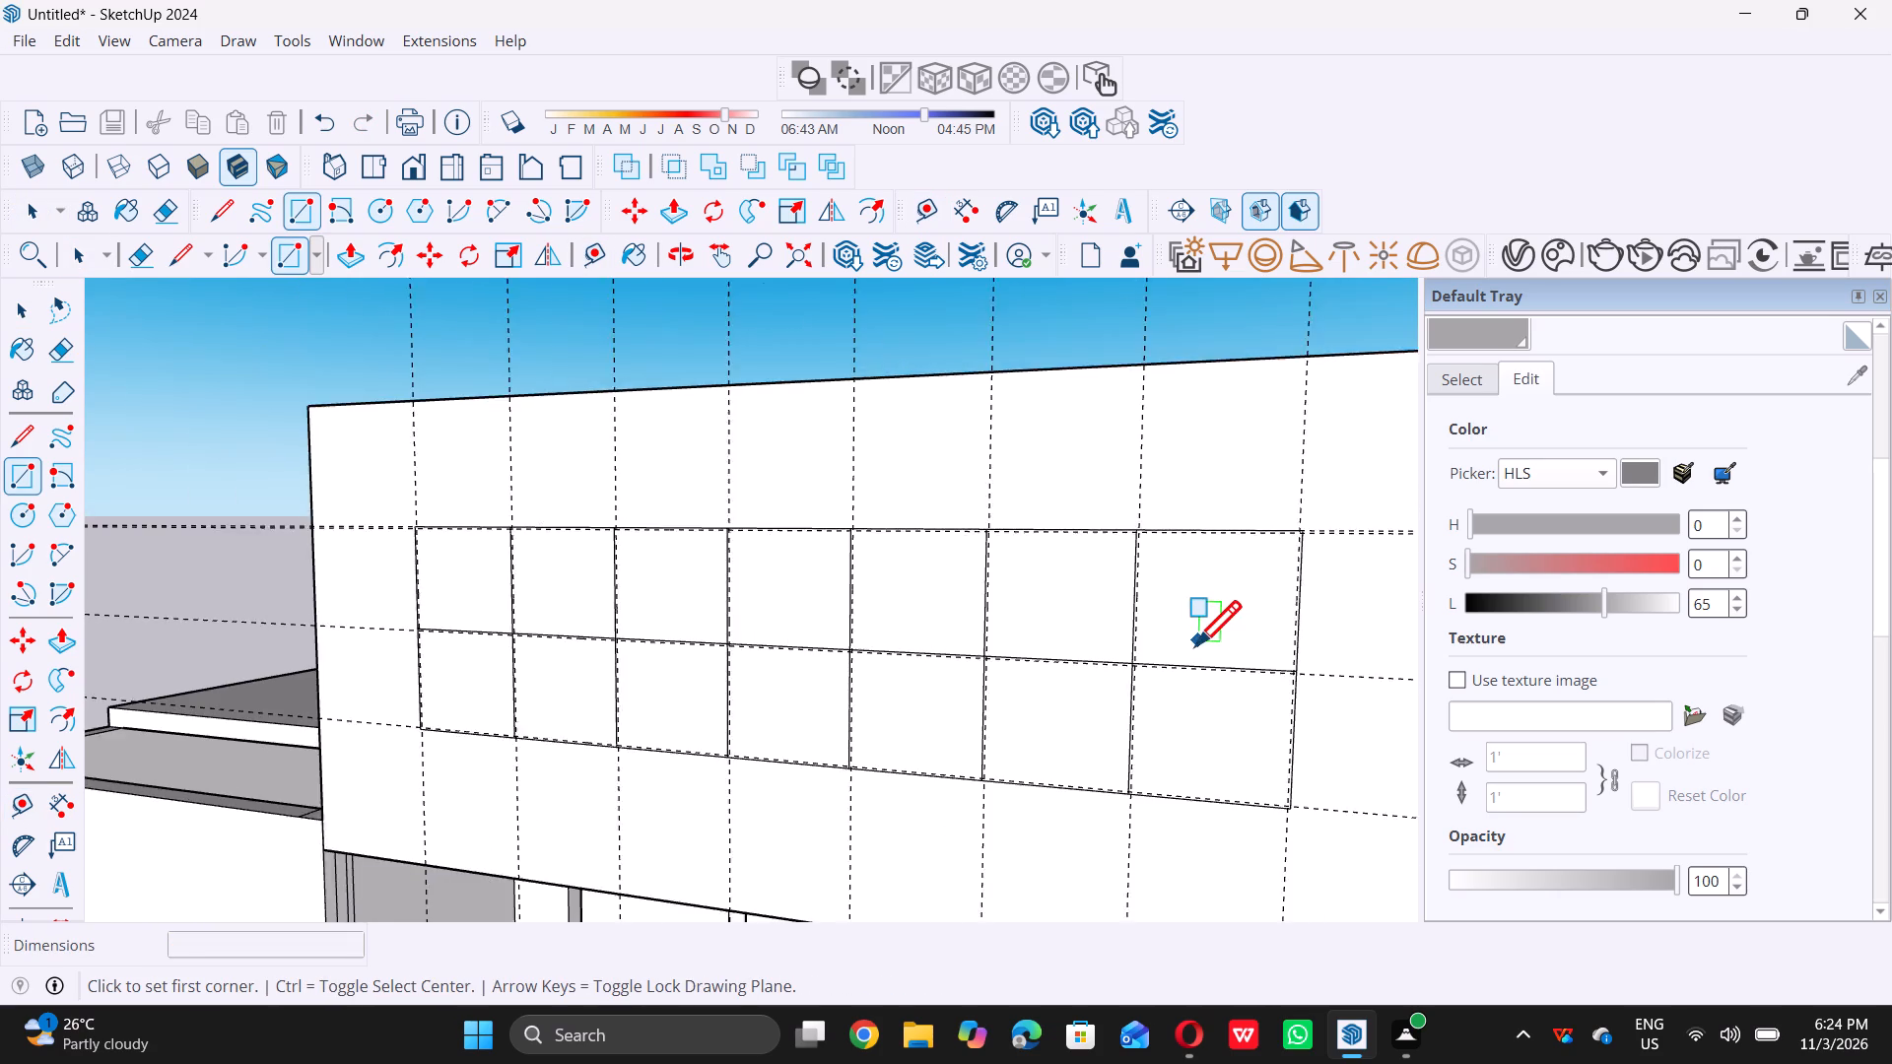
{"action": "scroll", "coordinate": [384, 635], "scroll_direction": "up", "scroll_amount": 5}
{"action": "scroll", "coordinate": [446, 584], "scroll_direction": "up", "scroll_amount": 5}
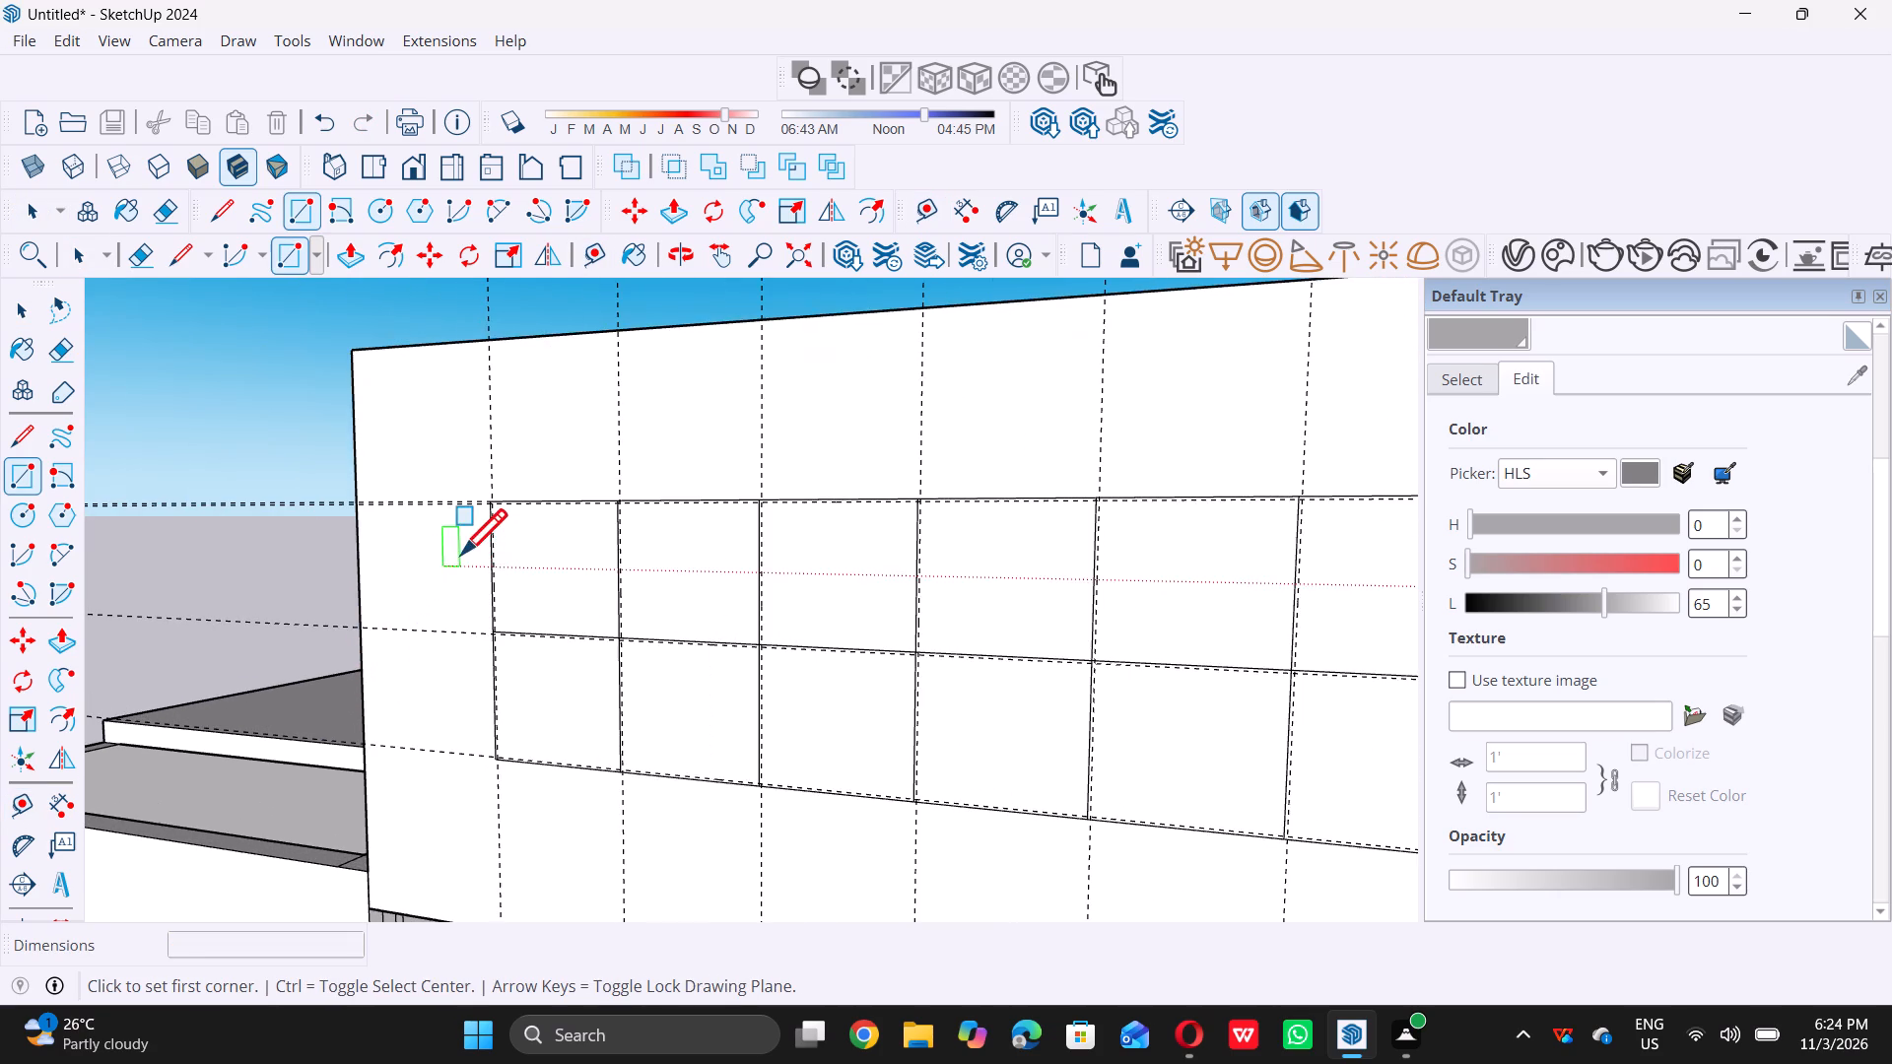
{"action": "scroll", "coordinate": [500, 513], "scroll_direction": "up", "scroll_amount": 11}
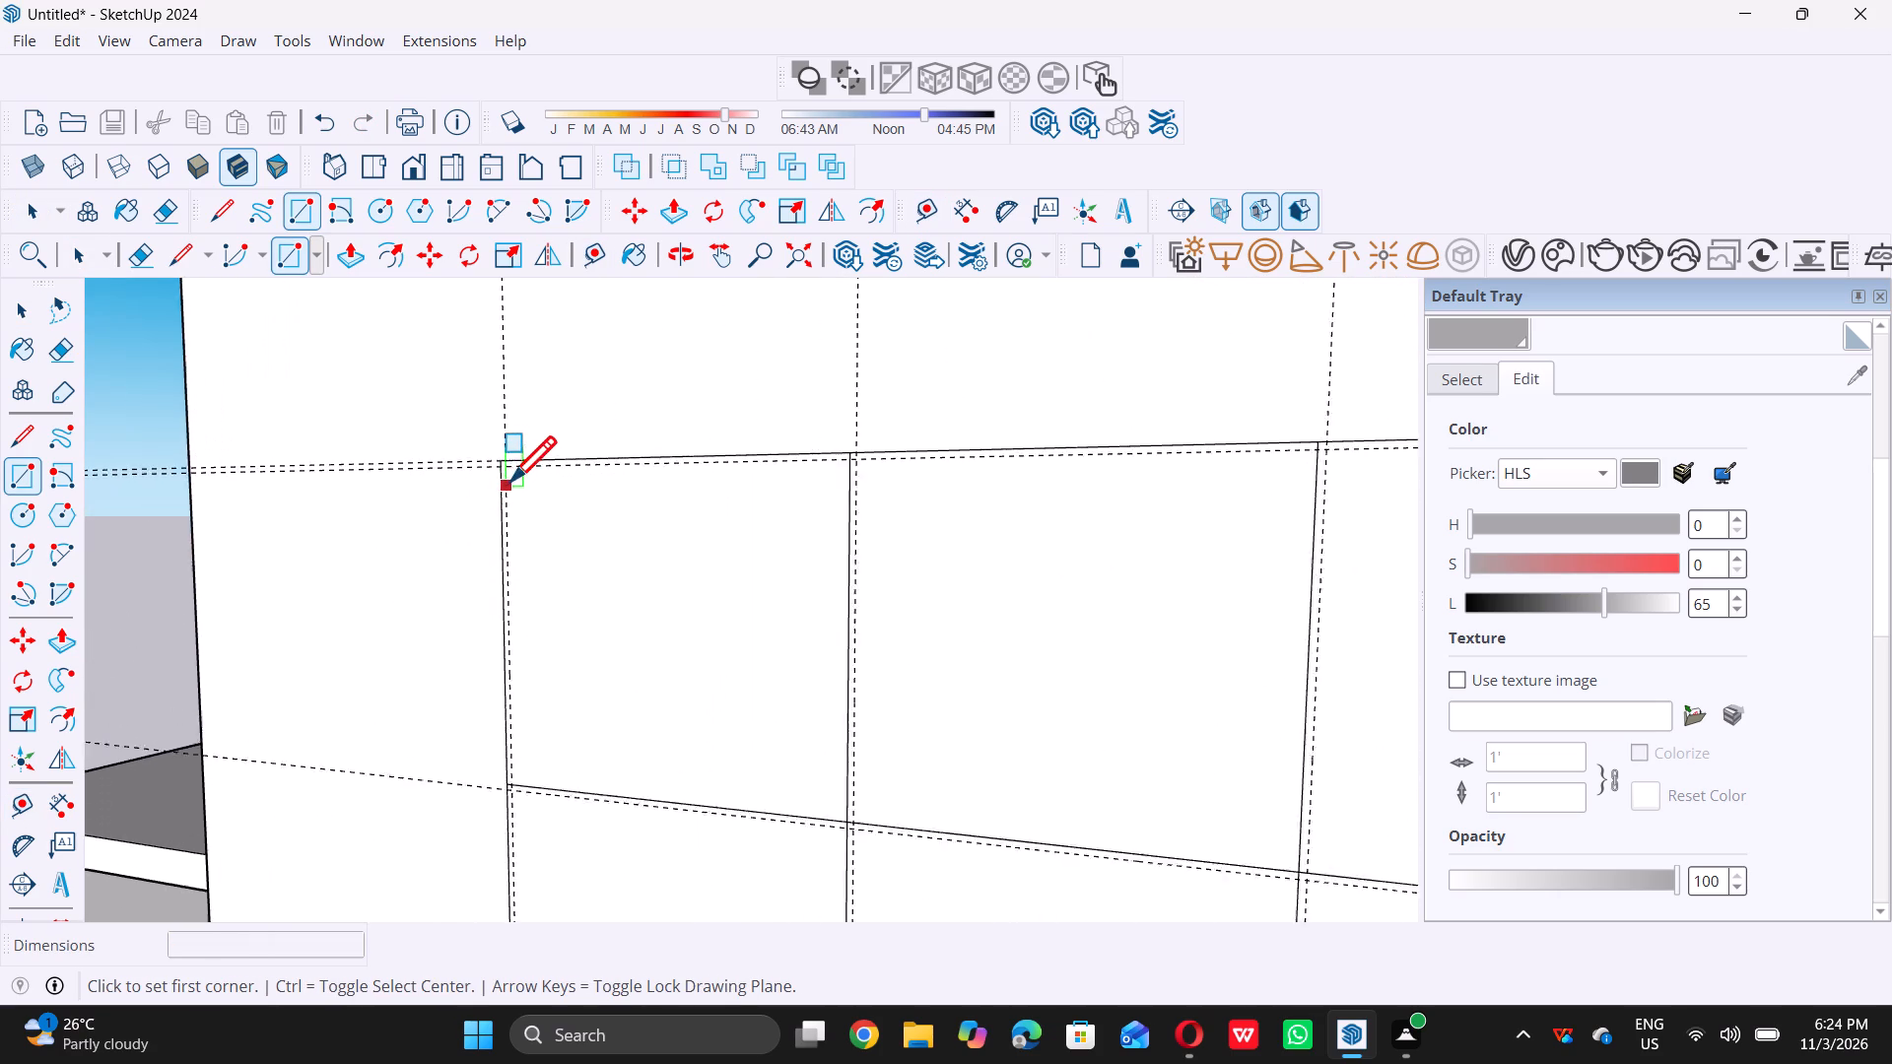
{"action": "scroll", "coordinate": [510, 481], "scroll_direction": "up", "scroll_amount": 9}
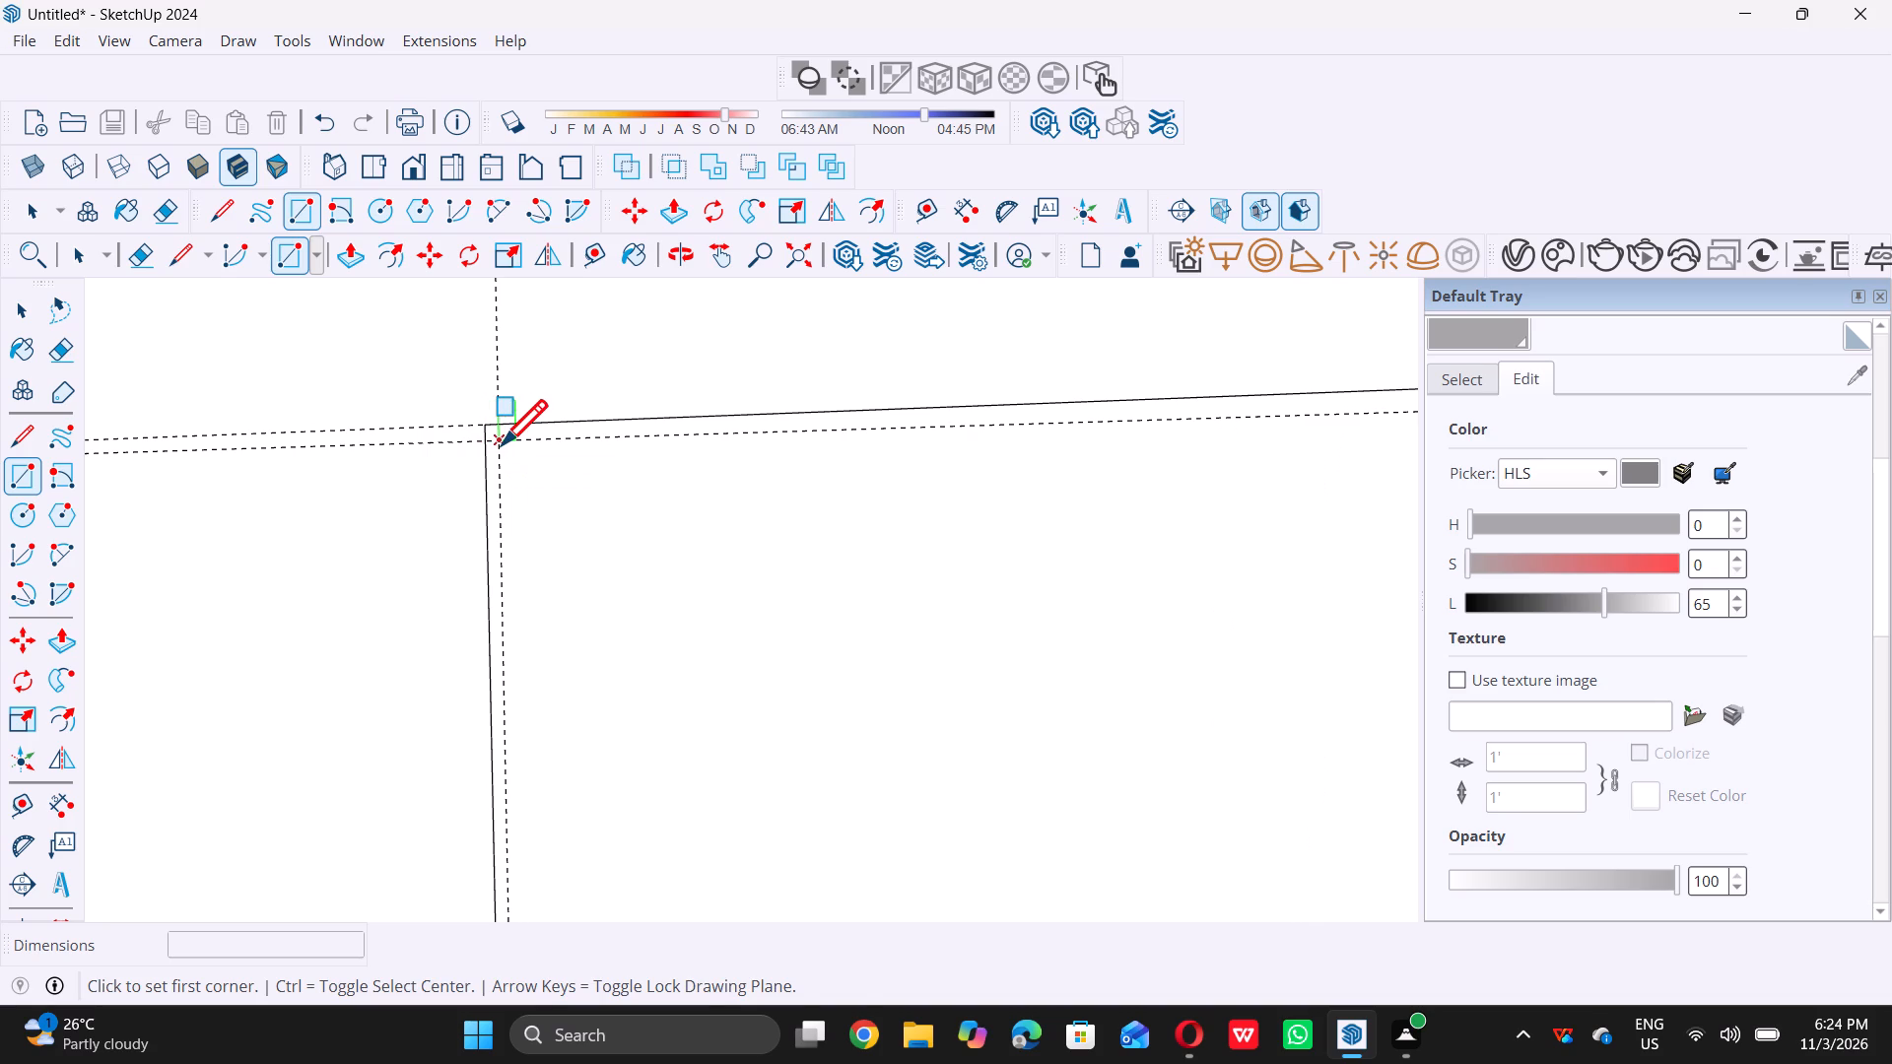
{"action": "left_click", "coordinate": [502, 444]}
{"action": "scroll", "coordinate": [502, 444], "scroll_direction": "down", "scroll_amount": 7}
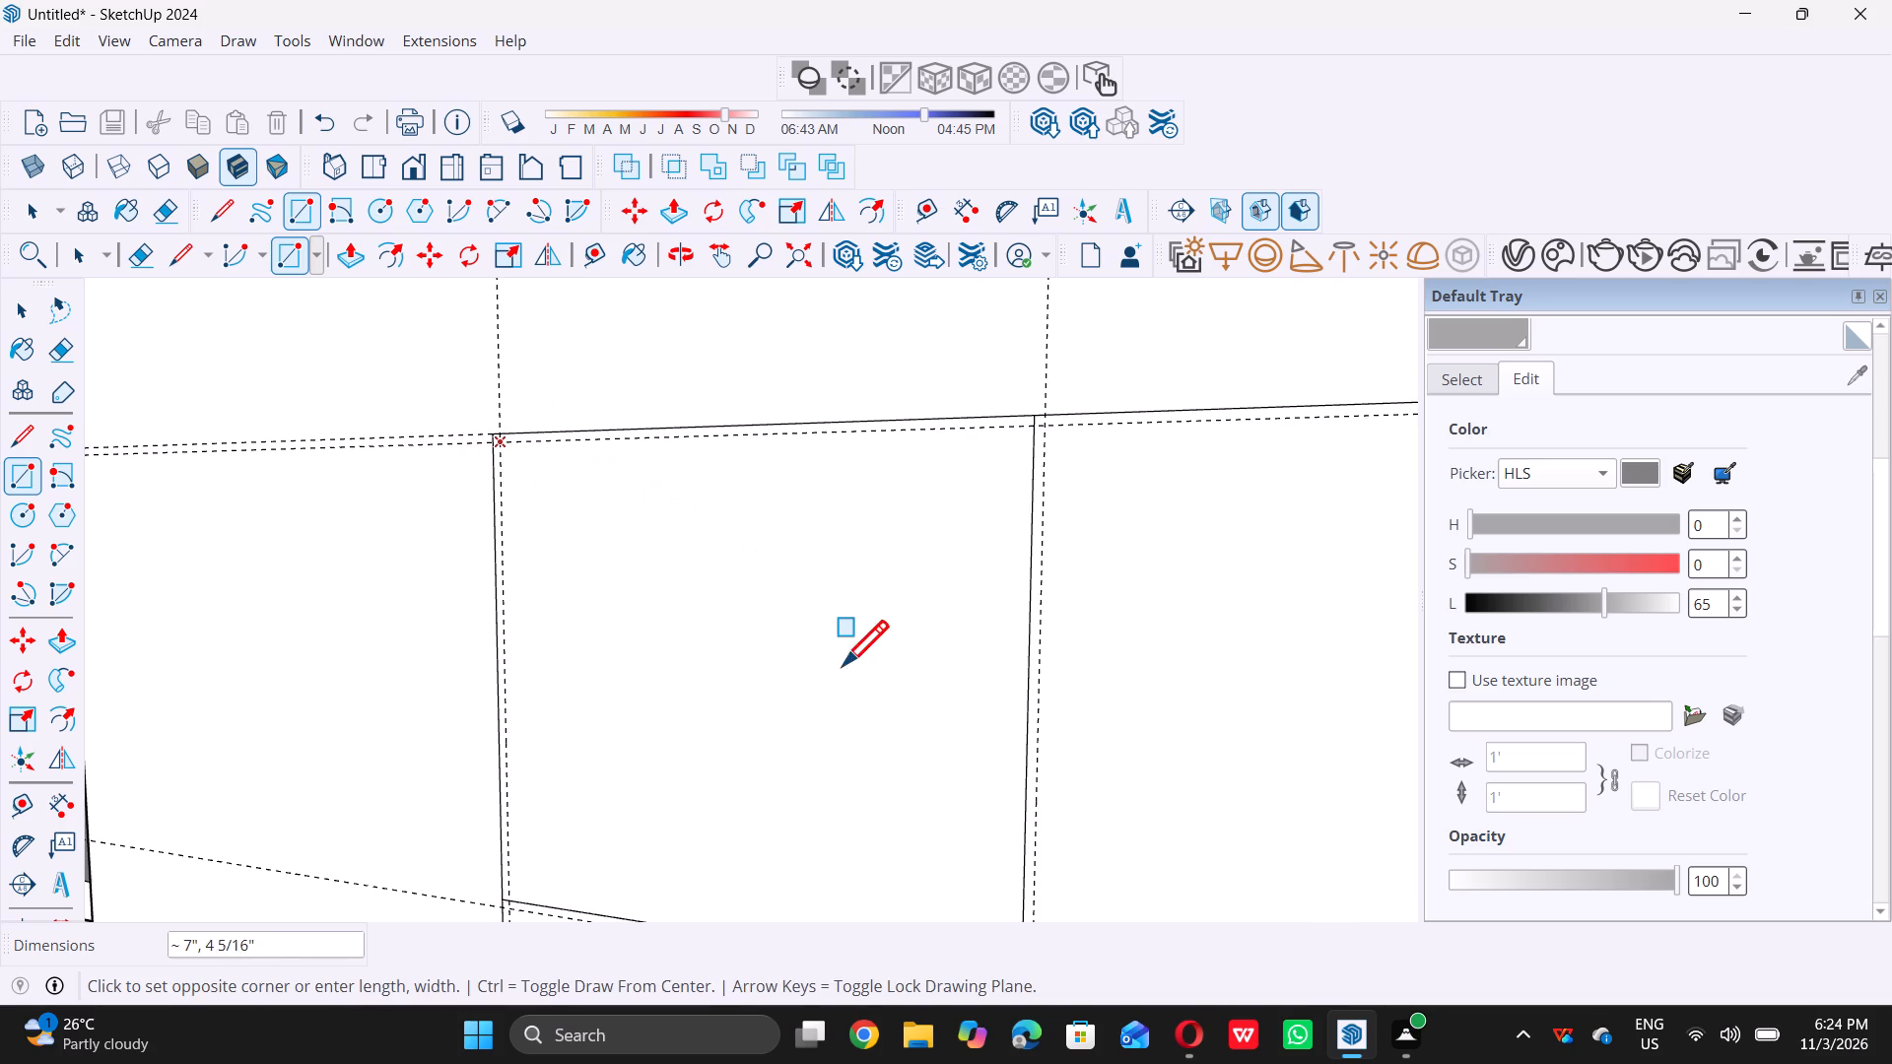
{"action": "scroll", "coordinate": [802, 604], "scroll_direction": "down", "scroll_amount": 11}
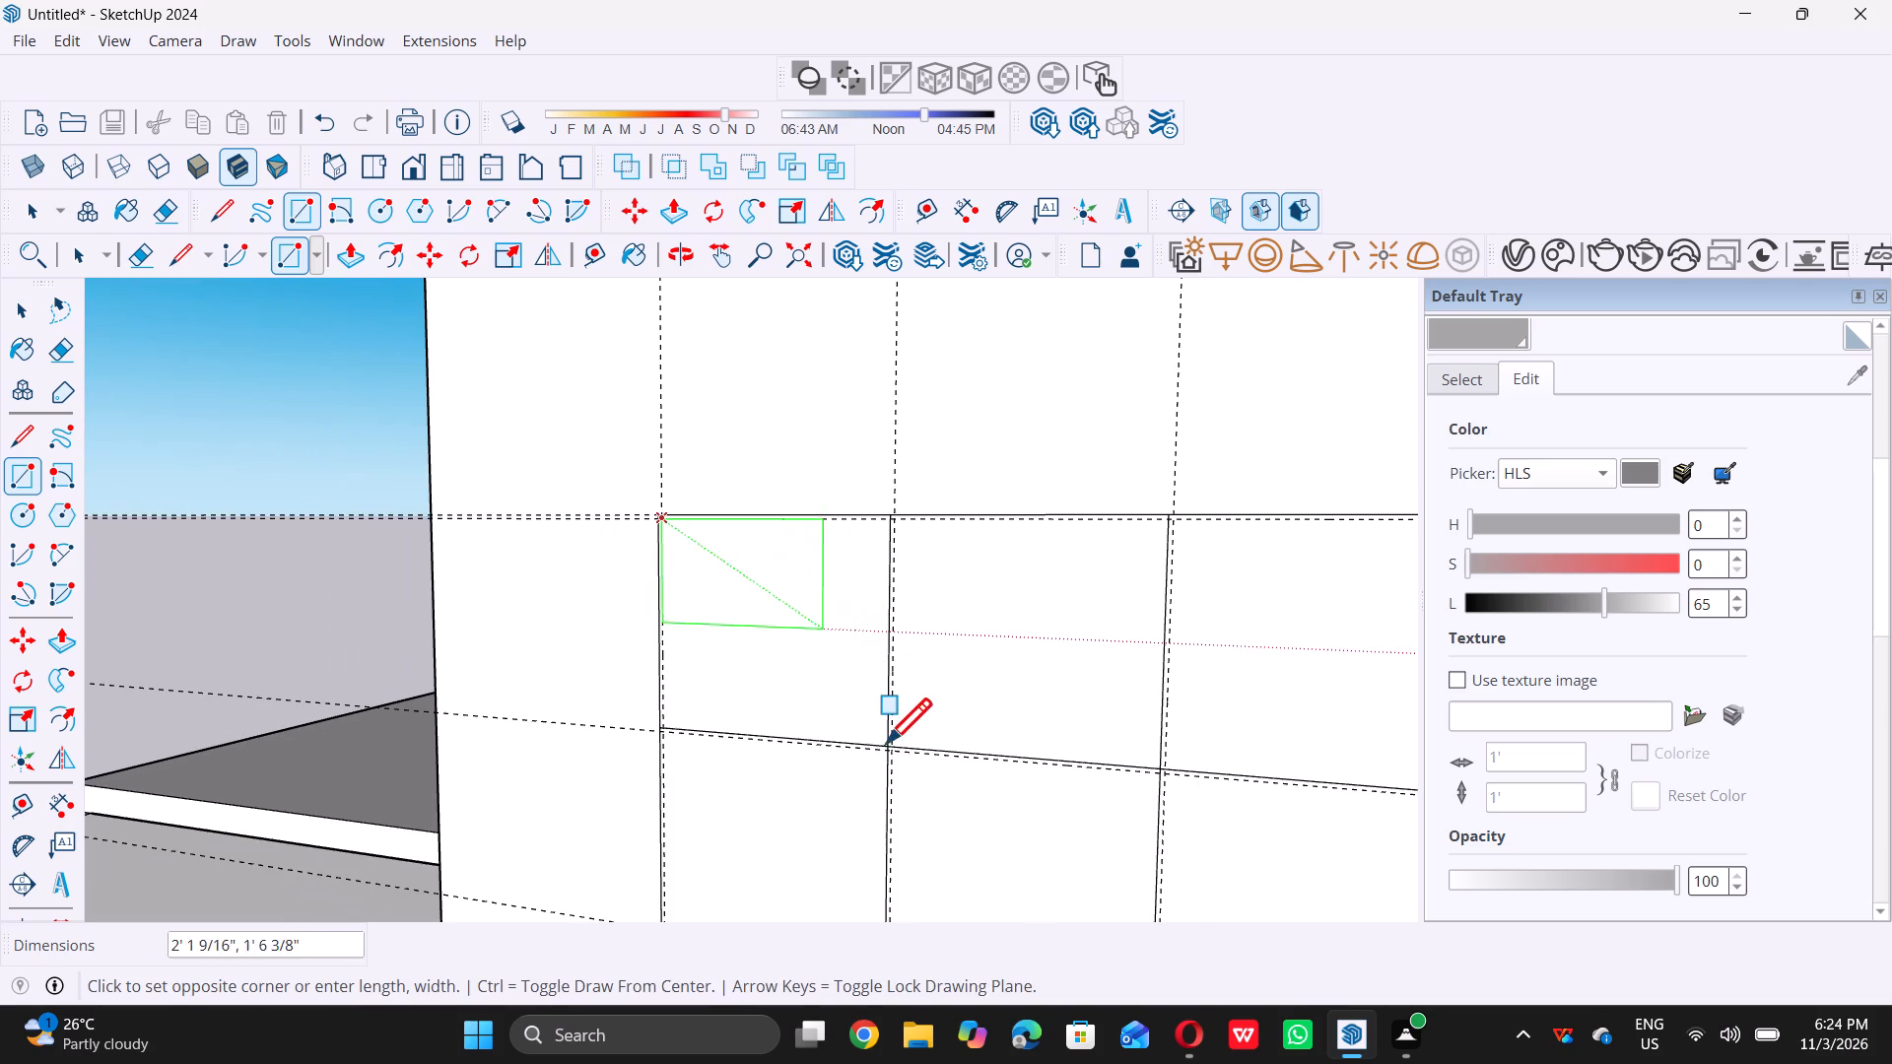
{"action": "scroll", "coordinate": [886, 747], "scroll_direction": "up", "scroll_amount": 18}
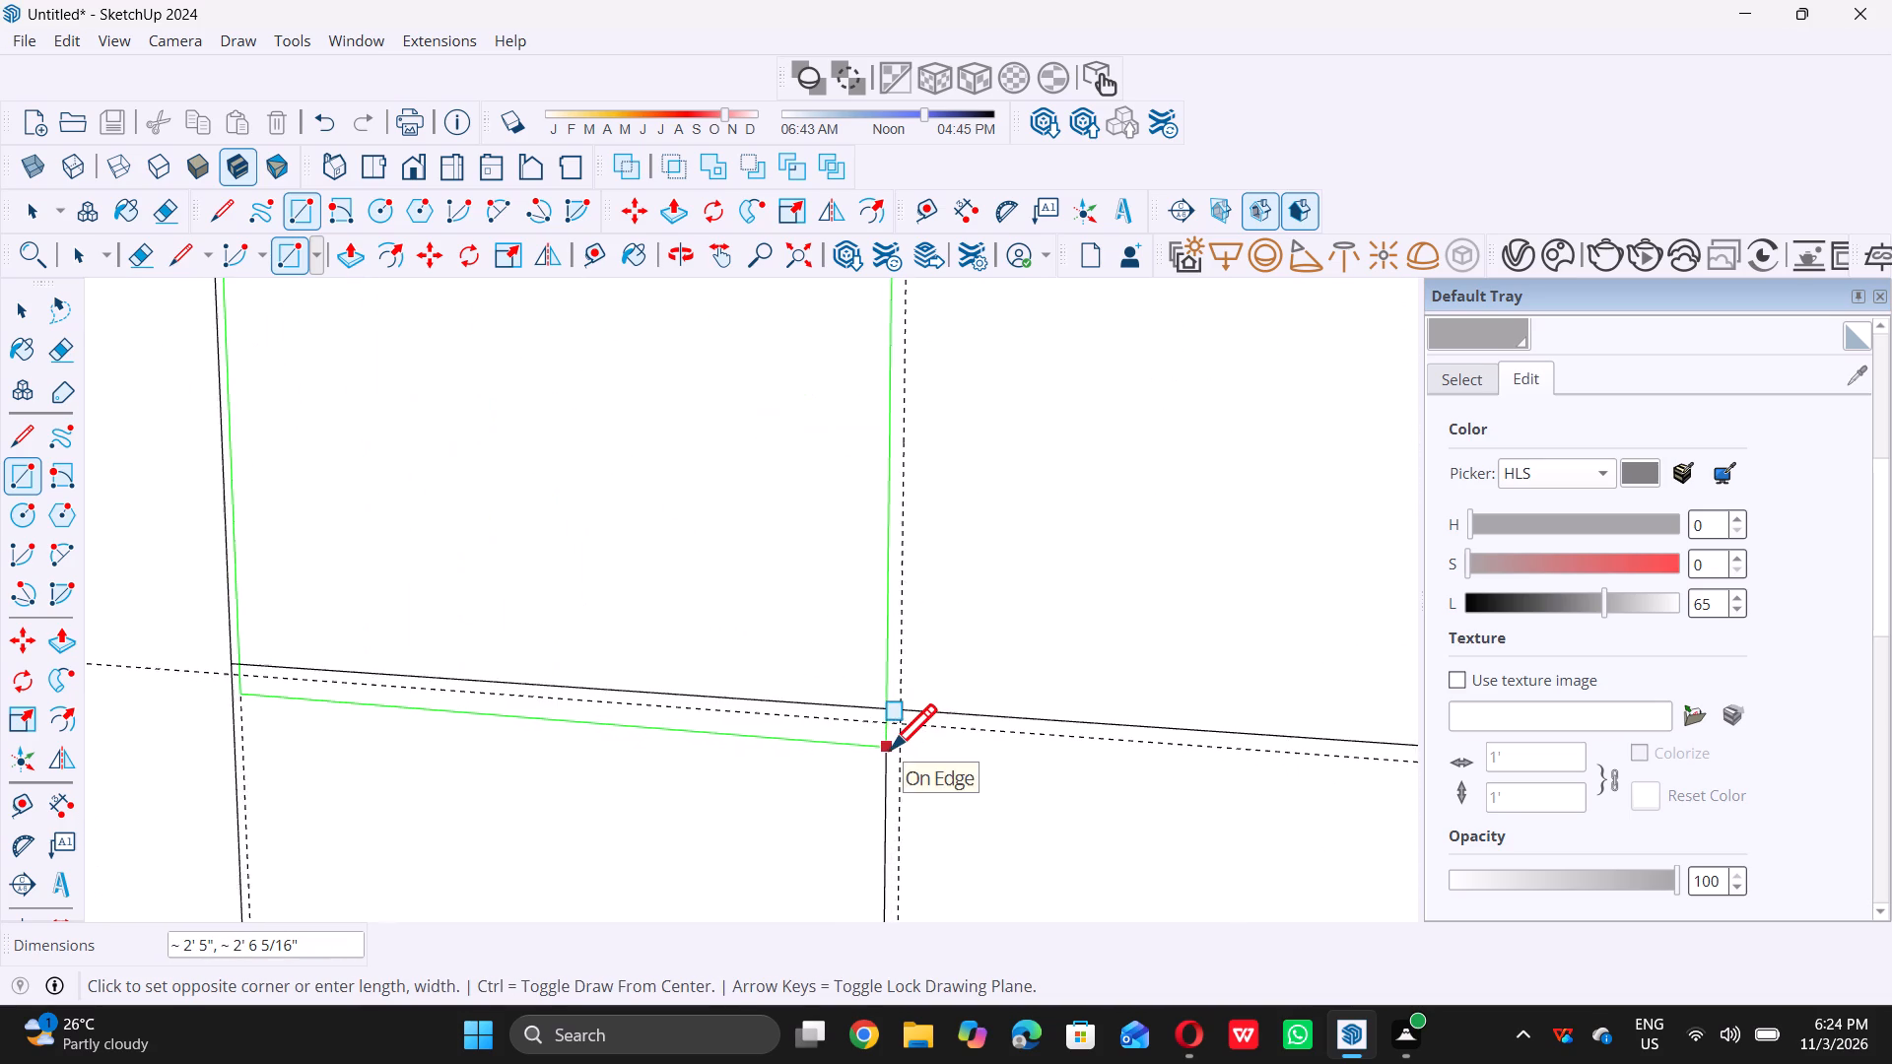
{"action": "scroll", "coordinate": [891, 749], "scroll_direction": "up", "scroll_amount": 4}
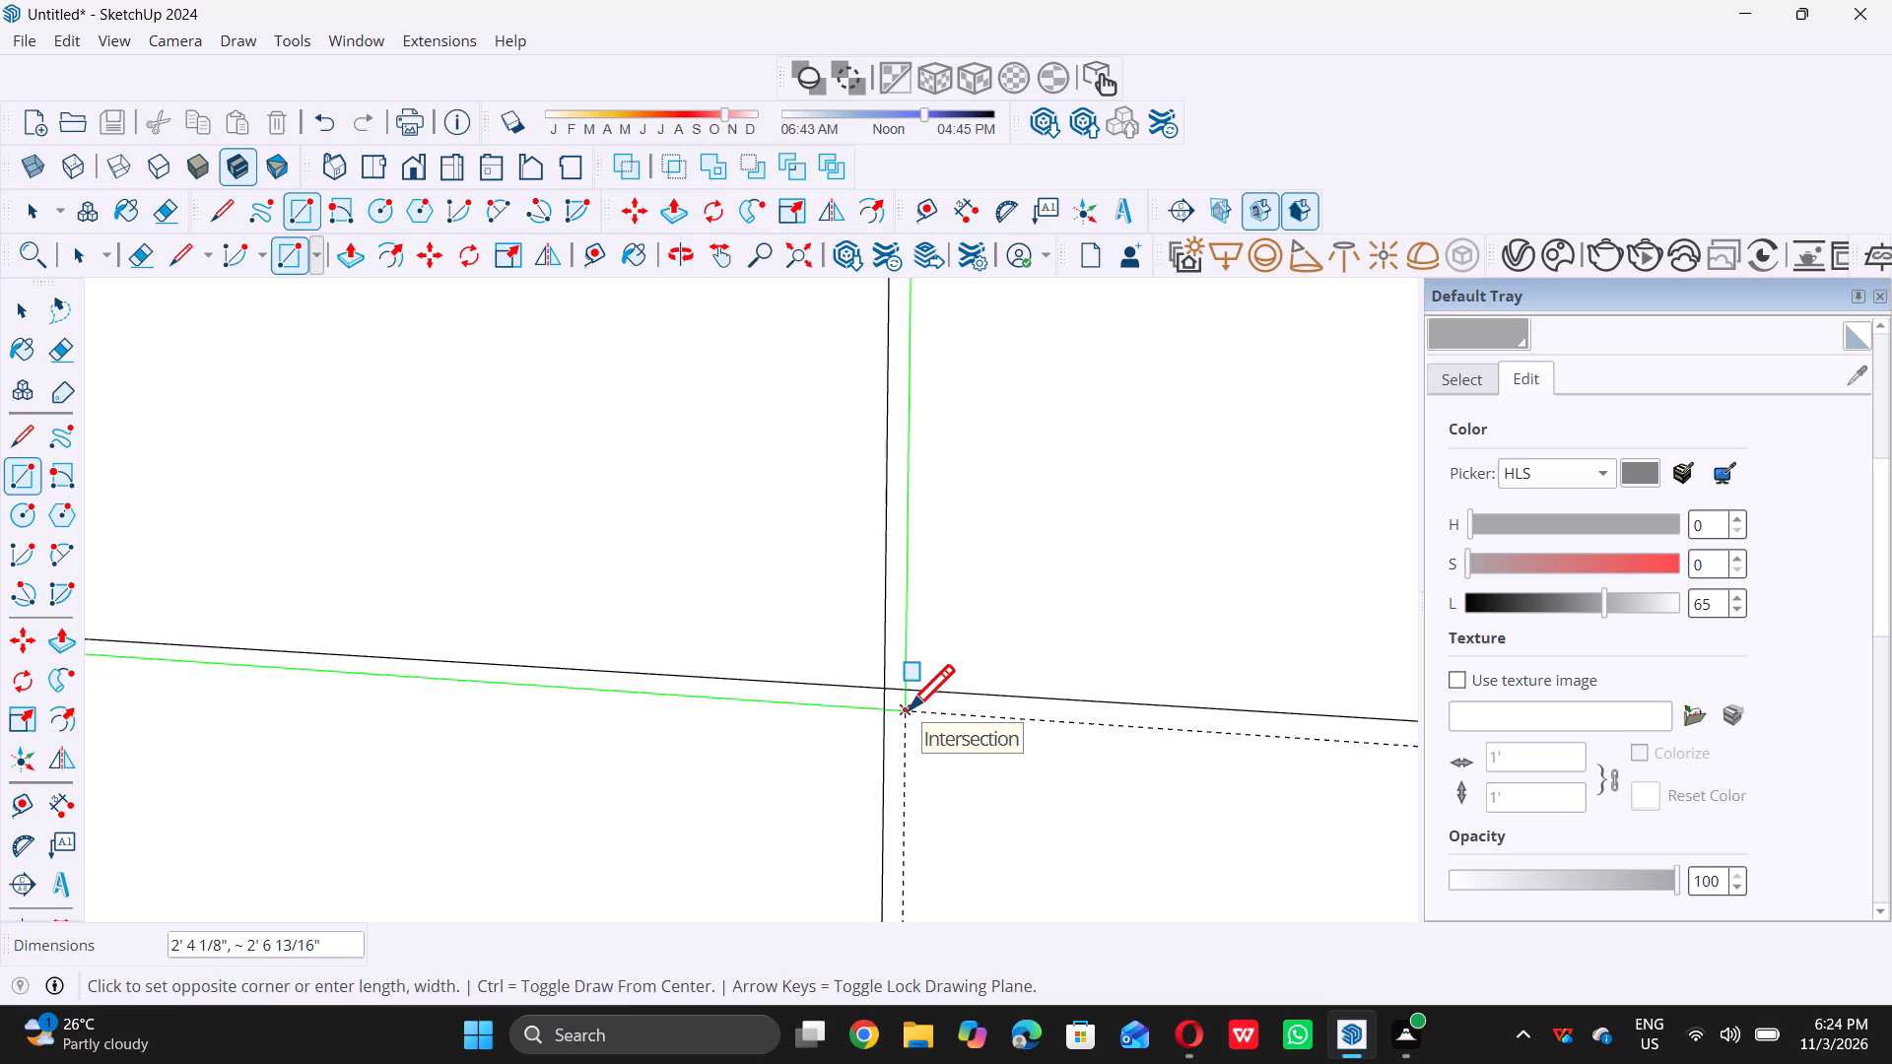
{"action": "left_click", "coordinate": [909, 709]}
Draw a rectangle between the guide intersections of the first column's lower cell, about 2' 6 13/16" wide by 2' 3 1/8" high.
{"action": "scroll", "coordinate": [812, 702], "scroll_direction": "down", "scroll_amount": 13}
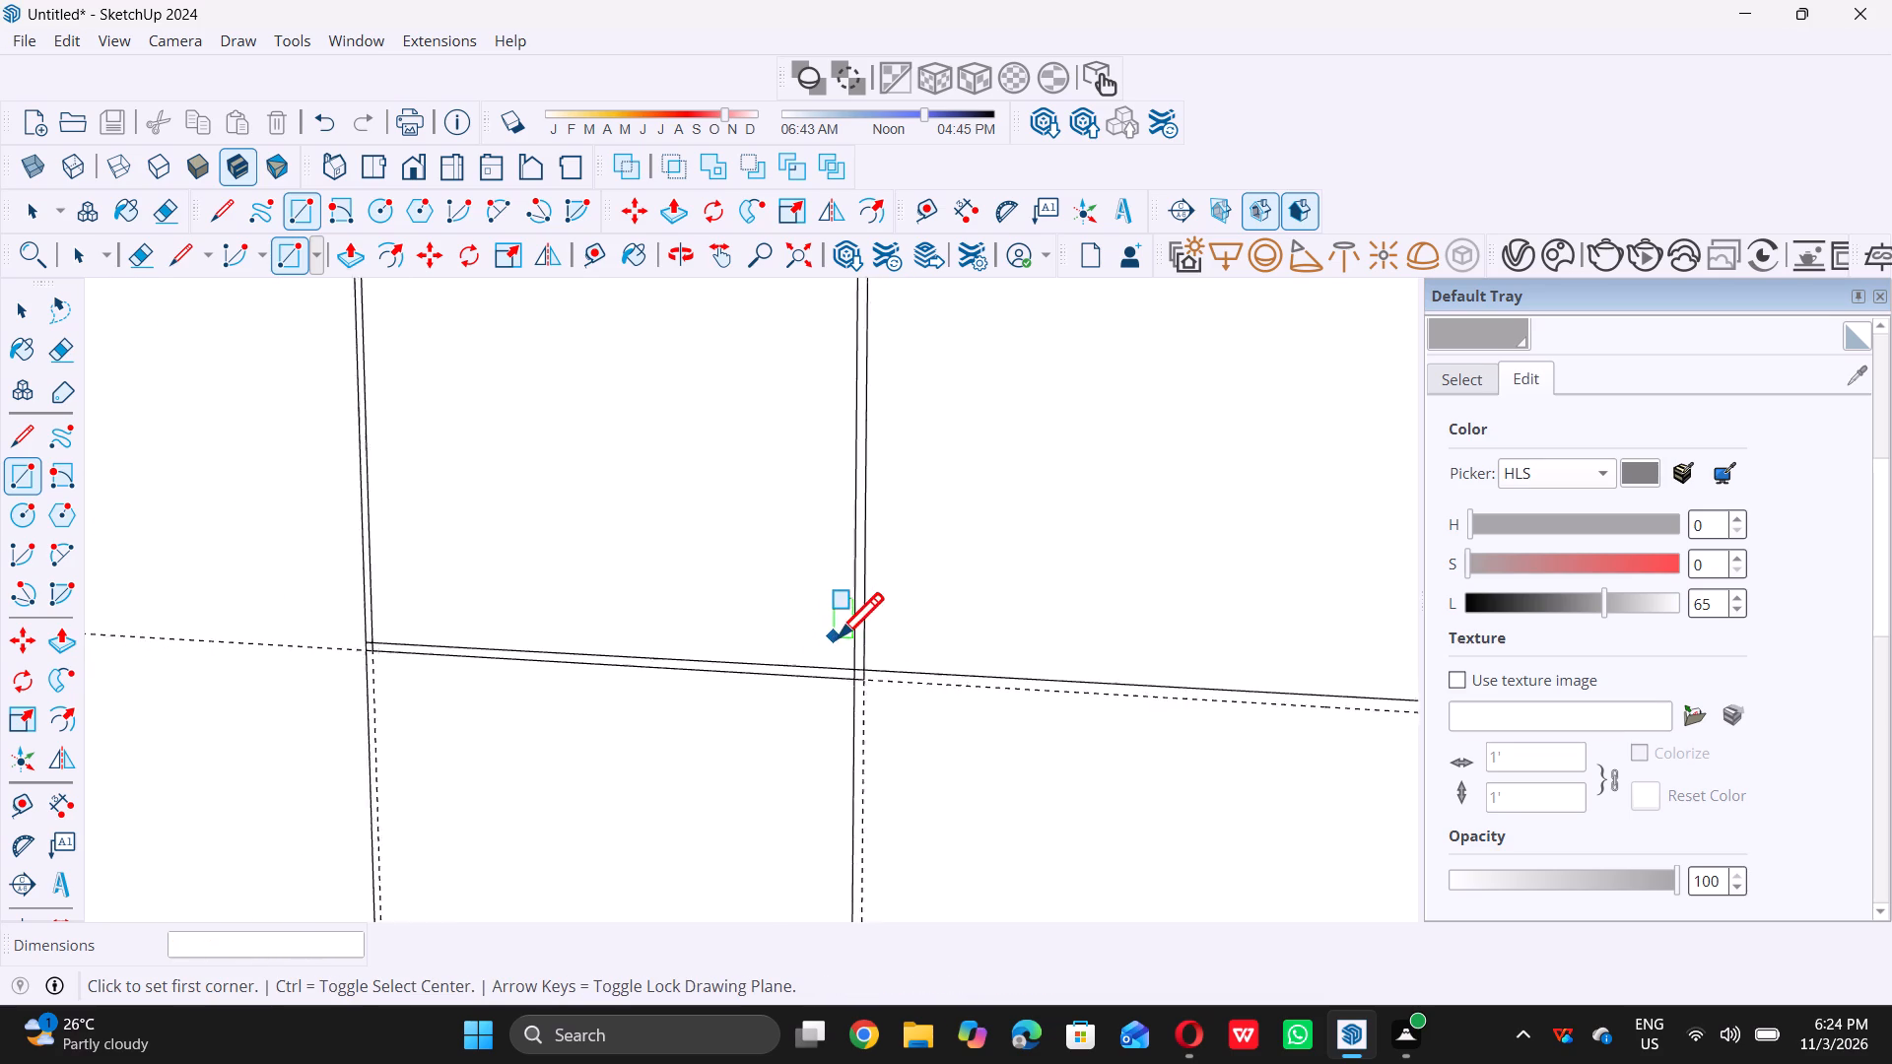
{"action": "scroll", "coordinate": [838, 637], "scroll_direction": "down", "scroll_amount": 18}
{"action": "scroll", "coordinate": [802, 578], "scroll_direction": "down", "scroll_amount": 3}
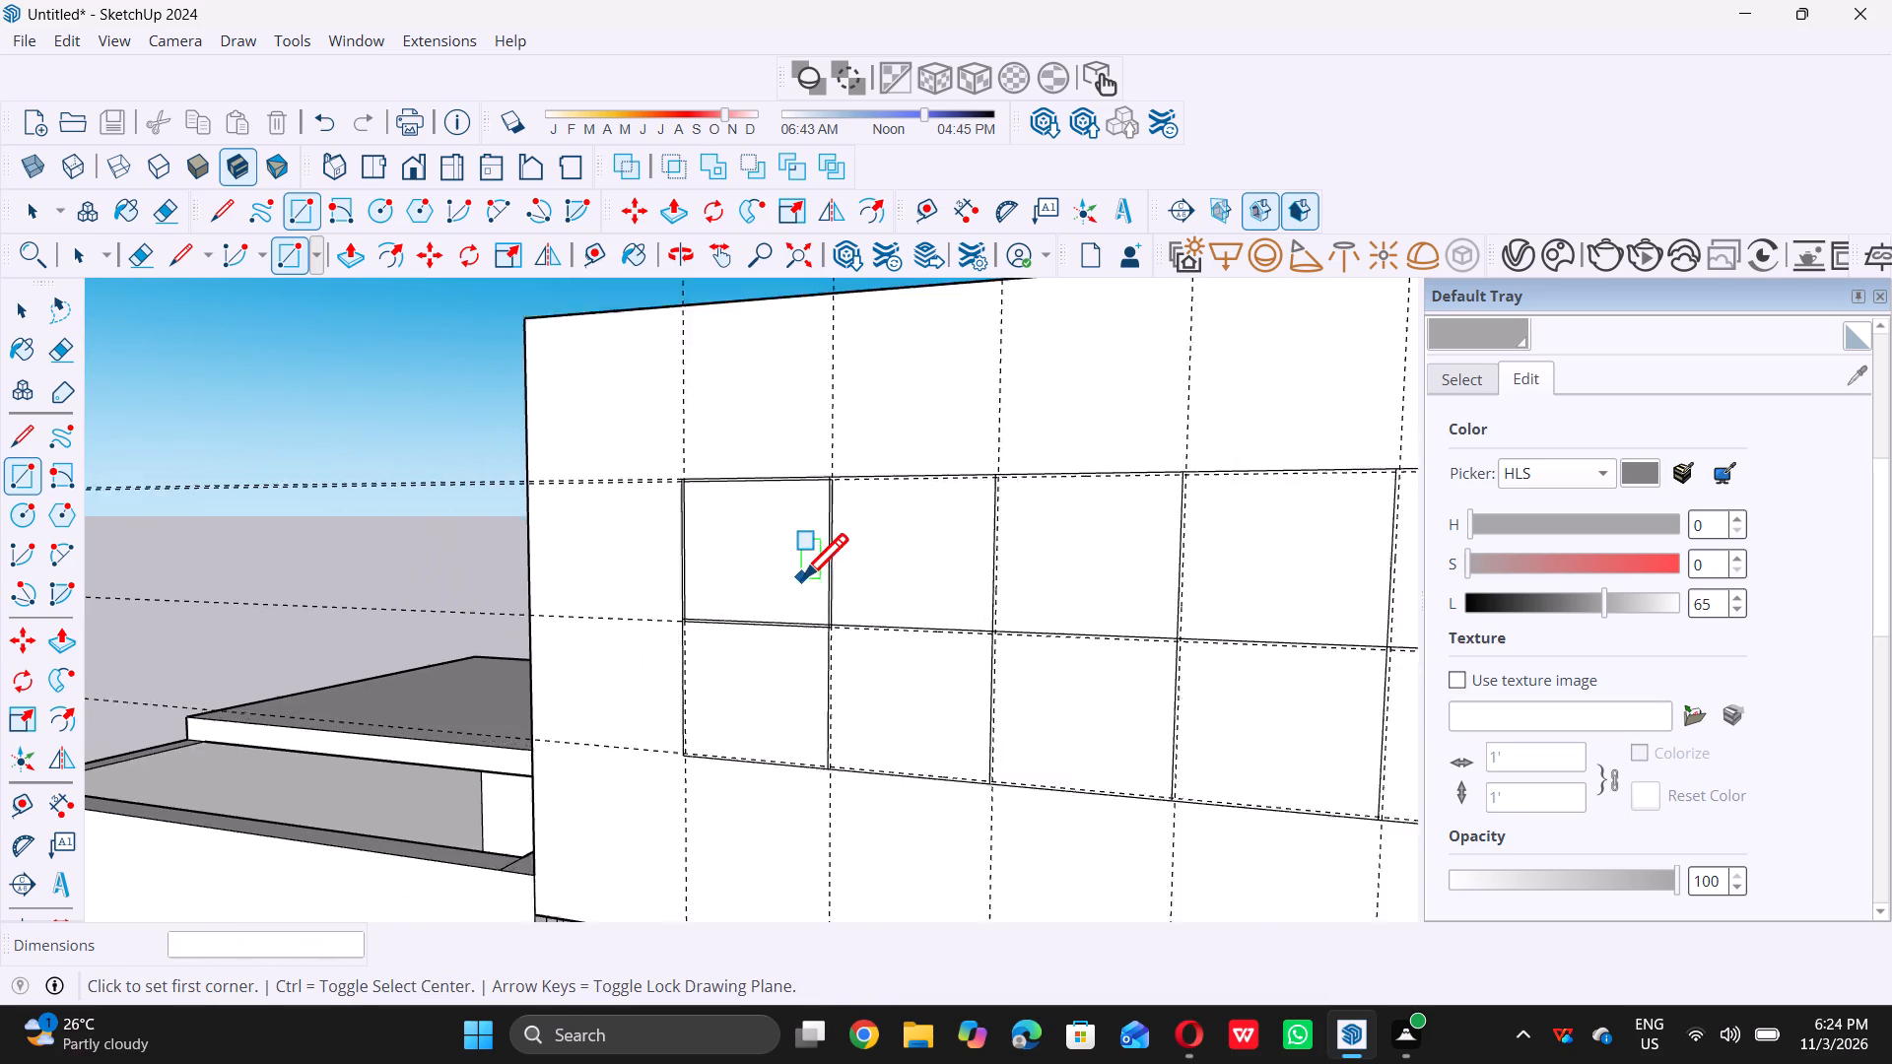
{"action": "scroll", "coordinate": [827, 773], "scroll_direction": "up", "scroll_amount": 11}
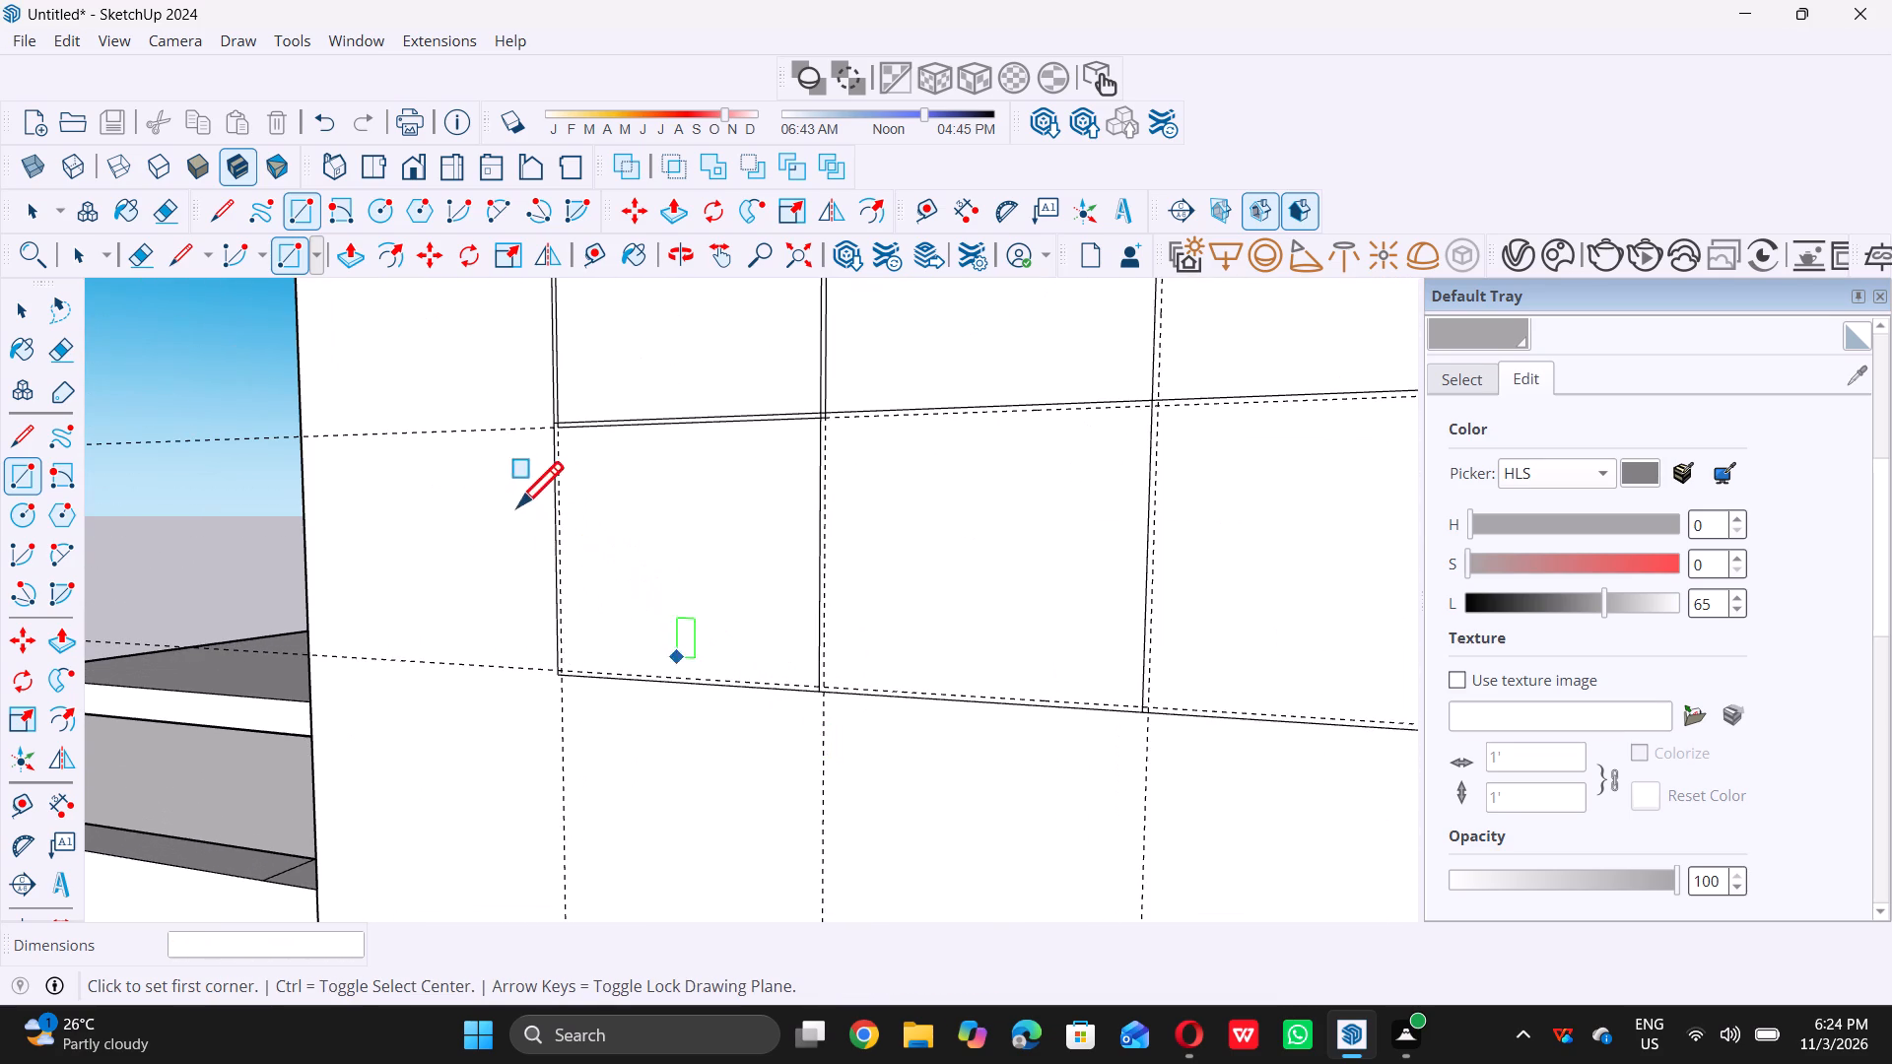
{"action": "scroll", "coordinate": [527, 494], "scroll_direction": "up", "scroll_amount": 10}
{"action": "scroll", "coordinate": [557, 415], "scroll_direction": "up", "scroll_amount": 1}
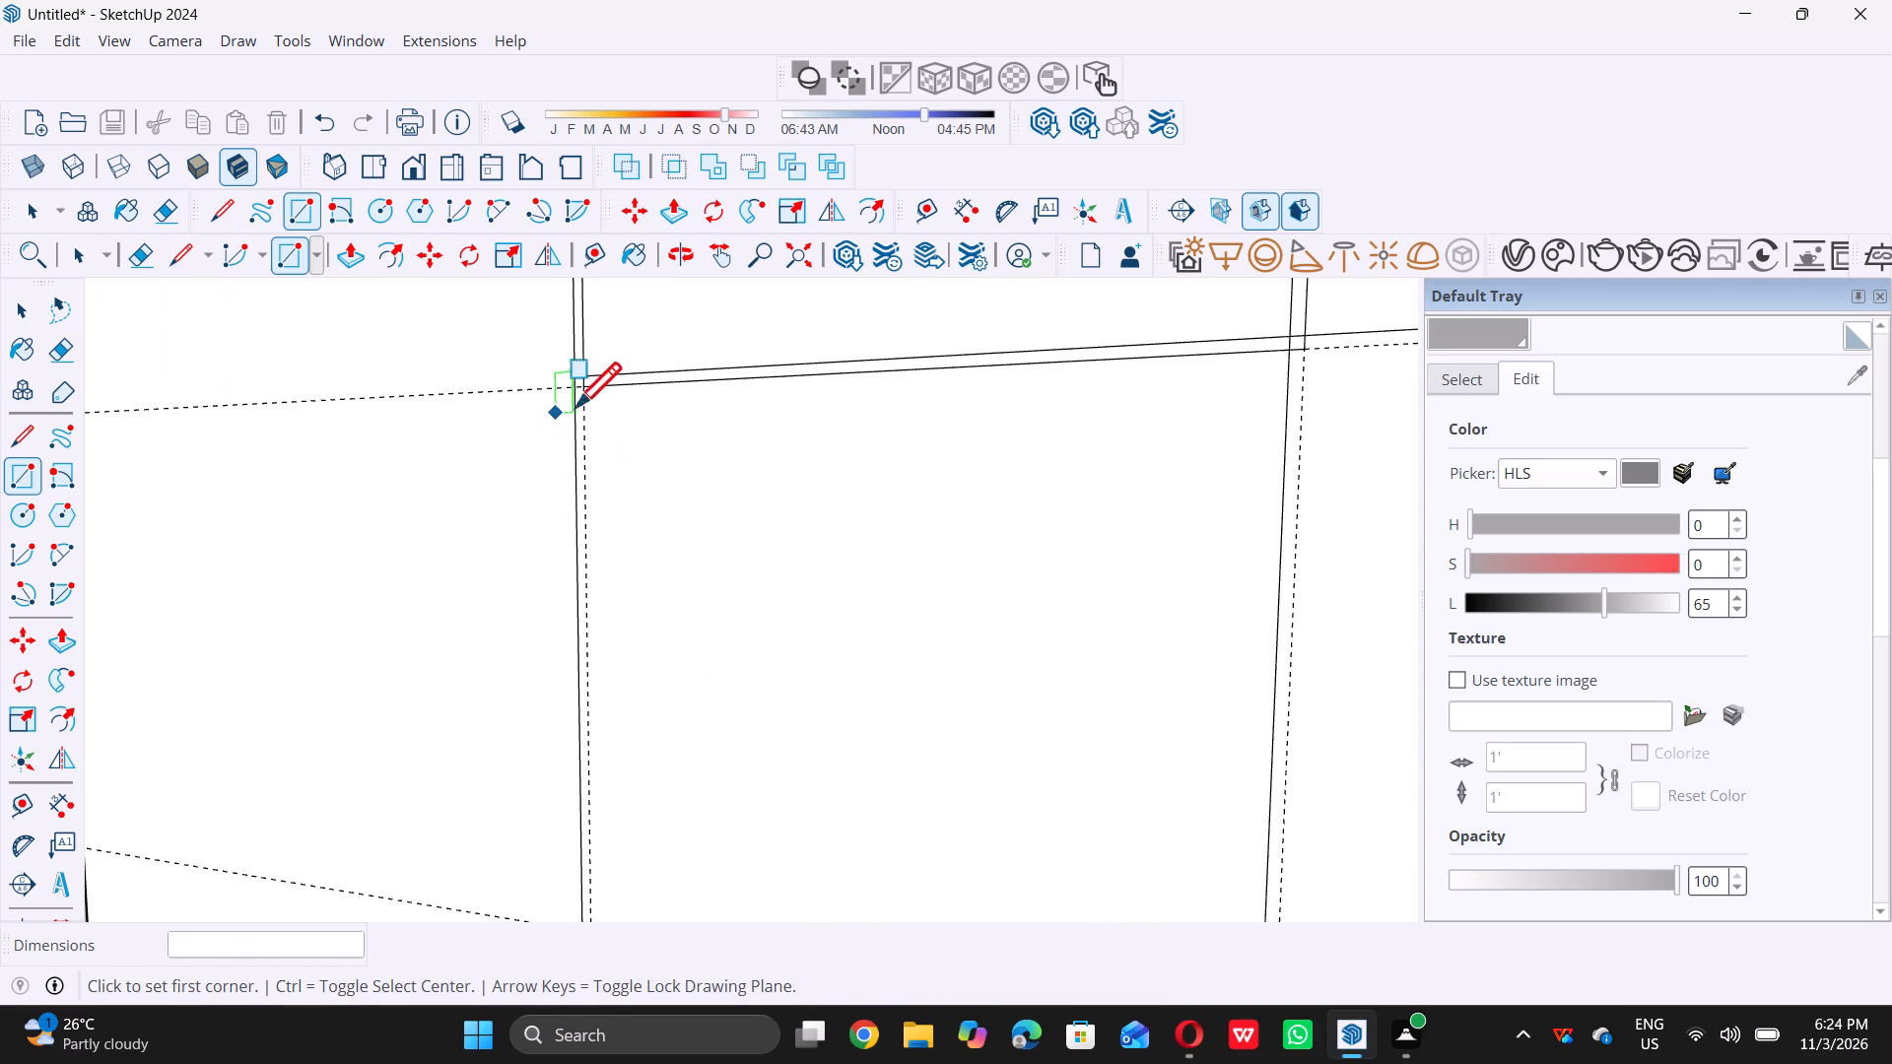
{"action": "scroll", "coordinate": [583, 393], "scroll_direction": "up", "scroll_amount": 8}
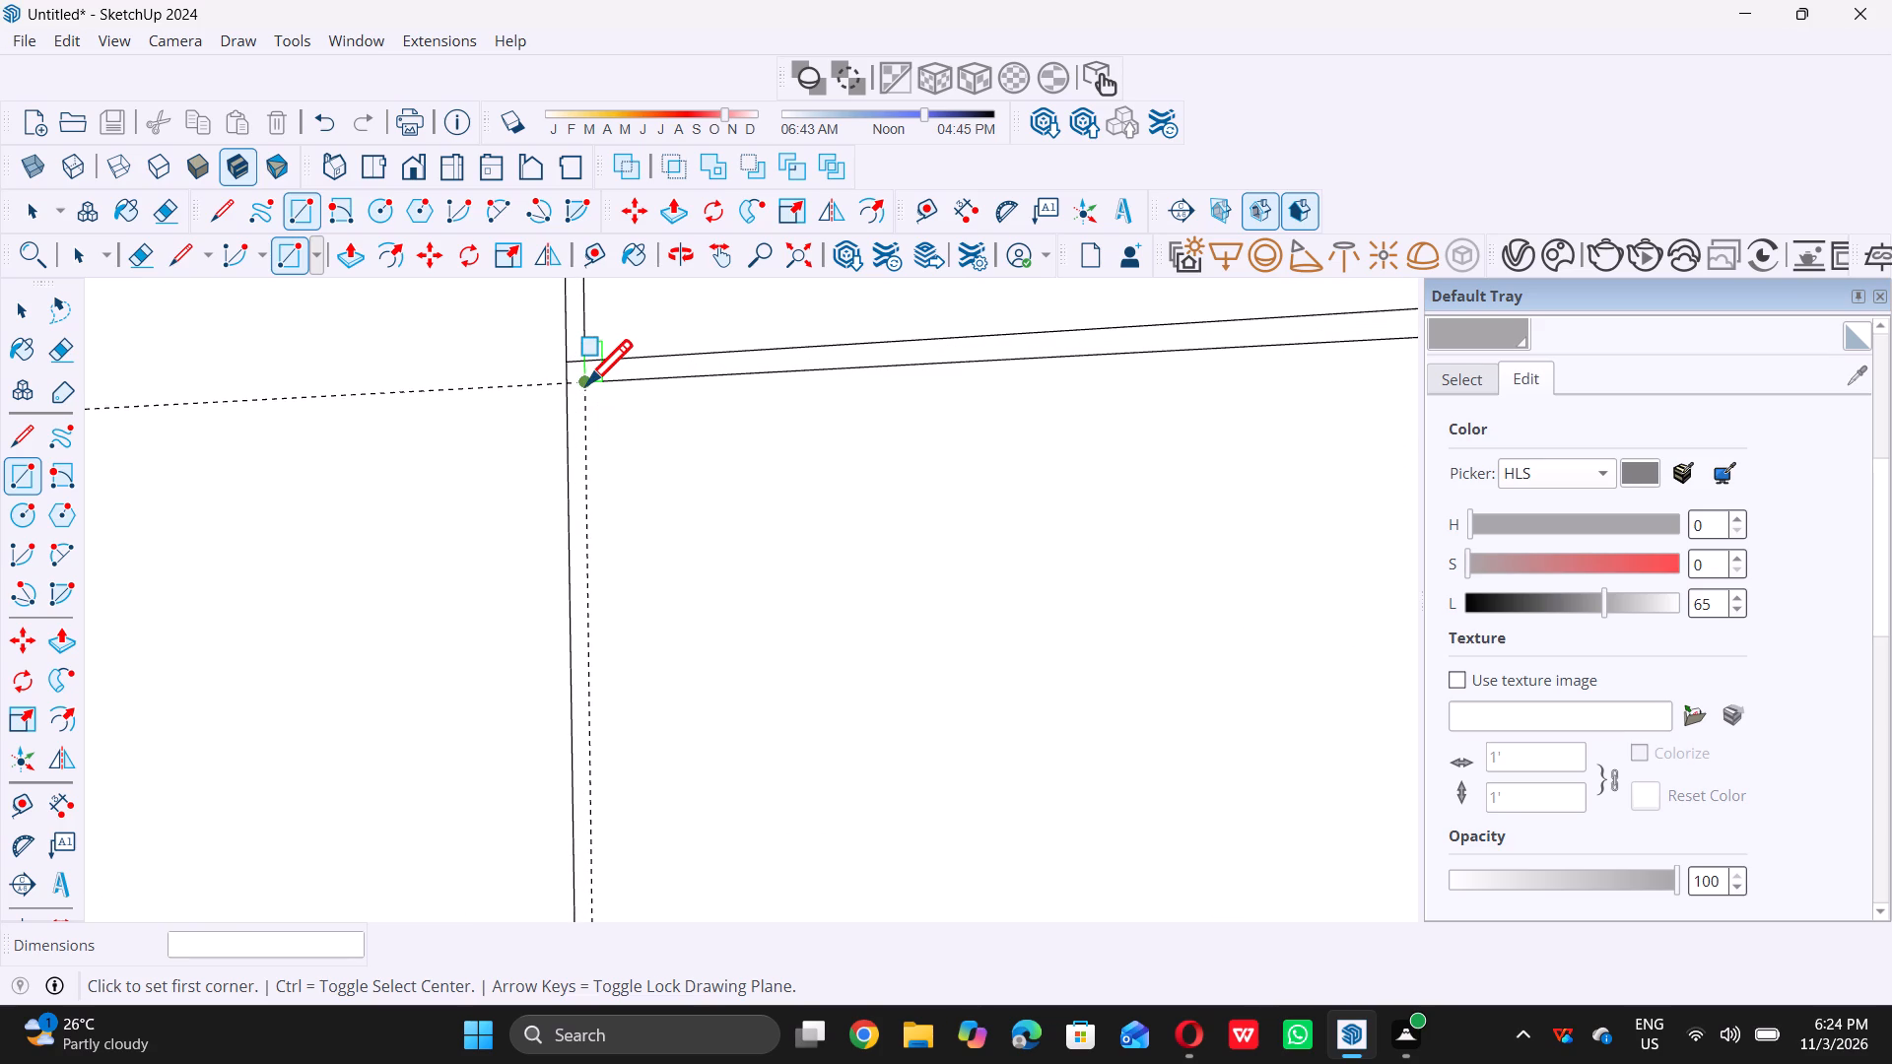
{"action": "left_click", "coordinate": [586, 384]}
{"action": "scroll", "coordinate": [586, 384], "scroll_direction": "down", "scroll_amount": 13}
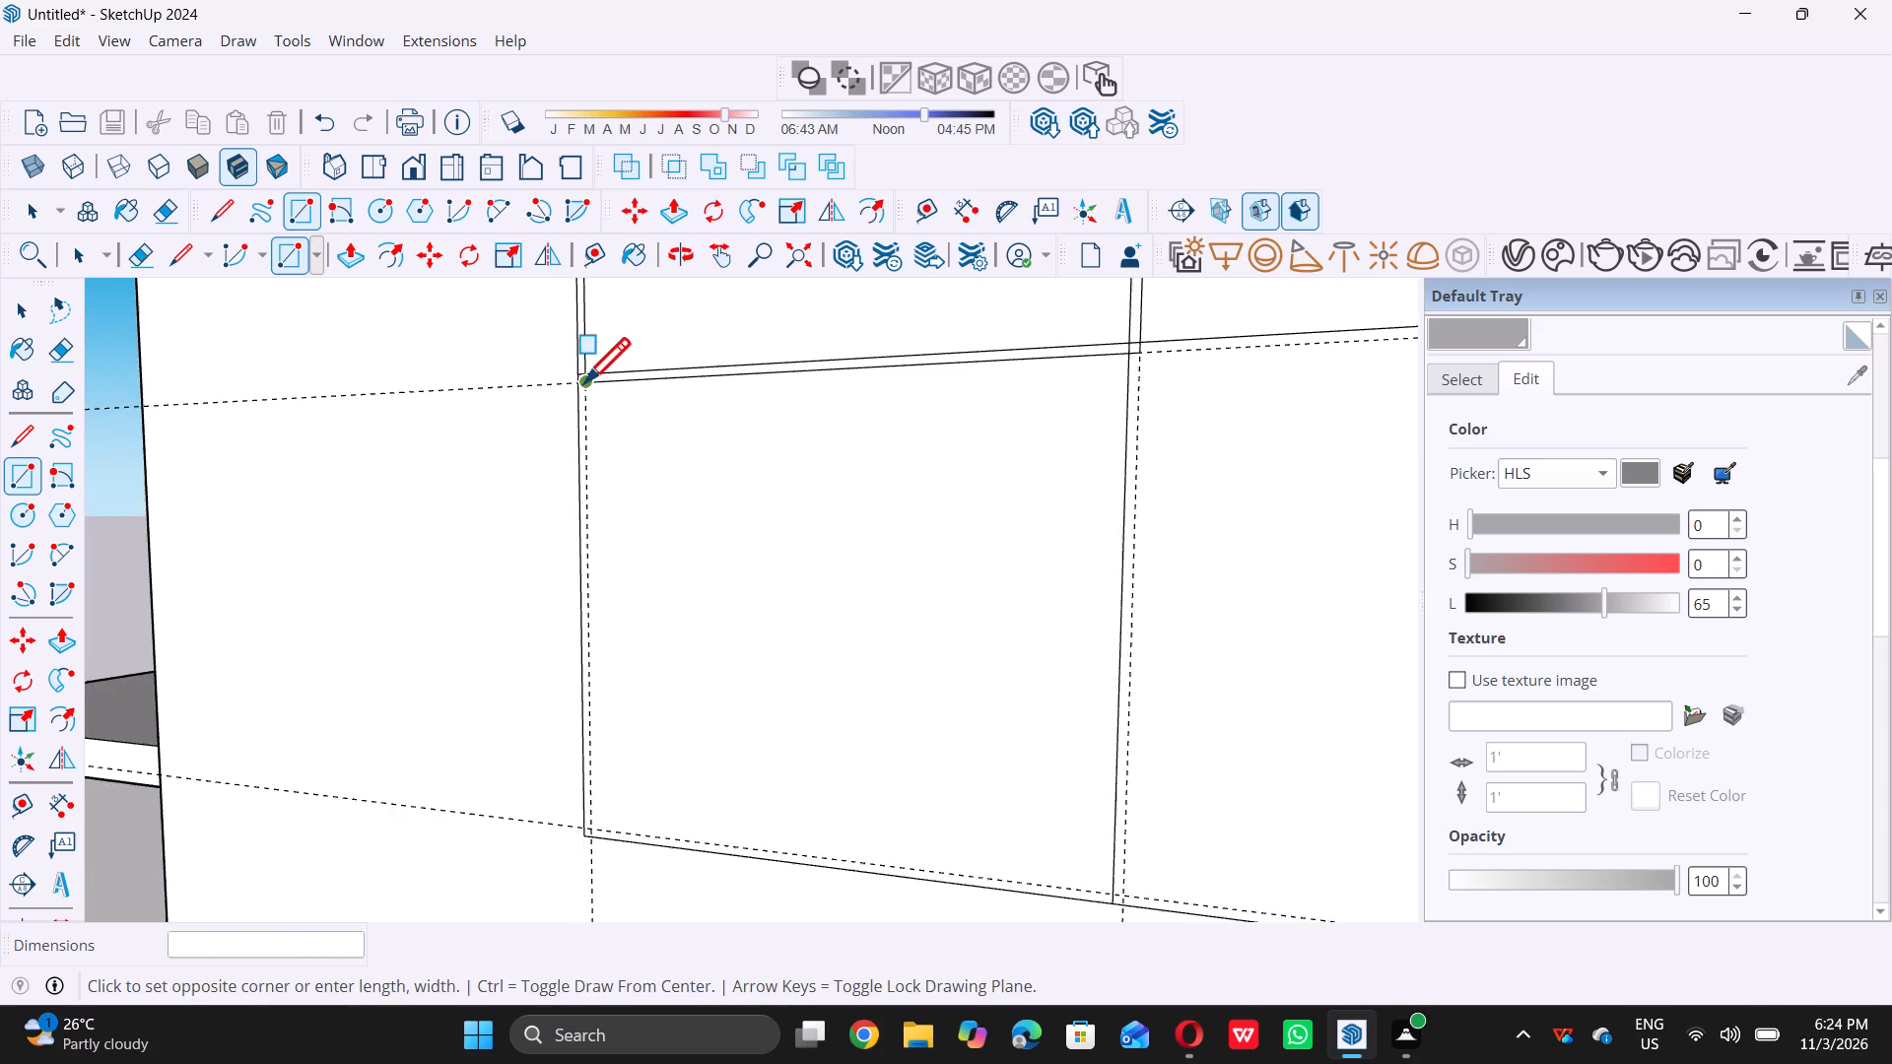
{"action": "scroll", "coordinate": [1036, 721], "scroll_direction": "up", "scroll_amount": 5}
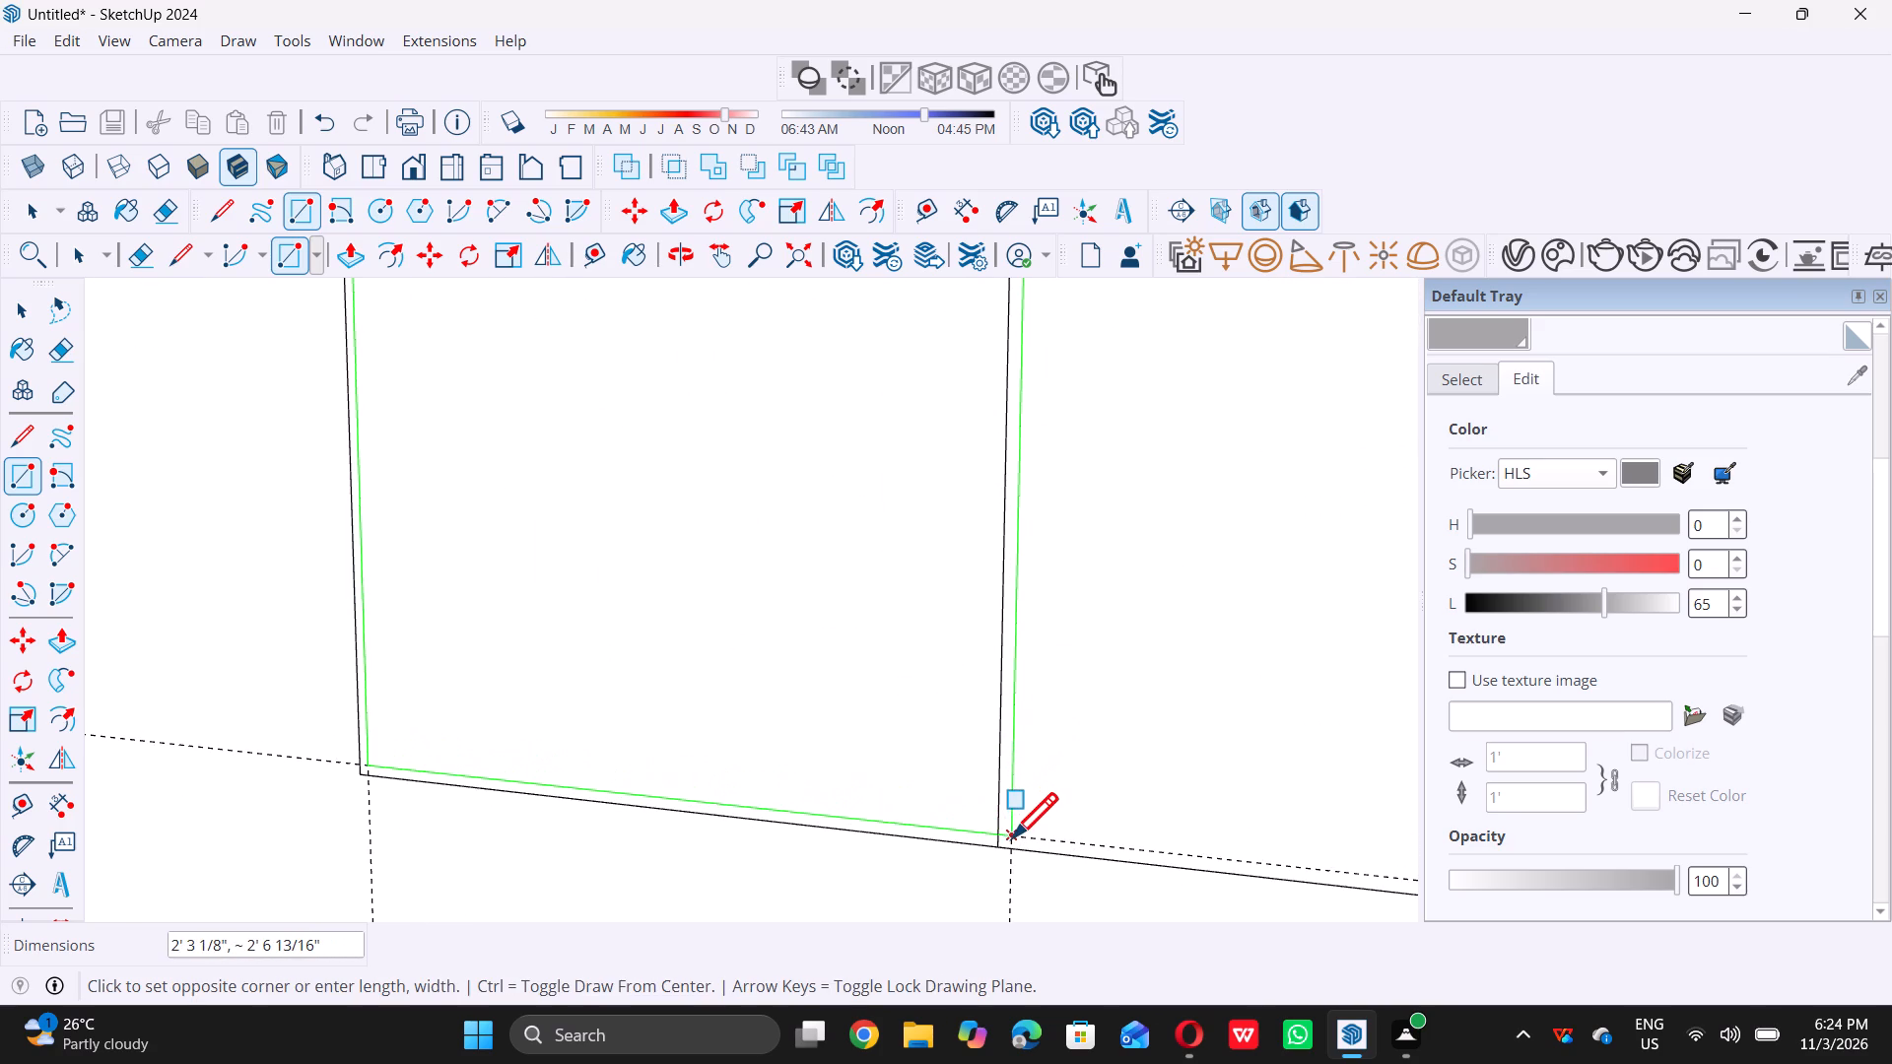
{"action": "double_click", "coordinate": [1012, 838]}
Draw a guide-to-guide rectangle spanning both rows of the grid's second column, about 2' 7" wide by 4' 7" high.
{"action": "scroll", "coordinate": [697, 807], "scroll_direction": "down", "scroll_amount": 13}
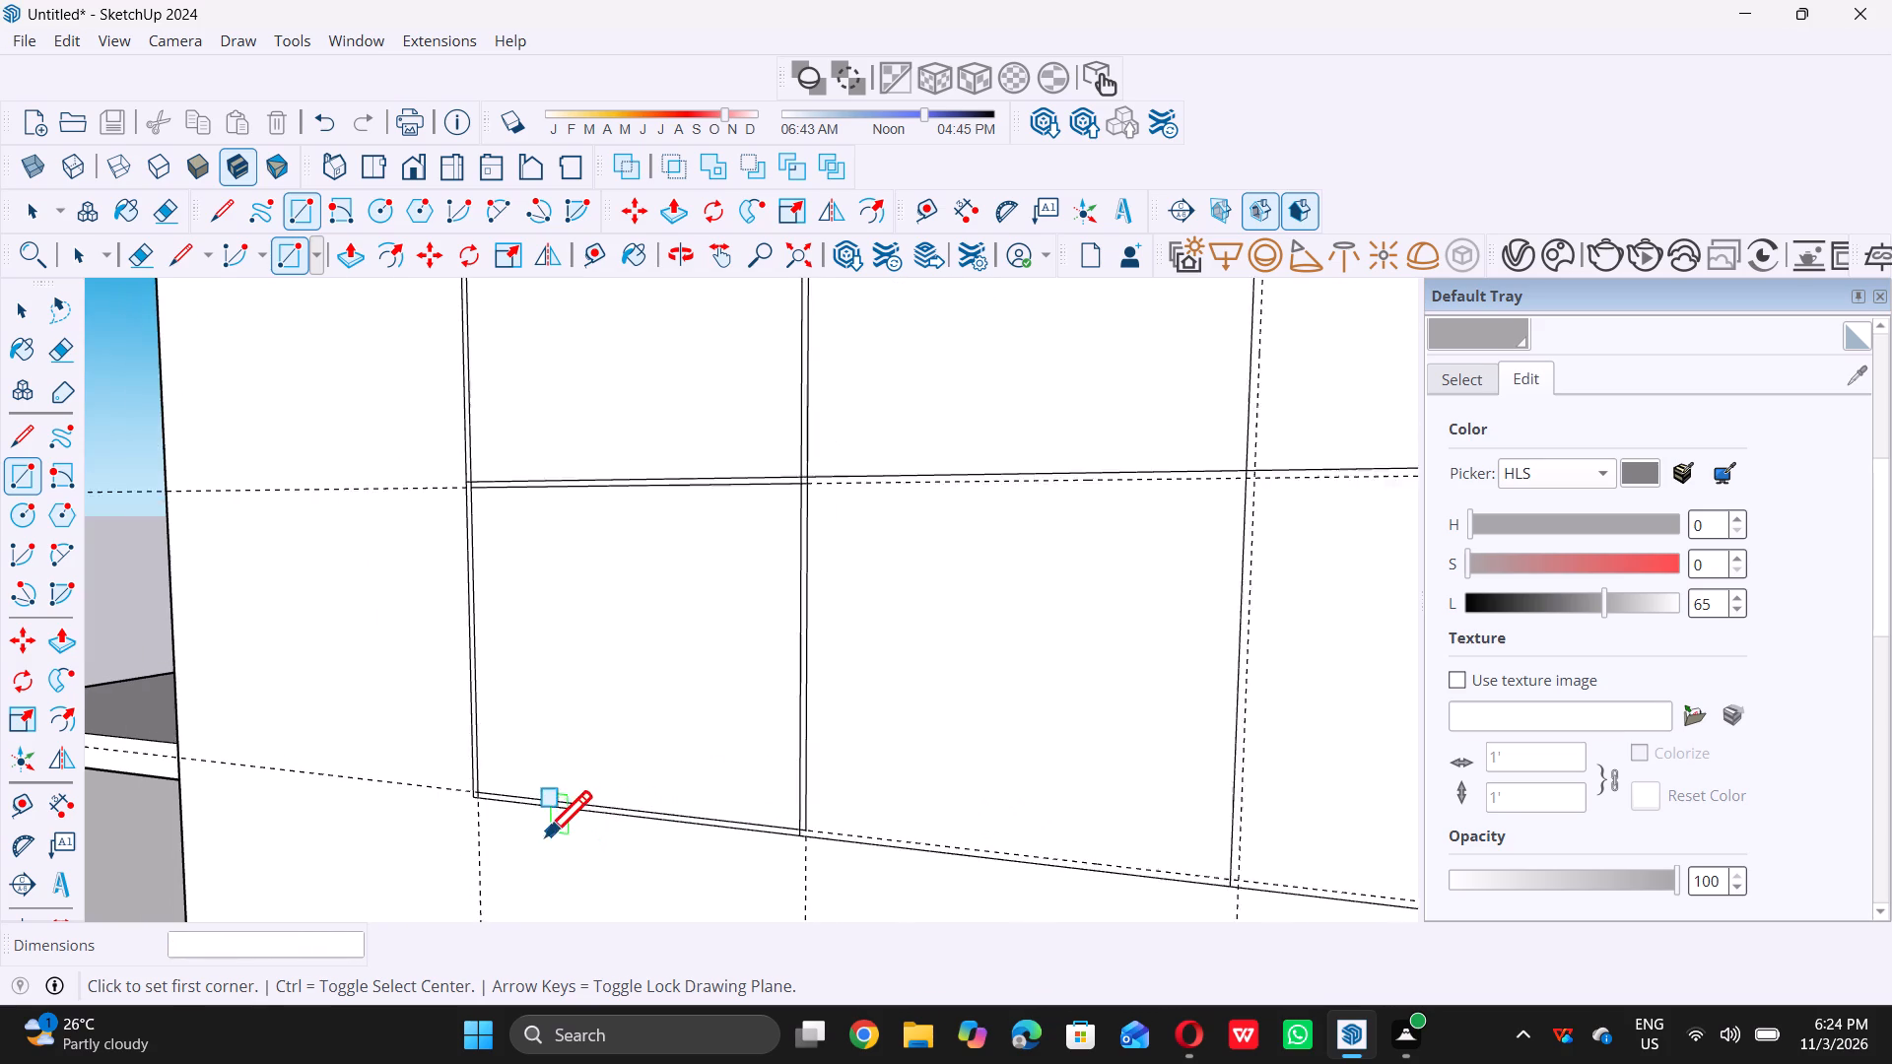
{"action": "scroll", "coordinate": [546, 835], "scroll_direction": "down", "scroll_amount": 5}
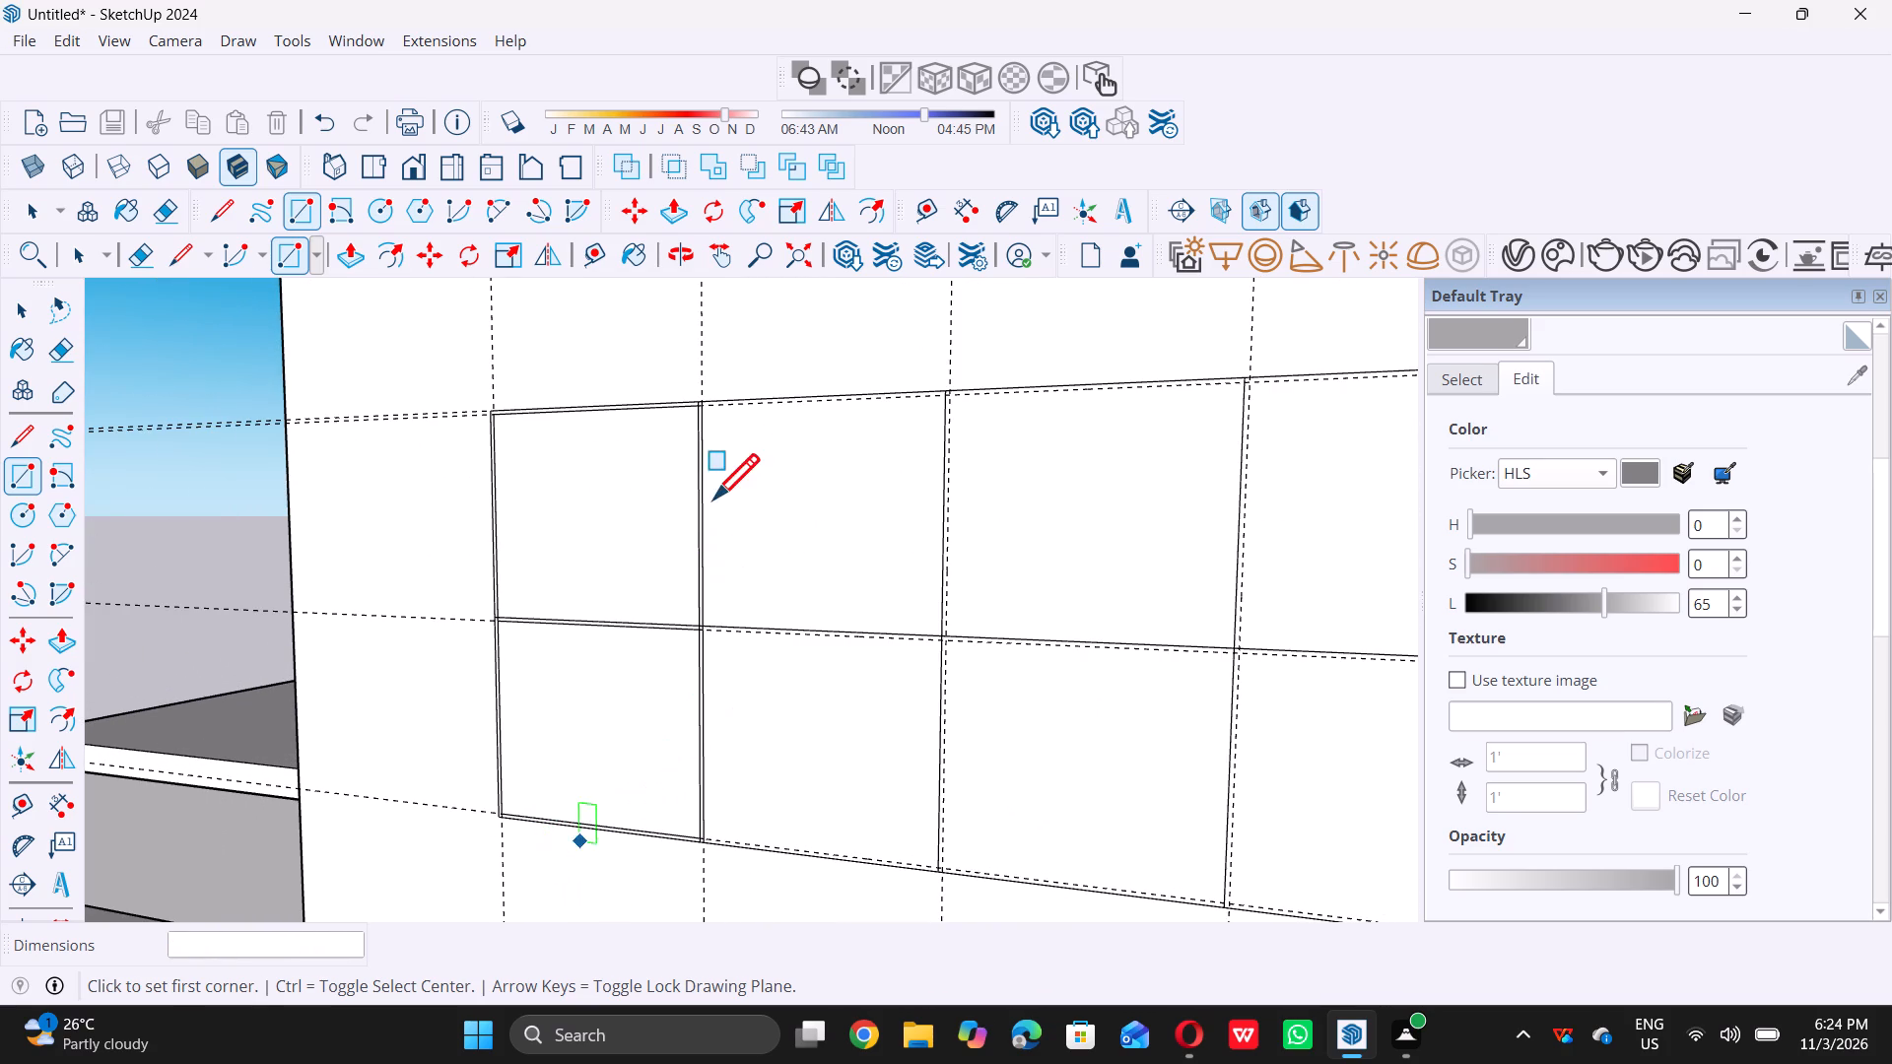
{"action": "scroll", "coordinate": [697, 444], "scroll_direction": "up", "scroll_amount": 10}
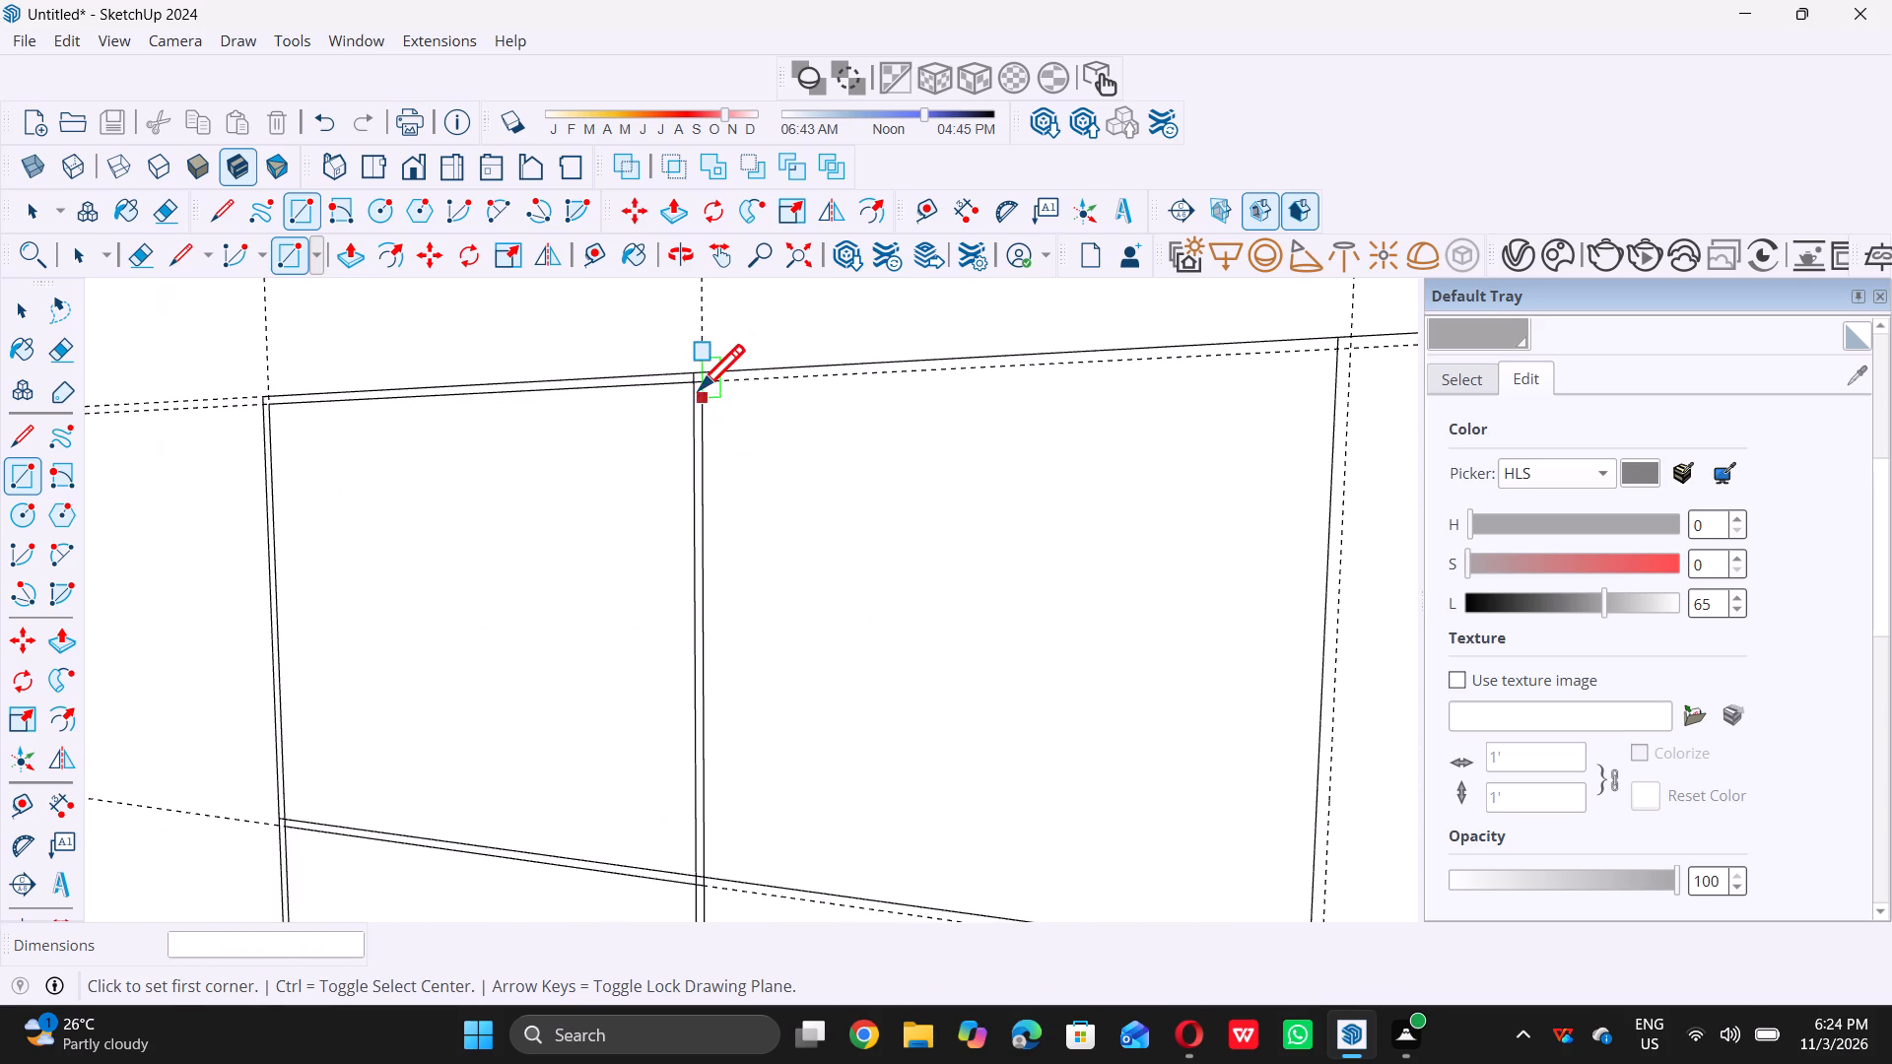
{"action": "scroll", "coordinate": [699, 389], "scroll_direction": "up", "scroll_amount": 4}
{"action": "double_click", "coordinate": [707, 375]}
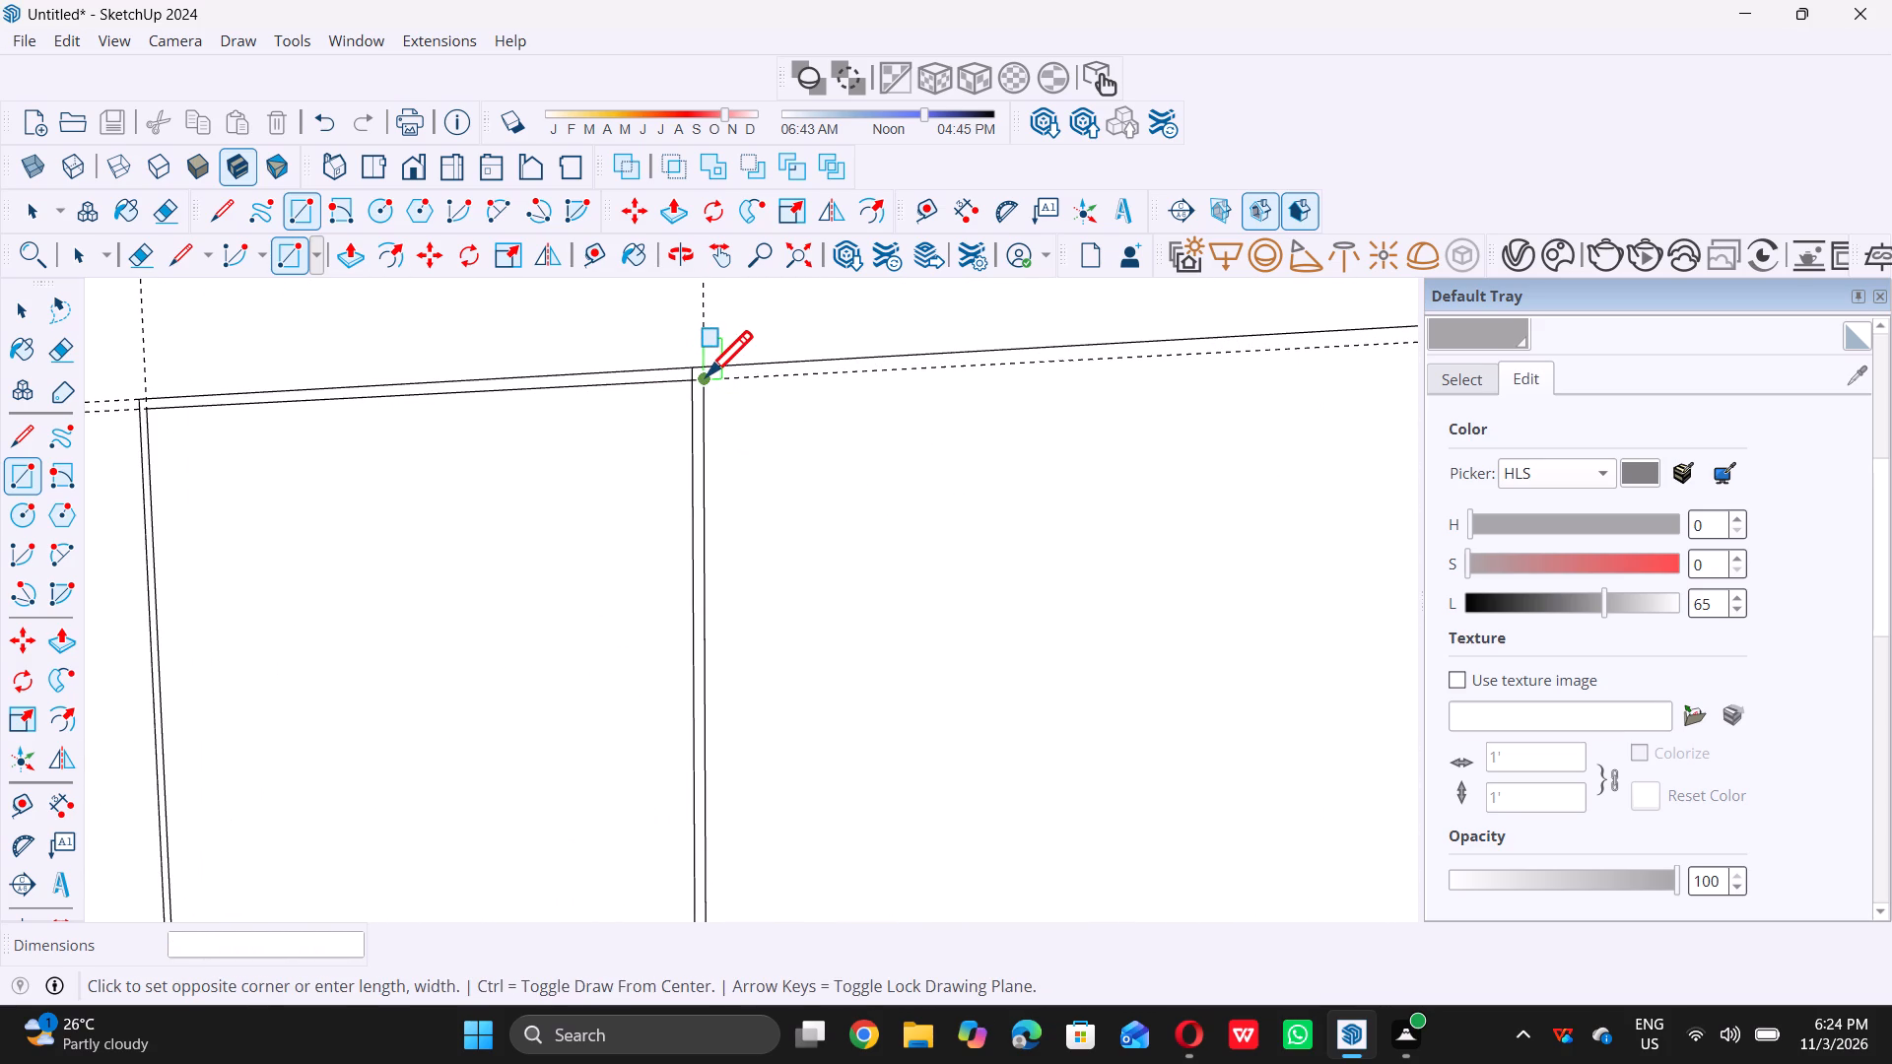
{"action": "scroll", "coordinate": [707, 375], "scroll_direction": "down", "scroll_amount": 13}
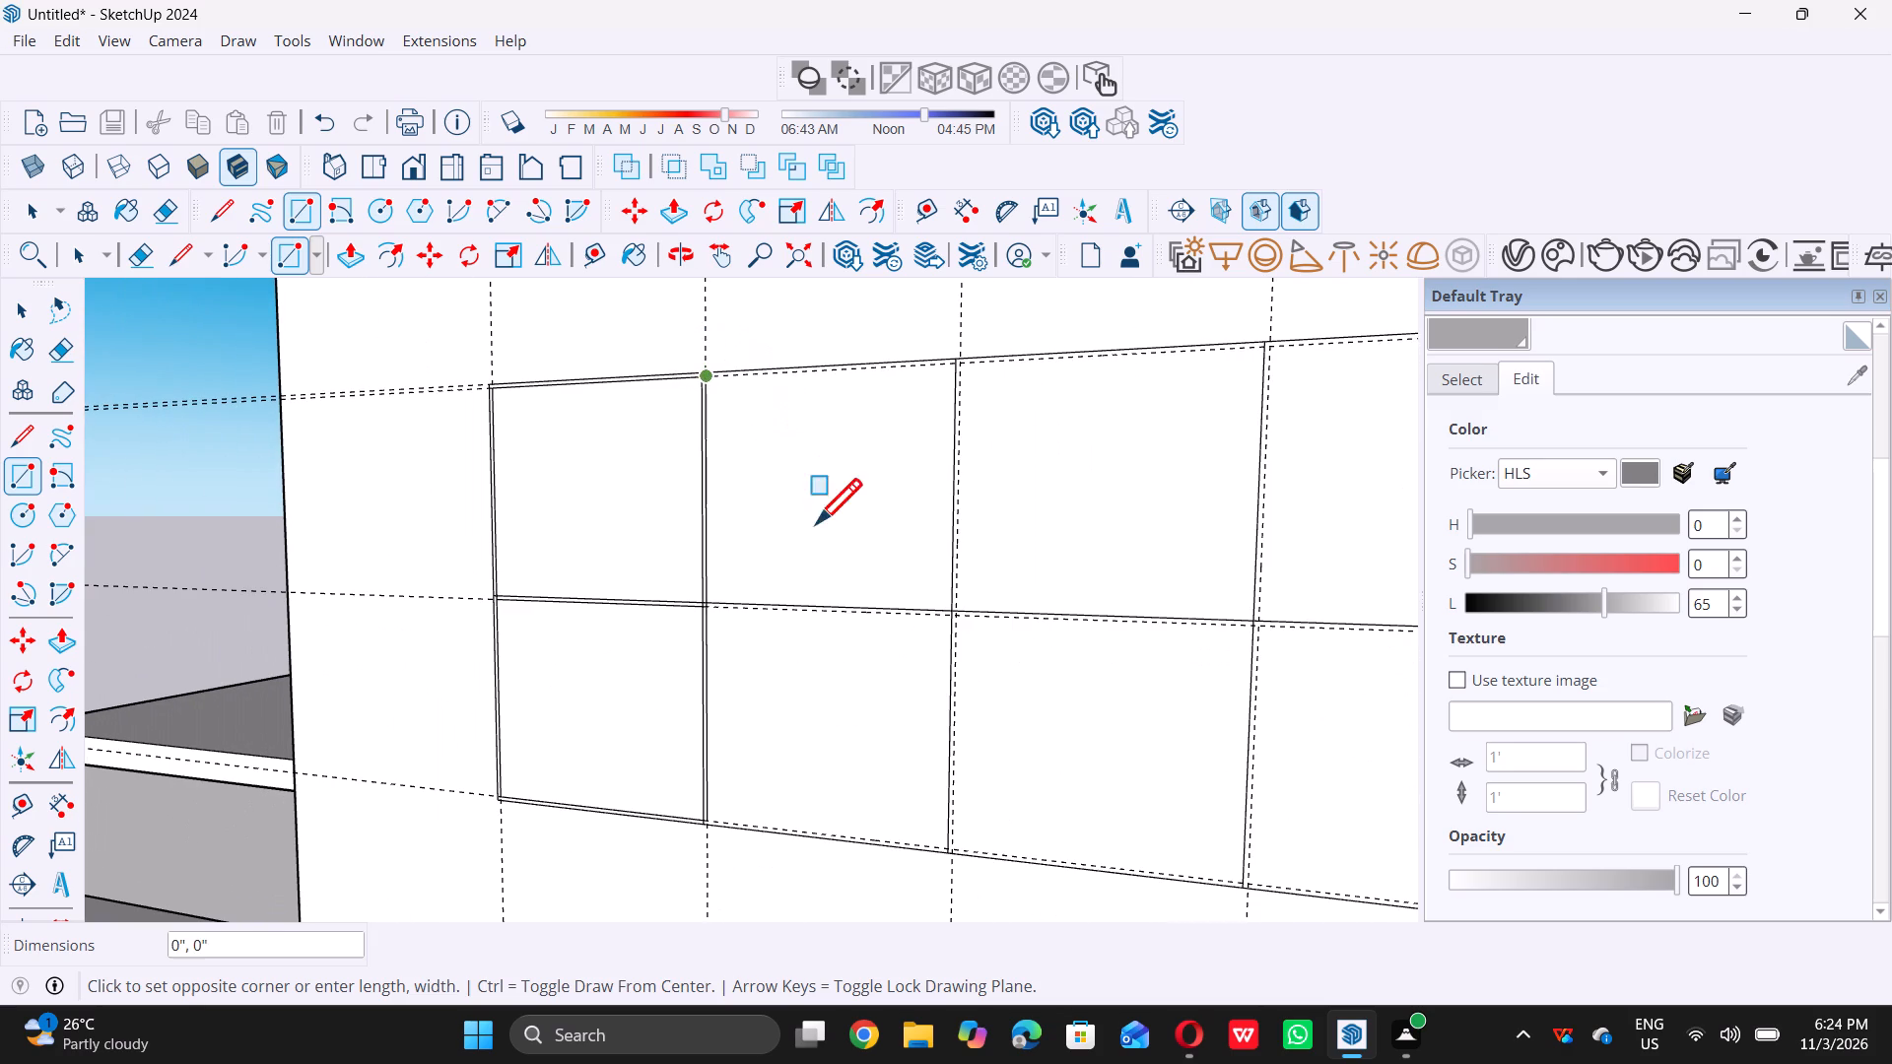
{"action": "scroll", "coordinate": [965, 831], "scroll_direction": "up", "scroll_amount": 4}
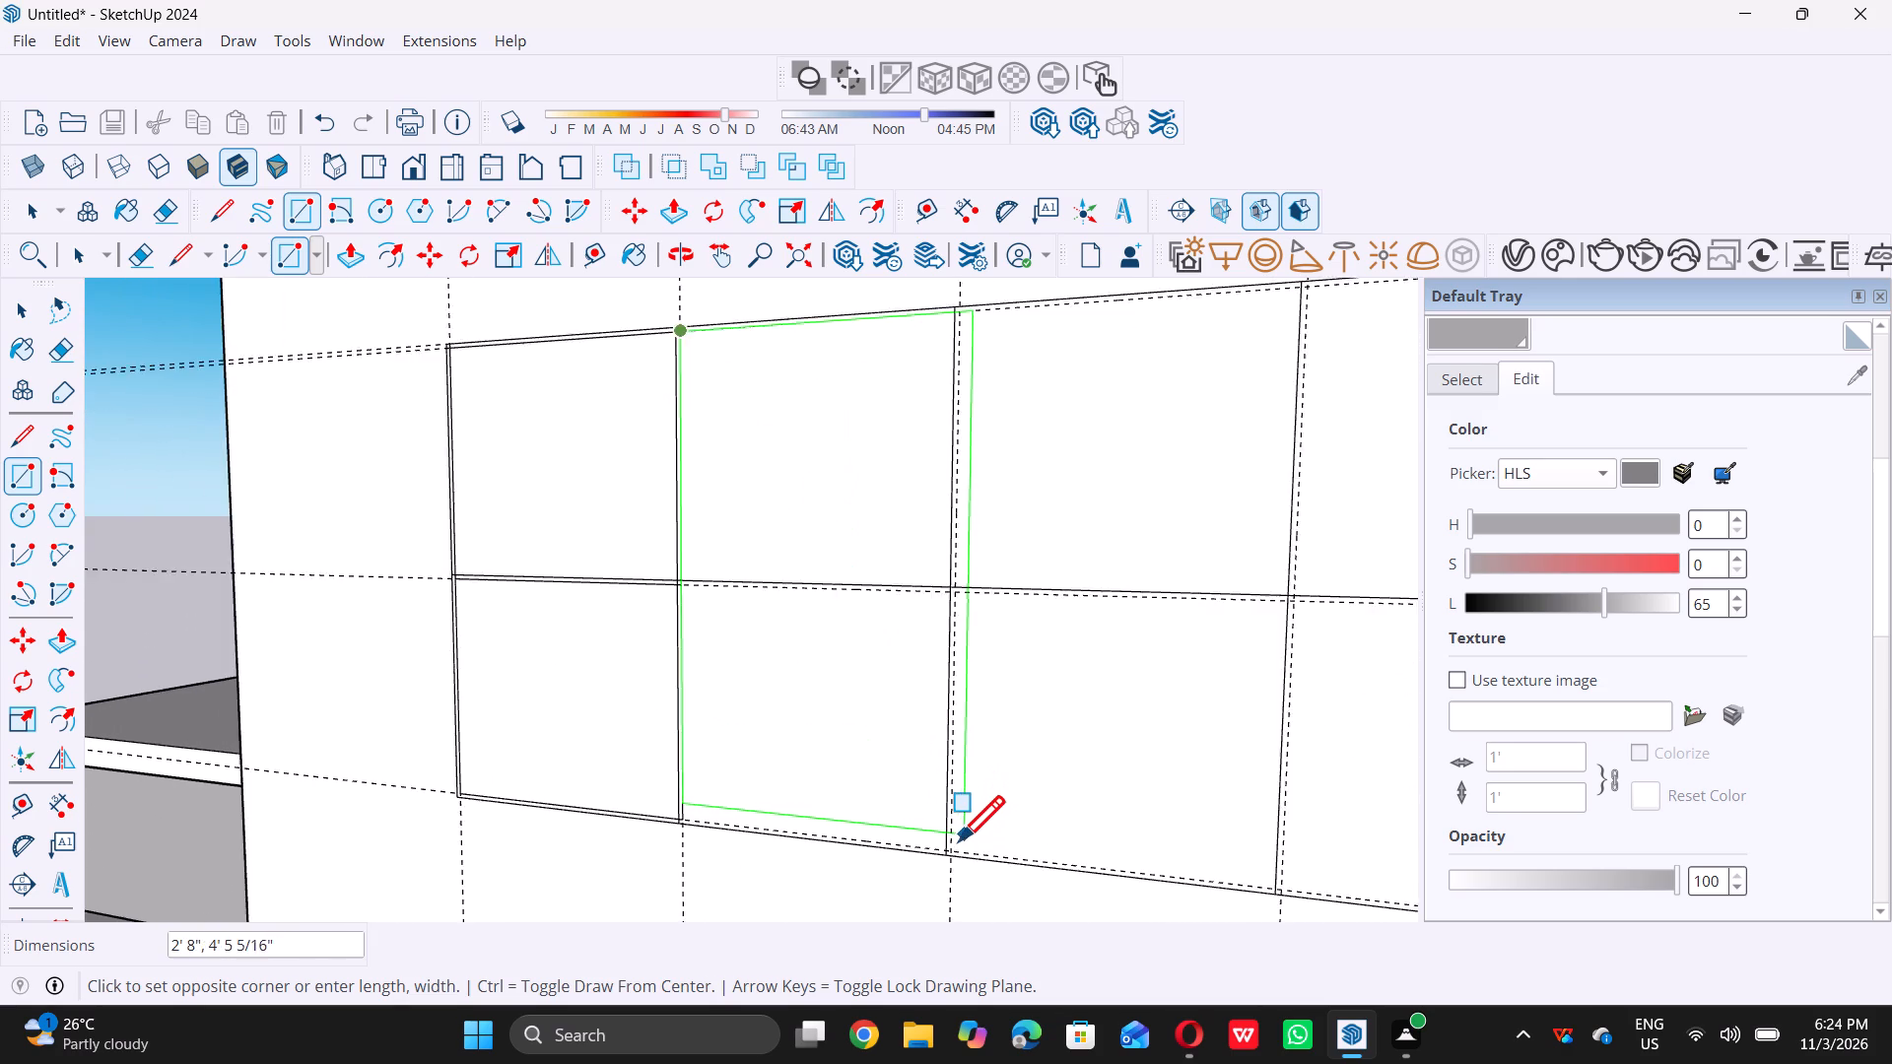
{"action": "scroll", "coordinate": [959, 840], "scroll_direction": "up", "scroll_amount": 5}
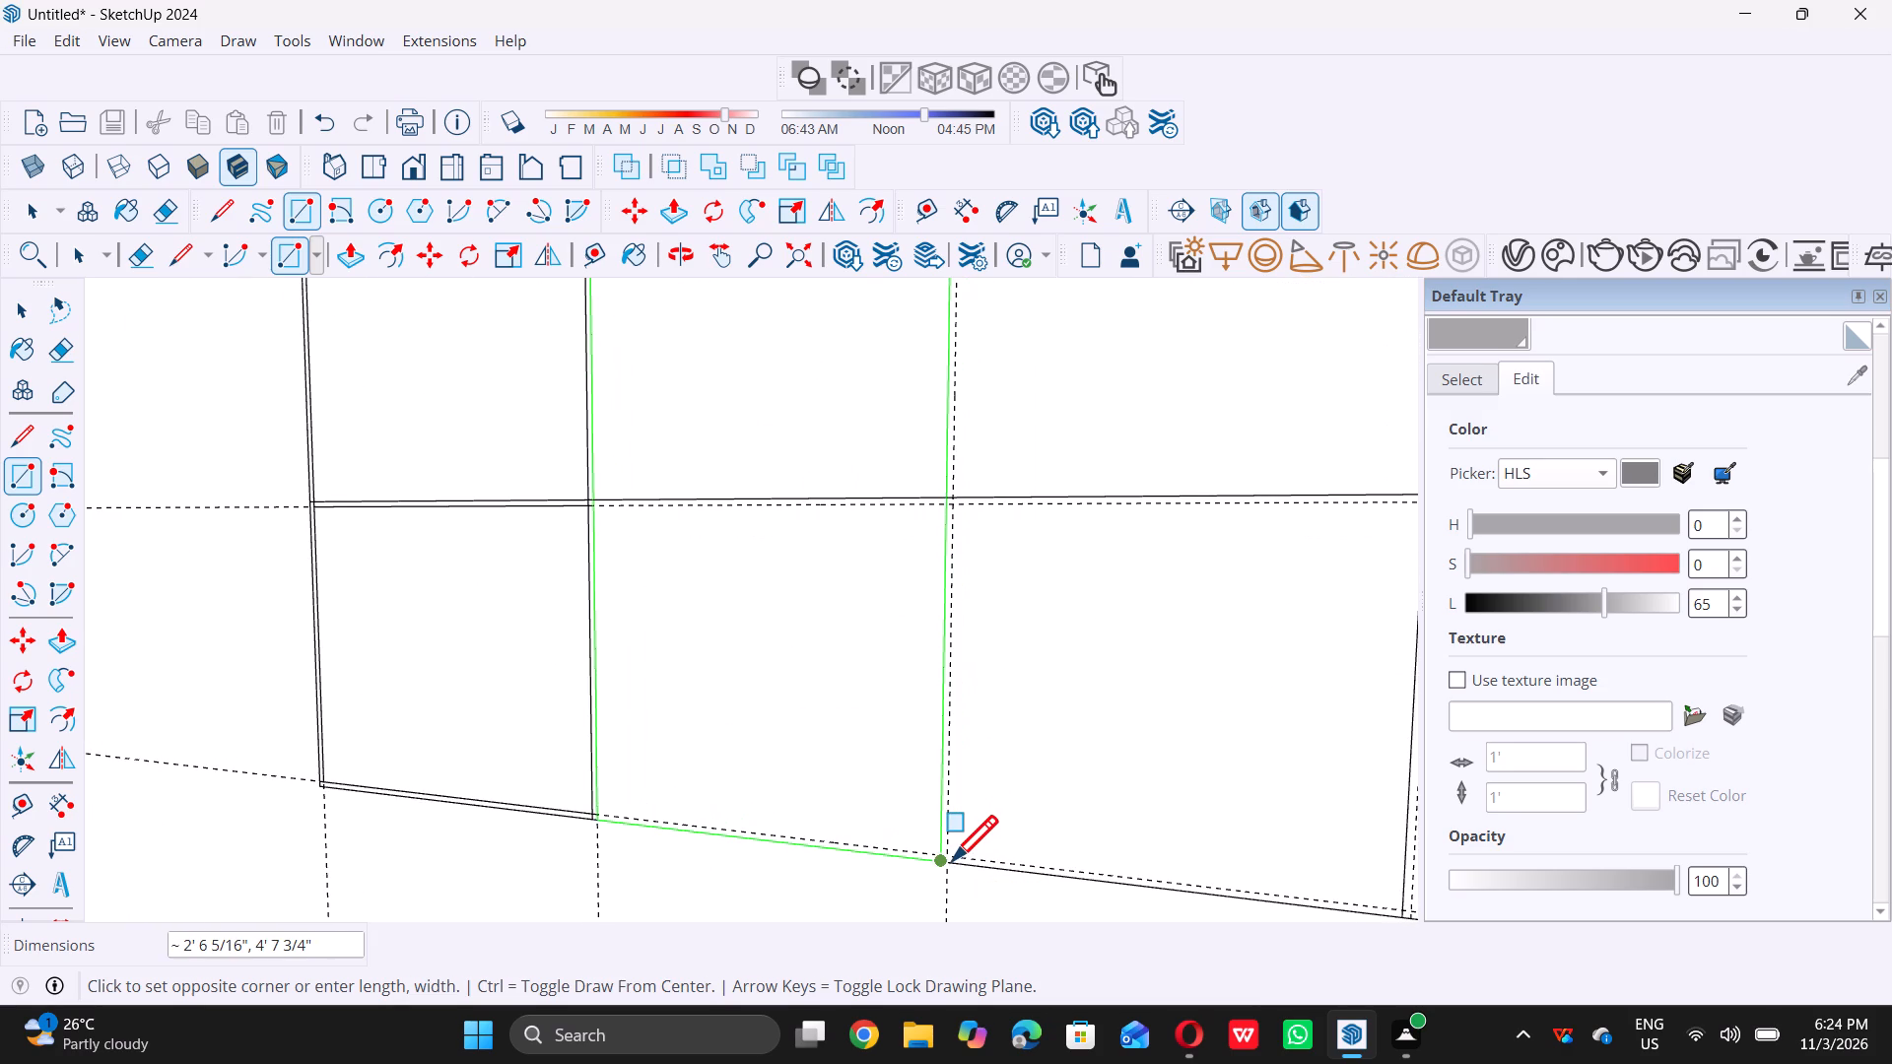
{"action": "scroll", "coordinate": [952, 860], "scroll_direction": "up", "scroll_amount": 1}
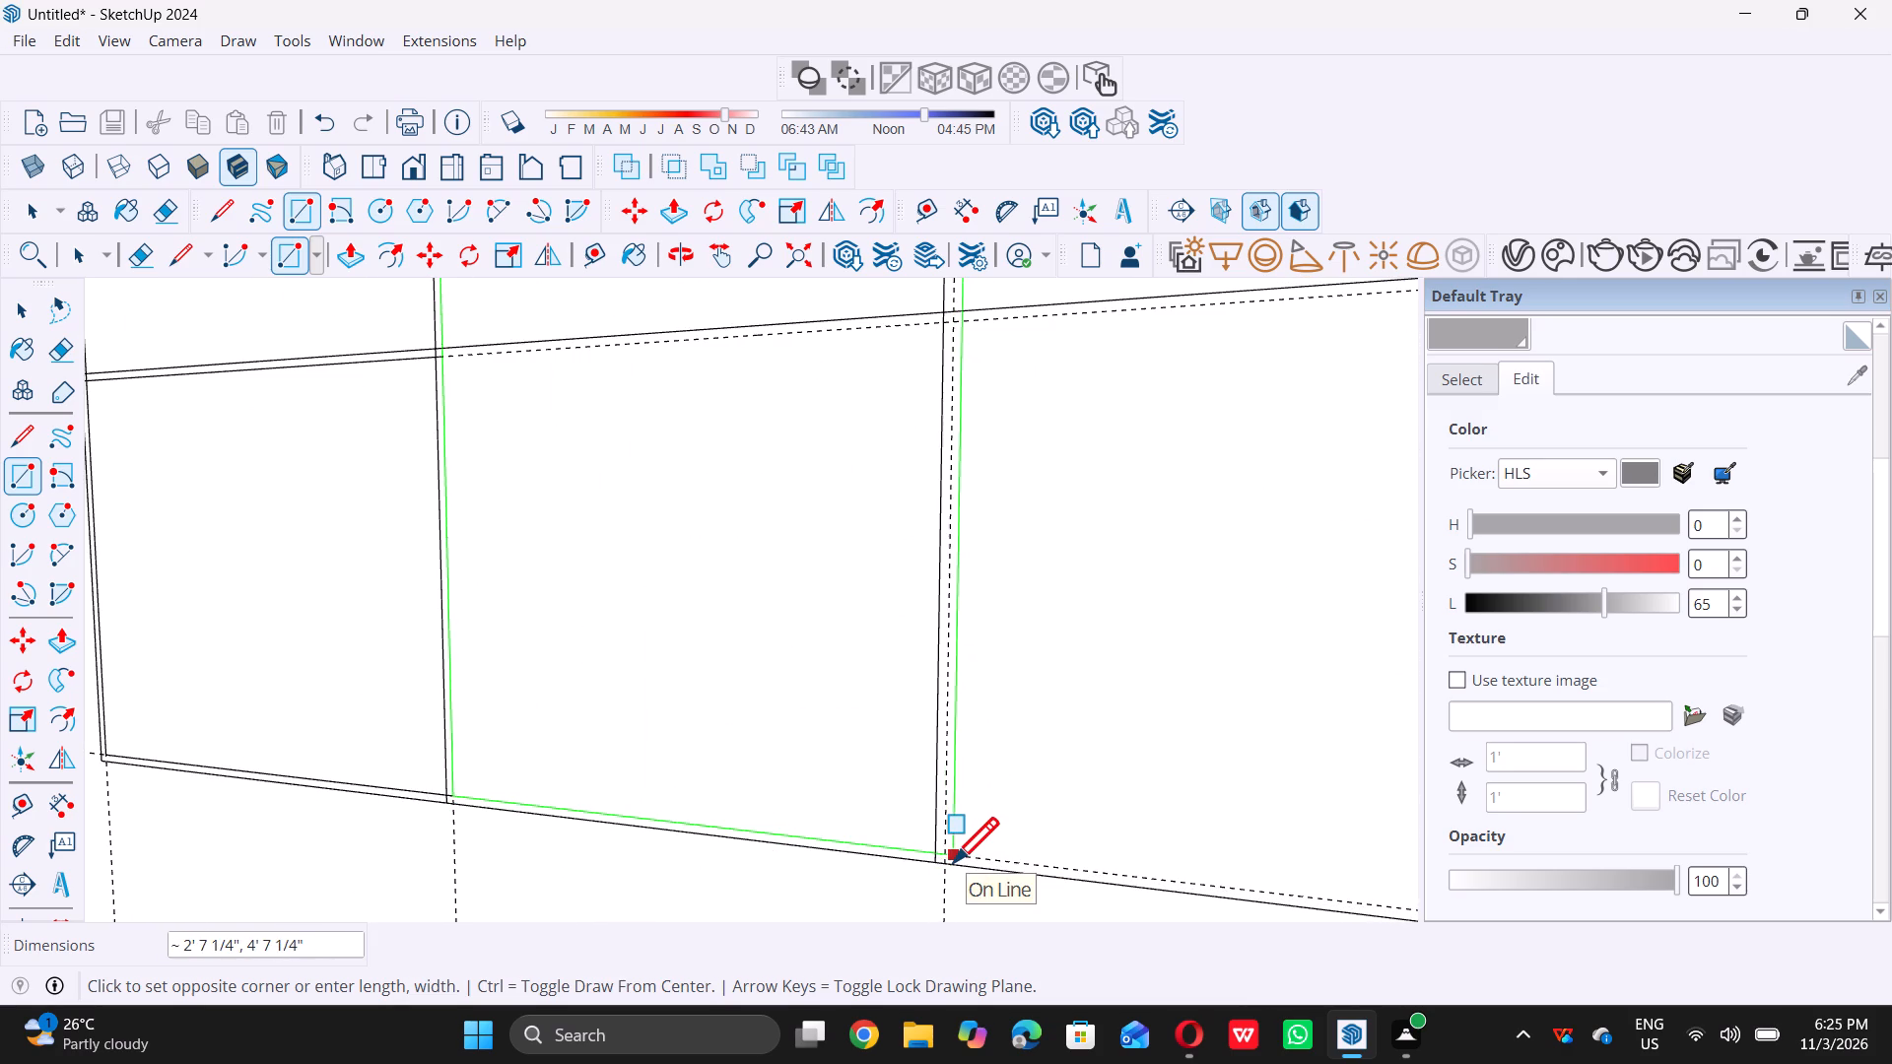
{"action": "scroll", "coordinate": [951, 851], "scroll_direction": "up", "scroll_amount": 4}
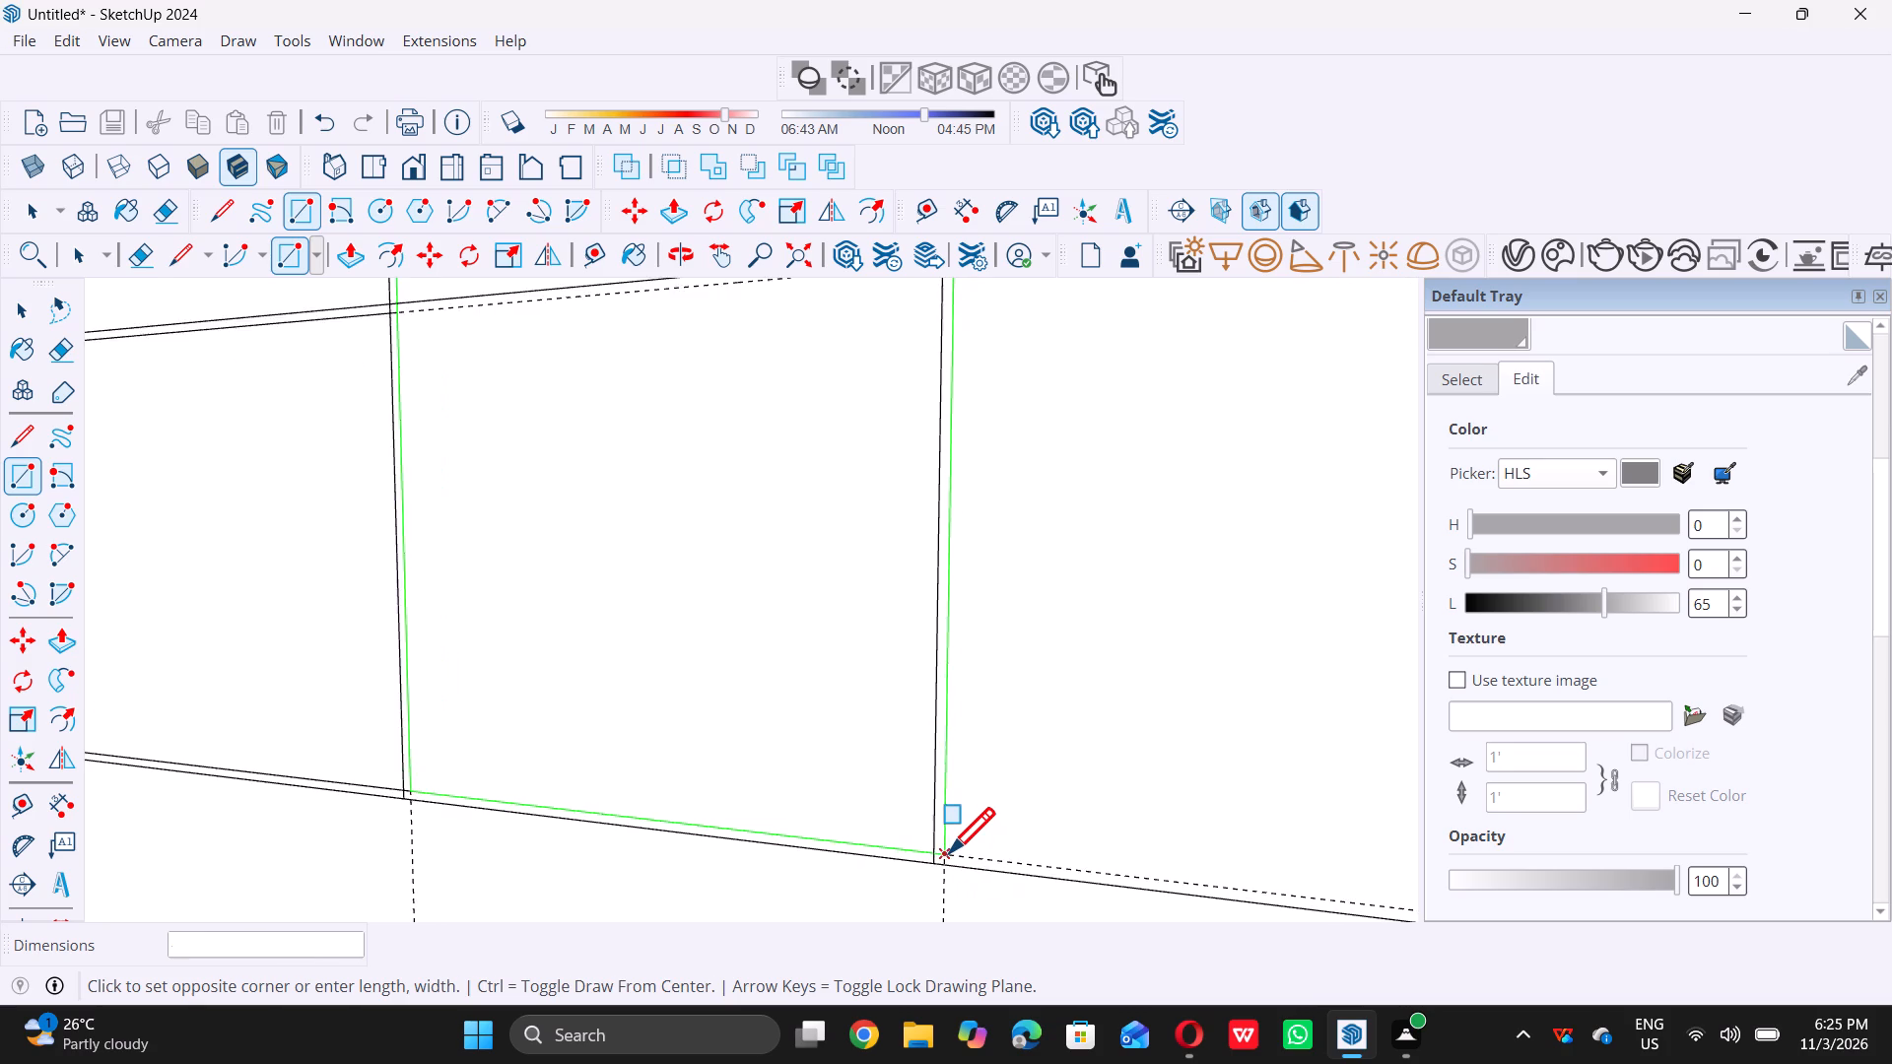
{"action": "left_click", "coordinate": [949, 852]}
Draw a guide-aligned rectangle across the upper cells of the second and third columns, about 5' 1 5/8" wide by 2' 4 1/8" high.
{"action": "scroll", "coordinate": [954, 863], "scroll_direction": "down", "scroll_amount": 9}
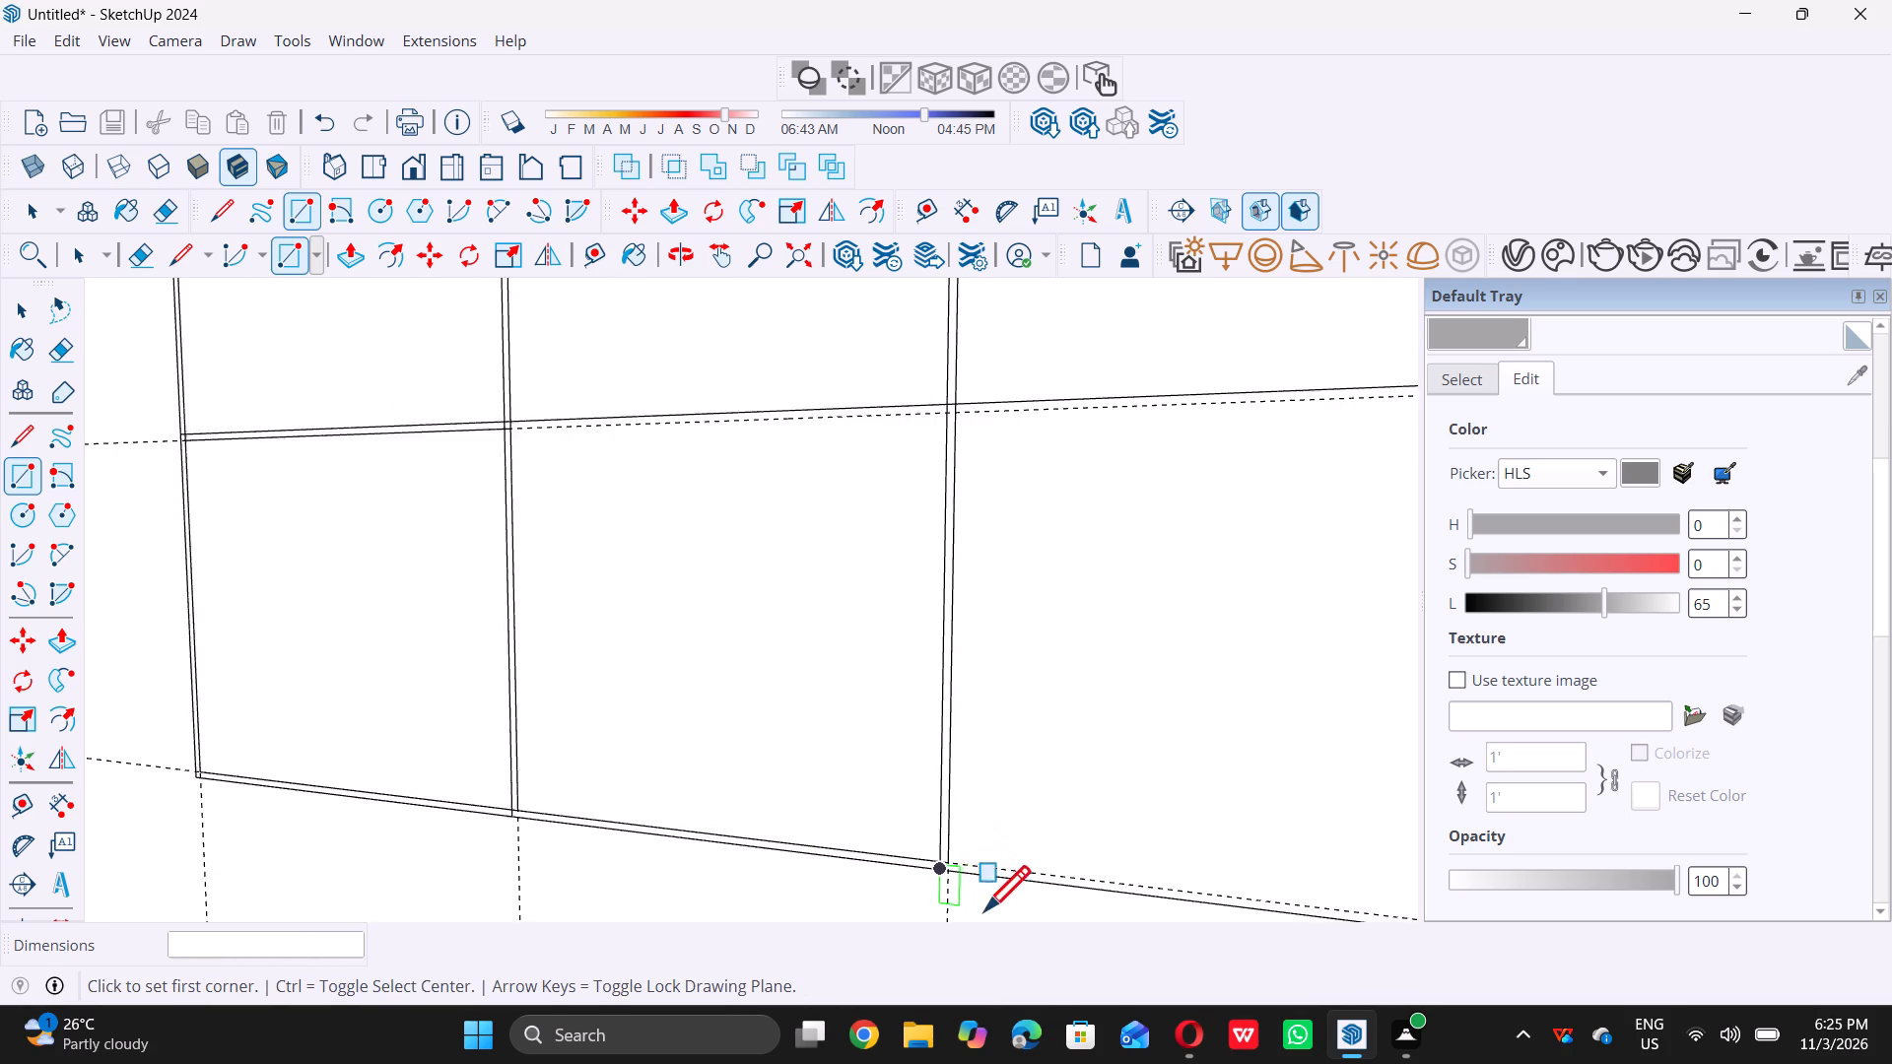
{"action": "scroll", "coordinate": [967, 844], "scroll_direction": "down", "scroll_amount": 7}
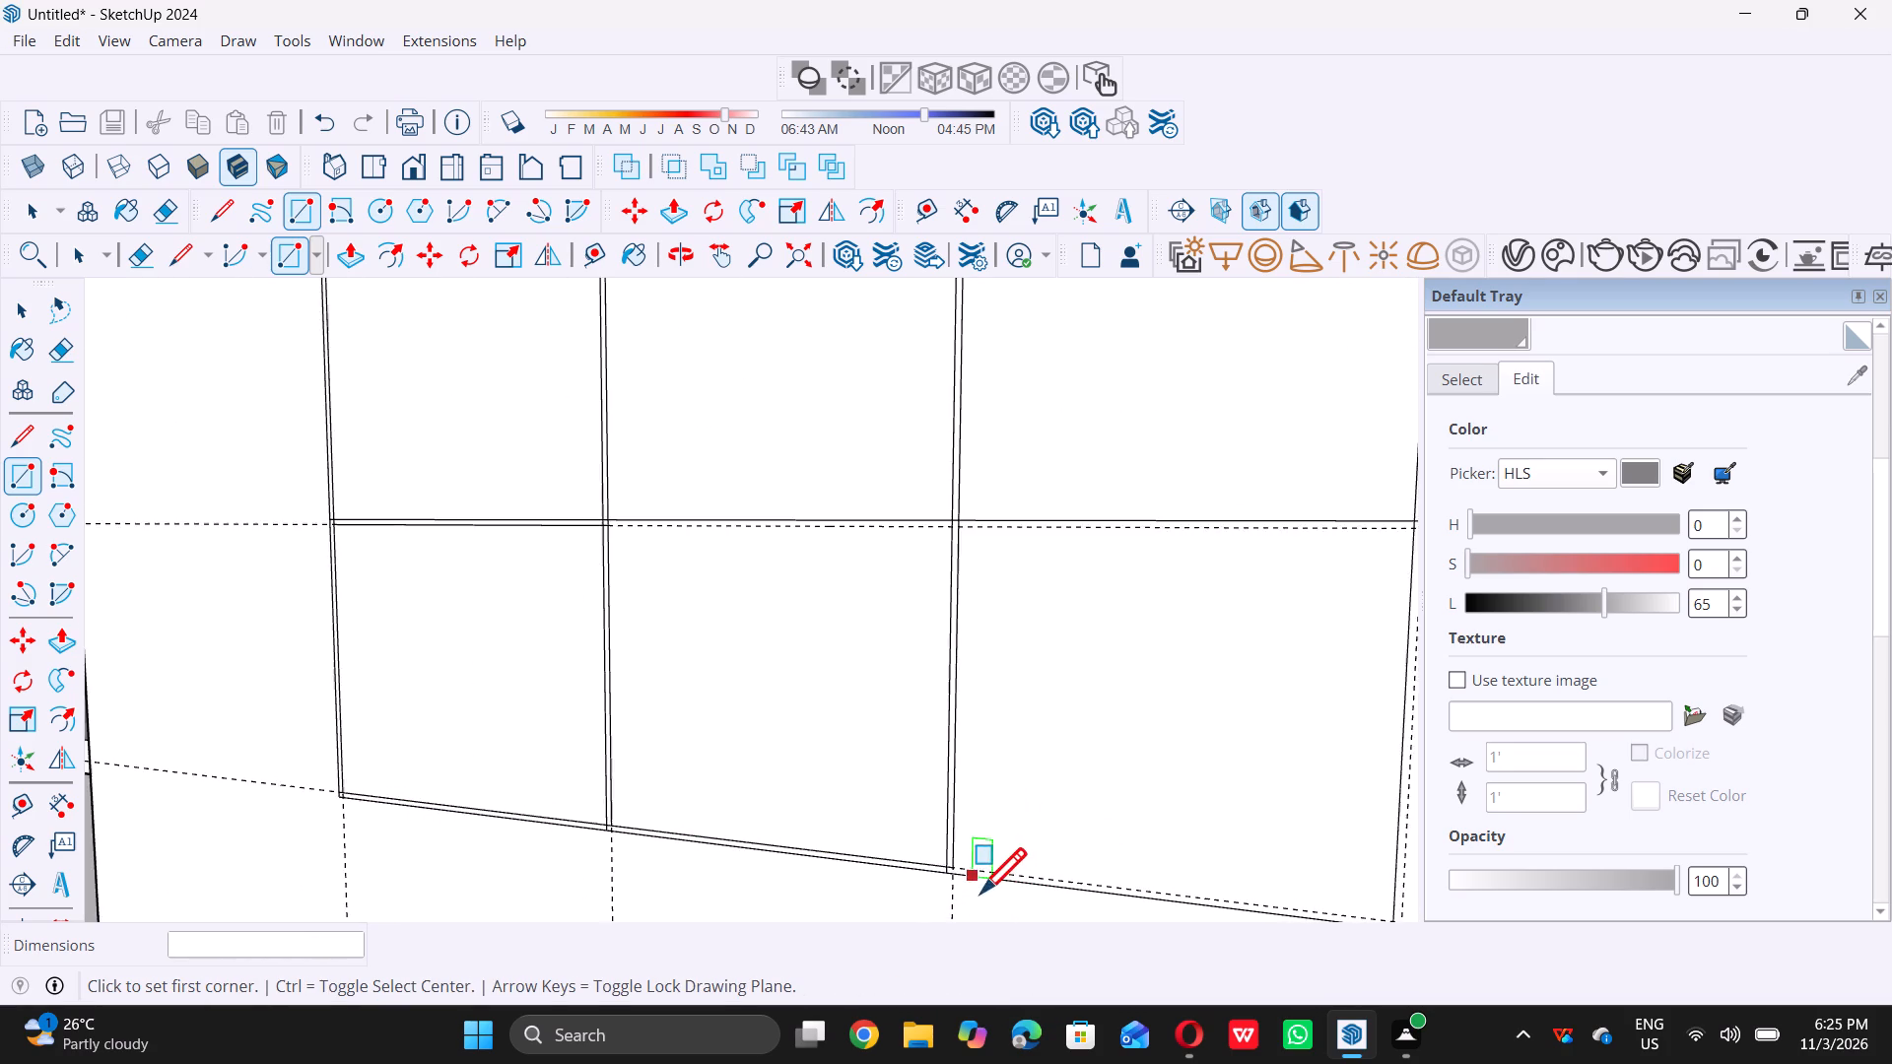
{"action": "scroll", "coordinate": [885, 862], "scroll_direction": "down", "scroll_amount": 3}
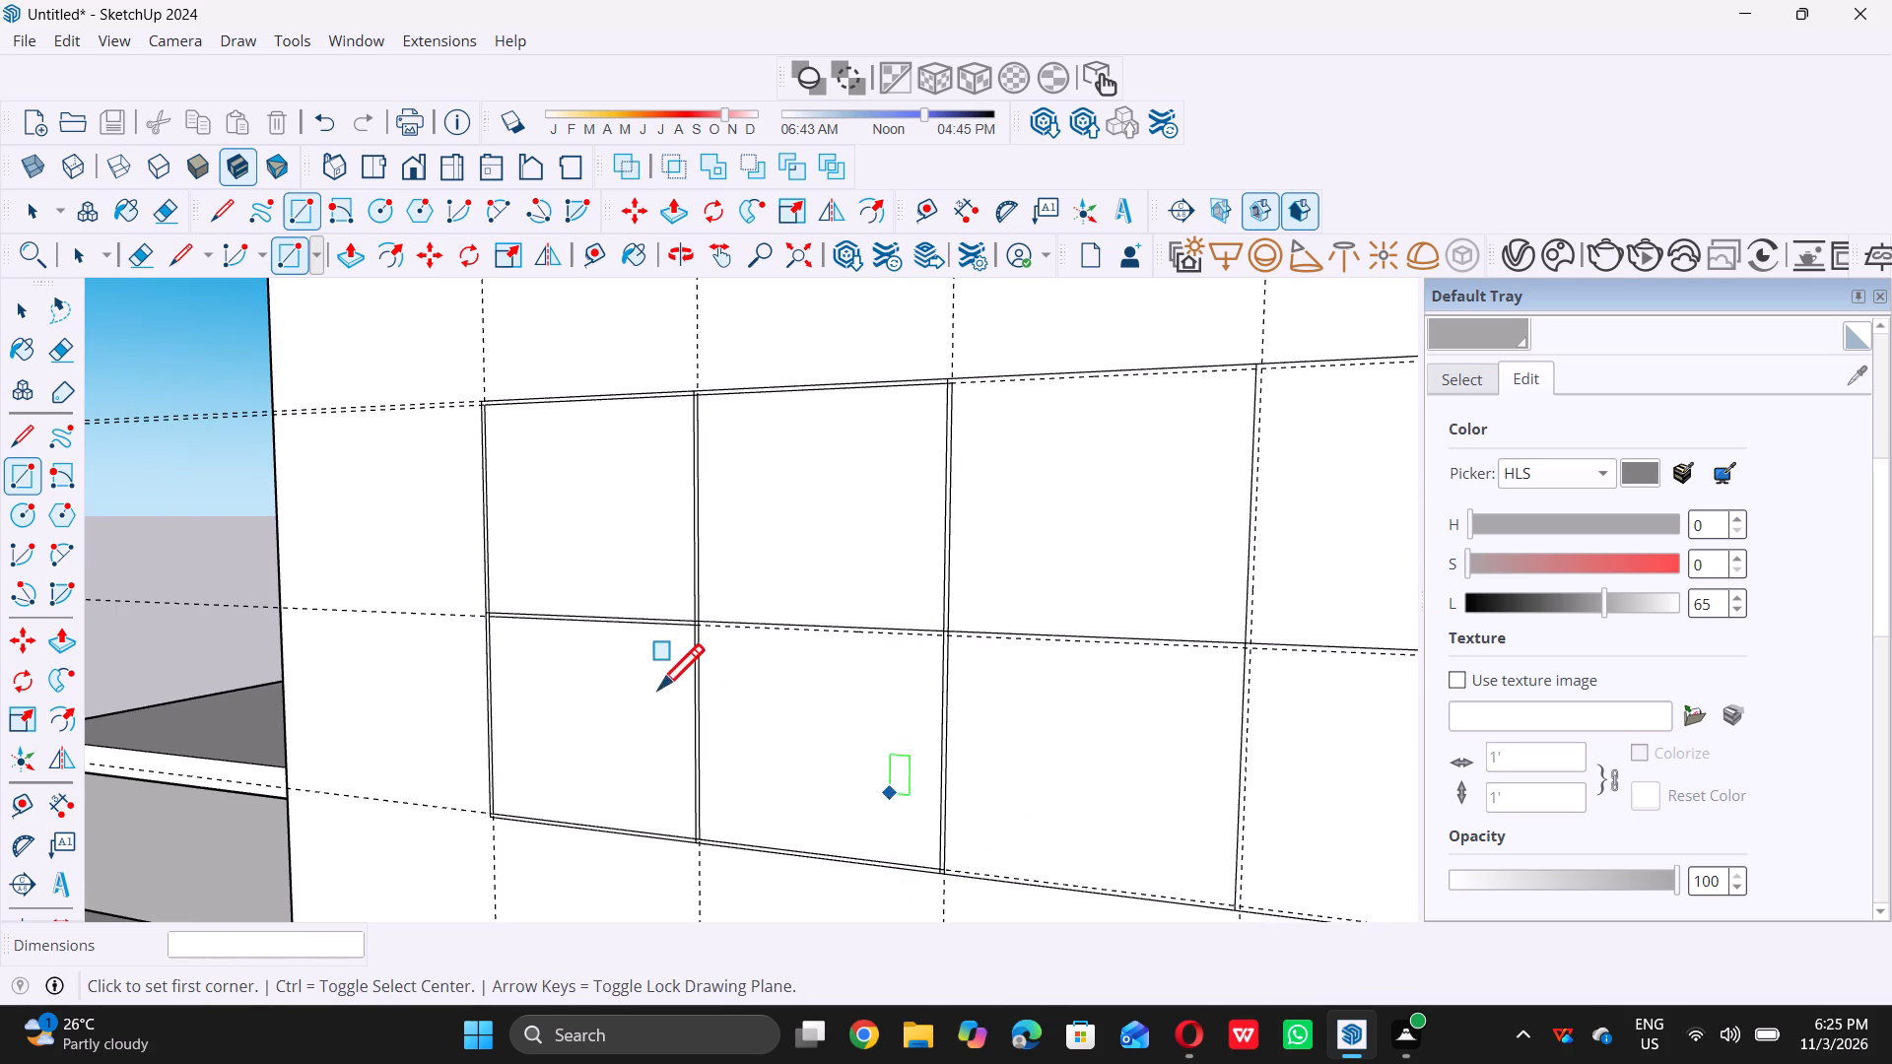
{"action": "scroll", "coordinate": [704, 633], "scroll_direction": "up", "scroll_amount": 6}
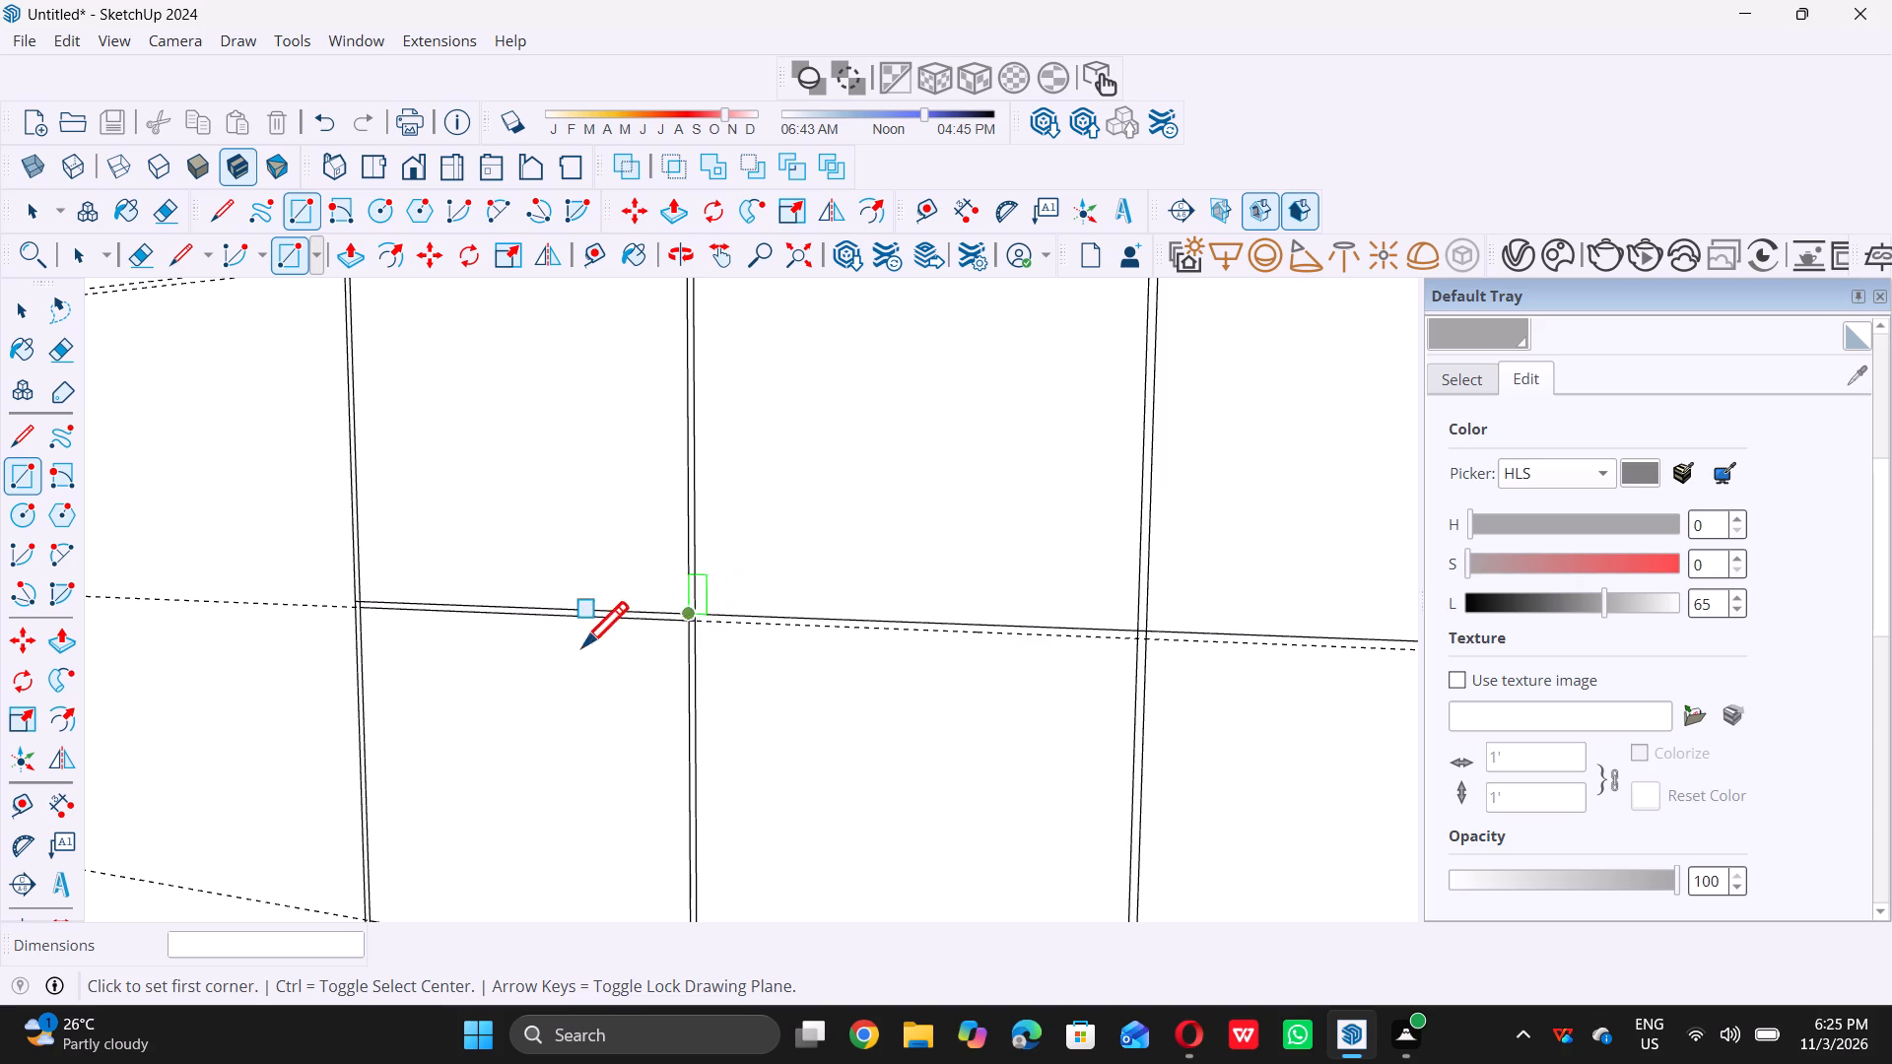
{"action": "scroll", "coordinate": [688, 631], "scroll_direction": "up", "scroll_amount": 6}
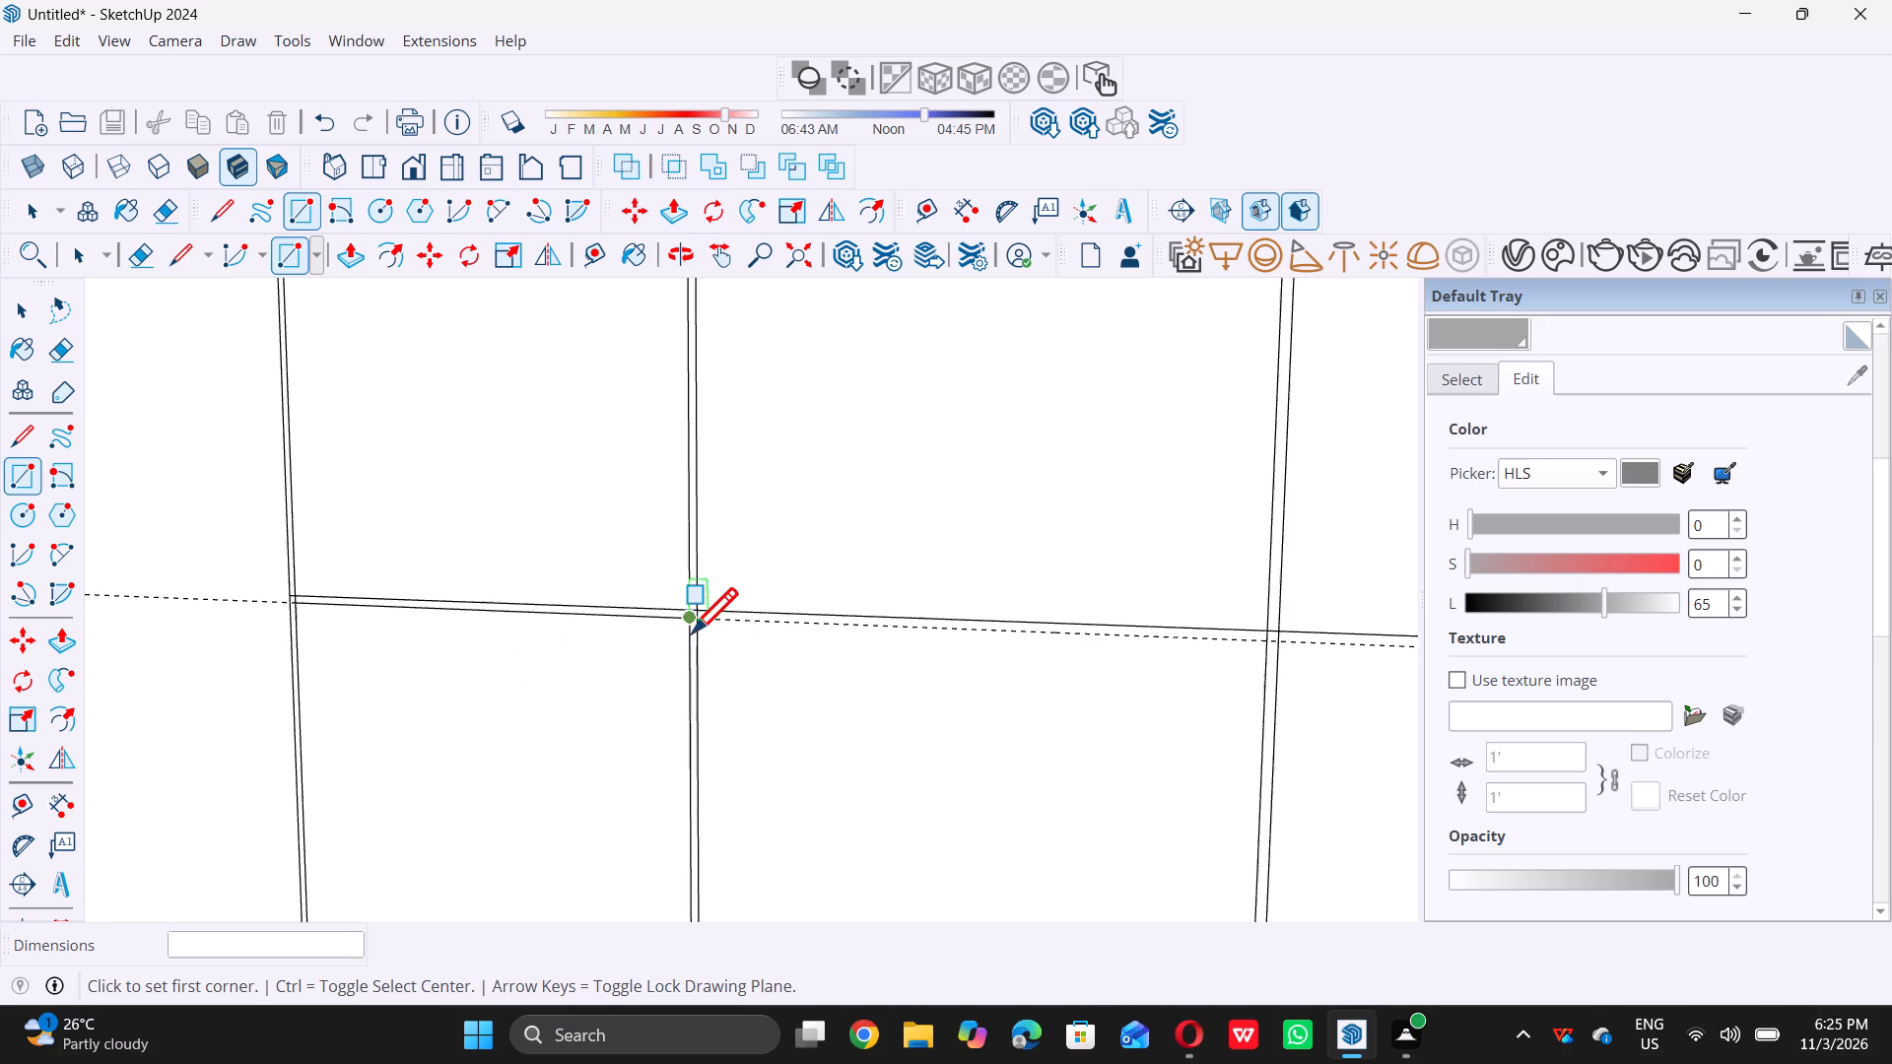
{"action": "scroll", "coordinate": [692, 632], "scroll_direction": "up", "scroll_amount": 3}
{"action": "left_click", "coordinate": [702, 615]}
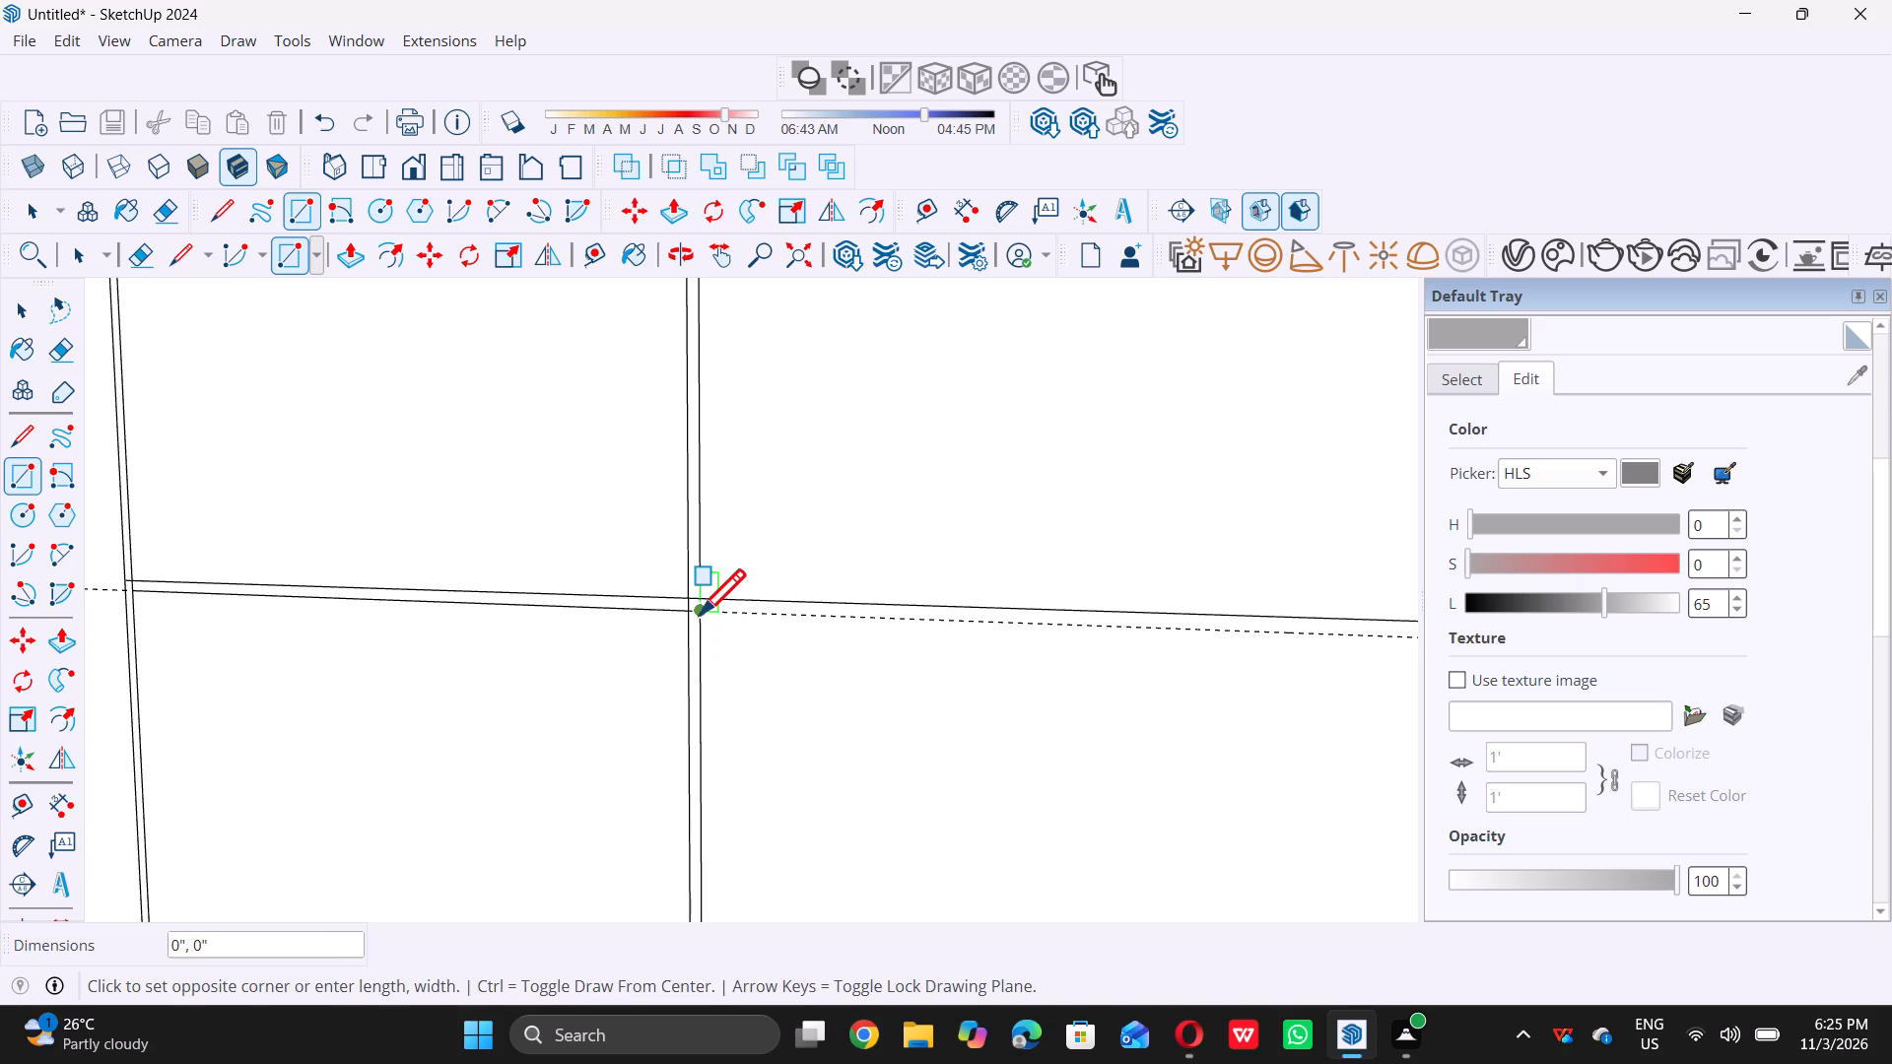
{"action": "scroll", "coordinate": [699, 614], "scroll_direction": "down", "scroll_amount": 11}
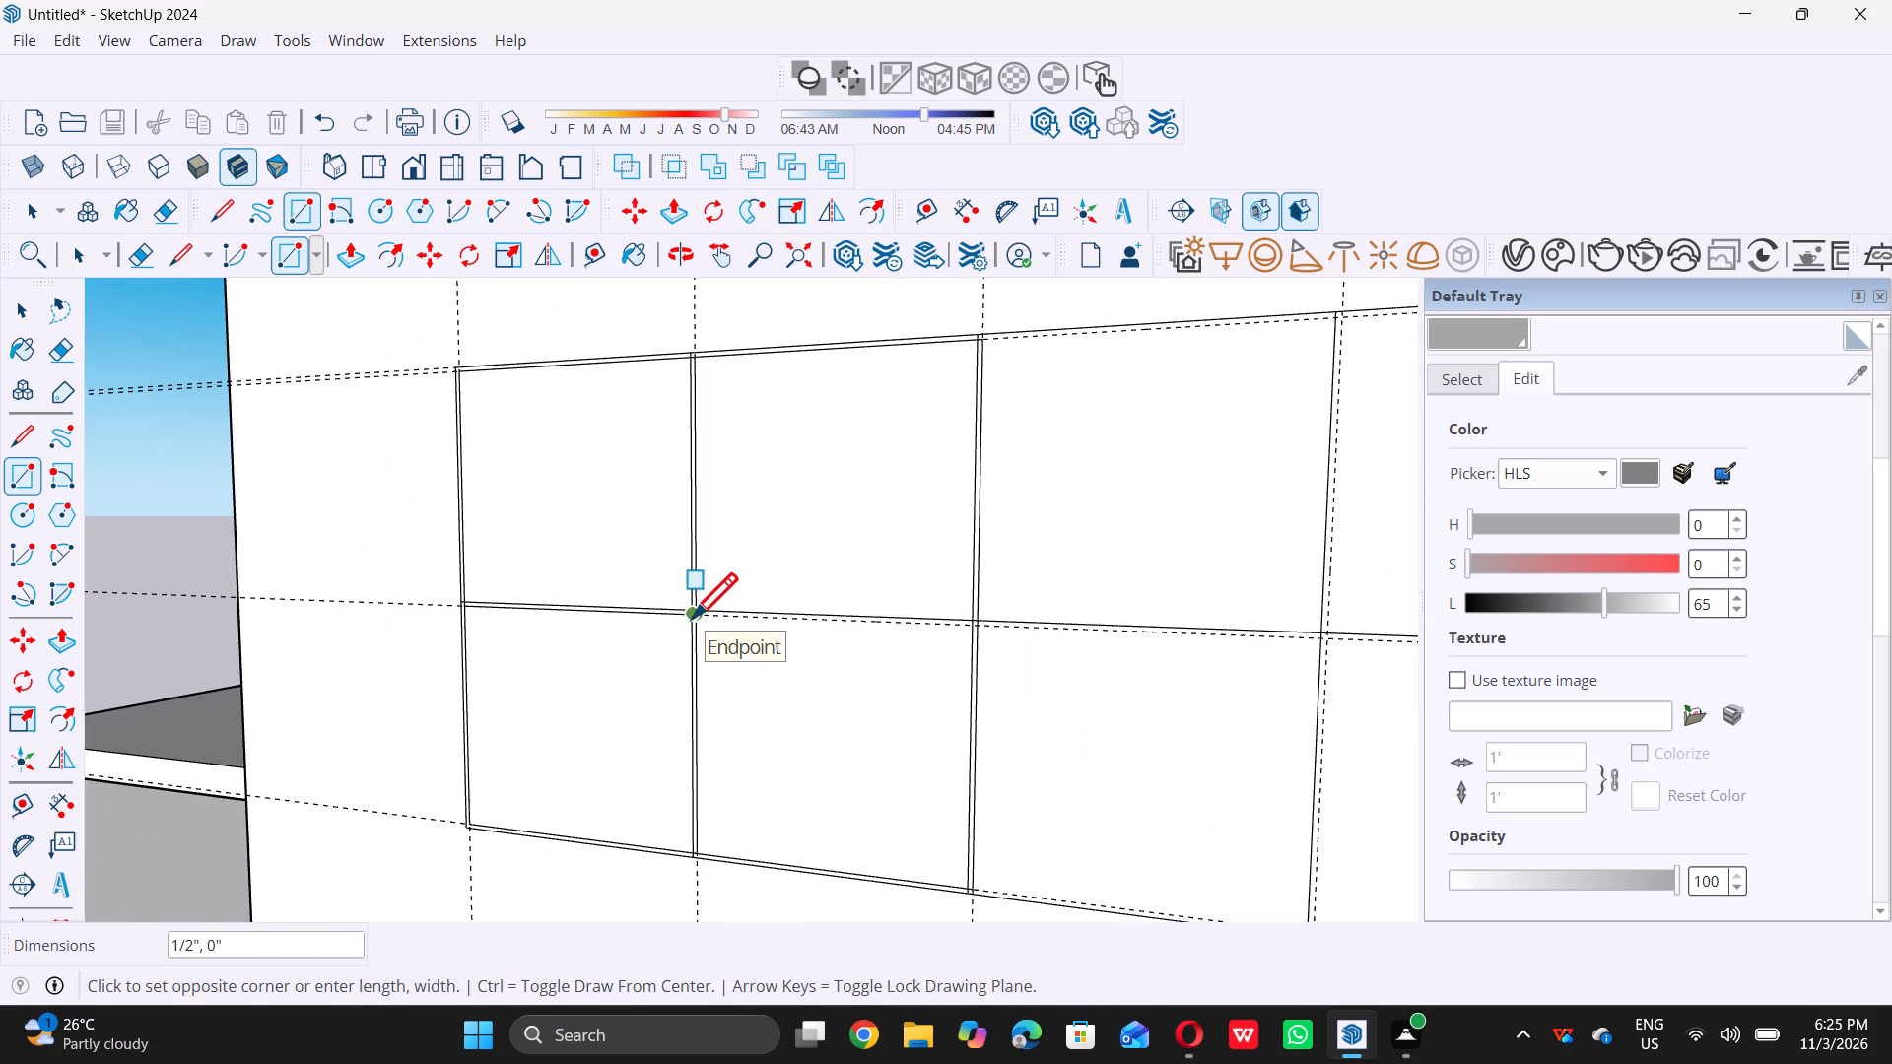
{"action": "scroll", "coordinate": [692, 618], "scroll_direction": "down", "scroll_amount": 2}
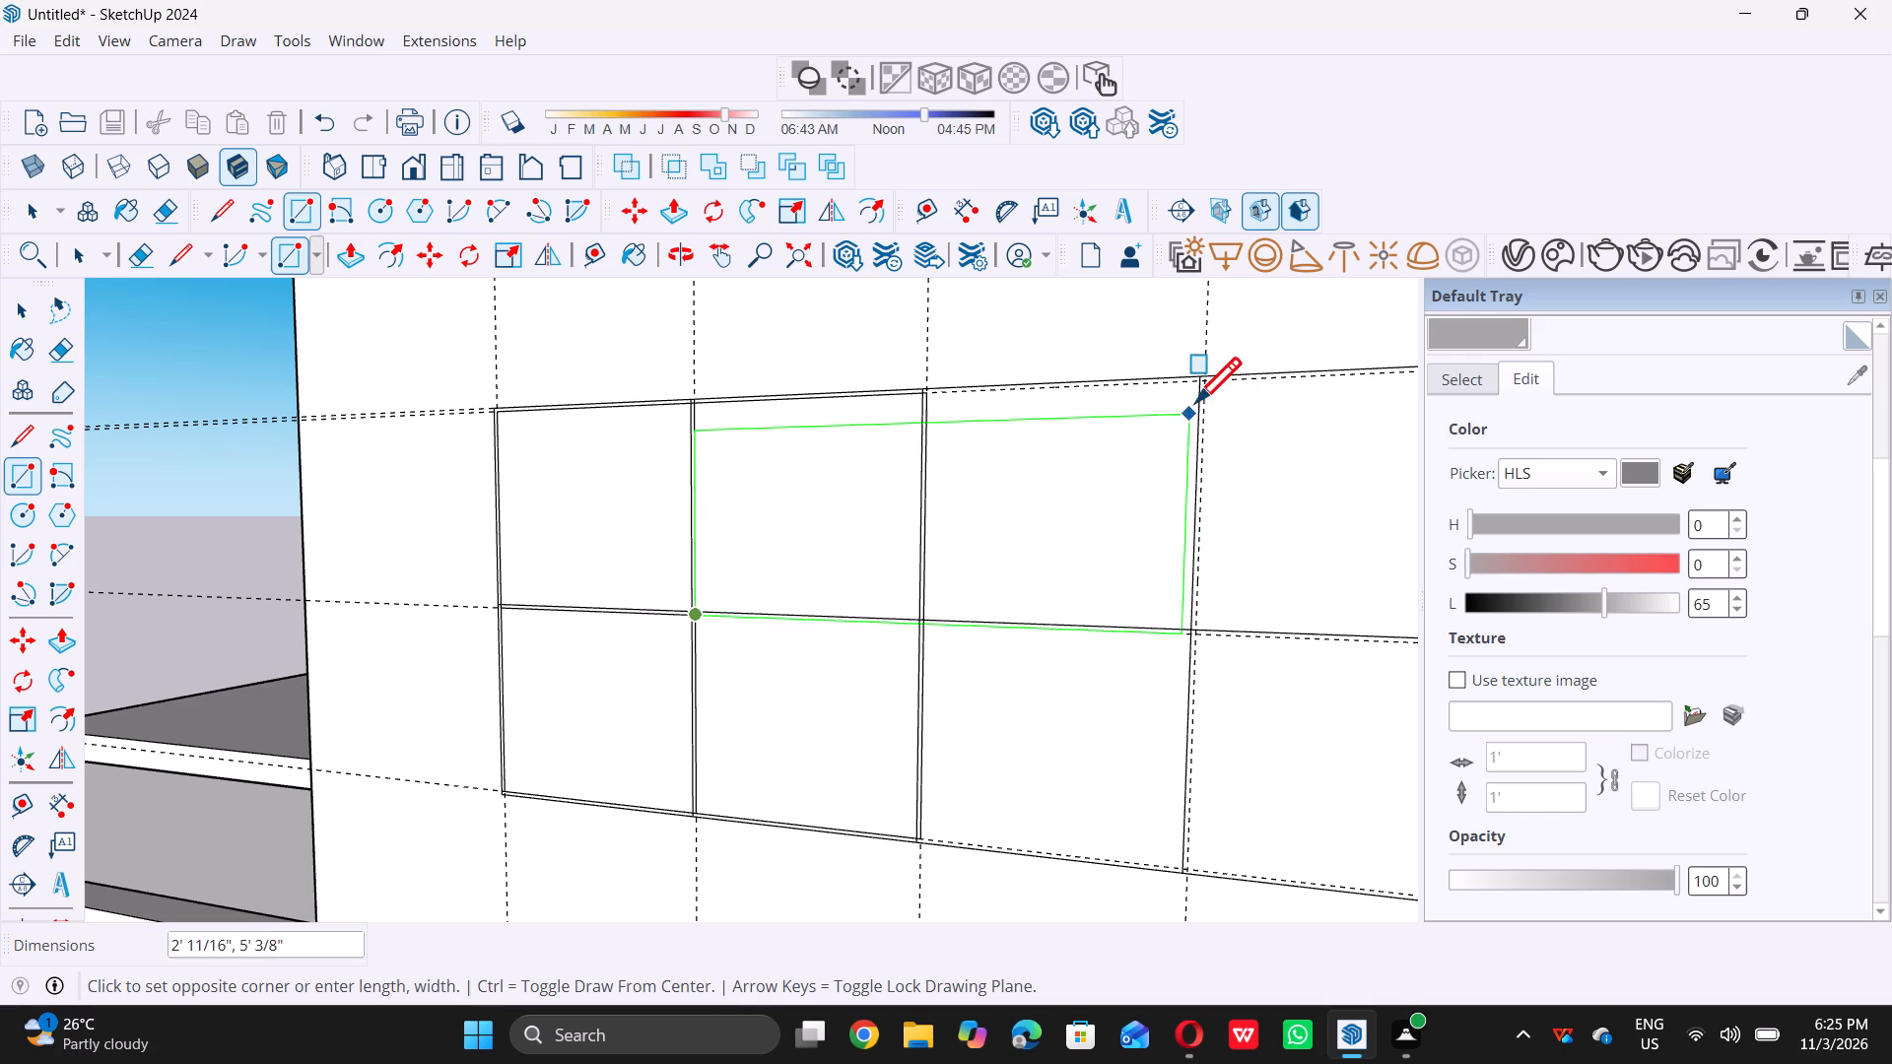
{"action": "scroll", "coordinate": [1195, 401], "scroll_direction": "up", "scroll_amount": 8}
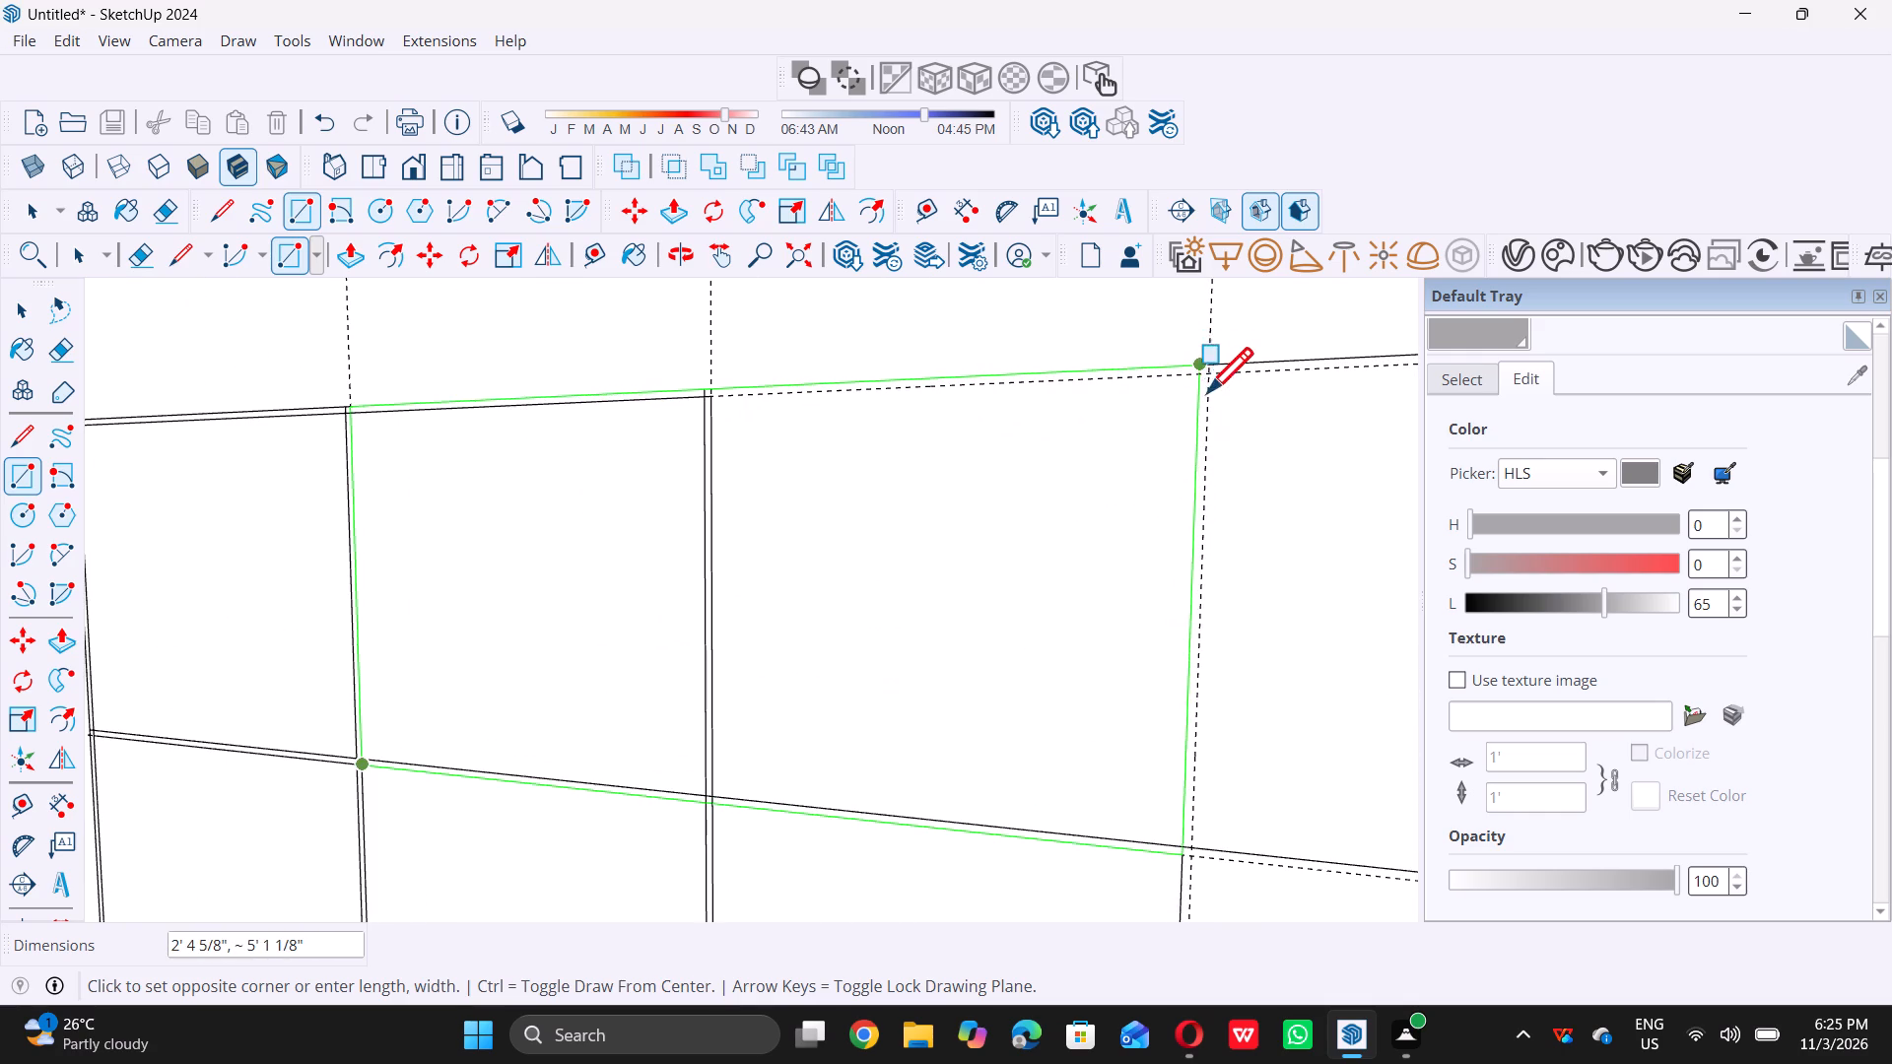
{"action": "scroll", "coordinate": [1205, 392], "scroll_direction": "up", "scroll_amount": 4}
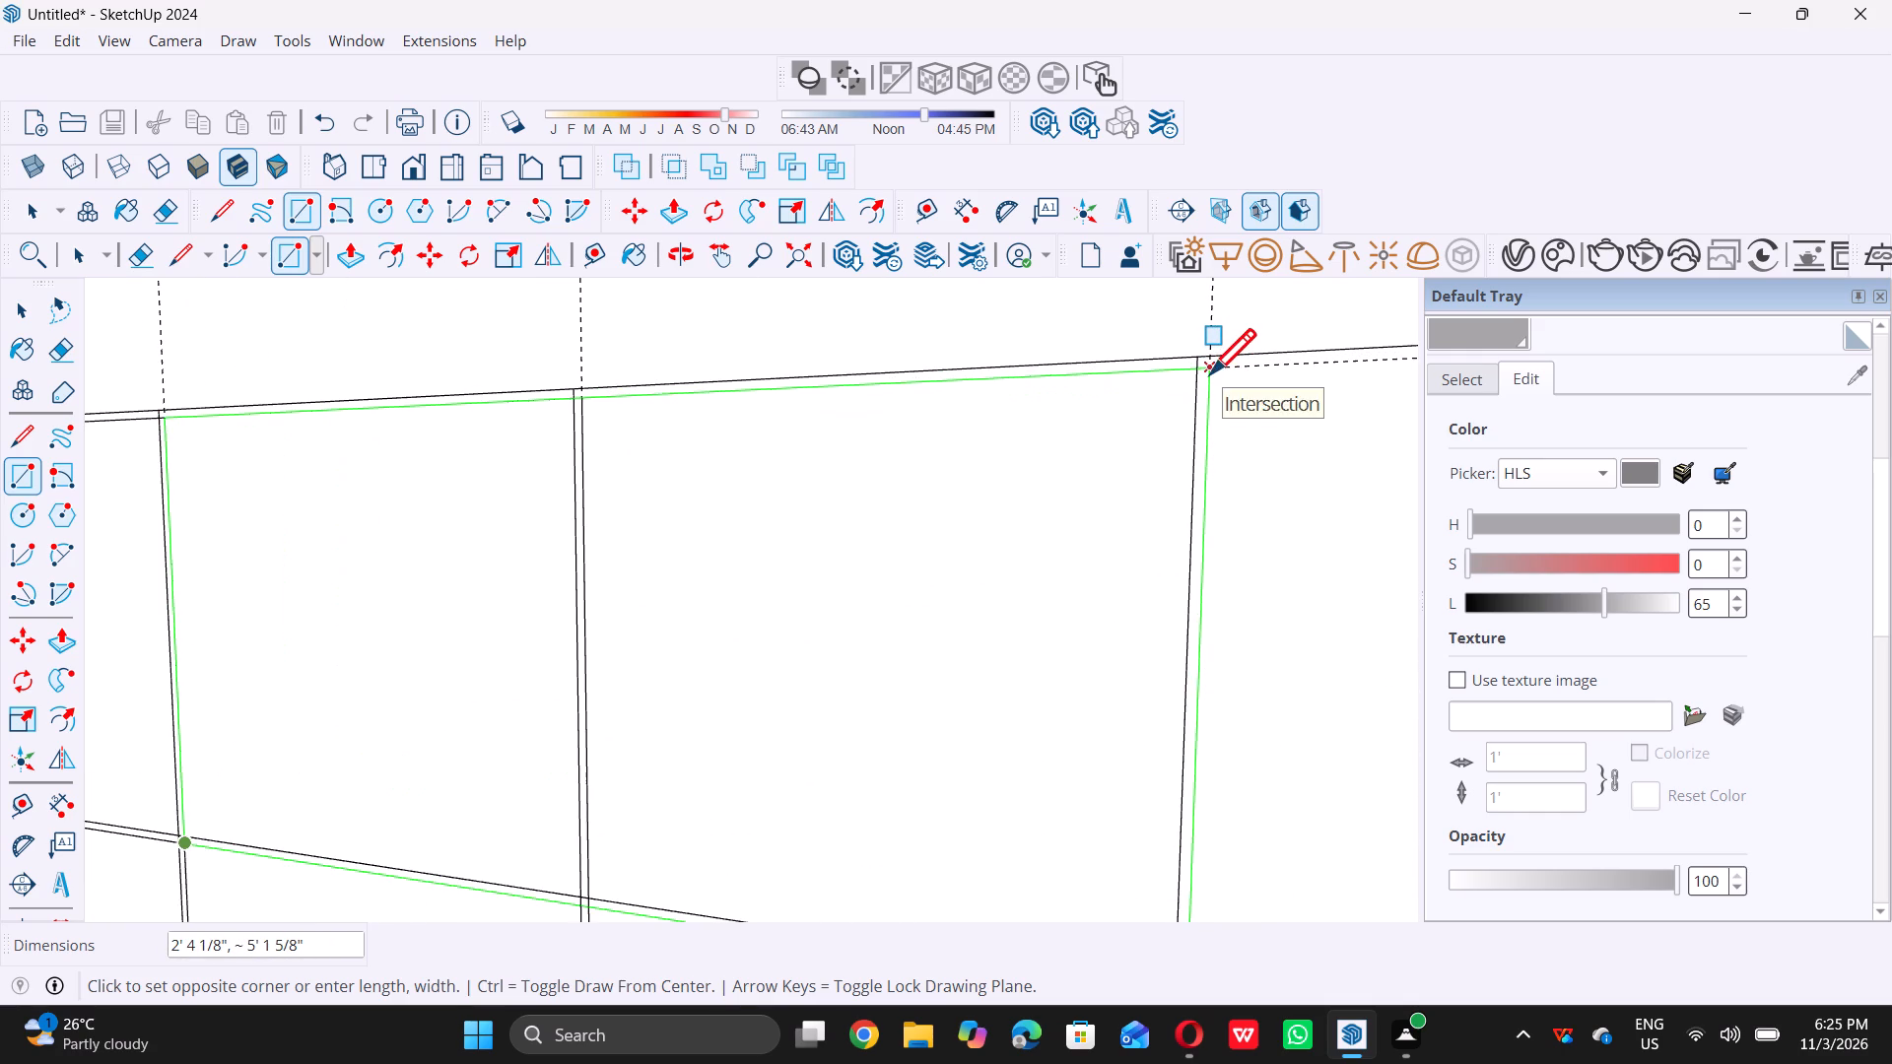
{"action": "left_click", "coordinate": [1210, 371]}
Draw a rectangle across the lower cells of the third and fourth columns, about 5' 1 5/8" wide by 2' 3 5/8" high.
{"action": "scroll", "coordinate": [783, 542], "scroll_direction": "down", "scroll_amount": 11}
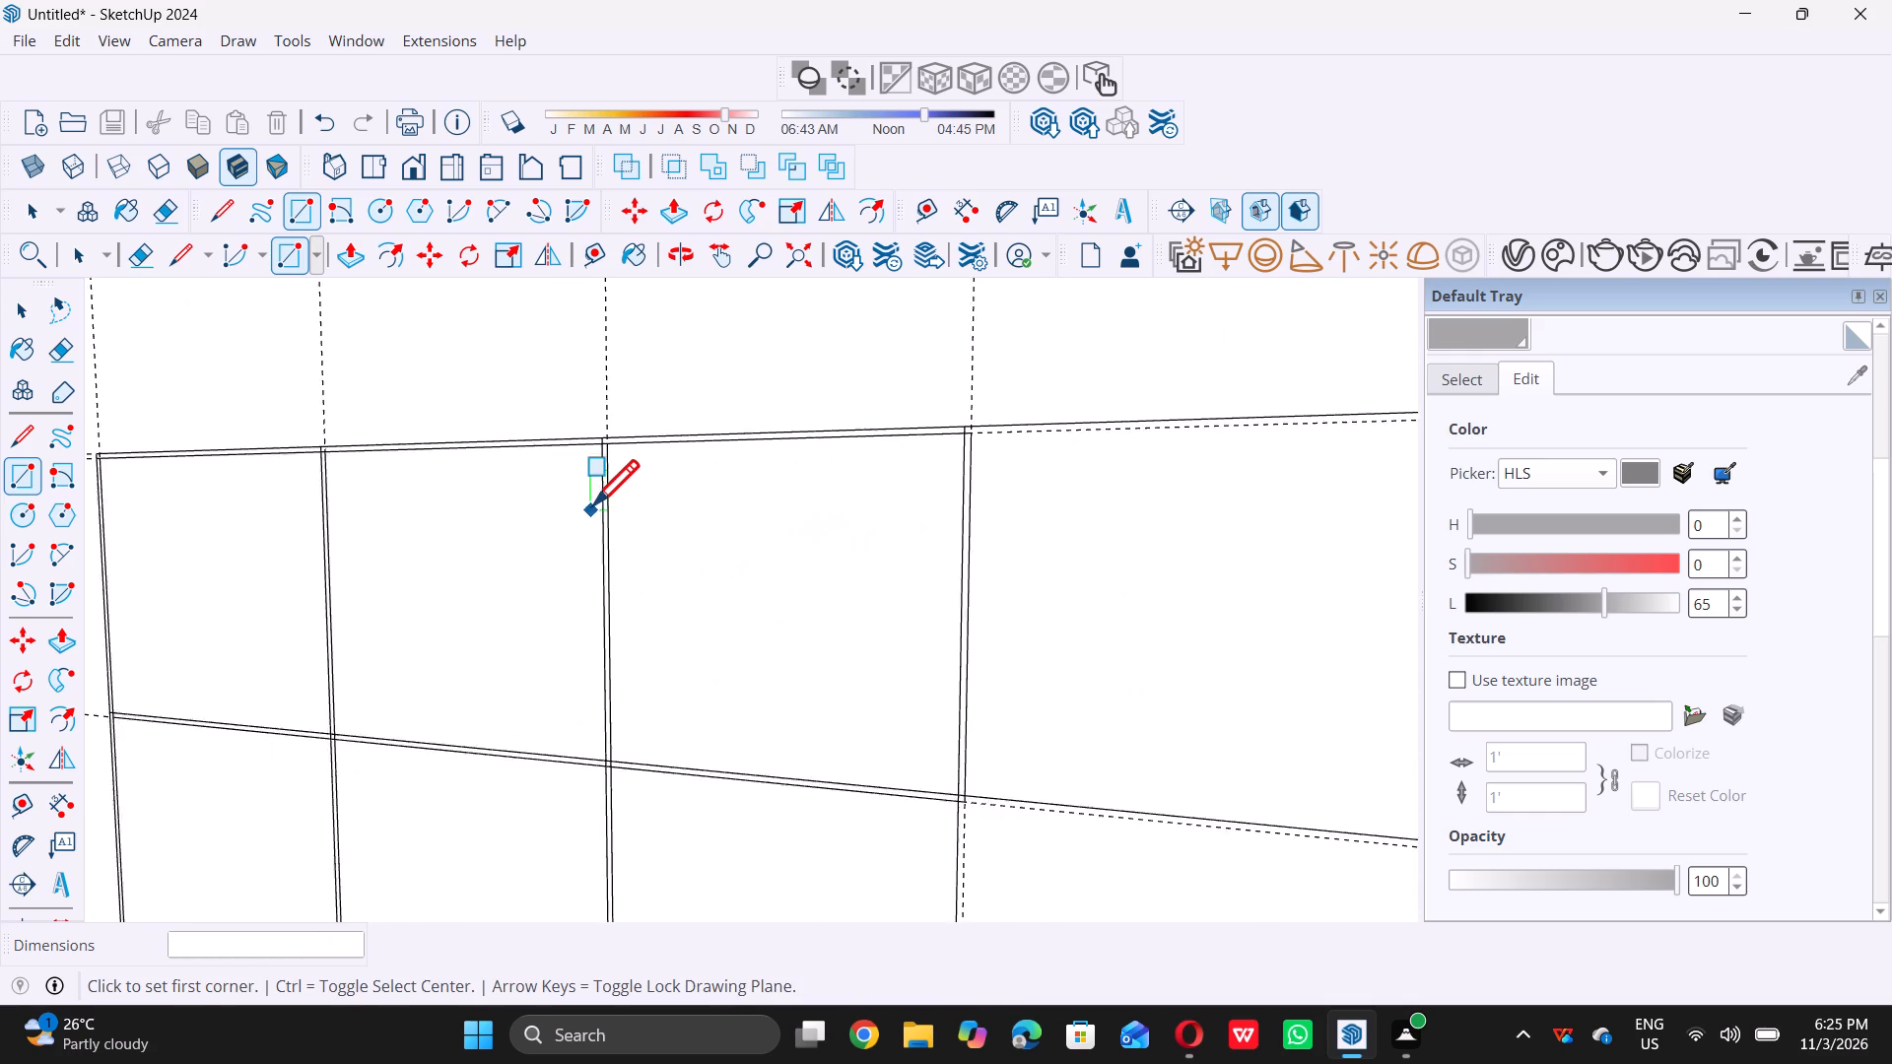
{"action": "scroll", "coordinate": [593, 504], "scroll_direction": "down", "scroll_amount": 16}
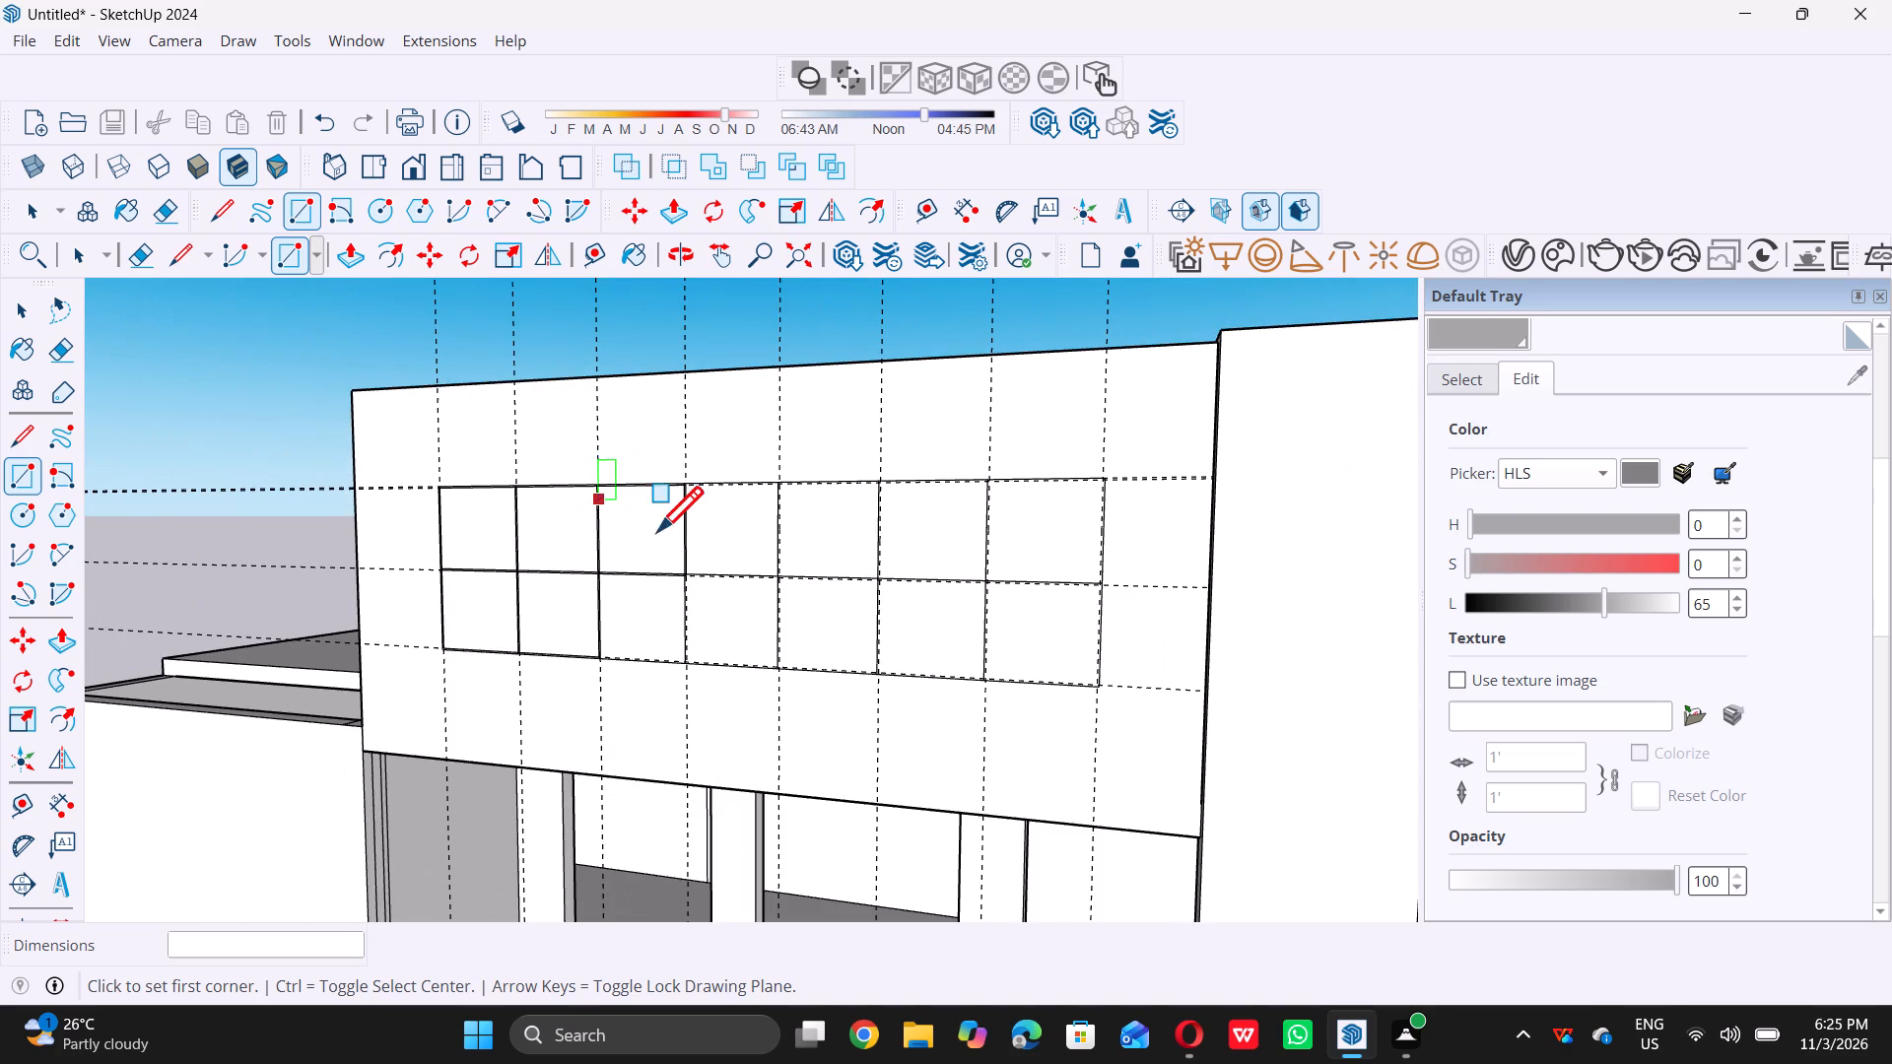
{"action": "scroll", "coordinate": [869, 581], "scroll_direction": "up", "scroll_amount": 6}
{"action": "scroll", "coordinate": [634, 700], "scroll_direction": "up", "scroll_amount": 4}
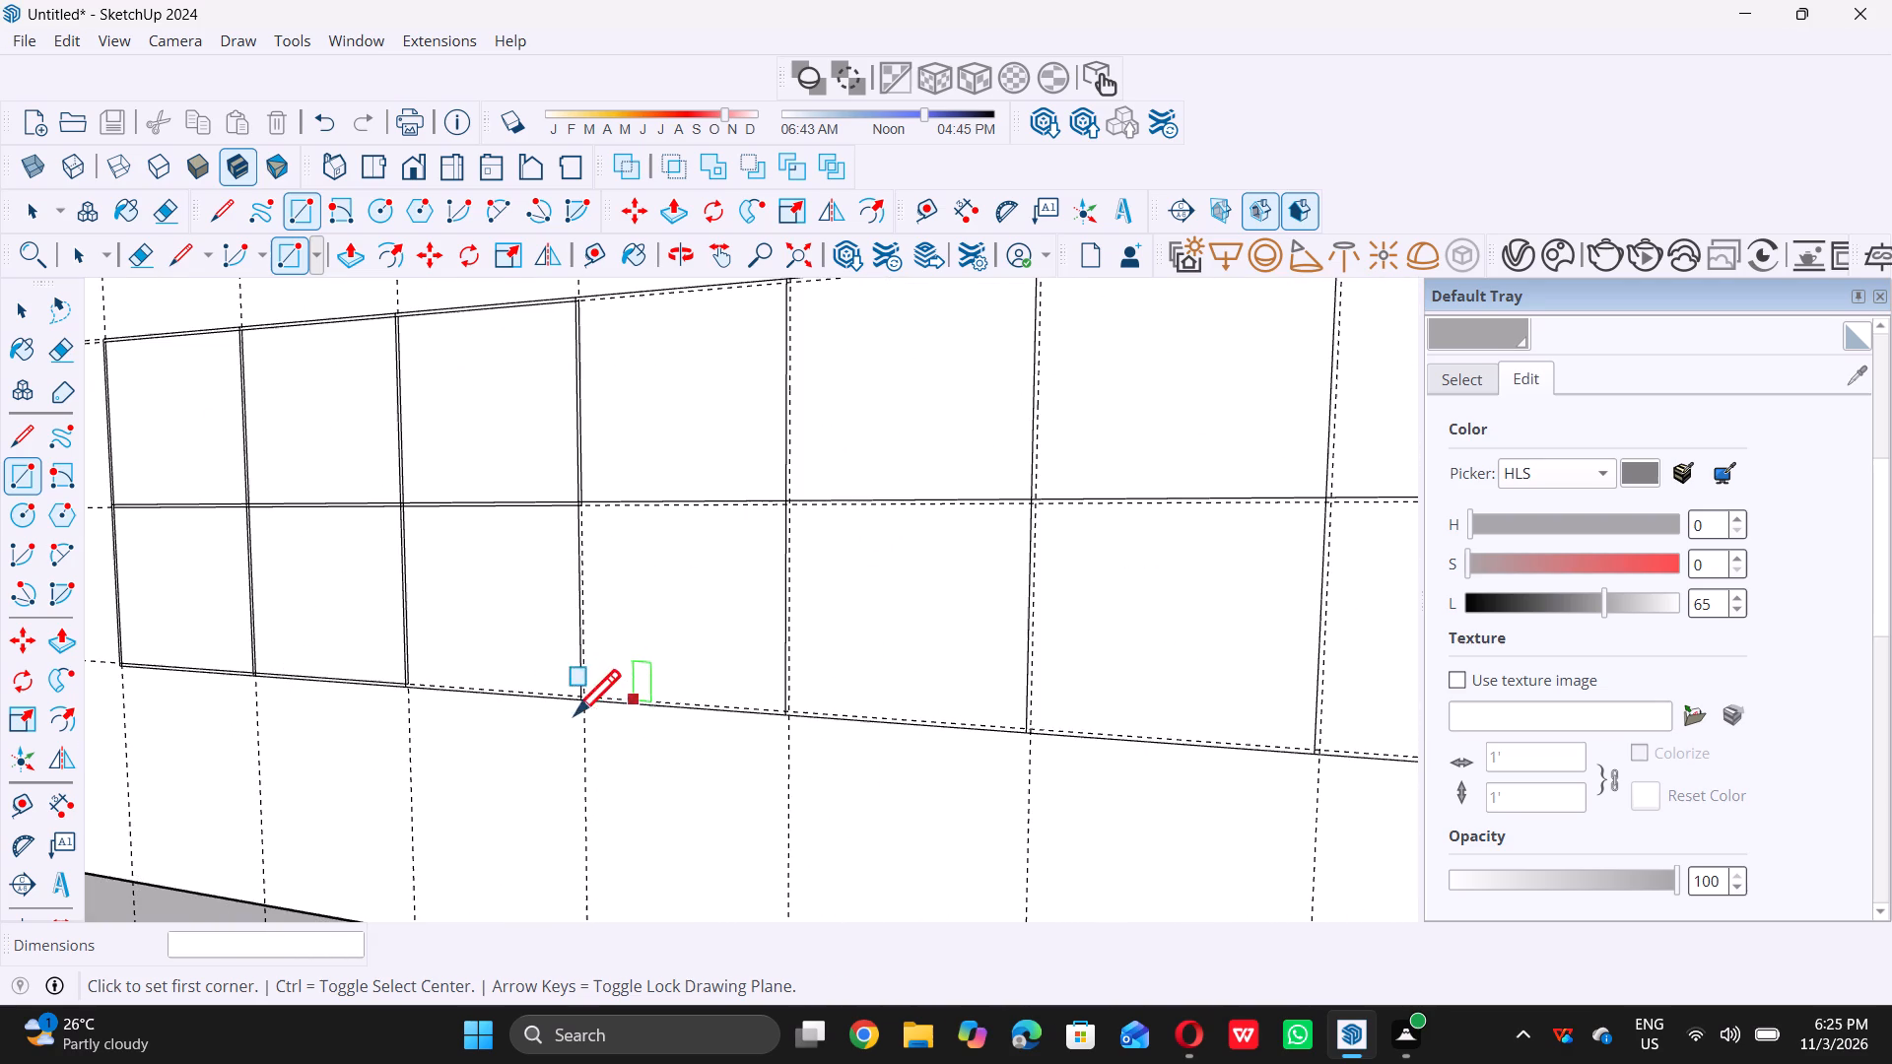
{"action": "scroll", "coordinate": [388, 695], "scroll_direction": "up", "scroll_amount": 4}
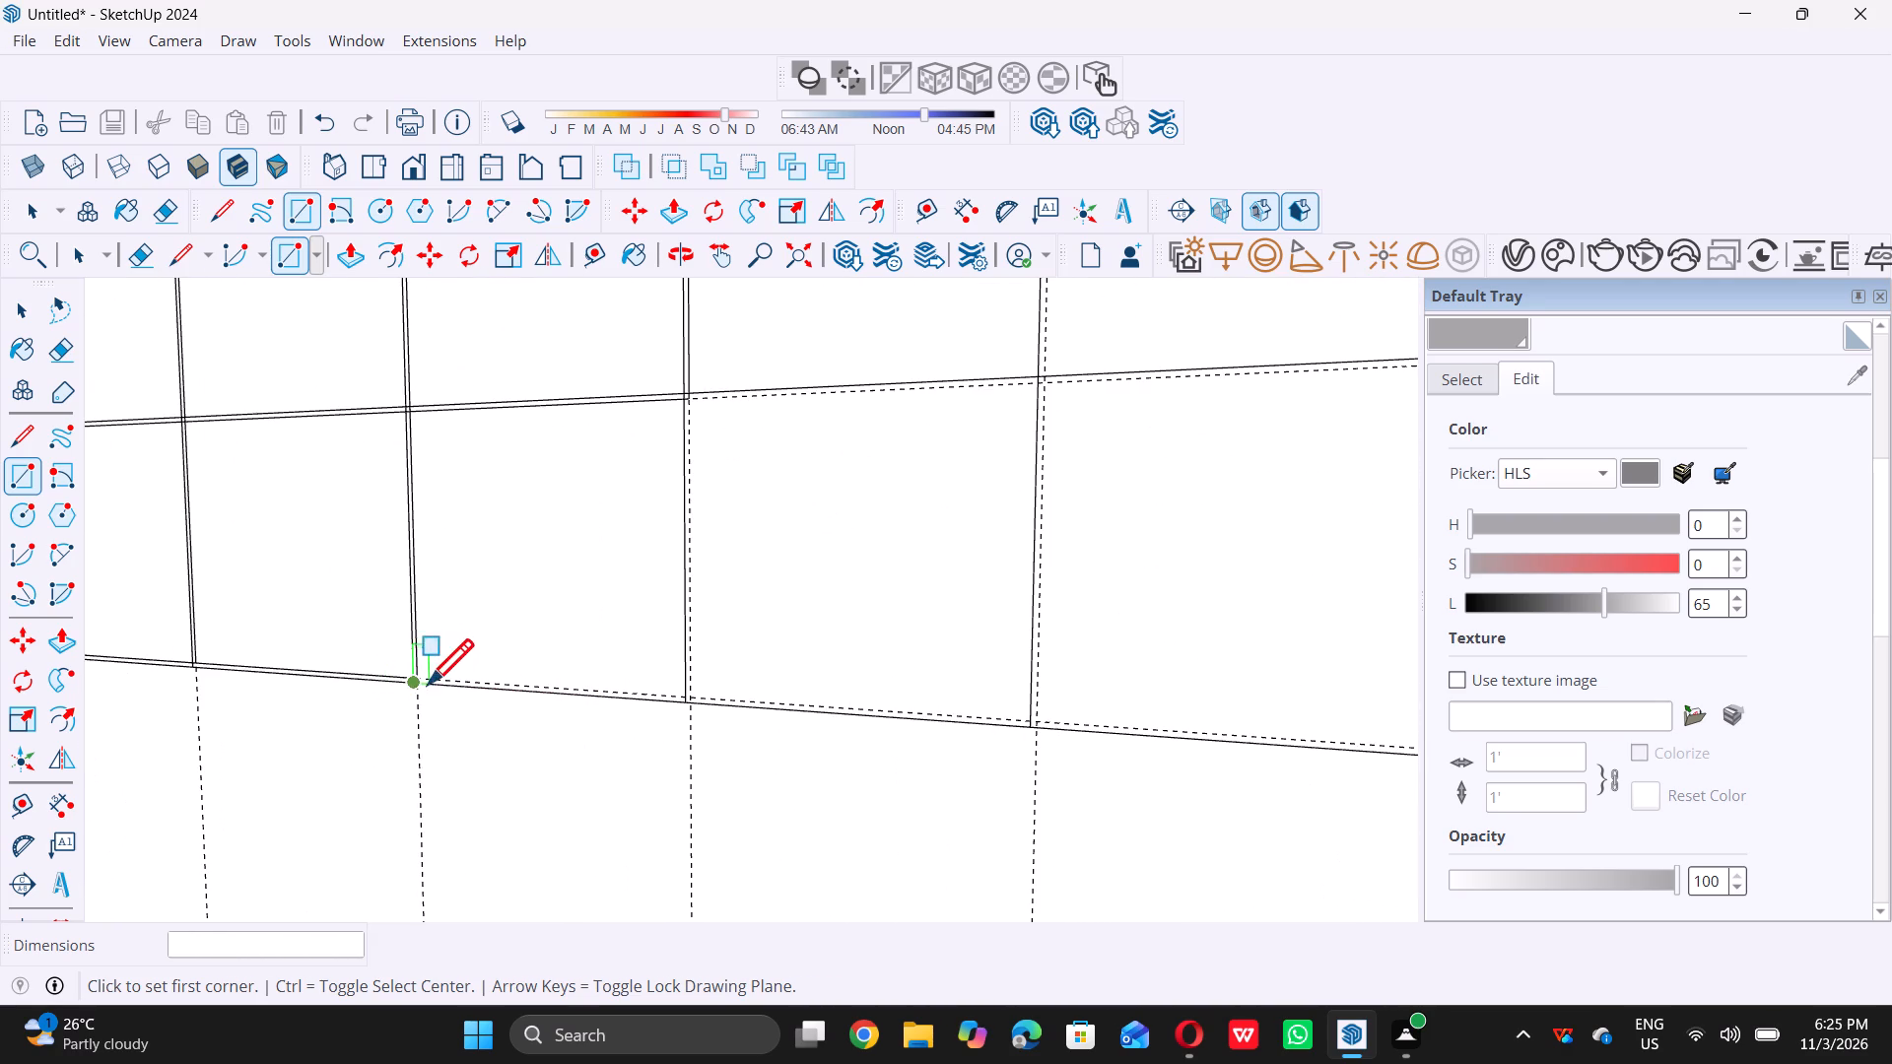
{"action": "scroll", "coordinate": [428, 672], "scroll_direction": "up", "scroll_amount": 13}
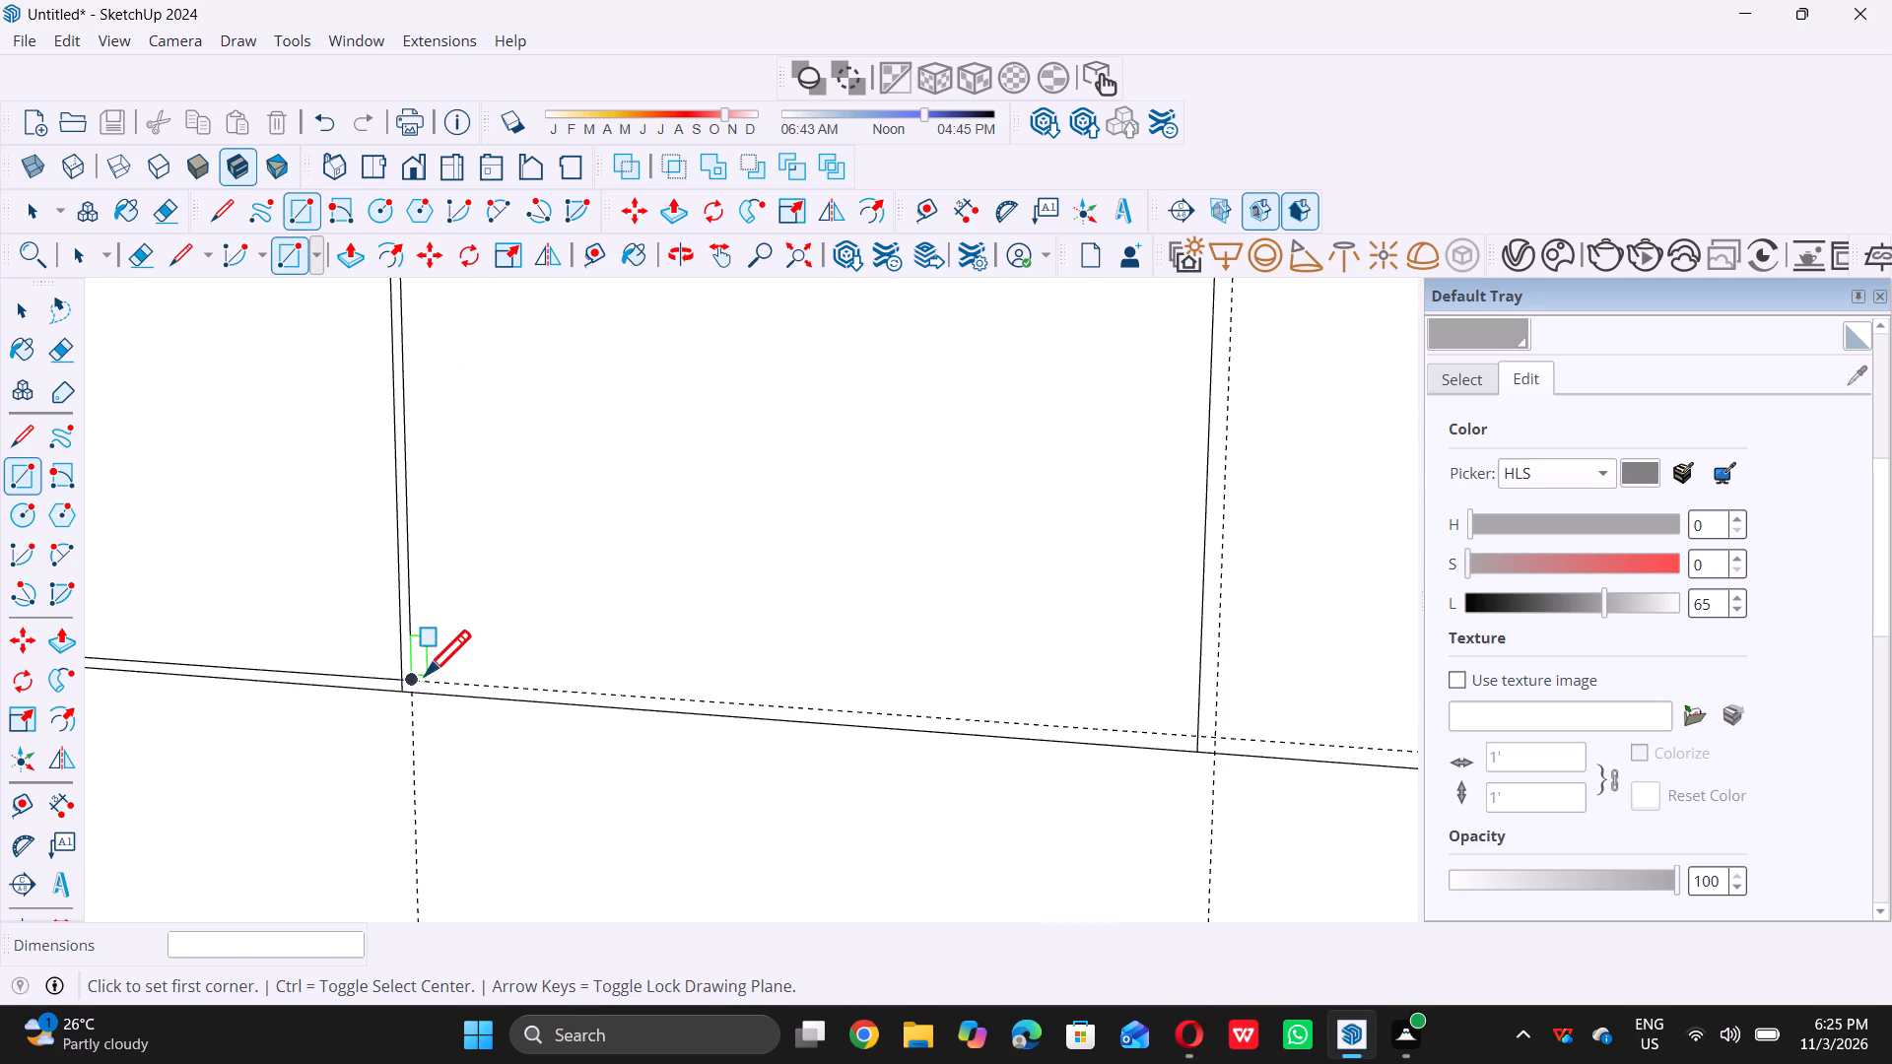
{"action": "left_click", "coordinate": [412, 679]}
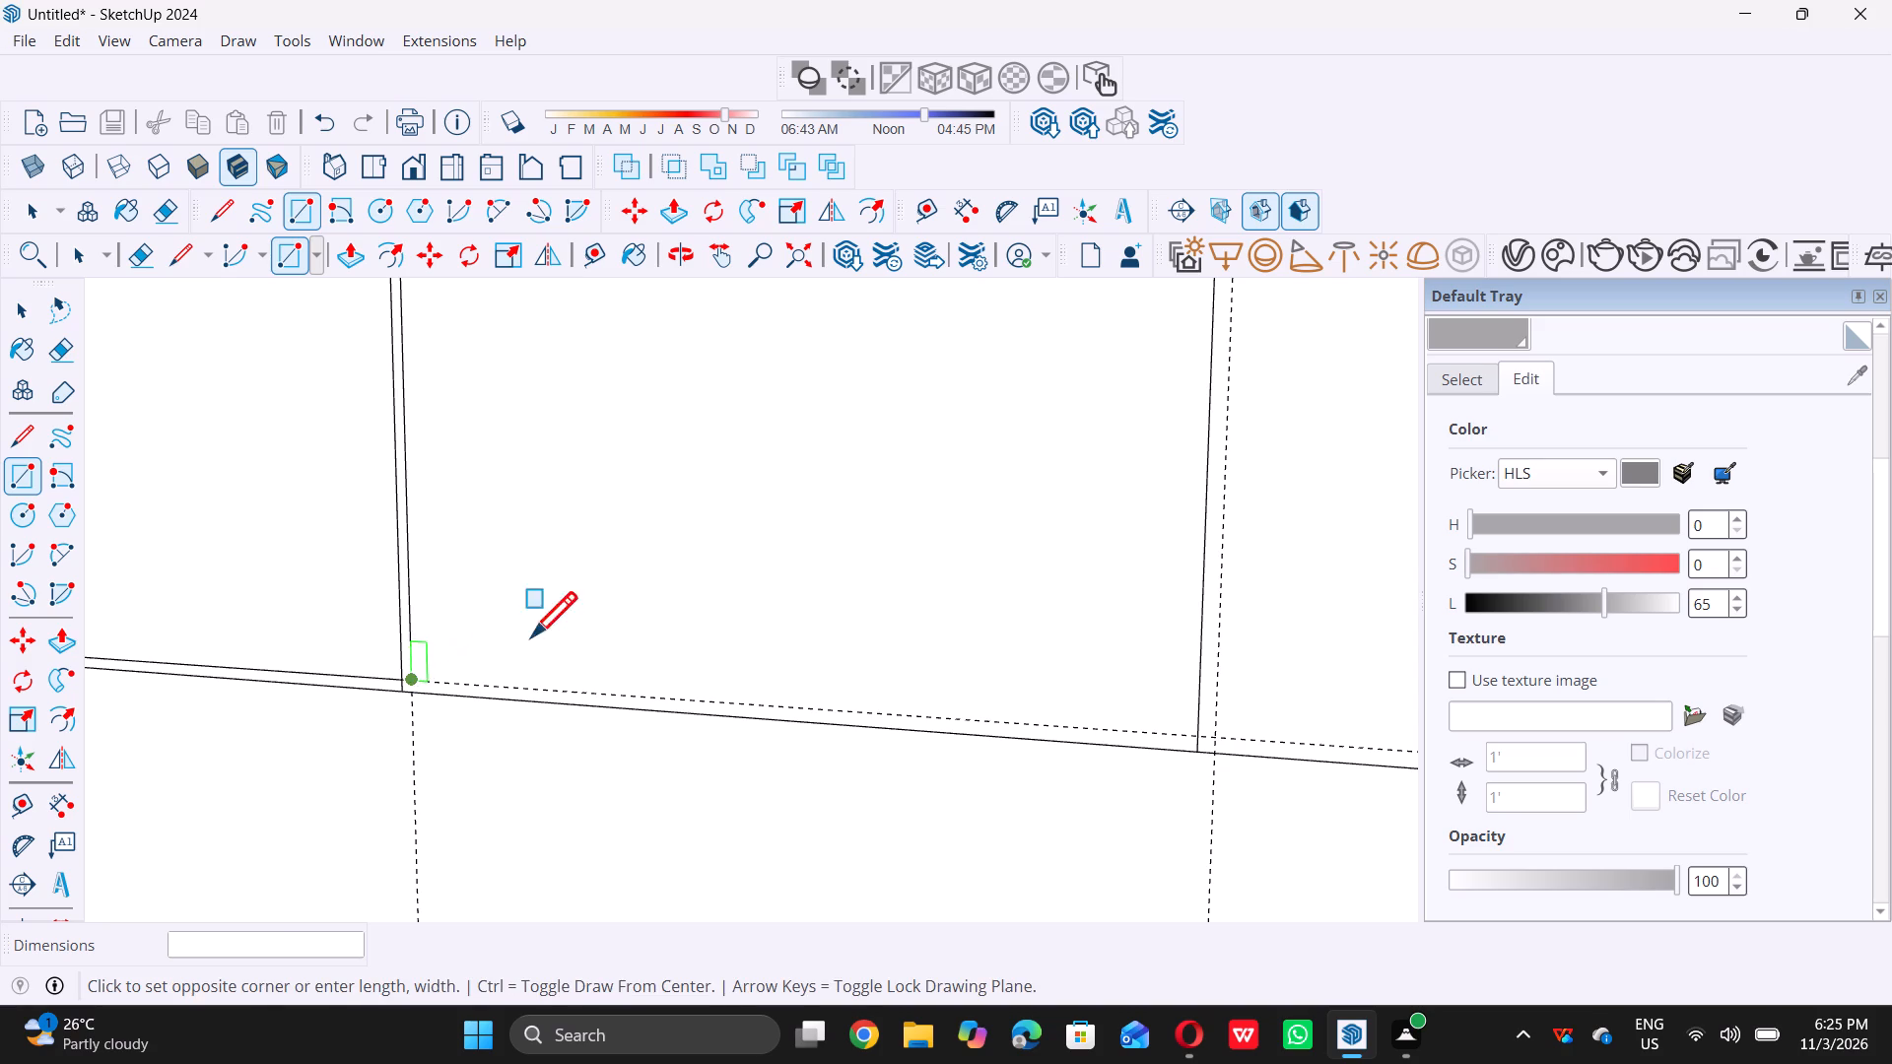
{"action": "scroll", "coordinate": [857, 545], "scroll_direction": "down", "scroll_amount": 13}
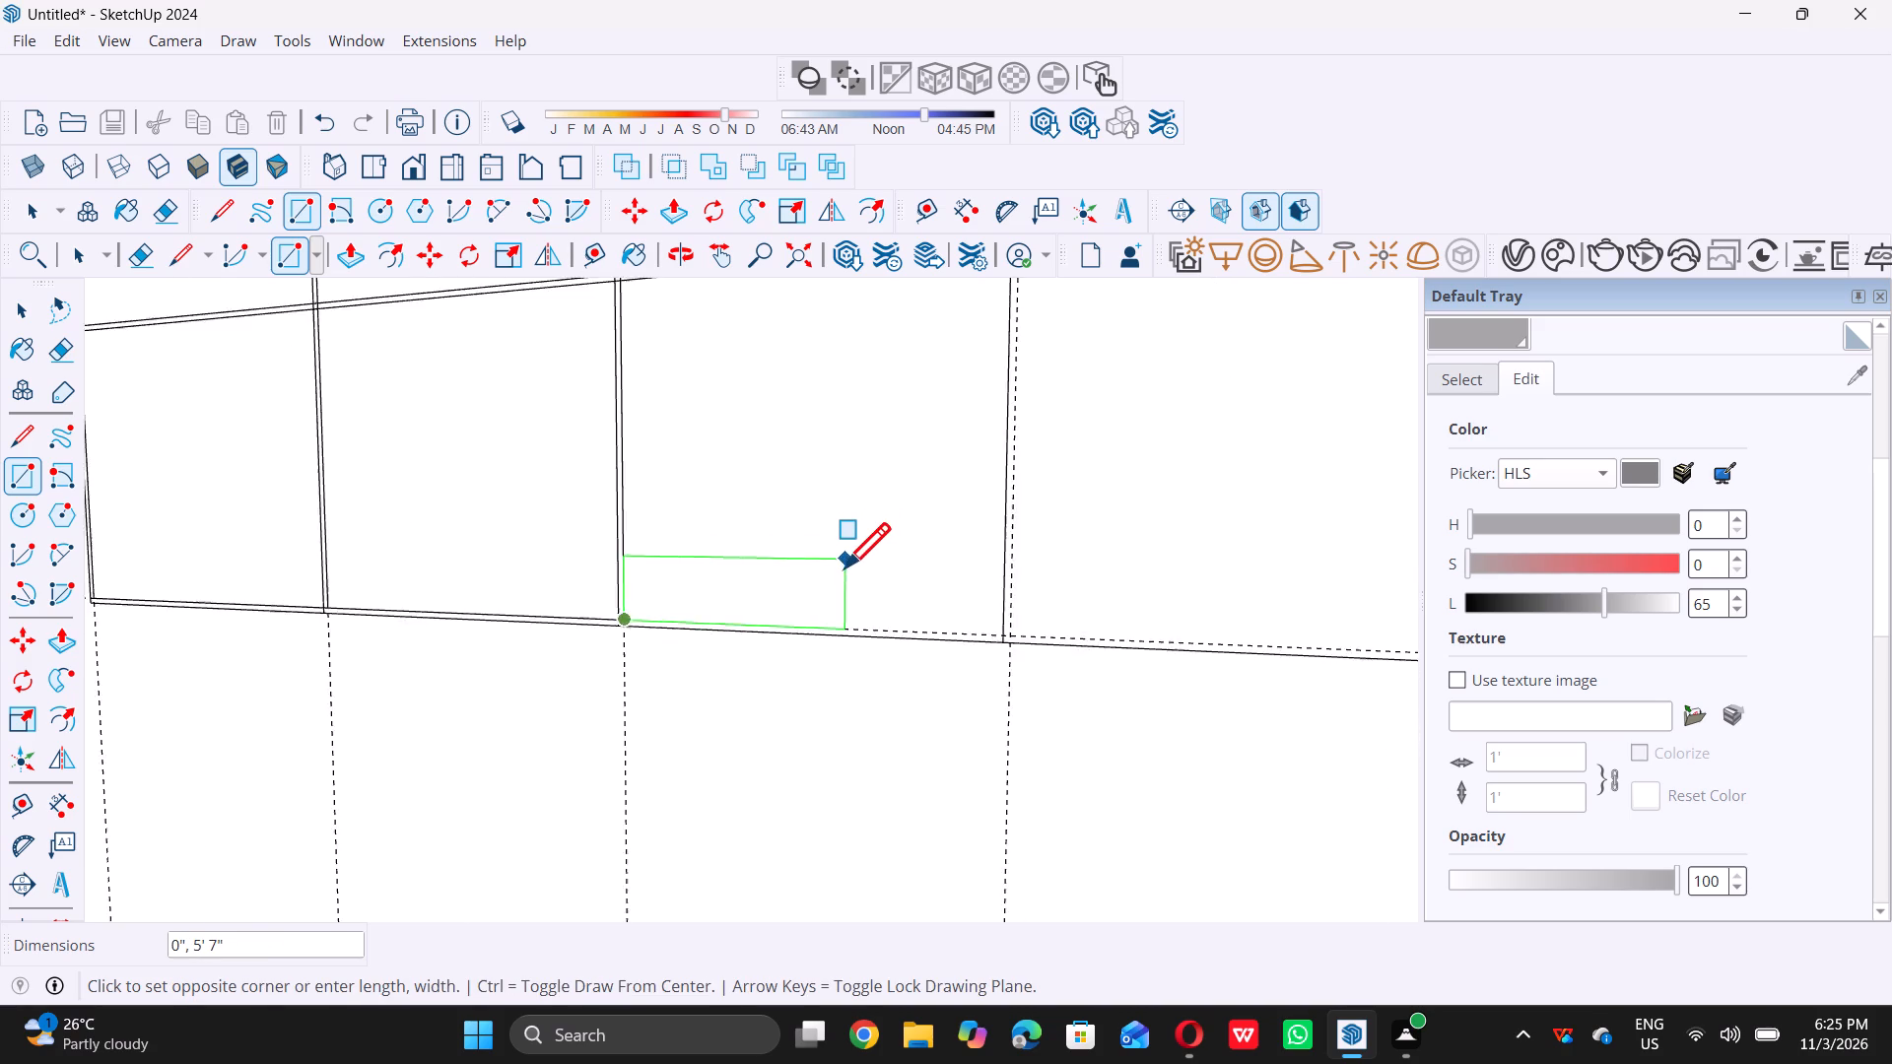
{"action": "scroll", "coordinate": [845, 567], "scroll_direction": "down", "scroll_amount": 7}
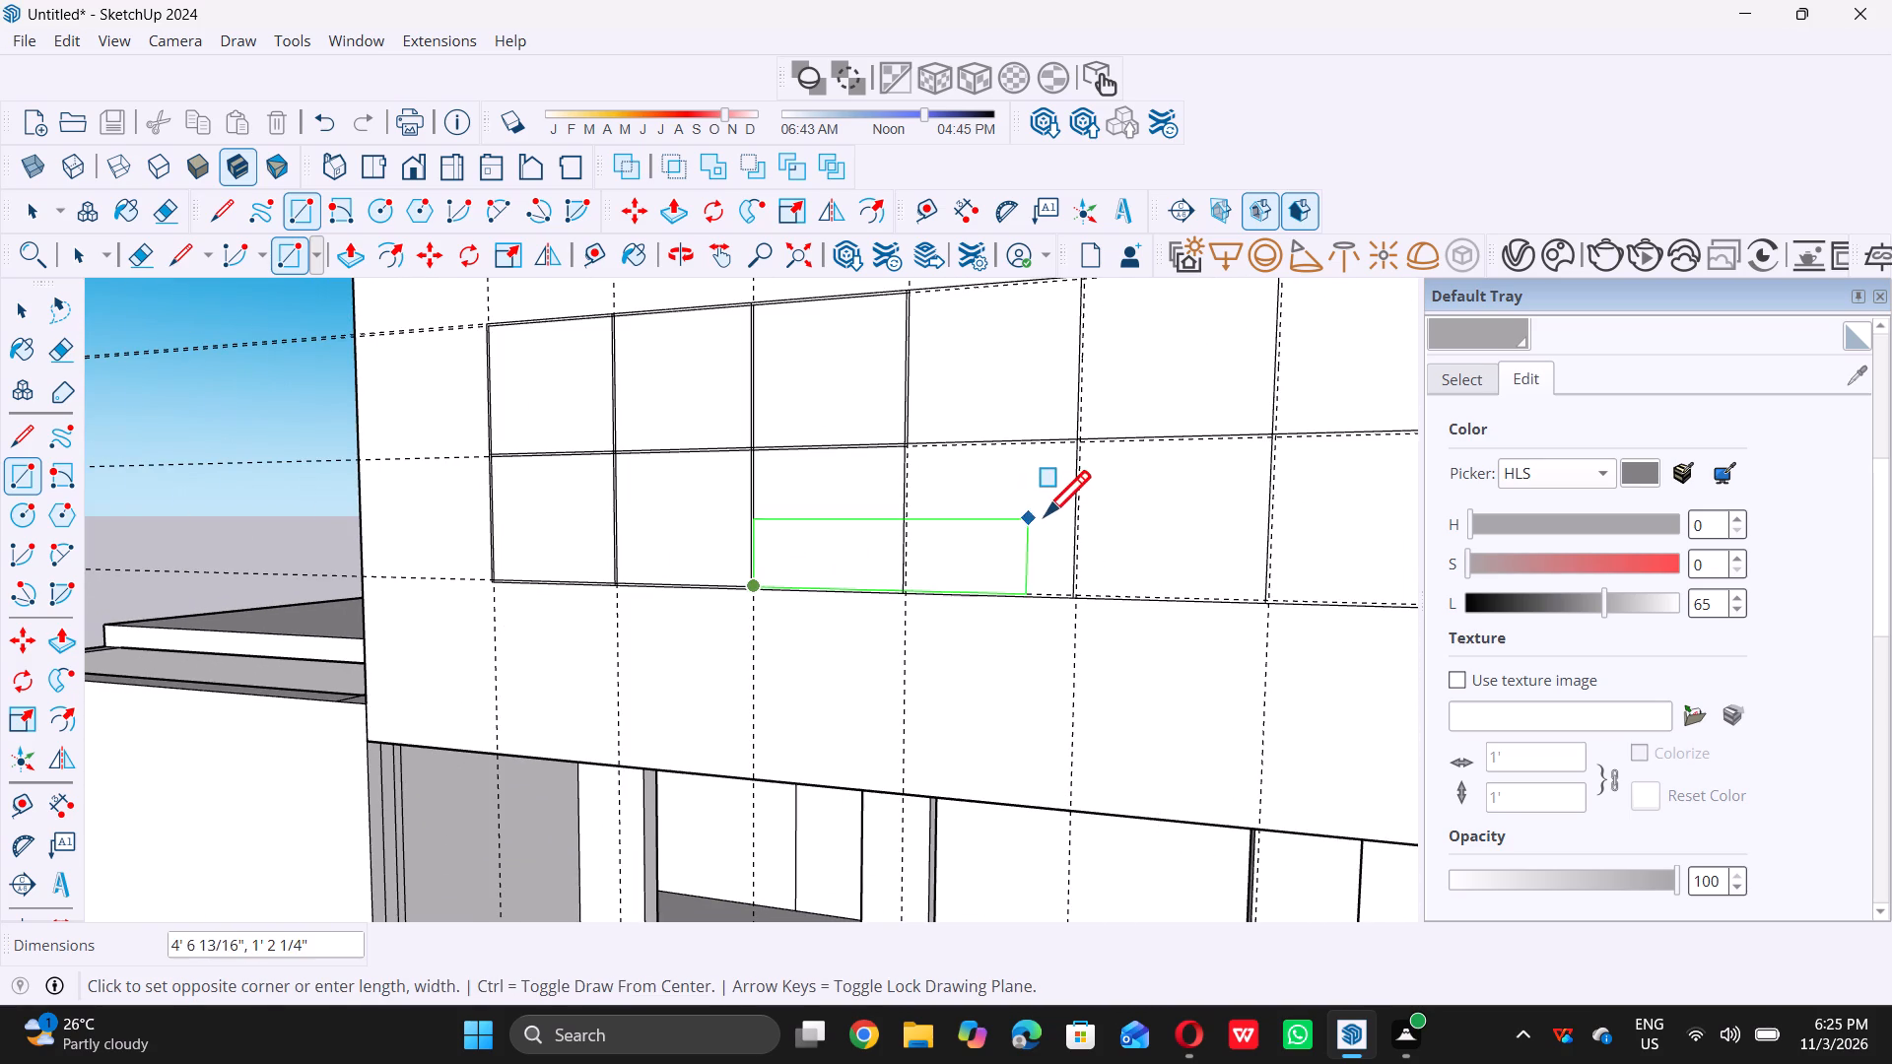
{"action": "scroll", "coordinate": [1075, 448], "scroll_direction": "up", "scroll_amount": 4}
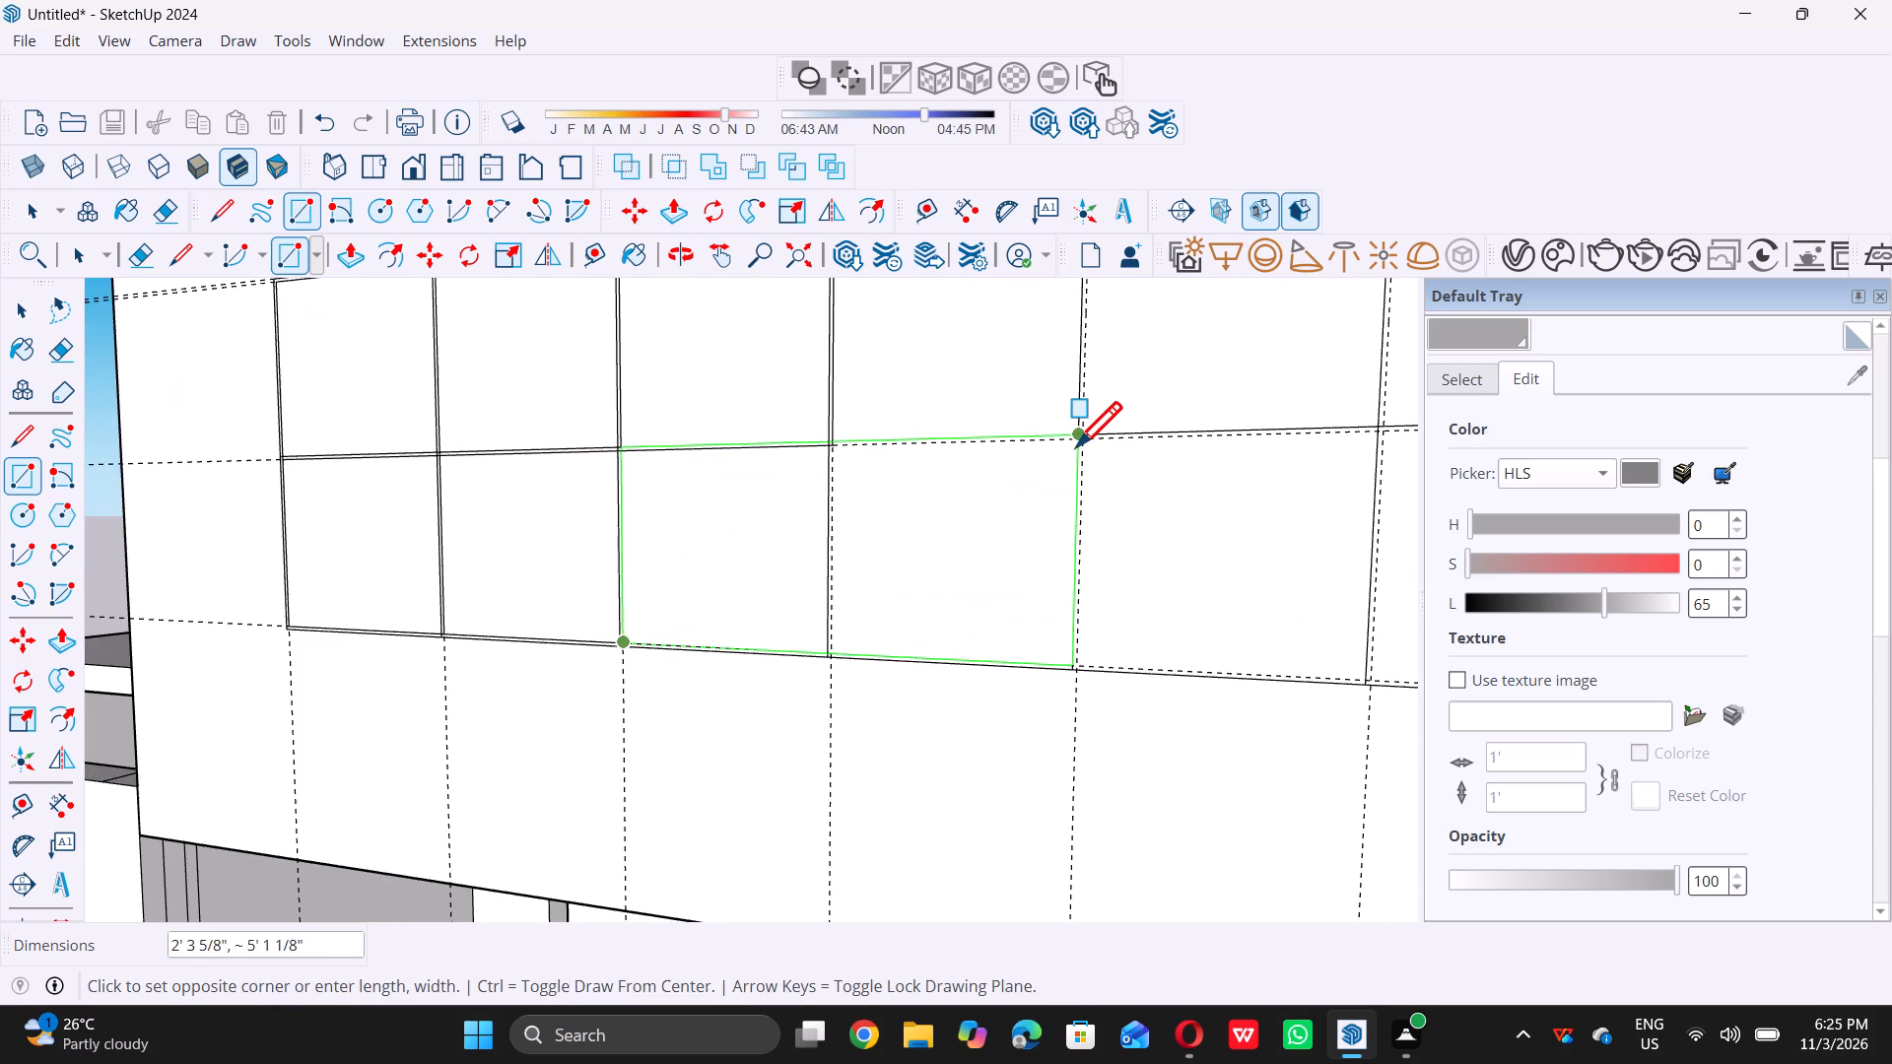
{"action": "scroll", "coordinate": [1076, 446], "scroll_direction": "up", "scroll_amount": 6}
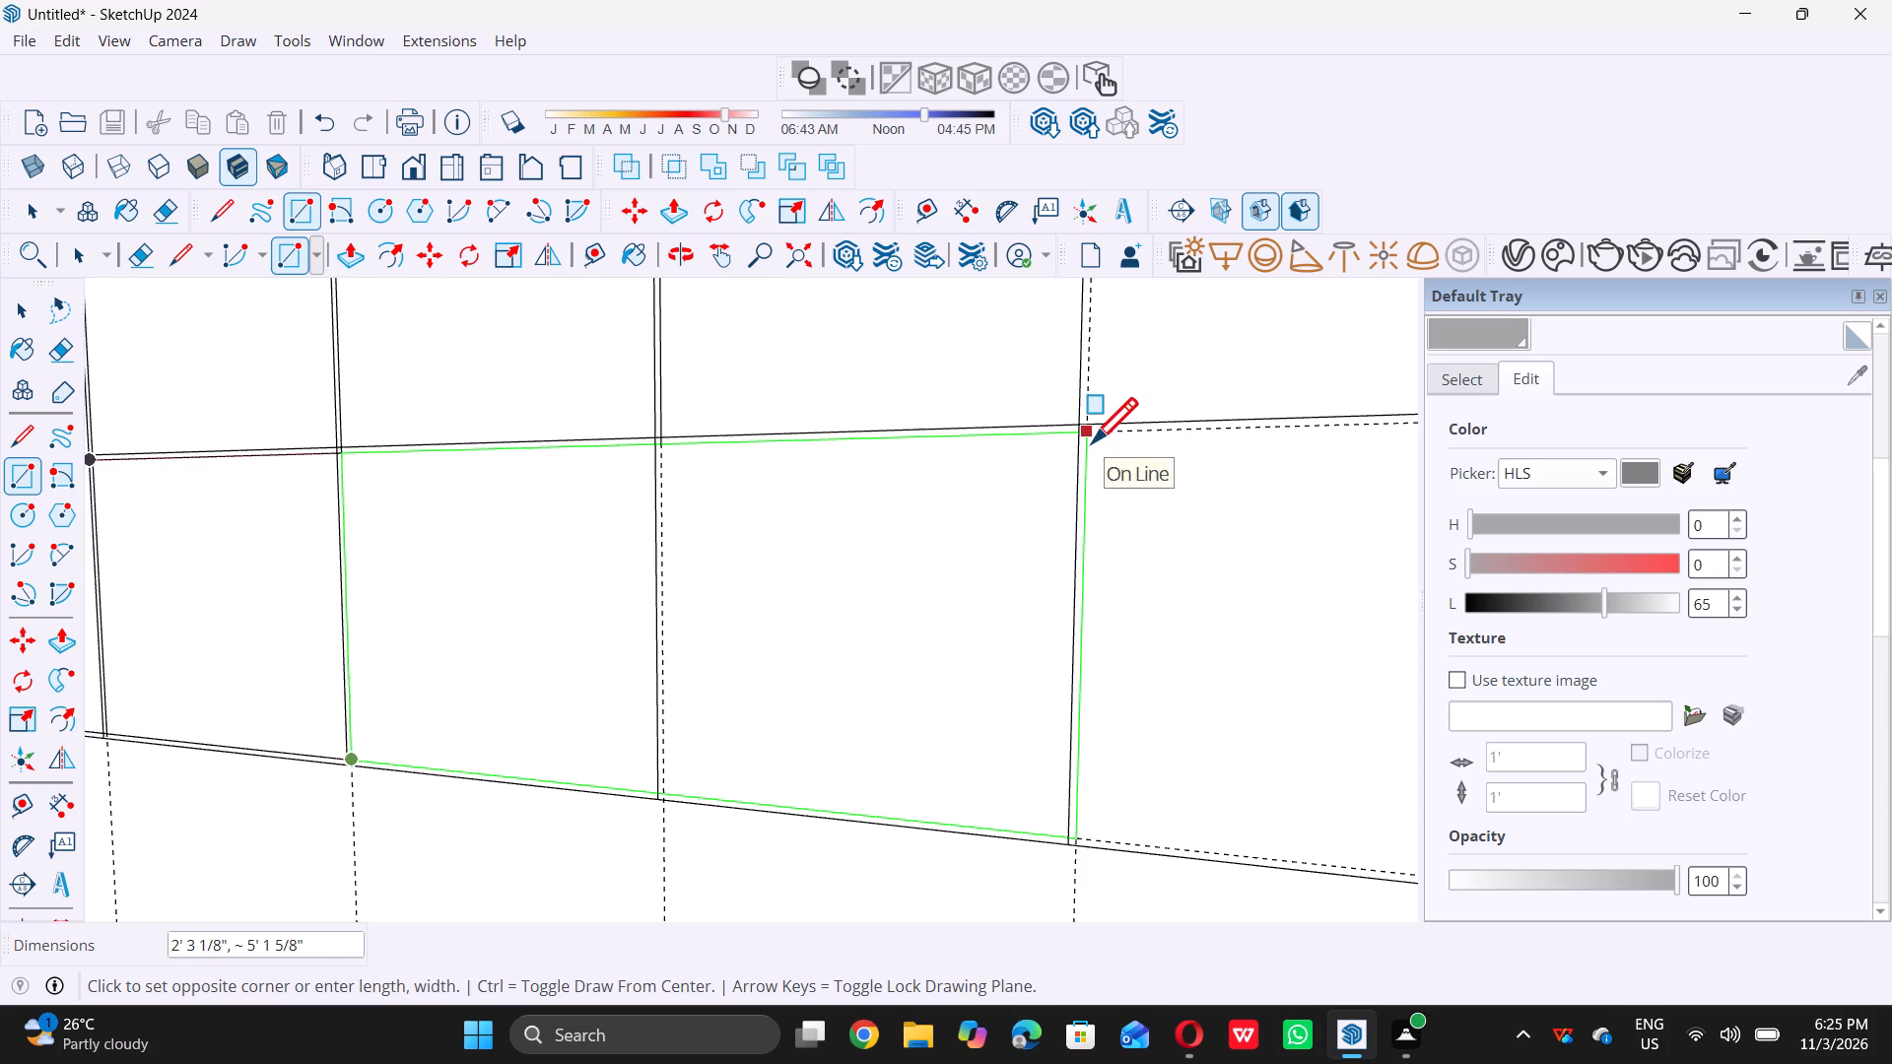
{"action": "scroll", "coordinate": [1086, 426], "scroll_direction": "up", "scroll_amount": 7}
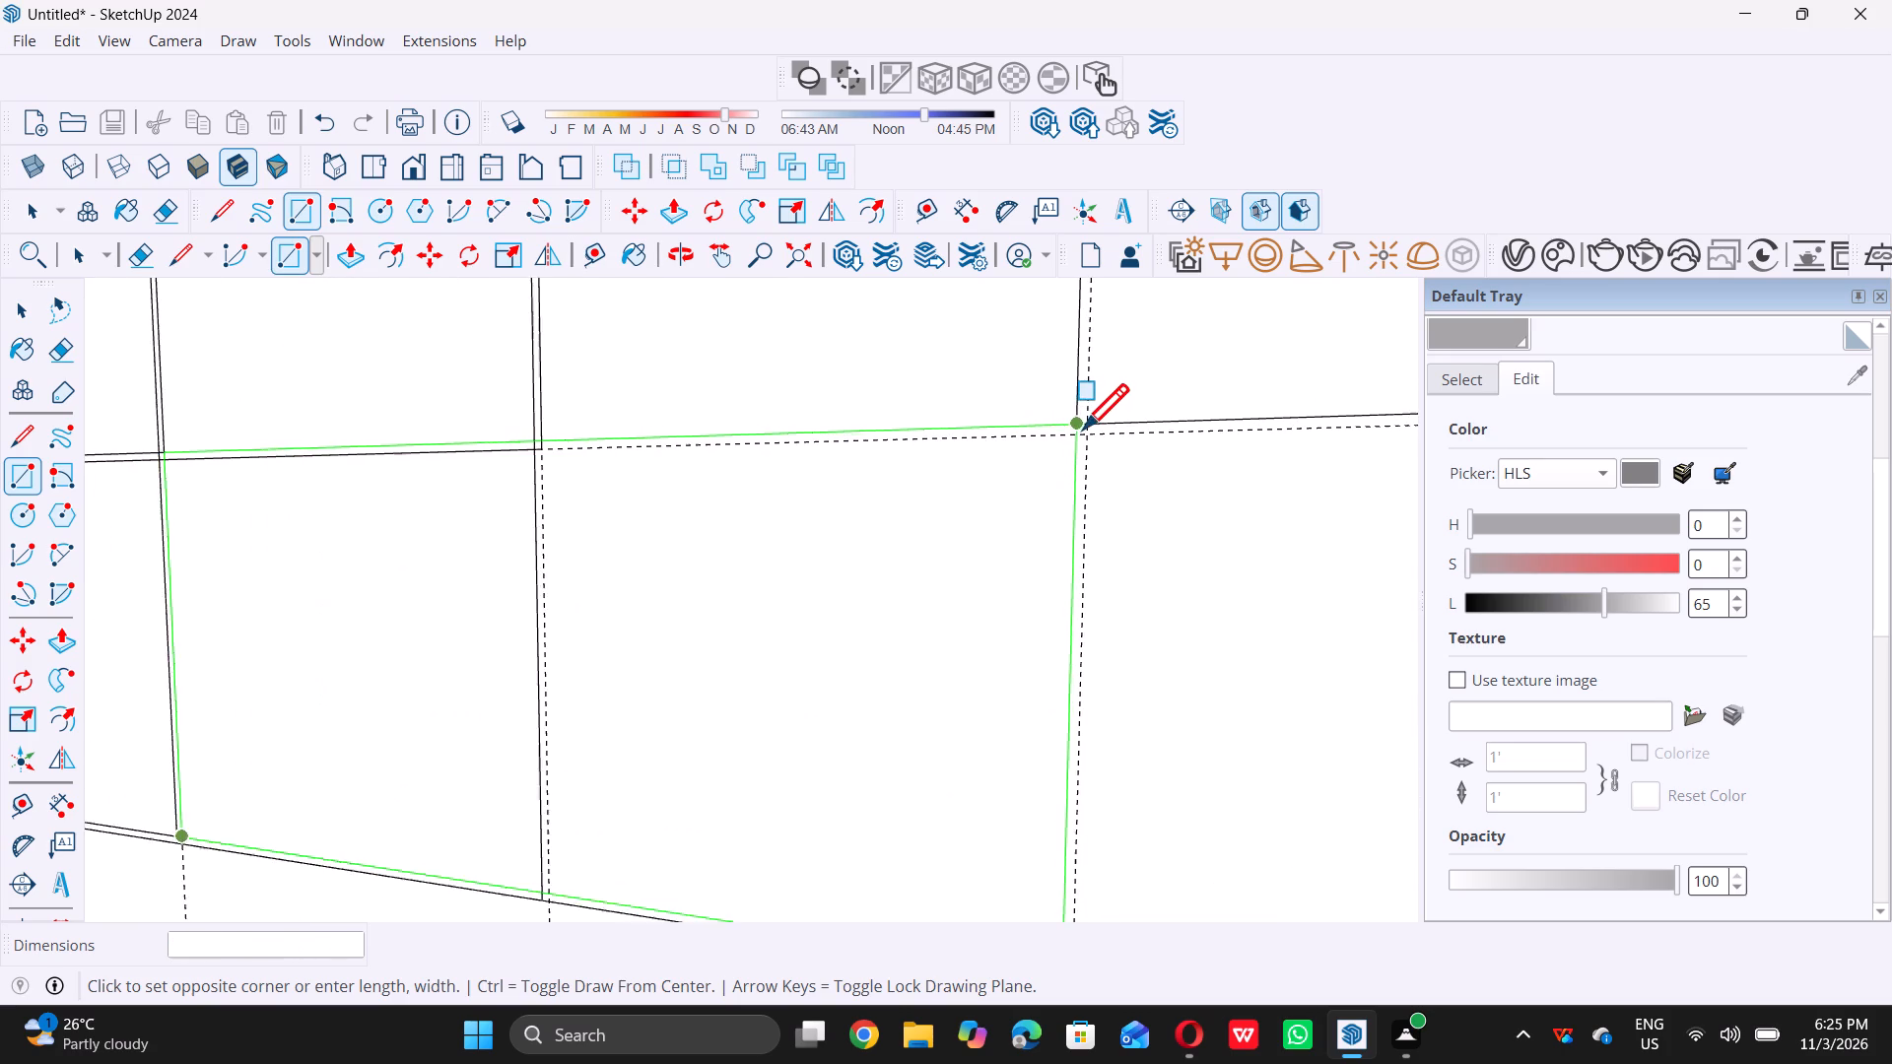
{"action": "left_click", "coordinate": [1090, 416]}
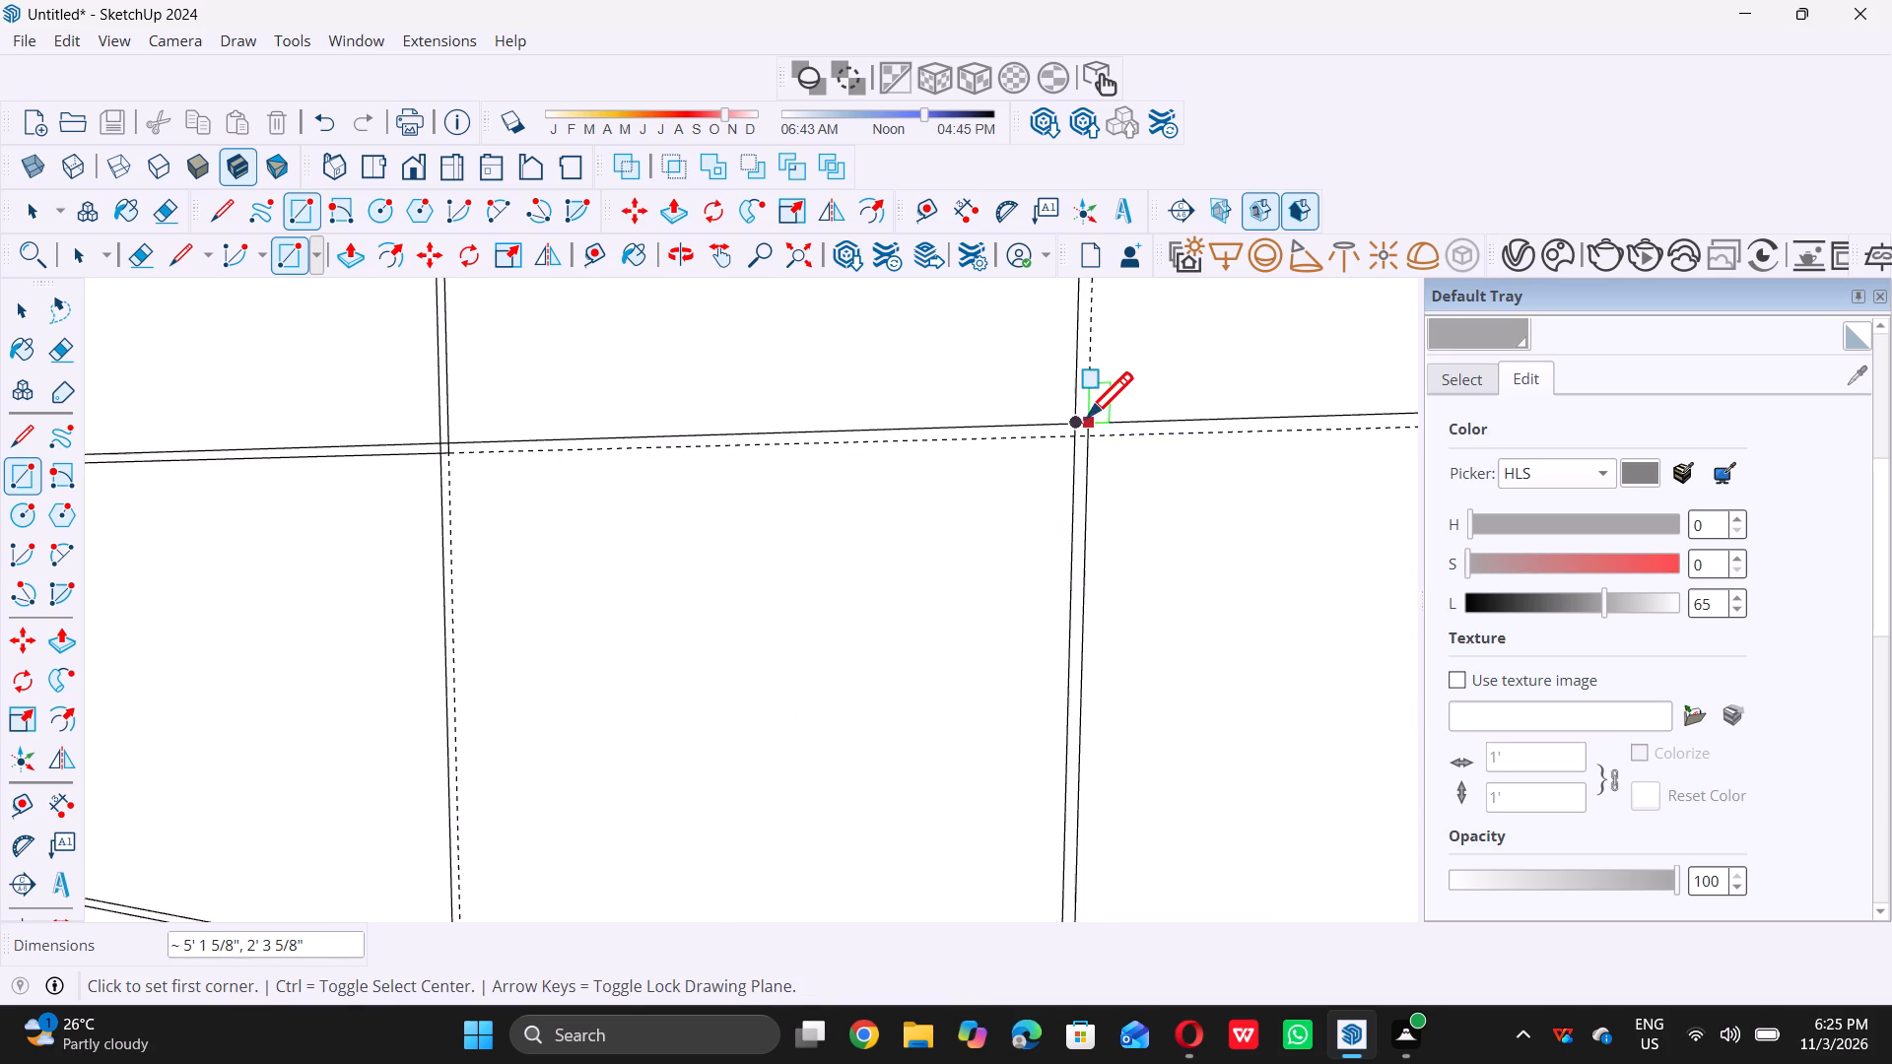
Draw a guide-to-guide rectangle spanning both rows of the grid's fourth column, about 2' 6 13/16" wide by 4' 7 1/4" high.
{"action": "scroll", "coordinate": [1091, 506], "scroll_direction": "down", "scroll_amount": 12}
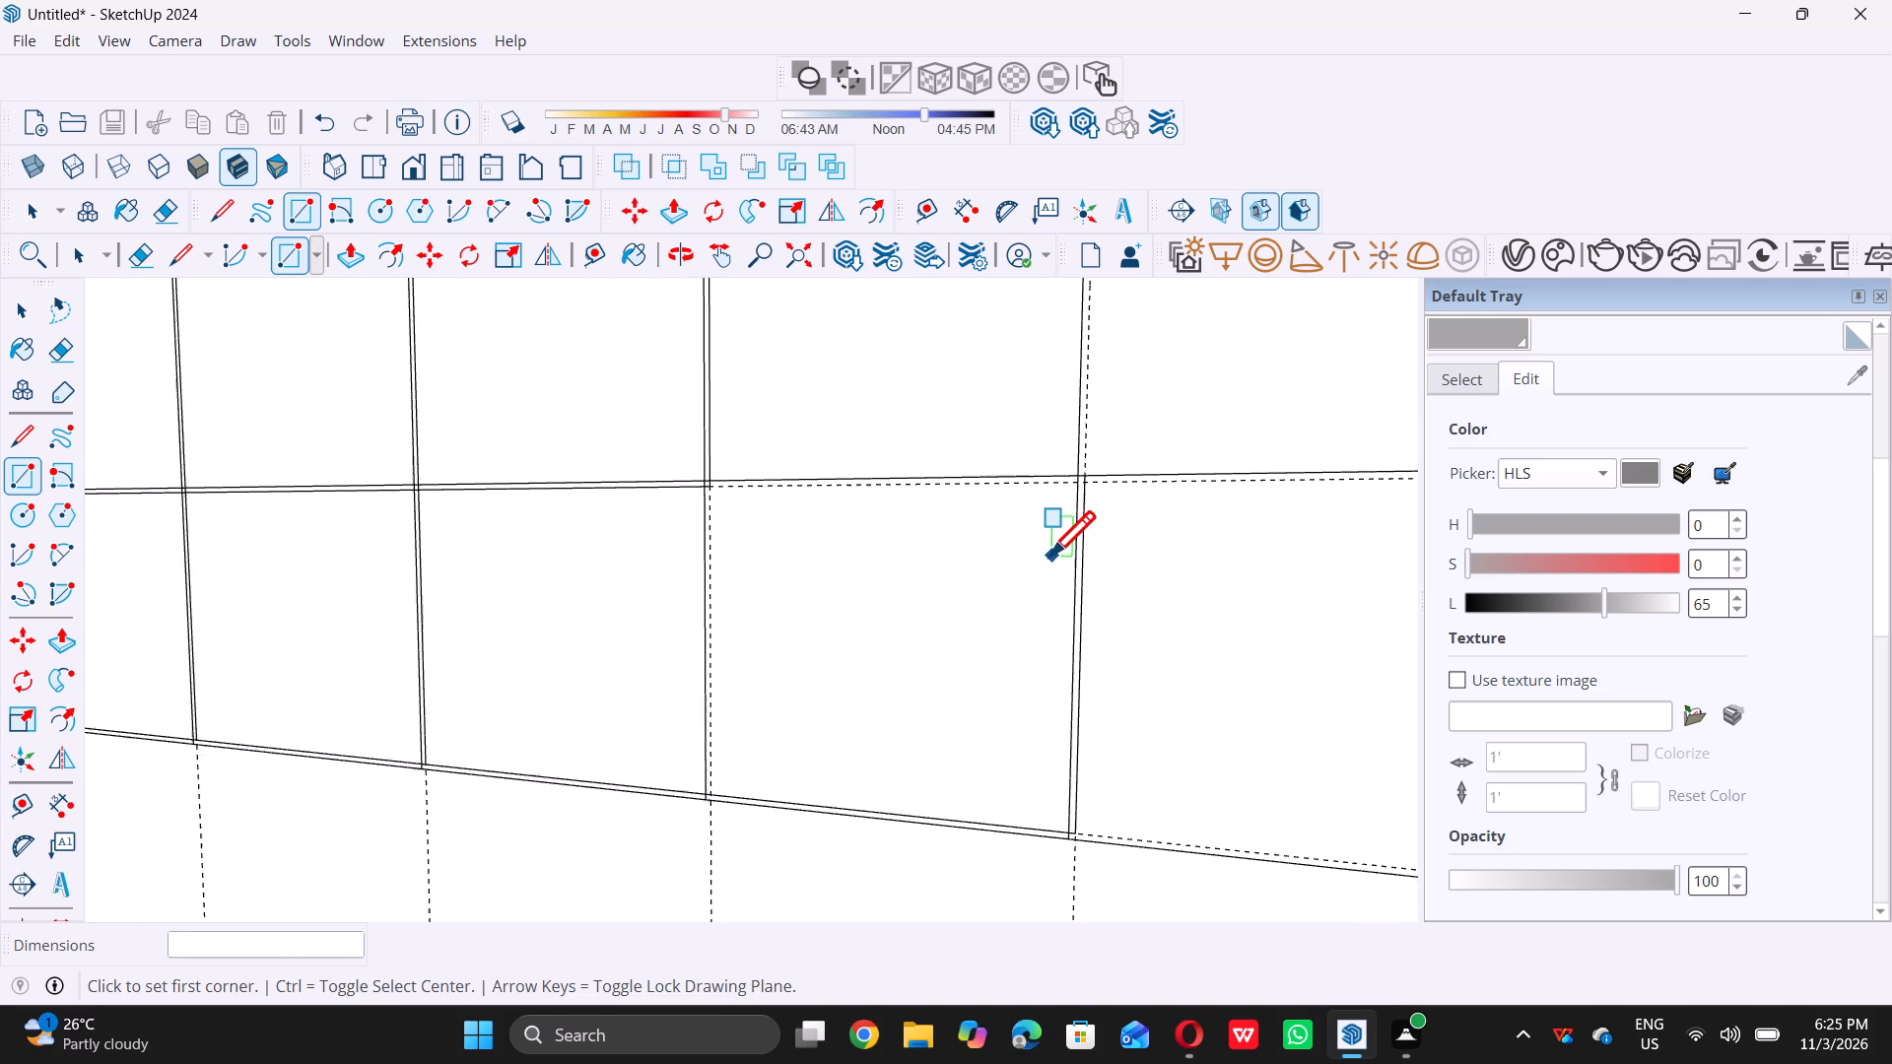
{"action": "scroll", "coordinate": [752, 731], "scroll_direction": "up", "scroll_amount": 5}
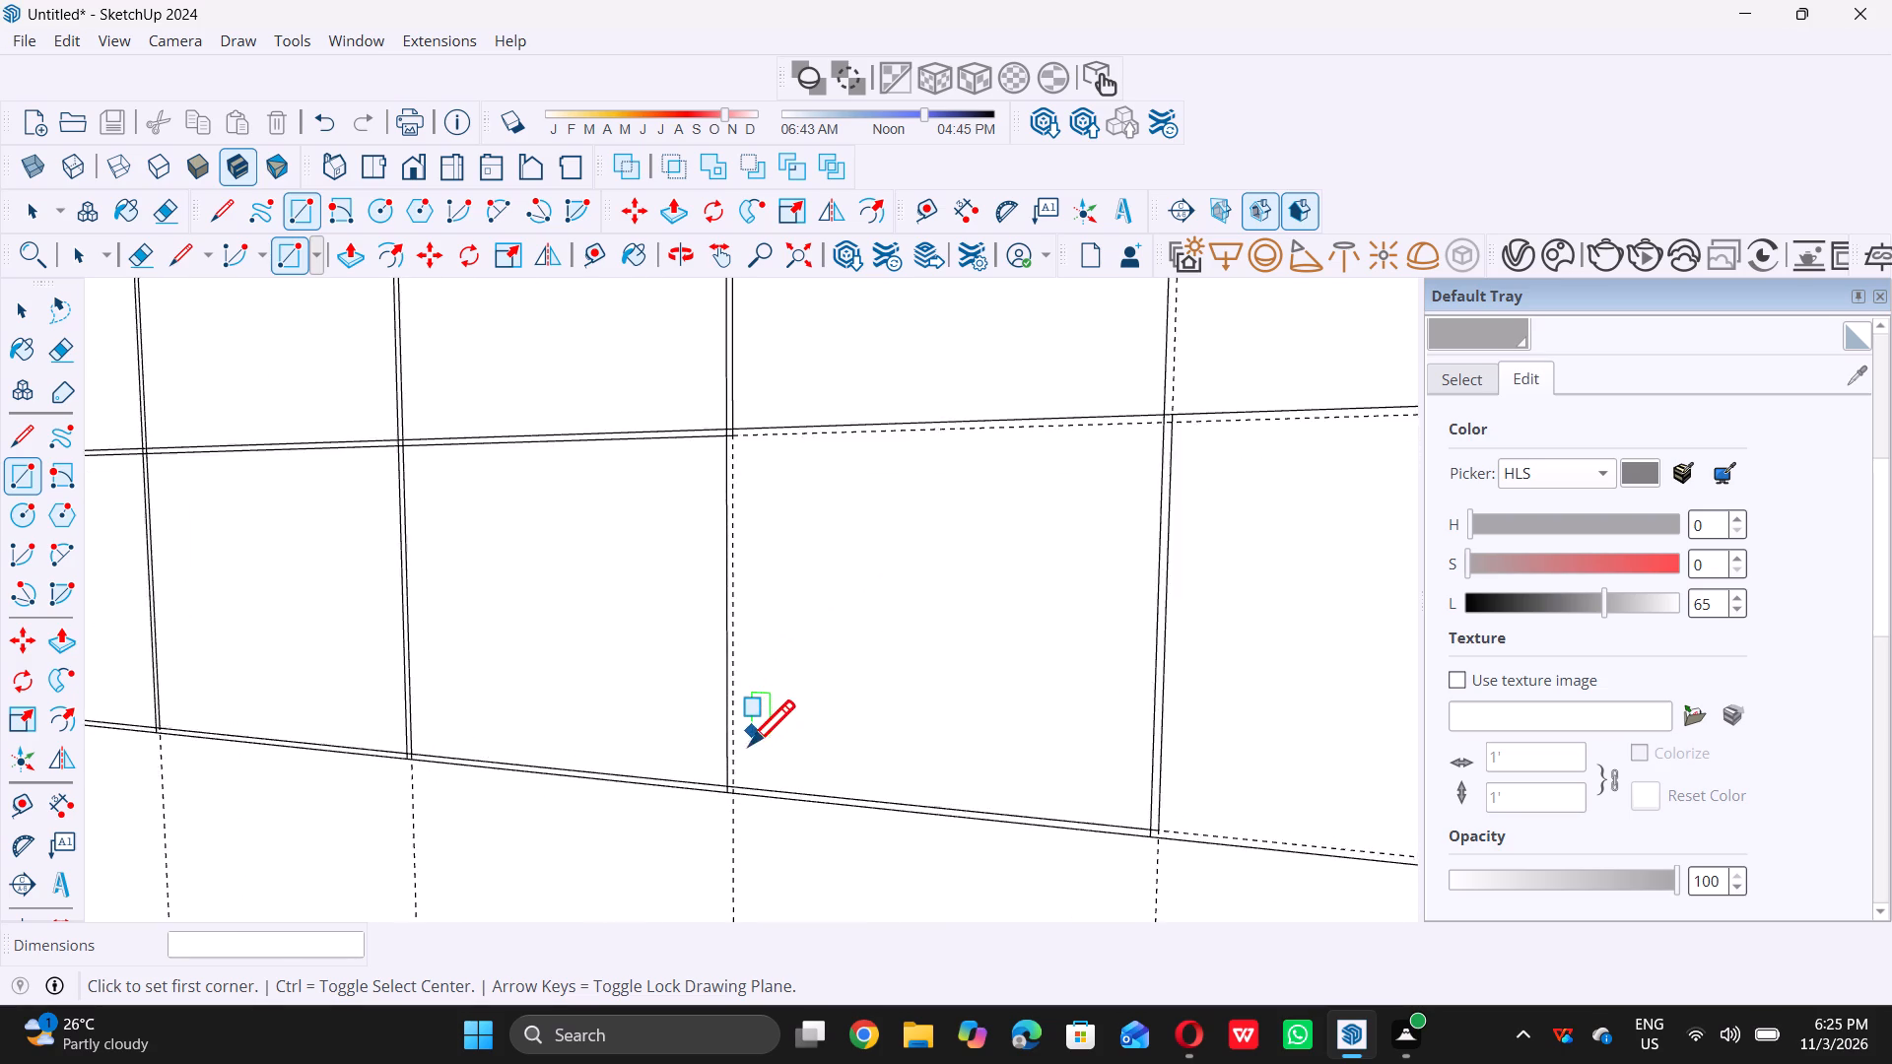
{"action": "scroll", "coordinate": [743, 771], "scroll_direction": "up", "scroll_amount": 4}
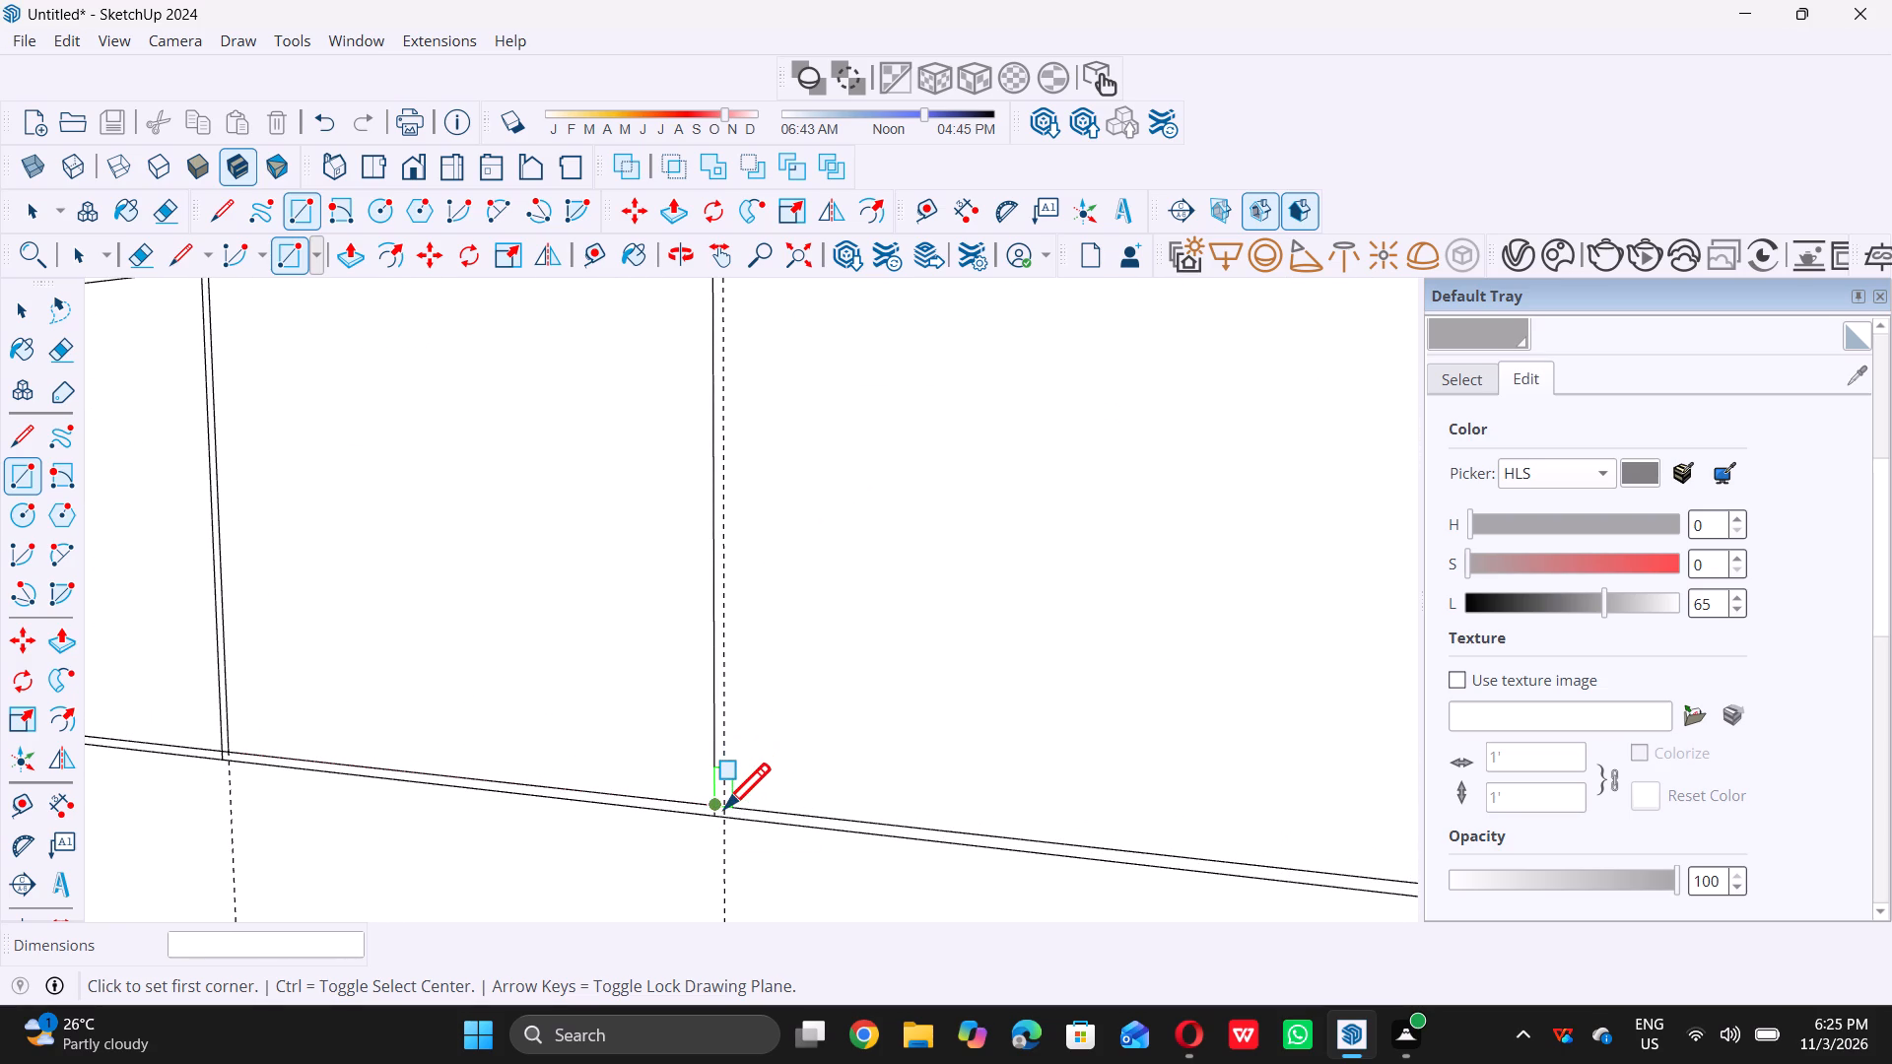
{"action": "scroll", "coordinate": [729, 812], "scroll_direction": "up", "scroll_amount": 4}
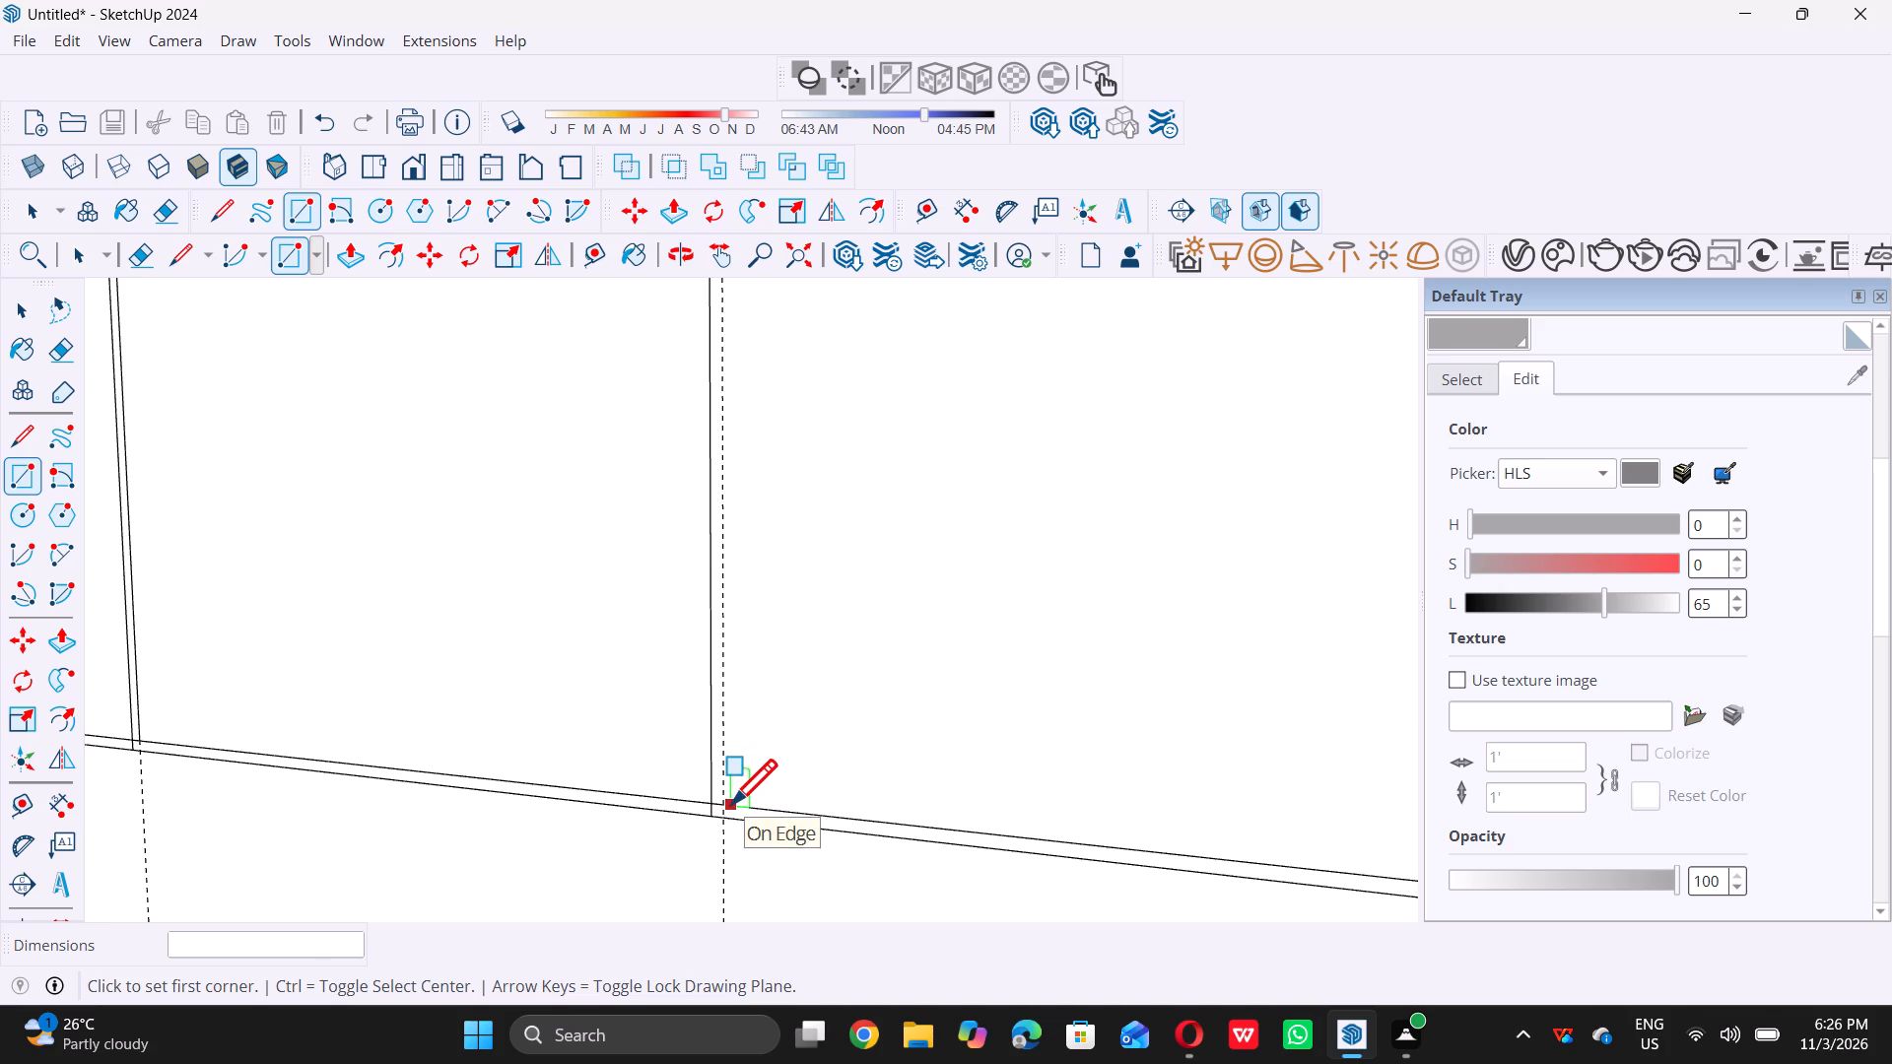
{"action": "left_click", "coordinate": [728, 801]}
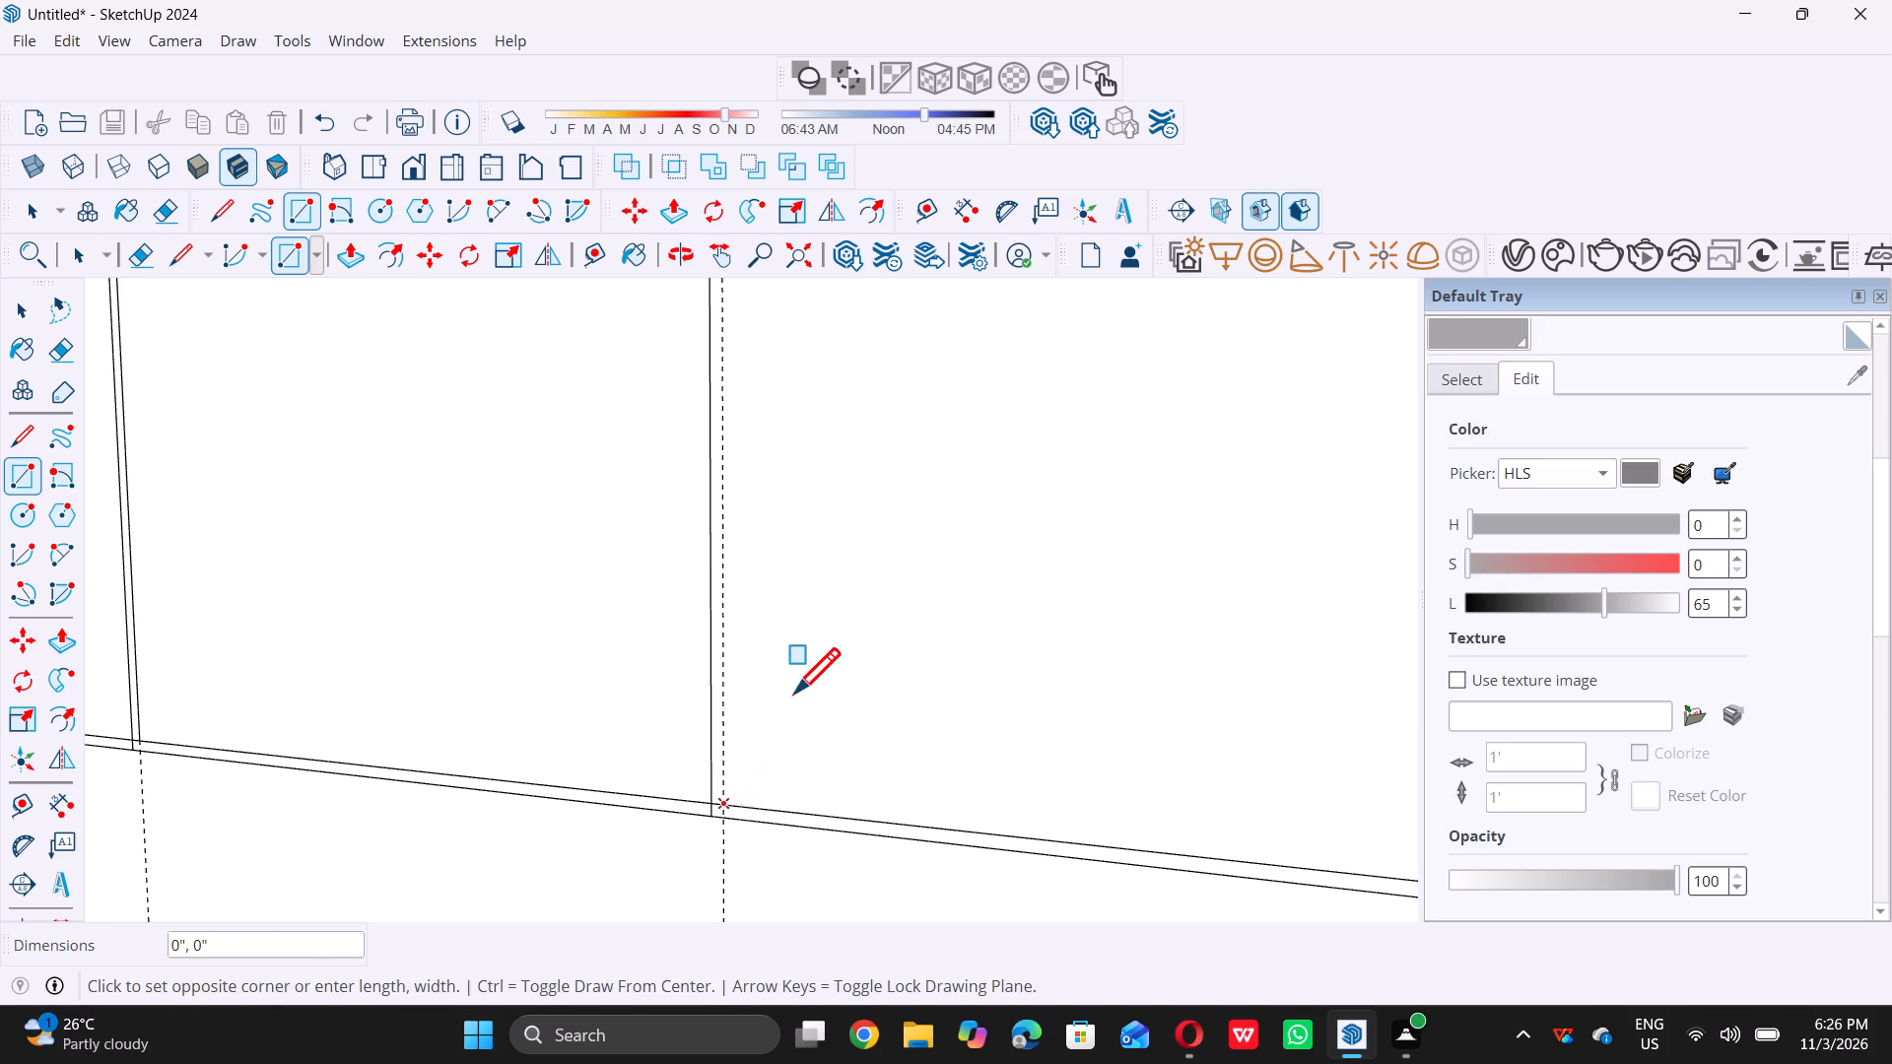
{"action": "scroll", "coordinate": [806, 675], "scroll_direction": "down", "scroll_amount": 17}
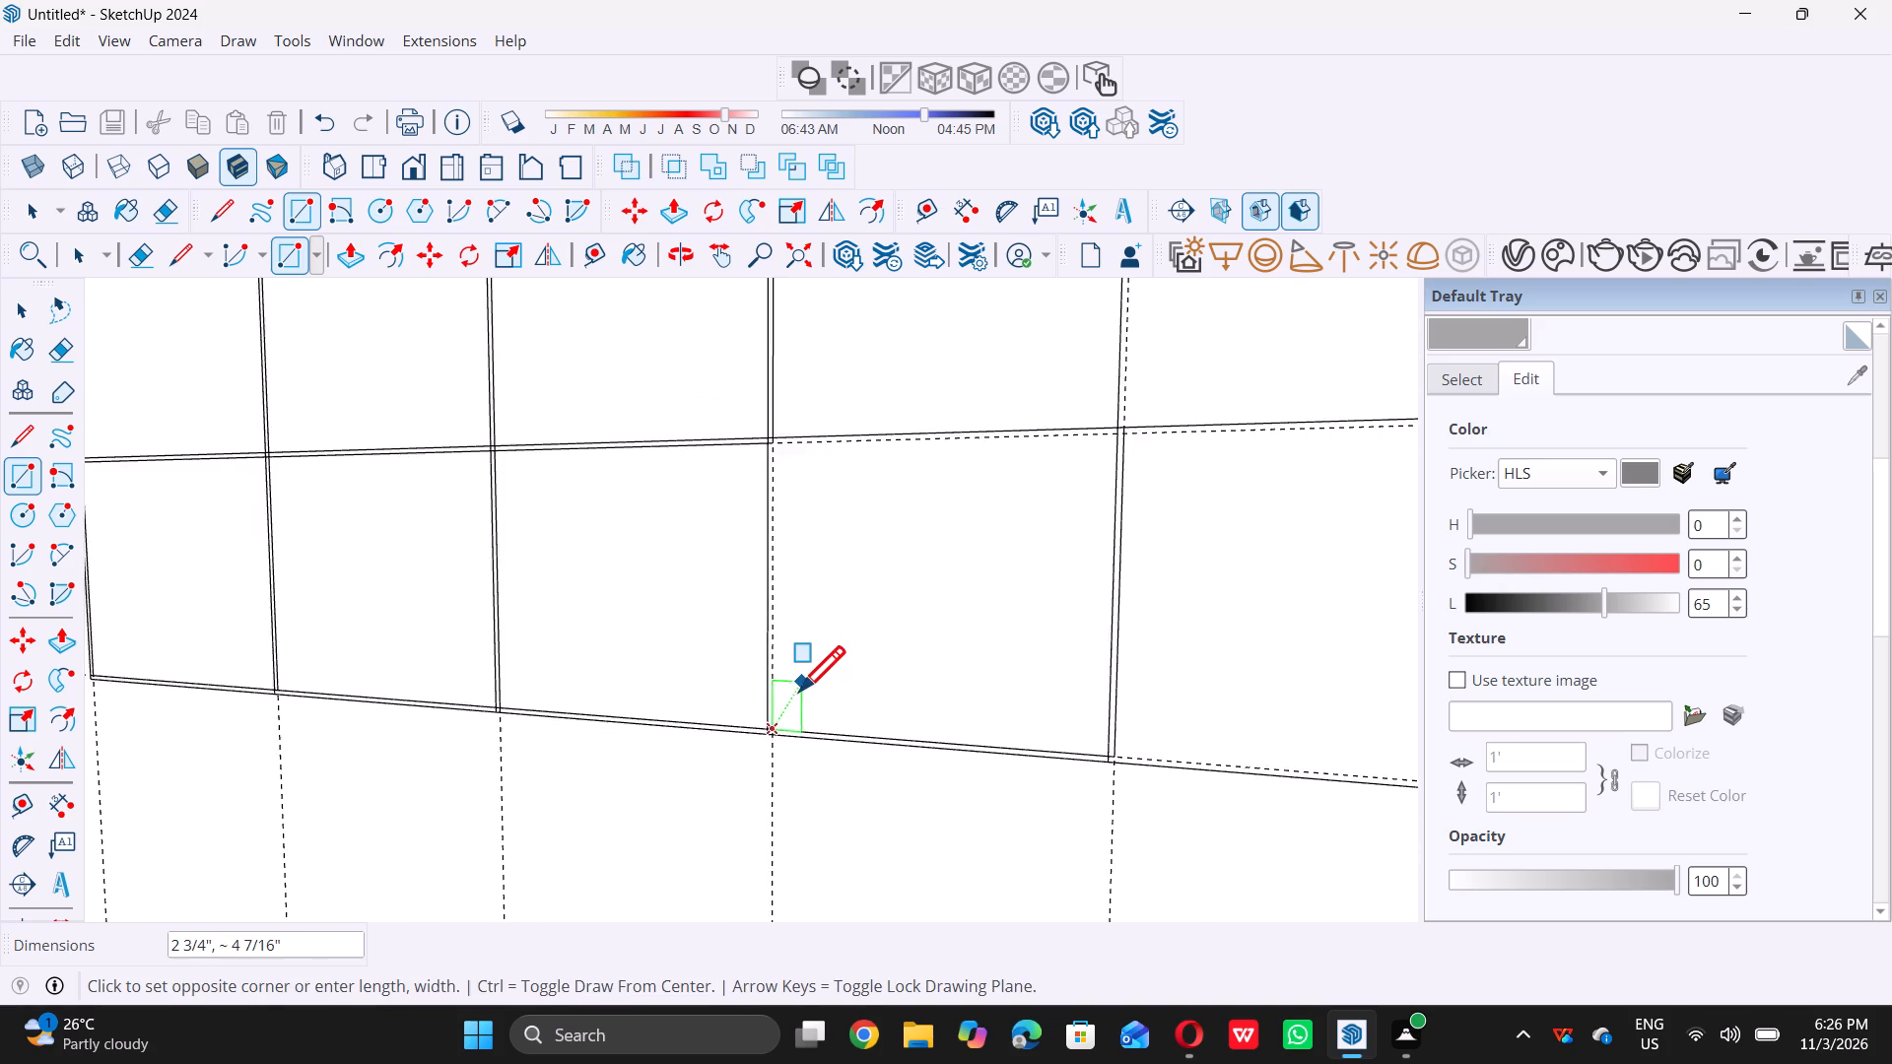
{"action": "scroll", "coordinate": [799, 691], "scroll_direction": "down", "scroll_amount": 2}
{"action": "scroll", "coordinate": [946, 432], "scroll_direction": "up", "scroll_amount": 6}
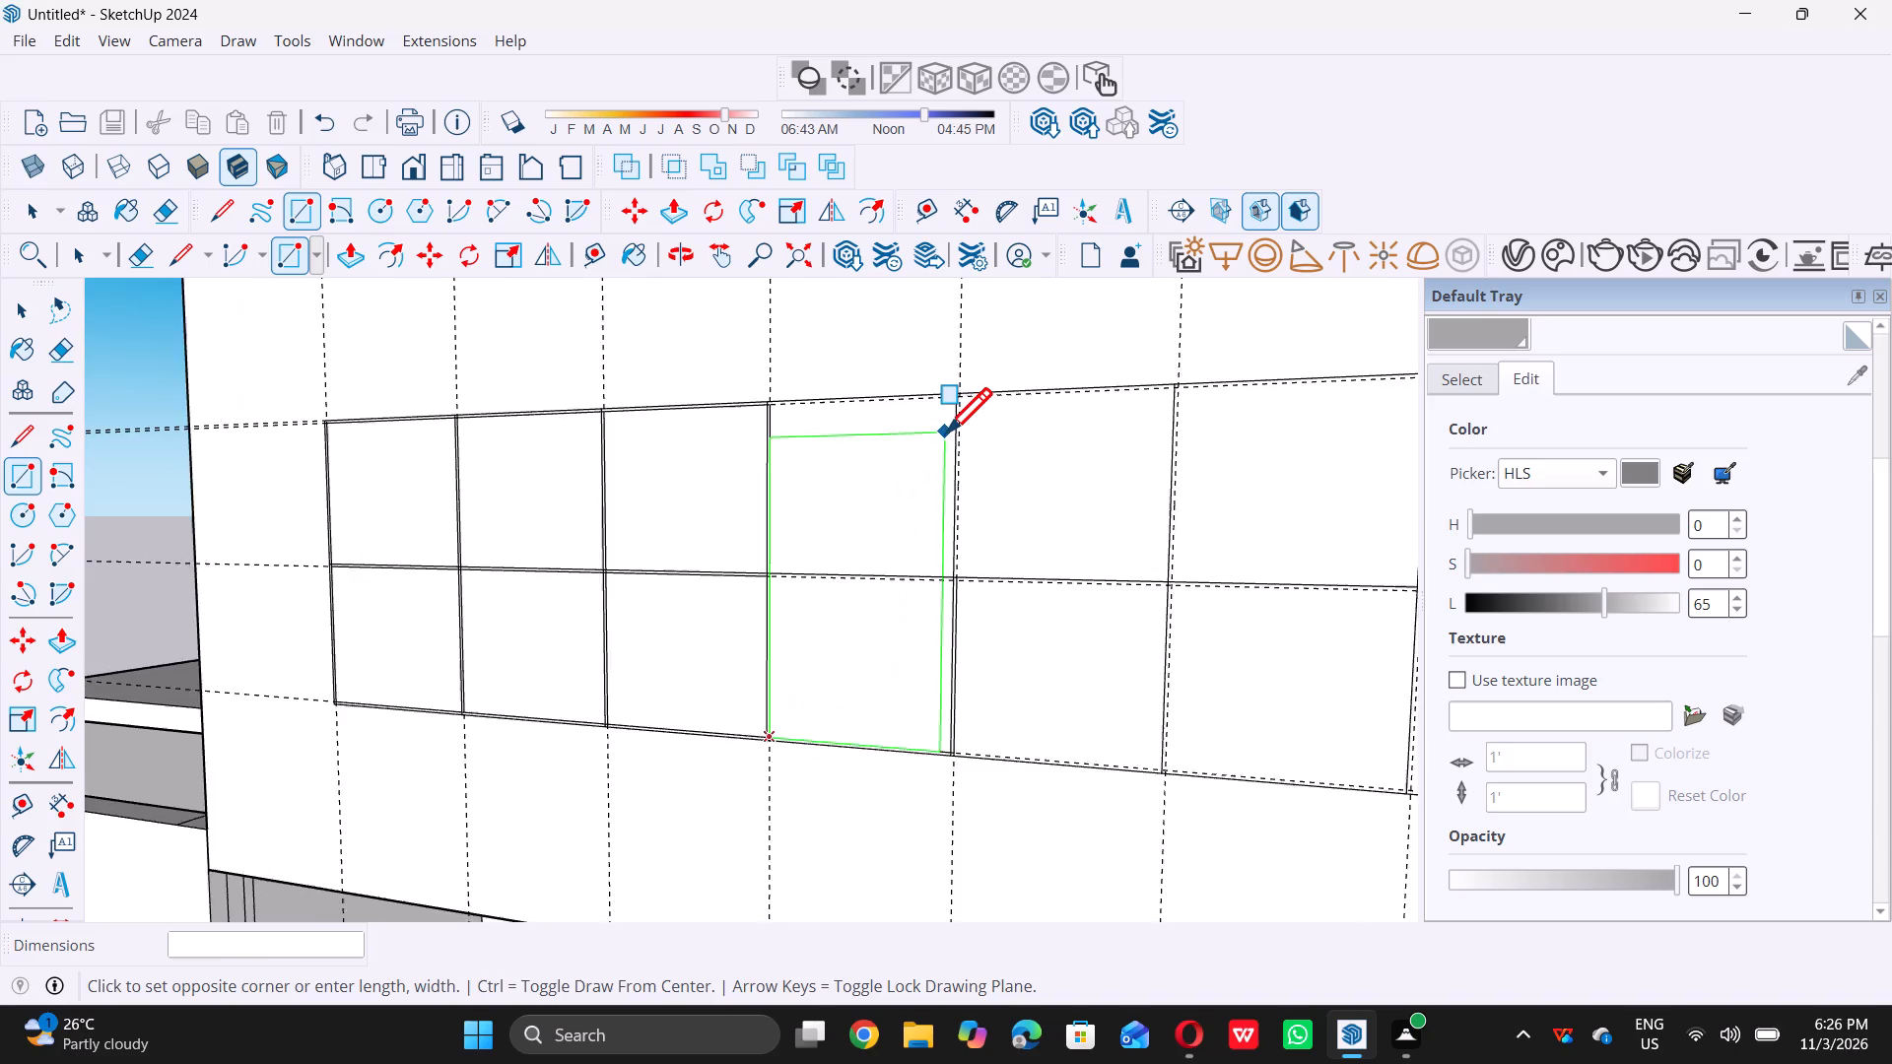
{"action": "scroll", "coordinate": [955, 380], "scroll_direction": "up", "scroll_amount": 4}
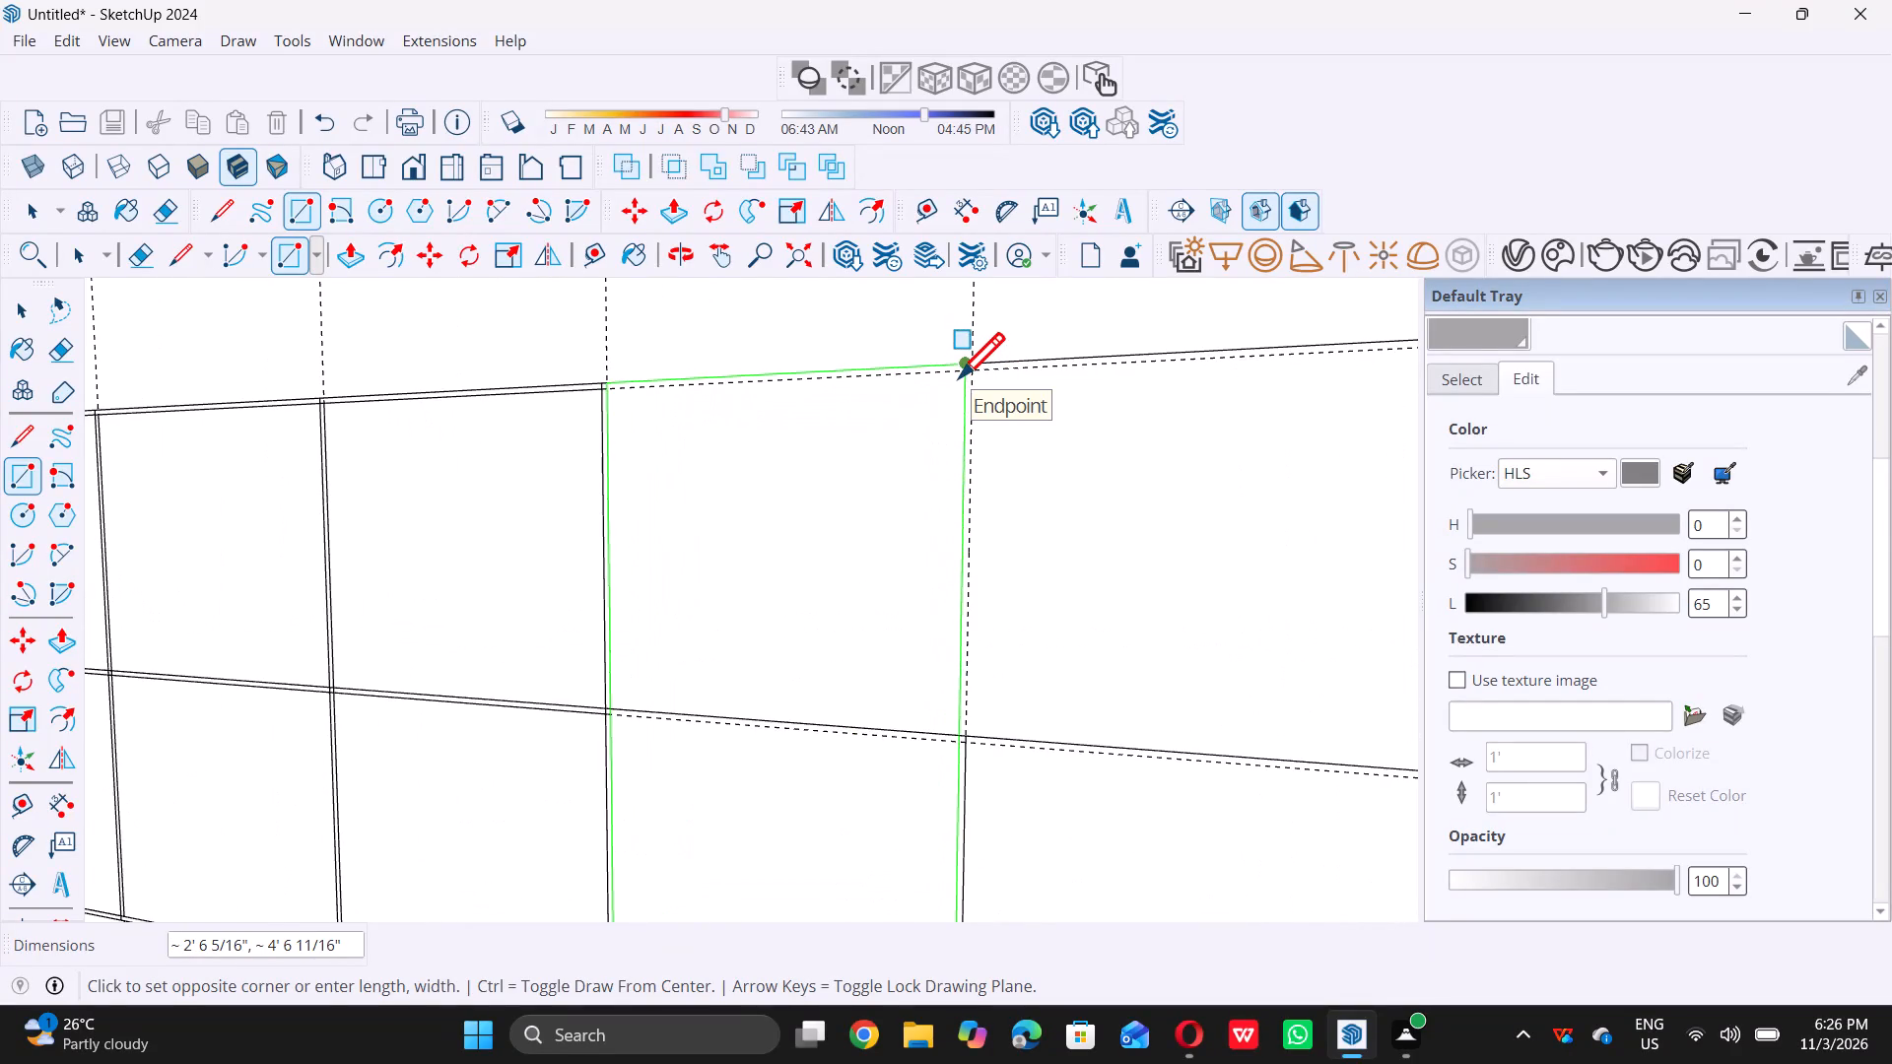
{"action": "scroll", "coordinate": [959, 380], "scroll_direction": "up", "scroll_amount": 5}
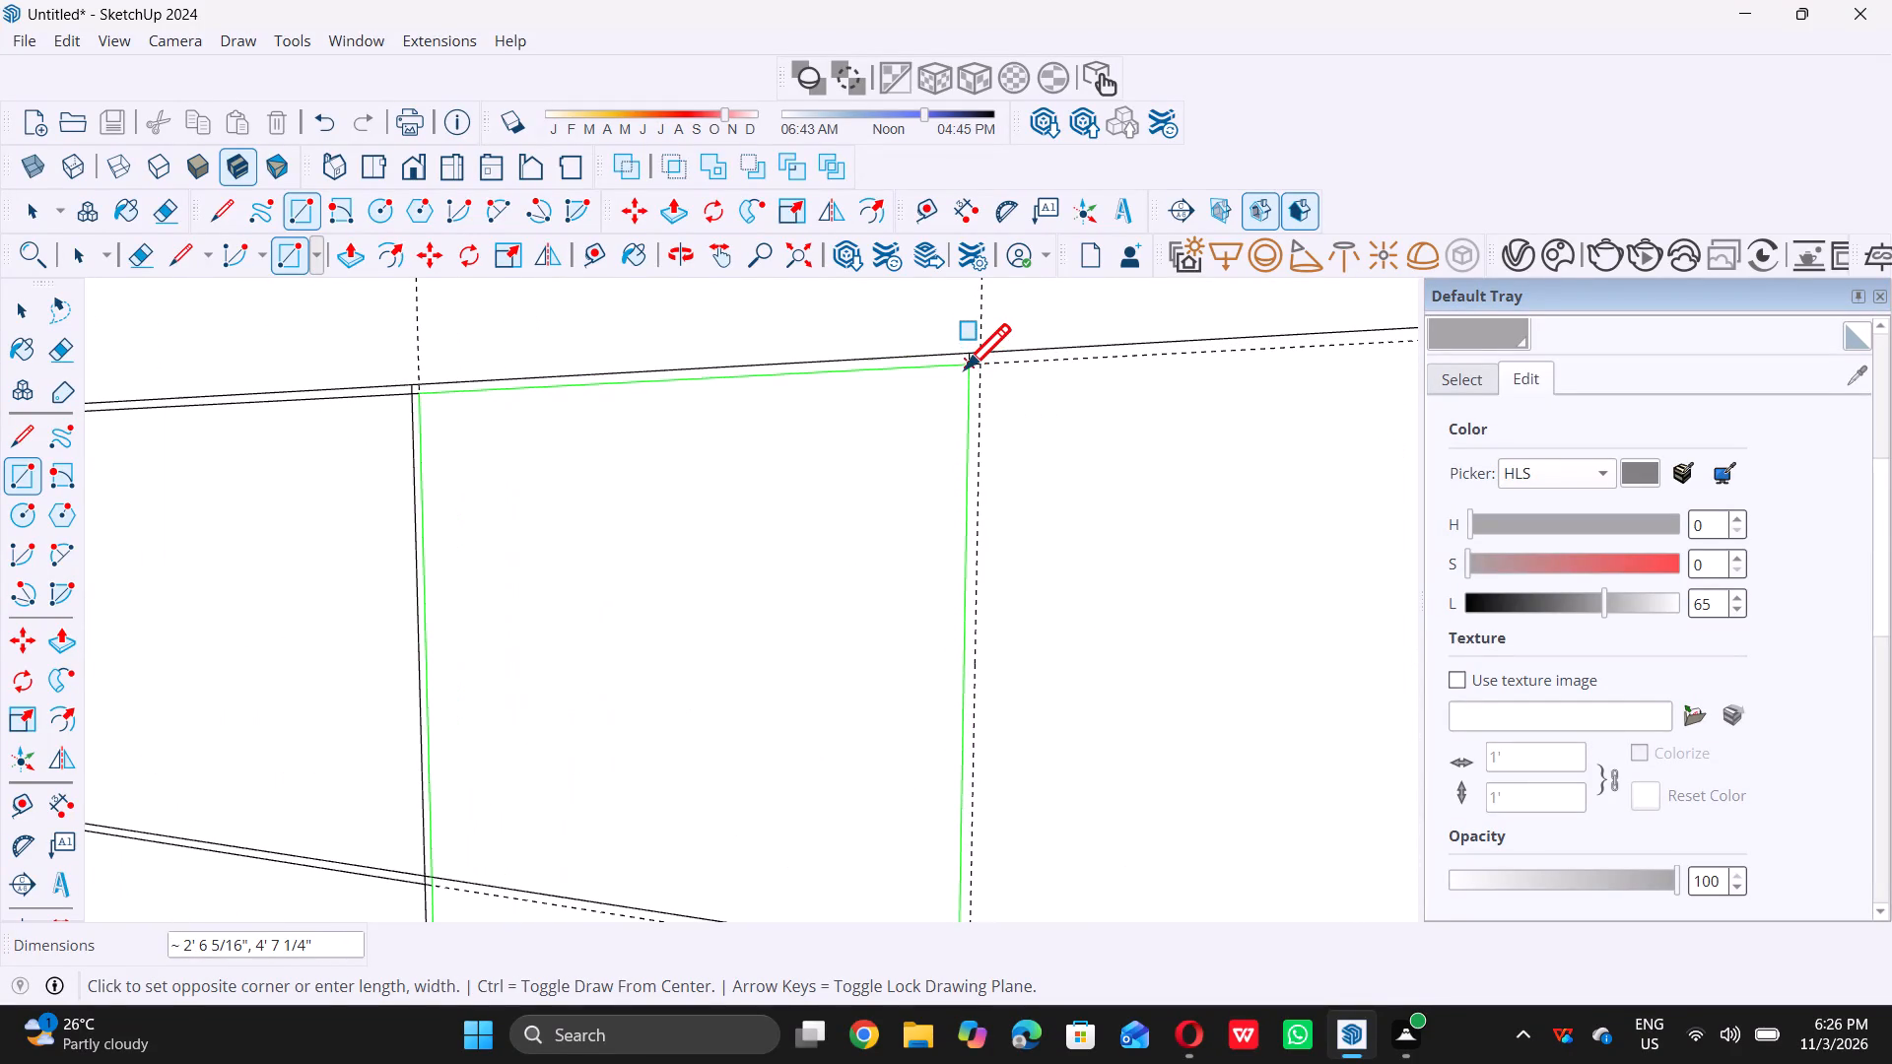
{"action": "left_click", "coordinate": [983, 364]}
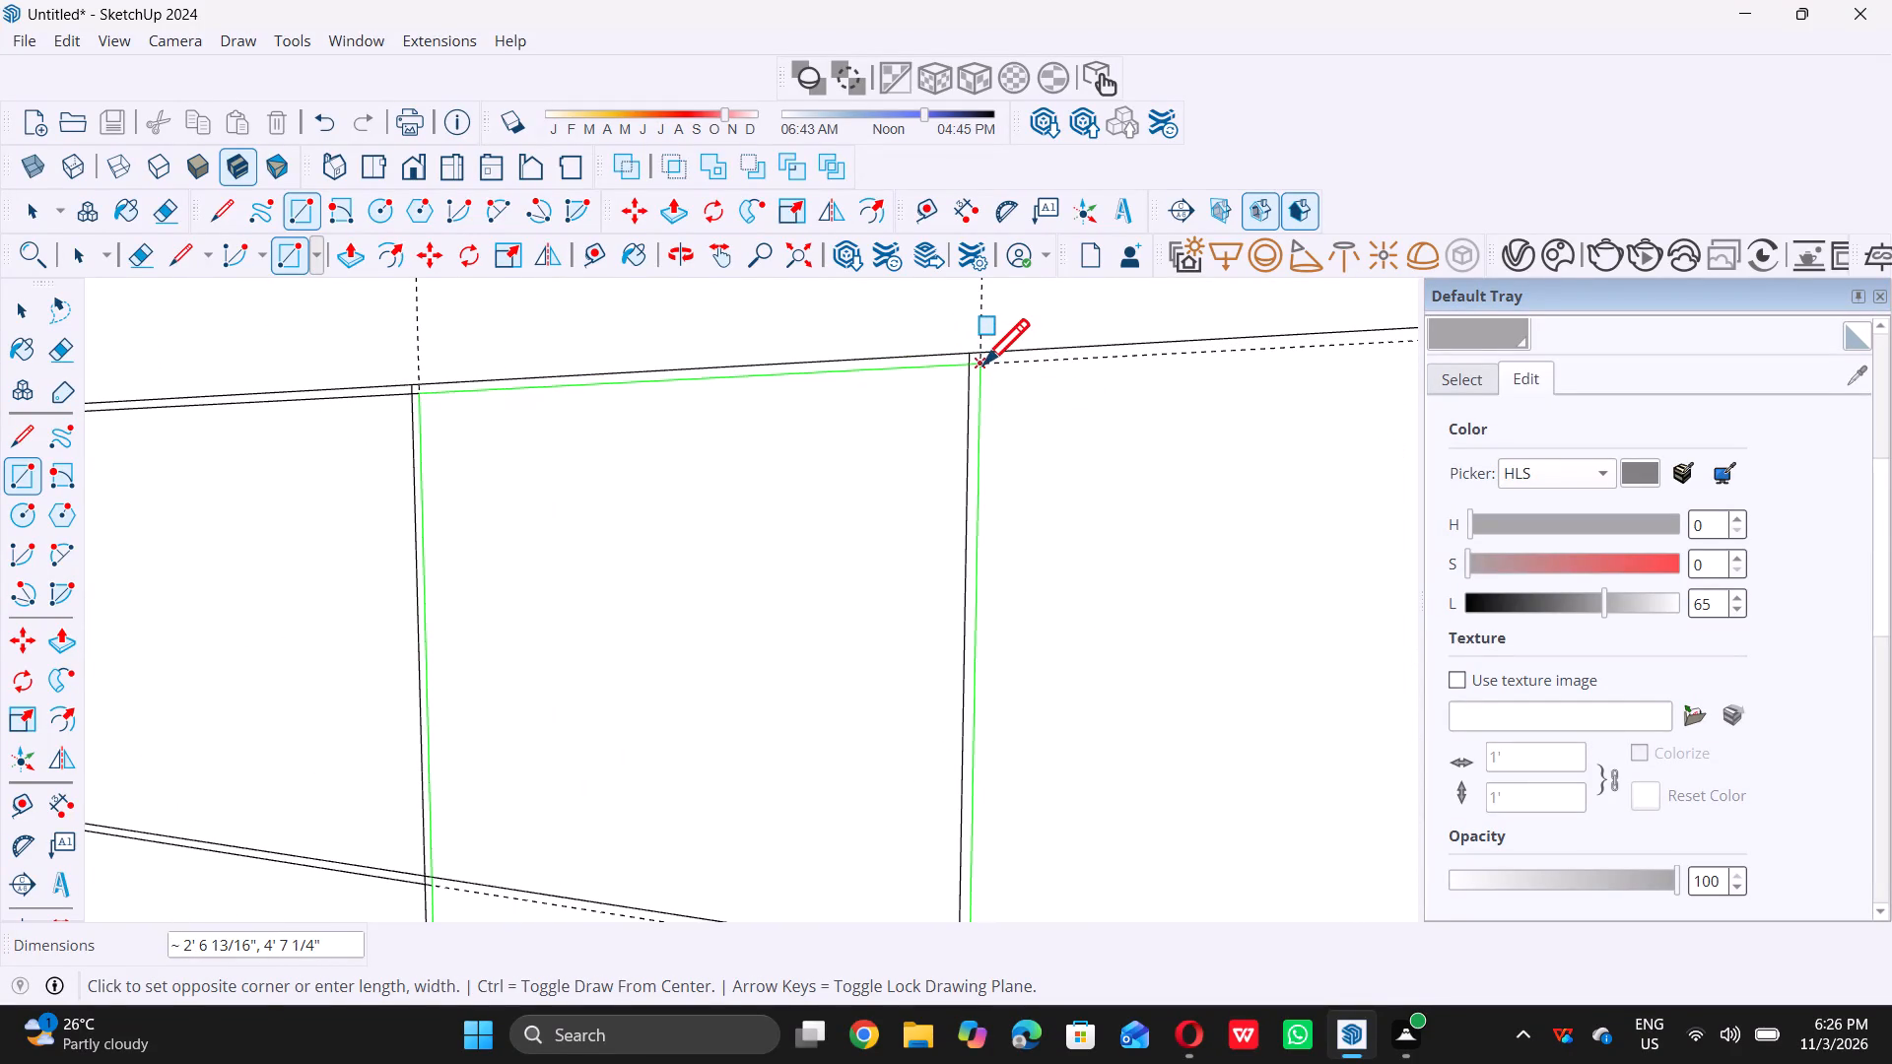
Draw a guide-aligned rectangle across the upper cells of the fourth and fifth columns, about 5' 1 5/8" wide by 2' 4 1/8" high.
{"action": "scroll", "coordinate": [805, 465], "scroll_direction": "down", "scroll_amount": 14}
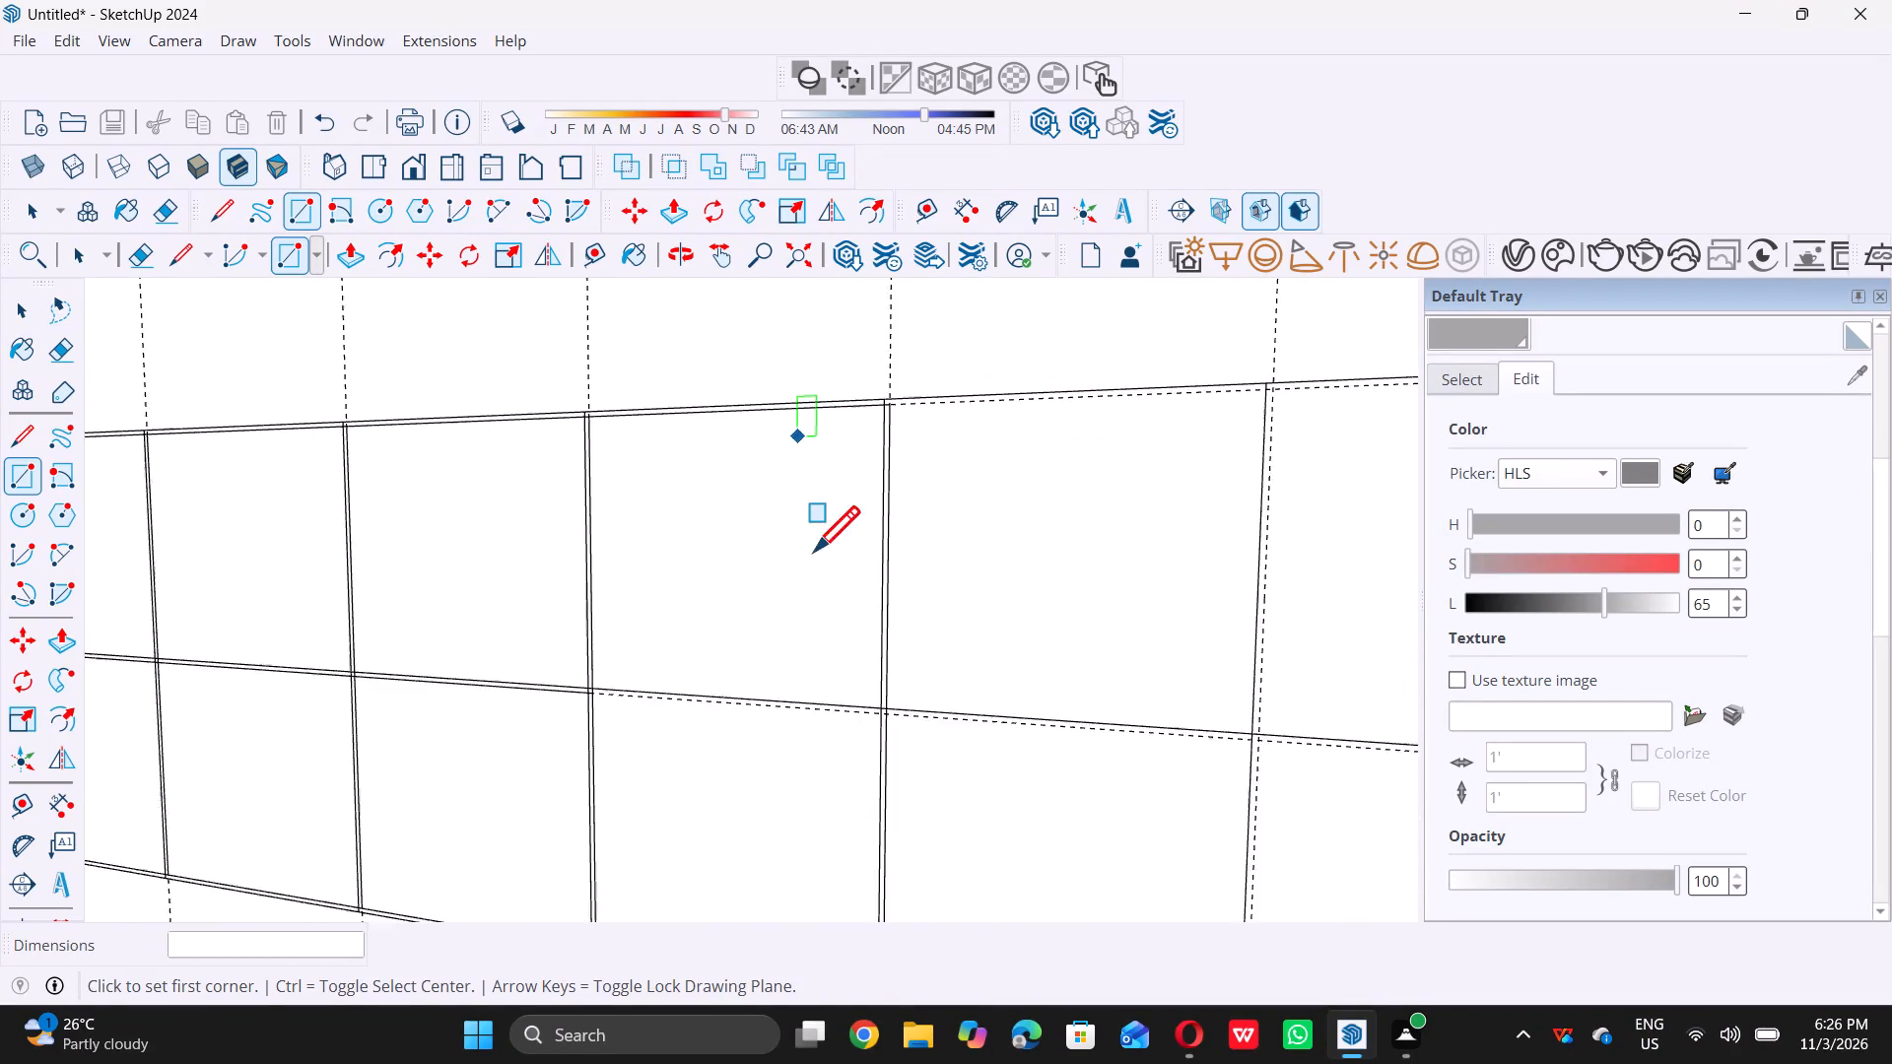
{"action": "scroll", "coordinate": [822, 682], "scroll_direction": "up", "scroll_amount": 5}
{"action": "scroll", "coordinate": [579, 668], "scroll_direction": "up", "scroll_amount": 4}
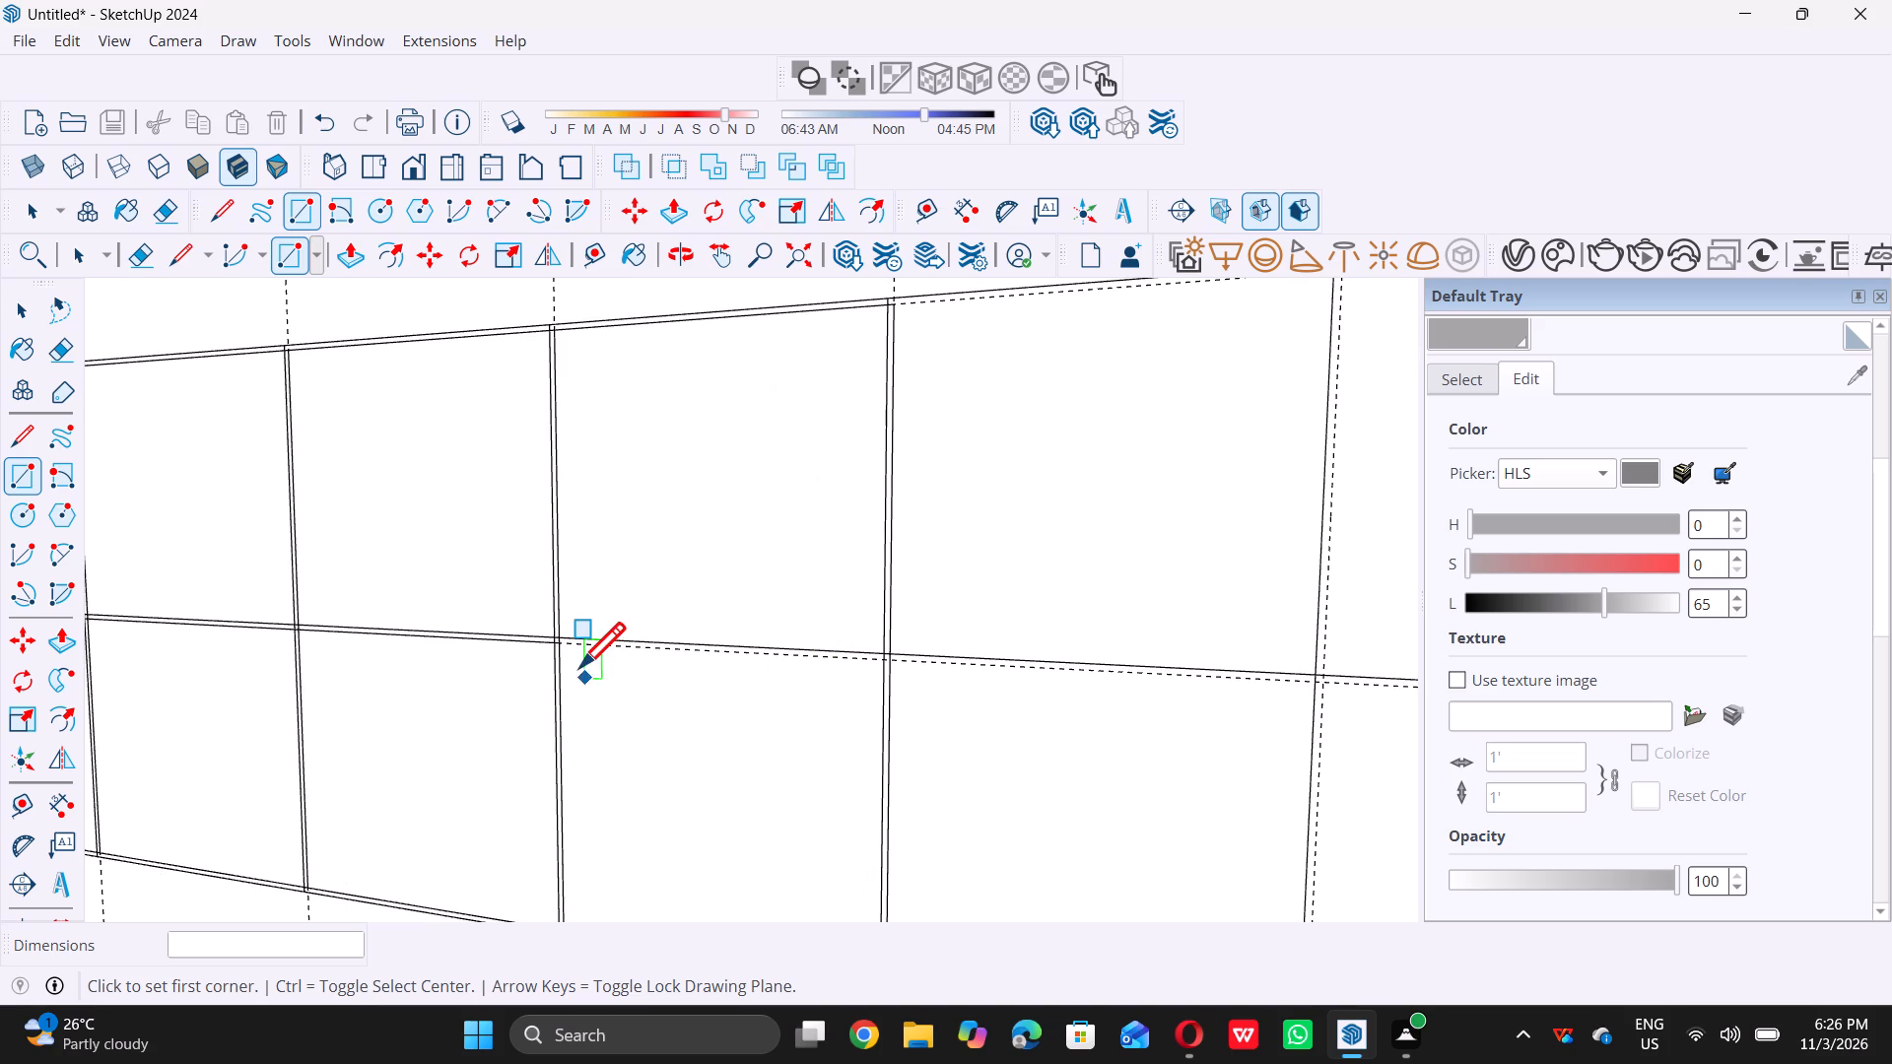
{"action": "scroll", "coordinate": [579, 667], "scroll_direction": "up", "scroll_amount": 18}
{"action": "scroll", "coordinate": [552, 643], "scroll_direction": "up", "scroll_amount": 4}
{"action": "double_click", "coordinate": [532, 632]}
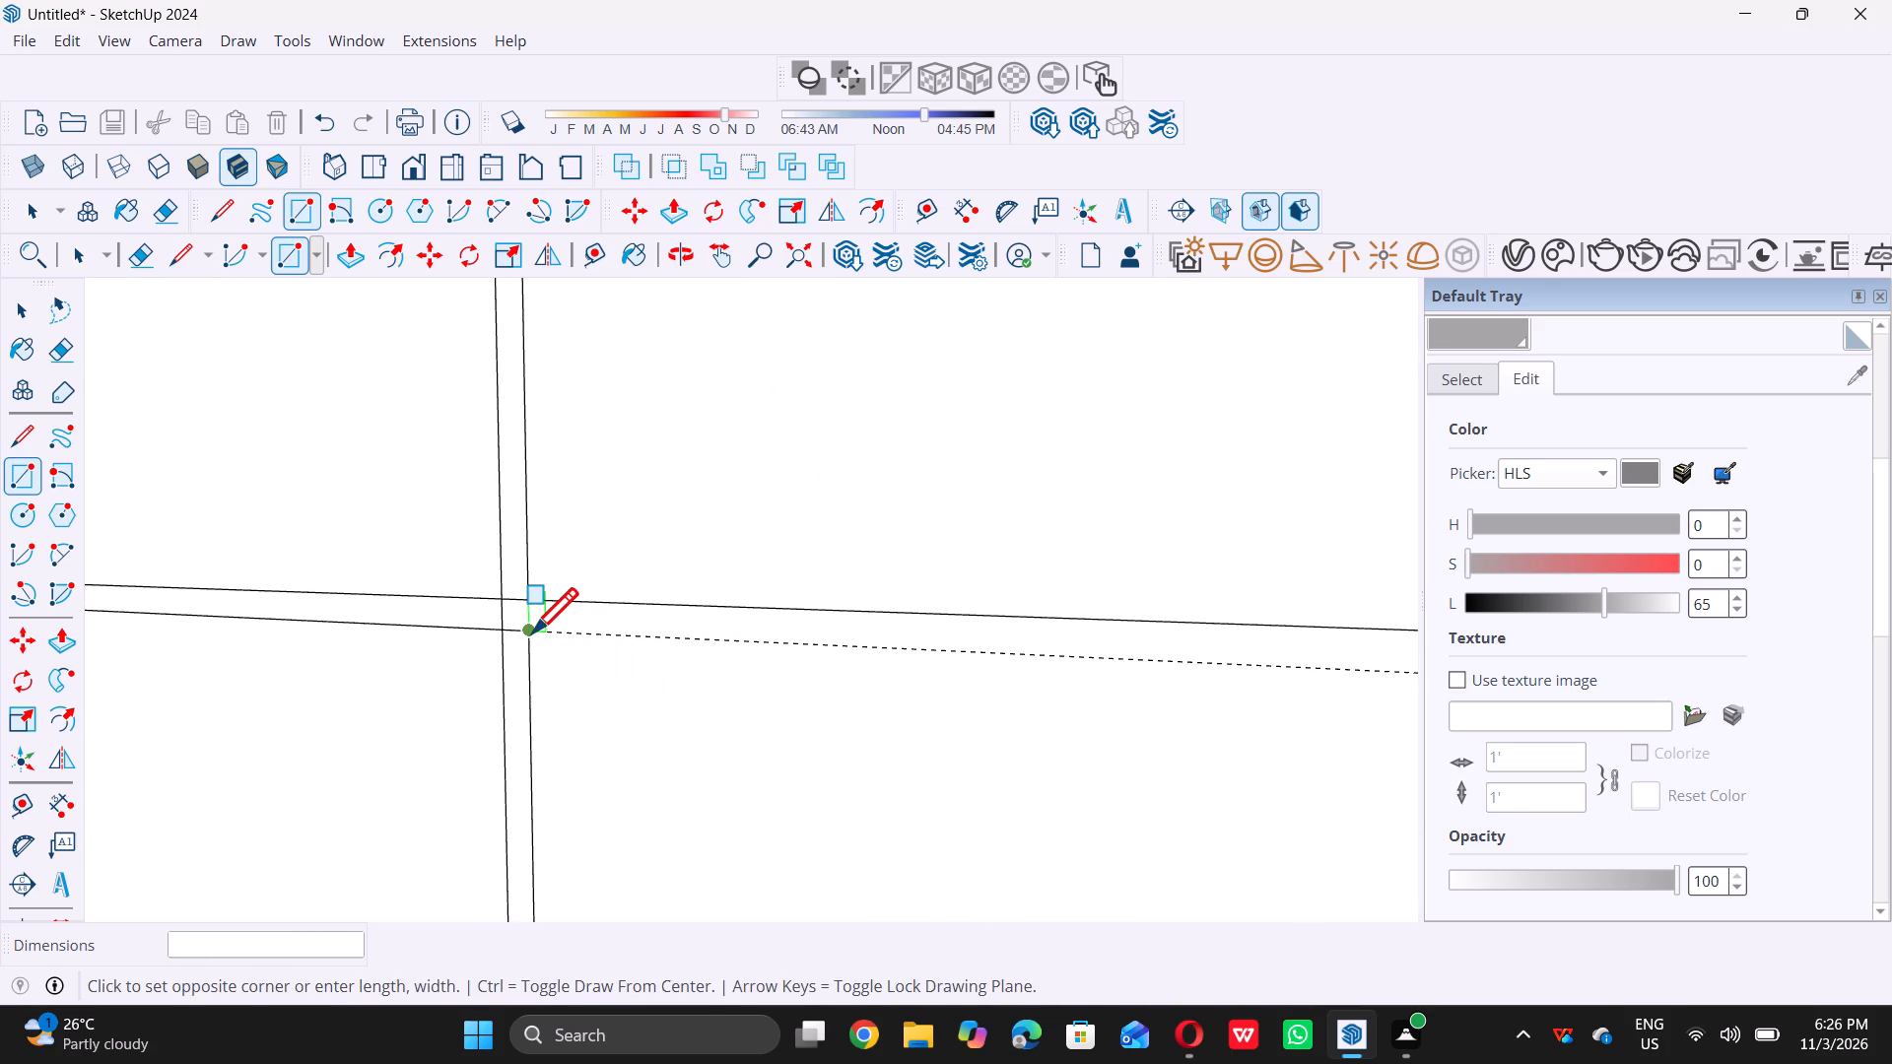
{"action": "scroll", "coordinate": [531, 632], "scroll_direction": "down", "scroll_amount": 20}
{"action": "scroll", "coordinate": [531, 632], "scroll_direction": "down", "scroll_amount": 2}
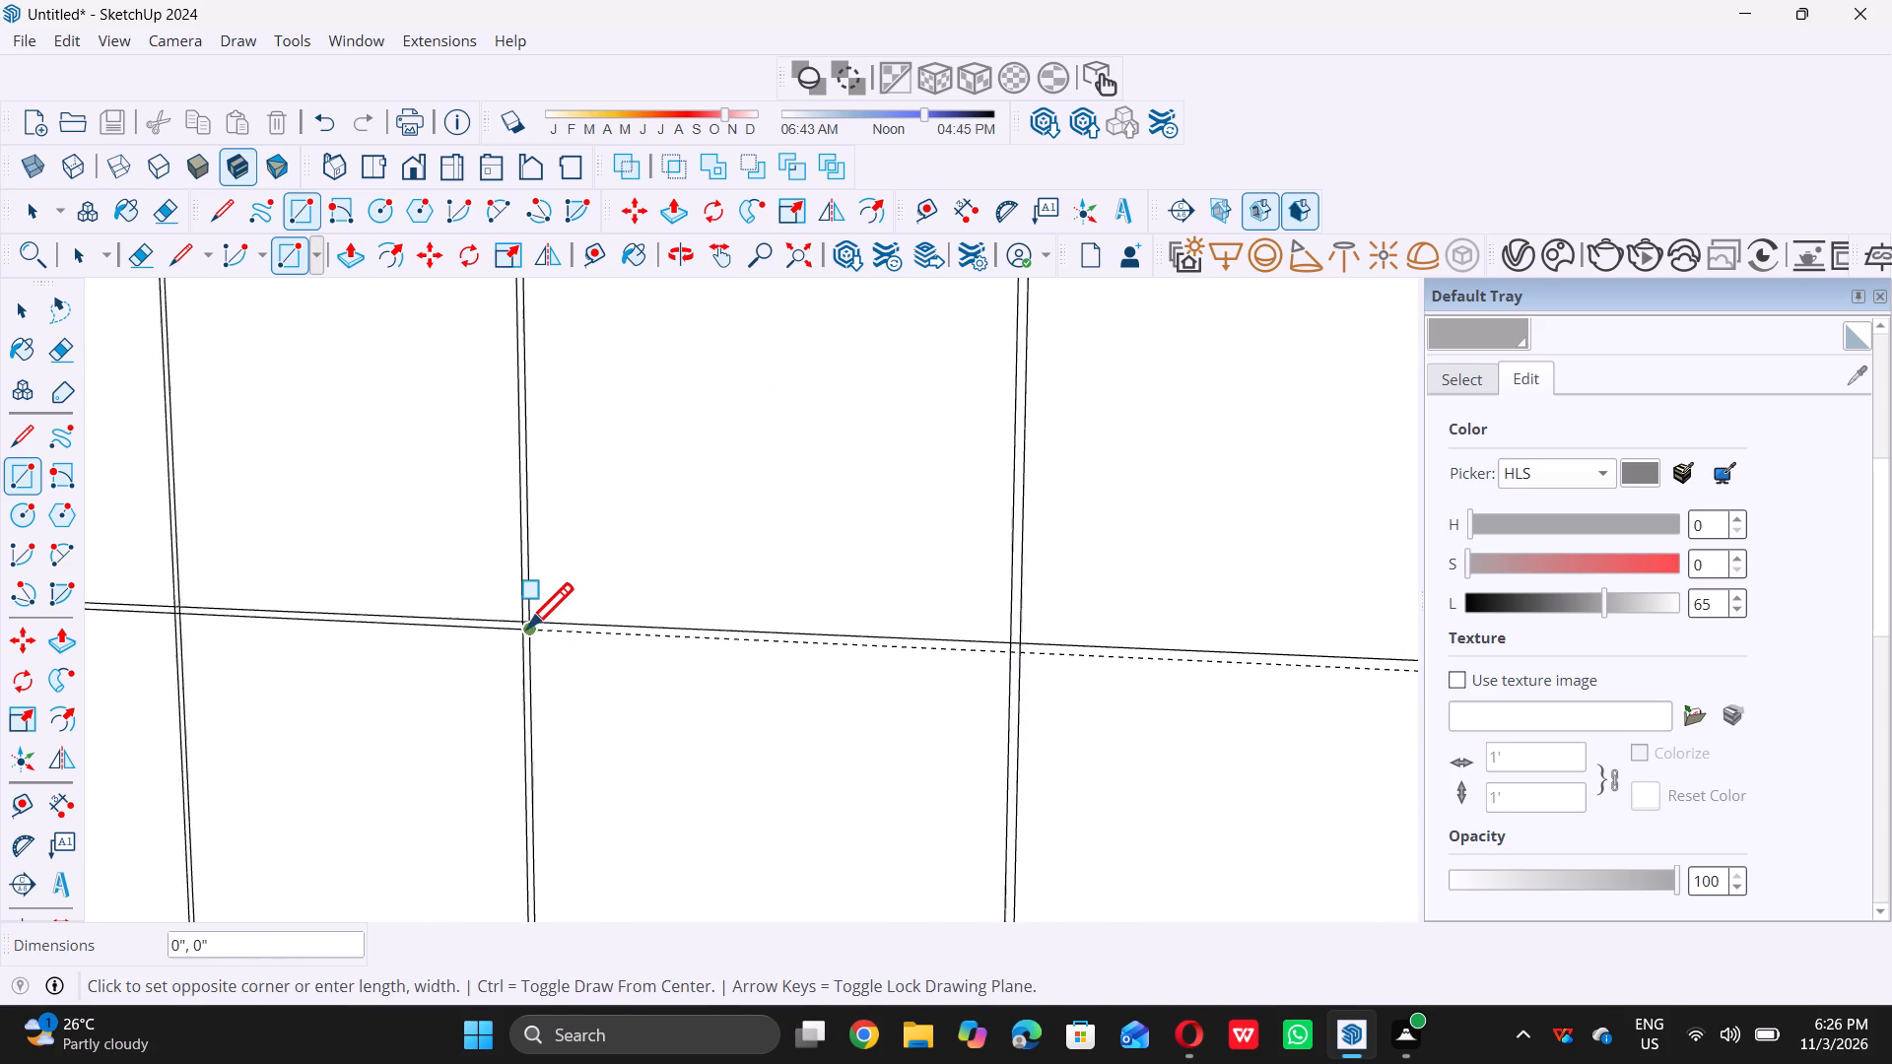
{"action": "scroll", "coordinate": [527, 628], "scroll_direction": "down", "scroll_amount": 9}
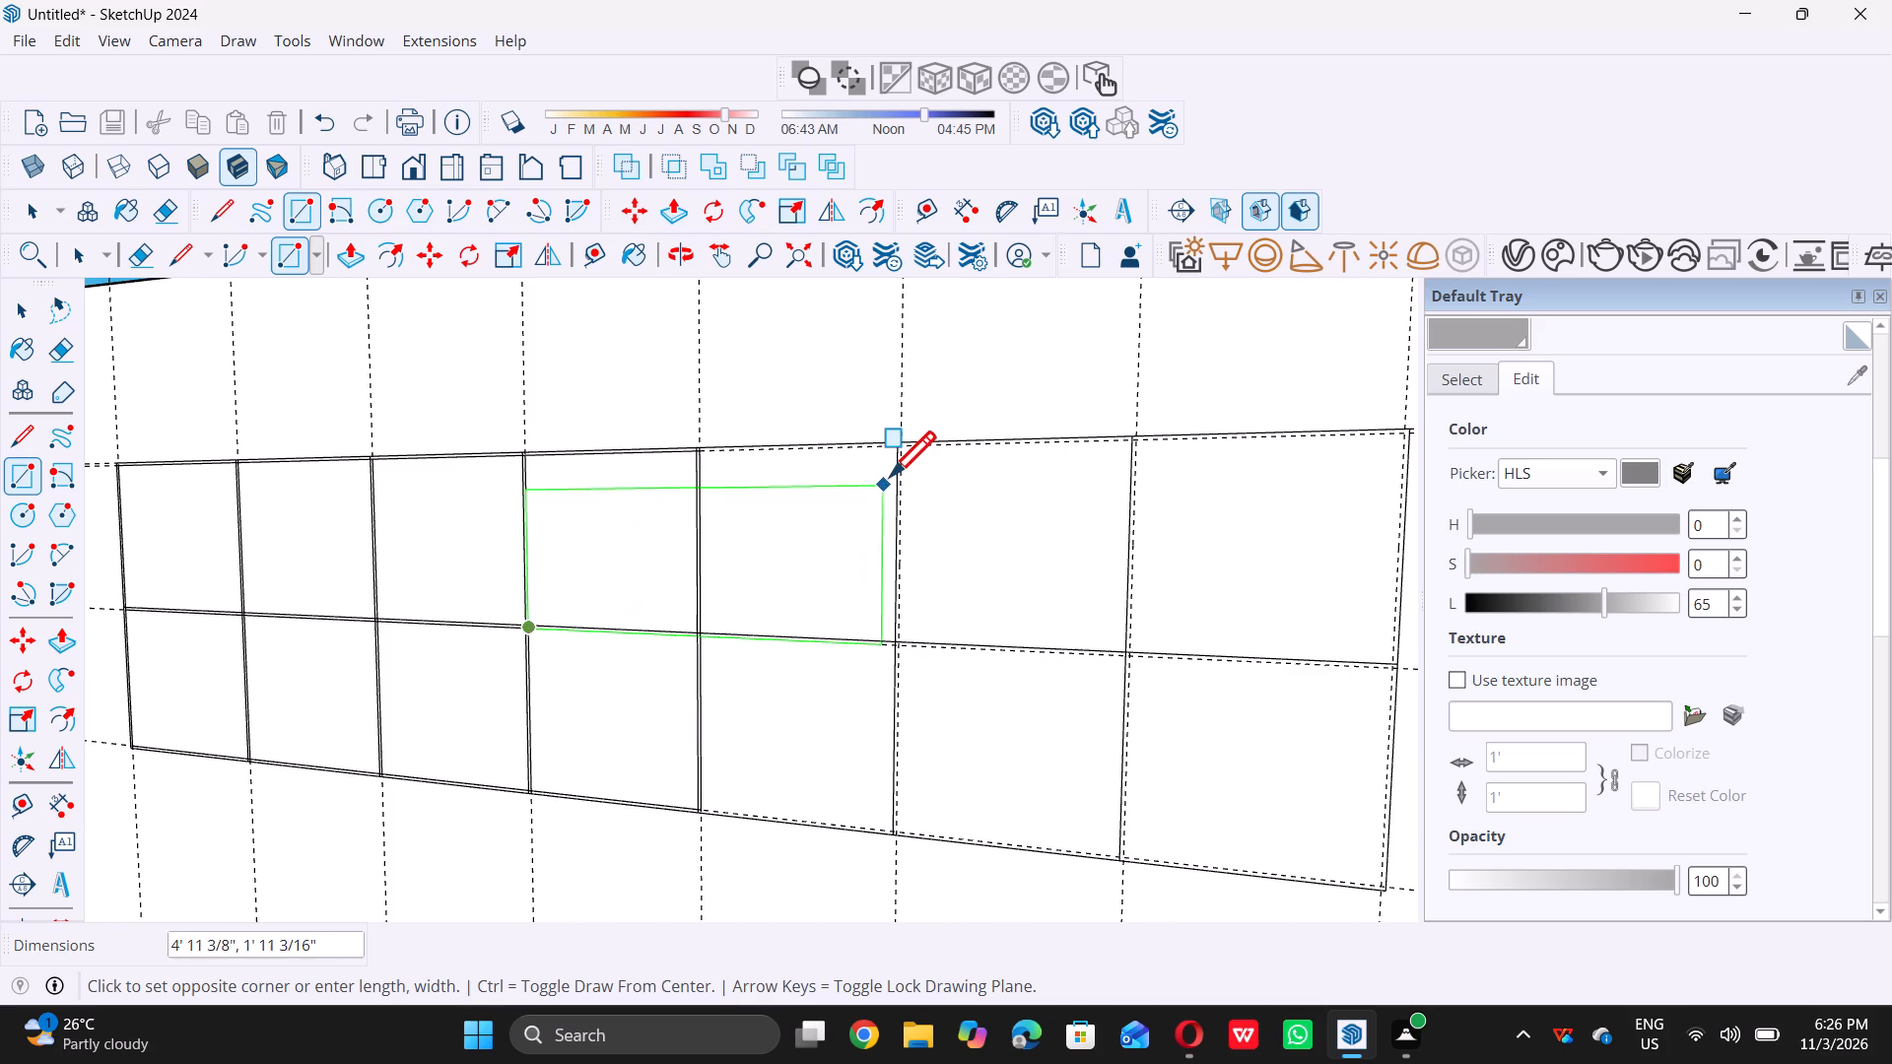
{"action": "scroll", "coordinate": [902, 444], "scroll_direction": "up", "scroll_amount": 7}
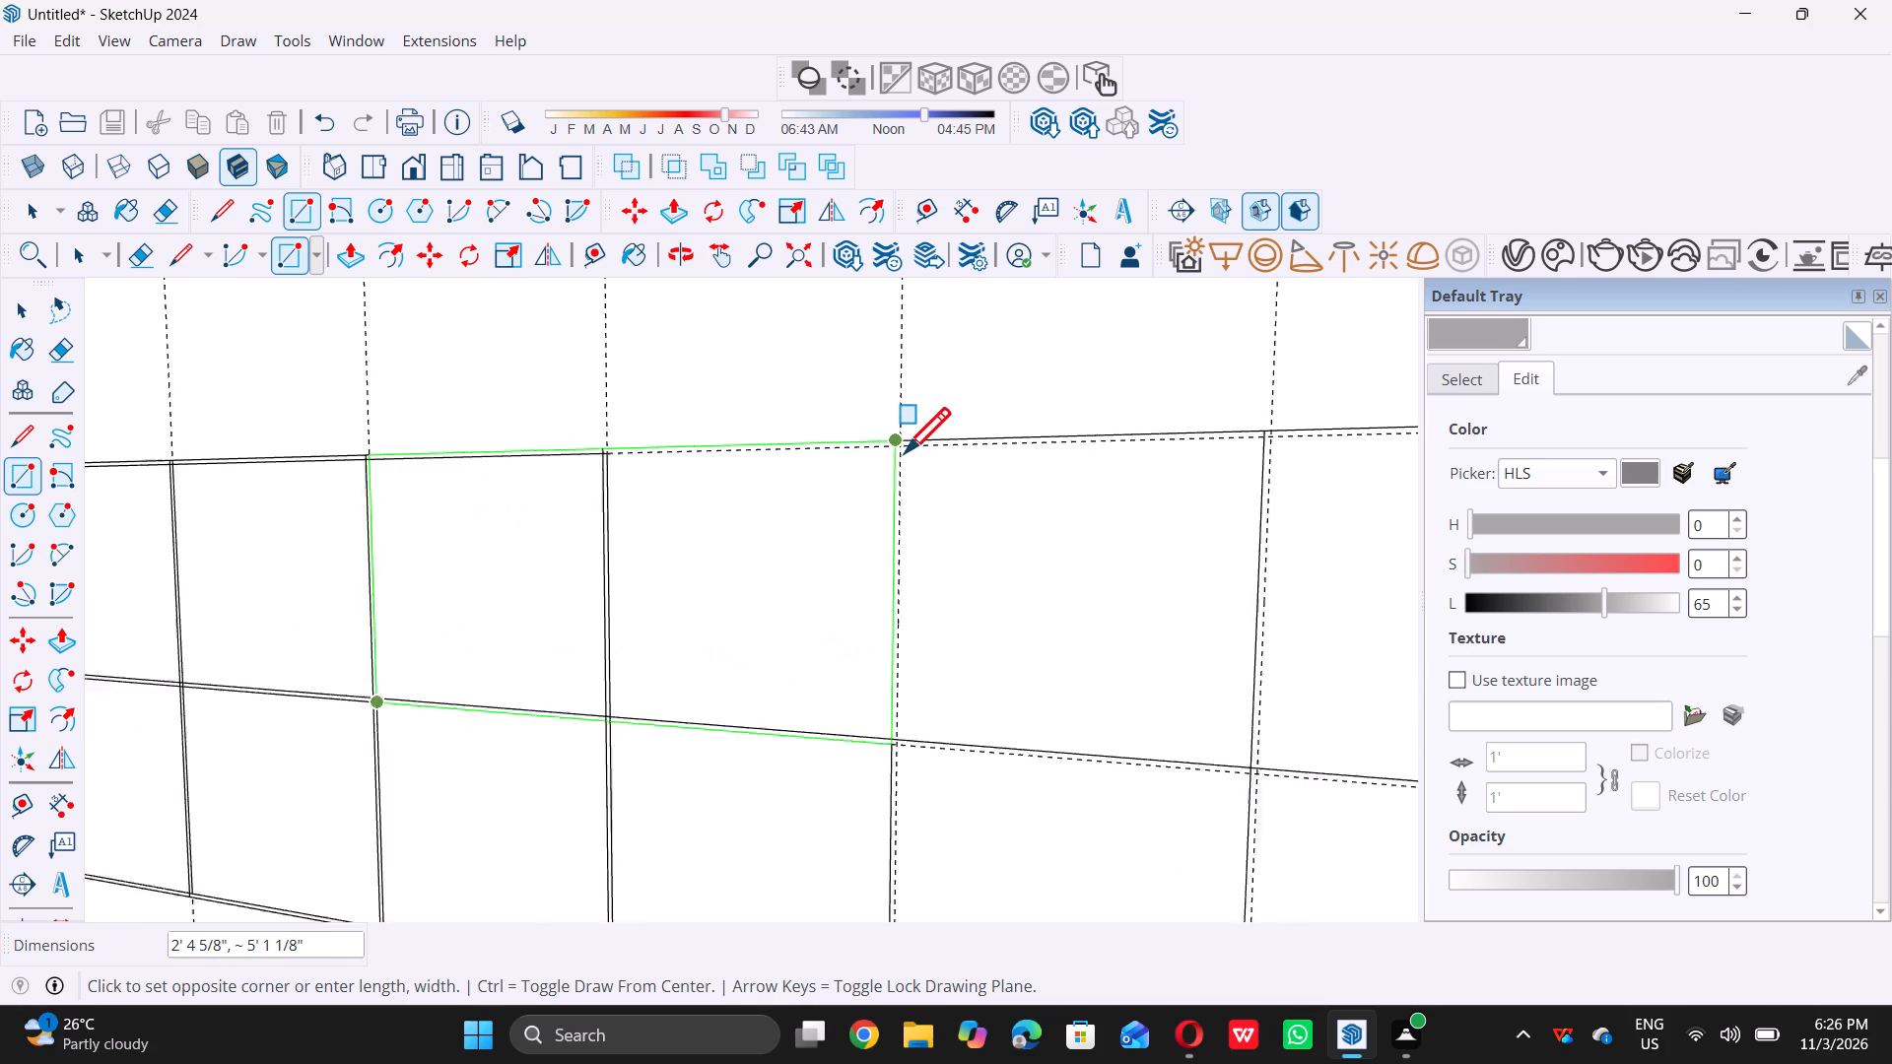
{"action": "scroll", "coordinate": [905, 452], "scroll_direction": "up", "scroll_amount": 16}
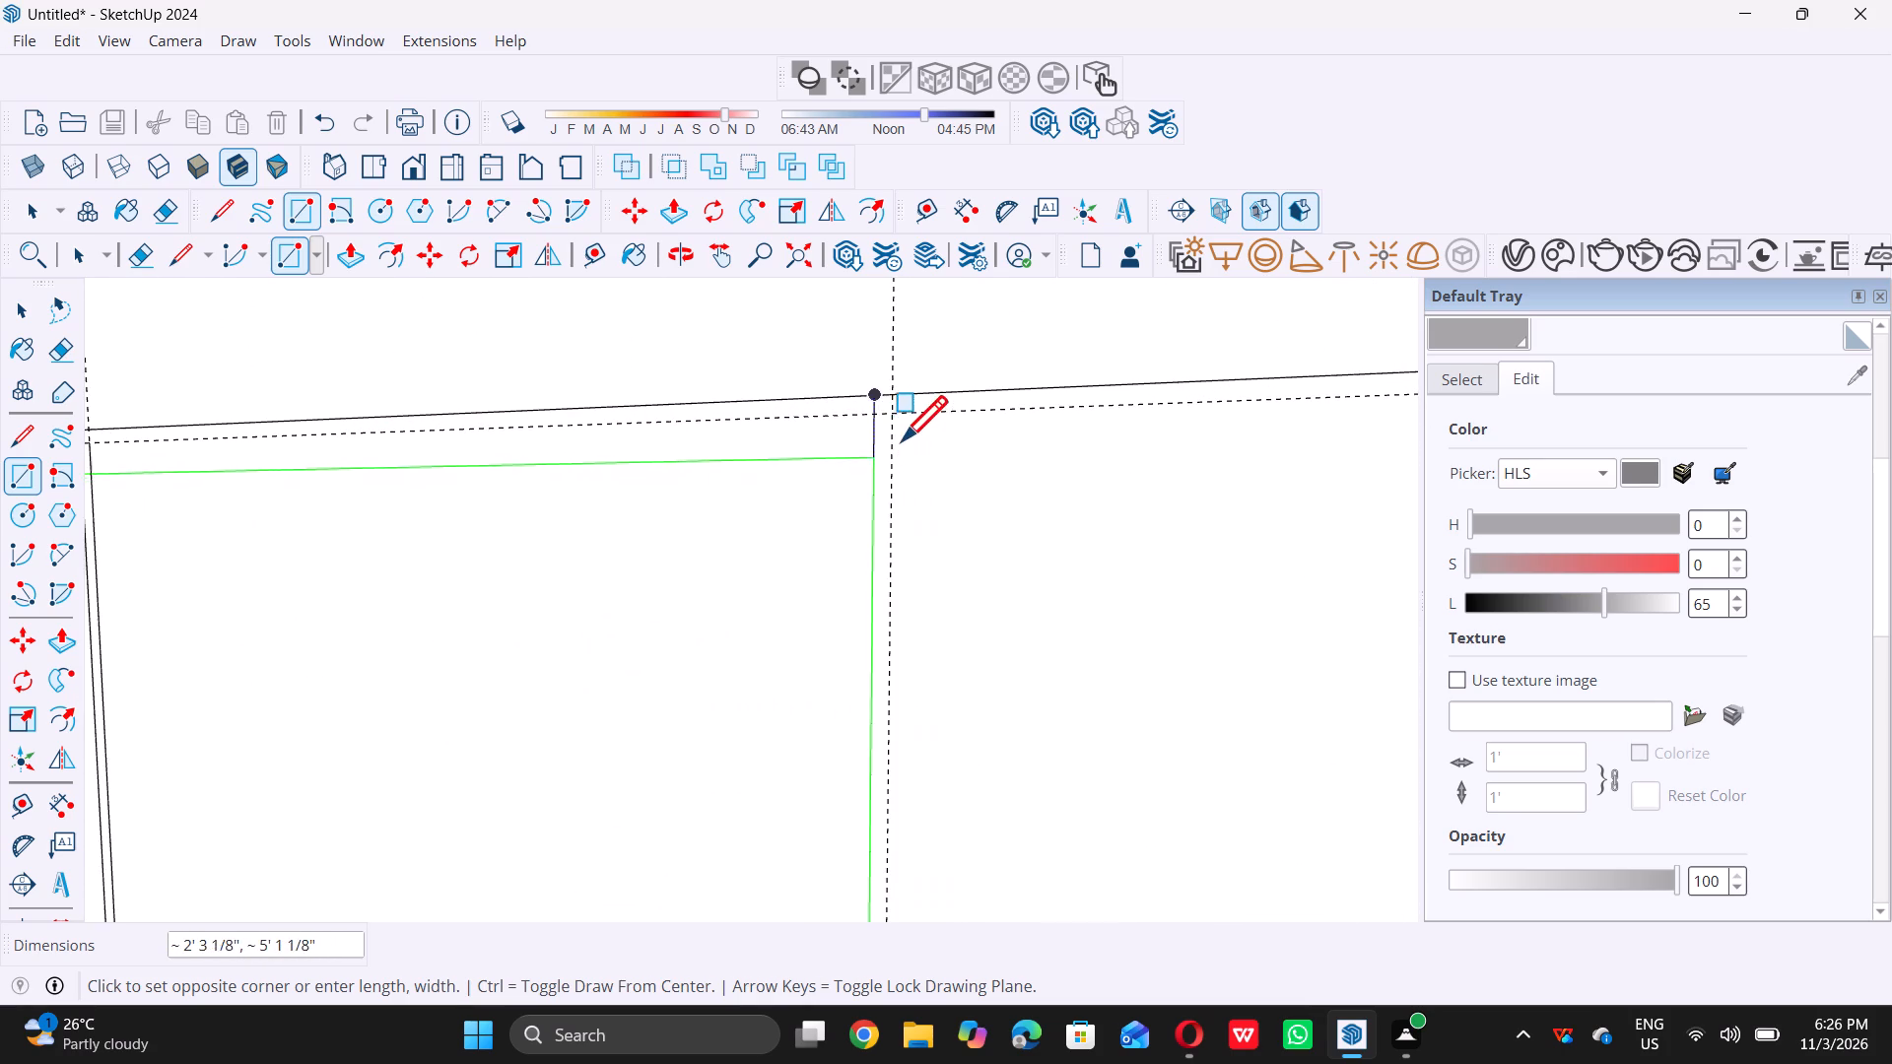
{"action": "left_click", "coordinate": [892, 414]}
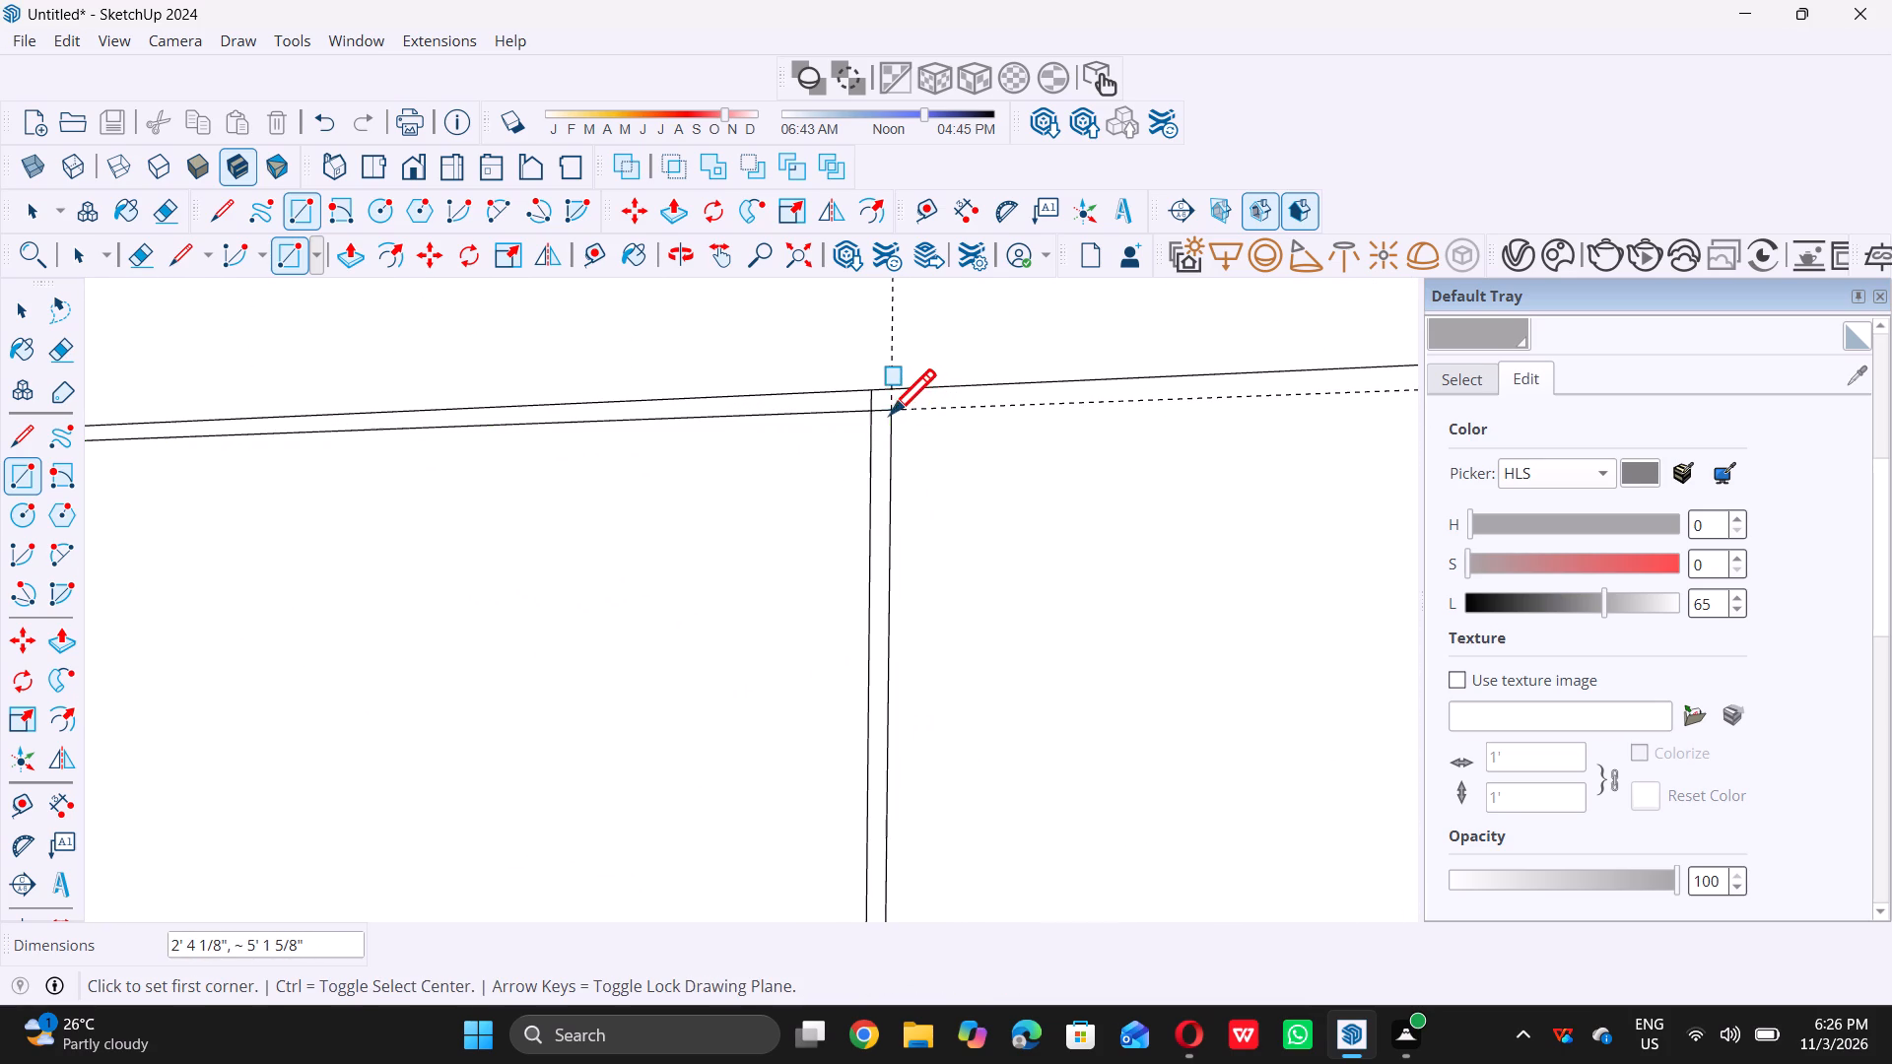
Draw a guide-aligned rectangle across the lower cells of the fifth and sixth columns, about 5' 1 5/8" wide by 2' 3 5/8" high.
{"action": "scroll", "coordinate": [806, 446], "scroll_direction": "down", "scroll_amount": 20}
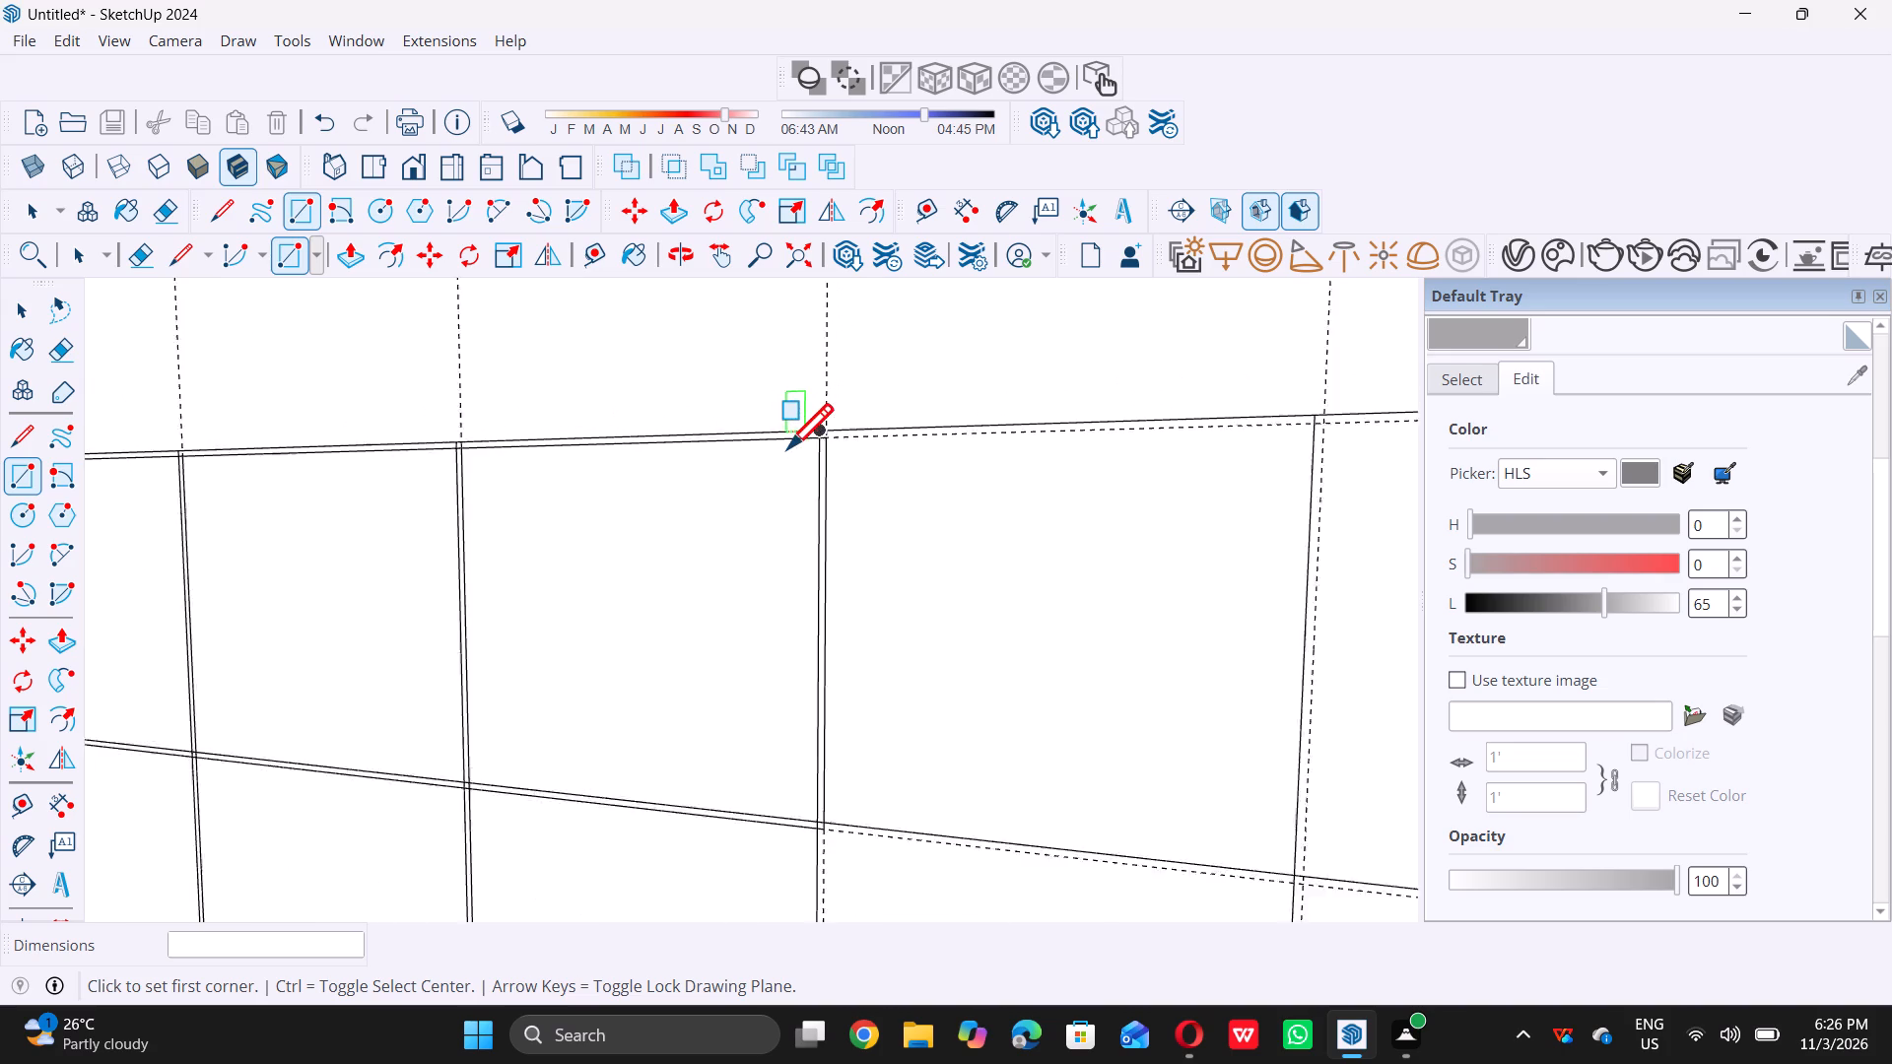
{"action": "scroll", "coordinate": [787, 448], "scroll_direction": "down", "scroll_amount": 13}
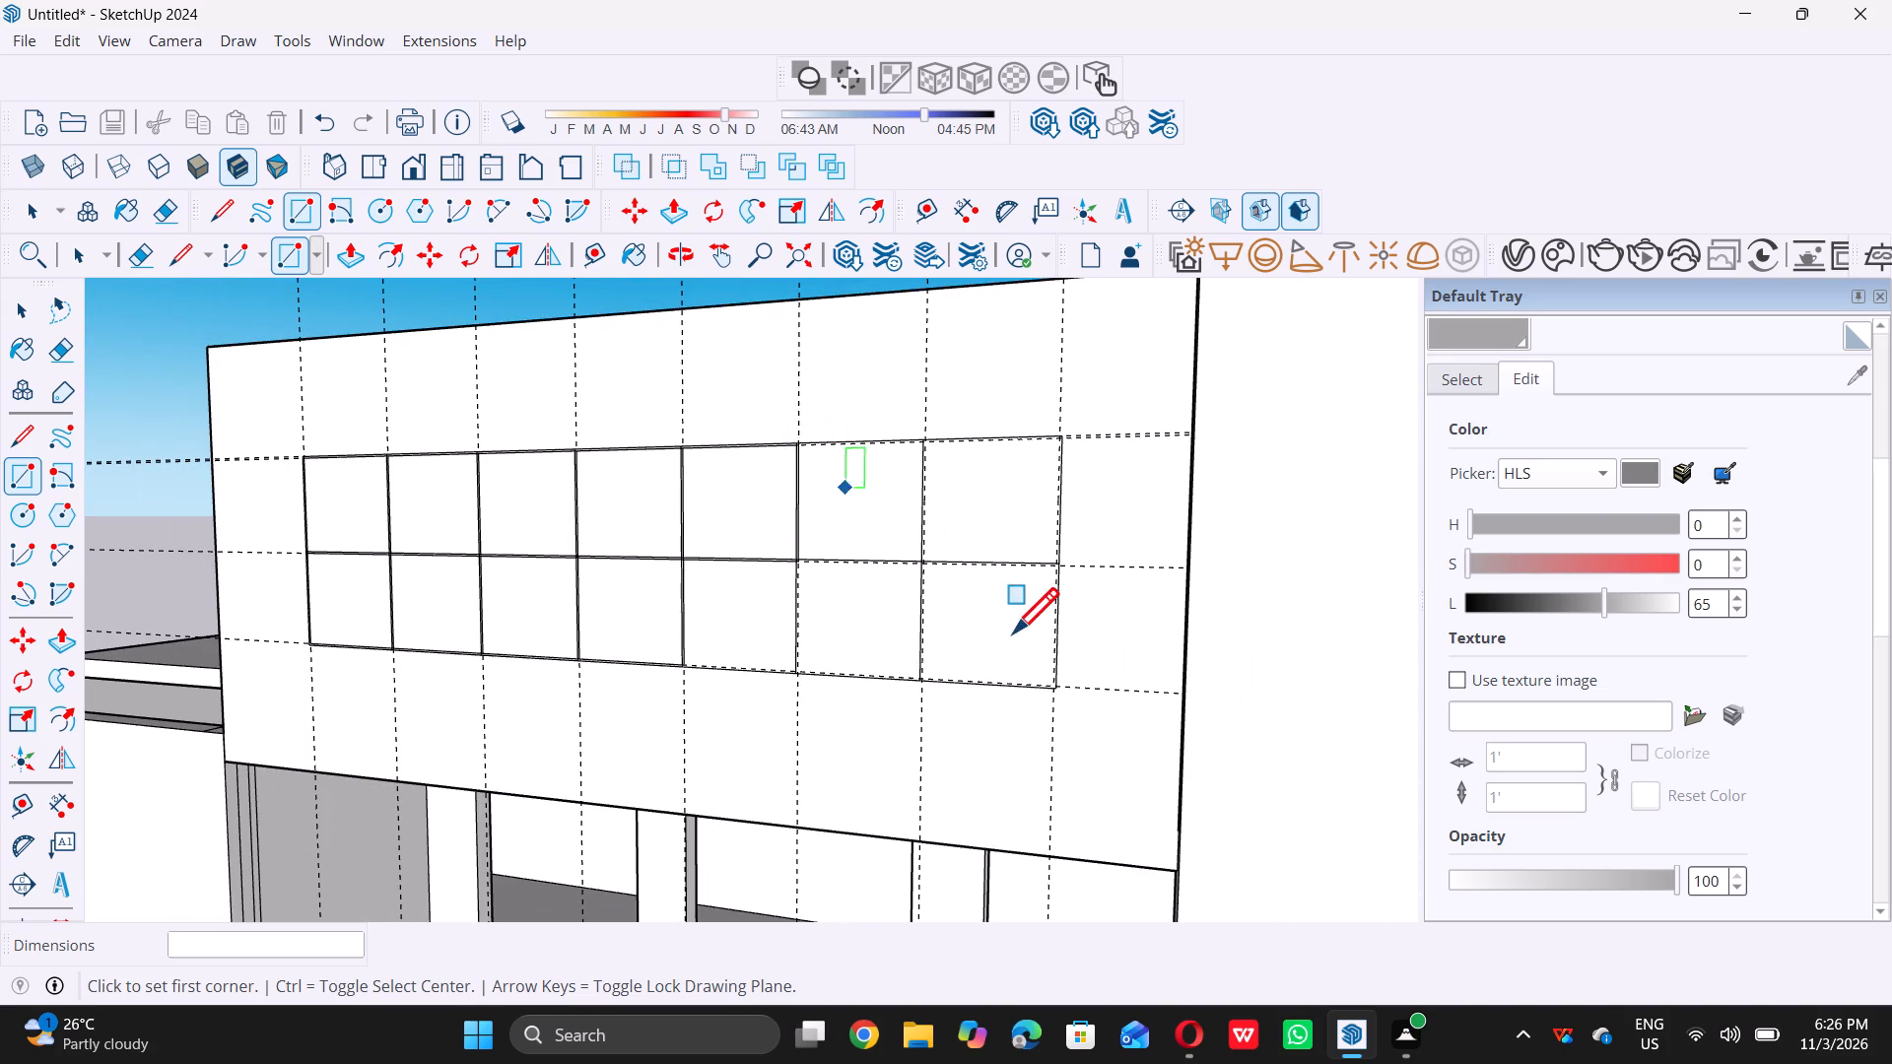
{"action": "scroll", "coordinate": [1035, 638], "scroll_direction": "up", "scroll_amount": 6}
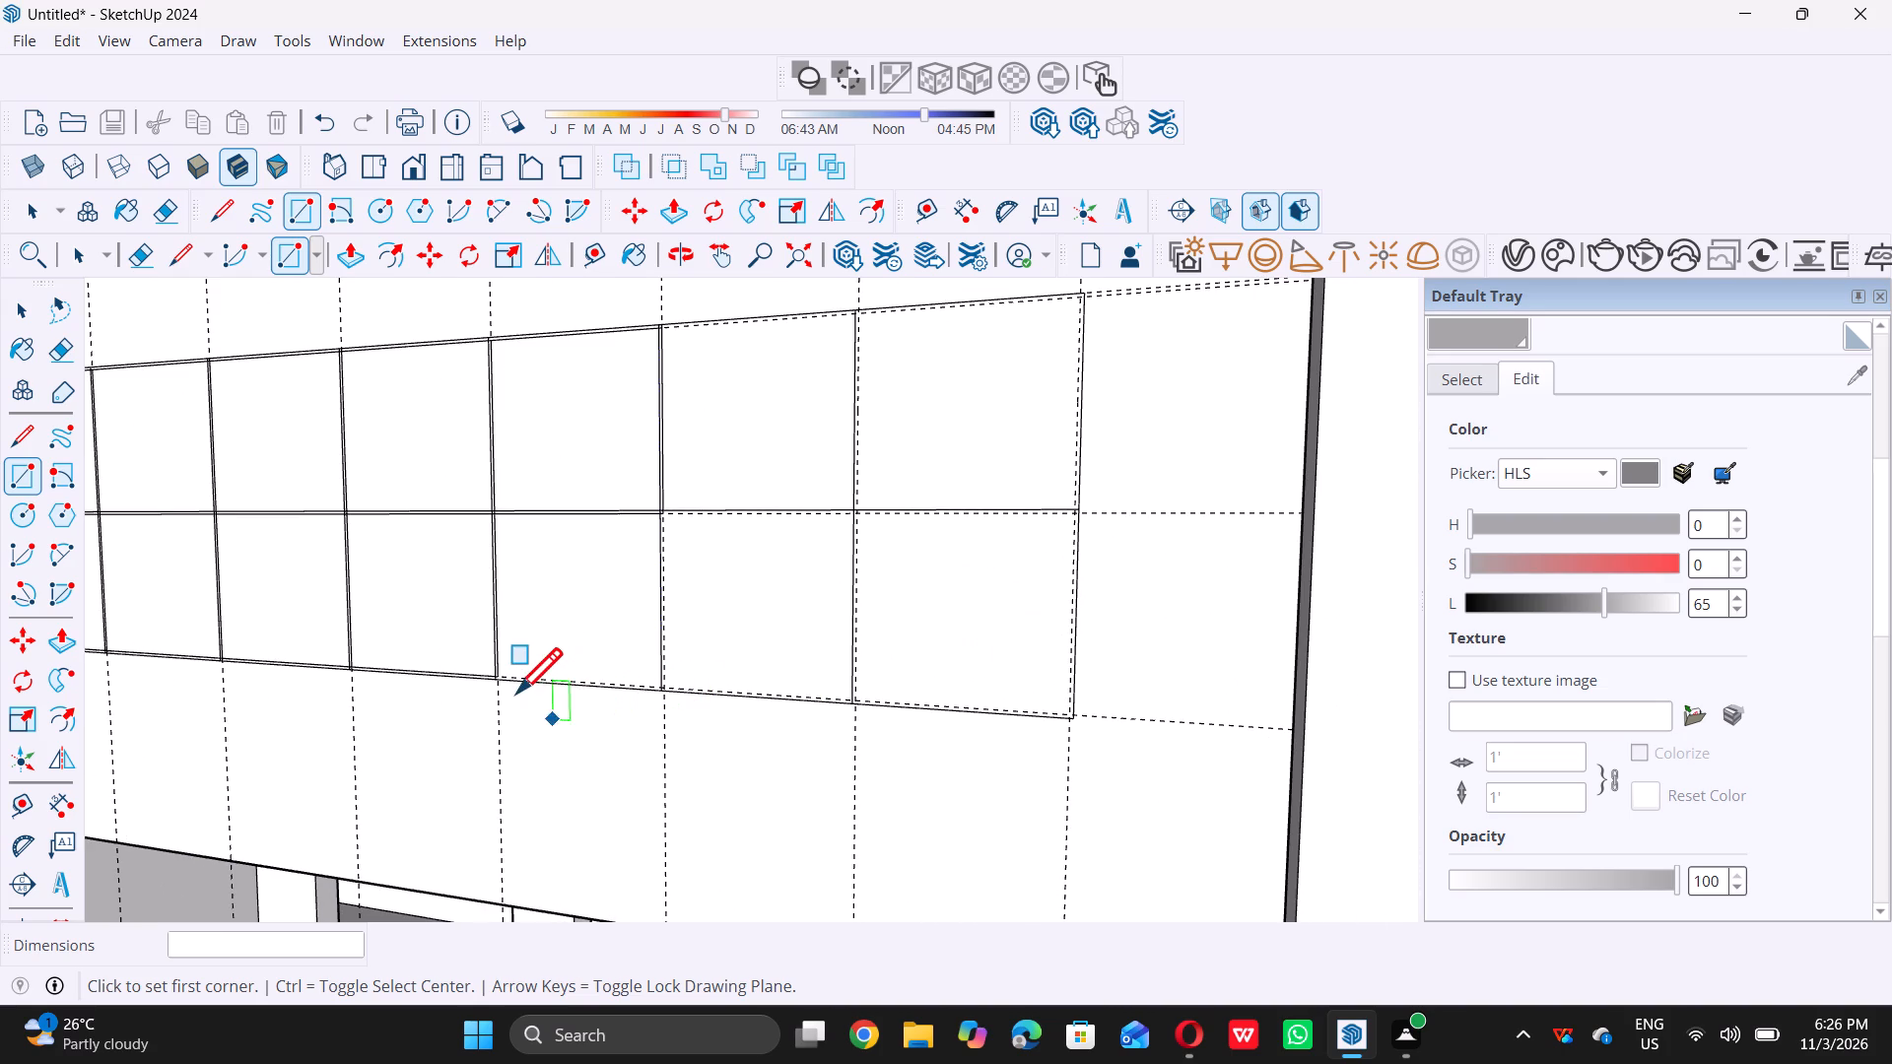
{"action": "scroll", "coordinate": [516, 691], "scroll_direction": "up", "scroll_amount": 15}
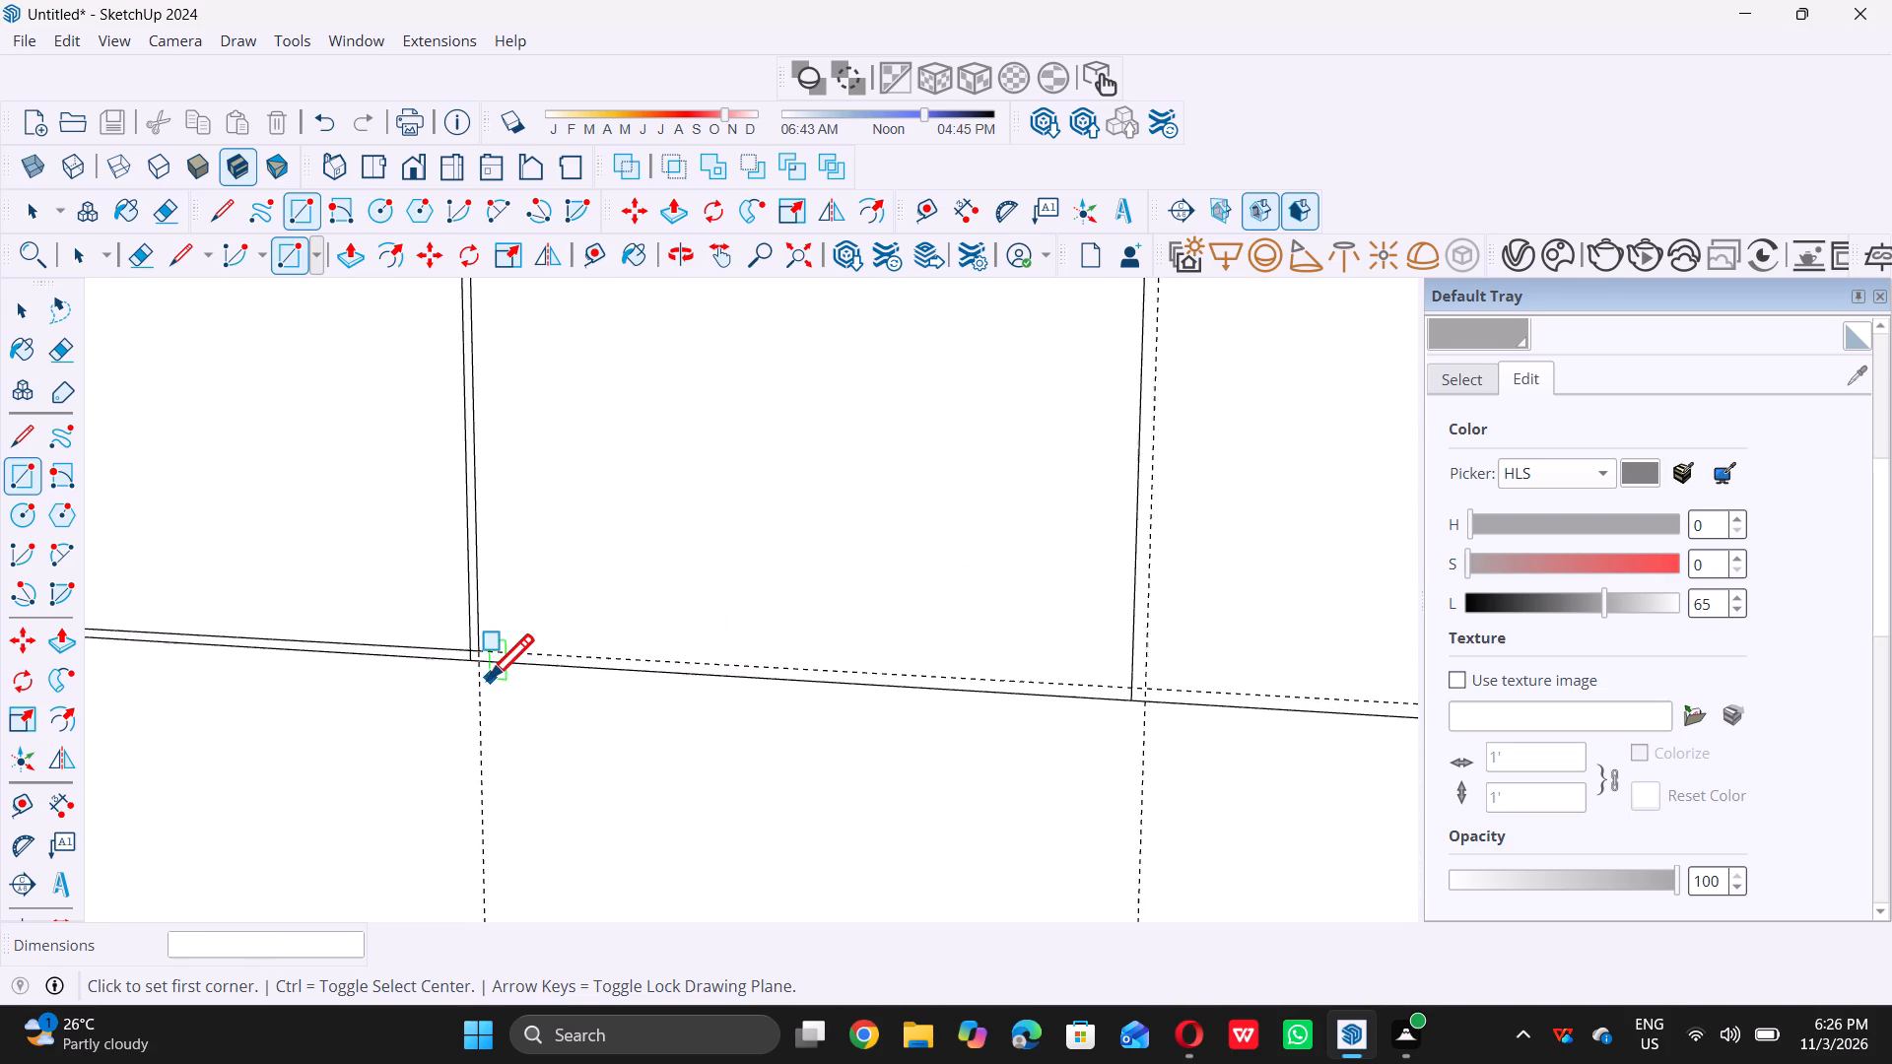
{"action": "scroll", "coordinate": [488, 679], "scroll_direction": "up", "scroll_amount": 9}
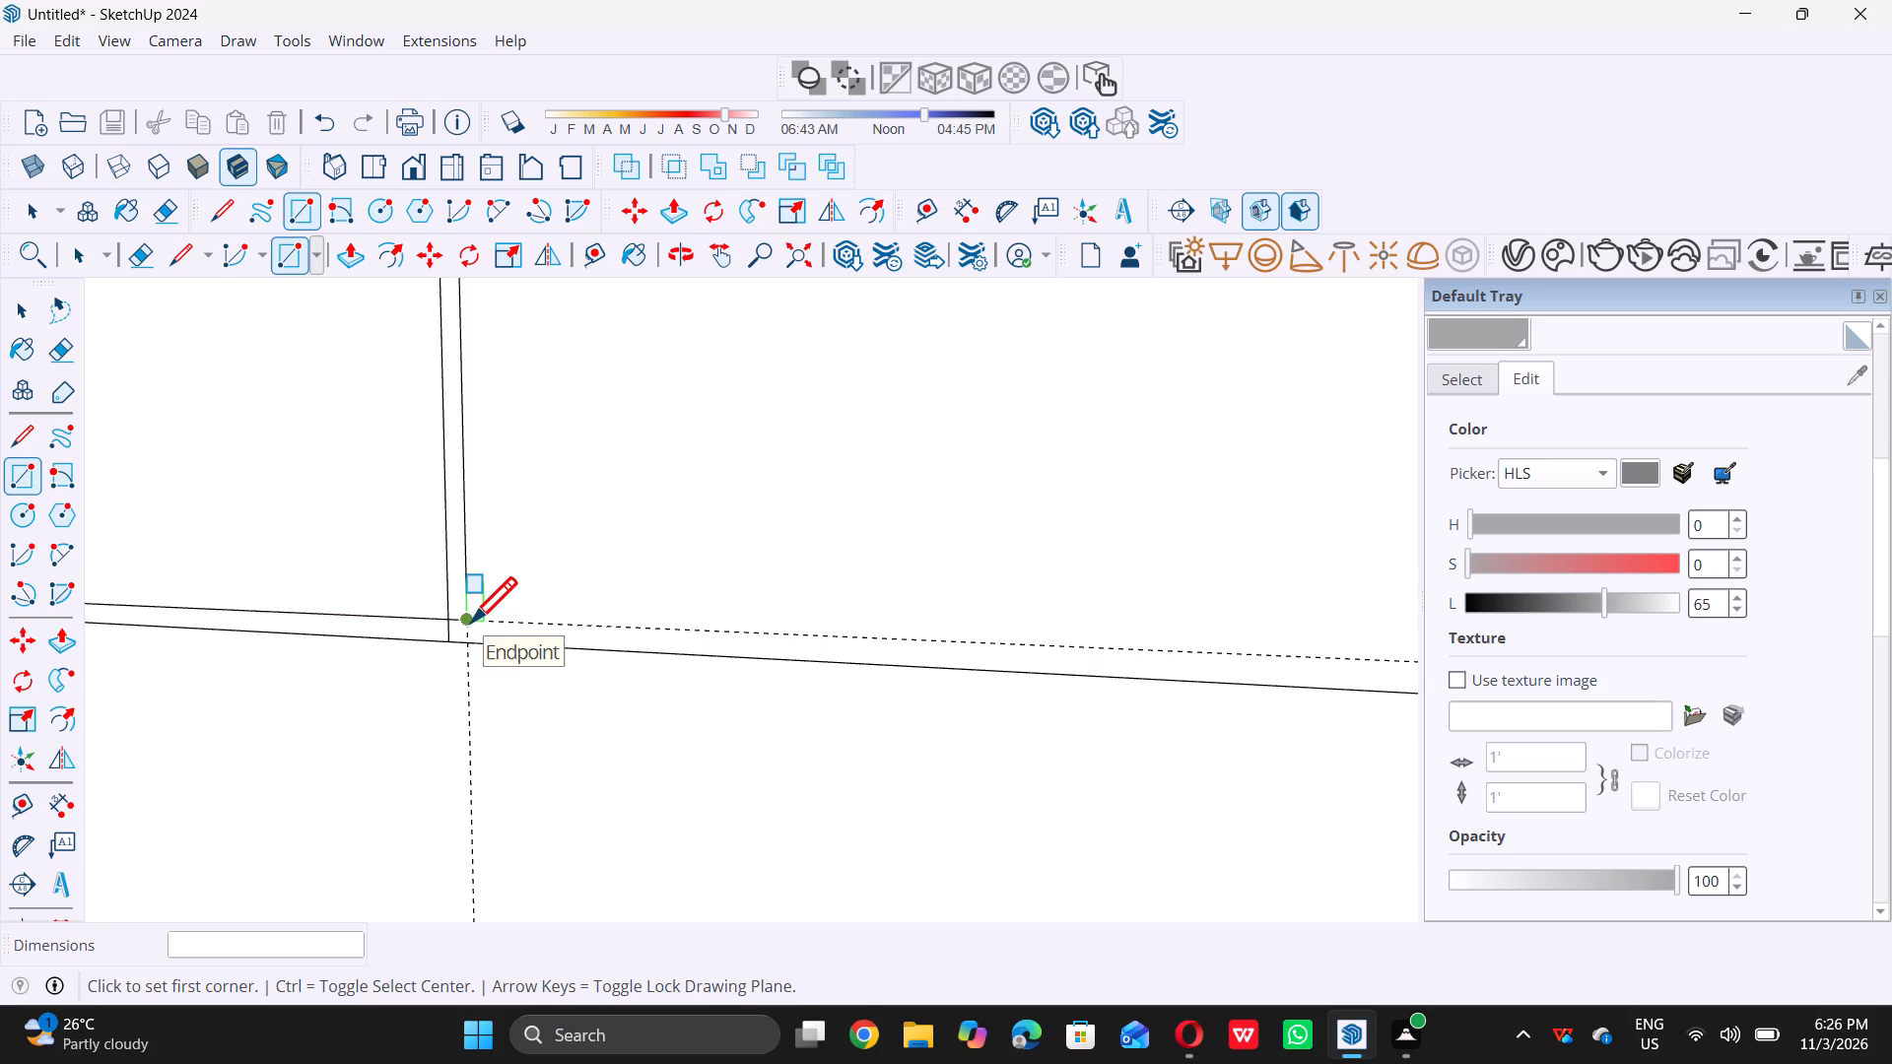
{"action": "triple_click", "coordinate": [471, 622]}
{"action": "left_click", "coordinate": [471, 622]}
{"action": "scroll", "coordinate": [470, 621], "scroll_direction": "down", "scroll_amount": 15}
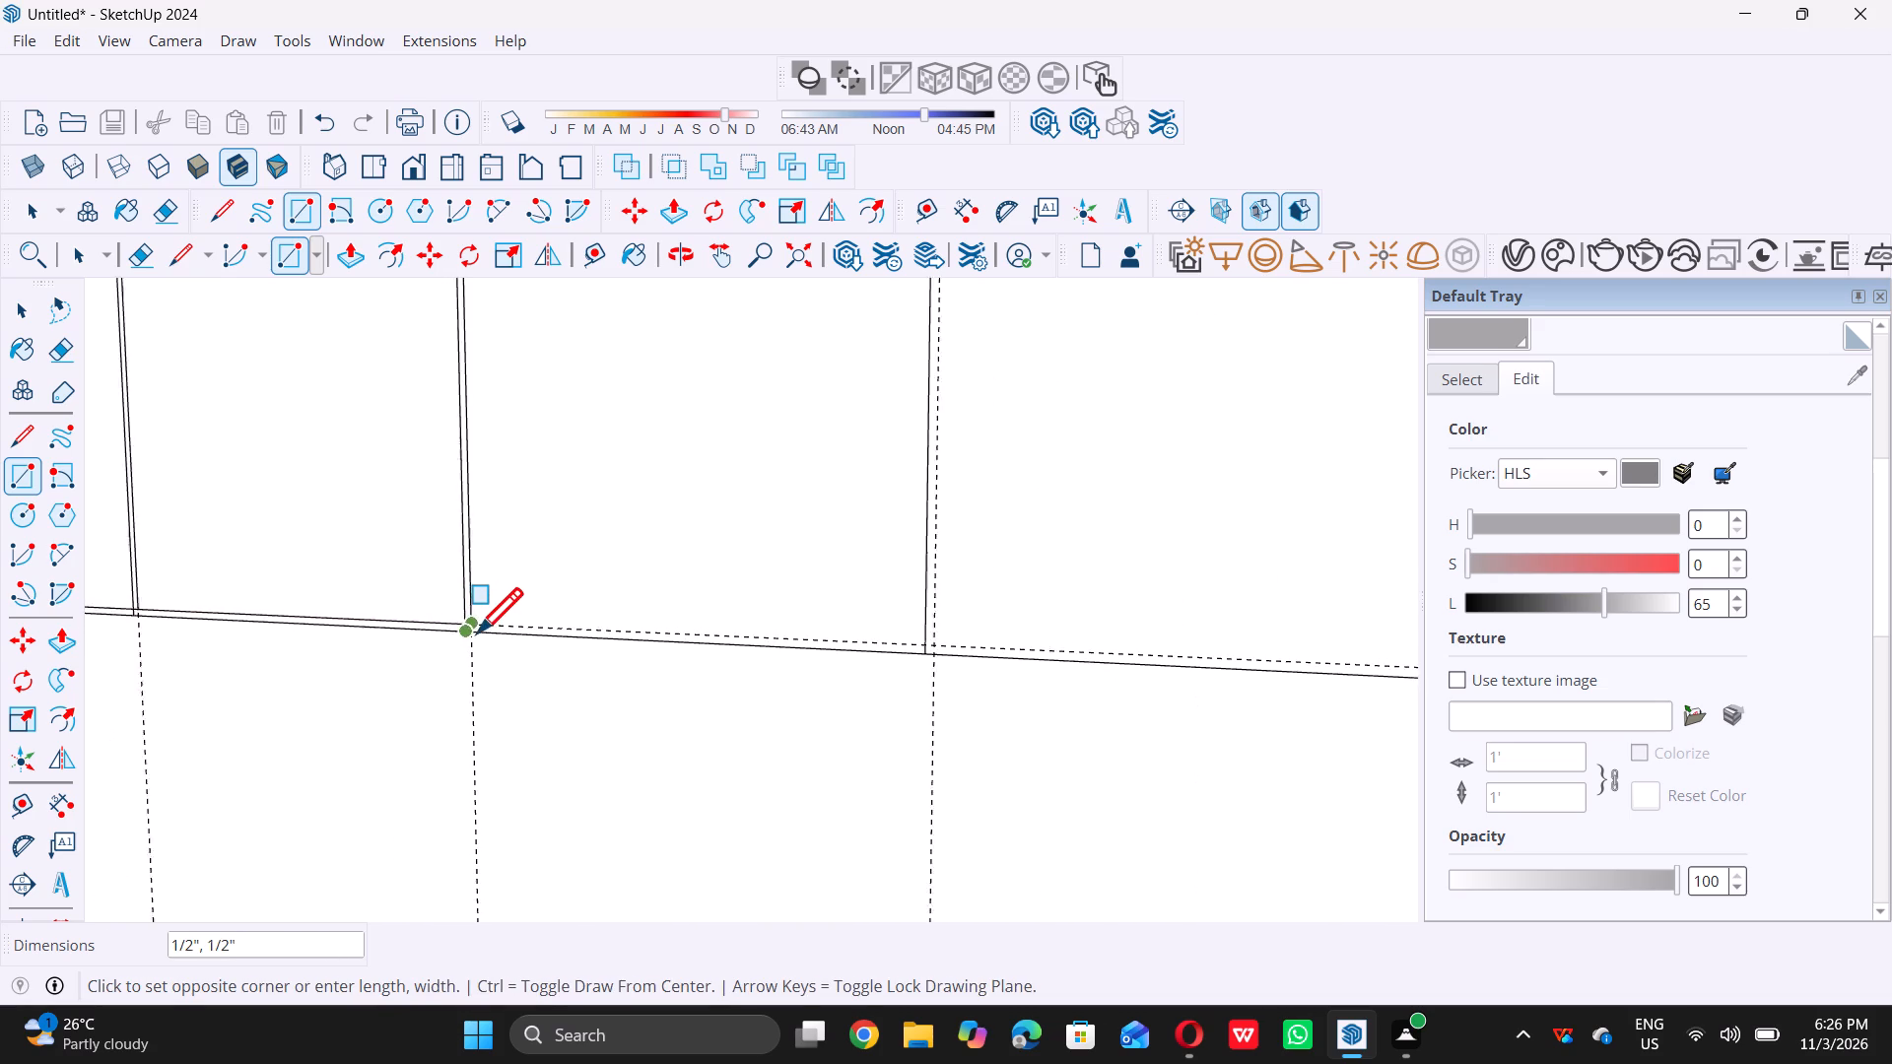
{"action": "scroll", "coordinate": [477, 632], "scroll_direction": "down", "scroll_amount": 10}
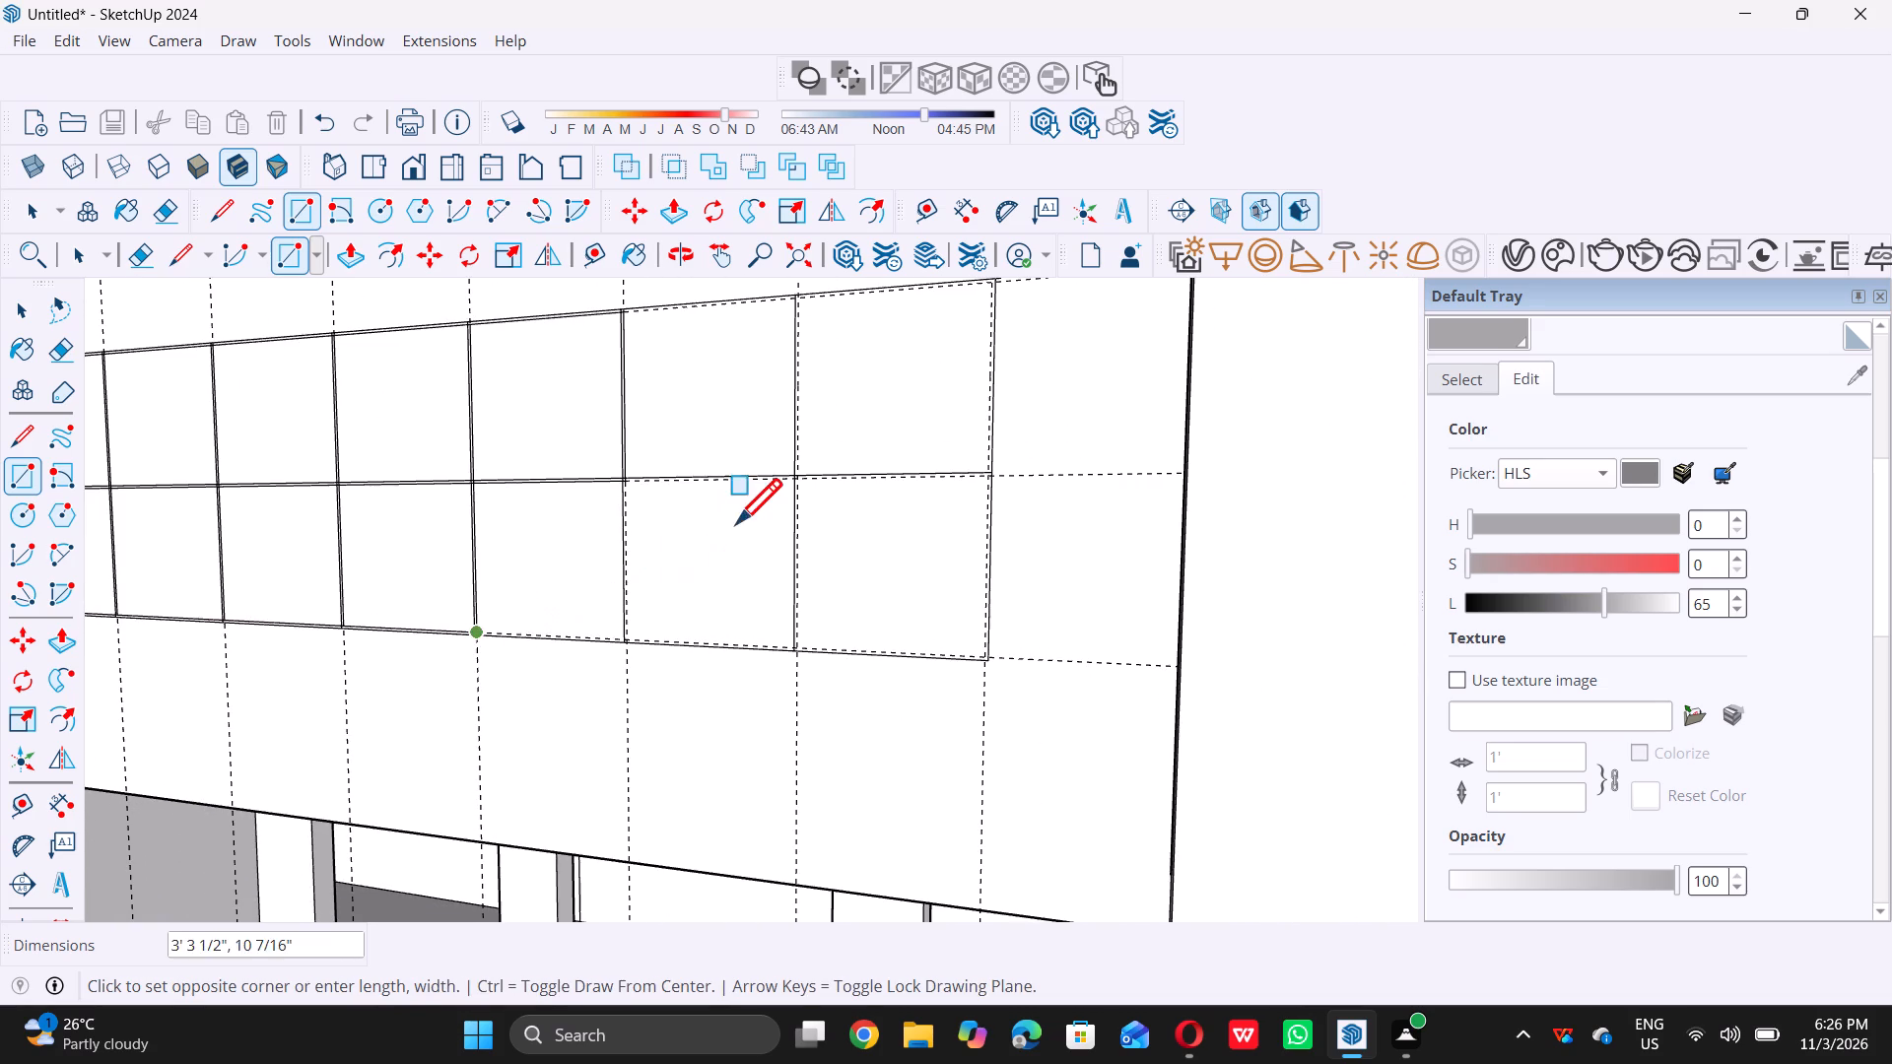
{"action": "scroll", "coordinate": [802, 477], "scroll_direction": "up", "scroll_amount": 9}
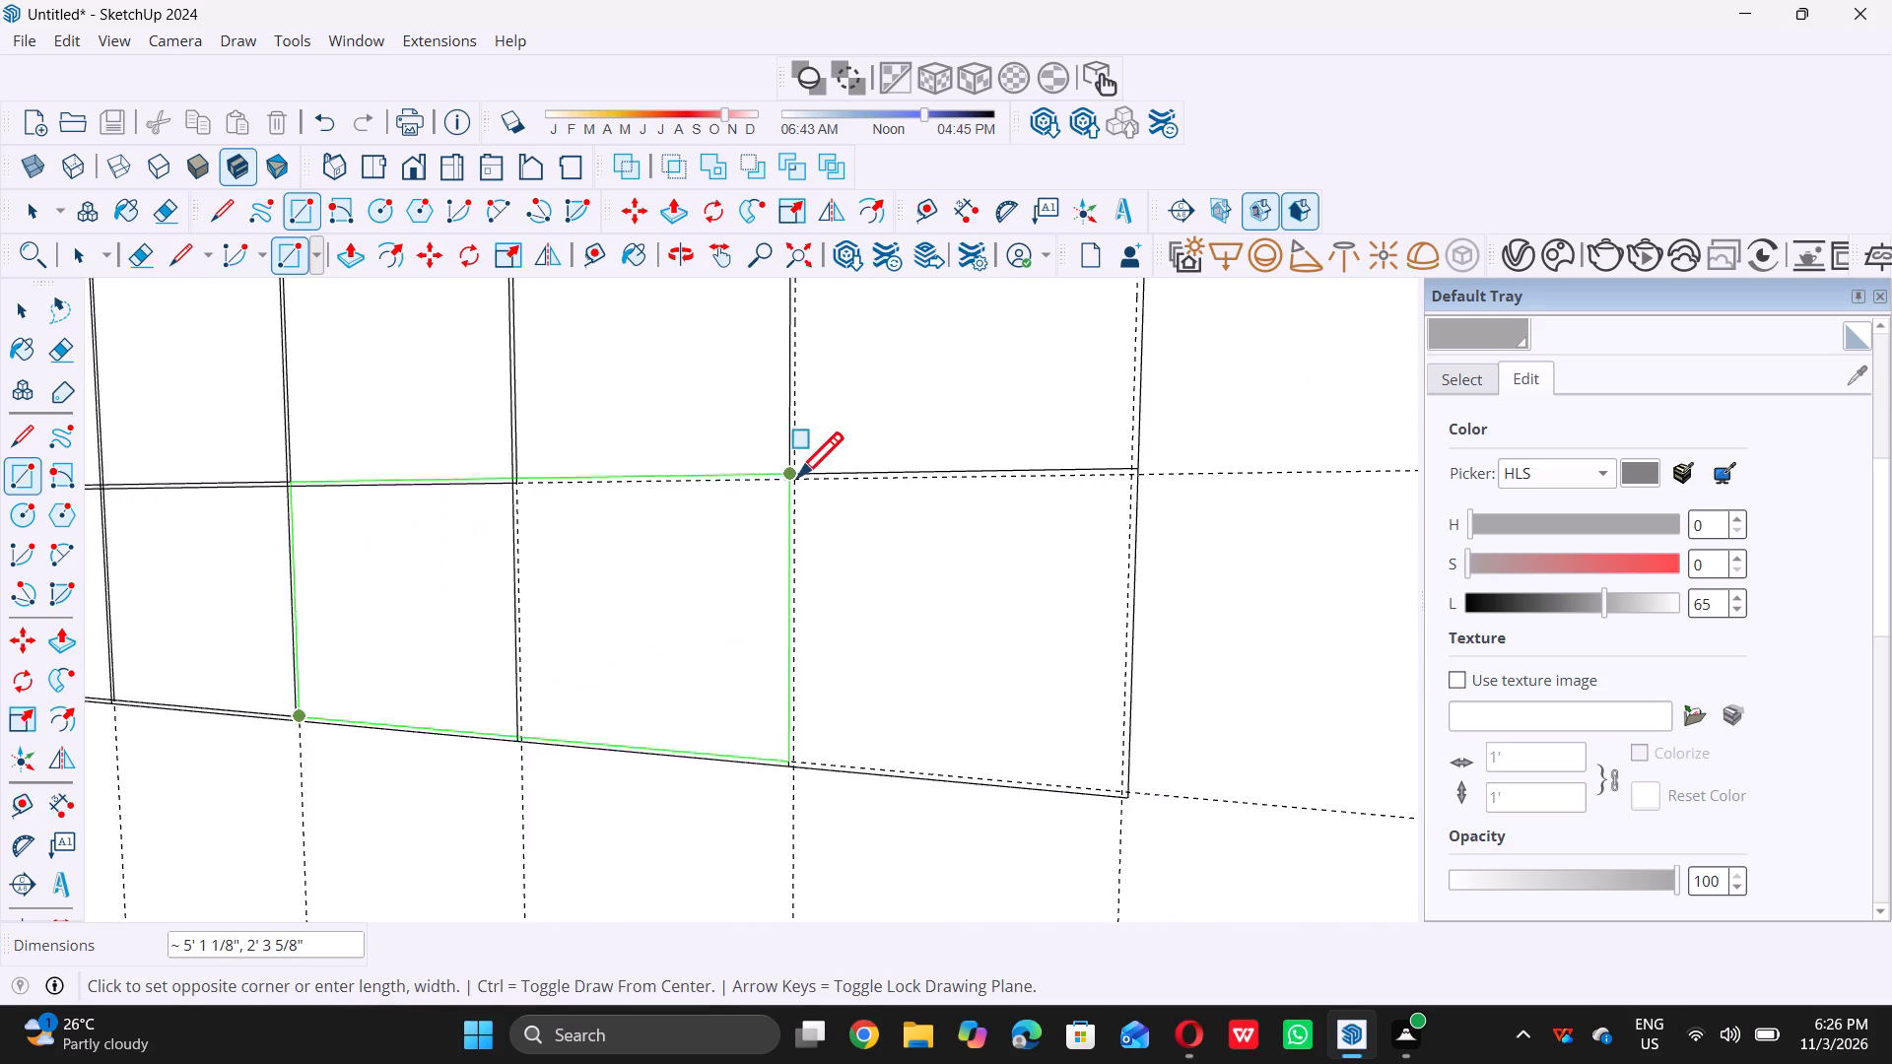
{"action": "scroll", "coordinate": [802, 490], "scroll_direction": "up", "scroll_amount": 12}
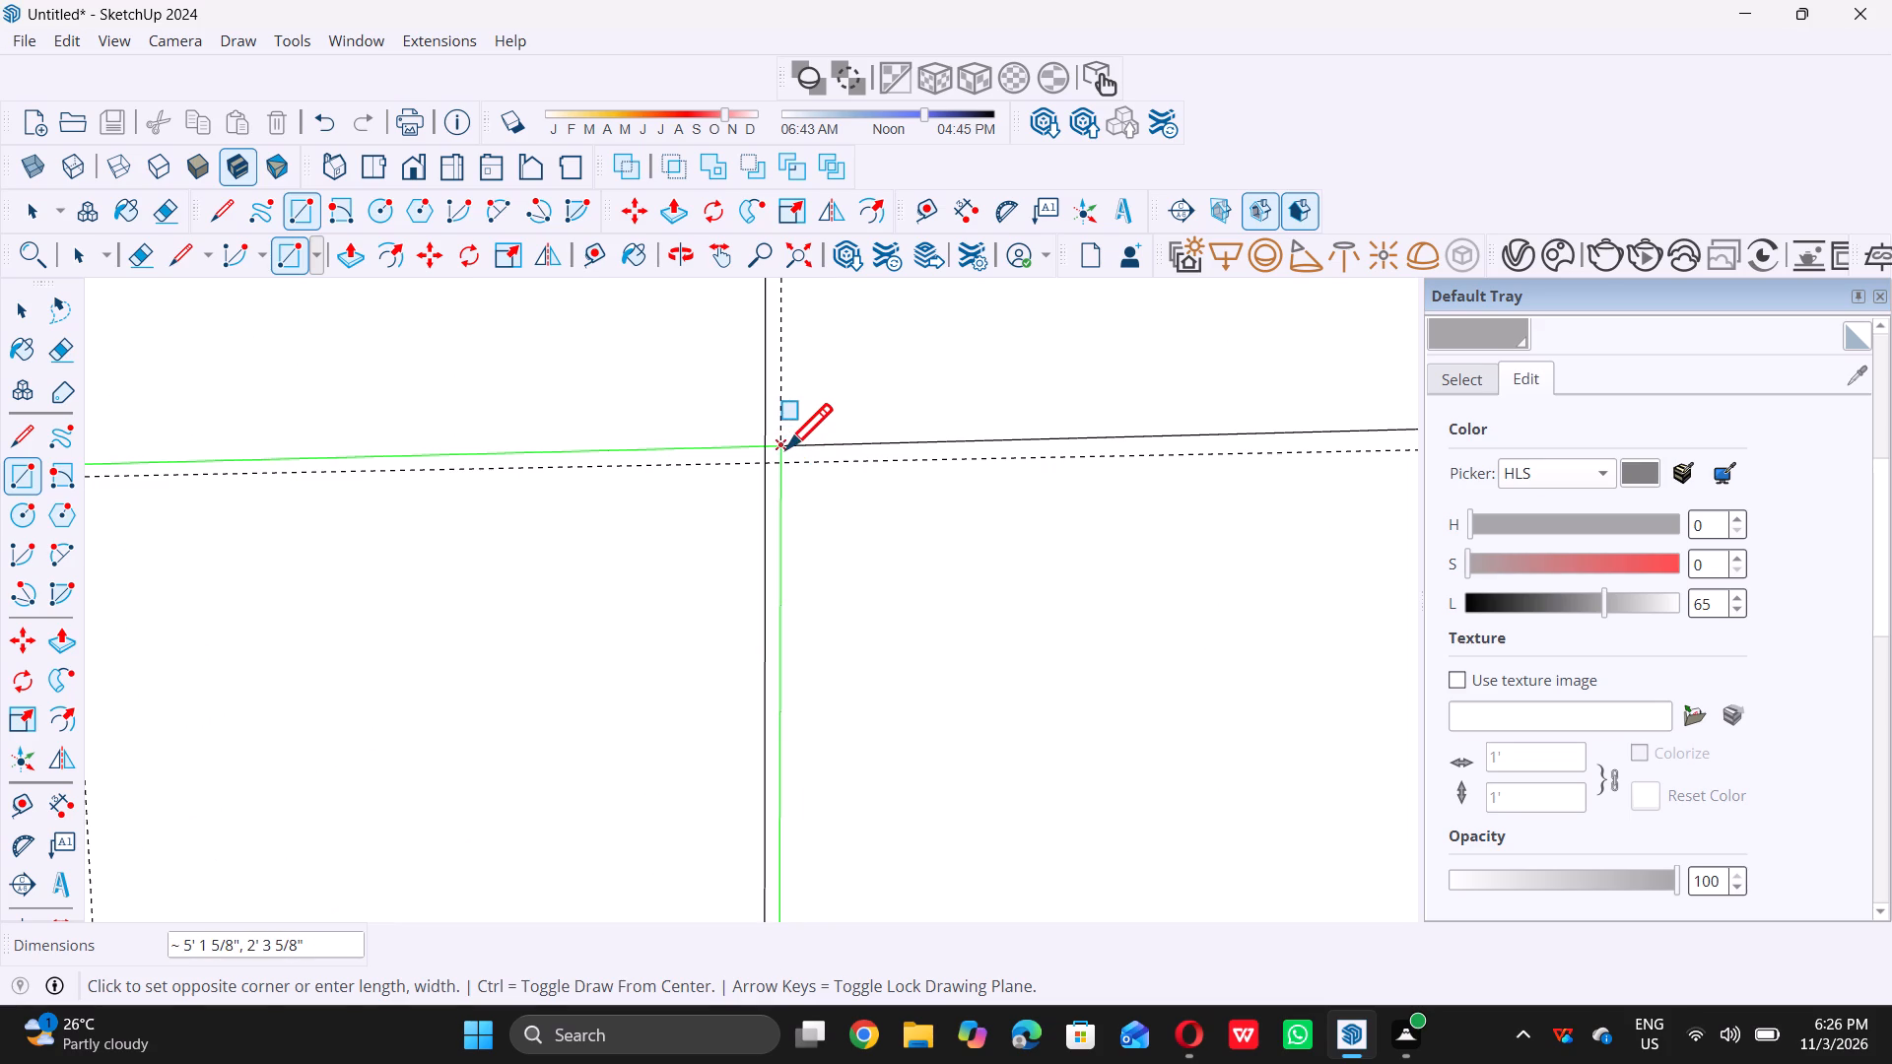
{"action": "left_click", "coordinate": [786, 446]}
Draw a guide-aligned rectangle across the lower cells of the sixth and seventh columns, about 5' 5/8" wide by 2' 3 1/8" high.
{"action": "scroll", "coordinate": [818, 465], "scroll_direction": "down", "scroll_amount": 13}
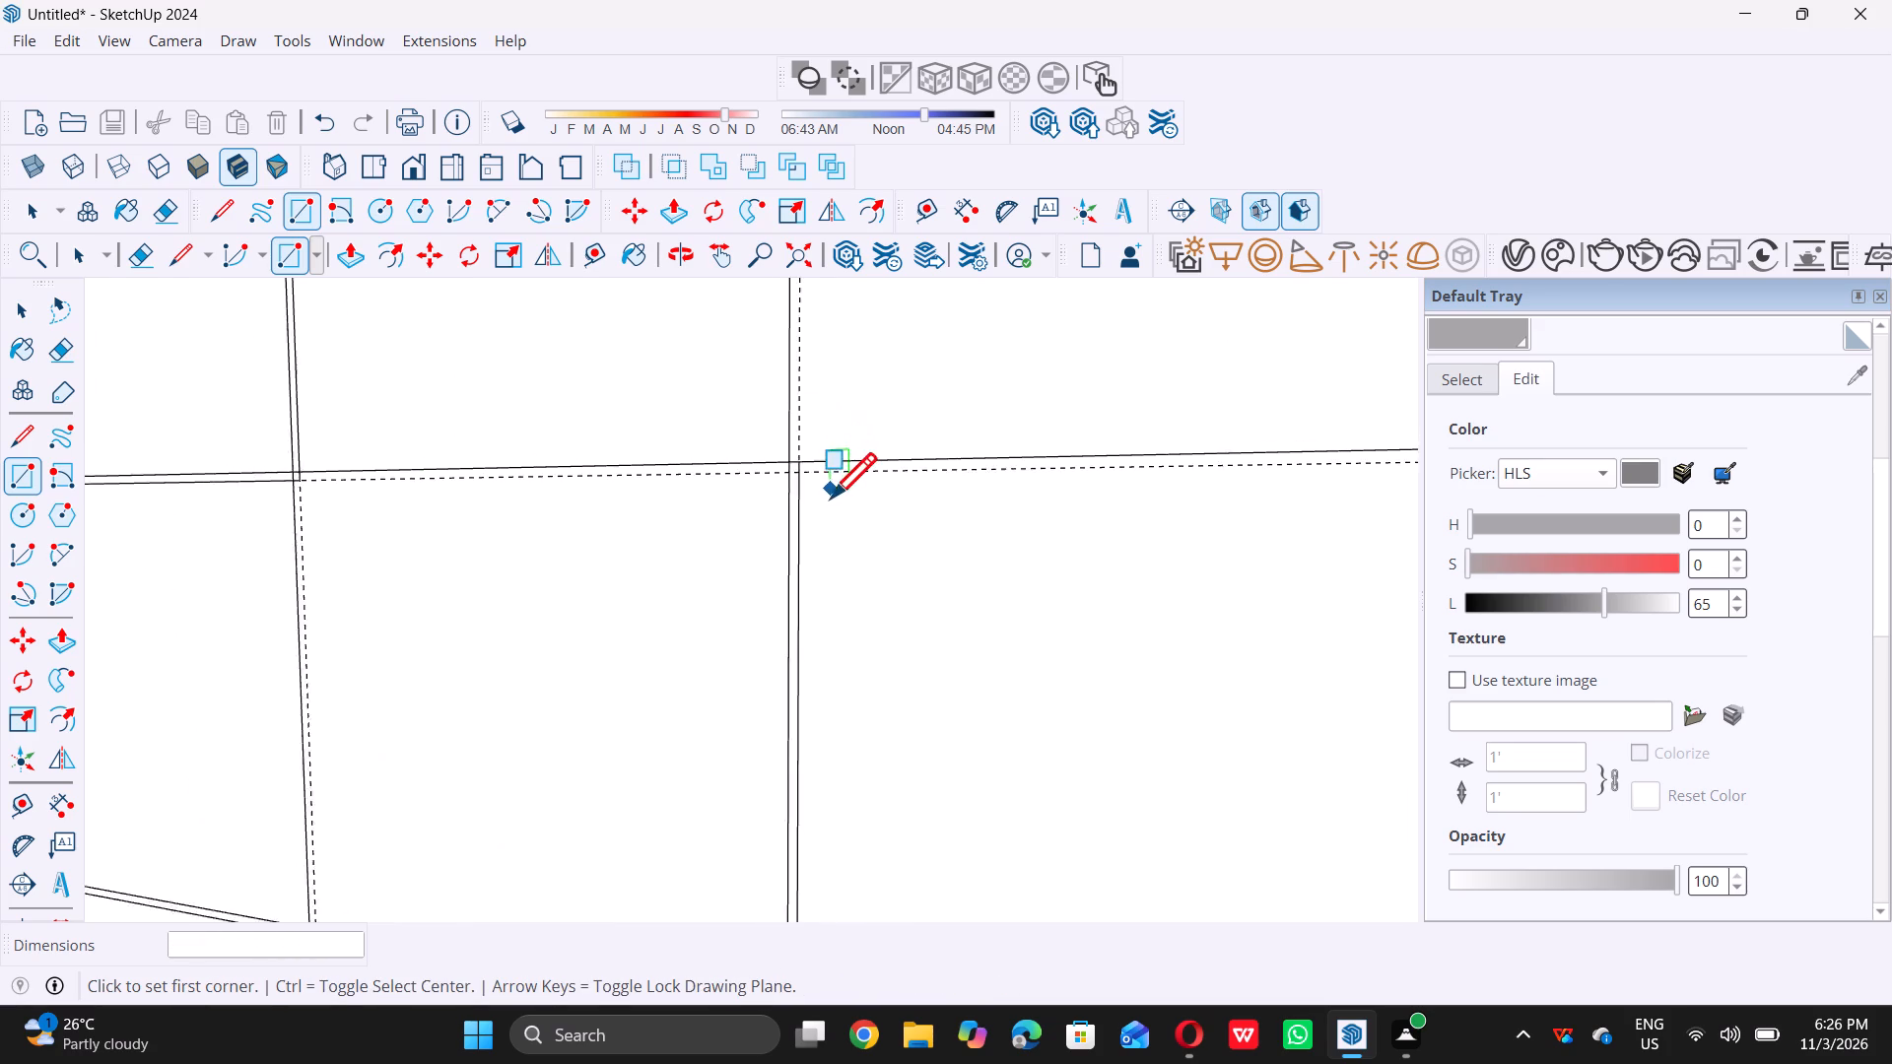
{"action": "scroll", "coordinate": [831, 498], "scroll_direction": "down", "scroll_amount": 6}
{"action": "scroll", "coordinate": [422, 805], "scroll_direction": "up", "scroll_amount": 5}
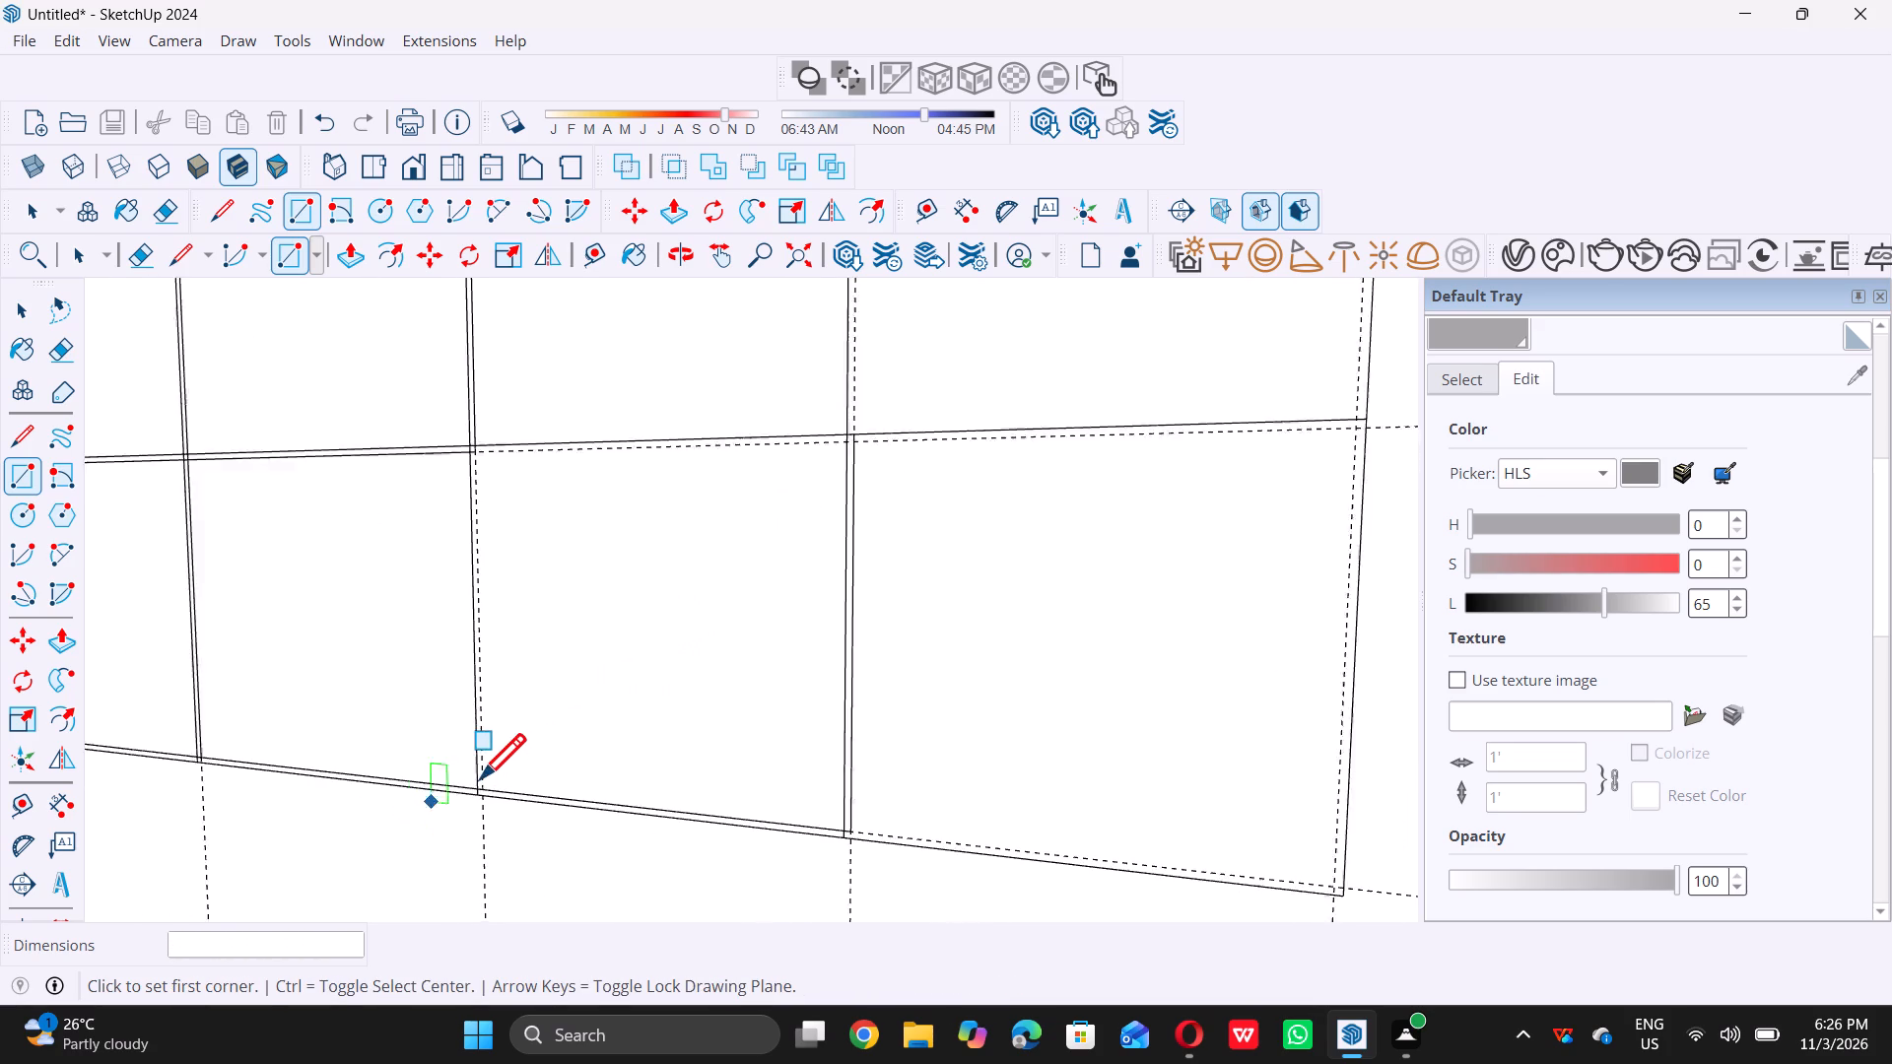
{"action": "scroll", "coordinate": [490, 785], "scroll_direction": "up", "scroll_amount": 13}
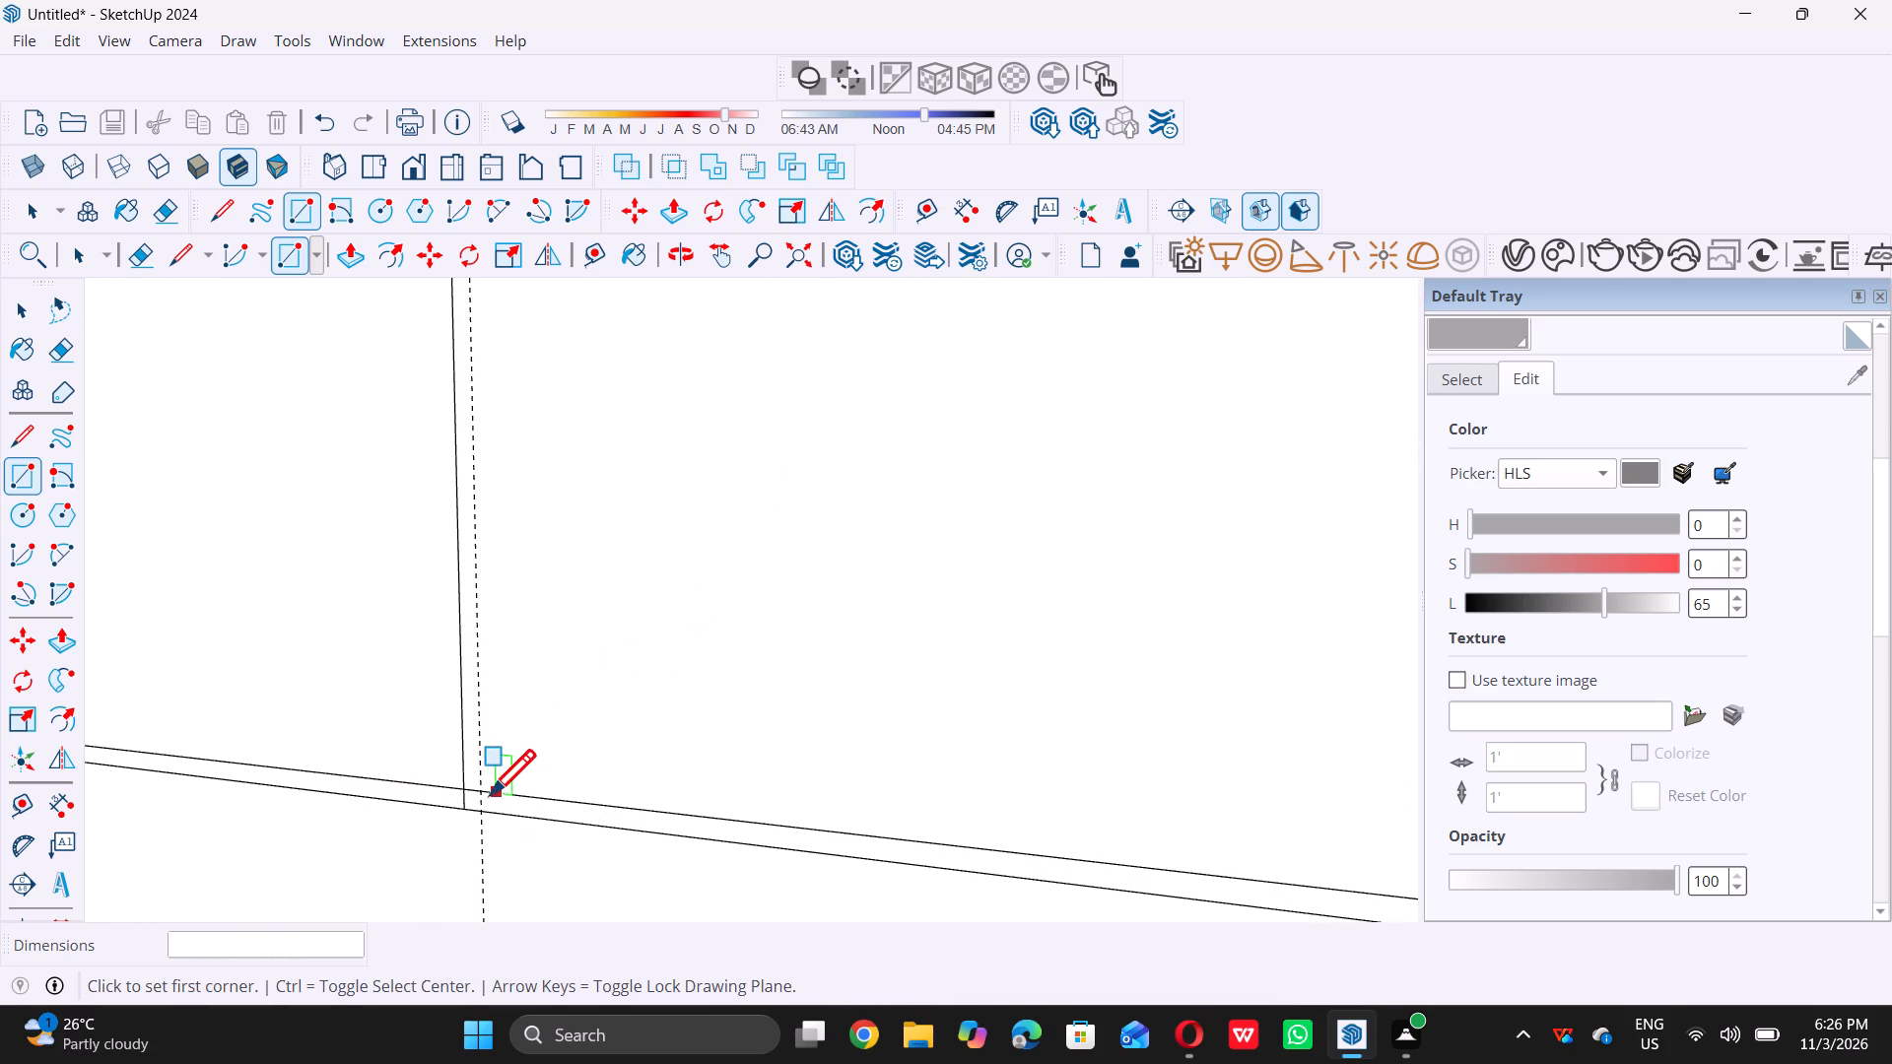
{"action": "left_click", "coordinate": [485, 795]}
{"action": "scroll", "coordinate": [485, 795], "scroll_direction": "down", "scroll_amount": 9}
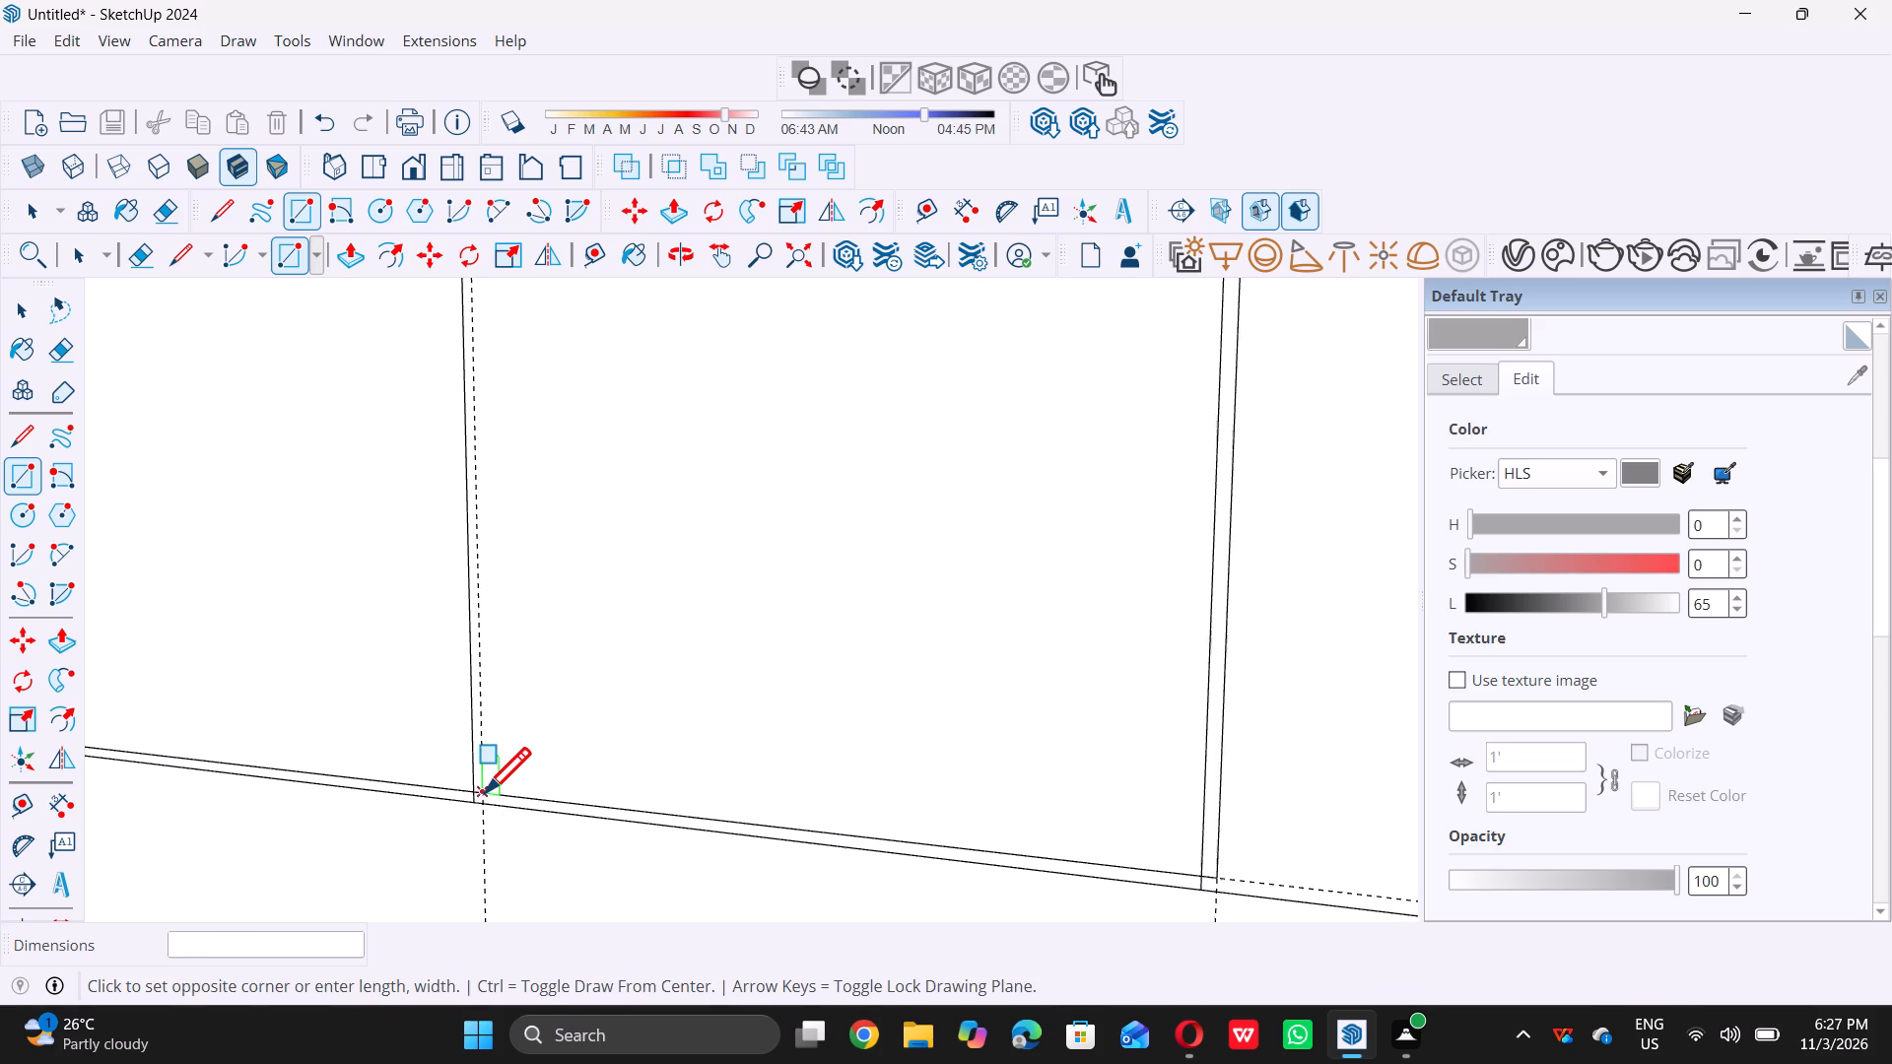
{"action": "scroll", "coordinate": [485, 792], "scroll_direction": "down", "scroll_amount": 16}
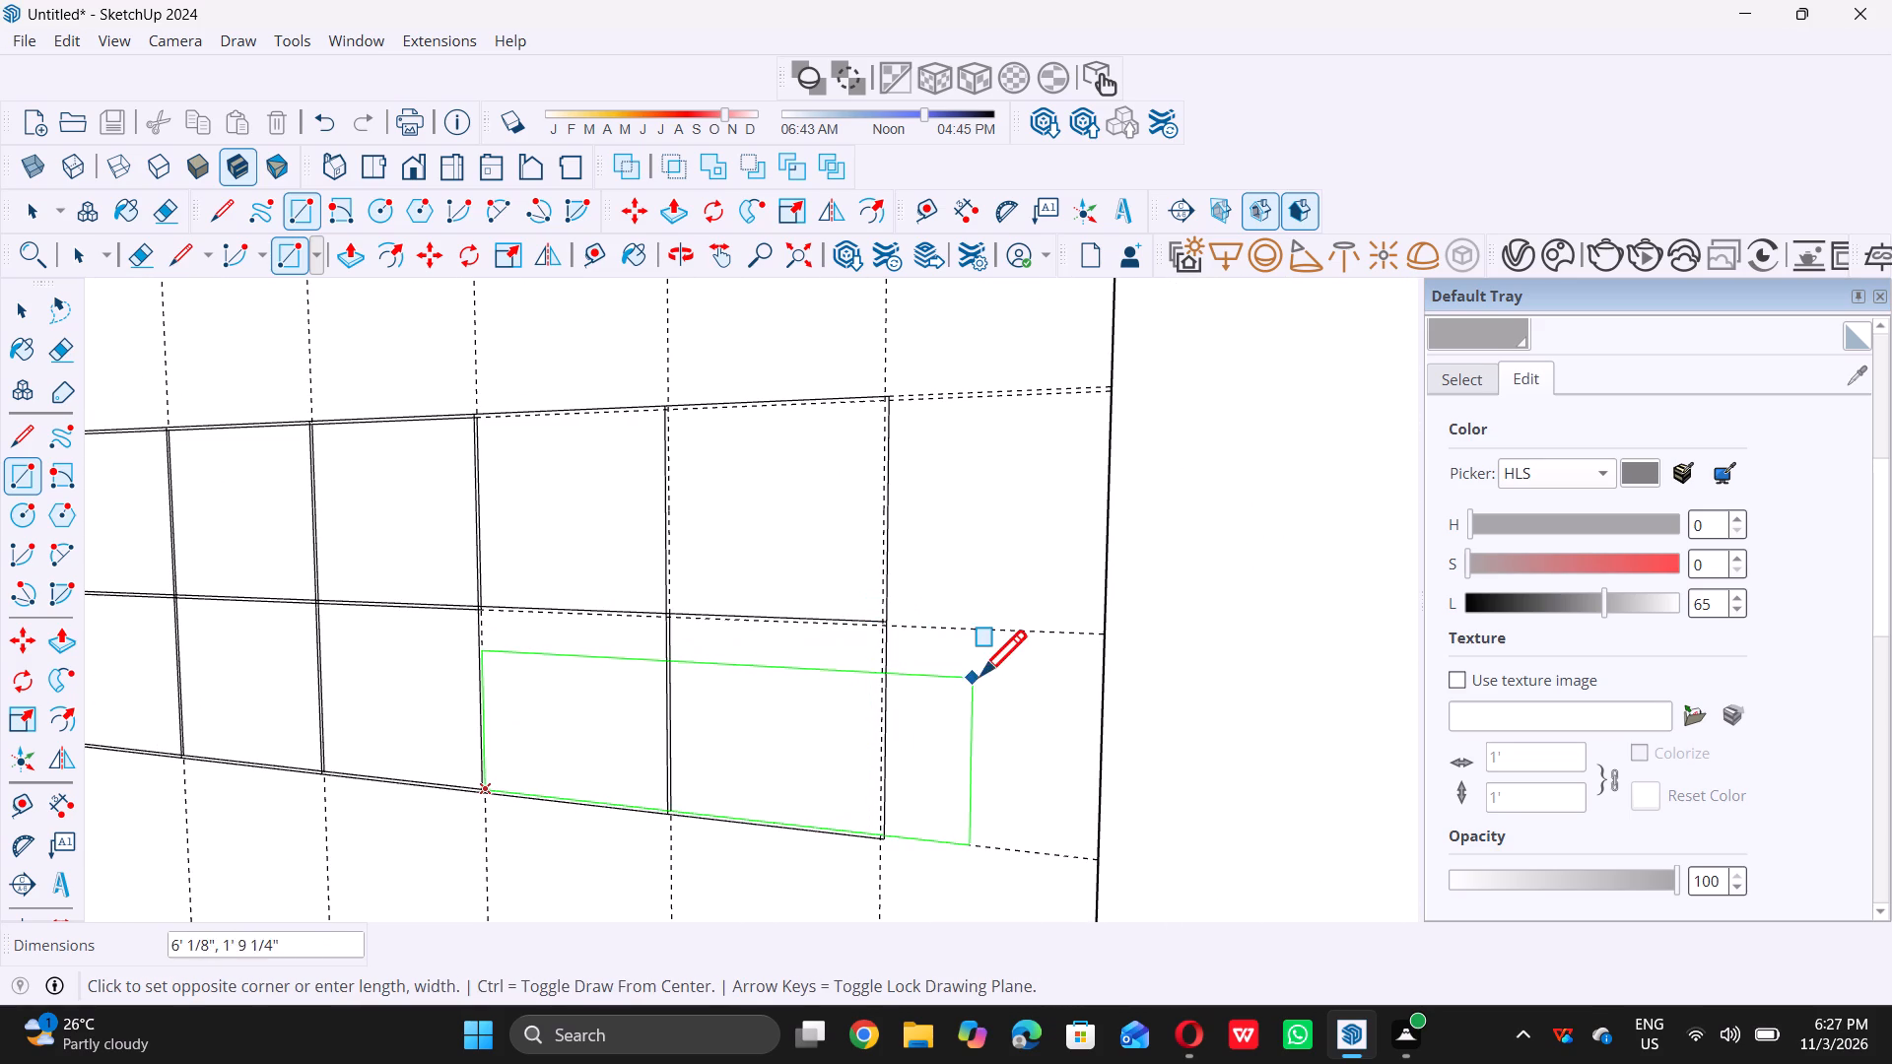
{"action": "scroll", "coordinate": [878, 632], "scroll_direction": "up", "scroll_amount": 2}
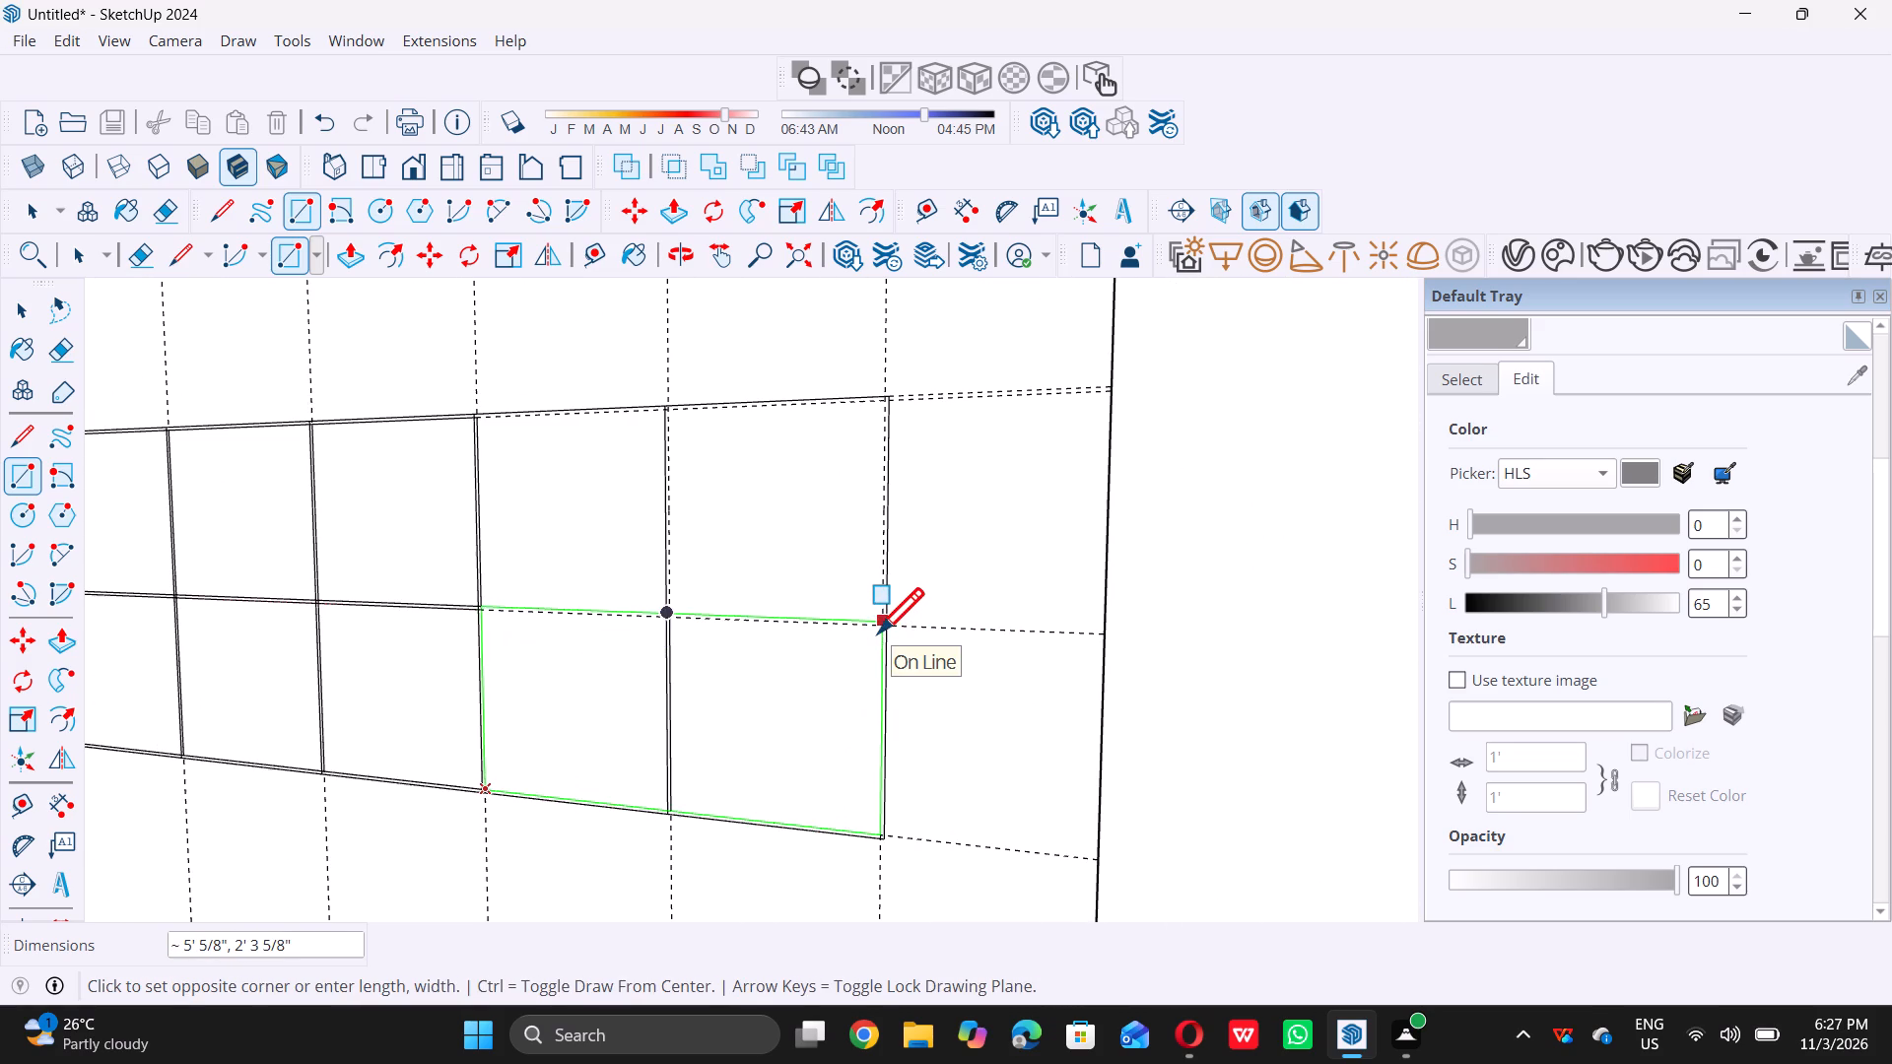
{"action": "scroll", "coordinate": [878, 632], "scroll_direction": "up", "scroll_amount": 4}
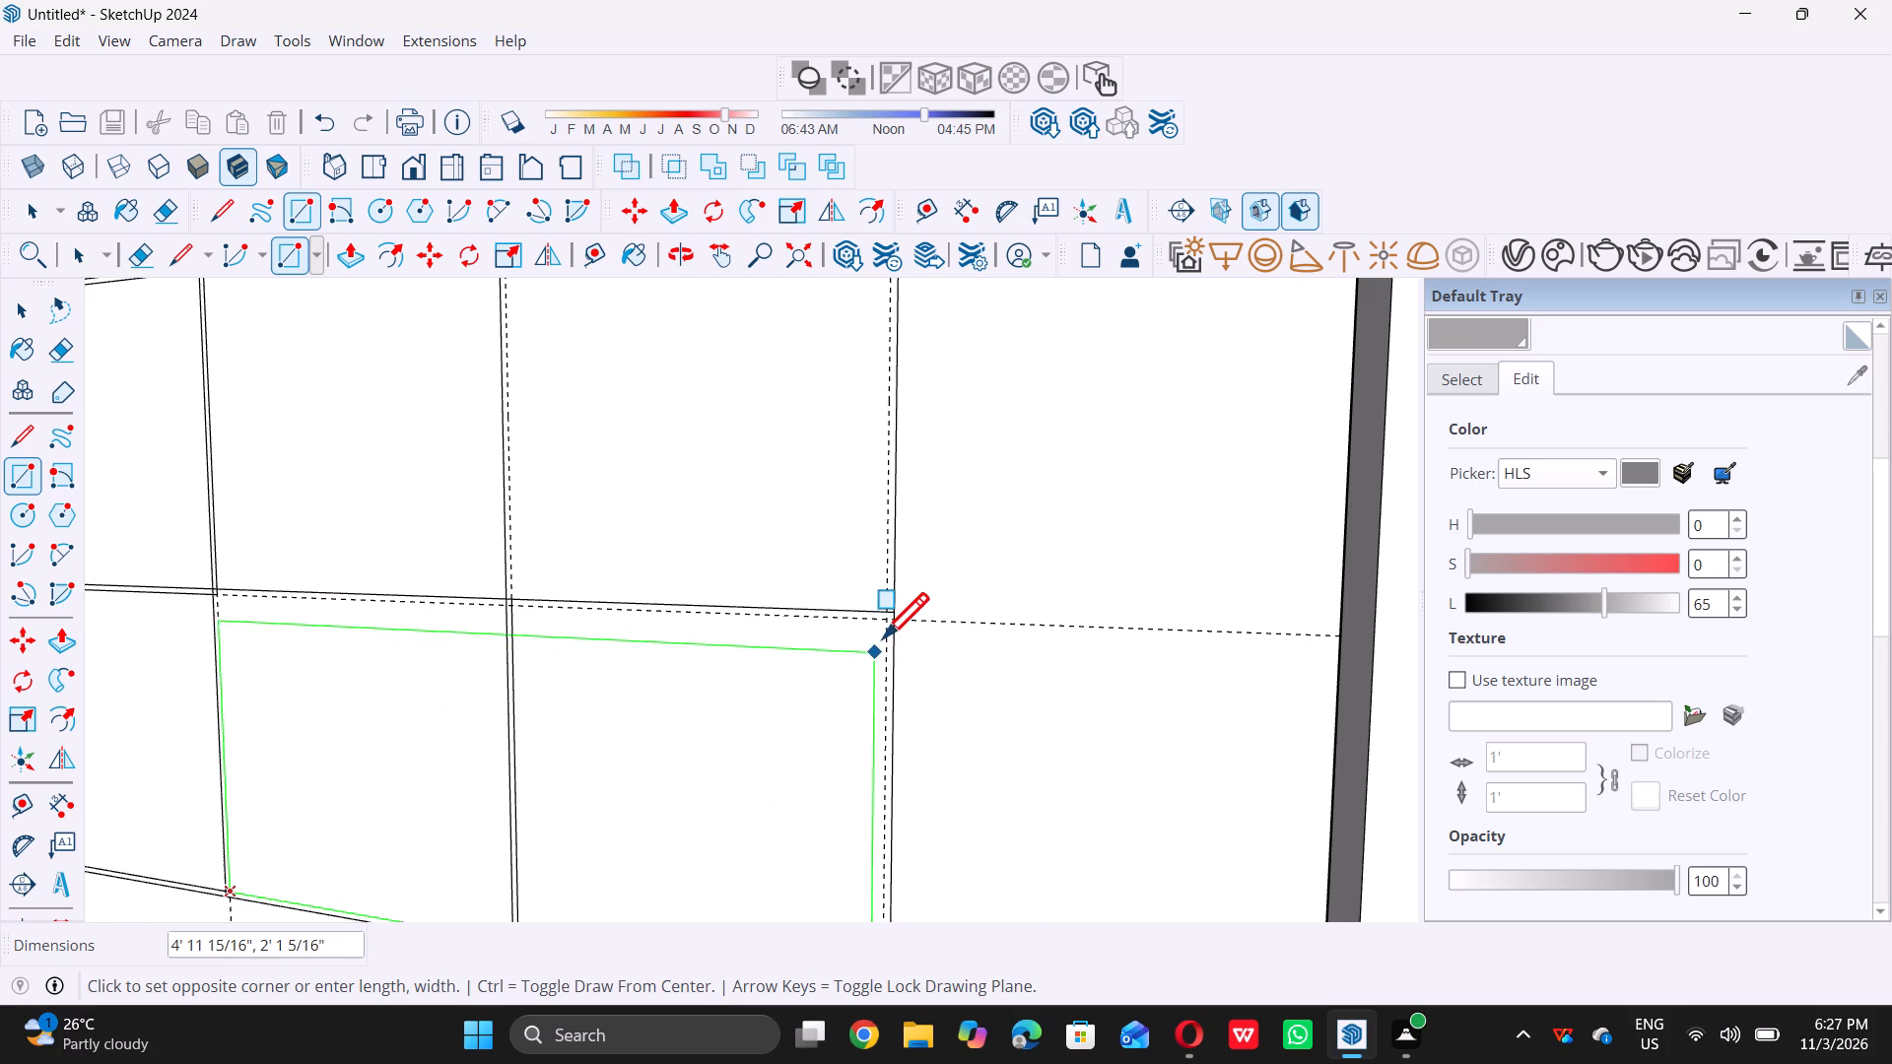
{"action": "scroll", "coordinate": [884, 635], "scroll_direction": "up", "scroll_amount": 5}
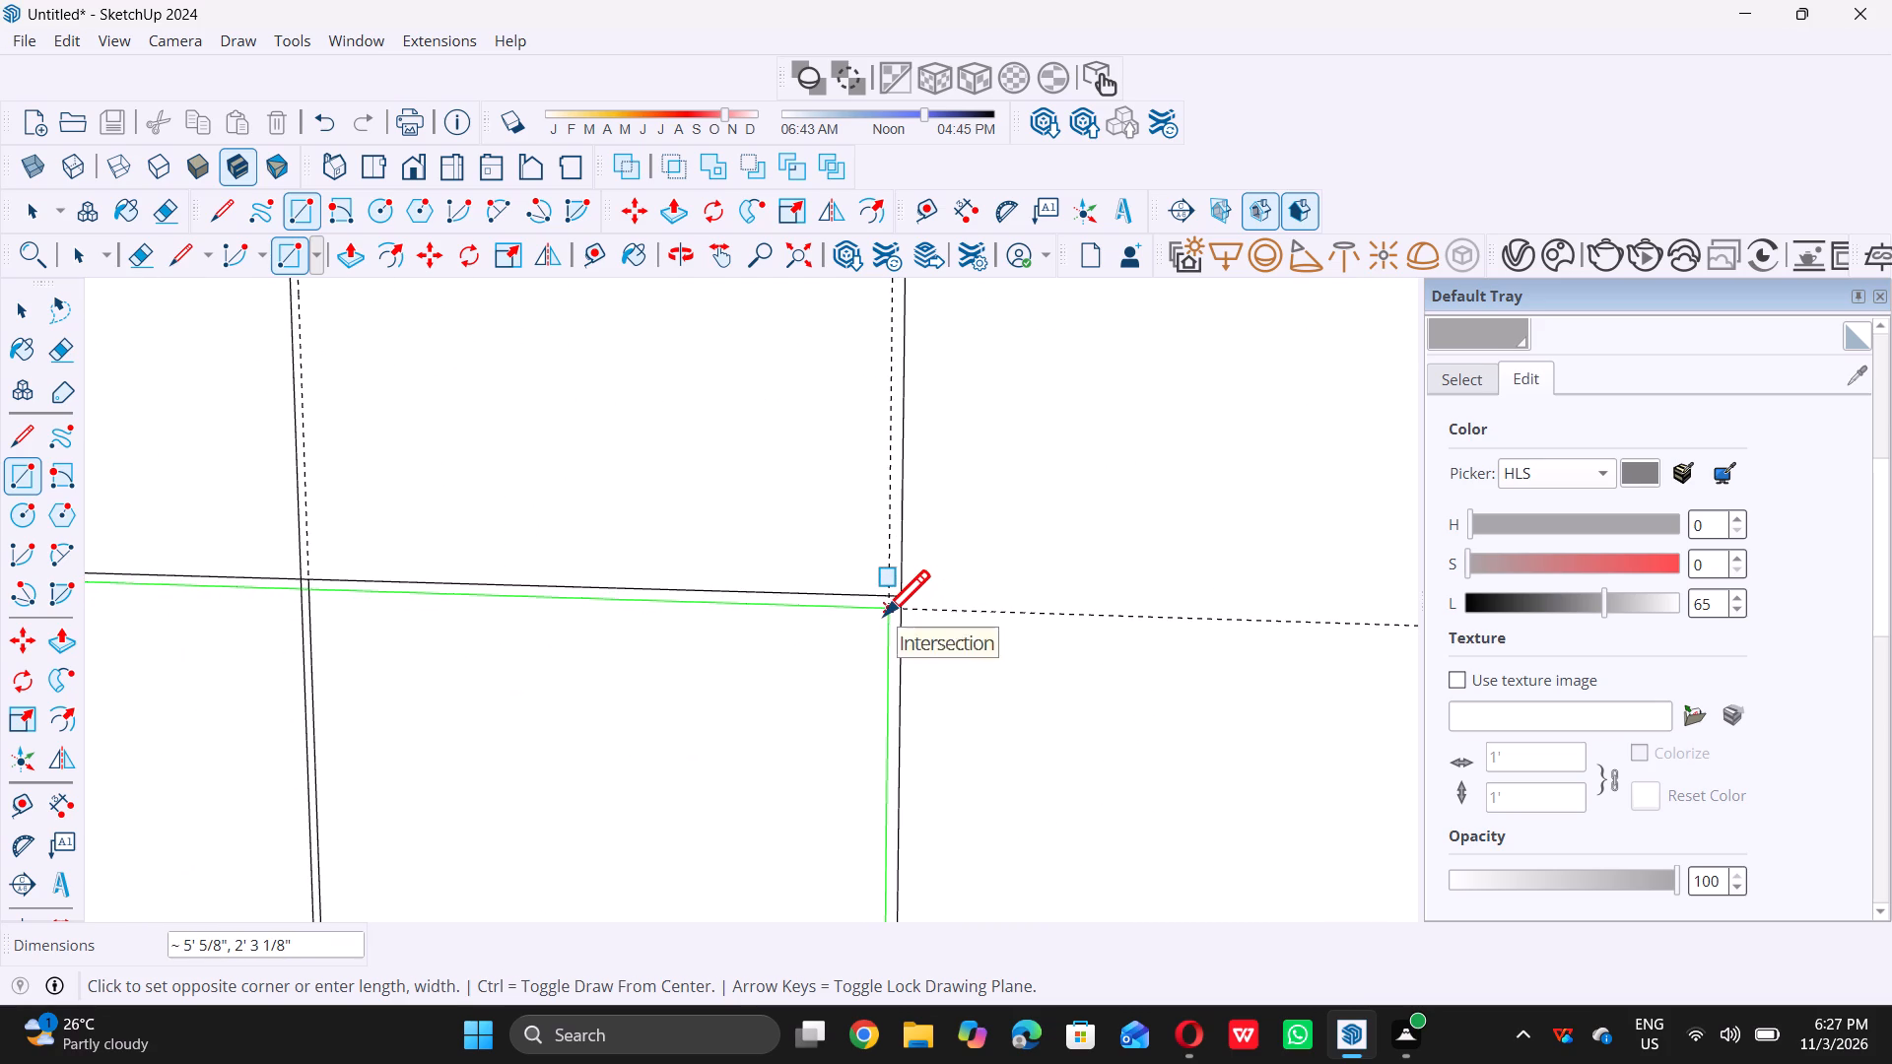
{"action": "double_click", "coordinate": [884, 615]}
Draw a rectangle across the upper cells of the sixth and seventh columns down to the middle bar, about 5' wide by 2' 3" high.
{"action": "scroll", "coordinate": [914, 696], "scroll_direction": "down", "scroll_amount": 12}
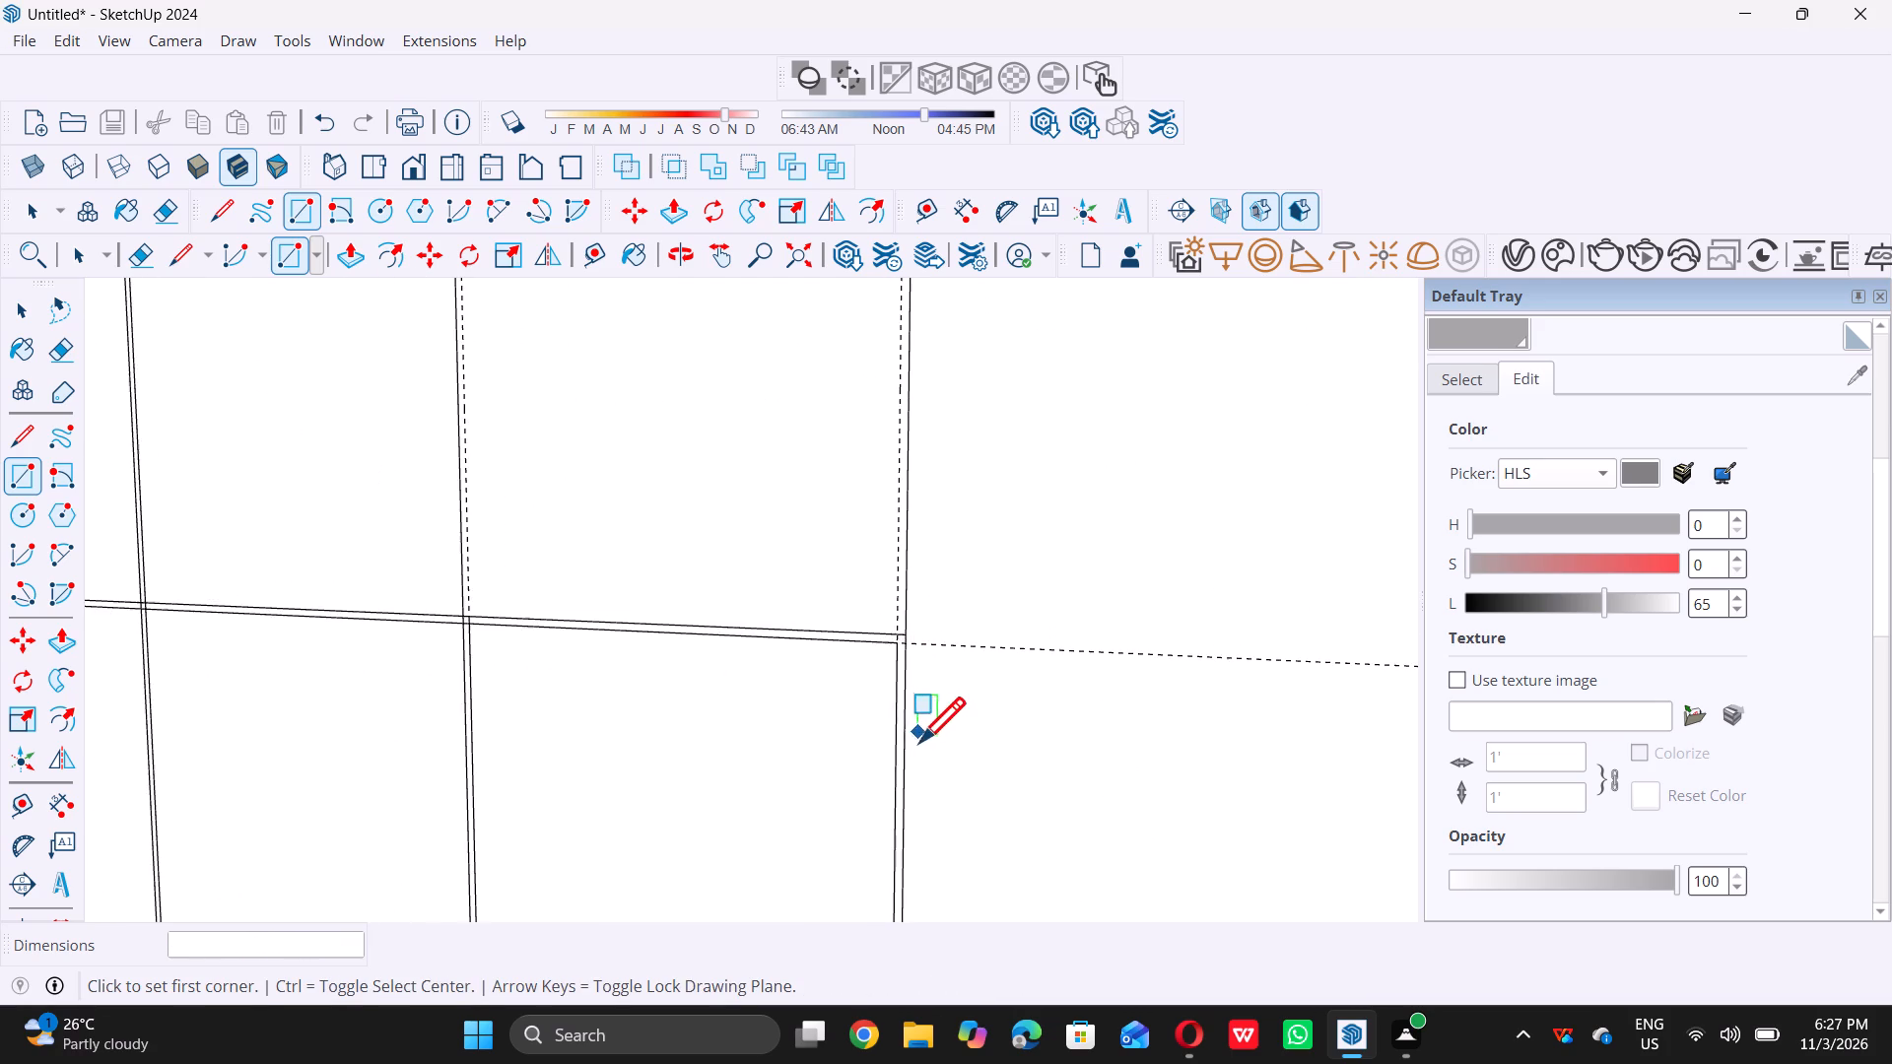
{"action": "scroll", "coordinate": [920, 746], "scroll_direction": "down", "scroll_amount": 4}
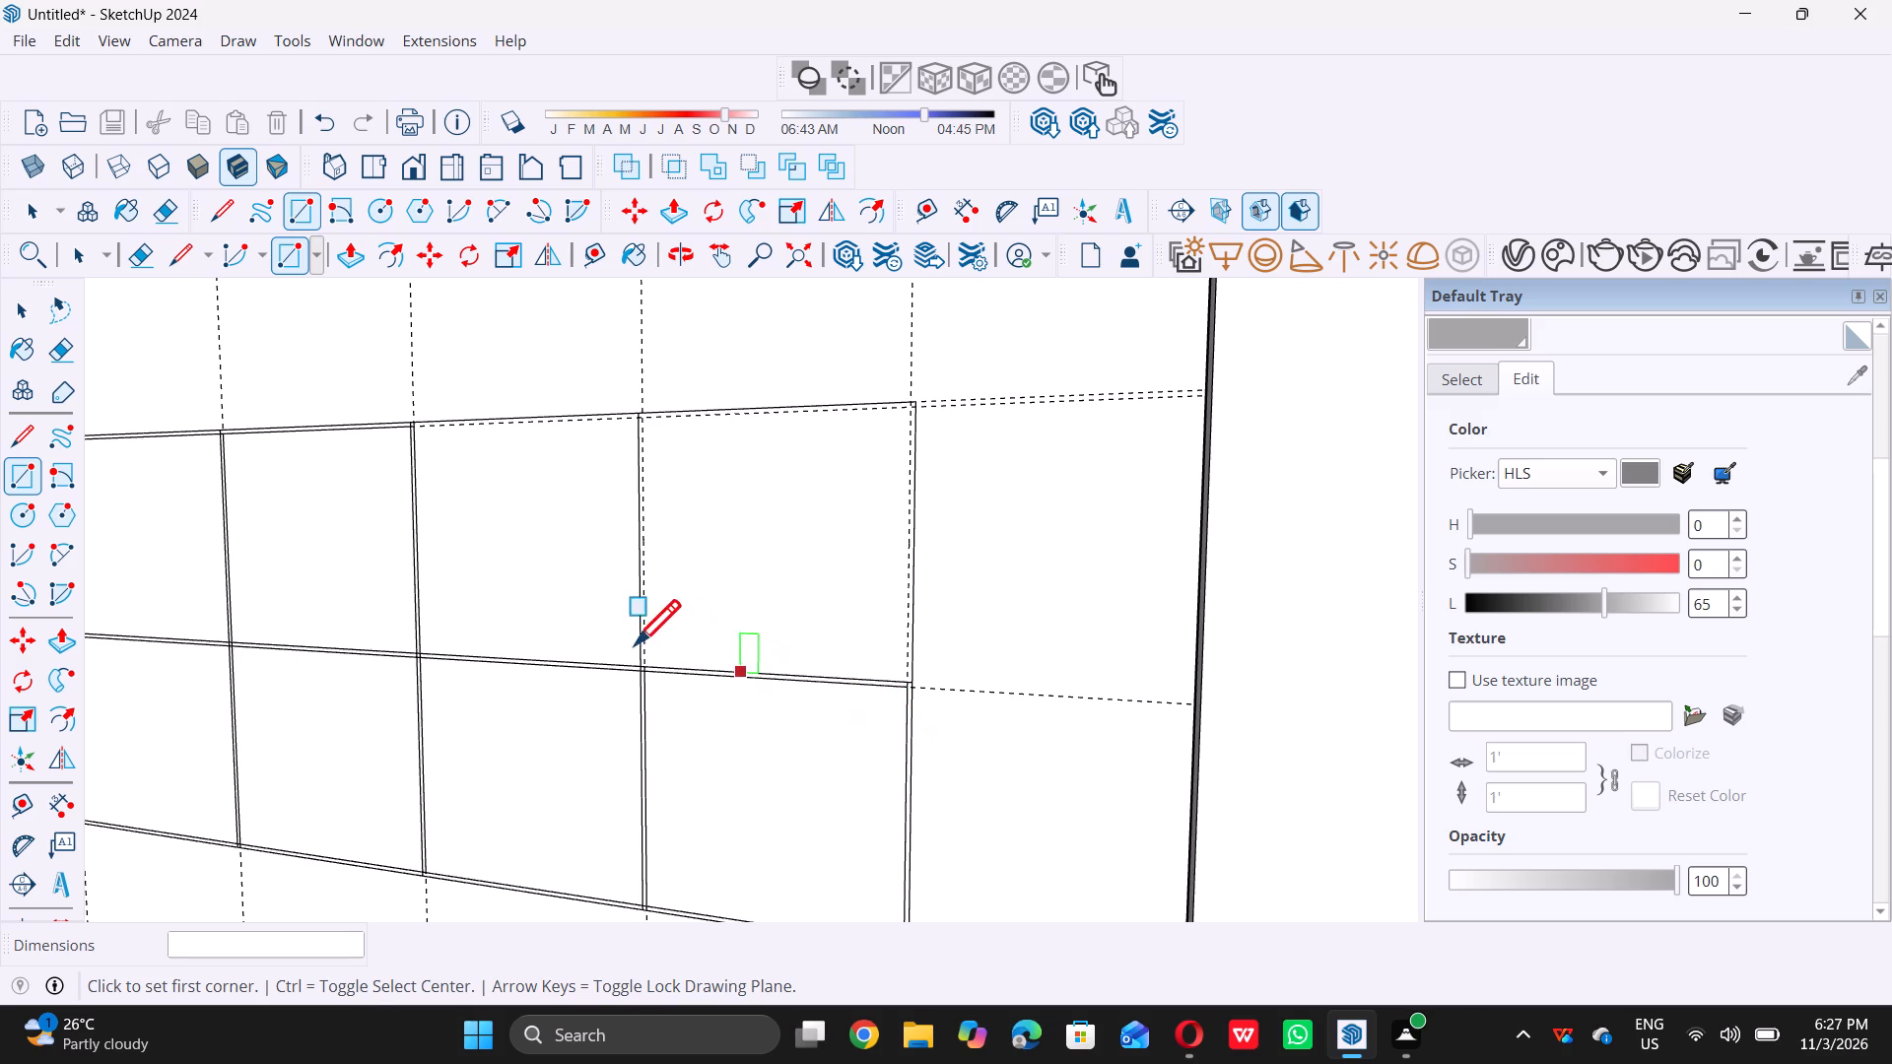
{"action": "scroll", "coordinate": [409, 454], "scroll_direction": "up", "scroll_amount": 6}
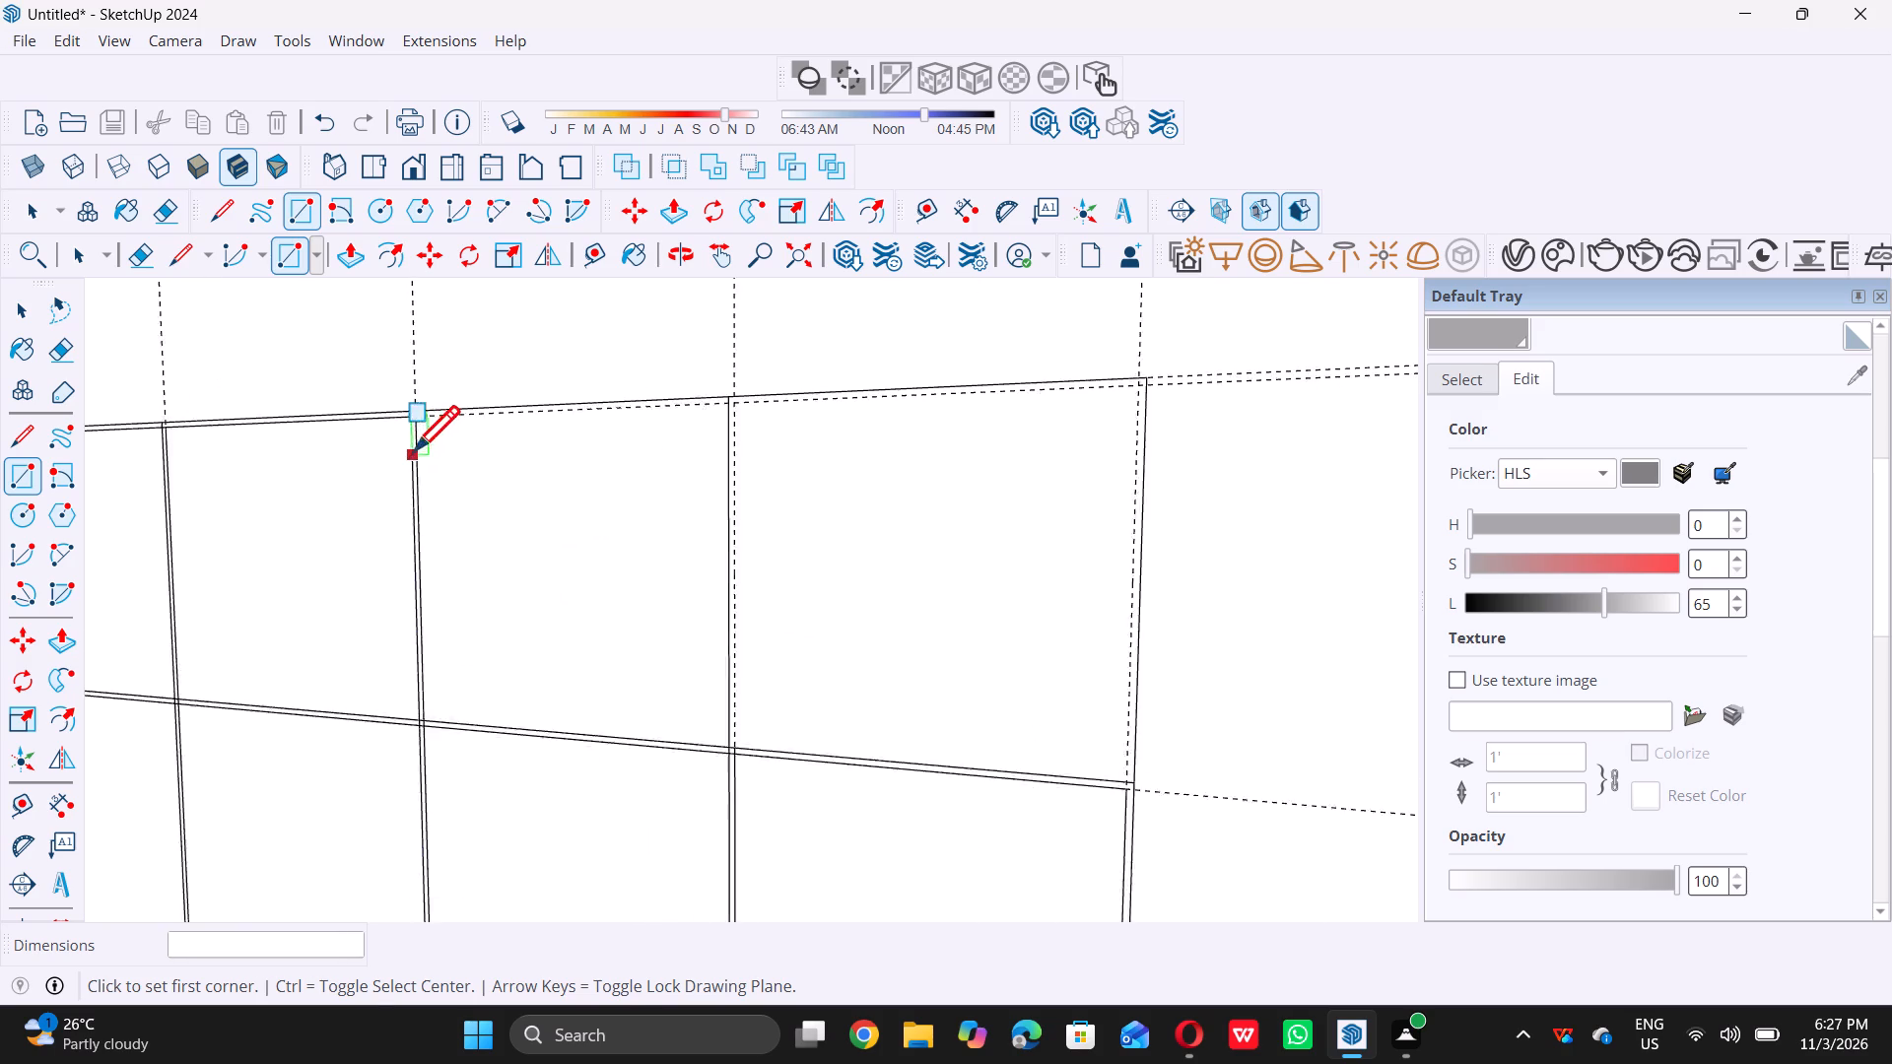
{"action": "scroll", "coordinate": [412, 423], "scroll_direction": "up", "scroll_amount": 12}
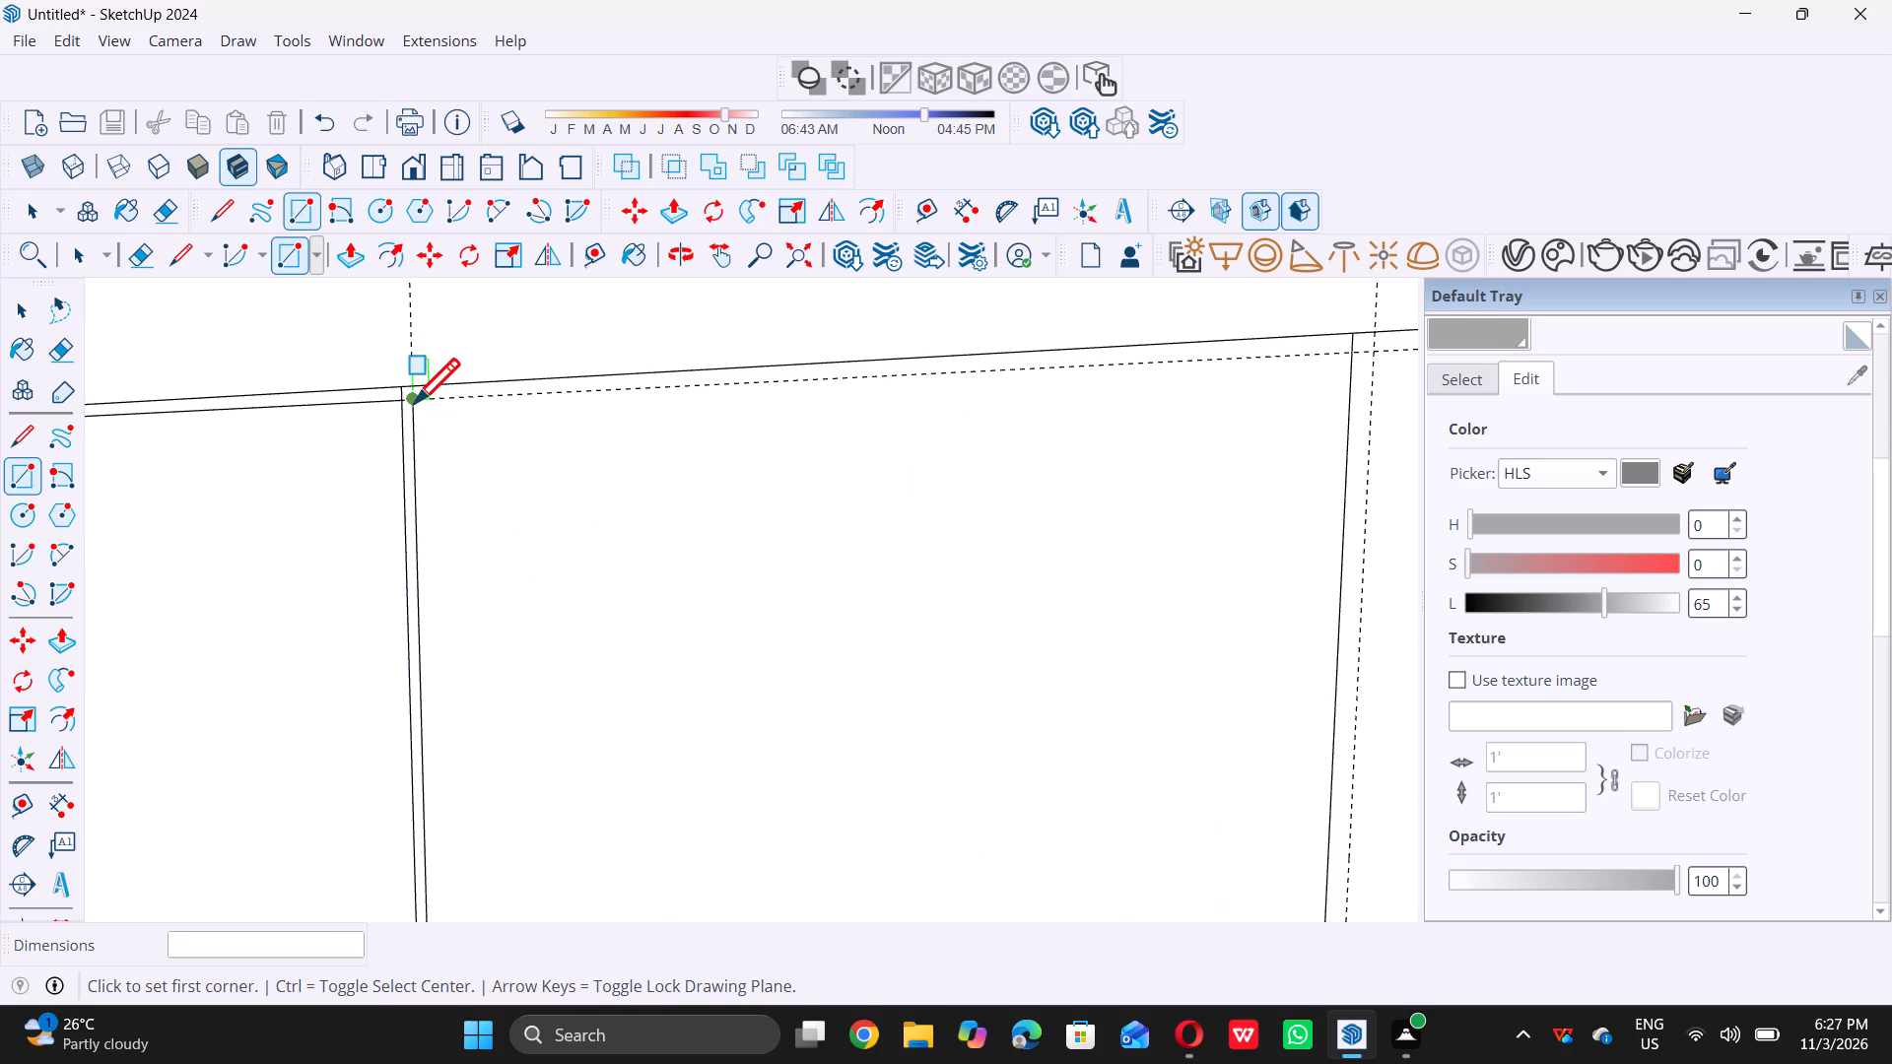
{"action": "left_click", "coordinate": [414, 403]}
{"action": "scroll", "coordinate": [414, 403], "scroll_direction": "down", "scroll_amount": 9}
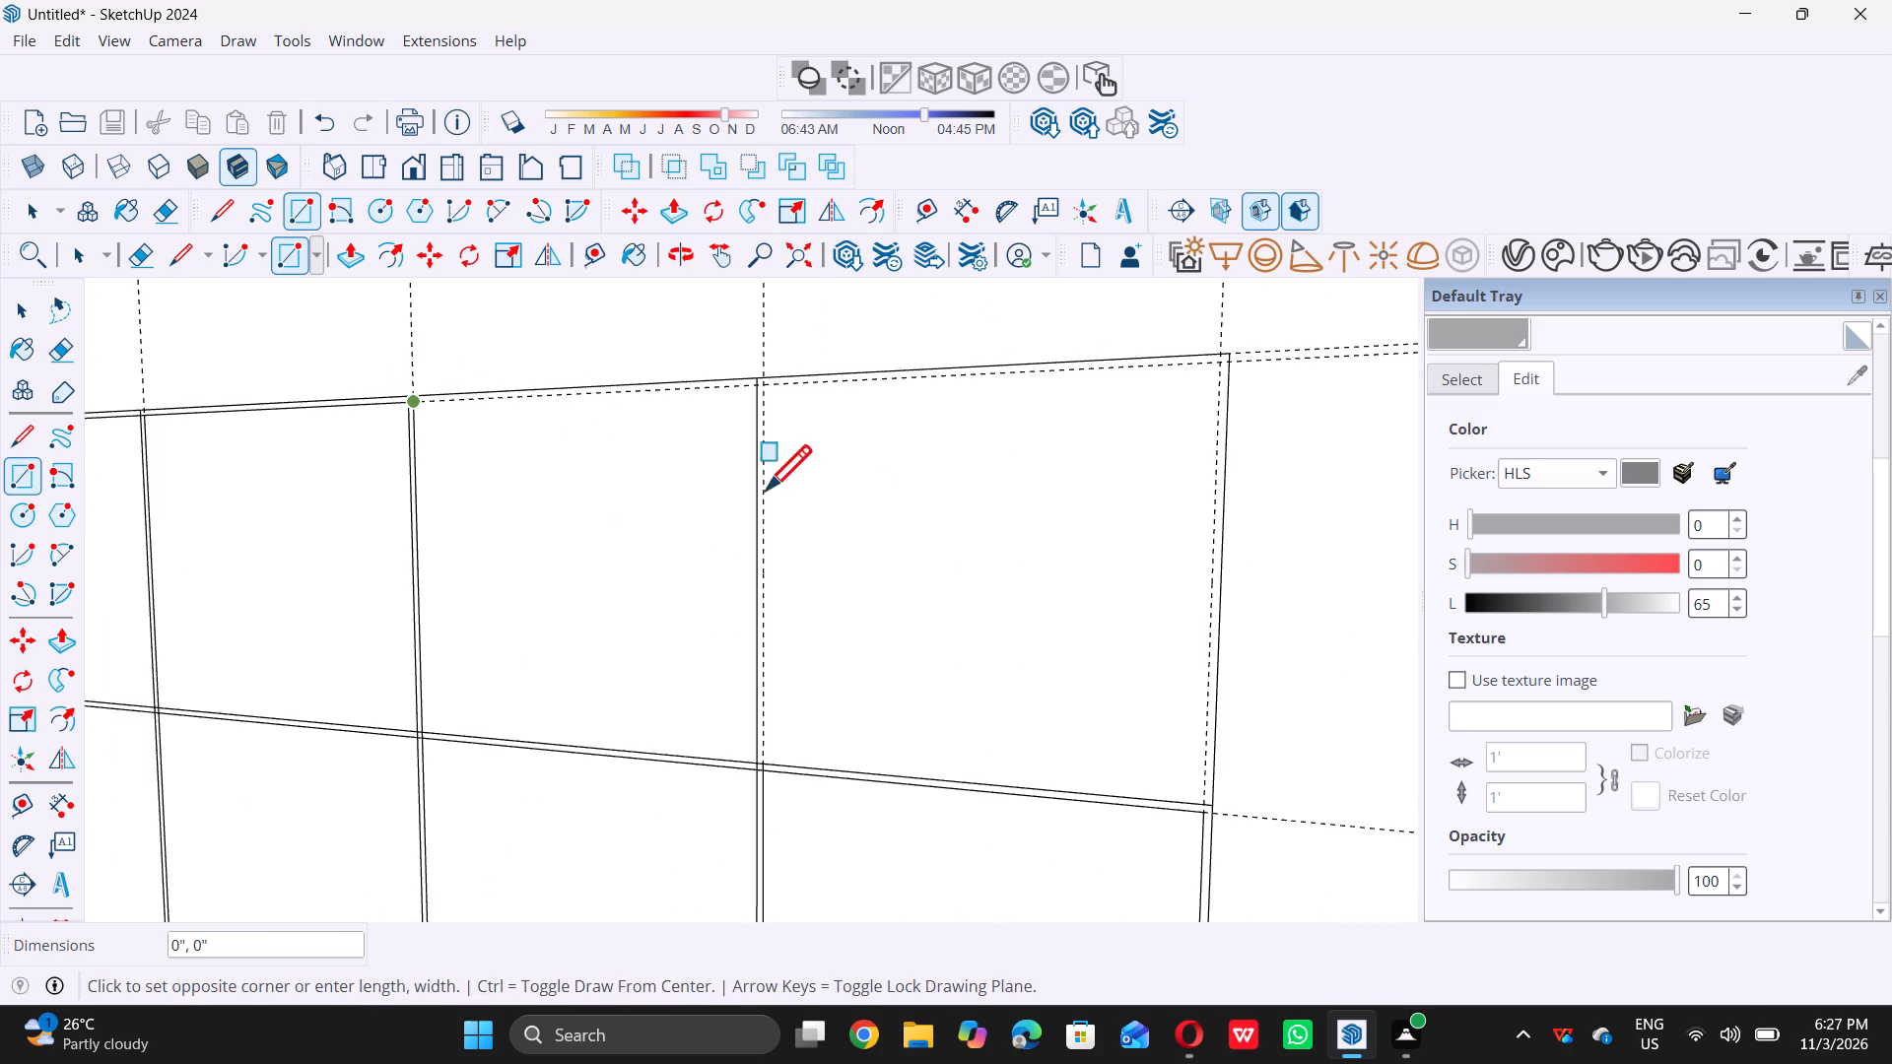
{"action": "scroll", "coordinate": [1175, 740], "scroll_direction": "up", "scroll_amount": 3}
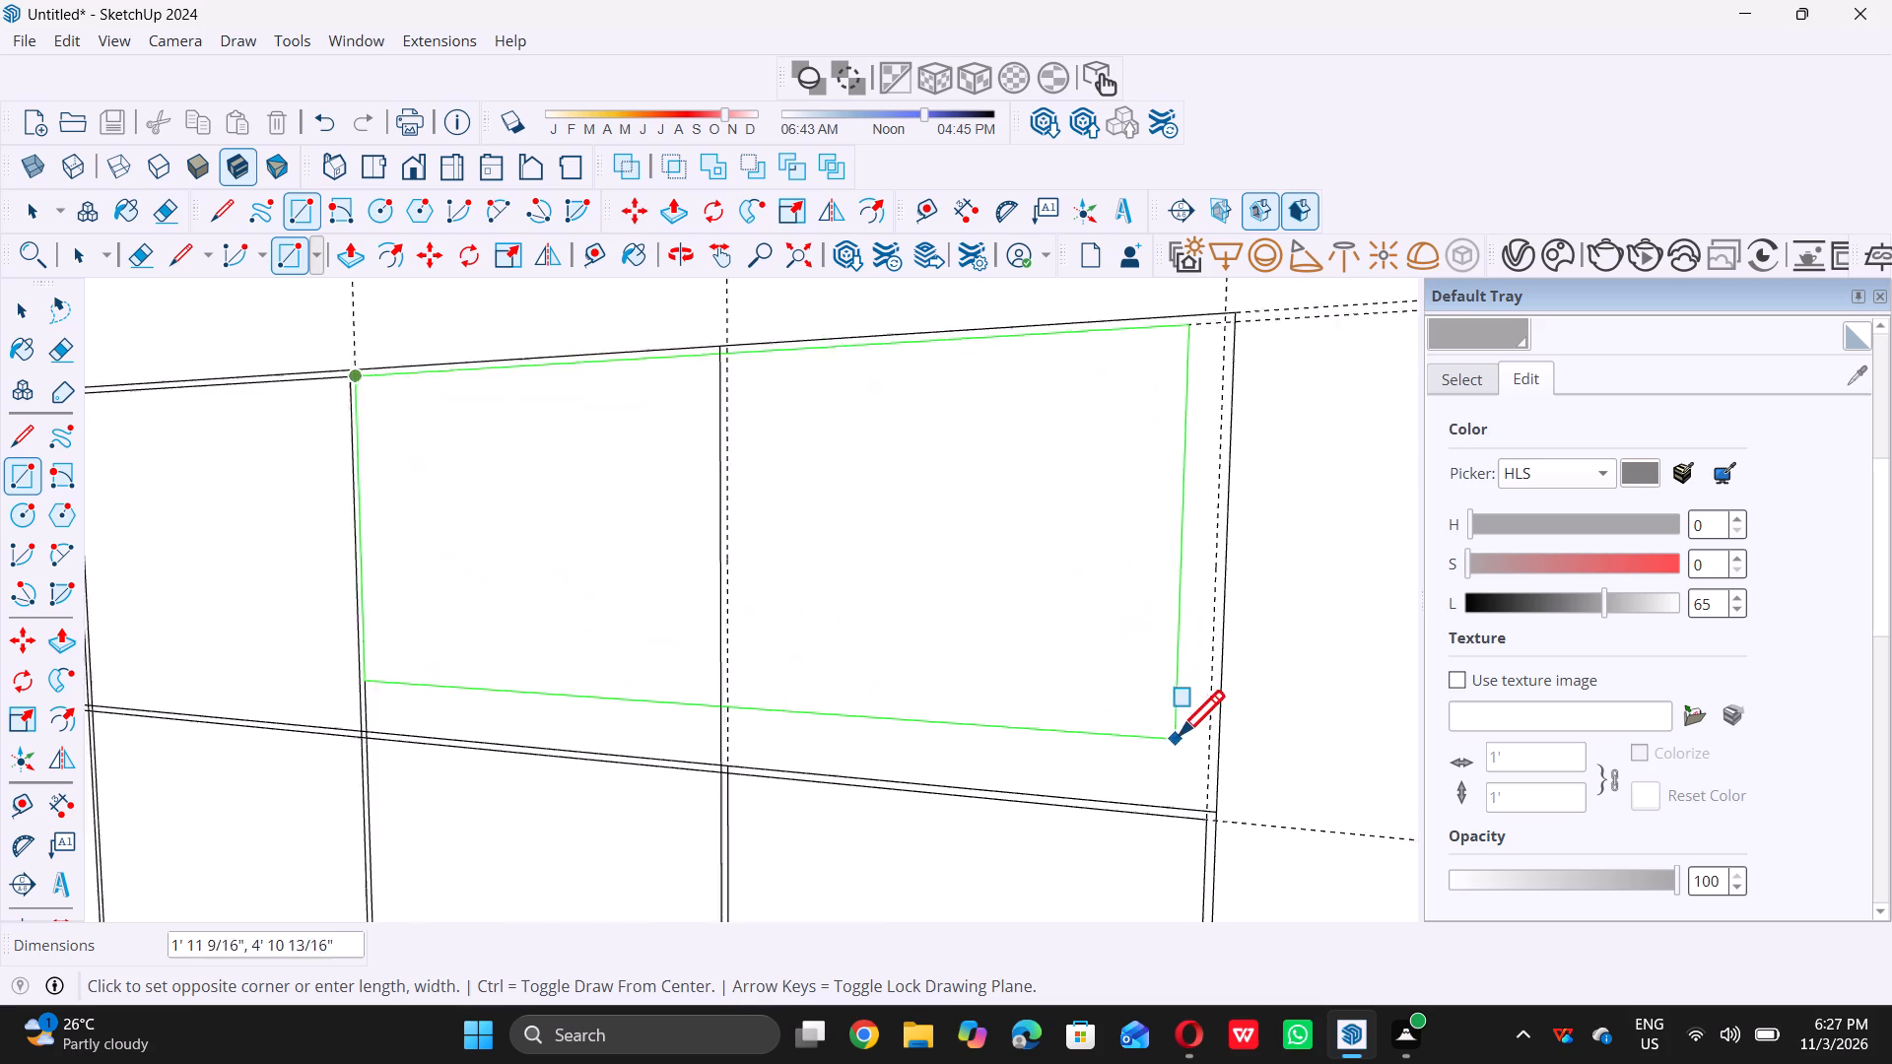
{"action": "scroll", "coordinate": [1200, 786], "scroll_direction": "up", "scroll_amount": 3}
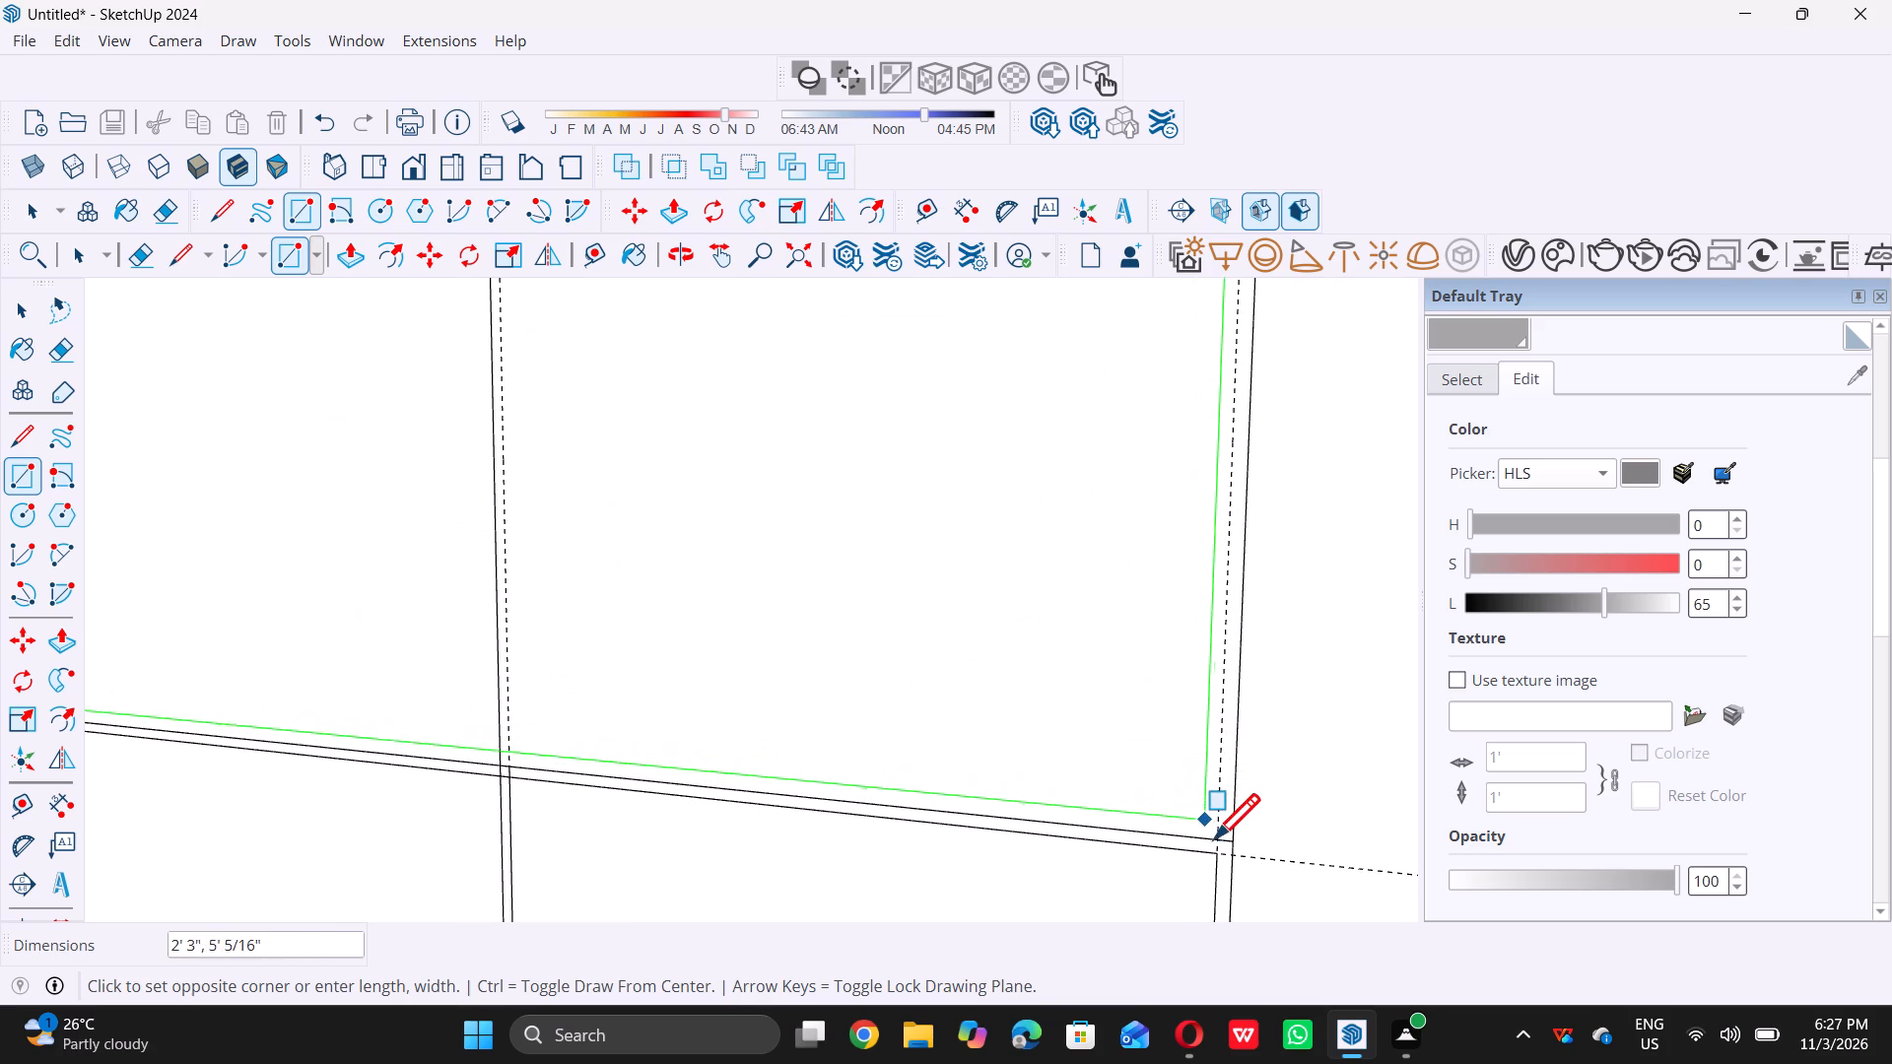
{"action": "triple_click", "coordinate": [1218, 839]}
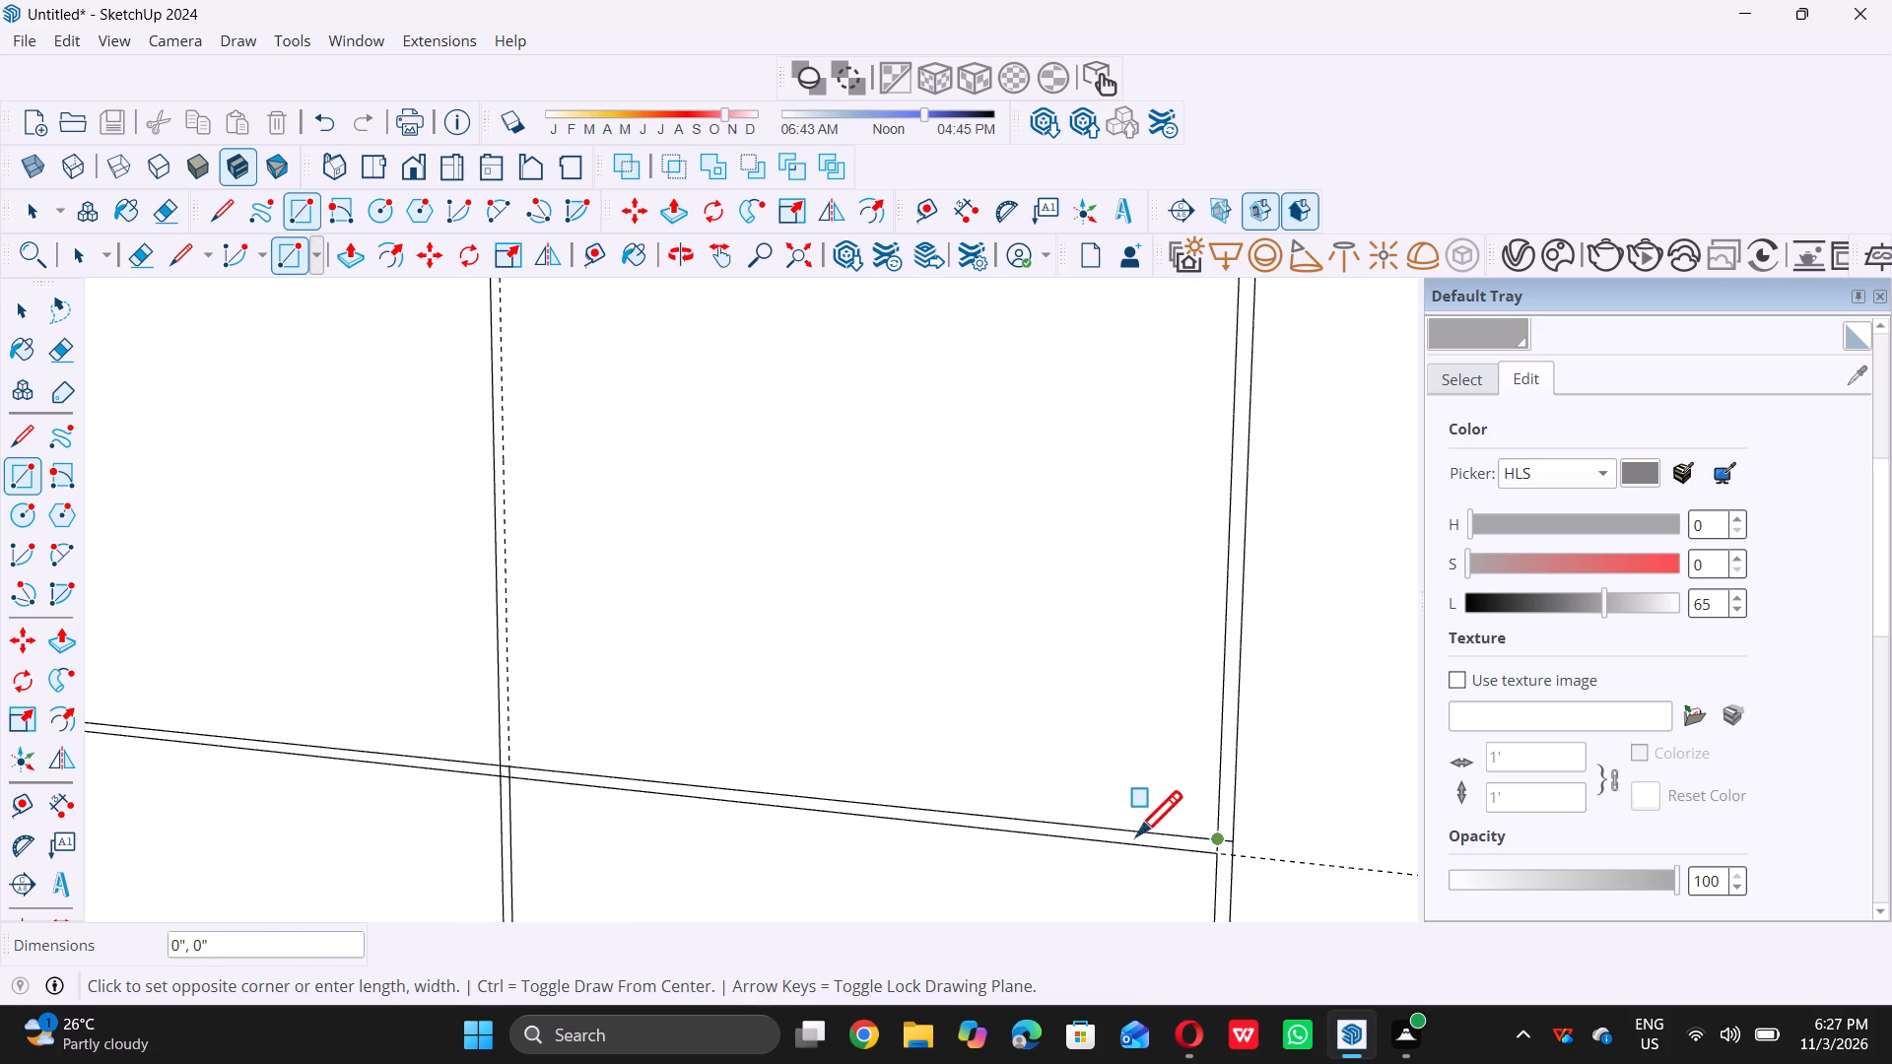
Draw a guide-aligned rectangle in the seventh column's upper cell, about 2' 5 13/16" wide by 2' 3 5/8" high.
{"action": "scroll", "coordinate": [1049, 824], "scroll_direction": "down", "scroll_amount": 5}
{"action": "scroll", "coordinate": [933, 840], "scroll_direction": "down", "scroll_amount": 4}
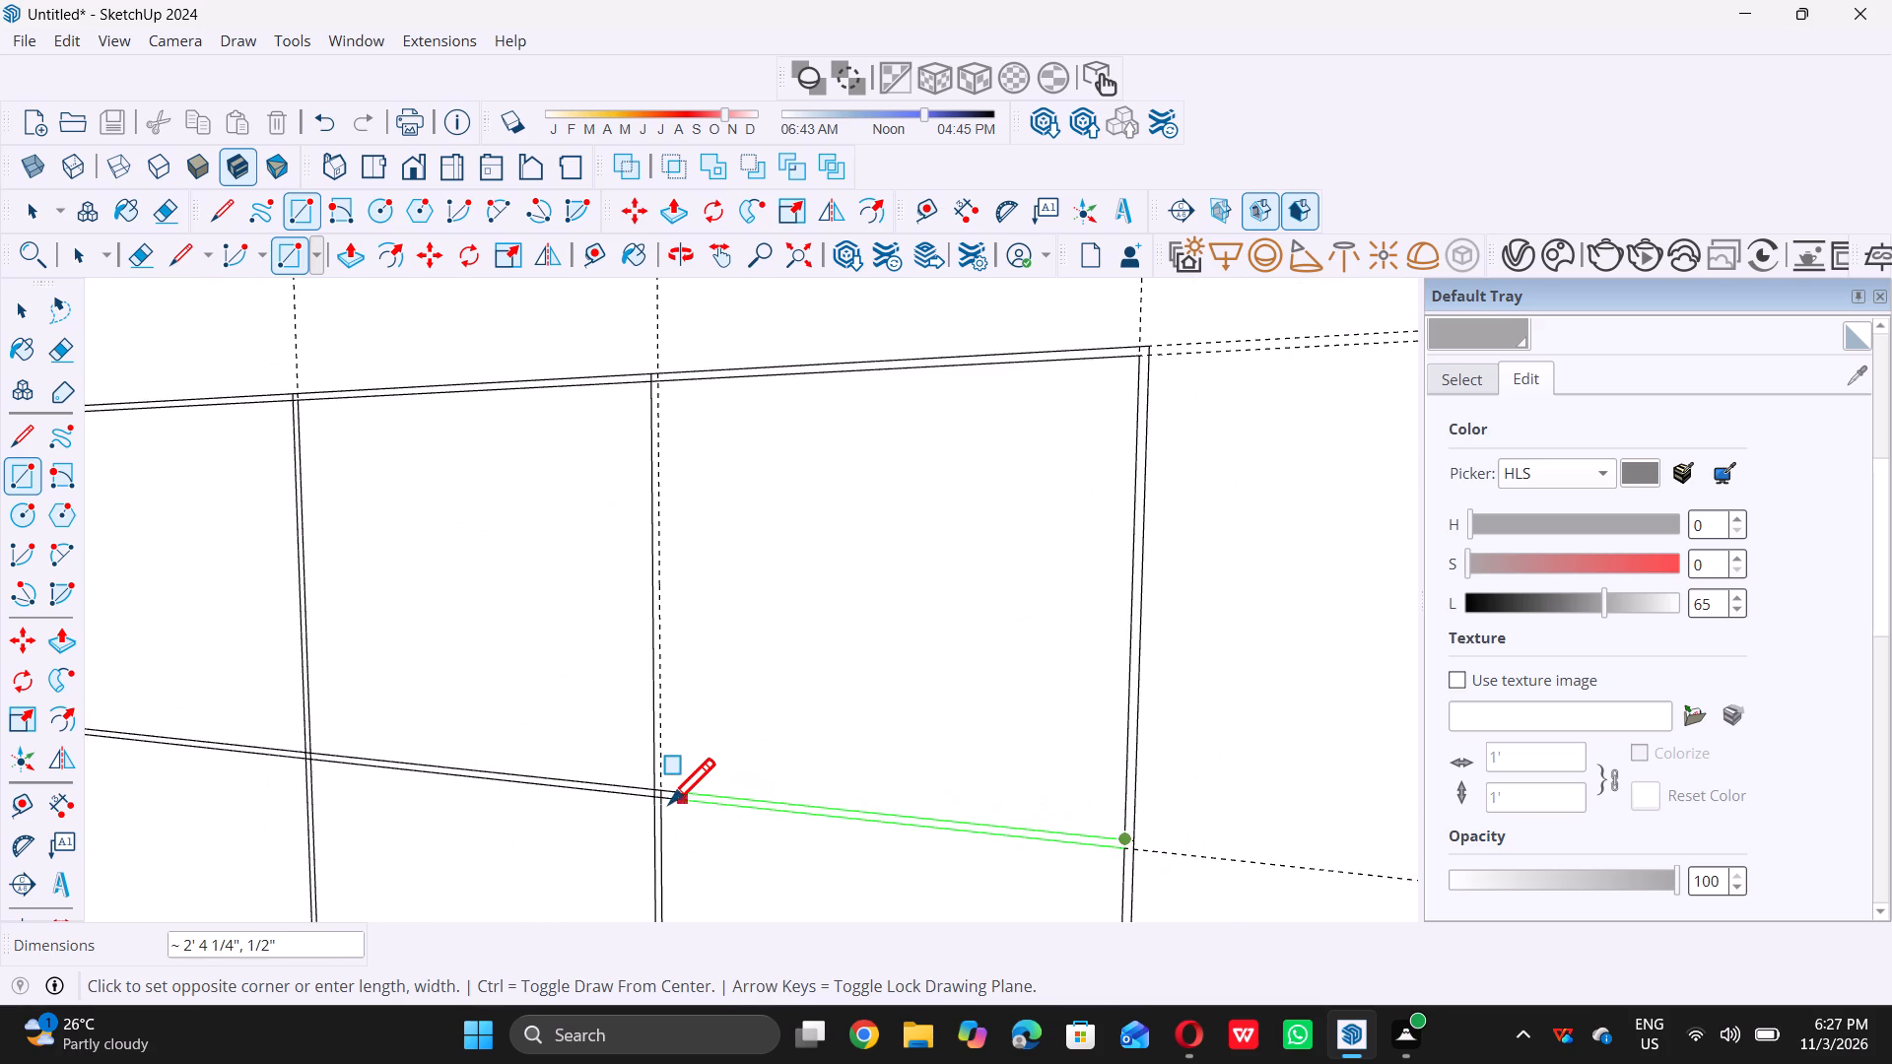
{"action": "scroll", "coordinate": [669, 803], "scroll_direction": "up", "scroll_amount": 13}
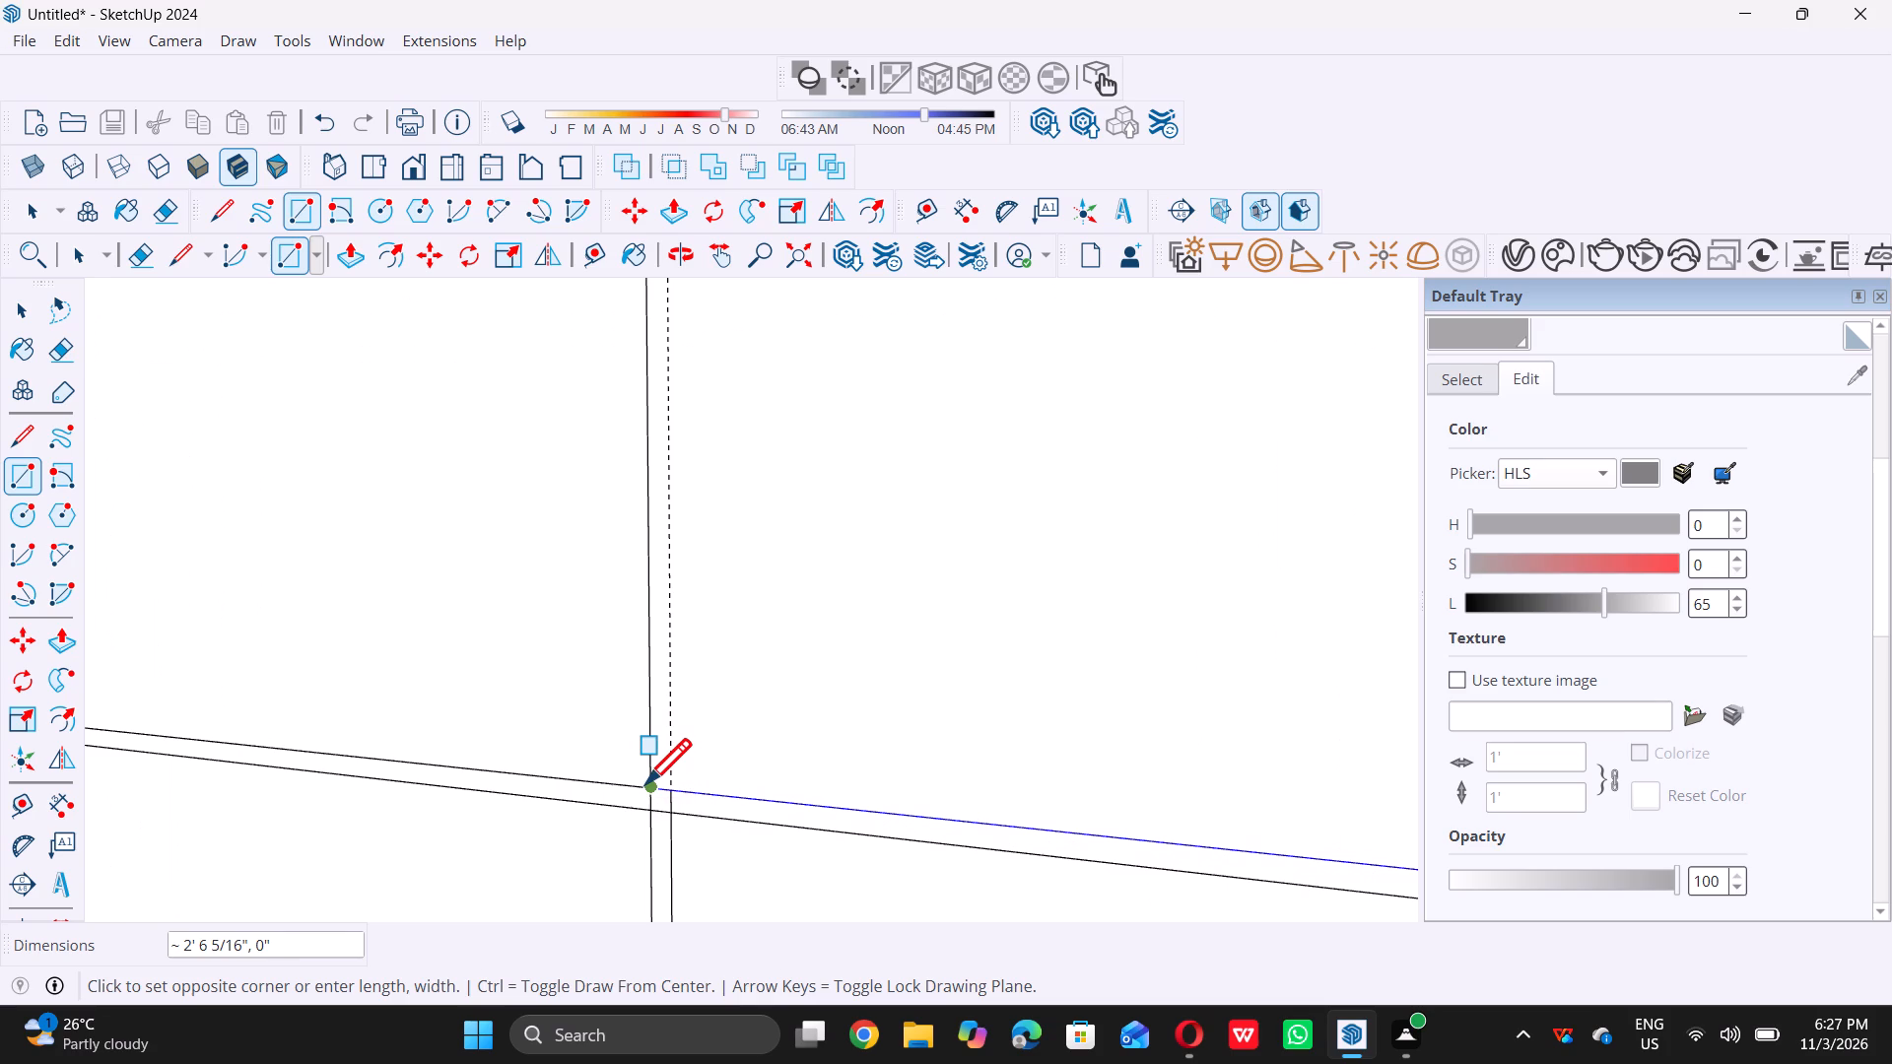
{"action": "left_click", "coordinate": [651, 780]}
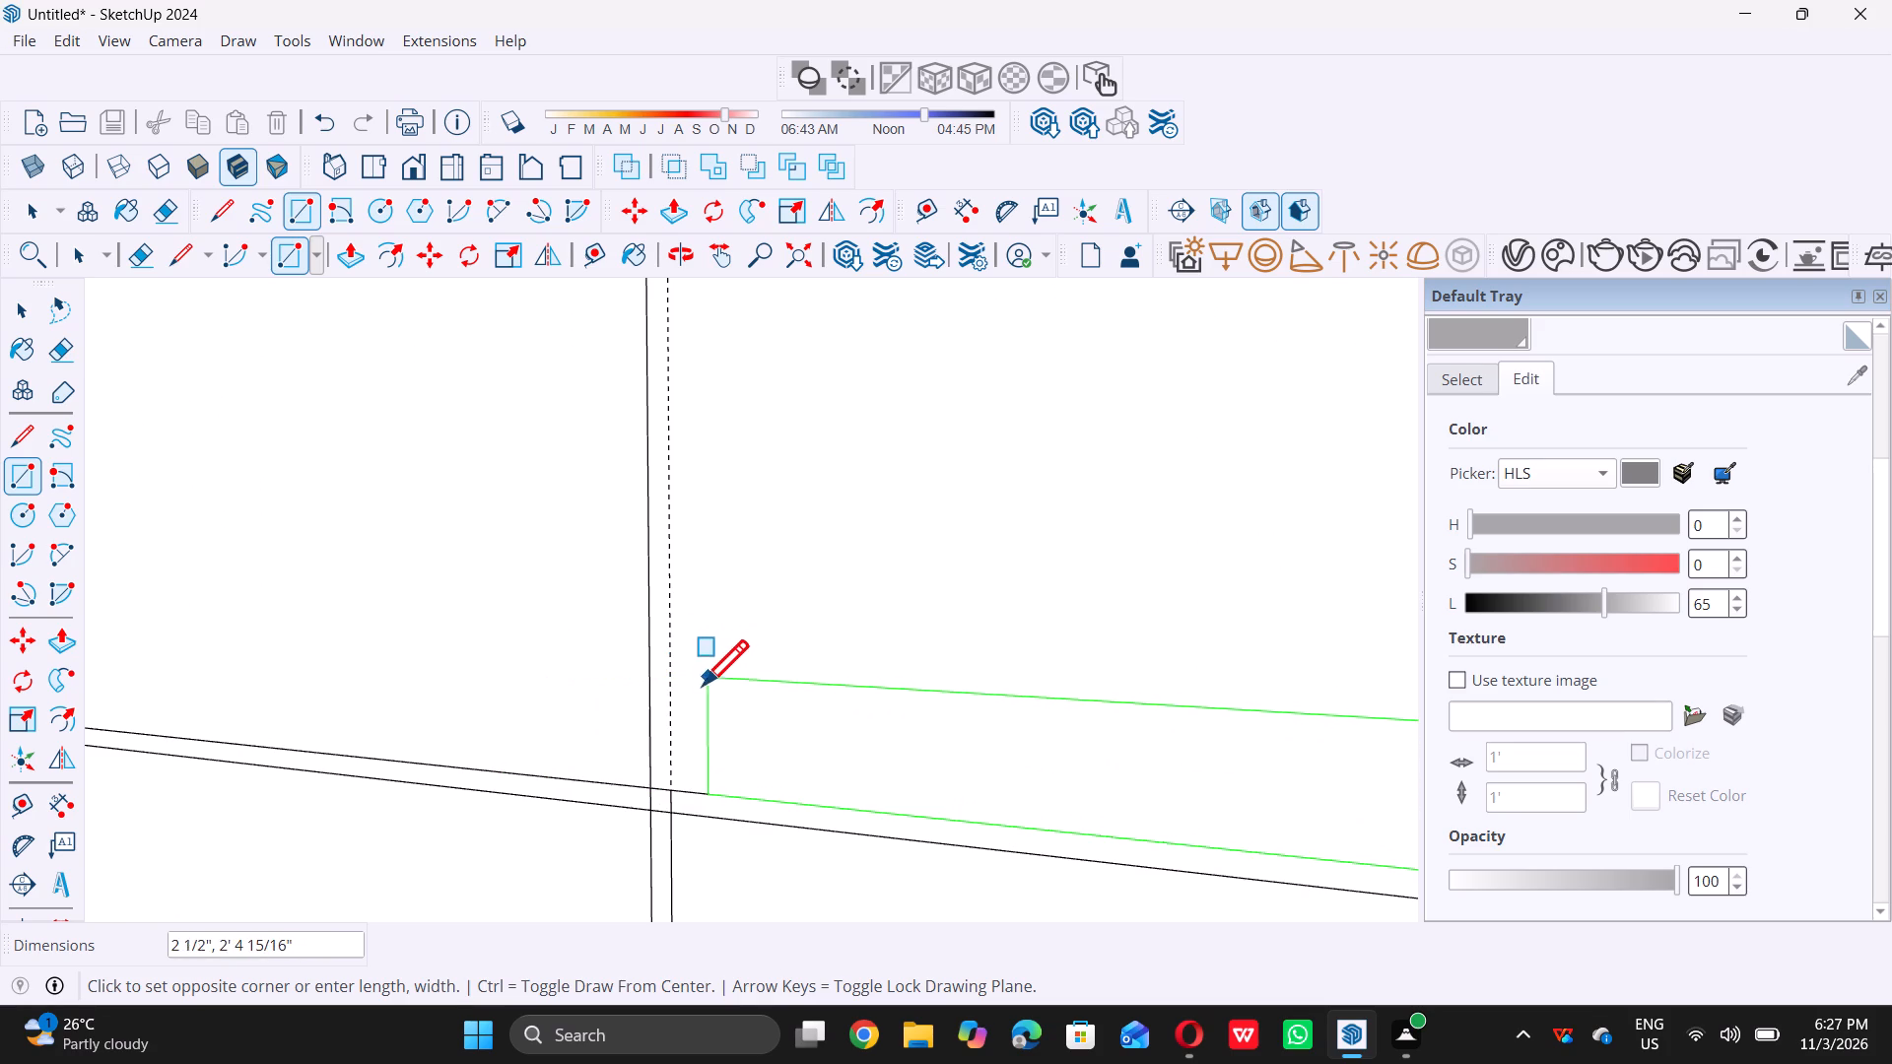
{"action": "scroll", "coordinate": [696, 698], "scroll_direction": "down", "scroll_amount": 7}
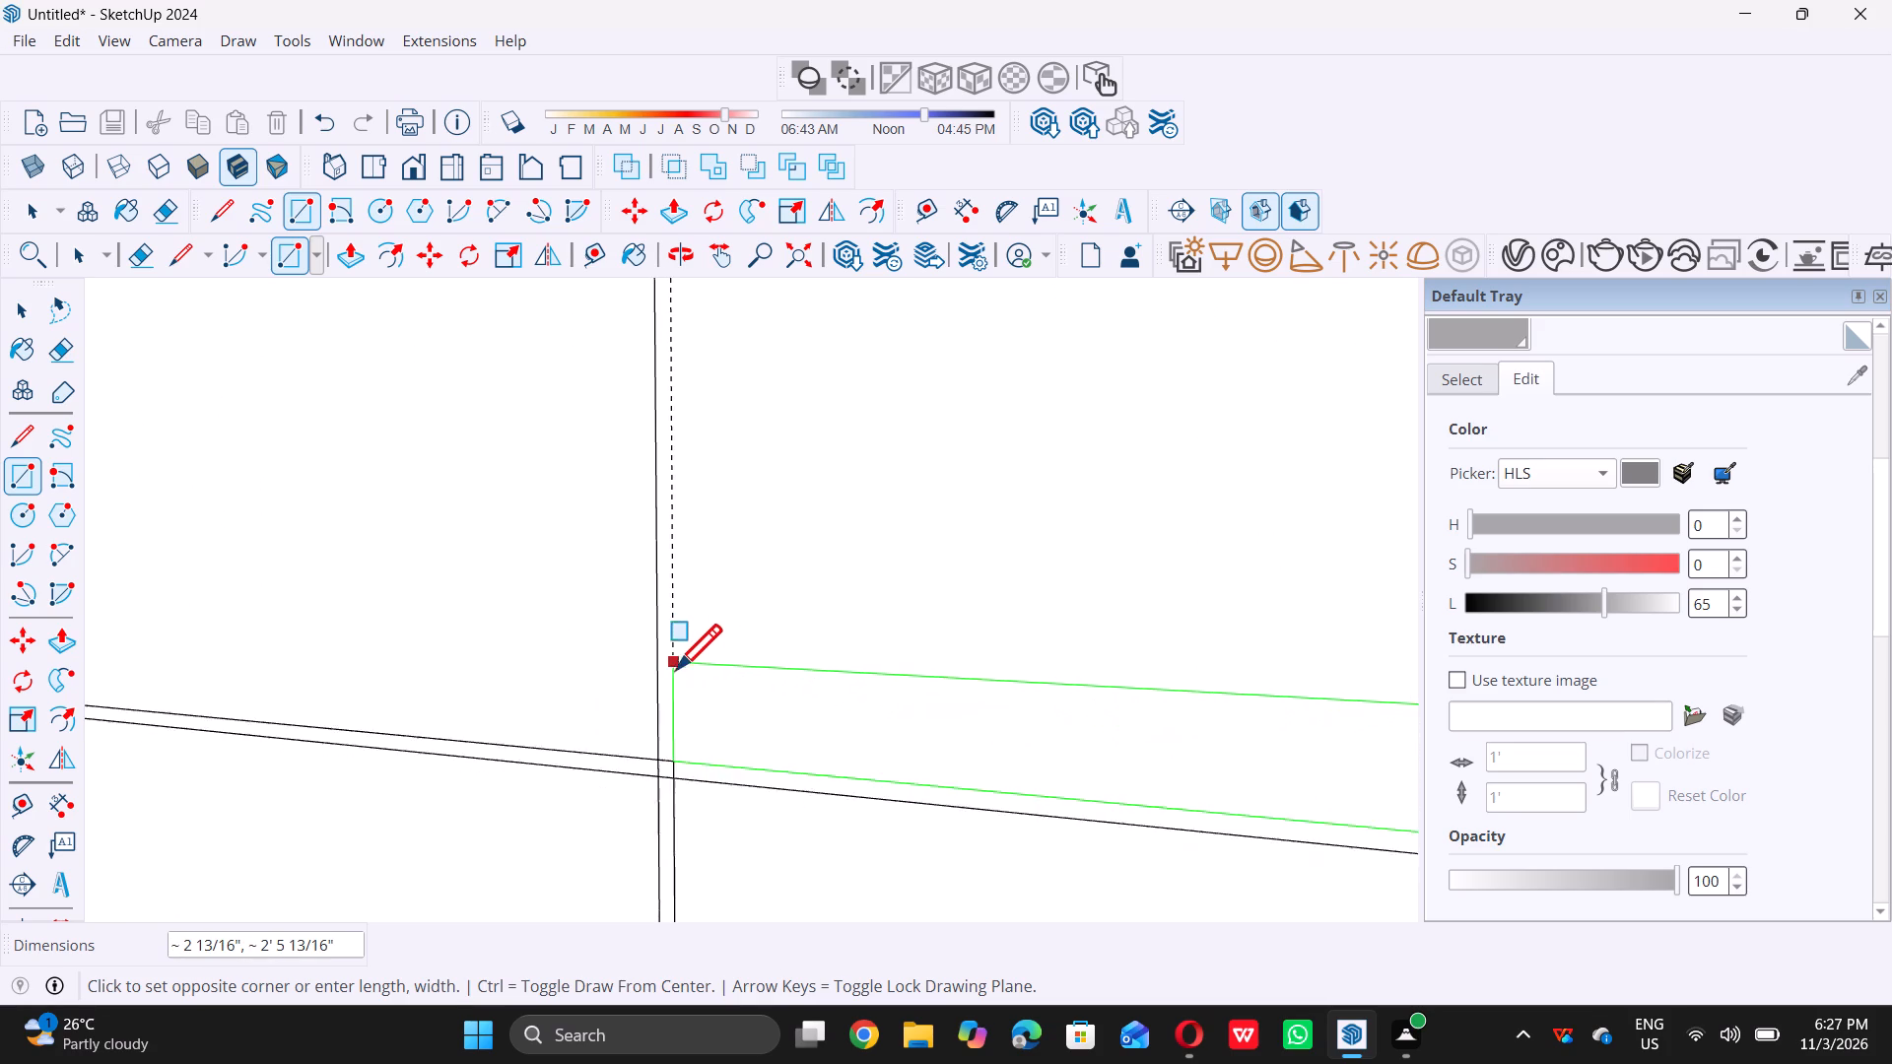
{"action": "scroll", "coordinate": [676, 669], "scroll_direction": "down", "scroll_amount": 8}
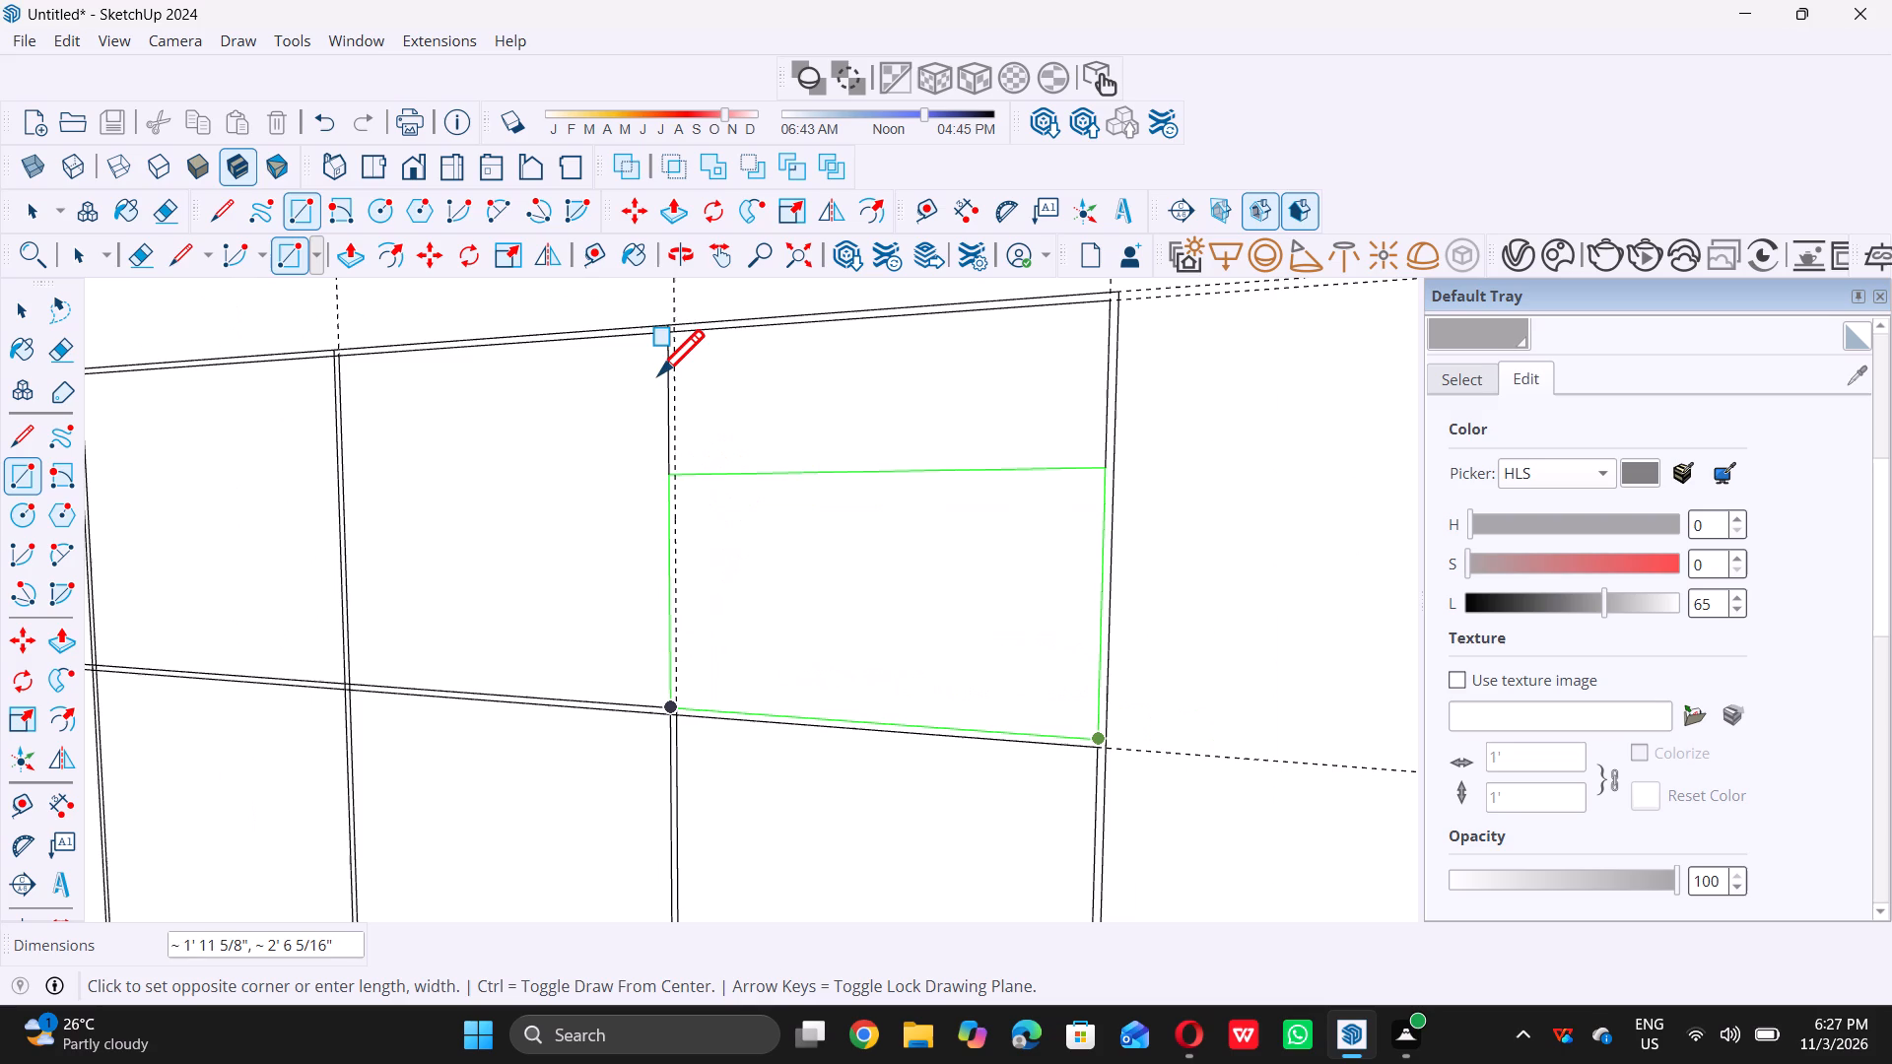
{"action": "scroll", "coordinate": [669, 337], "scroll_direction": "up", "scroll_amount": 9}
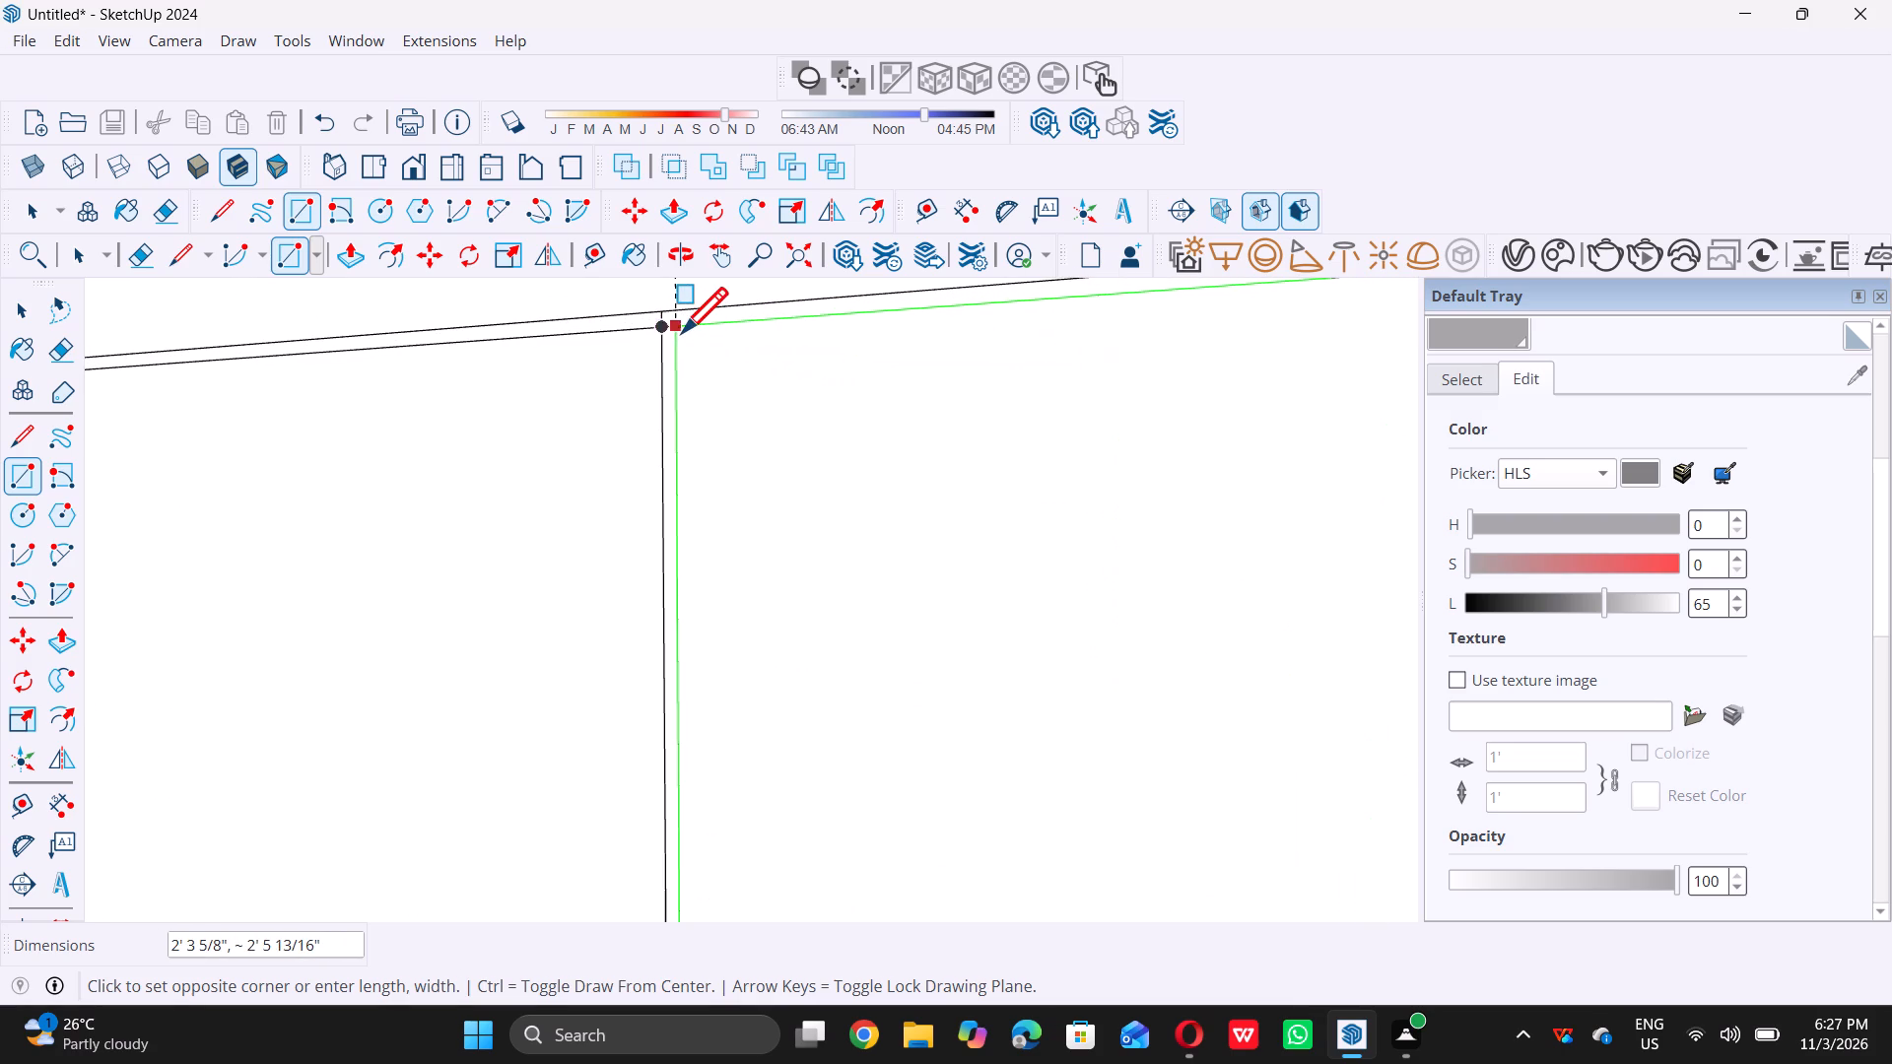
{"action": "triple_click", "coordinate": [683, 330]}
{"action": "key", "text": "space"}
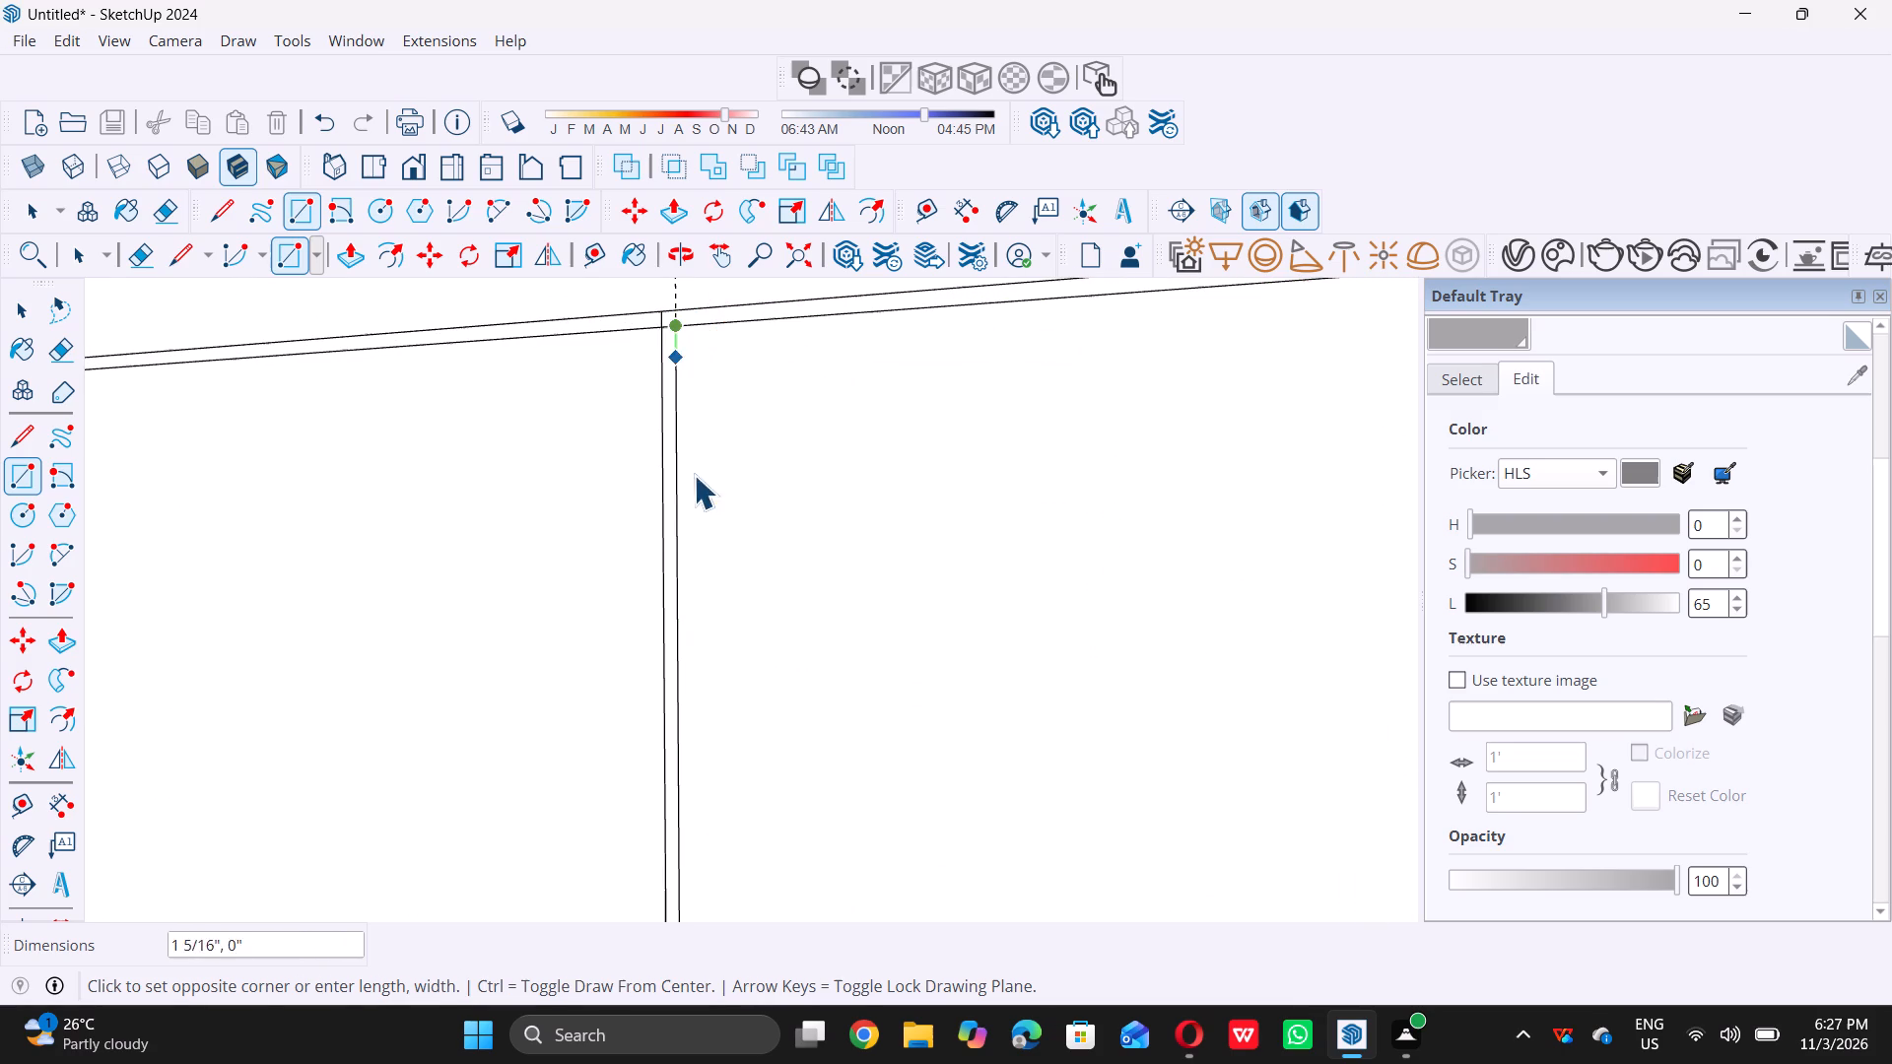
Erase the vertical guides that extend above the third through sixth vertical bars of the opening grid.
{"action": "scroll", "coordinate": [726, 553], "scroll_direction": "down", "scroll_amount": 18}
{"action": "scroll", "coordinate": [842, 565], "scroll_direction": "down", "scroll_amount": 4}
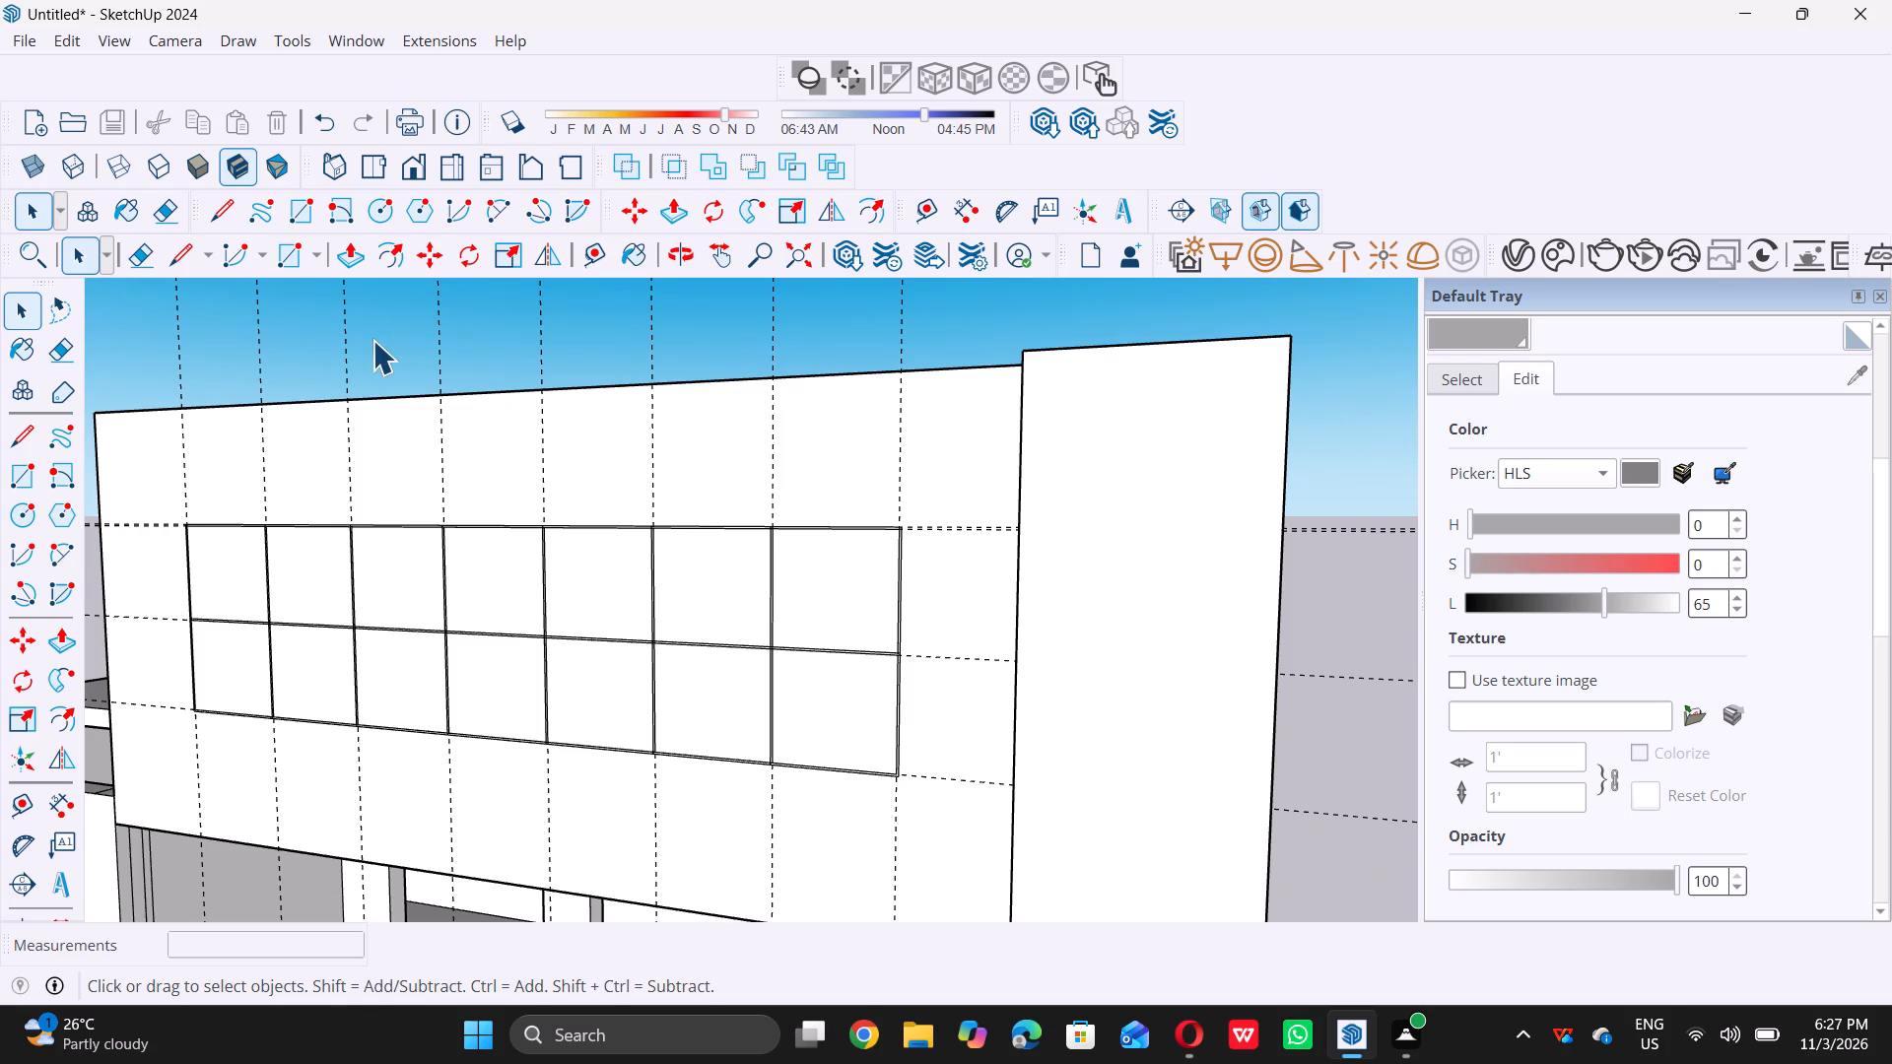
{"action": "key", "text": "e"}
{"action": "left_click", "coordinate": [137, 497]}
{"action": "left_click_drag", "start_coordinate": [137, 497], "coordinate": [296, 495]}
{"action": "left_click", "coordinate": [304, 492]}
{"action": "left_click", "coordinate": [310, 492]}
{"action": "left_click_drag", "start_coordinate": [318, 492], "coordinate": [329, 492]}
{"action": "left_click_drag", "start_coordinate": [335, 492], "coordinate": [427, 470]}
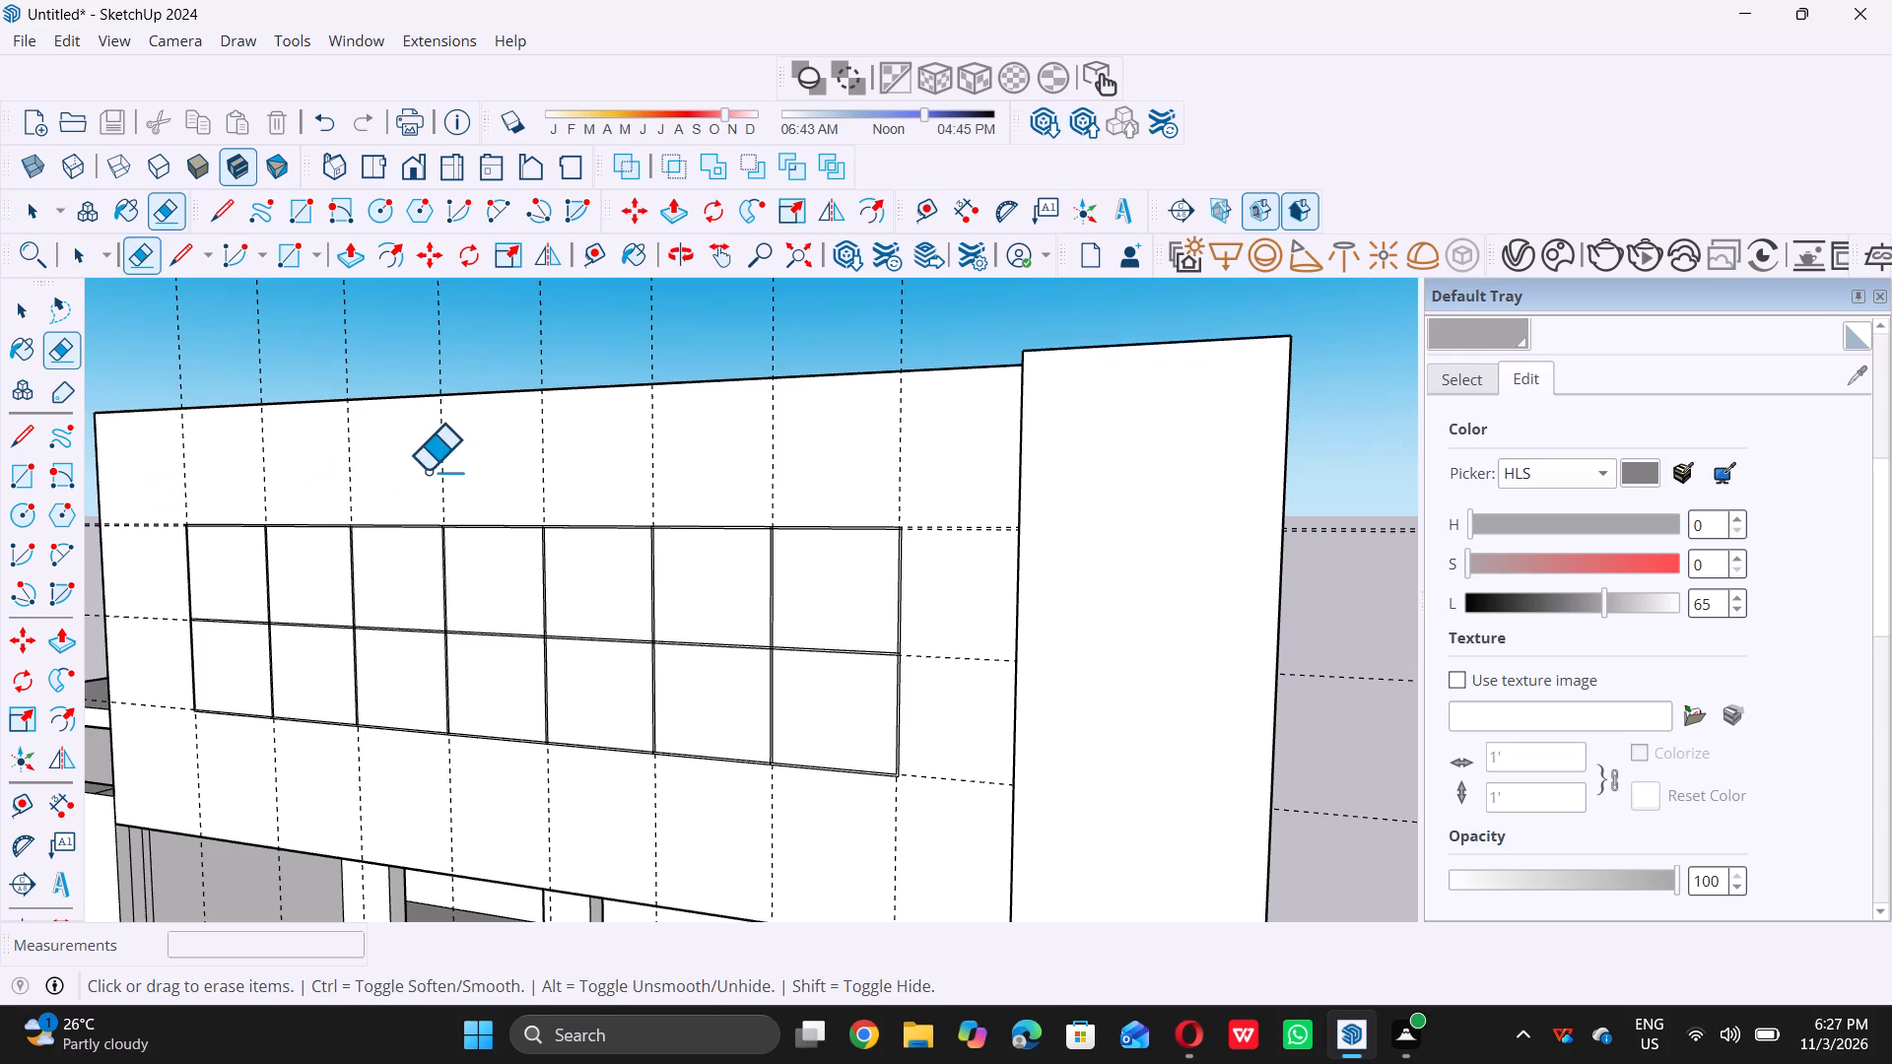
{"action": "left_click_drag", "start_coordinate": [427, 470], "coordinate": [571, 470]}
{"action": "left_click_drag", "start_coordinate": [599, 472], "coordinate": [672, 479]}
{"action": "left_click", "coordinate": [677, 480]}
{"action": "left_click", "coordinate": [683, 481]}
Erase the first column's vertical guide and the lower horizontal guide at the grid's upper-left corner.
{"action": "scroll", "coordinate": [273, 559], "scroll_direction": "up", "scroll_amount": 5}
{"action": "scroll", "coordinate": [130, 544], "scroll_direction": "up", "scroll_amount": 4}
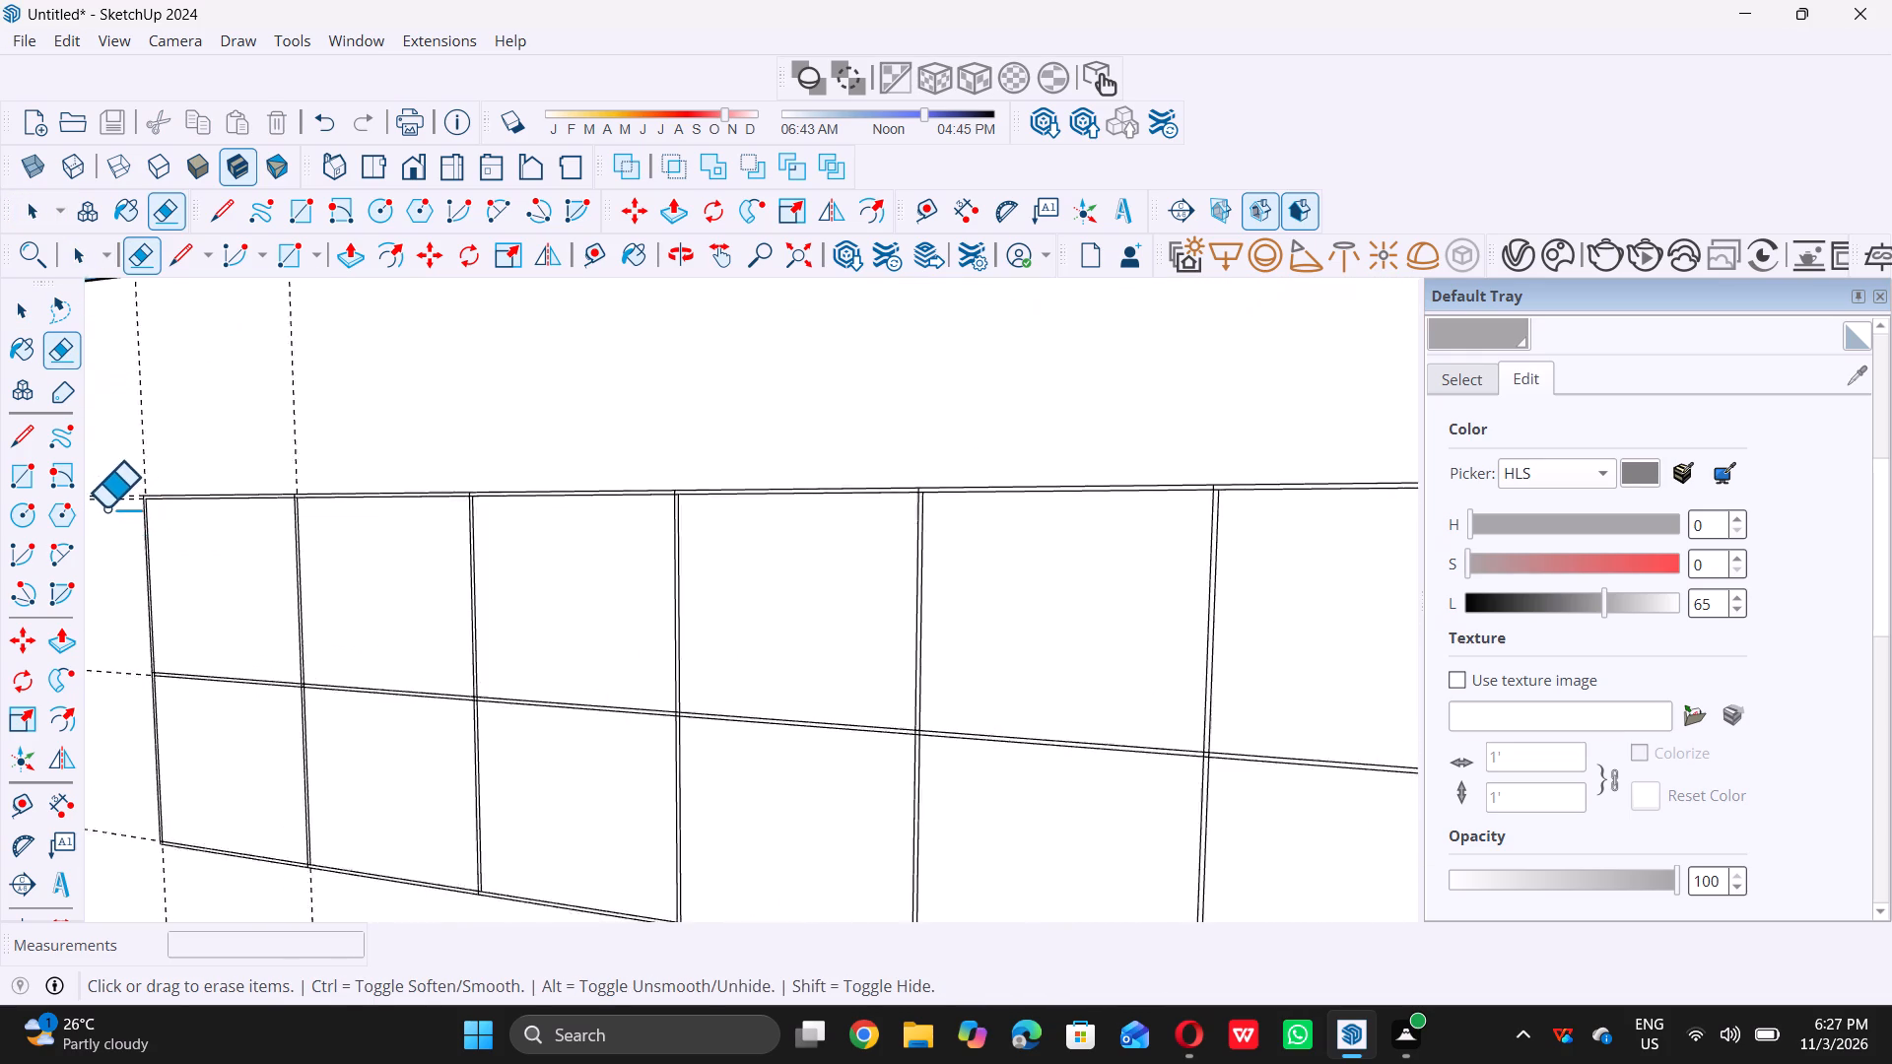
{"action": "scroll", "coordinate": [104, 507], "scroll_direction": "up", "scroll_amount": 17}
{"action": "scroll", "coordinate": [199, 492], "scroll_direction": "up", "scroll_amount": 6}
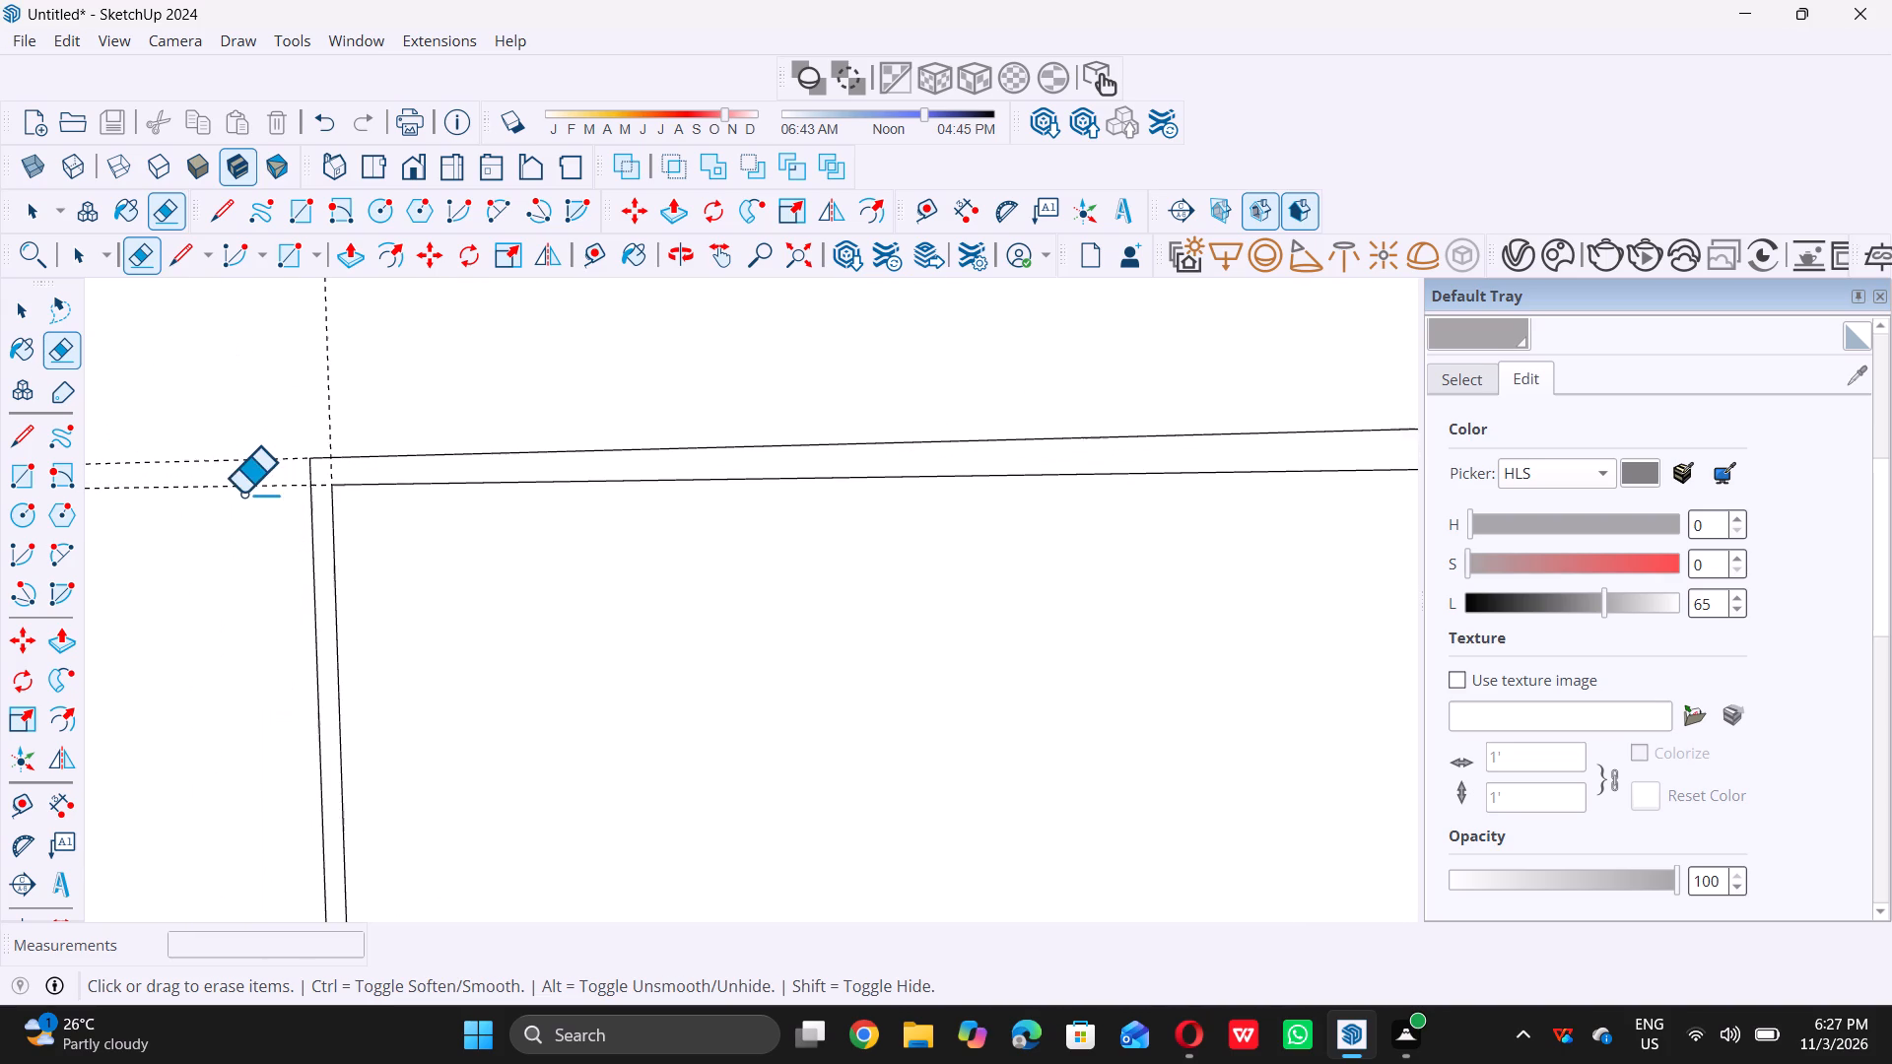
{"action": "scroll", "coordinate": [235, 485], "scroll_direction": "up", "scroll_amount": 18}
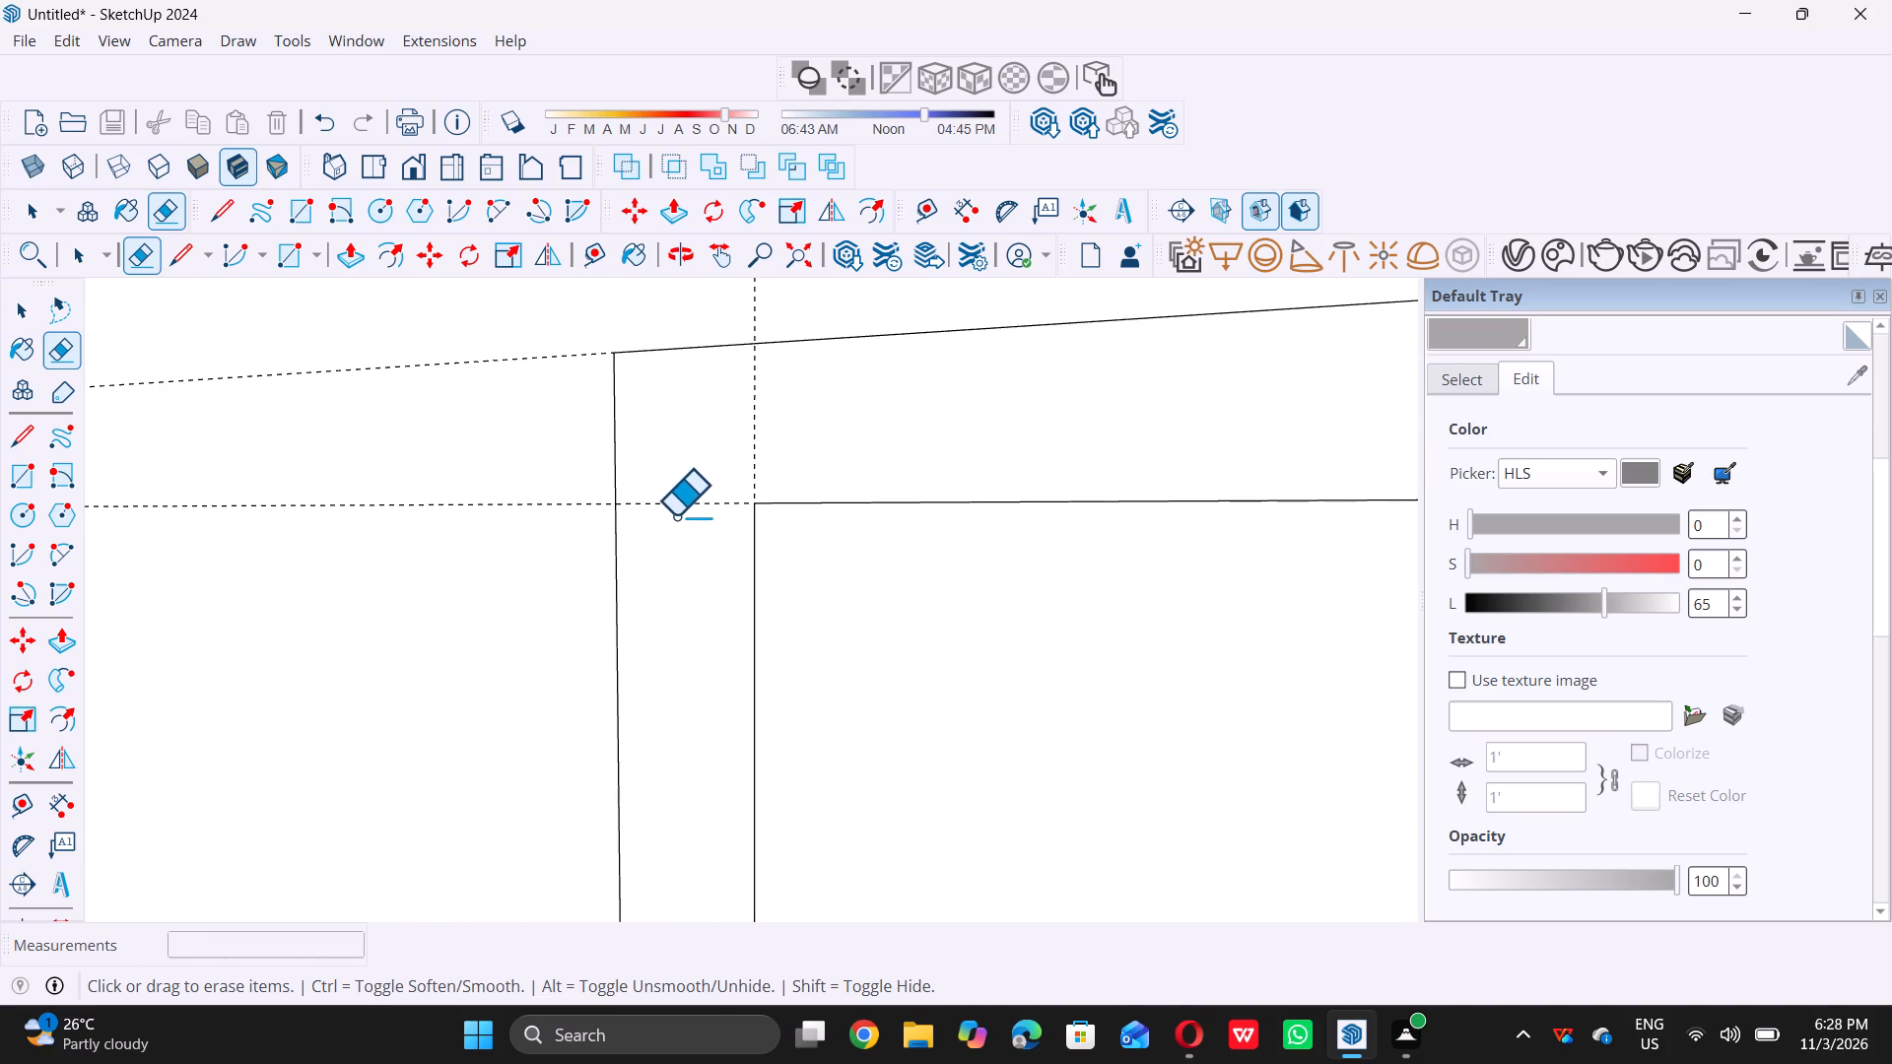
{"action": "left_click_drag", "start_coordinate": [693, 501], "coordinate": [757, 414]}
{"action": "left_click_drag", "start_coordinate": [792, 409], "coordinate": [801, 412]}
{"action": "left_click", "coordinate": [804, 414]}
Erase the vertical guide and overlapping line segments where the bar between the first and second columns meets the top bar.
{"action": "scroll", "coordinate": [162, 454], "scroll_direction": "down", "scroll_amount": 12}
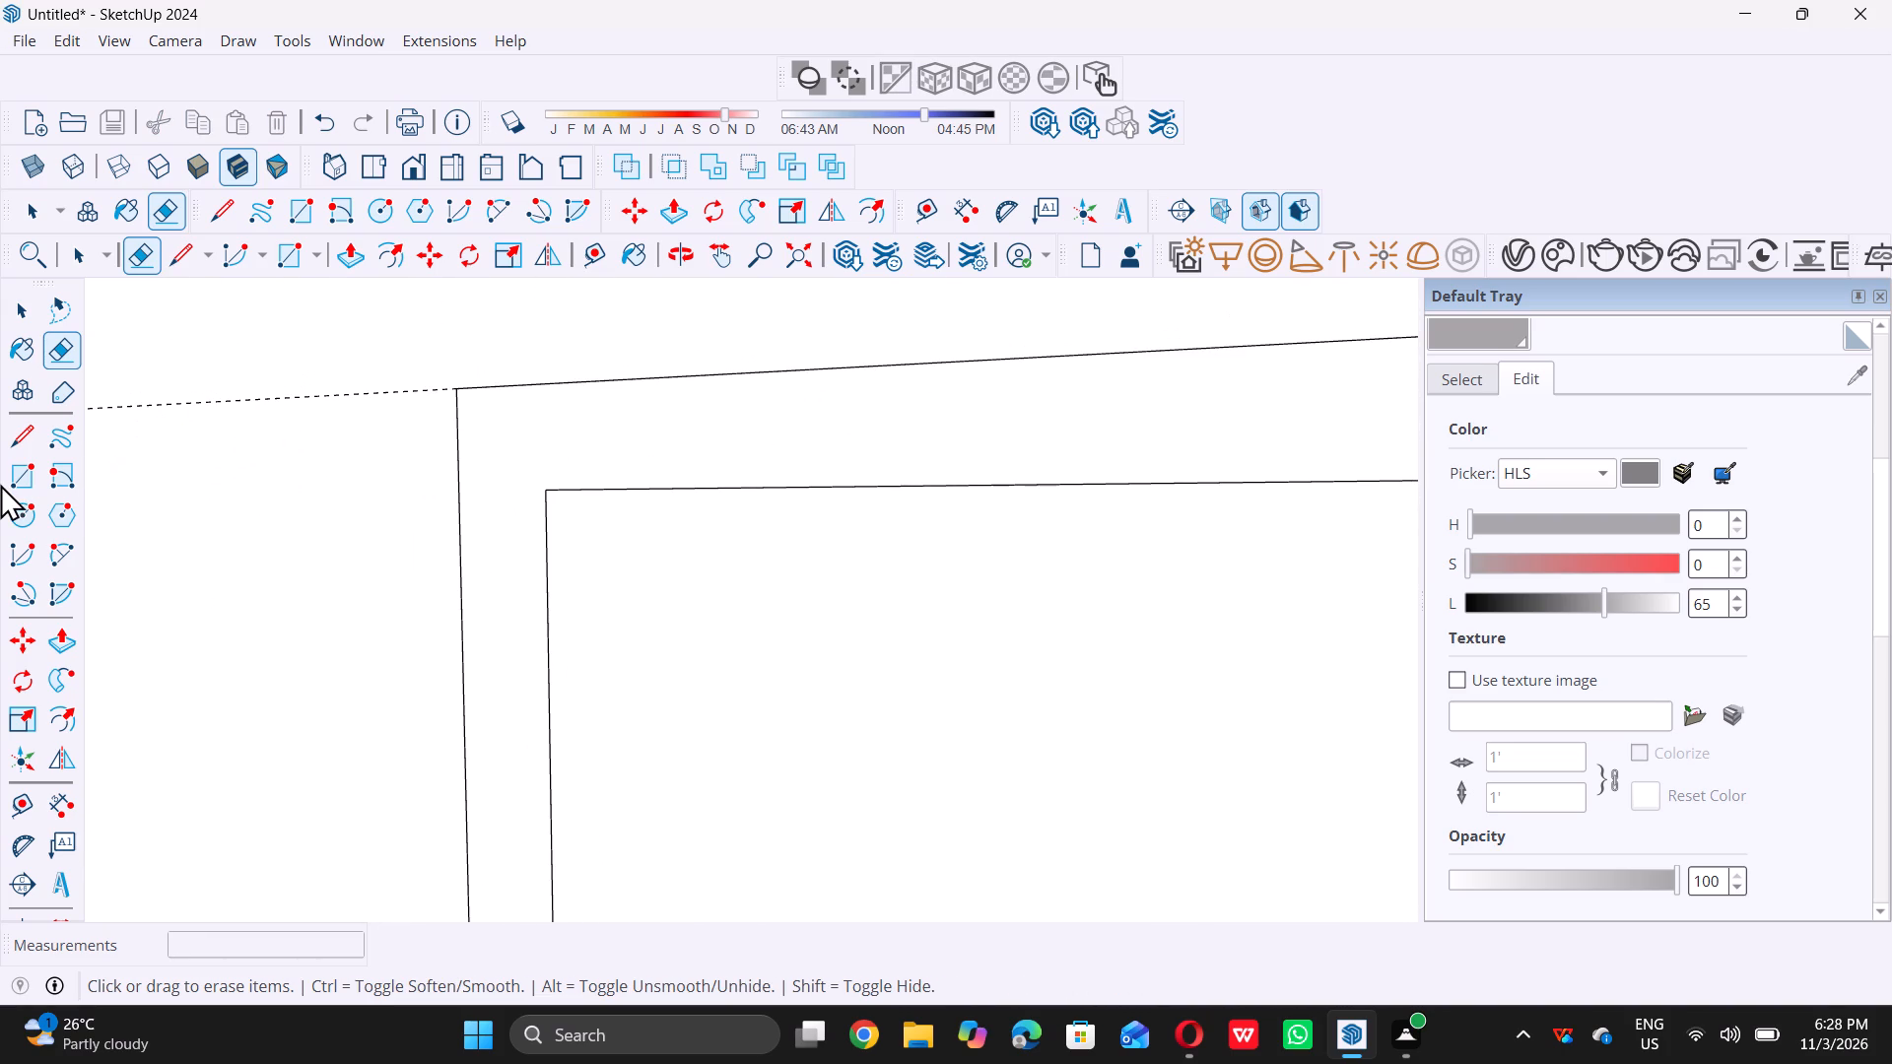
{"action": "scroll", "coordinate": [0, 484], "scroll_direction": "down", "scroll_amount": 12}
{"action": "scroll", "coordinate": [598, 511], "scroll_direction": "down", "scroll_amount": 11}
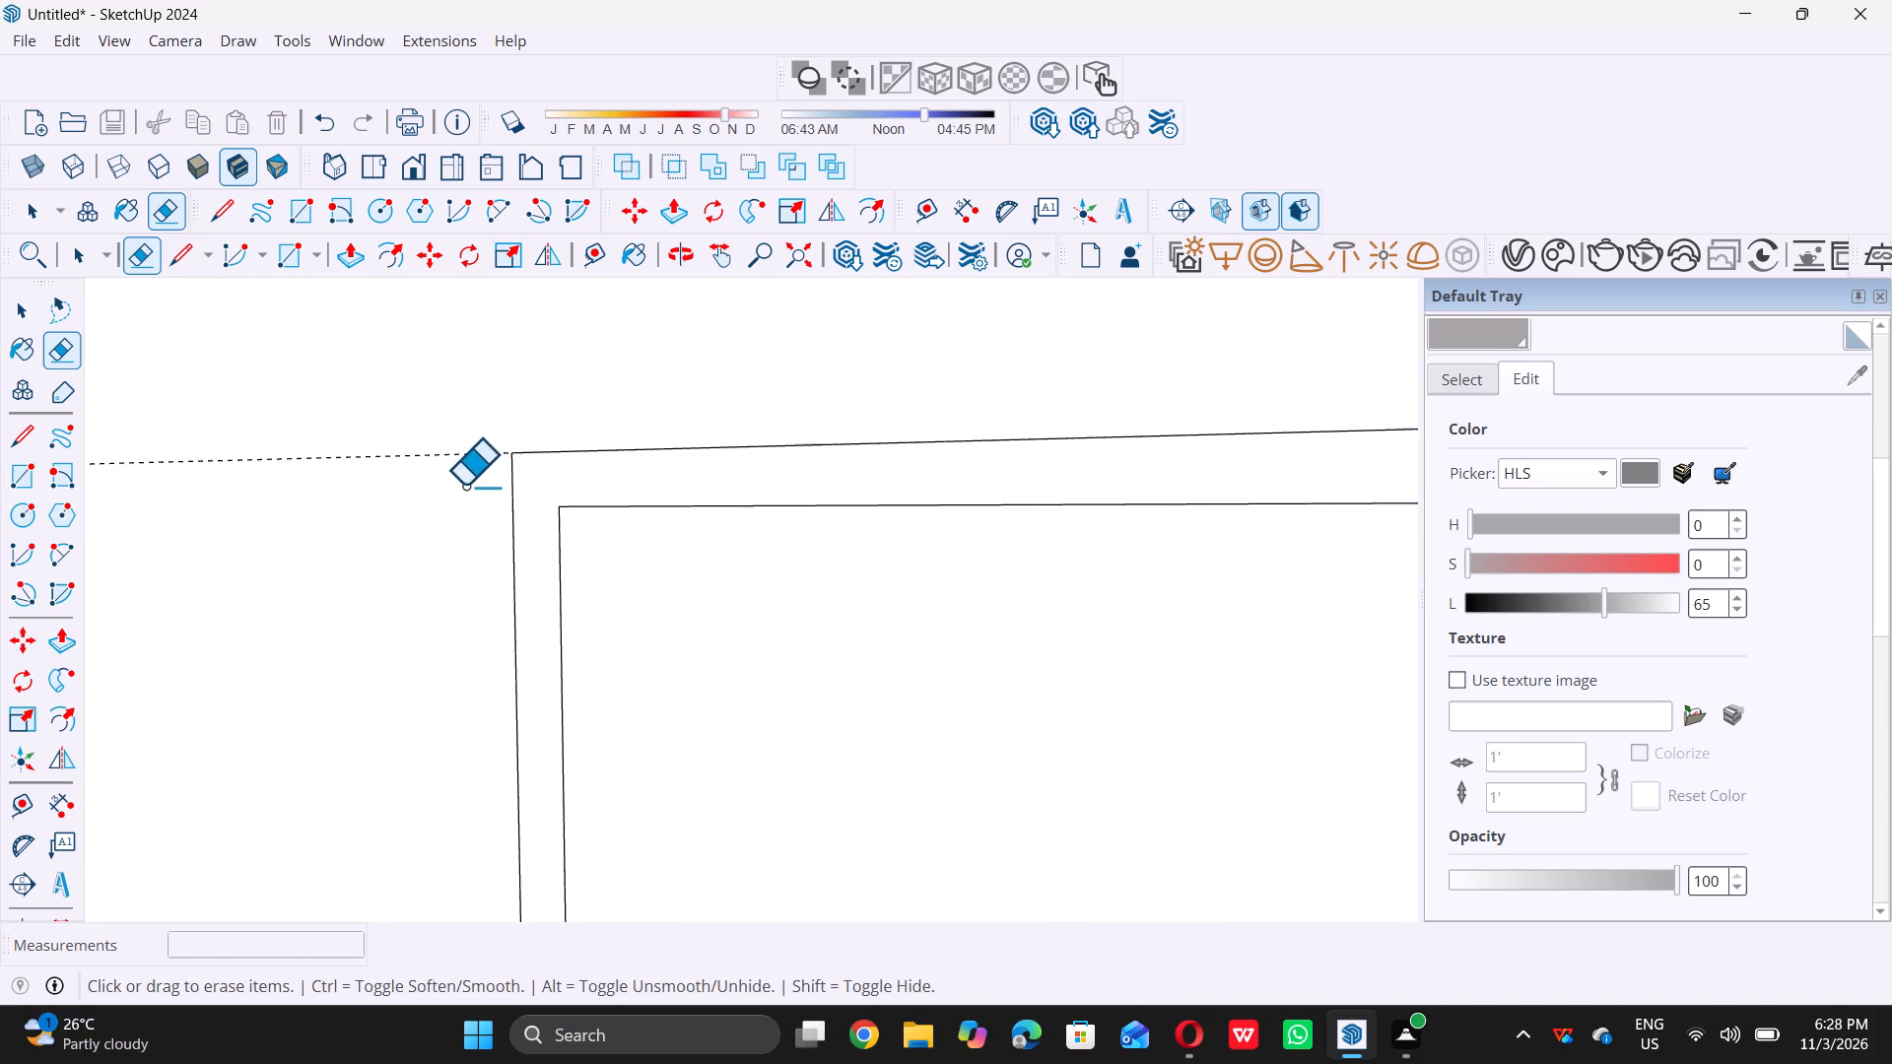
{"action": "scroll", "coordinate": [464, 485], "scroll_direction": "down", "scroll_amount": 20}
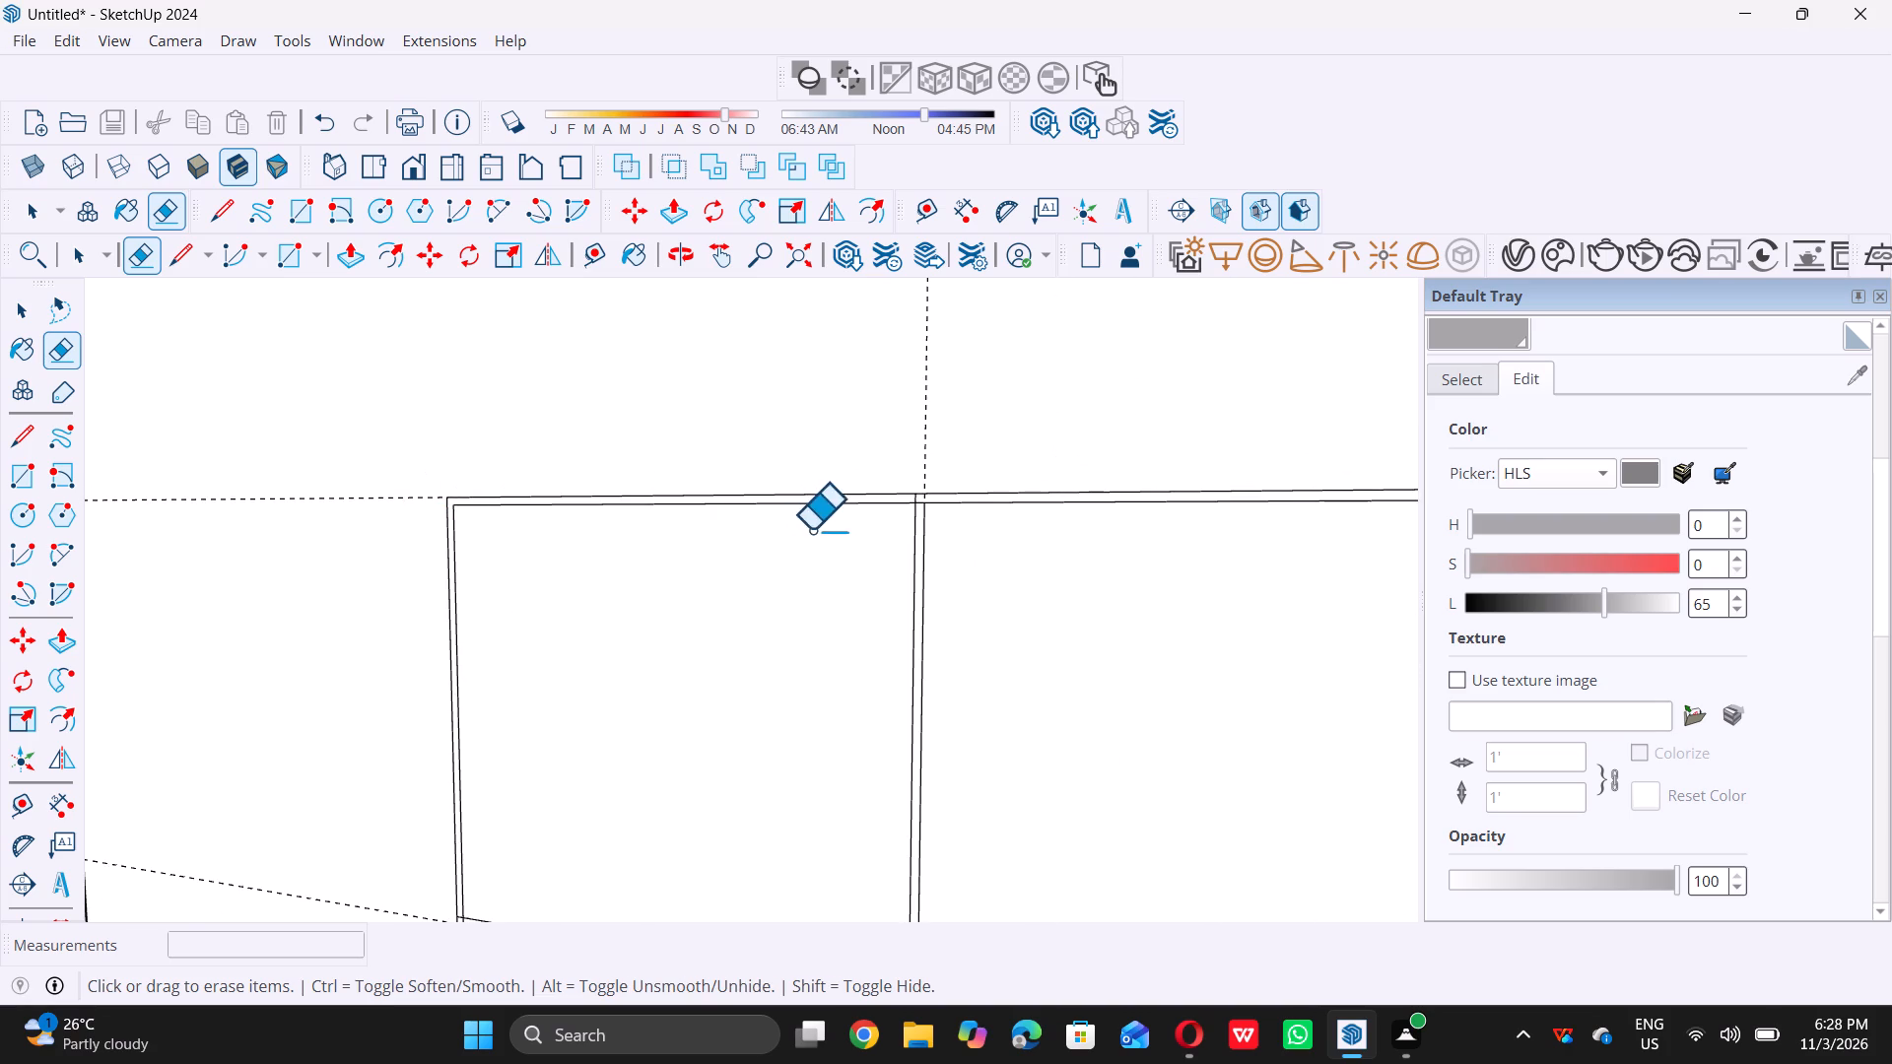
{"action": "scroll", "coordinate": [940, 524], "scroll_direction": "up", "scroll_amount": 11}
{"action": "scroll", "coordinate": [925, 486], "scroll_direction": "up", "scroll_amount": 15}
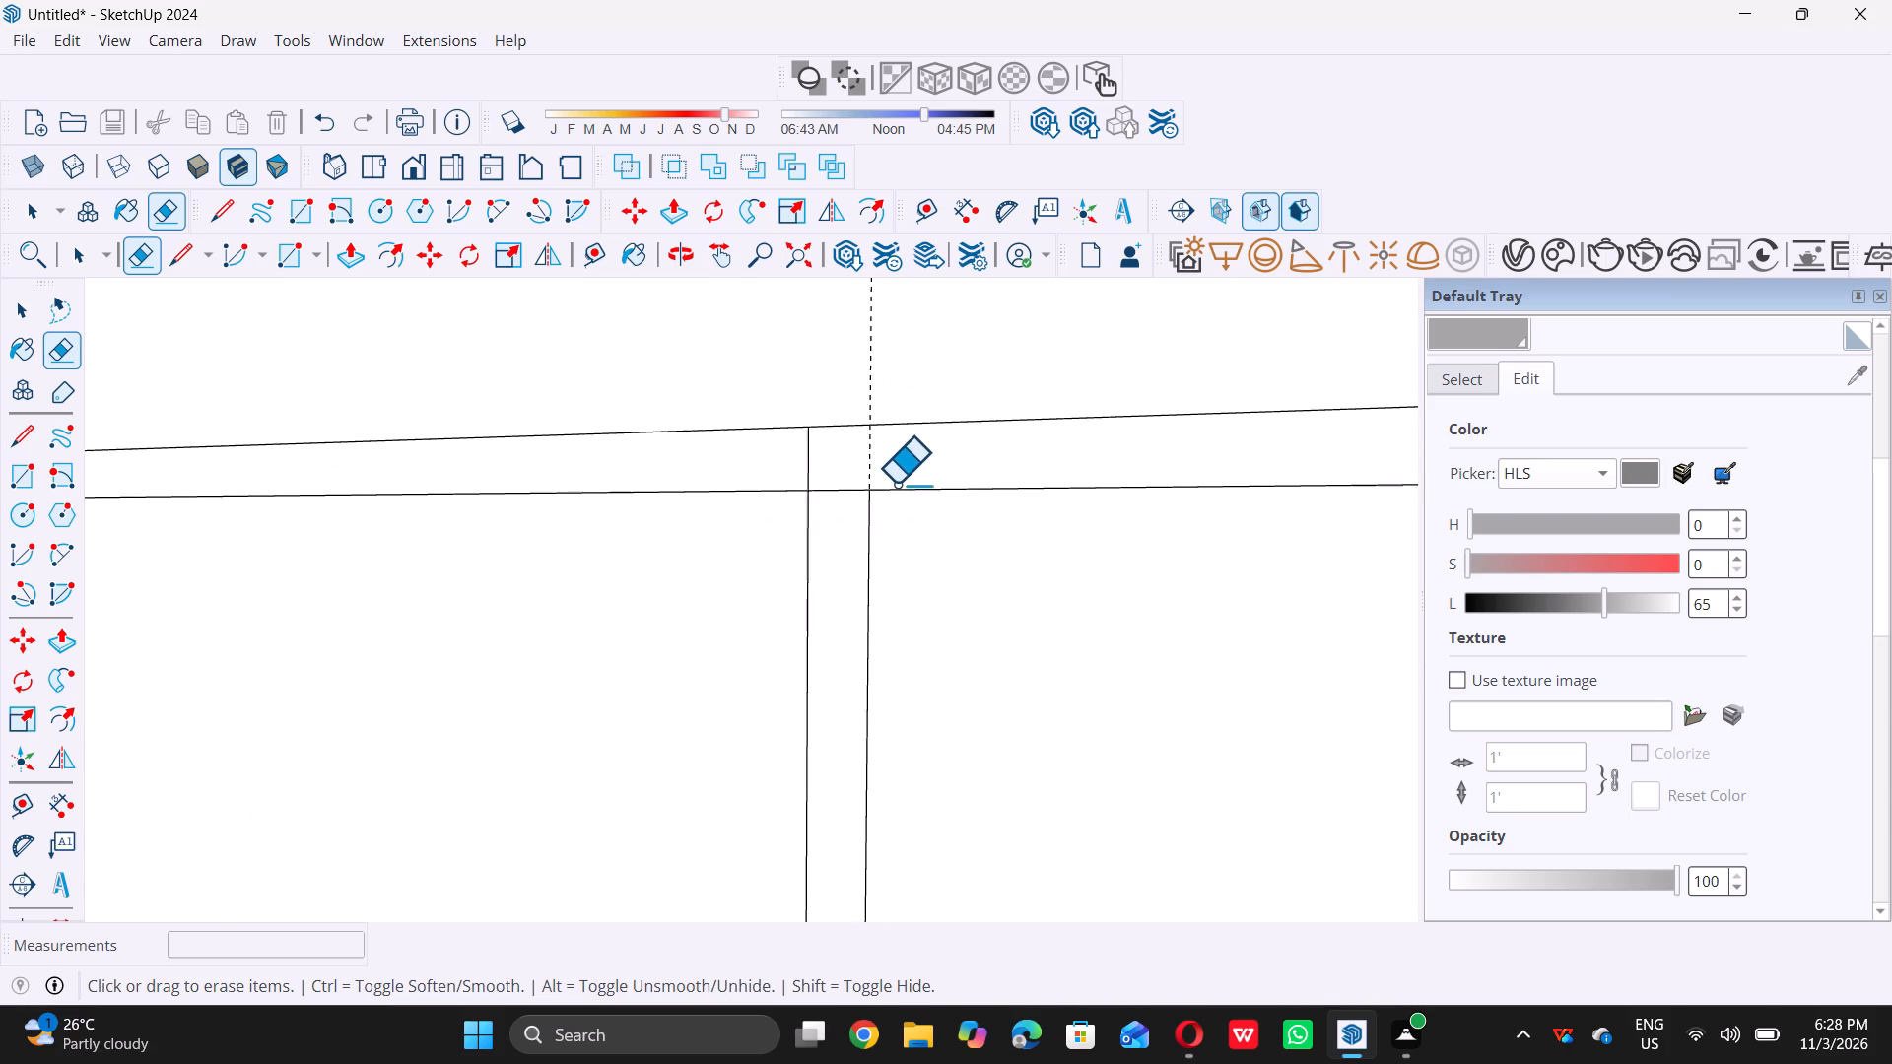
{"action": "scroll", "coordinate": [896, 483], "scroll_direction": "up", "scroll_amount": 7}
{"action": "left_click_drag", "start_coordinate": [614, 469], "coordinate": [804, 448]}
{"action": "left_click_drag", "start_coordinate": [873, 436], "coordinate": [855, 440]}
{"action": "left_click_drag", "start_coordinate": [829, 448], "coordinate": [795, 456]}
{"action": "left_click", "coordinate": [773, 468]}
{"action": "left_click", "coordinate": [765, 475]}
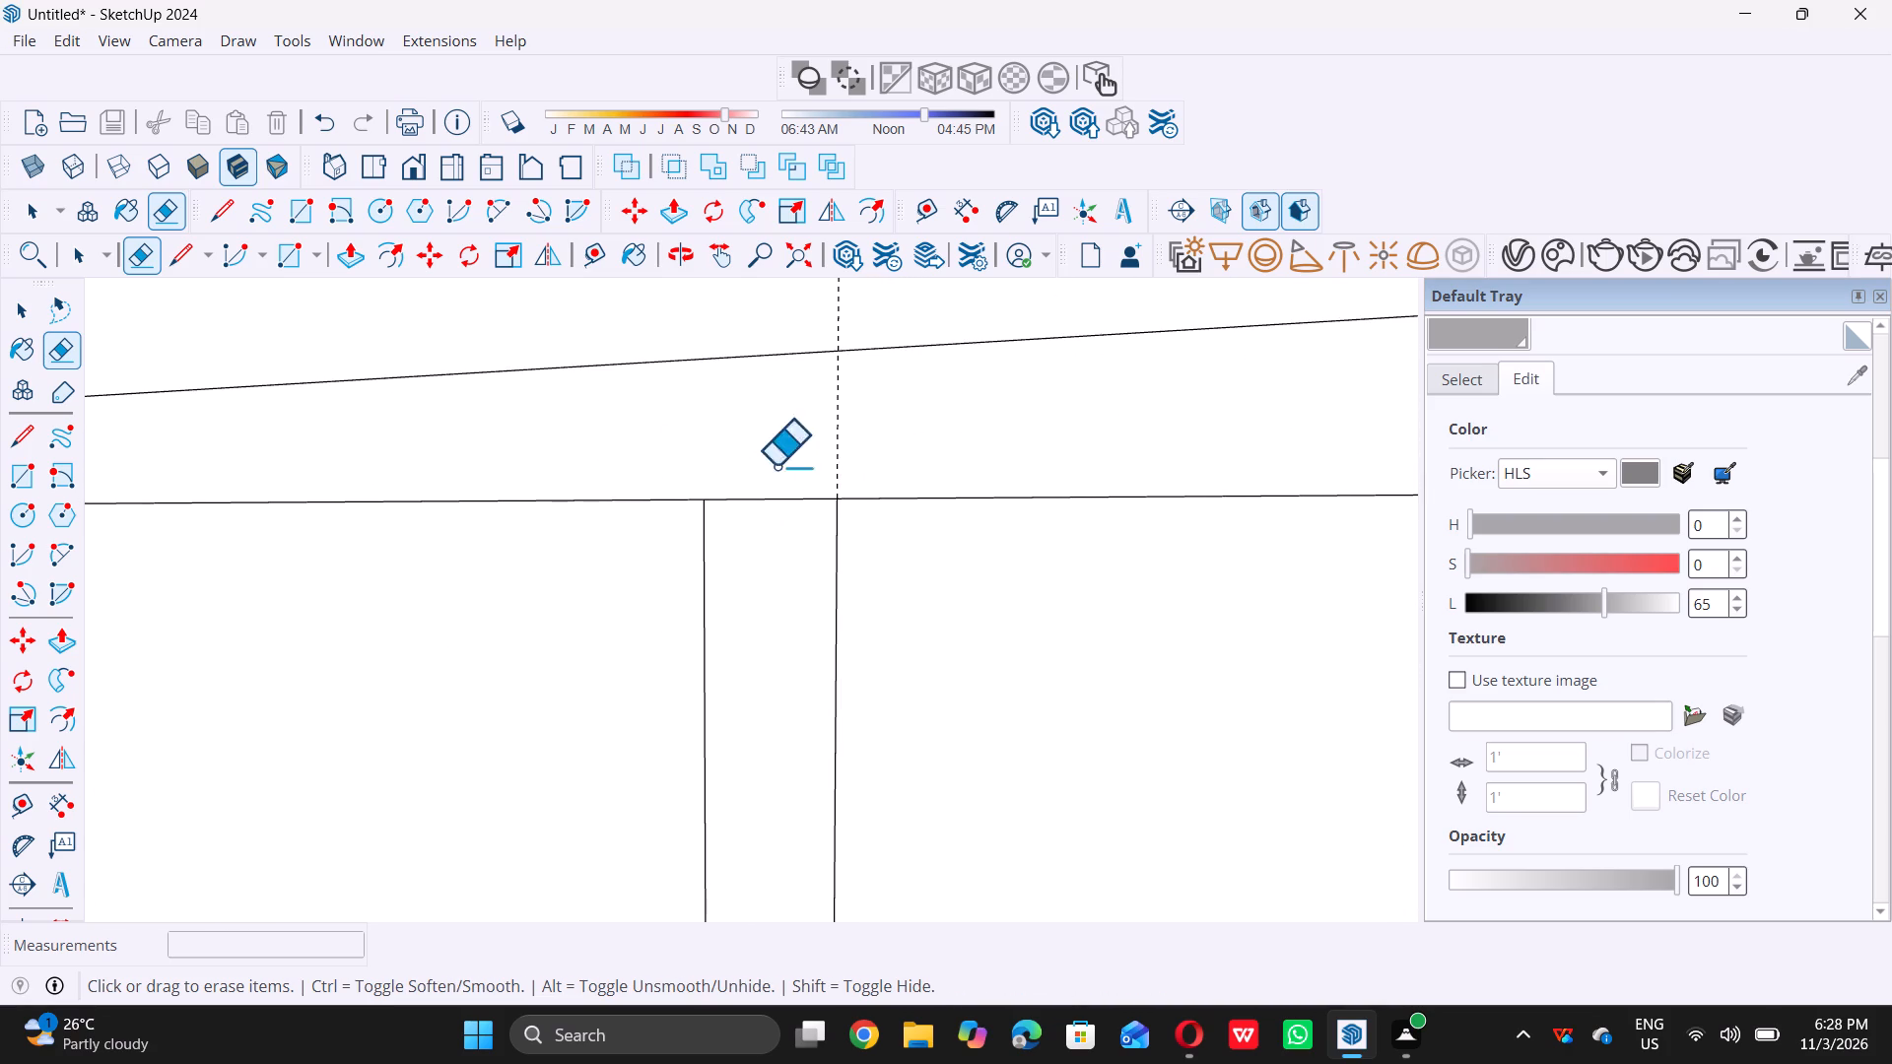
{"action": "left_click", "coordinate": [761, 483]}
{"action": "left_click_drag", "start_coordinate": [760, 485], "coordinate": [784, 571]}
{"action": "left_click", "coordinate": [808, 471]}
{"action": "left_click_drag", "start_coordinate": [811, 468], "coordinate": [828, 459]}
{"action": "left_click", "coordinate": [832, 457]}
{"action": "left_click_drag", "start_coordinate": [840, 452], "coordinate": [864, 442]}
{"action": "double_click", "coordinate": [879, 438]}
{"action": "left_click", "coordinate": [893, 433]}
{"action": "left_click", "coordinate": [901, 432]}
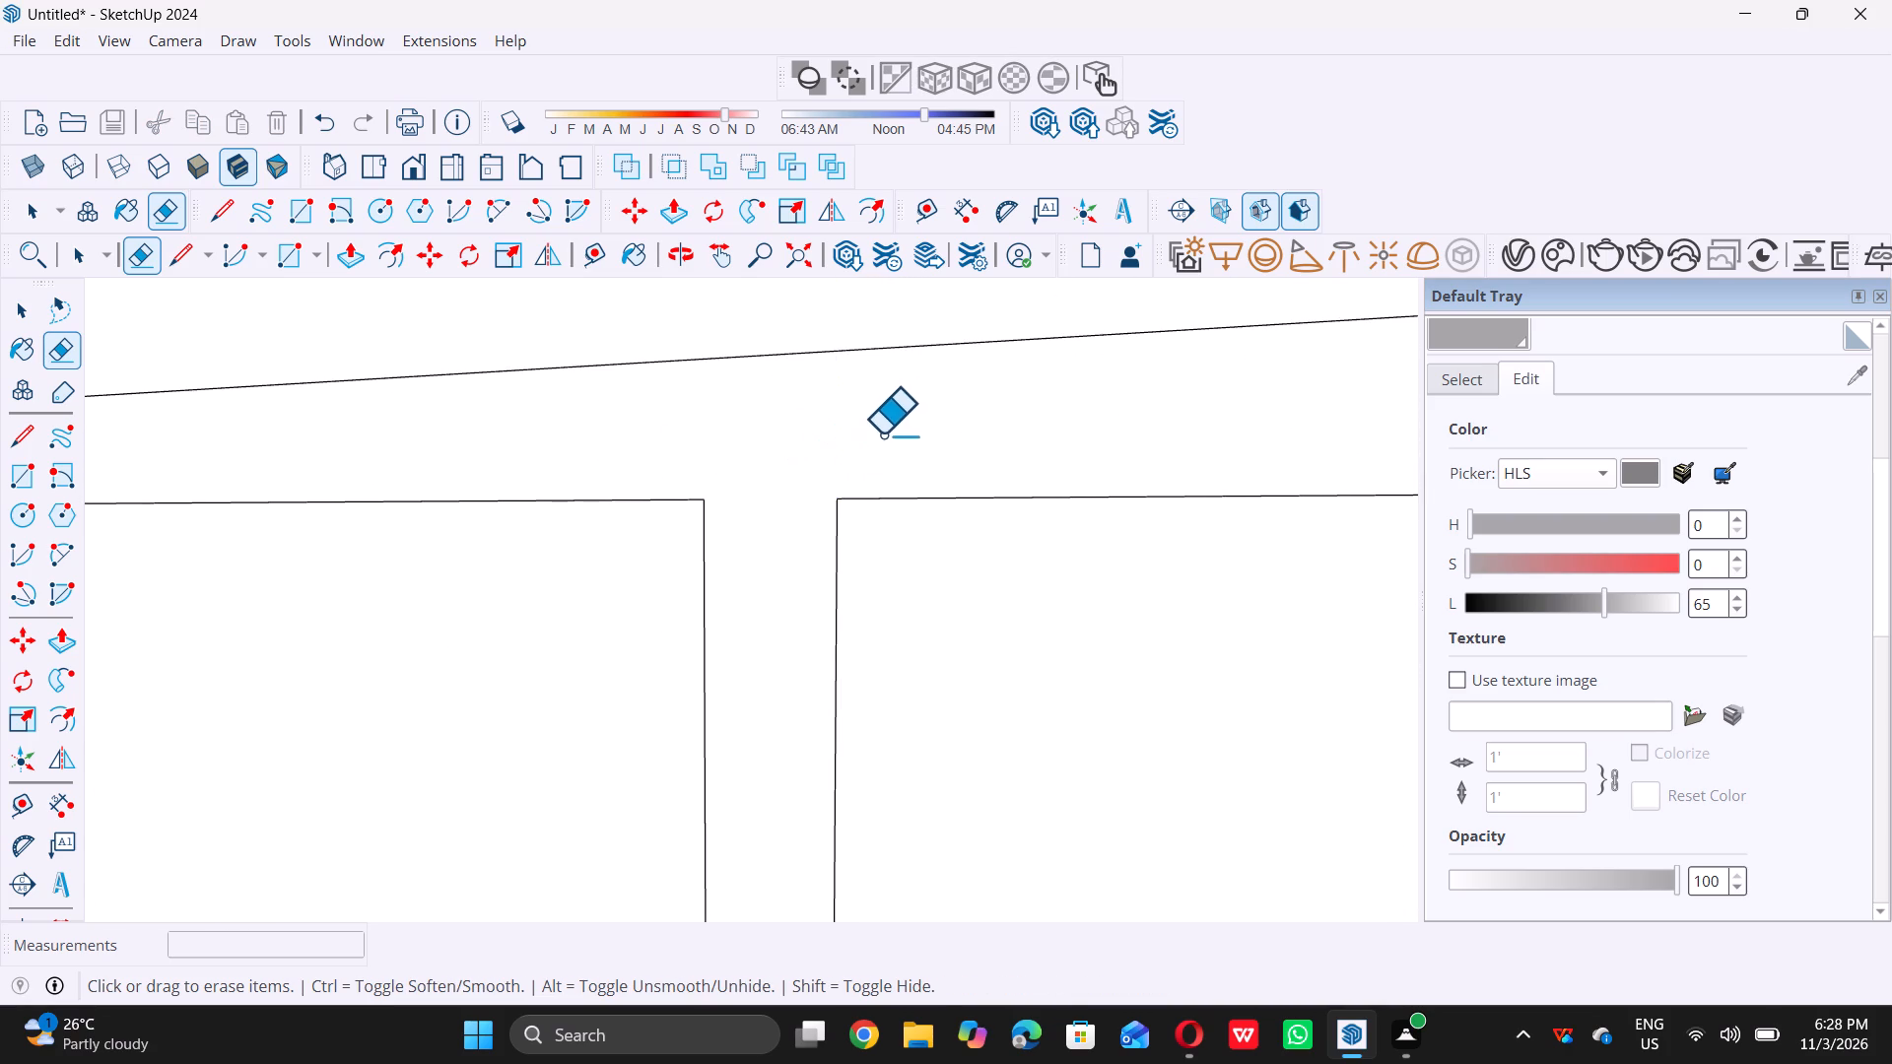
Erase the middle horizontal guide and overlapping line segments where the middle bar meets the grid's left frame bar.
{"action": "scroll", "coordinate": [662, 448], "scroll_direction": "down", "scroll_amount": 20}
{"action": "scroll", "coordinate": [662, 448], "scroll_direction": "down", "scroll_amount": 6}
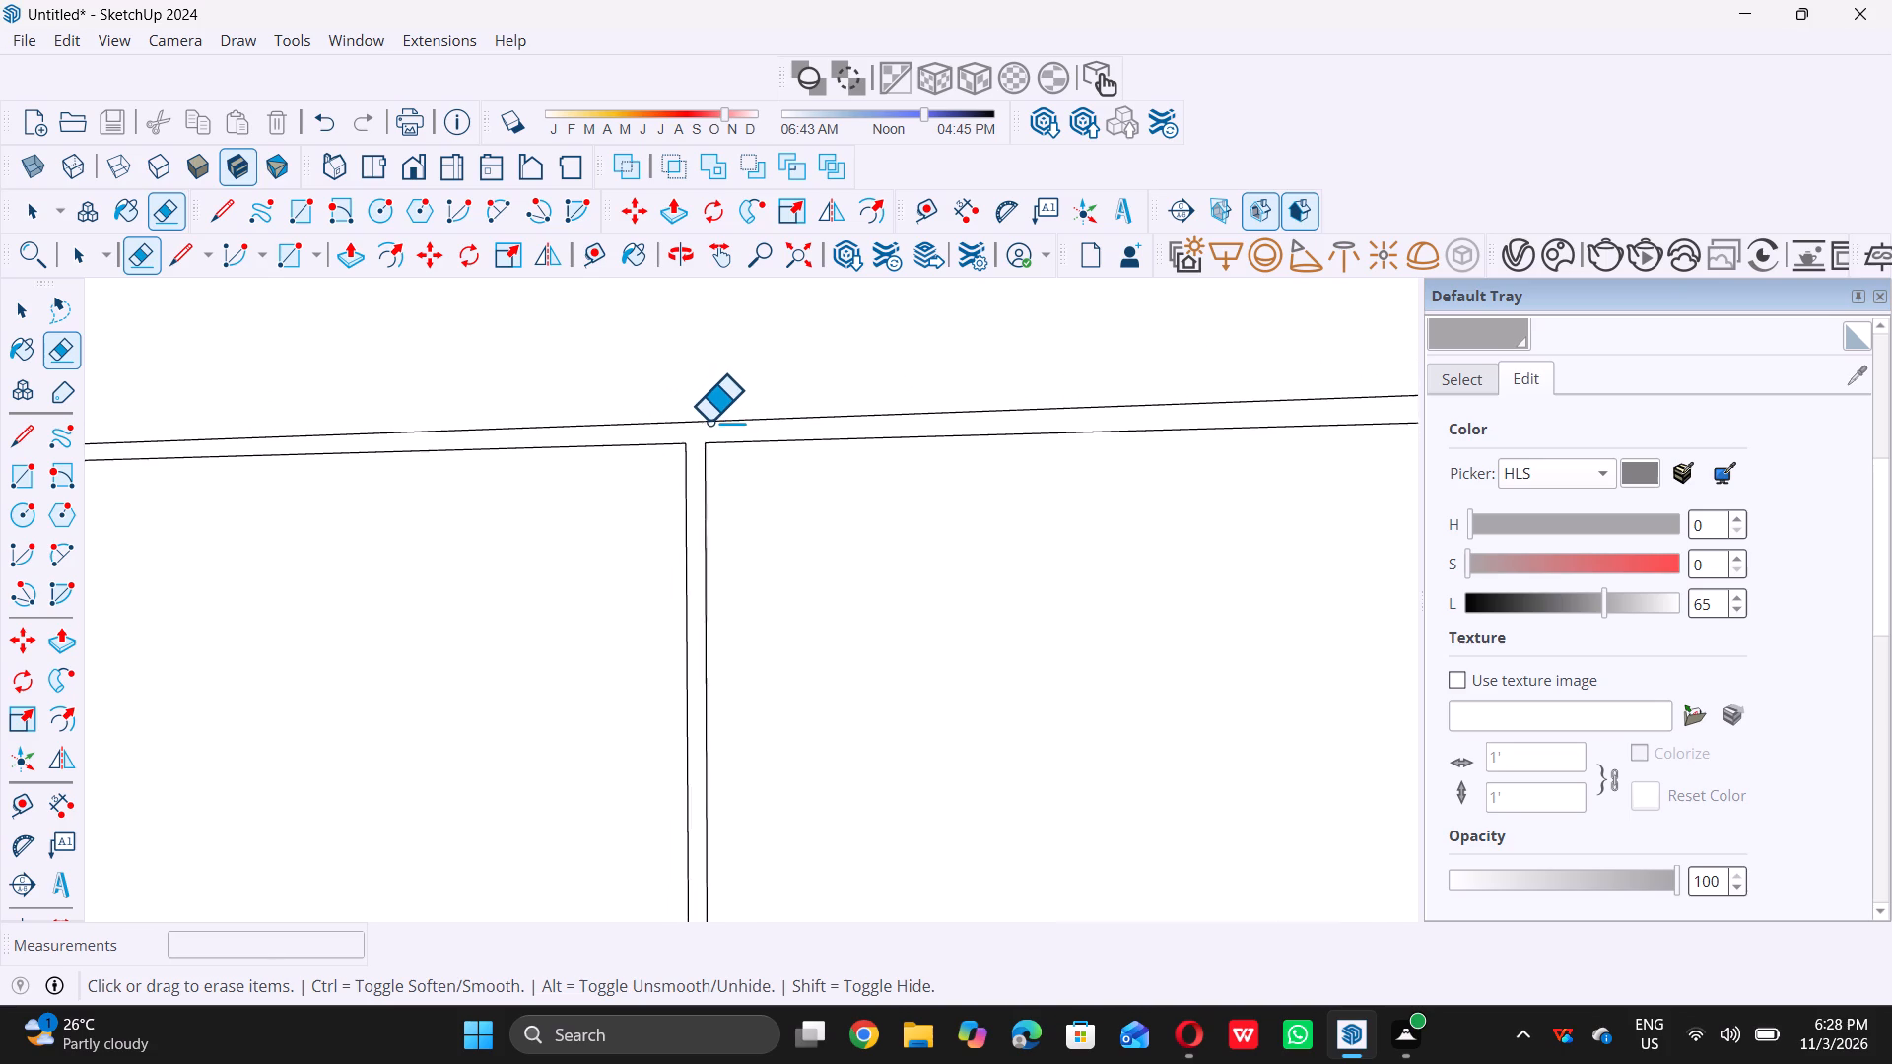
{"action": "scroll", "coordinate": [709, 421], "scroll_direction": "down", "scroll_amount": 20}
{"action": "scroll", "coordinate": [709, 421], "scroll_direction": "down", "scroll_amount": 2}
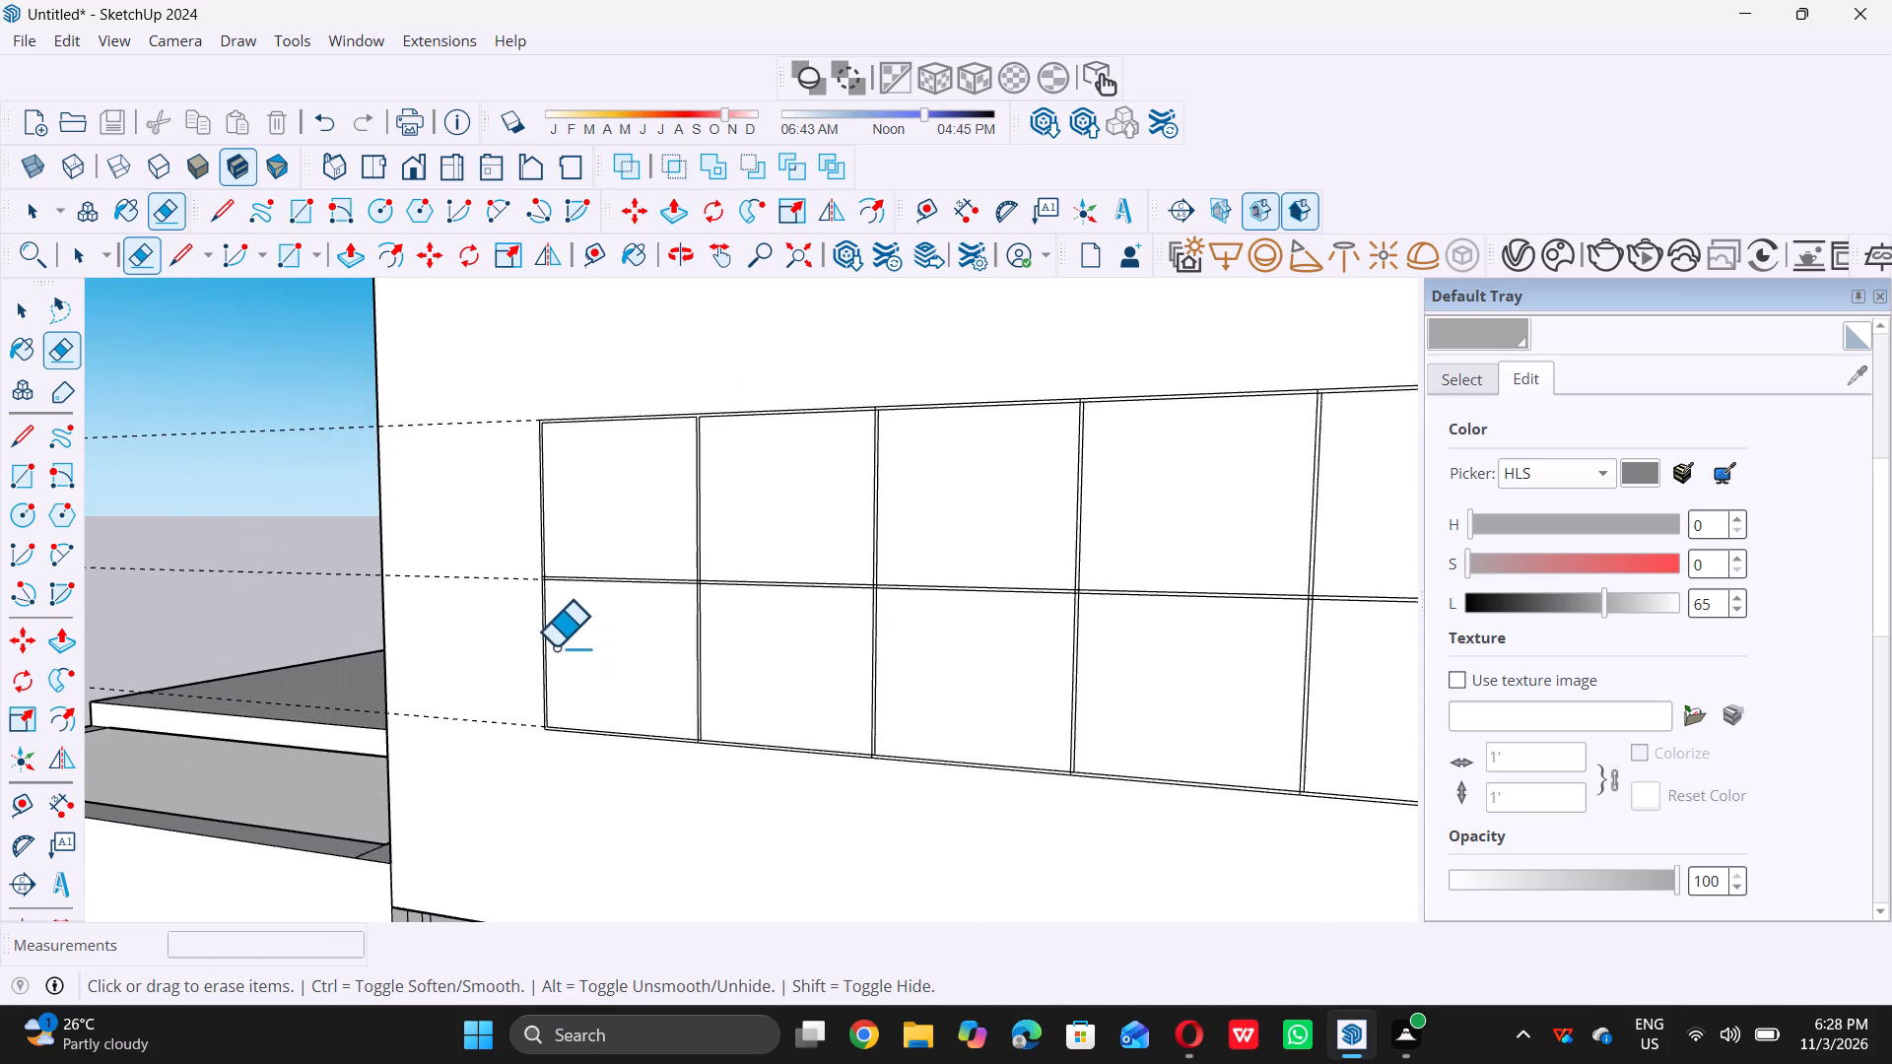
{"action": "scroll", "coordinate": [553, 644], "scroll_direction": "up", "scroll_amount": 12}
{"action": "scroll", "coordinate": [529, 519], "scroll_direction": "up", "scroll_amount": 11}
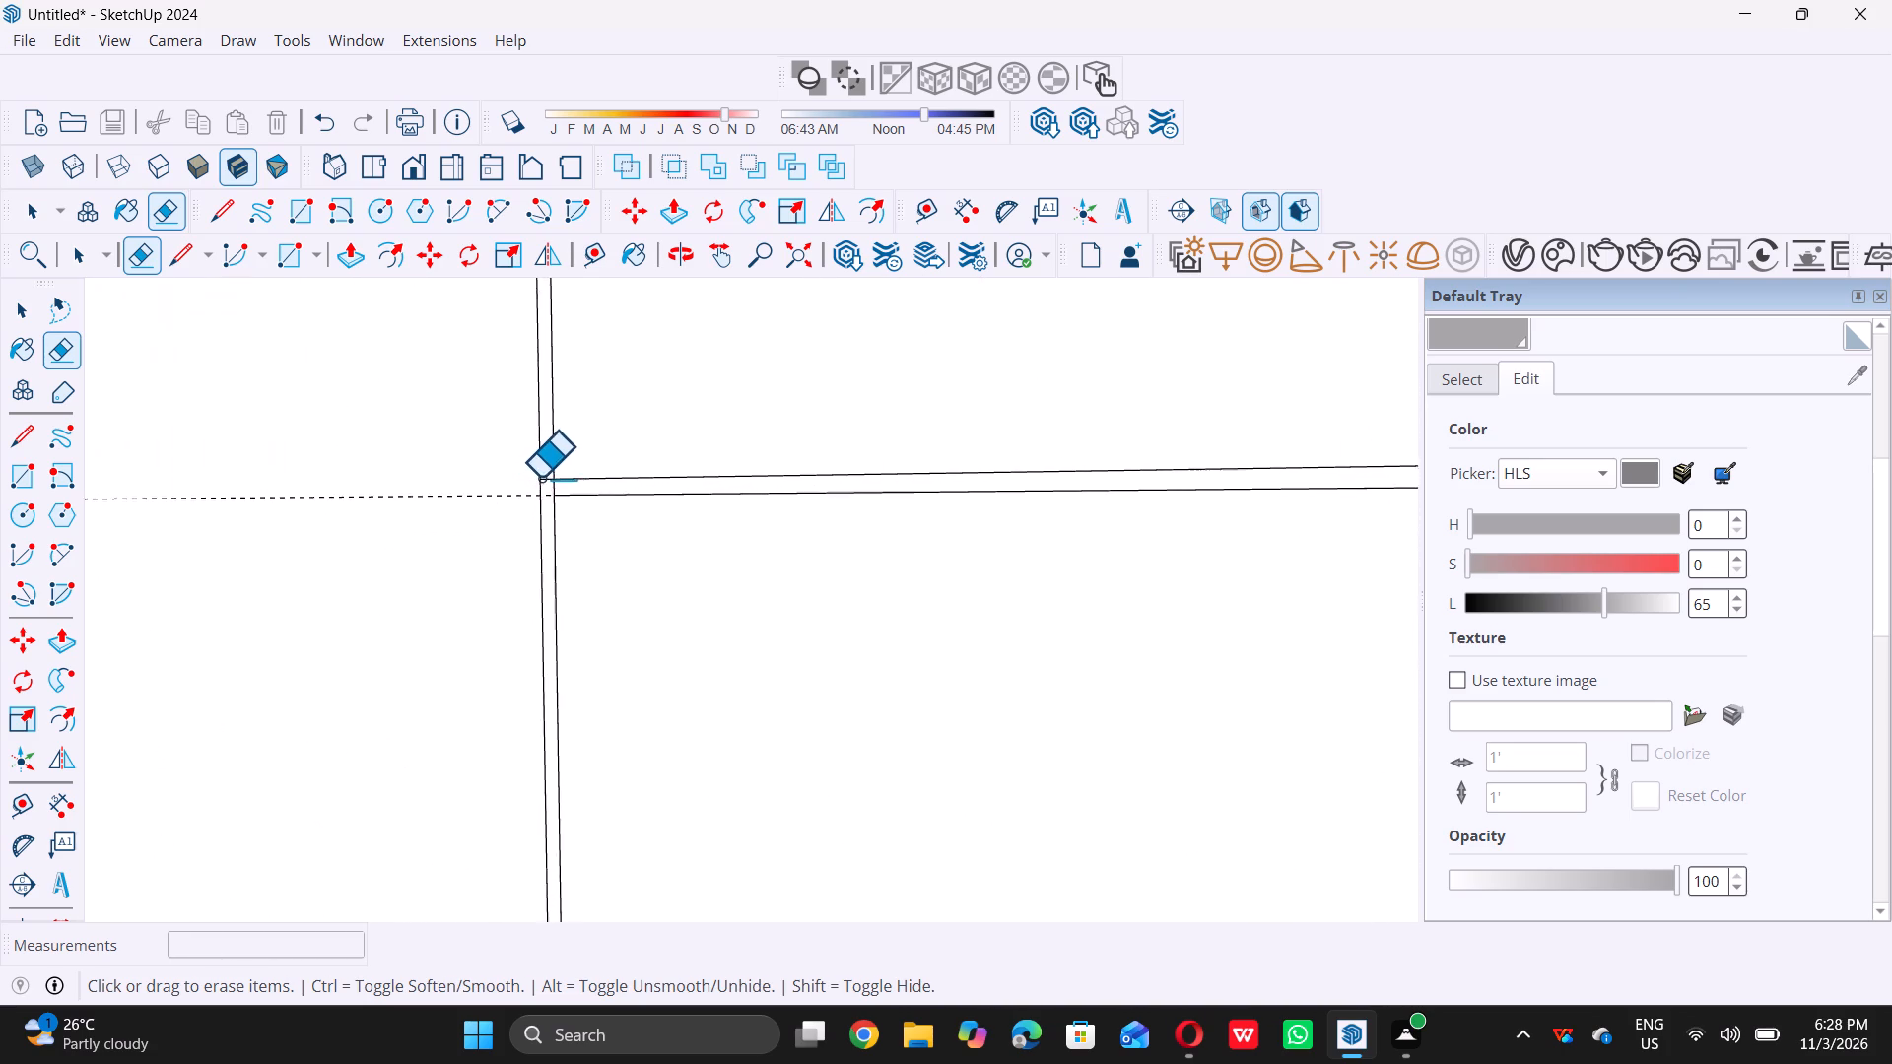
{"action": "scroll", "coordinate": [545, 474], "scroll_direction": "up", "scroll_amount": 16}
{"action": "left_click", "coordinate": [551, 449]}
{"action": "left_click", "coordinate": [560, 460]}
{"action": "left_click_drag", "start_coordinate": [565, 483], "coordinate": [574, 522]}
{"action": "left_click_drag", "start_coordinate": [577, 533], "coordinate": [586, 582]}
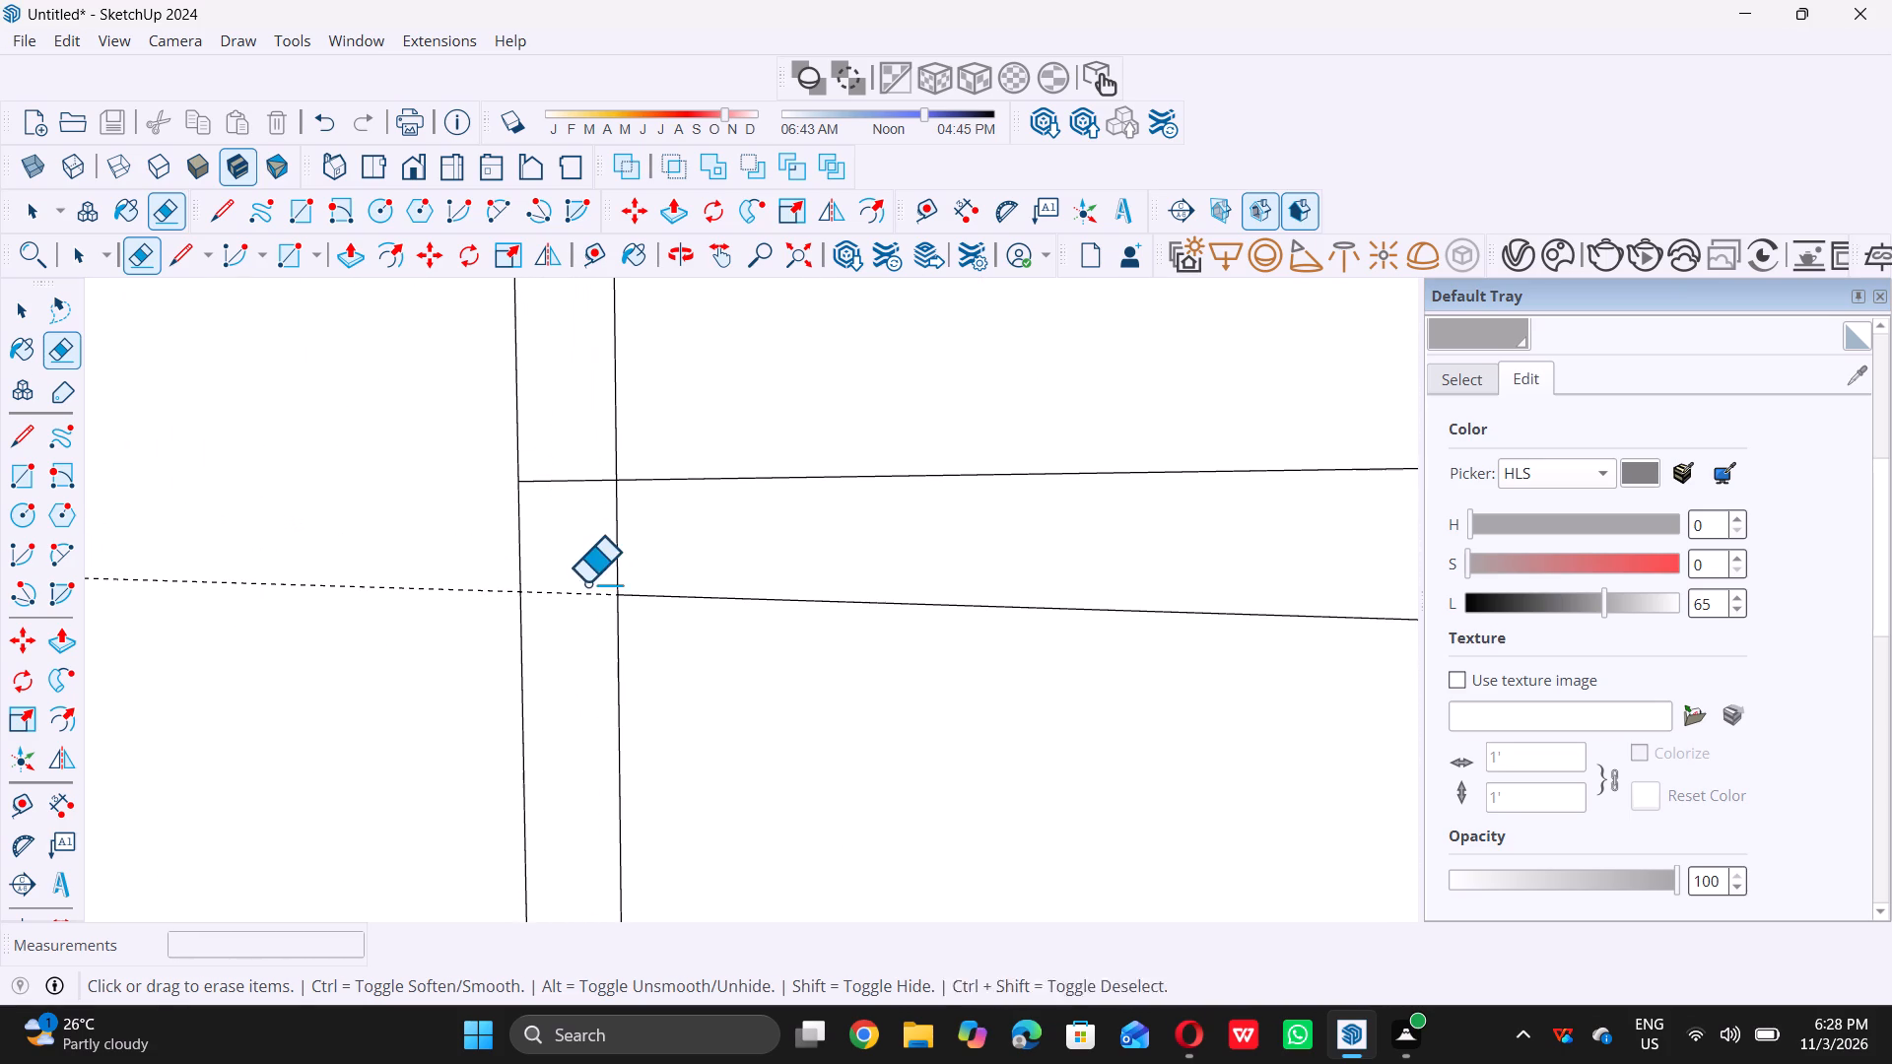
{"action": "left_click_drag", "start_coordinate": [586, 582], "coordinate": [586, 611]}
{"action": "left_click", "coordinate": [583, 606]}
{"action": "left_click_drag", "start_coordinate": [580, 602], "coordinate": [633, 548]}
{"action": "left_click_drag", "start_coordinate": [636, 548], "coordinate": [651, 550]}
{"action": "double_click", "coordinate": [653, 551]}
Erase the overlapping line segments where the middle bar crosses the vertical bar between the first and second columns.
{"action": "scroll", "coordinate": [476, 569], "scroll_direction": "down", "scroll_amount": 4}
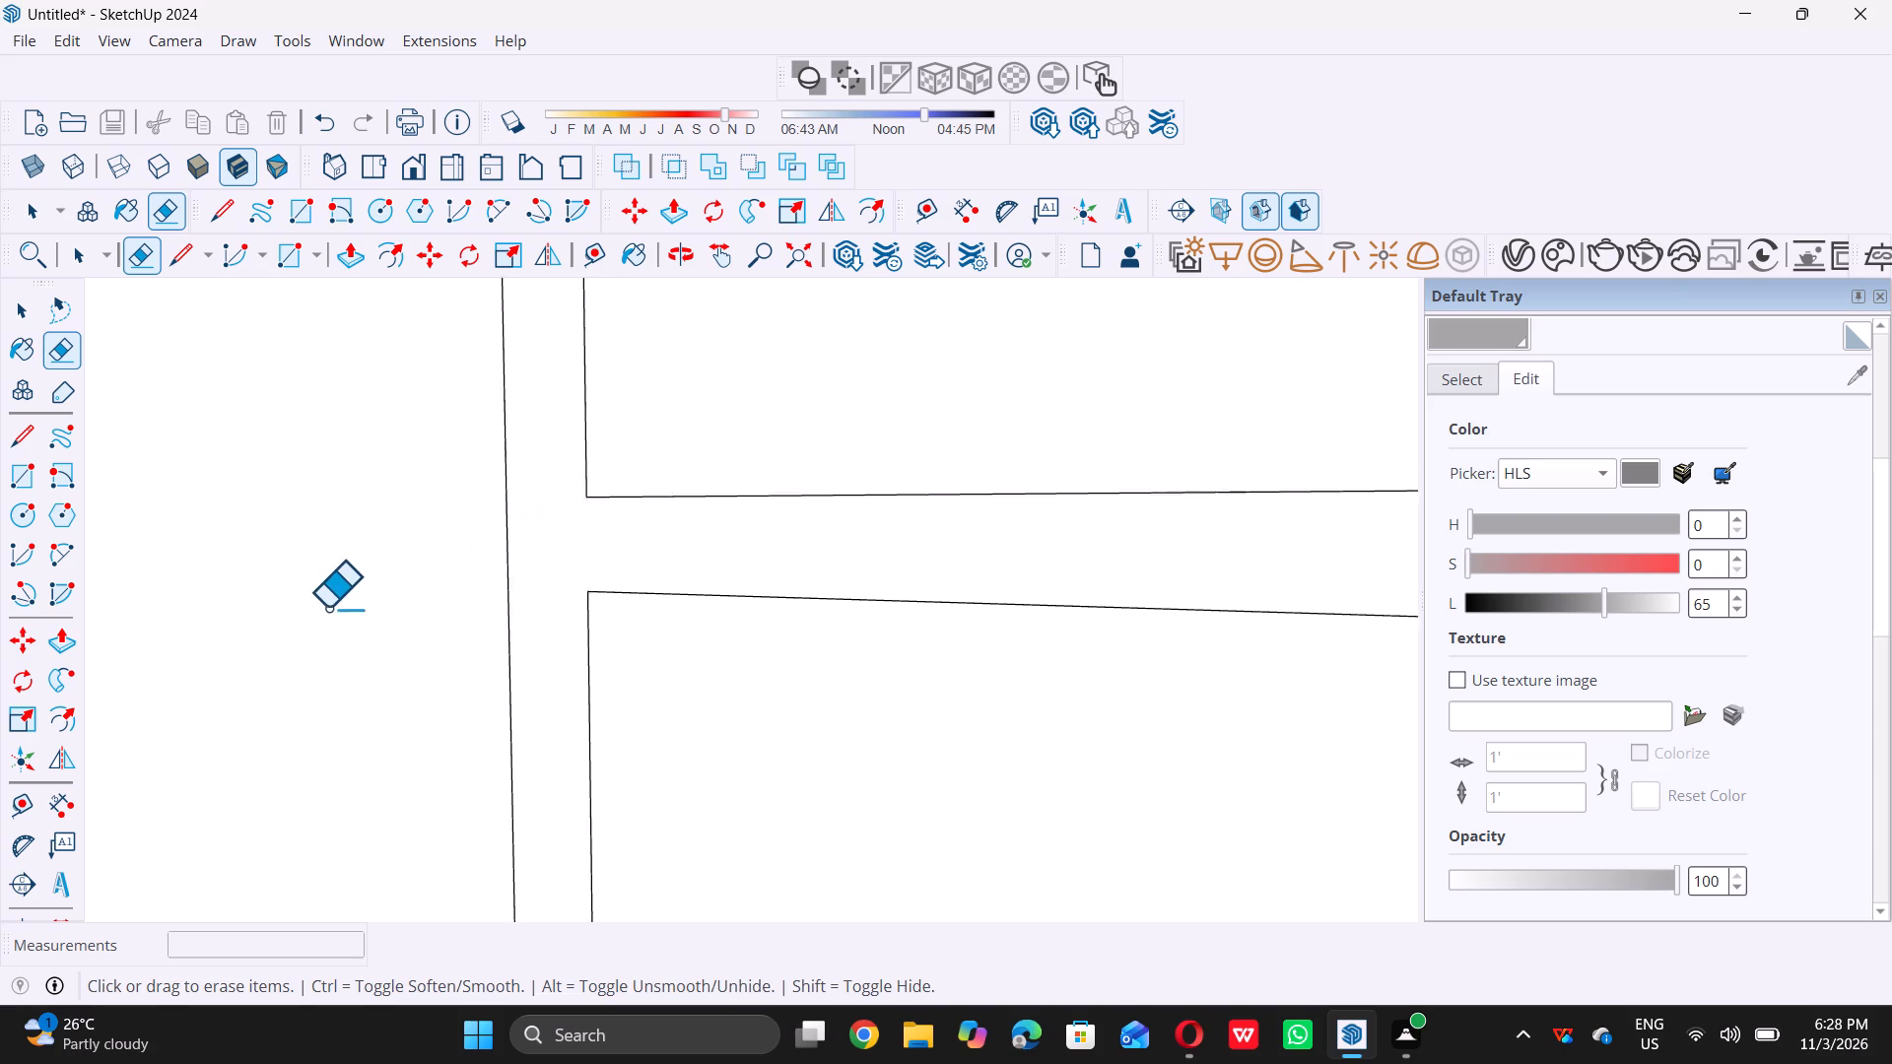
{"action": "scroll", "coordinate": [327, 607], "scroll_direction": "down", "scroll_amount": 20}
{"action": "scroll", "coordinate": [327, 607], "scroll_direction": "down", "scroll_amount": 5}
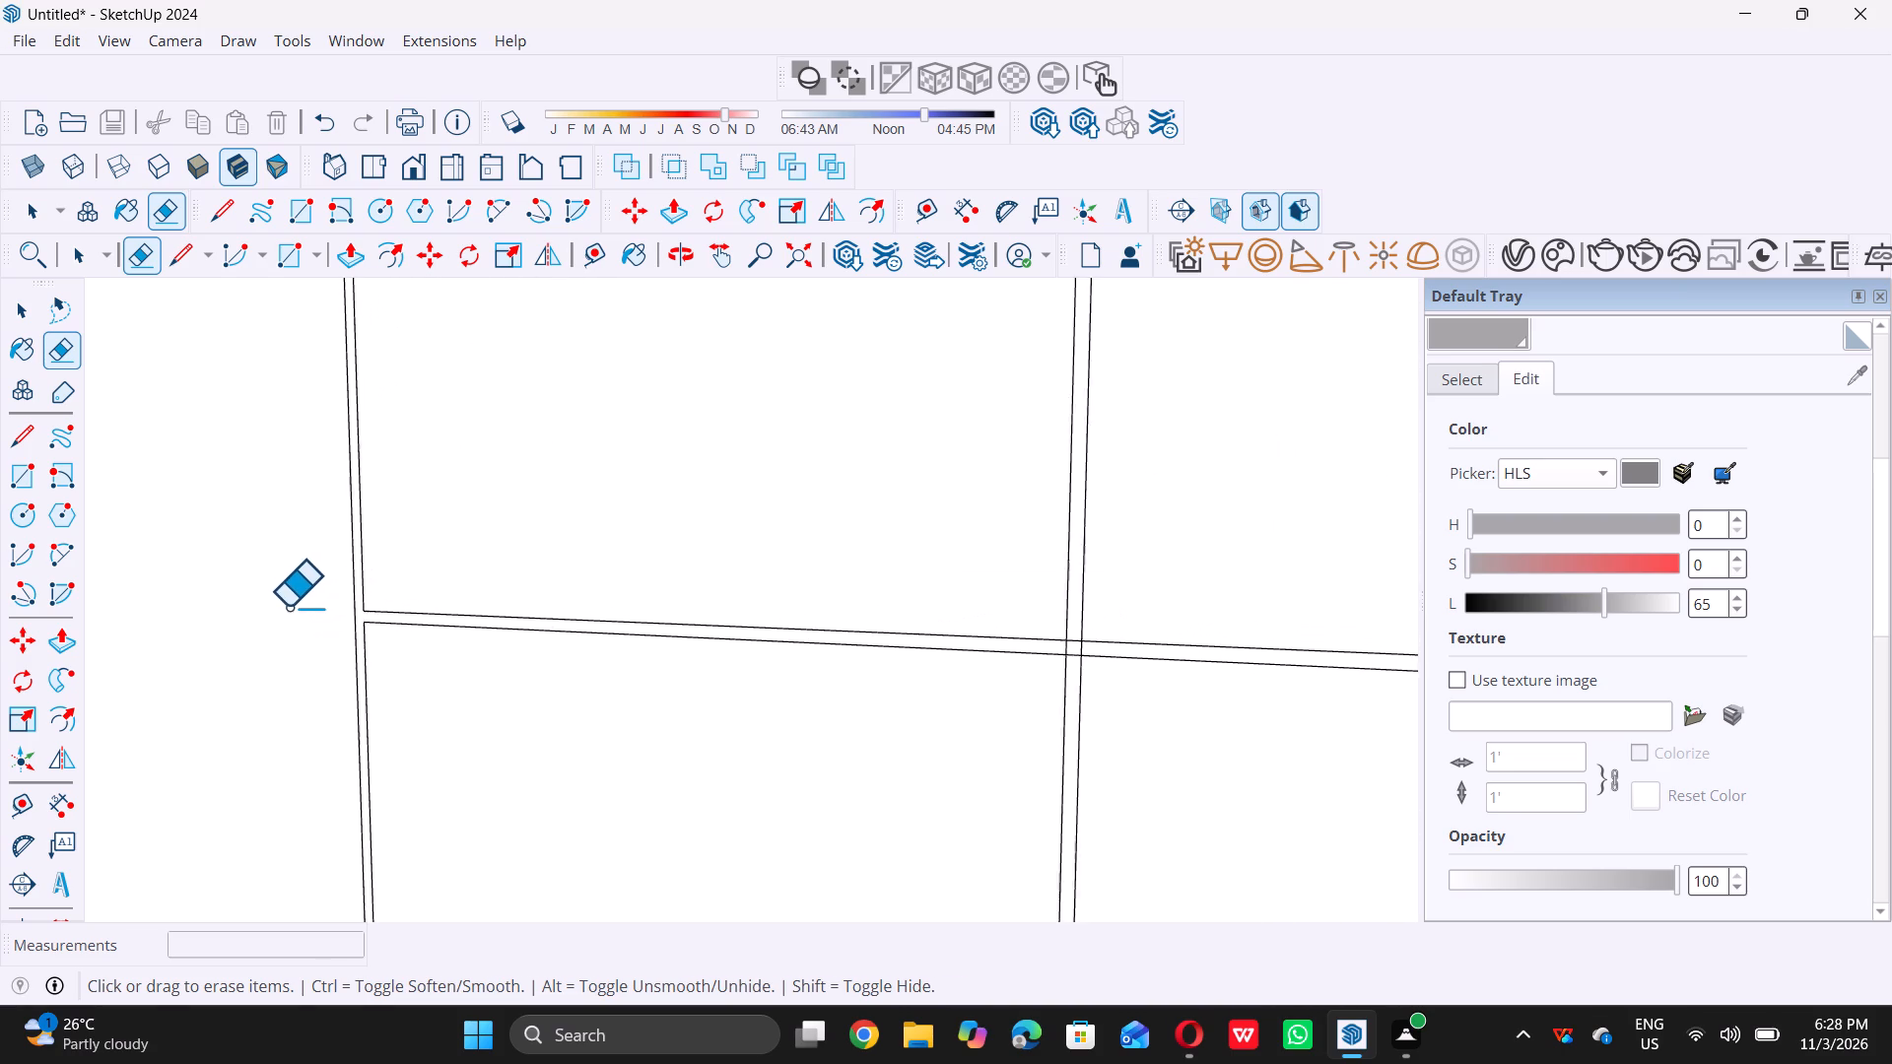
{"action": "scroll", "coordinate": [288, 606], "scroll_direction": "down", "scroll_amount": 5}
{"action": "scroll", "coordinate": [670, 632], "scroll_direction": "up", "scroll_amount": 12}
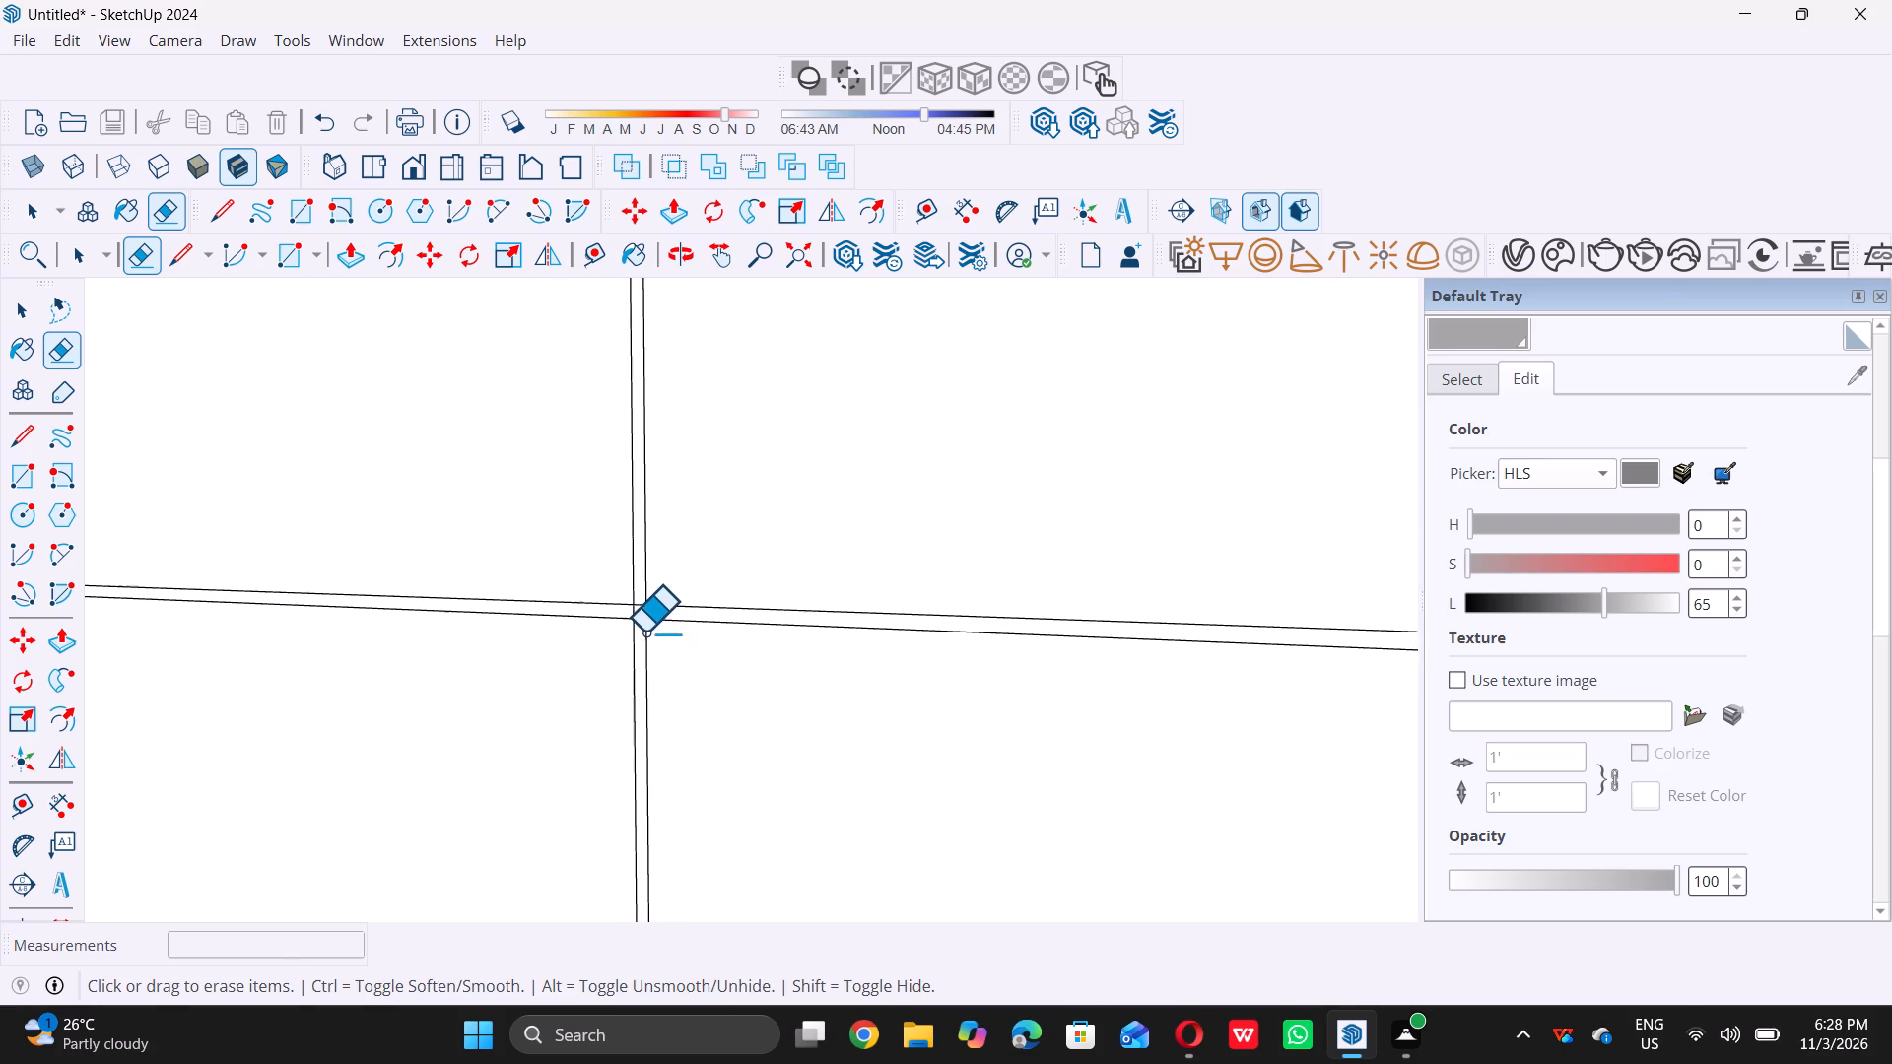
{"action": "scroll", "coordinate": [644, 631], "scroll_direction": "up", "scroll_amount": 16}
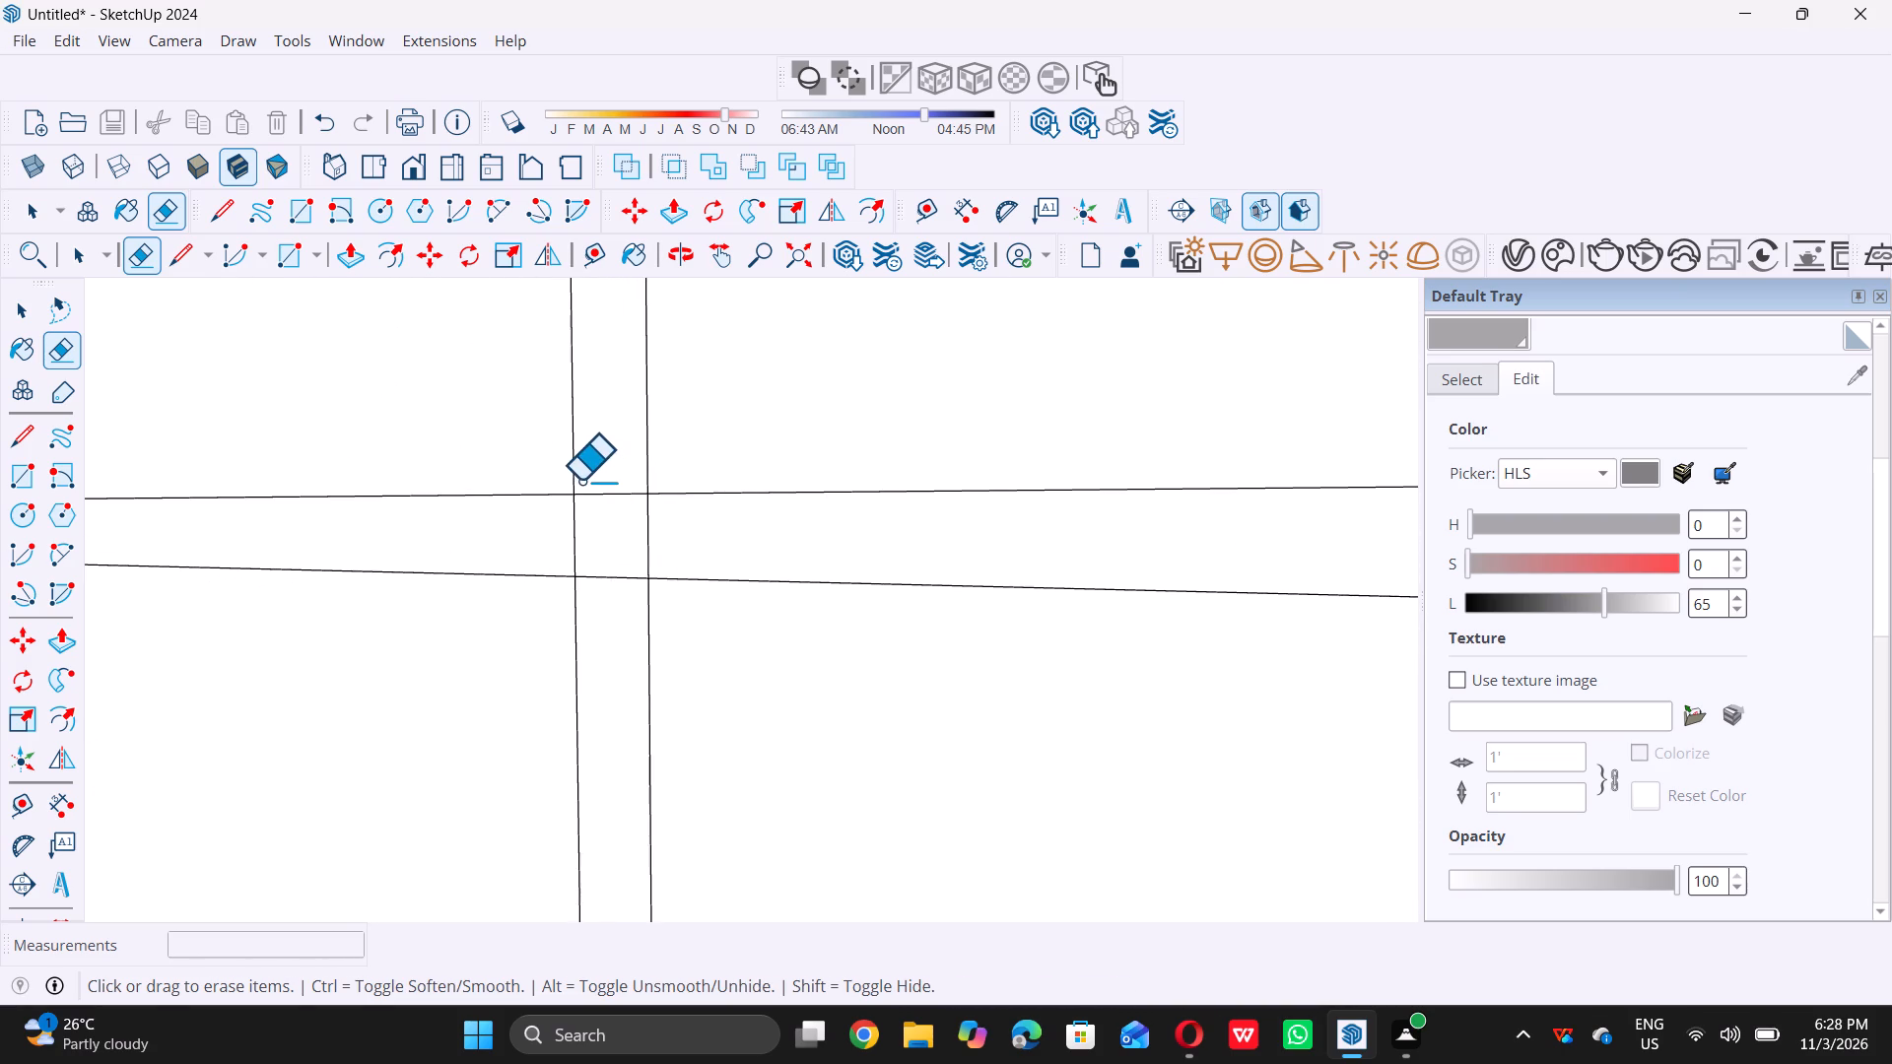
{"action": "scroll", "coordinate": [580, 480], "scroll_direction": "up", "scroll_amount": 2}
{"action": "double_click", "coordinate": [525, 552]}
{"action": "left_click_drag", "start_coordinate": [529, 557], "coordinate": [539, 560]}
{"action": "left_click_drag", "start_coordinate": [546, 562], "coordinate": [698, 565]}
{"action": "left_click", "coordinate": [699, 565]}
{"action": "middle_click", "coordinate": [704, 563]}
{"action": "left_click_drag", "start_coordinate": [705, 563], "coordinate": [722, 559]}
{"action": "left_click", "coordinate": [721, 559]}
{"action": "left_click_drag", "start_coordinate": [677, 565], "coordinate": [596, 559]}
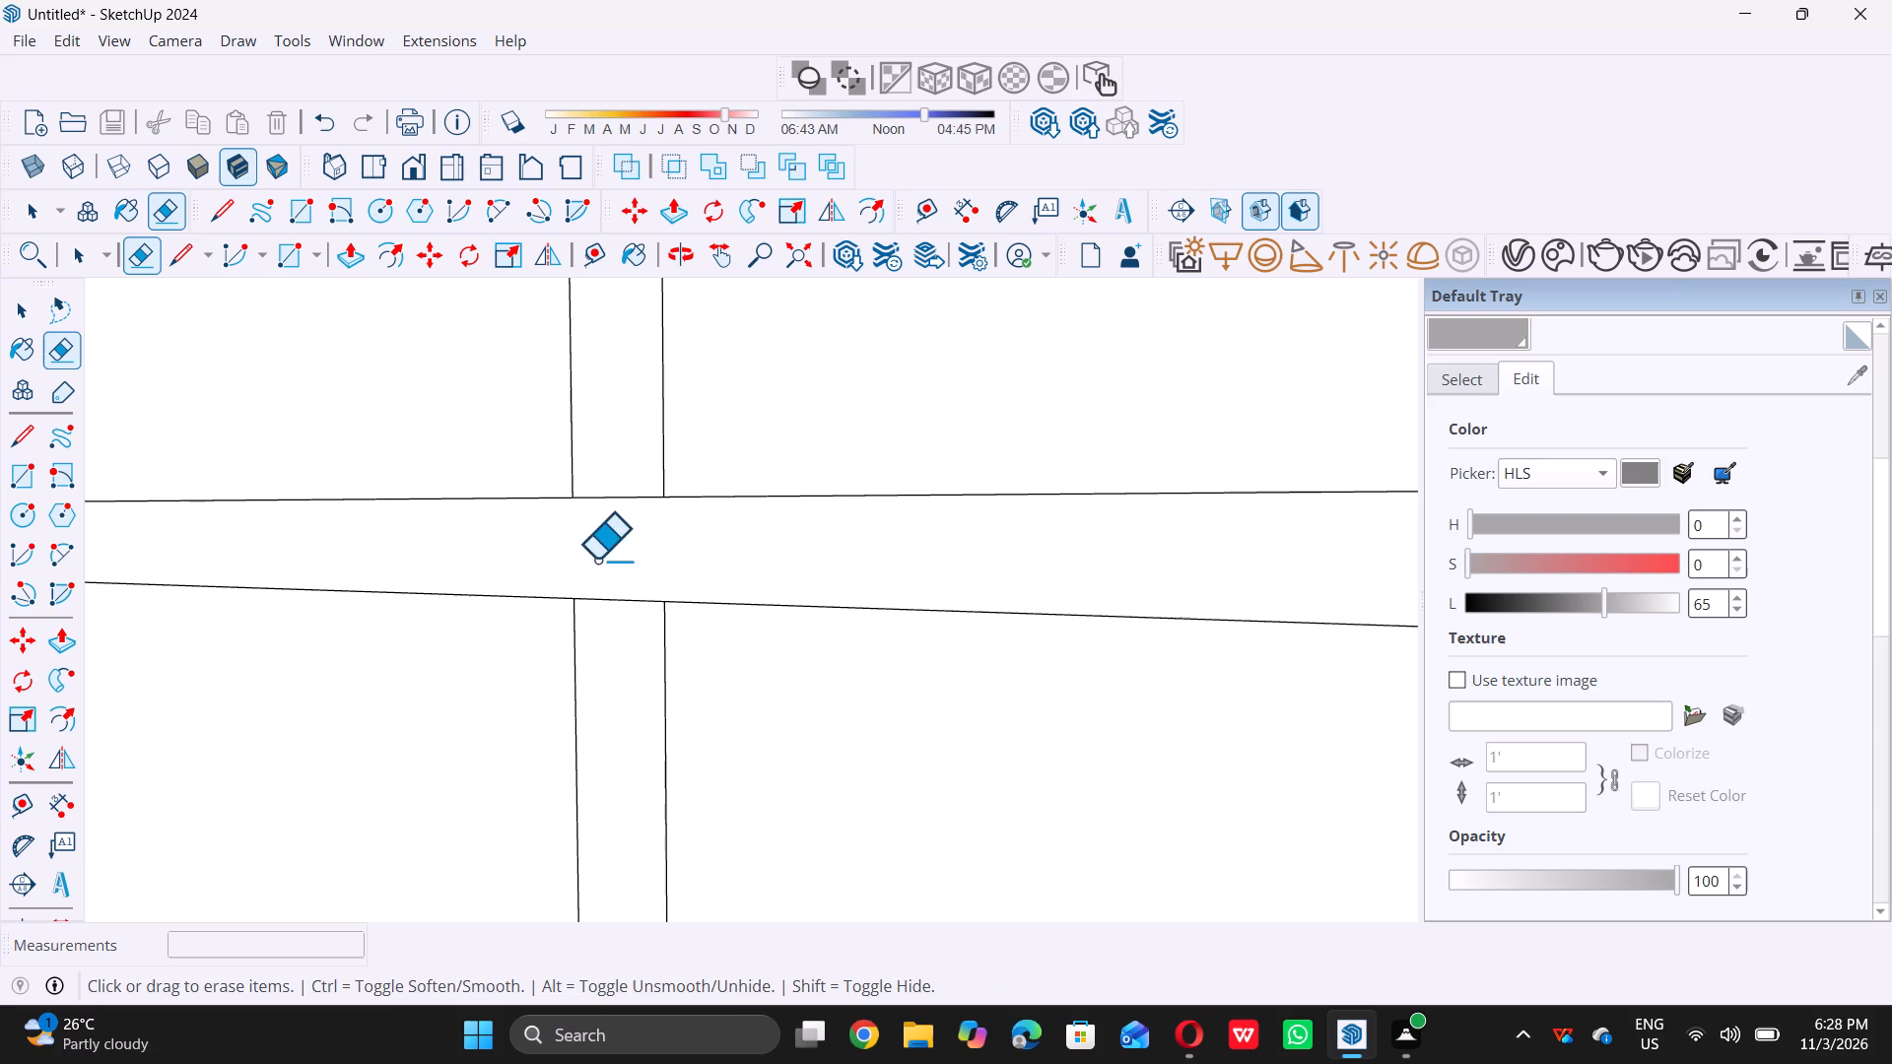
{"action": "left_click_drag", "start_coordinate": [596, 559], "coordinate": [581, 497]}
{"action": "left_click", "coordinate": [581, 491]}
{"action": "left_click_drag", "start_coordinate": [581, 486], "coordinate": [594, 446]}
{"action": "left_click", "coordinate": [594, 446]}
{"action": "left_click", "coordinate": [597, 454]}
{"action": "left_click_drag", "start_coordinate": [599, 466], "coordinate": [599, 488]}
{"action": "left_click", "coordinate": [600, 506]}
{"action": "left_click_drag", "start_coordinate": [597, 521], "coordinate": [610, 649]}
{"action": "left_click", "coordinate": [610, 649]}
Erase the overlapping line segments where the middle bar crosses the vertical bar between the second and third columns.
{"action": "scroll", "coordinate": [503, 598], "scroll_direction": "down", "scroll_amount": 5}
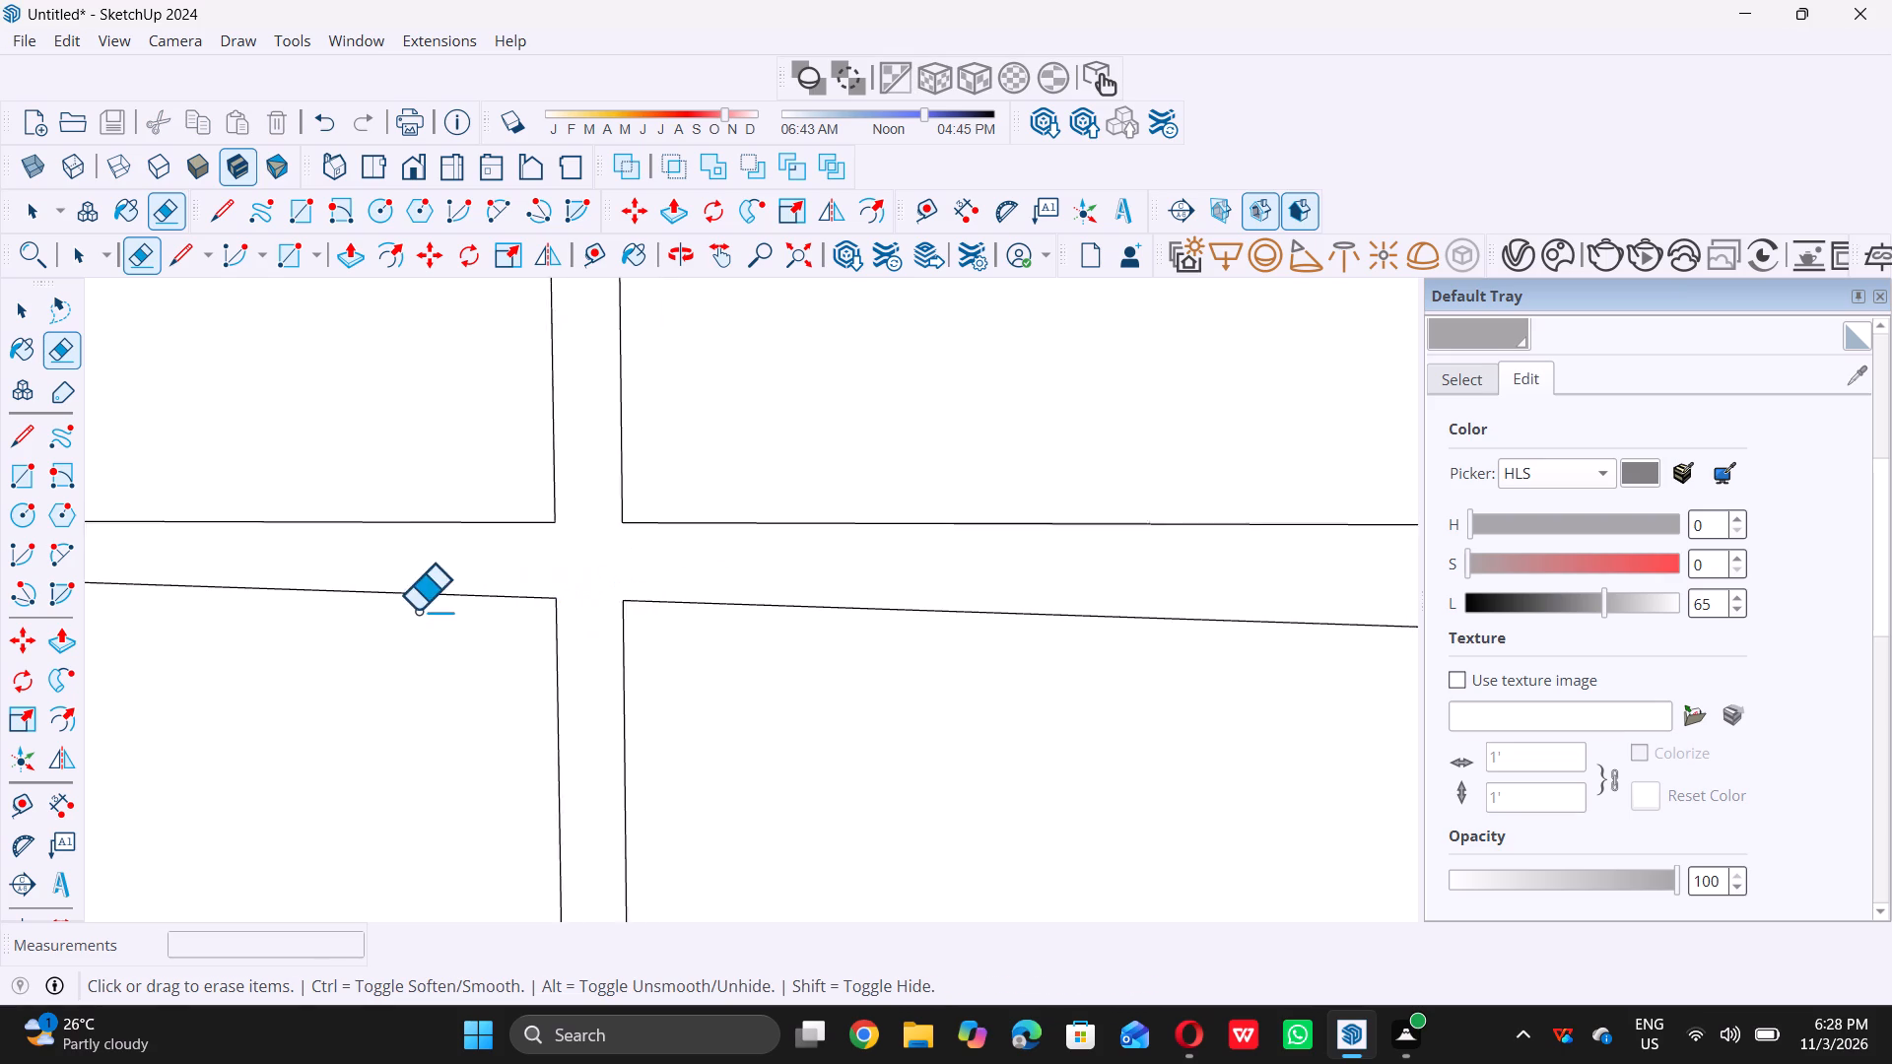
{"action": "scroll", "coordinate": [417, 610], "scroll_direction": "down", "scroll_amount": 20}
{"action": "scroll", "coordinate": [417, 610], "scroll_direction": "down", "scroll_amount": 5}
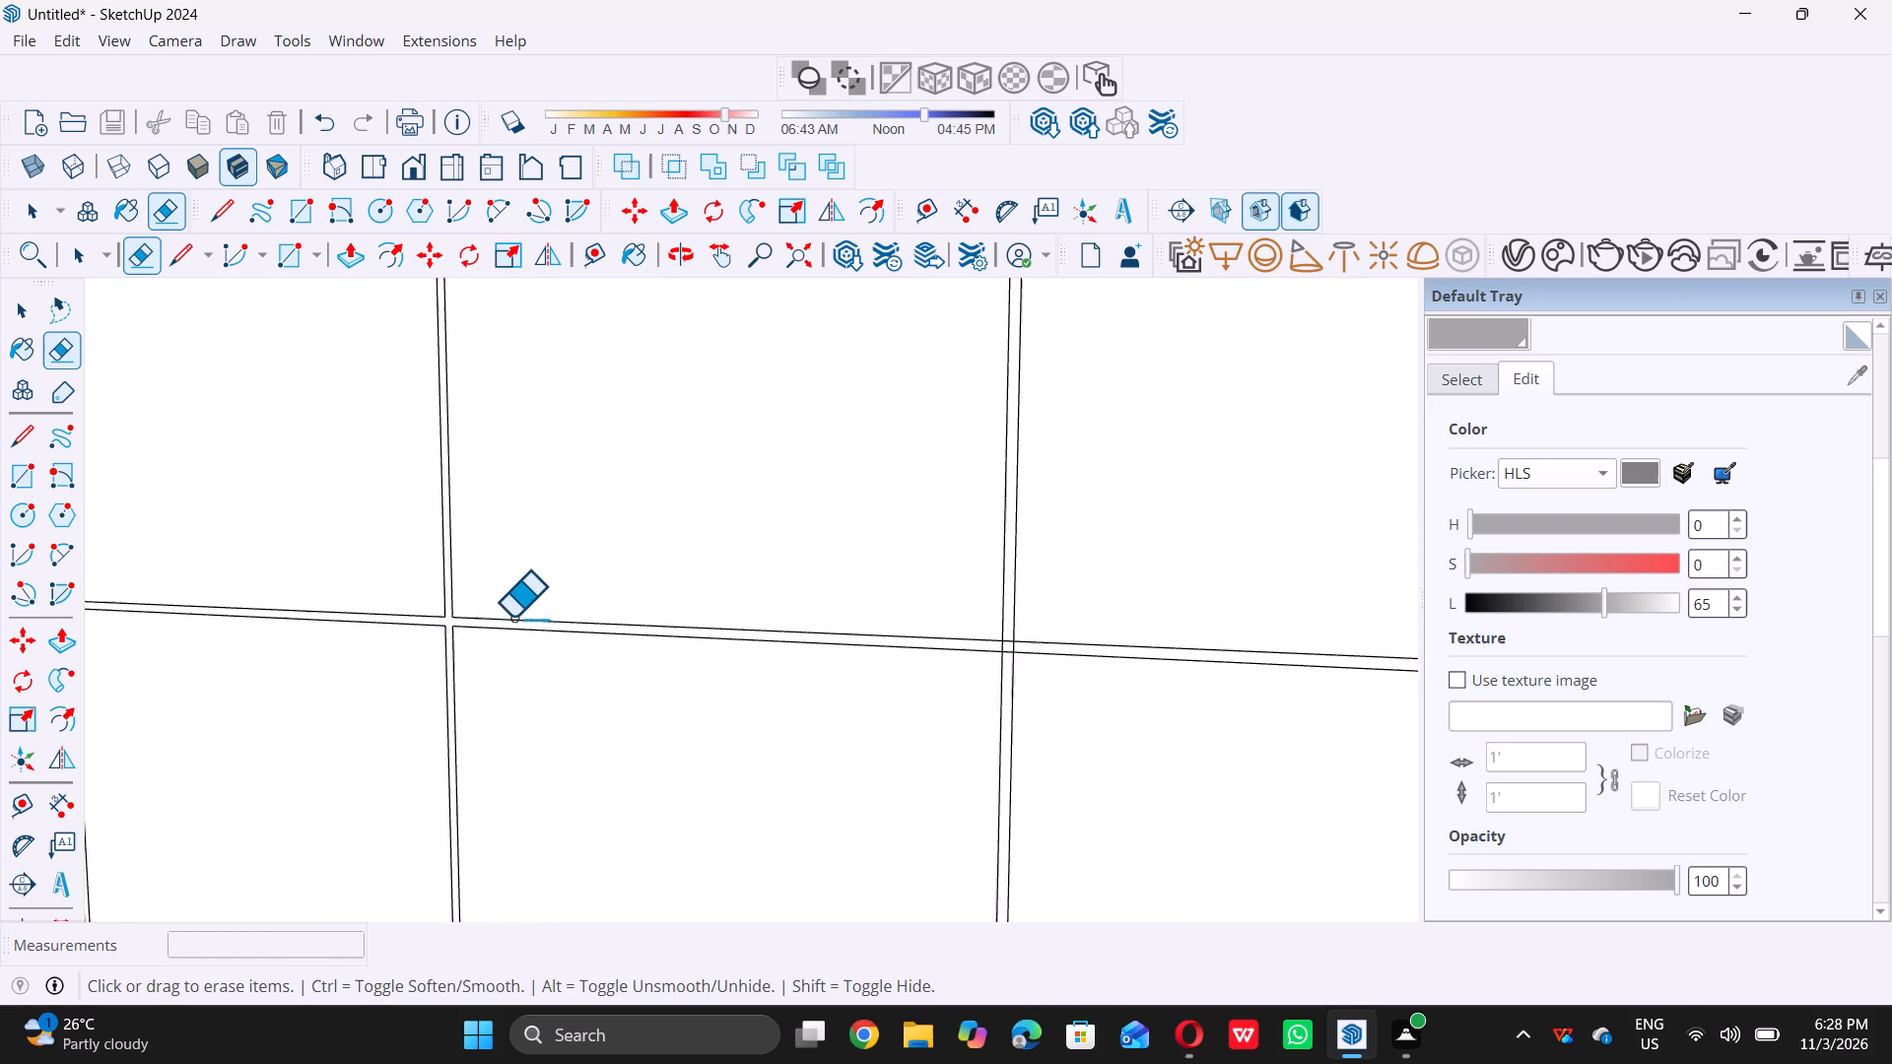
{"action": "scroll", "coordinate": [512, 617], "scroll_direction": "down", "scroll_amount": 3}
{"action": "scroll", "coordinate": [805, 629], "scroll_direction": "up", "scroll_amount": 10}
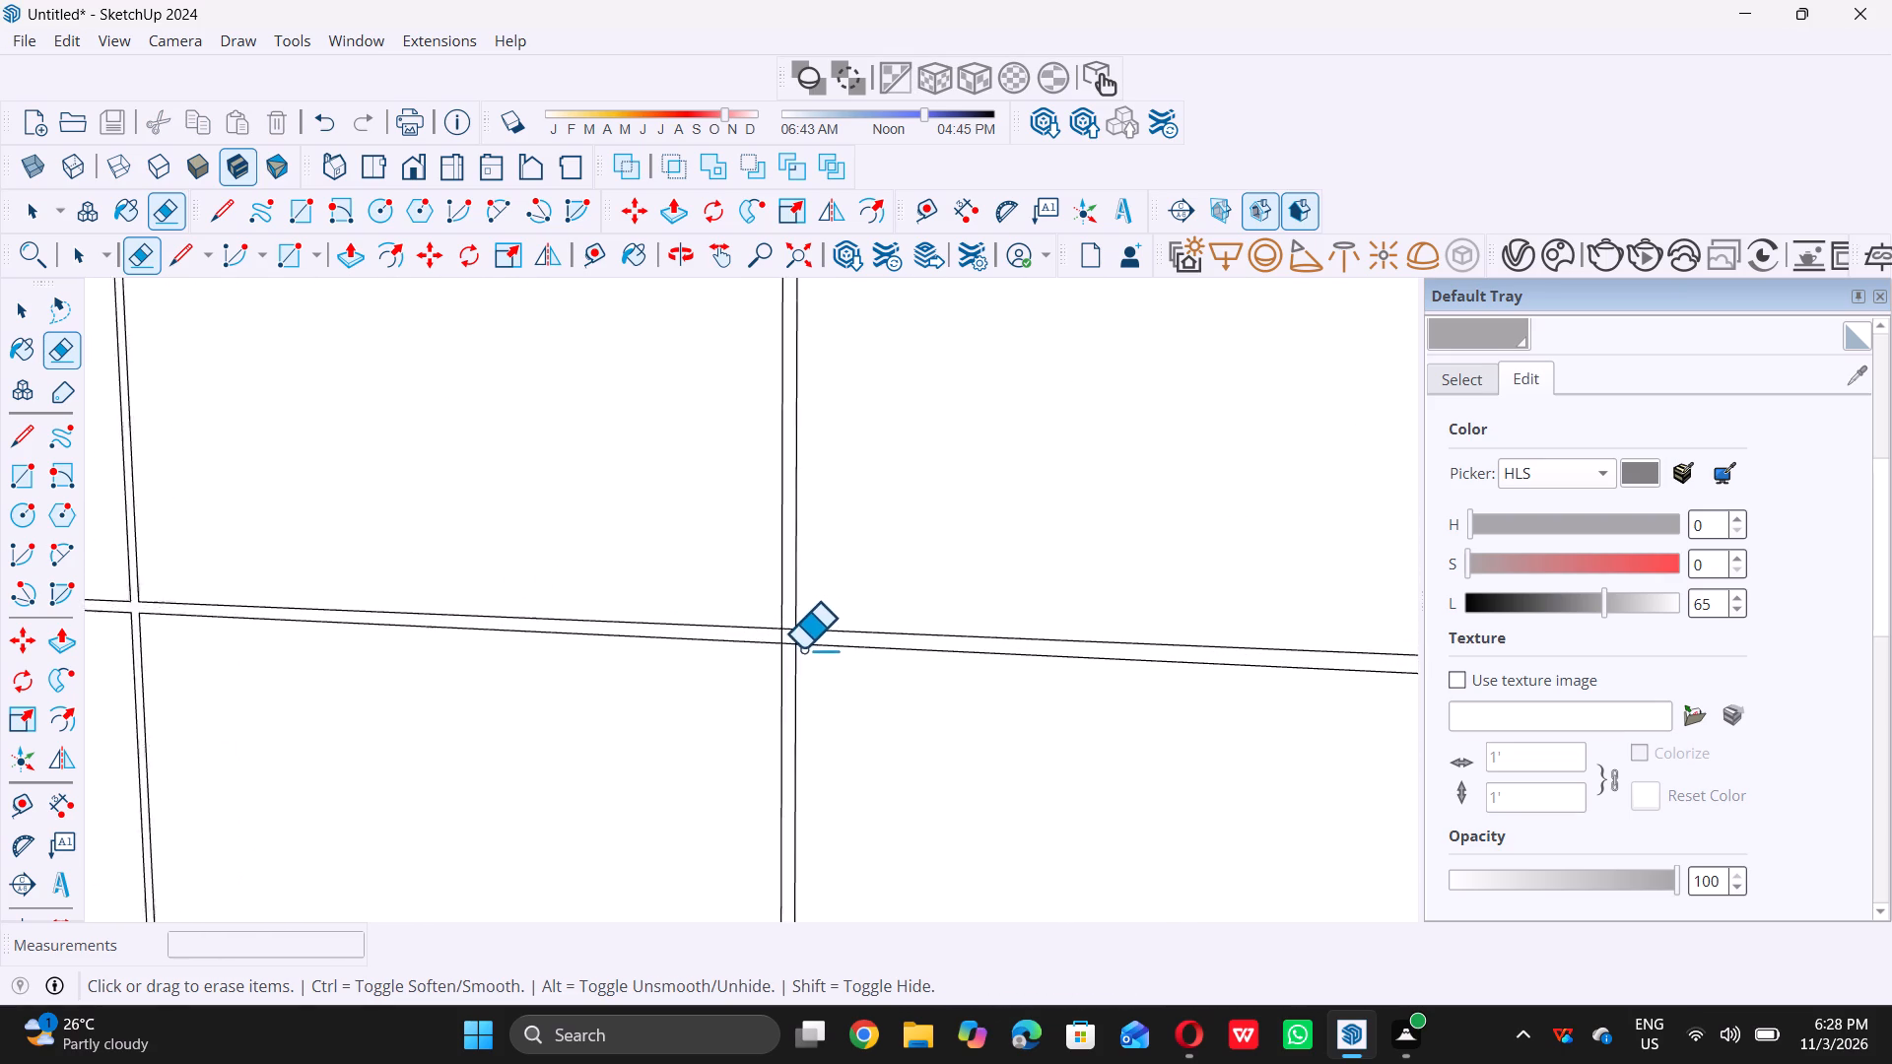
{"action": "scroll", "coordinate": [811, 644], "scroll_direction": "up", "scroll_amount": 14}
{"action": "left_click_drag", "start_coordinate": [624, 613], "coordinate": [798, 624]}
{"action": "left_click_drag", "start_coordinate": [794, 624], "coordinate": [781, 623]}
{"action": "left_click_drag", "start_coordinate": [781, 623], "coordinate": [700, 530]}
{"action": "left_click", "coordinate": [701, 528]}
{"action": "left_click_drag", "start_coordinate": [701, 523], "coordinate": [707, 568]}
{"action": "left_click_drag", "start_coordinate": [709, 587], "coordinate": [709, 604]}
{"action": "left_click_drag", "start_coordinate": [711, 637], "coordinate": [711, 677]}
{"action": "left_click", "coordinate": [711, 680]}
{"action": "left_click", "coordinate": [711, 686]}
{"action": "left_click", "coordinate": [711, 693]}
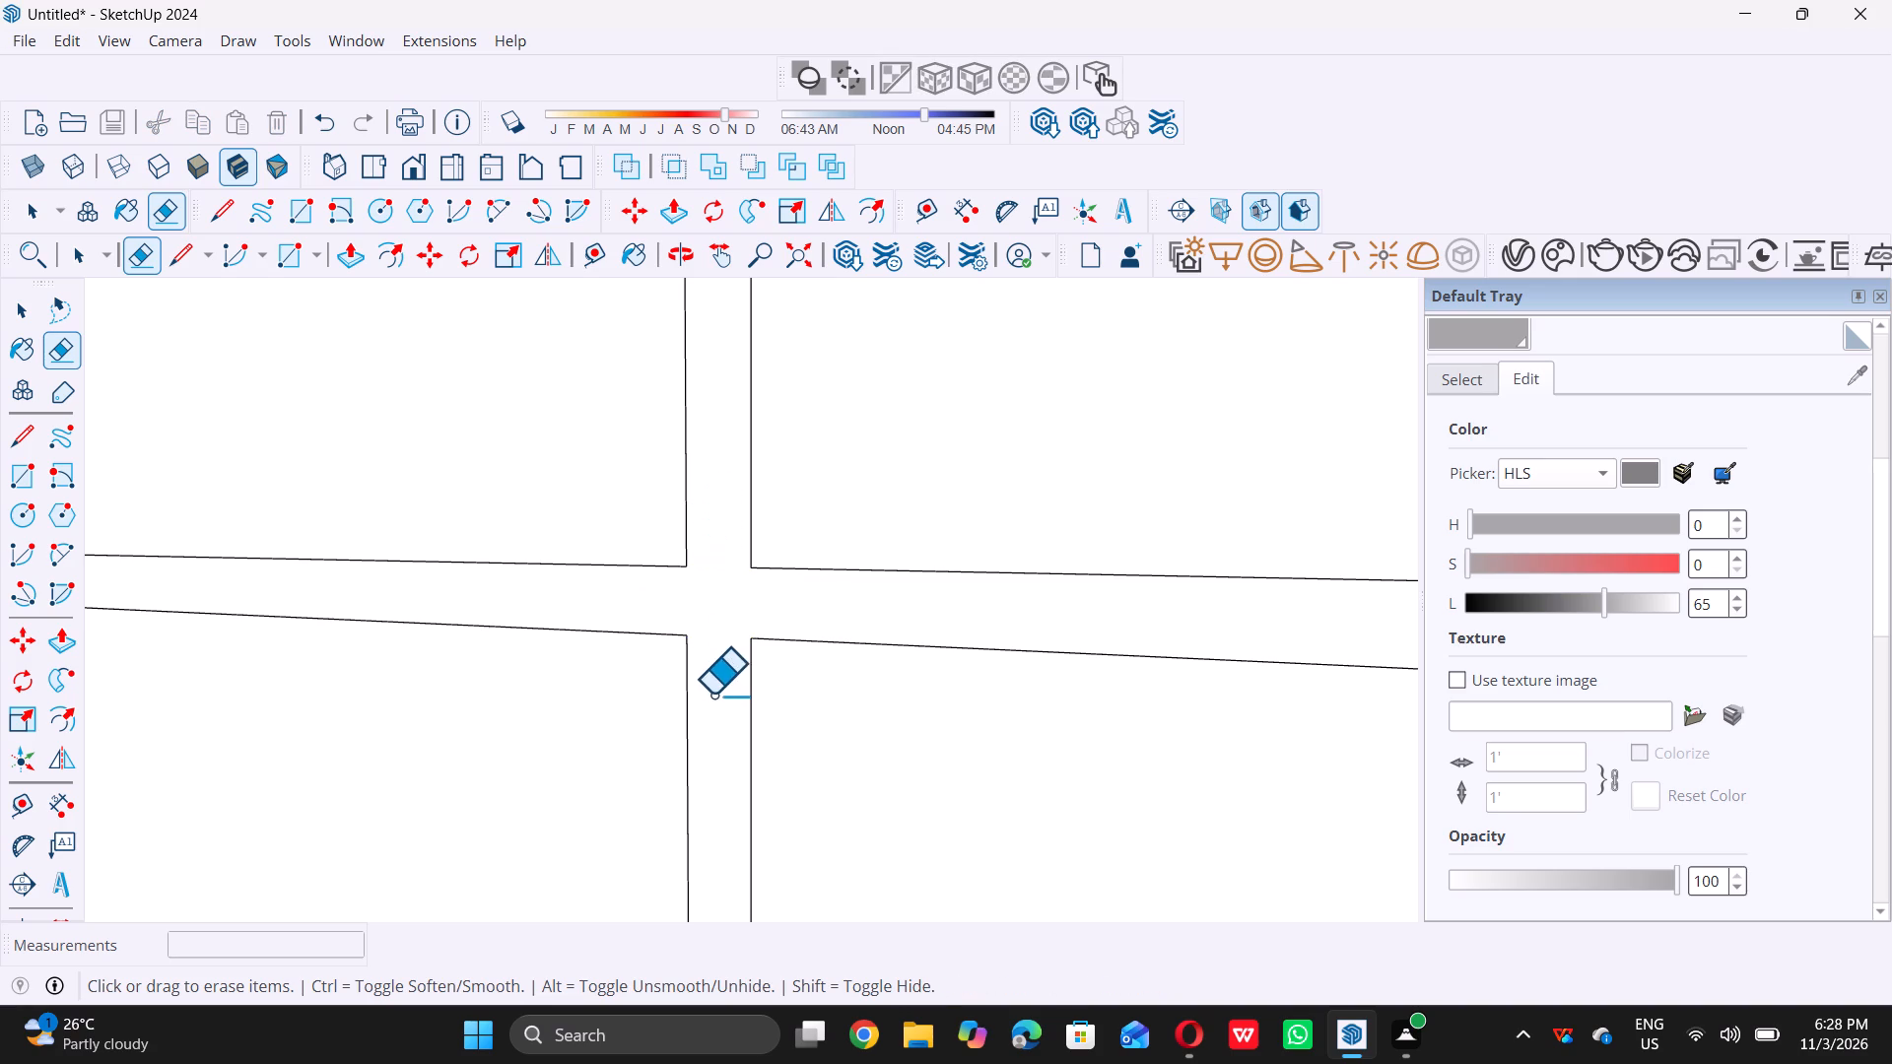
Erase the overlapping line segments where the vertical bar between the second and third columns meets the top bar.
{"action": "scroll", "coordinate": [711, 692], "scroll_direction": "down", "scroll_amount": 20}
{"action": "scroll", "coordinate": [711, 692], "scroll_direction": "down", "scroll_amount": 5}
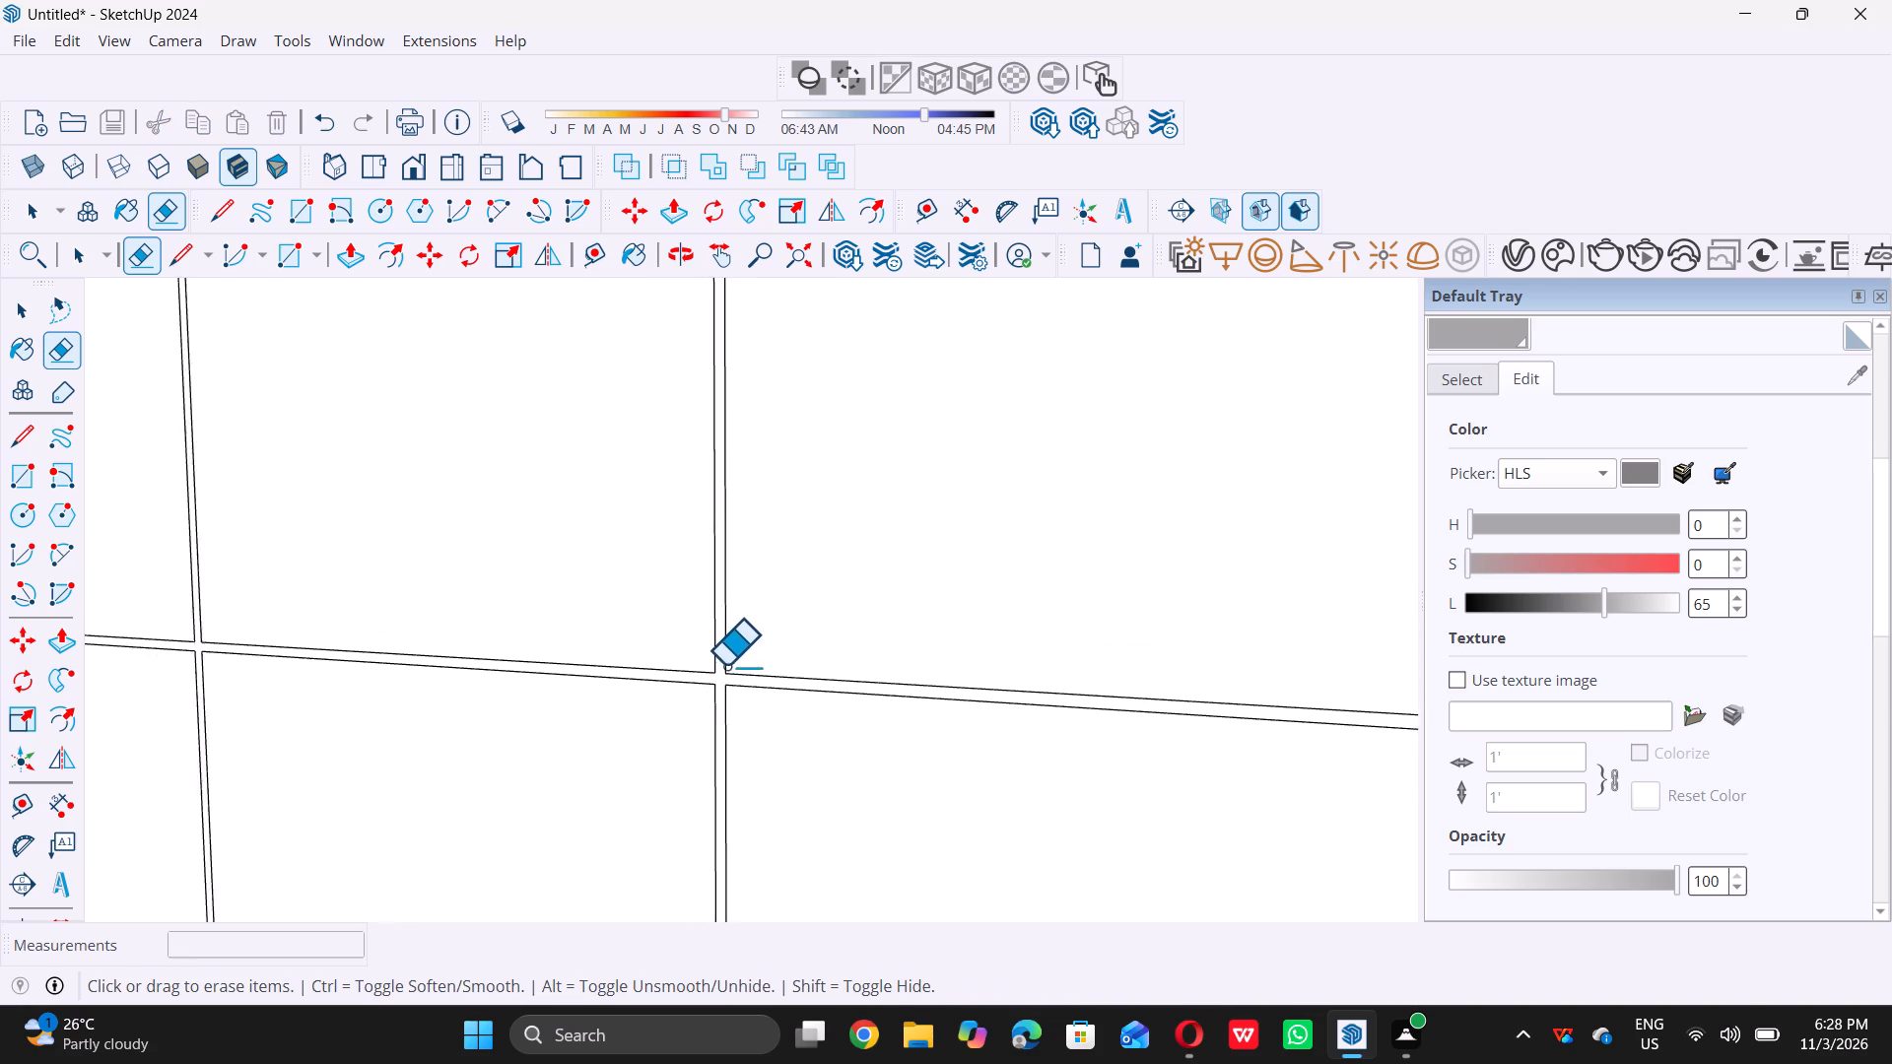
{"action": "scroll", "coordinate": [725, 665], "scroll_direction": "down", "scroll_amount": 8}
{"action": "scroll", "coordinate": [713, 463], "scroll_direction": "up", "scroll_amount": 6}
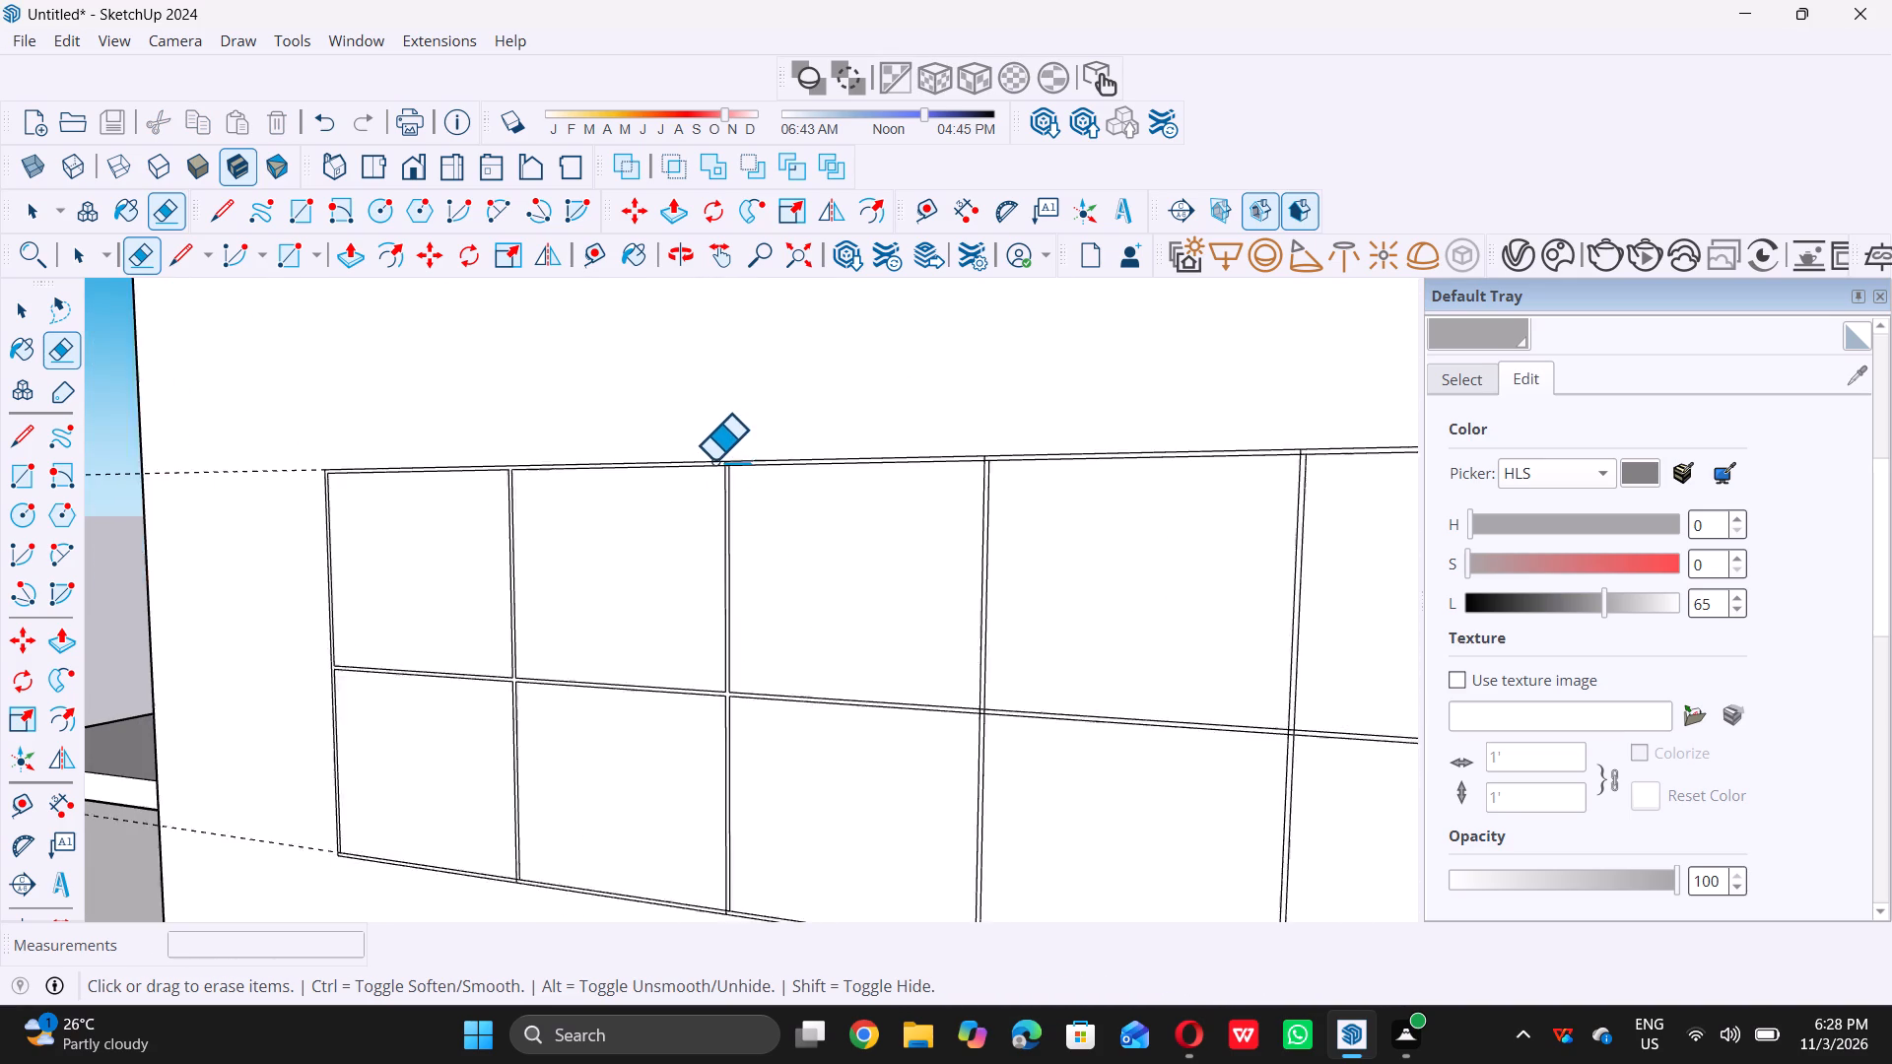
{"action": "scroll", "coordinate": [710, 453], "scroll_direction": "up", "scroll_amount": 18}
{"action": "scroll", "coordinate": [746, 468], "scroll_direction": "up", "scroll_amount": 4}
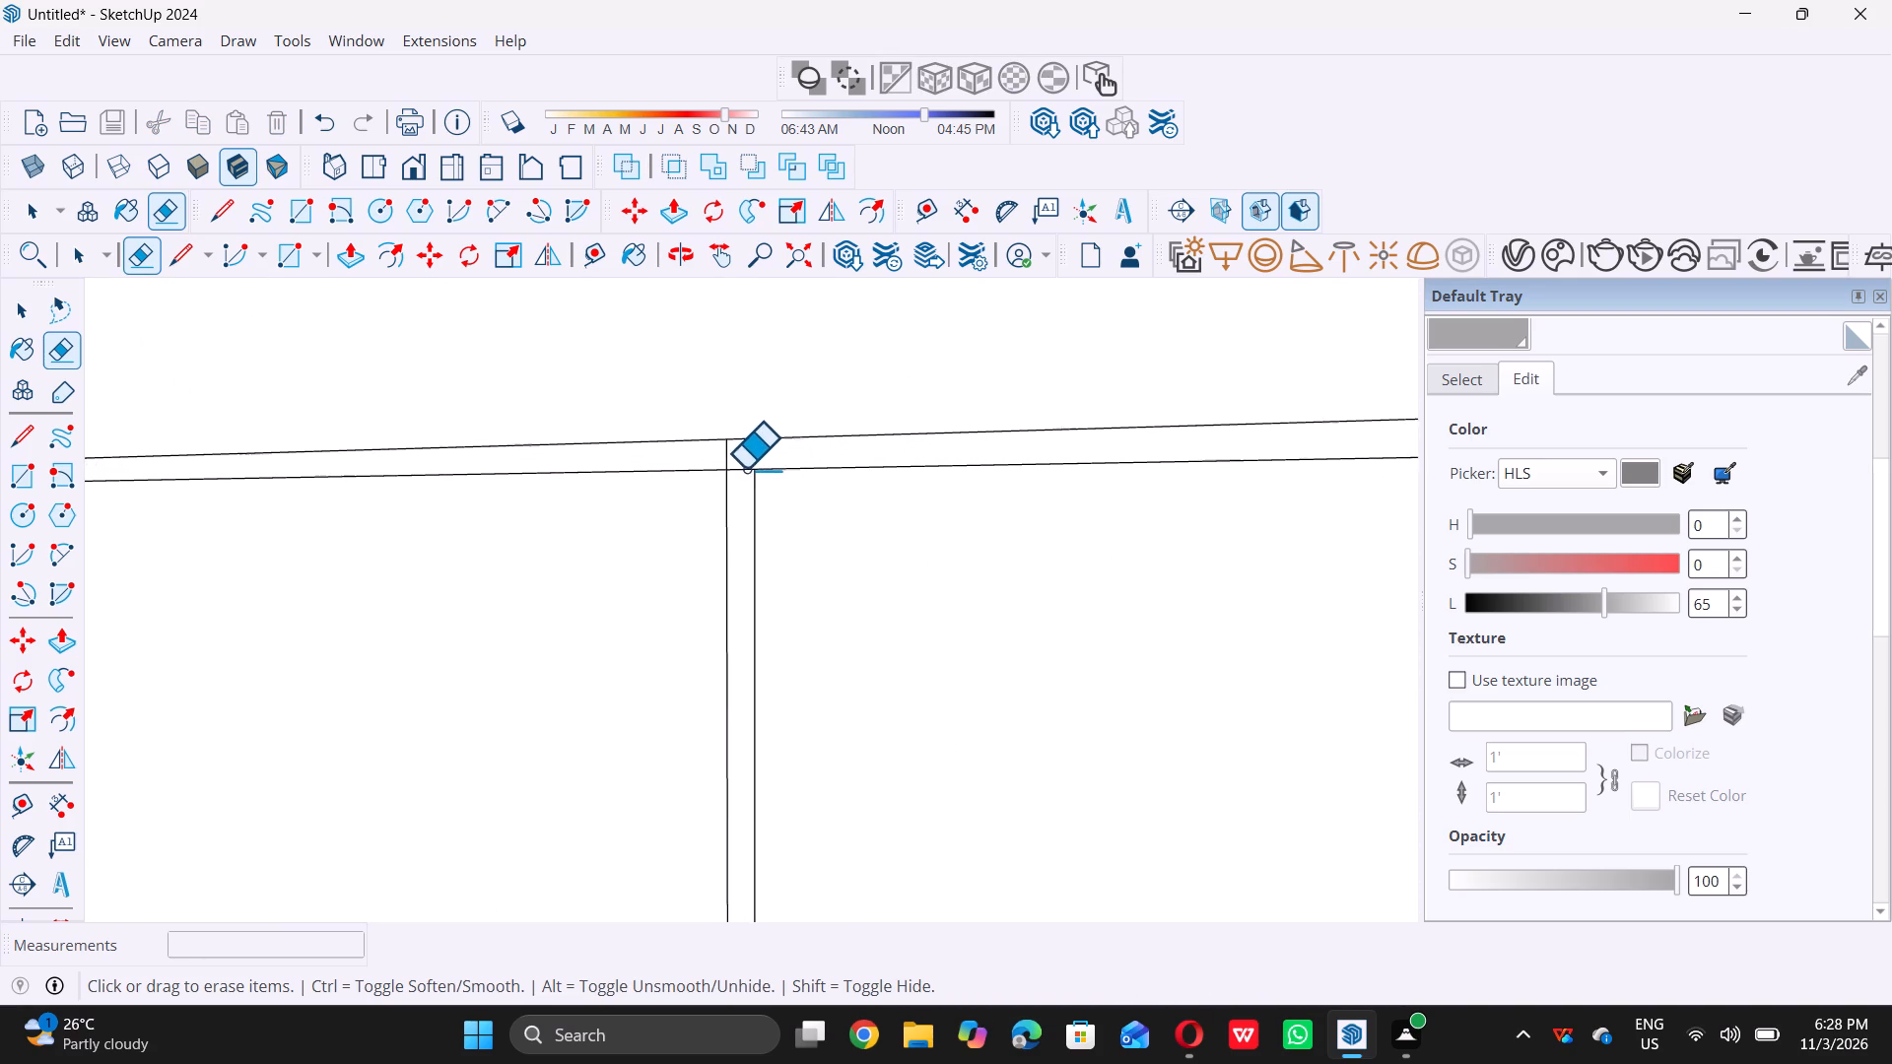
{"action": "scroll", "coordinate": [737, 469], "scroll_direction": "up", "scroll_amount": 5}
{"action": "left_click_drag", "start_coordinate": [674, 438], "coordinate": [752, 489]}
{"action": "left_click_drag", "start_coordinate": [752, 491], "coordinate": [759, 512]}
{"action": "left_click", "coordinate": [759, 513]}
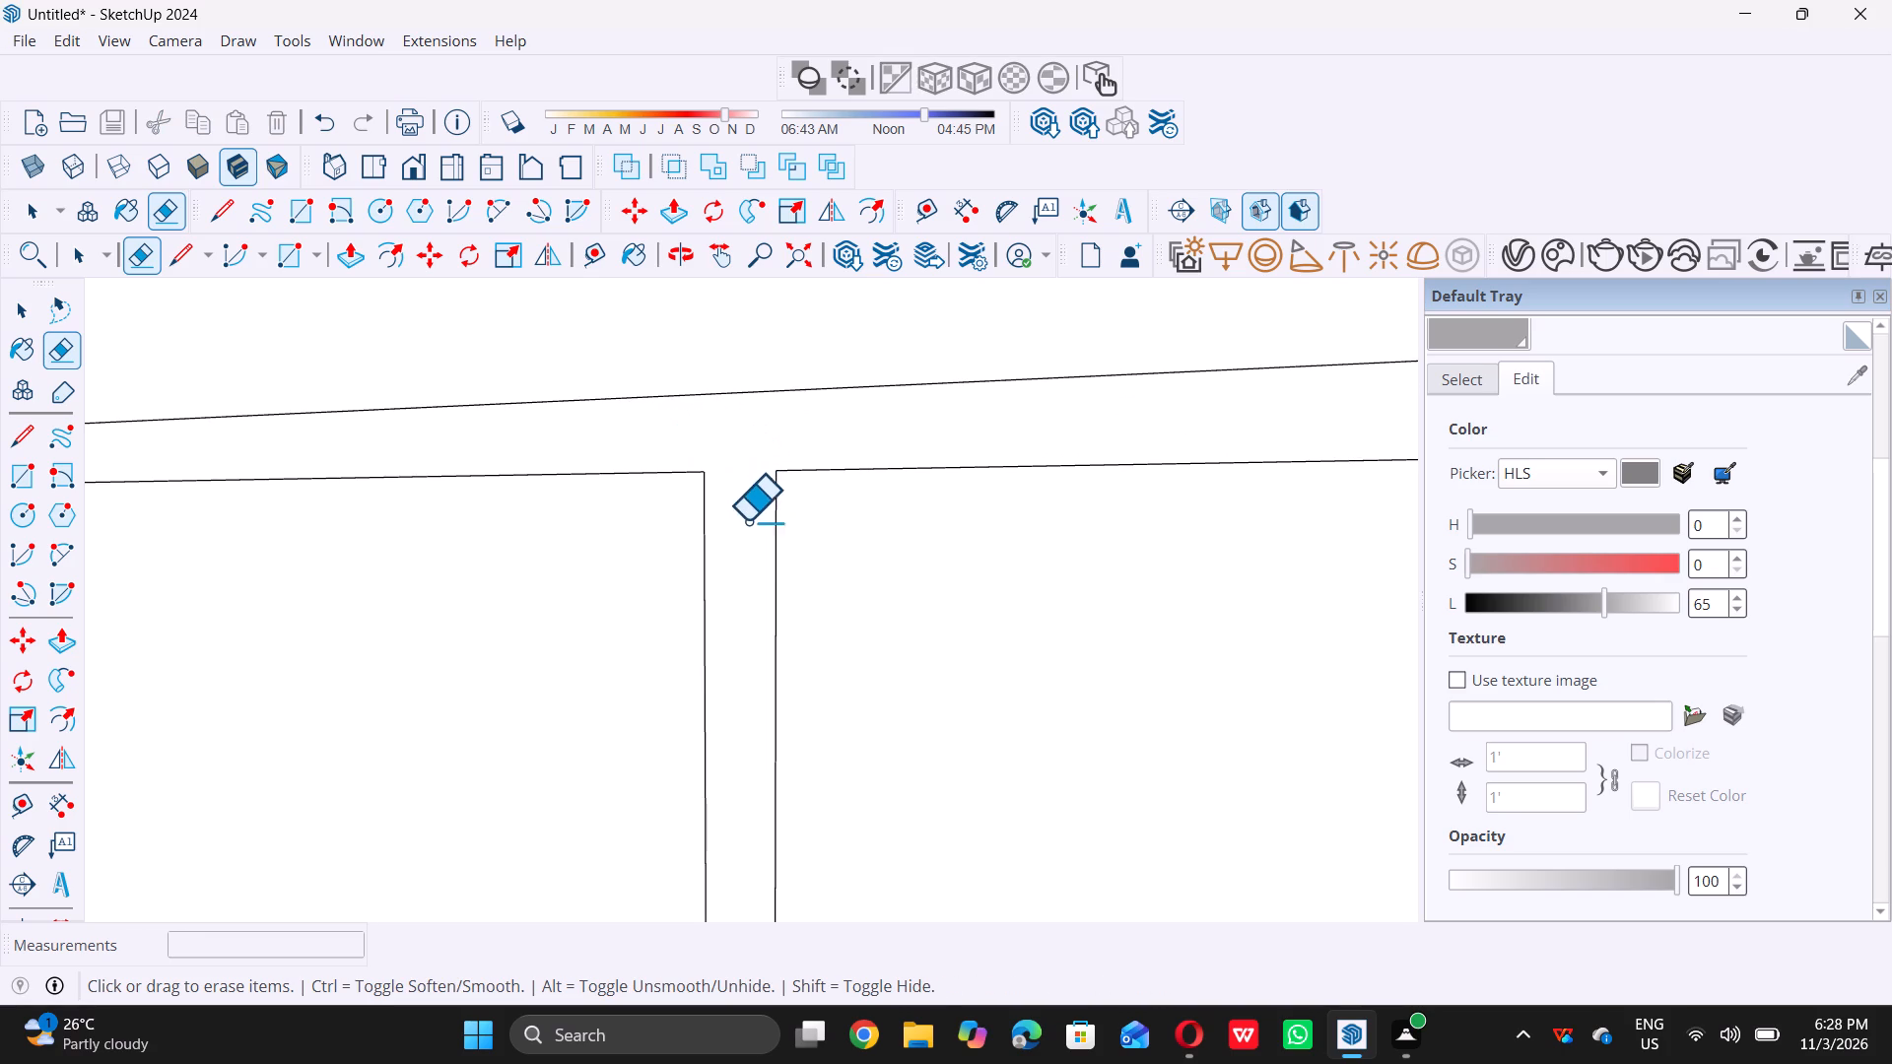
{"action": "scroll", "coordinate": [716, 524], "scroll_direction": "down", "scroll_amount": 6}
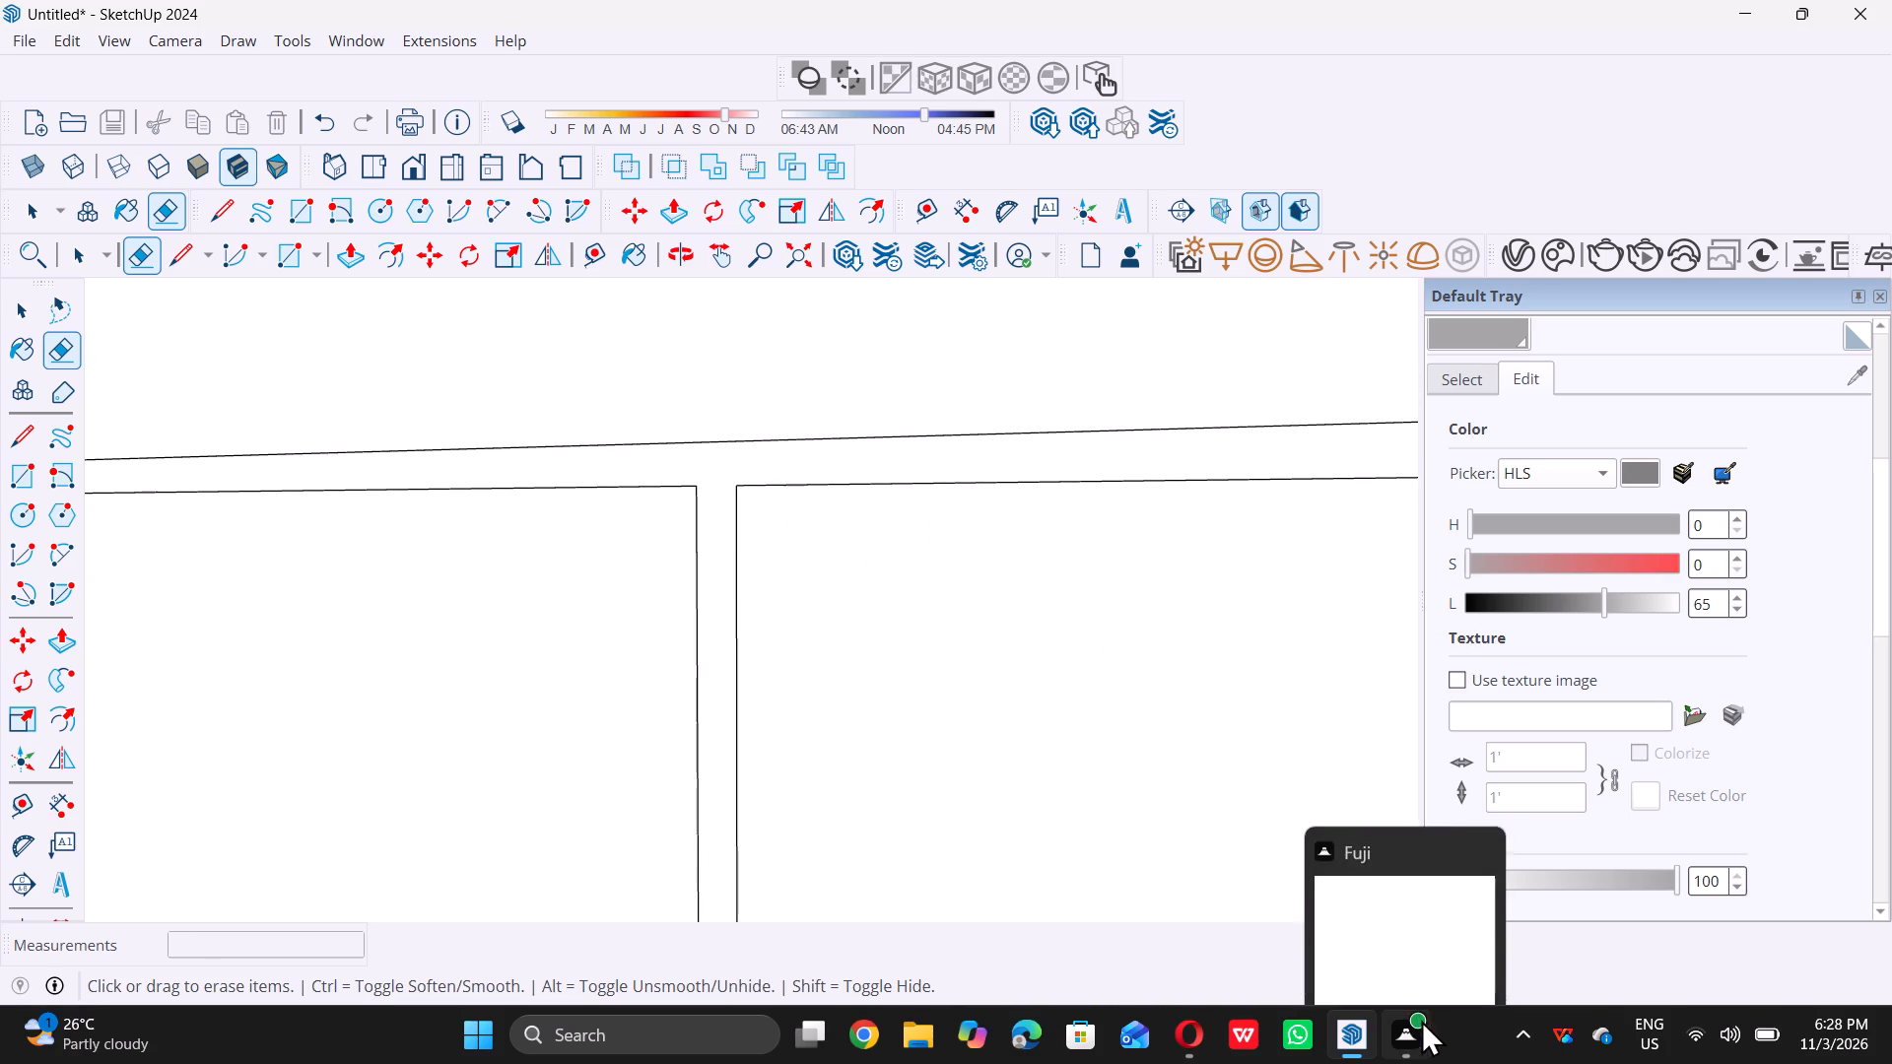
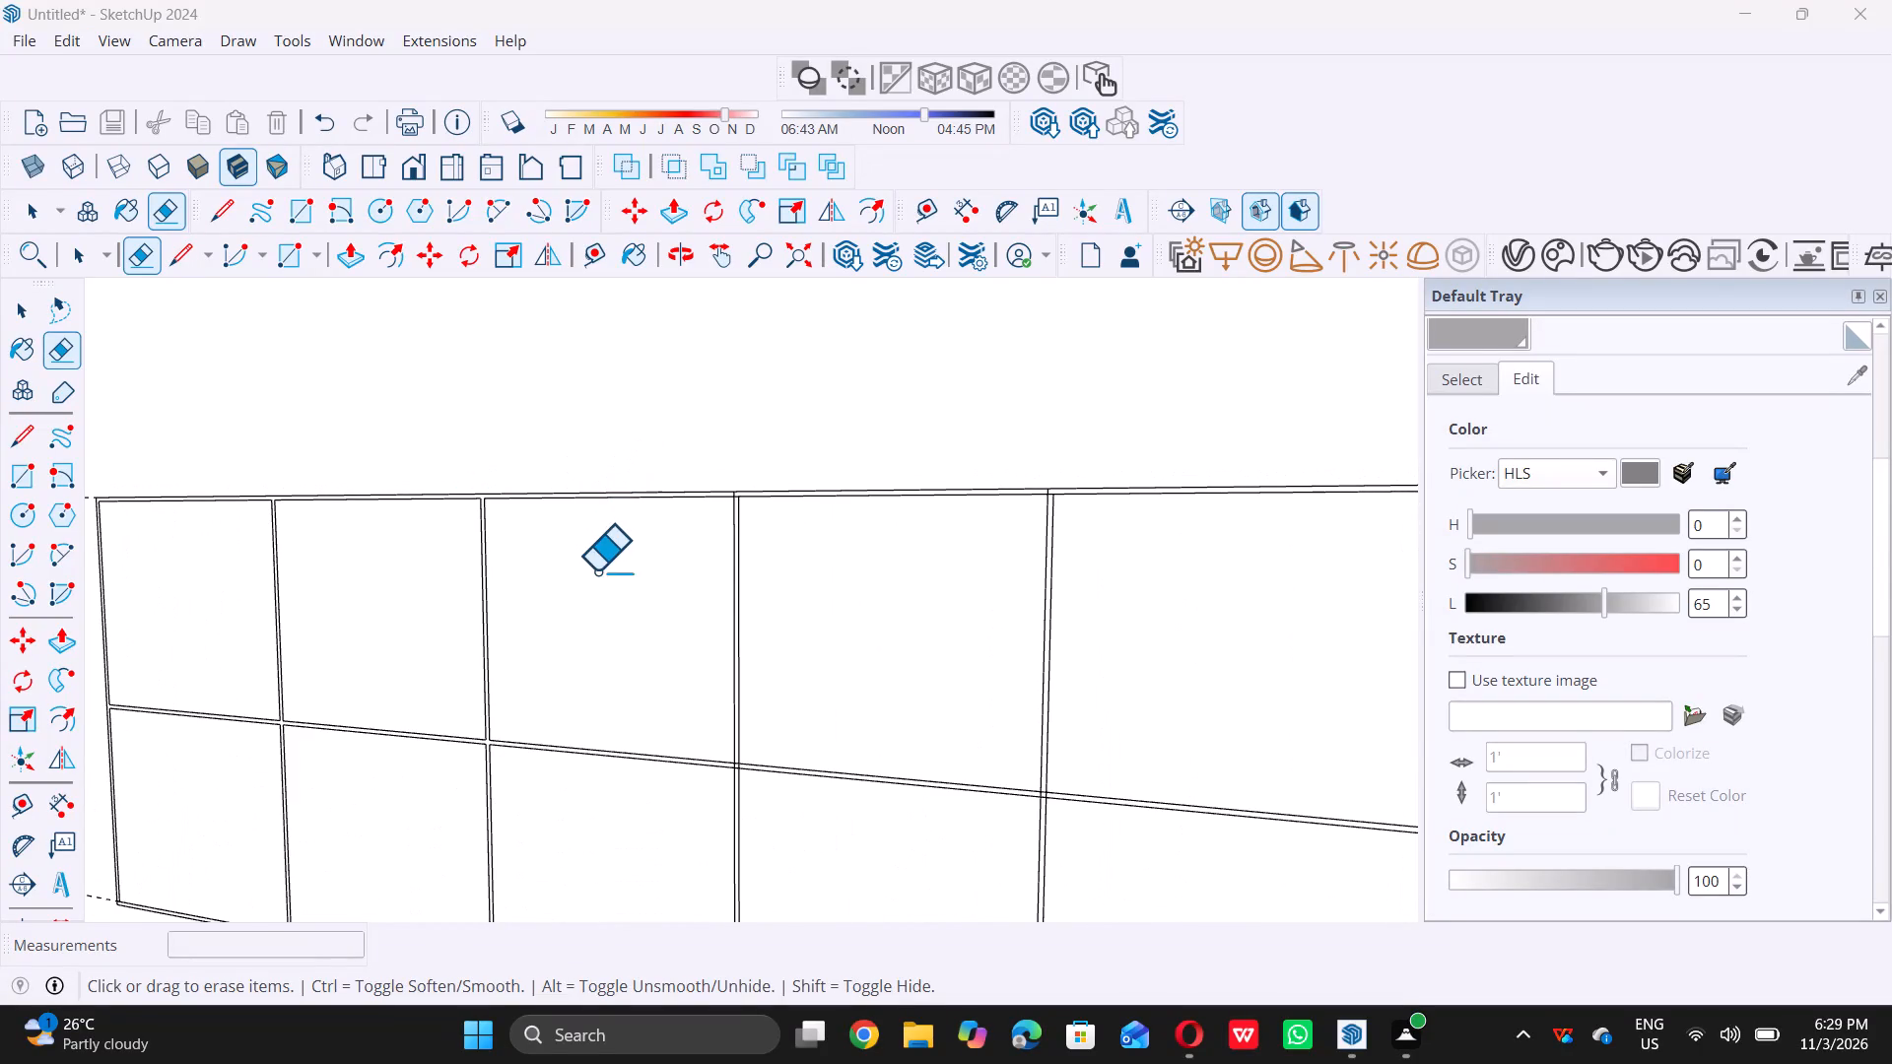
Erase the overlapping line segments where the third interior vertical bar from the grid's left end meets the top rail.
{"action": "scroll", "coordinate": [746, 476], "scroll_direction": "up", "scroll_amount": 13}
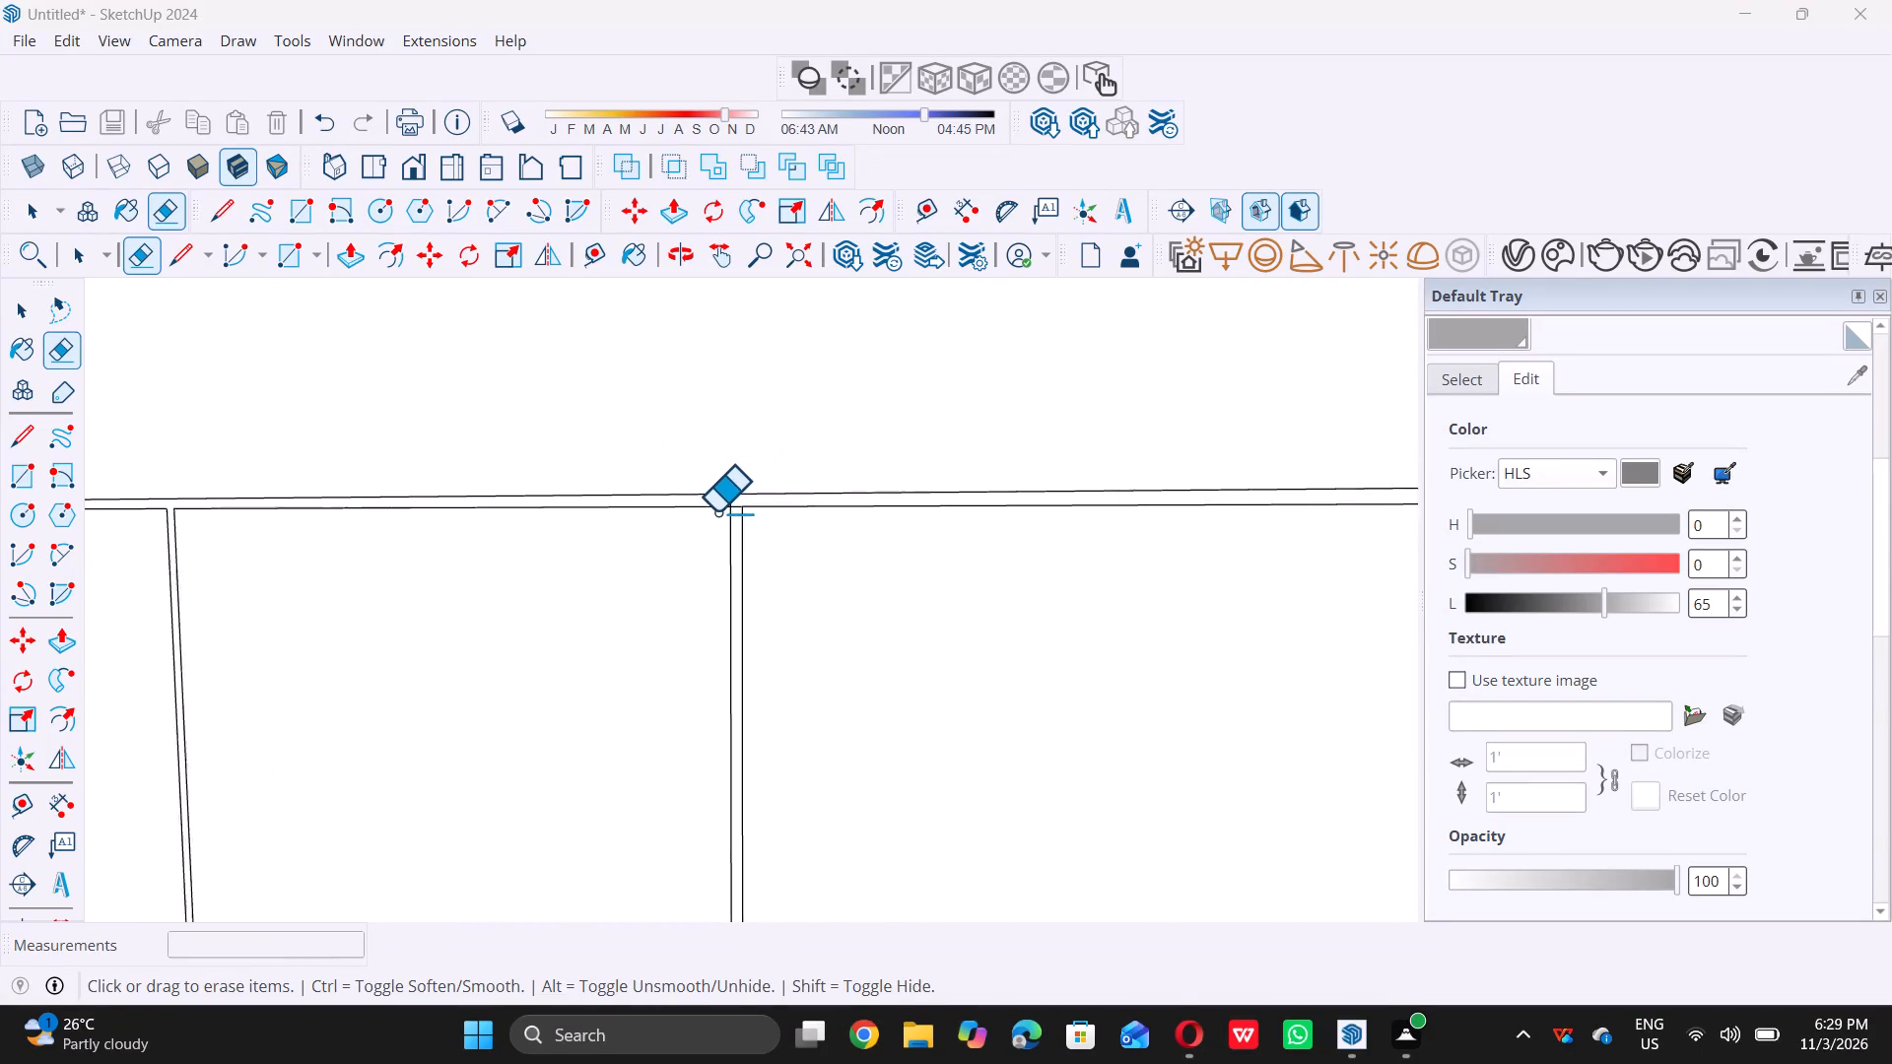
{"action": "scroll", "coordinate": [716, 511], "scroll_direction": "up", "scroll_amount": 9}
{"action": "scroll", "coordinate": [728, 501], "scroll_direction": "up", "scroll_amount": 15}
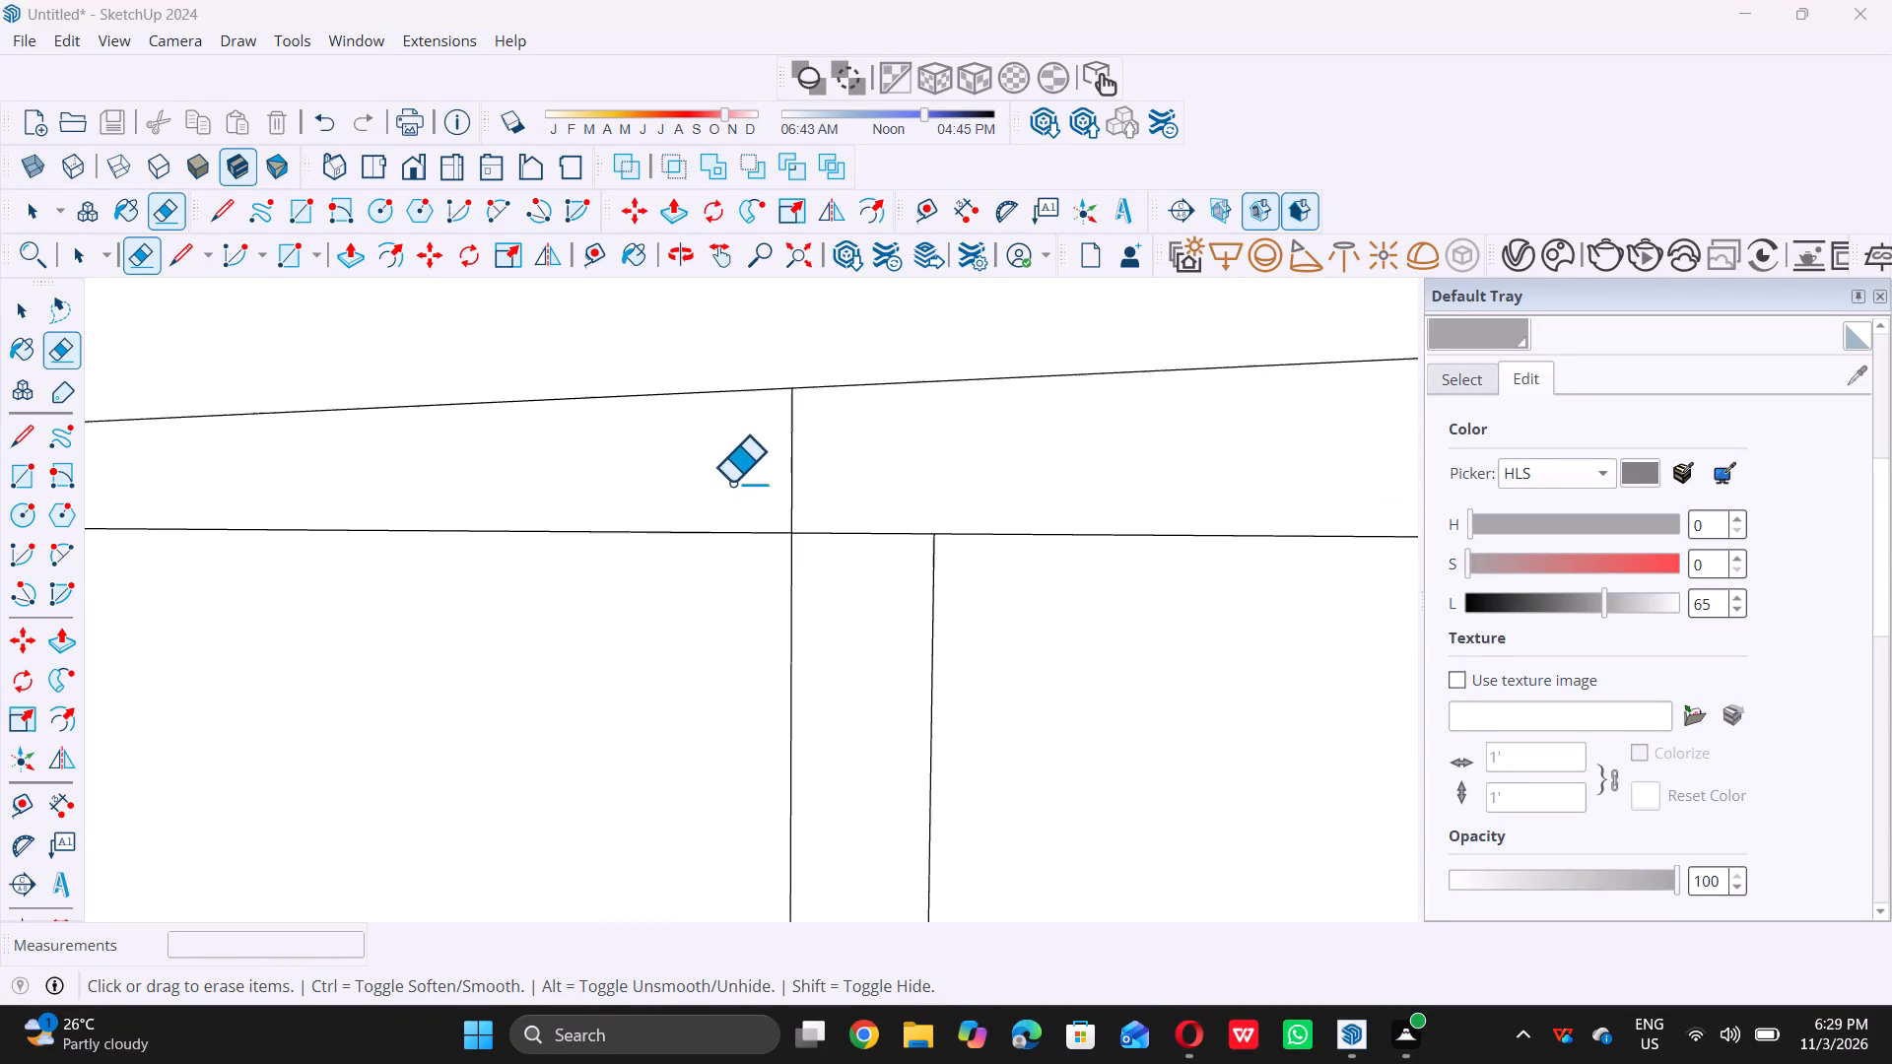
{"action": "left_click_drag", "start_coordinate": [731, 481], "coordinate": [870, 559]}
{"action": "left_click", "coordinate": [870, 561]}
Erase the four inner line segments where the third interior vertical bar crosses the grid's middle rail.
{"action": "scroll", "coordinate": [849, 495], "scroll_direction": "down", "scroll_amount": 9}
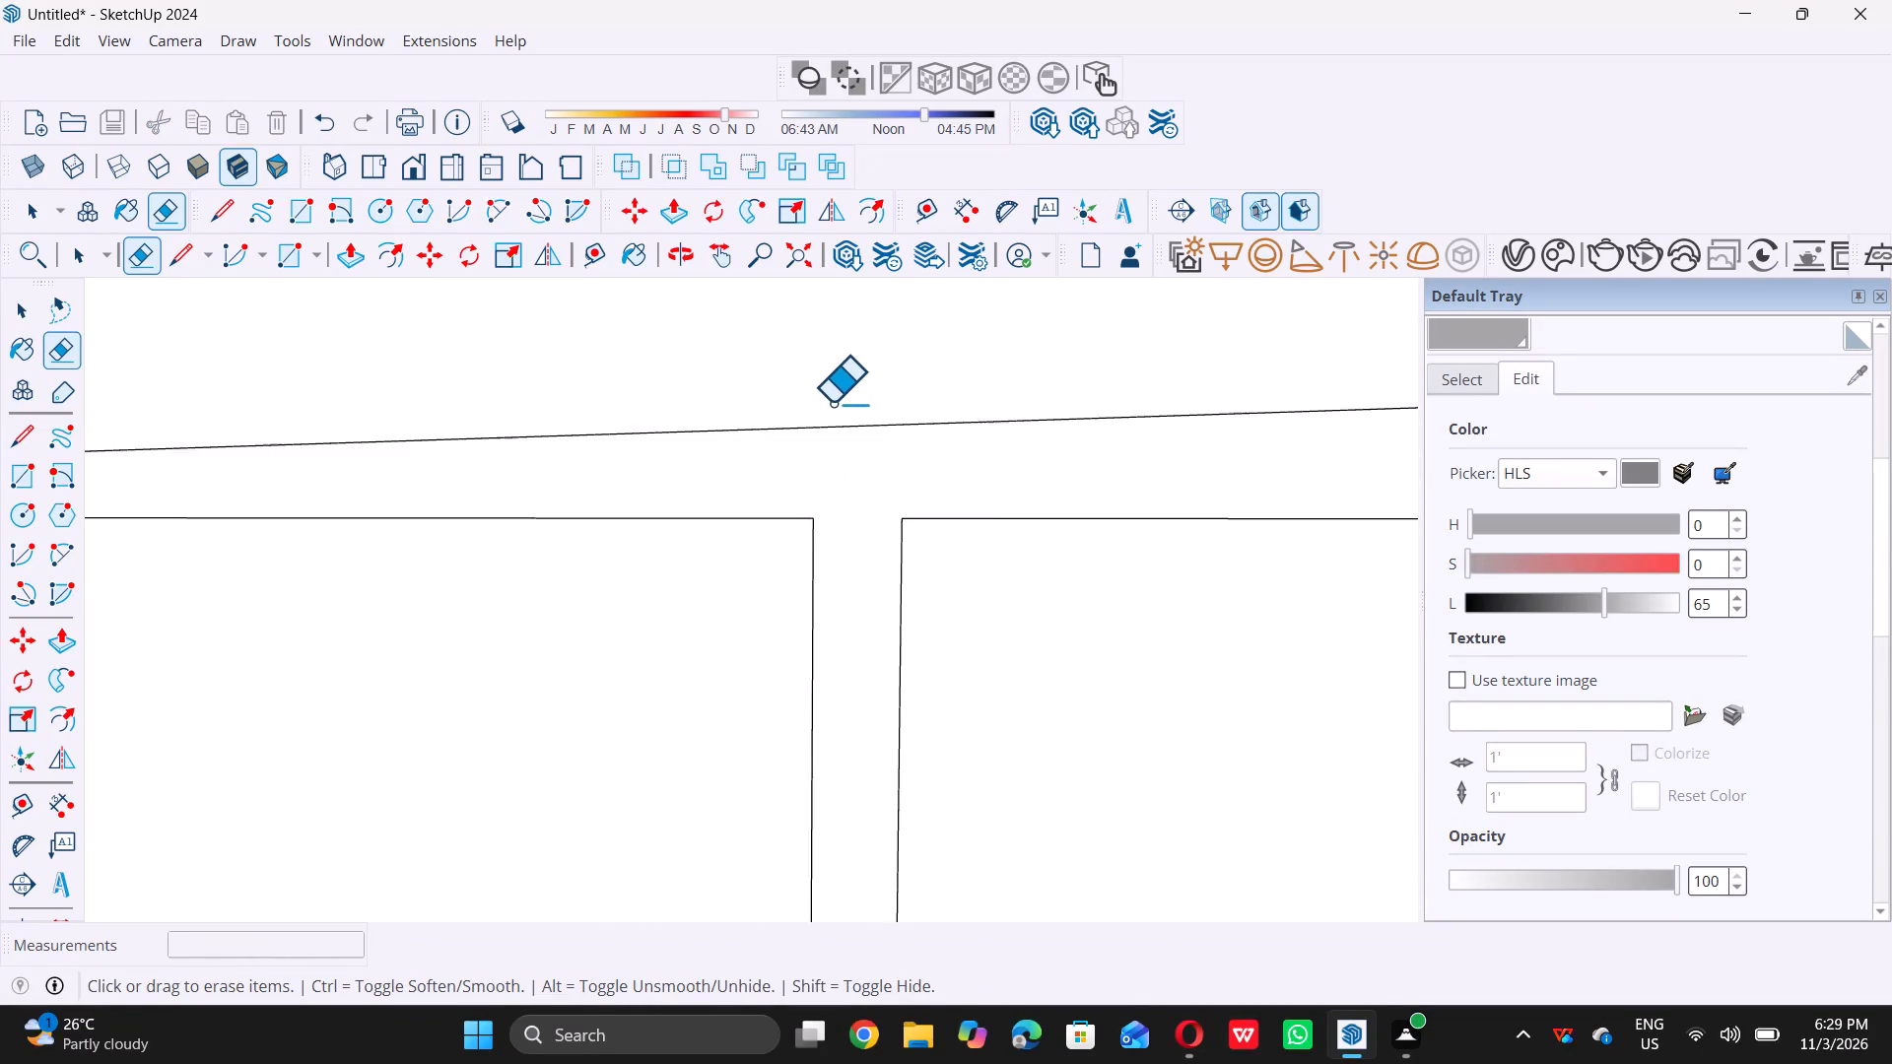
{"action": "scroll", "coordinate": [832, 402], "scroll_direction": "down", "scroll_amount": 20}
{"action": "scroll", "coordinate": [832, 402], "scroll_direction": "down", "scroll_amount": 11}
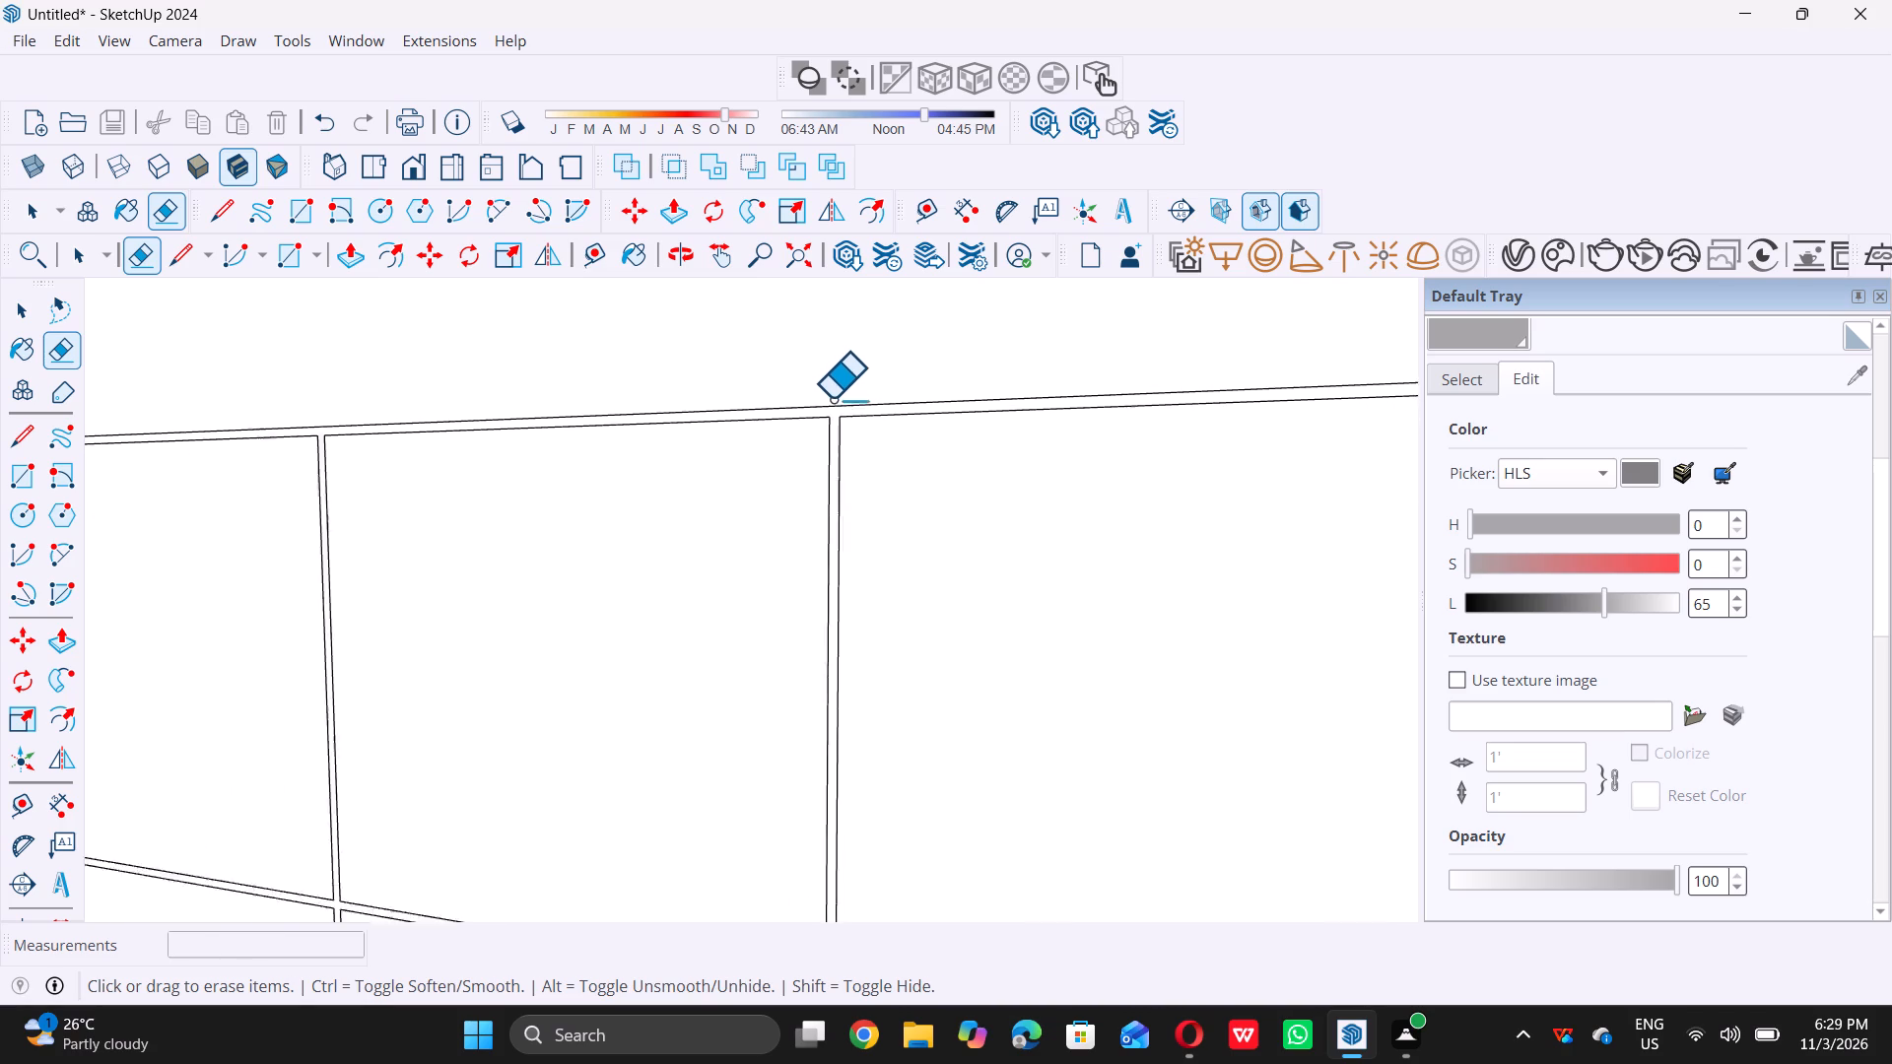
{"action": "scroll", "coordinate": [832, 398], "scroll_direction": "down", "scroll_amount": 5}
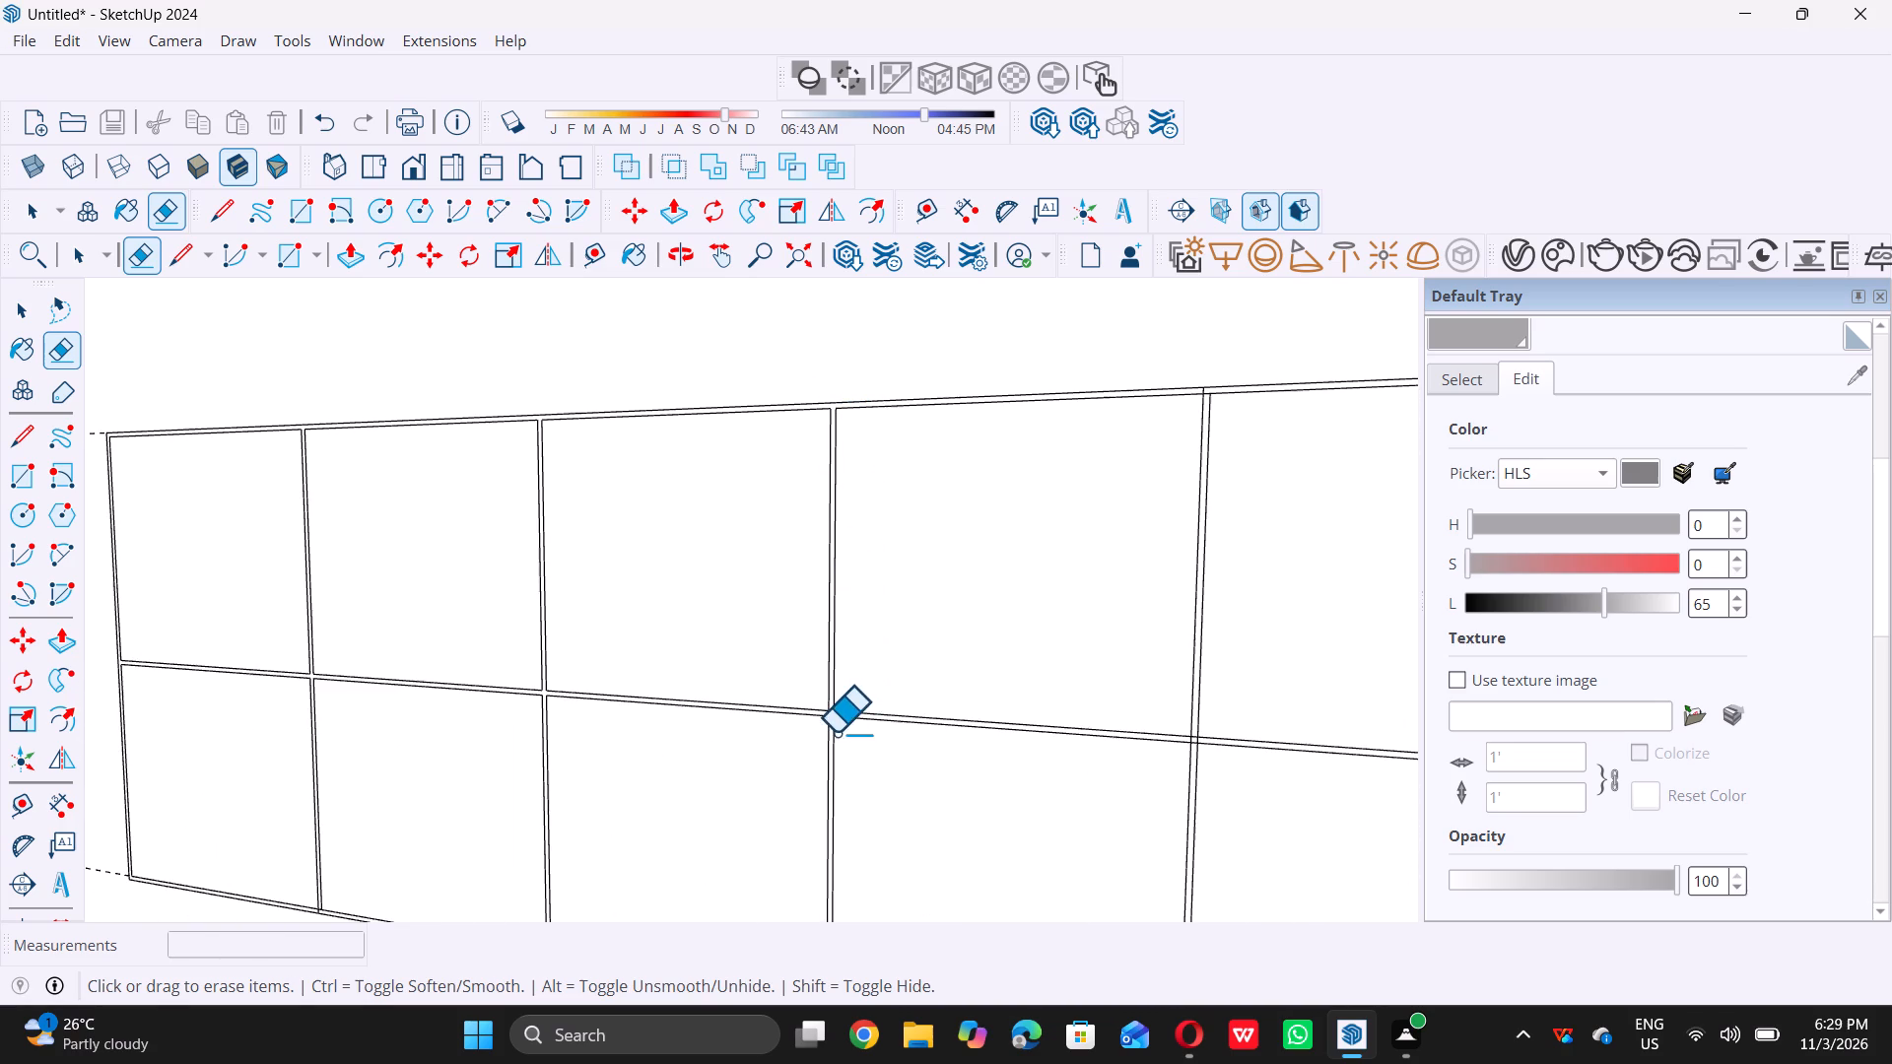
{"action": "scroll", "coordinate": [831, 741], "scroll_direction": "up", "scroll_amount": 19}
{"action": "scroll", "coordinate": [847, 679], "scroll_direction": "up", "scroll_amount": 2}
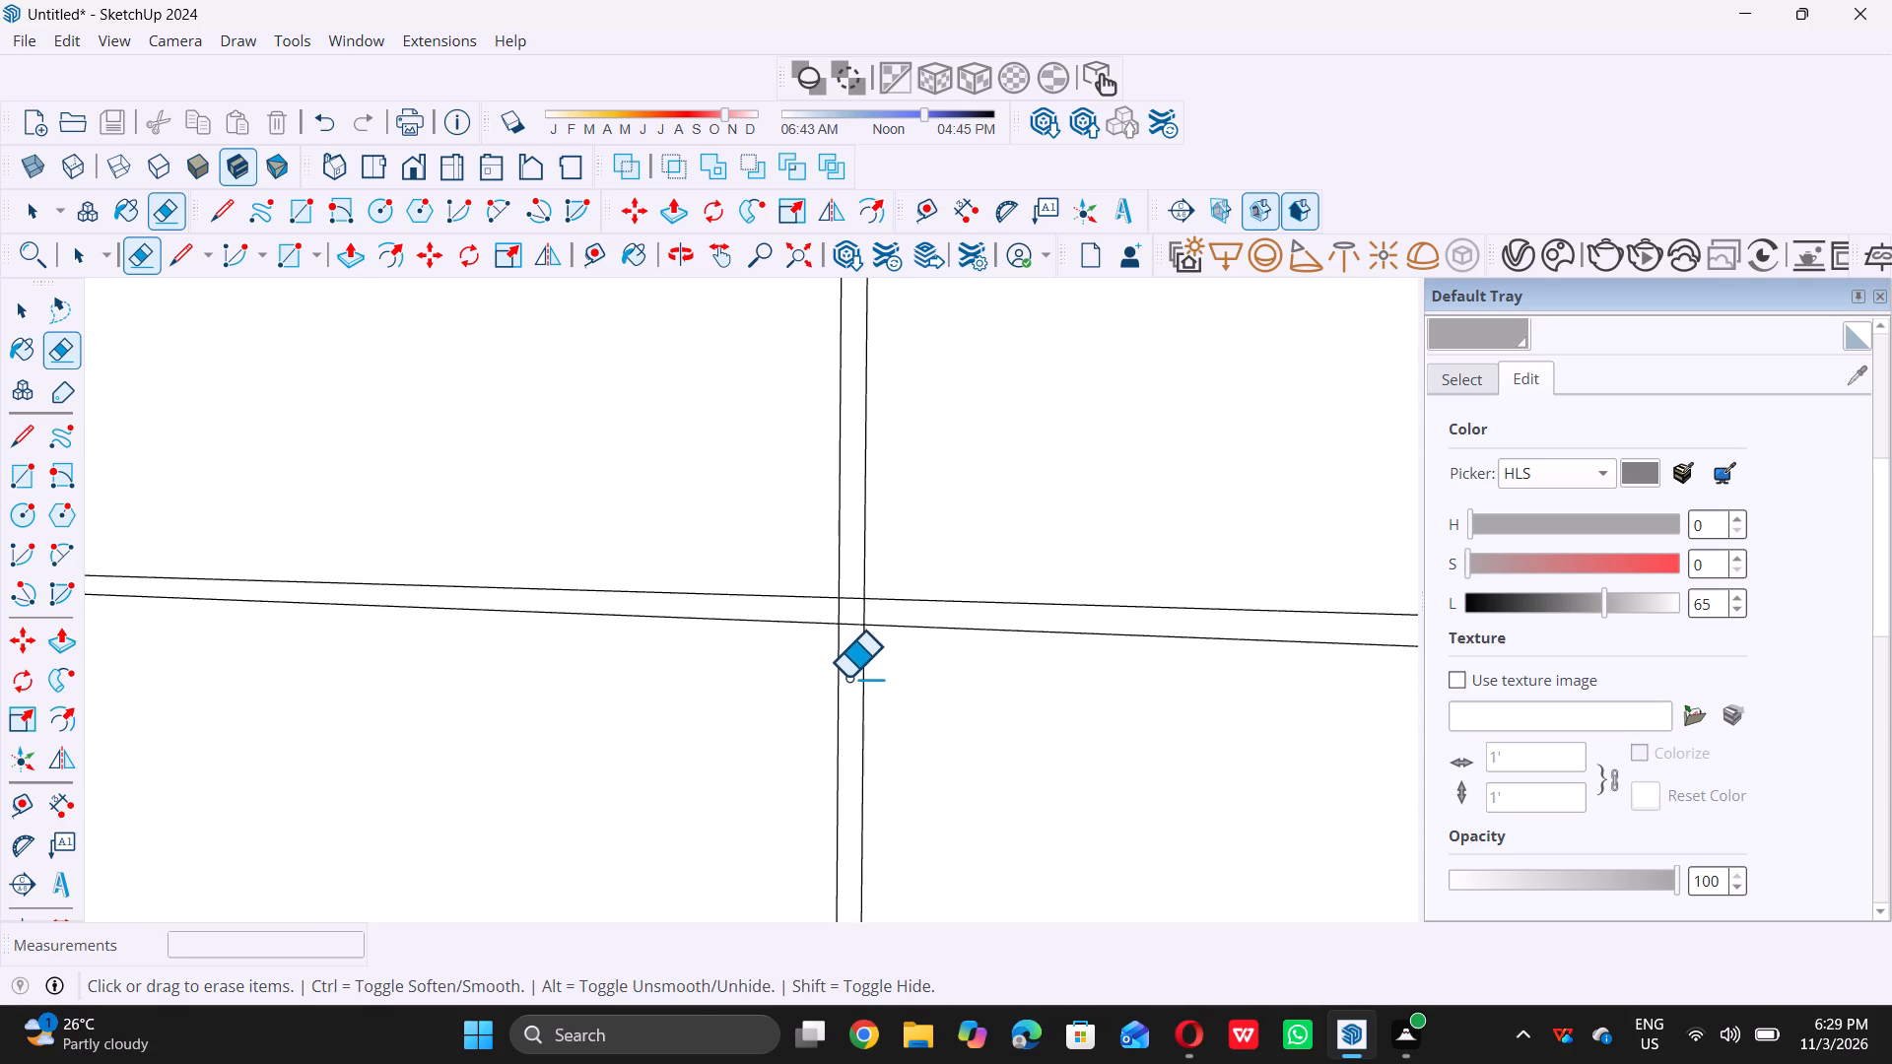
{"action": "scroll", "coordinate": [847, 677], "scroll_direction": "up", "scroll_amount": 9}
{"action": "left_click_drag", "start_coordinate": [781, 489], "coordinate": [904, 510]}
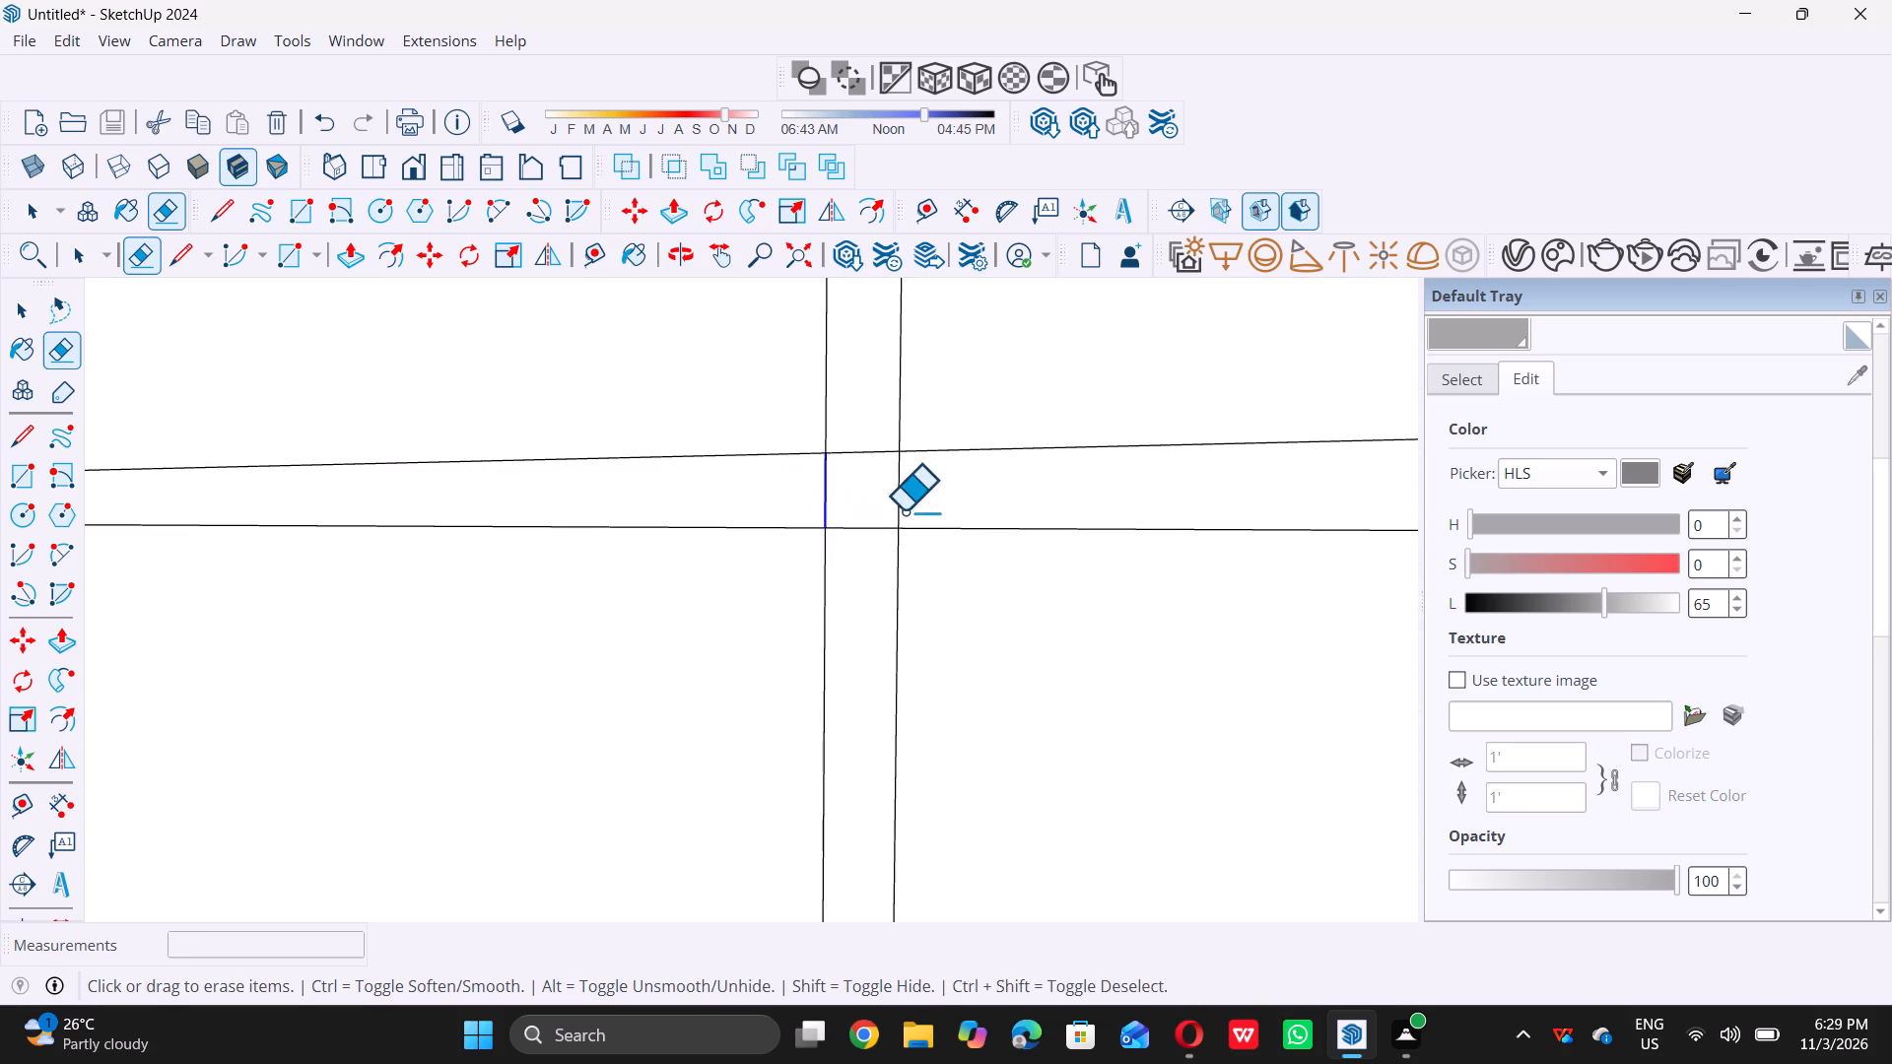
{"action": "left_click_drag", "start_coordinate": [904, 510], "coordinate": [912, 511]}
{"action": "double_click", "coordinate": [912, 511]}
{"action": "left_click_drag", "start_coordinate": [910, 508], "coordinate": [873, 483]}
{"action": "left_click", "coordinate": [871, 481]}
{"action": "left_click", "coordinate": [867, 474]}
{"action": "left_click_drag", "start_coordinate": [863, 465], "coordinate": [862, 455]}
{"action": "double_click", "coordinate": [860, 444]}
{"action": "double_click", "coordinate": [853, 423]}
{"action": "left_click_drag", "start_coordinate": [855, 441], "coordinate": [877, 615]}
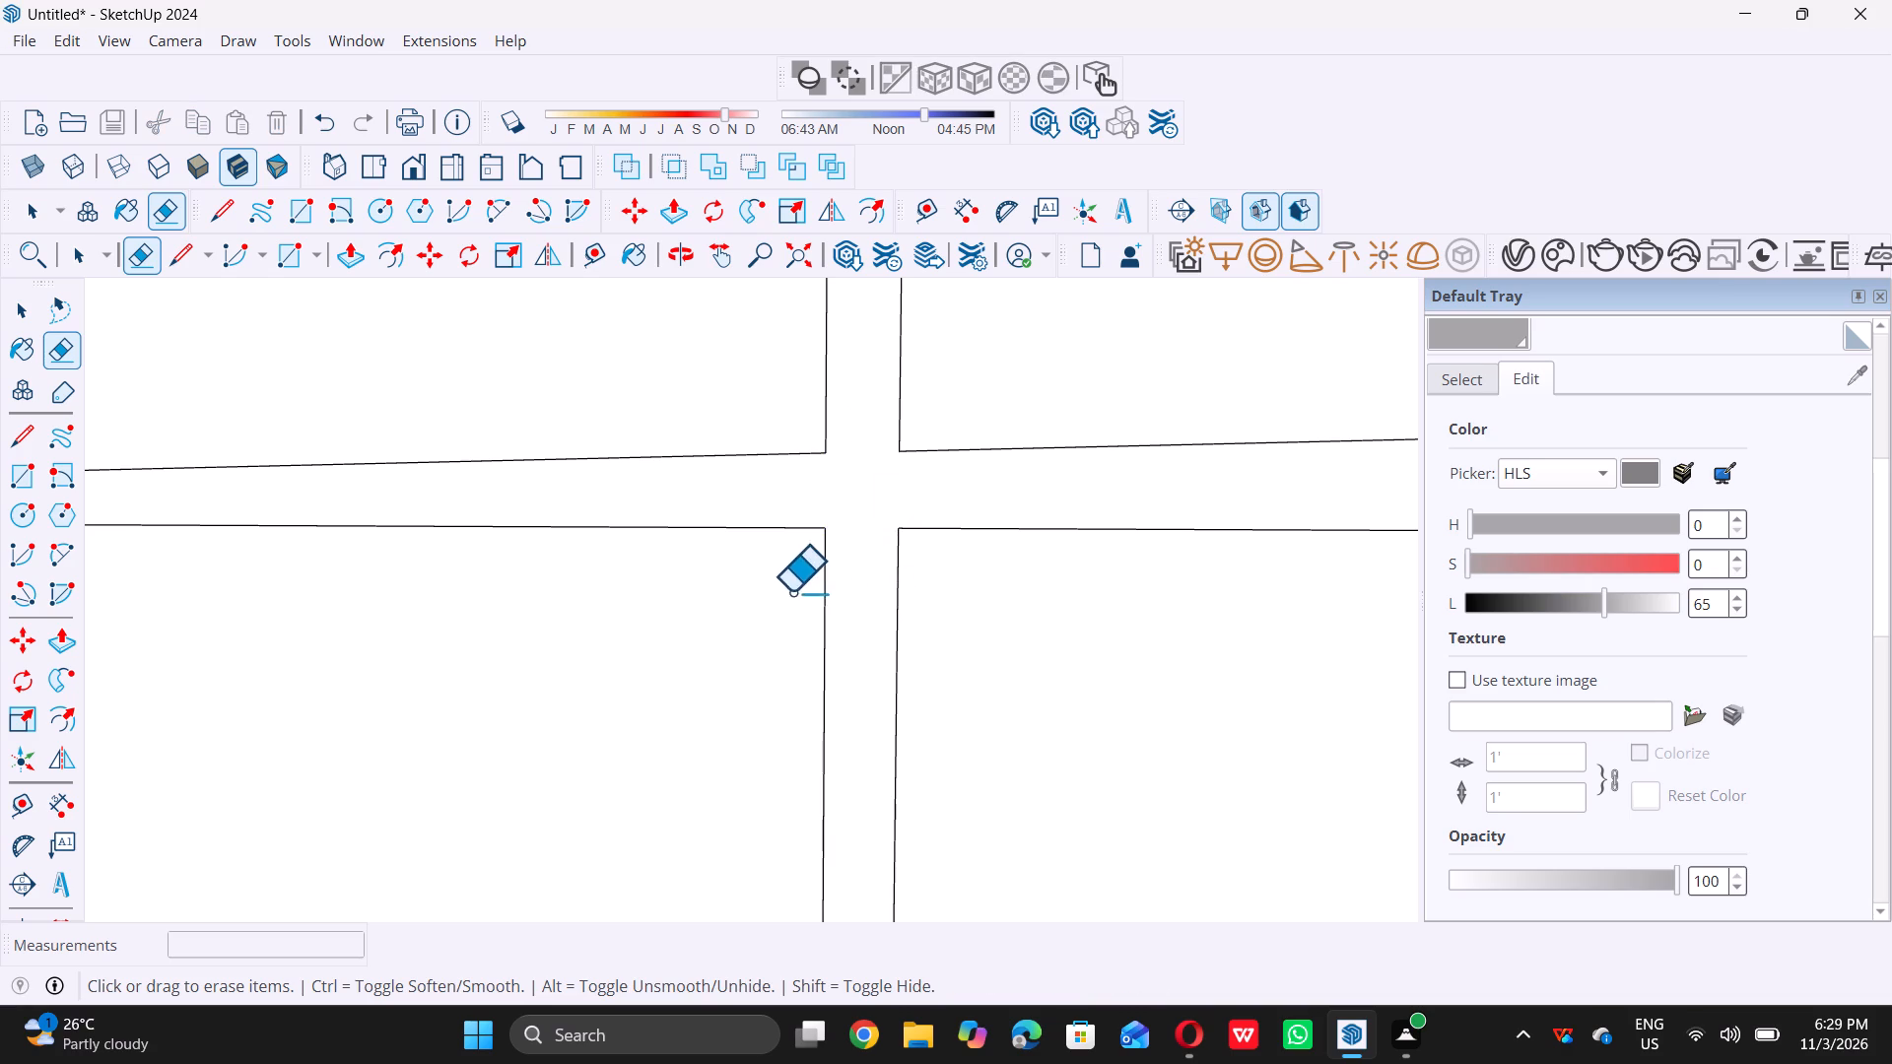
Erase the overlapping line segments where the first interior vertical bar from the left end meets the bottom rail.
{"action": "scroll", "coordinate": [768, 576], "scroll_direction": "down", "scroll_amount": 20}
{"action": "scroll", "coordinate": [768, 576], "scroll_direction": "down", "scroll_amount": 2}
{"action": "scroll", "coordinate": [845, 549], "scroll_direction": "down", "scroll_amount": 4}
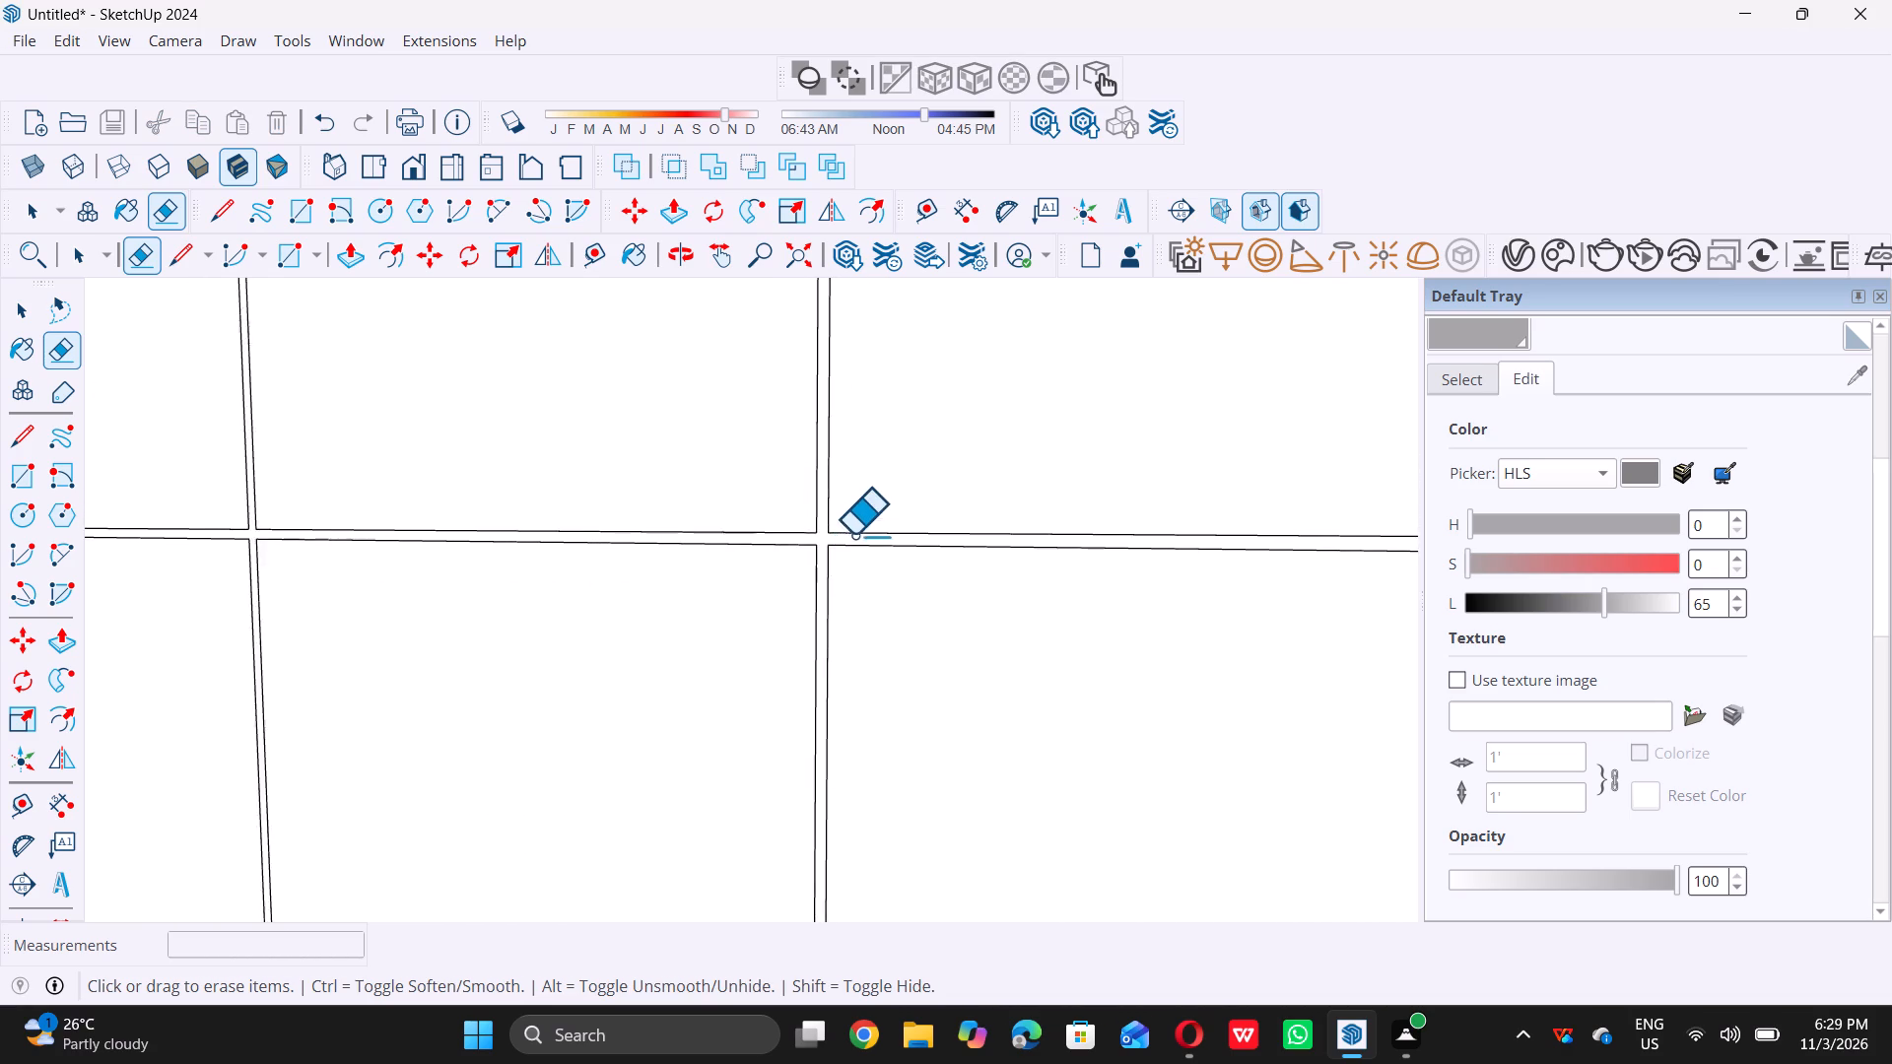
{"action": "scroll", "coordinate": [853, 534], "scroll_direction": "down", "scroll_amount": 13}
{"action": "scroll", "coordinate": [655, 719], "scroll_direction": "up", "scroll_amount": 6}
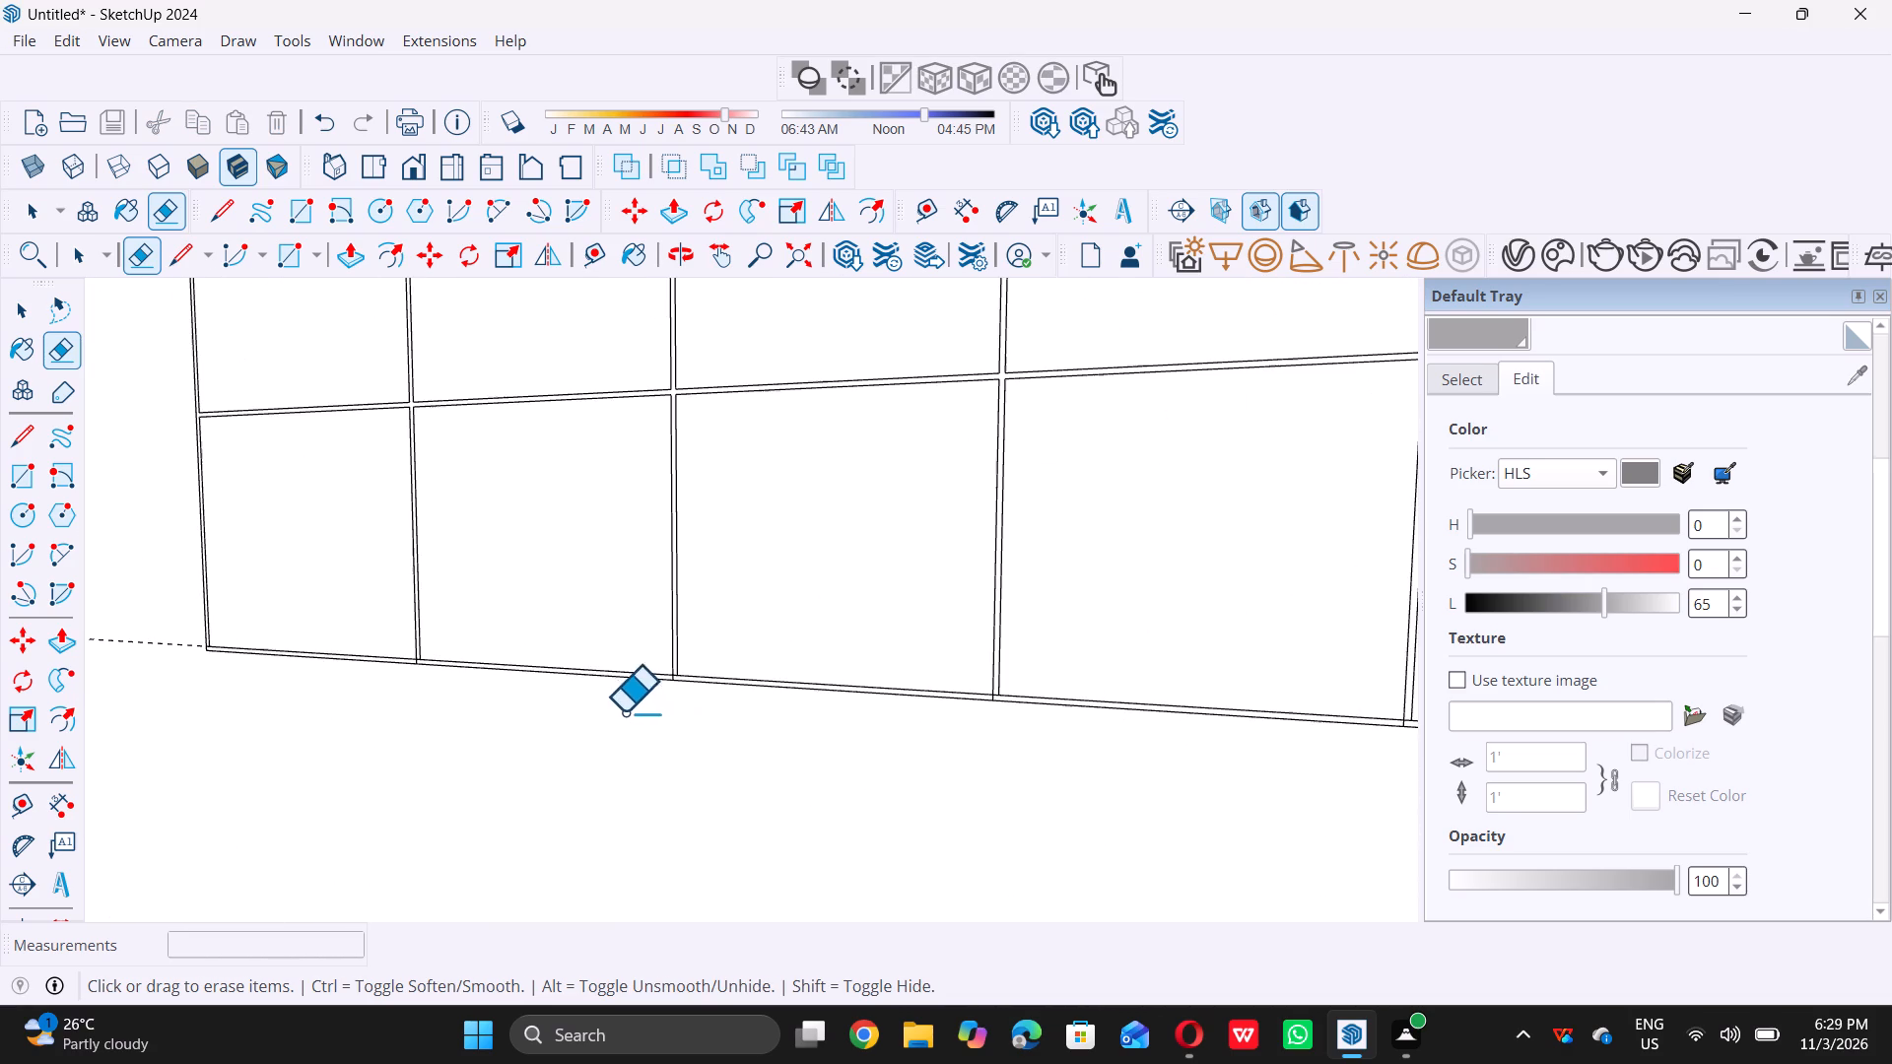
{"action": "scroll", "coordinate": [355, 667], "scroll_direction": "up", "scroll_amount": 6}
{"action": "scroll", "coordinate": [450, 654], "scroll_direction": "up", "scroll_amount": 9}
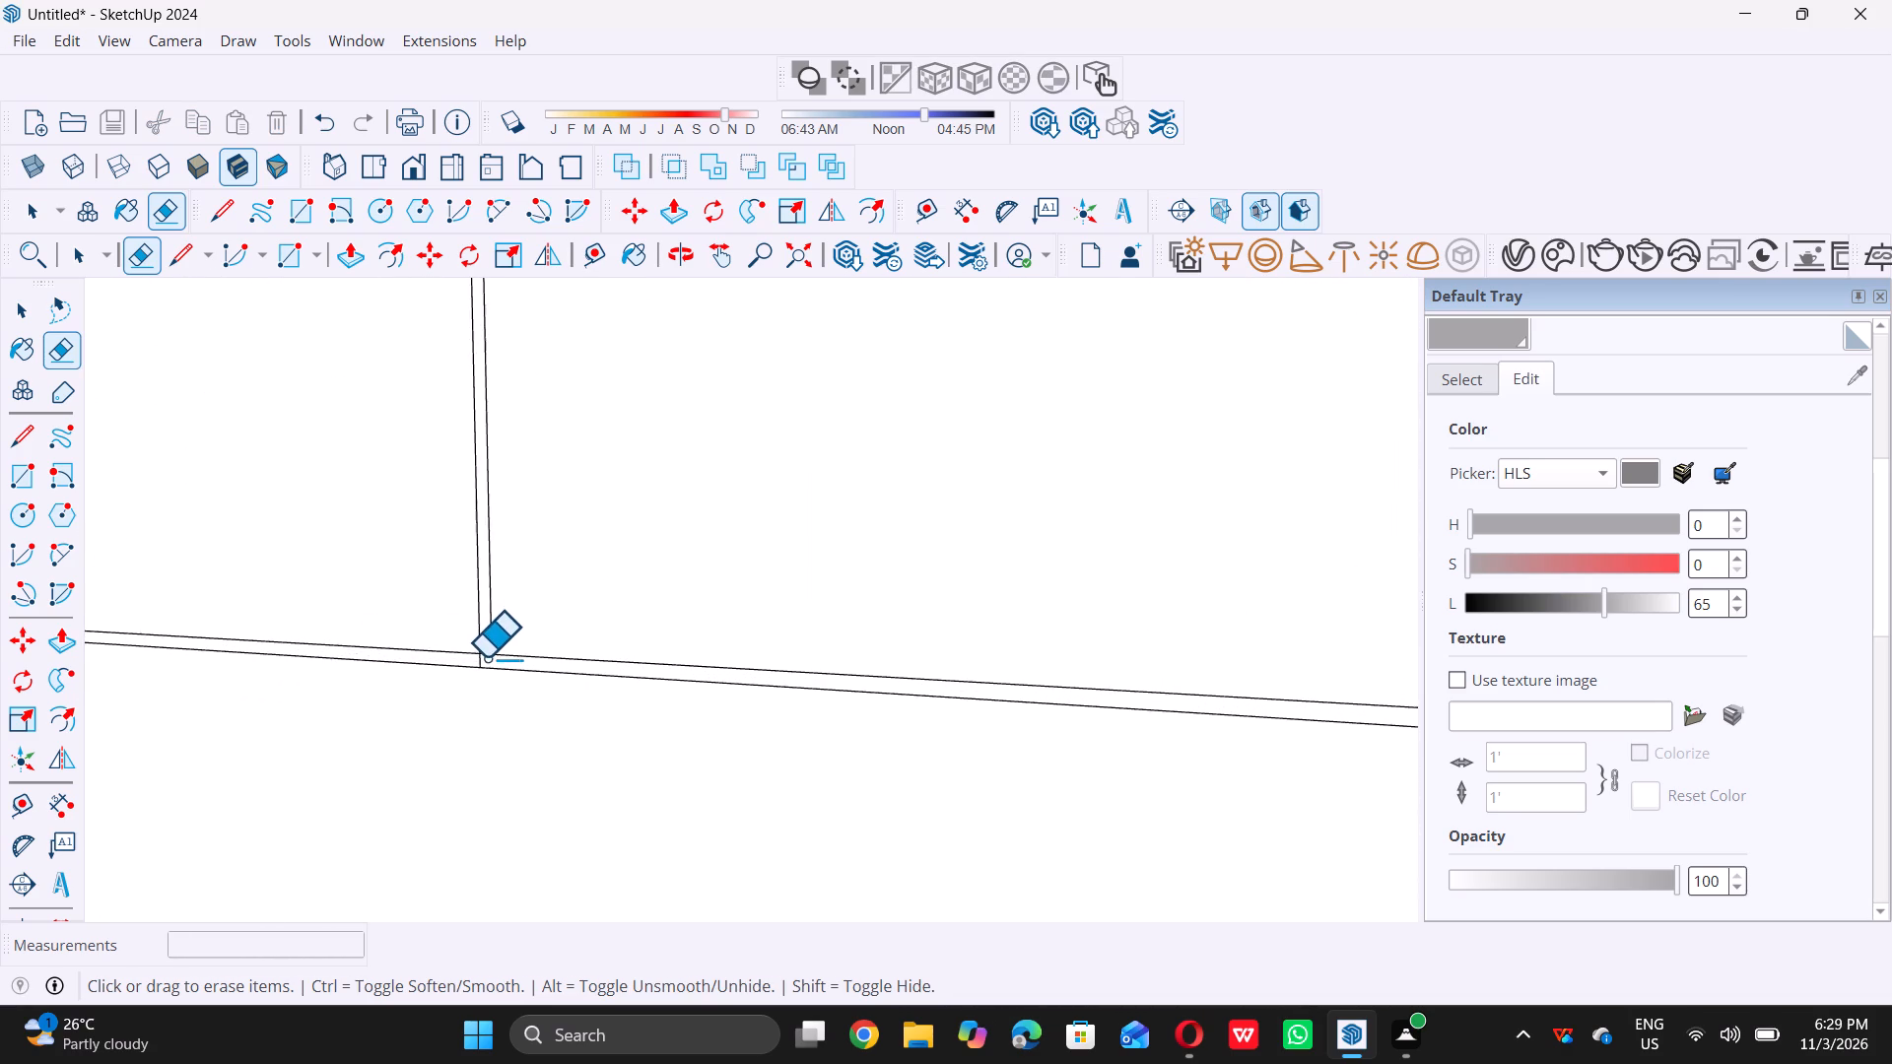
{"action": "scroll", "coordinate": [486, 657], "scroll_direction": "up", "scroll_amount": 18}
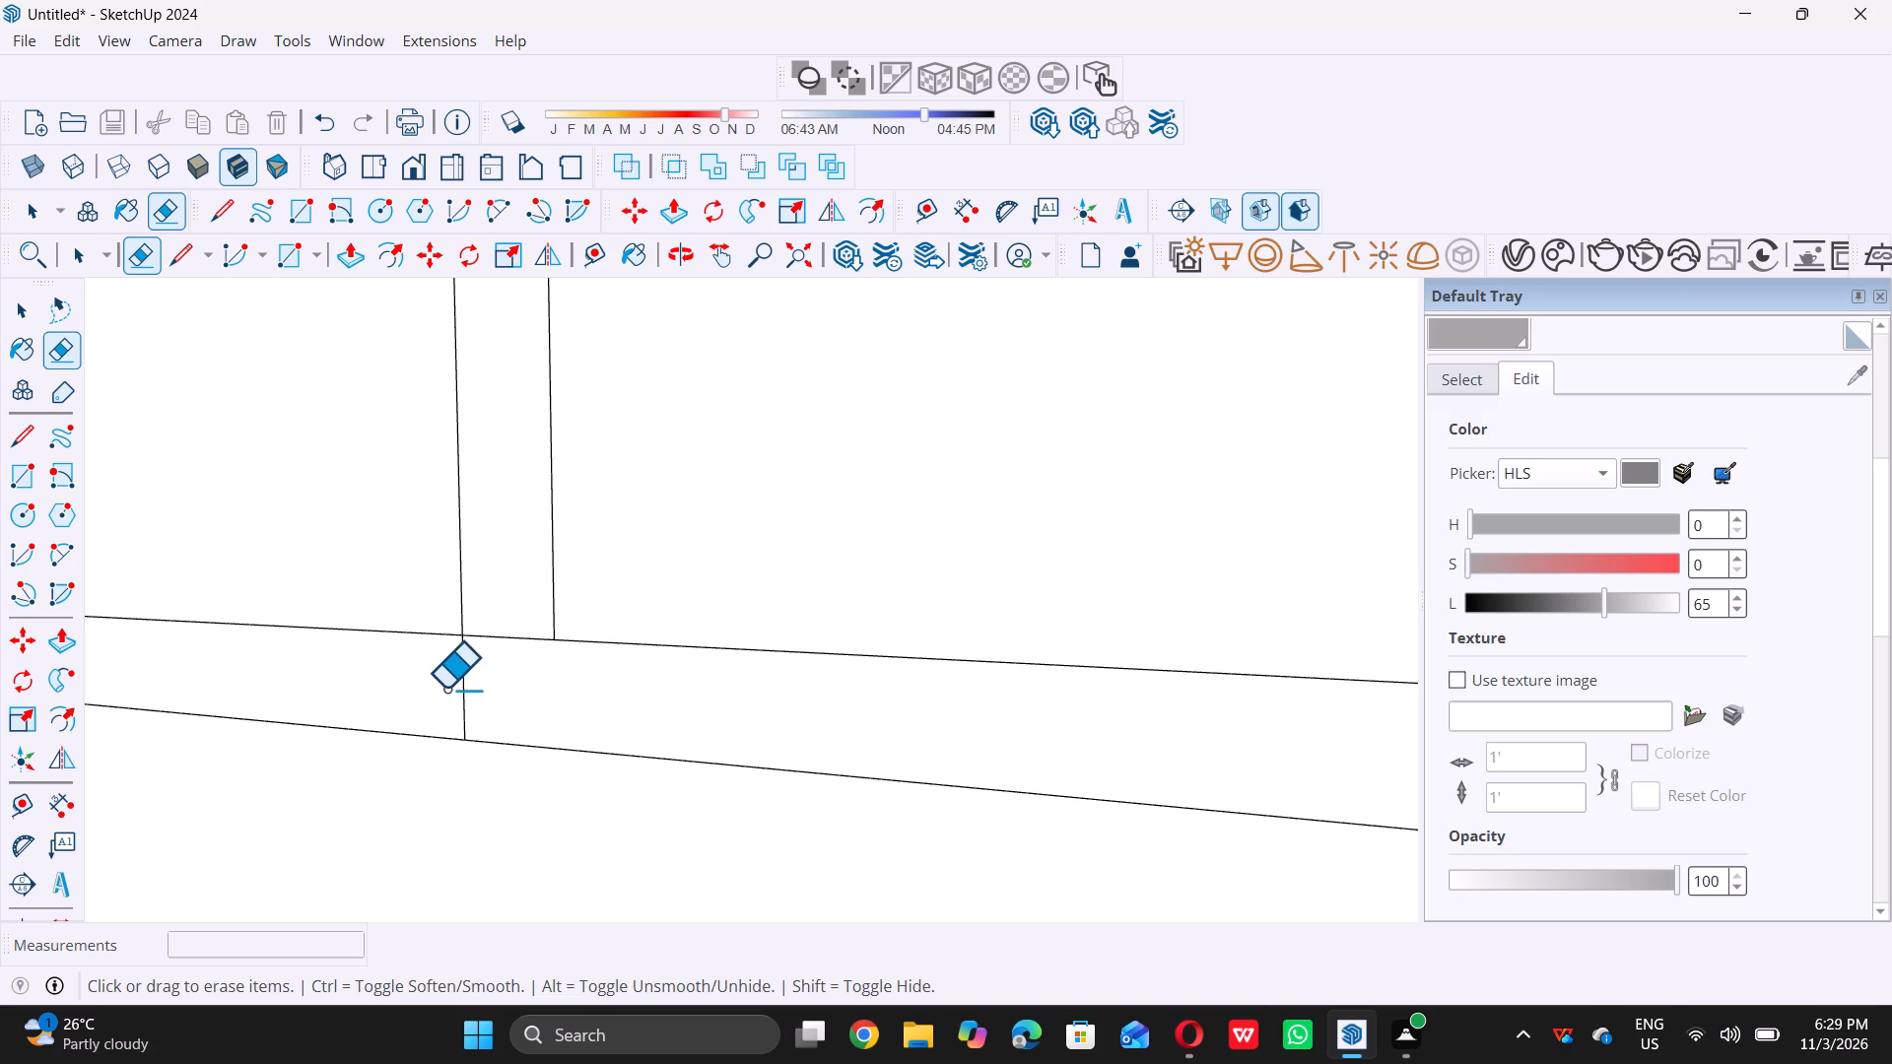
{"action": "left_click_drag", "start_coordinate": [445, 688], "coordinate": [523, 621]}
Erase the overlapping line segments where the second interior vertical bar meets the grid's bottom rail.
{"action": "scroll", "coordinate": [285, 677], "scroll_direction": "down", "scroll_amount": 7}
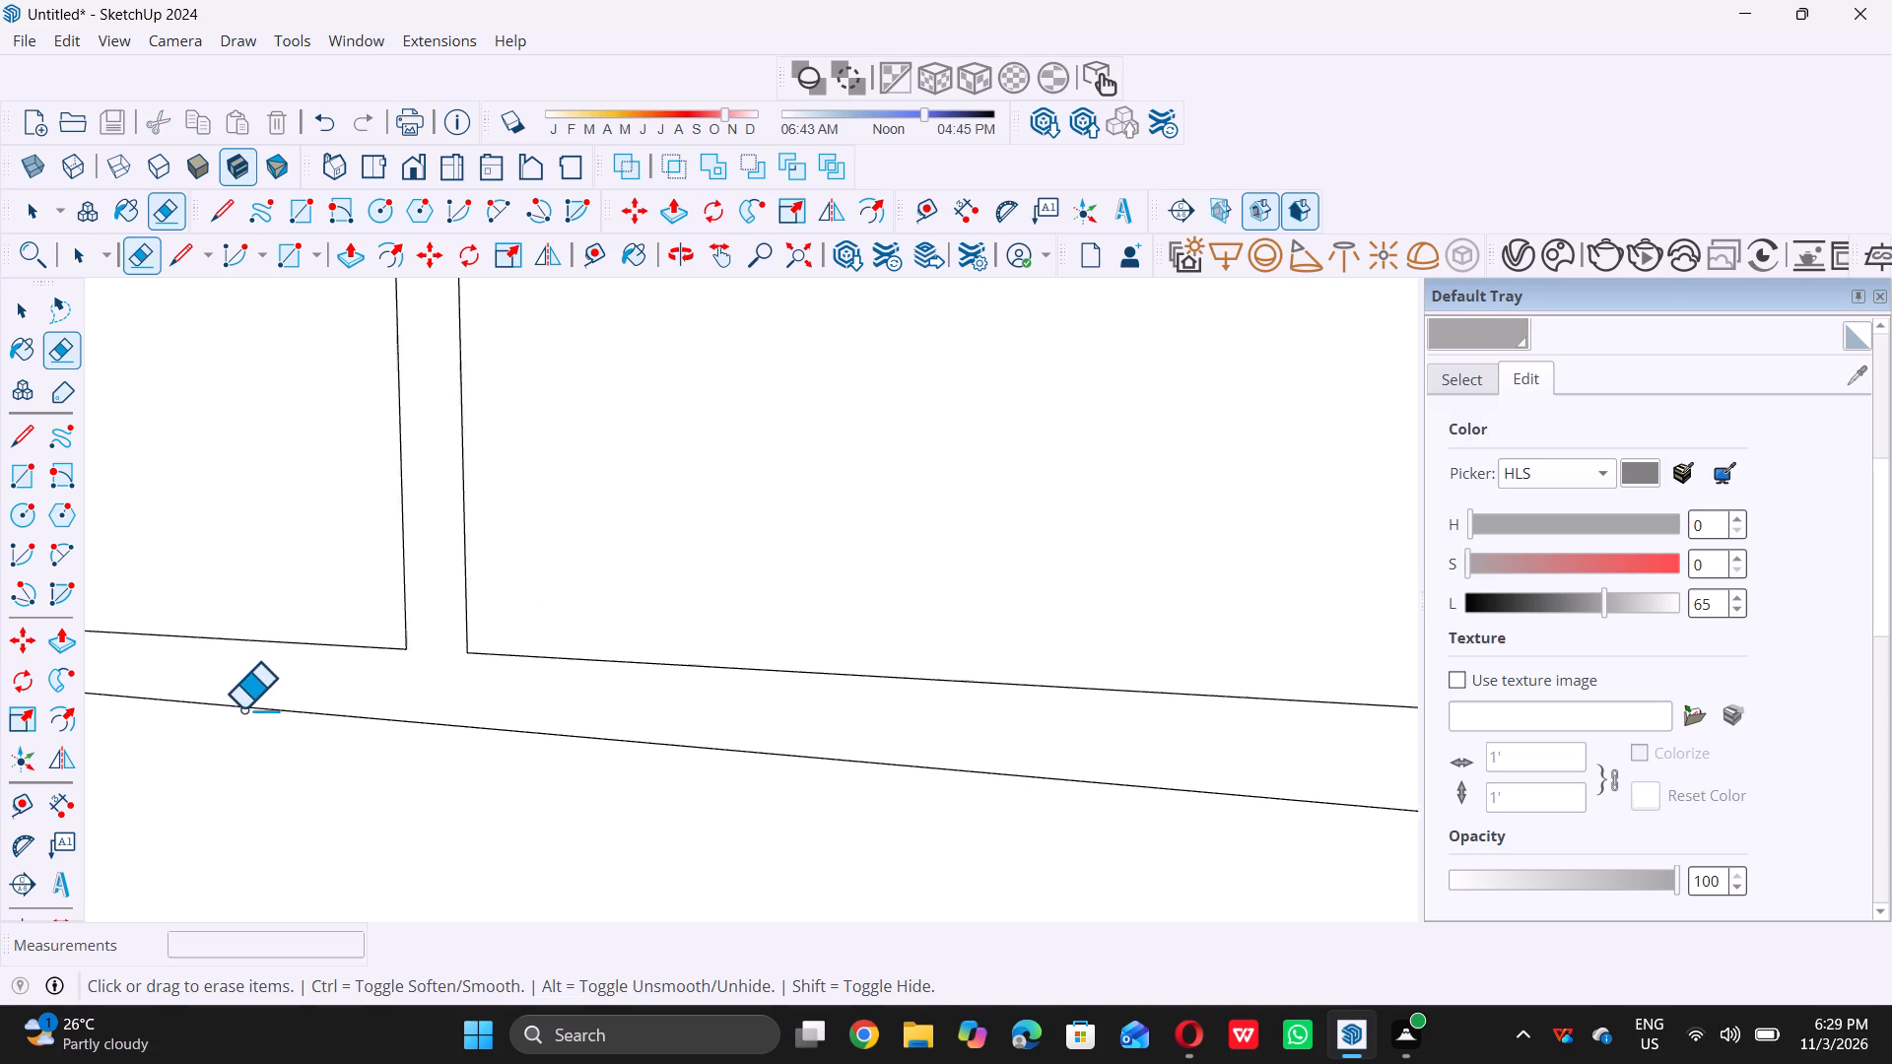
{"action": "scroll", "coordinate": [242, 708], "scroll_direction": "down", "scroll_amount": 20}
{"action": "scroll", "coordinate": [242, 708], "scroll_direction": "down", "scroll_amount": 4}
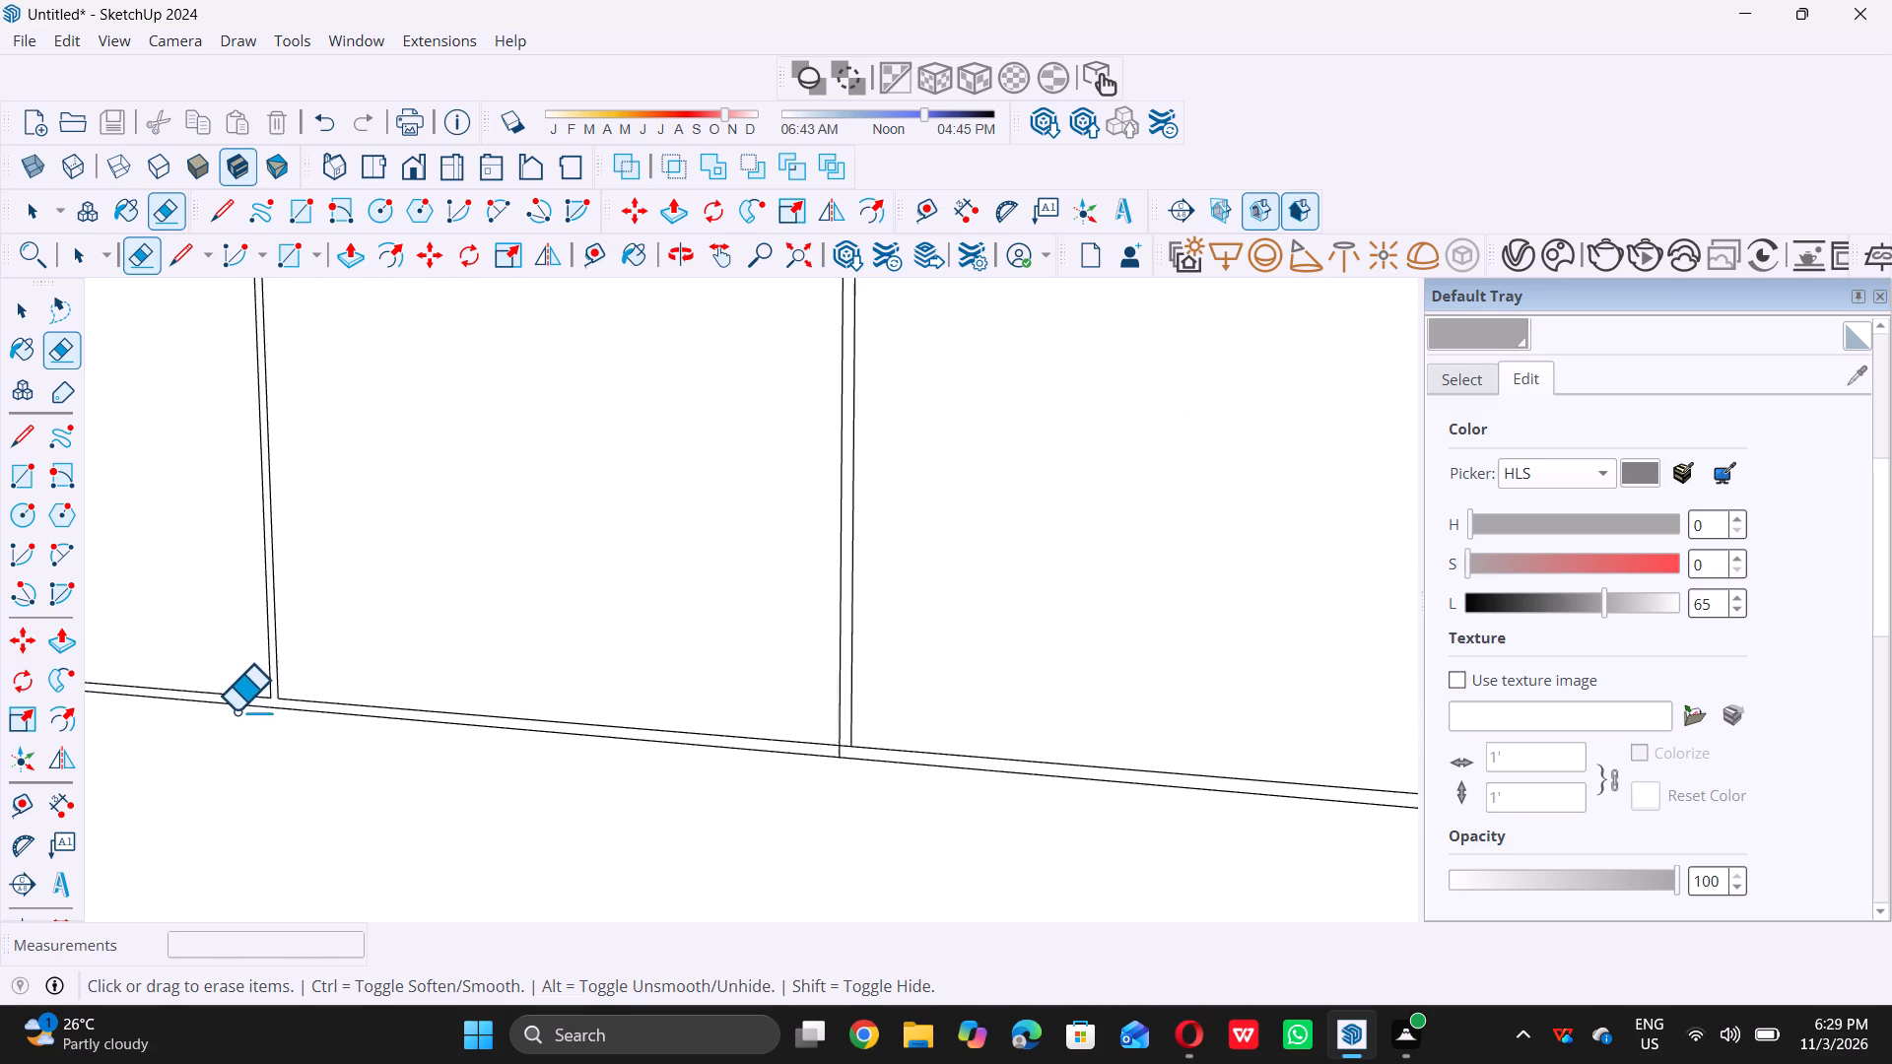
{"action": "scroll", "coordinate": [236, 710], "scroll_direction": "down", "scroll_amount": 2}
{"action": "scroll", "coordinate": [624, 726], "scroll_direction": "up", "scroll_amount": 12}
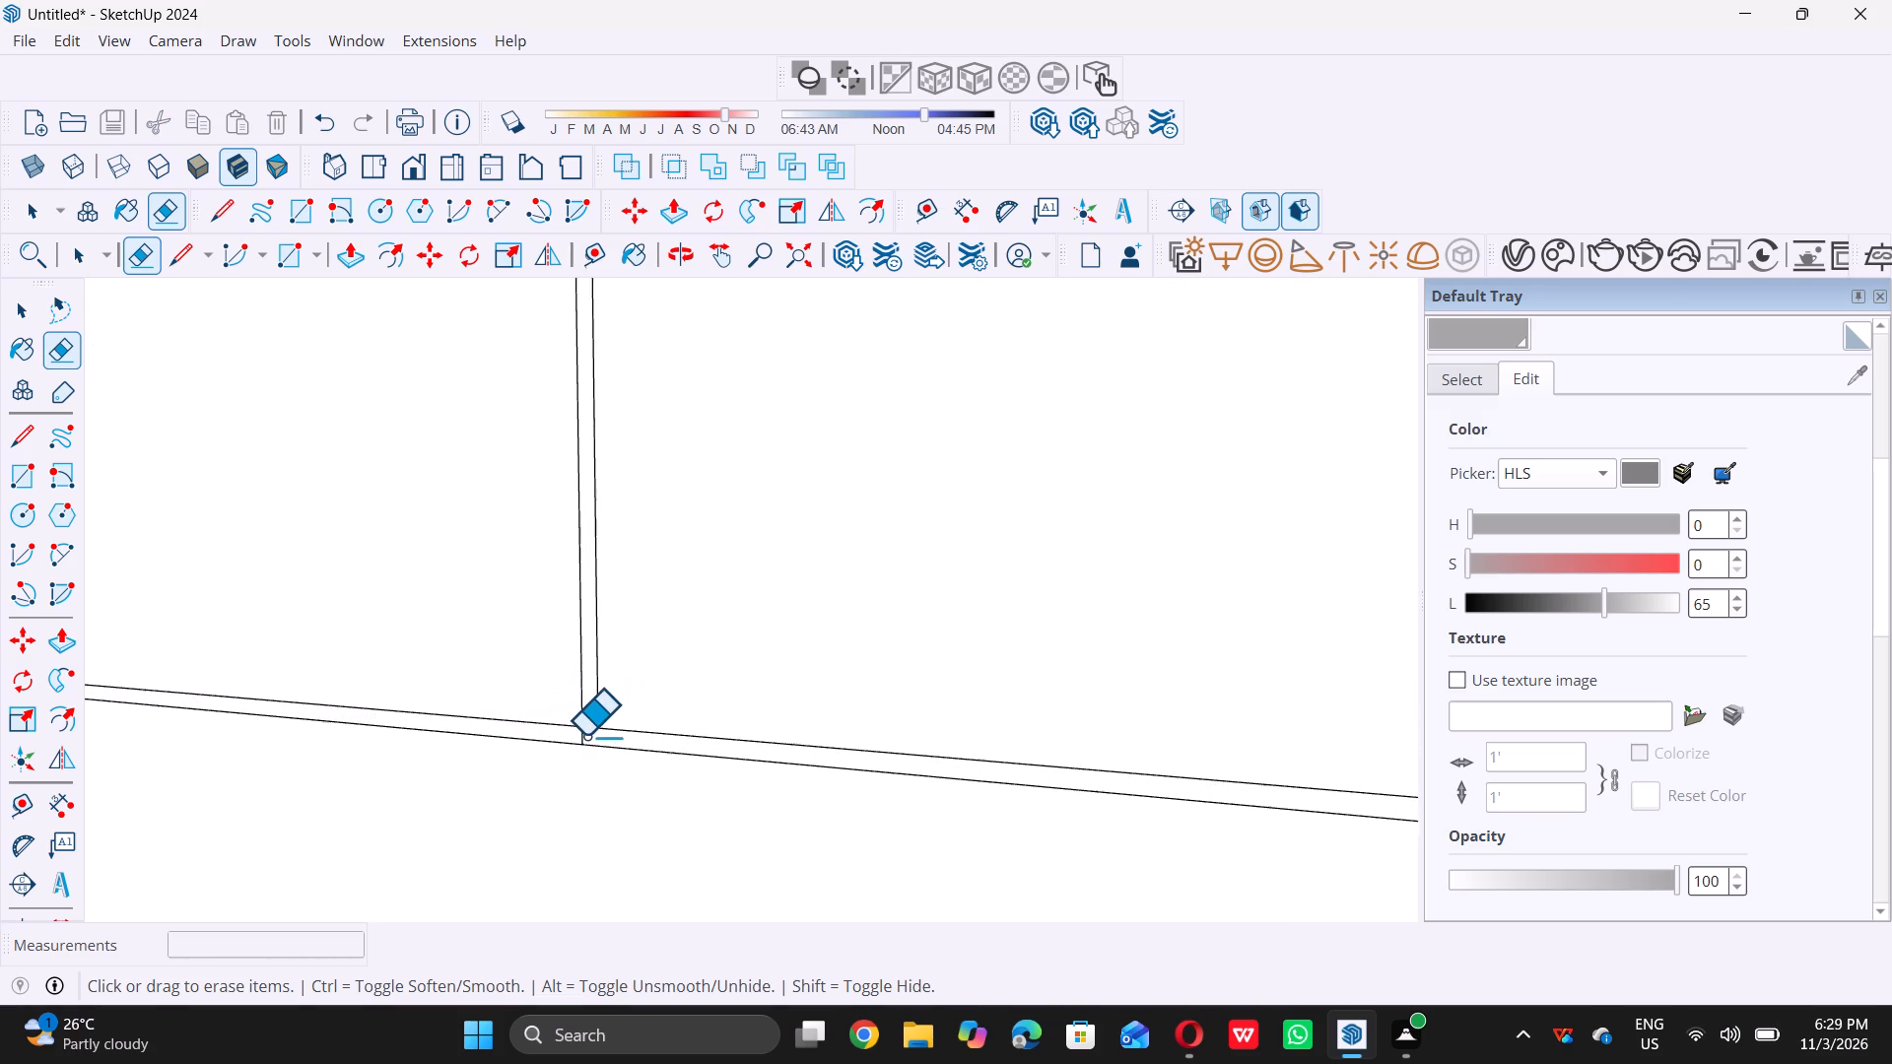
{"action": "scroll", "coordinate": [590, 735], "scroll_direction": "up", "scroll_amount": 16}
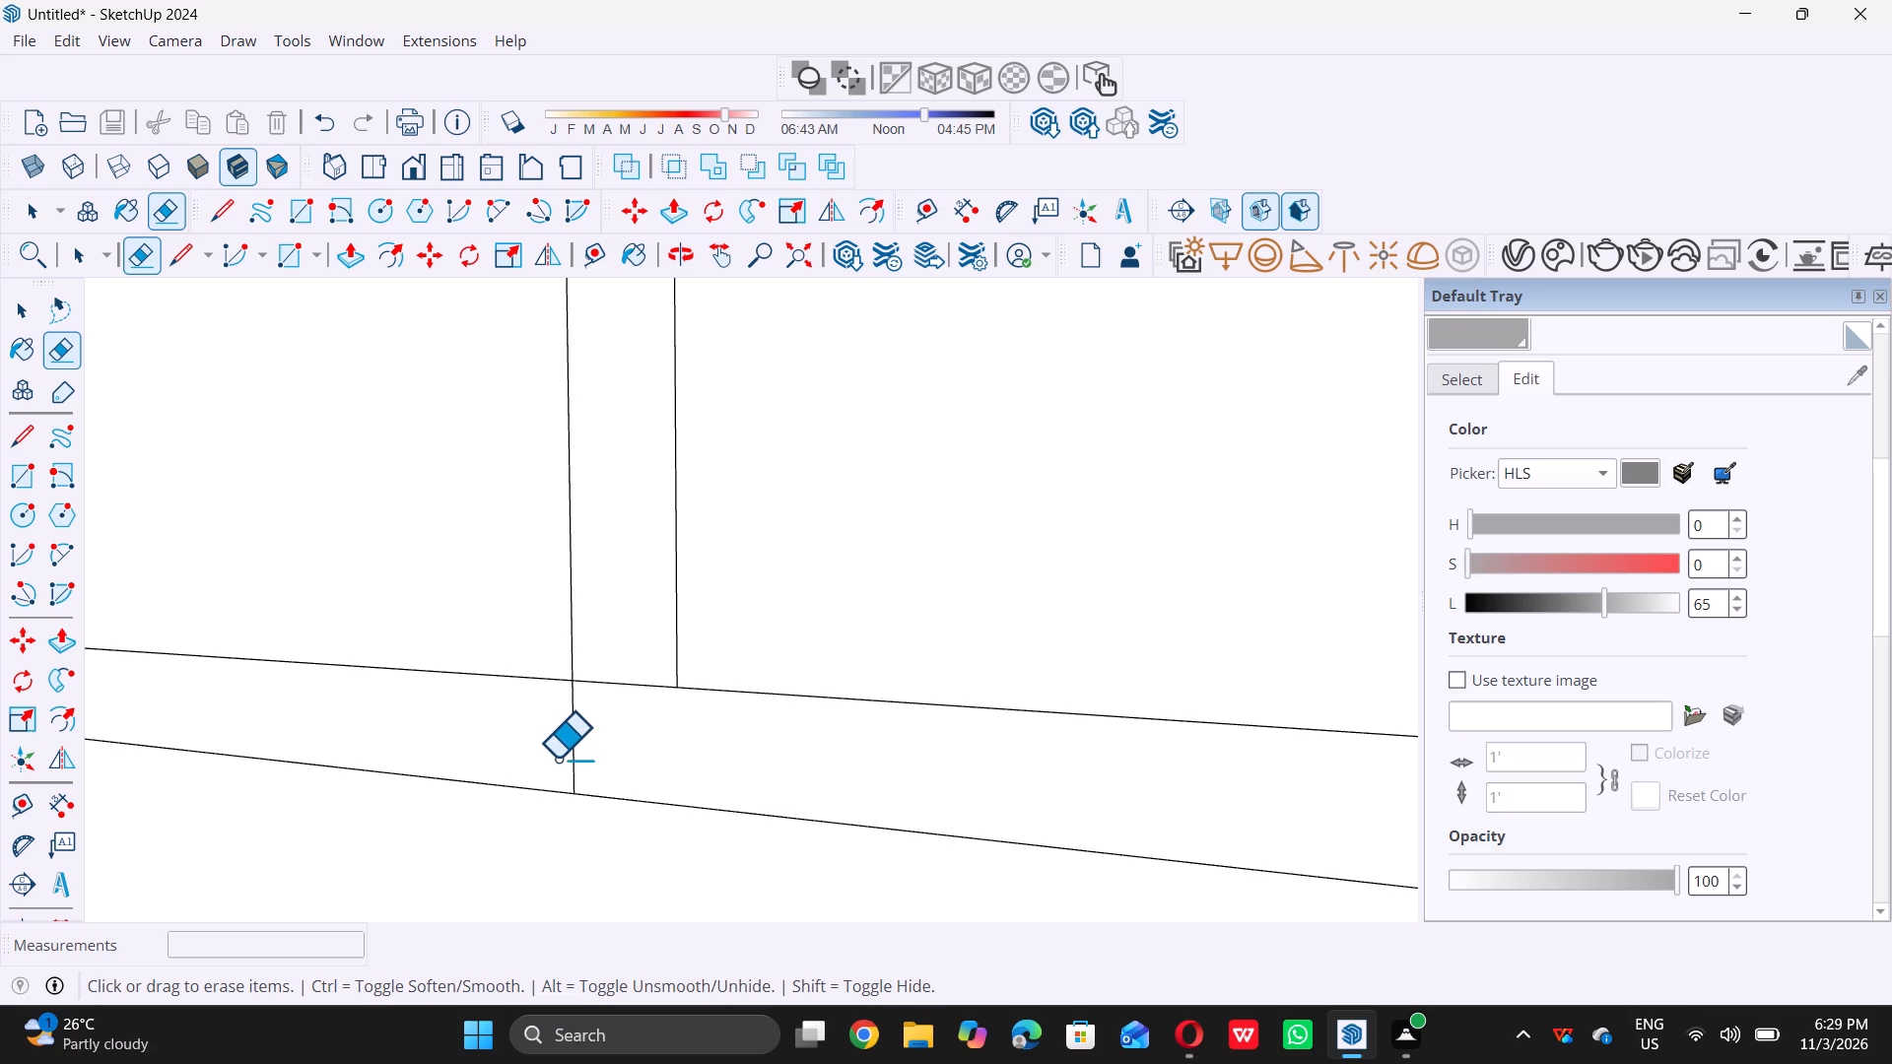
{"action": "left_click_drag", "start_coordinate": [557, 758], "coordinate": [641, 672]}
{"action": "left_click", "coordinate": [641, 672]}
Erase the overlapping line segments where the third interior vertical bar meets the grid's bottom rail.
{"action": "scroll", "coordinate": [76, 831], "scroll_direction": "down", "scroll_amount": 8}
{"action": "scroll", "coordinate": [548, 685], "scroll_direction": "down", "scroll_amount": 2}
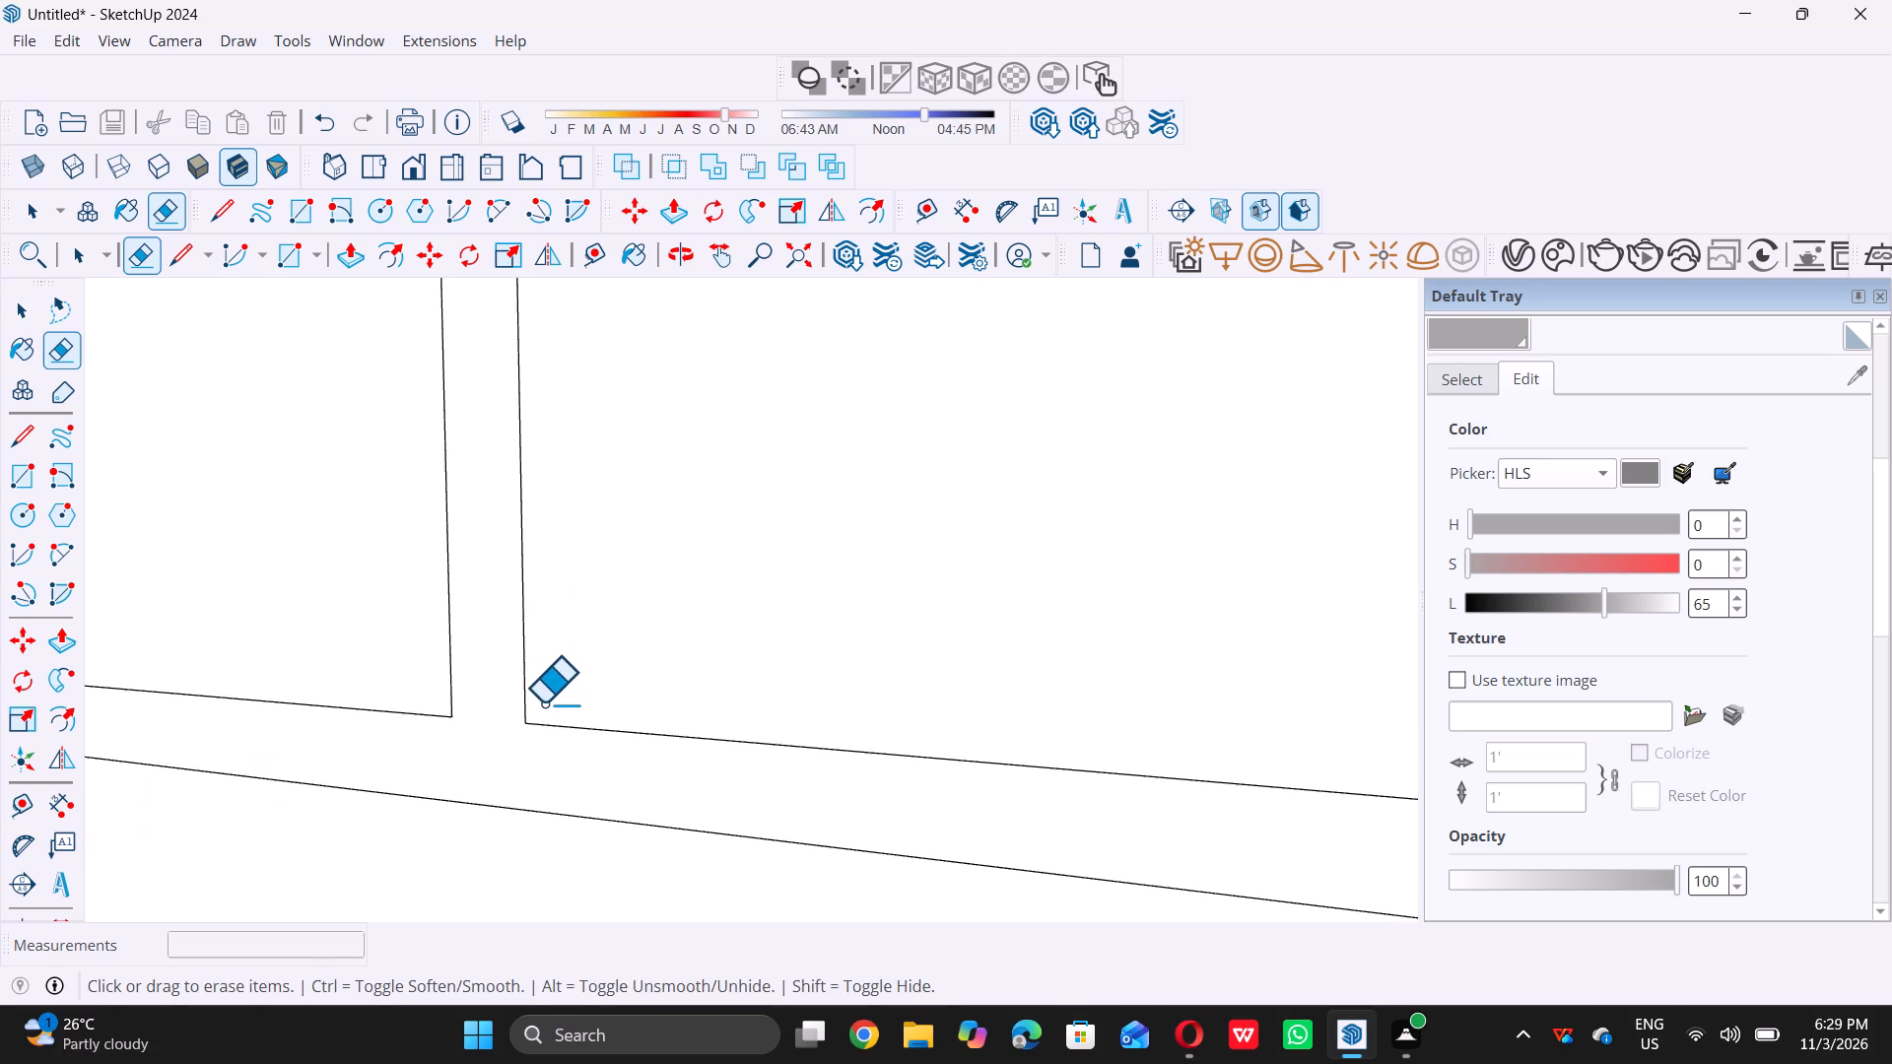
{"action": "scroll", "coordinate": [543, 702], "scroll_direction": "down", "scroll_amount": 2}
{"action": "scroll", "coordinate": [551, 723], "scroll_direction": "down", "scroll_amount": 20}
{"action": "scroll", "coordinate": [551, 723], "scroll_direction": "down", "scroll_amount": 2}
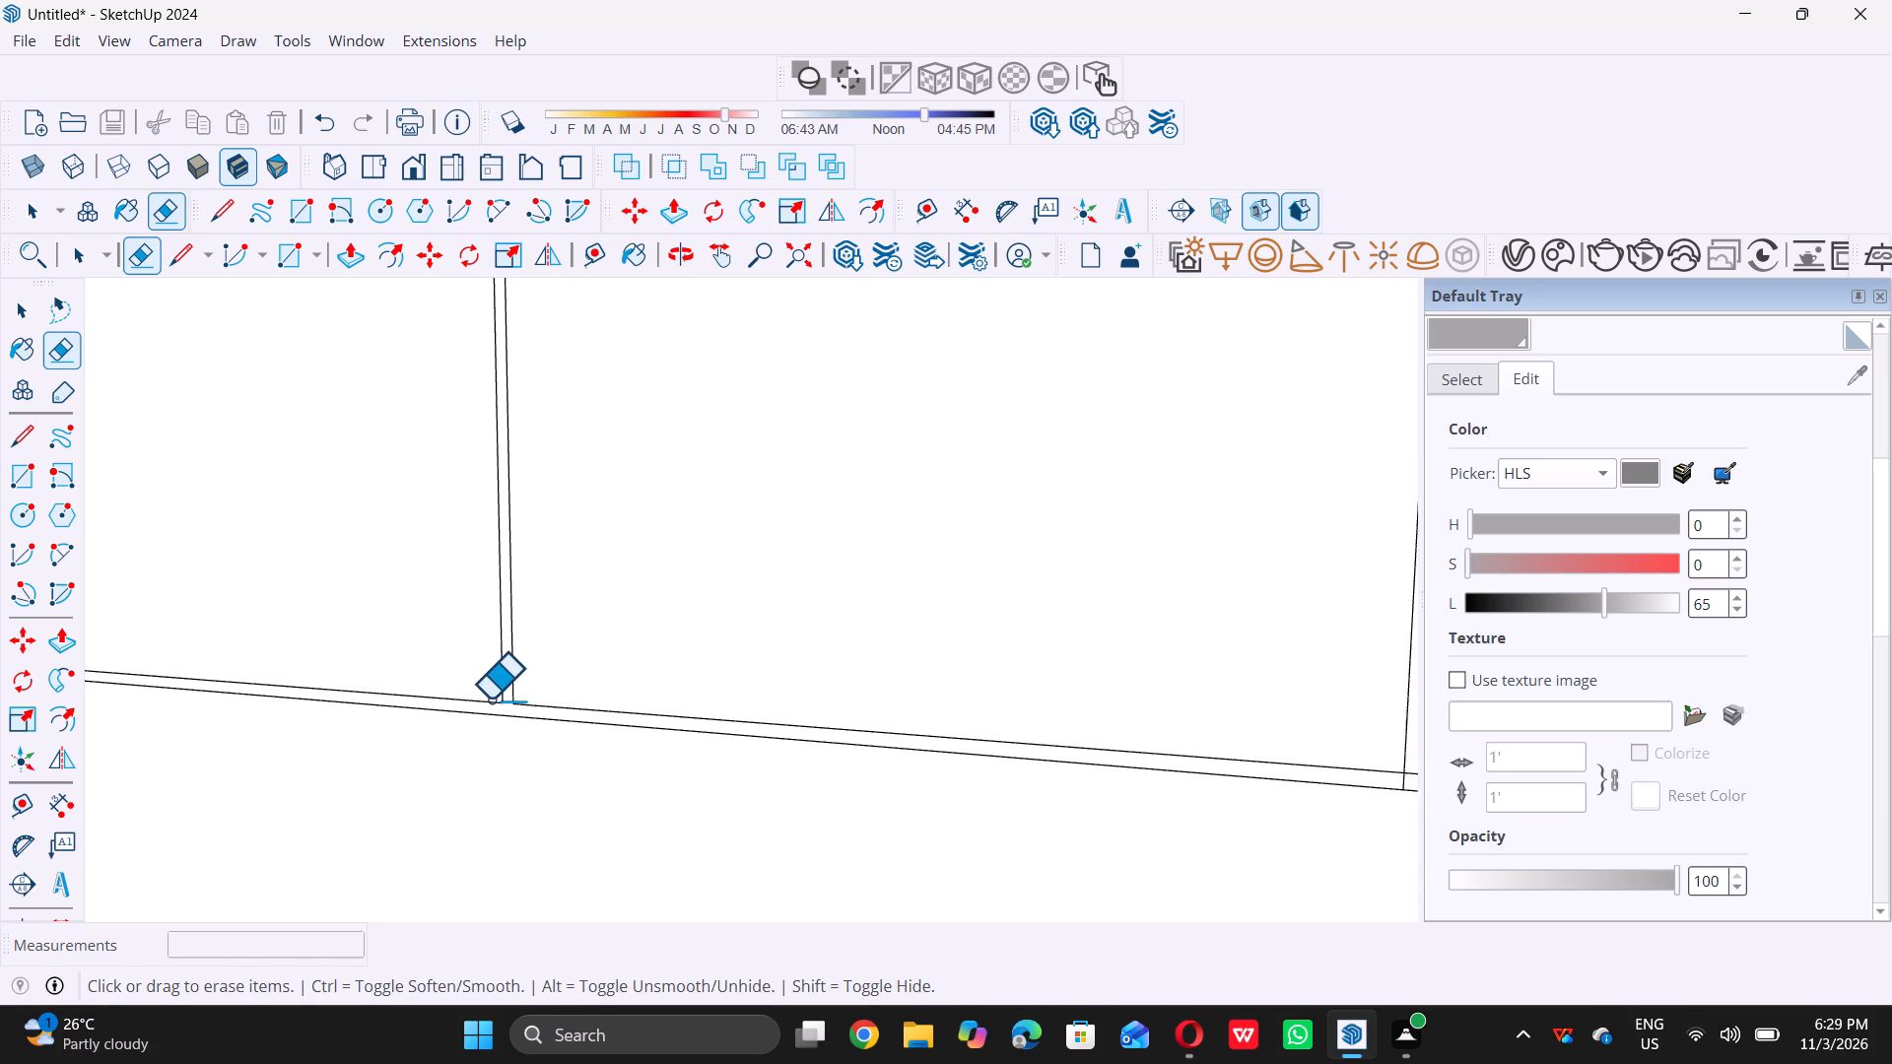
{"action": "scroll", "coordinate": [490, 698], "scroll_direction": "down", "scroll_amount": 5}
{"action": "scroll", "coordinate": [899, 739], "scroll_direction": "up", "scroll_amount": 5}
{"action": "scroll", "coordinate": [795, 736], "scroll_direction": "up", "scroll_amount": 5}
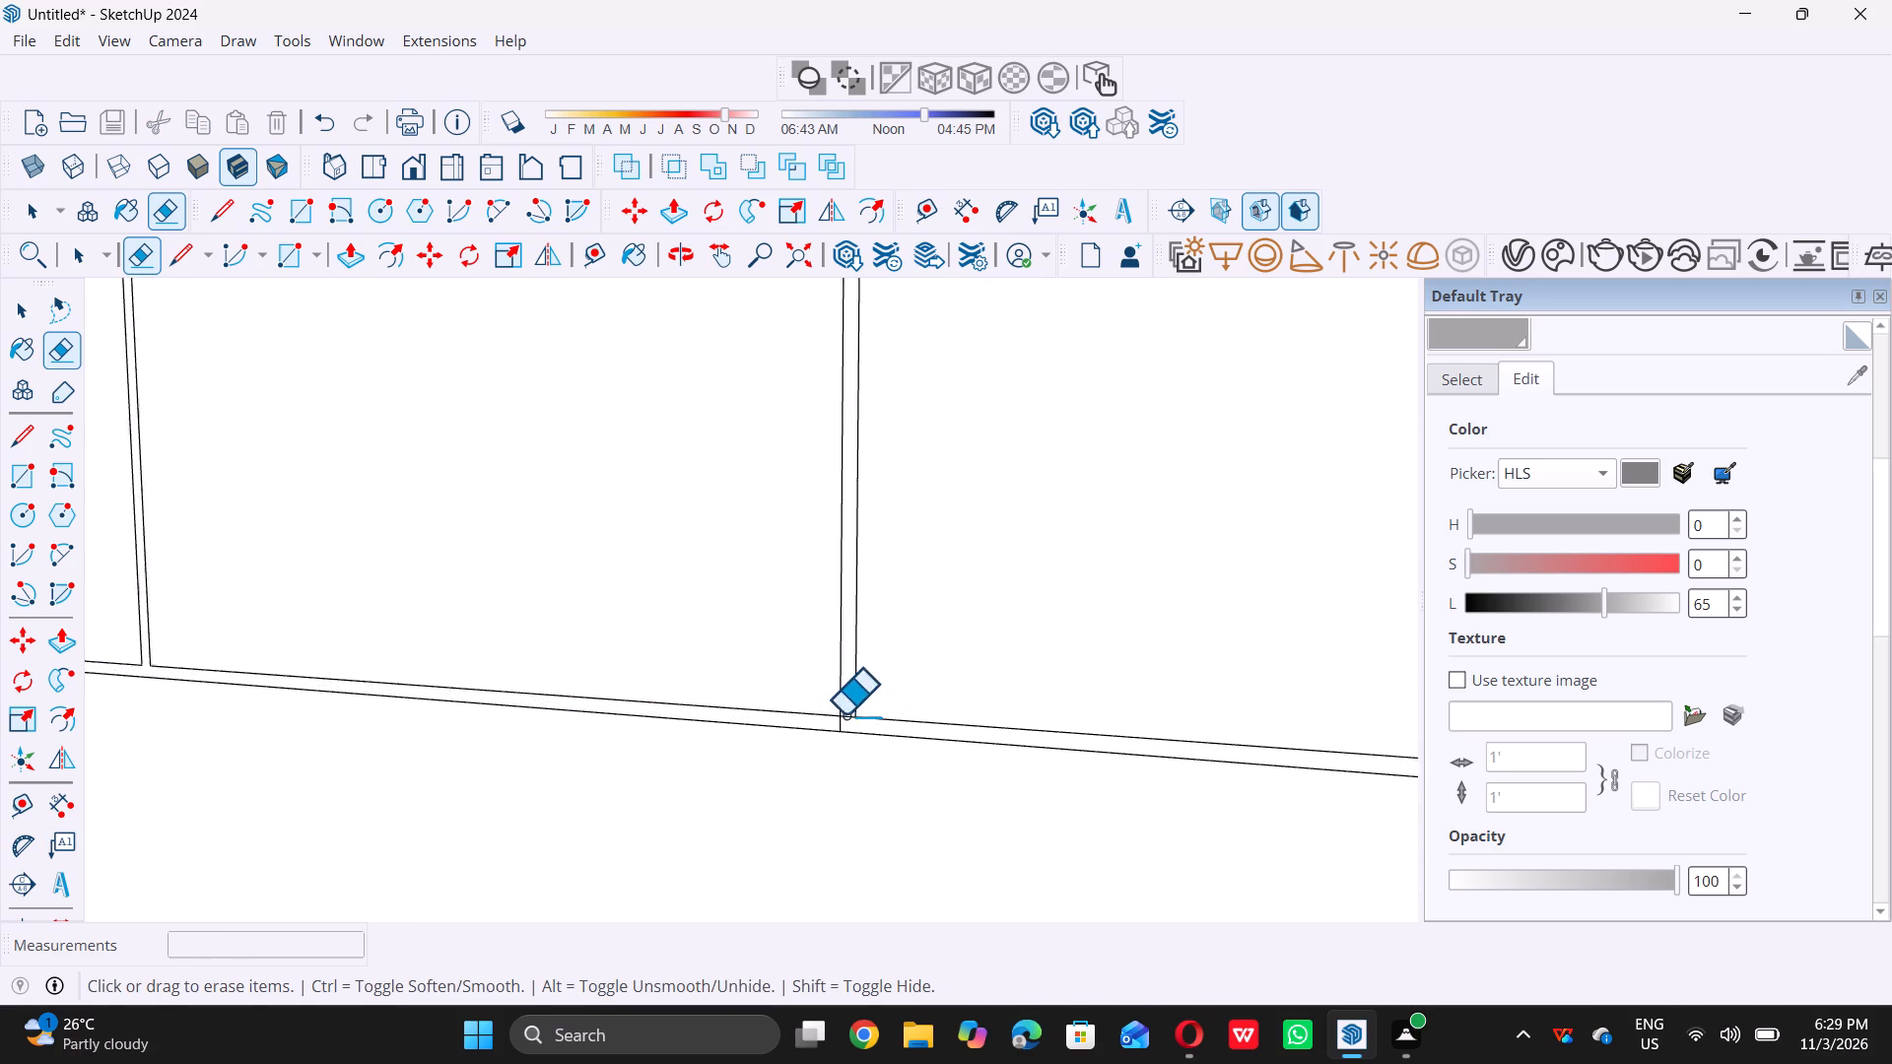
{"action": "scroll", "coordinate": [863, 707], "scroll_direction": "up", "scroll_amount": 14}
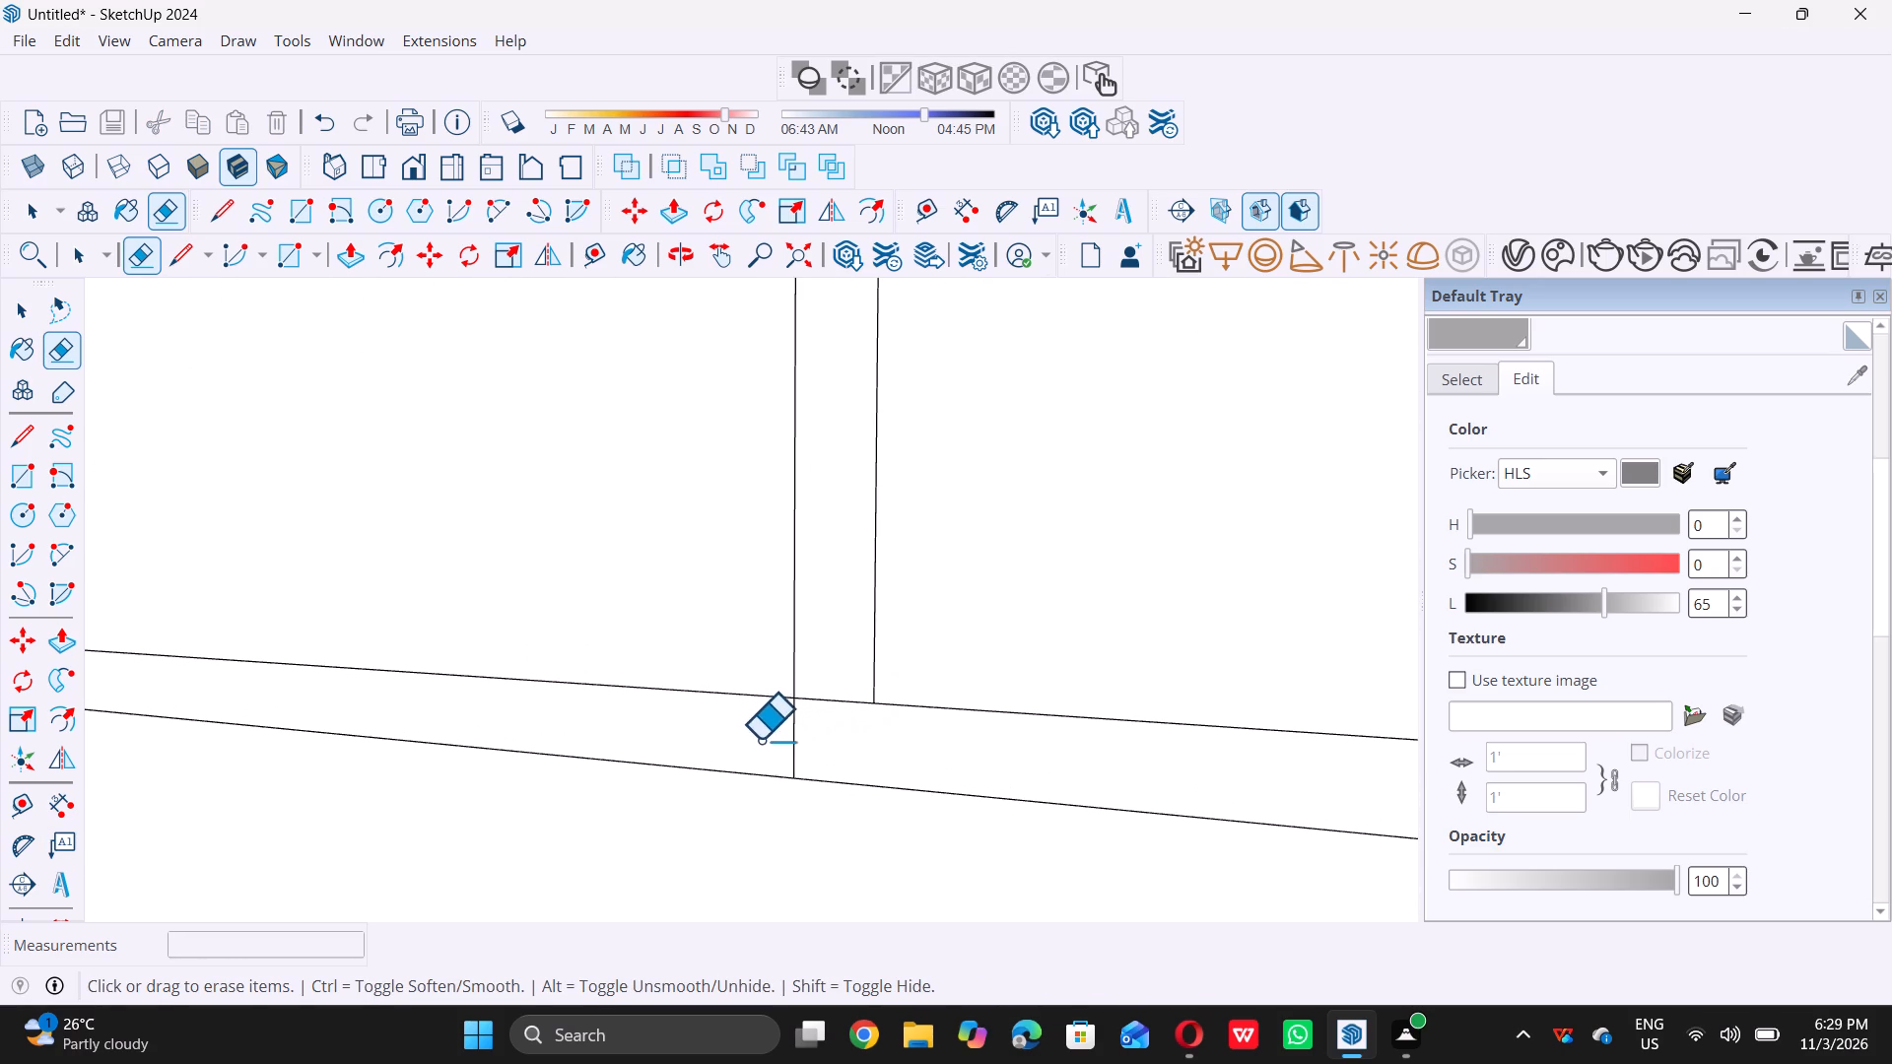
{"action": "left_click_drag", "start_coordinate": [760, 739], "coordinate": [855, 685]}
Erase the overlapping line segments where the fourth interior vertical bar meets the grid's bottom rail.
{"action": "scroll", "coordinate": [537, 768], "scroll_direction": "down", "scroll_amount": 10}
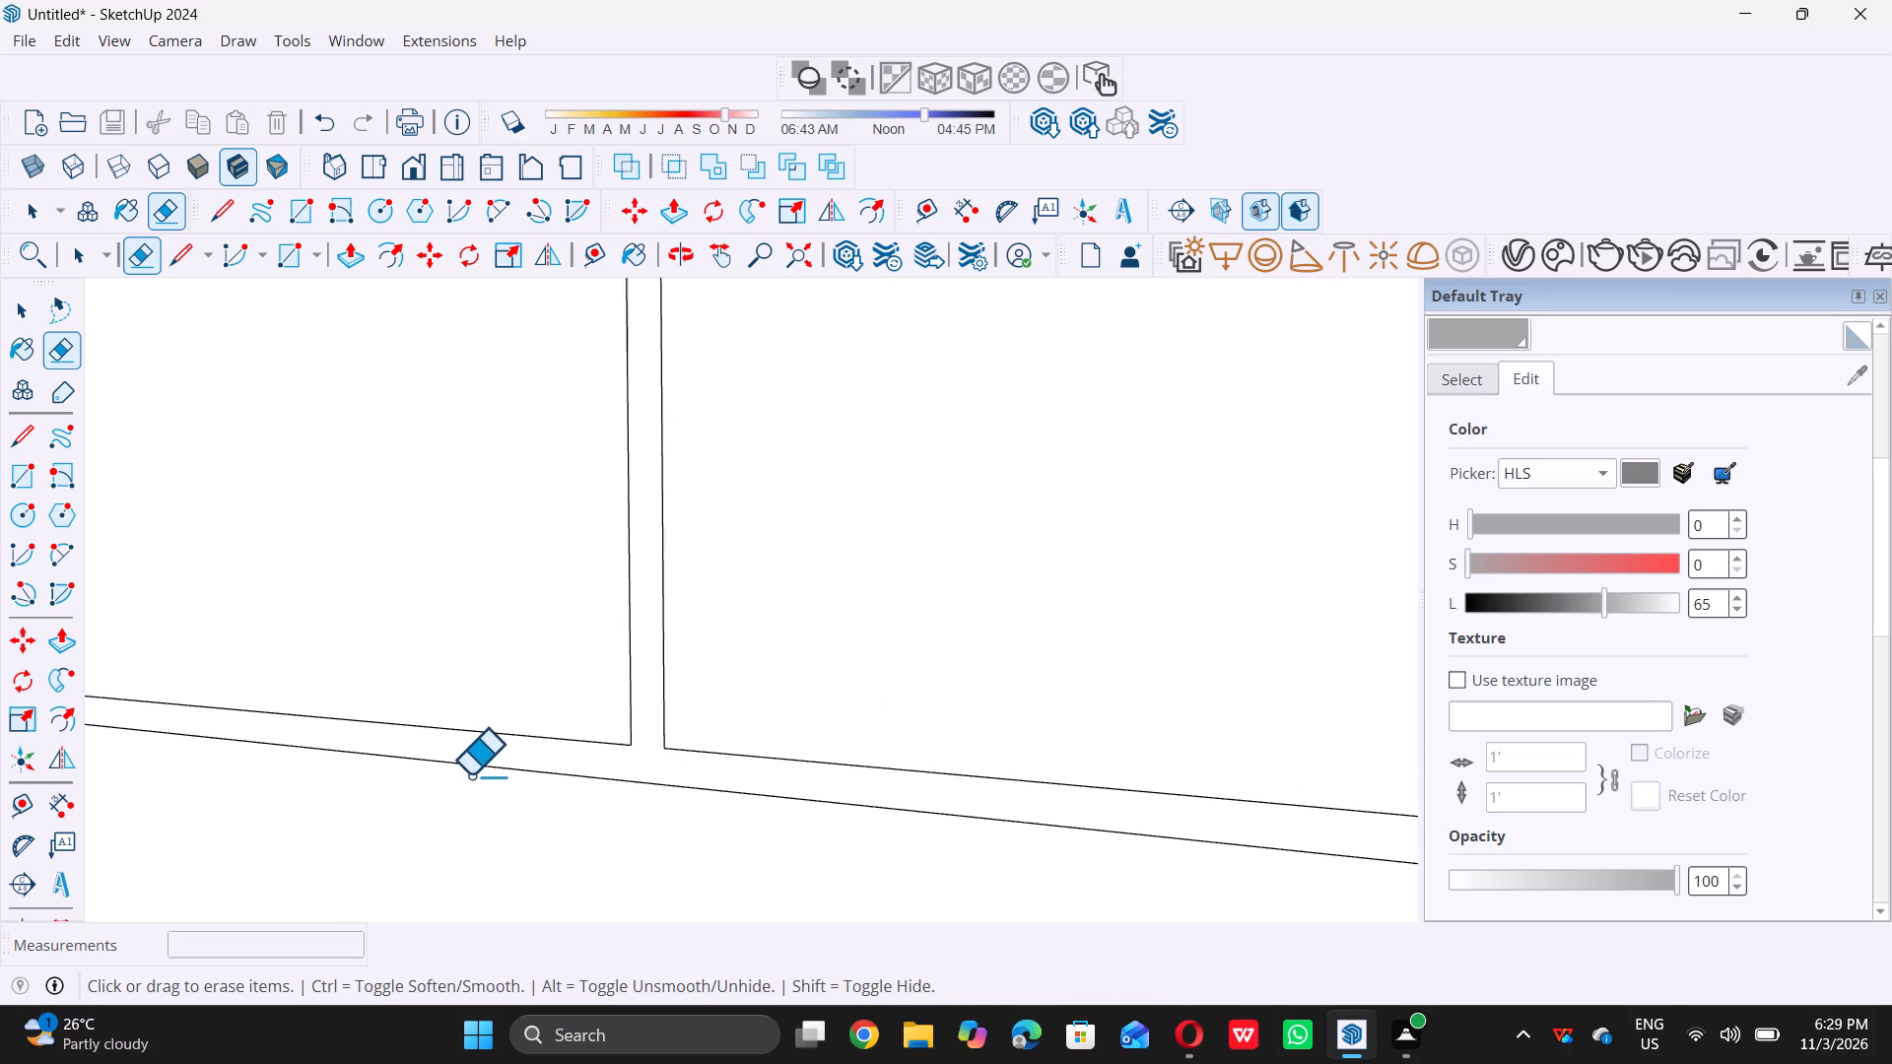
{"action": "scroll", "coordinate": [470, 774], "scroll_direction": "down", "scroll_amount": 20}
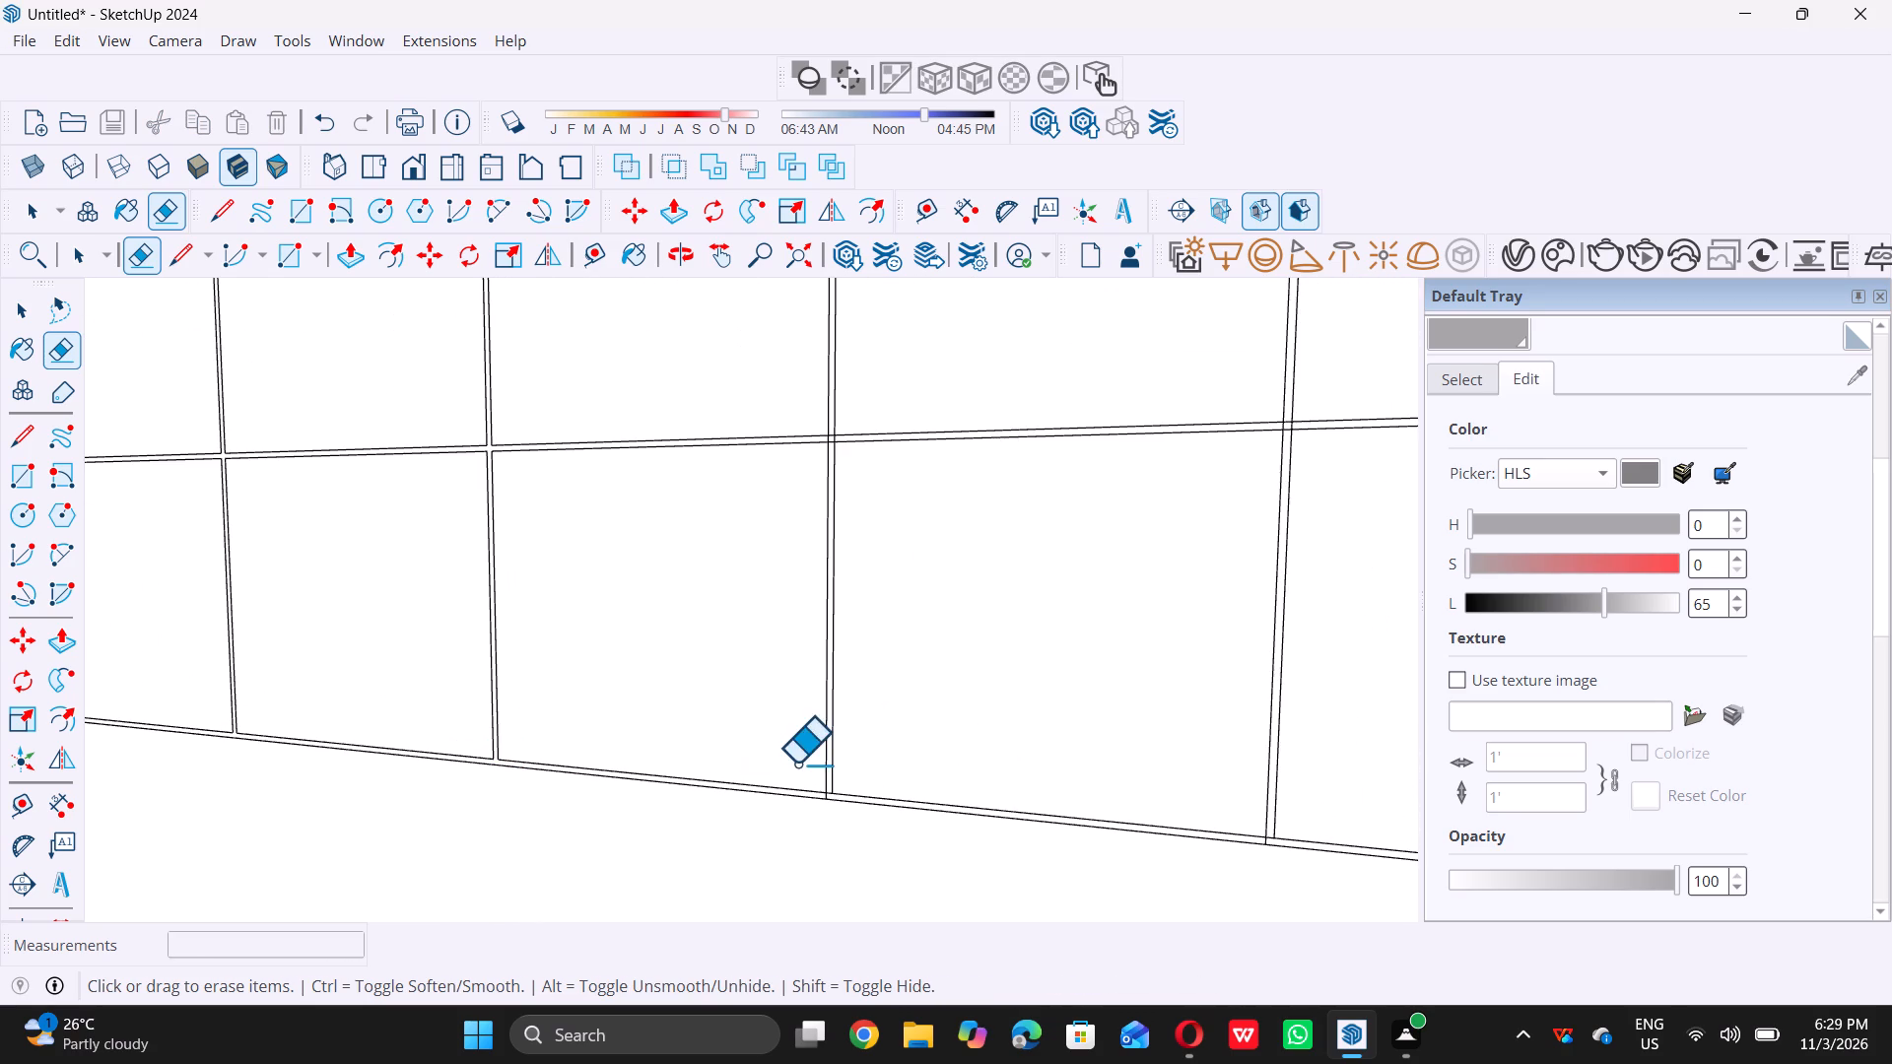
{"action": "scroll", "coordinate": [853, 801], "scroll_direction": "up", "scroll_amount": 1}
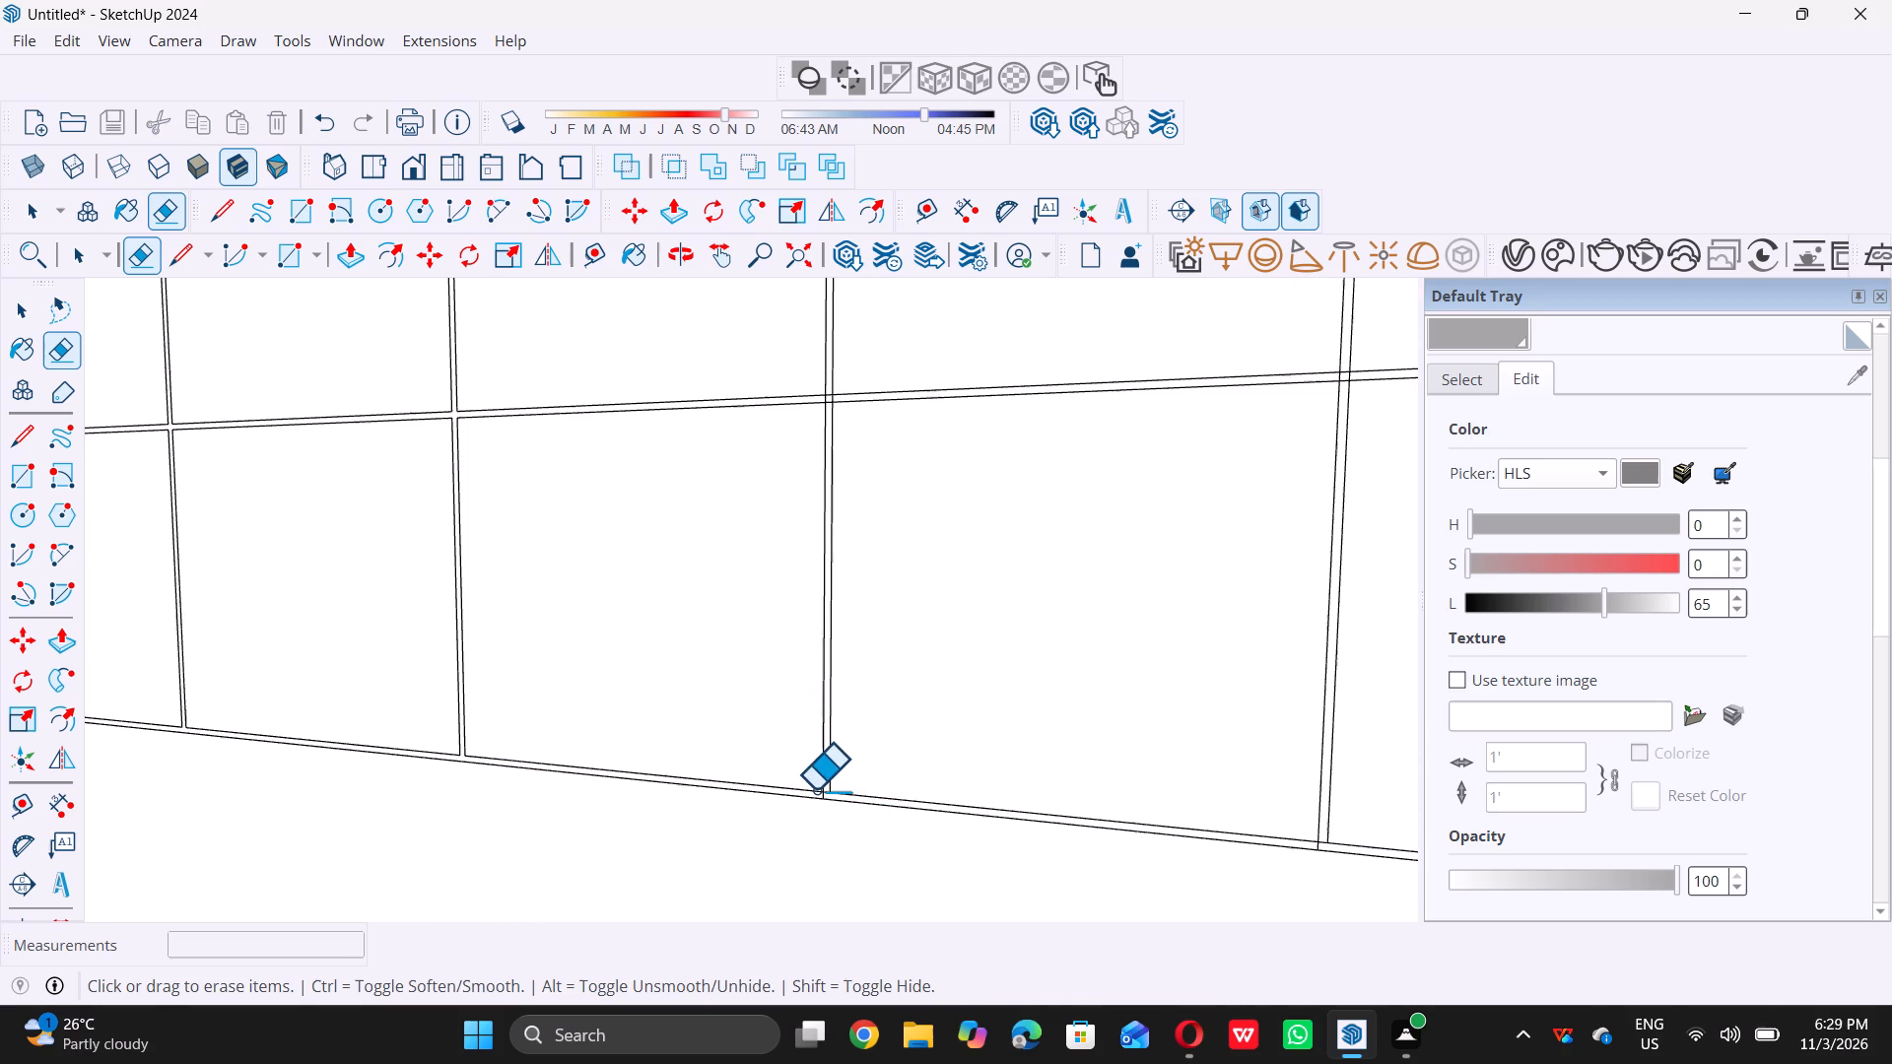
{"action": "scroll", "coordinate": [812, 791], "scroll_direction": "up", "scroll_amount": 6}
{"action": "scroll", "coordinate": [842, 803], "scroll_direction": "up", "scroll_amount": 17}
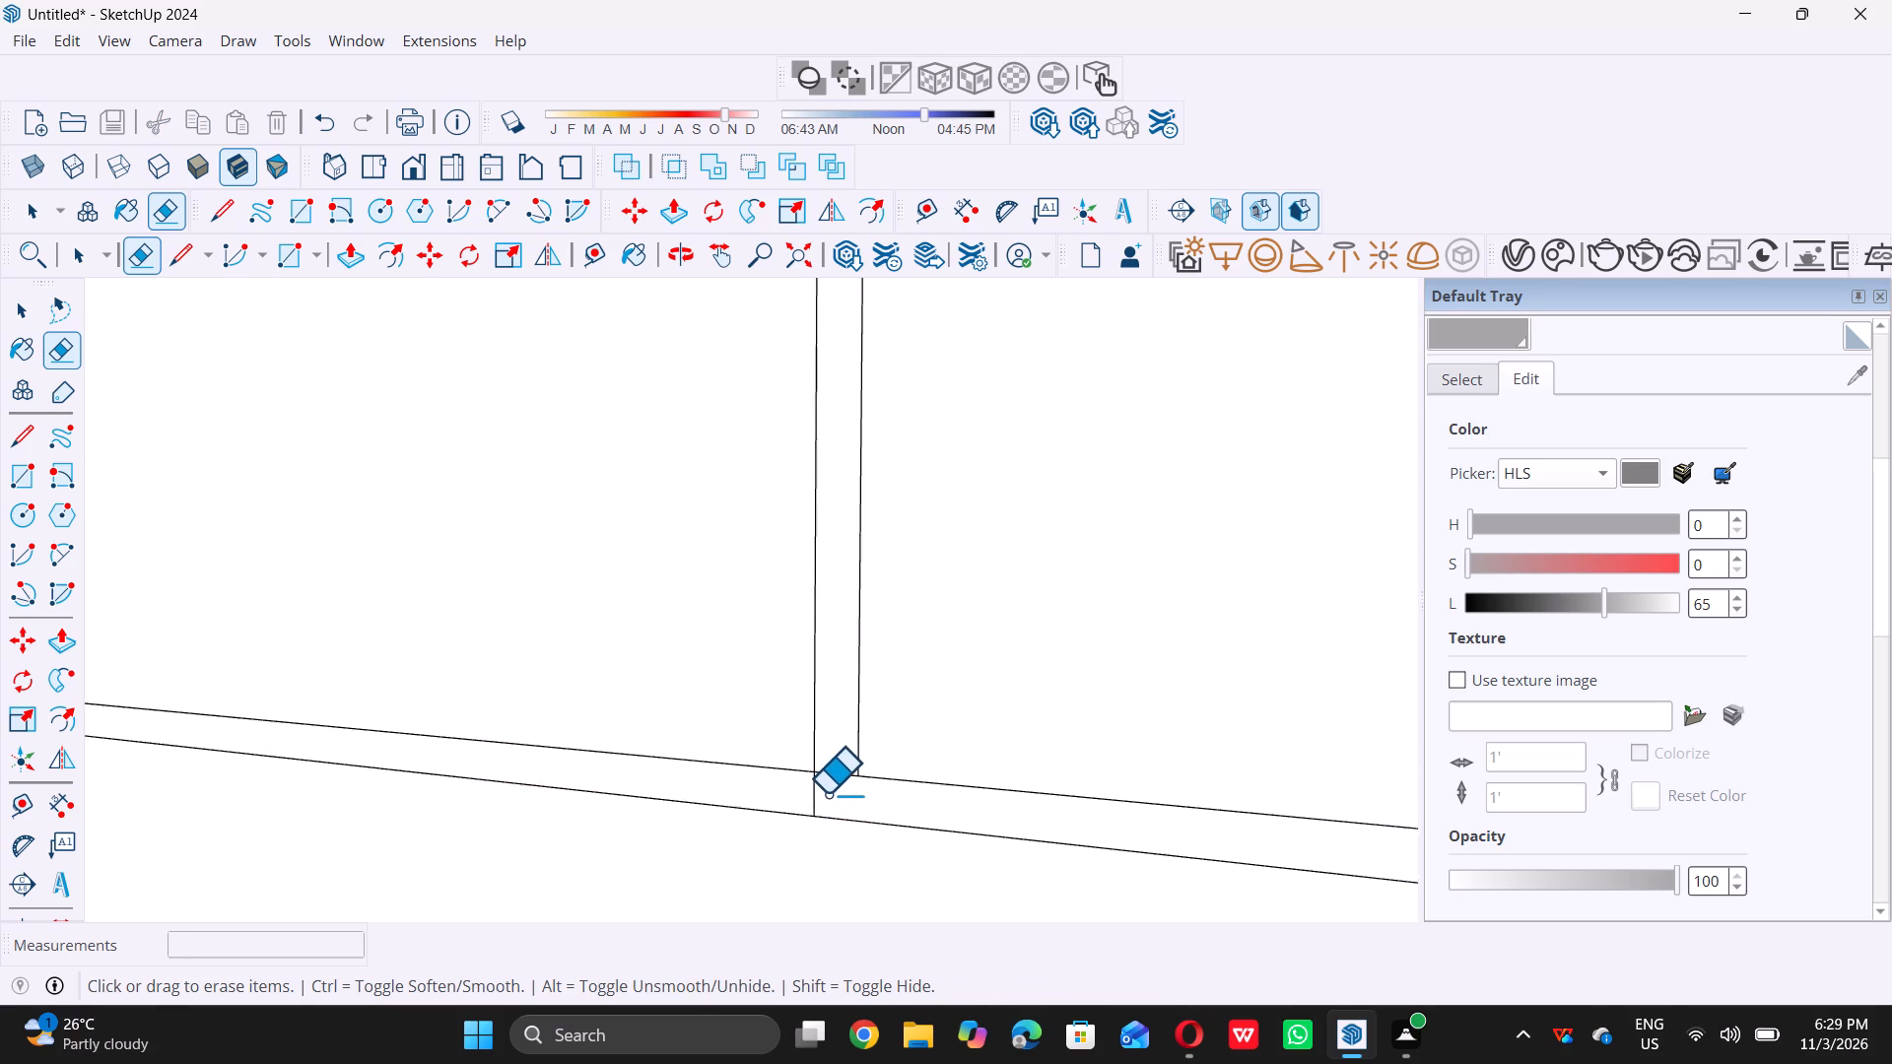
{"action": "scroll", "coordinate": [827, 793], "scroll_direction": "up", "scroll_amount": 6}
{"action": "left_click_drag", "start_coordinate": [772, 791], "coordinate": [859, 732]}
Erase the four inner line segments where the fourth interior vertical bar crosses the grid's middle rail.
{"action": "scroll", "coordinate": [830, 784], "scroll_direction": "down", "scroll_amount": 20}
{"action": "scroll", "coordinate": [830, 784], "scroll_direction": "down", "scroll_amount": 4}
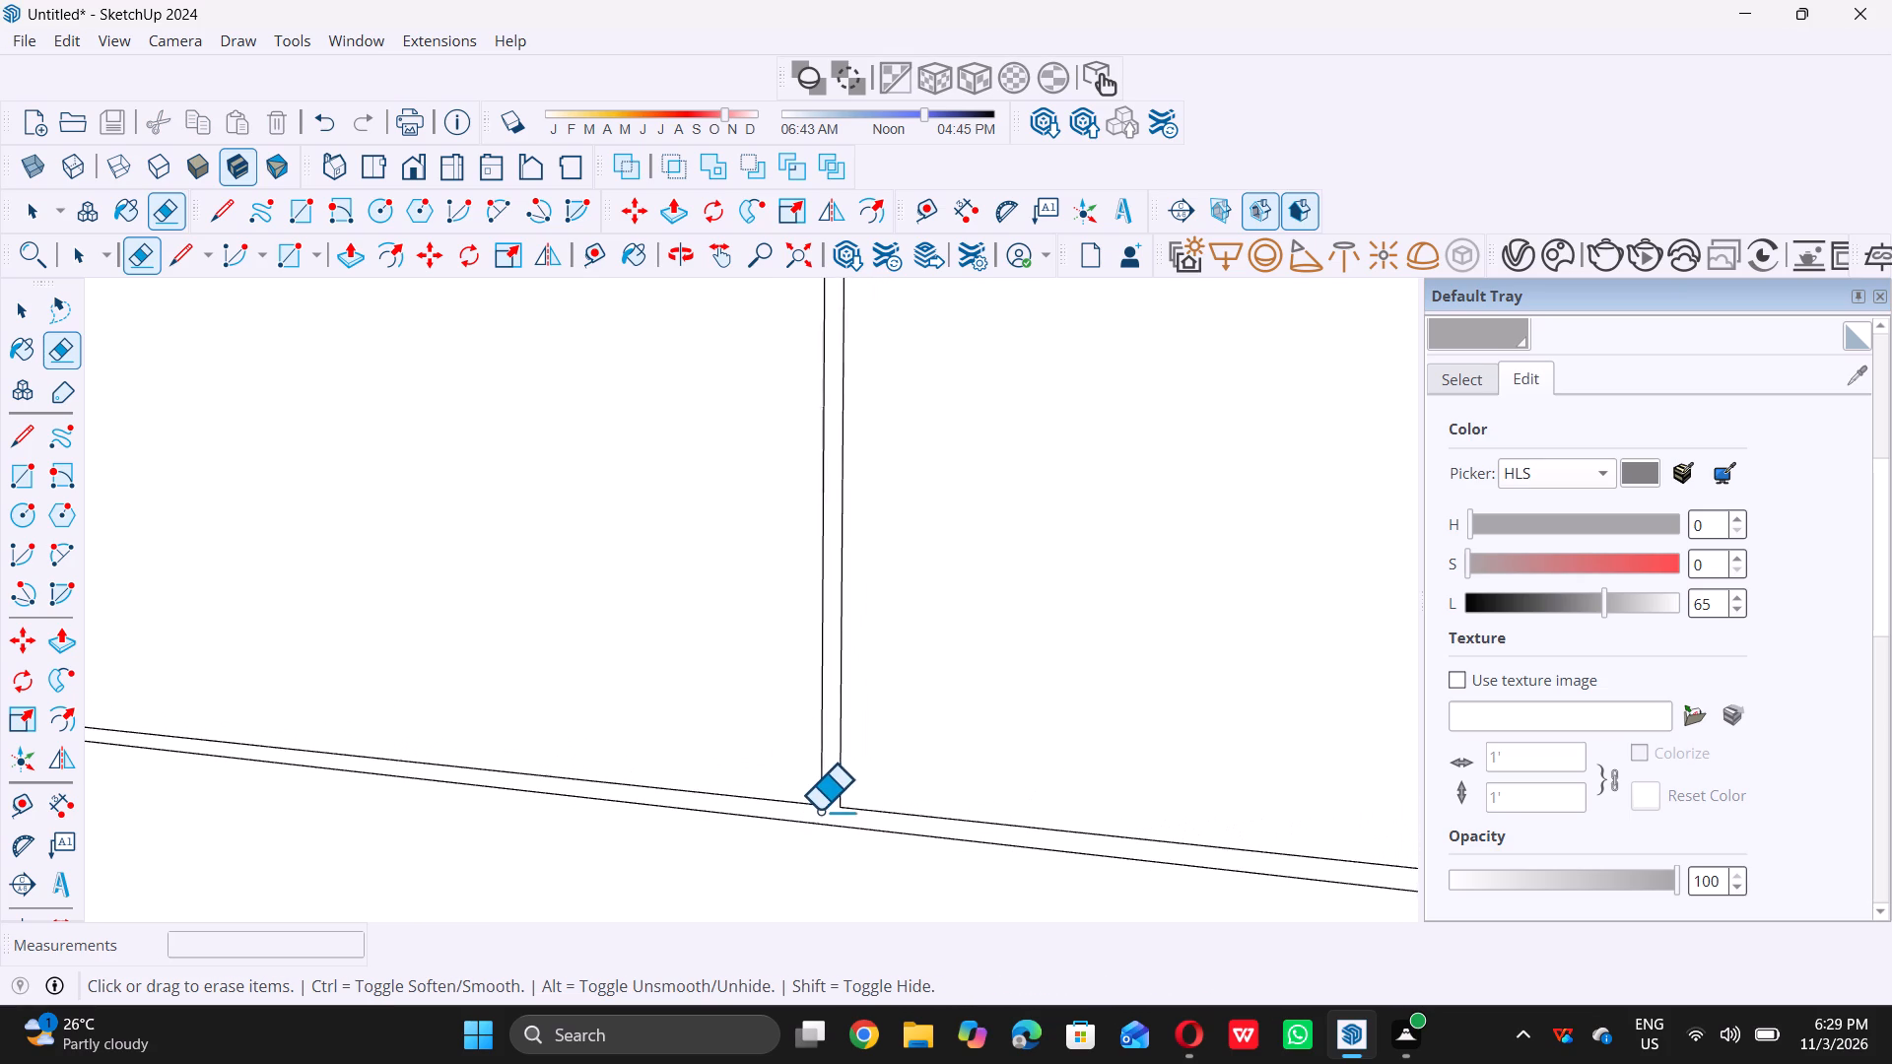
{"action": "scroll", "coordinate": [819, 810], "scroll_direction": "down", "scroll_amount": 13}
{"action": "scroll", "coordinate": [828, 469], "scroll_direction": "up", "scroll_amount": 3}
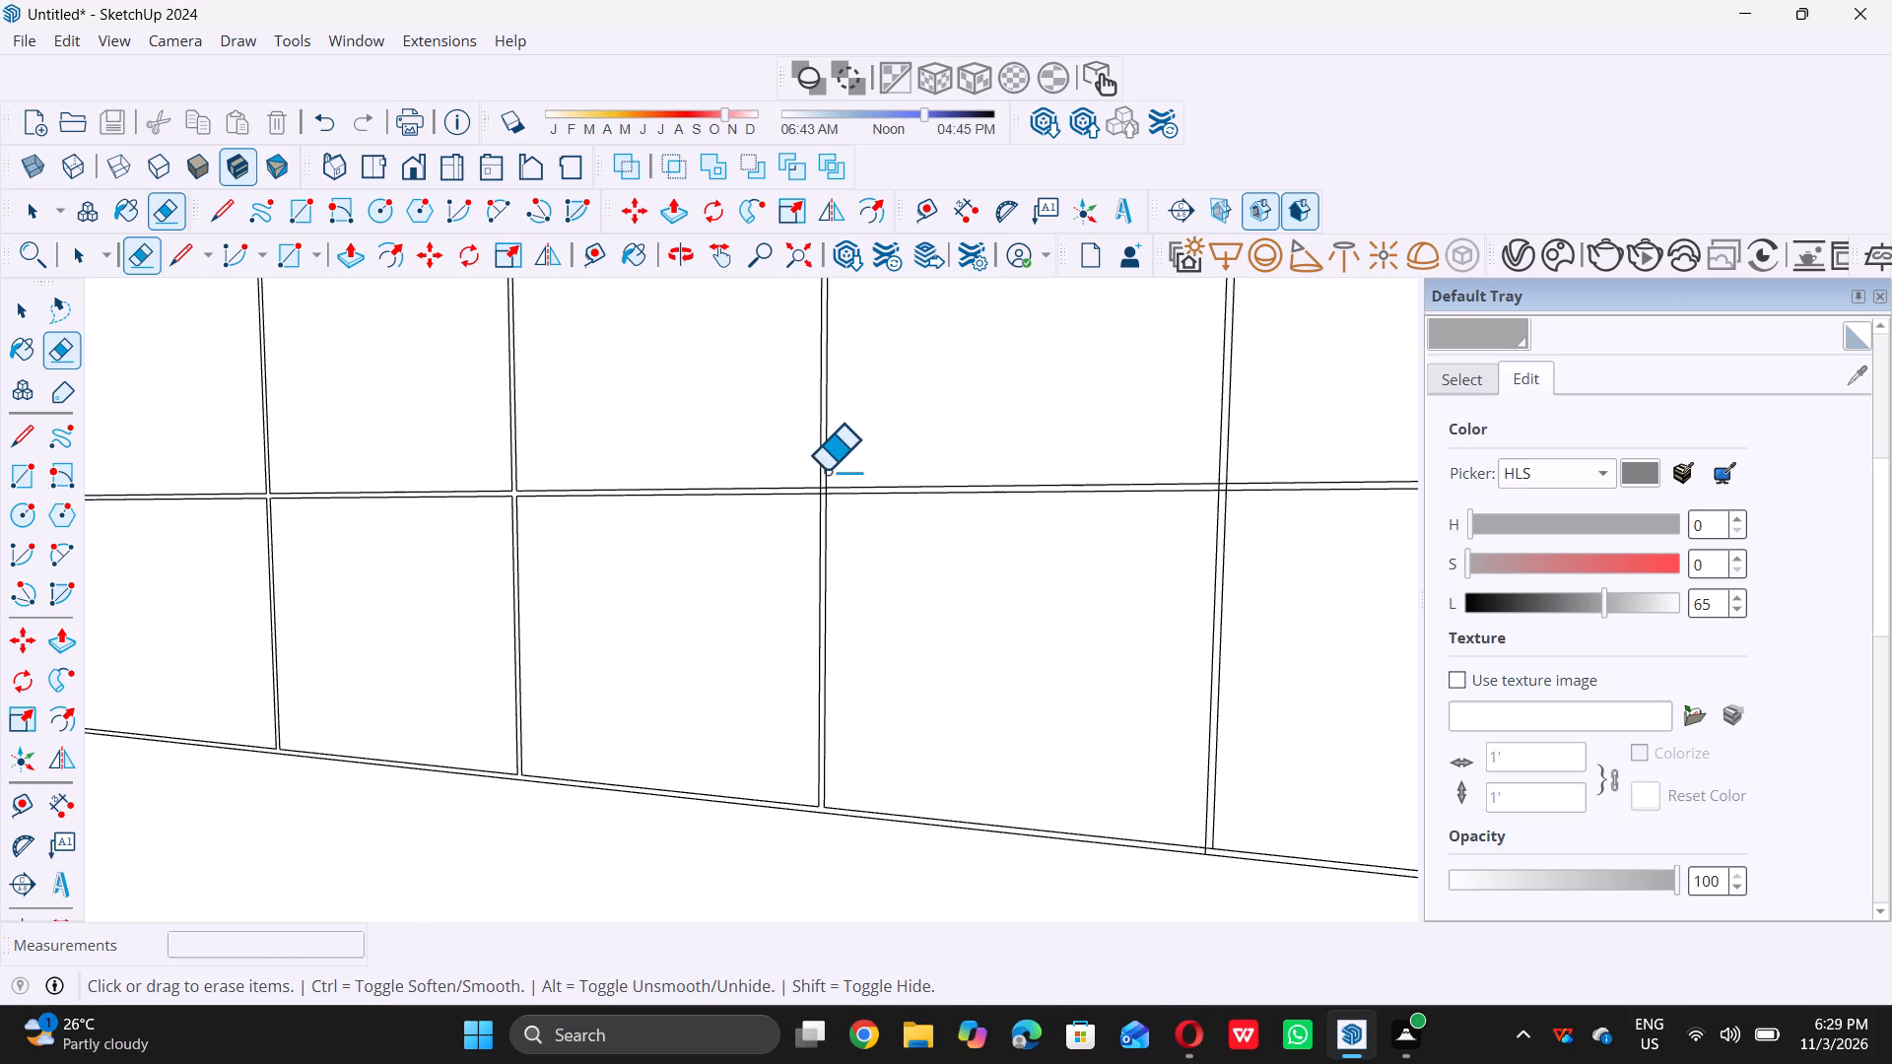
{"action": "scroll", "coordinate": [826, 470], "scroll_direction": "up", "scroll_amount": 19}
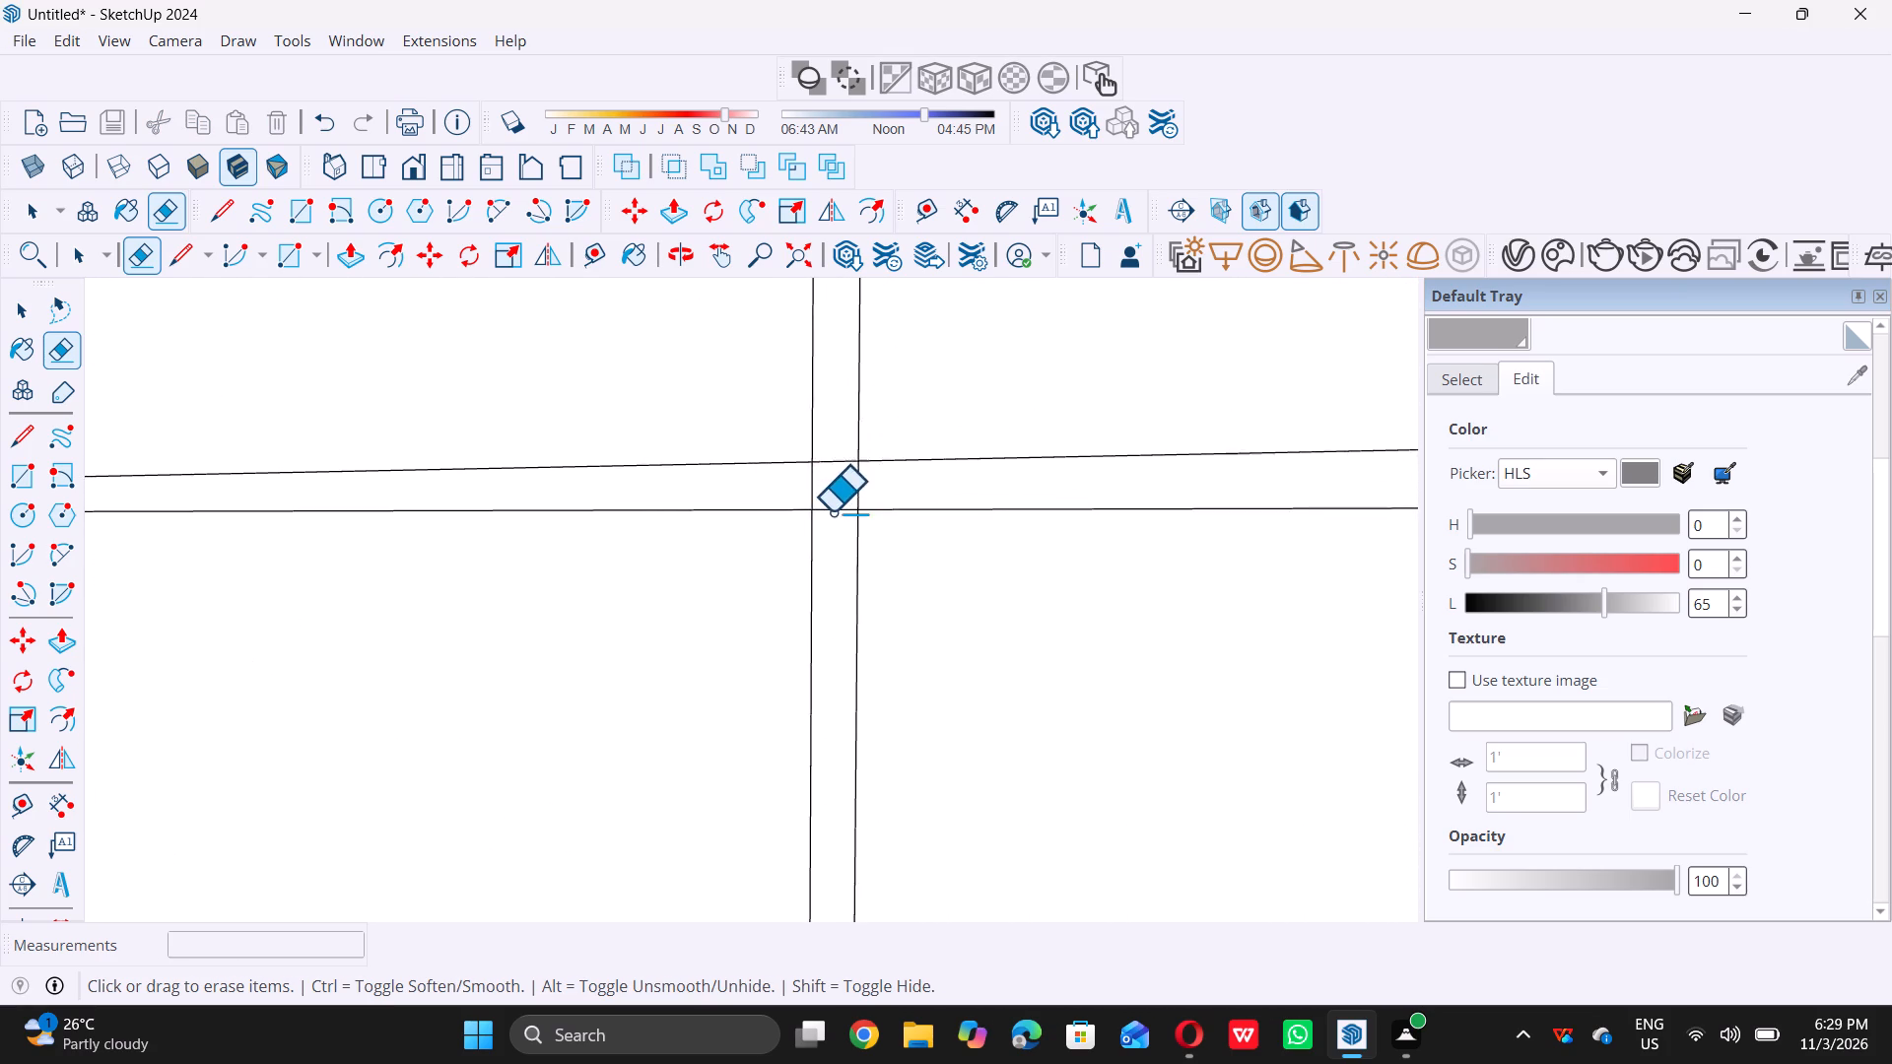
{"action": "scroll", "coordinate": [832, 509], "scroll_direction": "up", "scroll_amount": 4}
{"action": "left_click_drag", "start_coordinate": [742, 470], "coordinate": [905, 464]}
{"action": "left_click_drag", "start_coordinate": [900, 461], "coordinate": [882, 444]}
{"action": "left_click_drag", "start_coordinate": [880, 441], "coordinate": [873, 430]}
{"action": "left_click", "coordinate": [871, 430]}
{"action": "left_click", "coordinate": [865, 423]}
{"action": "left_click", "coordinate": [857, 415]}
{"action": "left_click_drag", "start_coordinate": [845, 407], "coordinate": [840, 404]}
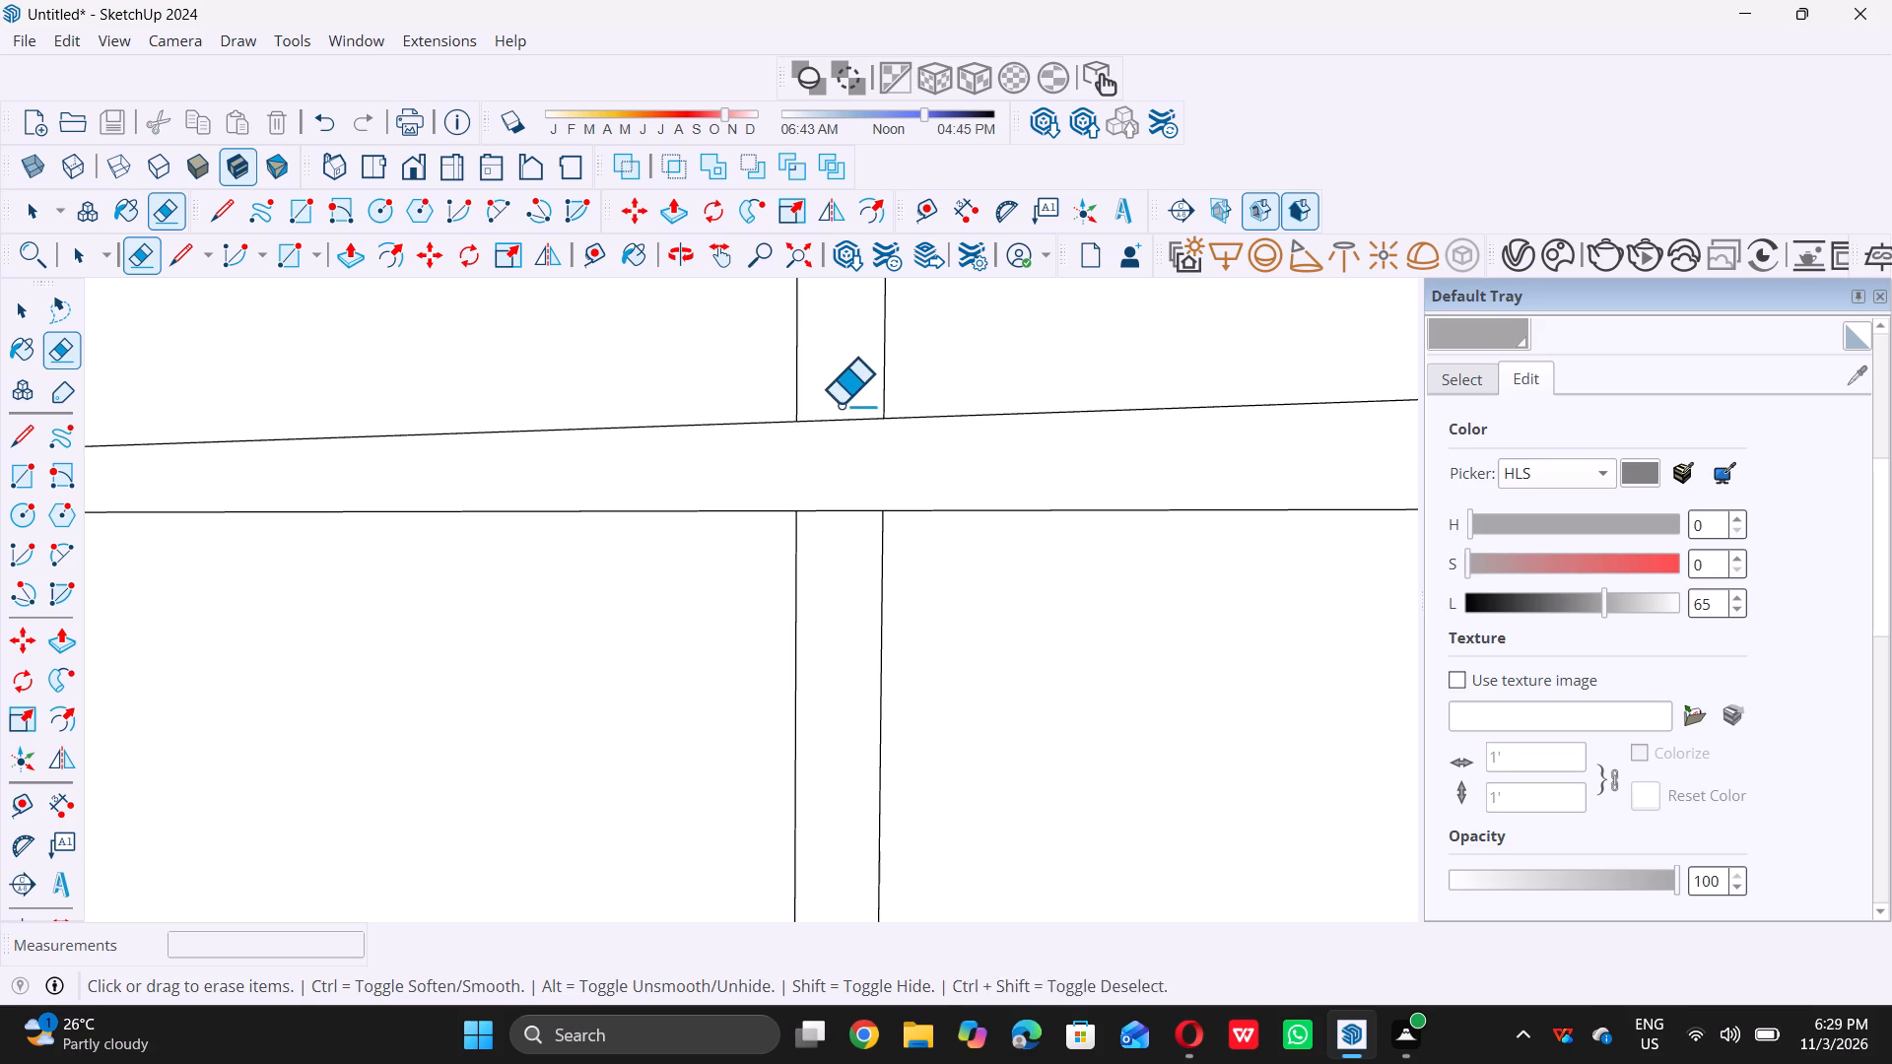
{"action": "left_click_drag", "start_coordinate": [840, 404], "coordinate": [837, 392]}
{"action": "left_click", "coordinate": [837, 394]}
{"action": "left_click_drag", "start_coordinate": [834, 543], "coordinate": [840, 566]}
{"action": "double_click", "coordinate": [840, 568]}
{"action": "left_click_drag", "start_coordinate": [842, 573], "coordinate": [835, 508]}
{"action": "triple_click", "coordinate": [835, 508]}
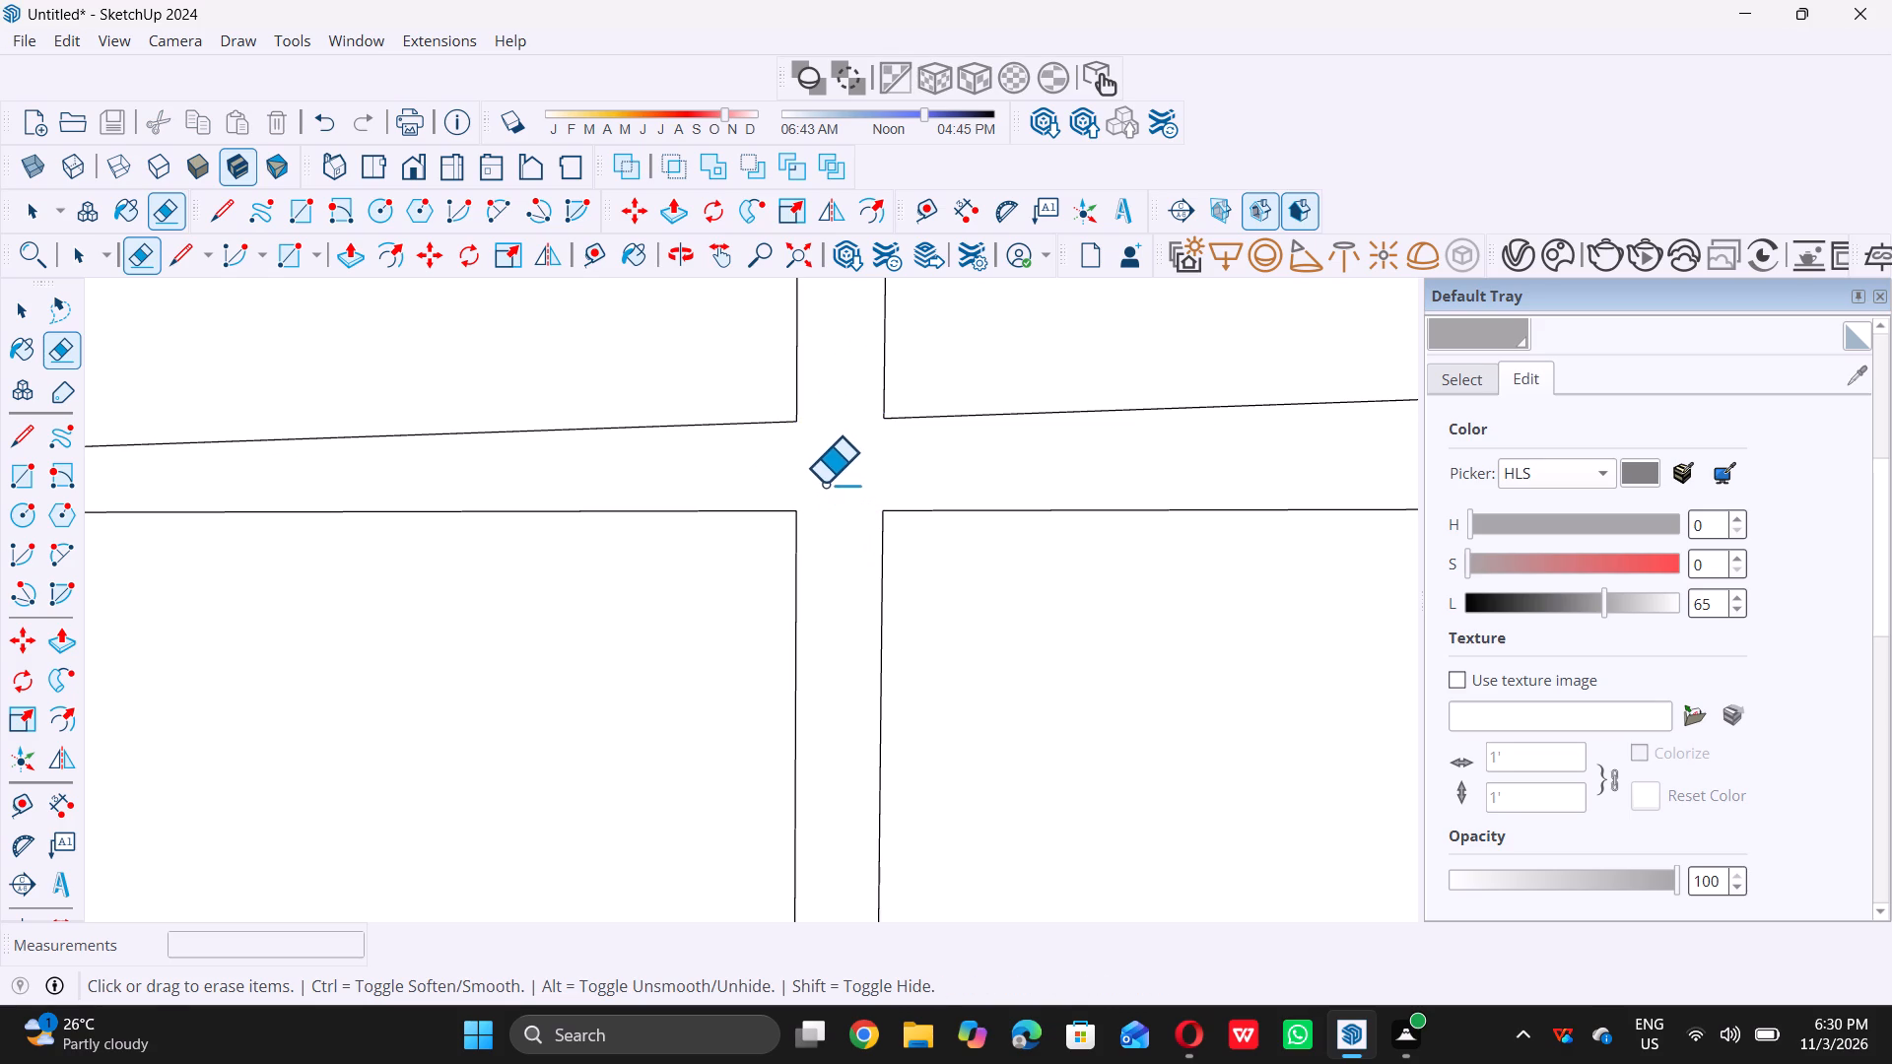
Erase the four inner line segments where the fifth interior vertical bar crosses the grid's middle rail.
{"action": "scroll", "coordinate": [800, 492], "scroll_direction": "down", "scroll_amount": 20}
{"action": "scroll", "coordinate": [800, 492], "scroll_direction": "down", "scroll_amount": 7}
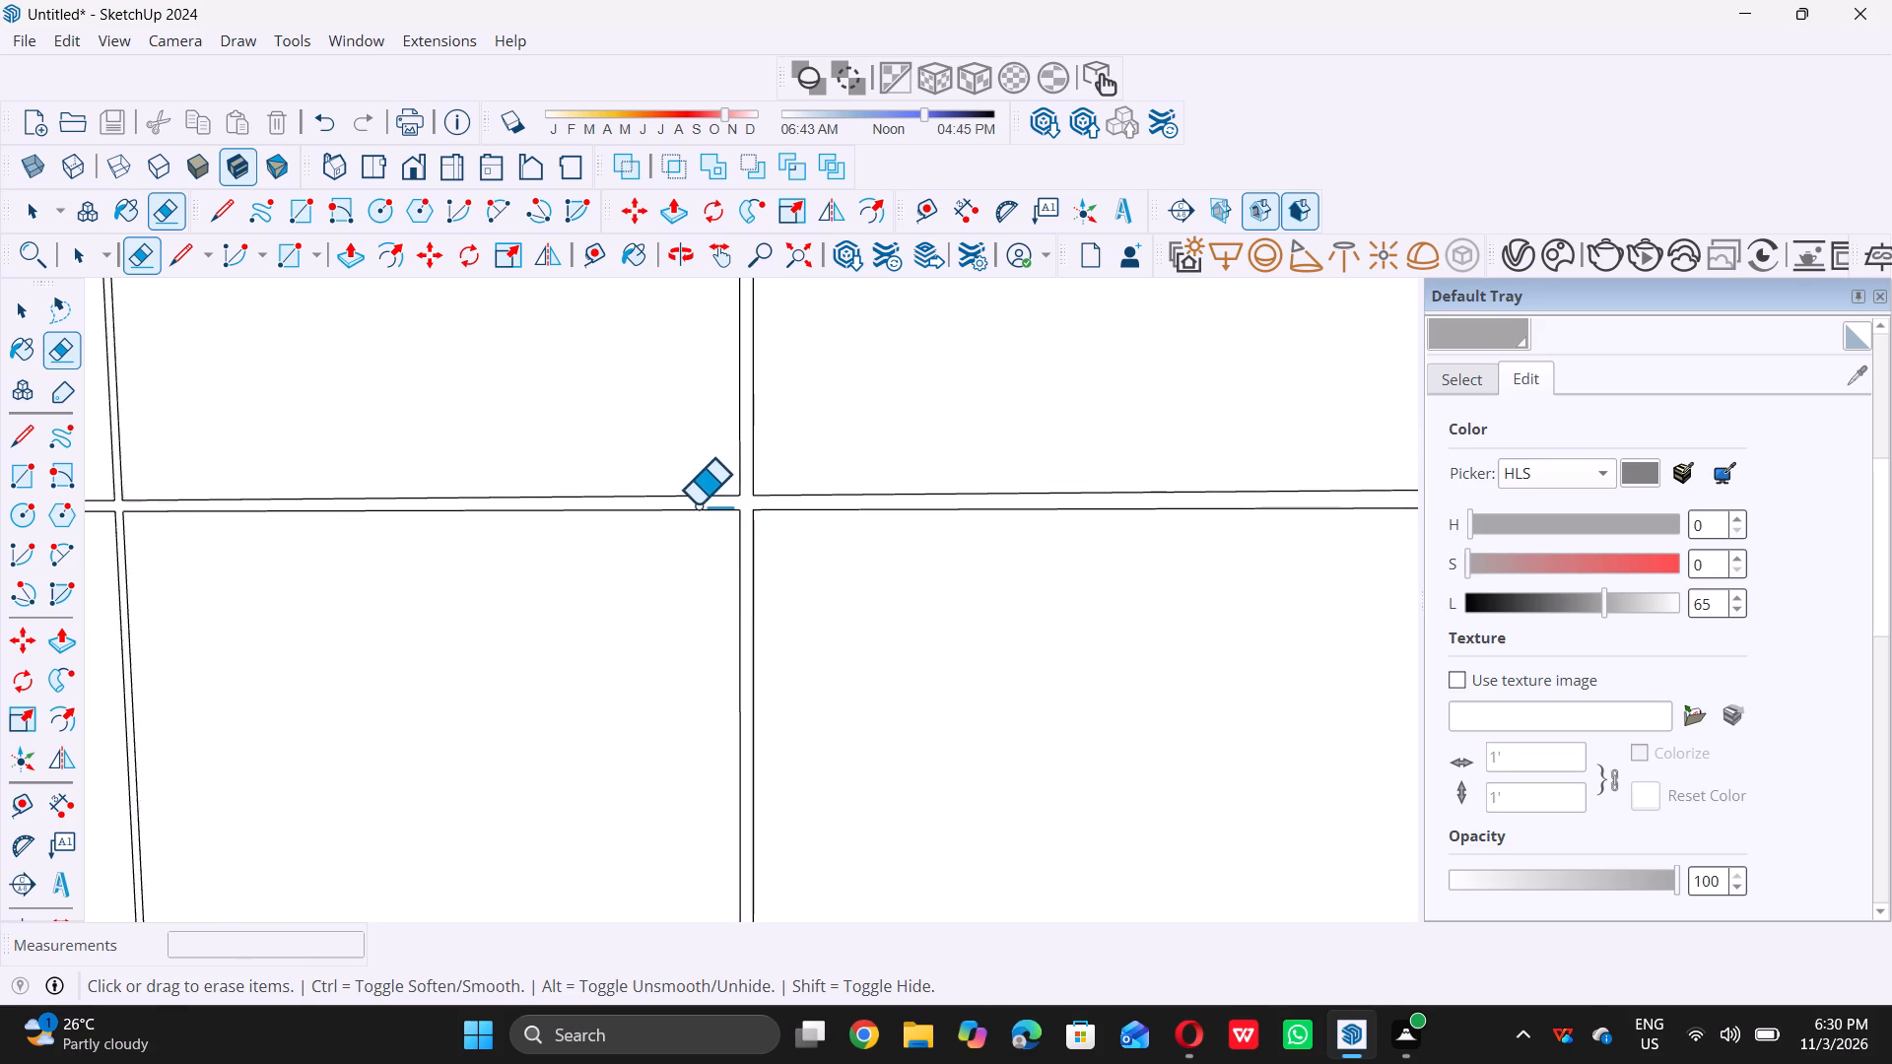
{"action": "scroll", "coordinate": [697, 504], "scroll_direction": "down", "scroll_amount": 15}
{"action": "scroll", "coordinate": [913, 495], "scroll_direction": "up", "scroll_amount": 5}
{"action": "scroll", "coordinate": [834, 499], "scroll_direction": "up", "scroll_amount": 3}
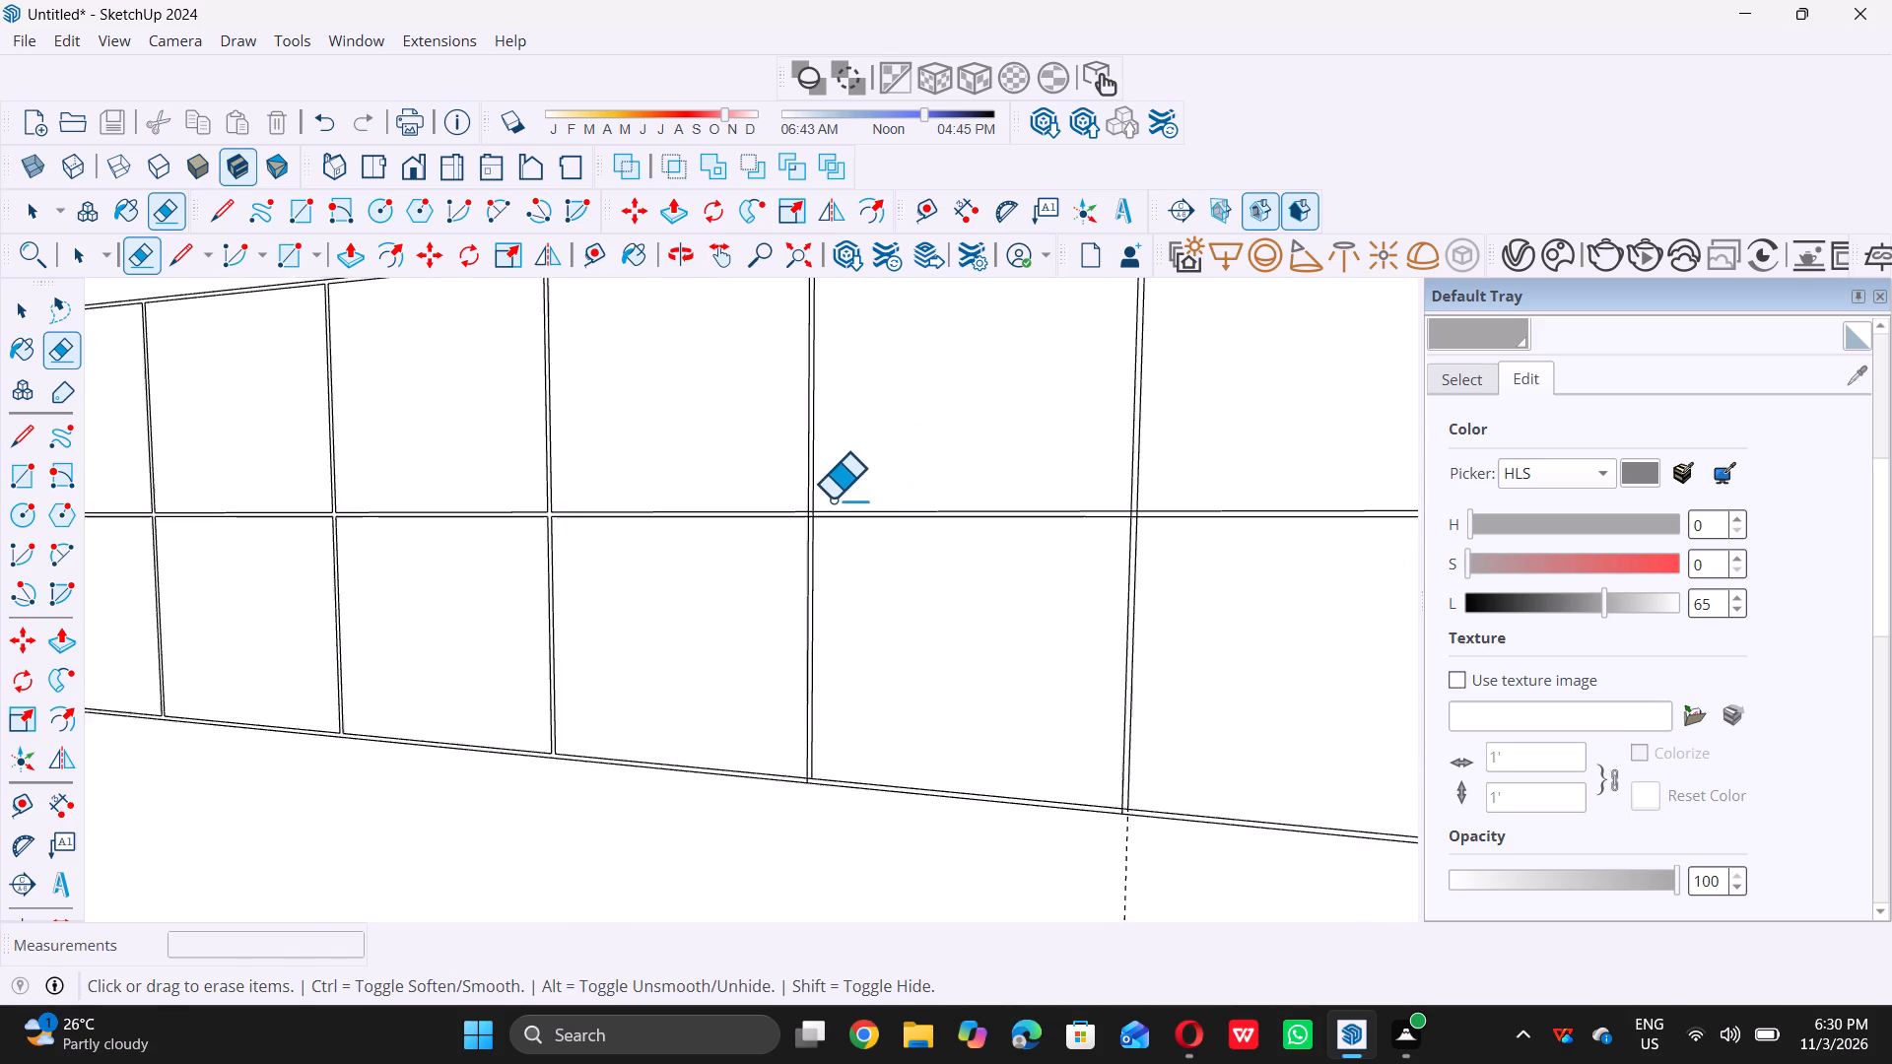
{"action": "scroll", "coordinate": [832, 499], "scroll_direction": "up", "scroll_amount": 15}
{"action": "scroll", "coordinate": [781, 511], "scroll_direction": "up", "scroll_amount": 6}
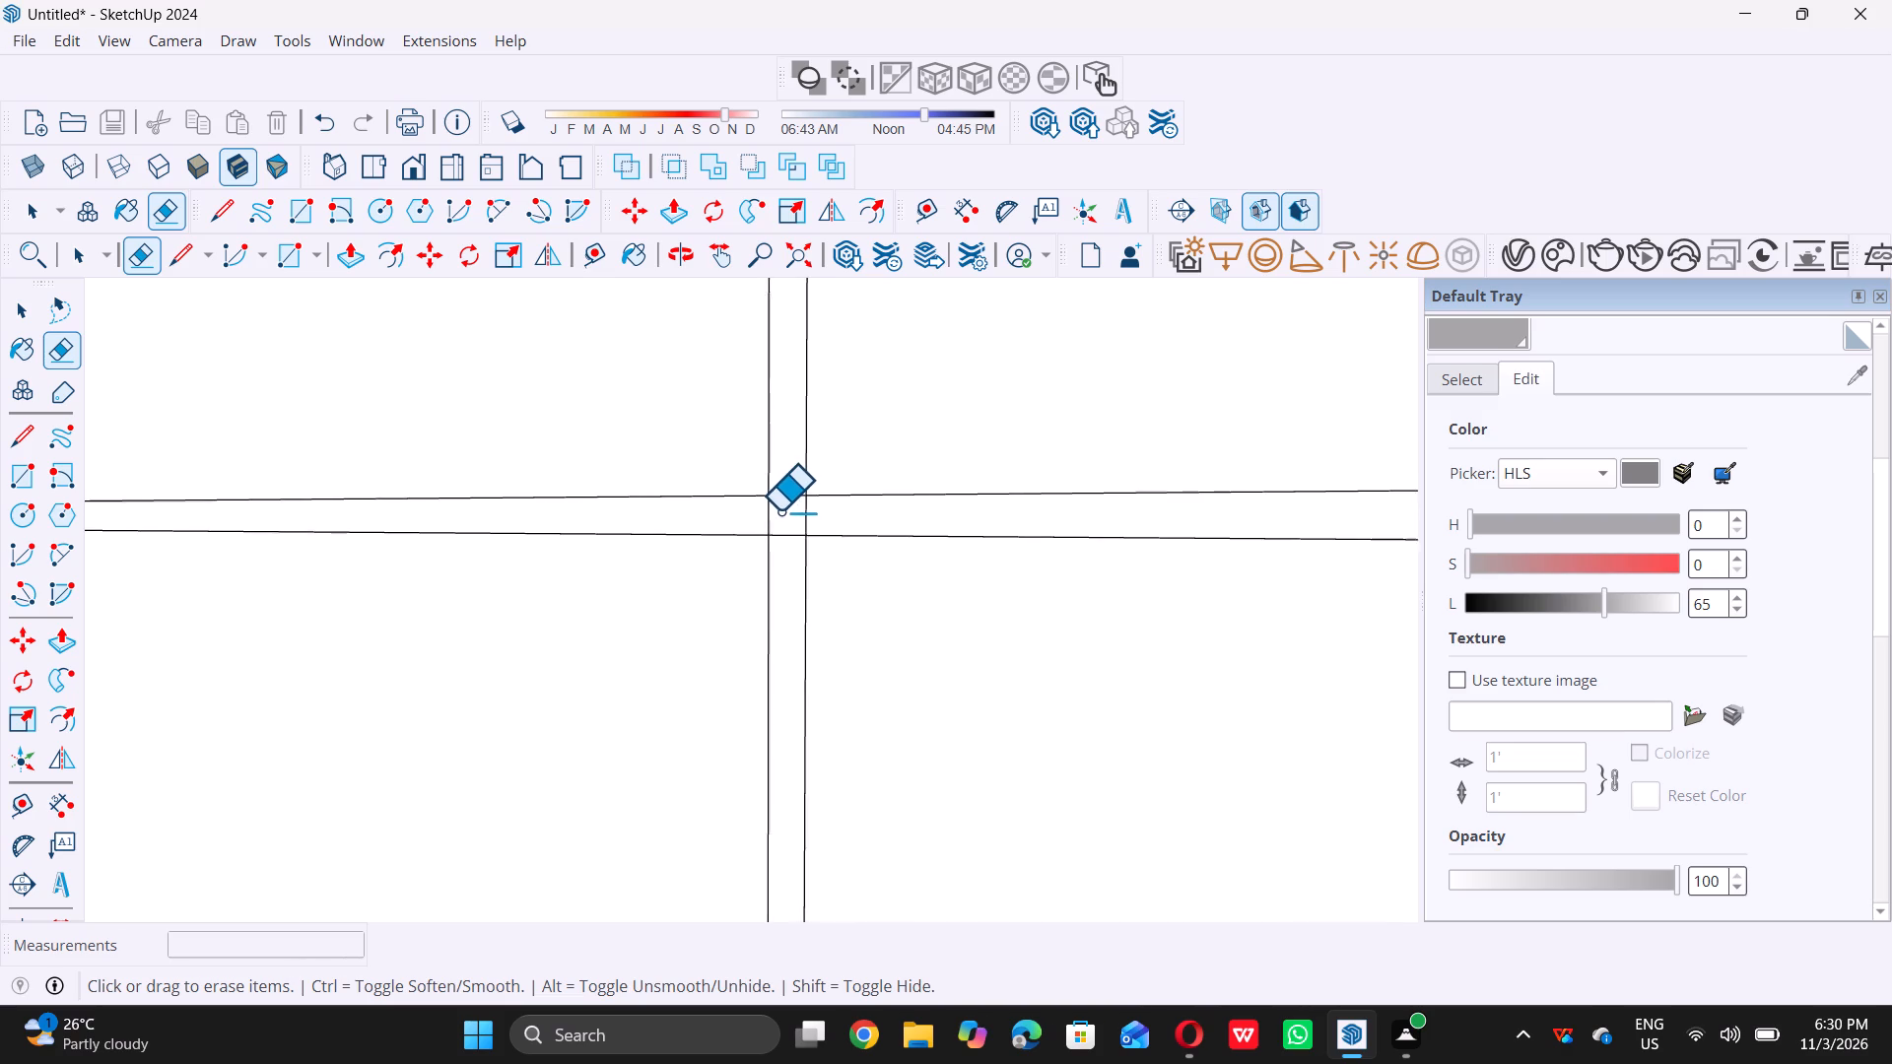
{"action": "left_click_drag", "start_coordinate": [721, 519], "coordinate": [779, 471]}
{"action": "left_click_drag", "start_coordinate": [779, 470], "coordinate": [782, 482]}
{"action": "left_click_drag", "start_coordinate": [785, 511], "coordinate": [785, 525]}
{"action": "left_click", "coordinate": [785, 535]}
{"action": "left_click", "coordinate": [787, 545]}
{"action": "left_click_drag", "start_coordinate": [787, 561], "coordinate": [793, 590]}
Erase the overlapping line segments where the fifth interior vertical bar meets the grid's bottom rail.
{"action": "scroll", "coordinate": [757, 529], "scroll_direction": "down", "scroll_amount": 12}
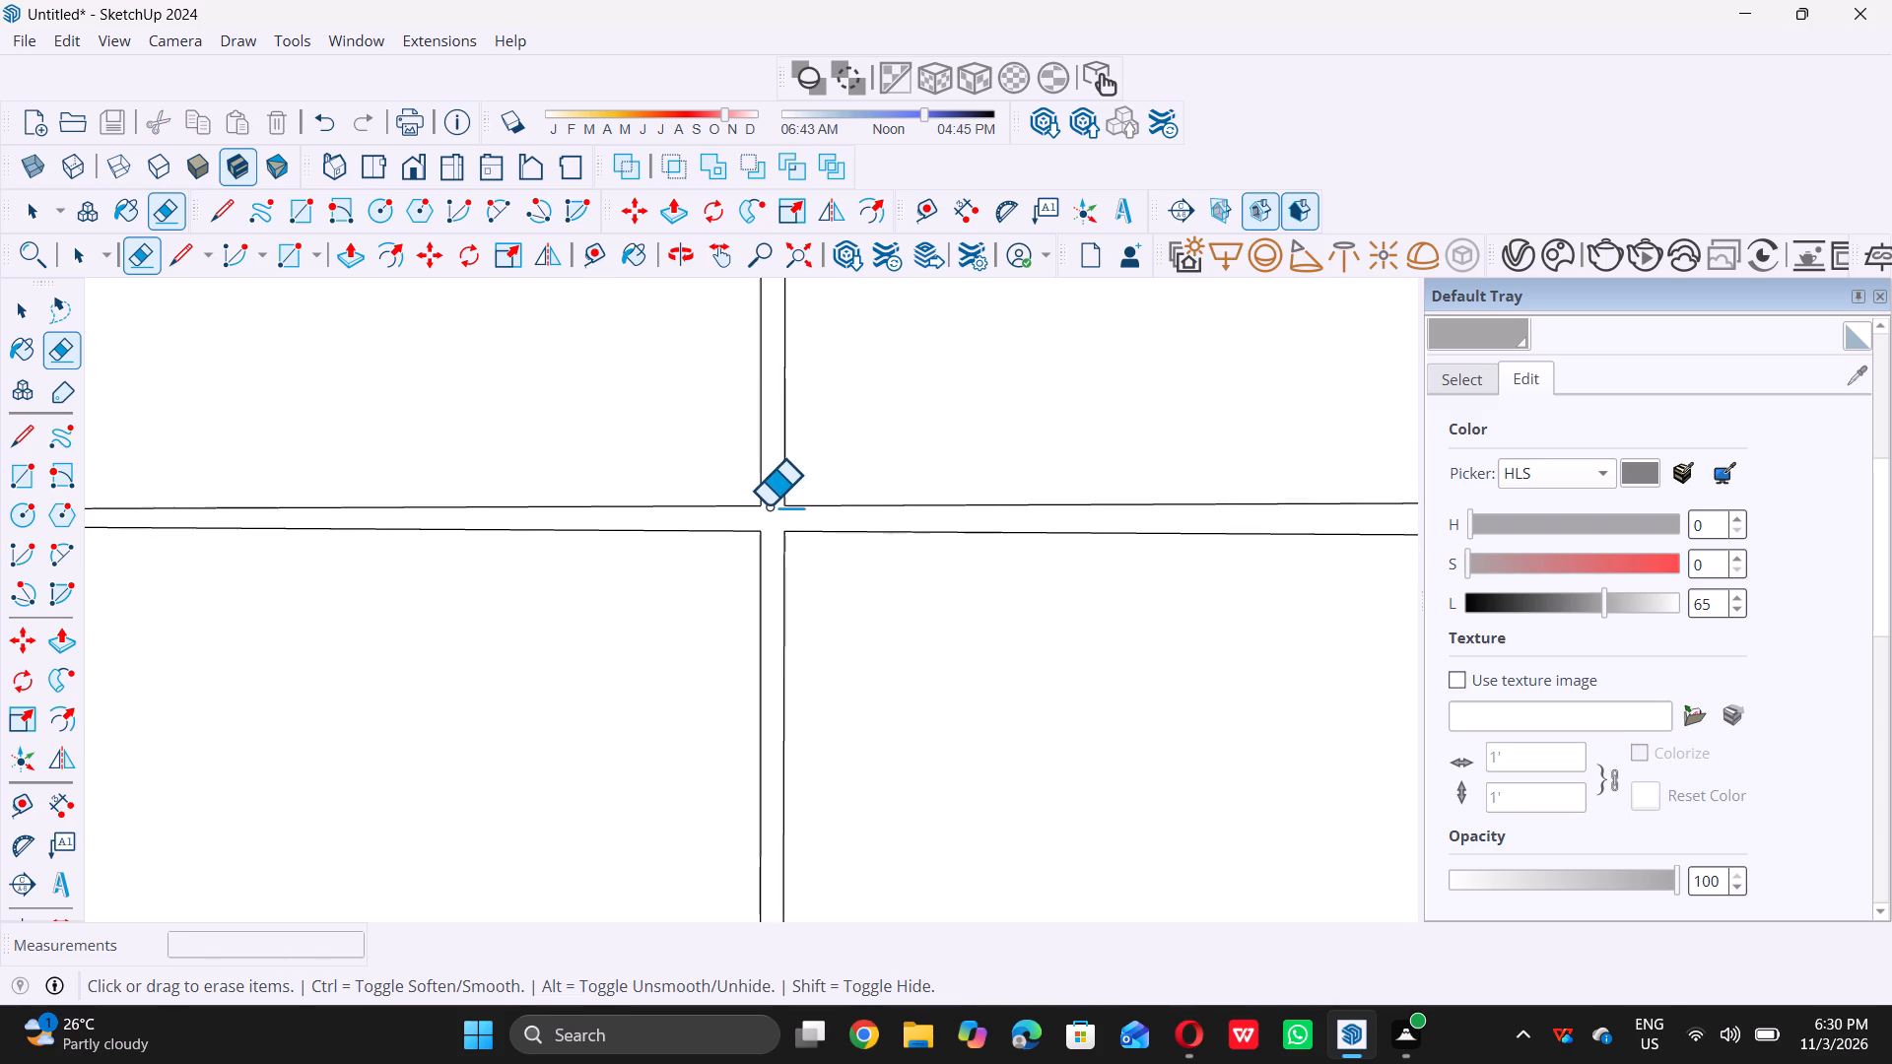
{"action": "scroll", "coordinate": [768, 505], "scroll_direction": "down", "scroll_amount": 18}
{"action": "scroll", "coordinate": [761, 489], "scroll_direction": "down", "scroll_amount": 5}
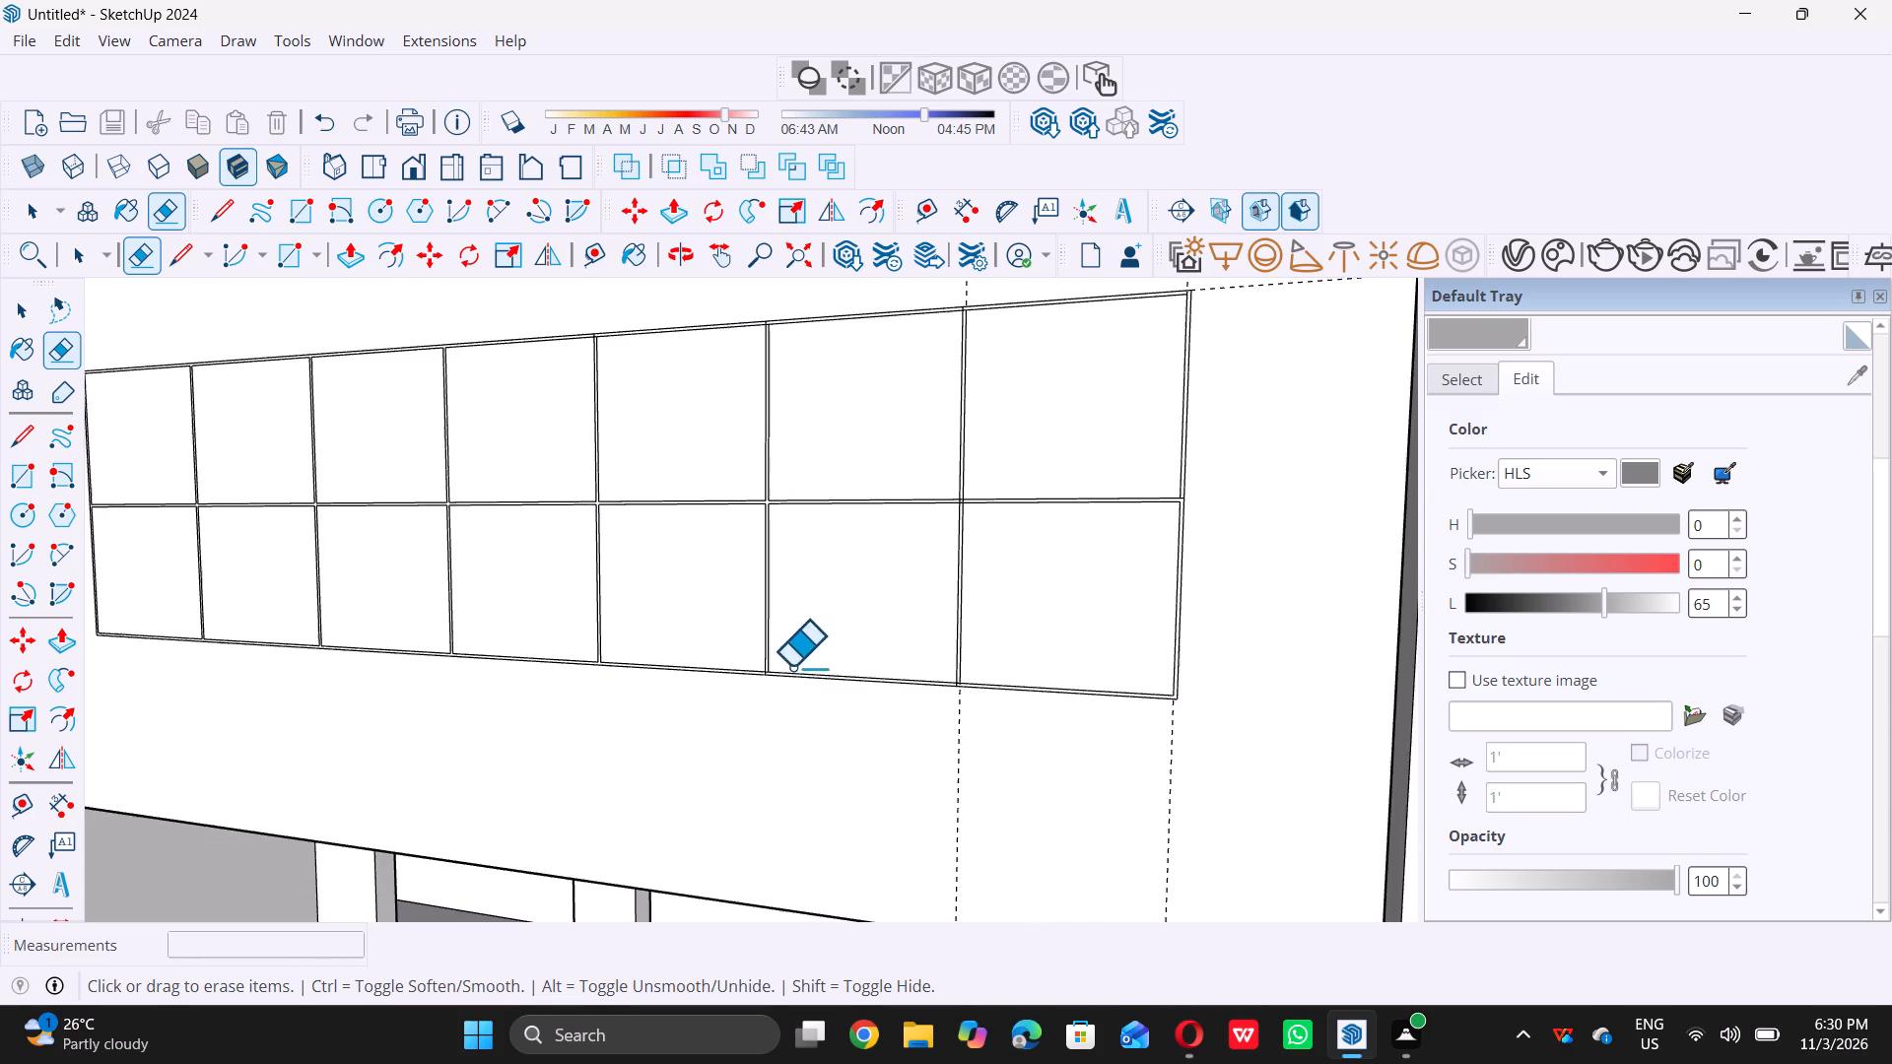
{"action": "scroll", "coordinate": [763, 700], "scroll_direction": "up", "scroll_amount": 17}
{"action": "scroll", "coordinate": [768, 651], "scroll_direction": "up", "scroll_amount": 6}
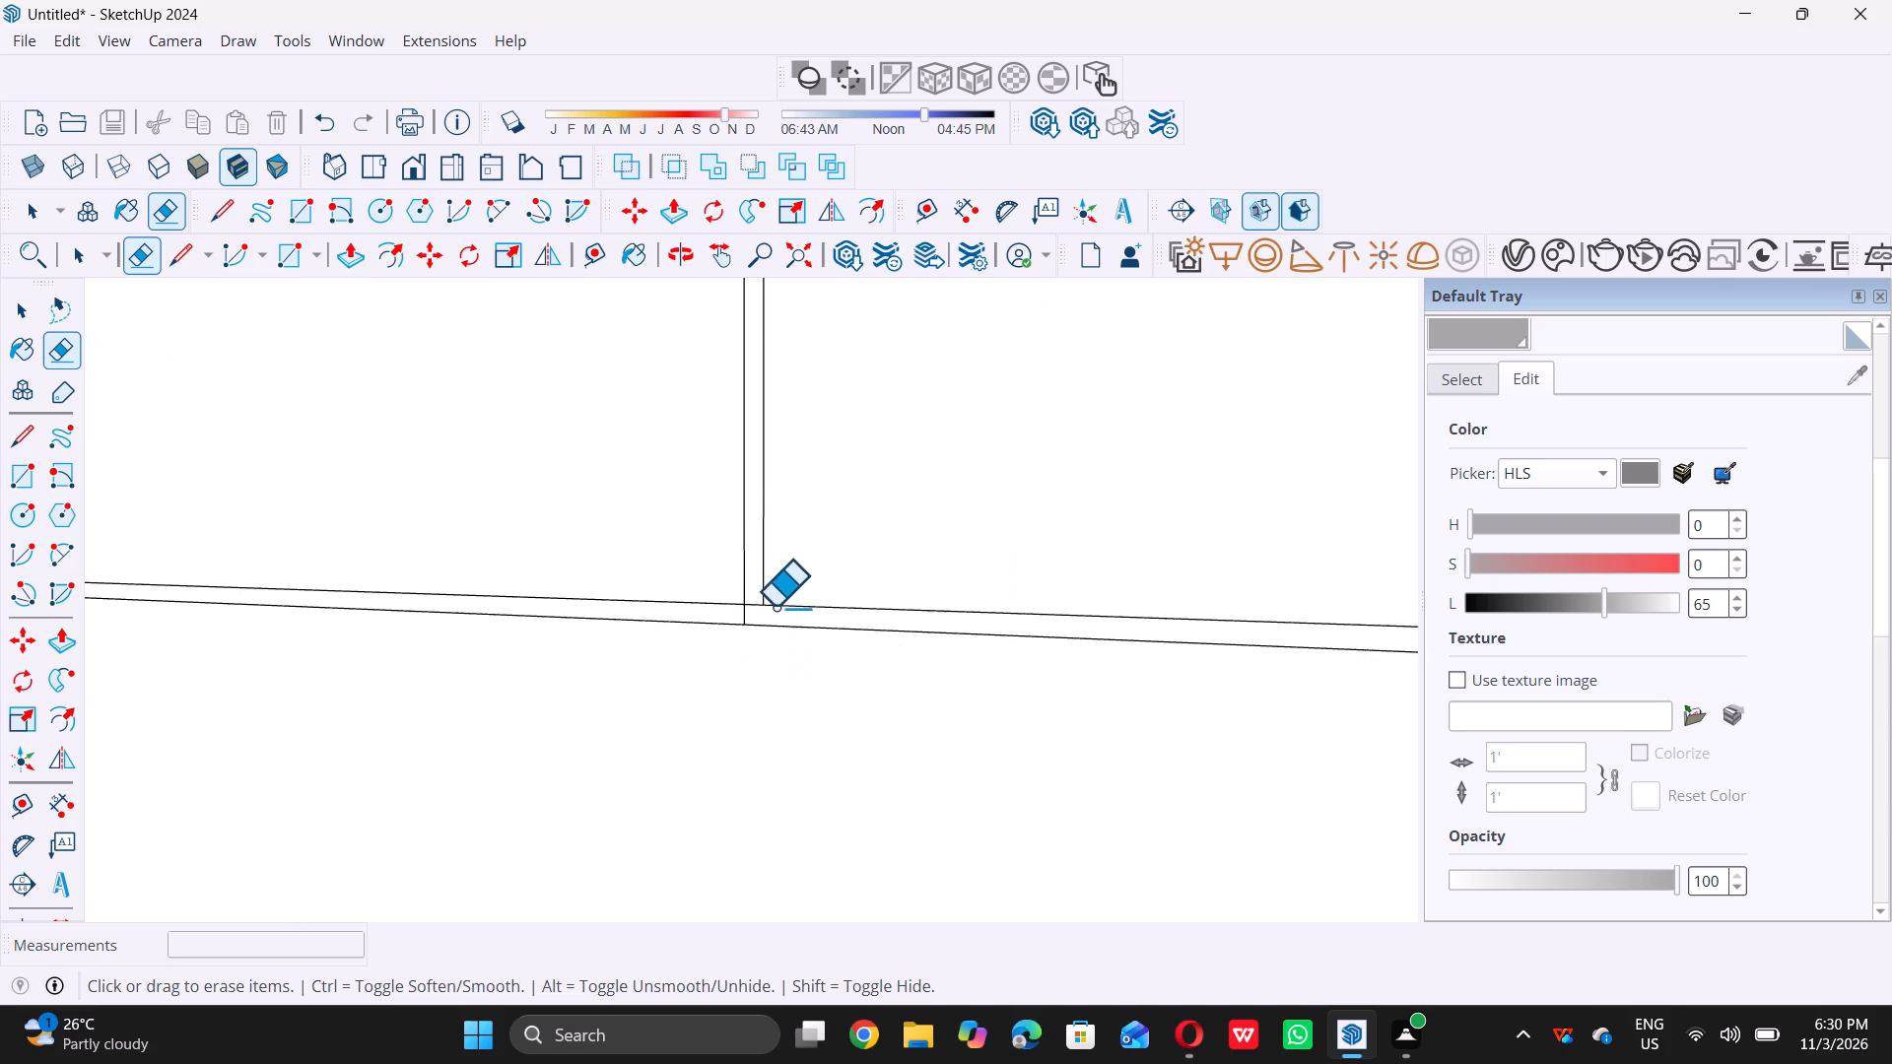
{"action": "scroll", "coordinate": [775, 597], "scroll_direction": "up", "scroll_amount": 16}
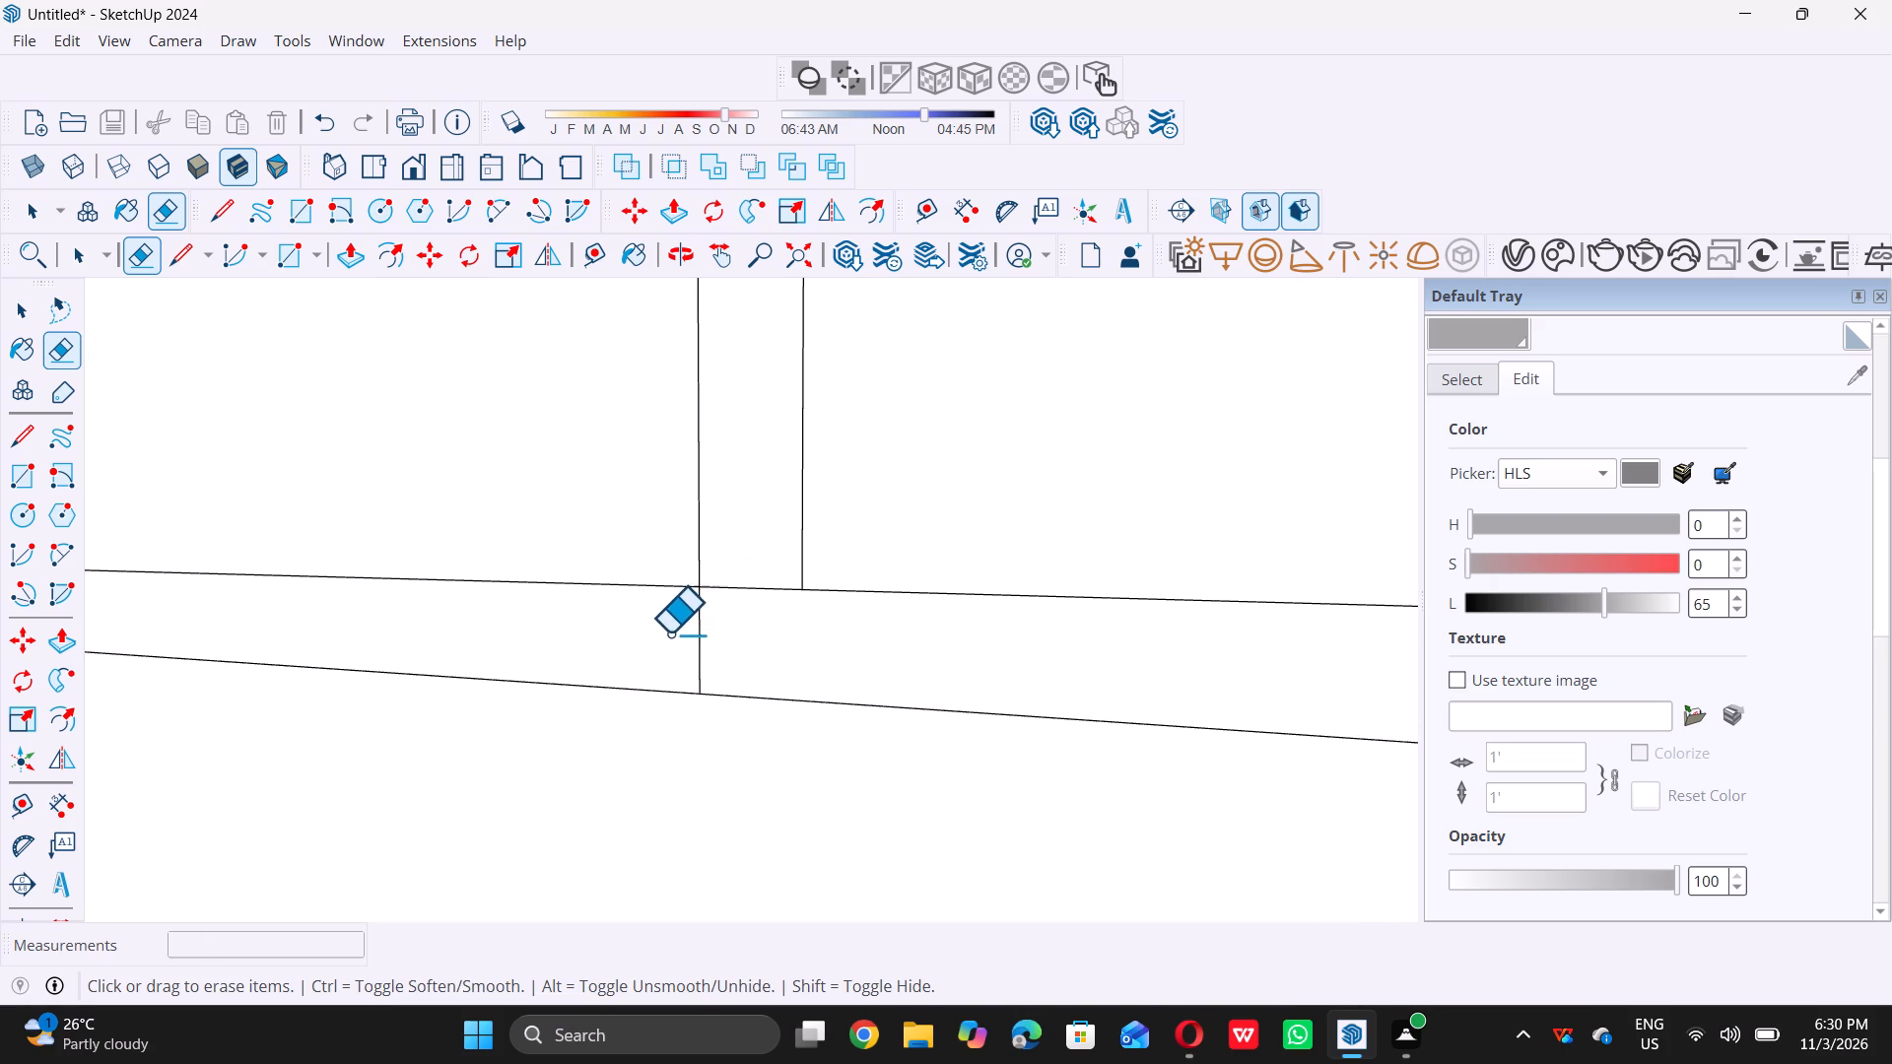
{"action": "left_click_drag", "start_coordinate": [668, 635], "coordinate": [759, 577]}
{"action": "double_click", "coordinate": [759, 577]}
Erase the overlapping line segments and the vertical guide where the sixth interior vertical bar meets the grid's bottom rail.
{"action": "scroll", "coordinate": [600, 648], "scroll_direction": "down", "scroll_amount": 8}
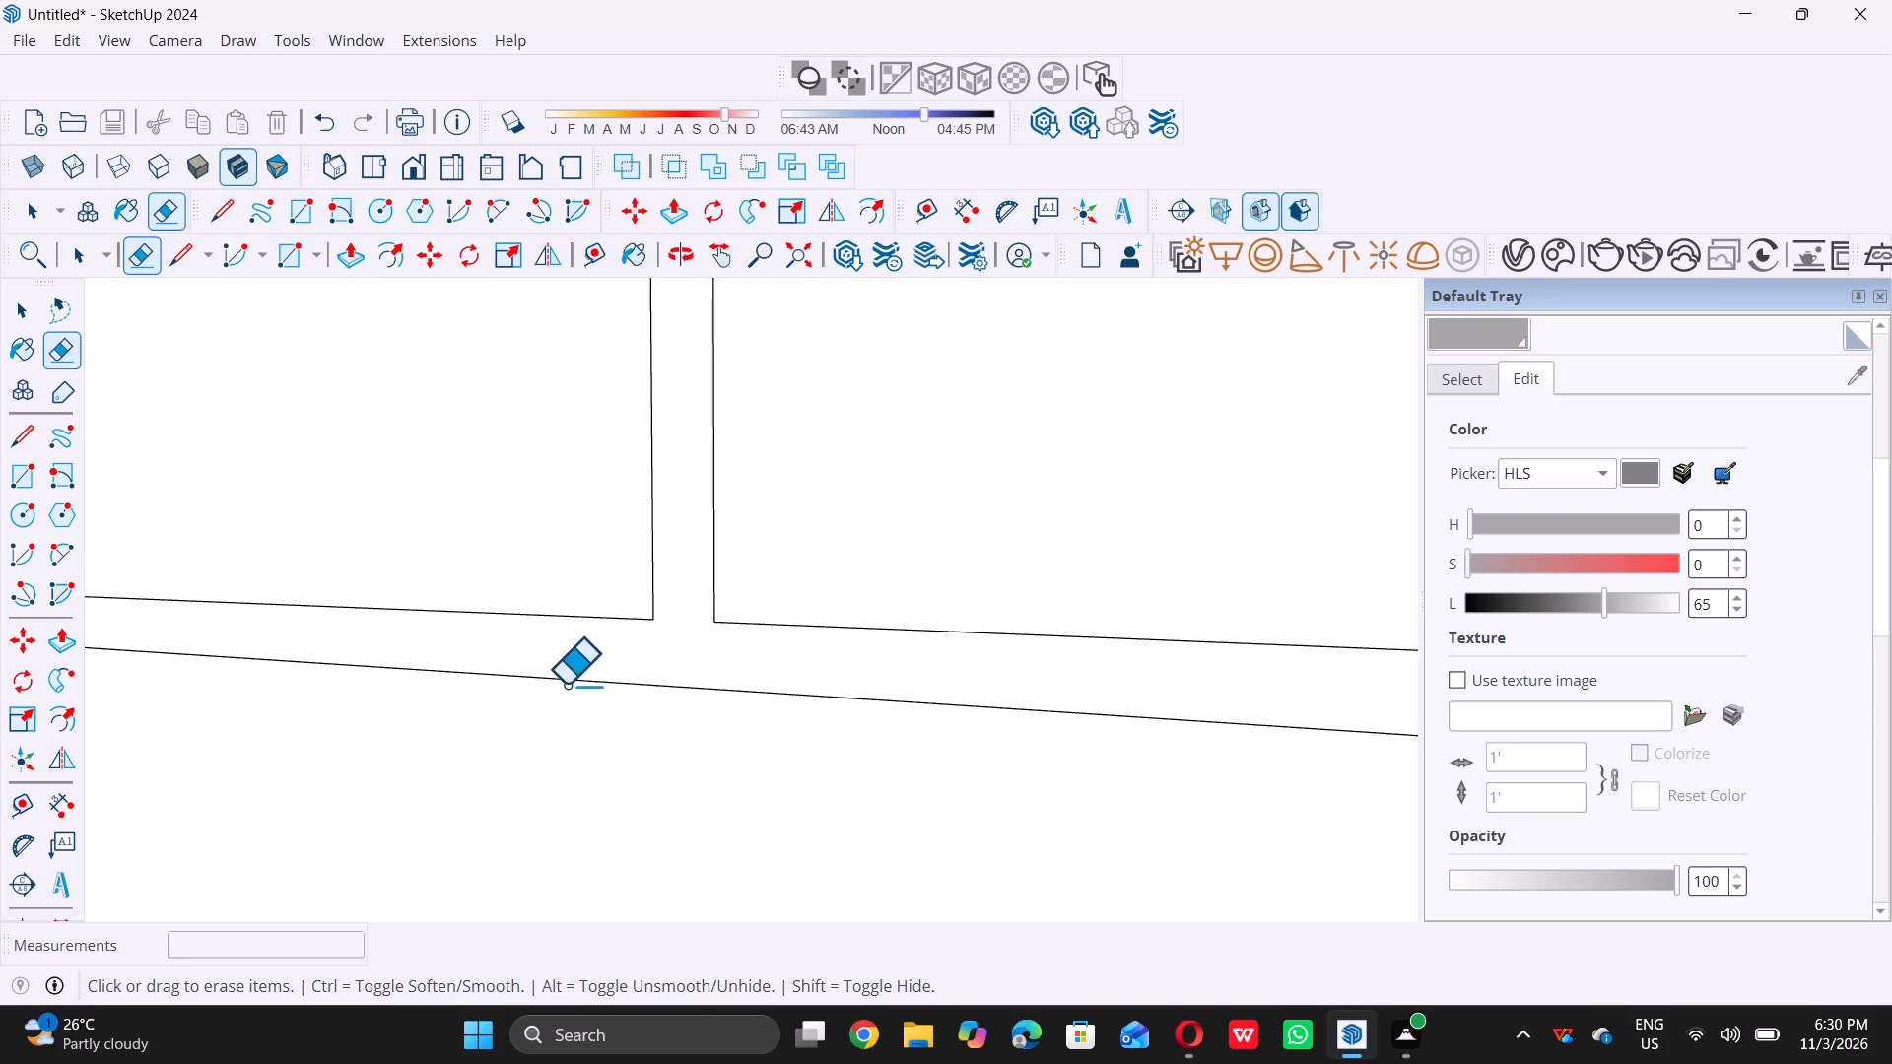
{"action": "scroll", "coordinate": [566, 684], "scroll_direction": "down", "scroll_amount": 20}
{"action": "scroll", "coordinate": [566, 684], "scroll_direction": "down", "scroll_amount": 5}
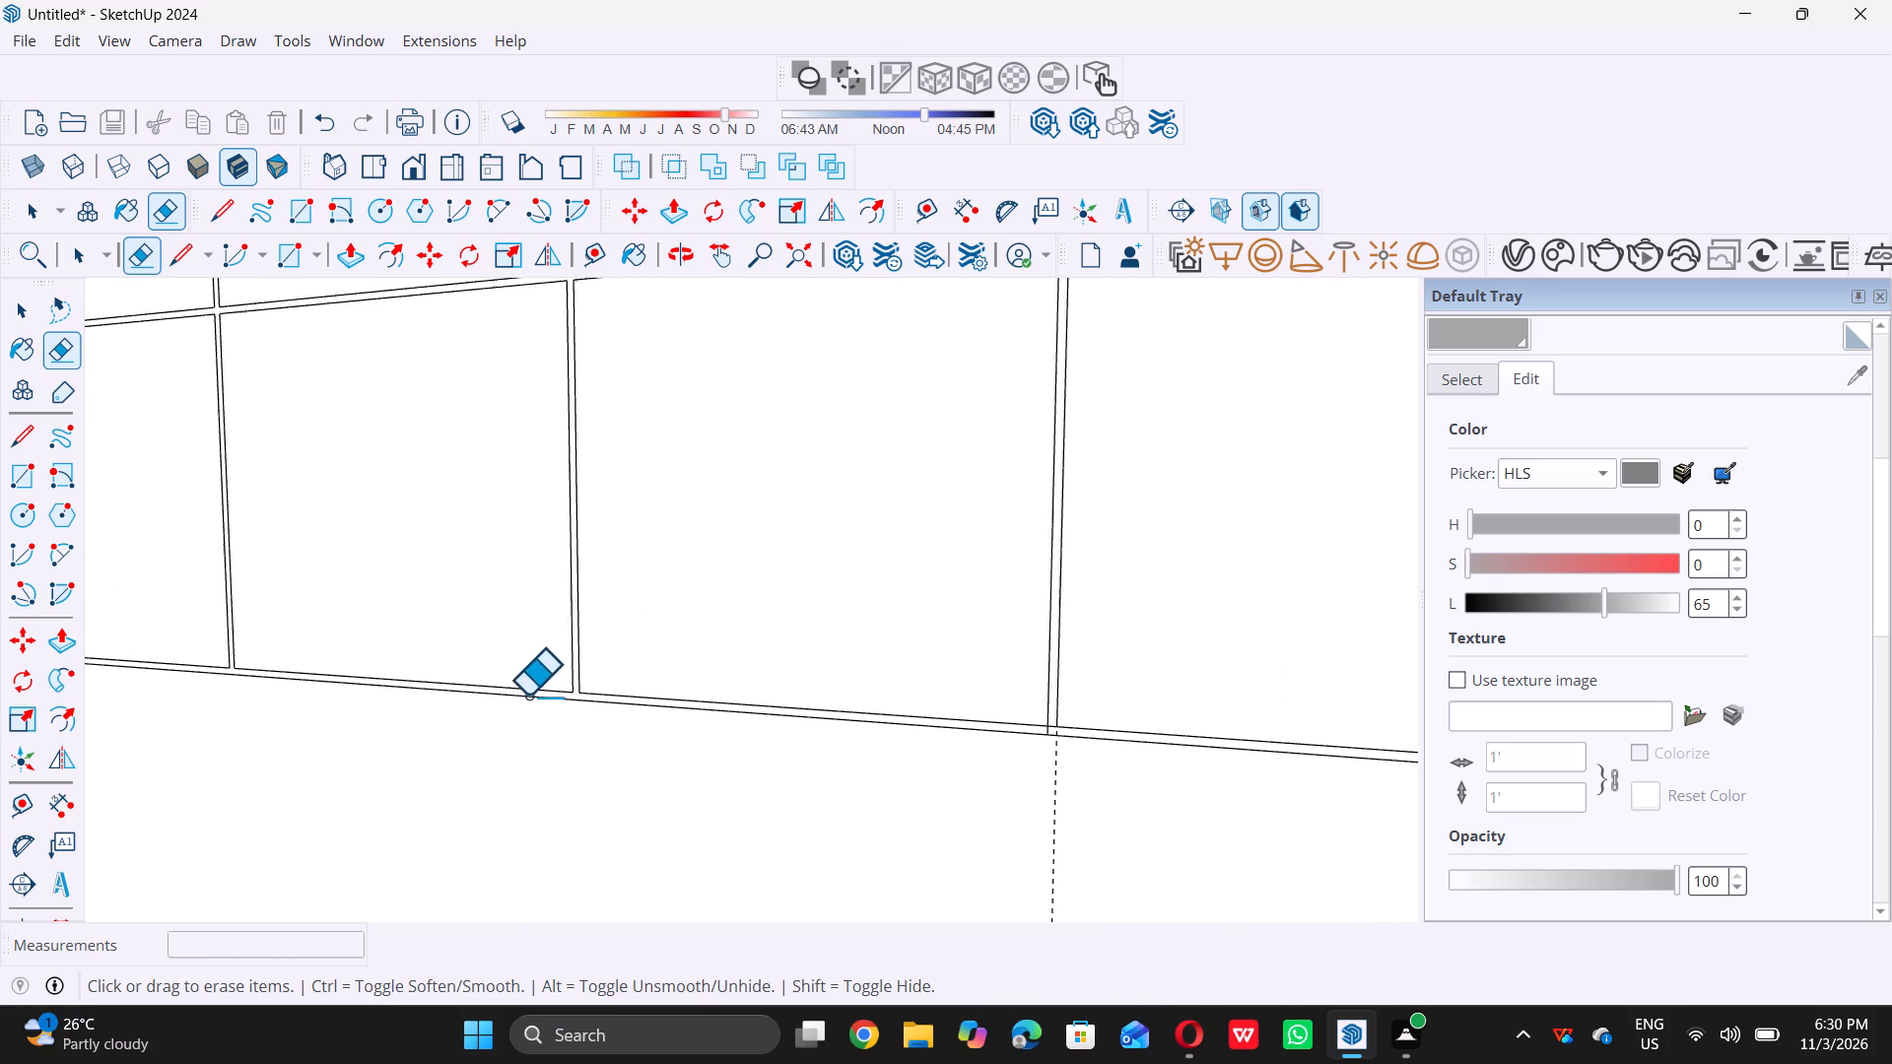
{"action": "scroll", "coordinate": [527, 695], "scroll_direction": "down", "scroll_amount": 2}
{"action": "scroll", "coordinate": [901, 710], "scroll_direction": "up", "scroll_amount": 12}
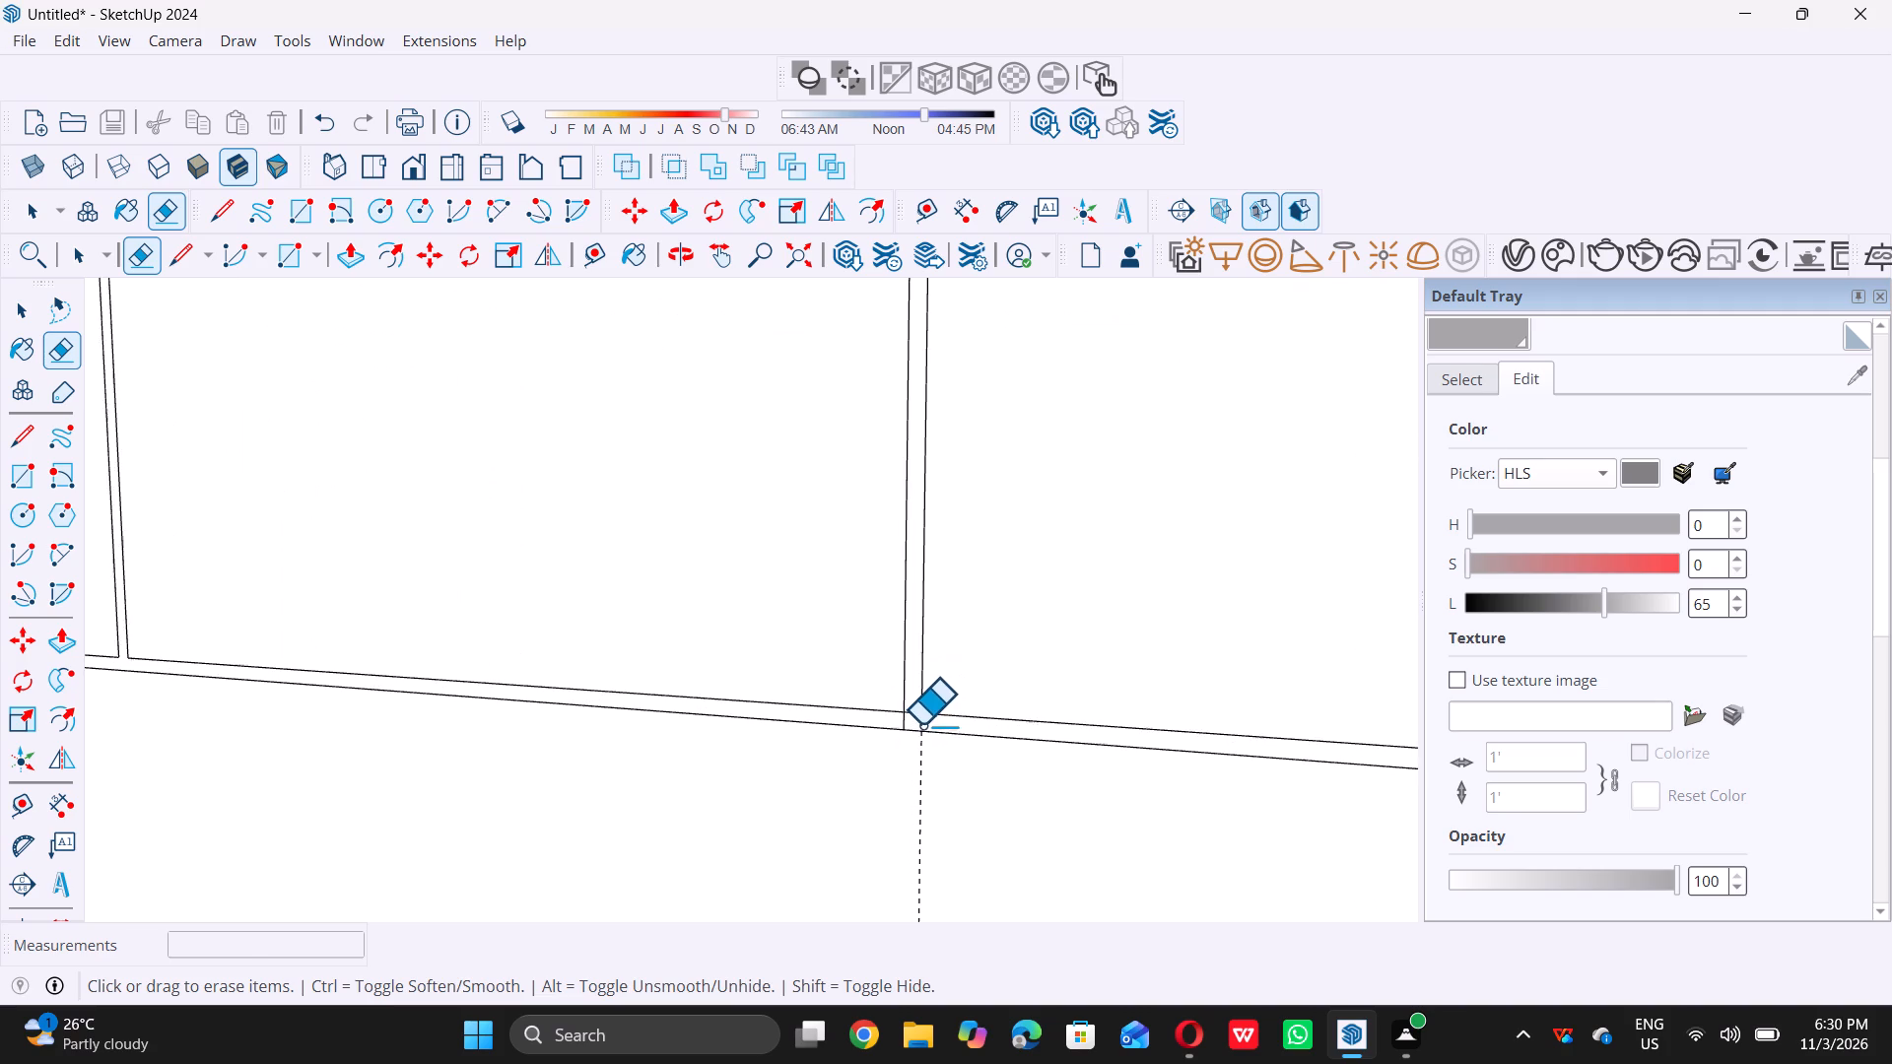
{"action": "scroll", "coordinate": [921, 723], "scroll_direction": "up", "scroll_amount": 18}
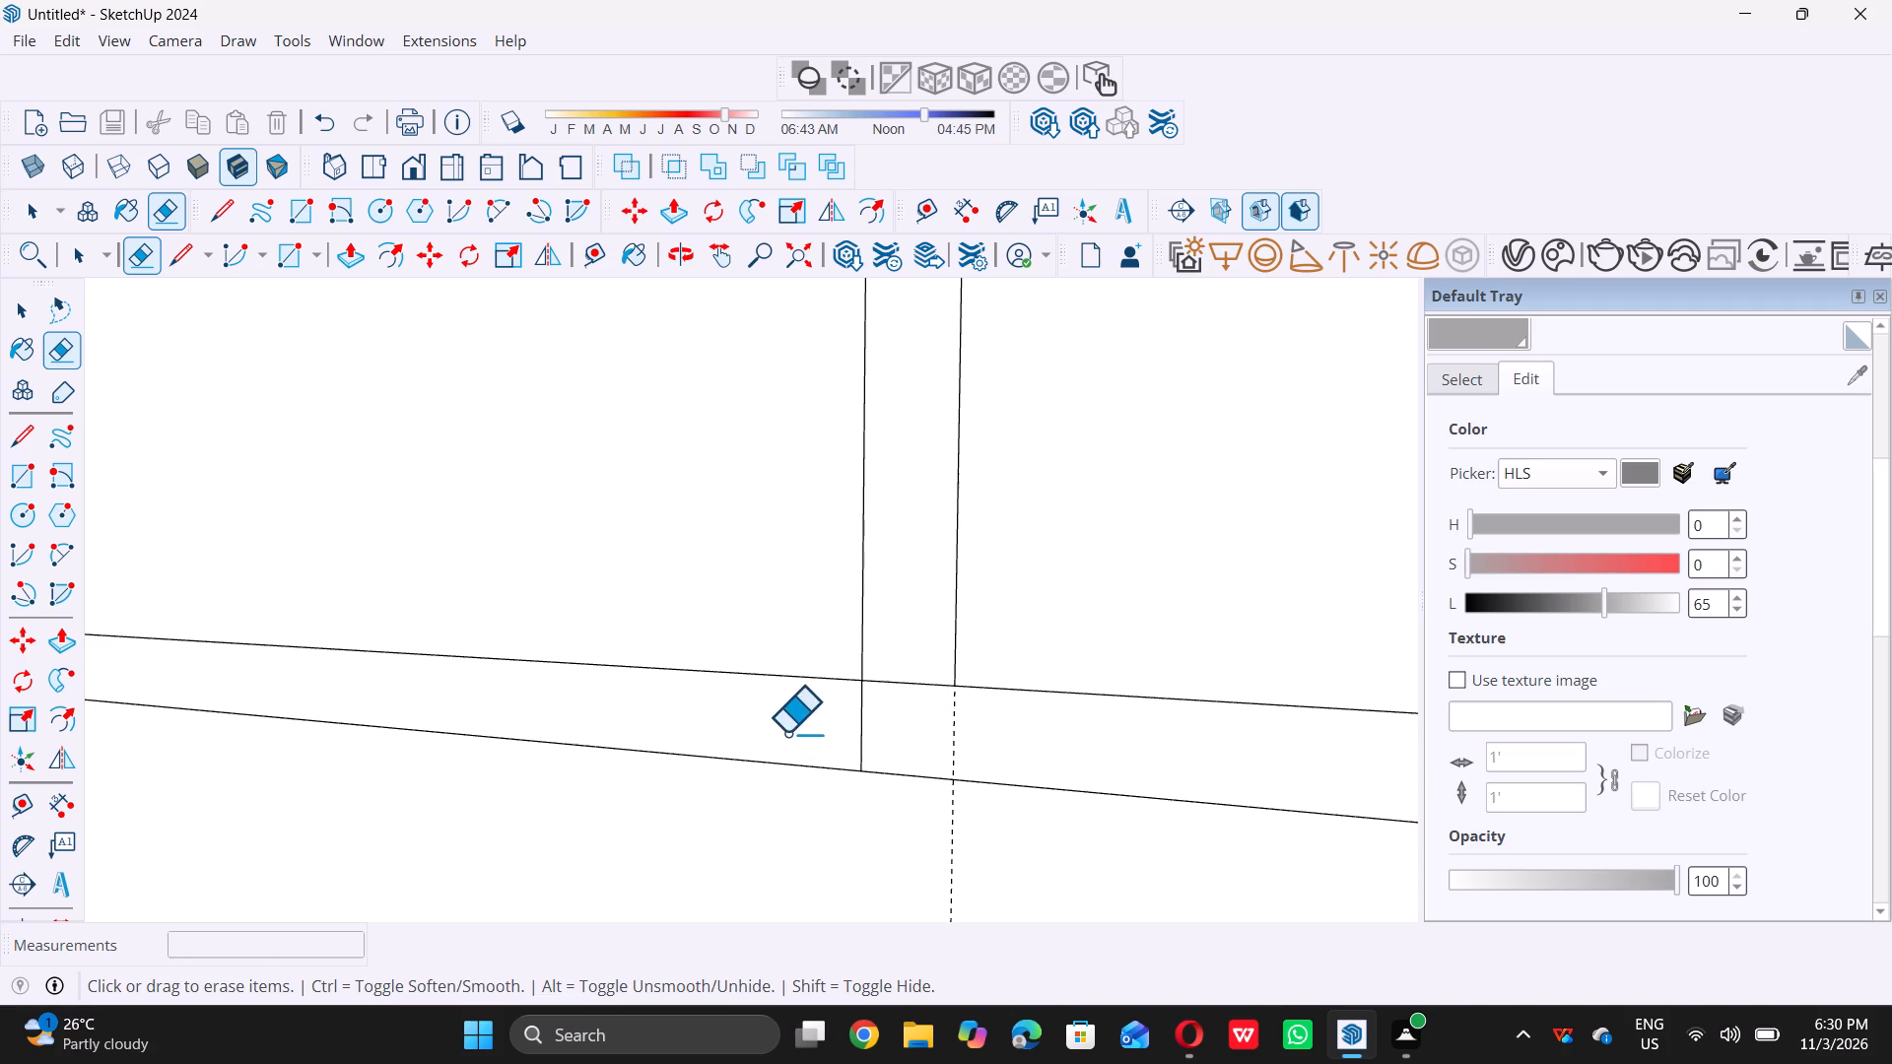
{"action": "left_click_drag", "start_coordinate": [803, 732], "coordinate": [972, 756]}
{"action": "triple_click", "coordinate": [972, 756]}
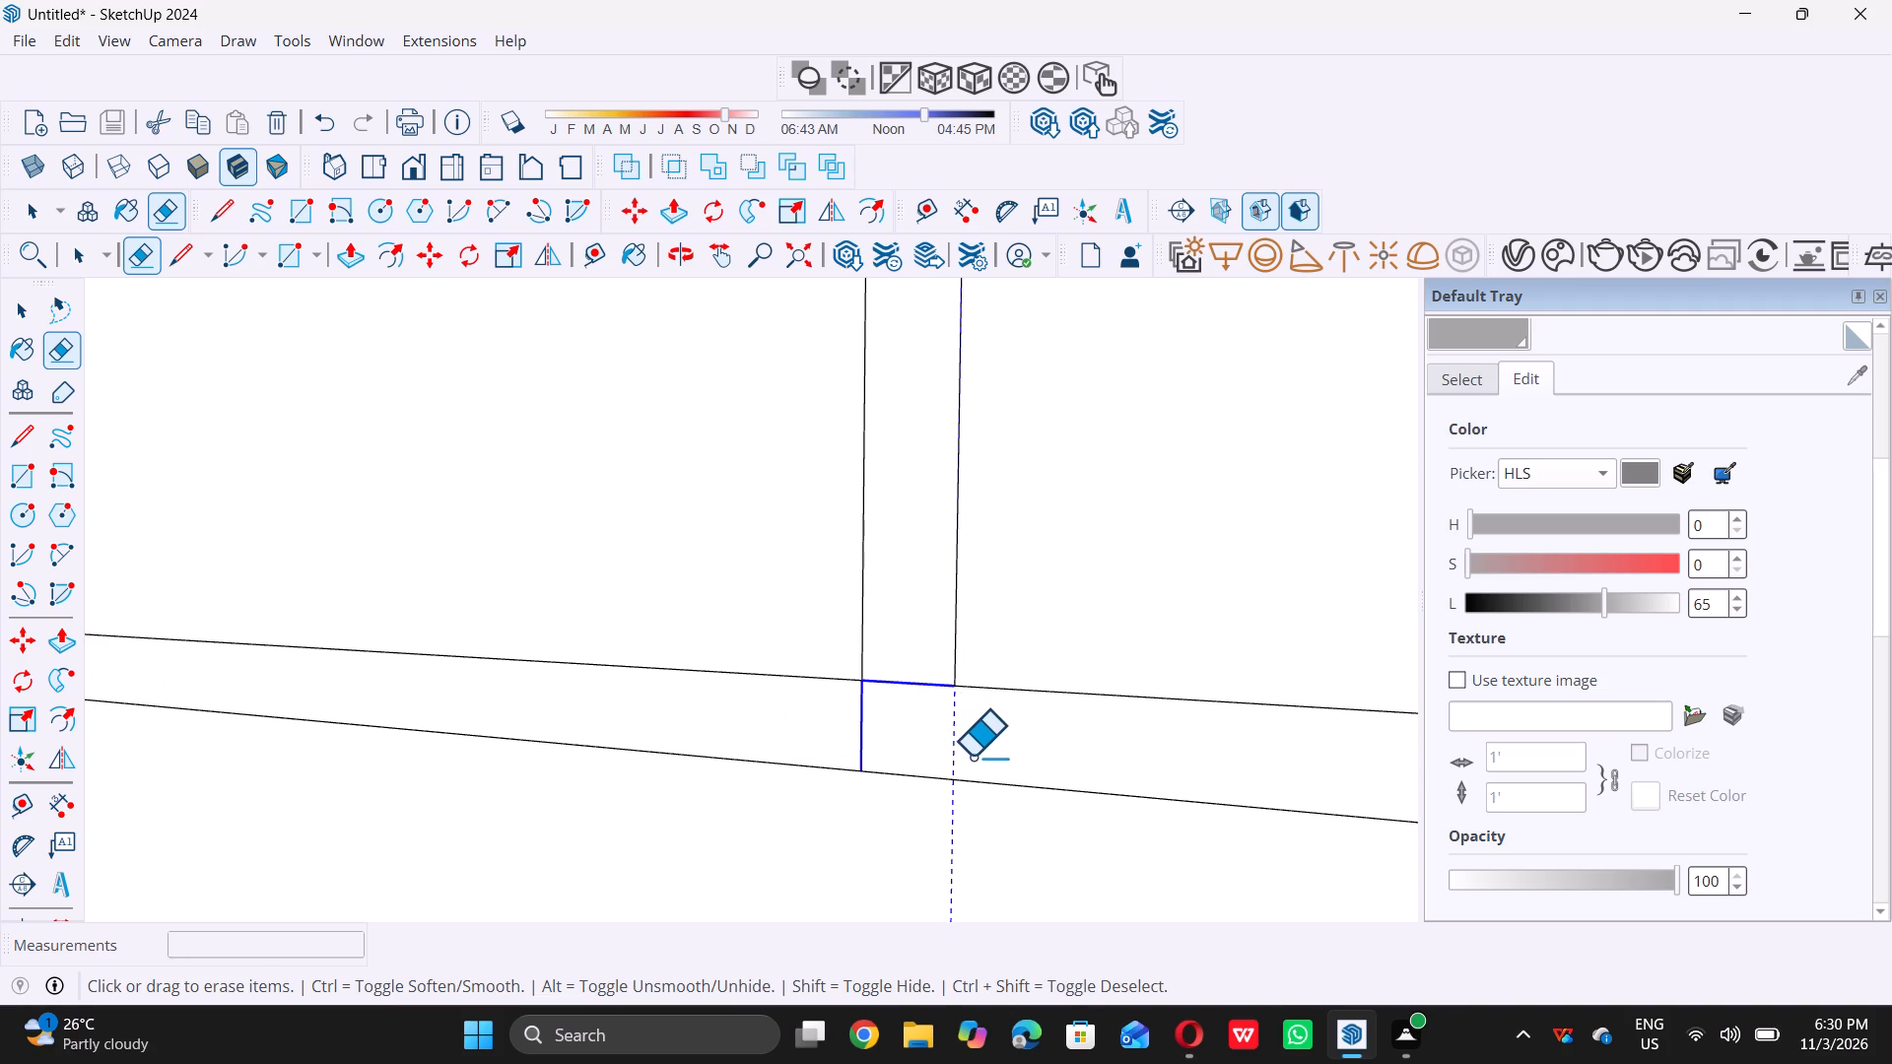
Erase the overlapping line segments where the fifth interior vertical bar meets the grid's top rail.
{"action": "scroll", "coordinate": [918, 770], "scroll_direction": "down", "scroll_amount": 20}
{"action": "scroll", "coordinate": [918, 770], "scroll_direction": "down", "scroll_amount": 4}
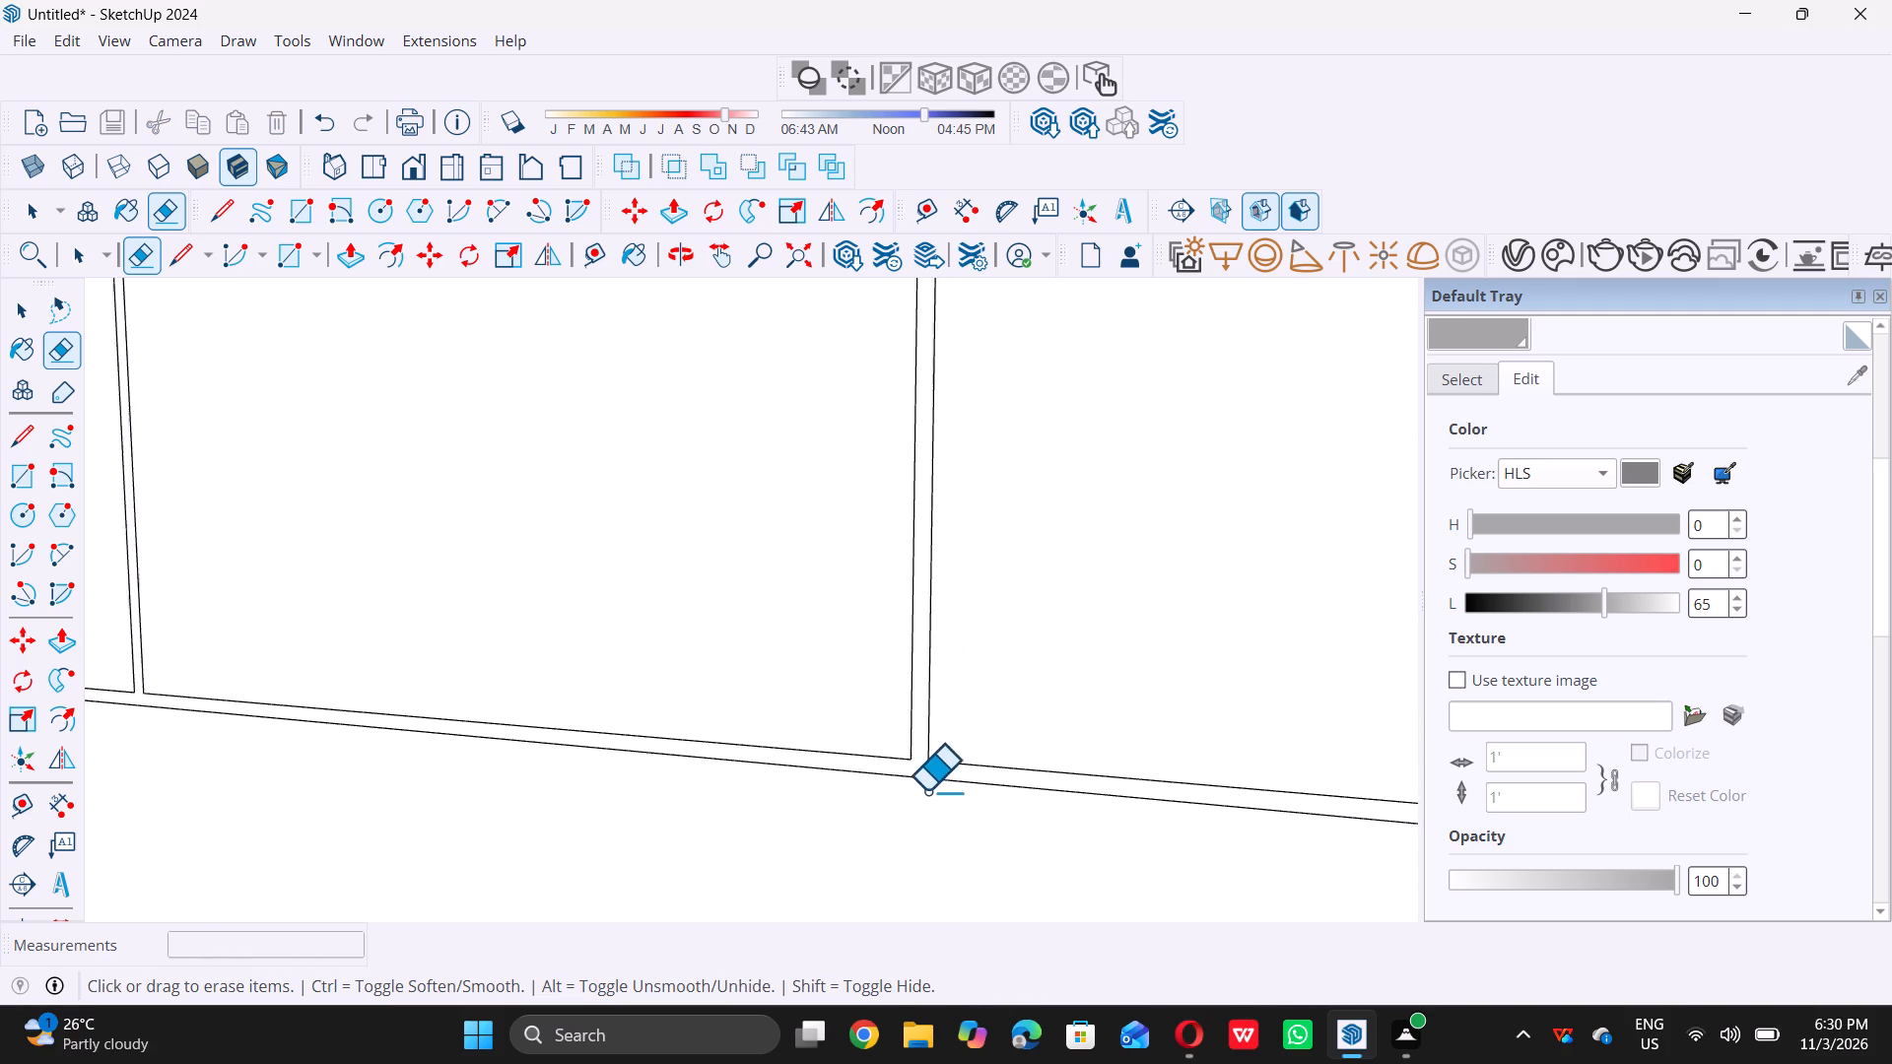
{"action": "scroll", "coordinate": [926, 790], "scroll_direction": "down", "scroll_amount": 19}
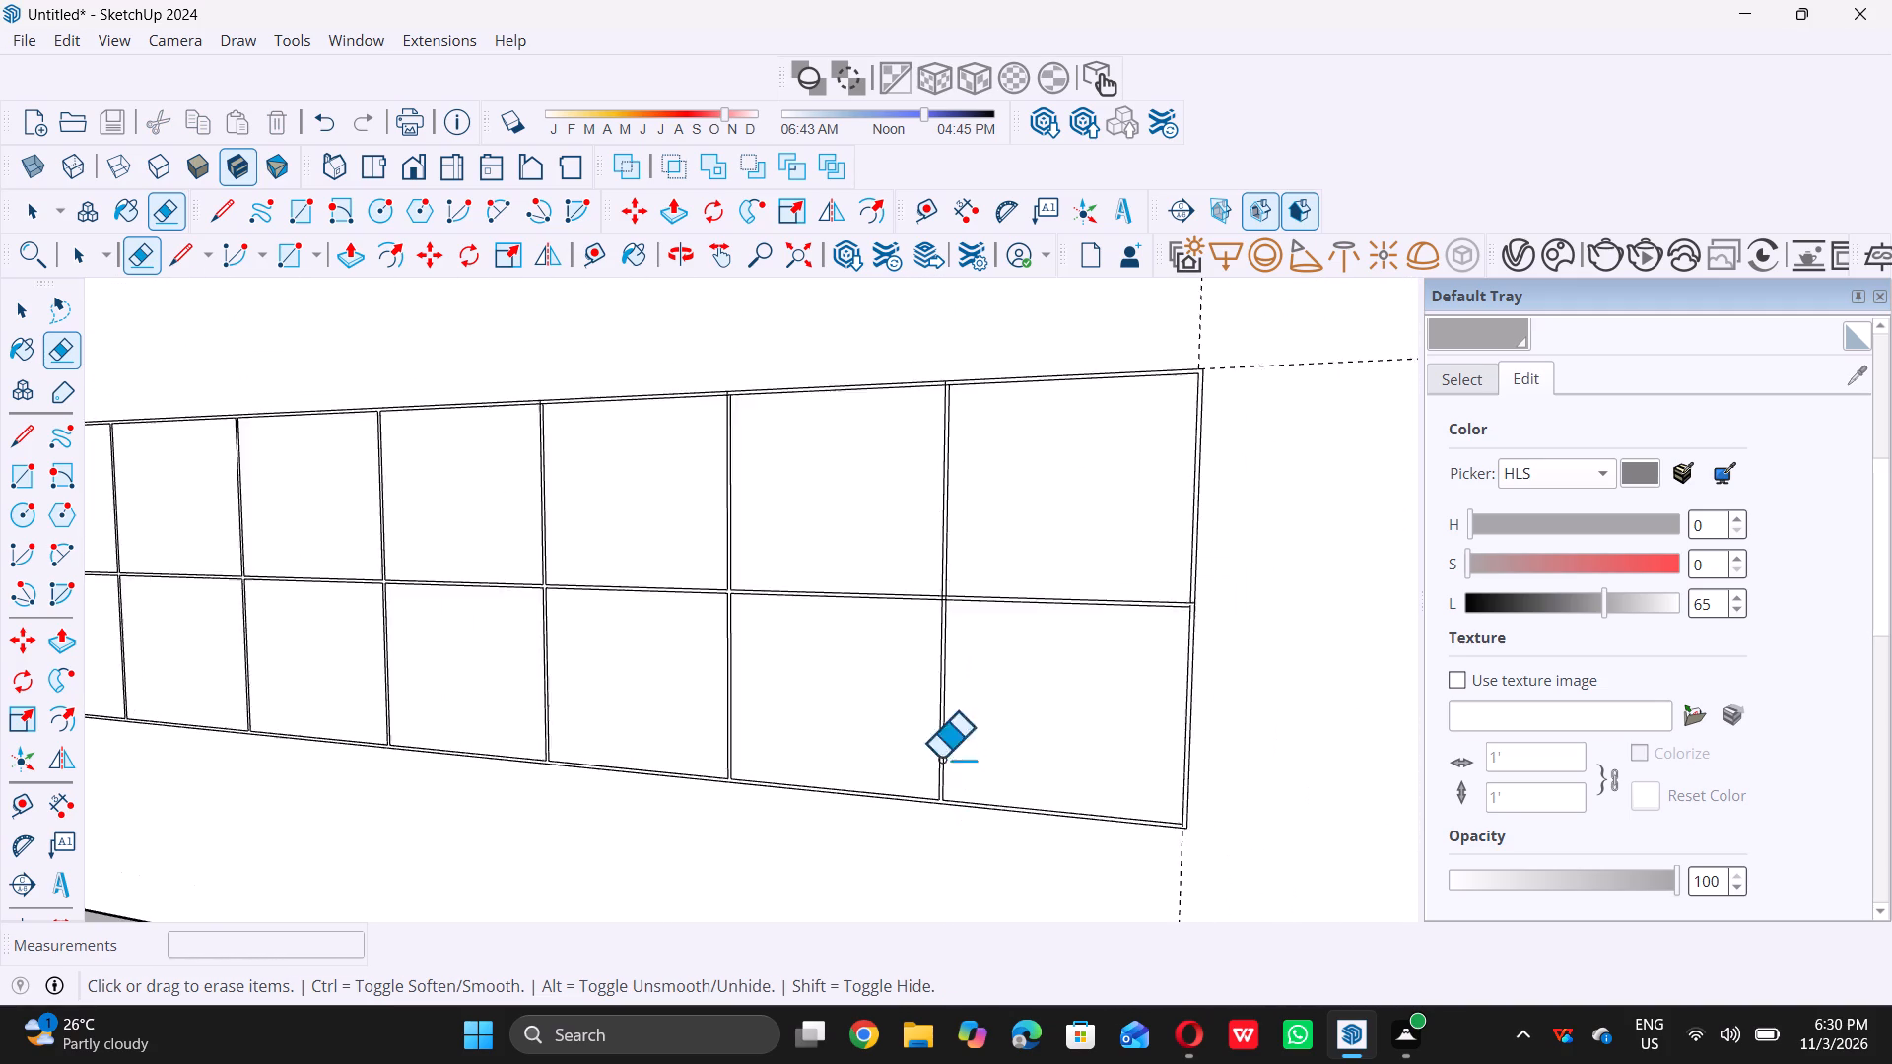
{"action": "scroll", "coordinate": [757, 454], "scroll_direction": "up", "scroll_amount": 11}
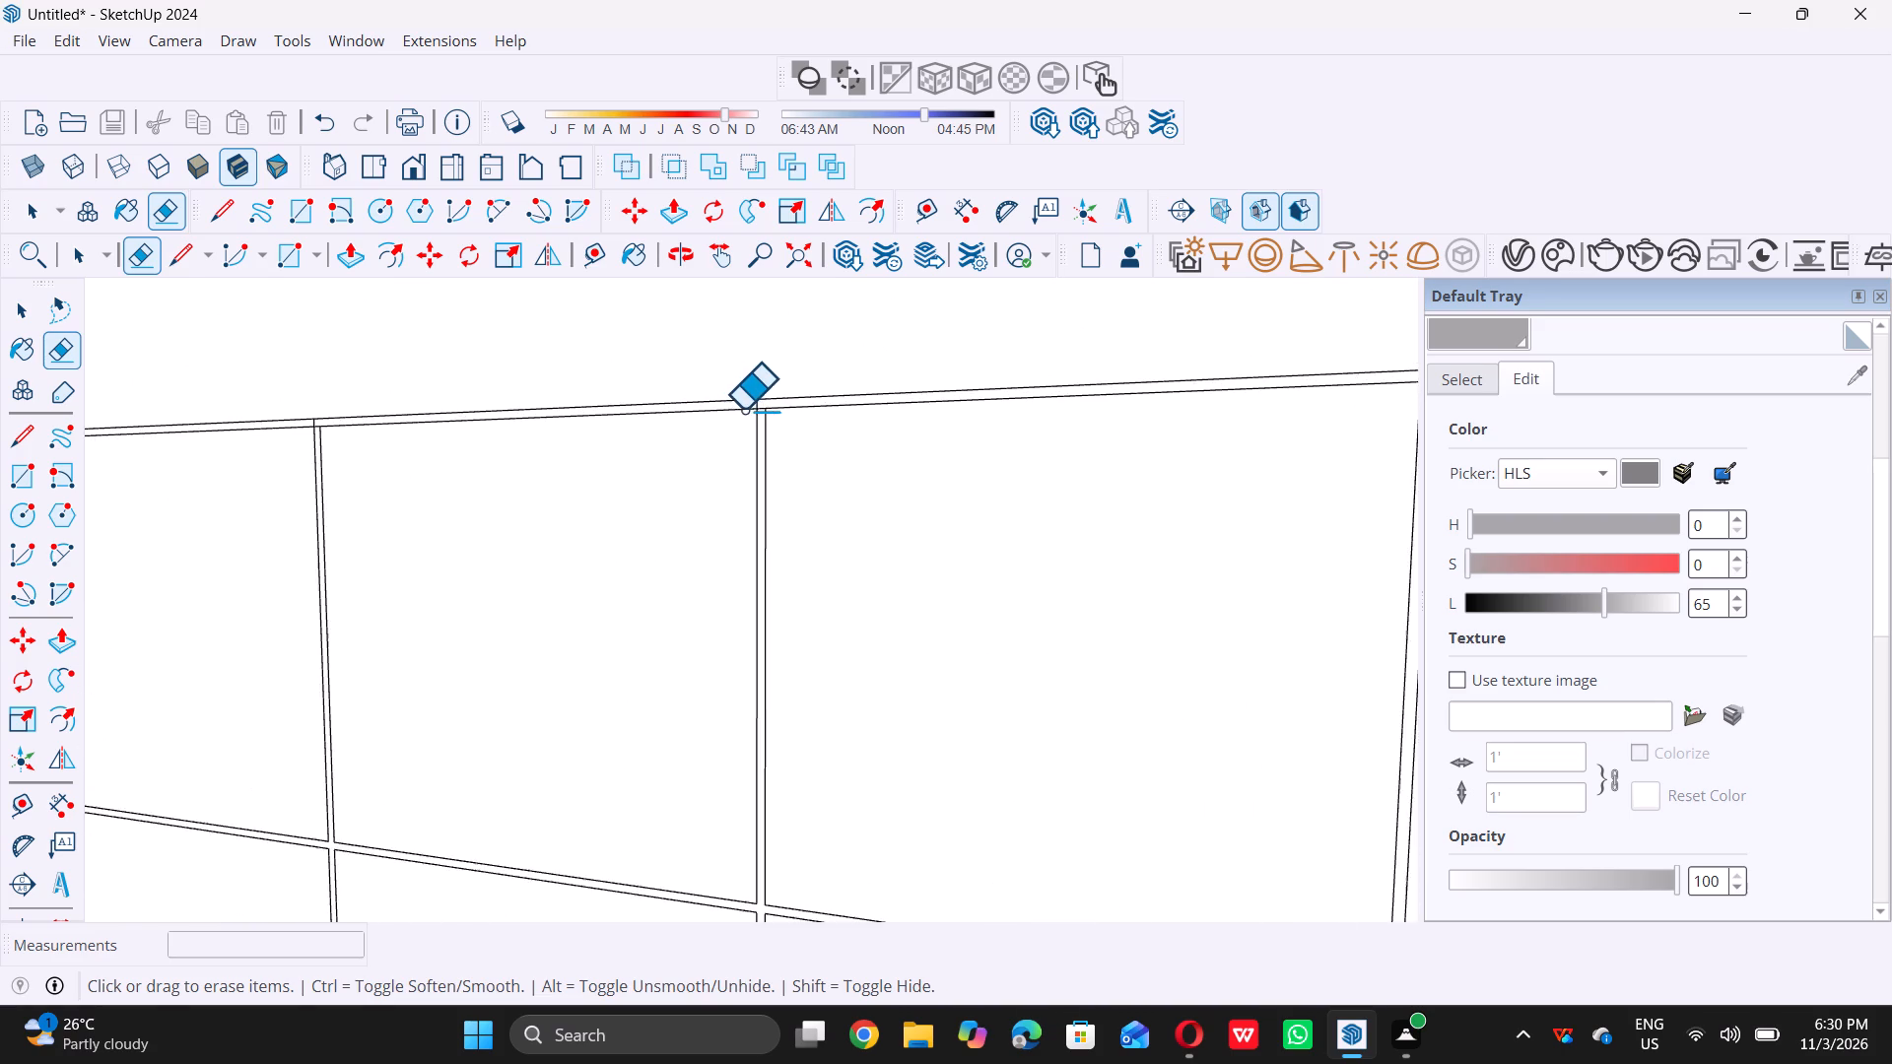
{"action": "scroll", "coordinate": [745, 408], "scroll_direction": "up", "scroll_amount": 20}
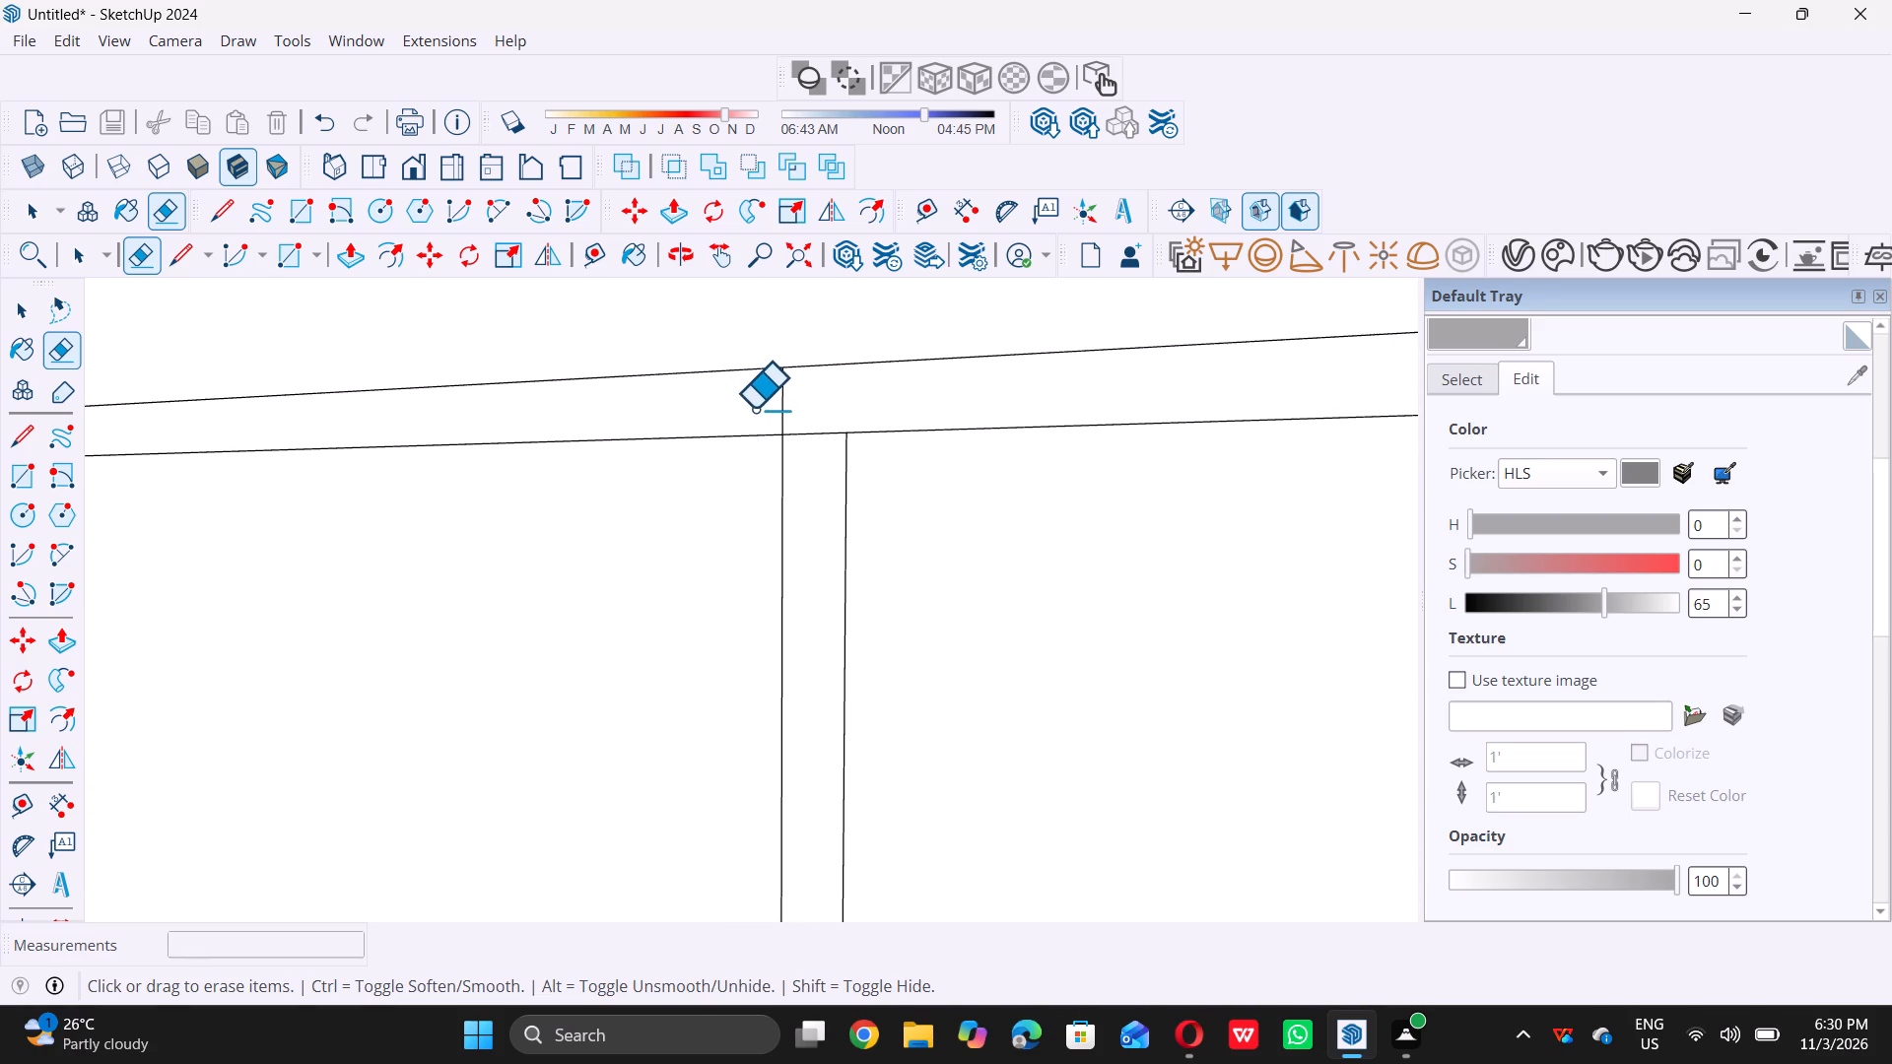
{"action": "left_click_drag", "start_coordinate": [754, 408], "coordinate": [822, 469]}
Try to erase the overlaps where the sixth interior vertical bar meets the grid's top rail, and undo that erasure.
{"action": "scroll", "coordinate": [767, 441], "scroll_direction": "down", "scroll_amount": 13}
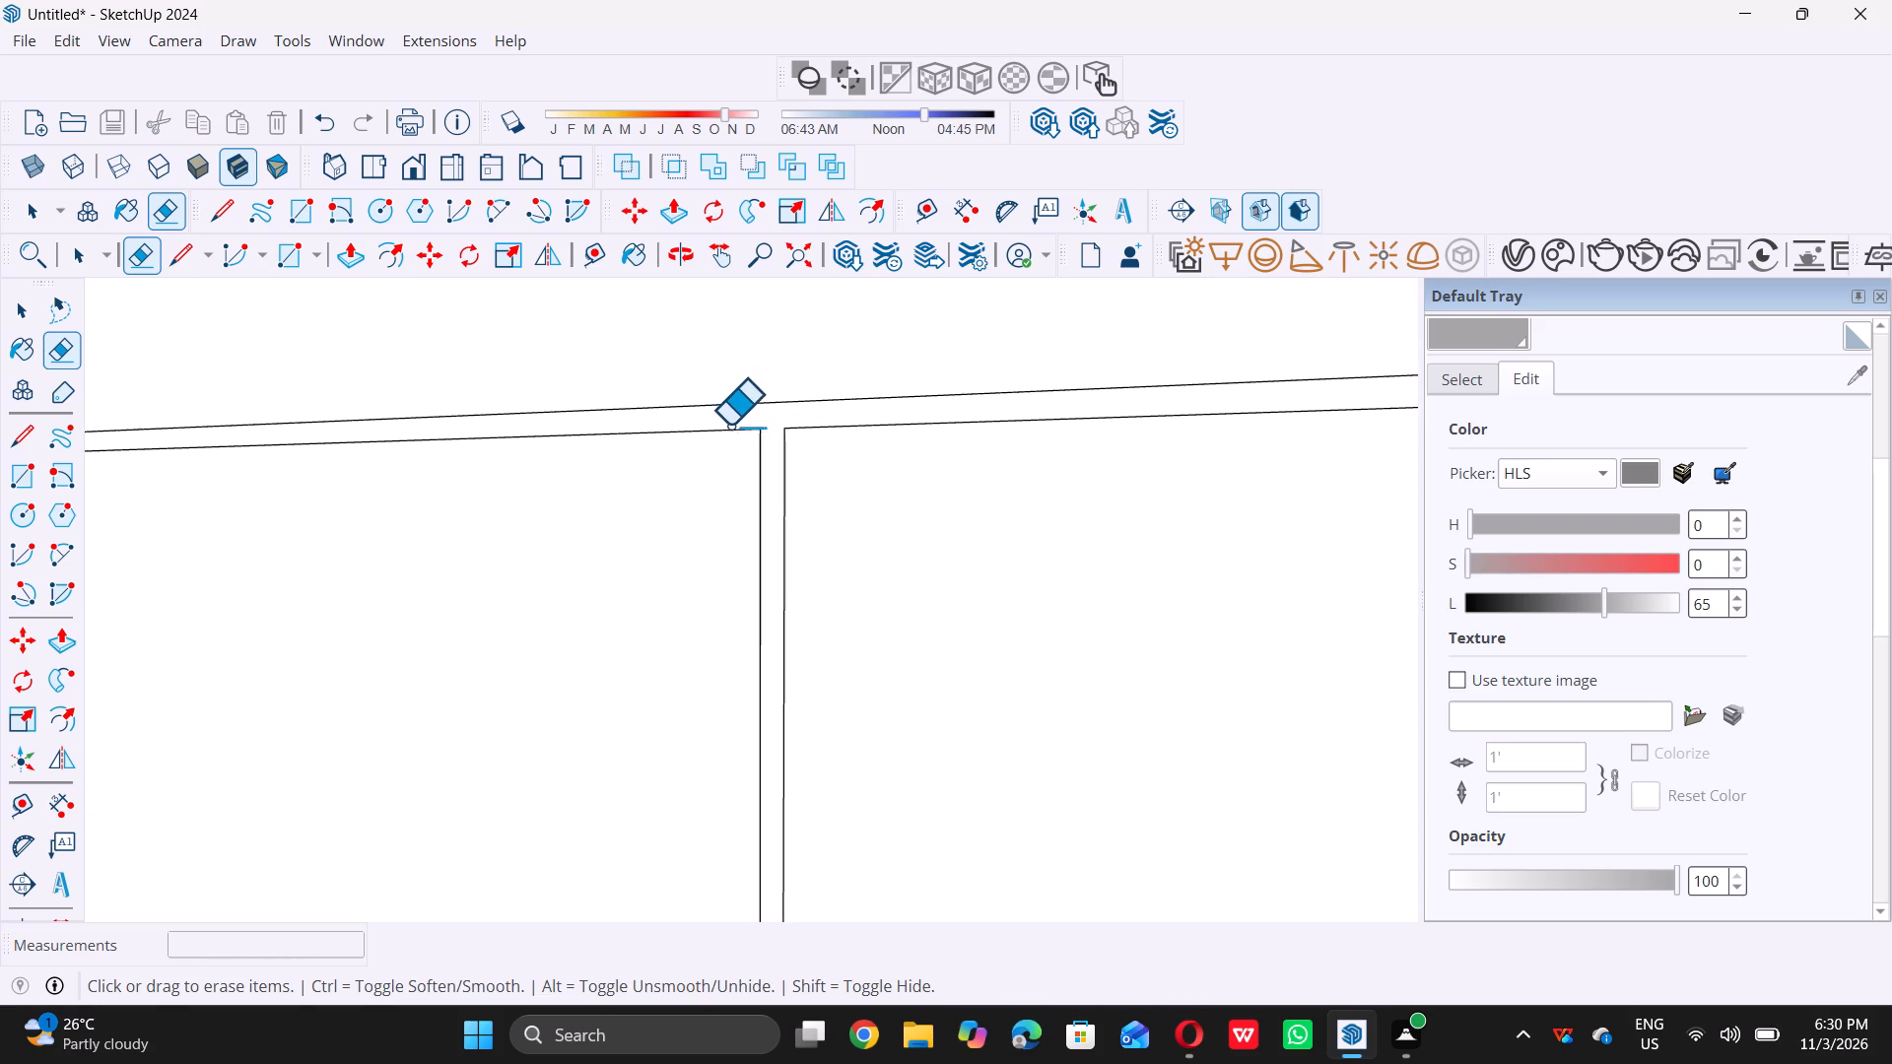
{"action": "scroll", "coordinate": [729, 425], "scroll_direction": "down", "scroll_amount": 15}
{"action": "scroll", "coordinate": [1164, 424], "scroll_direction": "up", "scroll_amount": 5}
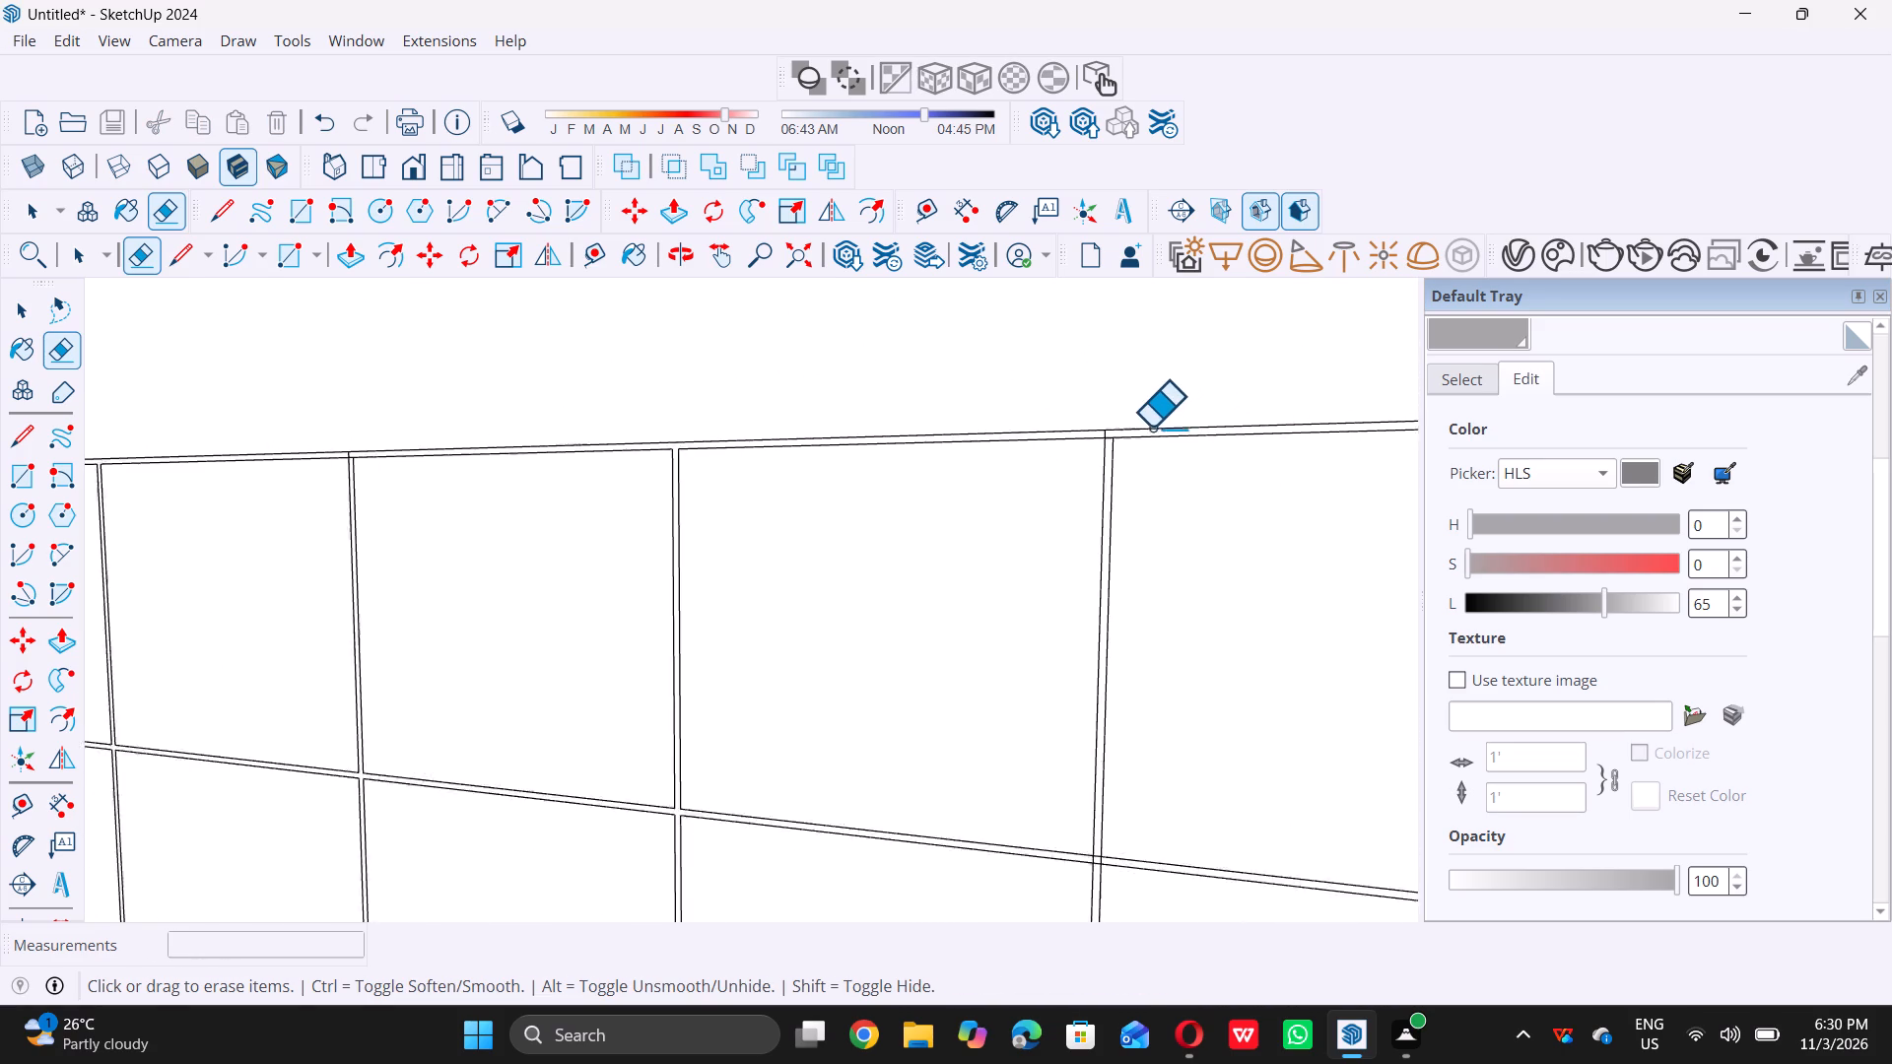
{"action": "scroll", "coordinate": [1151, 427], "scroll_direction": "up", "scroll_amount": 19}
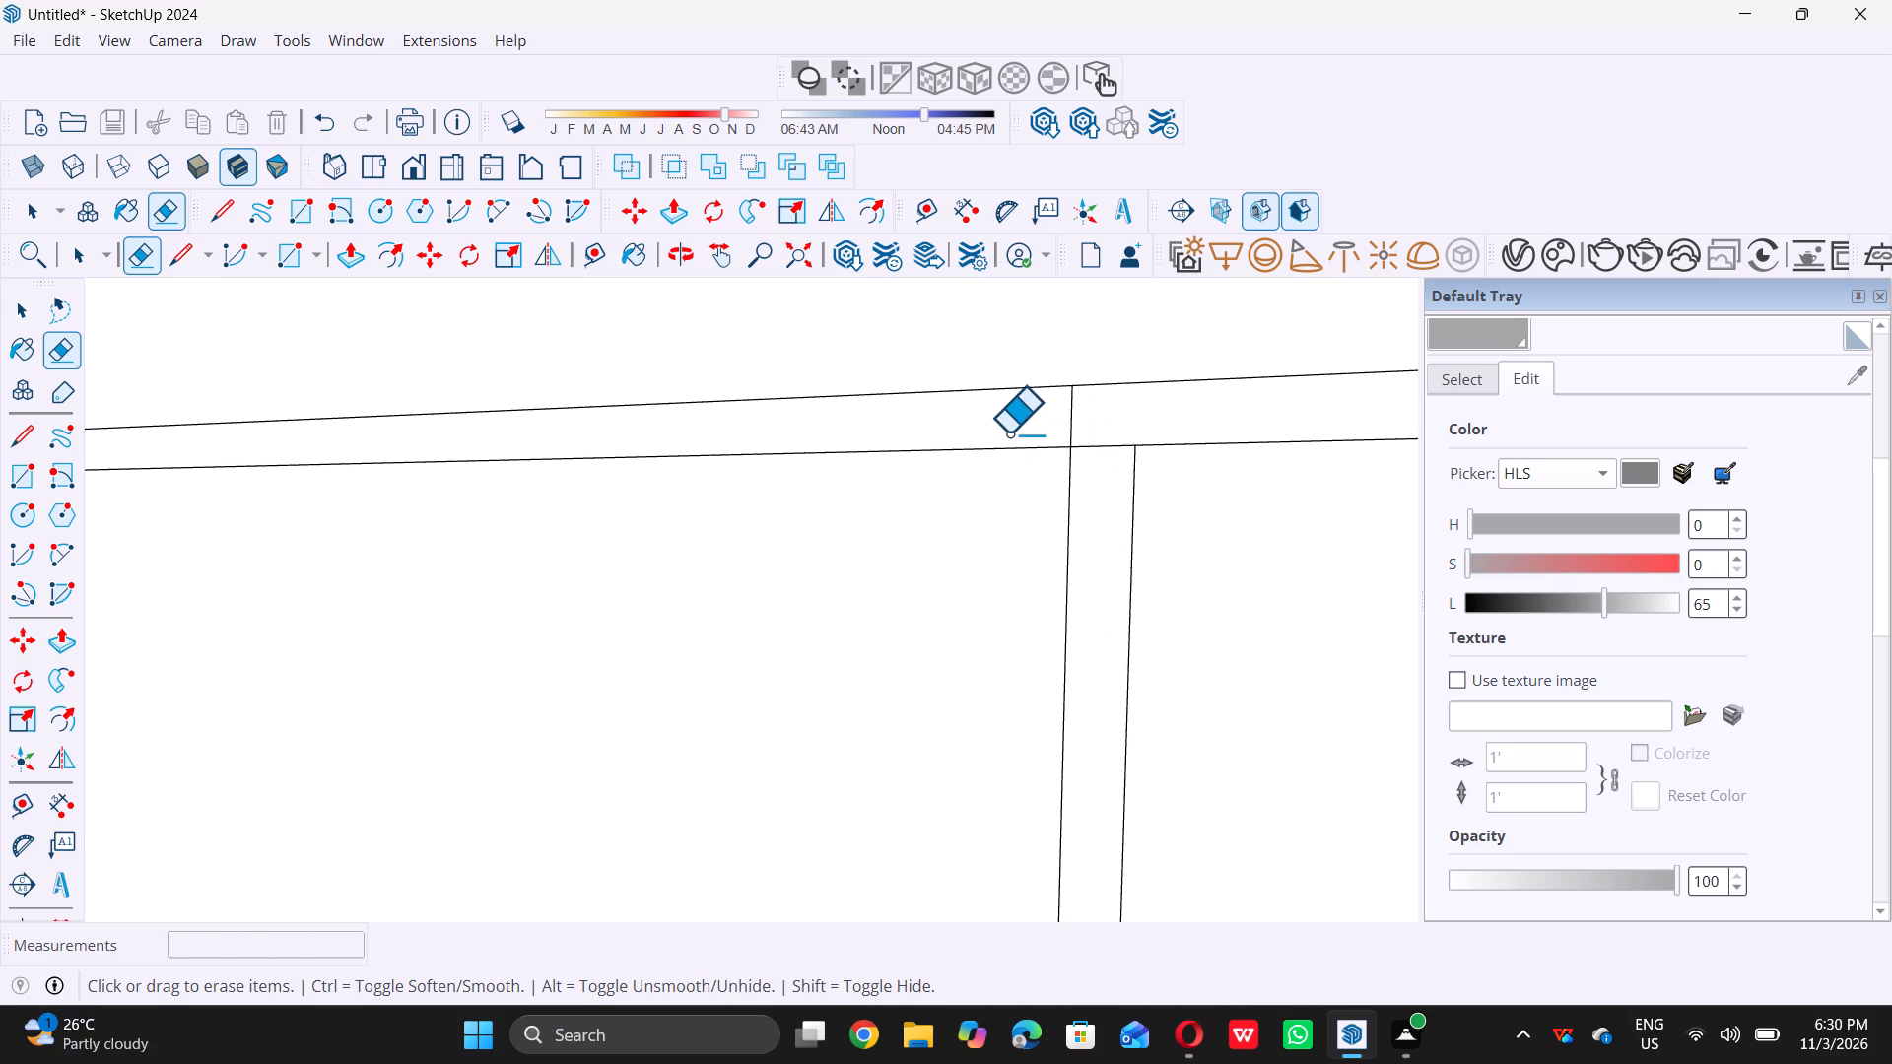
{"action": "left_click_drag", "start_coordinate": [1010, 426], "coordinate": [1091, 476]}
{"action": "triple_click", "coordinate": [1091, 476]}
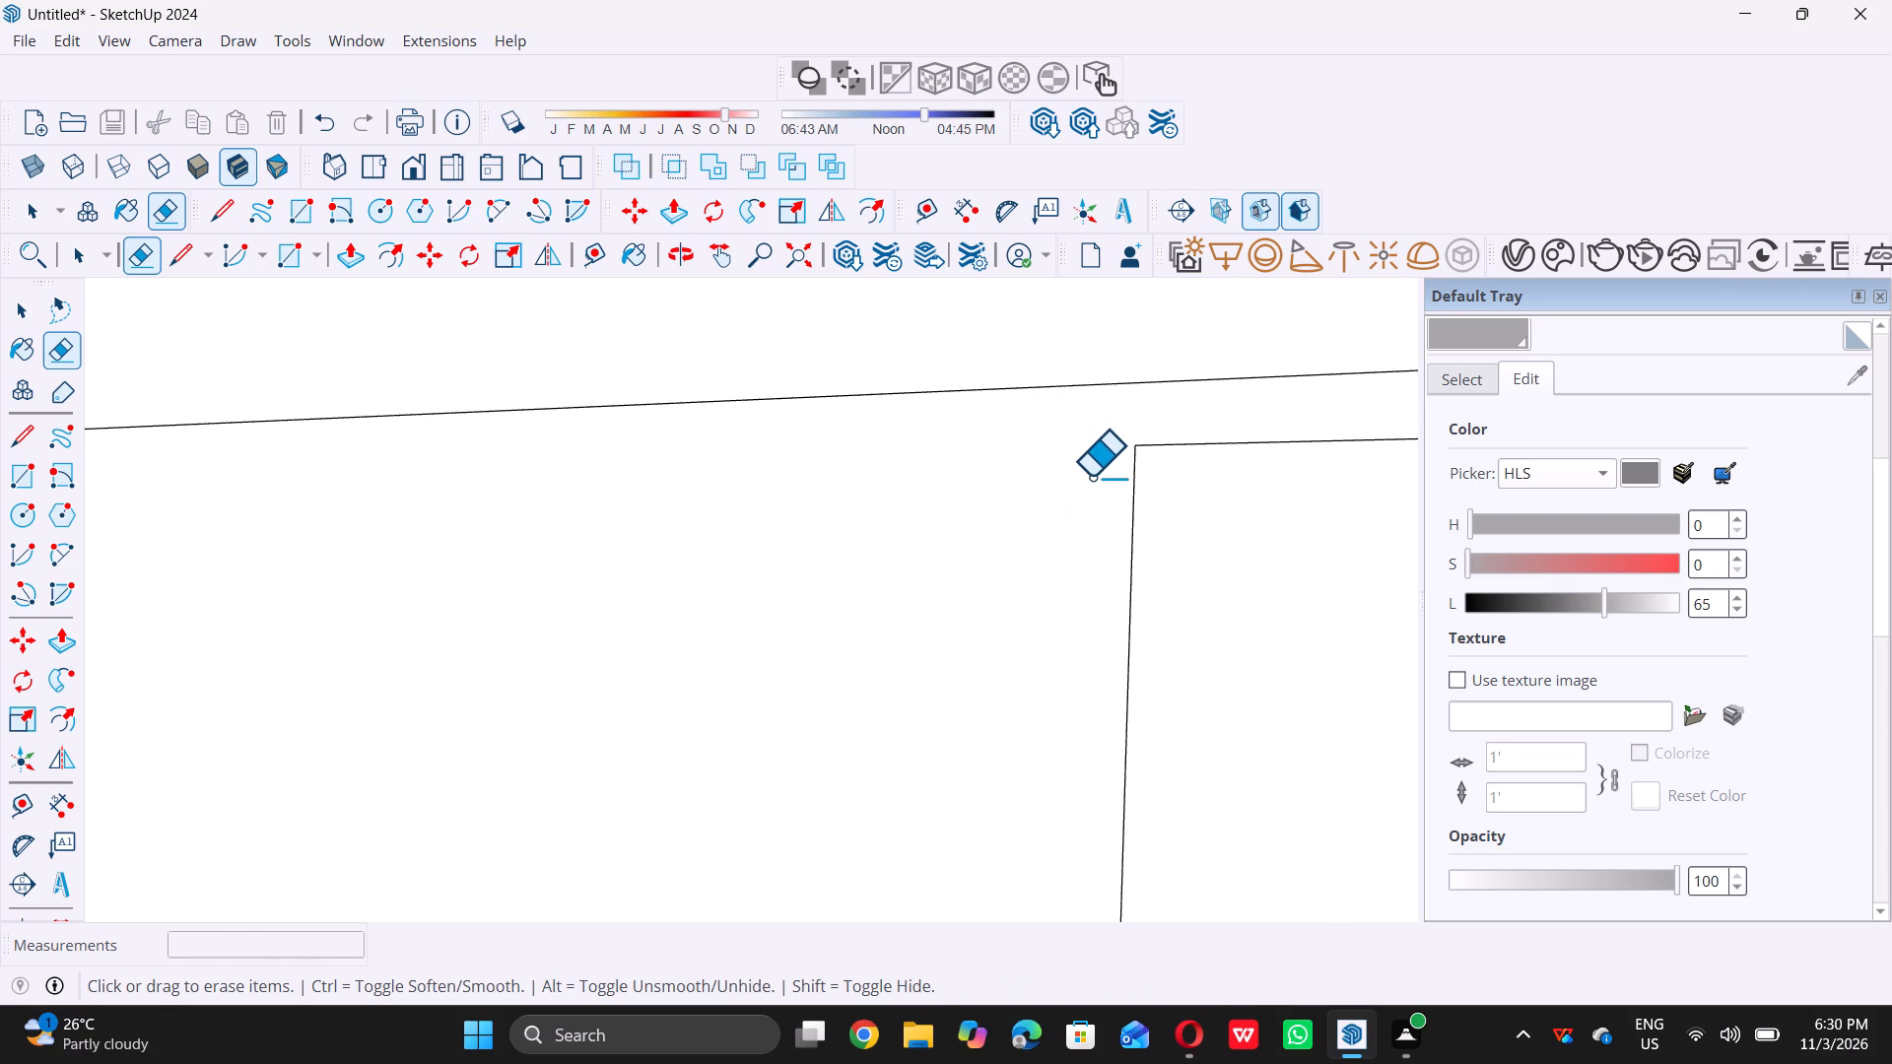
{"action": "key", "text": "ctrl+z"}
Erase only the short overlapping line segments where the sixth interior vertical bar meets the grid's top rail.
{"action": "scroll", "coordinate": [1095, 428], "scroll_direction": "up", "scroll_amount": 5}
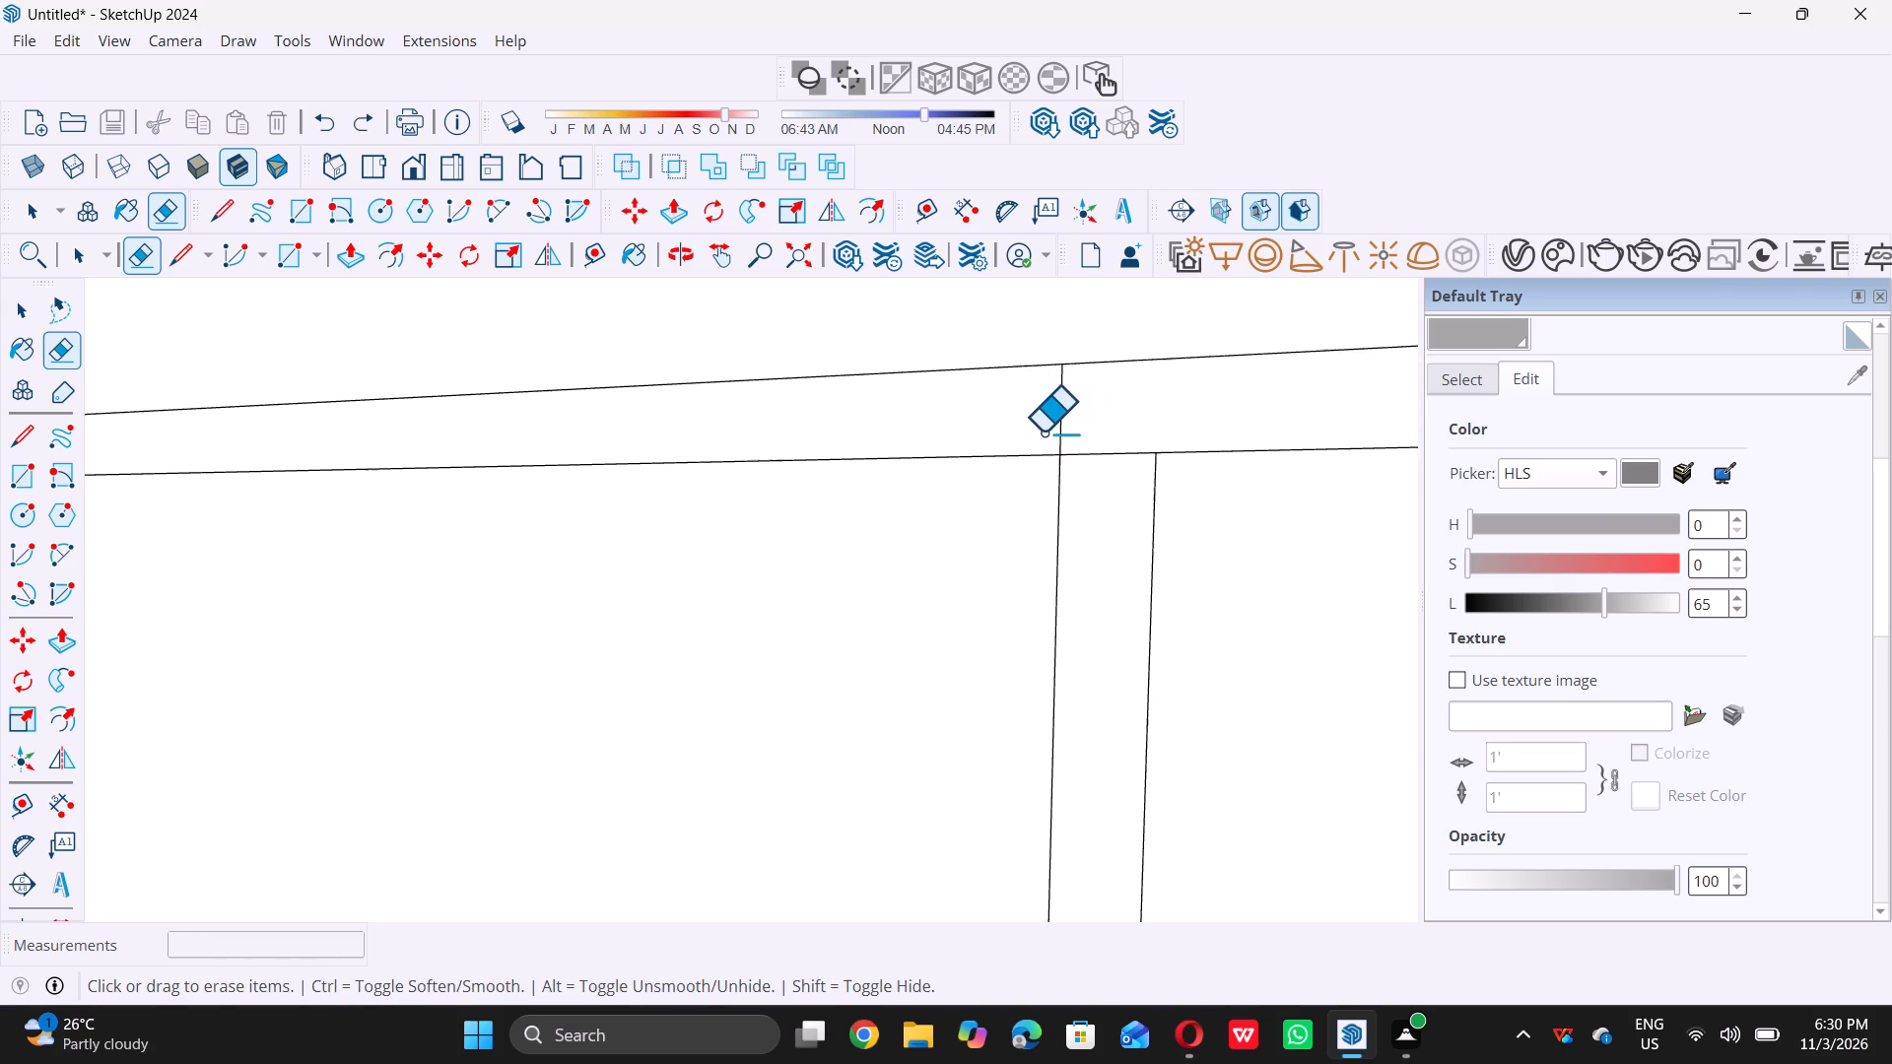
{"action": "left_click_drag", "start_coordinate": [1027, 417], "coordinate": [1112, 507]}
Erase the four inner line segments where the sixth interior vertical bar crosses the grid's middle rail.
{"action": "scroll", "coordinate": [1086, 470], "scroll_direction": "down", "scroll_amount": 9}
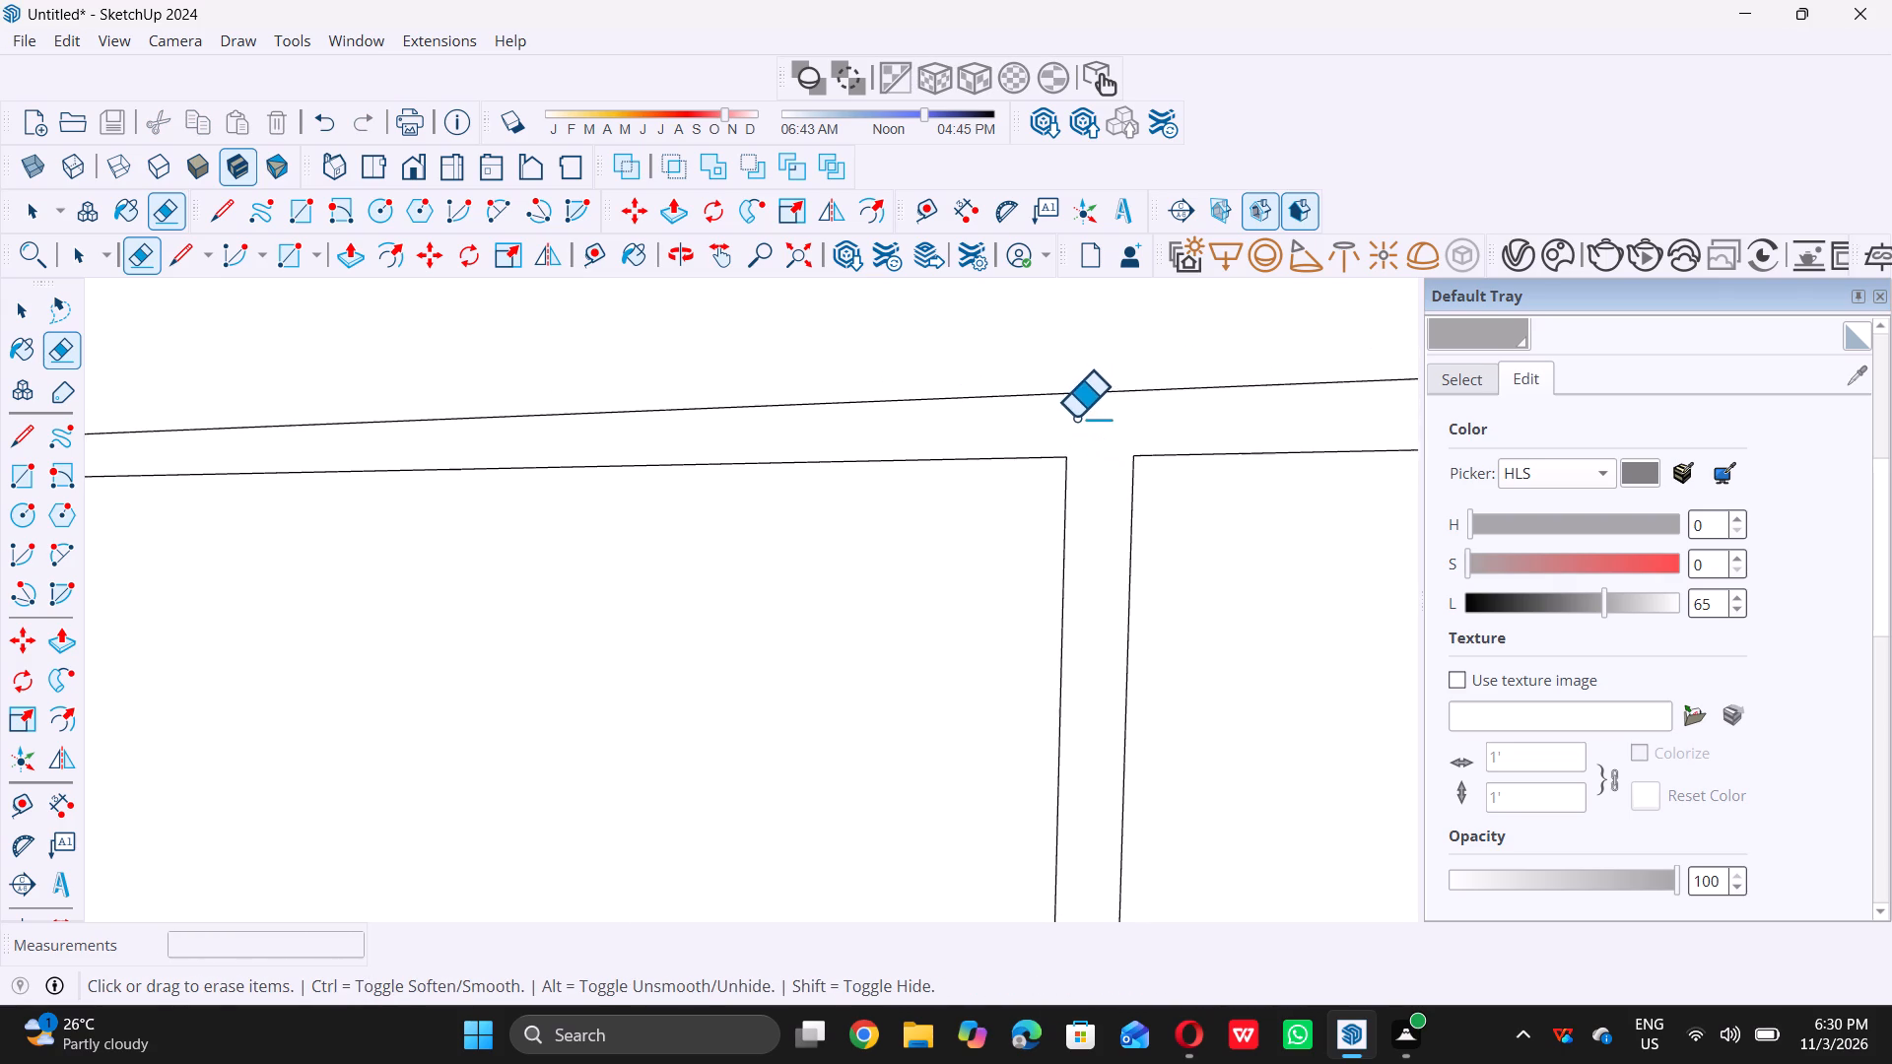
{"action": "scroll", "coordinate": [1075, 417], "scroll_direction": "down", "scroll_amount": 20}
{"action": "scroll", "coordinate": [1075, 417], "scroll_direction": "down", "scroll_amount": 10}
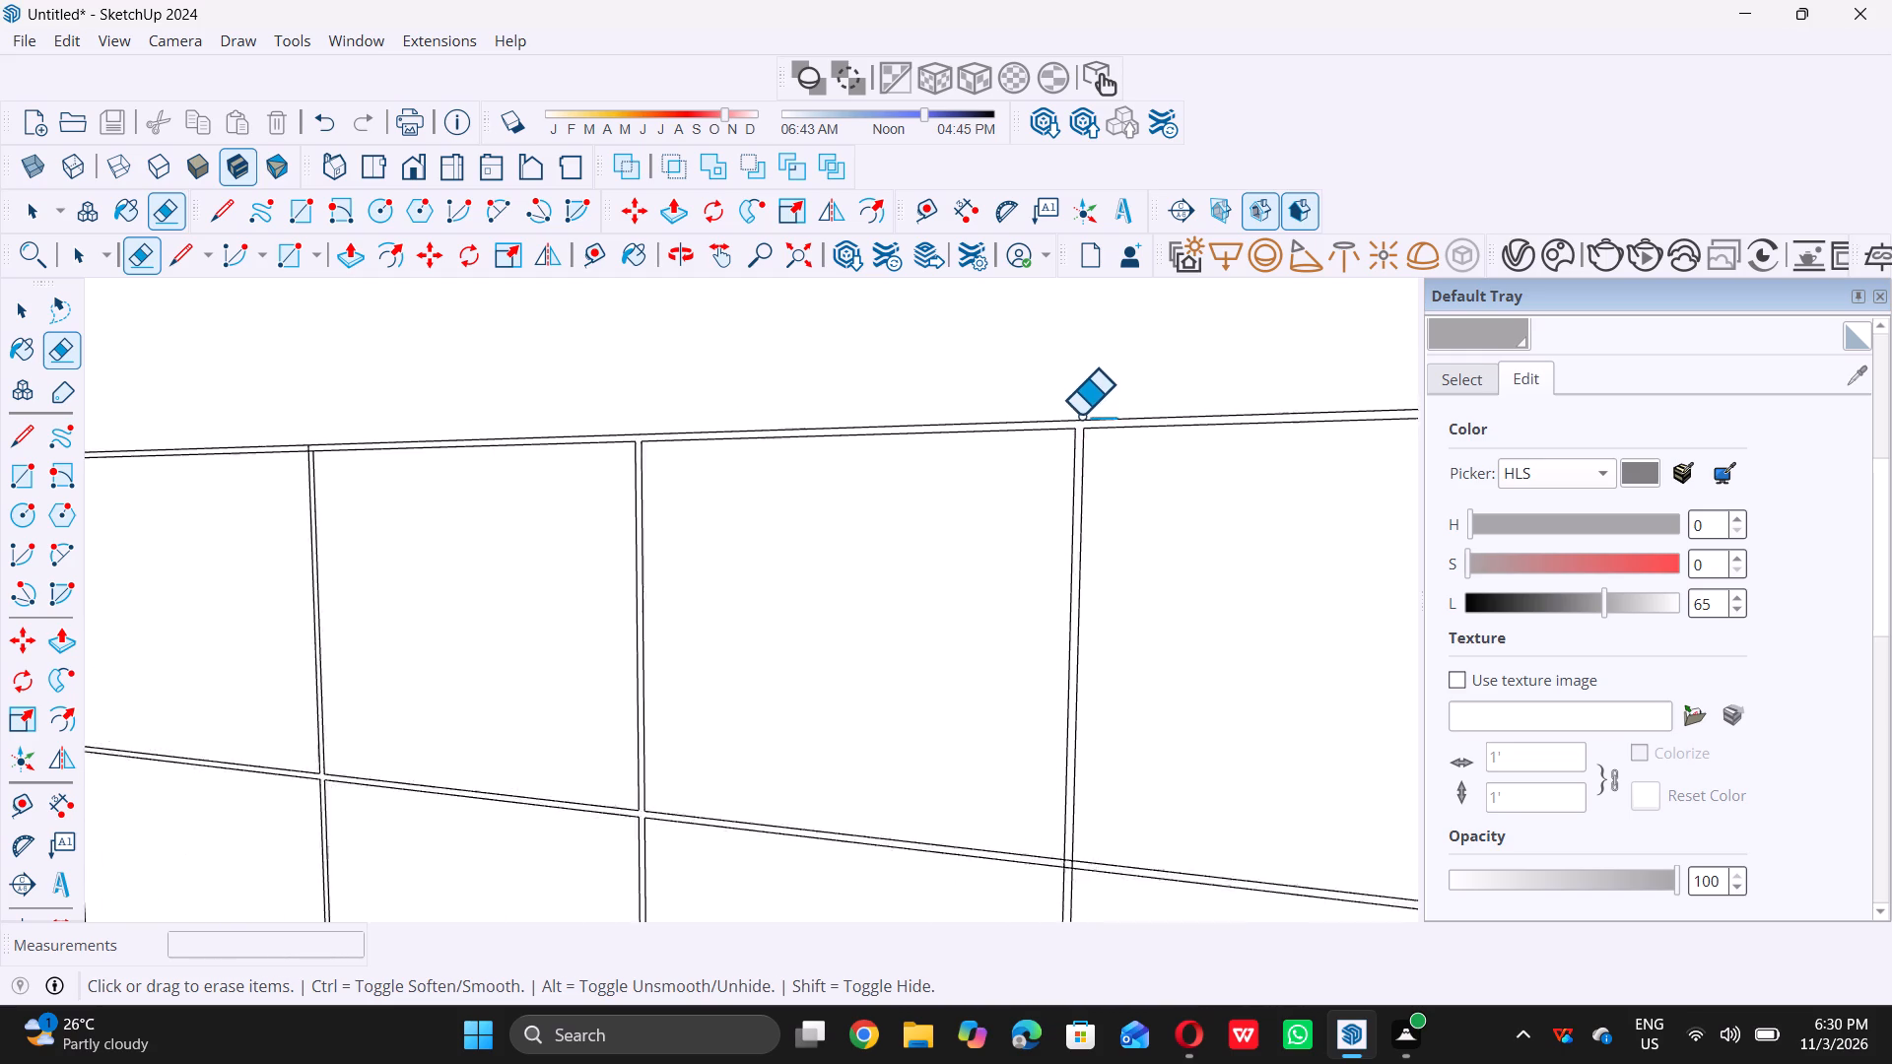
{"action": "scroll", "coordinate": [1080, 415], "scroll_direction": "down", "scroll_amount": 9}
{"action": "scroll", "coordinate": [1110, 697], "scroll_direction": "up", "scroll_amount": 6}
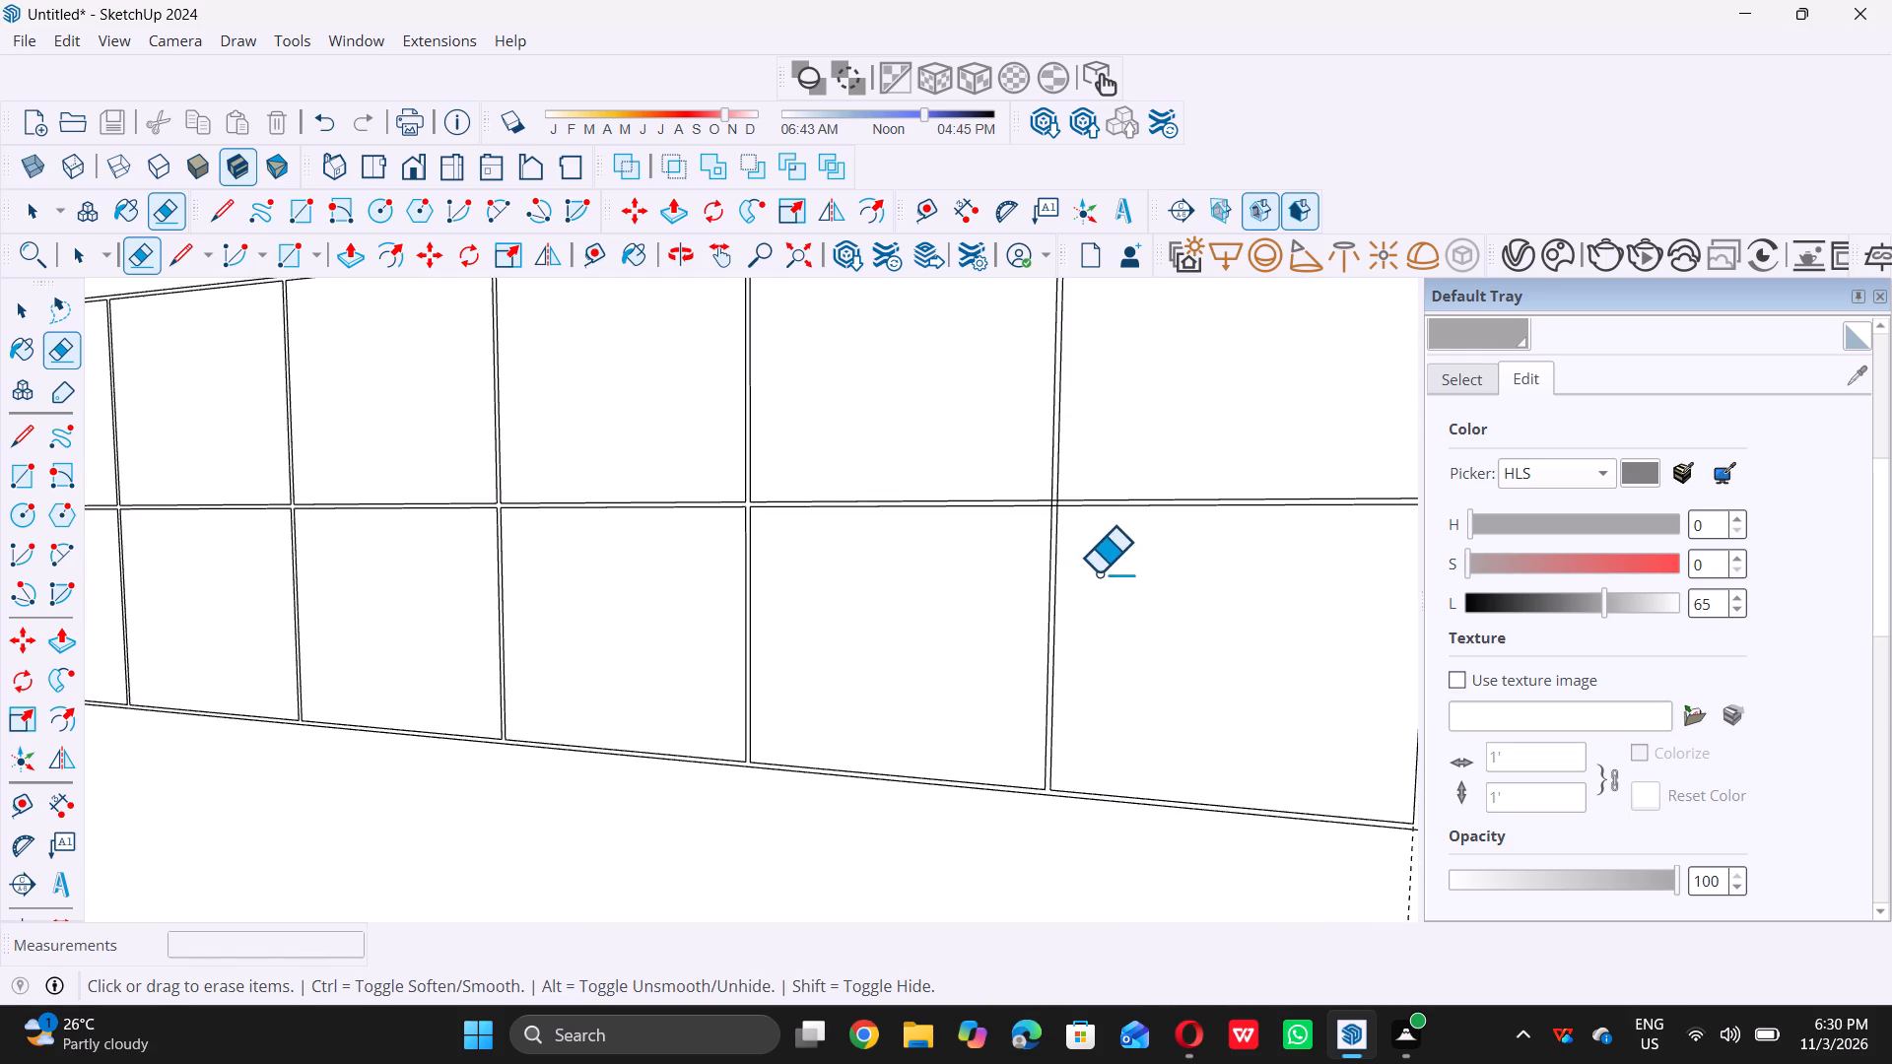
{"action": "scroll", "coordinate": [1086, 552], "scroll_direction": "up", "scroll_amount": 5}
{"action": "scroll", "coordinate": [1039, 470], "scroll_direction": "up", "scroll_amount": 15}
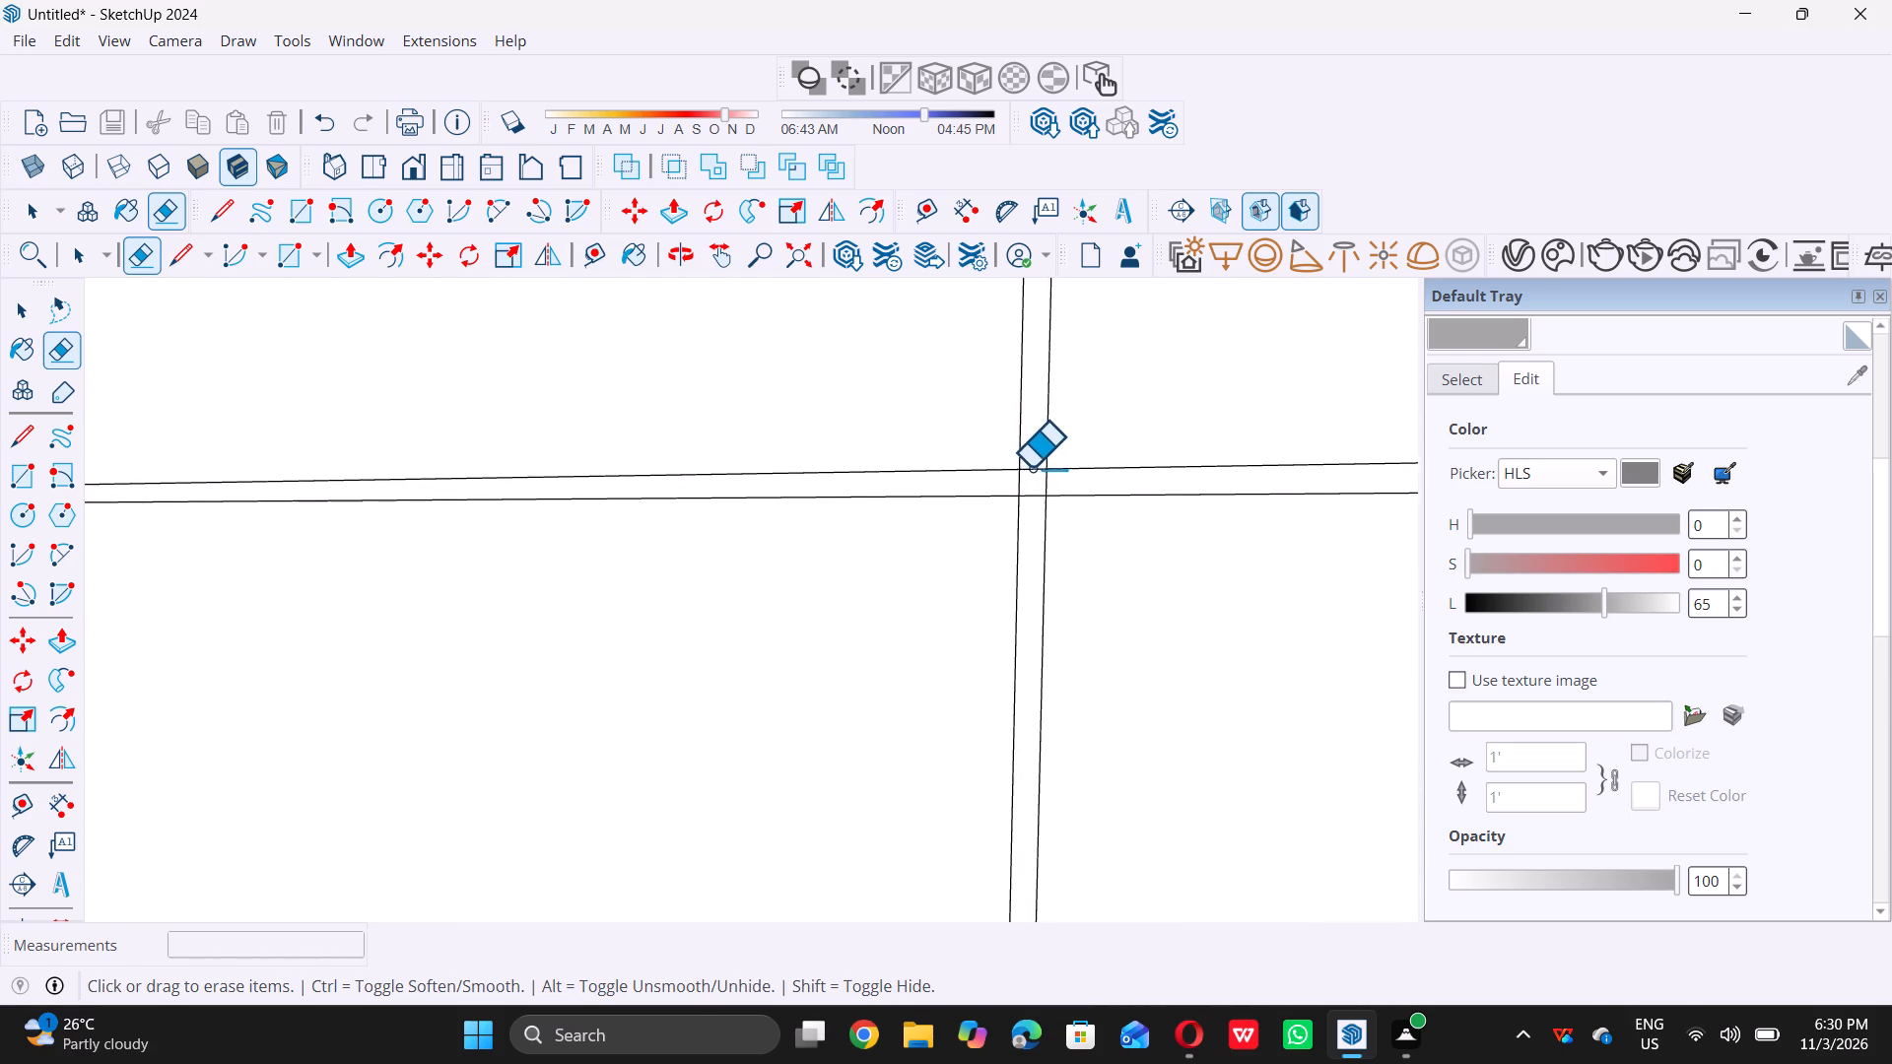
{"action": "scroll", "coordinate": [1030, 492], "scroll_direction": "up", "scroll_amount": 9}
{"action": "left_click", "coordinate": [922, 483]}
{"action": "left_click_drag", "start_coordinate": [924, 484], "coordinate": [1047, 498]}
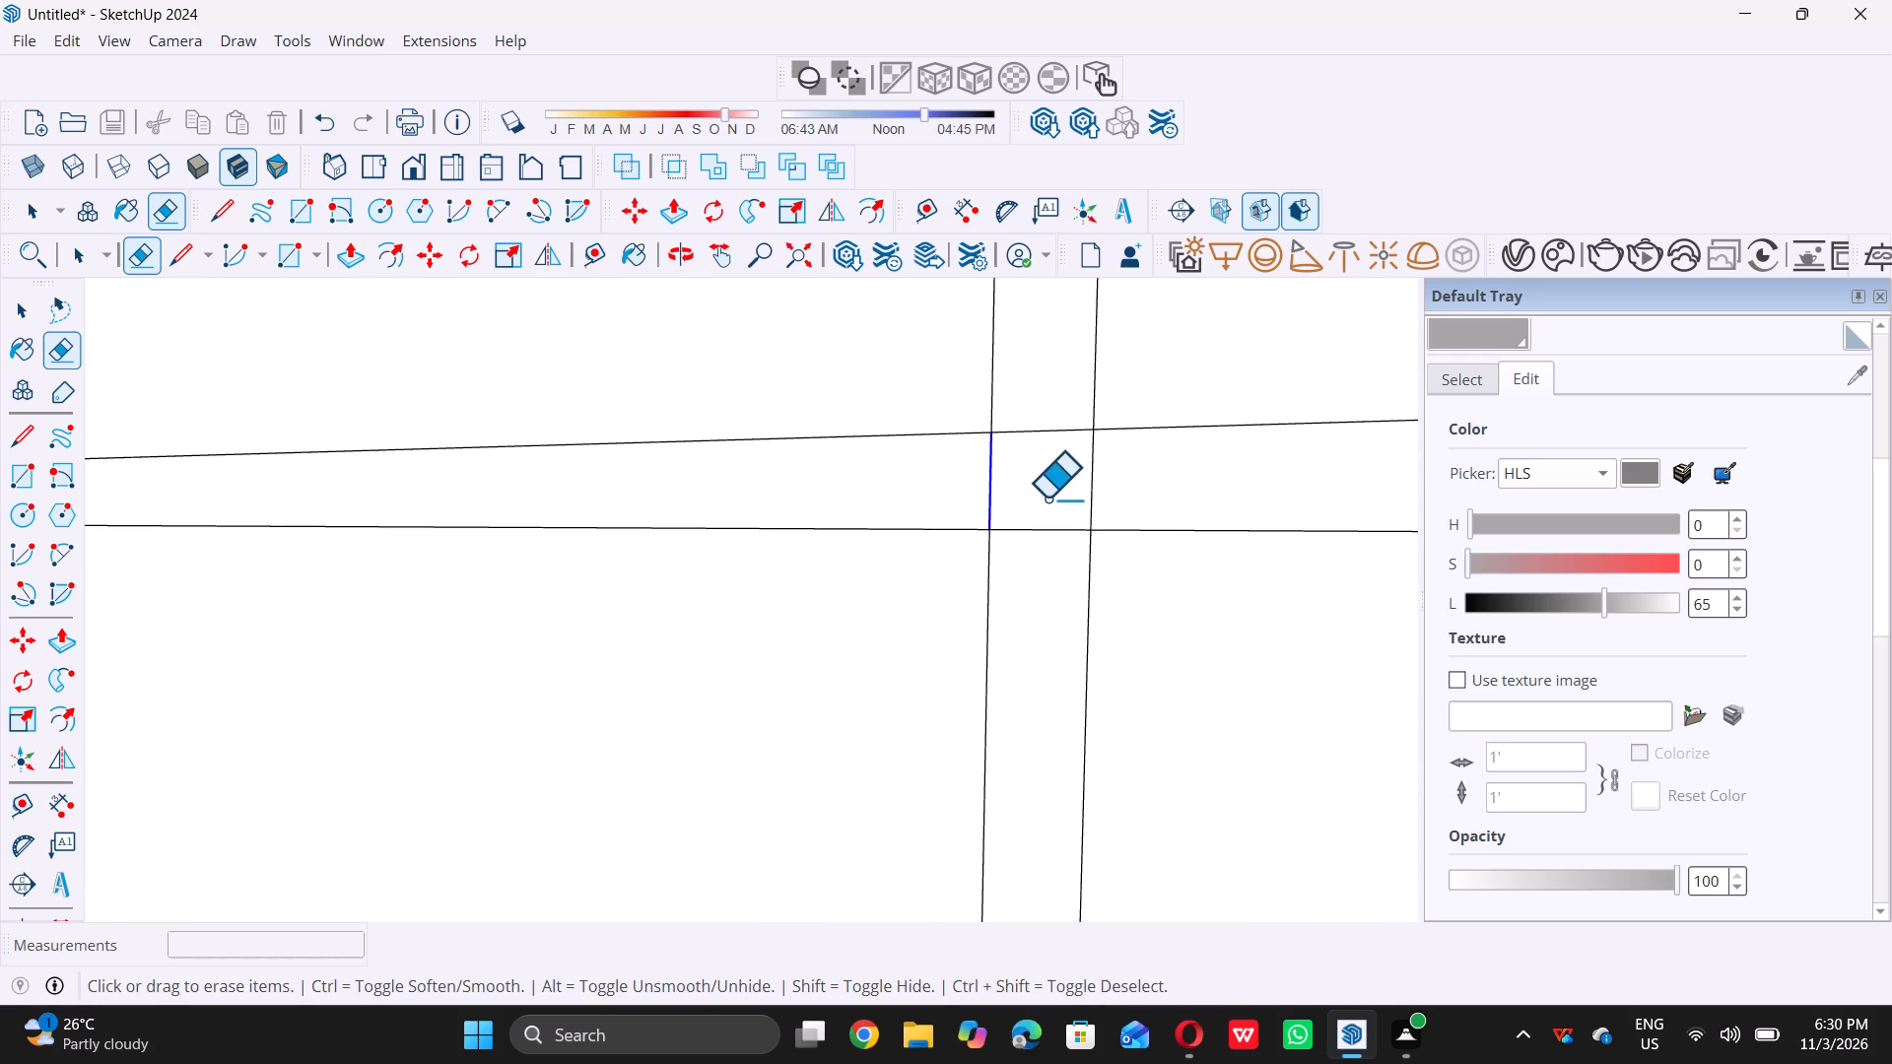
{"action": "left_click_drag", "start_coordinate": [1047, 498], "coordinate": [1086, 479]}
{"action": "left_click_drag", "start_coordinate": [1084, 476], "coordinate": [1073, 466]}
{"action": "left_click_drag", "start_coordinate": [1071, 464], "coordinate": [1064, 454]}
{"action": "left_click_drag", "start_coordinate": [1062, 452], "coordinate": [1044, 411]}
{"action": "left_click_drag", "start_coordinate": [1044, 426], "coordinate": [1043, 444]}
{"action": "left_click_drag", "start_coordinate": [1039, 460], "coordinate": [1038, 469]}
{"action": "left_click_drag", "start_coordinate": [1036, 478], "coordinate": [1031, 500]}
{"action": "left_click_drag", "start_coordinate": [1030, 506], "coordinate": [1025, 527]}
{"action": "left_click", "coordinate": [1025, 533]}
{"action": "left_click_drag", "start_coordinate": [1024, 538], "coordinate": [1026, 591]}
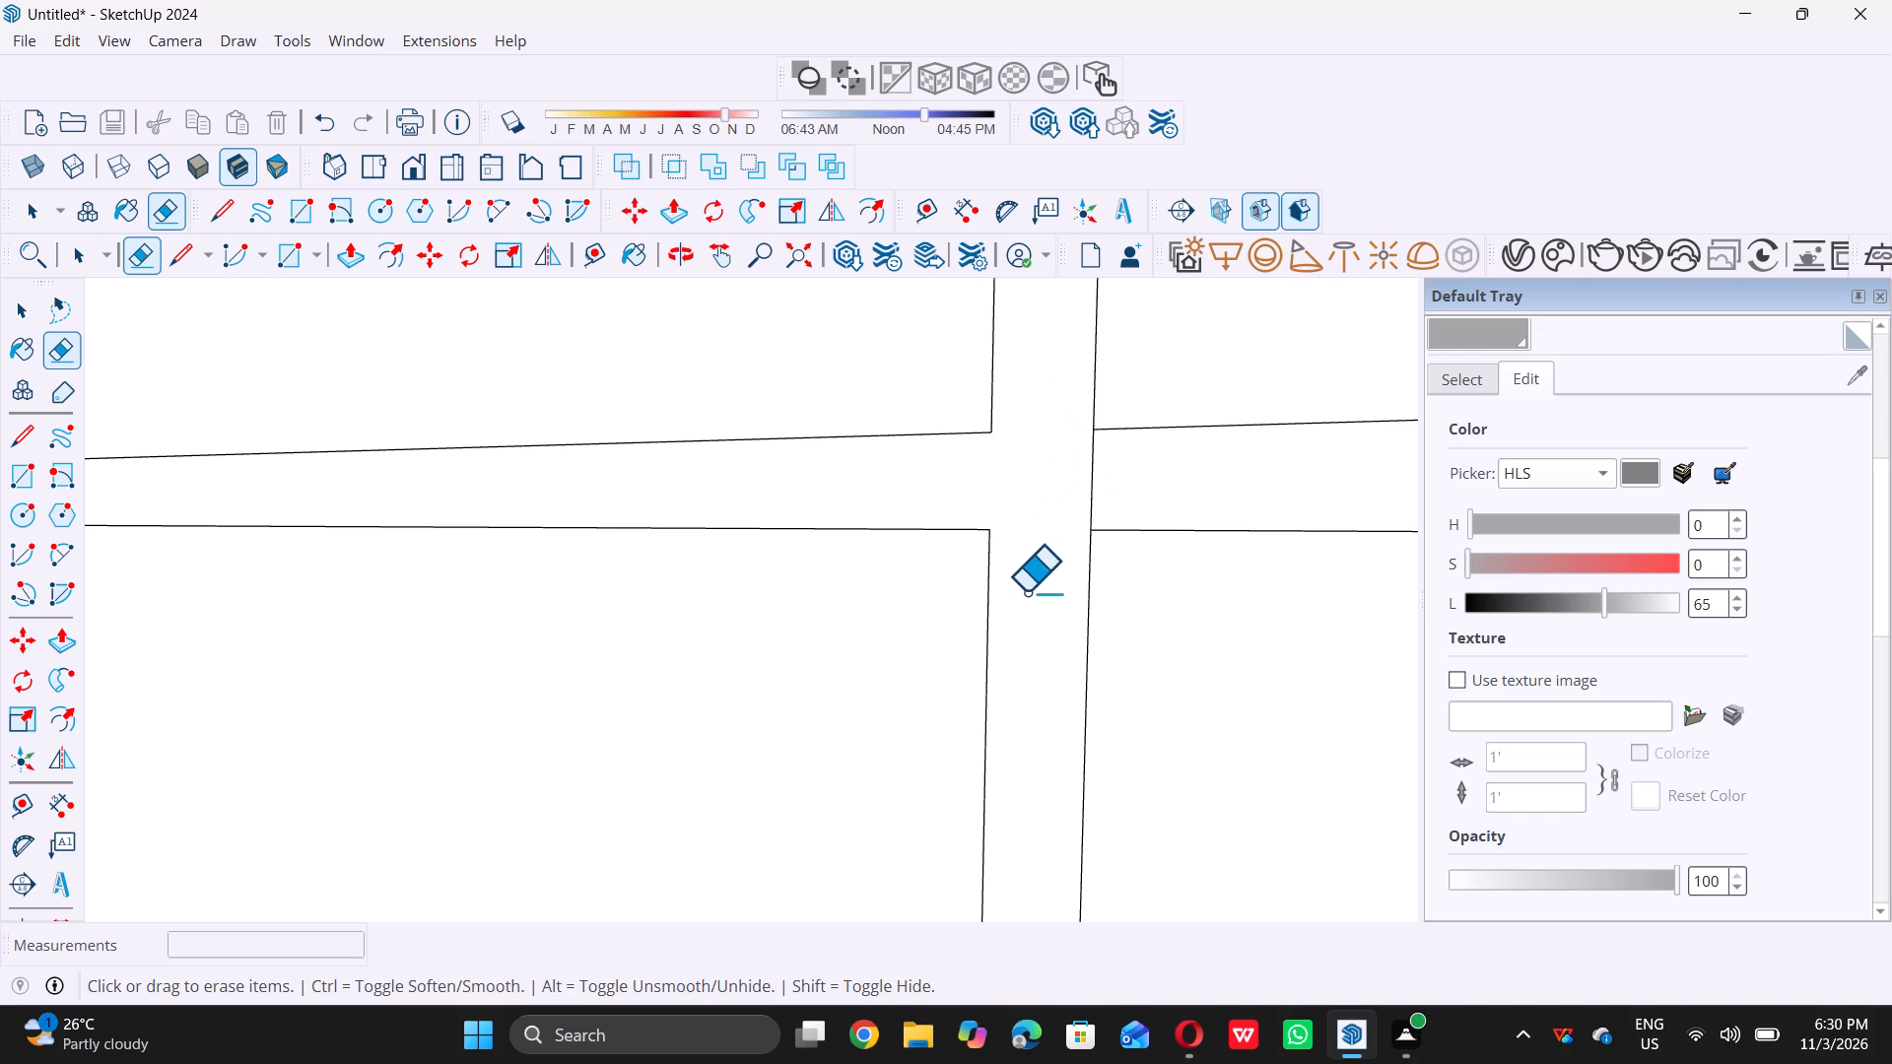
{"action": "left_click_drag", "start_coordinate": [1026, 591], "coordinate": [1134, 505]}
Erase the short overlapping segment and the vertical guide where the middle rail meets the grid's right outer bar.
{"action": "scroll", "coordinate": [1058, 445], "scroll_direction": "down", "scroll_amount": 11}
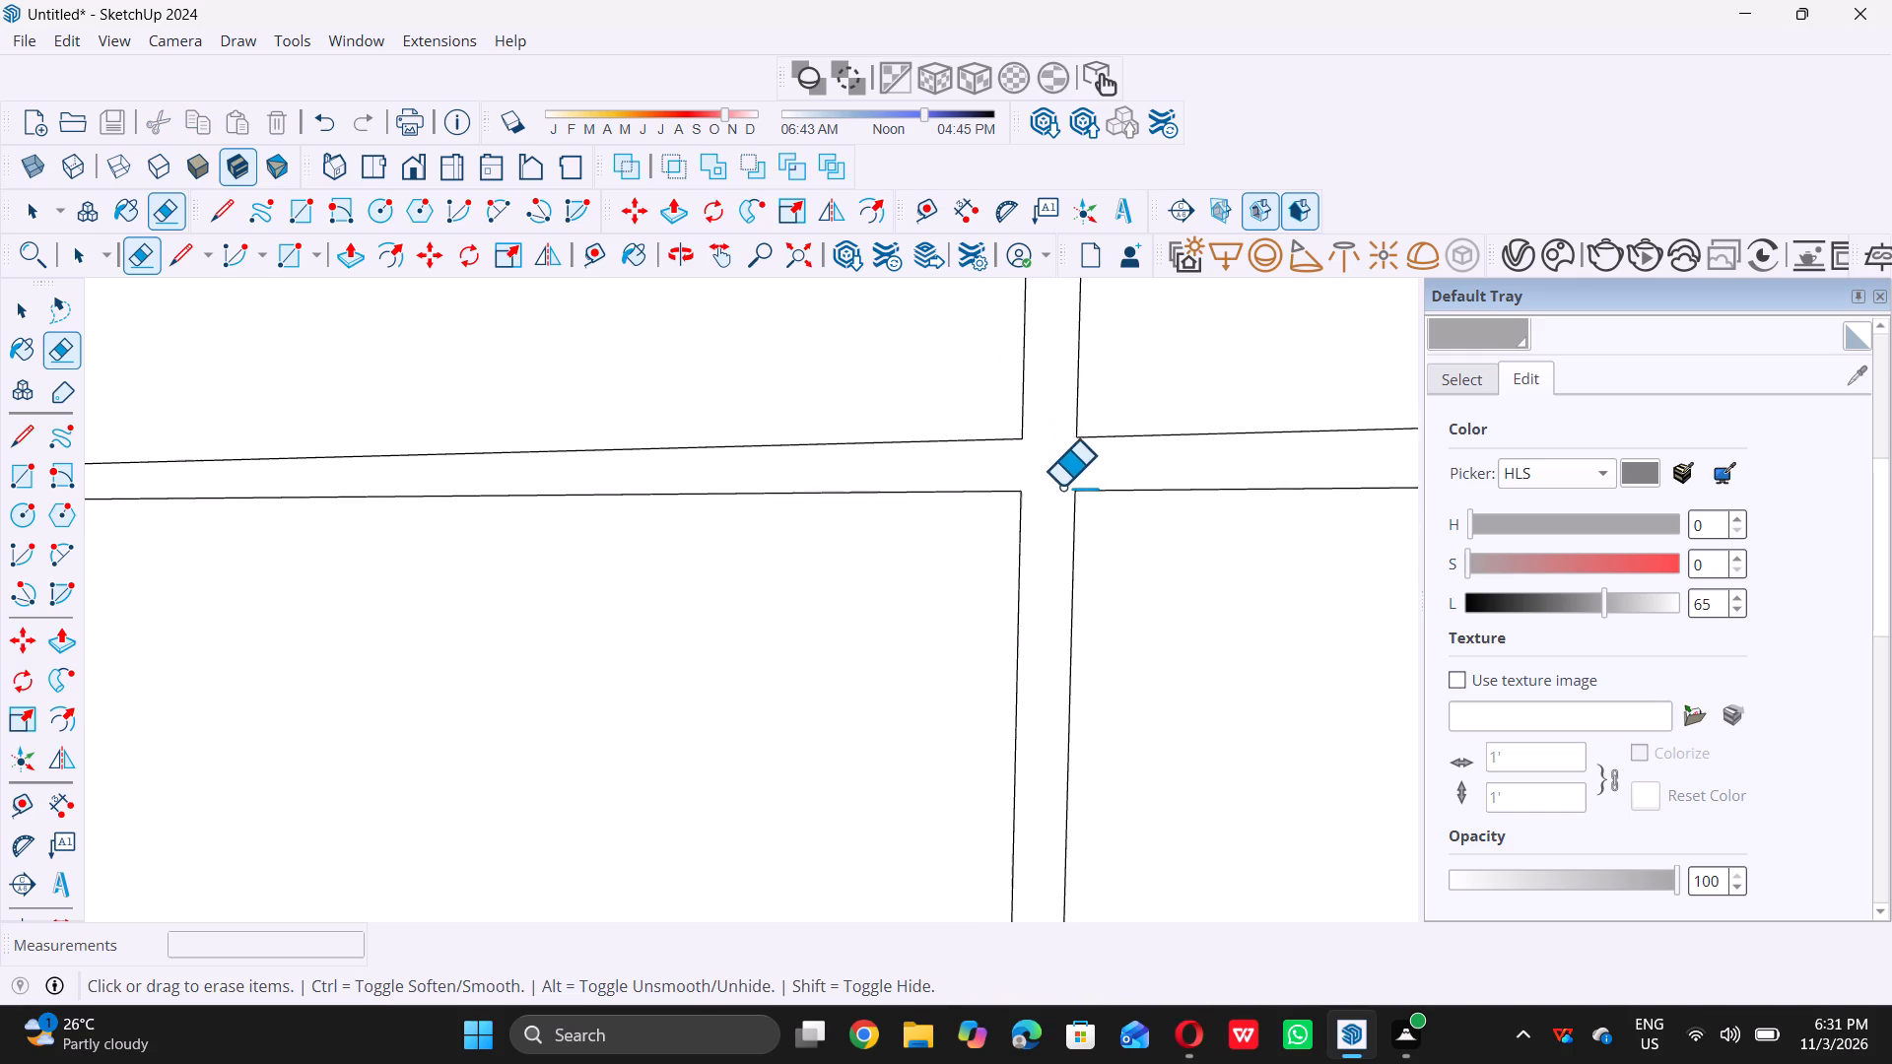
{"action": "scroll", "coordinate": [1061, 486], "scroll_direction": "down", "scroll_amount": 20}
{"action": "scroll", "coordinate": [1061, 486], "scroll_direction": "down", "scroll_amount": 5}
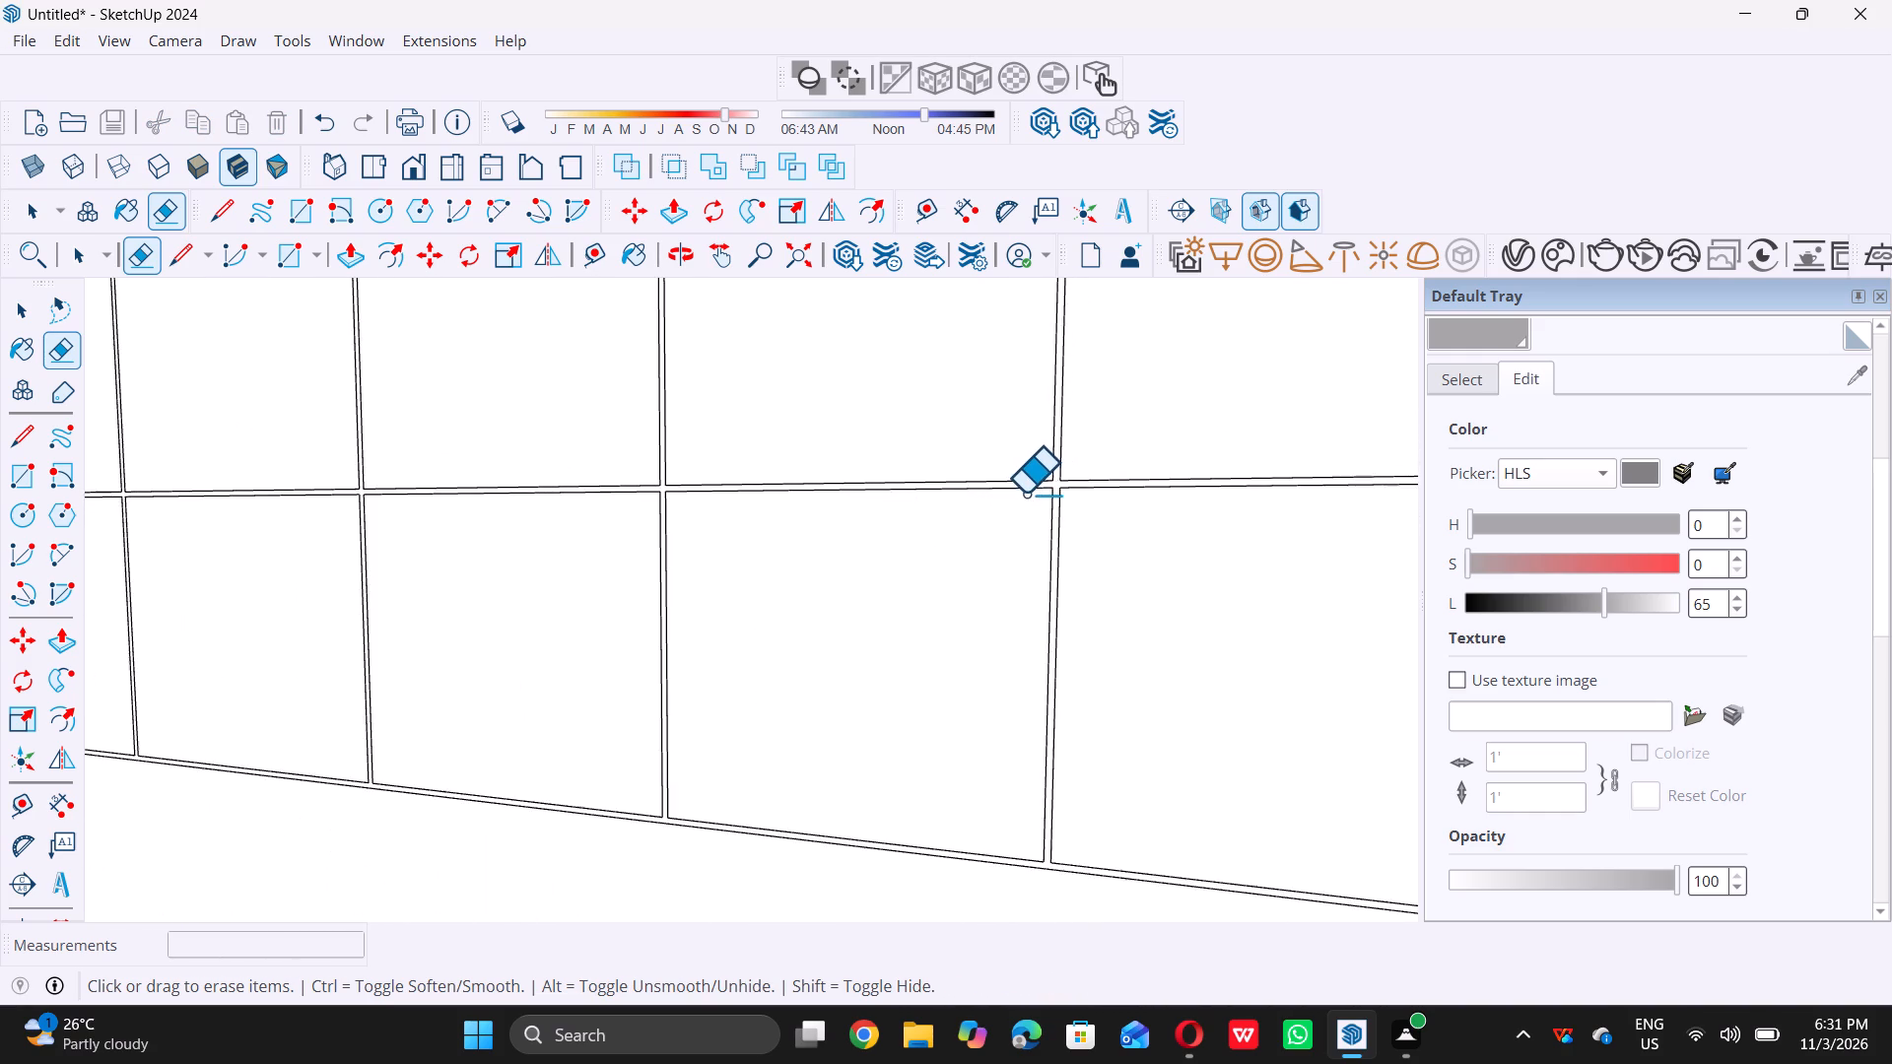
{"action": "scroll", "coordinate": [1025, 493], "scroll_direction": "down", "scroll_amount": 5}
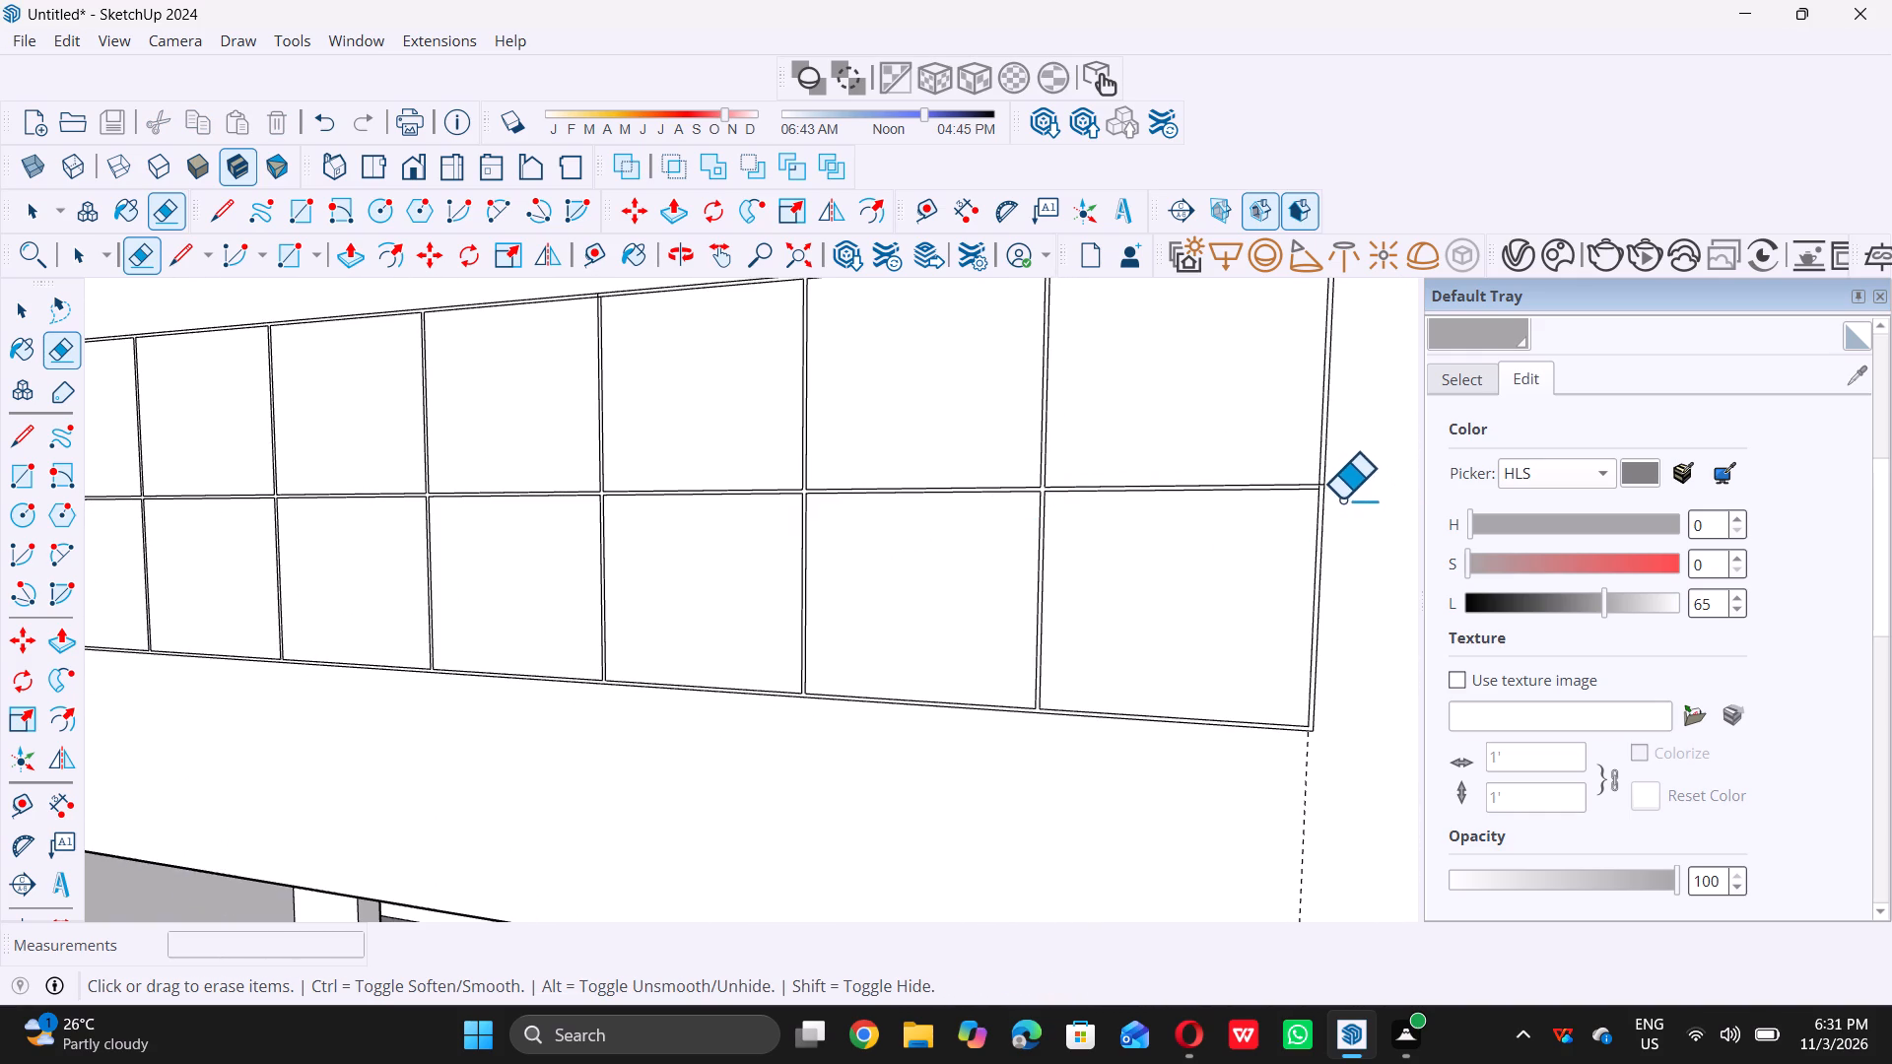
{"action": "scroll", "coordinate": [1342, 494], "scroll_direction": "up", "scroll_amount": 18}
{"action": "scroll", "coordinate": [1294, 503], "scroll_direction": "up", "scroll_amount": 4}
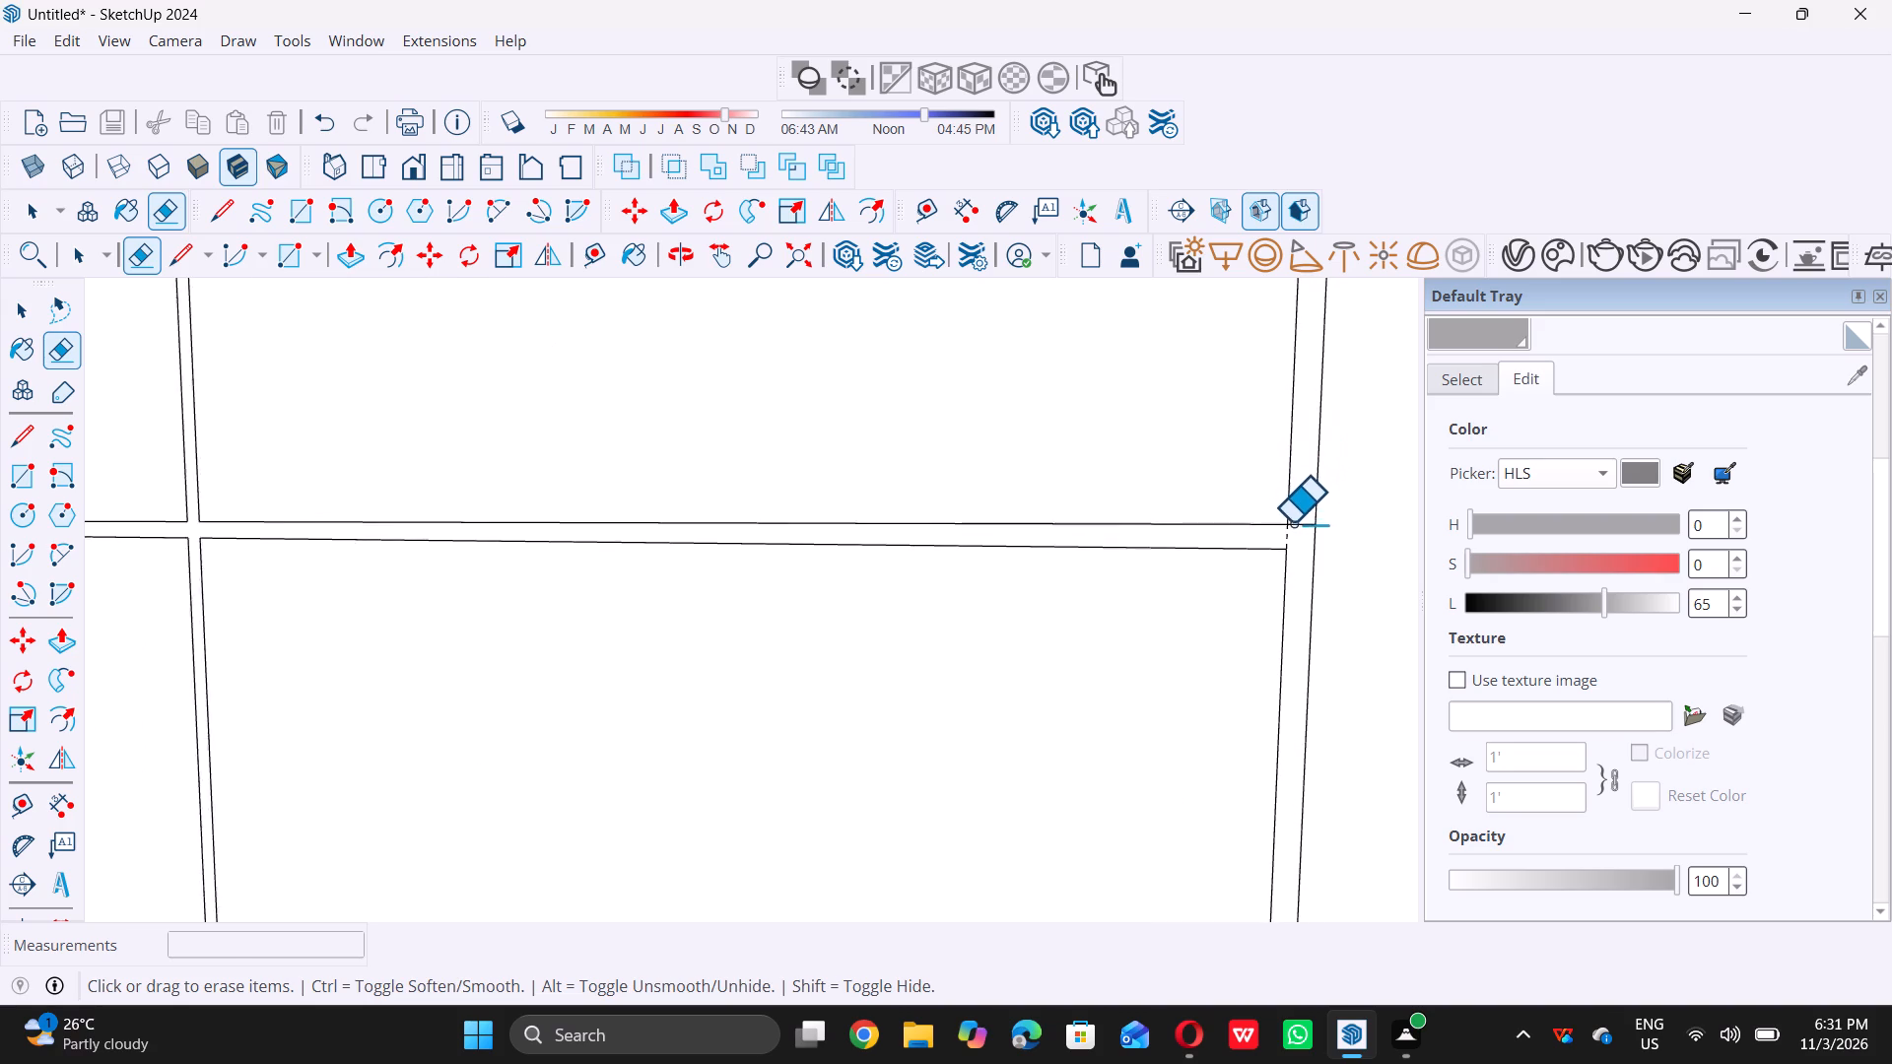
{"action": "scroll", "coordinate": [1296, 529], "scroll_direction": "up", "scroll_amount": 14}
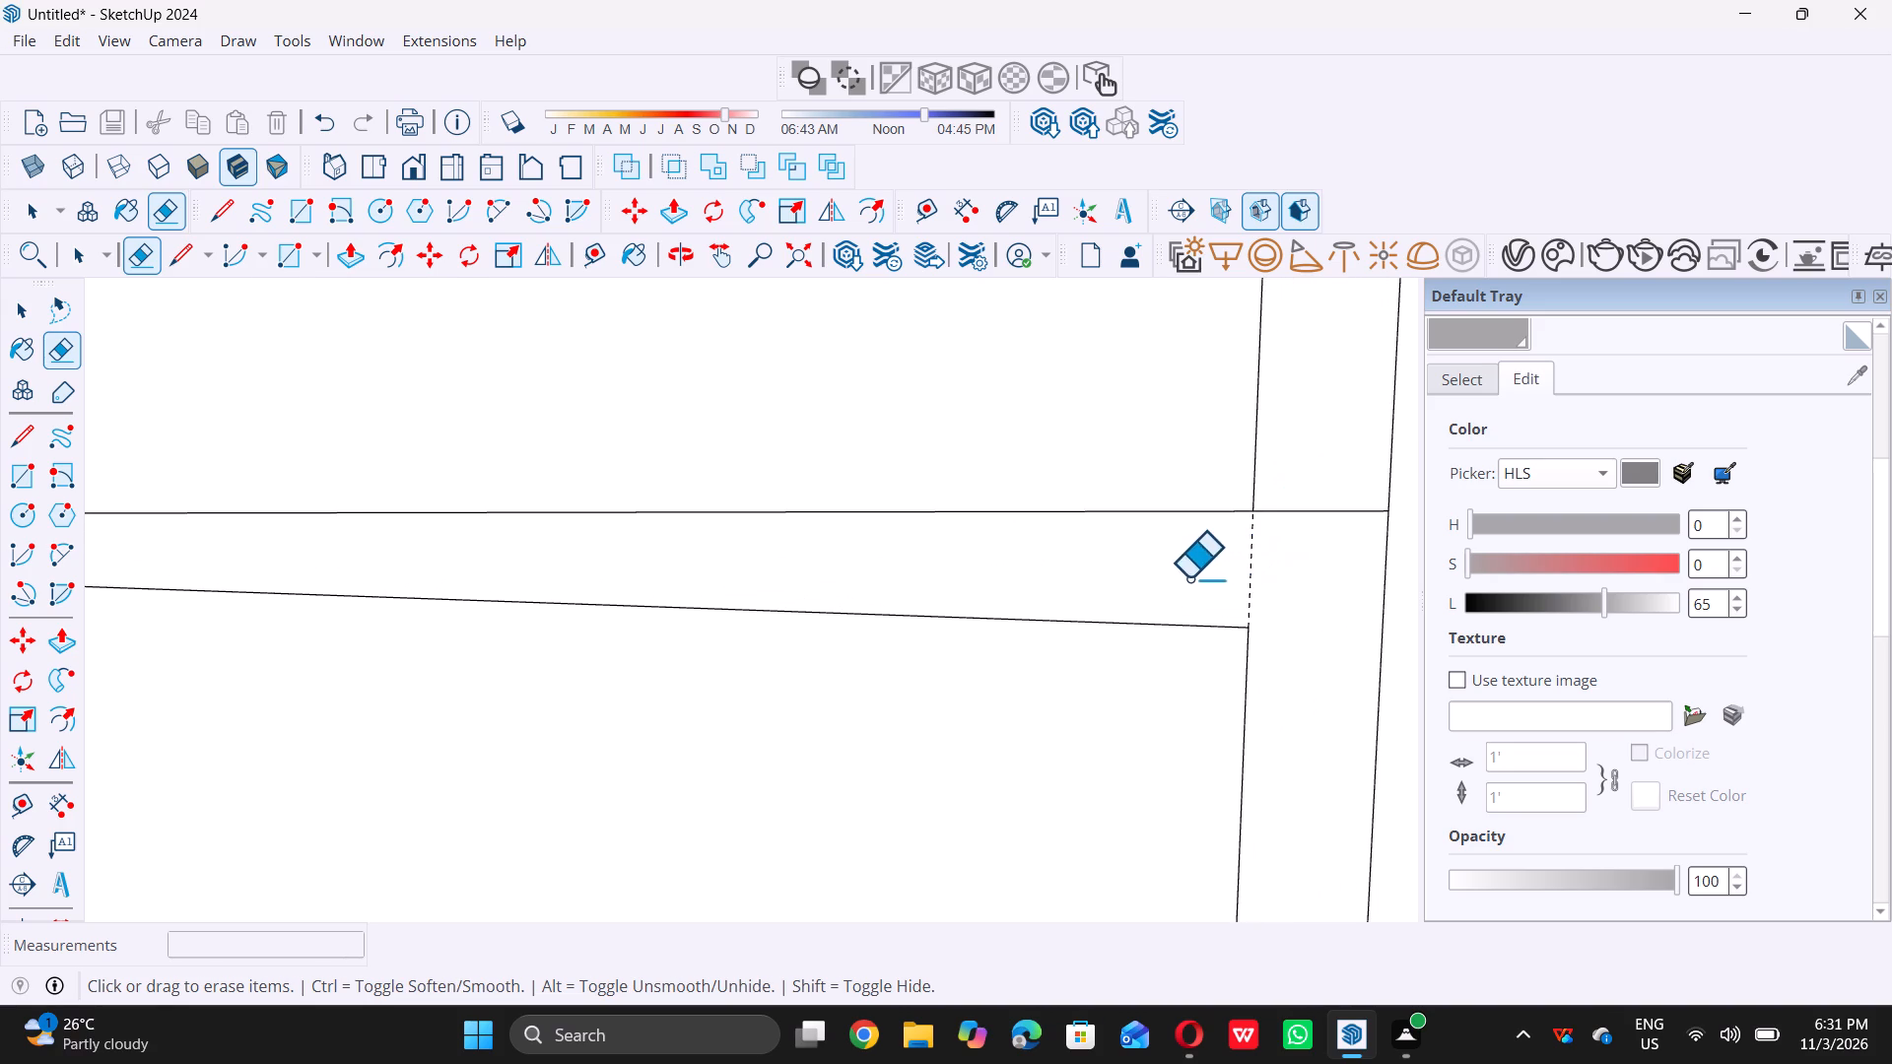
{"action": "left_click_drag", "start_coordinate": [1191, 575], "coordinate": [1230, 572]}
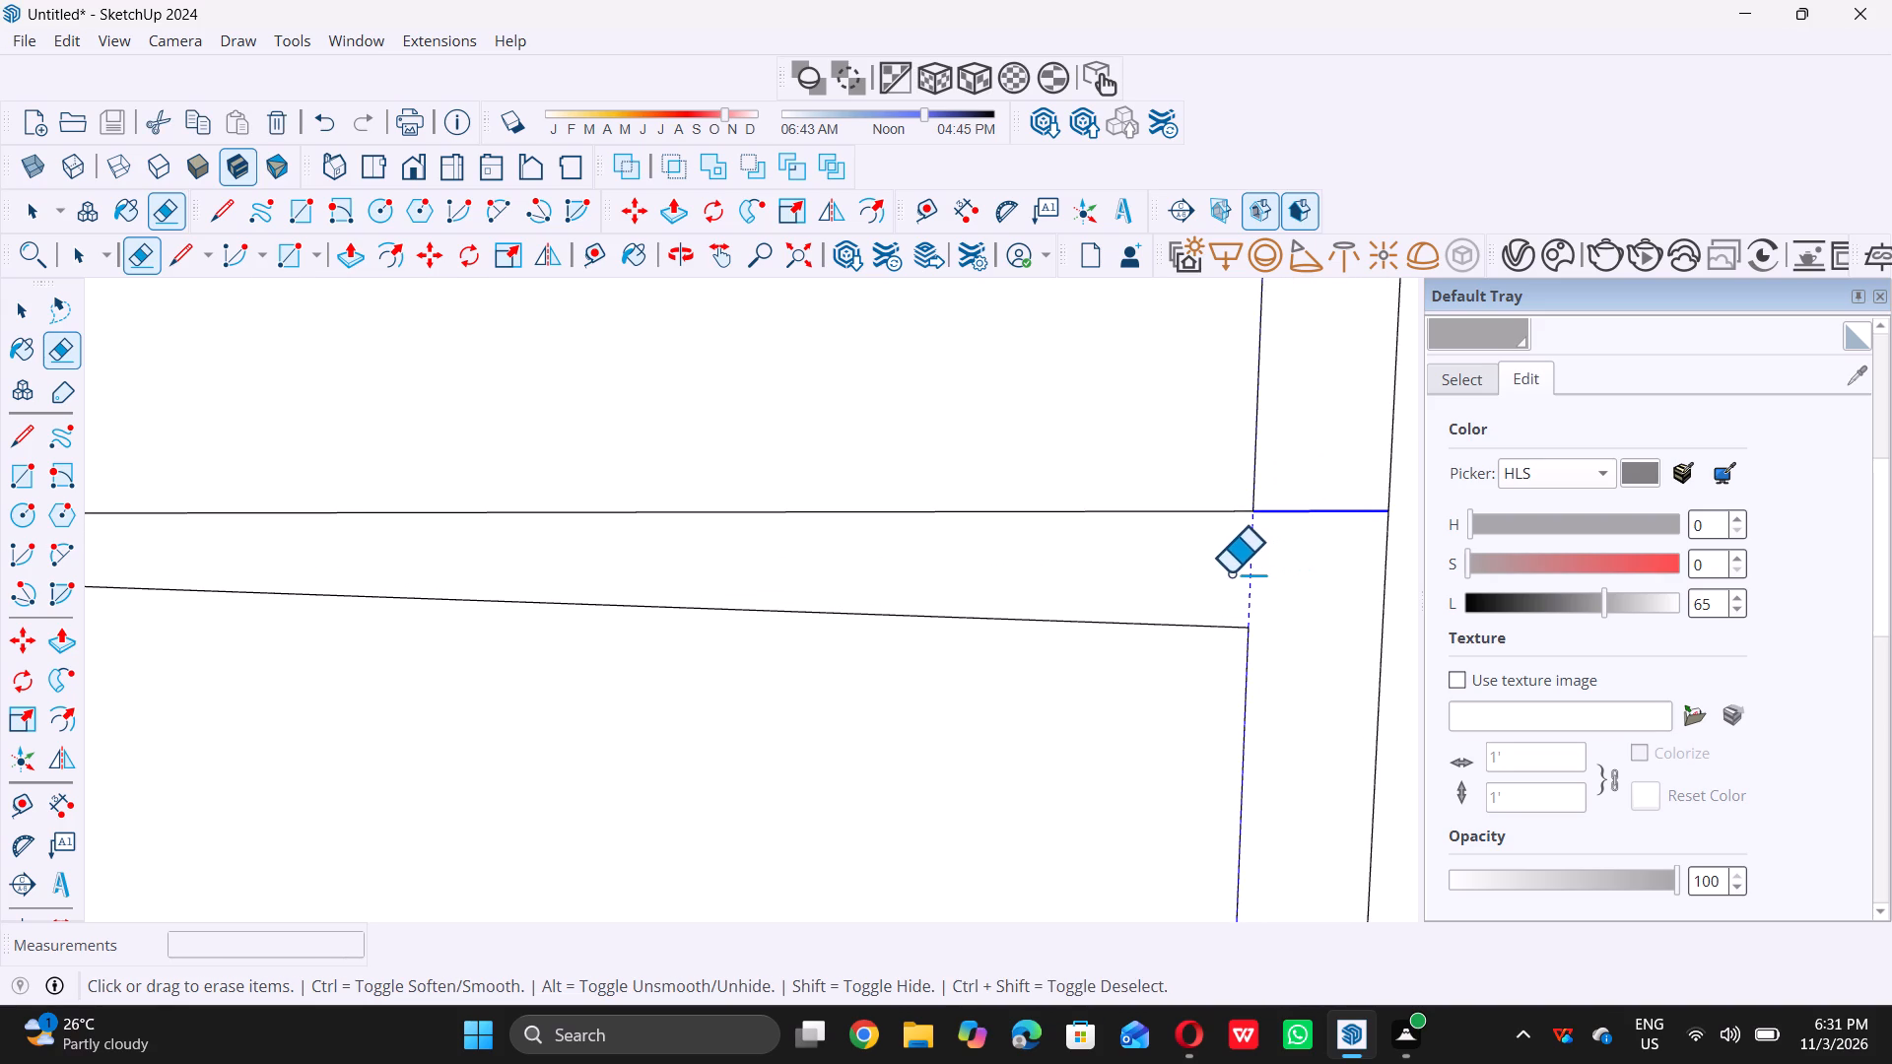
{"action": "left_click_drag", "start_coordinate": [1230, 572], "coordinate": [1221, 575]}
{"action": "double_click", "coordinate": [1220, 575]}
Erase the guide extending from the grid's top-right corner and delete all remaining guides in the model.
{"action": "scroll", "coordinate": [1215, 579], "scroll_direction": "down", "scroll_amount": 20}
{"action": "scroll", "coordinate": [1215, 579], "scroll_direction": "down", "scroll_amount": 1}
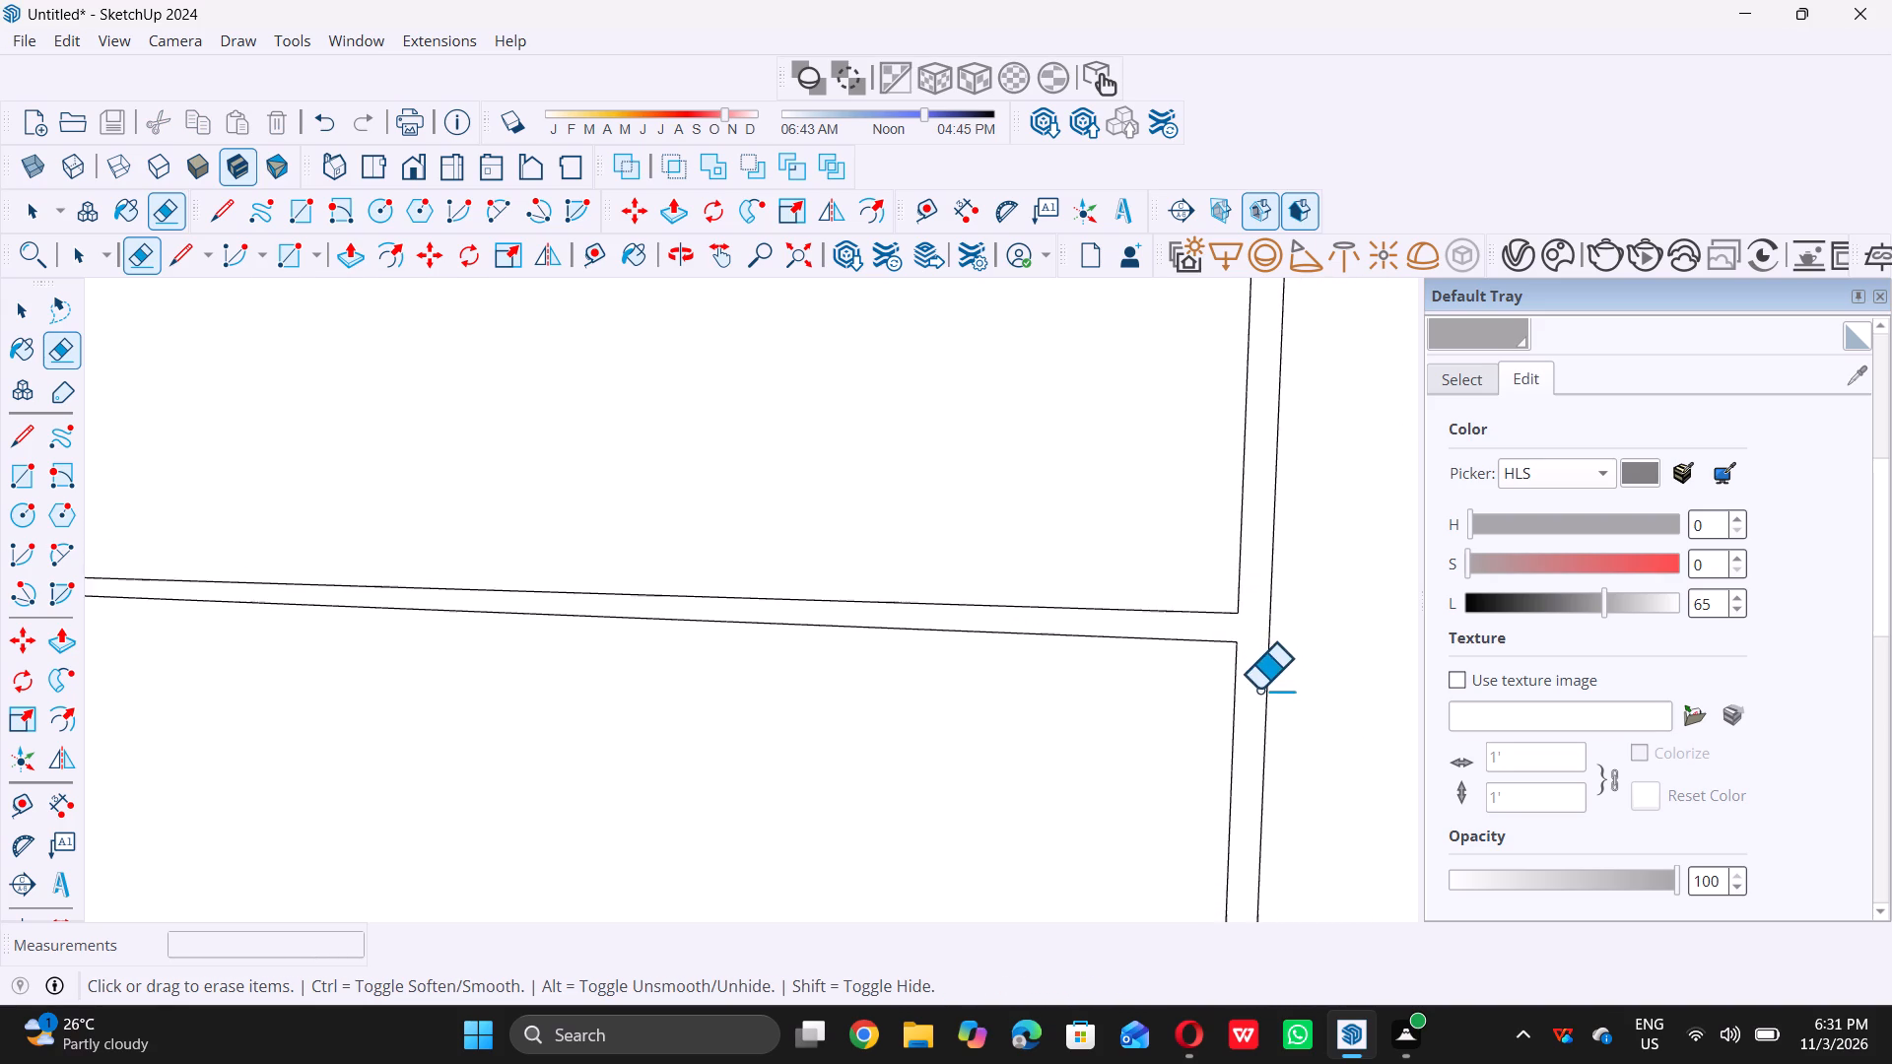
{"action": "scroll", "coordinate": [1258, 689], "scroll_direction": "down", "scroll_amount": 20}
{"action": "scroll", "coordinate": [1258, 689], "scroll_direction": "down", "scroll_amount": 10}
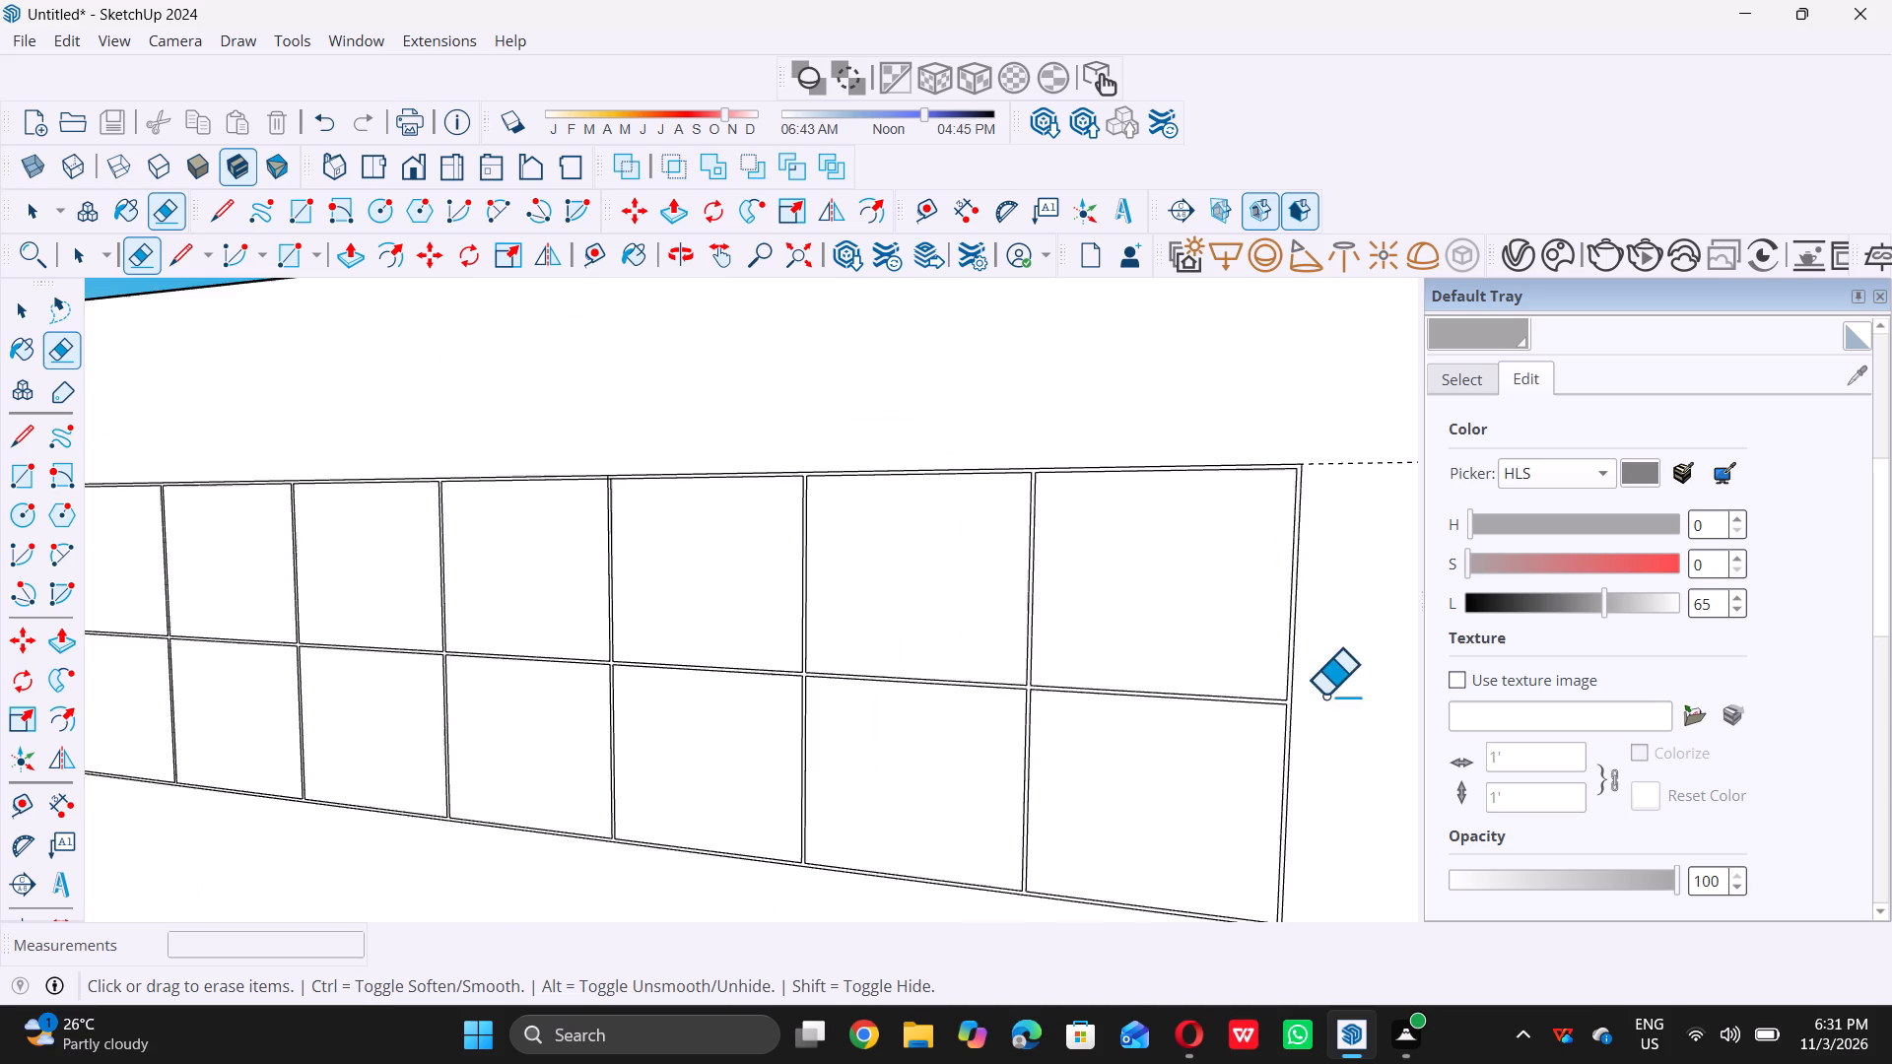
{"action": "triple_click", "coordinate": [1378, 464]}
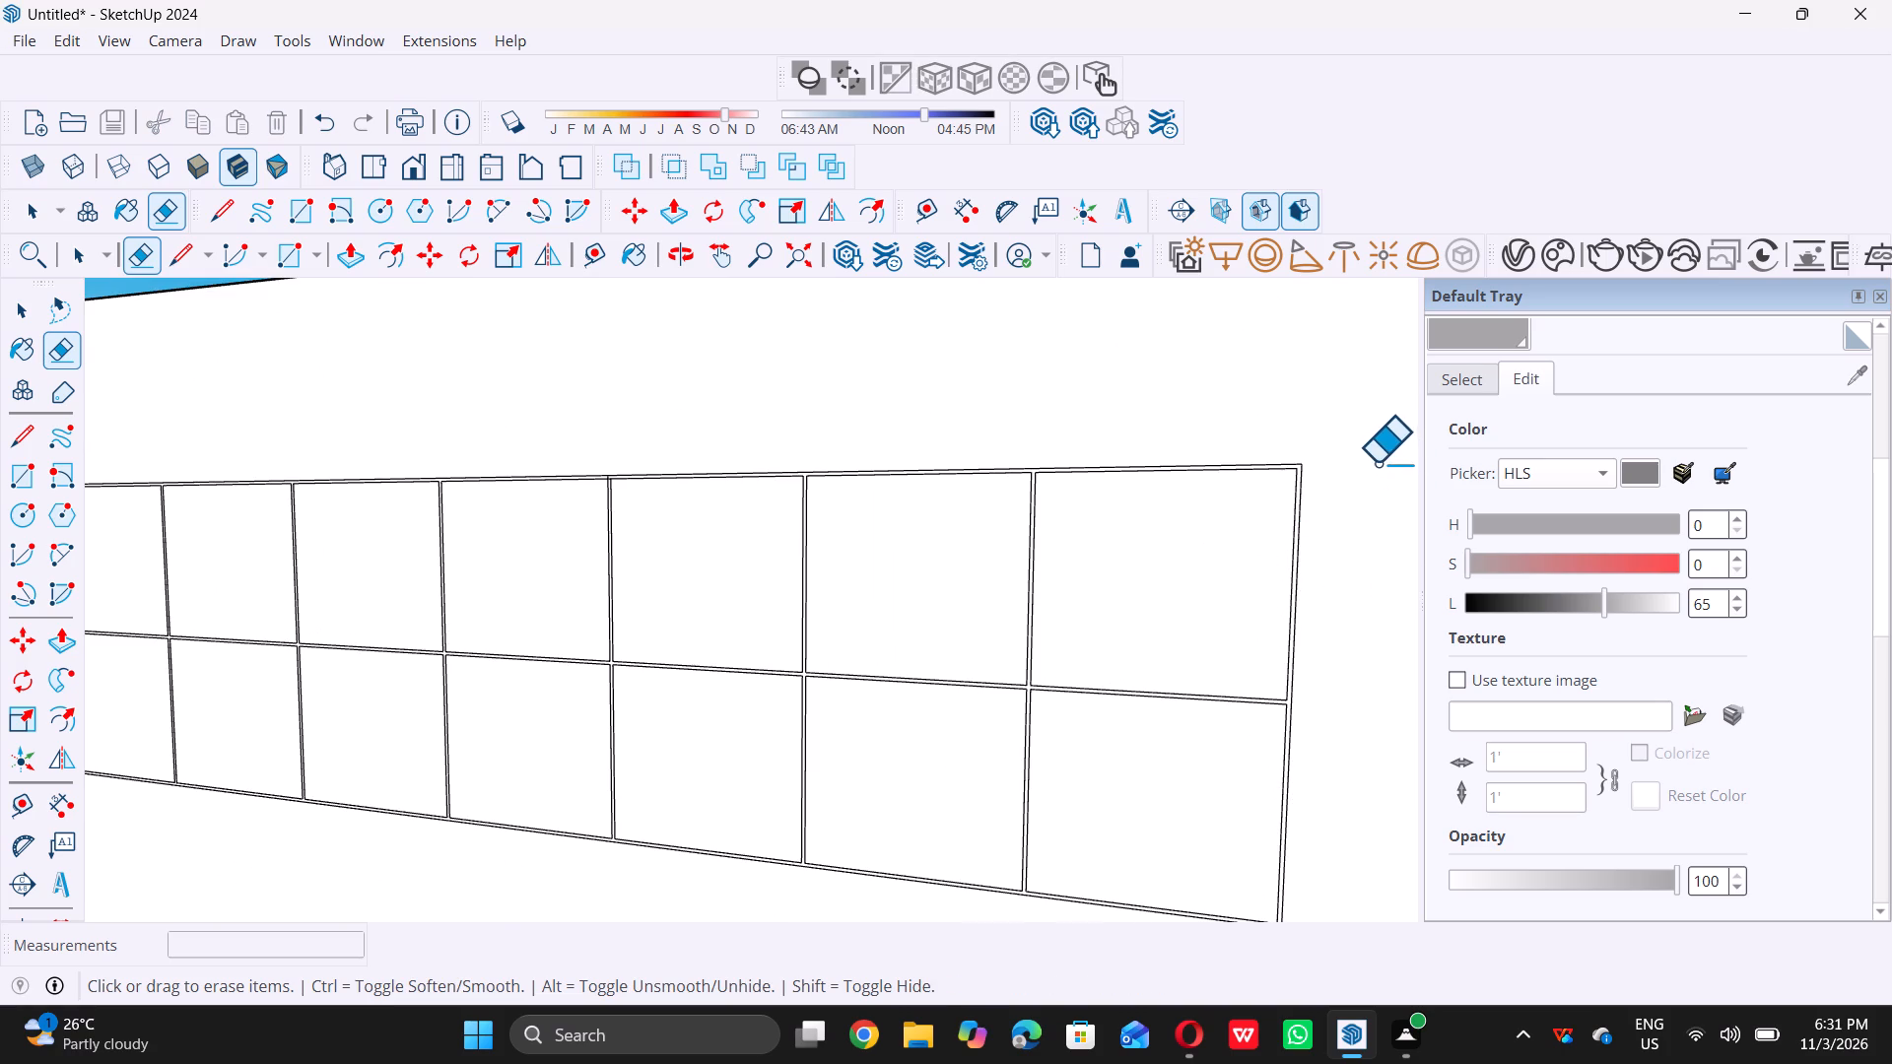
{"action": "triple_click", "coordinate": [70, 43]}
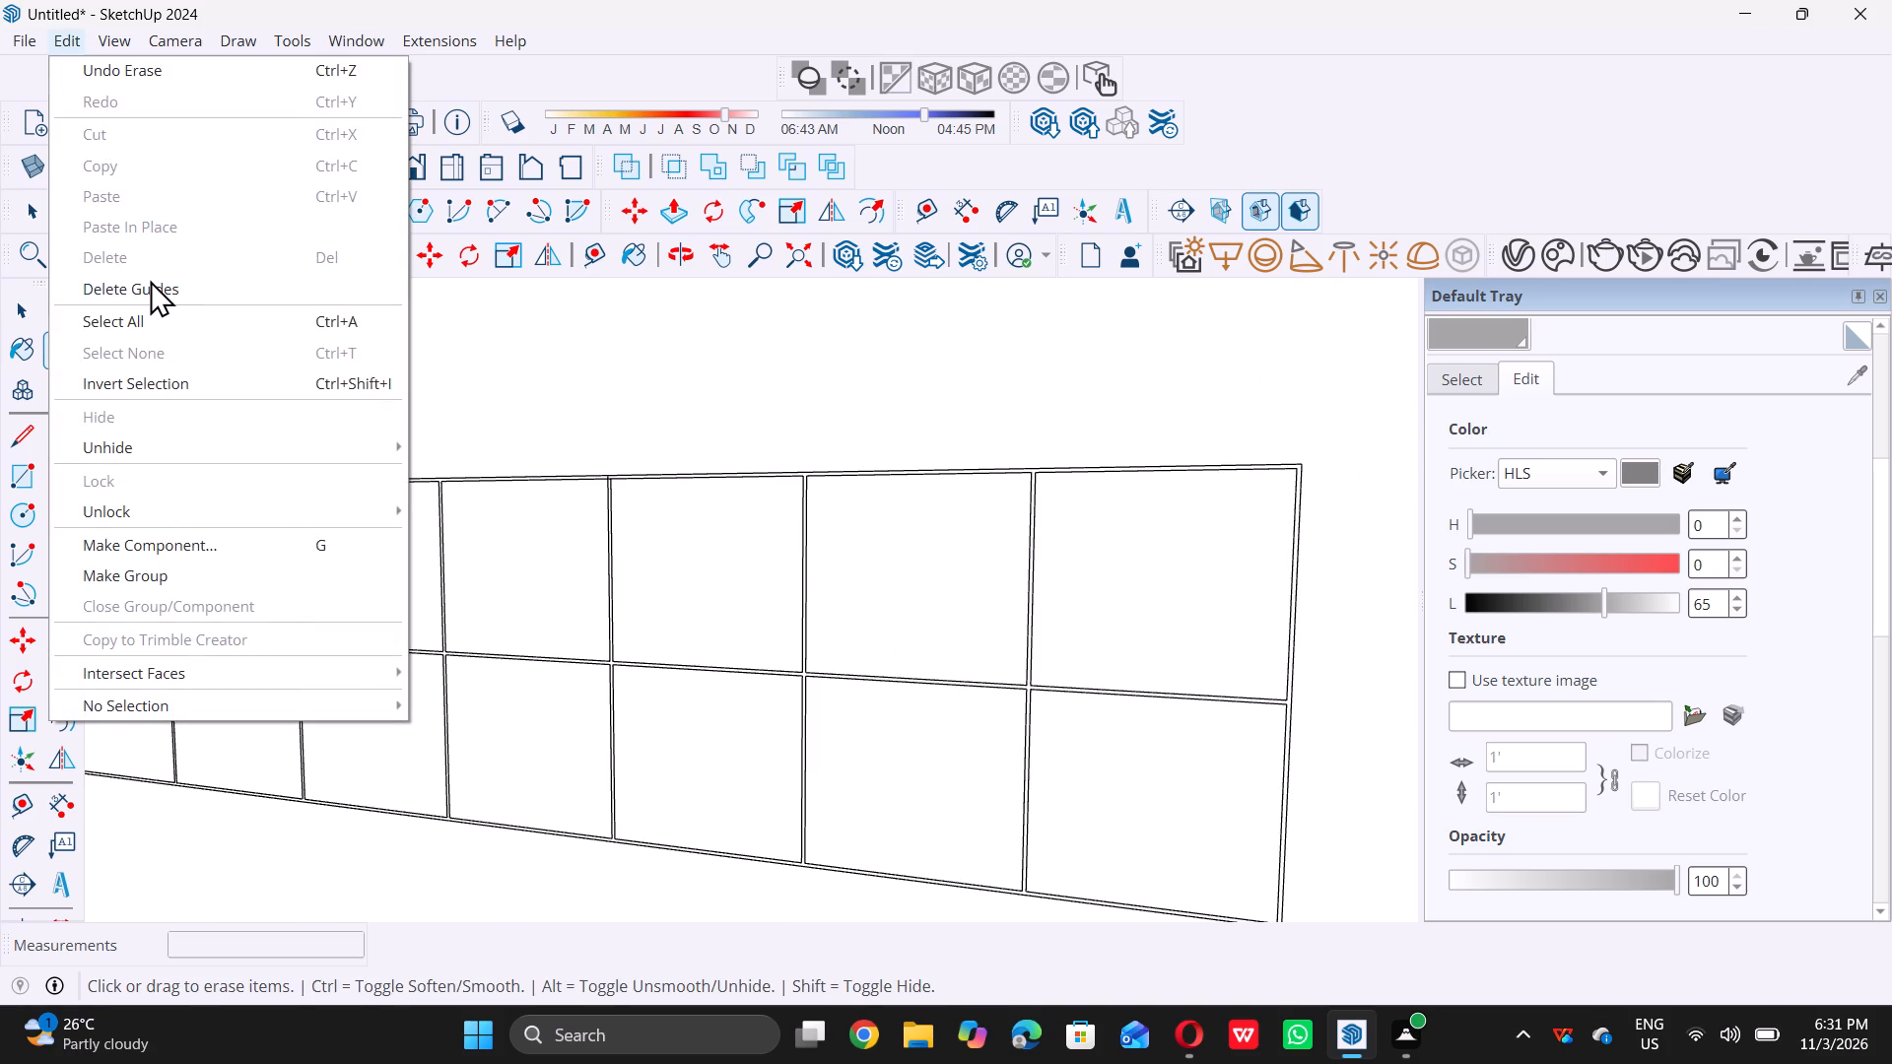
{"action": "triple_click", "coordinate": [150, 280]}
{"action": "scroll", "coordinate": [734, 531], "scroll_direction": "down", "scroll_amount": 12}
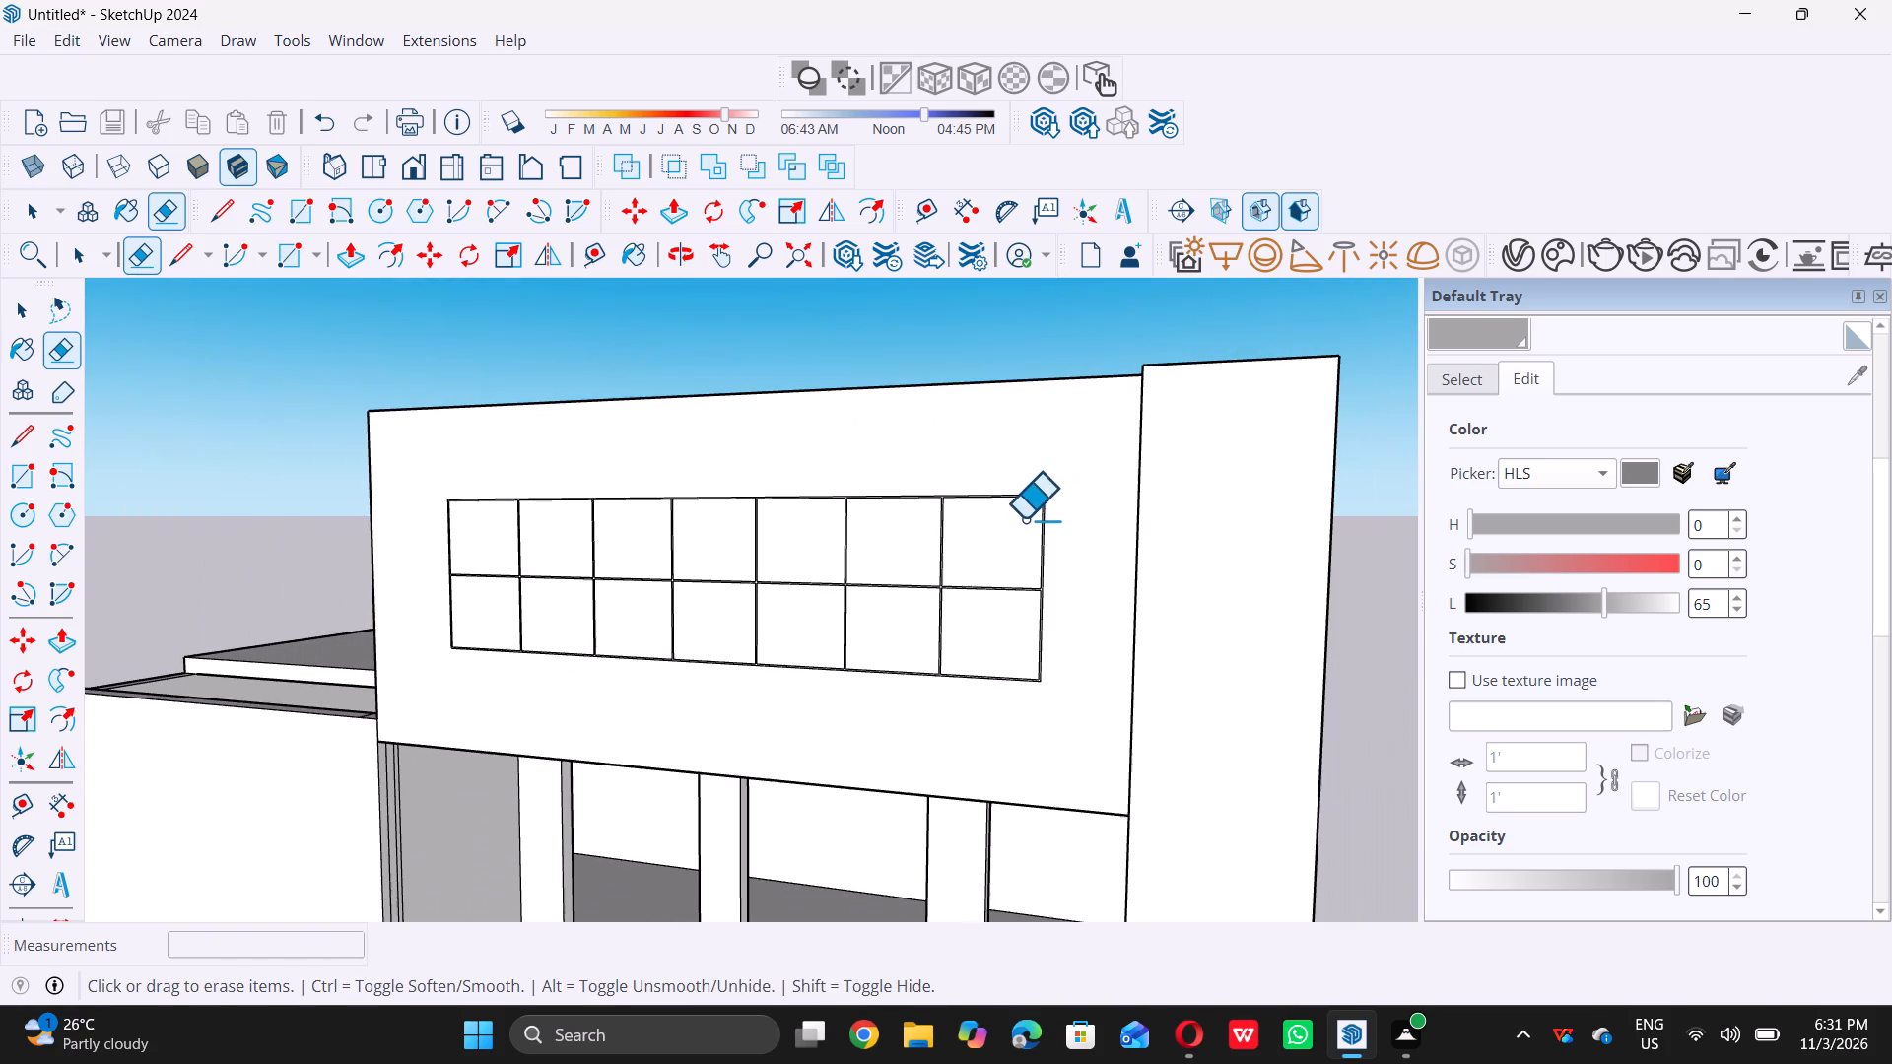
Paint the continuous window grid frame solid black using the Colors-Named material collection.
{"action": "key", "text": "space"}
{"action": "scroll", "coordinate": [1092, 560], "scroll_direction": "down", "scroll_amount": 2}
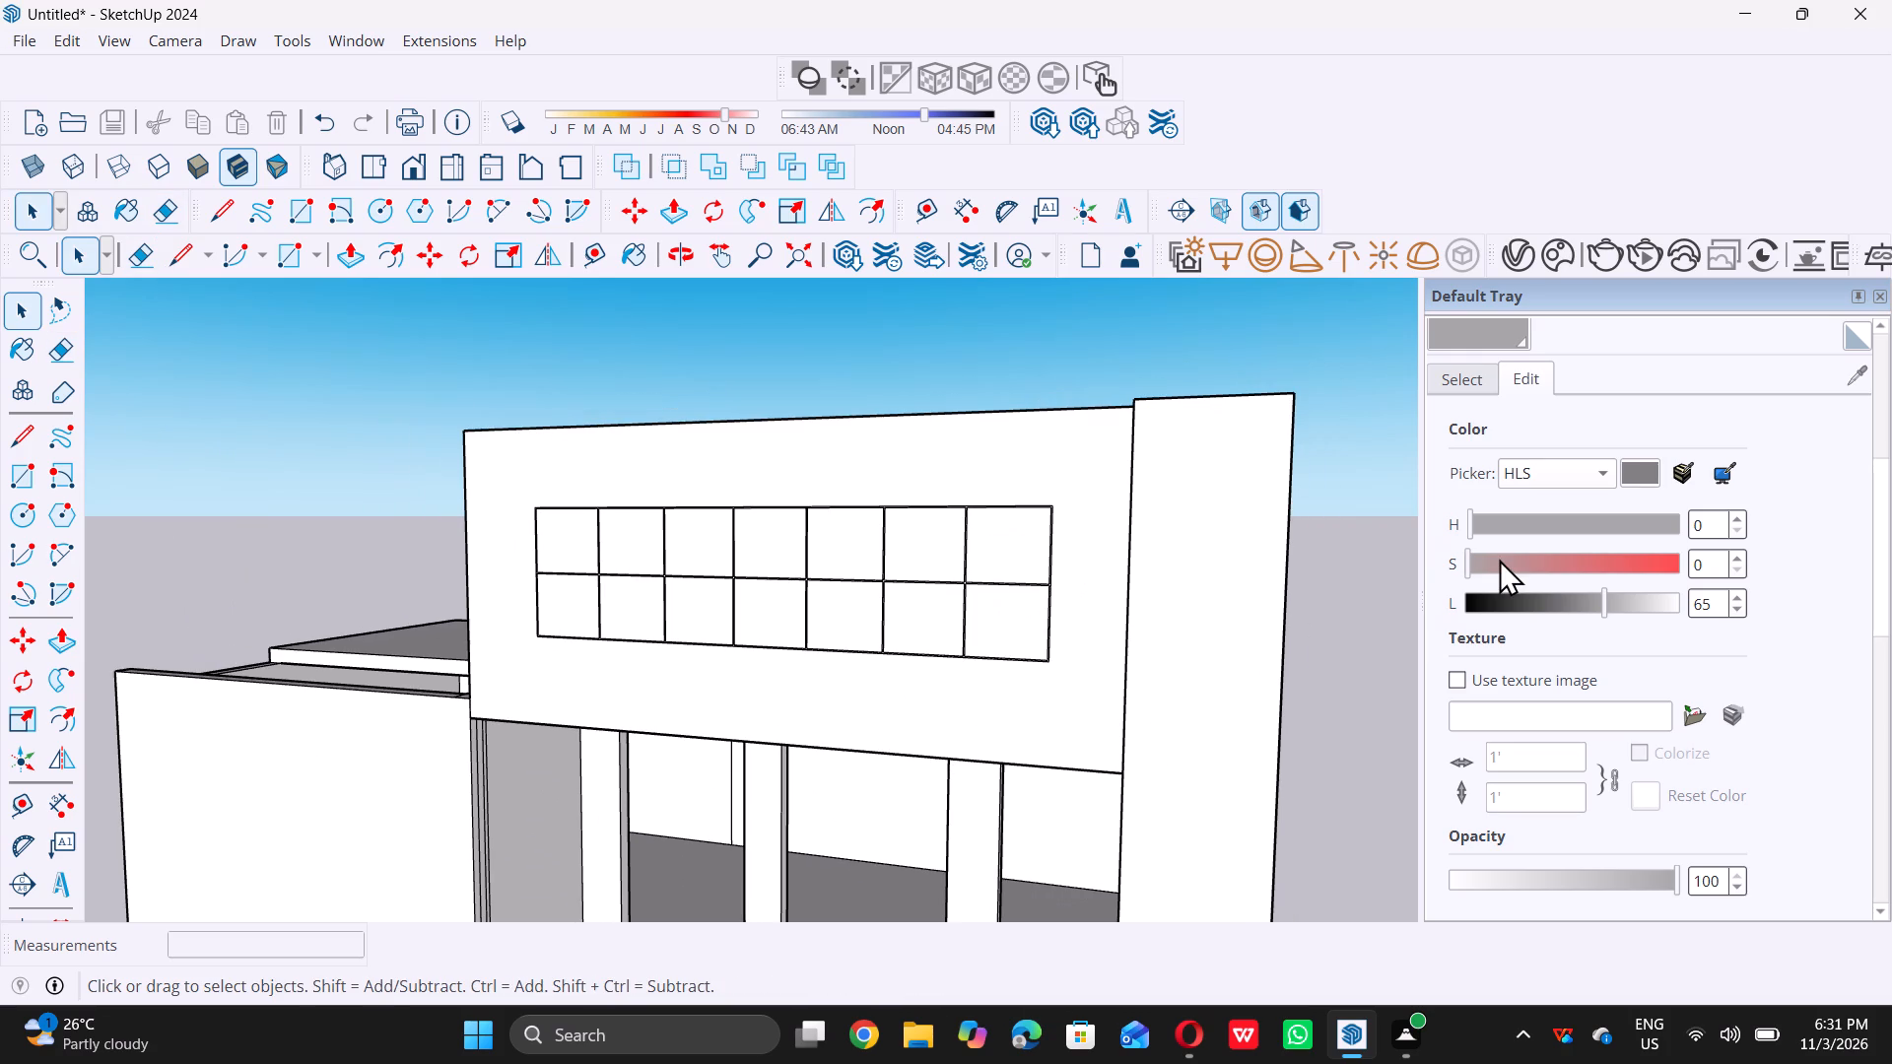
{"action": "scroll", "coordinate": [1499, 558], "scroll_direction": "down", "scroll_amount": 6}
{"action": "scroll", "coordinate": [1557, 711], "scroll_direction": "down", "scroll_amount": 2}
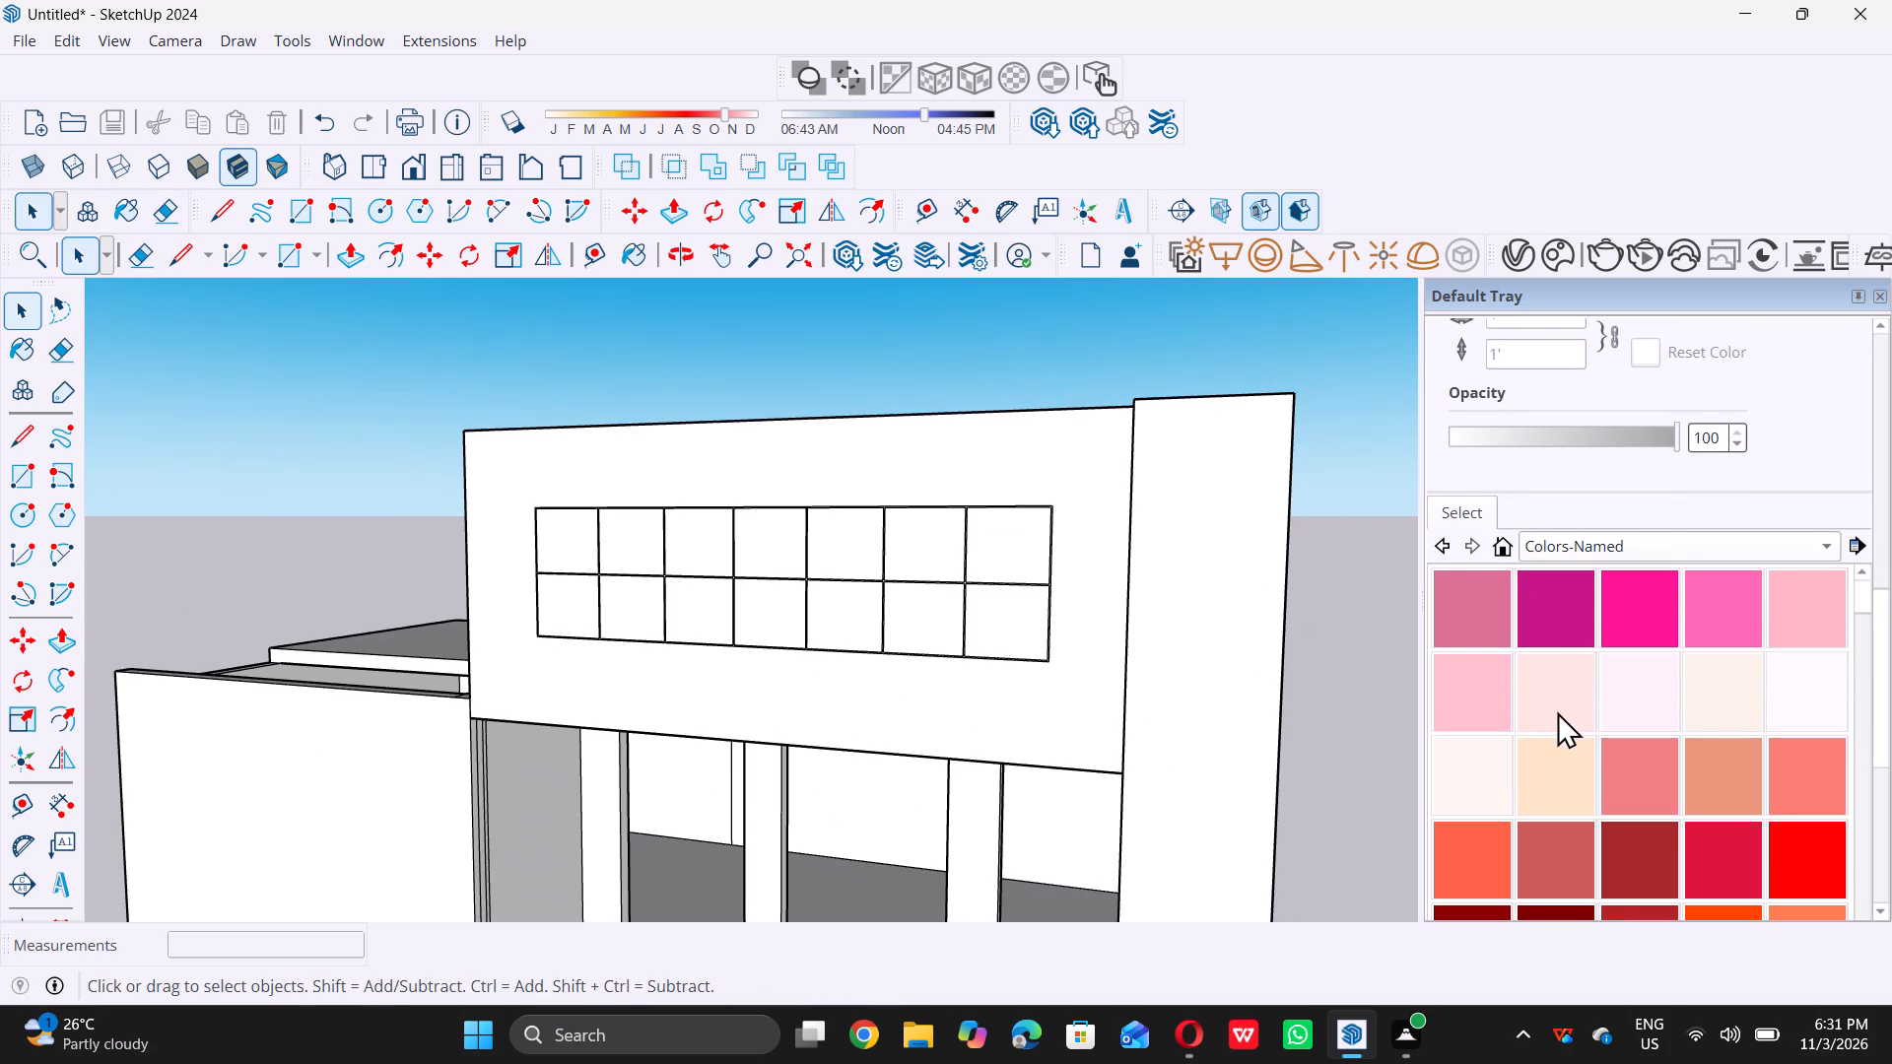
{"action": "scroll", "coordinate": [1557, 711], "scroll_direction": "down", "scroll_amount": 3}
{"action": "scroll", "coordinate": [1599, 736], "scroll_direction": "down", "scroll_amount": 18}
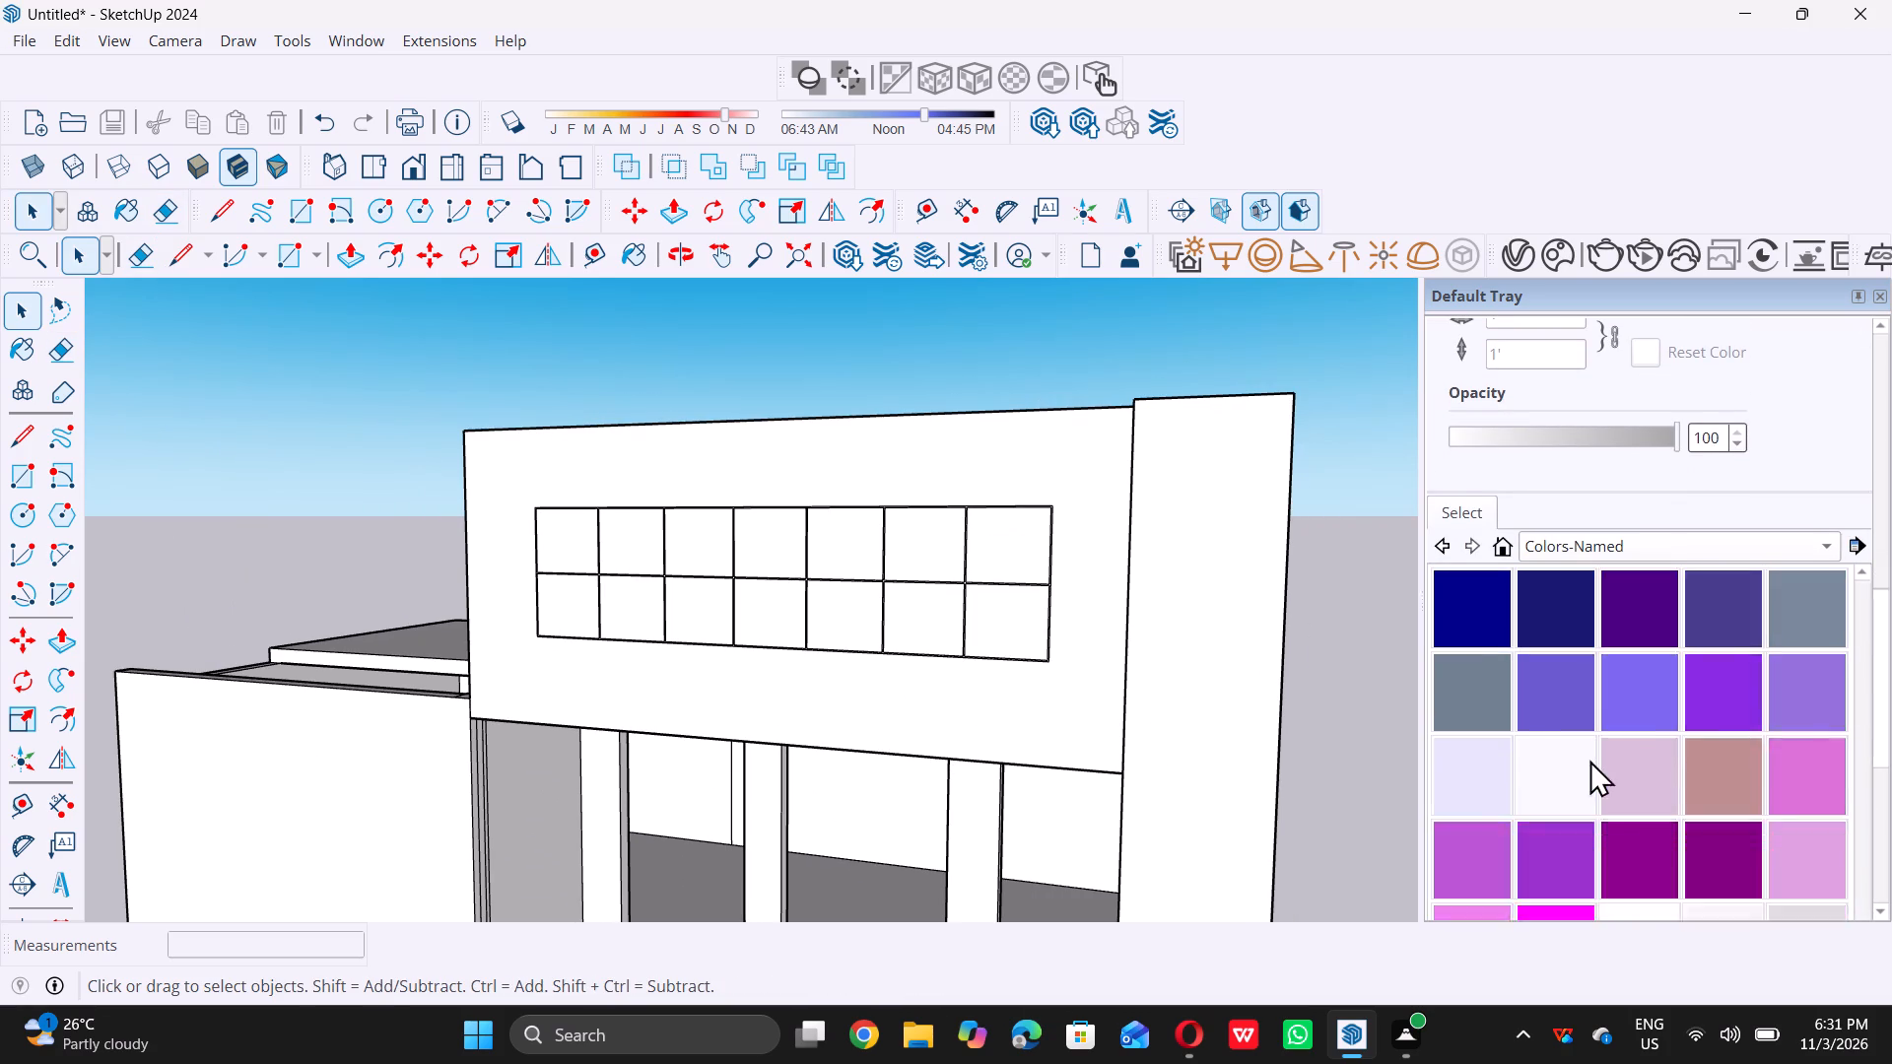
{"action": "scroll", "coordinate": [1589, 760], "scroll_direction": "down", "scroll_amount": 5}
{"action": "double_click", "coordinate": [1558, 623]}
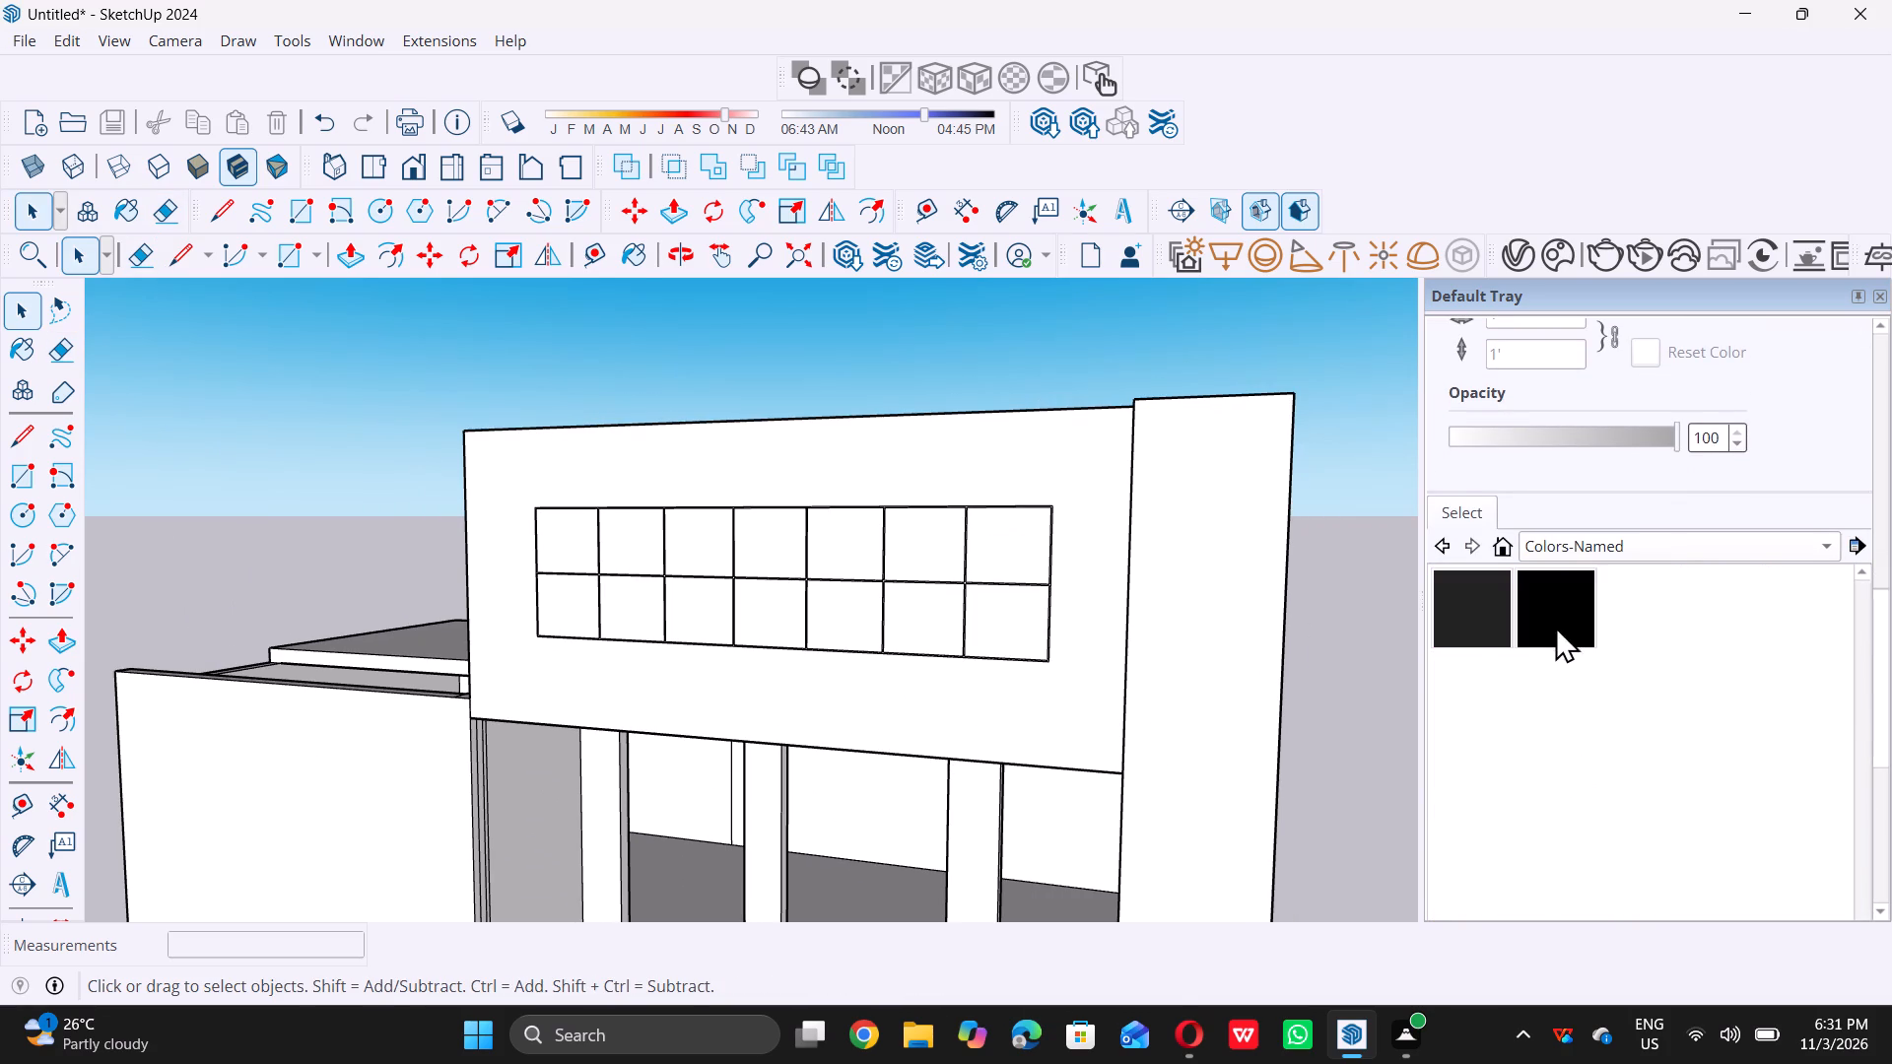
{"action": "scroll", "coordinate": [932, 517], "scroll_direction": "up", "scroll_amount": 10}
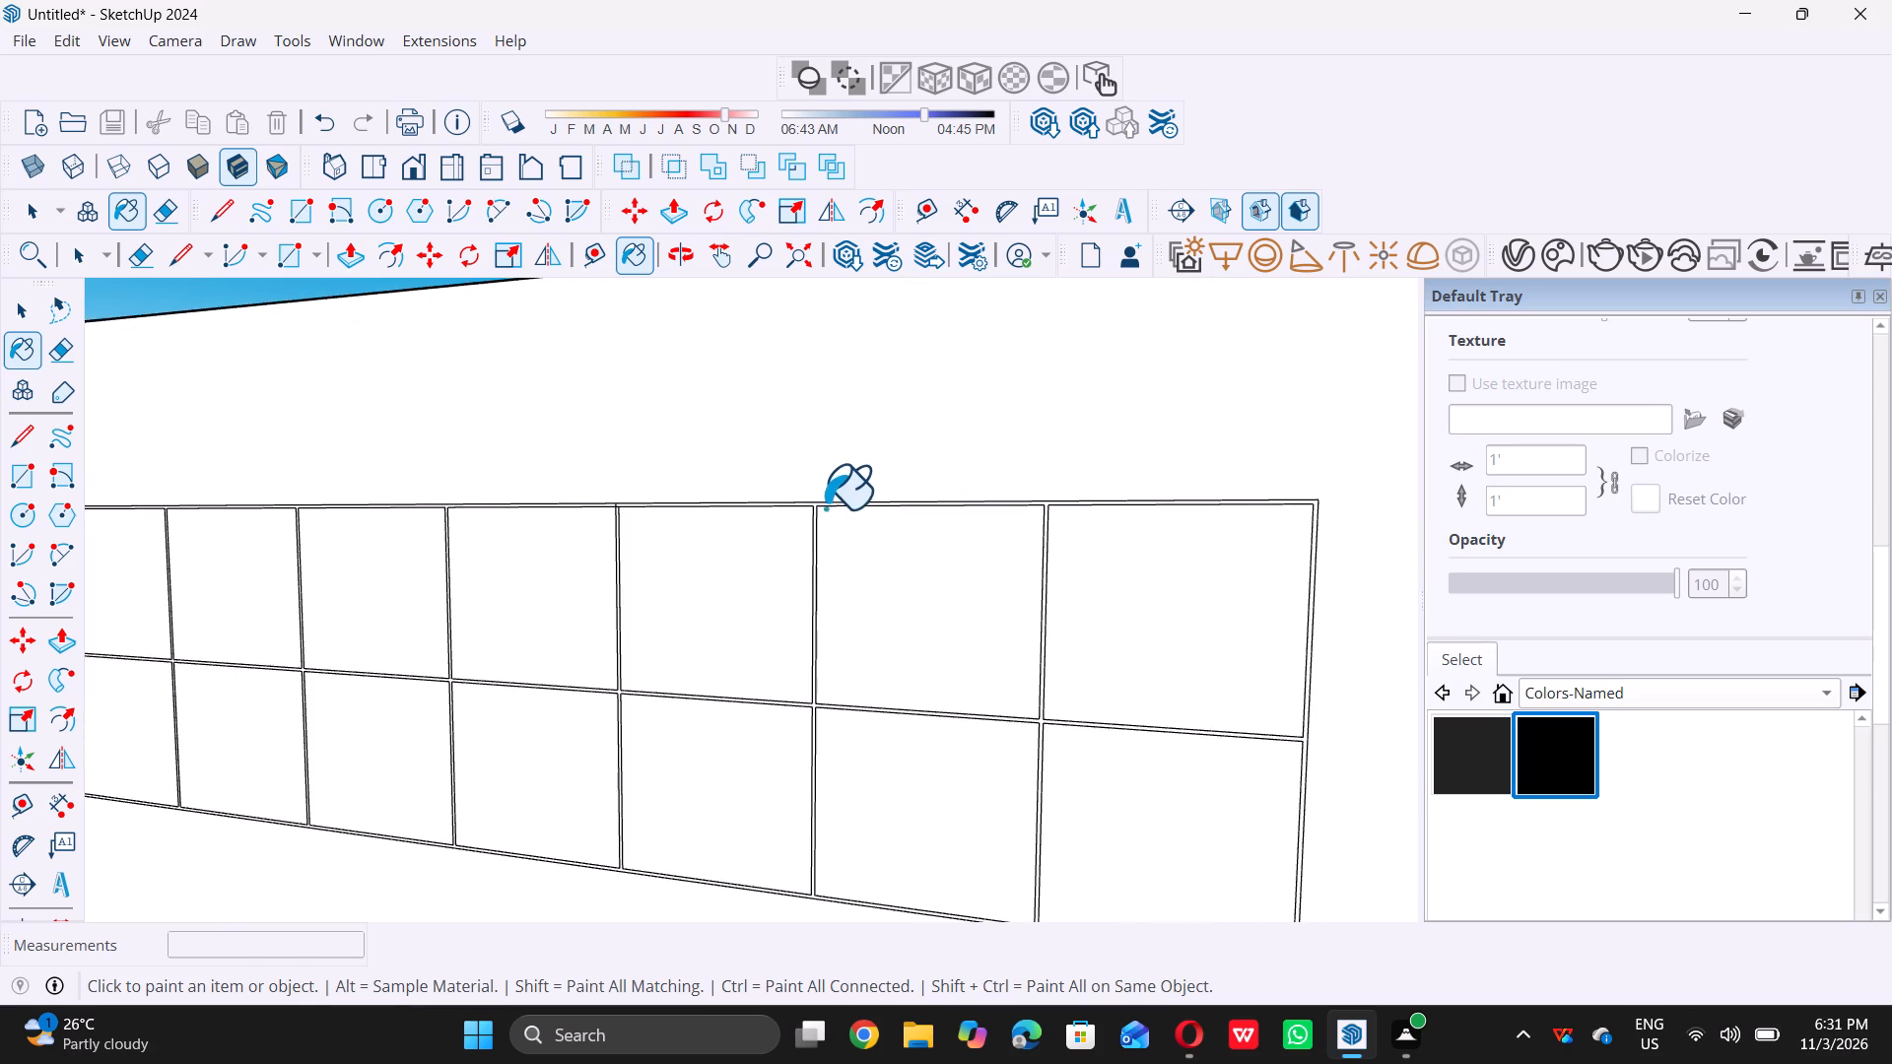
{"action": "scroll", "coordinate": [820, 508], "scroll_direction": "up", "scroll_amount": 6}
{"action": "scroll", "coordinate": [815, 509], "scroll_direction": "up", "scroll_amount": 17}
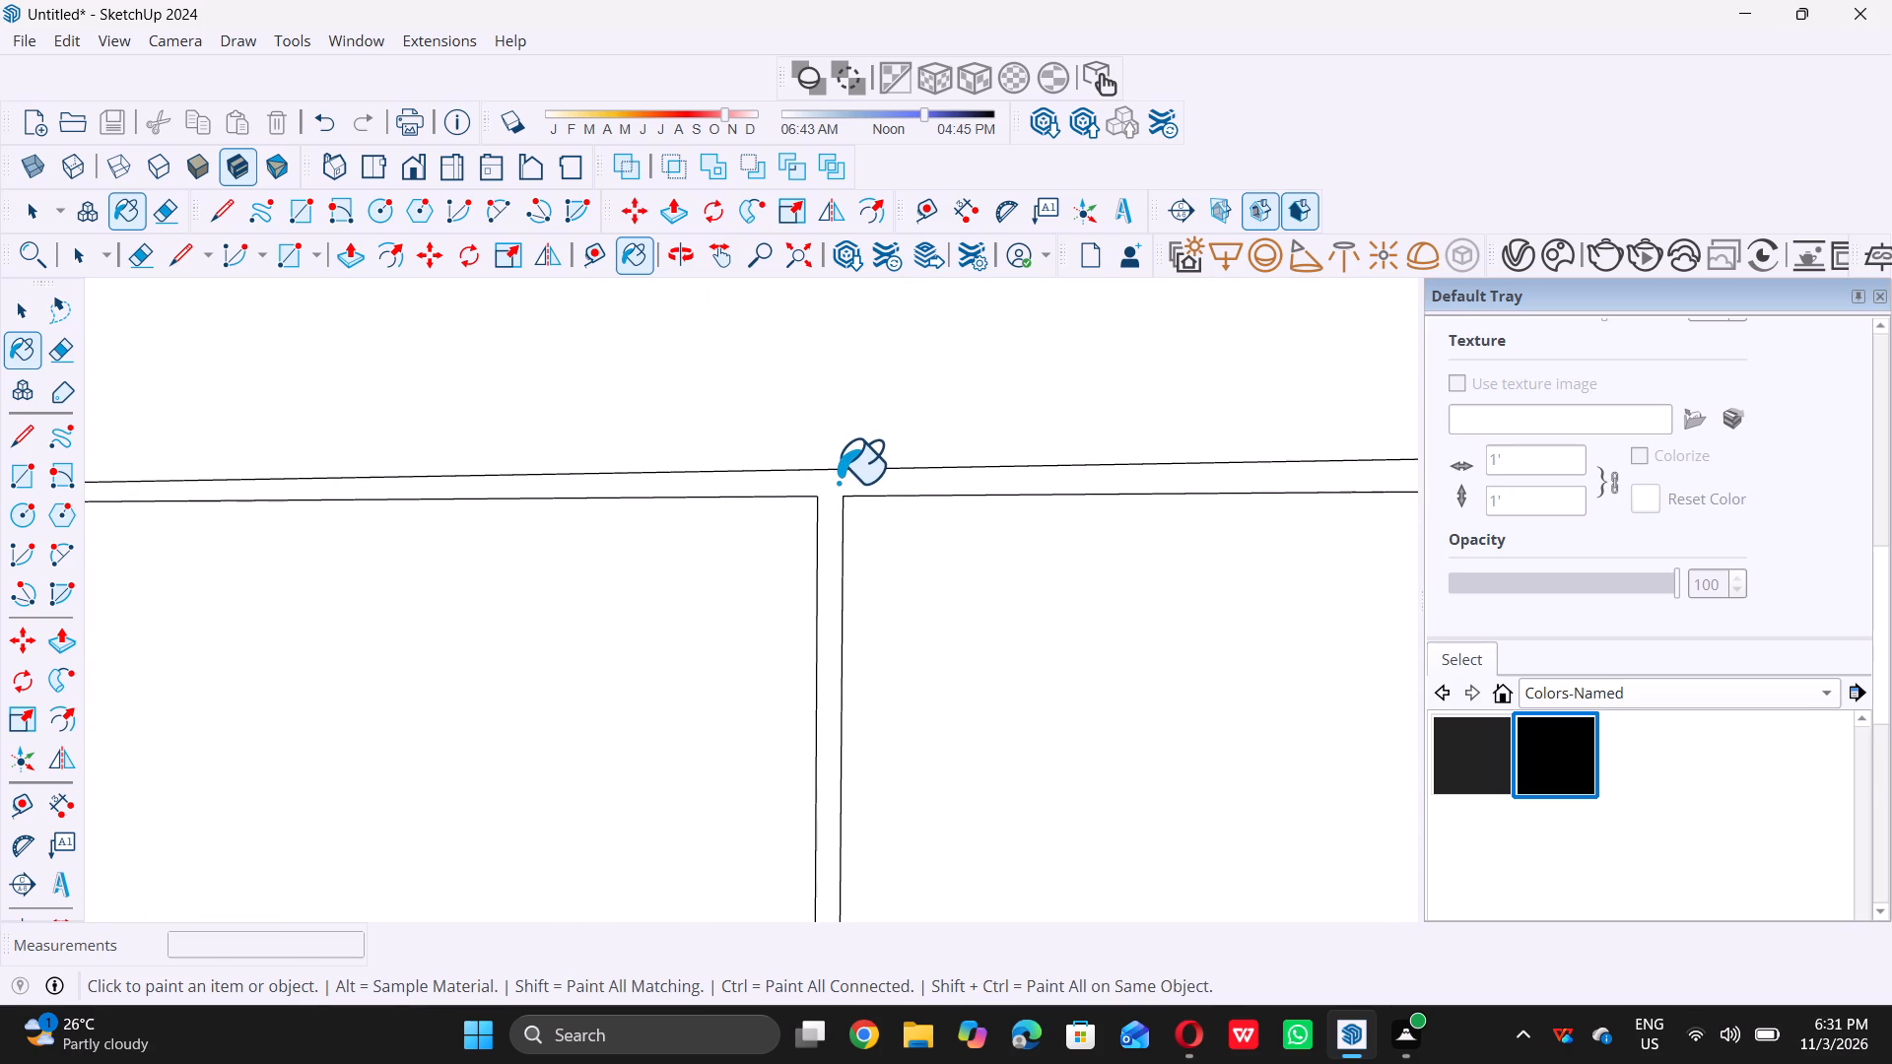
{"action": "scroll", "coordinate": [838, 482], "scroll_direction": "up", "scroll_amount": 4}
{"action": "left_click", "coordinate": [837, 486]}
{"action": "key", "text": "space"}
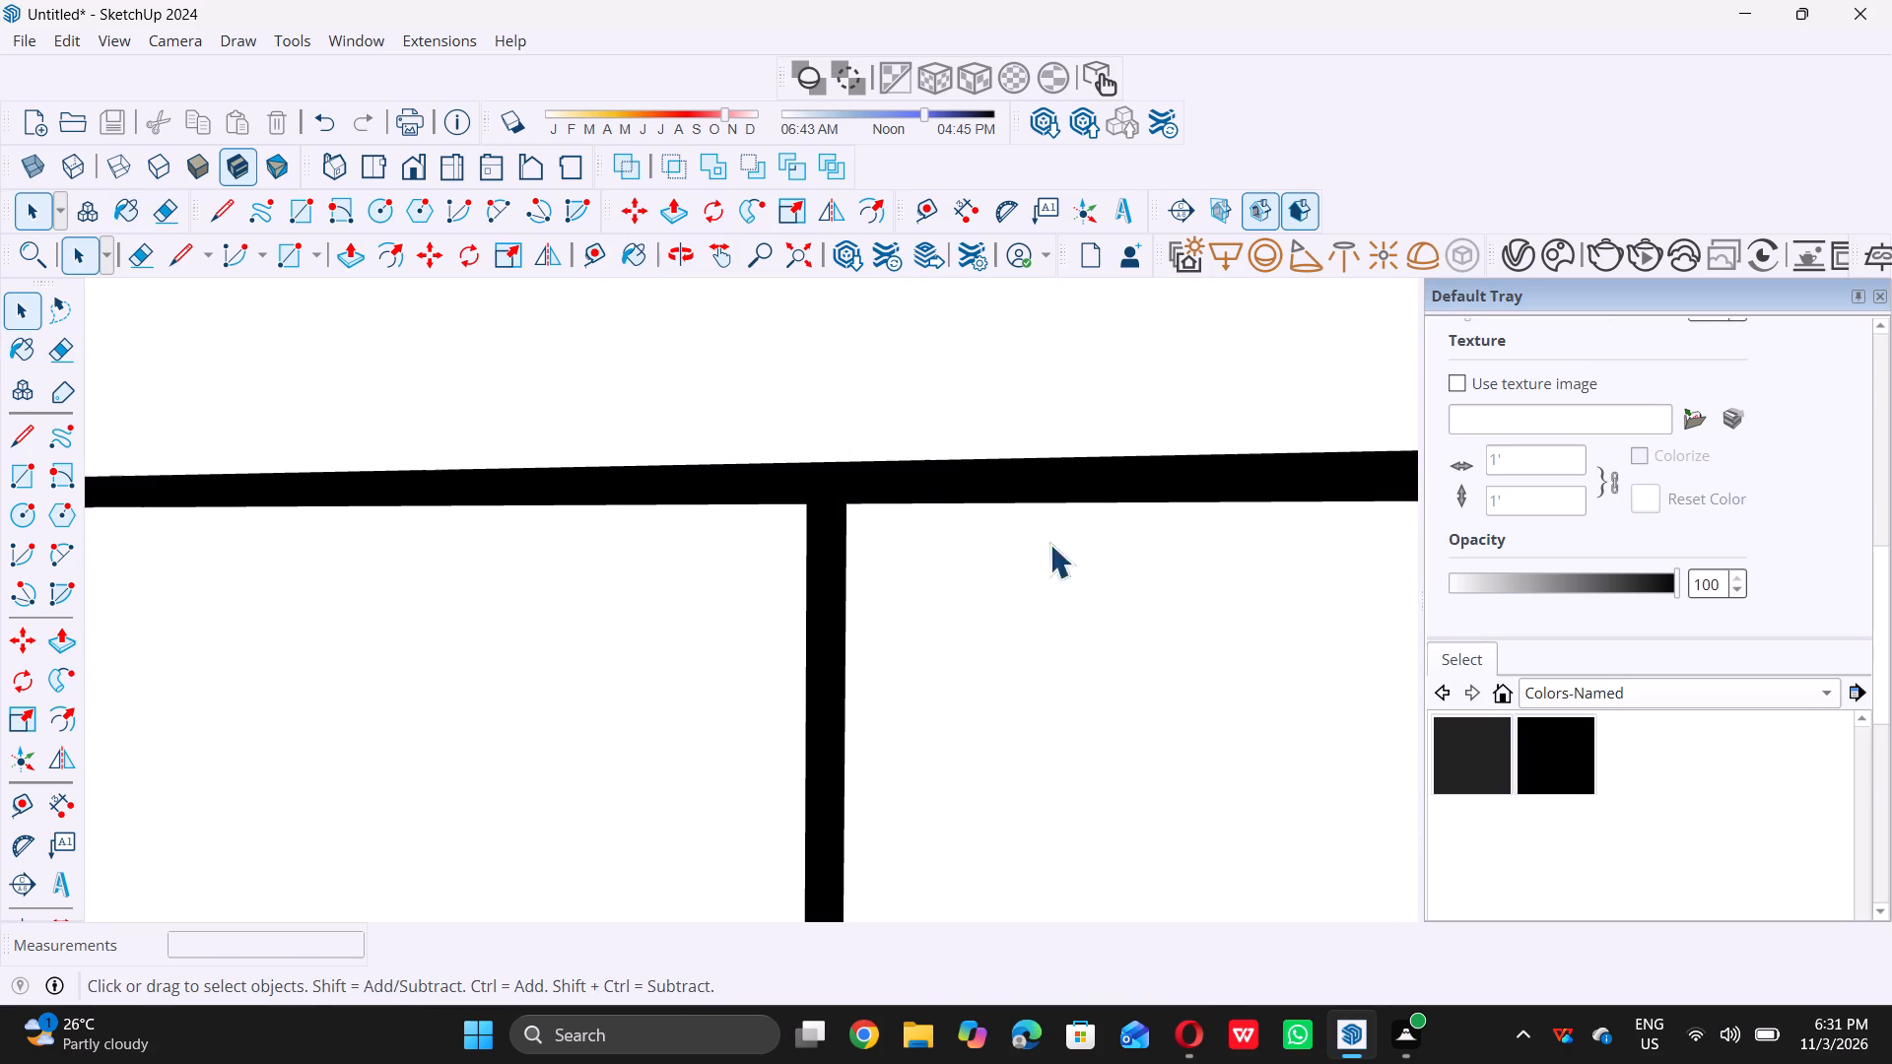
Push/Pull the black window grid frame outward from the wall by 0.5".
{"action": "scroll", "coordinate": [1131, 578], "scroll_direction": "down", "scroll_amount": 20}
{"action": "scroll", "coordinate": [1131, 578], "scroll_direction": "down", "scroll_amount": 9}
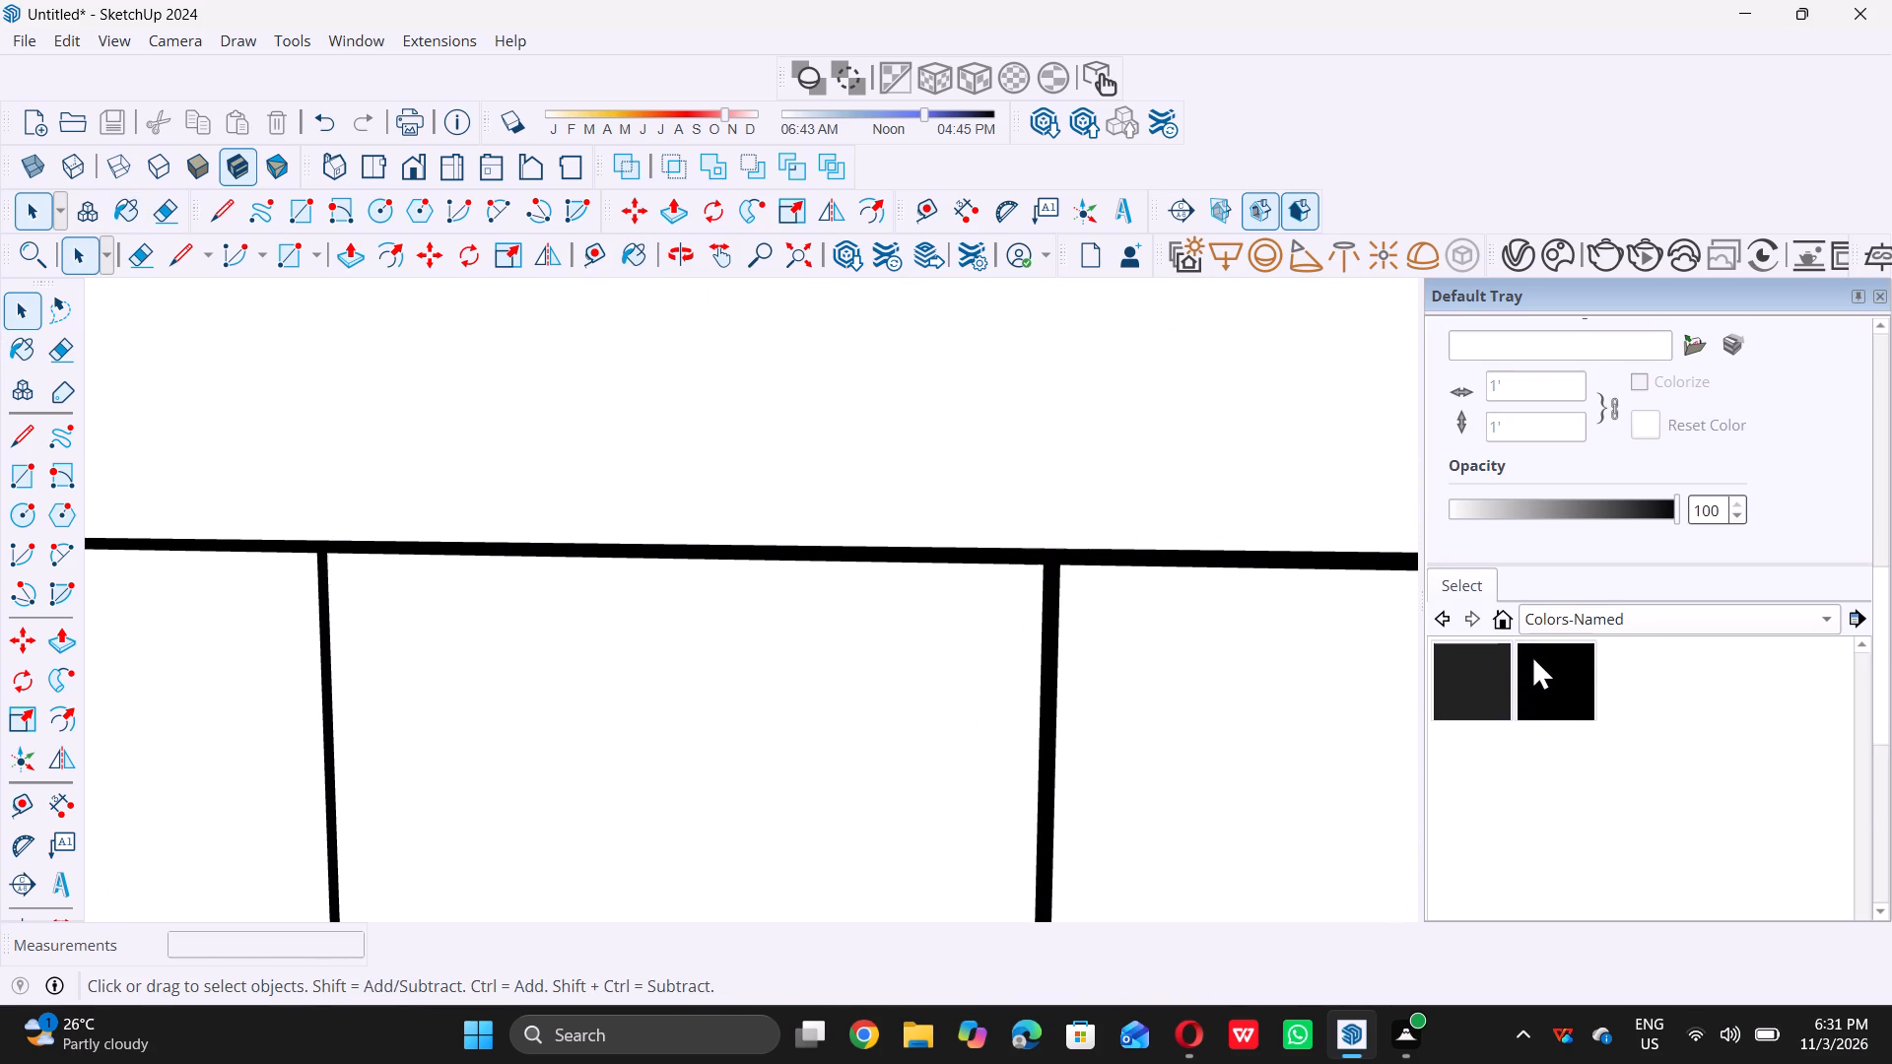
{"action": "scroll", "coordinate": [1531, 654], "scroll_direction": "down", "scroll_amount": 12}
{"action": "scroll", "coordinate": [586, 577], "scroll_direction": "down", "scroll_amount": 14}
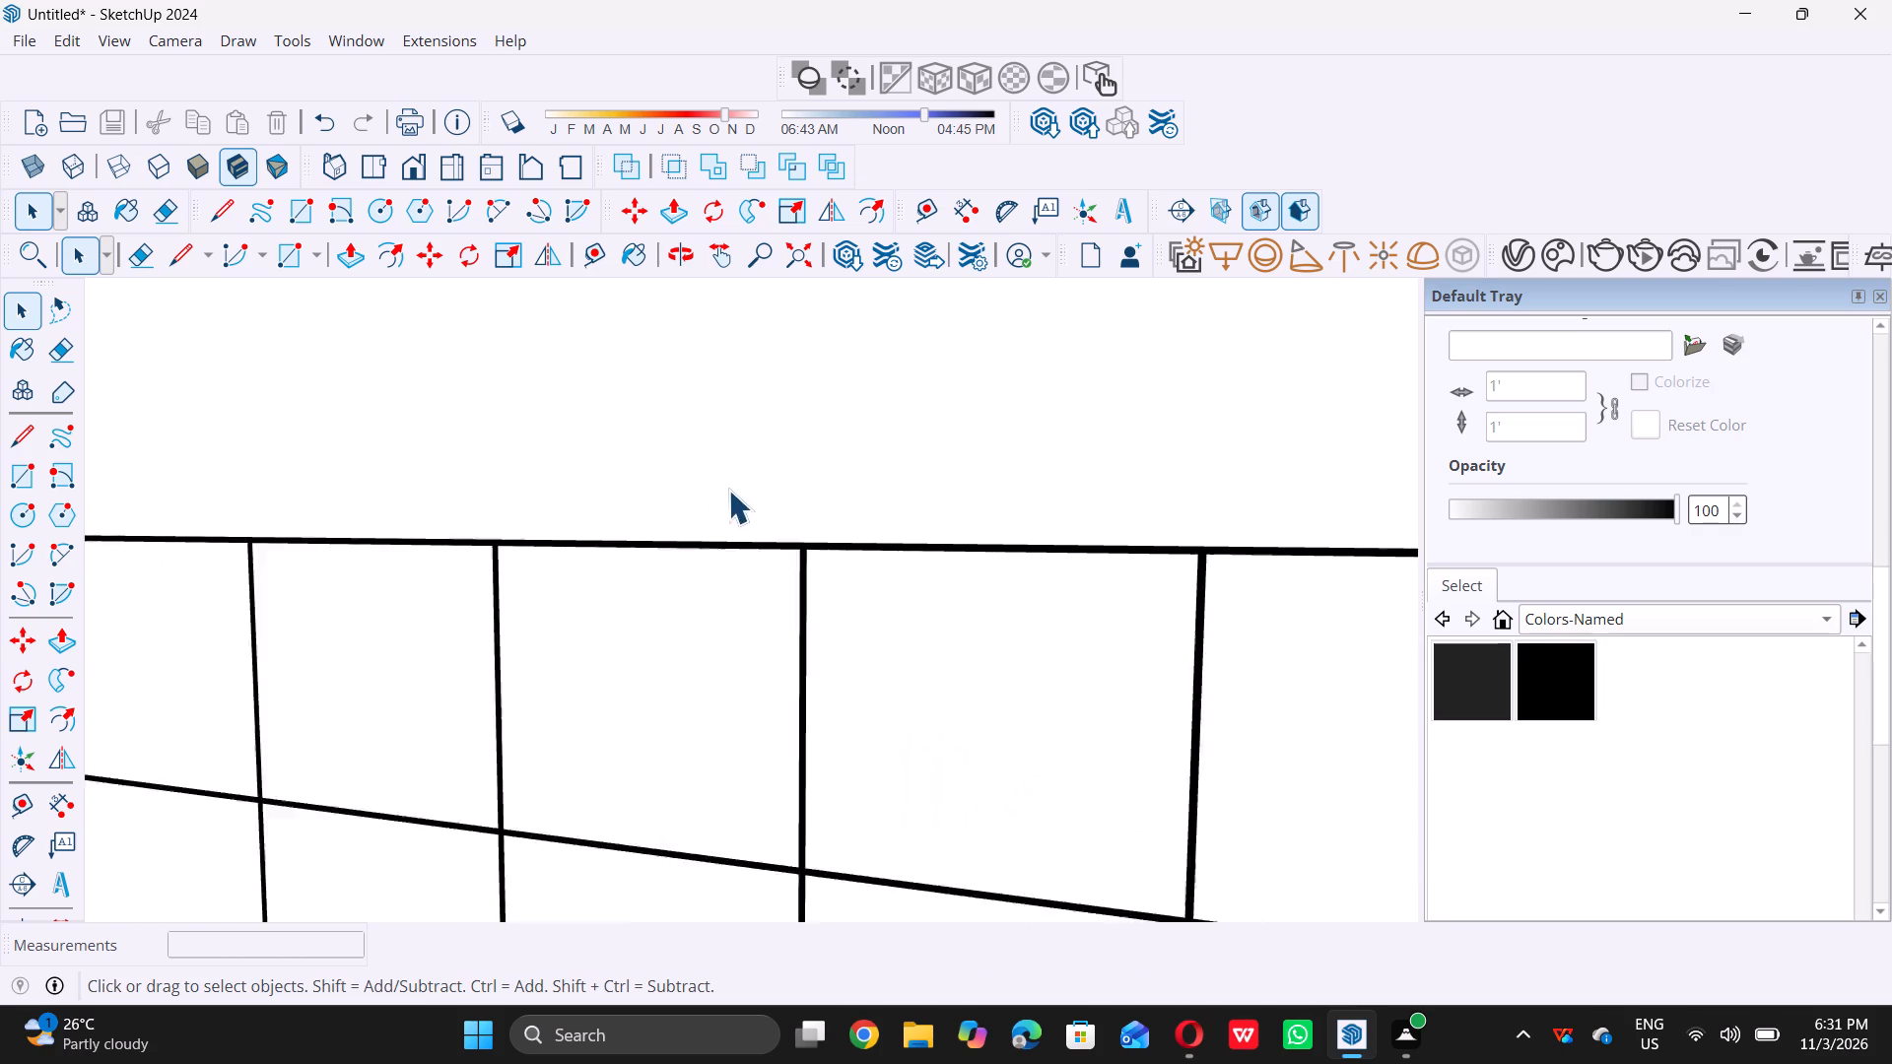
{"action": "scroll", "coordinate": [728, 490], "scroll_direction": "down", "scroll_amount": 15}
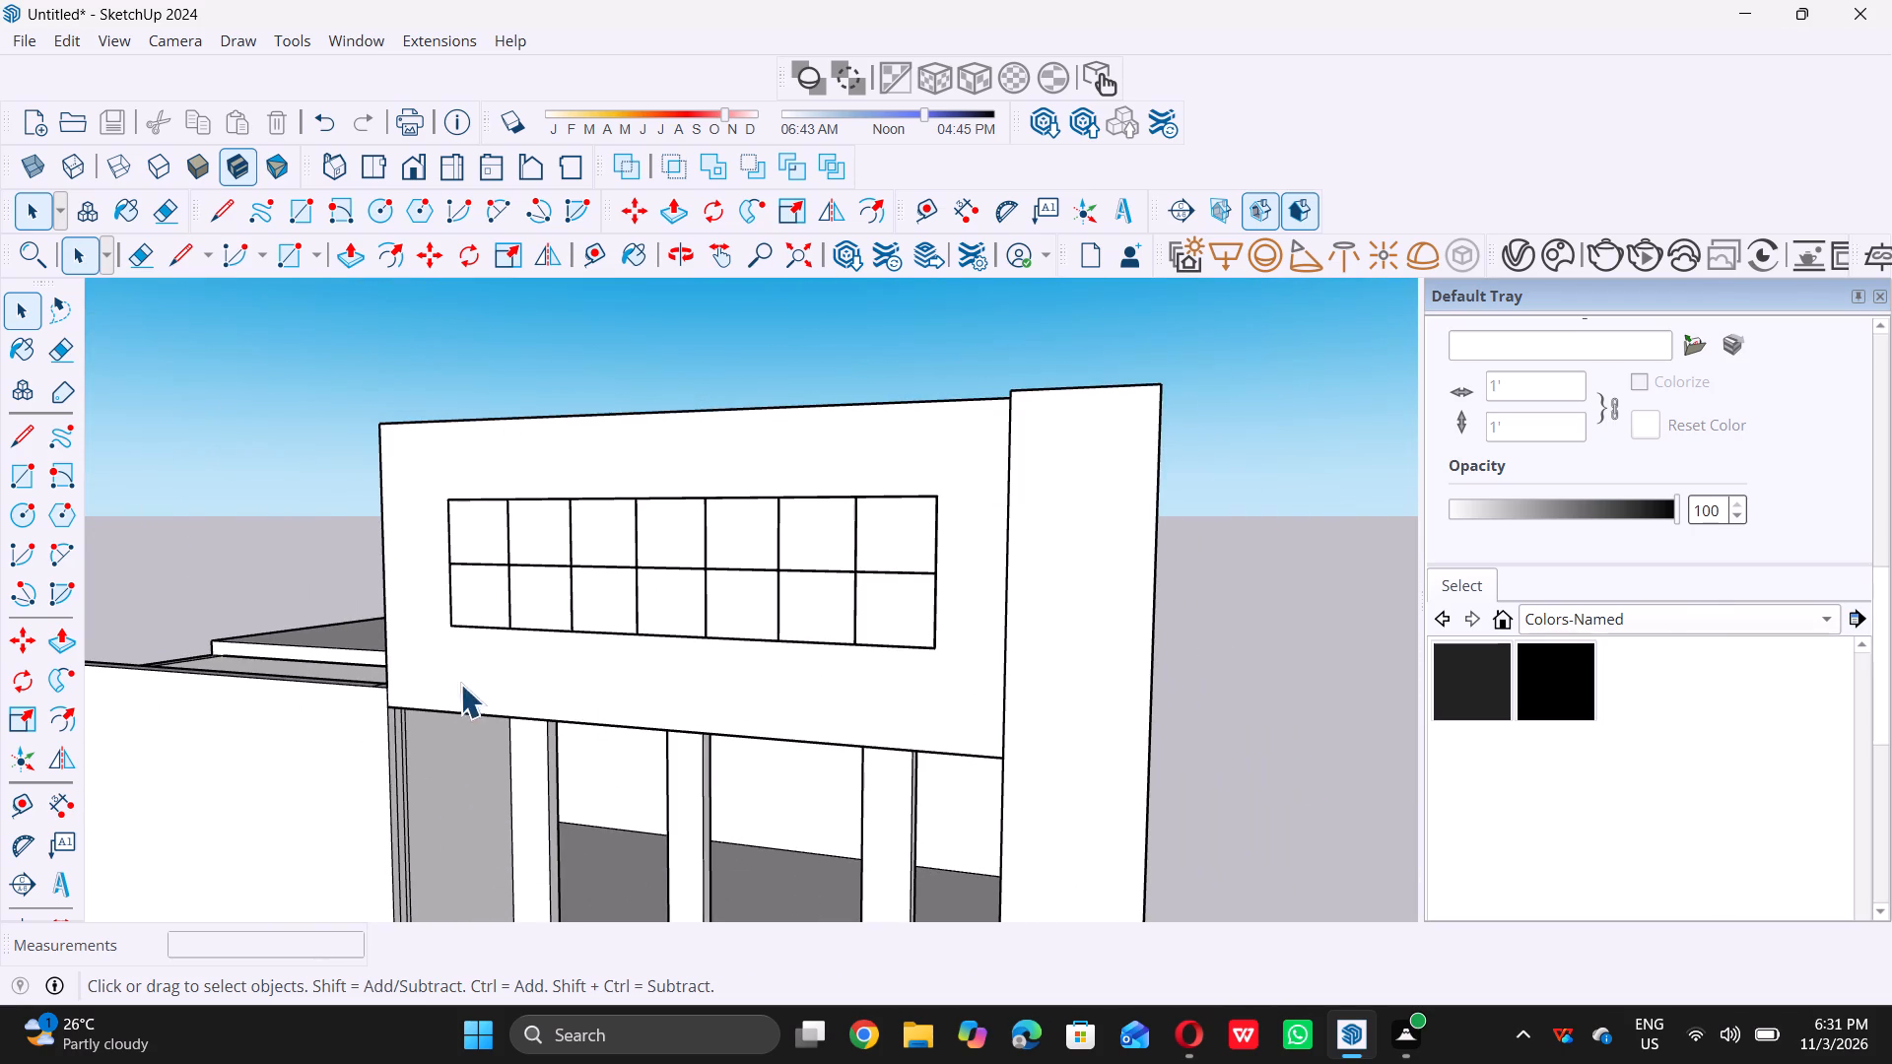
{"action": "scroll", "coordinate": [455, 513], "scroll_direction": "up", "scroll_amount": 6}
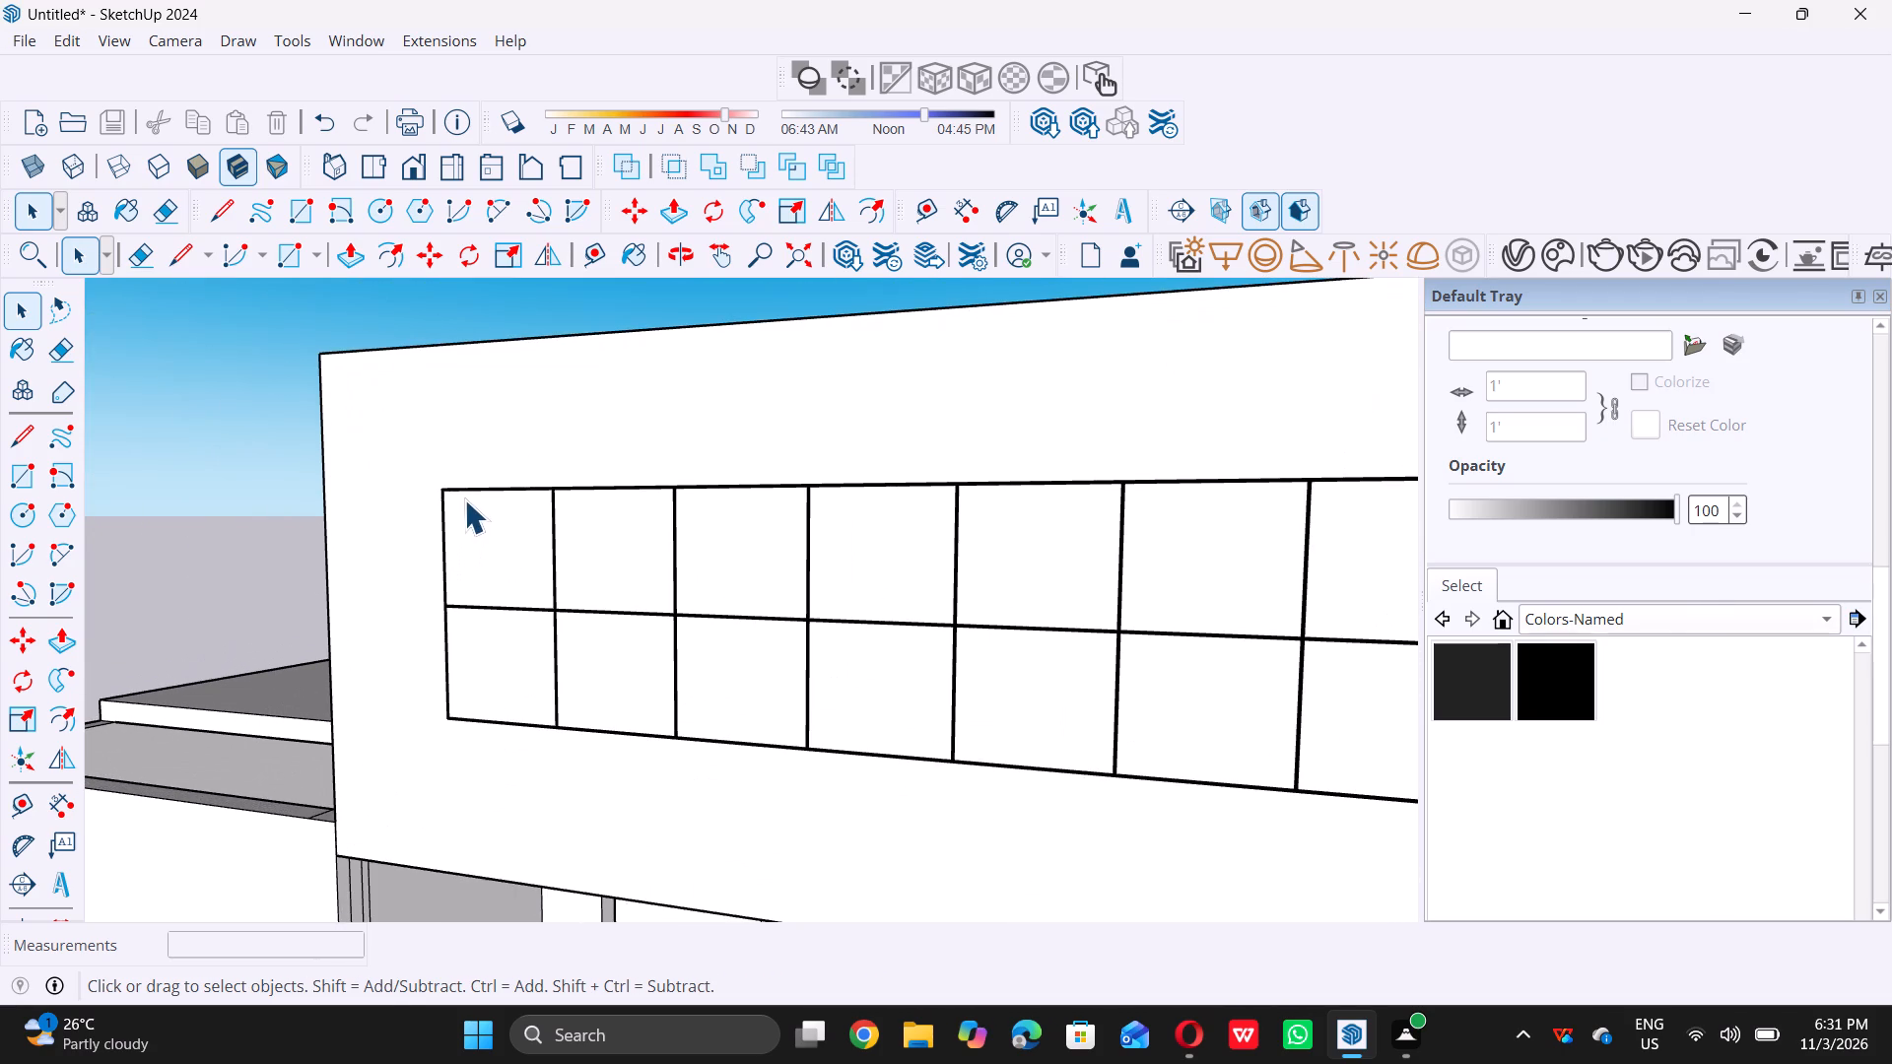
{"action": "middle_click_drag", "start_coordinate": [434, 537], "coordinate": [347, 661]}
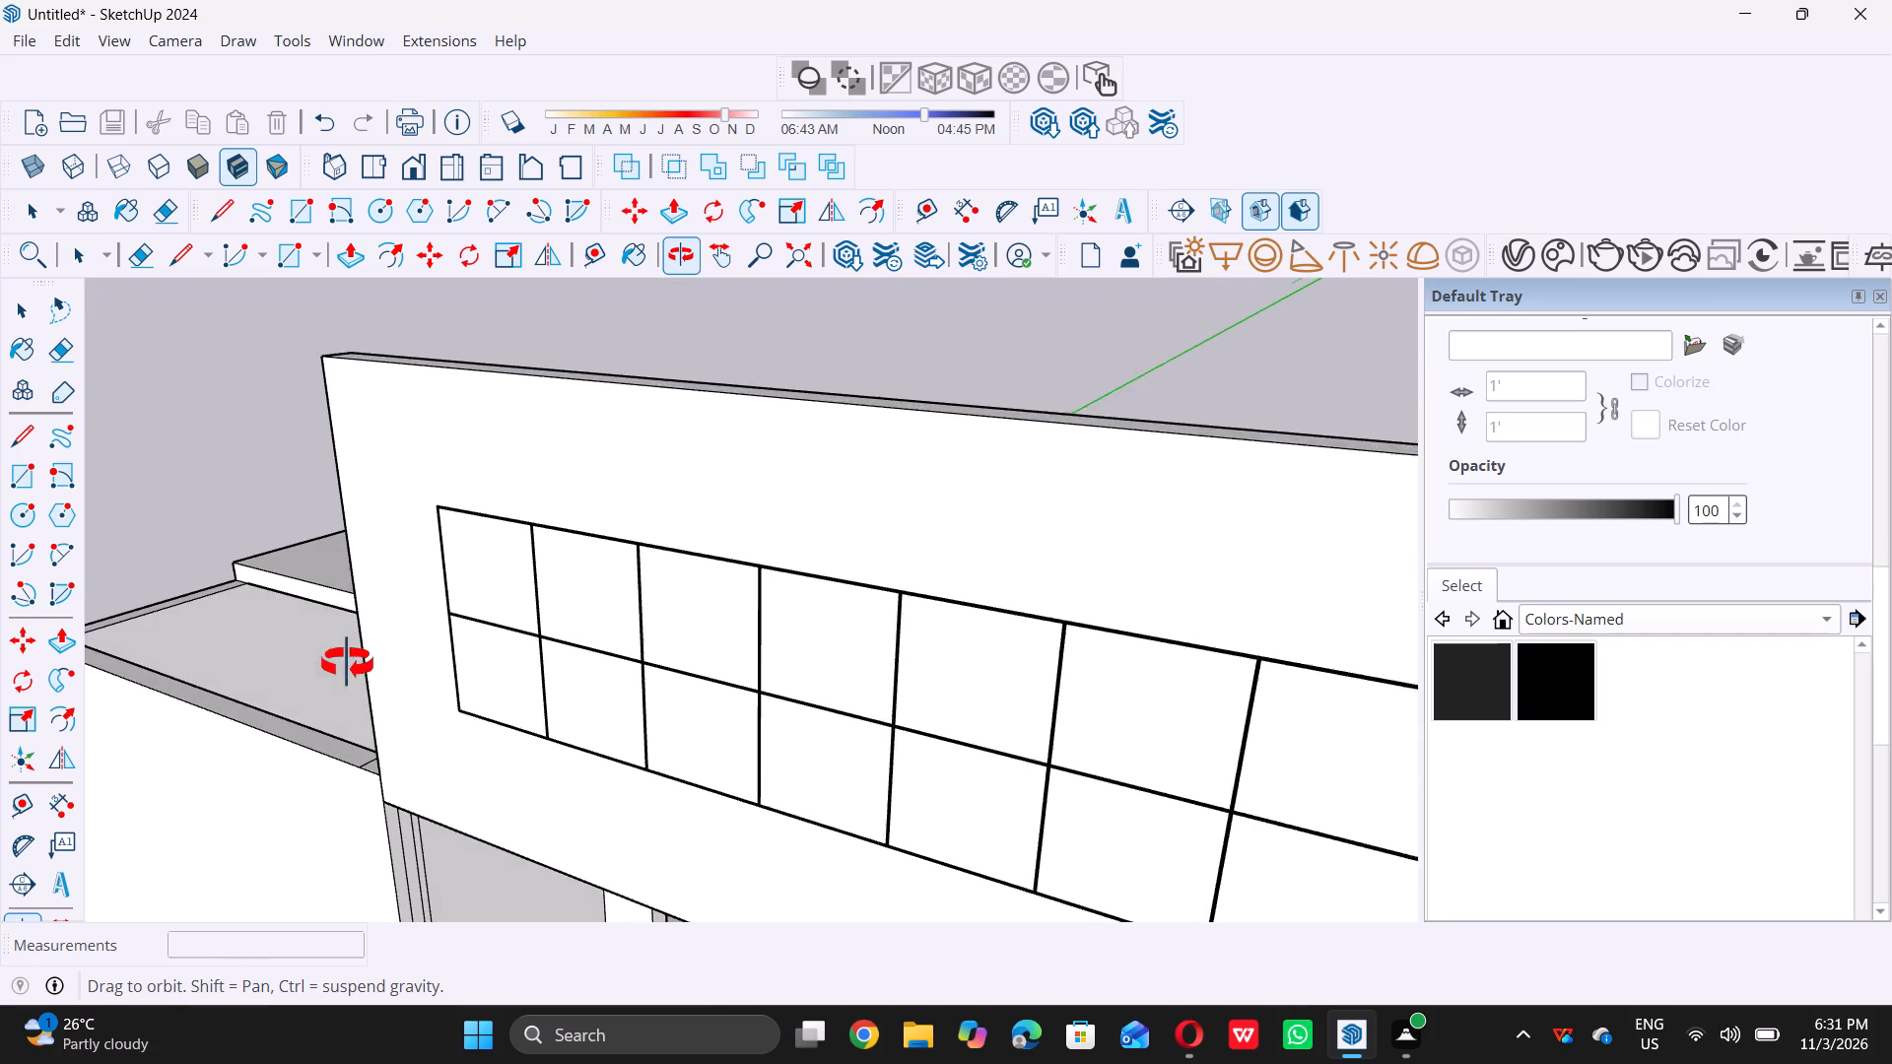
{"action": "scroll", "coordinate": [538, 530], "scroll_direction": "up", "scroll_amount": 6}
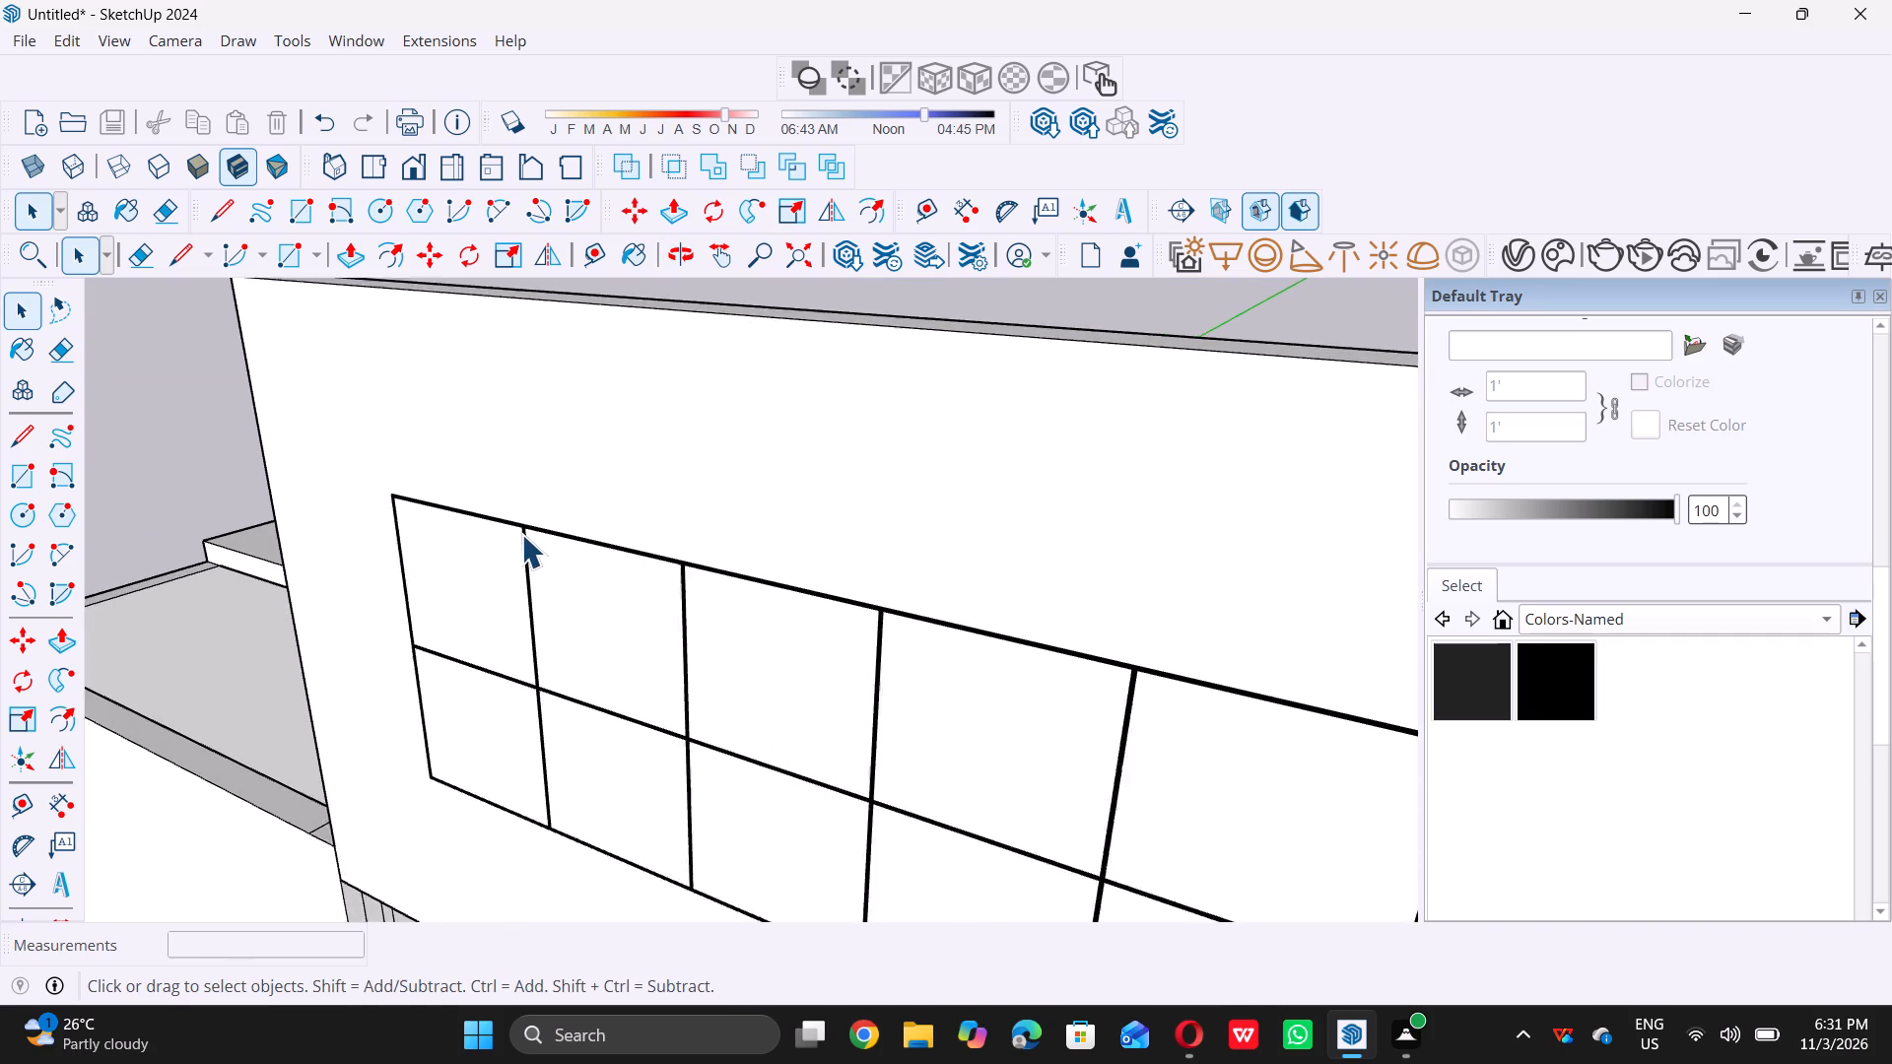
{"action": "scroll", "coordinate": [521, 534], "scroll_direction": "up", "scroll_amount": 1}
{"action": "scroll", "coordinate": [521, 534], "scroll_direction": "down", "scroll_amount": 5}
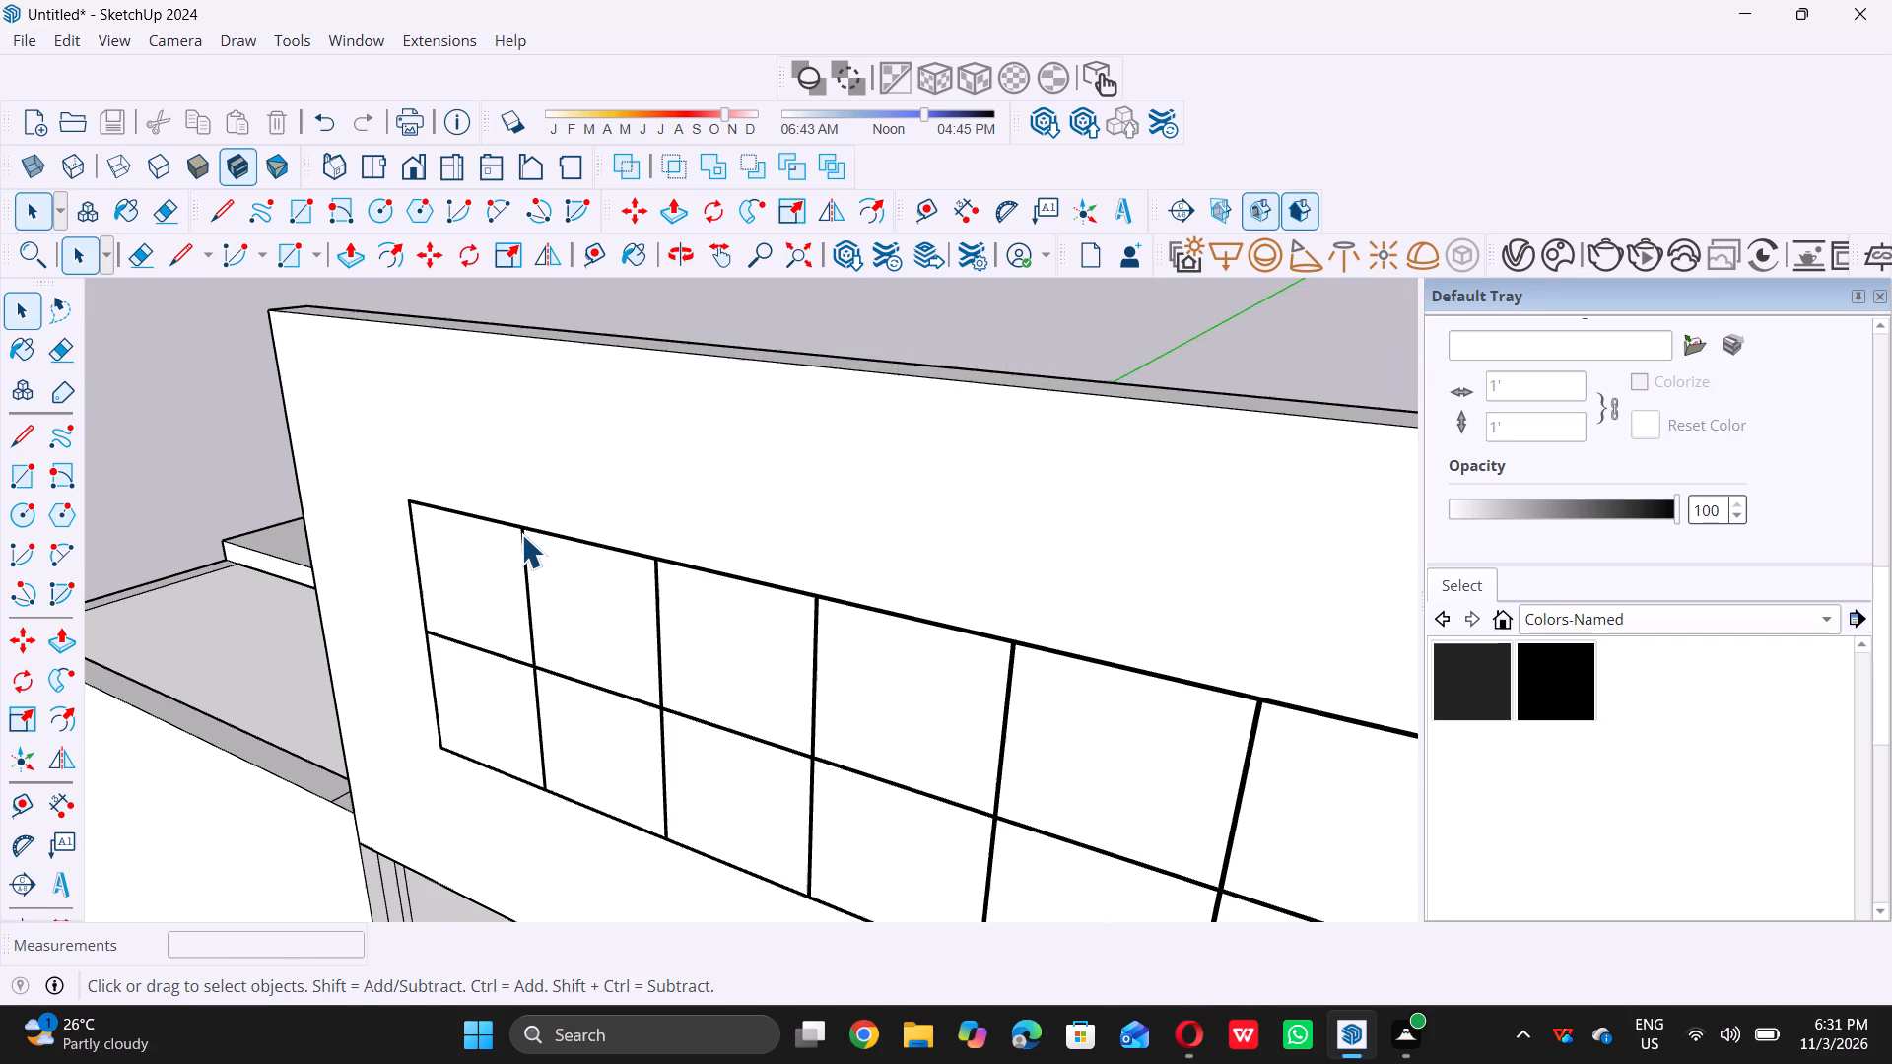
{"action": "scroll", "coordinate": [522, 534], "scroll_direction": "down", "scroll_amount": 18}
{"action": "scroll", "coordinate": [530, 559], "scroll_direction": "up", "scroll_amount": 3}
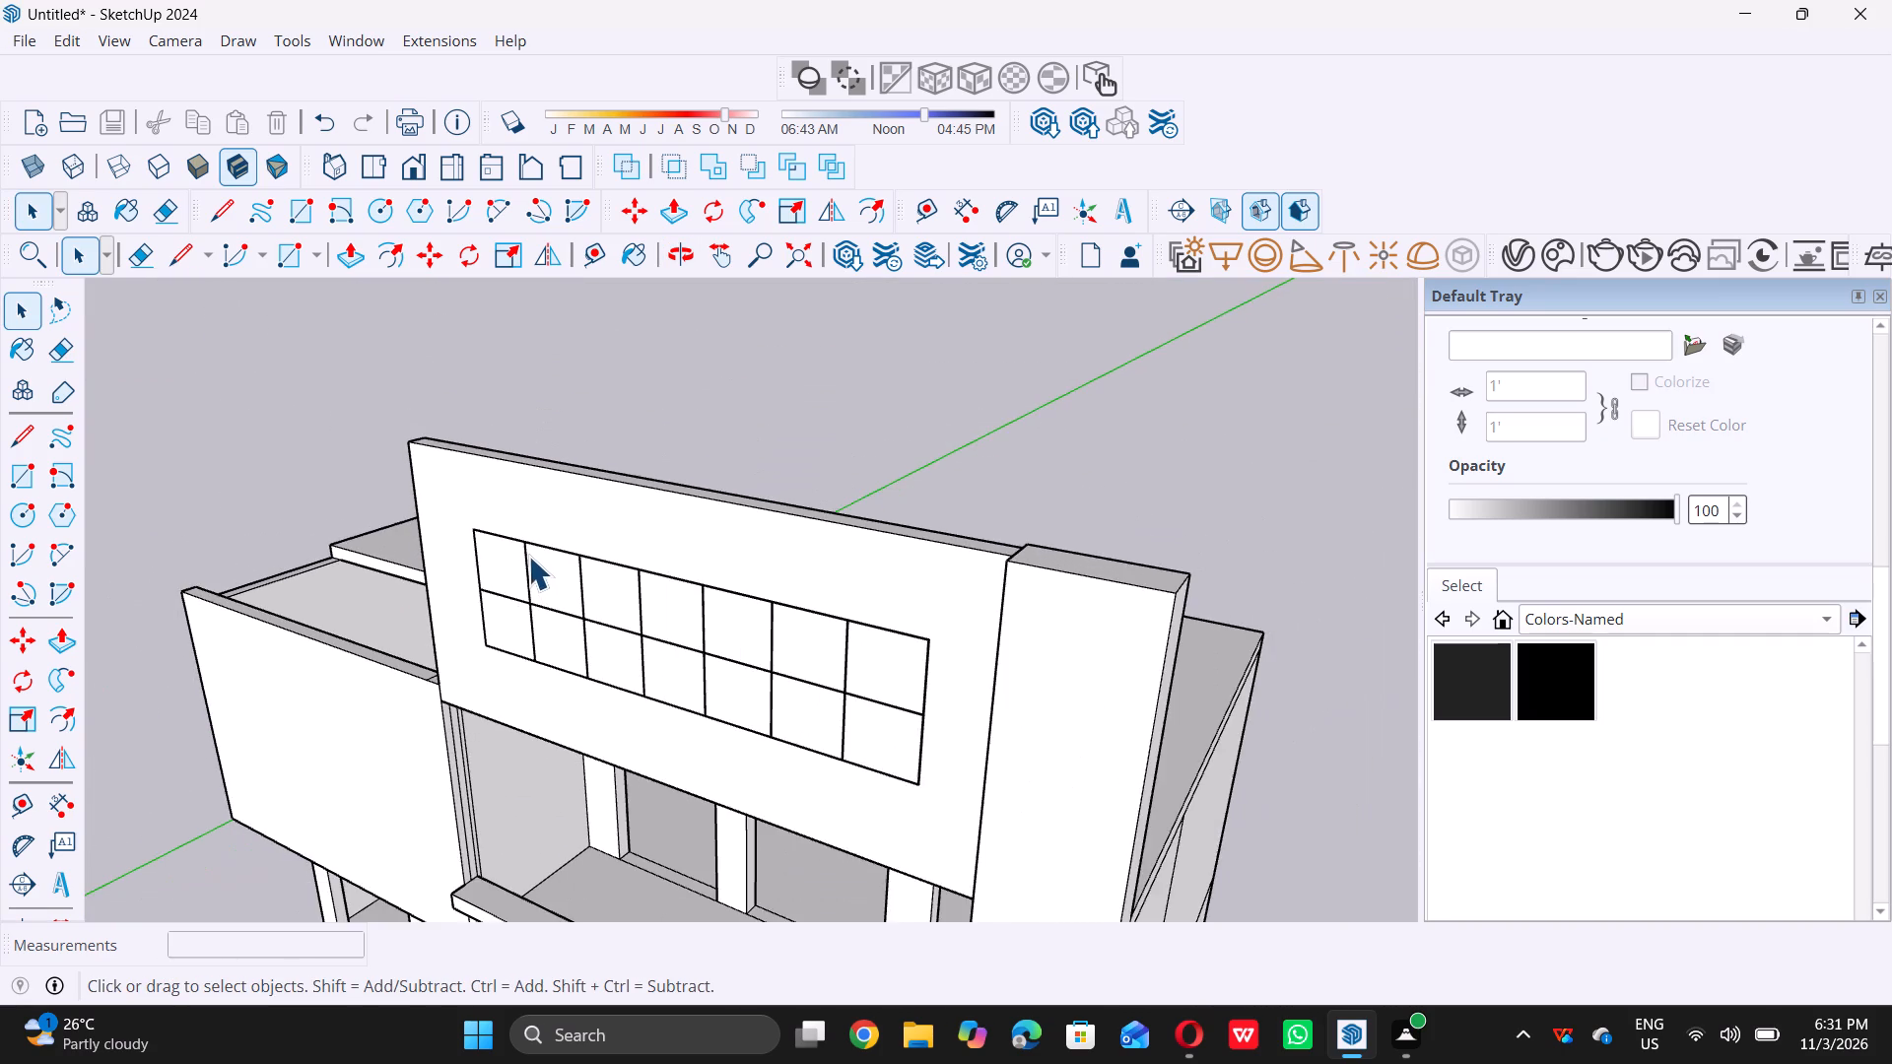
{"action": "scroll", "coordinate": [528, 556], "scroll_direction": "up", "scroll_amount": 19}
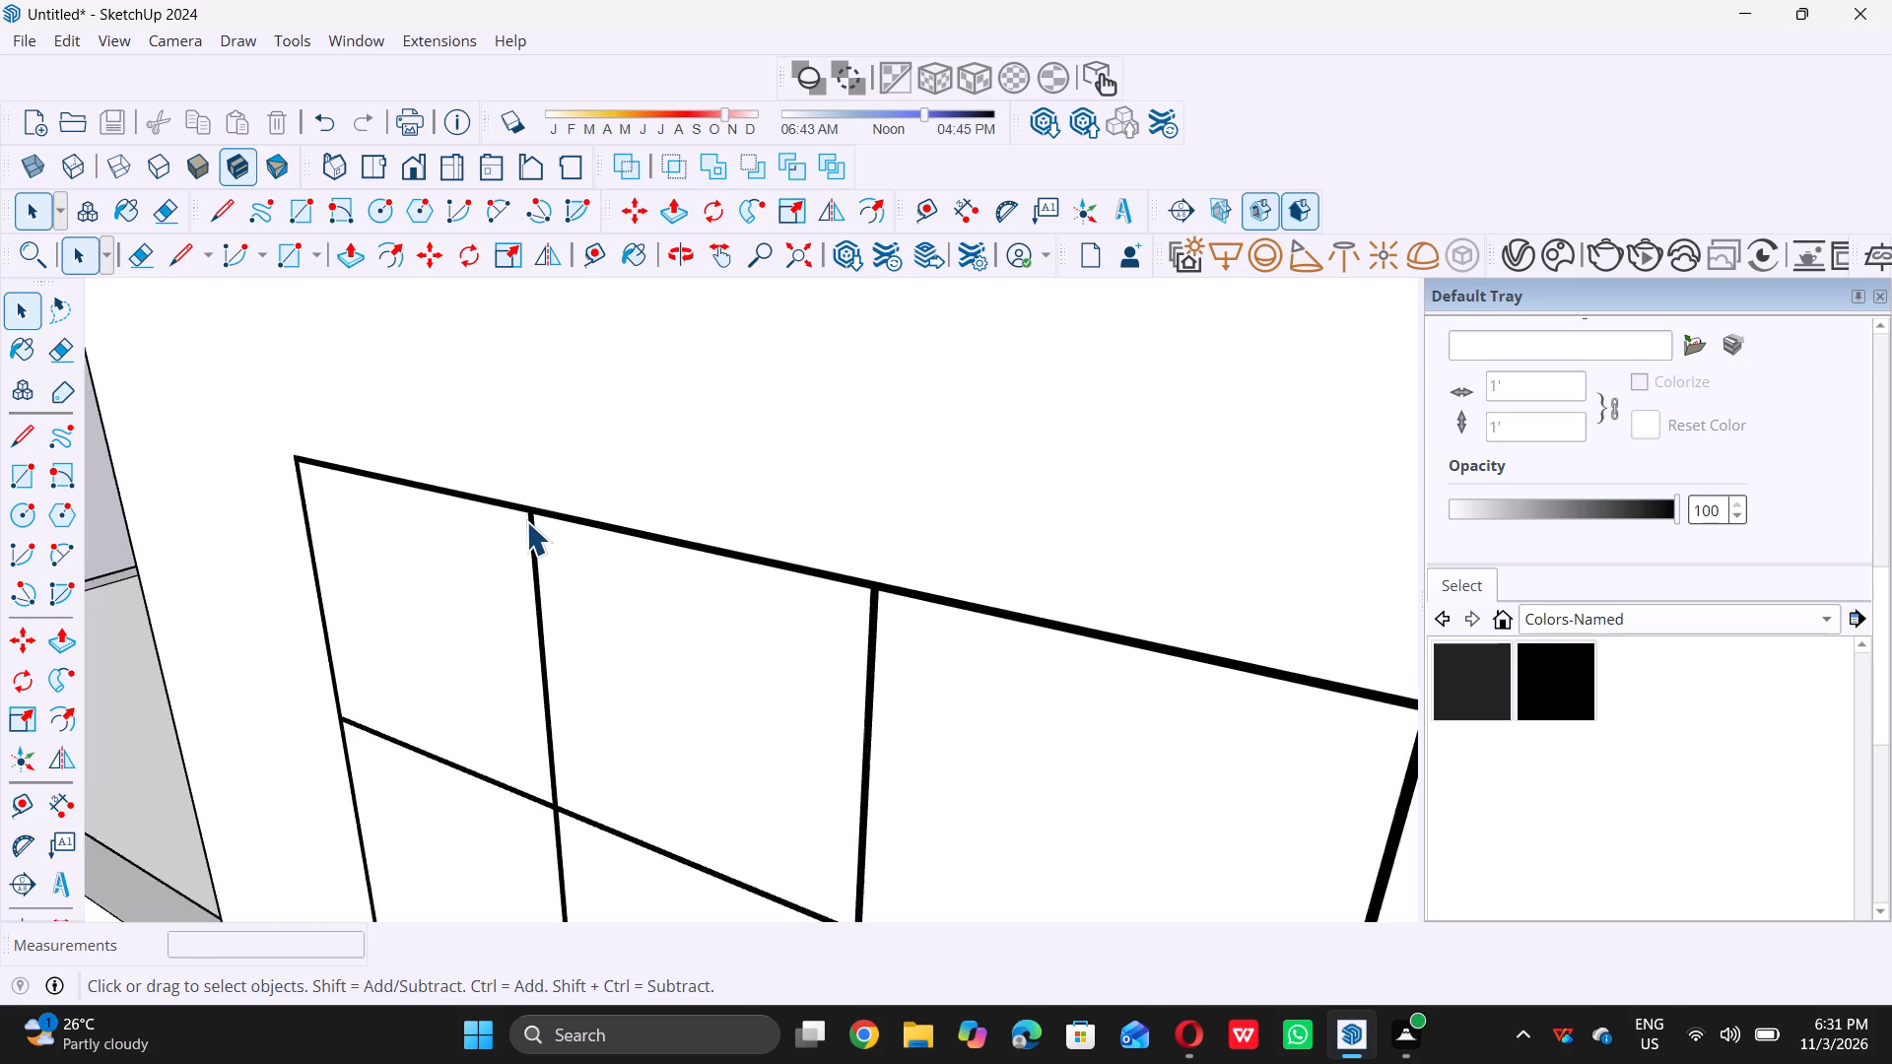
{"action": "scroll", "coordinate": [529, 512], "scroll_direction": "up", "scroll_amount": 18}
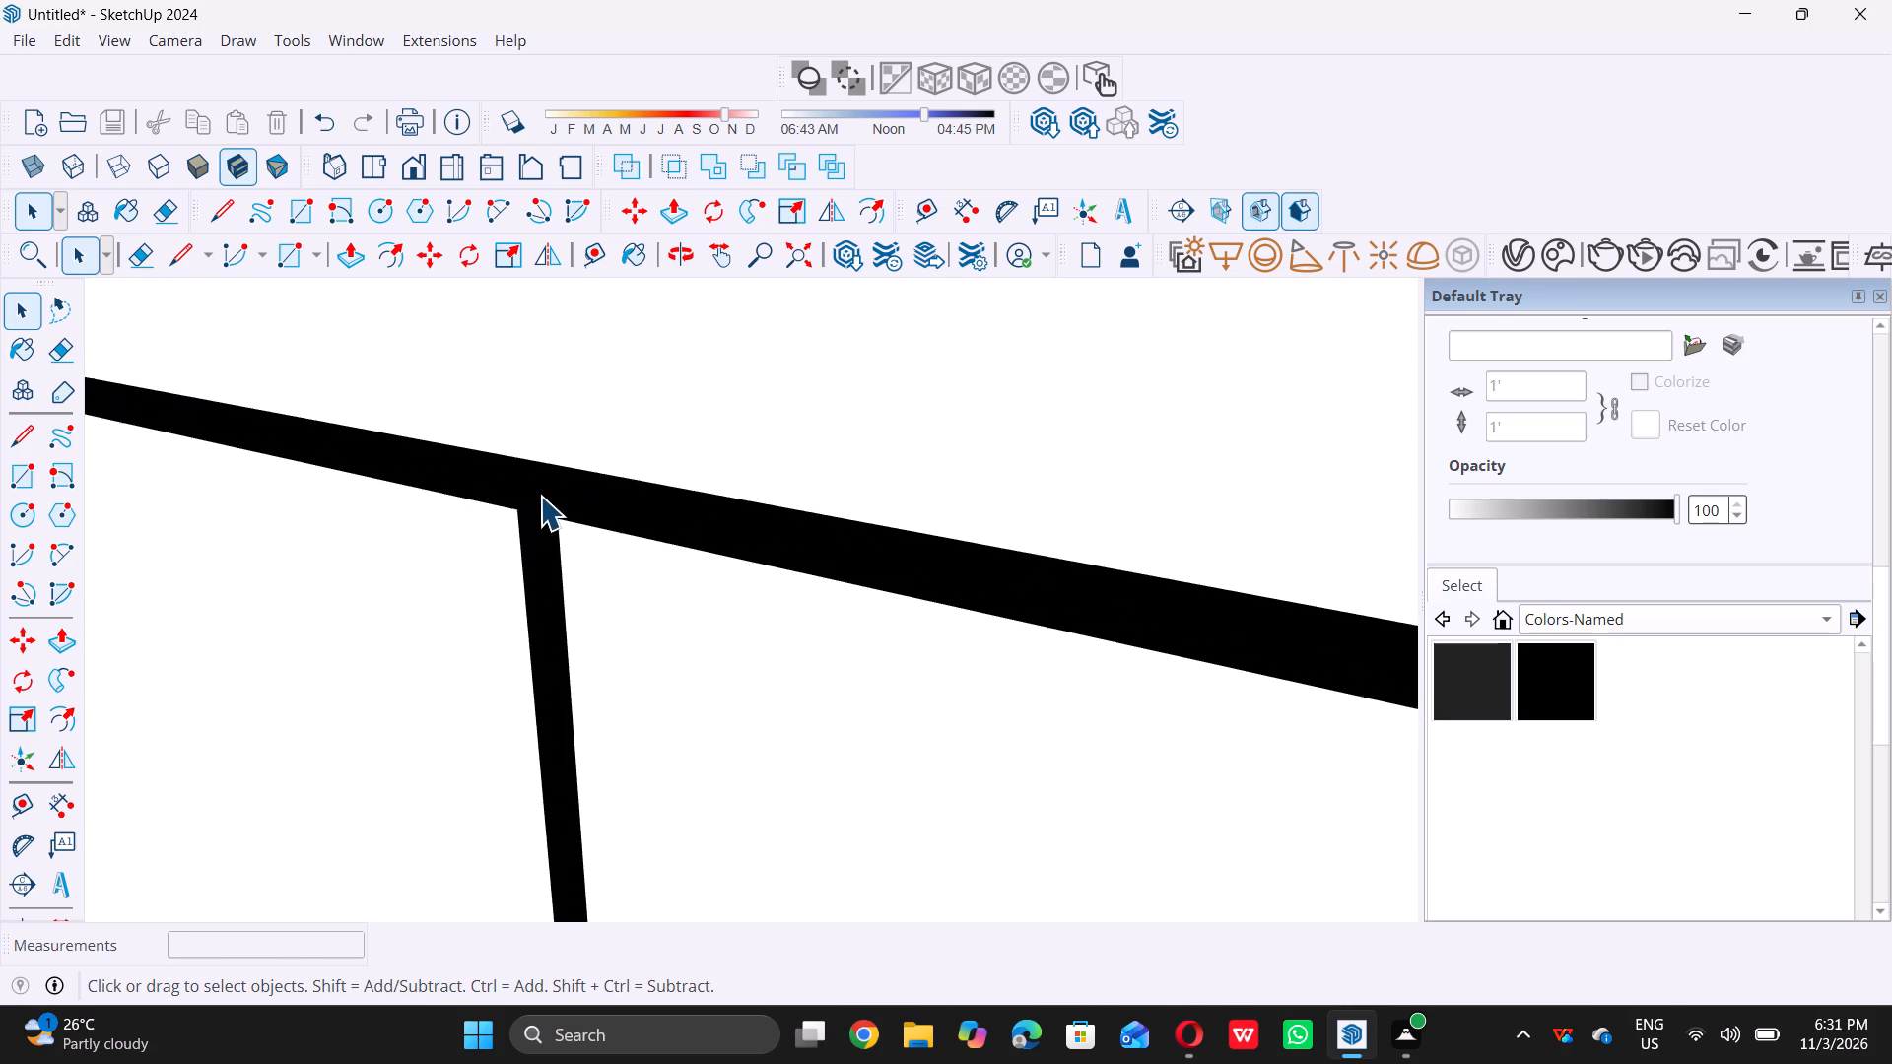
{"action": "double_click", "coordinate": [540, 496]}
{"action": "key", "text": "p"}
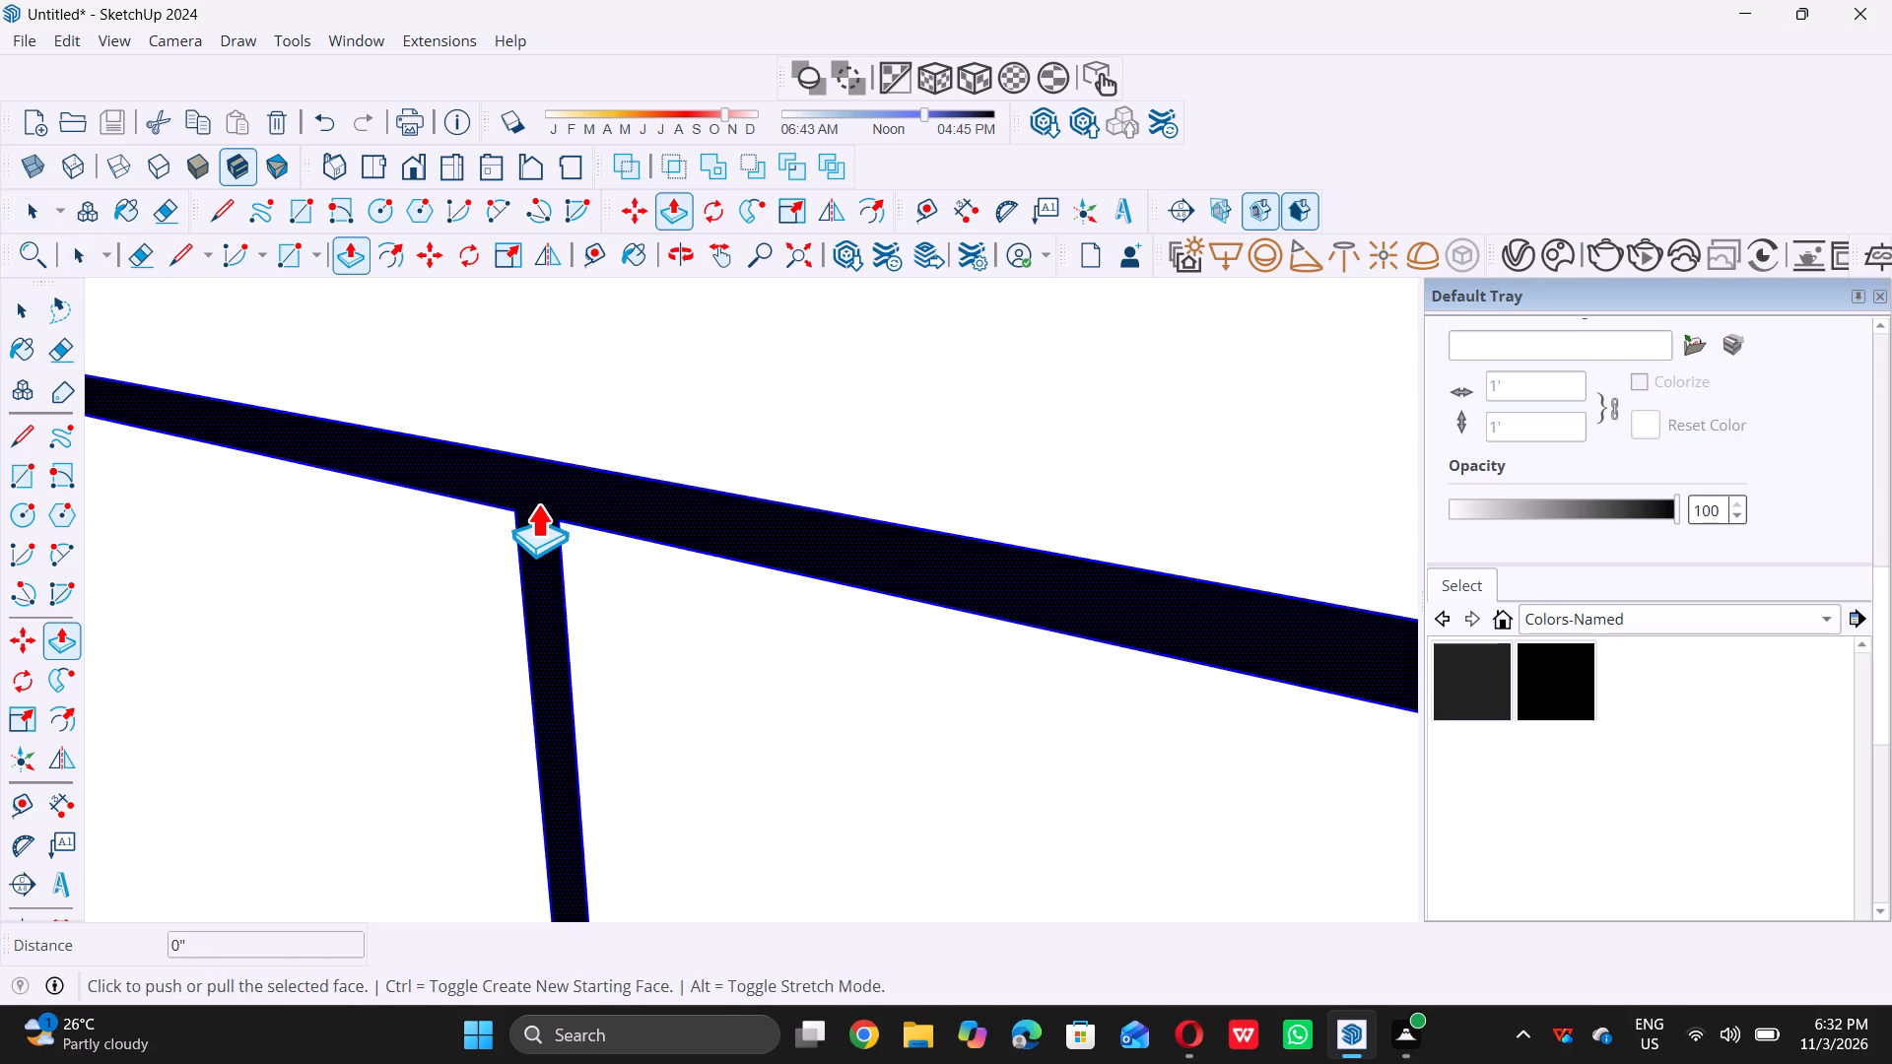
{"action": "double_click", "coordinate": [537, 503]}
{"action": "key", "text": "ctrl+z"}
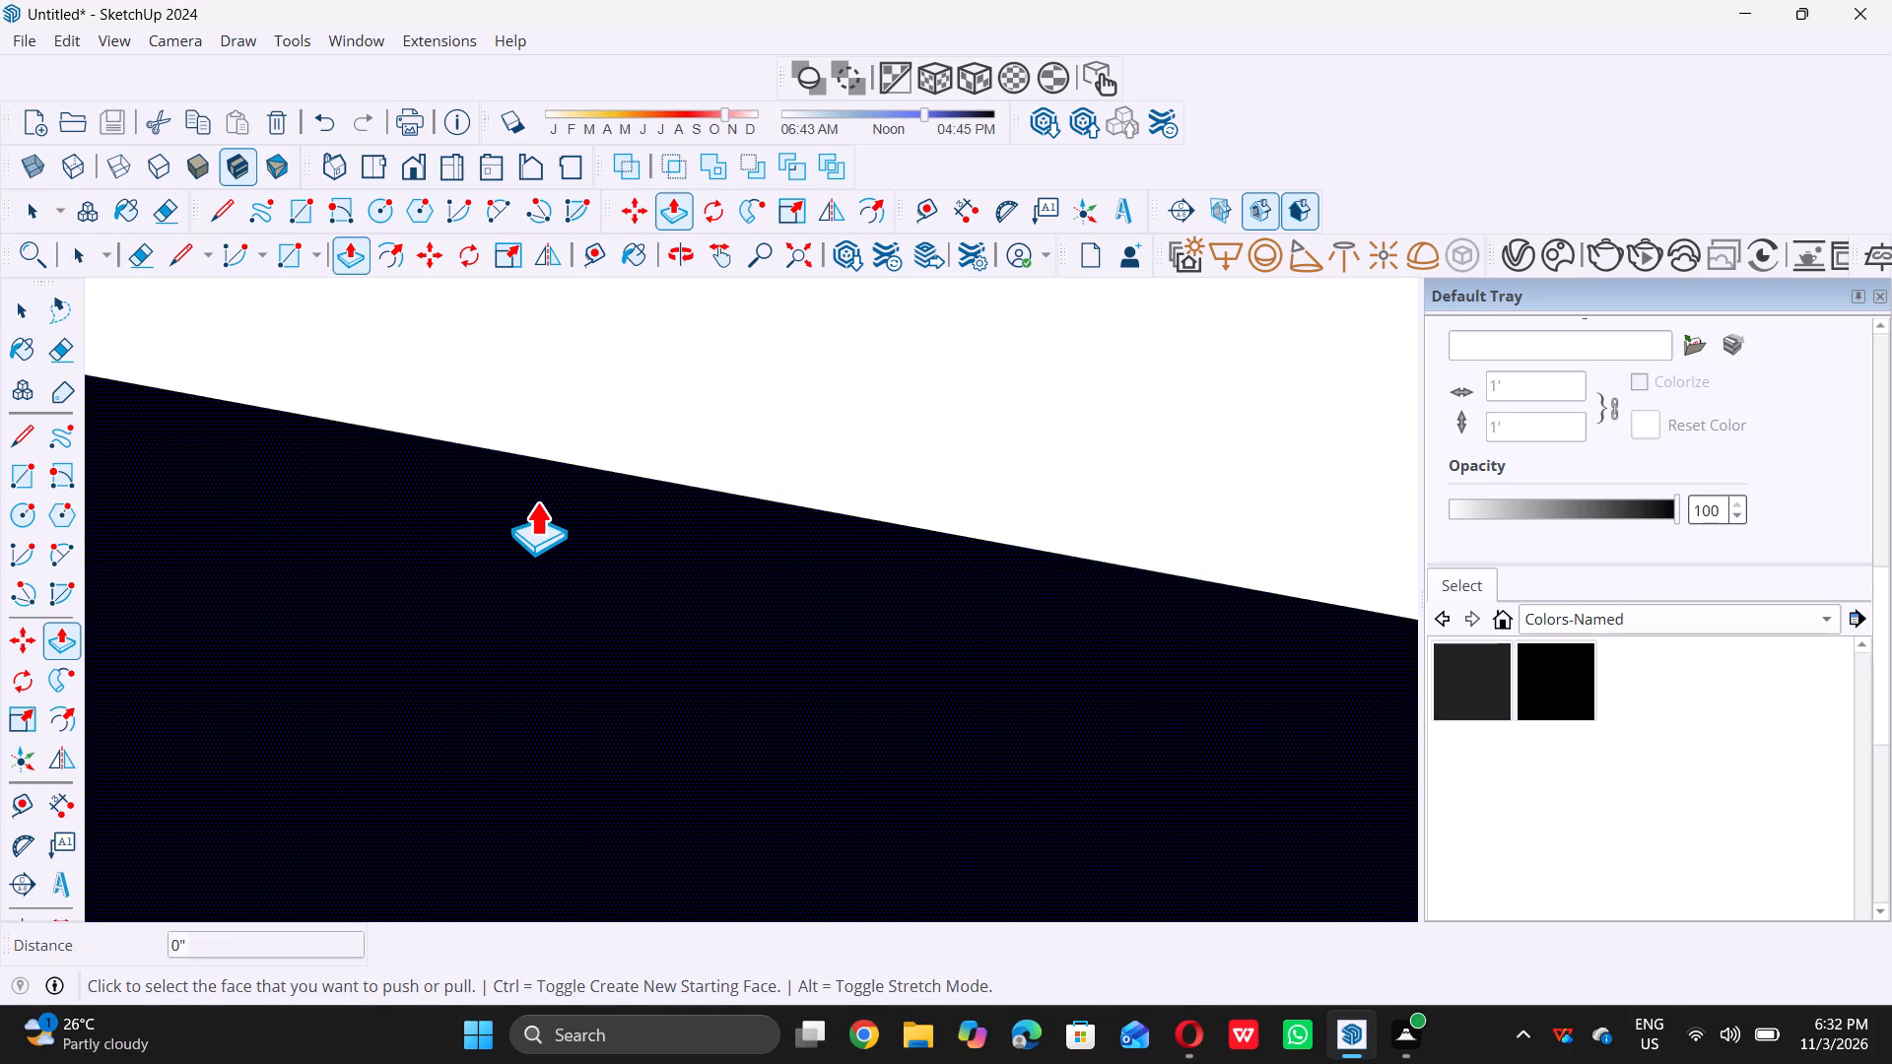
{"action": "left_click", "coordinate": [538, 502]}
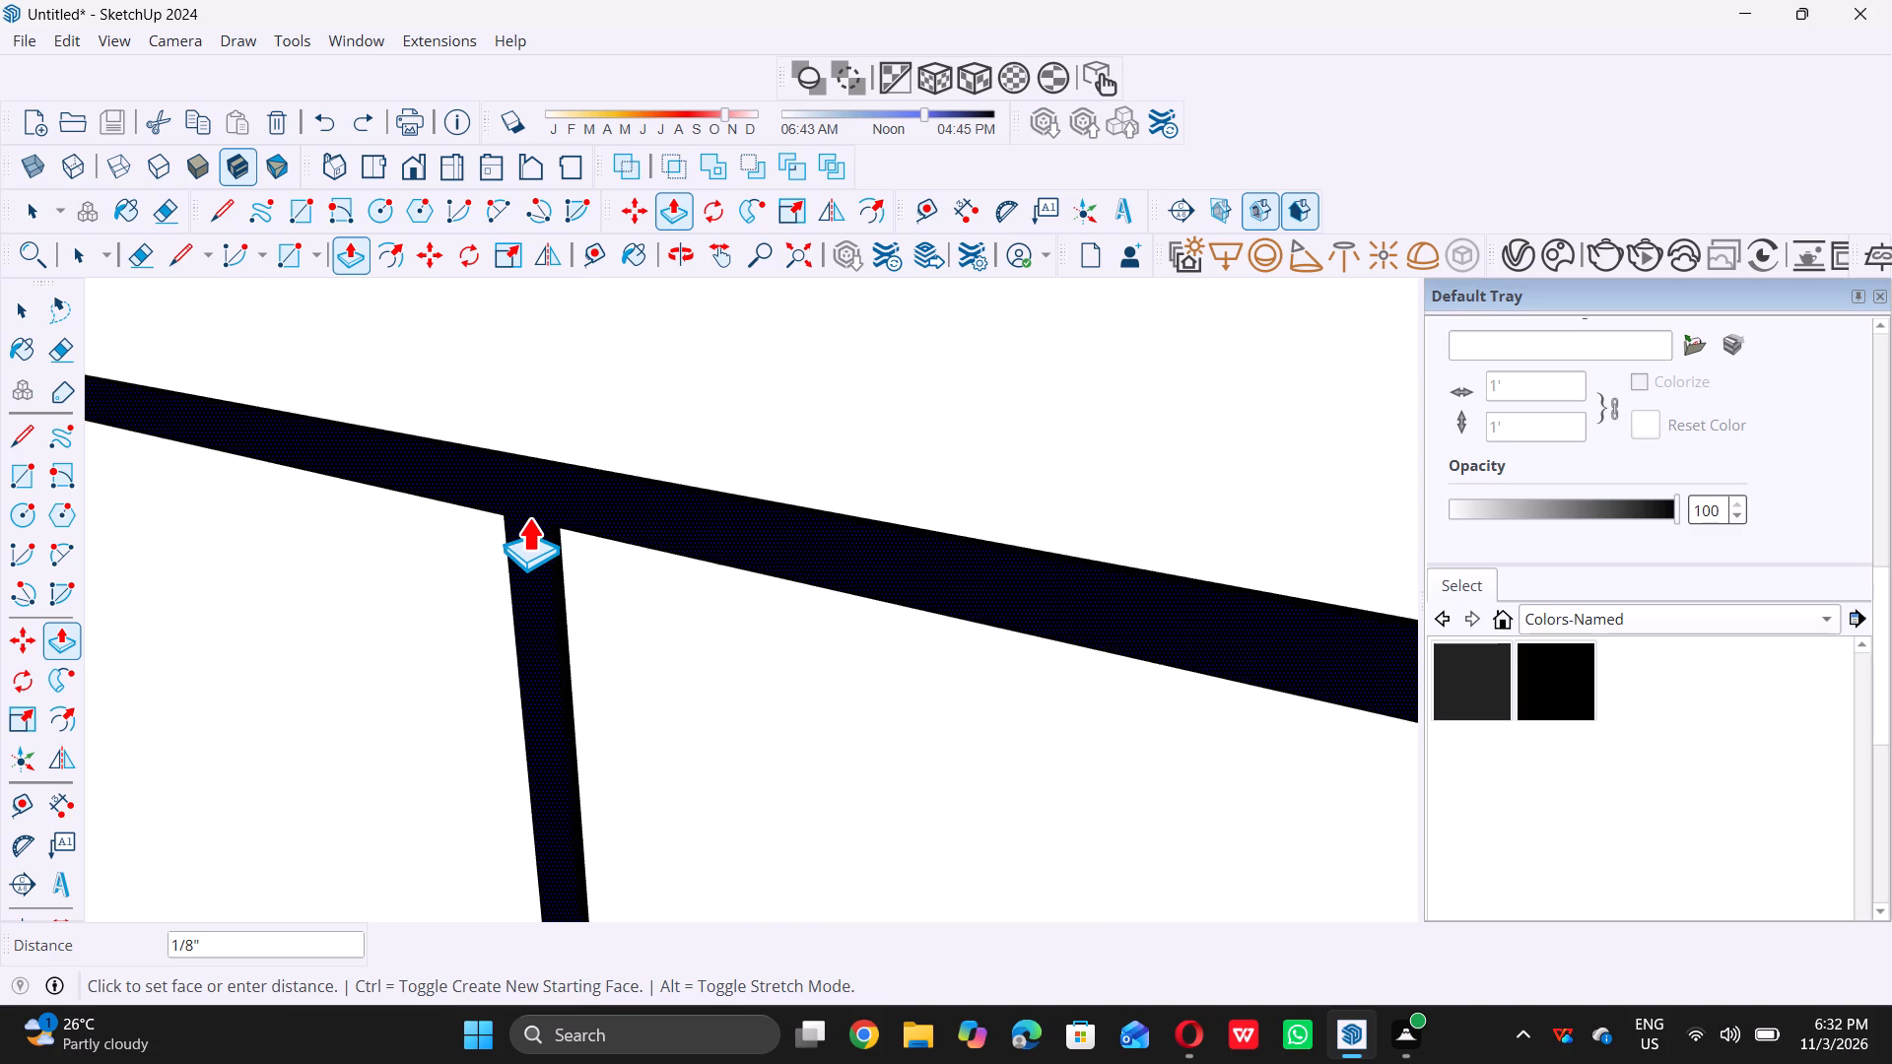
{"action": "type", "text": "0.5"}
{"action": "key", "text": "shift+quotedbl"}
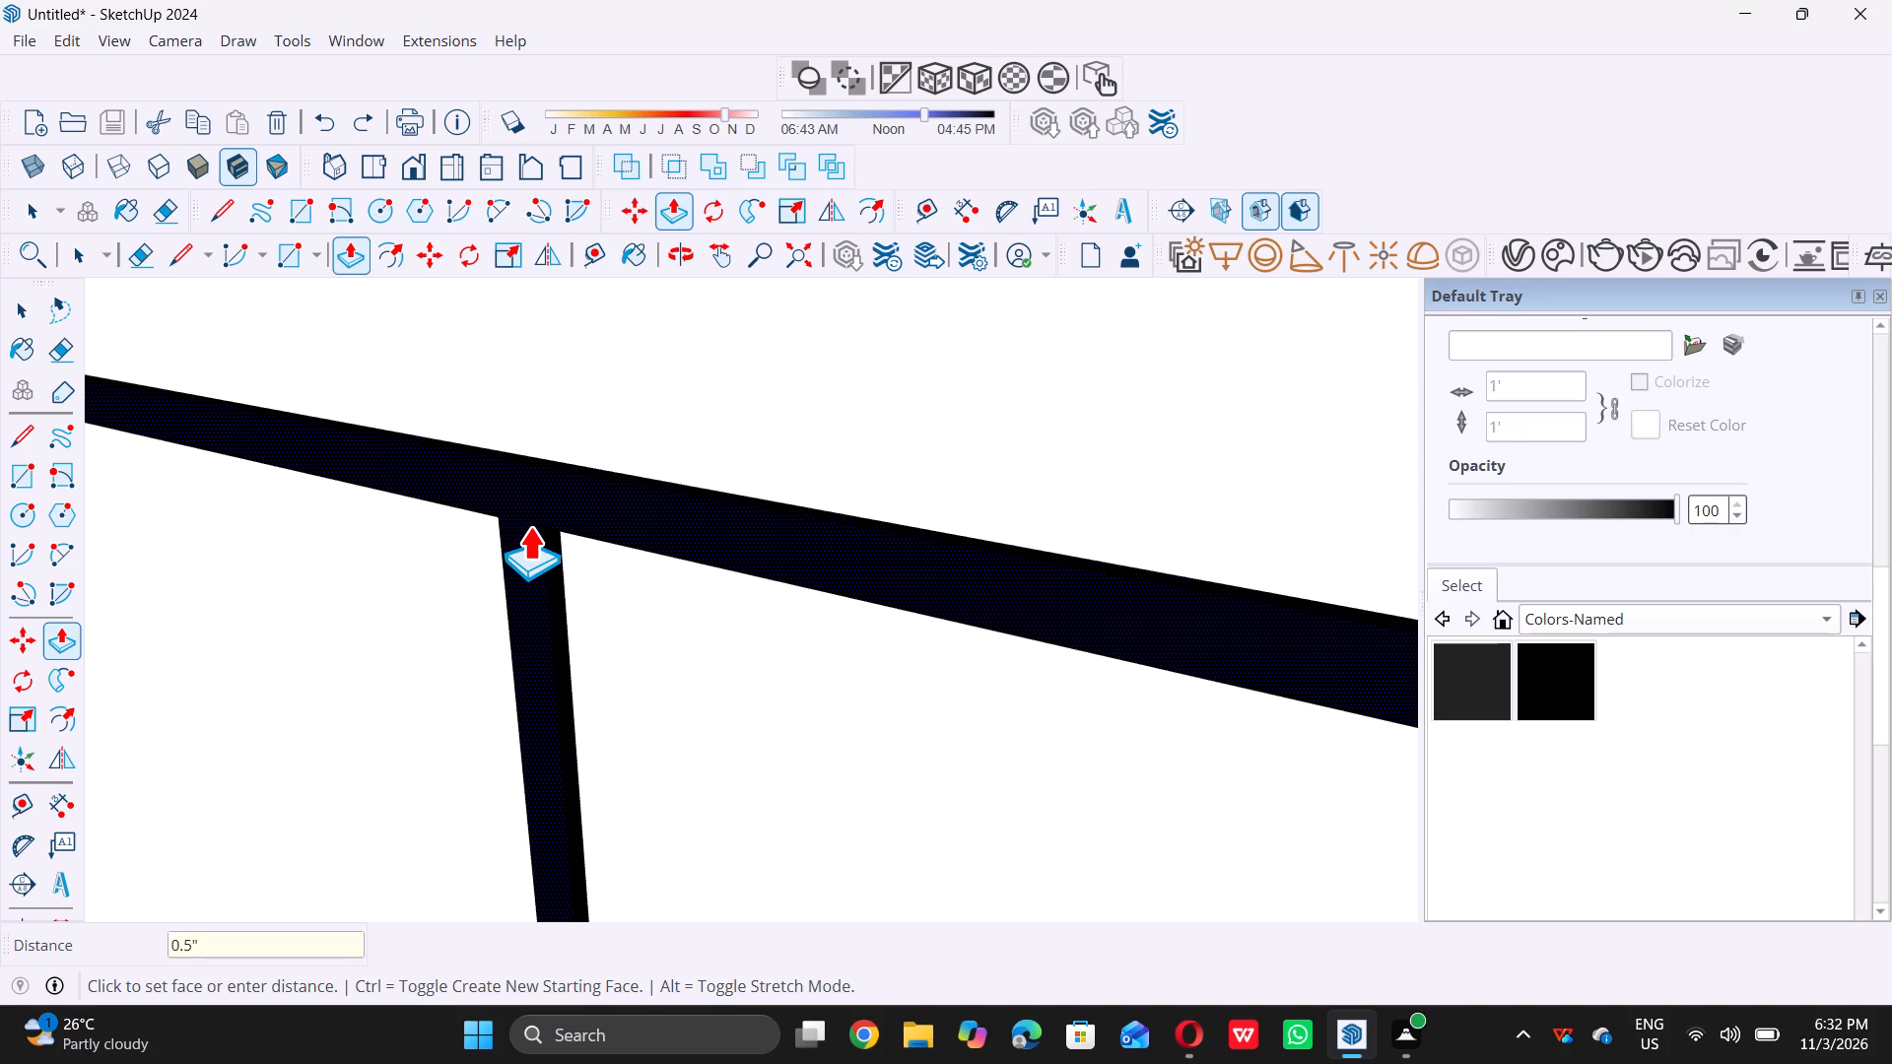
{"action": "key", "text": "Return"}
{"action": "key", "text": "space"}
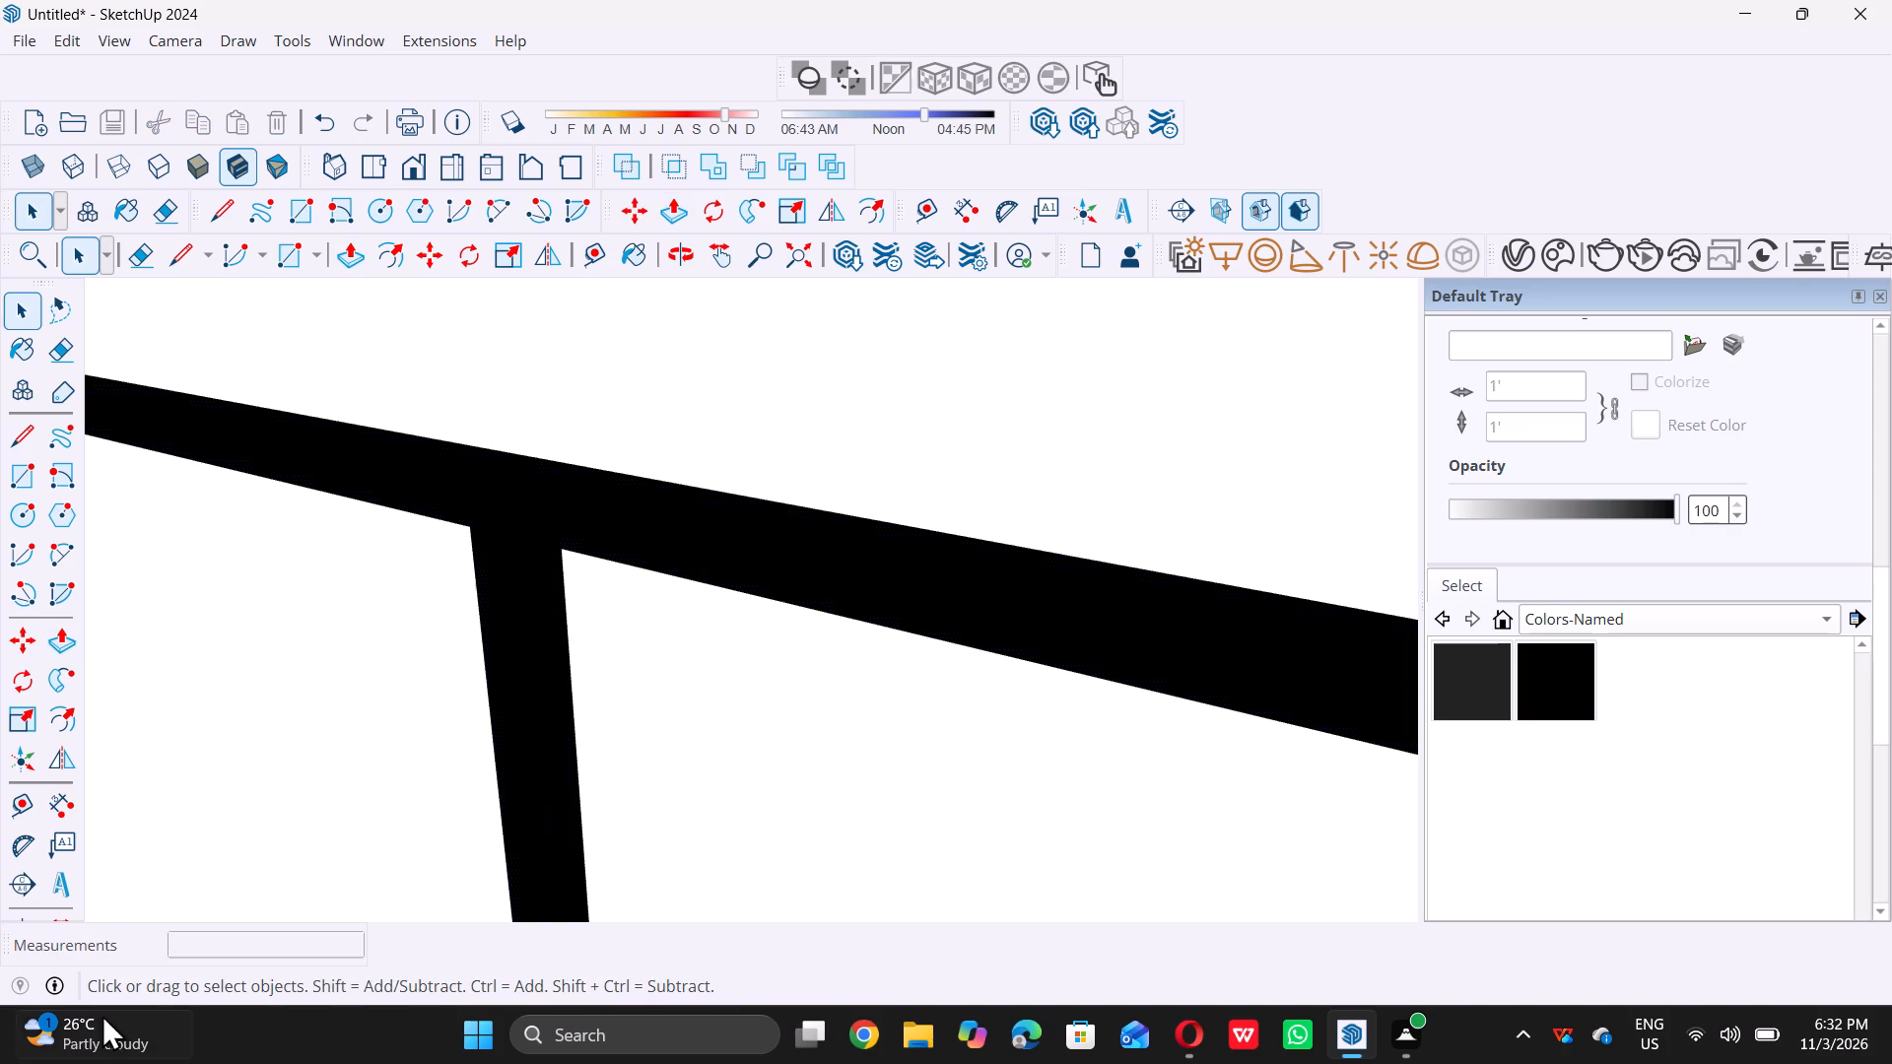
Paint the four panes in the window grid's two rightmost columns with the 50% opacity blue glass from the Glass and Mirrors collection.
{"action": "scroll", "coordinate": [552, 739], "scroll_direction": "down", "scroll_amount": 15}
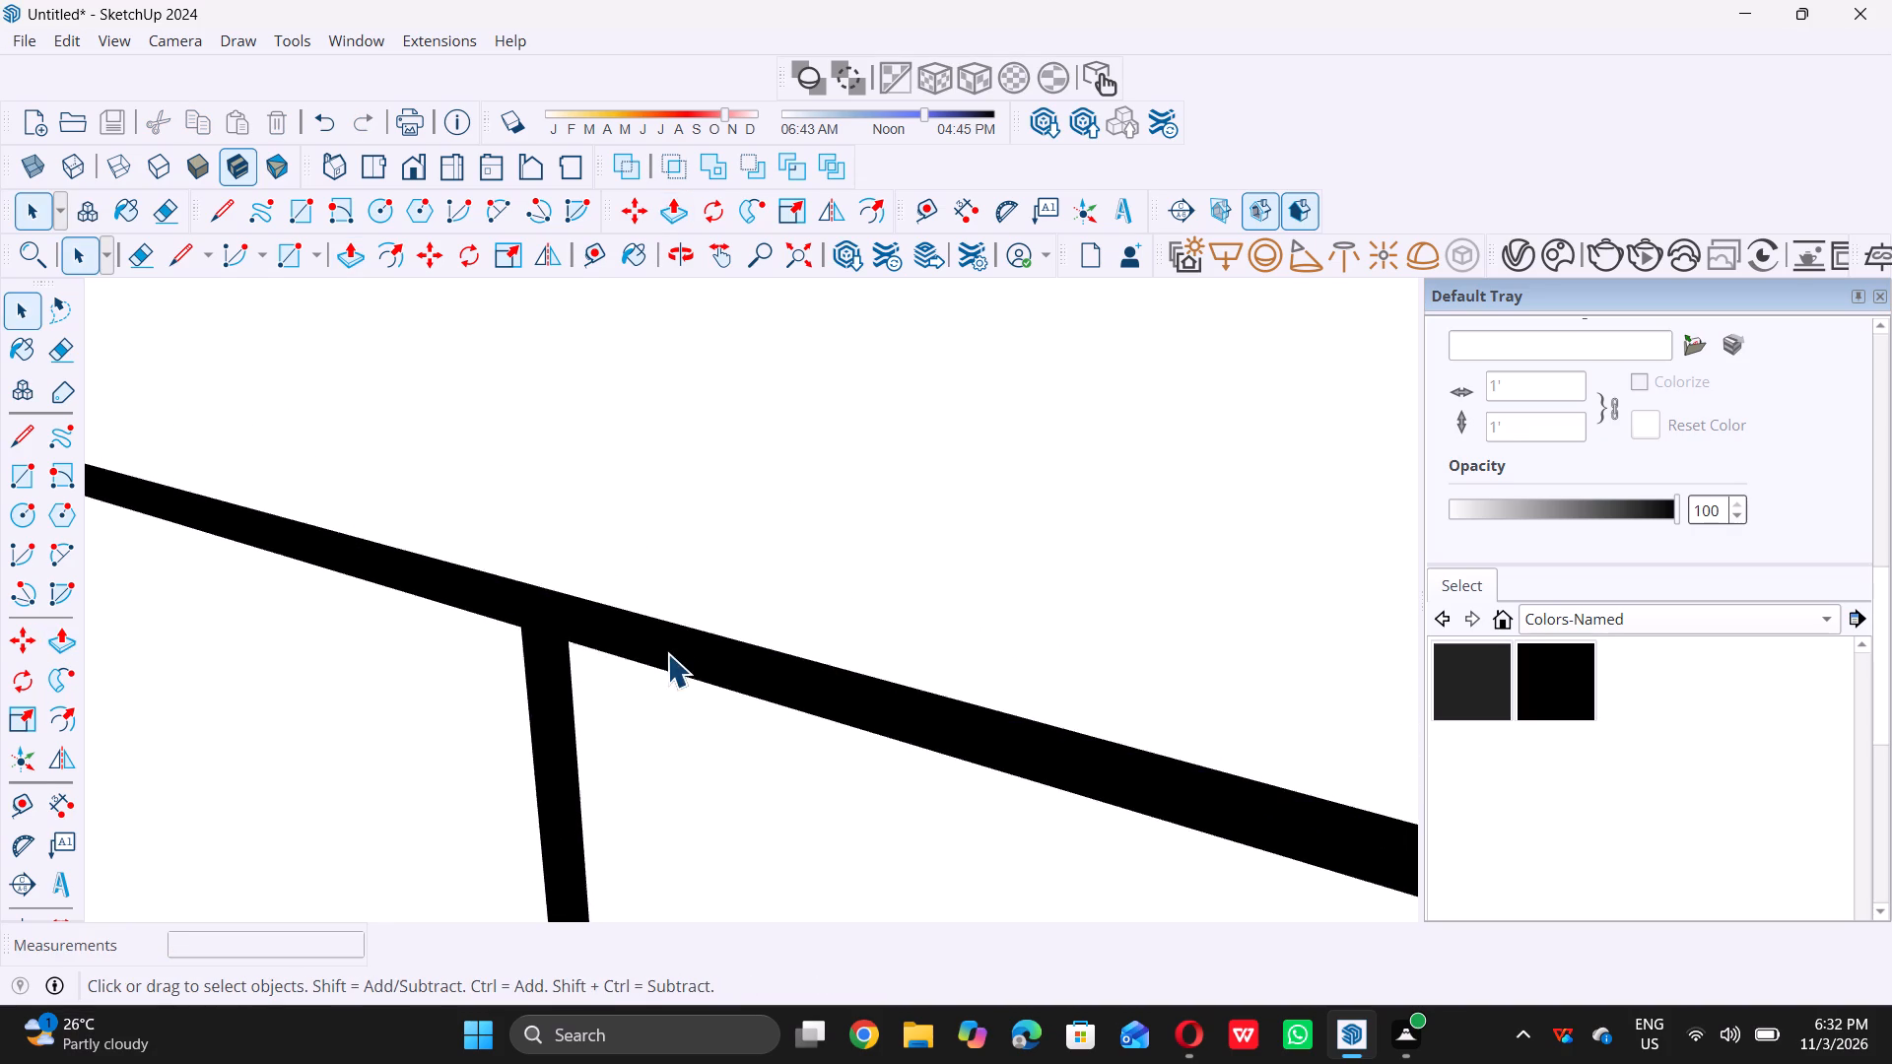
{"action": "scroll", "coordinate": [667, 653], "scroll_direction": "down", "scroll_amount": 20}
{"action": "scroll", "coordinate": [667, 653], "scroll_direction": "down", "scroll_amount": 14}
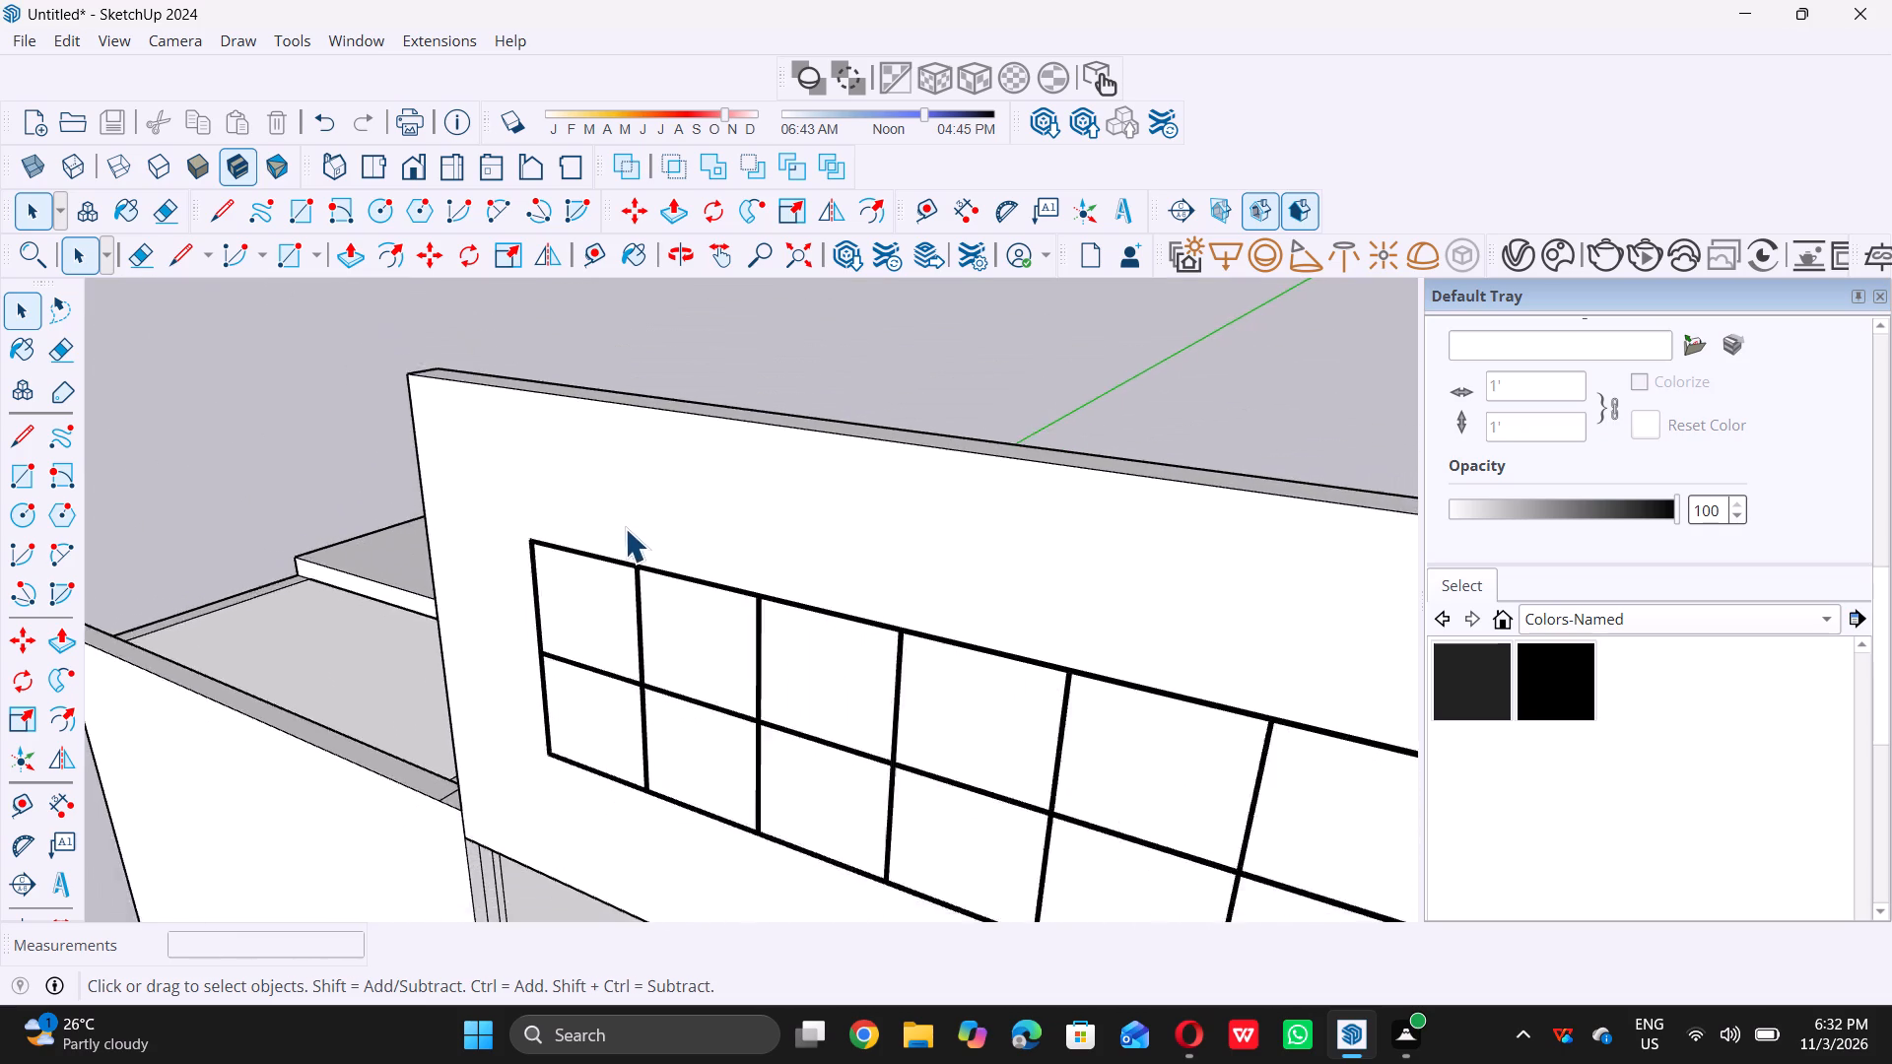
{"action": "scroll", "coordinate": [625, 528], "scroll_direction": "down", "scroll_amount": 13}
{"action": "middle_click_drag", "start_coordinate": [708, 665], "coordinate": [723, 646]}
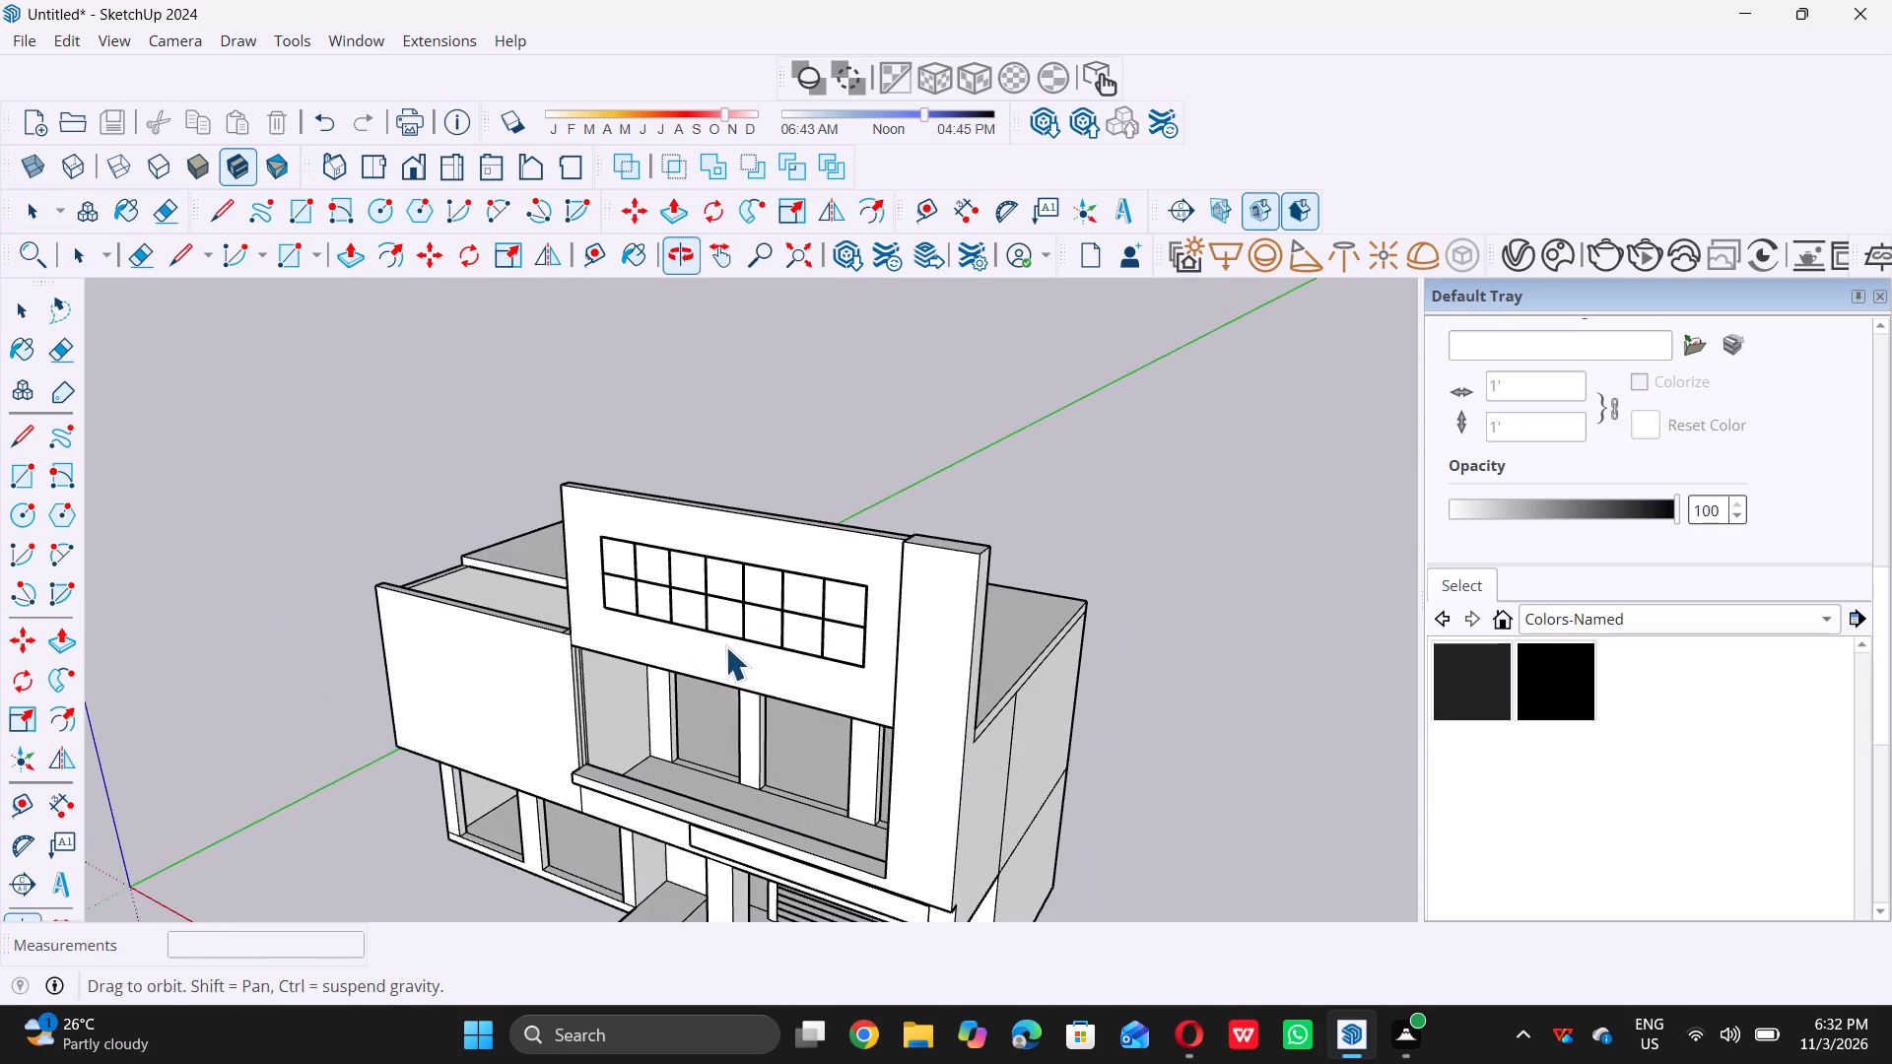
{"action": "left_click", "coordinate": [1819, 624]}
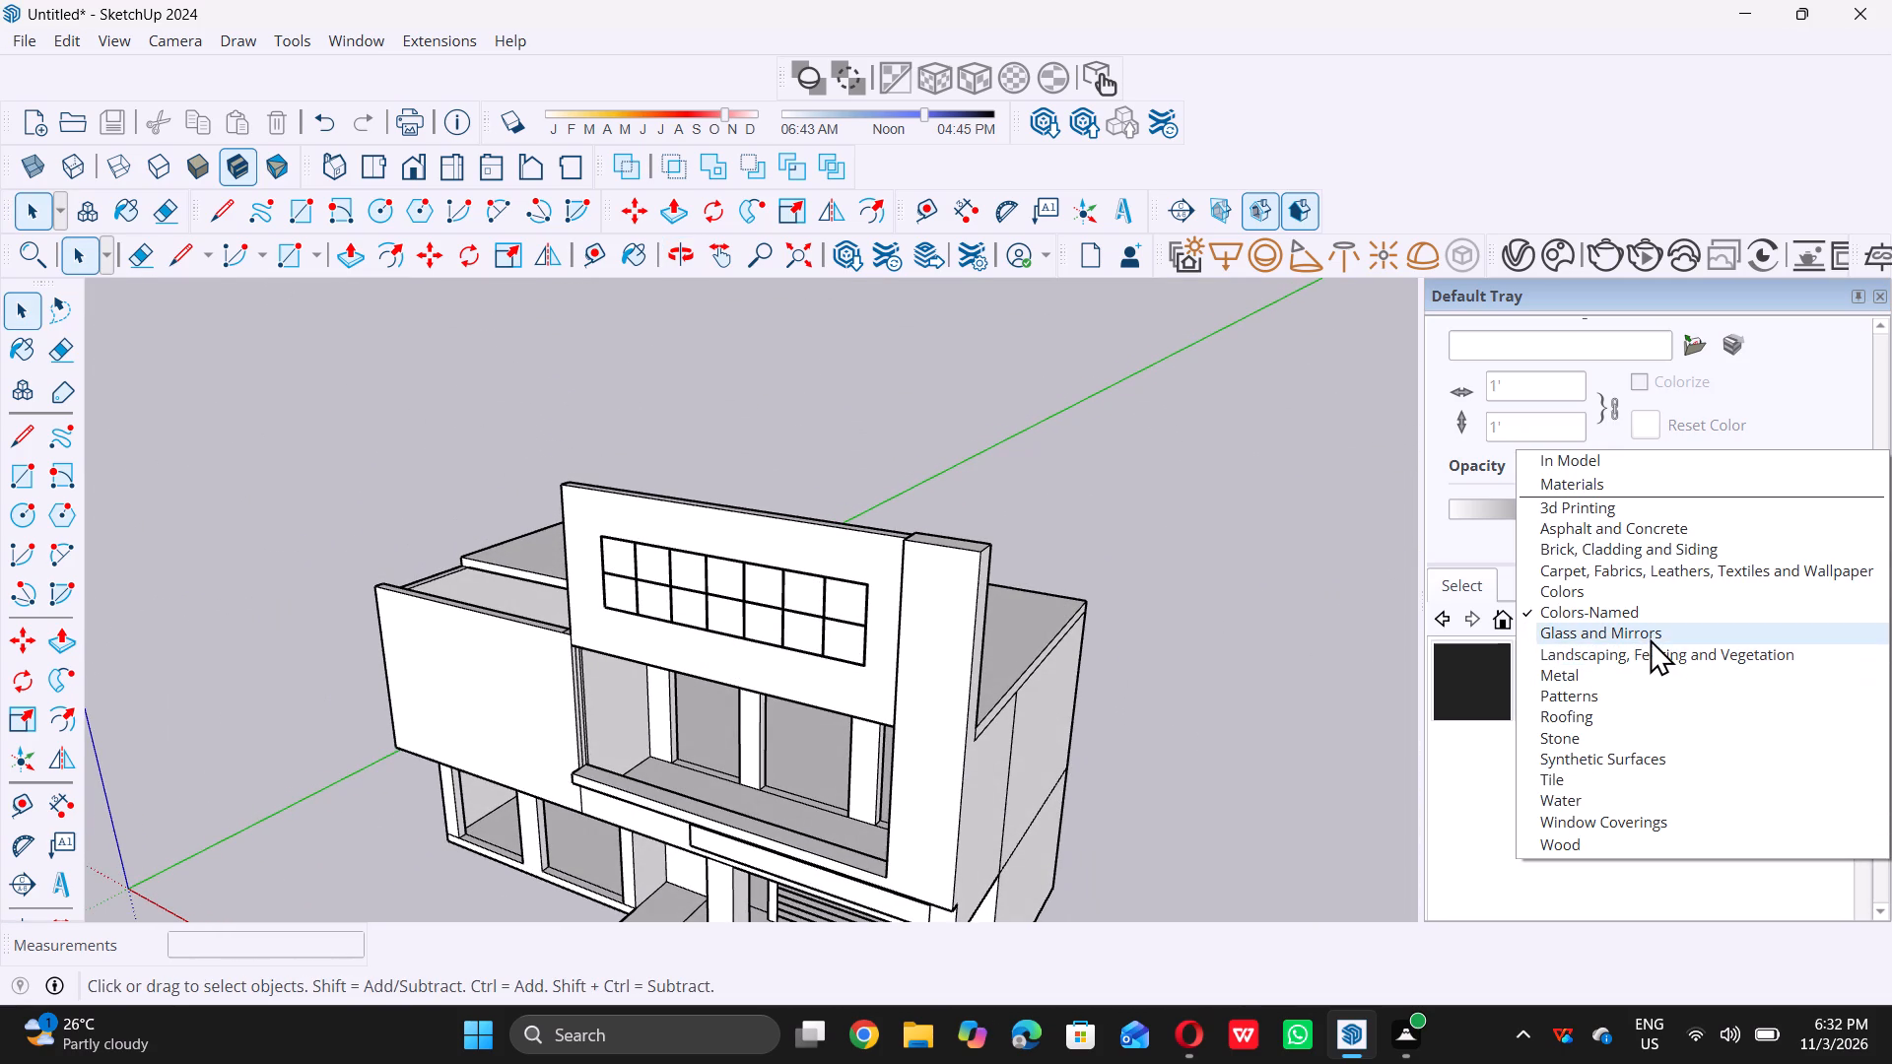
{"action": "double_click", "coordinate": [1650, 638]}
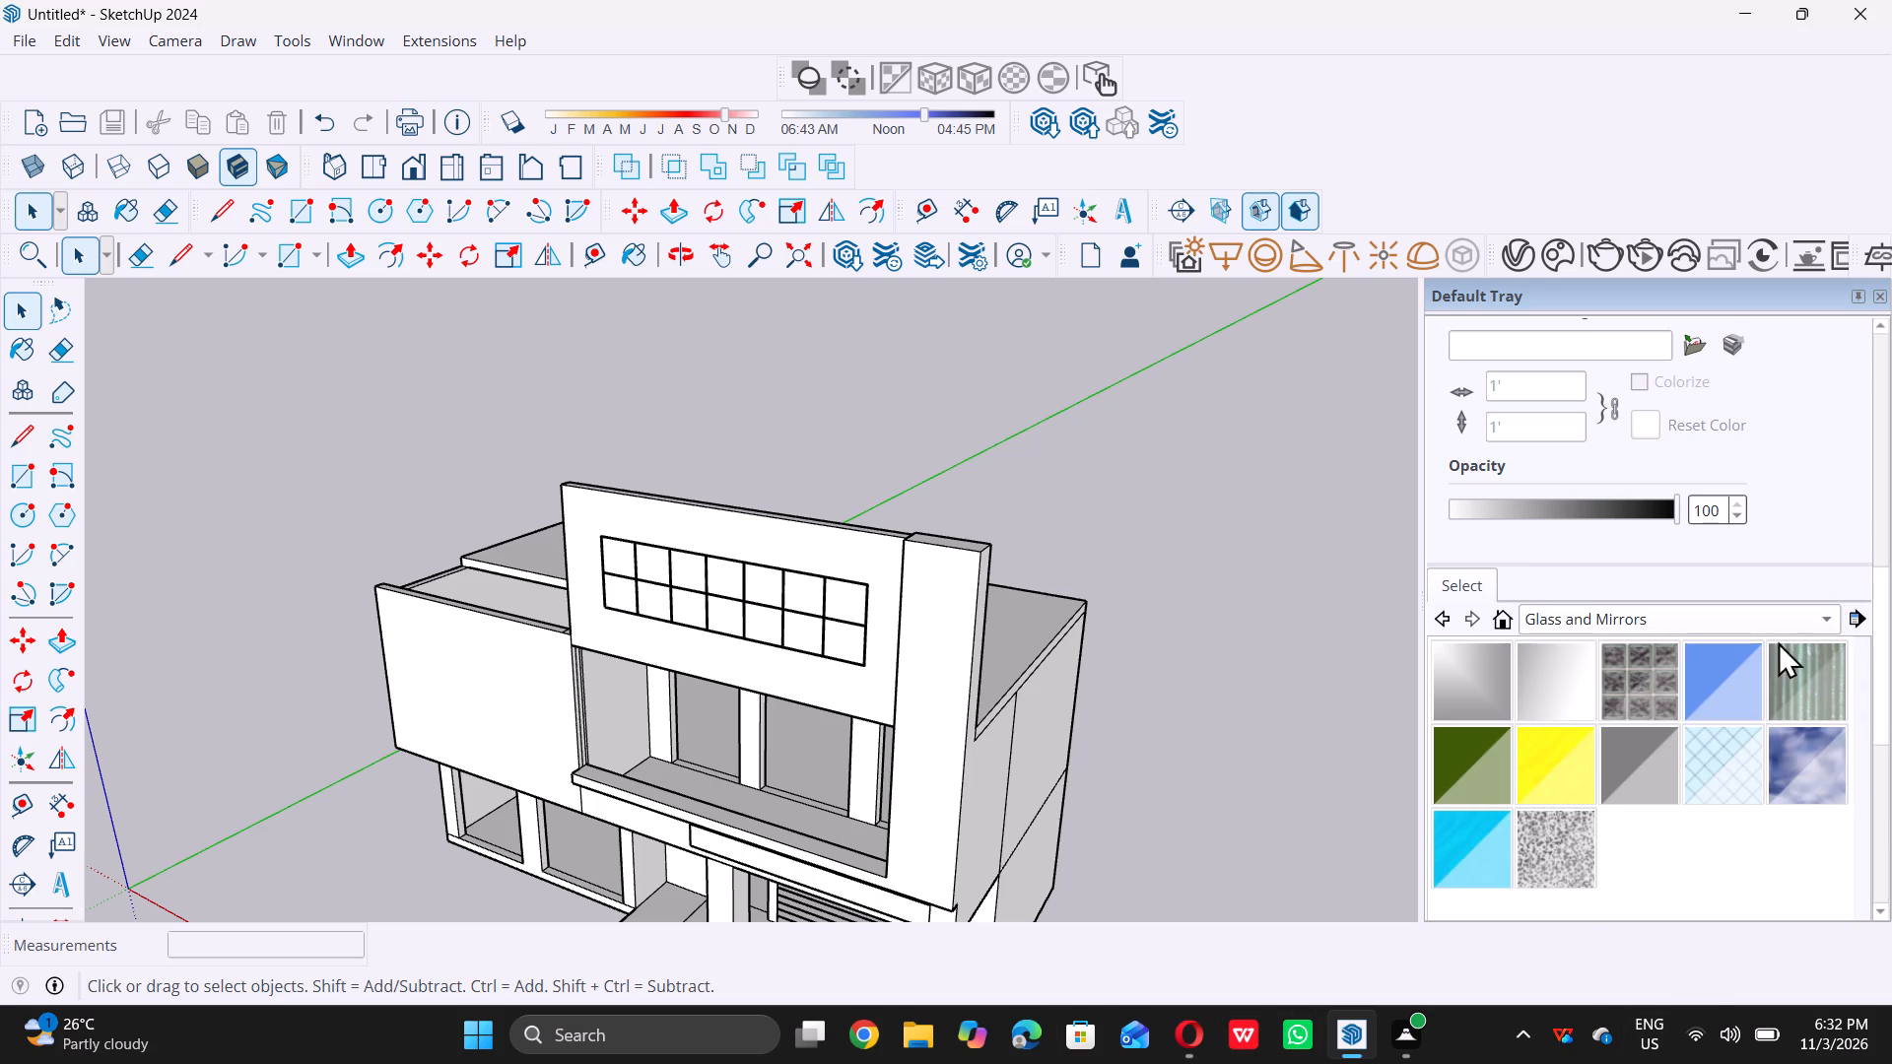
{"action": "double_click", "coordinate": [1724, 694]}
{"action": "scroll", "coordinate": [828, 584], "scroll_direction": "up", "scroll_amount": 2}
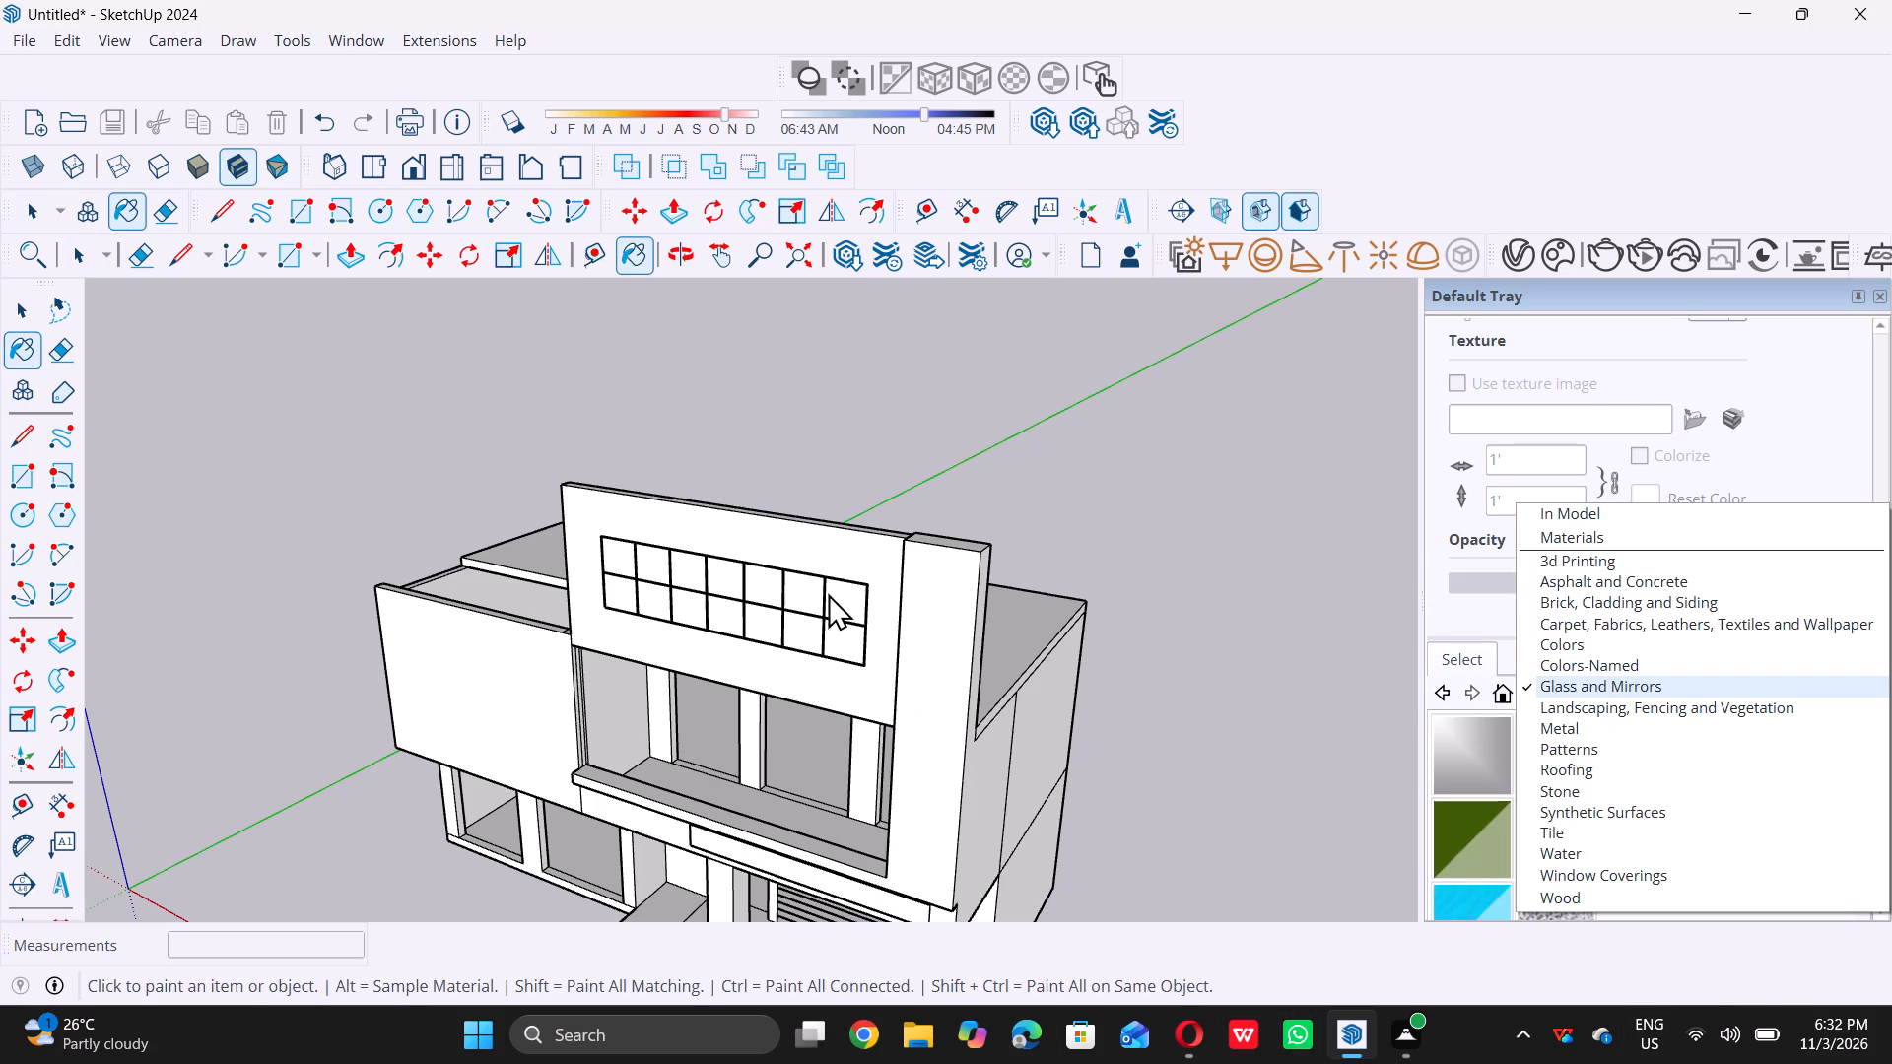
{"action": "scroll", "coordinate": [828, 593], "scroll_direction": "up", "scroll_amount": 2}
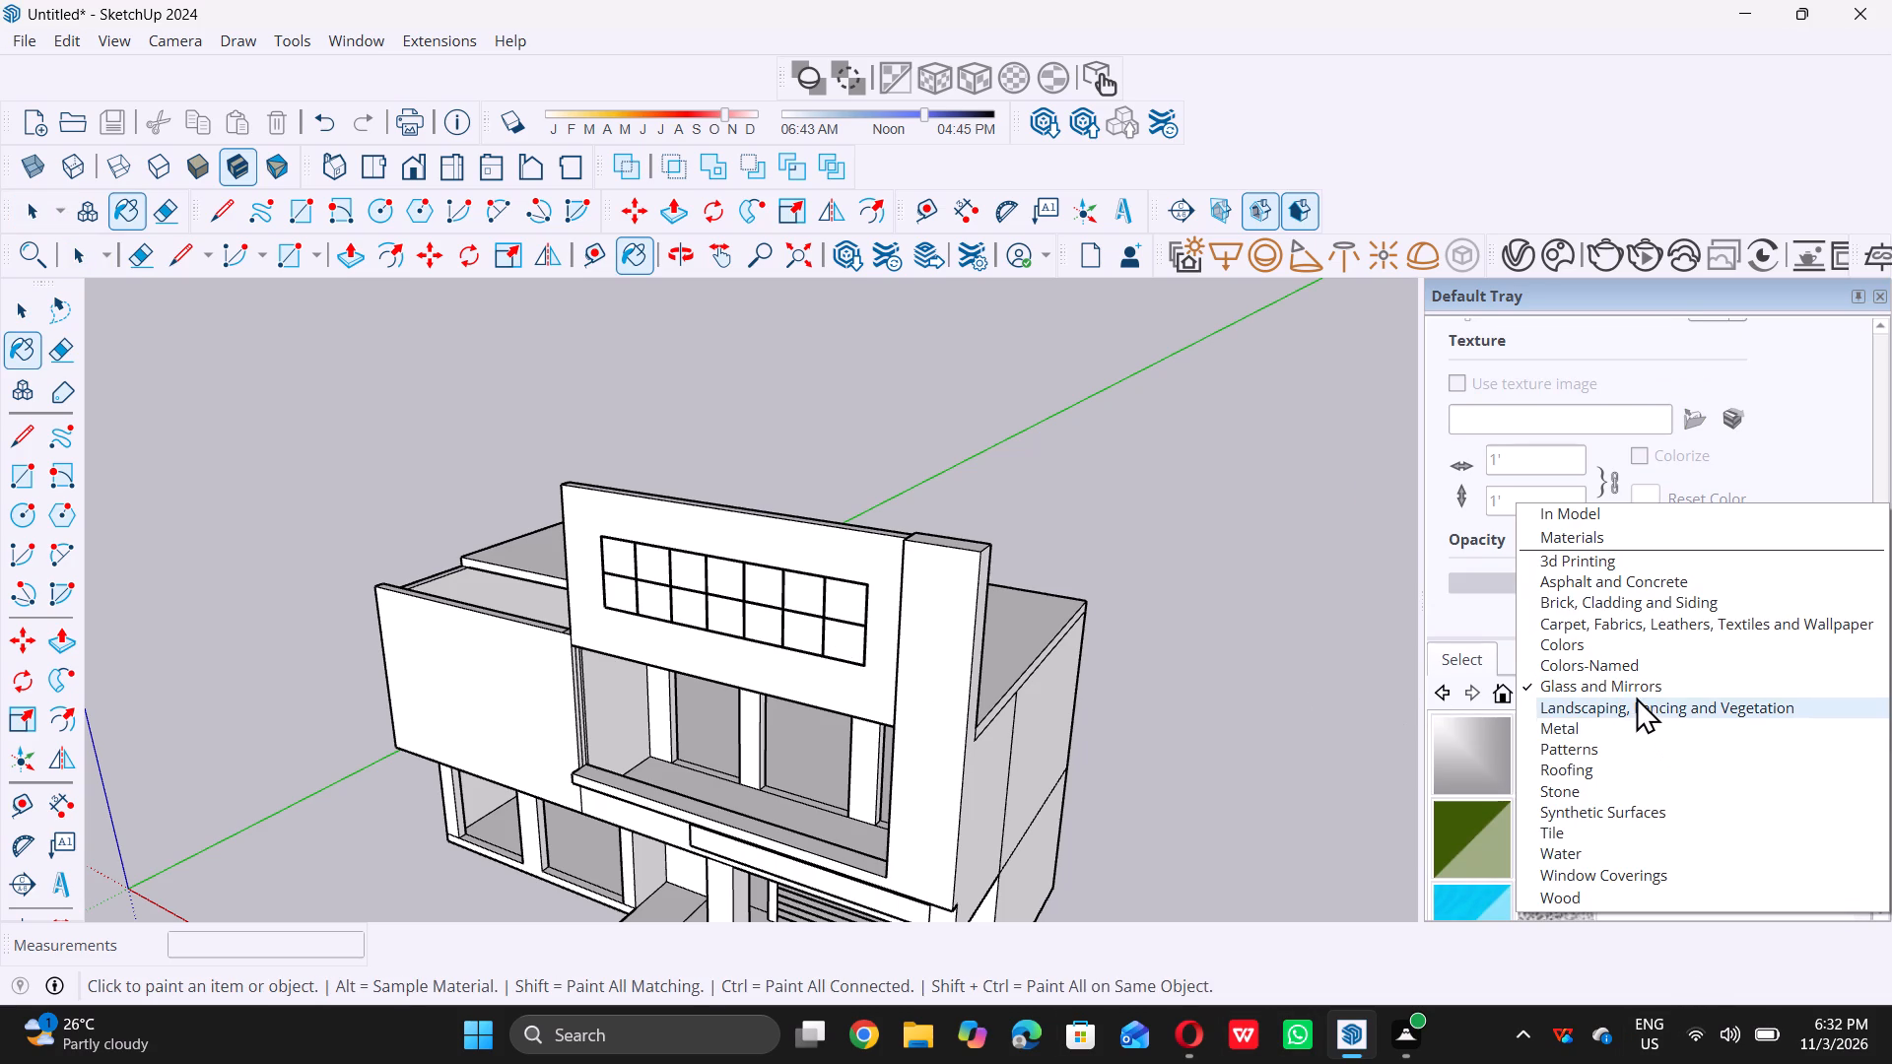
{"action": "double_click", "coordinate": [1636, 693]}
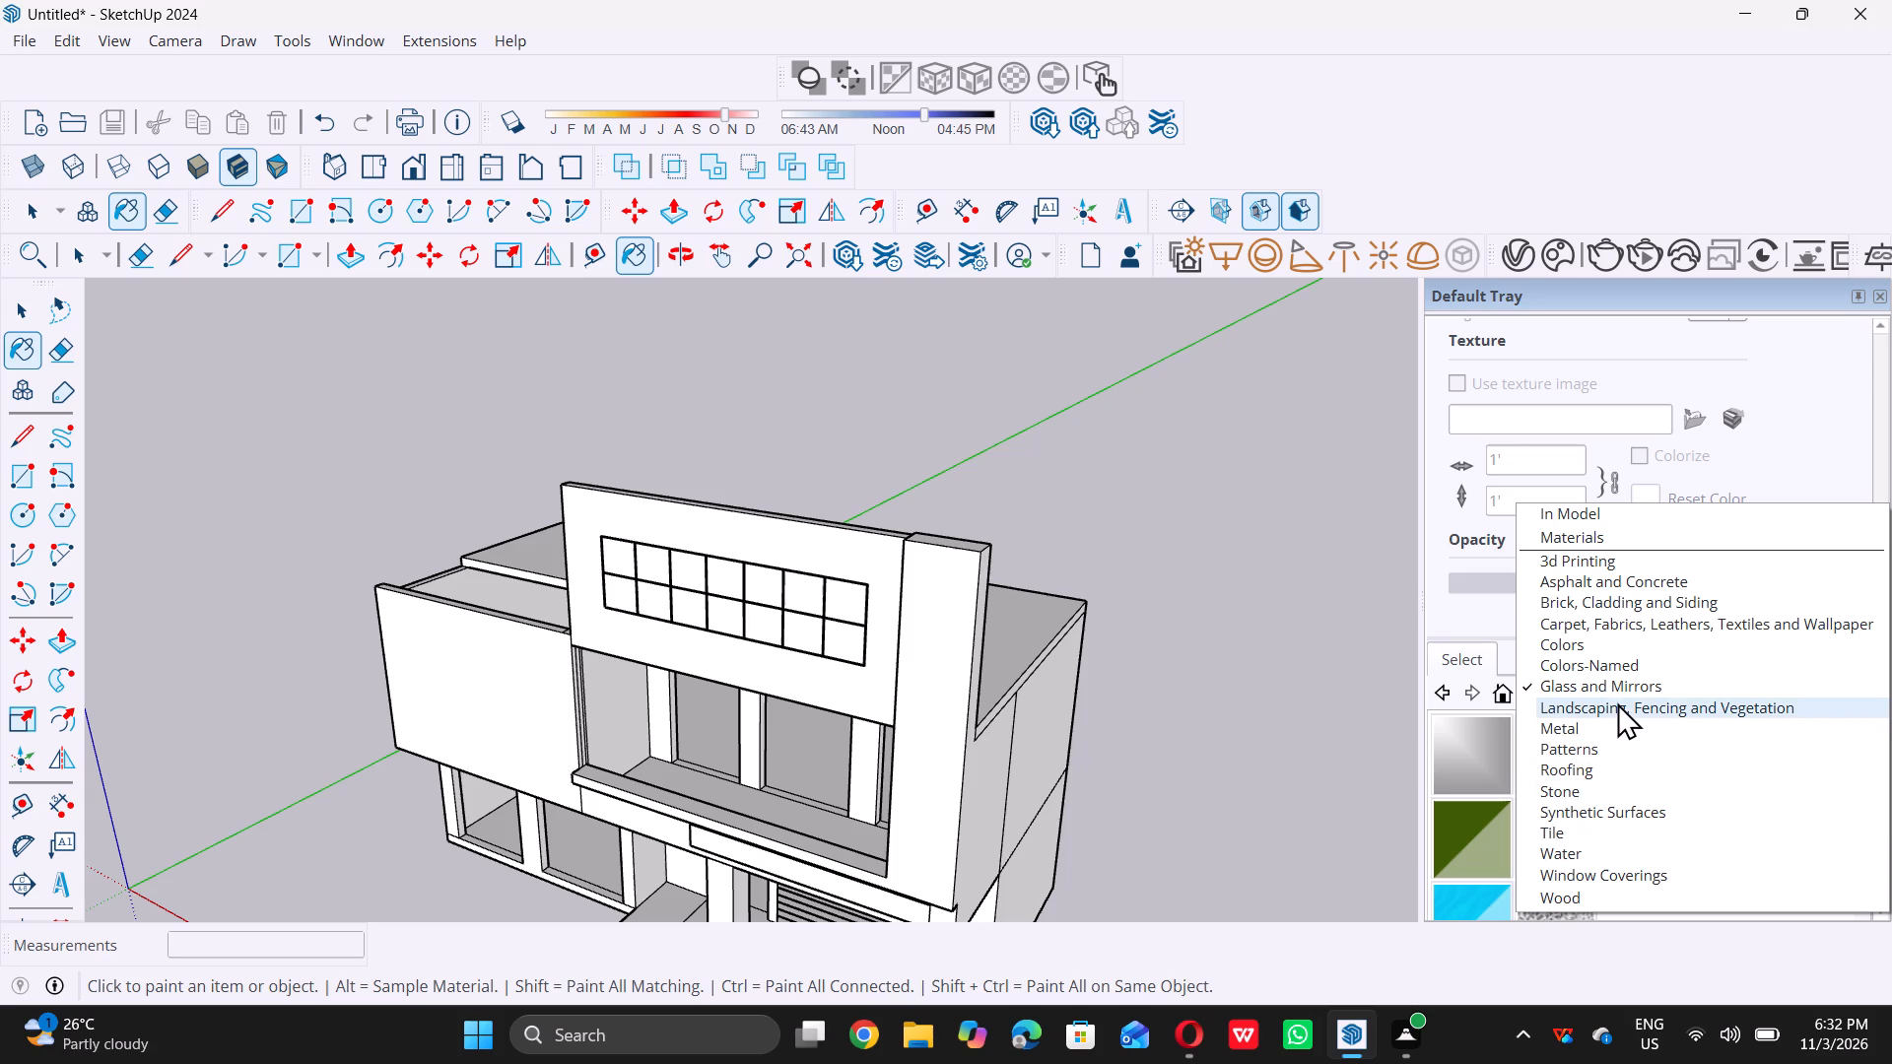
{"action": "triple_click", "coordinate": [1617, 693]}
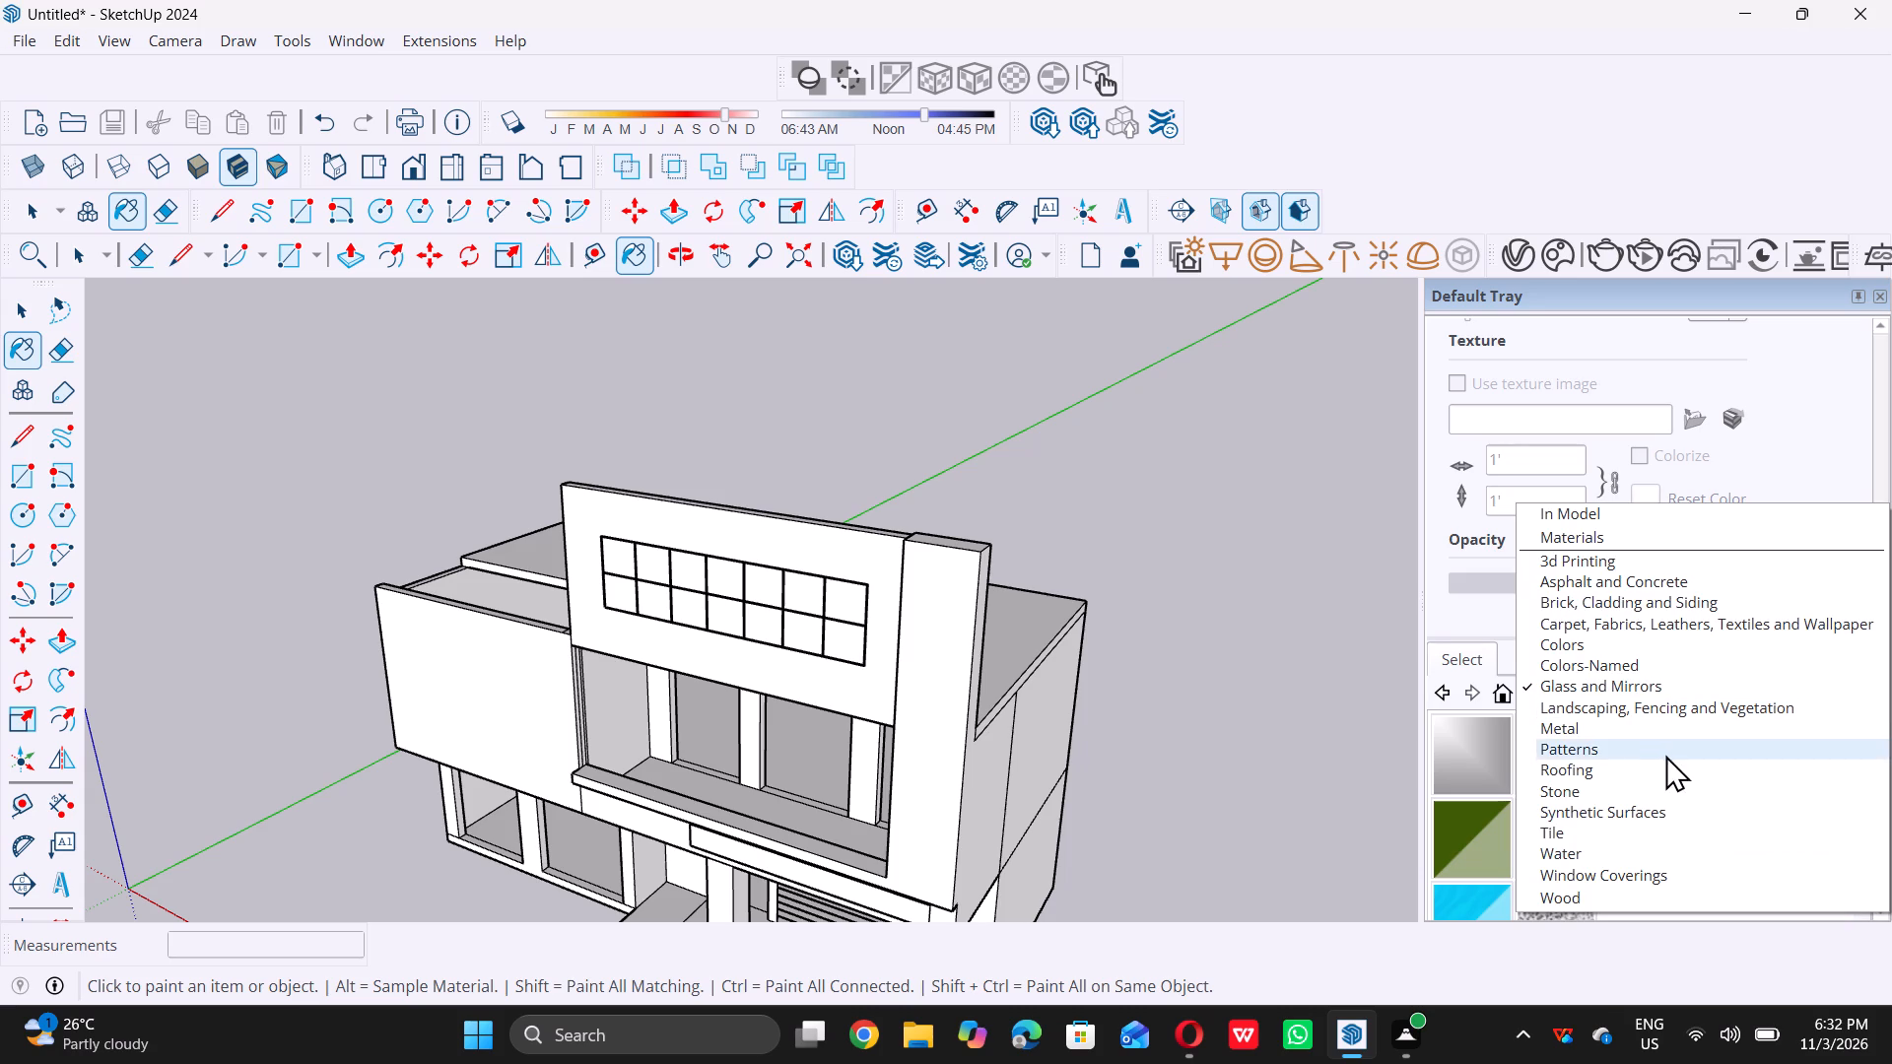
{"action": "triple_click", "coordinate": [1464, 757]}
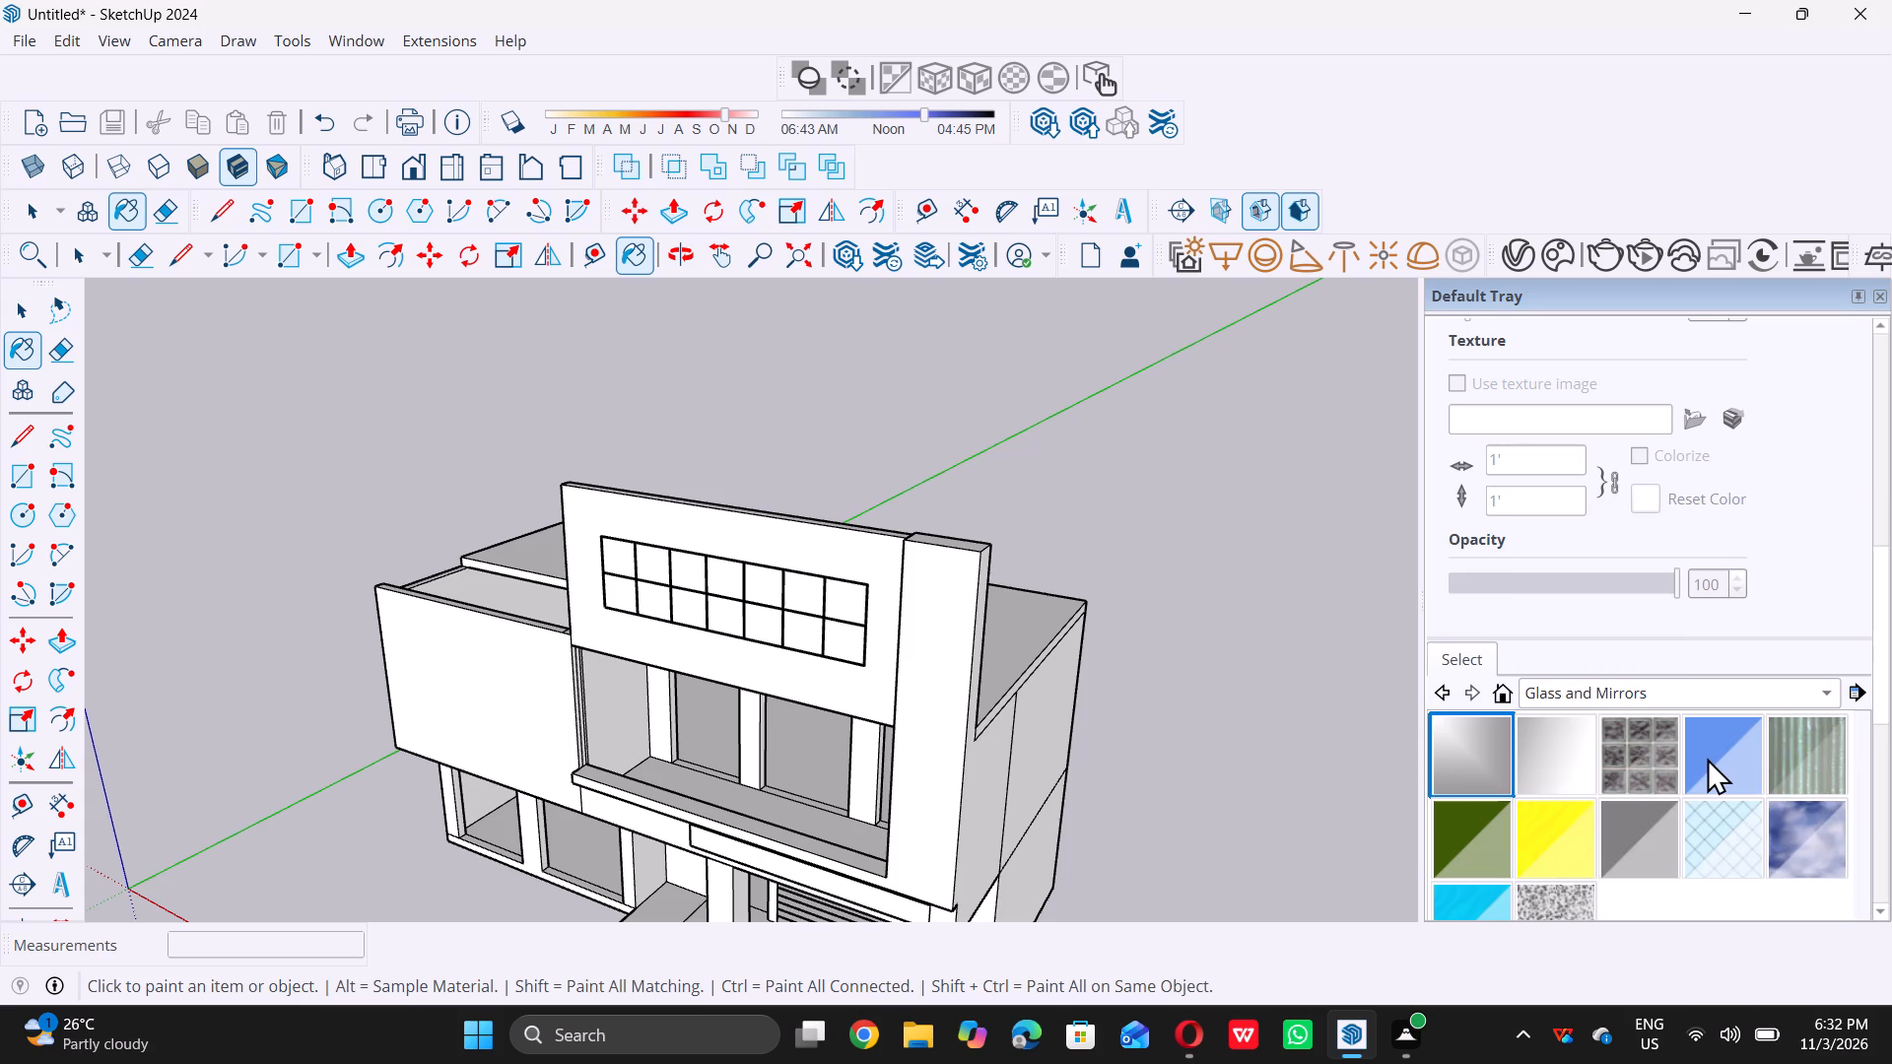
{"action": "left_click", "coordinate": [1708, 758]}
{"action": "scroll", "coordinate": [830, 635], "scroll_direction": "up", "scroll_amount": 3}
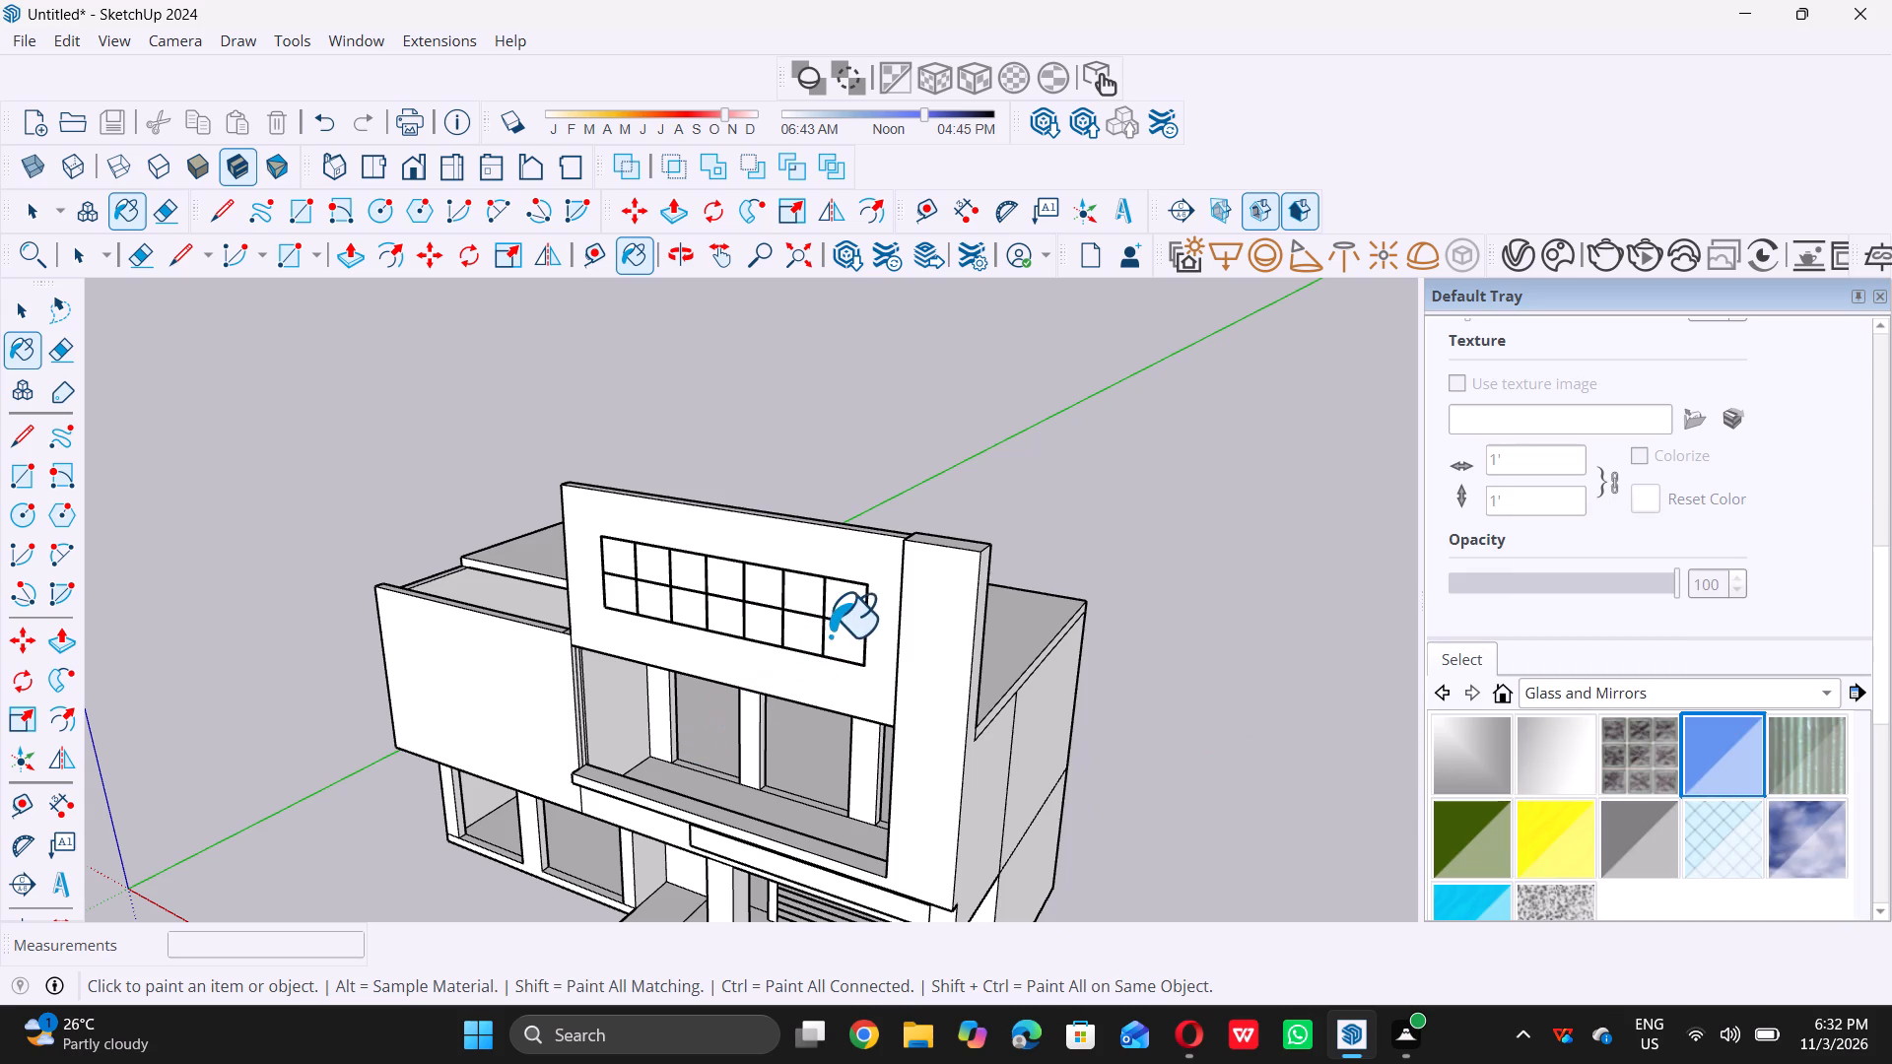
{"action": "scroll", "coordinate": [830, 635], "scroll_direction": "up", "scroll_amount": 3}
{"action": "left_click", "coordinate": [838, 649]}
{"action": "left_click", "coordinate": [842, 593]}
{"action": "left_click", "coordinate": [793, 635]}
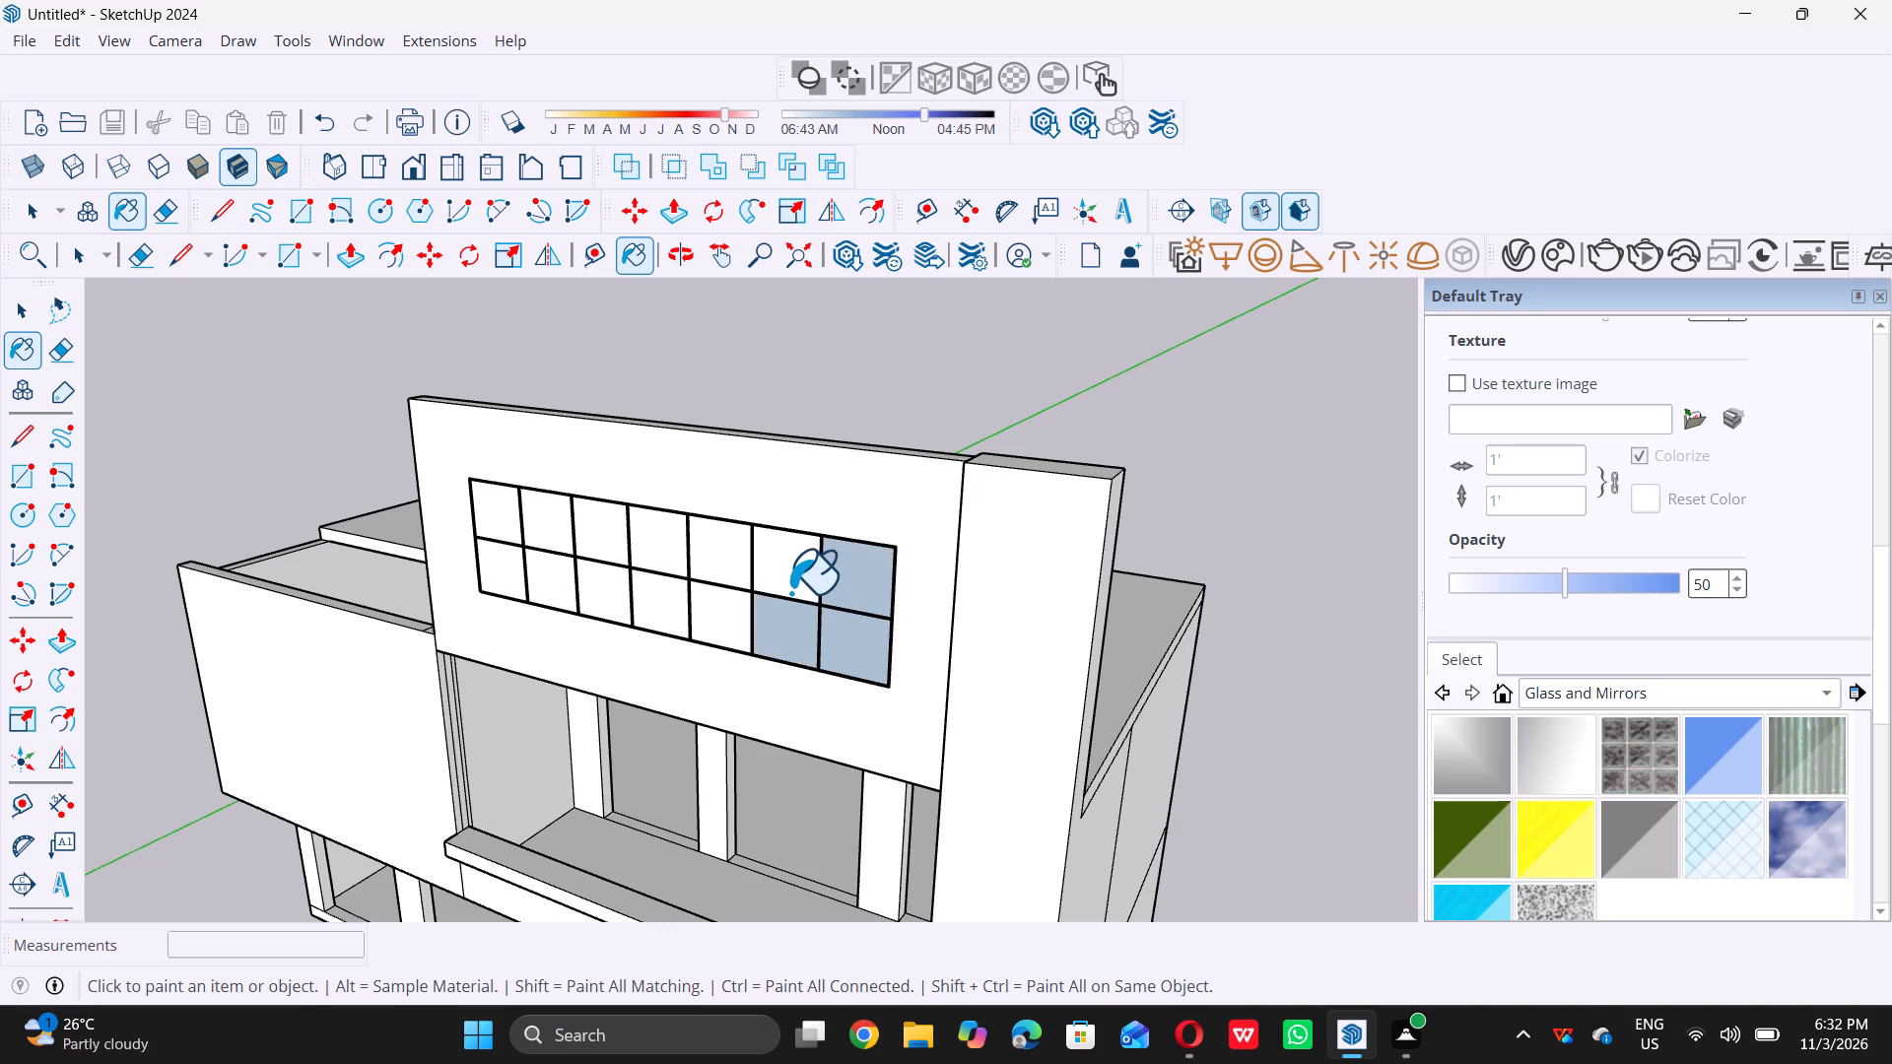
{"action": "left_click", "coordinate": [790, 592]}
Paint both rows of panes in the window grid's three leftmost columns with the same translucent blue glass.
{"action": "scroll", "coordinate": [646, 592], "scroll_direction": "up", "scroll_amount": 6}
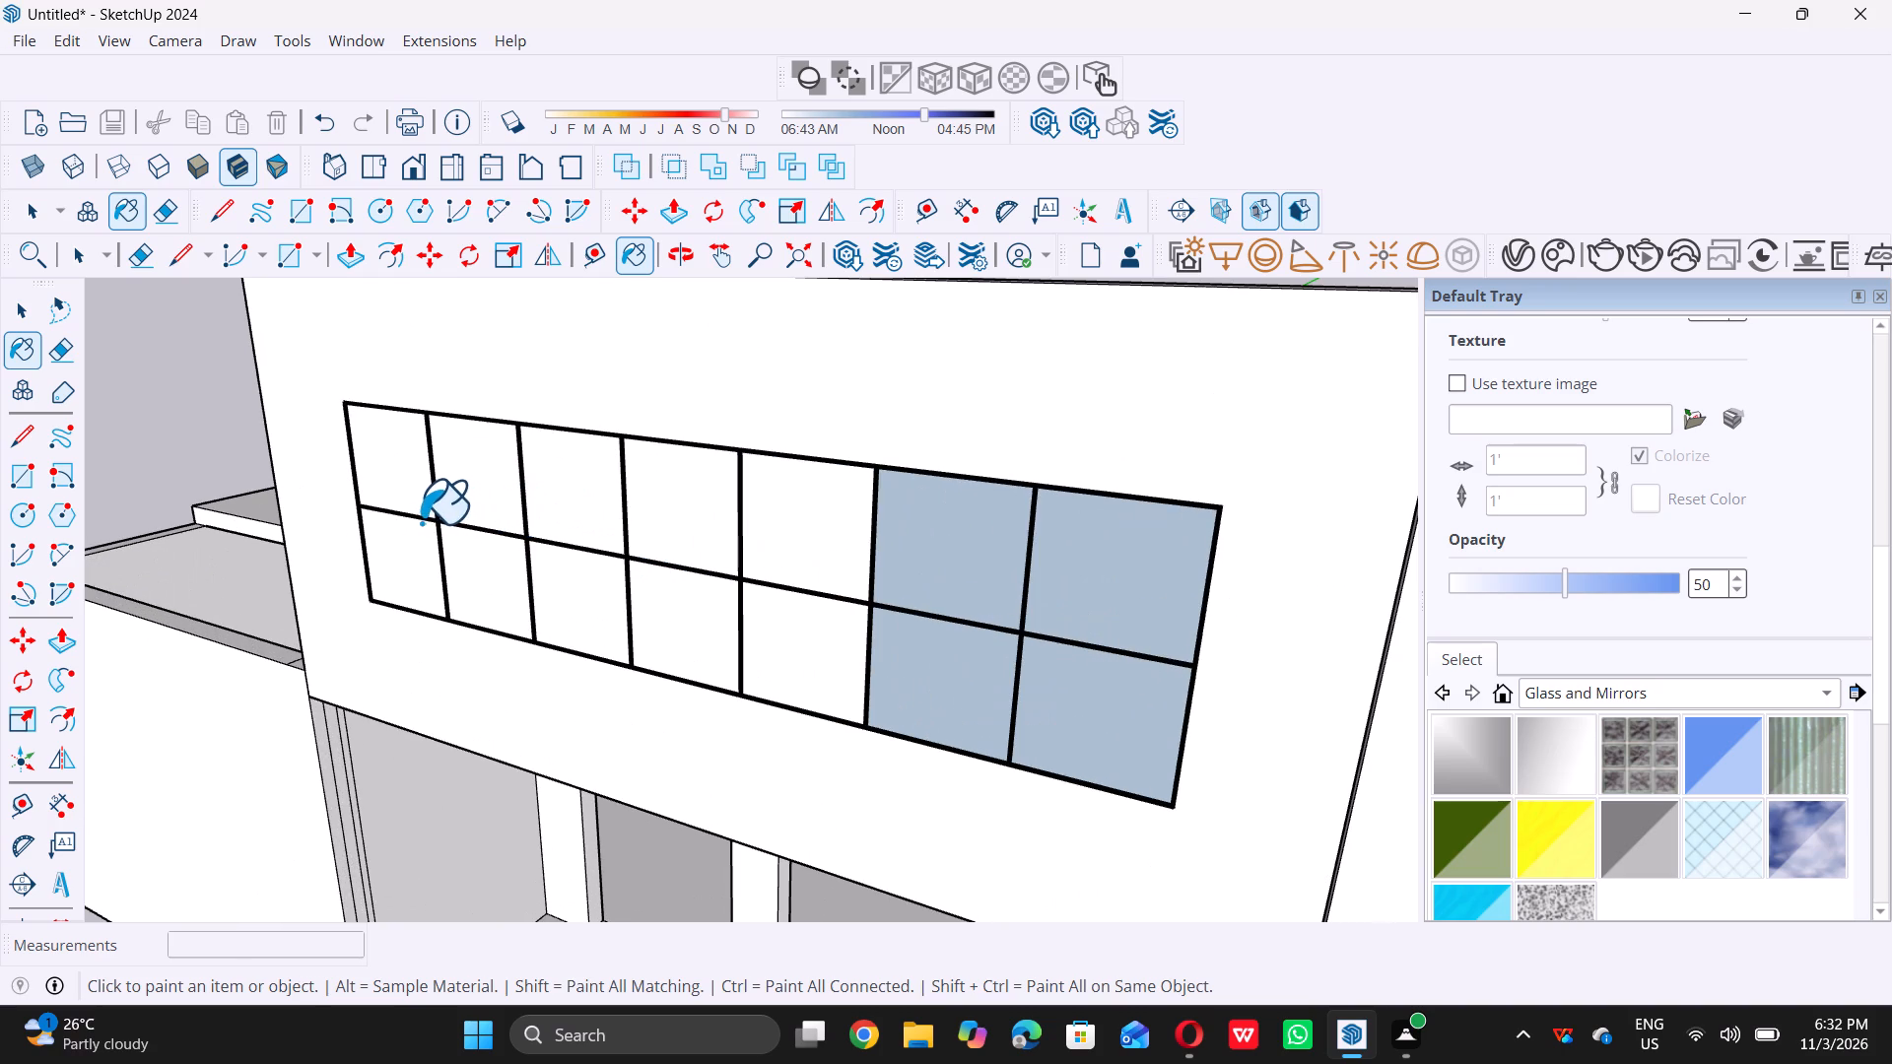
{"action": "triple_click", "coordinate": [419, 478]}
{"action": "left_click", "coordinate": [447, 472]}
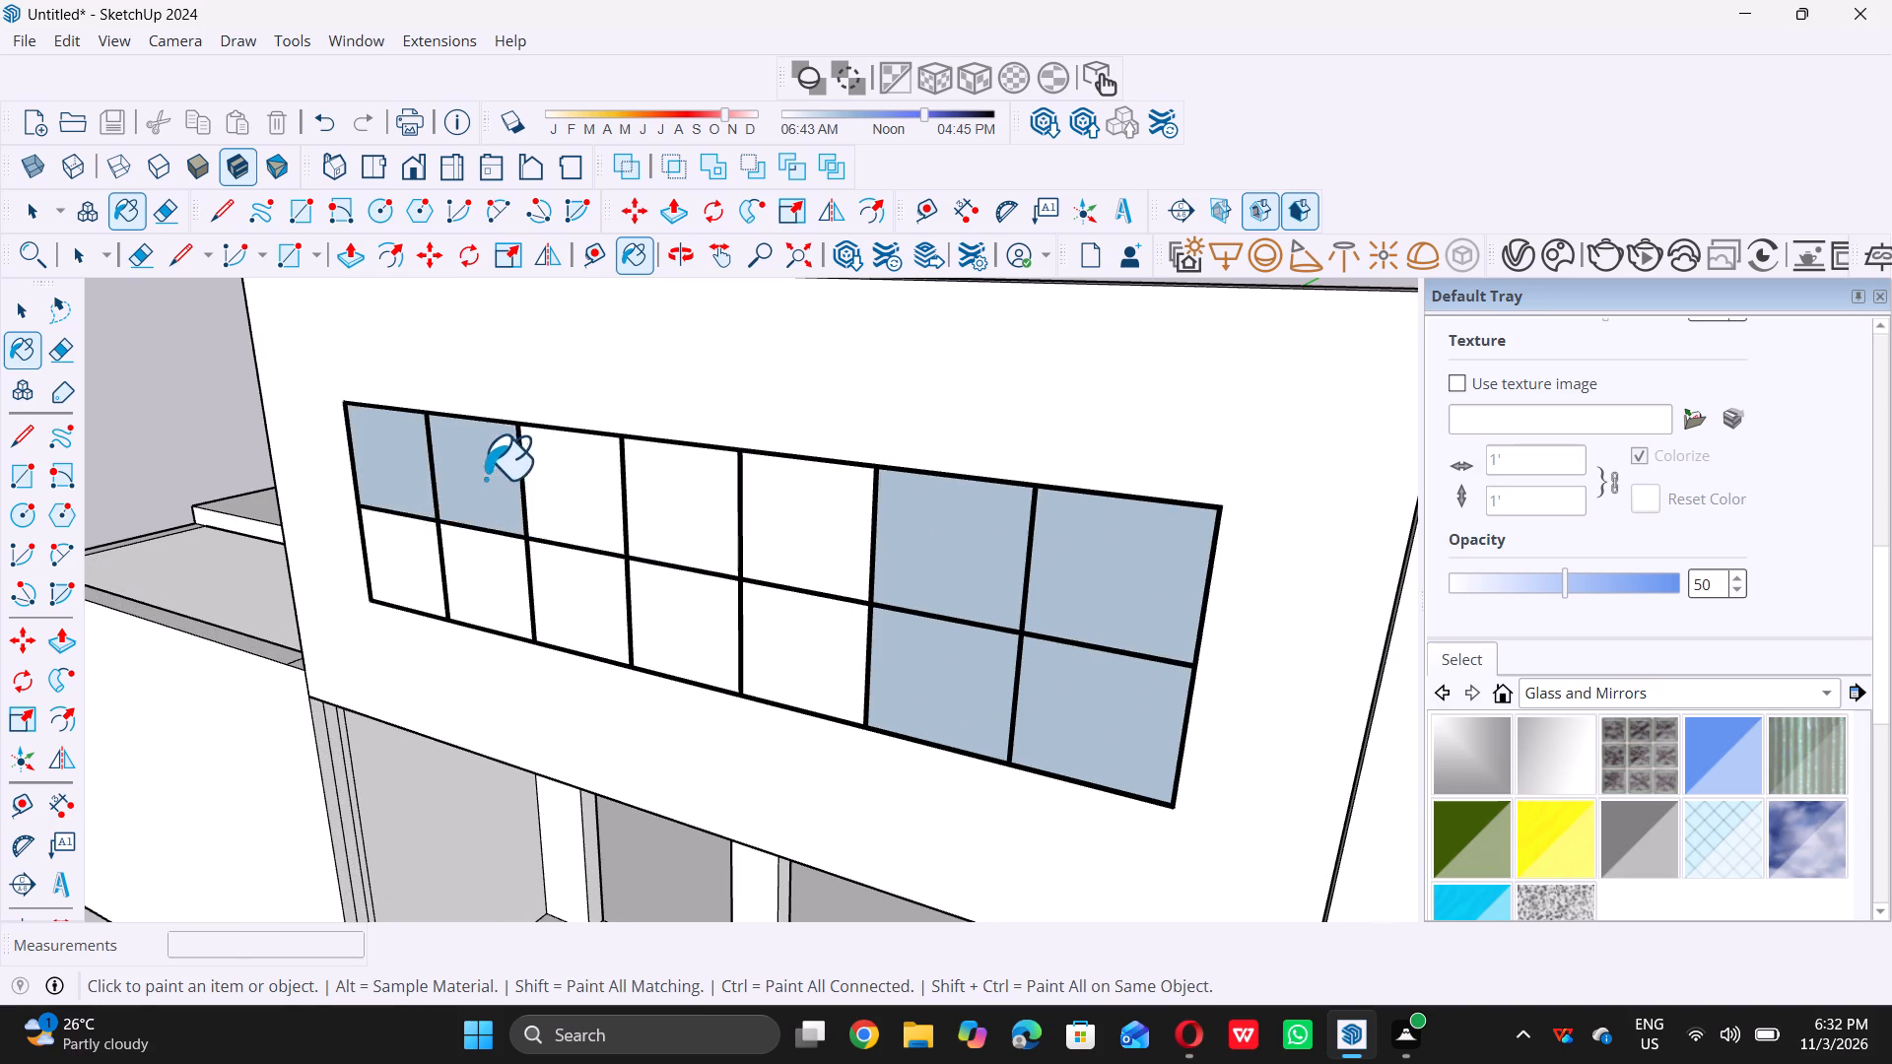
{"action": "left_click_drag", "start_coordinate": [540, 463], "coordinate": [542, 476]}
{"action": "left_click", "coordinate": [543, 477]}
{"action": "left_click", "coordinate": [412, 567]}
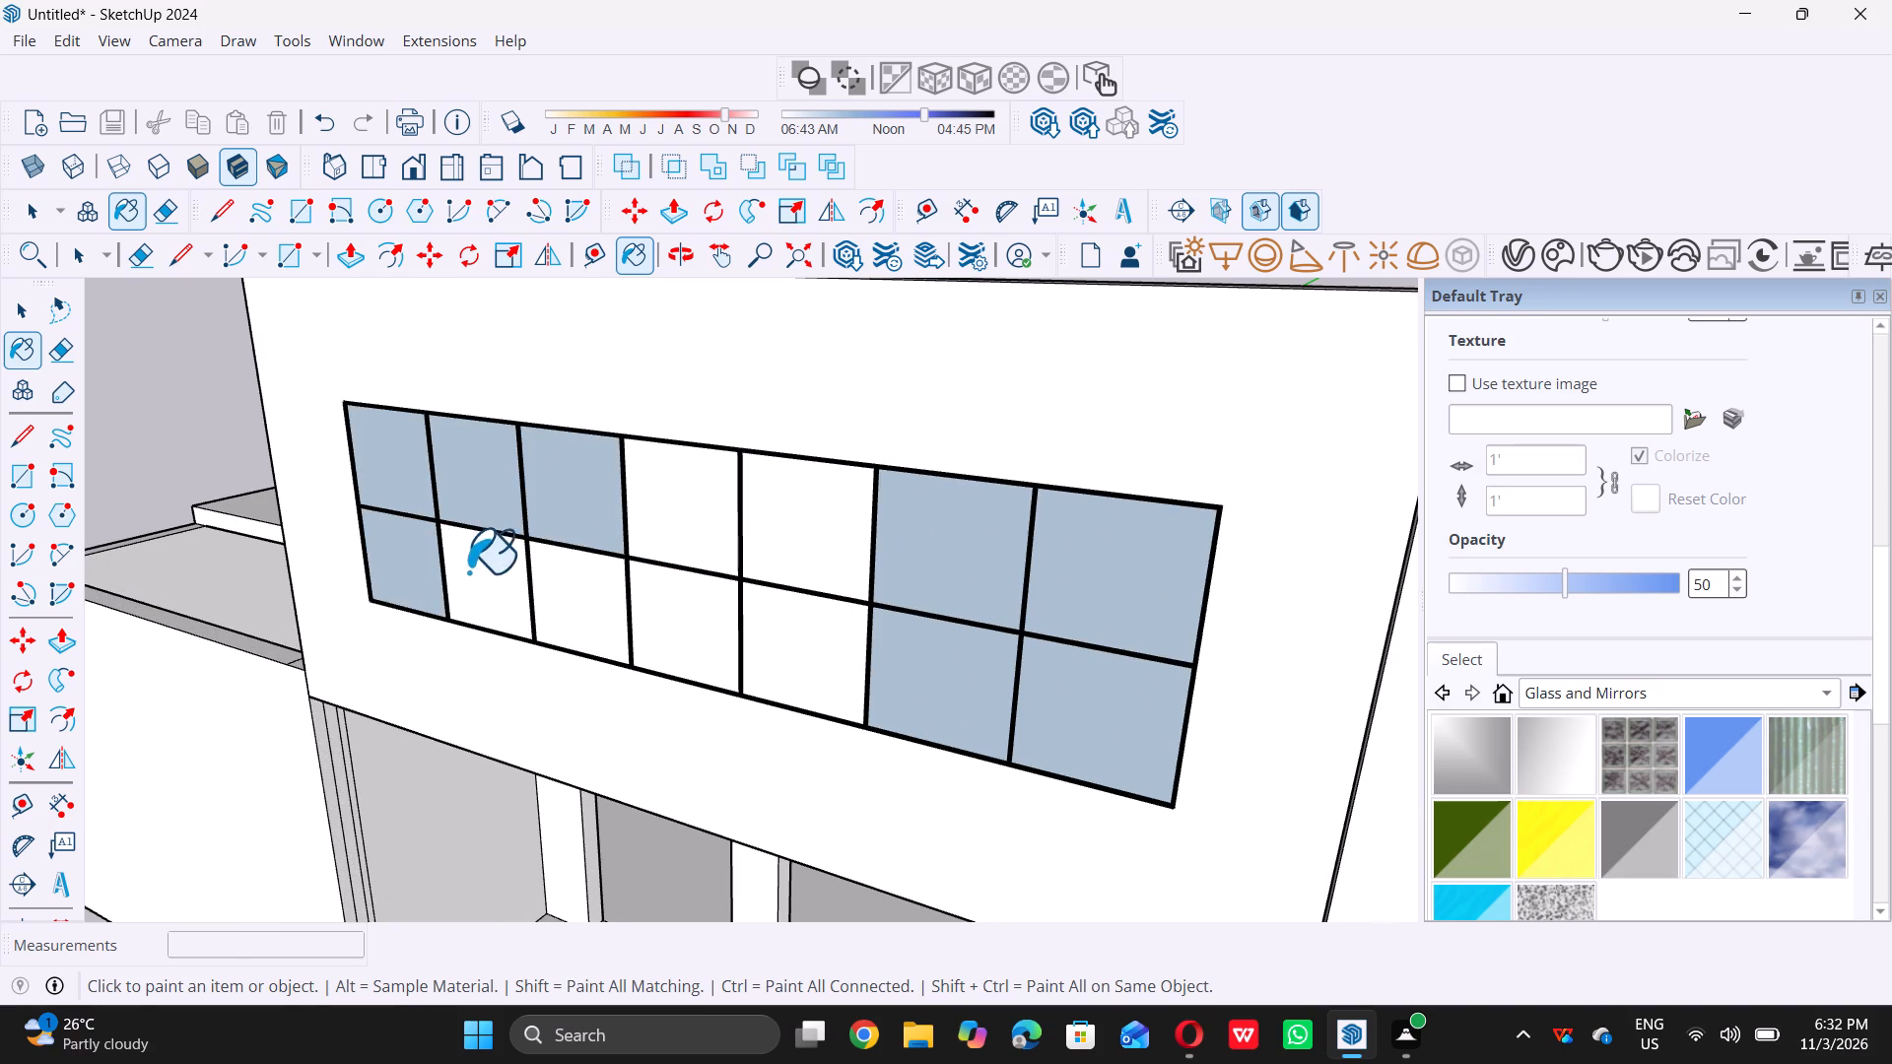
{"action": "double_click", "coordinate": [476, 561]}
{"action": "left_click_drag", "start_coordinate": [585, 598], "coordinate": [581, 608]}
Paint the four remaining white panes in the fourth and fifth columns of the window grid with the translucent blue glass.
{"action": "left_click_drag", "start_coordinate": [666, 529], "coordinate": [668, 542]}
{"action": "left_click", "coordinate": [668, 546]}
{"action": "left_click", "coordinate": [666, 559]}
{"action": "triple_click", "coordinate": [649, 642]}
{"action": "left_click", "coordinate": [658, 637]}
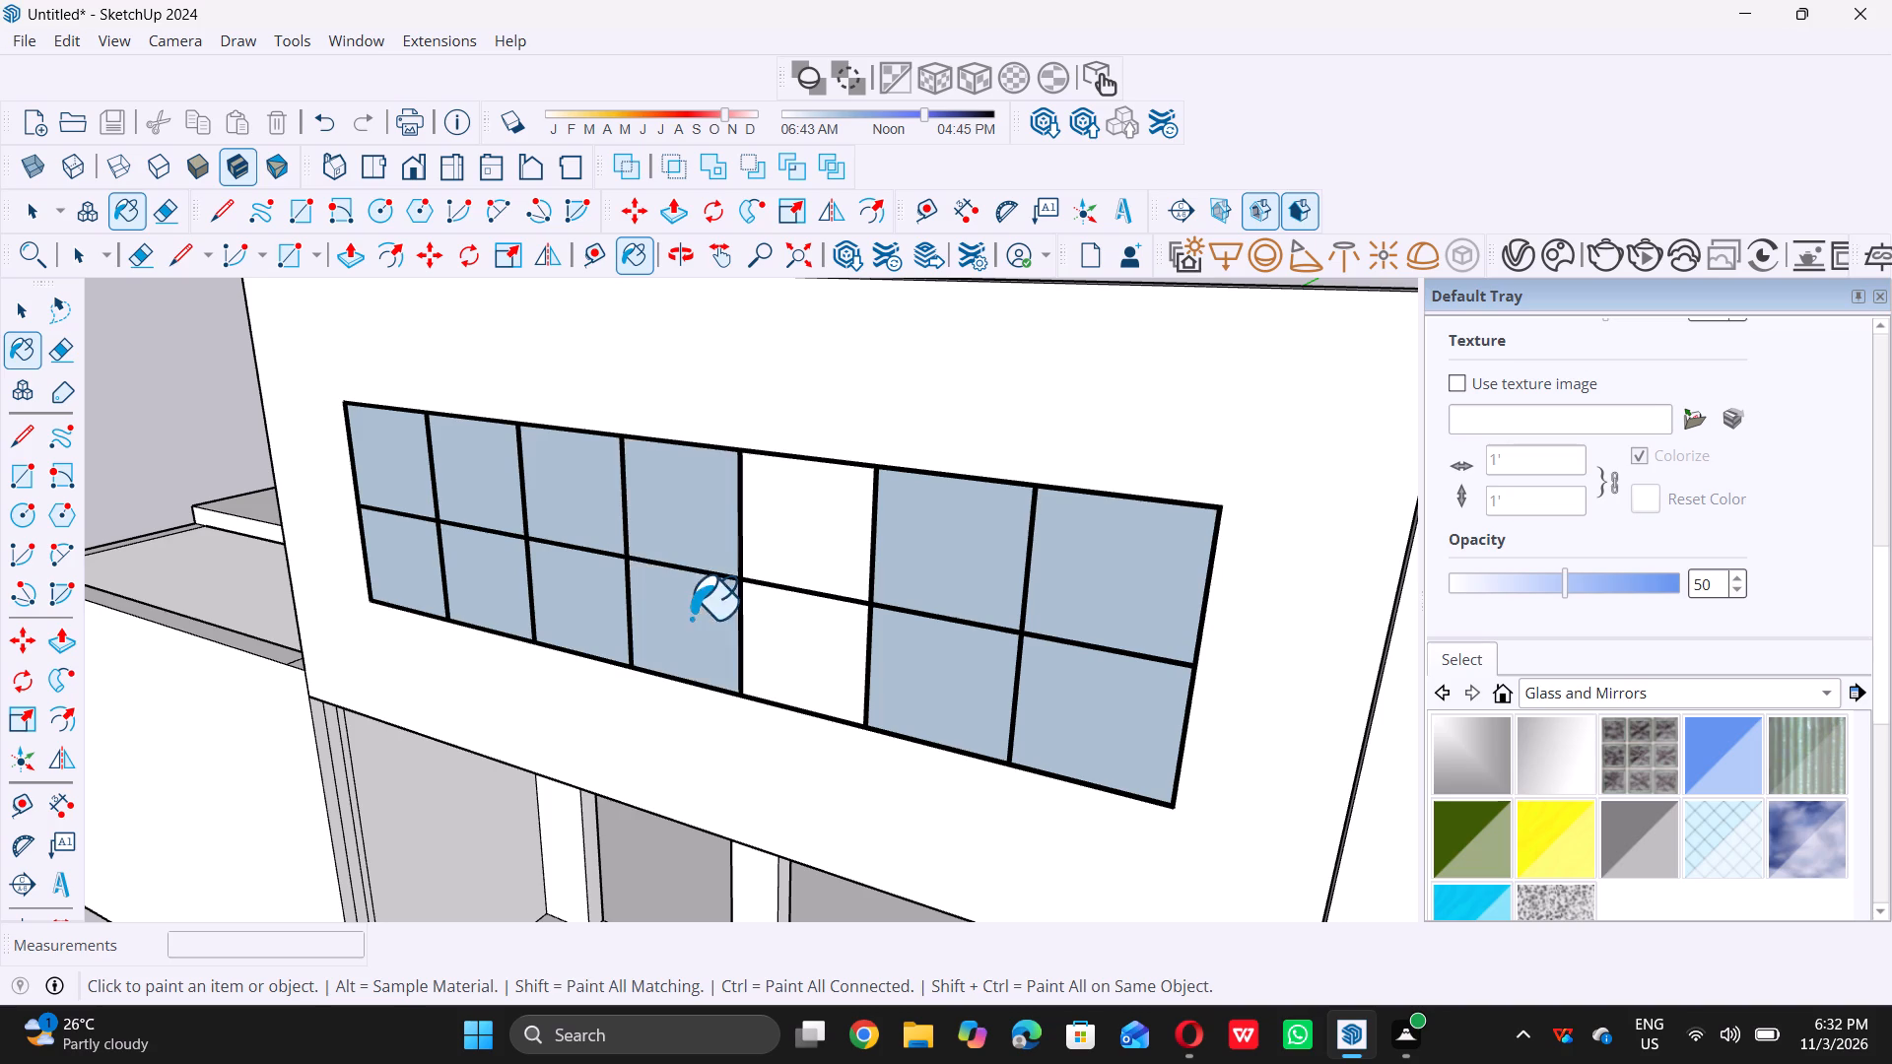
{"action": "left_click_drag", "start_coordinate": [795, 535], "coordinate": [800, 569]}
{"action": "left_click", "coordinate": [807, 643]}
{"action": "key", "text": "space"}
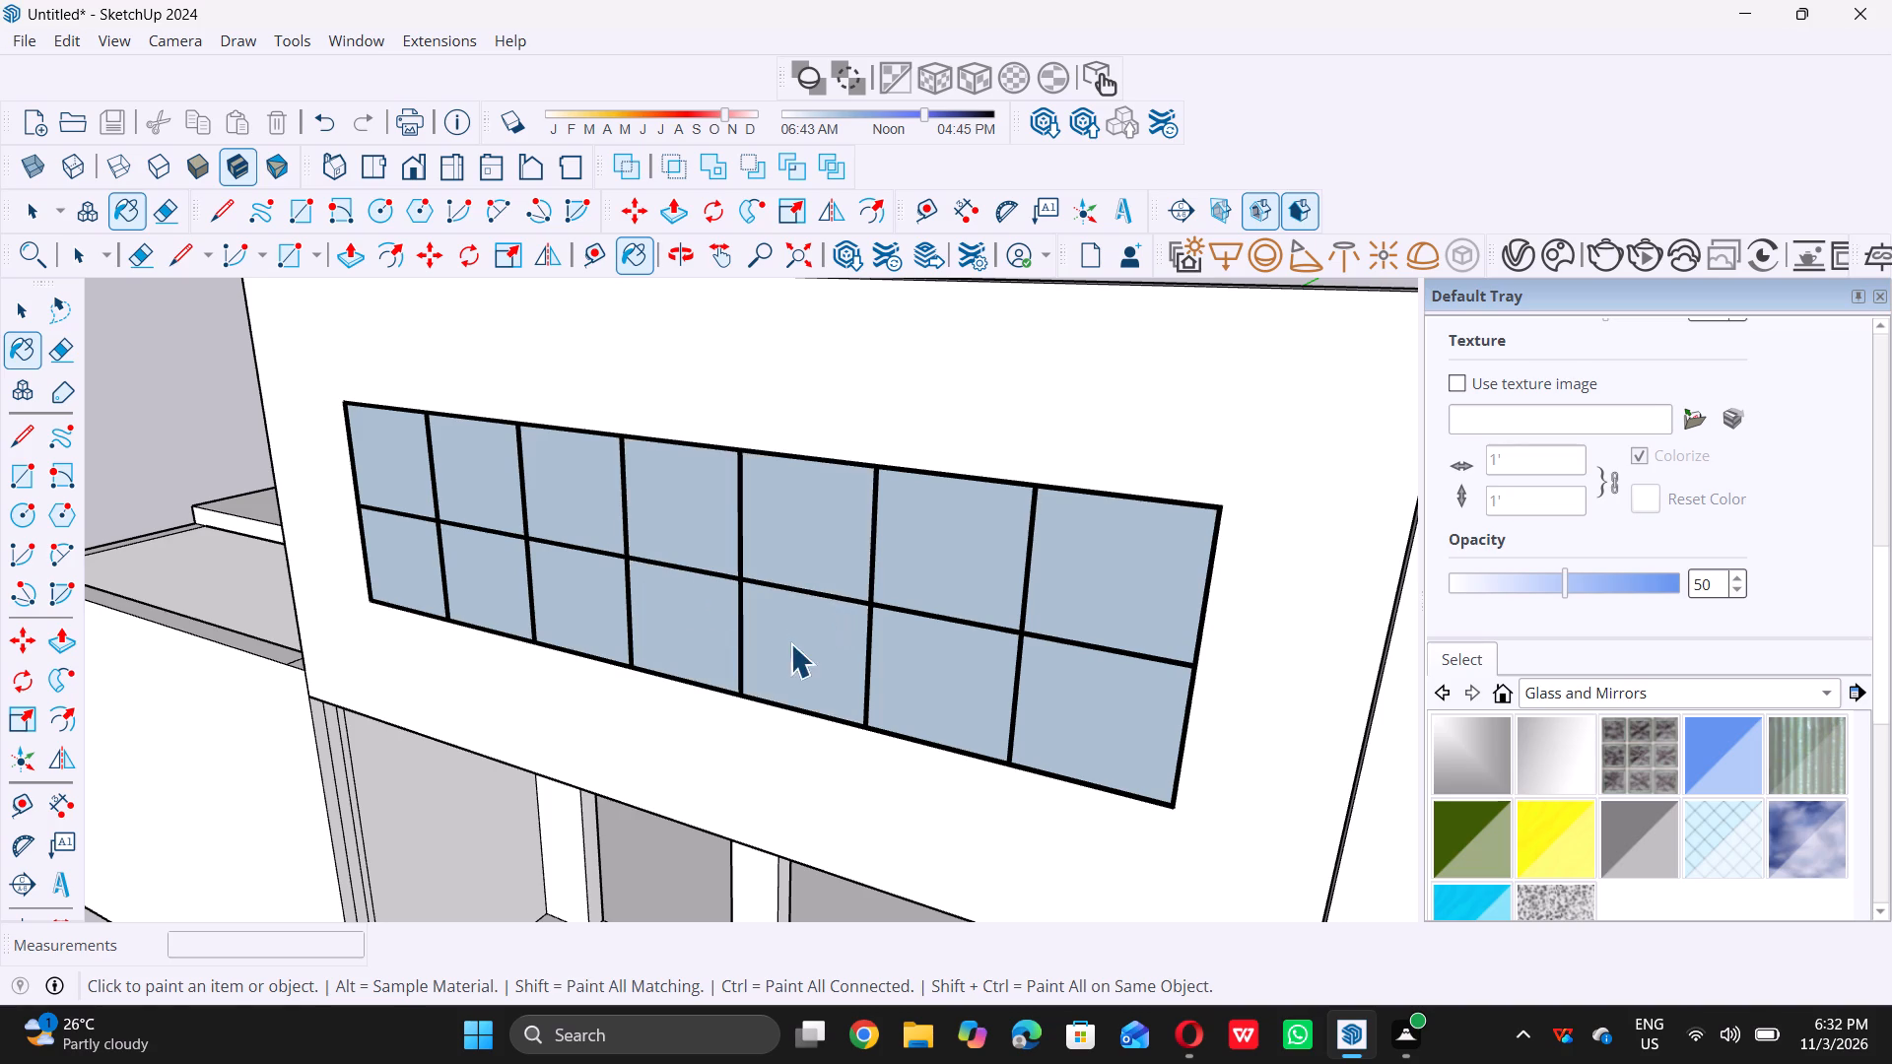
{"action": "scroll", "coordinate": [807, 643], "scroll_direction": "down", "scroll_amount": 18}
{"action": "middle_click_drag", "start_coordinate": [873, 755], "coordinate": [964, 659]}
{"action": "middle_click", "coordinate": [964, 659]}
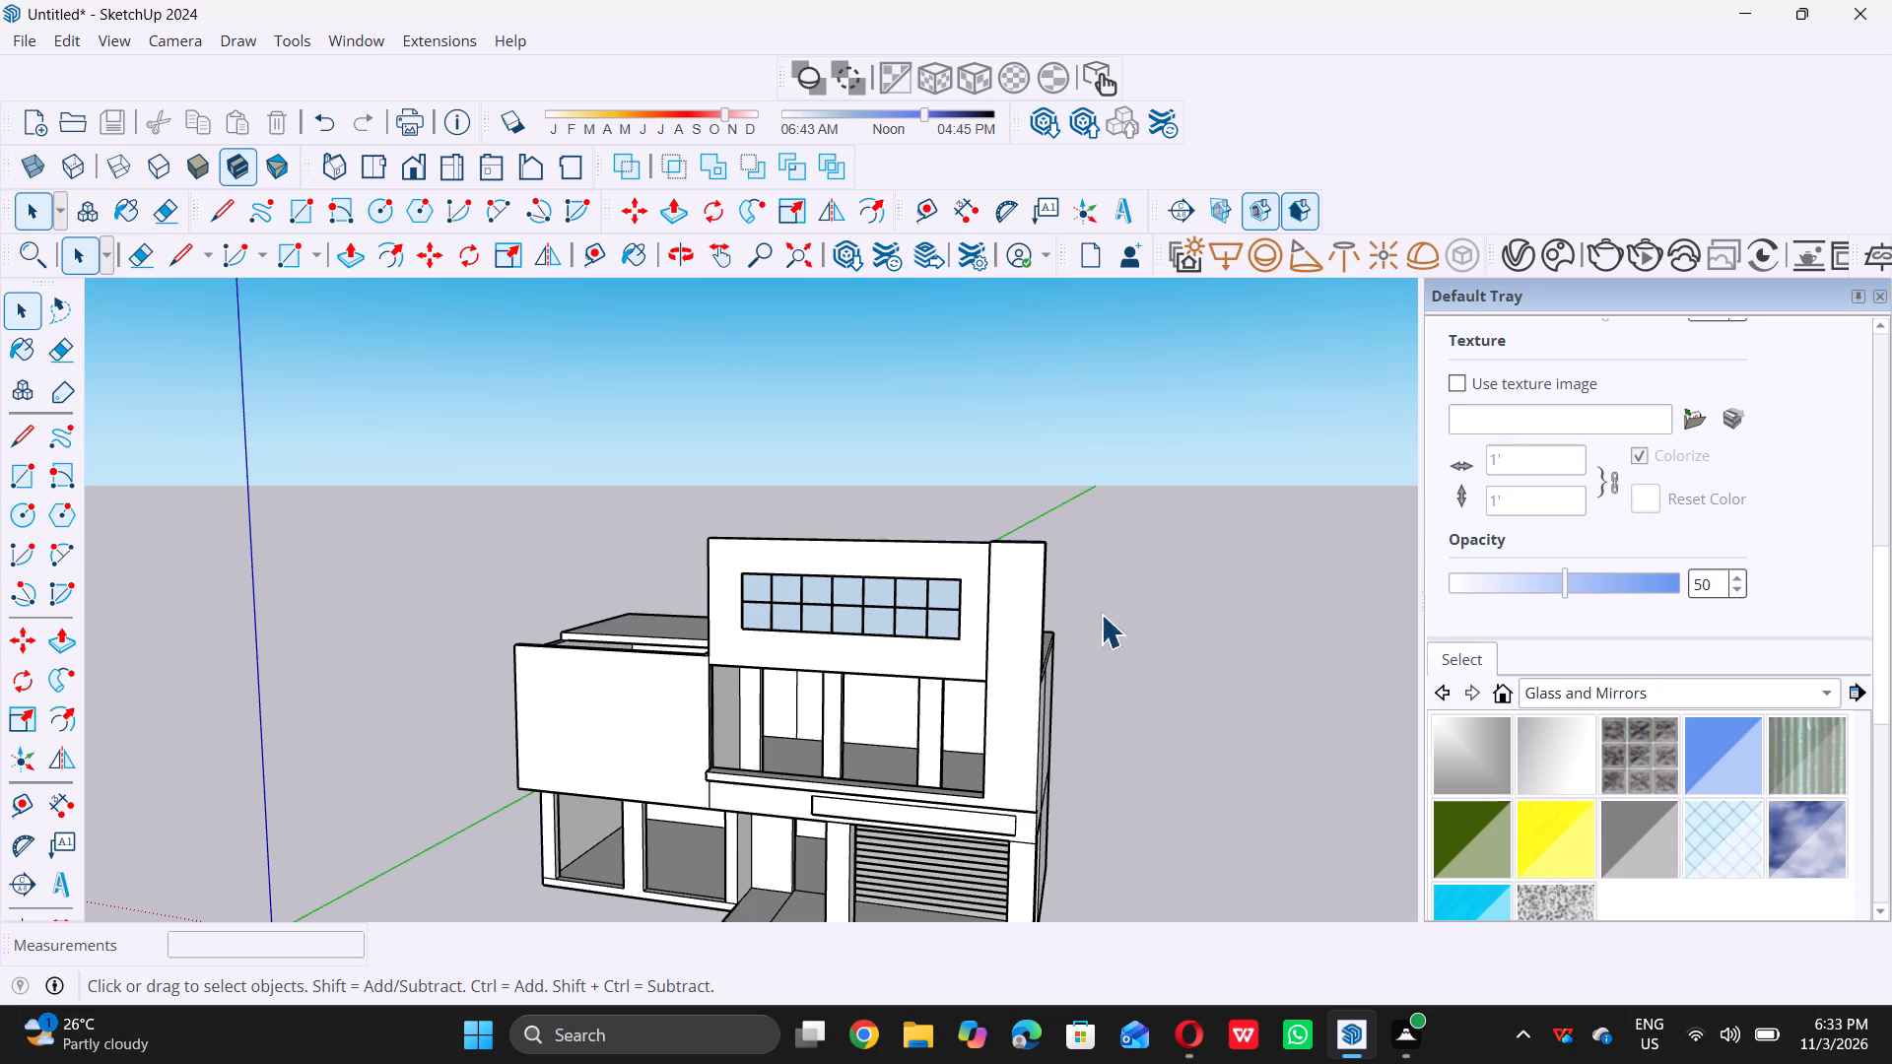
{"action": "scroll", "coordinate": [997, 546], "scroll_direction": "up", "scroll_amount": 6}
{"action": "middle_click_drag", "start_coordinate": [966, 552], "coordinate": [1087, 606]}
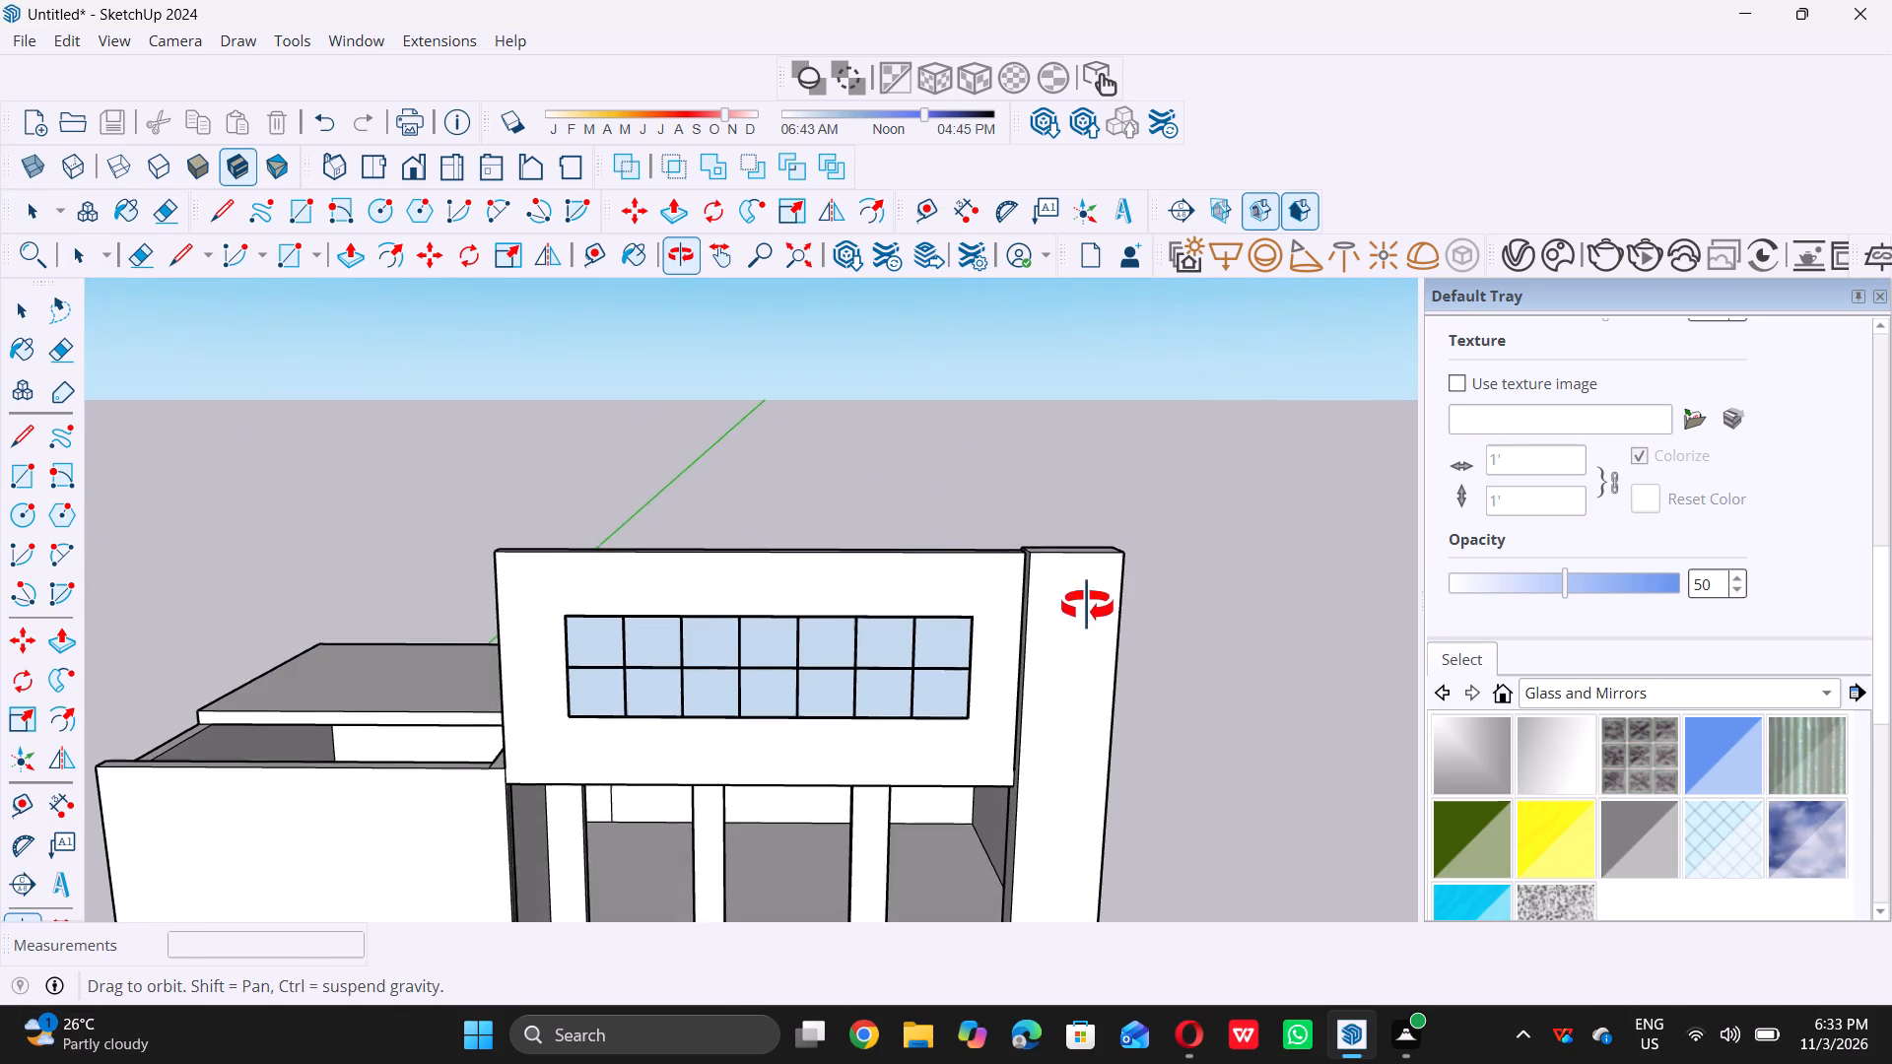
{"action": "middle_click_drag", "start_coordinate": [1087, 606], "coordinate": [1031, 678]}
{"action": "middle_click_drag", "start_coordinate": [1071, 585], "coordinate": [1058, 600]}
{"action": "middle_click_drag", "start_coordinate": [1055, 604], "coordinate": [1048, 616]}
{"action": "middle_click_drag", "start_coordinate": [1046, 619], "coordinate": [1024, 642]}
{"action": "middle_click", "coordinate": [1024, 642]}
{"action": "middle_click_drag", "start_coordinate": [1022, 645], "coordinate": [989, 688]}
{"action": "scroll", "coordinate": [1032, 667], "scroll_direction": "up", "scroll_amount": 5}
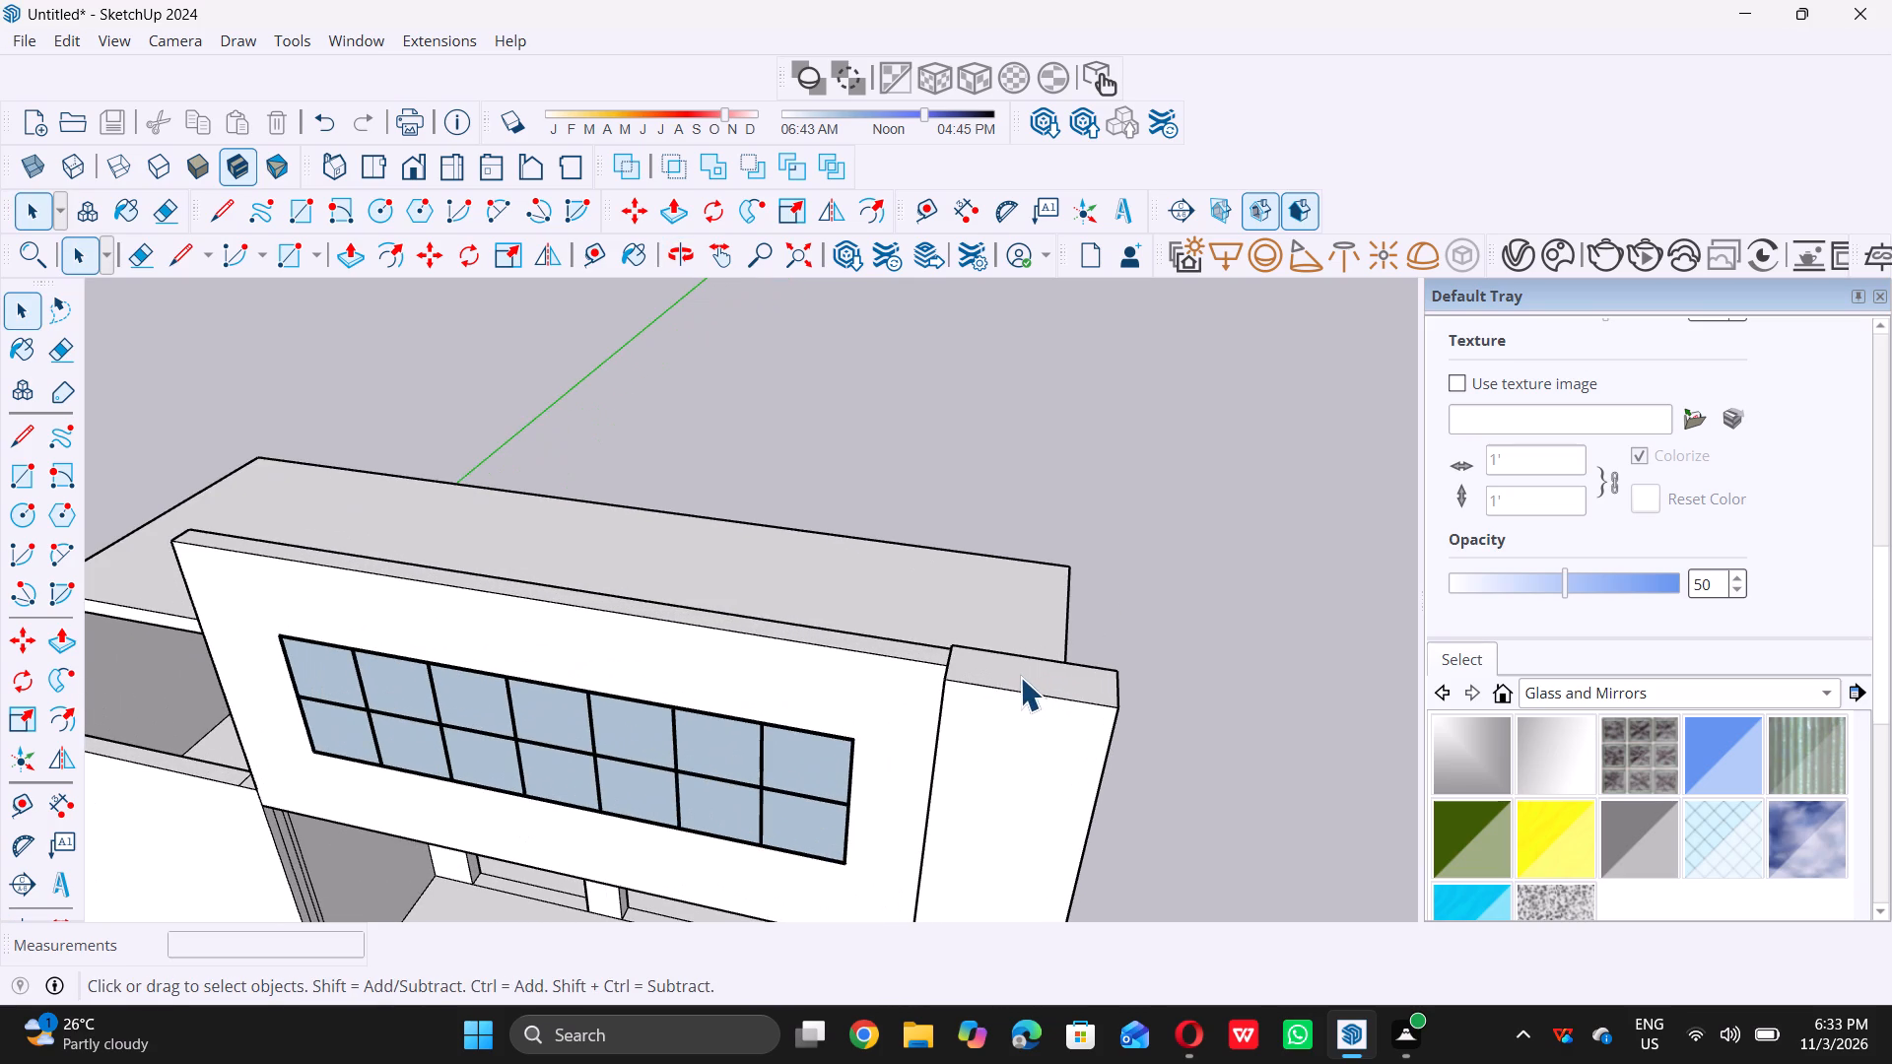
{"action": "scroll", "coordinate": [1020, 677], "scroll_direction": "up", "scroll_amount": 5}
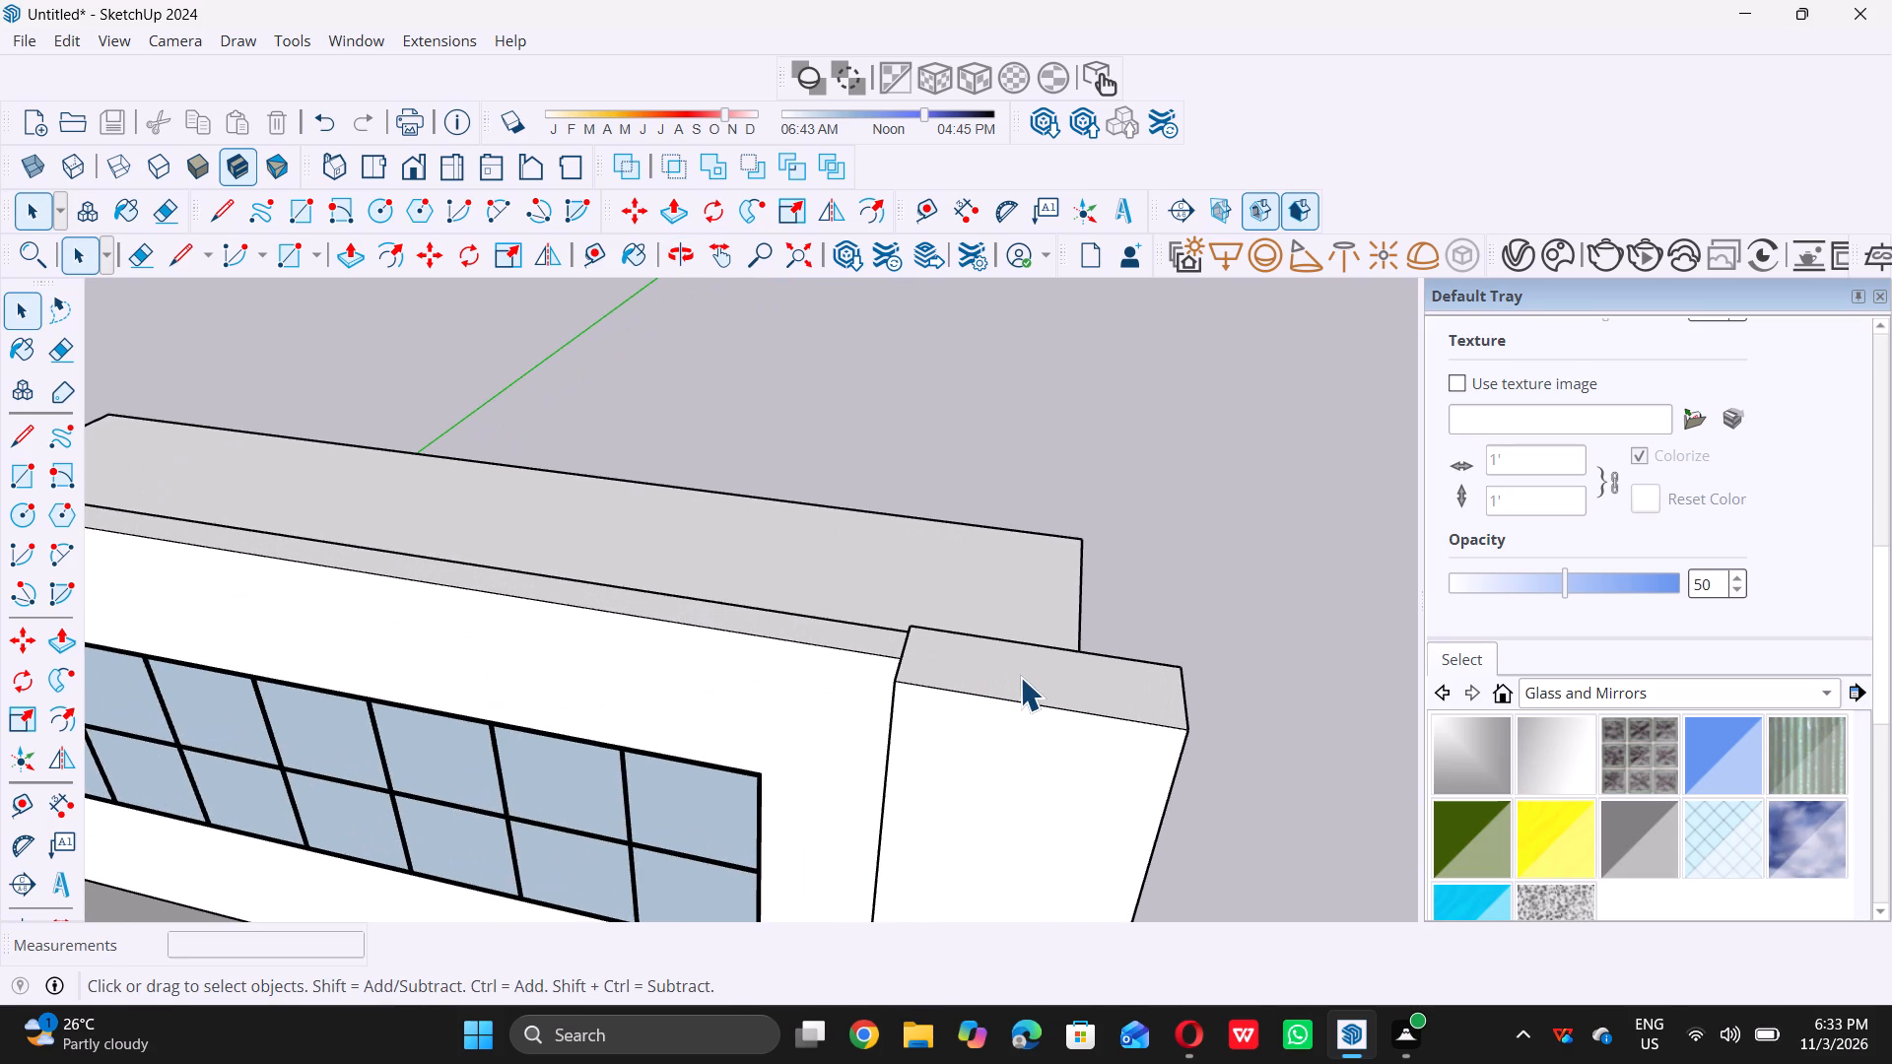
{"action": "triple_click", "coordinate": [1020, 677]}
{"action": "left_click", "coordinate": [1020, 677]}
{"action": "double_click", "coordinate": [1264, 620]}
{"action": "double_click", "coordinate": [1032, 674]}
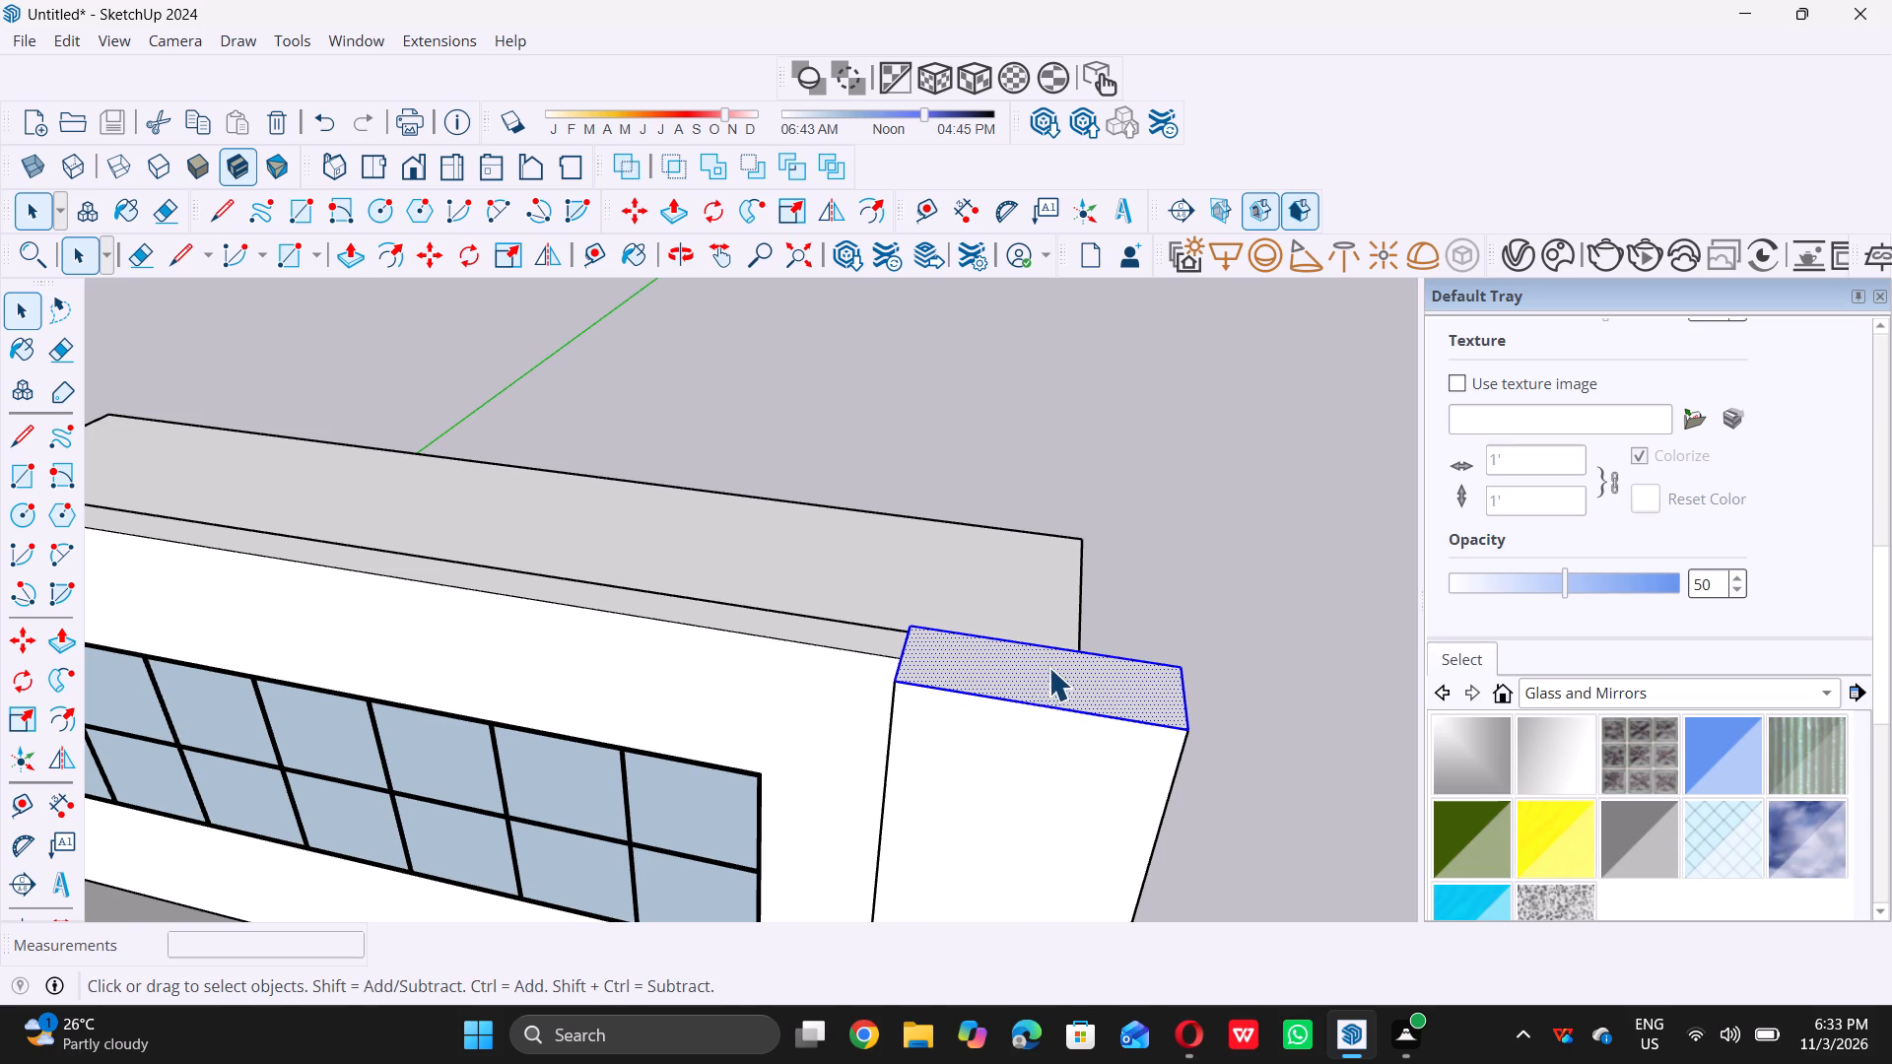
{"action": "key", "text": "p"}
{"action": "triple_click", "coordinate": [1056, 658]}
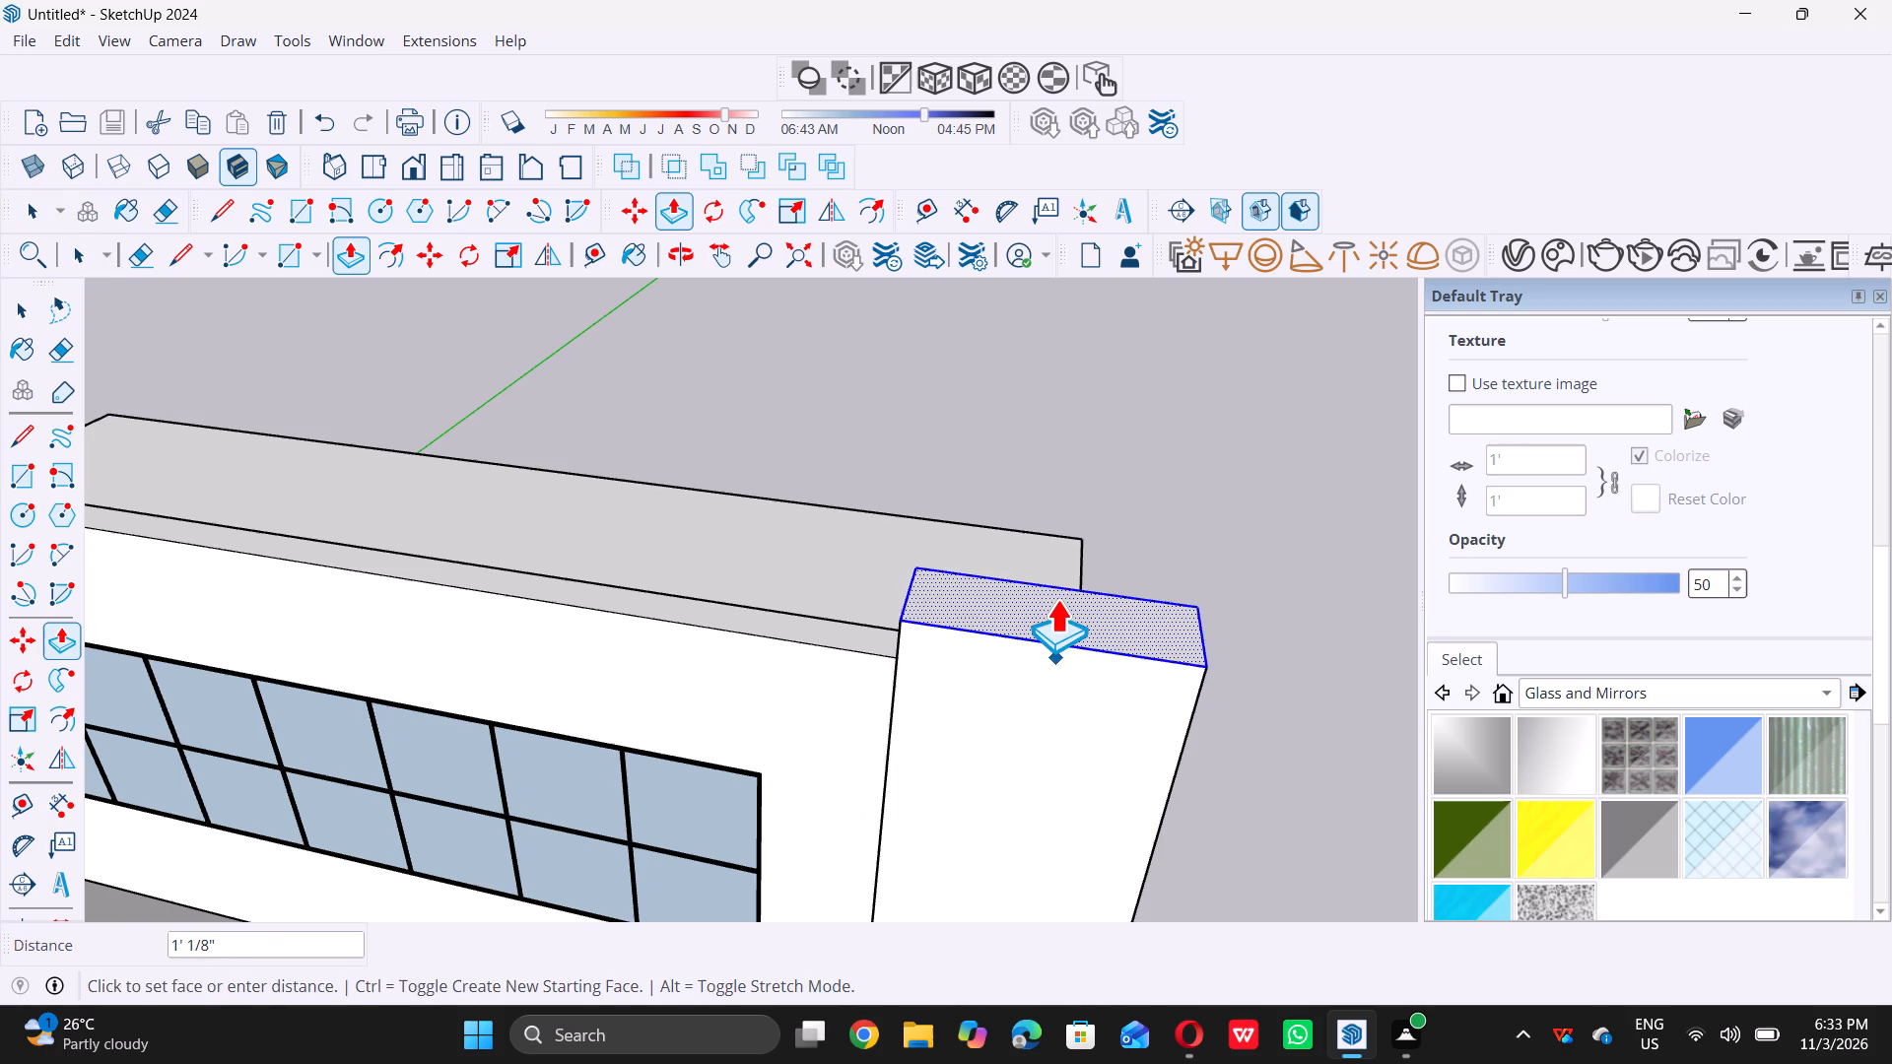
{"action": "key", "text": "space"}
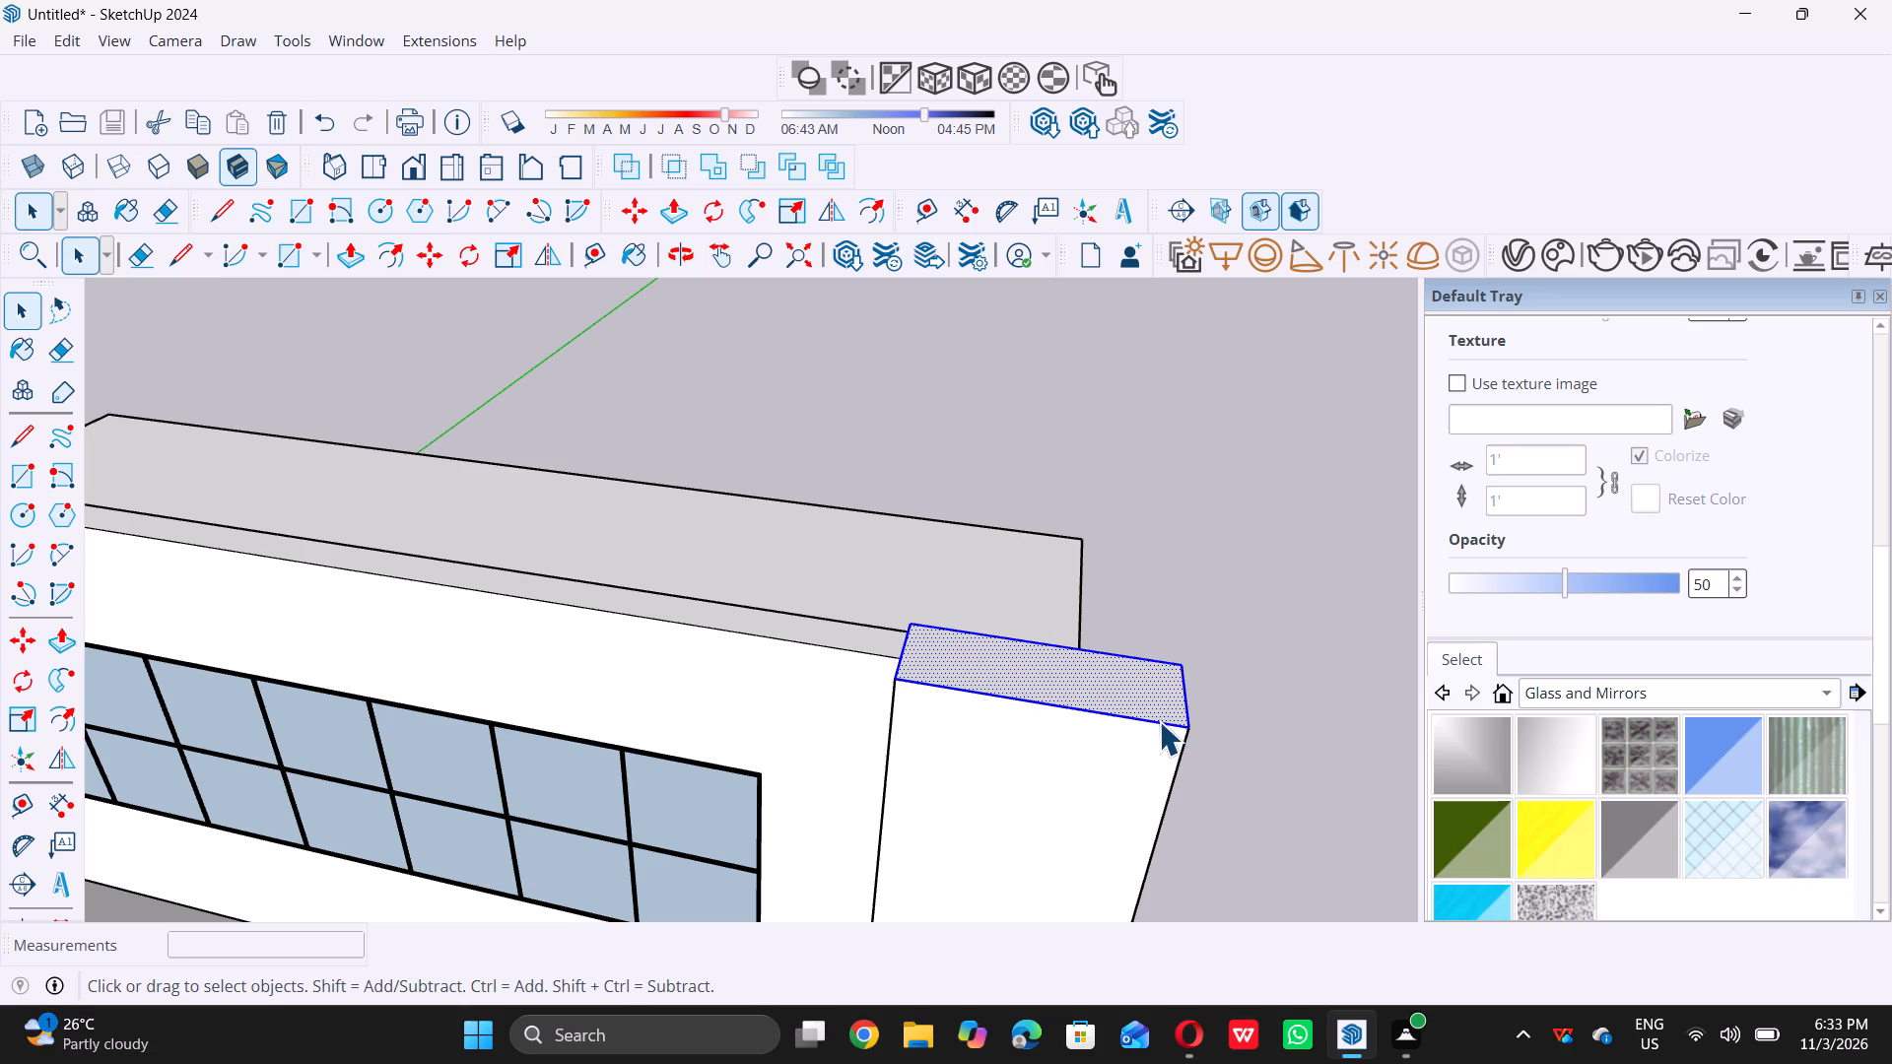
Push/Pull the top face of the tall pillar beside the upper window wall upward by 4".
{"action": "key", "text": "p"}
{"action": "left_click", "coordinate": [1124, 680]}
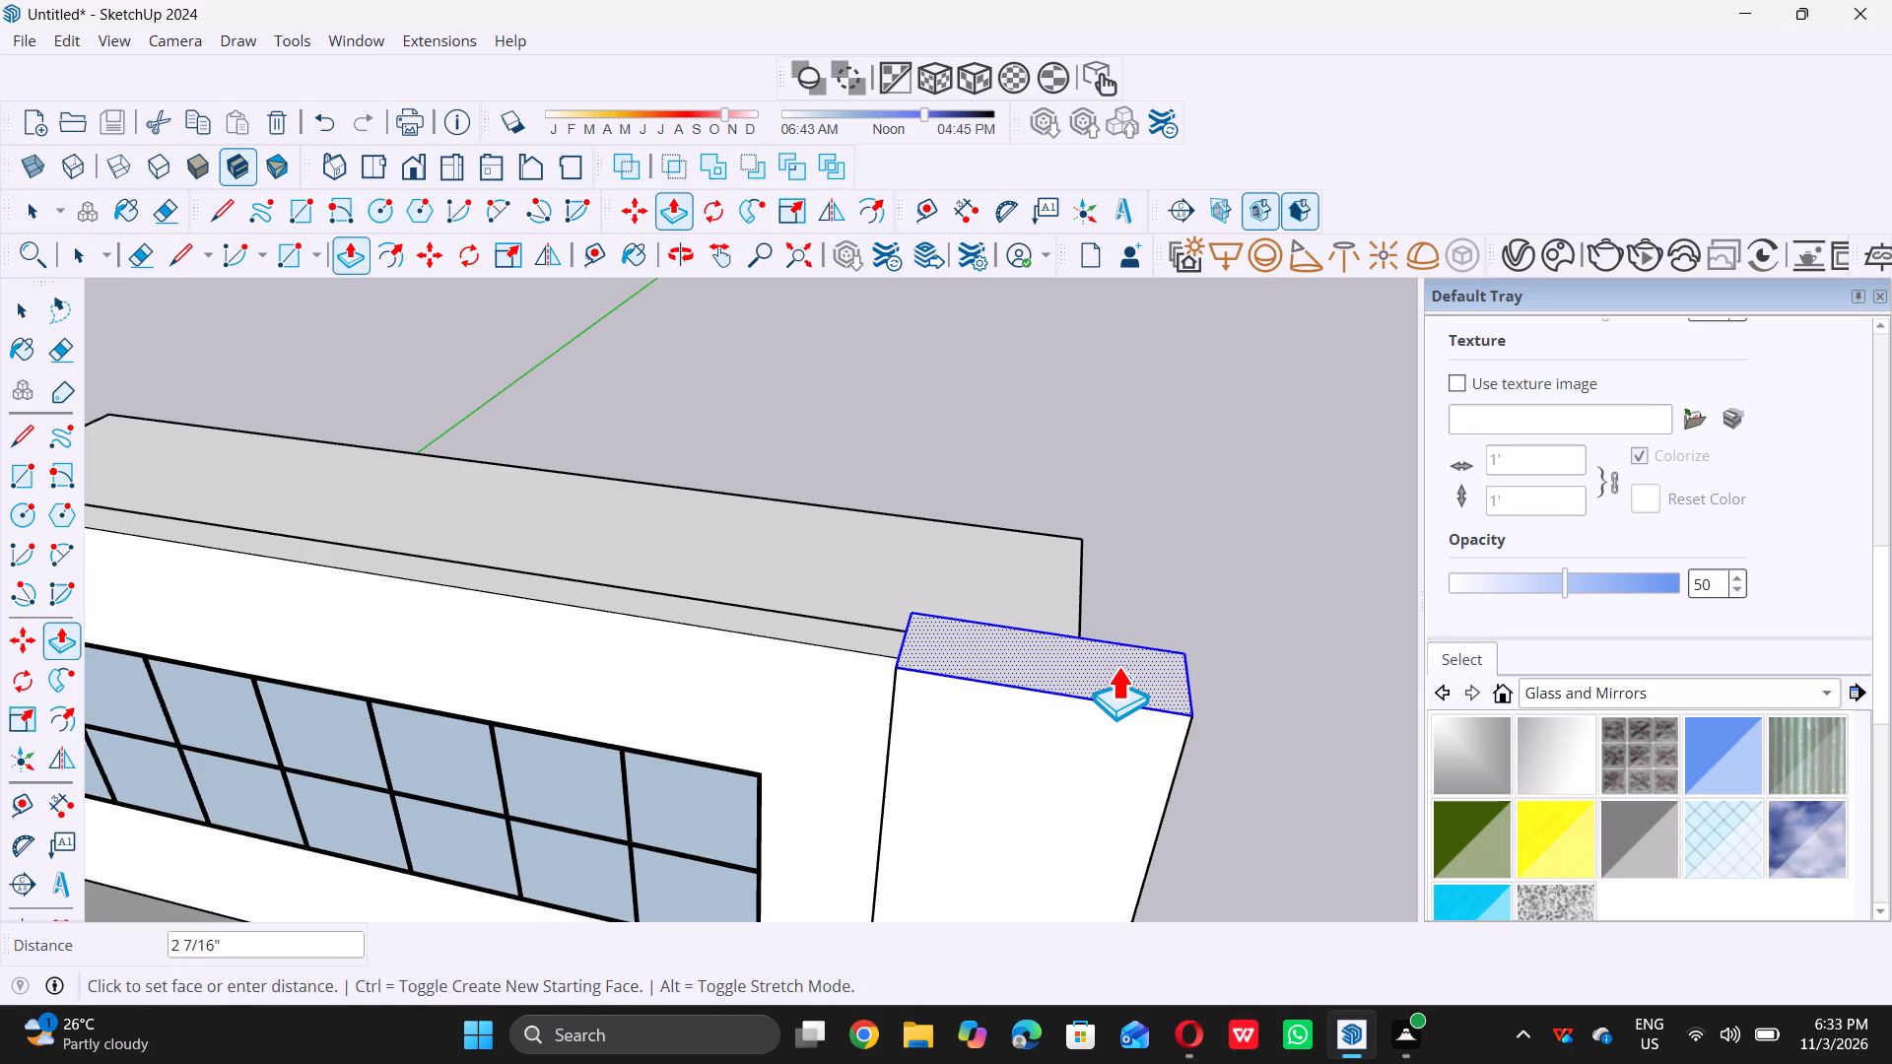
{"action": "key", "text": "4"}
{"action": "key", "text": "shift+quotedbl"}
{"action": "key", "text": "Return"}
{"action": "key", "text": "space"}
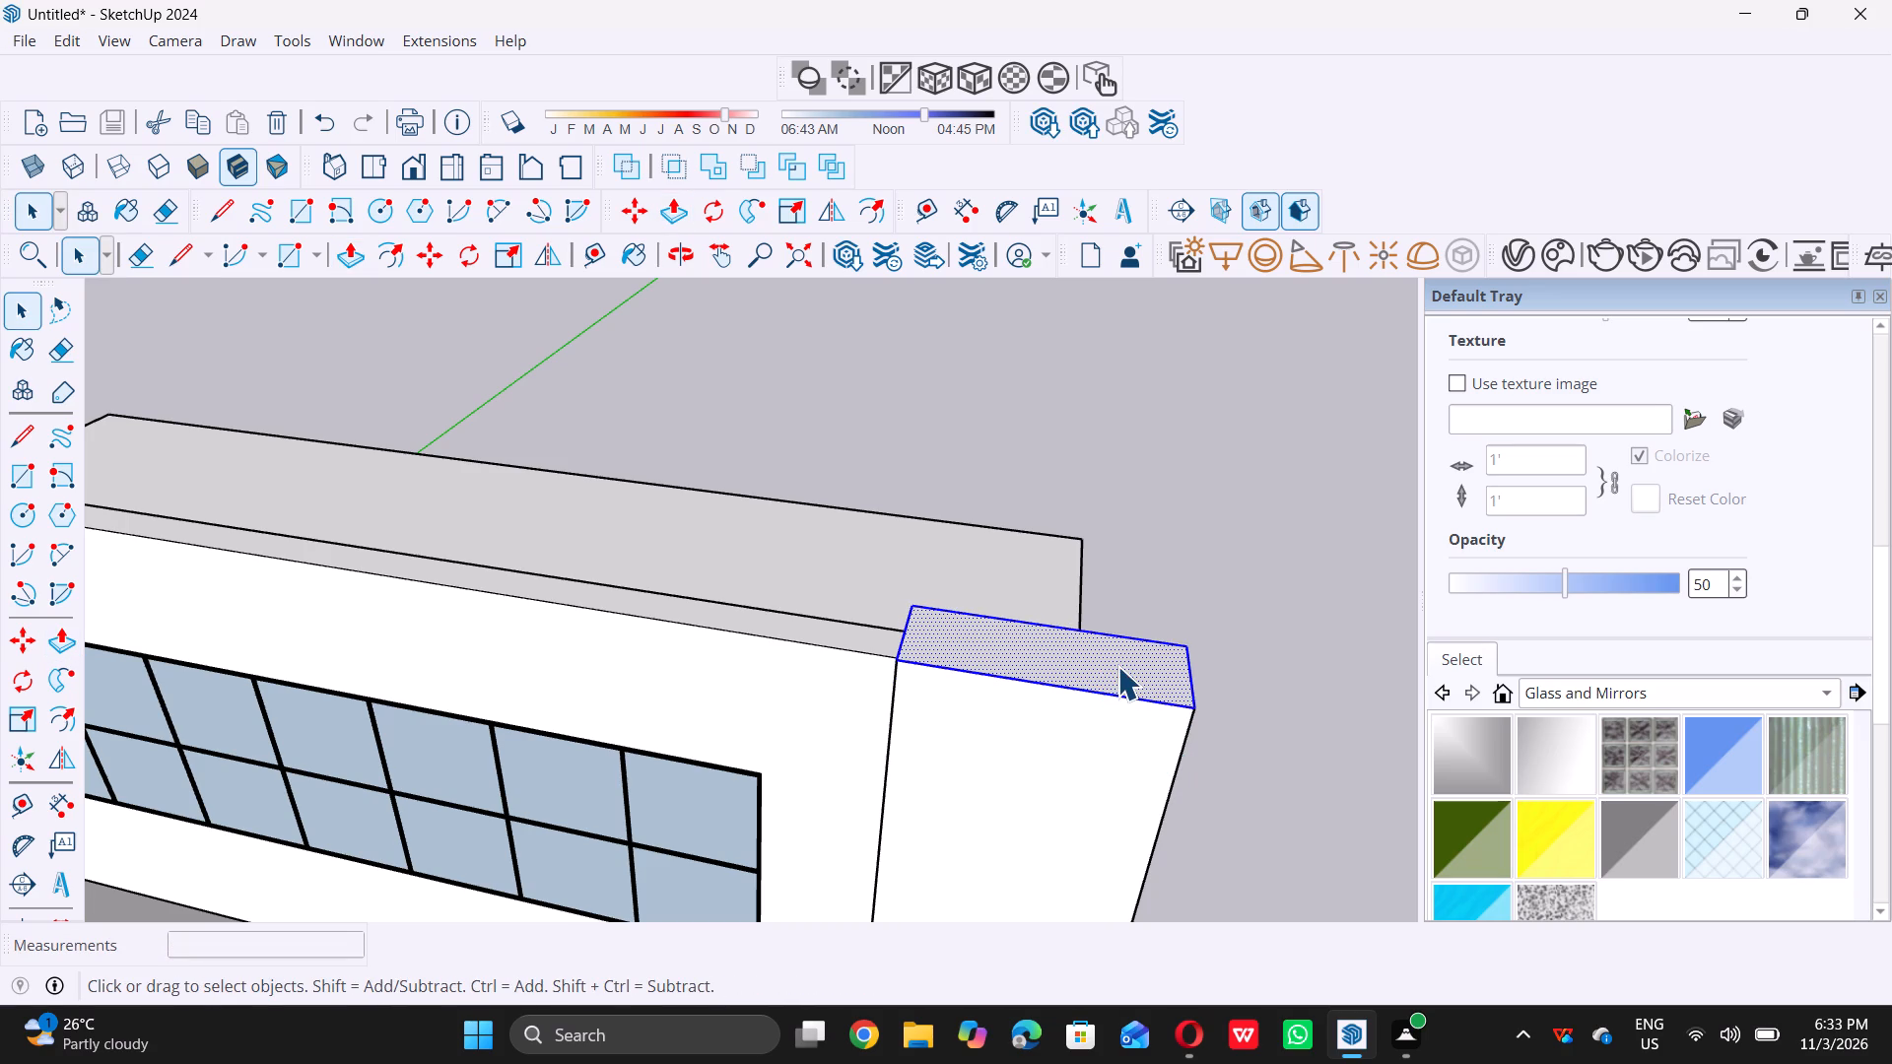
{"action": "left_click", "coordinate": [1269, 511]}
Draw a vertical line about 5 3/16" long on the pillar's inner side, from the window wall's top front corner to the pillar's top edge.
{"action": "scroll", "coordinate": [1138, 585], "scroll_direction": "down", "scroll_amount": 8}
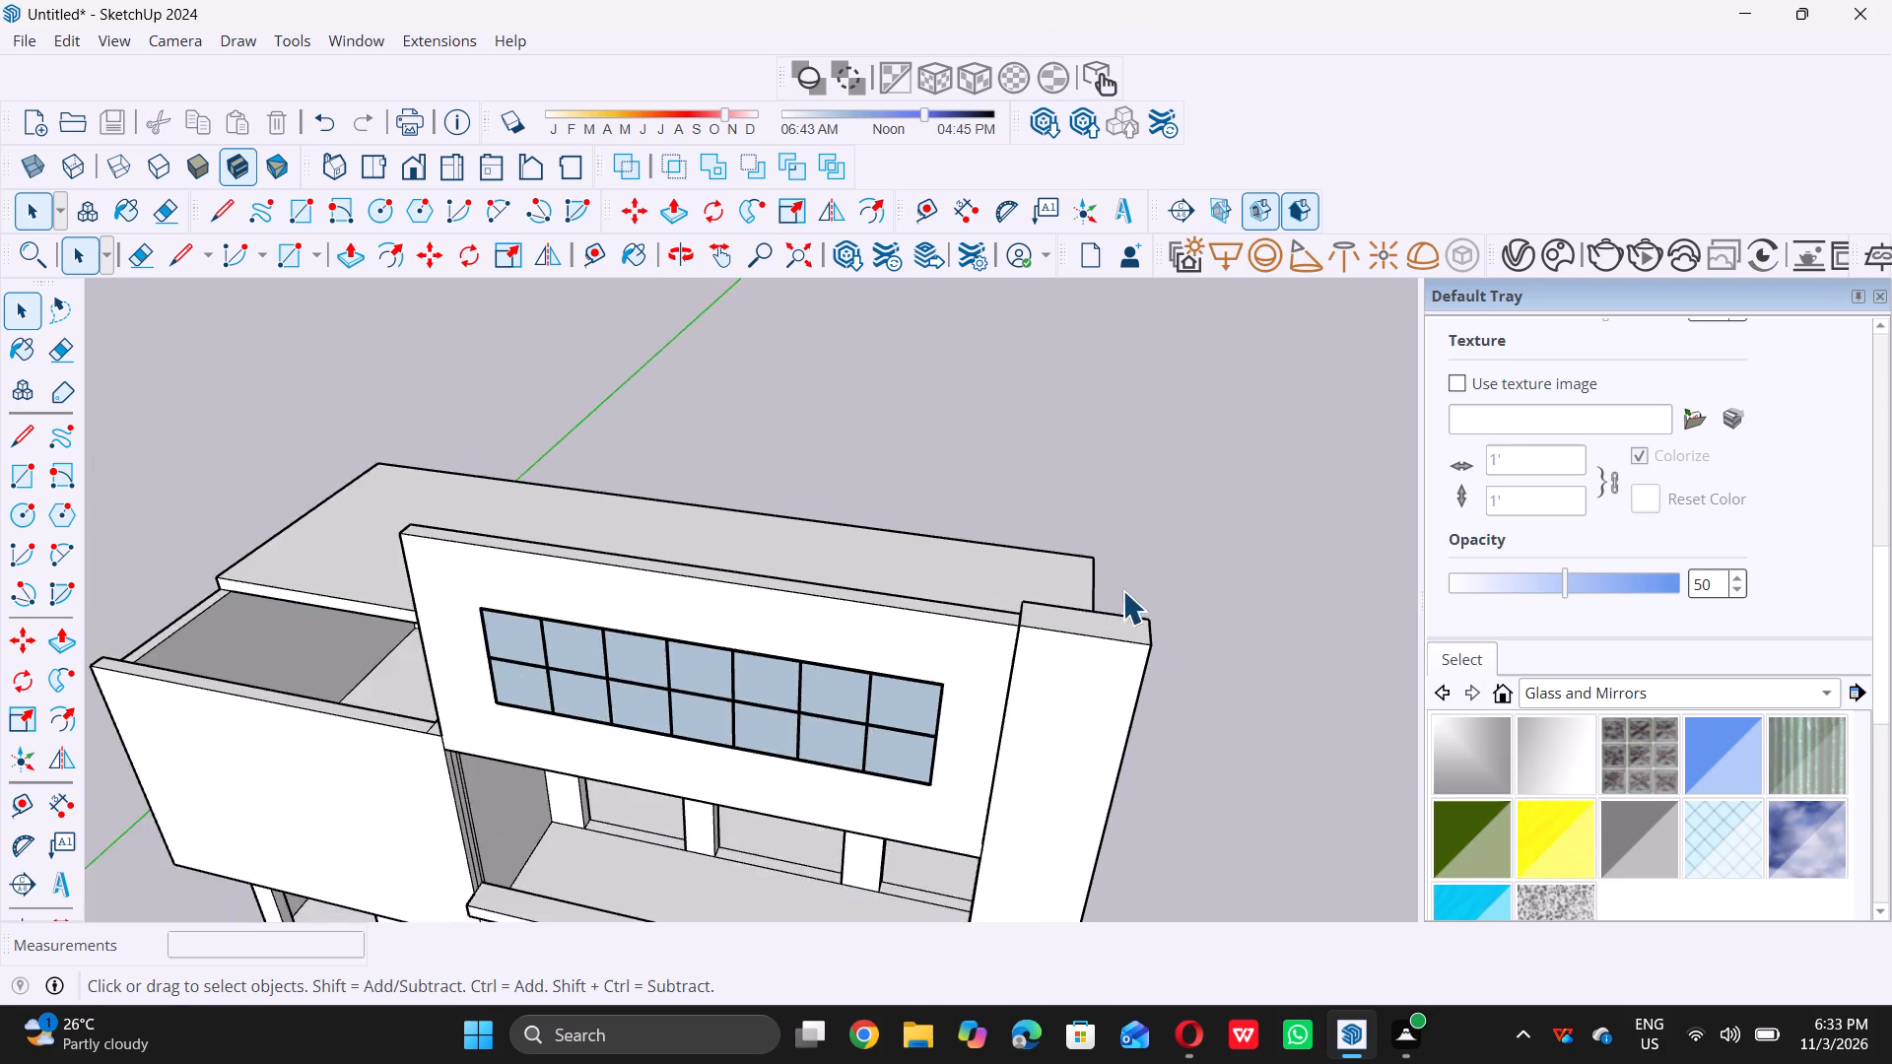
{"action": "scroll", "coordinate": [1122, 590], "scroll_direction": "down", "scroll_amount": 2}
{"action": "middle_click_drag", "start_coordinate": [1058, 641], "coordinate": [1261, 600]}
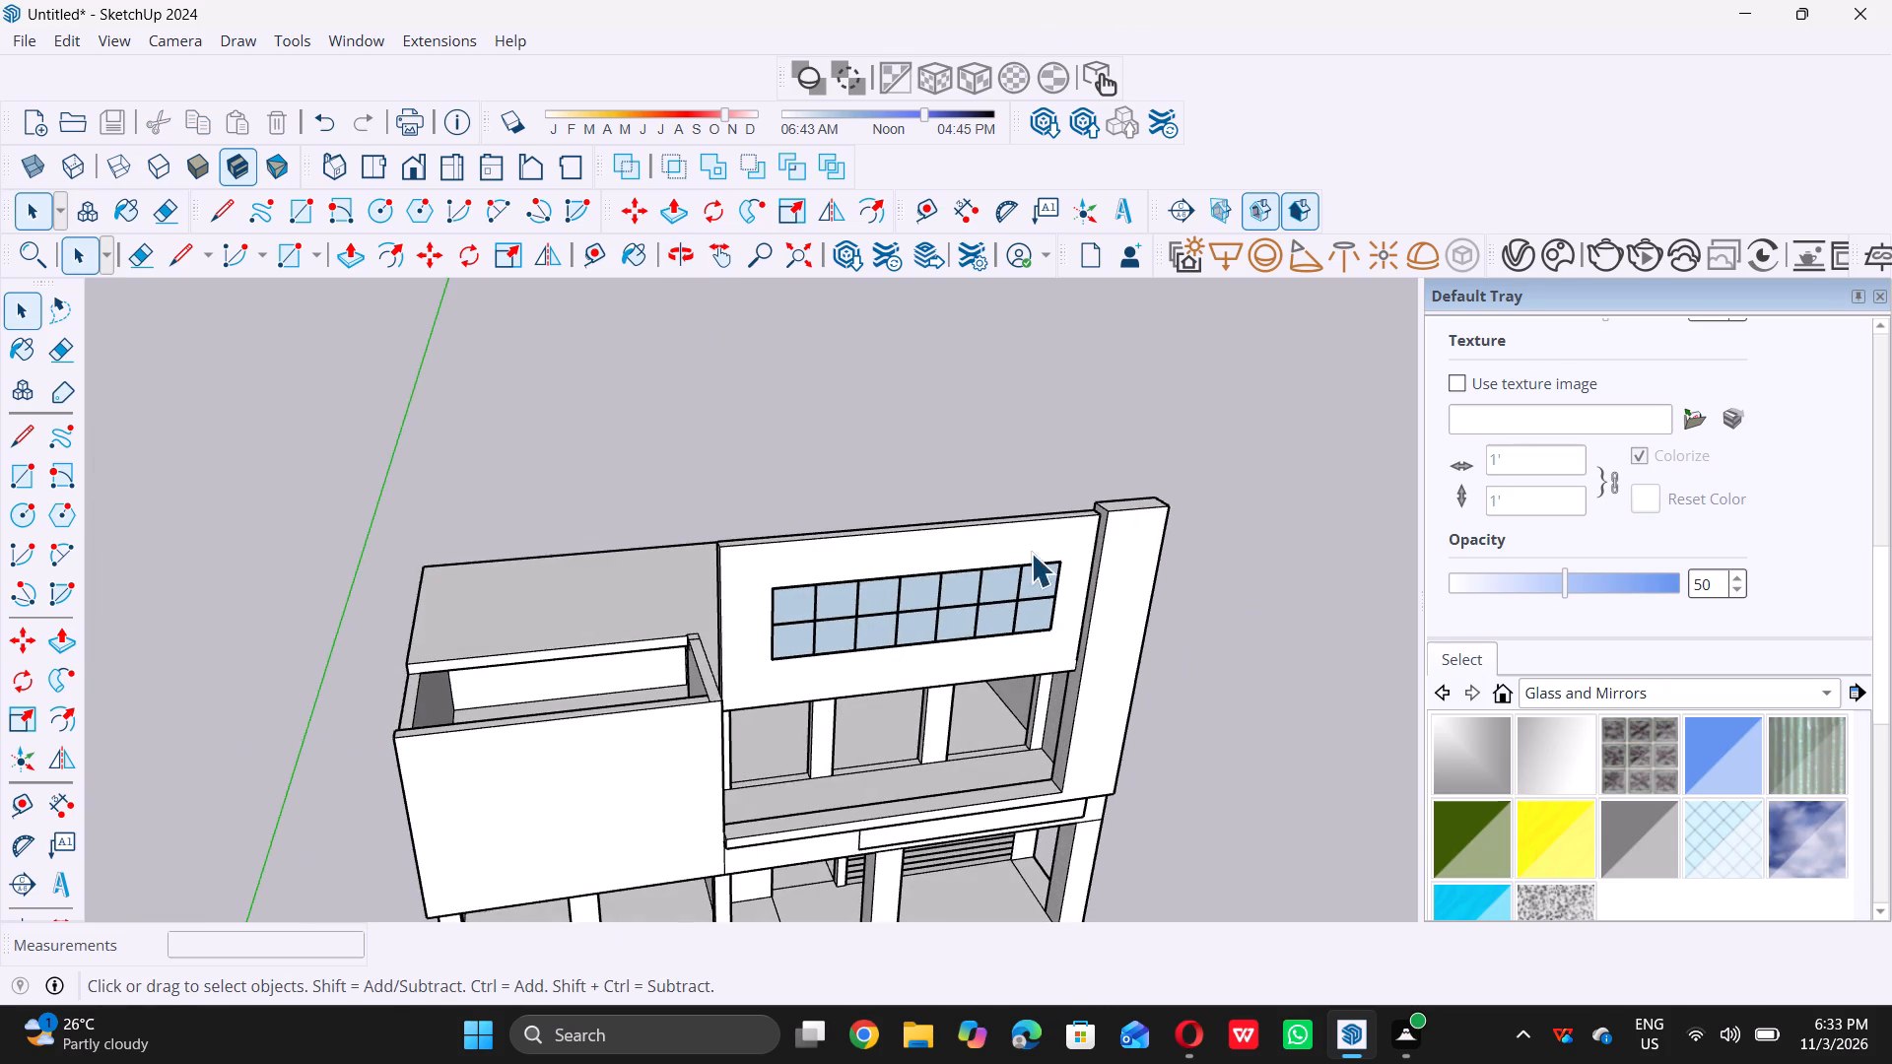
{"action": "scroll", "coordinate": [1034, 545], "scroll_direction": "up", "scroll_amount": 5}
{"action": "middle_click_drag", "start_coordinate": [1060, 508], "coordinate": [1199, 493]}
{"action": "scroll", "coordinate": [1122, 461], "scroll_direction": "up", "scroll_amount": 2}
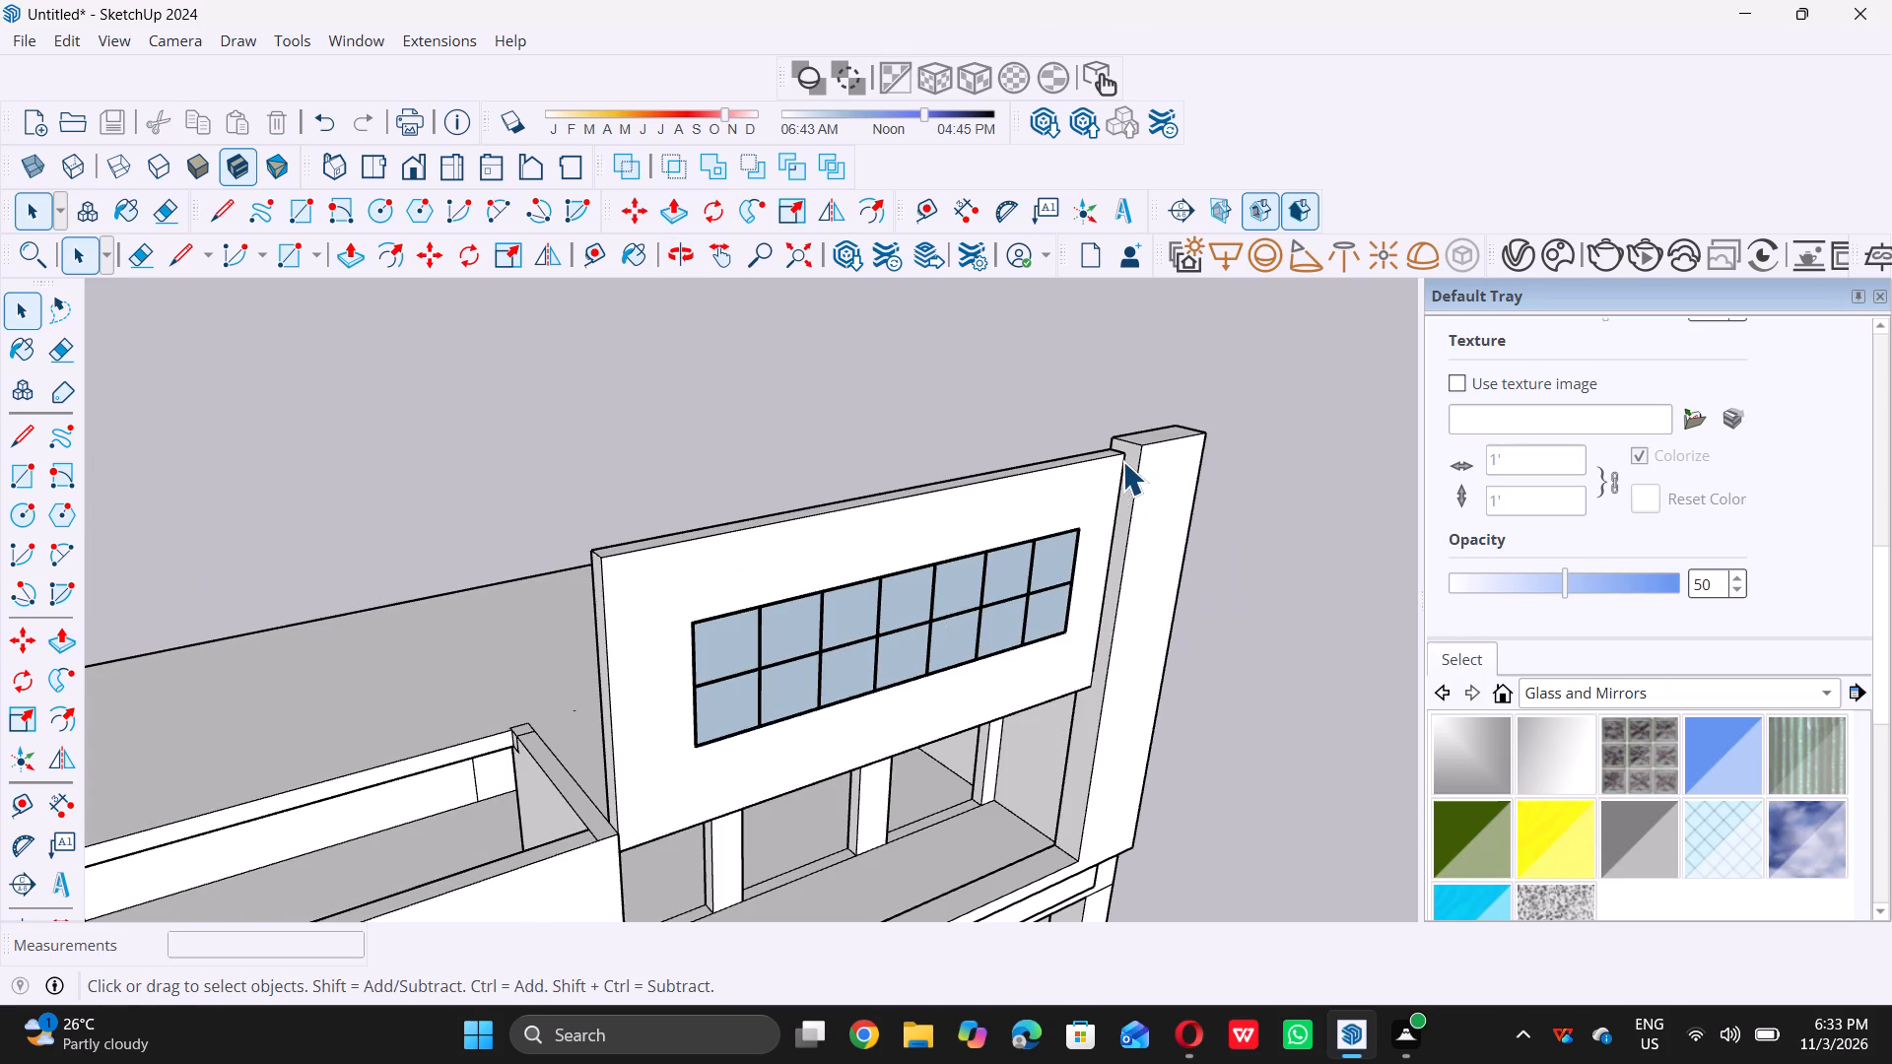
{"action": "scroll", "coordinate": [1122, 461], "scroll_direction": "up", "scroll_amount": 10}
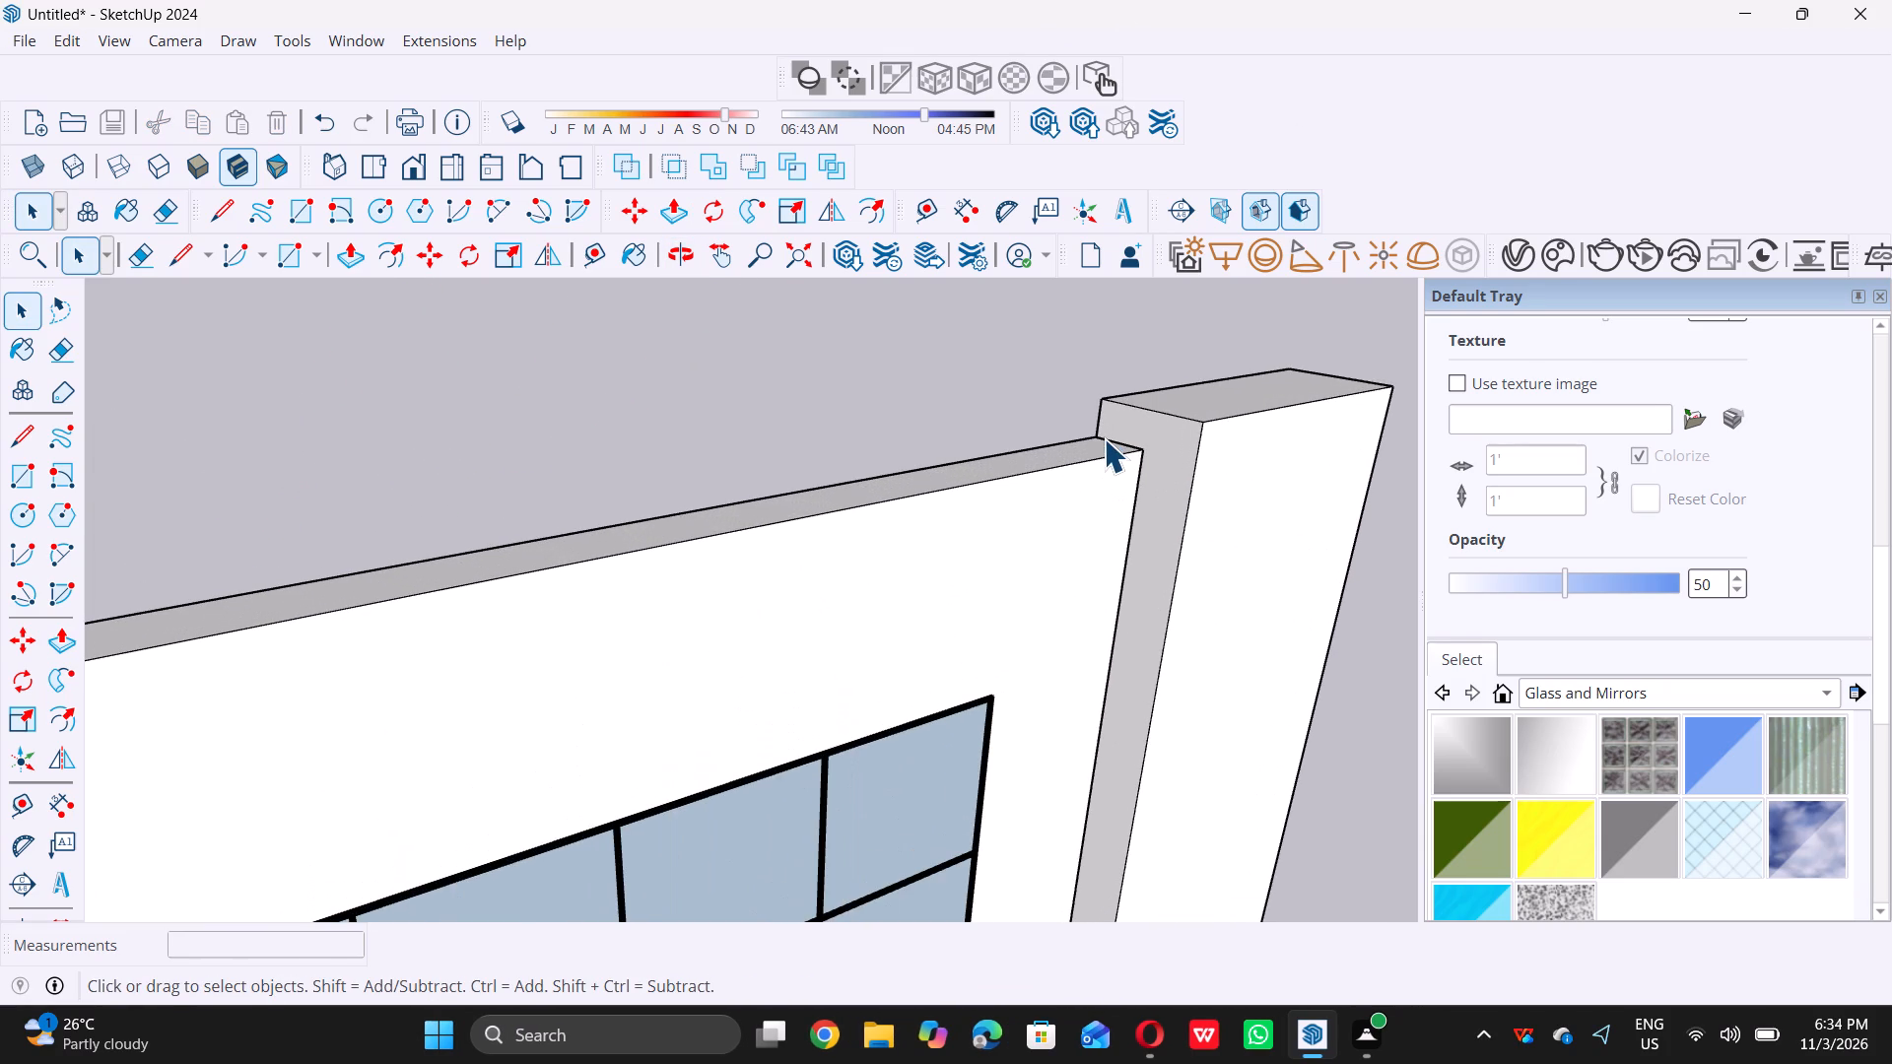
{"action": "scroll", "coordinate": [1118, 442], "scroll_direction": "up", "scroll_amount": 1}
{"action": "key", "text": "l"}
{"action": "scroll", "coordinate": [1134, 442], "scroll_direction": "up", "scroll_amount": 5}
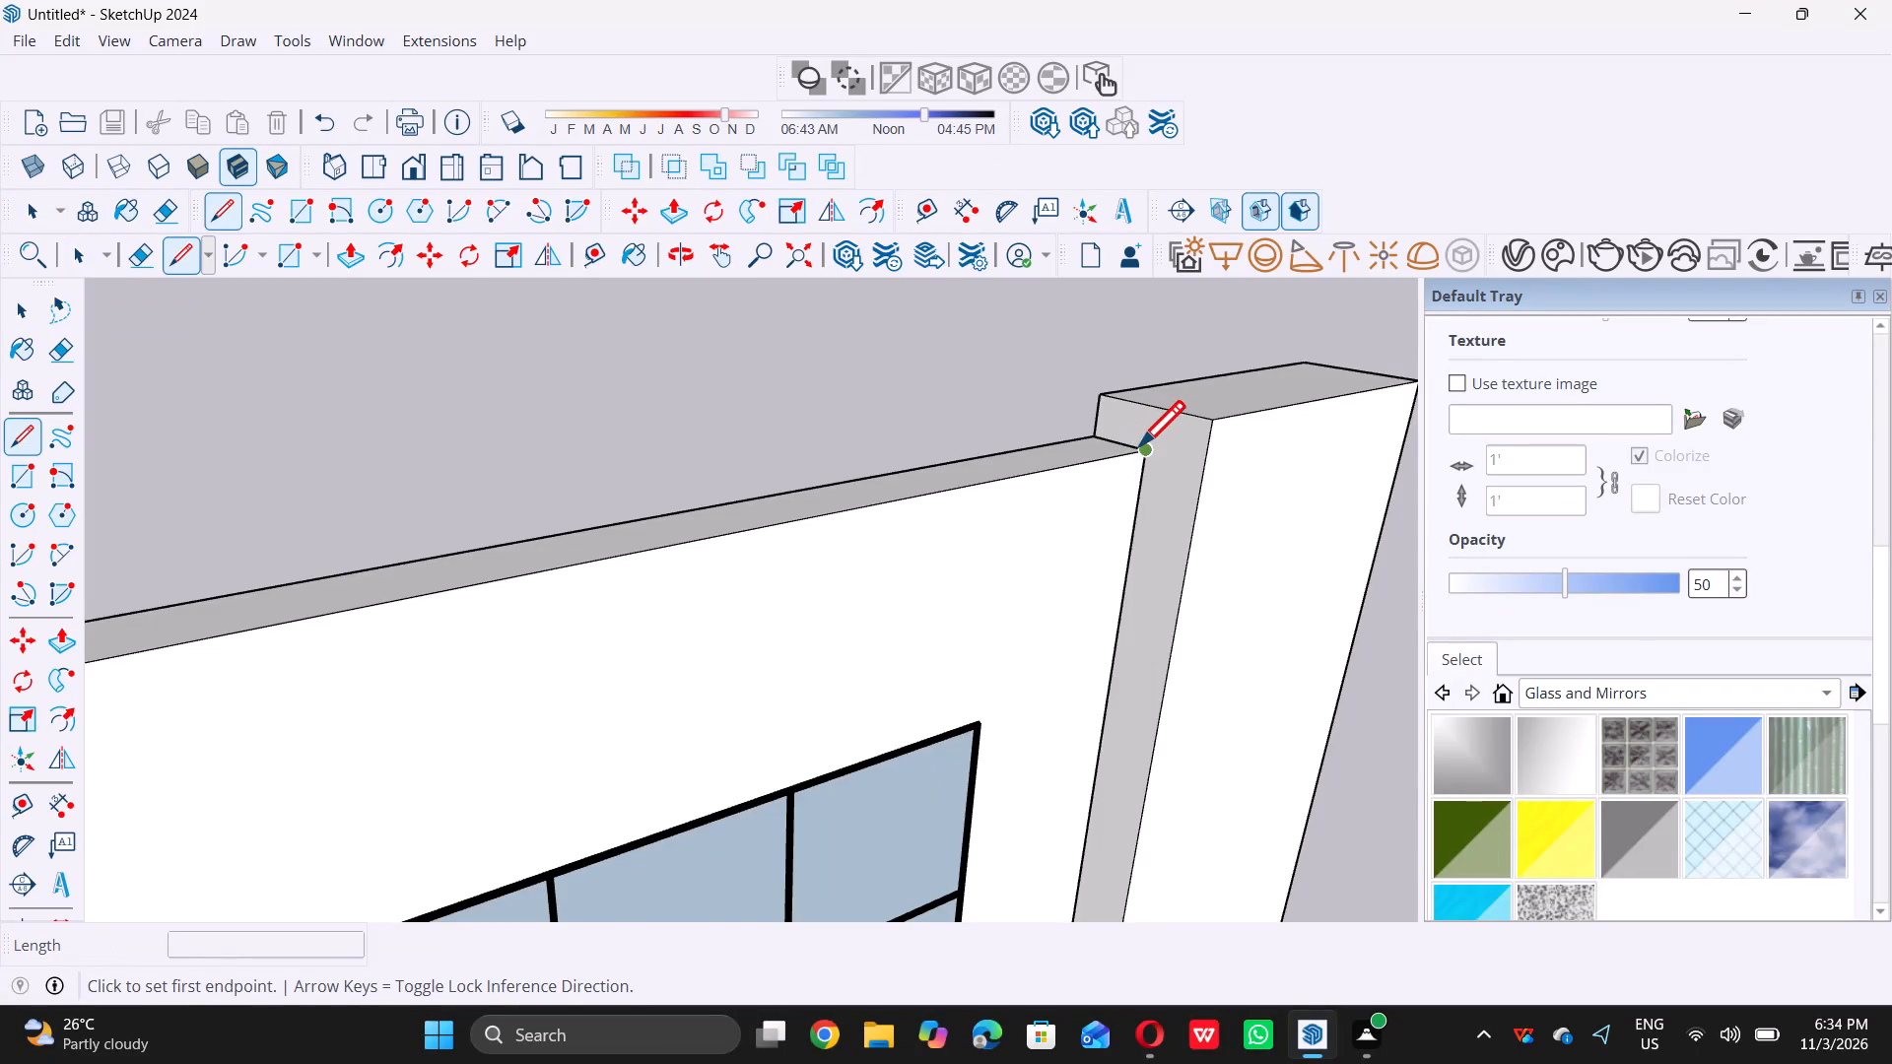
{"action": "double_click", "coordinate": [1144, 452]}
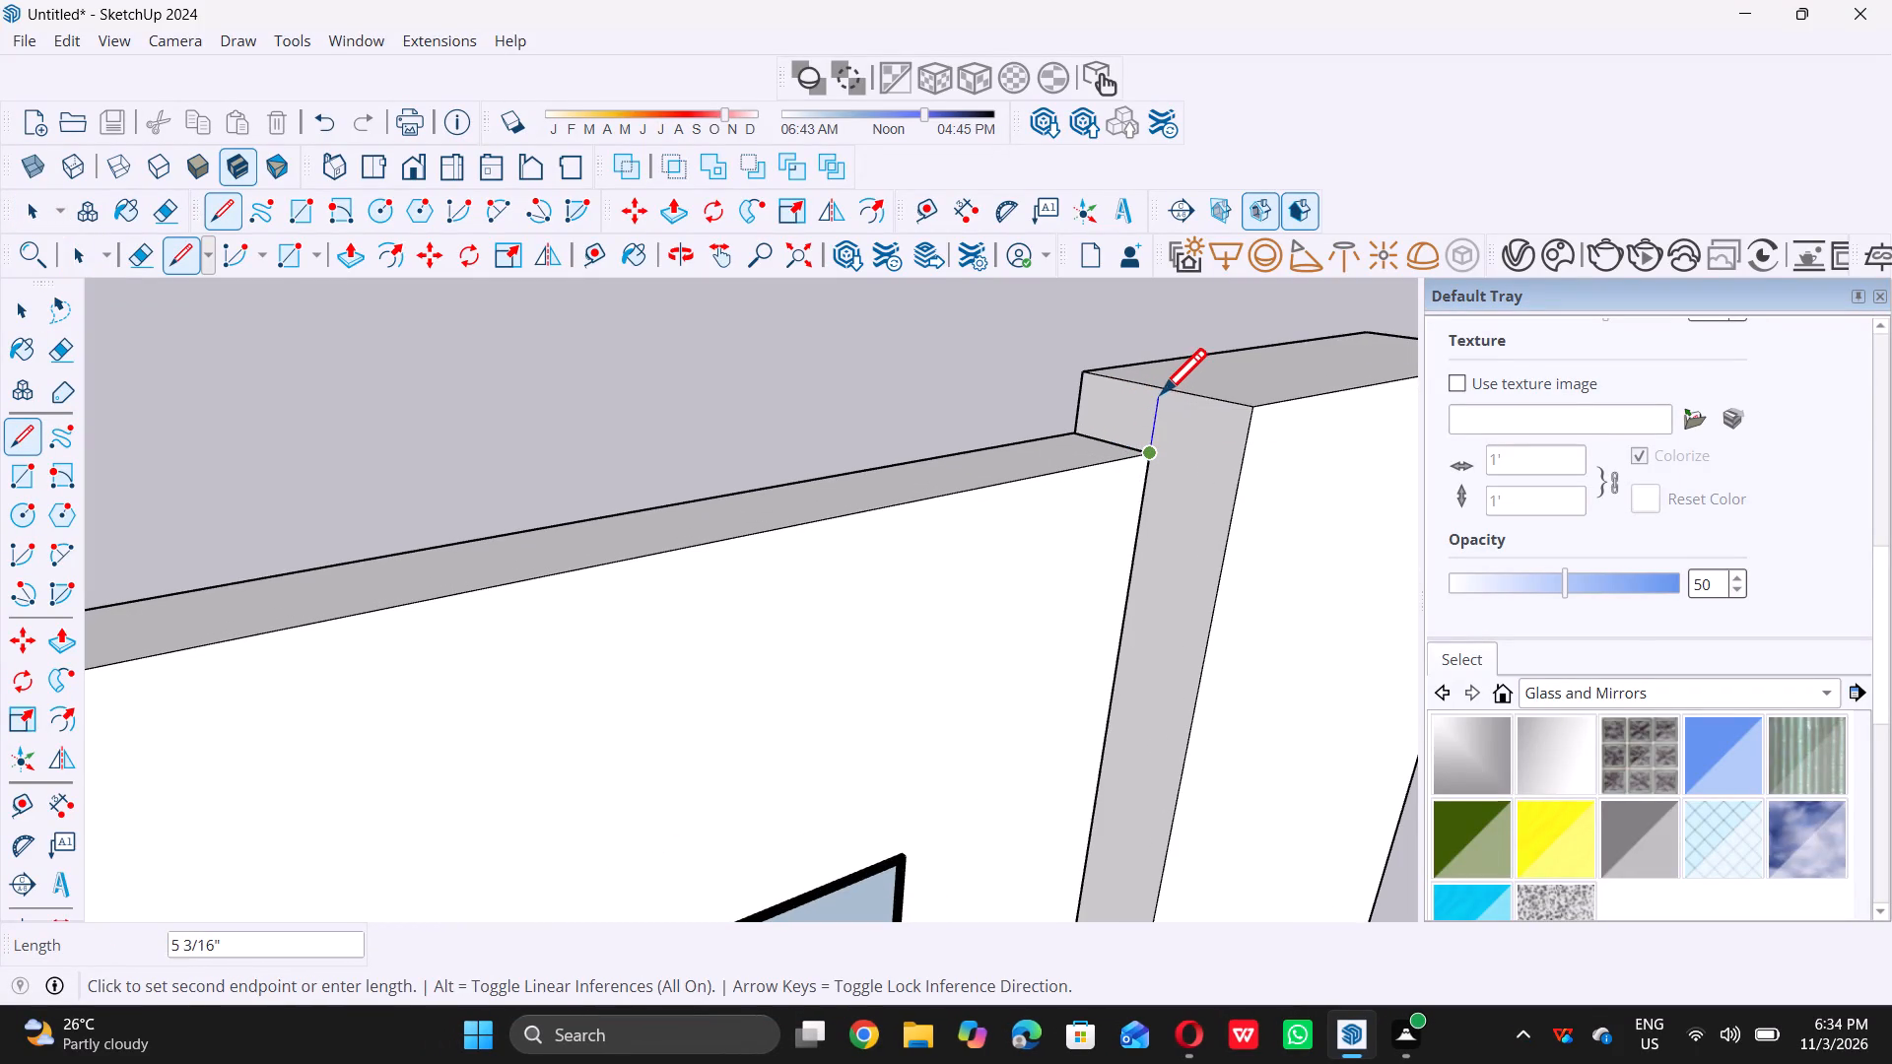
{"action": "left_click", "coordinate": [1163, 390]}
{"action": "key", "text": "space"}
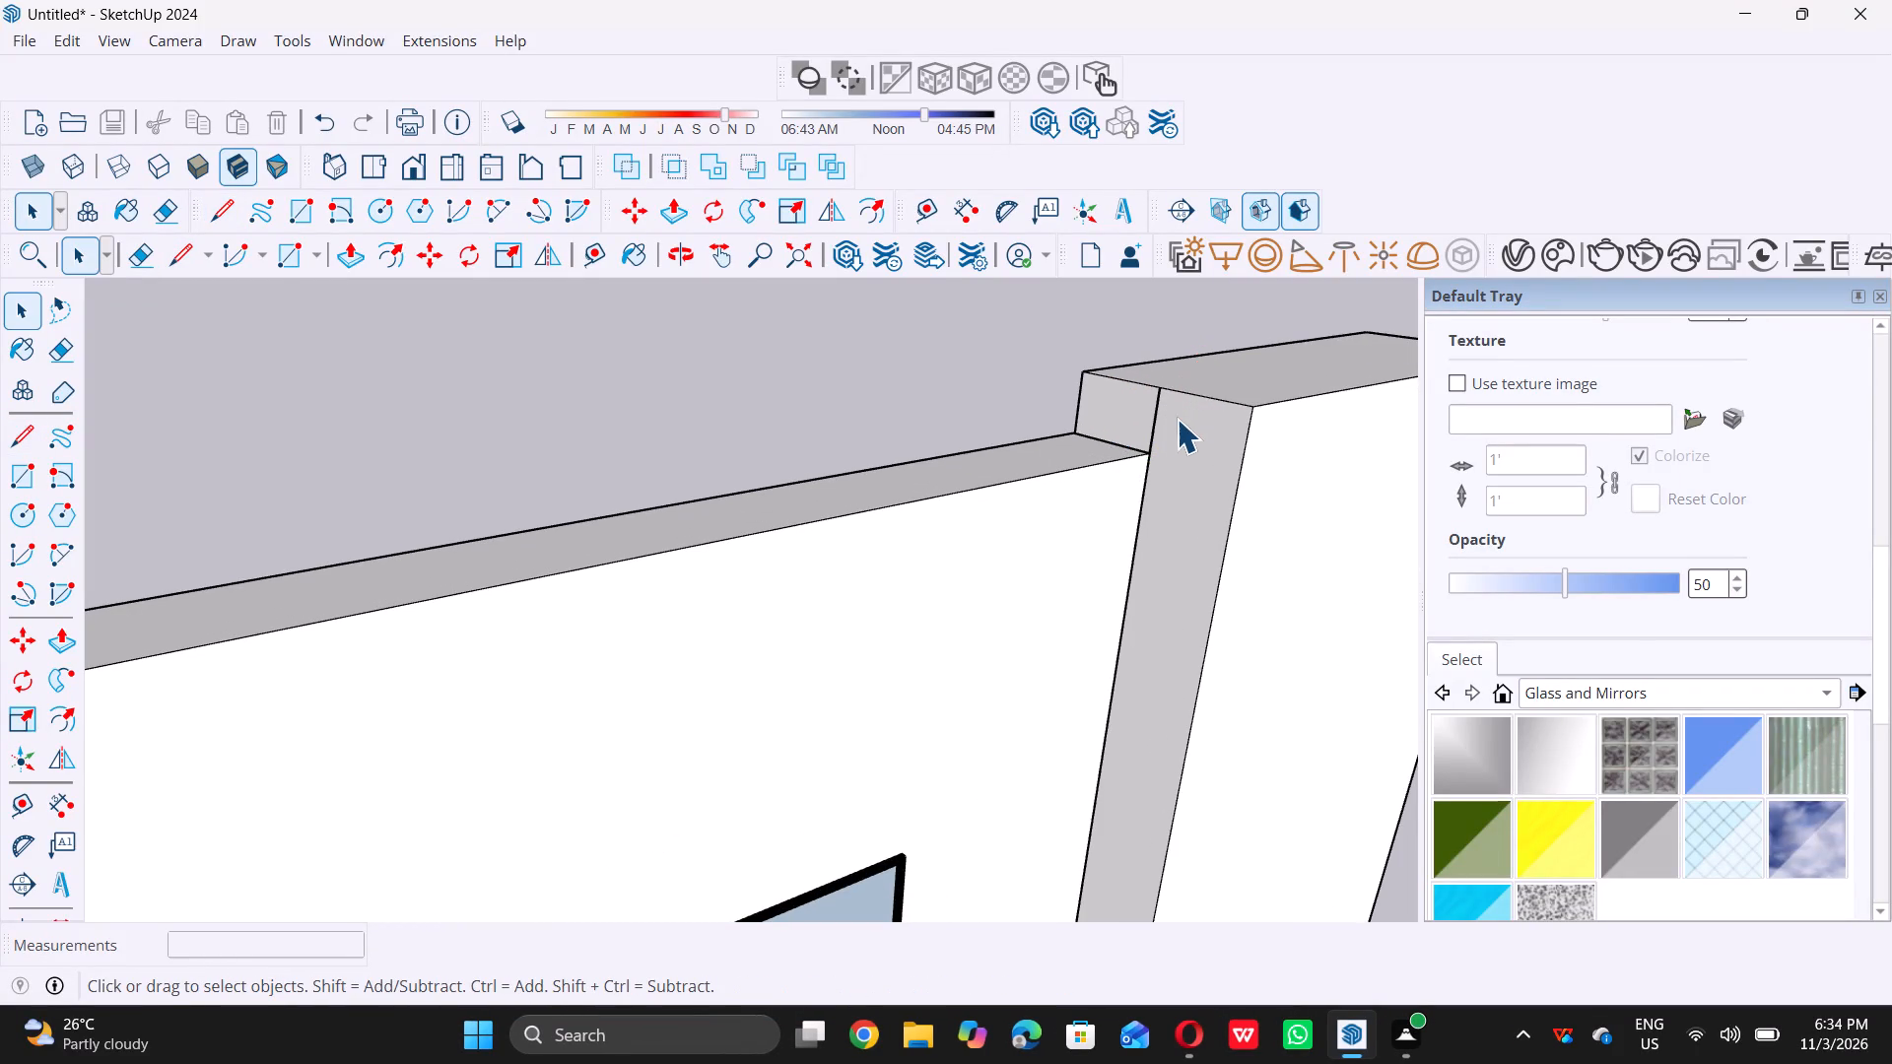
Undo the vertical line on the pillar's inner side and the last raise of the pillar's top face.
{"action": "scroll", "coordinate": [1139, 386], "scroll_direction": "up", "scroll_amount": 4}
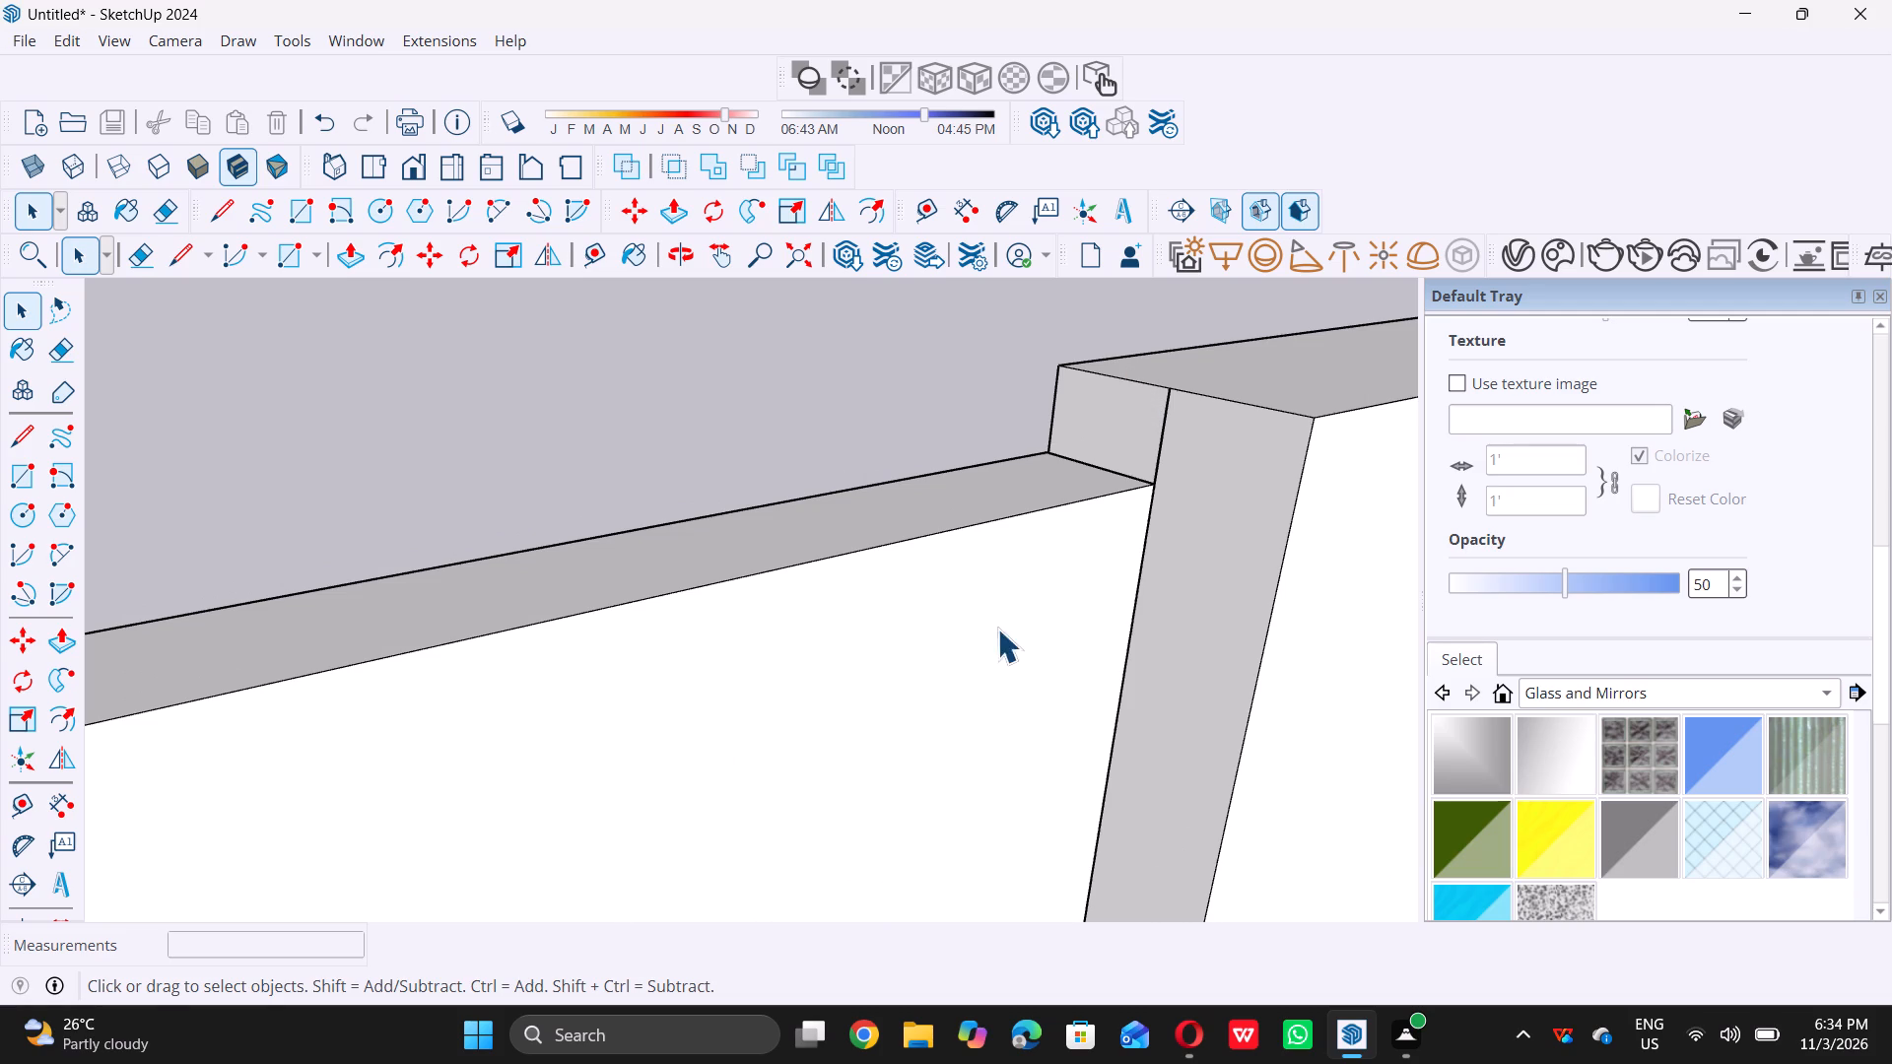
{"action": "scroll", "coordinate": [1152, 440], "scroll_direction": "down", "scroll_amount": 8}
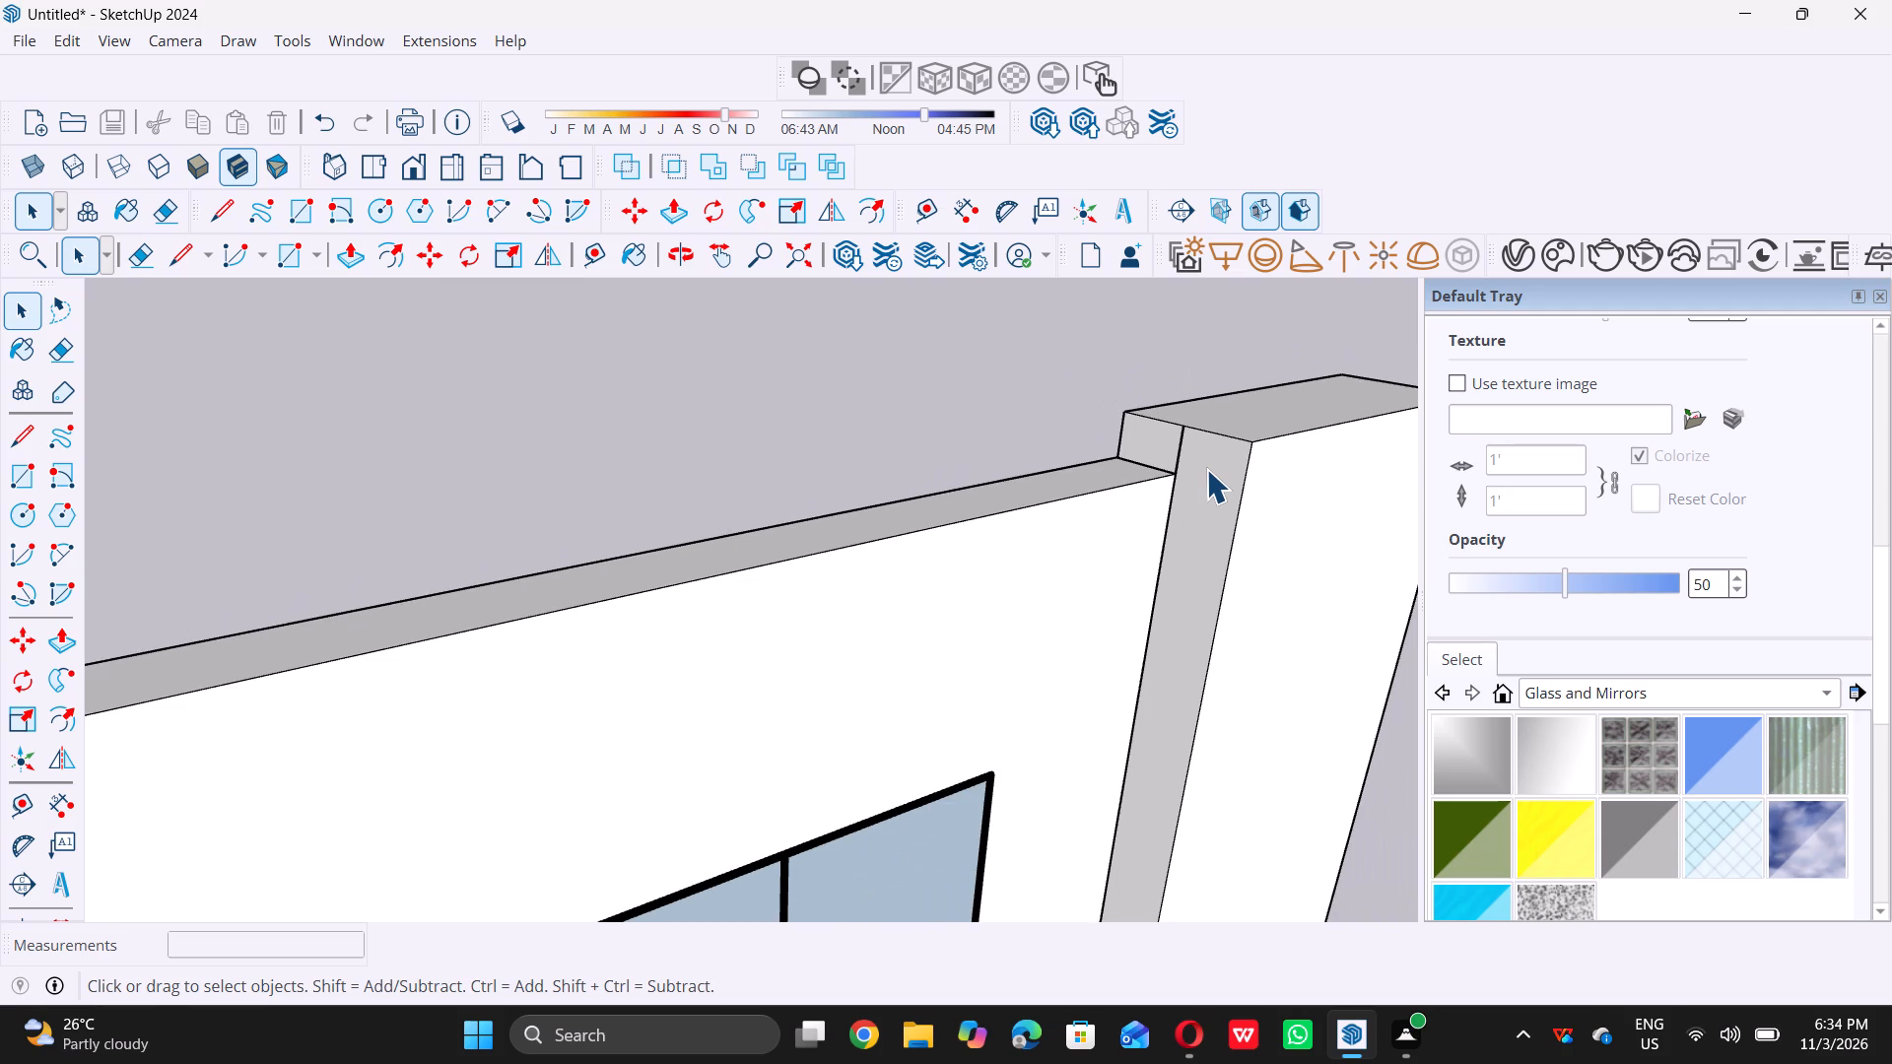
{"action": "key", "text": "ctrl+z"}
{"action": "key", "text": "ctrl+z"}
Push/Pull the pillar's top face down 2" so it sits flush with the top of the window wall.
{"action": "middle_click_drag", "start_coordinate": [1193, 462], "coordinate": [1182, 487]}
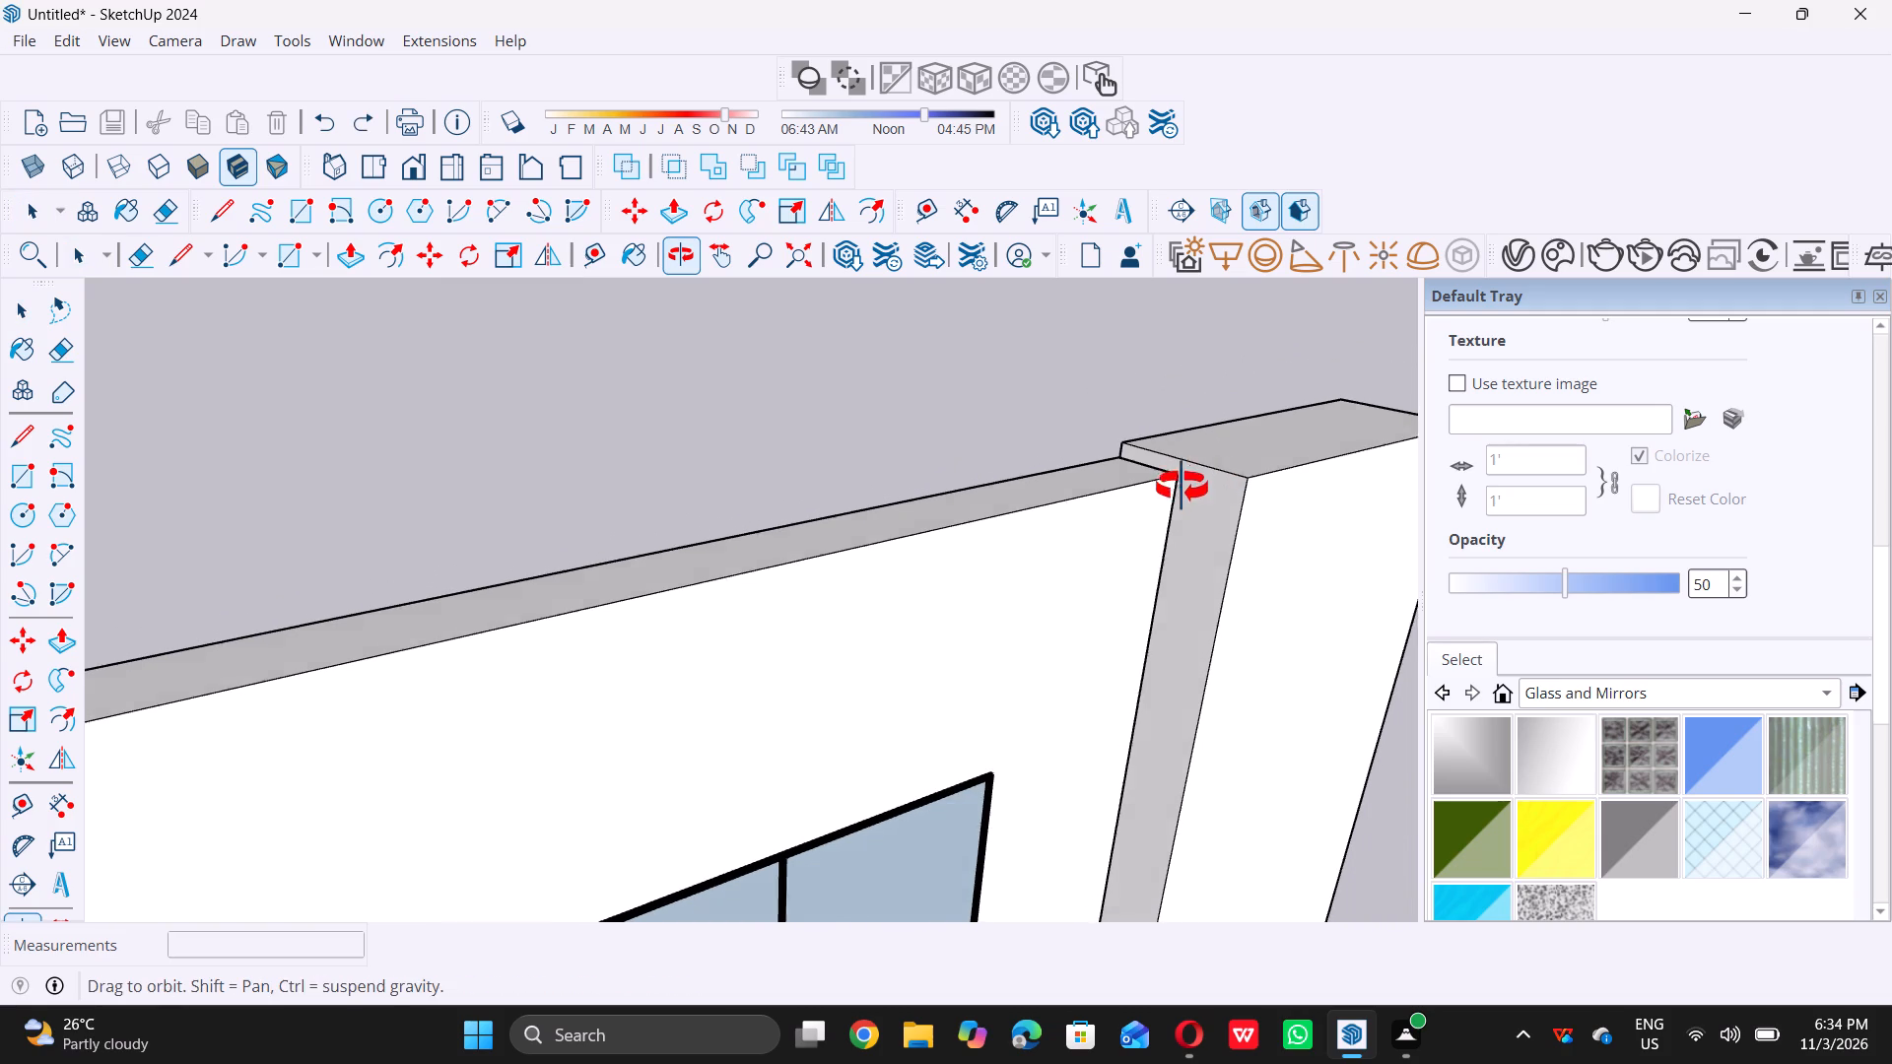
{"action": "middle_click_drag", "start_coordinate": [1182, 487], "coordinate": [1176, 496]}
{"action": "scroll", "coordinate": [1201, 443], "scroll_direction": "up", "scroll_amount": 6}
{"action": "triple_click", "coordinate": [1202, 442]}
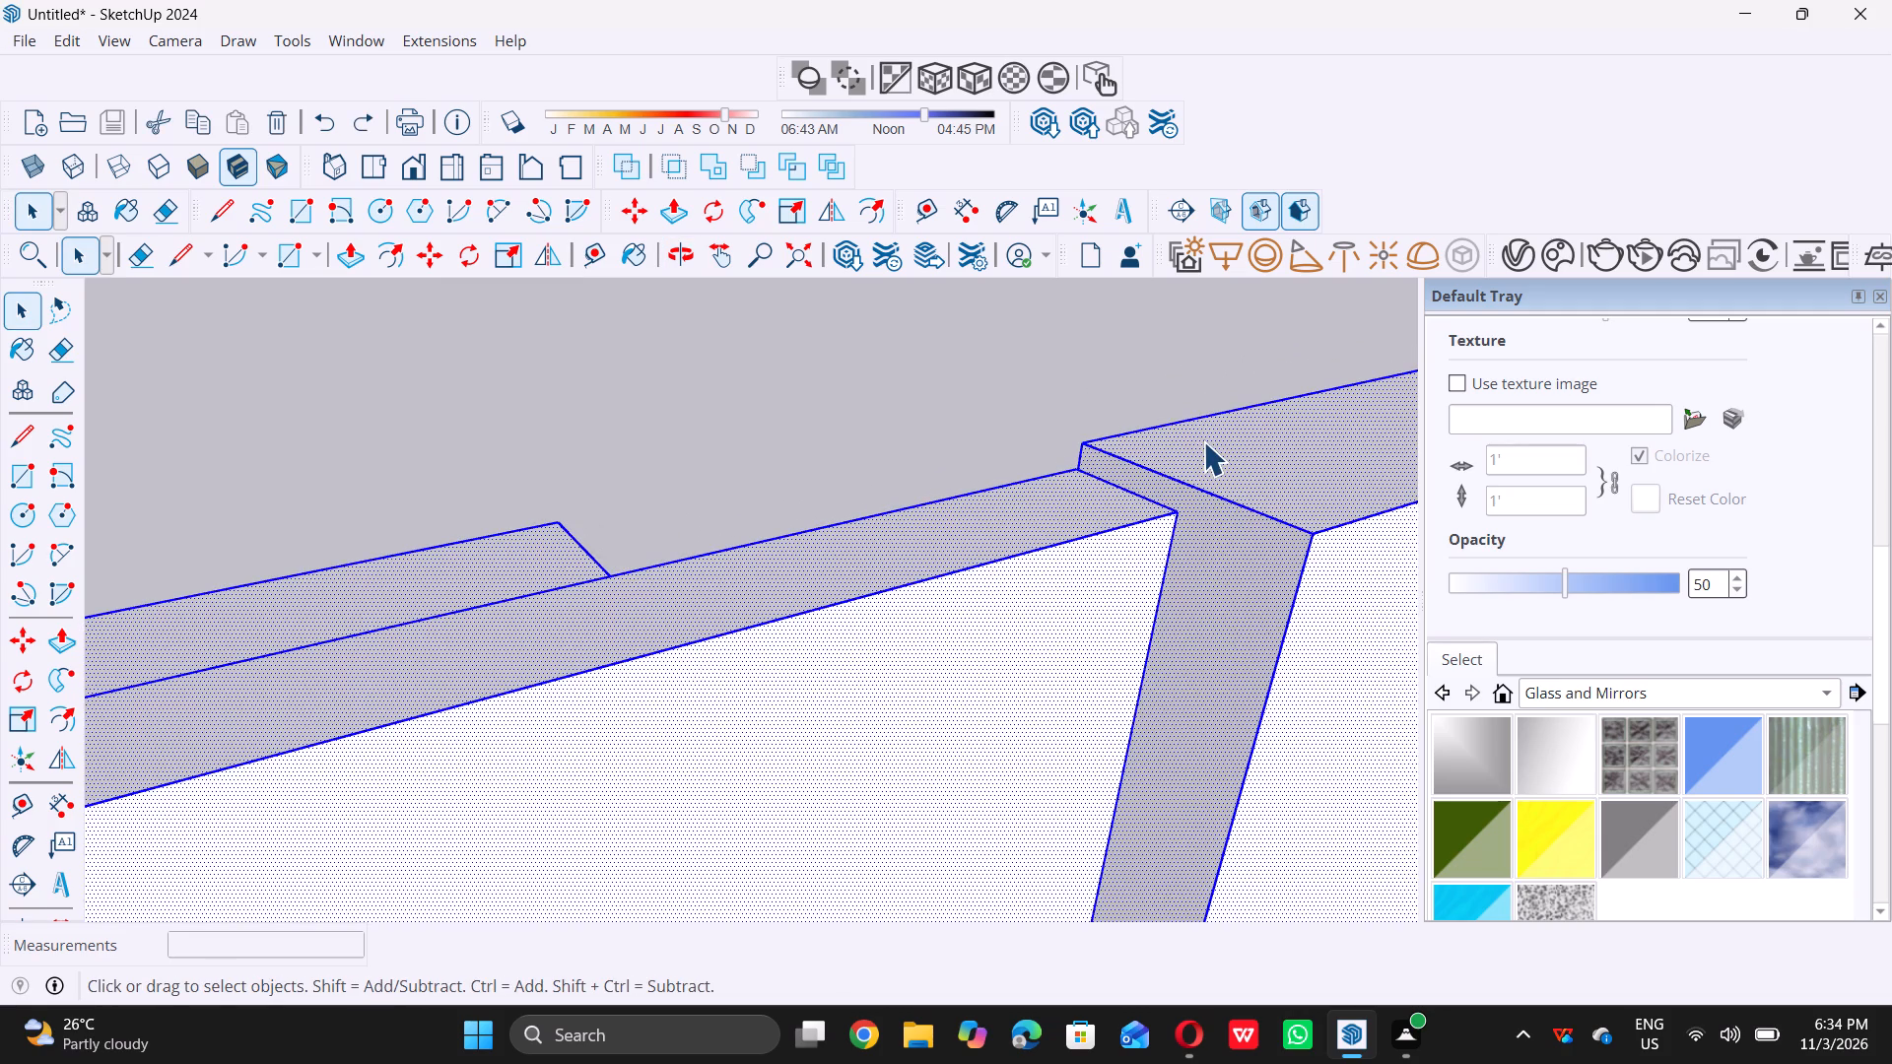
{"action": "left_click", "coordinate": [1183, 394]}
{"action": "left_click", "coordinate": [1177, 390]}
{"action": "double_click", "coordinate": [1239, 449]}
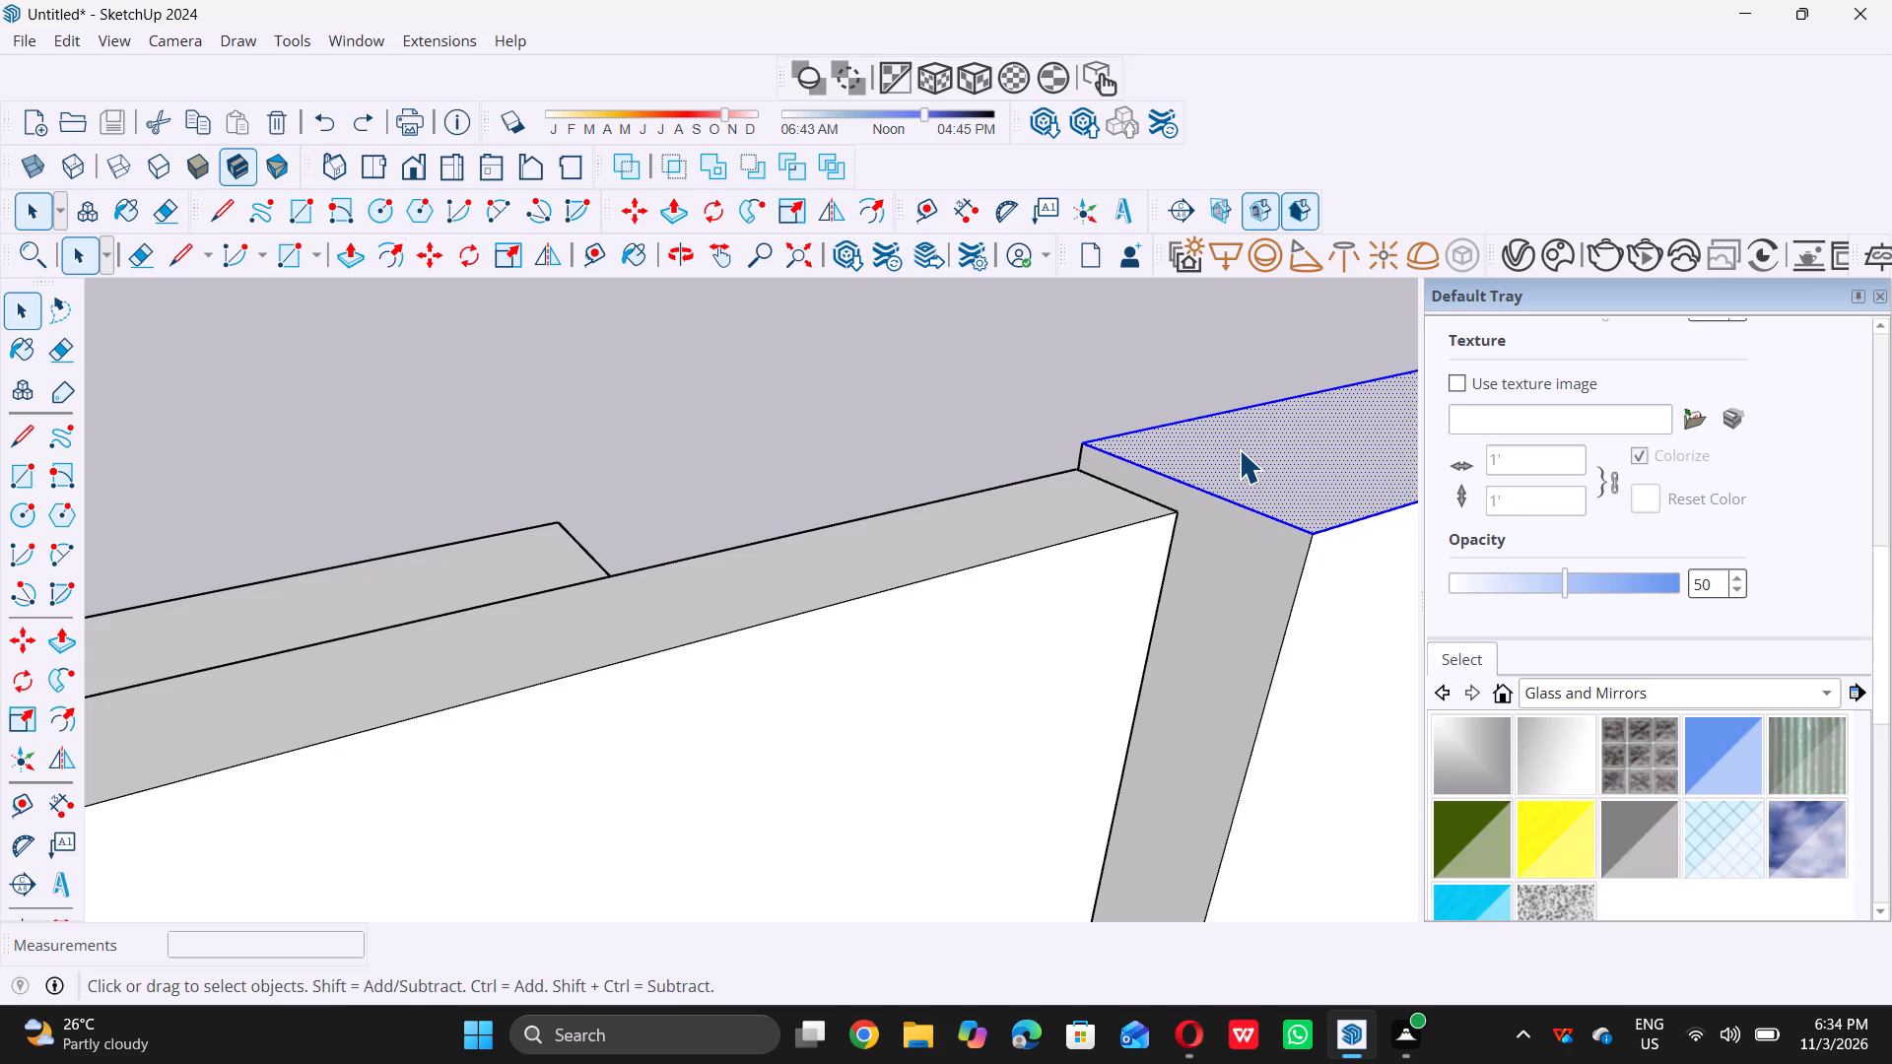
{"action": "key", "text": "p"}
{"action": "left_click", "coordinate": [1236, 450]}
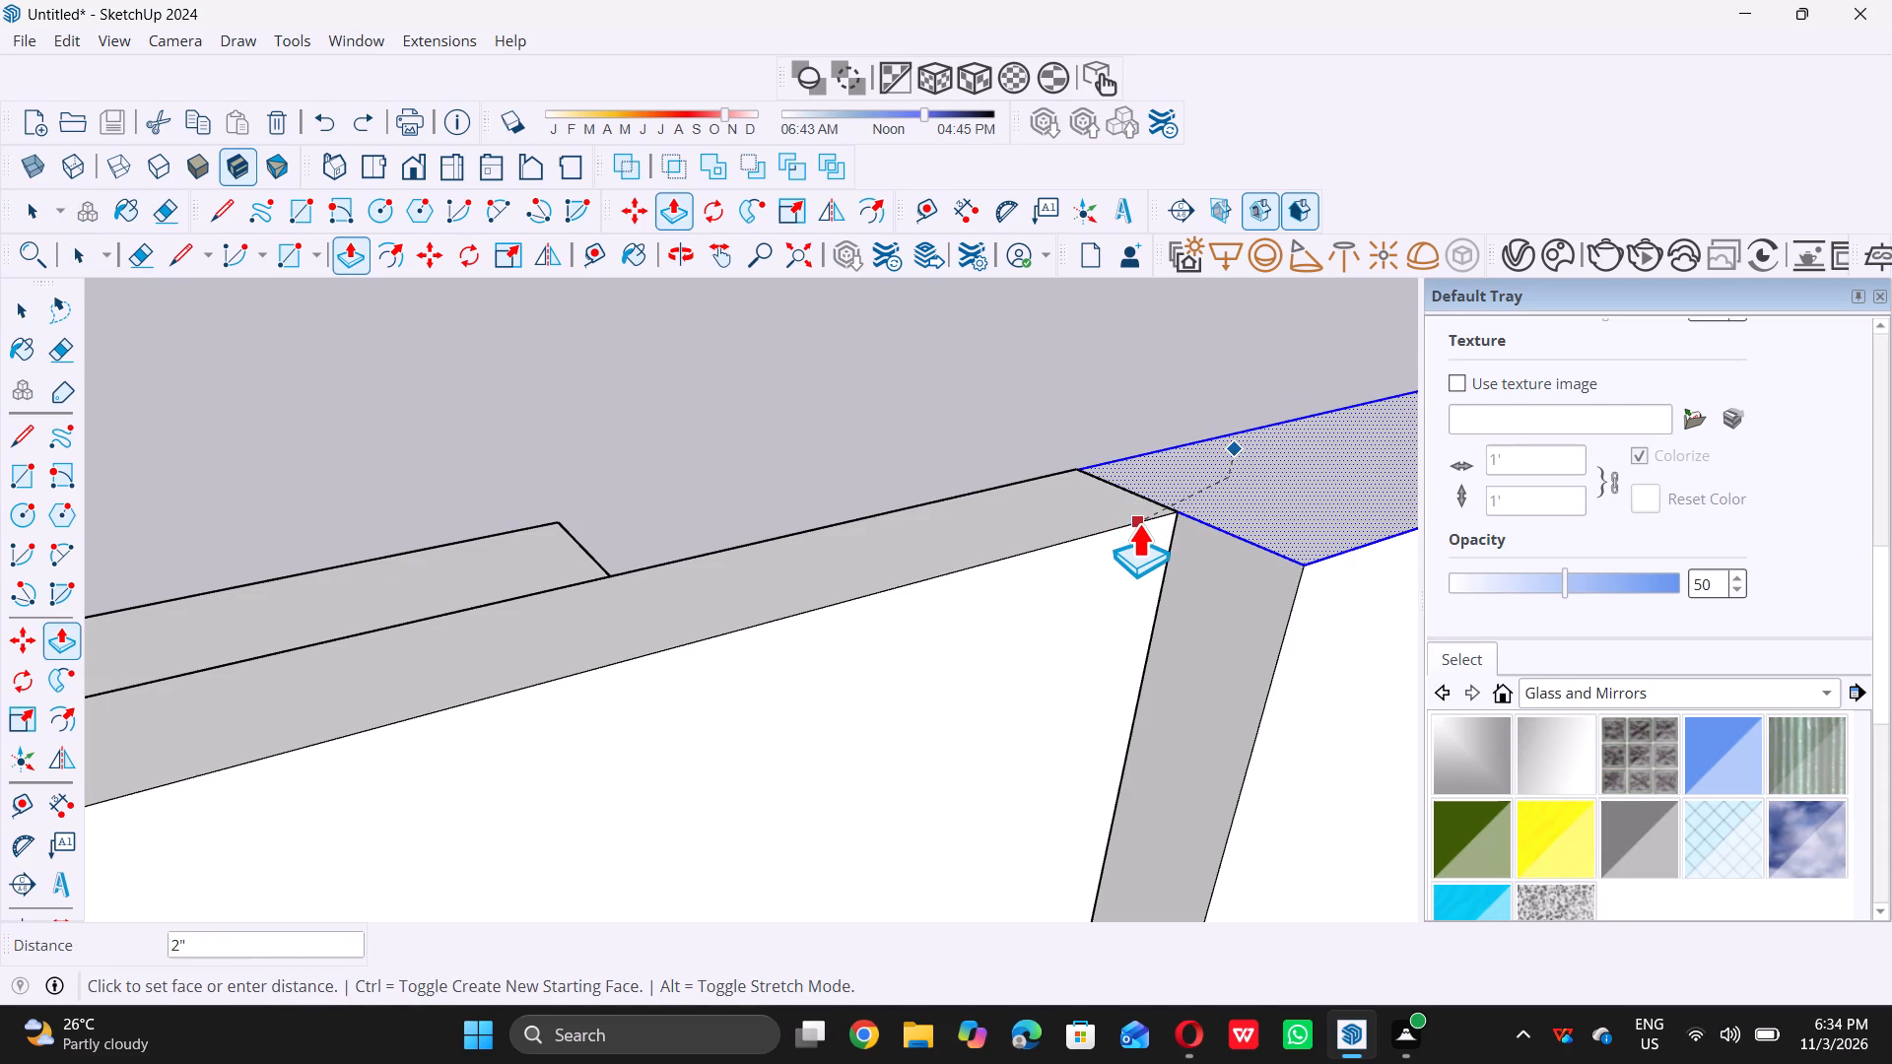
{"action": "left_click", "coordinate": [1138, 523]}
{"action": "key", "text": "space"}
{"action": "triple_click", "coordinate": [975, 353]}
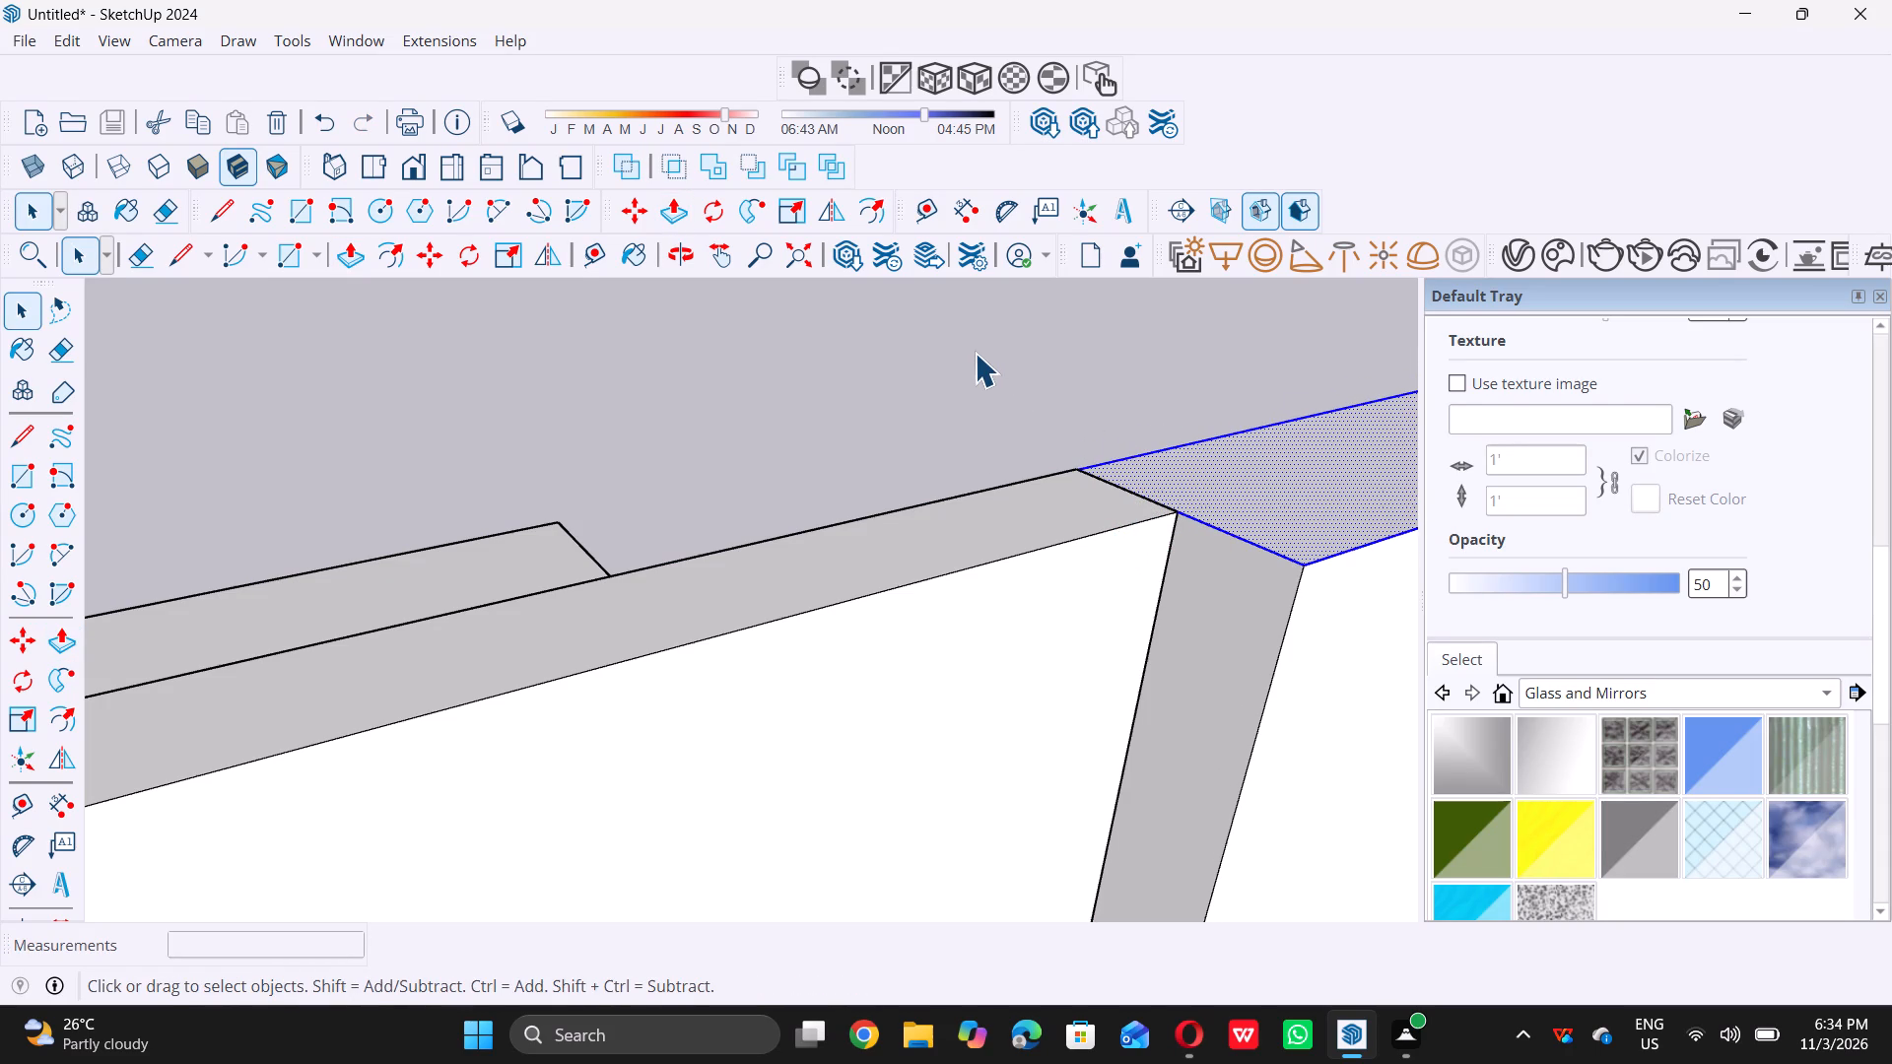
Push/Pull the pillar's front face back toward the window wall to reduce how far it projects.
{"action": "scroll", "coordinate": [1028, 374], "scroll_direction": "down", "scroll_amount": 10}
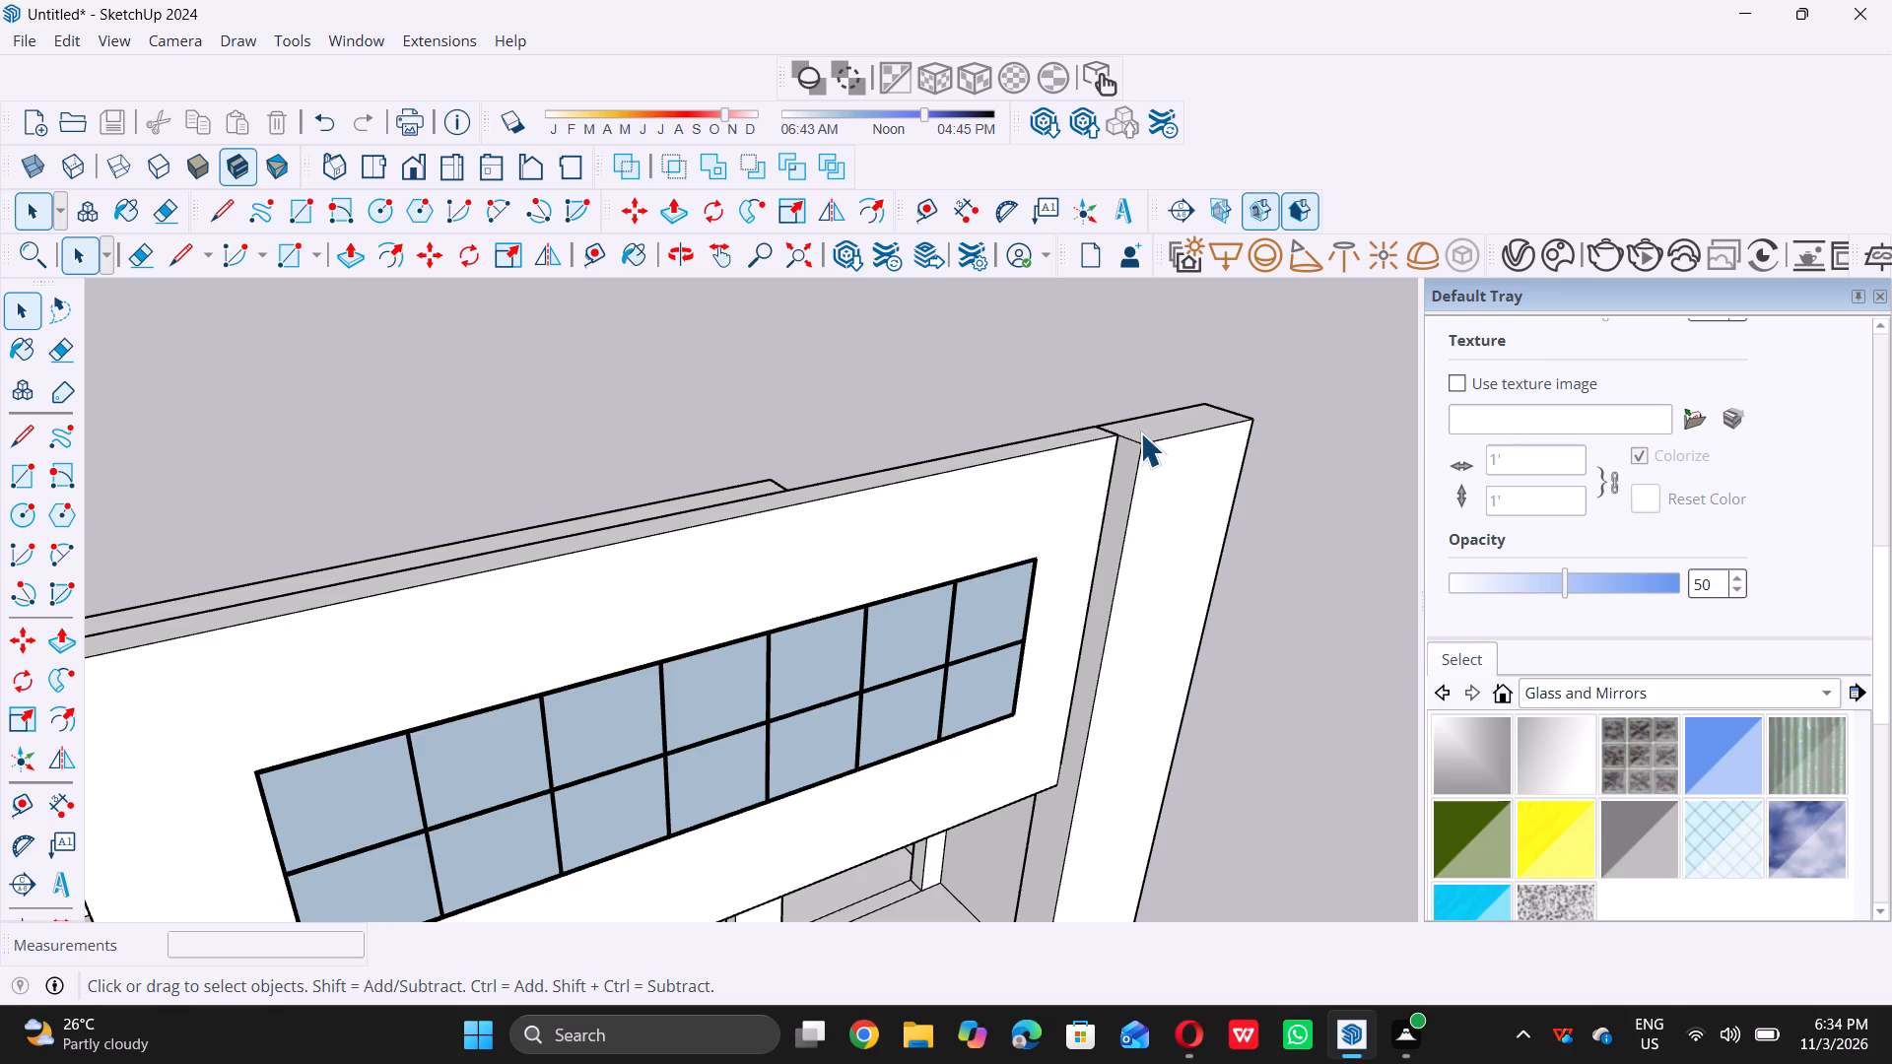
{"action": "scroll", "coordinate": [1055, 449], "scroll_direction": "down", "scroll_amount": 4}
{"action": "middle_click_drag", "start_coordinate": [453, 654], "coordinate": [475, 501]}
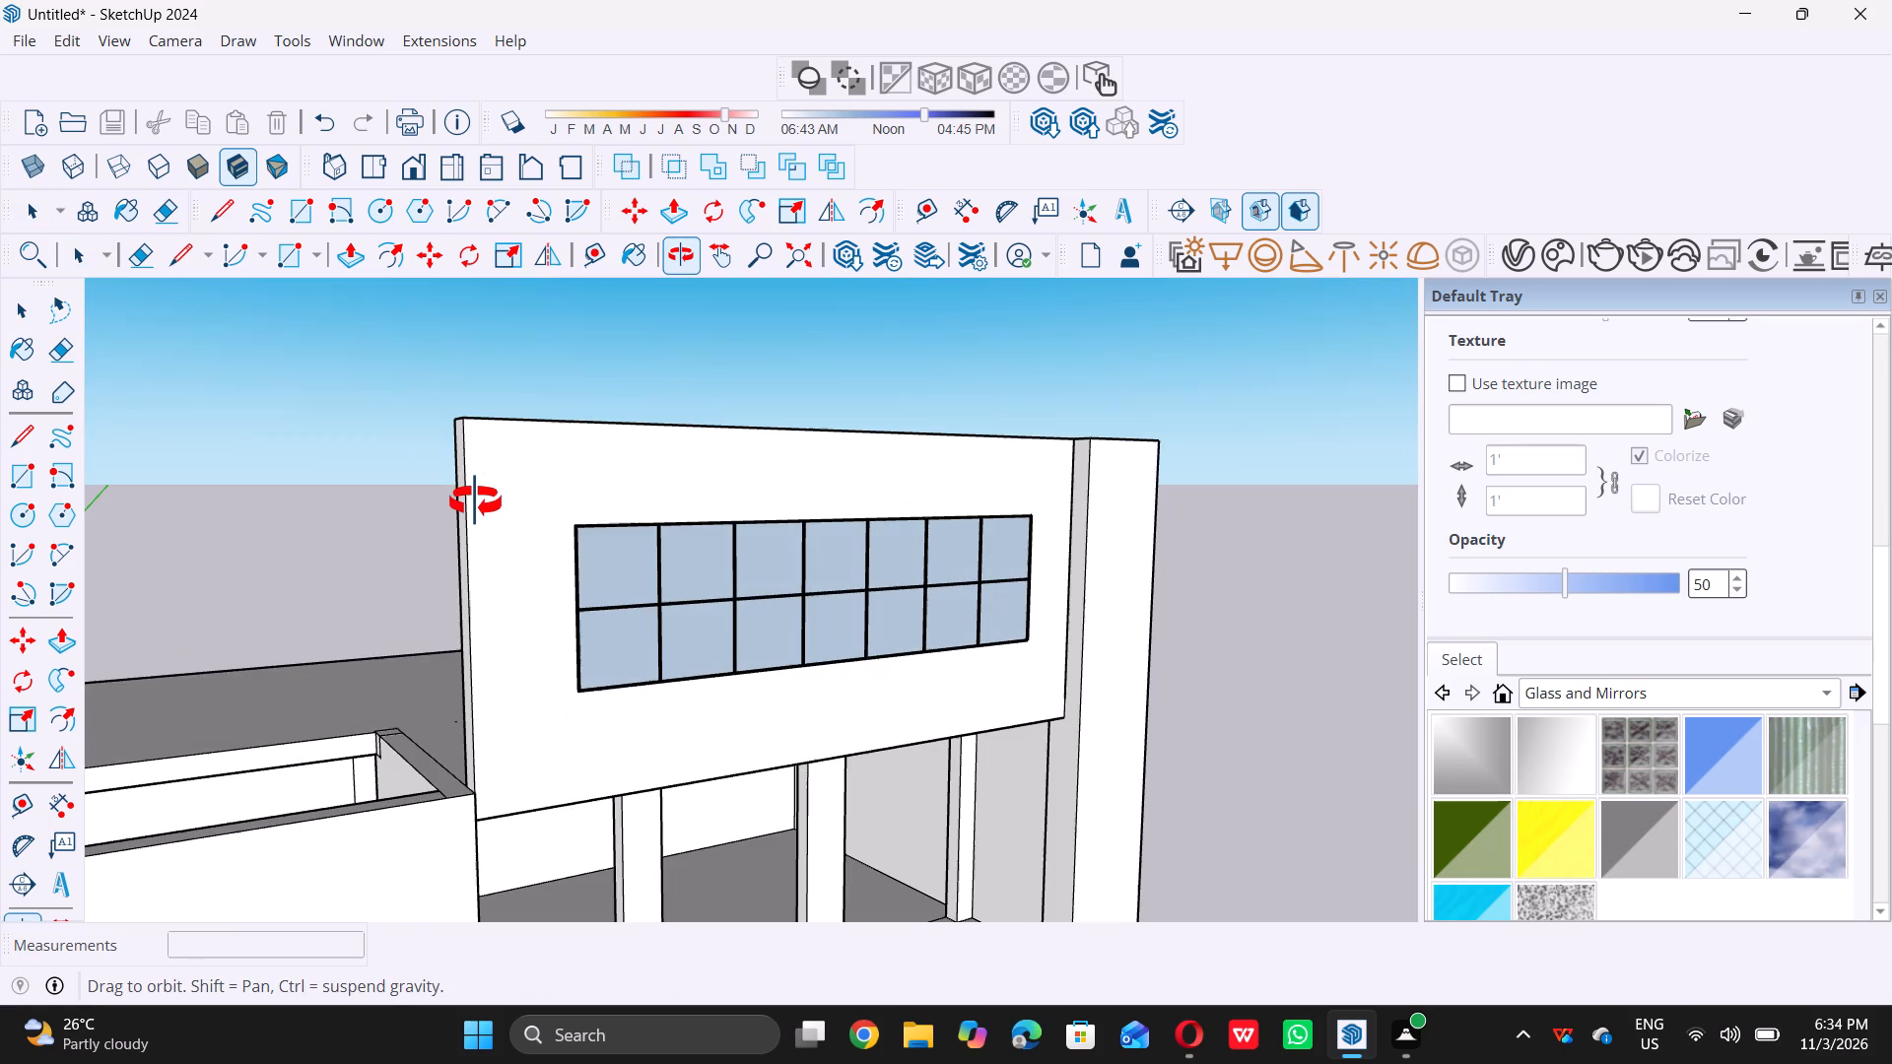
{"action": "middle_click_drag", "start_coordinate": [475, 501], "coordinate": [412, 456]}
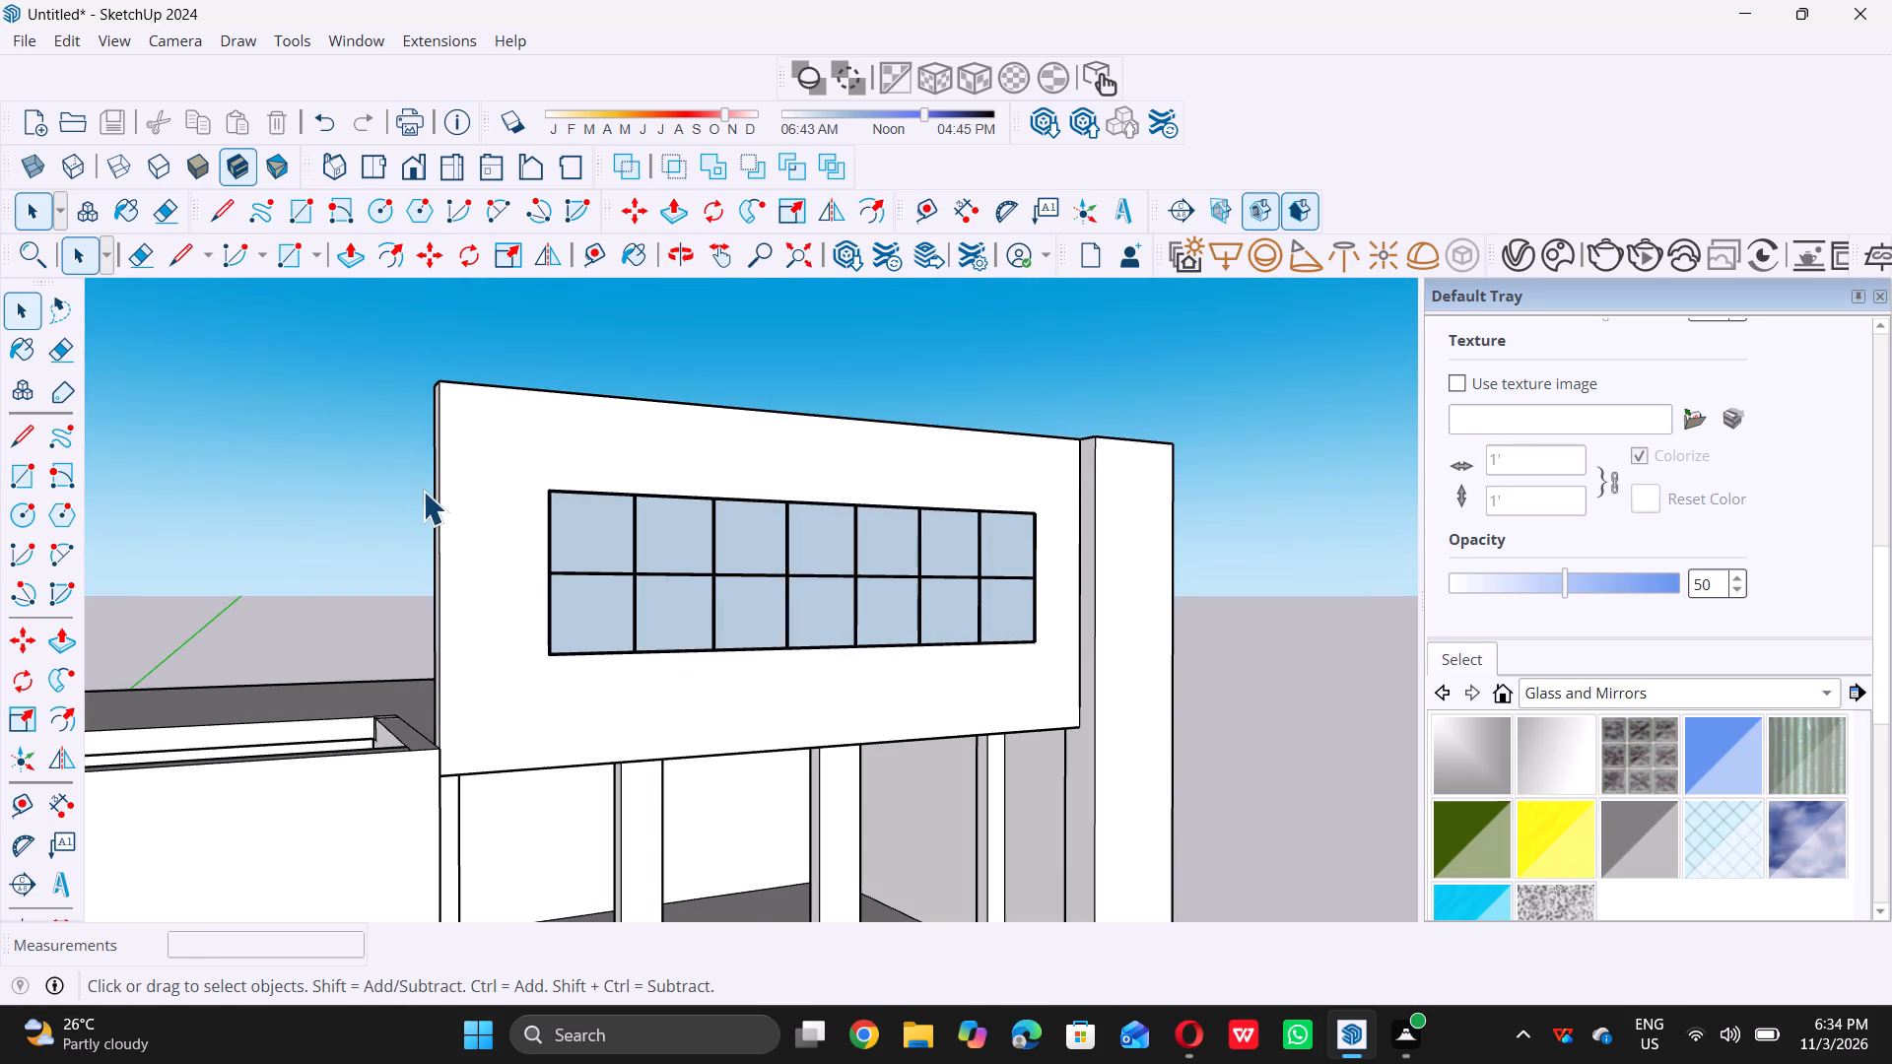
{"action": "scroll", "coordinate": [426, 485], "scroll_direction": "down", "scroll_amount": 9}
{"action": "middle_click_drag", "start_coordinate": [457, 505], "coordinate": [491, 533]}
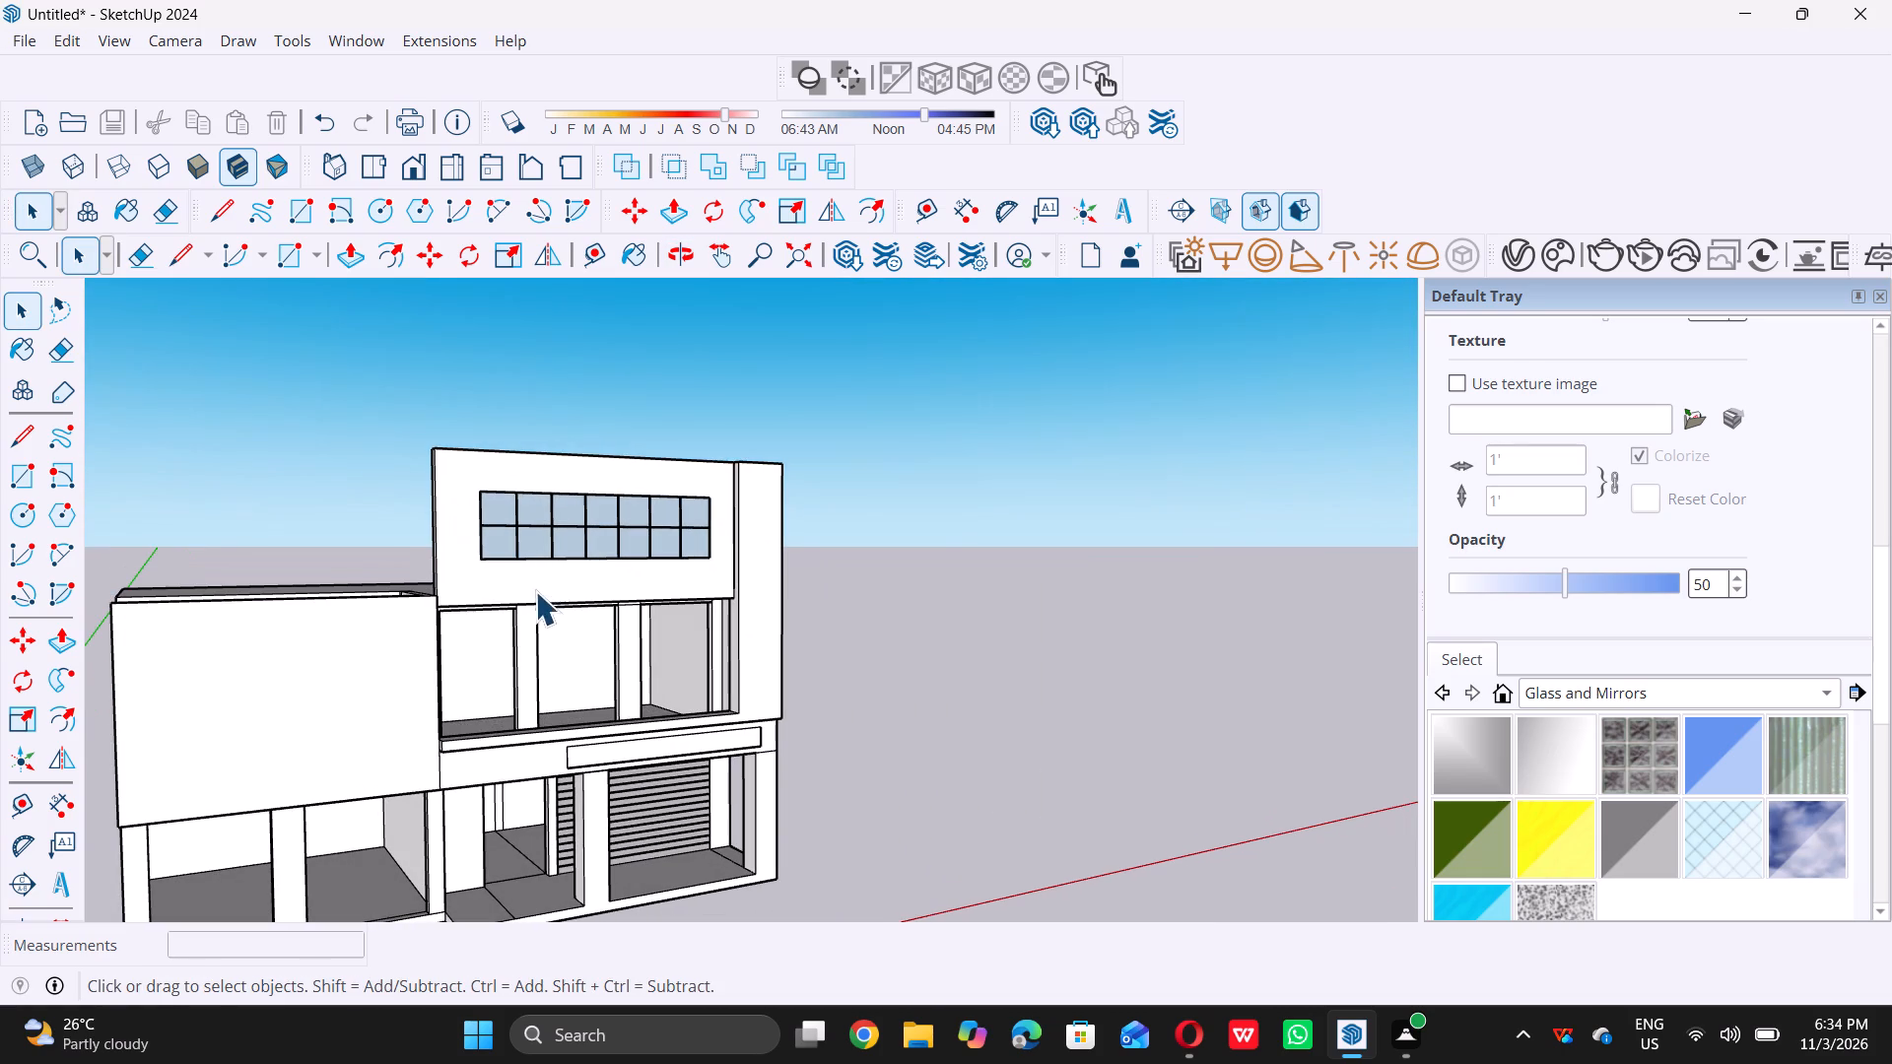
{"action": "middle_click_drag", "start_coordinate": [566, 528], "coordinate": [676, 584]}
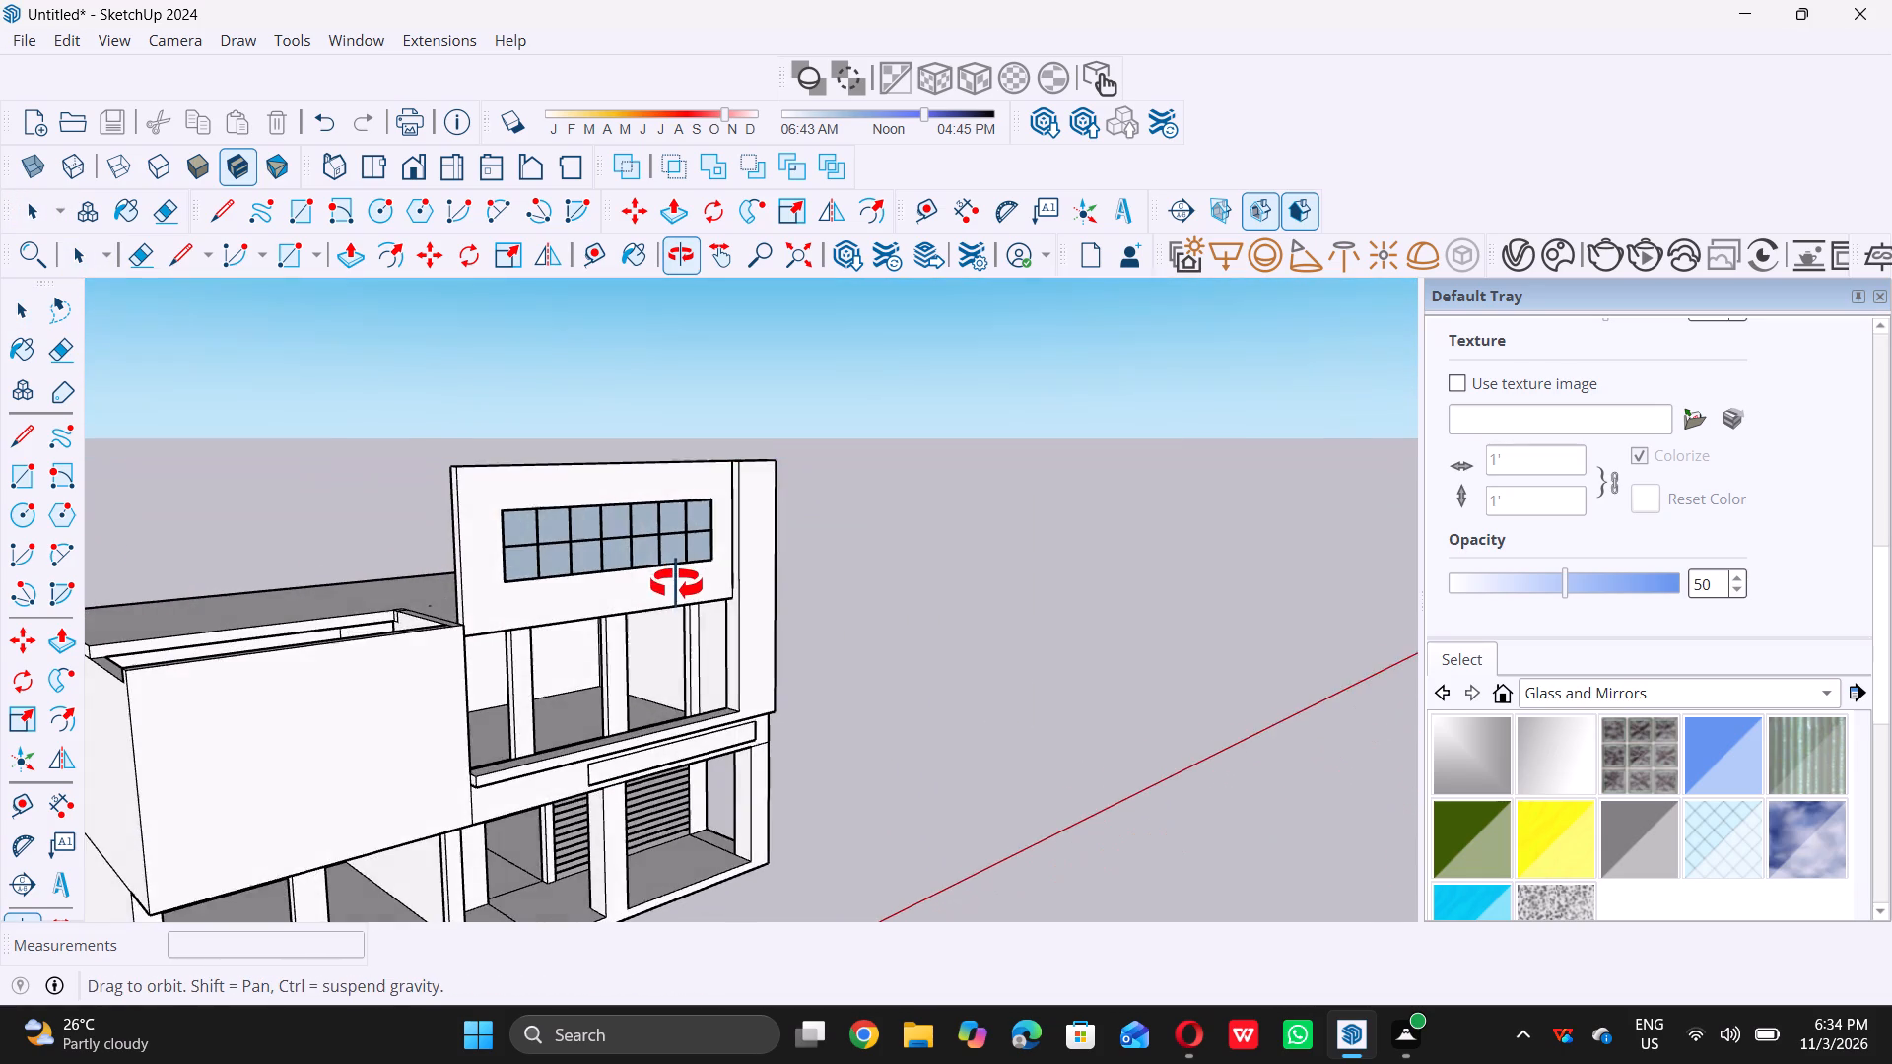
{"action": "middle_click_drag", "start_coordinate": [676, 584], "coordinate": [690, 600]}
{"action": "scroll", "coordinate": [797, 506], "scroll_direction": "up", "scroll_amount": 6}
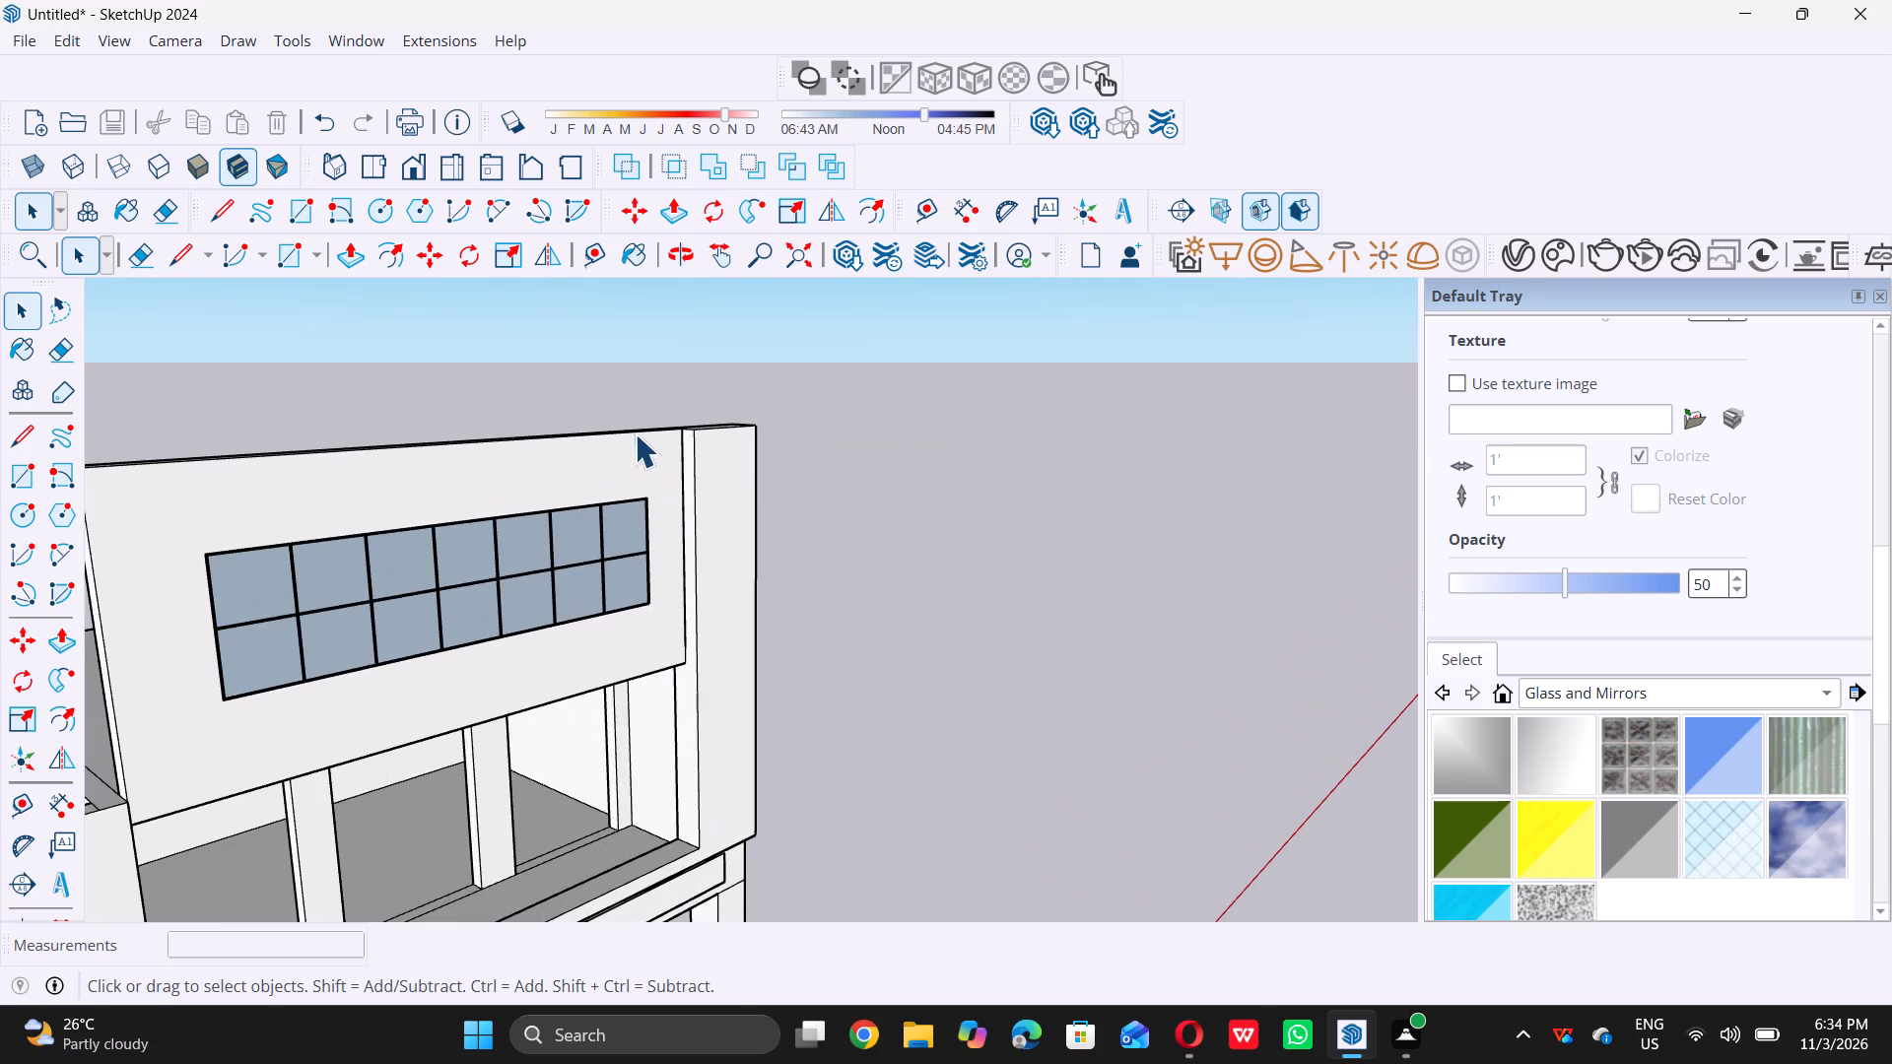
{"action": "scroll", "coordinate": [635, 426], "scroll_direction": "up", "scroll_amount": 5}
{"action": "triple_click", "coordinate": [751, 462]}
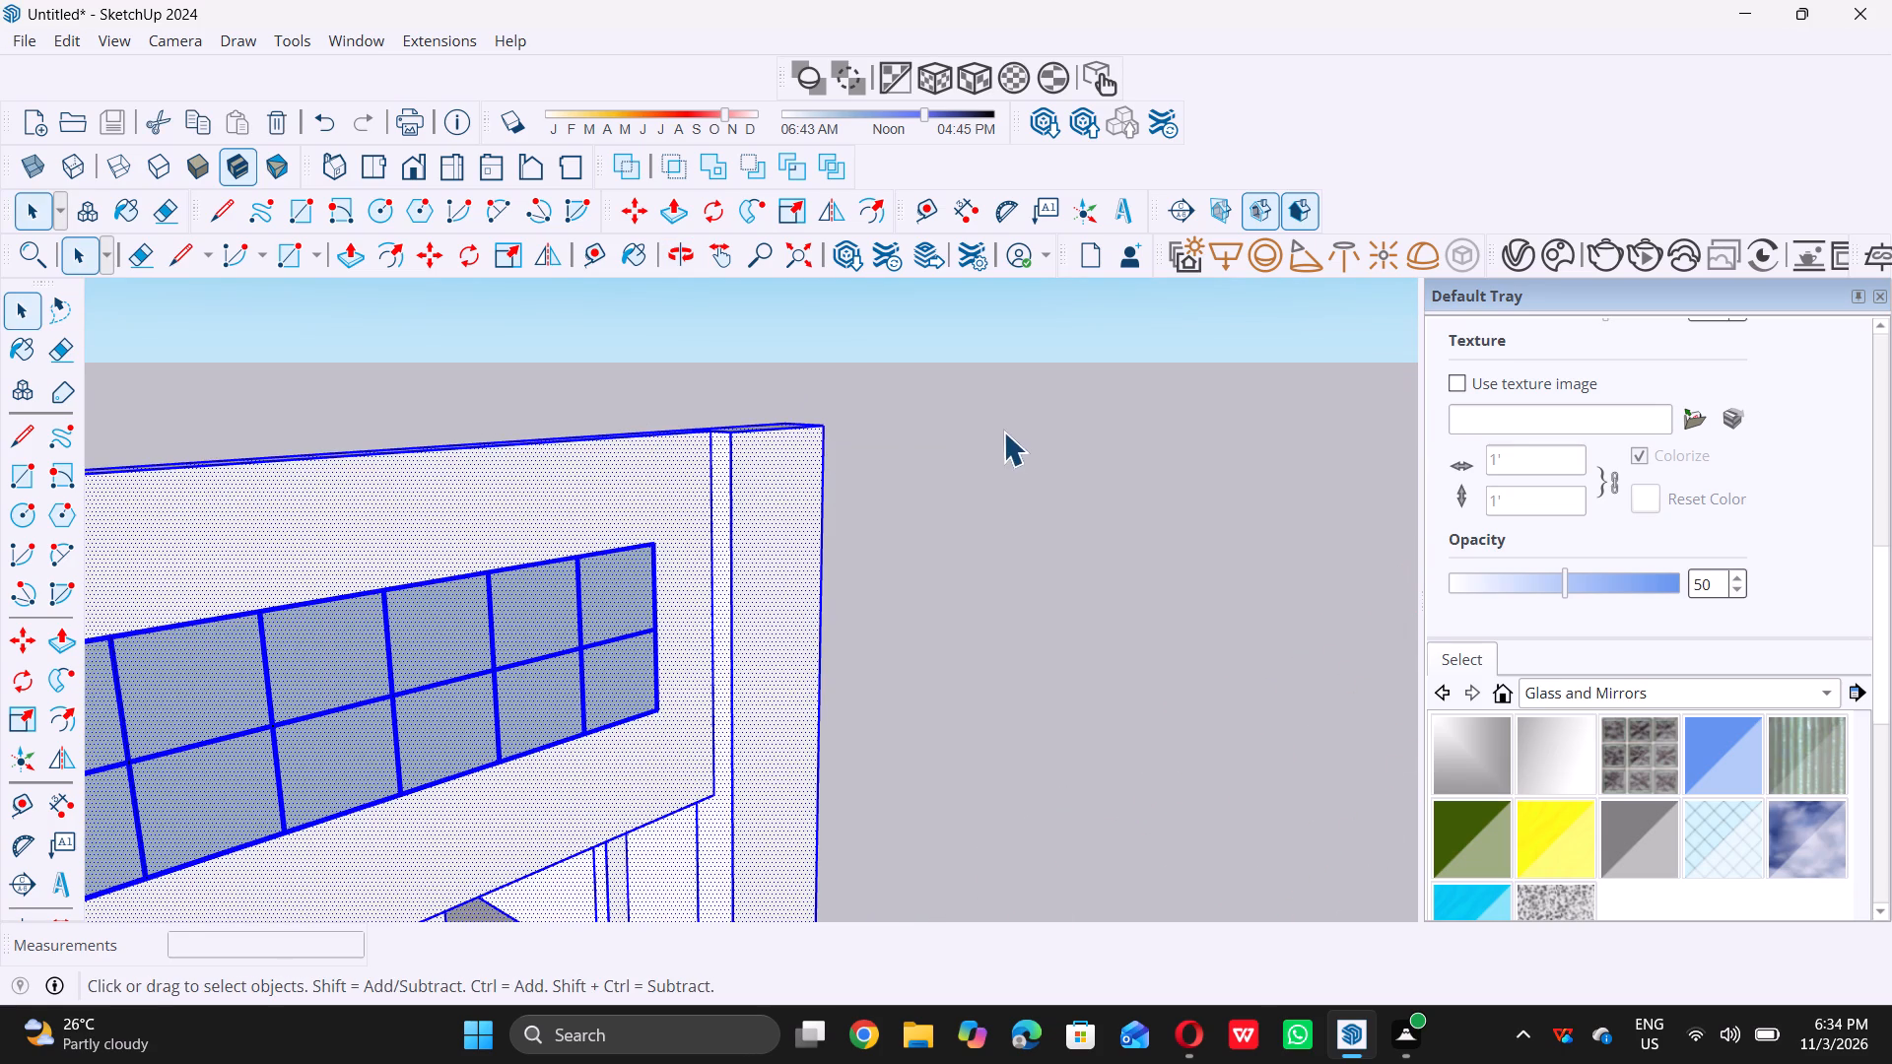
{"action": "left_click", "coordinate": [1006, 430]}
{"action": "scroll", "coordinate": [740, 466], "scroll_direction": "up", "scroll_amount": 5}
{"action": "left_click", "coordinate": [745, 460]}
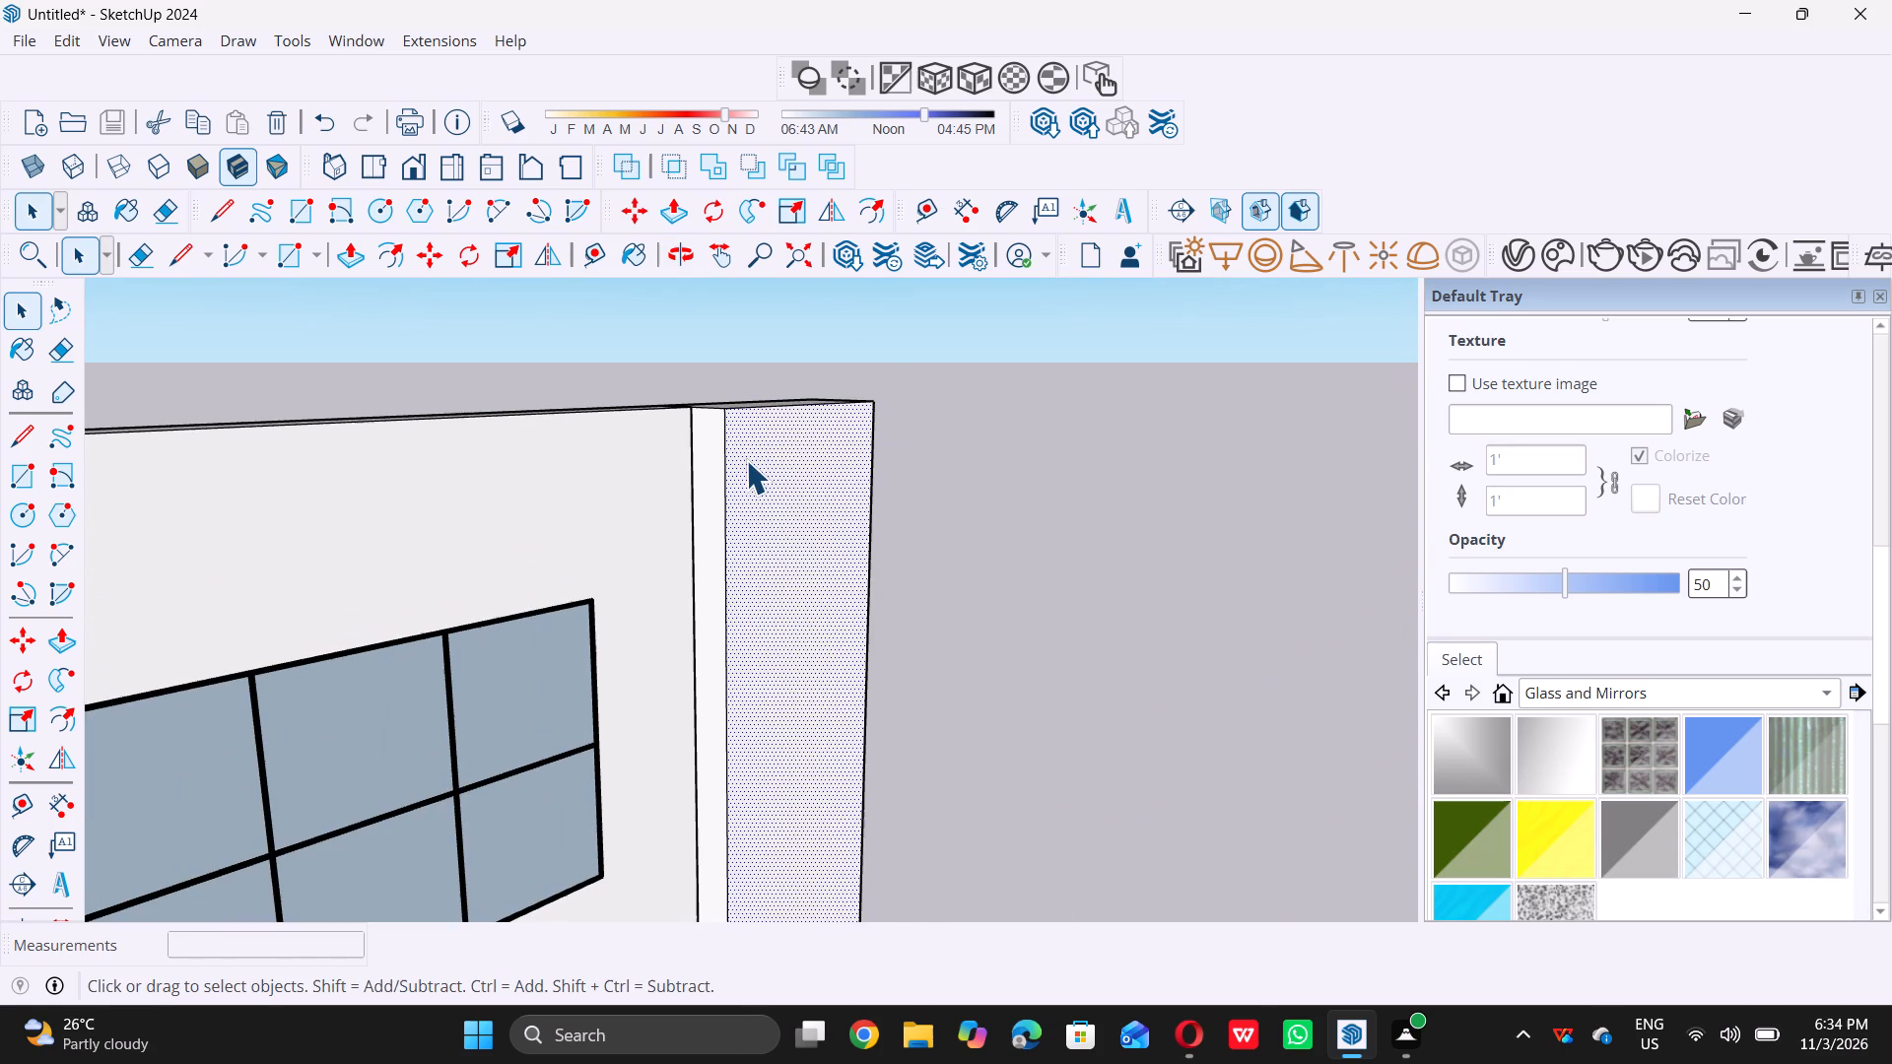
{"action": "key", "text": "p"}
{"action": "double_click", "coordinate": [746, 460]}
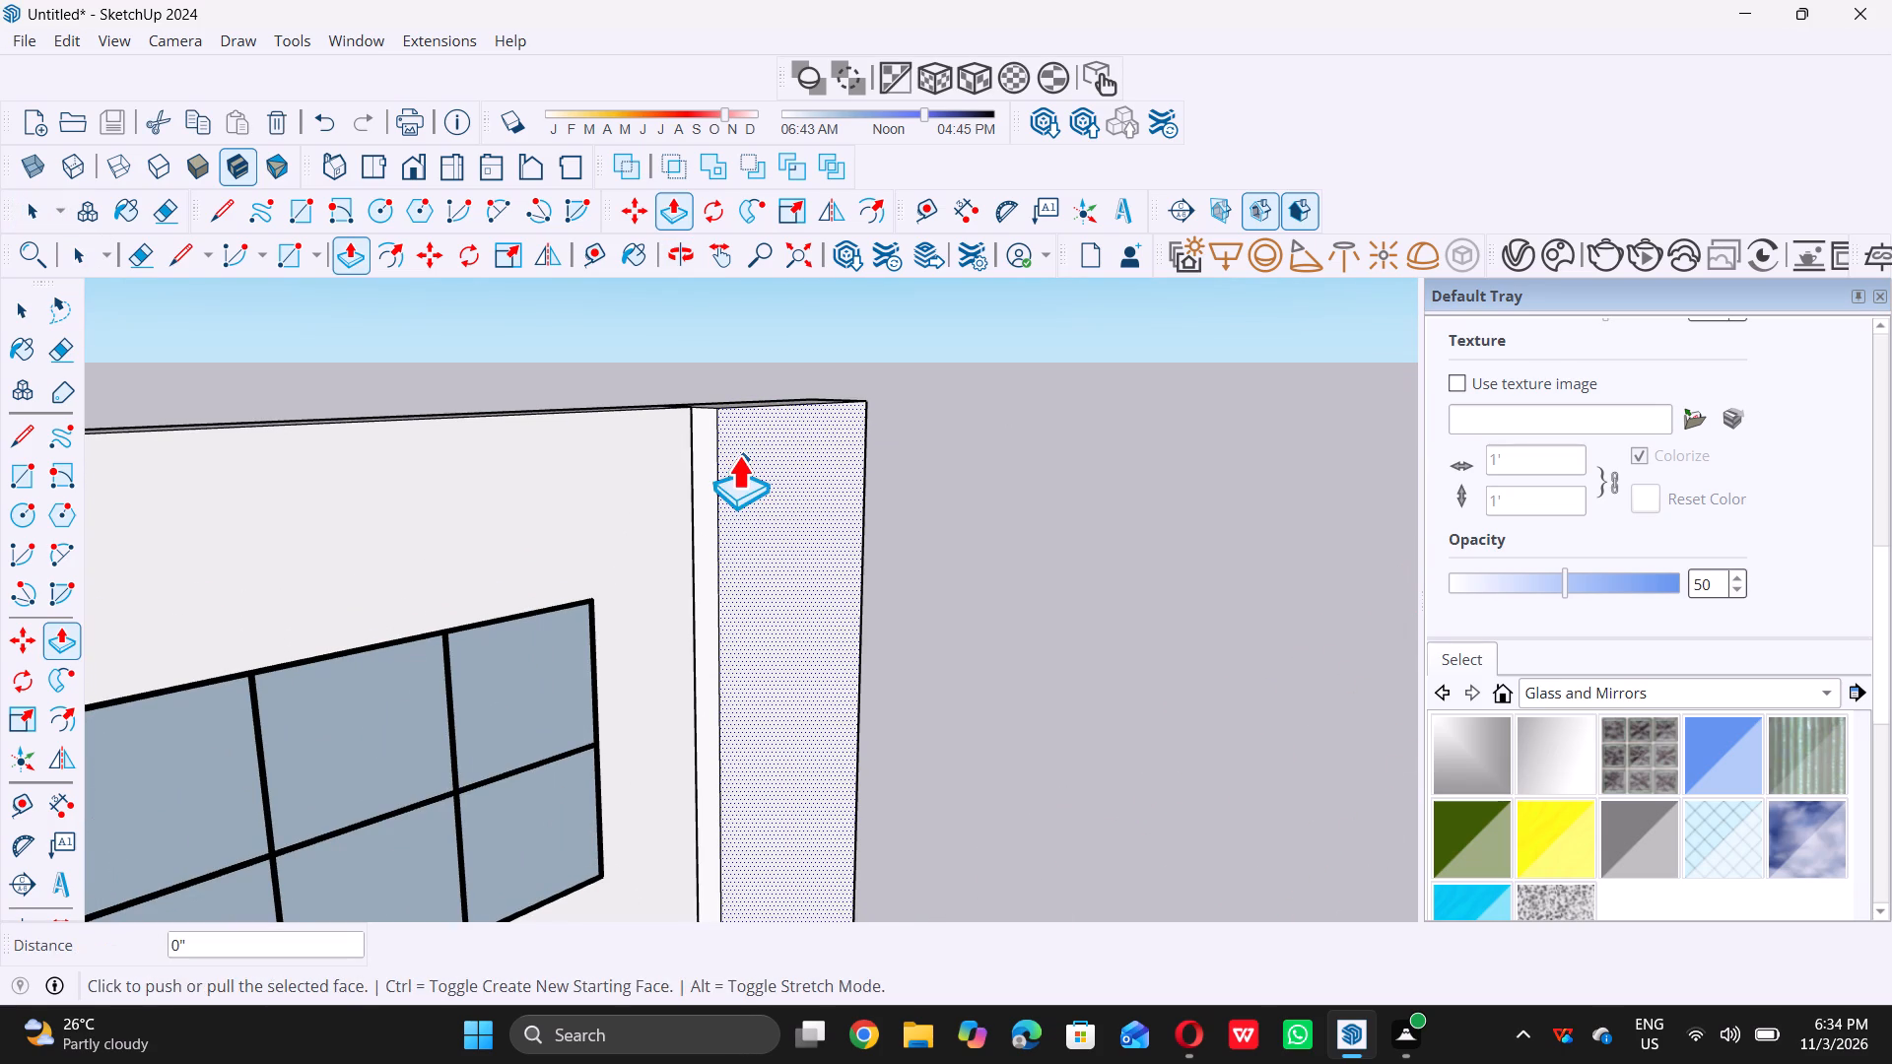
{"action": "left_click", "coordinate": [744, 461]}
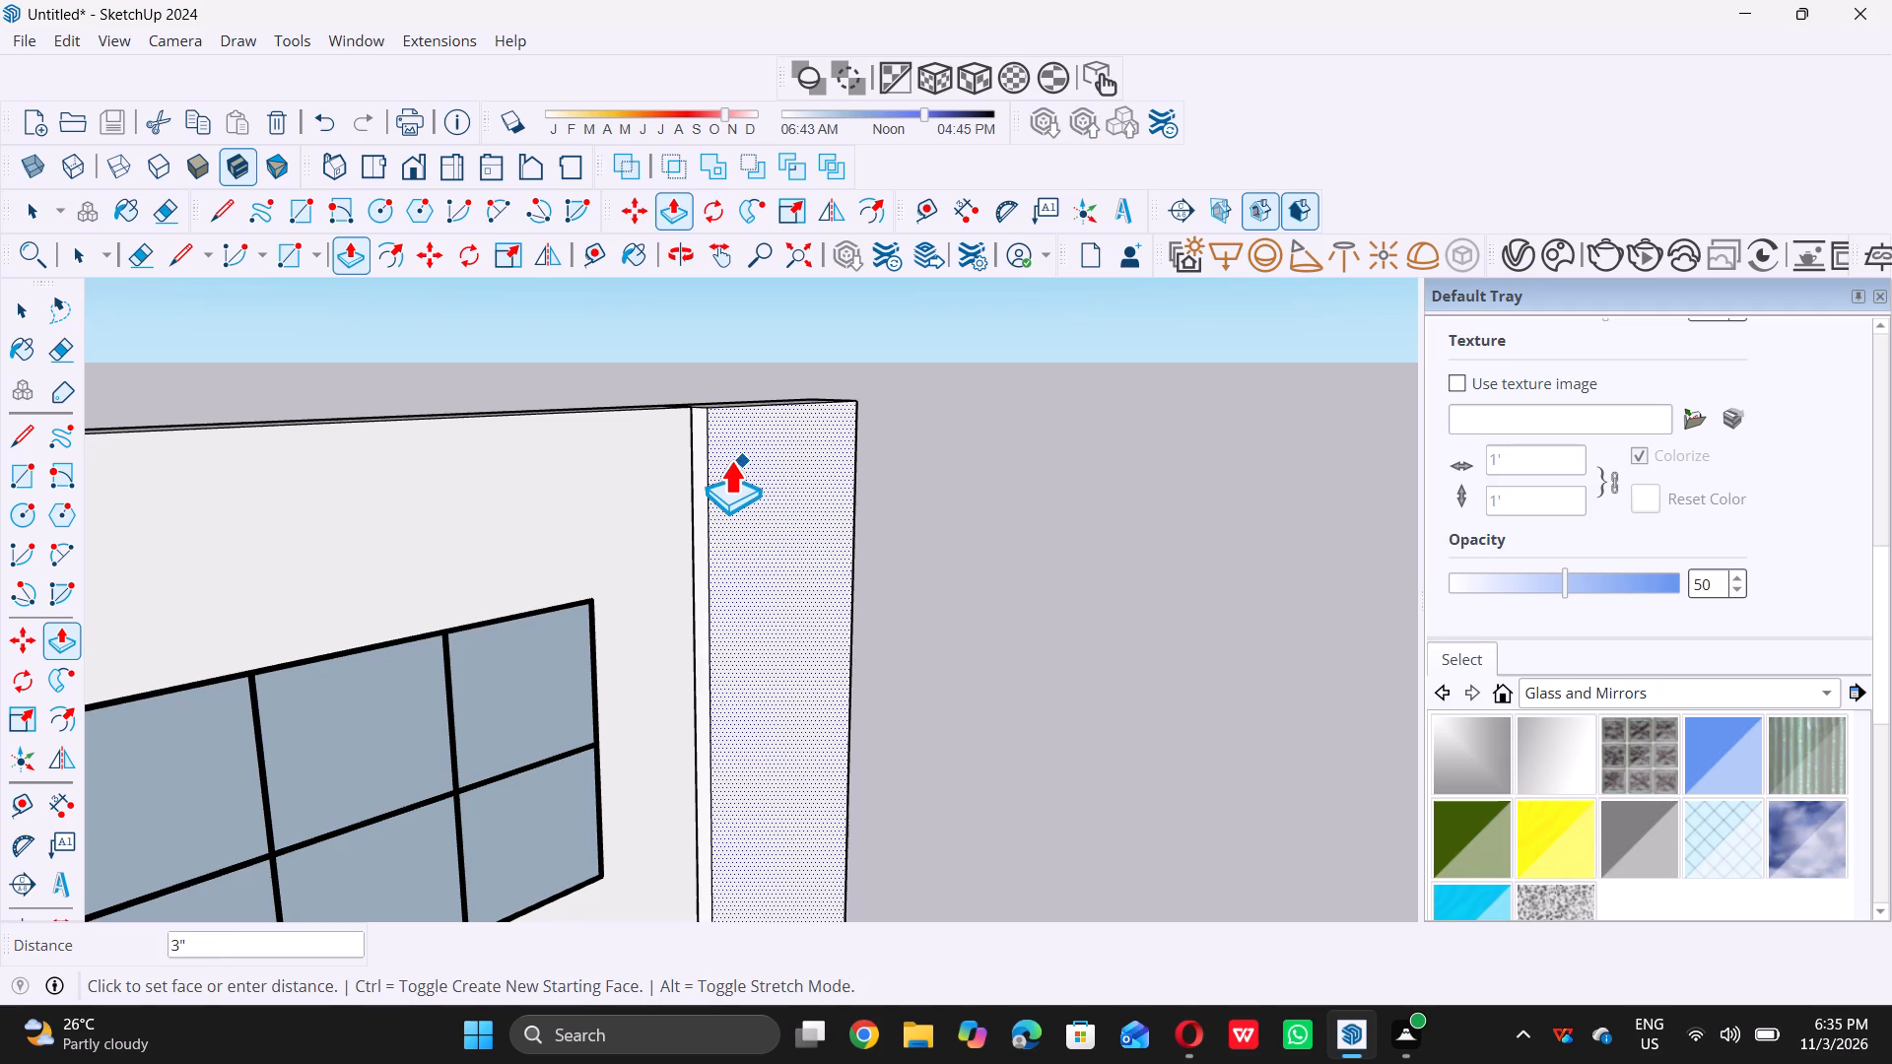
{"action": "left_click", "coordinate": [730, 460]}
{"action": "key", "text": "space"}
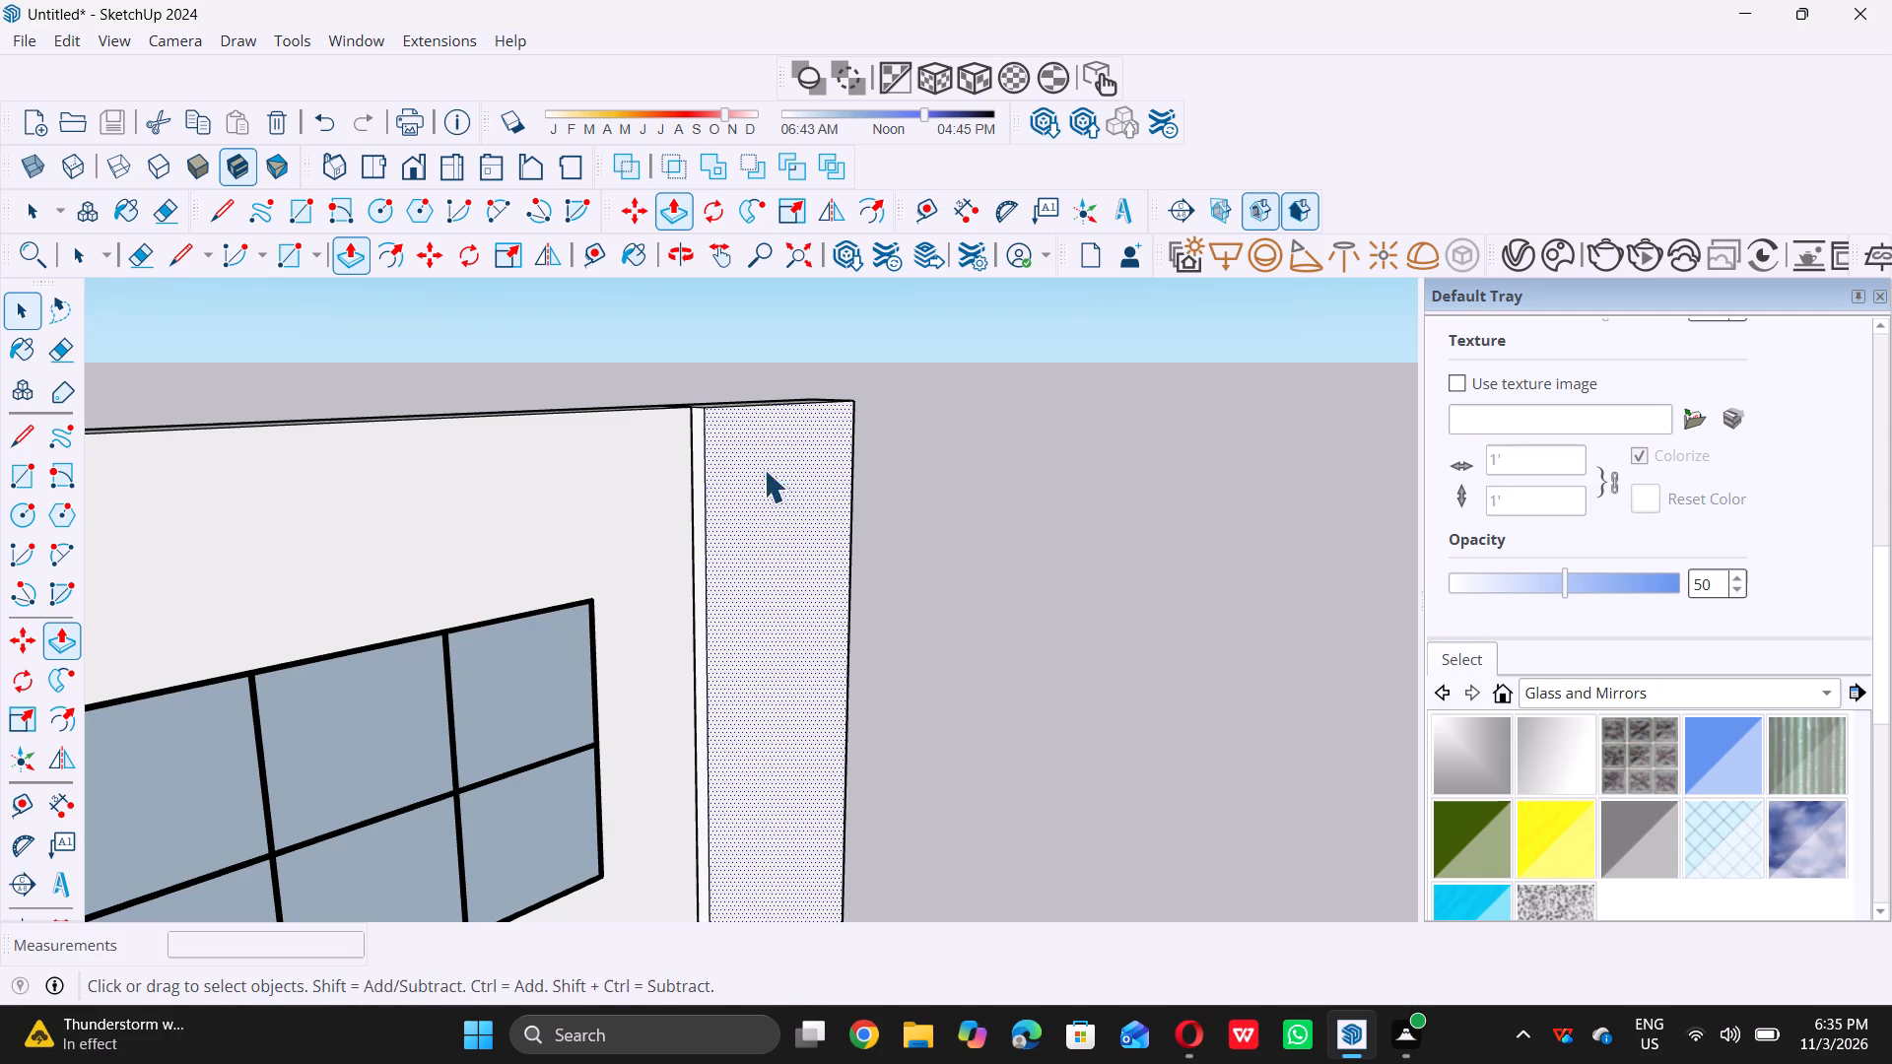
{"action": "double_click", "coordinate": [1043, 487]}
Place a Tape Measure guide on the window wall's front face, 5" below its top edge.
{"action": "scroll", "coordinate": [1045, 485], "scroll_direction": "down", "scroll_amount": 13}
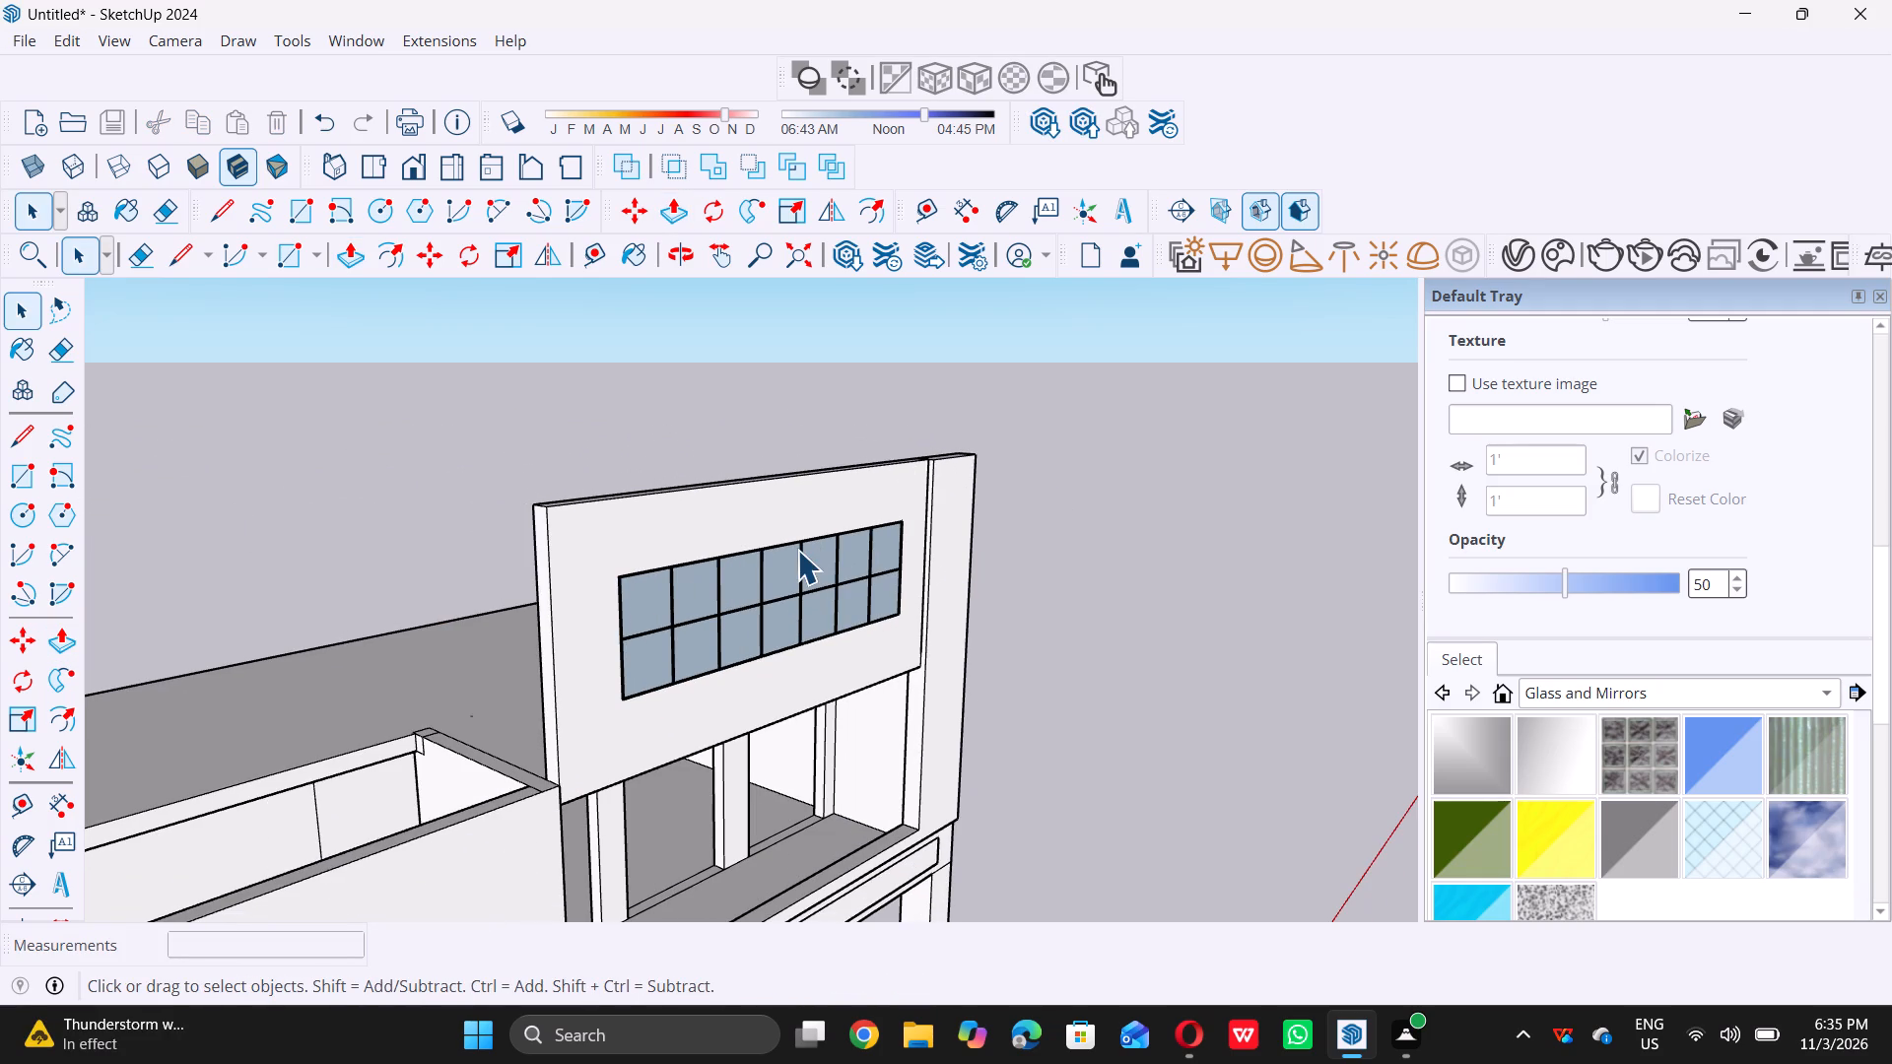
{"action": "middle_click_drag", "start_coordinate": [630, 513], "coordinate": [577, 516]}
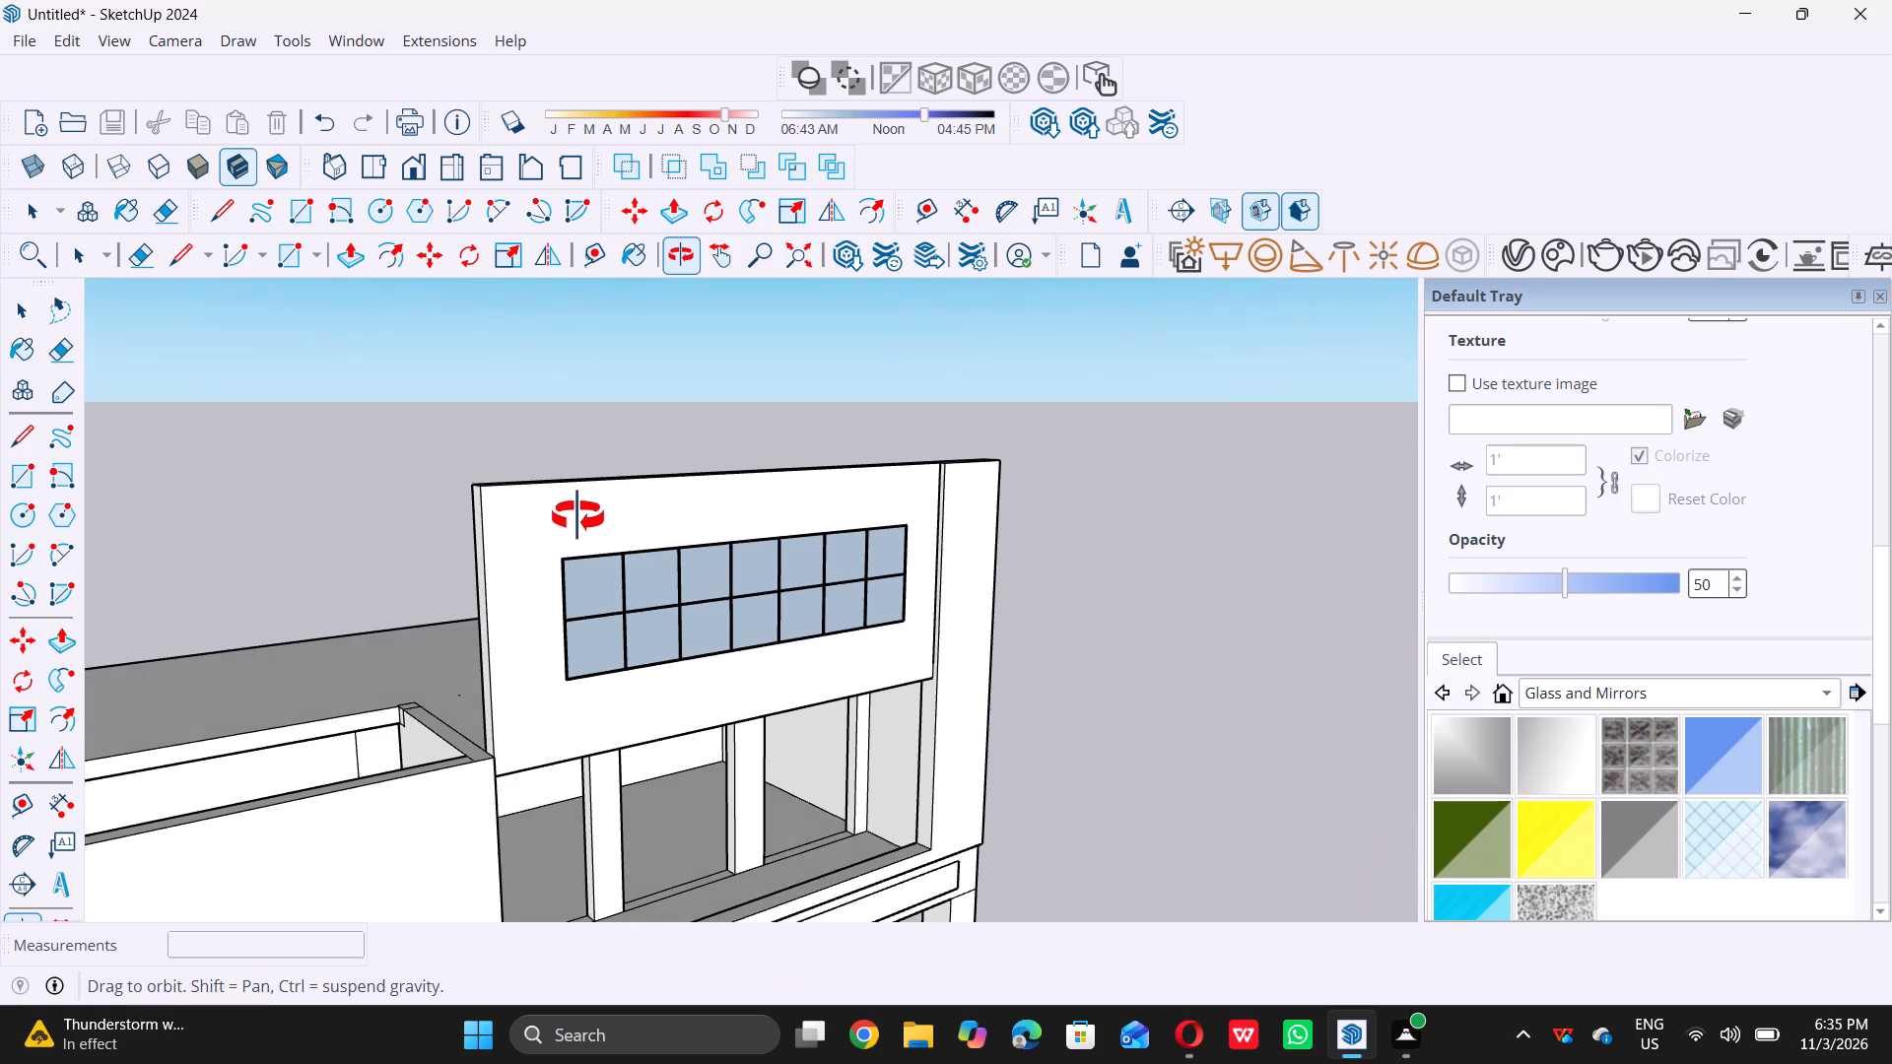
{"action": "middle_click_drag", "start_coordinate": [577, 516], "coordinate": [566, 483]}
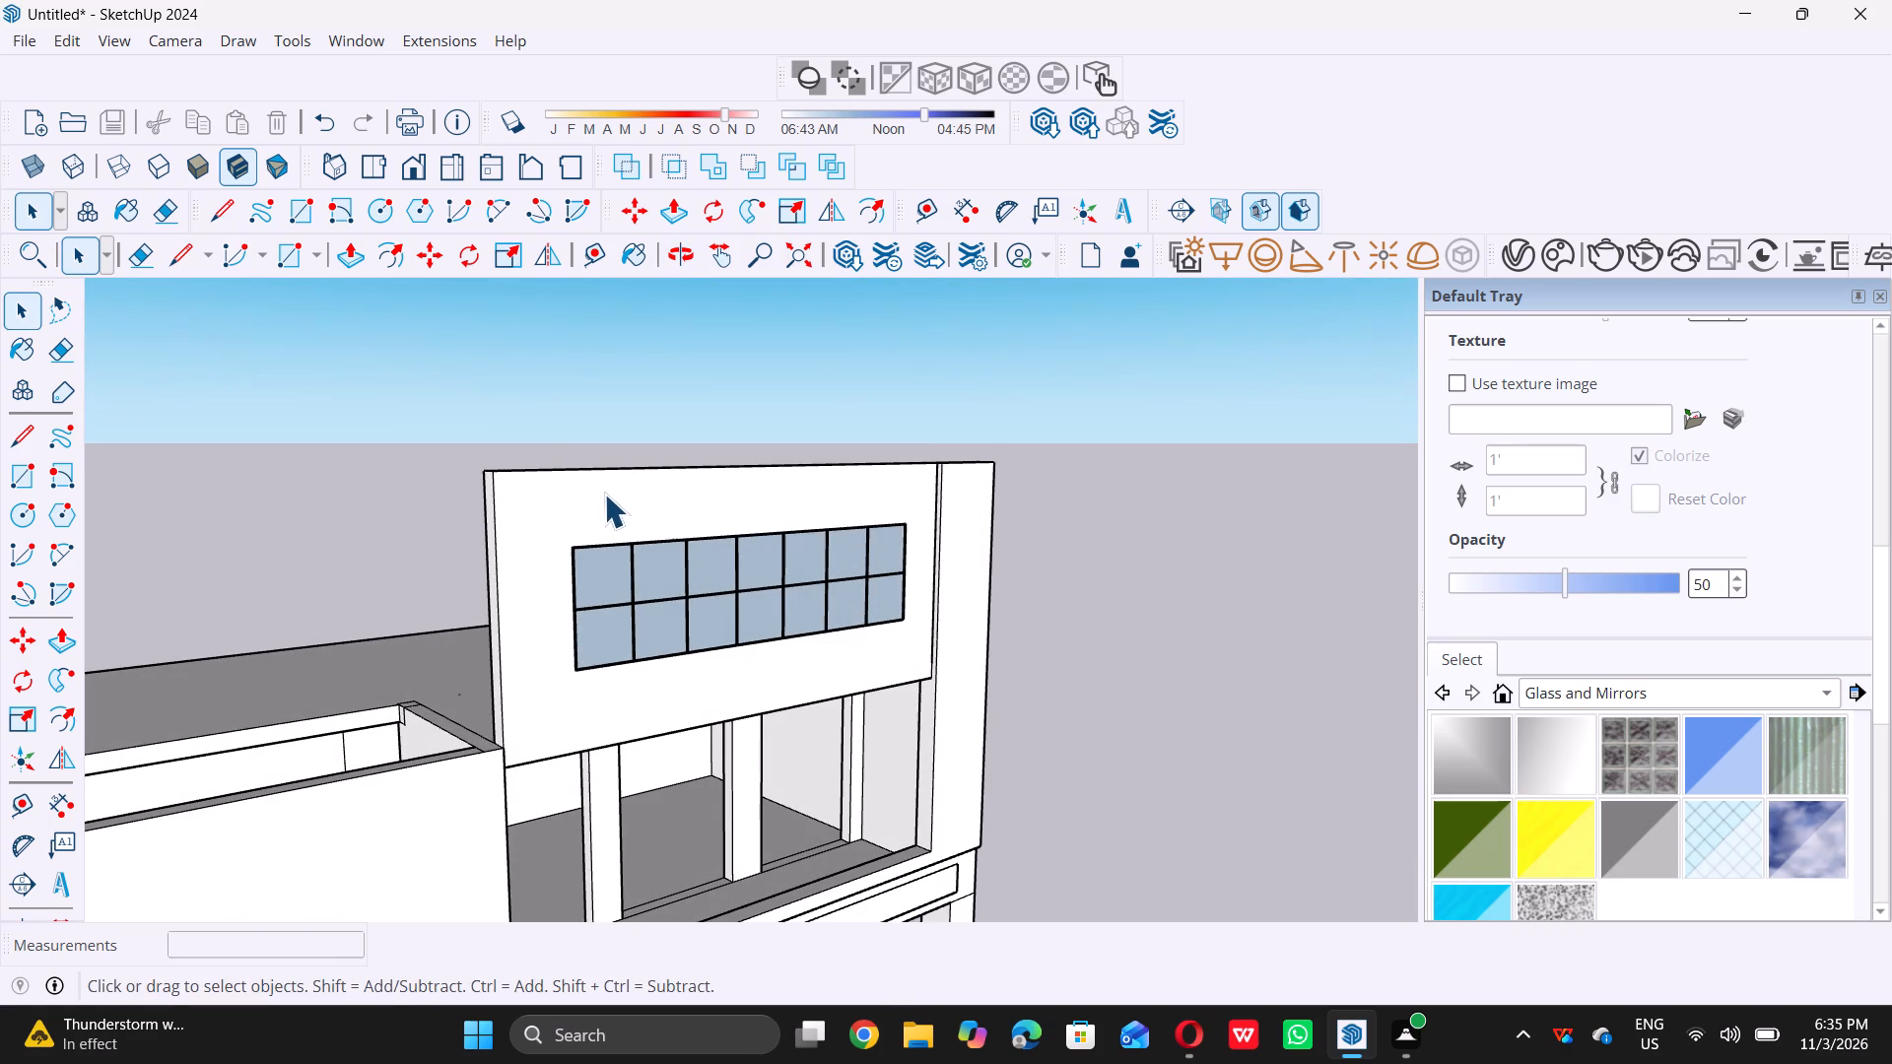
{"action": "middle_click", "coordinate": [604, 494]}
{"action": "middle_click", "coordinate": [601, 488]}
{"action": "scroll", "coordinate": [599, 484], "scroll_direction": "up", "scroll_amount": 5}
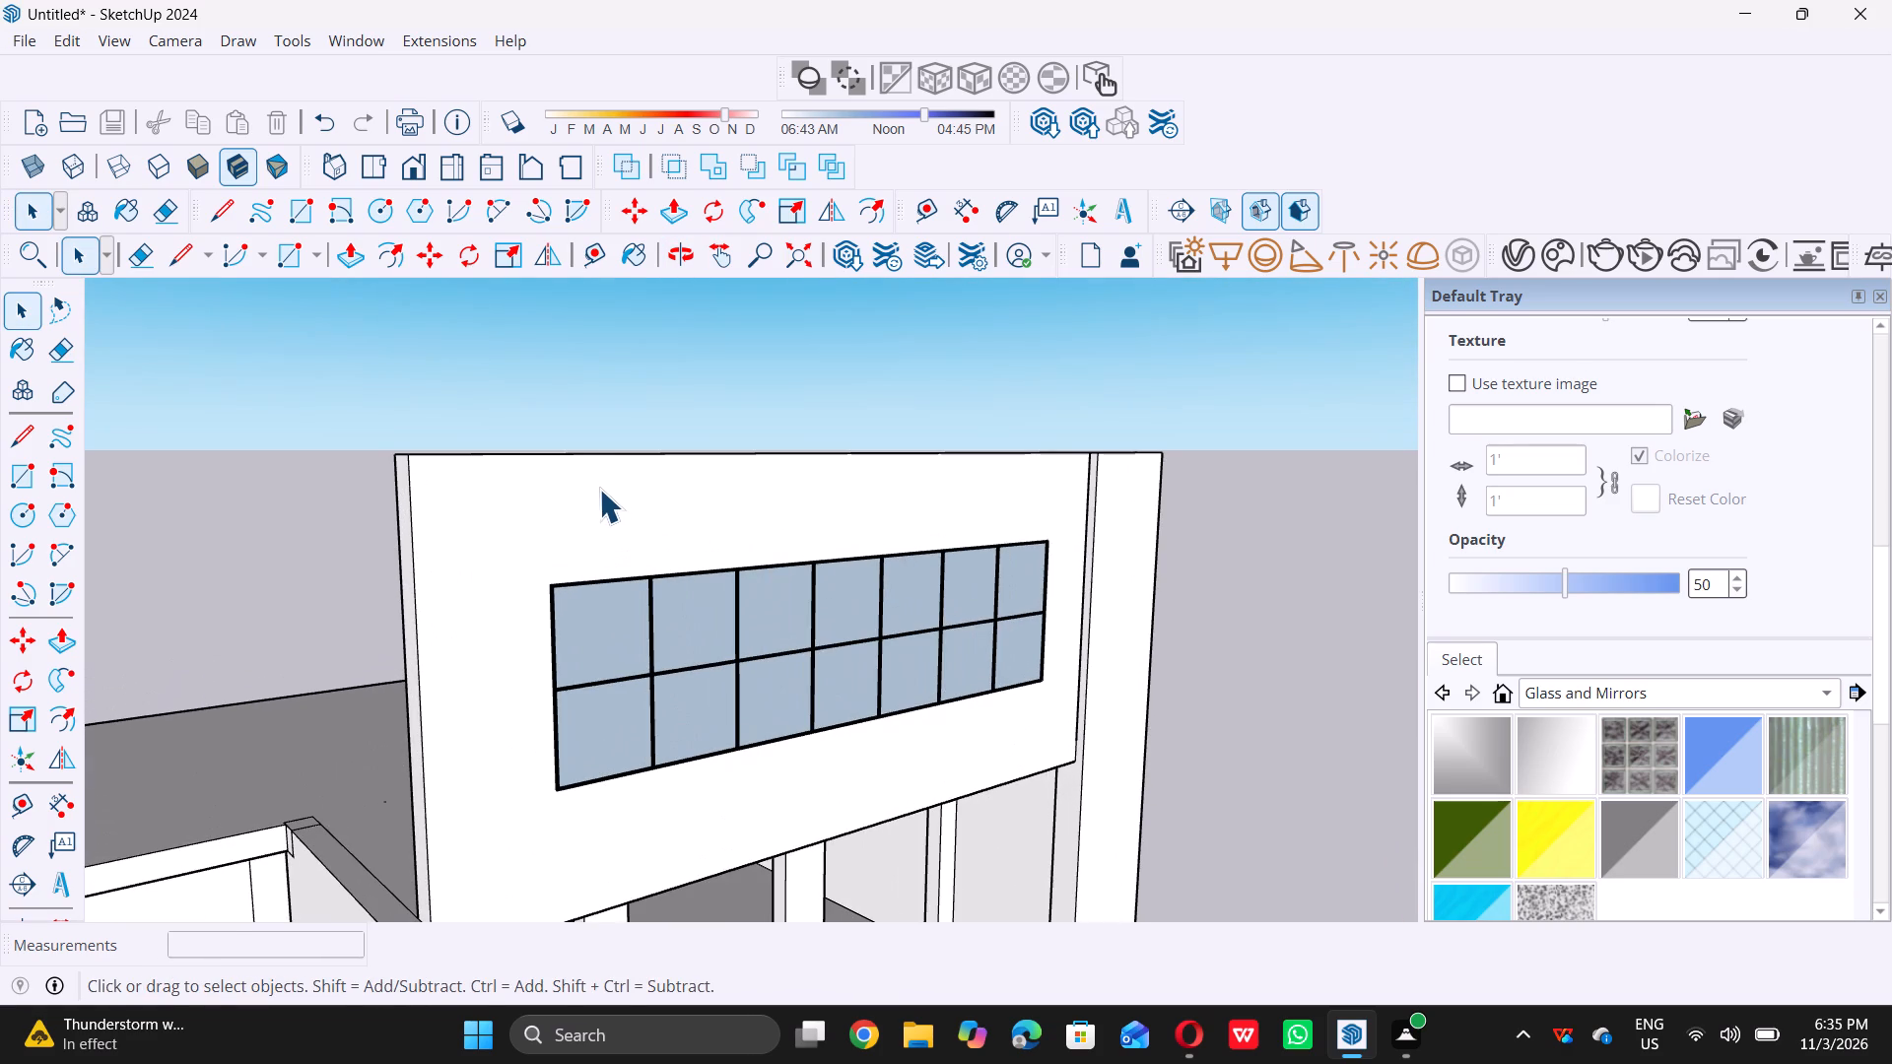
{"action": "key", "text": "t"}
{"action": "scroll", "coordinate": [610, 484], "scroll_direction": "up", "scroll_amount": 4}
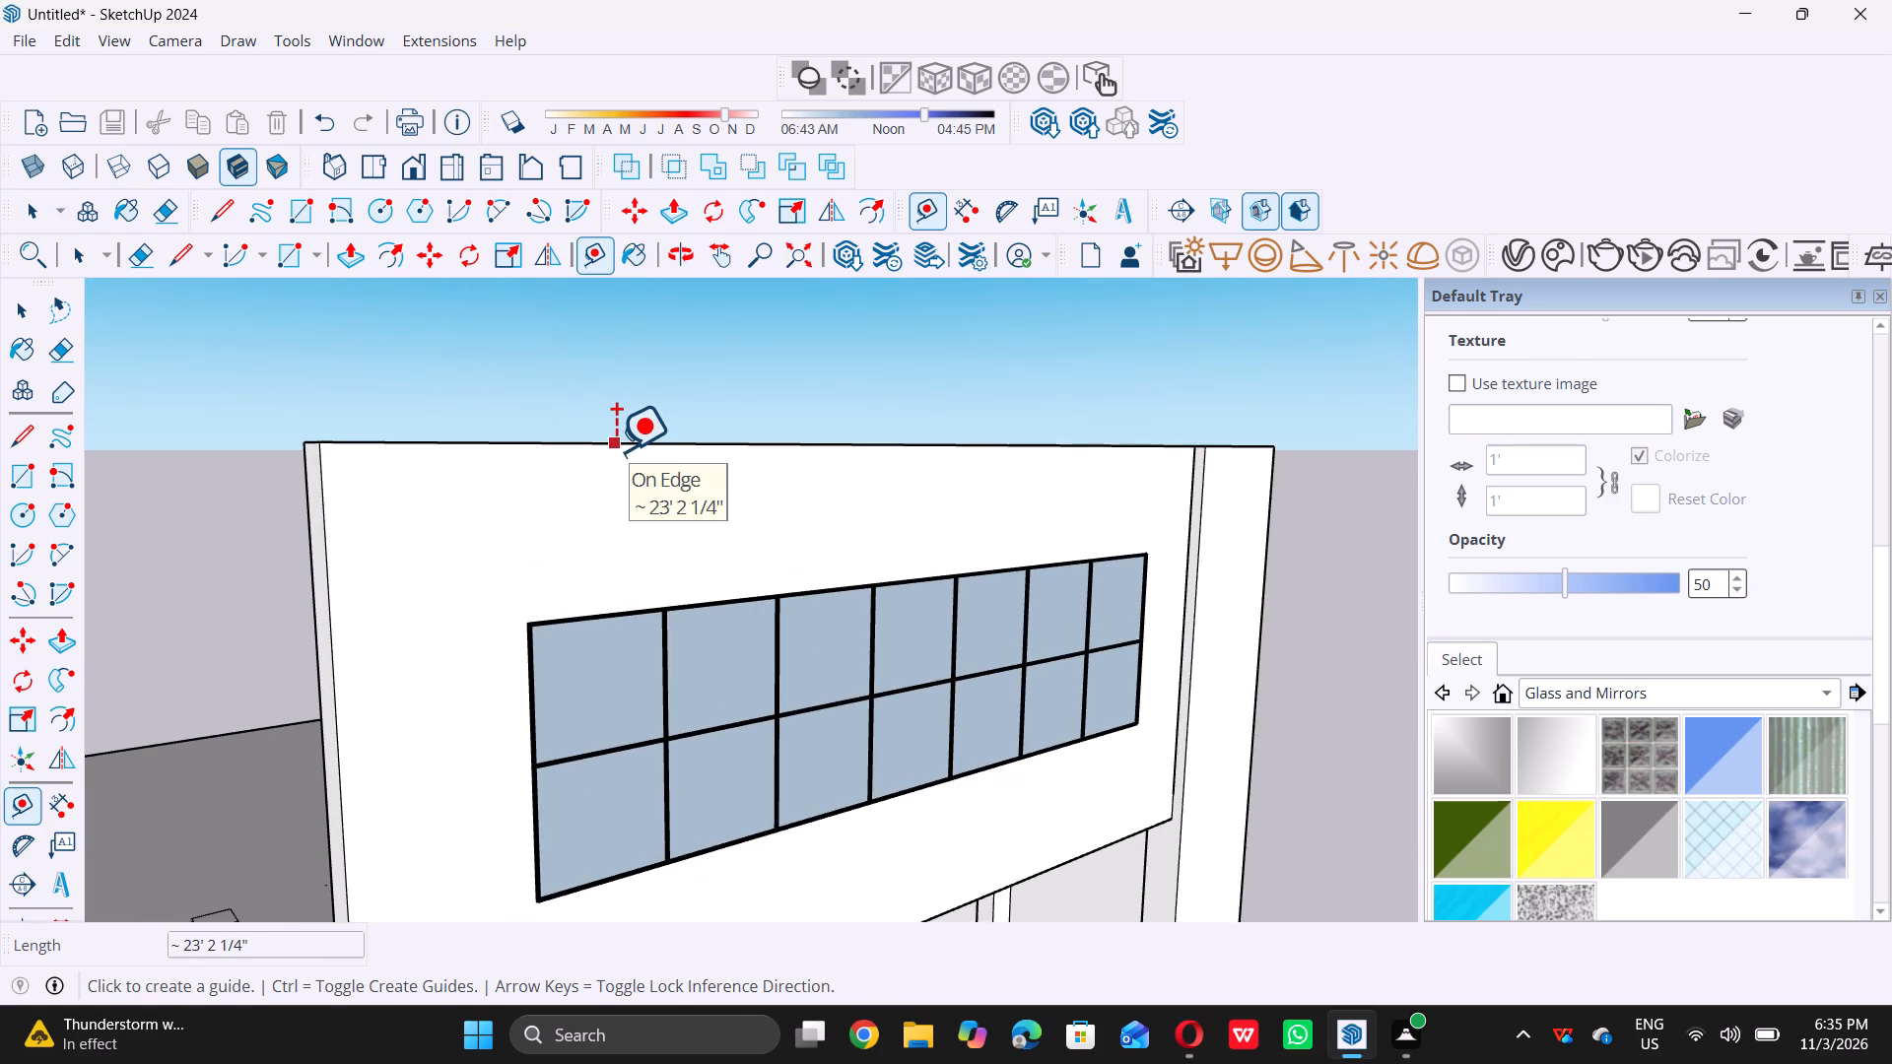
{"action": "left_click", "coordinate": [616, 450]}
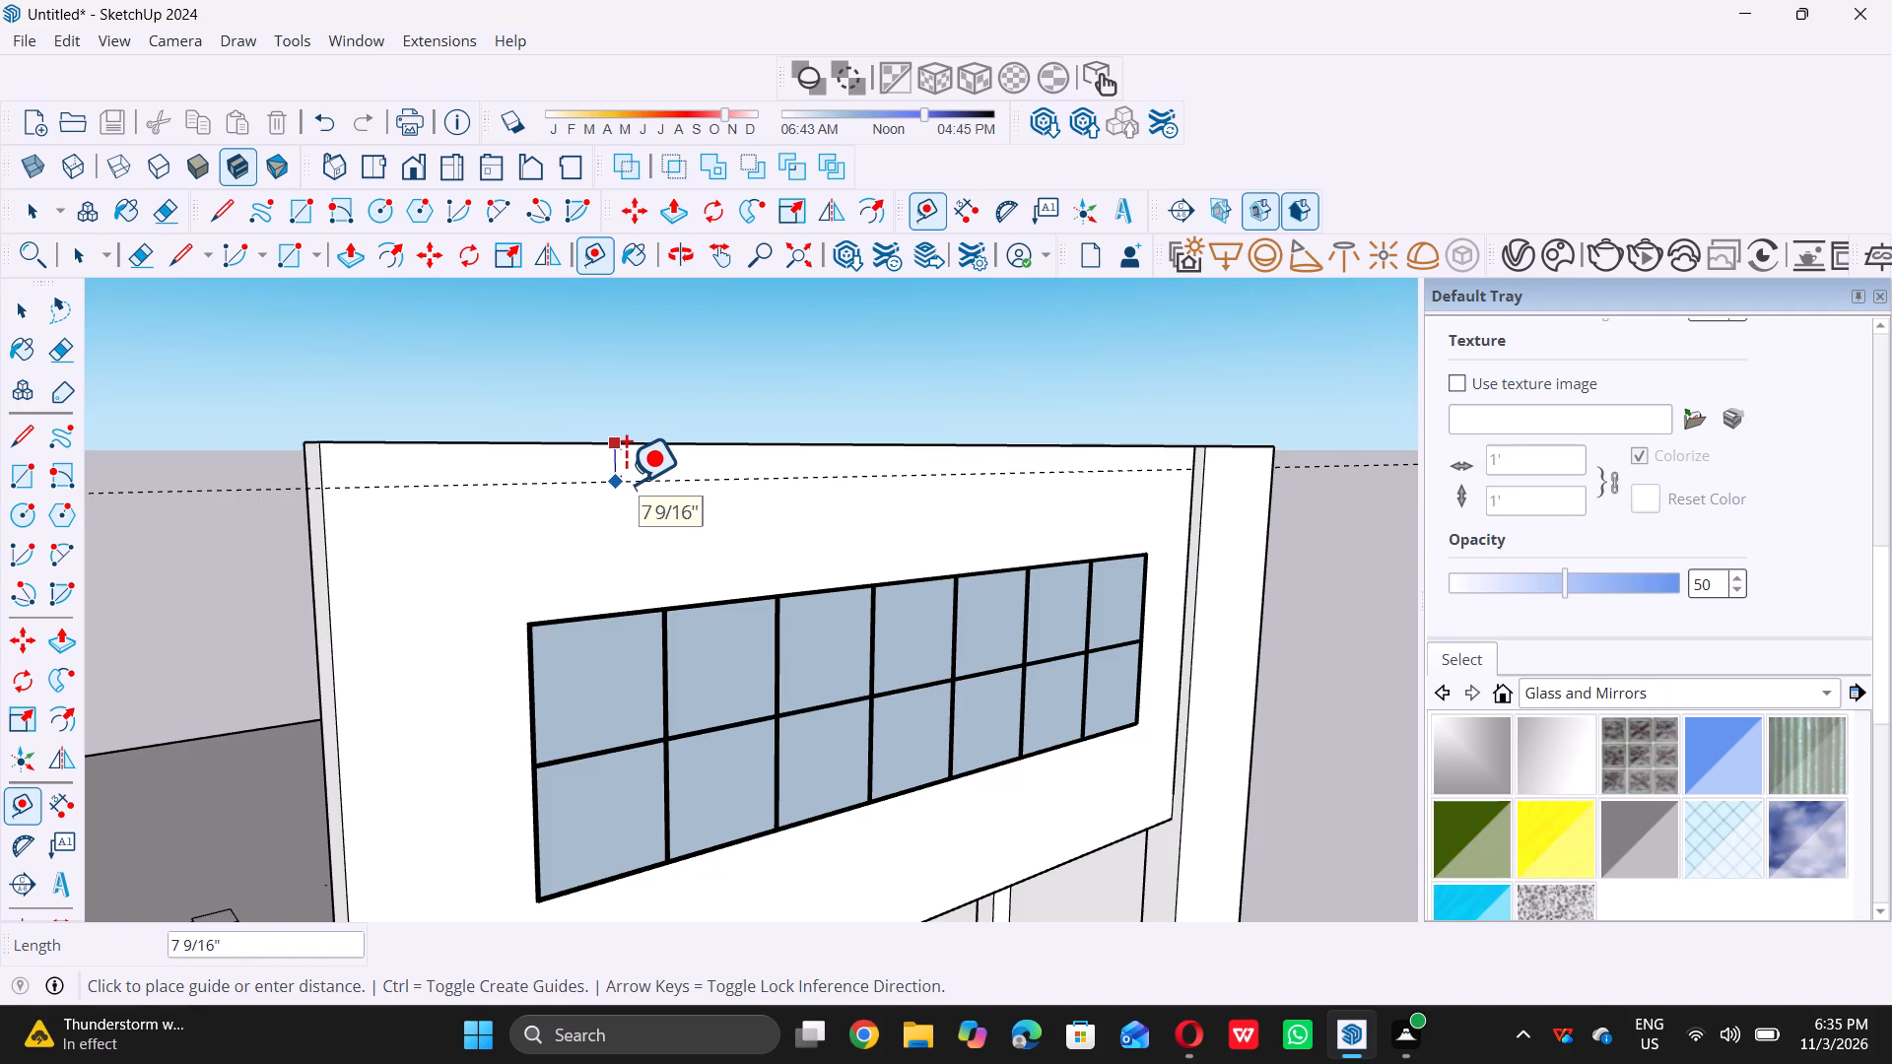
{"action": "key", "text": "5"}
{"action": "key", "text": "shift+quotedbl"}
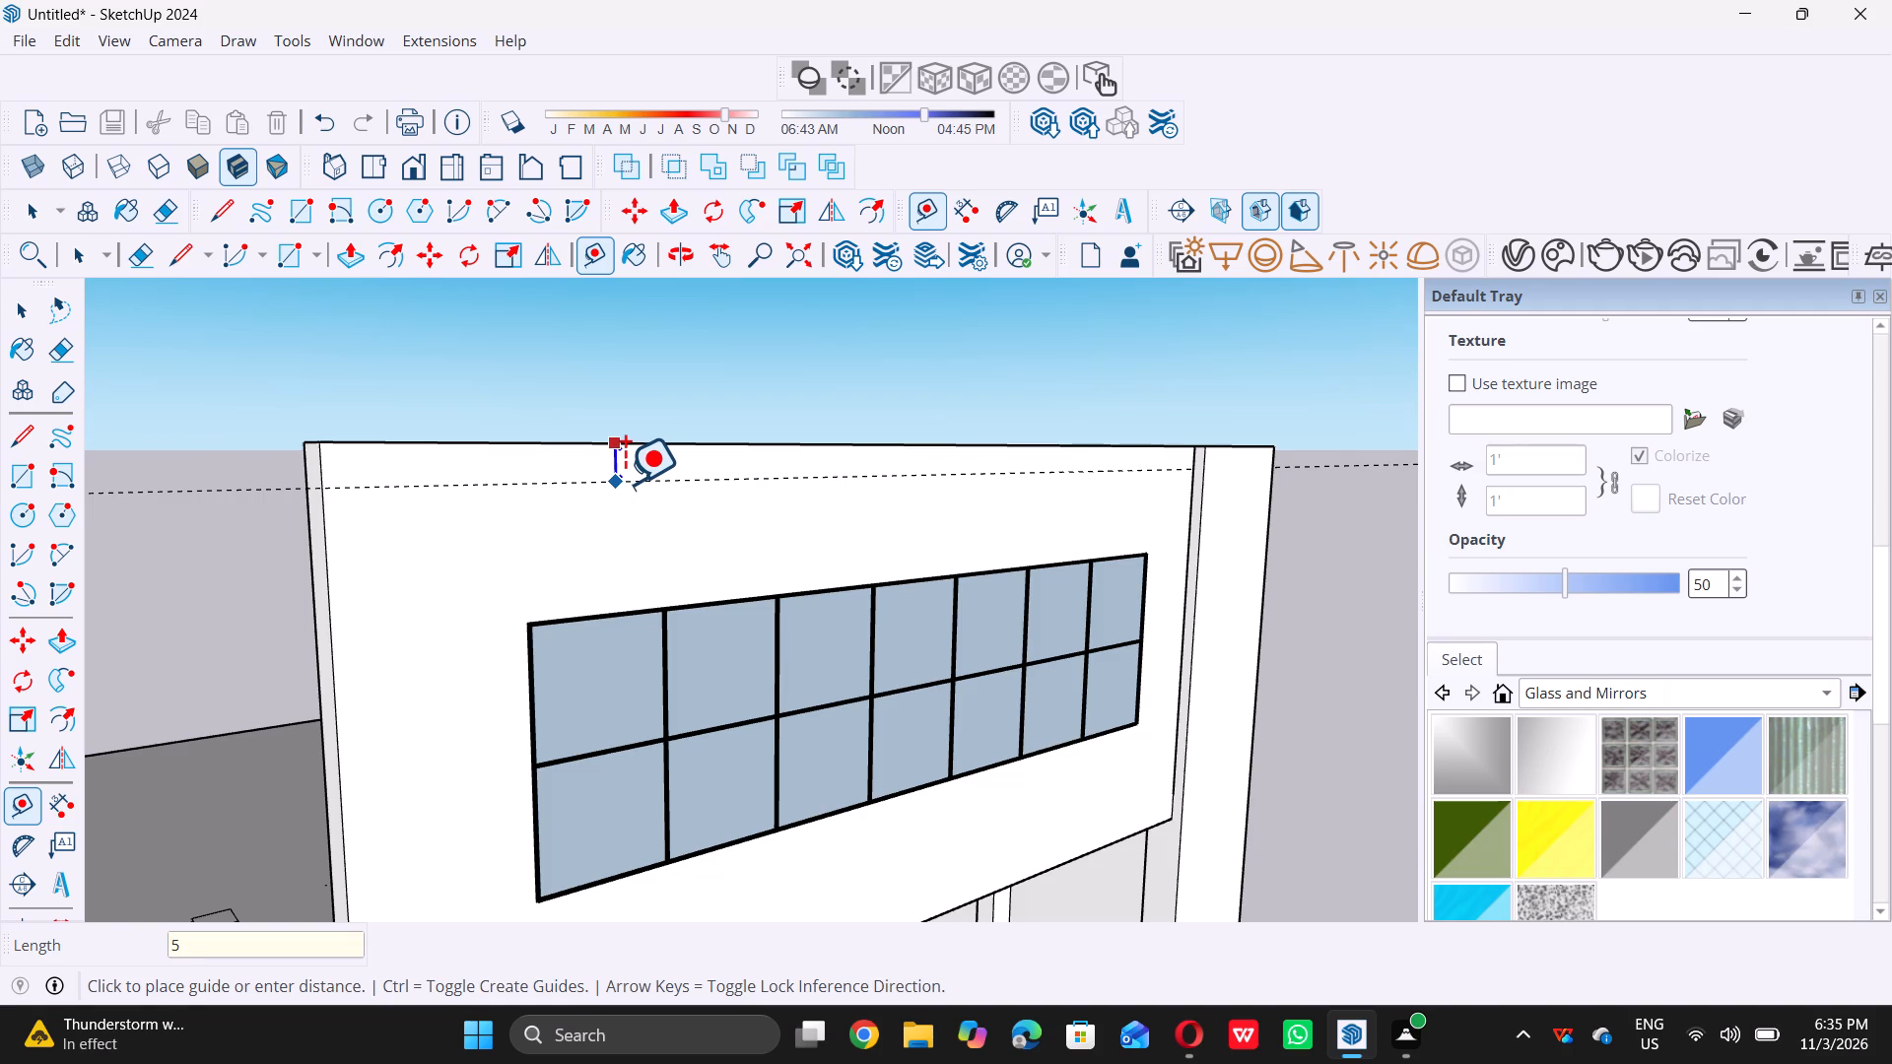
{"action": "key", "text": "Return"}
{"action": "key", "text": "space"}
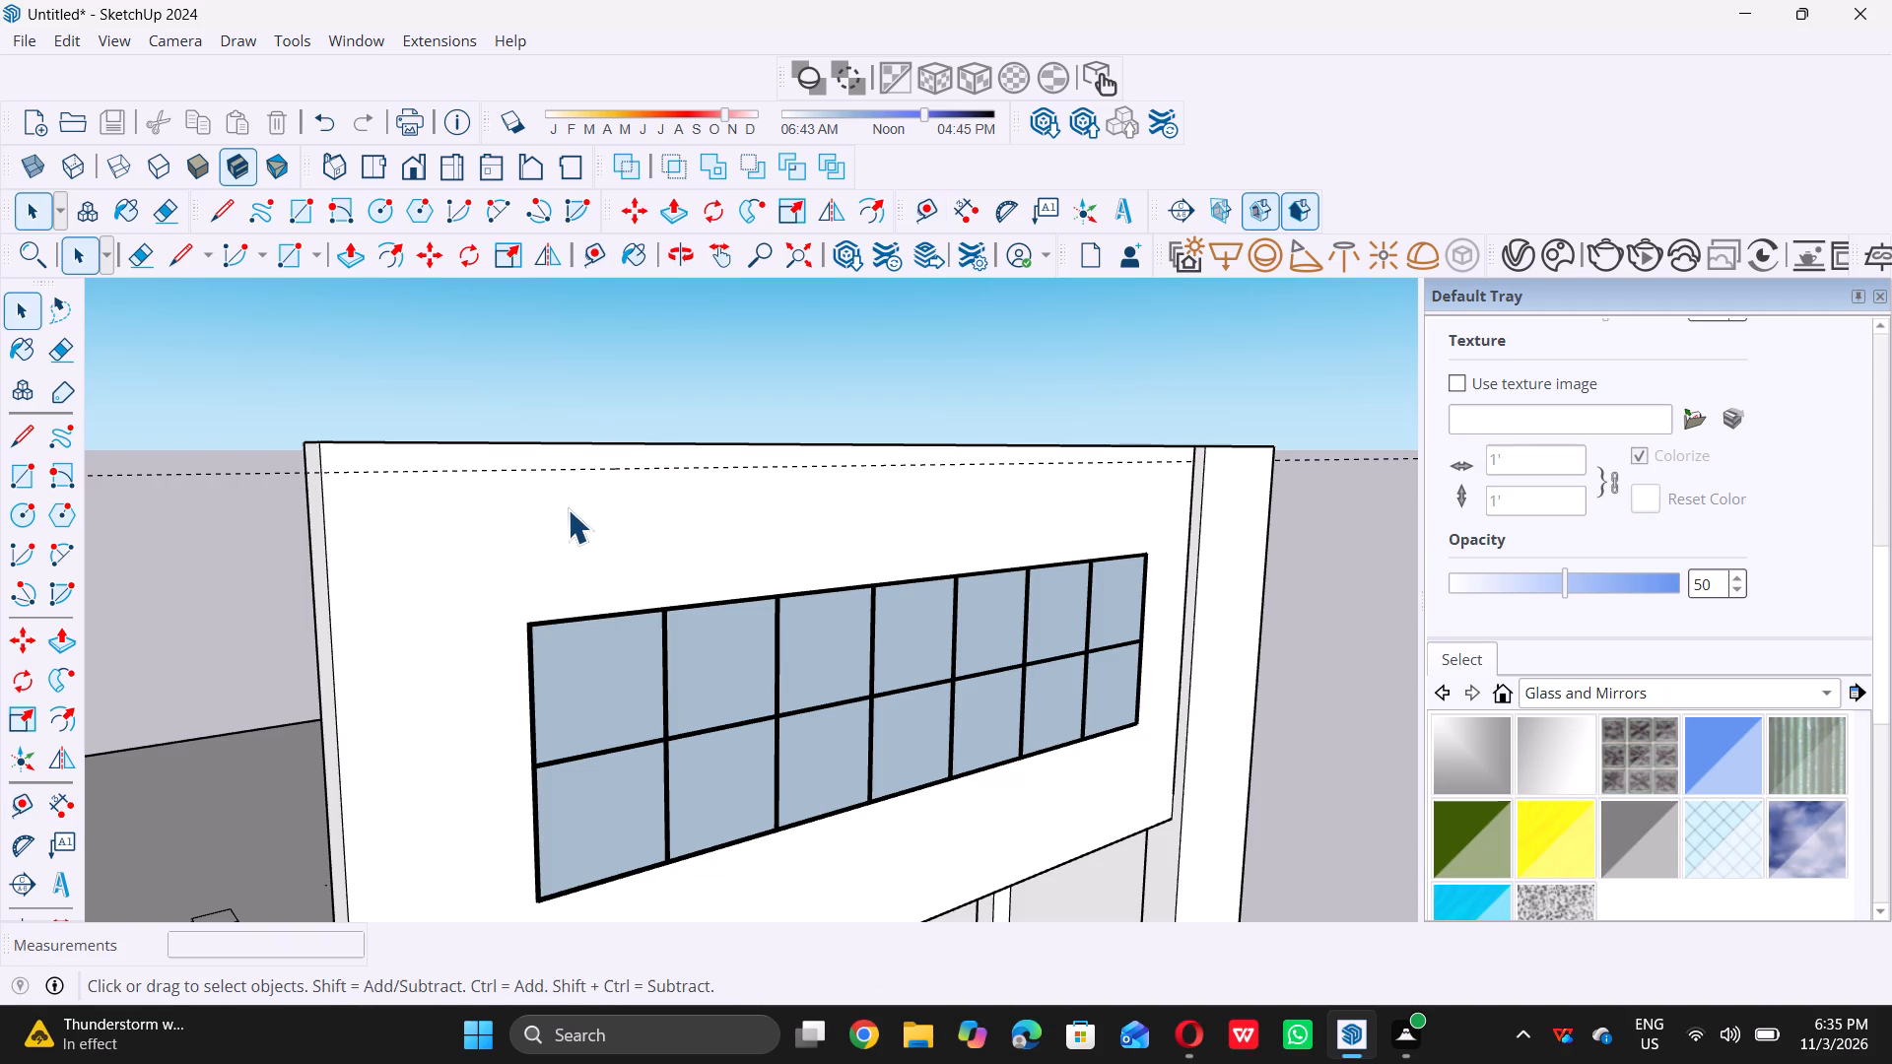
Draw a rectangle 5" by about 23' 2 1/4" between the guide and the window wall's top edge, ending at the pillar.
{"action": "key", "text": "r"}
{"action": "scroll", "coordinate": [354, 466], "scroll_direction": "up", "scroll_amount": 5}
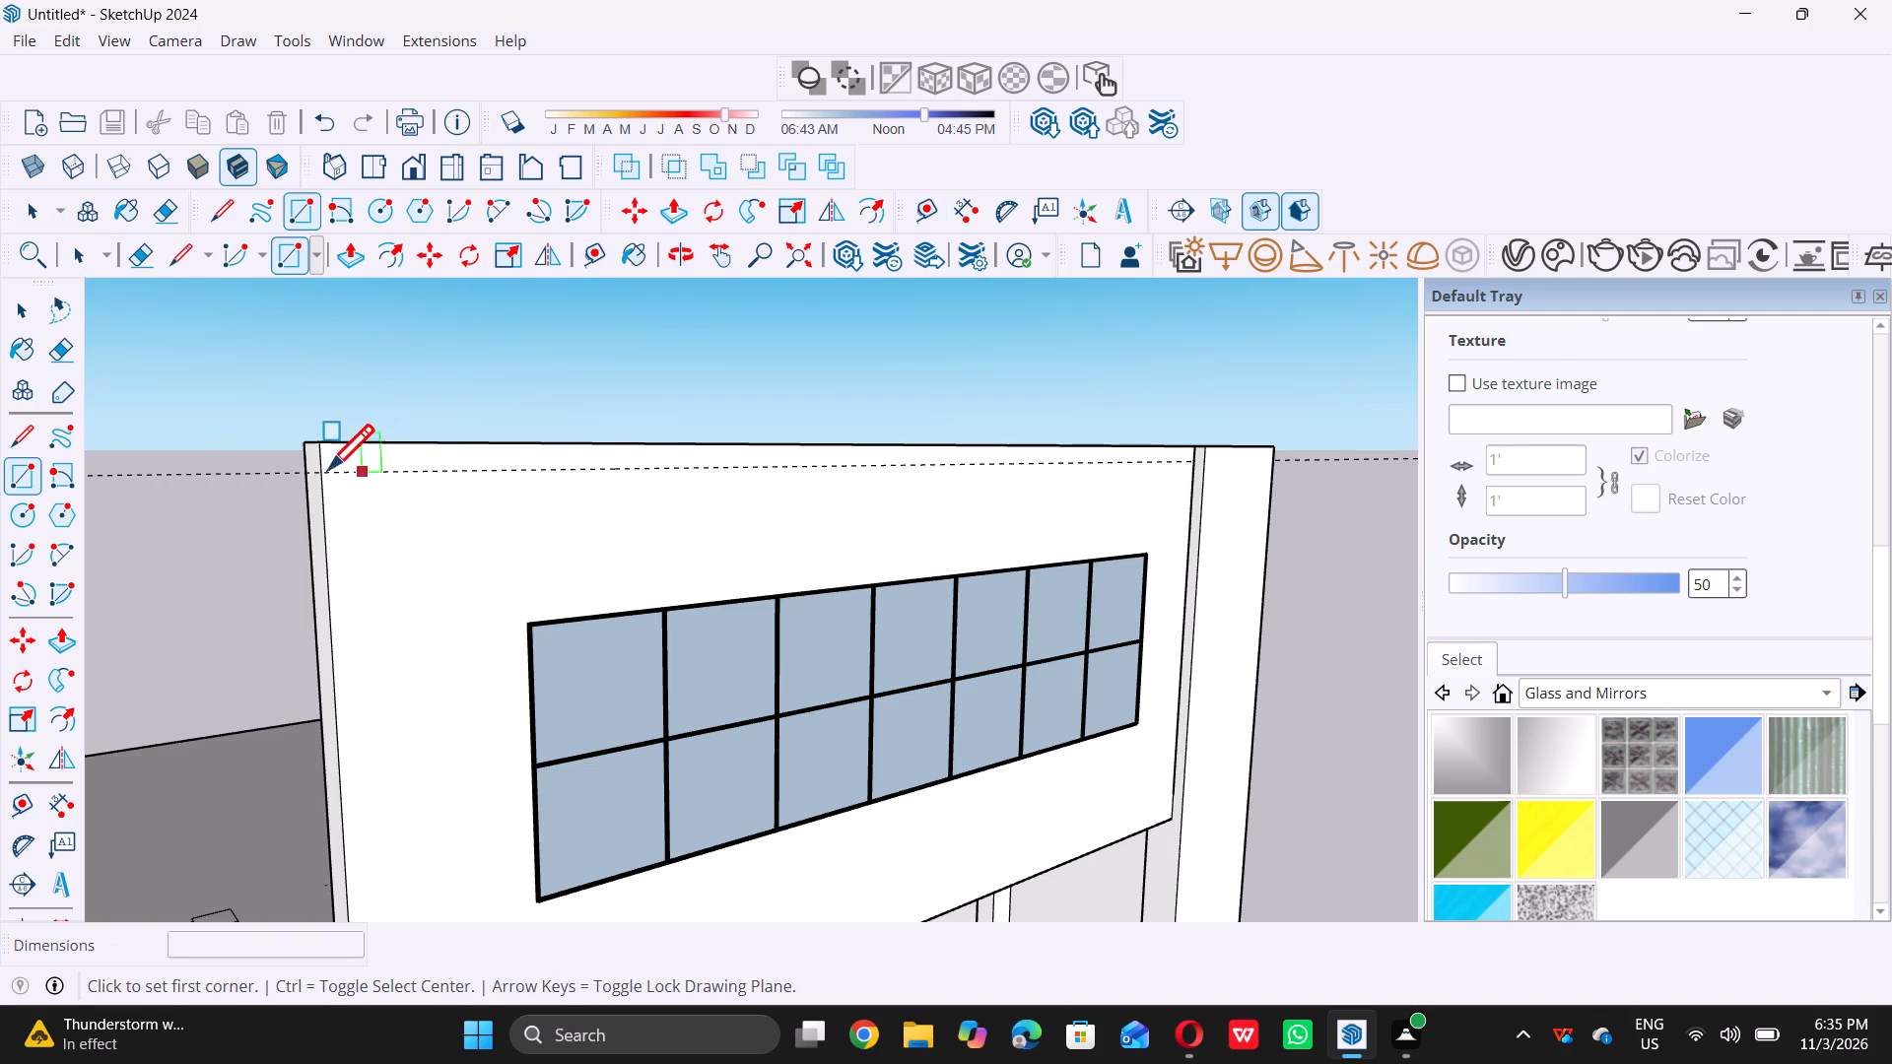
{"action": "left_click", "coordinate": [312, 478]}
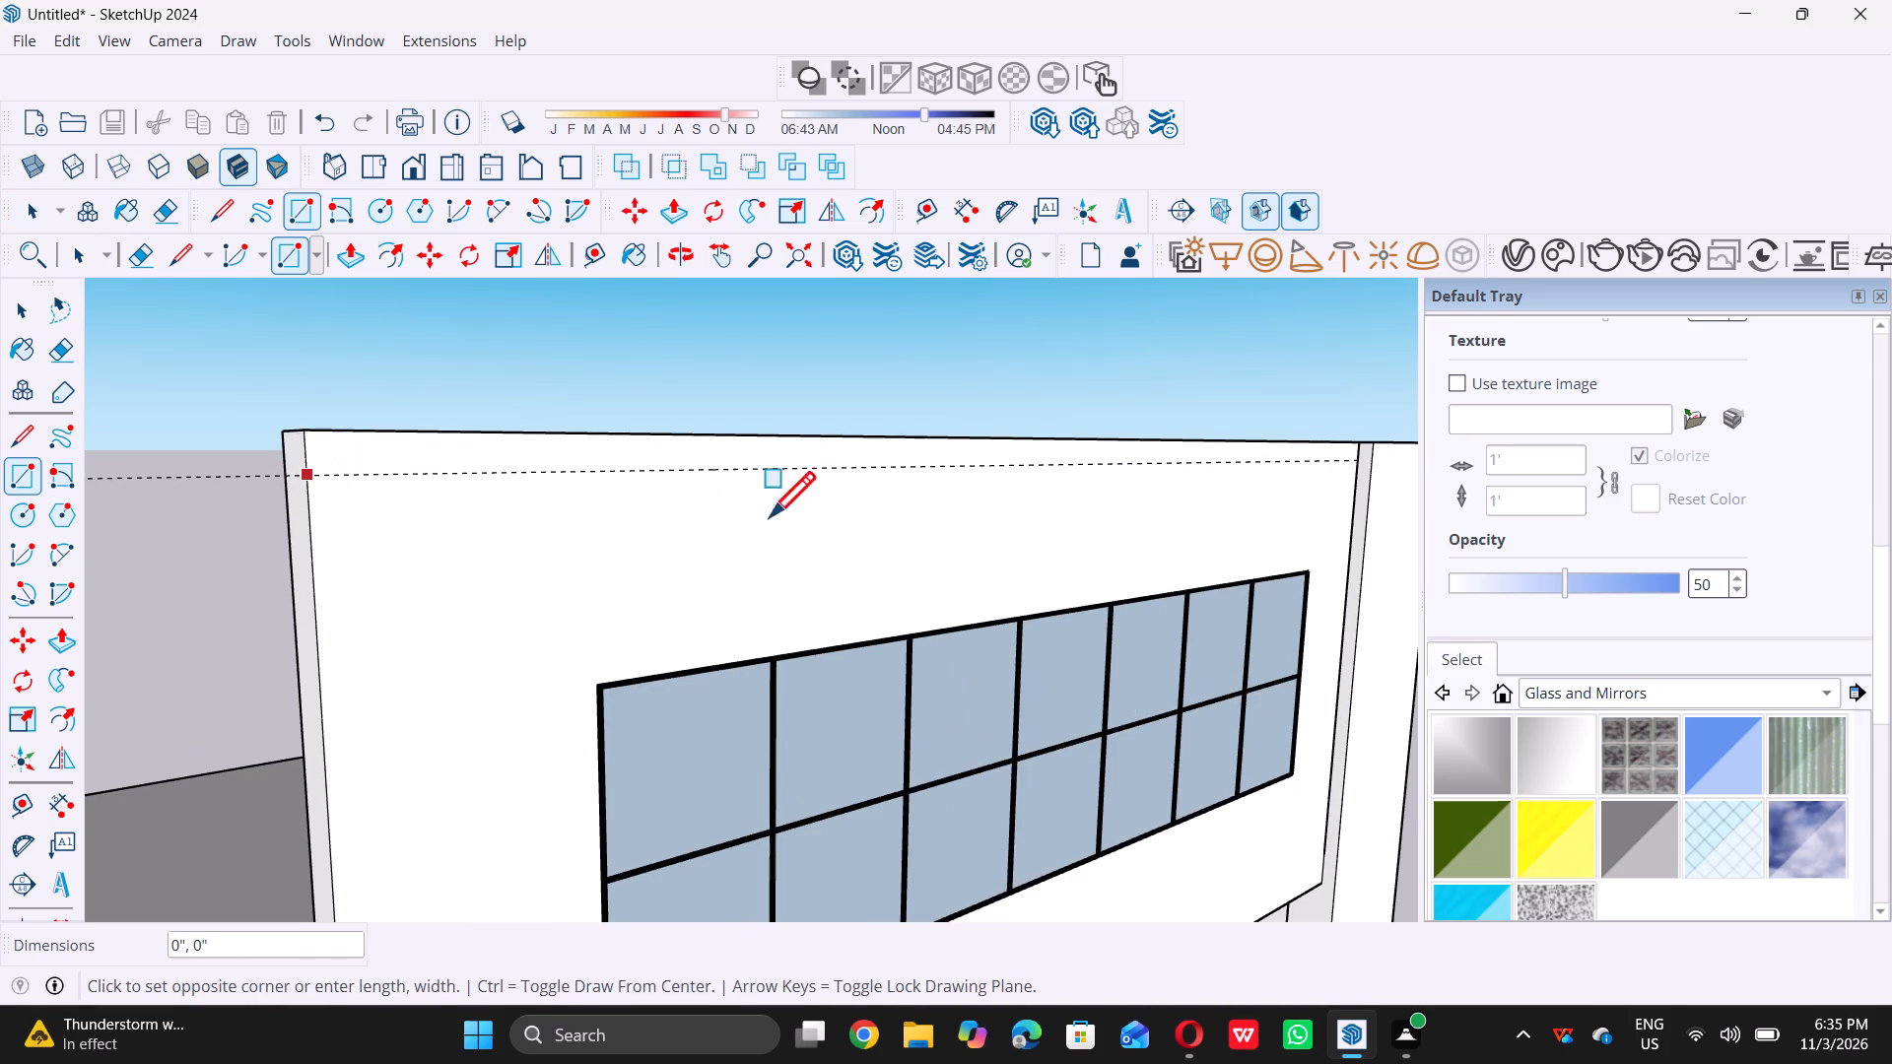
{"action": "scroll", "coordinate": [1348, 457], "scroll_direction": "up", "scroll_amount": 2}
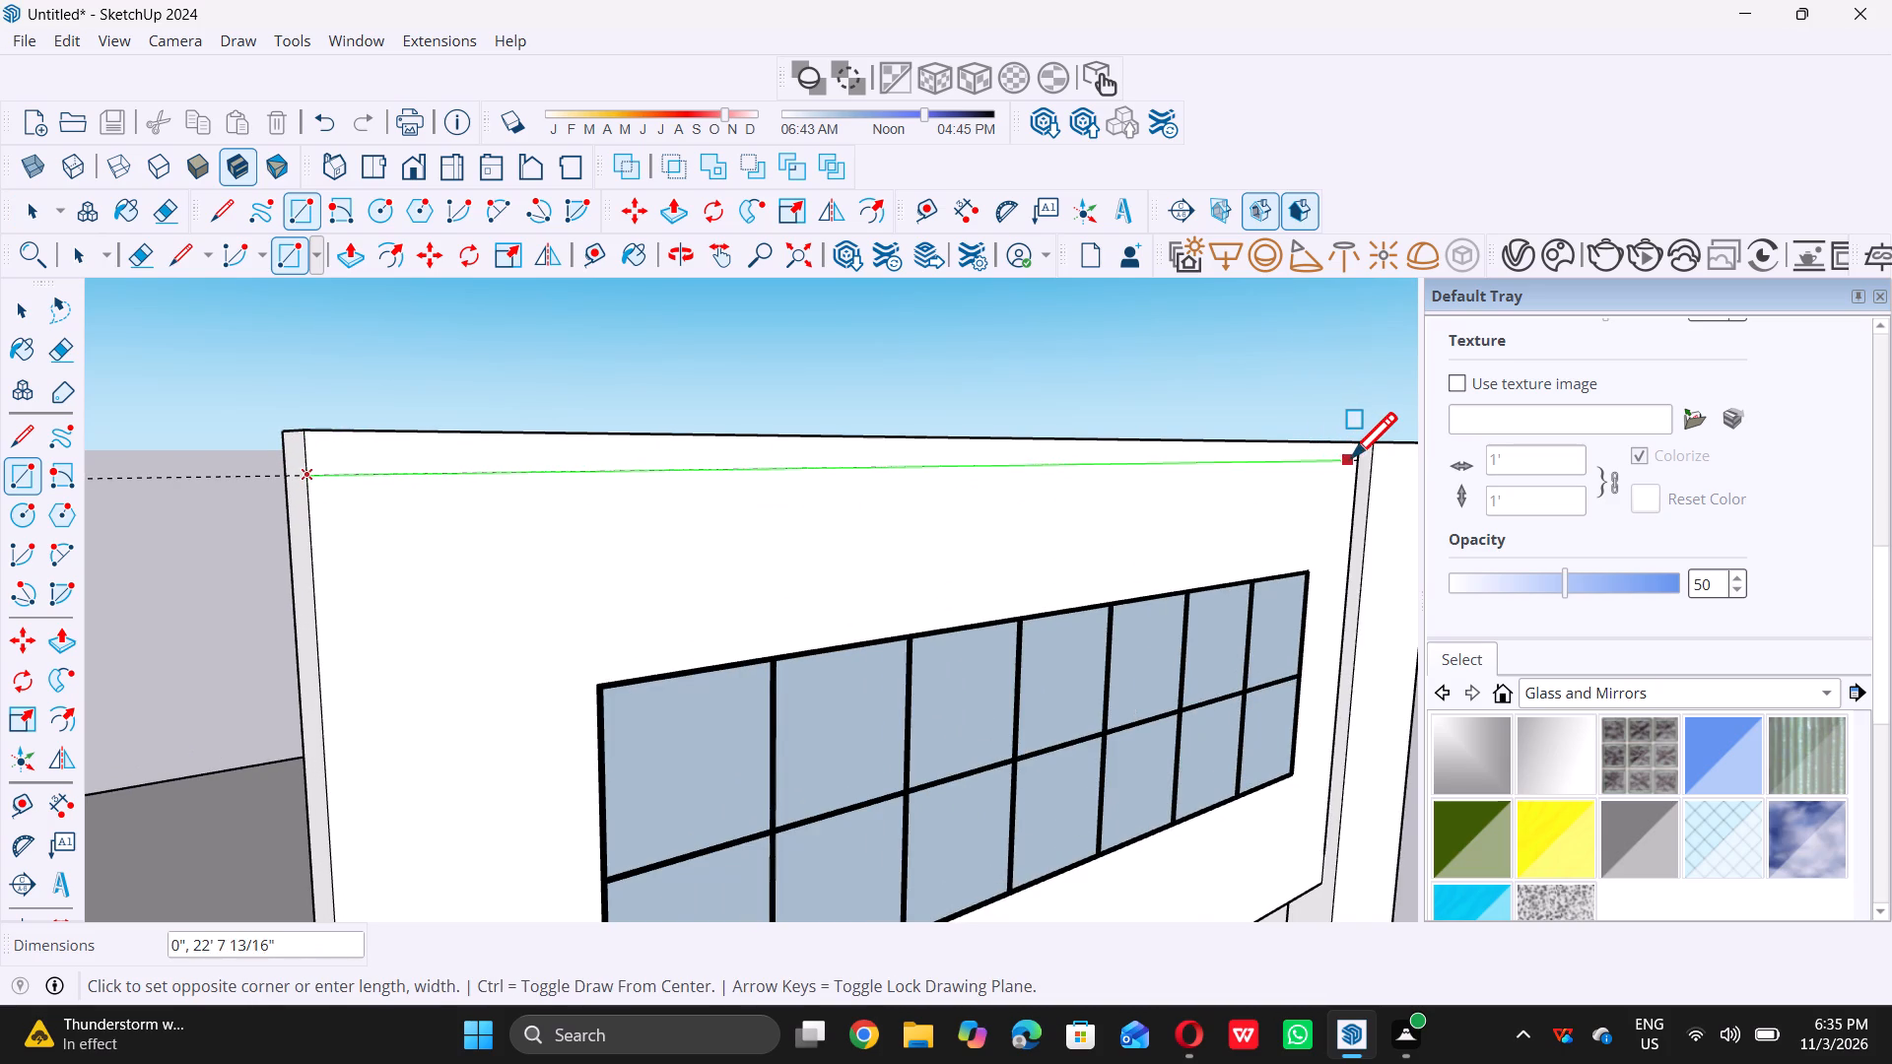
{"action": "scroll", "coordinate": [1351, 457], "scroll_direction": "up", "scroll_amount": 1}
{"action": "left_click", "coordinate": [1358, 440]}
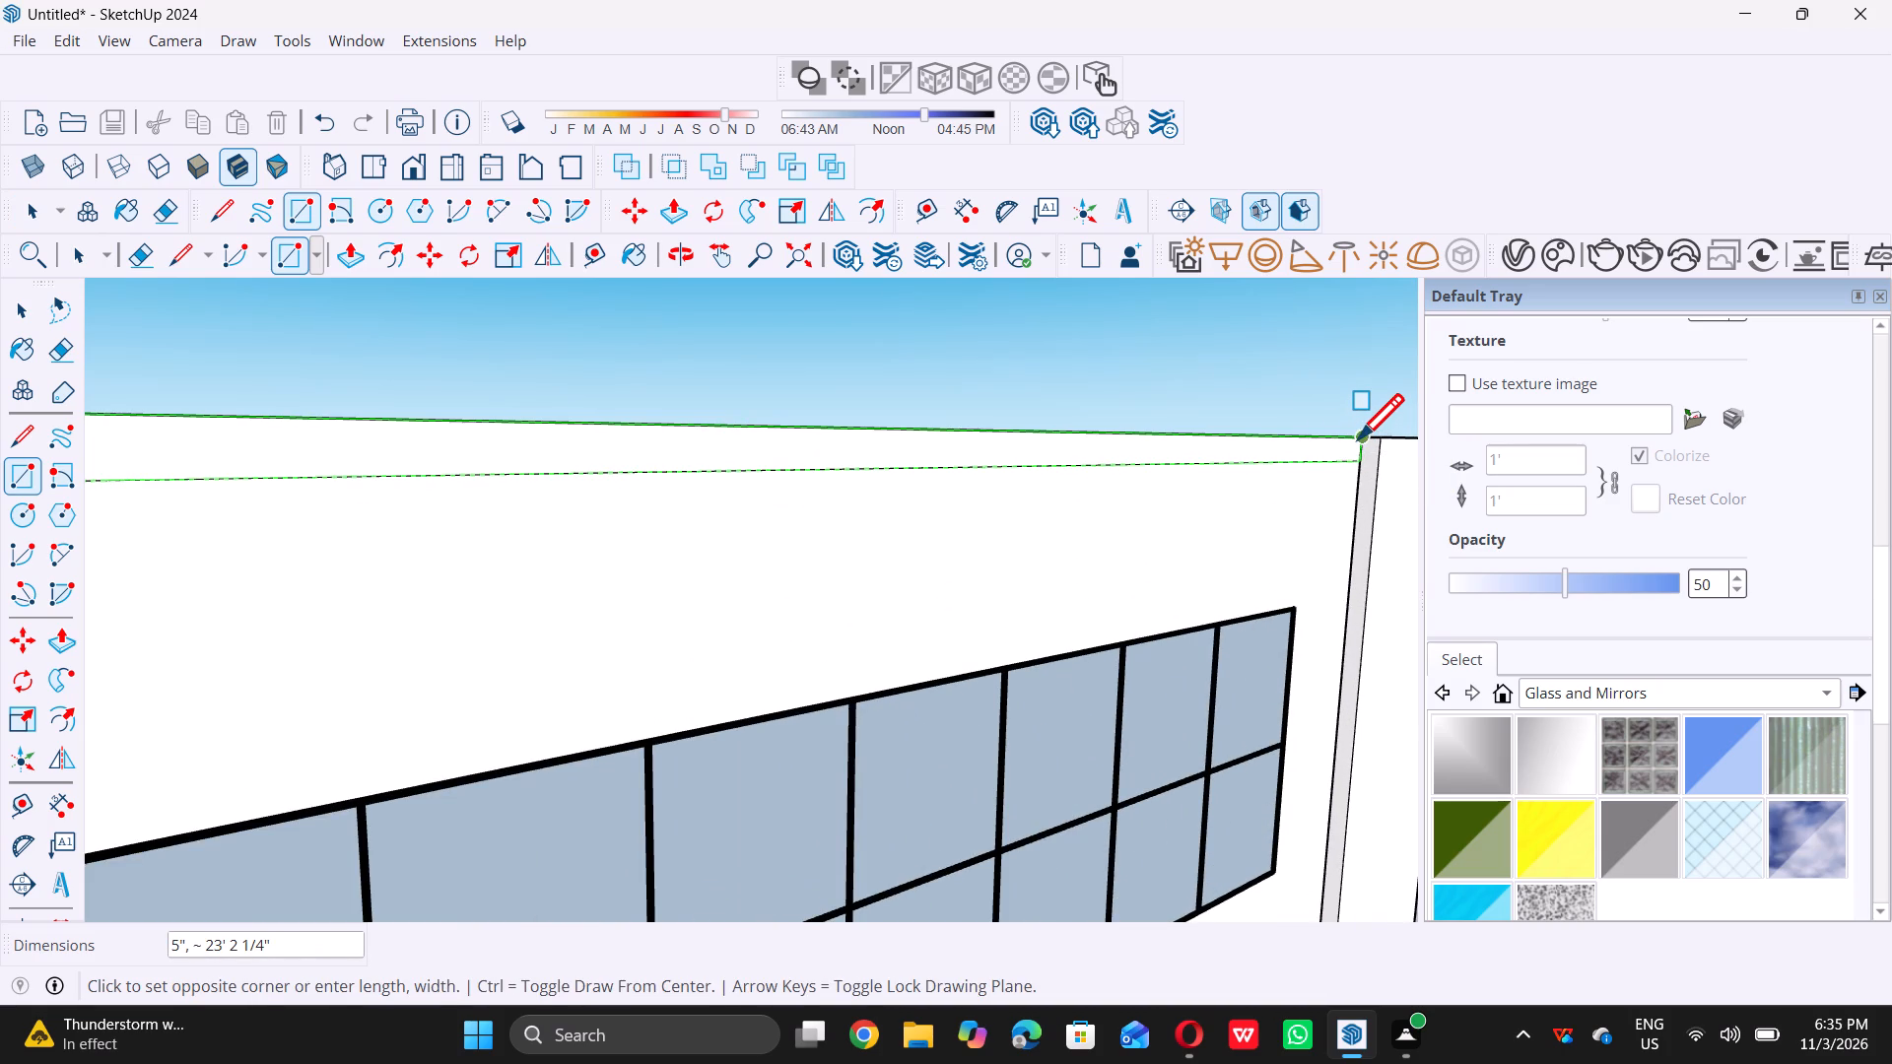
{"action": "key", "text": "space"}
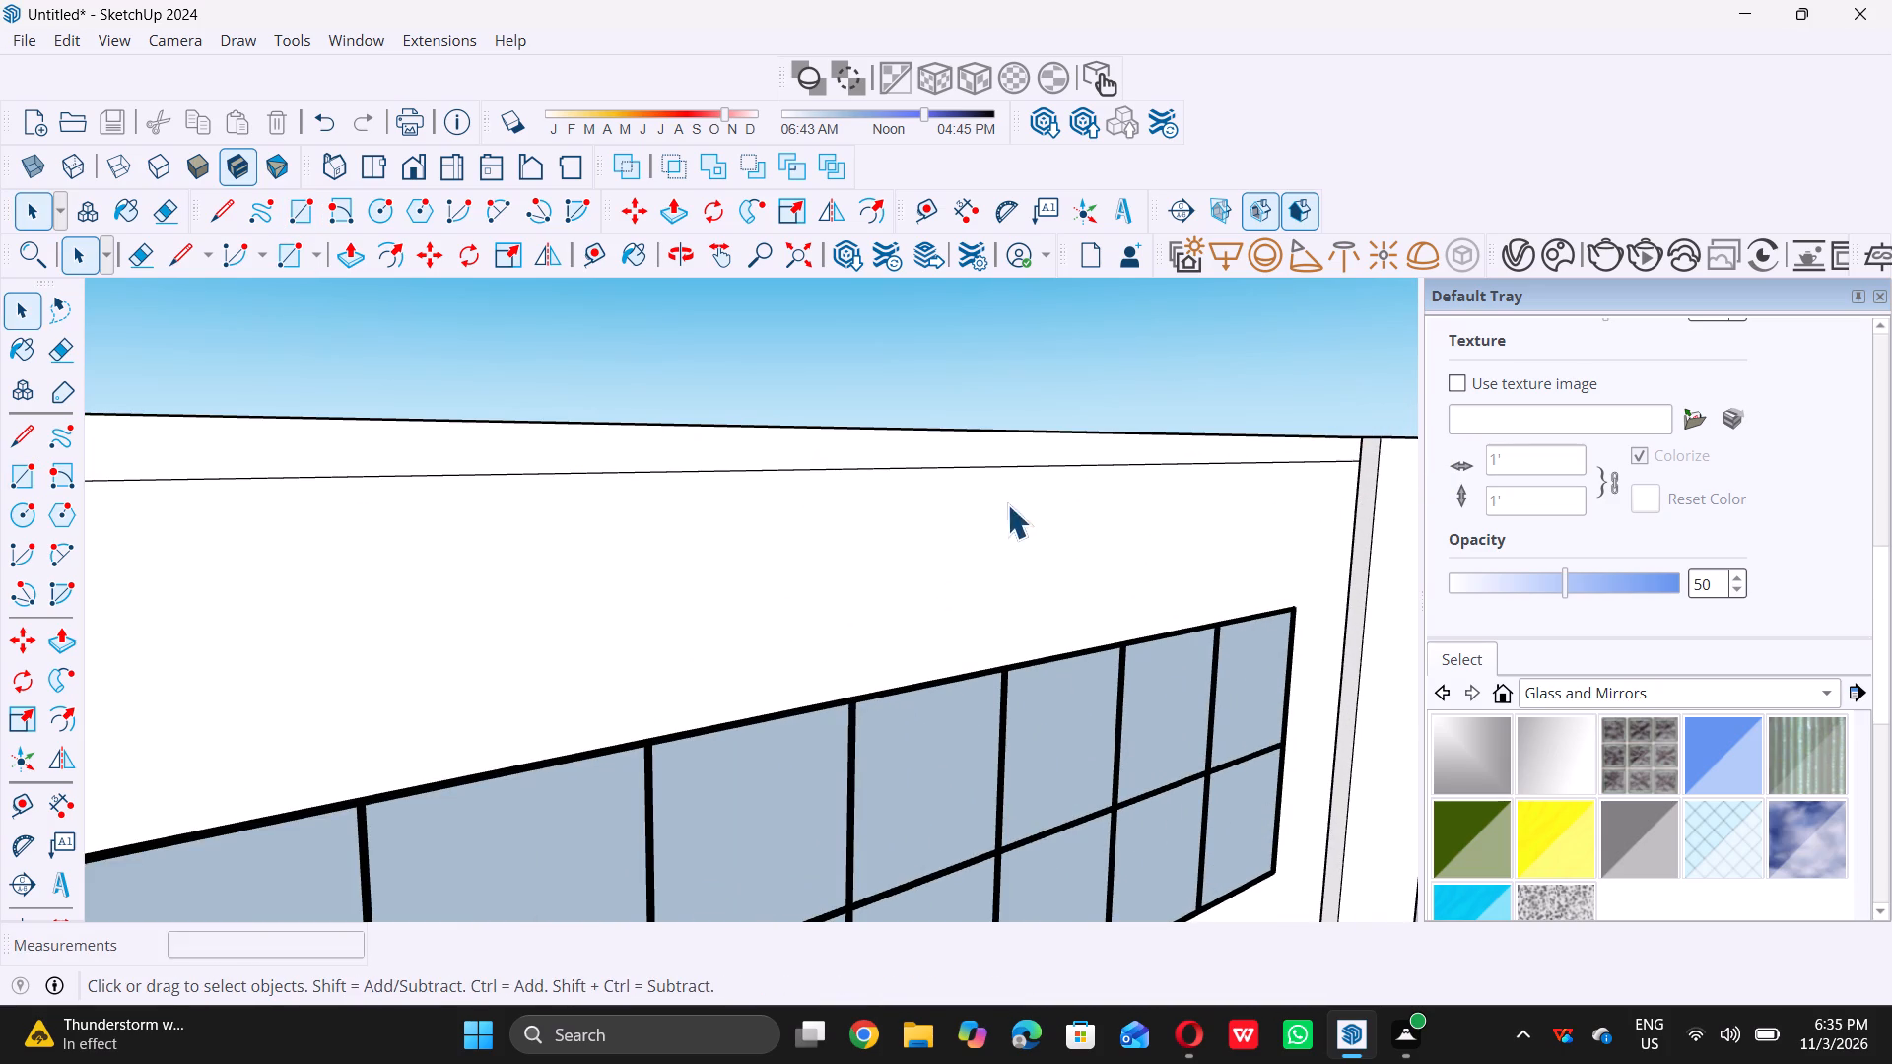
Continue the band's lower edge with lines across the pillar's narrow side face and its front face to the outer edge.
{"action": "scroll", "coordinate": [965, 517], "scroll_direction": "down", "scroll_amount": 9}
{"action": "scroll", "coordinate": [1201, 481], "scroll_direction": "up", "scroll_amount": 6}
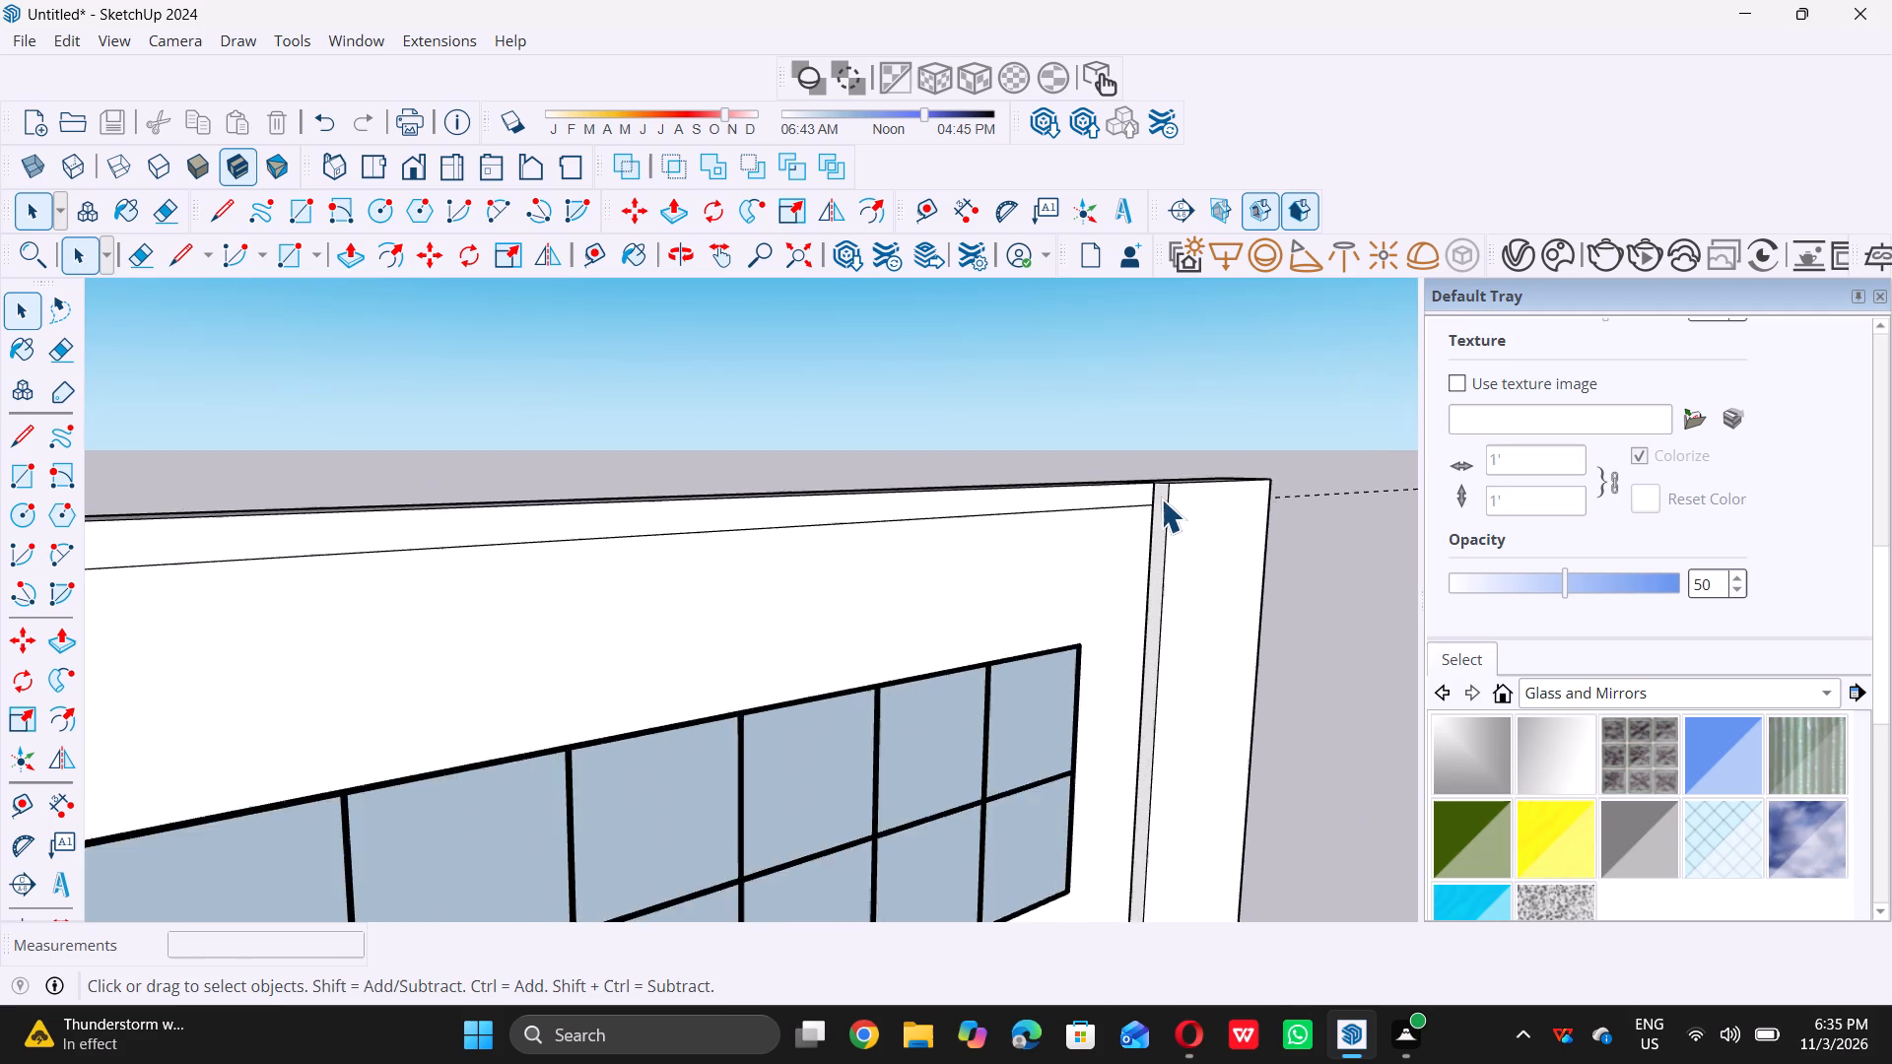
{"action": "scroll", "coordinate": [1161, 499], "scroll_direction": "up", "scroll_amount": 12}
{"action": "key", "text": "l"}
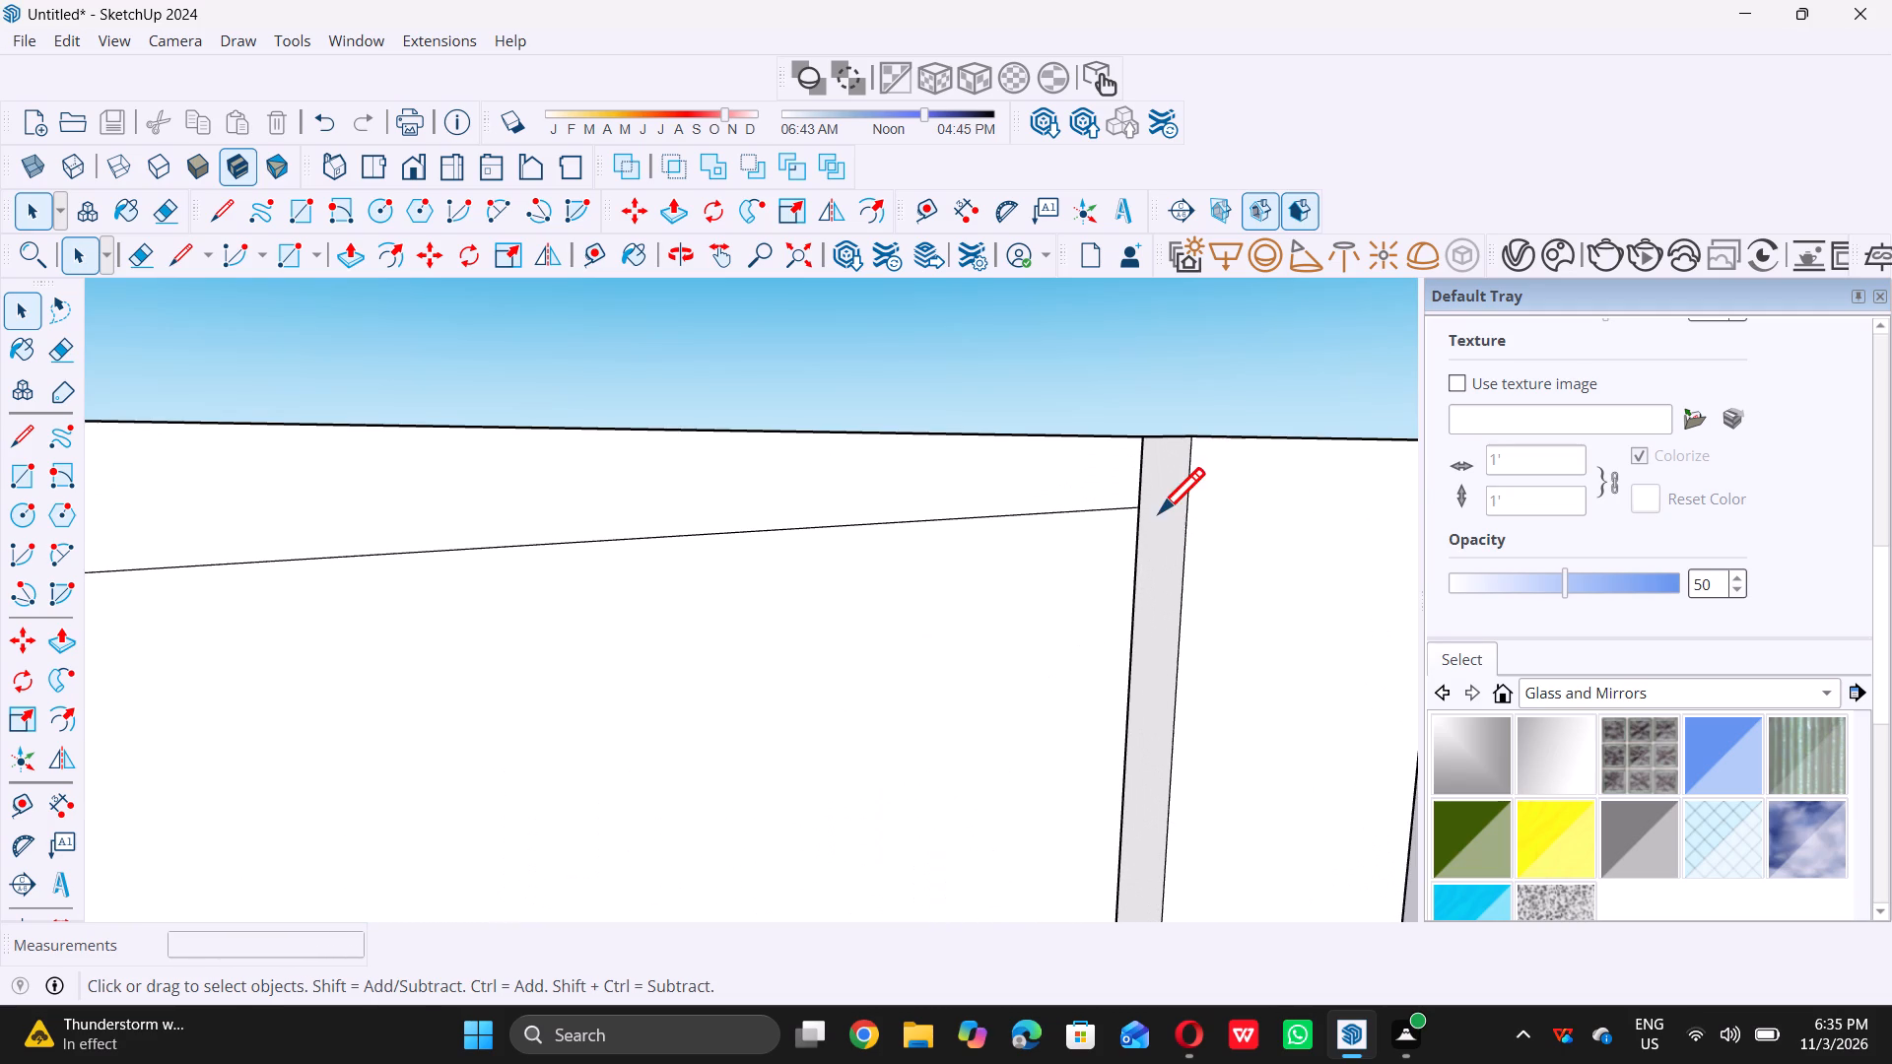
{"action": "scroll", "coordinate": [1150, 515], "scroll_direction": "up", "scroll_amount": 4}
{"action": "left_click", "coordinate": [1134, 509]}
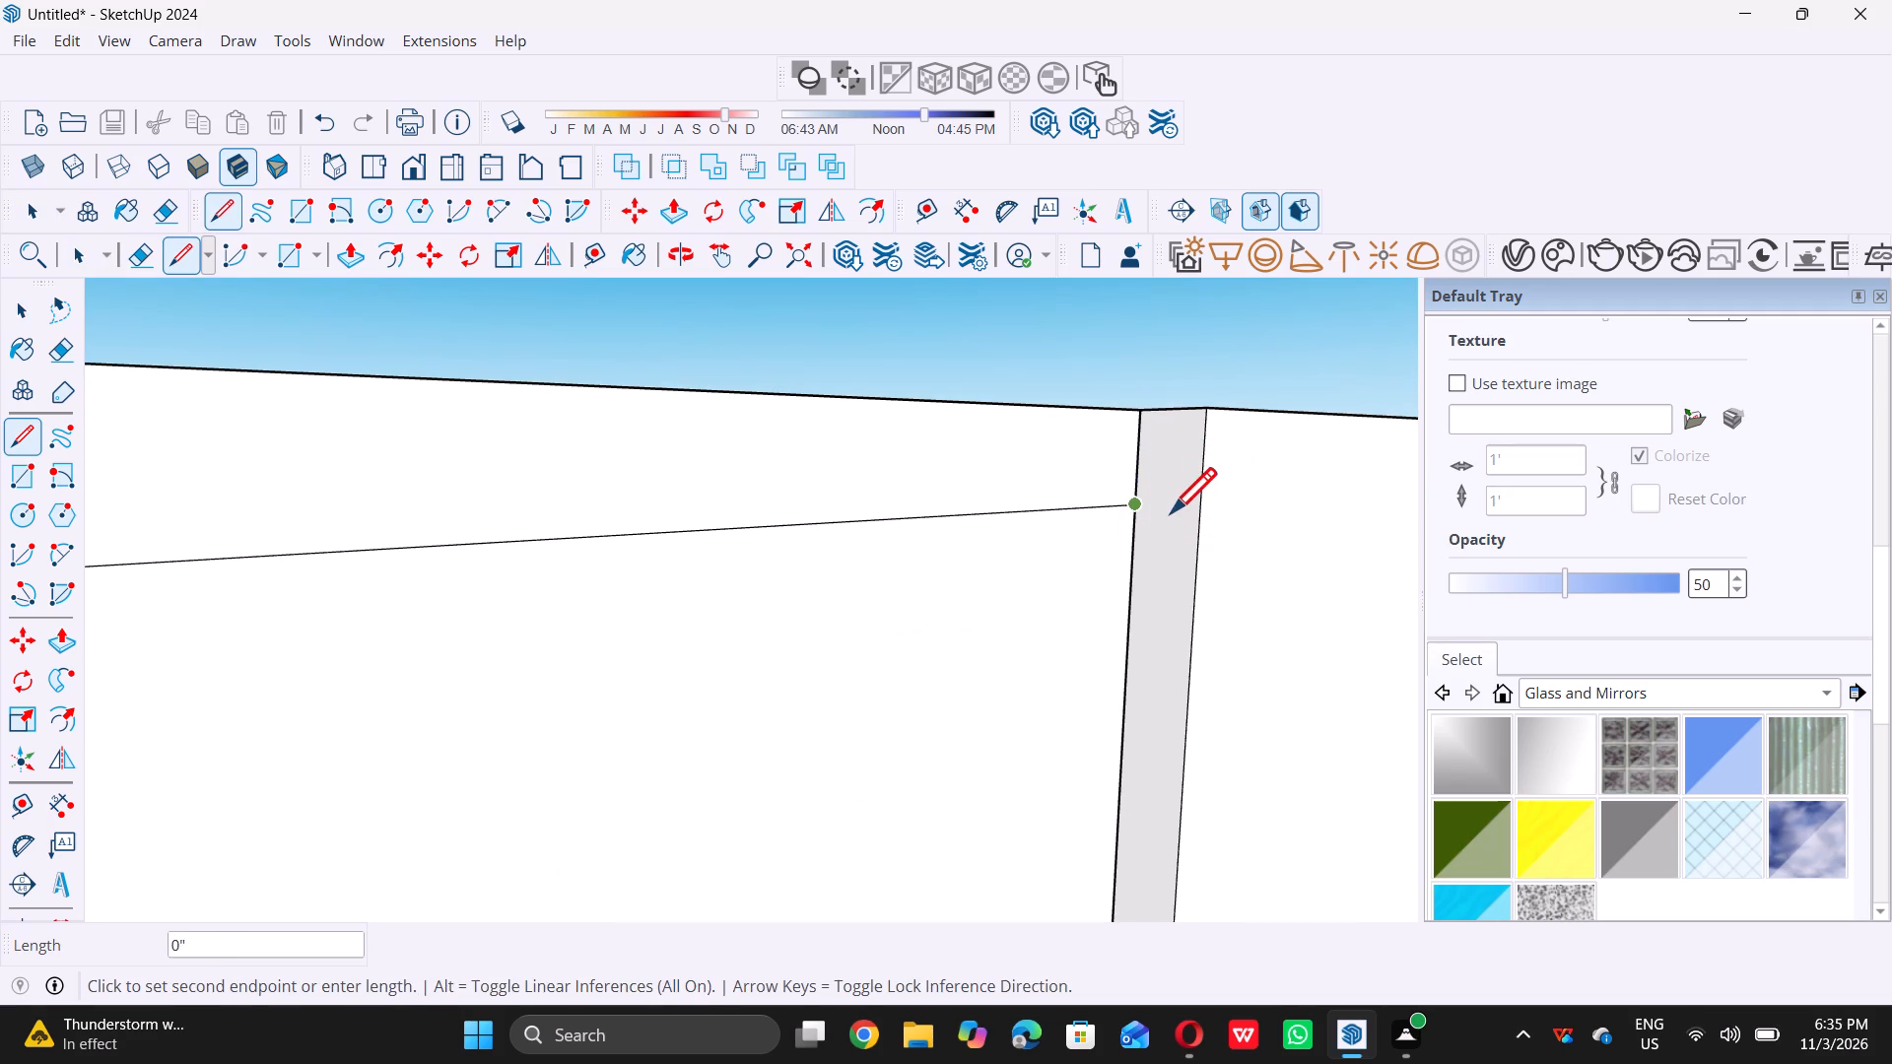
{"action": "left_click", "coordinate": [1198, 508]}
{"action": "scroll", "coordinate": [1191, 508], "scroll_direction": "down", "scroll_amount": 7}
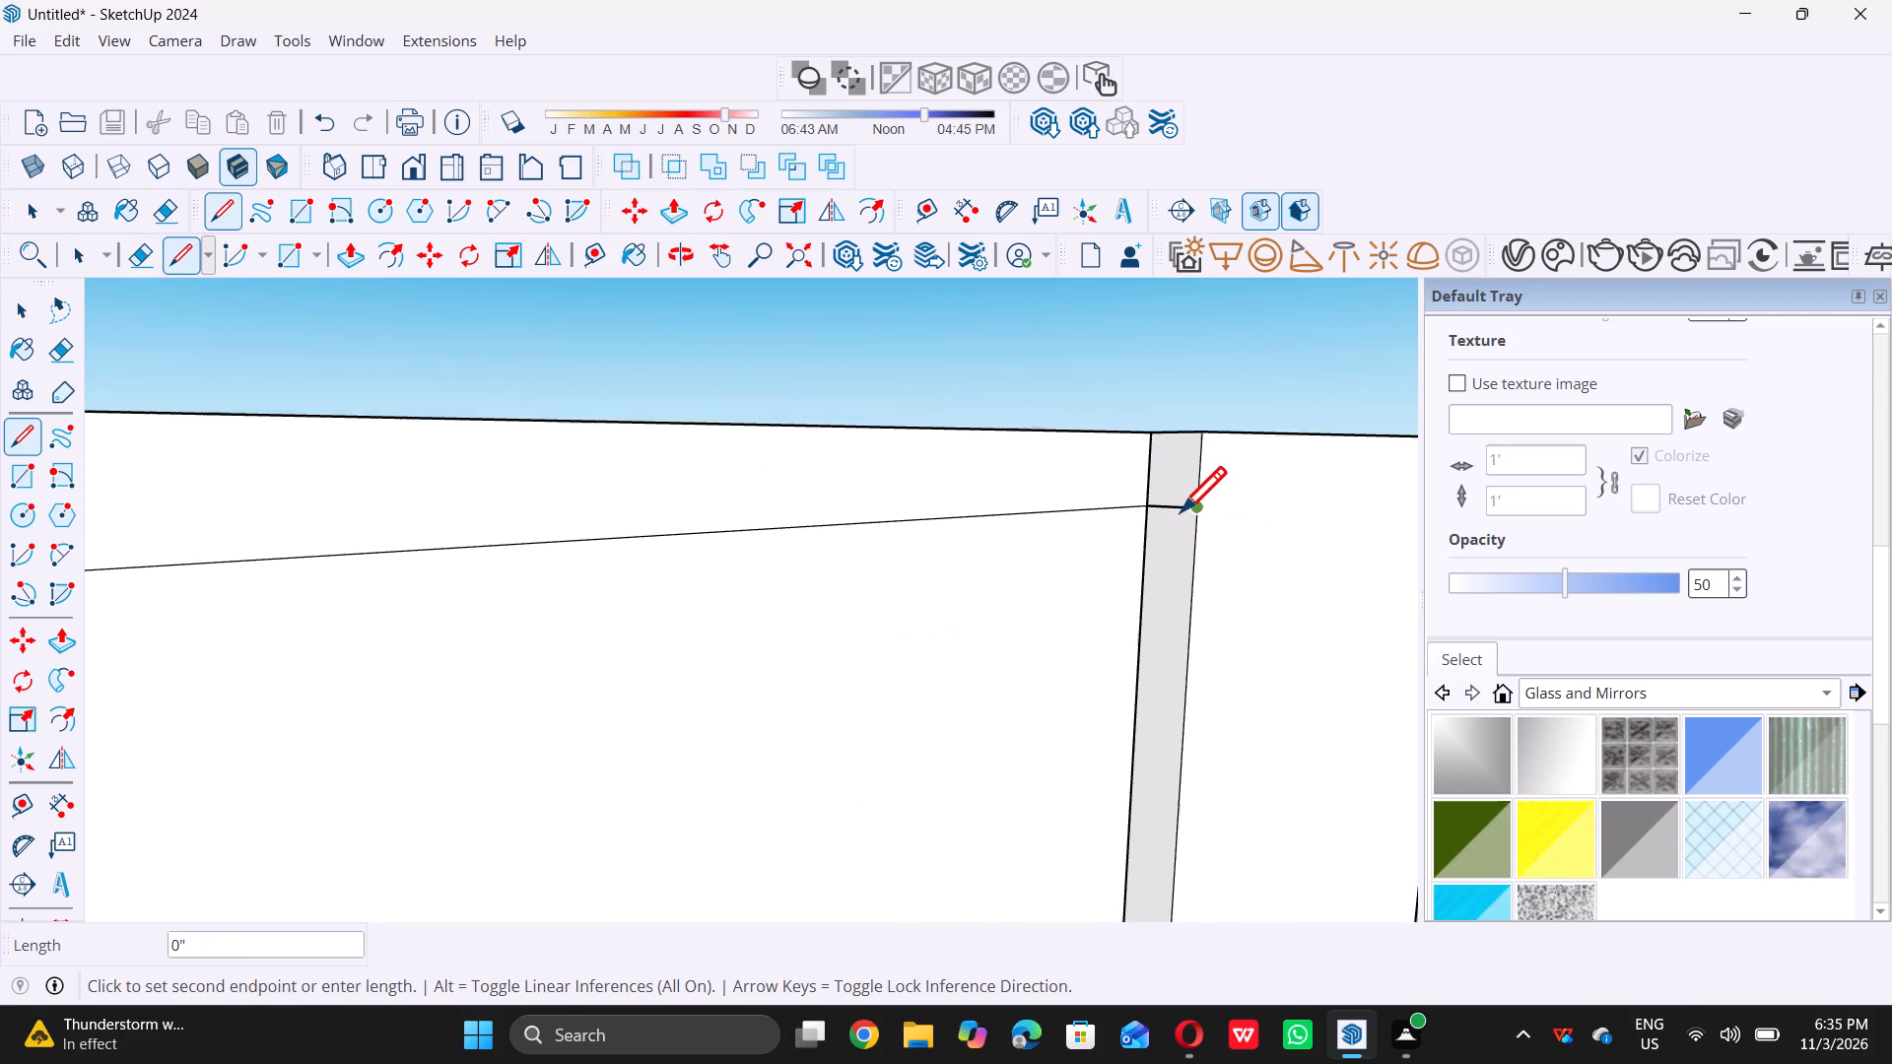
{"action": "scroll", "coordinate": [1181, 511], "scroll_direction": "down", "scroll_amount": 7}
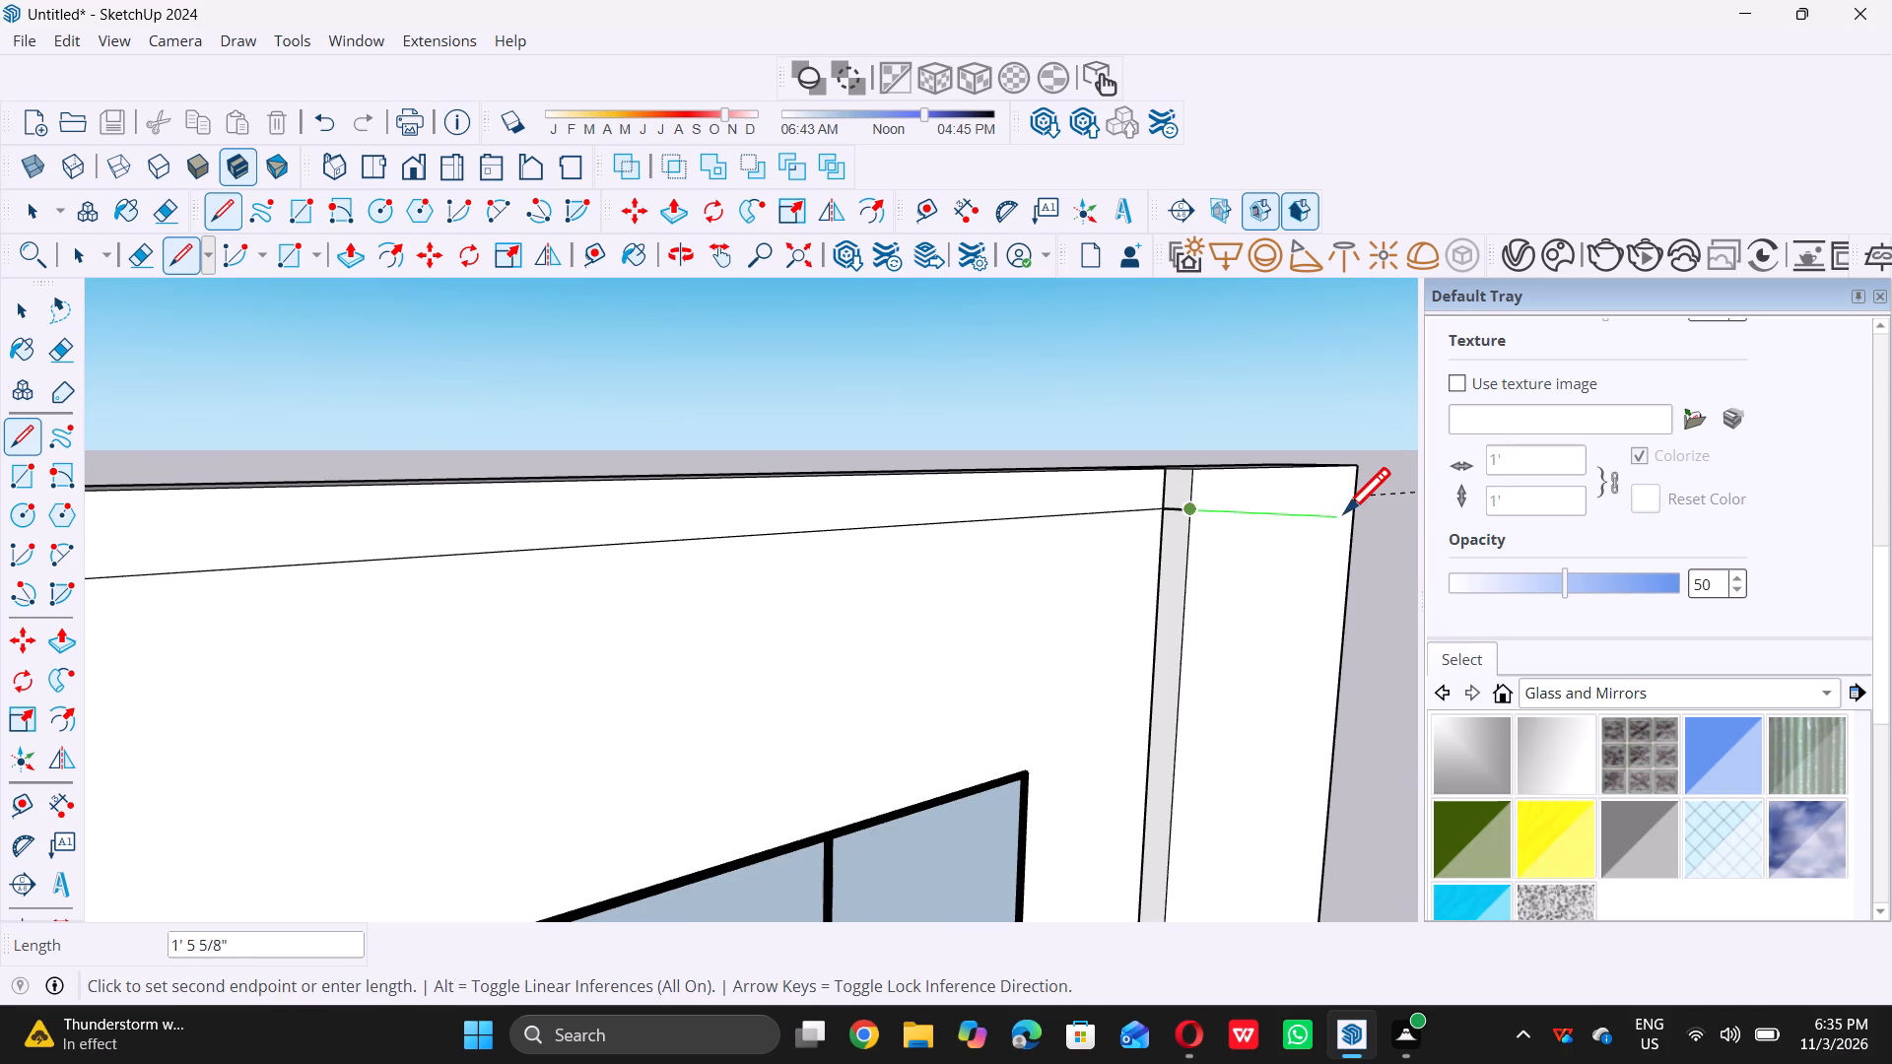
{"action": "triple_click", "coordinate": [1354, 503]}
{"action": "left_click", "coordinate": [1354, 503]}
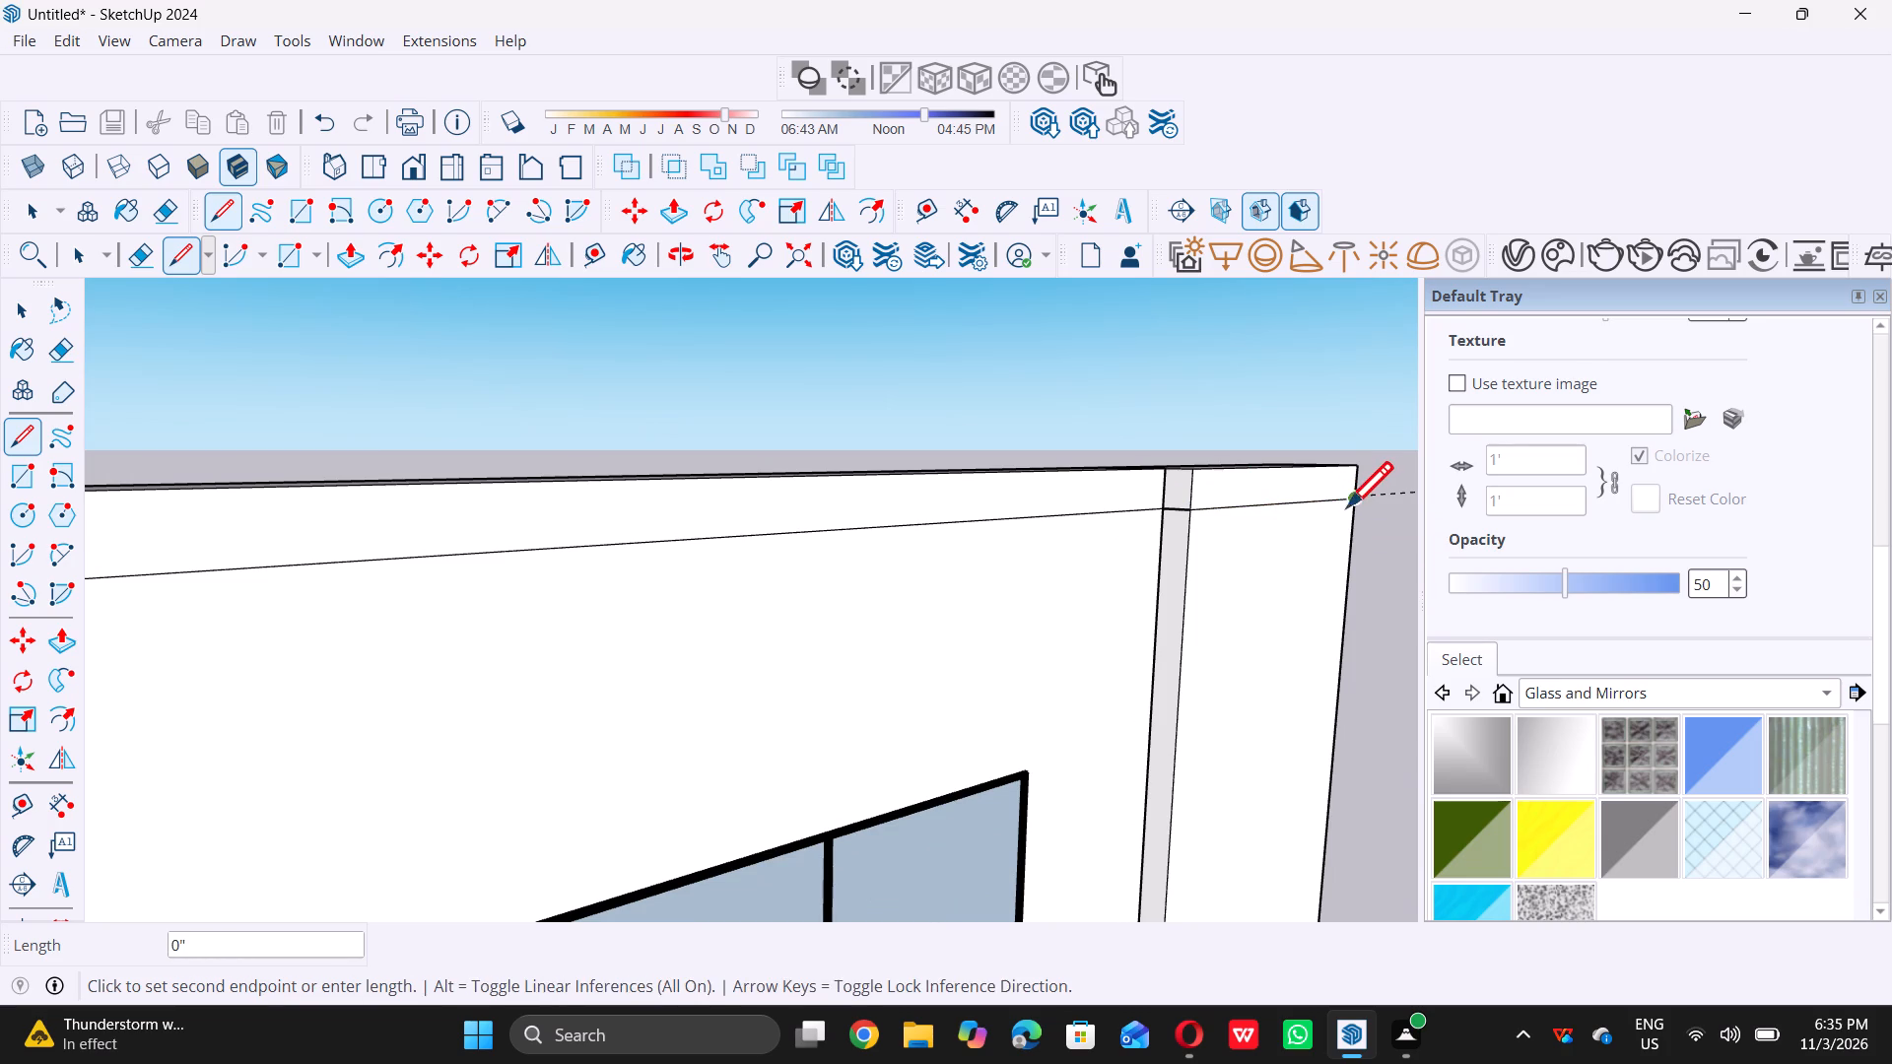
{"action": "key", "text": "space"}
{"action": "middle_click_drag", "start_coordinate": [1123, 539], "coordinate": [1146, 567]}
{"action": "middle_click", "coordinate": [1147, 568]}
{"action": "middle_click_drag", "start_coordinate": [1150, 569], "coordinate": [1216, 608]}
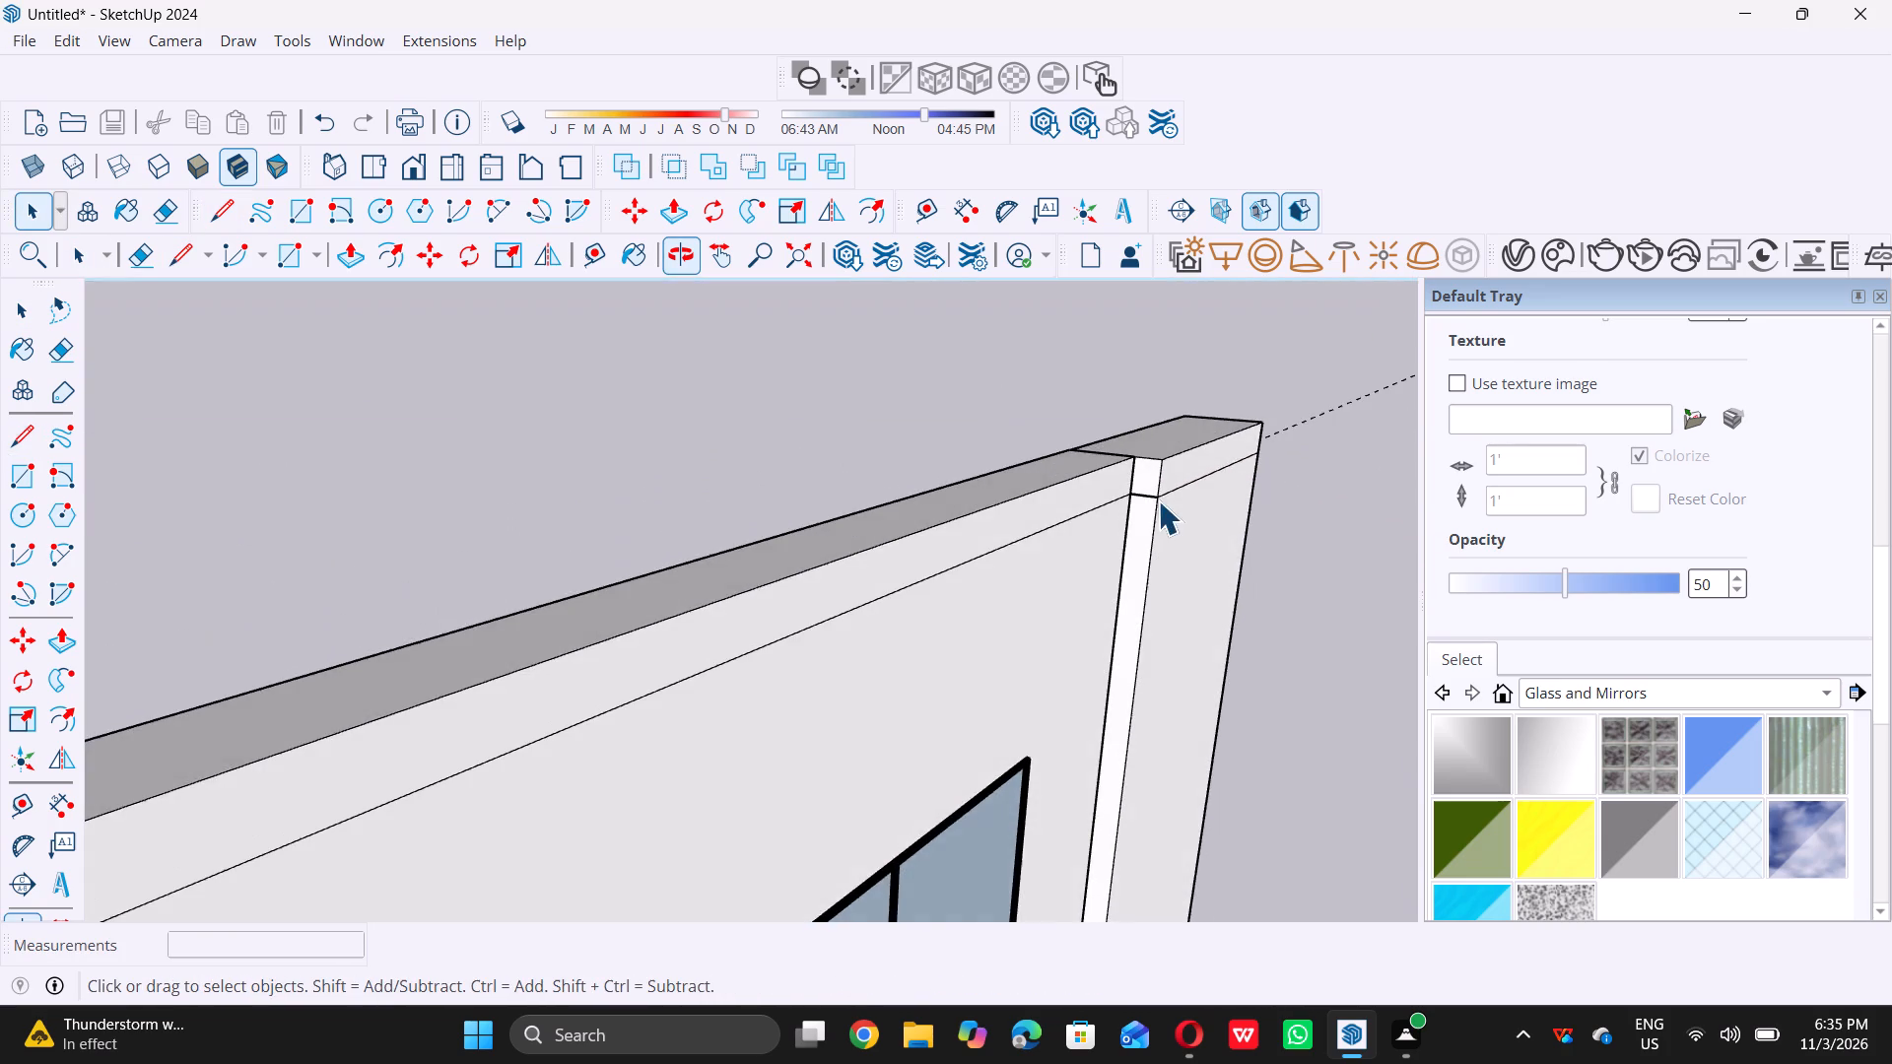
Retrace the line across the pillar's narrow side face, from the band's lower corner to the pillar's front edge.
{"action": "scroll", "coordinate": [1158, 495], "scroll_direction": "up", "scroll_amount": 19}
{"action": "scroll", "coordinate": [1146, 517], "scroll_direction": "up", "scroll_amount": 6}
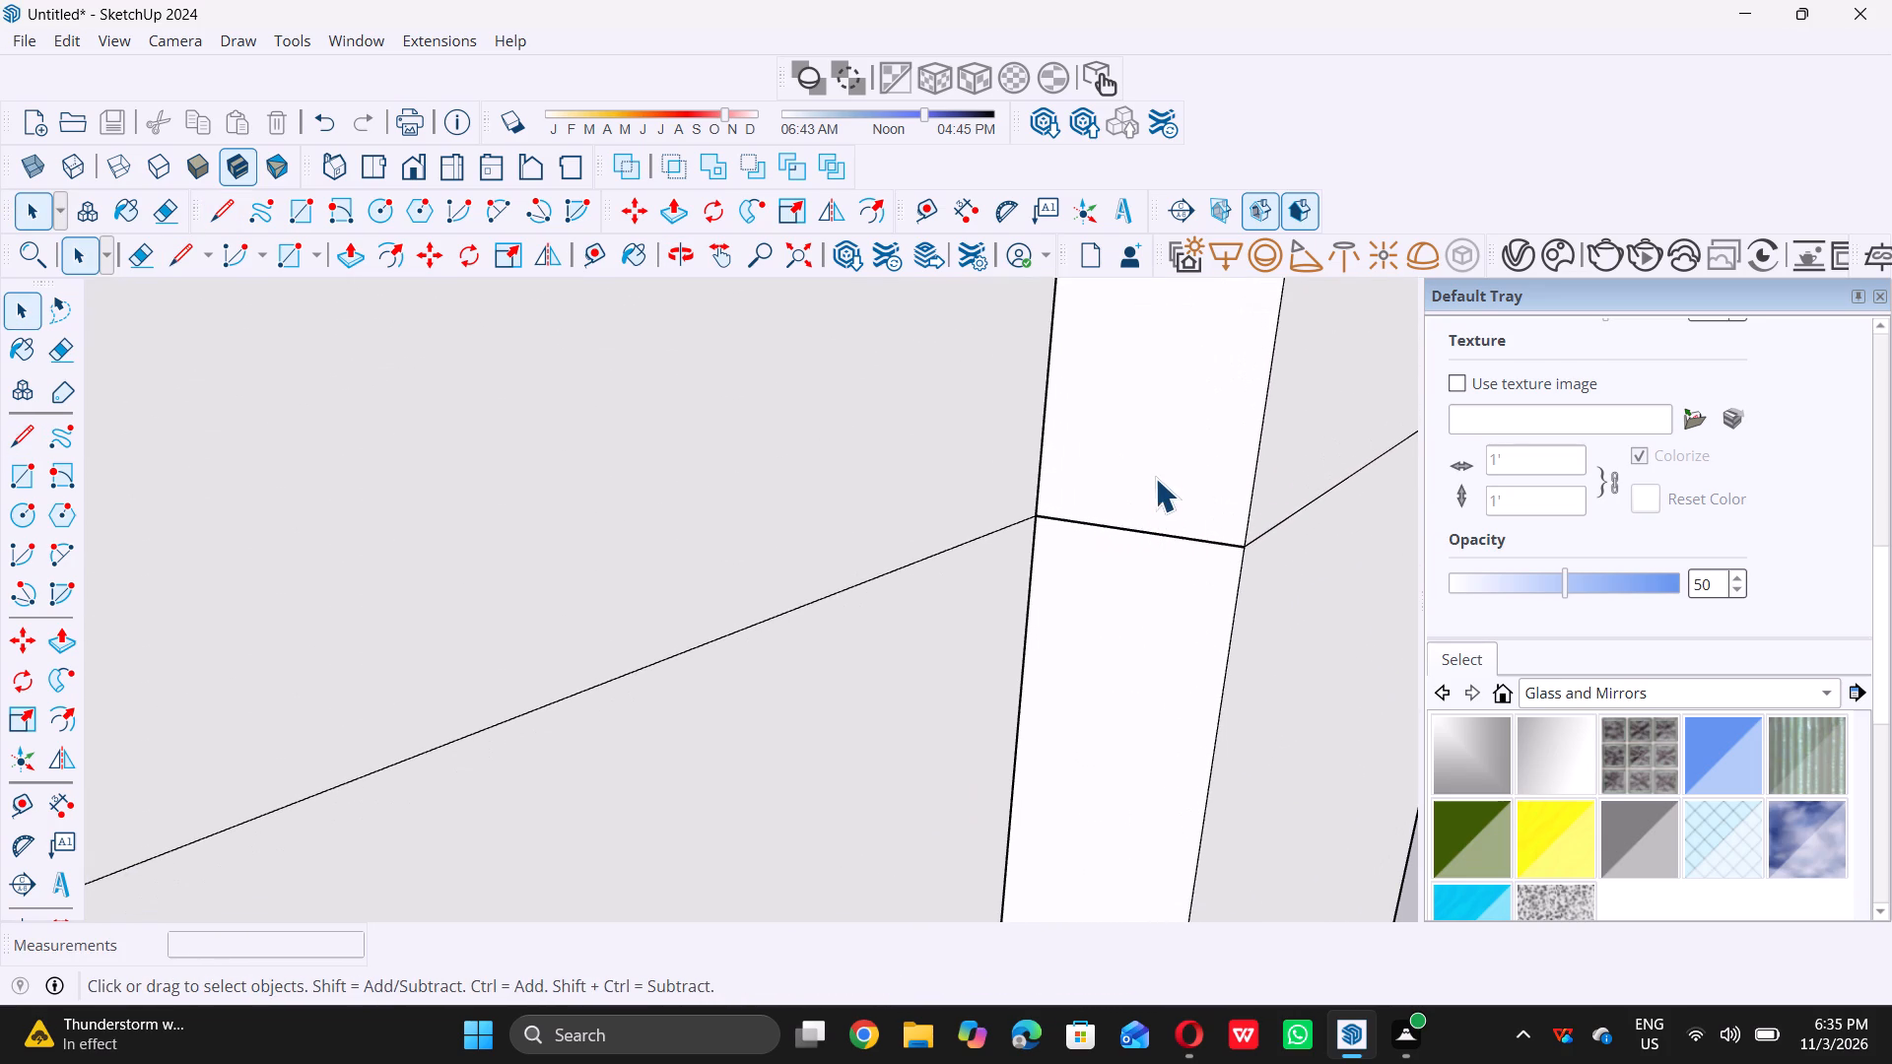
{"action": "left_click", "coordinate": [1155, 467]}
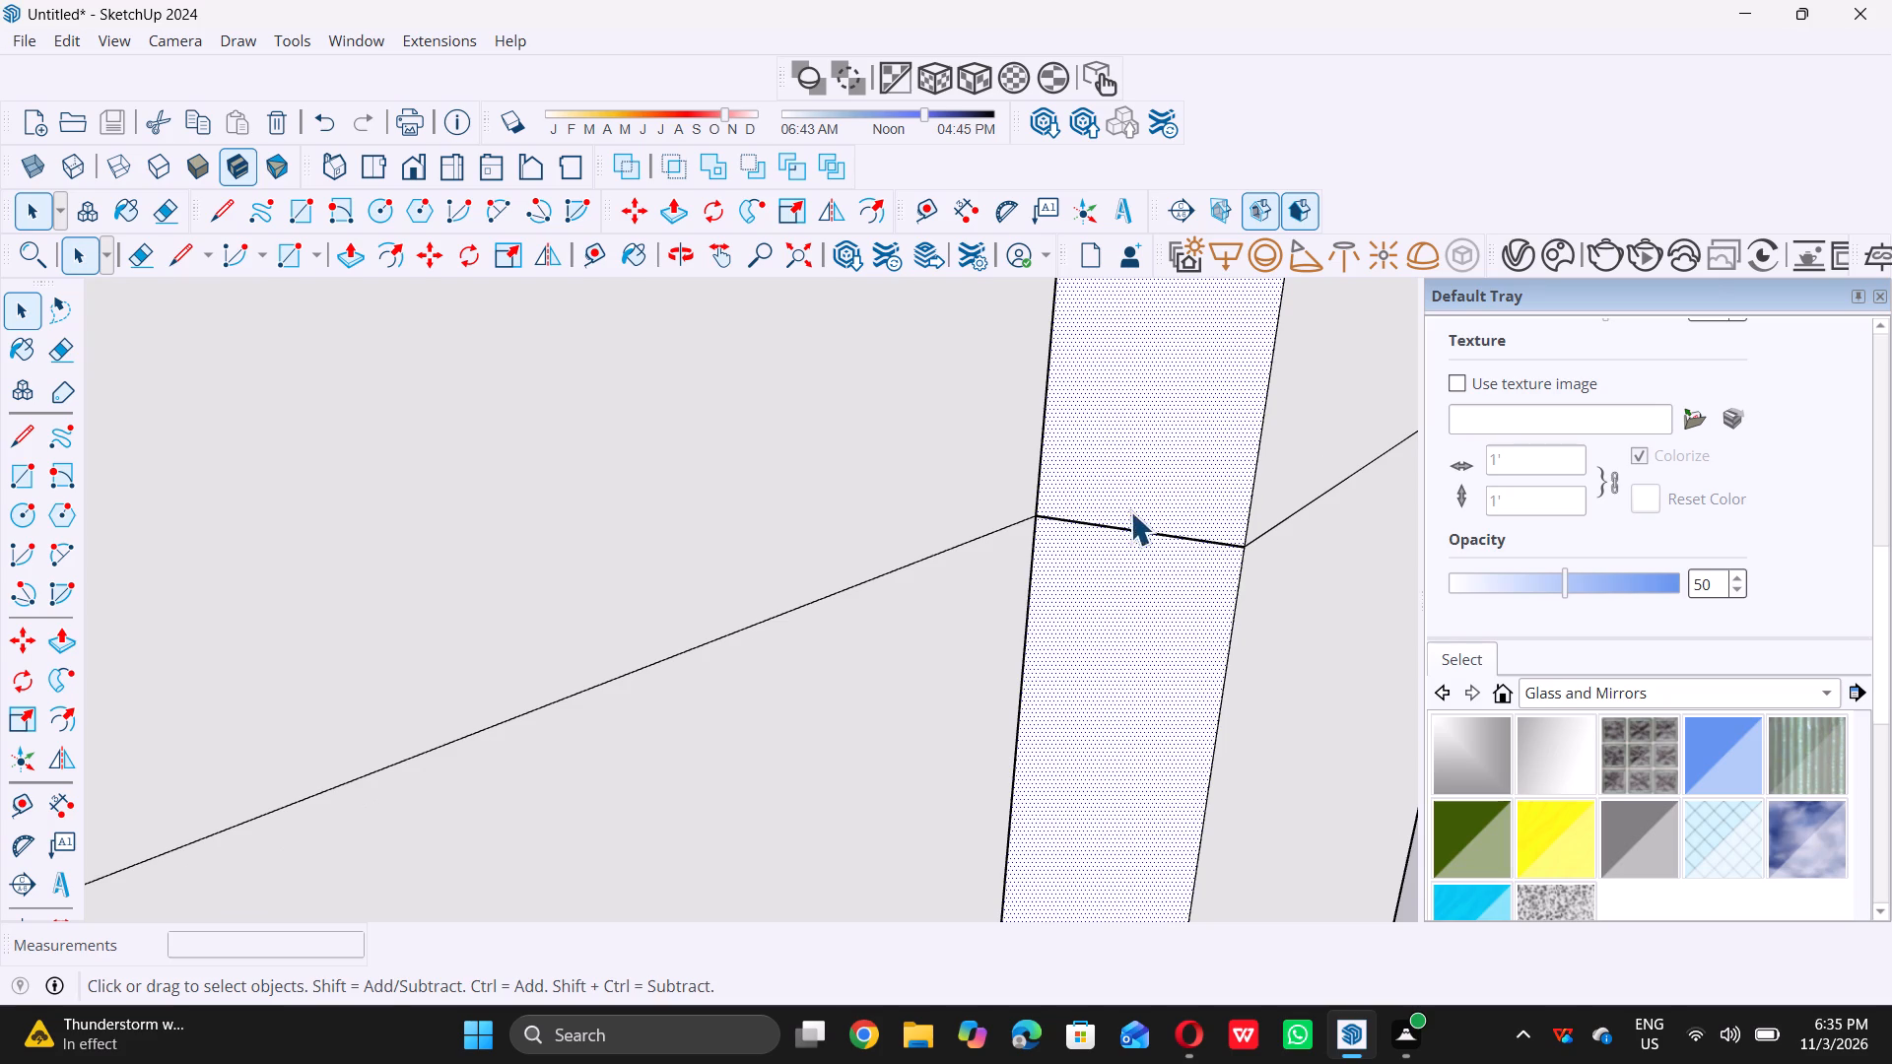
{"action": "middle_click_drag", "start_coordinate": [1129, 514], "coordinate": [1100, 603]}
{"action": "scroll", "coordinate": [1131, 542], "scroll_direction": "up", "scroll_amount": 6}
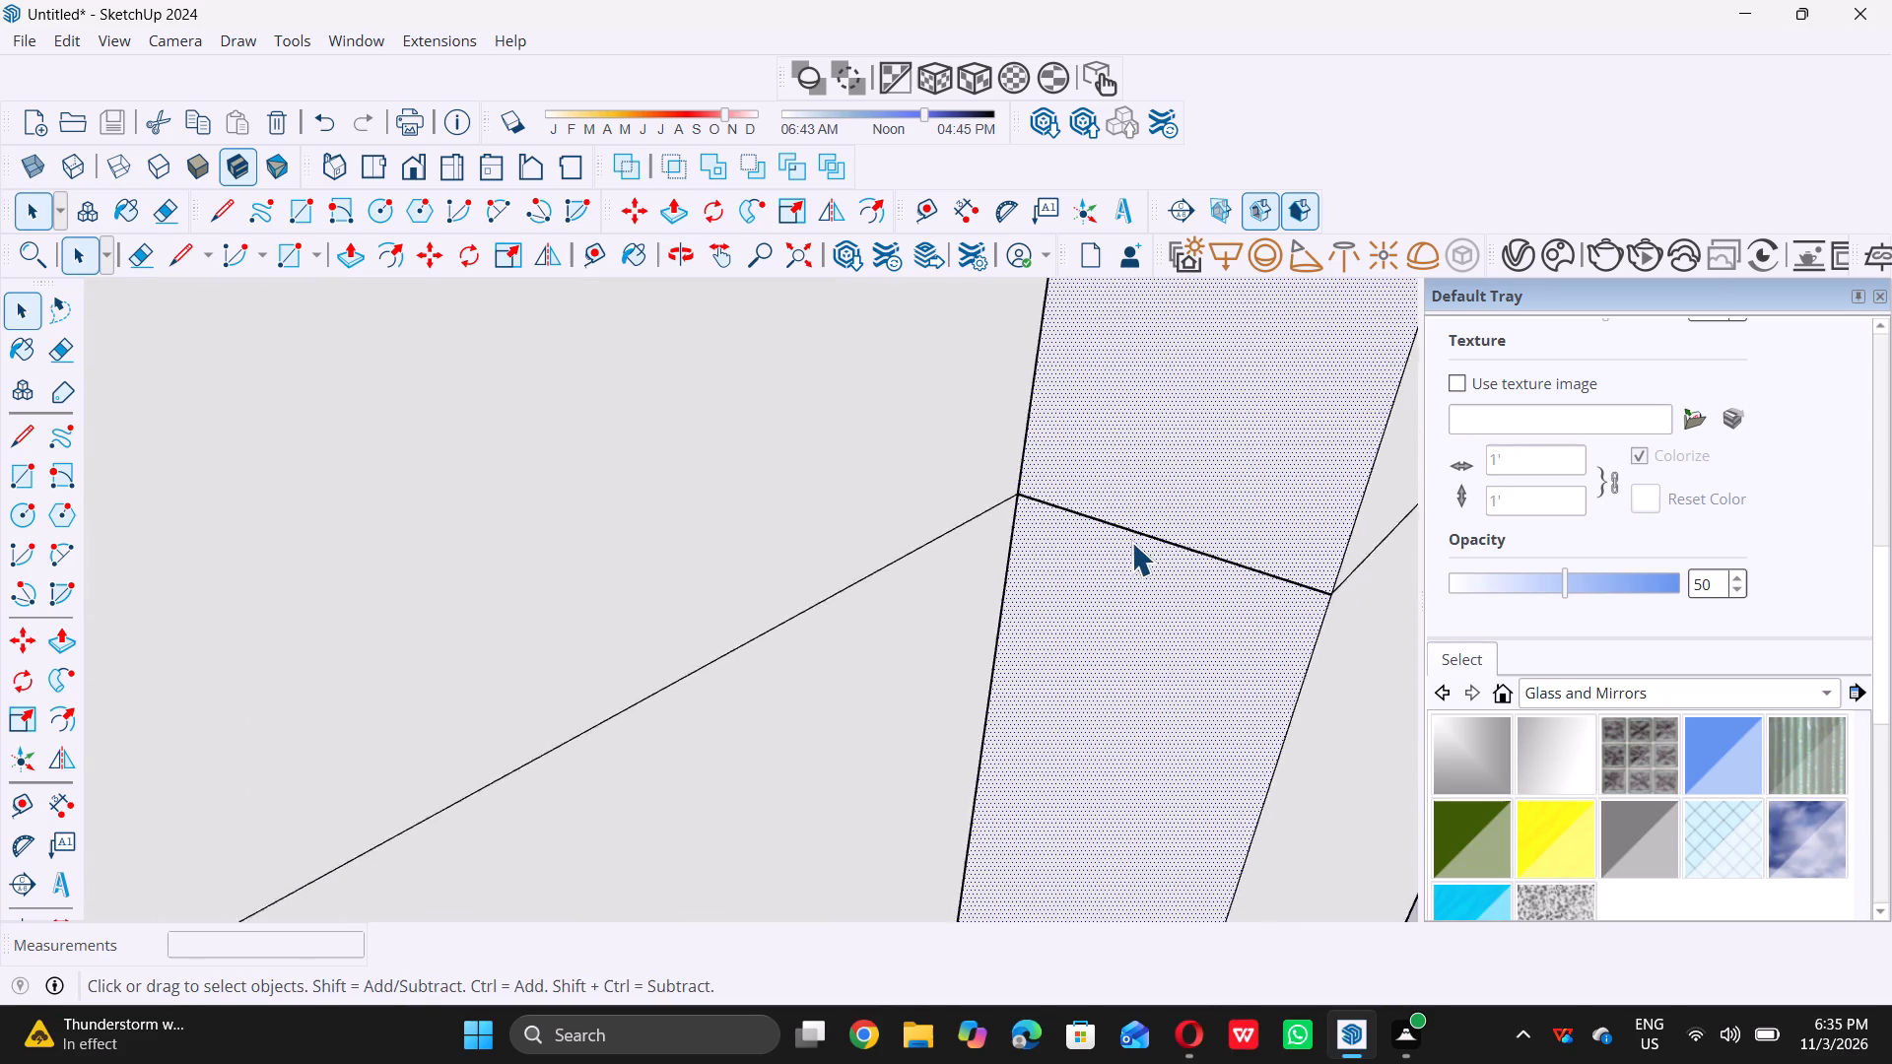
{"action": "key", "text": "l"}
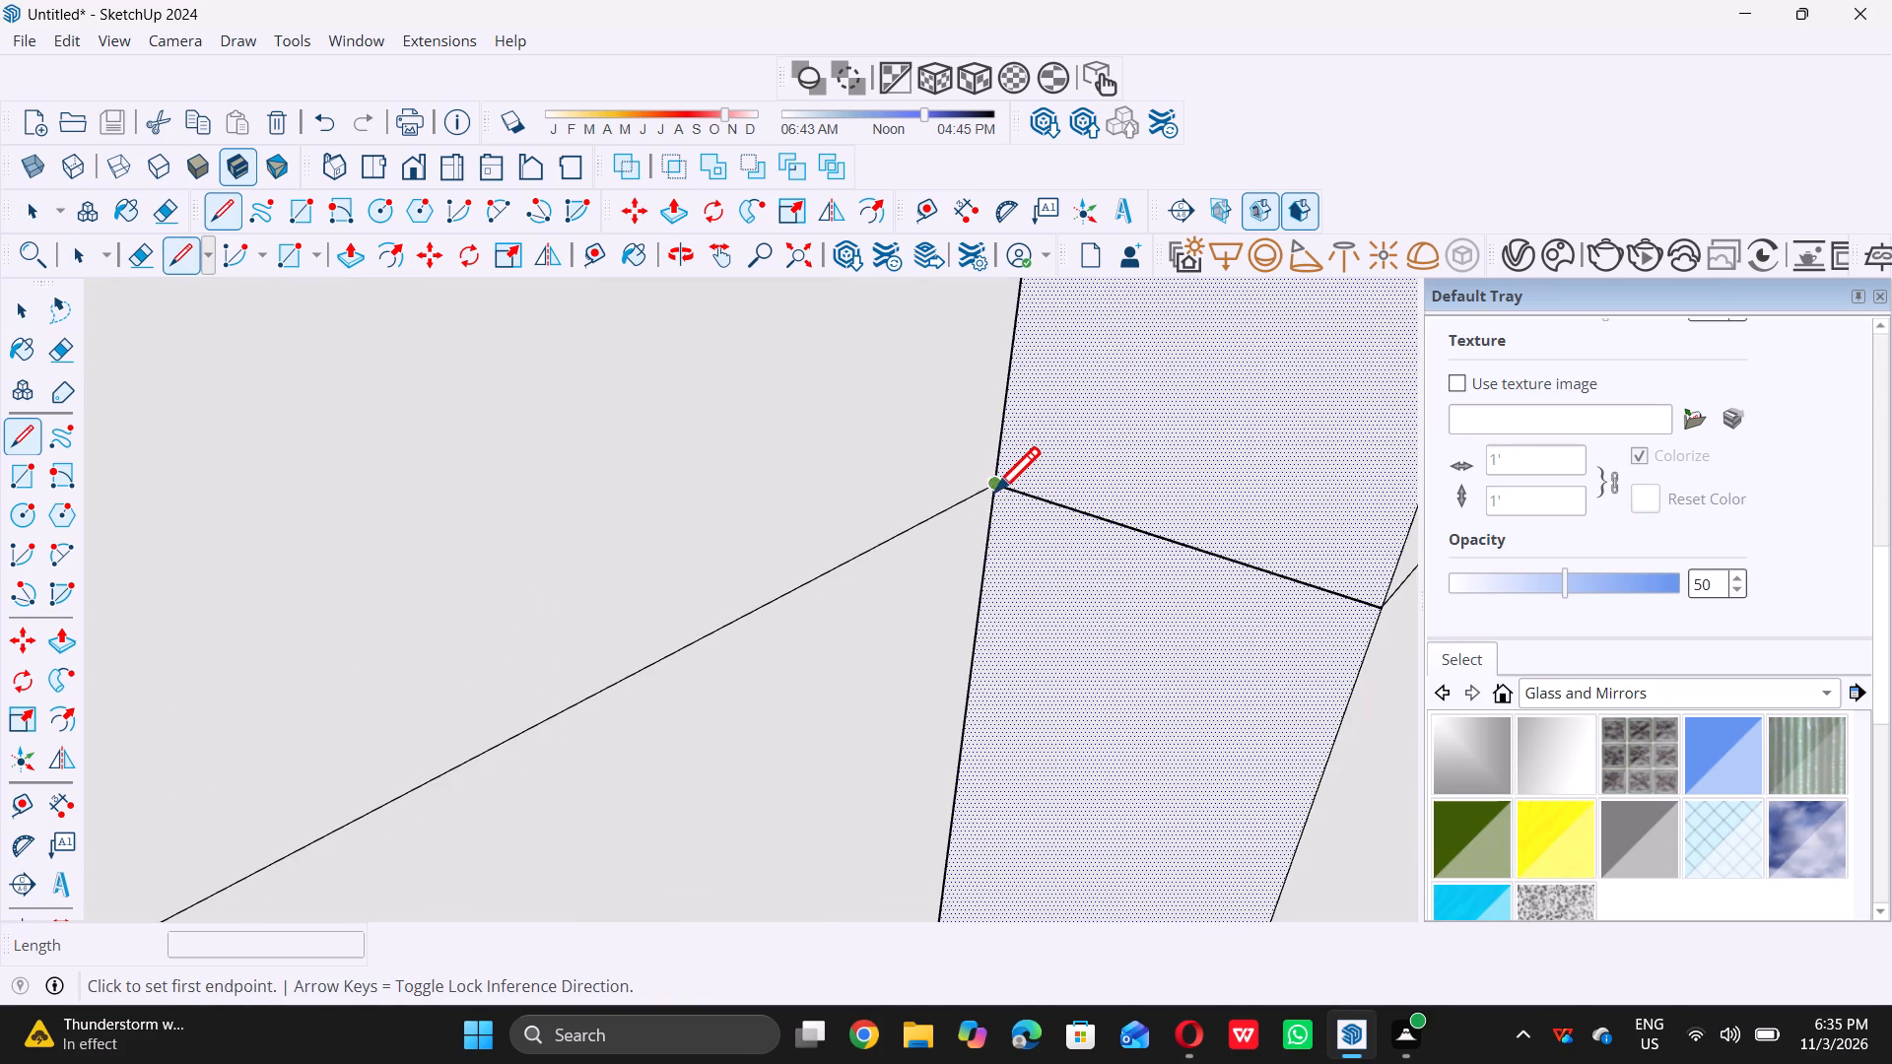
{"action": "double_click", "coordinate": [996, 489]}
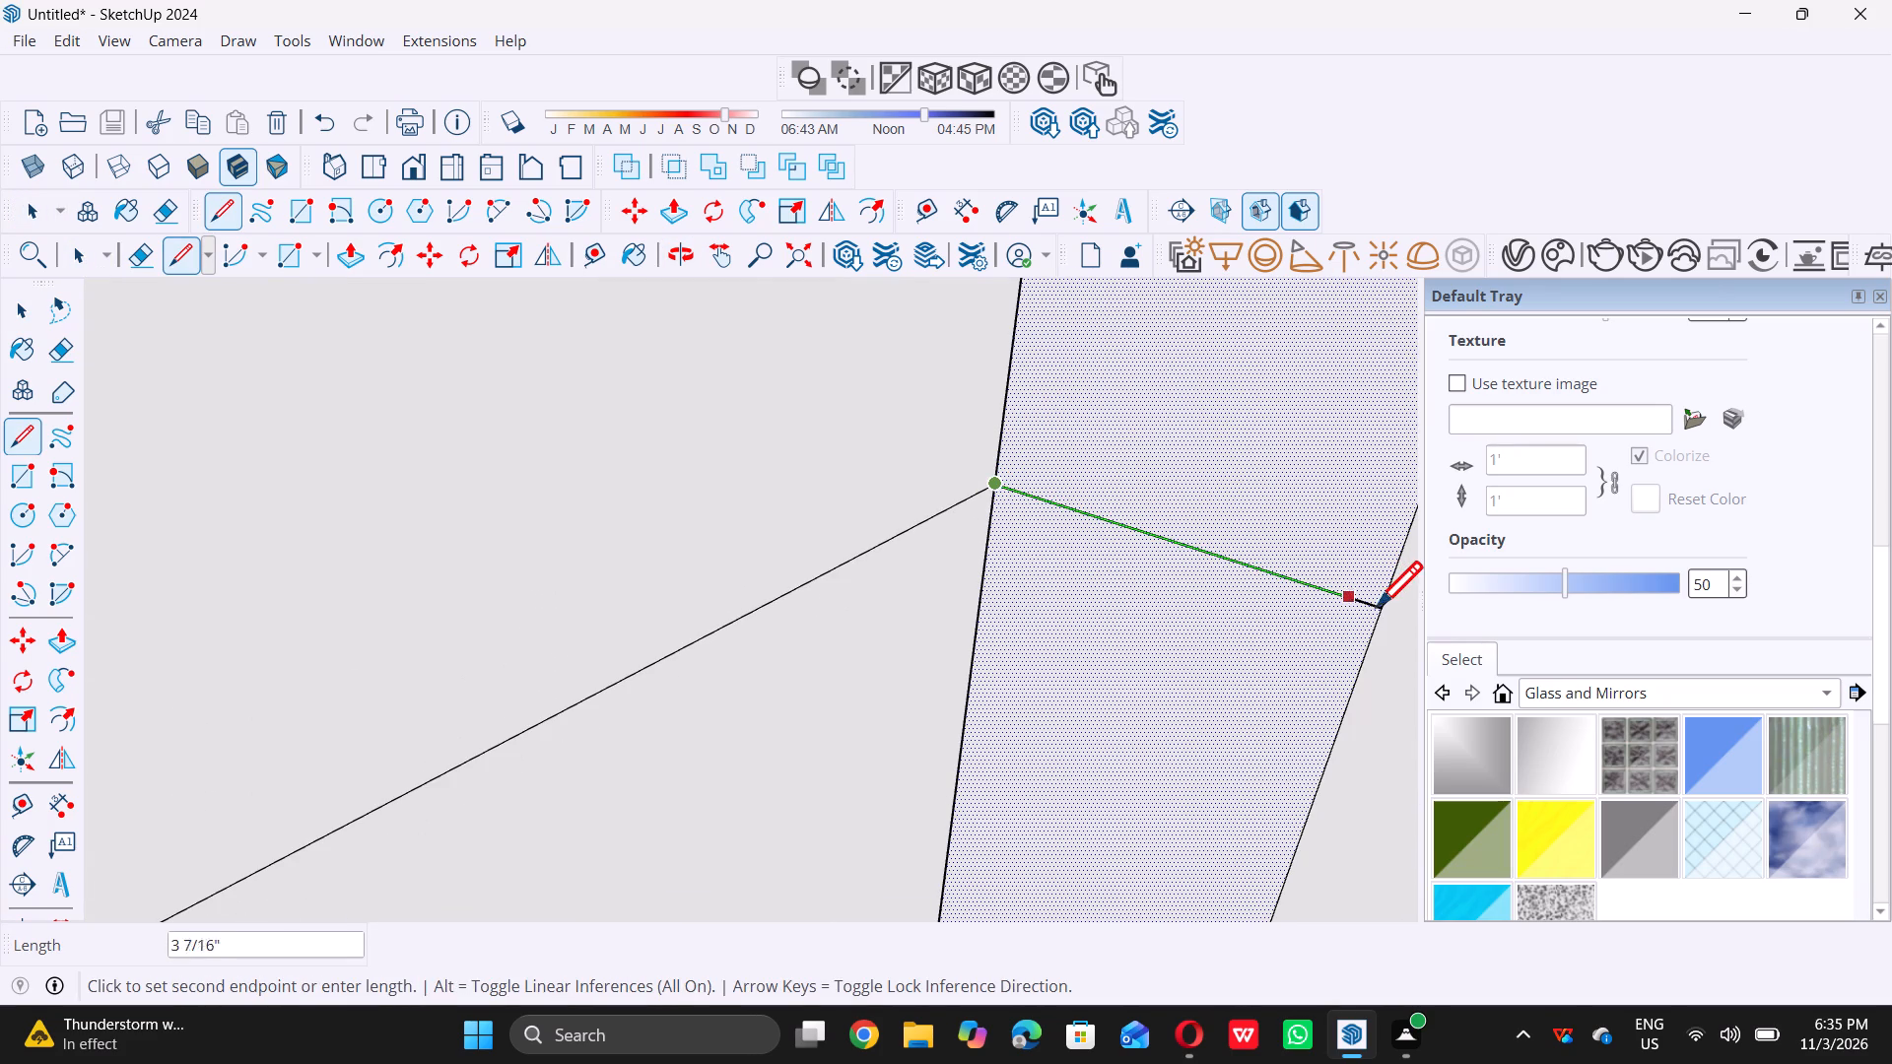
{"action": "triple_click", "coordinate": [1379, 607]}
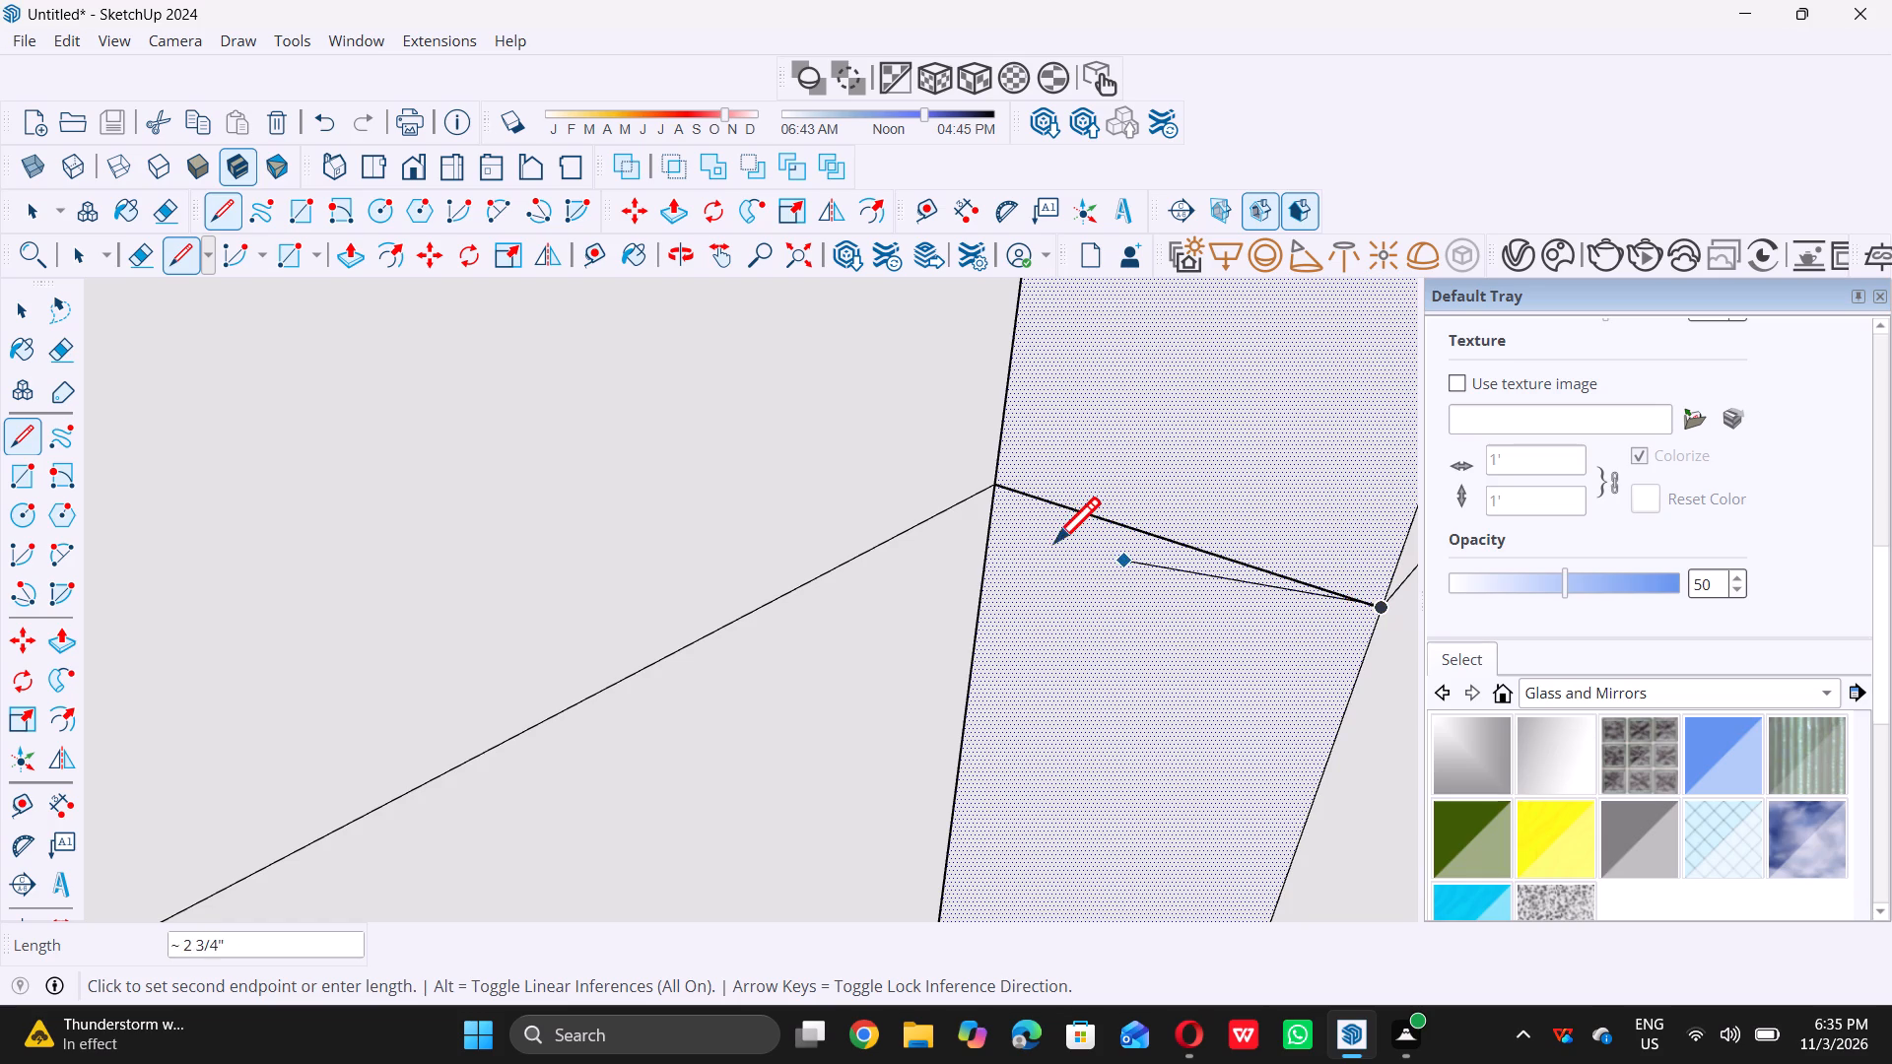
{"action": "key", "text": "space"}
{"action": "scroll", "coordinate": [1007, 544], "scroll_direction": "down", "scroll_amount": 10}
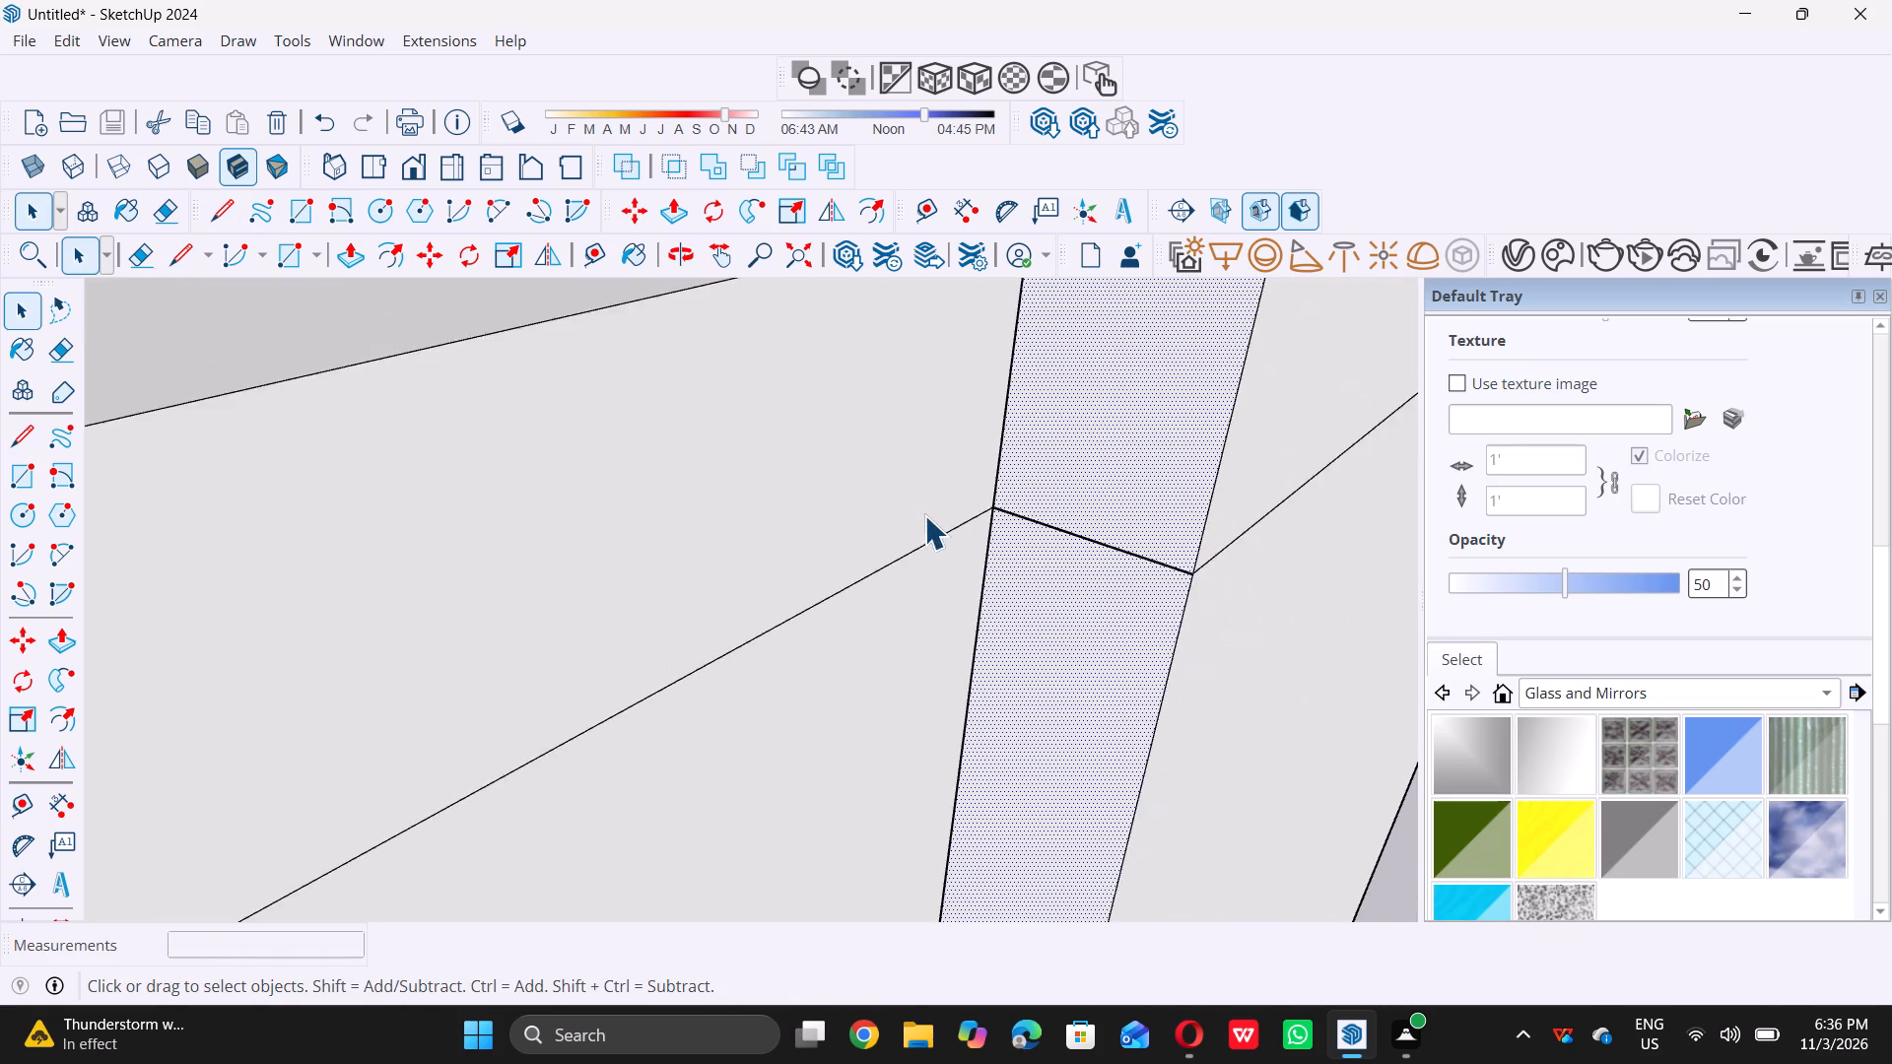
{"action": "scroll", "coordinate": [924, 515], "scroll_direction": "down", "scroll_amount": 20}
{"action": "scroll", "coordinate": [971, 505], "scroll_direction": "up", "scroll_amount": 1}
{"action": "scroll", "coordinate": [971, 505], "scroll_direction": "down", "scroll_amount": 5}
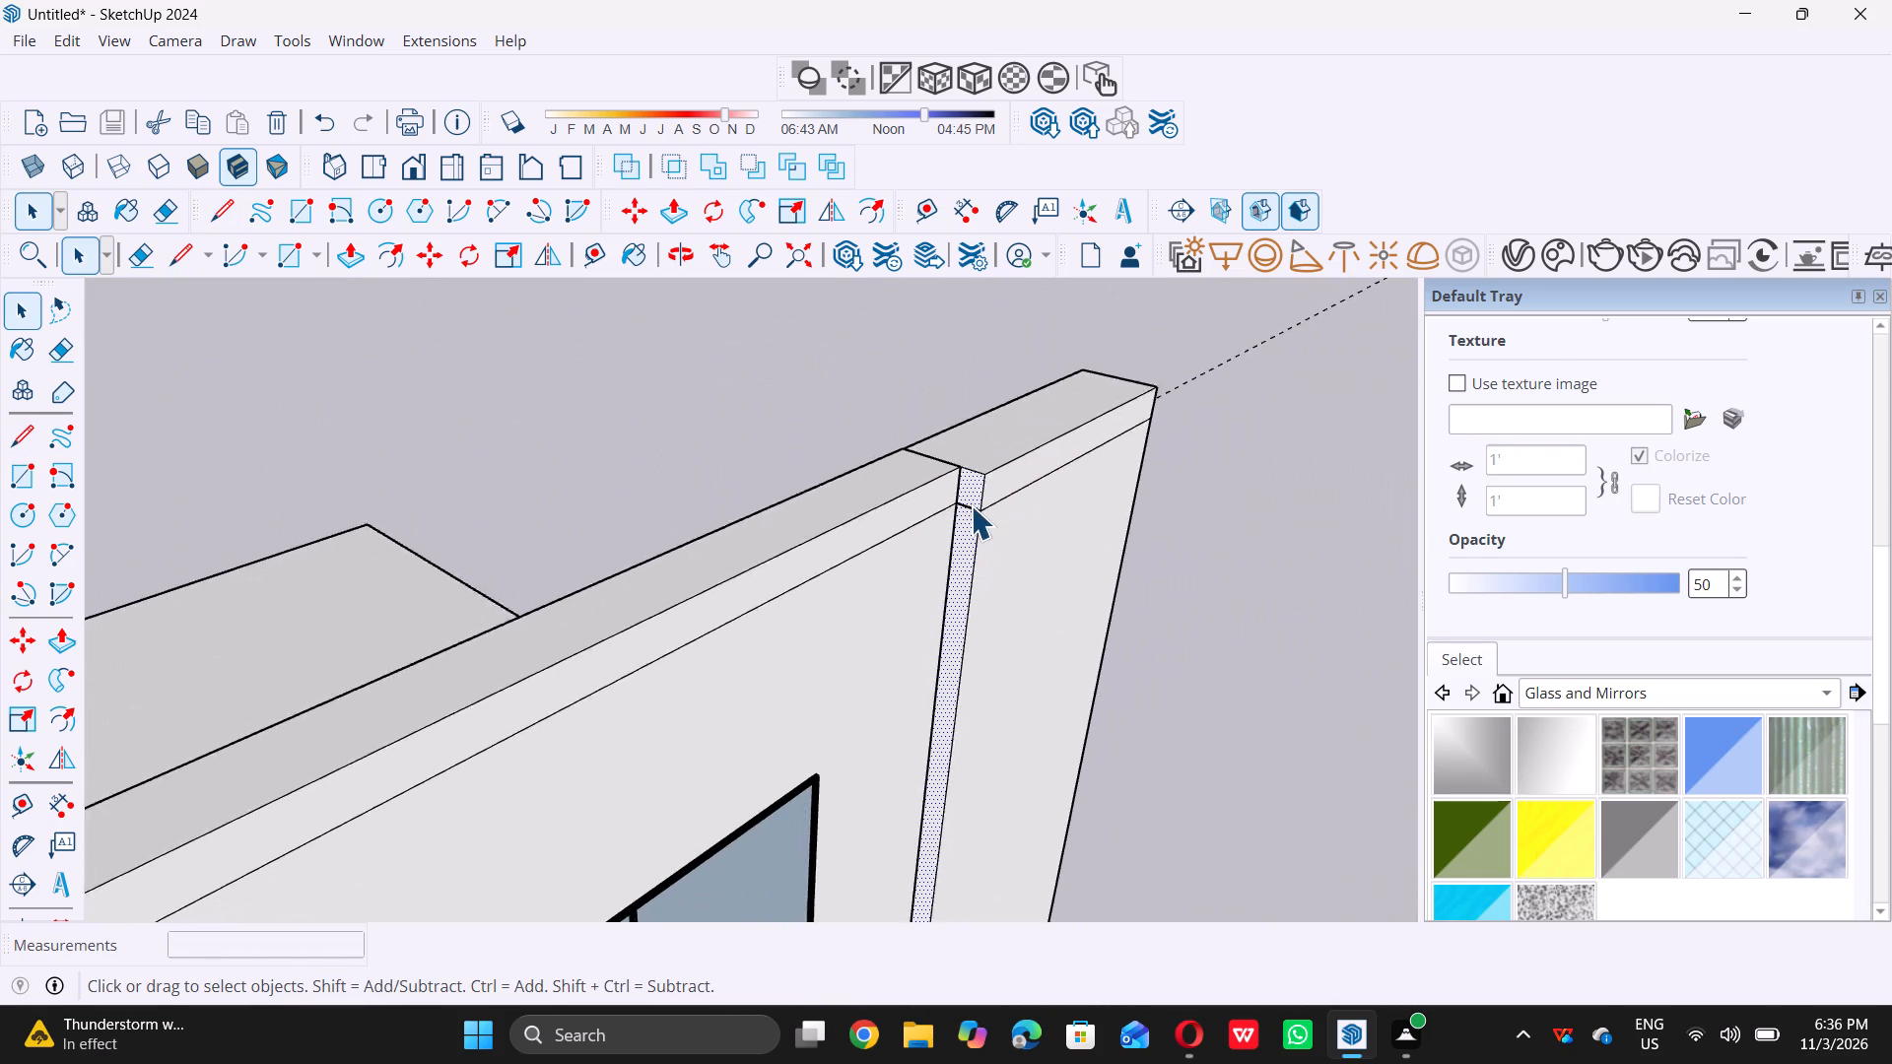
{"action": "scroll", "coordinate": [971, 505], "scroll_direction": "down", "scroll_amount": 10}
{"action": "double_click", "coordinate": [862, 422]}
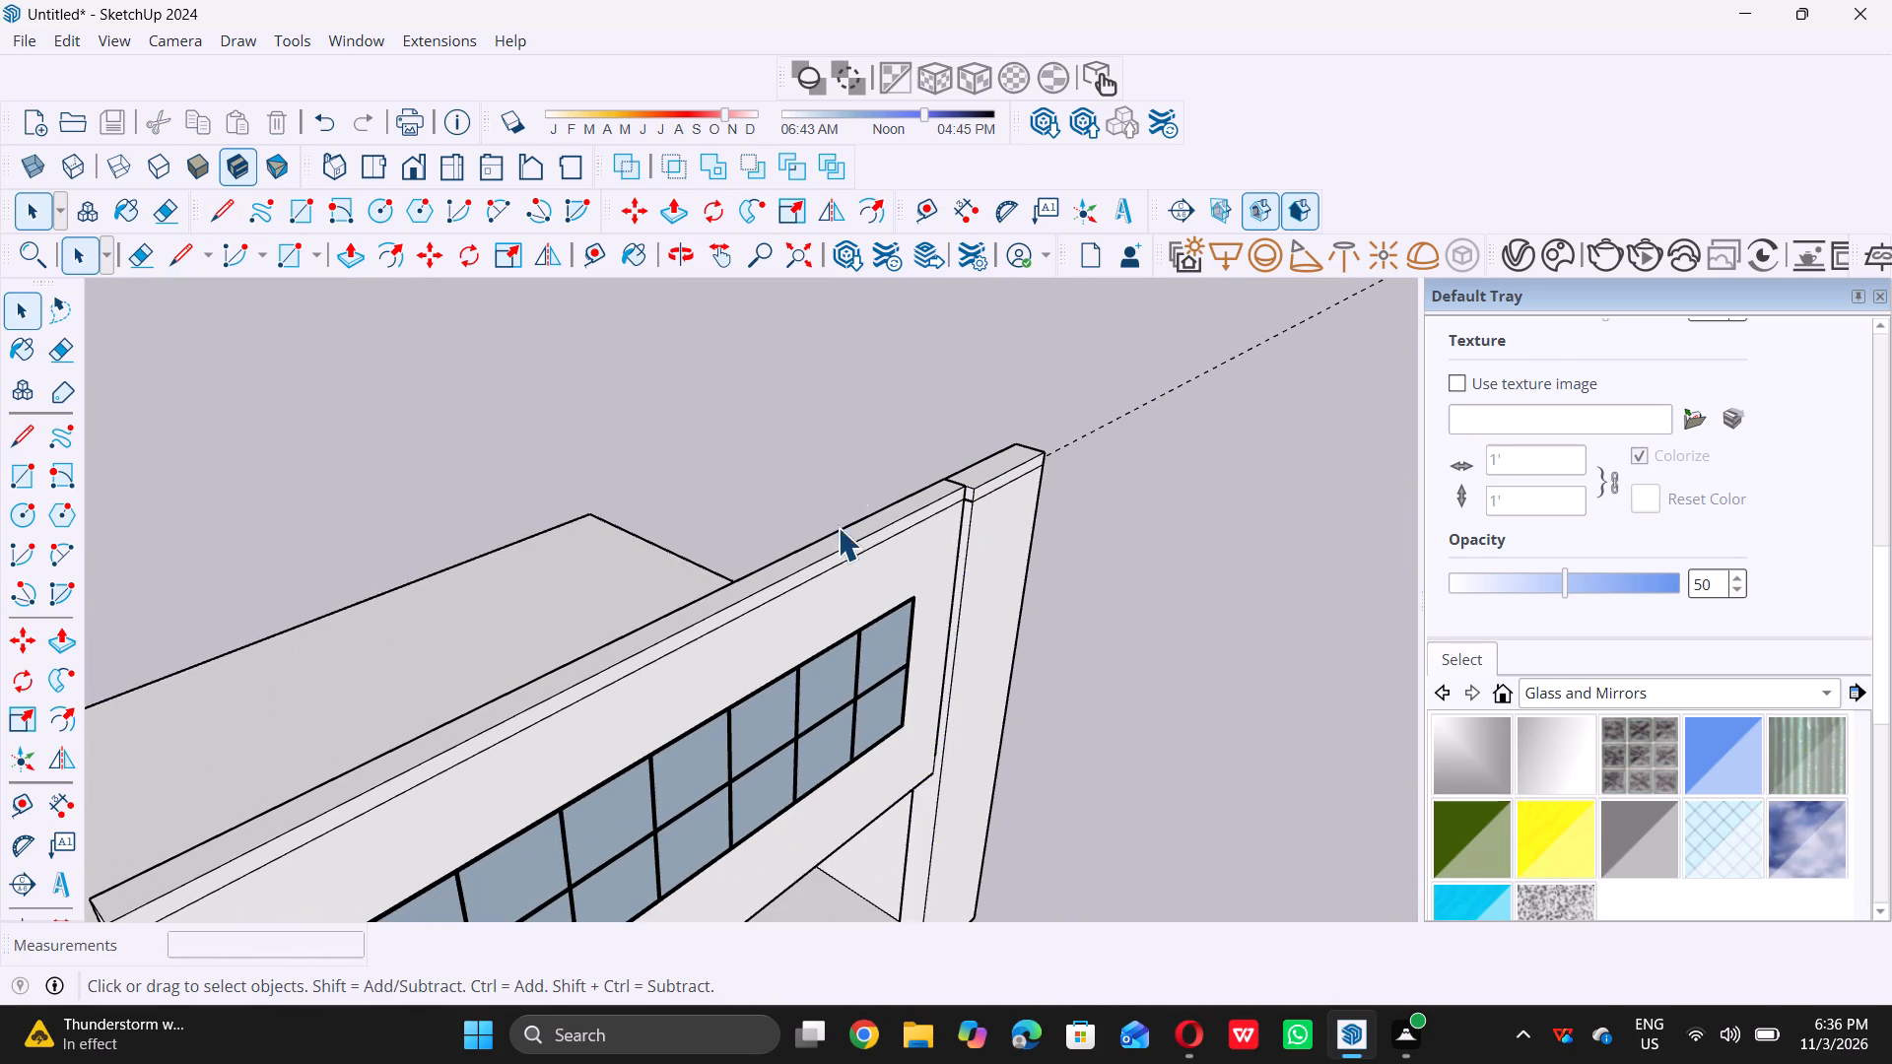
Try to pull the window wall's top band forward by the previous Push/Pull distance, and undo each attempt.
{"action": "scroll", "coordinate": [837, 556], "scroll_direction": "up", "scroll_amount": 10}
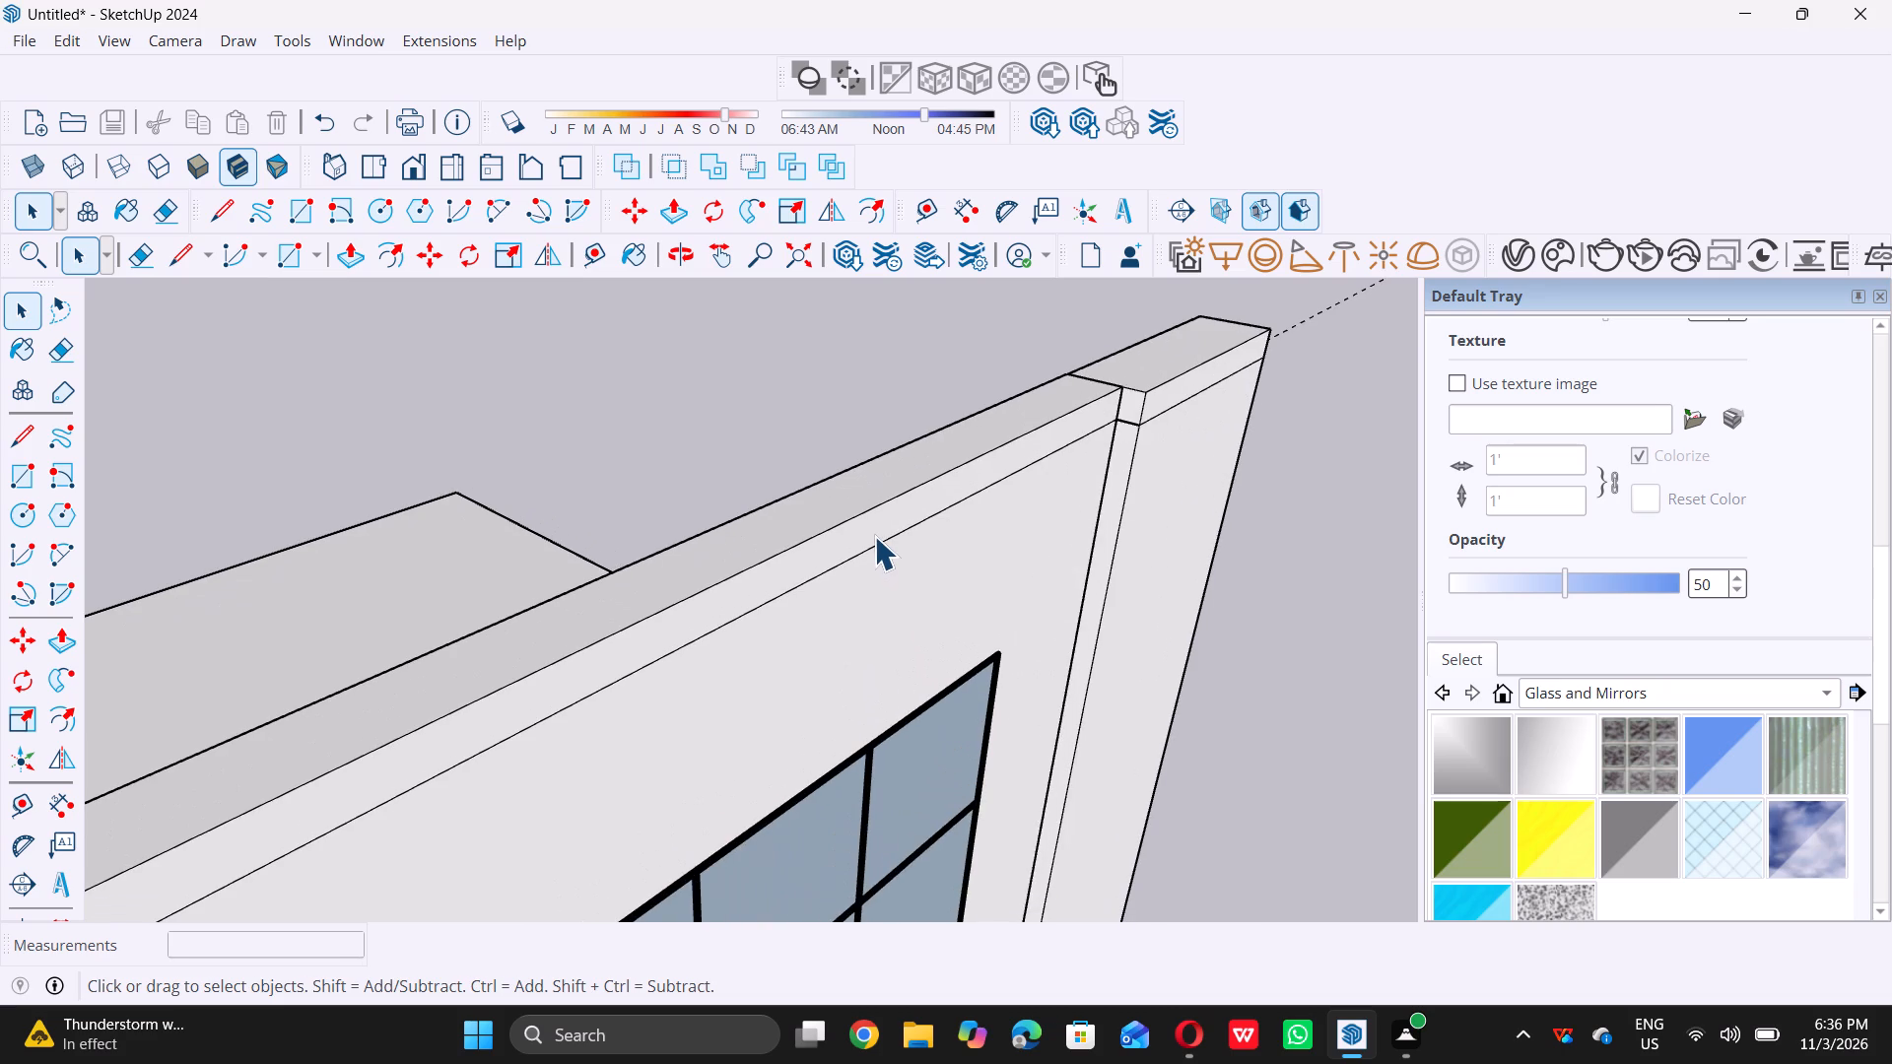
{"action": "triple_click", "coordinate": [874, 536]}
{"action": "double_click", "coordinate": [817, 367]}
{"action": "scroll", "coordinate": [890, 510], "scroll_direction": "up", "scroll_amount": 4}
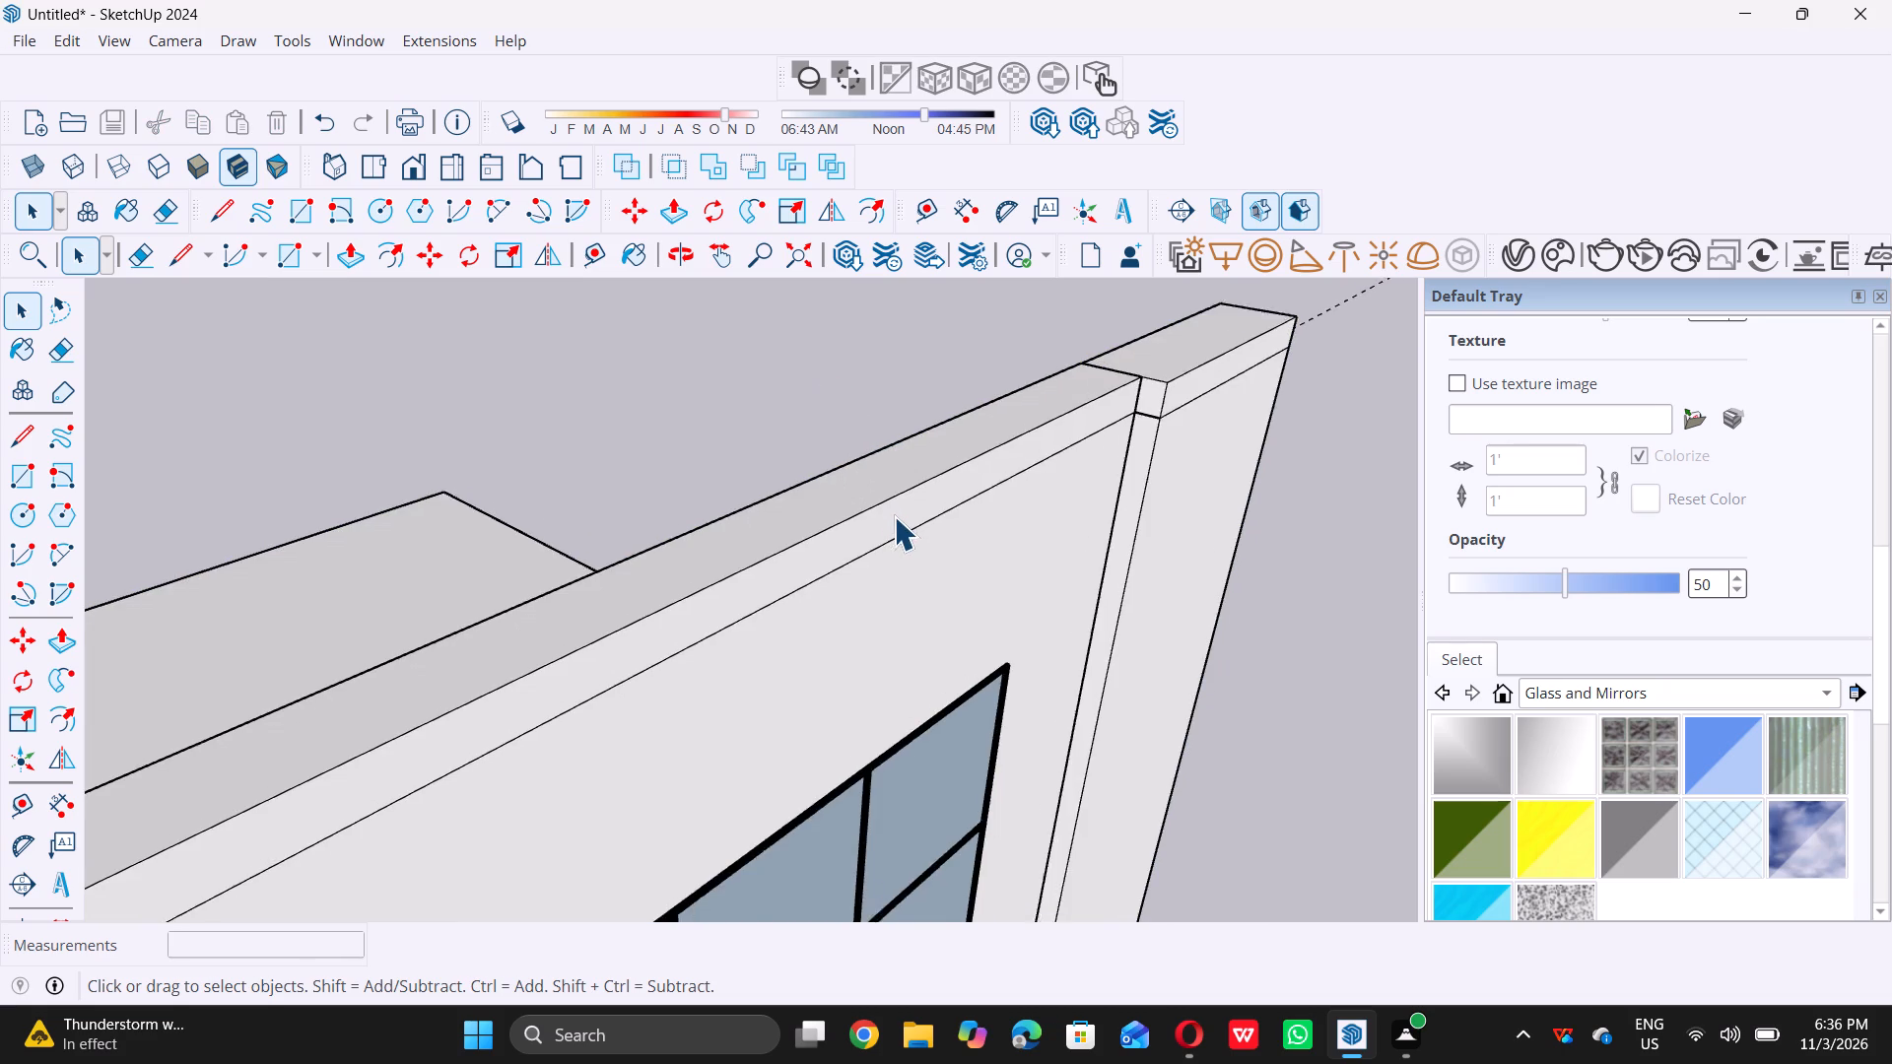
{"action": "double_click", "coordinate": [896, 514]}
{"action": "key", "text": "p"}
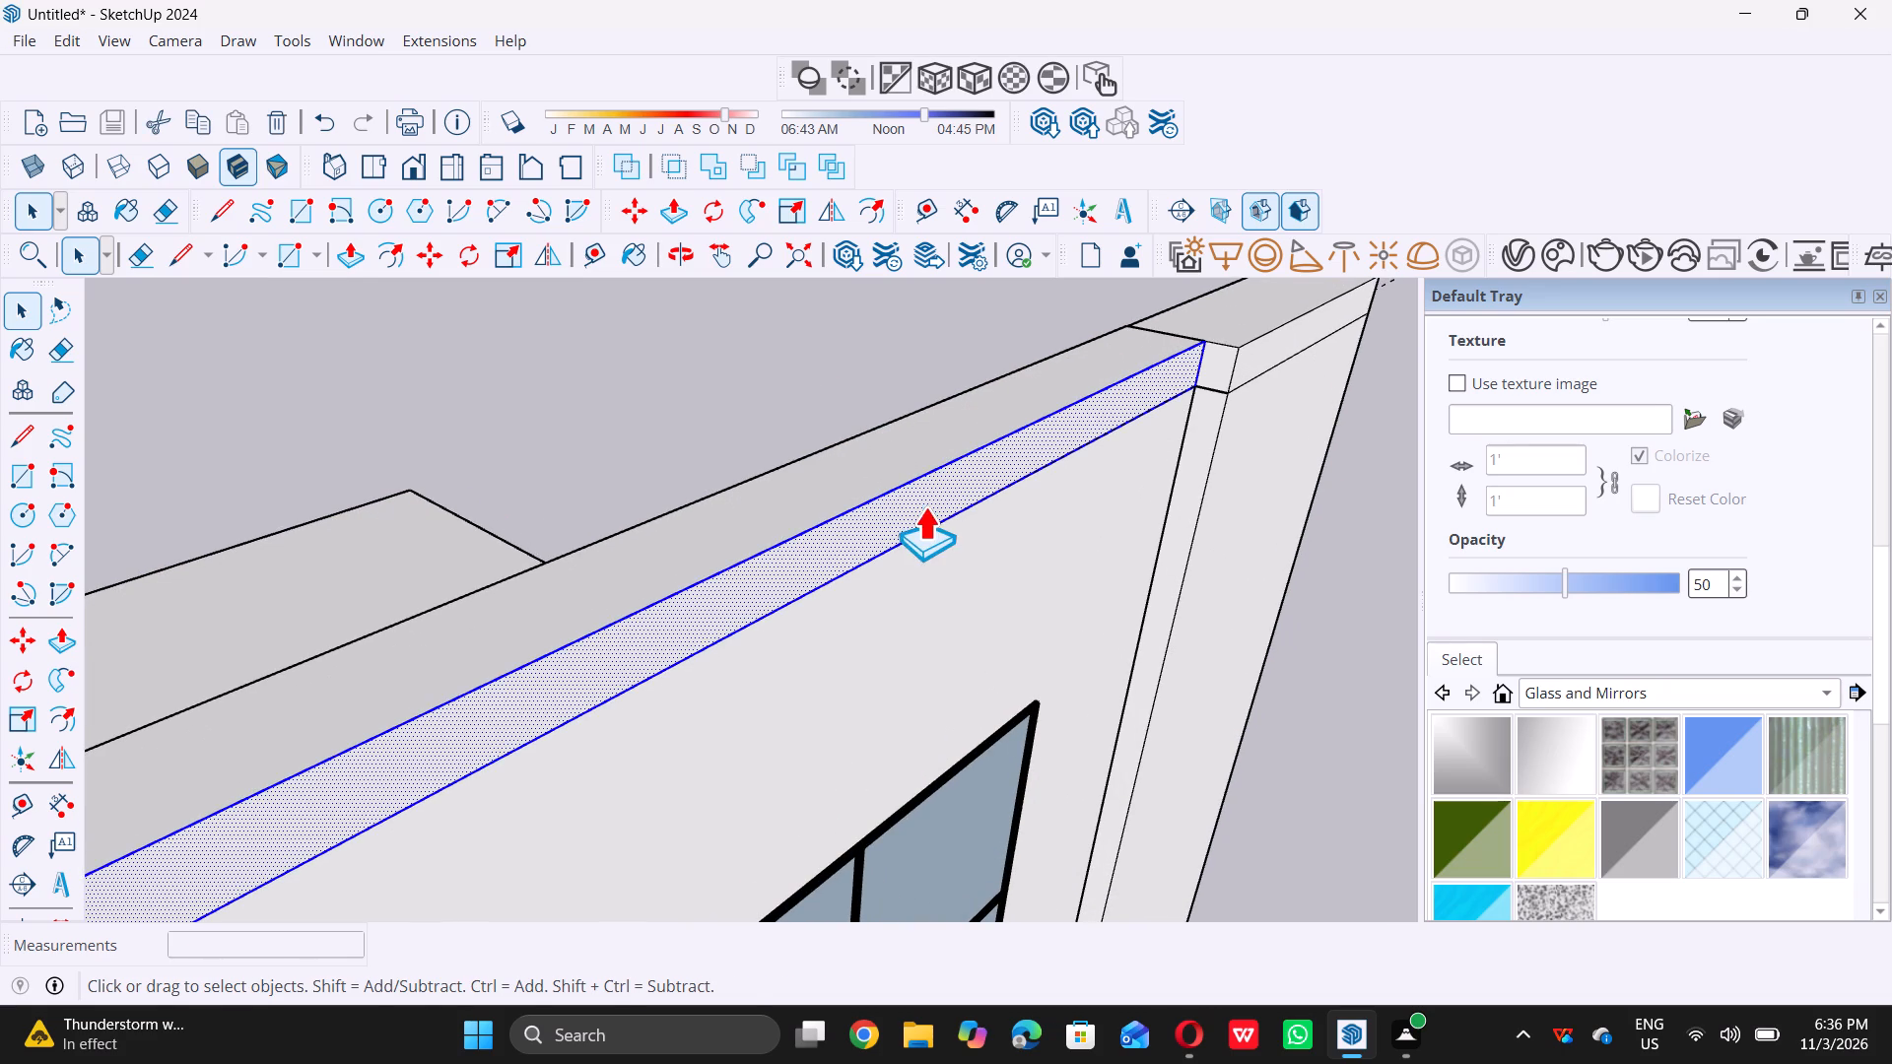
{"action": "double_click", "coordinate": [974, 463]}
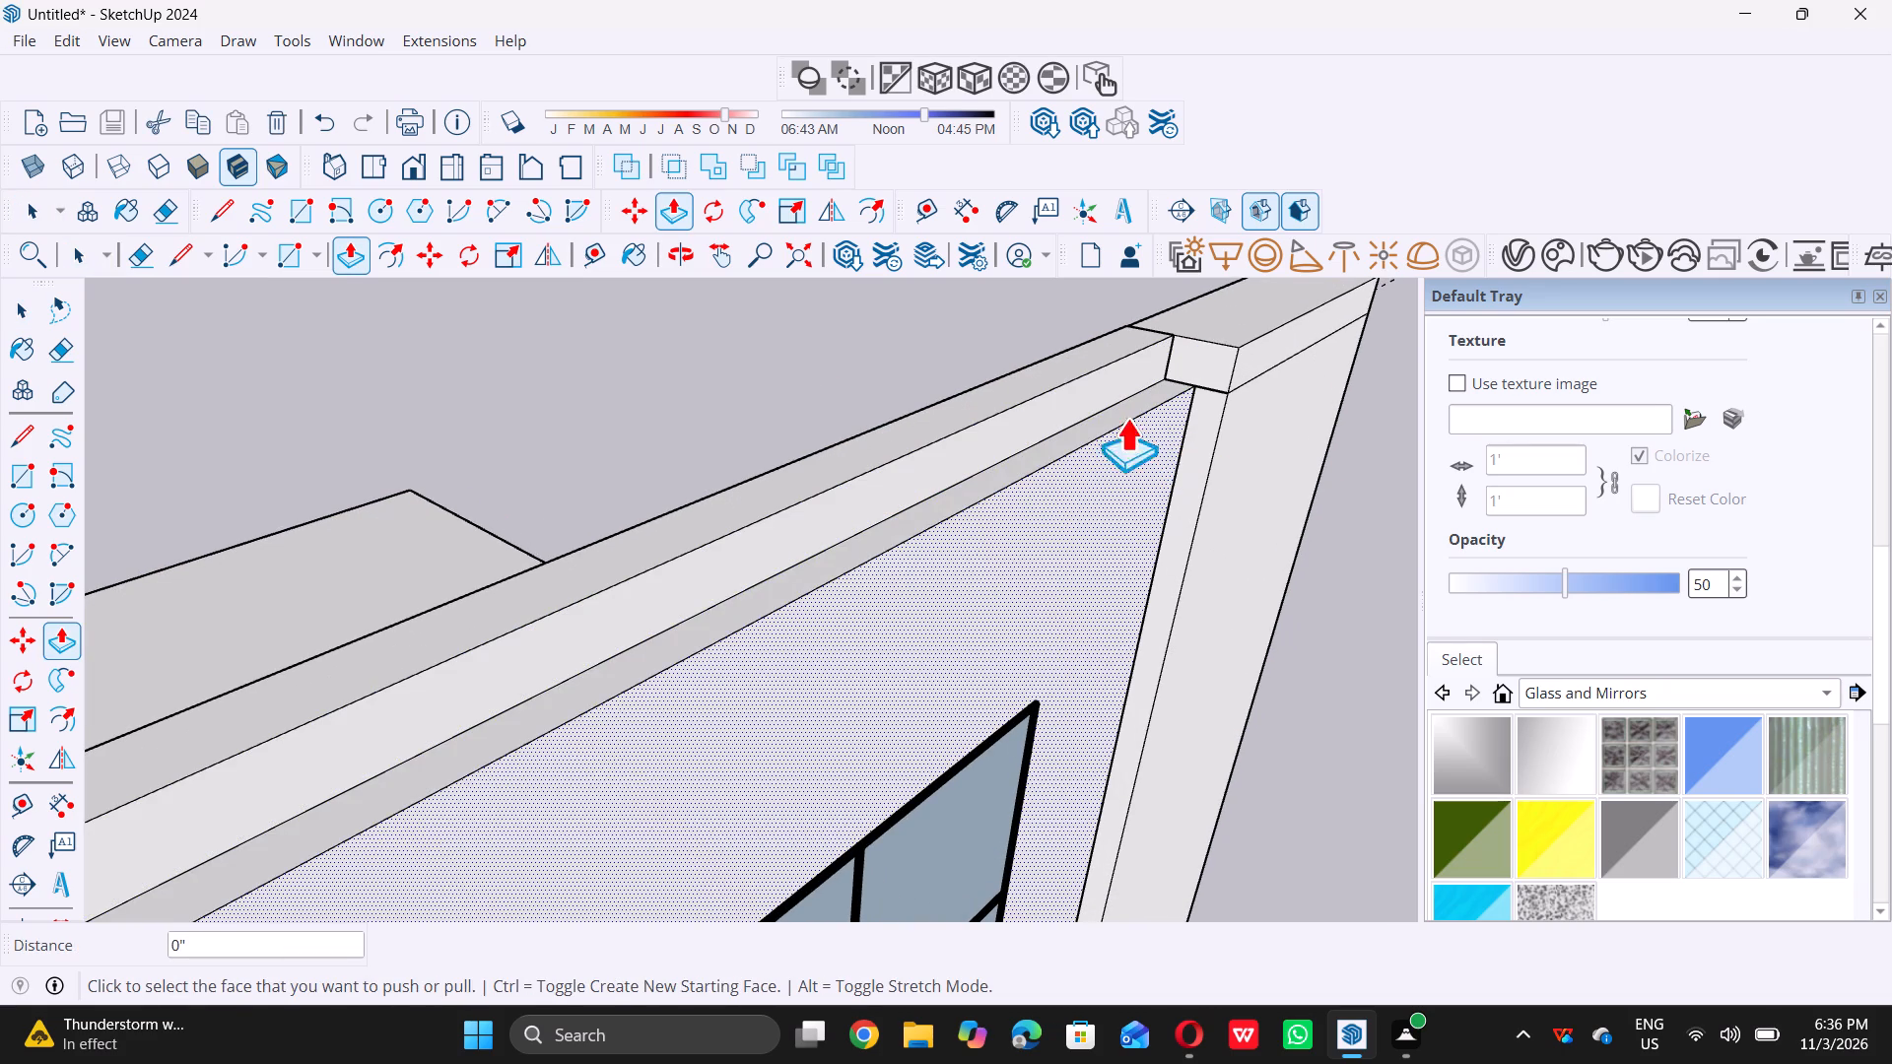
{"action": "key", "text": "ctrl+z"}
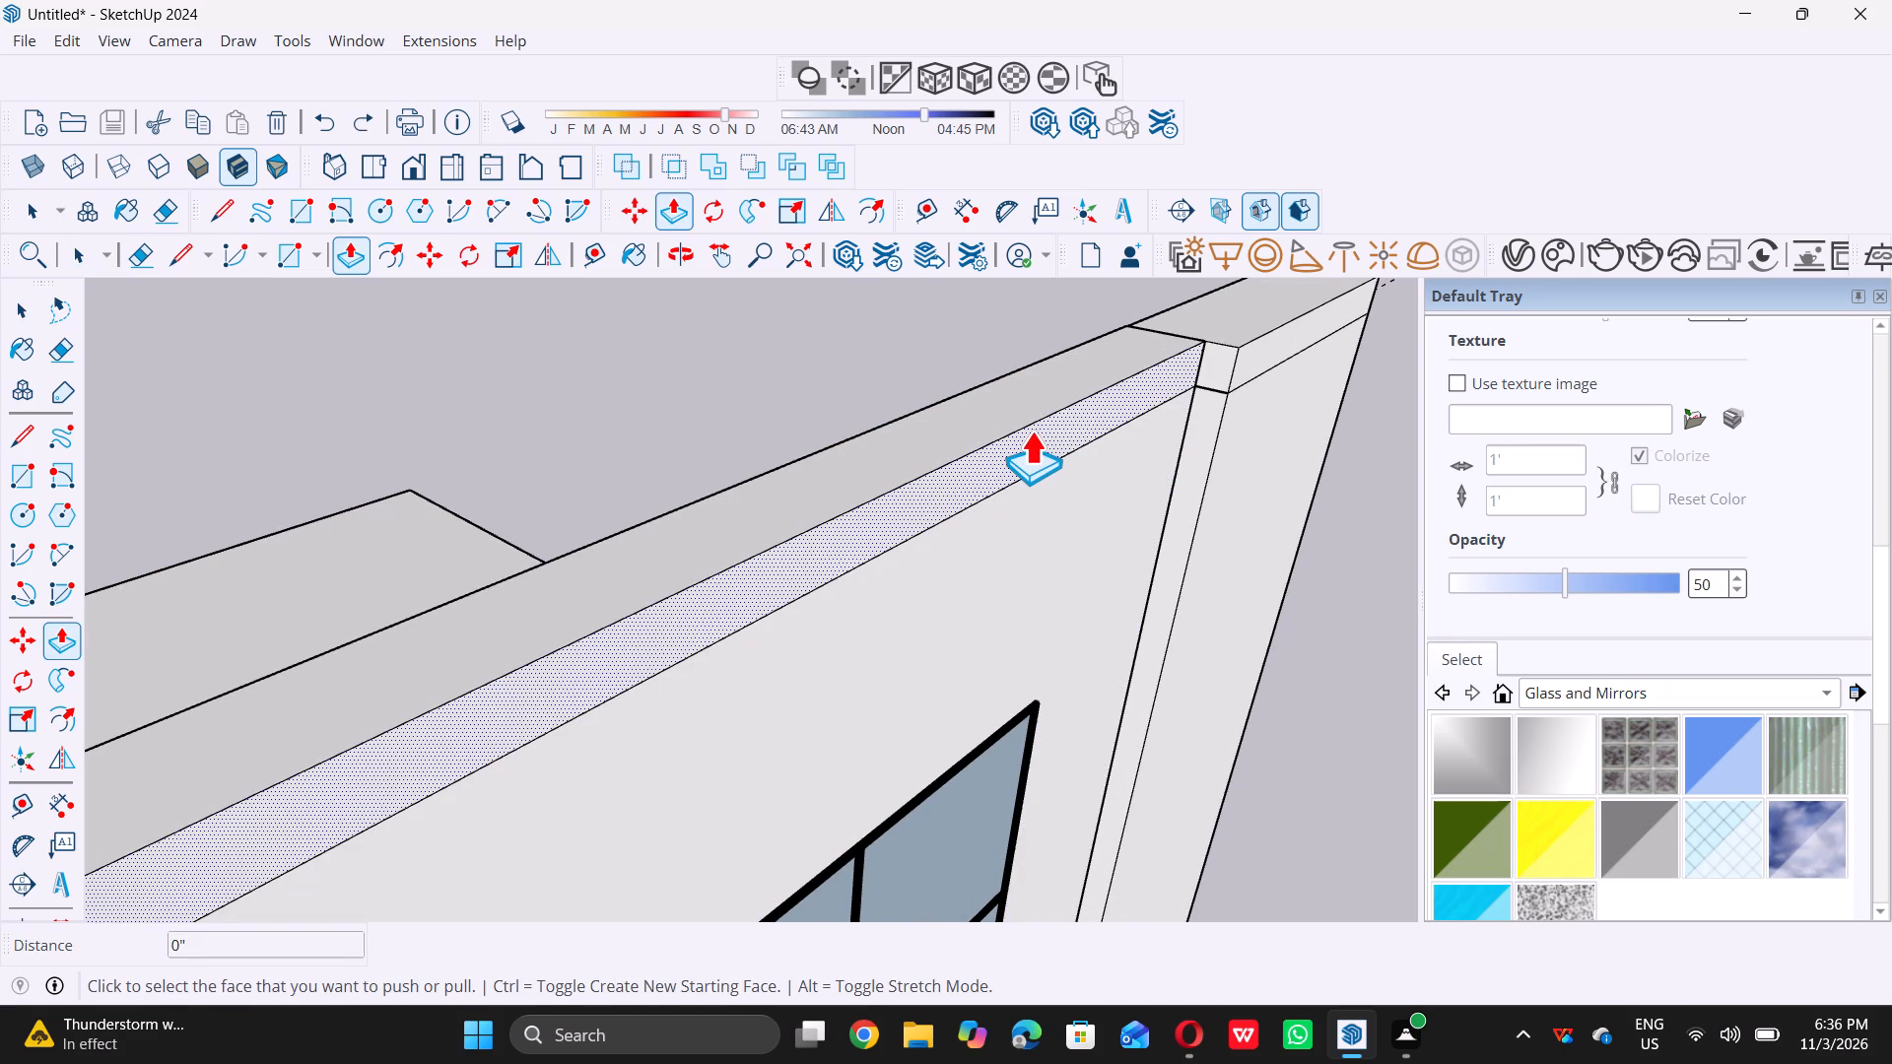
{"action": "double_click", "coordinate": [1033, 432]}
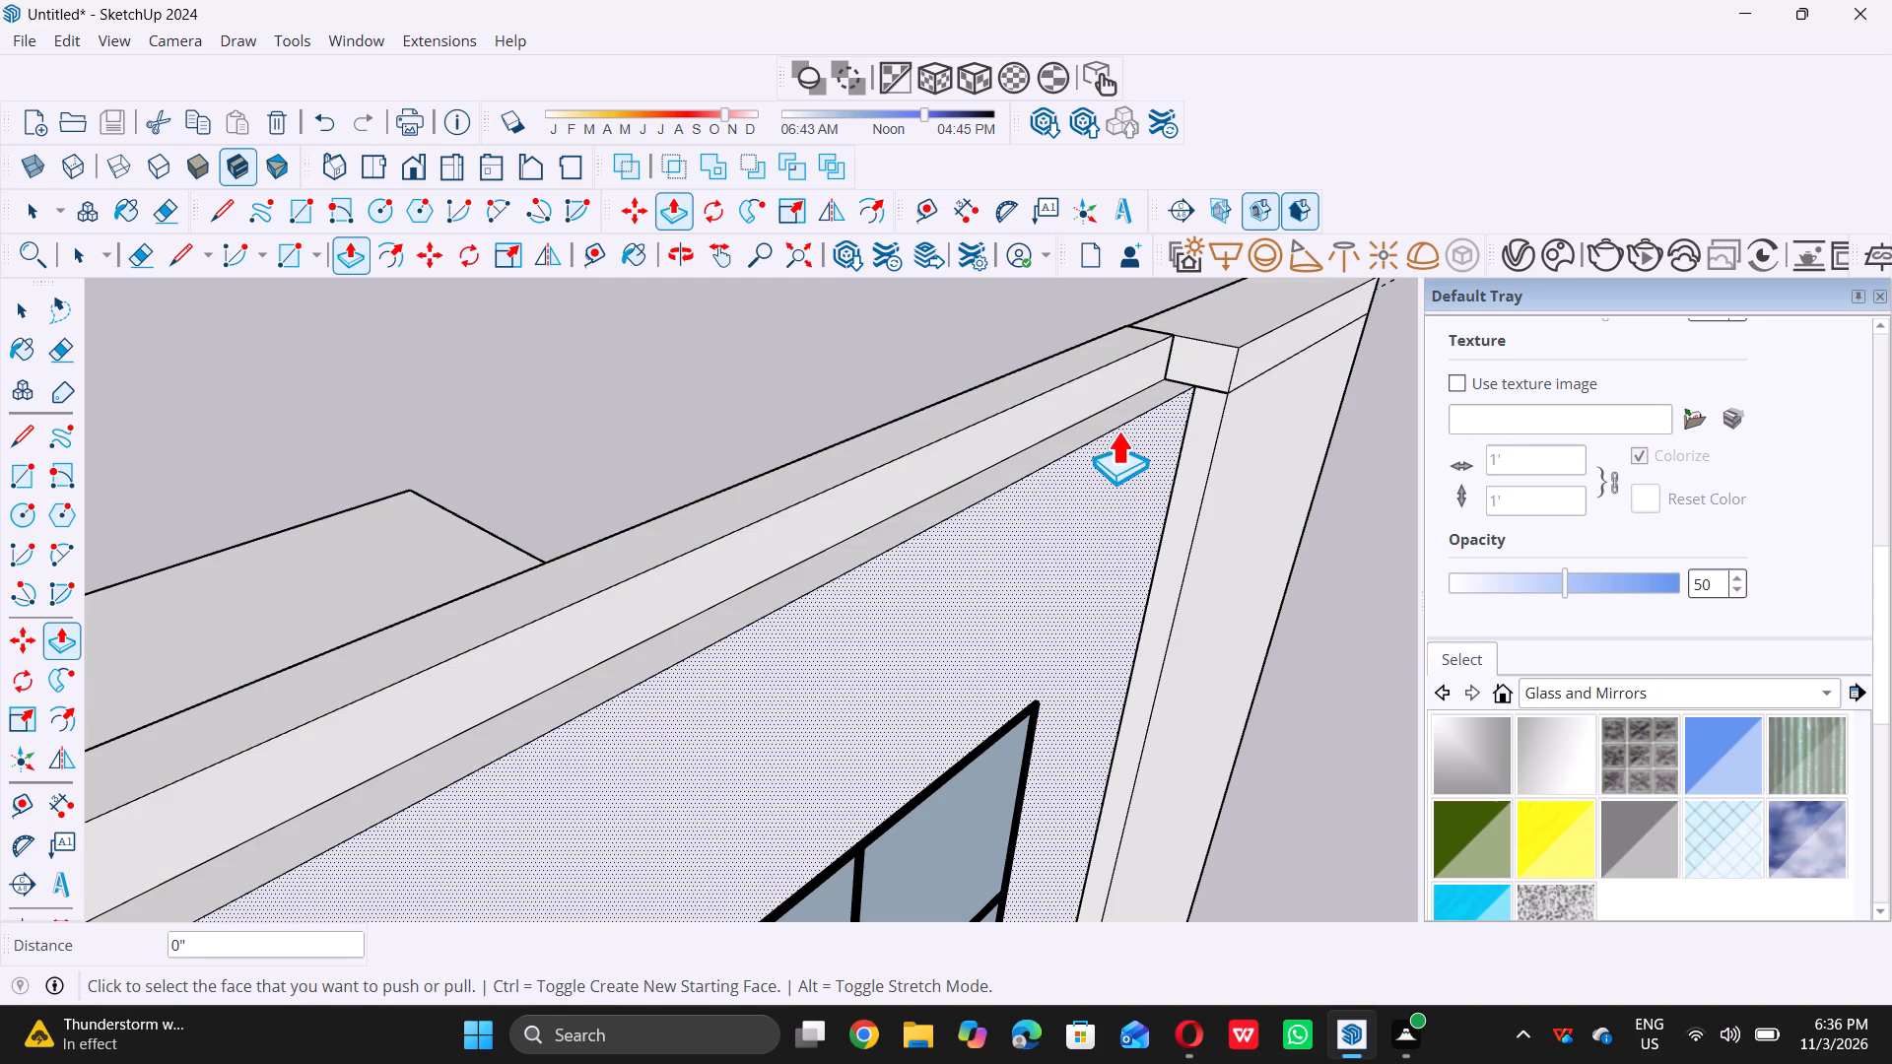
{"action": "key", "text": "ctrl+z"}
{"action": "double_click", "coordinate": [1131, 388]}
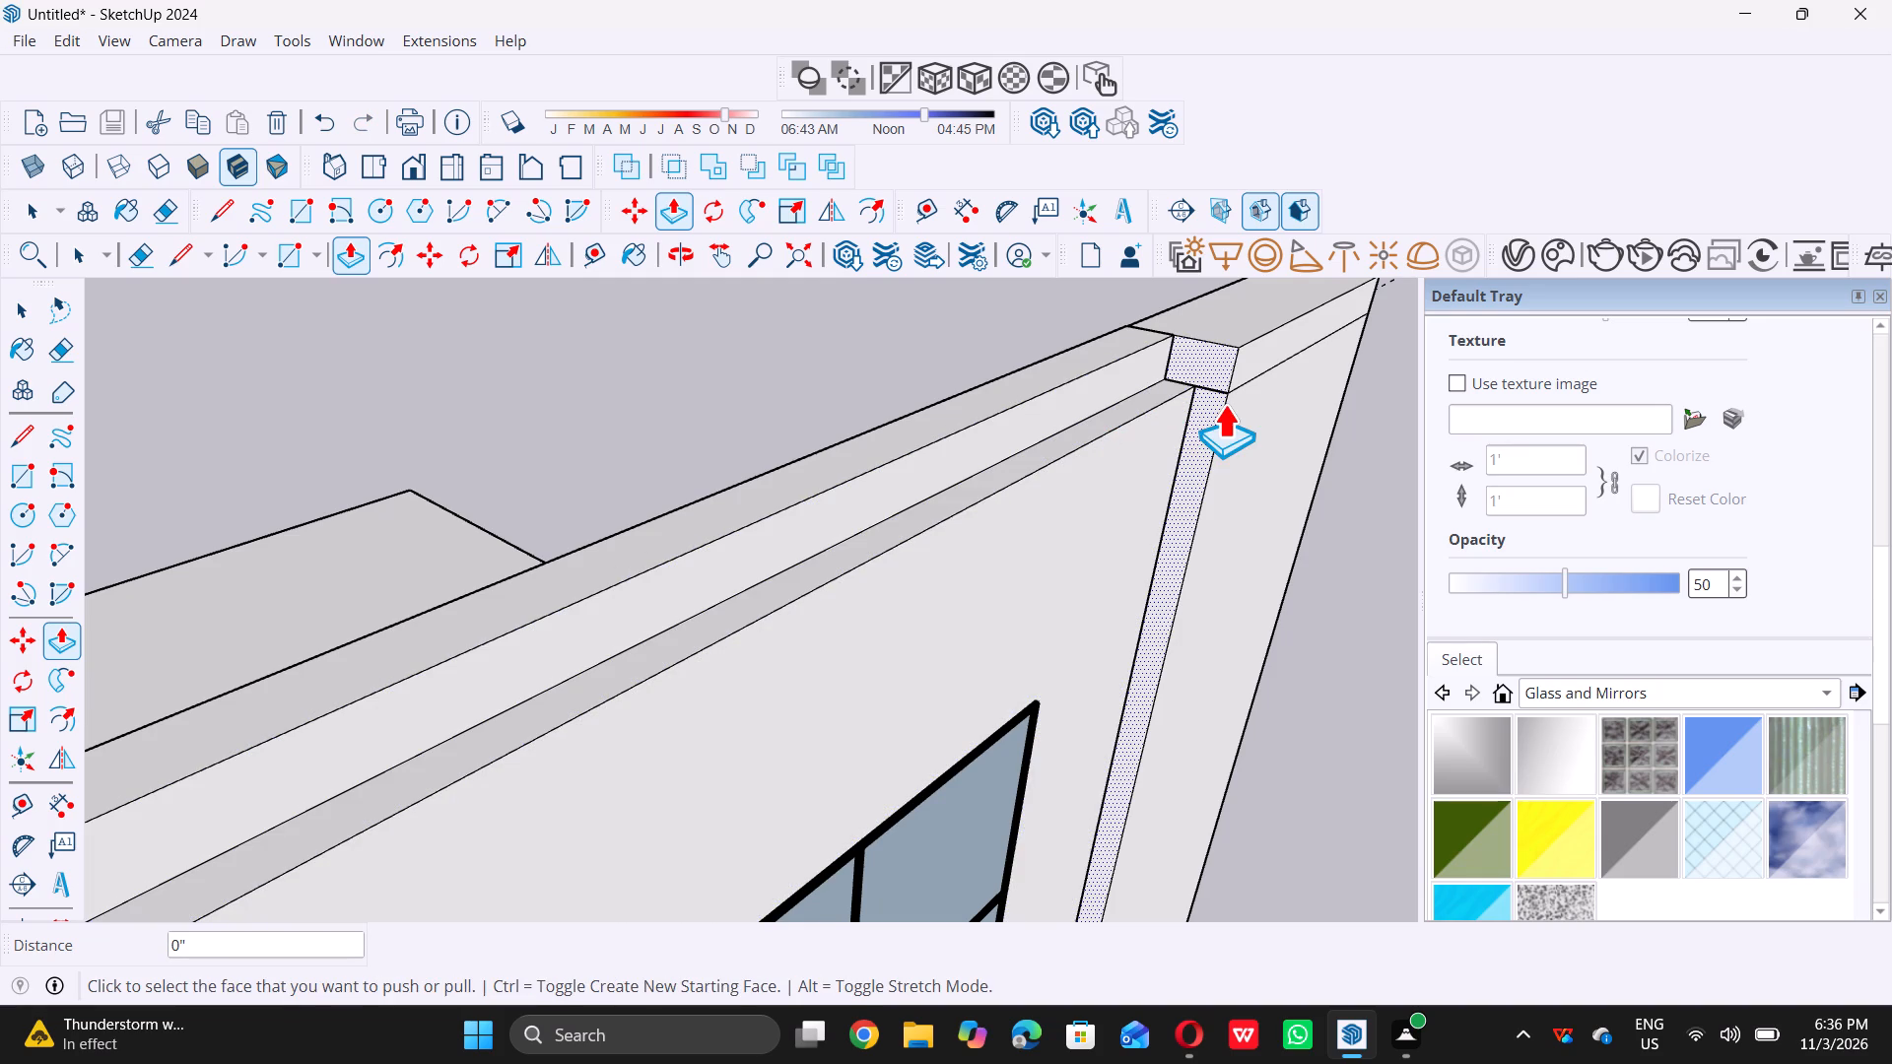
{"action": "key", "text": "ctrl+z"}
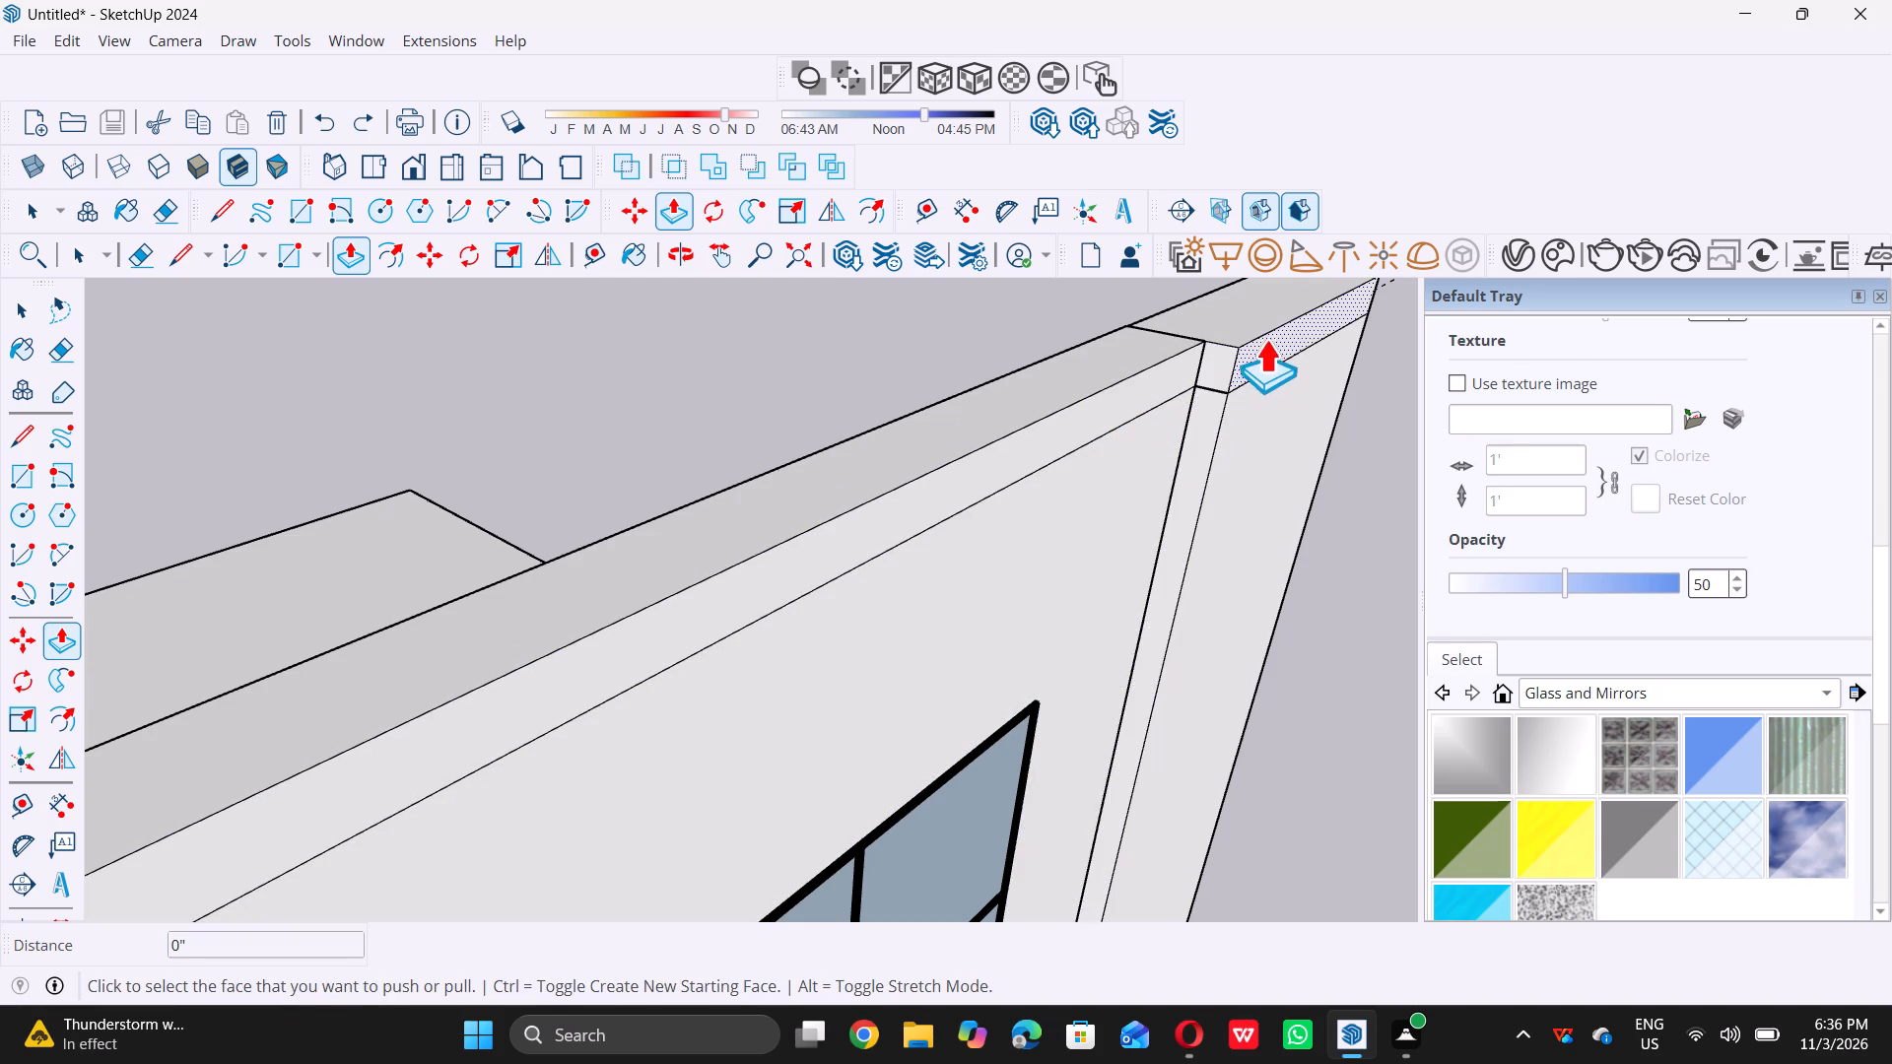
Push/Pull the window wall's top band forward 3 5/8" so it sits flush with the pillar's front face.
{"action": "scroll", "coordinate": [1269, 332], "scroll_direction": "up", "scroll_amount": 12}
{"action": "left_click", "coordinate": [994, 439]}
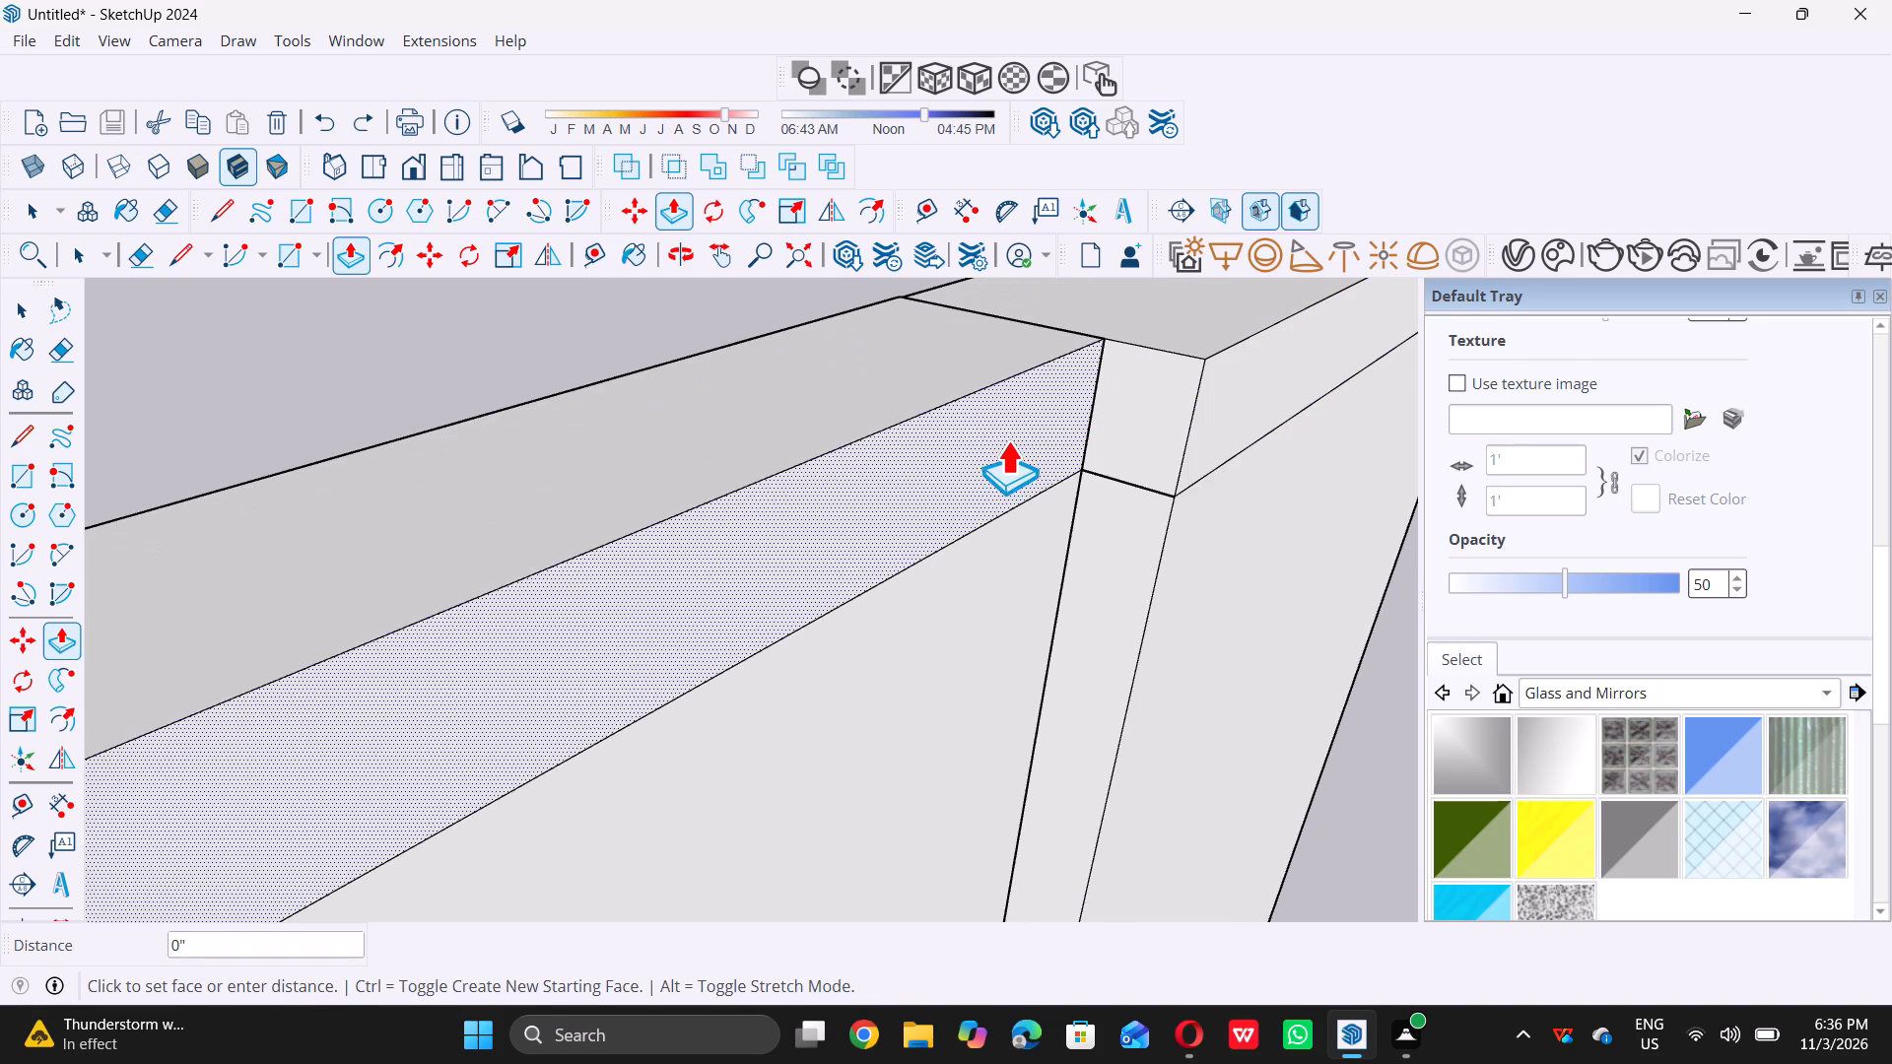
{"action": "double_click", "coordinate": [1238, 341]}
{"action": "key", "text": "space"}
{"action": "scroll", "coordinate": [1030, 438], "scroll_direction": "down", "scroll_amount": 7}
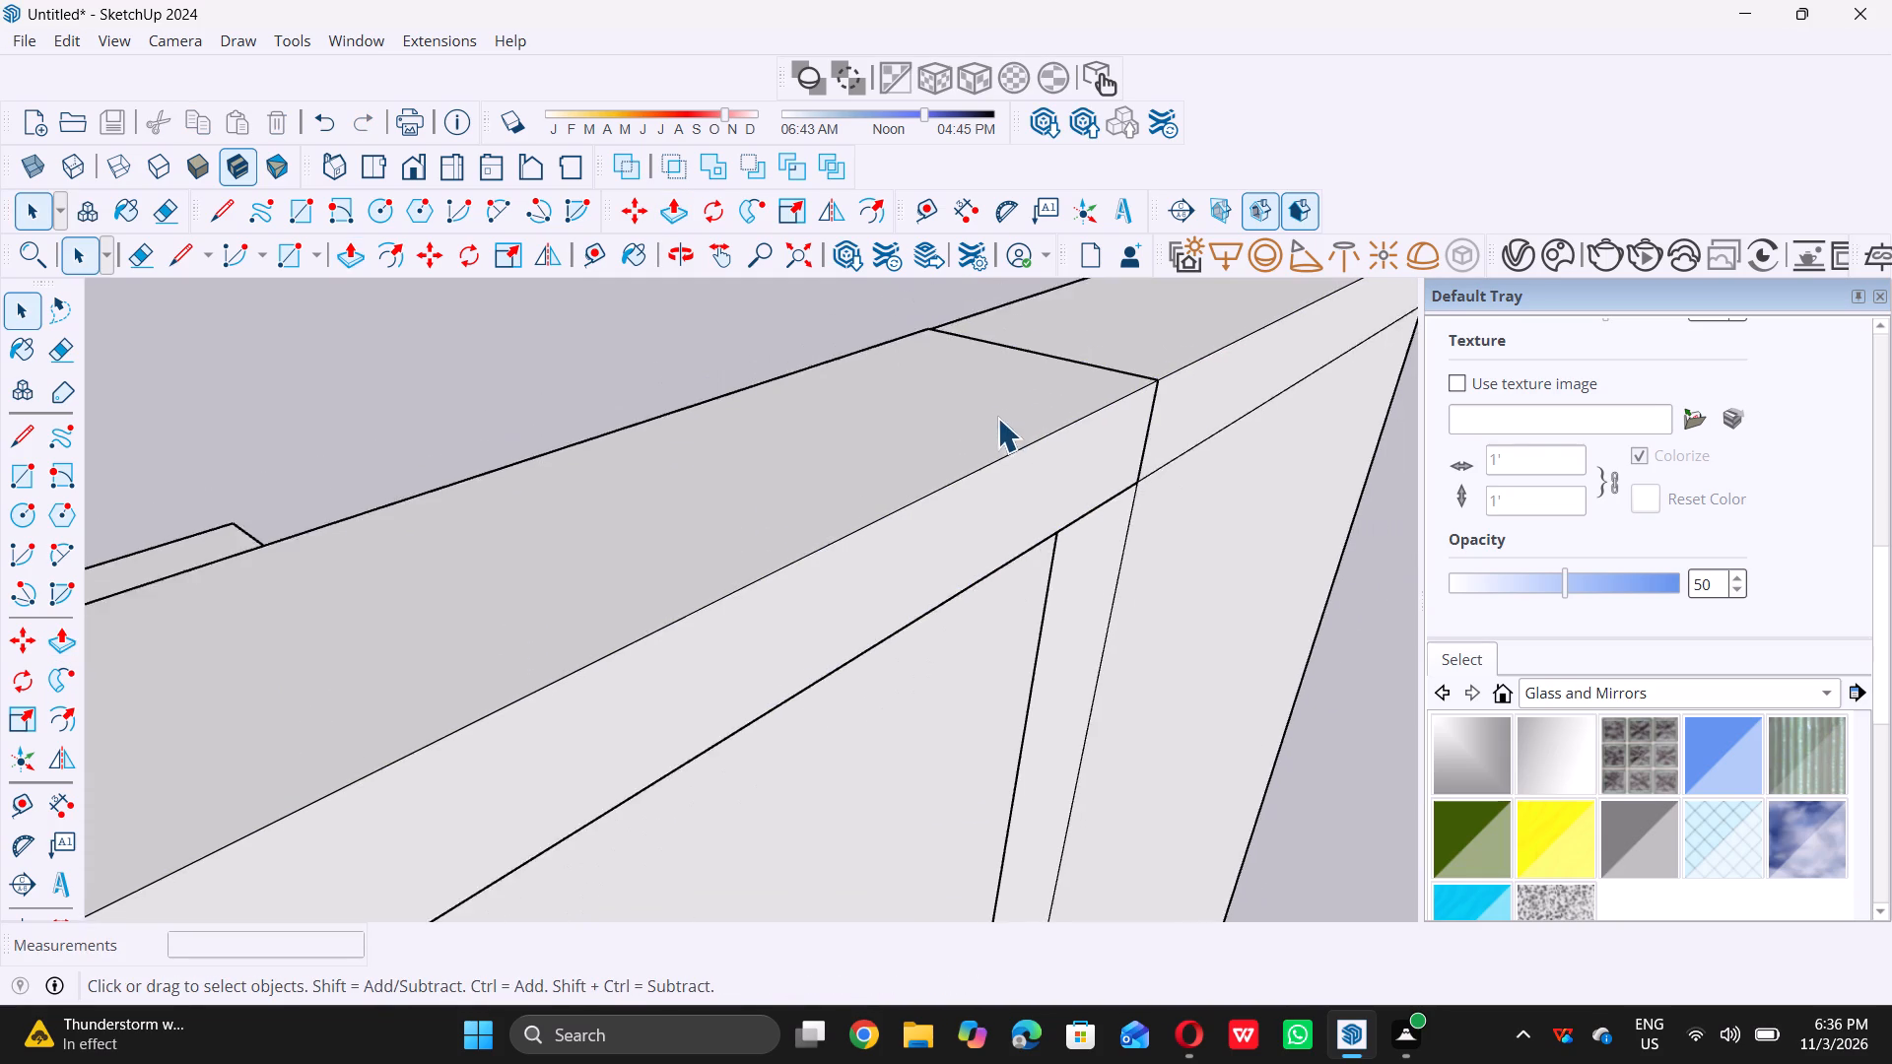
{"action": "scroll", "coordinate": [997, 418], "scroll_direction": "down", "scroll_amount": 20}
{"action": "scroll", "coordinate": [938, 486], "scroll_direction": "down", "scroll_amount": 11}
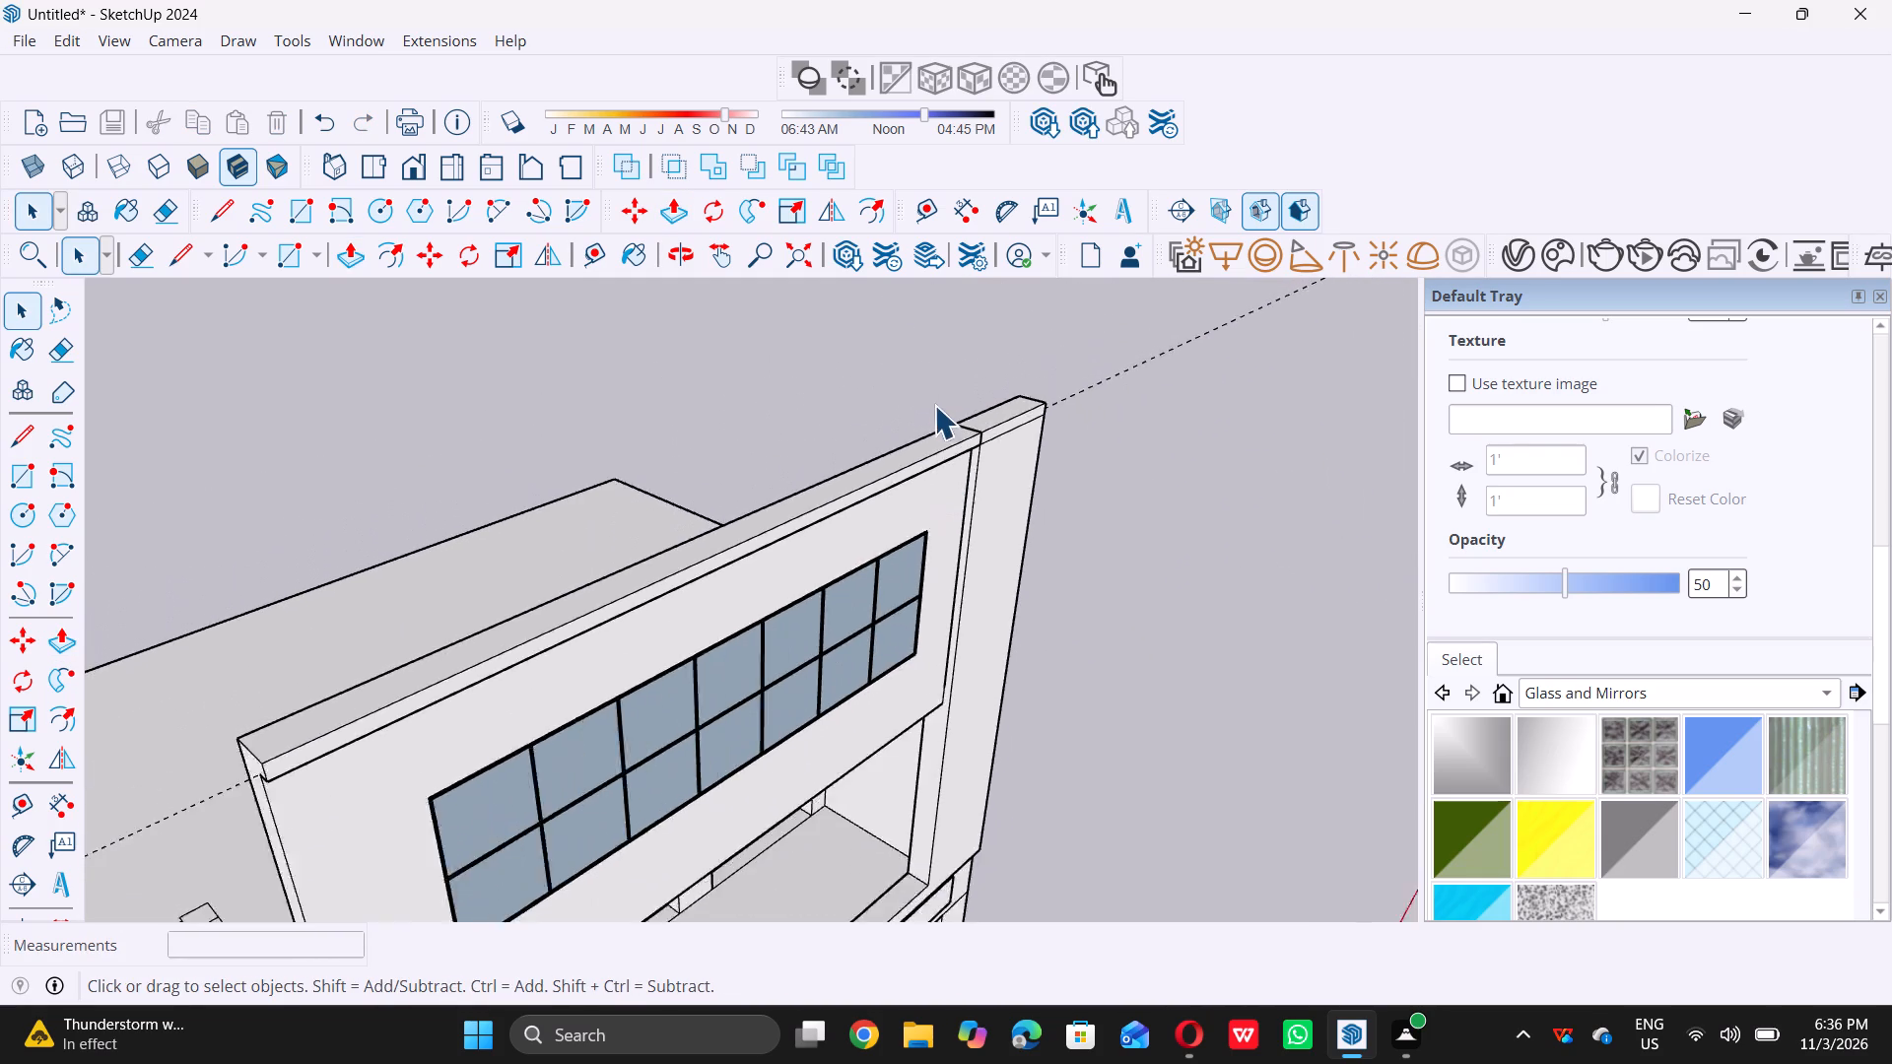
Push/Pull the strip at the top of the pillar's front face forward by the same 3 5/8".
{"action": "middle_click_drag", "start_coordinate": [734, 545], "coordinate": [720, 494]}
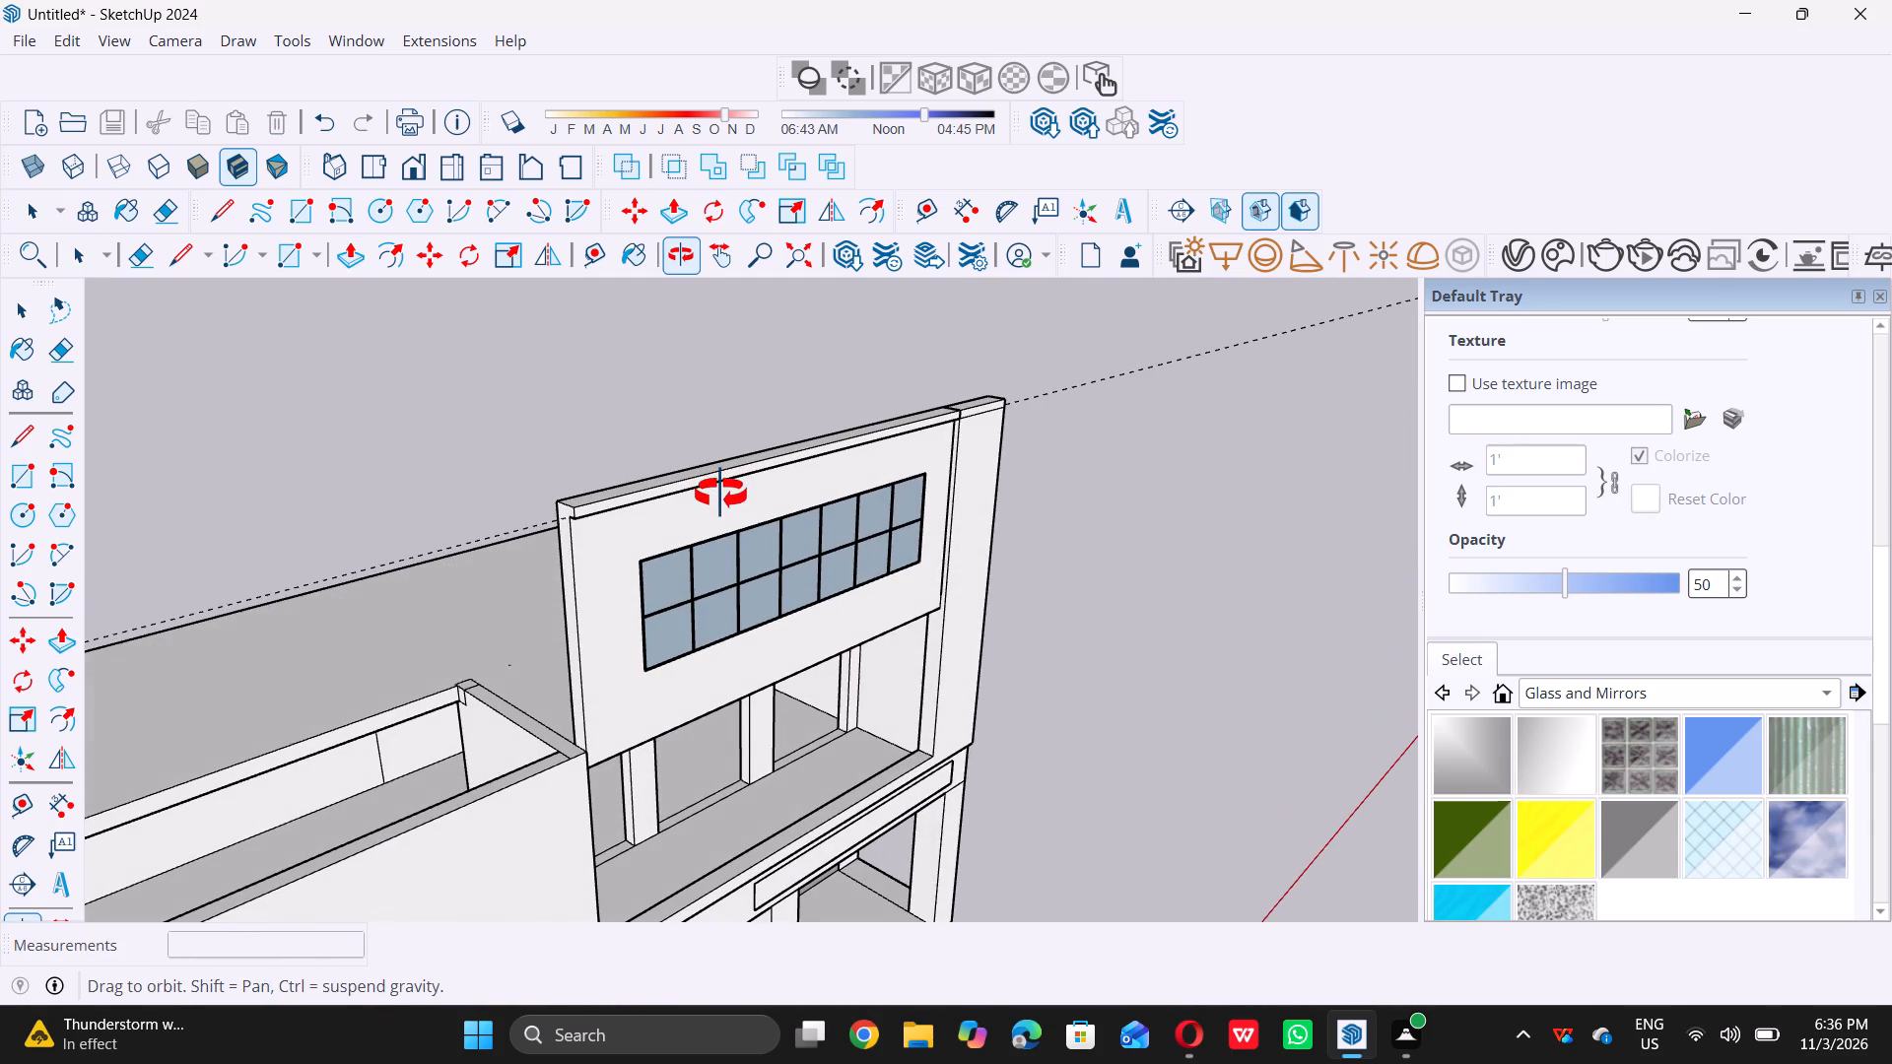
{"action": "middle_click_drag", "start_coordinate": [720, 494], "coordinate": [720, 475]}
{"action": "scroll", "coordinate": [1012, 396], "scroll_direction": "up", "scroll_amount": 6}
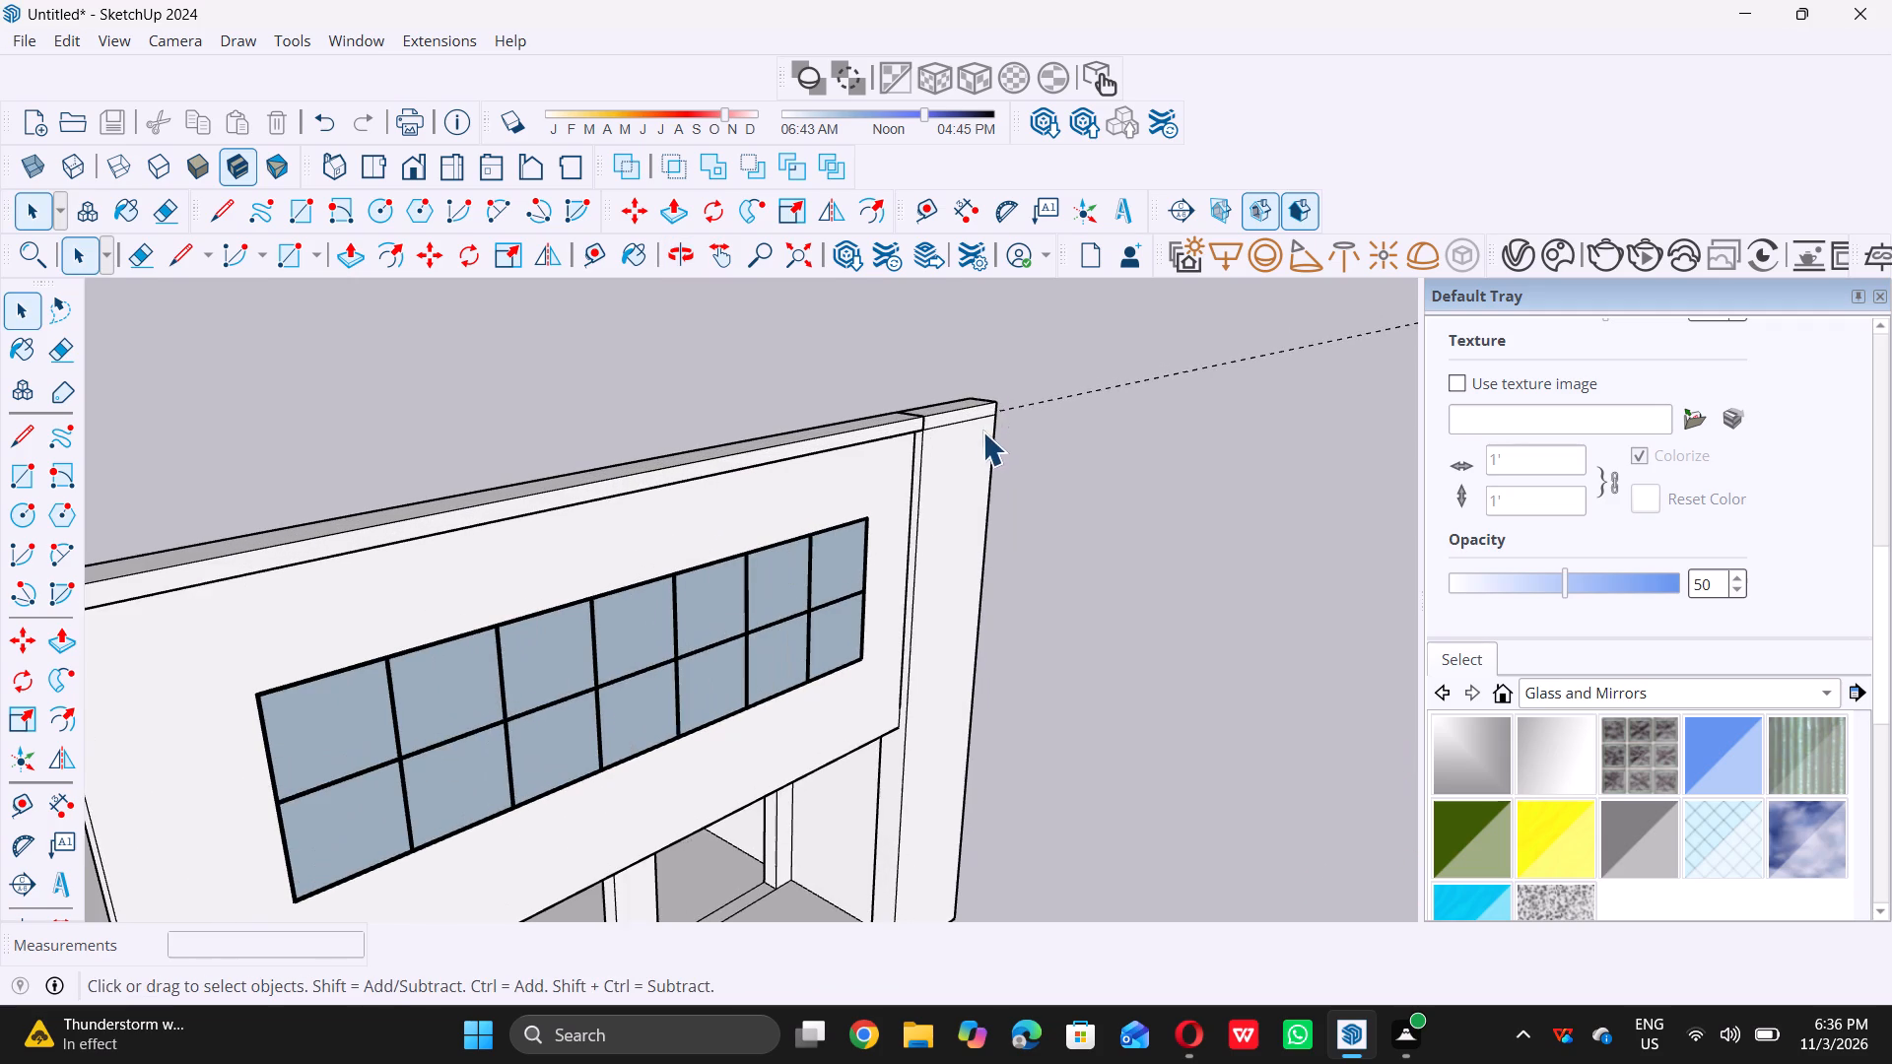
{"action": "middle_click_drag", "start_coordinate": [980, 433], "coordinate": [969, 406]}
{"action": "scroll", "coordinate": [968, 409], "scroll_direction": "up", "scroll_amount": 8}
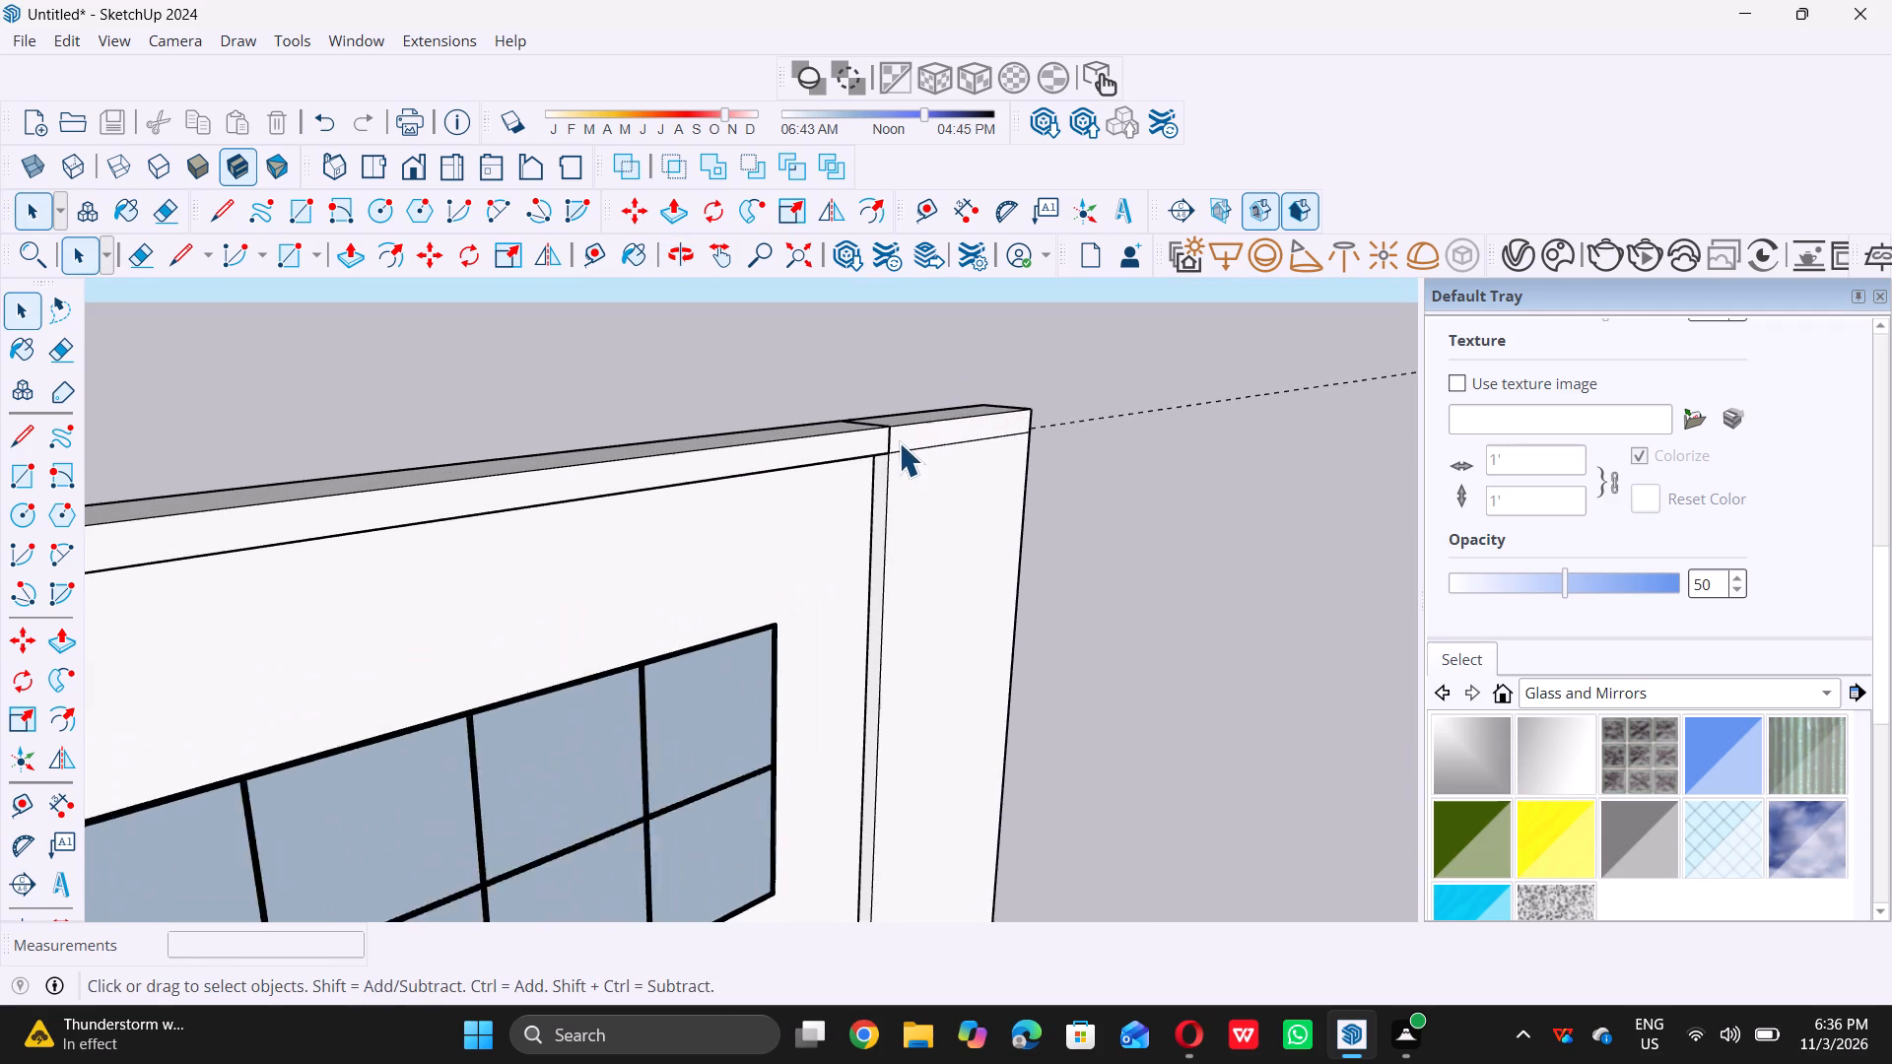
{"action": "scroll", "coordinate": [899, 442], "scroll_direction": "up", "scroll_amount": 4}
{"action": "double_click", "coordinate": [918, 433]}
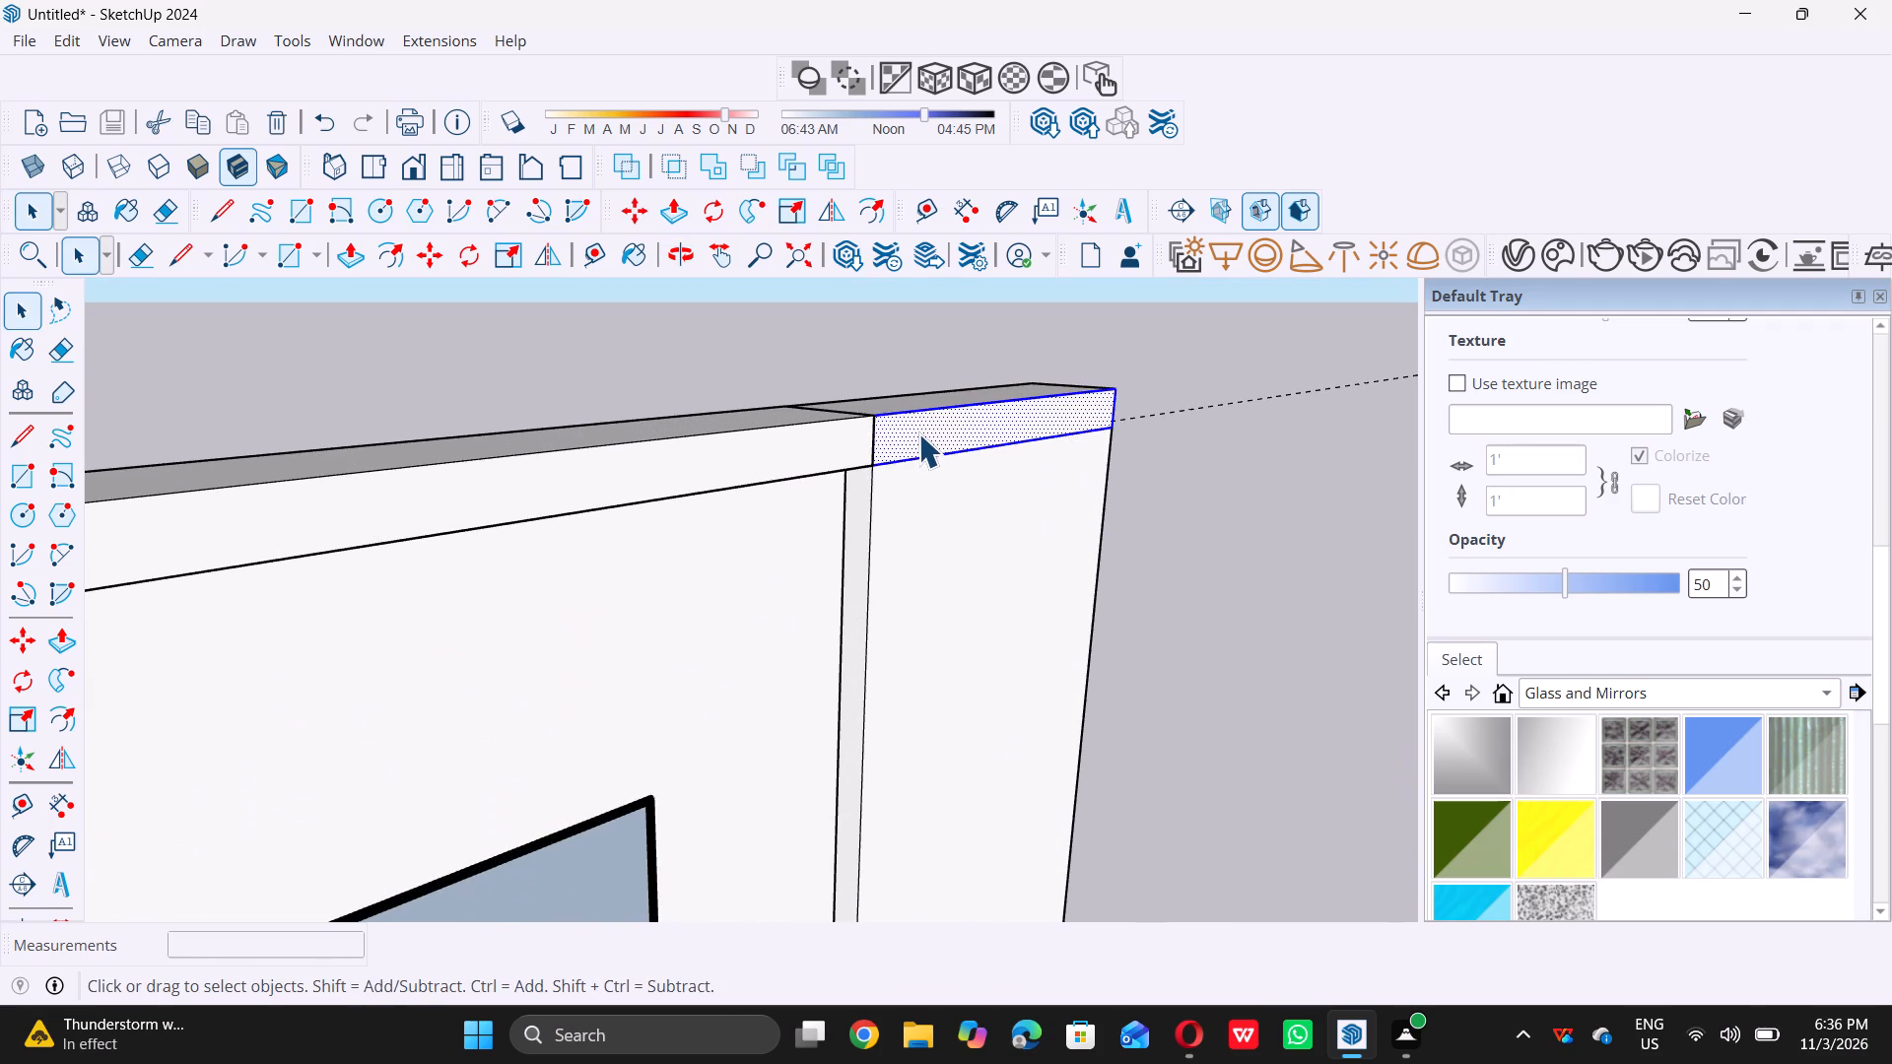
{"action": "key", "text": "p"}
{"action": "double_click", "coordinate": [927, 421]}
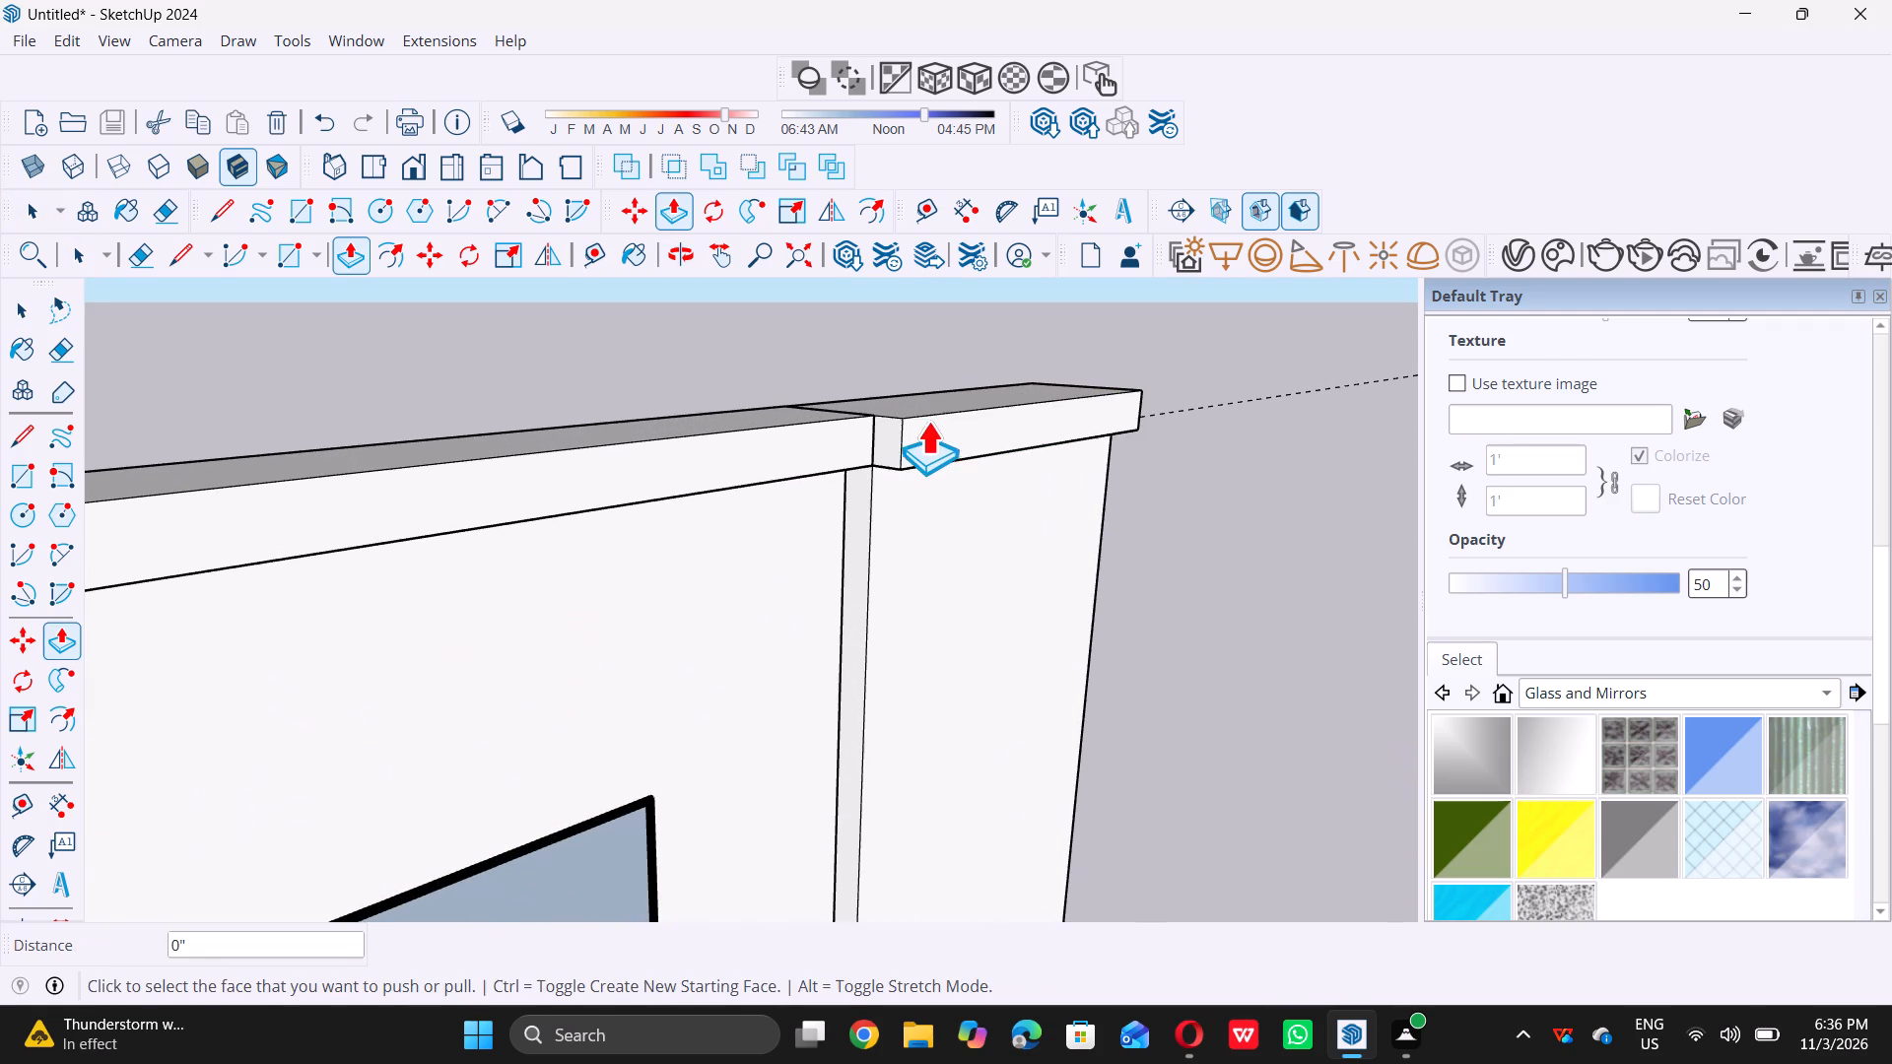
Push/Pull the window wall's top band forward another 3 5/8" to align flush with the pillar's projecting strip.
{"action": "left_click", "coordinate": [825, 435]}
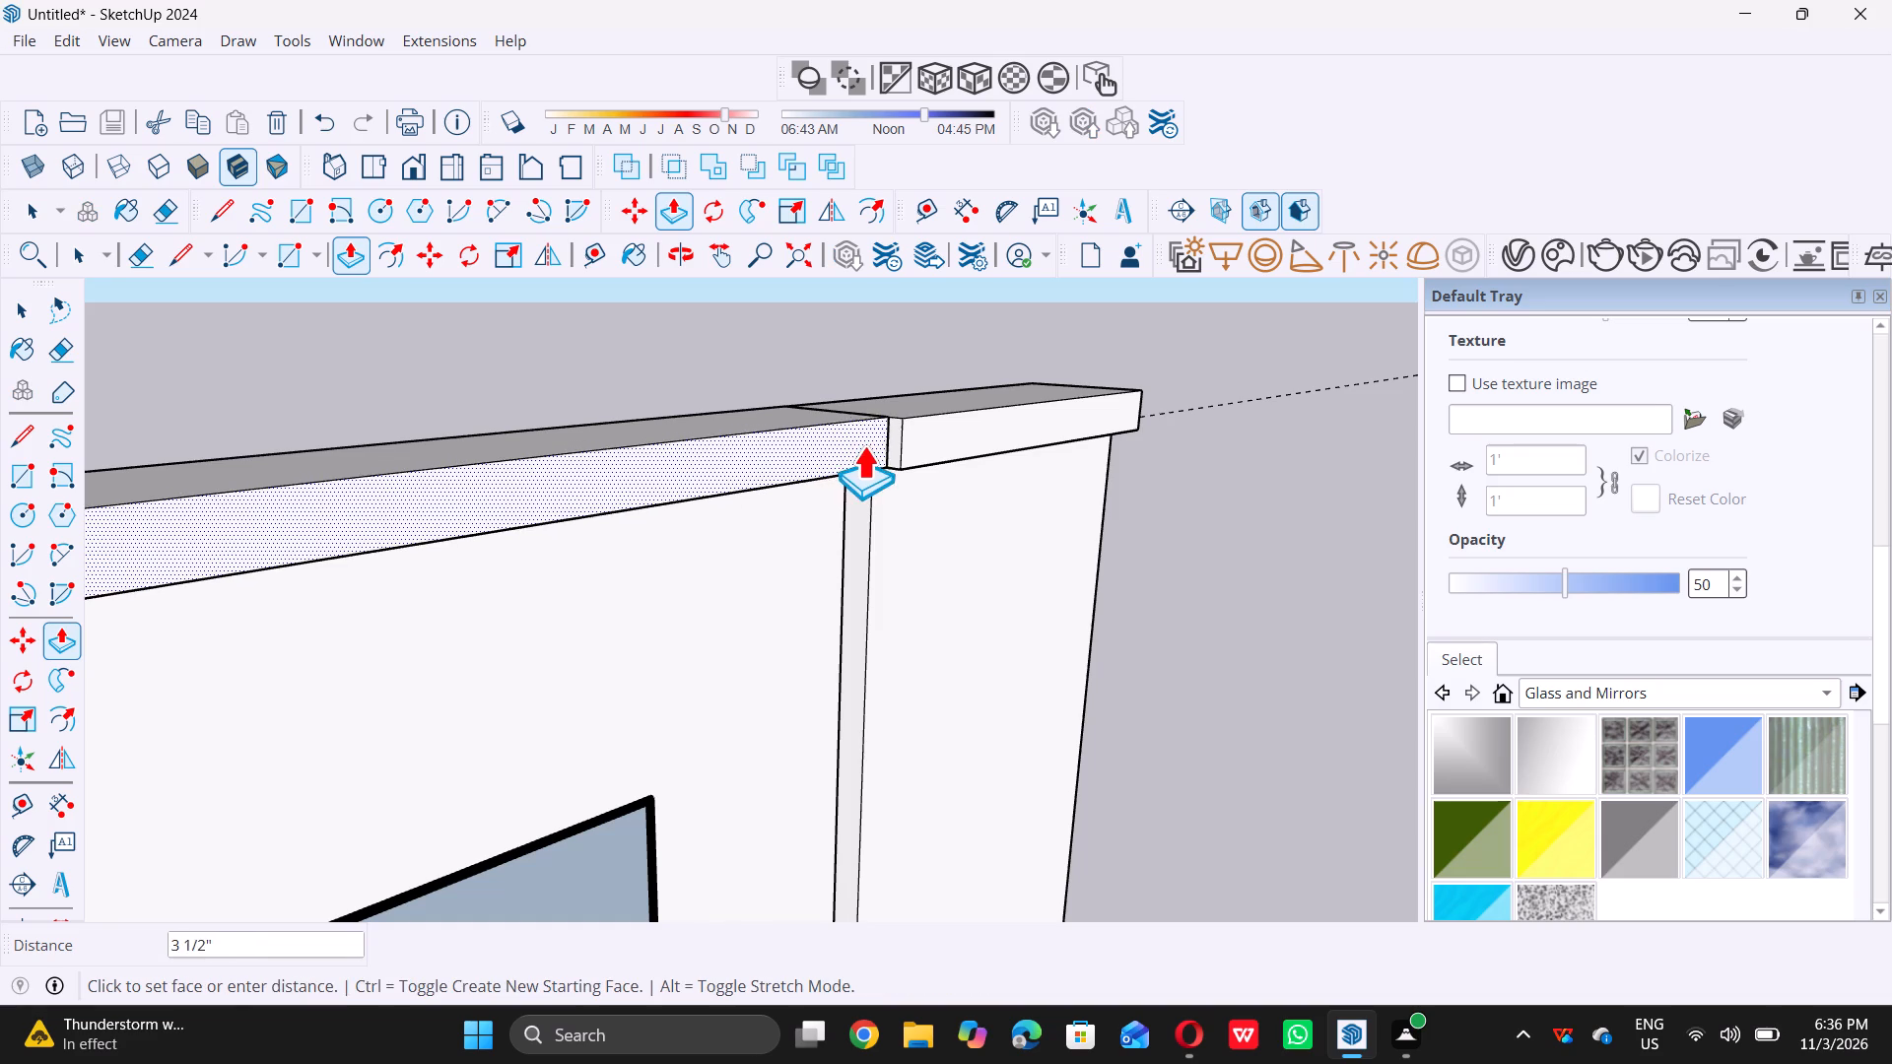
{"action": "double_click", "coordinate": [993, 403]}
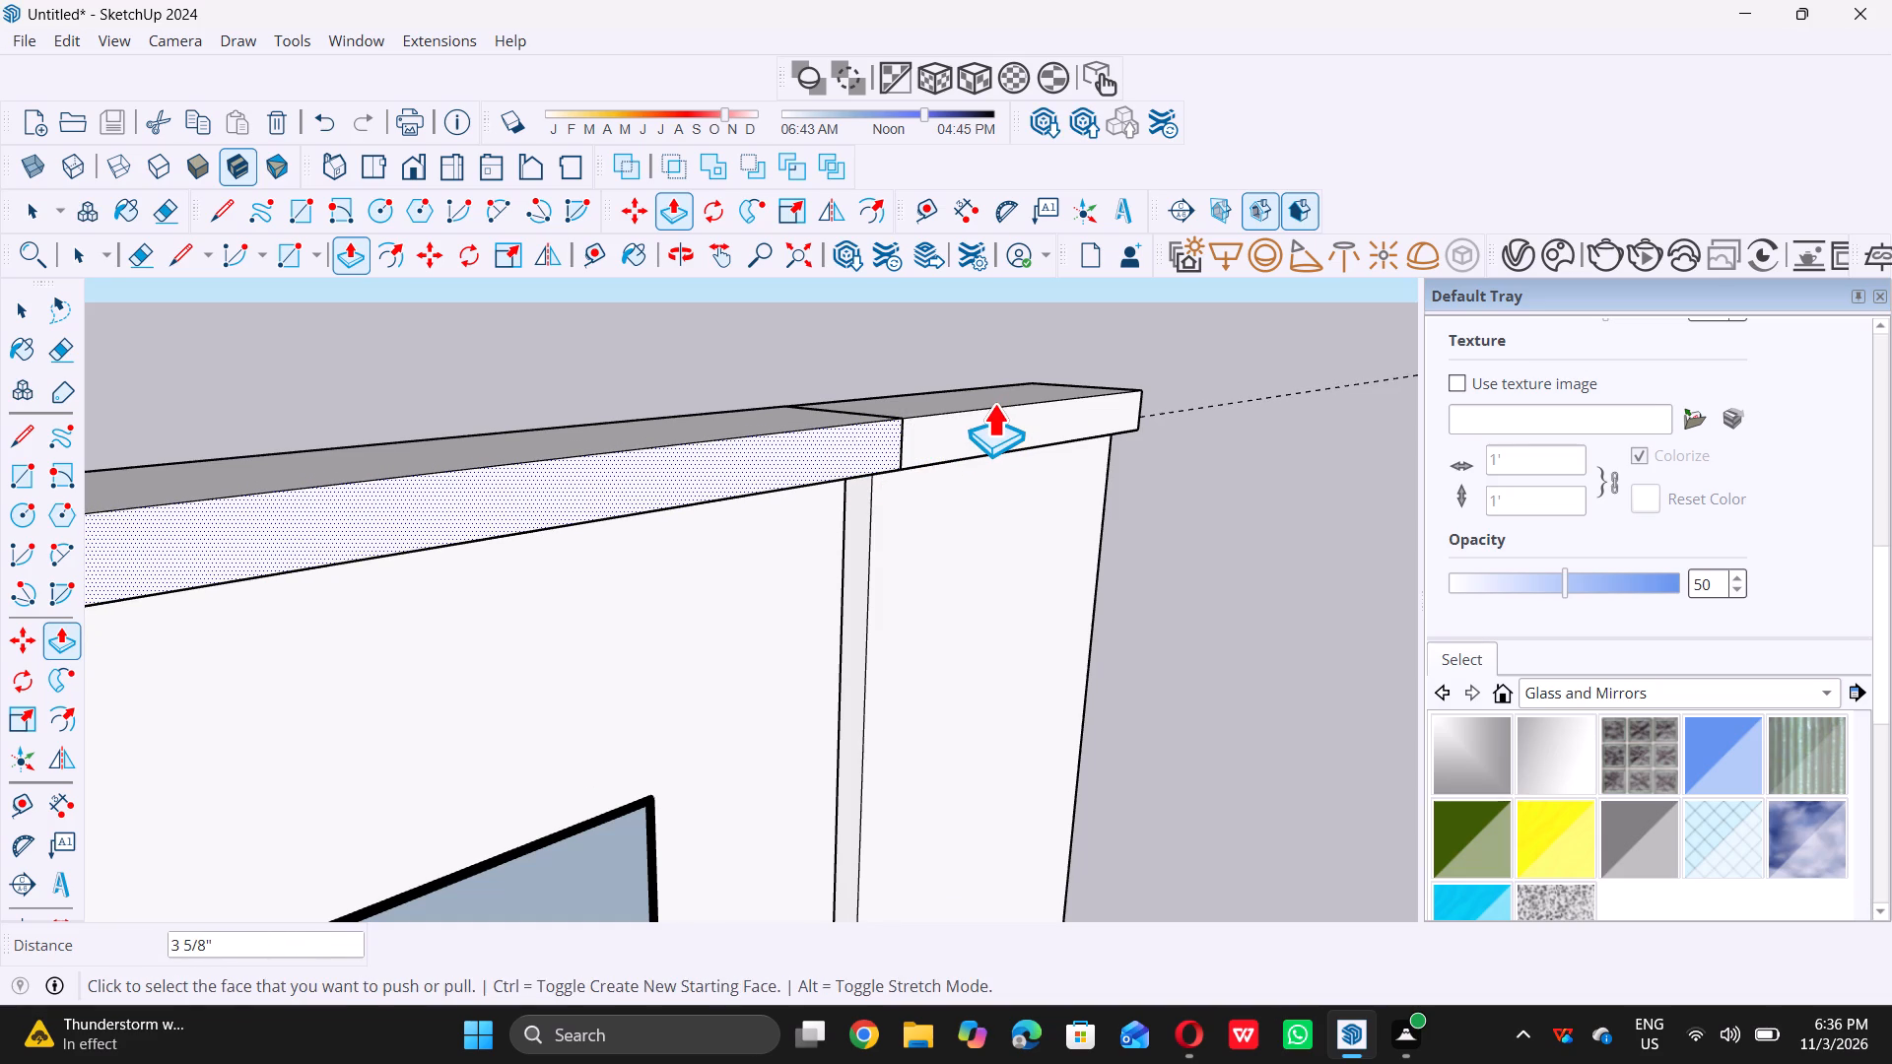
{"action": "key", "text": "space"}
{"action": "scroll", "coordinate": [886, 466], "scroll_direction": "down", "scroll_amount": 20}
{"action": "scroll", "coordinate": [886, 466], "scroll_direction": "down", "scroll_amount": 4}
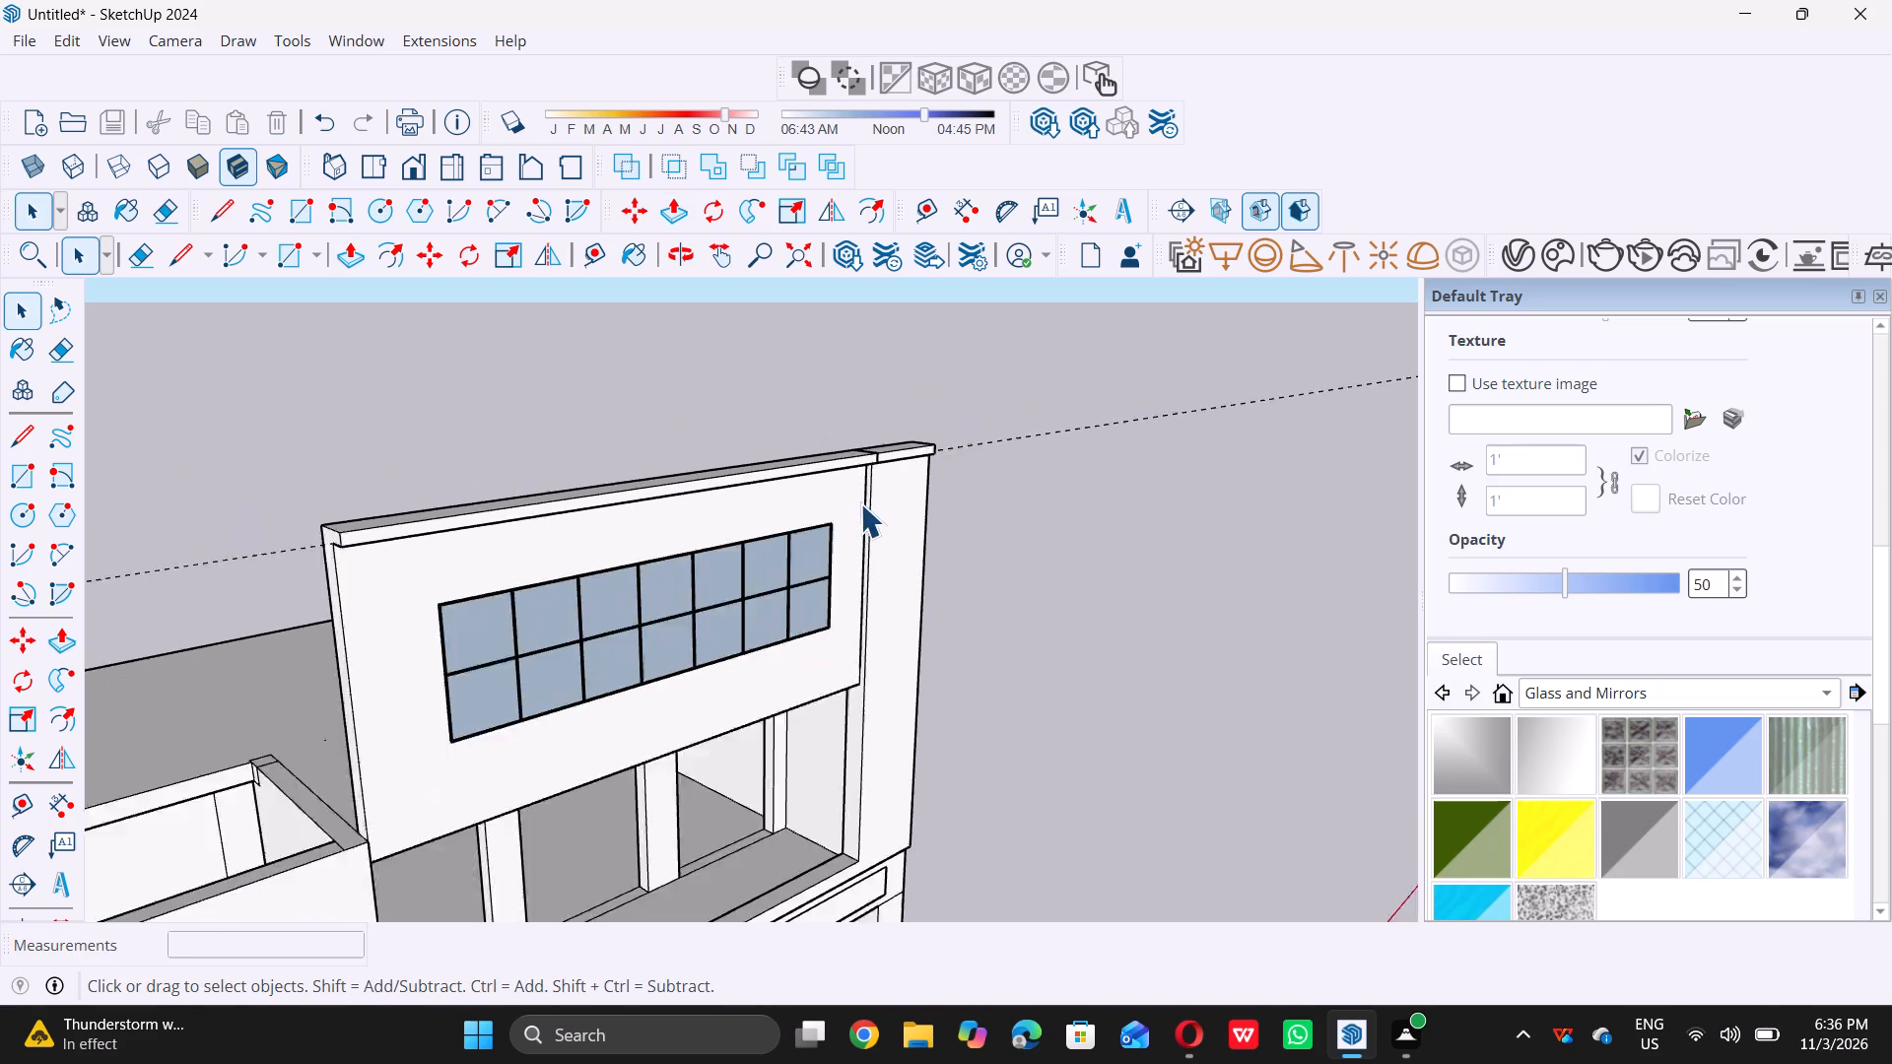
Delete all guides from the model.
{"action": "scroll", "coordinate": [860, 503], "scroll_direction": "down", "scroll_amount": 9}
{"action": "middle_click", "coordinate": [848, 575]}
{"action": "middle_click_drag", "start_coordinate": [843, 570], "coordinate": [578, 504]}
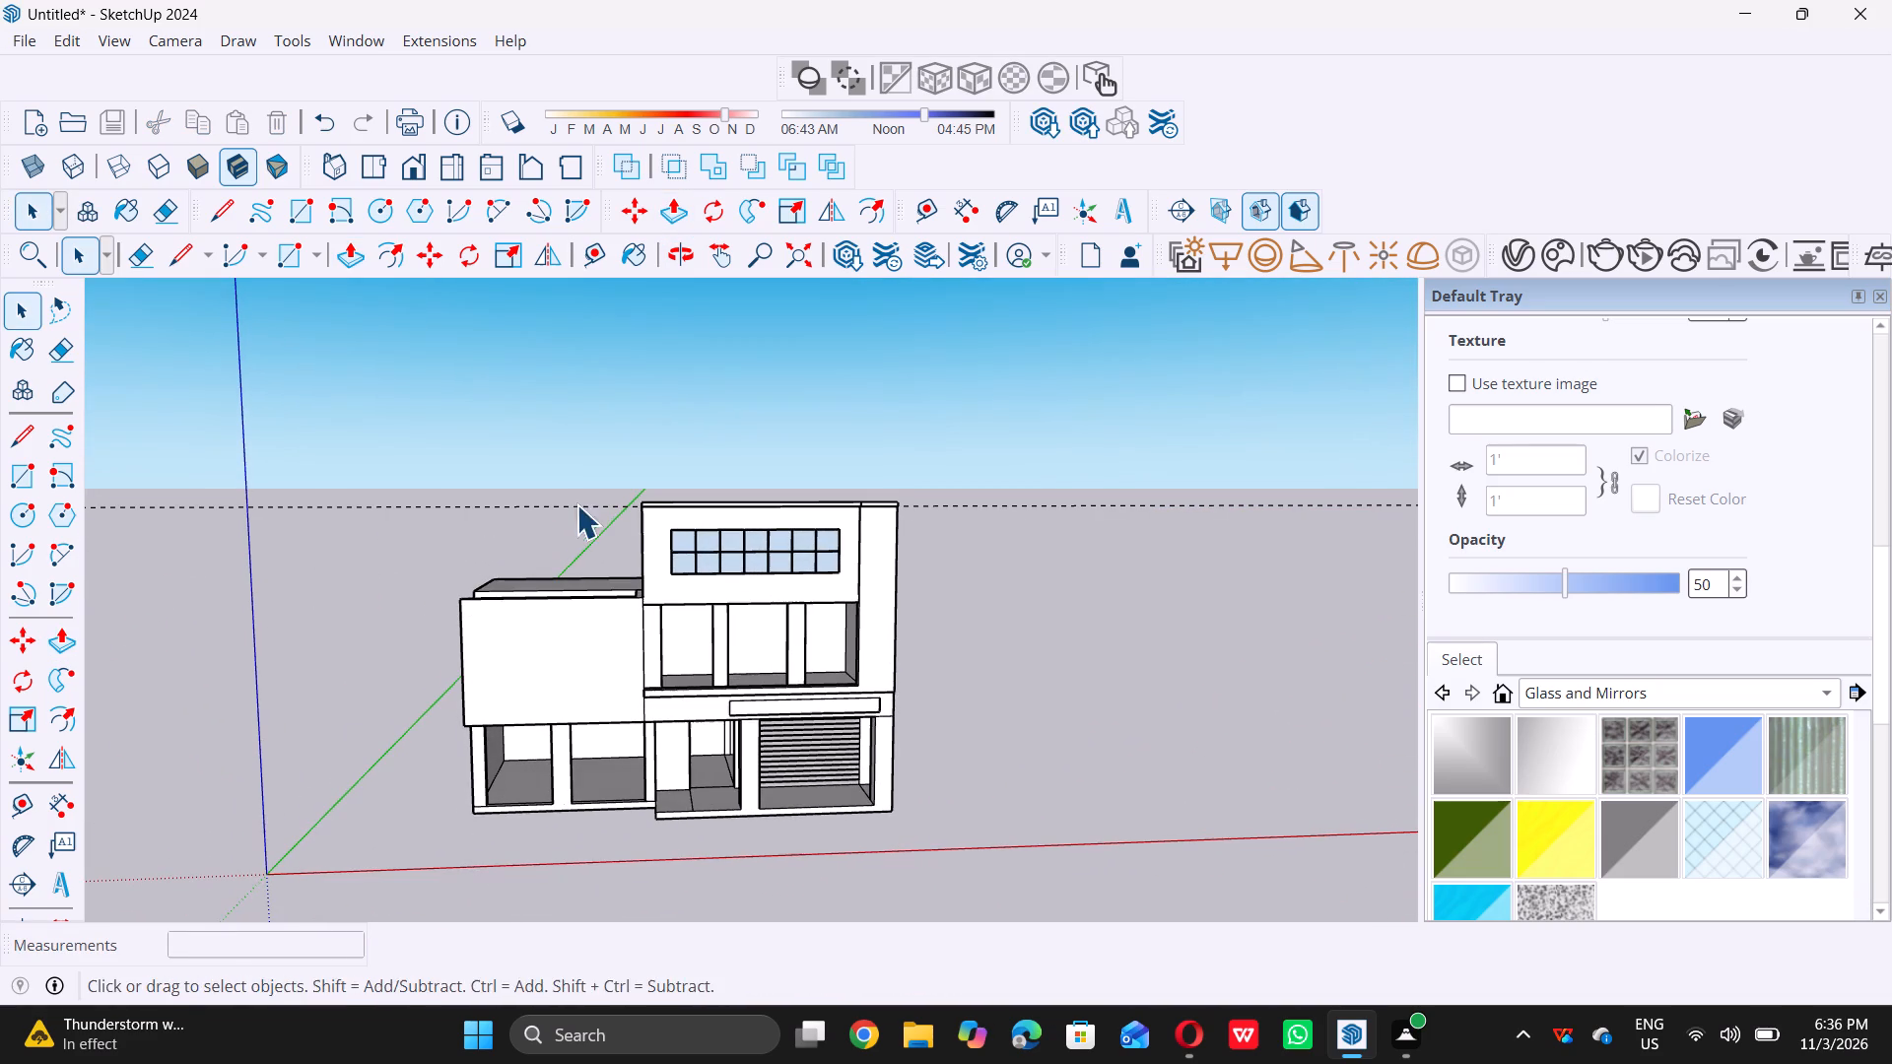
{"action": "double_click", "coordinate": [74, 45]}
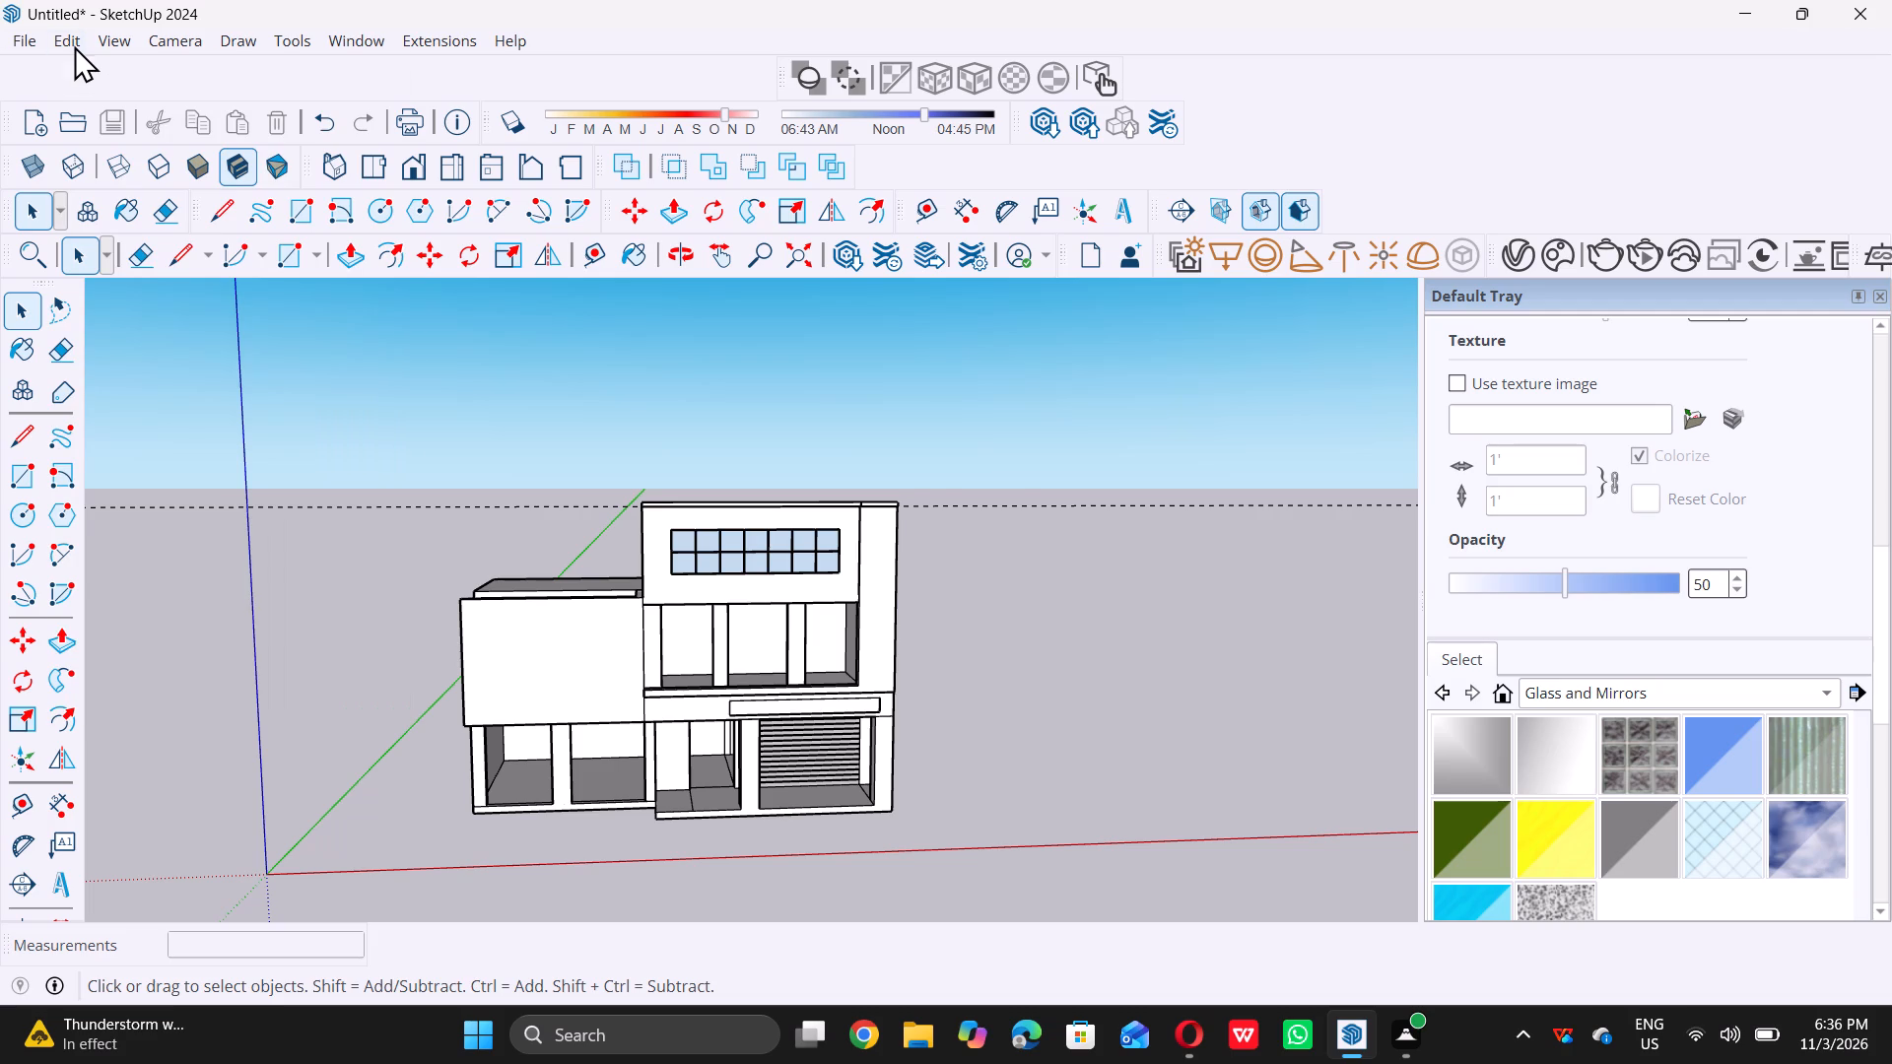
{"action": "double_click", "coordinate": [74, 45]}
{"action": "double_click", "coordinate": [70, 48]}
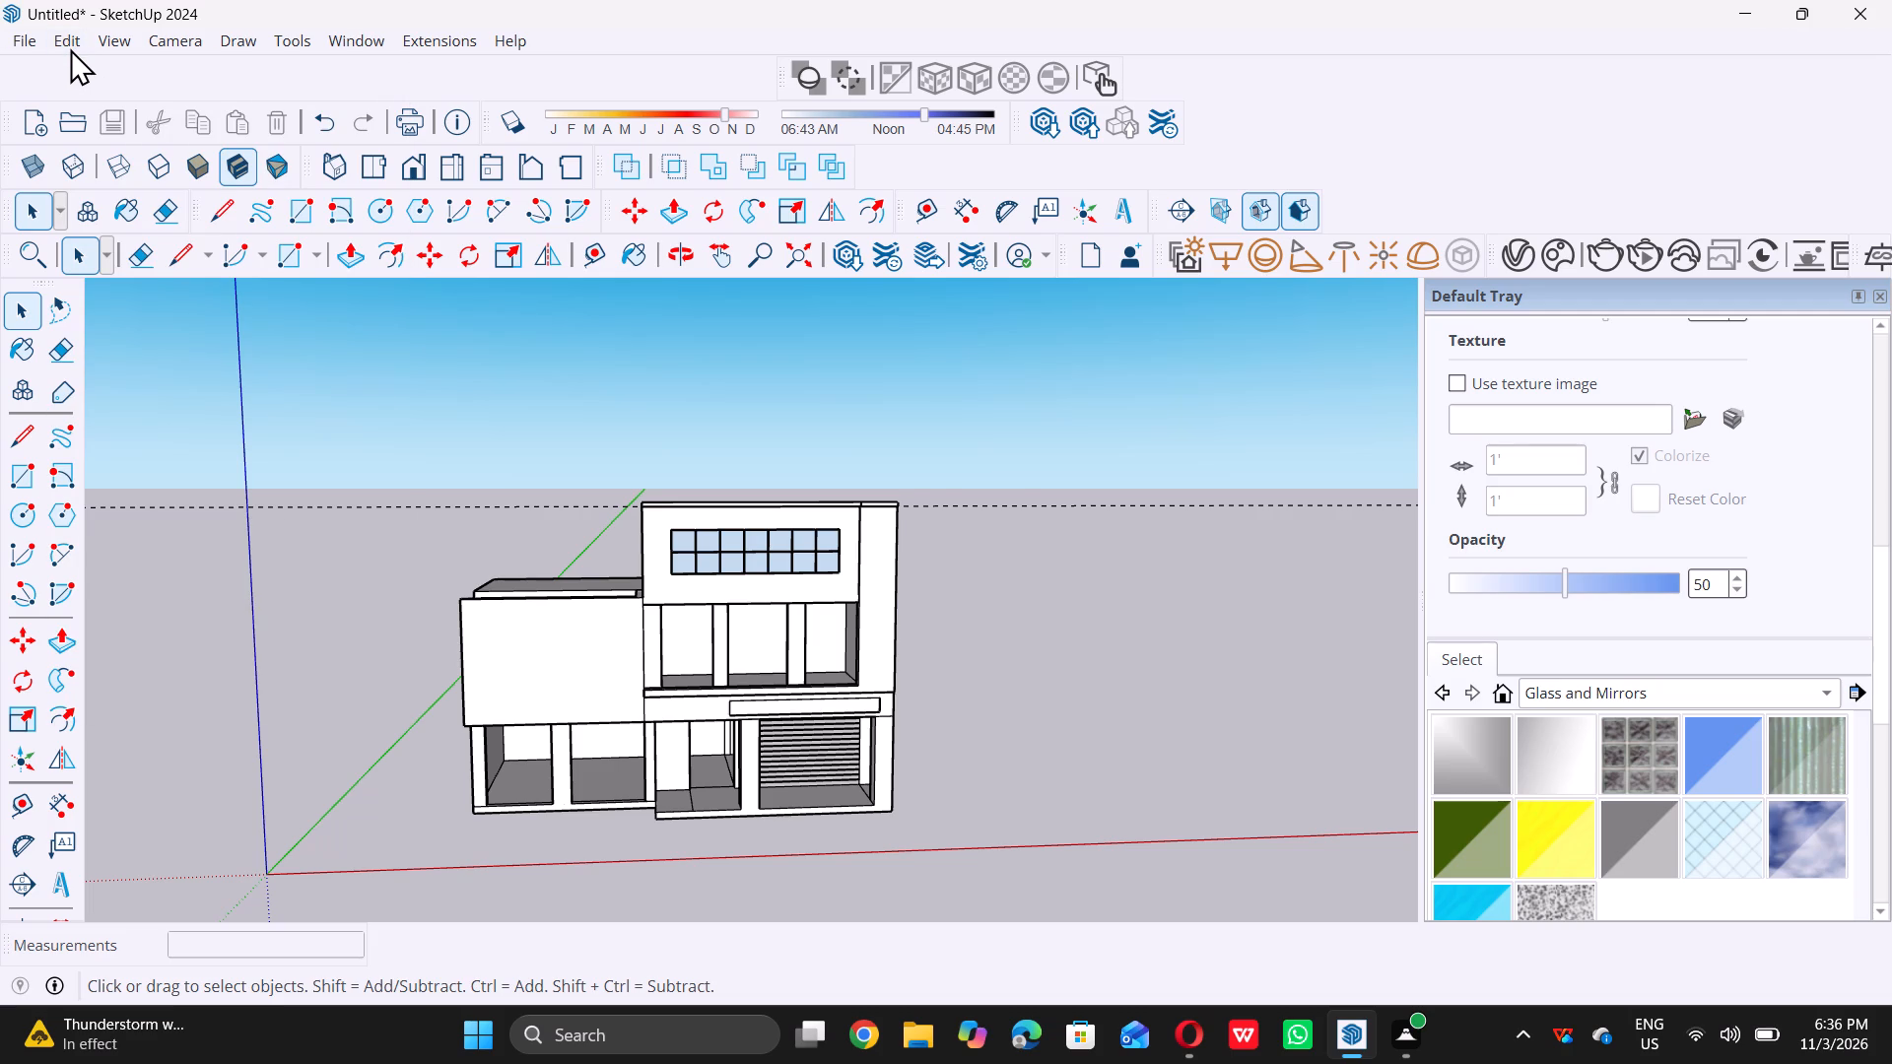
{"action": "left_click", "coordinate": [70, 48]}
{"action": "left_click", "coordinate": [147, 286]}
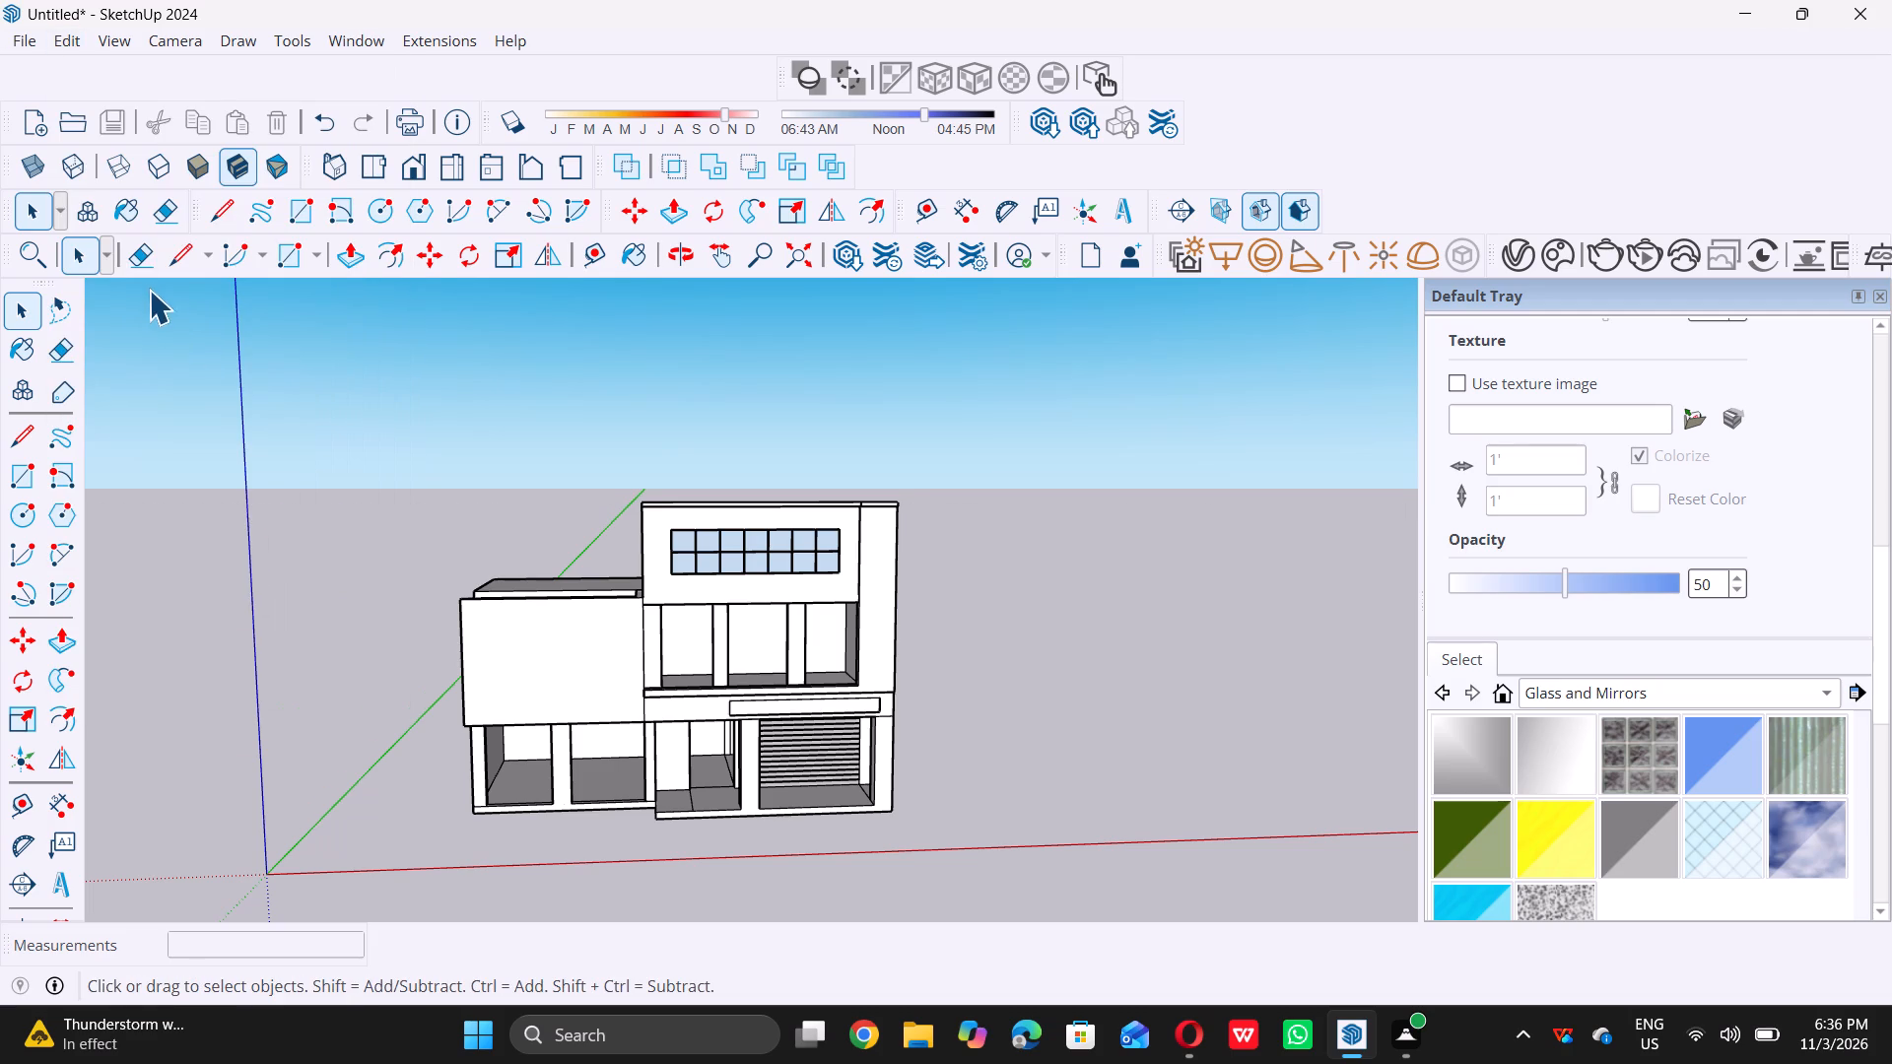
Place a vertical Tape Measure guide along the upper window grid's left outer edge.
{"action": "middle_click_drag", "start_coordinate": [750, 624], "coordinate": [774, 598]}
{"action": "scroll", "coordinate": [774, 598], "scroll_direction": "up", "scroll_amount": 1}
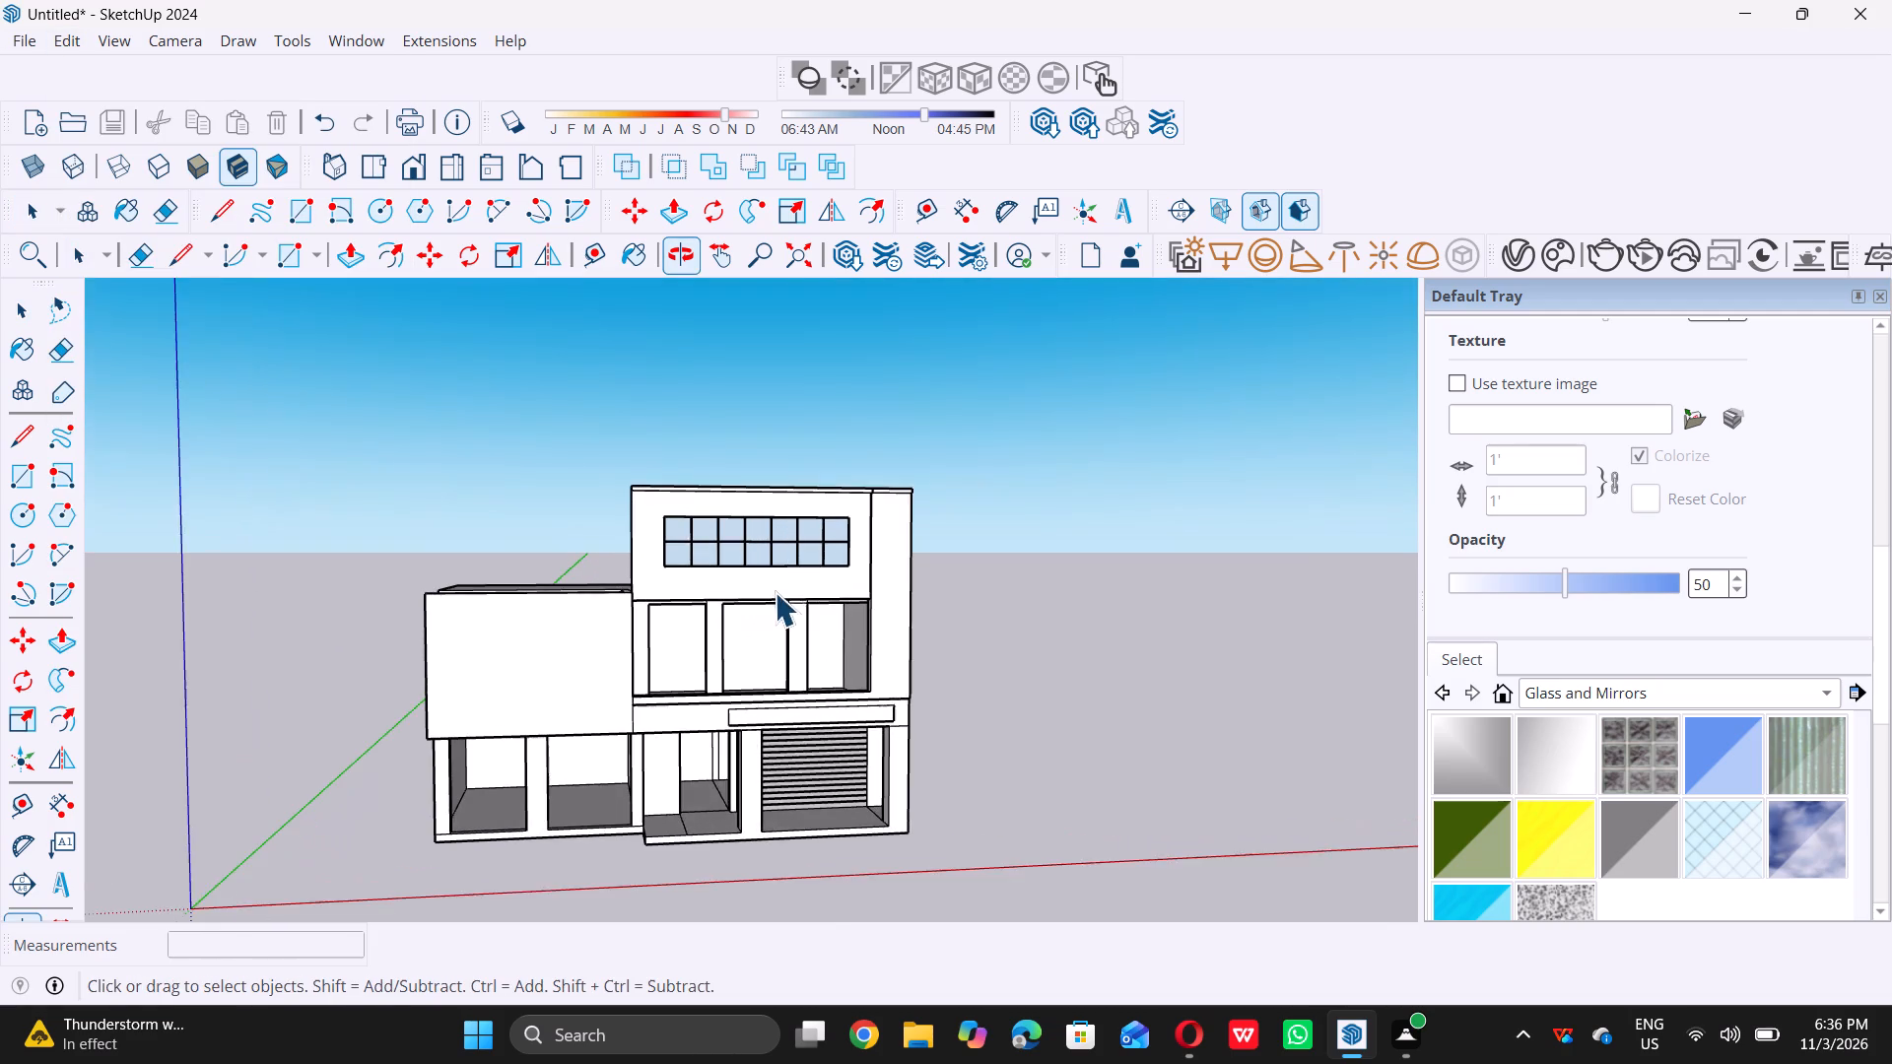
{"action": "scroll", "coordinate": [783, 584], "scroll_direction": "up", "scroll_amount": 1}
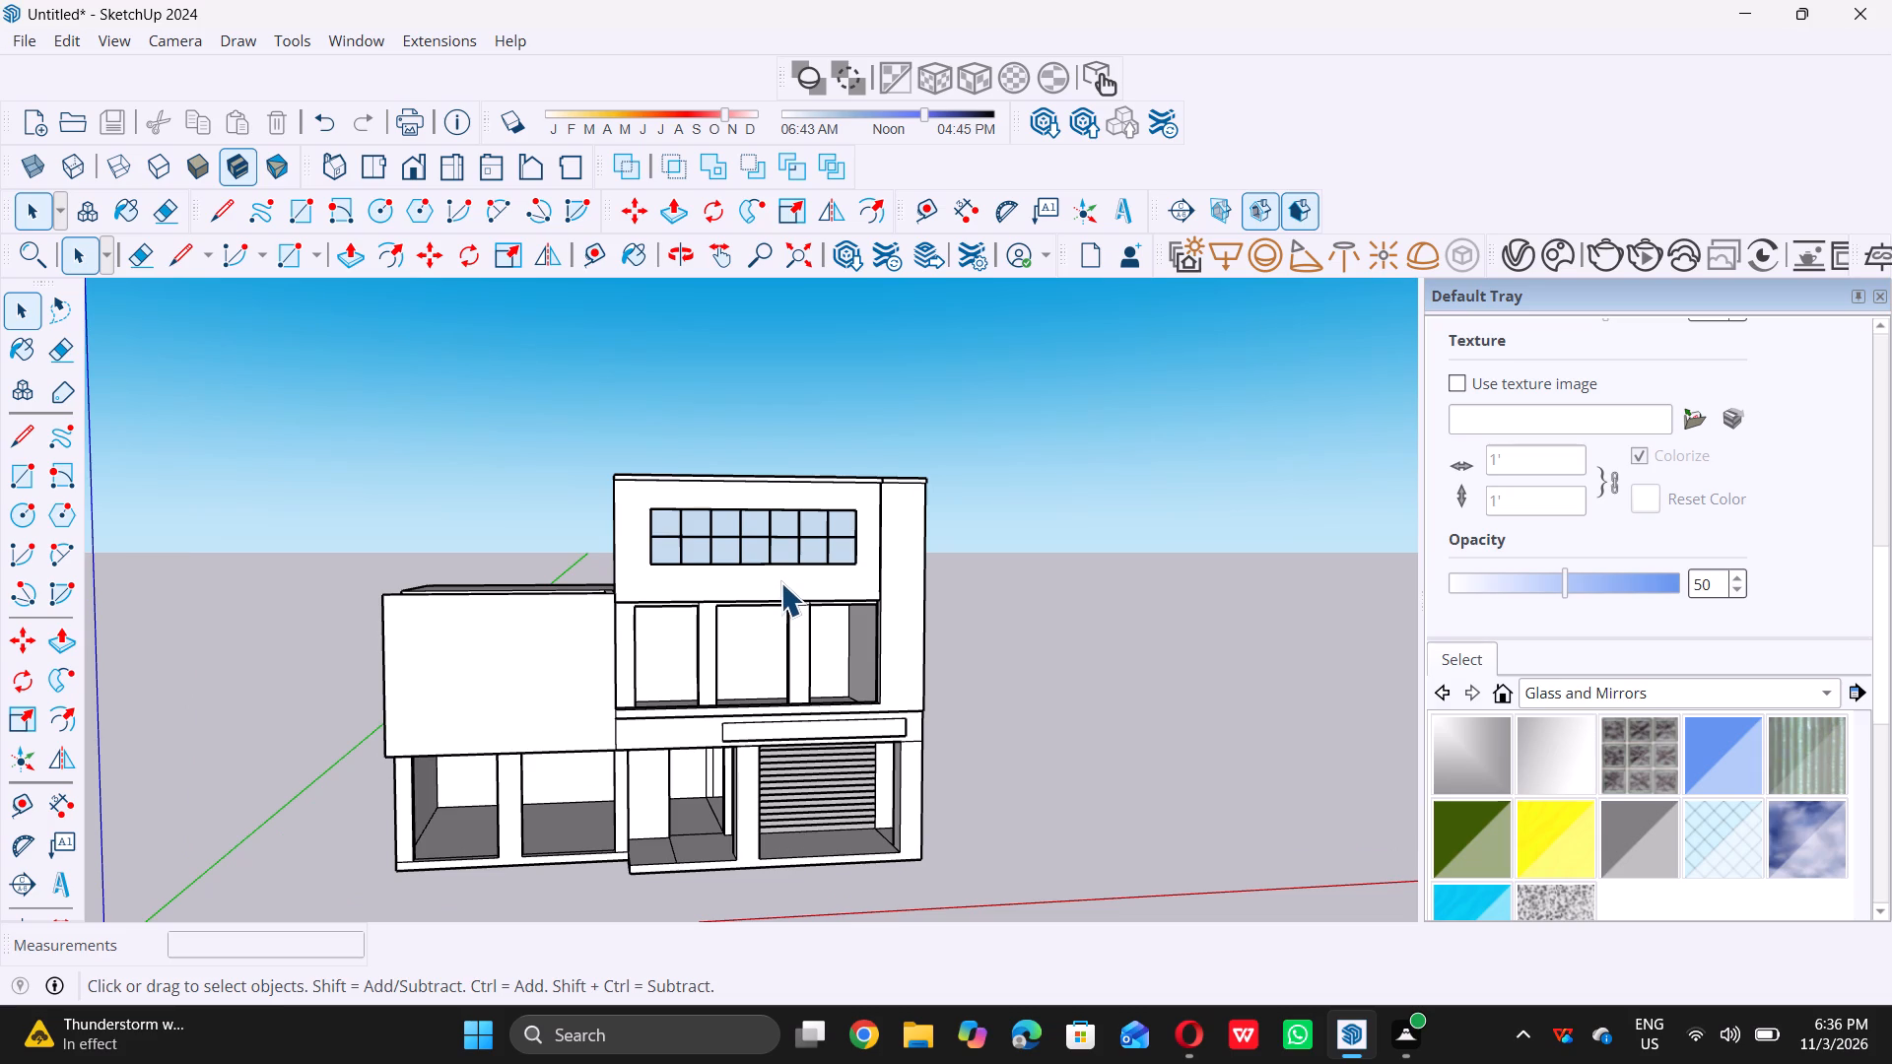
{"action": "middle_click_drag", "start_coordinate": [772, 584], "coordinate": [738, 598]}
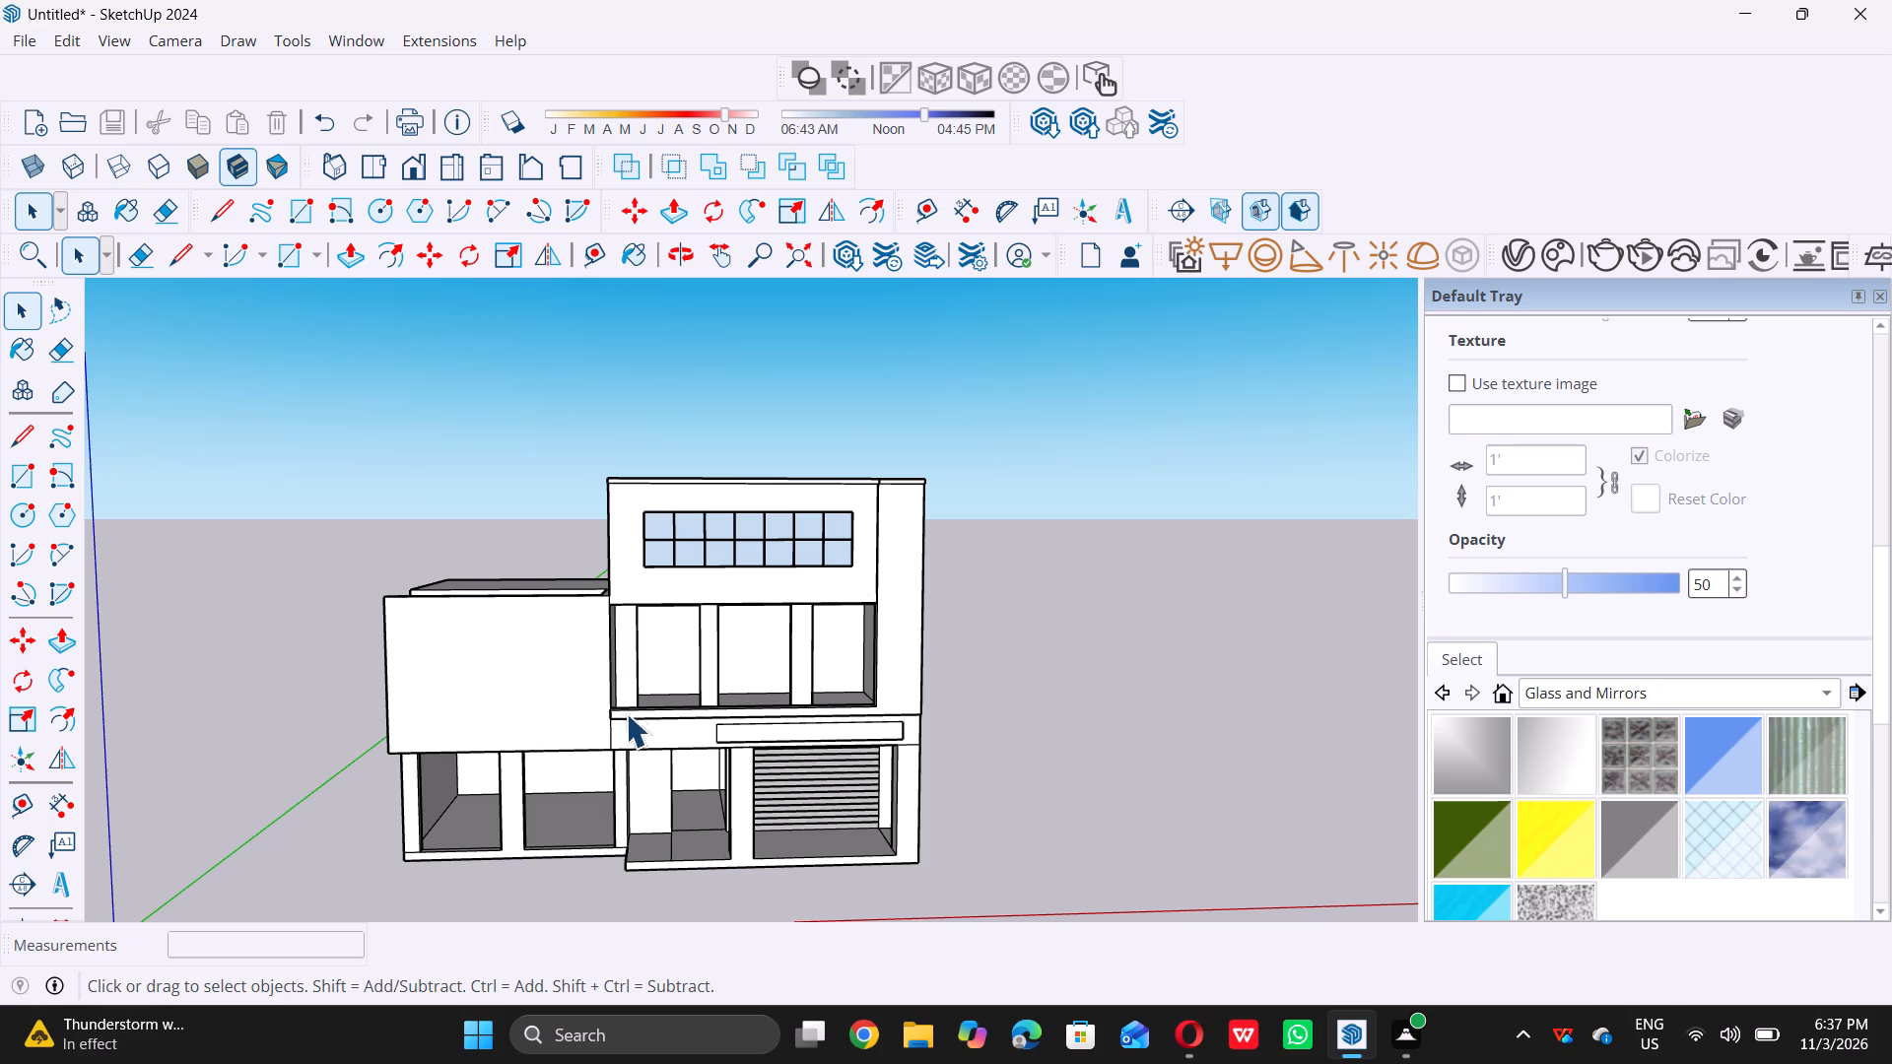
{"action": "middle_click_drag", "start_coordinate": [752, 572], "coordinate": [719, 580]}
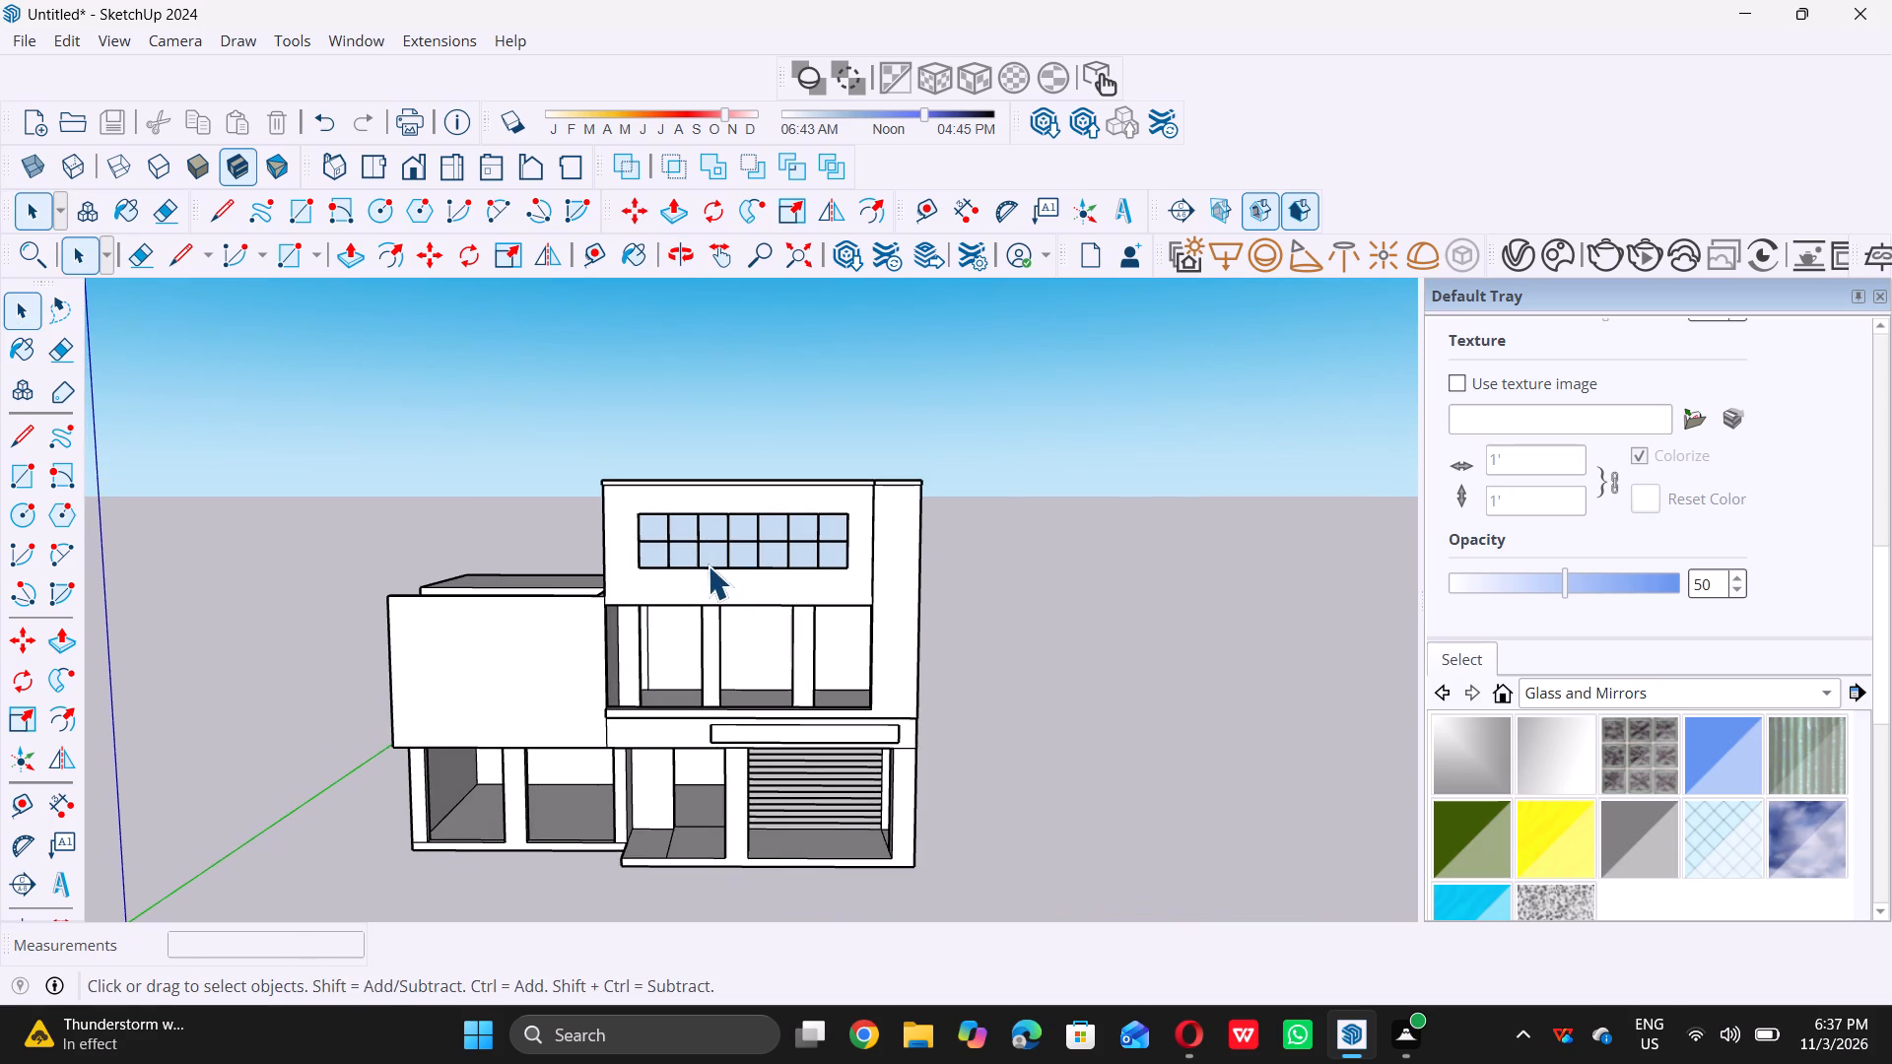
{"action": "middle_click_drag", "start_coordinate": [708, 565], "coordinate": [714, 552]}
{"action": "scroll", "coordinate": [714, 552], "scroll_direction": "up", "scroll_amount": 6}
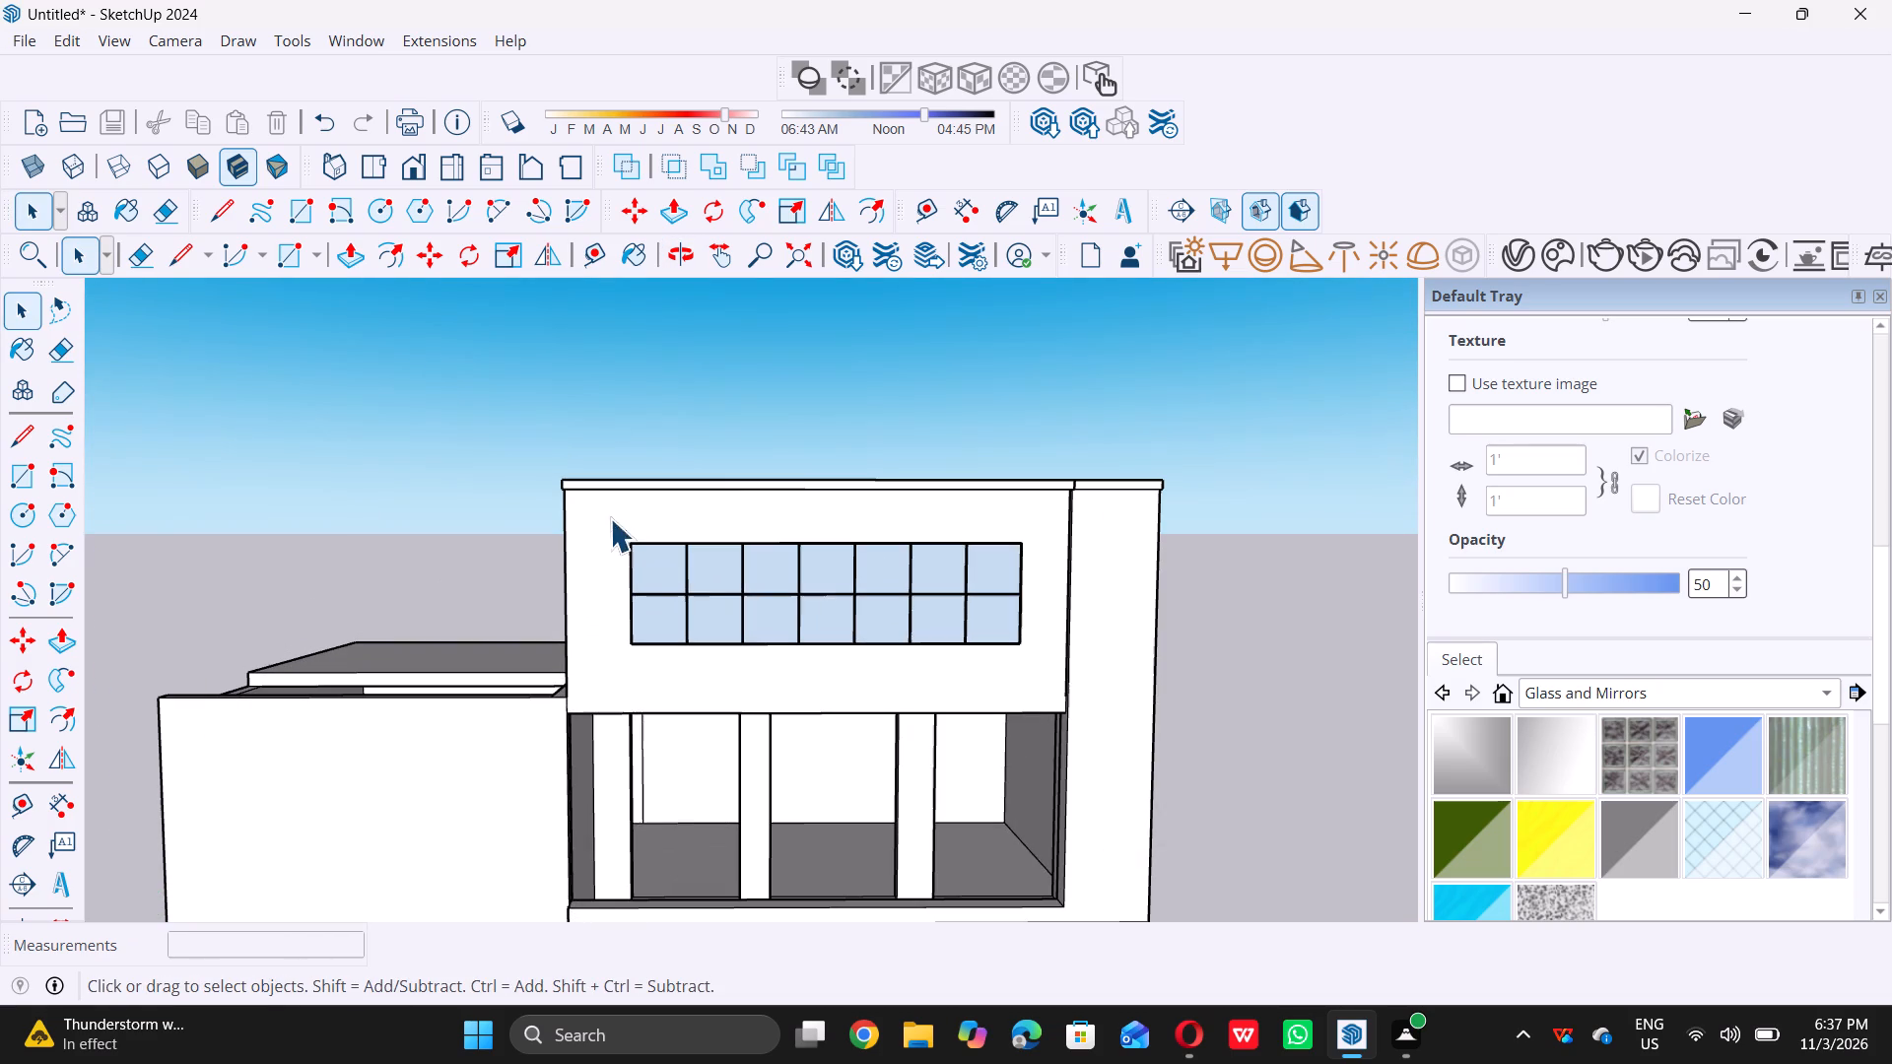
{"action": "middle_click_drag", "start_coordinate": [693, 708], "coordinate": [662, 682]}
{"action": "middle_click", "coordinate": [662, 681]}
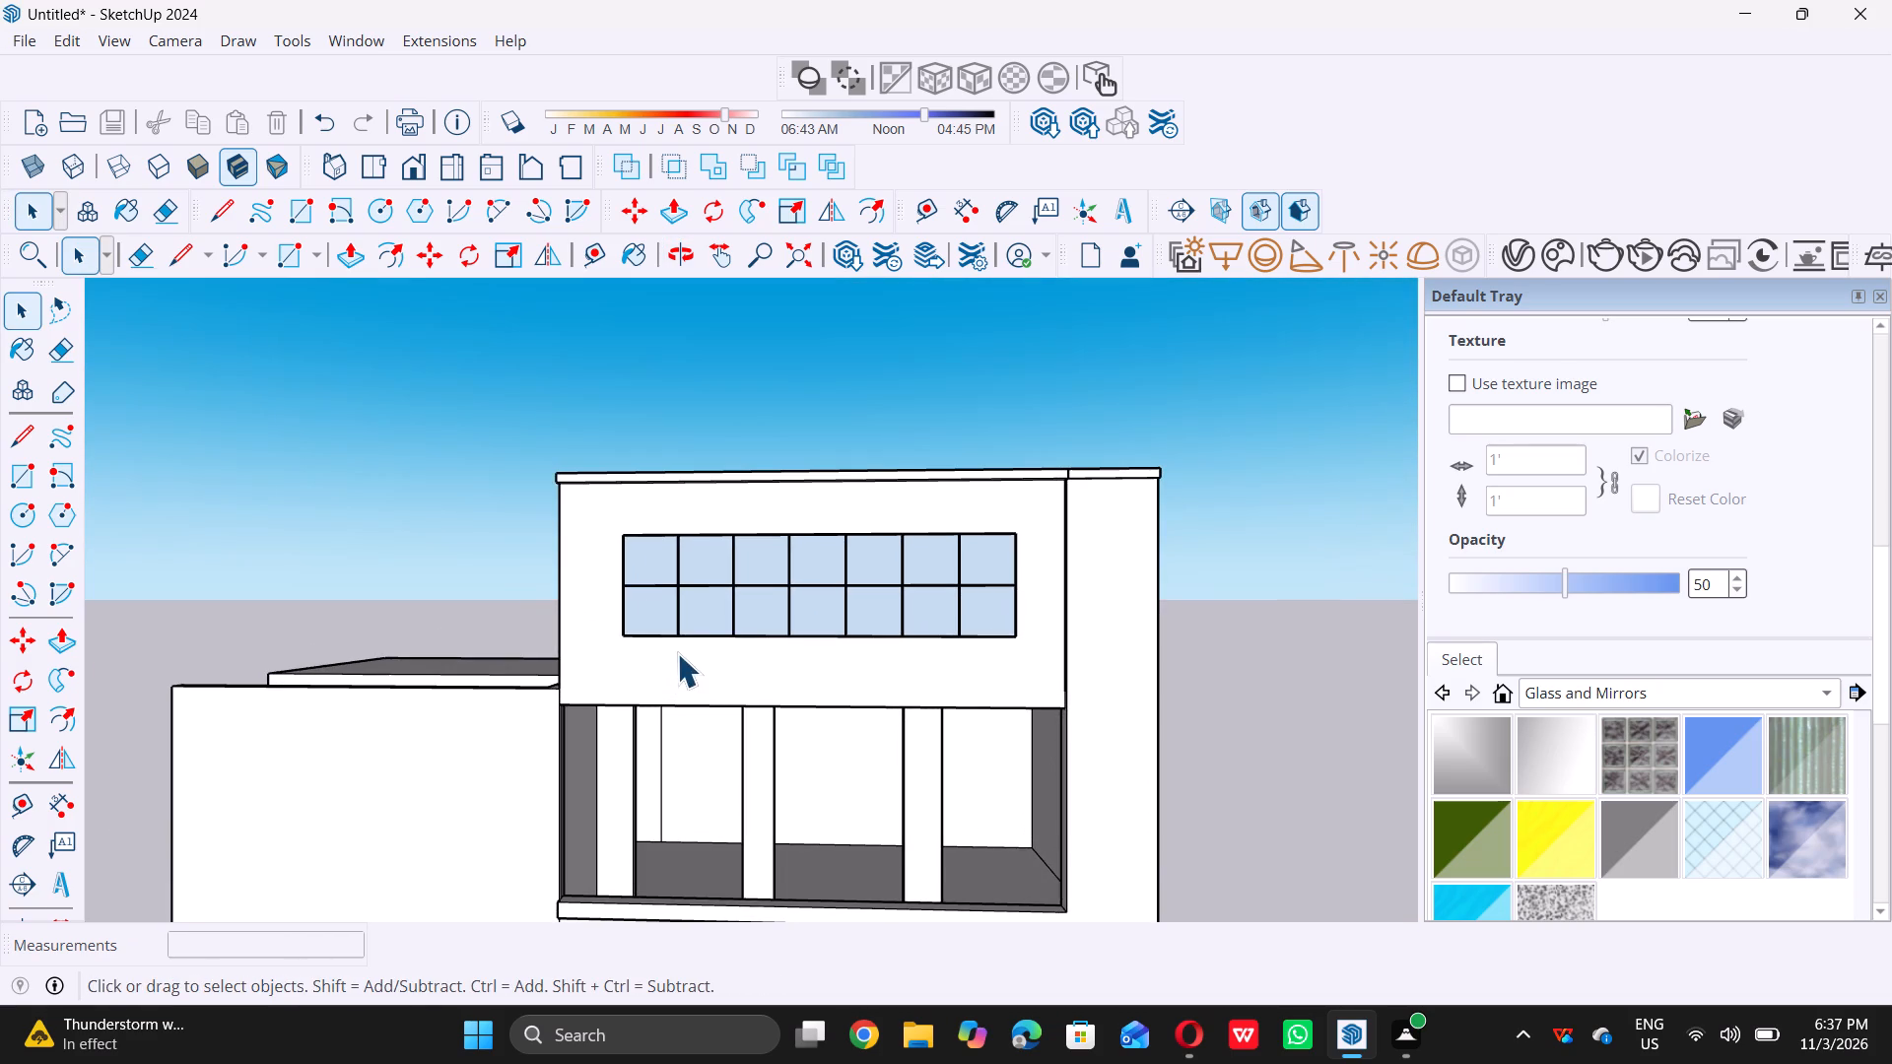
{"action": "scroll", "coordinate": [663, 618], "scroll_direction": "up", "scroll_amount": 6}
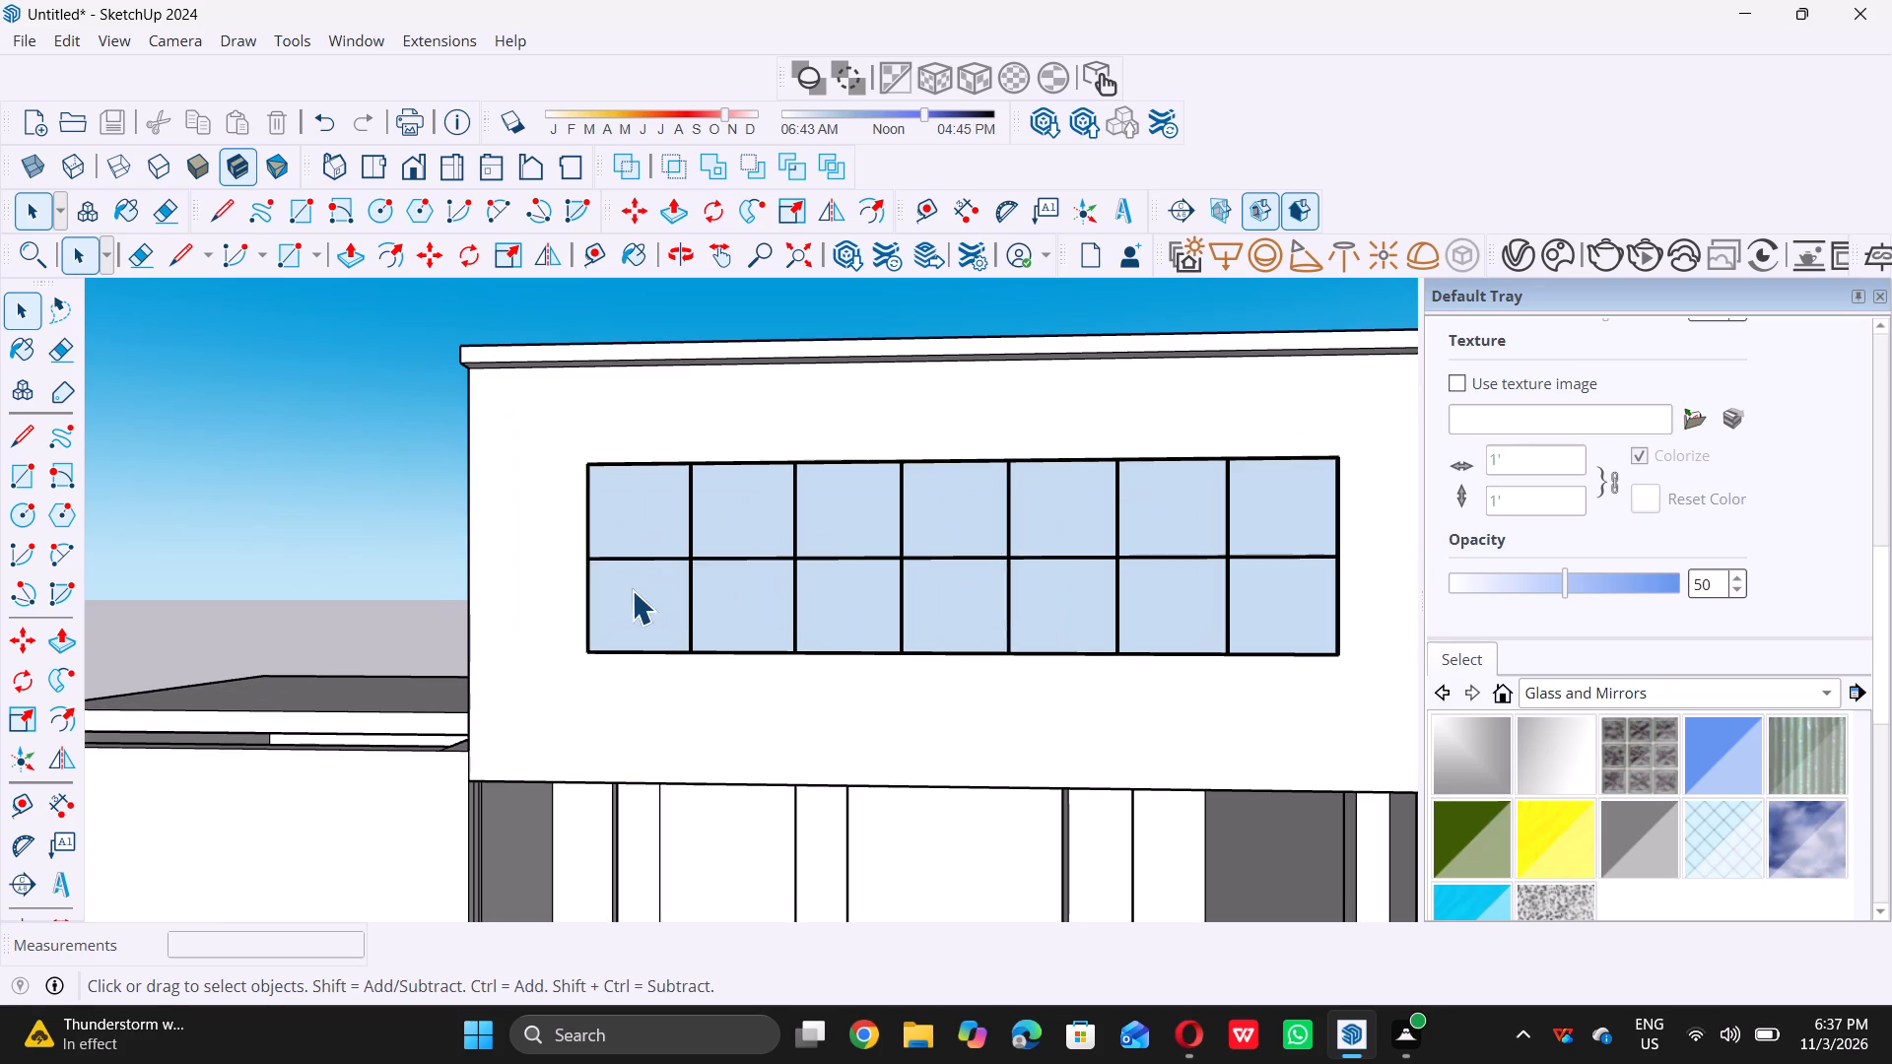
{"action": "scroll", "coordinate": [606, 567], "scroll_direction": "up", "scroll_amount": 4}
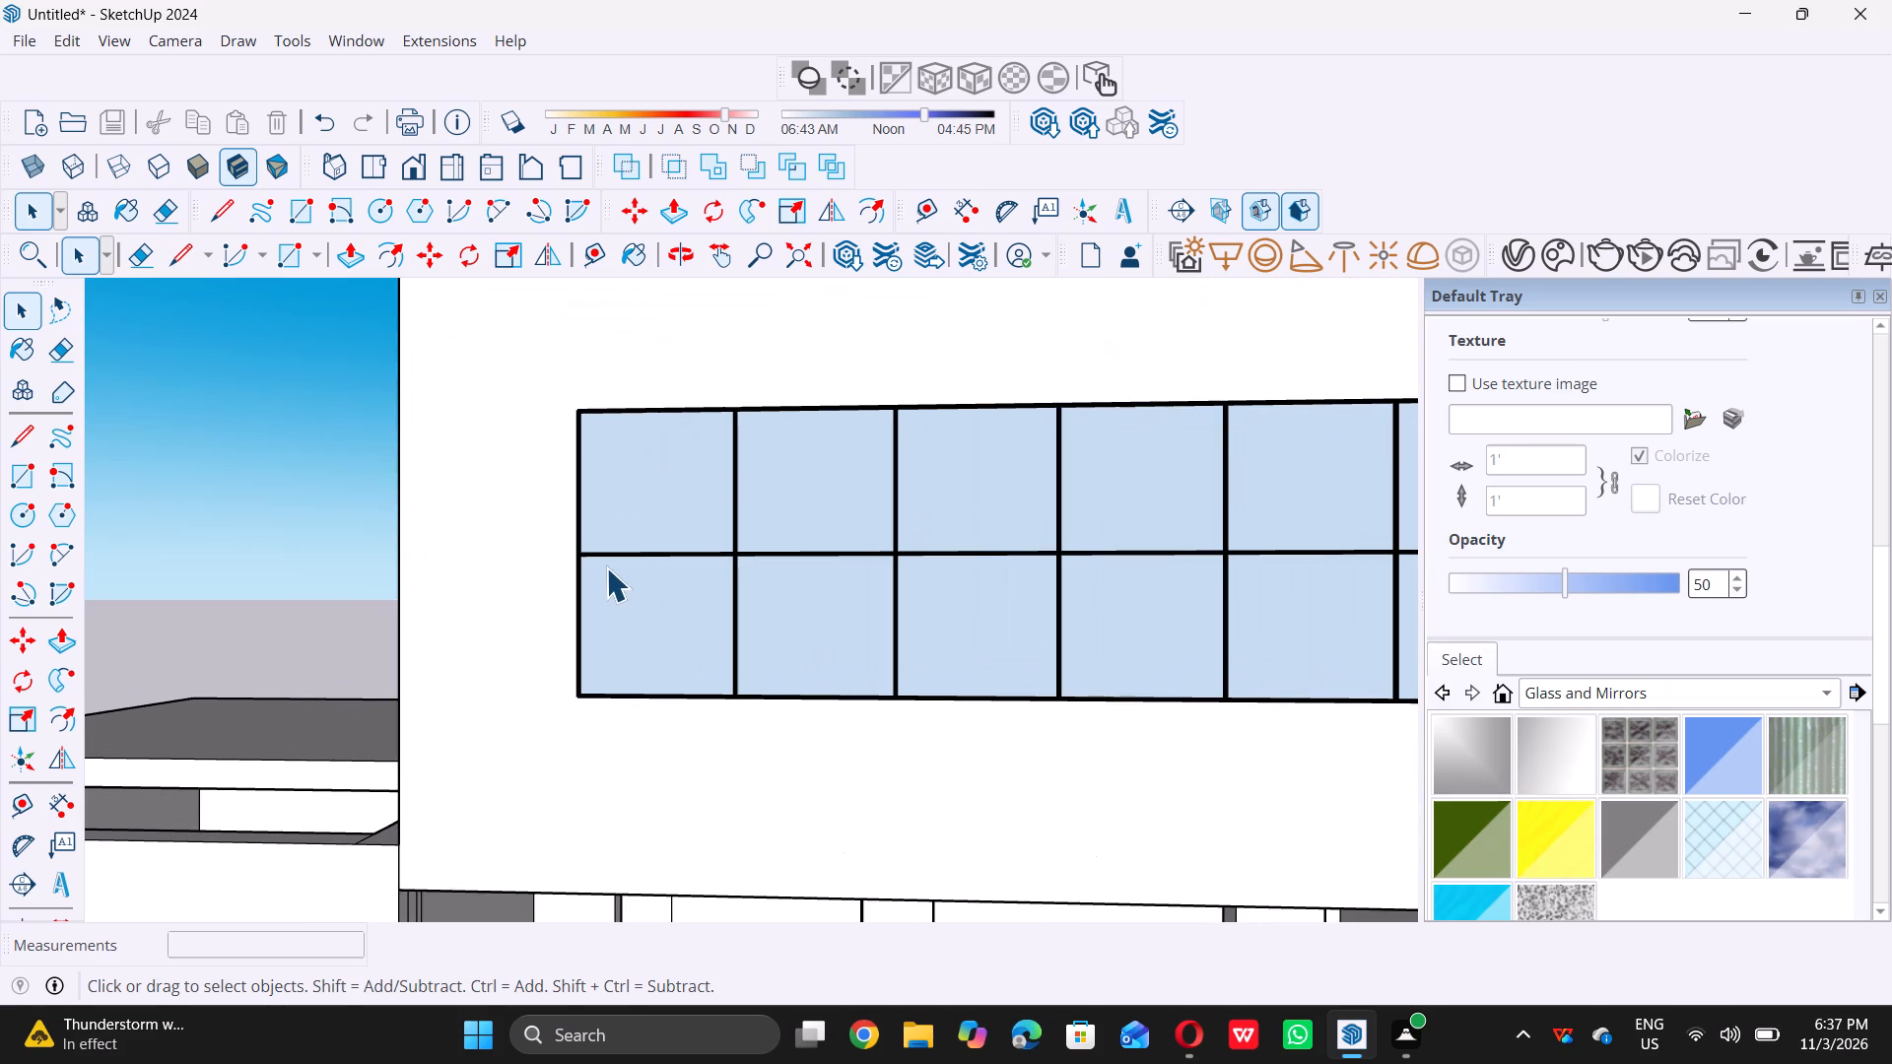
{"action": "key", "text": "t"}
{"action": "scroll", "coordinate": [583, 556], "scroll_direction": "up", "scroll_amount": 9}
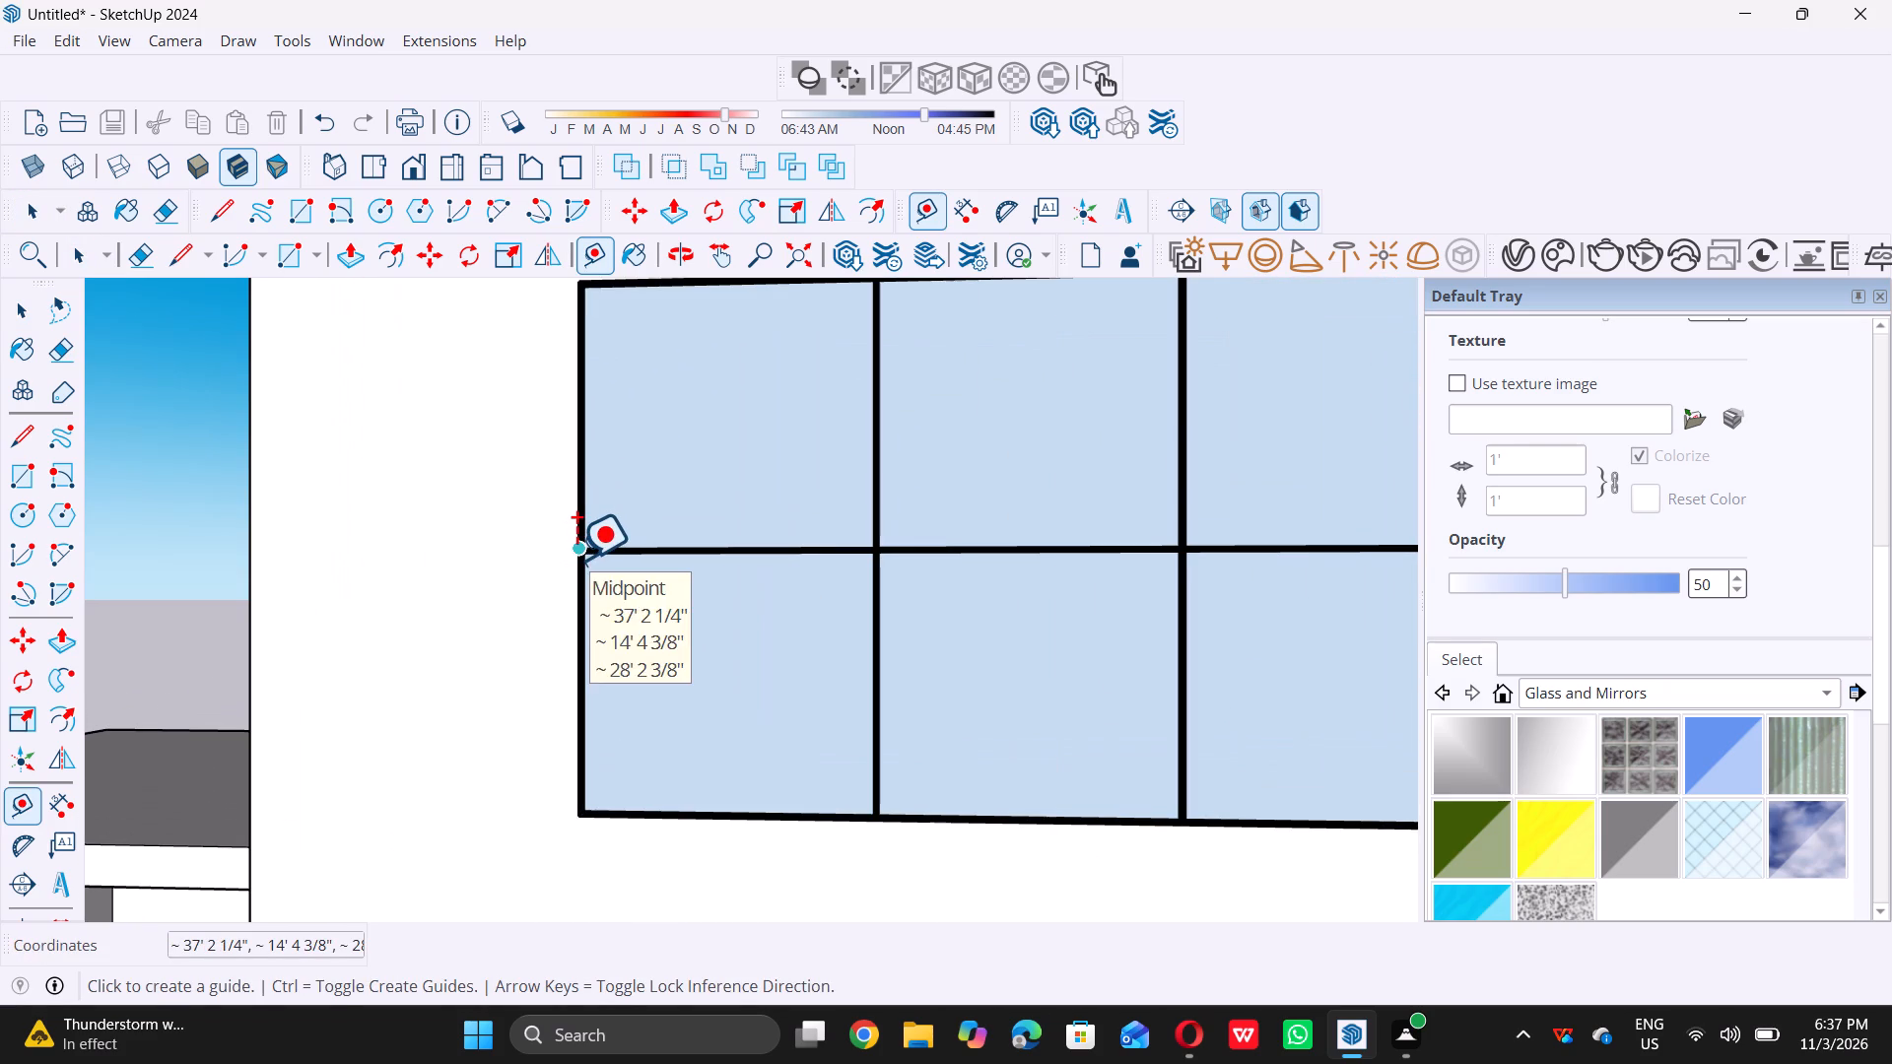
{"action": "double_click", "coordinate": [576, 559]}
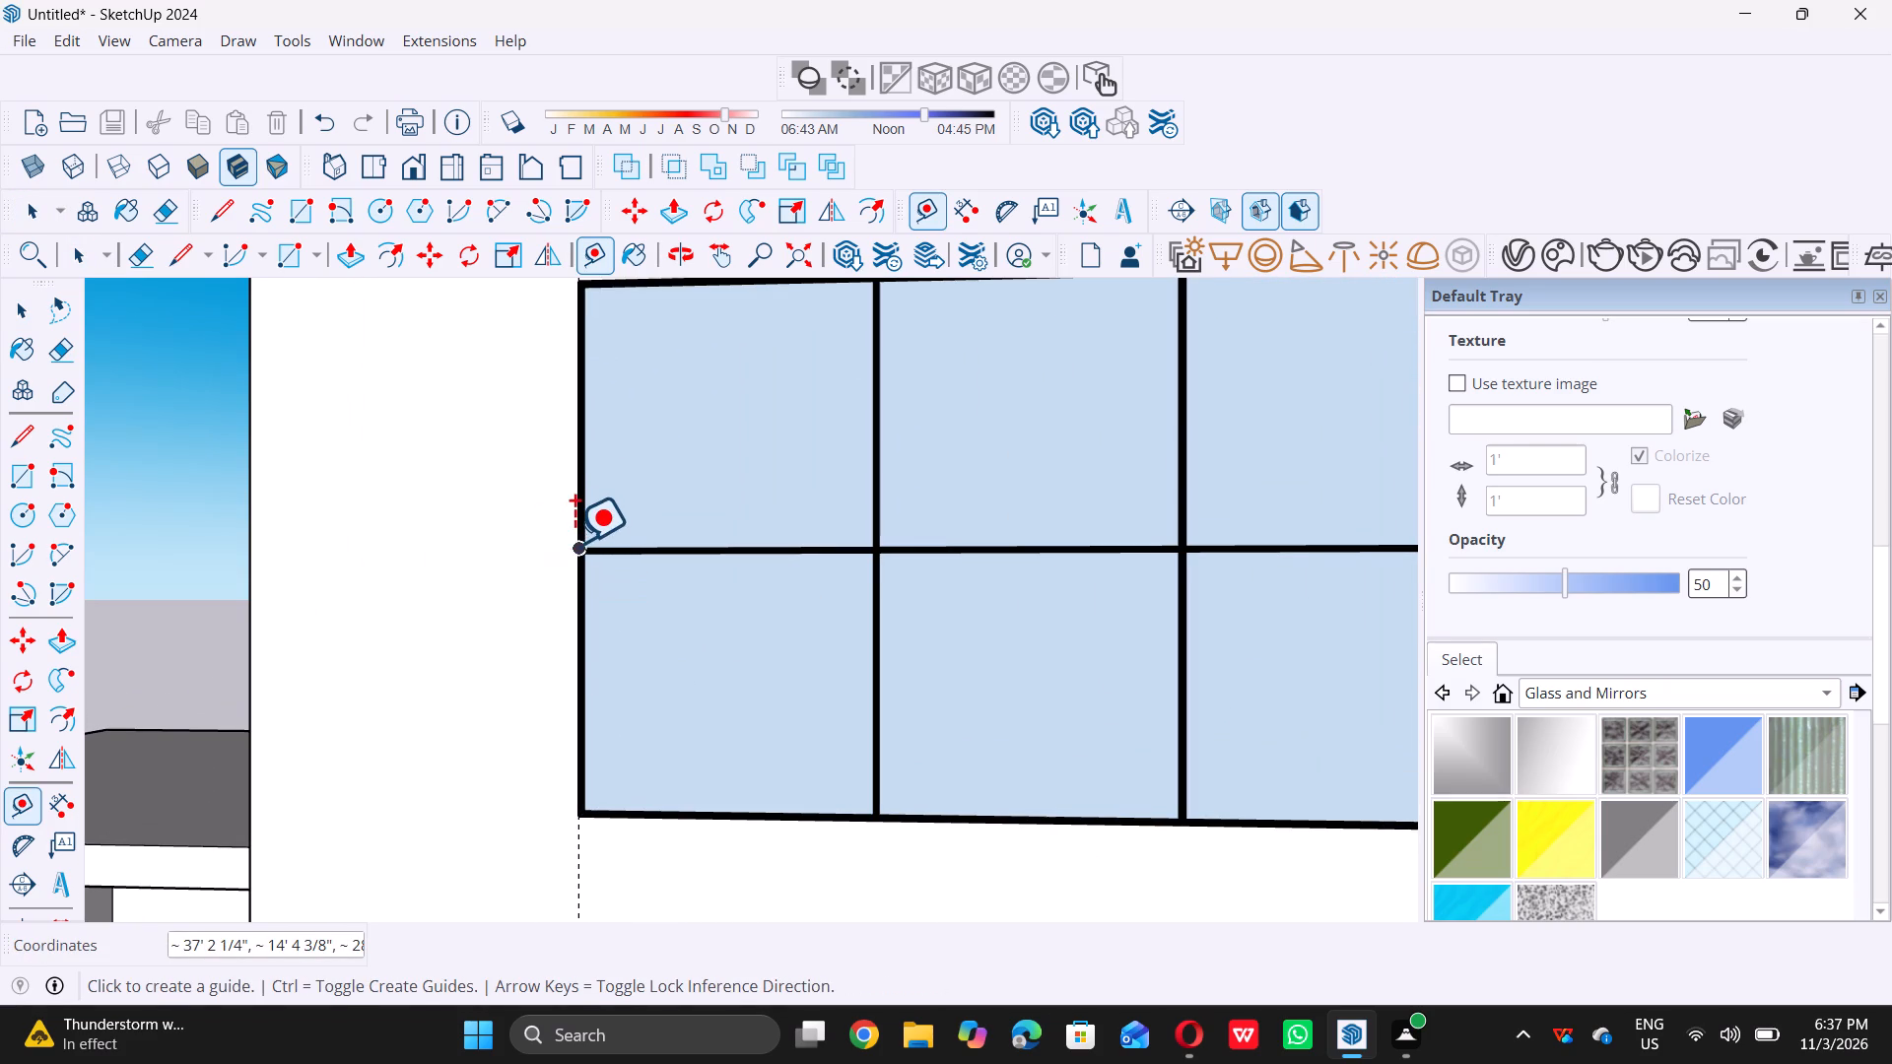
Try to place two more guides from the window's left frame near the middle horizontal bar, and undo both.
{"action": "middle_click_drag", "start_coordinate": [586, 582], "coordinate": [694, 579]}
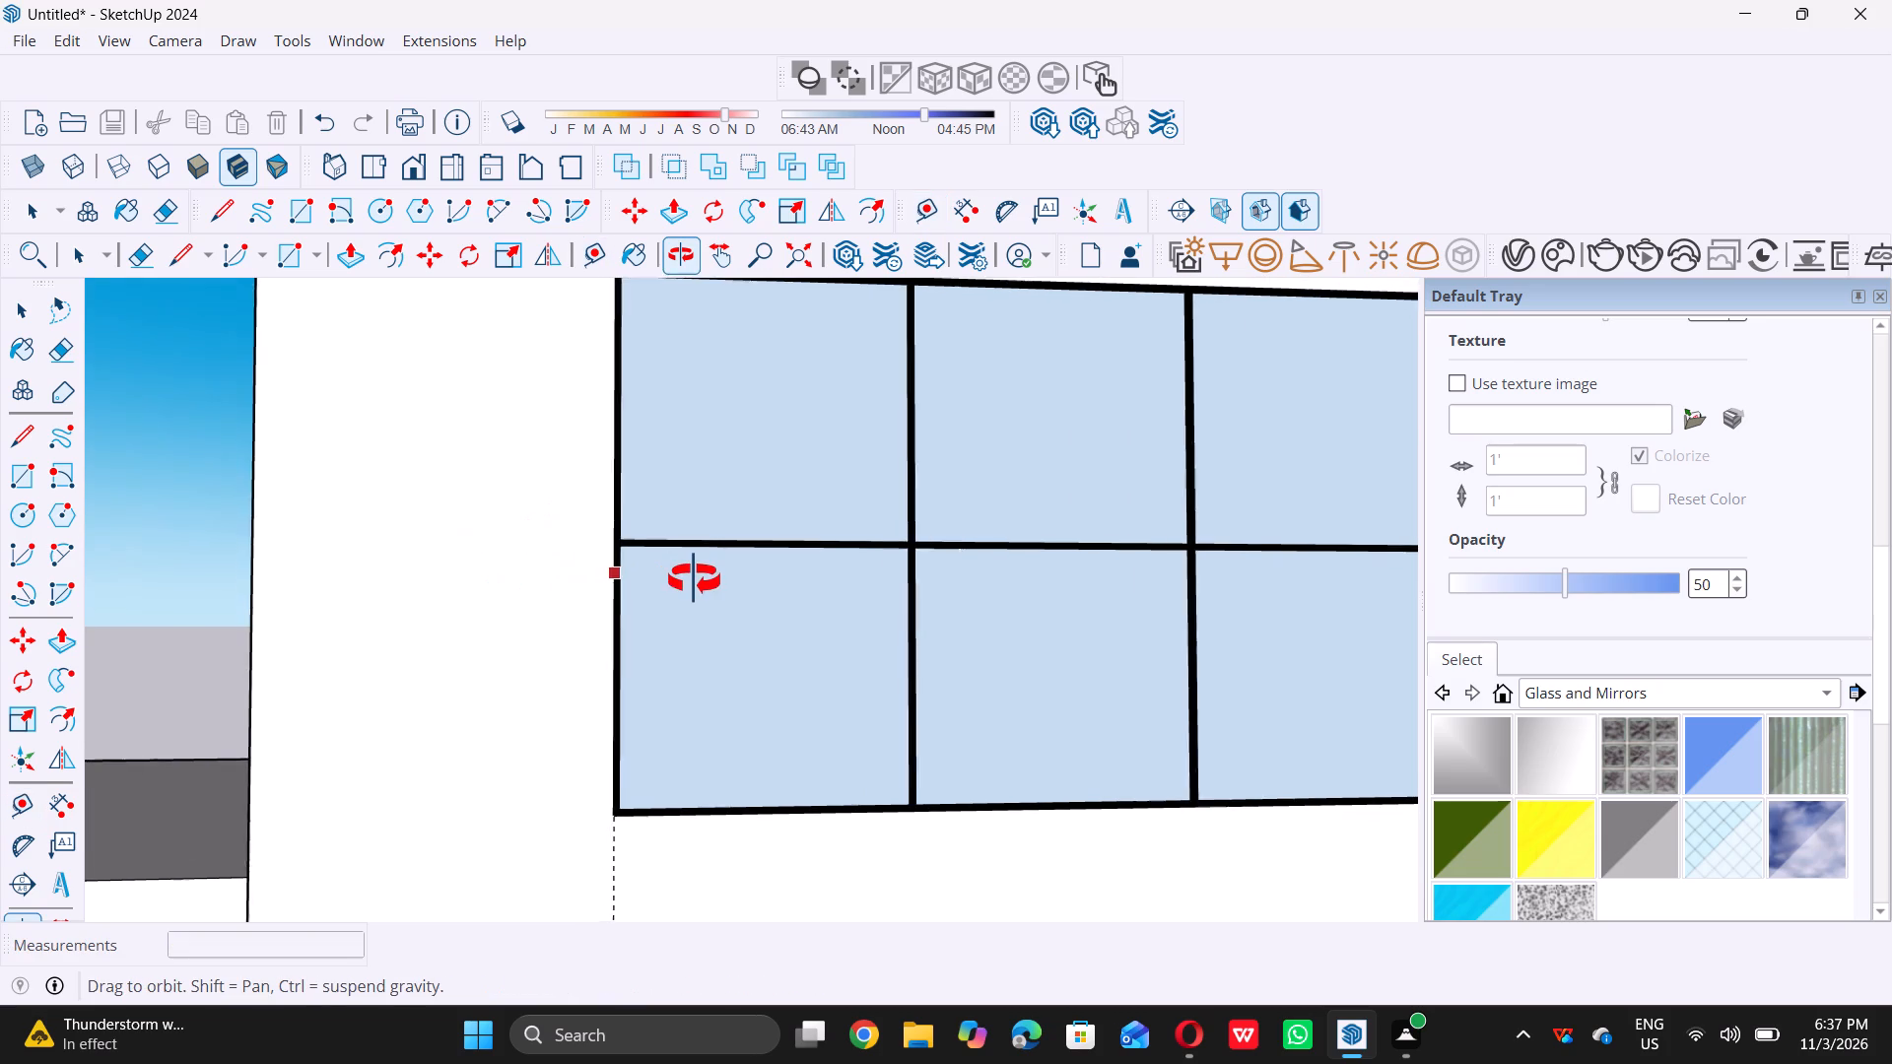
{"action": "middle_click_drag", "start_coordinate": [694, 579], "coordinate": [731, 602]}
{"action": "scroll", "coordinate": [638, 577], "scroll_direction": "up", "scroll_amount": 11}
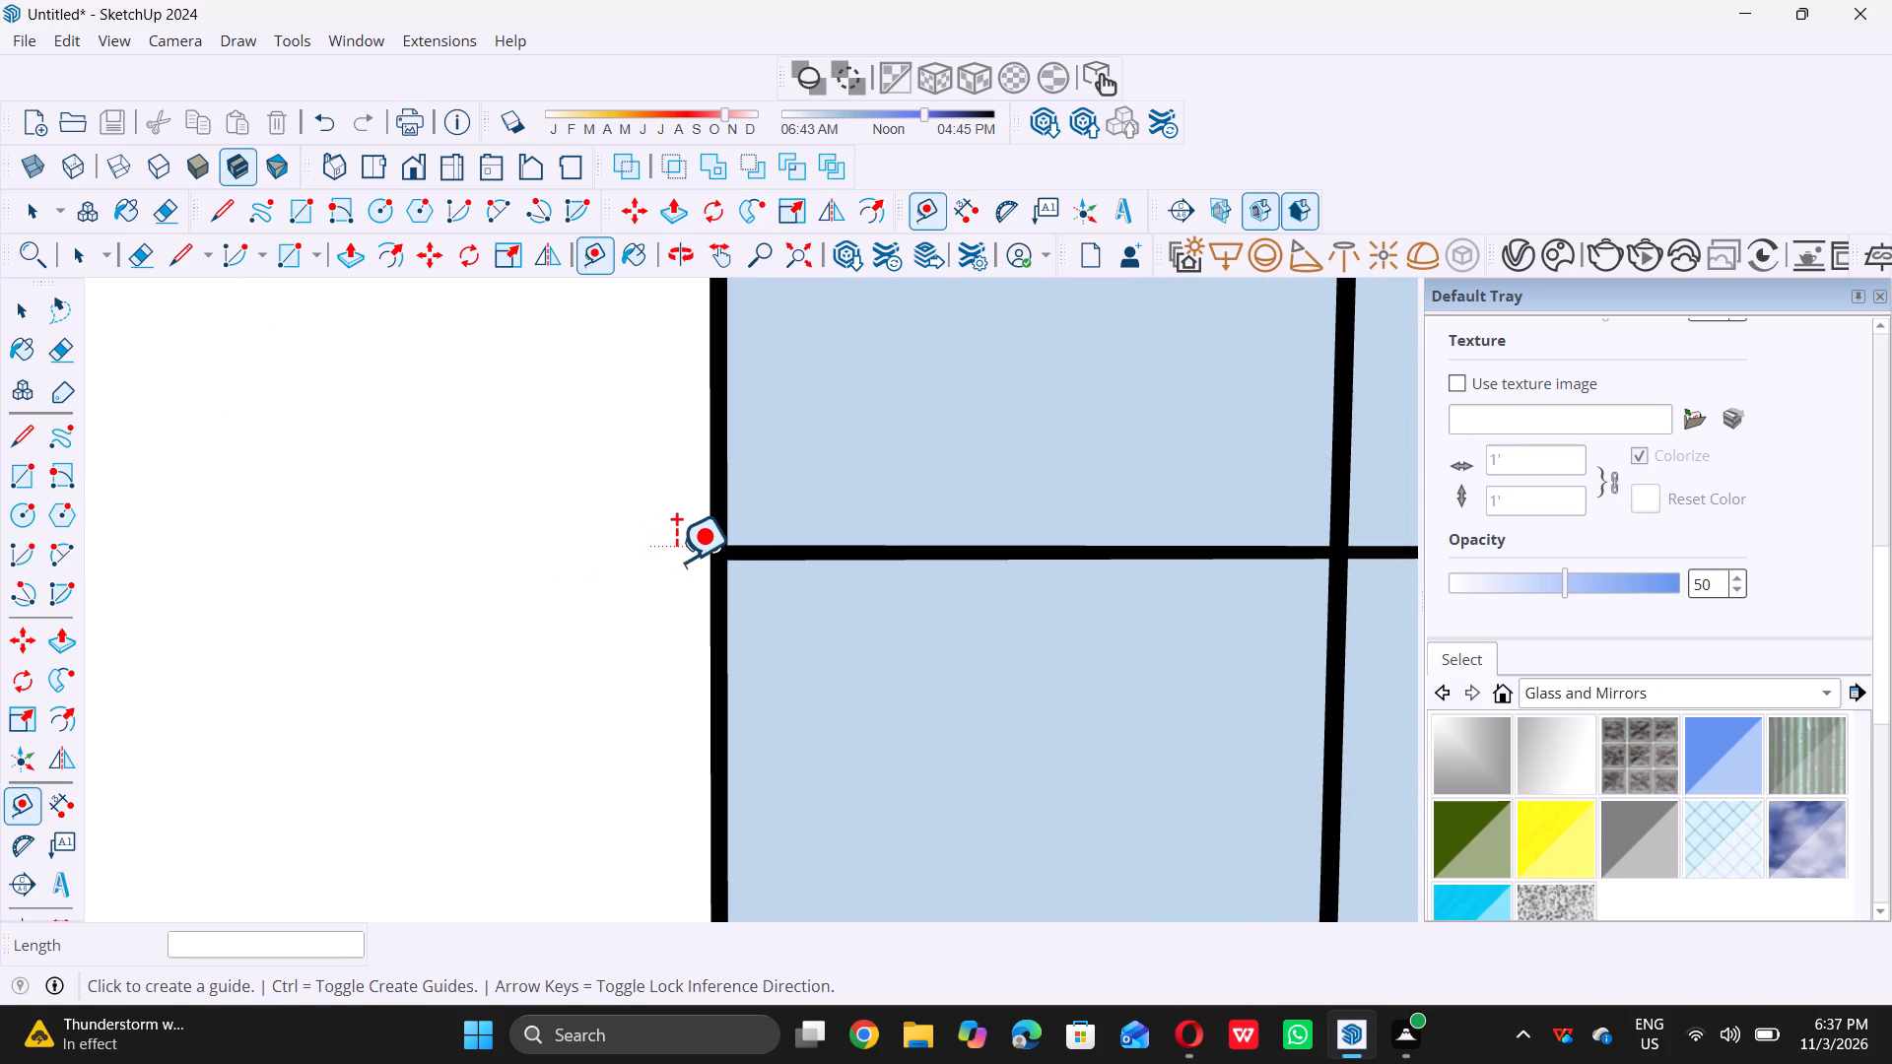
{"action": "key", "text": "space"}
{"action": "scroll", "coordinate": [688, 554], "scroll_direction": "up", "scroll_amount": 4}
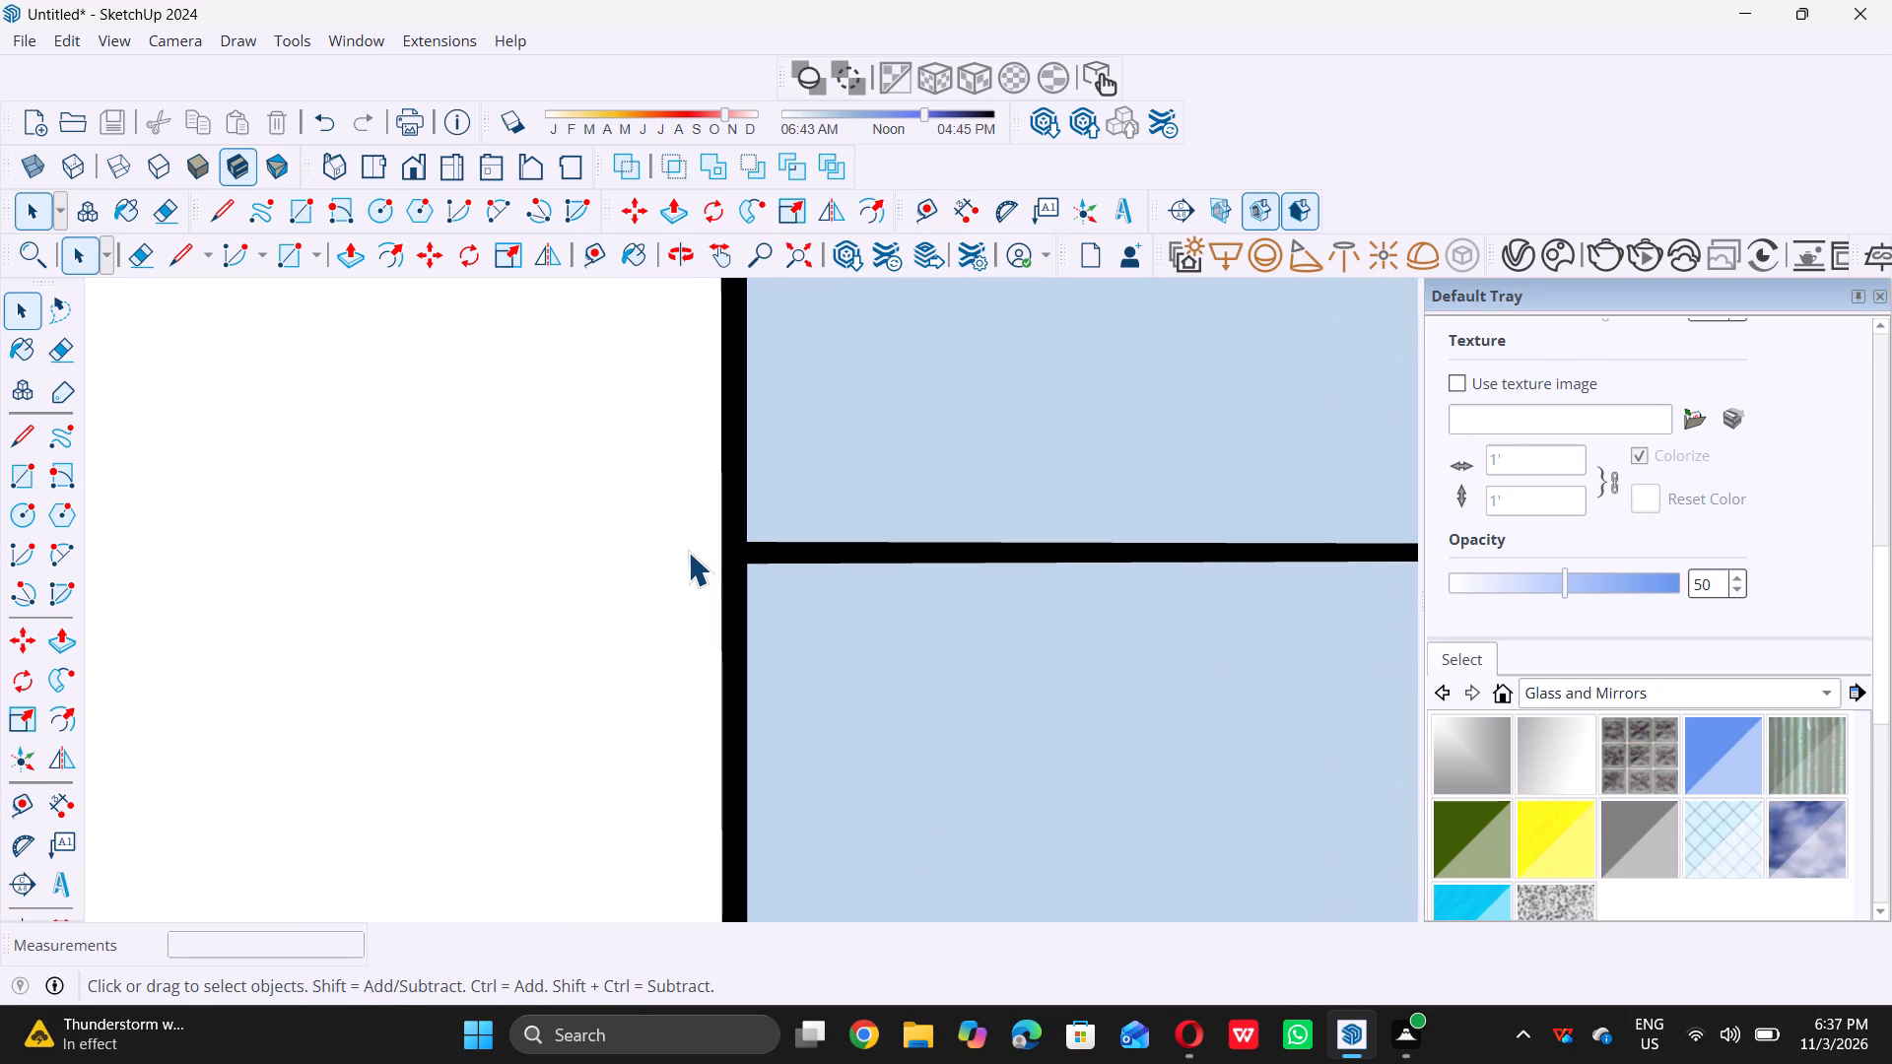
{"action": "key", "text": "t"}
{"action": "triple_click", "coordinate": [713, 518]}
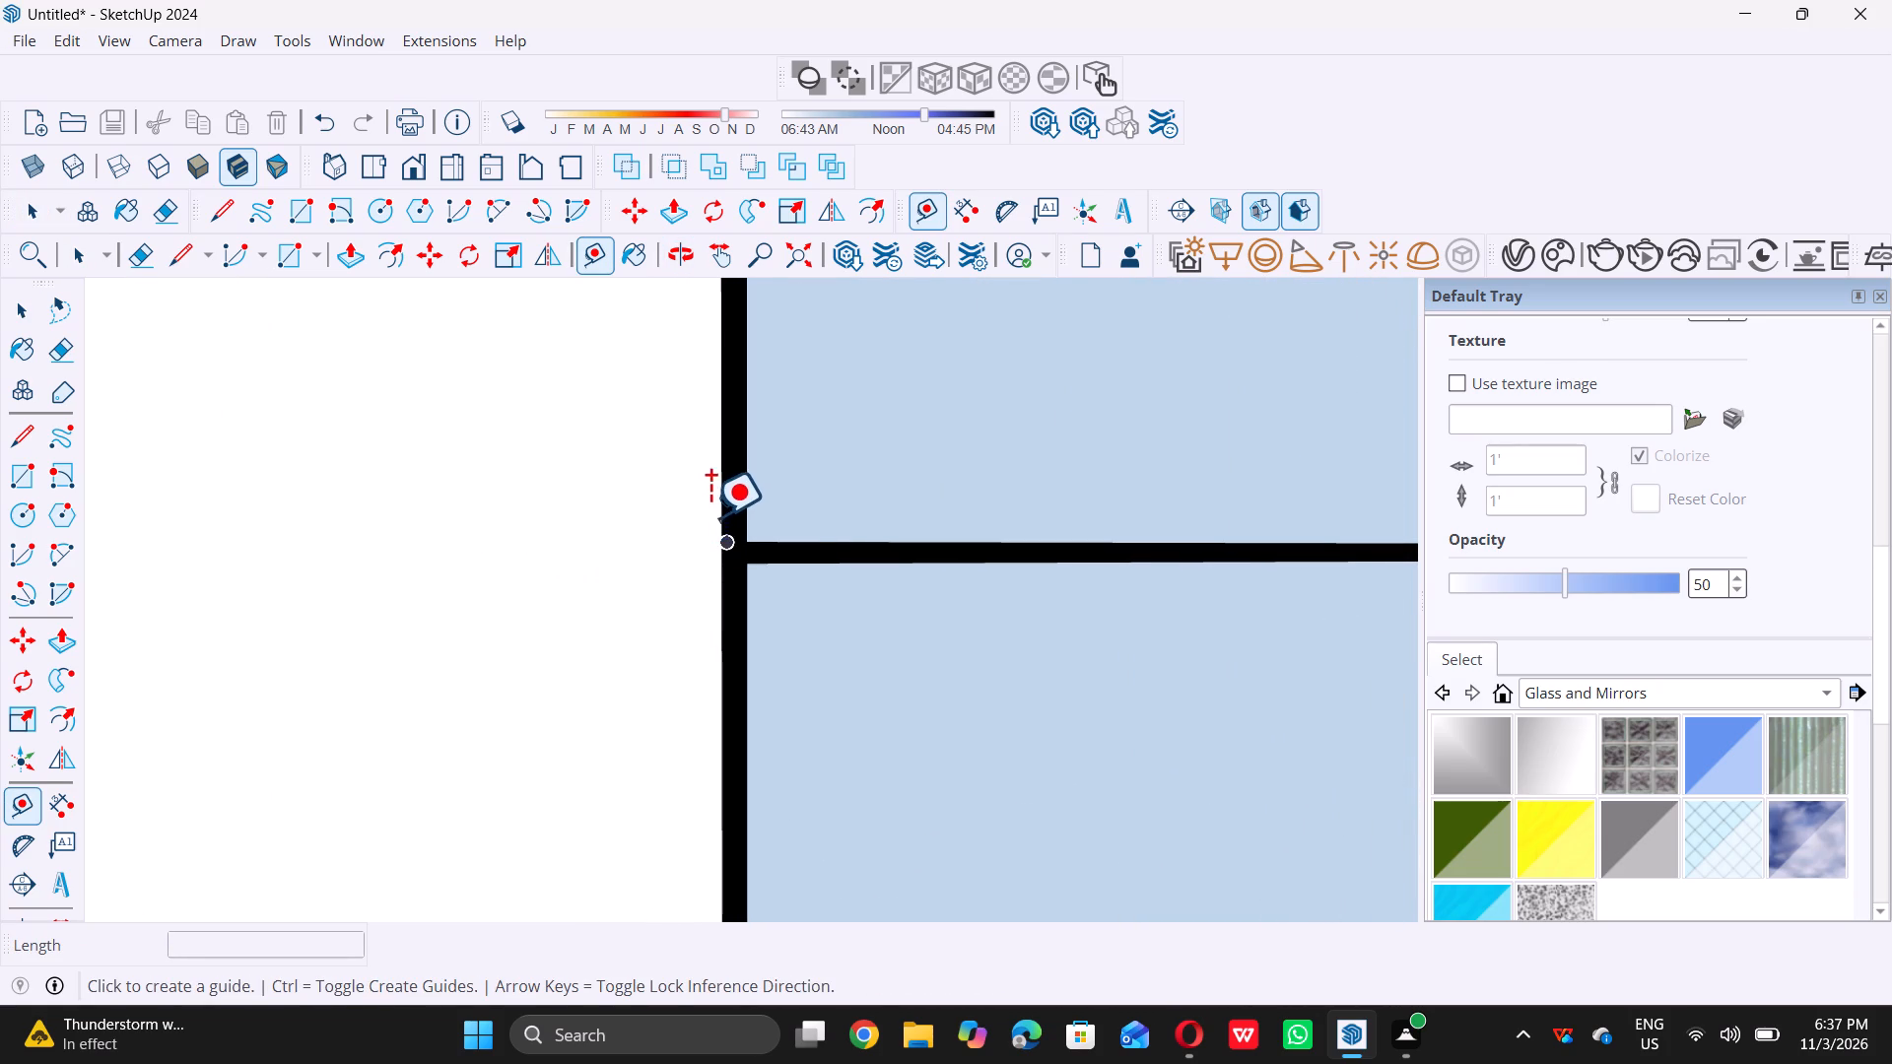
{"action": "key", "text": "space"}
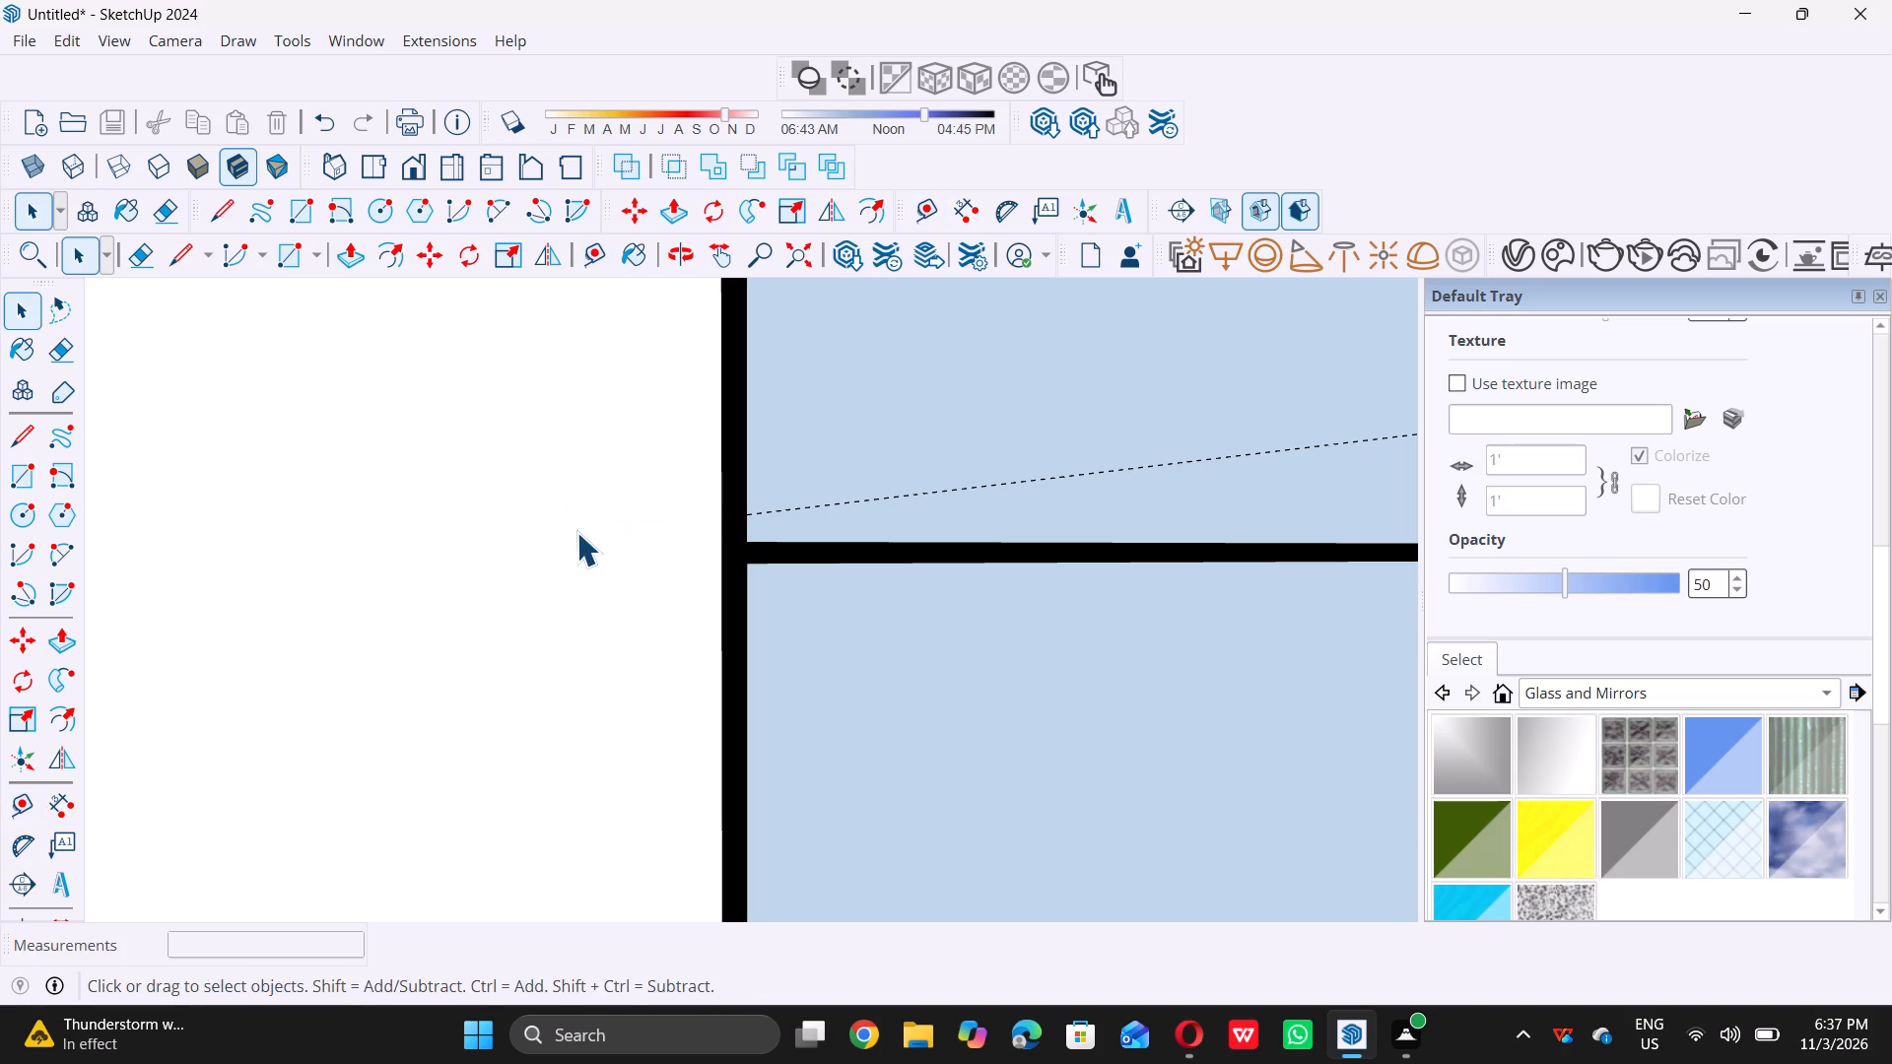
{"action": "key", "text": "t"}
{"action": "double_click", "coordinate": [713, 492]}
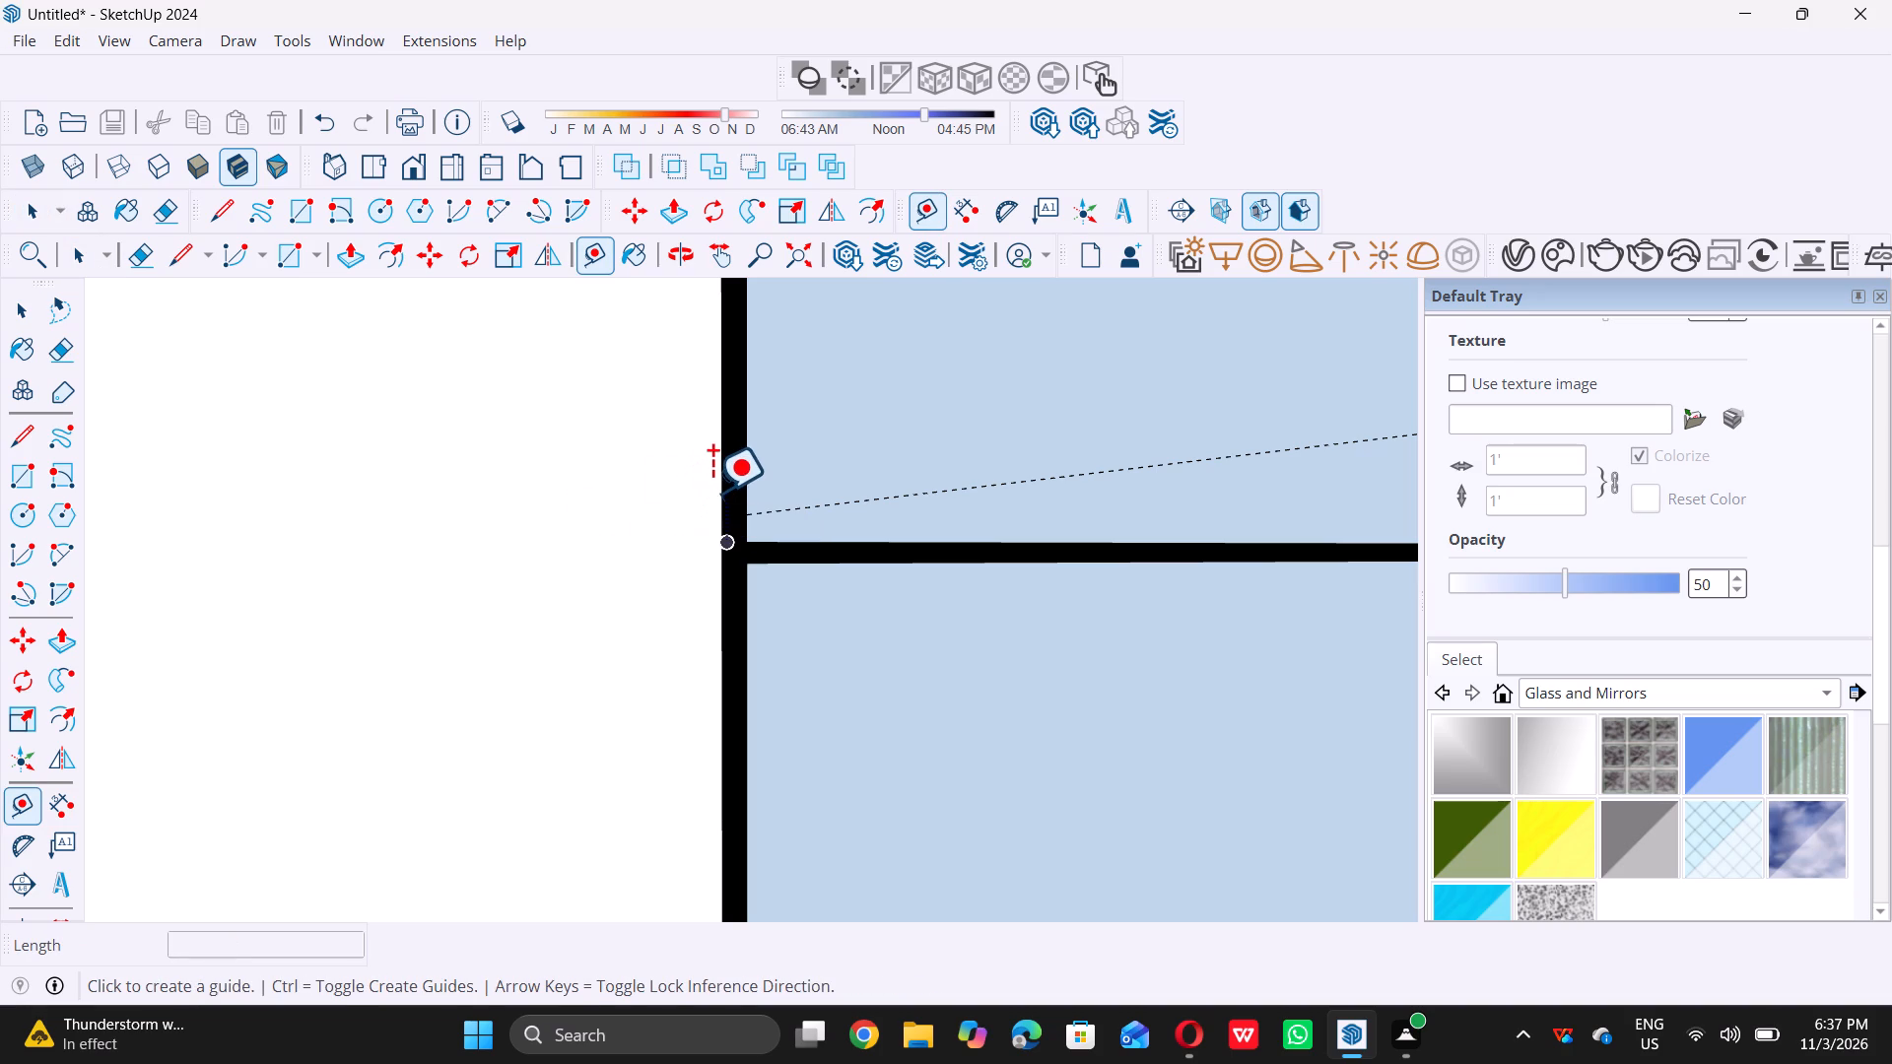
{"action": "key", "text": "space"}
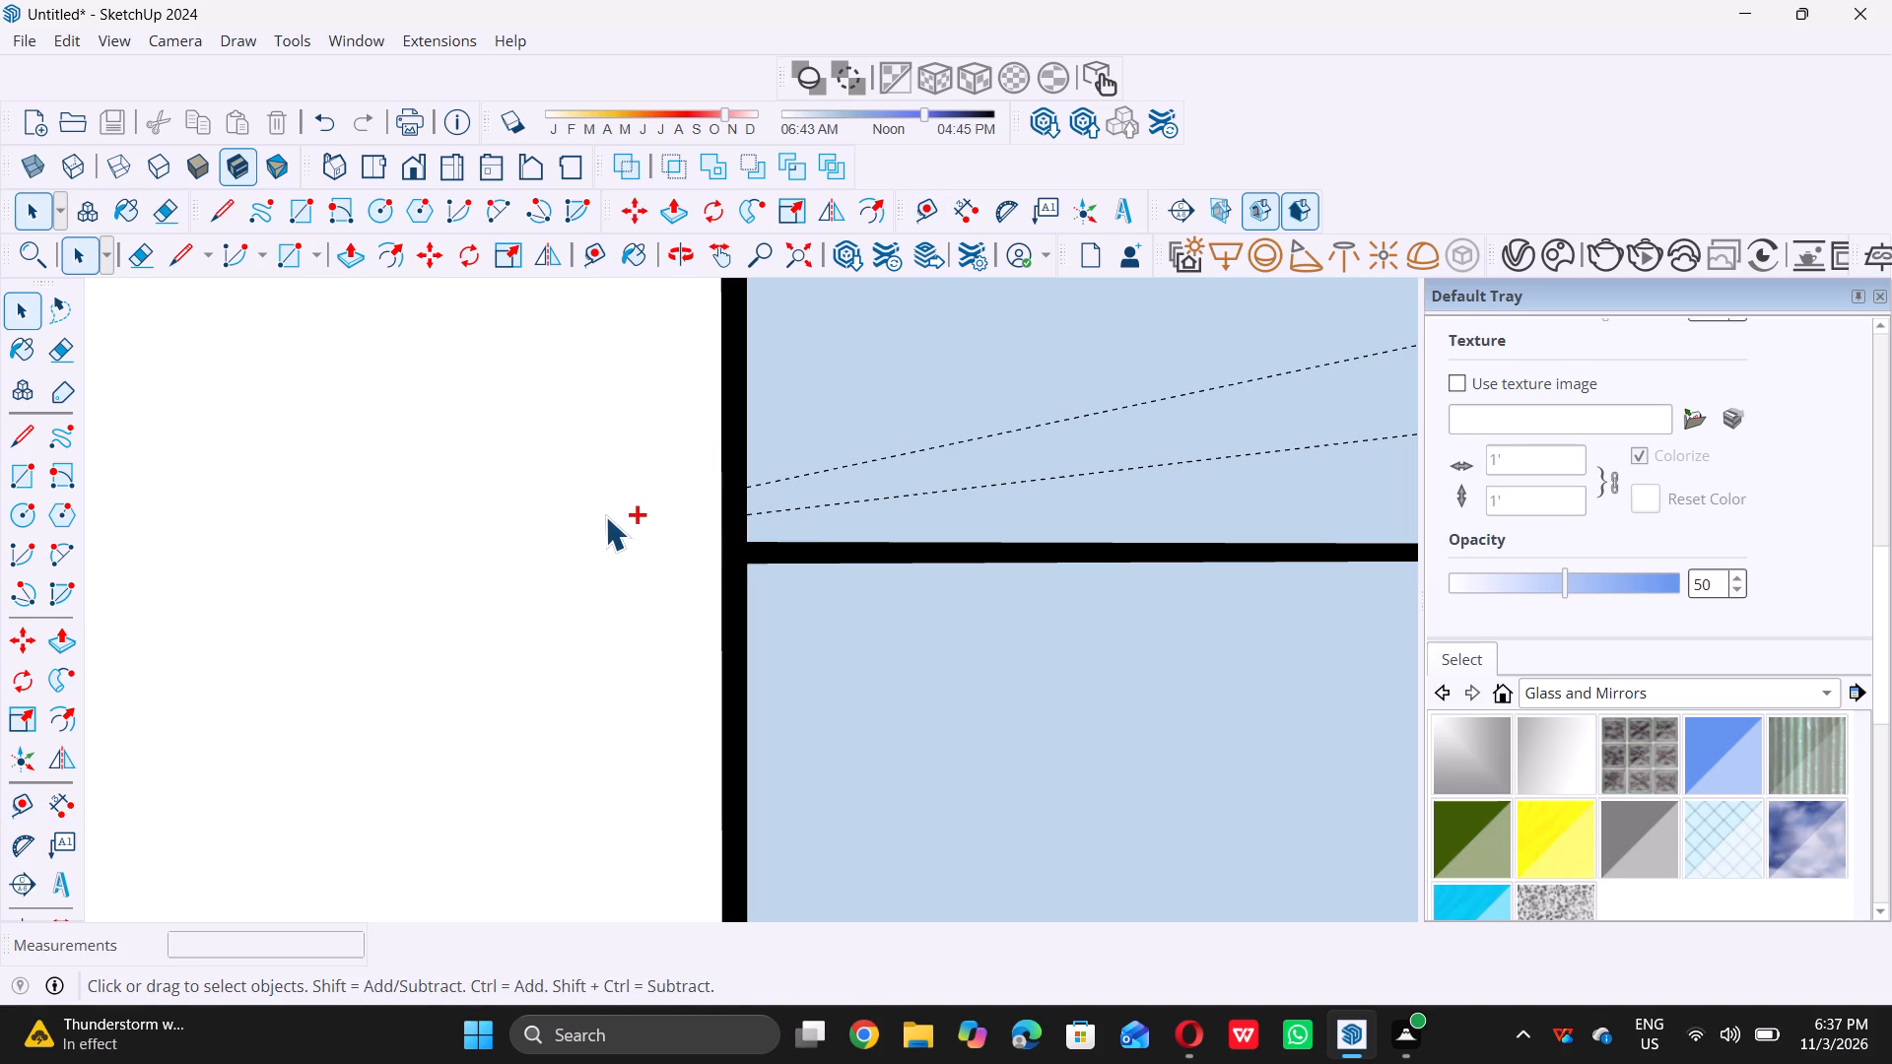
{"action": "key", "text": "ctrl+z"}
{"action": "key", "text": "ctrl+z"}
Place a vertical guide 5" outside the window grid's left edge.
{"action": "key", "text": "t"}
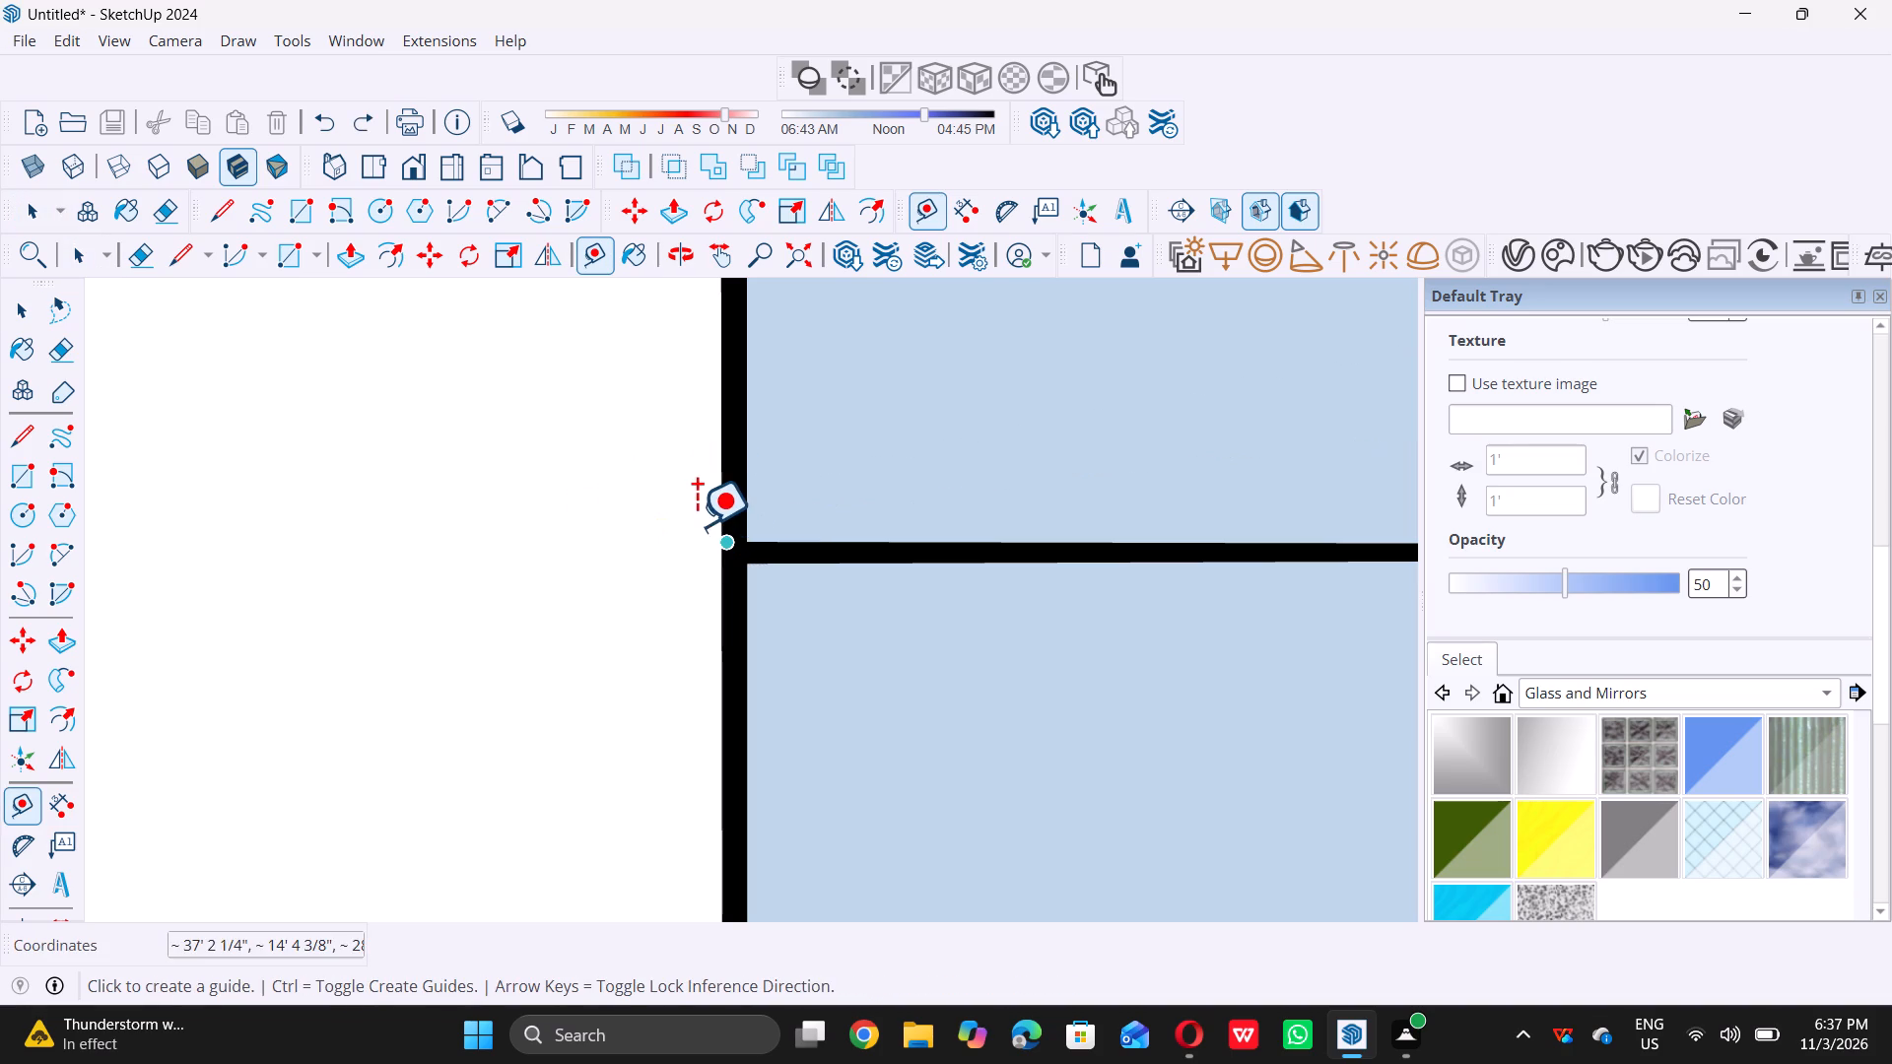
{"action": "scroll", "coordinate": [698, 630], "scroll_direction": "up", "scroll_amount": 5}
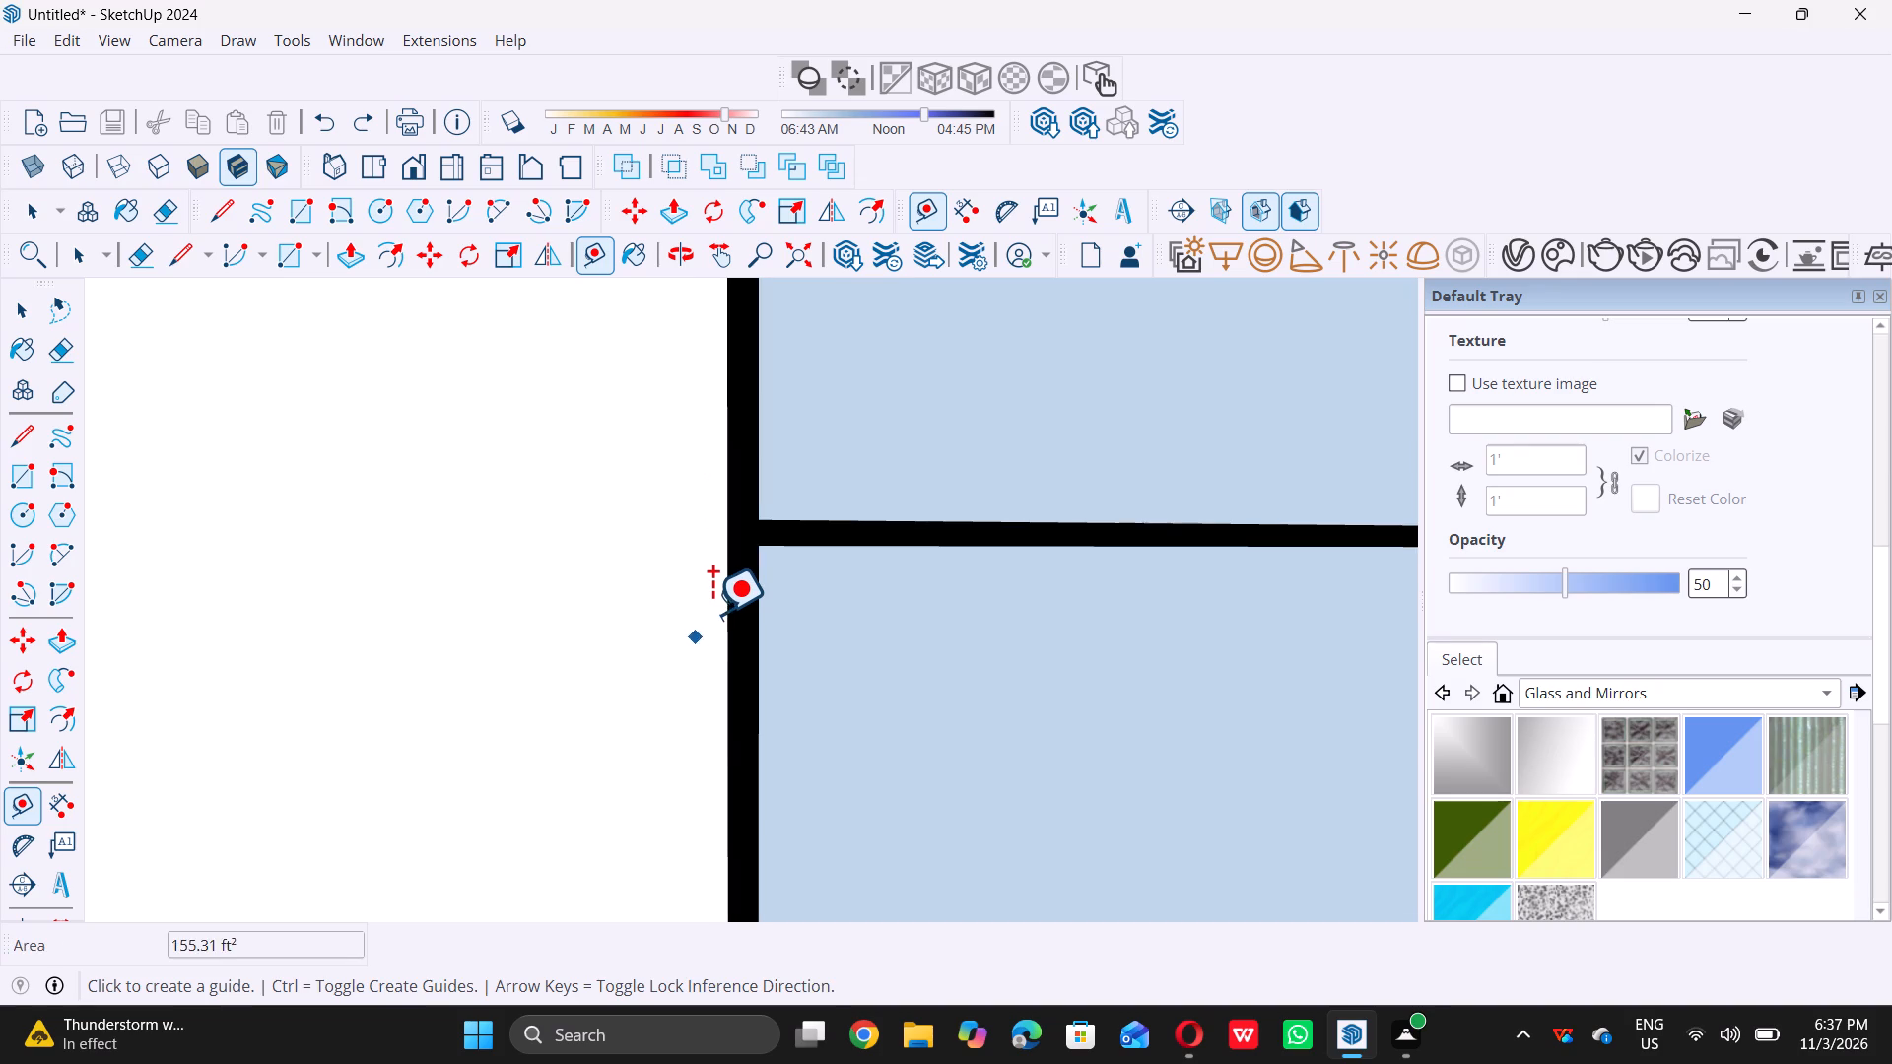
{"action": "left_click", "coordinate": [724, 614]}
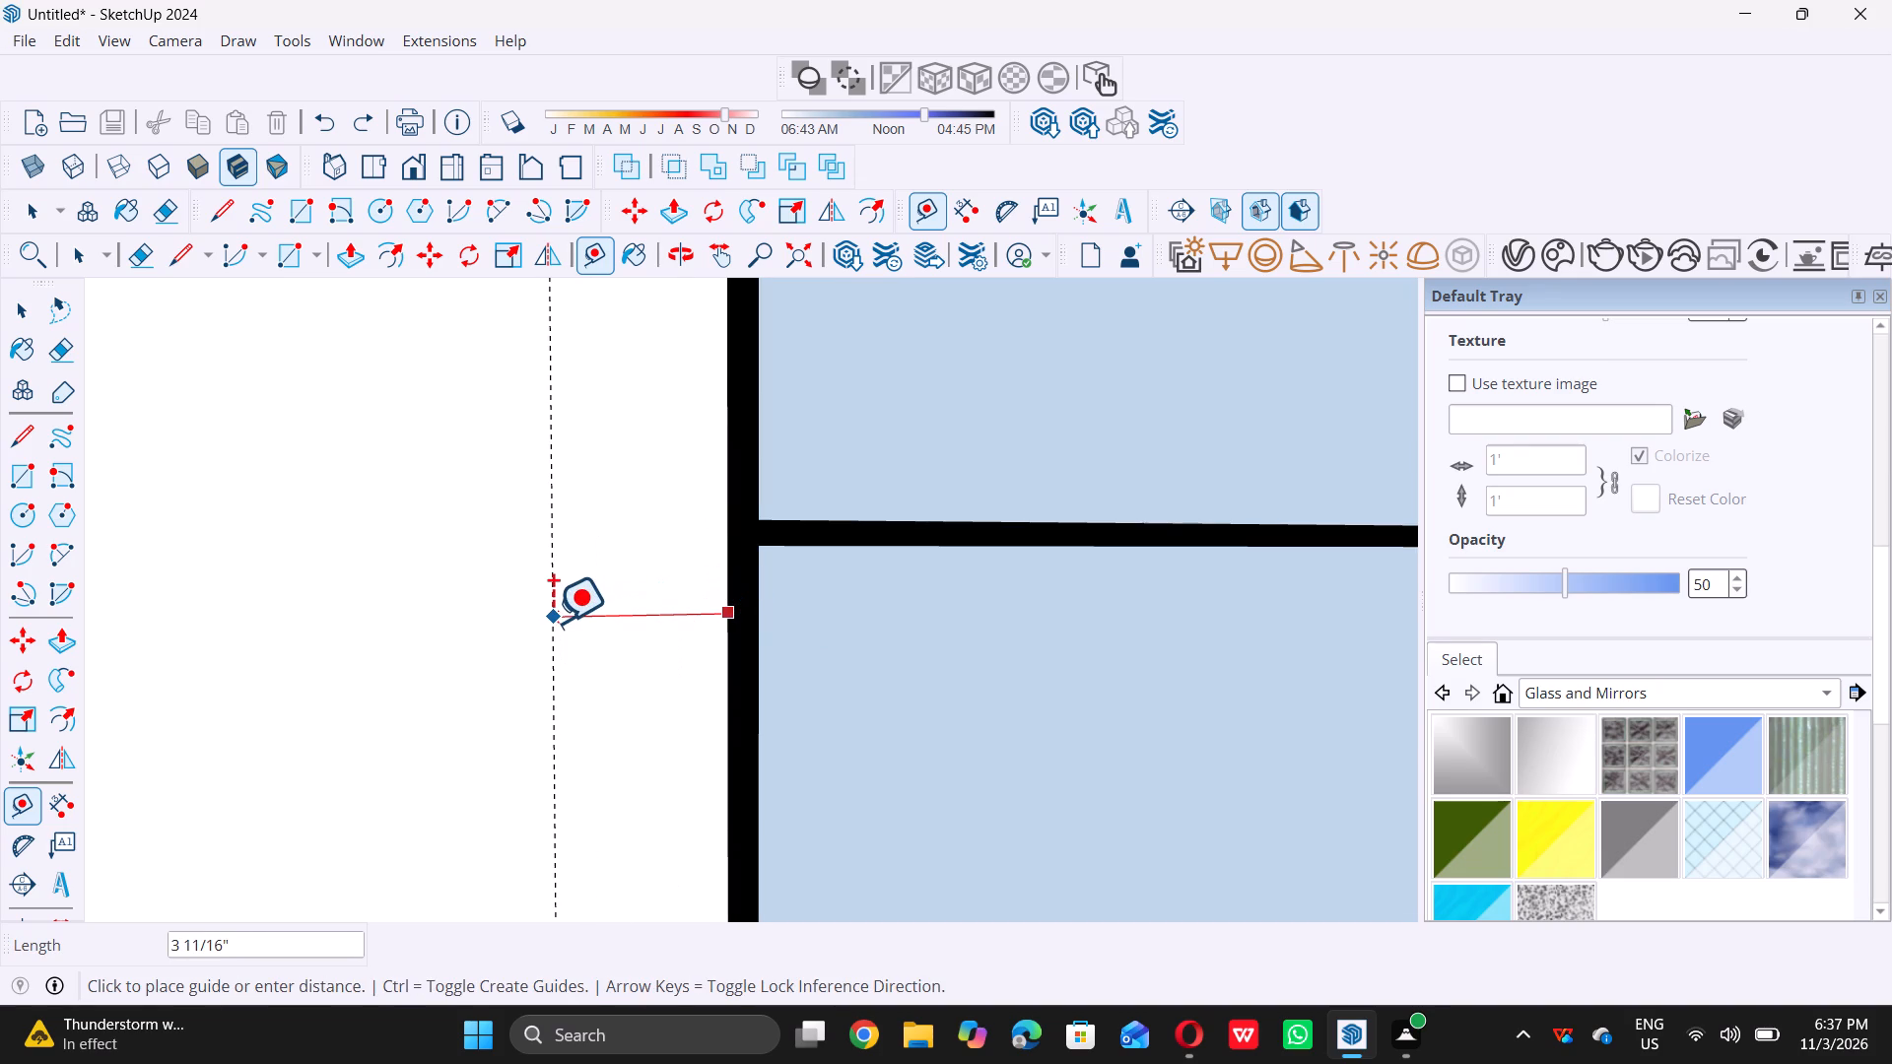
{"action": "key", "text": "5"}
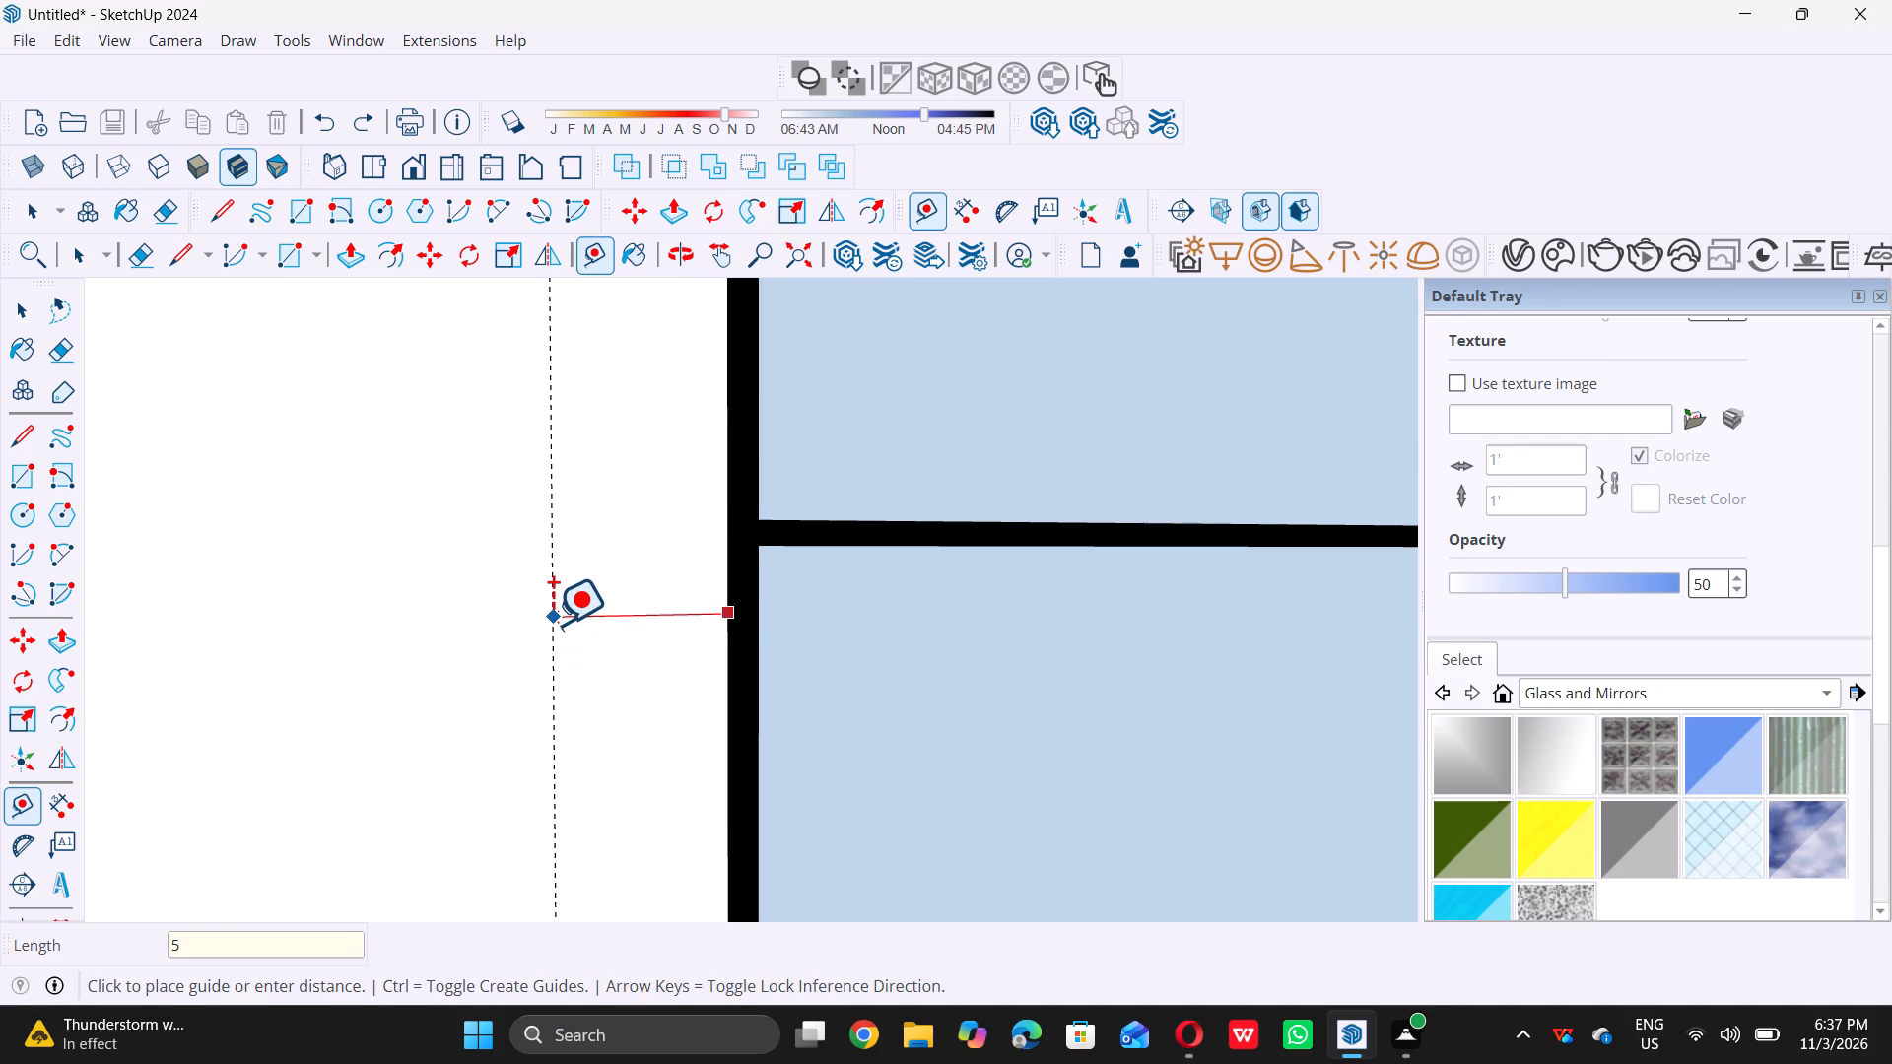
{"action": "key", "text": "shift+quotedbl"}
{"action": "key", "text": "Return"}
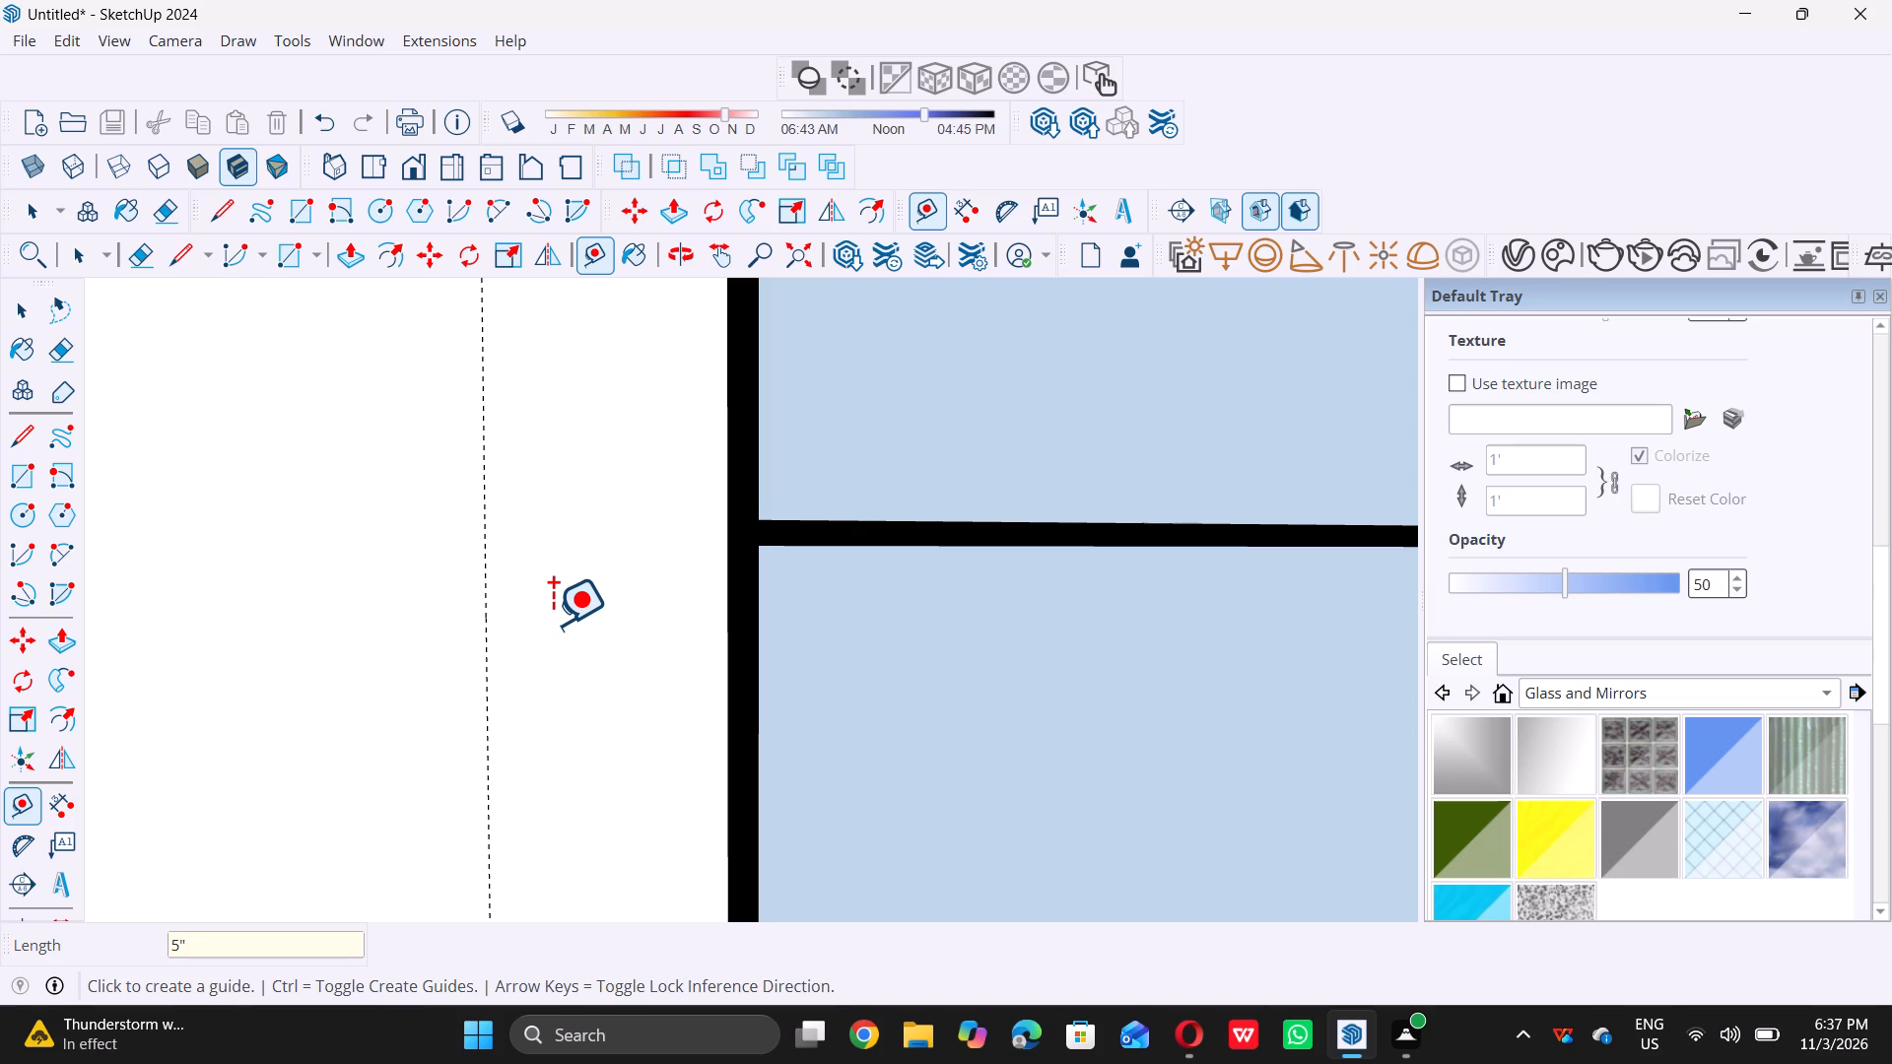
Place a horizontal guide 5" above the window grid's top edge.
{"action": "scroll", "coordinate": [552, 624], "scroll_direction": "down", "scroll_amount": 7}
{"action": "scroll", "coordinate": [555, 489], "scroll_direction": "down", "scroll_amount": 14}
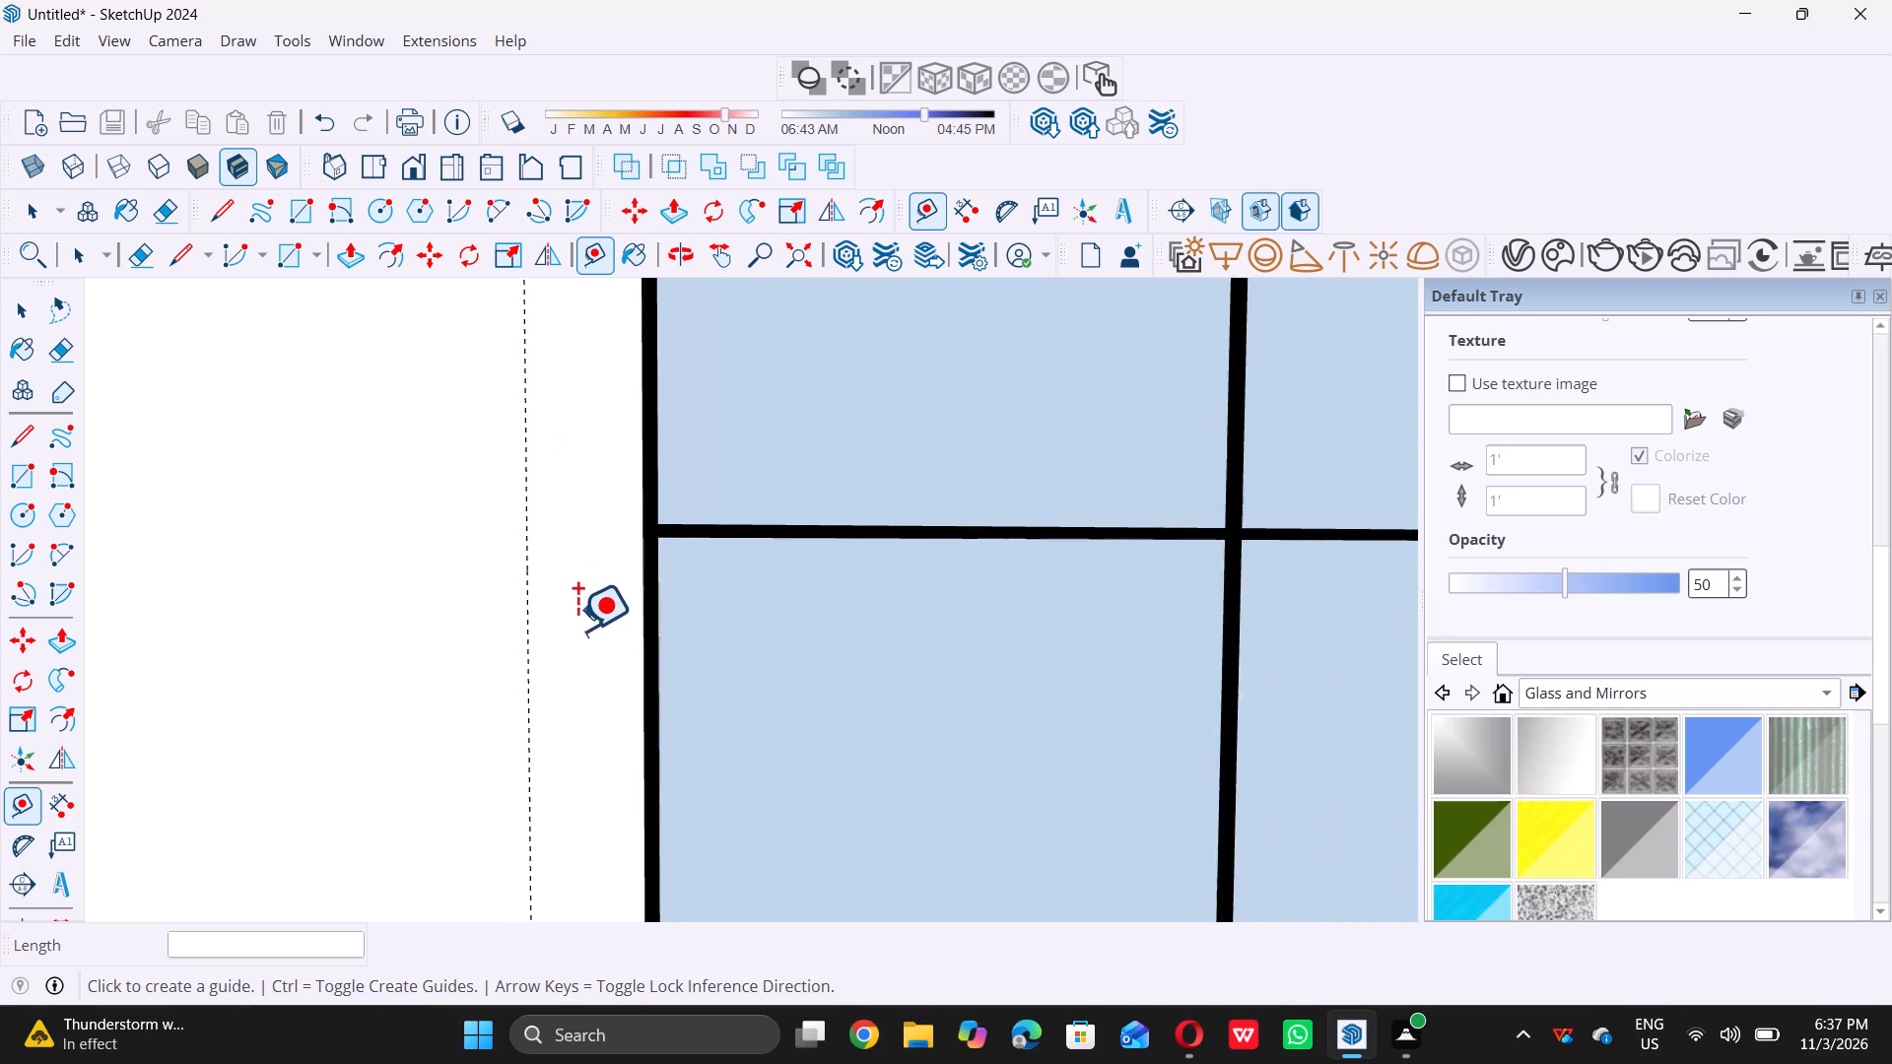
{"action": "scroll", "coordinate": [577, 630], "scroll_direction": "down", "scroll_amount": 20}
{"action": "scroll", "coordinate": [577, 630], "scroll_direction": "down", "scroll_amount": 4}
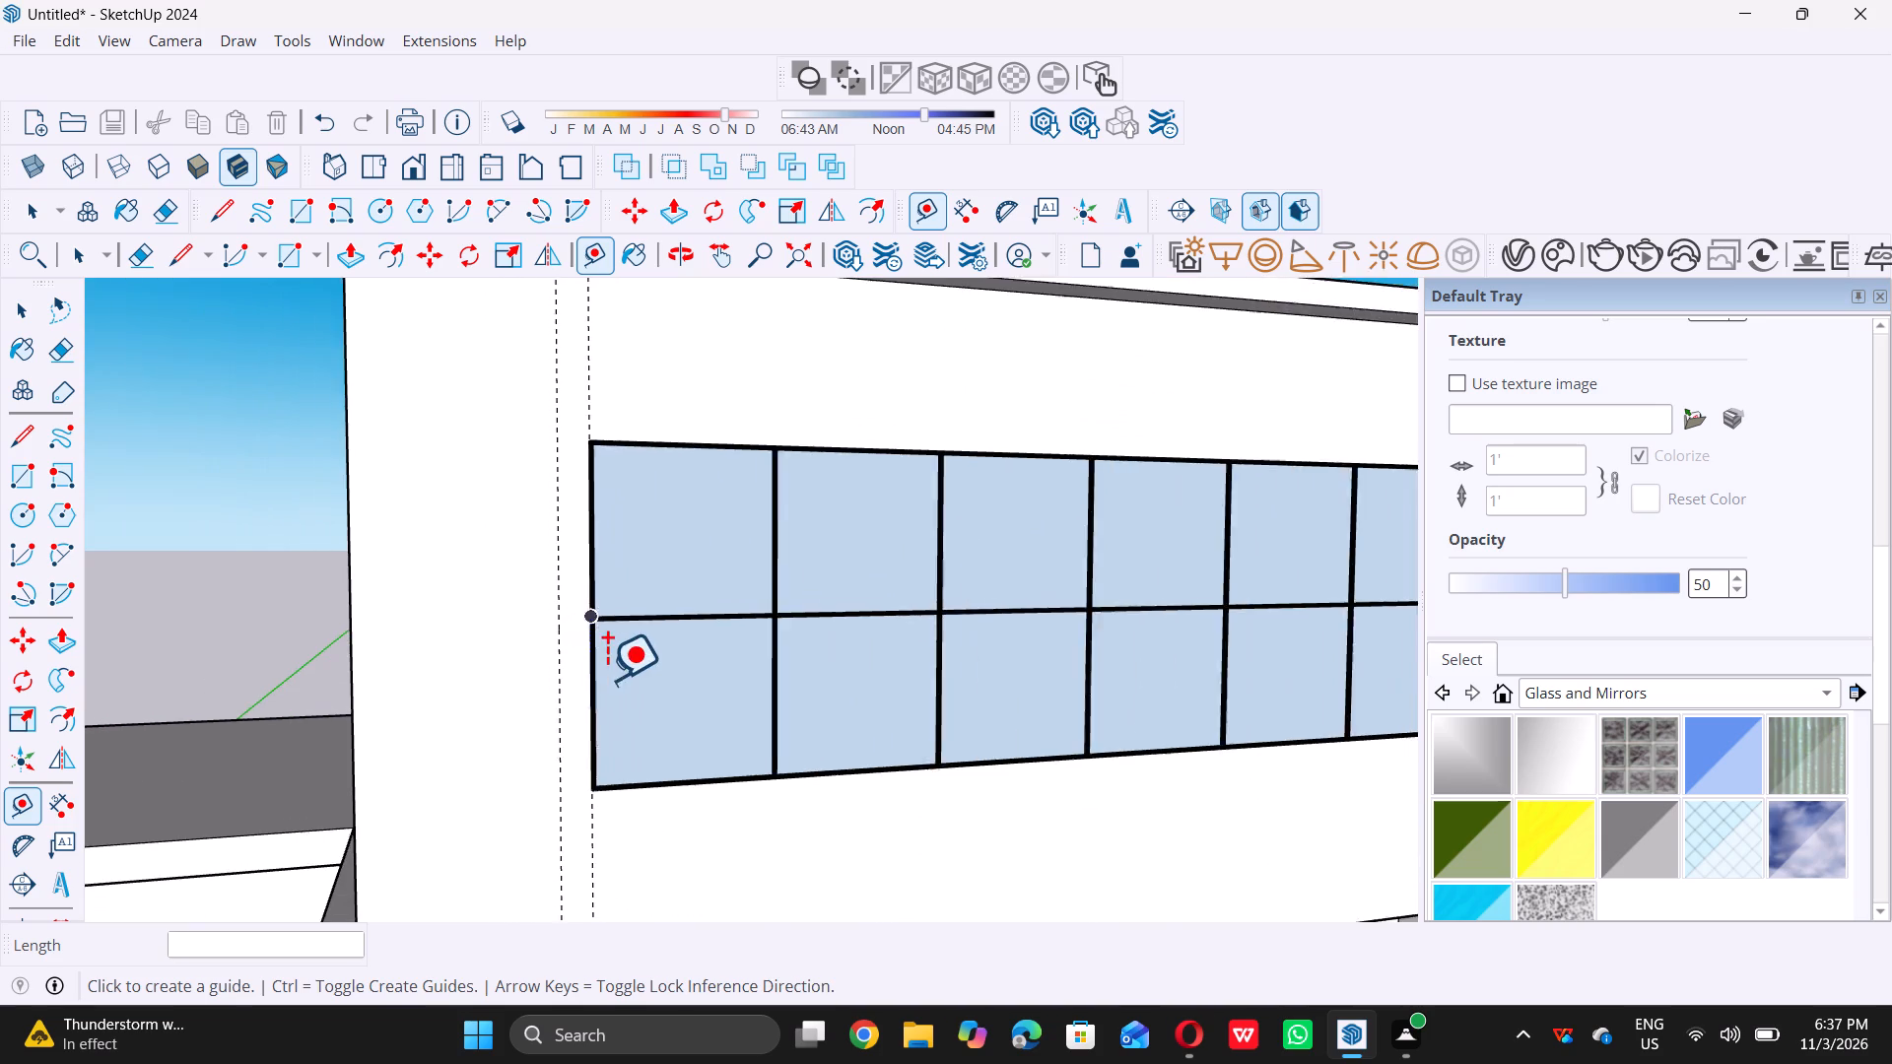
{"action": "middle_click_drag", "start_coordinate": [546, 454], "coordinate": [665, 576]}
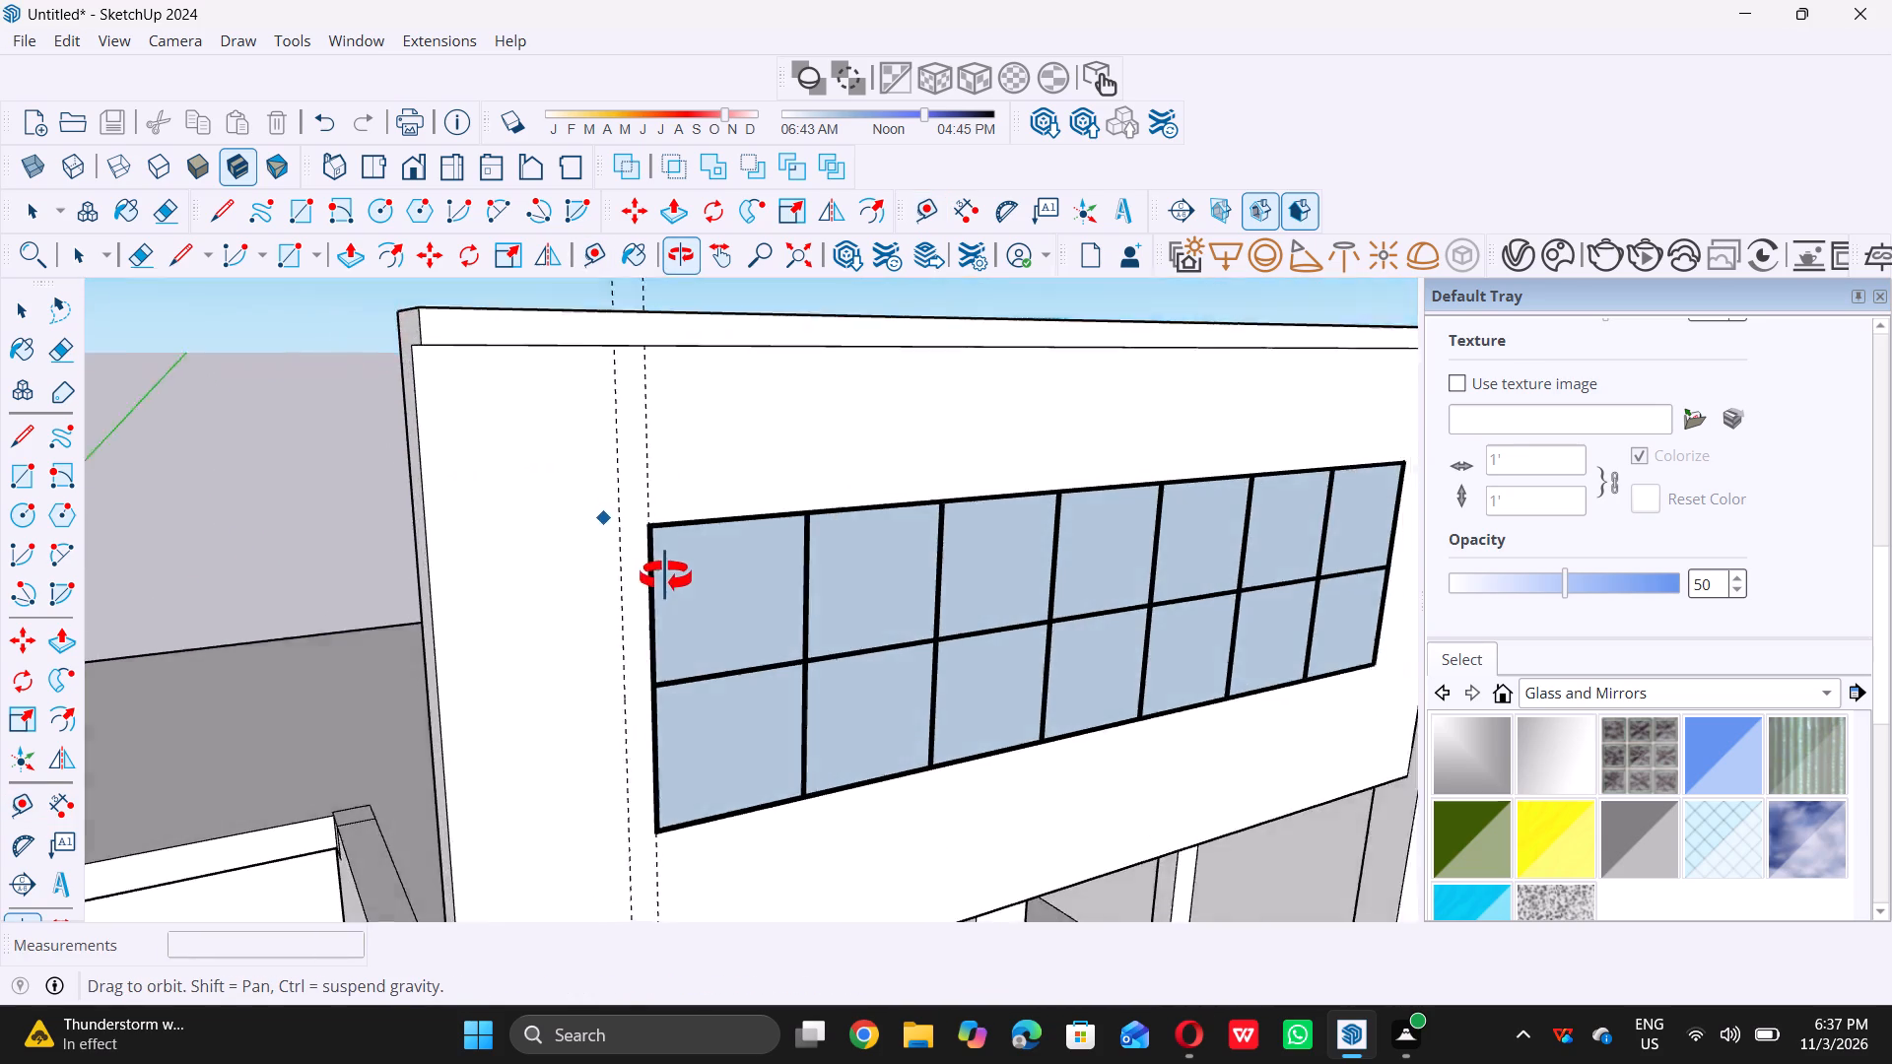
{"action": "middle_click_drag", "start_coordinate": [665, 576], "coordinate": [667, 586]}
{"action": "middle_click", "coordinate": [668, 587]}
{"action": "scroll", "coordinate": [667, 550], "scroll_direction": "up", "scroll_amount": 14}
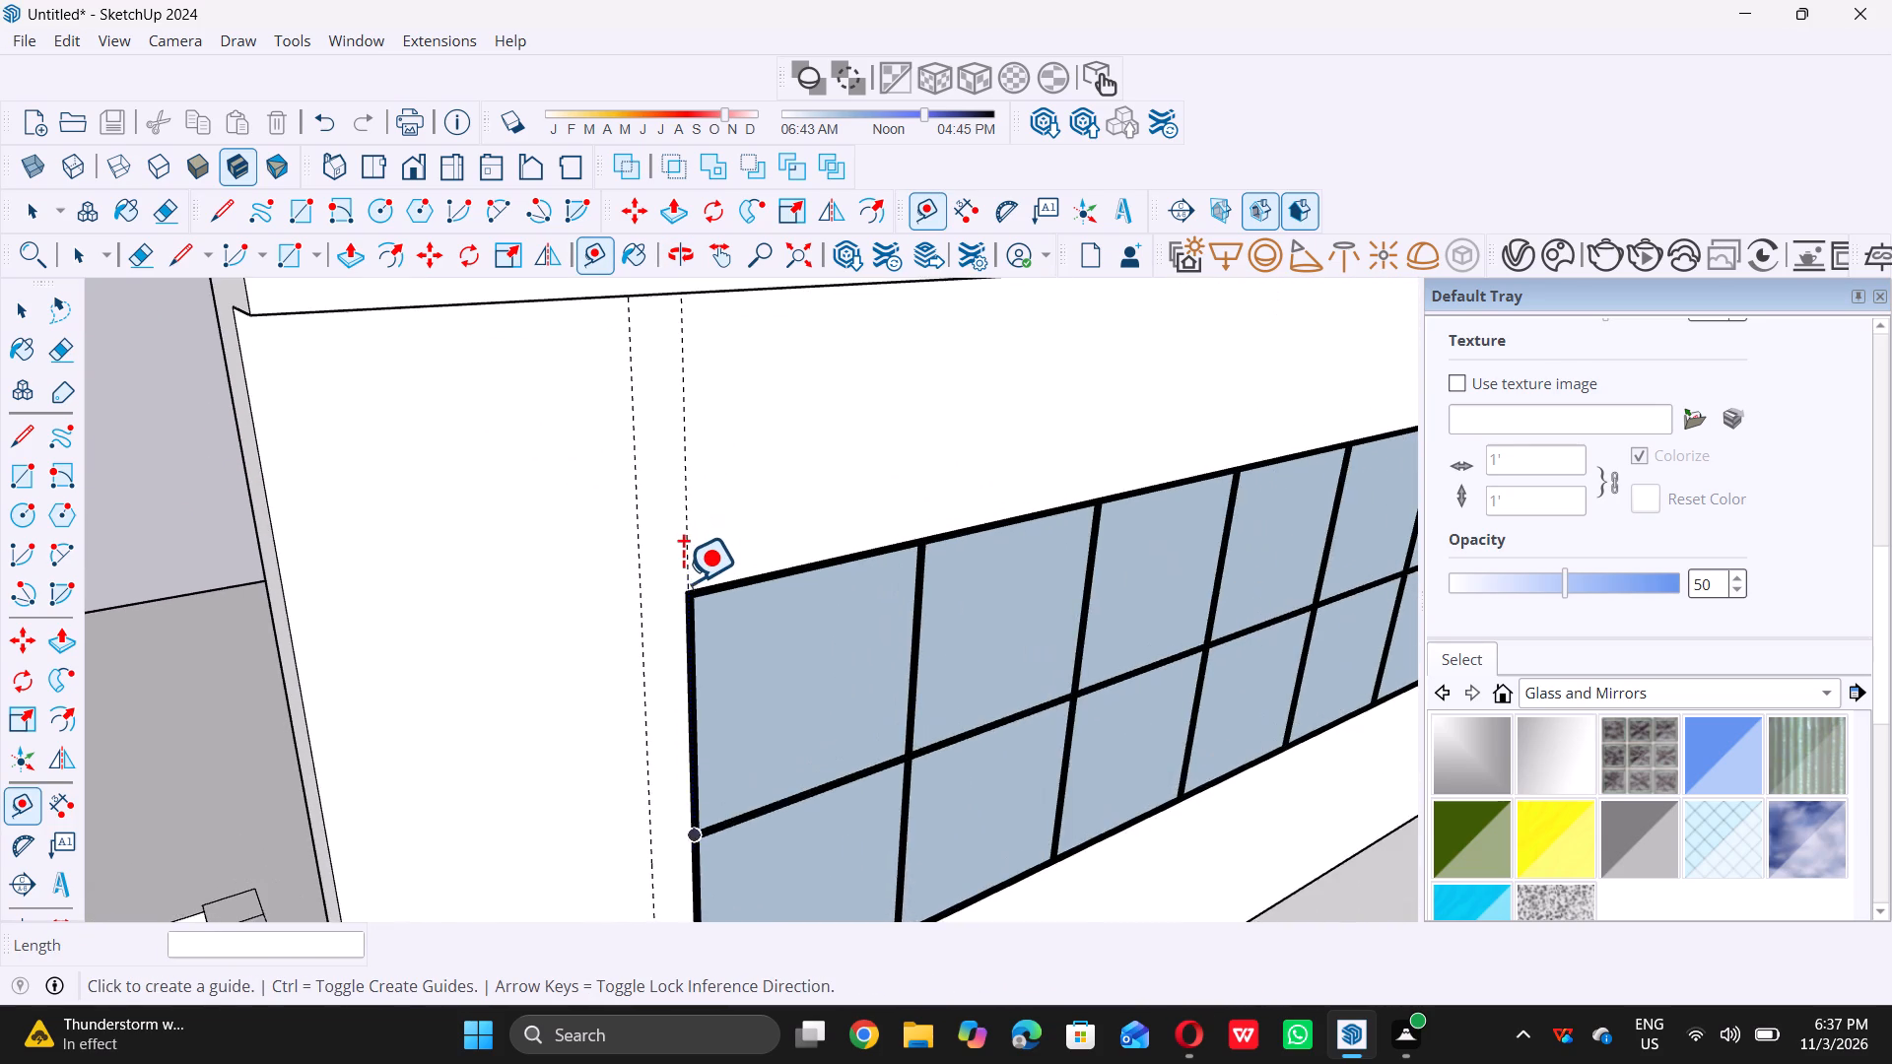
{"action": "left_click", "coordinate": [707, 586]}
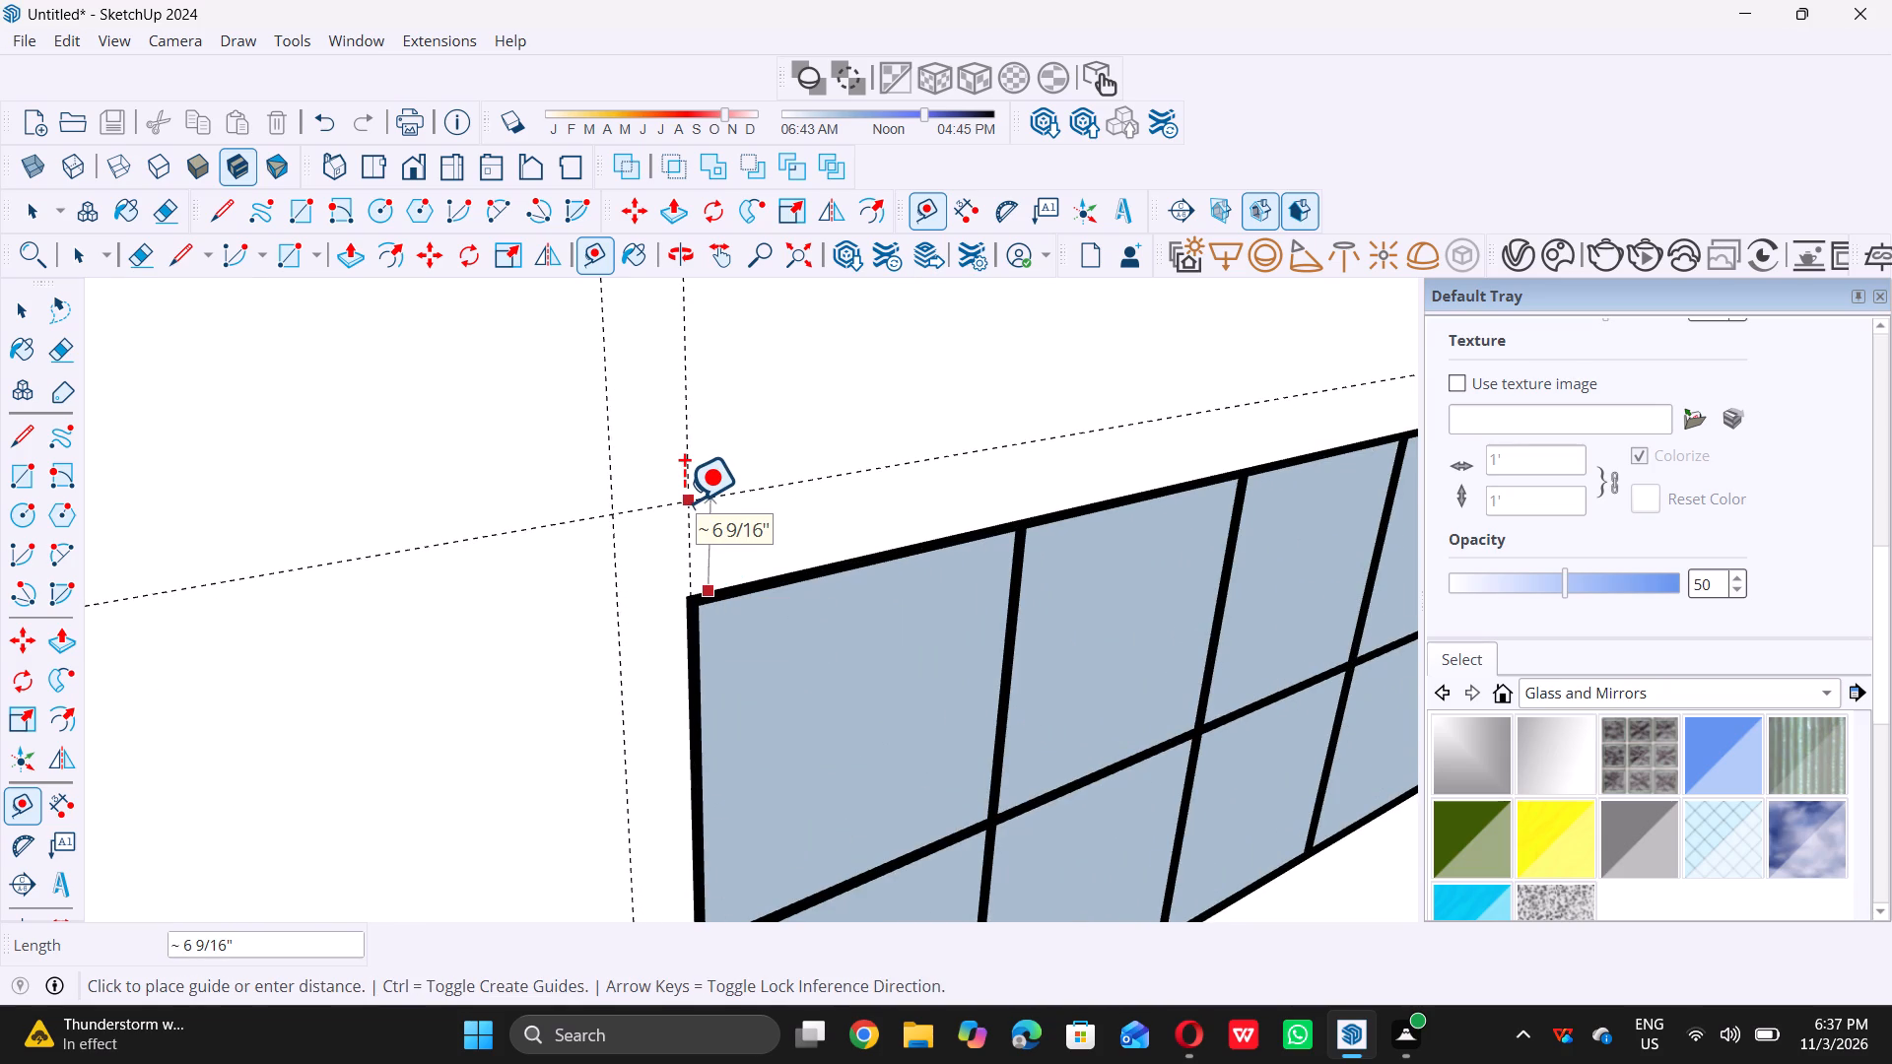
{"action": "key", "text": "5"}
{"action": "key", "text": "shift+quotedbl"}
{"action": "key", "text": "Return"}
Place a horizontal Tape Measure guide 5" below the upper window grid's bottom edge.
{"action": "scroll", "coordinate": [613, 499], "scroll_direction": "down", "scroll_amount": 6}
{"action": "scroll", "coordinate": [586, 540], "scroll_direction": "down", "scroll_amount": 20}
{"action": "scroll", "coordinate": [586, 540], "scroll_direction": "down", "scroll_amount": 3}
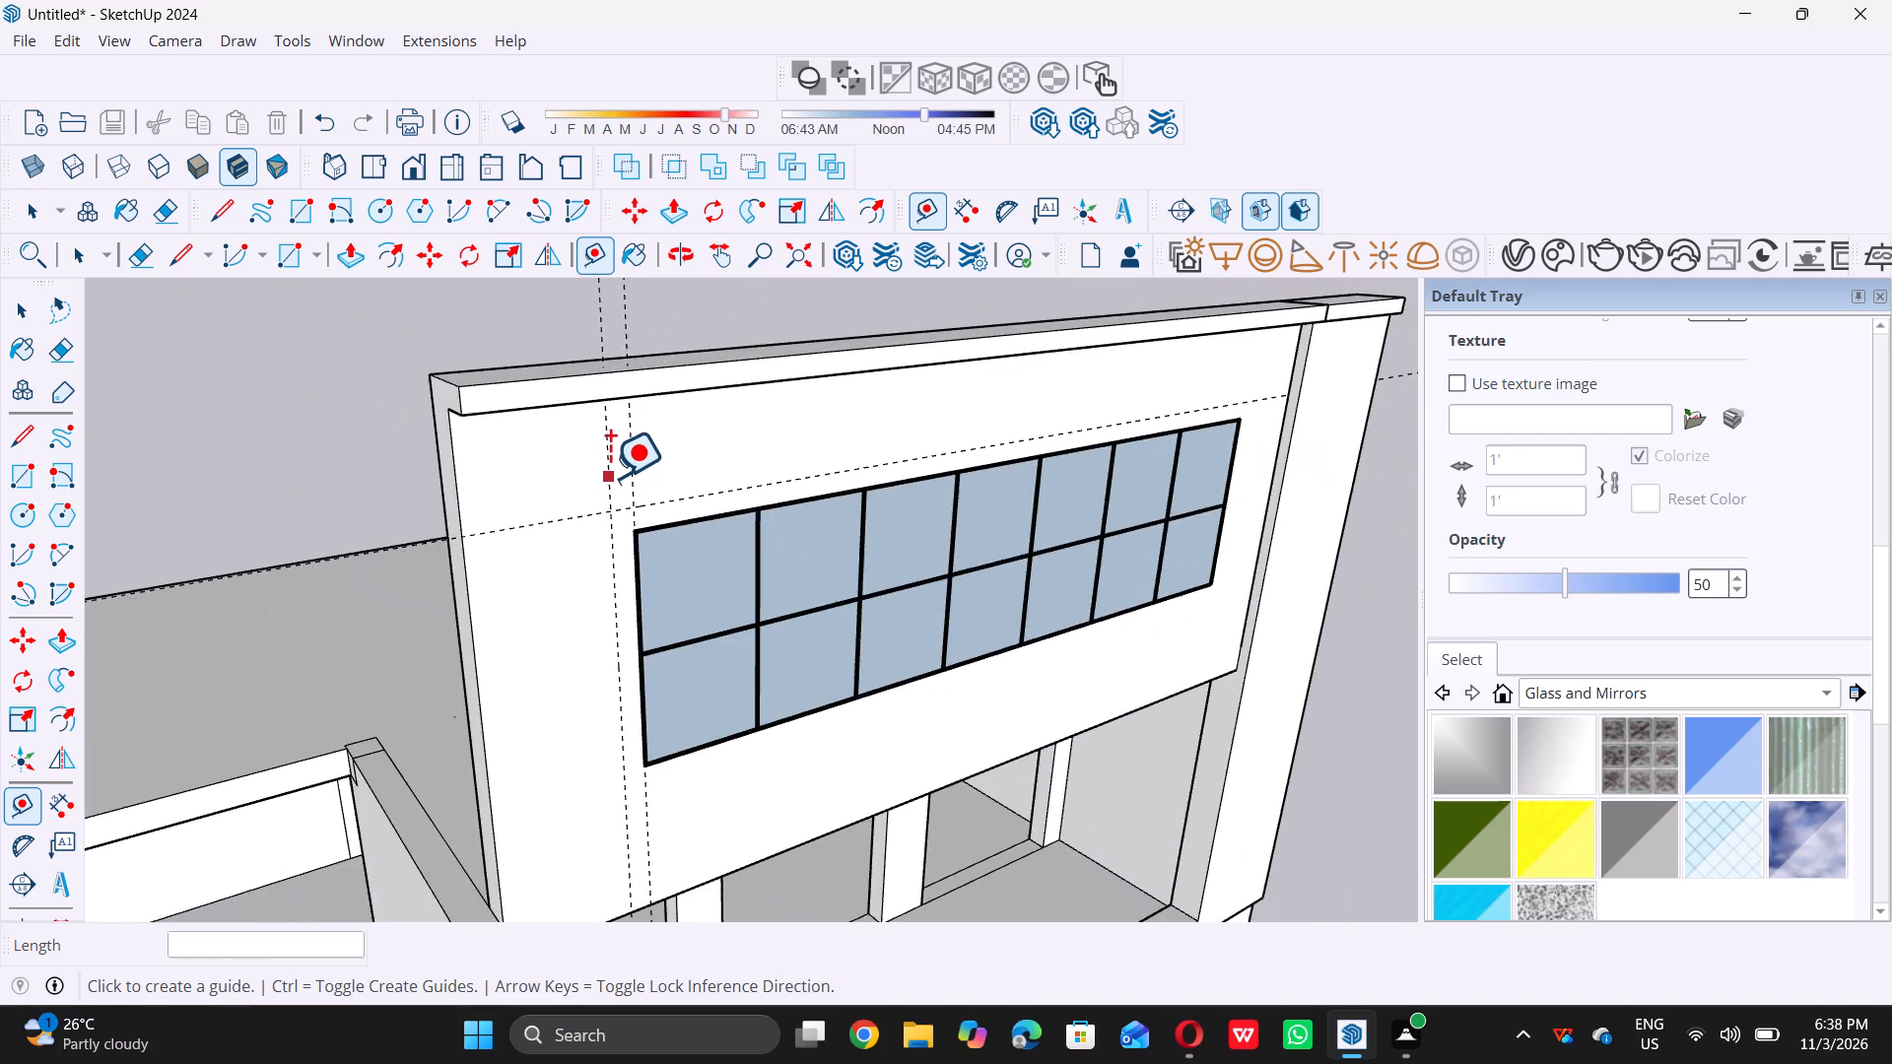
{"action": "scroll", "coordinate": [613, 474], "scroll_direction": "down", "scroll_amount": 10}
{"action": "middle_click_drag", "start_coordinate": [669, 632], "coordinate": [667, 539]}
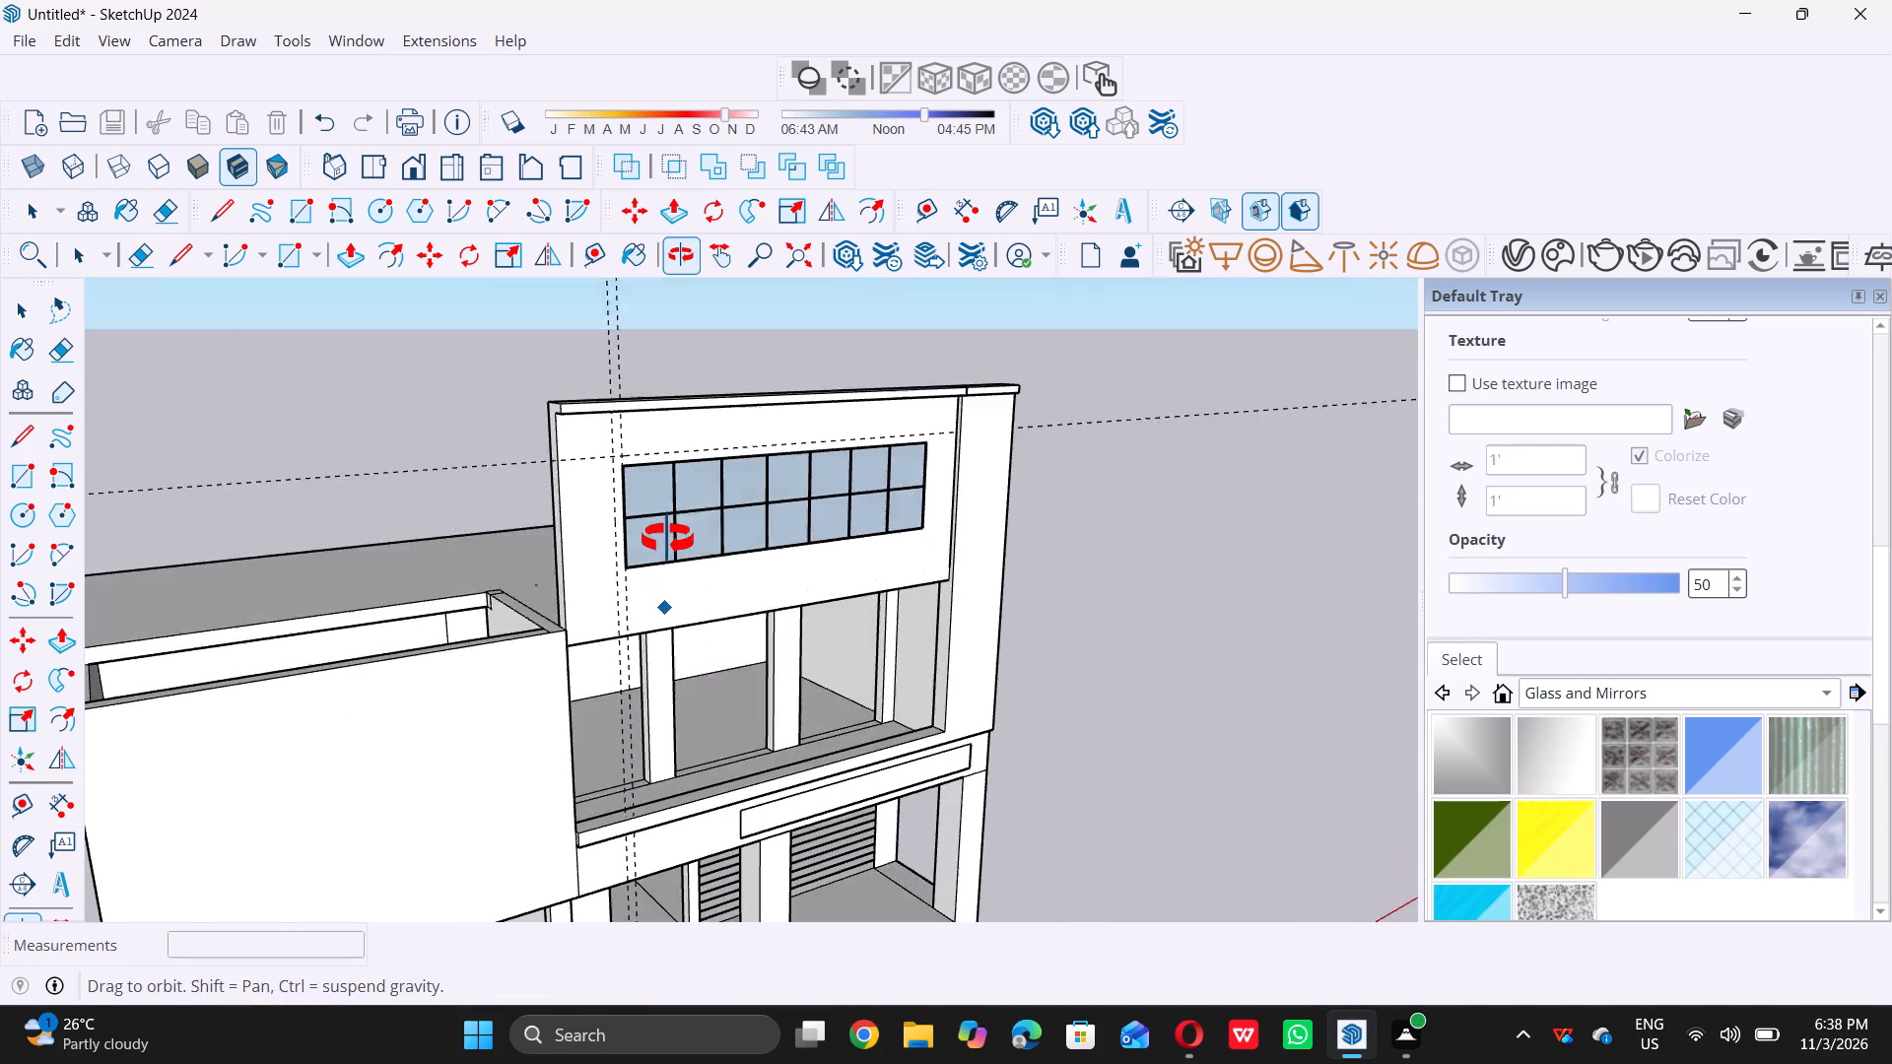
{"action": "middle_click_drag", "start_coordinate": [667, 539], "coordinate": [669, 534]}
{"action": "scroll", "coordinate": [671, 529], "scroll_direction": "up", "scroll_amount": 19}
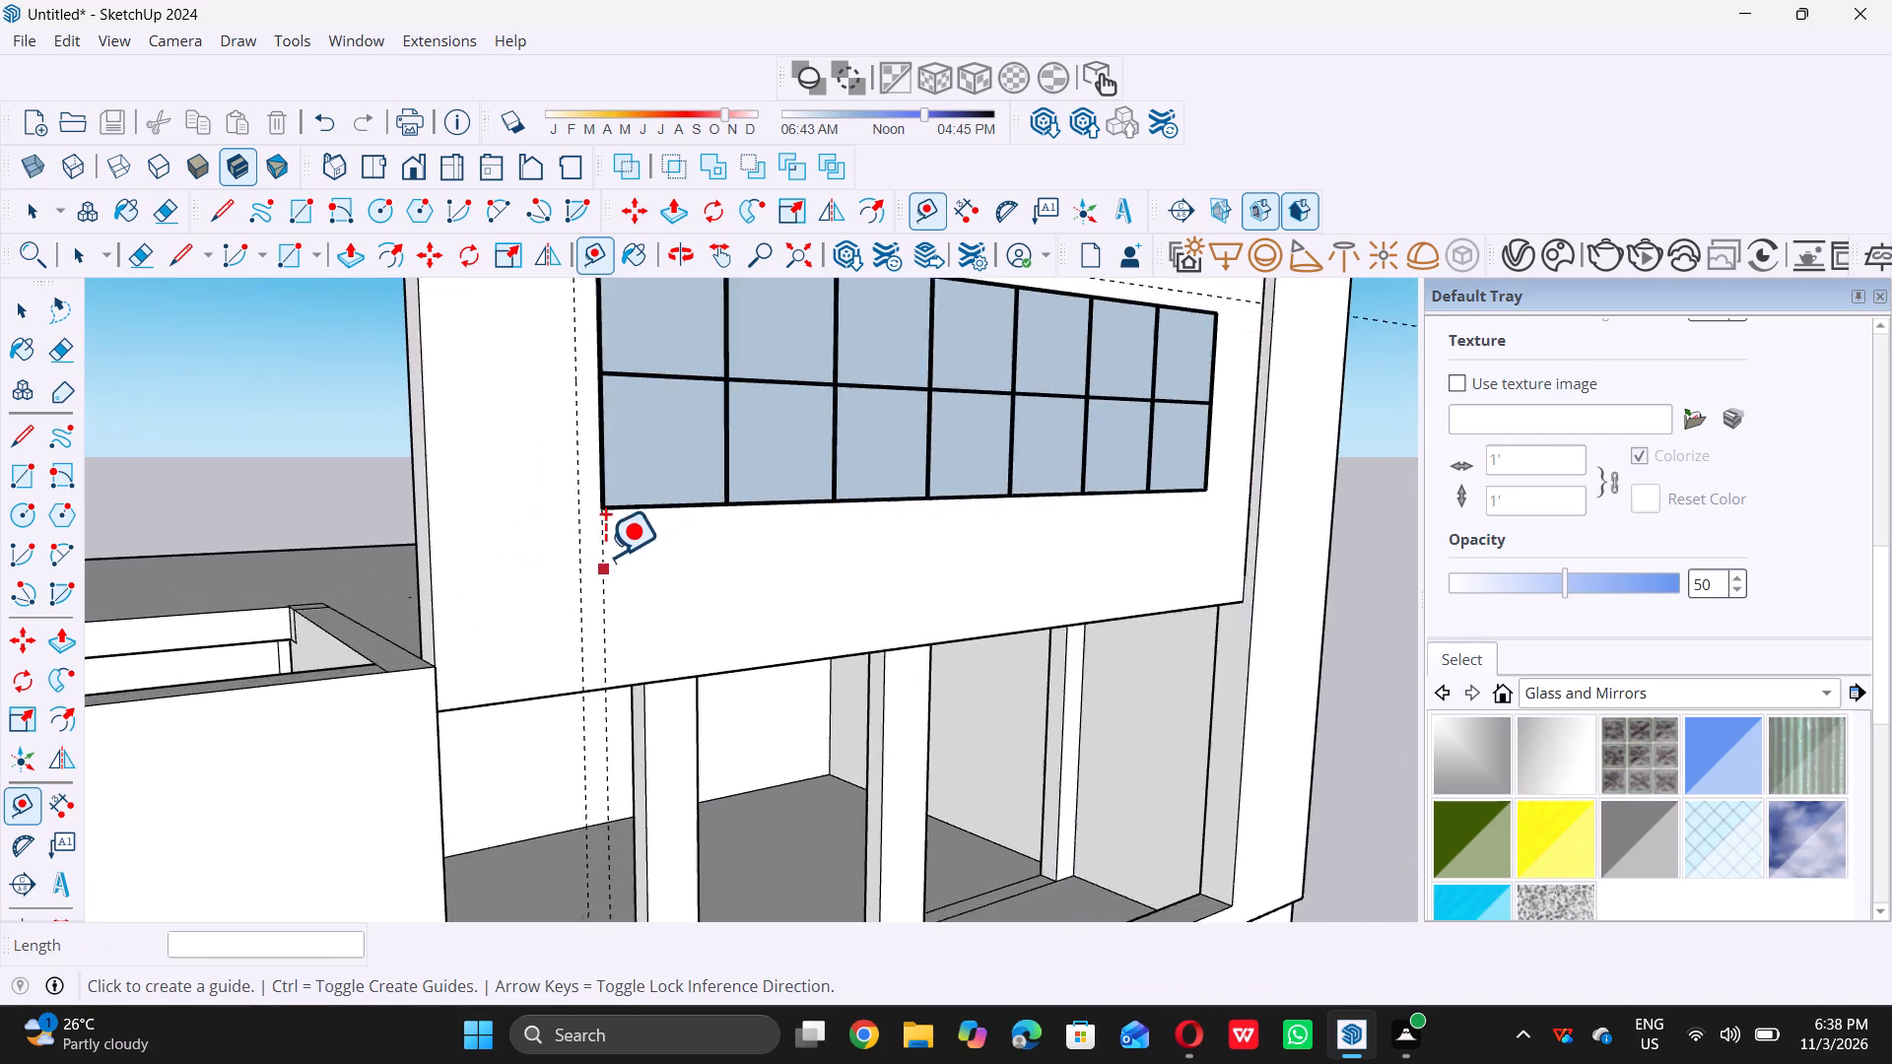
{"action": "scroll", "coordinate": [602, 537], "scroll_direction": "up", "scroll_amount": 11}
{"action": "scroll", "coordinate": [610, 444], "scroll_direction": "up", "scroll_amount": 3}
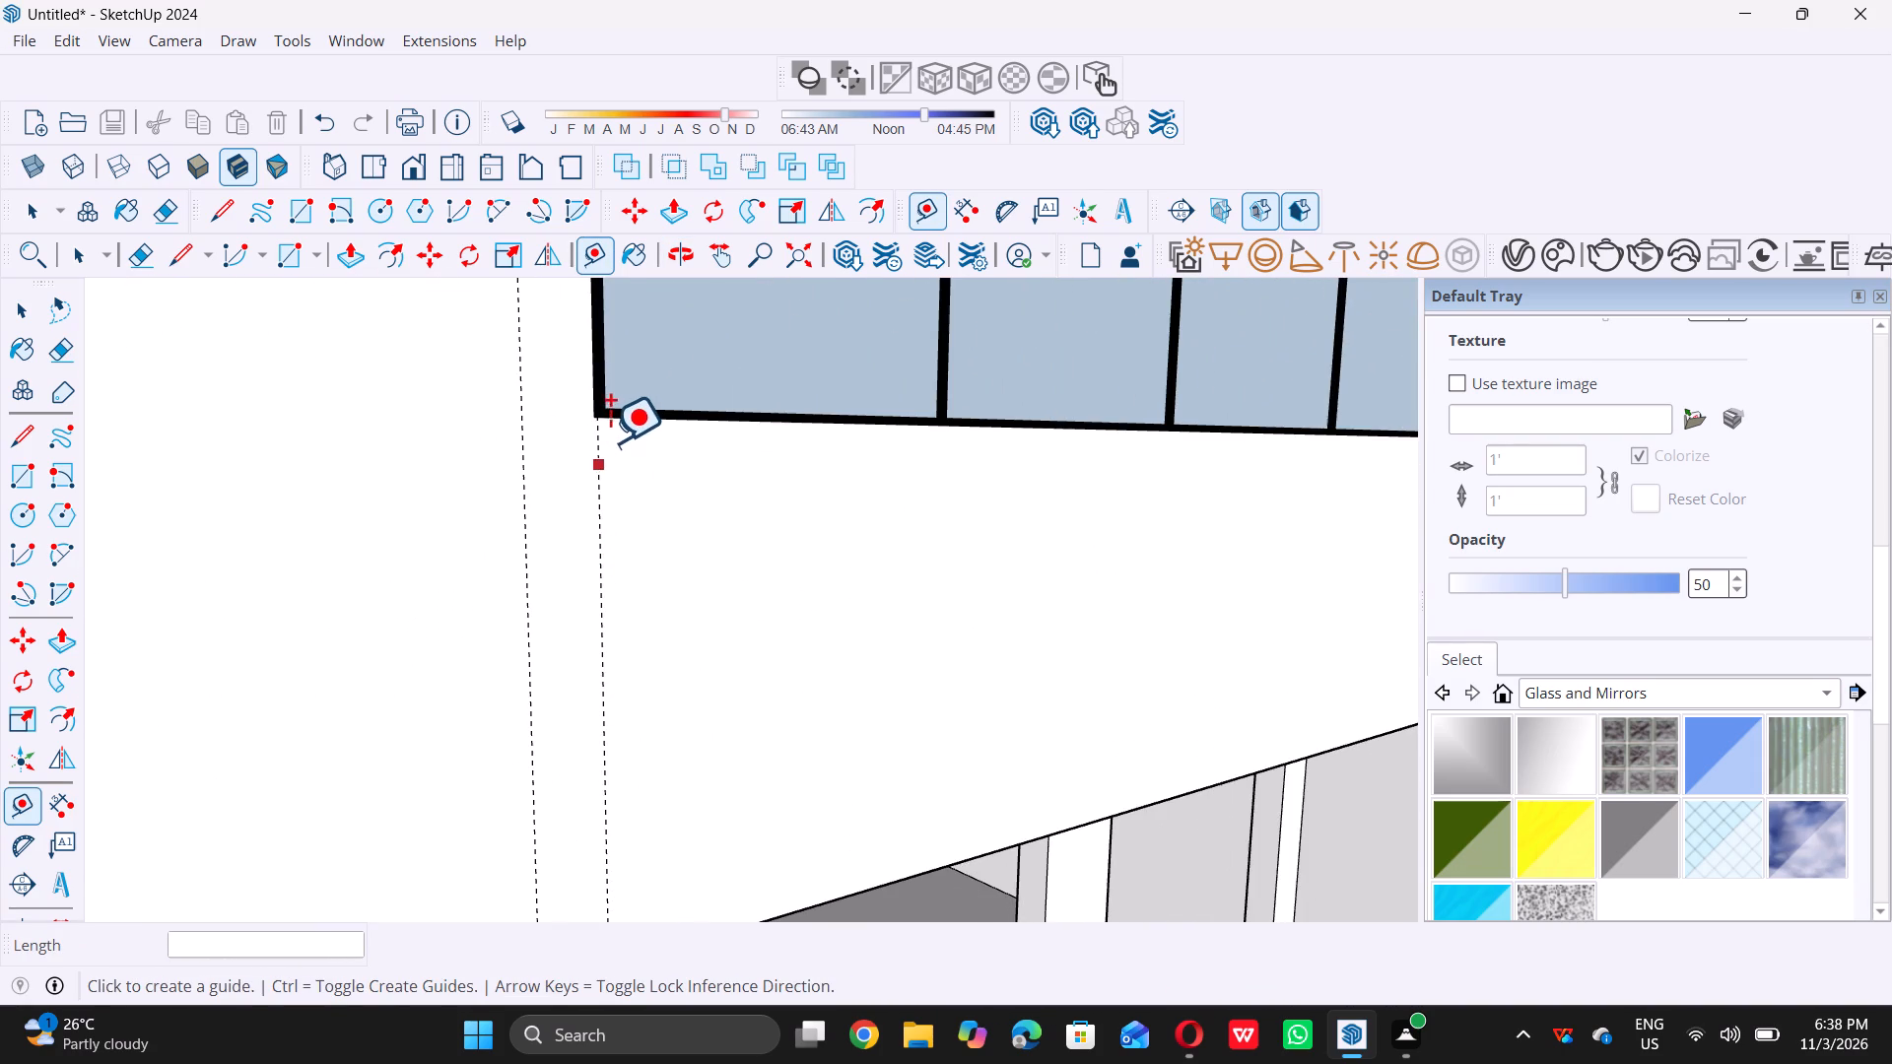
{"action": "scroll", "coordinate": [610, 441], "scroll_direction": "up", "scroll_amount": 6}
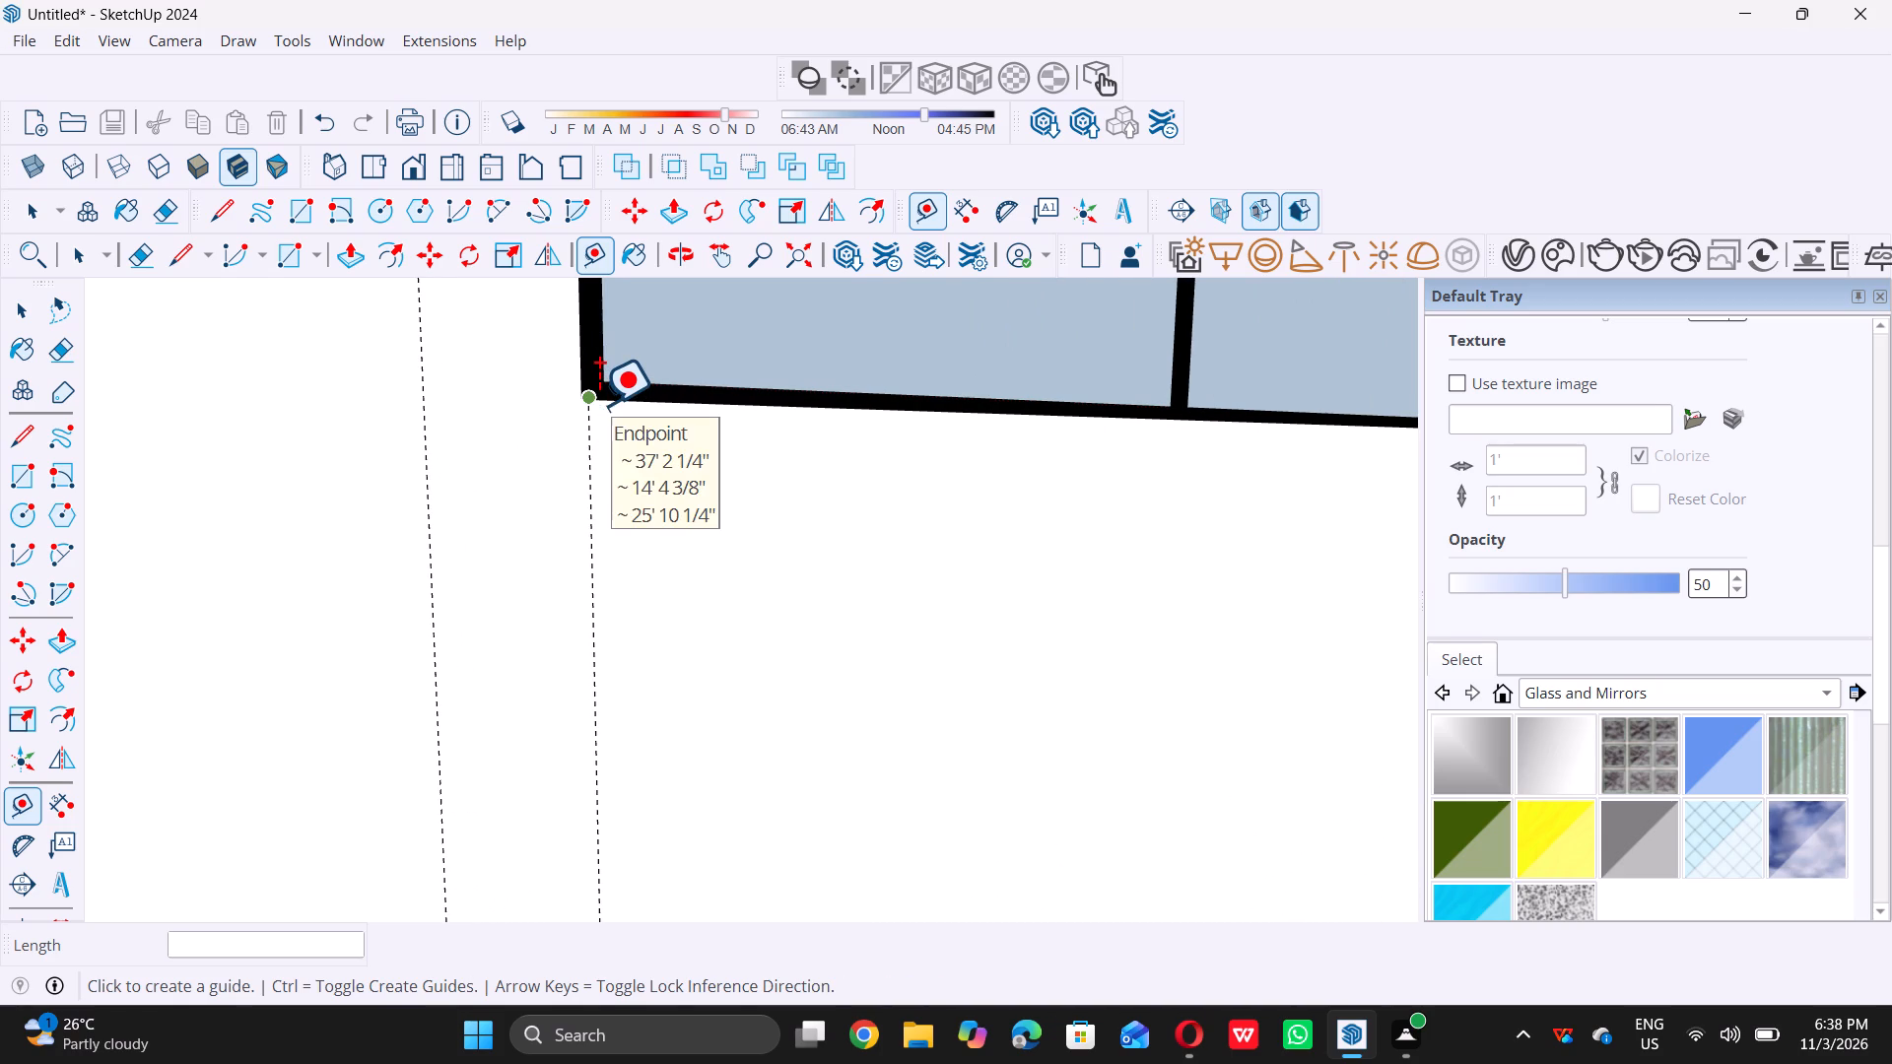
{"action": "left_click", "coordinate": [600, 403]}
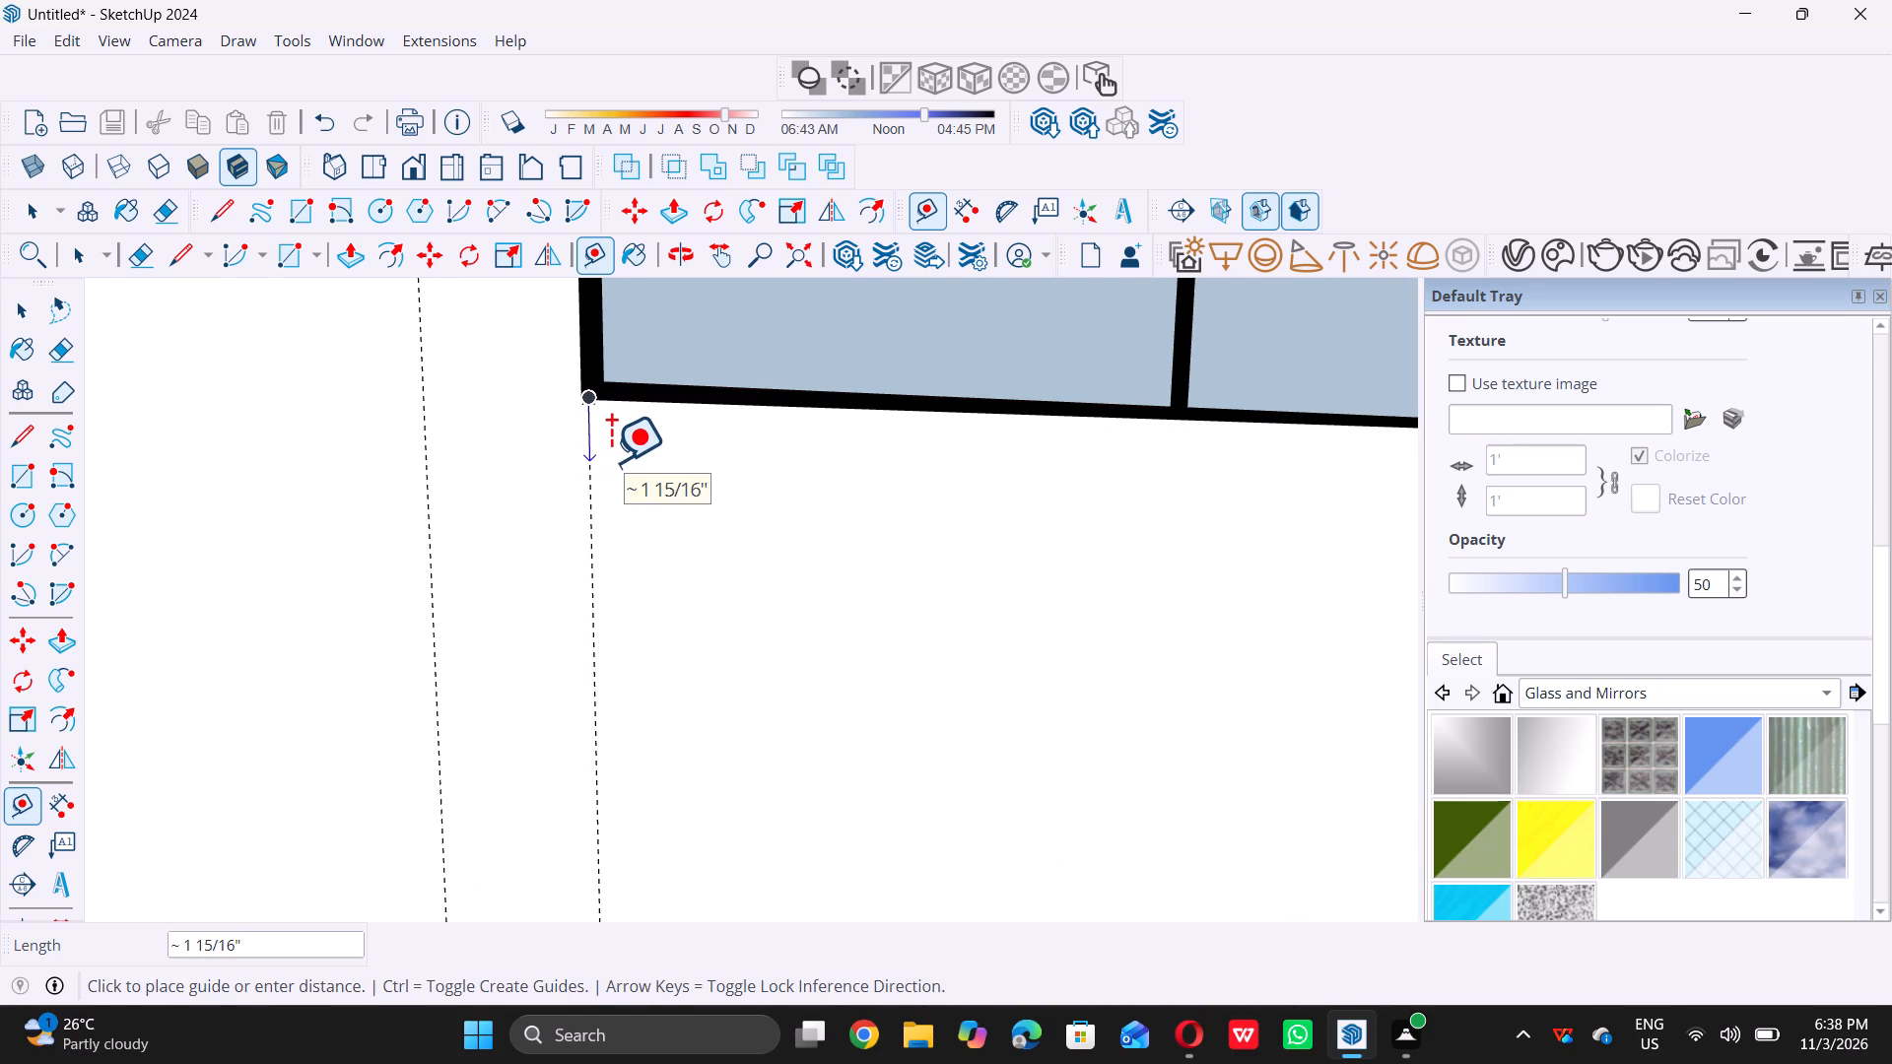
{"action": "key", "text": "space"}
{"action": "key", "text": "t"}
{"action": "scroll", "coordinate": [650, 450], "scroll_direction": "up", "scroll_amount": 6}
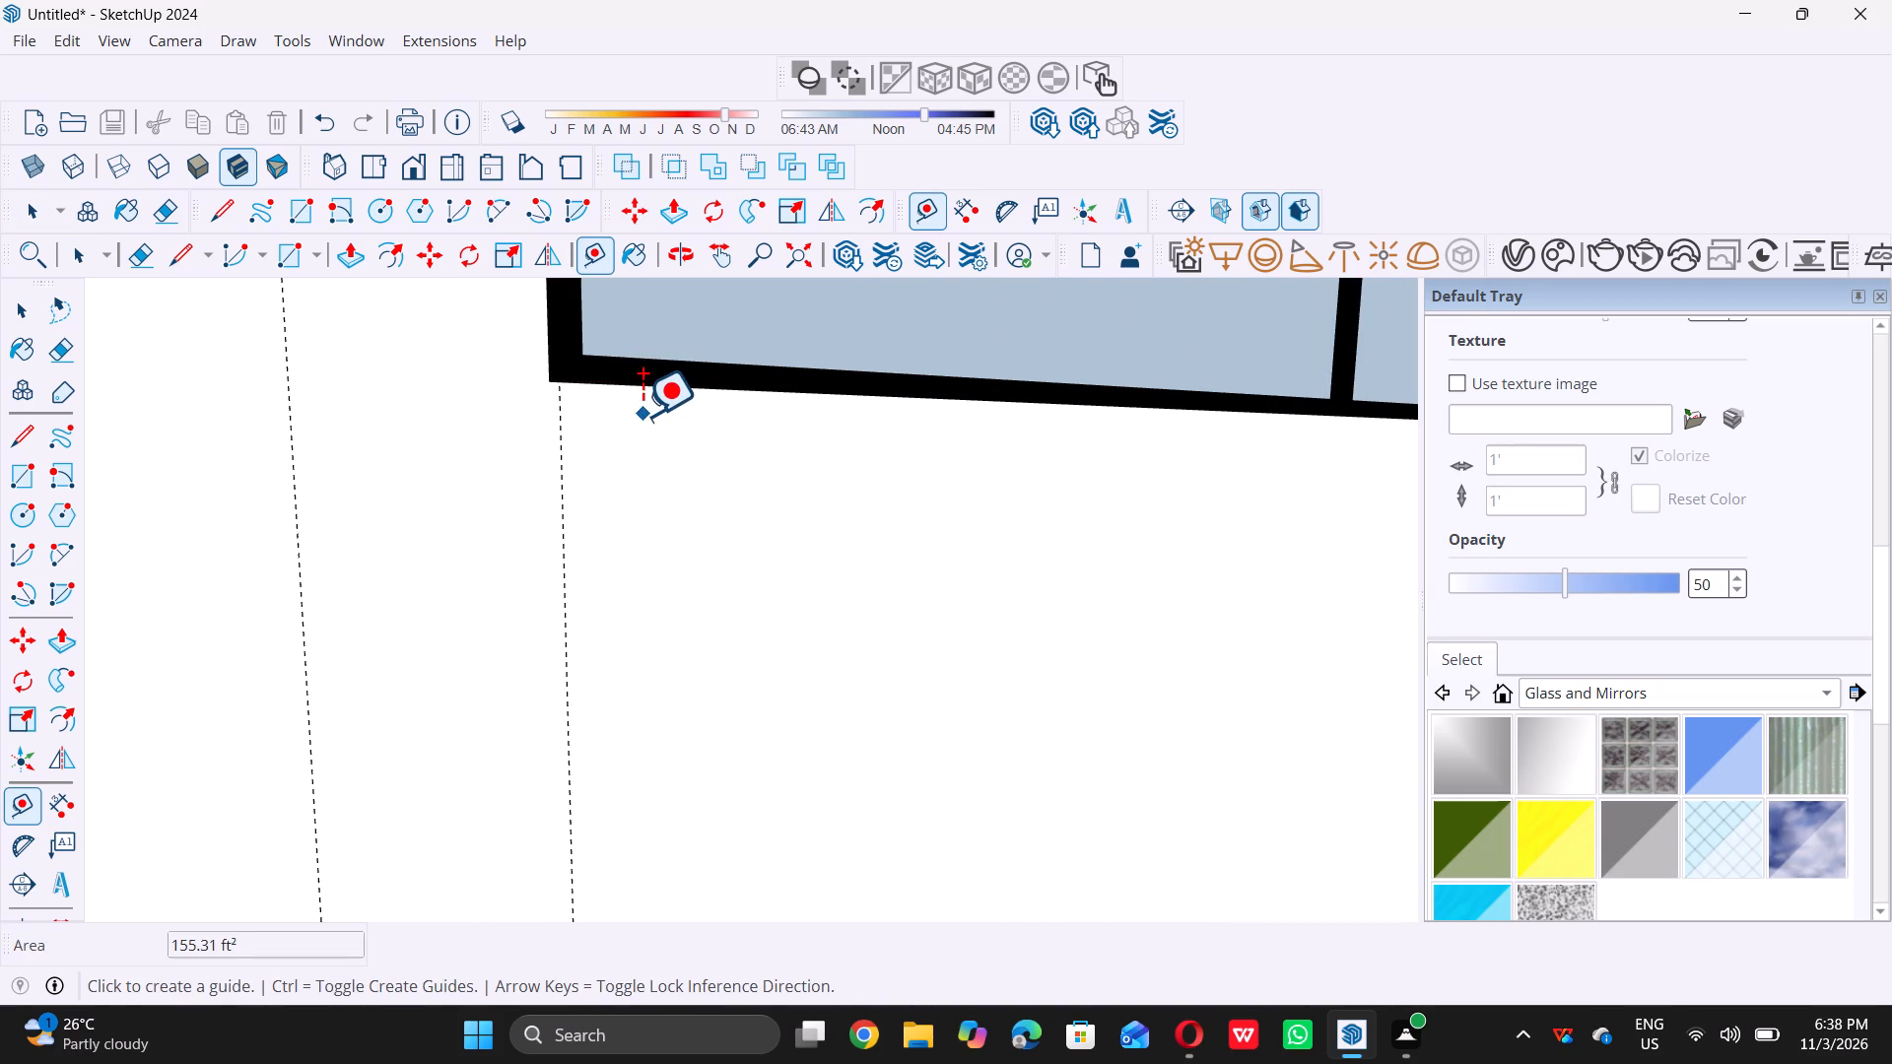
{"action": "scroll", "coordinate": [667, 398], "scroll_direction": "up", "scroll_amount": 4}
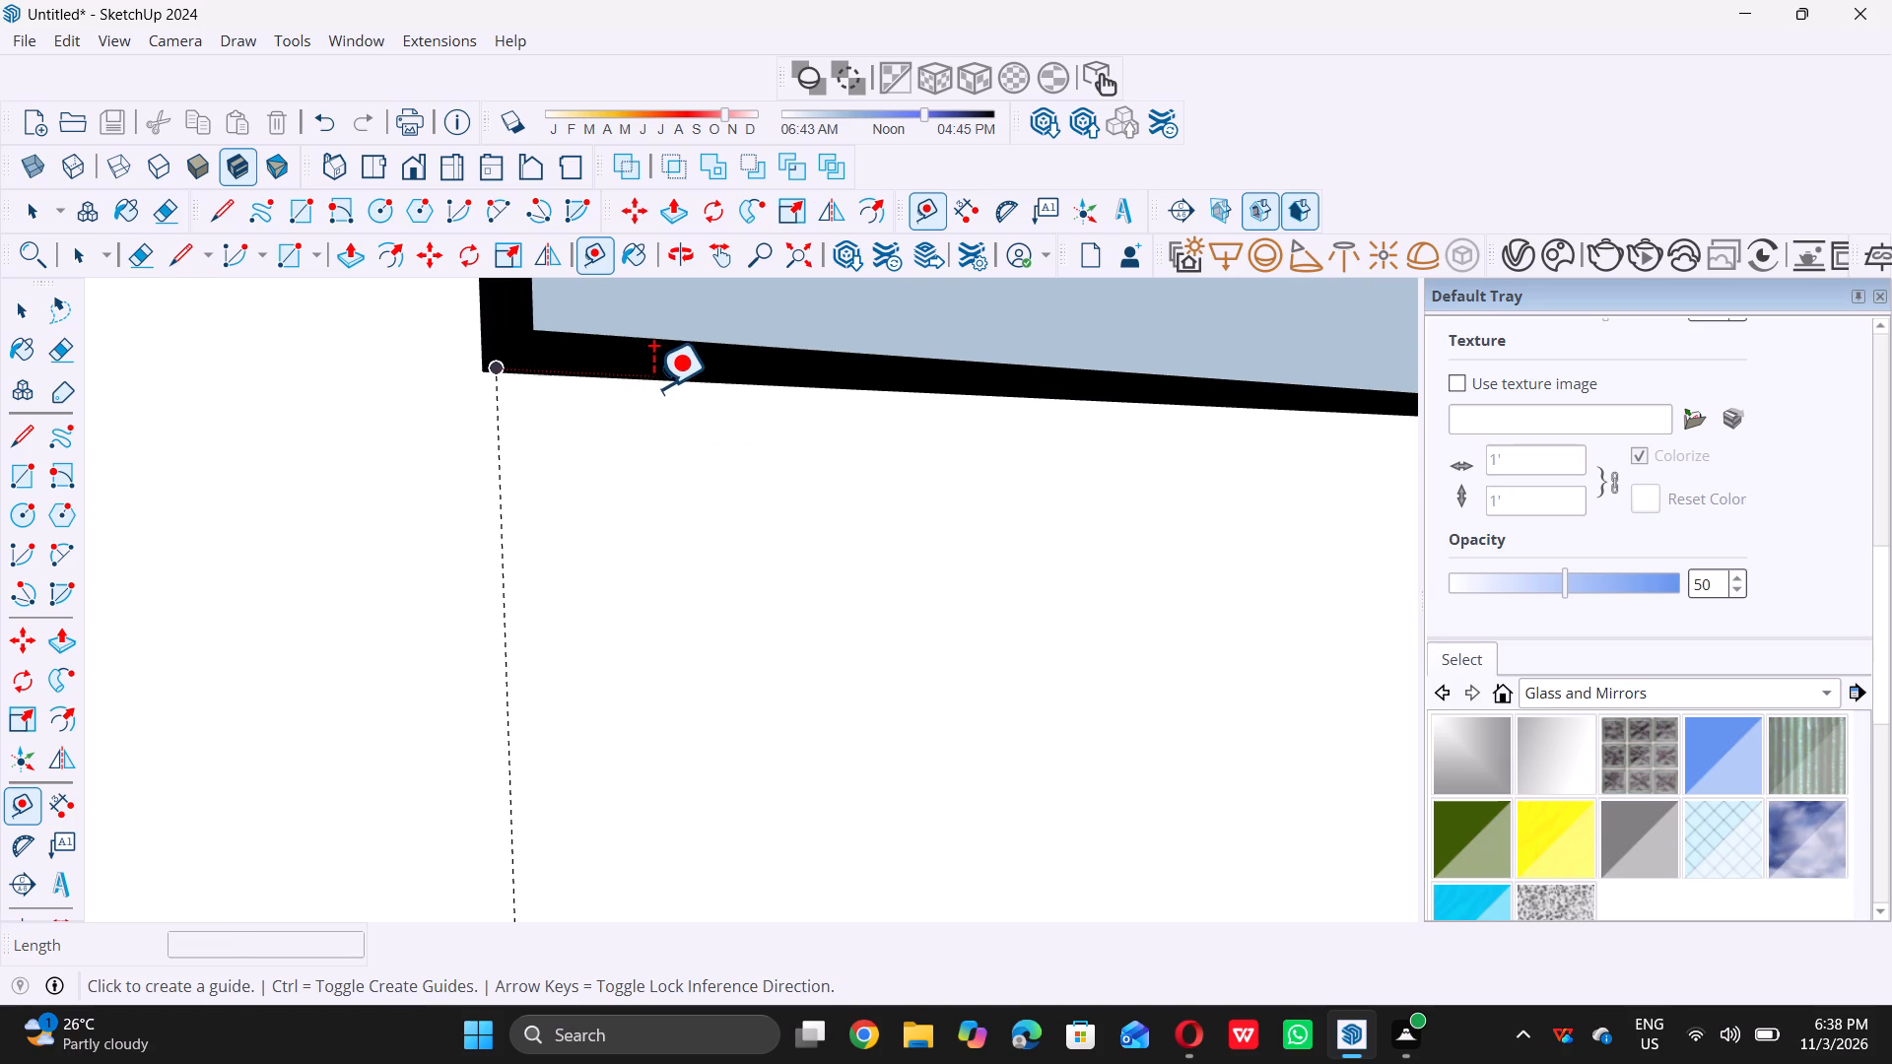
{"action": "left_click", "coordinate": [642, 384]}
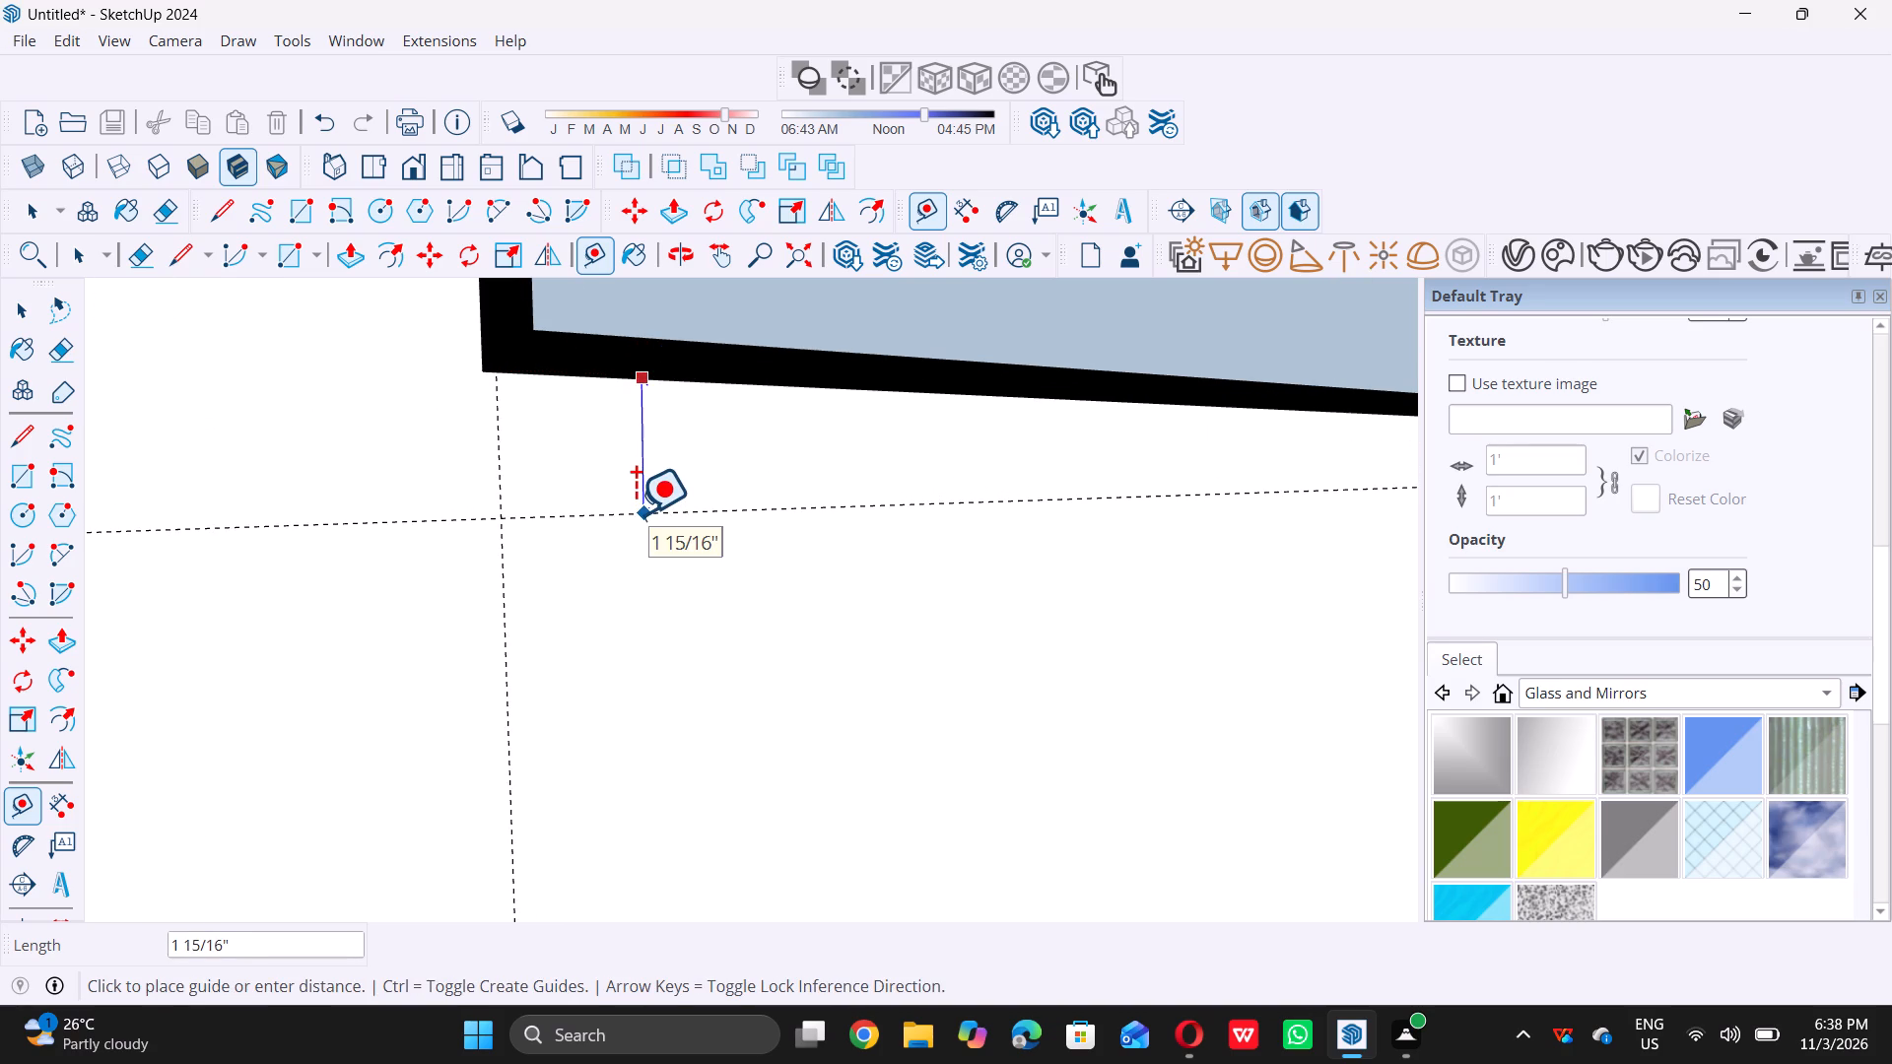
{"action": "key", "text": "5"}
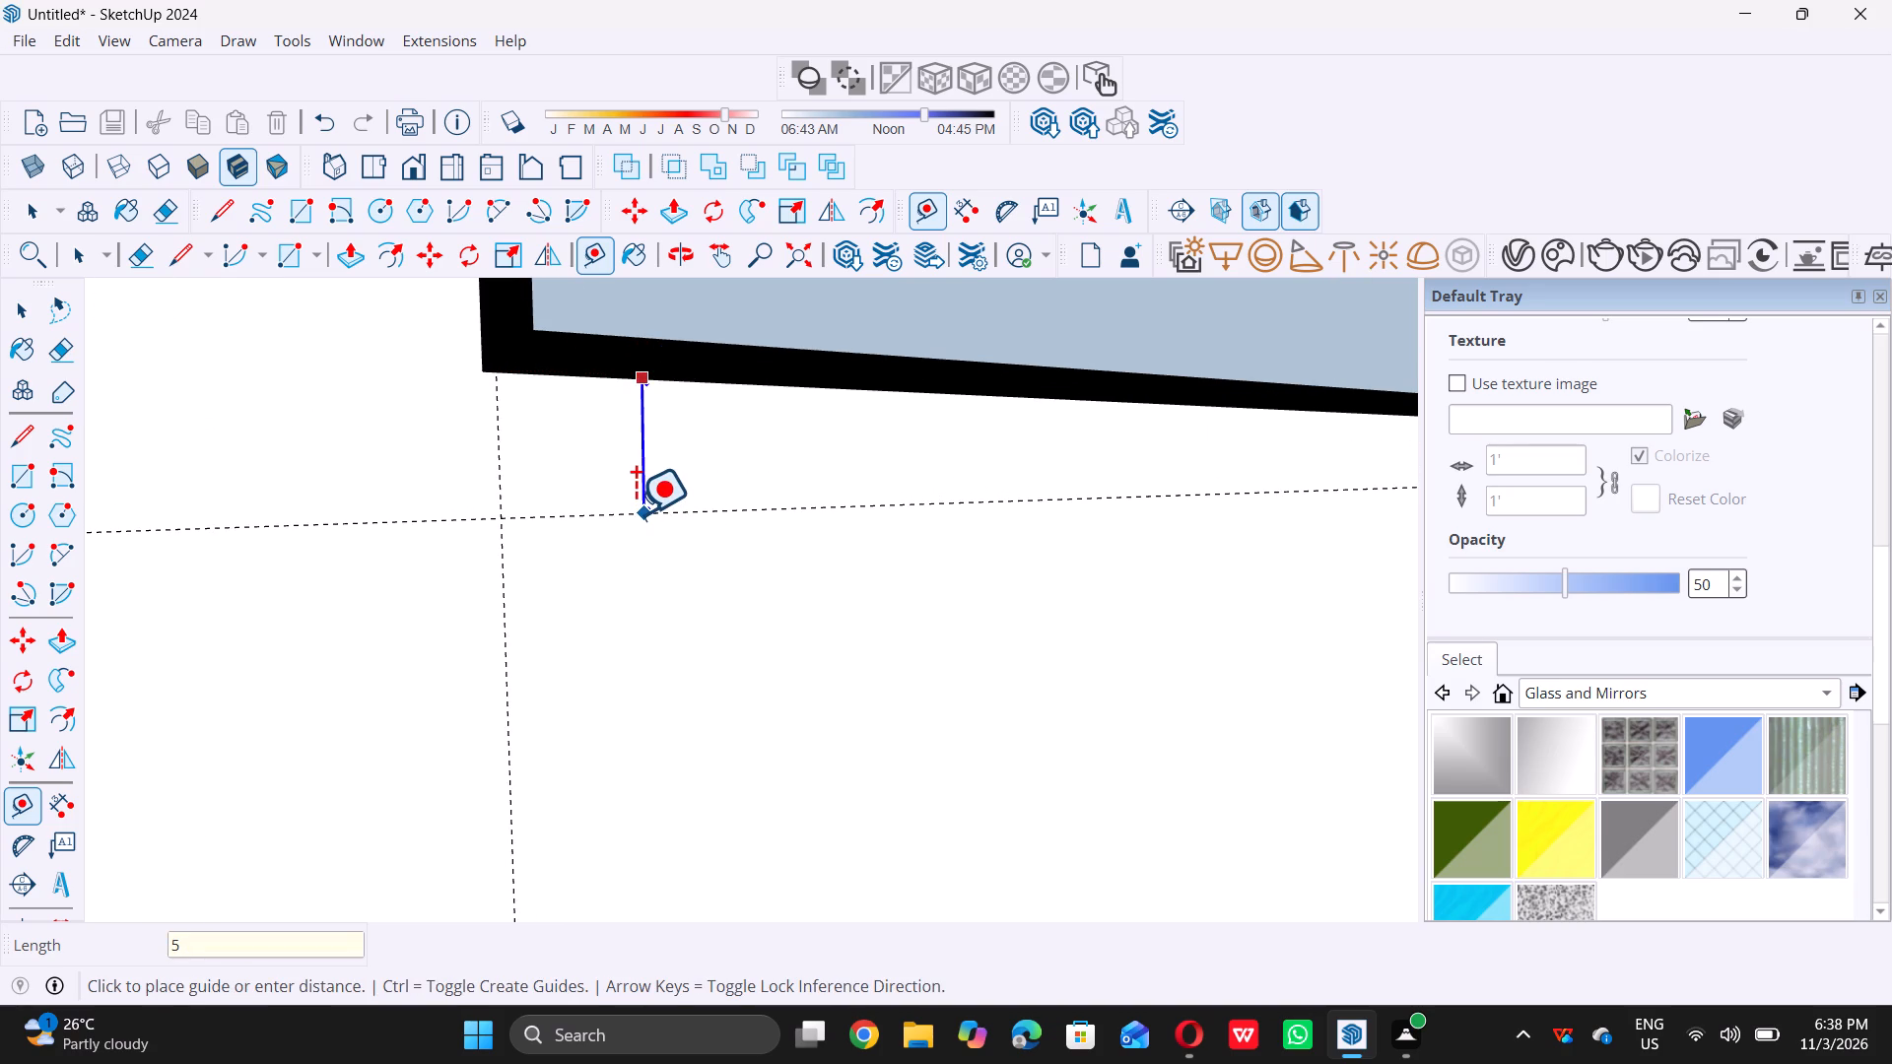
{"action": "key", "text": "shift+quotedbl"}
{"action": "key", "text": "Return"}
{"action": "key", "text": "space"}
Place a vertical Tape Measure guide 5" outside the upper window grid's right edge.
{"action": "scroll", "coordinate": [407, 590], "scroll_direction": "down", "scroll_amount": 2}
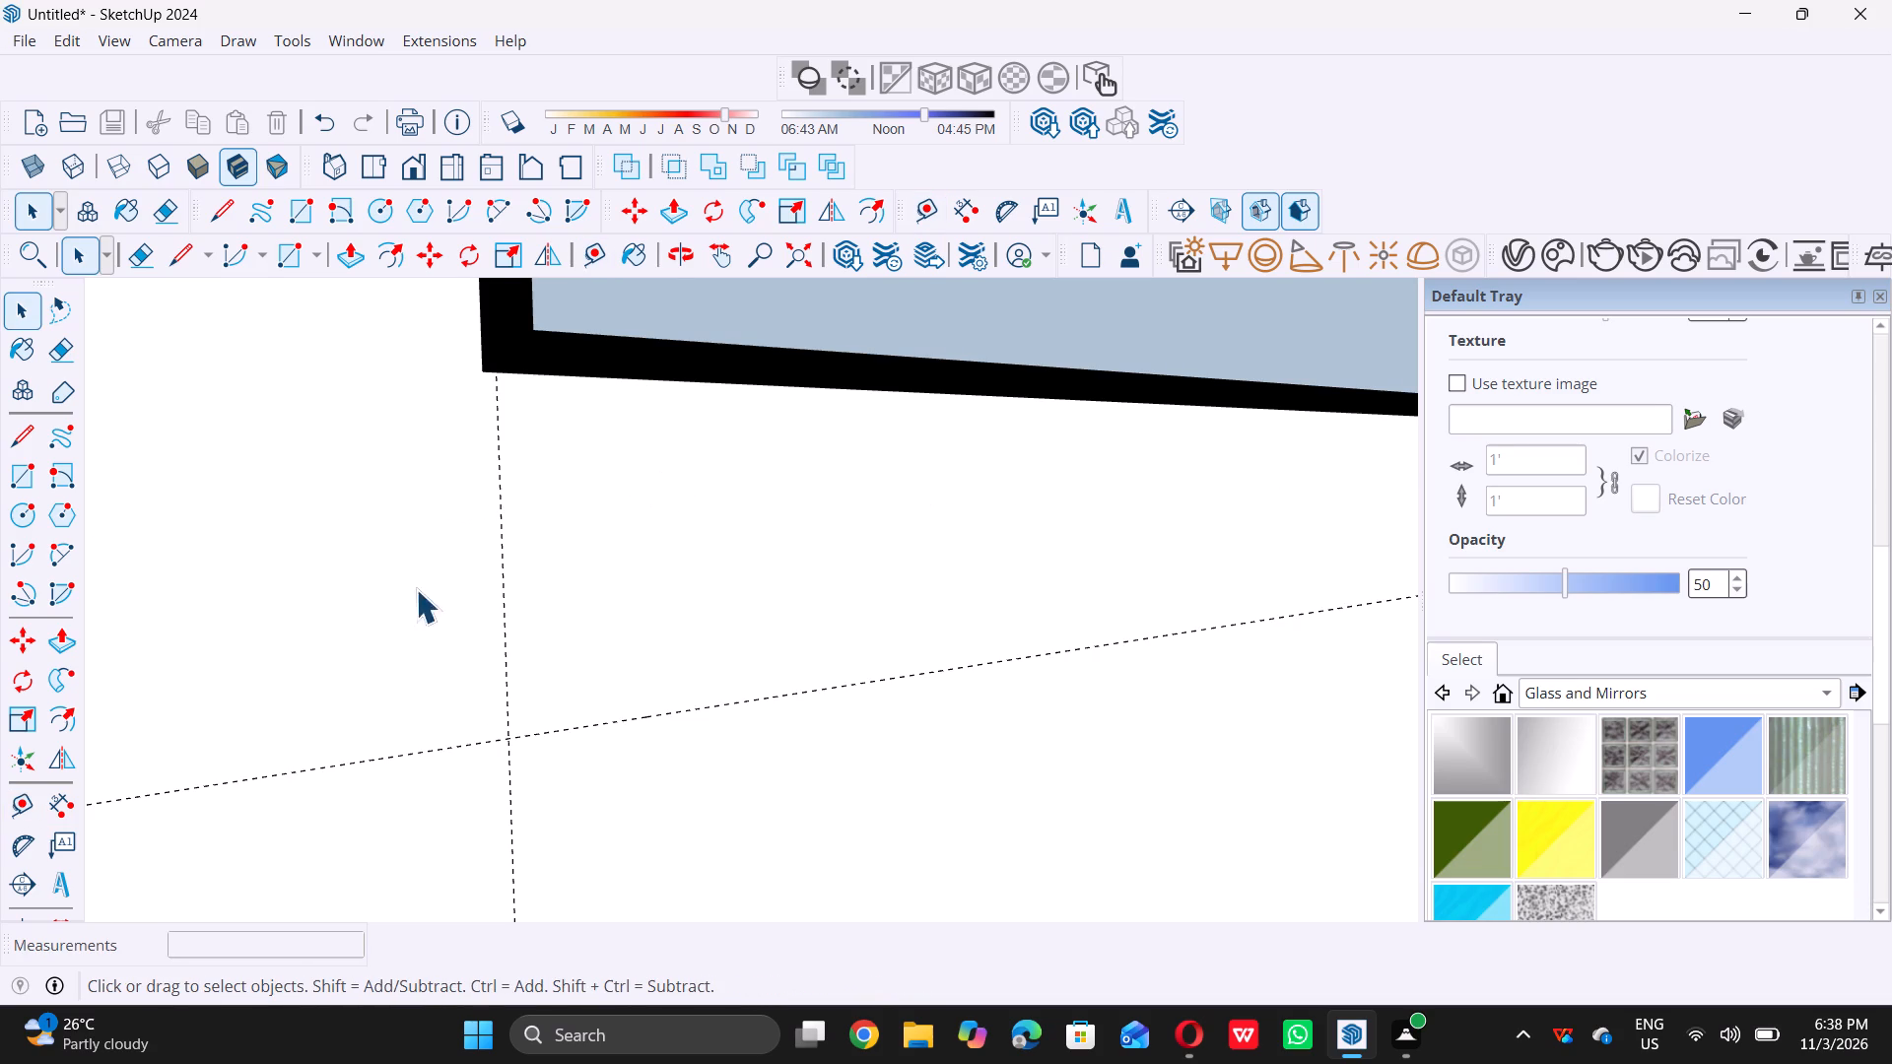
{"action": "scroll", "coordinate": [416, 589], "scroll_direction": "down", "scroll_amount": 20}
{"action": "scroll", "coordinate": [416, 589], "scroll_direction": "down", "scroll_amount": 8}
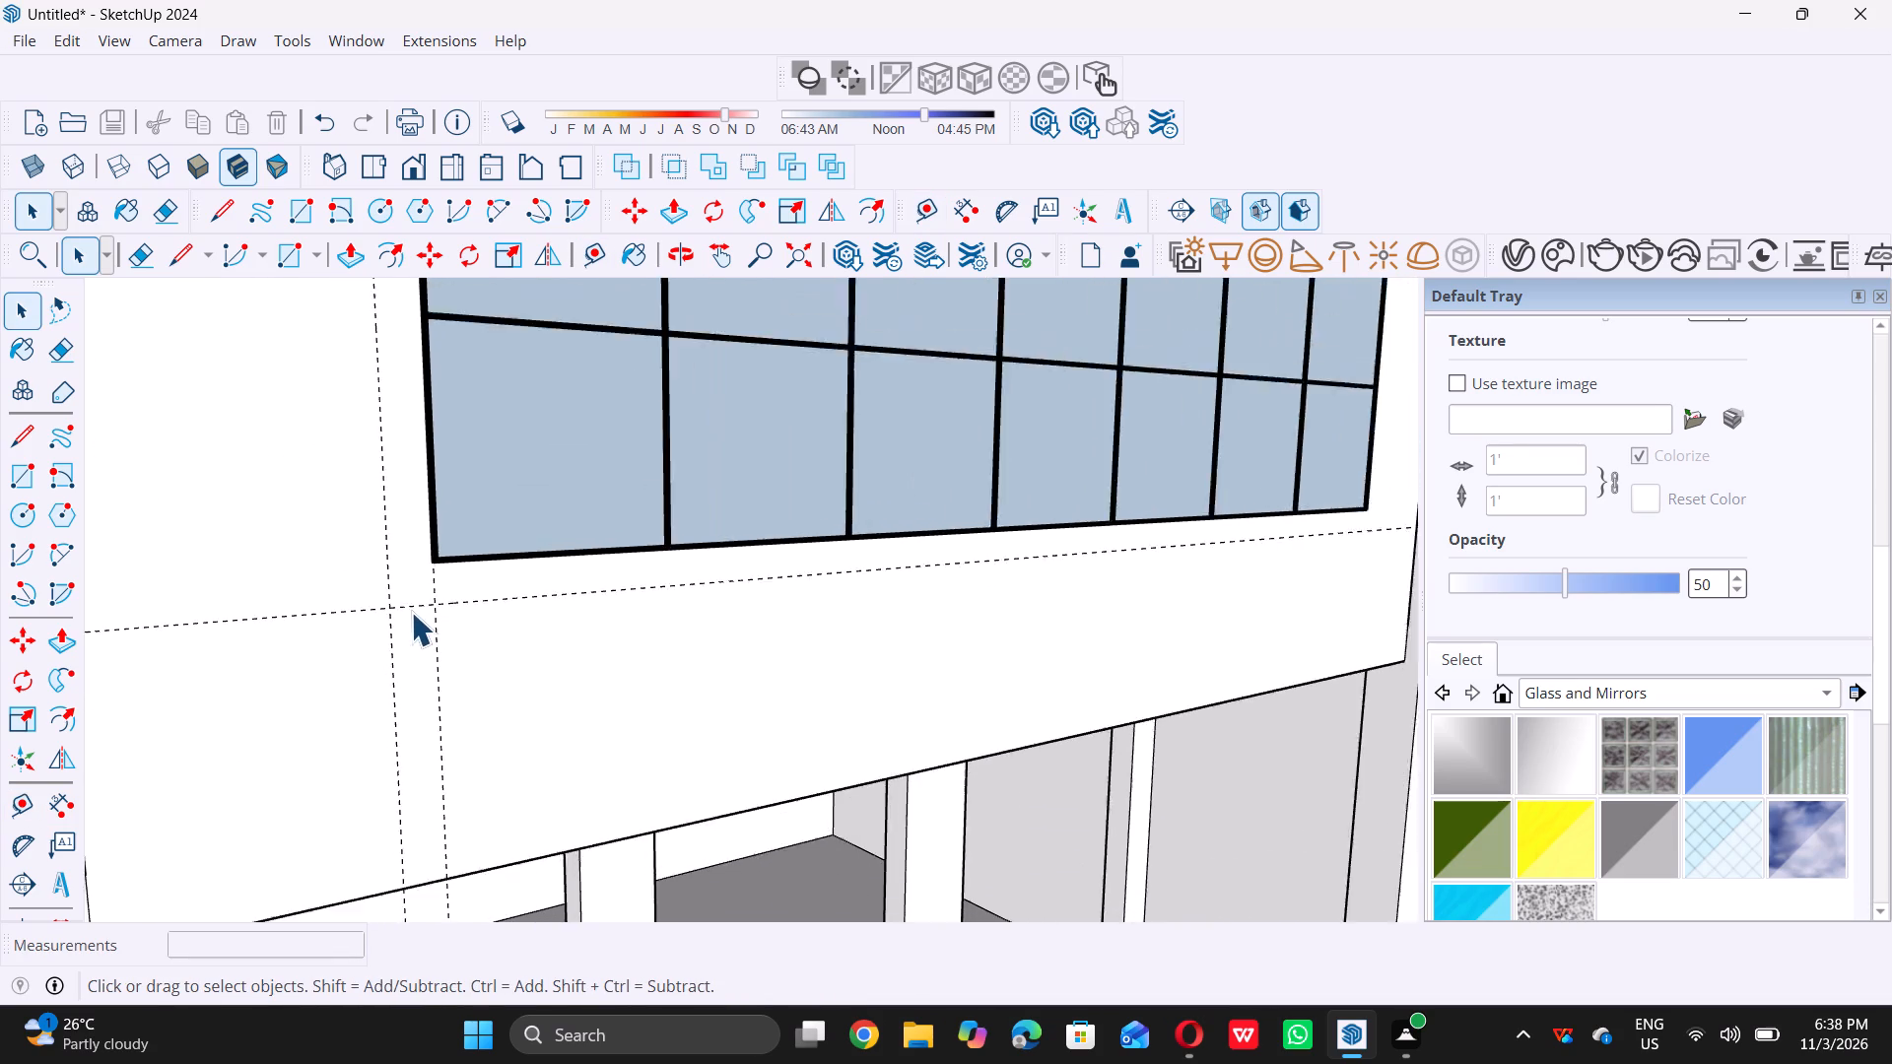
{"action": "scroll", "coordinate": [411, 612], "scroll_direction": "down", "scroll_amount": 10}
{"action": "middle_click_drag", "start_coordinate": [874, 514], "coordinate": [760, 528]}
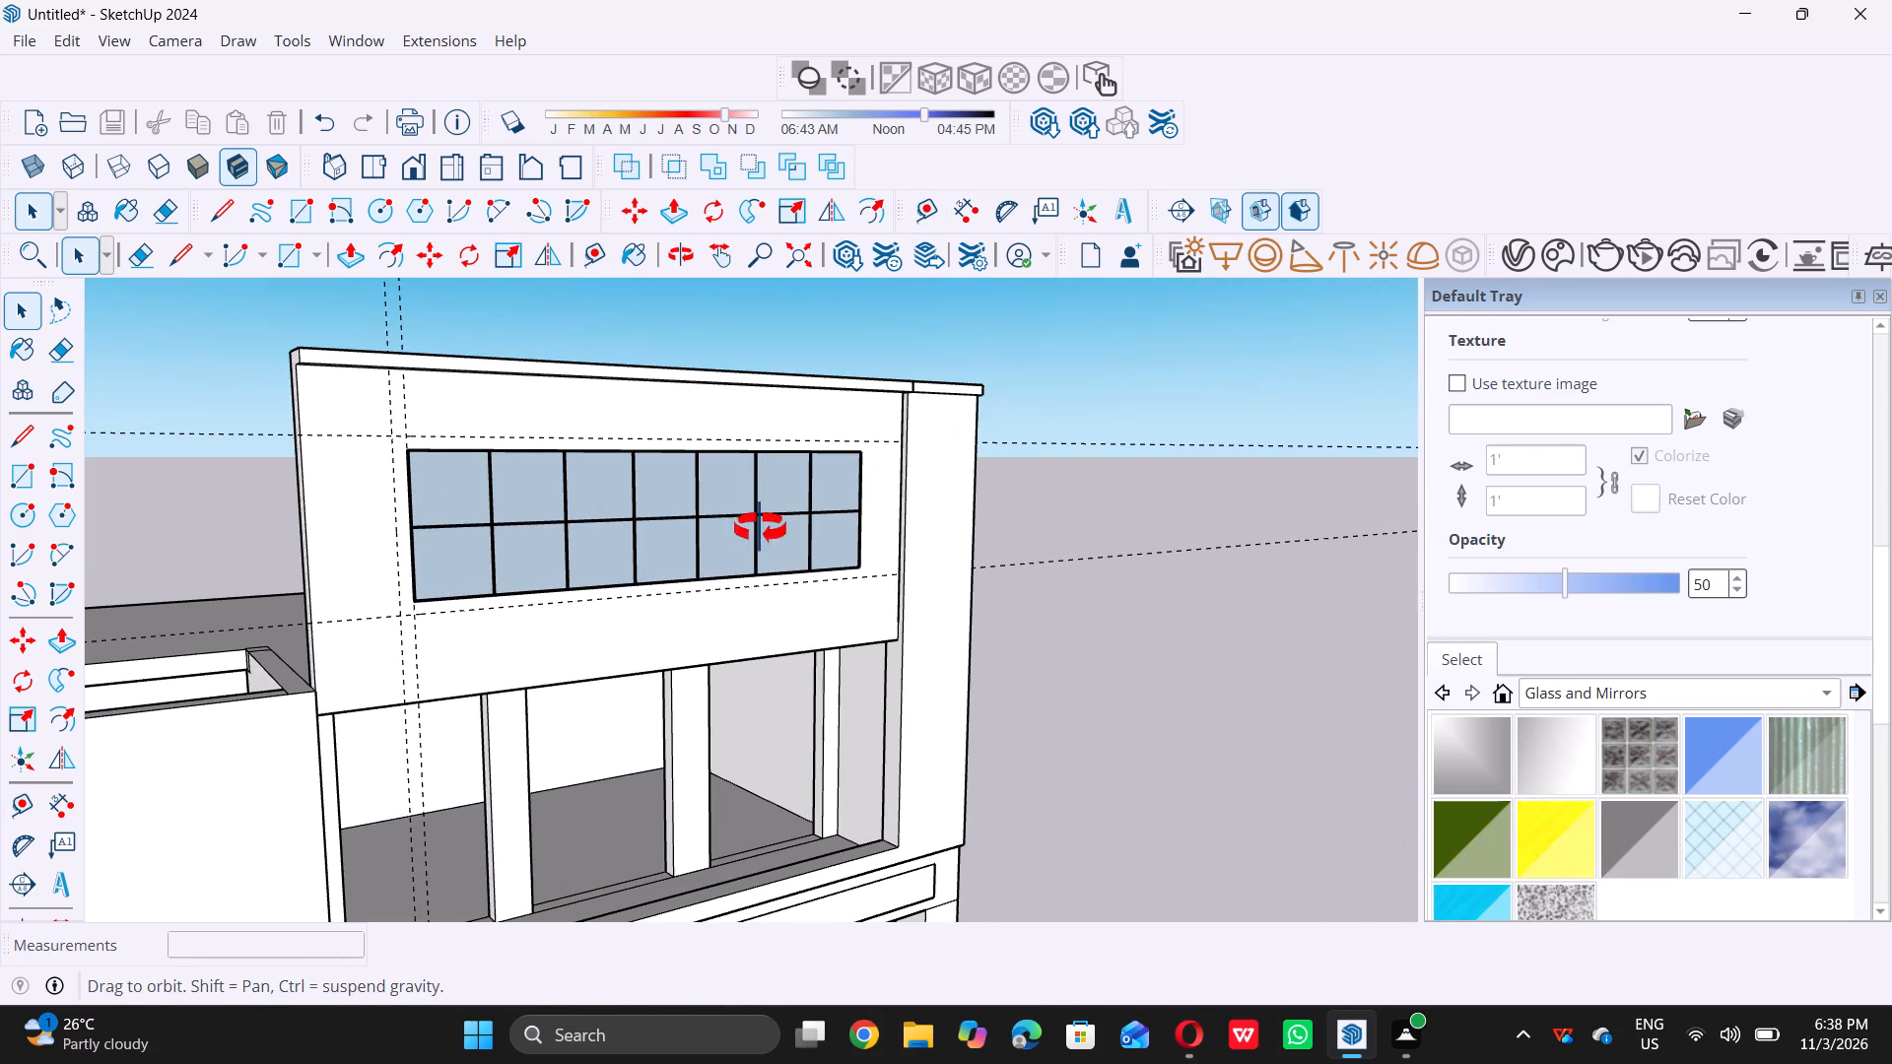
{"action": "middle_click_drag", "start_coordinate": [760, 528], "coordinate": [387, 544]}
{"action": "scroll", "coordinate": [903, 509], "scroll_direction": "up", "scroll_amount": 1}
{"action": "scroll", "coordinate": [783, 531], "scroll_direction": "up", "scroll_amount": 8}
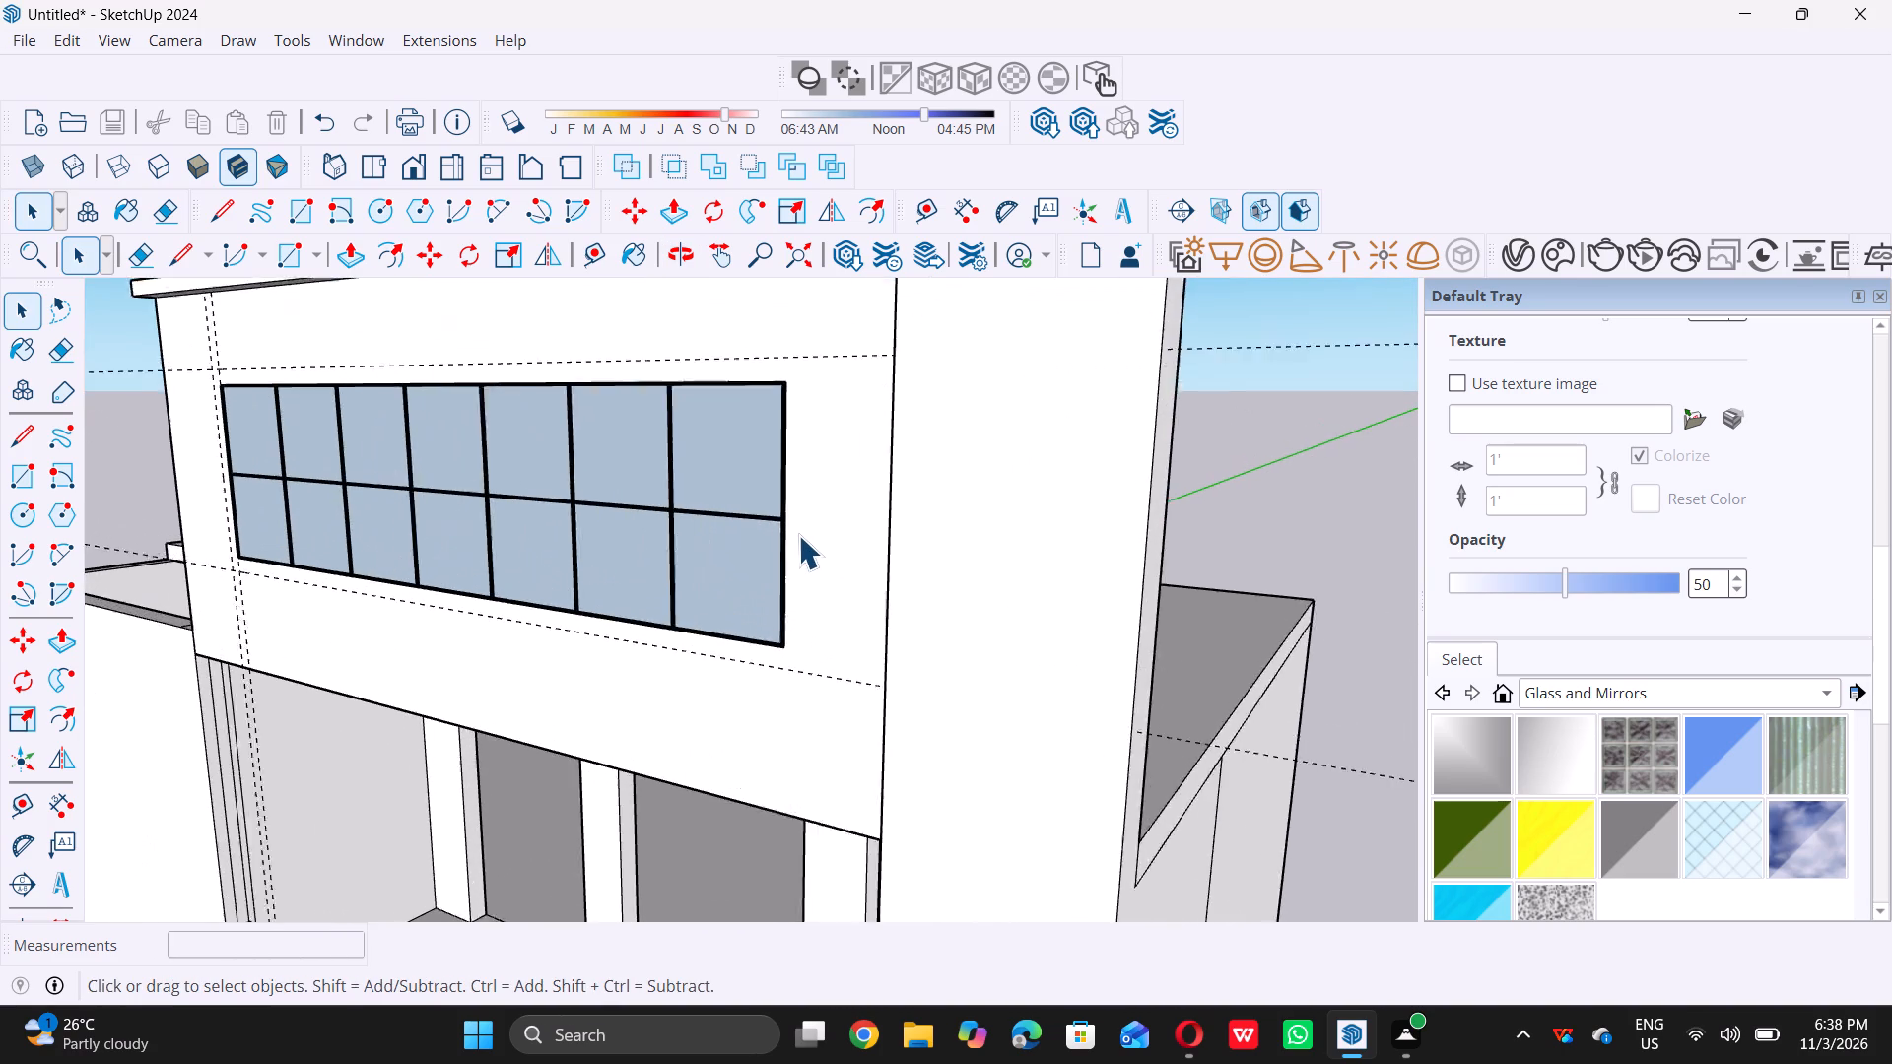
{"action": "scroll", "coordinate": [798, 535], "scroll_direction": "up", "scroll_amount": 1}
{"action": "key", "text": "r"}
{"action": "scroll", "coordinate": [785, 528], "scroll_direction": "up", "scroll_amount": 5}
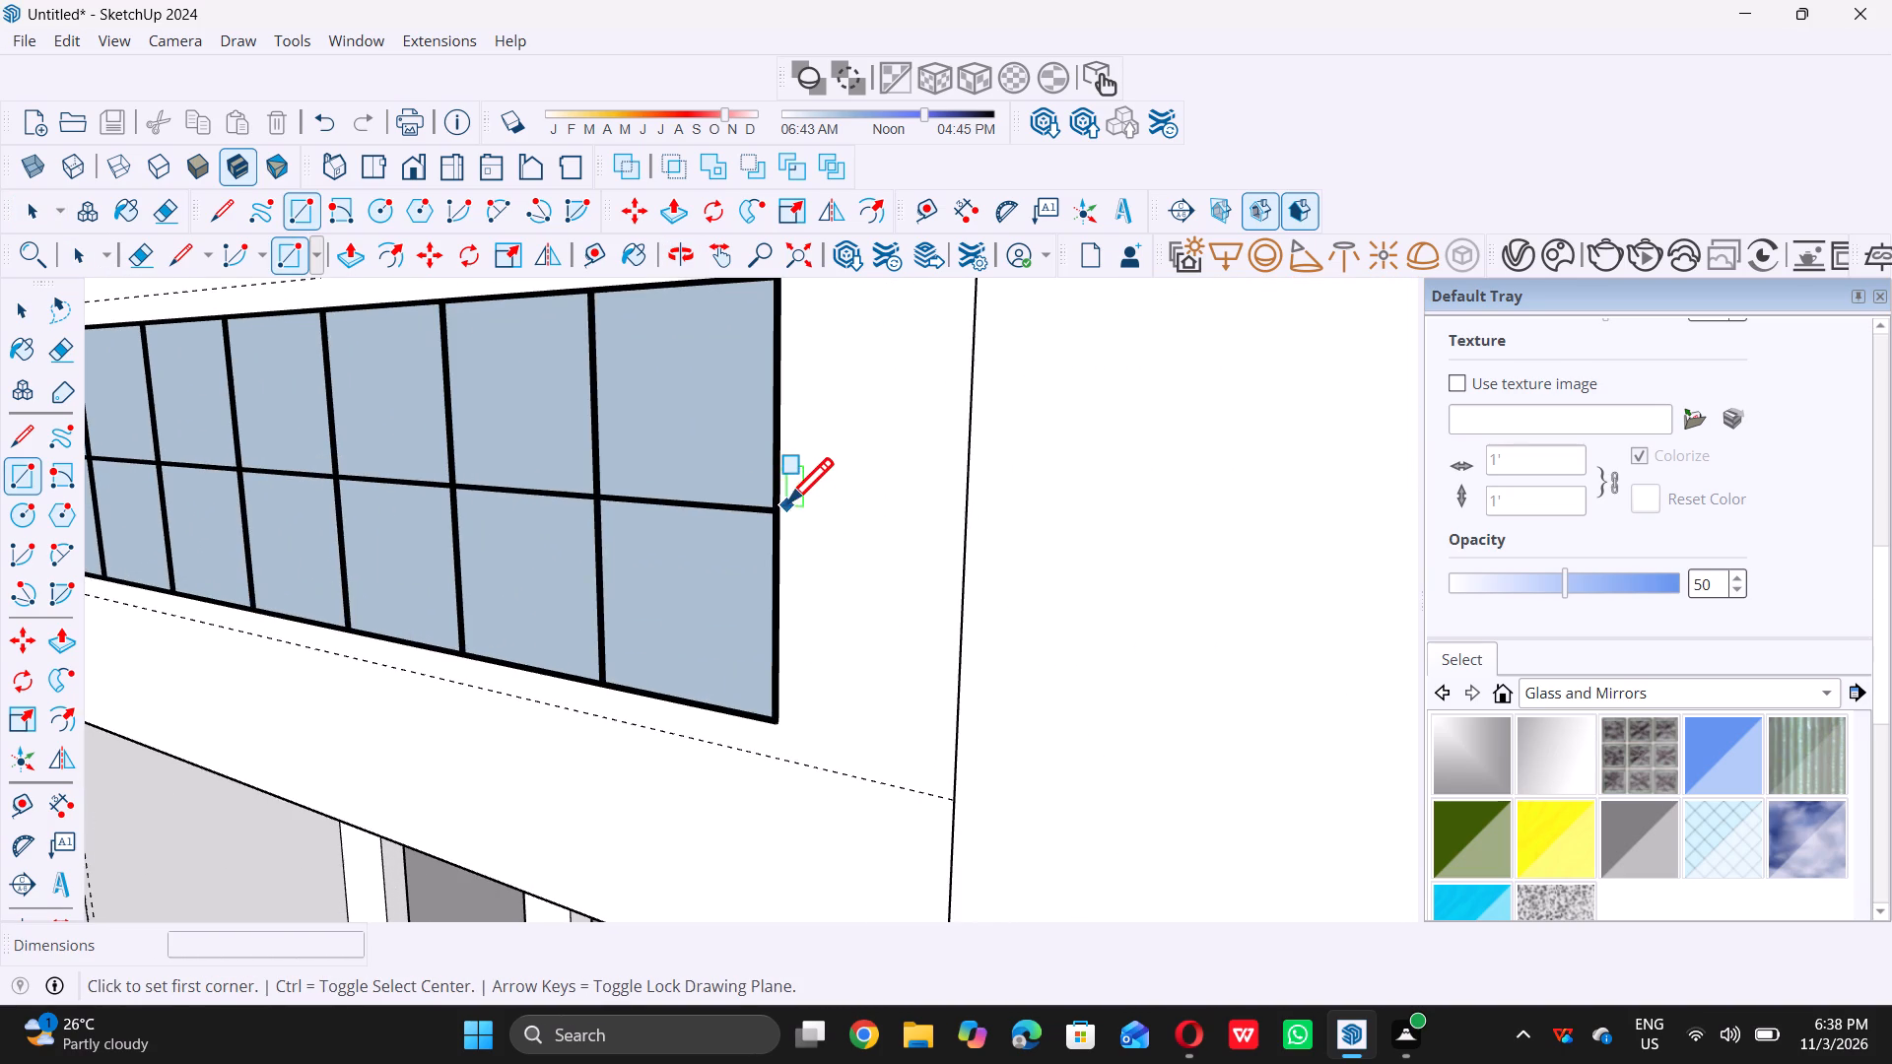
{"action": "key", "text": "space"}
{"action": "key", "text": "r"}
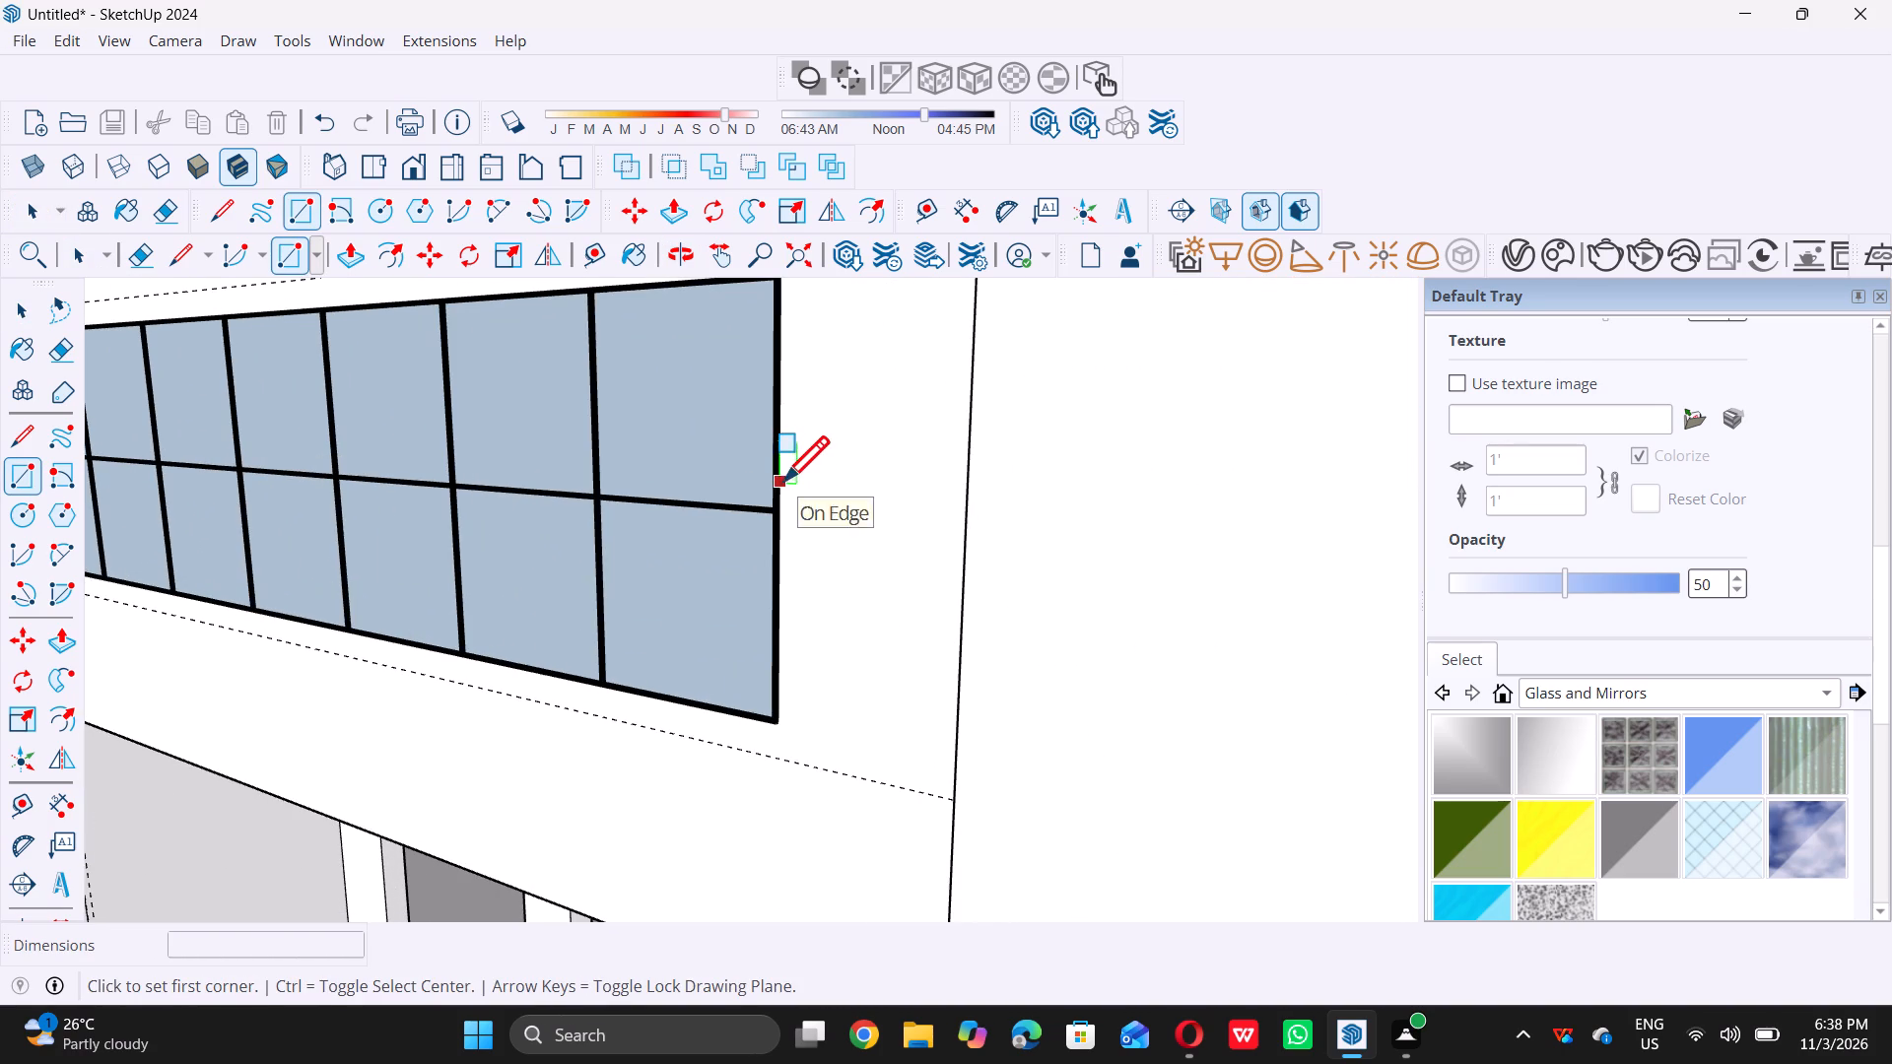
{"action": "key", "text": "space"}
{"action": "type", "text": "t"}
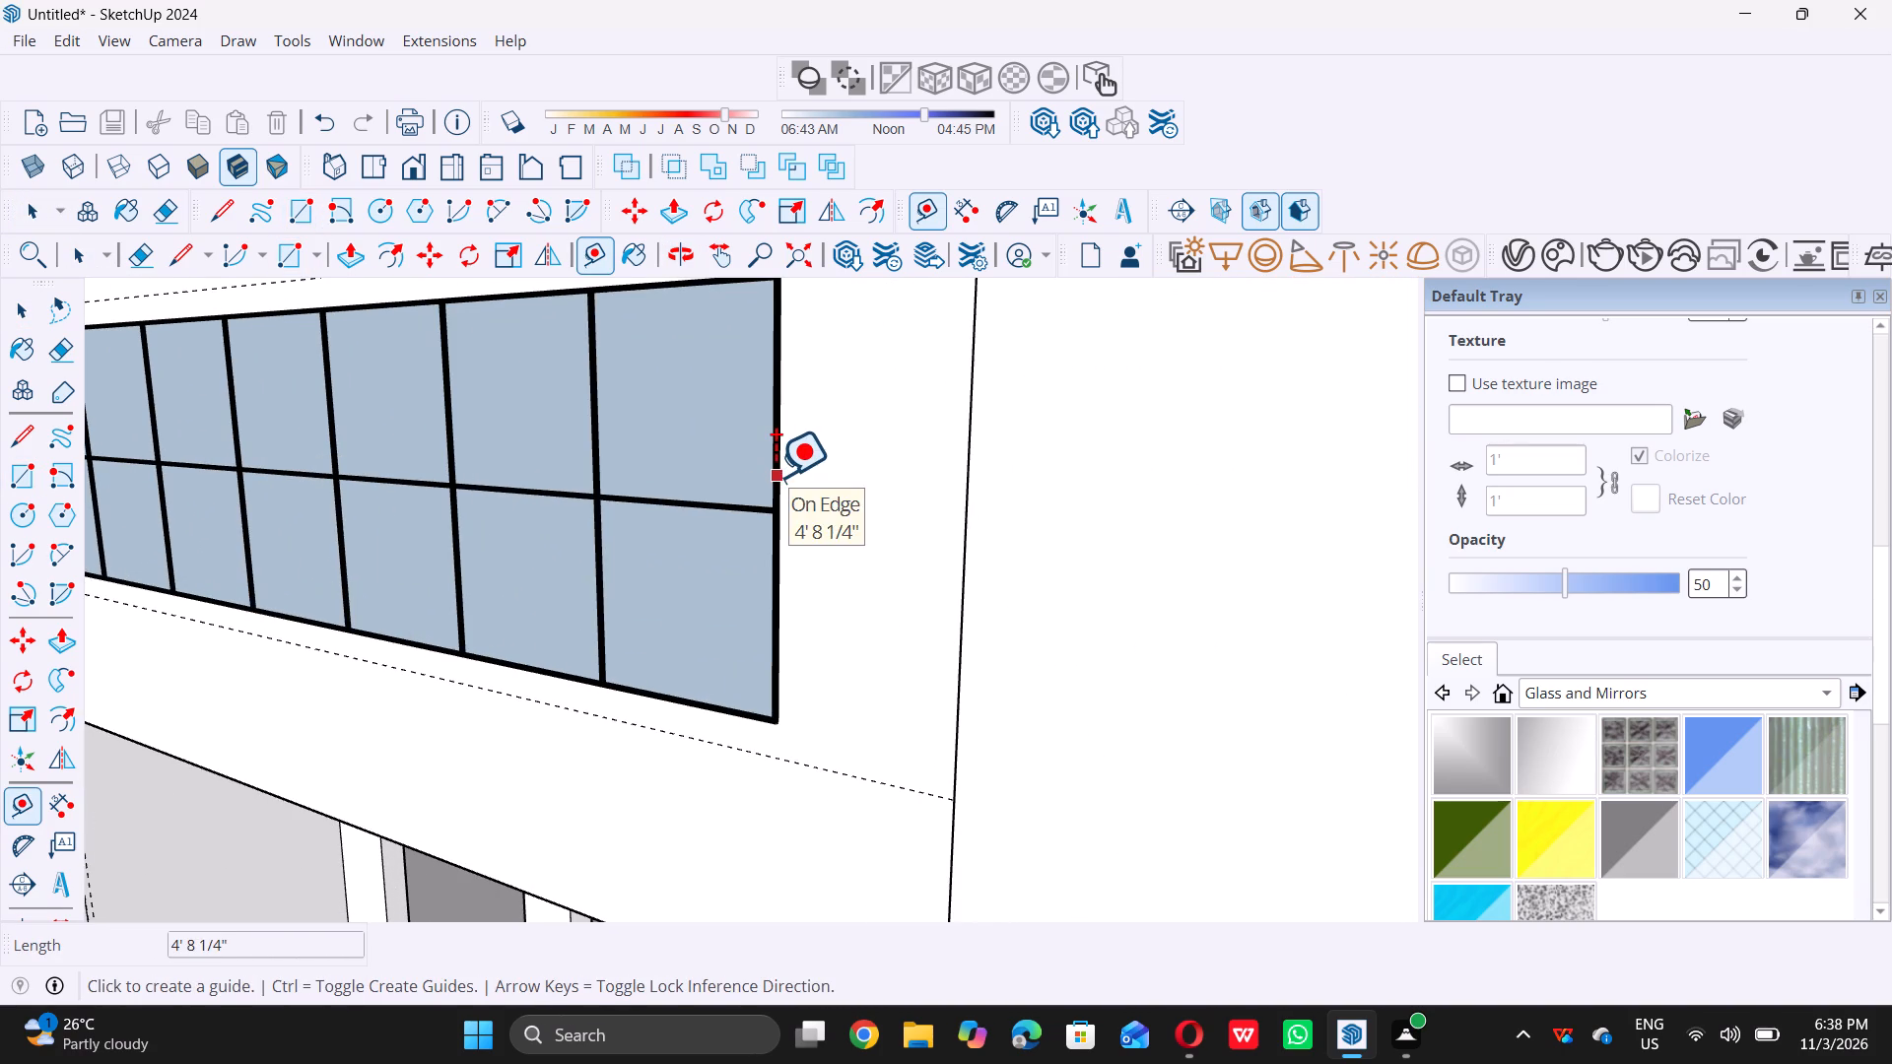
{"action": "left_click", "coordinate": [776, 476]}
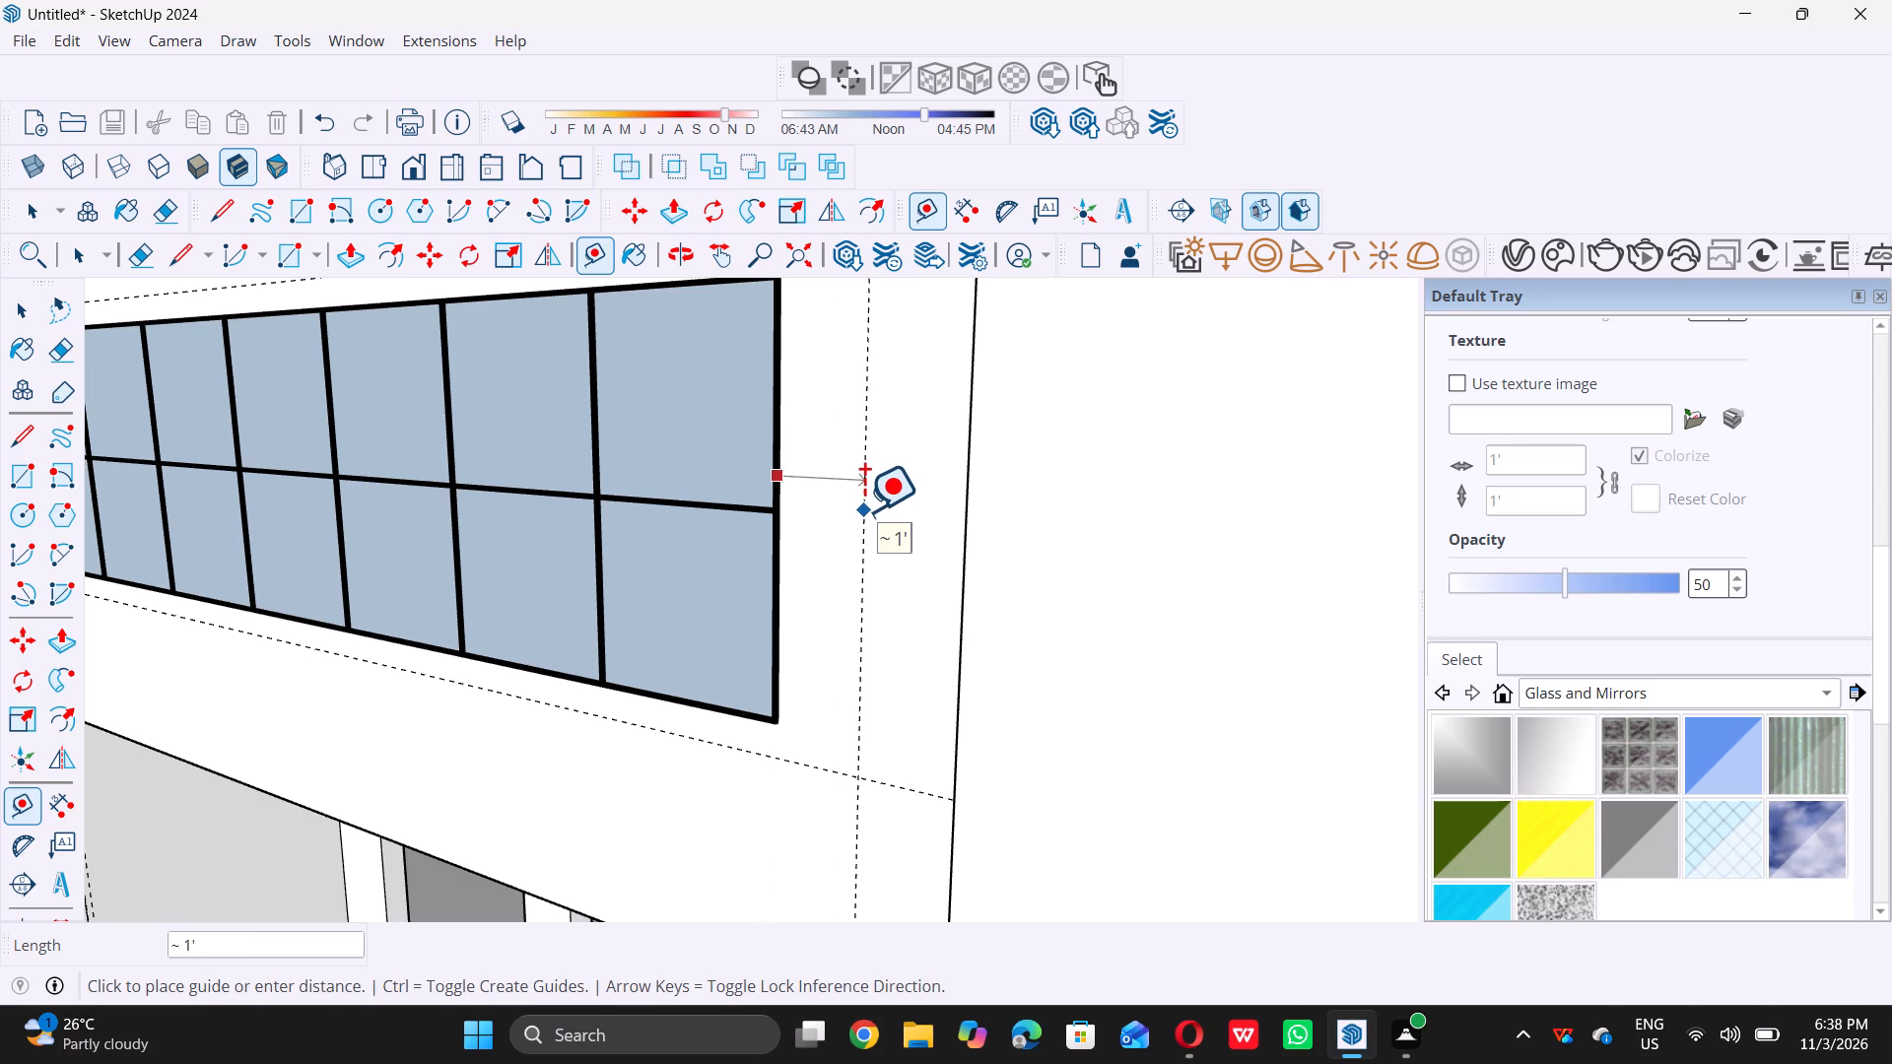
{"action": "key", "text": "5"}
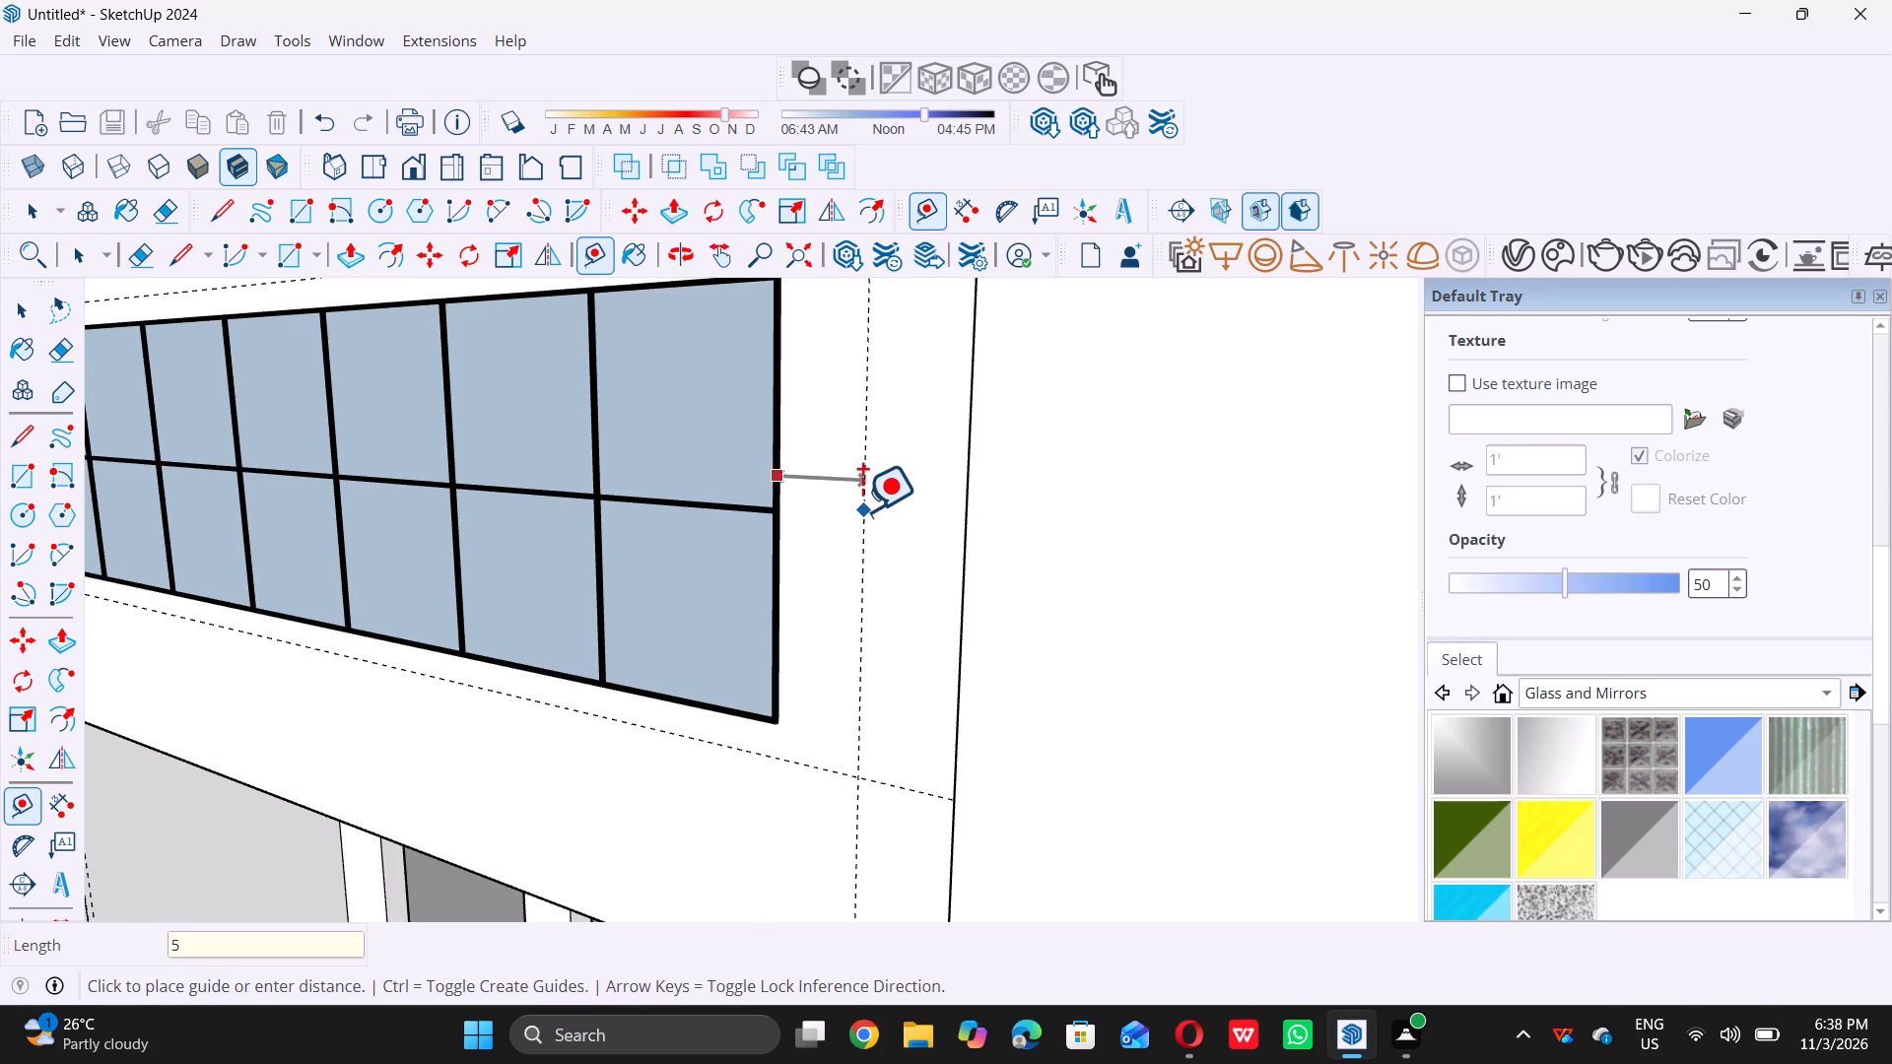
{"action": "key", "text": "shift+quotedbl"}
{"action": "key", "text": "Return"}
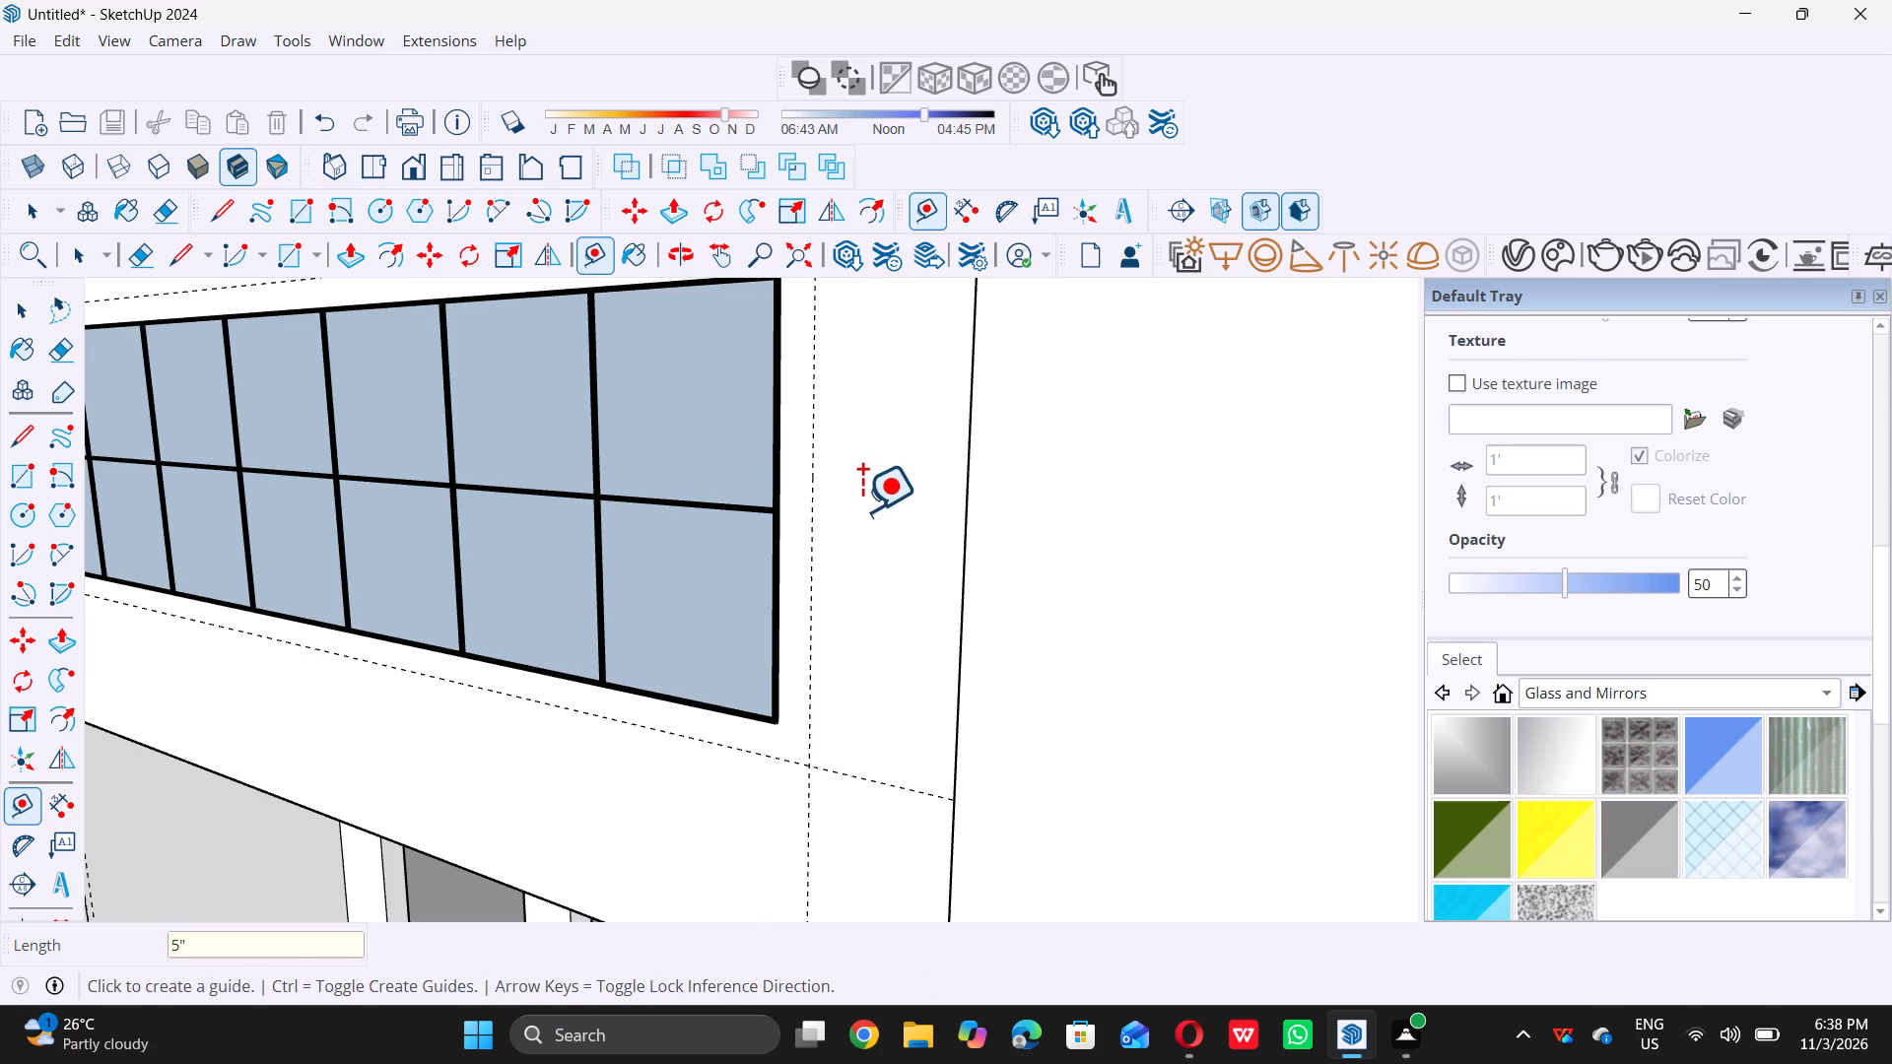
{"action": "key", "text": "space"}
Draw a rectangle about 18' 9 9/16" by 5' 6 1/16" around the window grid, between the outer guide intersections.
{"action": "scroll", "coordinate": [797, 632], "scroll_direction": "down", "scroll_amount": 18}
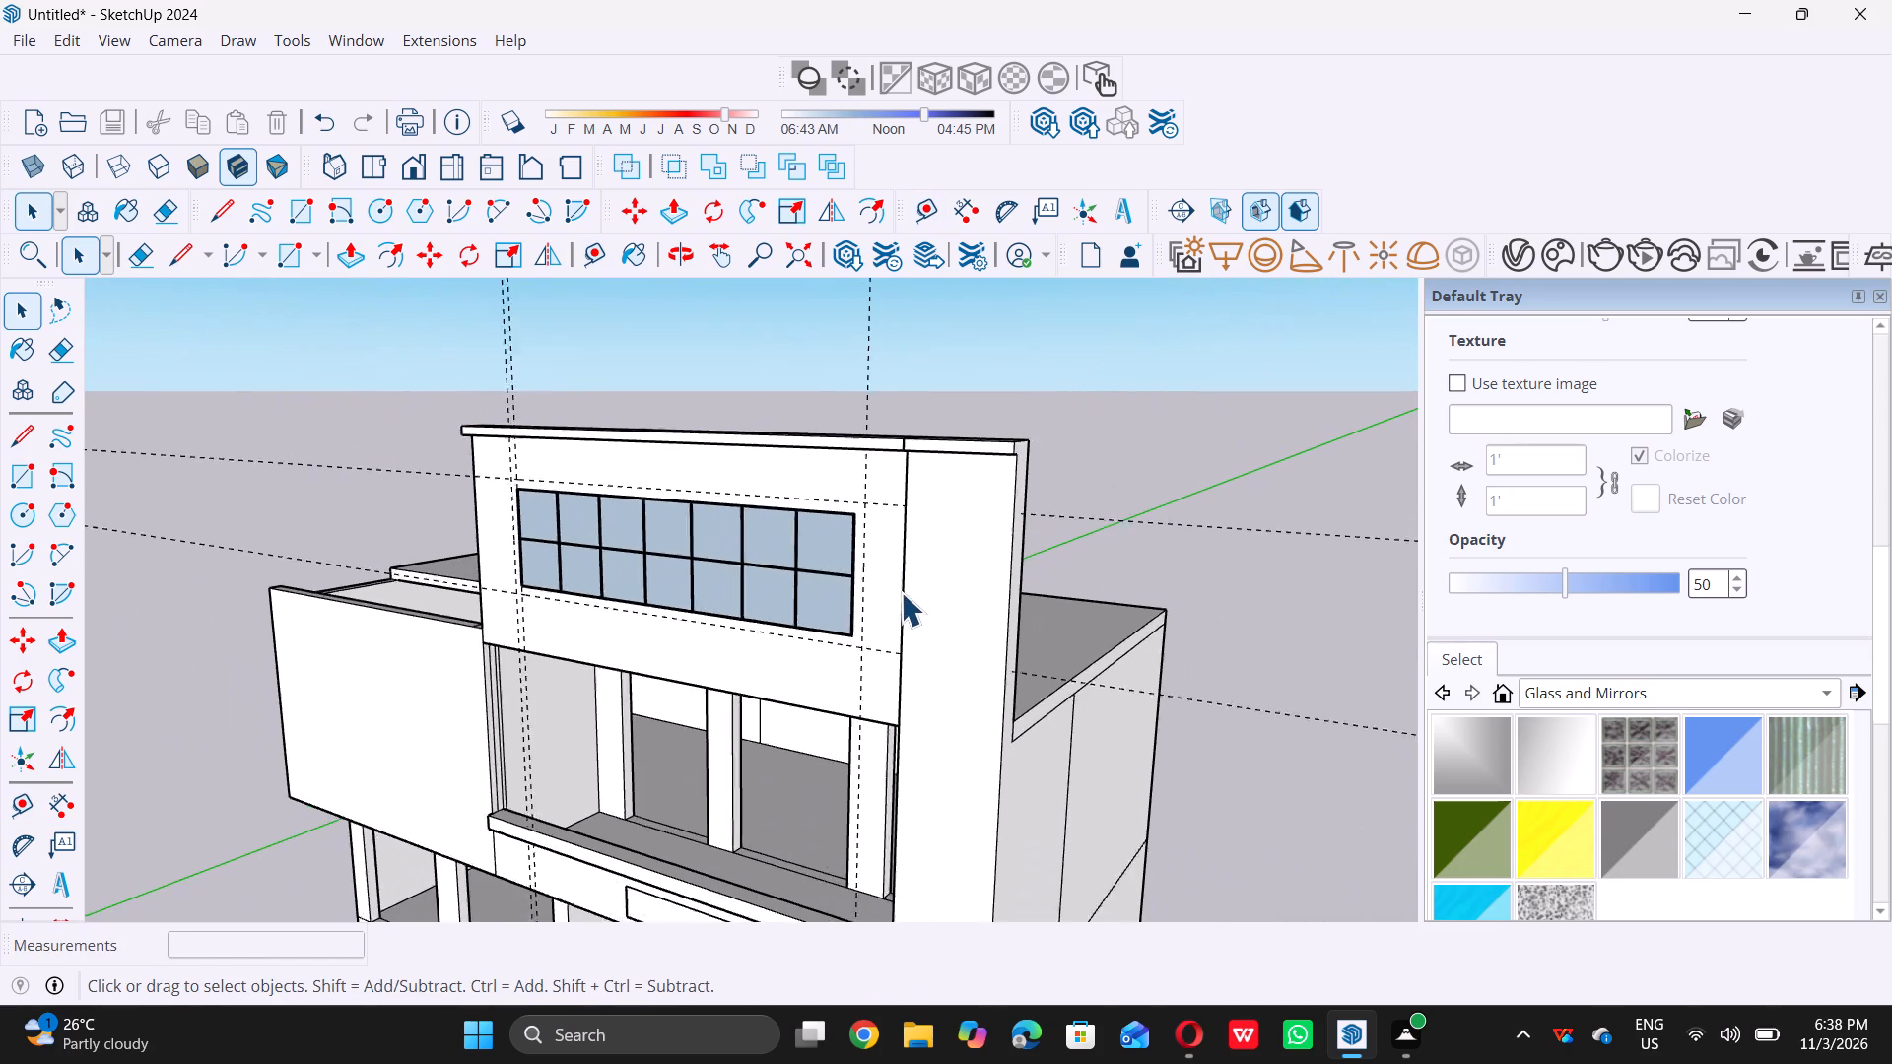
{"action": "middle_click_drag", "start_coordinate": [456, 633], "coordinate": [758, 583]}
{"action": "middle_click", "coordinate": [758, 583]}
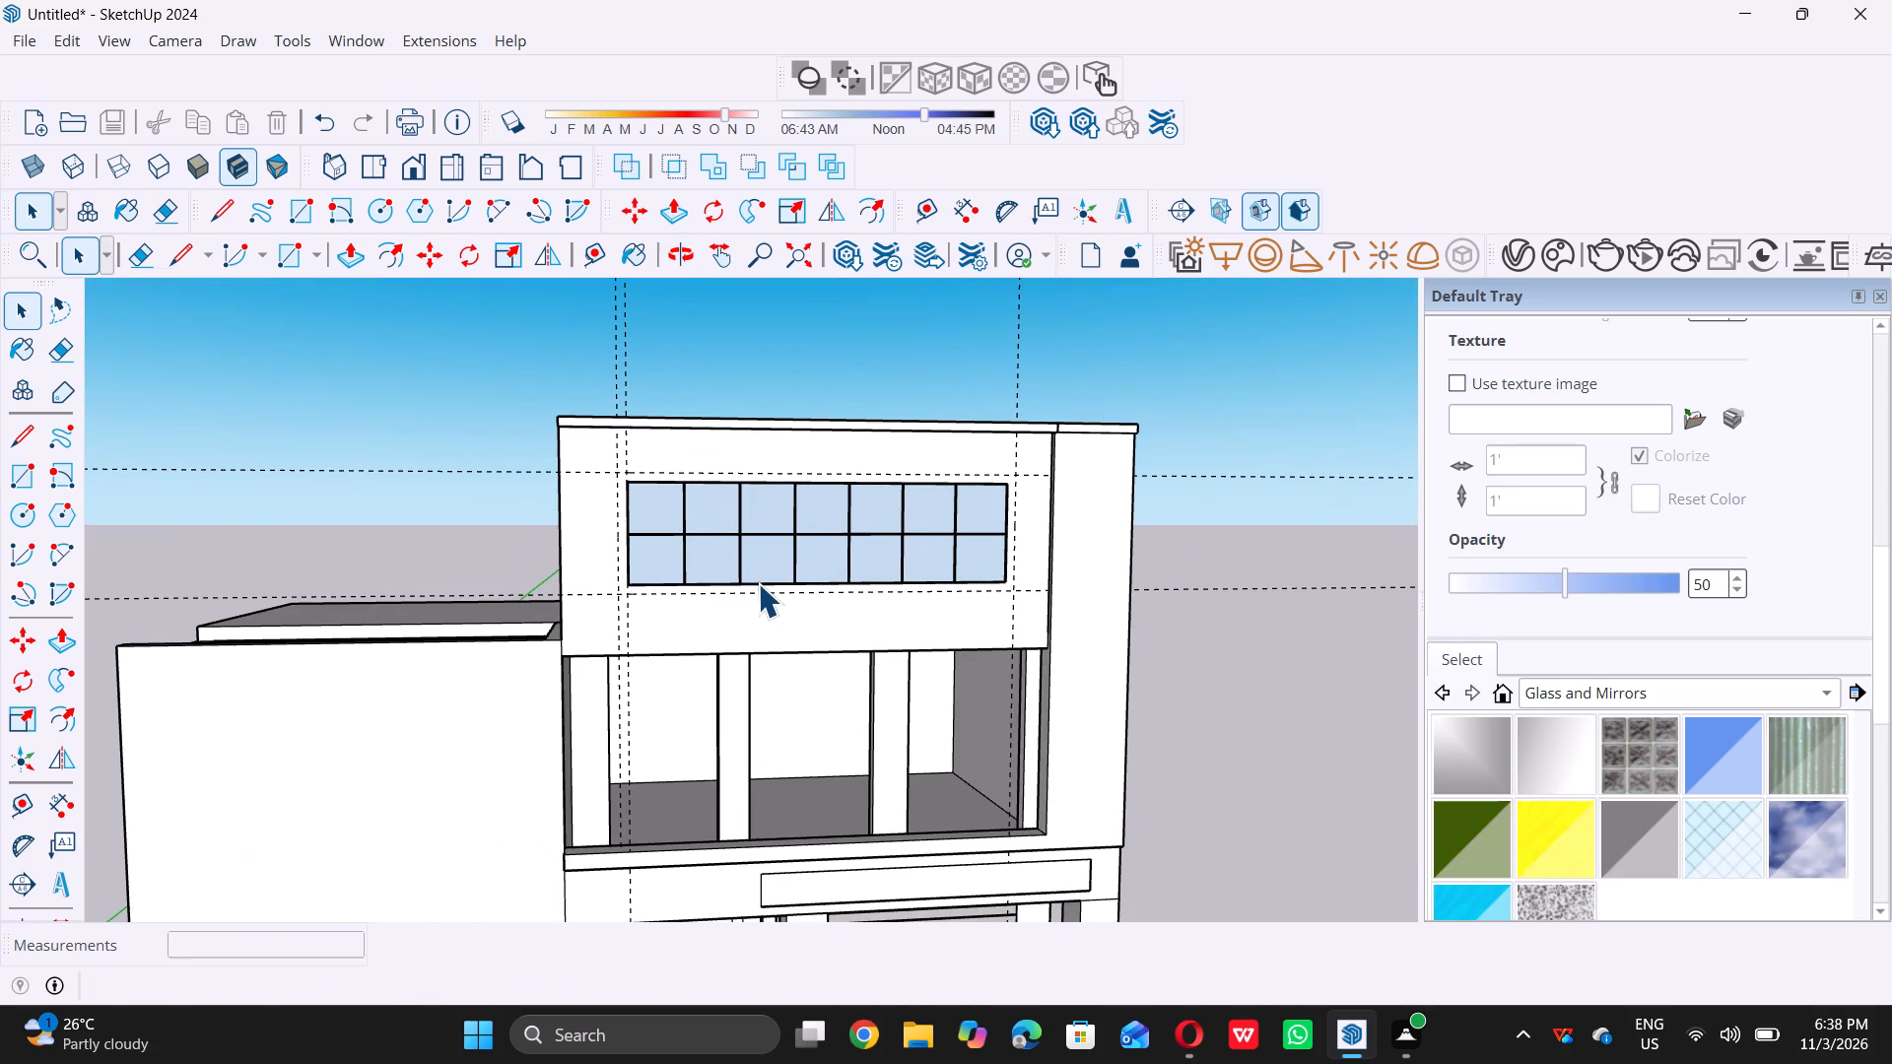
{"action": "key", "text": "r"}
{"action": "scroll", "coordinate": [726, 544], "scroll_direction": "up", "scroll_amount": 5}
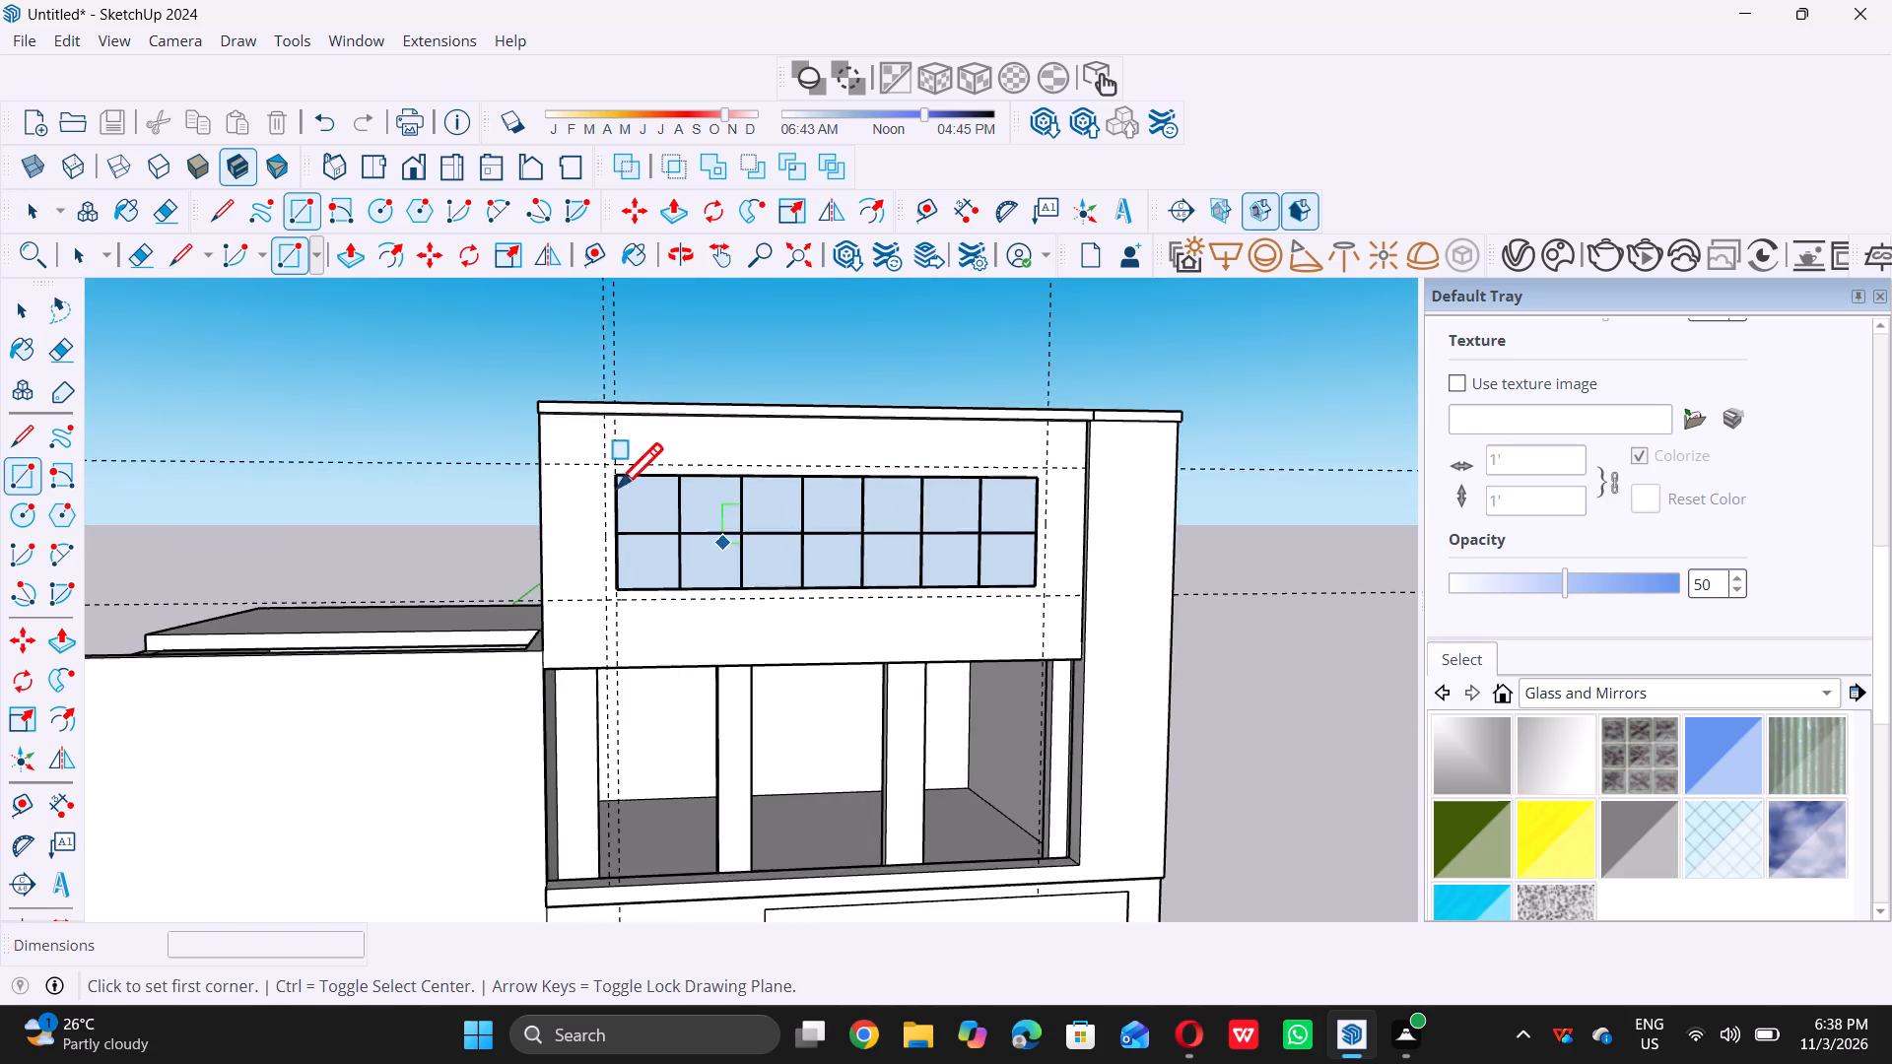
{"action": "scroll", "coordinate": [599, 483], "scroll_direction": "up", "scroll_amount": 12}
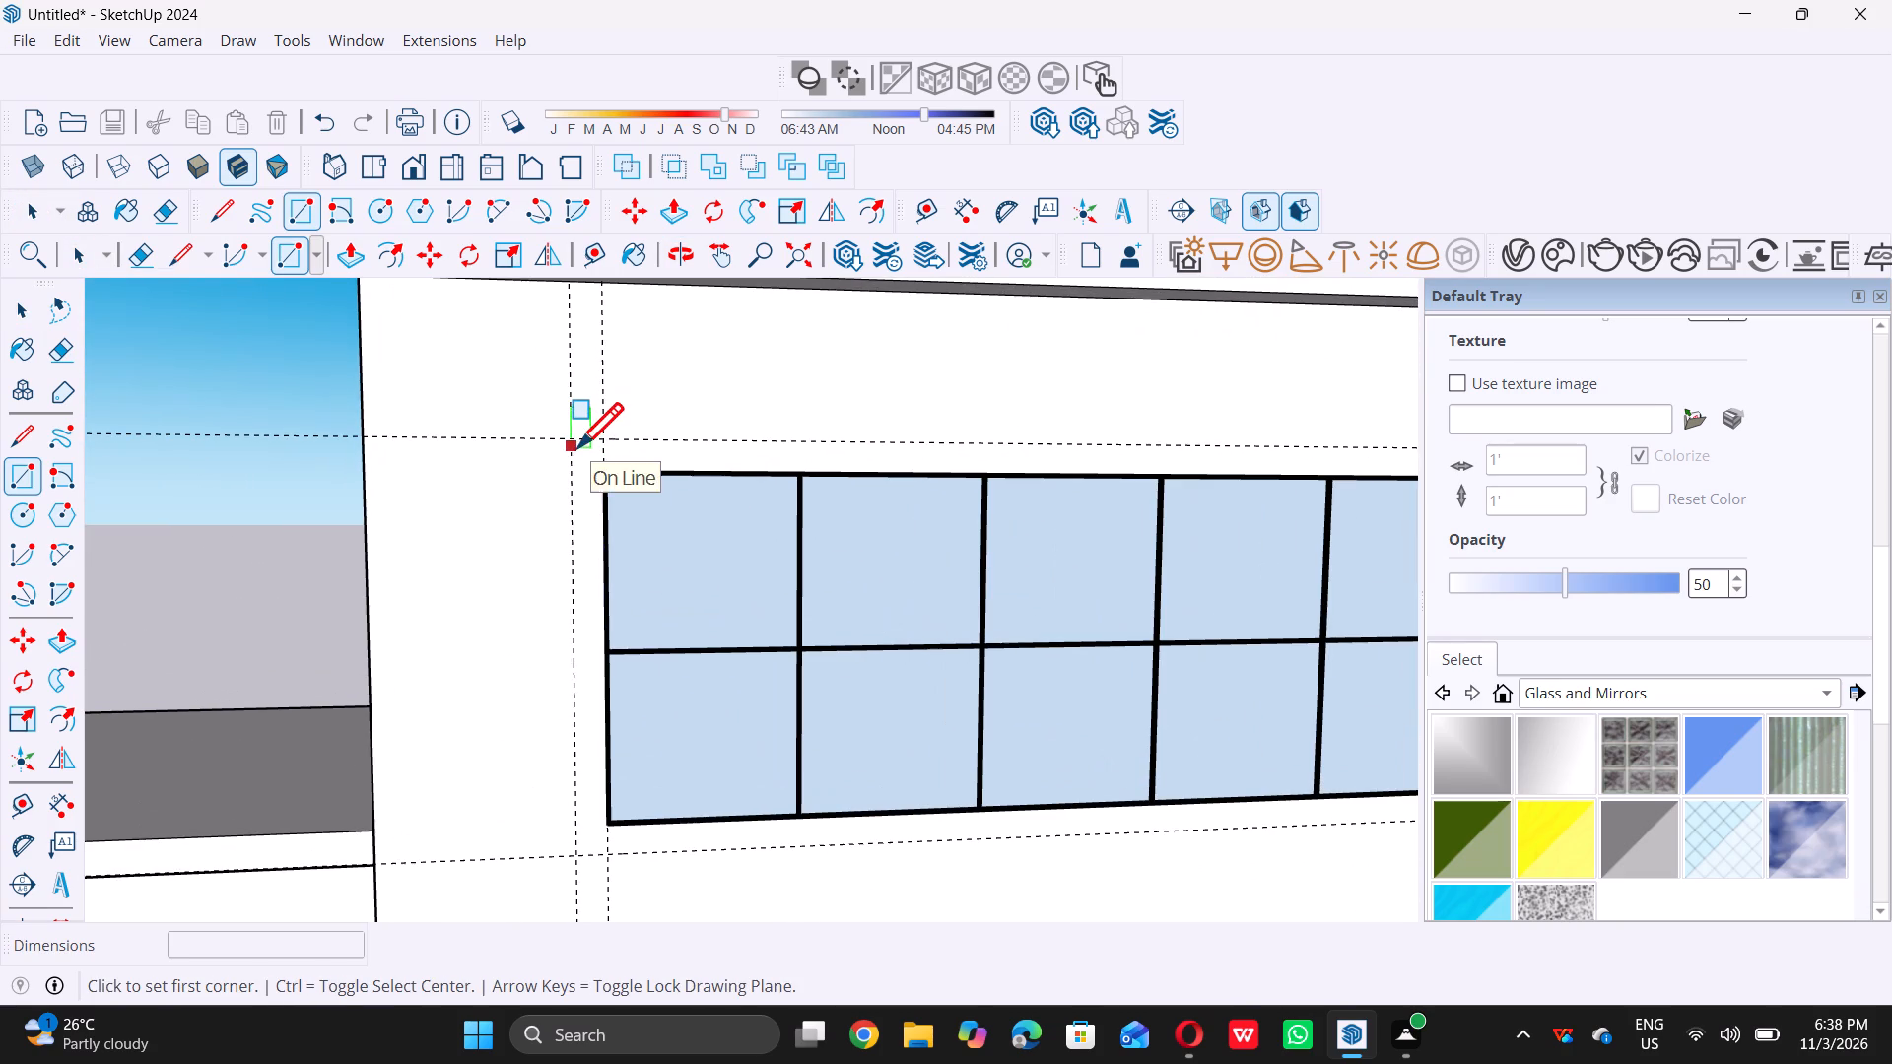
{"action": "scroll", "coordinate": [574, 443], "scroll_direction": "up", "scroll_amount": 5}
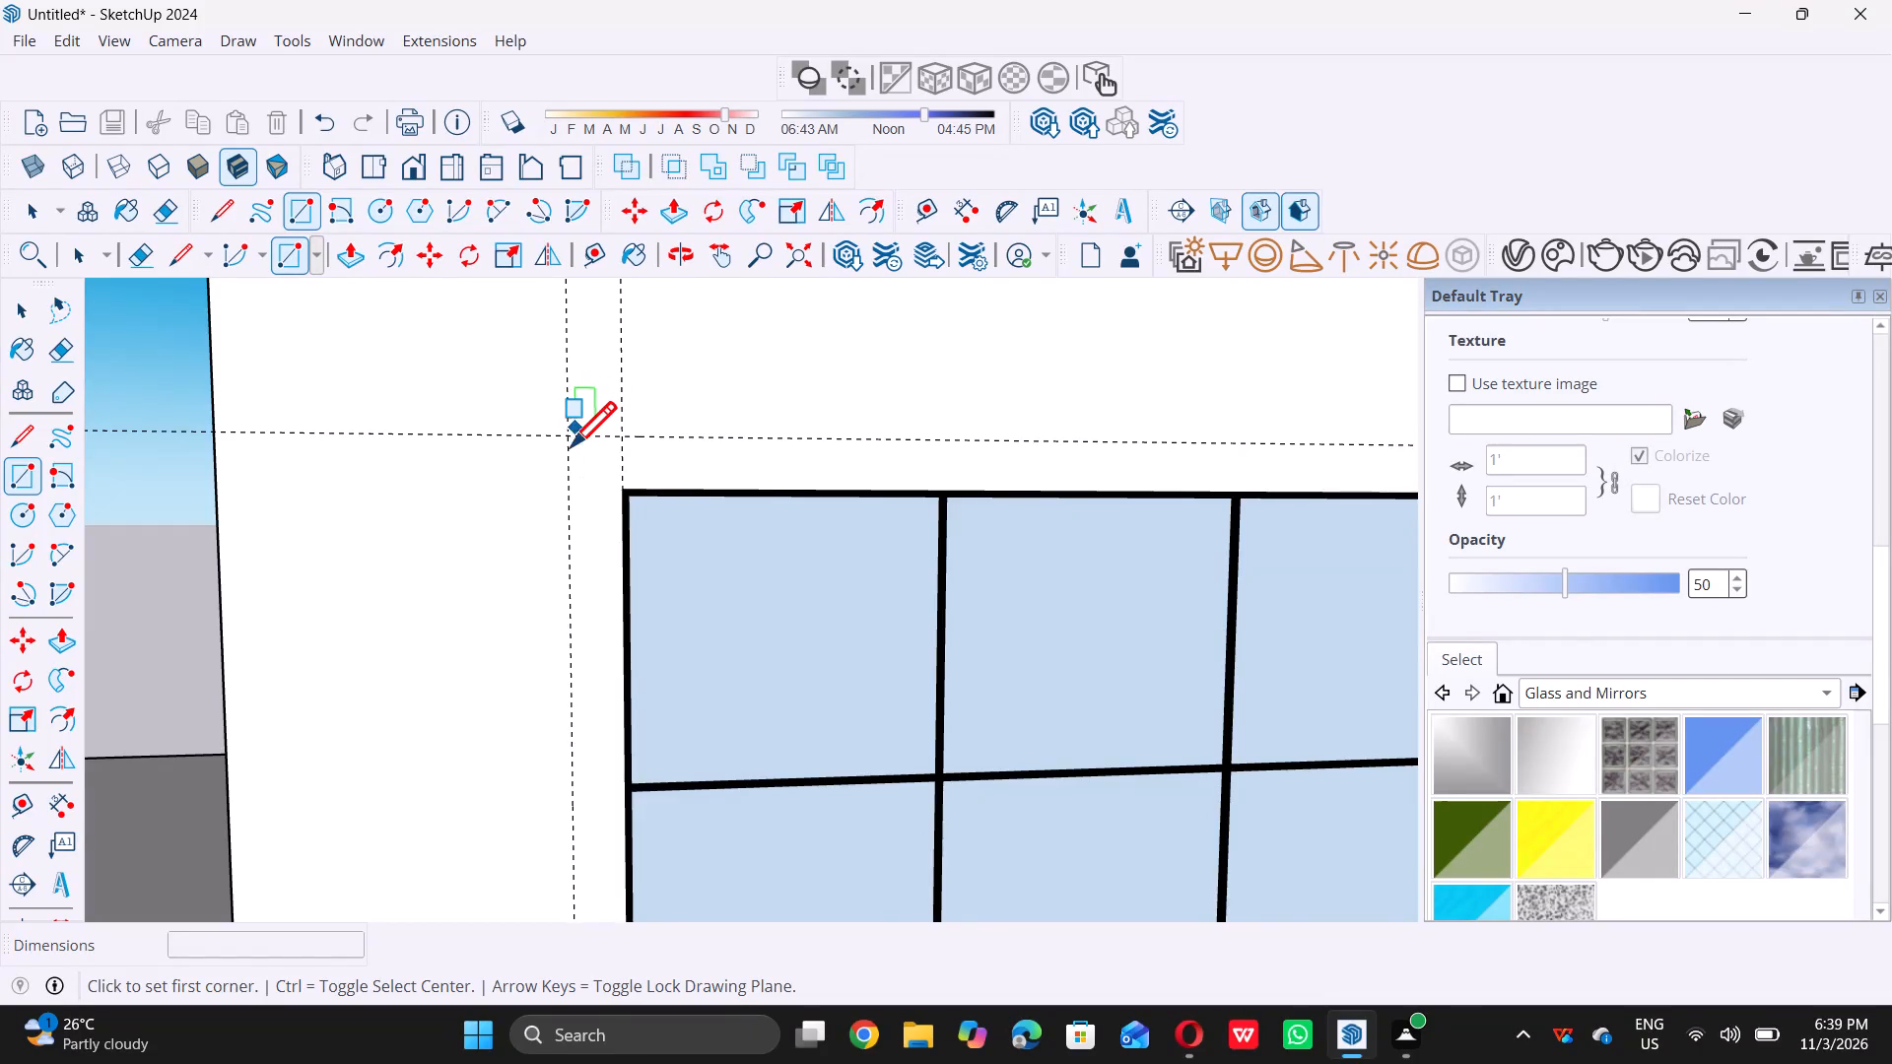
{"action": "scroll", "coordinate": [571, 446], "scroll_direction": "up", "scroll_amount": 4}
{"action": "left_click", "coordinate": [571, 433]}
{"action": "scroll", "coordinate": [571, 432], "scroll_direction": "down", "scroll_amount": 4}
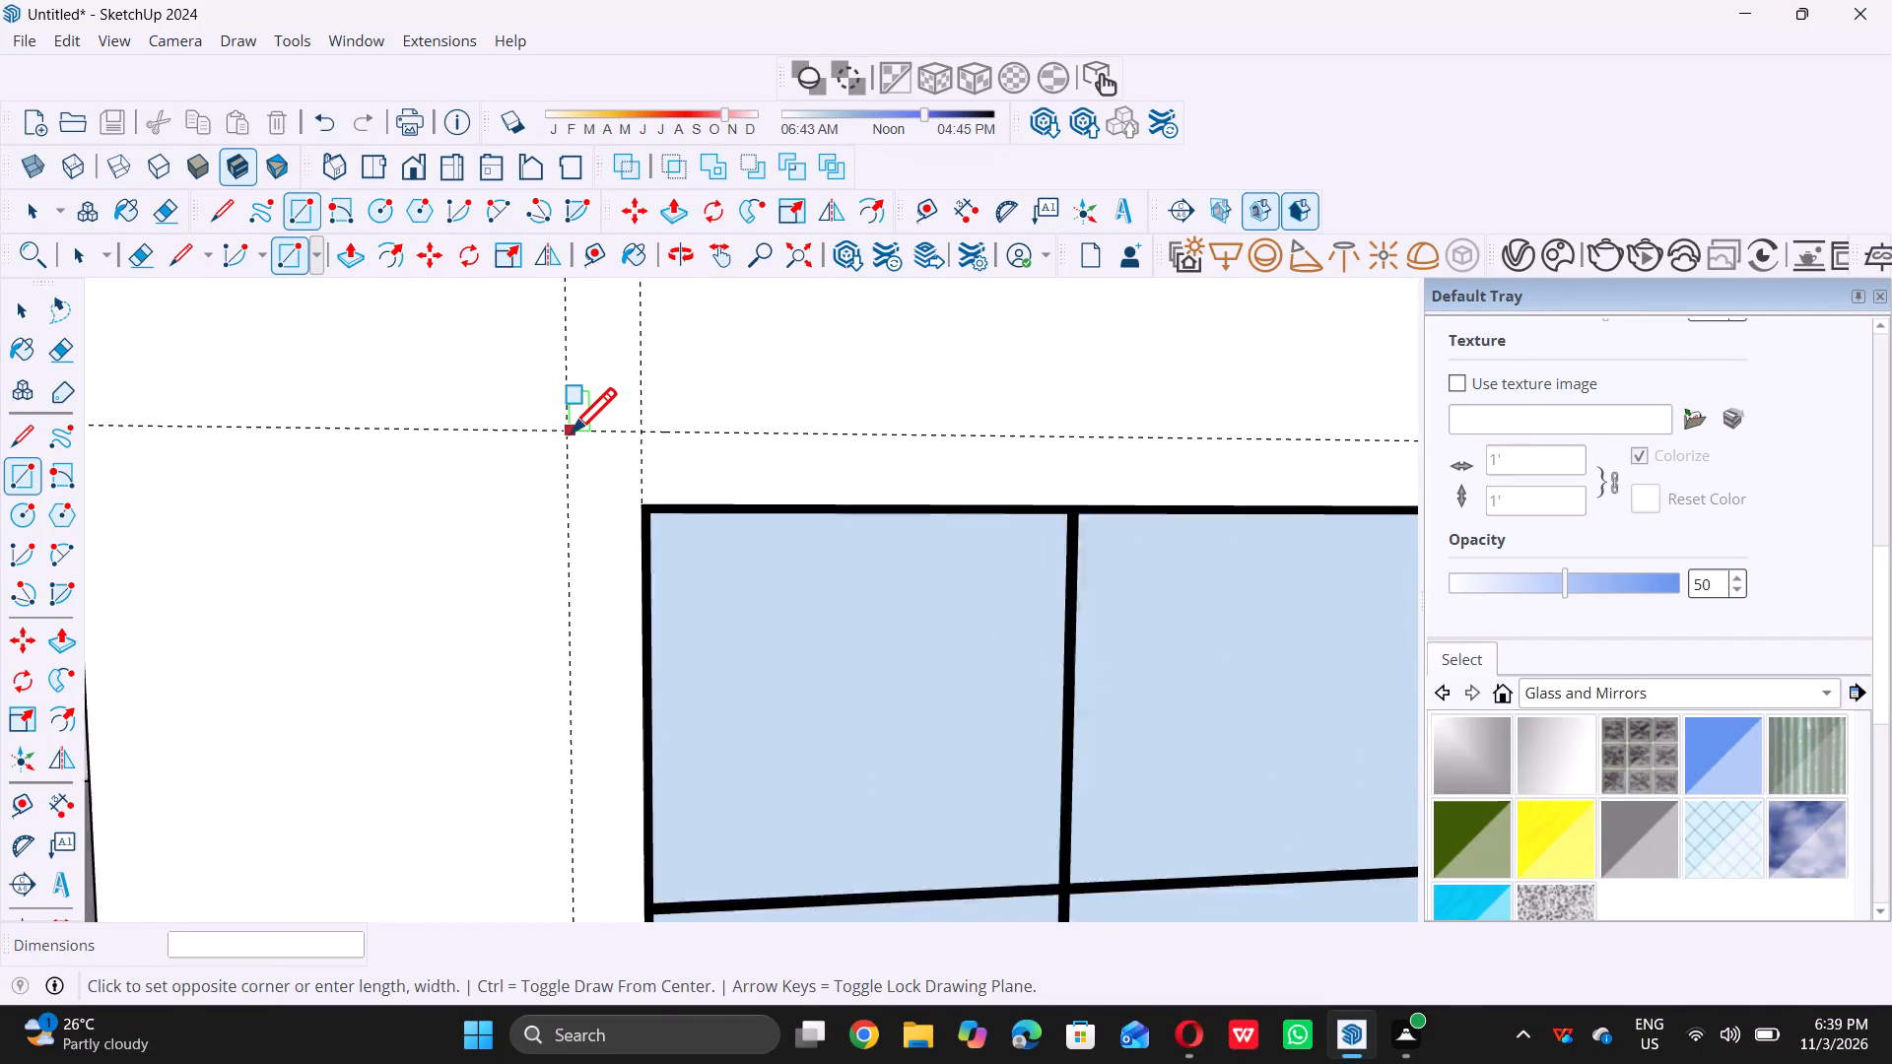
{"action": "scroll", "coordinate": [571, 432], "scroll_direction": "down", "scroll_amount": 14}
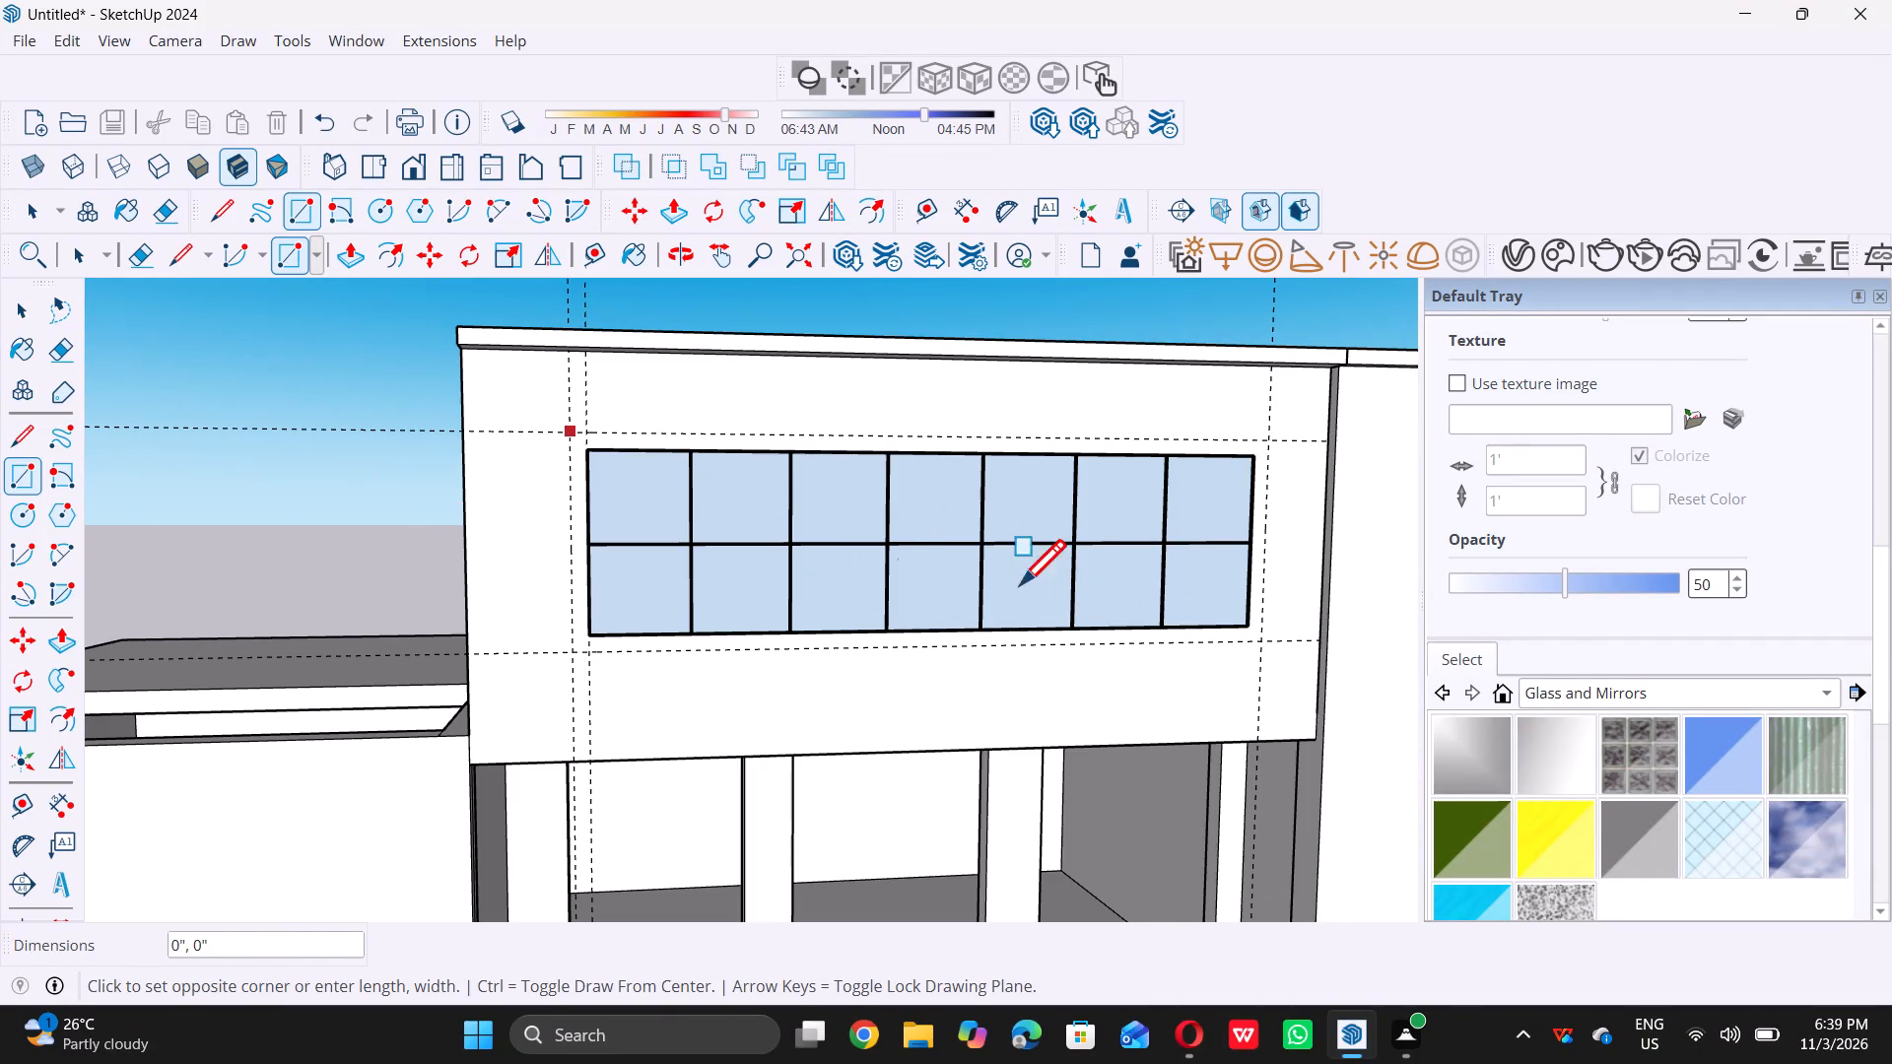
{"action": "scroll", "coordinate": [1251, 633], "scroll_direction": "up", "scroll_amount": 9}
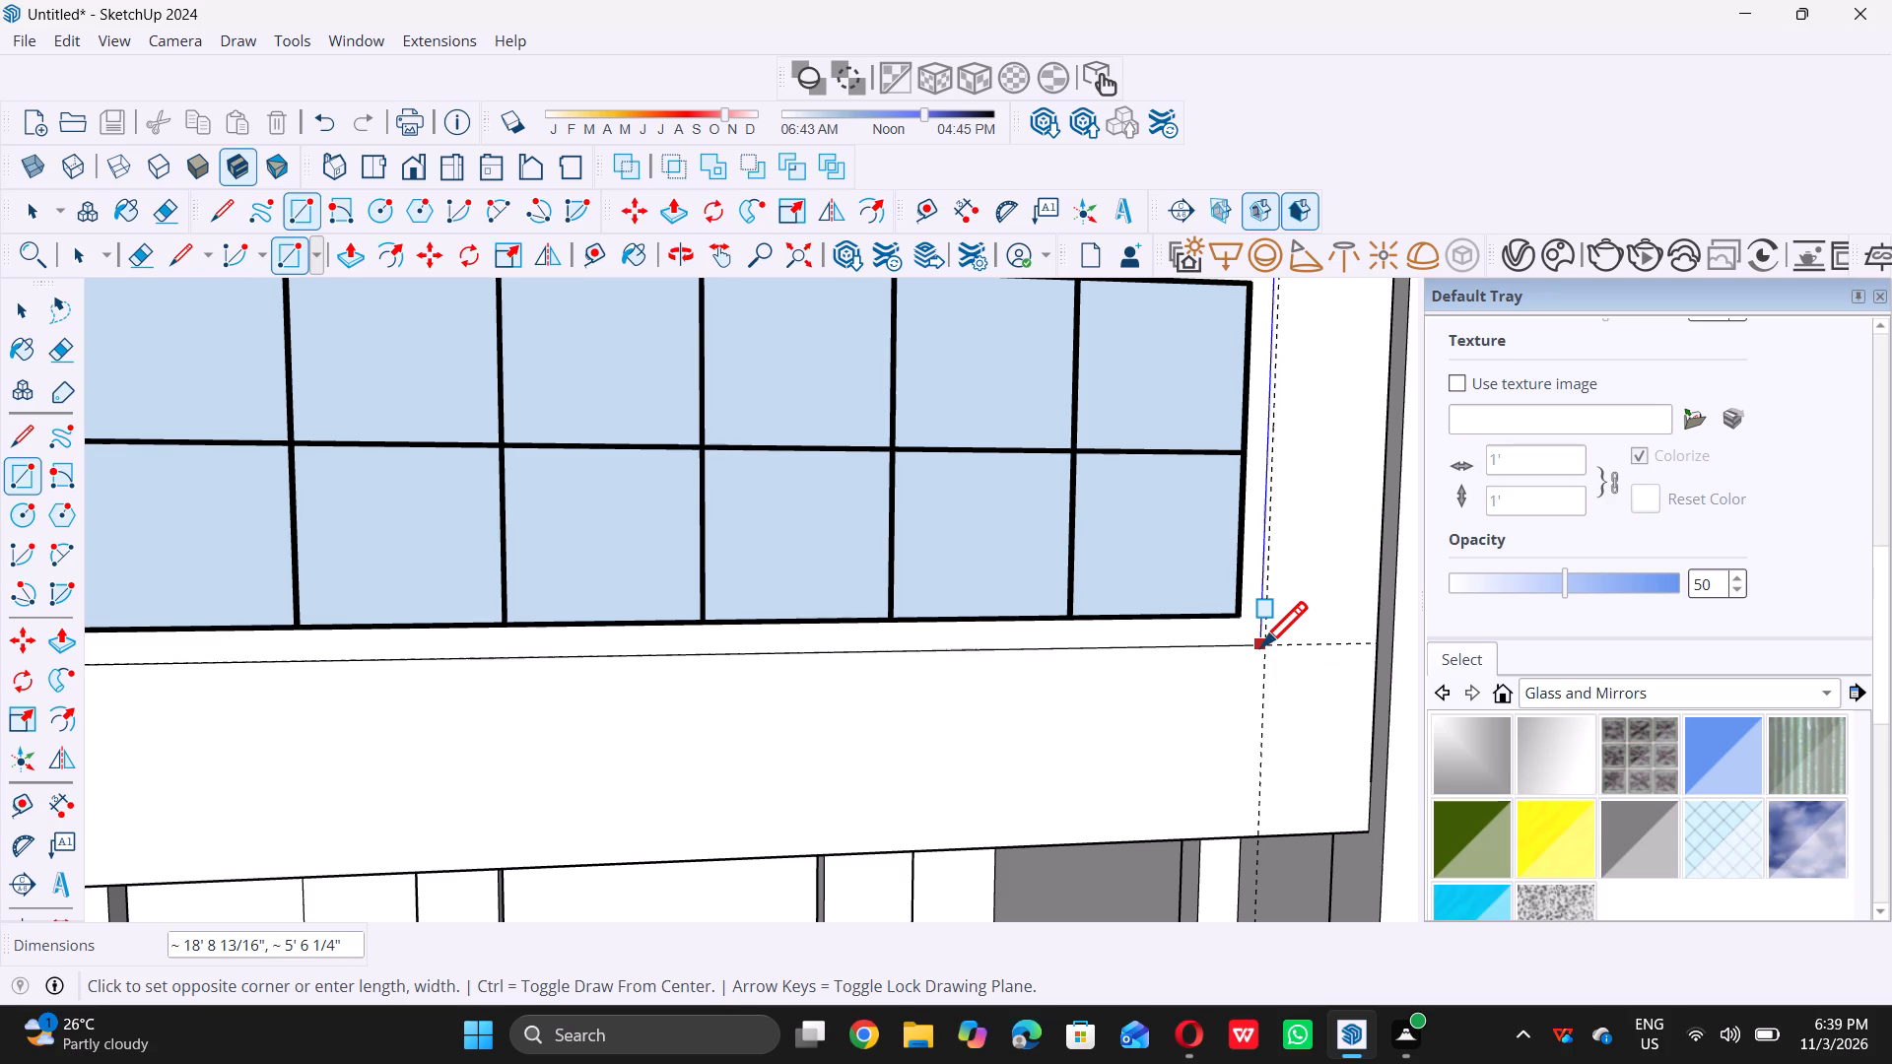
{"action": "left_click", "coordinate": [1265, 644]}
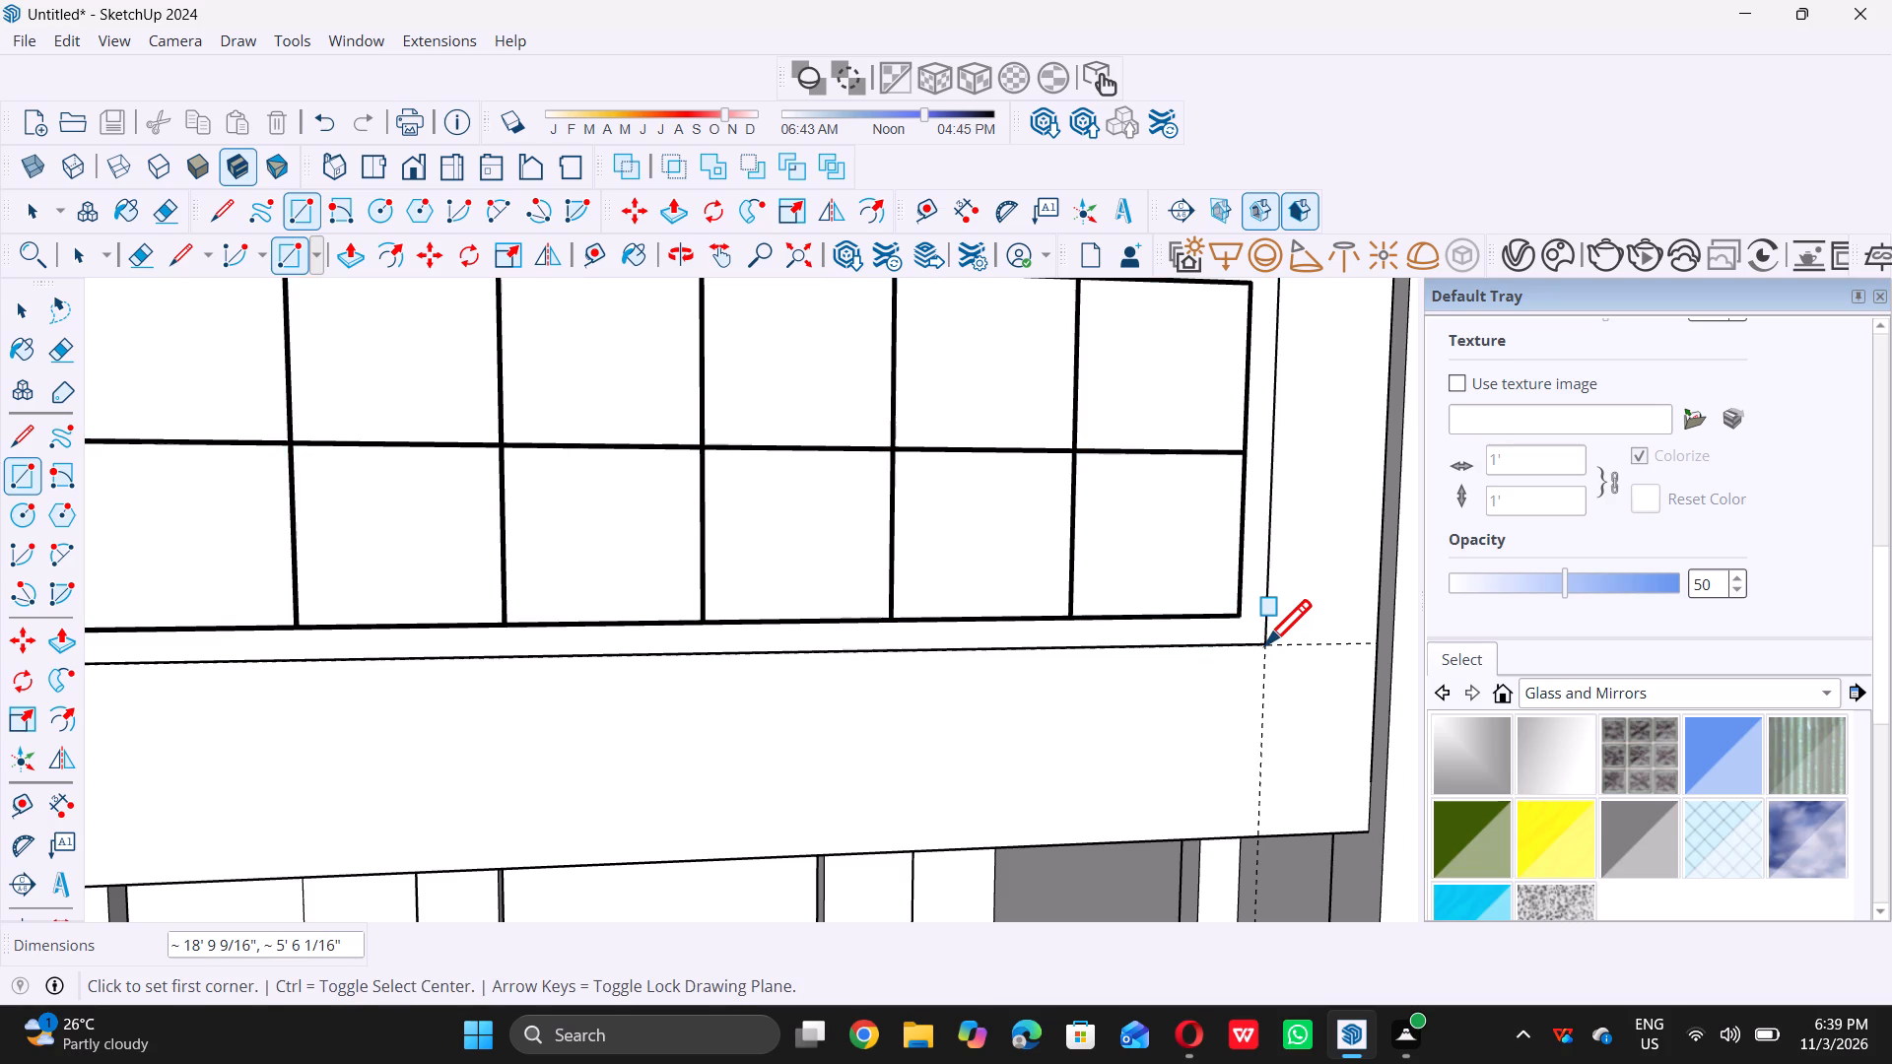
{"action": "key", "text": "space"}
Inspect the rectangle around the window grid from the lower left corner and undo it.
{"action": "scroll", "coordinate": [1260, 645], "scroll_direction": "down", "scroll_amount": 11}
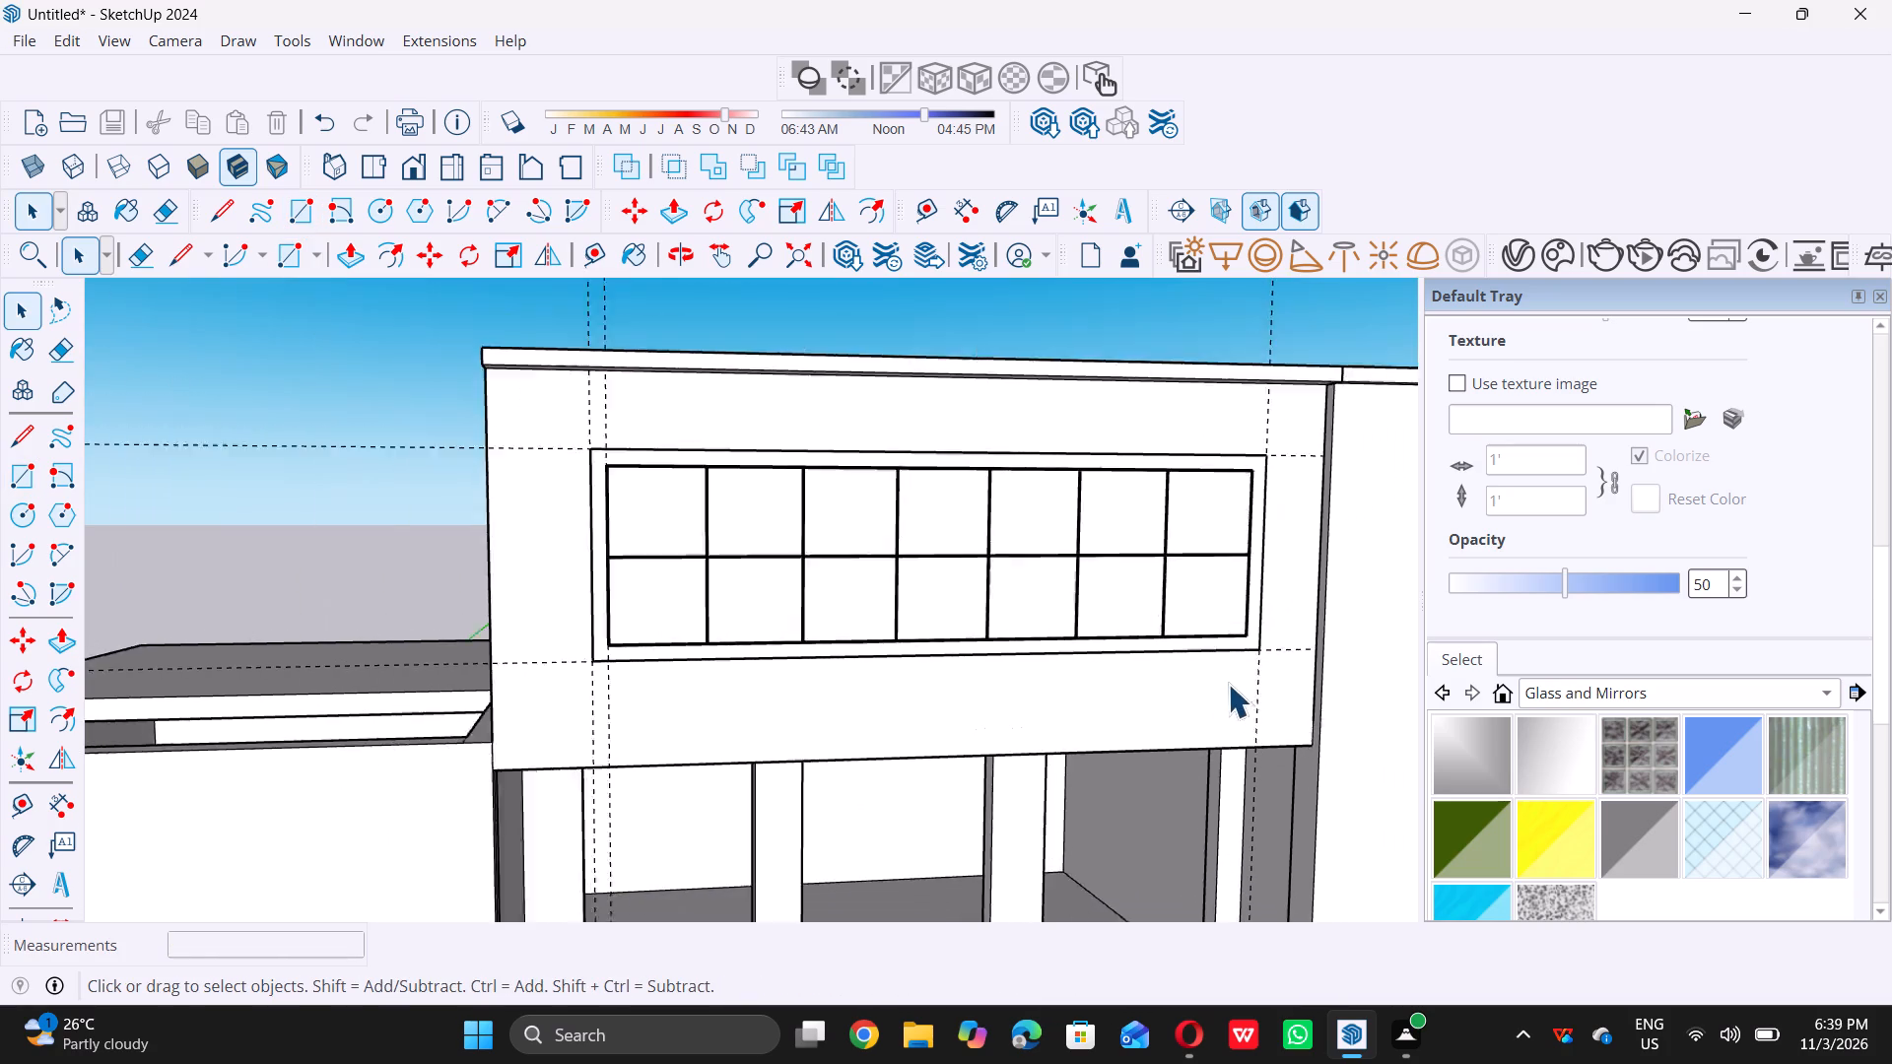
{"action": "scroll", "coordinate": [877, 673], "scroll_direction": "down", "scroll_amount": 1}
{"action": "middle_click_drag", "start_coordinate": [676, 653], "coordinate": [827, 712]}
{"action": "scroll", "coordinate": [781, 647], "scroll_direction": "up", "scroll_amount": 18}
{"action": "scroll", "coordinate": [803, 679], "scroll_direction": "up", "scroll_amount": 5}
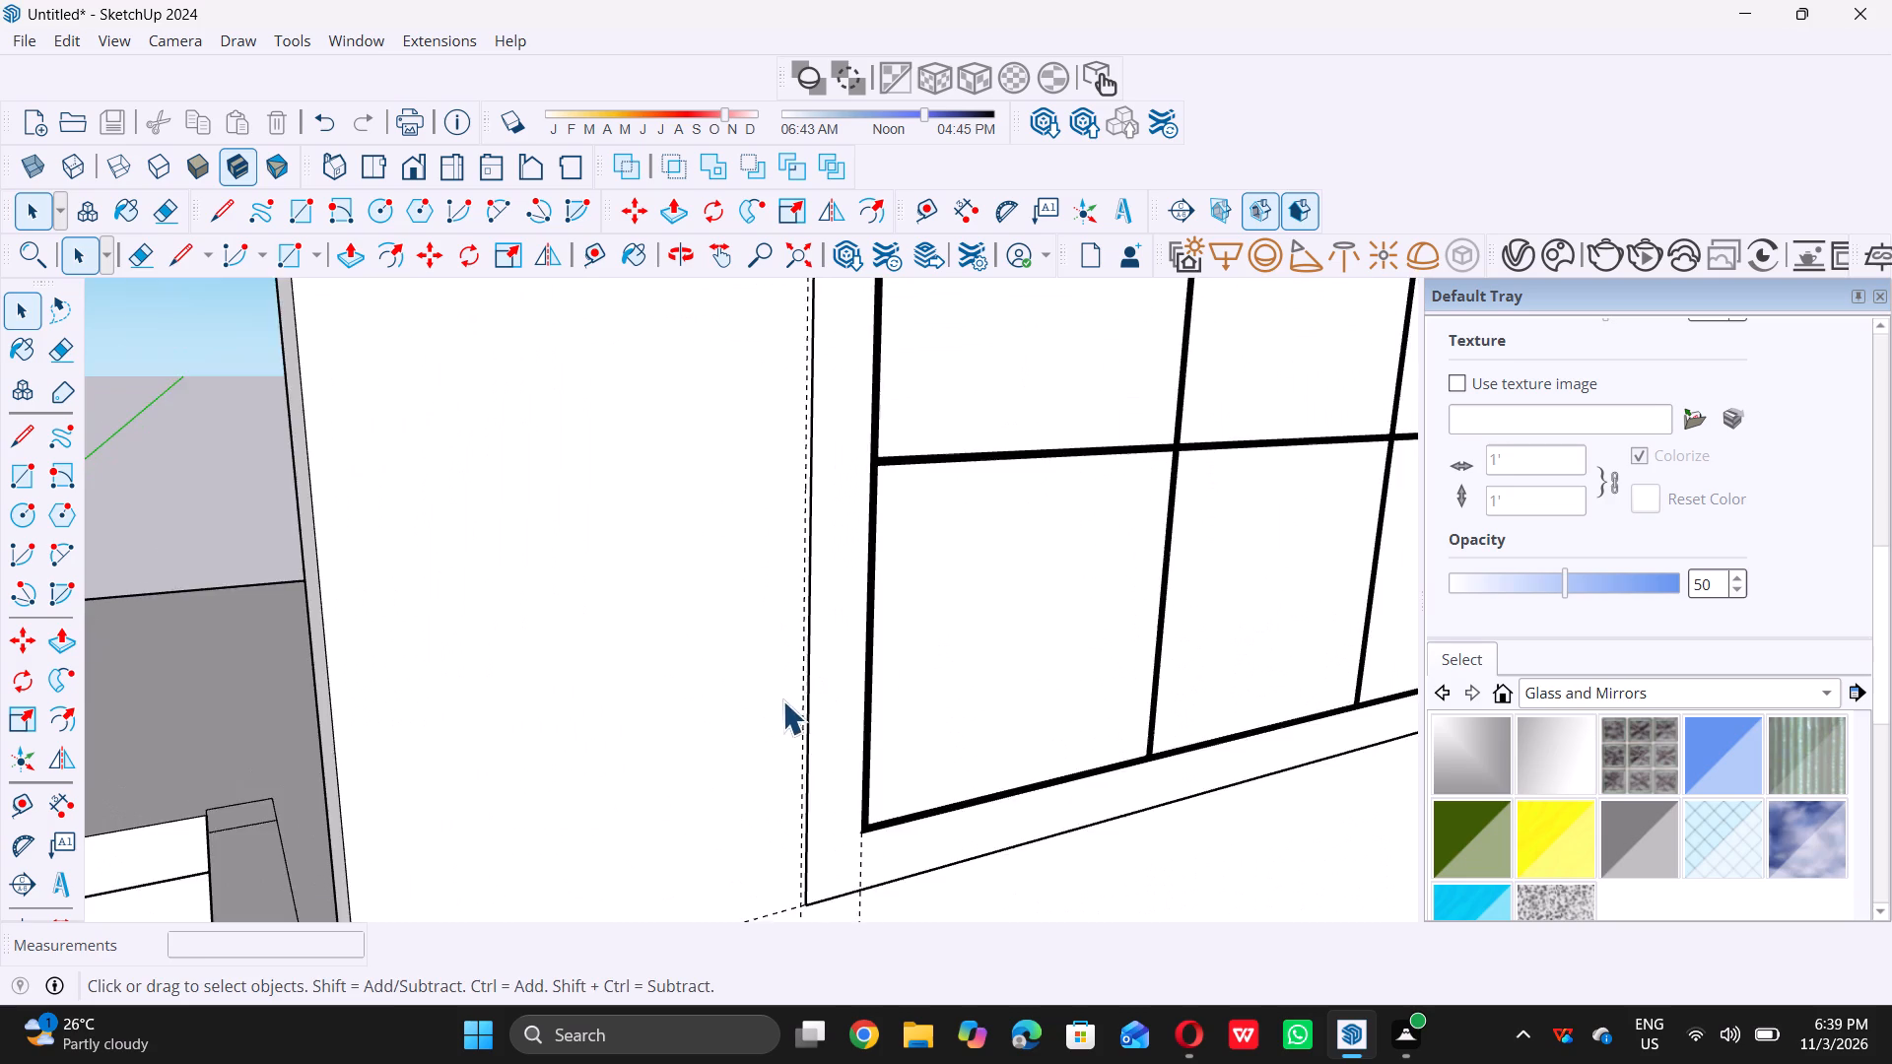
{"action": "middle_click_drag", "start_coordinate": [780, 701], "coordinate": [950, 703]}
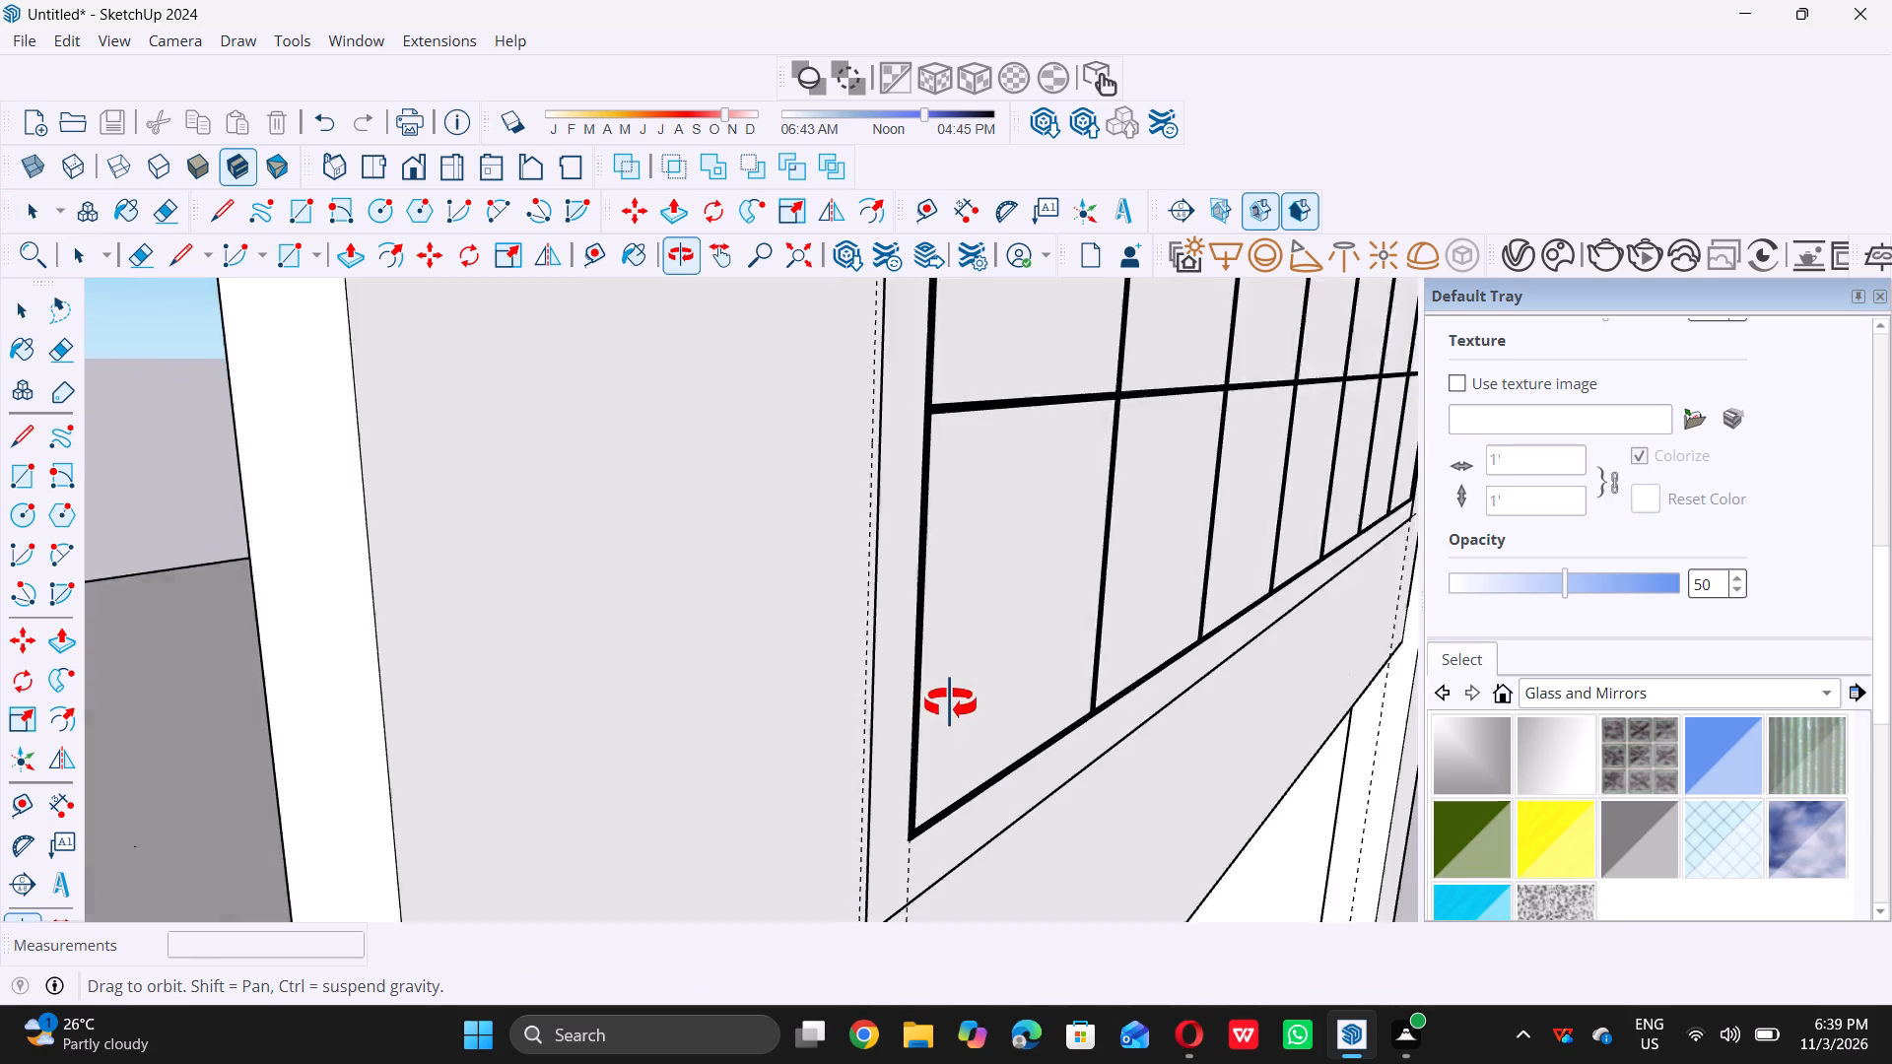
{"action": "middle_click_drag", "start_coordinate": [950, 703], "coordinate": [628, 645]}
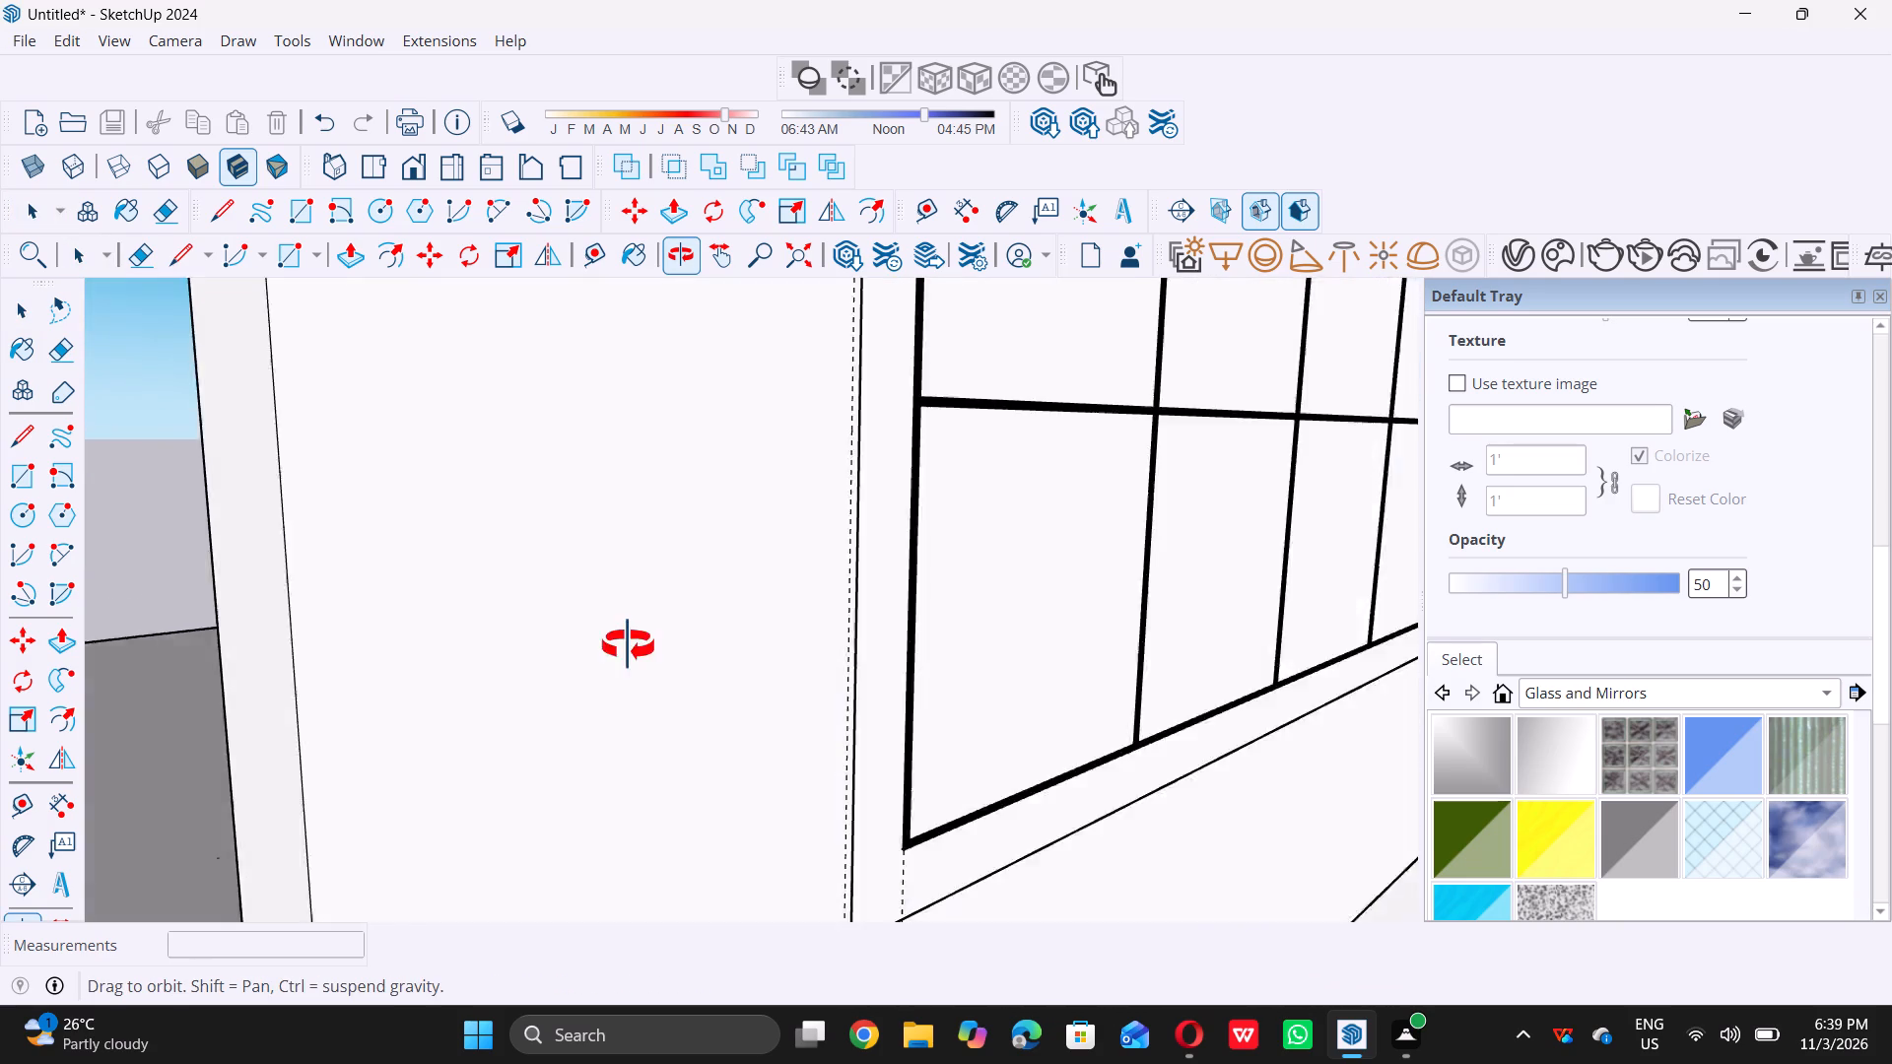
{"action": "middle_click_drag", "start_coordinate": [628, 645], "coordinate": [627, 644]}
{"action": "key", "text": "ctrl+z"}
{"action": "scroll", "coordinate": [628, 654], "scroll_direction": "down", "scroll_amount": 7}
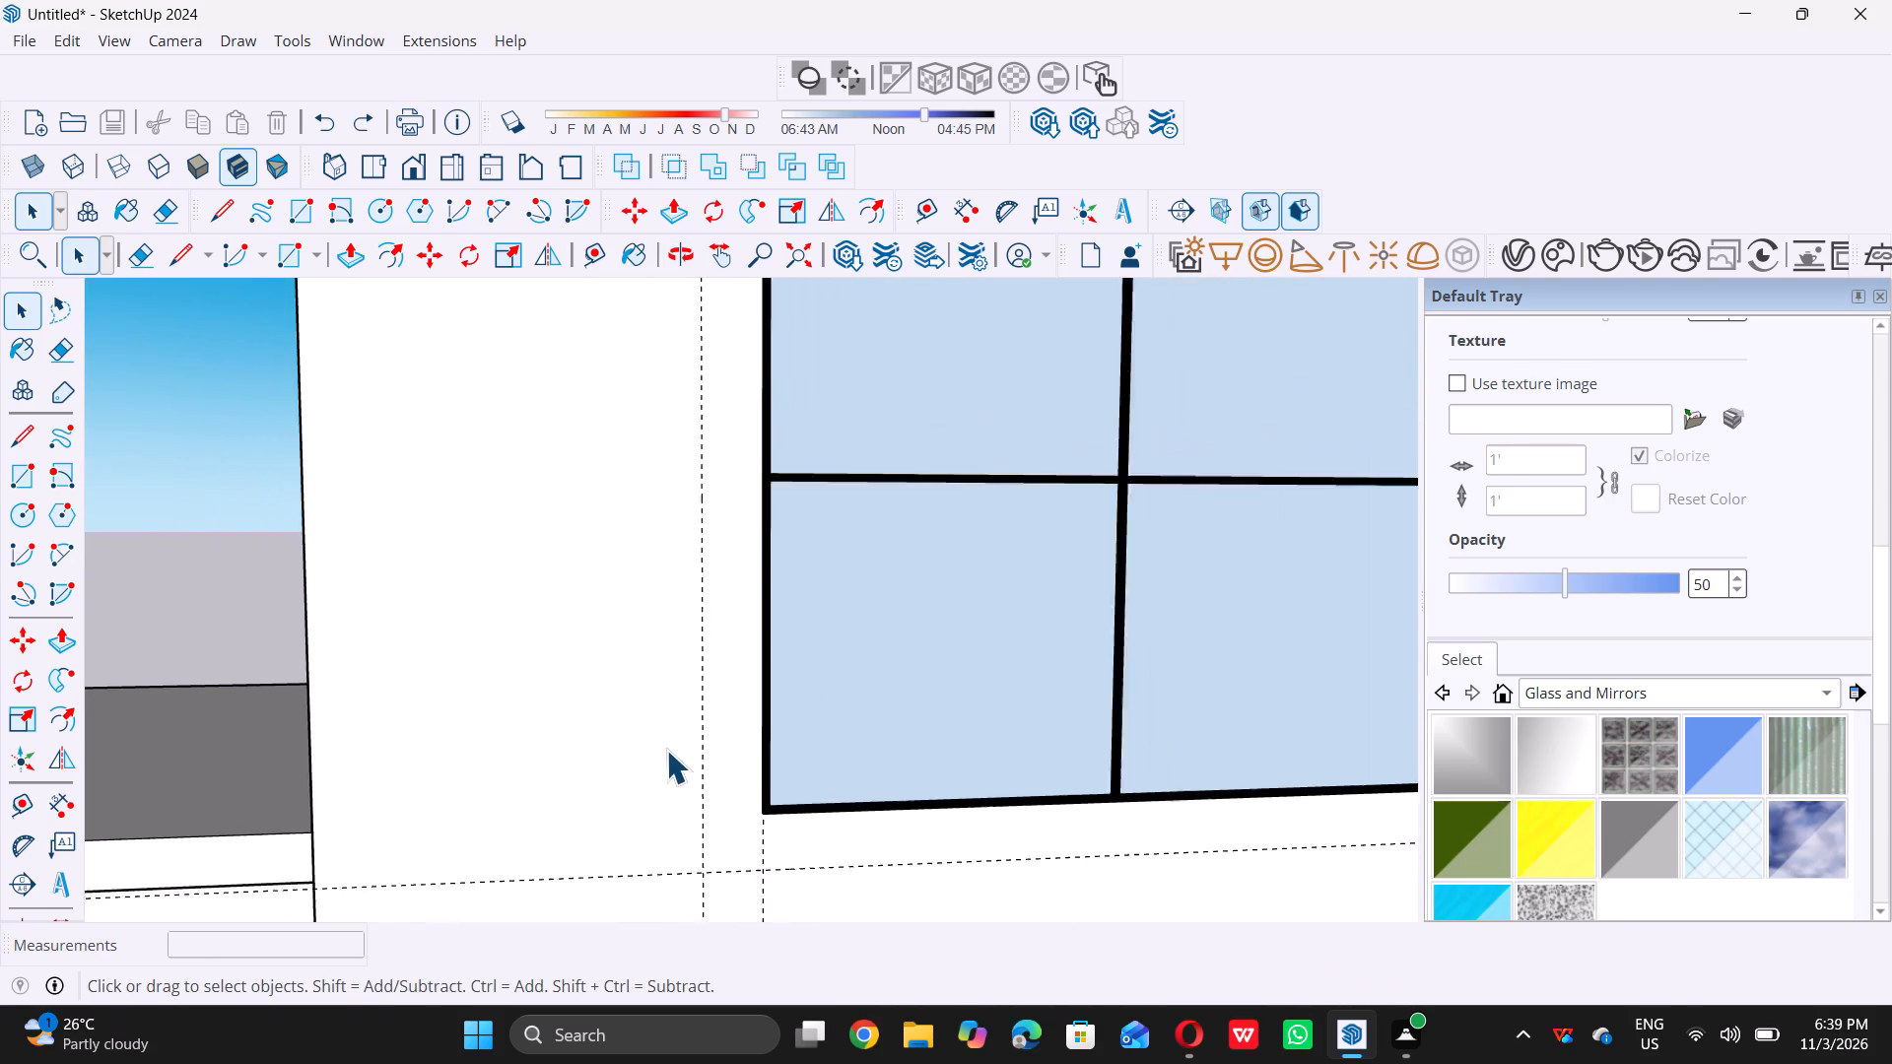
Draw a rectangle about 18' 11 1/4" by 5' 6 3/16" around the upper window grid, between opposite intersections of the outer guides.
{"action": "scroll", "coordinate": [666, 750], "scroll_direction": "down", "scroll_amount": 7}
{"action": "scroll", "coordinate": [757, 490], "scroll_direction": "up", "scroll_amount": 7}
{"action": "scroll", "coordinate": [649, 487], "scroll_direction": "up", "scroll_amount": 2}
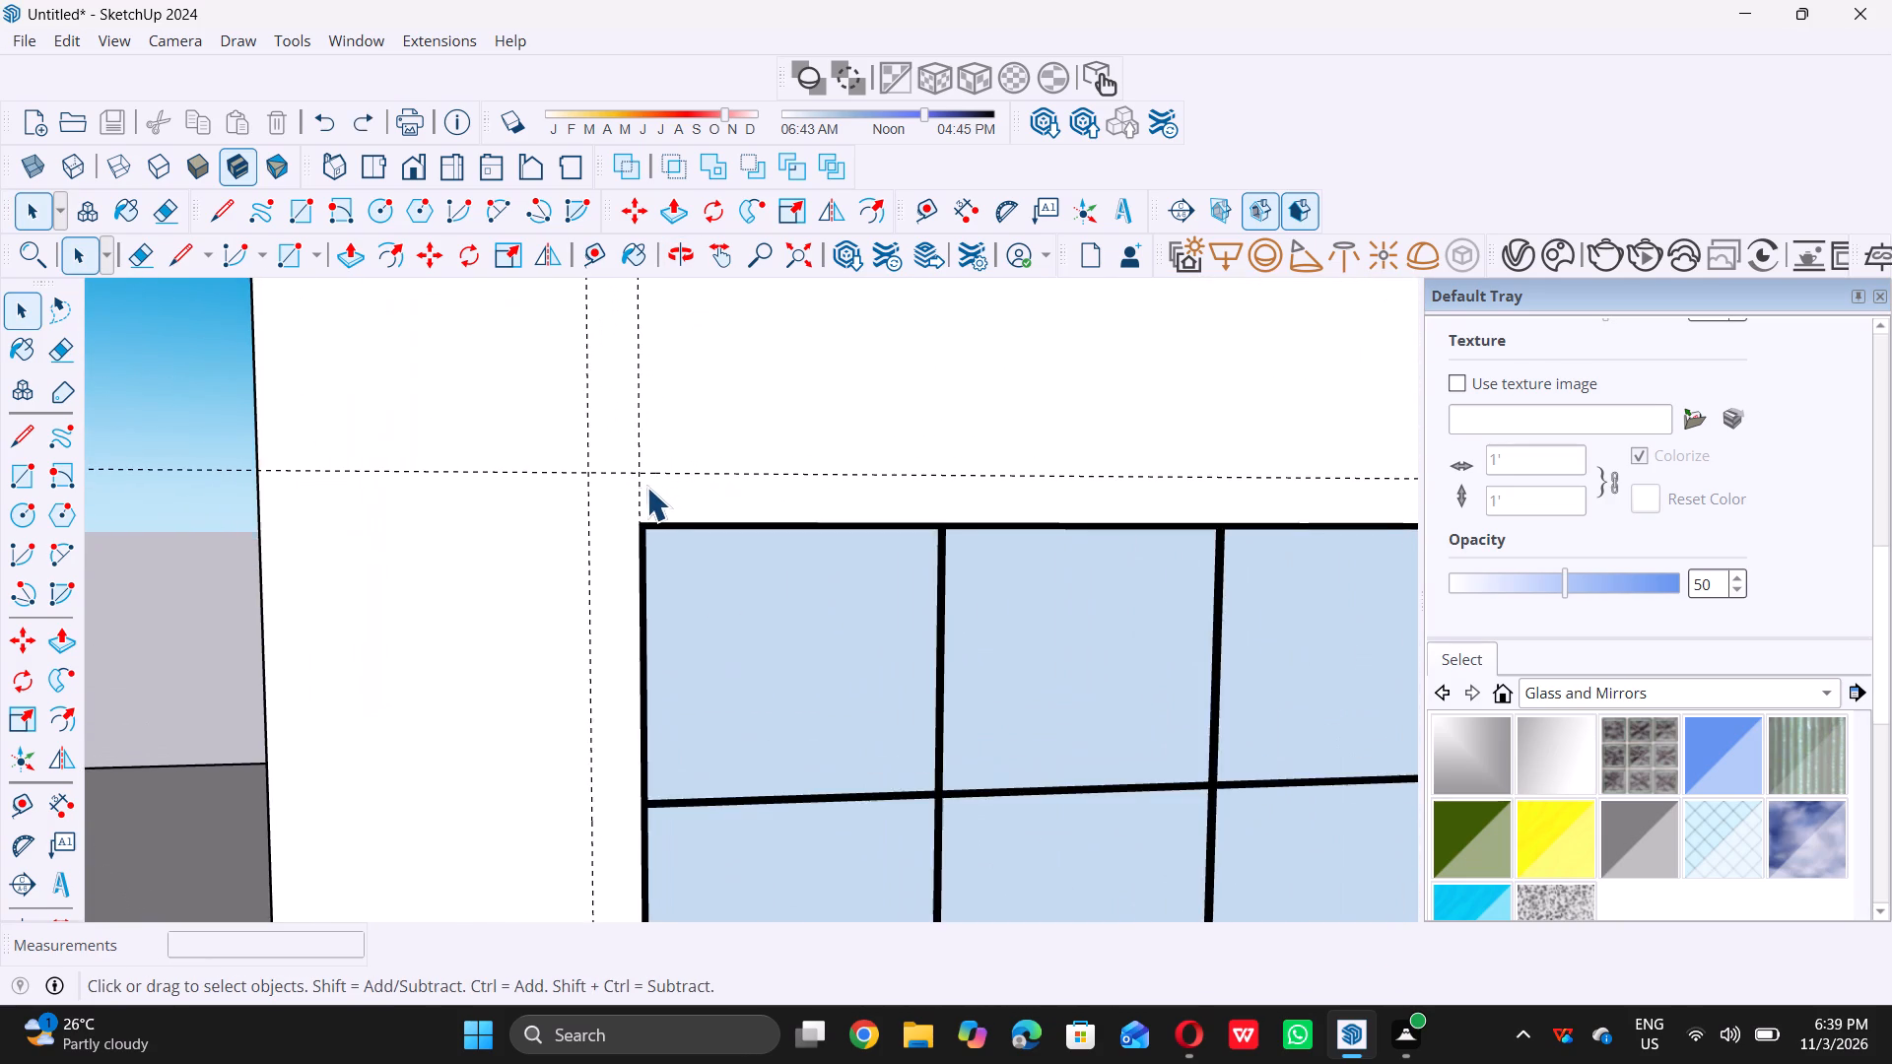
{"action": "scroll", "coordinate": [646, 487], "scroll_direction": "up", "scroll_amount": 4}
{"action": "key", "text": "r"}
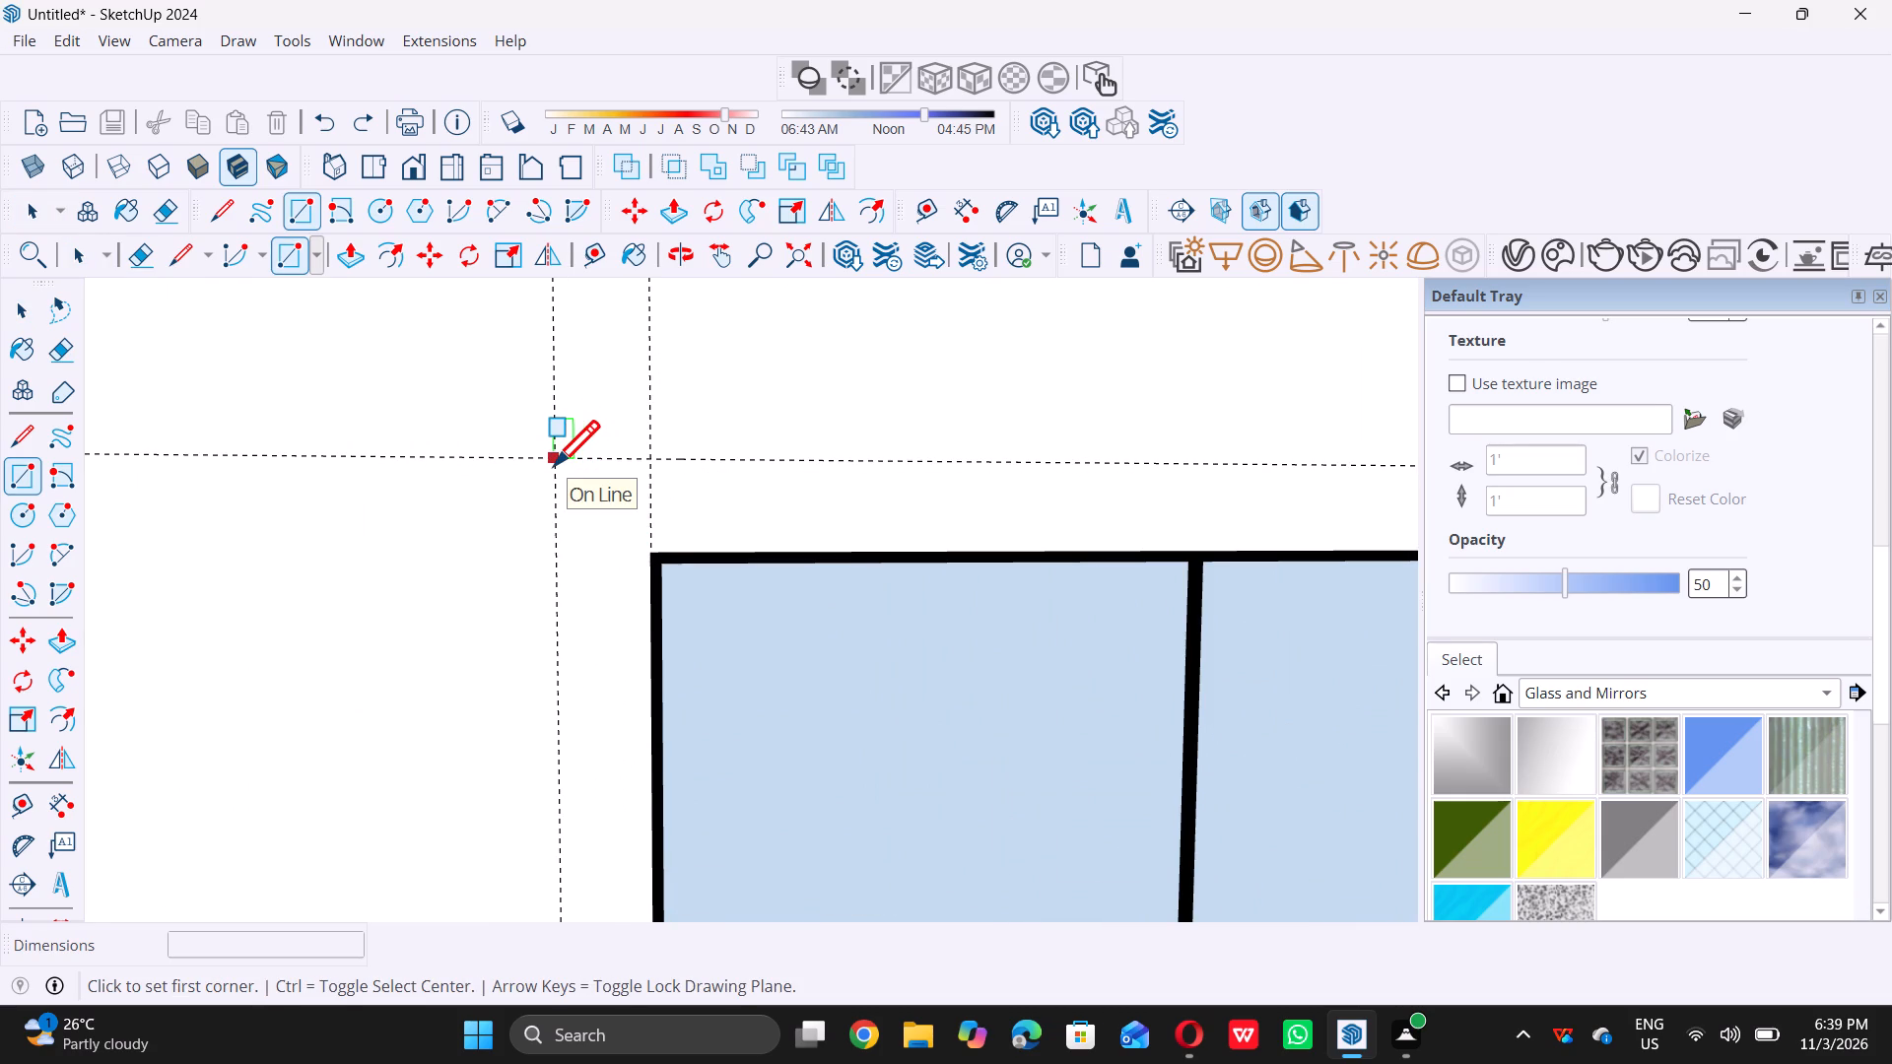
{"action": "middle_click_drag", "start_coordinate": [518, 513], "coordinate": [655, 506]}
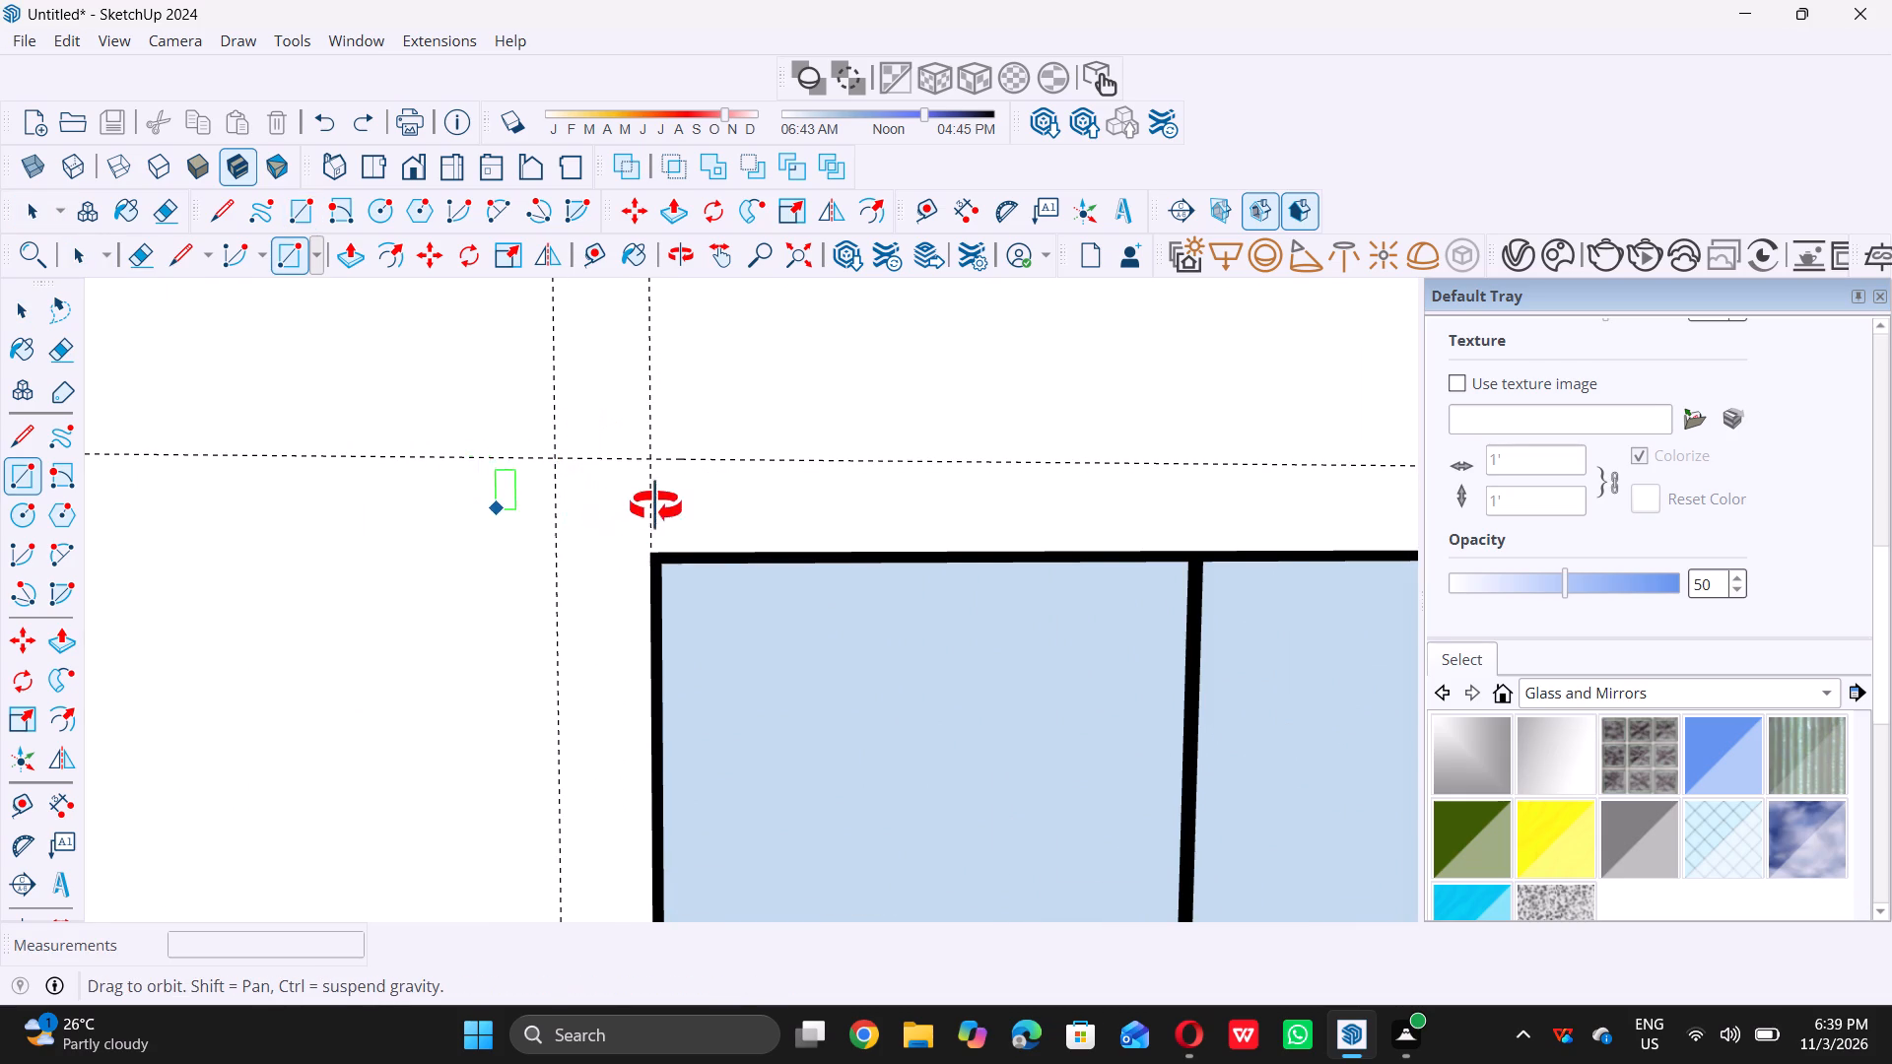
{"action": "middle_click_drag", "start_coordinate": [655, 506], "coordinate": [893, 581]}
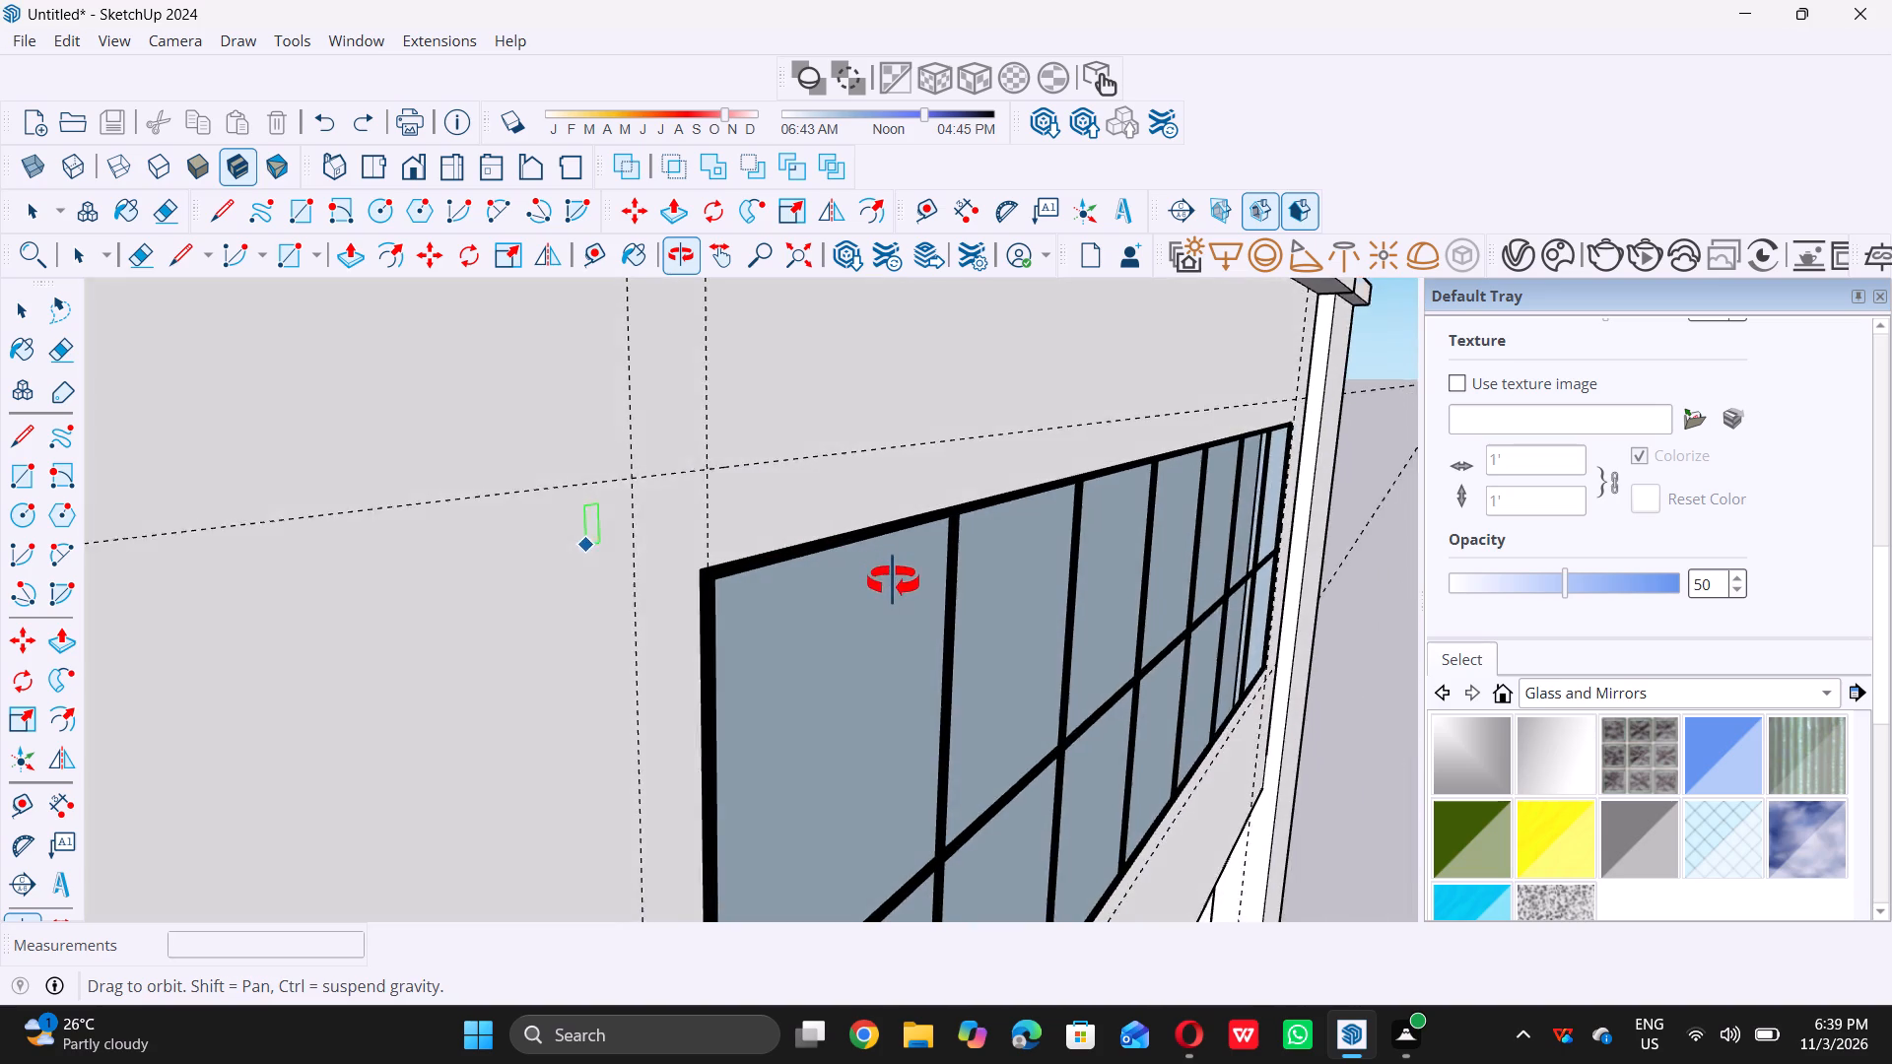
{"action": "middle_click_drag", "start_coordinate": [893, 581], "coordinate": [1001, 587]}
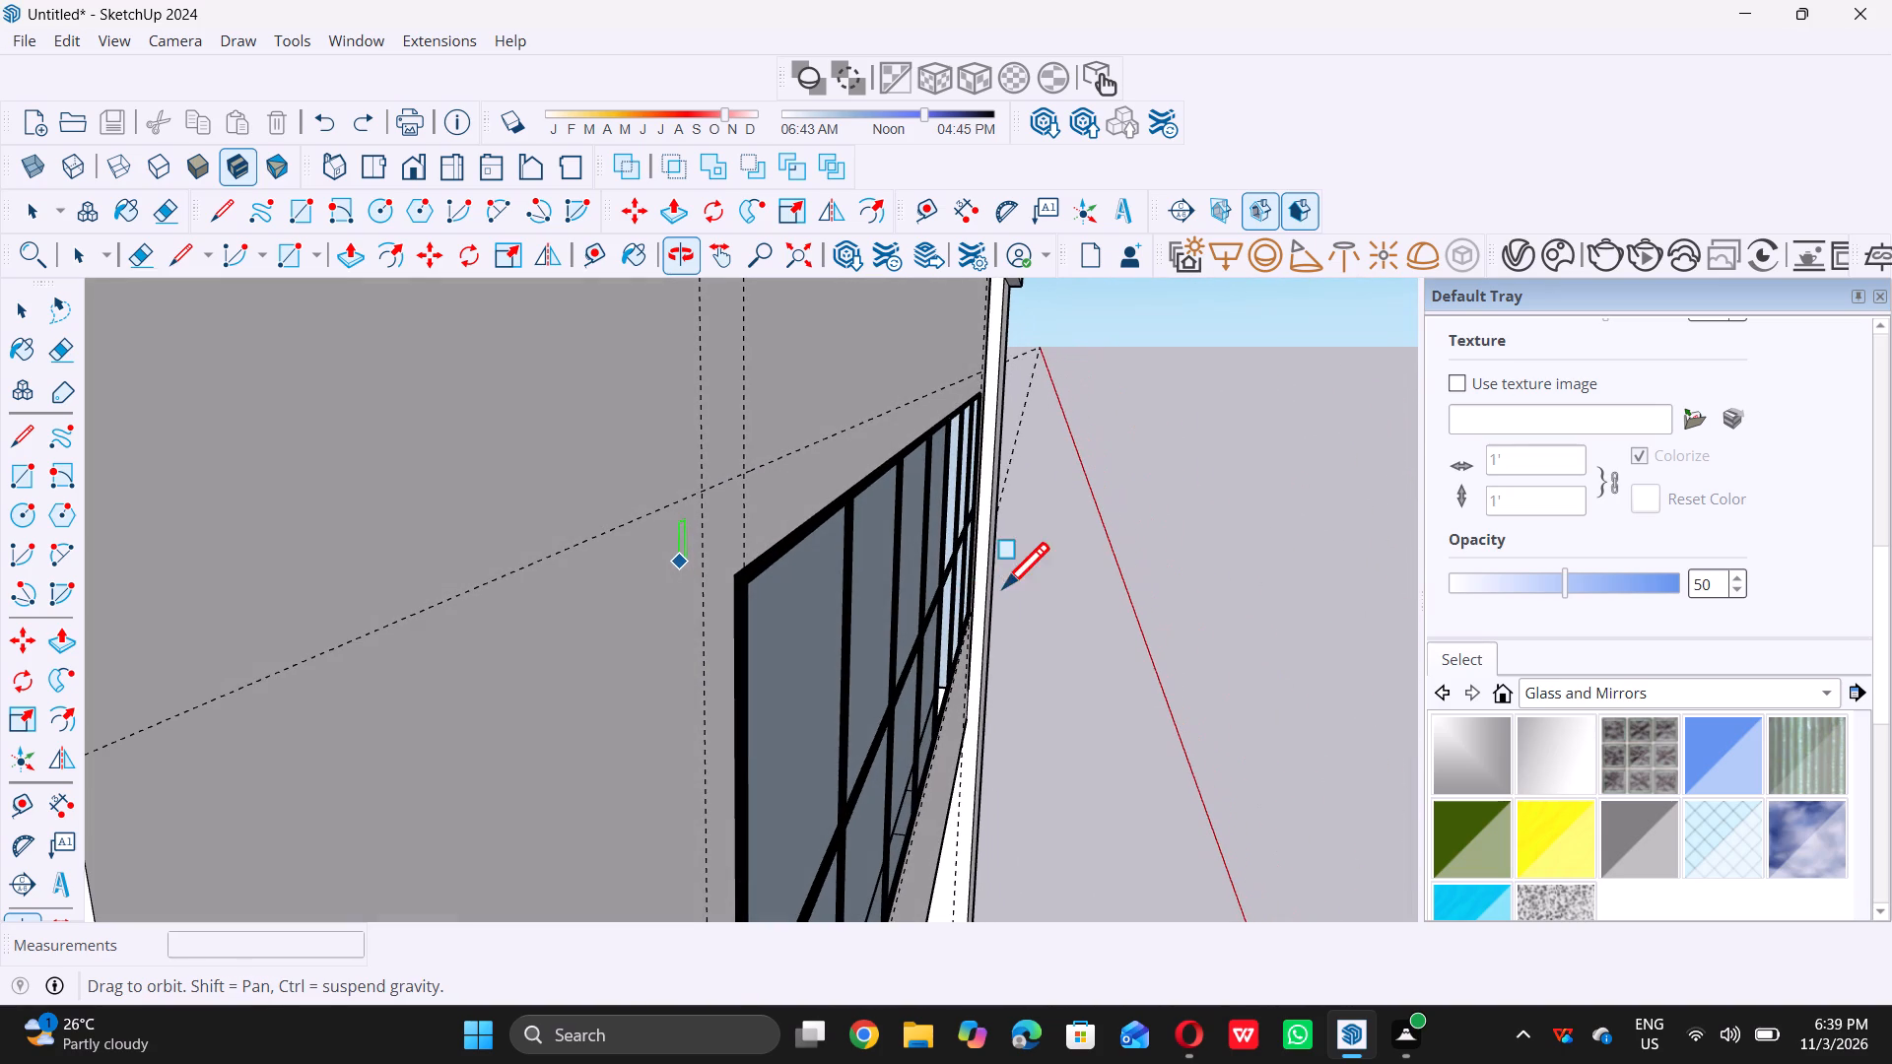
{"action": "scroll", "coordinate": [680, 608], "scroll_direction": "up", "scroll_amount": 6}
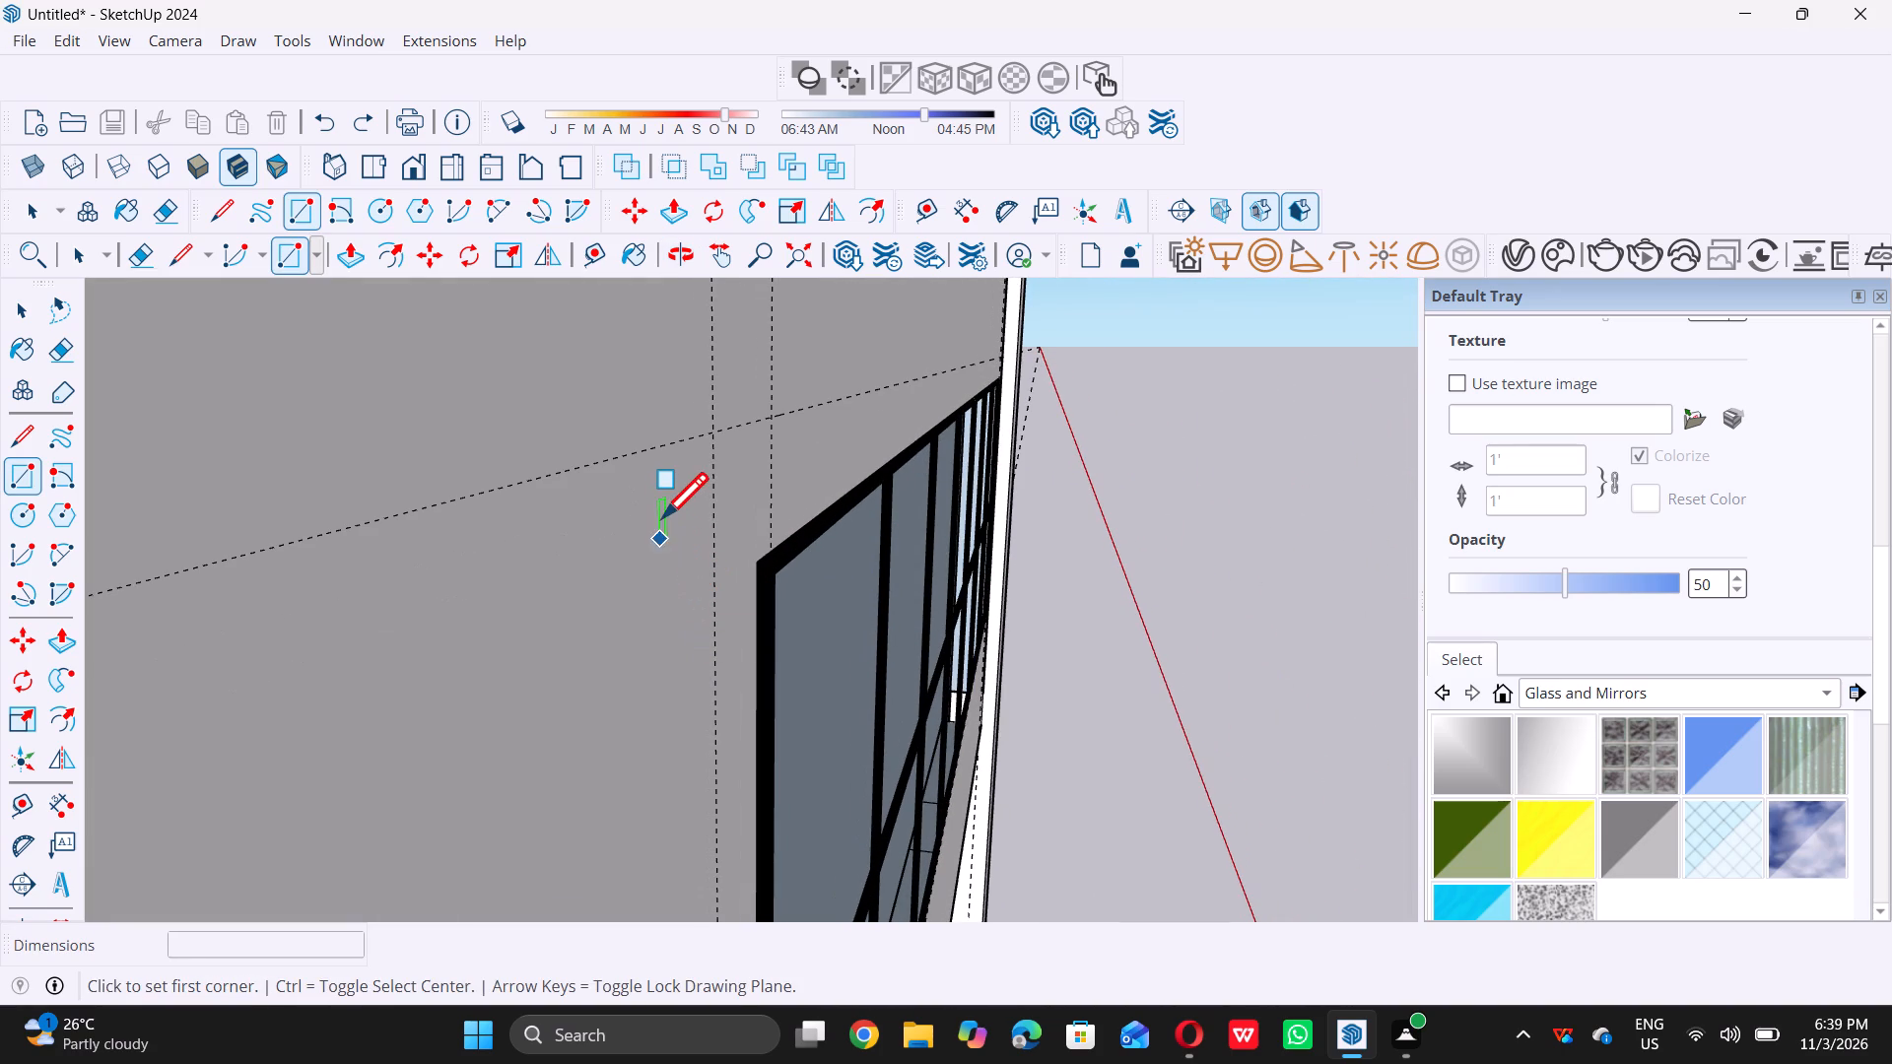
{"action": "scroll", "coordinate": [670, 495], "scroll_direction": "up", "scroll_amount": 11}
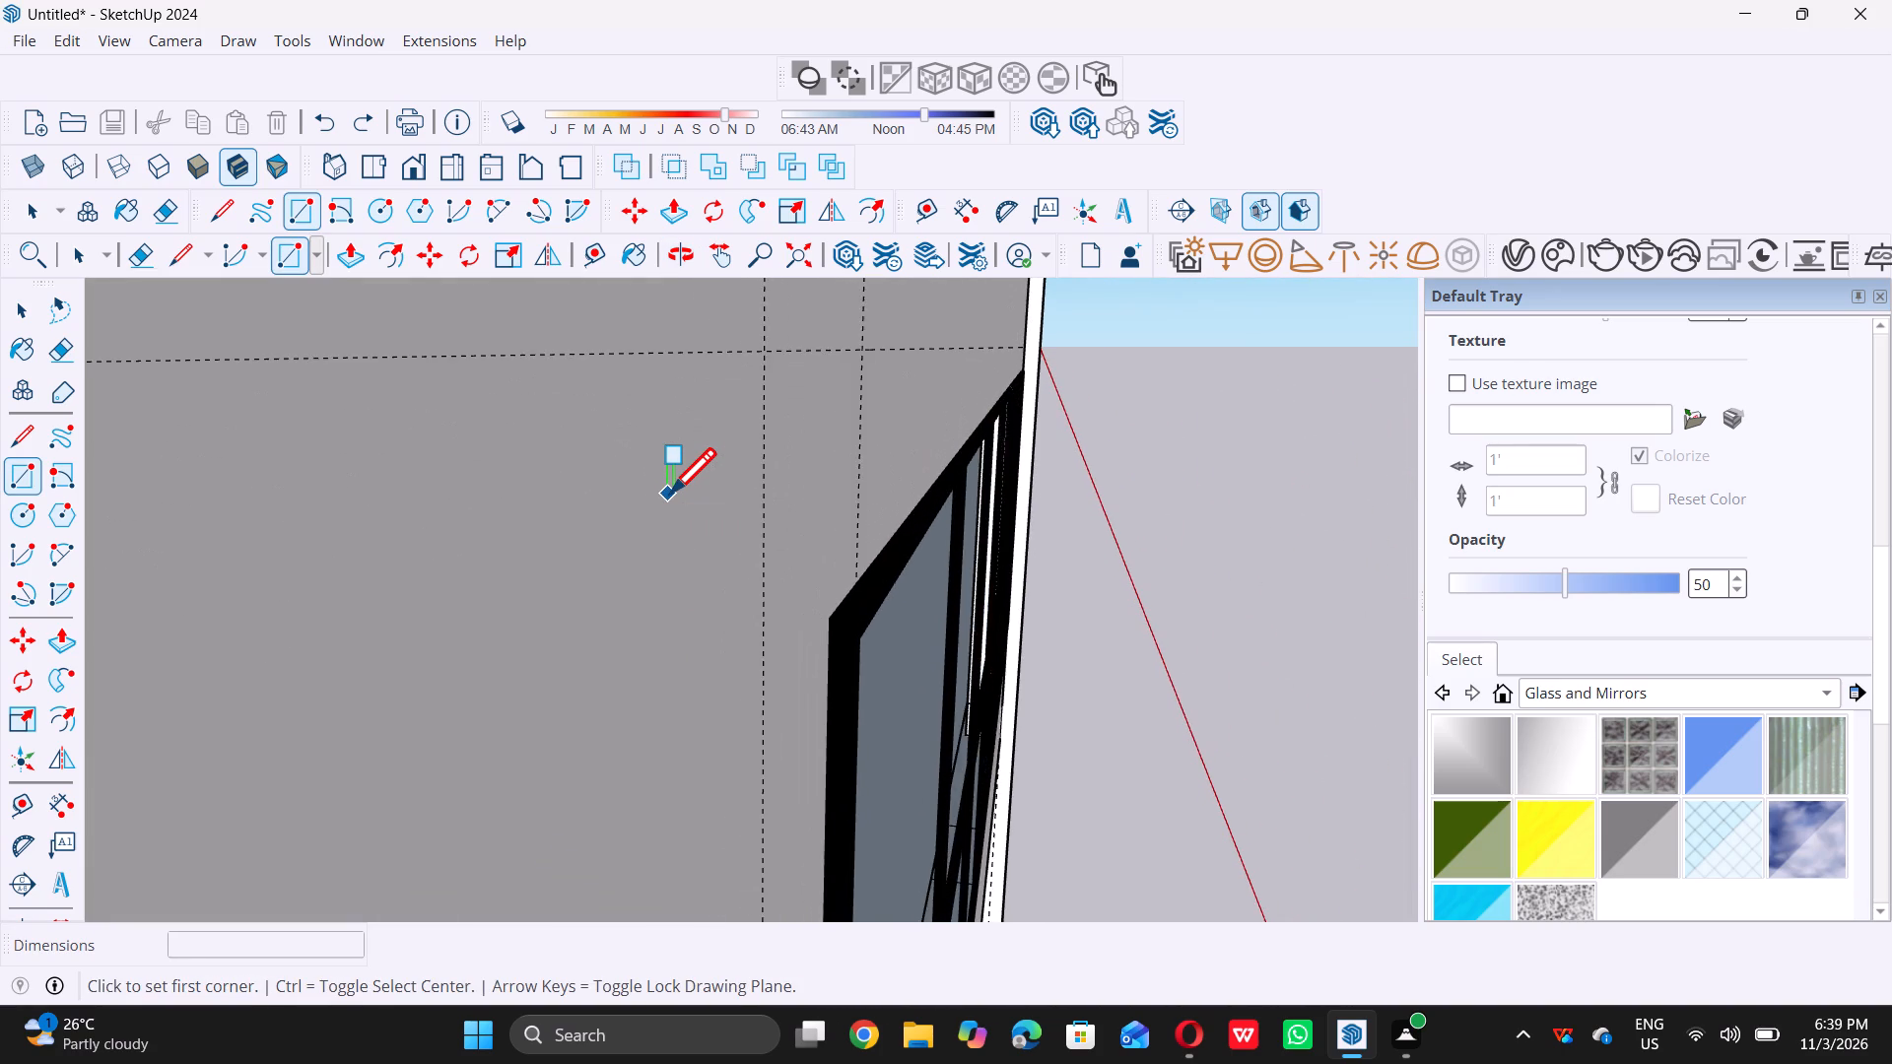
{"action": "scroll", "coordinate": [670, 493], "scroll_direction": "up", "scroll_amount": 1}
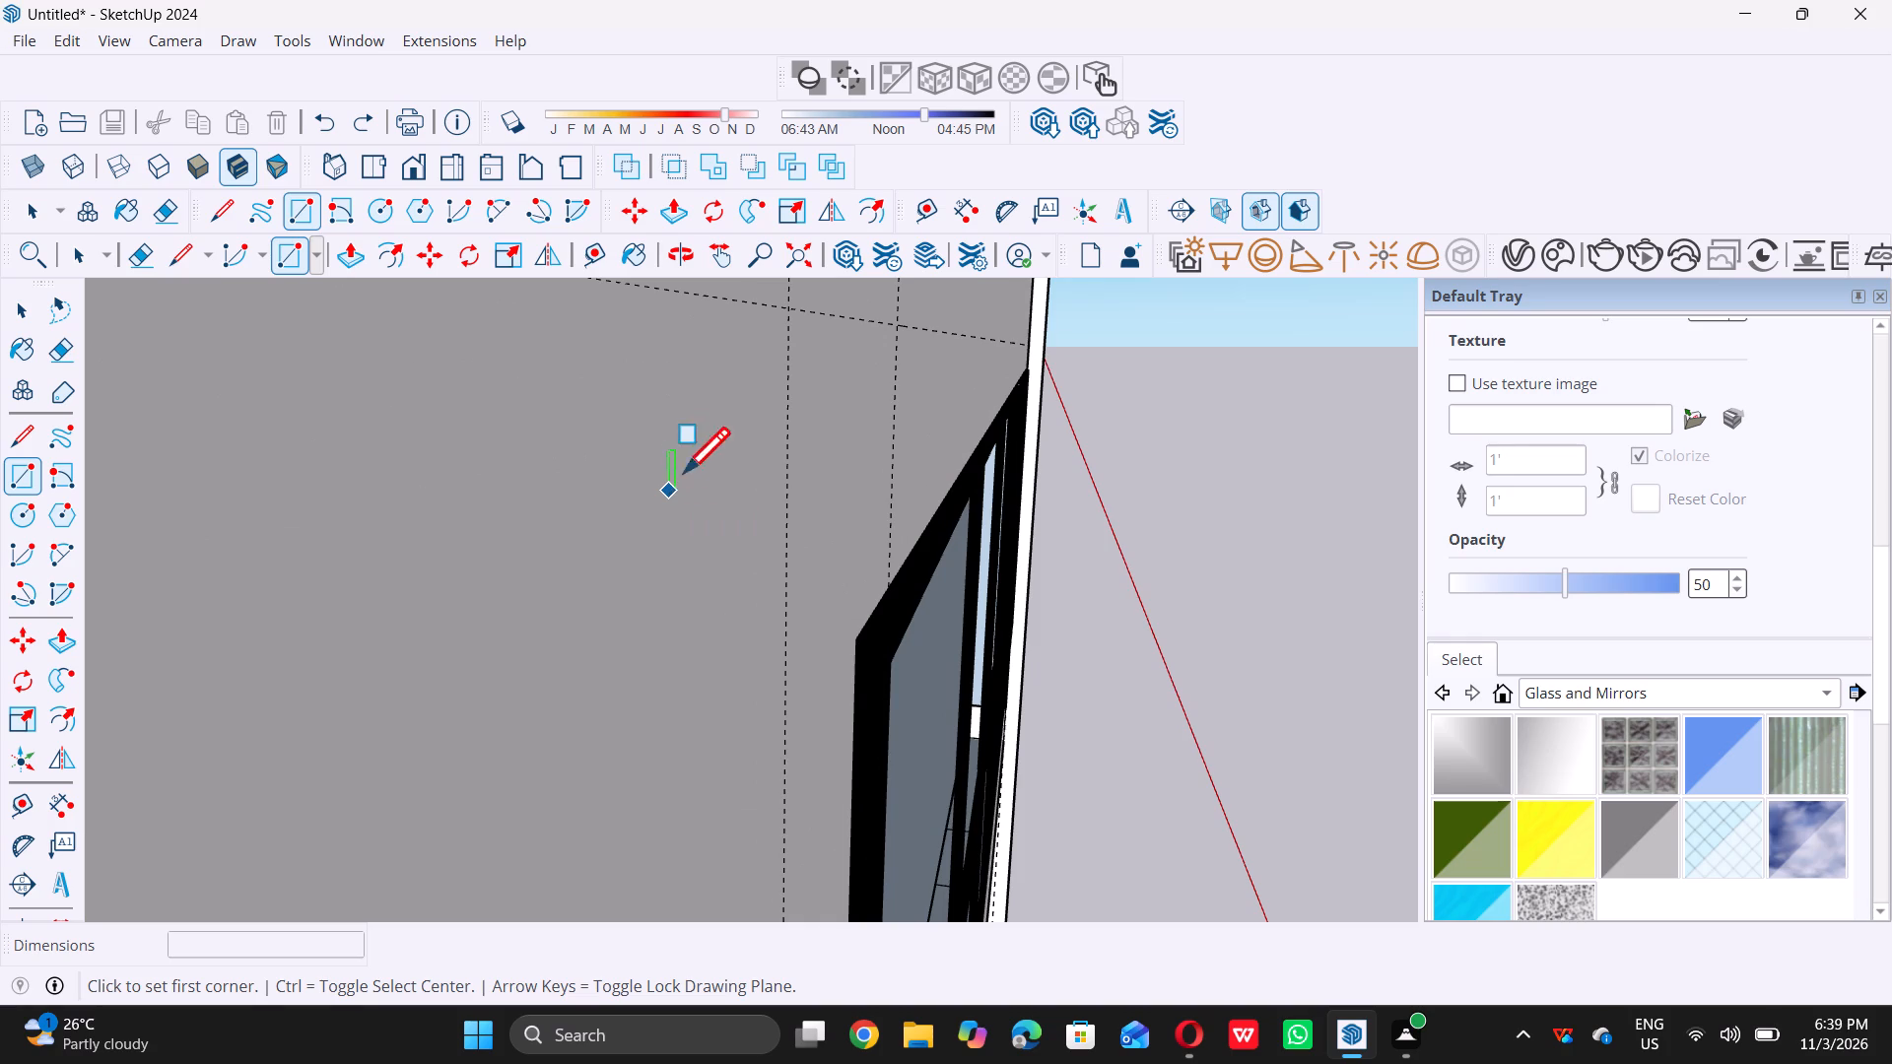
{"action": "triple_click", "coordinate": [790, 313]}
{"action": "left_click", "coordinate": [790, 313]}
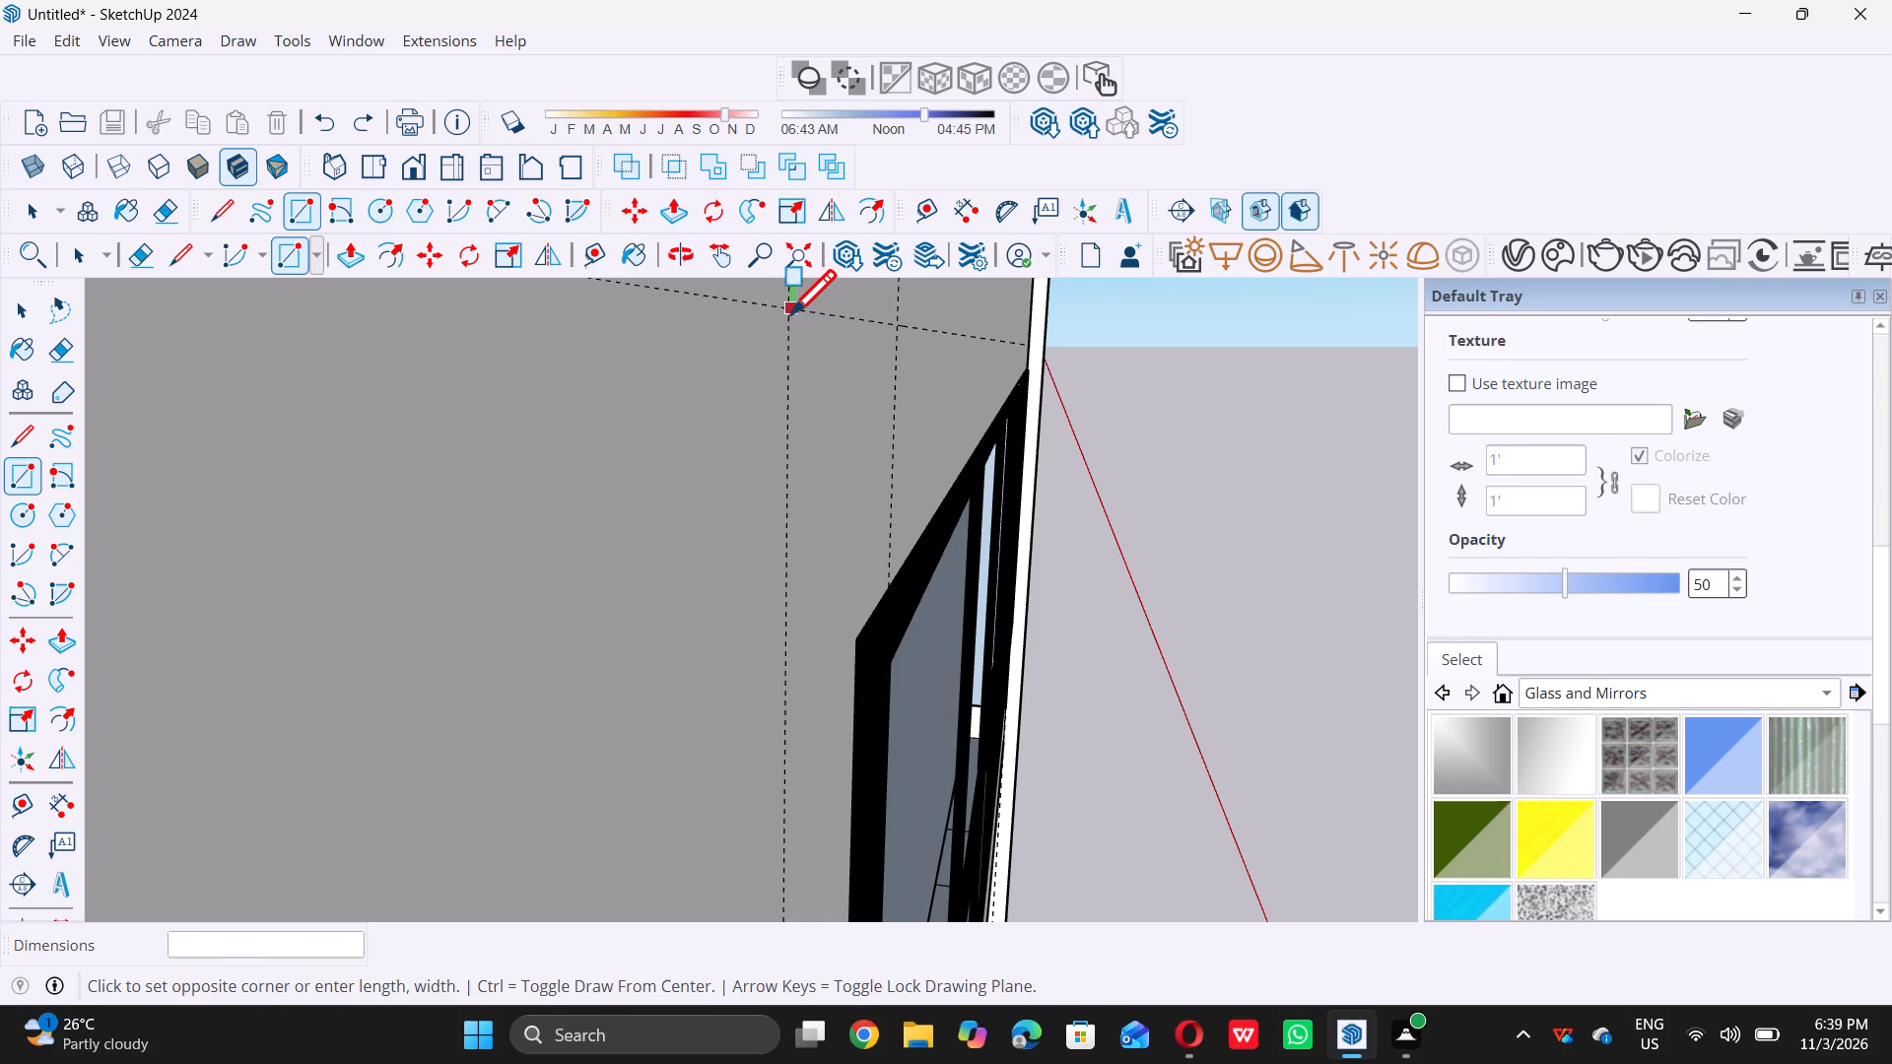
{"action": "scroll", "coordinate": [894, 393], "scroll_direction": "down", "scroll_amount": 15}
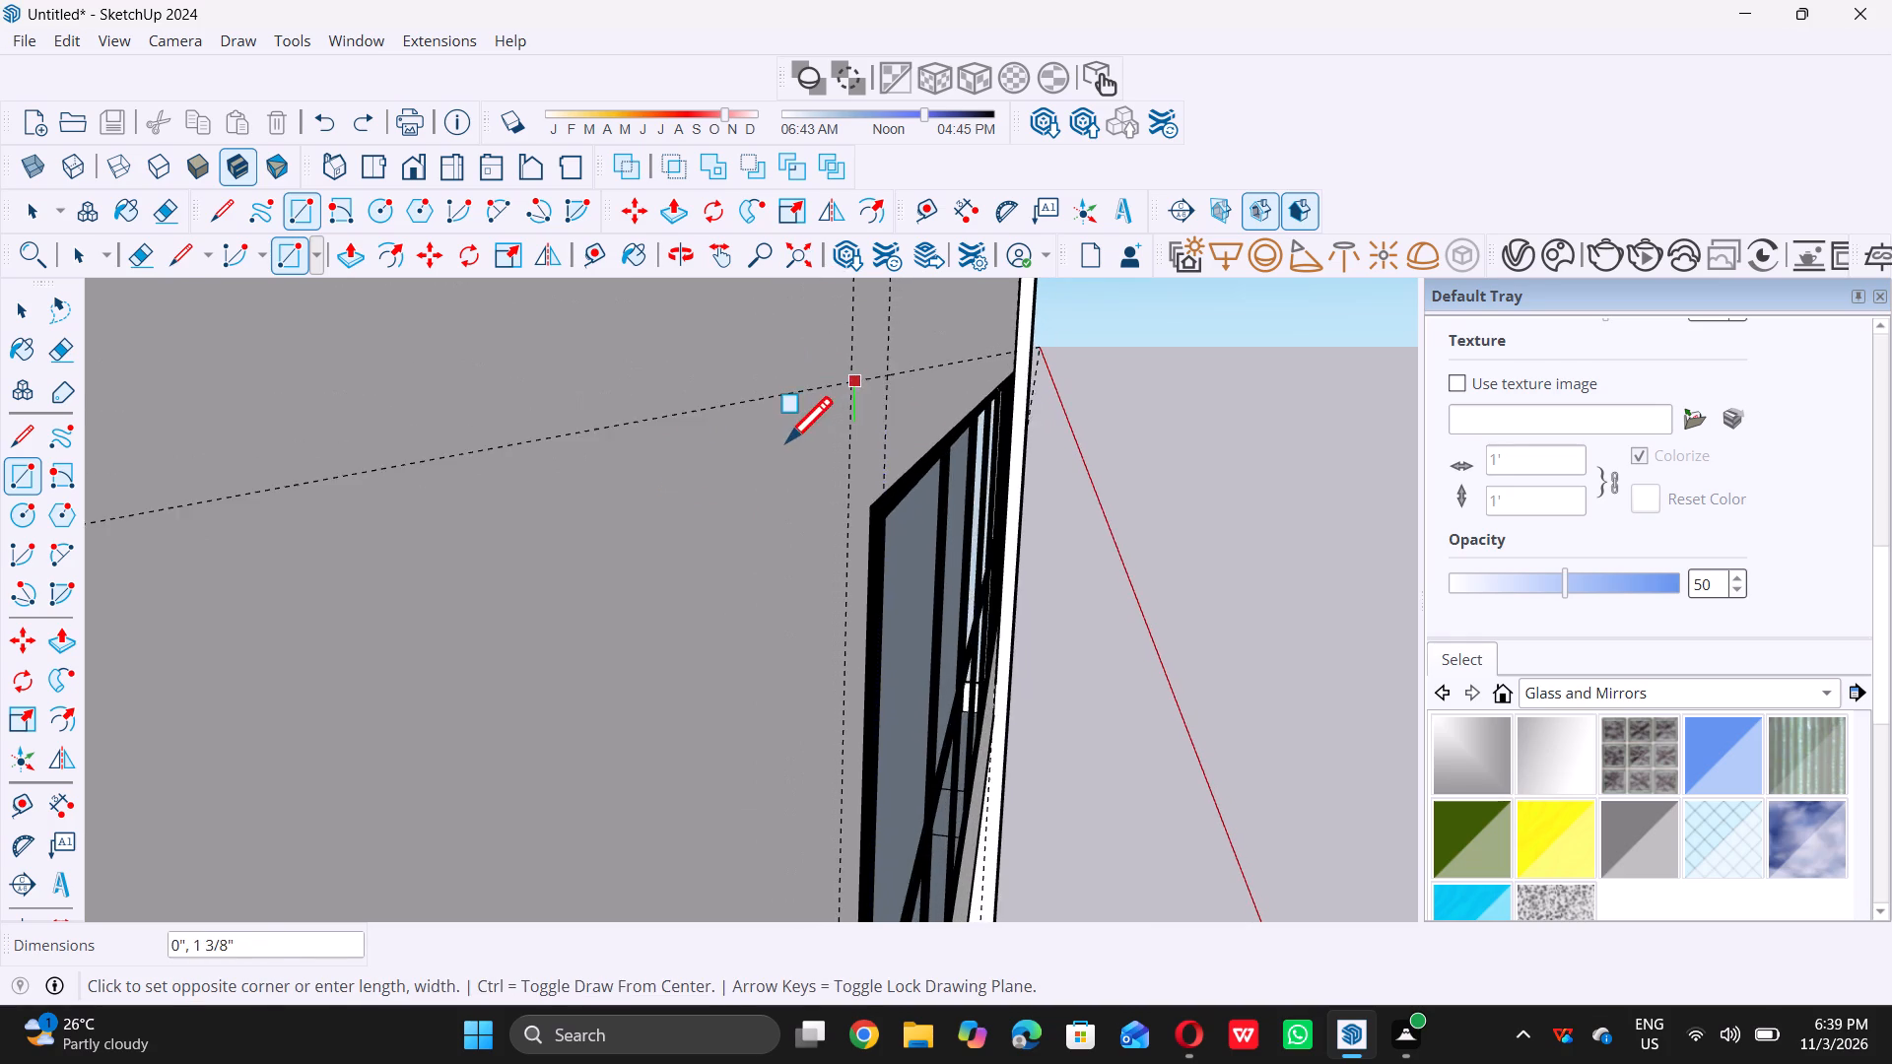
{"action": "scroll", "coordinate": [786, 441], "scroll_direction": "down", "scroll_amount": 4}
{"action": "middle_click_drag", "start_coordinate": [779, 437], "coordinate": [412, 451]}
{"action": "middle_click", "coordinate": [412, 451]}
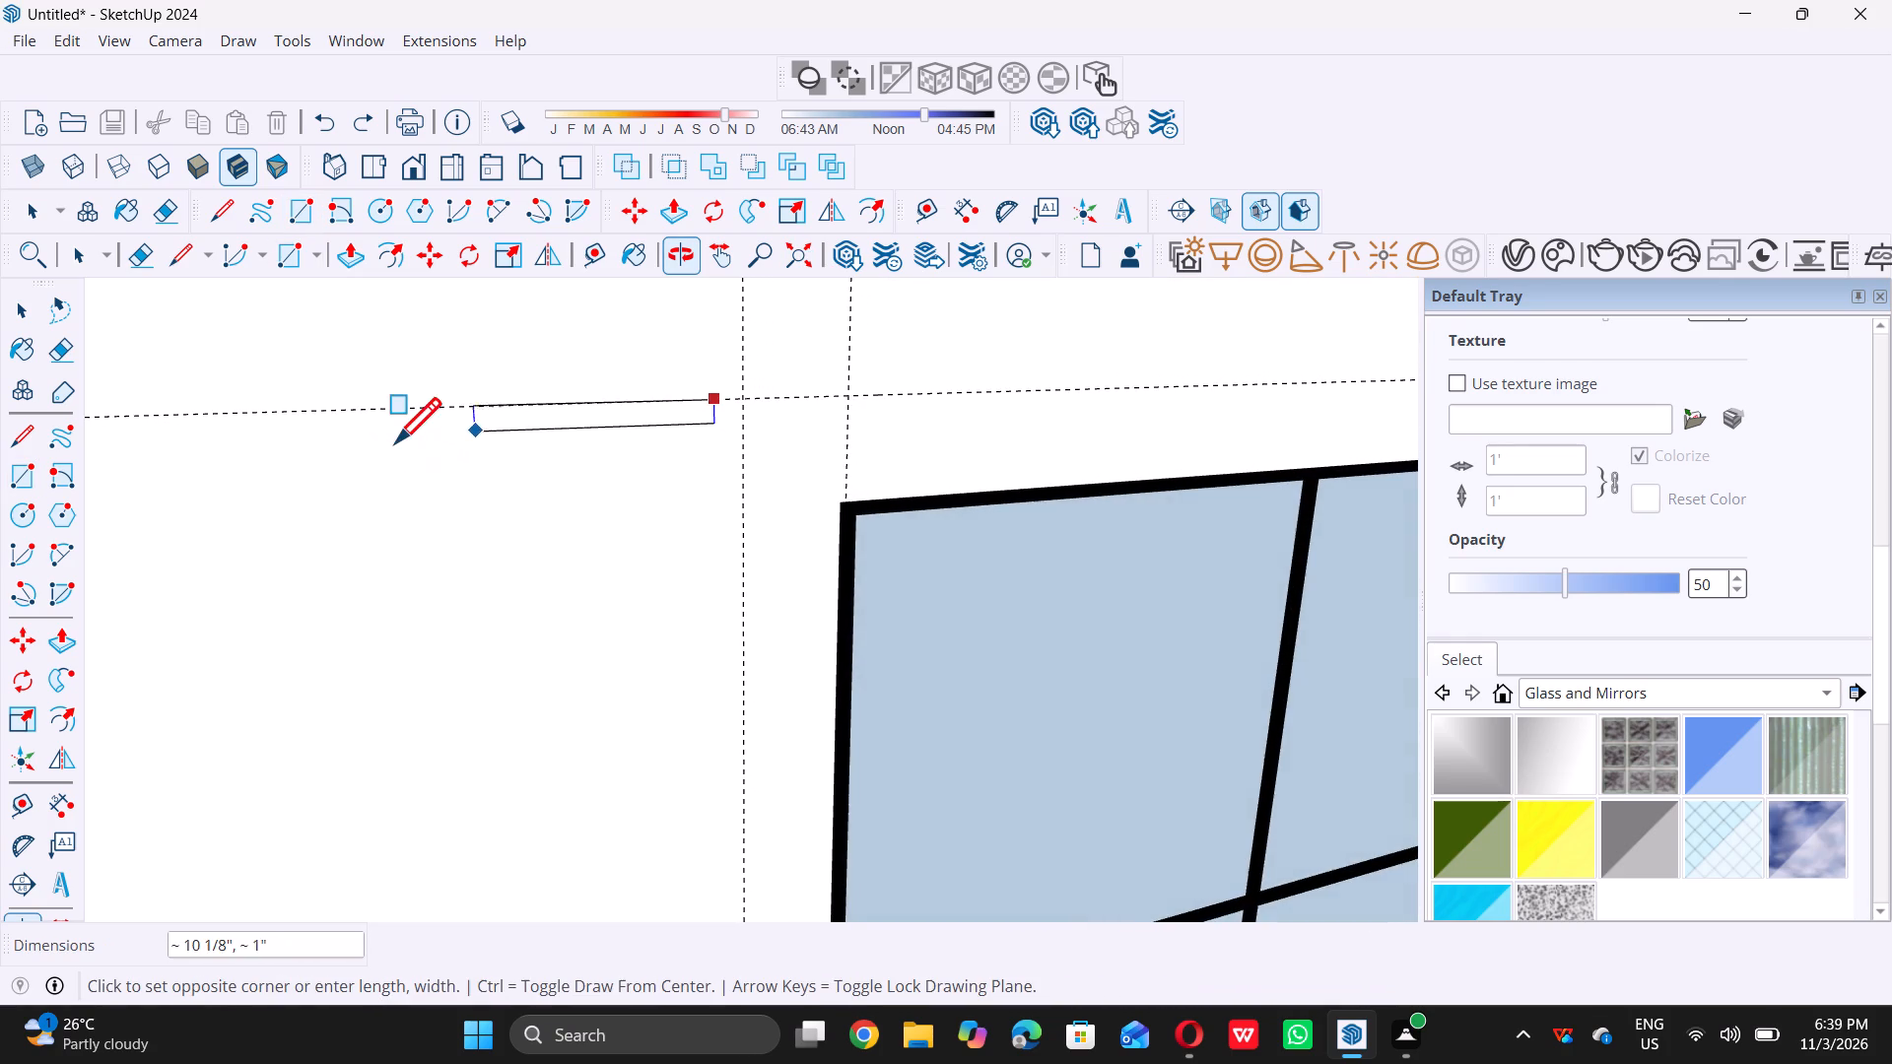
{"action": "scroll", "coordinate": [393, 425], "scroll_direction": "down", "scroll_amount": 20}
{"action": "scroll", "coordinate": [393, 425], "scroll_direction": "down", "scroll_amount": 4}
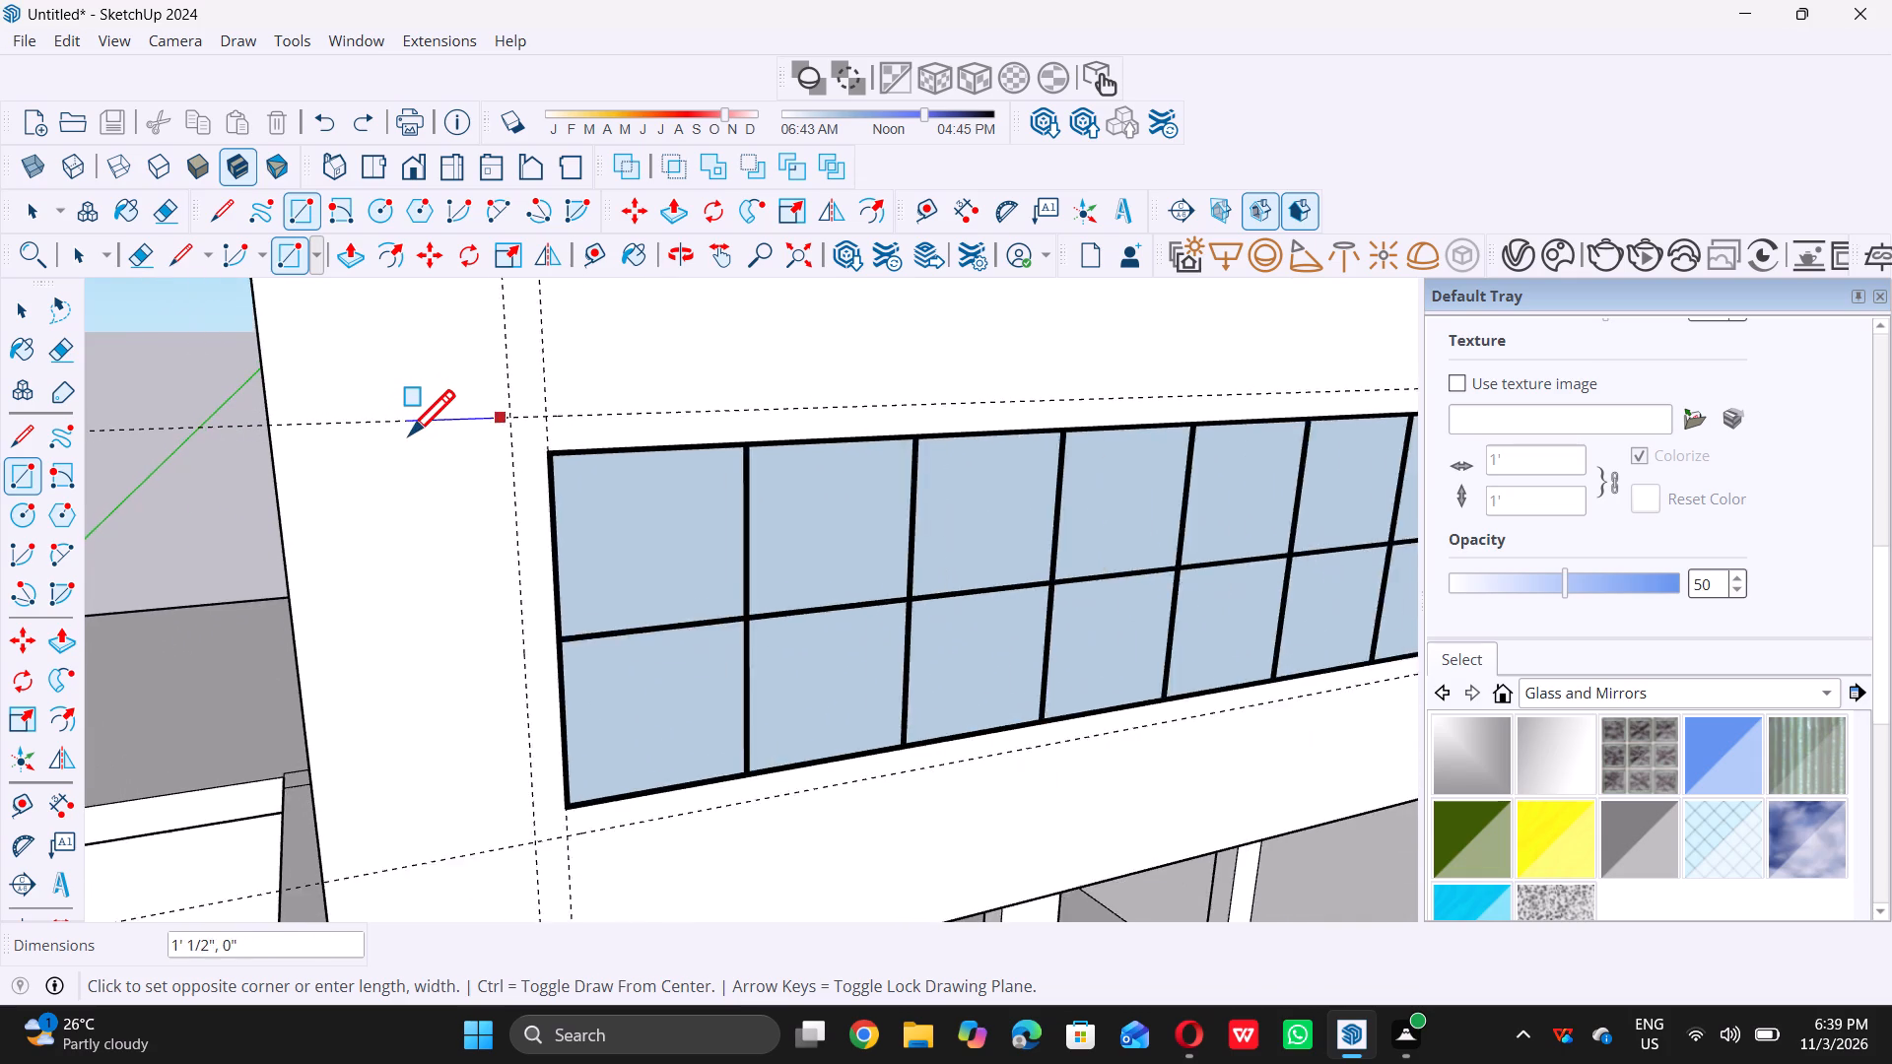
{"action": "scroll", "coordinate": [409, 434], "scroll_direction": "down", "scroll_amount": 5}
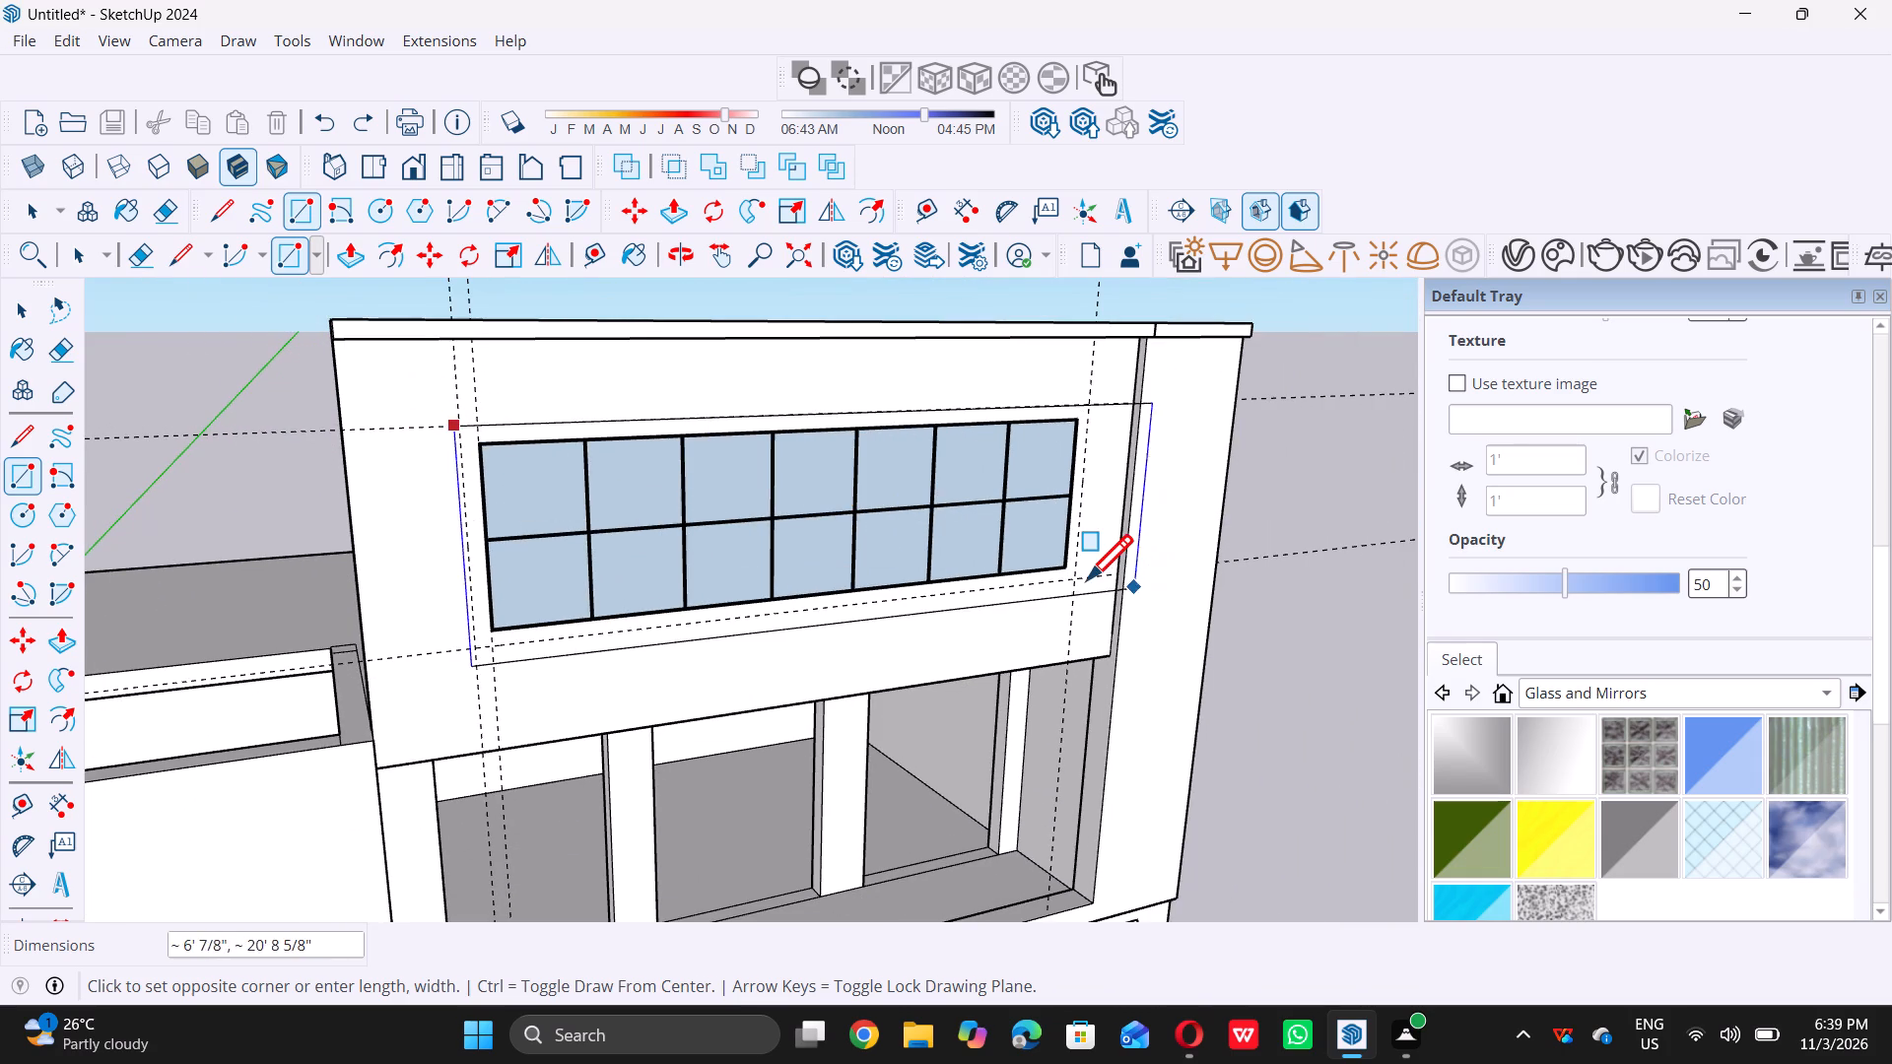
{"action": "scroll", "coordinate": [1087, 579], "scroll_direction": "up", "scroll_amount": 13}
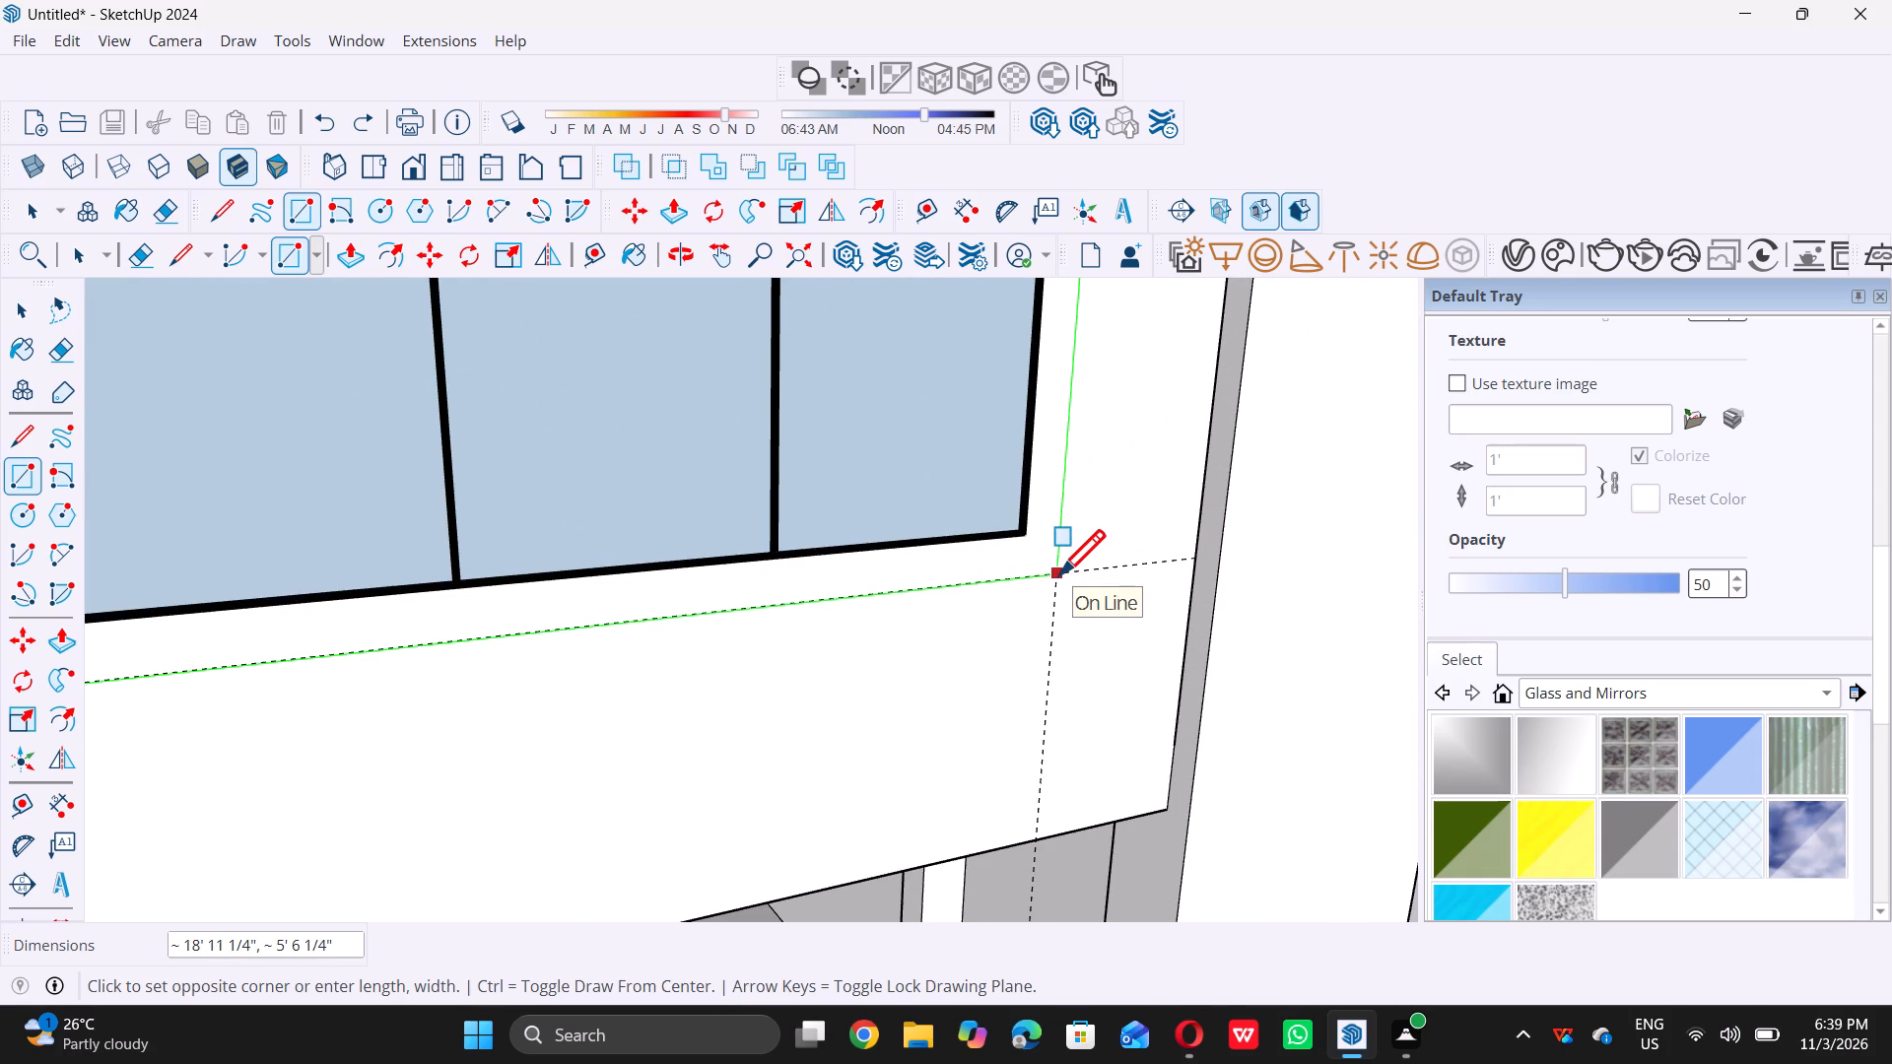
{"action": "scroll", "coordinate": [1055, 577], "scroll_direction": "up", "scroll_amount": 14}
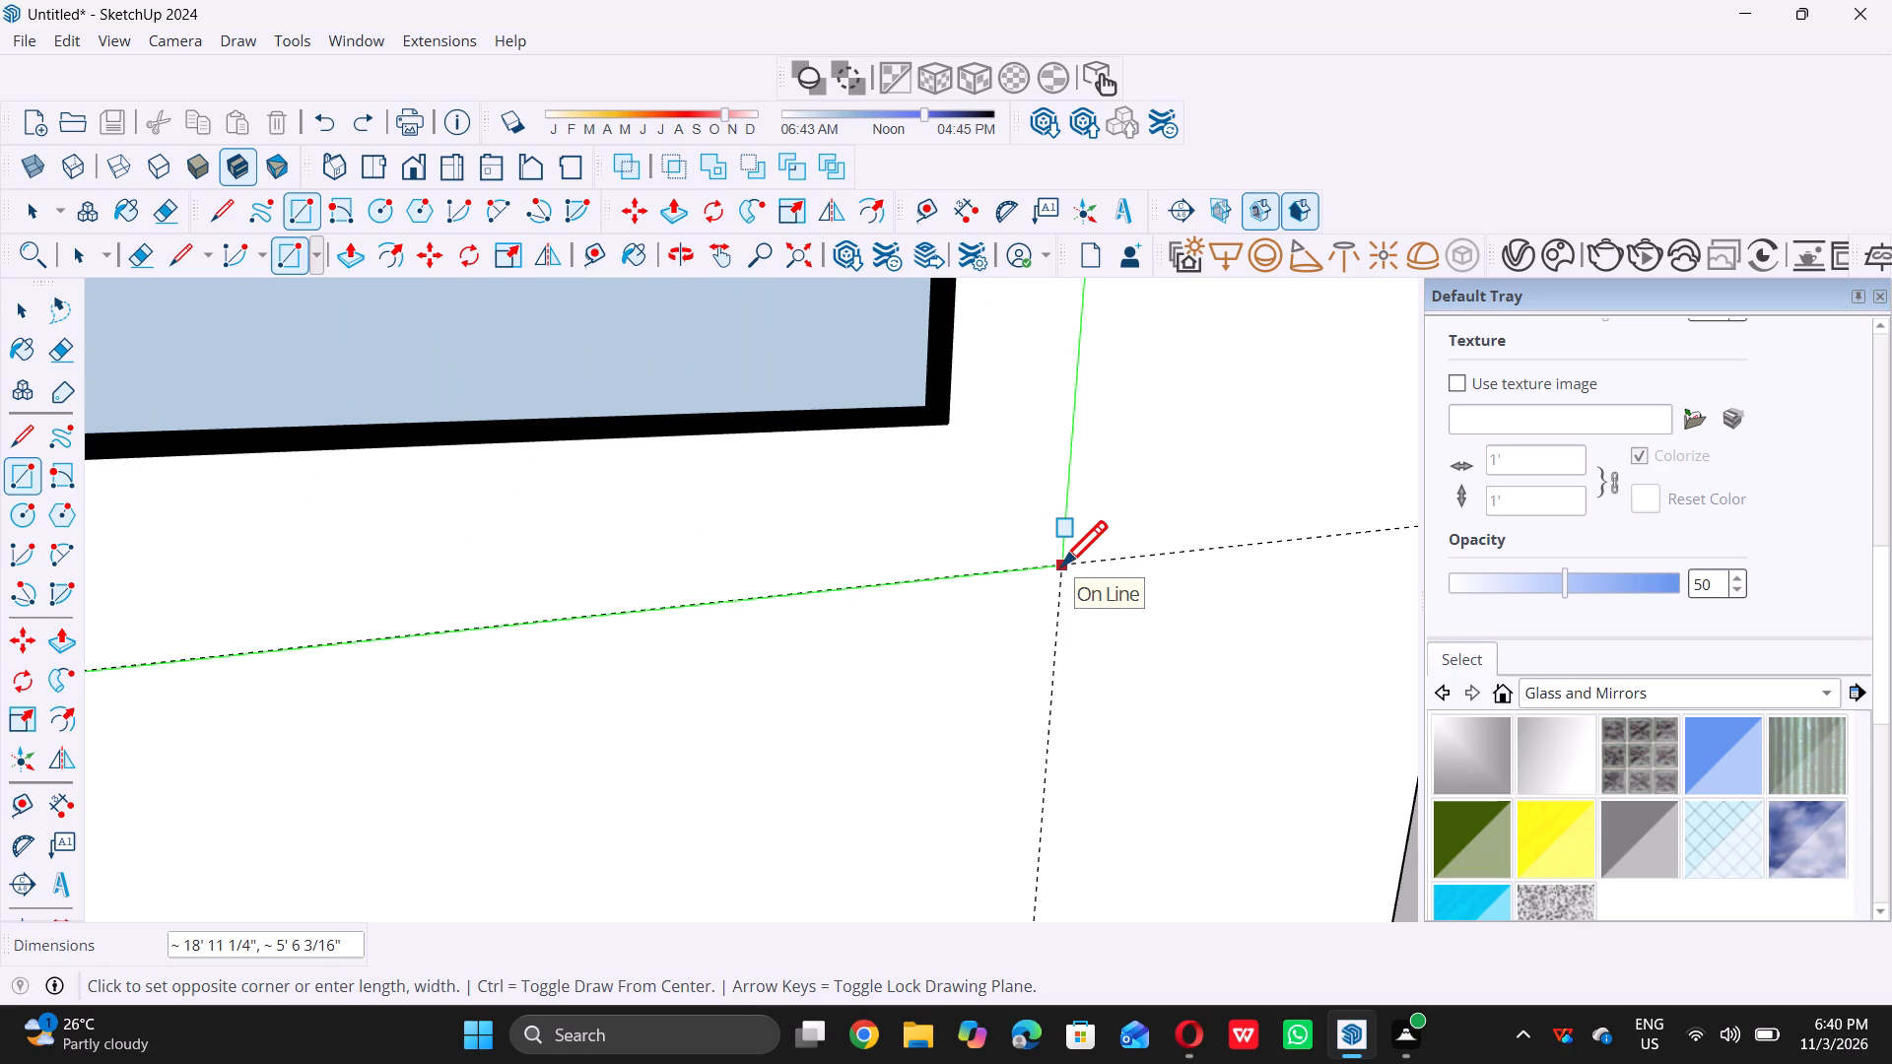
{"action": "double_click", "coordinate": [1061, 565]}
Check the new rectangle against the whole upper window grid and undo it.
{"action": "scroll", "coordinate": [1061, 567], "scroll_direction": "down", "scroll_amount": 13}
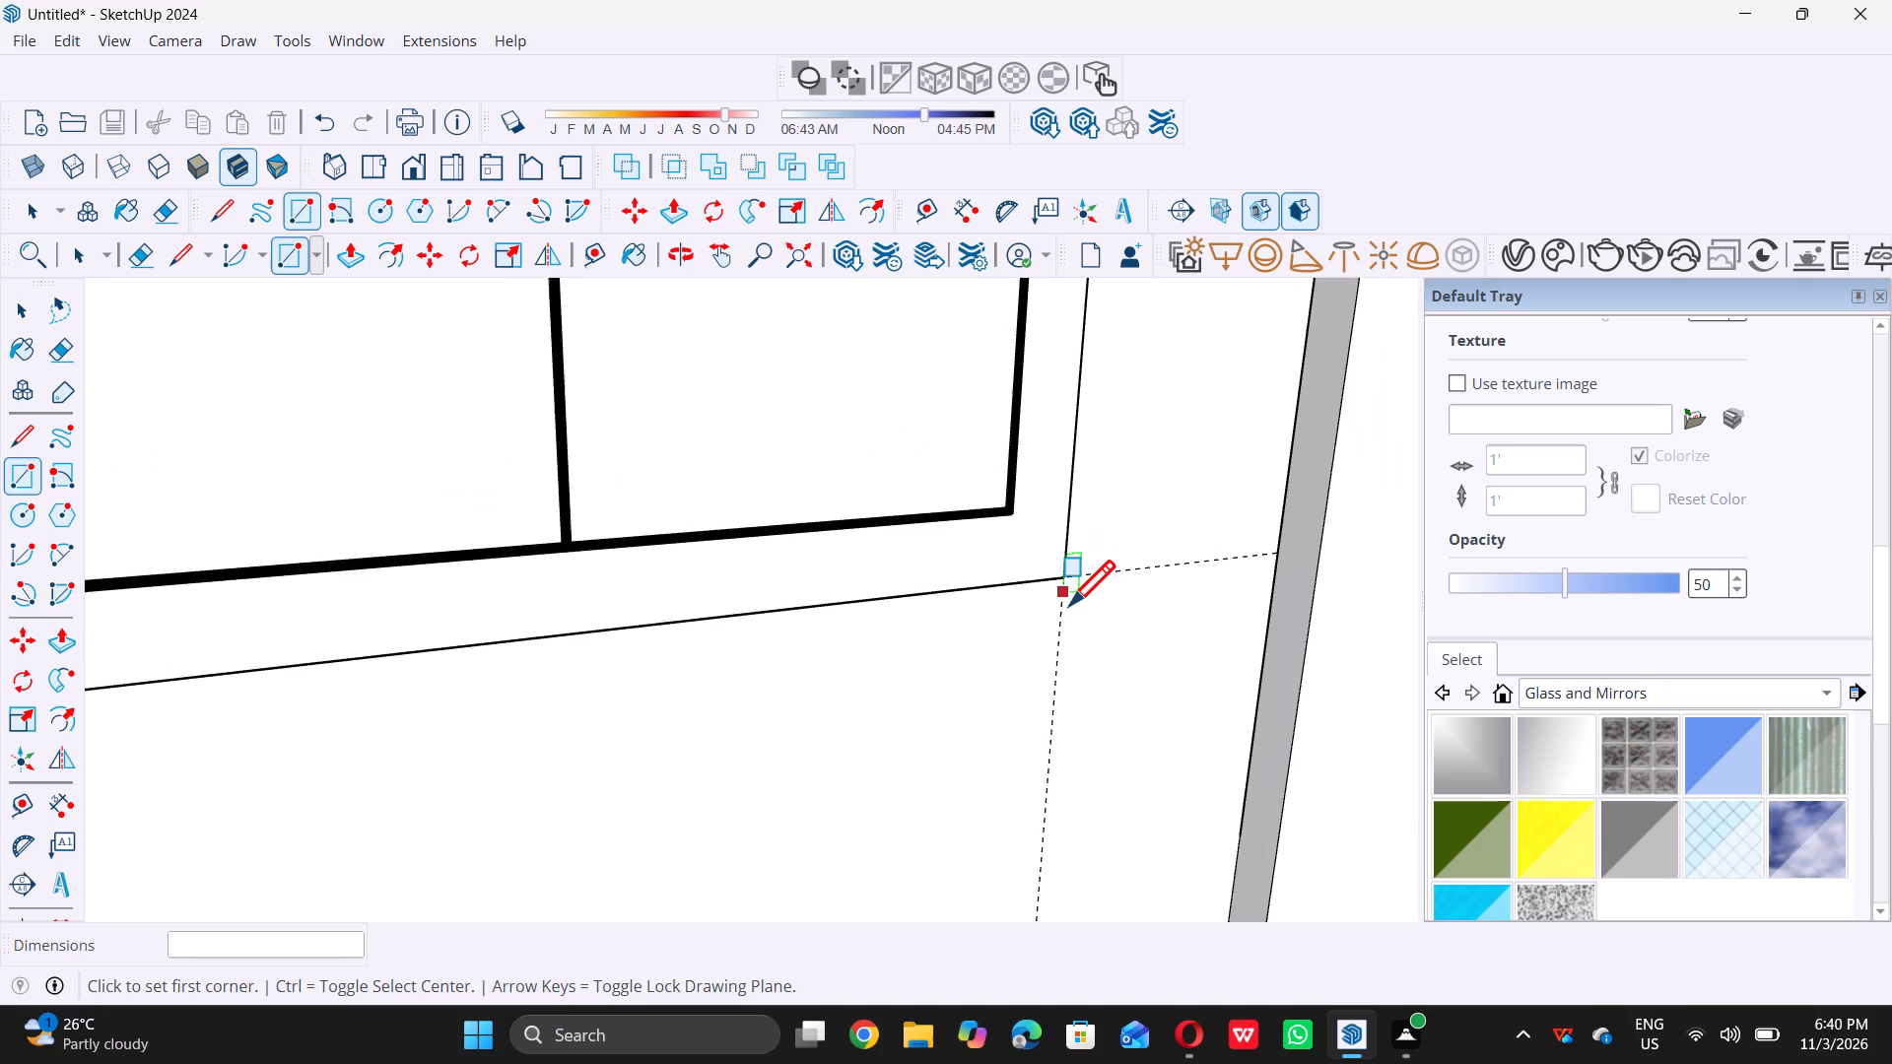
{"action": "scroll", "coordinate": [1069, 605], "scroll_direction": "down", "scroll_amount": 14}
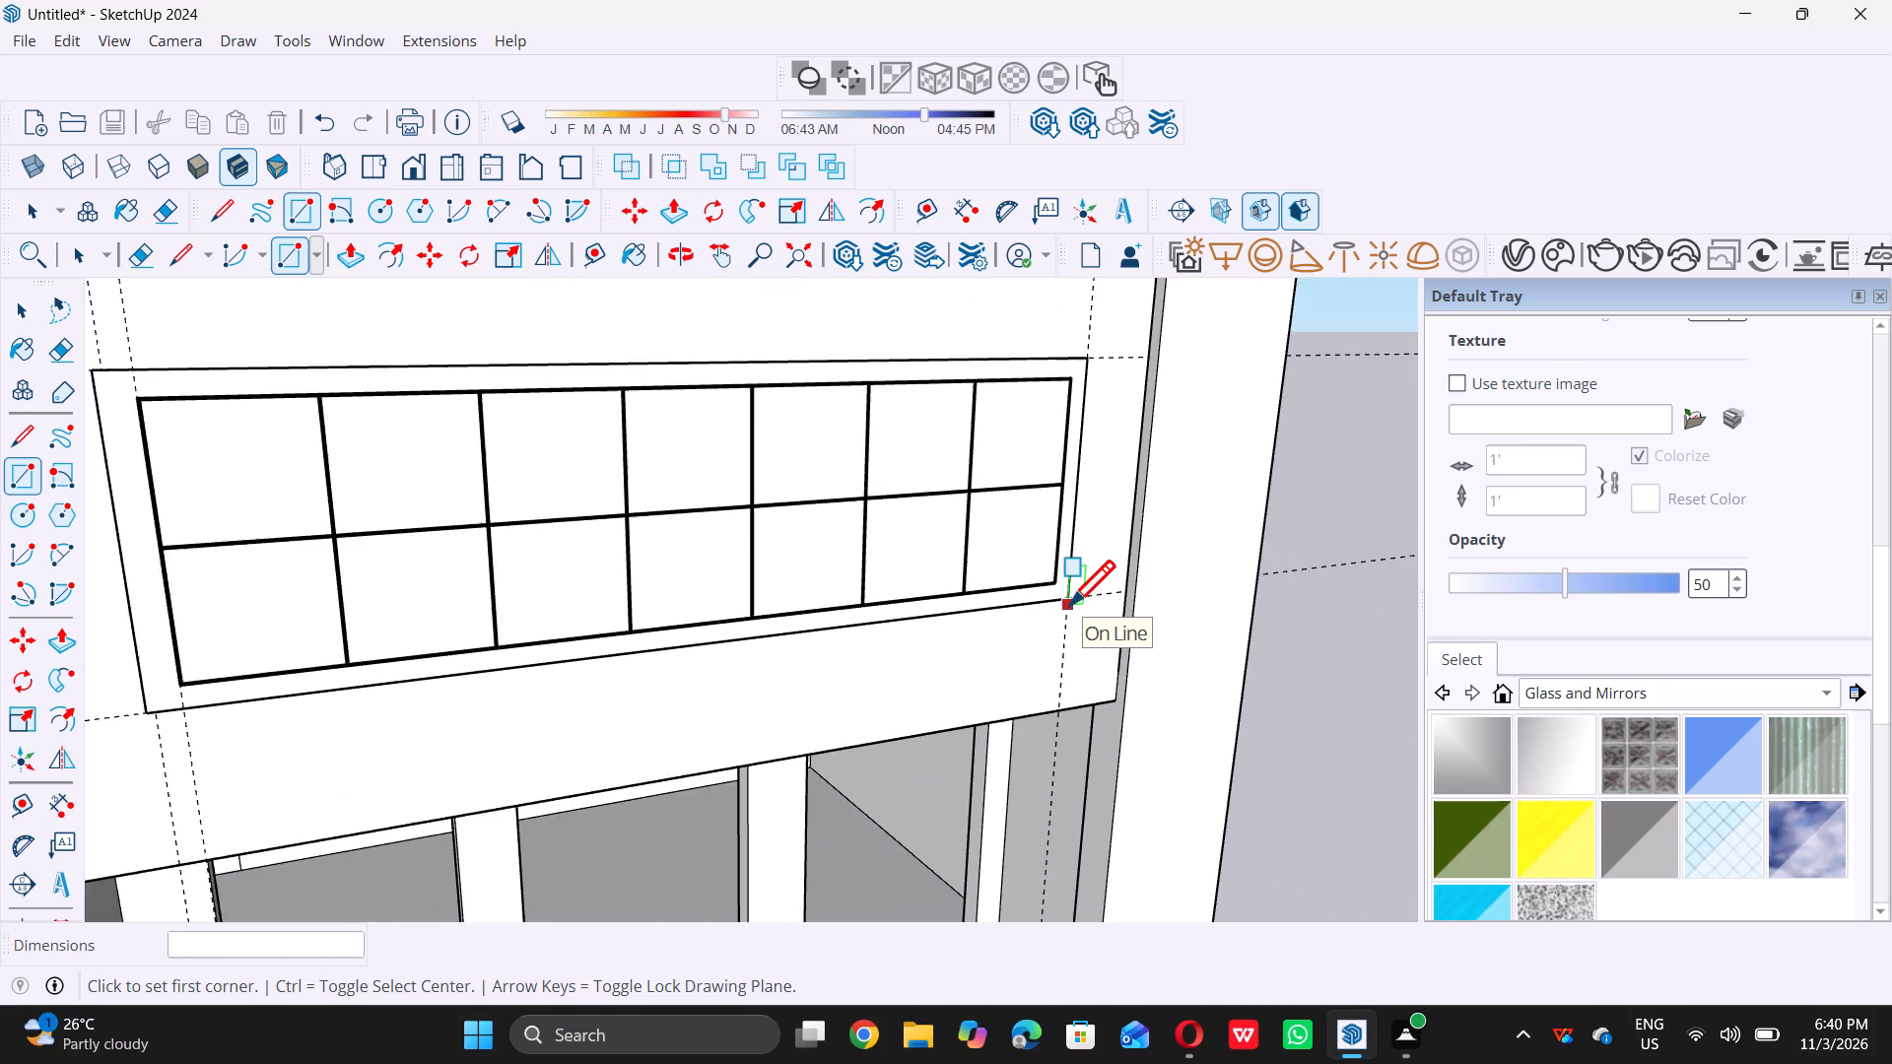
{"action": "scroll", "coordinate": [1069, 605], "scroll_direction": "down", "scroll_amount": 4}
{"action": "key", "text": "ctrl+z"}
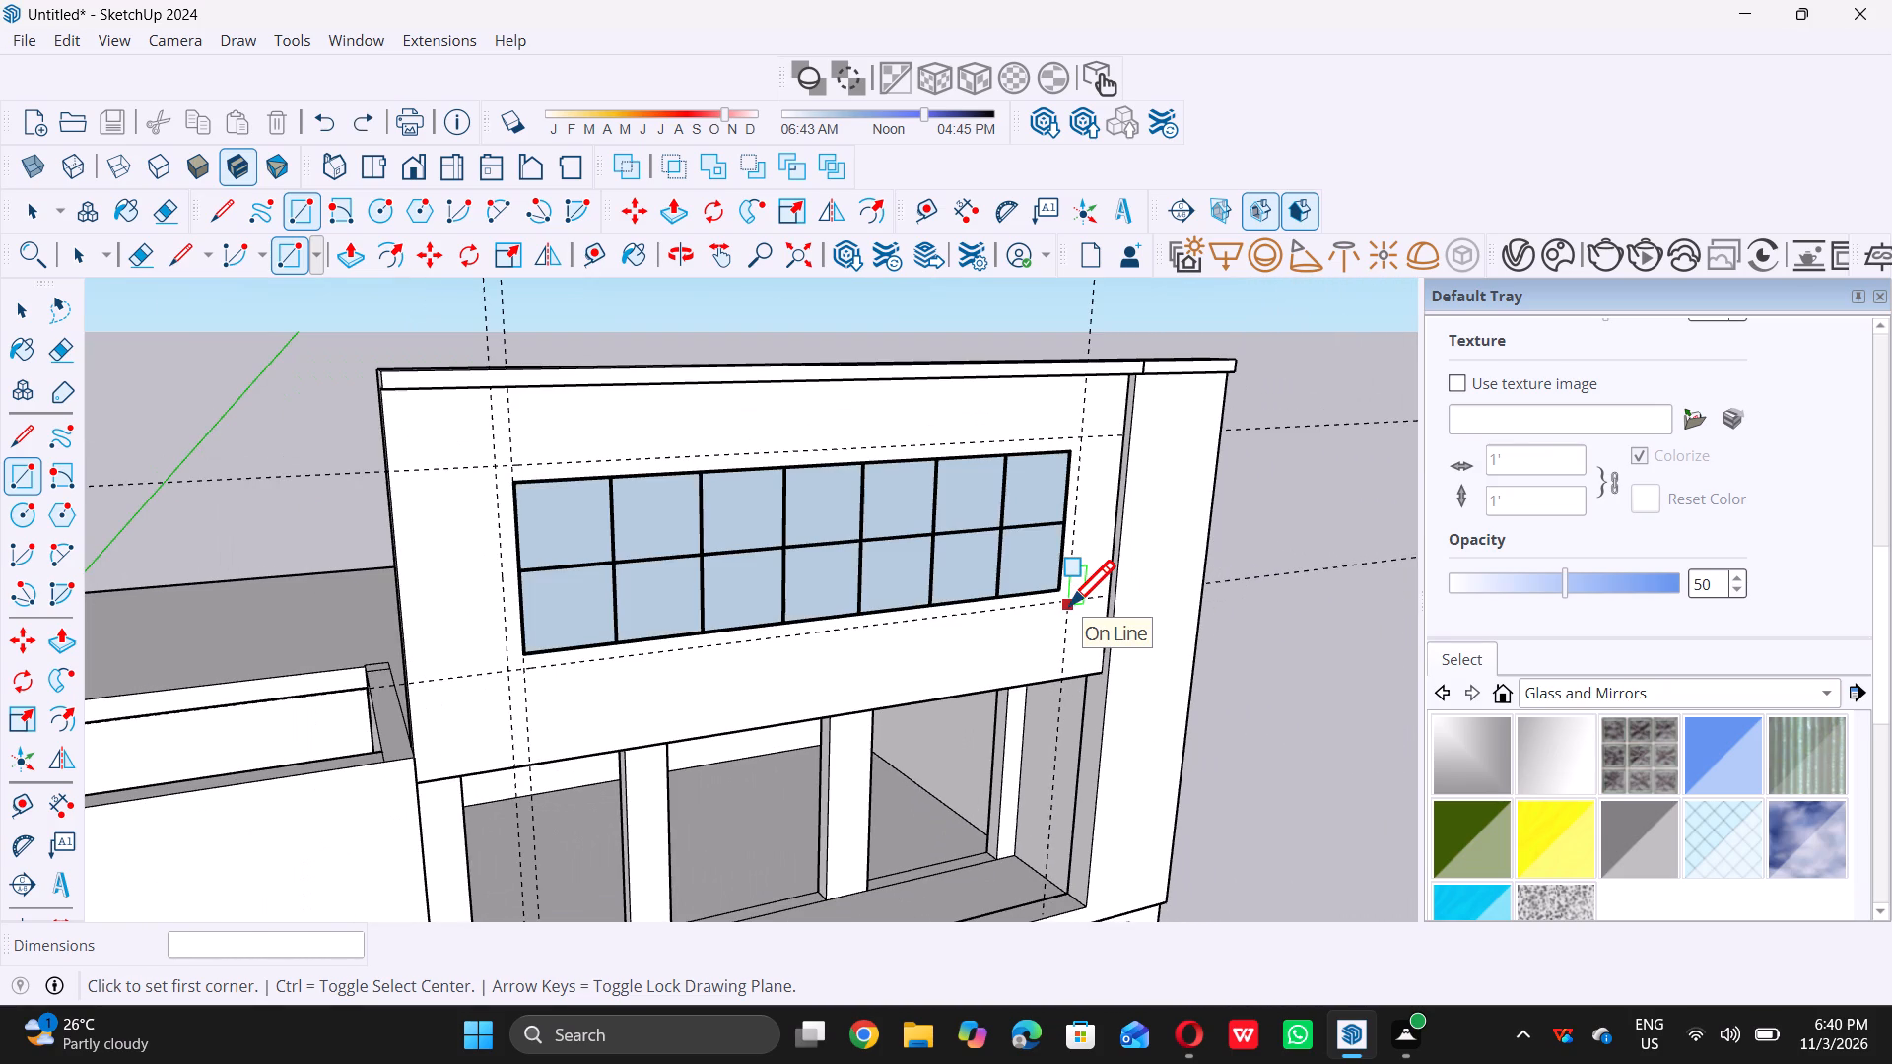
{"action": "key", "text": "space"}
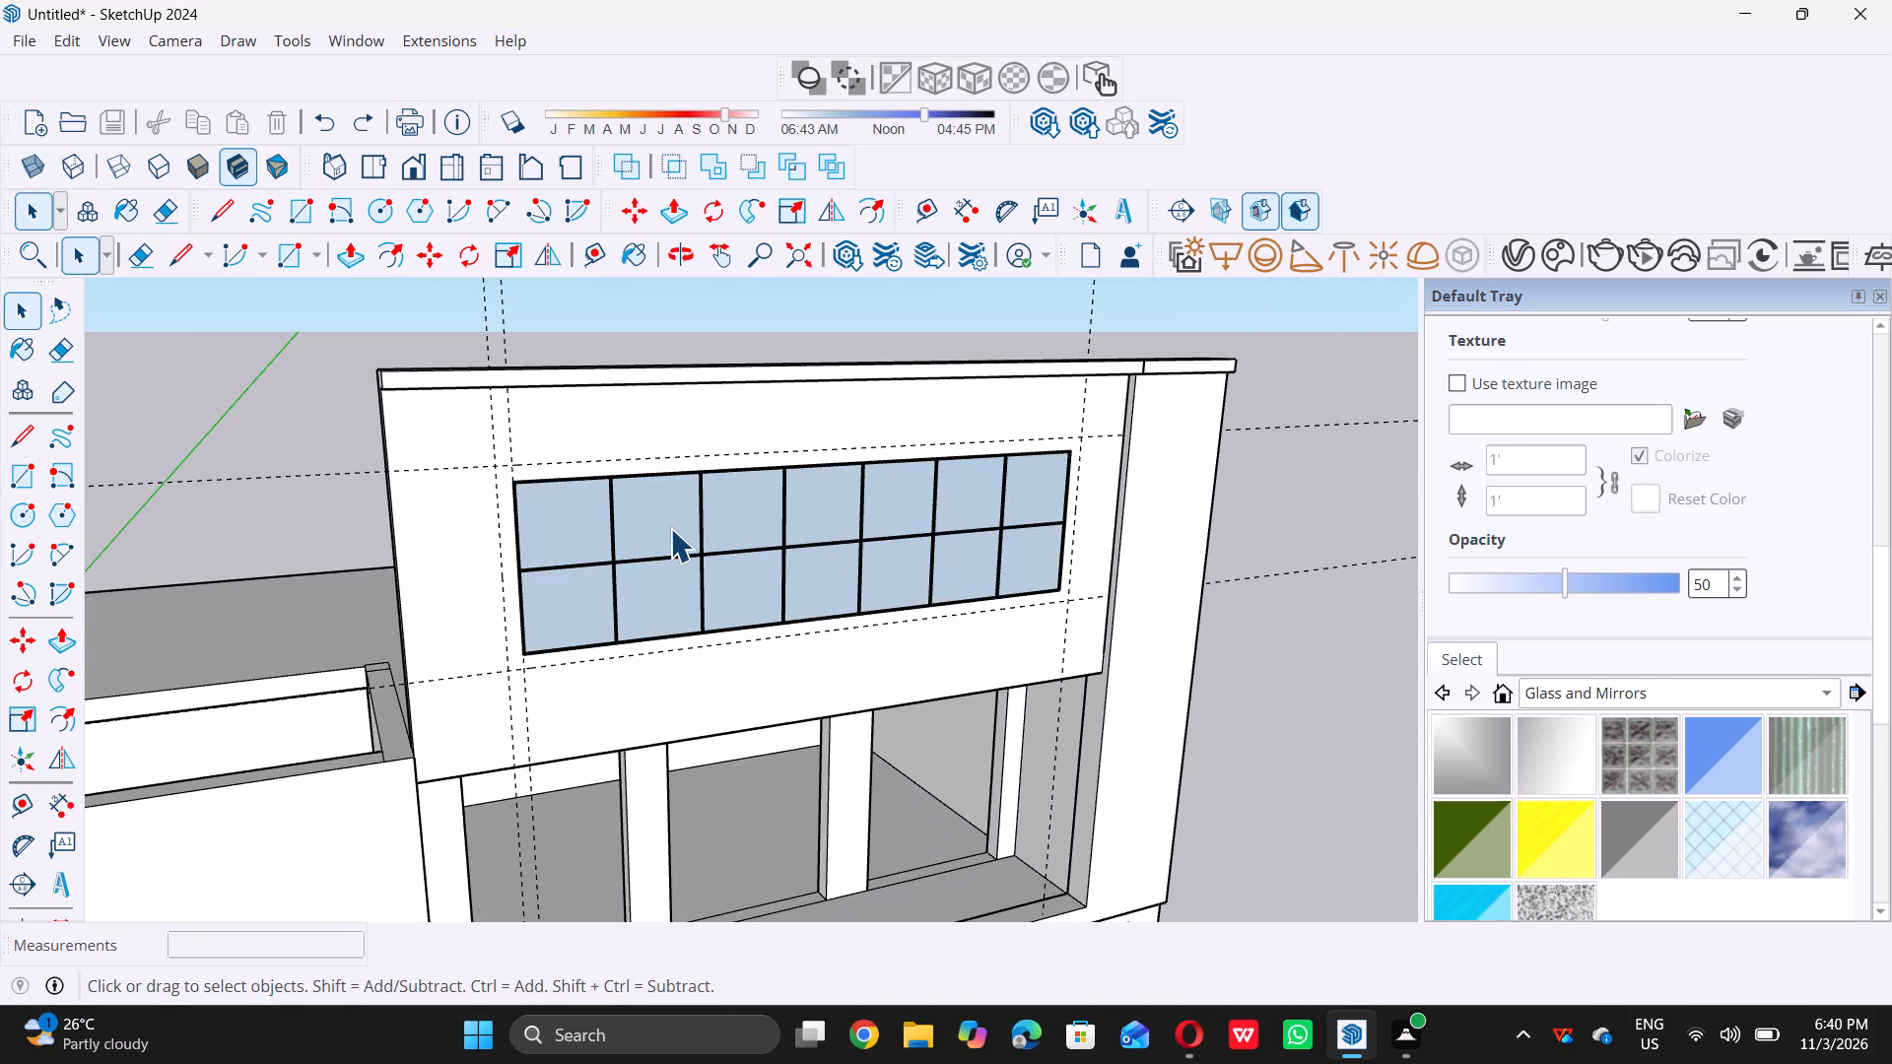
Draw a line about 18' 9" along the guide above the window grid, from the outer left guide to the outer right guide.
{"action": "key", "text": "l"}
{"action": "scroll", "coordinate": [498, 469], "scroll_direction": "up", "scroll_amount": 10}
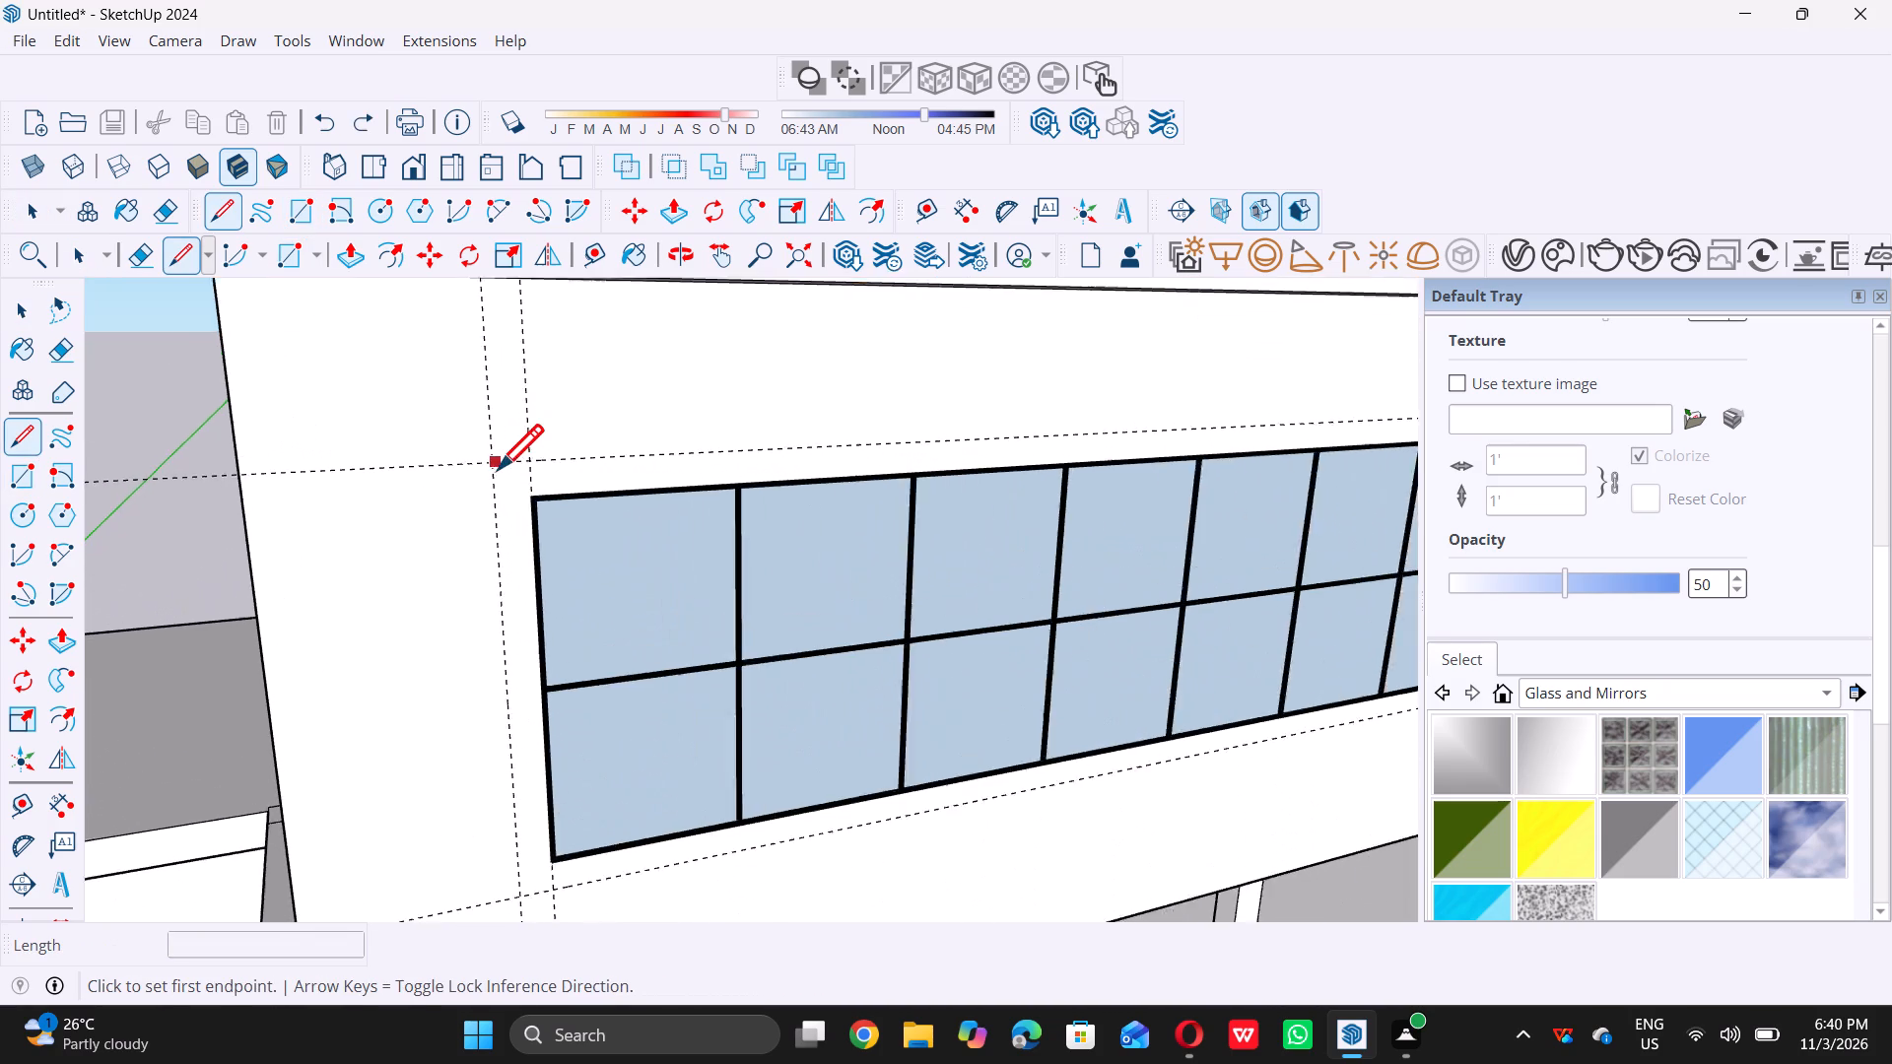
{"action": "left_click", "coordinate": [496, 466]}
{"action": "scroll", "coordinate": [496, 466], "scroll_direction": "down", "scroll_amount": 5}
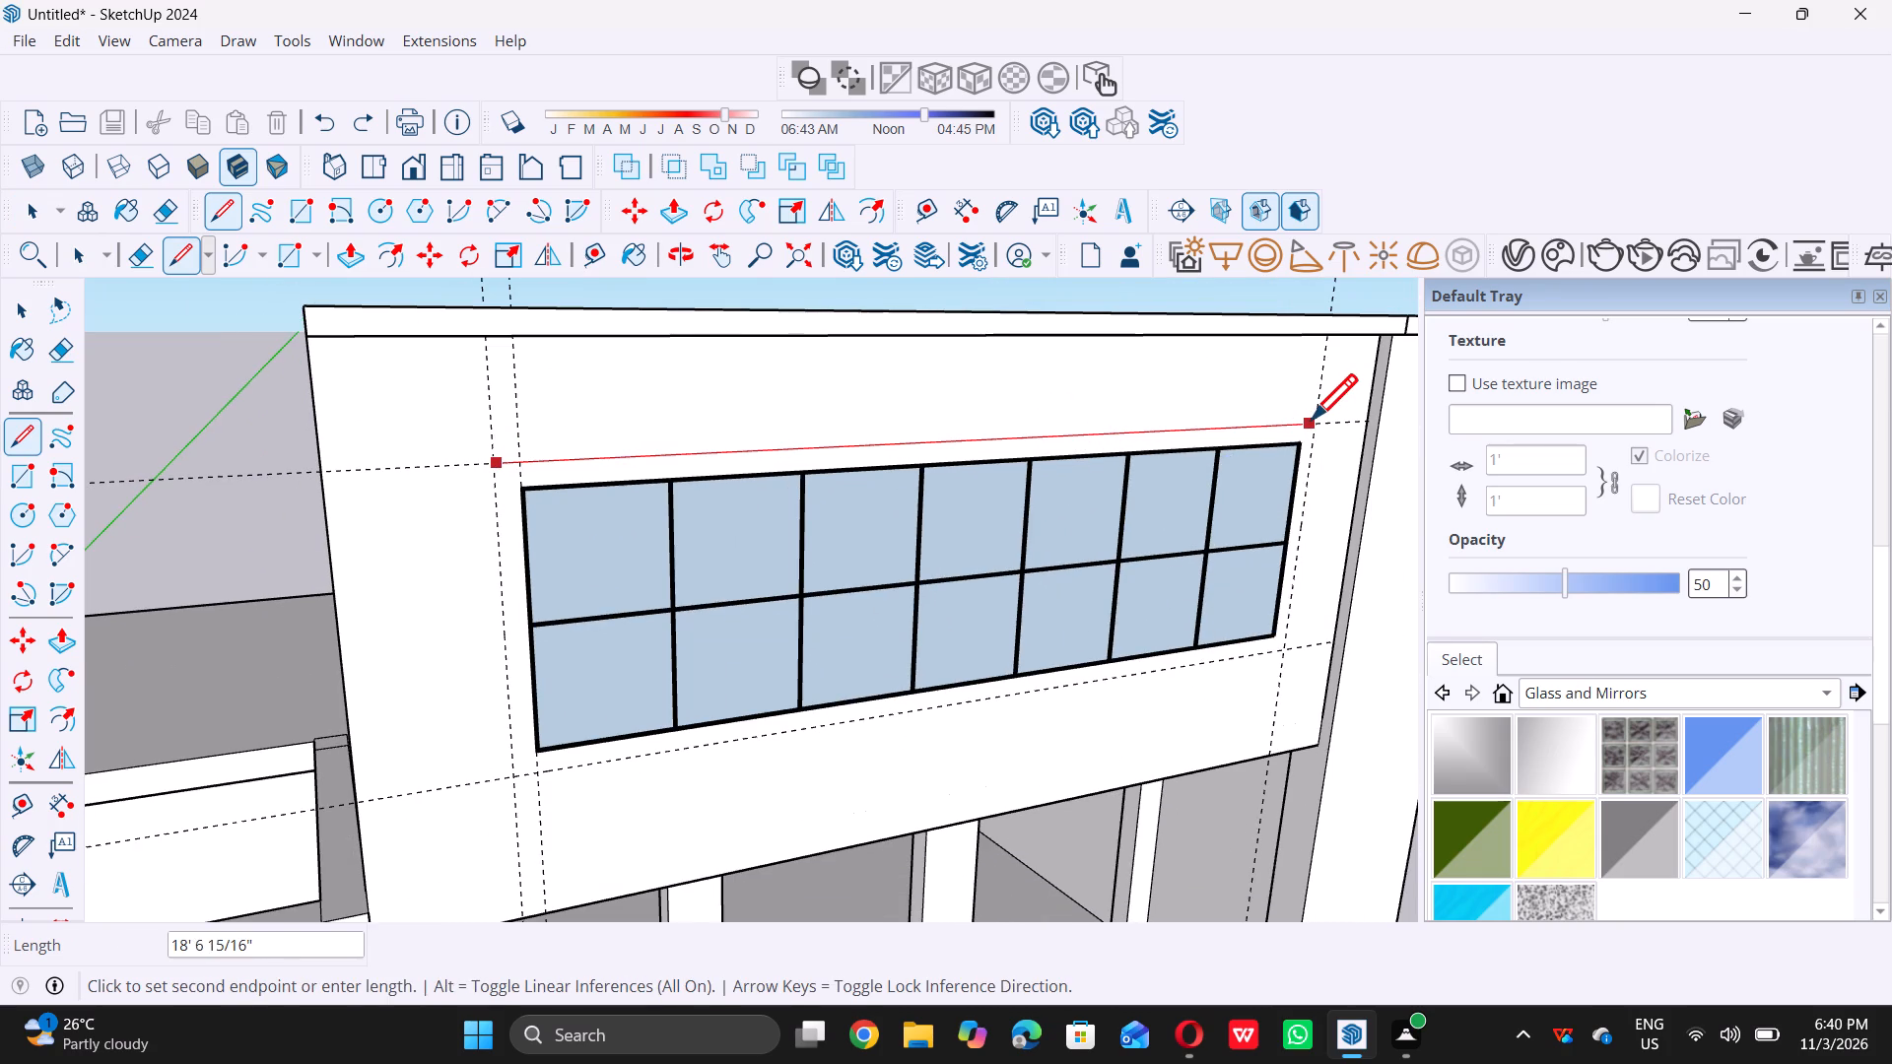
{"action": "scroll", "coordinate": [1312, 419], "scroll_direction": "up", "scroll_amount": 5}
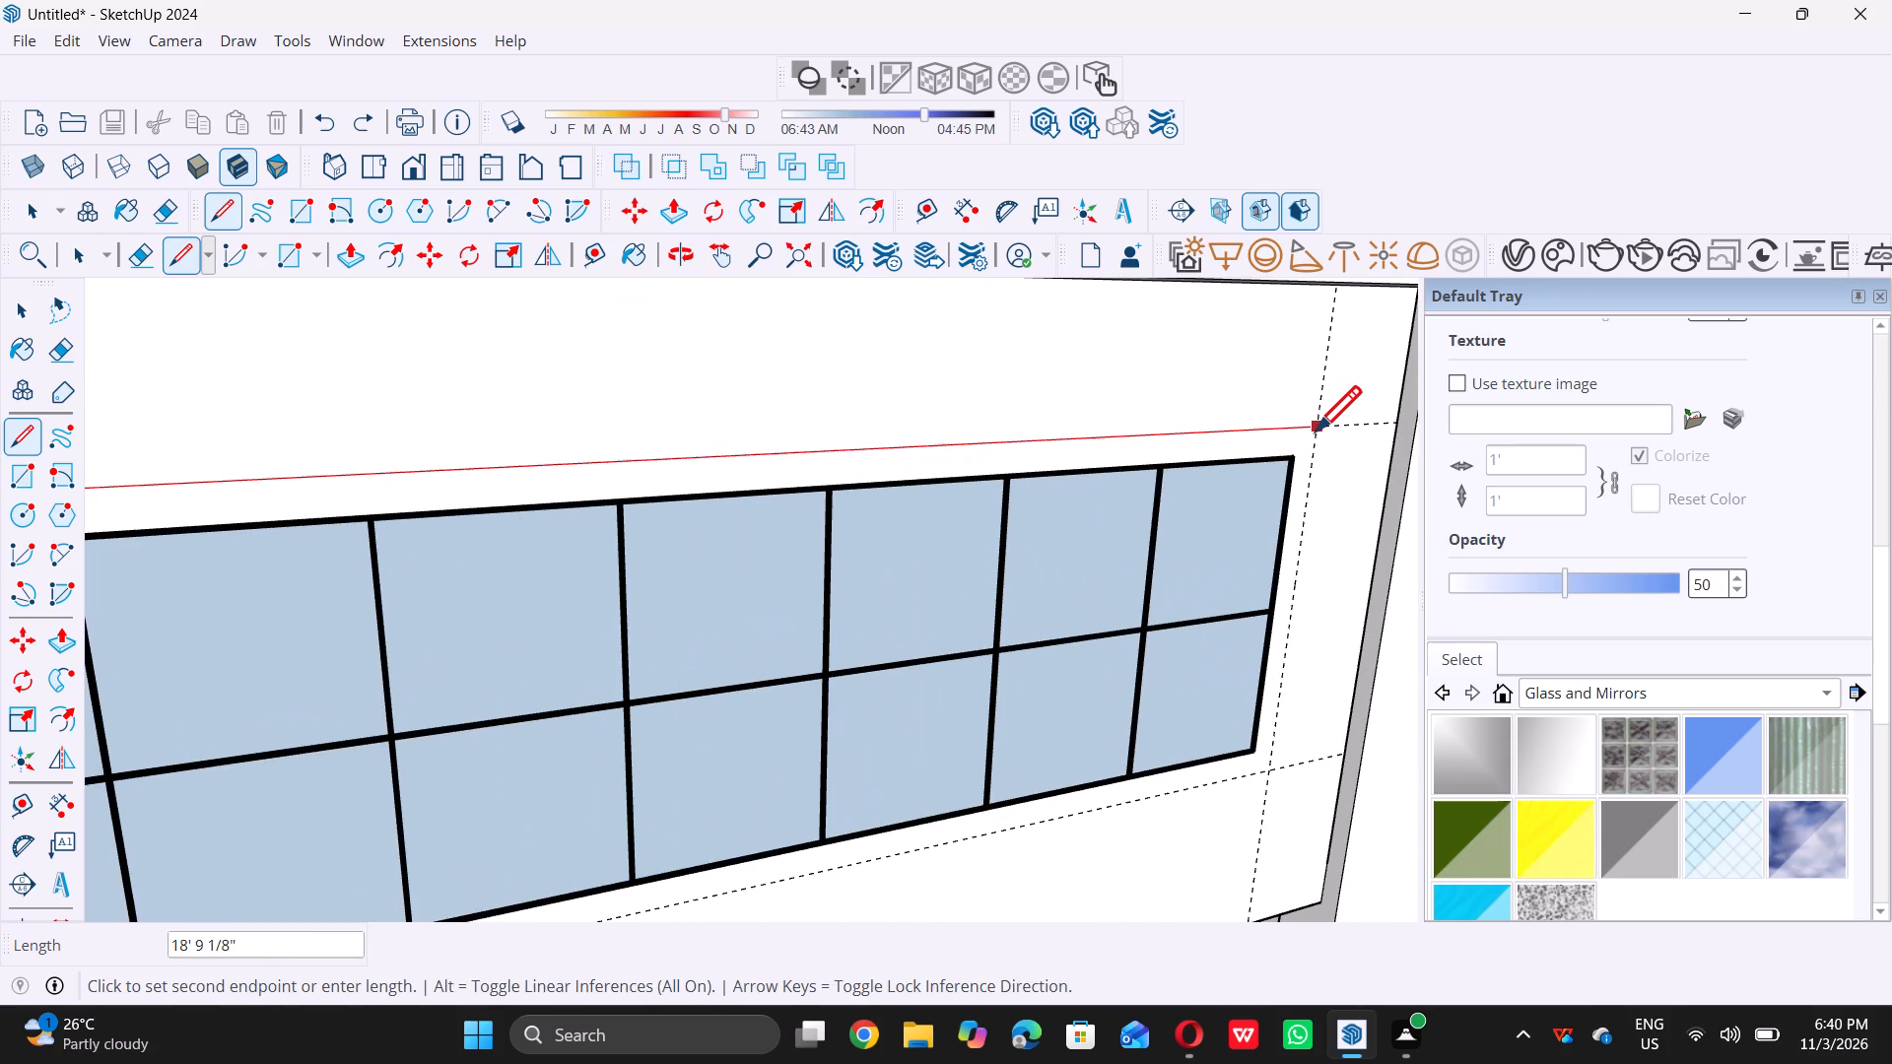
{"action": "left_click", "coordinate": [1316, 431]}
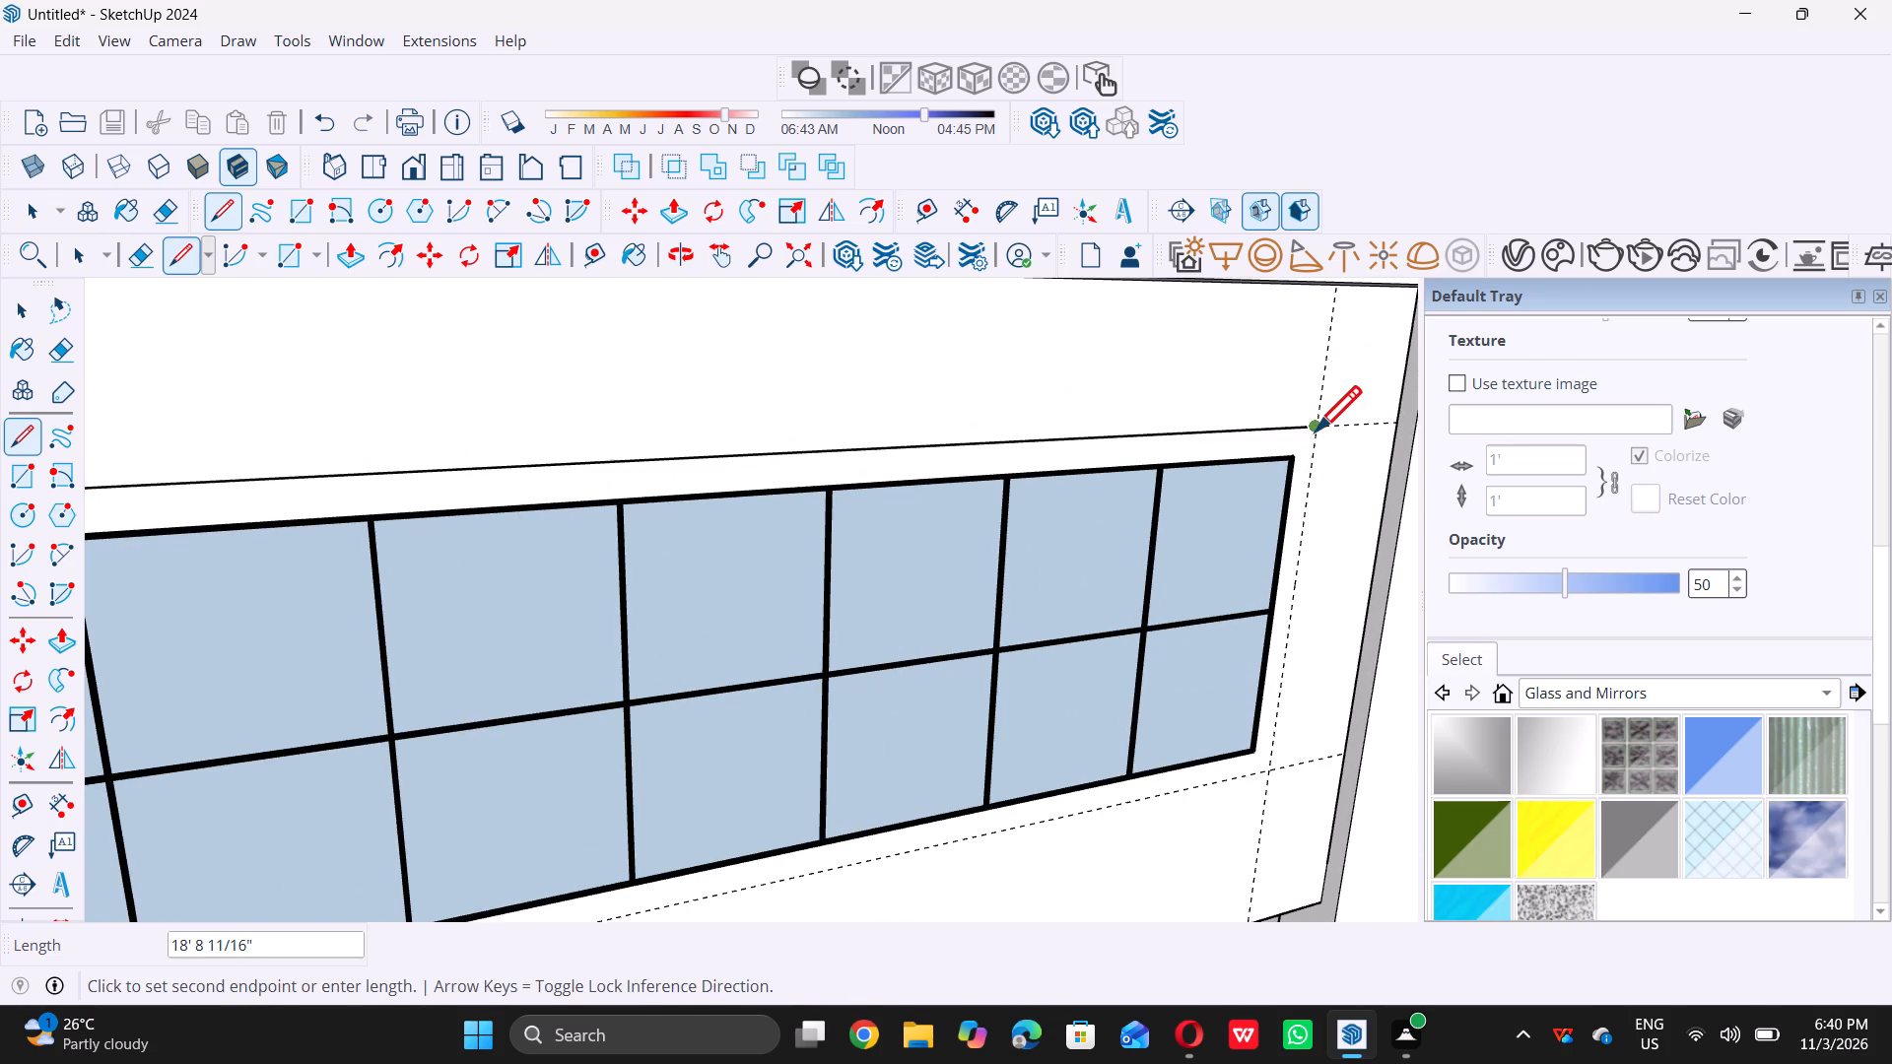
{"action": "scroll", "coordinate": [1318, 466], "scroll_direction": "up", "scroll_amount": 5}
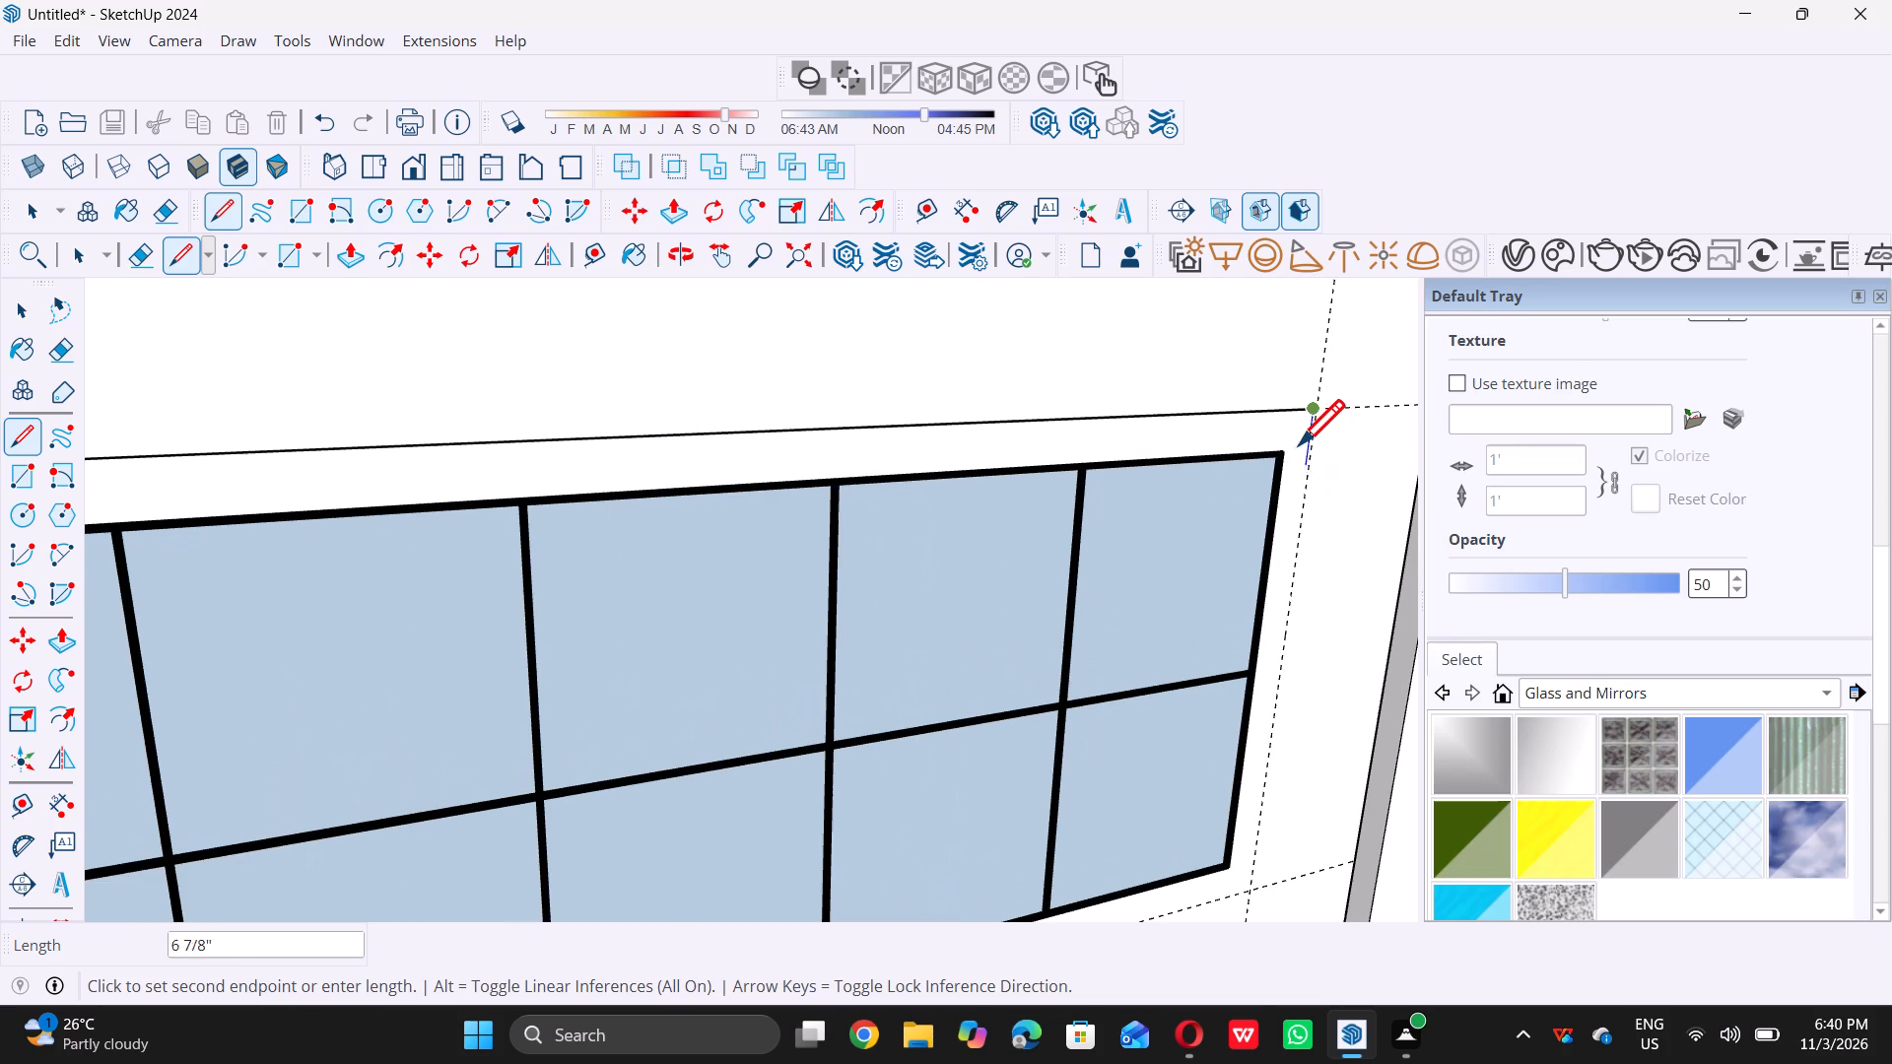
{"action": "key", "text": "space"}
Draw a horizontal line about 5" long from the window grid's upper right corner to the outer right guide.
{"action": "scroll", "coordinate": [1236, 431], "scroll_direction": "up", "scroll_amount": 1}
{"action": "middle_click_drag", "start_coordinate": [1235, 431], "coordinate": [1239, 485]}
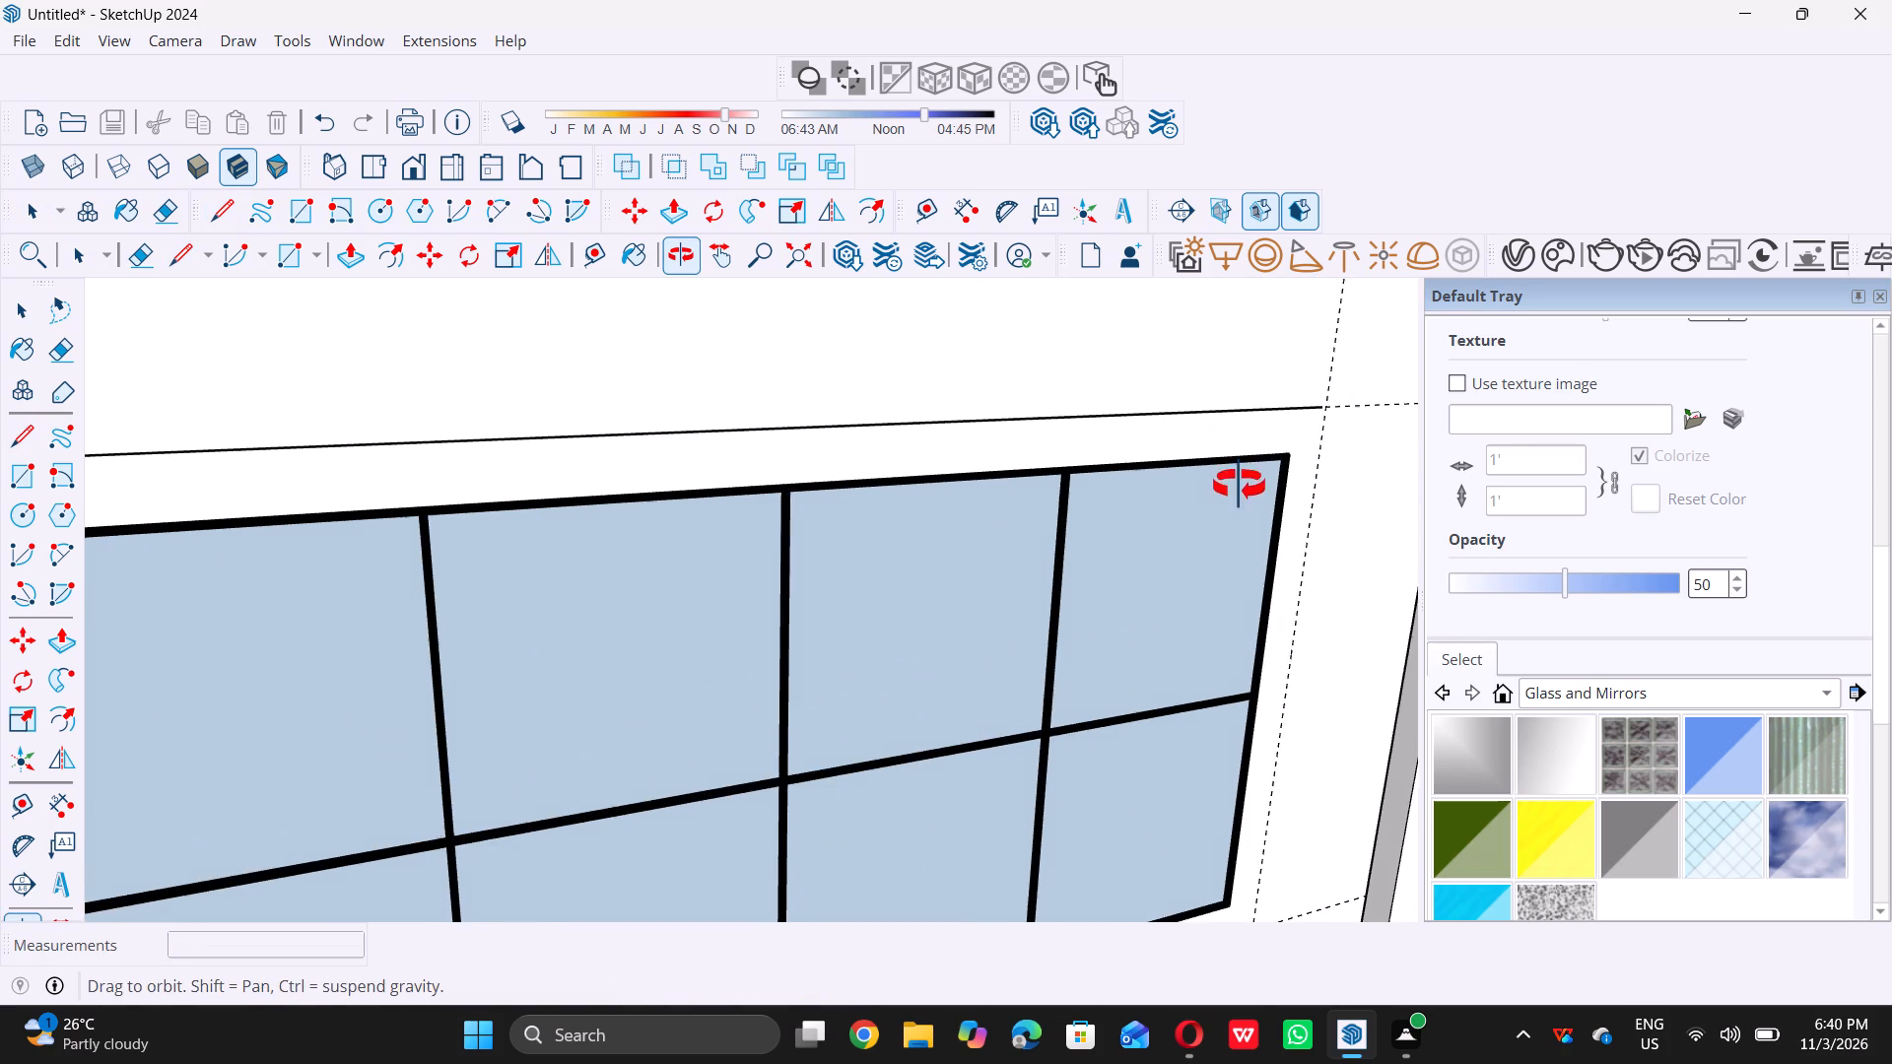
{"action": "middle_click_drag", "start_coordinate": [1239, 485], "coordinate": [1246, 548]}
{"action": "middle_click", "coordinate": [1246, 548]}
{"action": "scroll", "coordinate": [1306, 465], "scroll_direction": "up", "scroll_amount": 11}
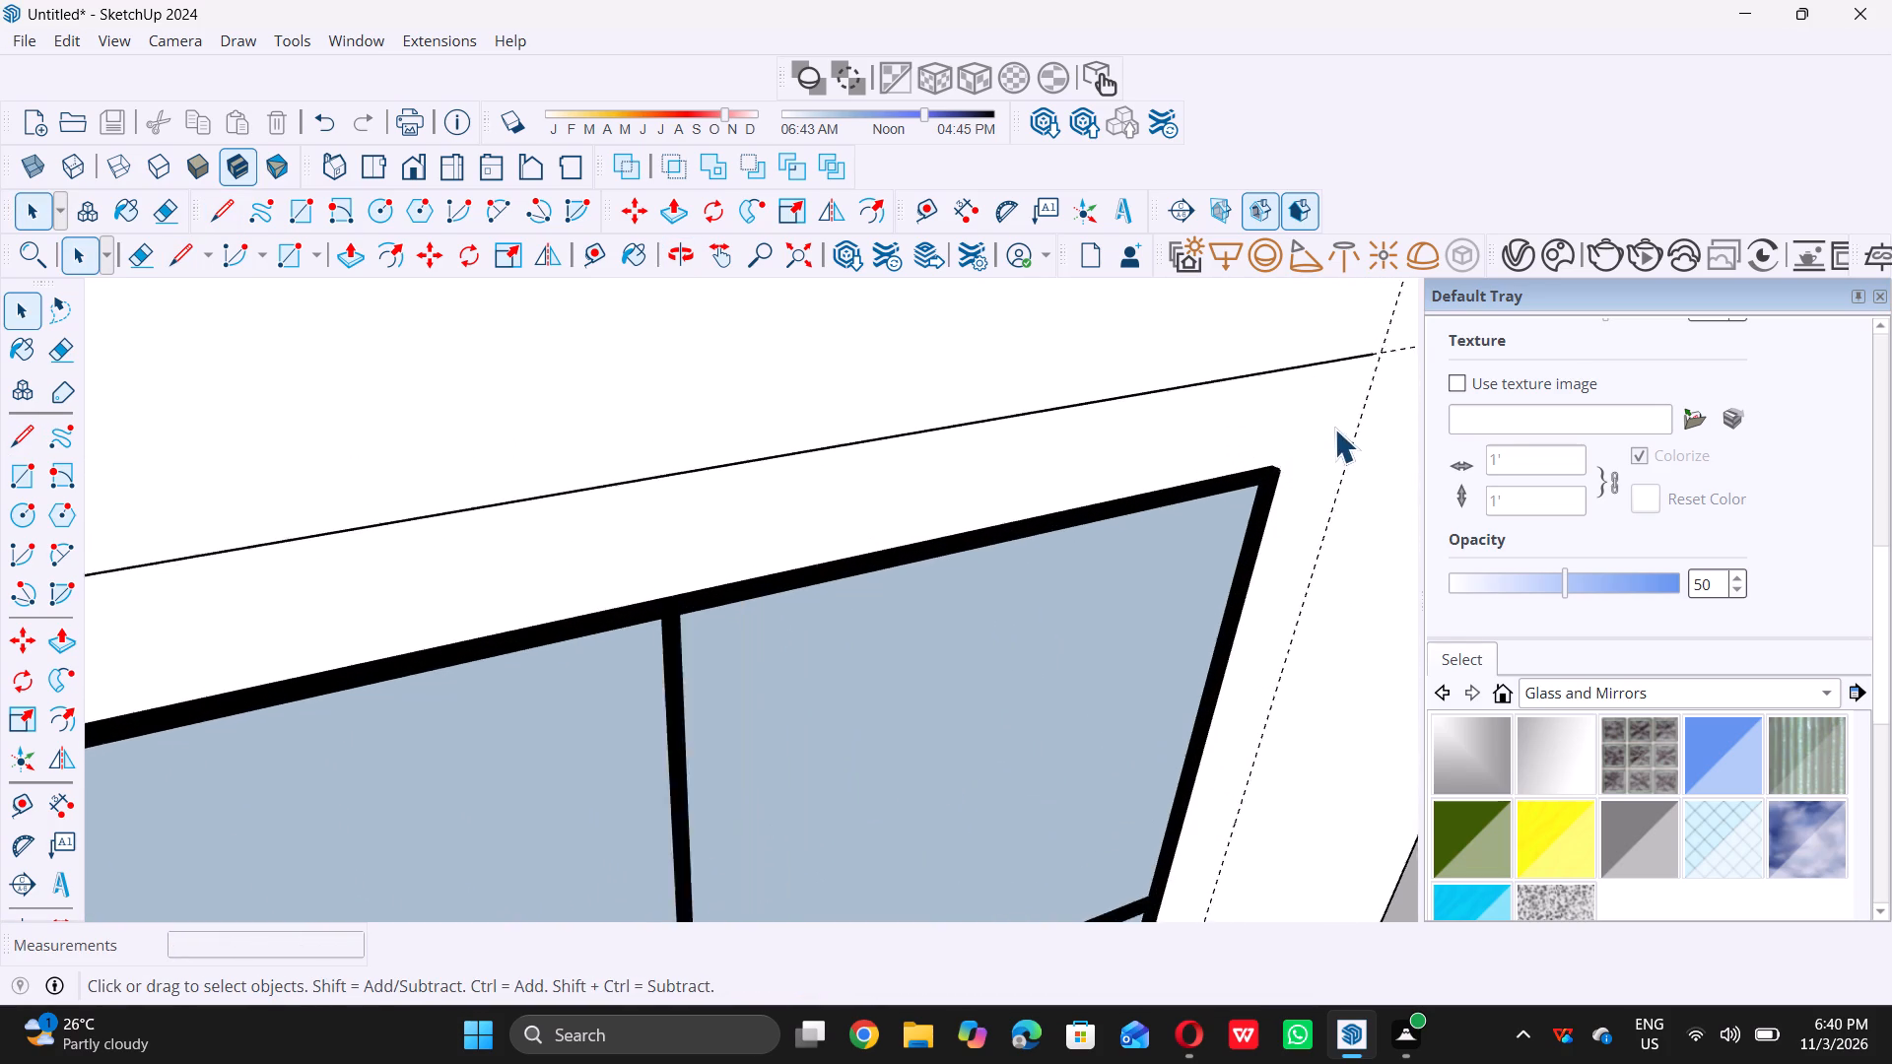
{"action": "scroll", "coordinate": [1334, 429], "scroll_direction": "up", "scroll_amount": 5}
{"action": "key", "text": "l"}
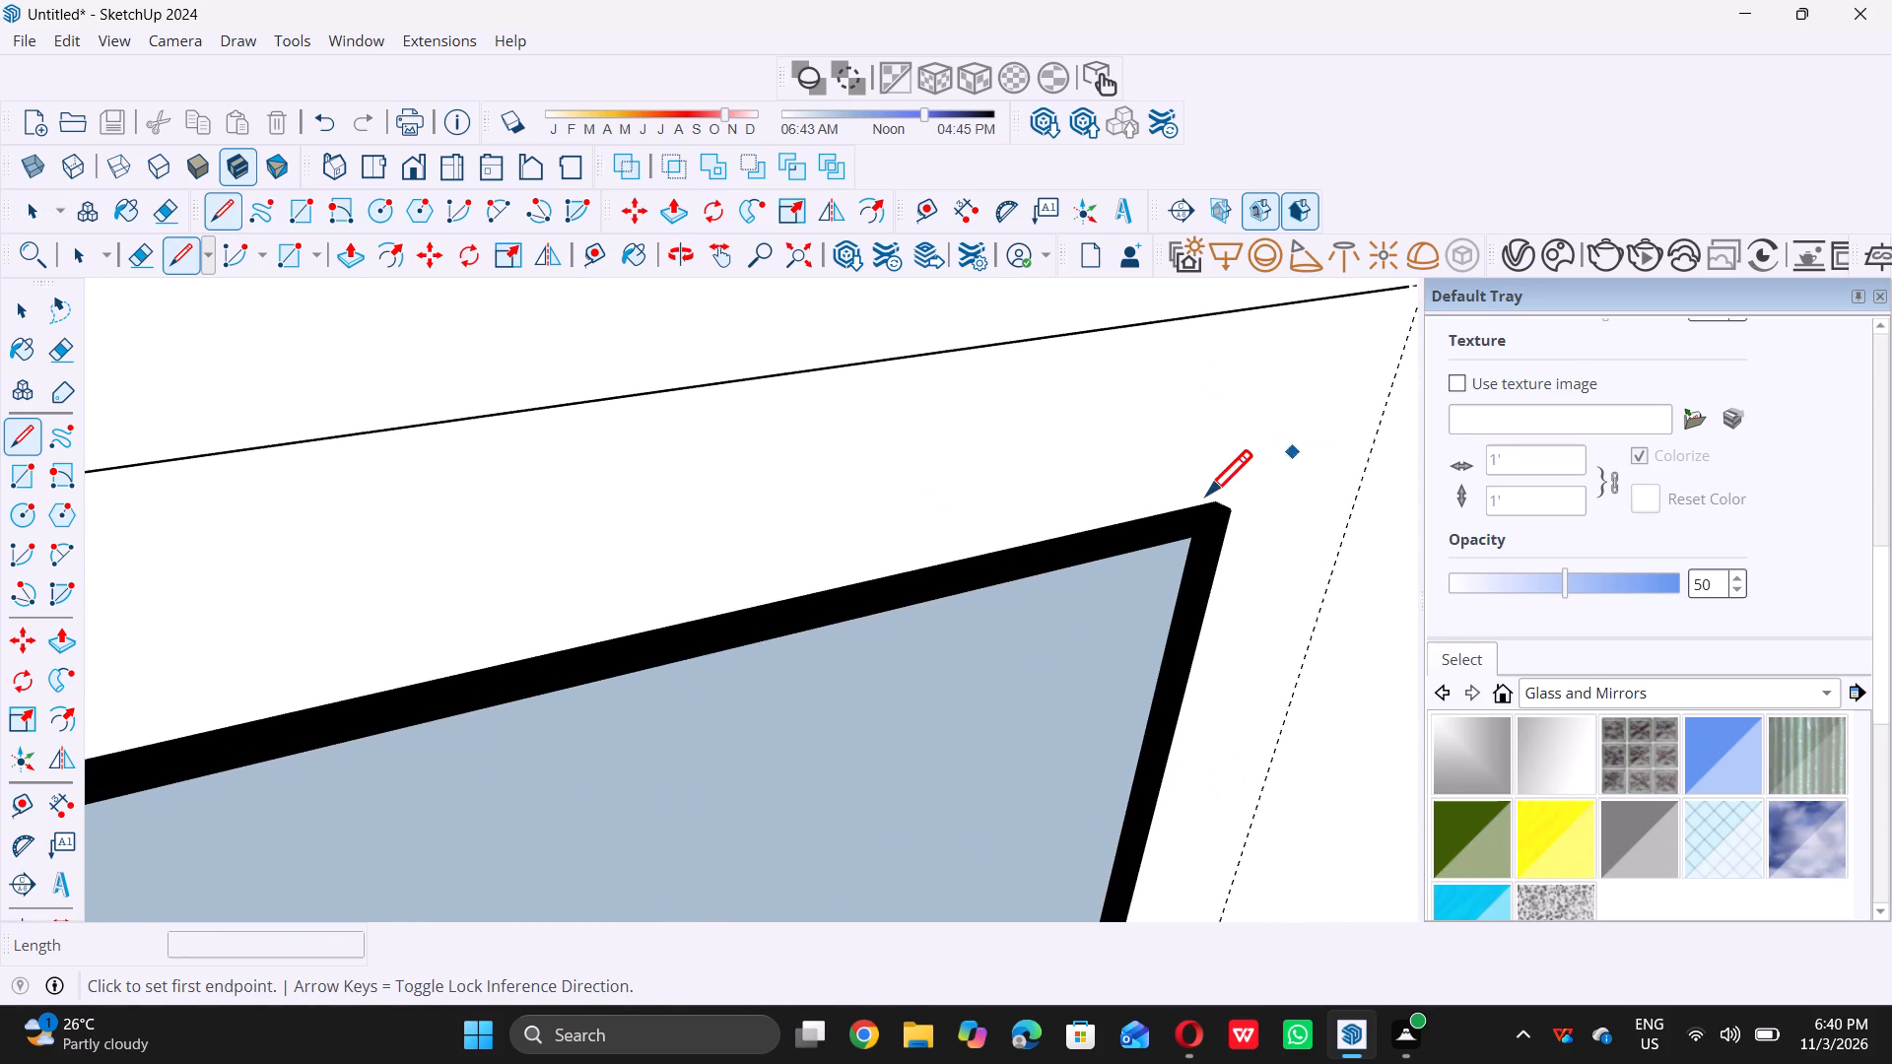
{"action": "left_click", "coordinate": [1211, 502]}
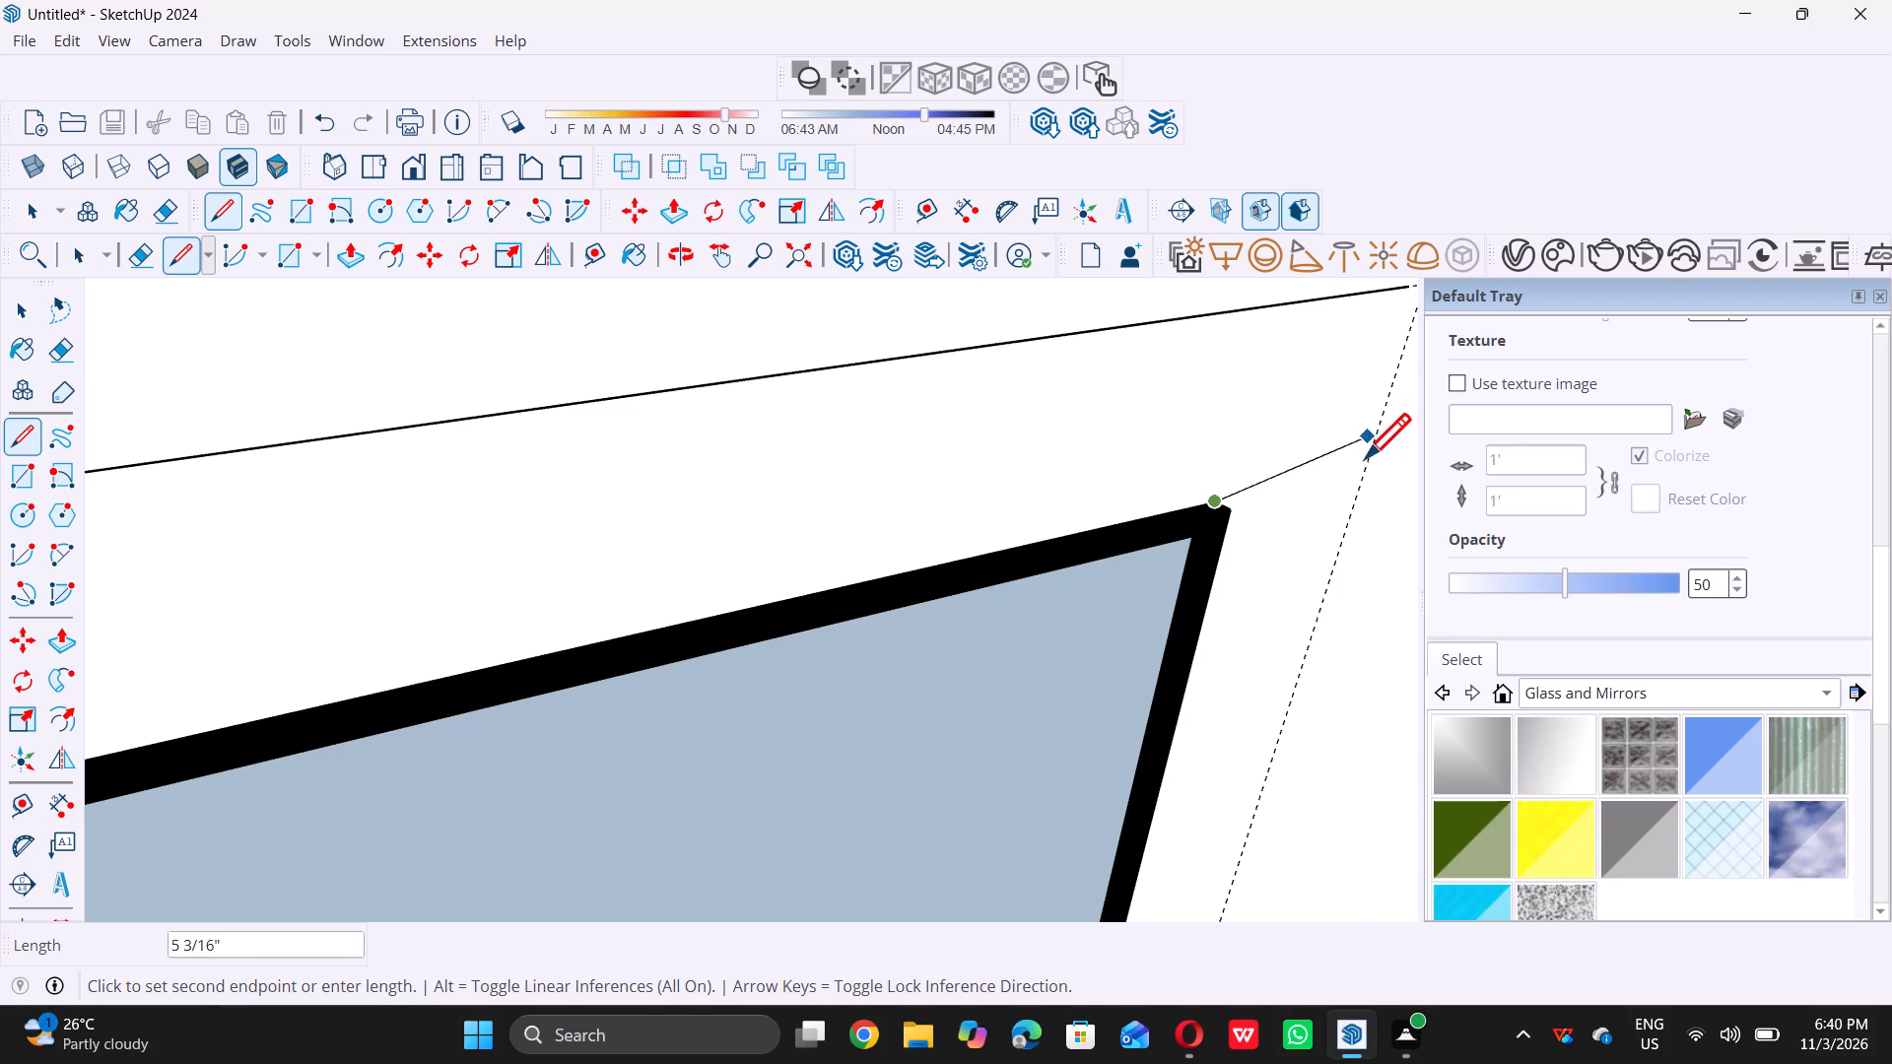
{"action": "scroll", "coordinate": [1342, 491], "scroll_direction": "down", "scroll_amount": 5}
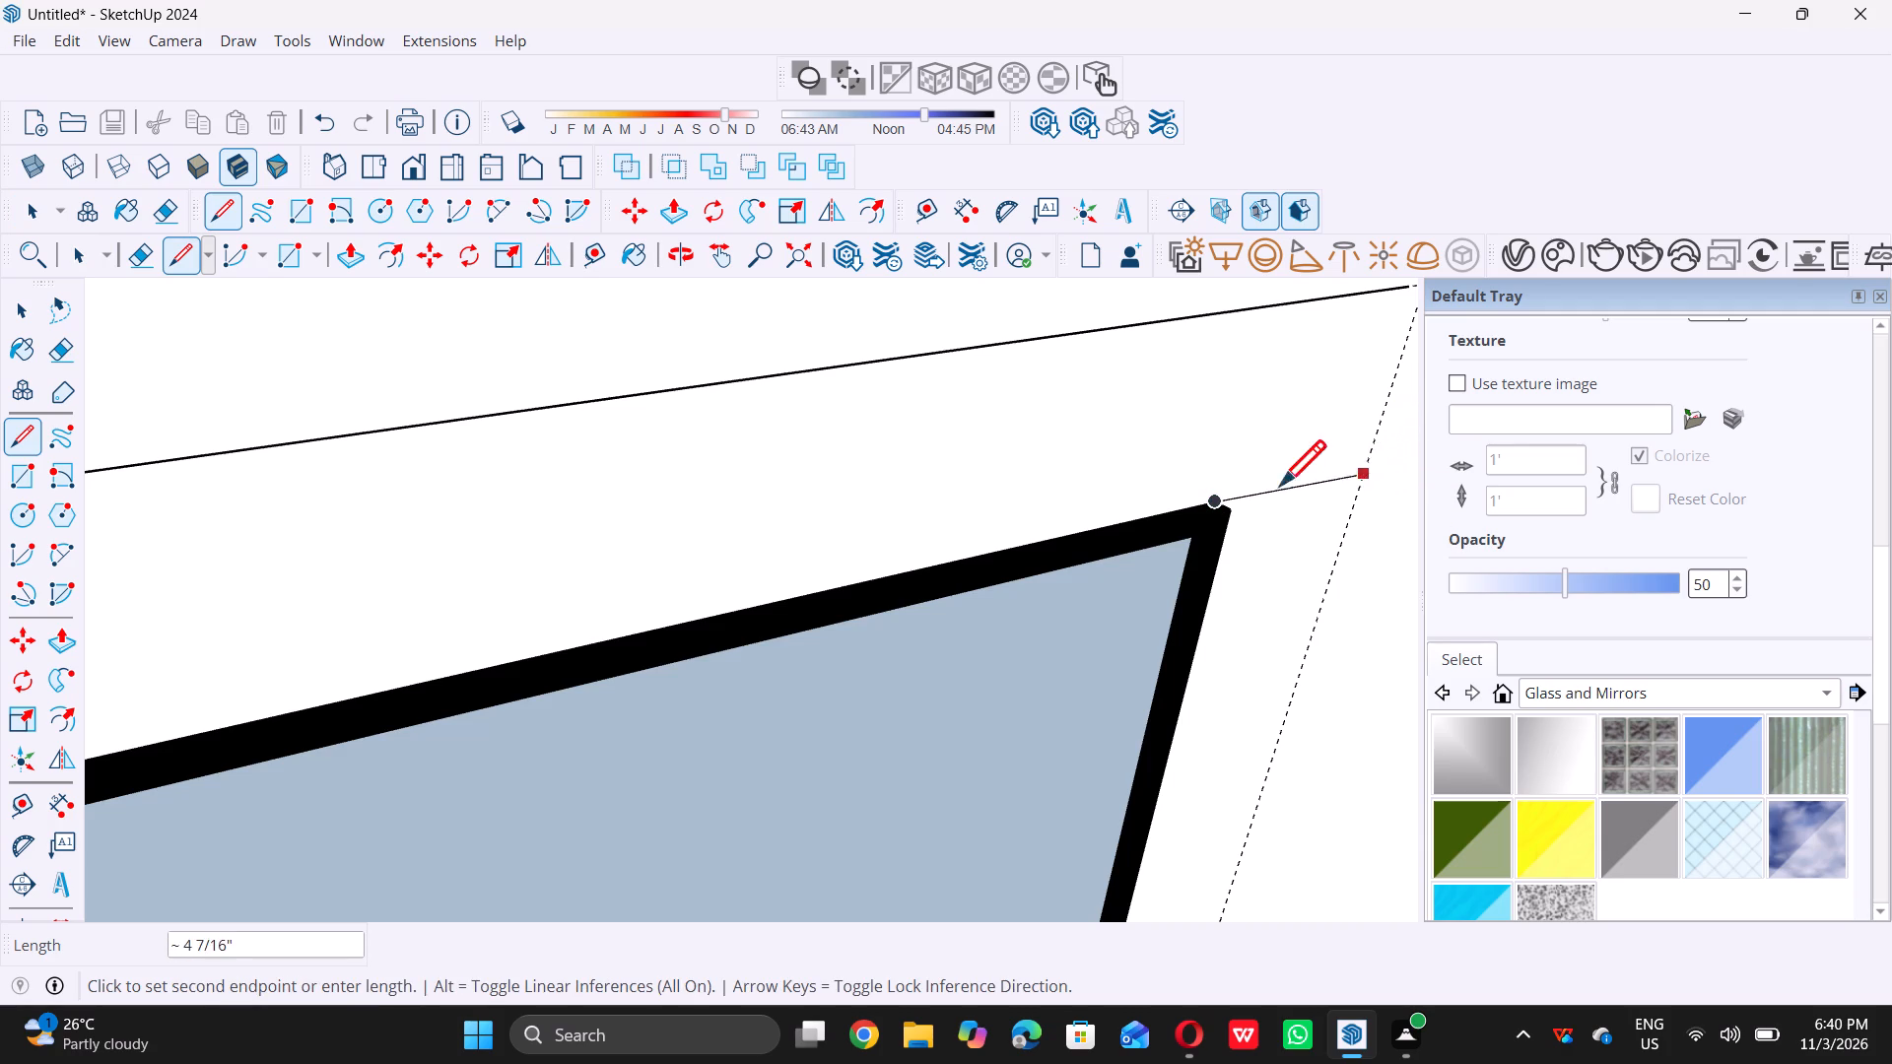
{"action": "middle_click_drag", "start_coordinate": [1238, 483], "coordinate": [1011, 407]}
{"action": "scroll", "coordinate": [1010, 407], "scroll_direction": "down", "scroll_amount": 11}
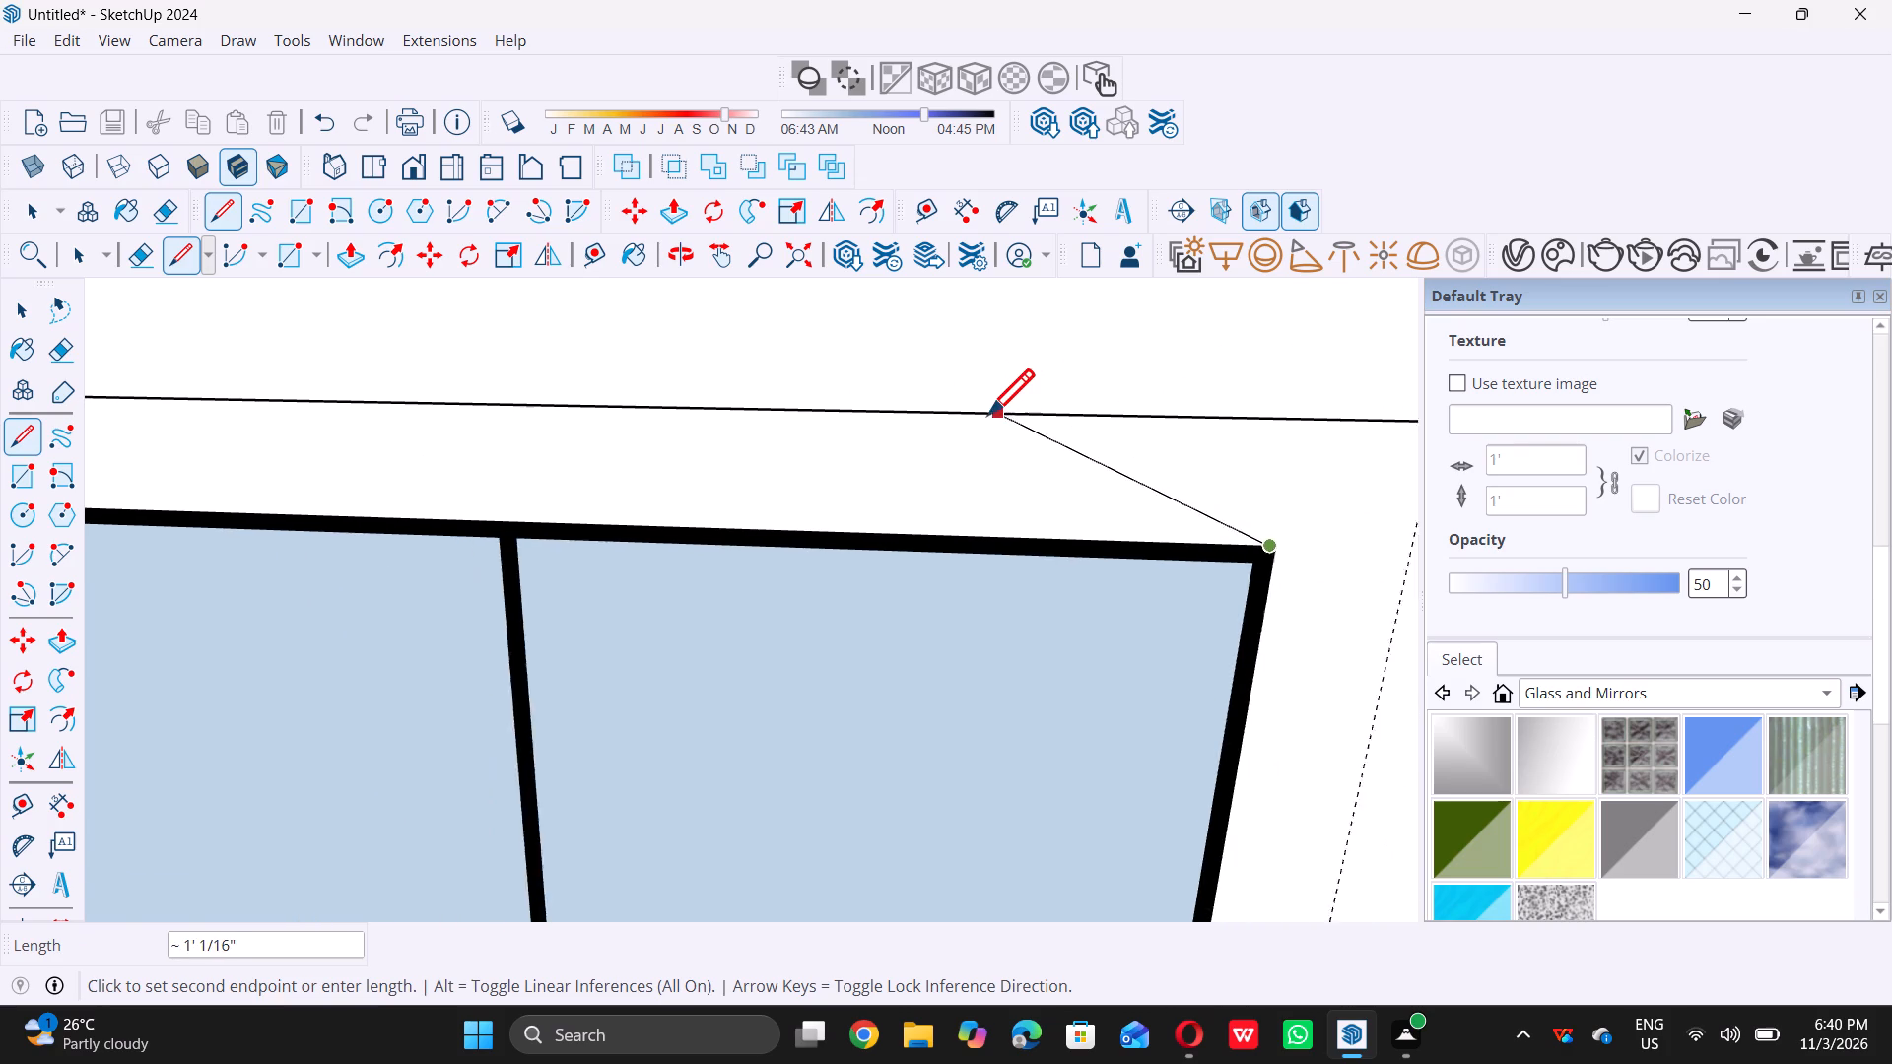
{"action": "scroll", "coordinate": [988, 414], "scroll_direction": "down", "scroll_amount": 4}
{"action": "scroll", "coordinate": [1245, 508], "scroll_direction": "up", "scroll_amount": 5}
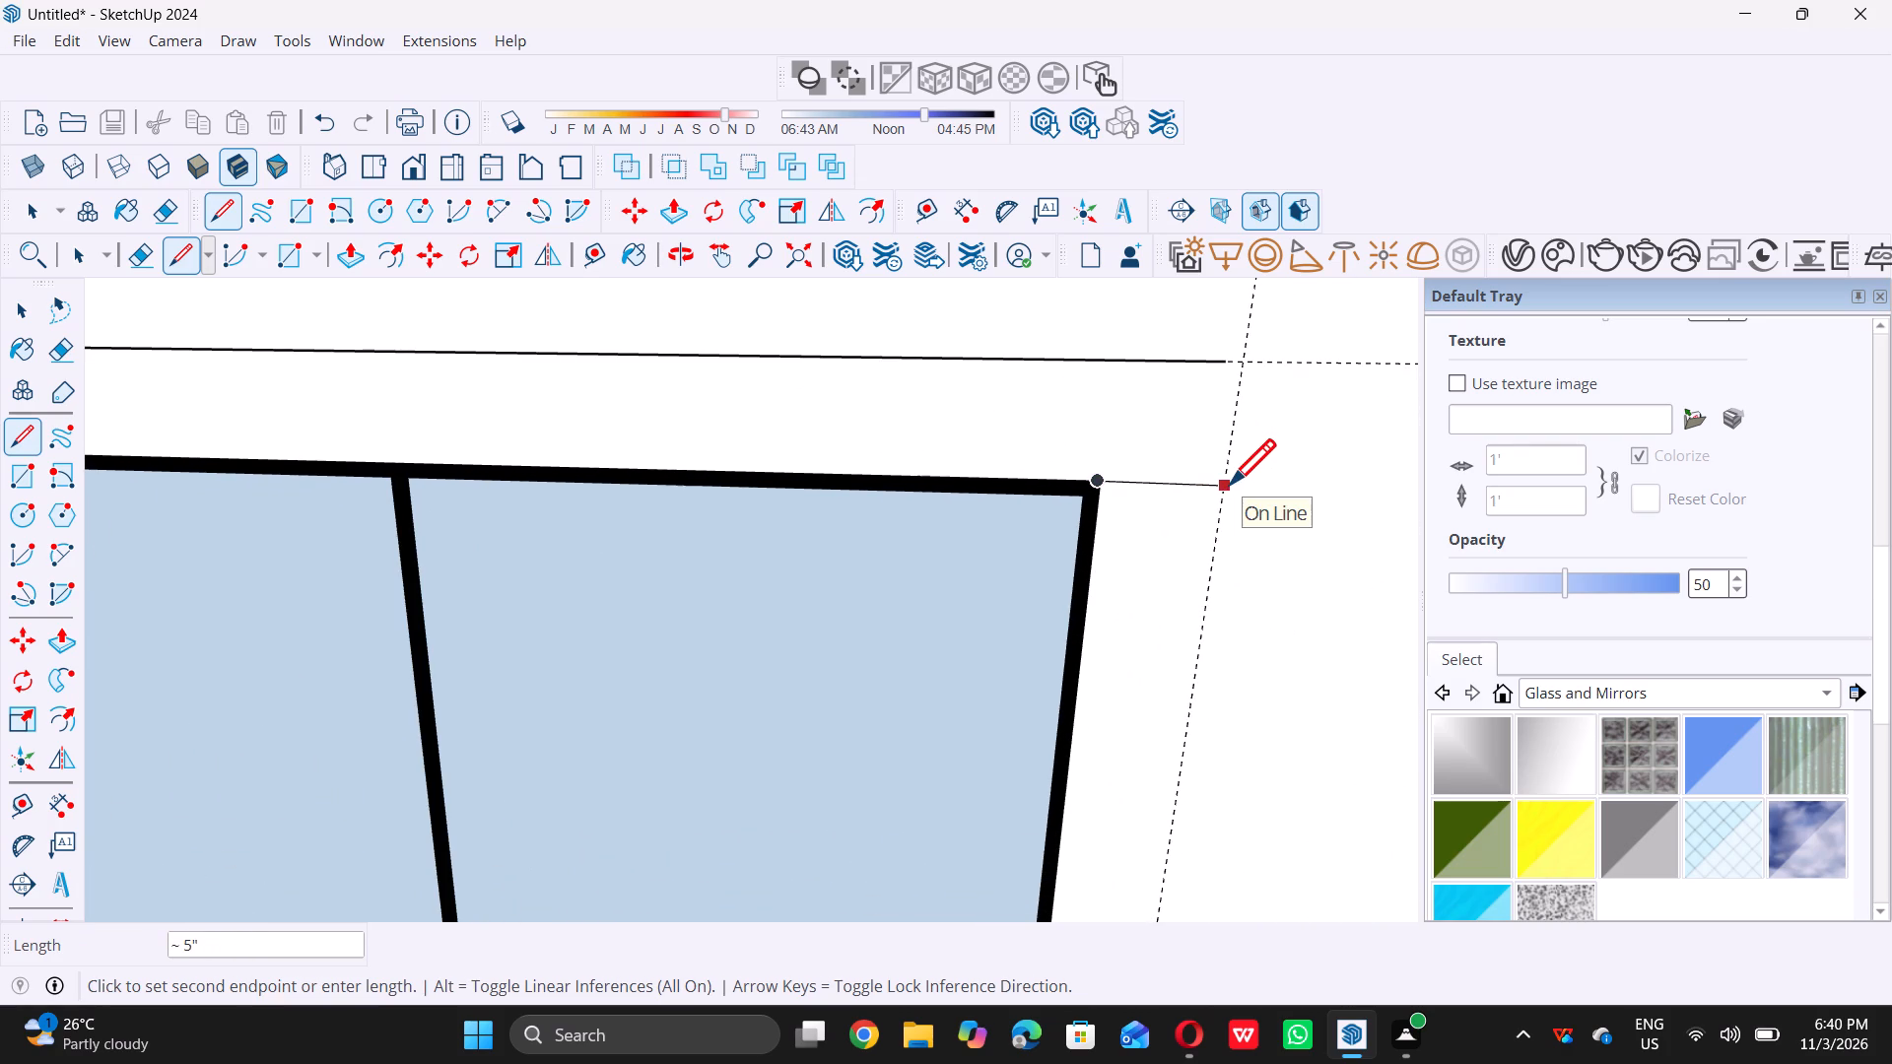
{"action": "left_click", "coordinate": [1229, 478]}
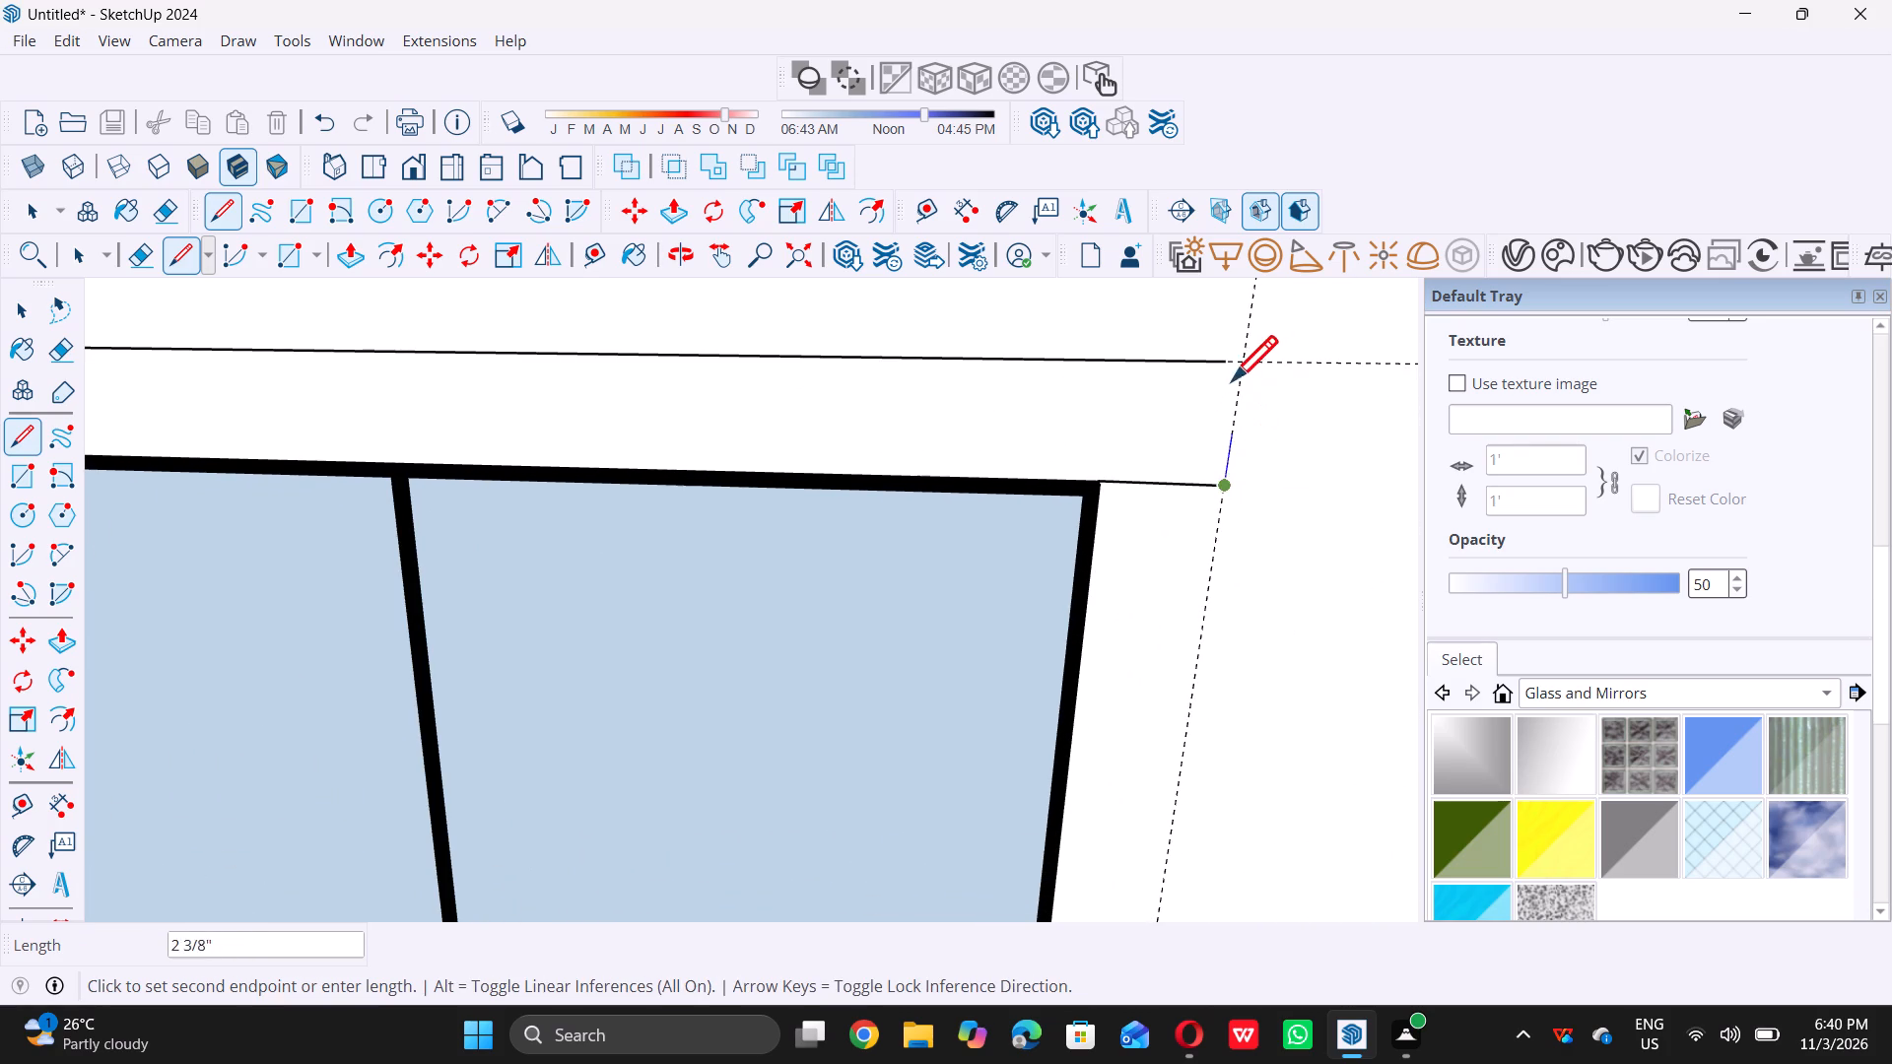
Continue the line about 5" up the outer right guide to the top guide and join it to the top line's end.
{"action": "left_click", "coordinate": [1246, 365]}
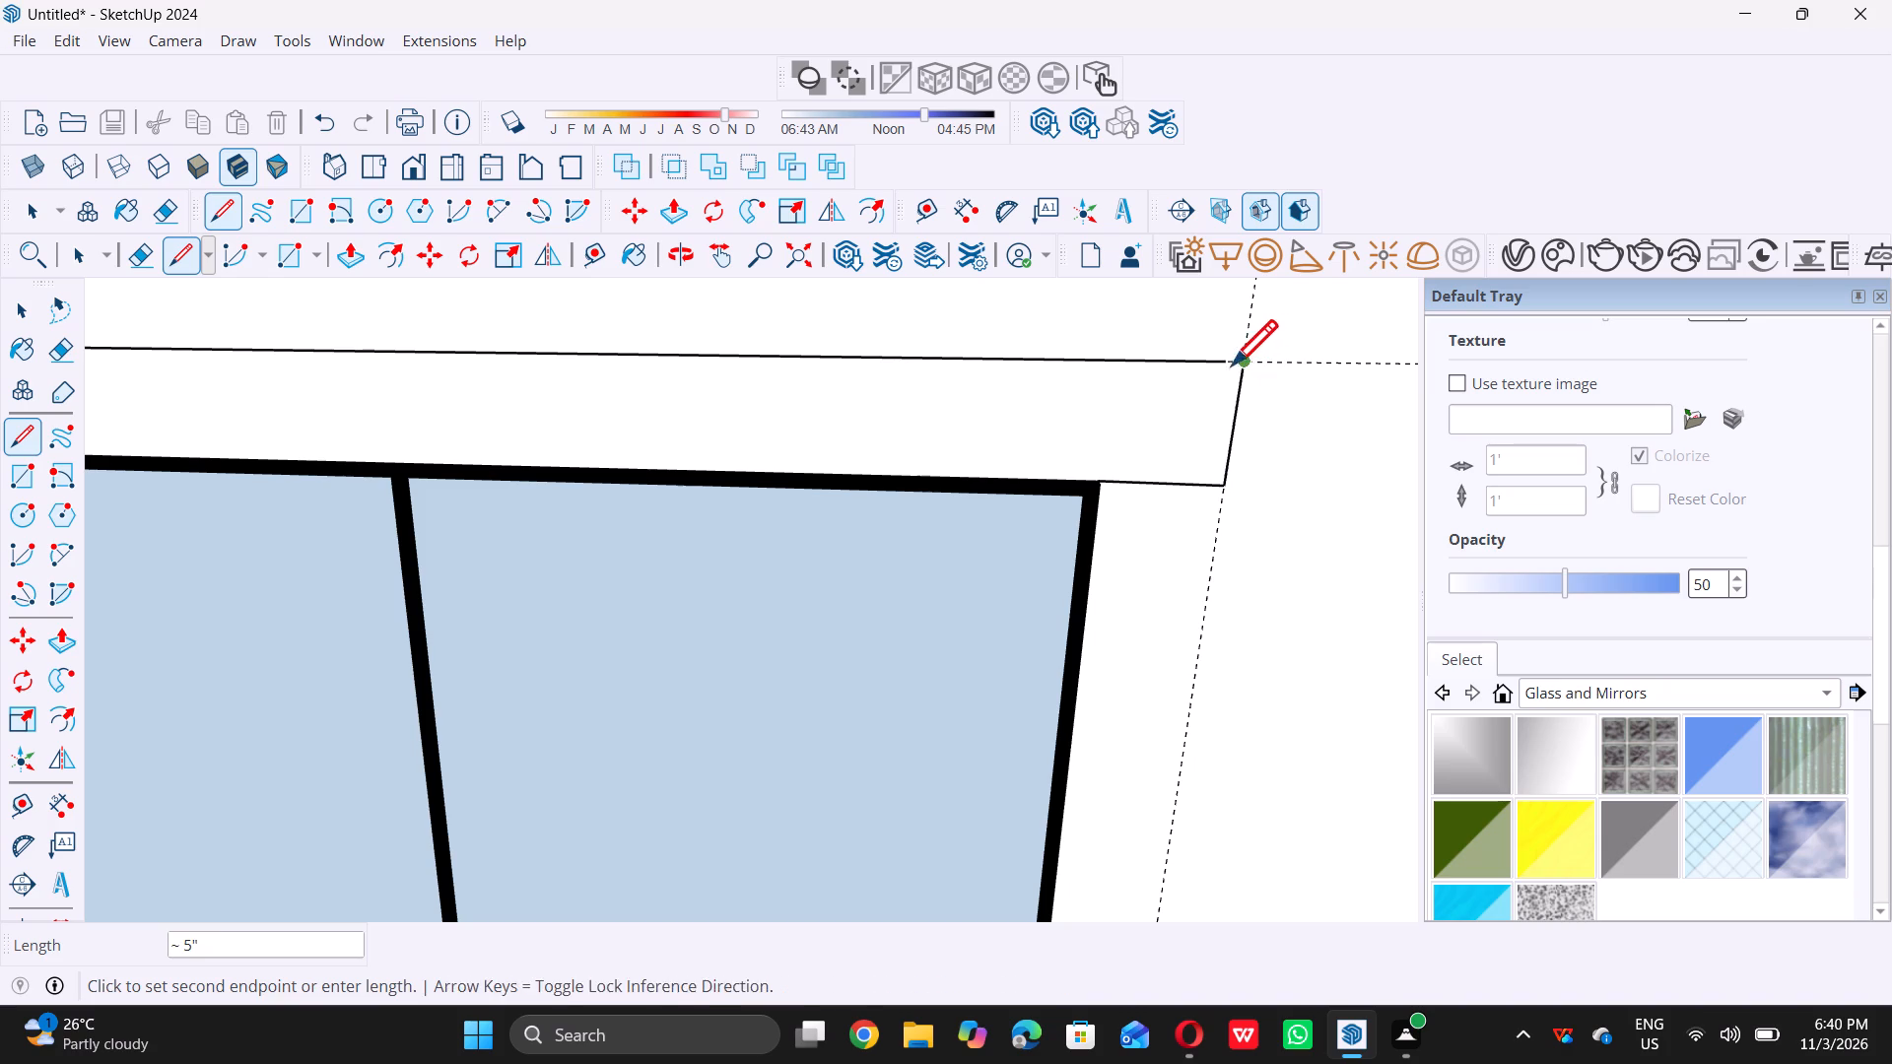
{"action": "left_click", "coordinate": [1218, 365]}
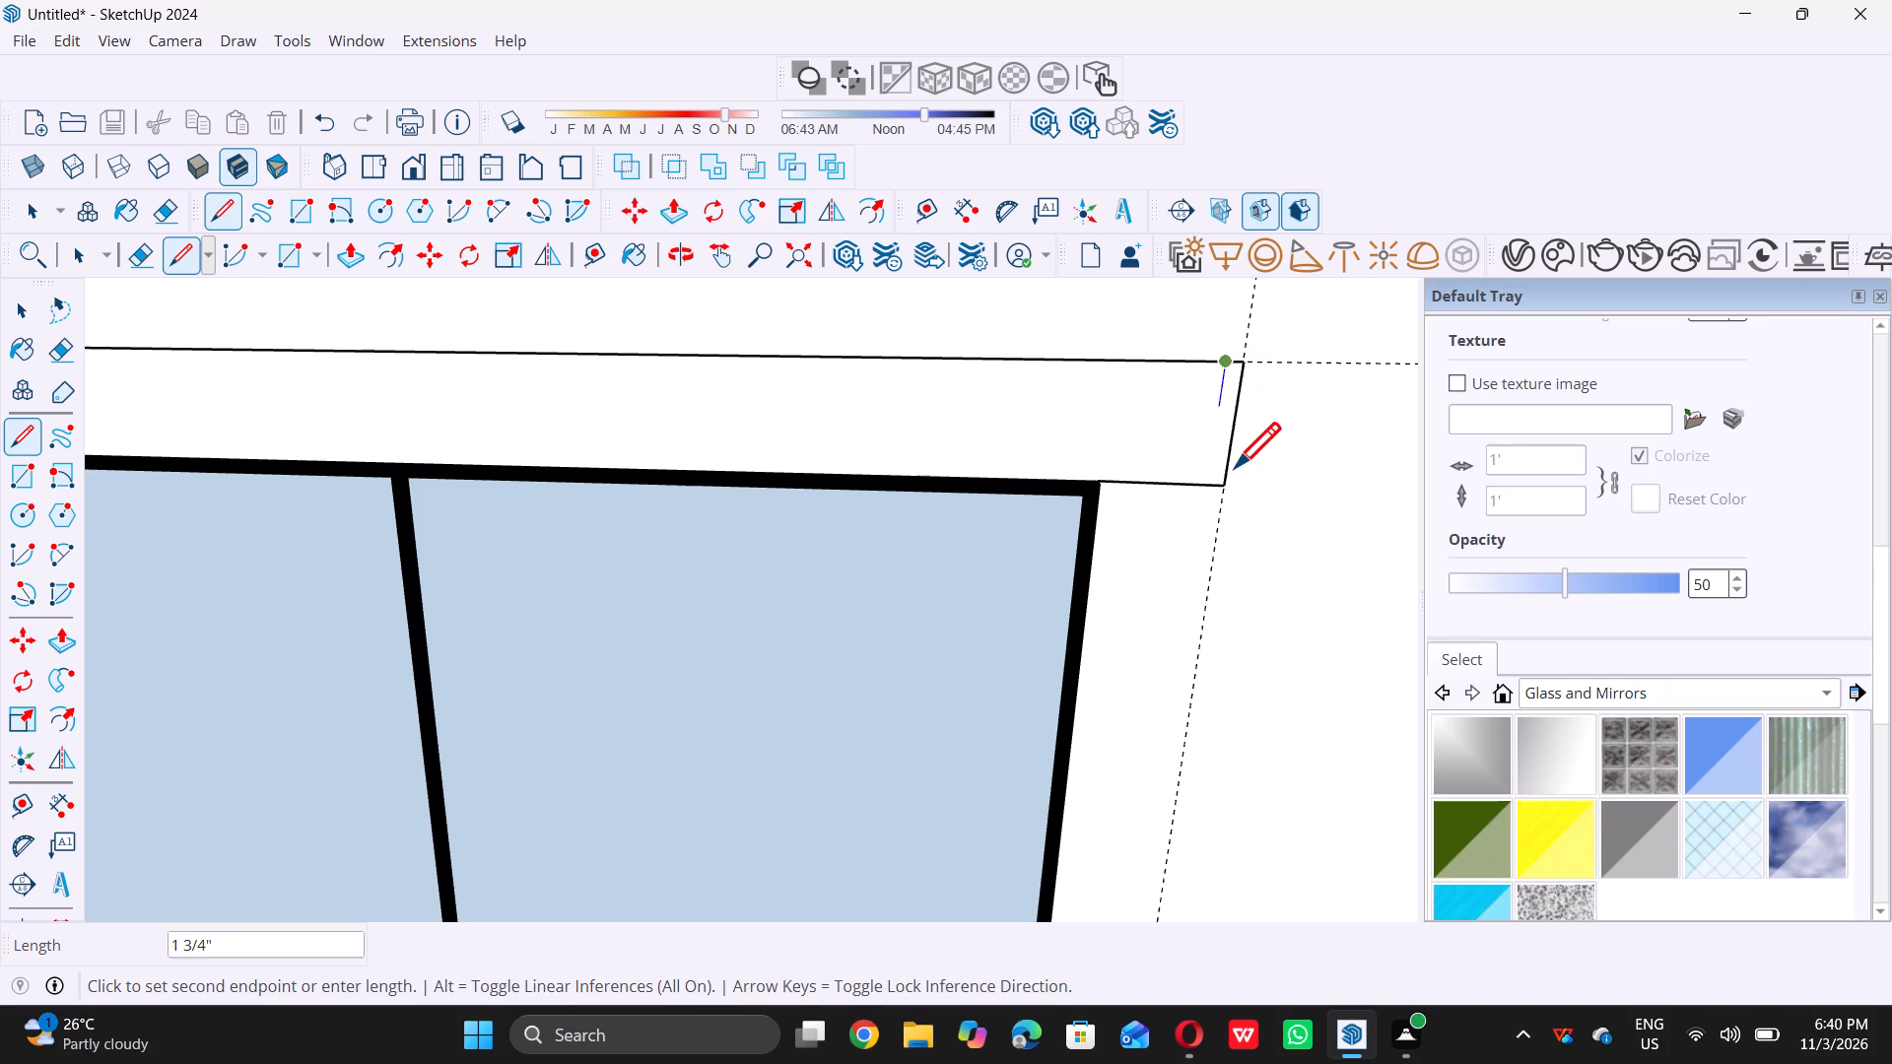
{"action": "key", "text": "space"}
{"action": "scroll", "coordinate": [1232, 443], "scroll_direction": "down", "scroll_amount": 2}
{"action": "middle_click_drag", "start_coordinate": [1071, 467], "coordinate": [1072, 684]}
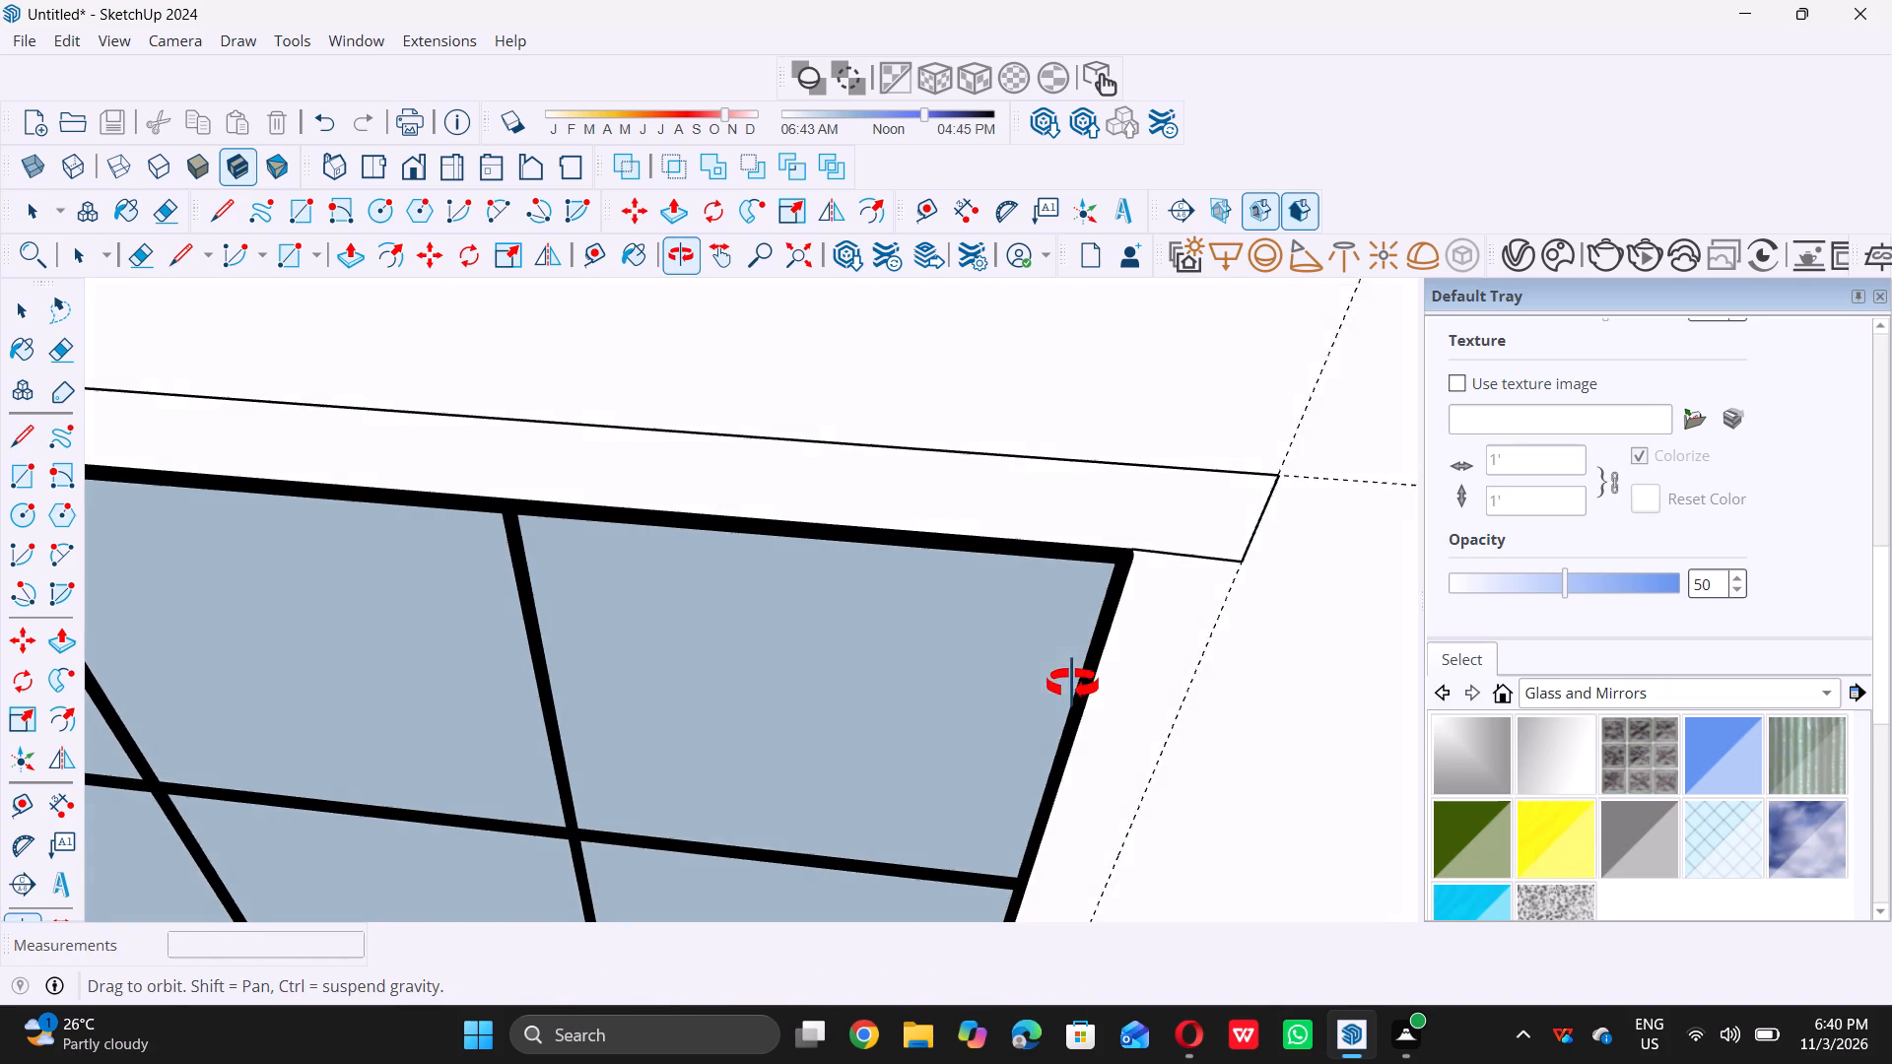
Undo the surround lines drawn above and beside the upper window grid, leaving only the guides.
{"action": "middle_click_drag", "start_coordinate": [1072, 684], "coordinate": [1072, 686]}
{"action": "scroll", "coordinate": [1144, 568], "scroll_direction": "up", "scroll_amount": 16}
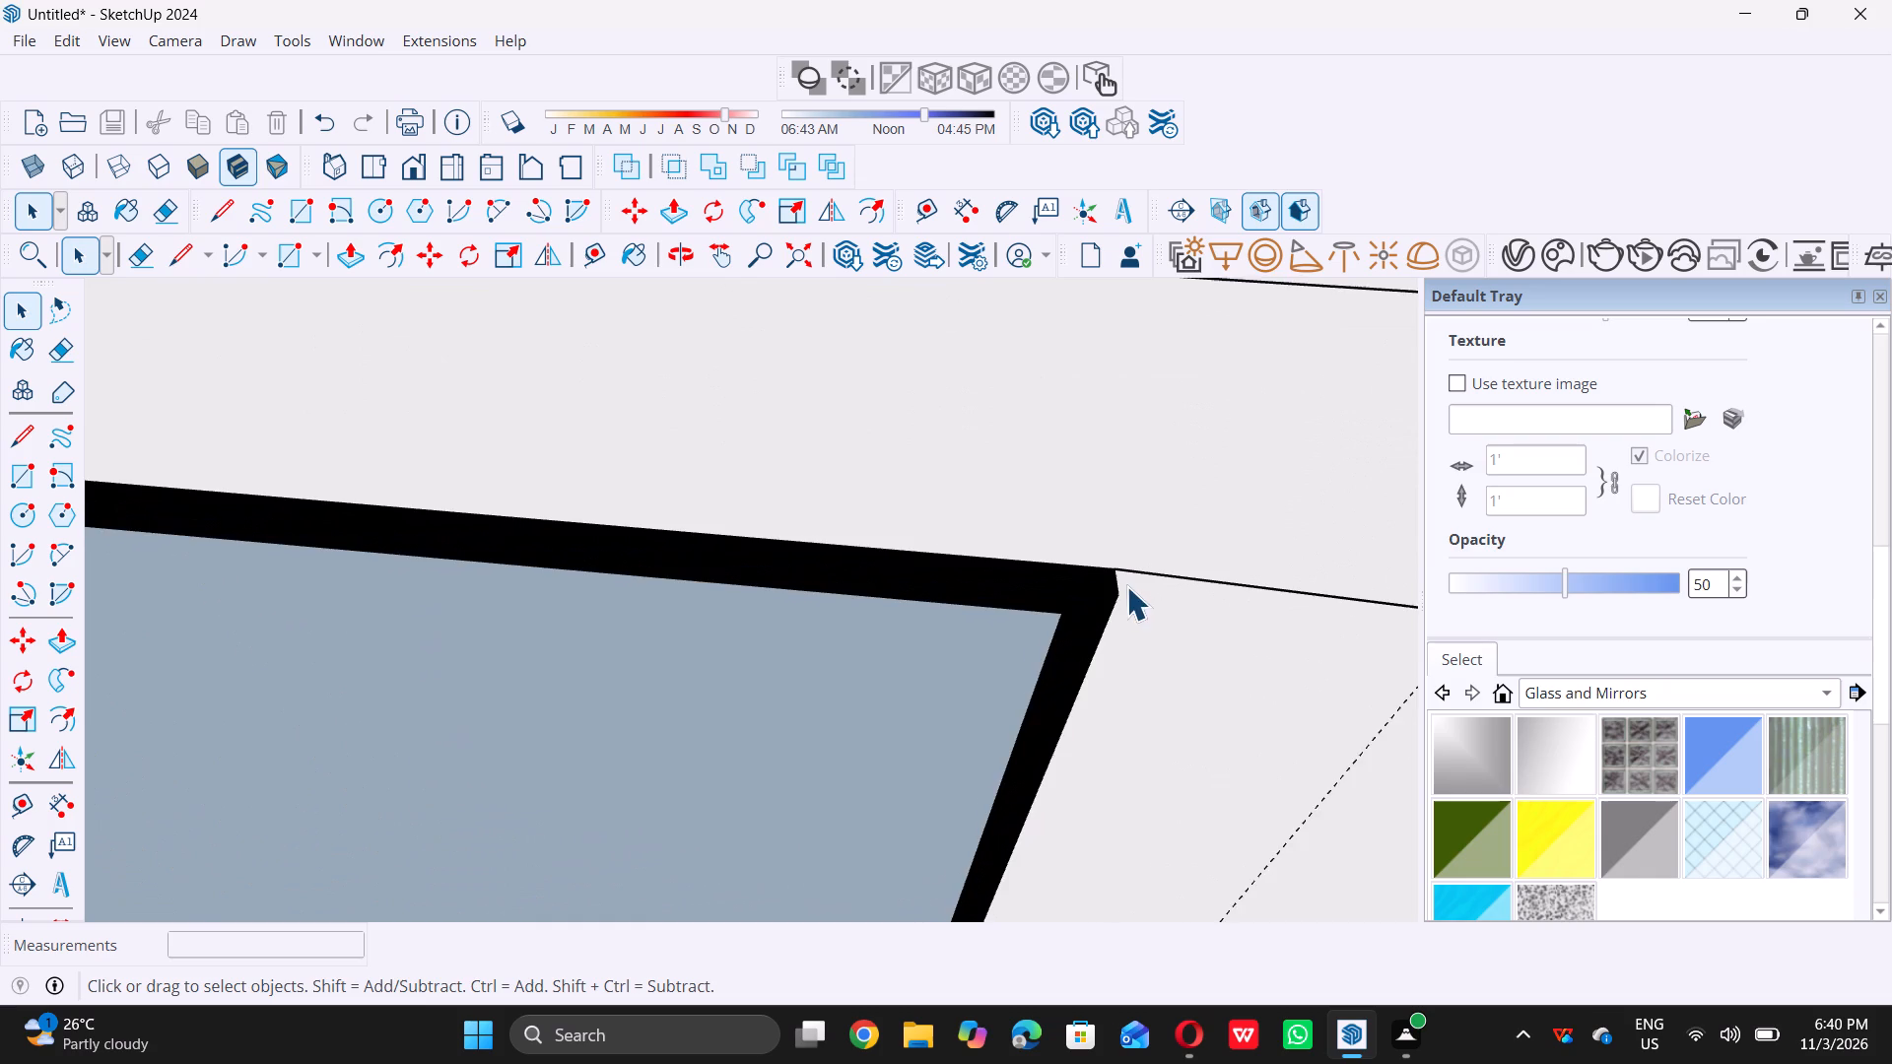
{"action": "scroll", "coordinate": [1126, 586], "scroll_direction": "up", "scroll_amount": 2}
{"action": "scroll", "coordinate": [972, 560], "scroll_direction": "down", "scroll_amount": 11}
{"action": "key", "text": "ctrl+z"}
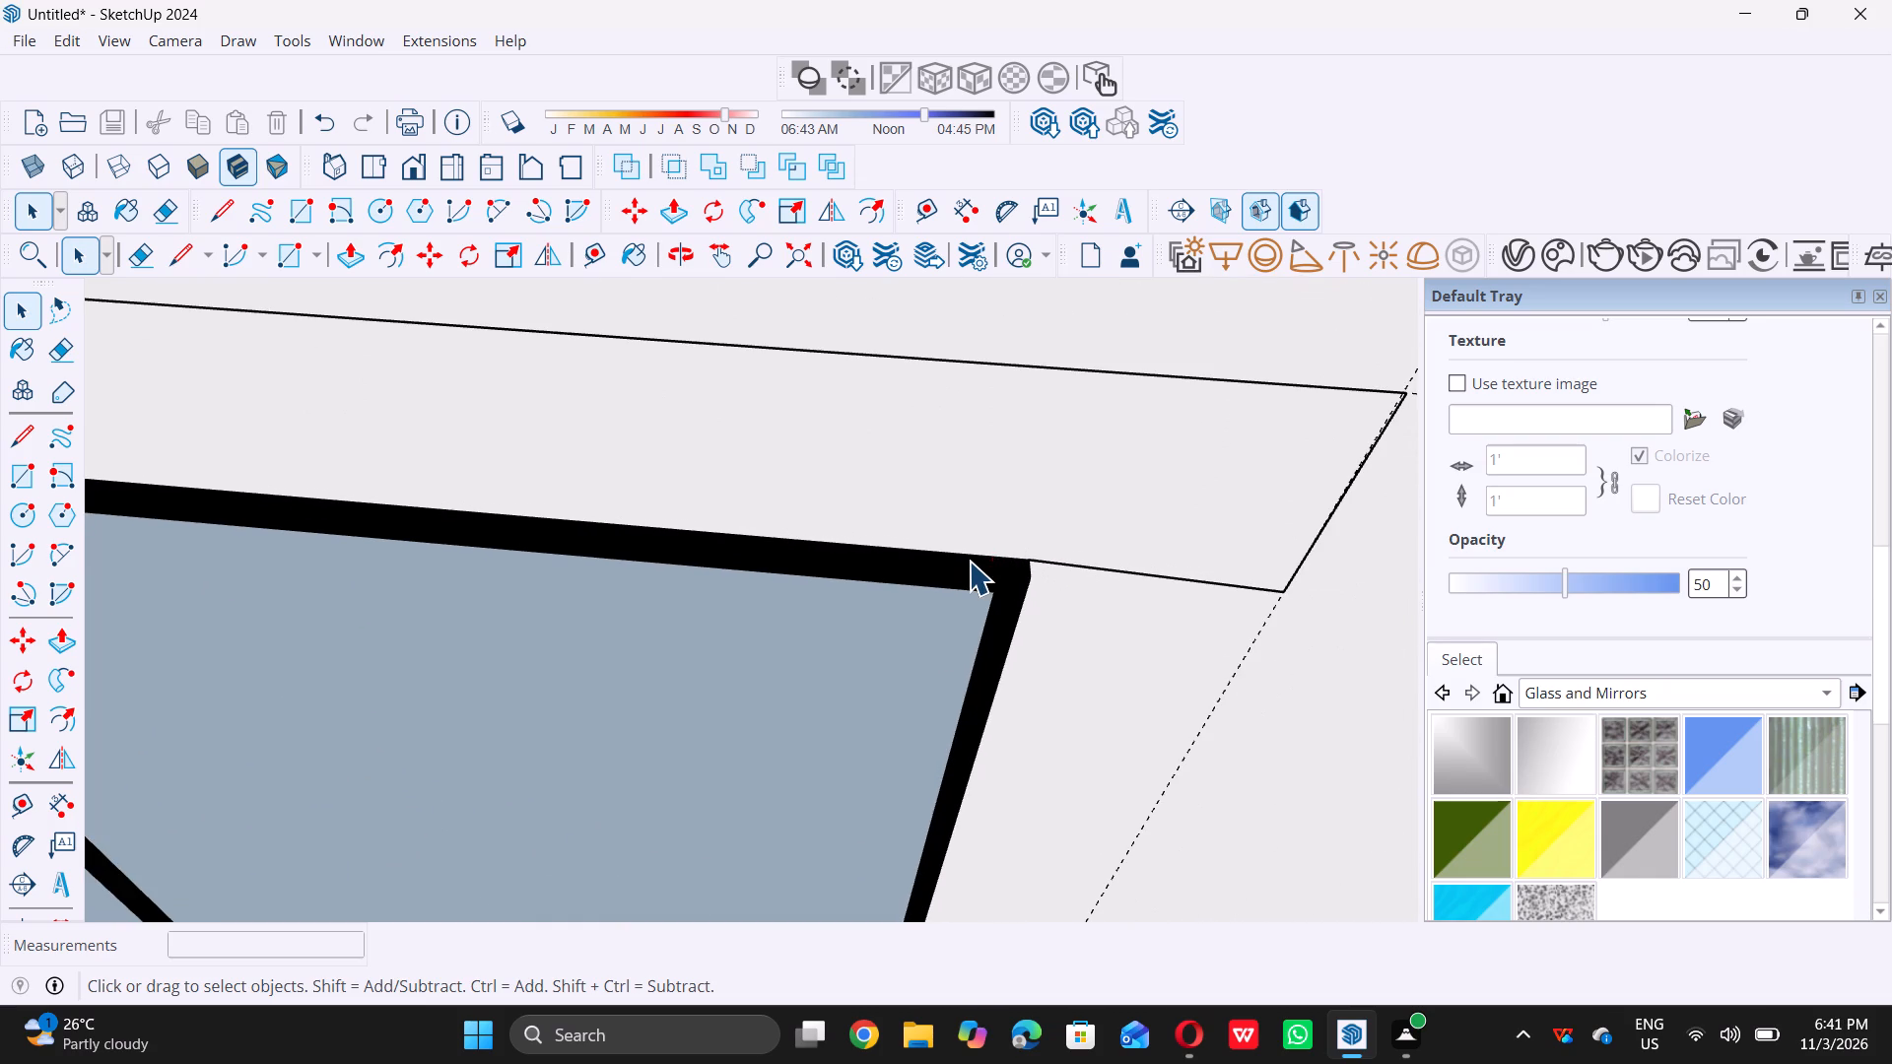
{"action": "key", "text": "ctrl+z"}
{"action": "key", "text": "ctrl+z"}
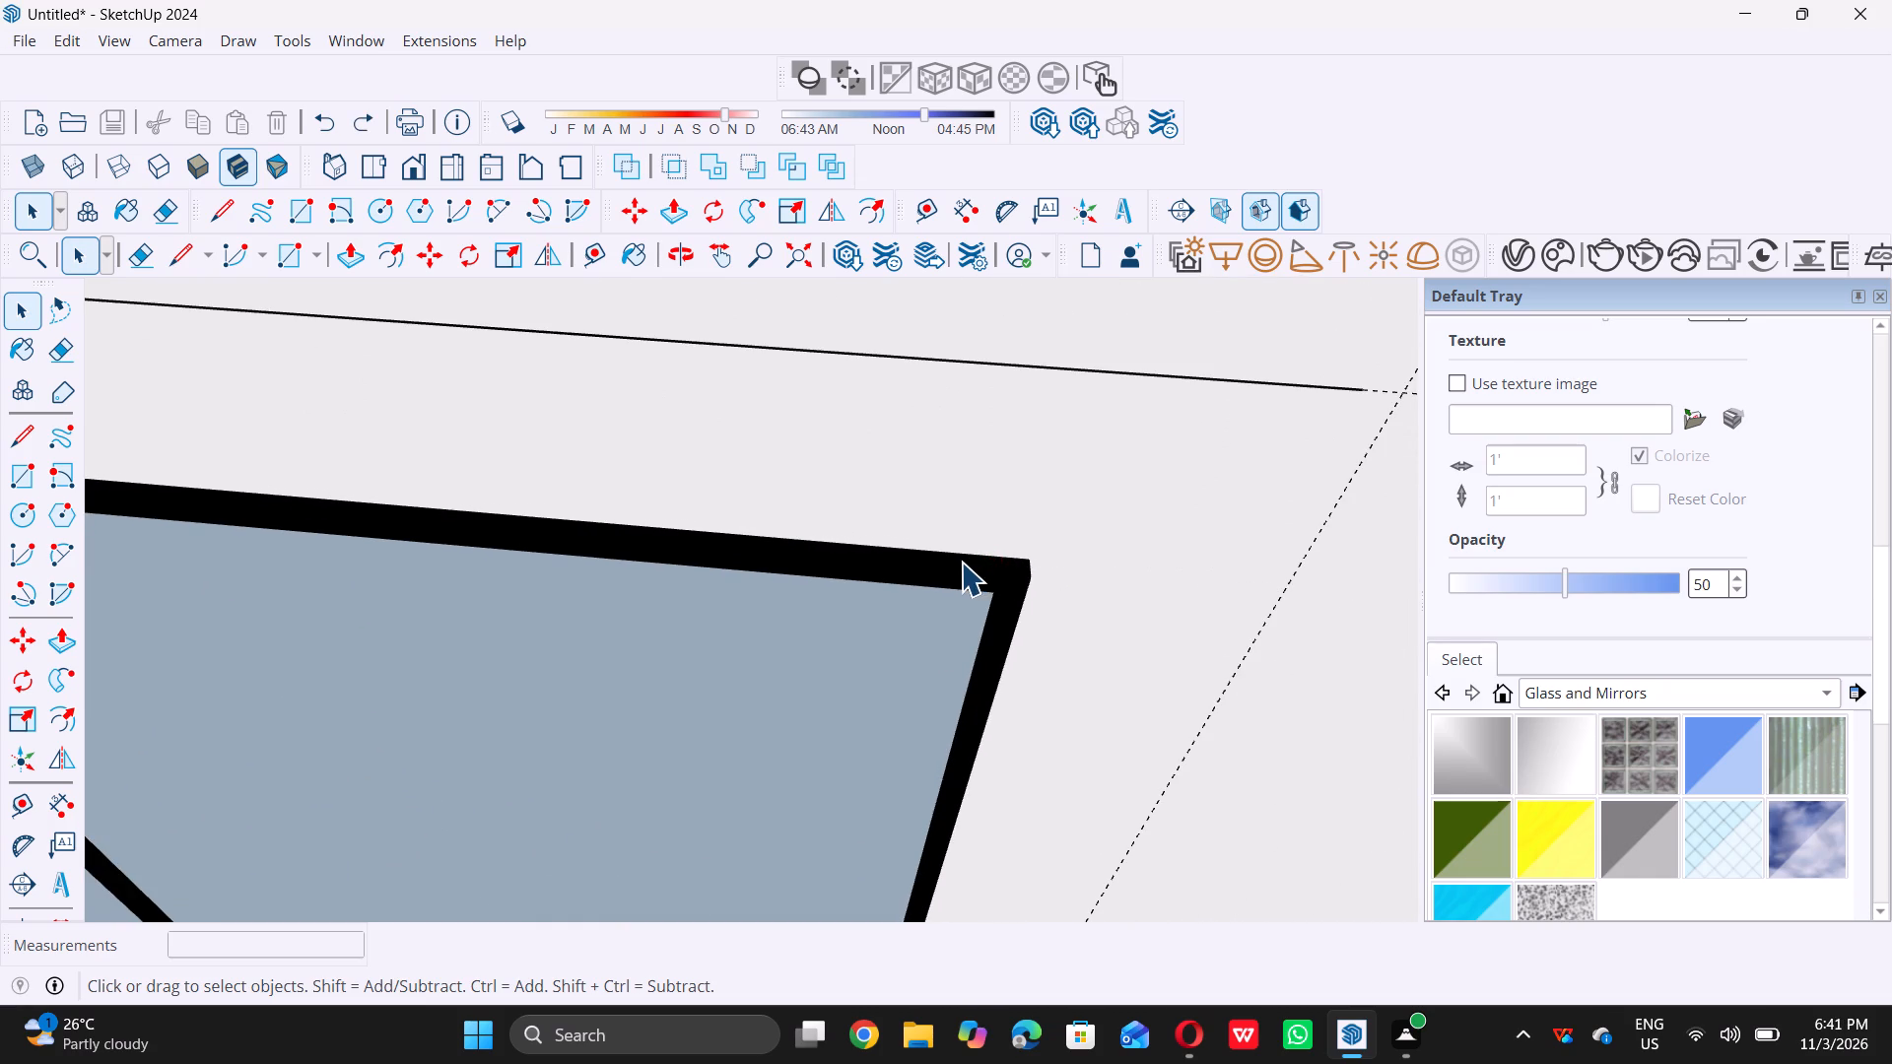
{"action": "key", "text": "ctrl+z"}
Push/Pull the top face of the window grid's left frame portion up about 4 3/8" to the guide above.
{"action": "scroll", "coordinate": [978, 552], "scroll_direction": "down", "scroll_amount": 11}
{"action": "scroll", "coordinate": [1048, 493], "scroll_direction": "down", "scroll_amount": 7}
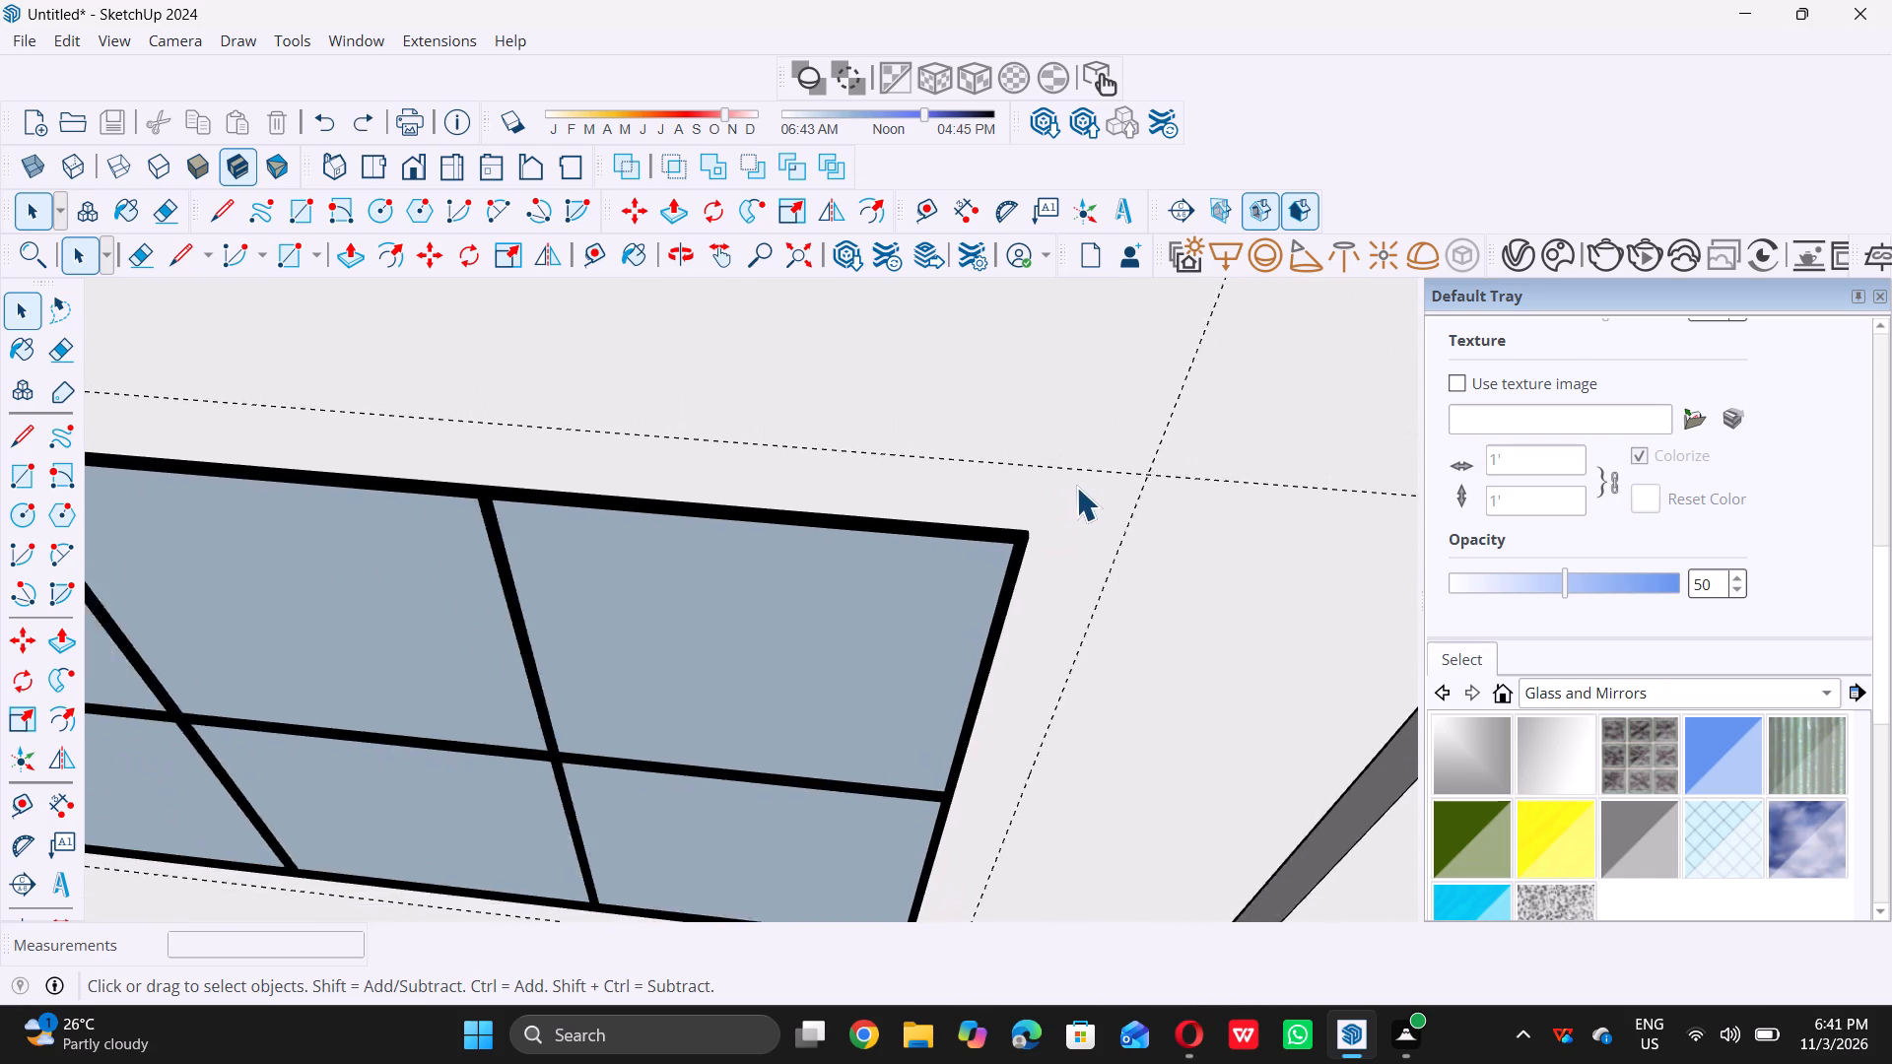
{"action": "scroll", "coordinate": [1079, 486], "scroll_direction": "down", "scroll_amount": 20}
{"action": "scroll", "coordinate": [1079, 486], "scroll_direction": "down", "scroll_amount": 10}
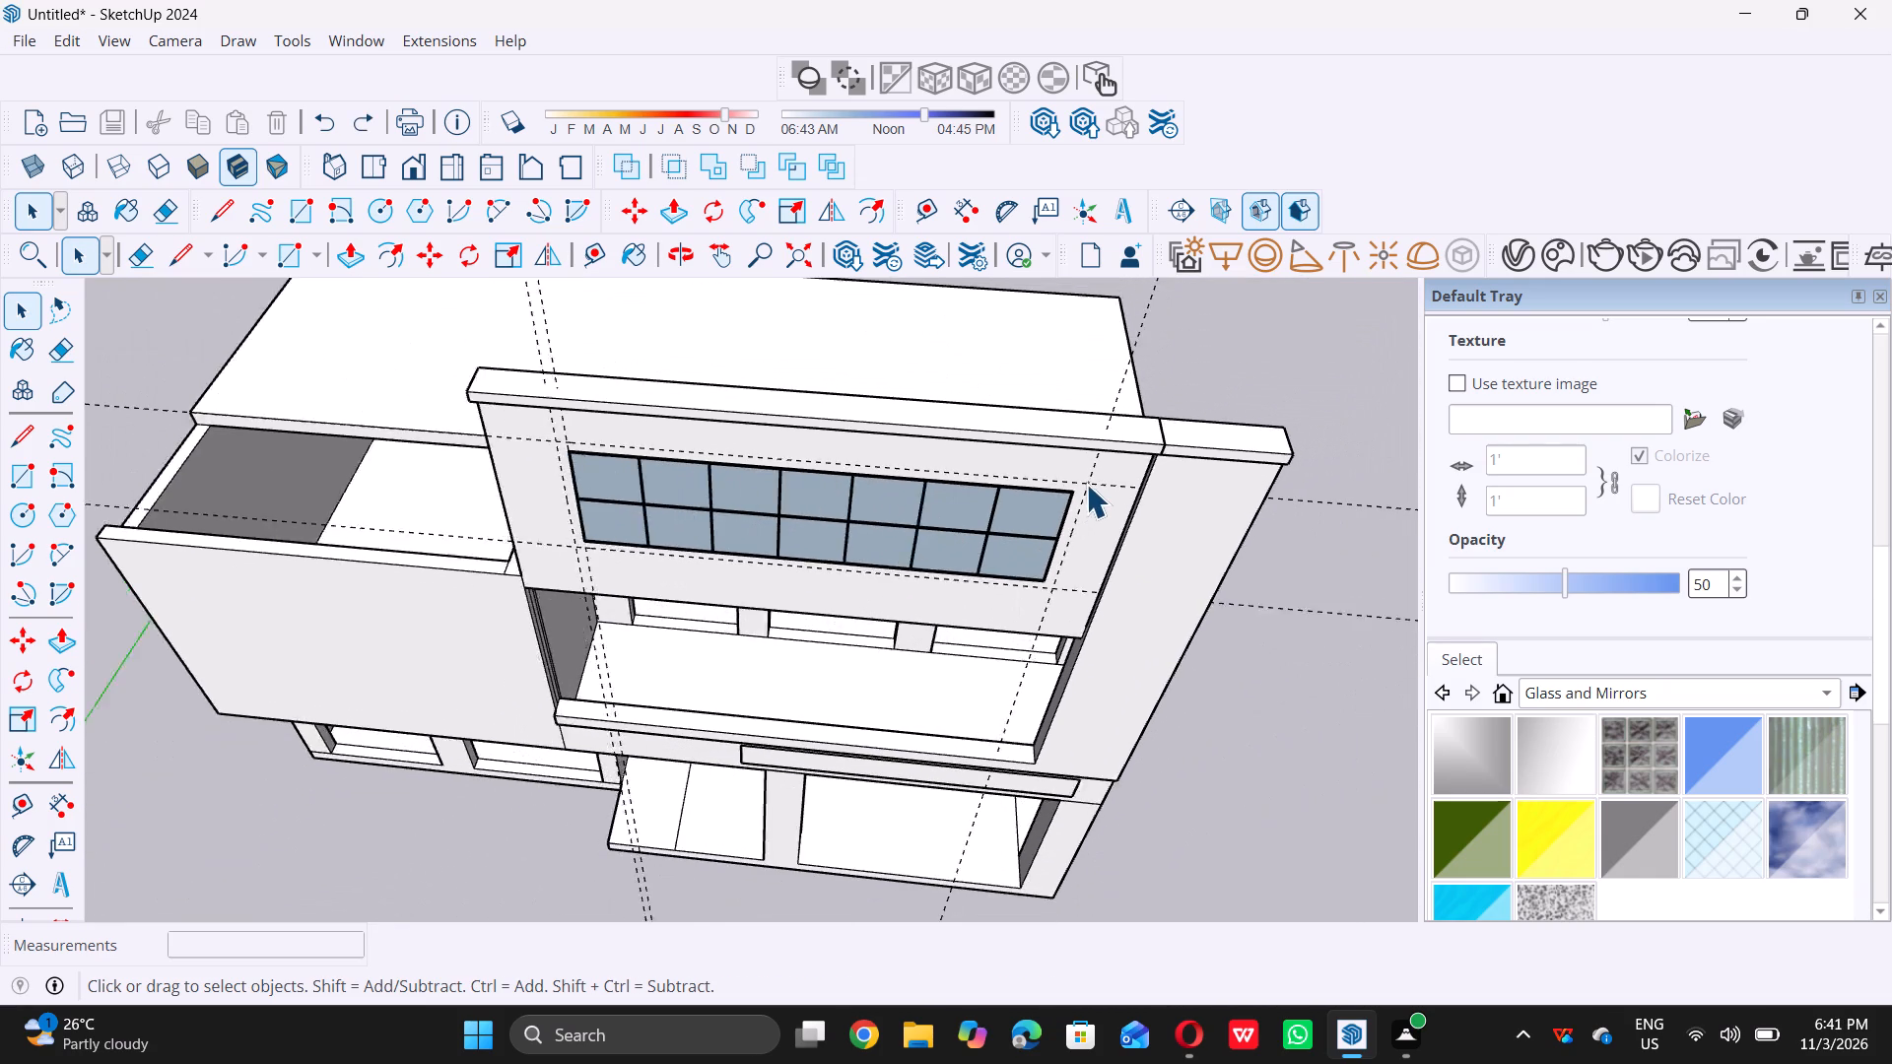
{"action": "middle_click", "coordinate": [704, 493]}
{"action": "middle_click_drag", "start_coordinate": [702, 491], "coordinate": [708, 468]}
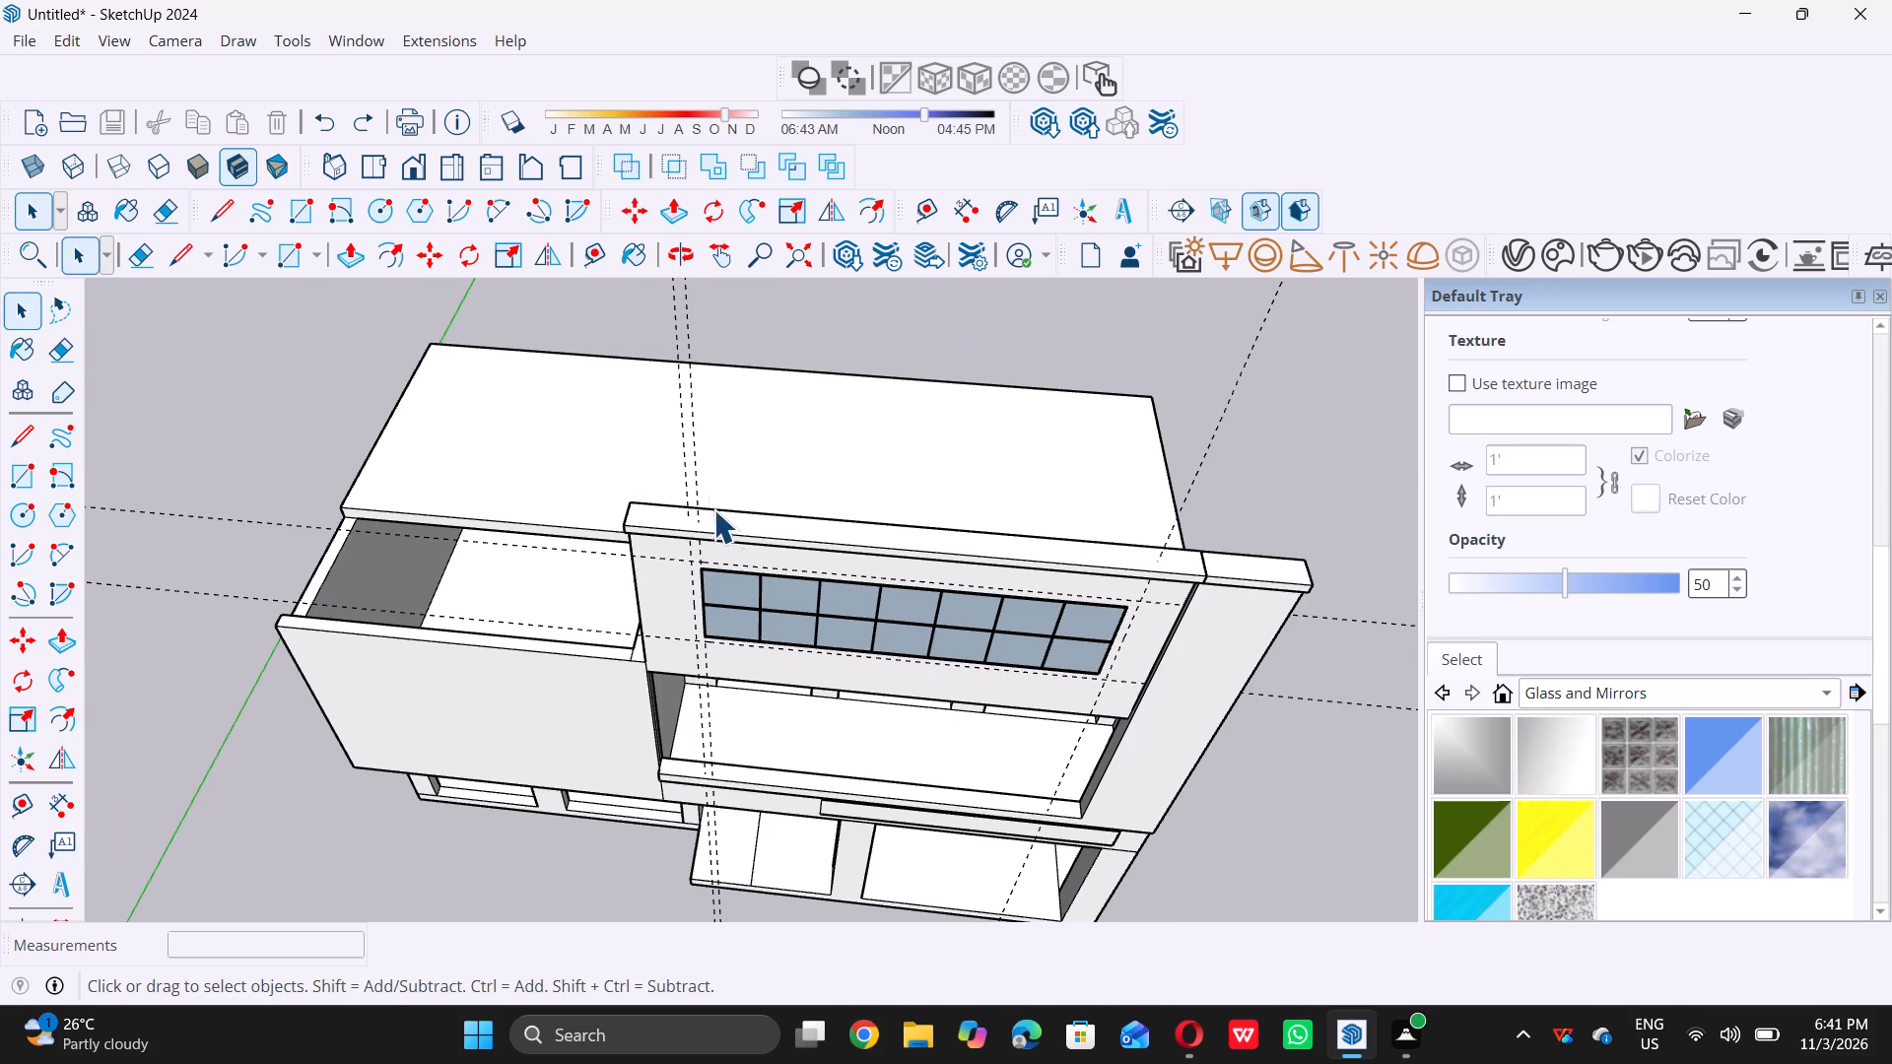
{"action": "scroll", "coordinate": [751, 574], "scroll_direction": "up", "scroll_amount": 1}
{"action": "middle_click_drag", "start_coordinate": [750, 572], "coordinate": [759, 490]}
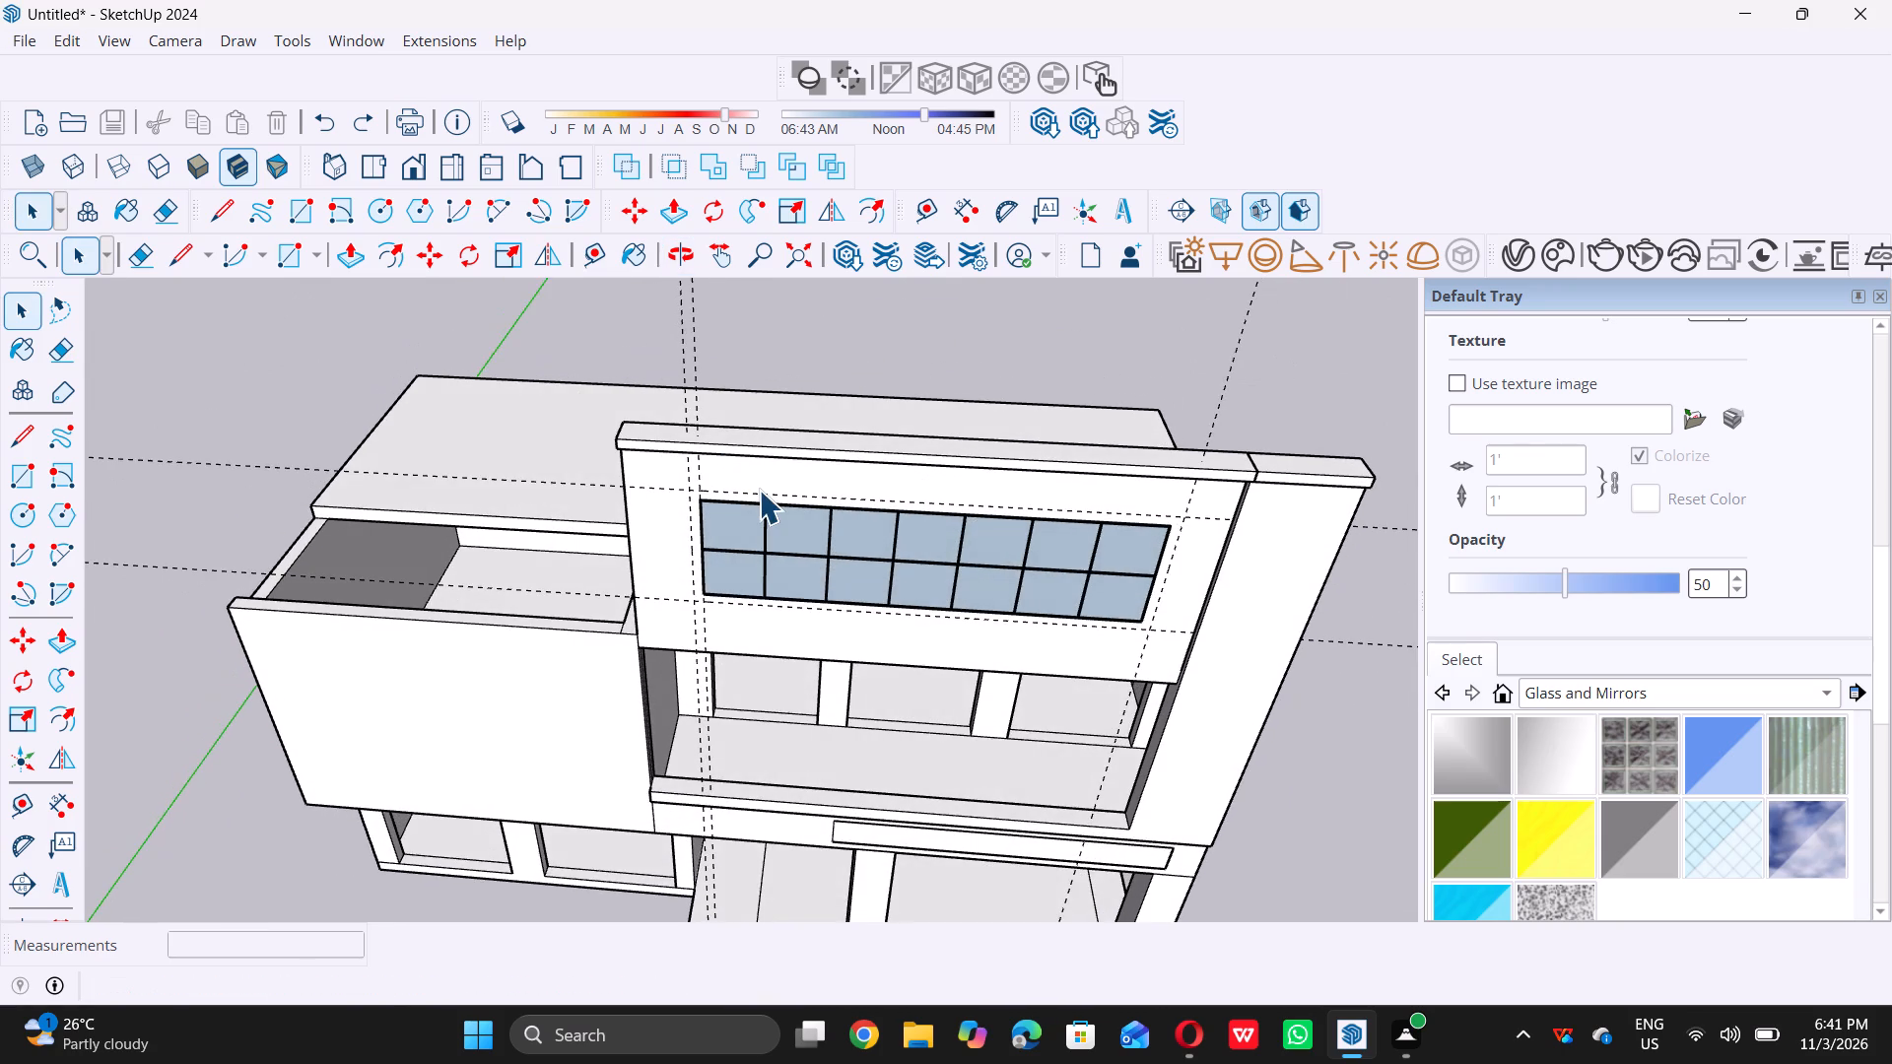
{"action": "scroll", "coordinate": [759, 490], "scroll_direction": "up", "scroll_amount": 5}
{"action": "scroll", "coordinate": [671, 498], "scroll_direction": "up", "scroll_amount": 2}
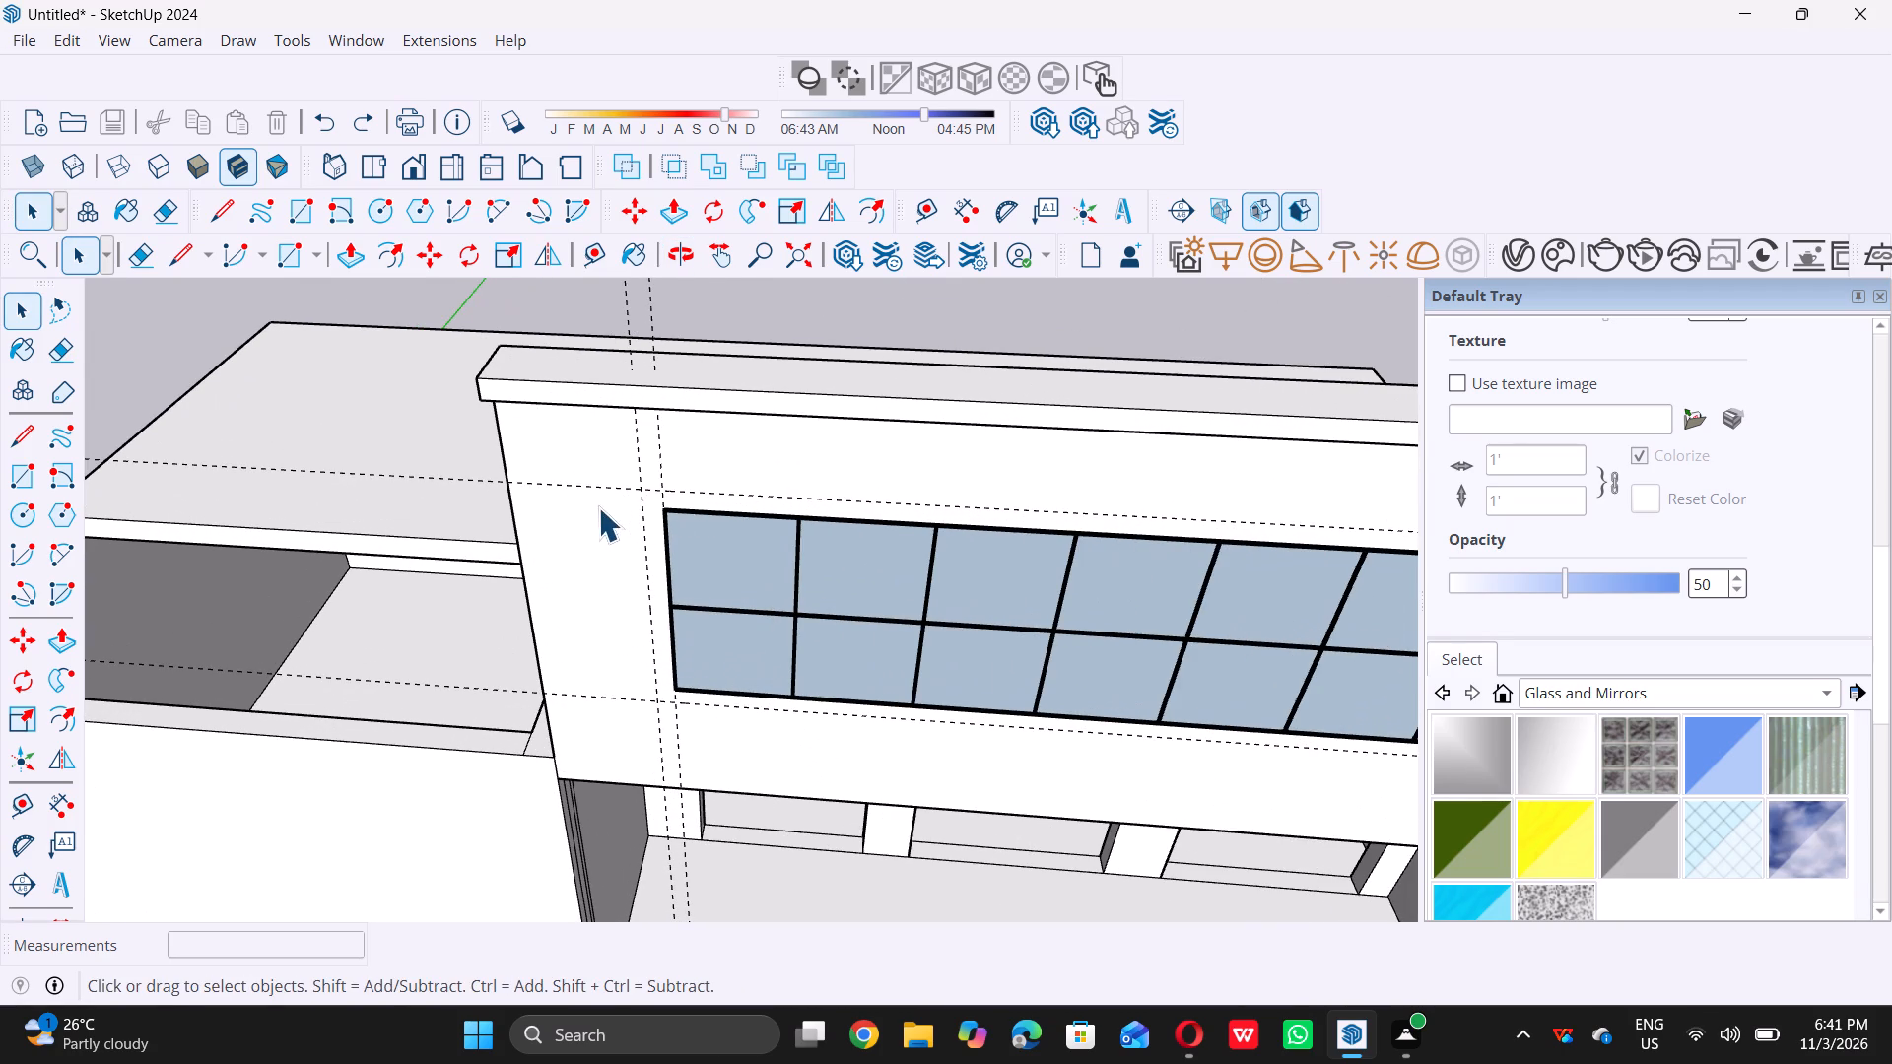
{"action": "middle_click_drag", "start_coordinate": [851, 475], "coordinate": [860, 475]}
{"action": "middle_click_drag", "start_coordinate": [629, 537], "coordinate": [893, 518]}
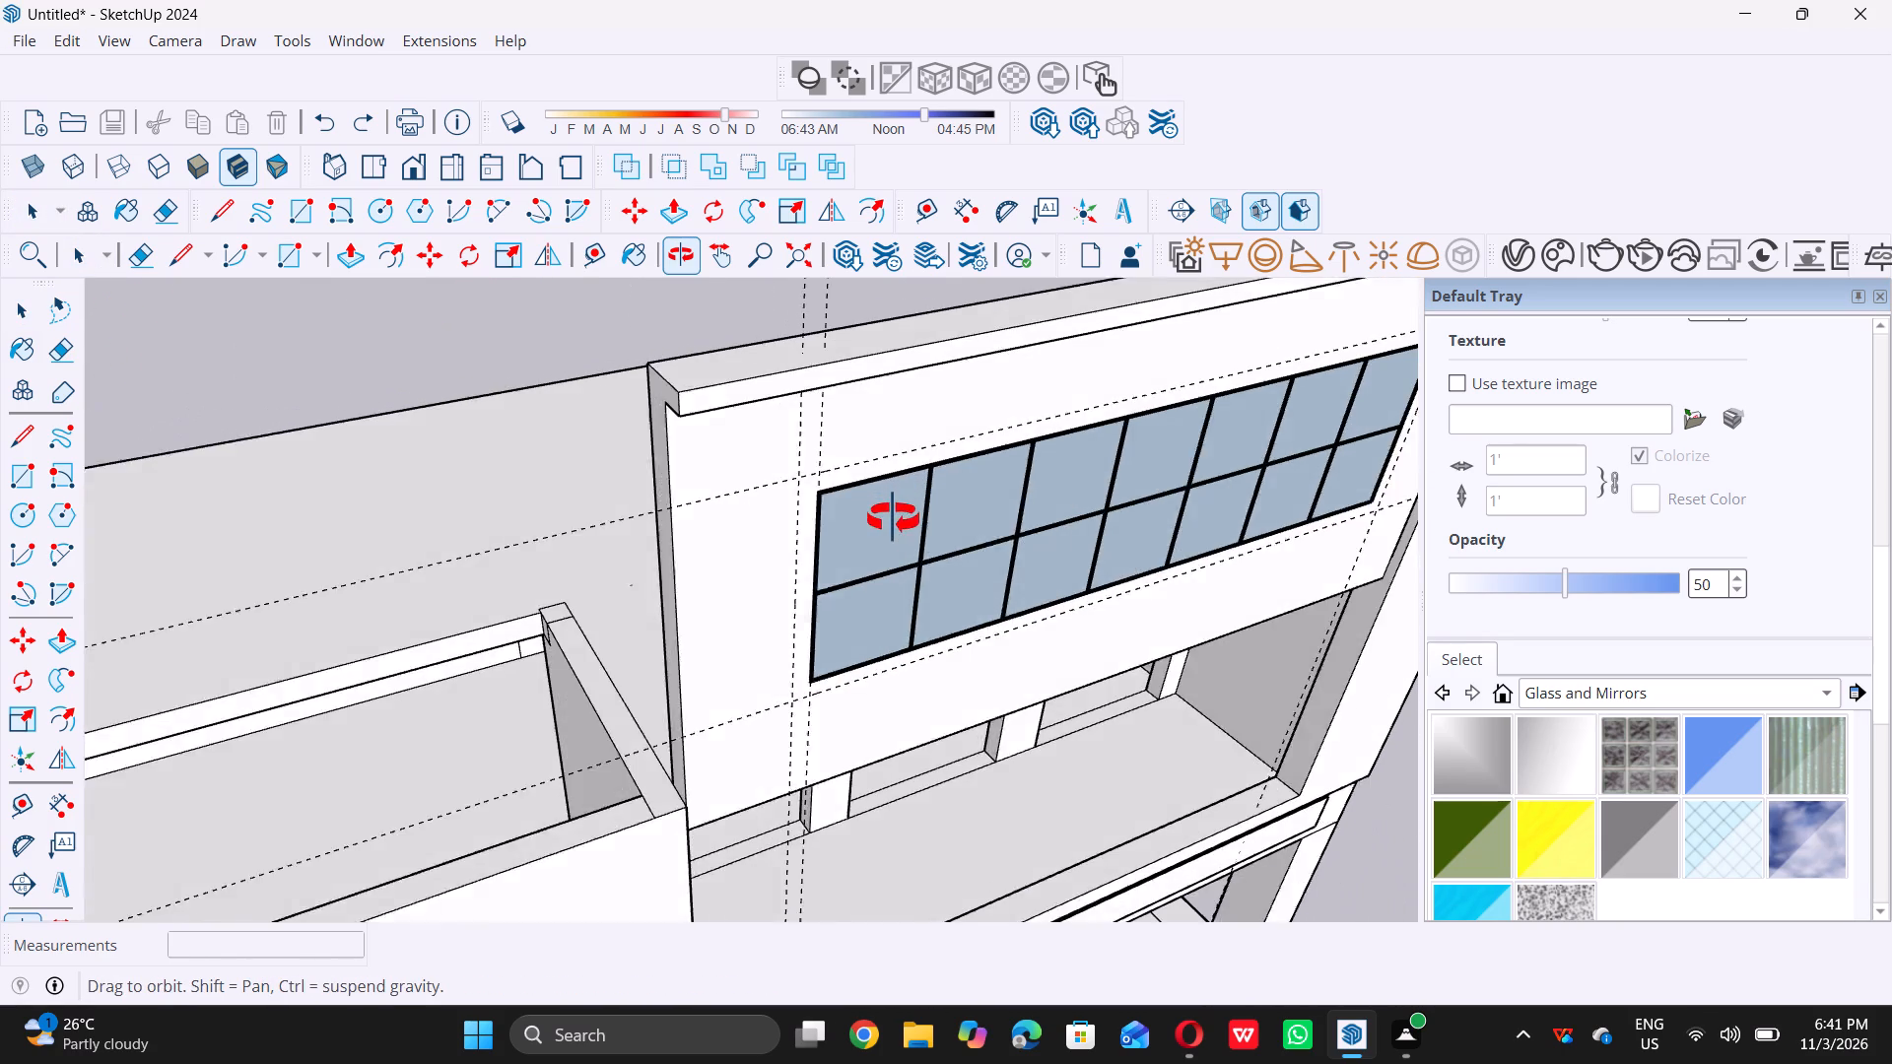
{"action": "middle_click_drag", "start_coordinate": [893, 518], "coordinate": [894, 517]}
{"action": "scroll", "coordinate": [838, 475], "scroll_direction": "up", "scroll_amount": 6}
{"action": "middle_click_drag", "start_coordinate": [874, 457], "coordinate": [867, 489]}
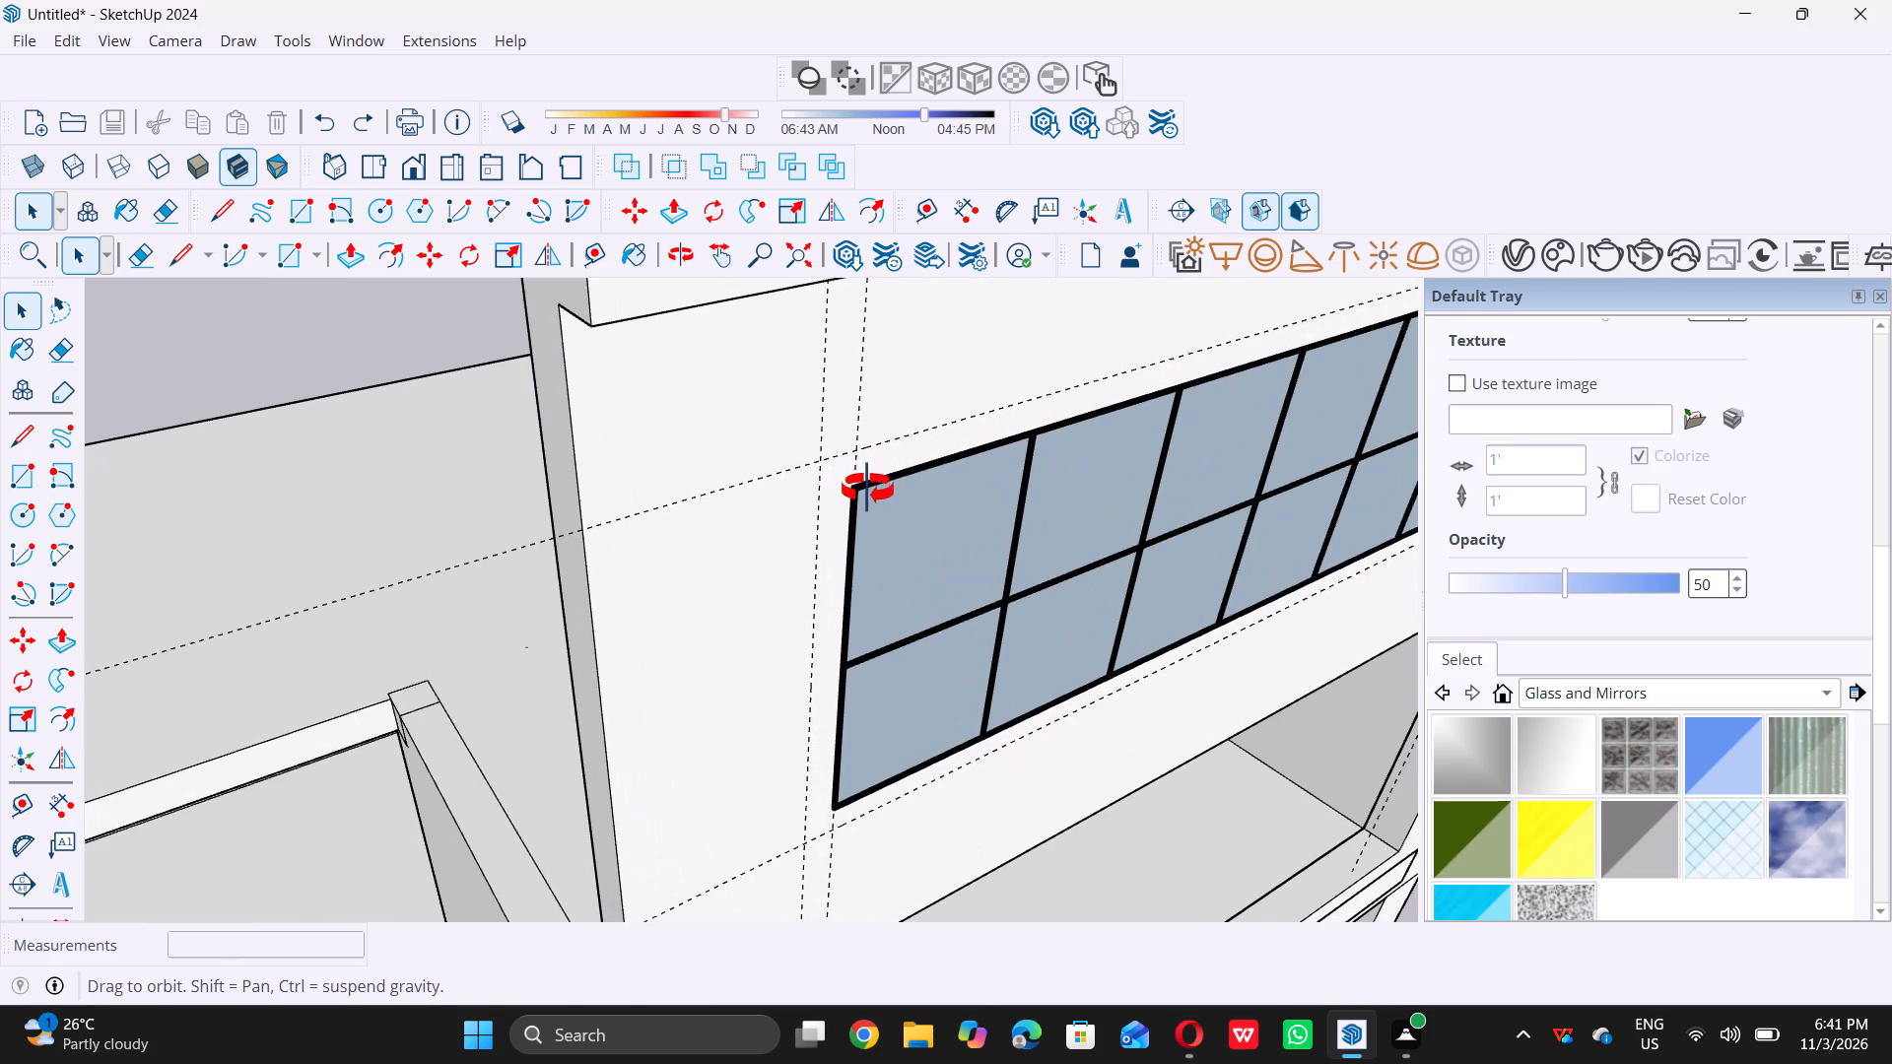
{"action": "middle_click_drag", "start_coordinate": [867, 489], "coordinate": [861, 515]}
{"action": "scroll", "coordinate": [866, 504], "scroll_direction": "up", "scroll_amount": 7}
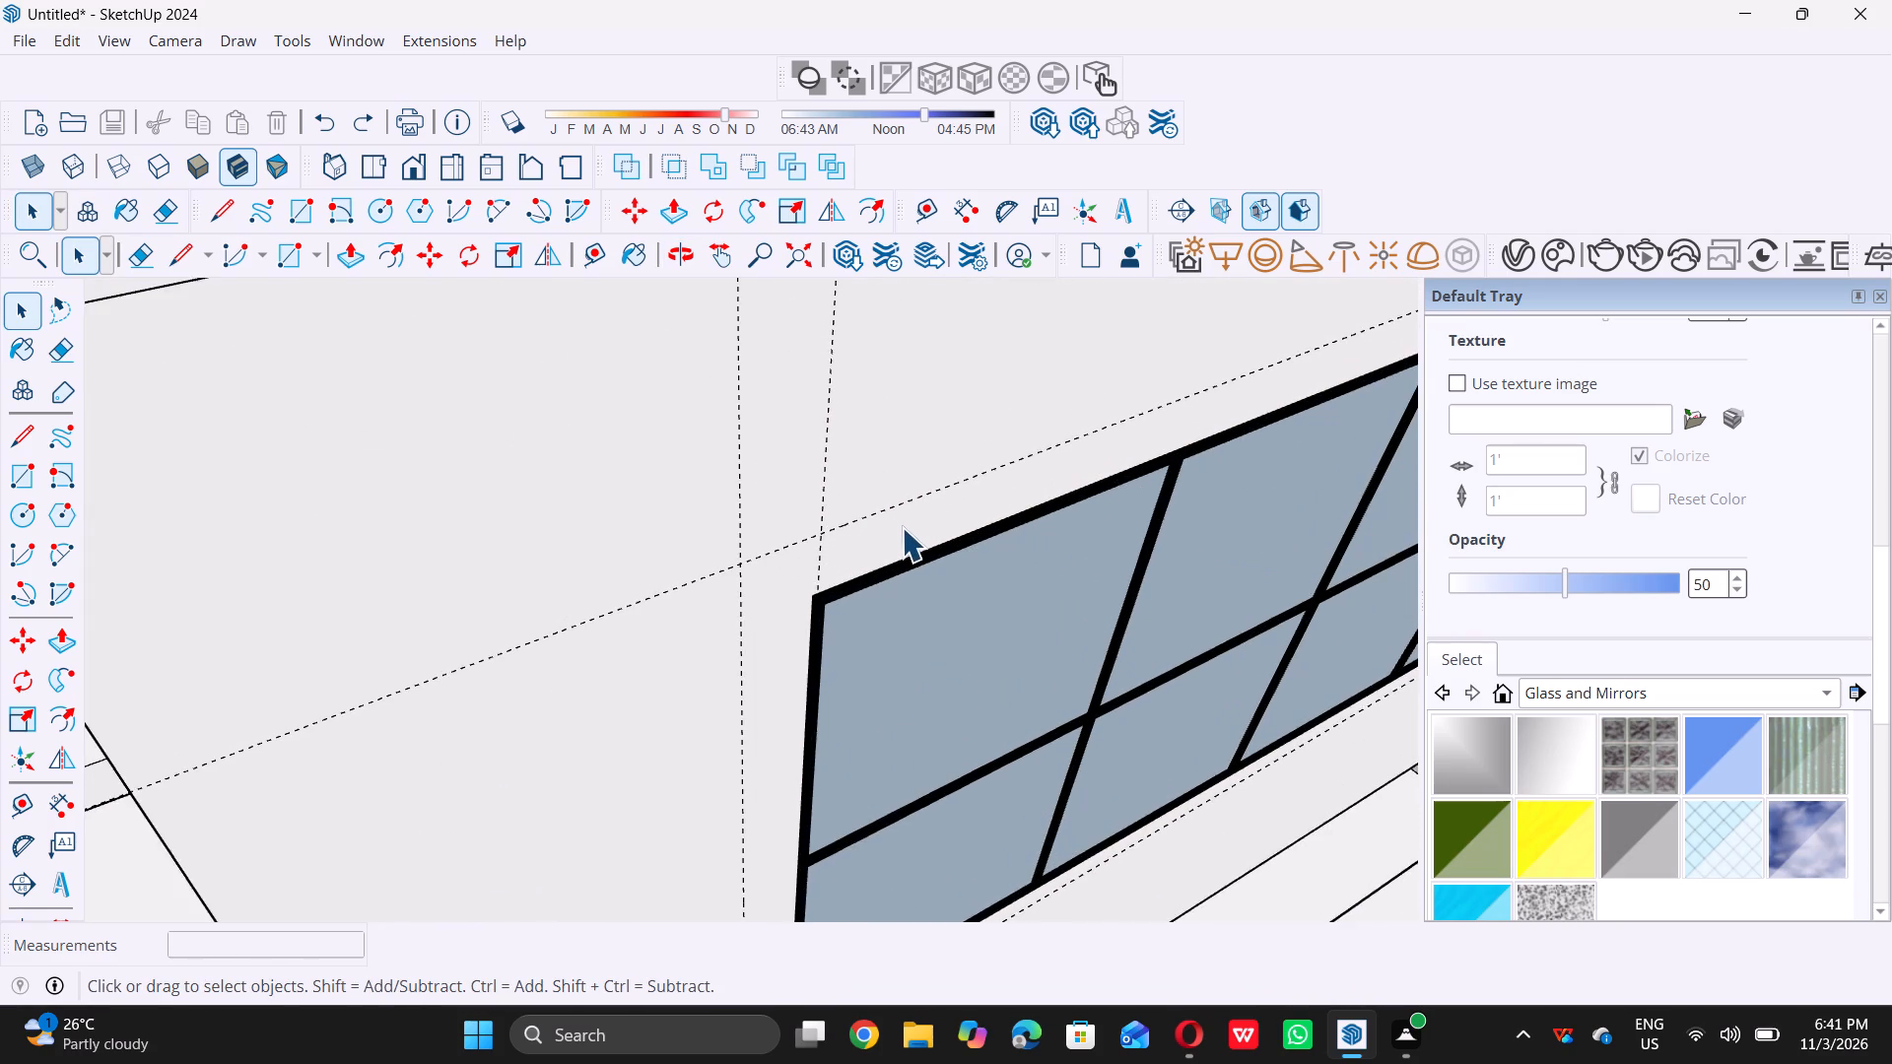
{"action": "scroll", "coordinate": [902, 527], "scroll_direction": "up", "scroll_amount": 6}
{"action": "middle_click_drag", "start_coordinate": [840, 604], "coordinate": [912, 604]}
{"action": "middle_click", "coordinate": [916, 604]}
{"action": "middle_click", "coordinate": [921, 605]}
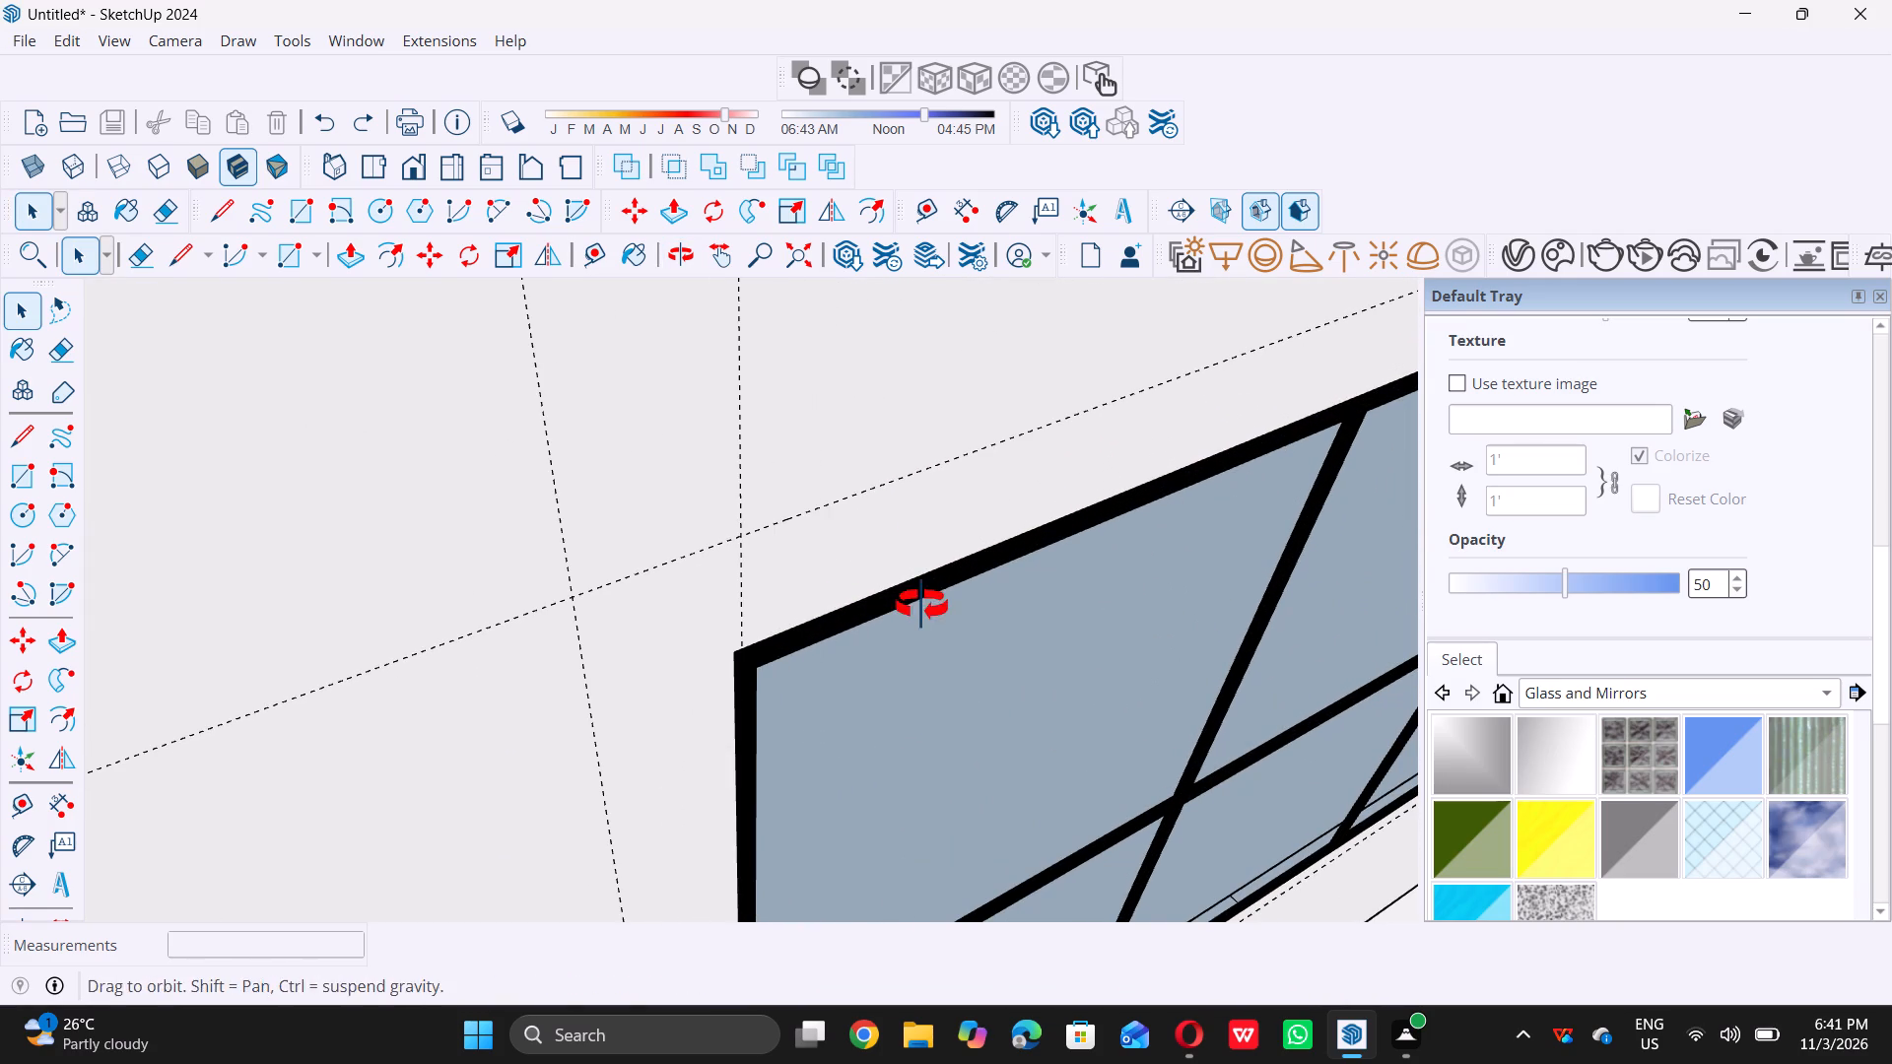
{"action": "middle_click_drag", "start_coordinate": [934, 609], "coordinate": [1058, 663]}
{"action": "scroll", "coordinate": [914, 657], "scroll_direction": "up", "scroll_amount": 3}
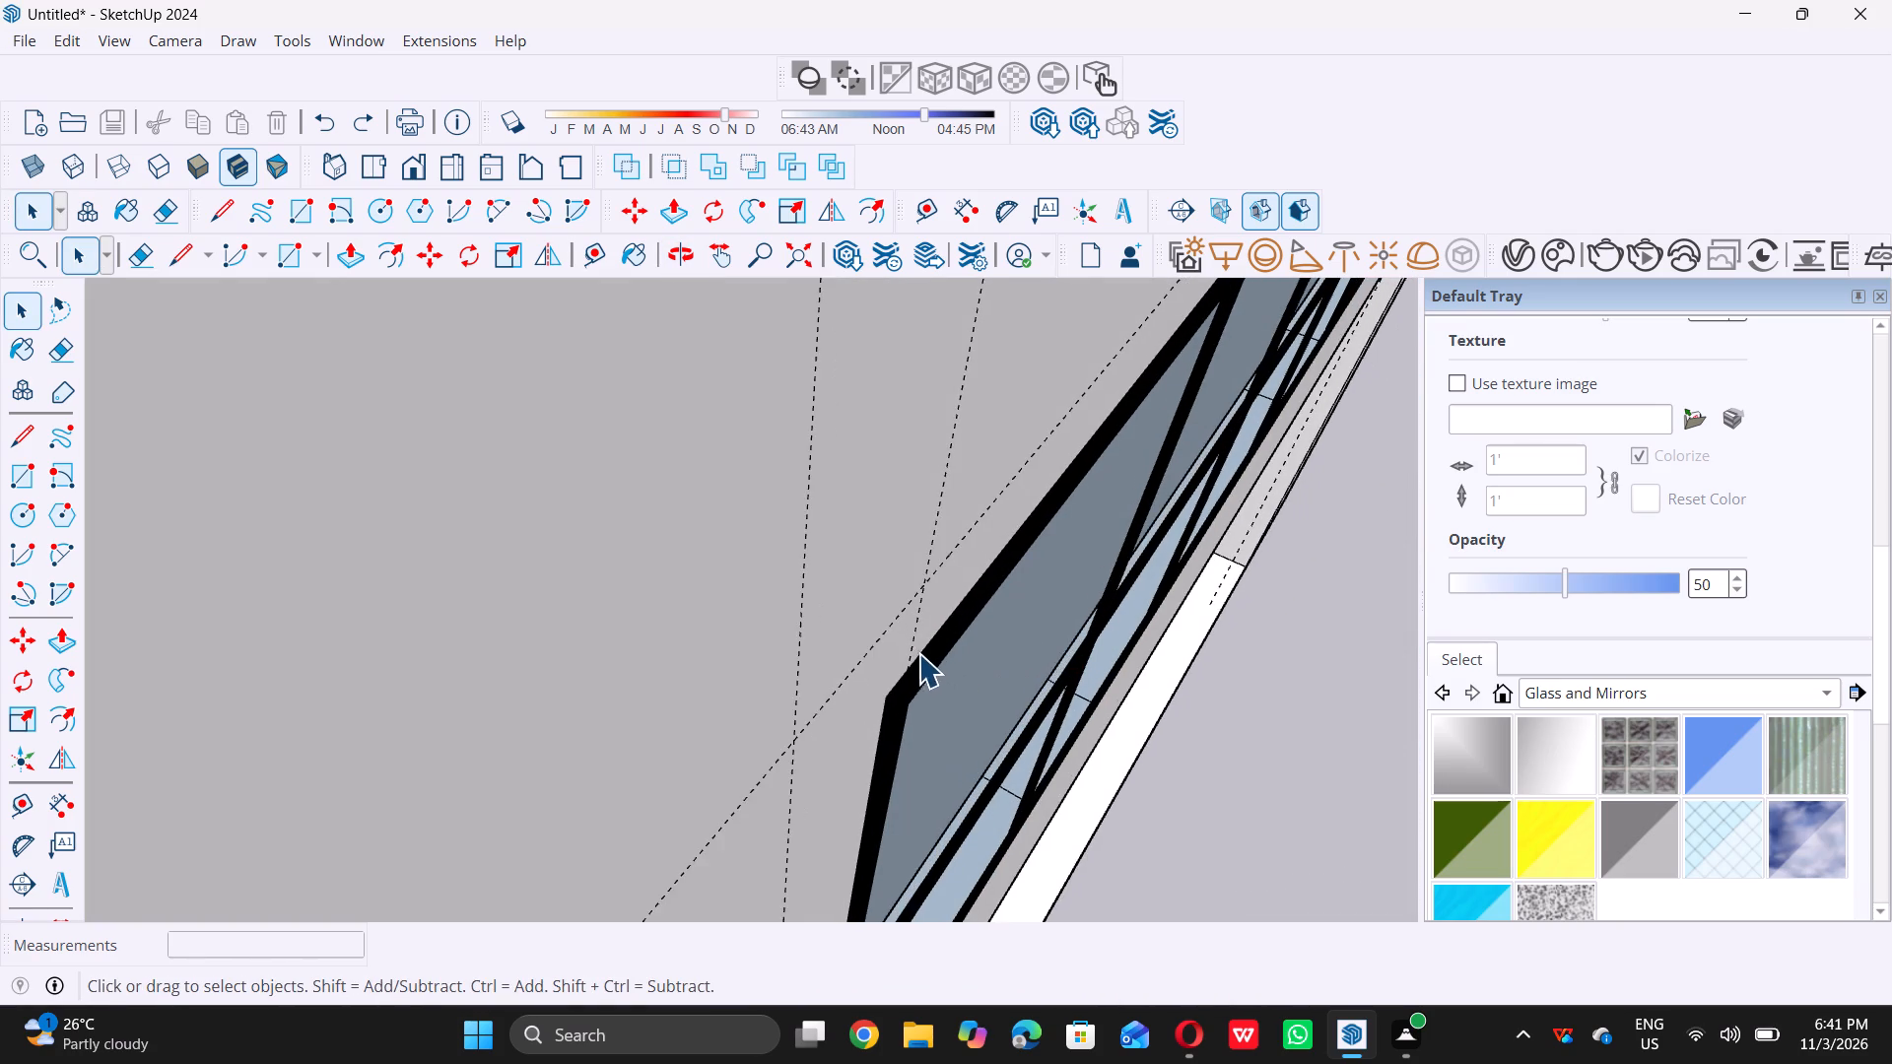
{"action": "scroll", "coordinate": [918, 653], "scroll_direction": "up", "scroll_amount": 9}
{"action": "left_click", "coordinate": [937, 644]}
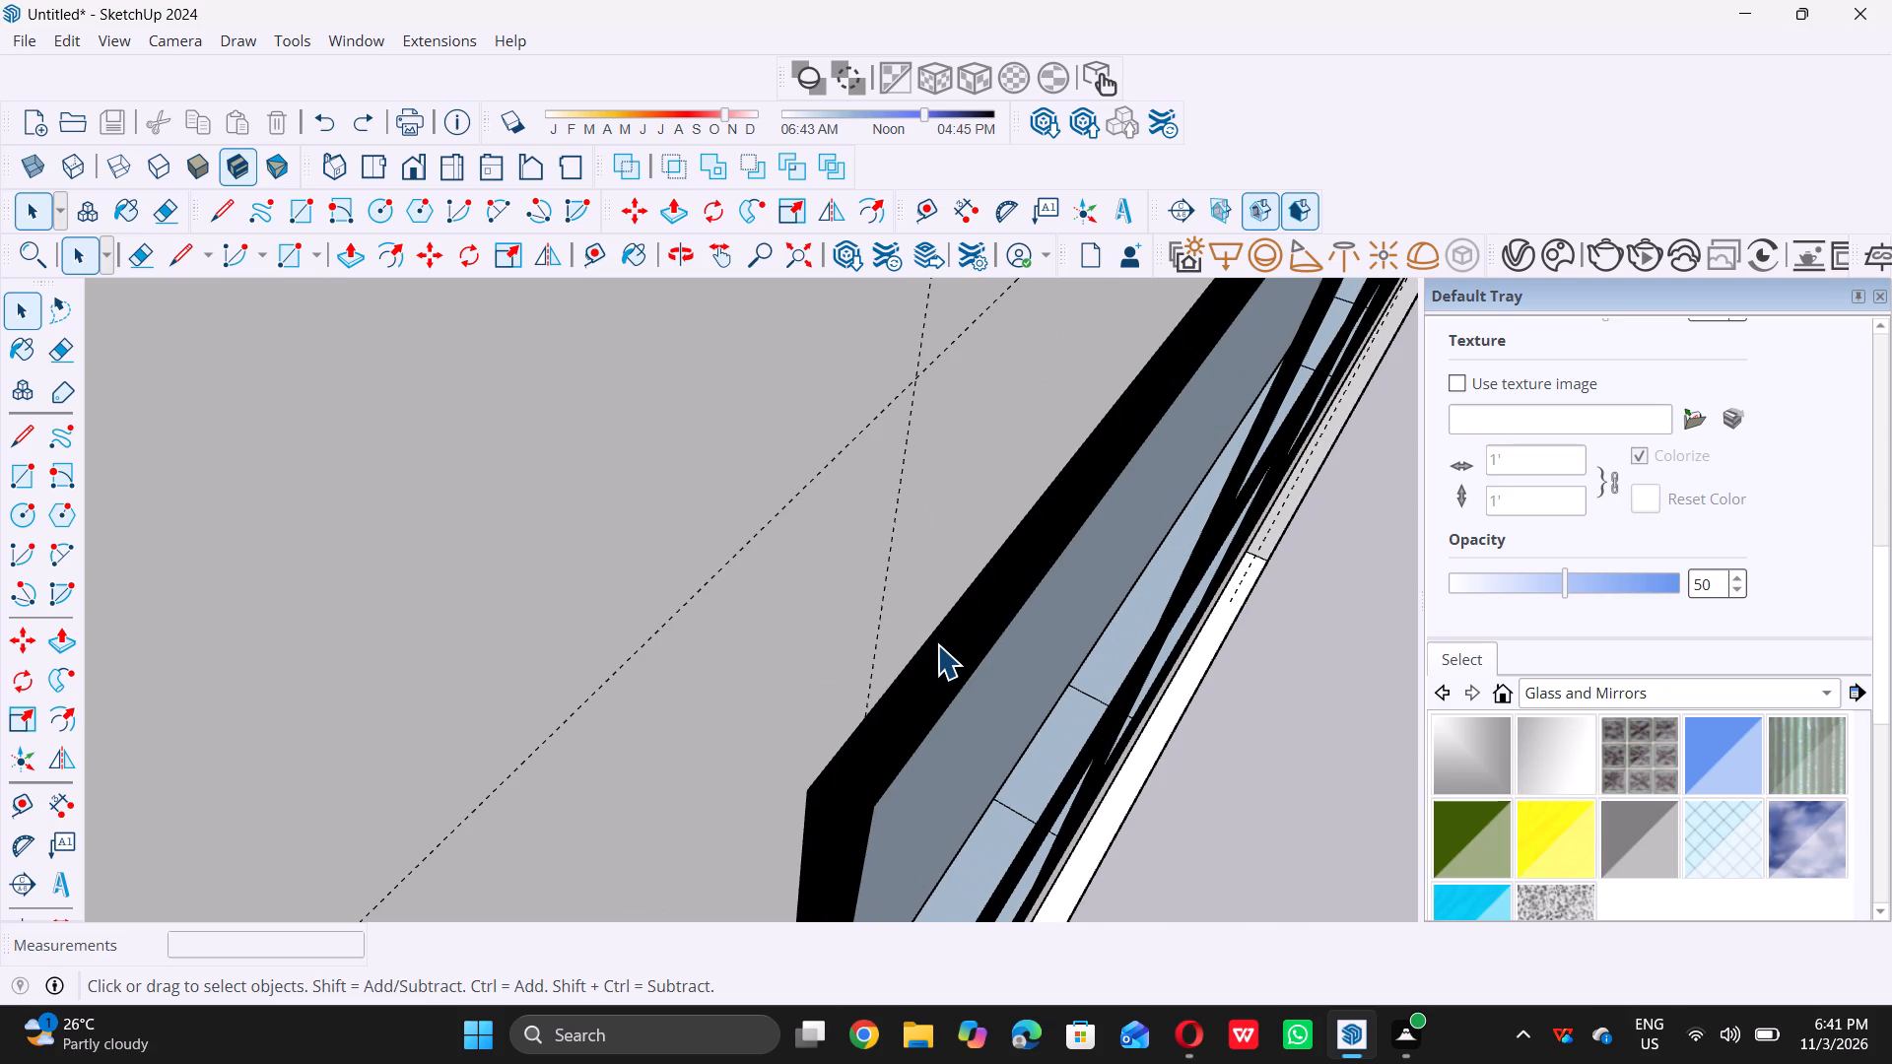
{"action": "key", "text": "p"}
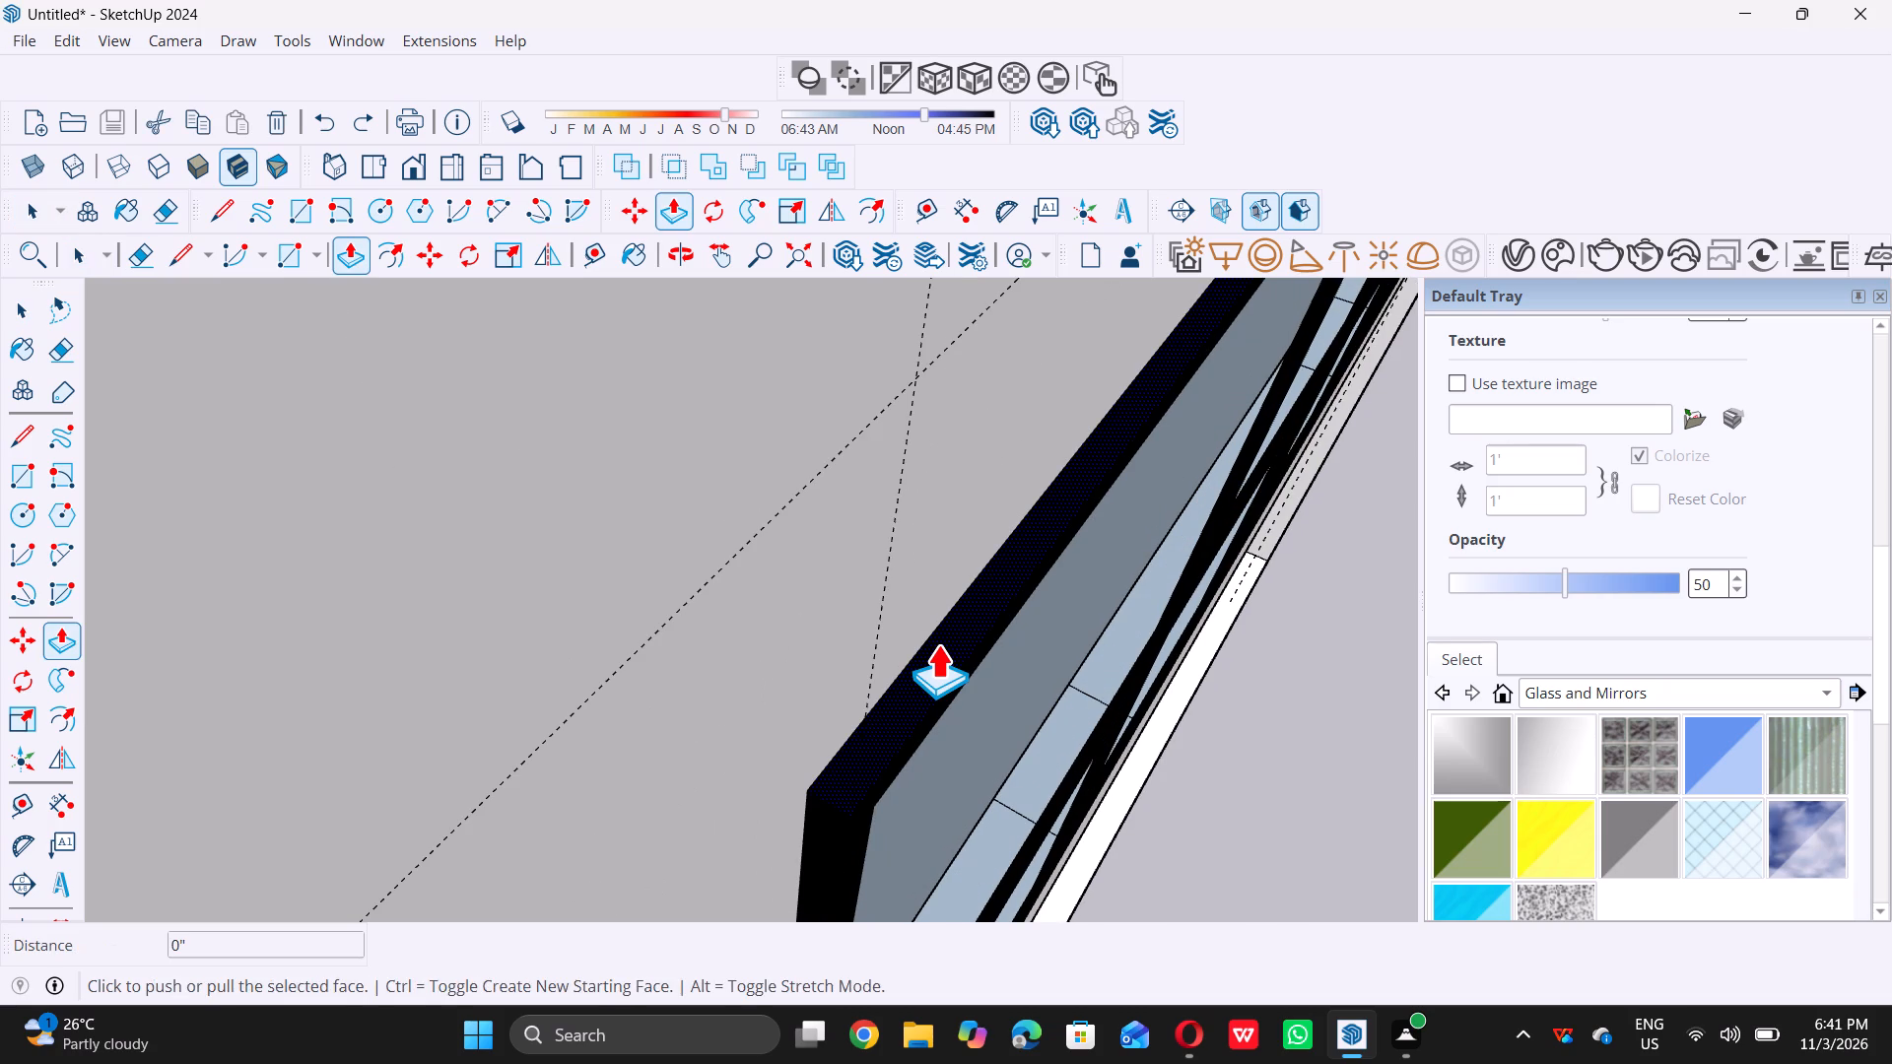
{"action": "left_click", "coordinate": [937, 644]}
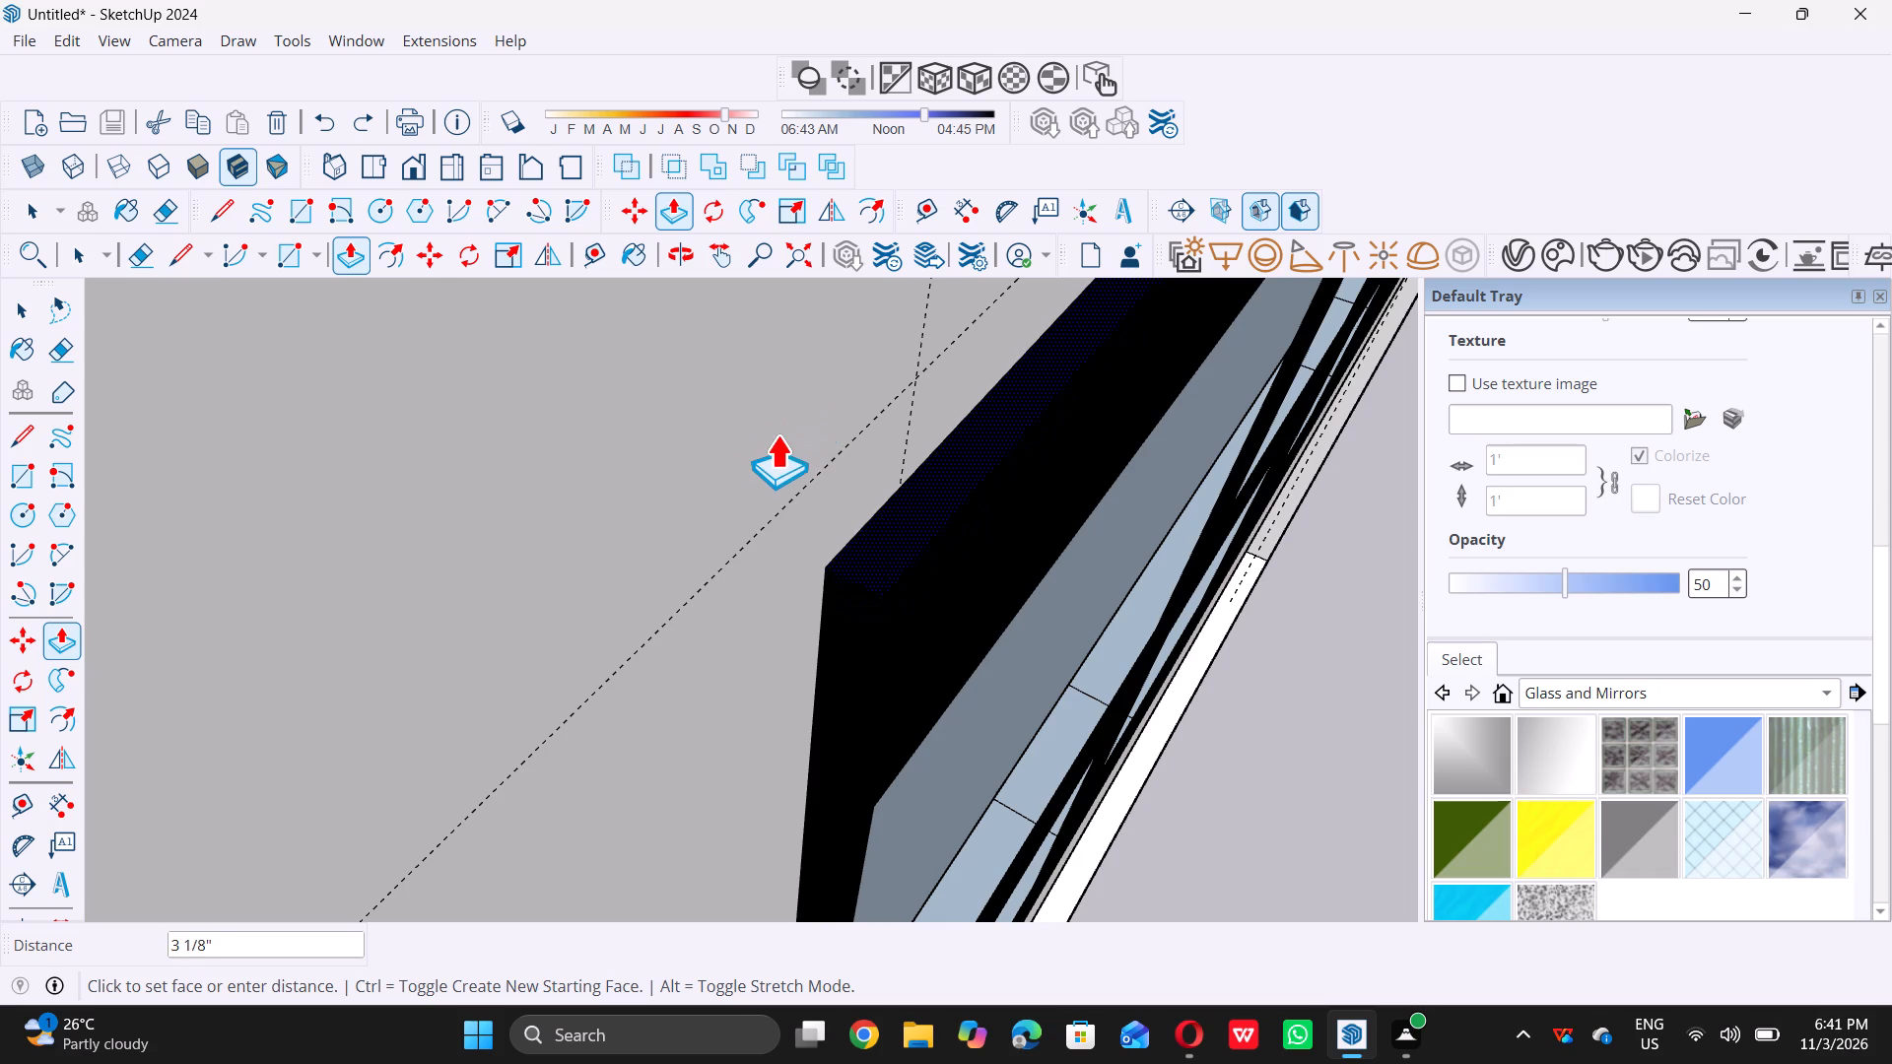
{"action": "triple_click", "coordinate": [715, 301]}
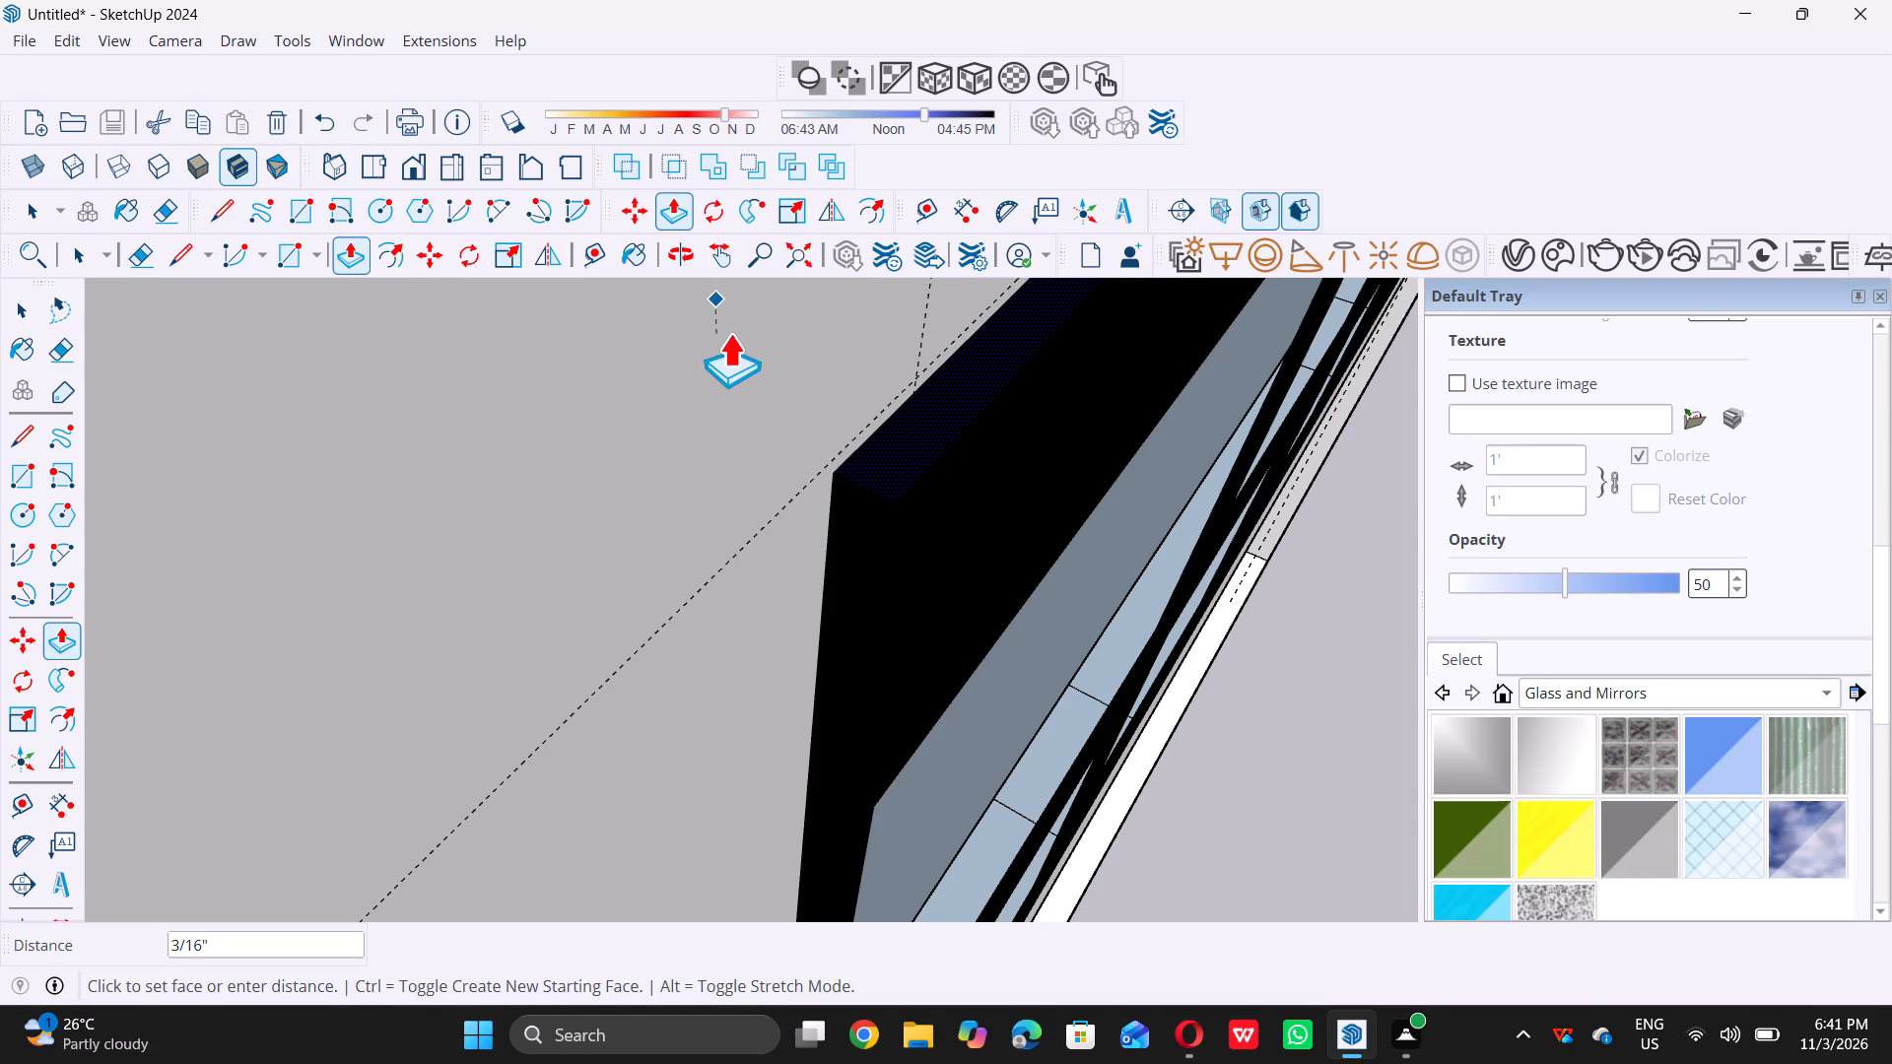
{"action": "key", "text": "space"}
{"action": "key", "text": "v"}
{"action": "scroll", "coordinate": [790, 404], "scroll_direction": "down", "scroll_amount": 1}
{"action": "key", "text": "space"}
Examine how far the raised top frame strip extends along the upper window grid.
{"action": "scroll", "coordinate": [793, 413], "scroll_direction": "down", "scroll_amount": 14}
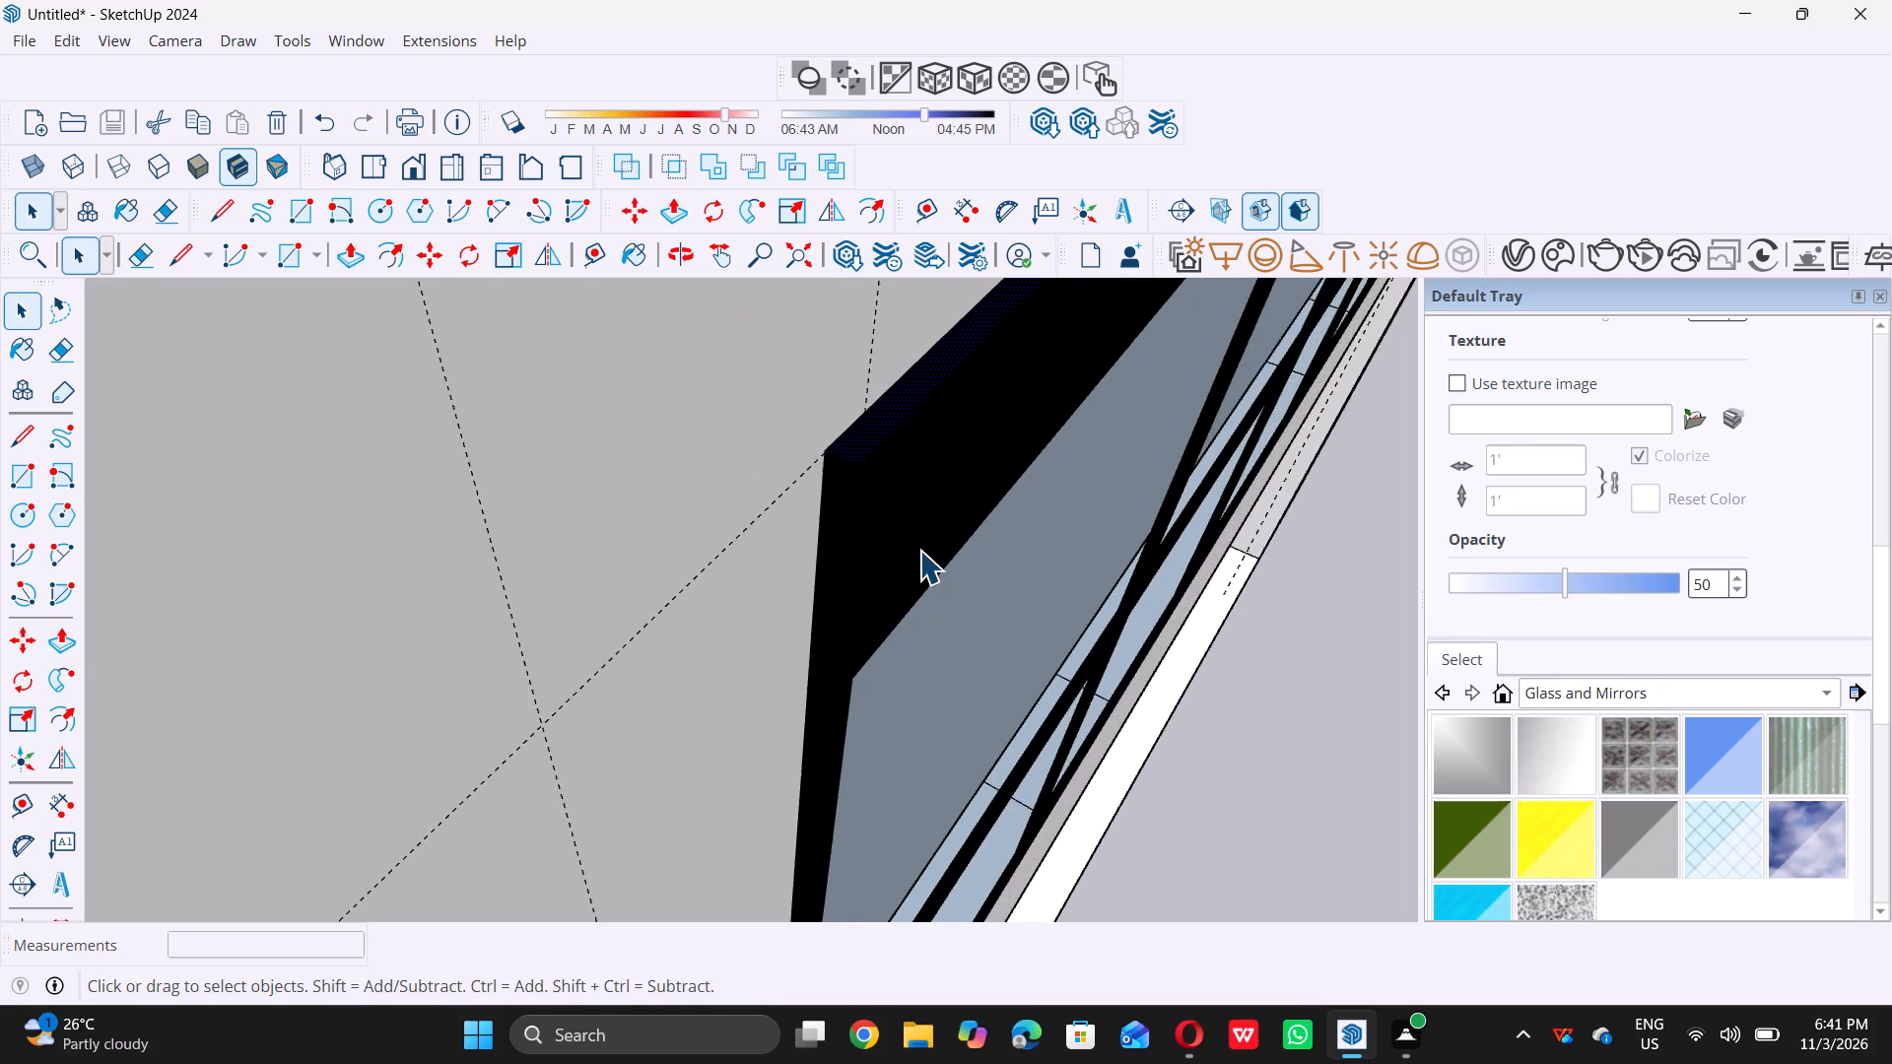
{"action": "scroll", "coordinate": [919, 550], "scroll_direction": "down", "scroll_amount": 15}
{"action": "middle_click_drag", "start_coordinate": [920, 609], "coordinate": [762, 488]}
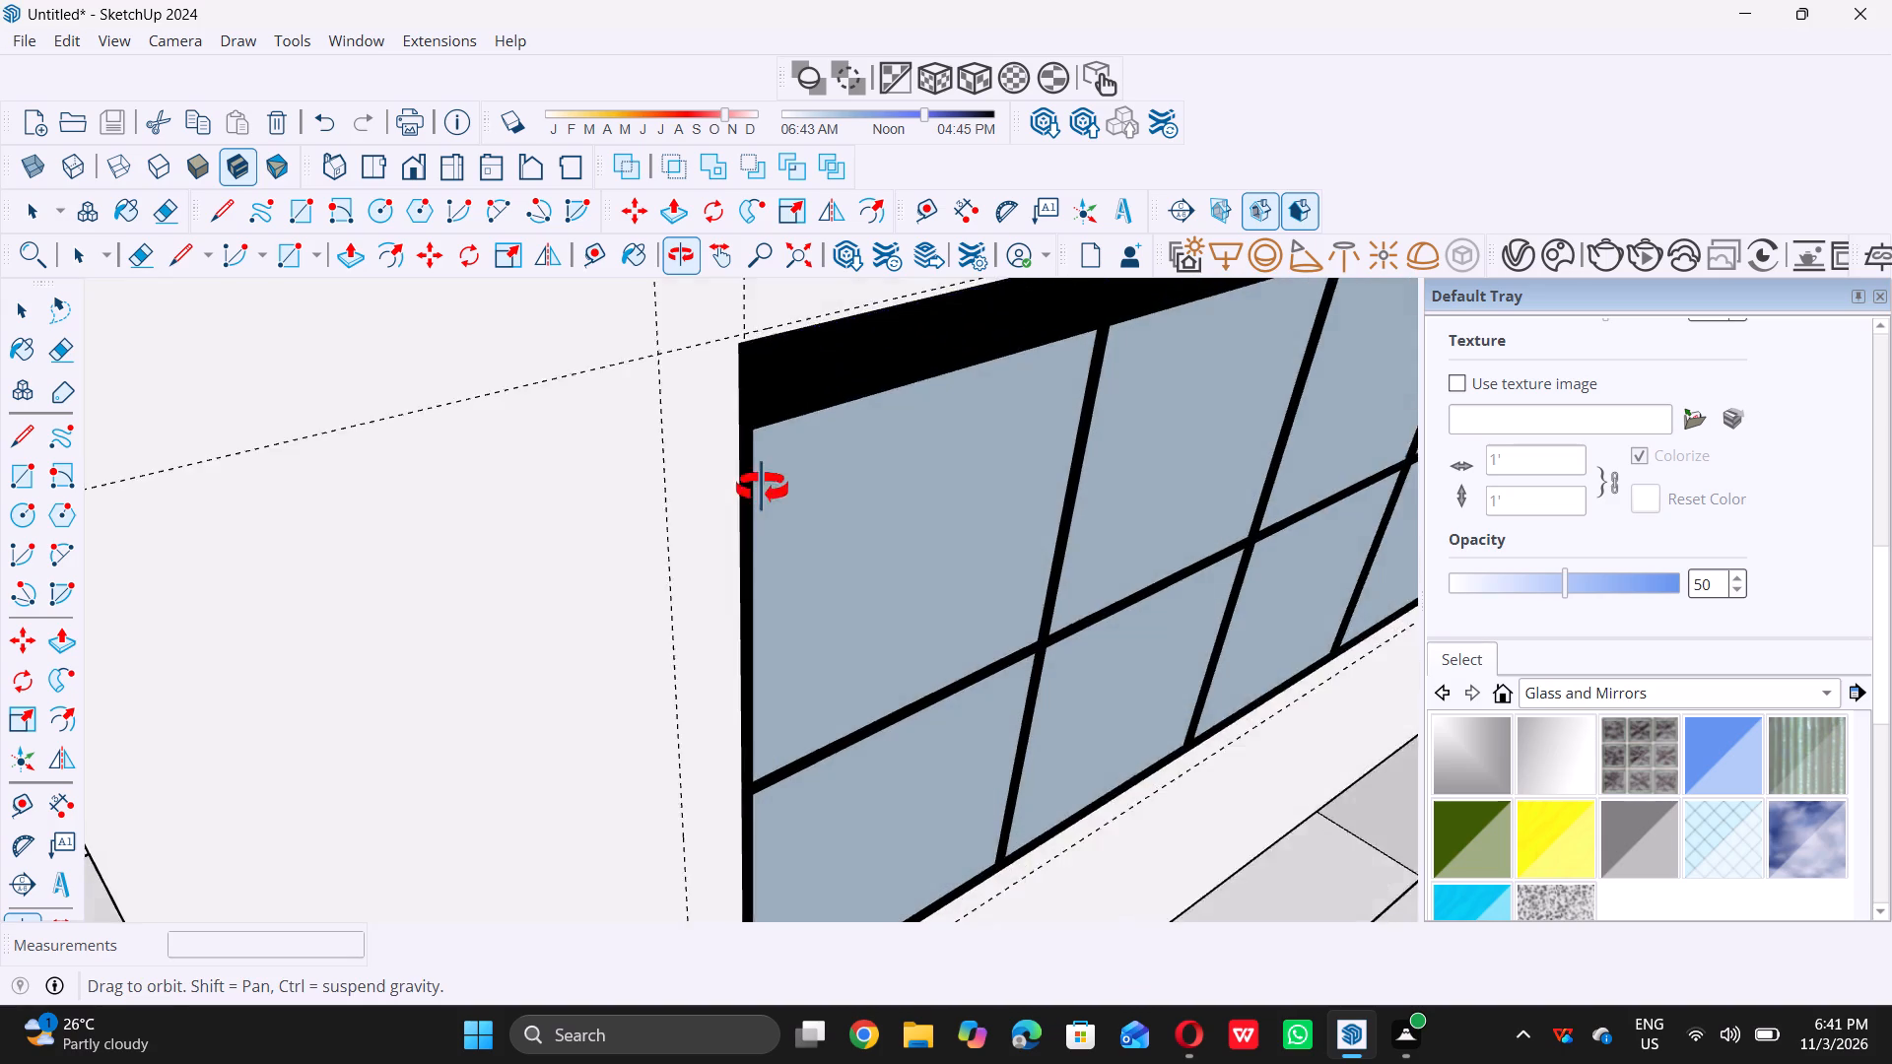
{"action": "middle_click_drag", "start_coordinate": [762, 488], "coordinate": [761, 488]}
{"action": "scroll", "coordinate": [763, 482], "scroll_direction": "down", "scroll_amount": 13}
{"action": "middle_click_drag", "start_coordinate": [787, 517], "coordinate": [782, 494]}
{"action": "middle_click", "coordinate": [781, 491]}
{"action": "middle_click_drag", "start_coordinate": [778, 481], "coordinate": [756, 430]}
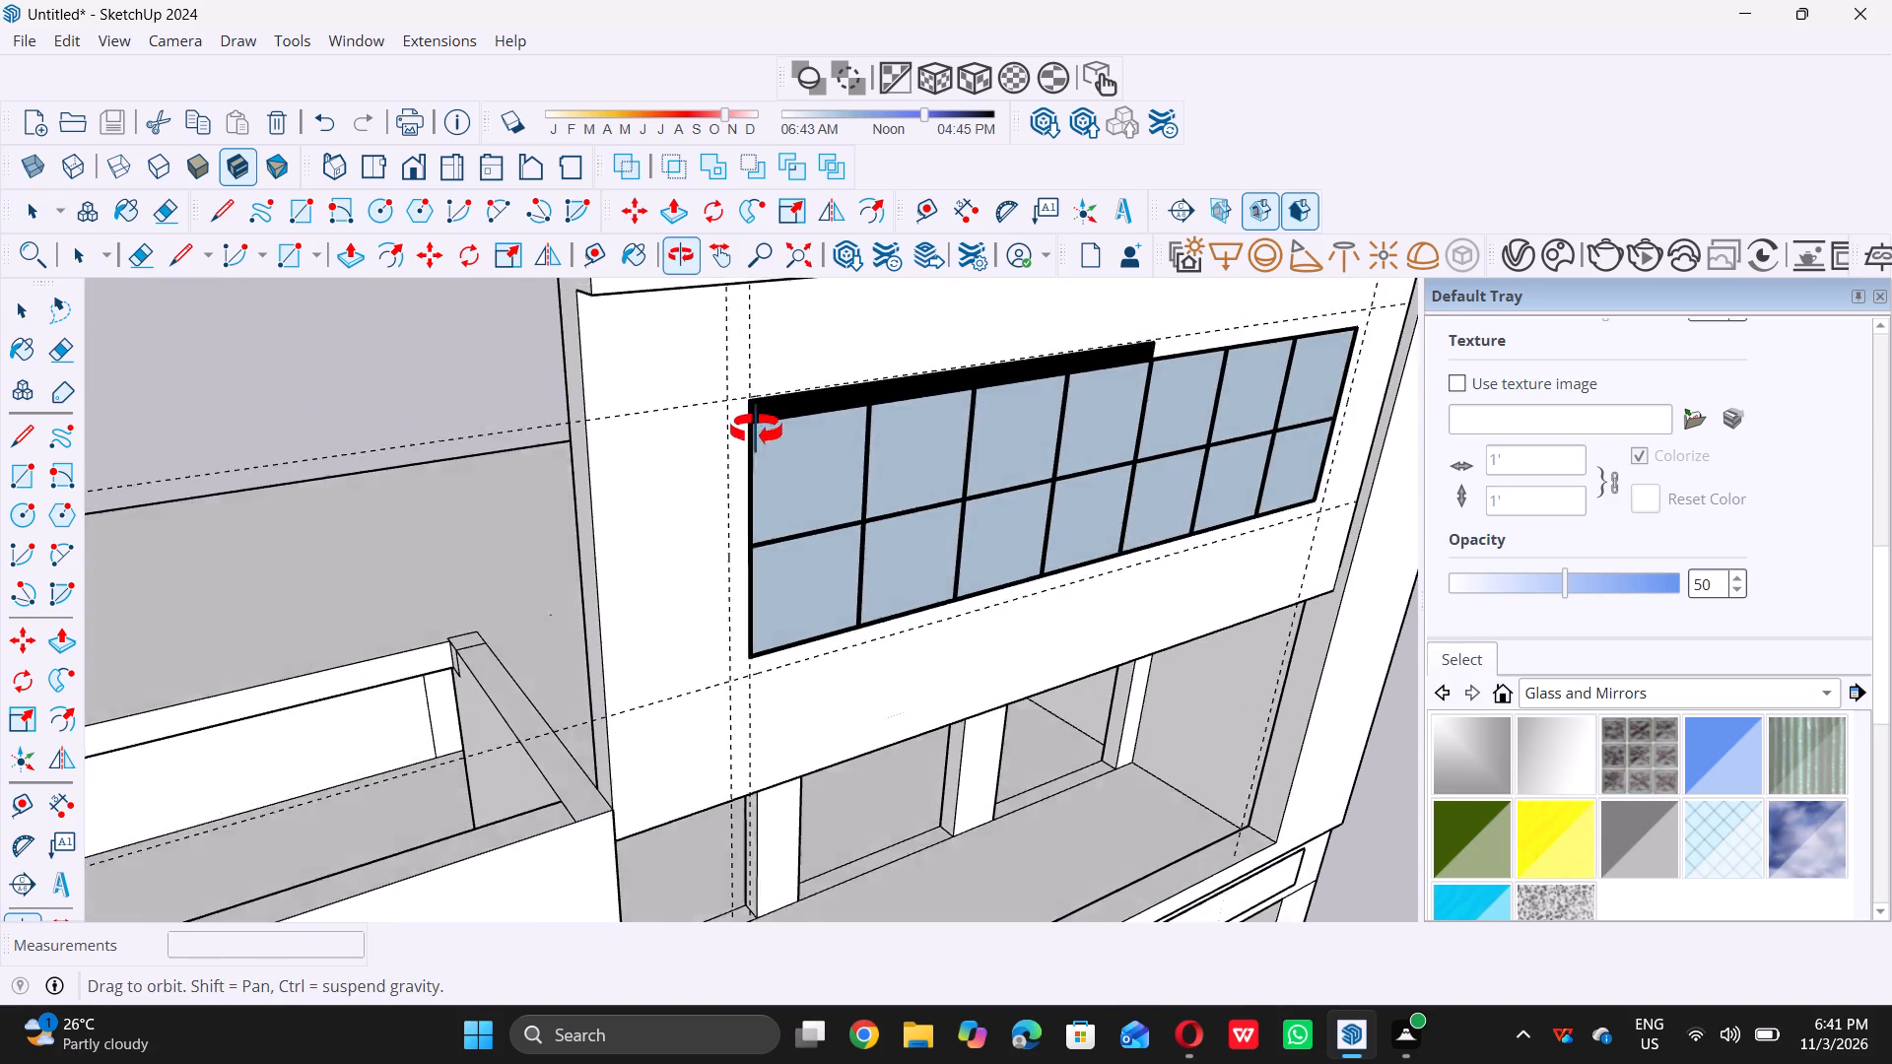
{"action": "middle_click_drag", "start_coordinate": [756, 430], "coordinate": [719, 414]}
{"action": "middle_click", "coordinate": [718, 414]}
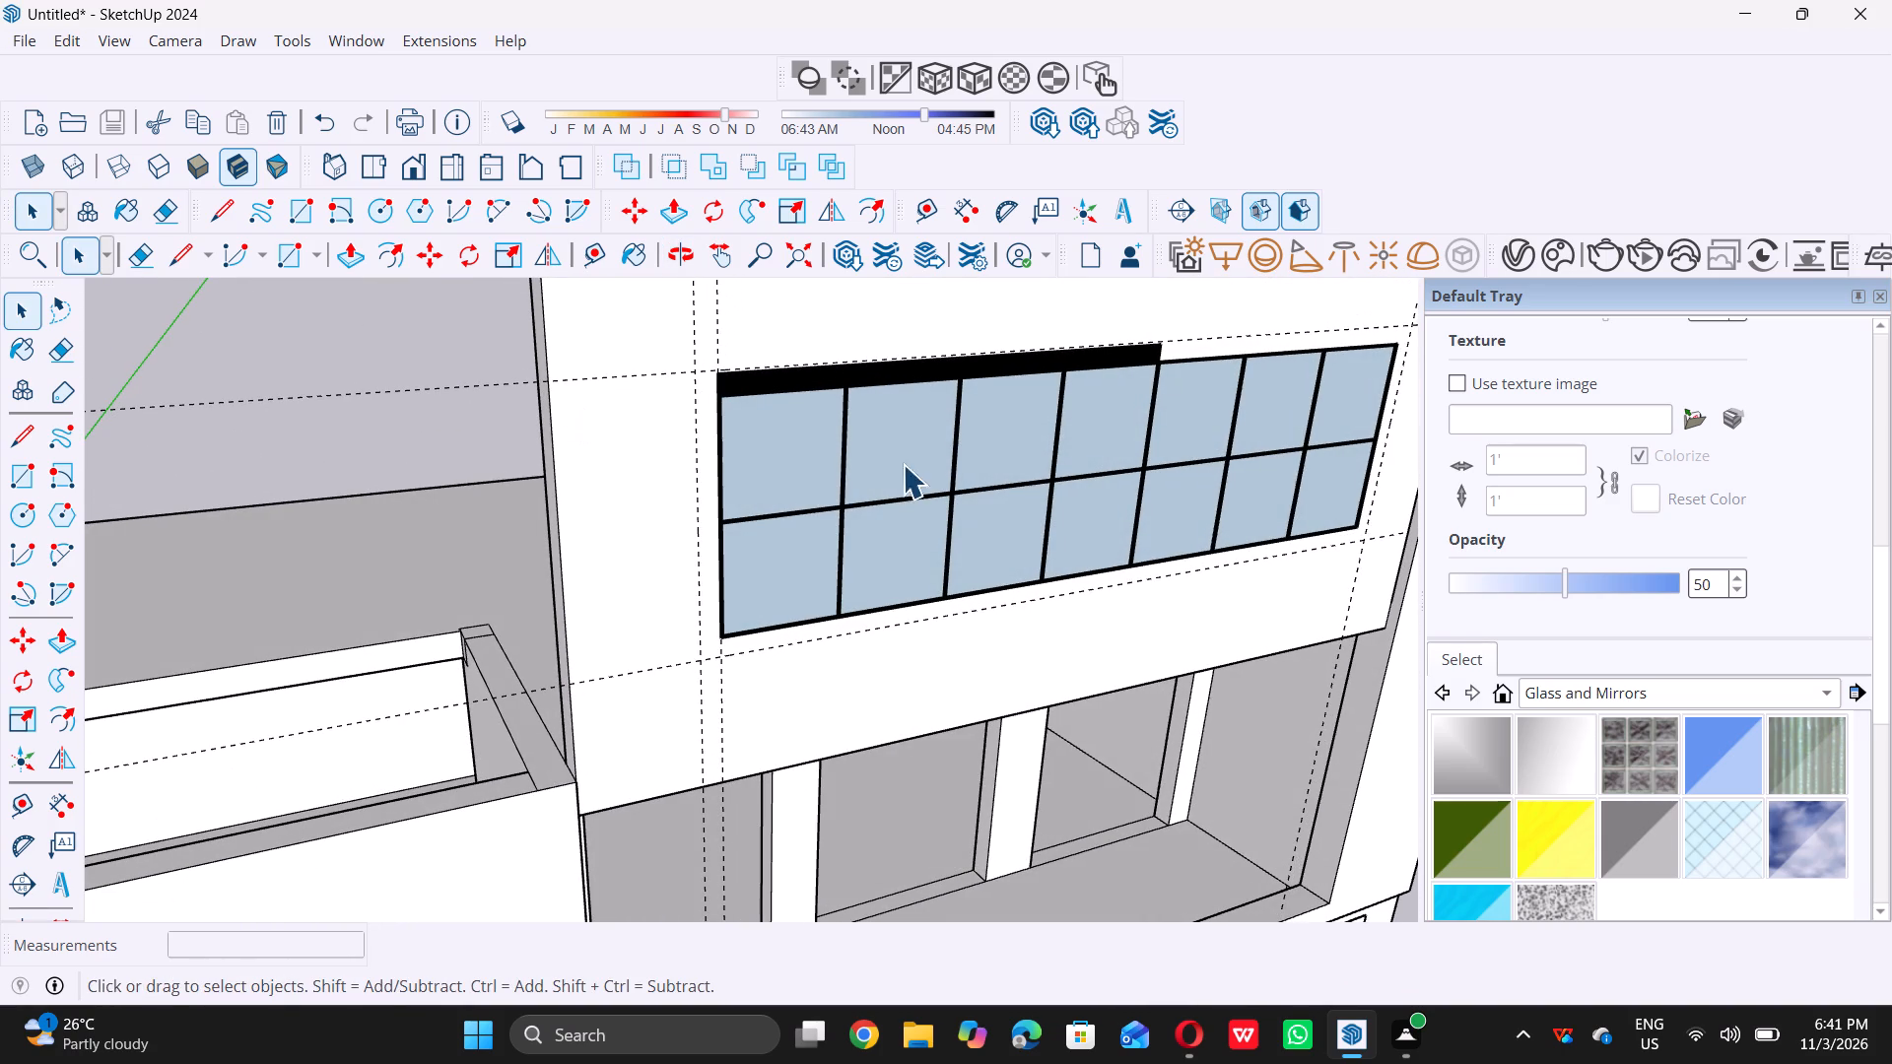
Switch the materials library to the Colors-Named collection.
{"action": "scroll", "coordinate": [1622, 790], "scroll_direction": "down", "scroll_amount": 3}
{"action": "scroll", "coordinate": [1625, 803], "scroll_direction": "up", "scroll_amount": 9}
{"action": "double_click", "coordinate": [1828, 690]}
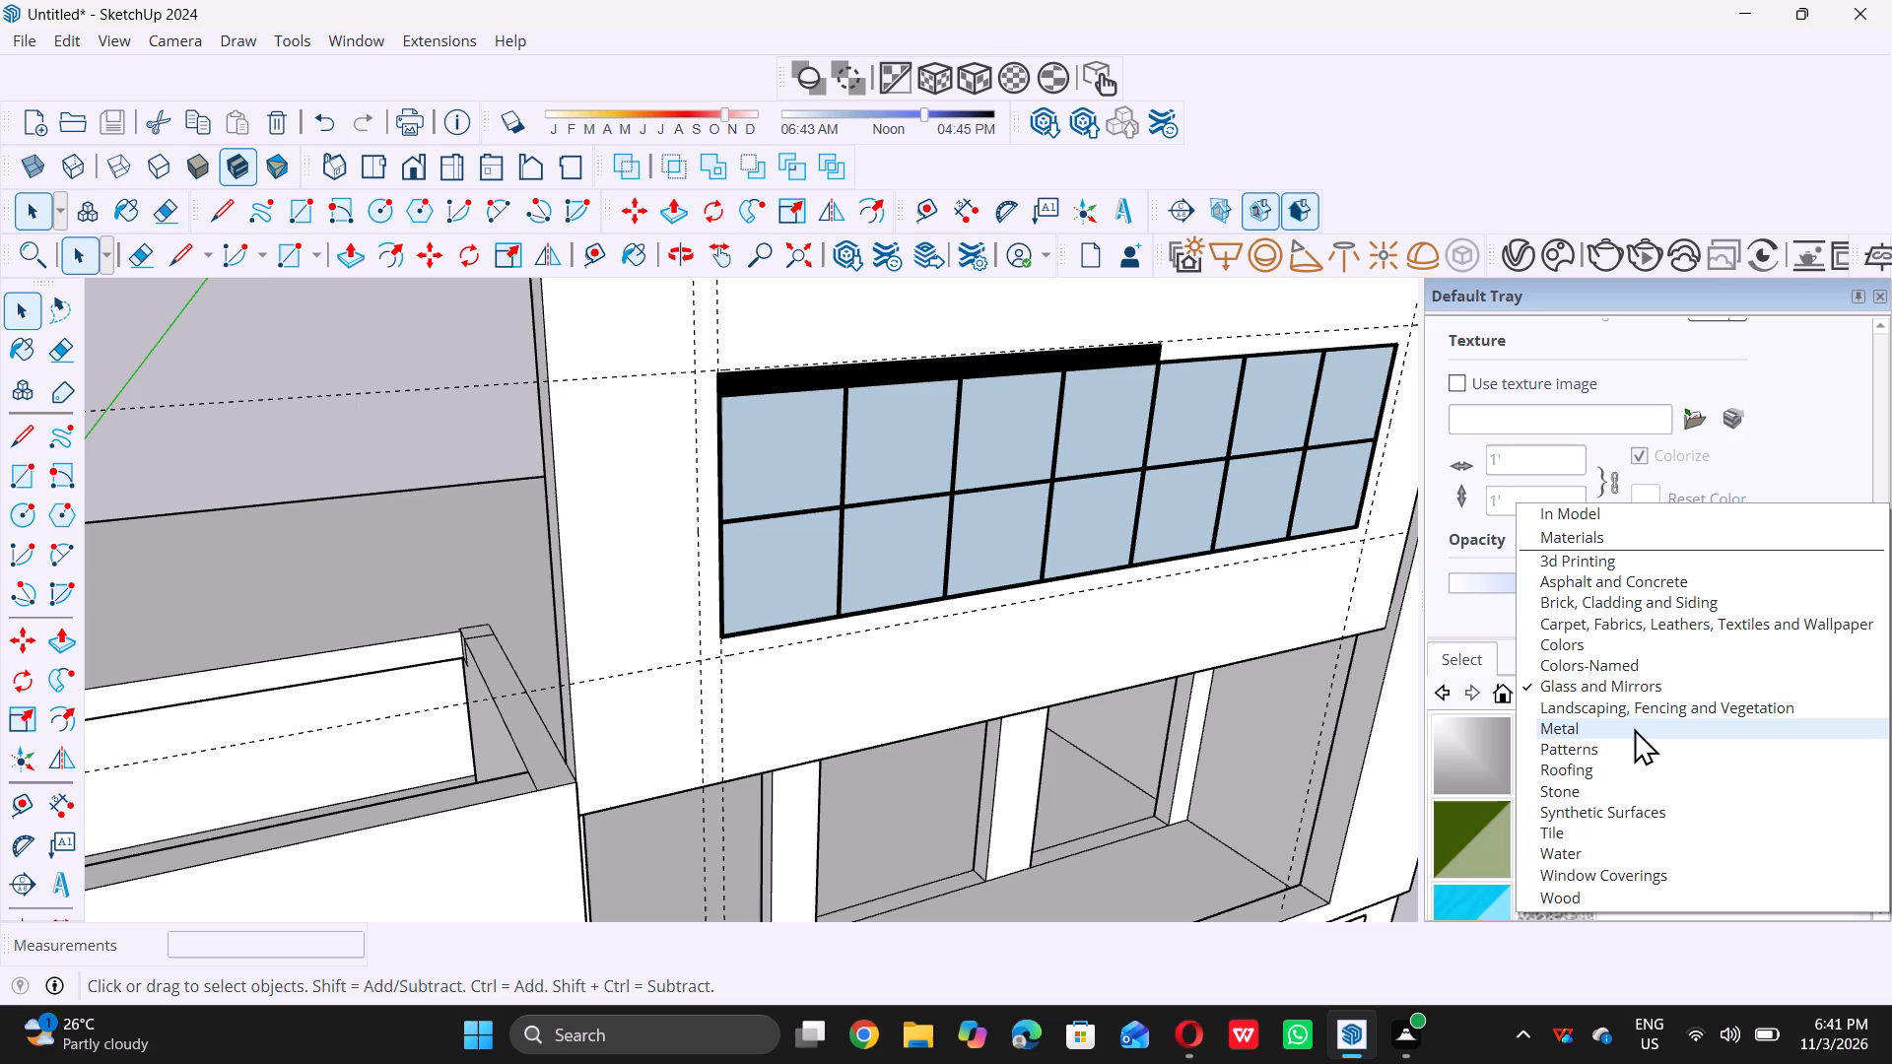
{"action": "double_click", "coordinate": [1622, 665]}
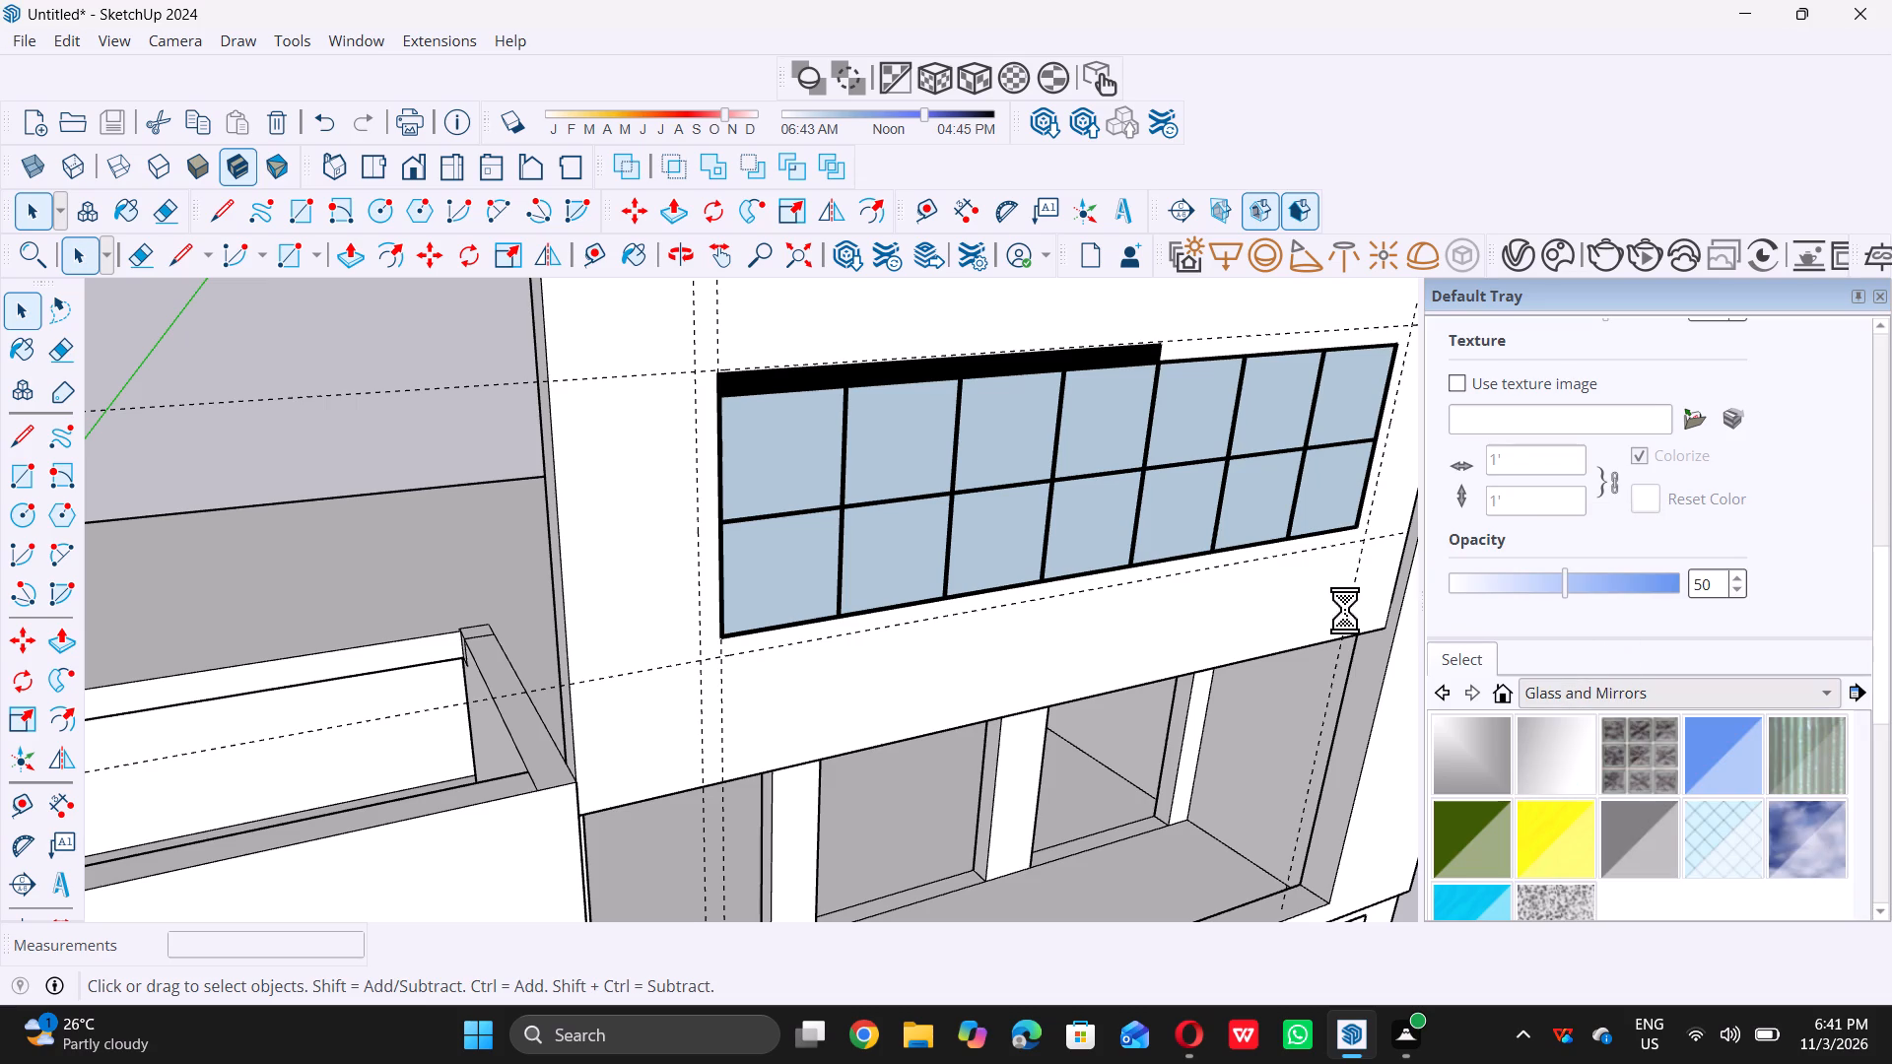
Push/Pull the remaining right portion of the window's top frame up about 4 9/16", level with the raised left portion.
{"action": "scroll", "coordinate": [993, 680], "scroll_direction": "down", "scroll_amount": 20}
{"action": "scroll", "coordinate": [993, 680], "scroll_direction": "down", "scroll_amount": 5}
{"action": "scroll", "coordinate": [824, 698], "scroll_direction": "down", "scroll_amount": 3}
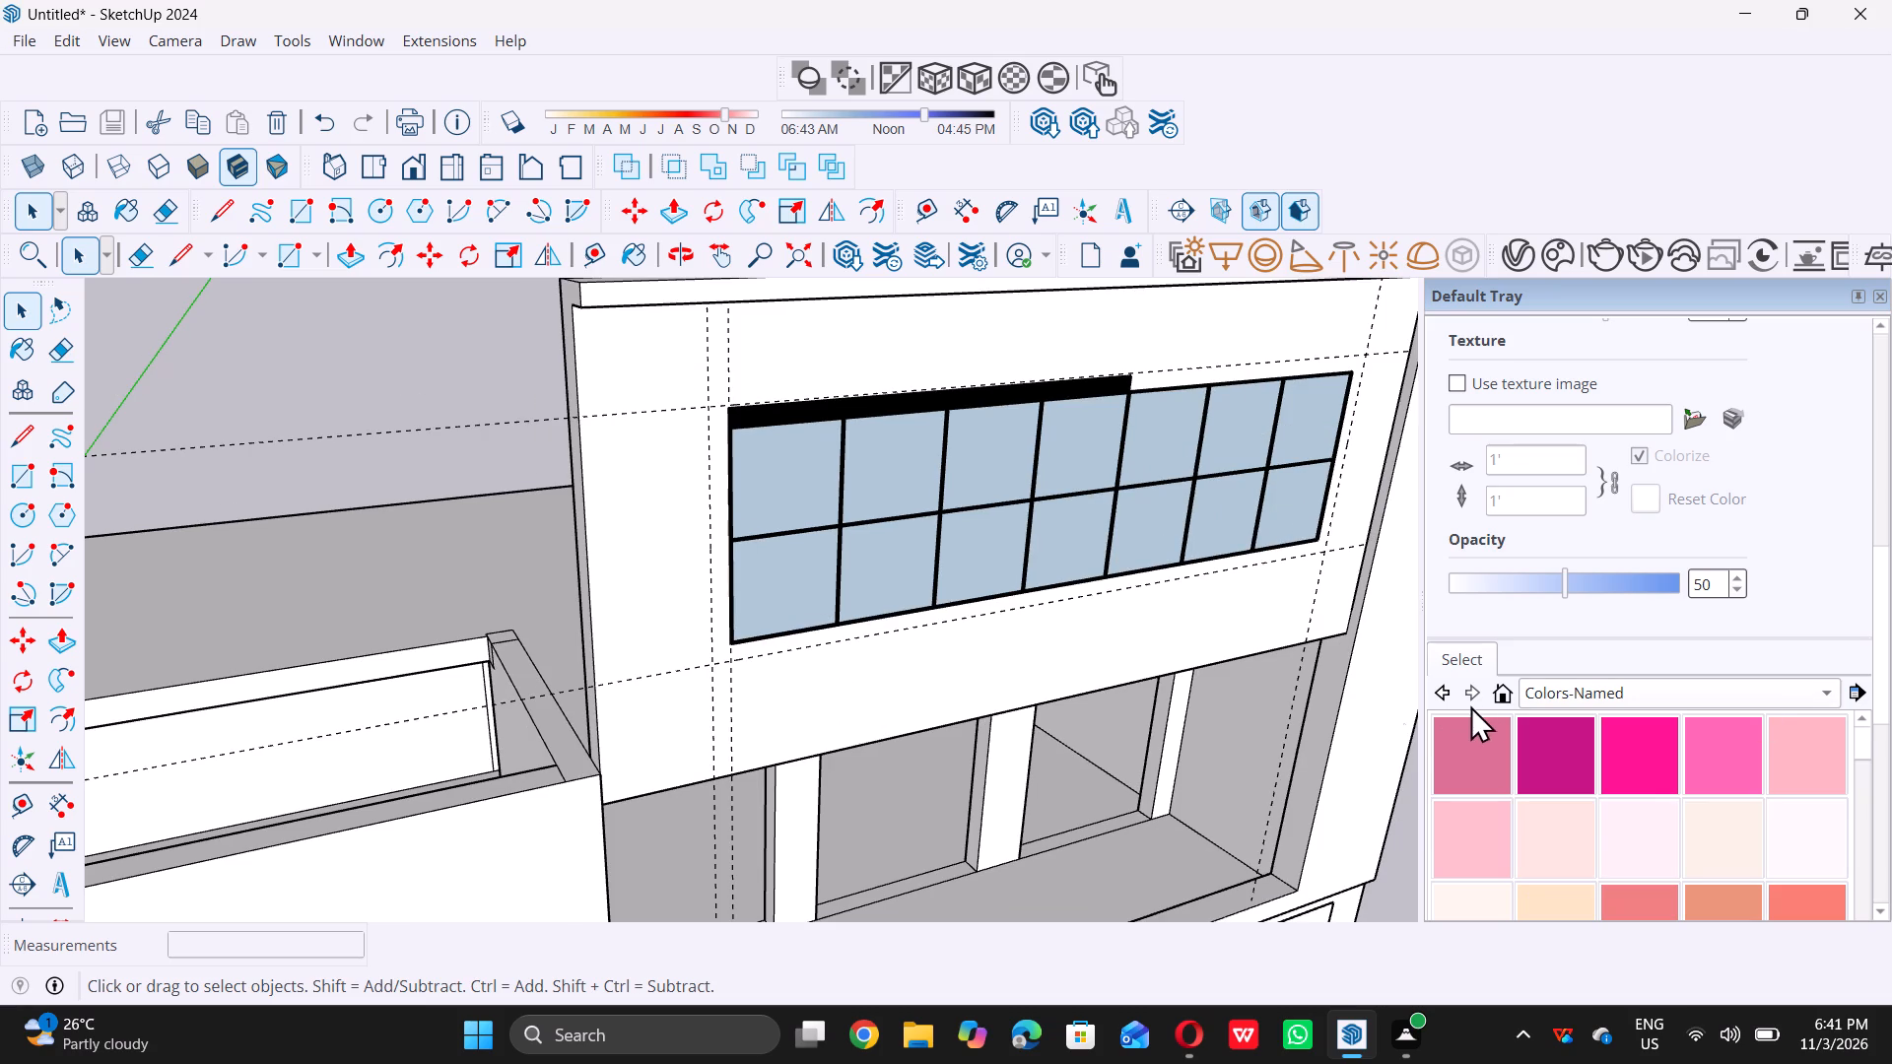
{"action": "scroll", "coordinate": [1107, 557], "scroll_direction": "down", "scroll_amount": 9}
{"action": "middle_click_drag", "start_coordinate": [880, 680], "coordinate": [898, 705]}
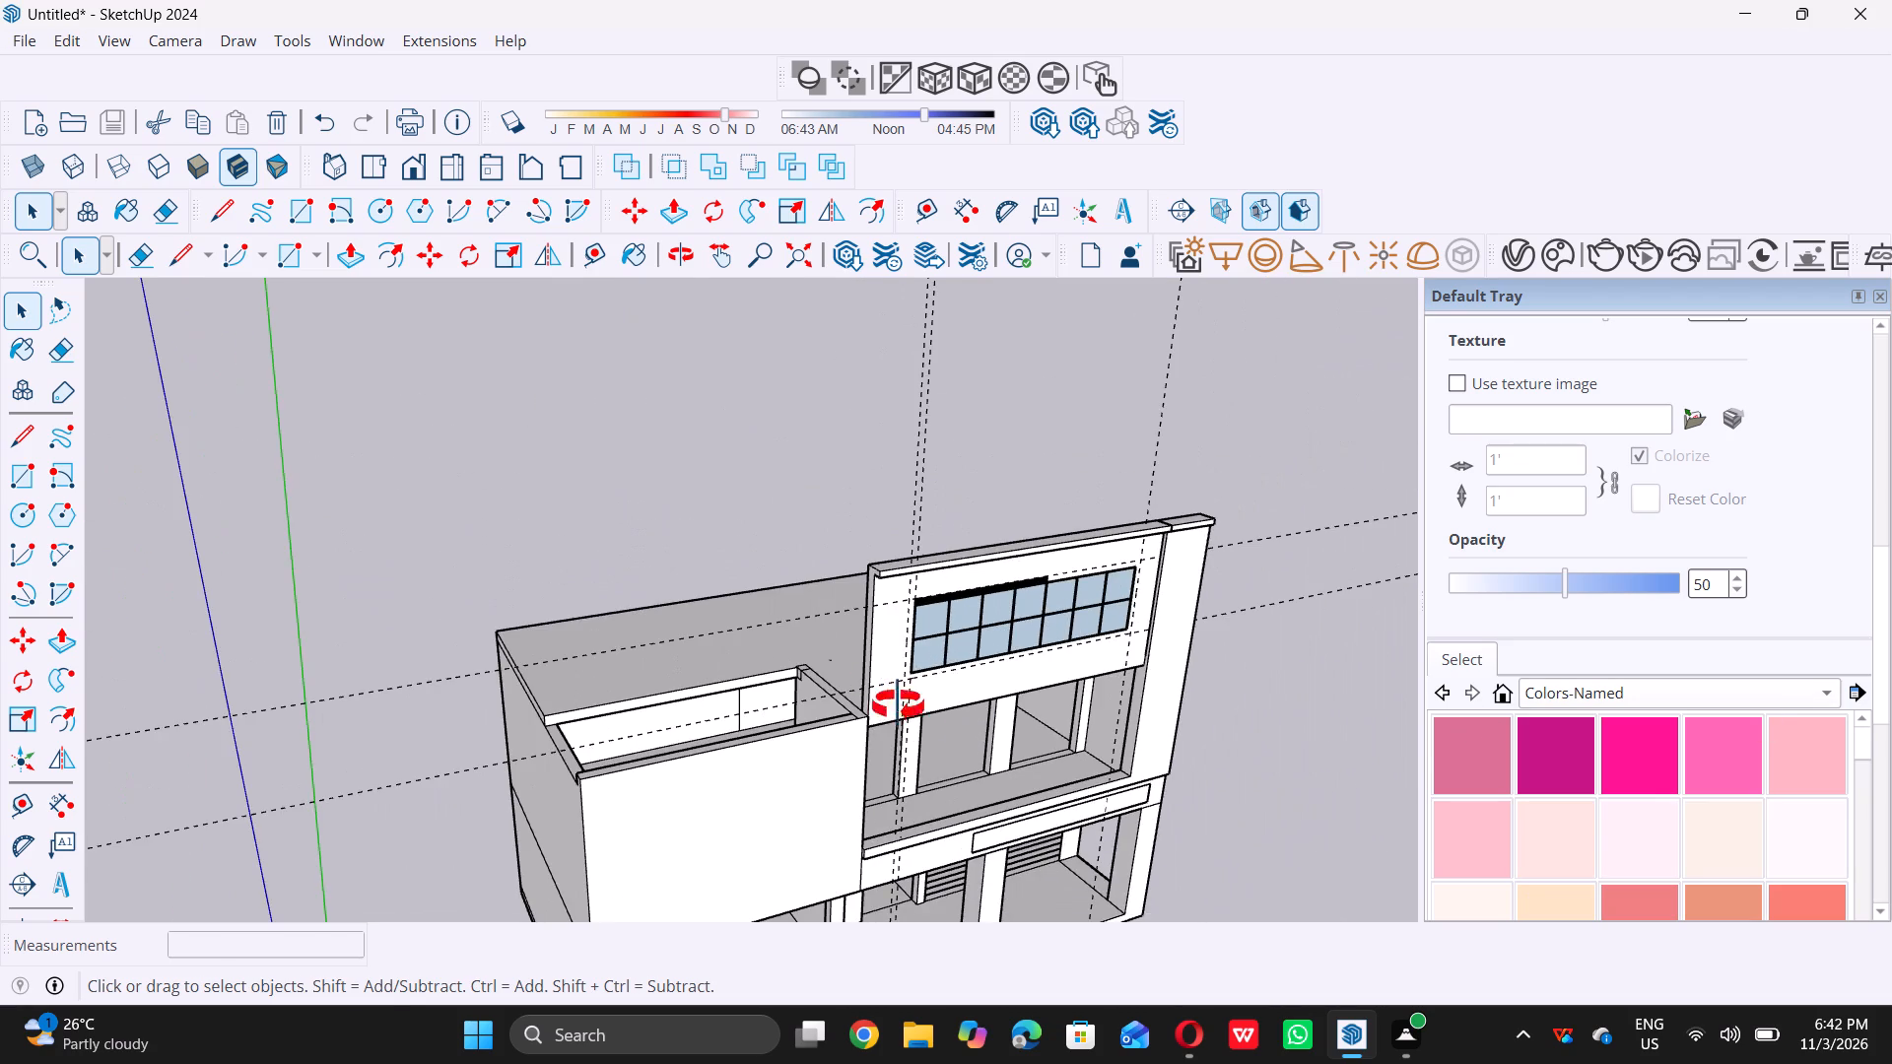
{"action": "middle_click_drag", "start_coordinate": [898, 705], "coordinate": [1042, 767]}
{"action": "scroll", "coordinate": [1129, 544], "scroll_direction": "up", "scroll_amount": 7}
{"action": "scroll", "coordinate": [1044, 539], "scroll_direction": "up", "scroll_amount": 6}
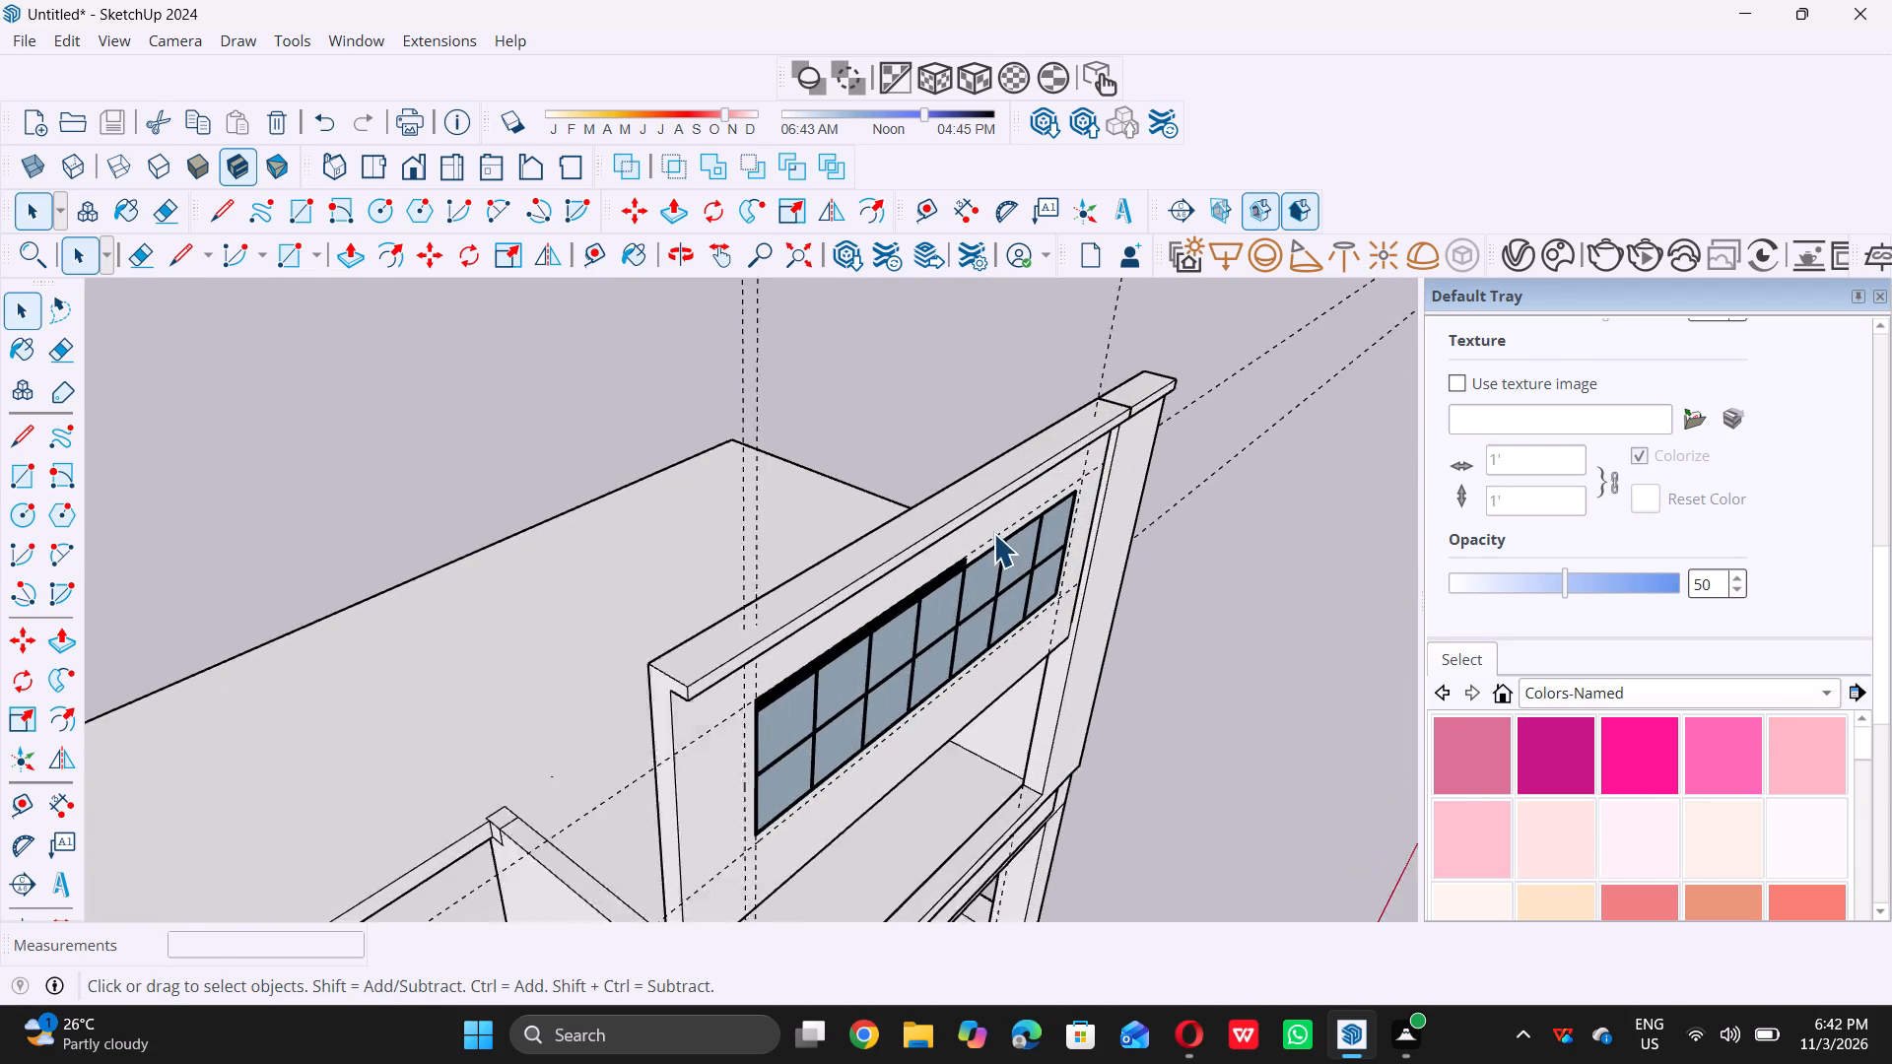
{"action": "scroll", "coordinate": [989, 532], "scroll_direction": "up", "scroll_amount": 12}
{"action": "scroll", "coordinate": [929, 573], "scroll_direction": "up", "scroll_amount": 11}
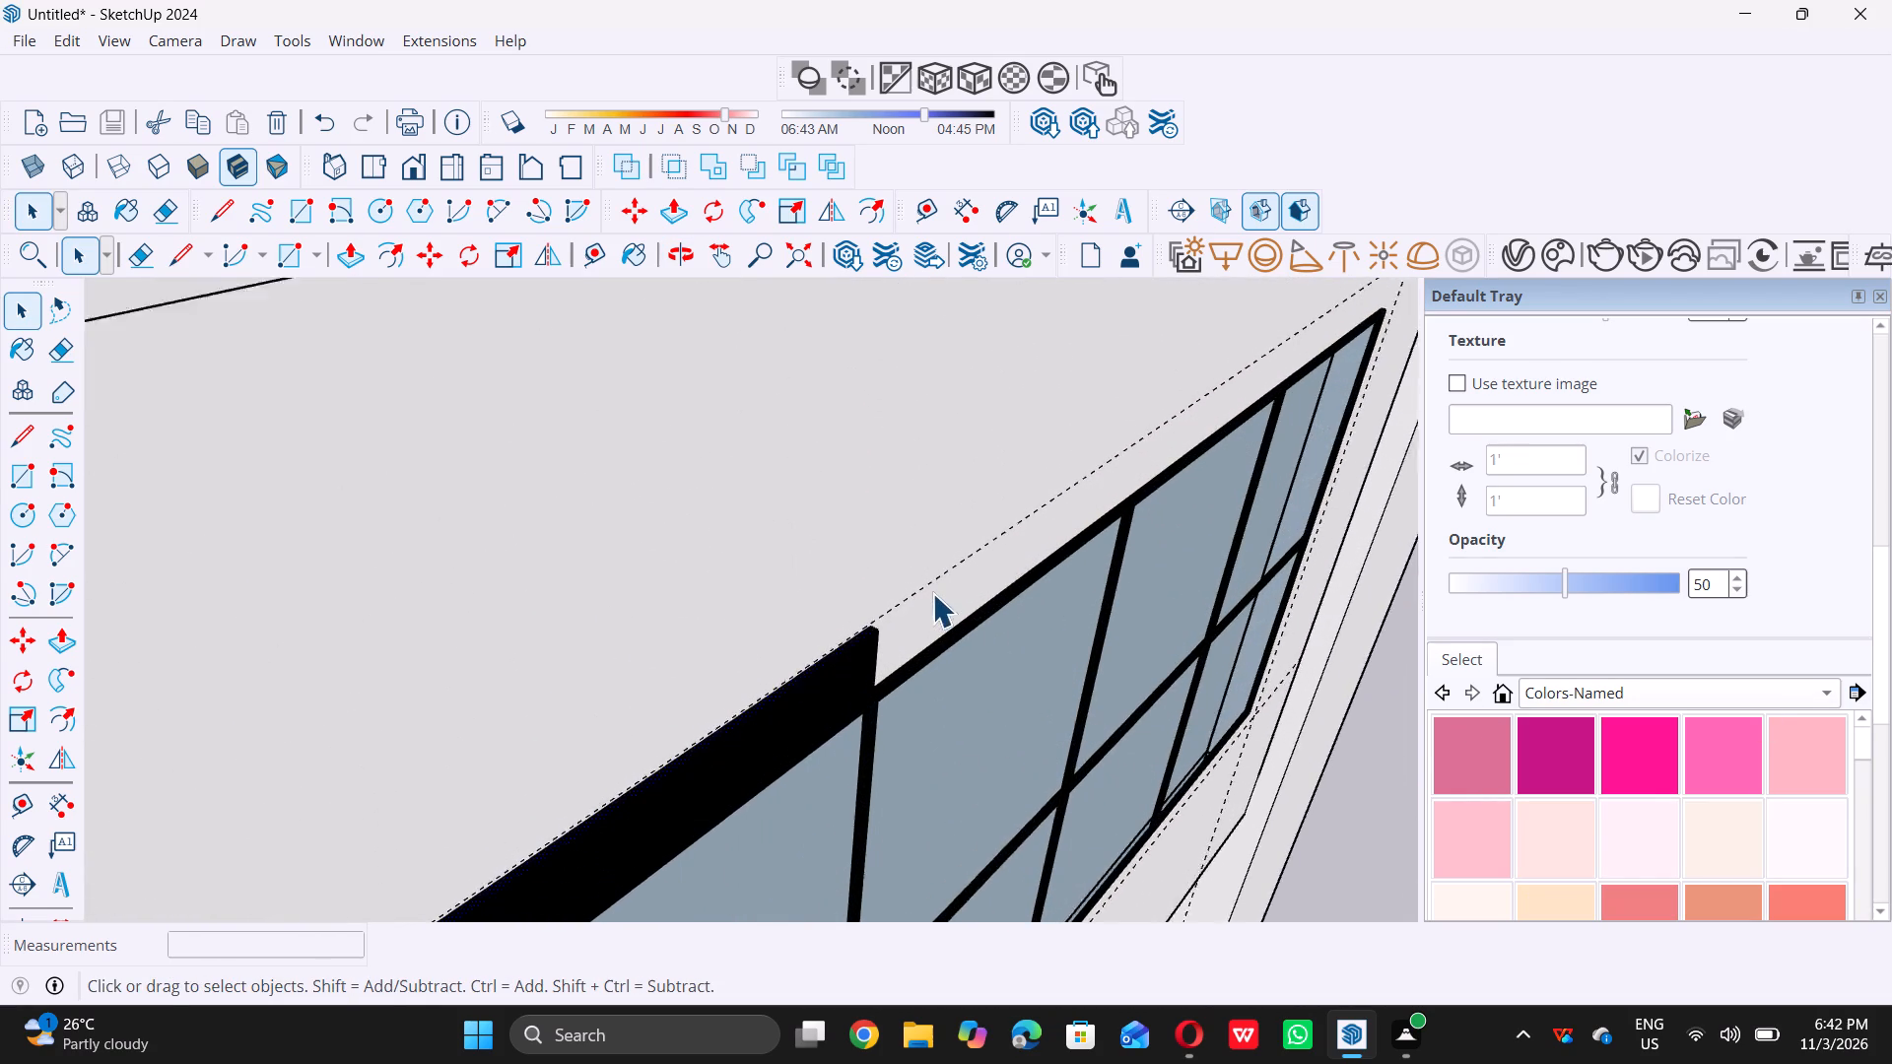
{"action": "scroll", "coordinate": [932, 601], "scroll_direction": "up", "scroll_amount": 7}
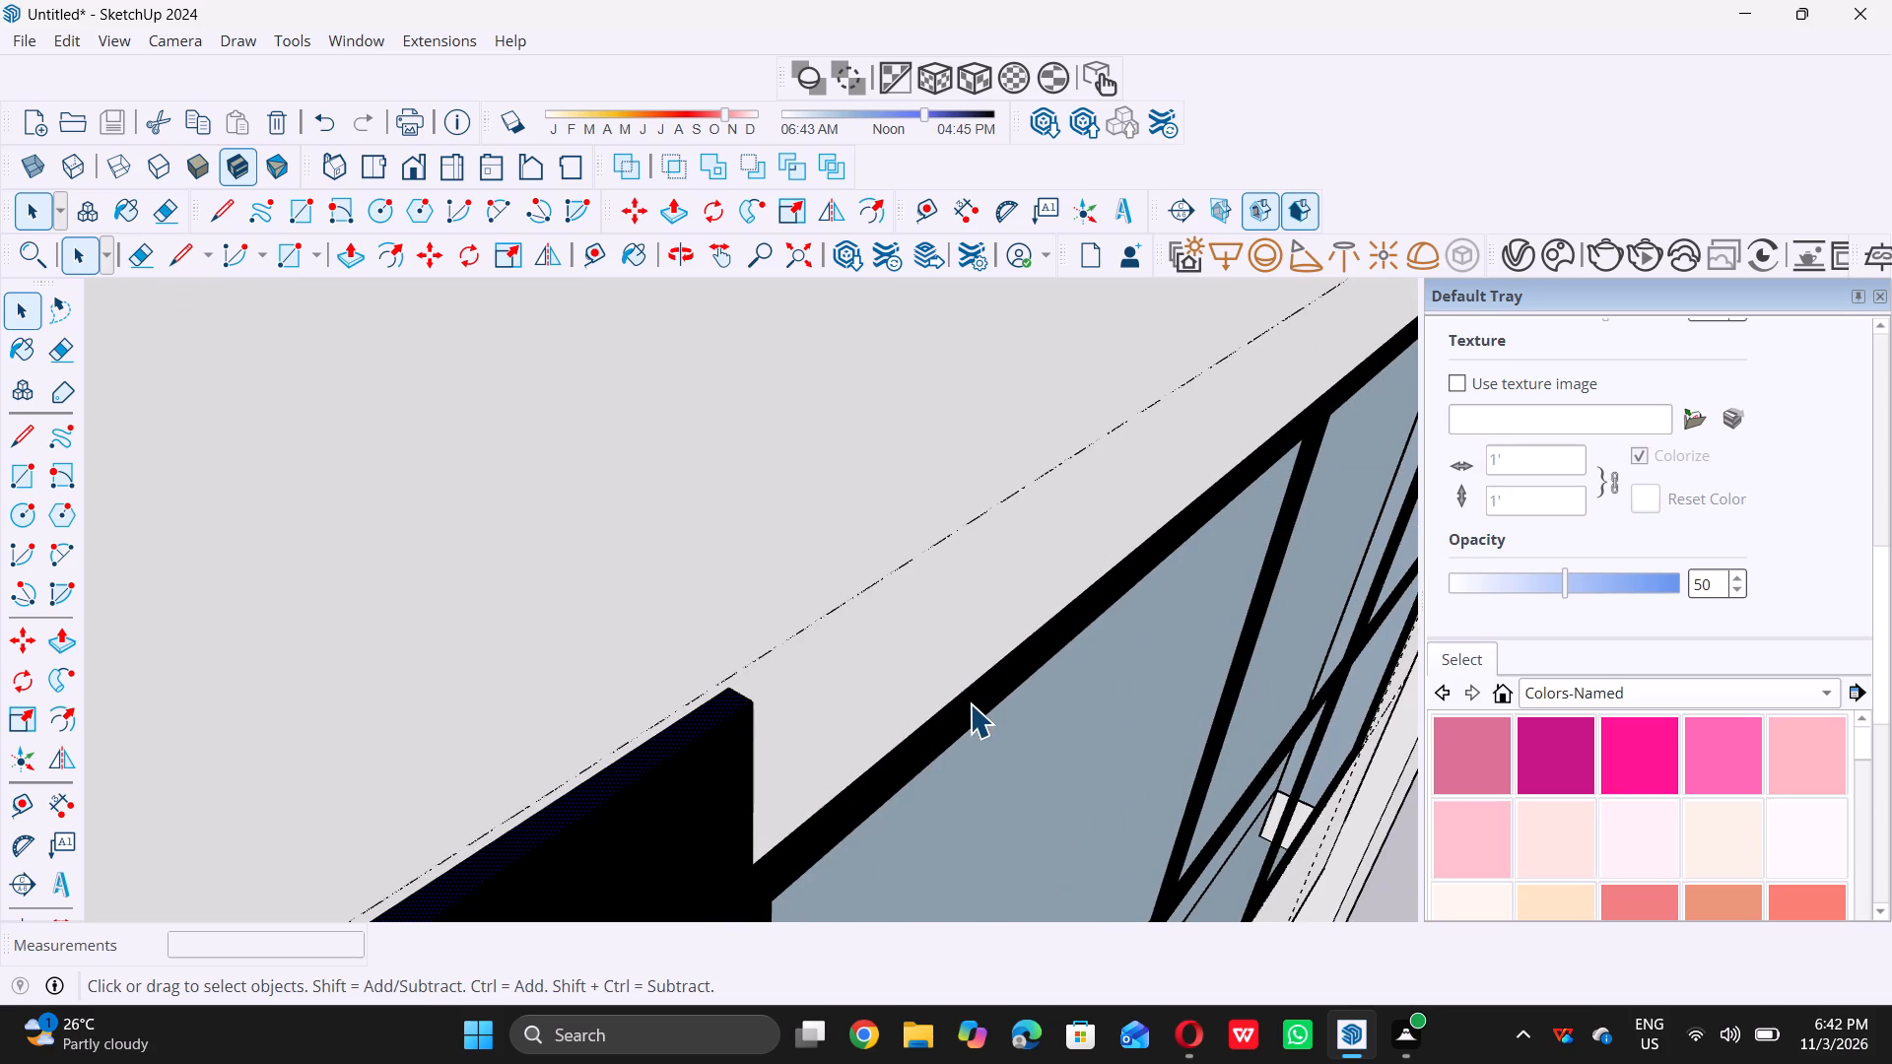
{"action": "double_click", "coordinate": [971, 701]}
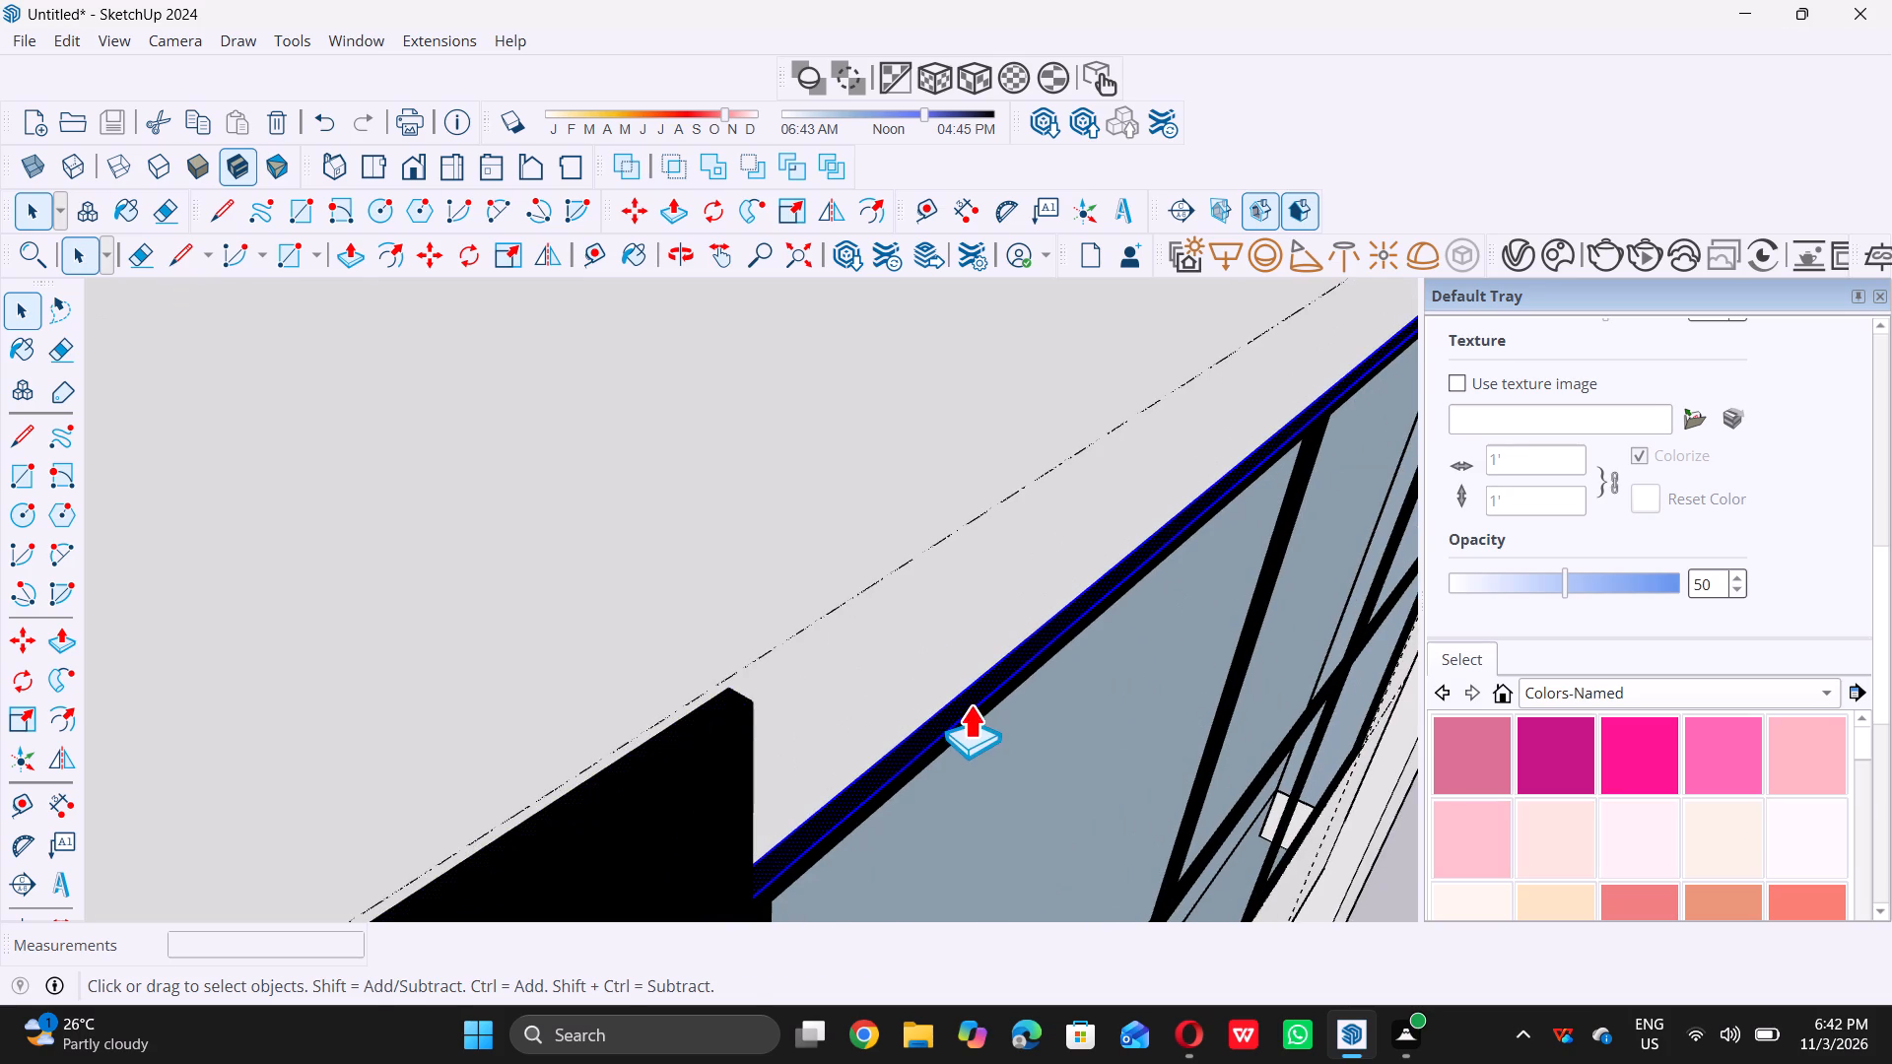
{"action": "key", "text": "p"}
{"action": "double_click", "coordinate": [956, 695]}
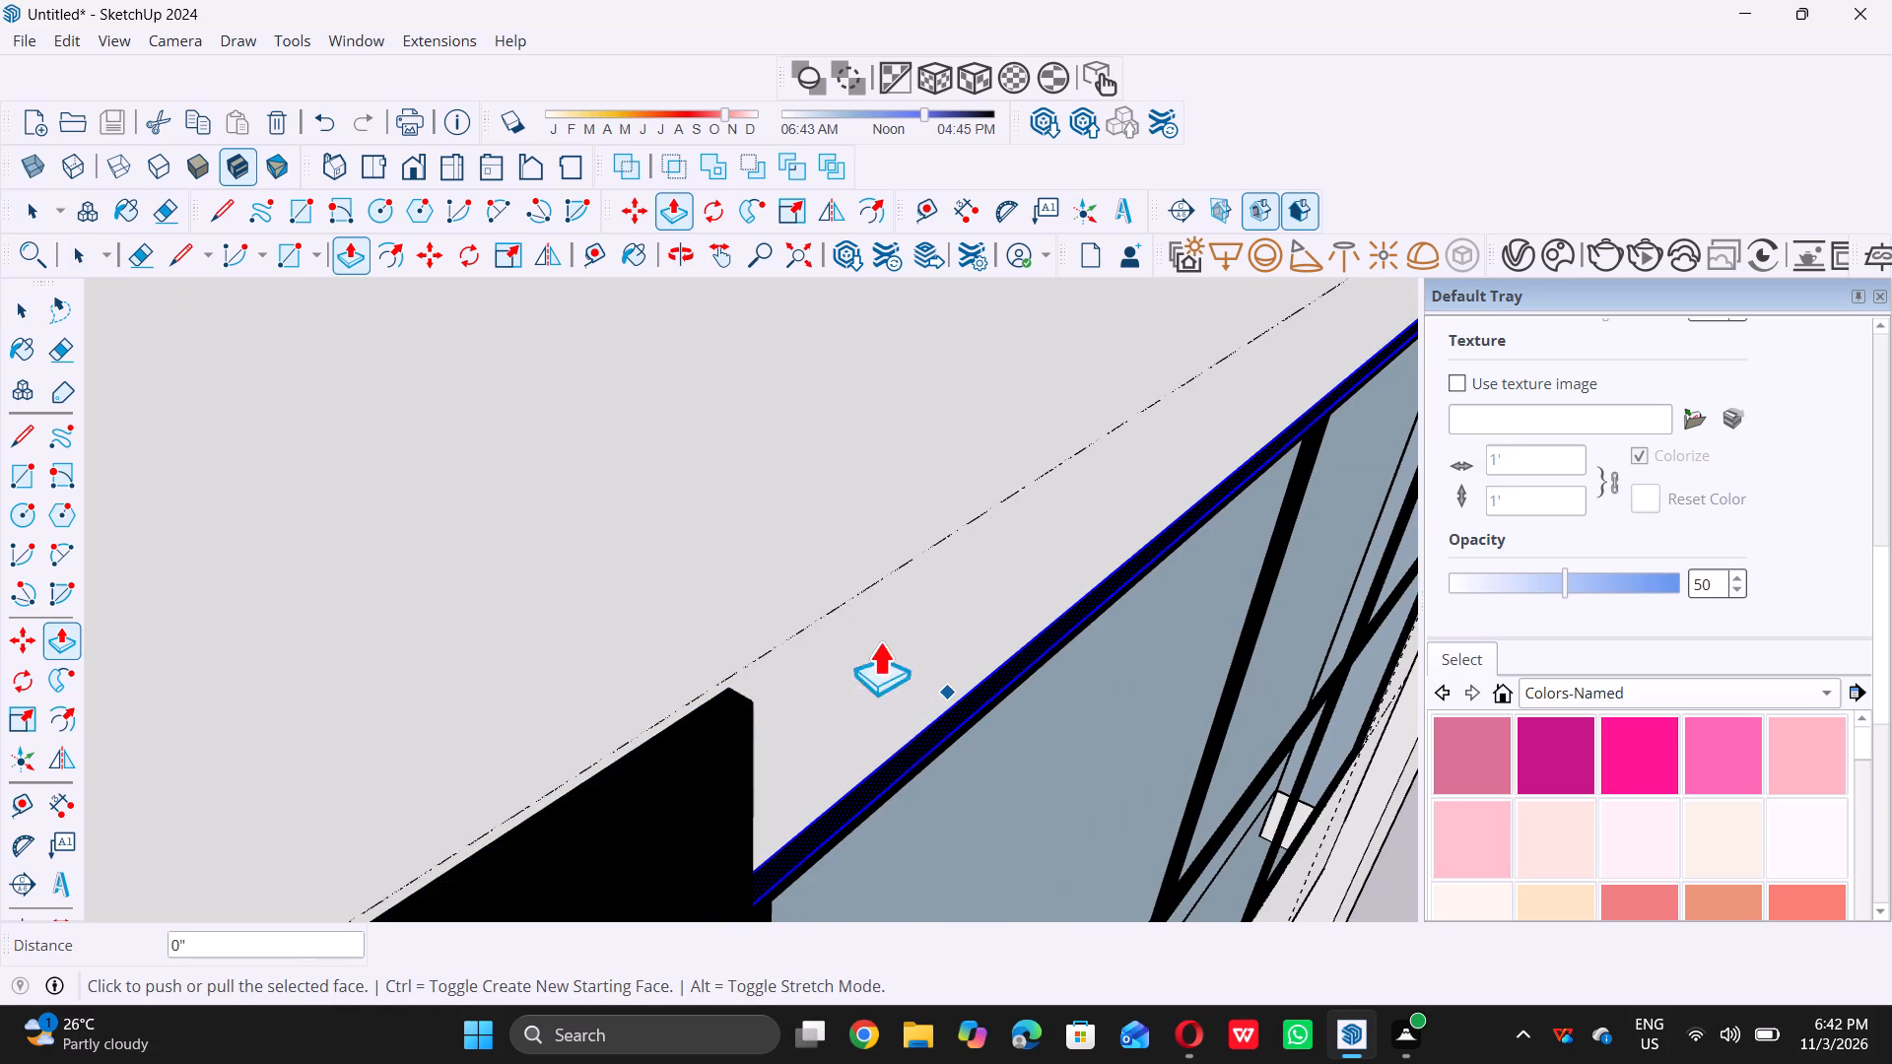
{"action": "left_click", "coordinate": [944, 708]}
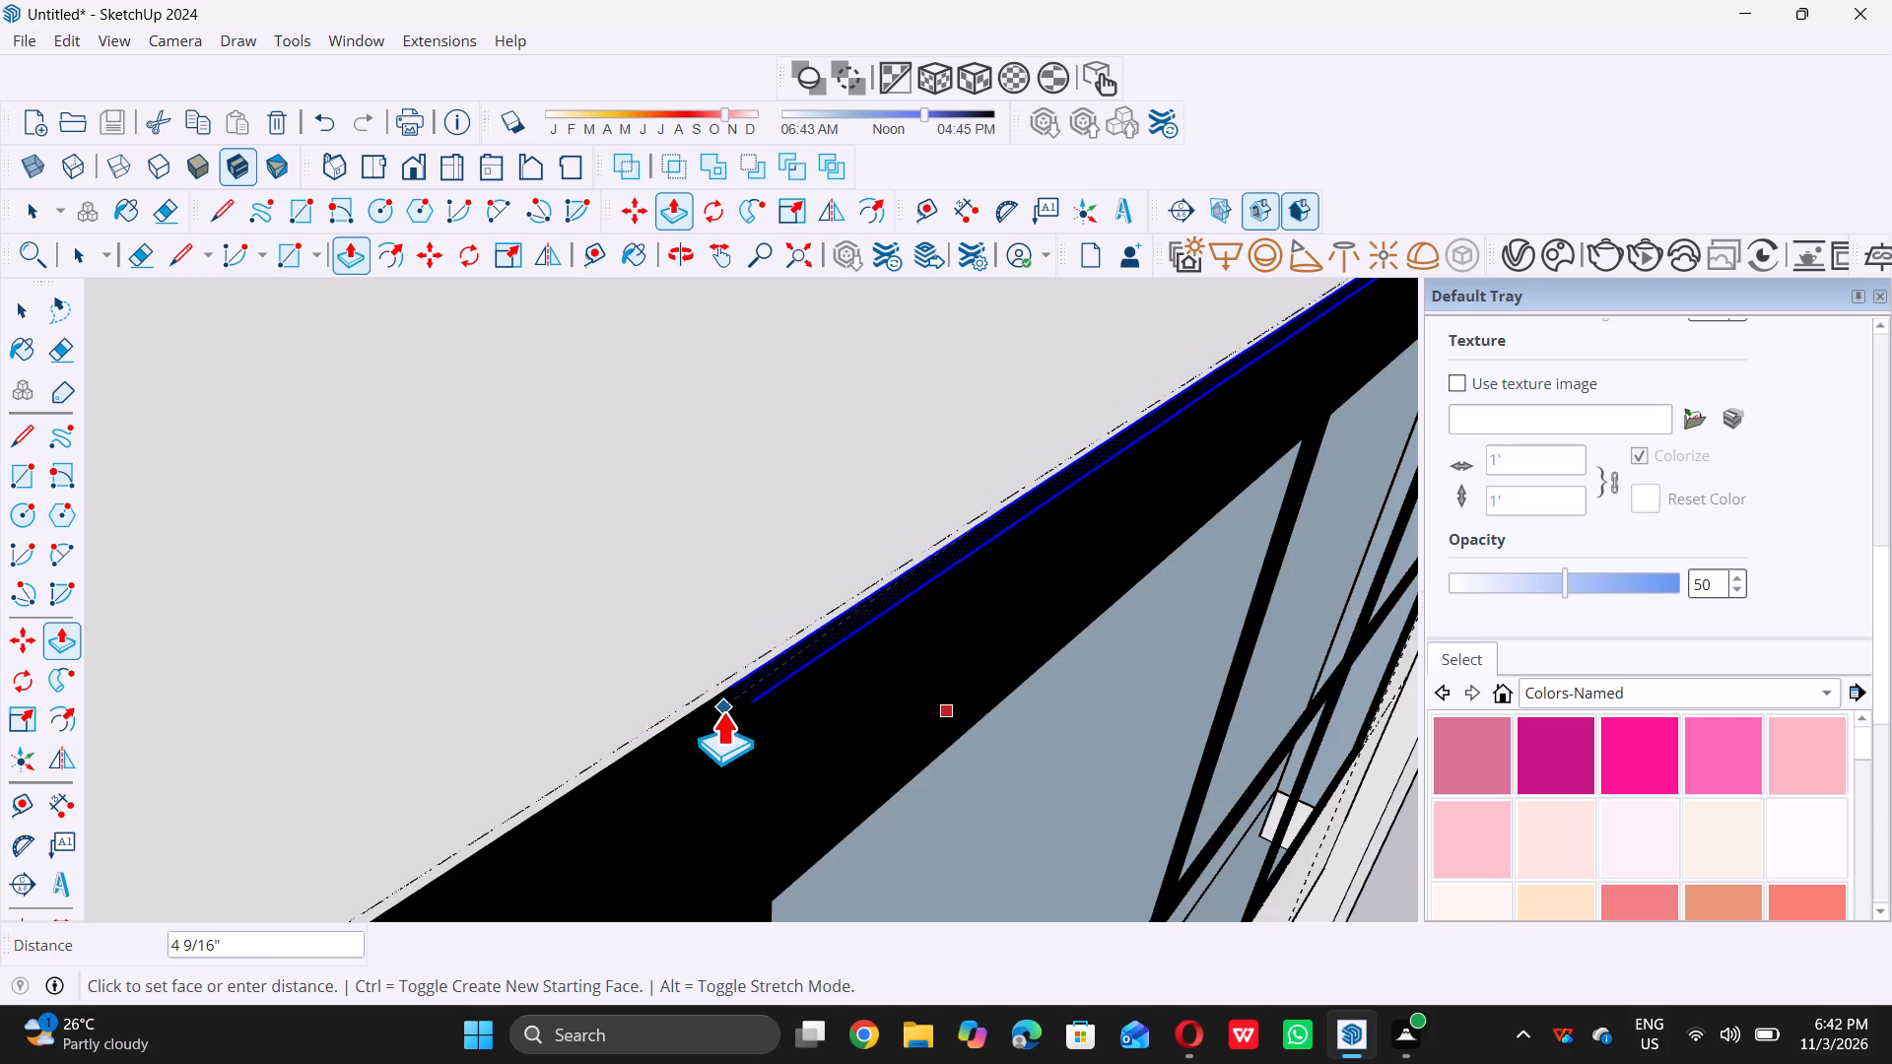
{"action": "double_click", "coordinate": [720, 712]}
{"action": "key", "text": "space"}
{"action": "scroll", "coordinate": [705, 722], "scroll_direction": "down", "scroll_amount": 6}
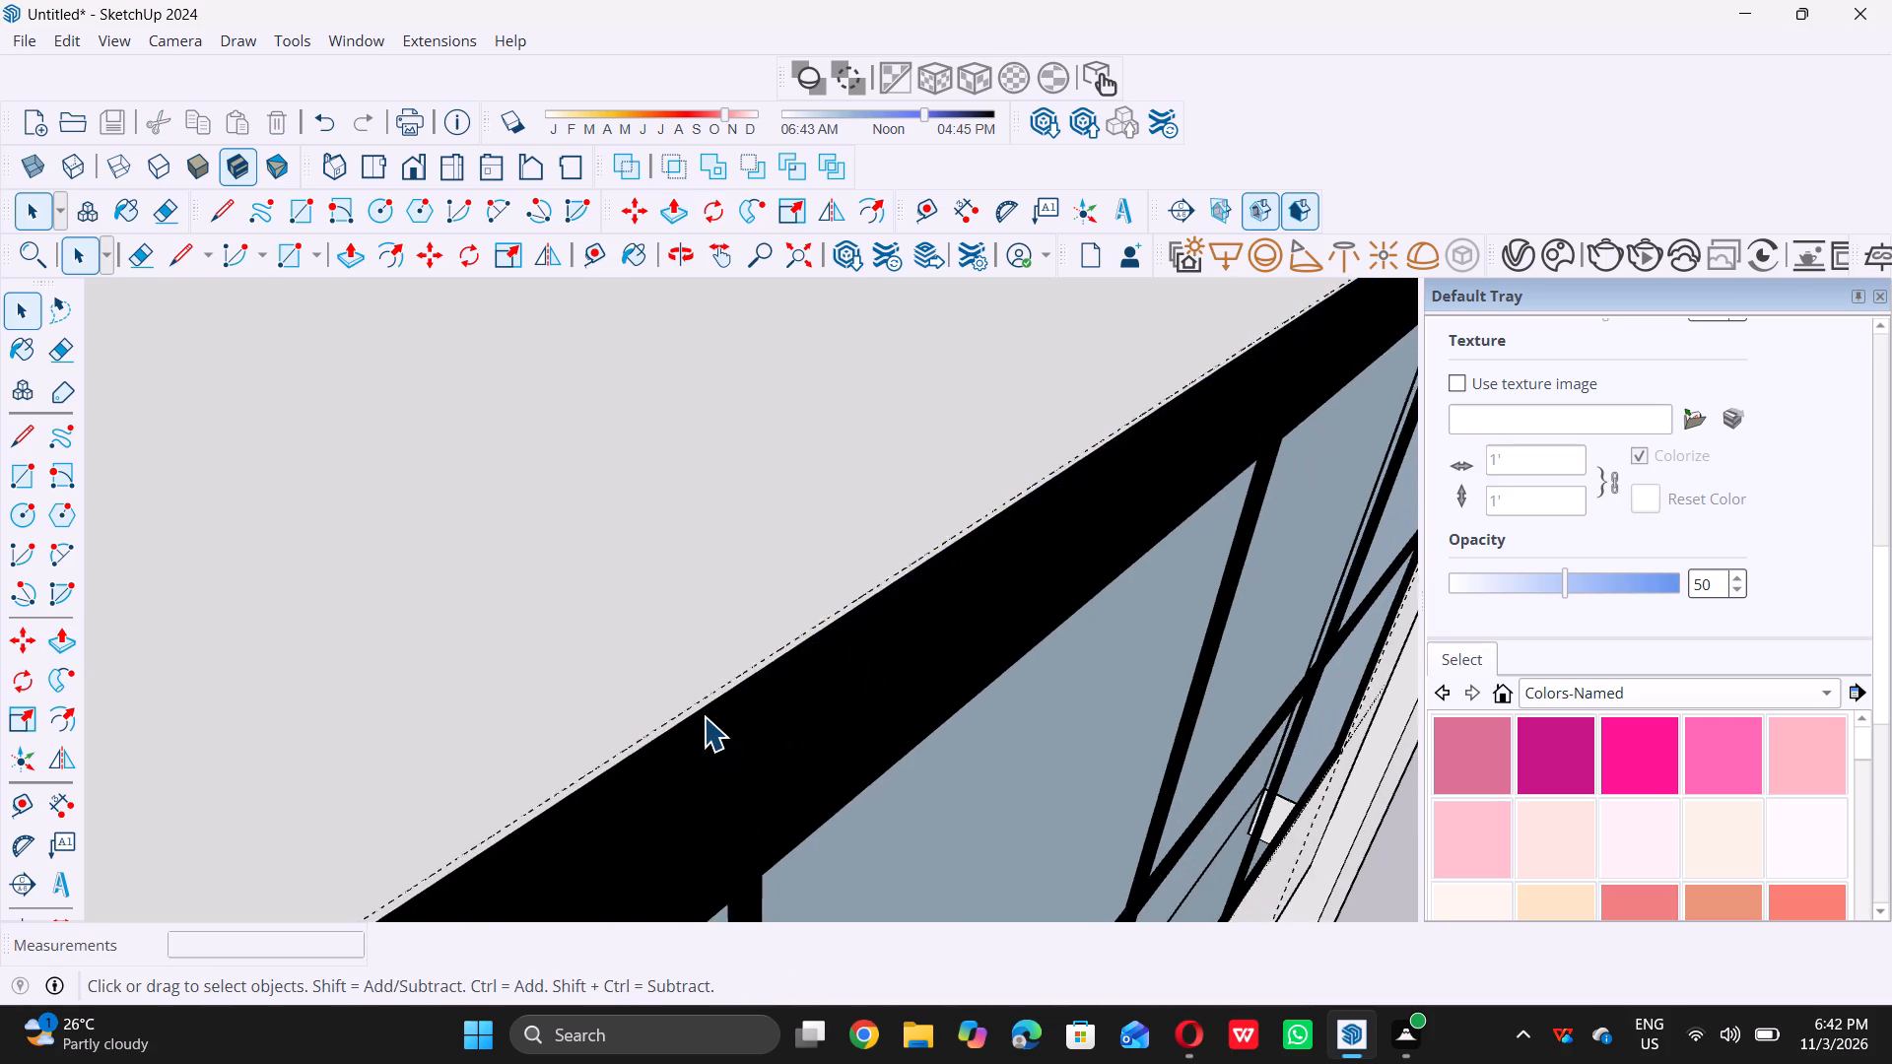
{"action": "scroll", "coordinate": [704, 716], "scroll_direction": "down", "scroll_amount": 18}
{"action": "scroll", "coordinate": [881, 550], "scroll_direction": "down", "scroll_amount": 6}
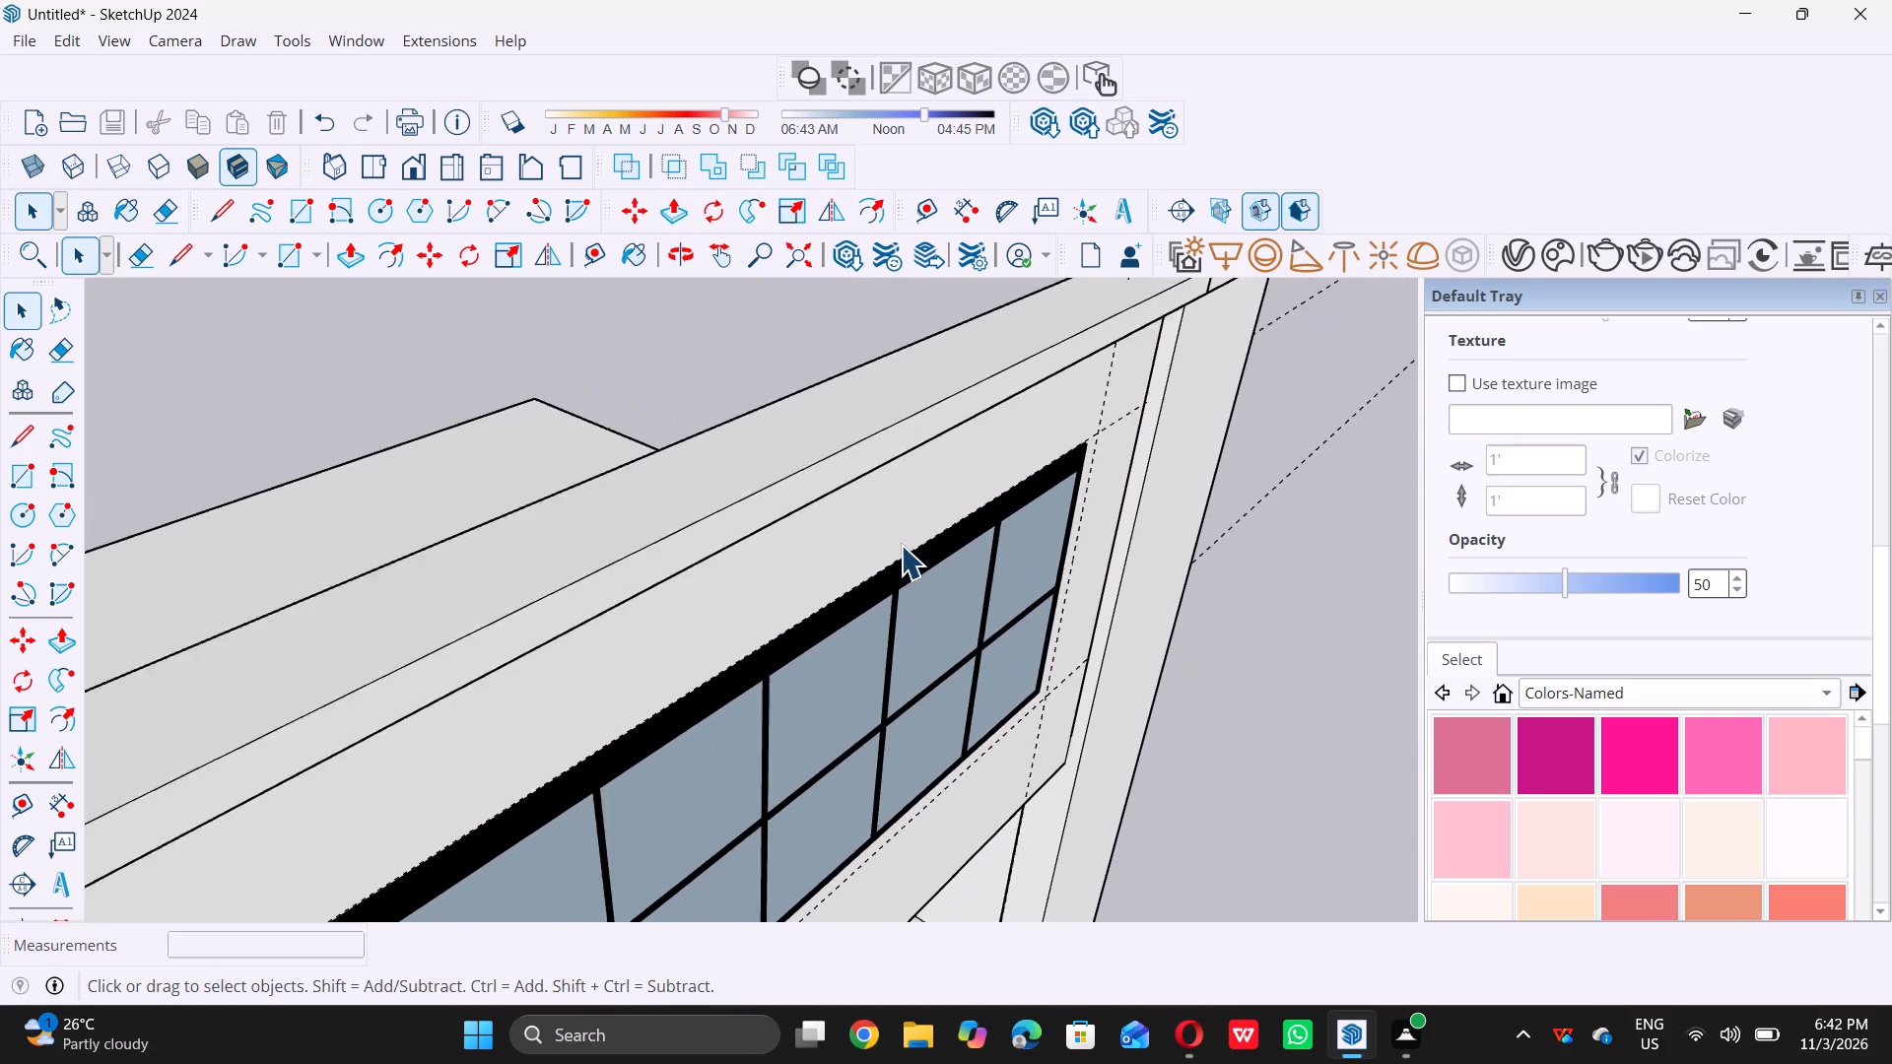
Push/Pull the outer side face of the window grid's left frame out 5" to the vertical guide.
{"action": "scroll", "coordinate": [901, 545], "scroll_direction": "down", "scroll_amount": 15}
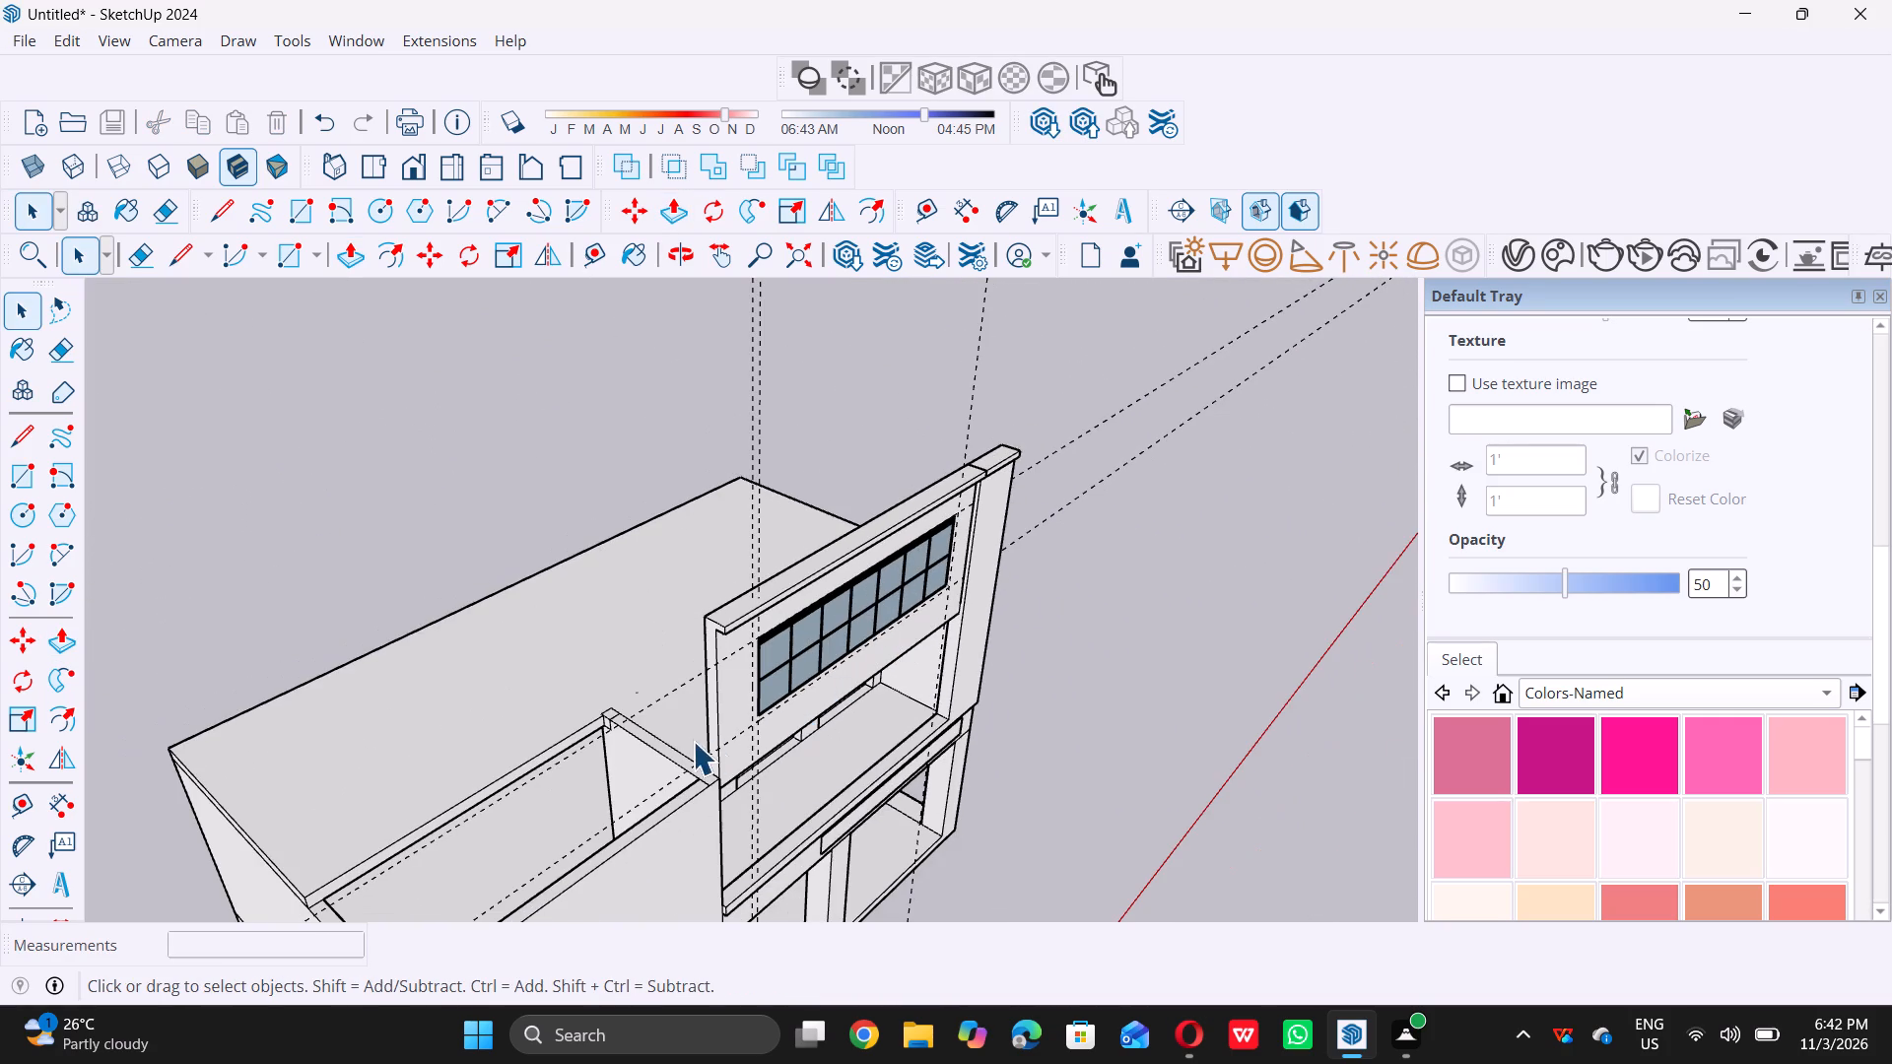
{"action": "middle_click_drag", "start_coordinate": [692, 738], "coordinate": [734, 647]}
{"action": "scroll", "coordinate": [768, 623], "scroll_direction": "up", "scroll_amount": 6}
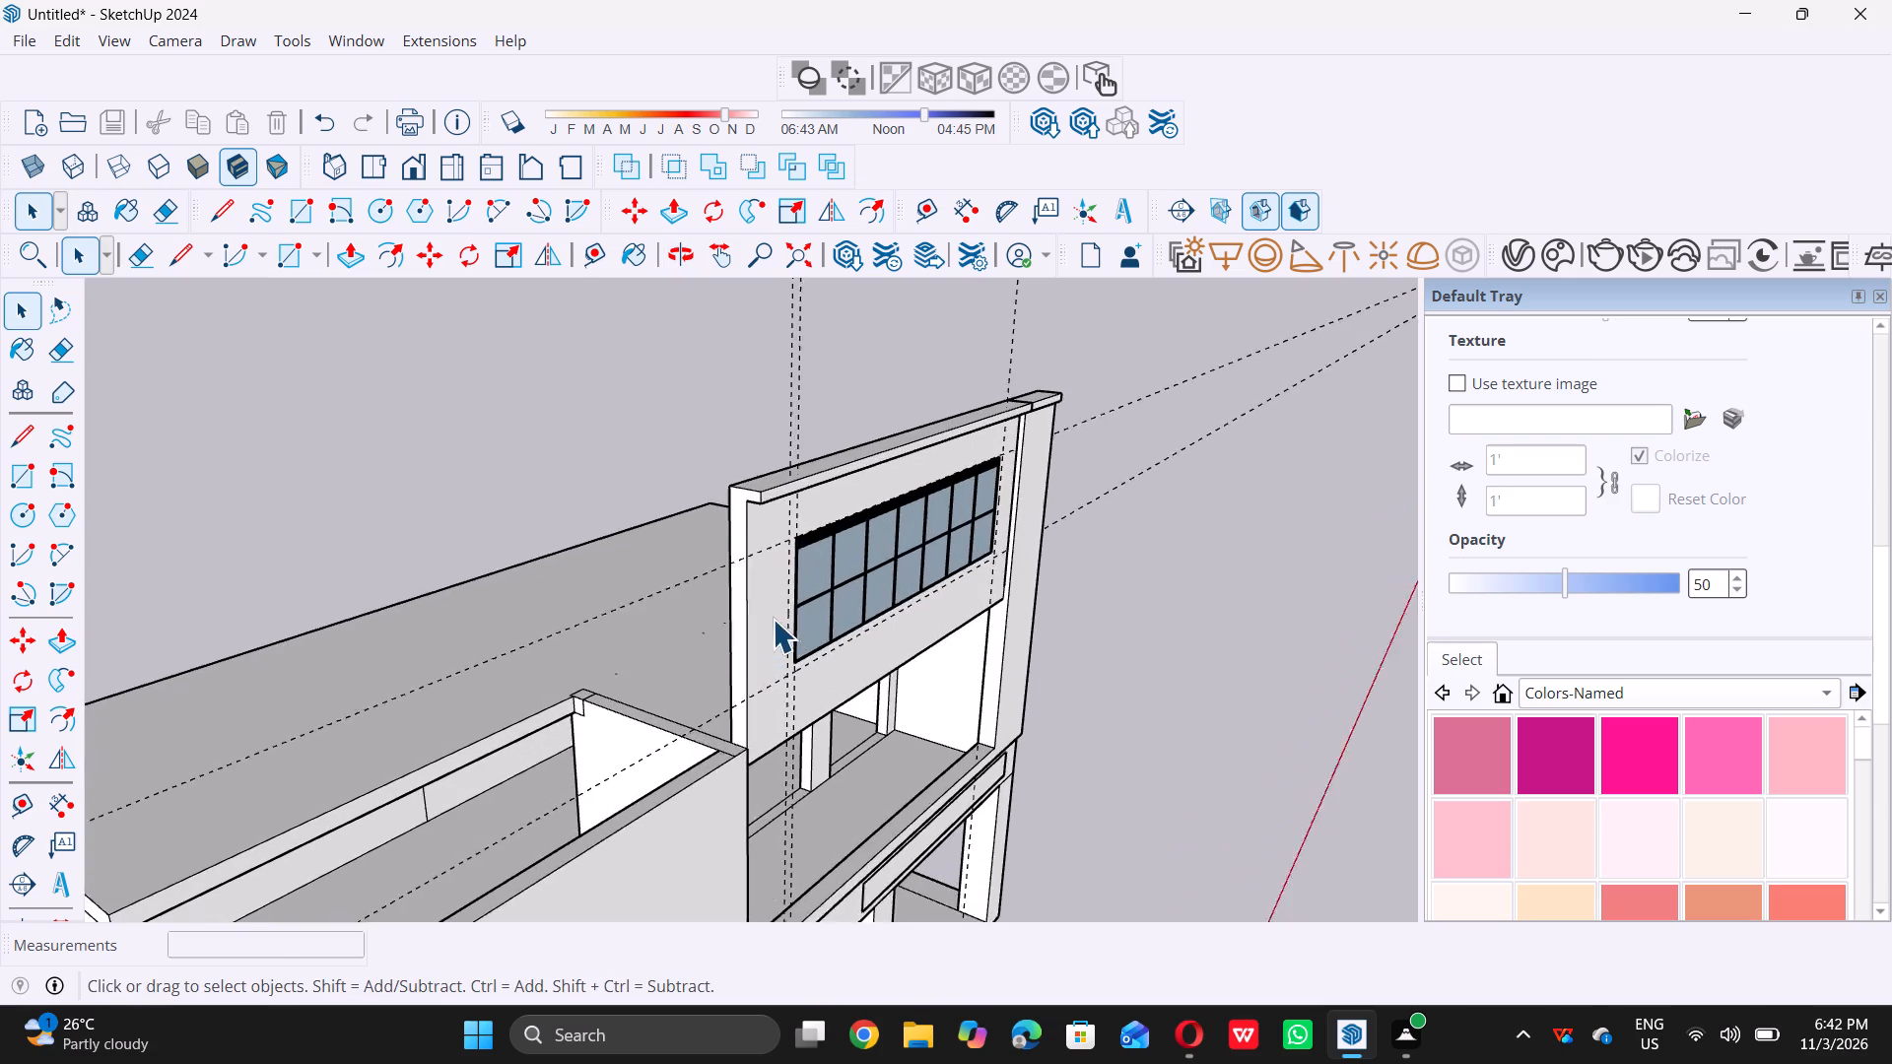
{"action": "scroll", "coordinate": [786, 619], "scroll_direction": "up", "scroll_amount": 14}
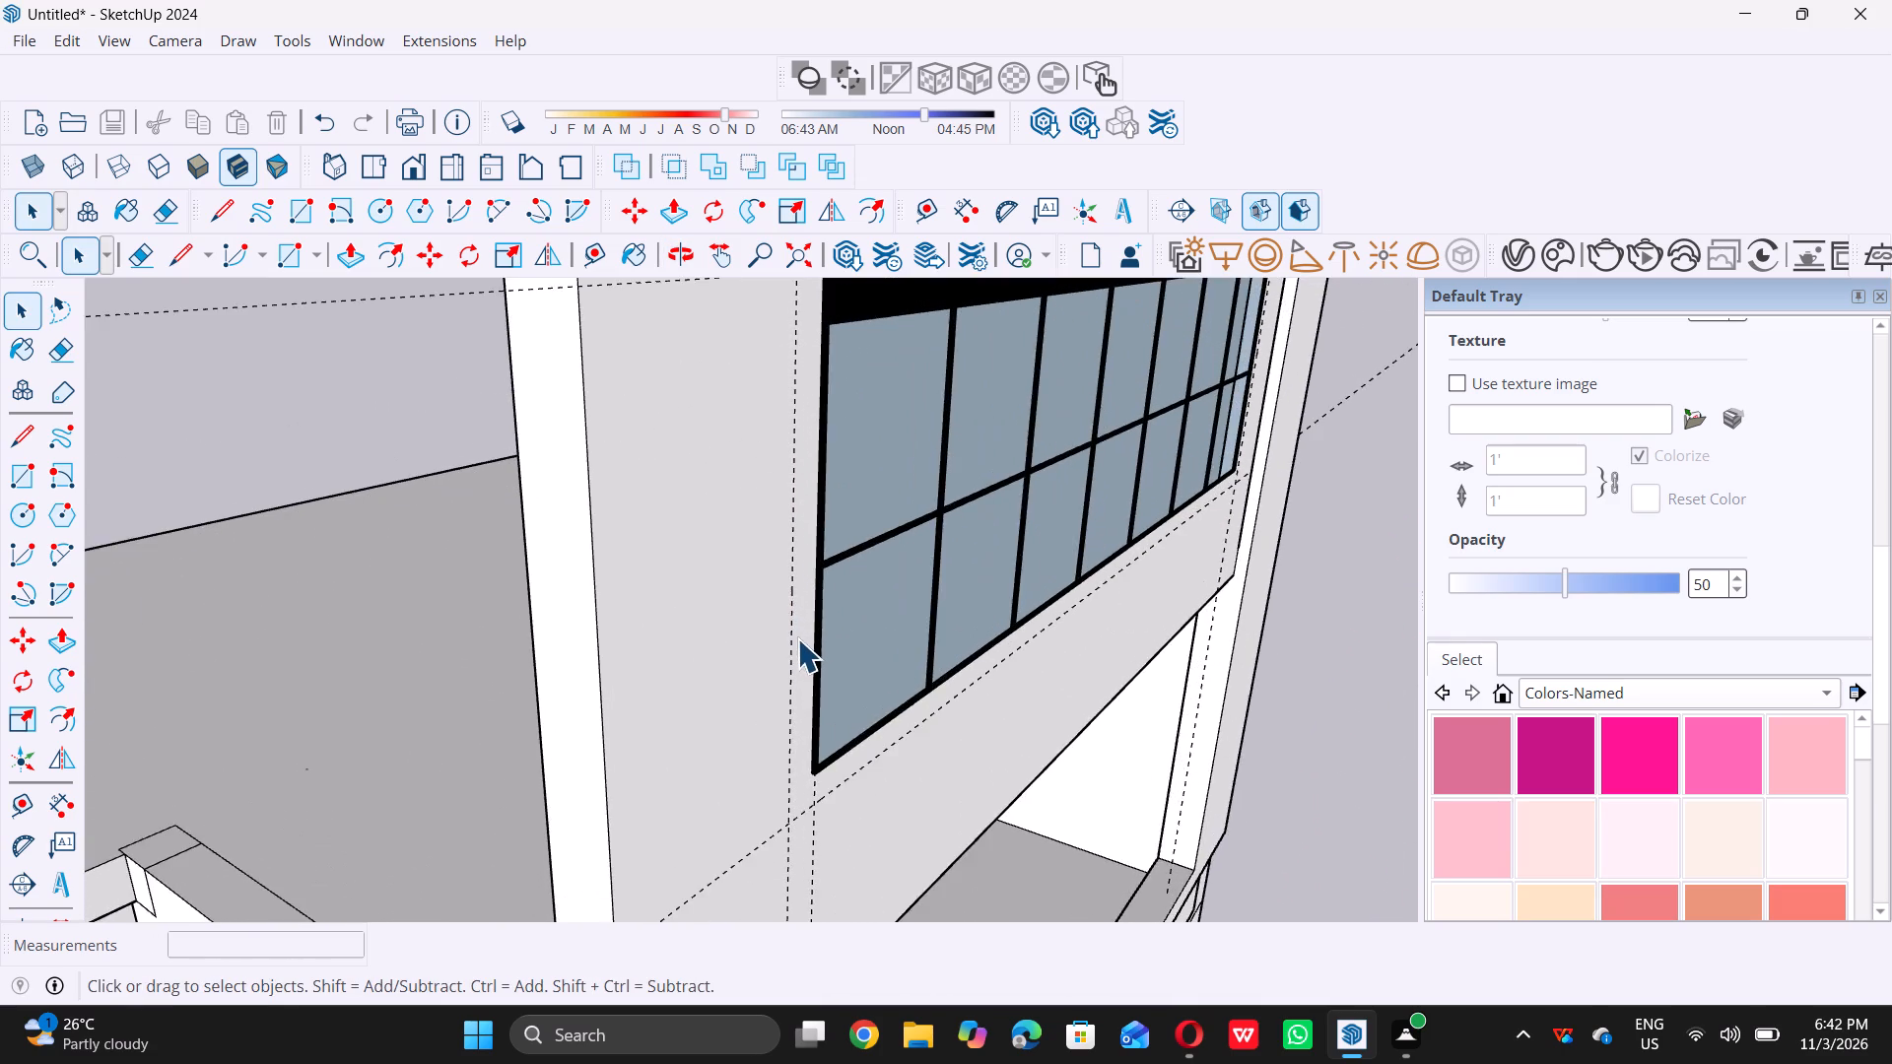
{"action": "scroll", "coordinate": [797, 638], "scroll_direction": "up", "scroll_amount": 14}
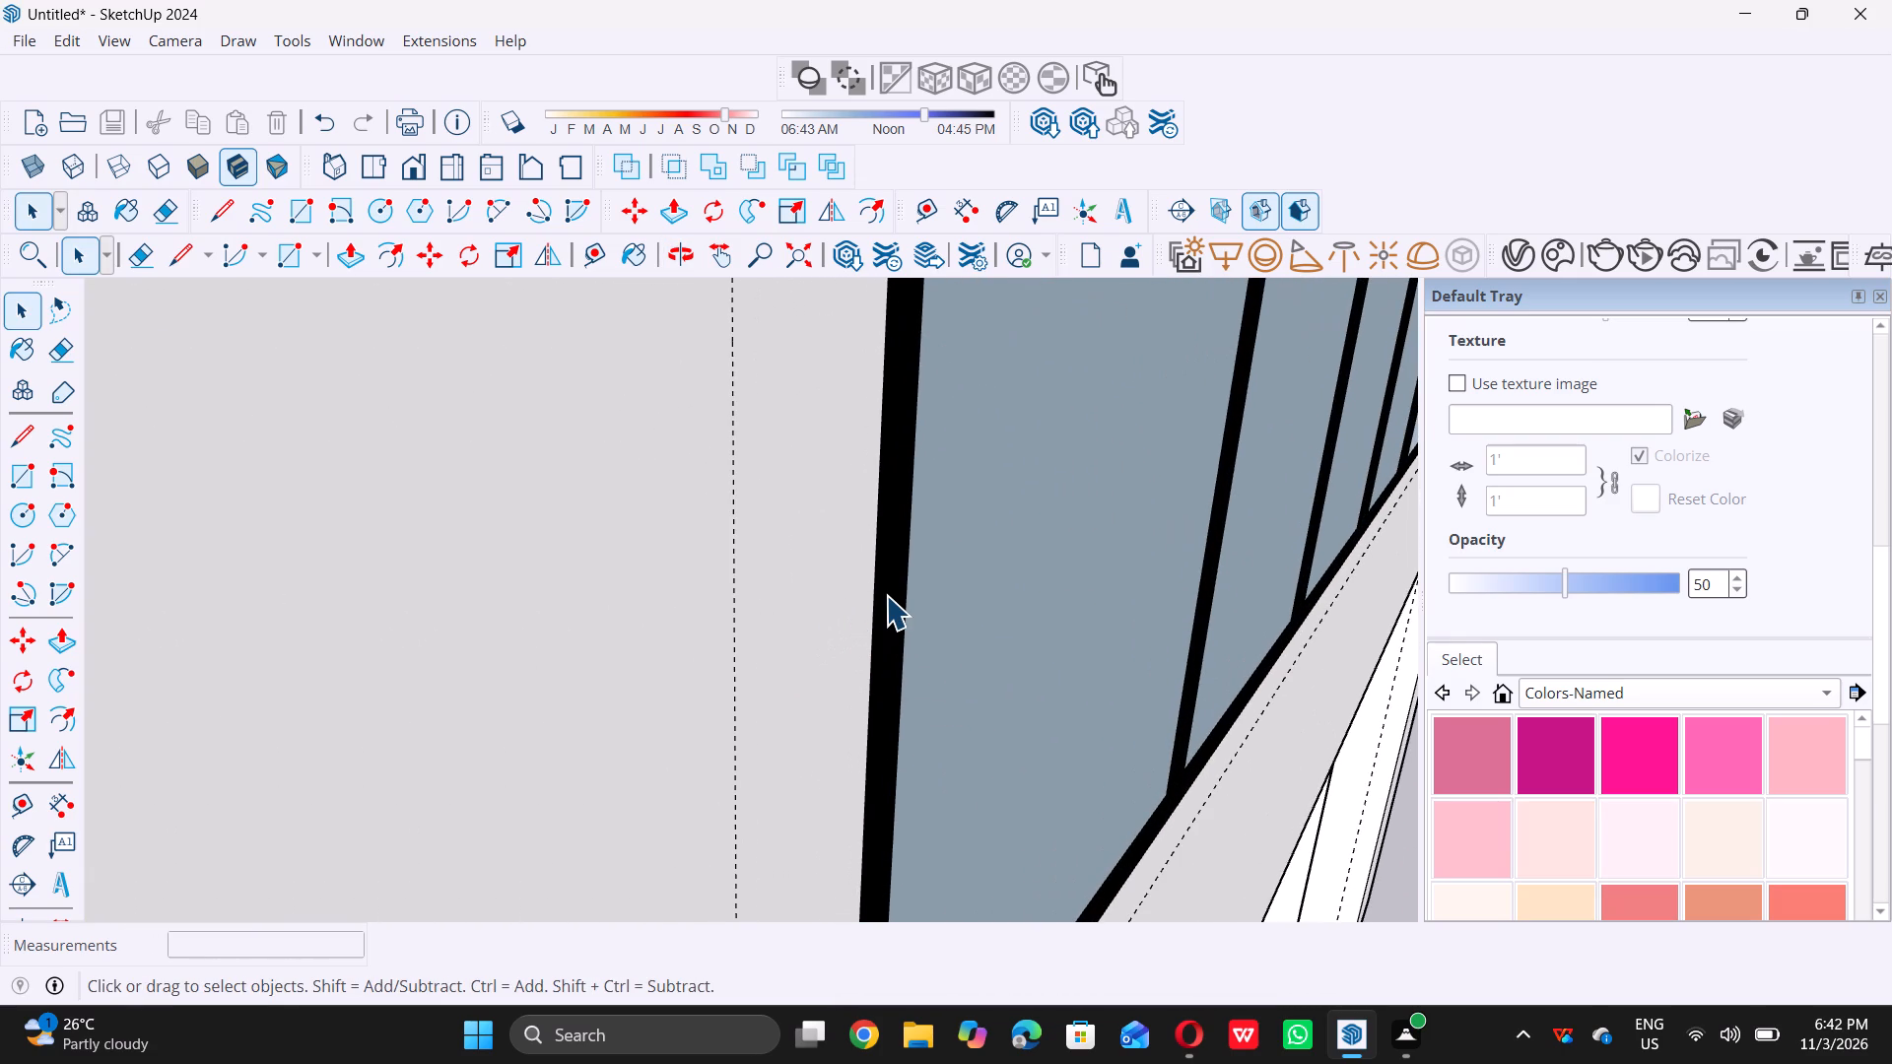
{"action": "left_click", "coordinate": [883, 586]}
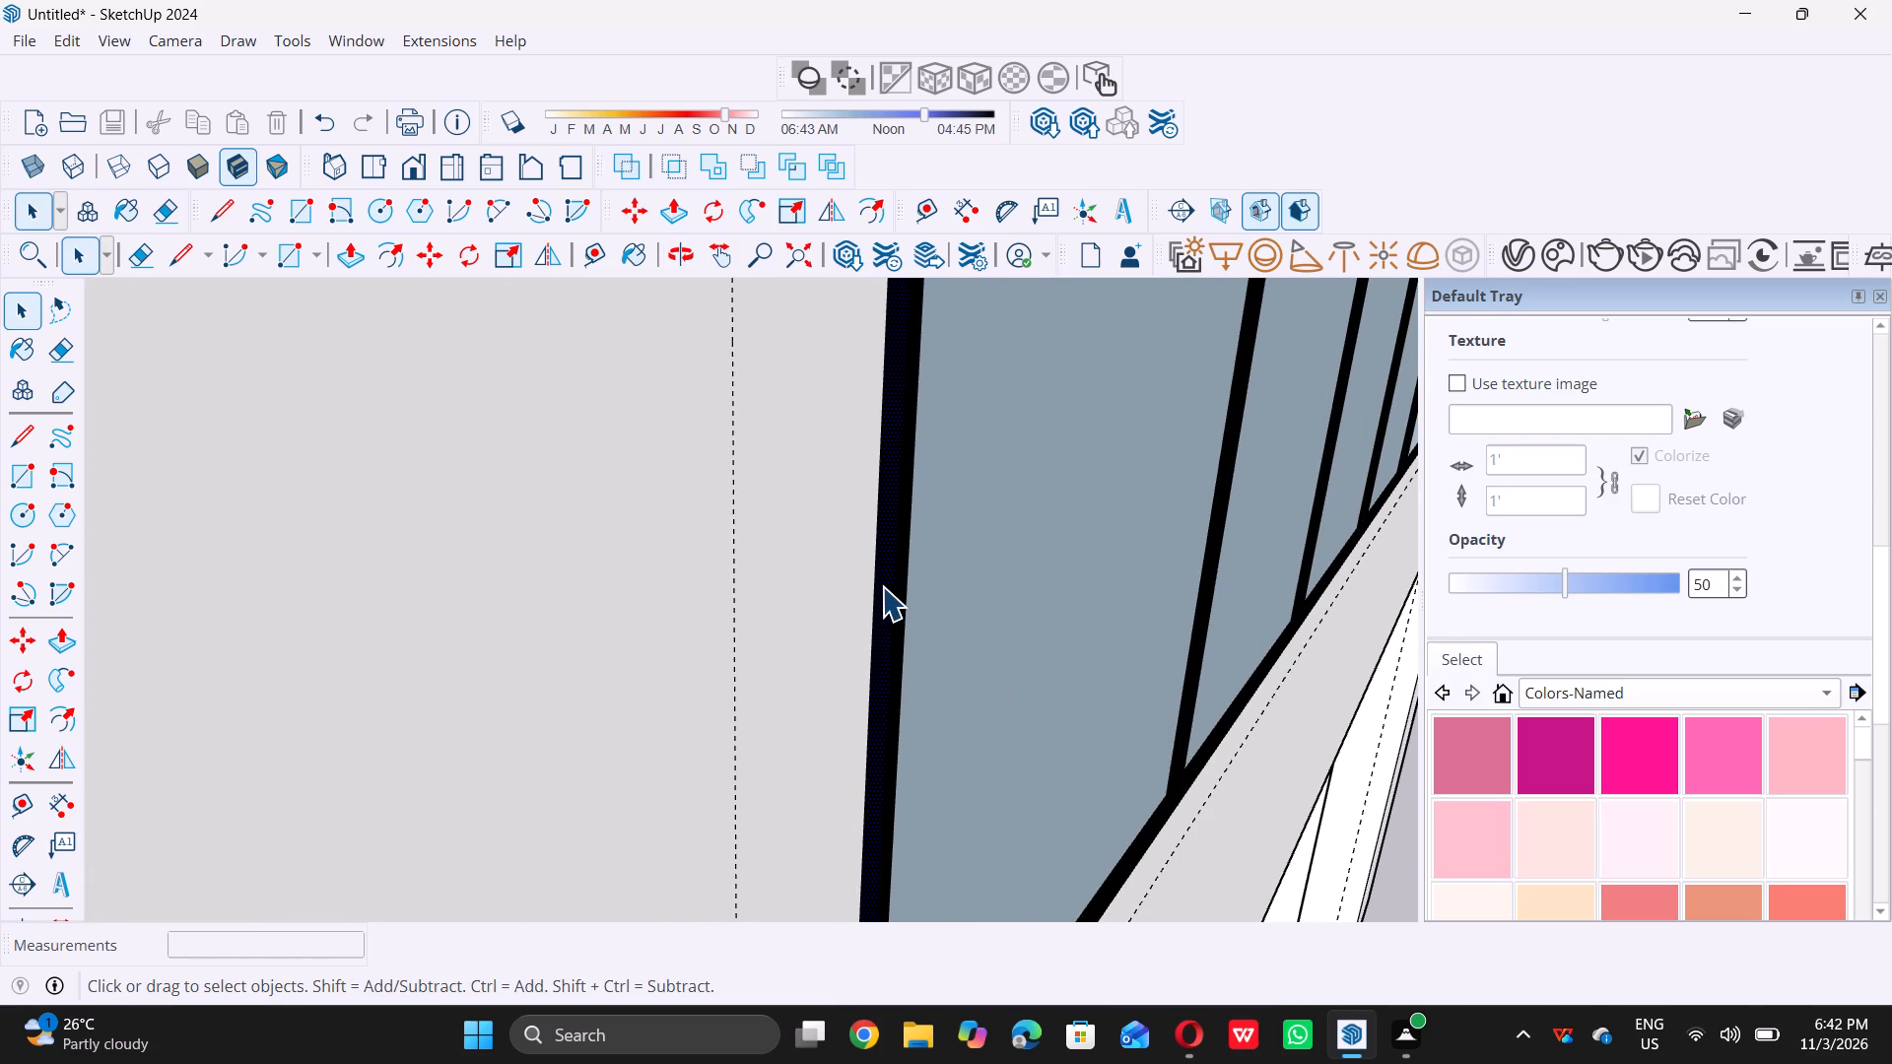
{"action": "key", "text": "p"}
{"action": "left_click", "coordinate": [870, 593]}
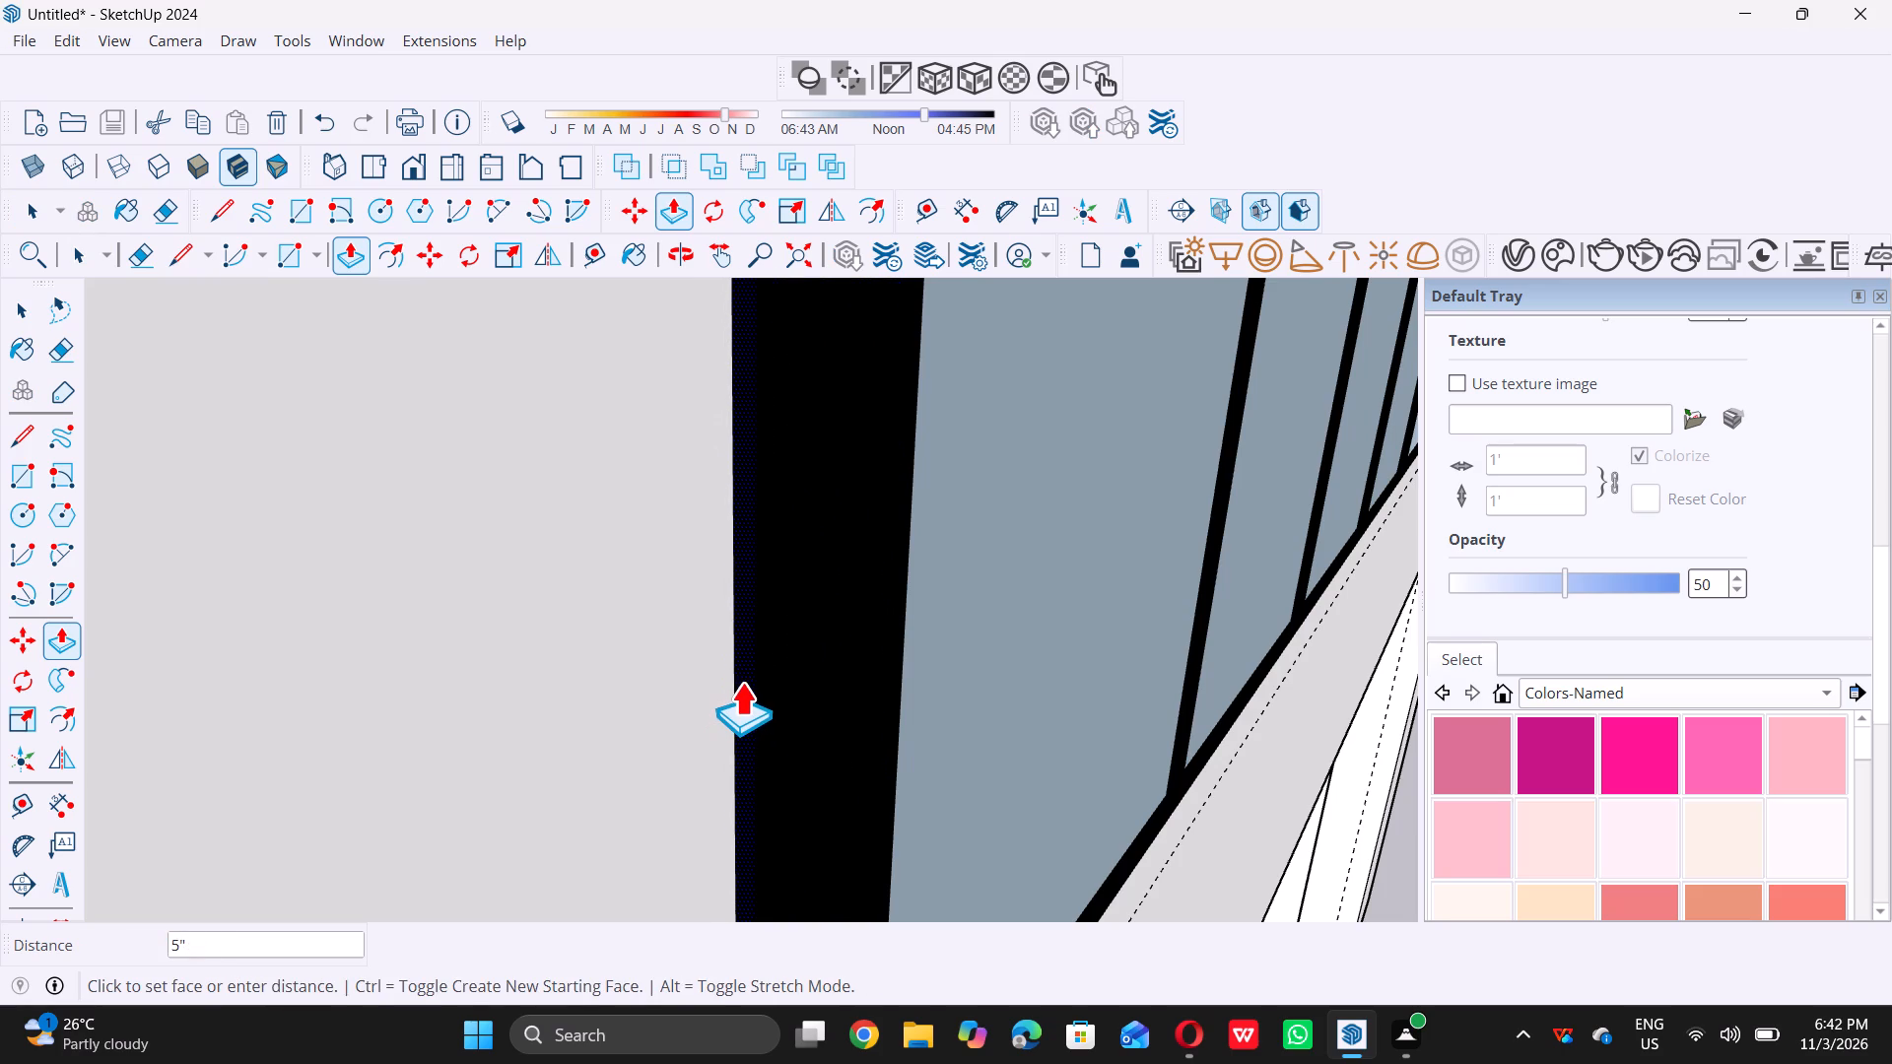
{"action": "triple_click", "coordinate": [743, 681]}
{"action": "key", "text": "space"}
Push/Pull the underside of the window grid's bottom frame down by the same 5" to the guide below.
{"action": "scroll", "coordinate": [737, 685], "scroll_direction": "down", "scroll_amount": 4}
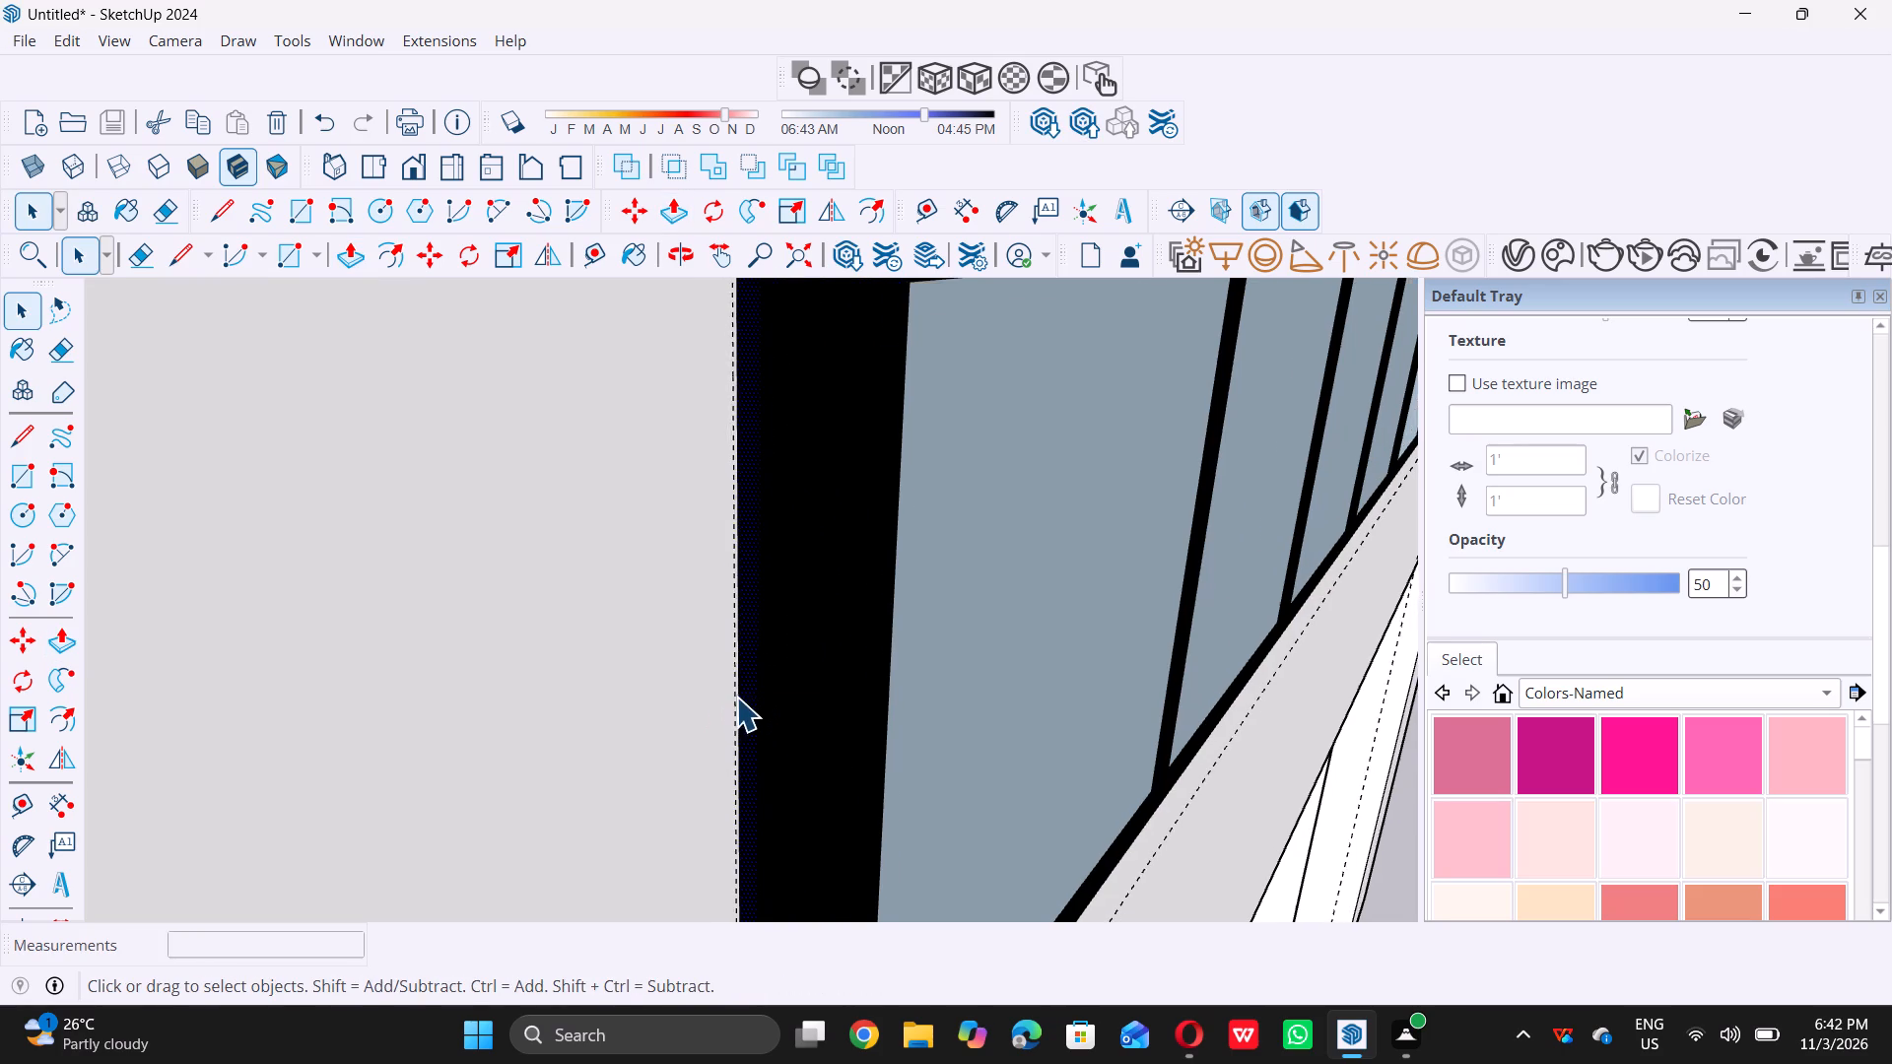
{"action": "scroll", "coordinate": [736, 697], "scroll_direction": "down", "scroll_amount": 20}
{"action": "scroll", "coordinate": [736, 697], "scroll_direction": "down", "scroll_amount": 14}
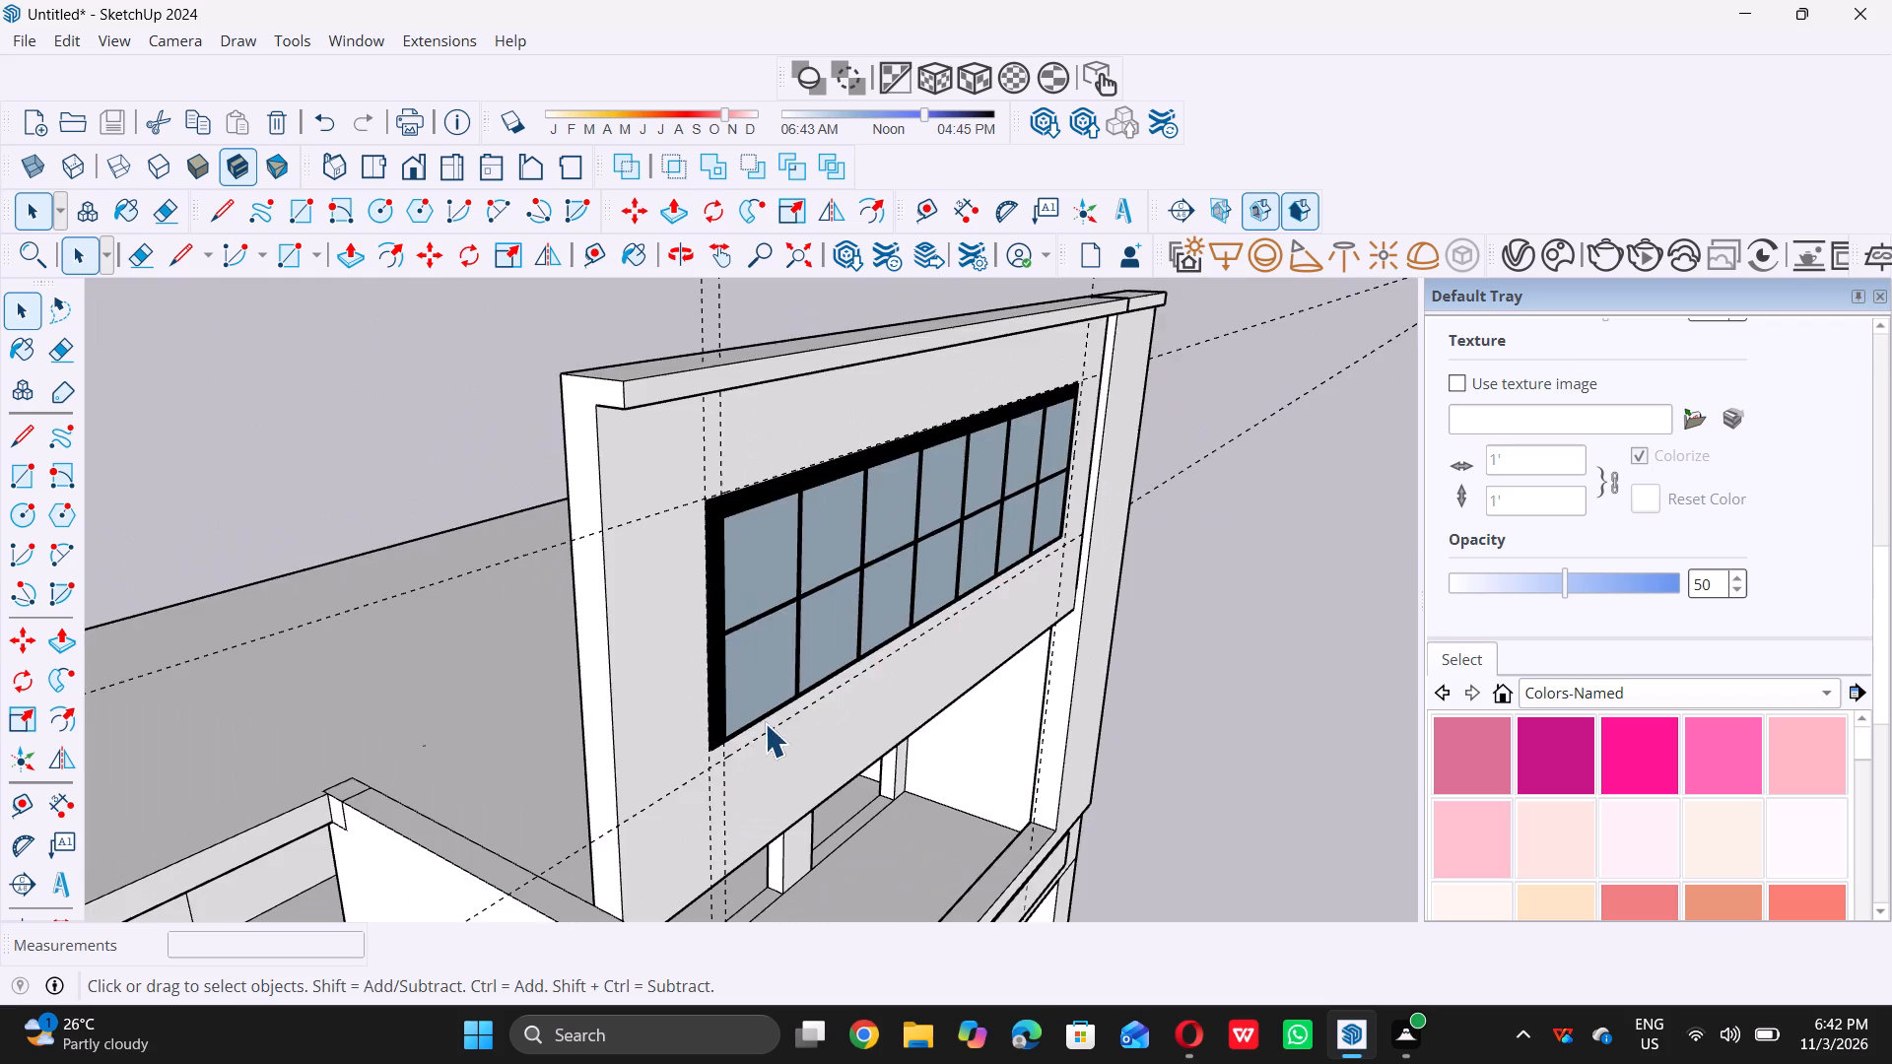
{"action": "middle_click_drag", "start_coordinate": [780, 710], "coordinate": [779, 687]}
{"action": "middle_click_drag", "start_coordinate": [779, 686], "coordinate": [766, 621]}
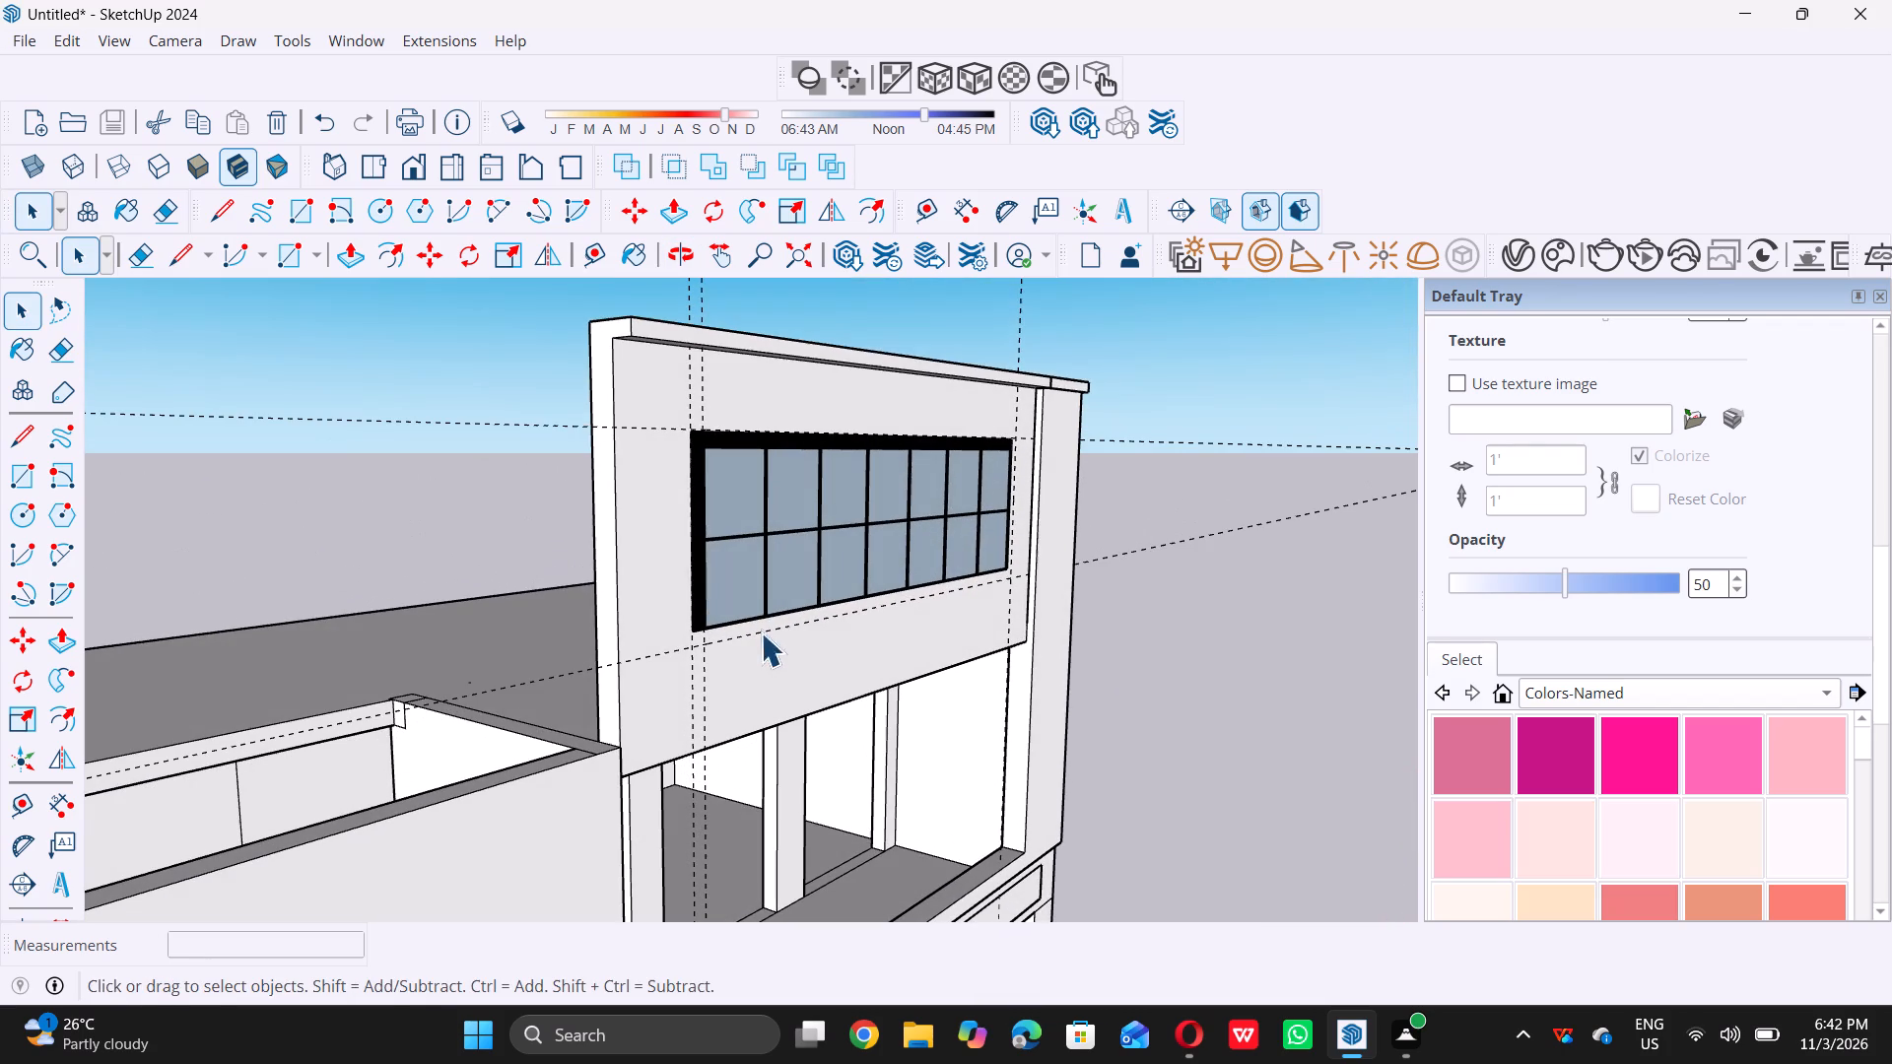
{"action": "middle_click_drag", "start_coordinate": [883, 604], "coordinate": [777, 561]}
{"action": "middle_click", "coordinate": [746, 517]}
{"action": "middle_click", "coordinate": [746, 517]}
{"action": "middle_click", "coordinate": [746, 516]}
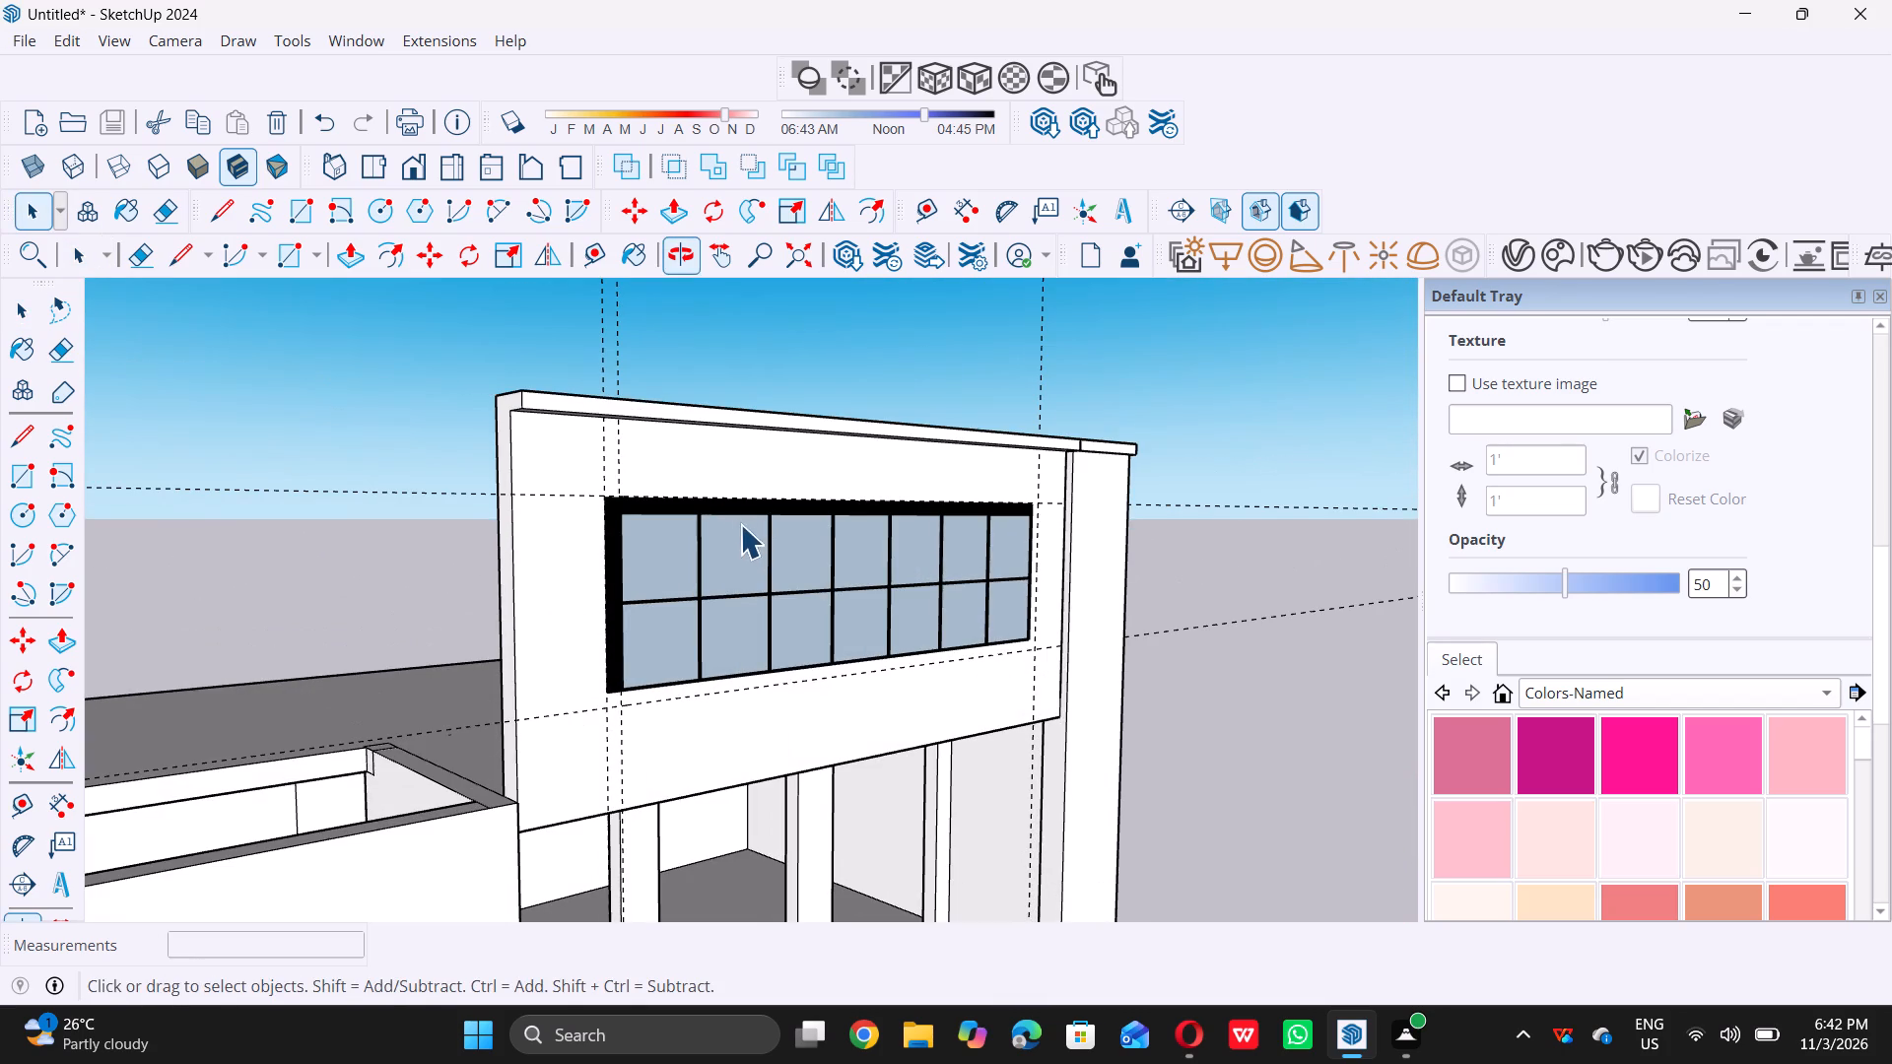
{"action": "middle_click_drag", "start_coordinate": [751, 595], "coordinate": [711, 412]}
{"action": "middle_click_drag", "start_coordinate": [638, 531], "coordinate": [633, 468]}
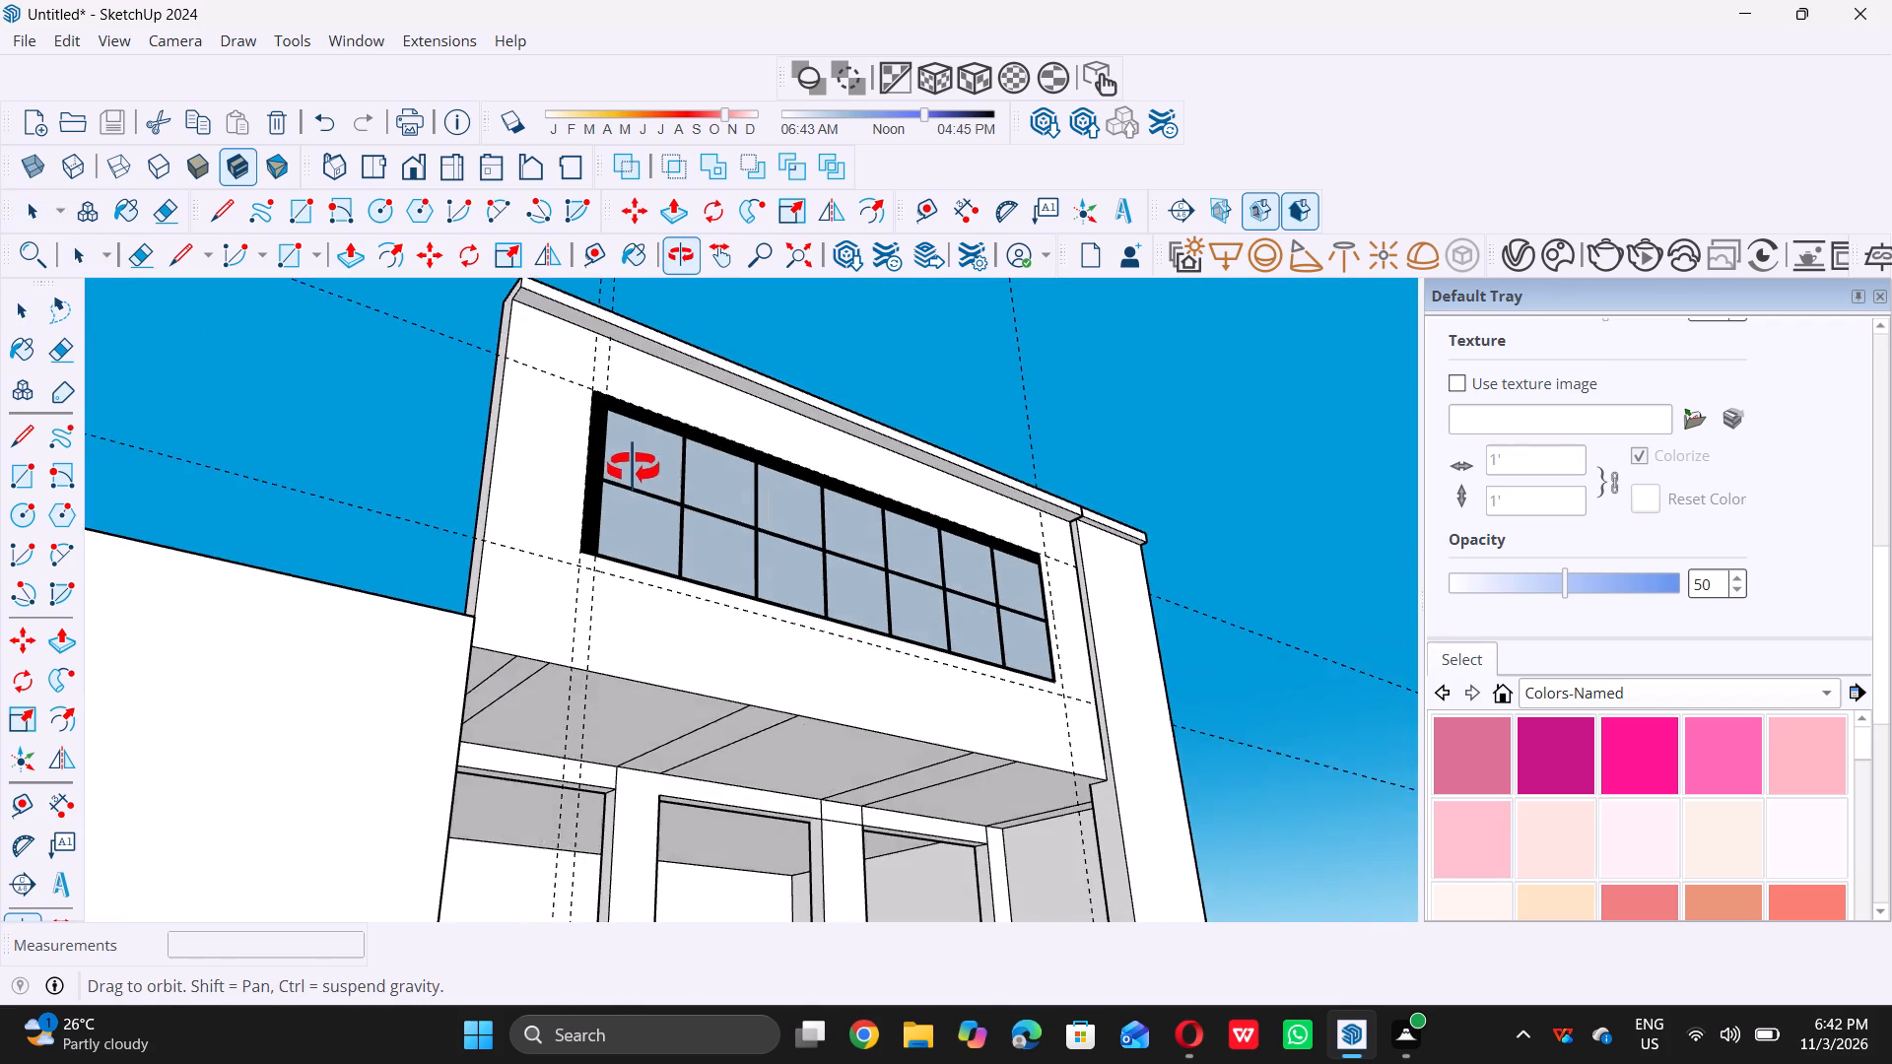
{"action": "middle_click_drag", "start_coordinate": [633, 468], "coordinate": [632, 469]}
{"action": "scroll", "coordinate": [556, 548], "scroll_direction": "up", "scroll_amount": 13}
{"action": "scroll", "coordinate": [636, 502], "scroll_direction": "up", "scroll_amount": 4}
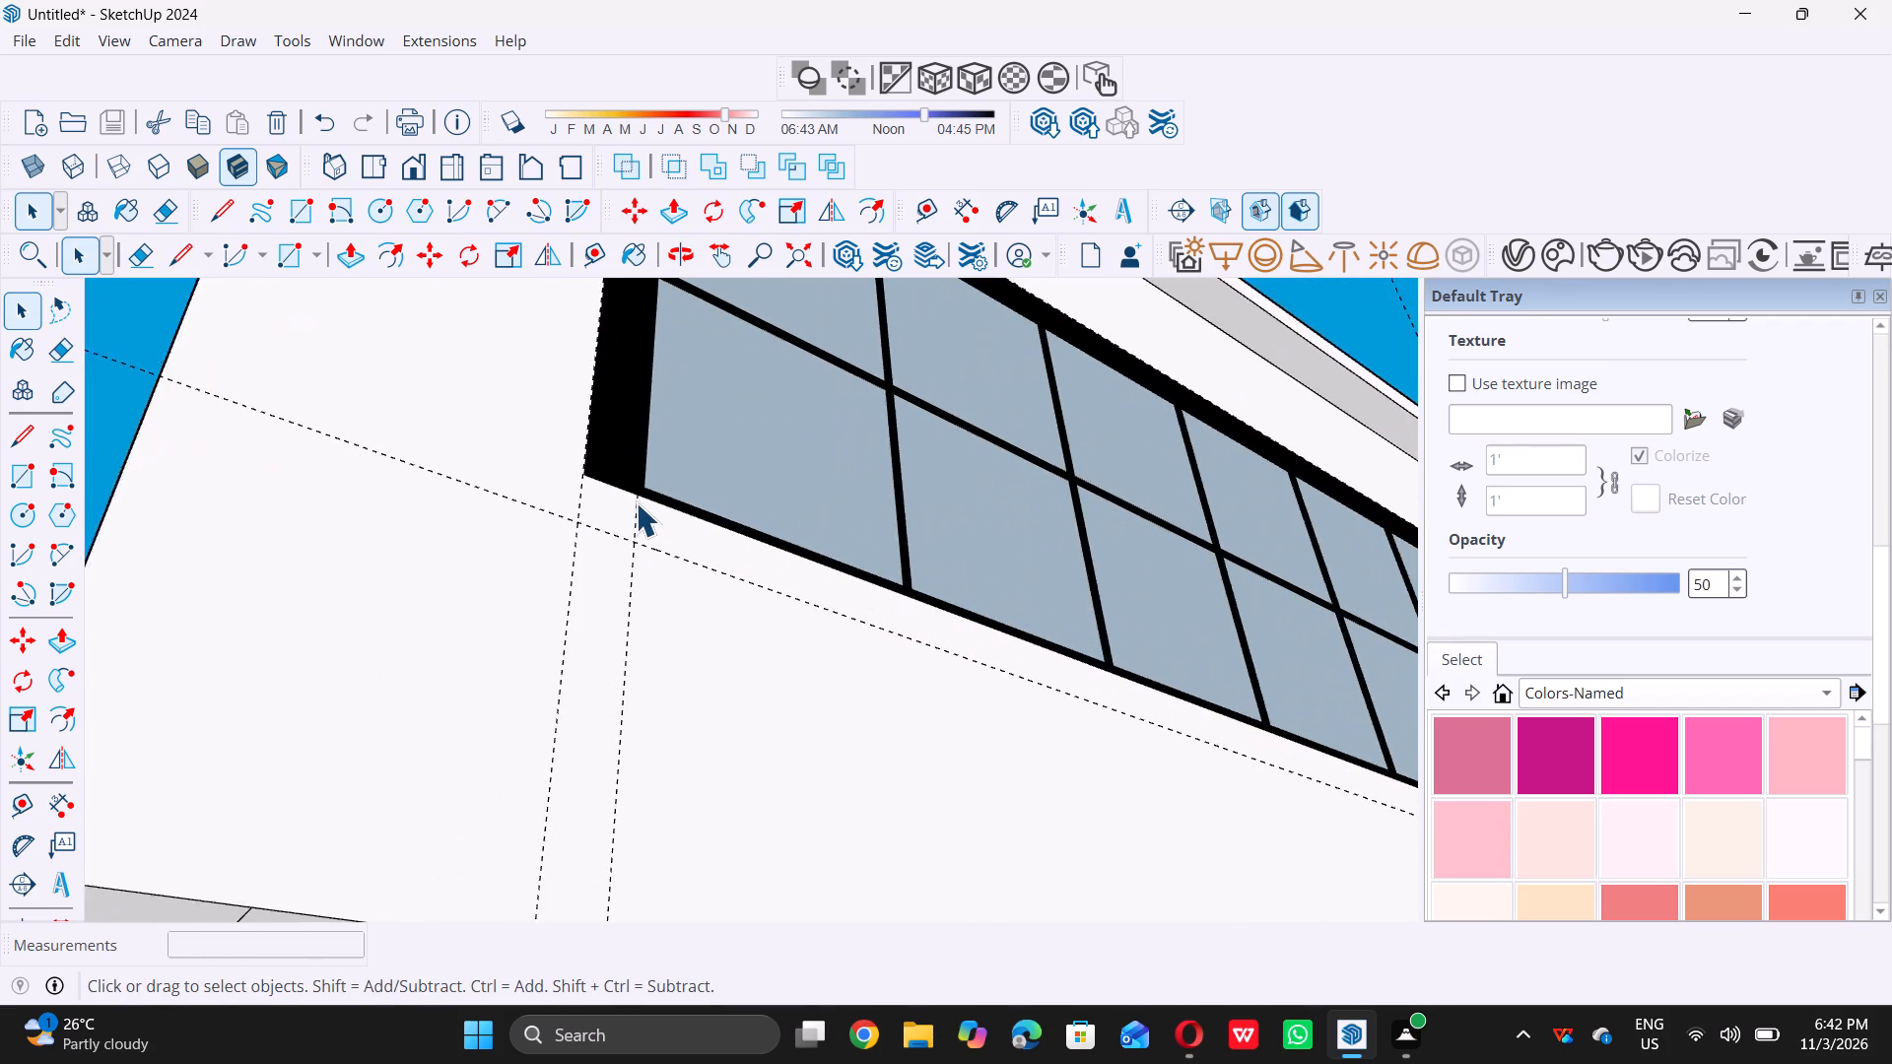
{"action": "scroll", "coordinate": [636, 500], "scroll_direction": "up", "scroll_amount": 8}
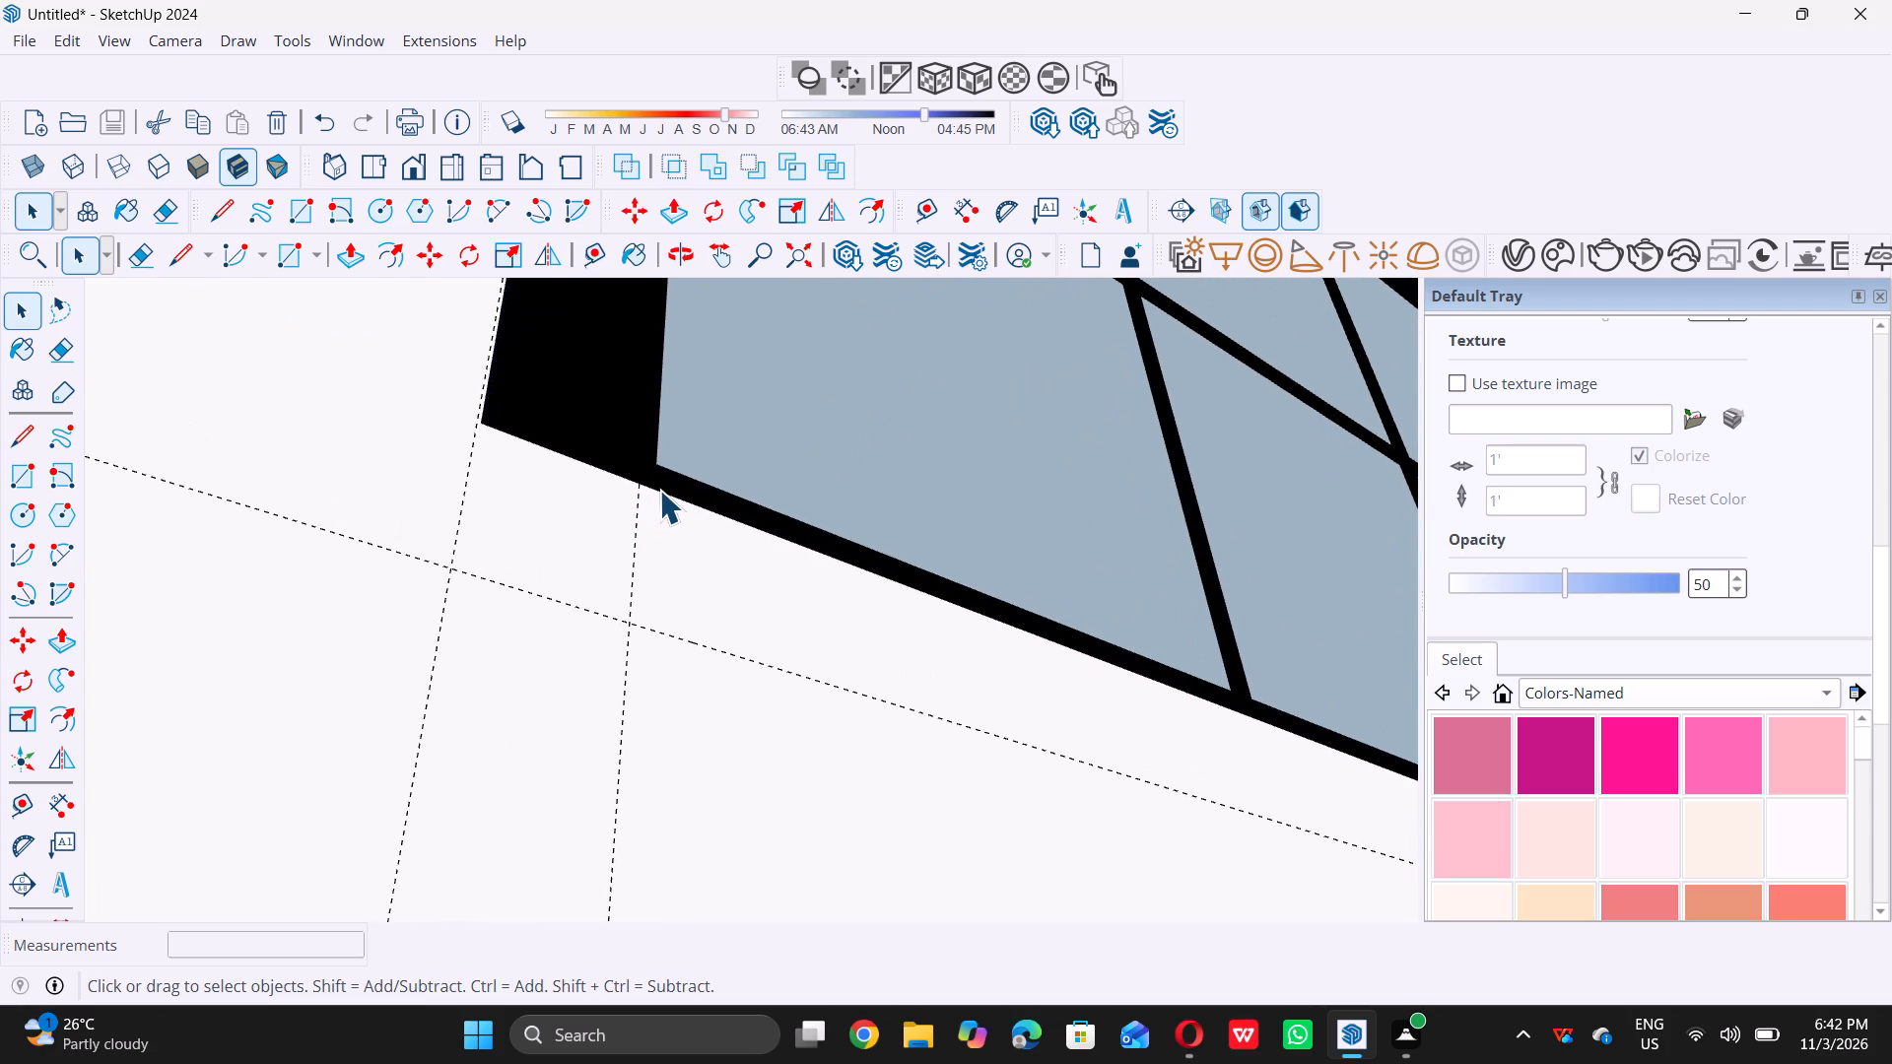
{"action": "double_click", "coordinate": [659, 488]}
{"action": "key", "text": "p"}
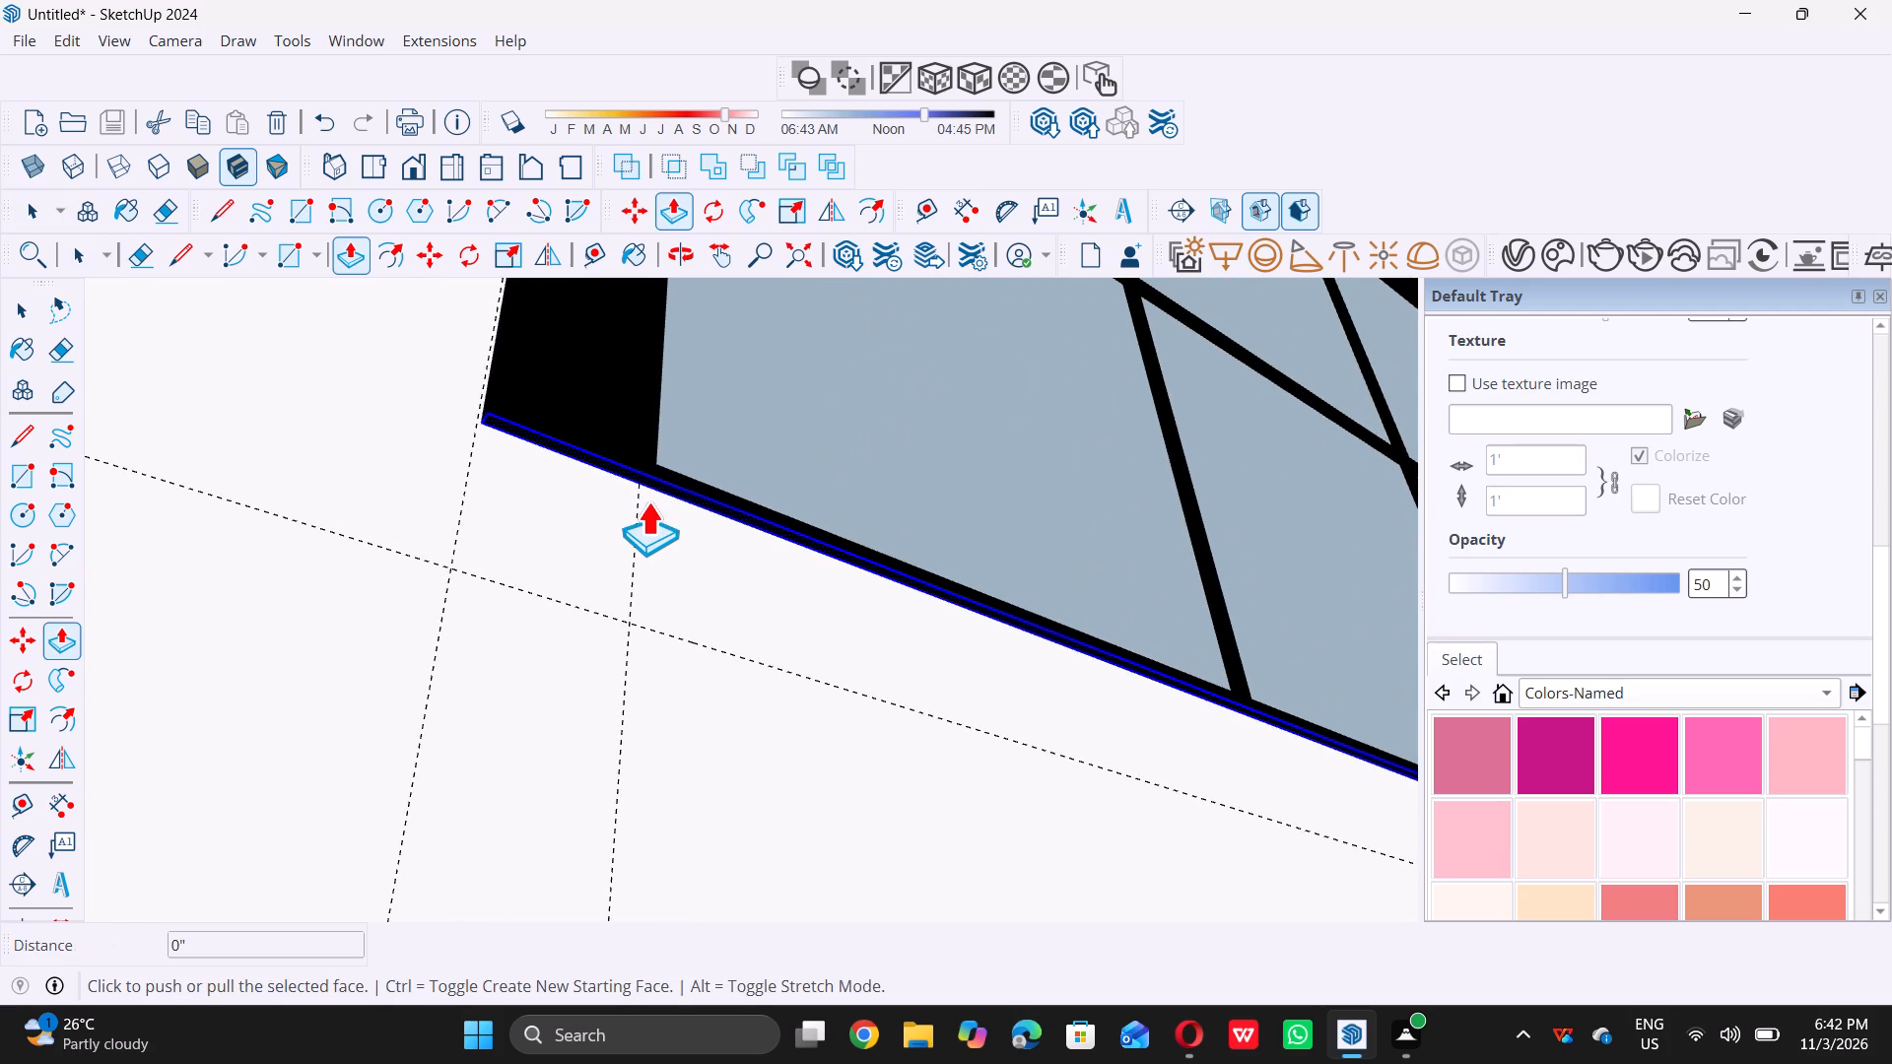
{"action": "double_click", "coordinate": [663, 493]}
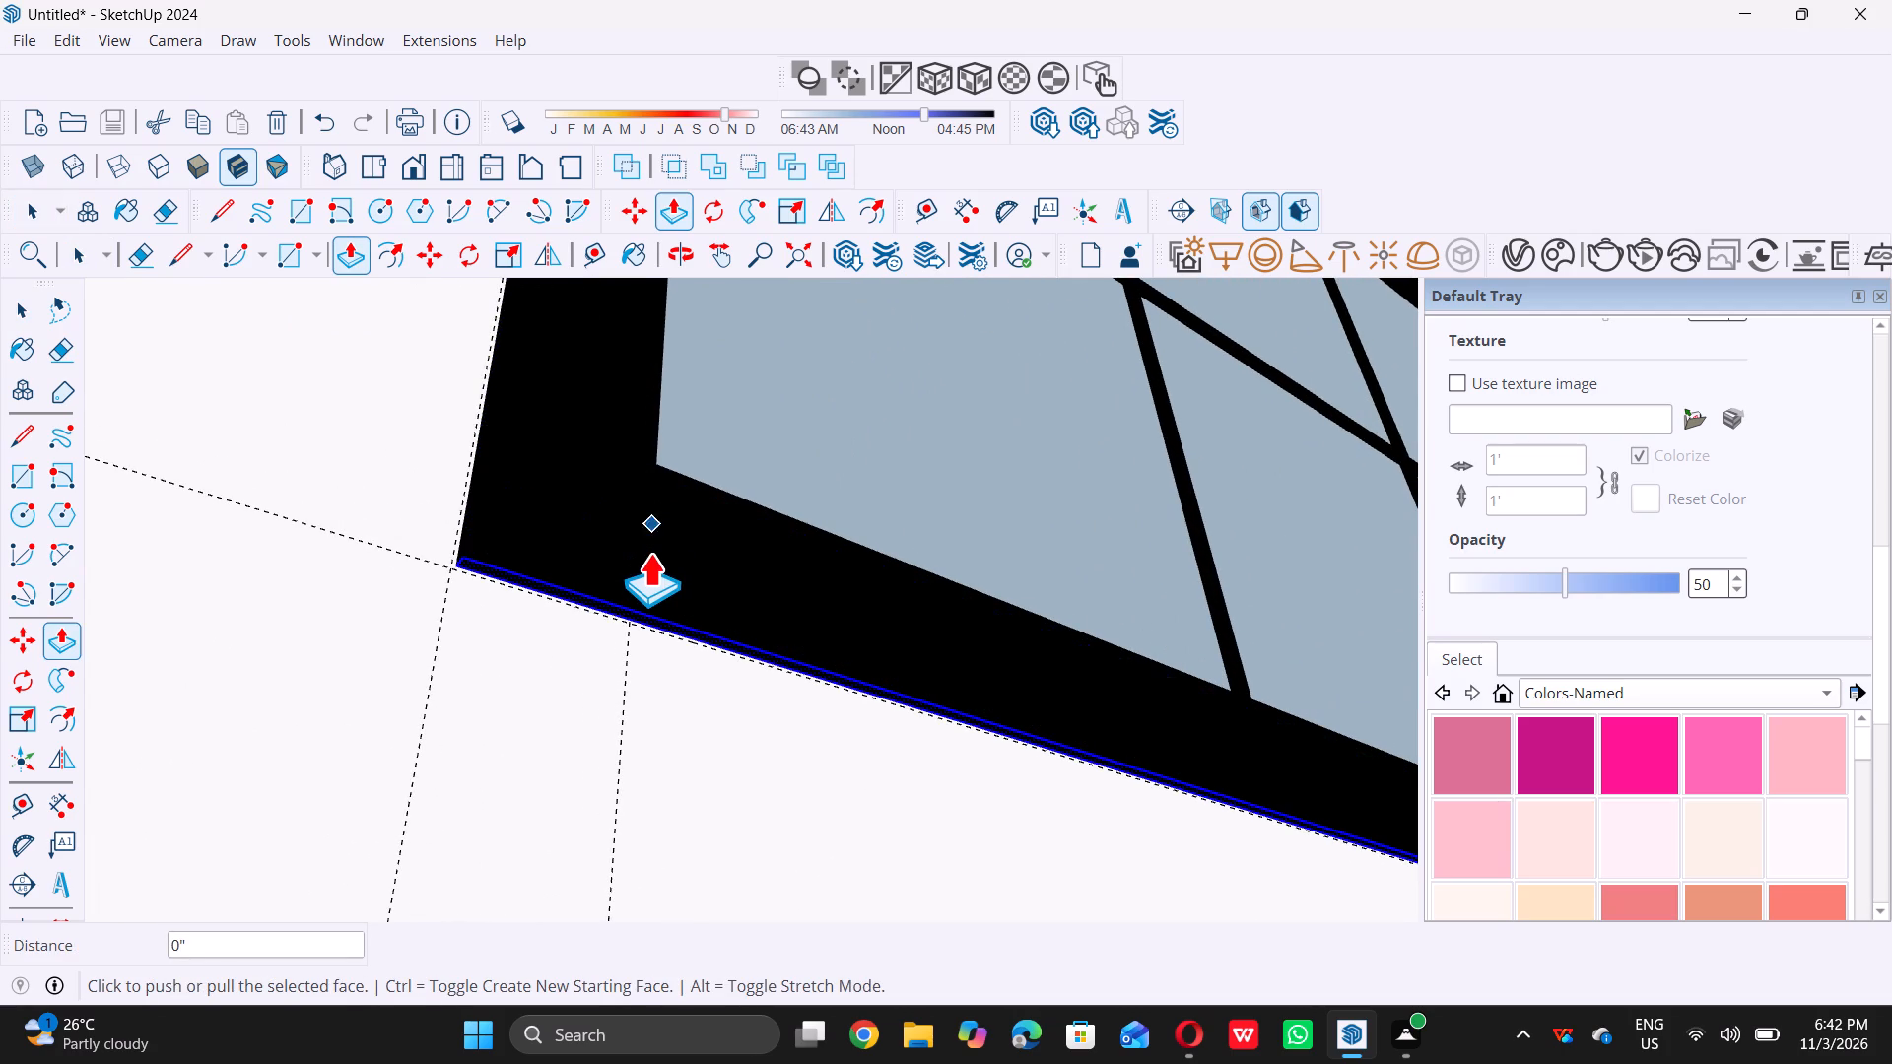
{"action": "key", "text": "space"}
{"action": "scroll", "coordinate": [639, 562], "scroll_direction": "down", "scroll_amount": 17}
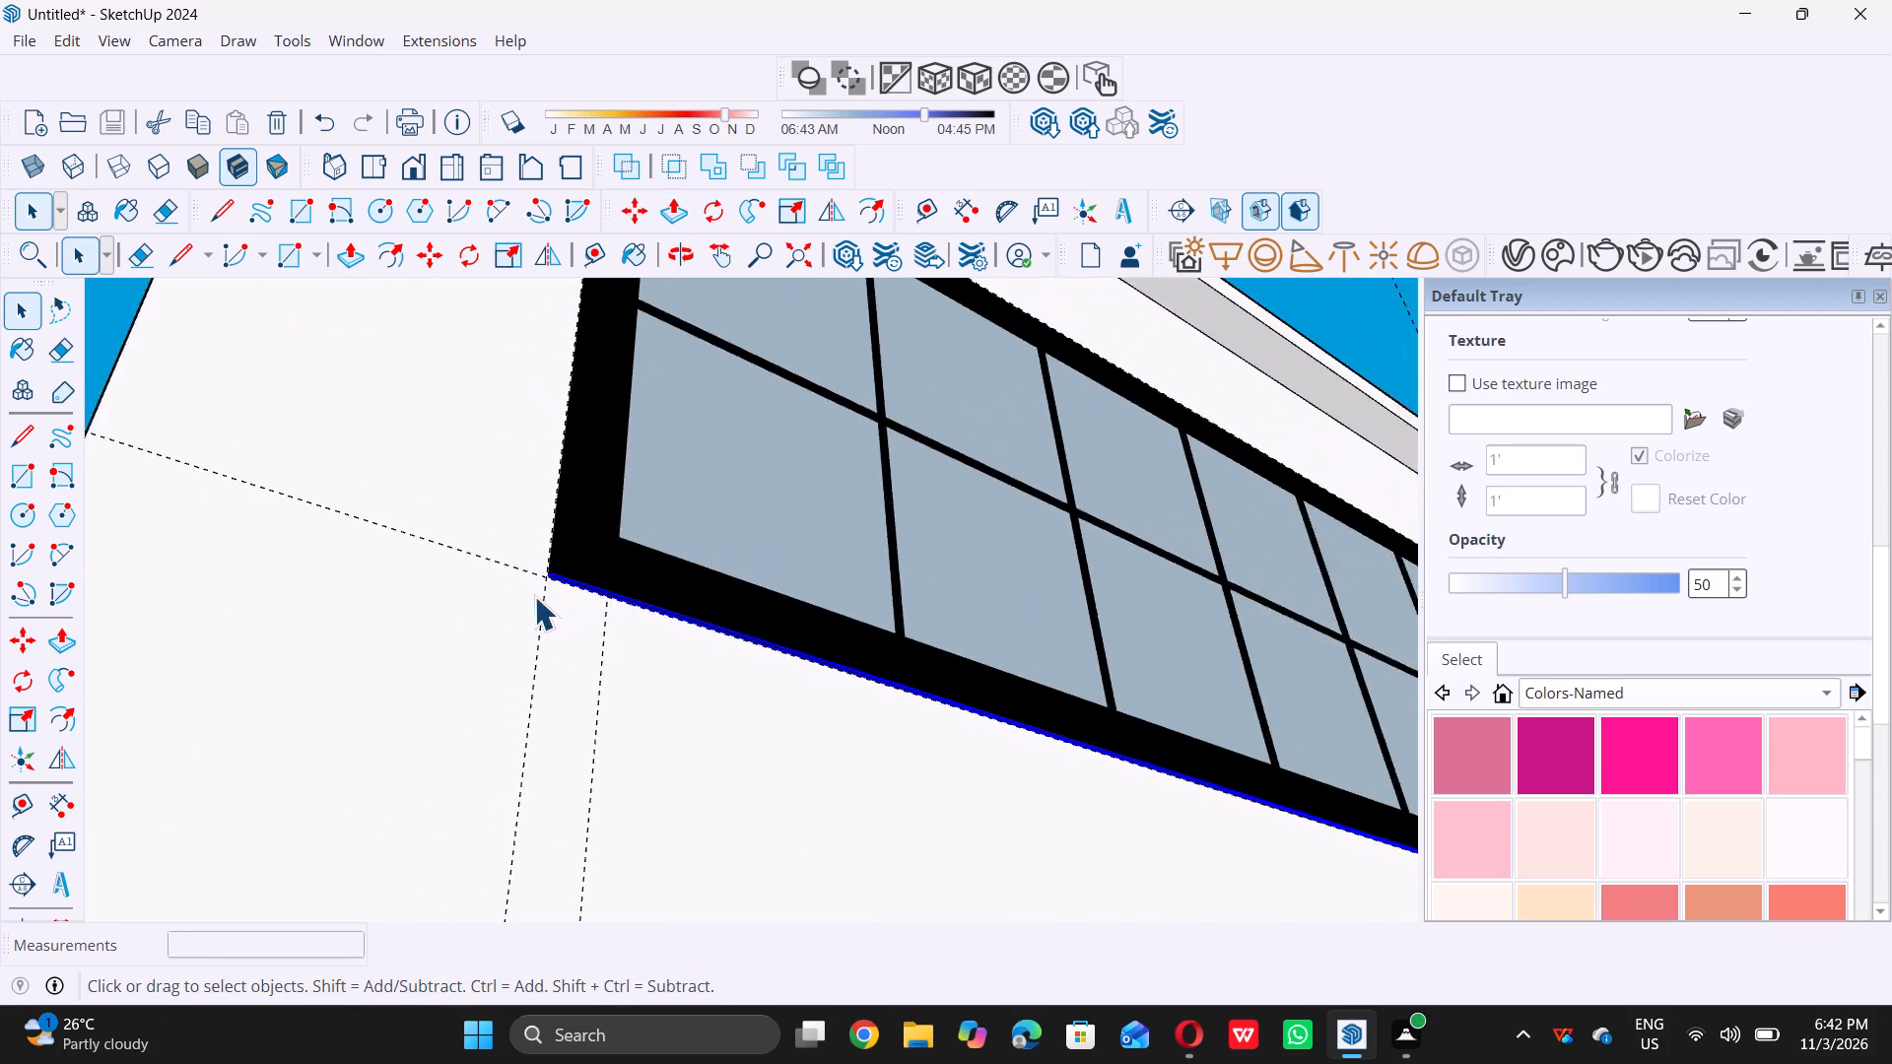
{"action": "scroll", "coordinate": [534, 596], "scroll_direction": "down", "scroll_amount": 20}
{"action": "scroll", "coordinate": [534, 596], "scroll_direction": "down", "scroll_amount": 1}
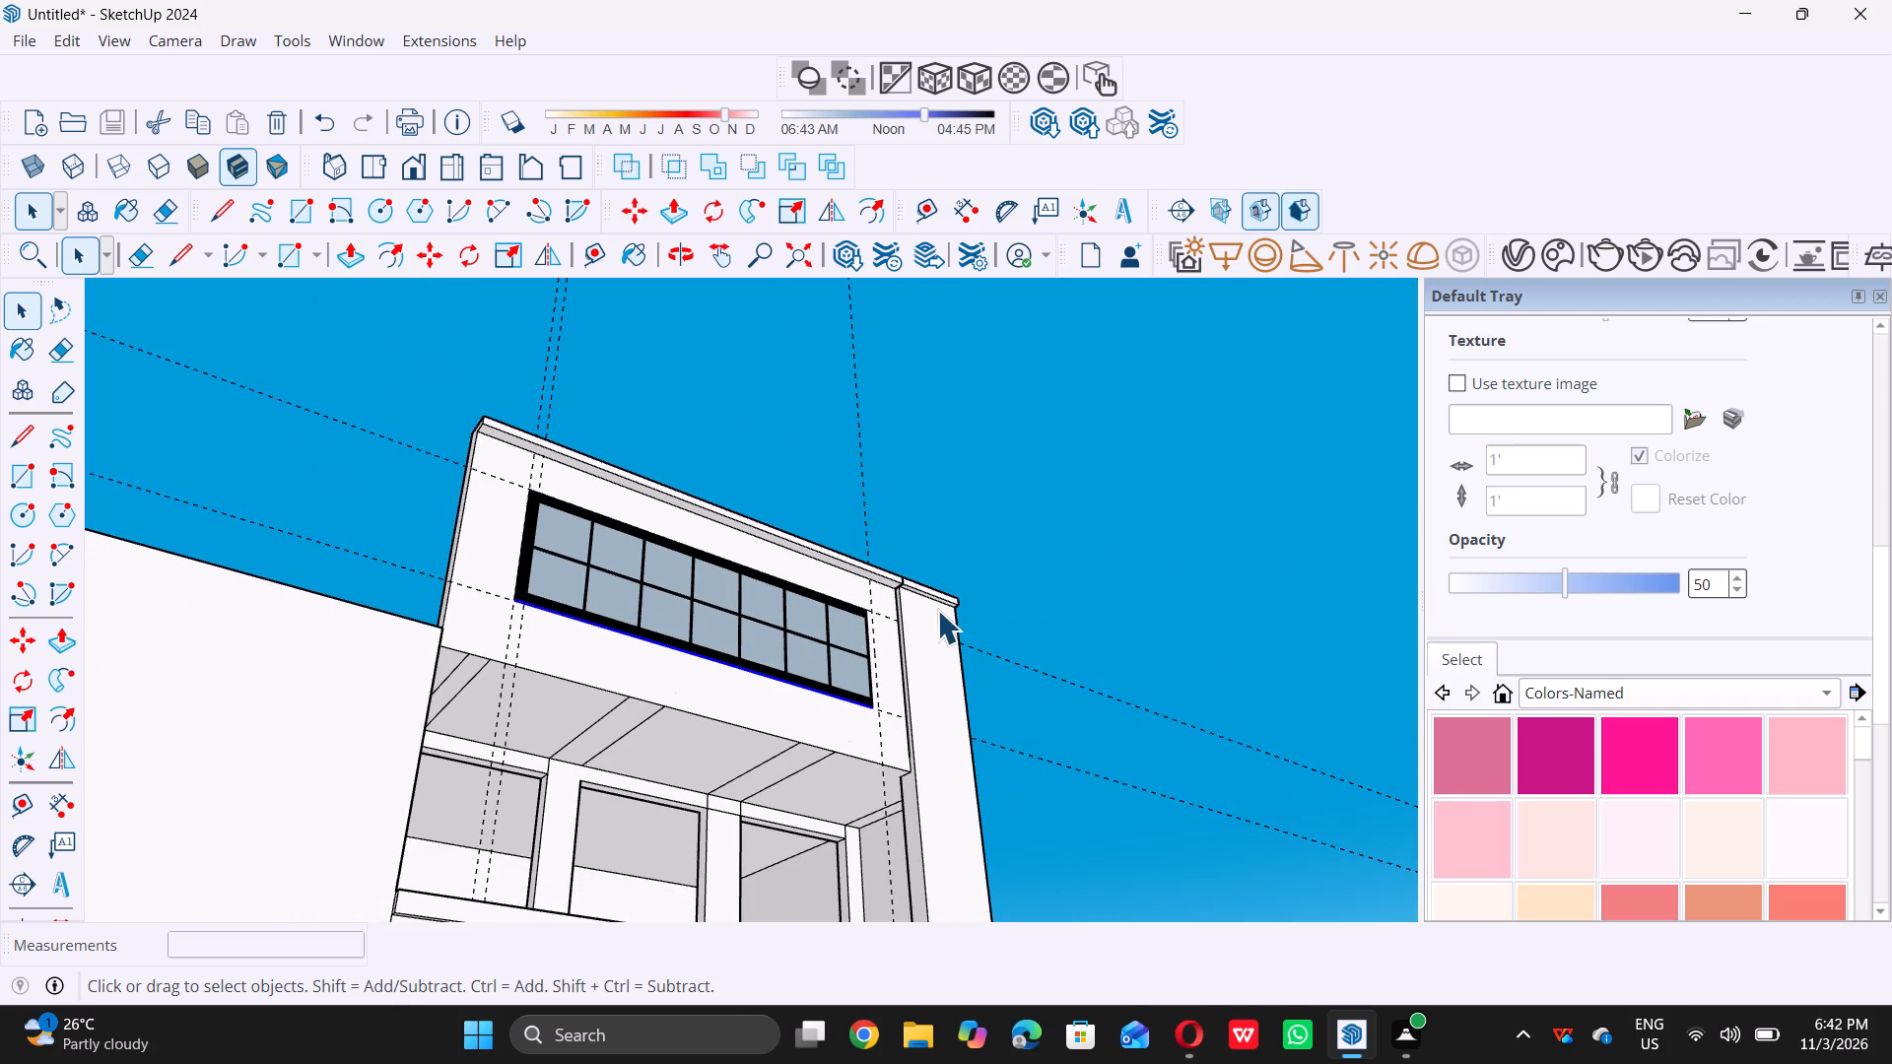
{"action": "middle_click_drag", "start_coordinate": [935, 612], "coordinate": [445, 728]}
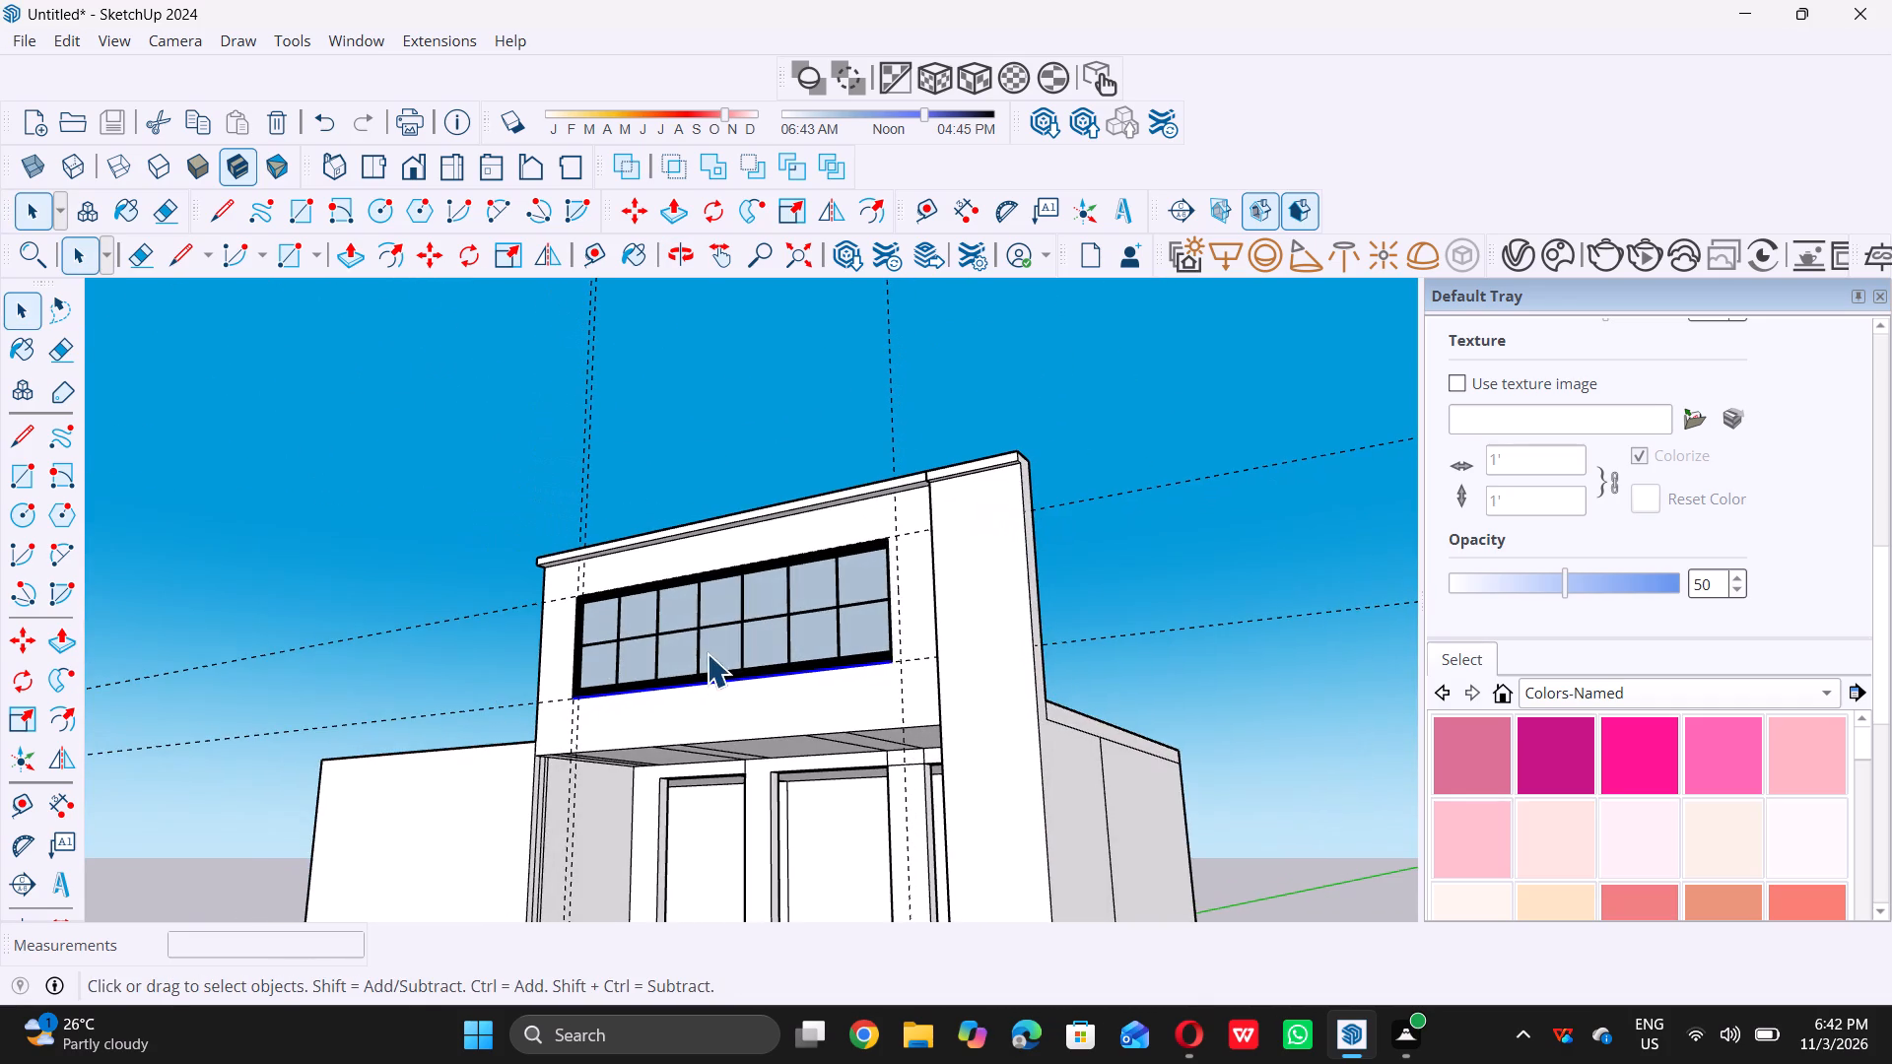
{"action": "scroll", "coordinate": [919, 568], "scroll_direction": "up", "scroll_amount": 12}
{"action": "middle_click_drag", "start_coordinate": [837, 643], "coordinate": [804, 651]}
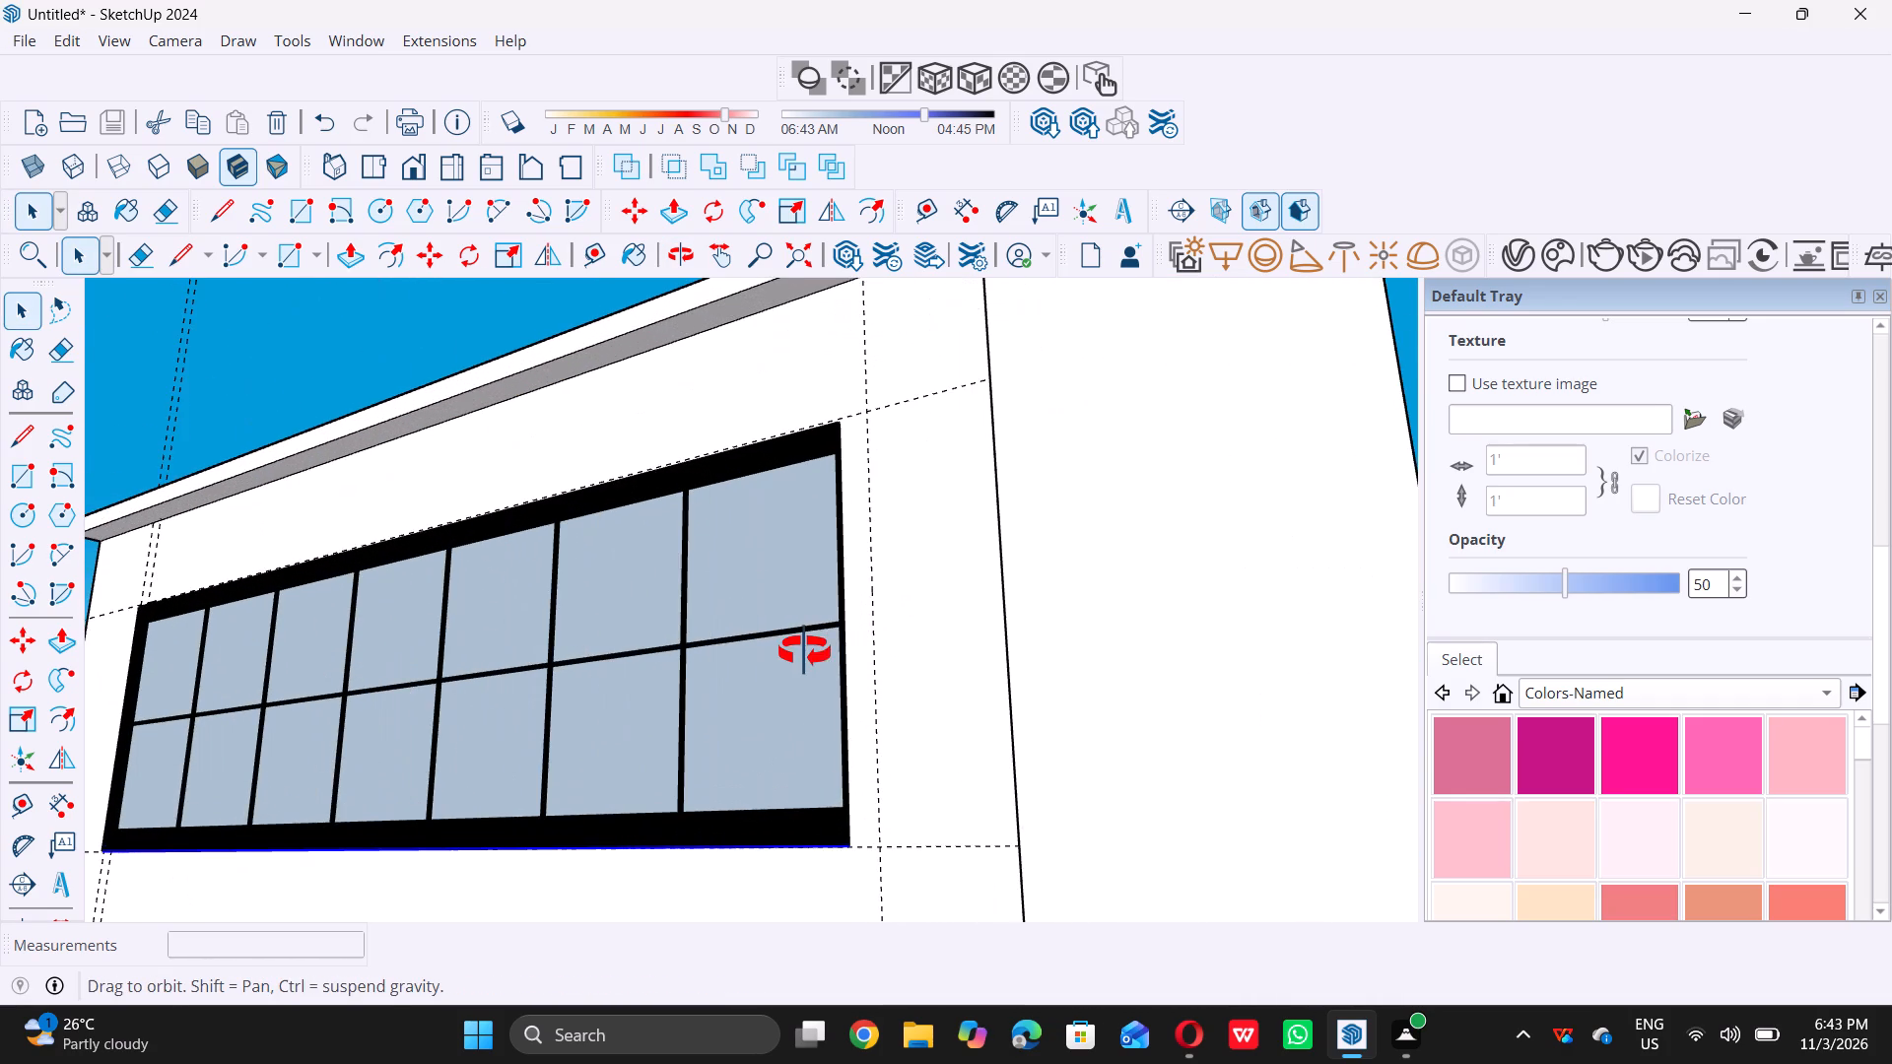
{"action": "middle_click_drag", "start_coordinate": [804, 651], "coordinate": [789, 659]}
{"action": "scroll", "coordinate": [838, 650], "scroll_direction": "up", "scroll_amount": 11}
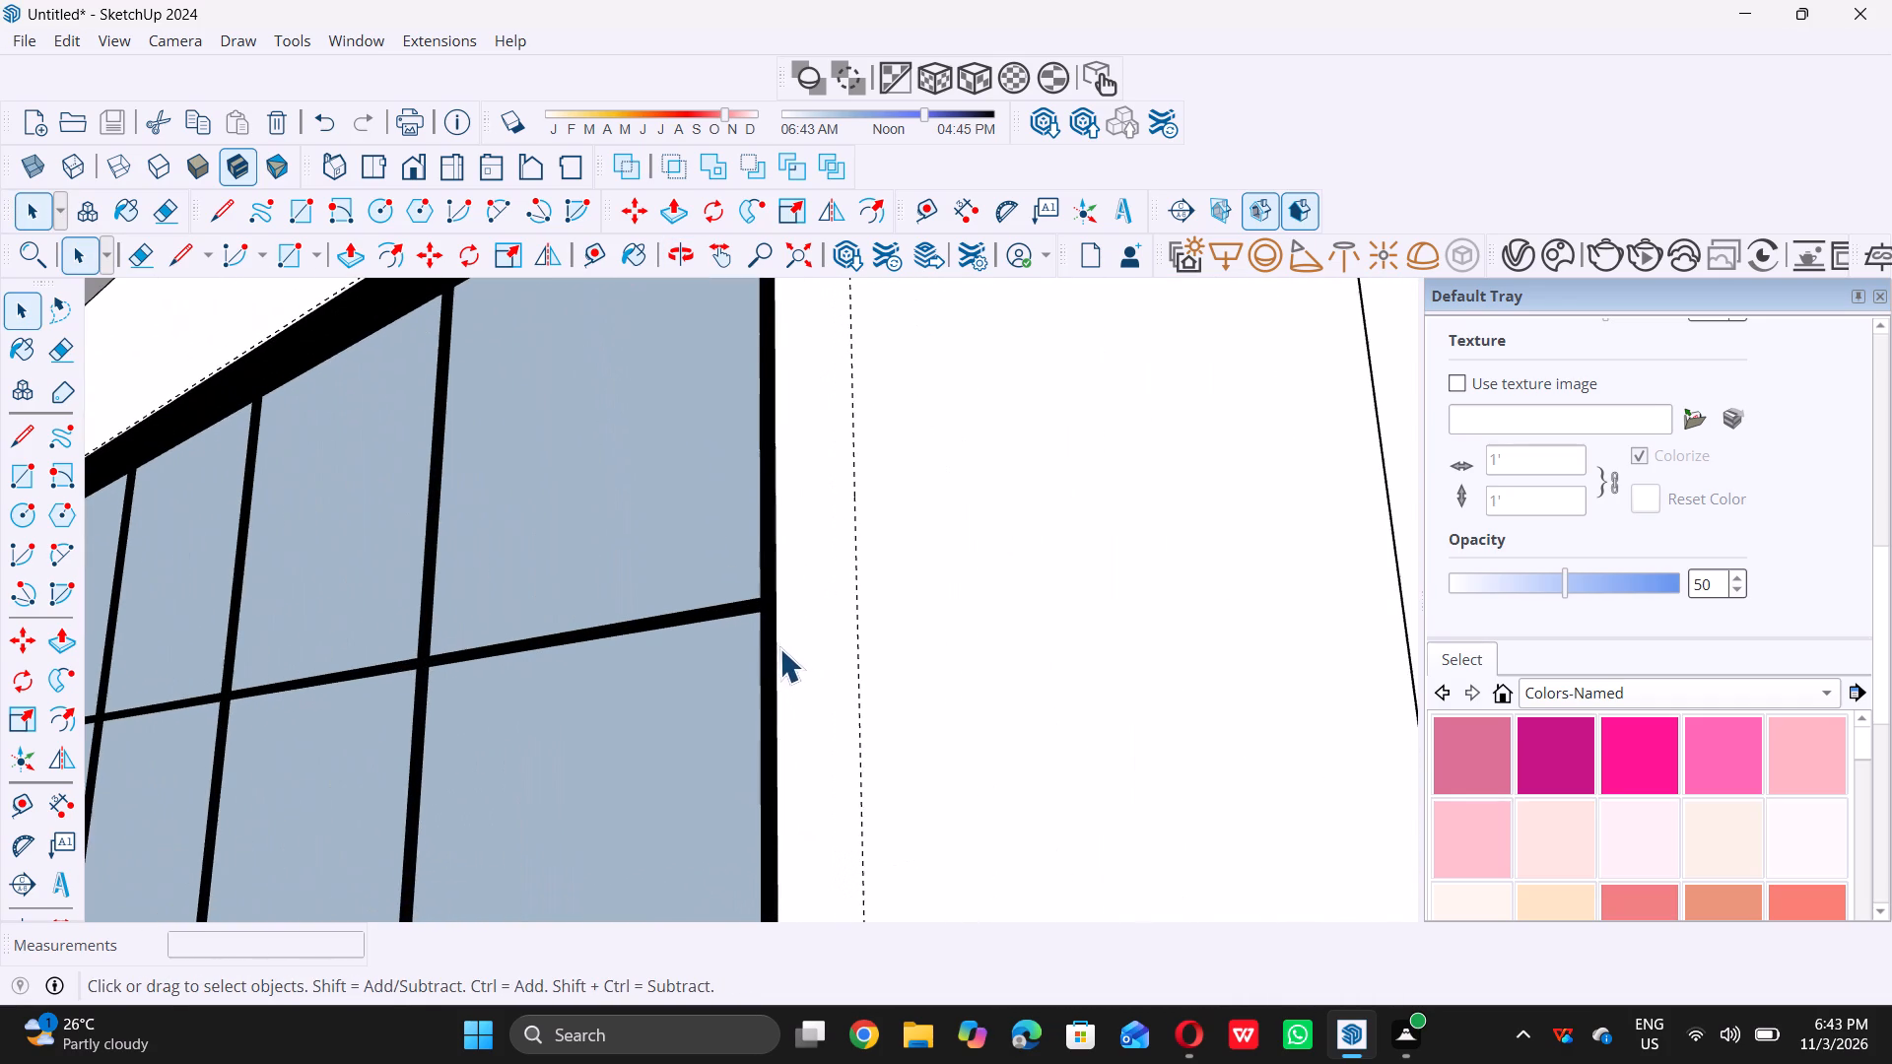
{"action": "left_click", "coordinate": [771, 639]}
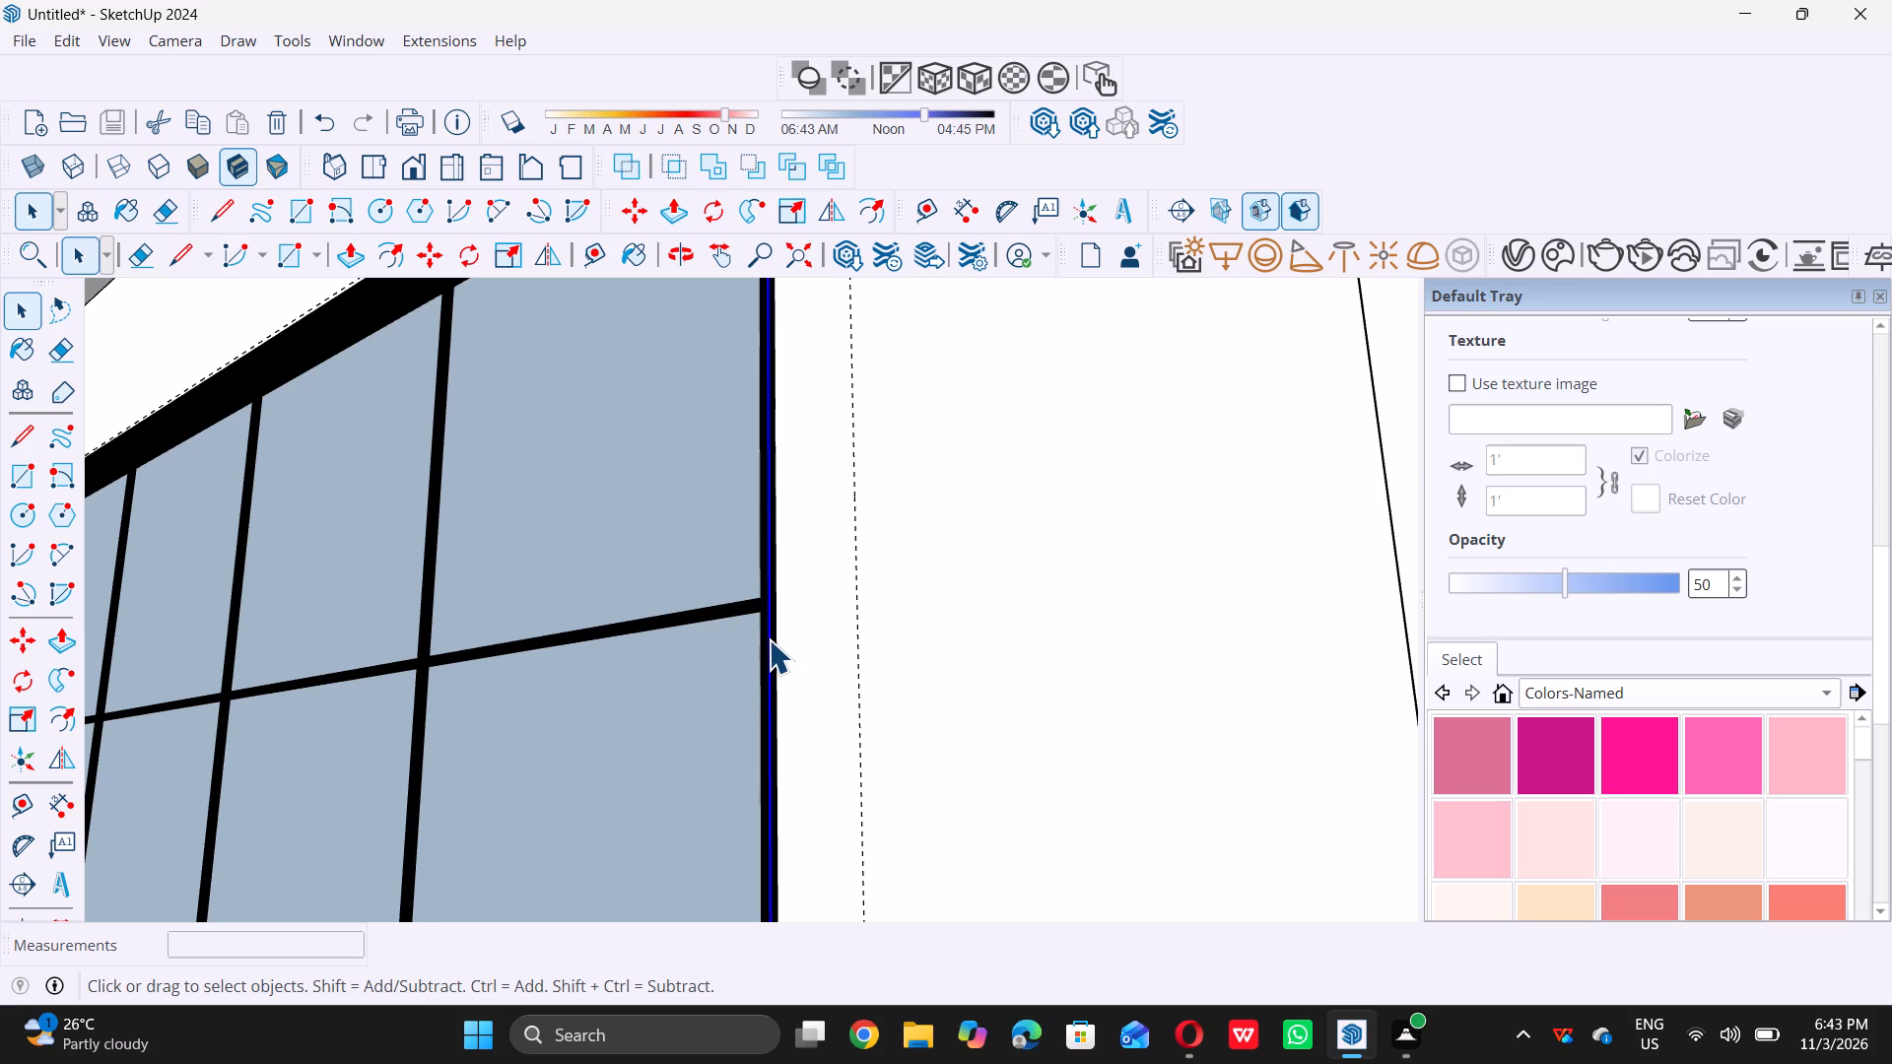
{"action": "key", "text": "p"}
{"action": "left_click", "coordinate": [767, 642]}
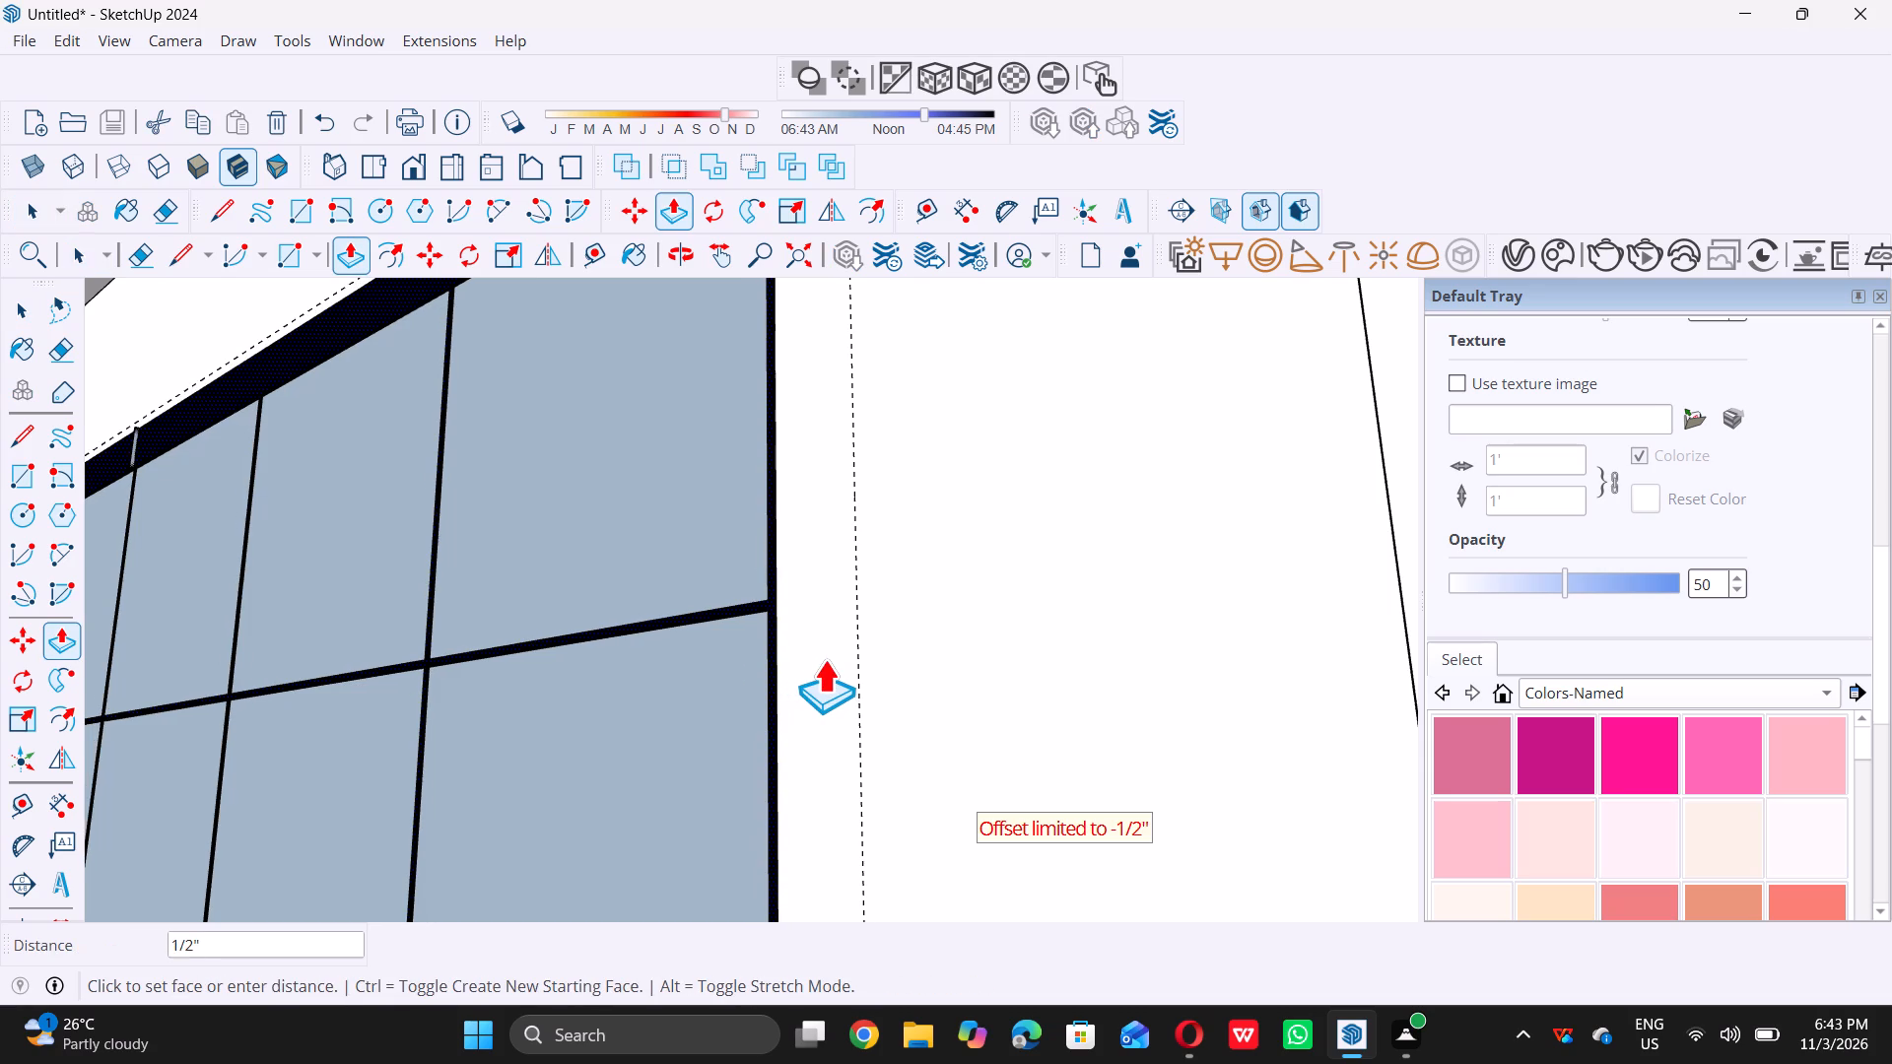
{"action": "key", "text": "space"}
Push/Pull the outer side face of the window grid's right frame out about 5" to the vertical guide, leaving nothing selected.
{"action": "scroll", "coordinate": [791, 657], "scroll_direction": "up", "scroll_amount": 5}
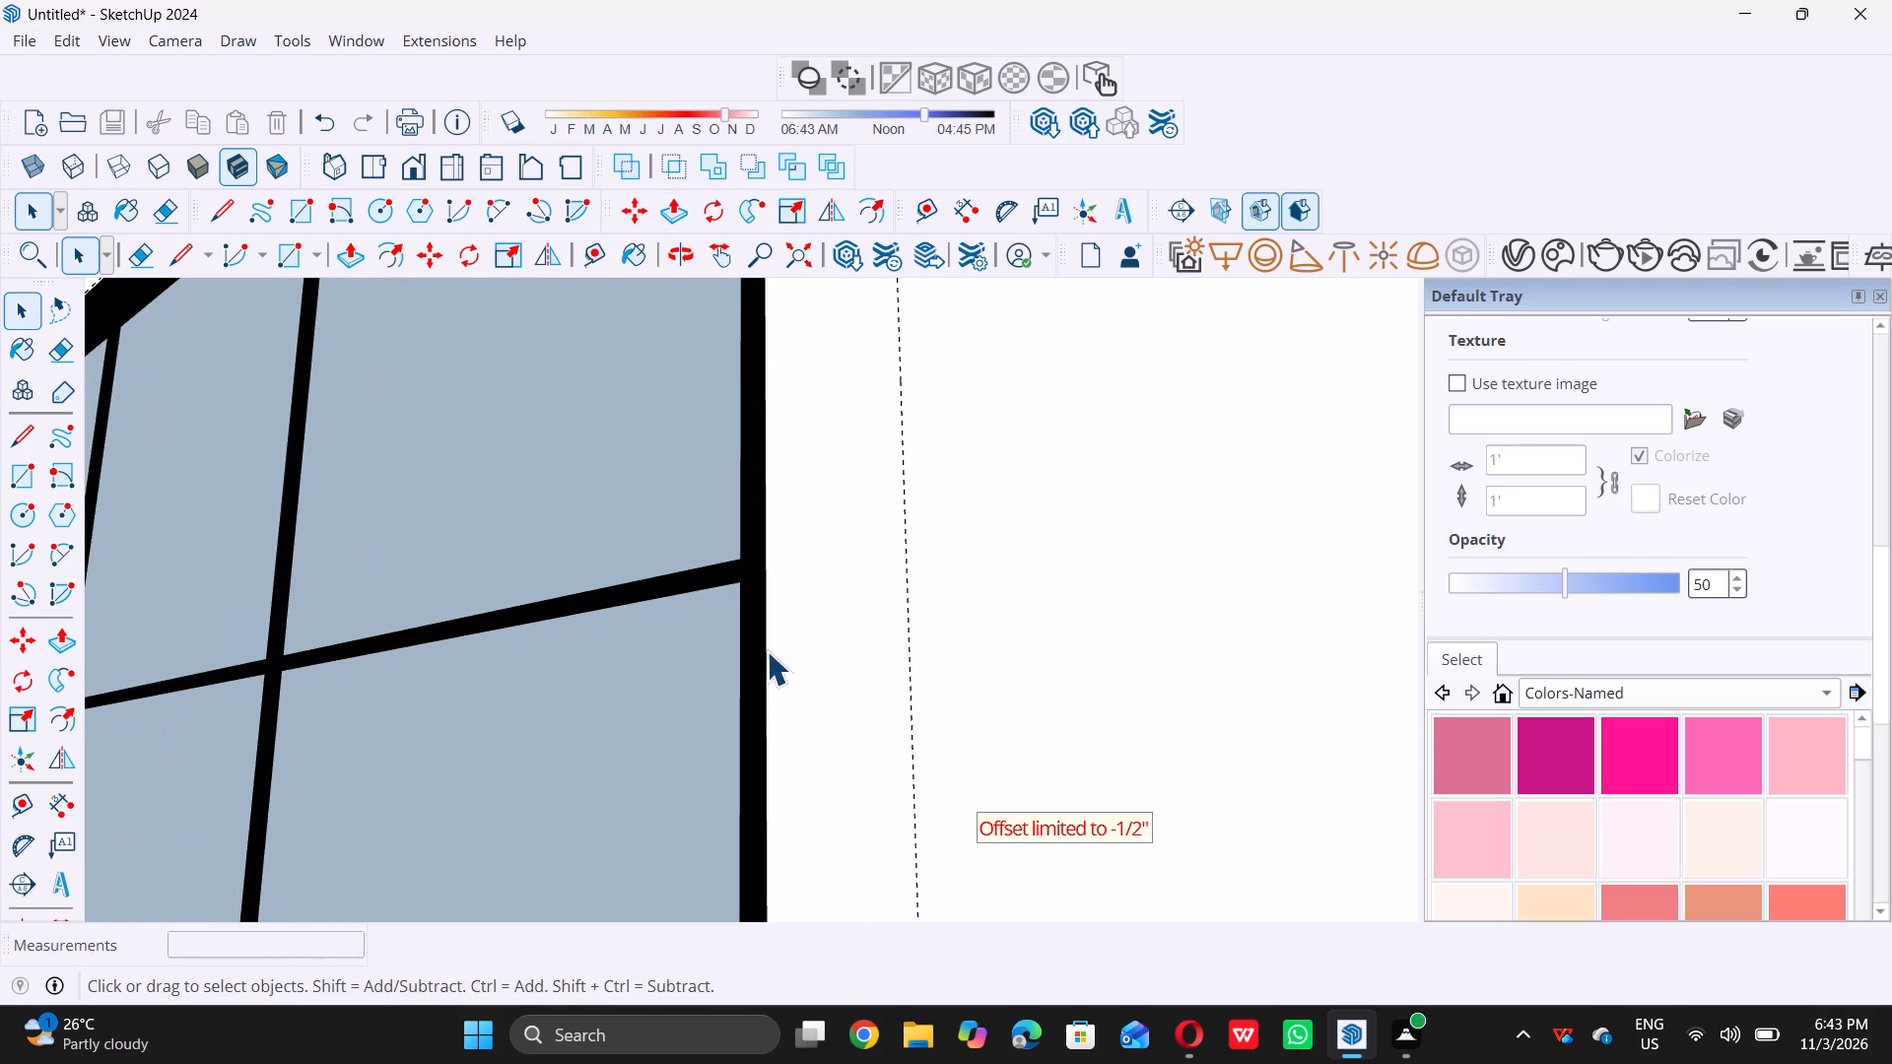
{"action": "left_click", "coordinate": [763, 649]}
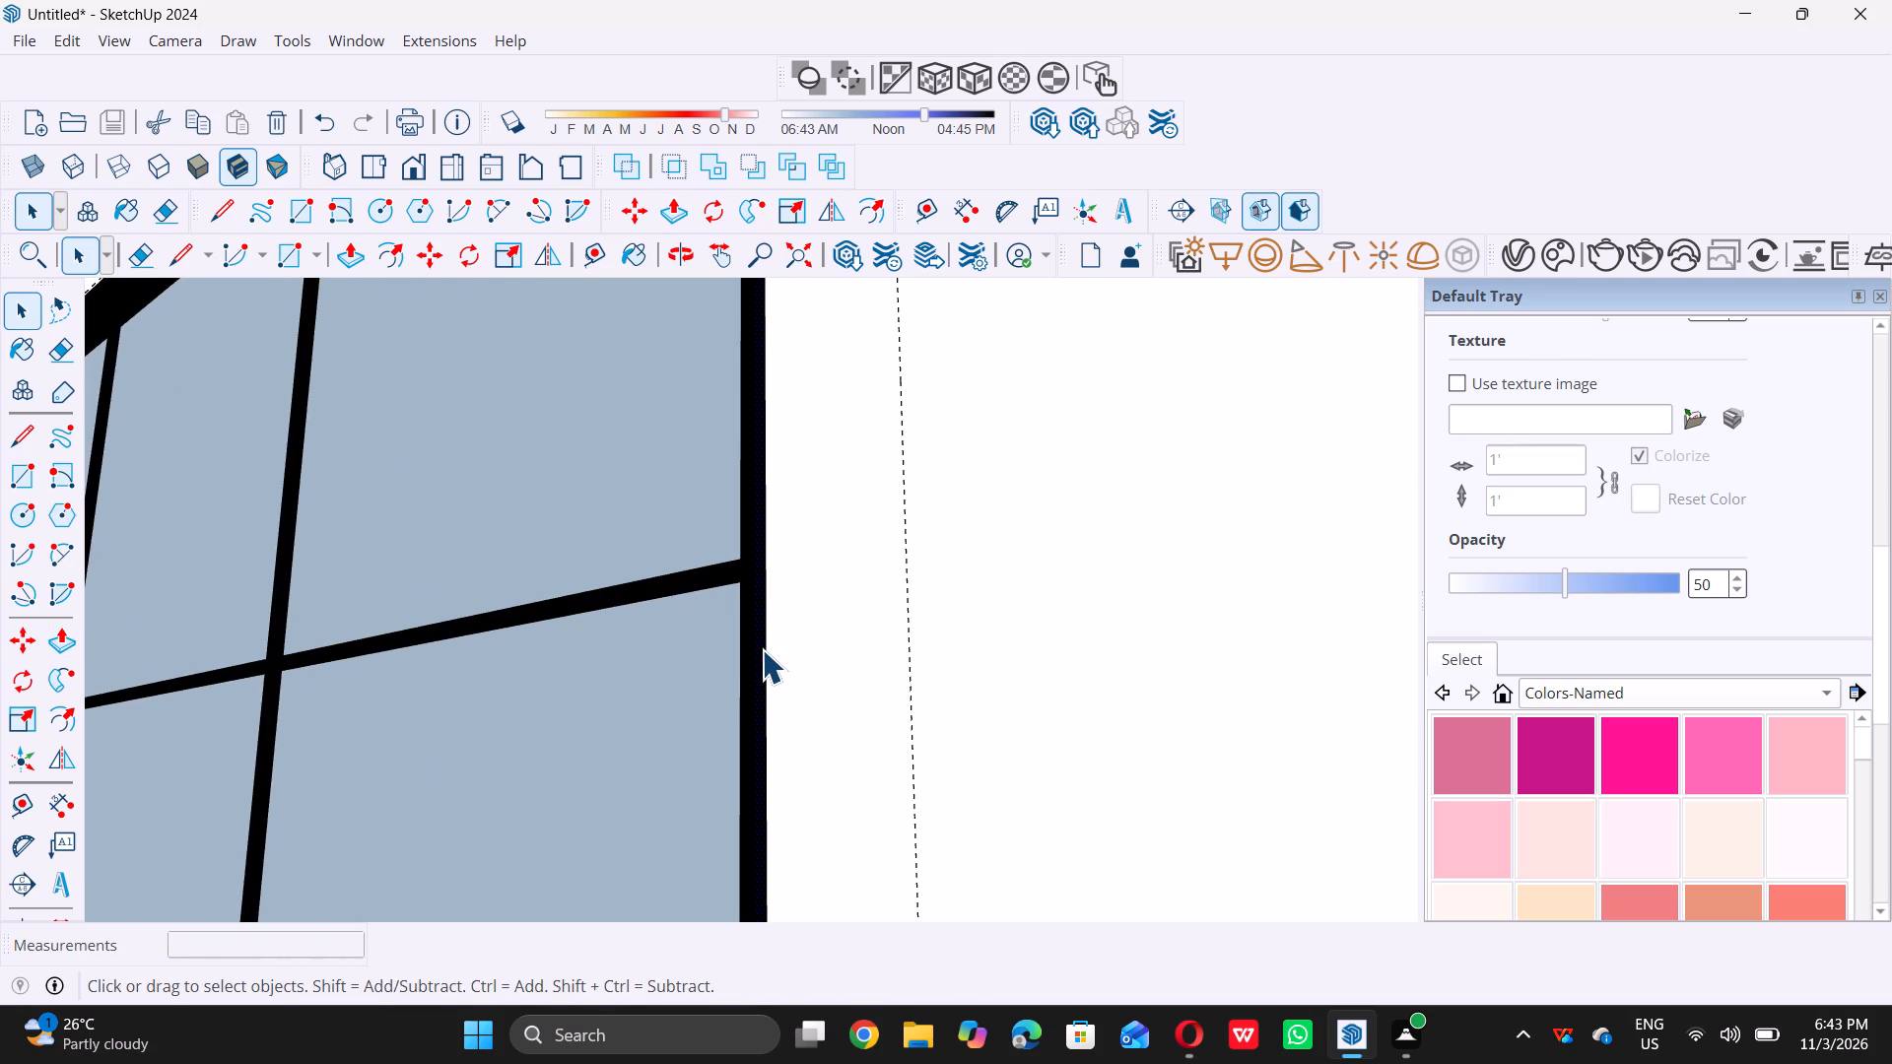
{"action": "key", "text": "p"}
{"action": "left_click", "coordinate": [762, 649]}
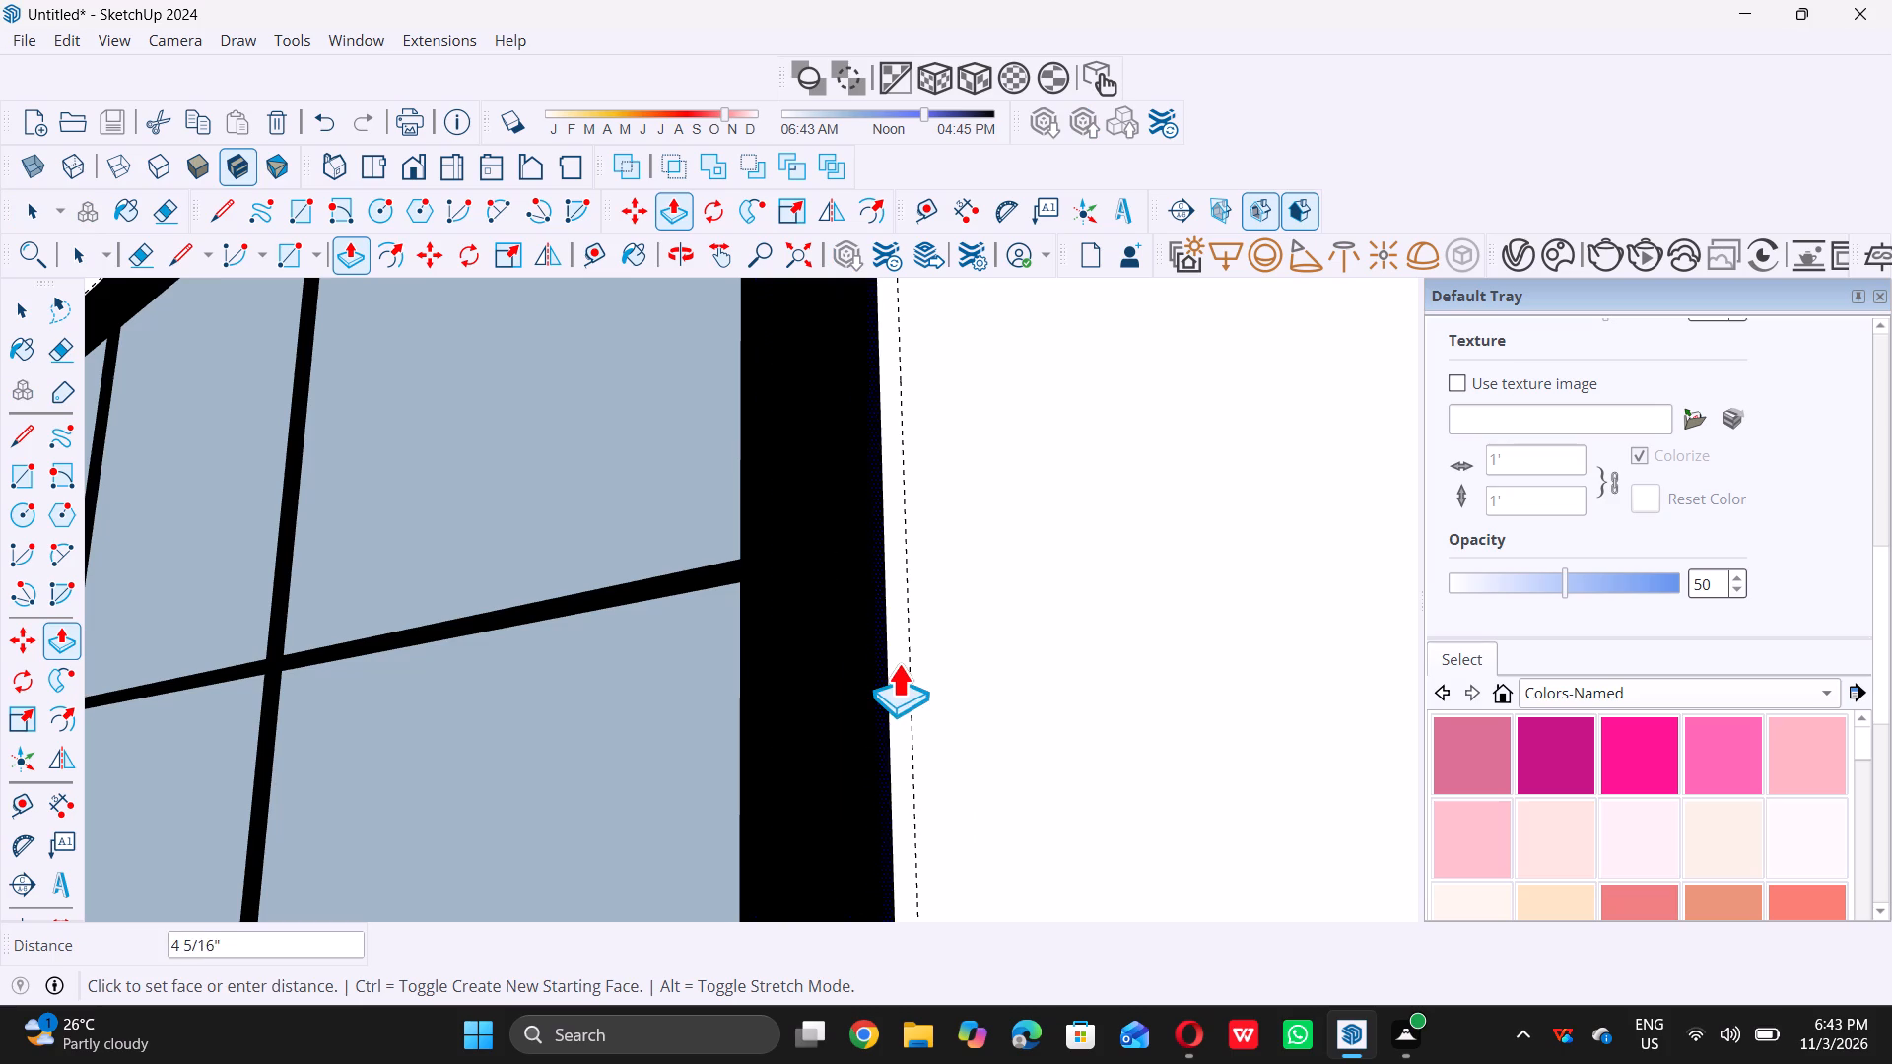
{"action": "left_click", "coordinate": [908, 670]}
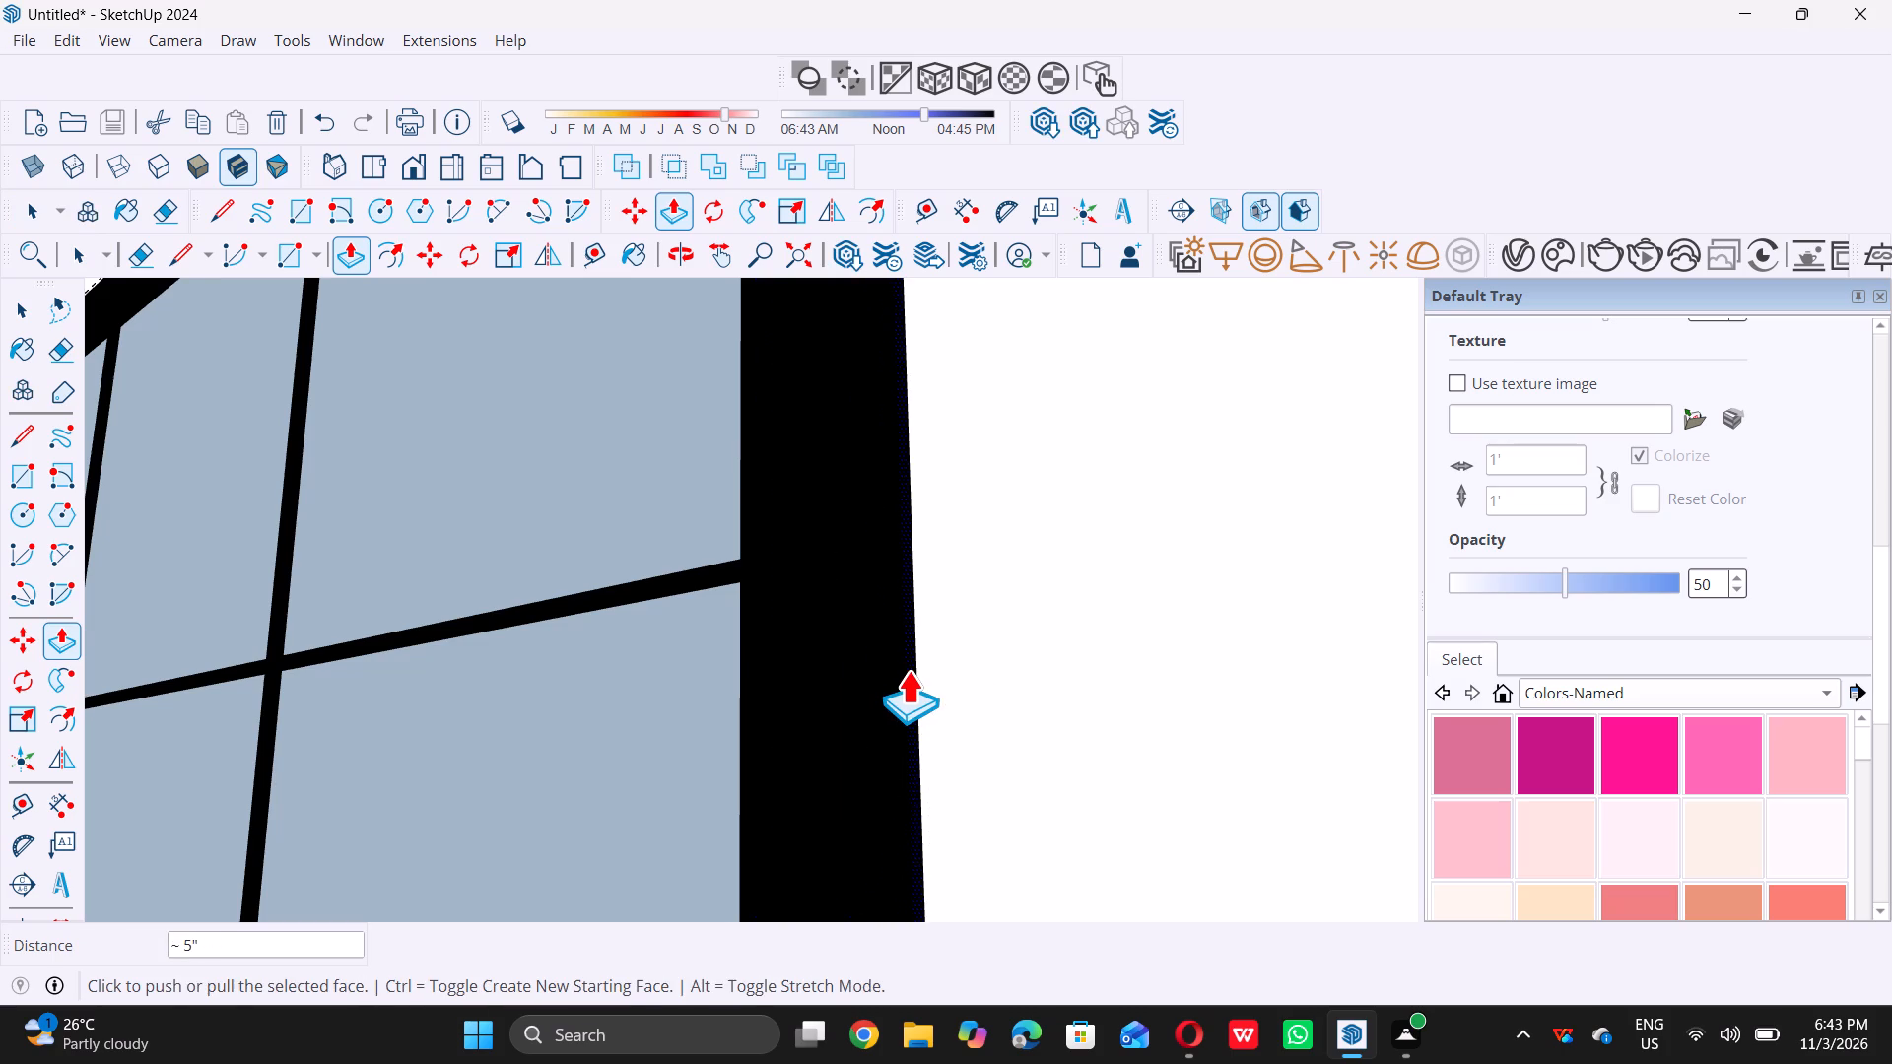
{"action": "key", "text": "space"}
{"action": "scroll", "coordinate": [906, 670], "scroll_direction": "down", "scroll_amount": 20}
{"action": "scroll", "coordinate": [906, 670], "scroll_direction": "down", "scroll_amount": 4}
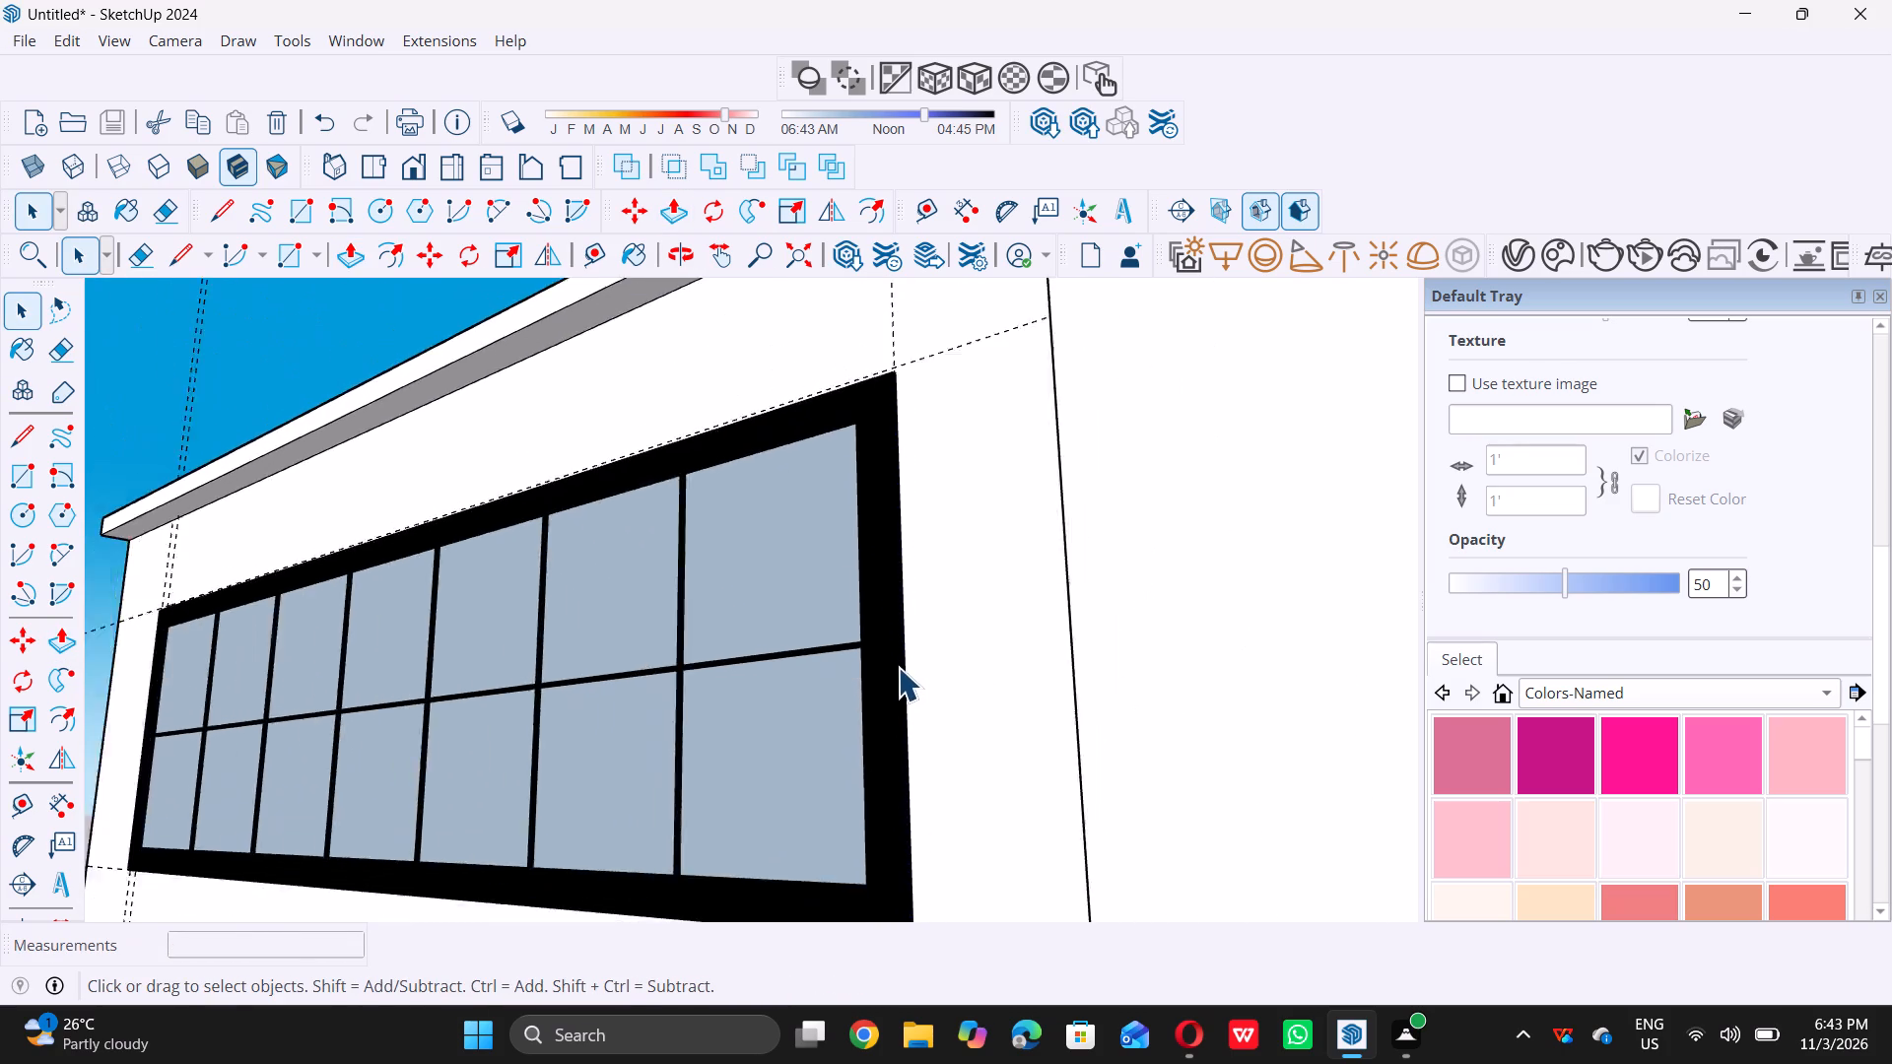
{"action": "scroll", "coordinate": [898, 667], "scroll_direction": "down", "scroll_amount": 15}
{"action": "left_click", "coordinate": [777, 430]}
Paint the window grid's frame and bars with the near-white swatch from the Colors-Named collection.
{"action": "scroll", "coordinate": [843, 489], "scroll_direction": "down", "scroll_amount": 4}
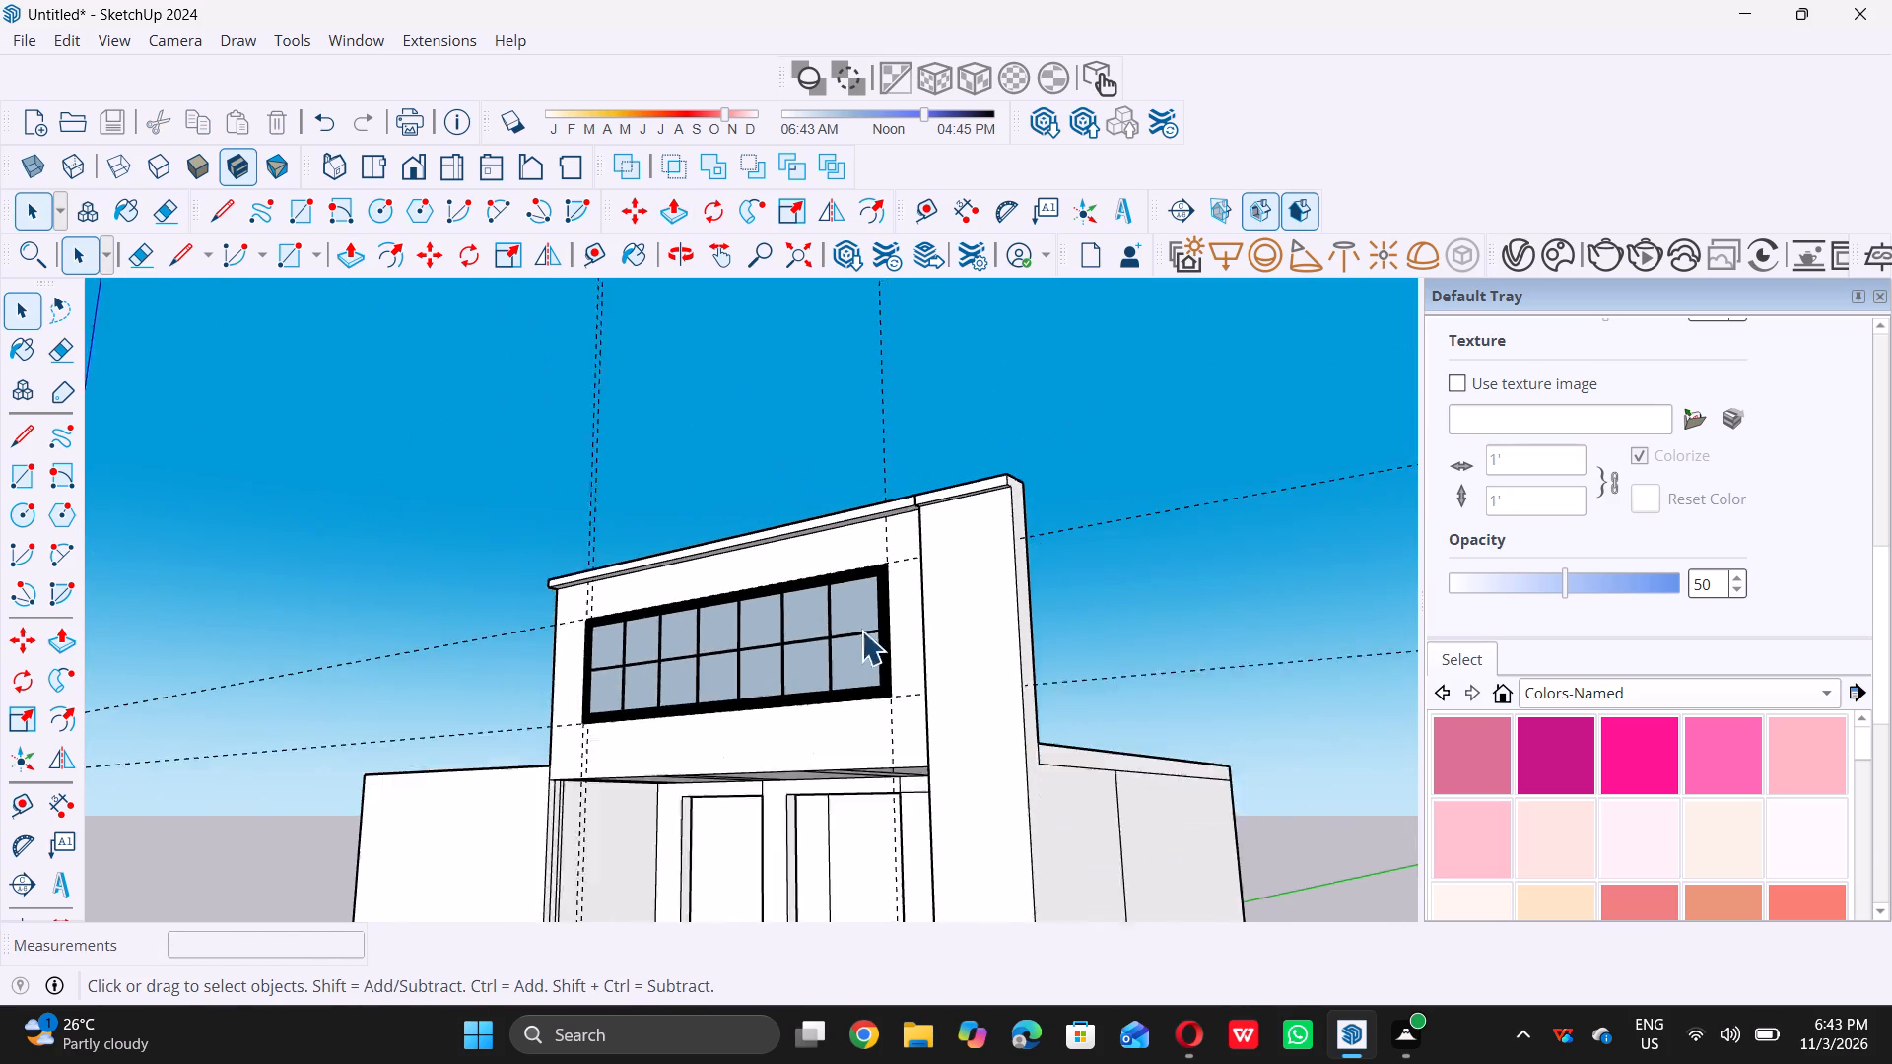
{"action": "middle_click_drag", "start_coordinate": [853, 641], "coordinate": [939, 661]}
{"action": "scroll", "coordinate": [1673, 829], "scroll_direction": "down", "scroll_amount": 2}
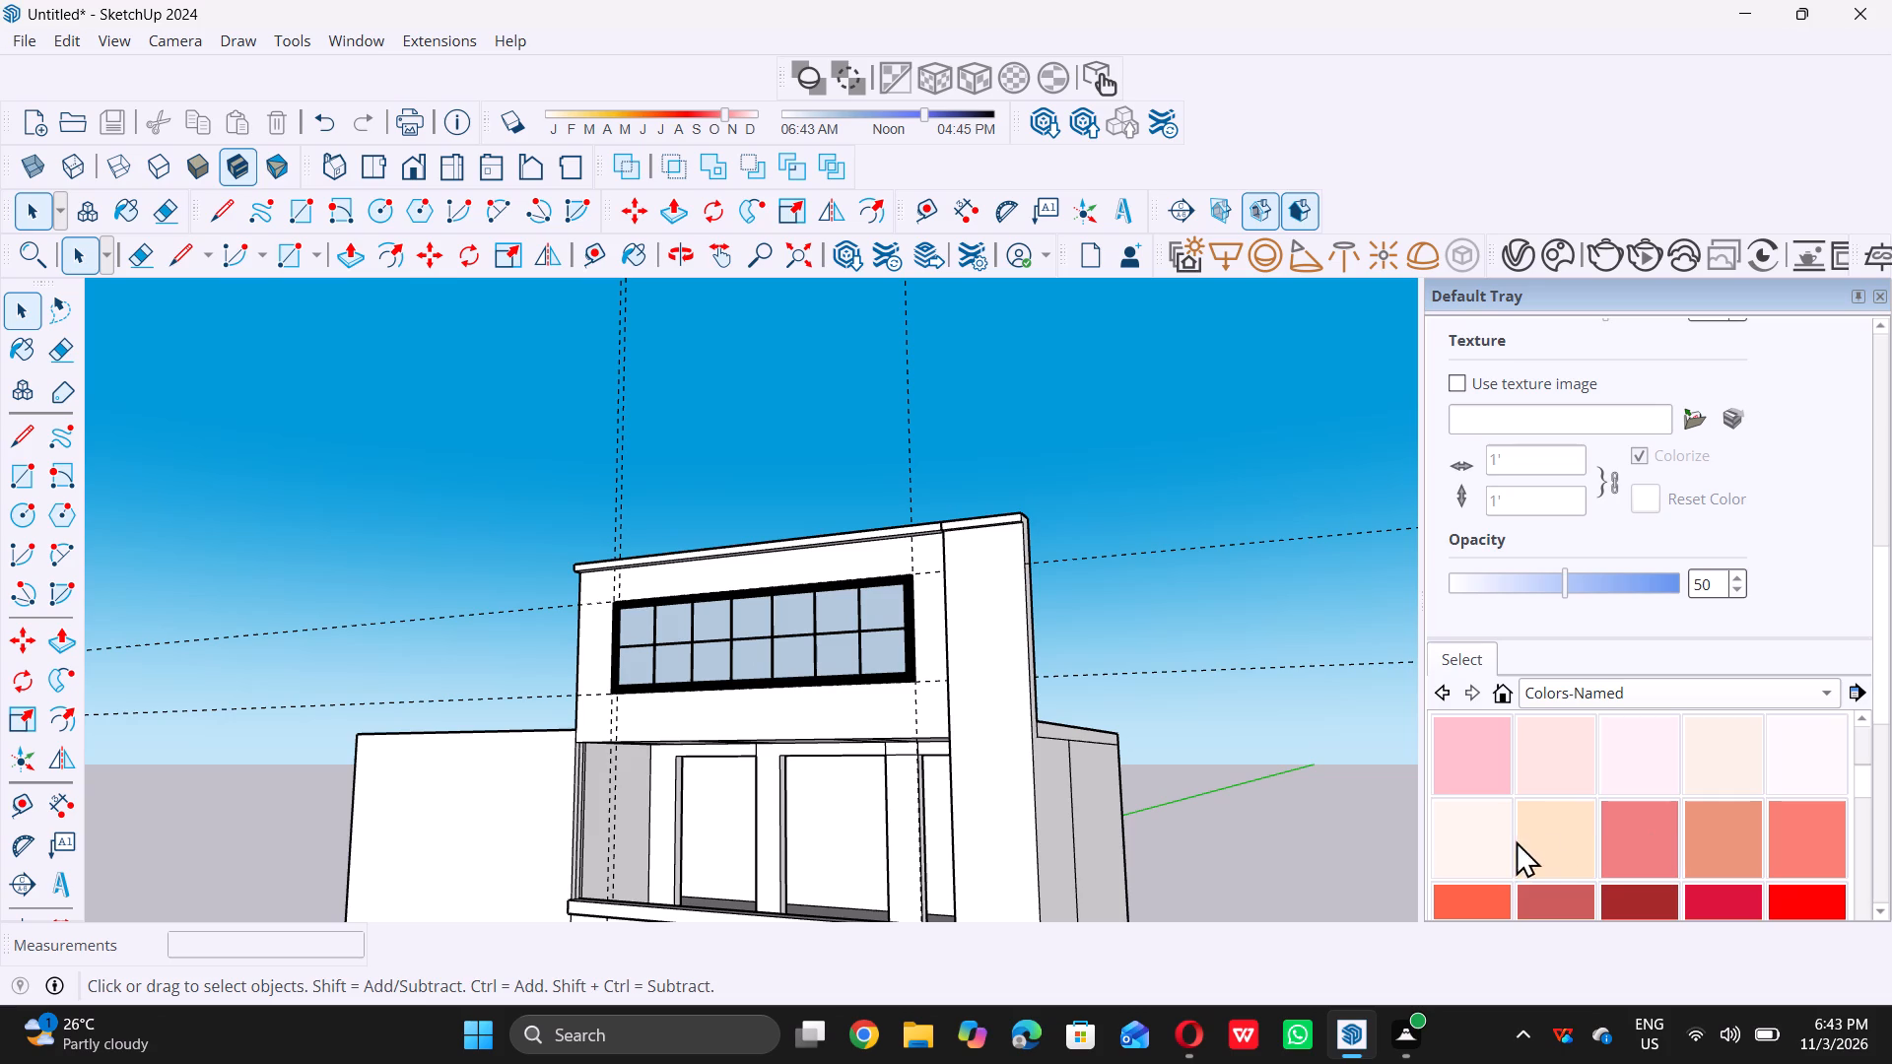
{"action": "left_click", "coordinate": [1804, 761]}
{"action": "scroll", "coordinate": [579, 689], "scroll_direction": "up", "scroll_amount": 6}
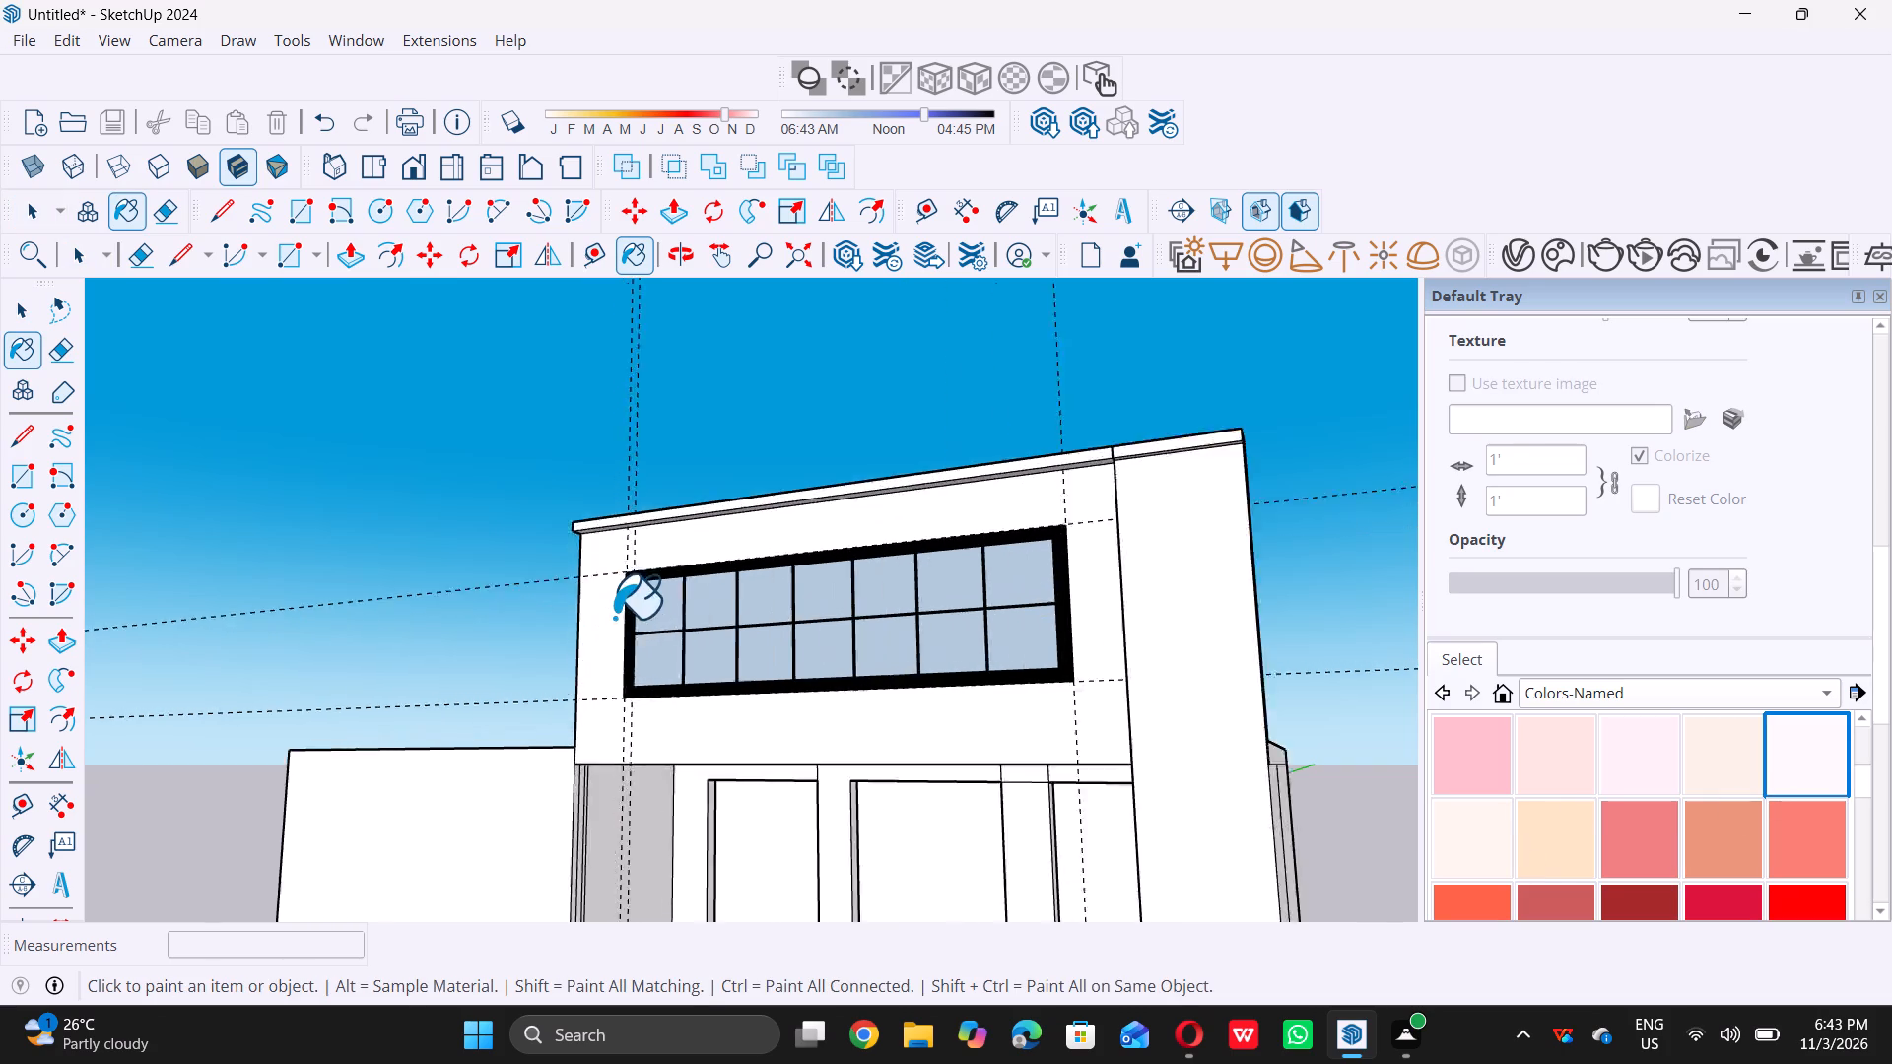
{"action": "scroll", "coordinate": [614, 615], "scroll_direction": "up", "scroll_amount": 8}
{"action": "triple_click", "coordinate": [666, 580]}
{"action": "left_click", "coordinate": [666, 580]}
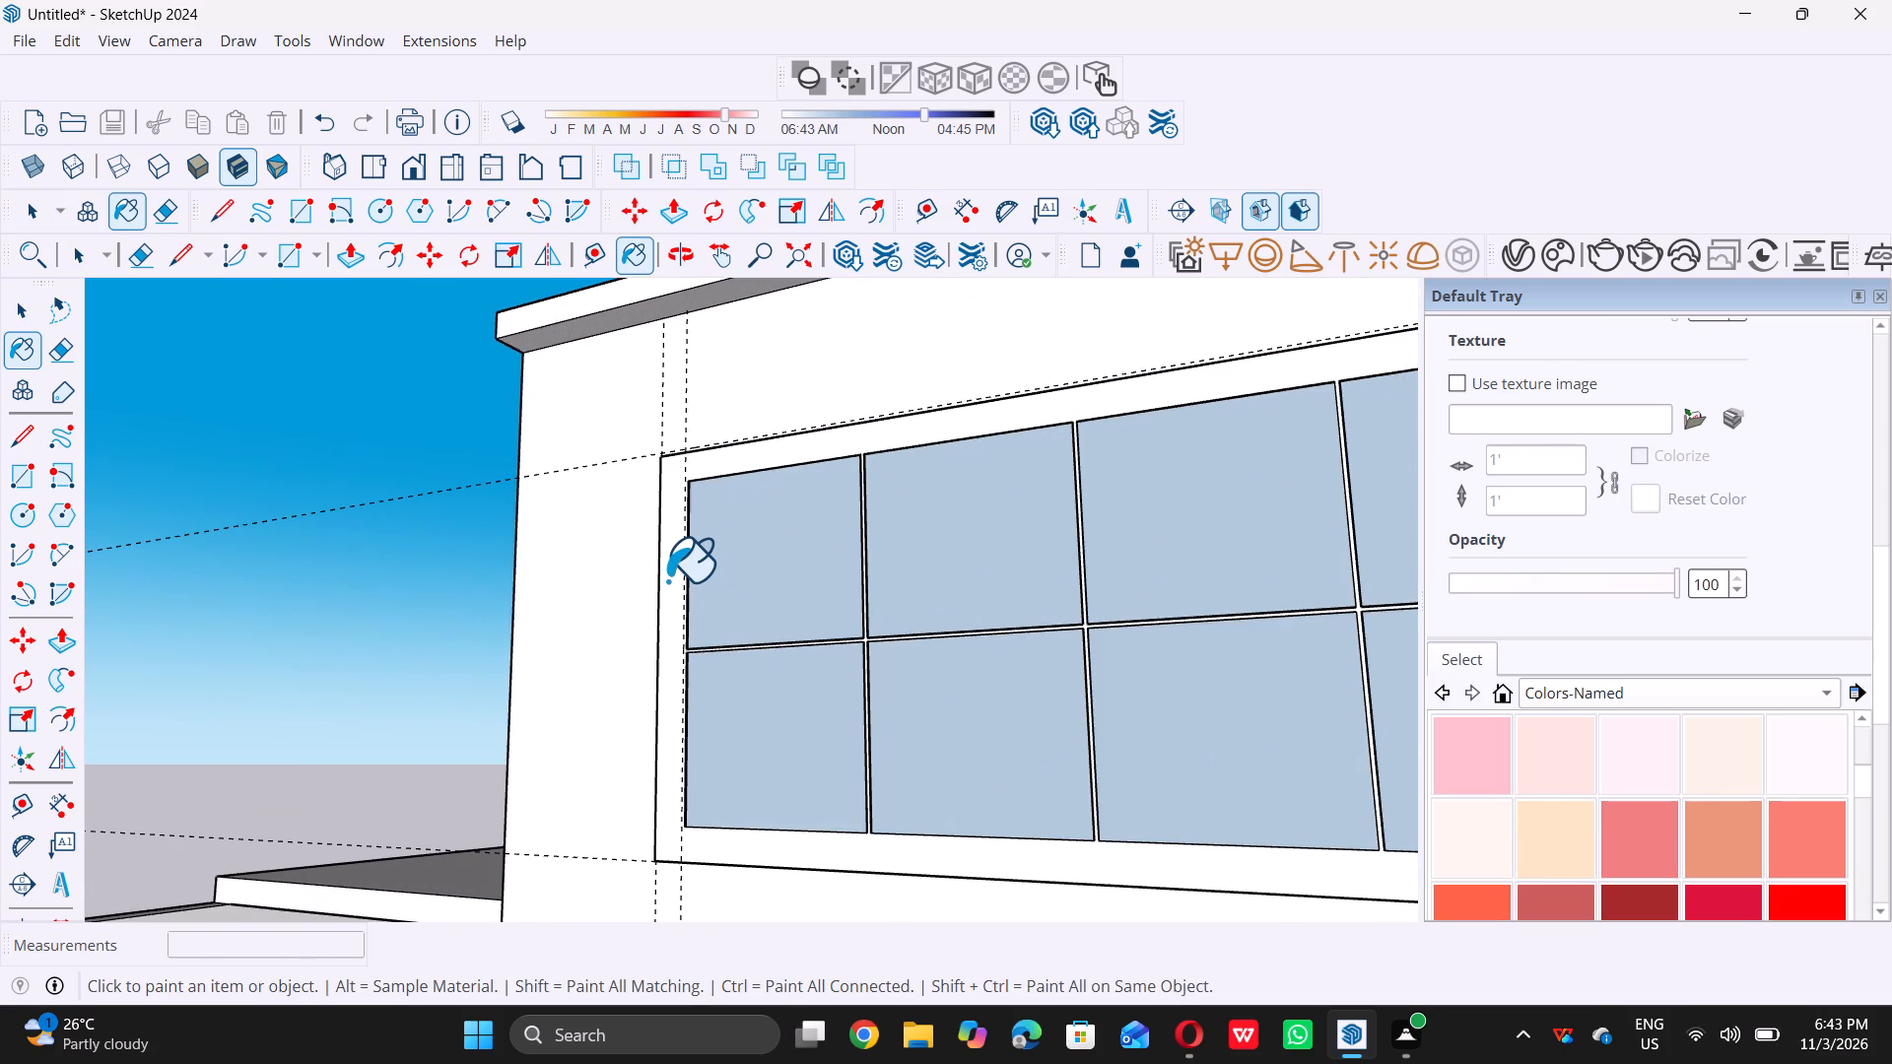
{"action": "scroll", "coordinate": [667, 580], "scroll_direction": "down", "scroll_amount": 6}
{"action": "middle_click_drag", "start_coordinate": [656, 603], "coordinate": [931, 763]}
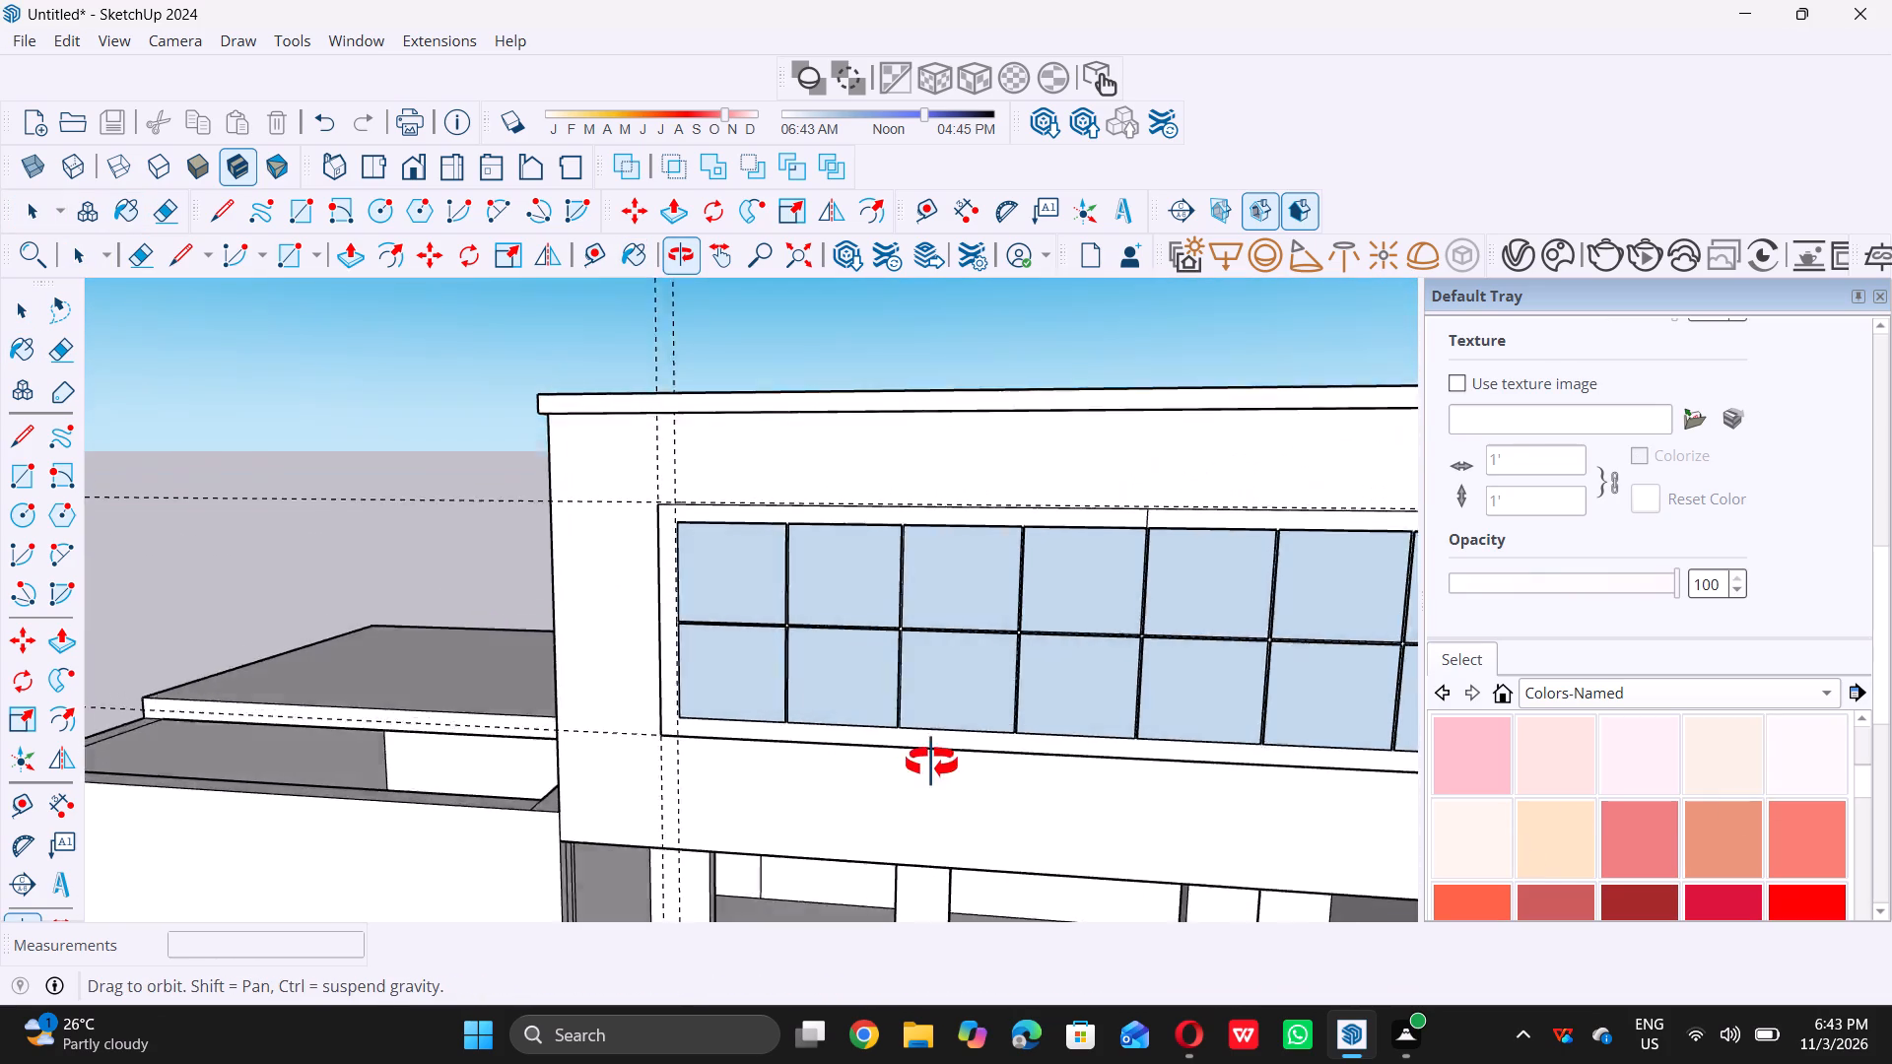
{"action": "middle_click_drag", "start_coordinate": [931, 763], "coordinate": [912, 716]}
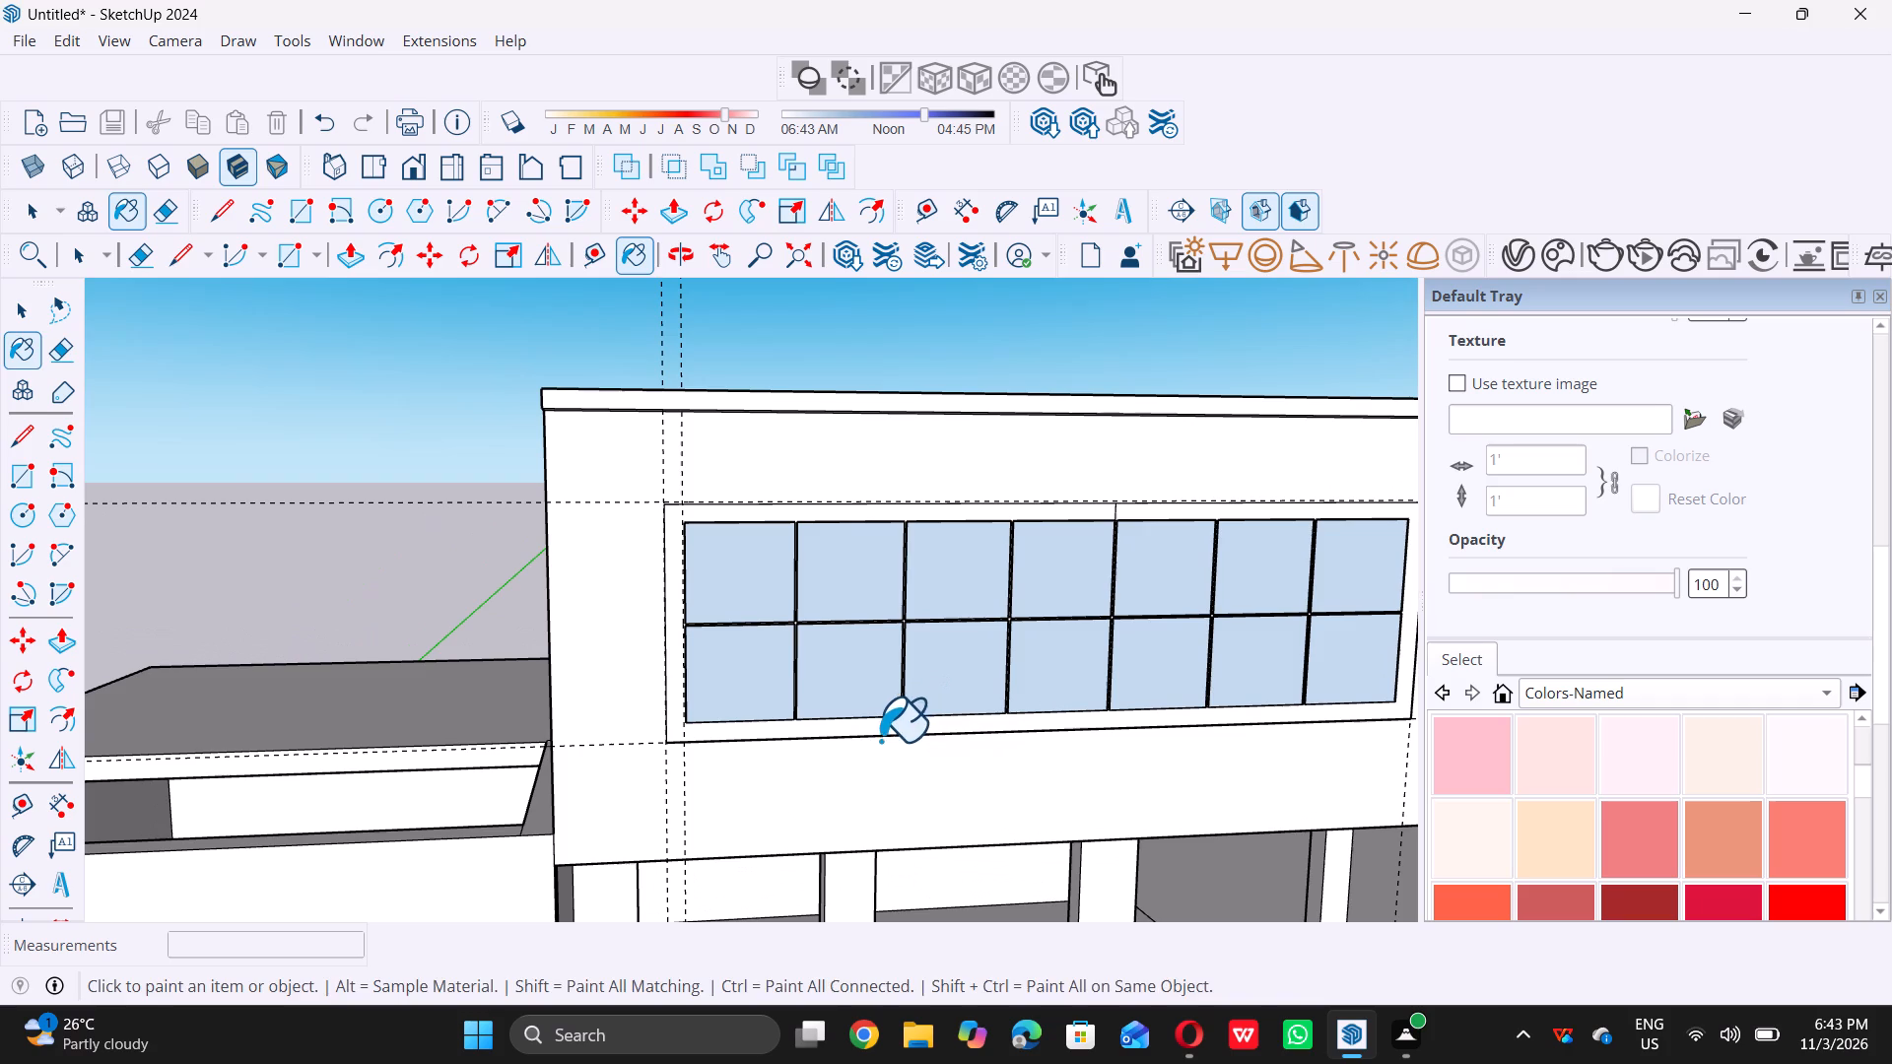
{"action": "key", "text": "space"}
Draw a 1/2" line across the left end of the window grid's horizontal bar, where it meets the outer frame.
{"action": "scroll", "coordinate": [785, 621], "scroll_direction": "up", "scroll_amount": 12}
{"action": "scroll", "coordinate": [617, 651], "scroll_direction": "up", "scroll_amount": 1}
{"action": "middle_click_drag", "start_coordinate": [614, 647], "coordinate": [584, 647]}
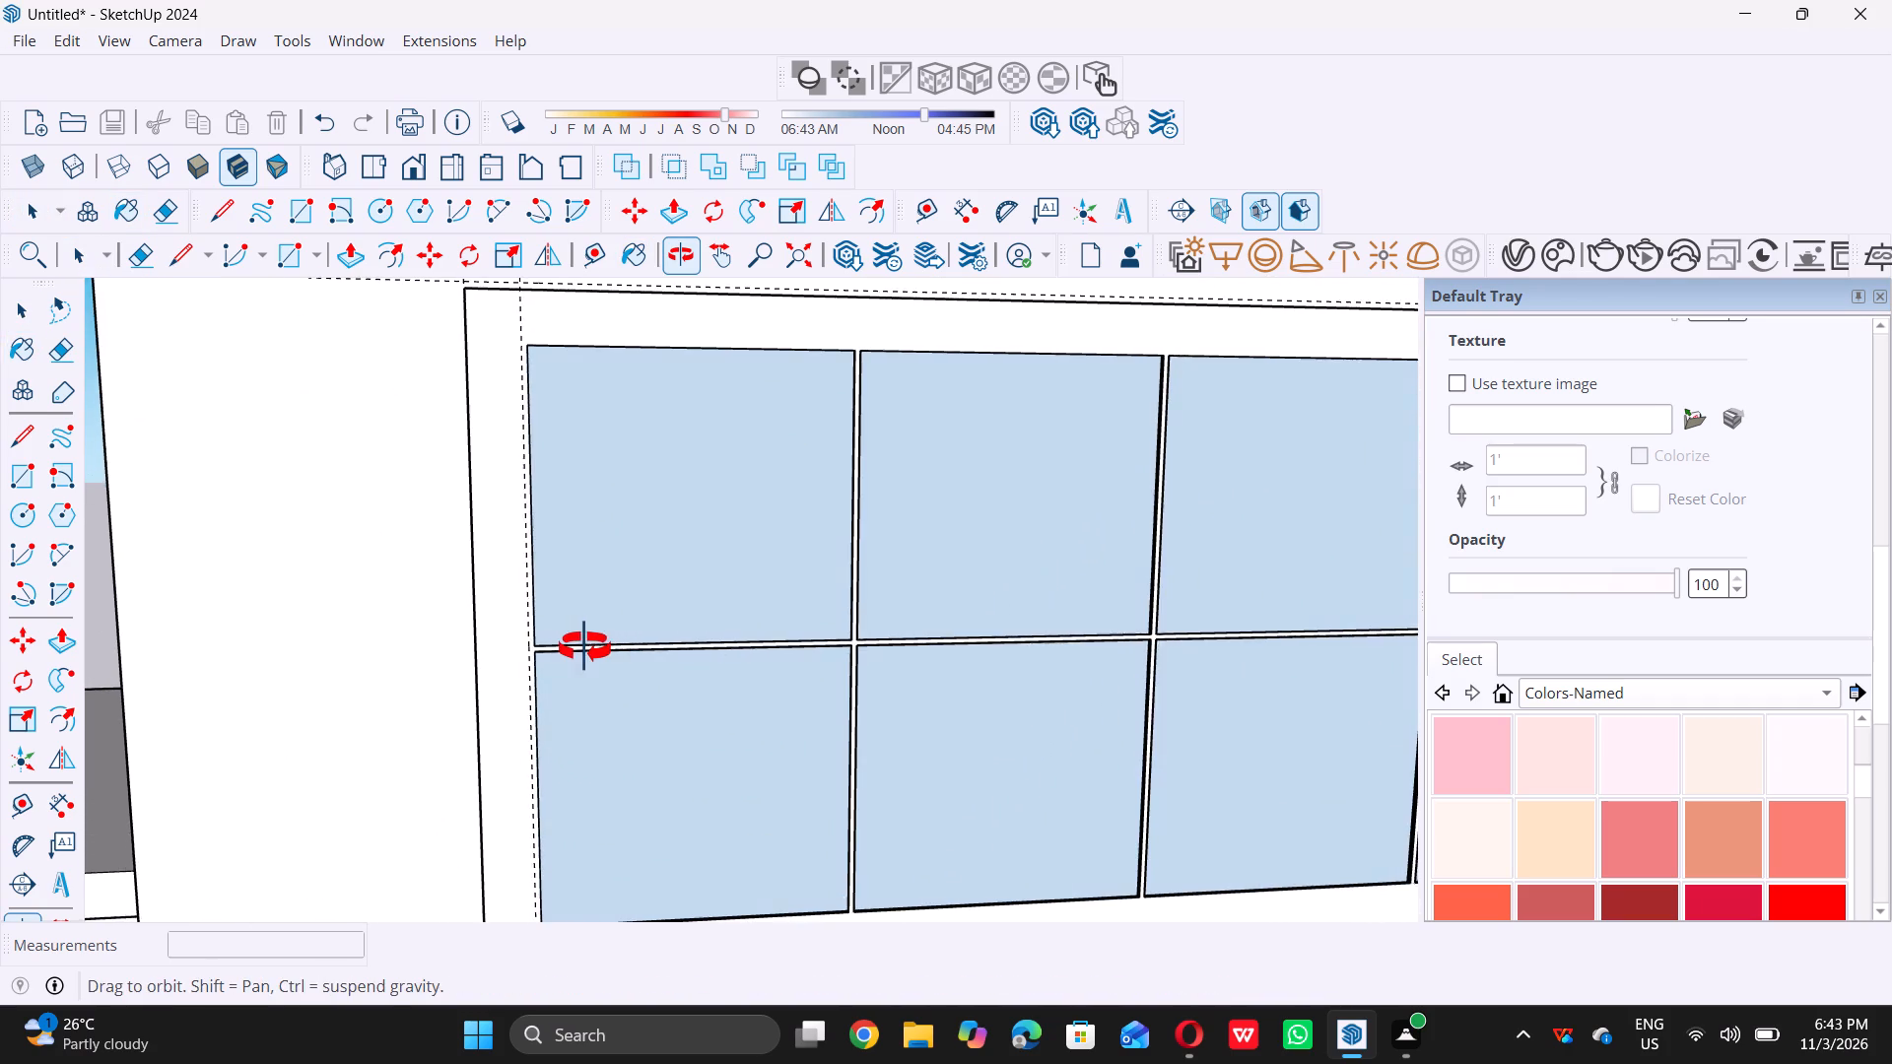
{"action": "middle_click_drag", "start_coordinate": [584, 647], "coordinate": [462, 658]}
{"action": "scroll", "coordinate": [462, 658], "scroll_direction": "up", "scroll_amount": 7}
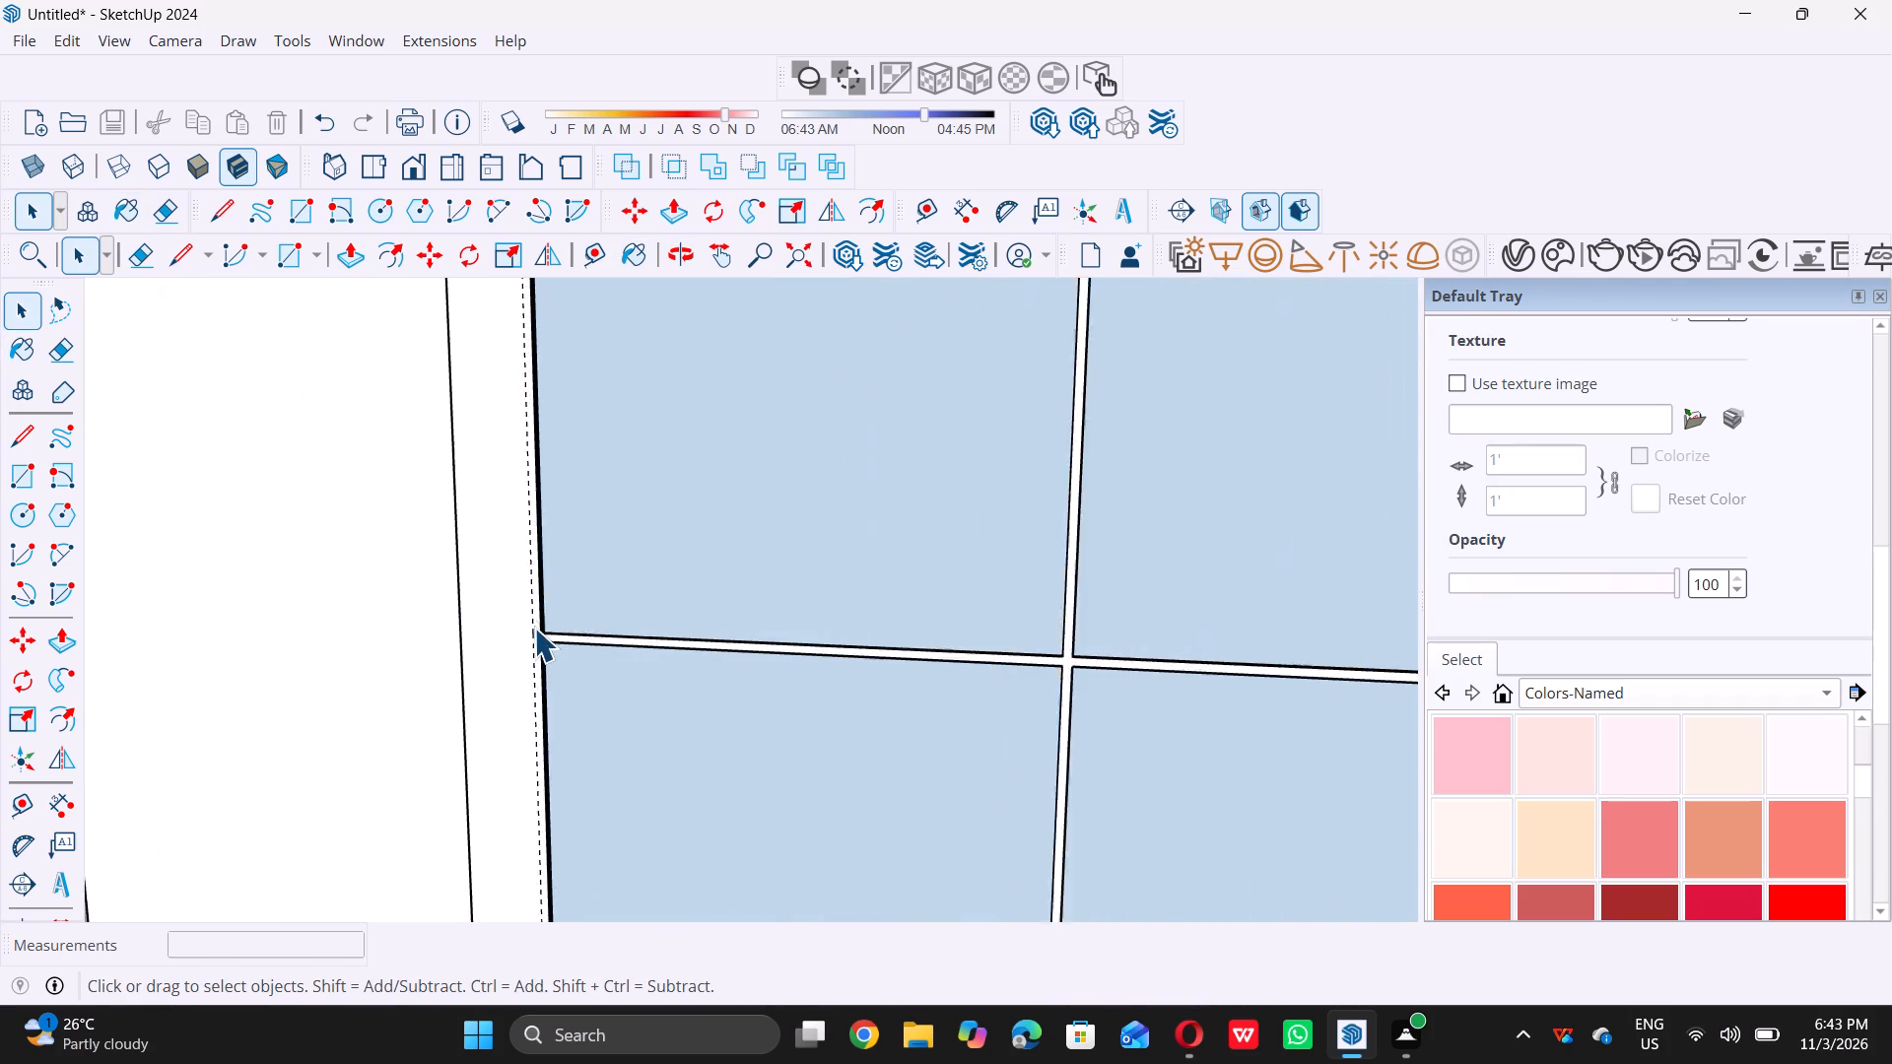
{"action": "scroll", "coordinate": [540, 634], "scroll_direction": "up", "scroll_amount": 10}
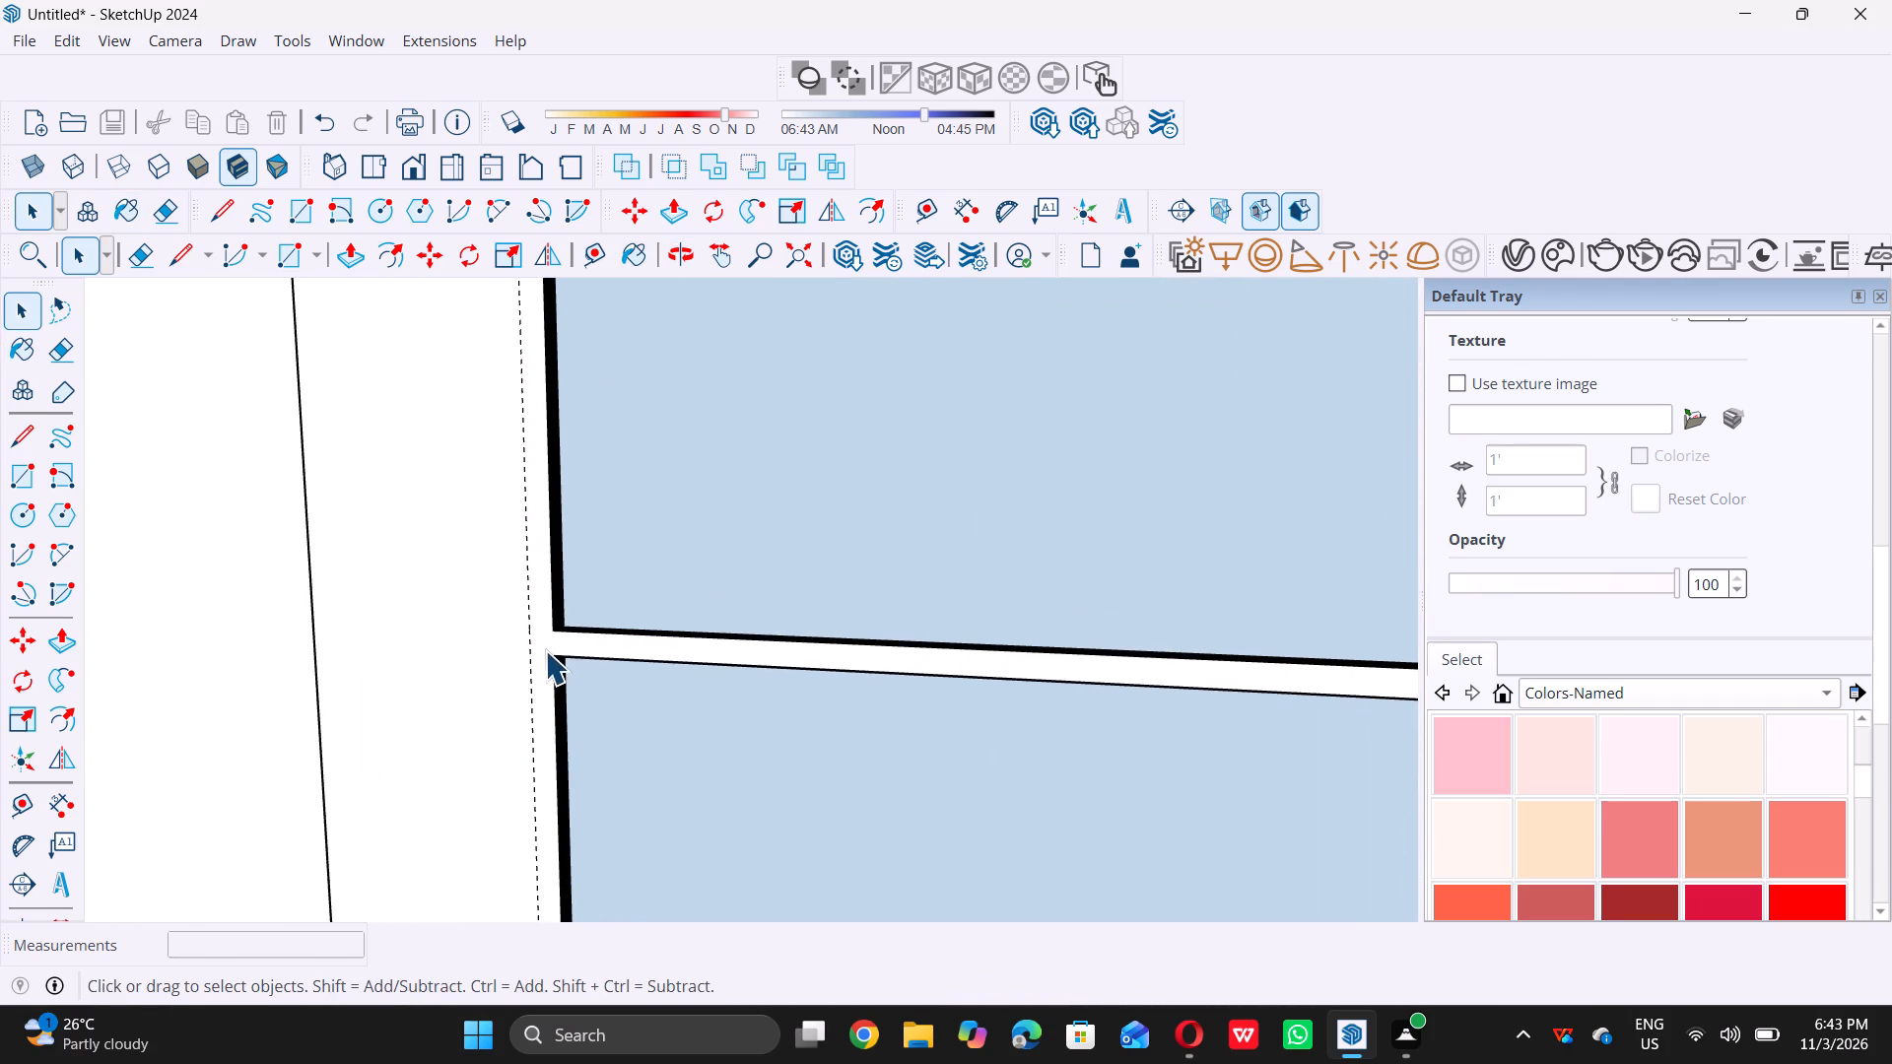
{"action": "key", "text": "l"}
{"action": "scroll", "coordinate": [547, 650], "scroll_direction": "up", "scroll_amount": 5}
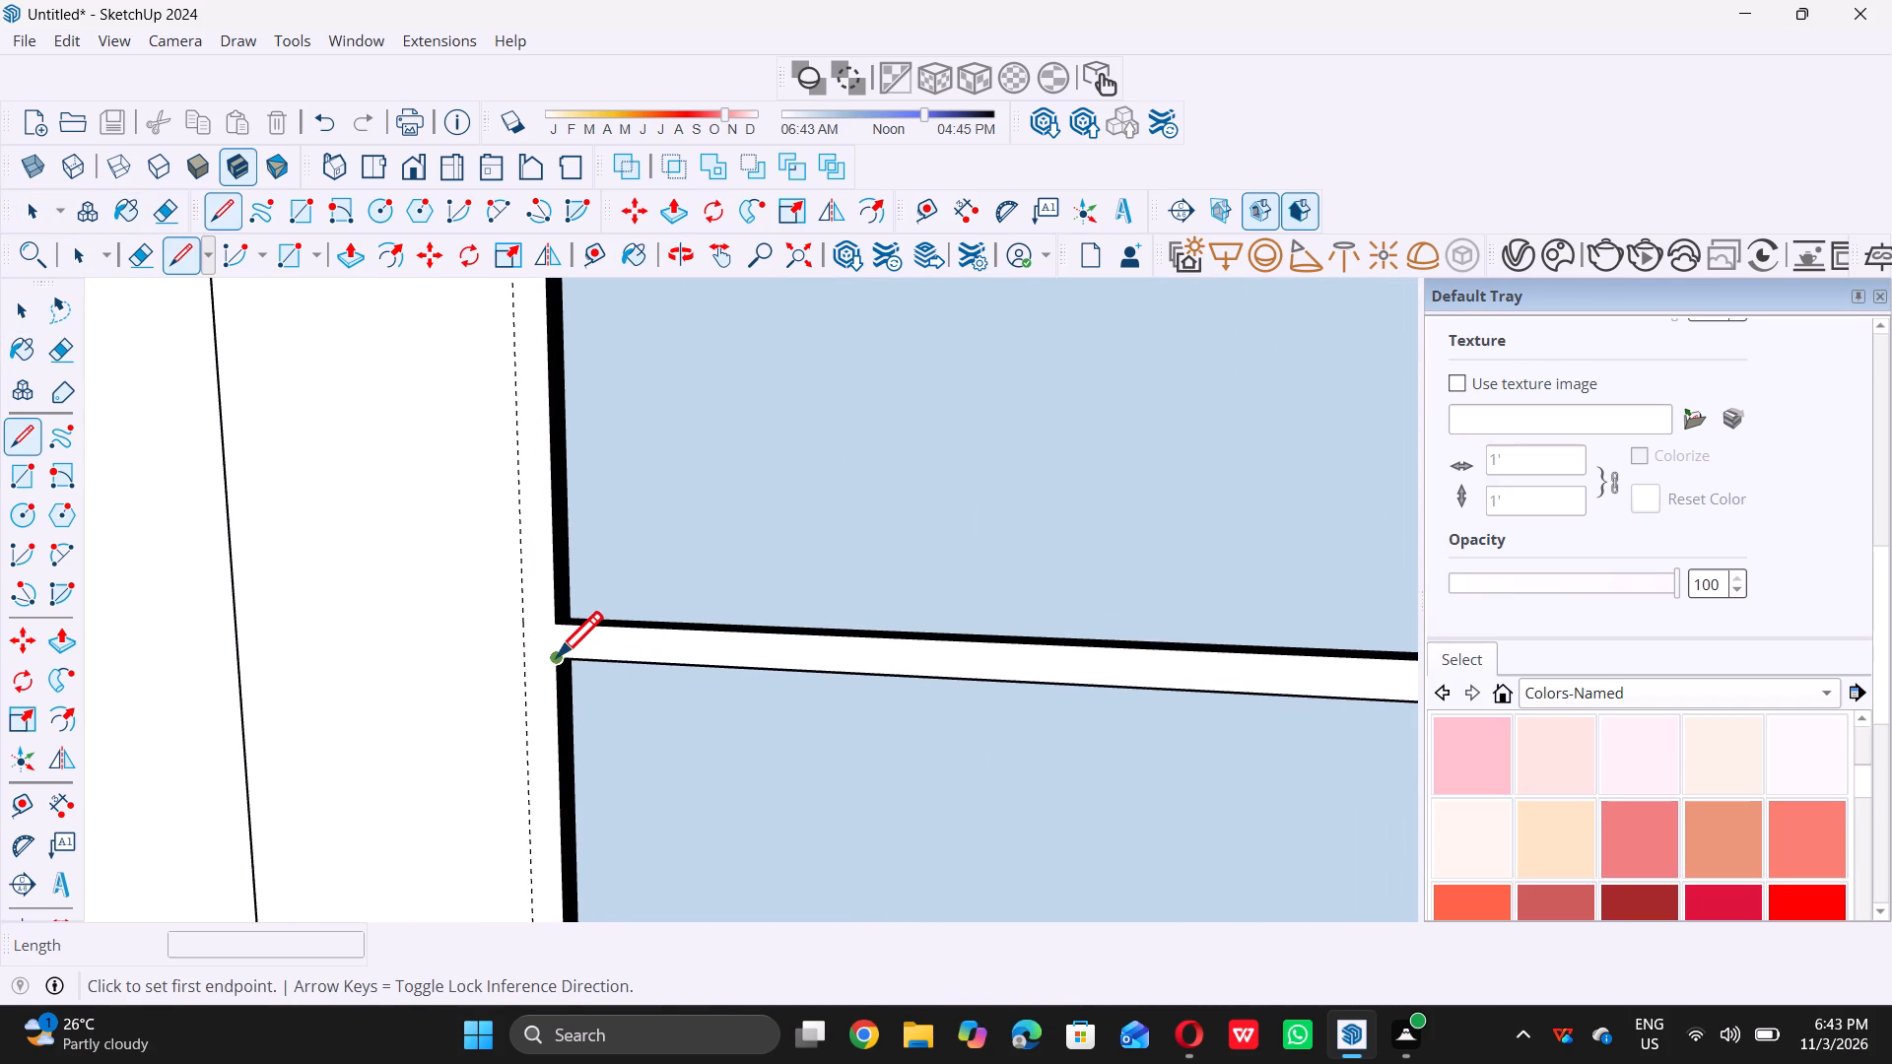
{"action": "left_click", "coordinate": [557, 655]}
{"action": "left_click", "coordinate": [561, 622]}
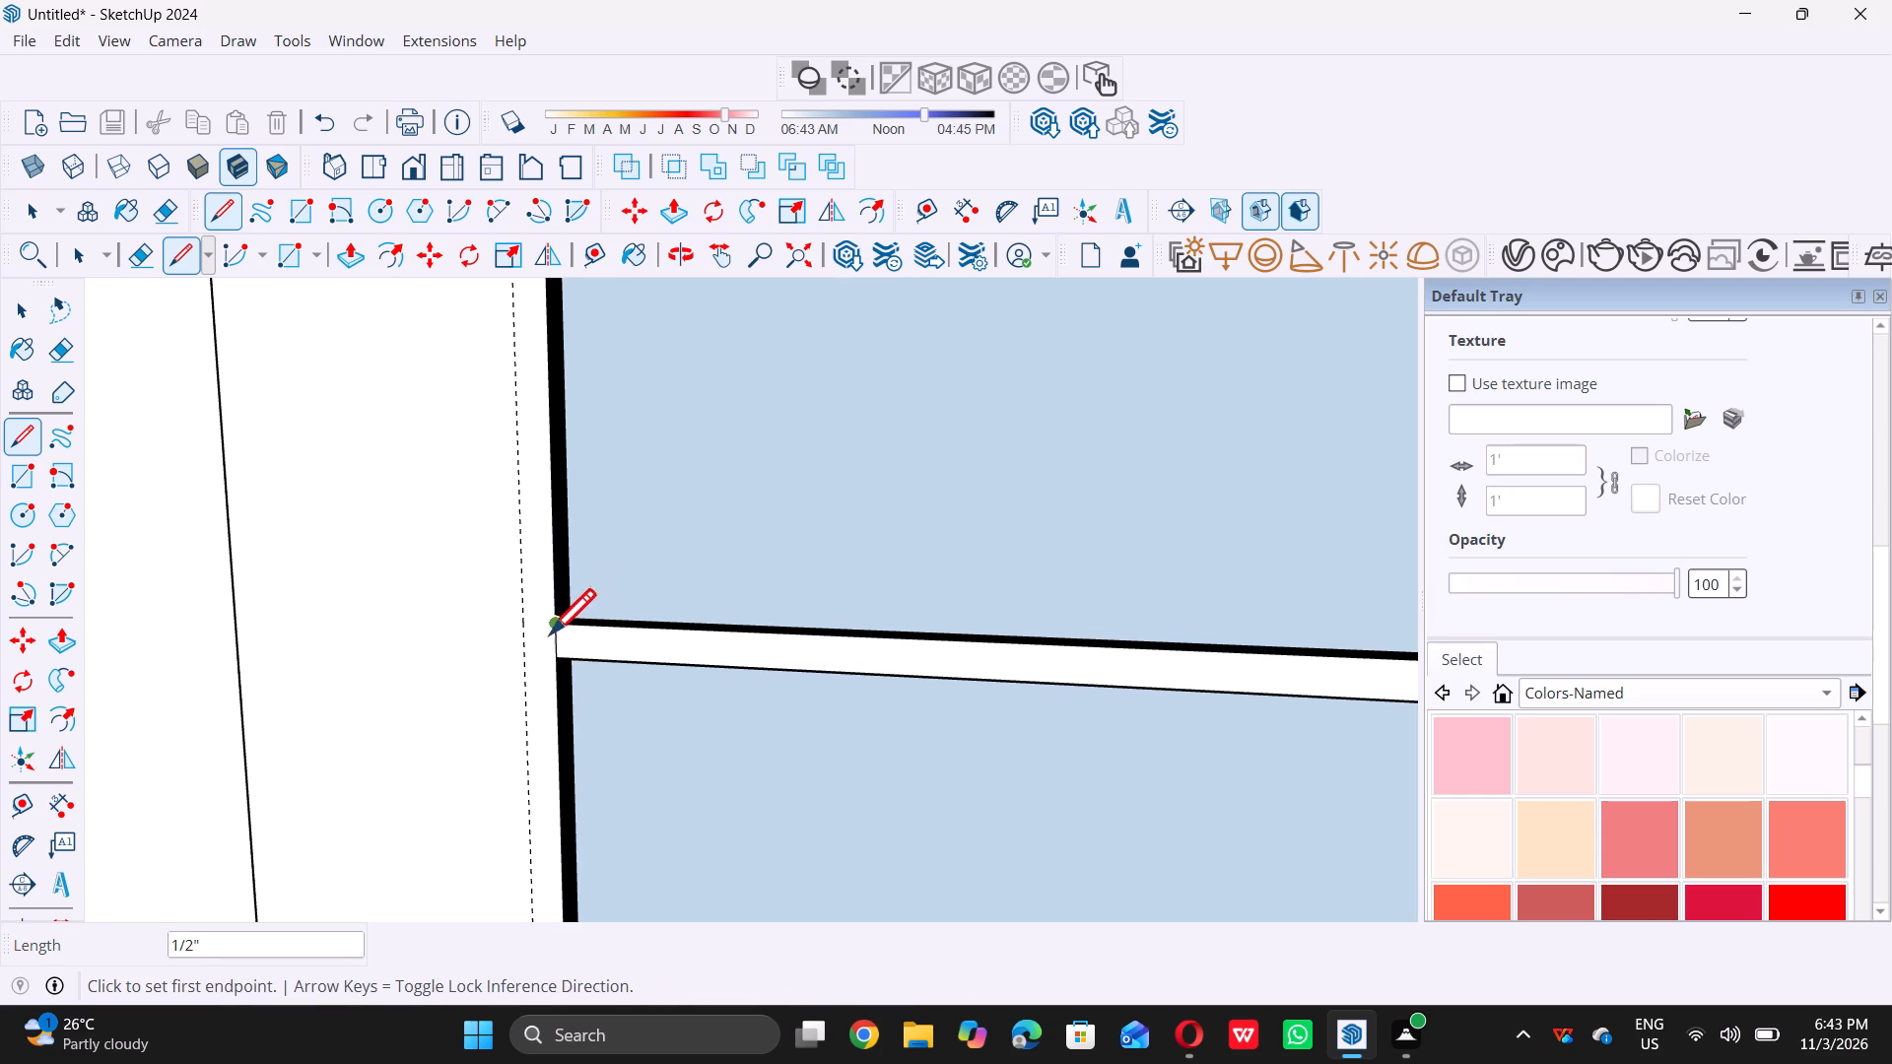
Draw a 1/2" line across the top end of the first vertical bar from the left, separating it from the frame.
{"action": "scroll", "coordinate": [539, 642], "scroll_direction": "down", "scroll_amount": 20}
{"action": "scroll", "coordinate": [539, 642], "scroll_direction": "down", "scroll_amount": 7}
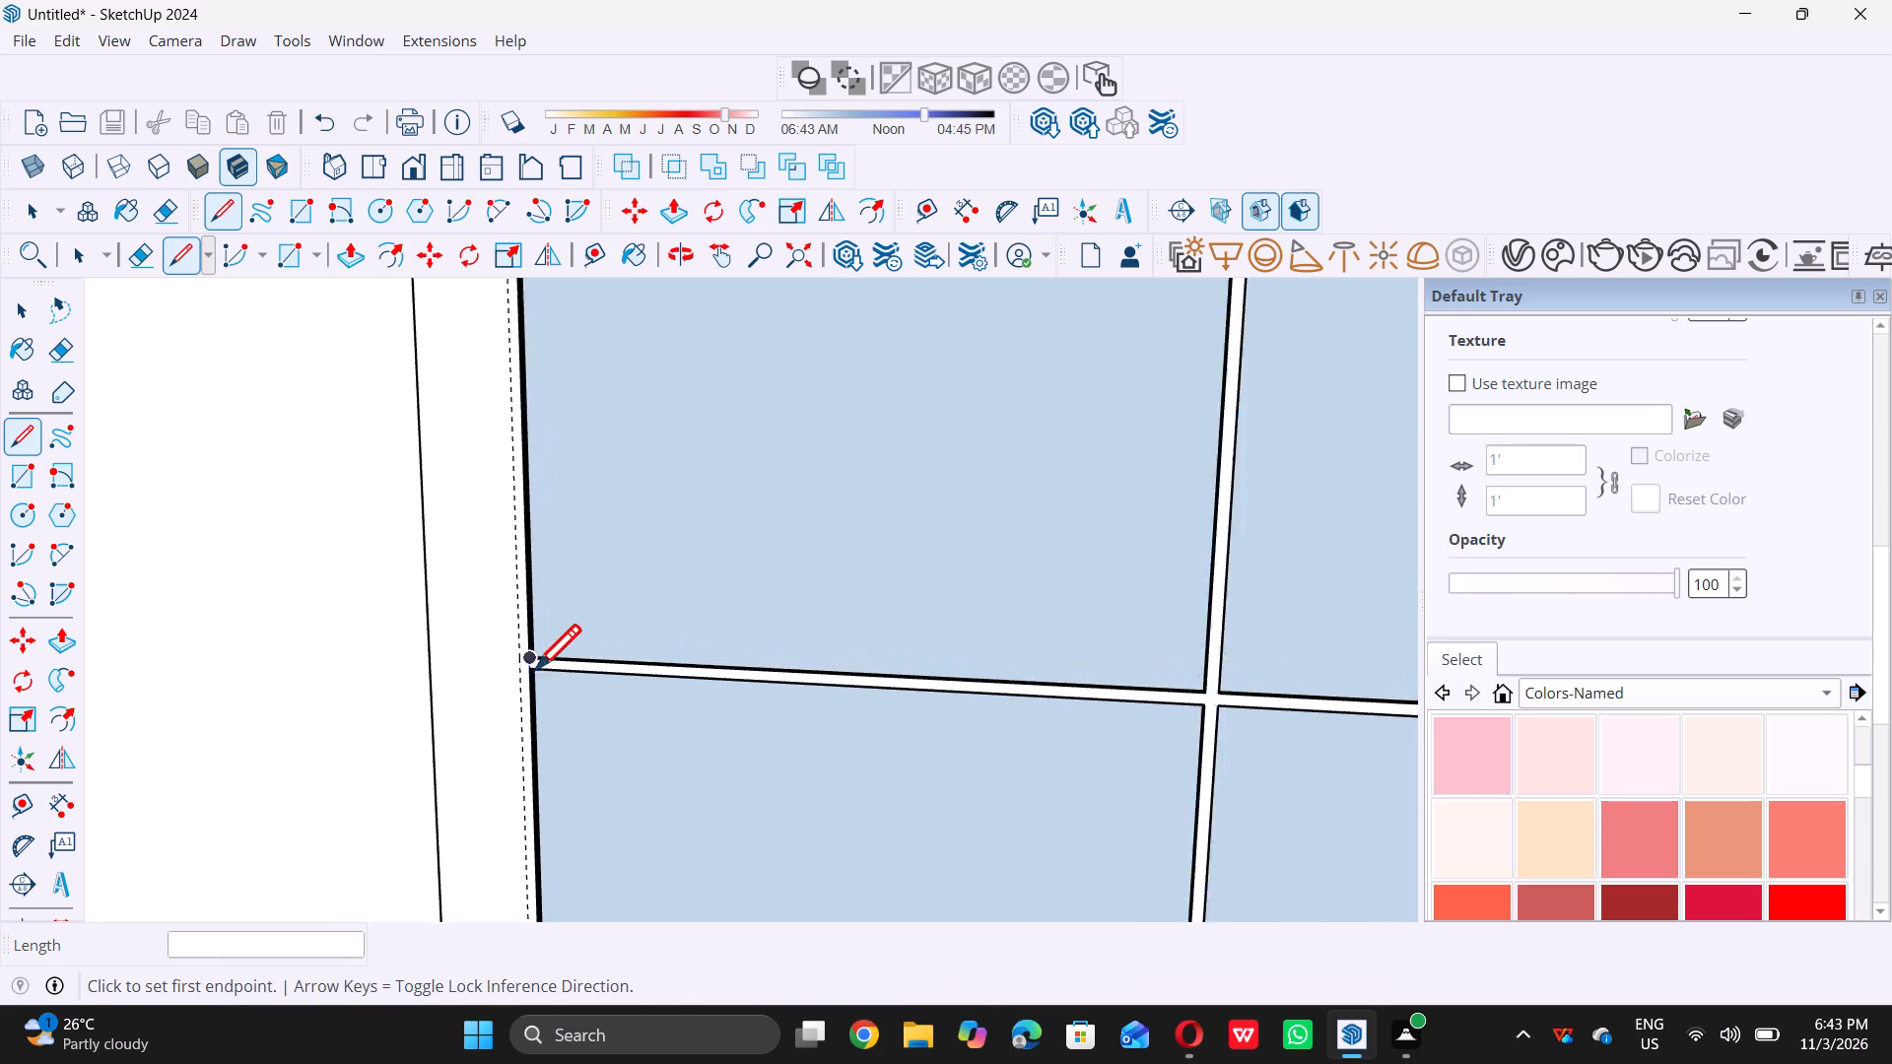
{"action": "scroll", "coordinate": [535, 669], "scroll_direction": "down", "scroll_amount": 7}
{"action": "scroll", "coordinate": [868, 342], "scroll_direction": "up", "scroll_amount": 2}
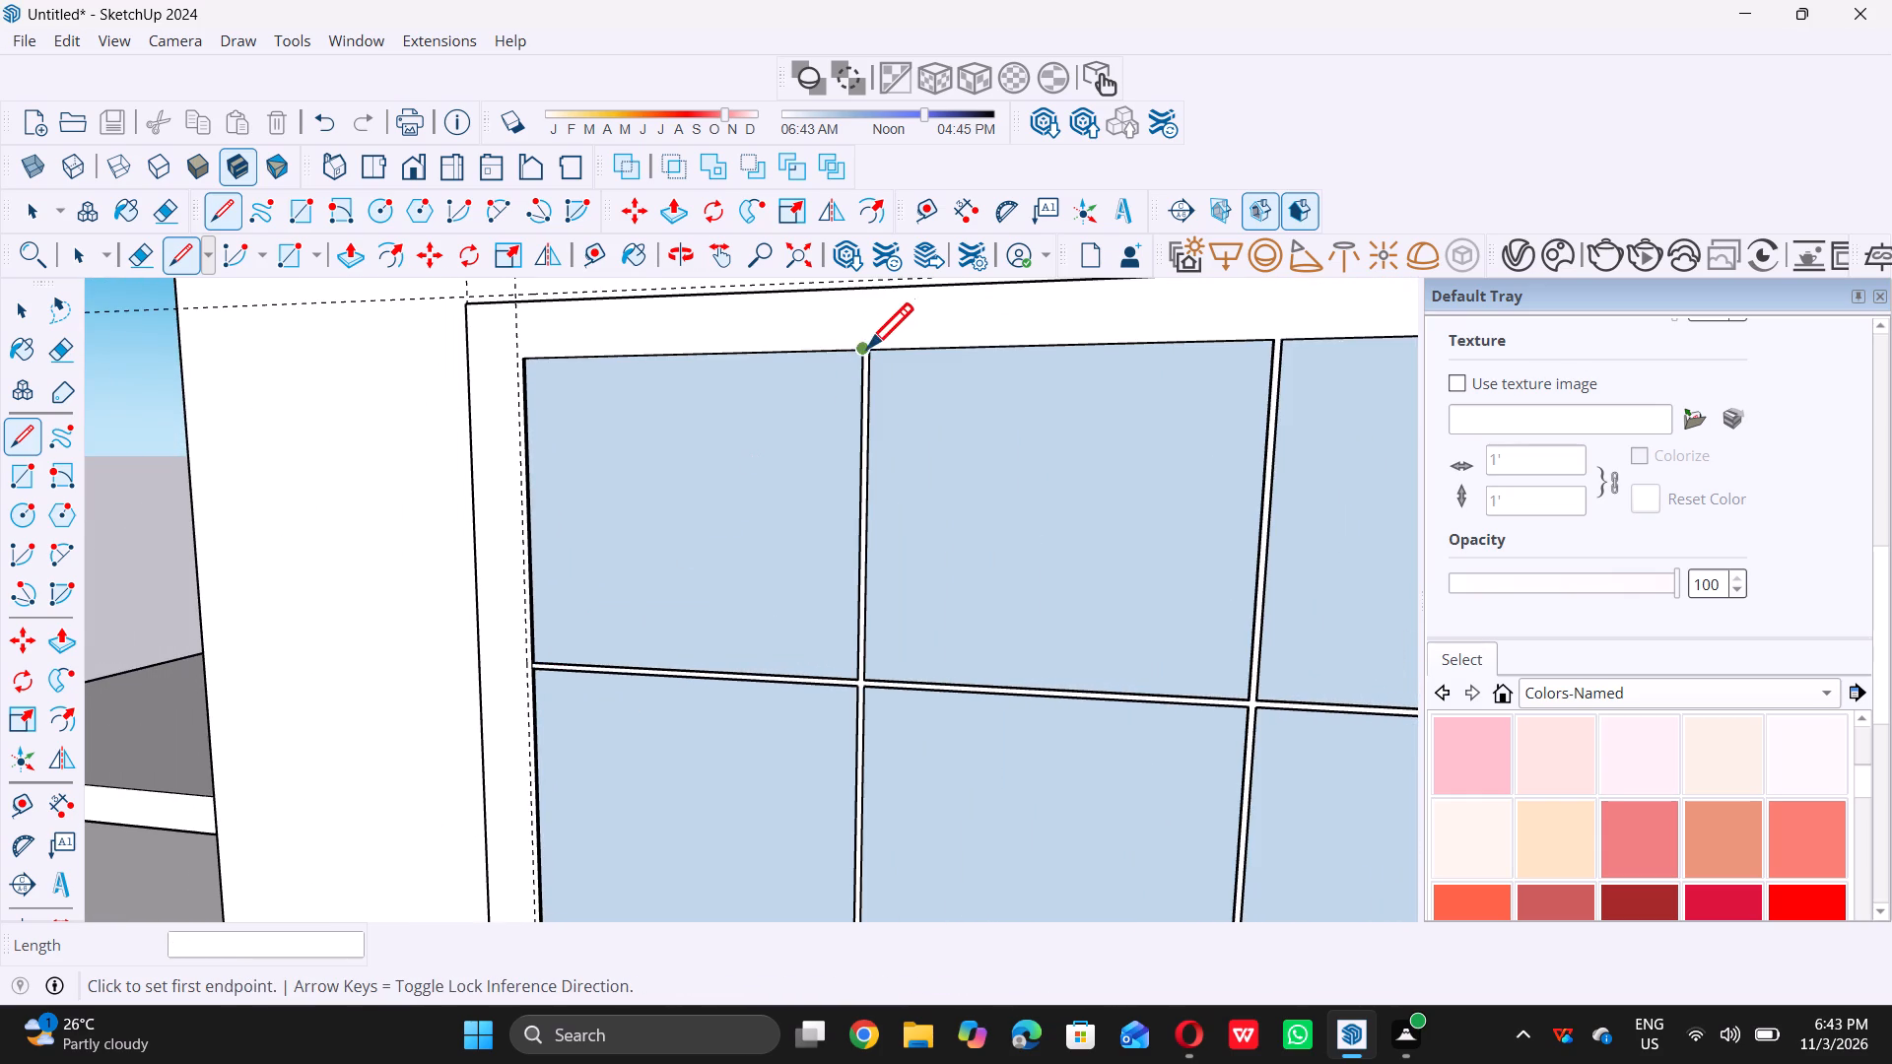
{"action": "scroll", "coordinate": [867, 348], "scroll_direction": "up", "scroll_amount": 16}
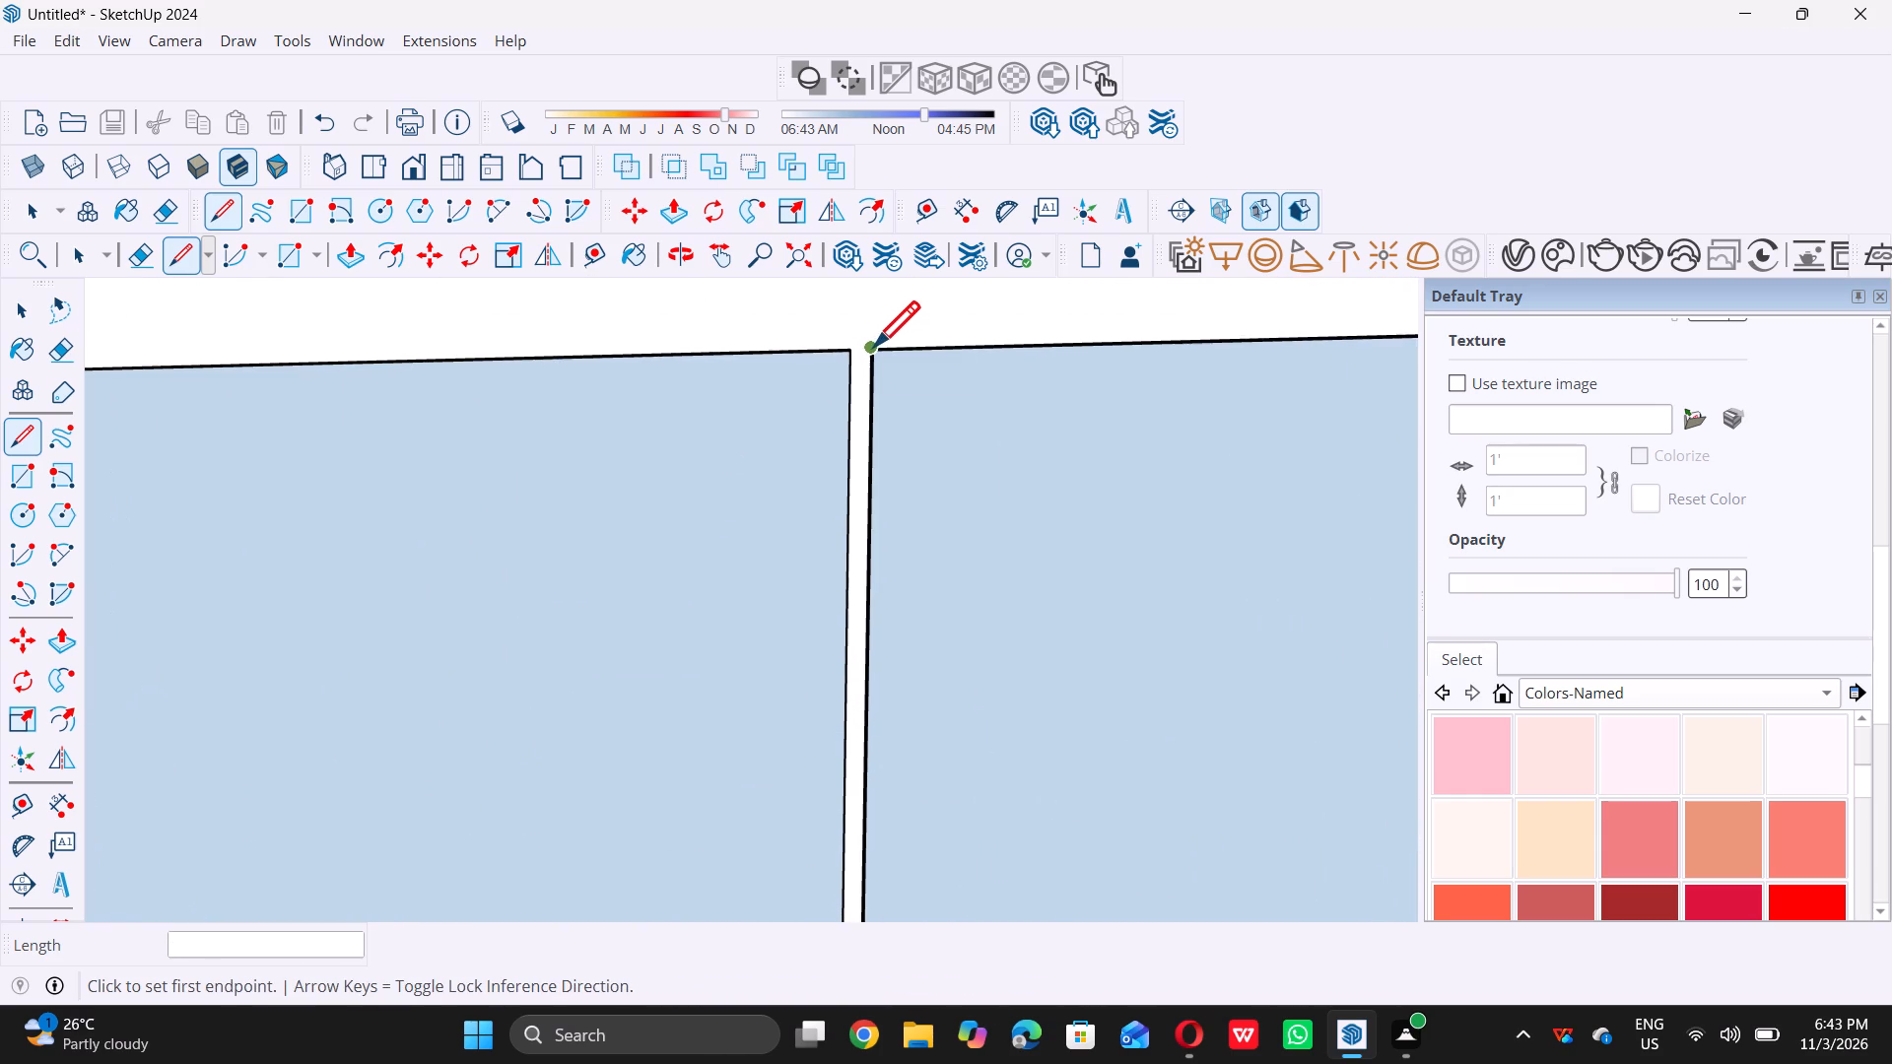
{"action": "left_click", "coordinate": [856, 346]}
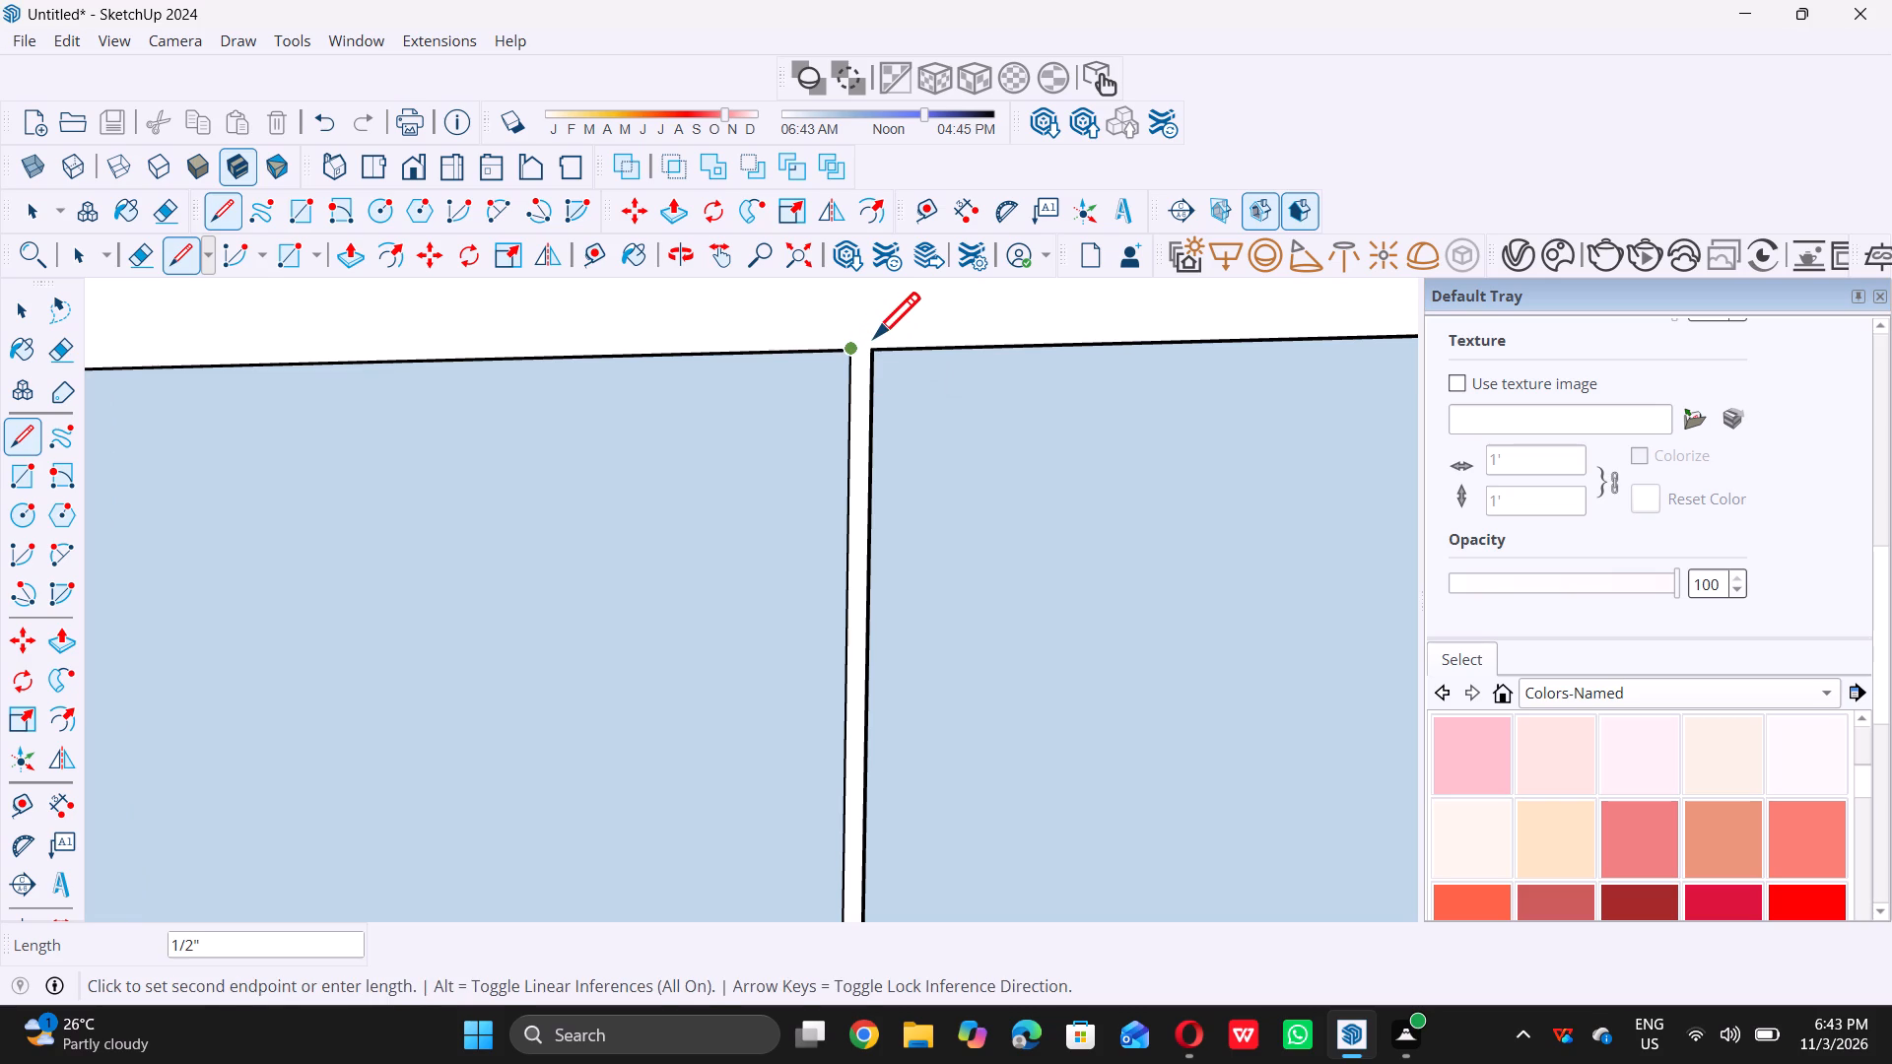
{"action": "left_click", "coordinate": [875, 342]}
Draw a line across the top end of the second vertical bar, corner to corner, where it meets the top frame.
{"action": "scroll", "coordinate": [846, 352], "scroll_direction": "down", "scroll_amount": 14}
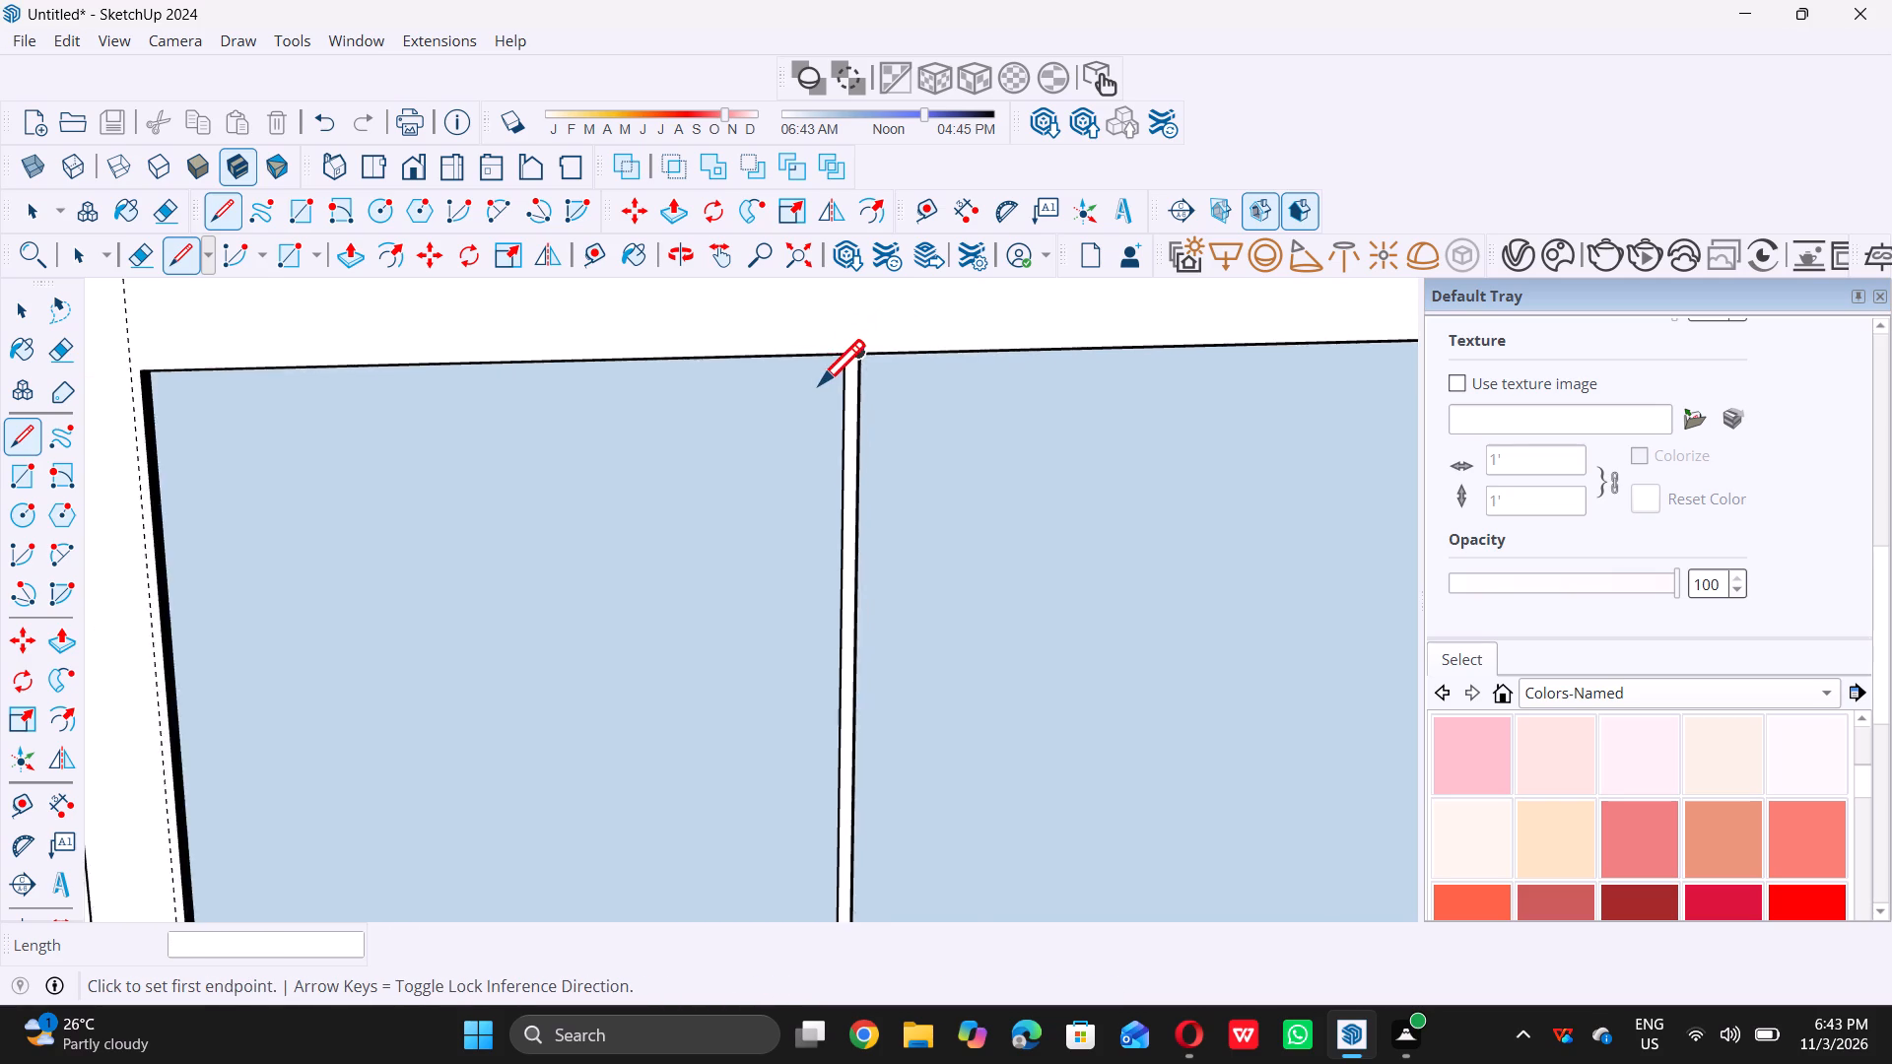
{"action": "scroll", "coordinate": [819, 384], "scroll_direction": "down", "scroll_amount": 8}
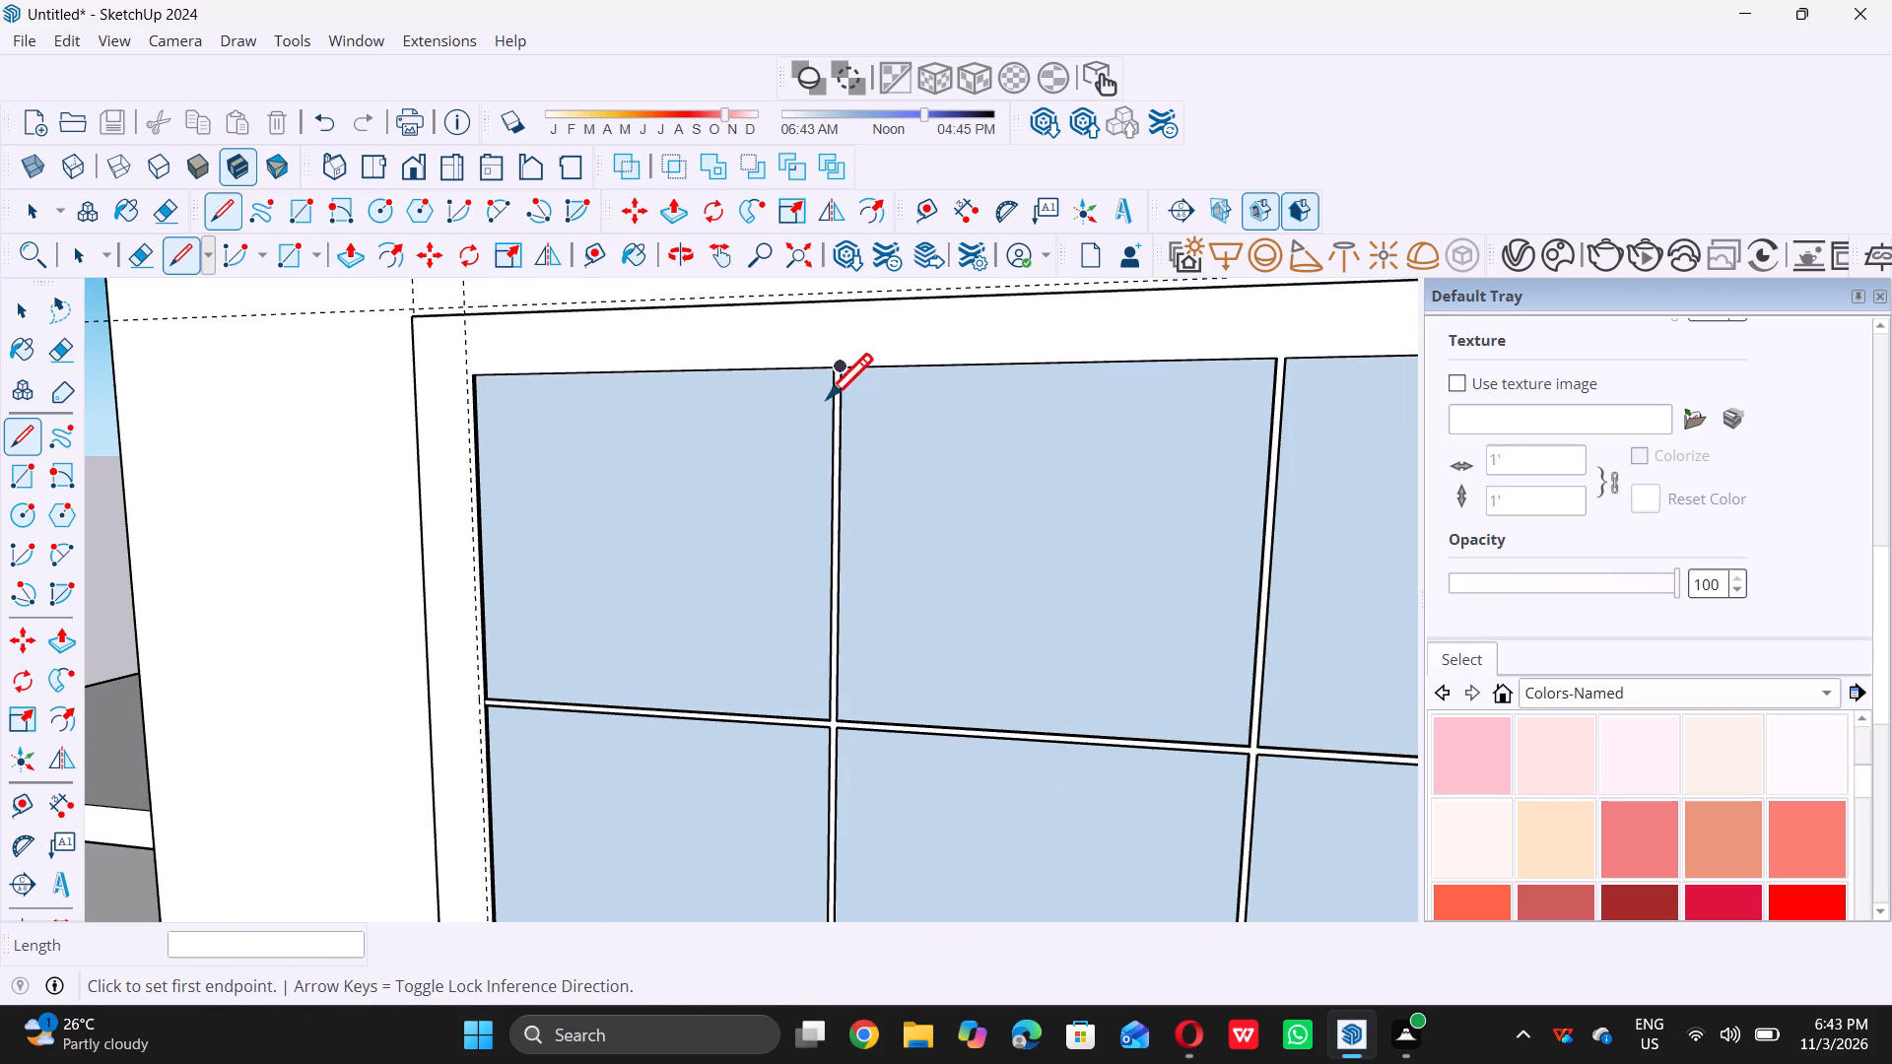
{"action": "scroll", "coordinate": [839, 464], "scroll_direction": "down", "scroll_amount": 16}
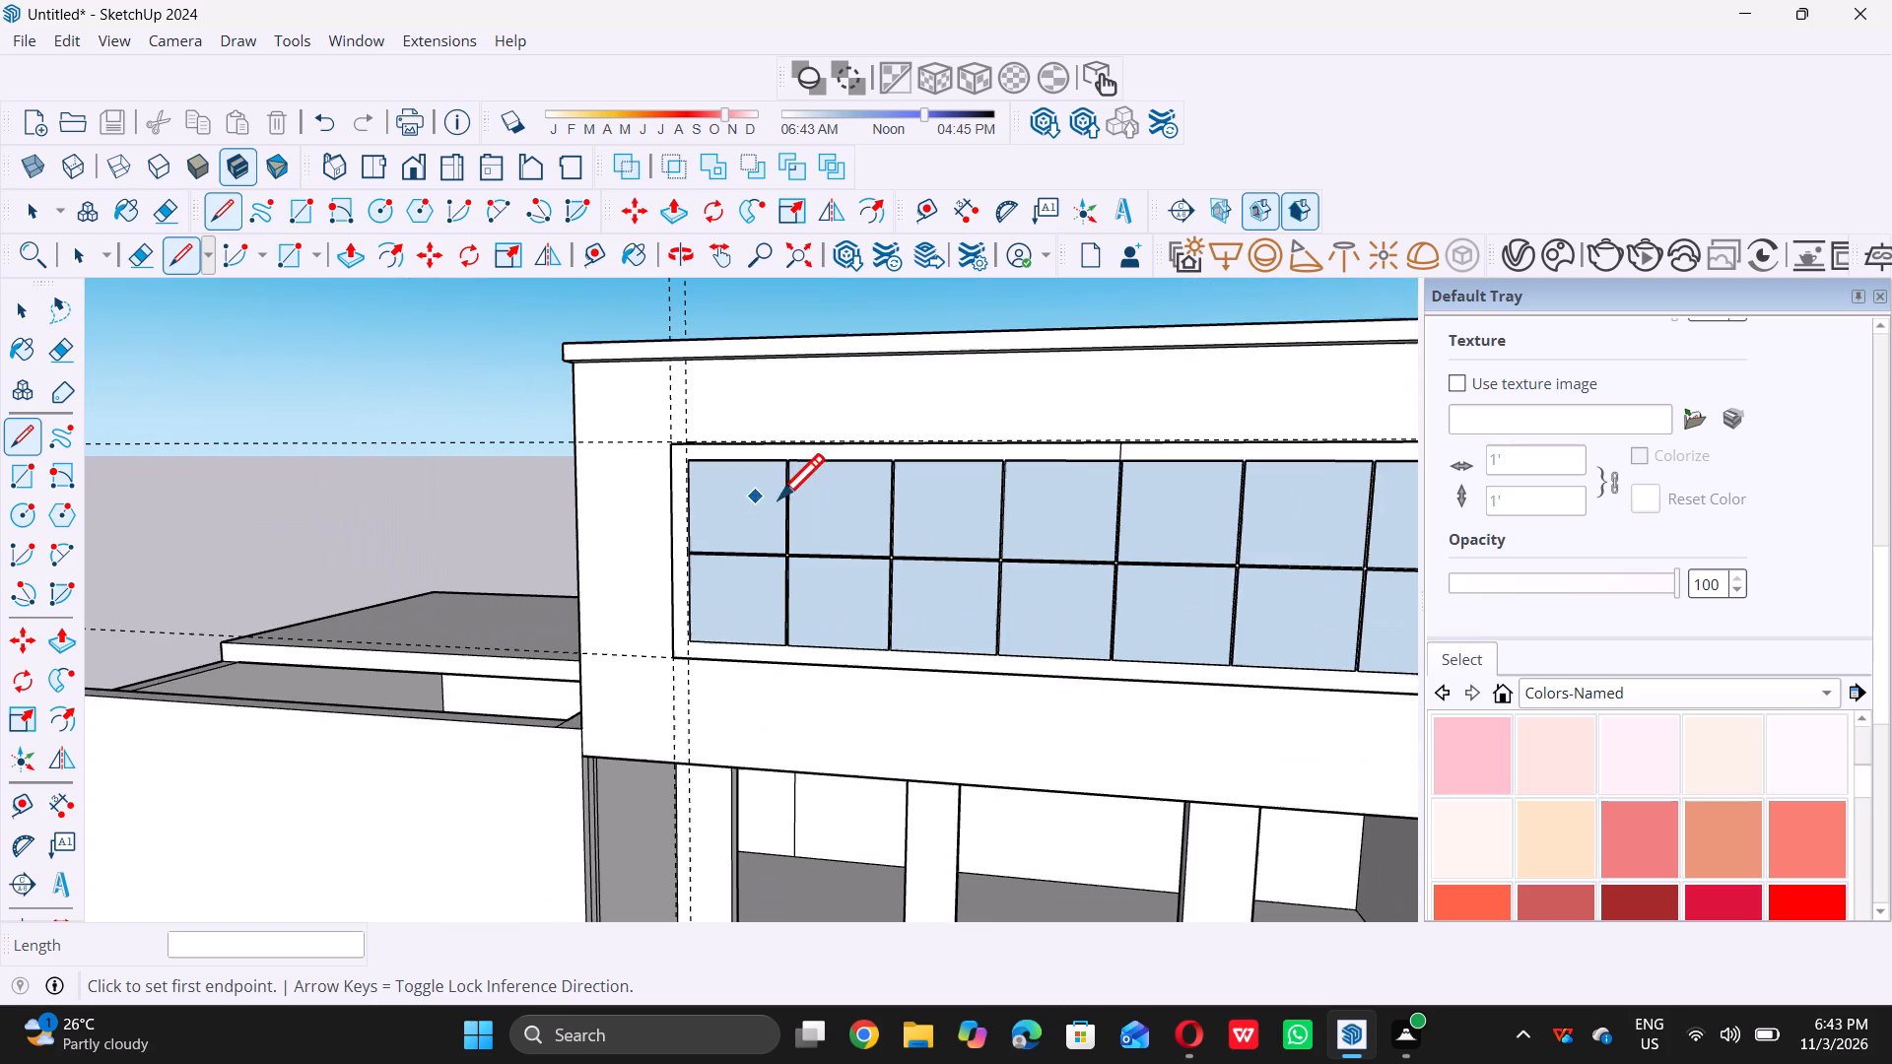
{"action": "scroll", "coordinate": [1178, 436], "scroll_direction": "up", "scroll_amount": 6}
{"action": "scroll", "coordinate": [940, 449], "scroll_direction": "up", "scroll_amount": 5}
{"action": "scroll", "coordinate": [774, 496], "scroll_direction": "up", "scroll_amount": 4}
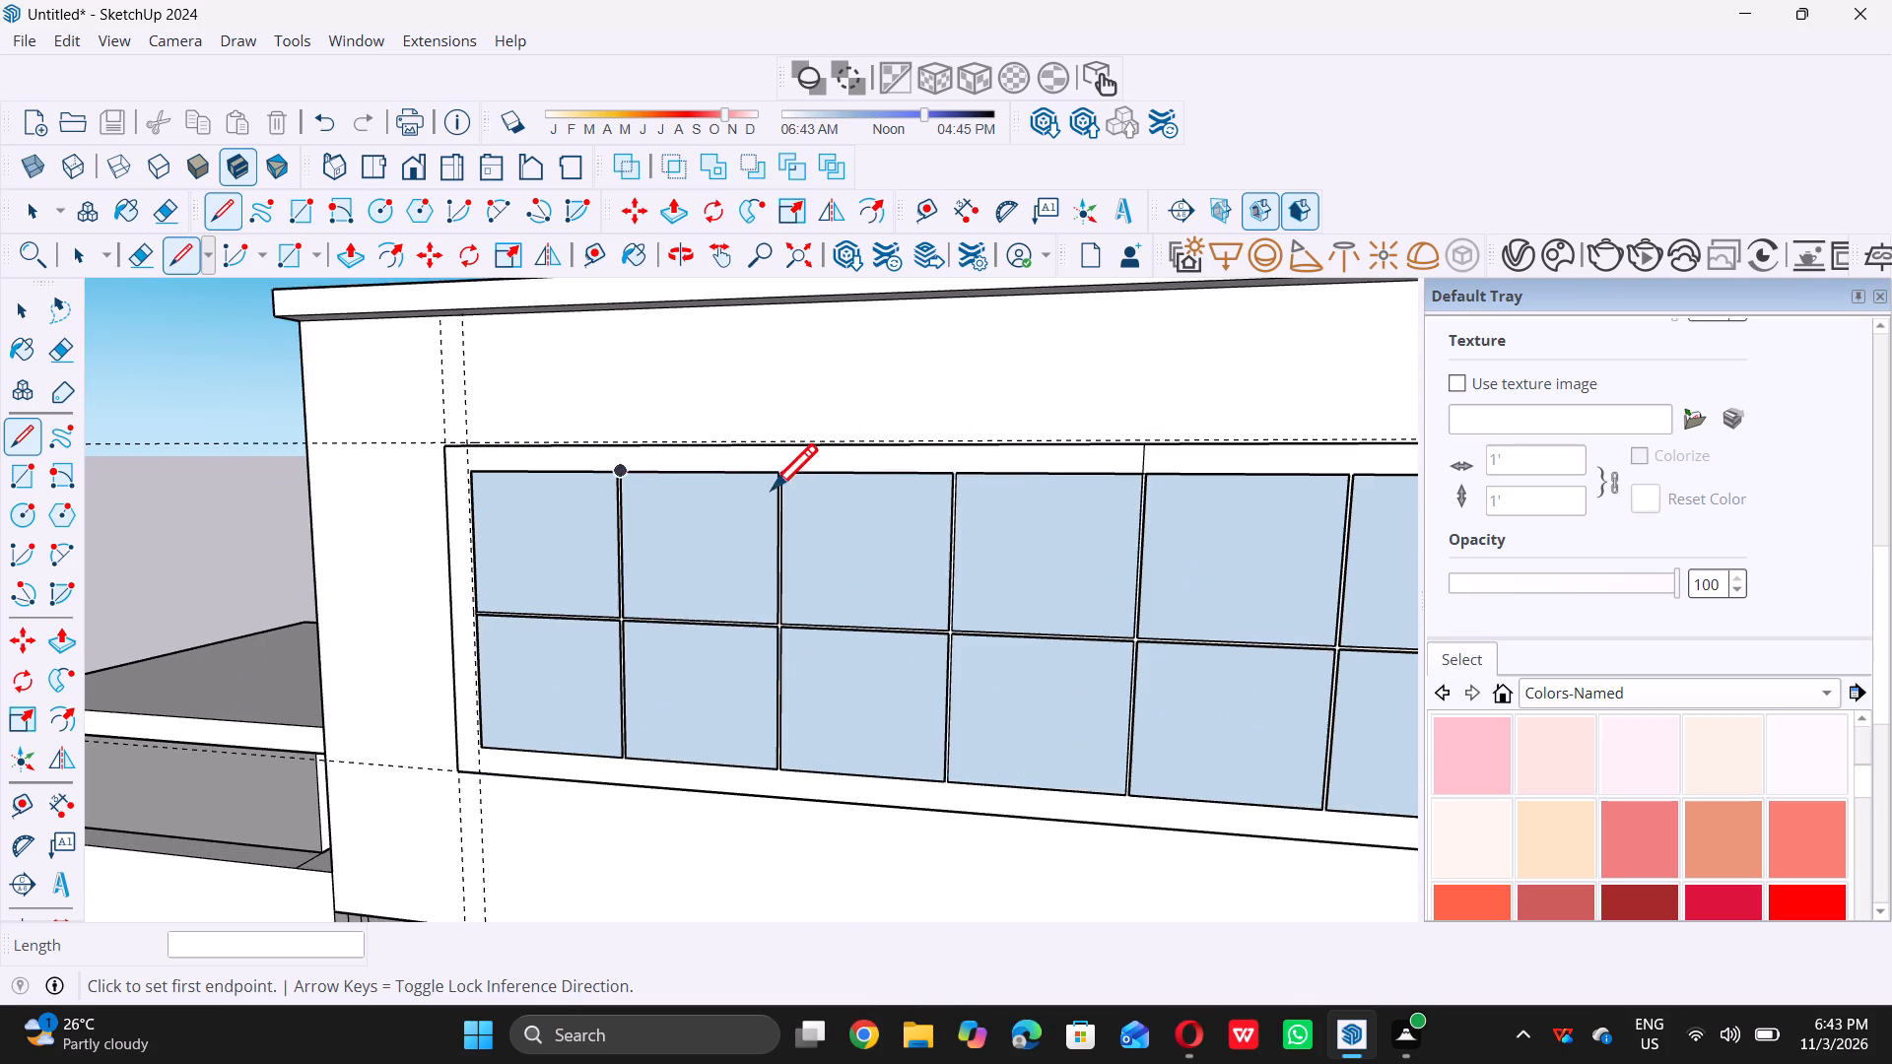
{"action": "scroll", "coordinate": [772, 489], "scroll_direction": "up", "scroll_amount": 20}
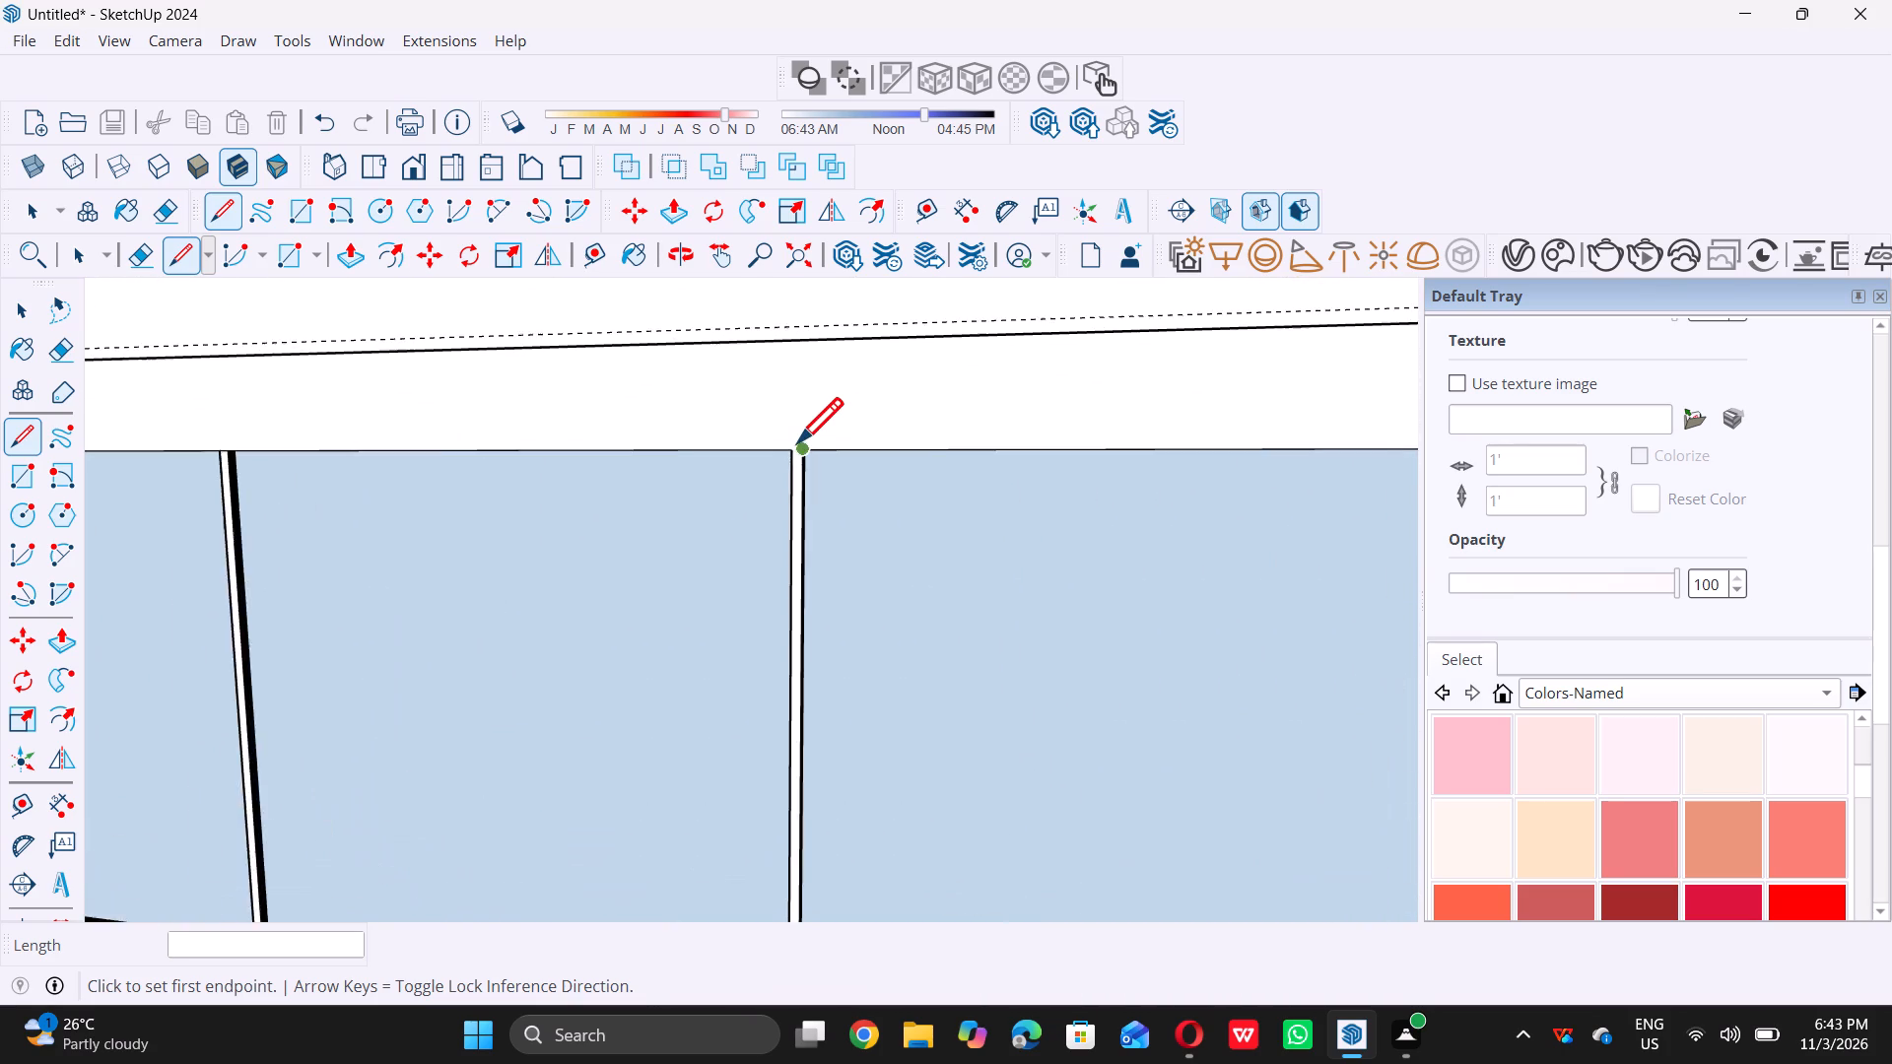
{"action": "scroll", "coordinate": [797, 442], "scroll_direction": "up", "scroll_amount": 5}
{"action": "double_click", "coordinate": [786, 455]}
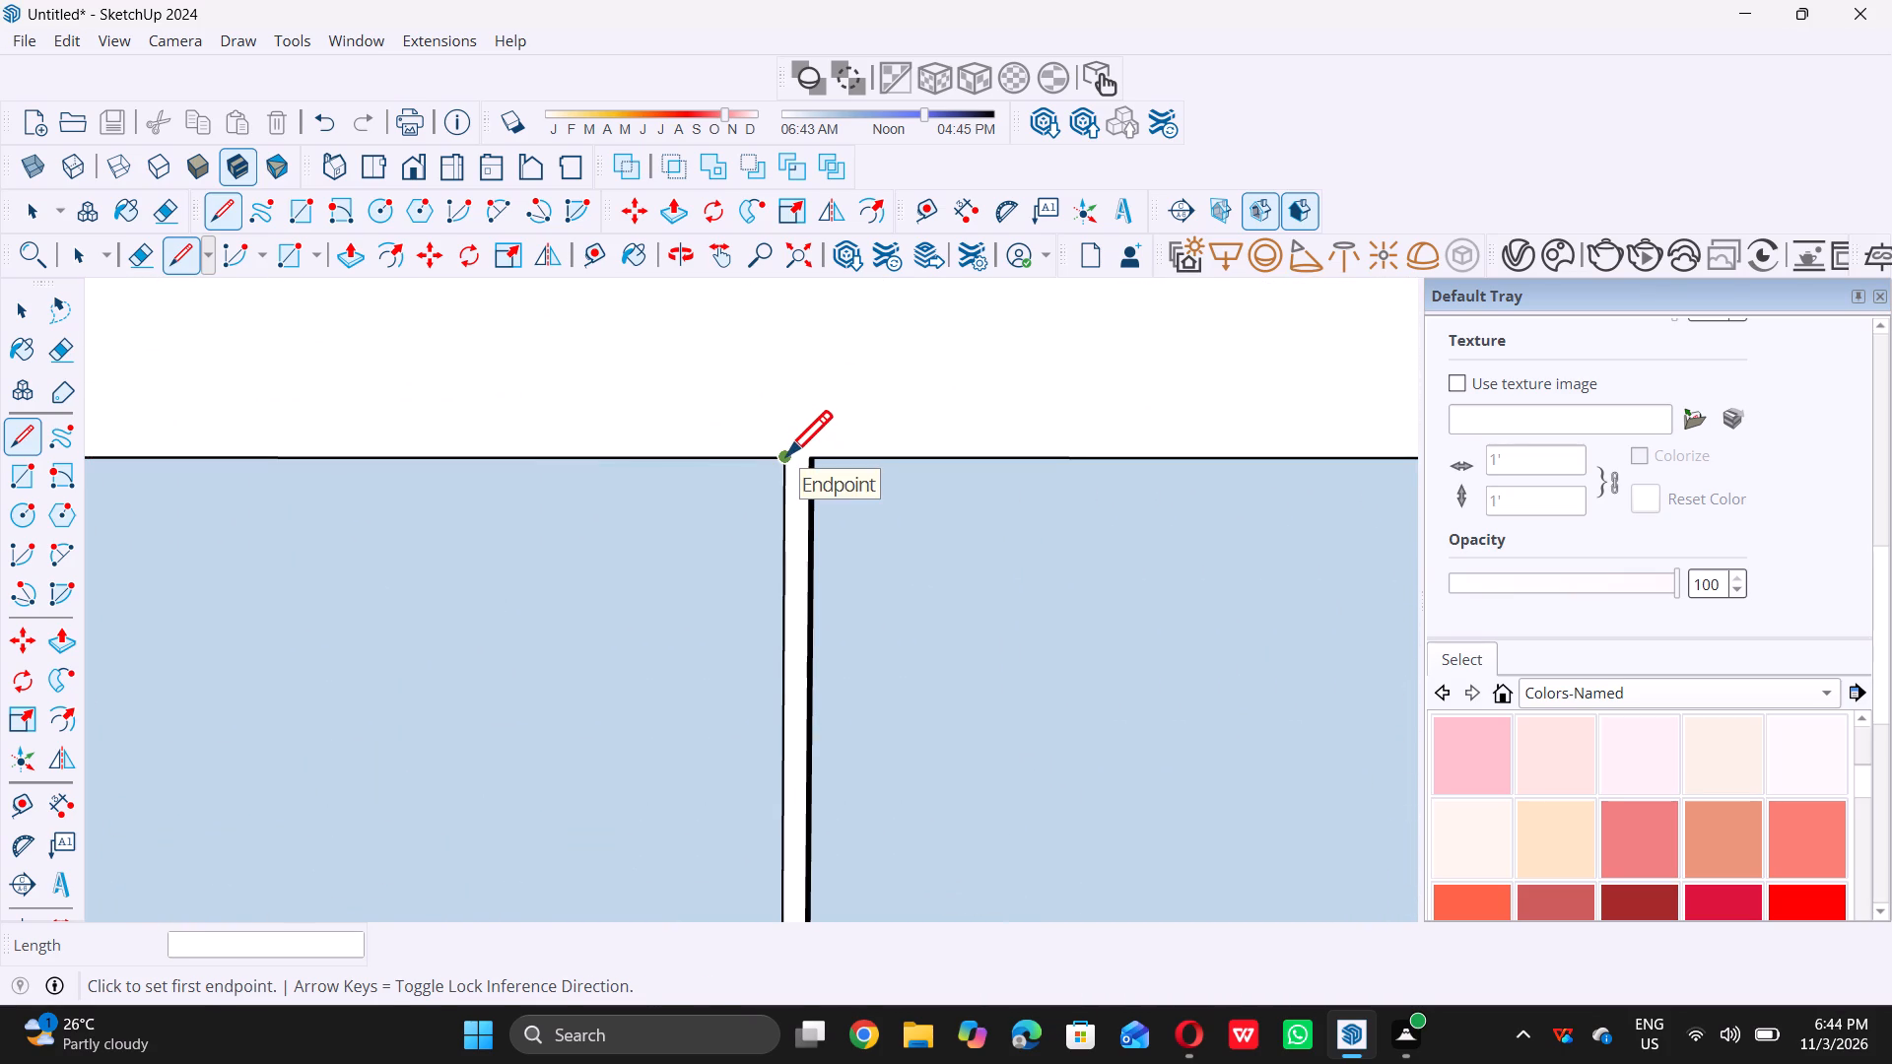
{"action": "left_click", "coordinate": [812, 460]}
Draw a 1/2" line across the top end of the third vertical bar, where it meets the top frame.
{"action": "scroll", "coordinate": [768, 458], "scroll_direction": "down", "scroll_amount": 6}
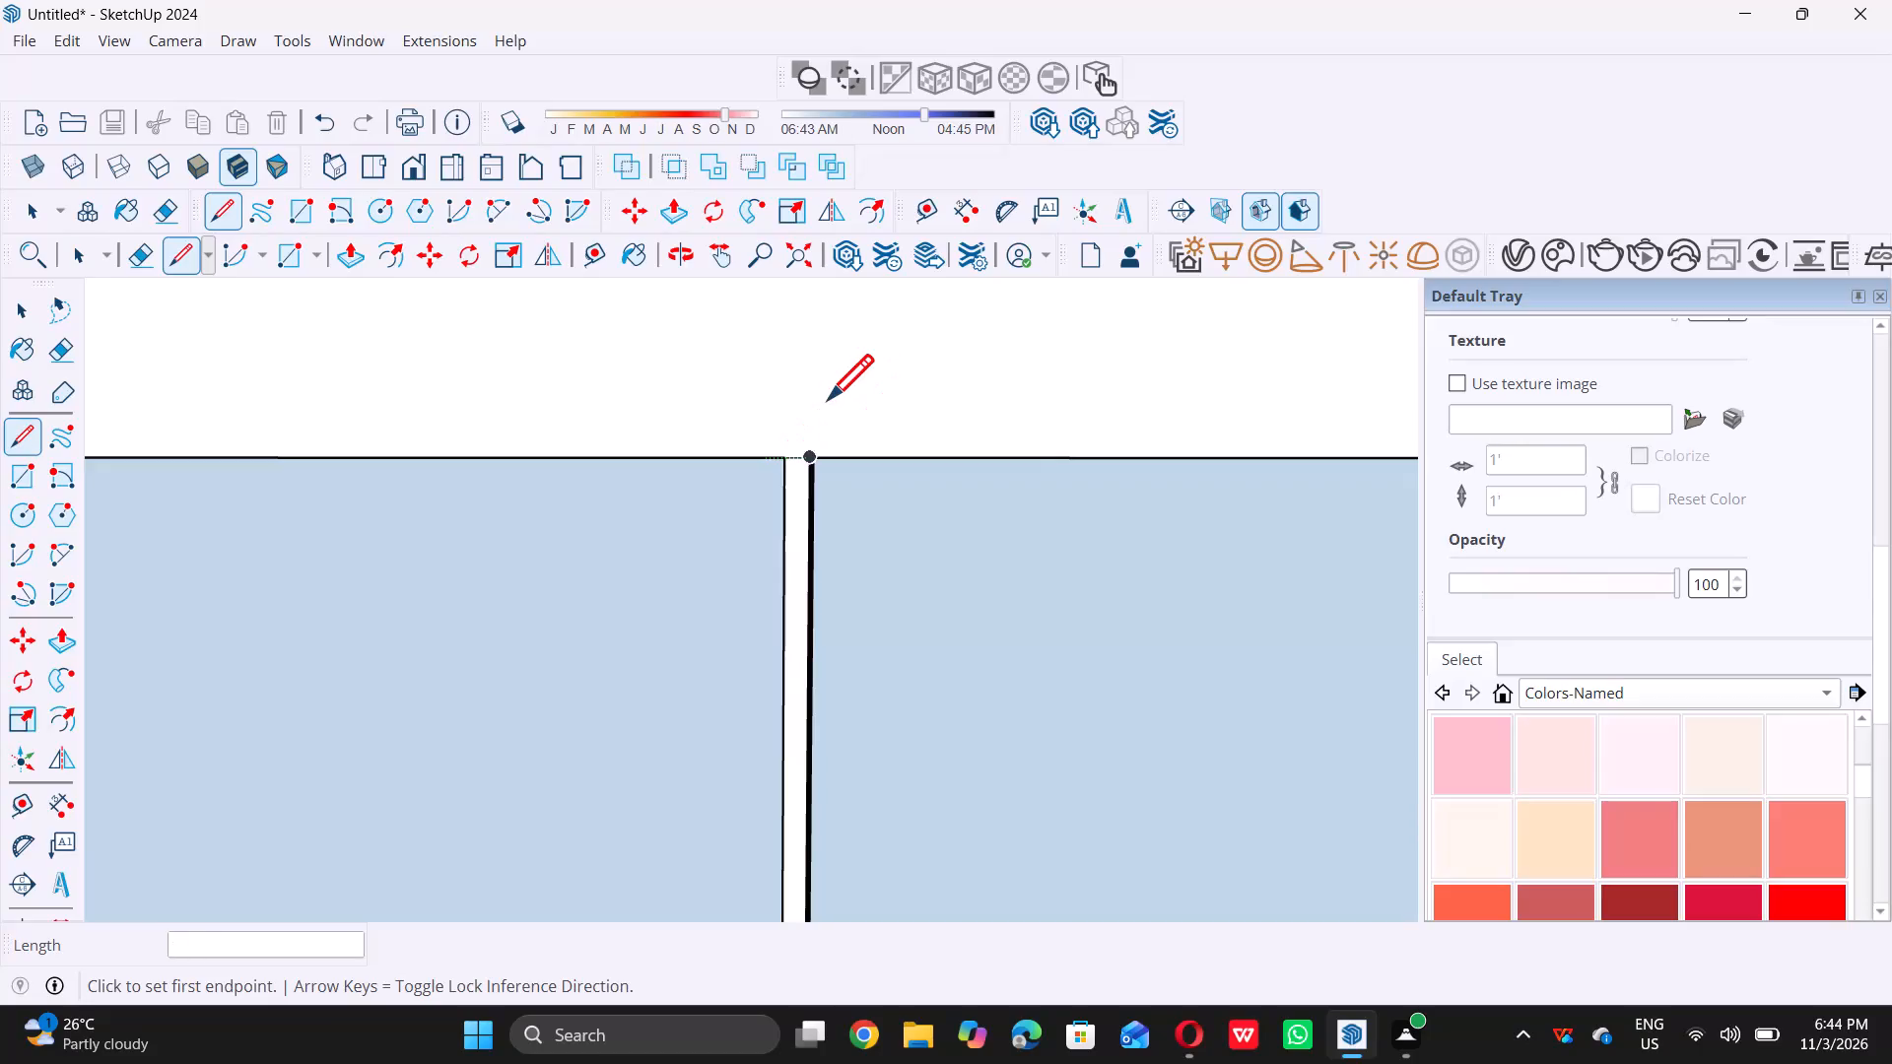
{"action": "scroll", "coordinate": [828, 399], "scroll_direction": "down", "scroll_amount": 20}
{"action": "scroll", "coordinate": [828, 399], "scroll_direction": "down", "scroll_amount": 12}
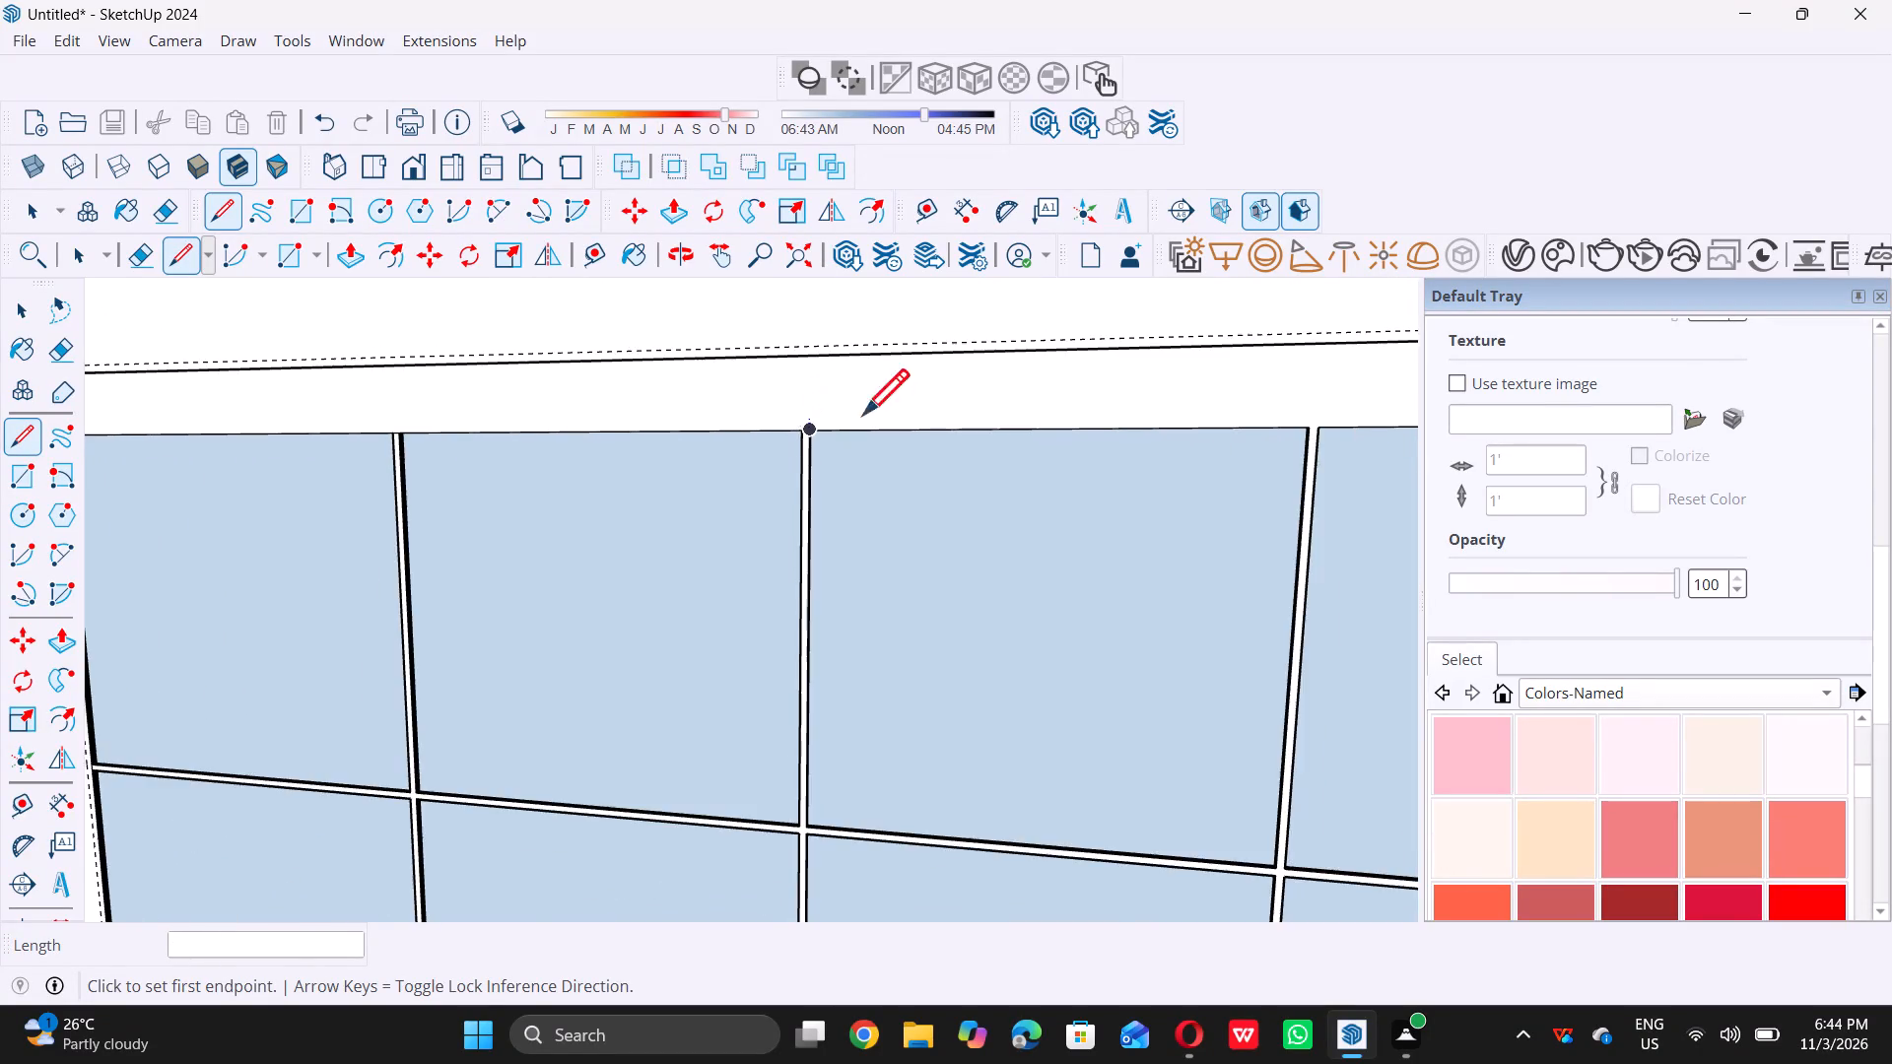
{"action": "scroll", "coordinate": [1160, 416], "scroll_direction": "up", "scroll_amount": 12}
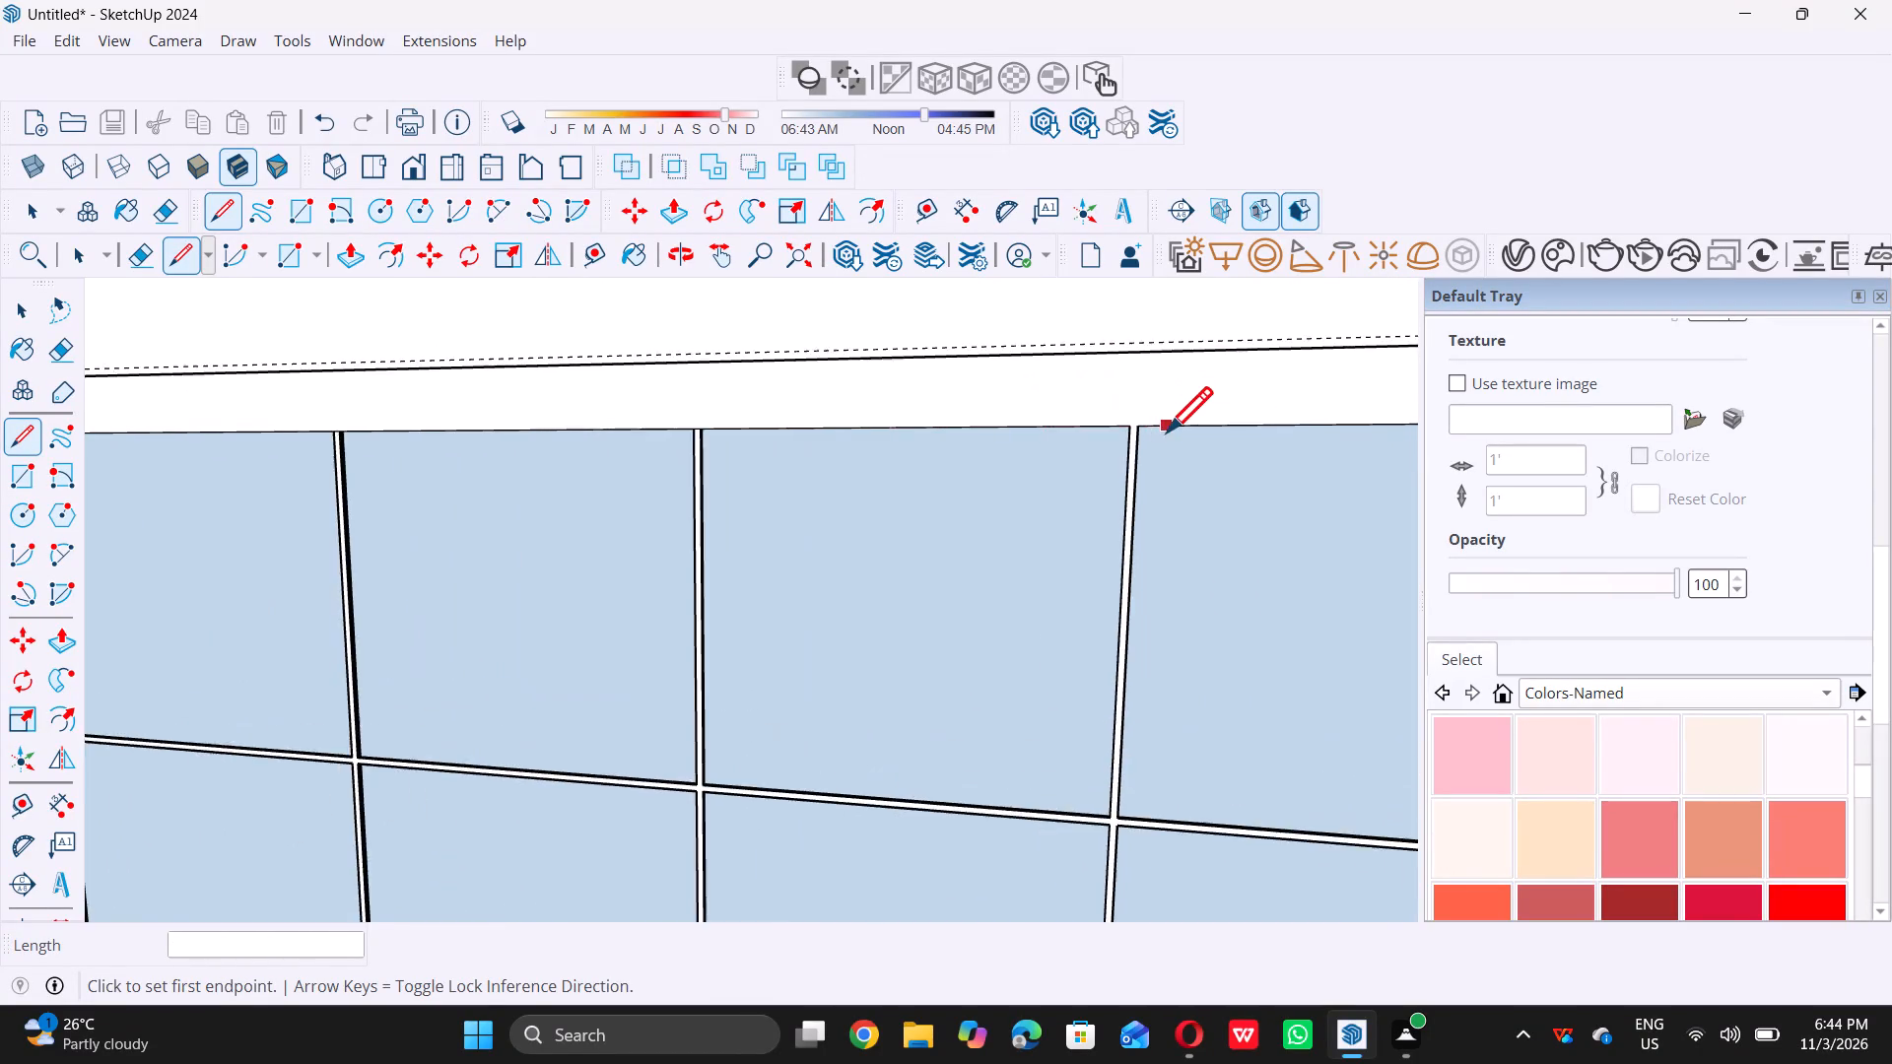
{"action": "scroll", "coordinate": [1148, 426], "scroll_direction": "up", "scroll_amount": 18}
{"action": "scroll", "coordinate": [1140, 426], "scroll_direction": "up", "scroll_amount": 8}
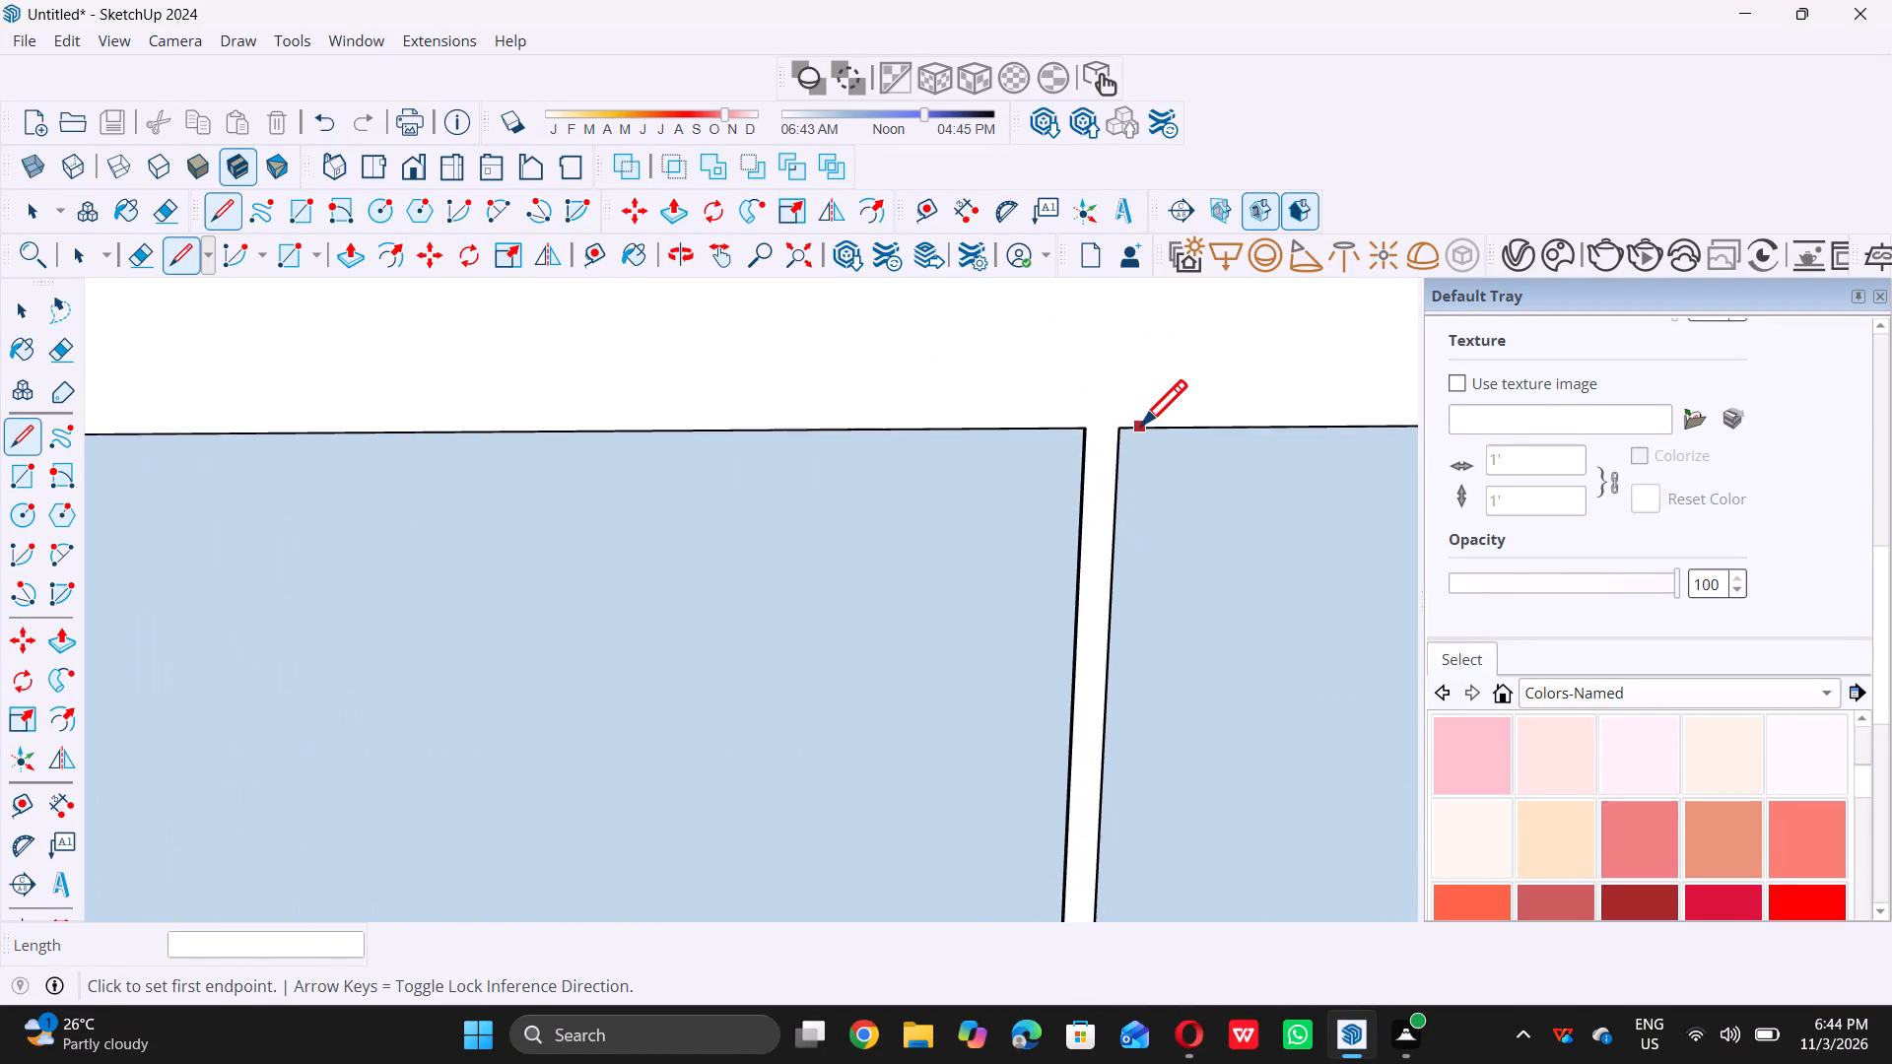
{"action": "scroll", "coordinate": [1141, 425], "scroll_direction": "up", "scroll_amount": 3}
{"action": "double_click", "coordinate": [1056, 429]}
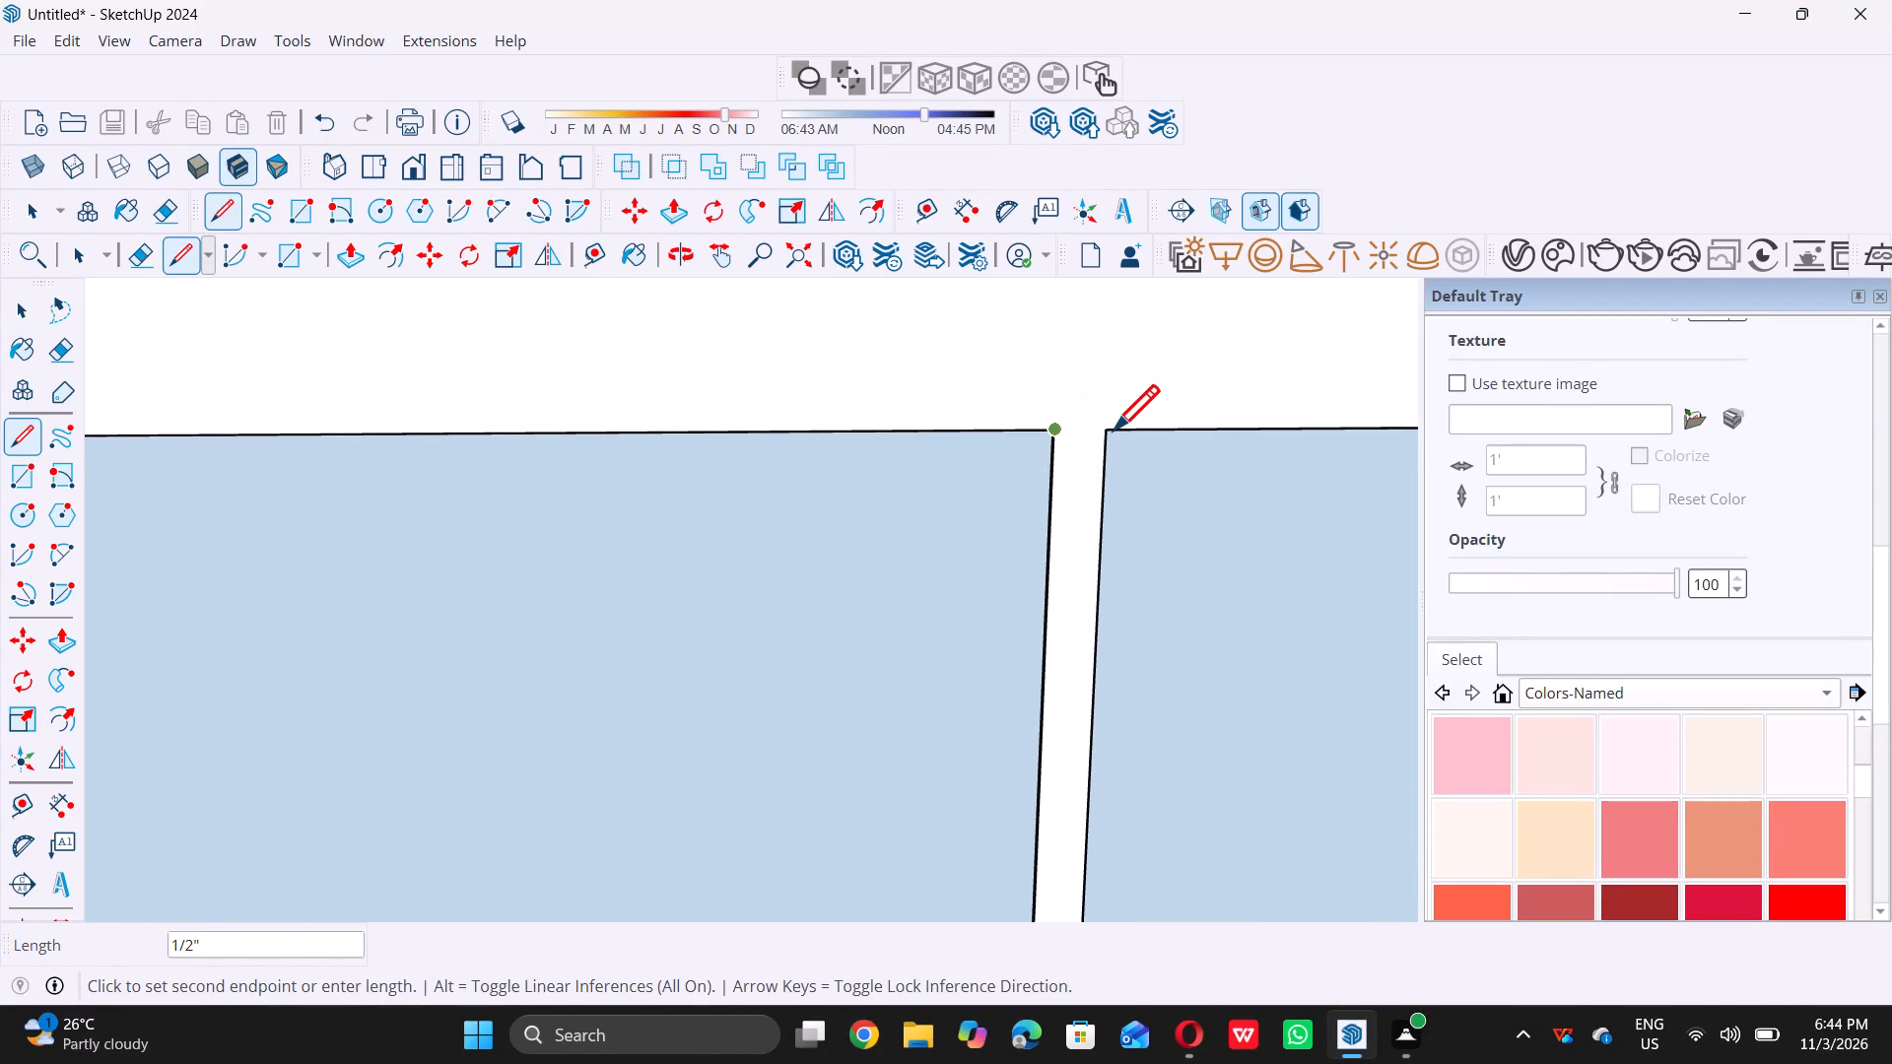
{"action": "left_click", "coordinate": [1108, 432]}
Draw a 1/2" line across the top end of the fourth vertical bar, beneath the vertical seam in the top frame.
{"action": "scroll", "coordinate": [952, 414], "scroll_direction": "down", "scroll_amount": 11}
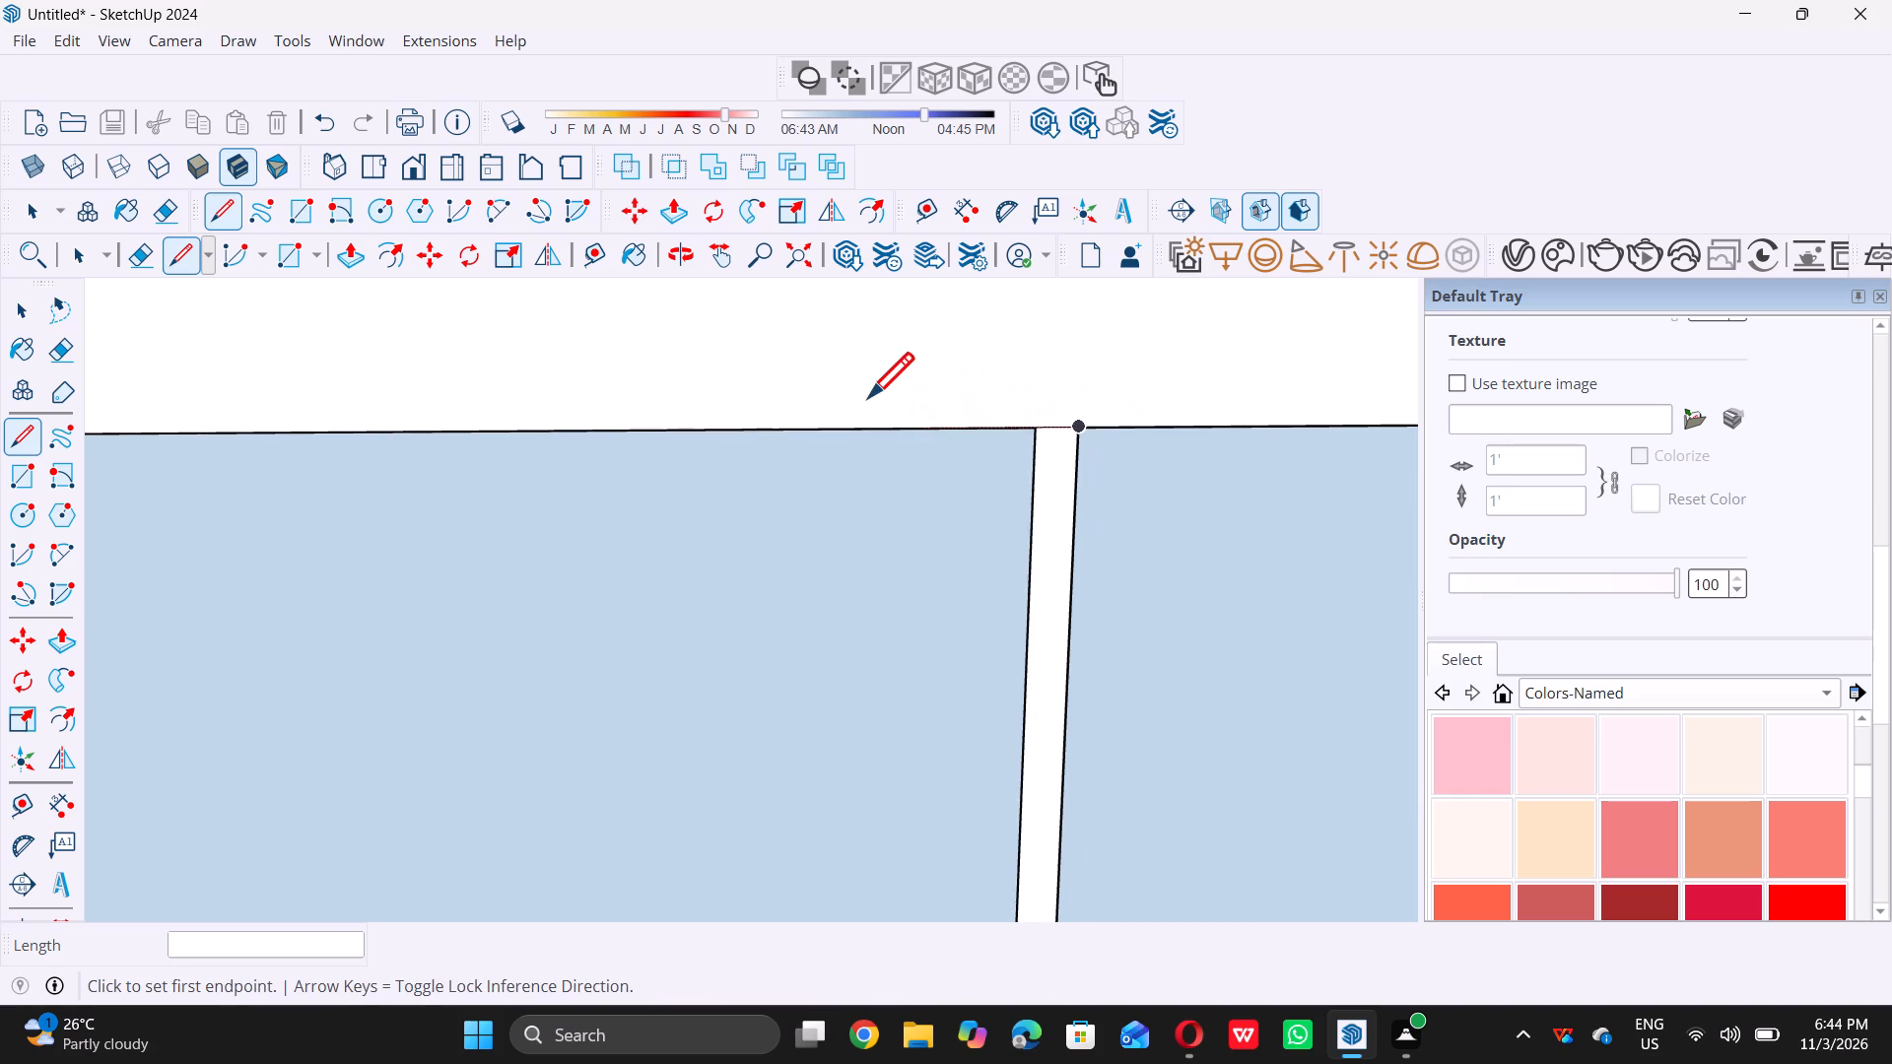
{"action": "scroll", "coordinate": [868, 397], "scroll_direction": "down", "scroll_amount": 20}
{"action": "scroll", "coordinate": [868, 397], "scroll_direction": "down", "scroll_amount": 9}
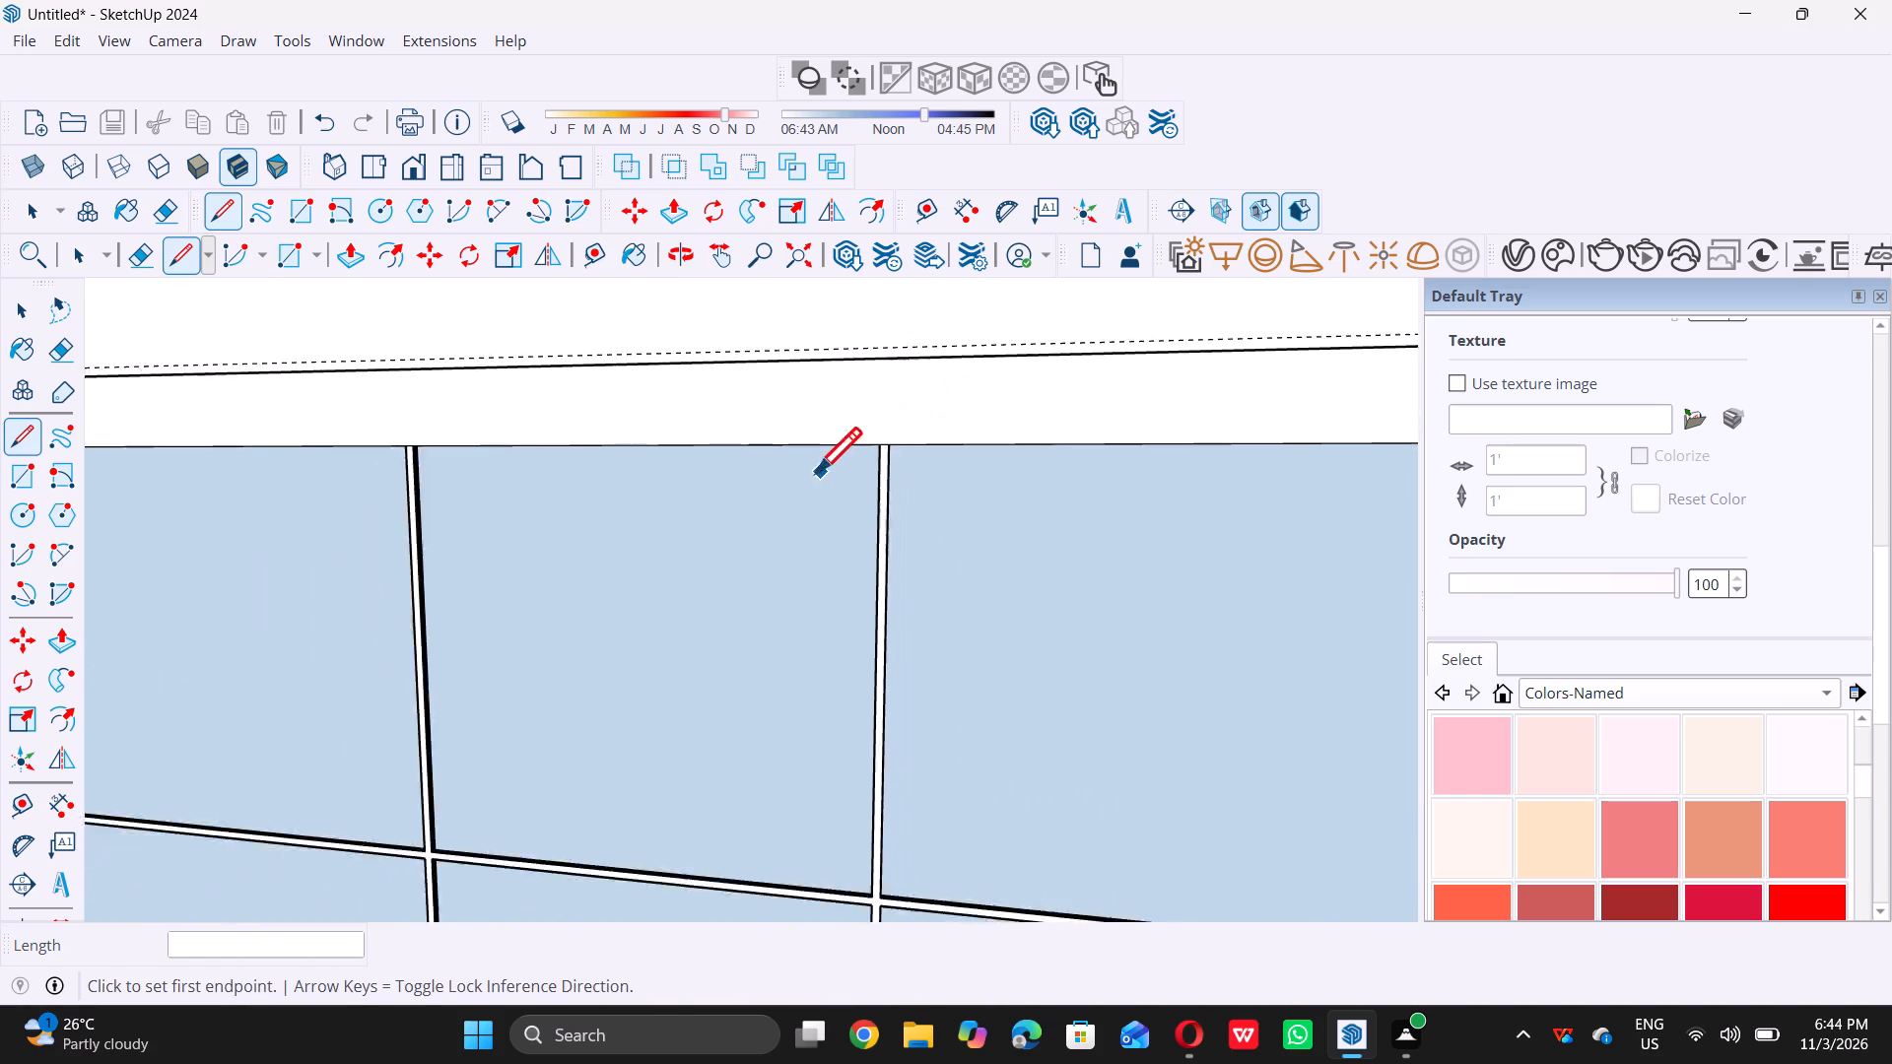
{"action": "scroll", "coordinate": [816, 472], "scroll_direction": "down", "scroll_amount": 20}
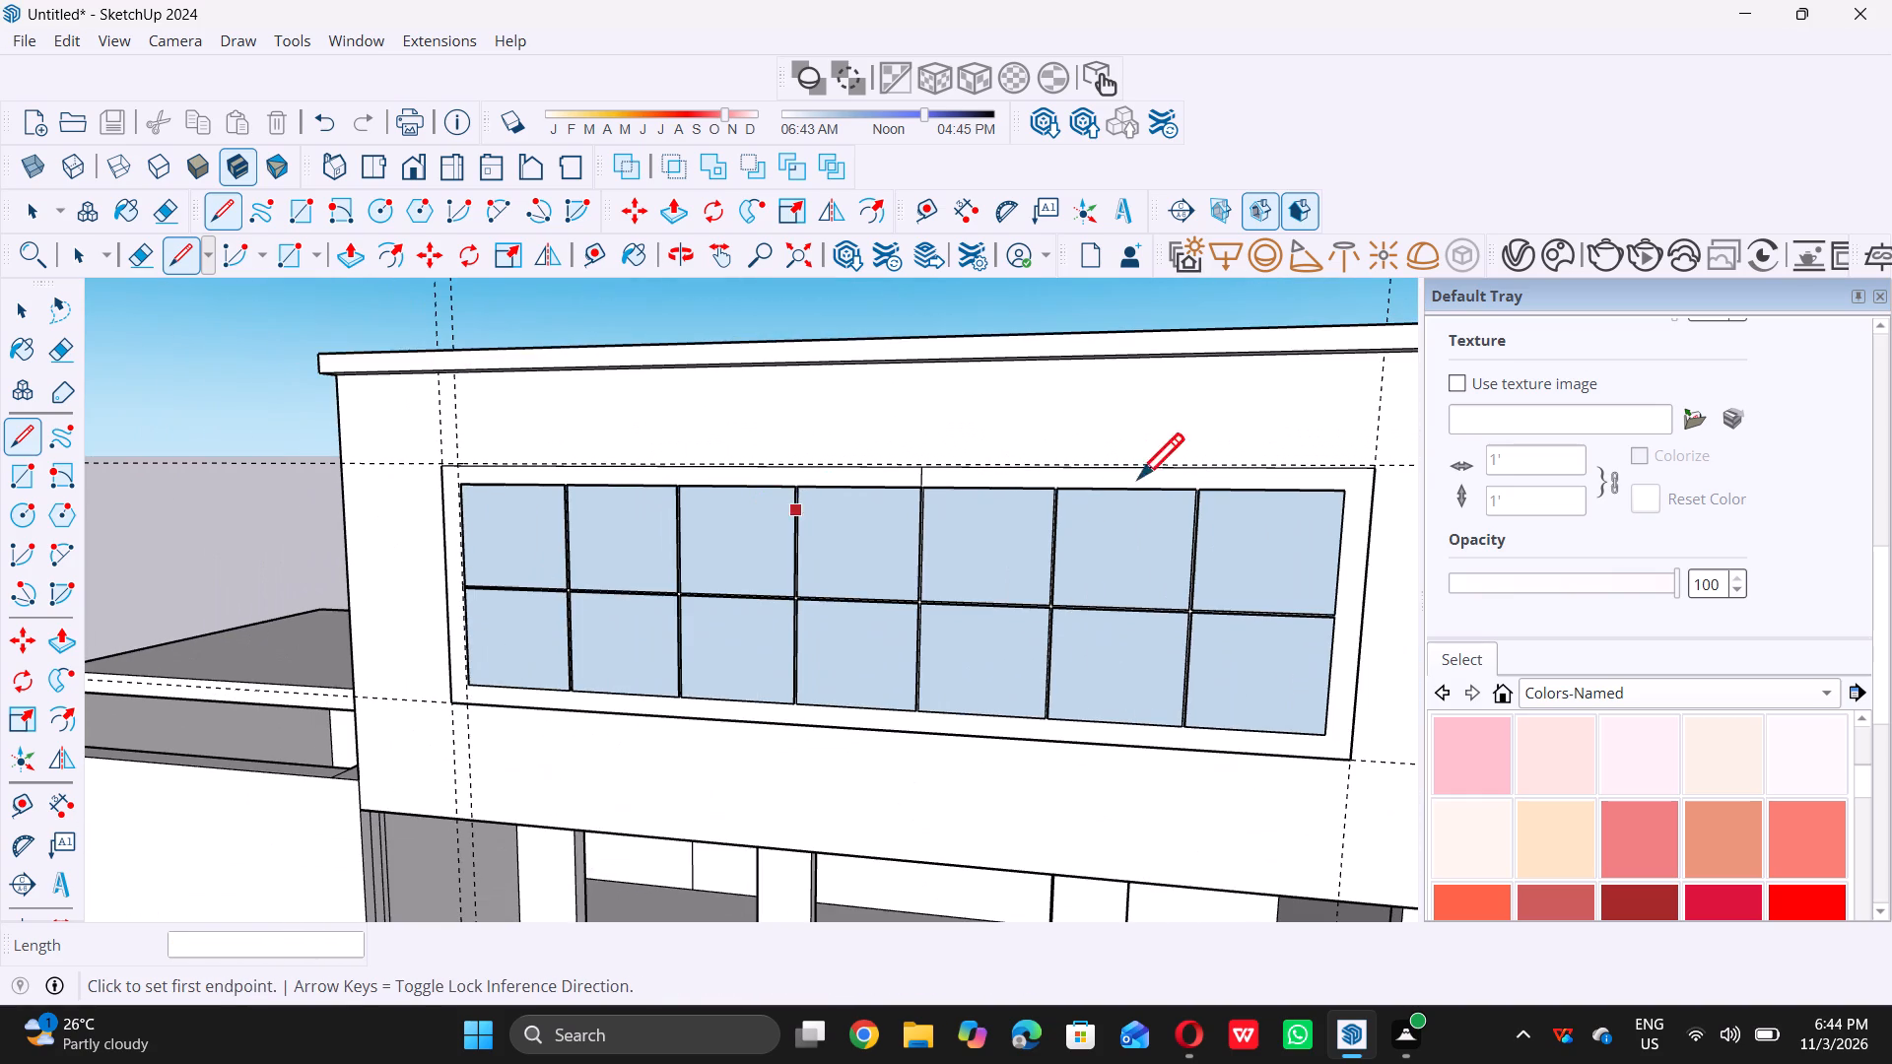
{"action": "scroll", "coordinate": [1228, 485], "scroll_direction": "up", "scroll_amount": 7}
{"action": "scroll", "coordinate": [822, 489], "scroll_direction": "up", "scroll_amount": 3}
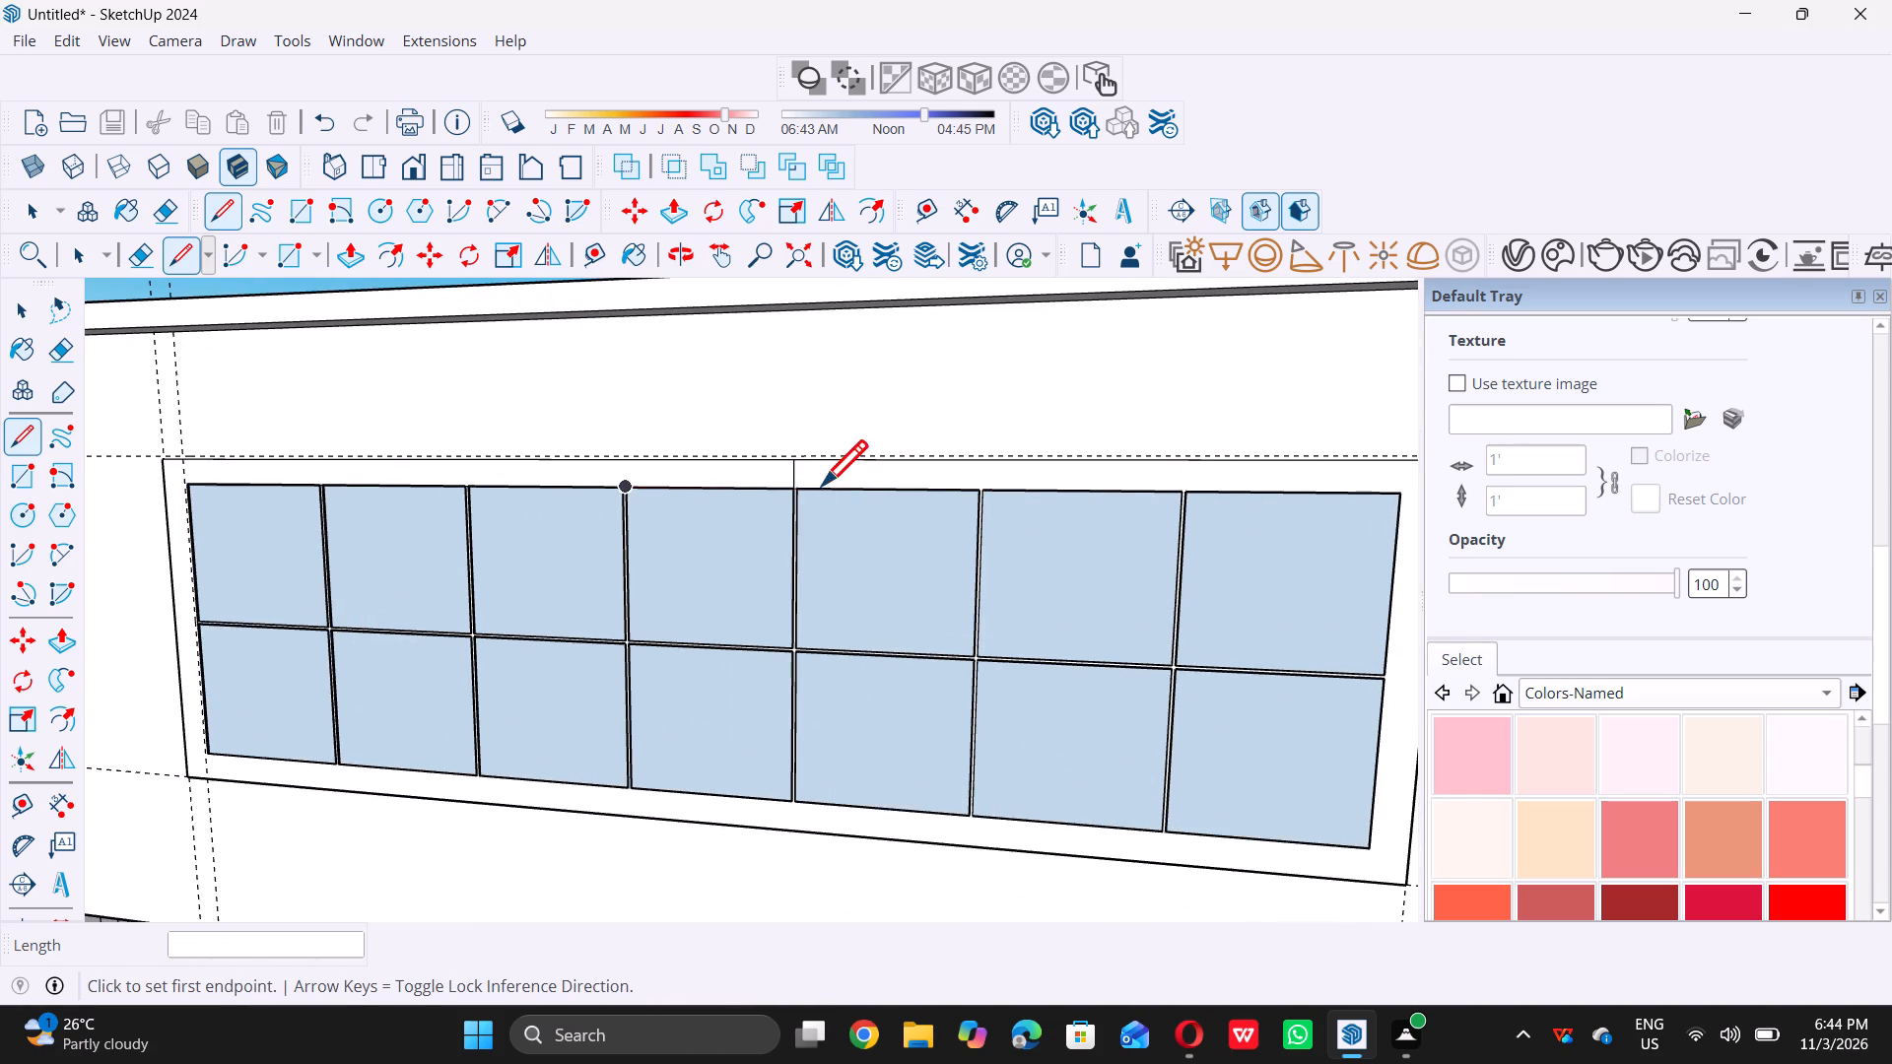
{"action": "scroll", "coordinate": [822, 485], "scroll_direction": "up", "scroll_amount": 17}
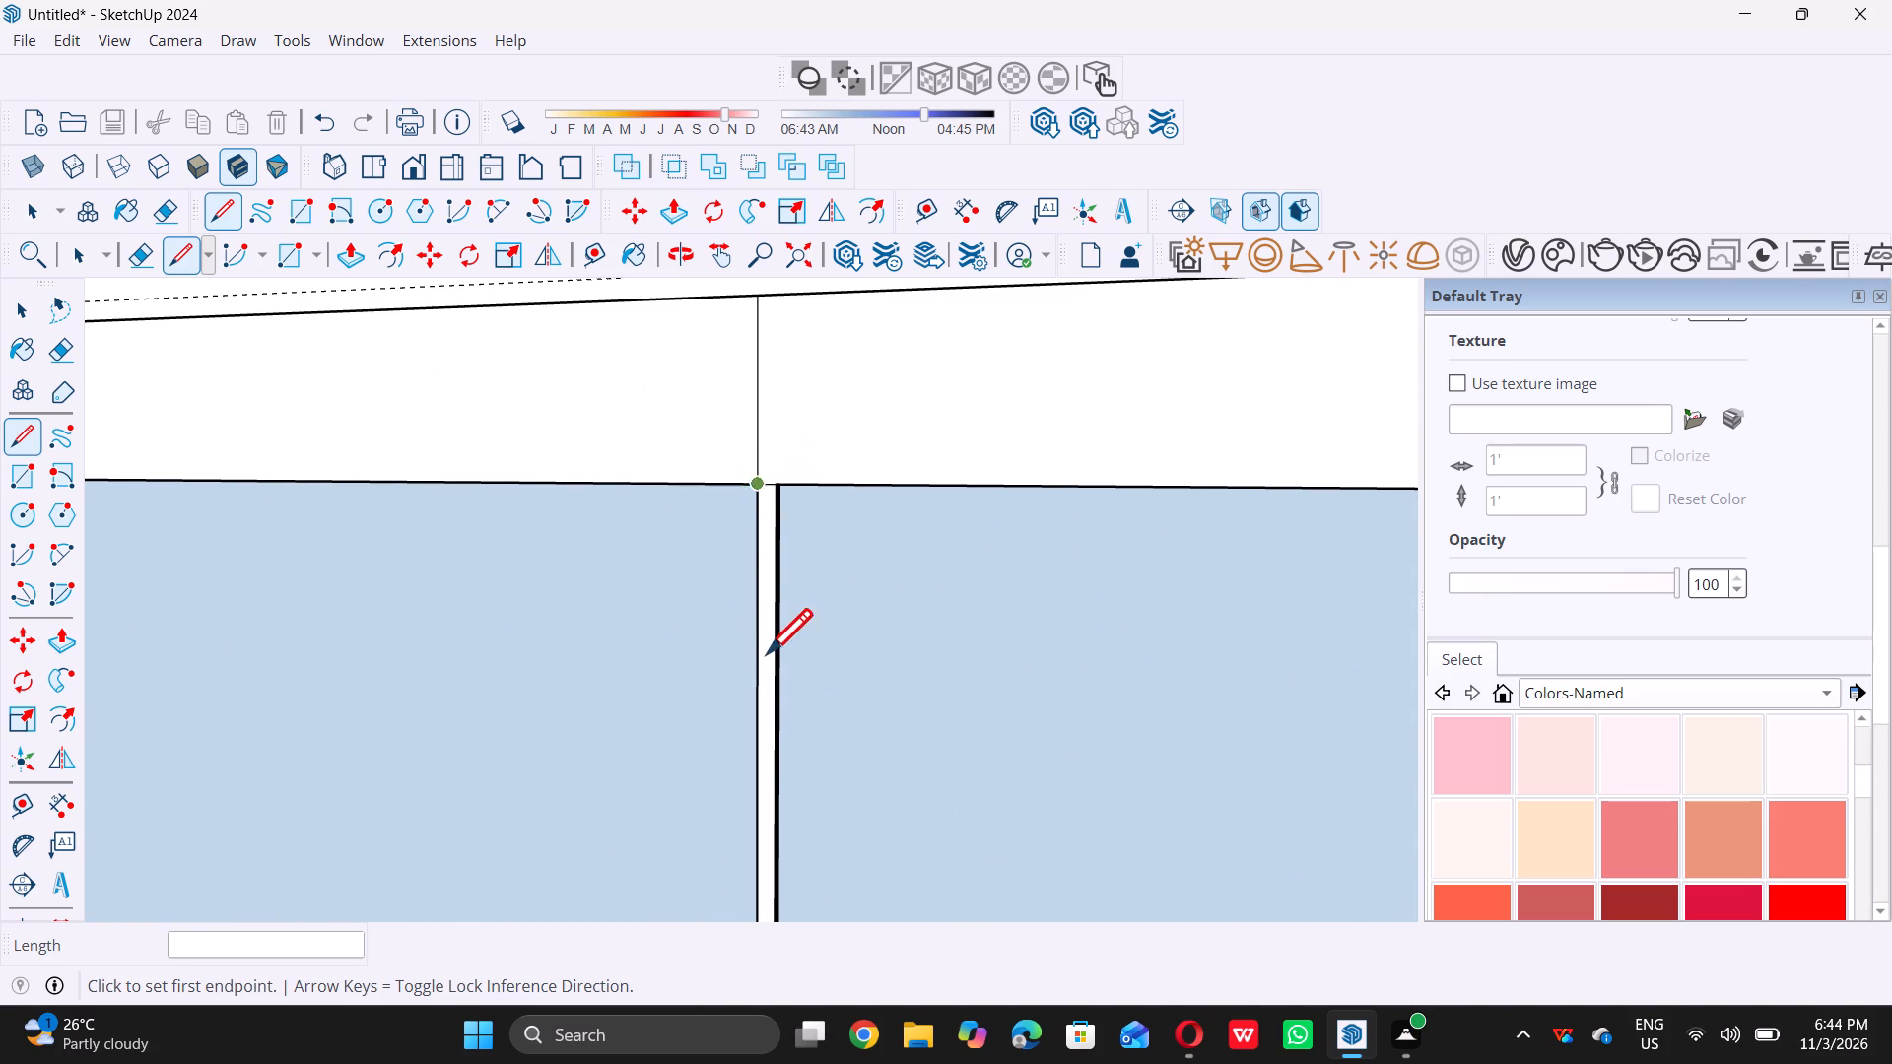
{"action": "double_click", "coordinate": [760, 479]}
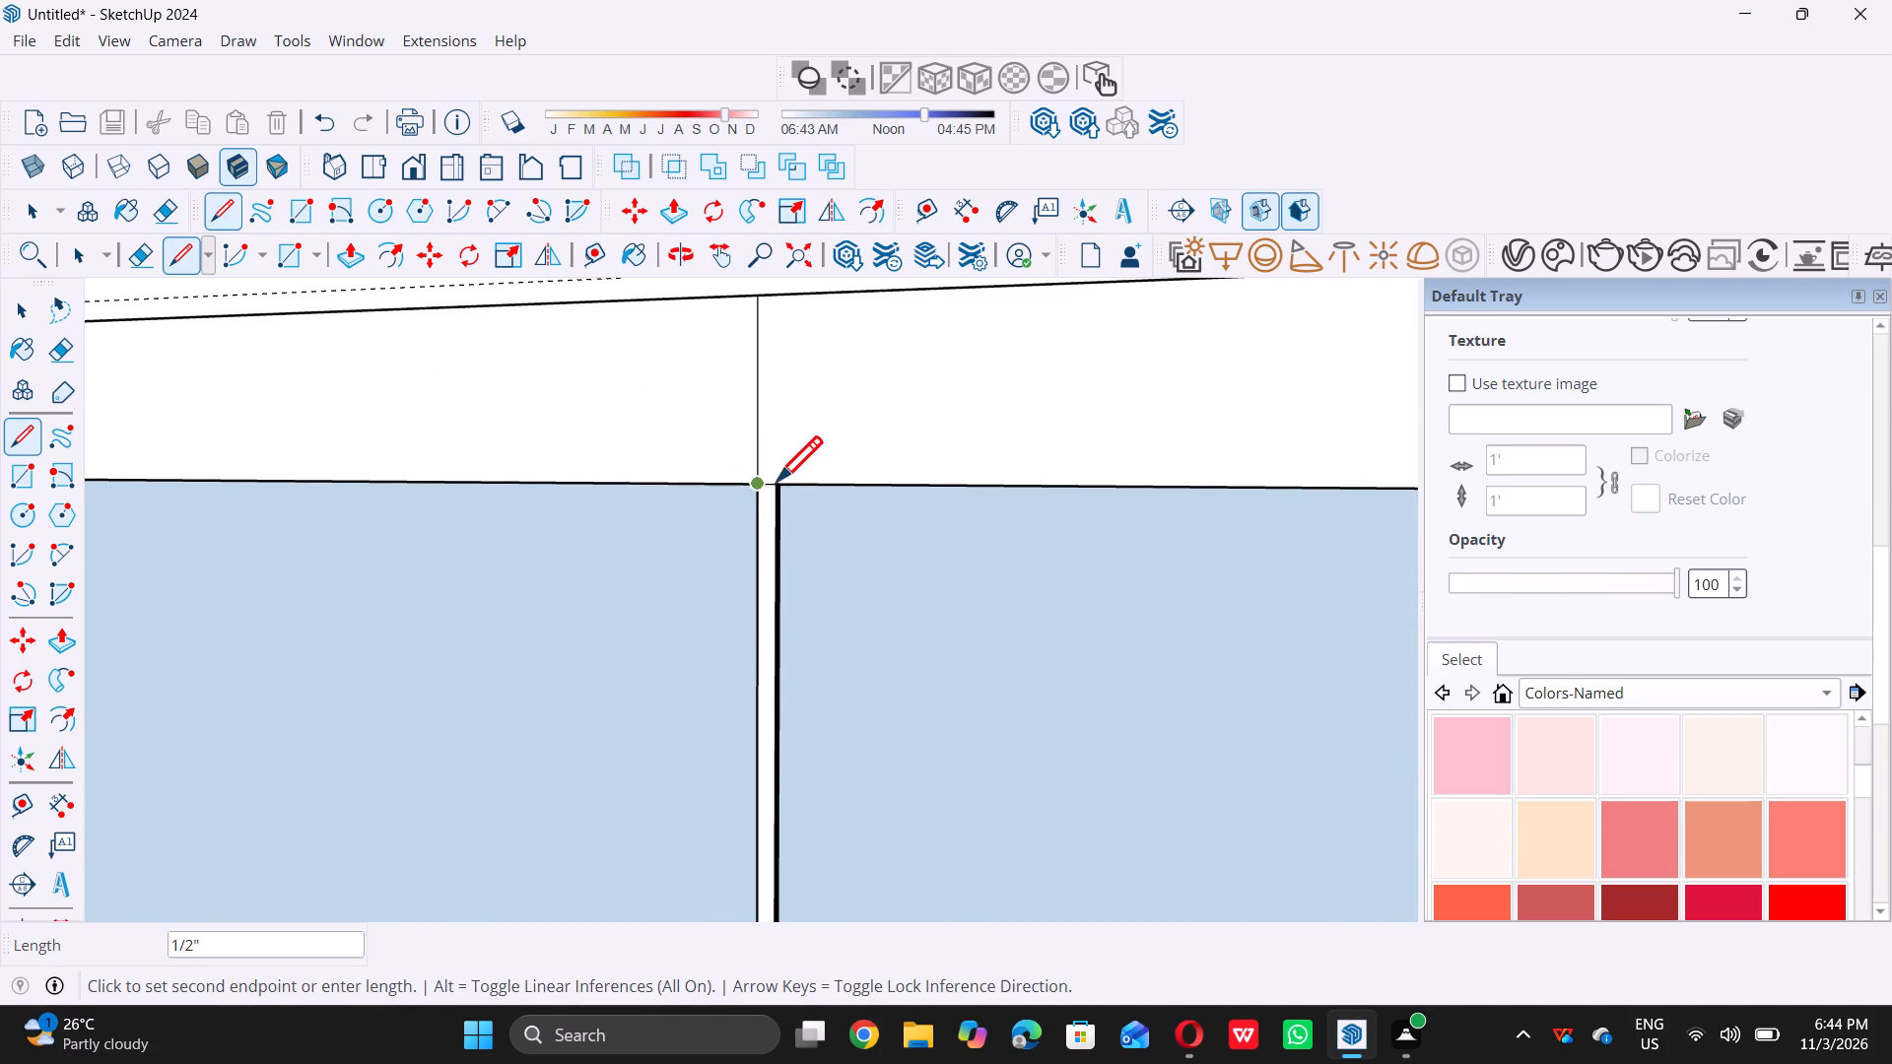
{"action": "double_click", "coordinate": [781, 485]}
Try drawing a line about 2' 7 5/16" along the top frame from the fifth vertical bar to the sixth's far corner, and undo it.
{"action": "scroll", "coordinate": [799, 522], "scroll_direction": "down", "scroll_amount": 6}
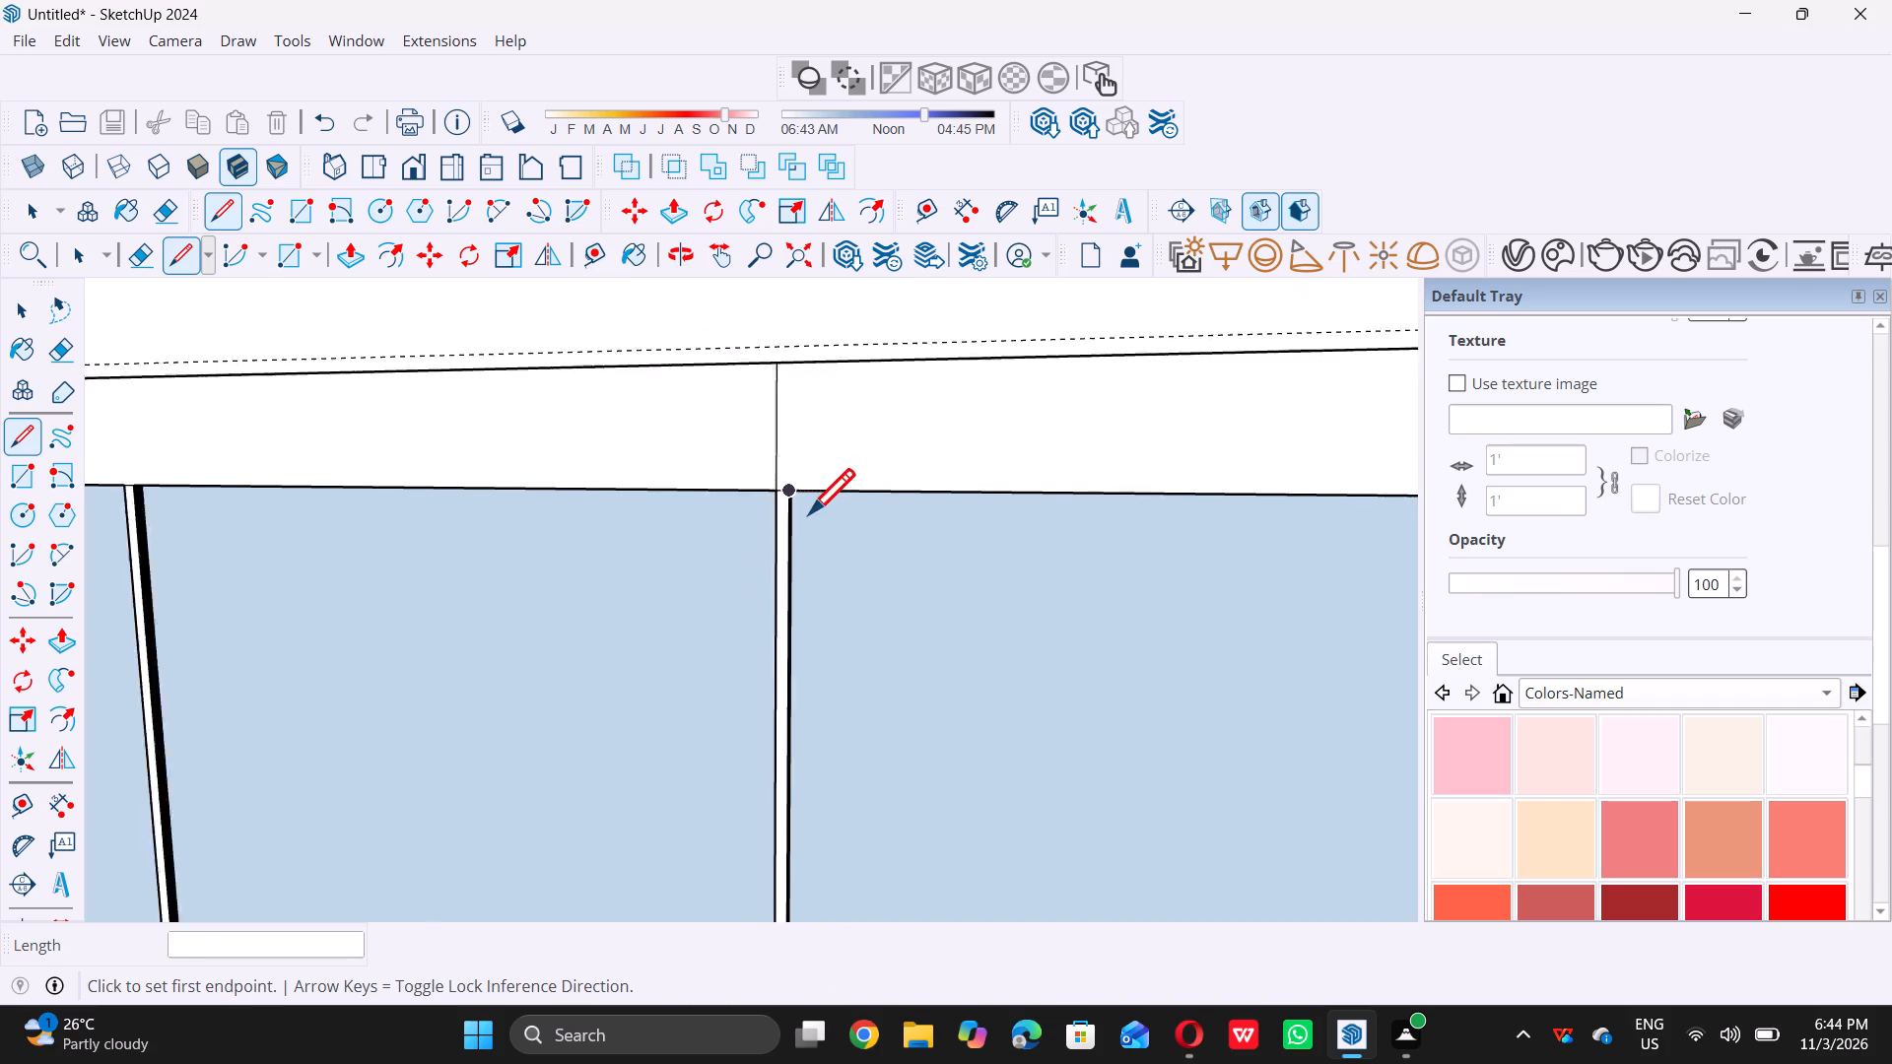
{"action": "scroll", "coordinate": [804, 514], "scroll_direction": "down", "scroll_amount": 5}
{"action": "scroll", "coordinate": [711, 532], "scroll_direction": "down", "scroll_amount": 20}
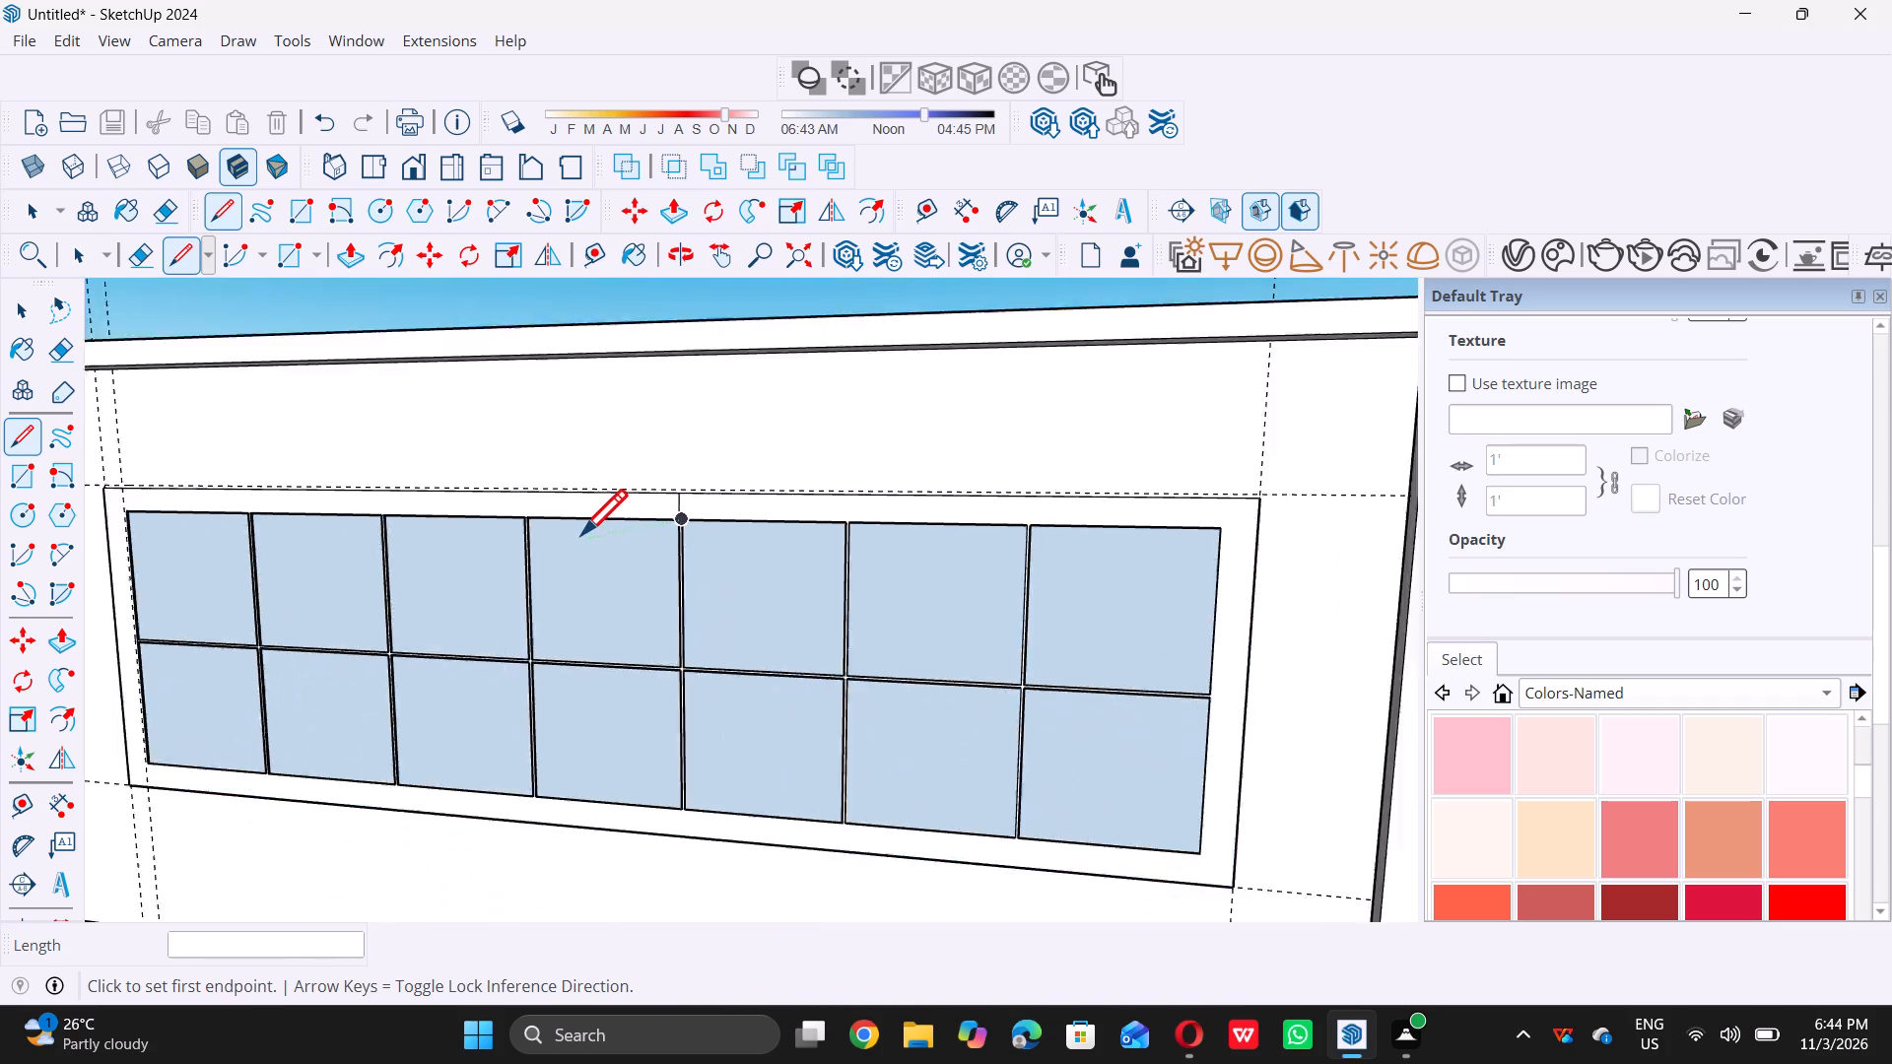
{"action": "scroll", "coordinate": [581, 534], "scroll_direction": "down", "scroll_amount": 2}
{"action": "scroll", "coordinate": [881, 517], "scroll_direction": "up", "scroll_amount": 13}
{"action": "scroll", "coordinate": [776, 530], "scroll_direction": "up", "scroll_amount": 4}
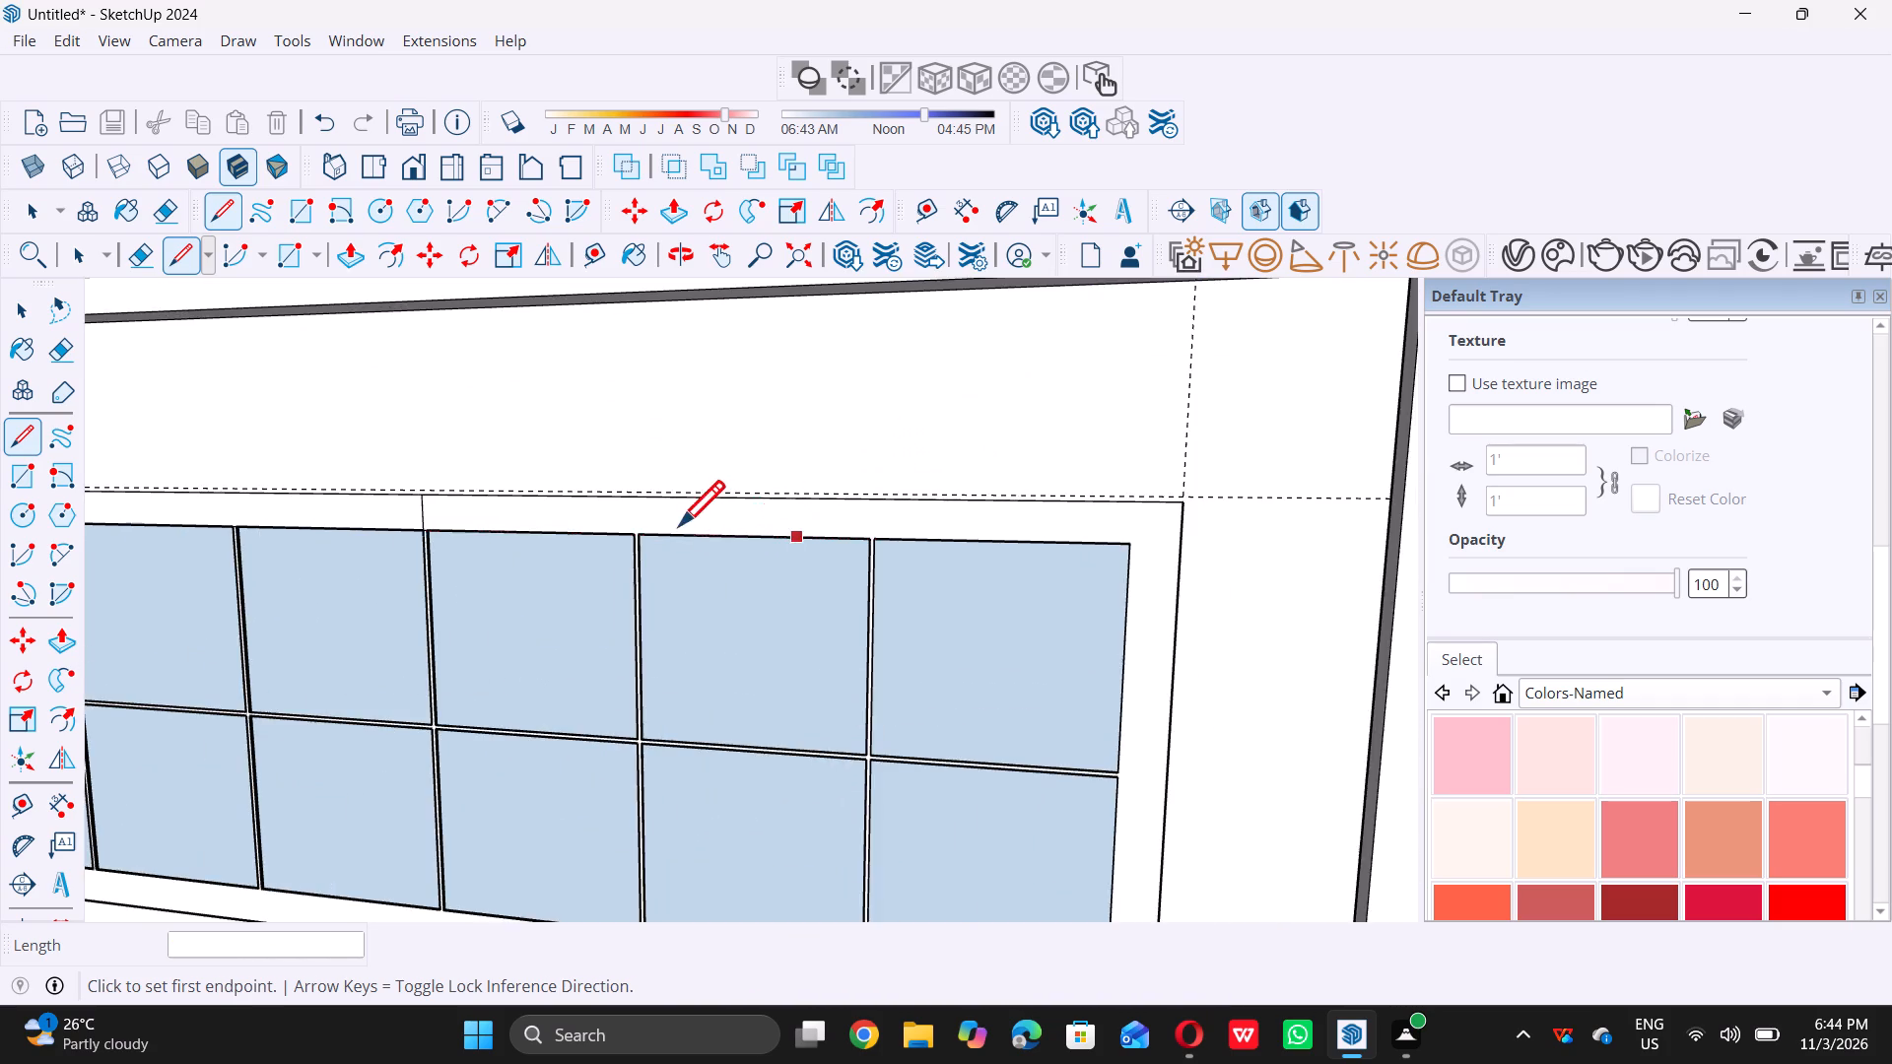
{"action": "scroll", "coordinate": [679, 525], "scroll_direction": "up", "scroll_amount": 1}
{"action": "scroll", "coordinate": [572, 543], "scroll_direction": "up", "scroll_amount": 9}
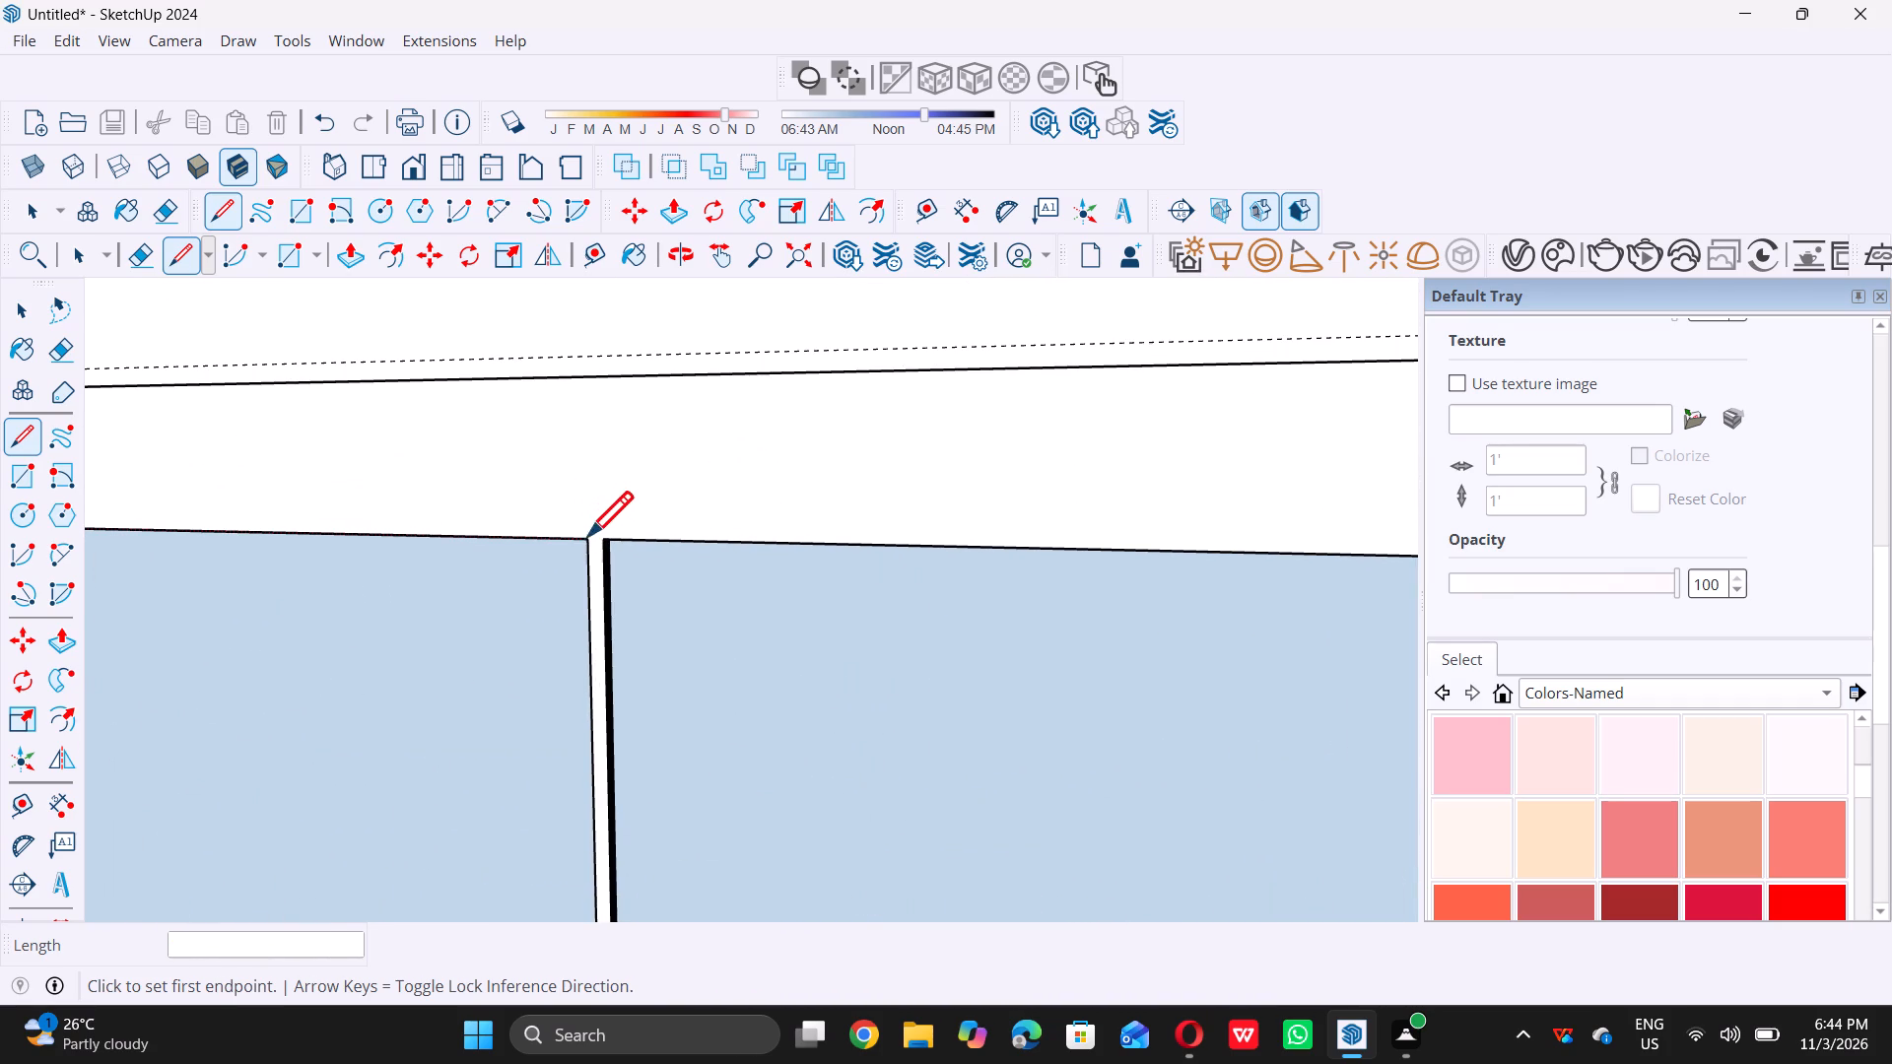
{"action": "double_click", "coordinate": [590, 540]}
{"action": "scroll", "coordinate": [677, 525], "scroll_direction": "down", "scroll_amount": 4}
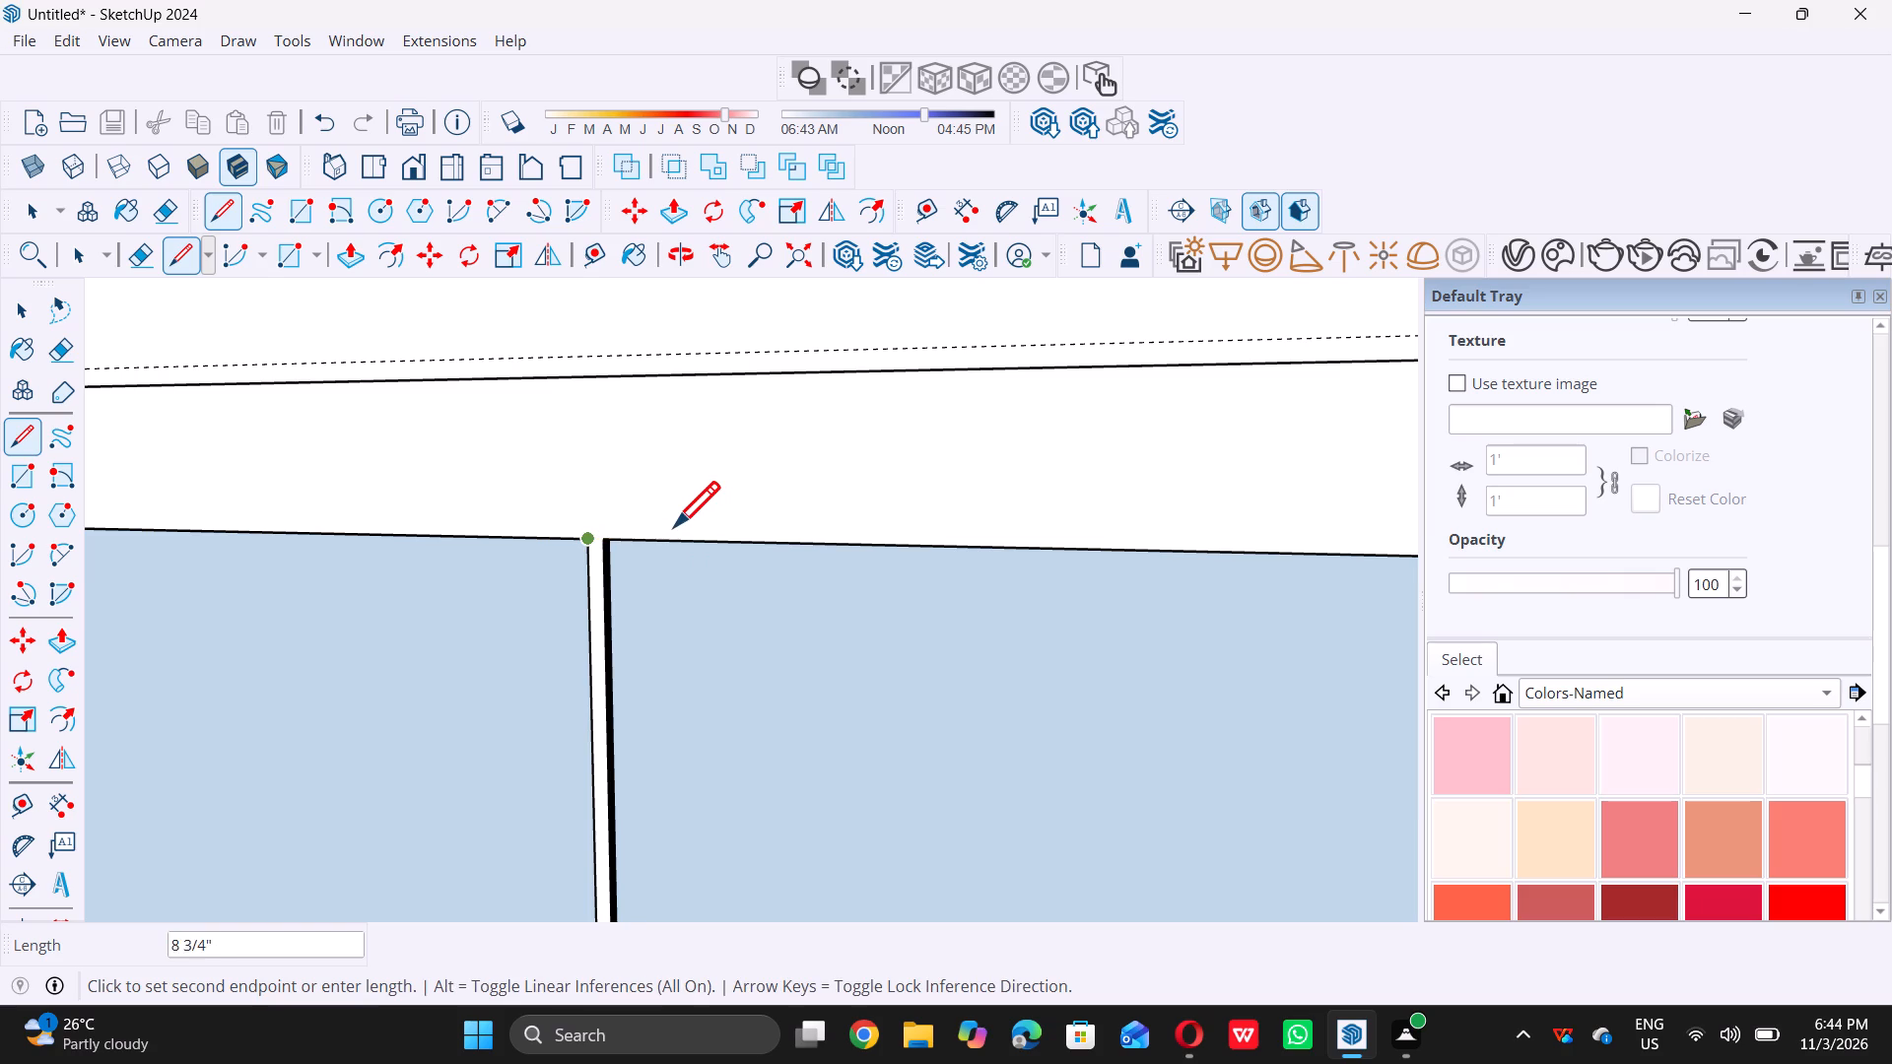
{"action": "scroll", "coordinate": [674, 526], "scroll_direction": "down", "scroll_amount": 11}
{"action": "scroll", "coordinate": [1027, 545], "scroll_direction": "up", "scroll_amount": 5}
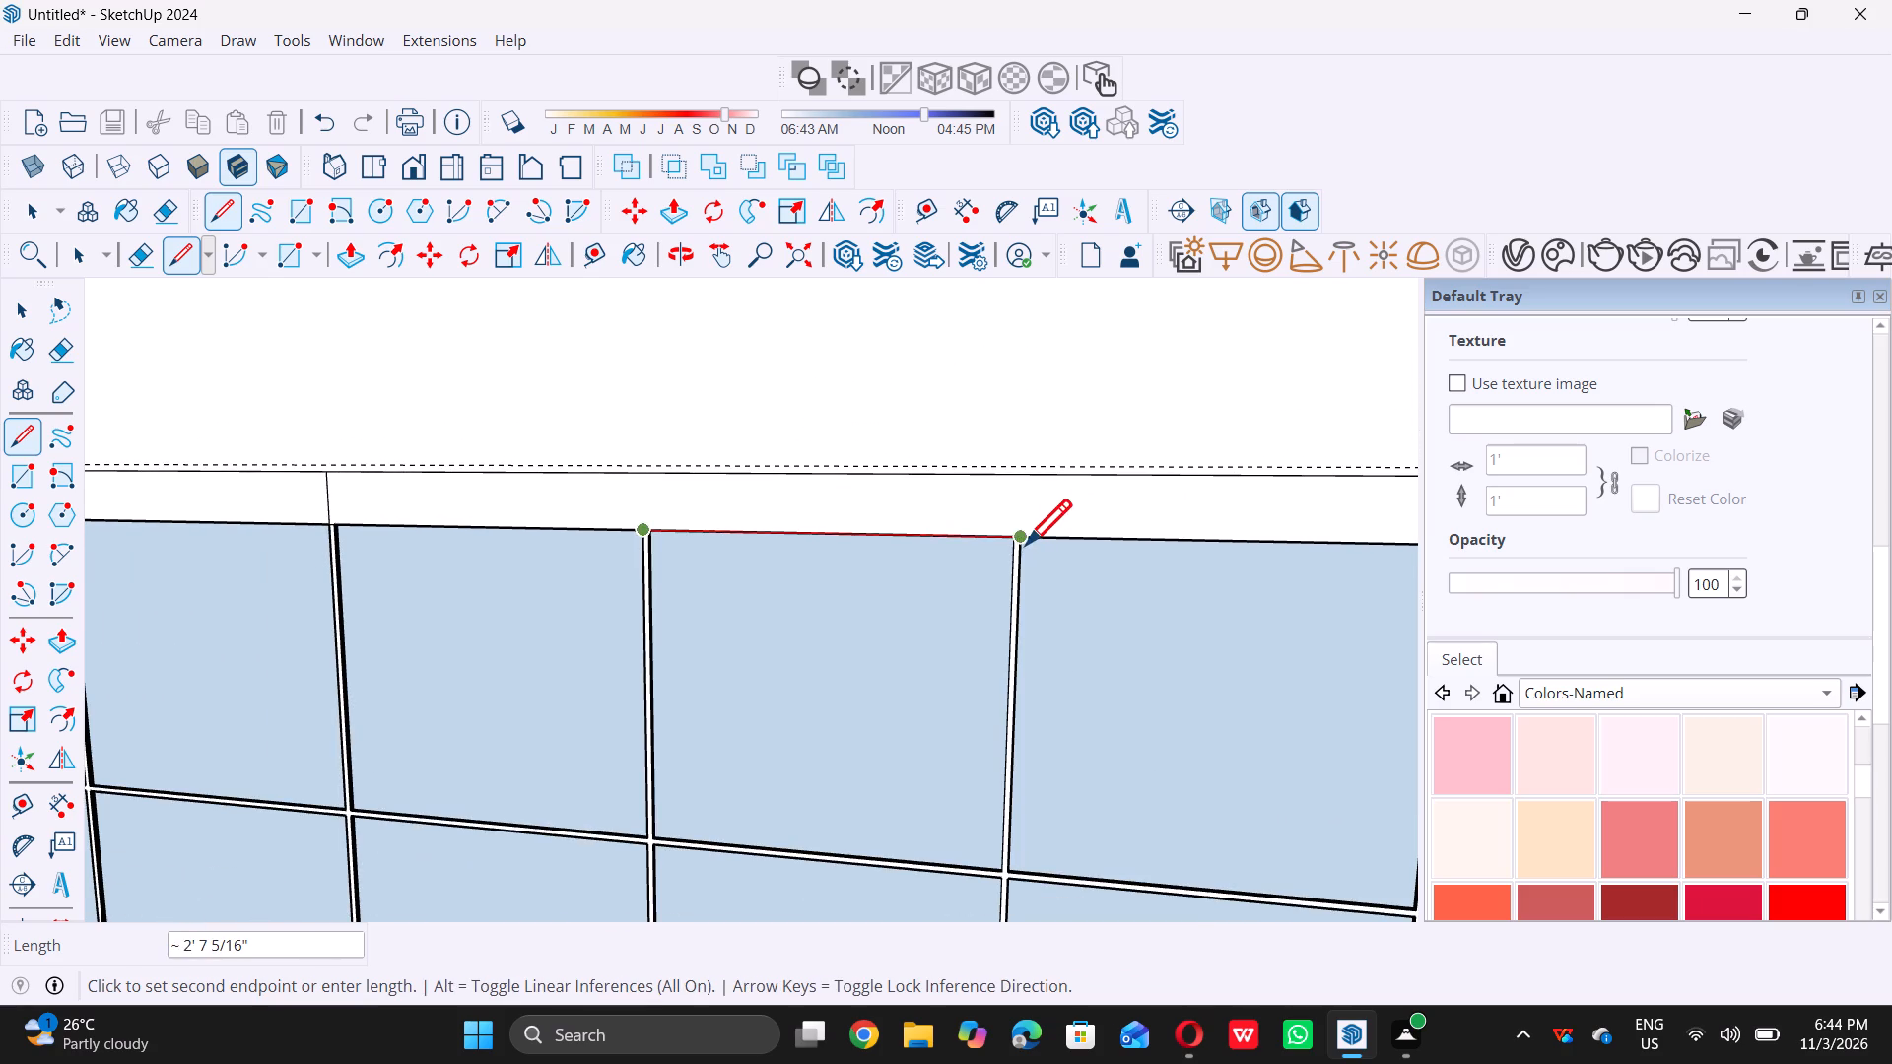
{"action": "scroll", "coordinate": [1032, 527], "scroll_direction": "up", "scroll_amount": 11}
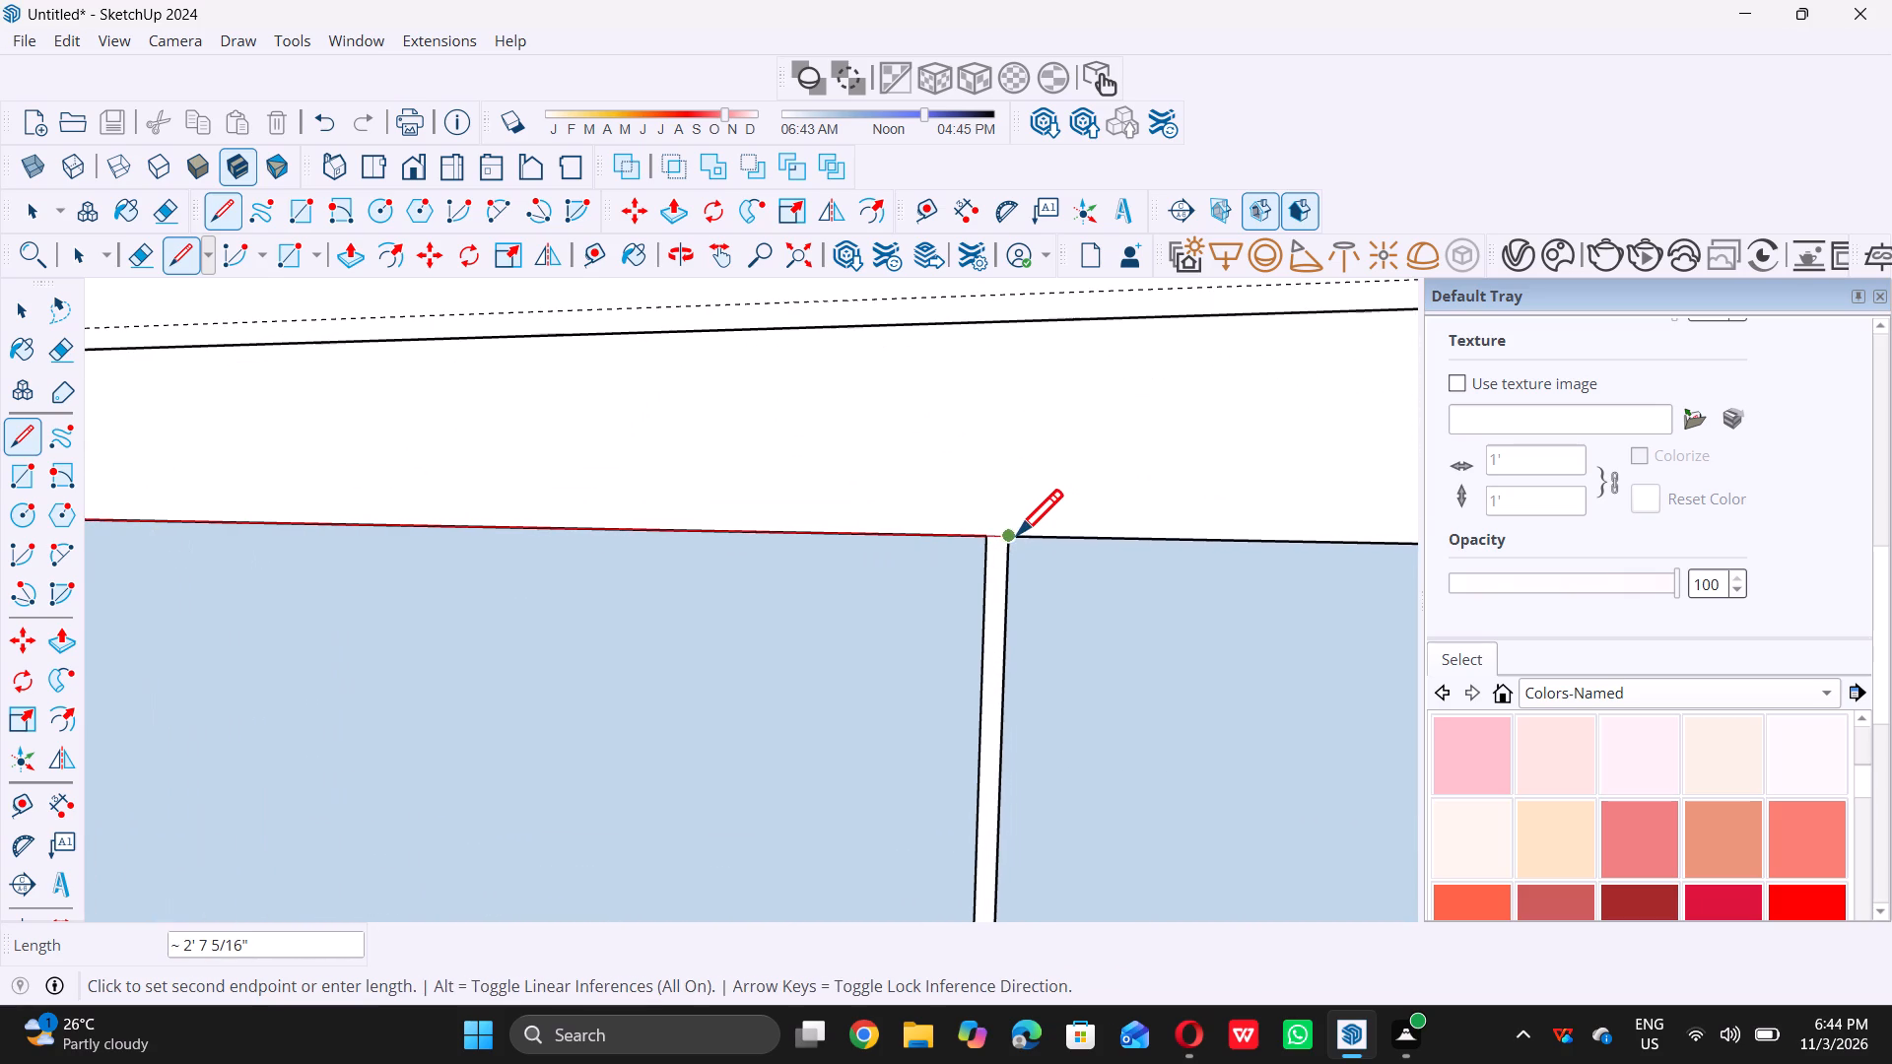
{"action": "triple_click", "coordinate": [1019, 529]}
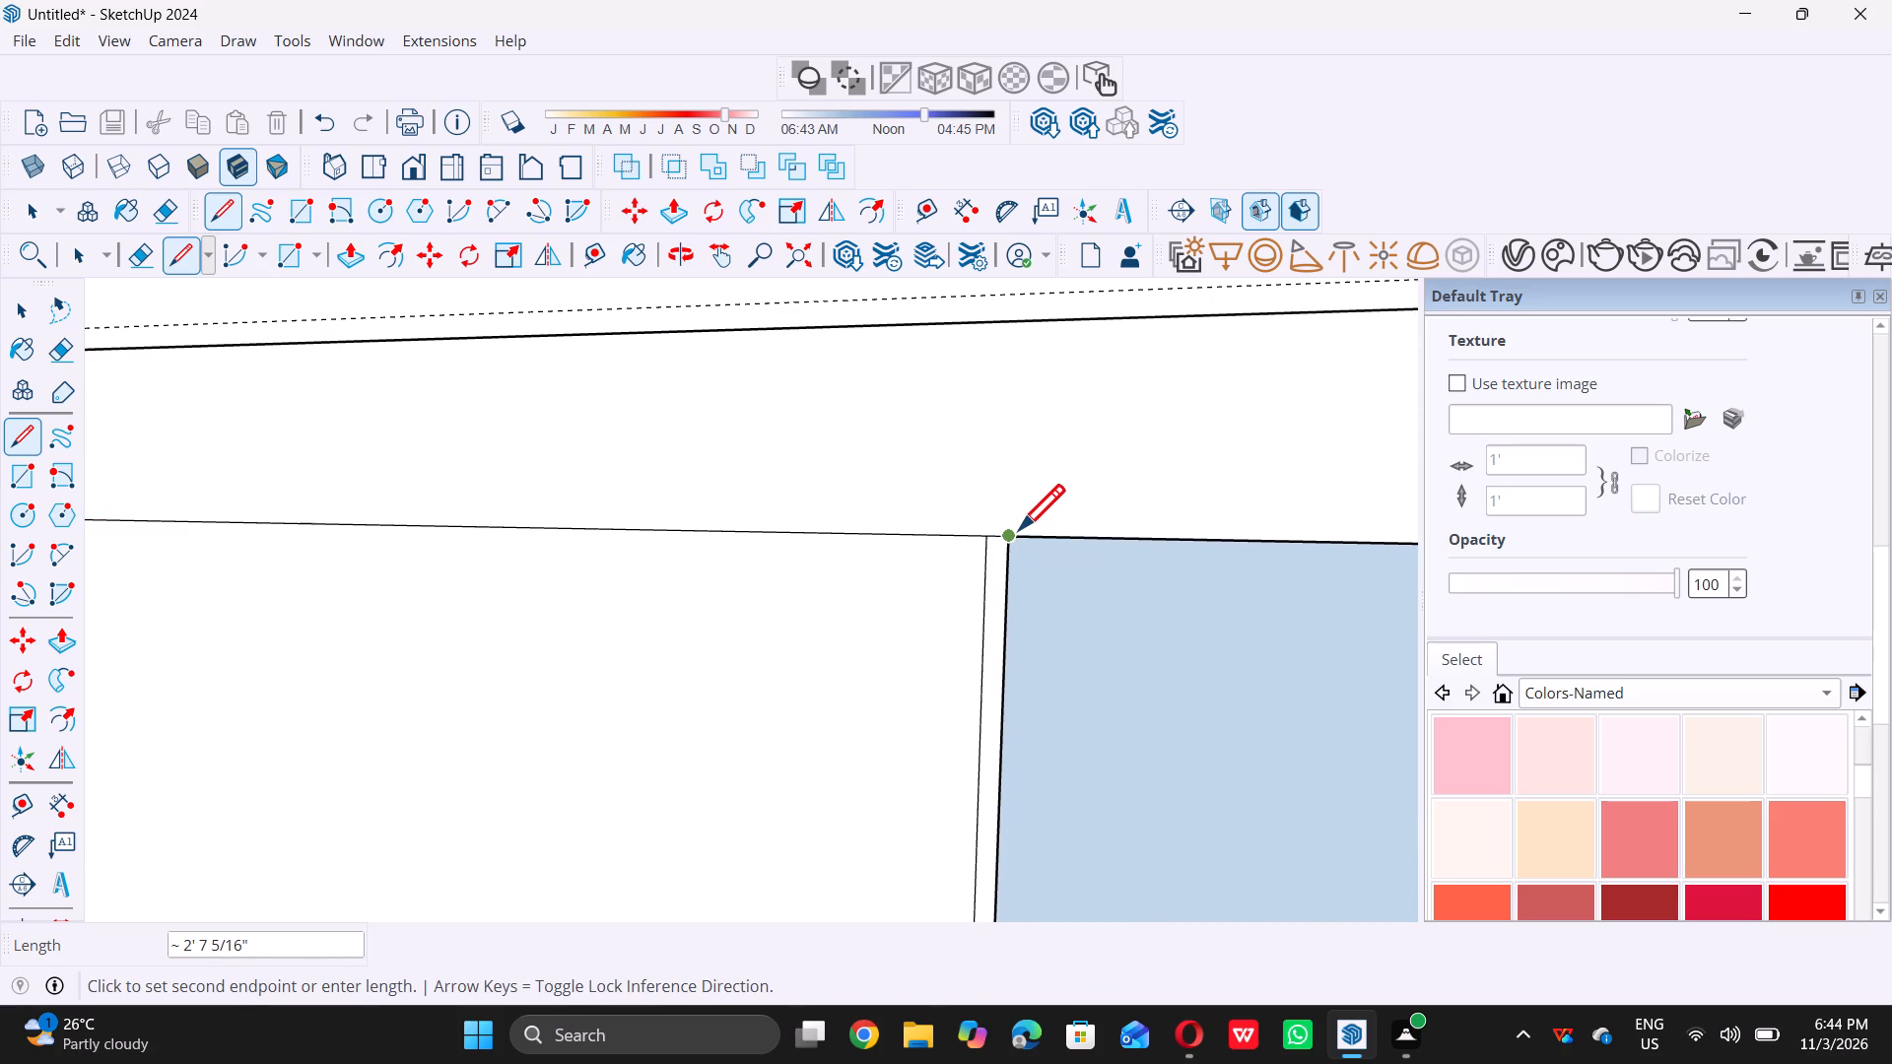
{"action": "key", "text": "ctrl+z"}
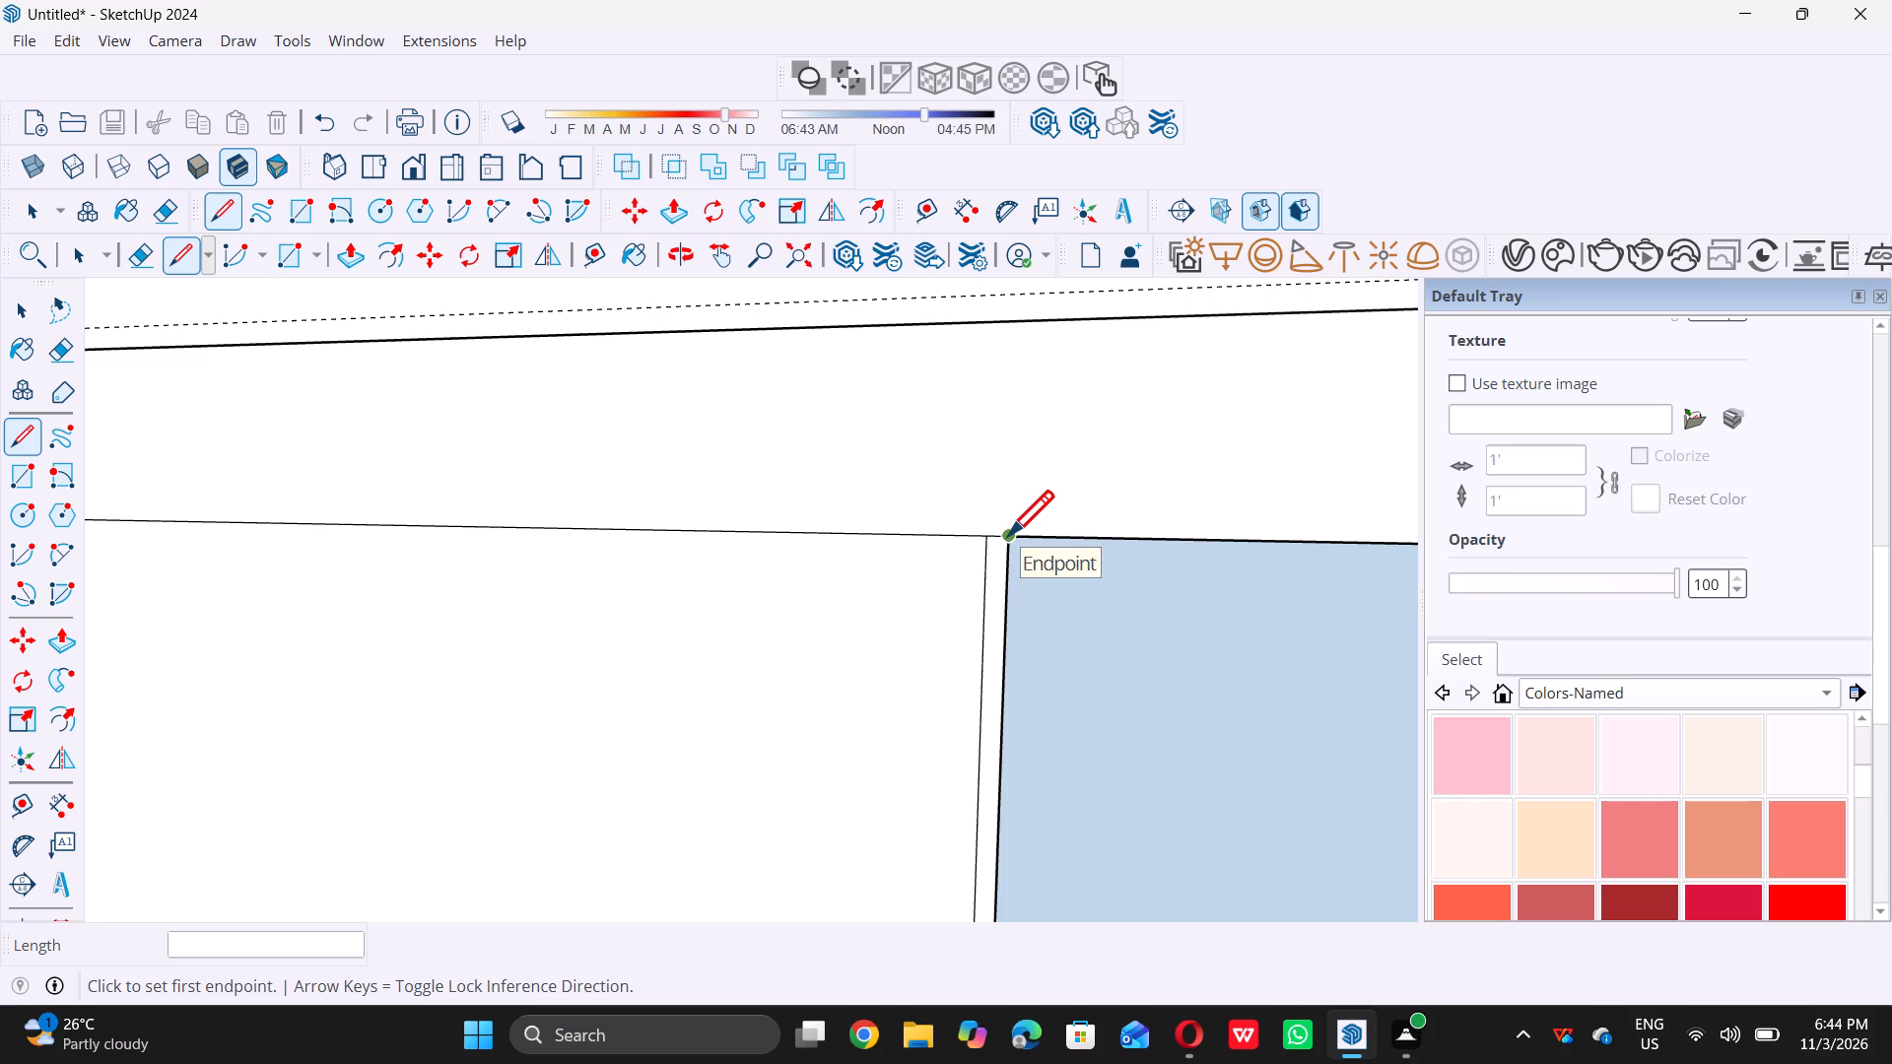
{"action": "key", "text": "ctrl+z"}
Draw a 1/2" line across the top end of the sixth vertical bar, where it meets the top frame.
{"action": "scroll", "coordinate": [980, 545], "scroll_direction": "up", "scroll_amount": 3}
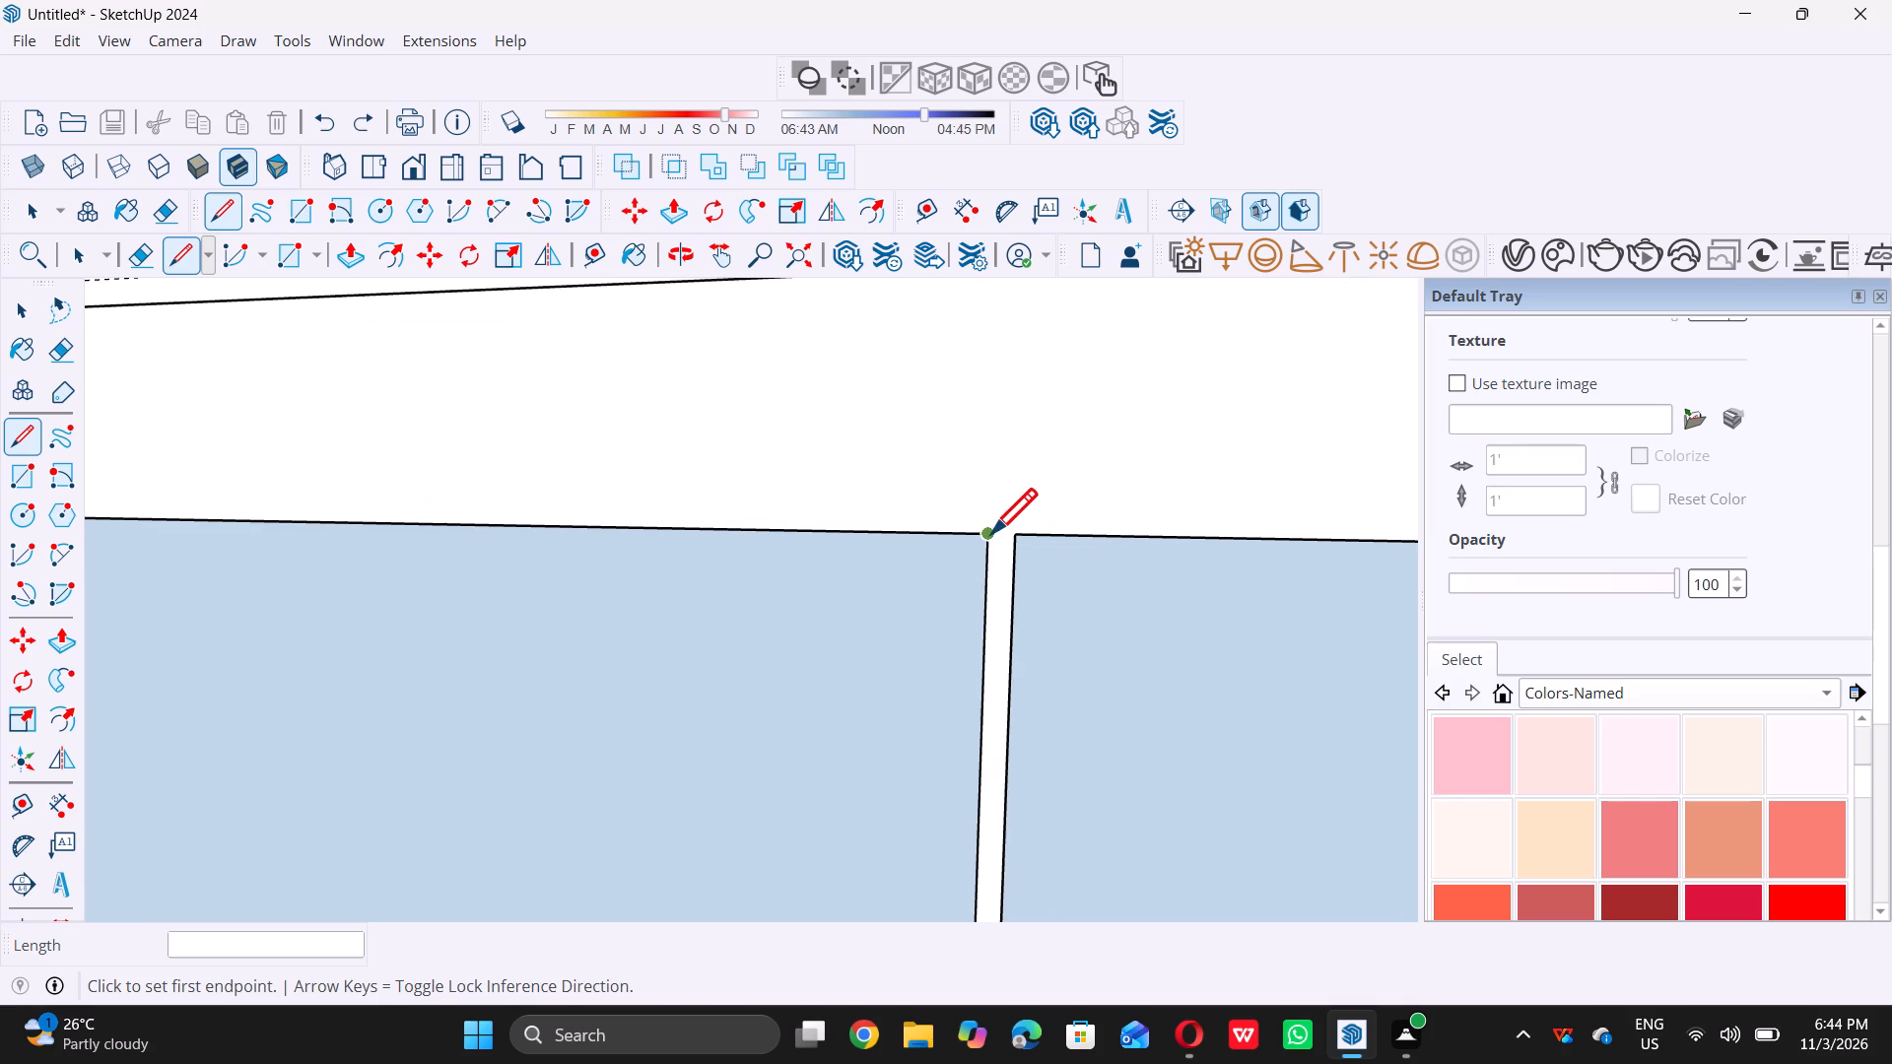
{"action": "triple_click", "coordinate": [992, 530]}
{"action": "left_click", "coordinate": [1020, 535]}
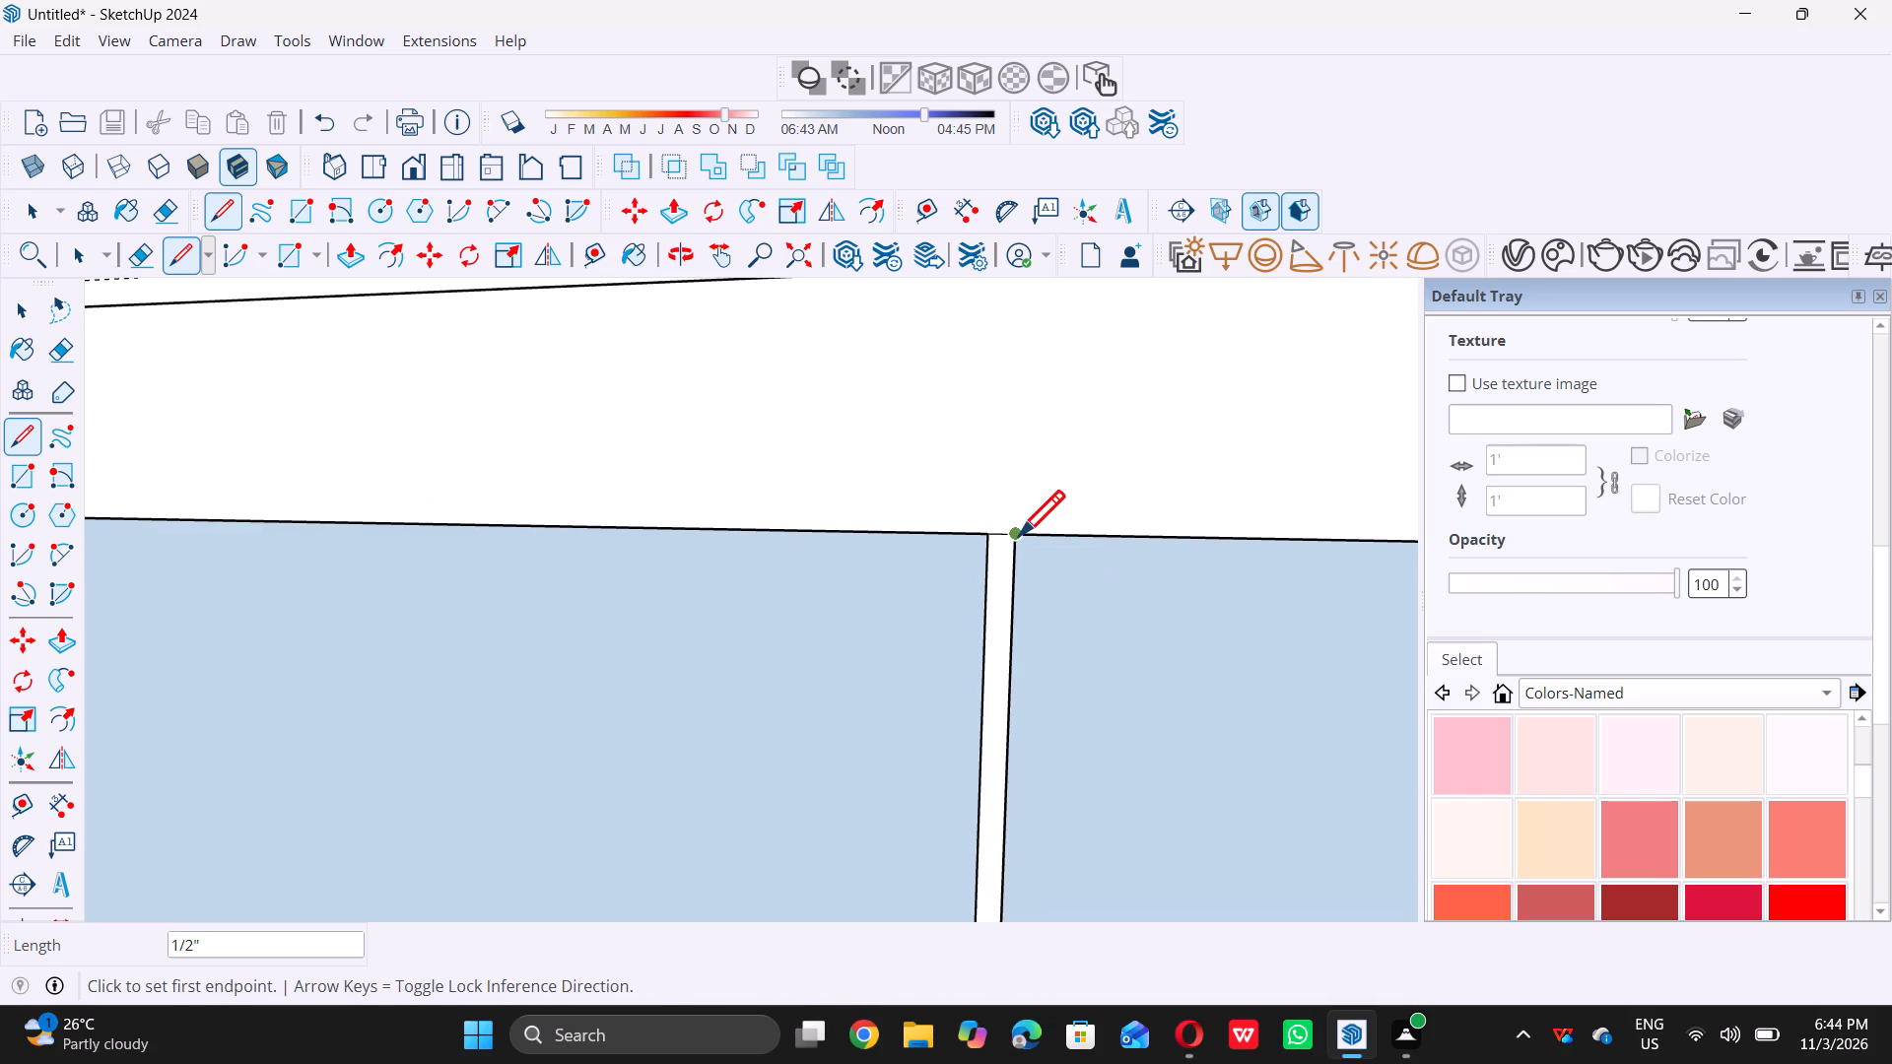
{"action": "key", "text": "space"}
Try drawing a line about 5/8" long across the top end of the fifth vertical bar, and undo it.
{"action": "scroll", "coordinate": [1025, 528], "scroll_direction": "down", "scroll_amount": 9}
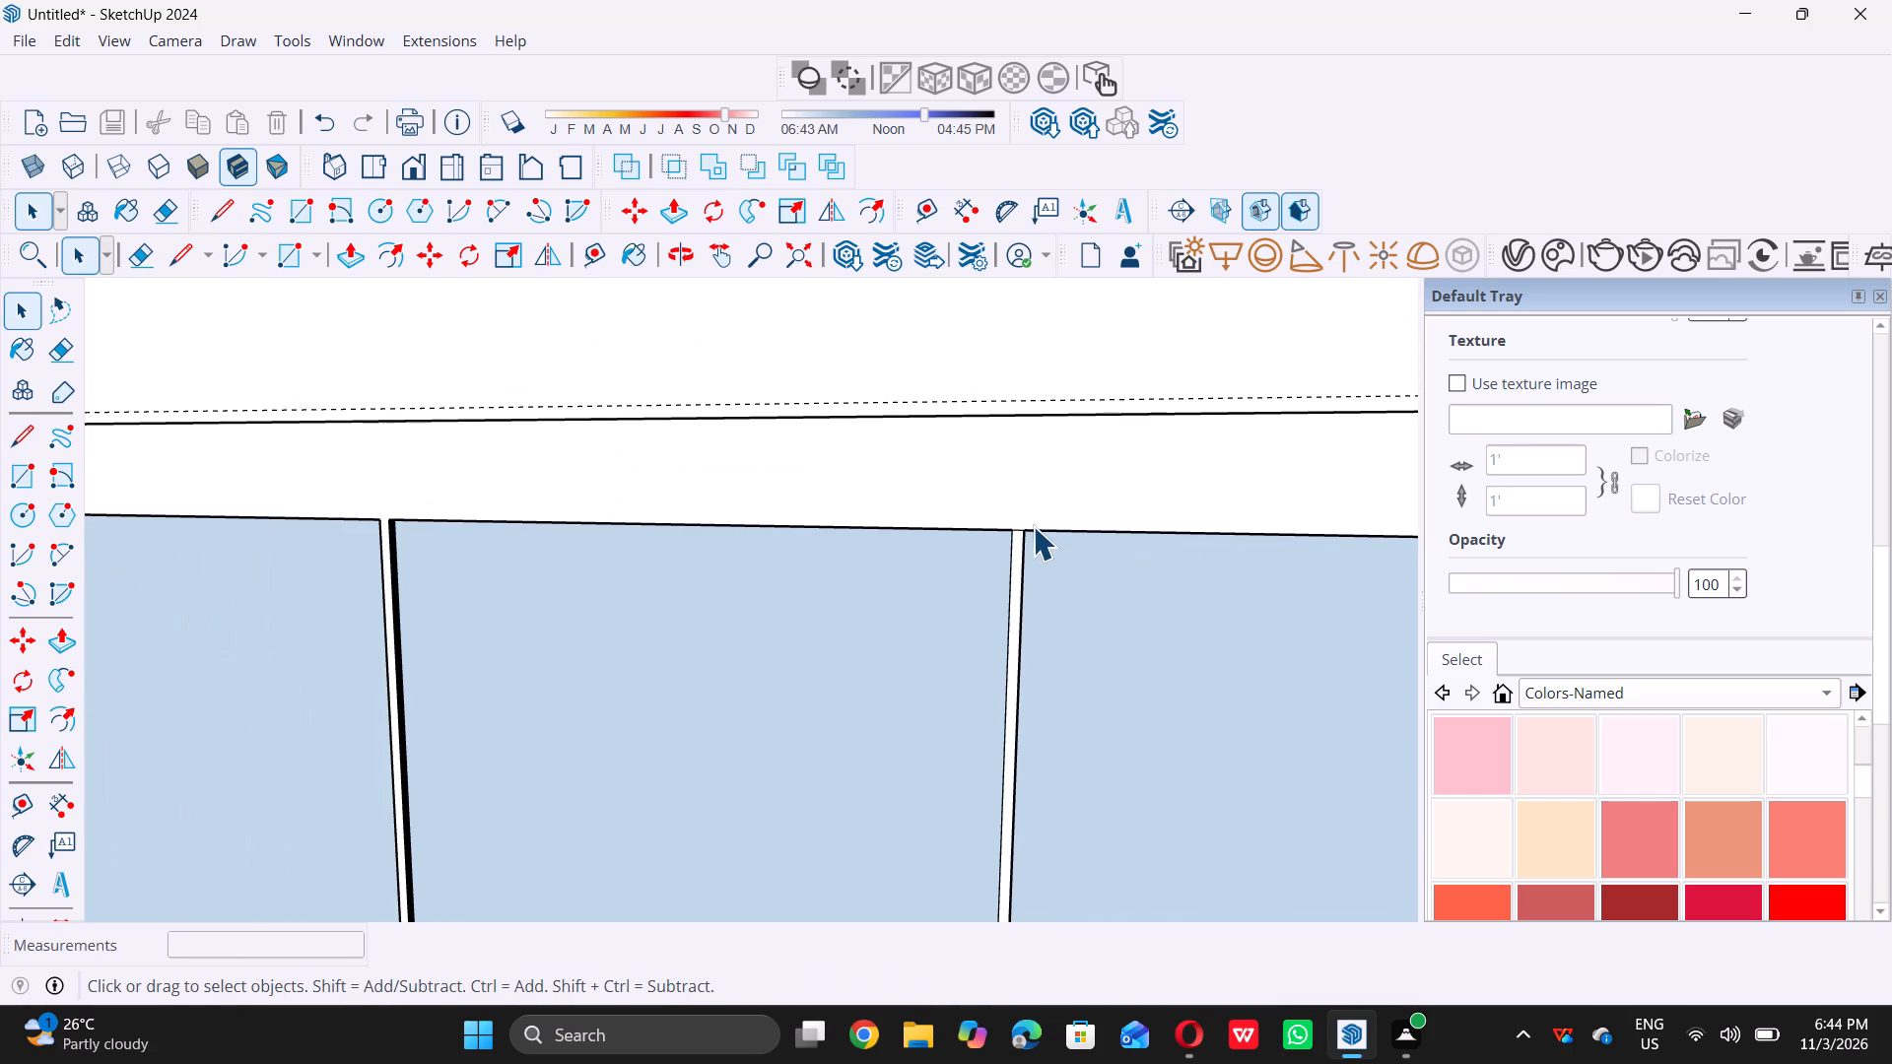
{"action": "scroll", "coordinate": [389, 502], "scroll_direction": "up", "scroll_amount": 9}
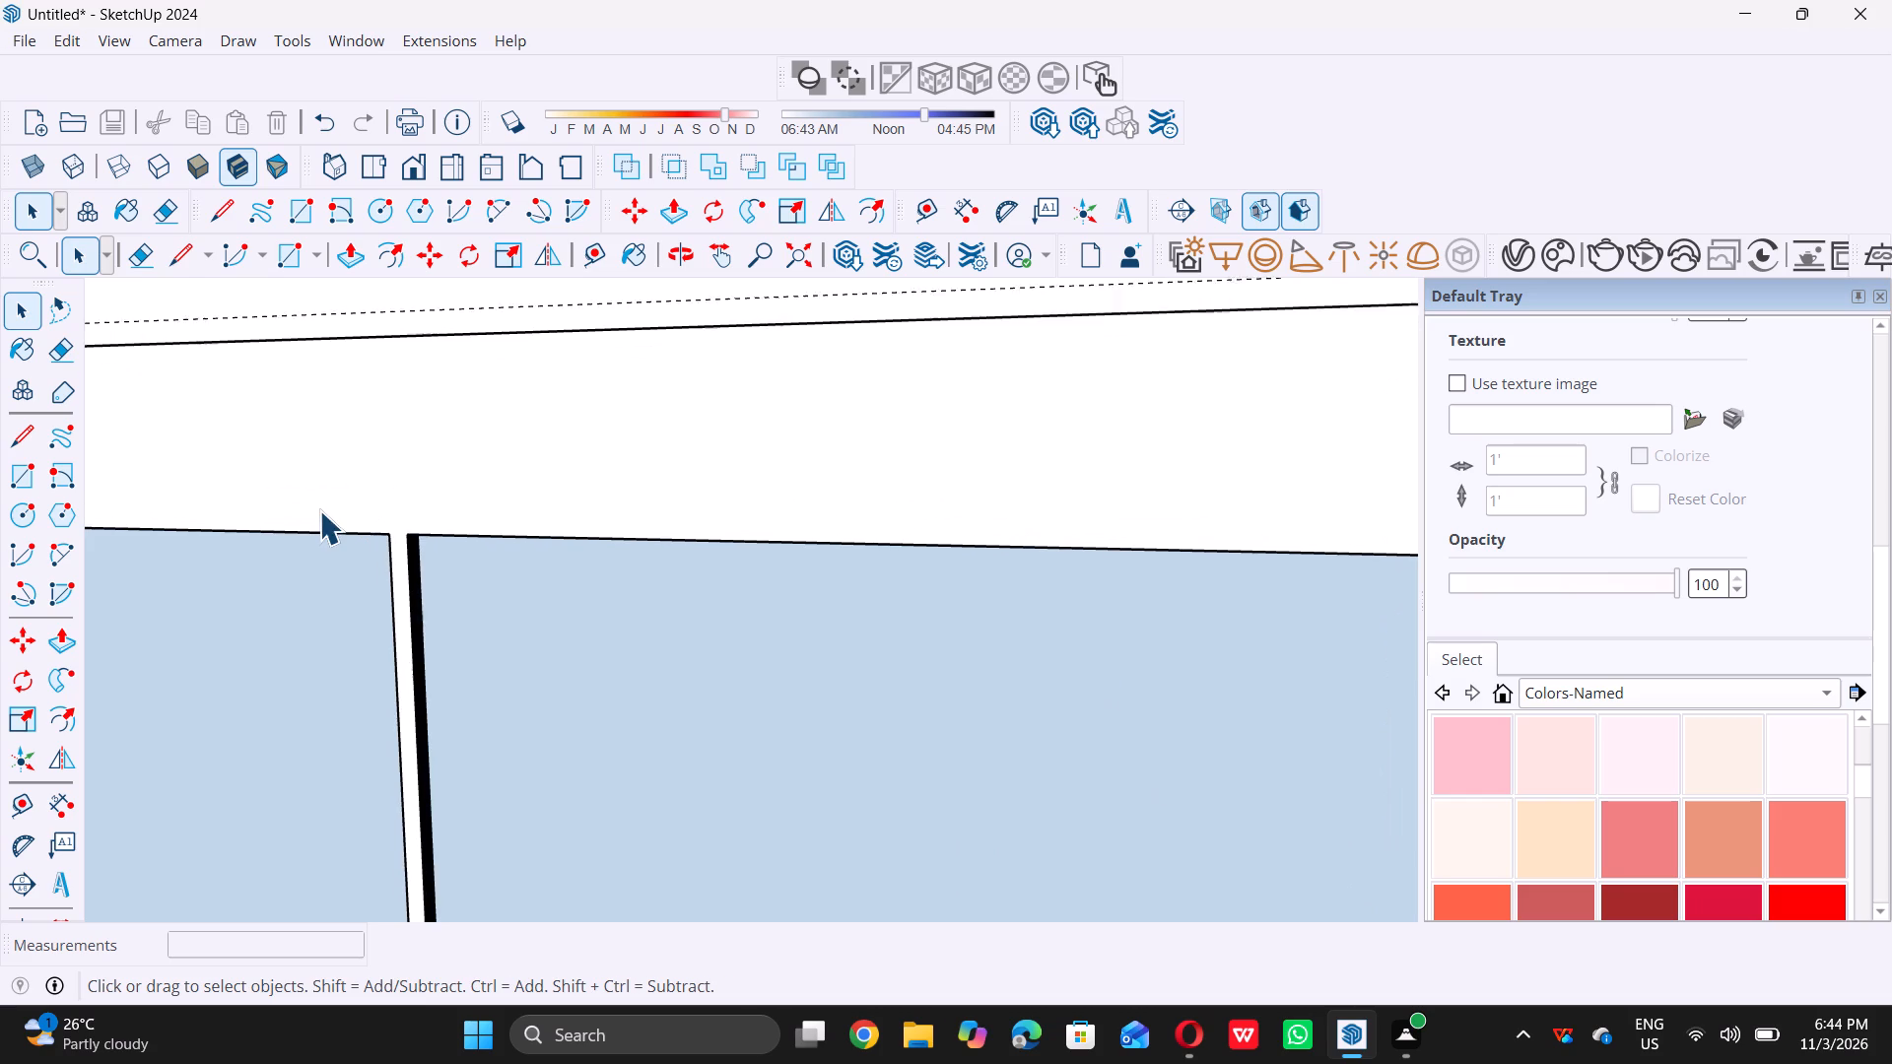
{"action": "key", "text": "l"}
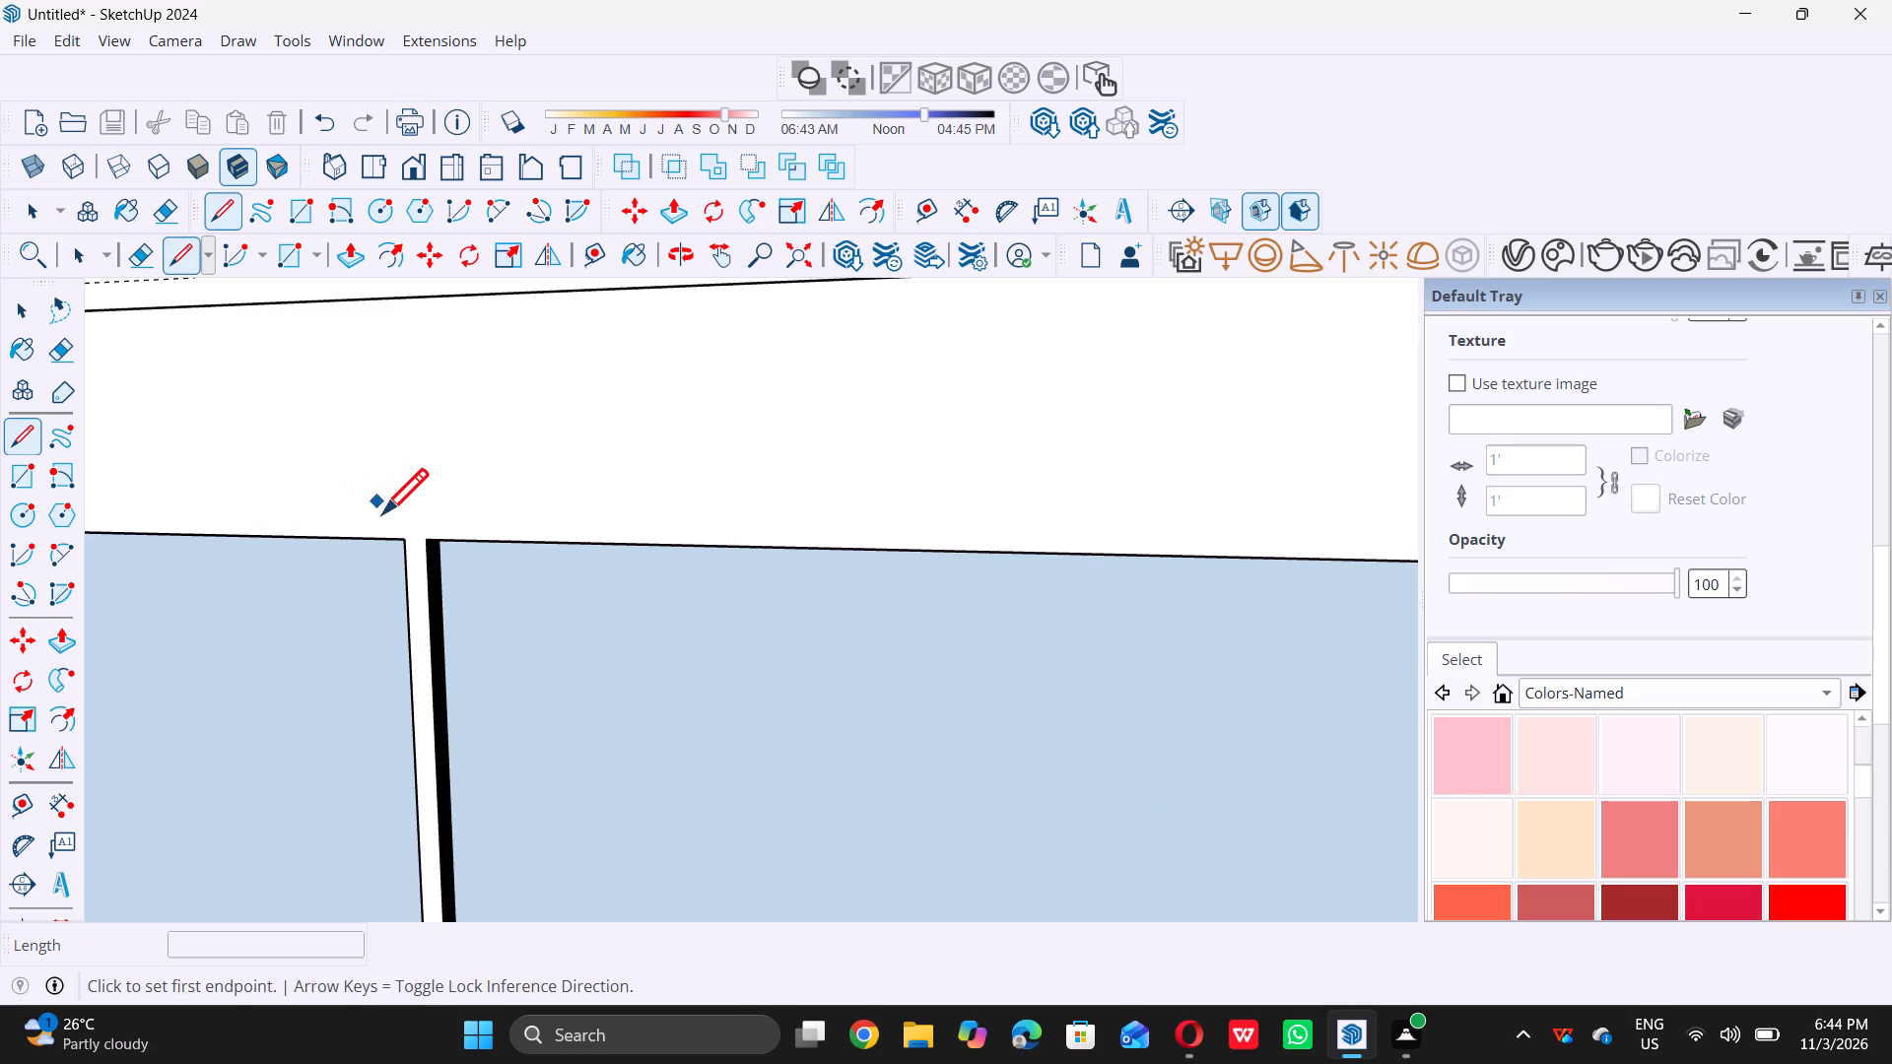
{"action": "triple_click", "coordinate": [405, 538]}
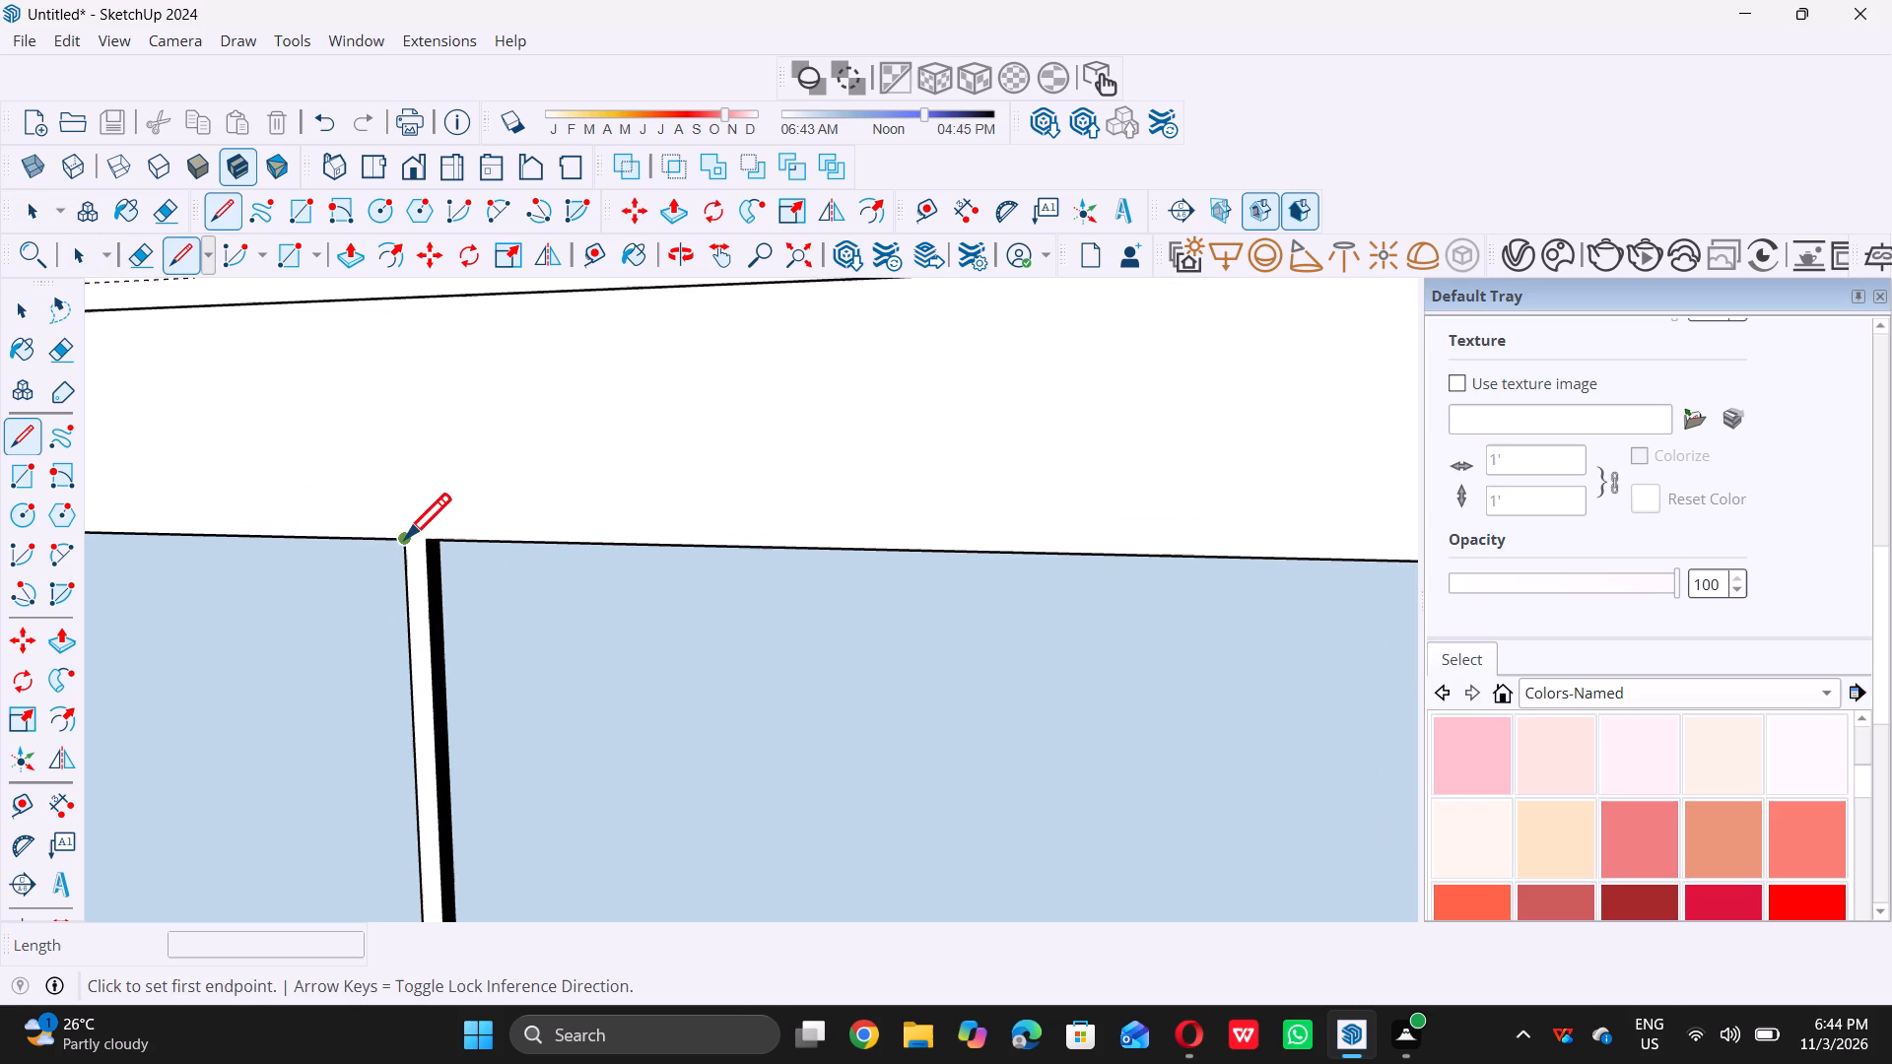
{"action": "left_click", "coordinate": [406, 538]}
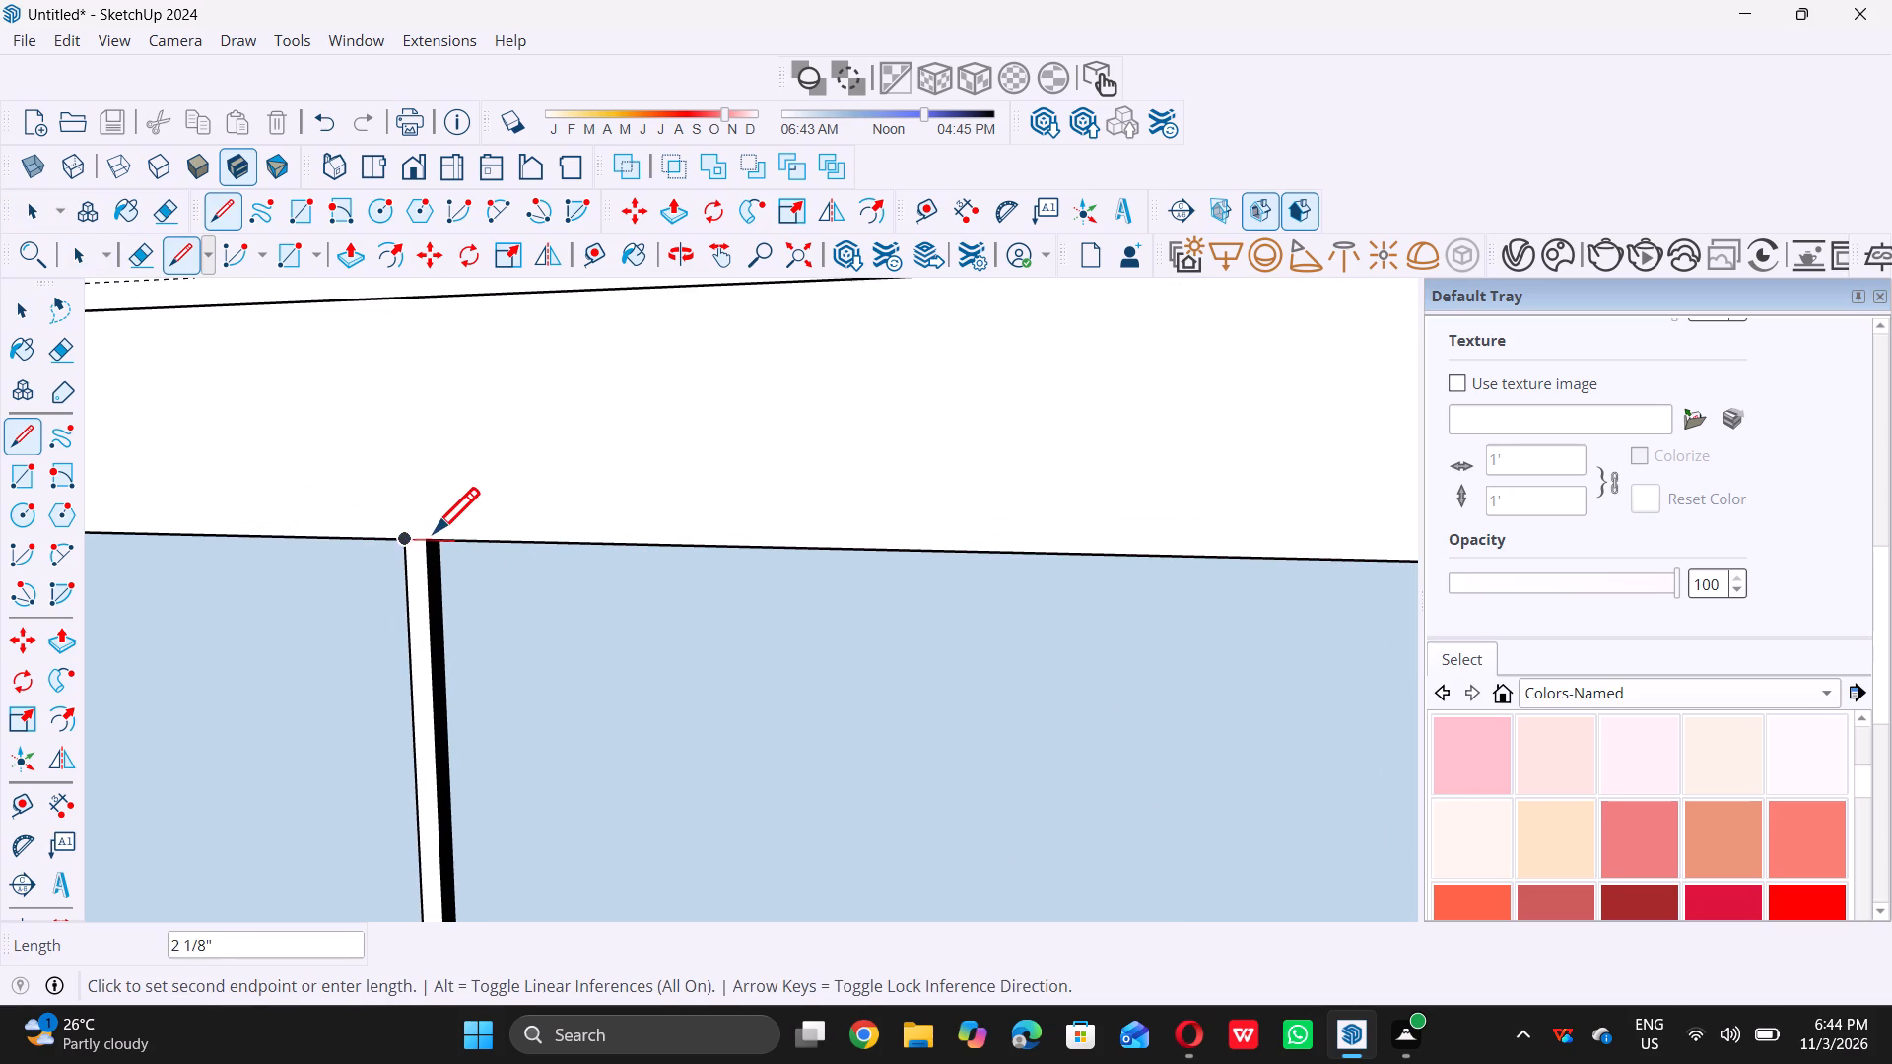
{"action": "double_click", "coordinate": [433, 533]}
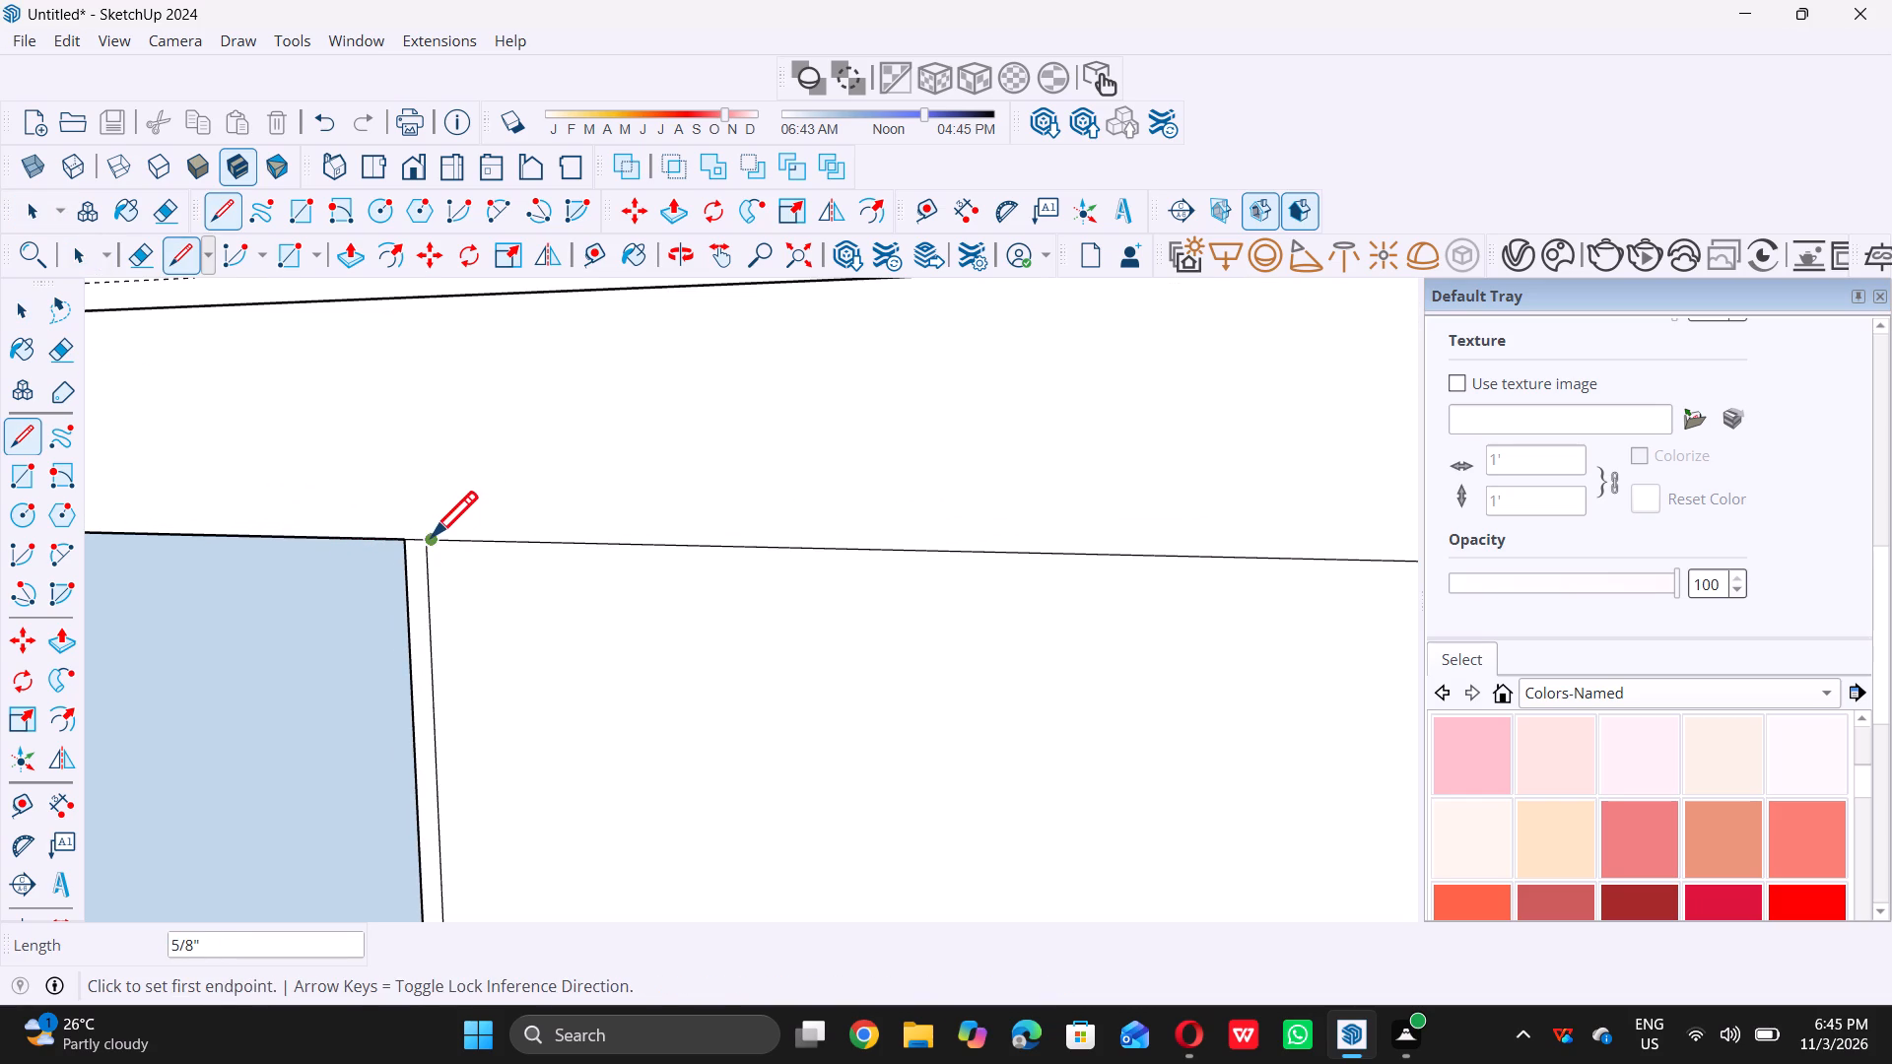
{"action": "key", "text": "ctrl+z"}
Draw a line across the top end of the fifth vertical bar, corner to corner, separating it from the top frame.
{"action": "scroll", "coordinate": [547, 499], "scroll_direction": "down", "scroll_amount": 5}
{"action": "middle_click_drag", "start_coordinate": [823, 479], "coordinate": [854, 477]}
{"action": "scroll", "coordinate": [487, 531], "scroll_direction": "up", "scroll_amount": 12}
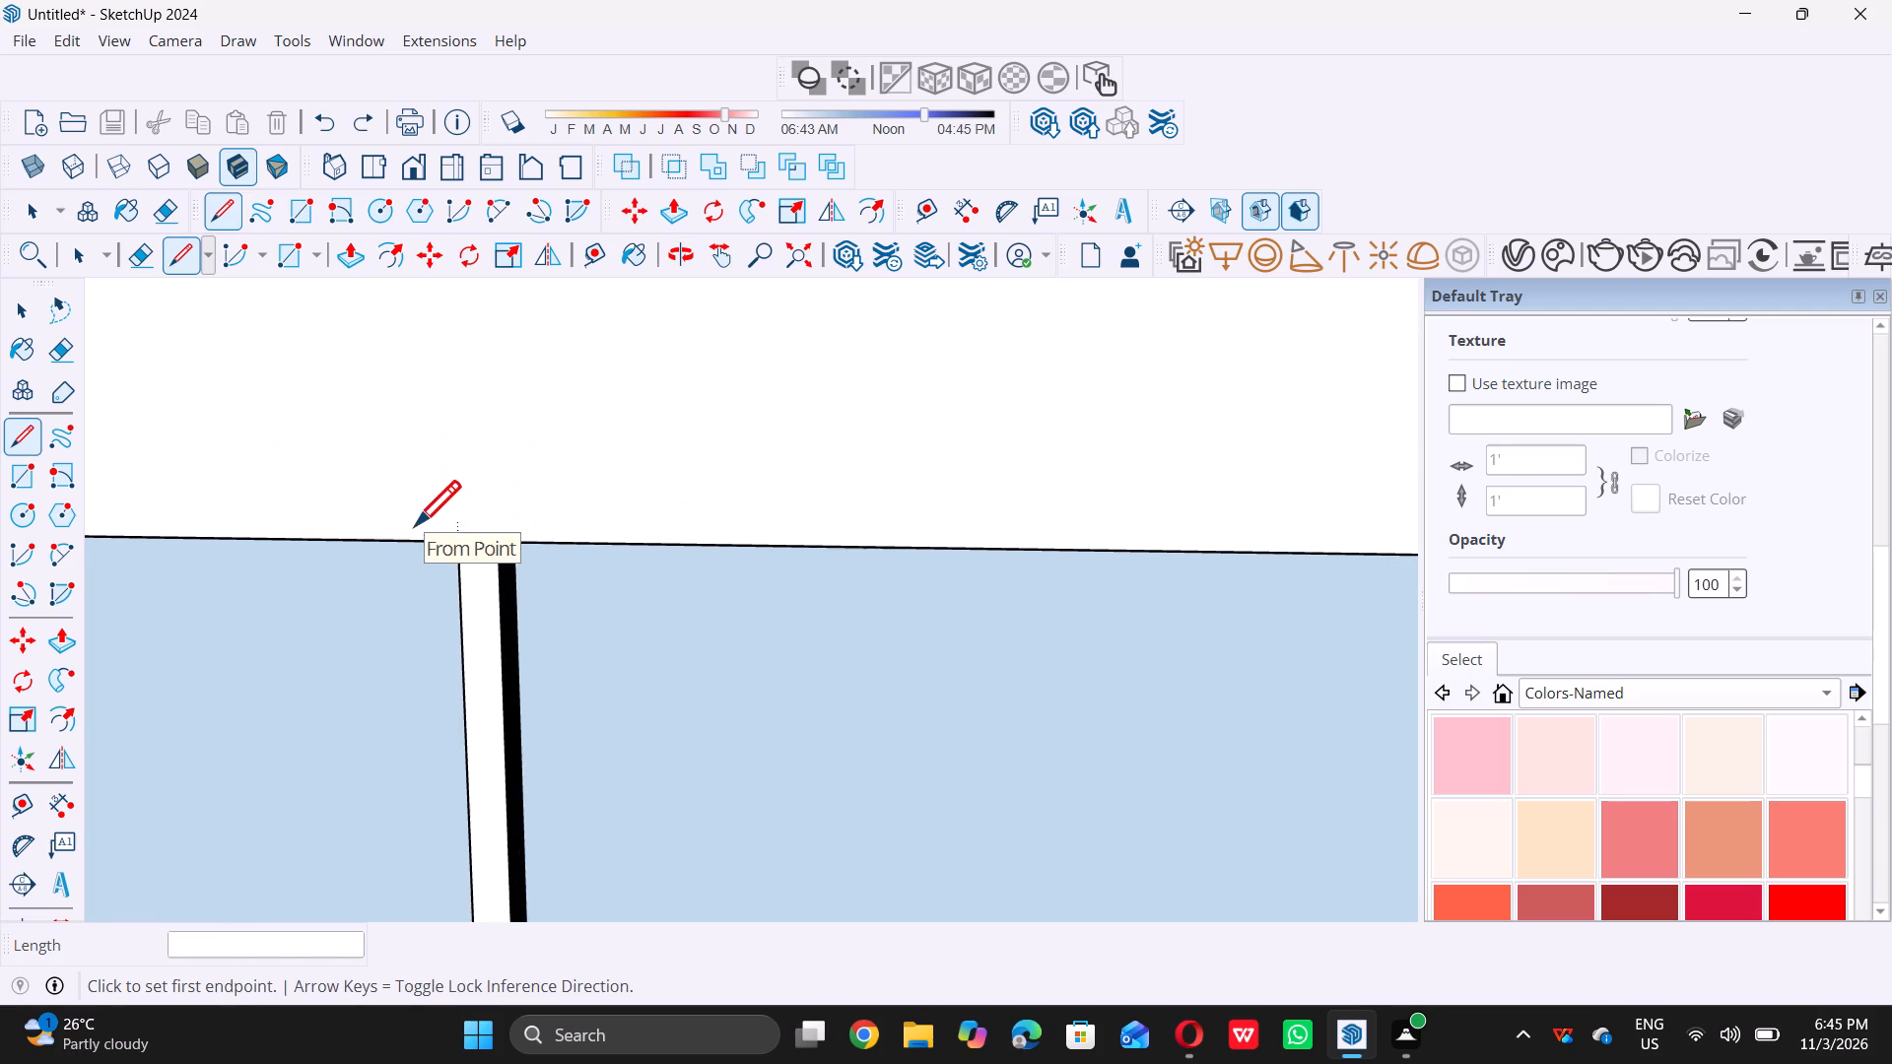
{"action": "double_click", "coordinate": [465, 546]}
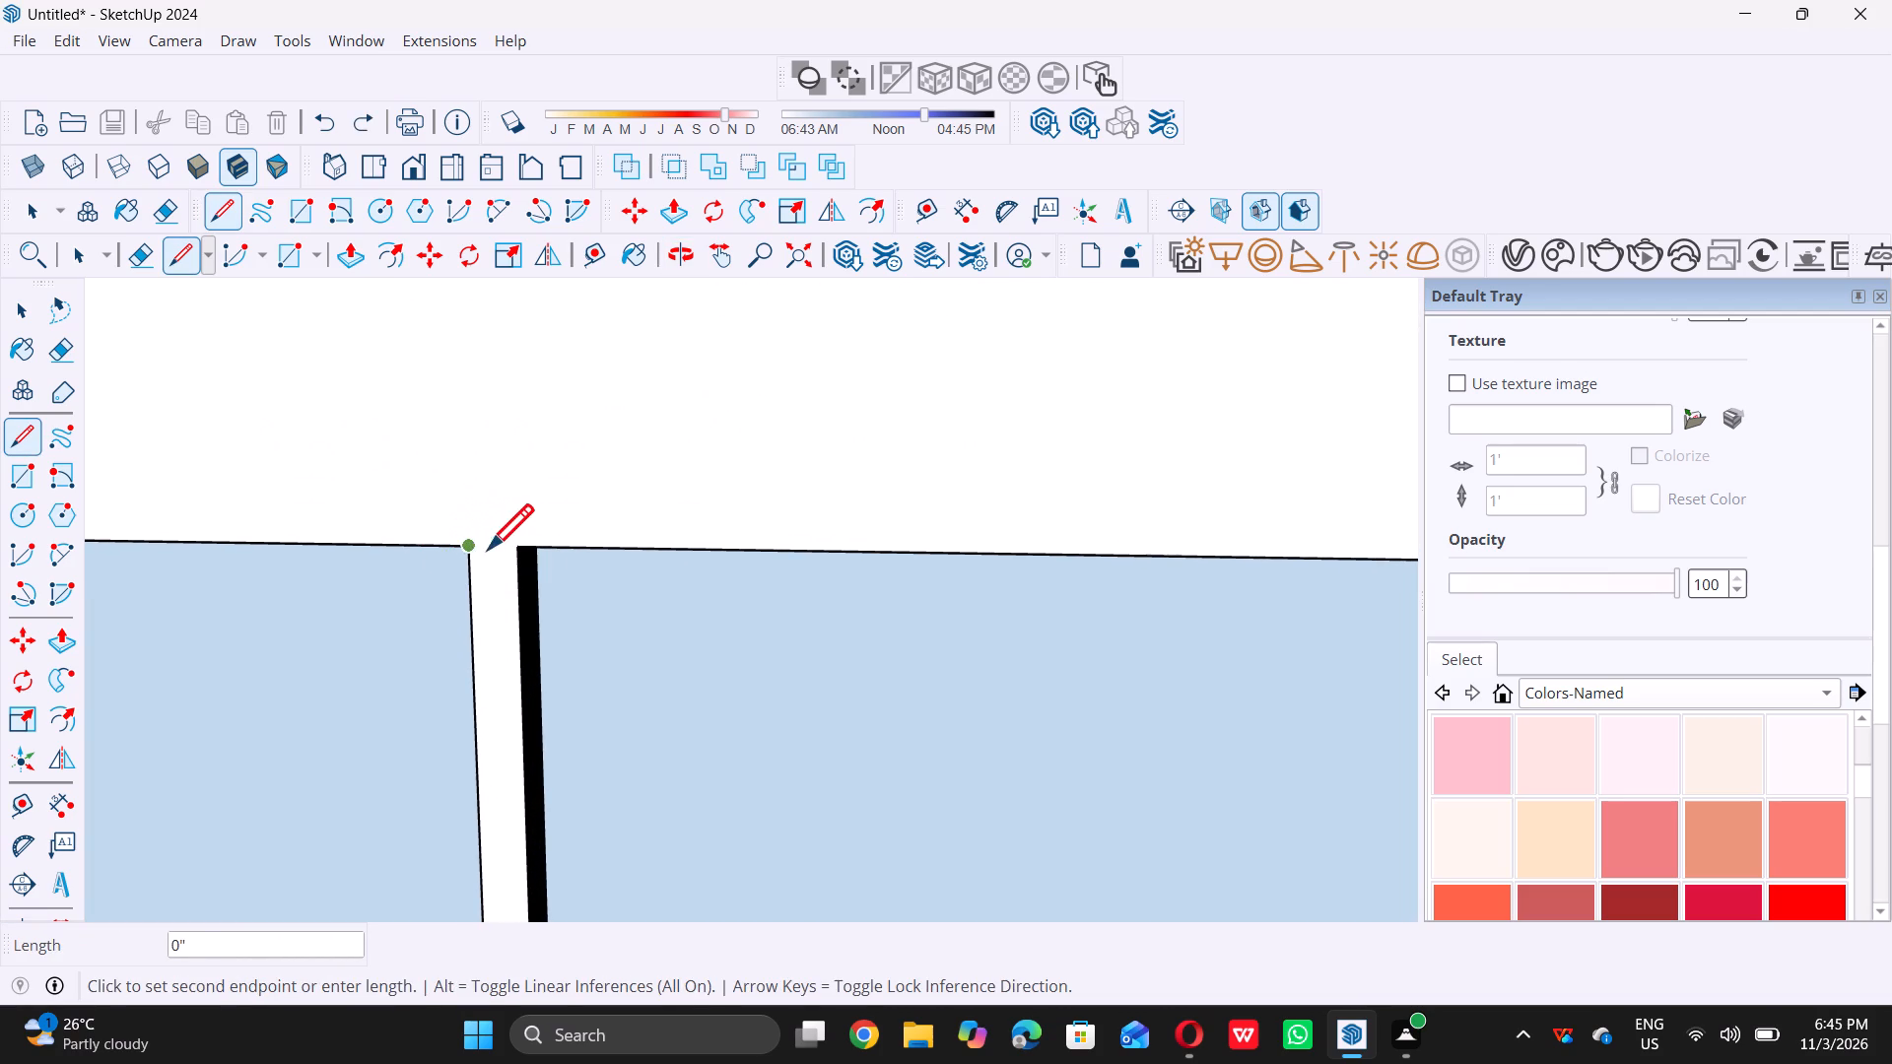
{"action": "left_click", "coordinate": [513, 548]}
{"action": "double_click", "coordinate": [520, 542]}
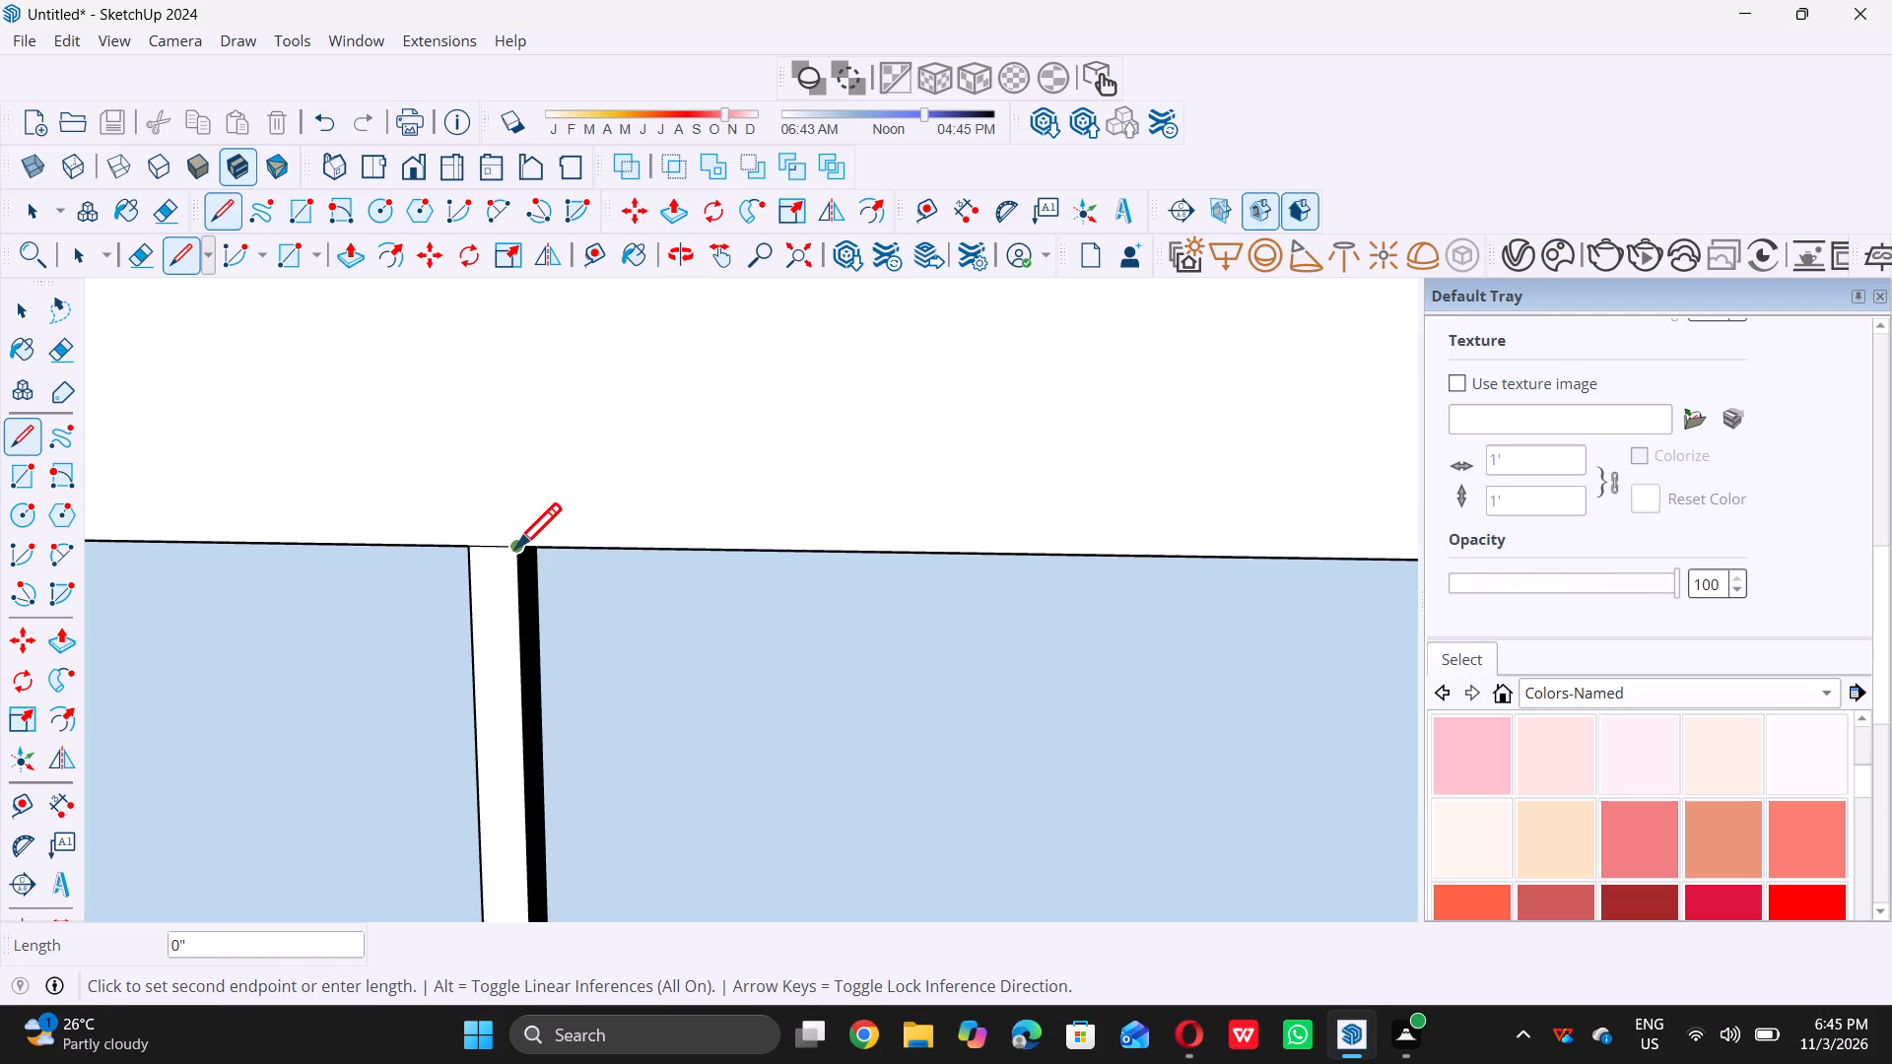
{"action": "key", "text": "space"}
Draw a 1/2" line across the bottom end of the leftmost vertical bar, where it meets the bottom frame.
{"action": "scroll", "coordinate": [631, 474], "scroll_direction": "down", "scroll_amount": 20}
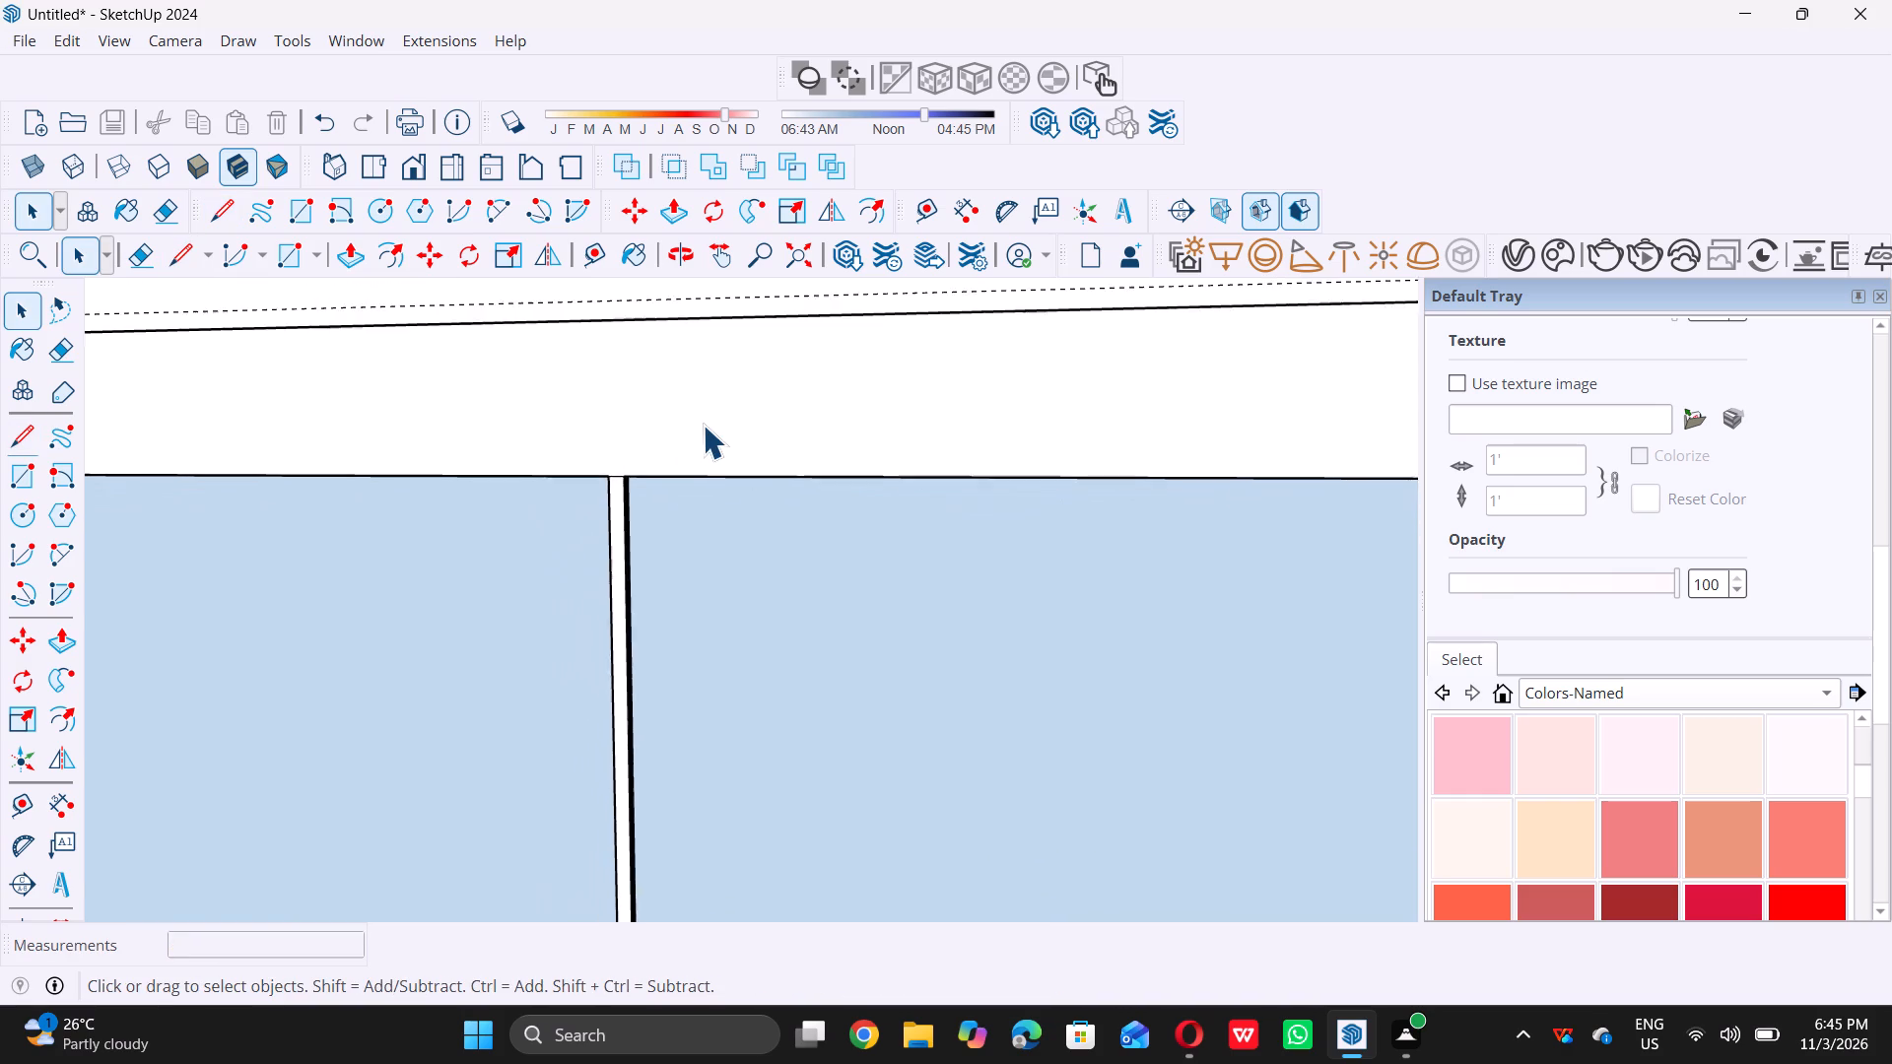
{"action": "scroll", "coordinate": [703, 425], "scroll_direction": "down", "scroll_amount": 13}
{"action": "scroll", "coordinate": [750, 358], "scroll_direction": "down", "scroll_amount": 8}
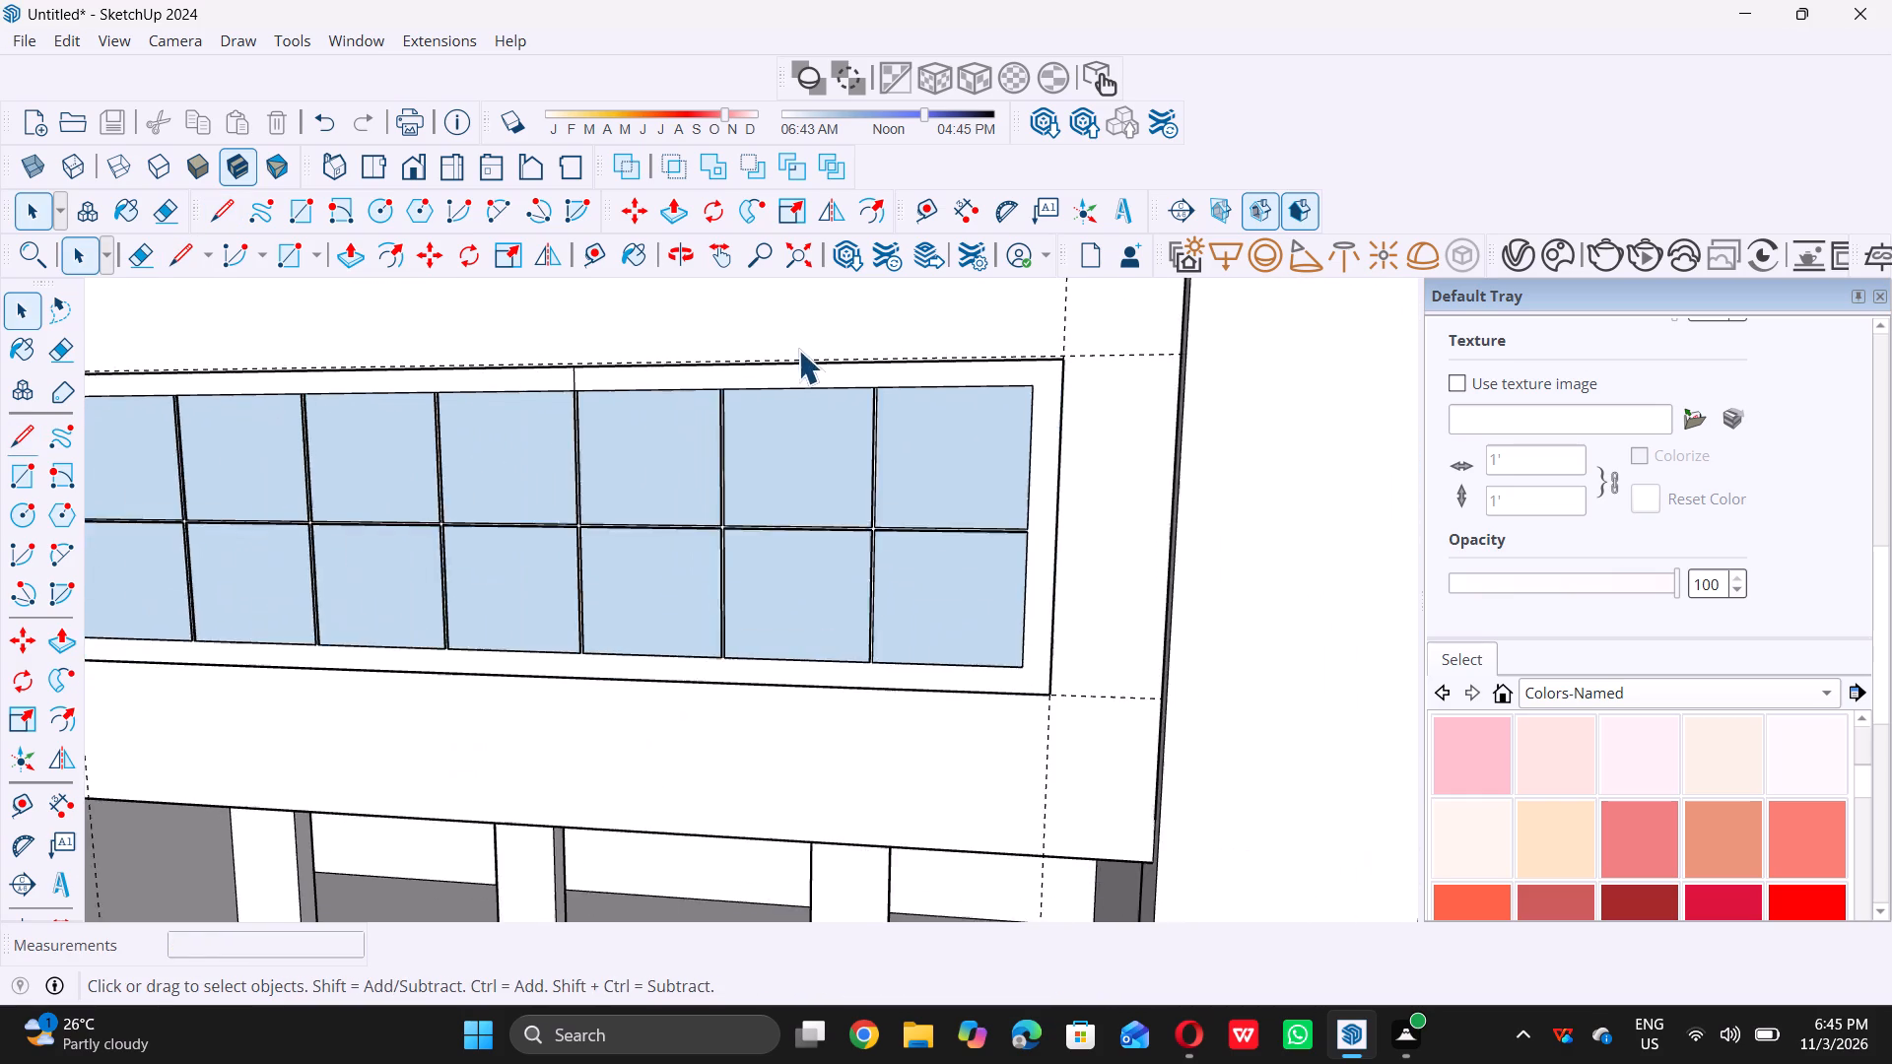
{"action": "scroll", "coordinate": [280, 621], "scroll_direction": "up", "scroll_amount": 12}
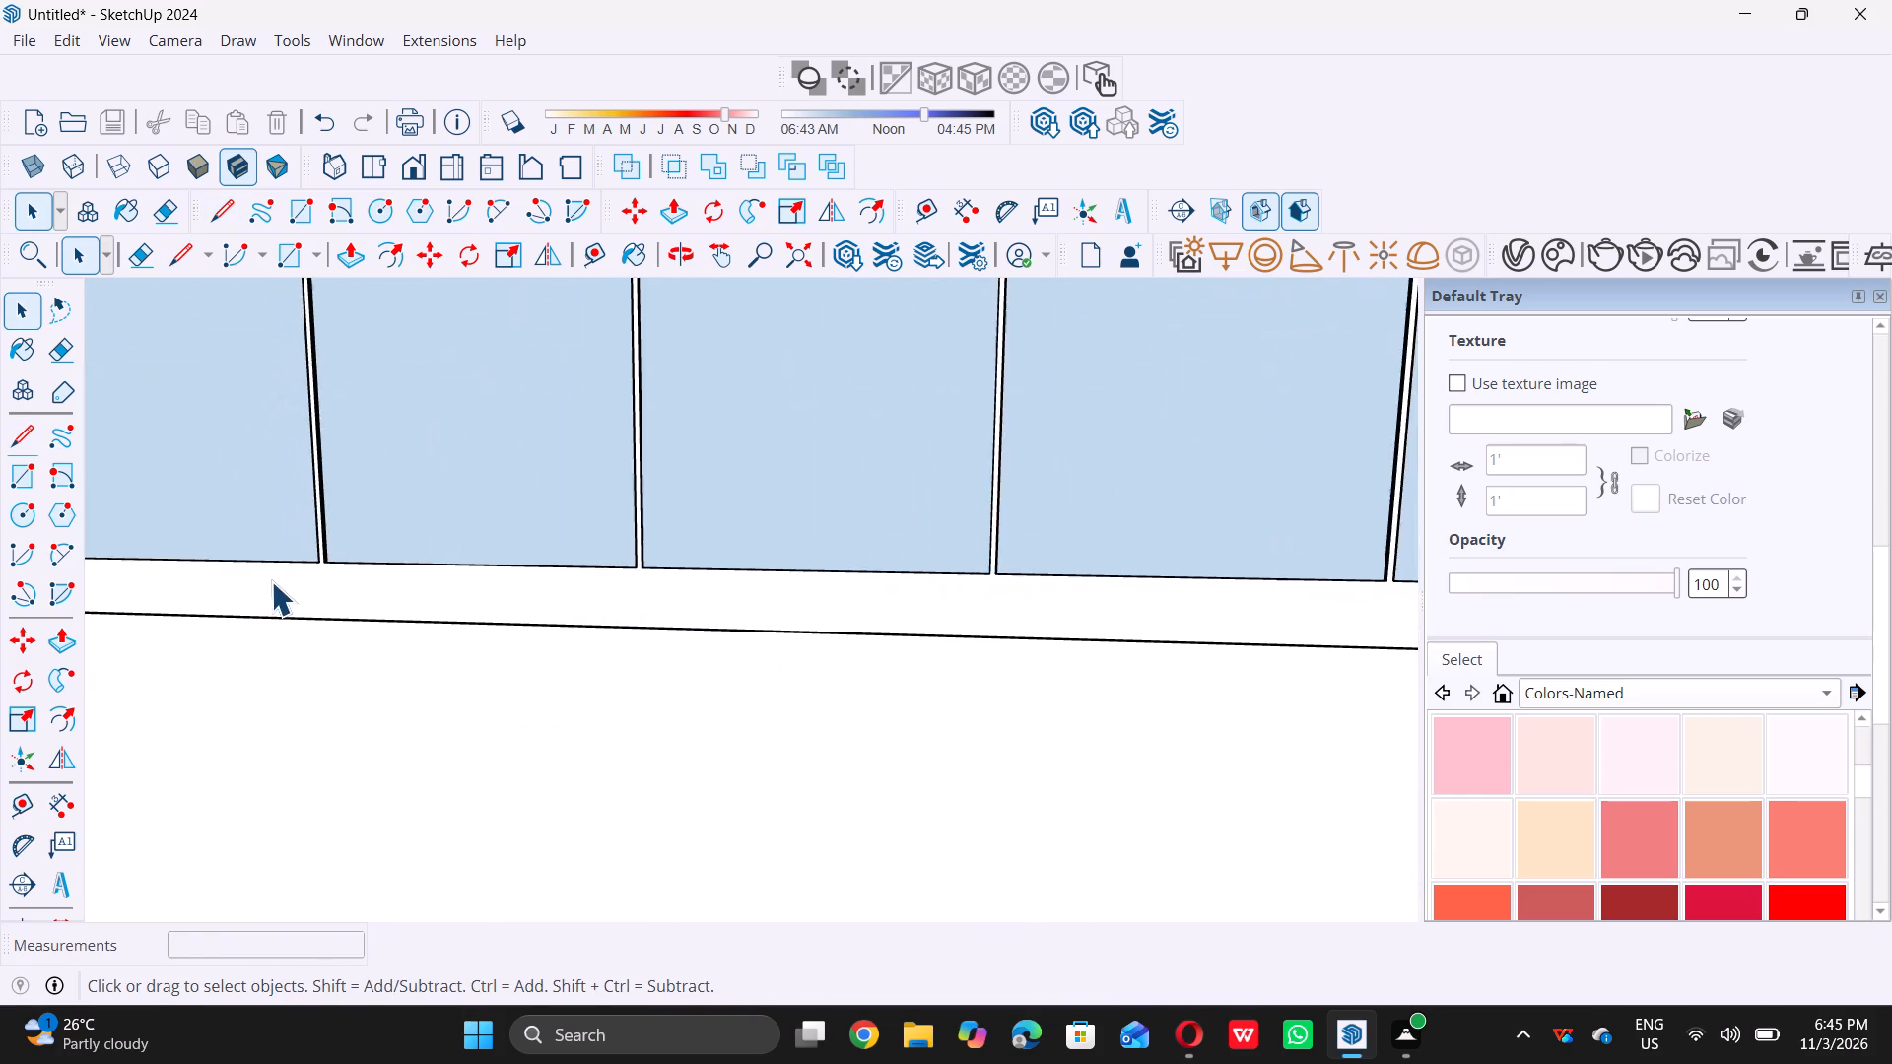
{"action": "scroll", "coordinate": [274, 579], "scroll_direction": "up", "scroll_amount": 7}
{"action": "scroll", "coordinate": [340, 522], "scroll_direction": "up", "scroll_amount": 12}
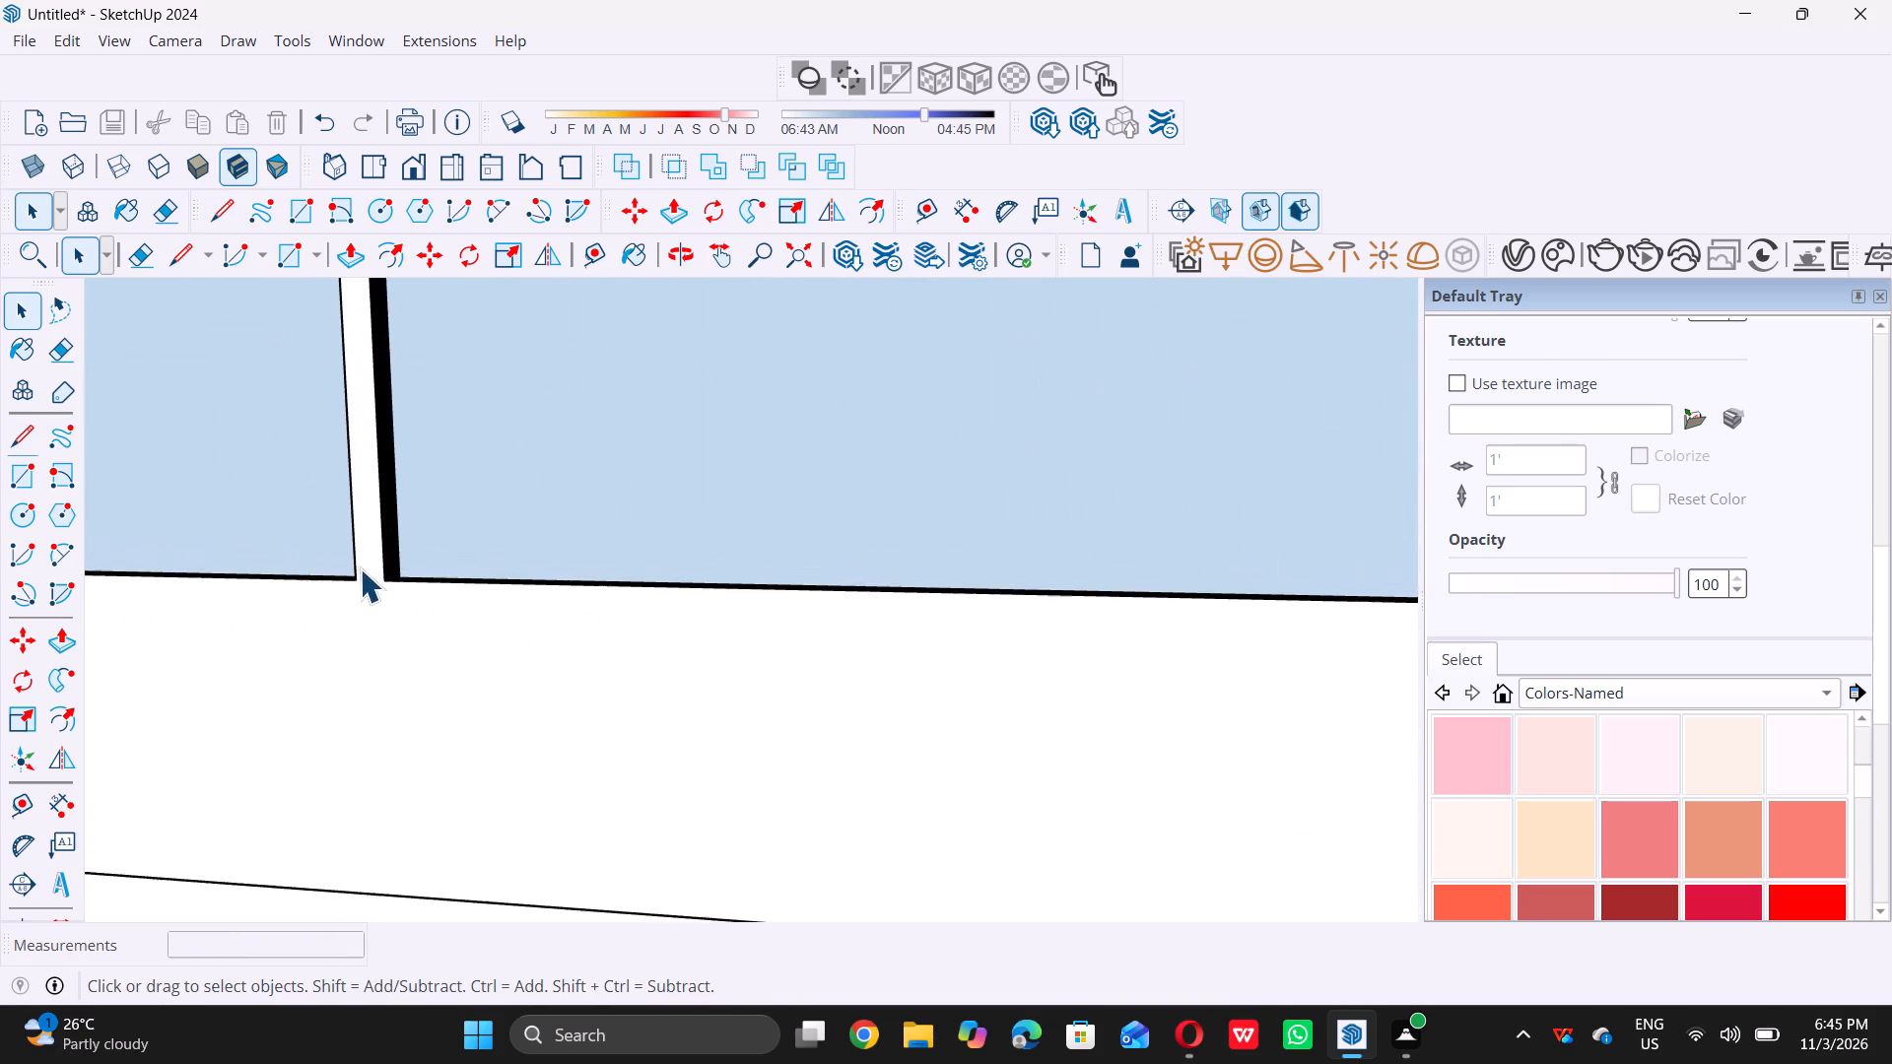
{"action": "scroll", "coordinate": [355, 569], "scroll_direction": "up", "scroll_amount": 4}
{"action": "key", "text": "l"}
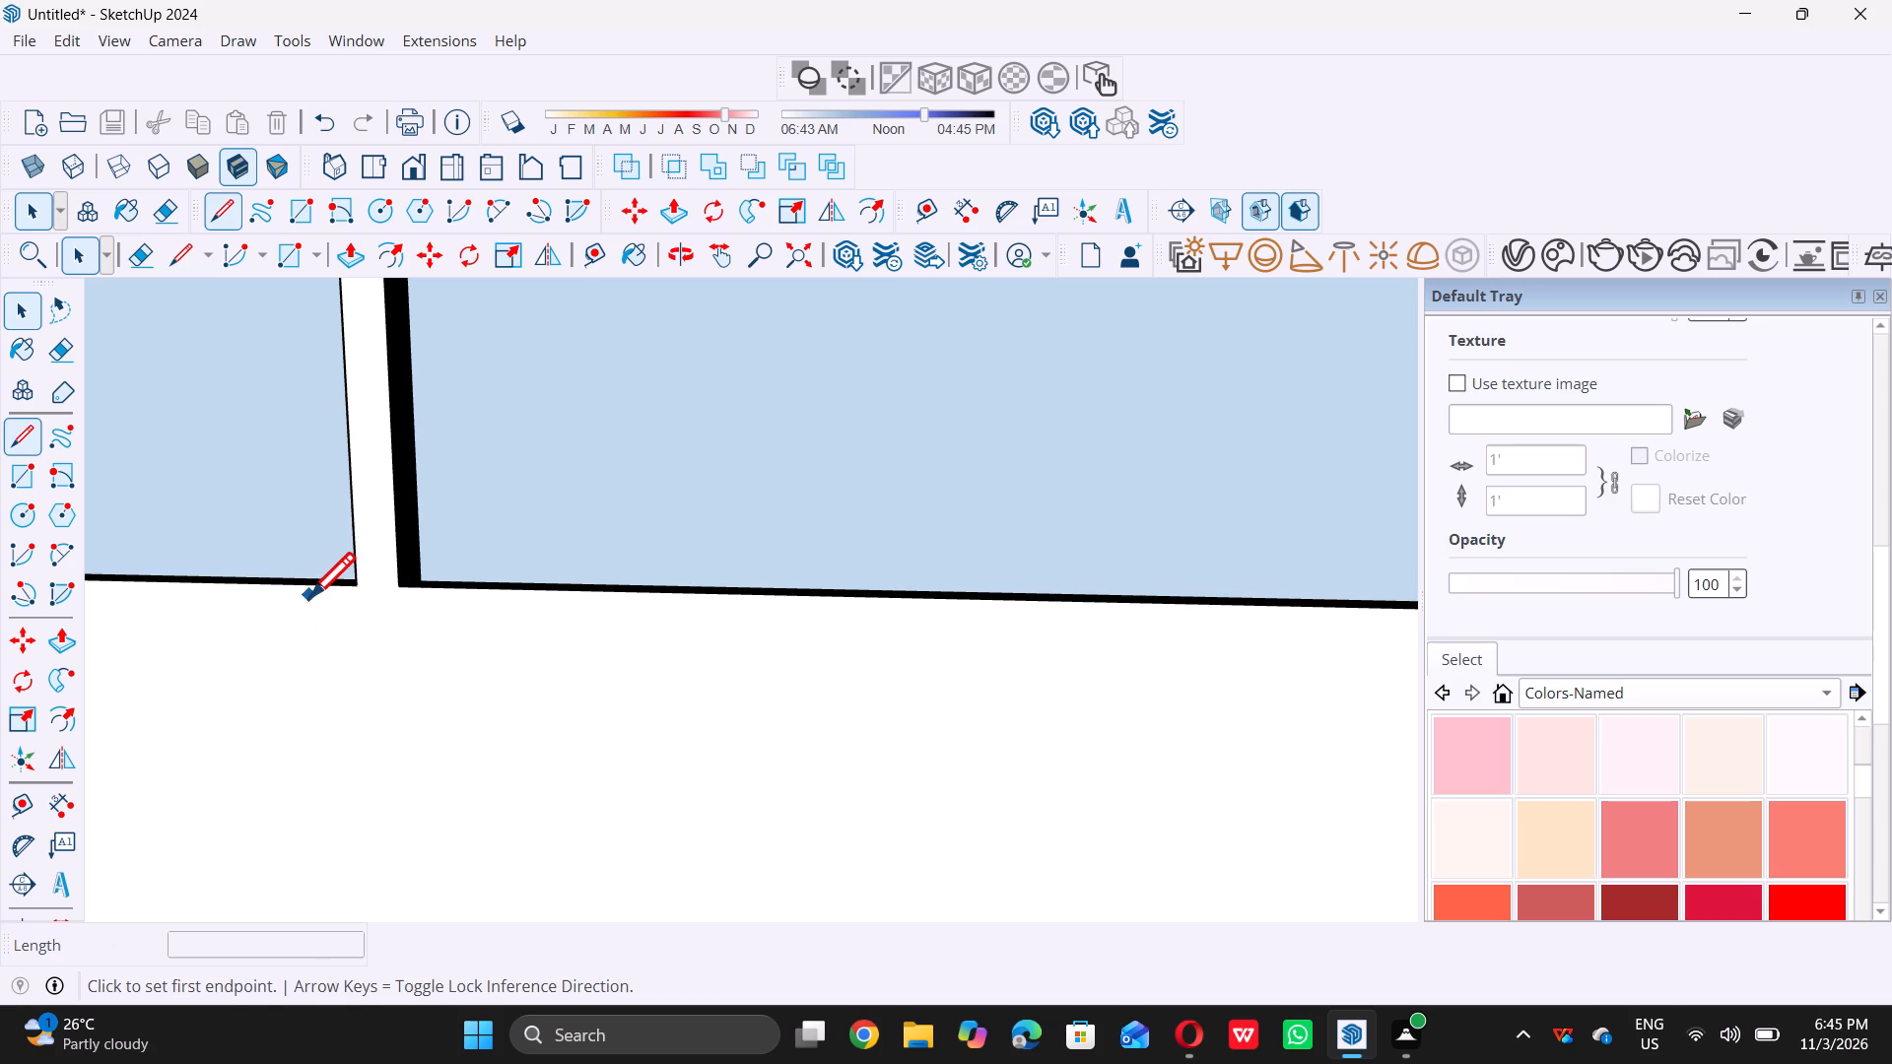
{"action": "double_click", "coordinate": [358, 583]}
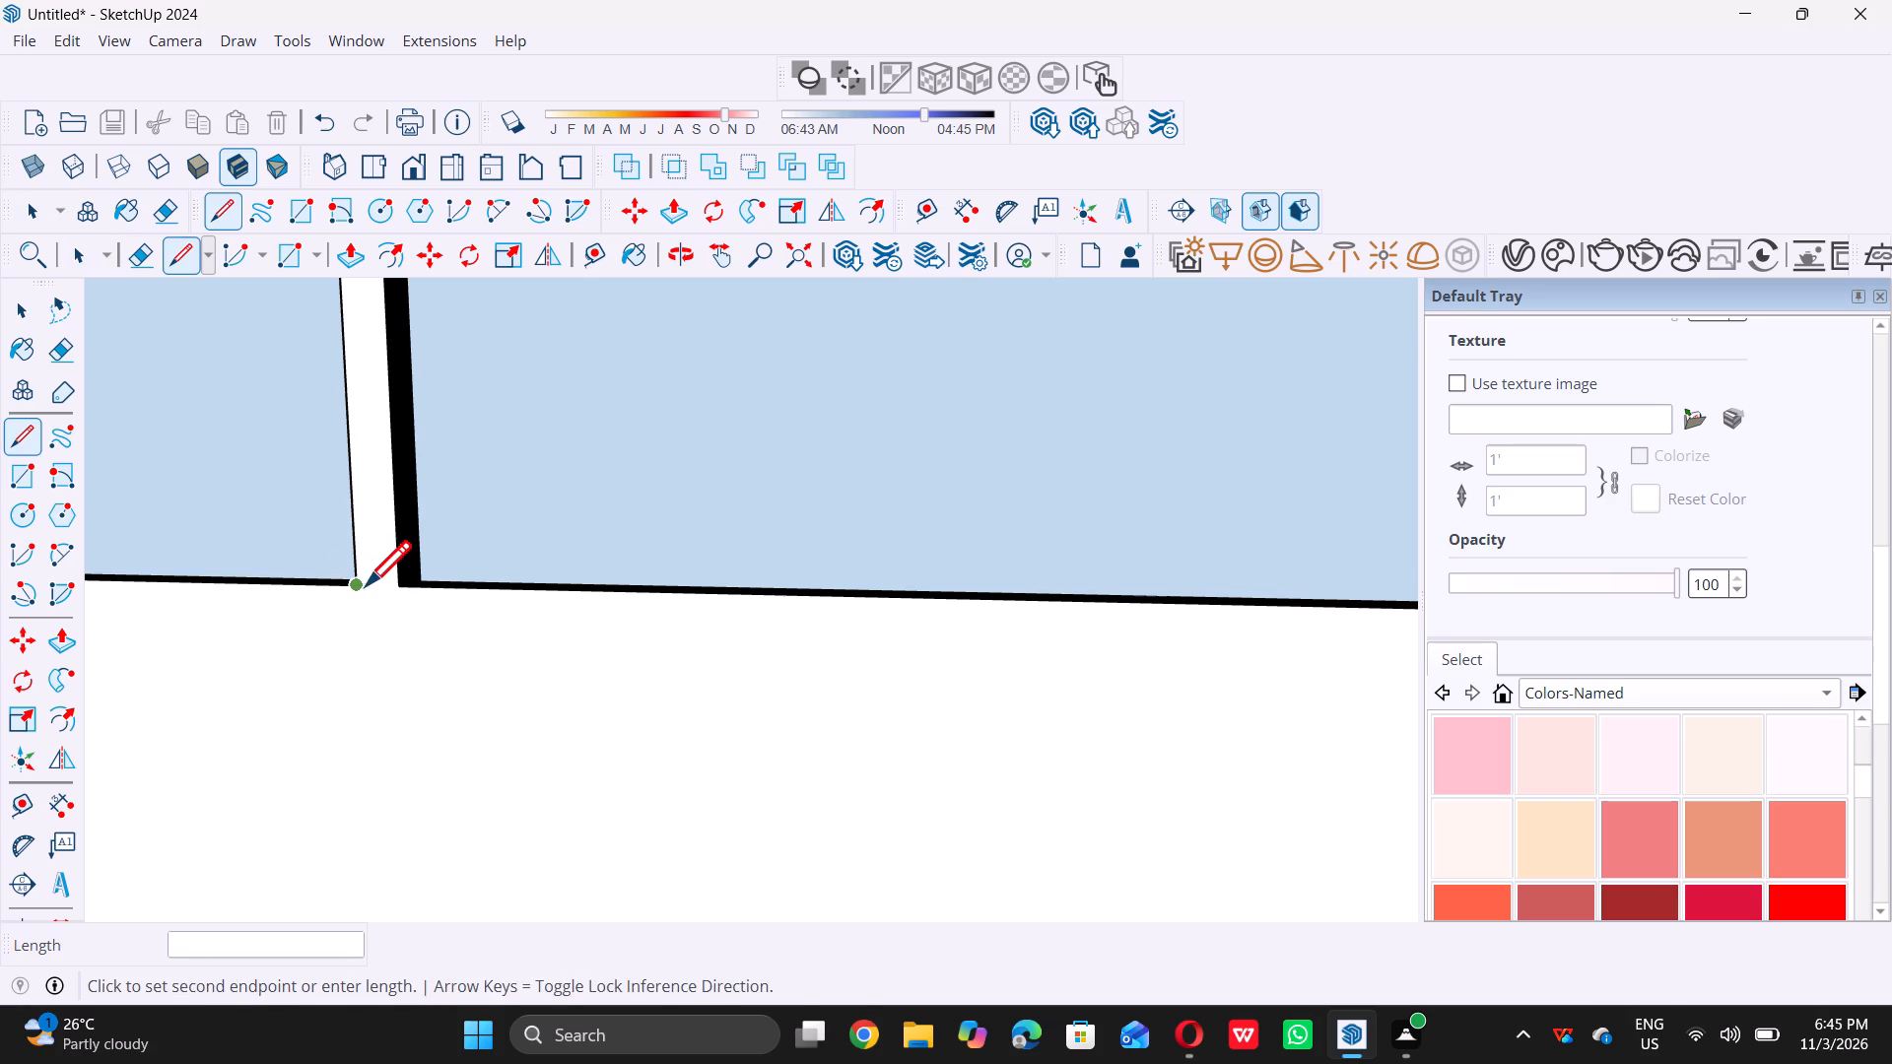
{"action": "triple_click", "coordinate": [405, 579]}
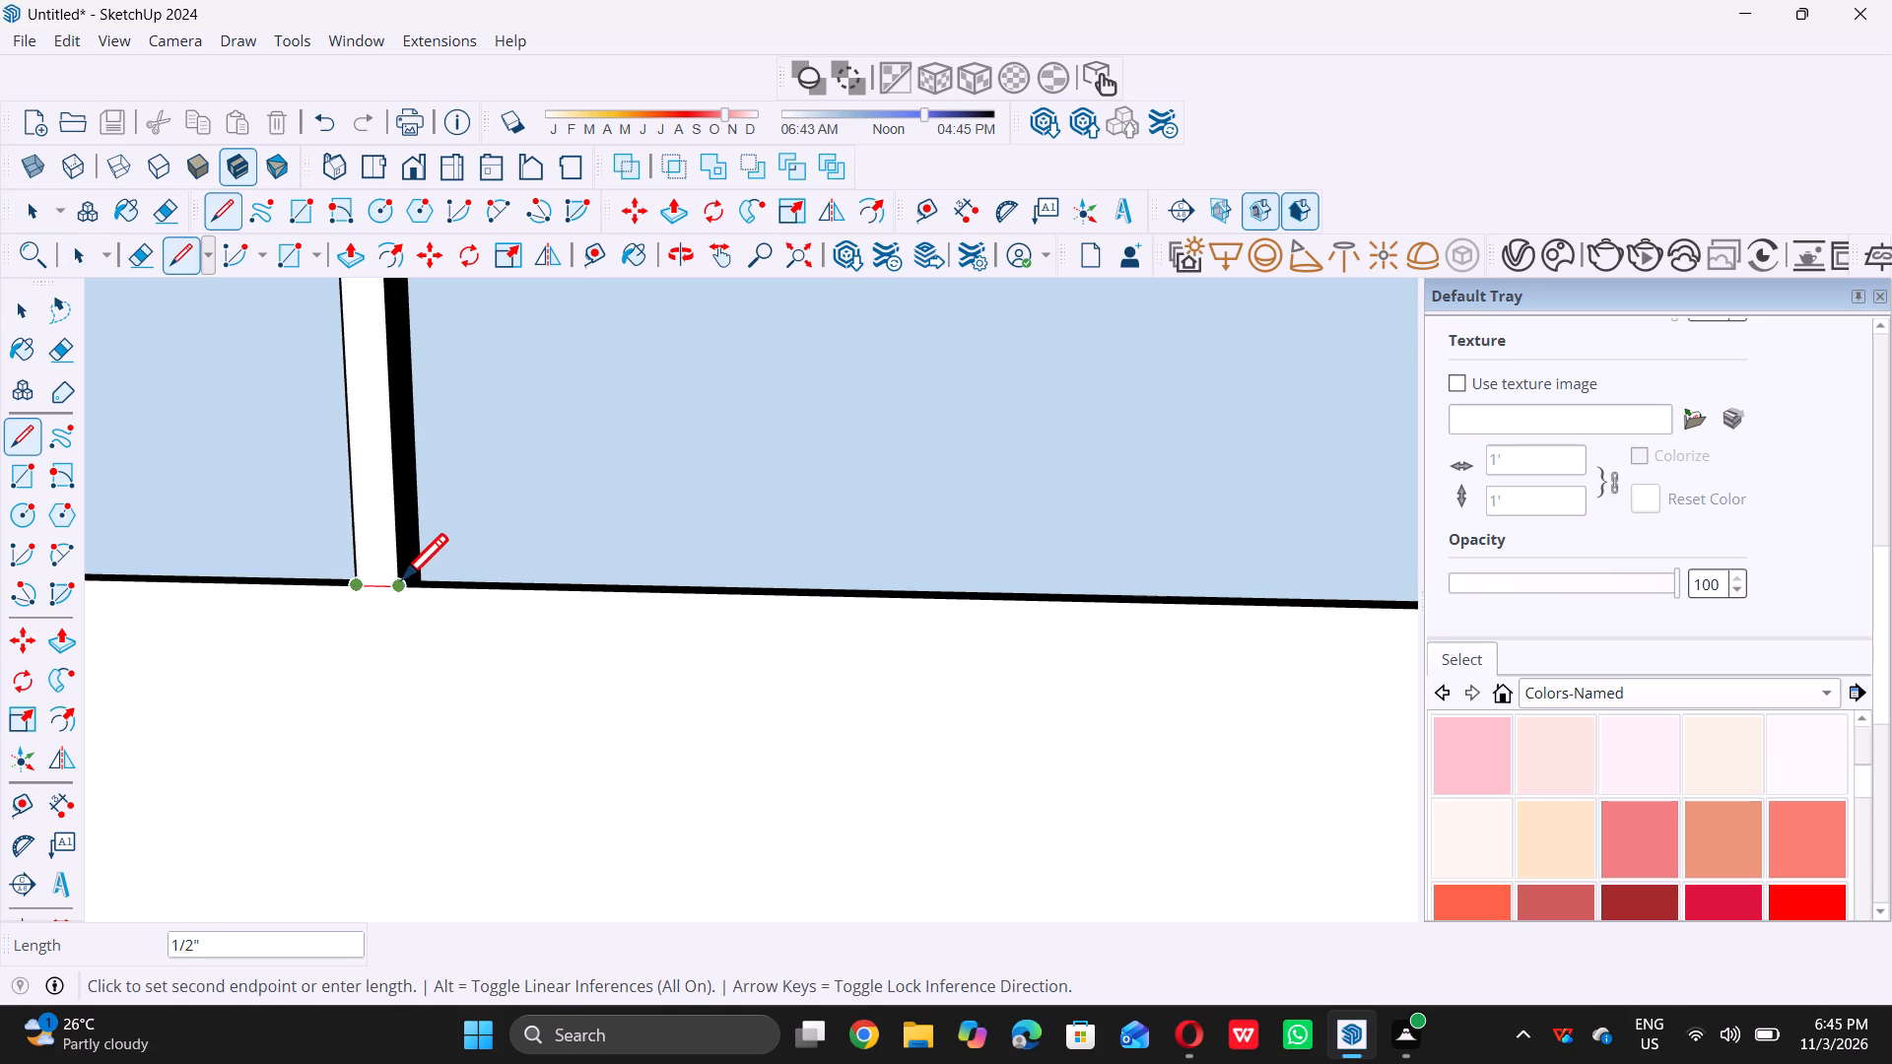
{"action": "scroll", "coordinate": [354, 604], "scroll_direction": "down", "scroll_amount": 20}
{"action": "scroll", "coordinate": [354, 604], "scroll_direction": "down", "scroll_amount": 2}
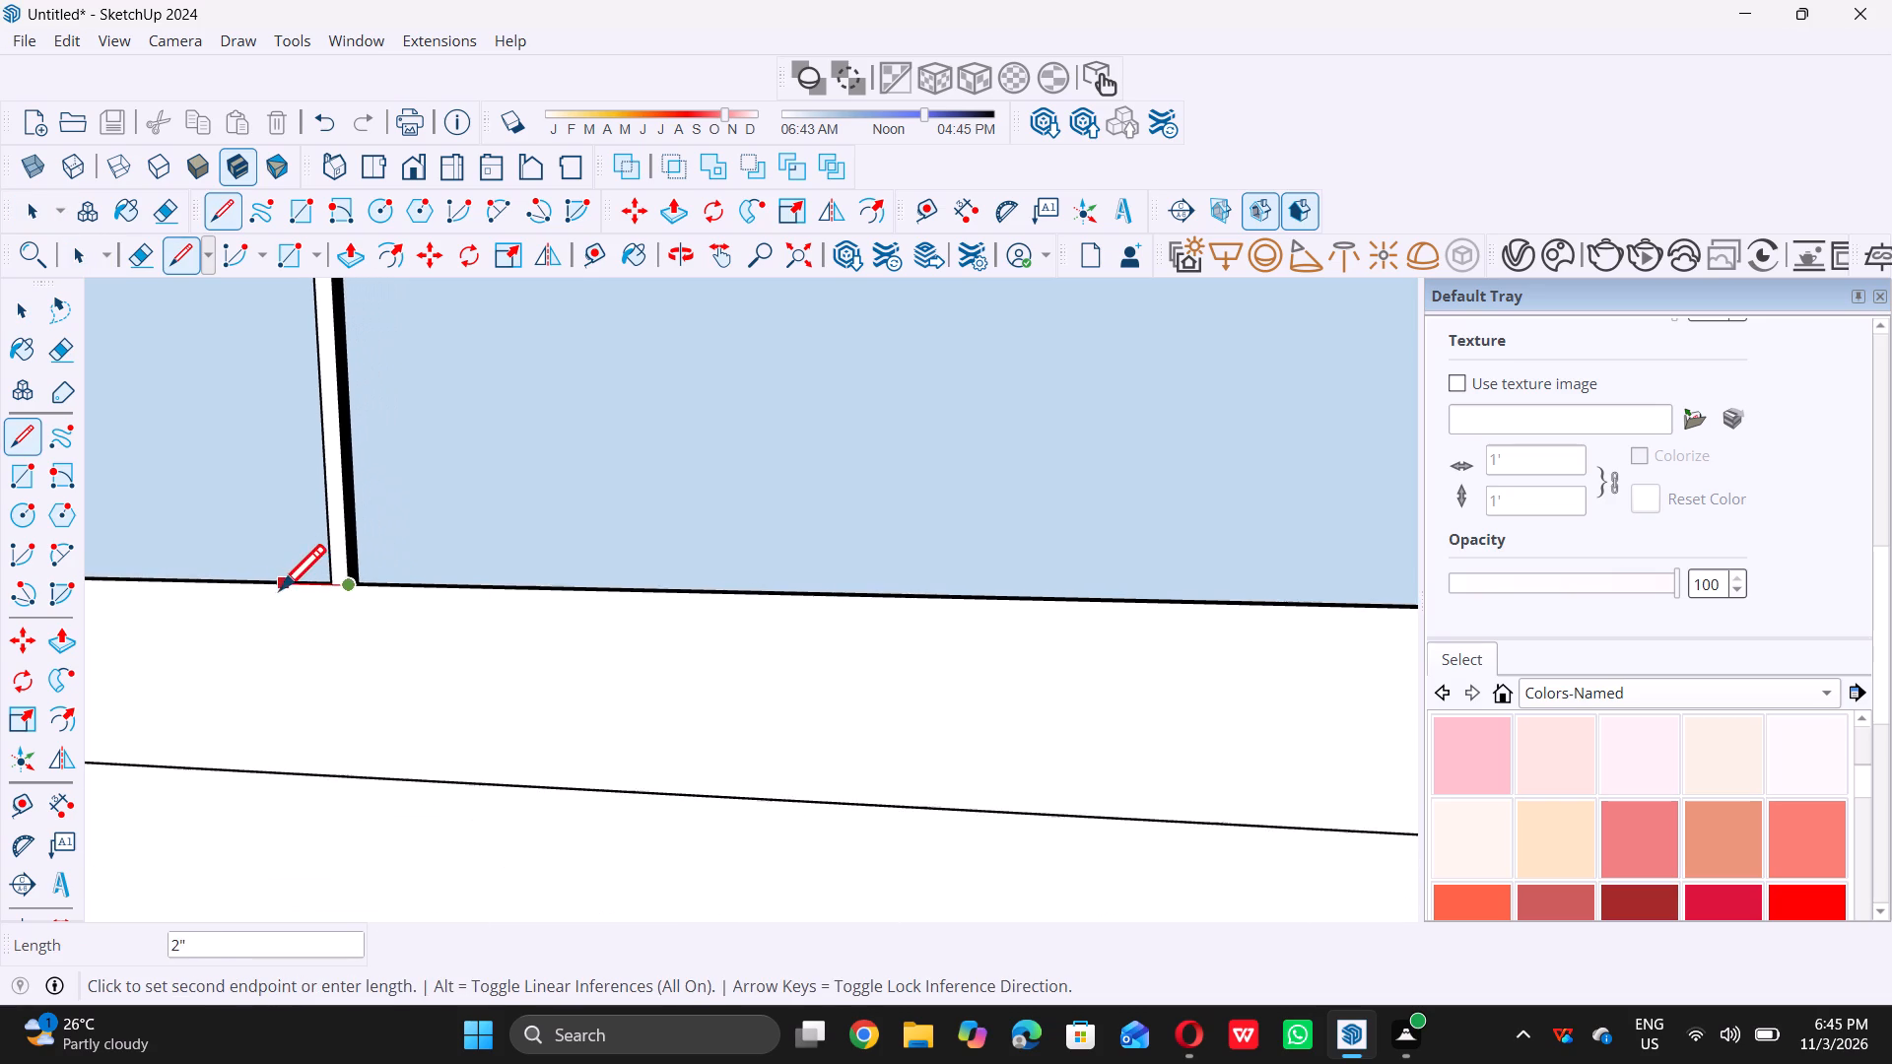
{"action": "key", "text": "space"}
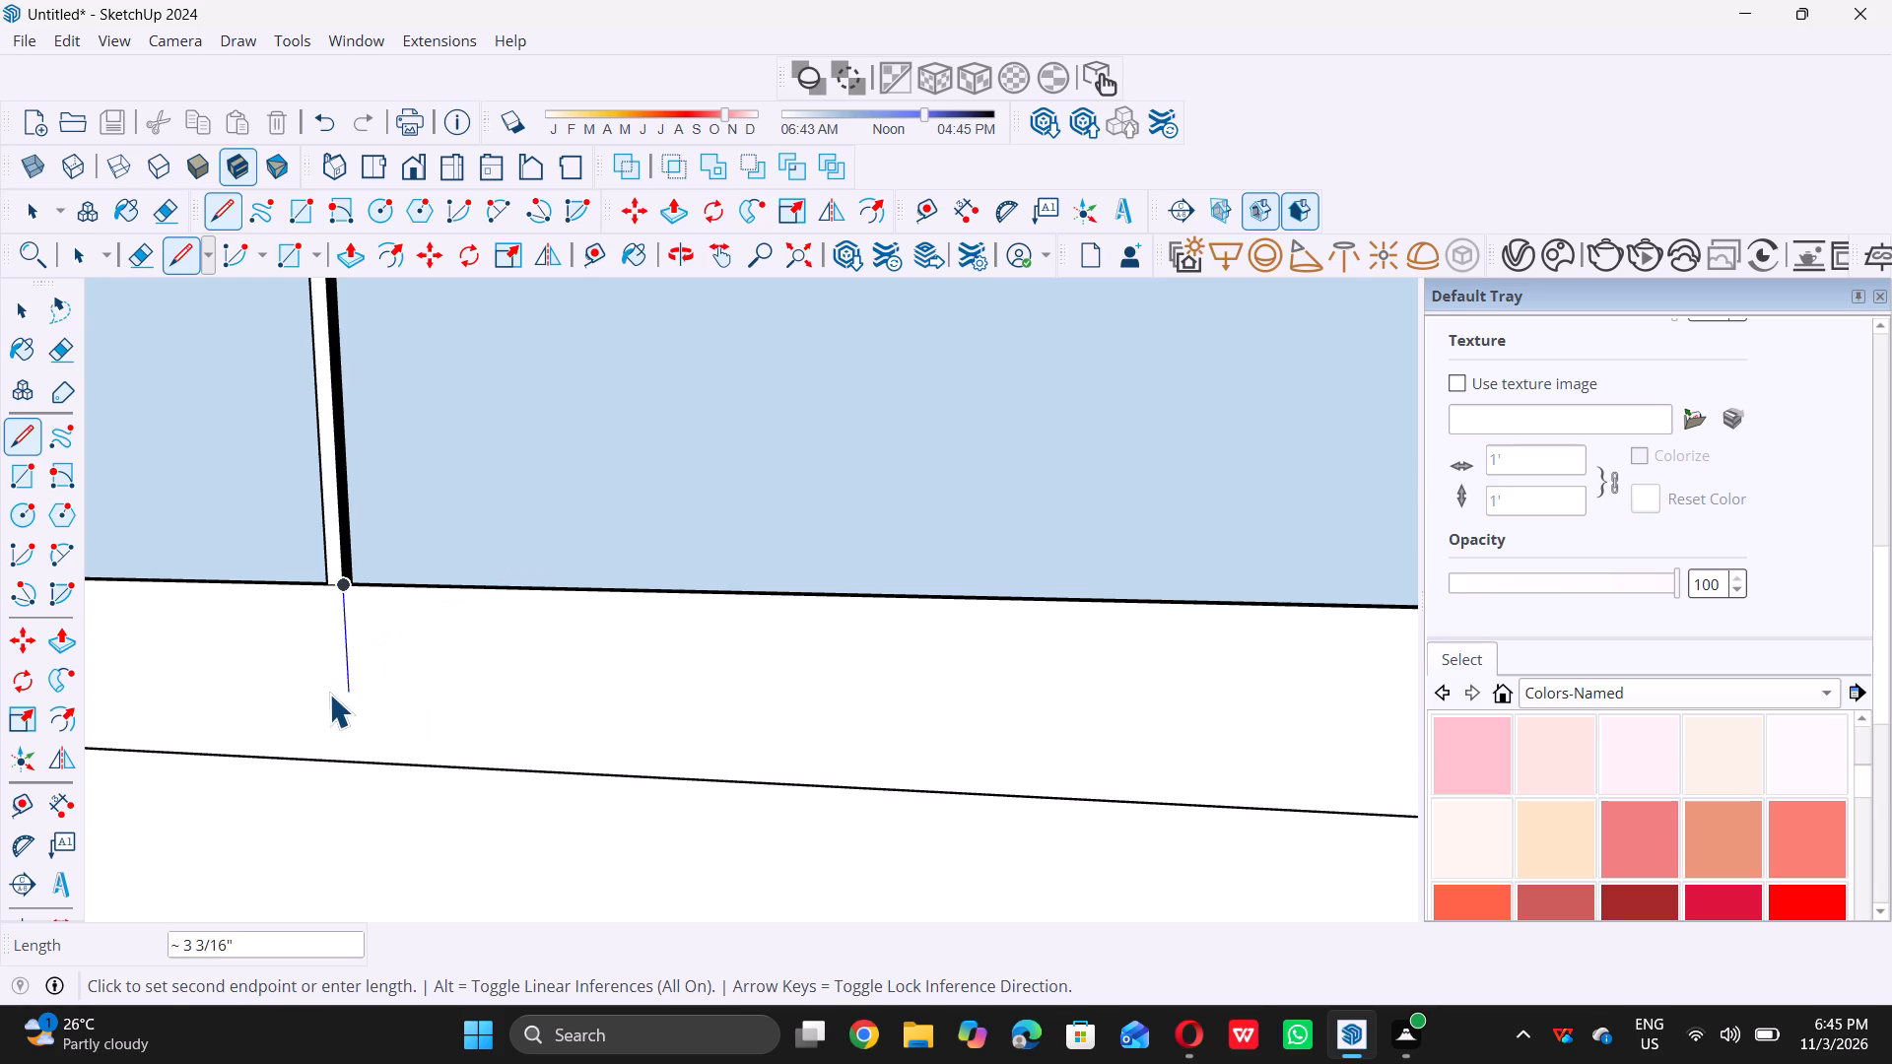
Draw a 1/2" line across the bottom end of the next vertical bar to the right, separating it from the bottom frame.
{"action": "key", "text": "l"}
{"action": "scroll", "coordinate": [318, 696], "scroll_direction": "down", "scroll_amount": 16}
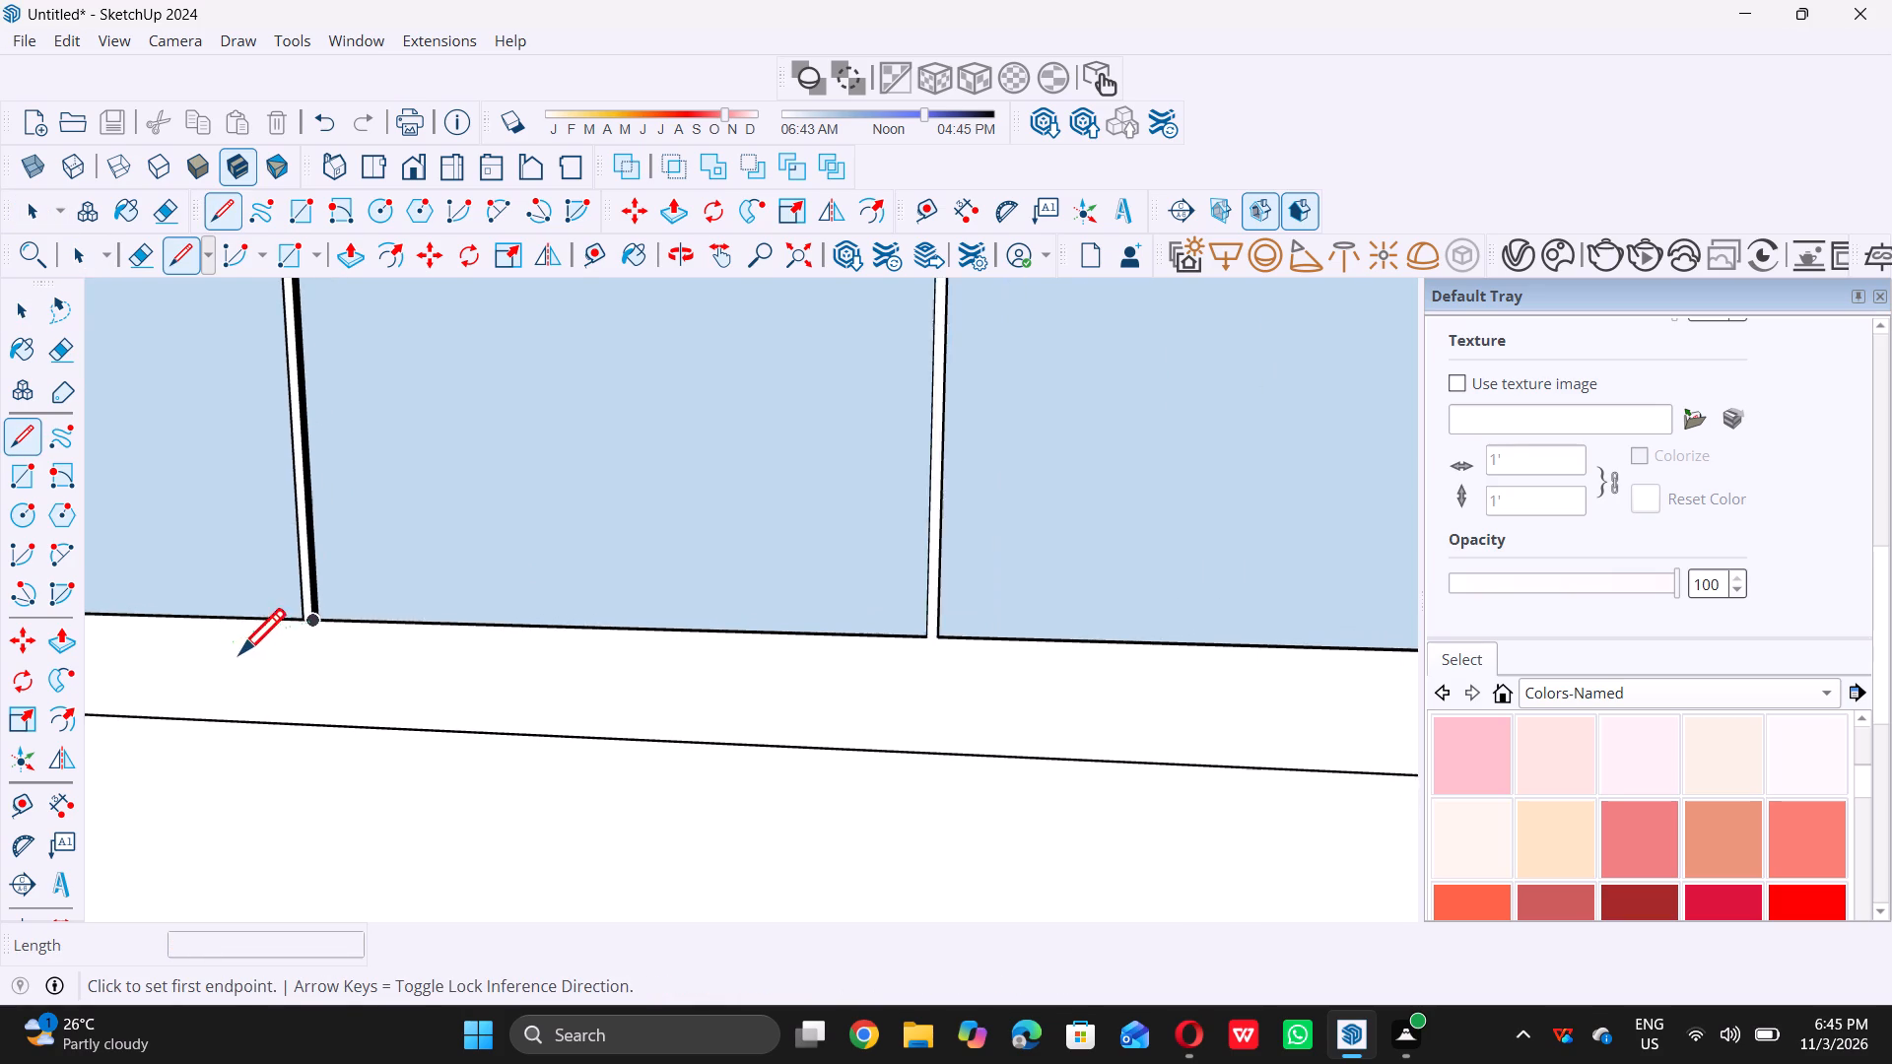
{"action": "scroll", "coordinate": [818, 636], "scroll_direction": "up", "scroll_amount": 10}
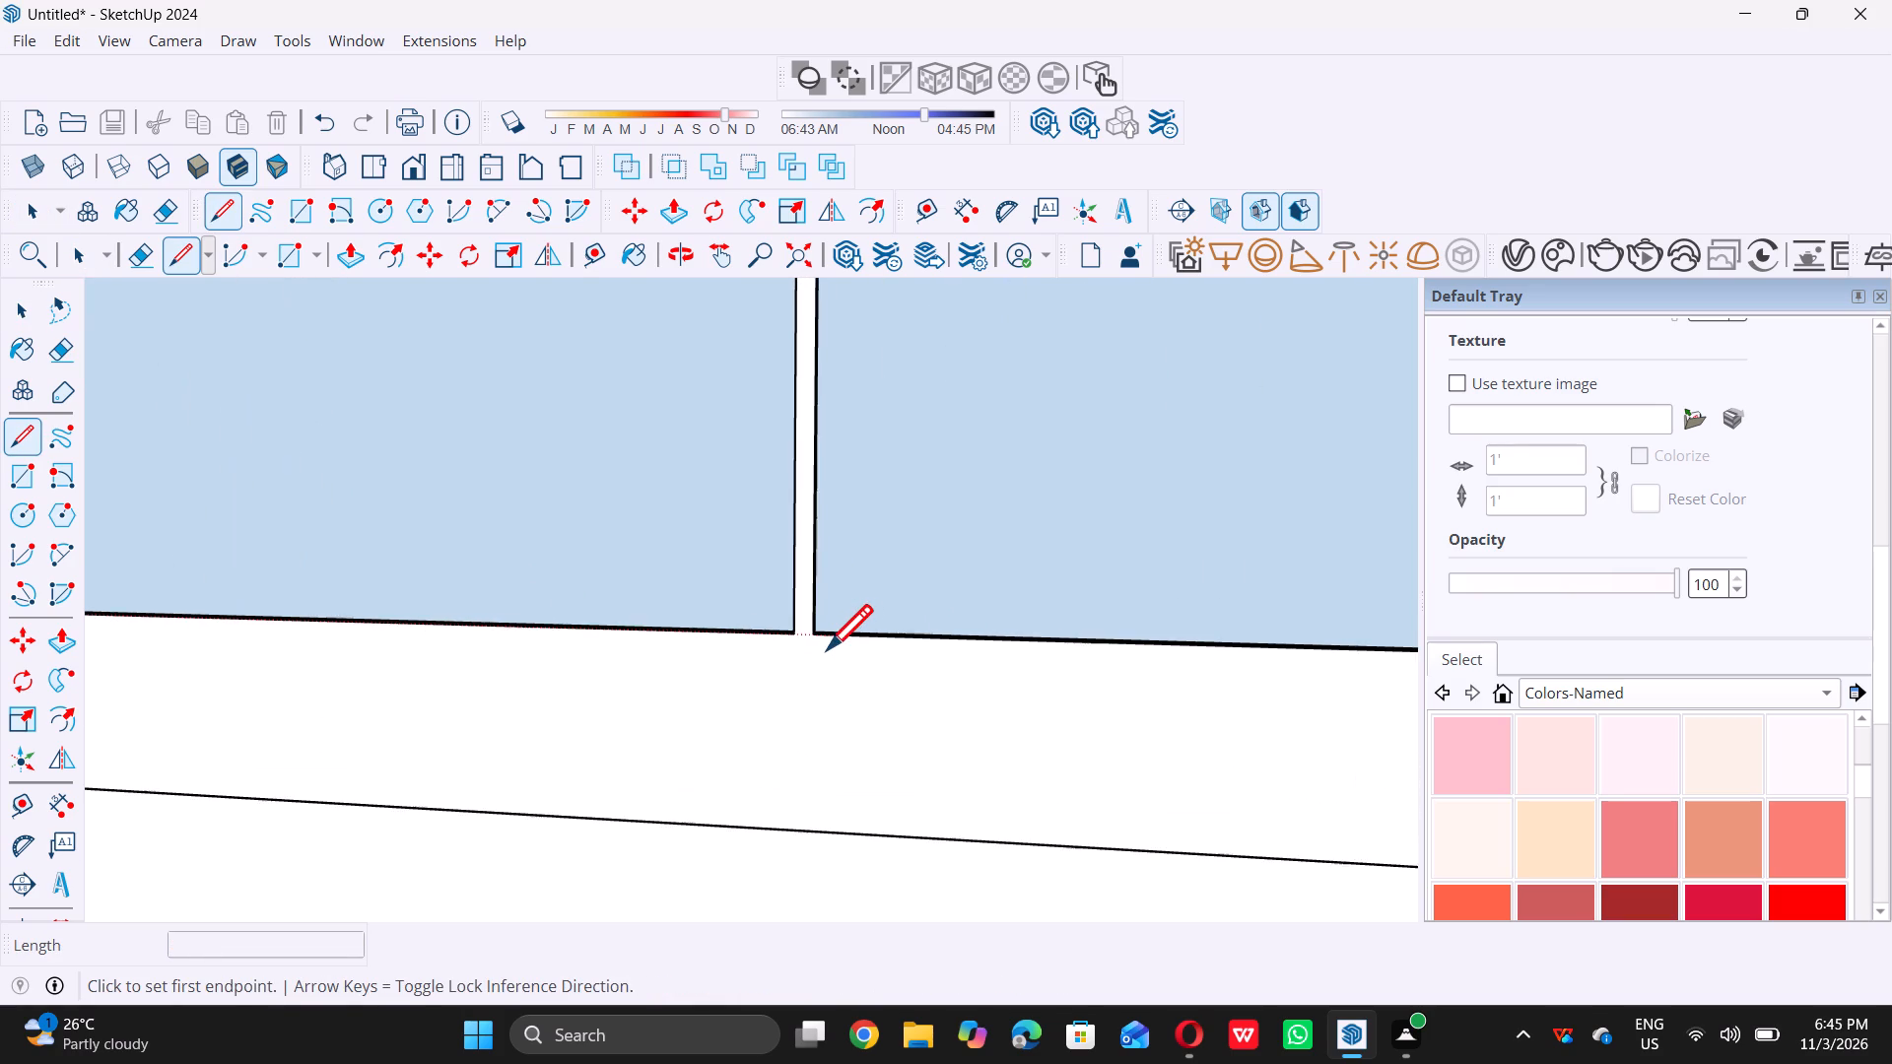
{"action": "scroll", "coordinate": [827, 649], "scroll_direction": "up", "scroll_amount": 16}
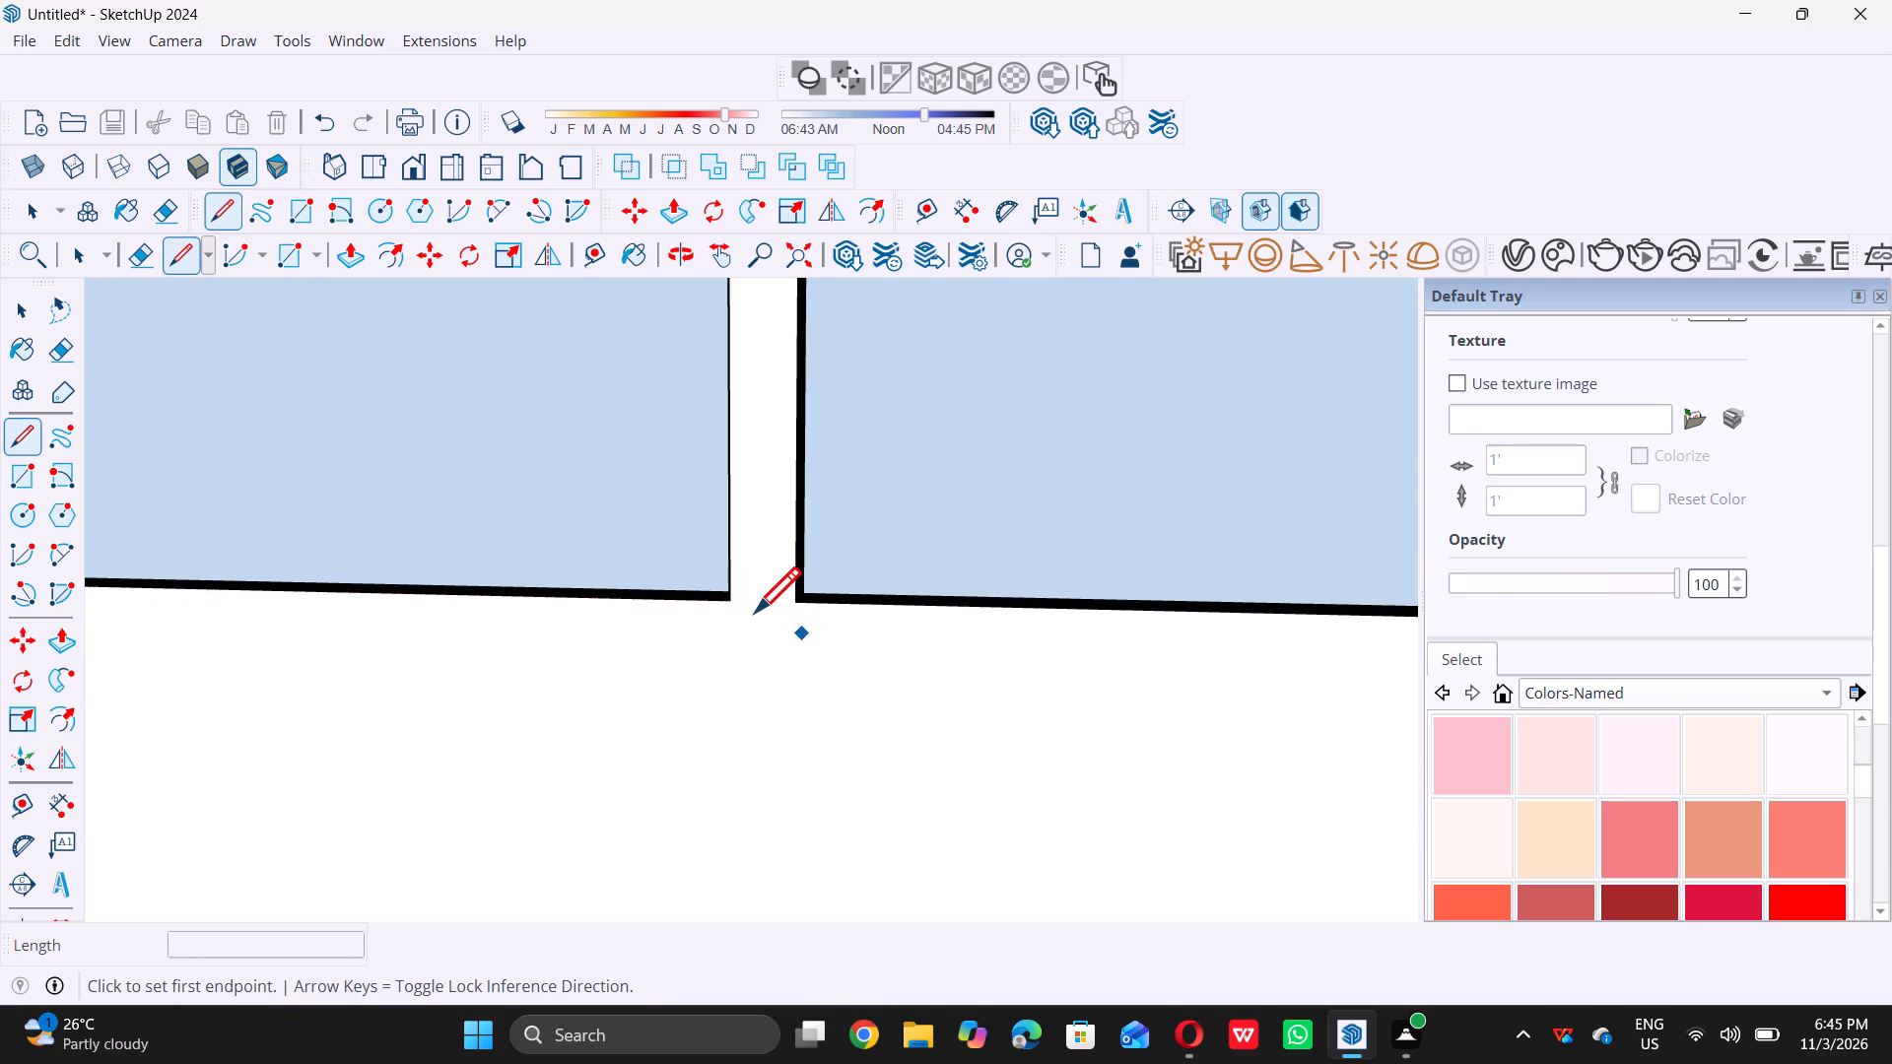
{"action": "left_click", "coordinate": [736, 598]}
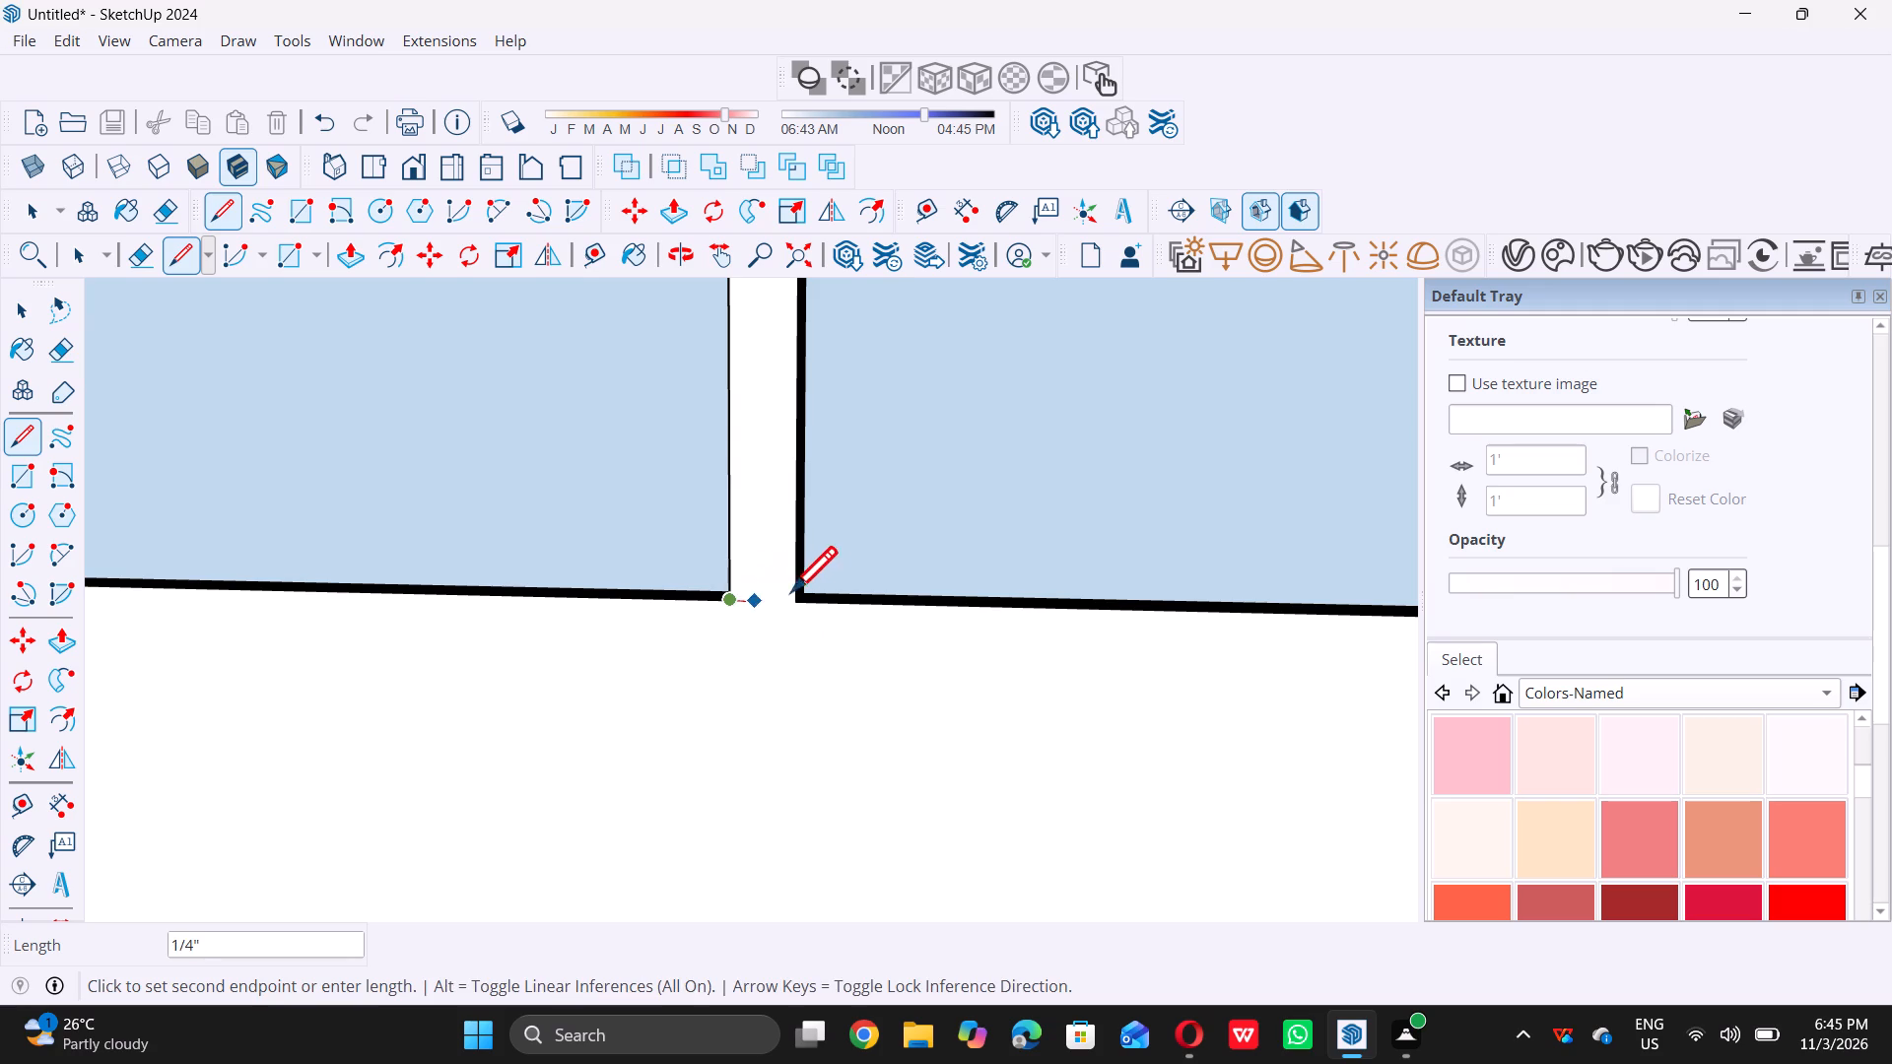
{"action": "left_click", "coordinate": [803, 600]}
{"action": "scroll", "coordinate": [522, 613], "scroll_direction": "down", "scroll_amount": 4}
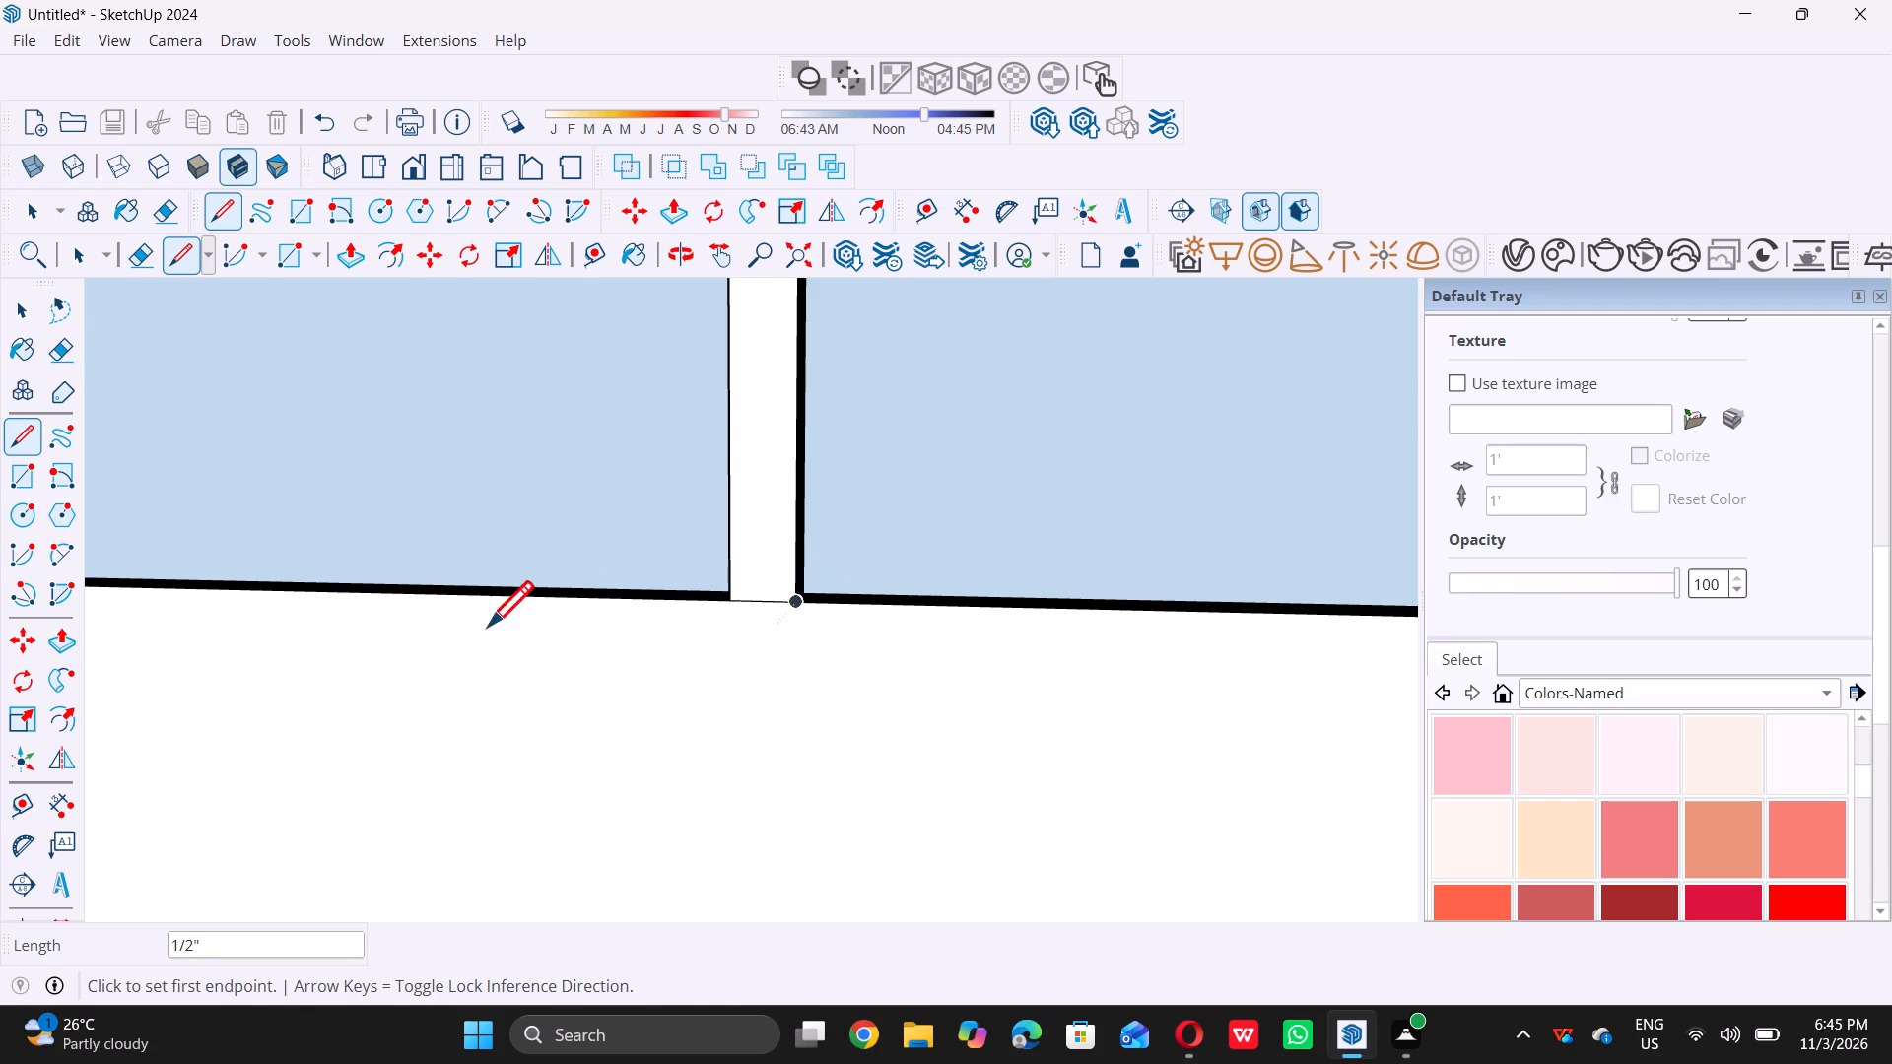
{"action": "scroll", "coordinate": [488, 626], "scroll_direction": "down", "scroll_amount": 5}
{"action": "scroll", "coordinate": [341, 654], "scroll_direction": "down", "scroll_amount": 7}
{"action": "key", "text": "space"}
{"action": "scroll", "coordinate": [344, 651], "scroll_direction": "down", "scroll_amount": 6}
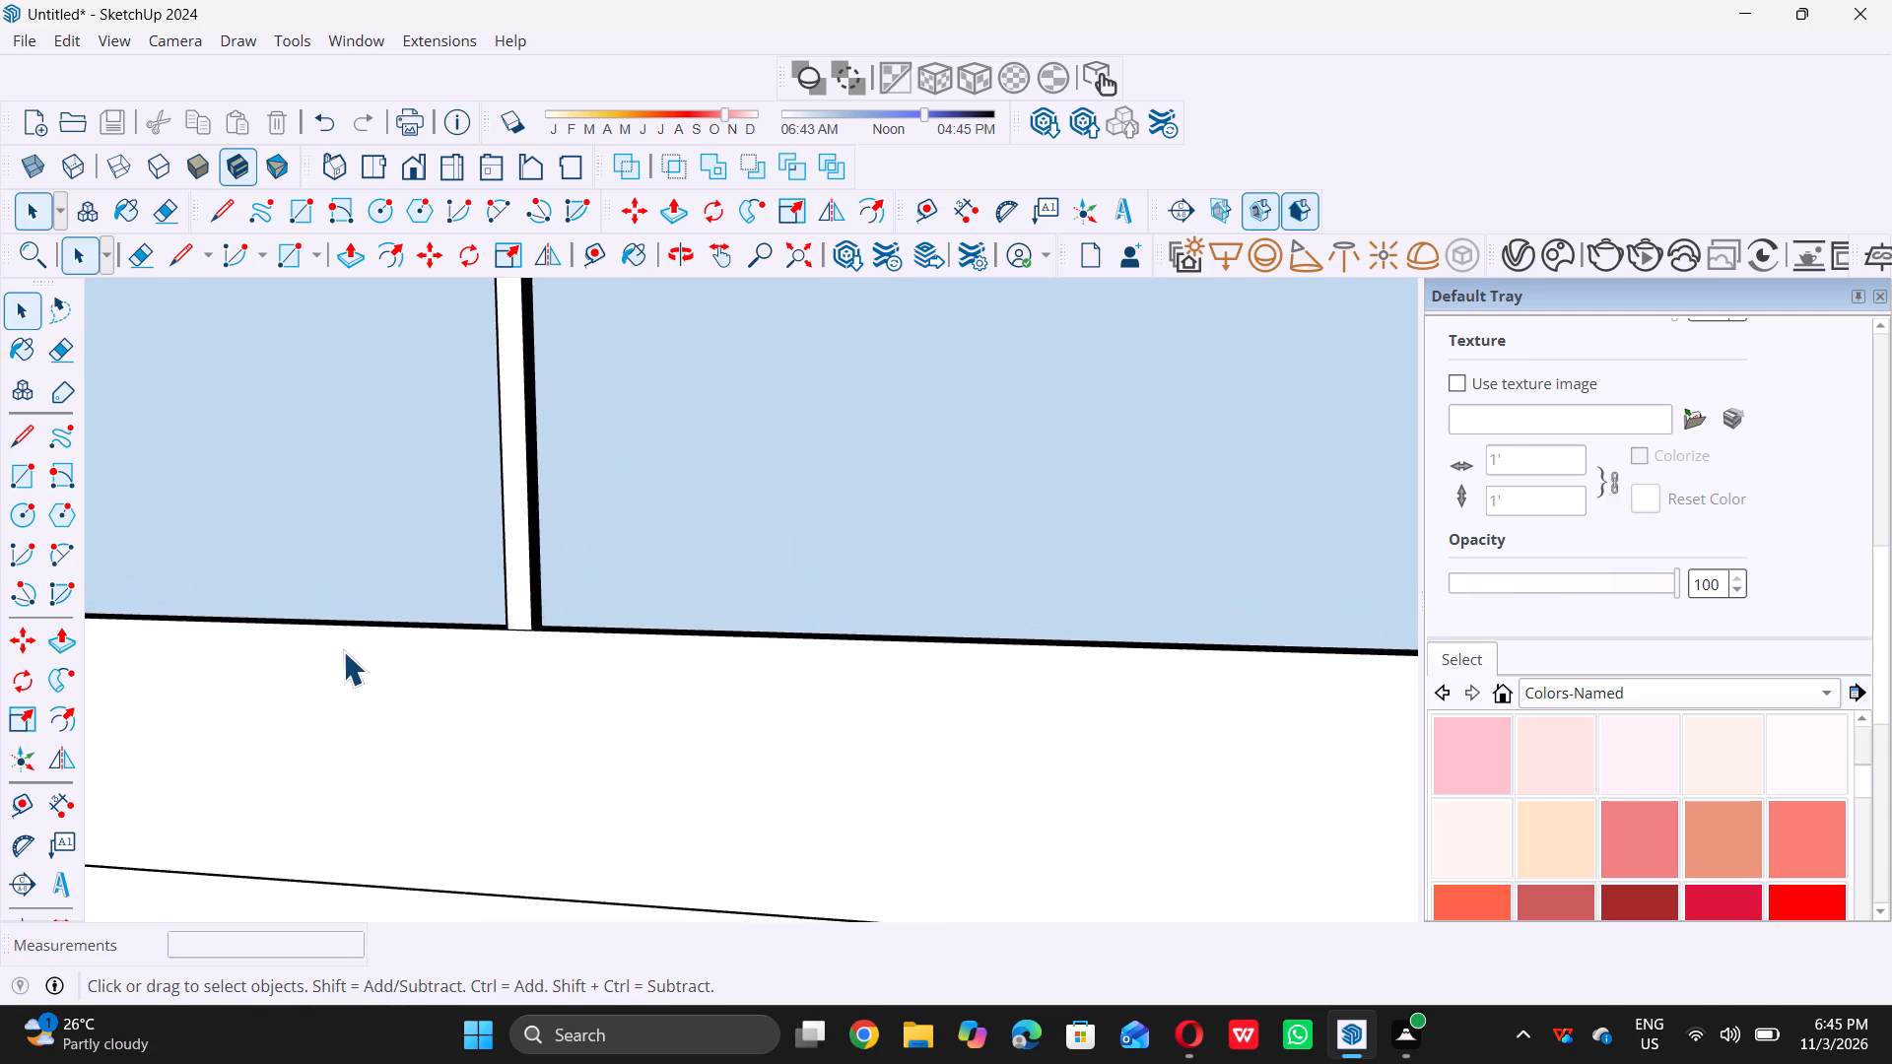
Draw a 1/2" line across the bottom end of the third vertical bar, where it meets the bottom frame.
{"action": "scroll", "coordinate": [343, 651], "scroll_direction": "down", "scroll_amount": 16}
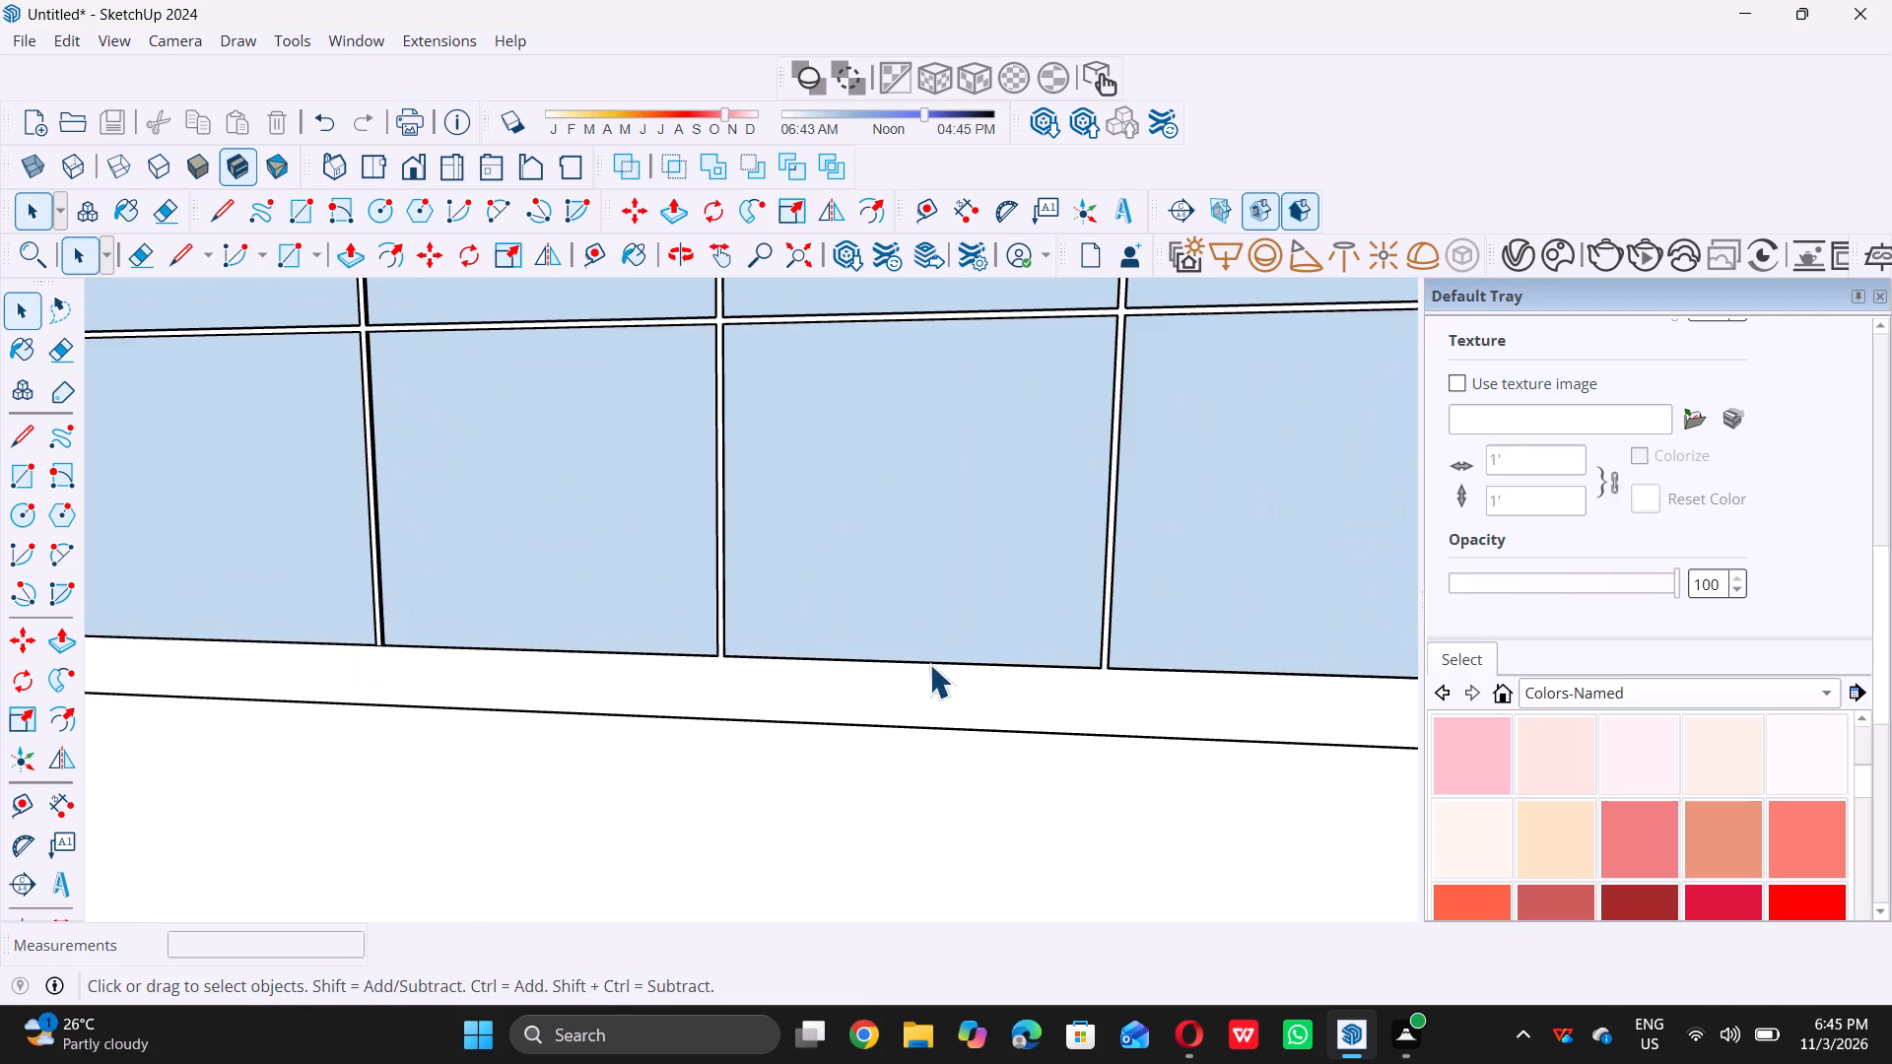
{"action": "scroll", "coordinate": [1123, 646], "scroll_direction": "up", "scroll_amount": 6}
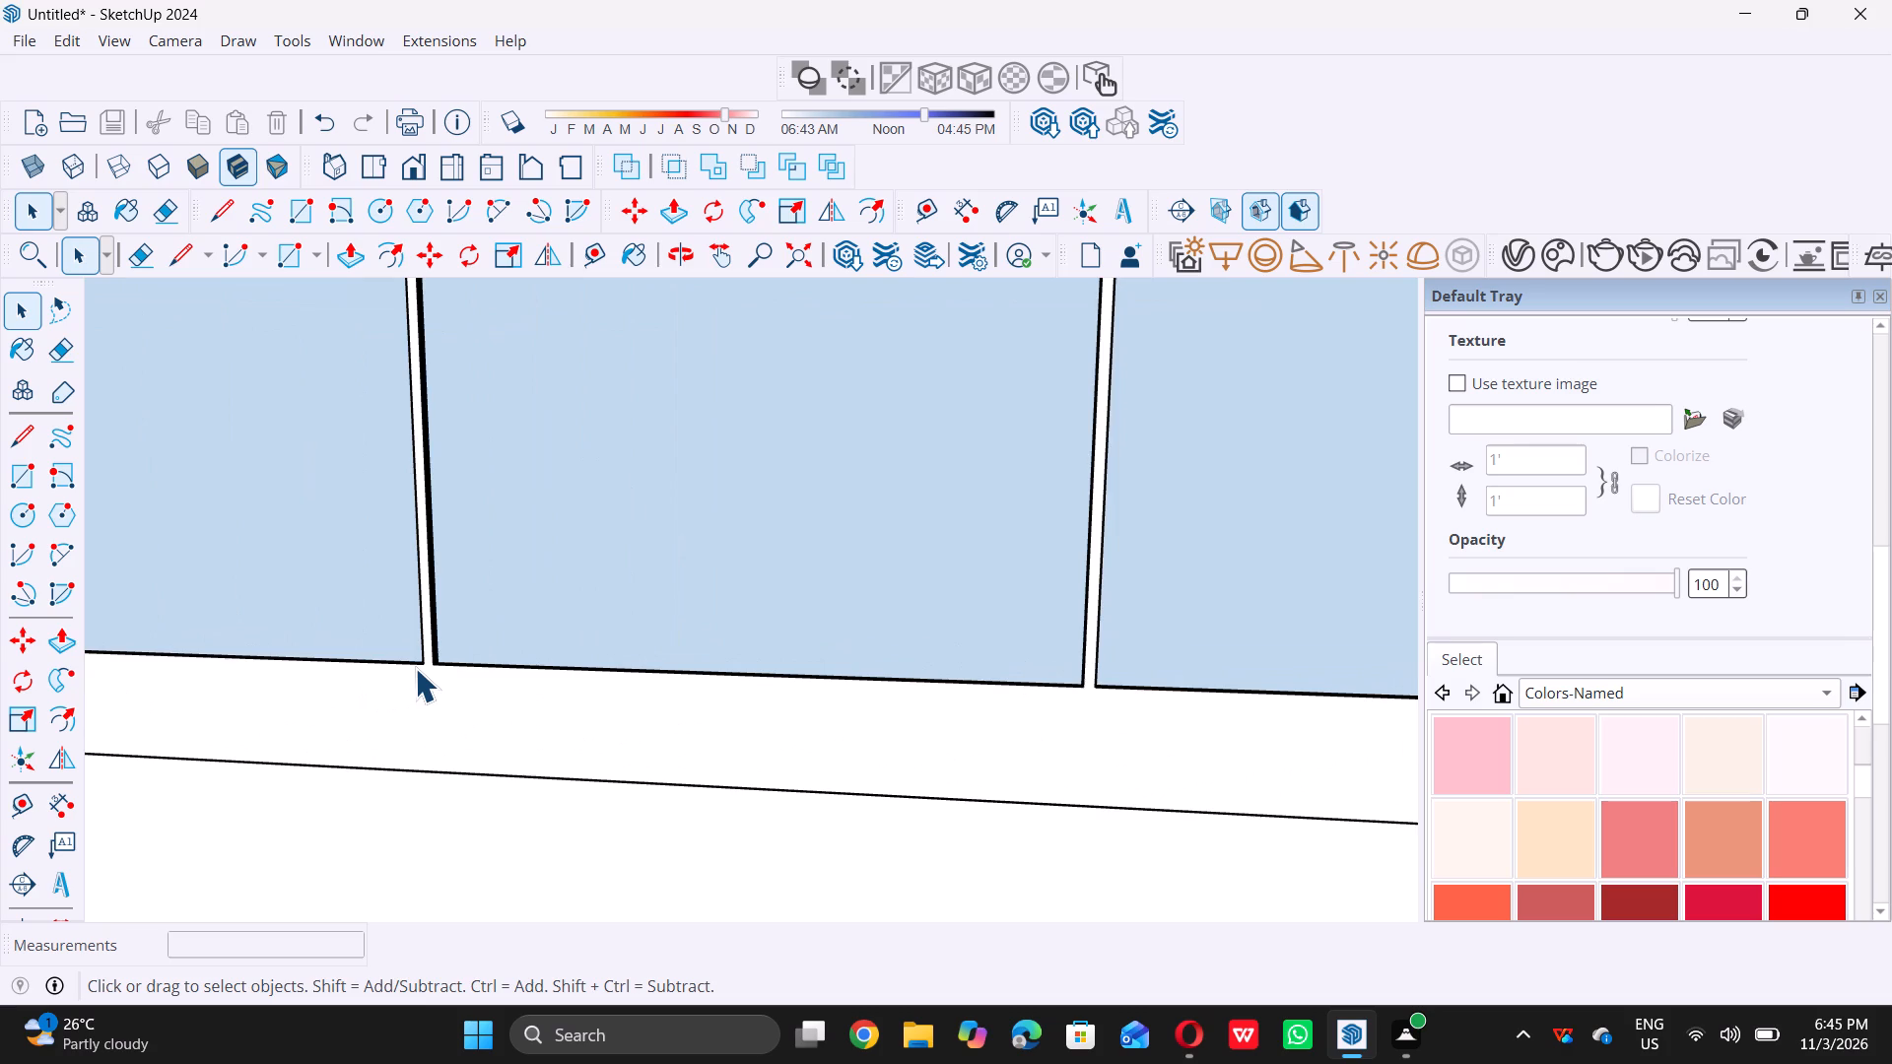
{"action": "scroll", "coordinate": [415, 668], "scroll_direction": "up", "scroll_amount": 13}
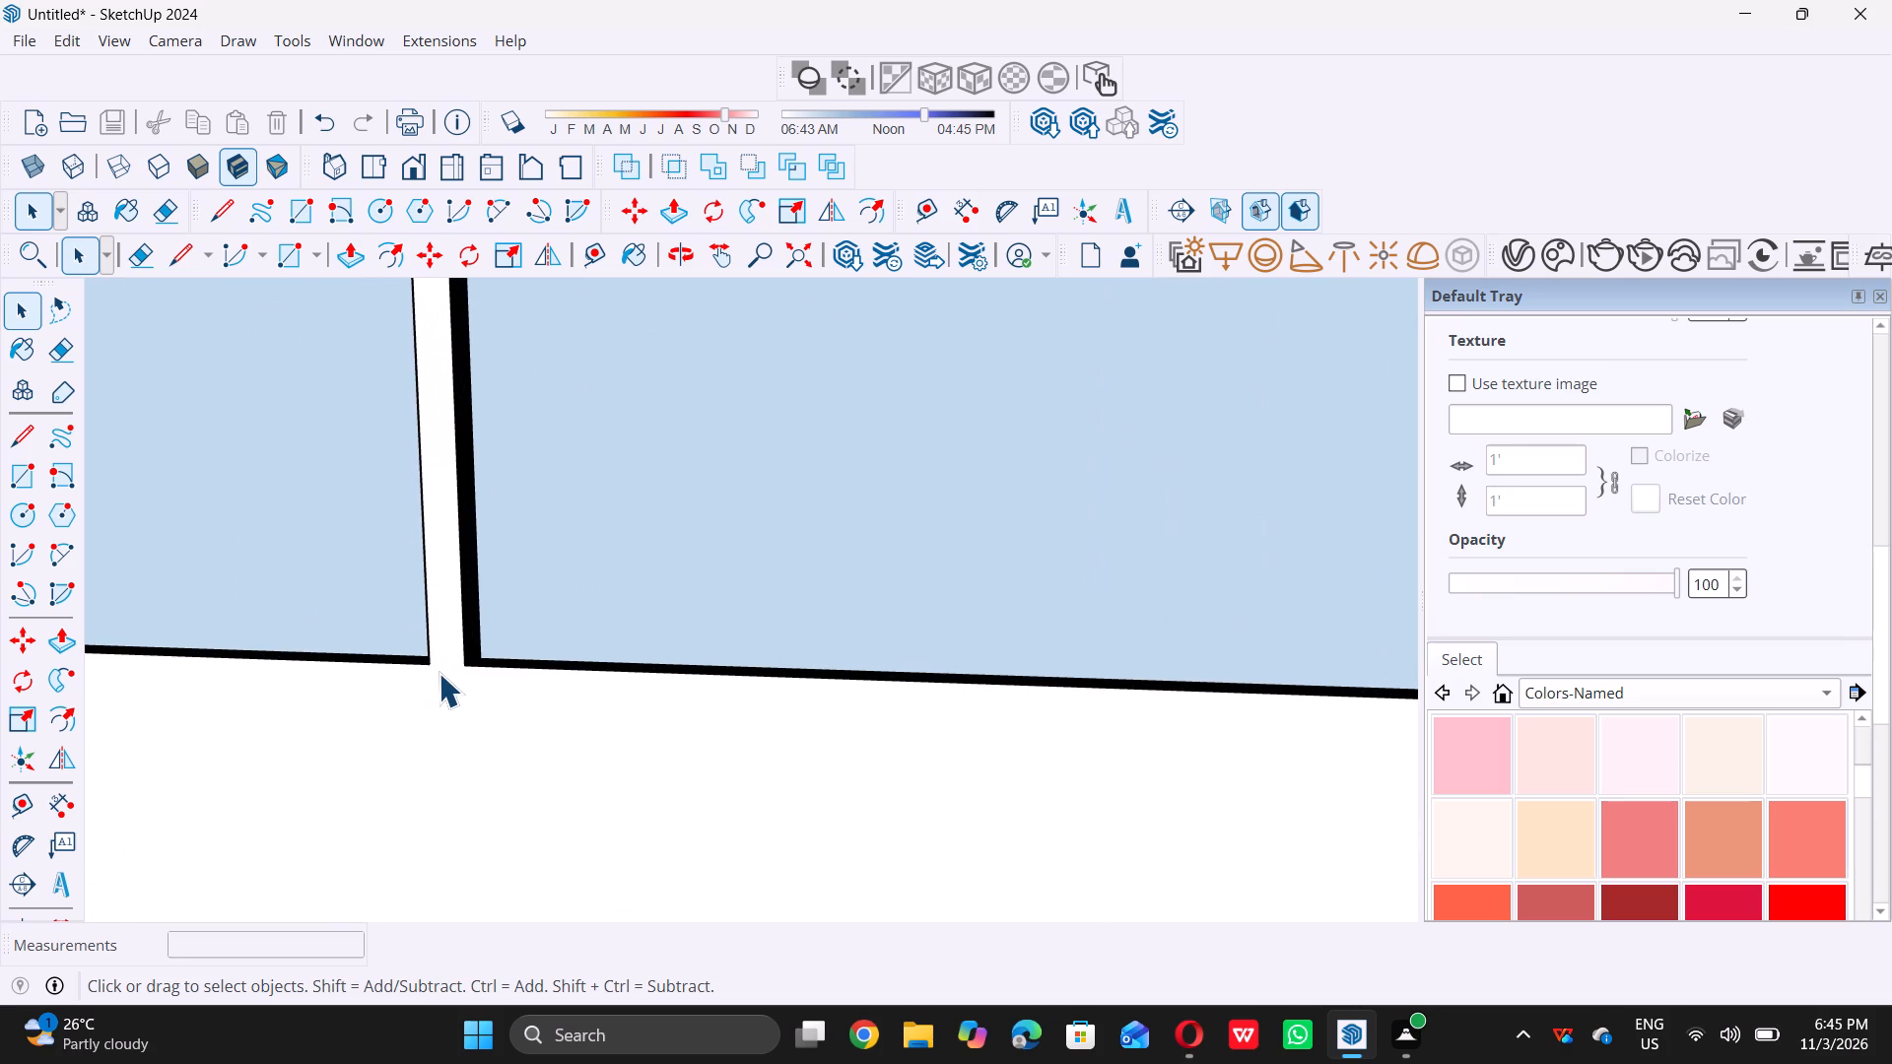
{"action": "key", "text": "l"}
{"action": "scroll", "coordinate": [439, 671], "scroll_direction": "up", "scroll_amount": 3}
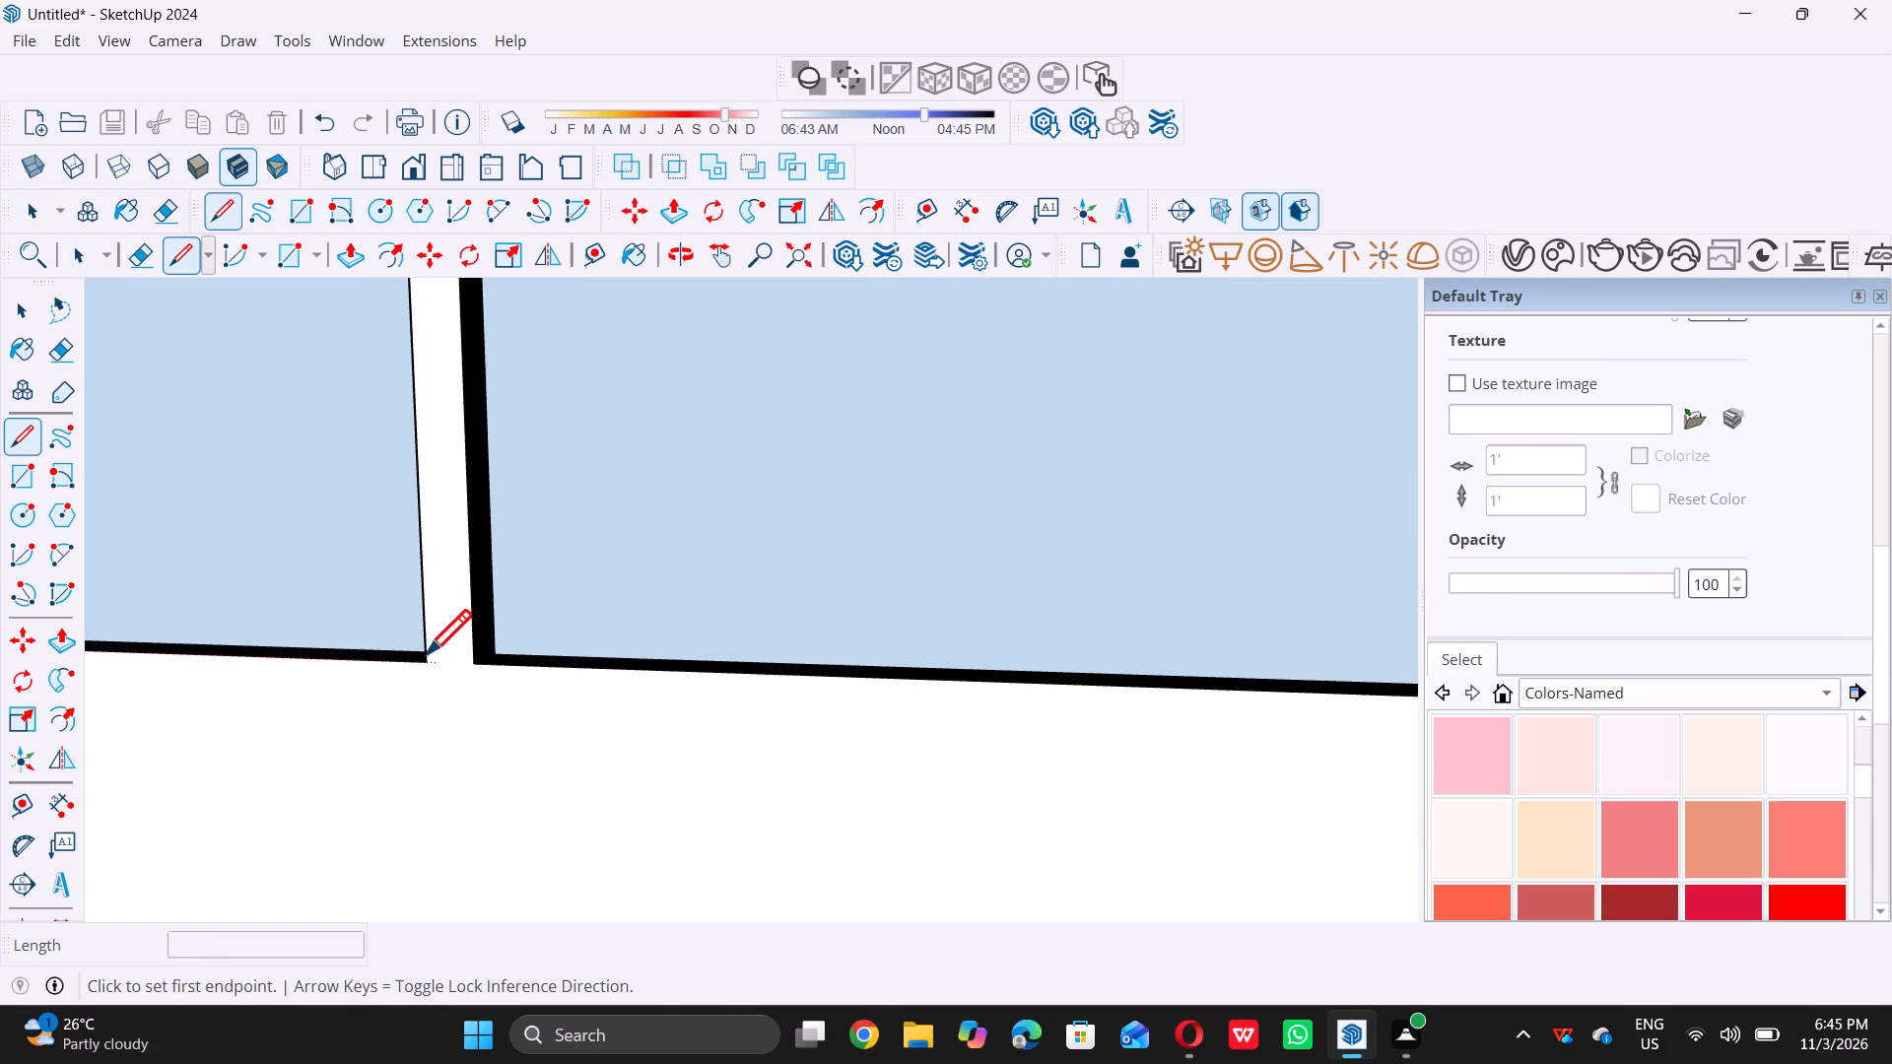
{"action": "double_click", "coordinate": [423, 662]}
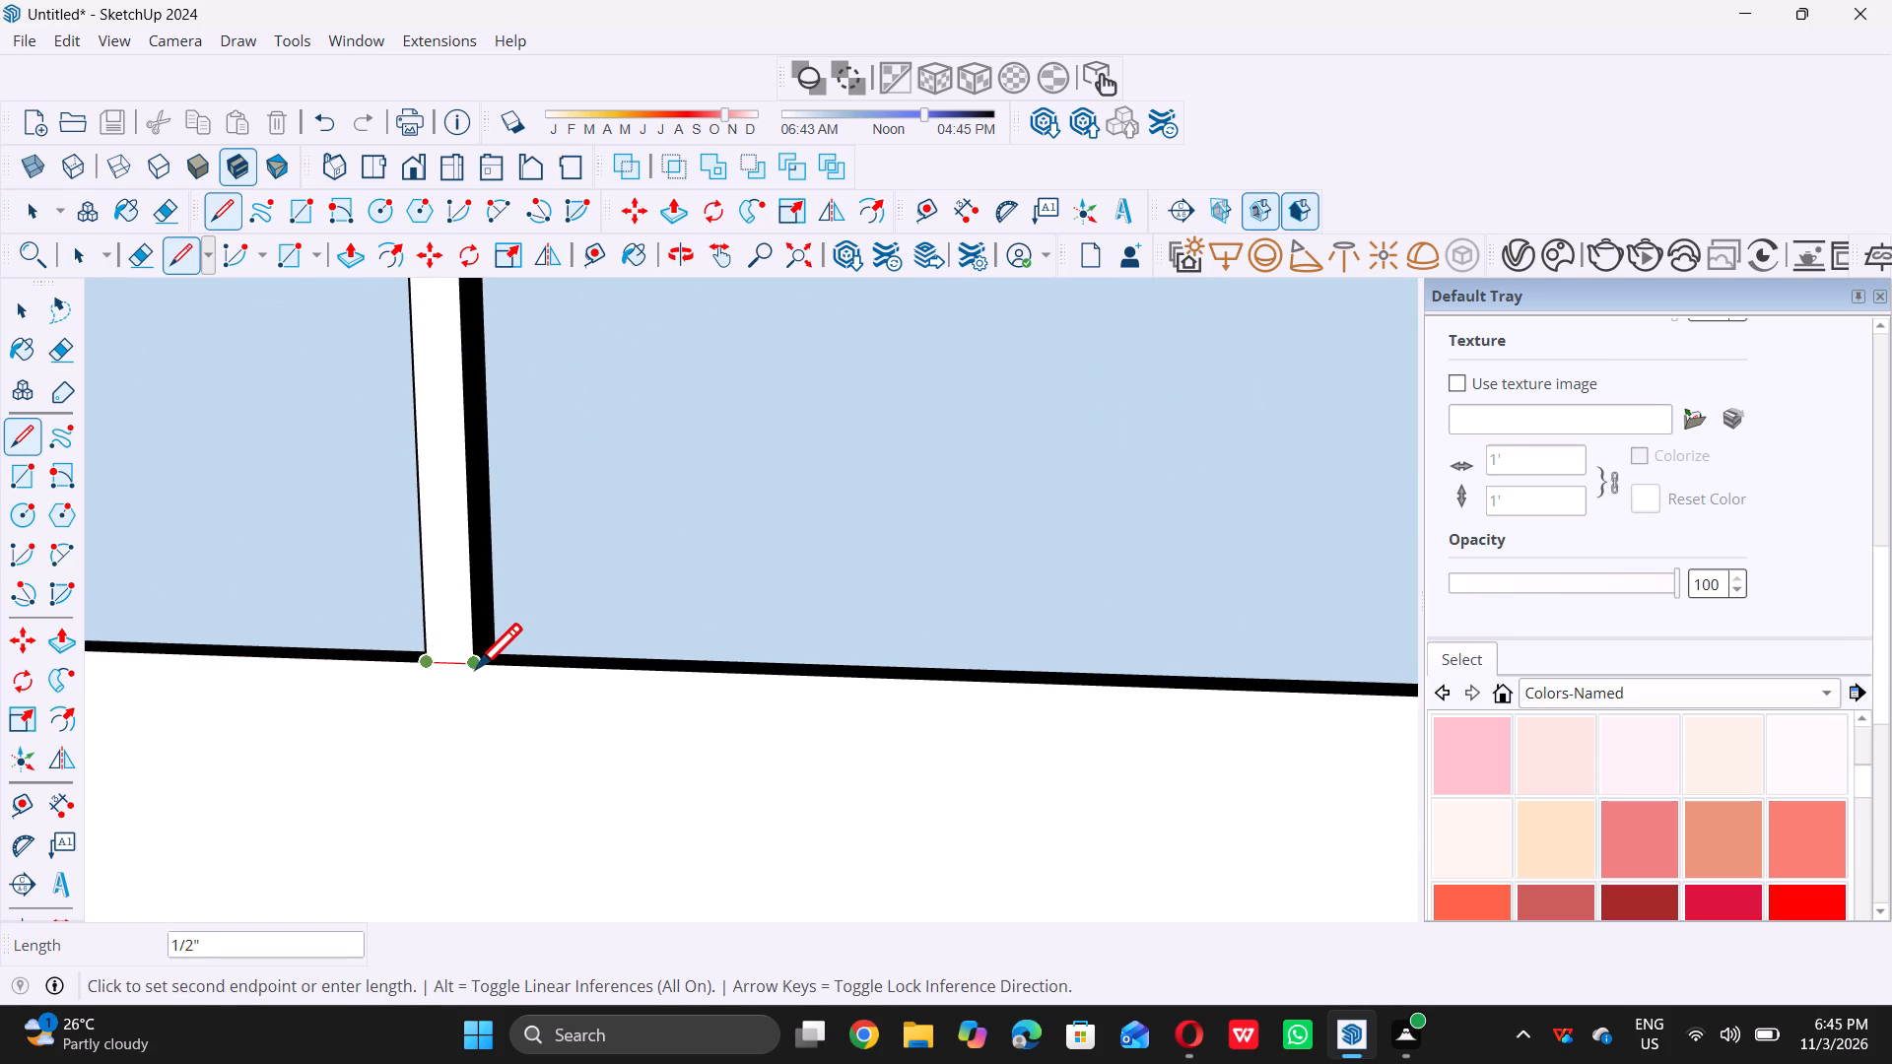
{"action": "double_click", "coordinate": [476, 668]}
{"action": "key", "text": "space"}
{"action": "scroll", "coordinate": [444, 673], "scroll_direction": "down", "scroll_amount": 13}
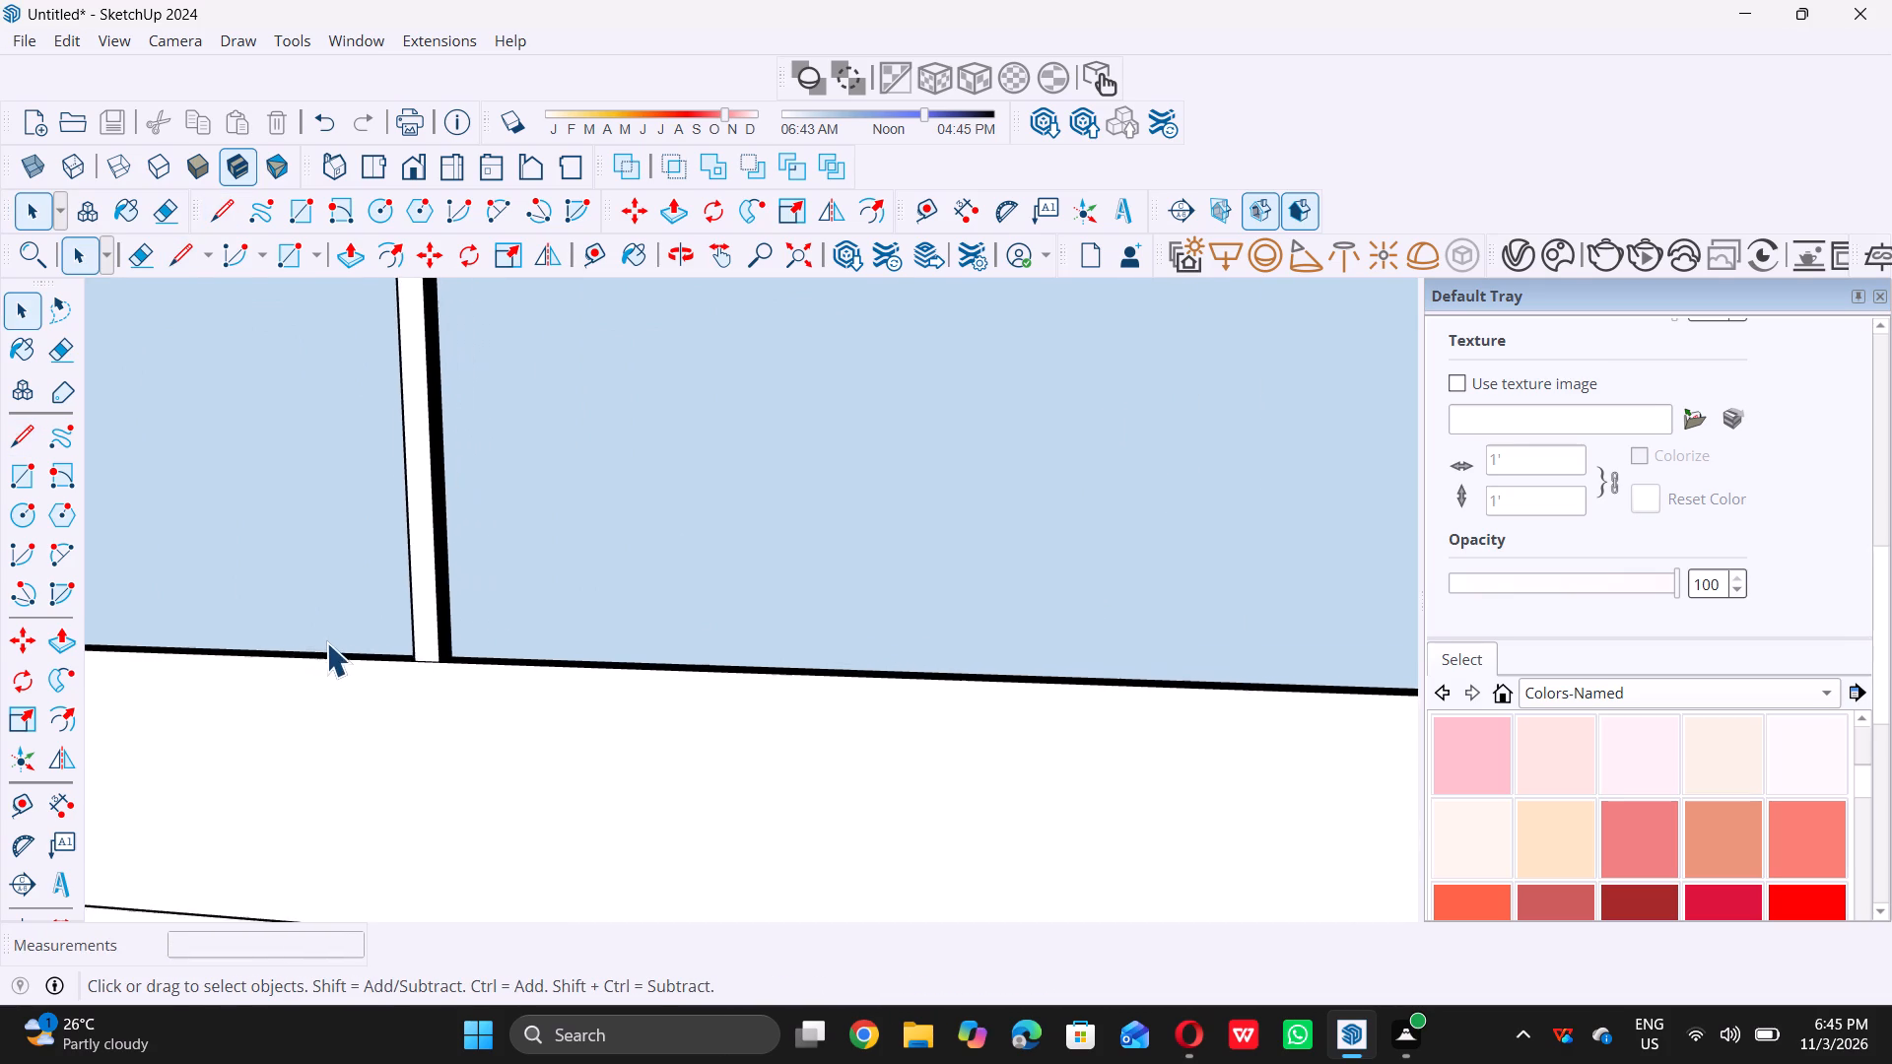
Draw a 1/2" line across the bottom end of the fourth vertical bar, separating it from the bottom frame.
{"action": "scroll", "coordinate": [326, 642], "scroll_direction": "down", "scroll_amount": 15}
{"action": "scroll", "coordinate": [740, 641], "scroll_direction": "up", "scroll_amount": 7}
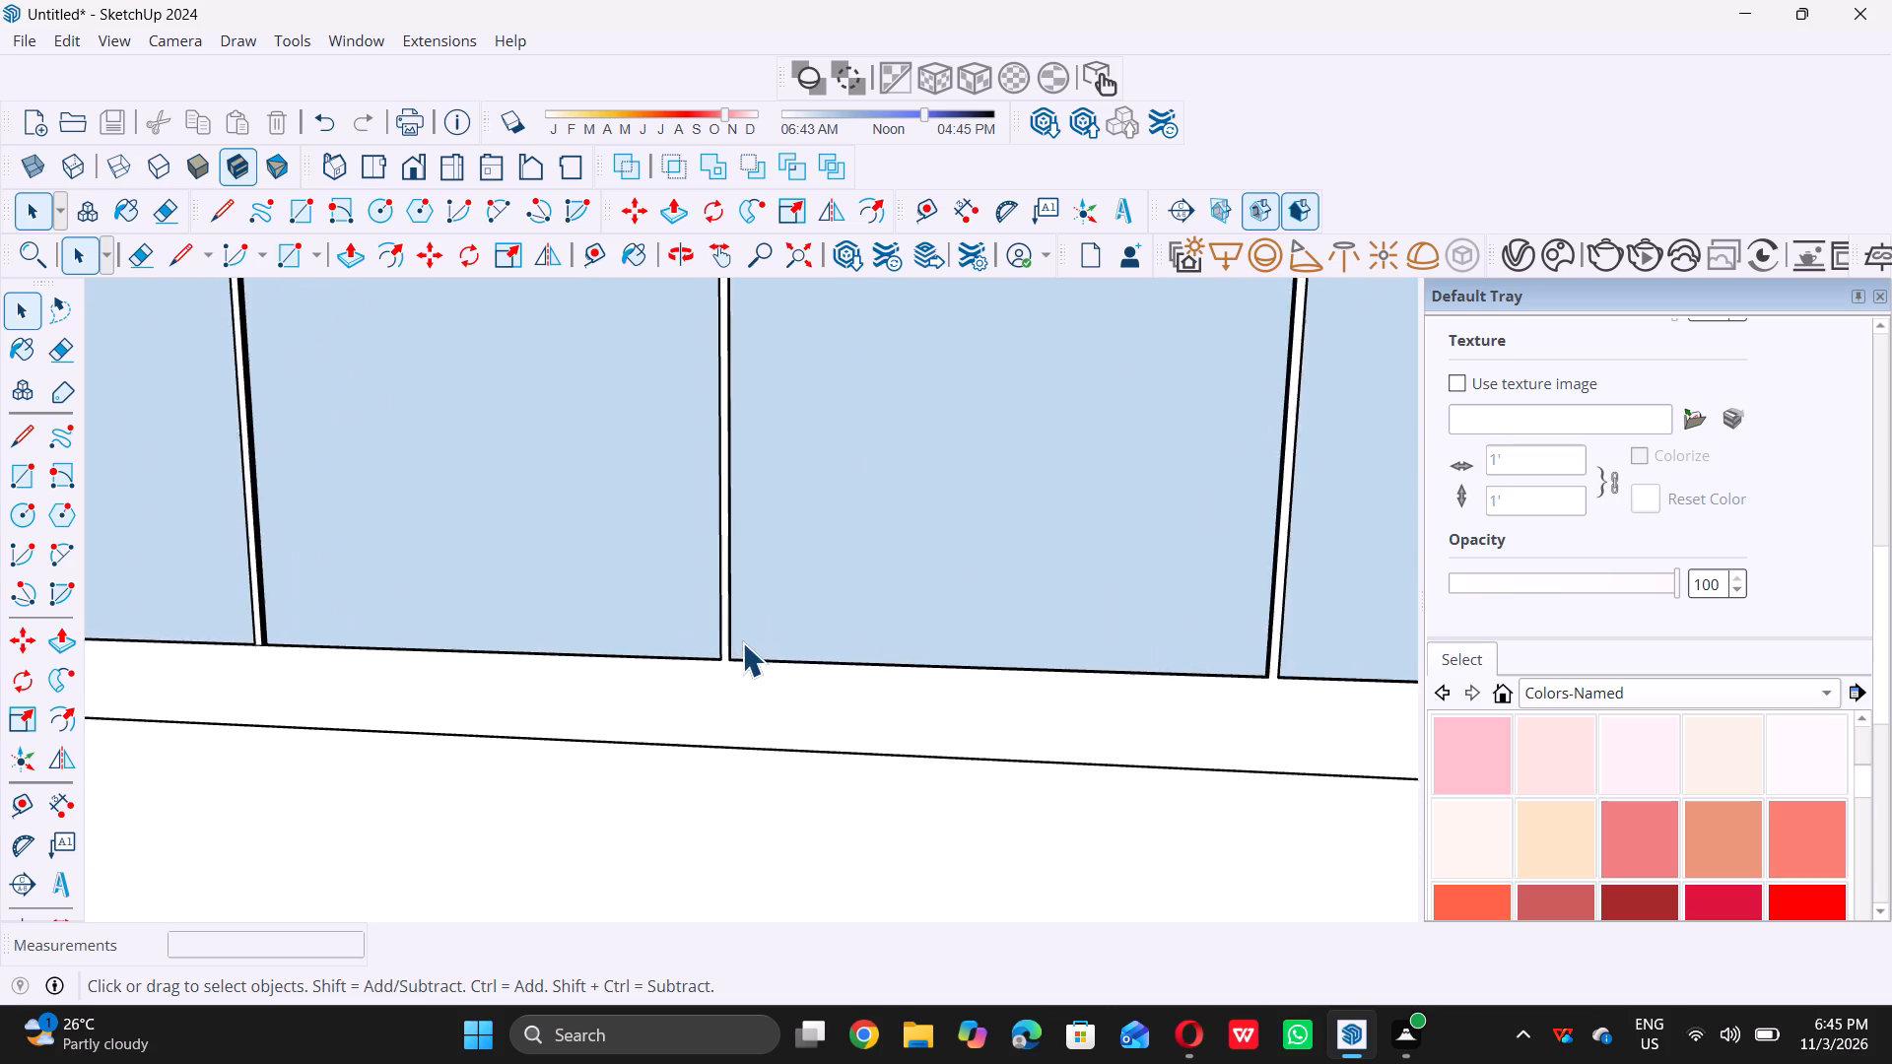
{"action": "scroll", "coordinate": [739, 658], "scroll_direction": "up", "scroll_amount": 6}
{"action": "key", "text": "l"}
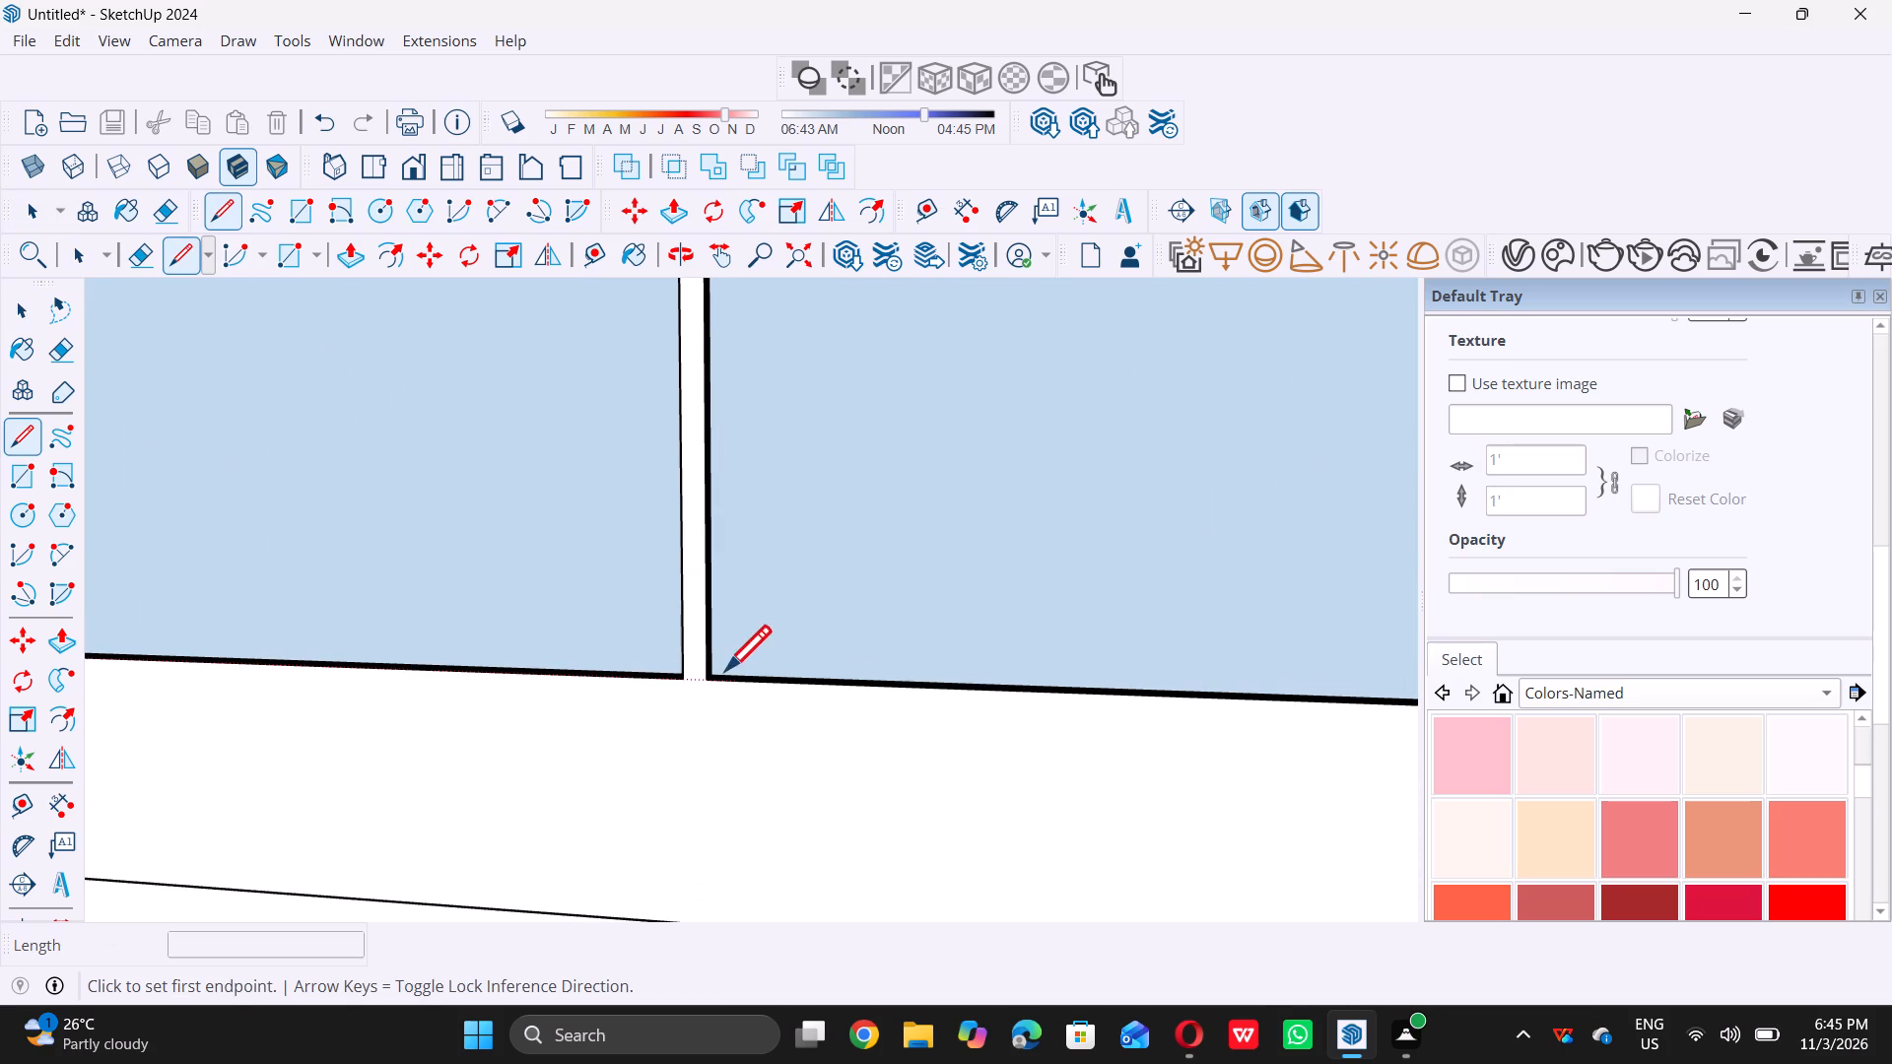
{"action": "scroll", "coordinate": [714, 676], "scroll_direction": "up", "scroll_amount": 5}
{"action": "triple_click", "coordinate": [674, 675]}
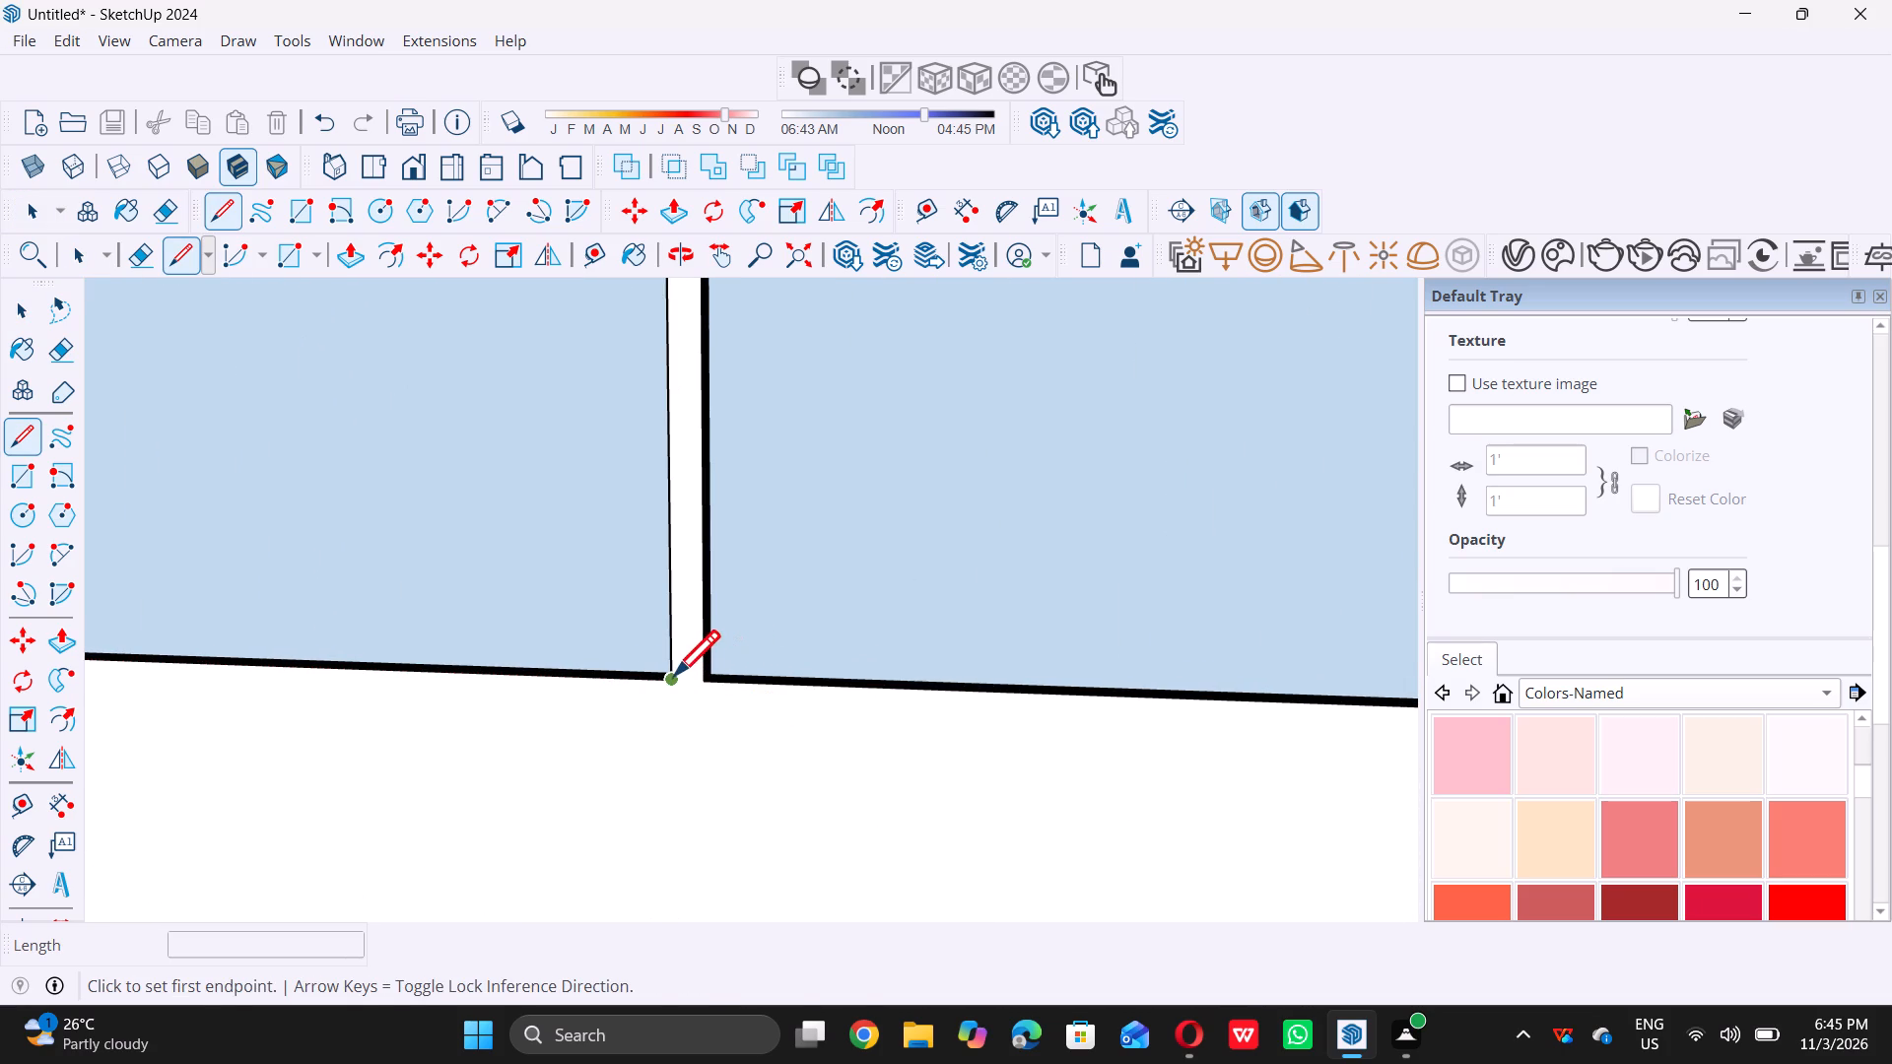
{"action": "left_click", "coordinate": [706, 683]}
Draw a 1/2" line across the bottom end of the fifth vertical bar, separating it from the bottom frame.
{"action": "scroll", "coordinate": [561, 683], "scroll_direction": "down", "scroll_amount": 3}
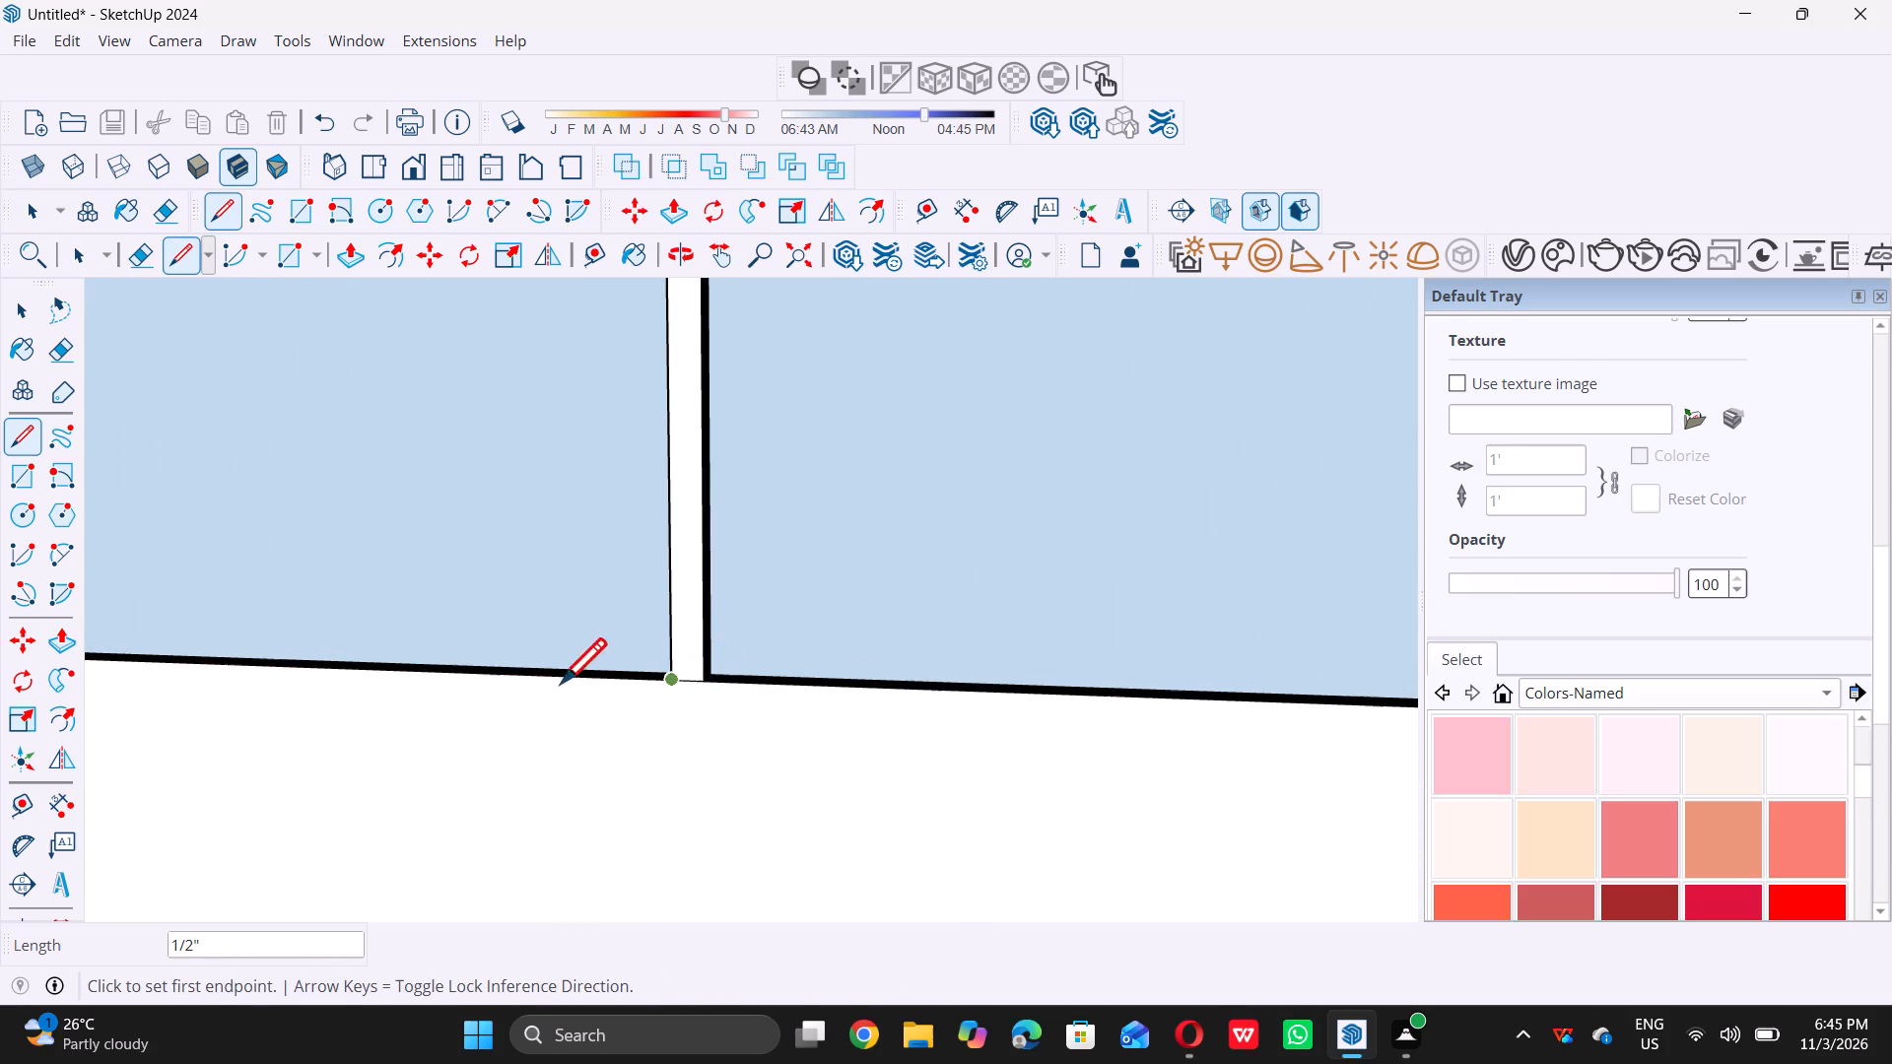
{"action": "scroll", "coordinate": [561, 683], "scroll_direction": "down", "scroll_amount": 20}
{"action": "scroll", "coordinate": [561, 683], "scroll_direction": "down", "scroll_amount": 5}
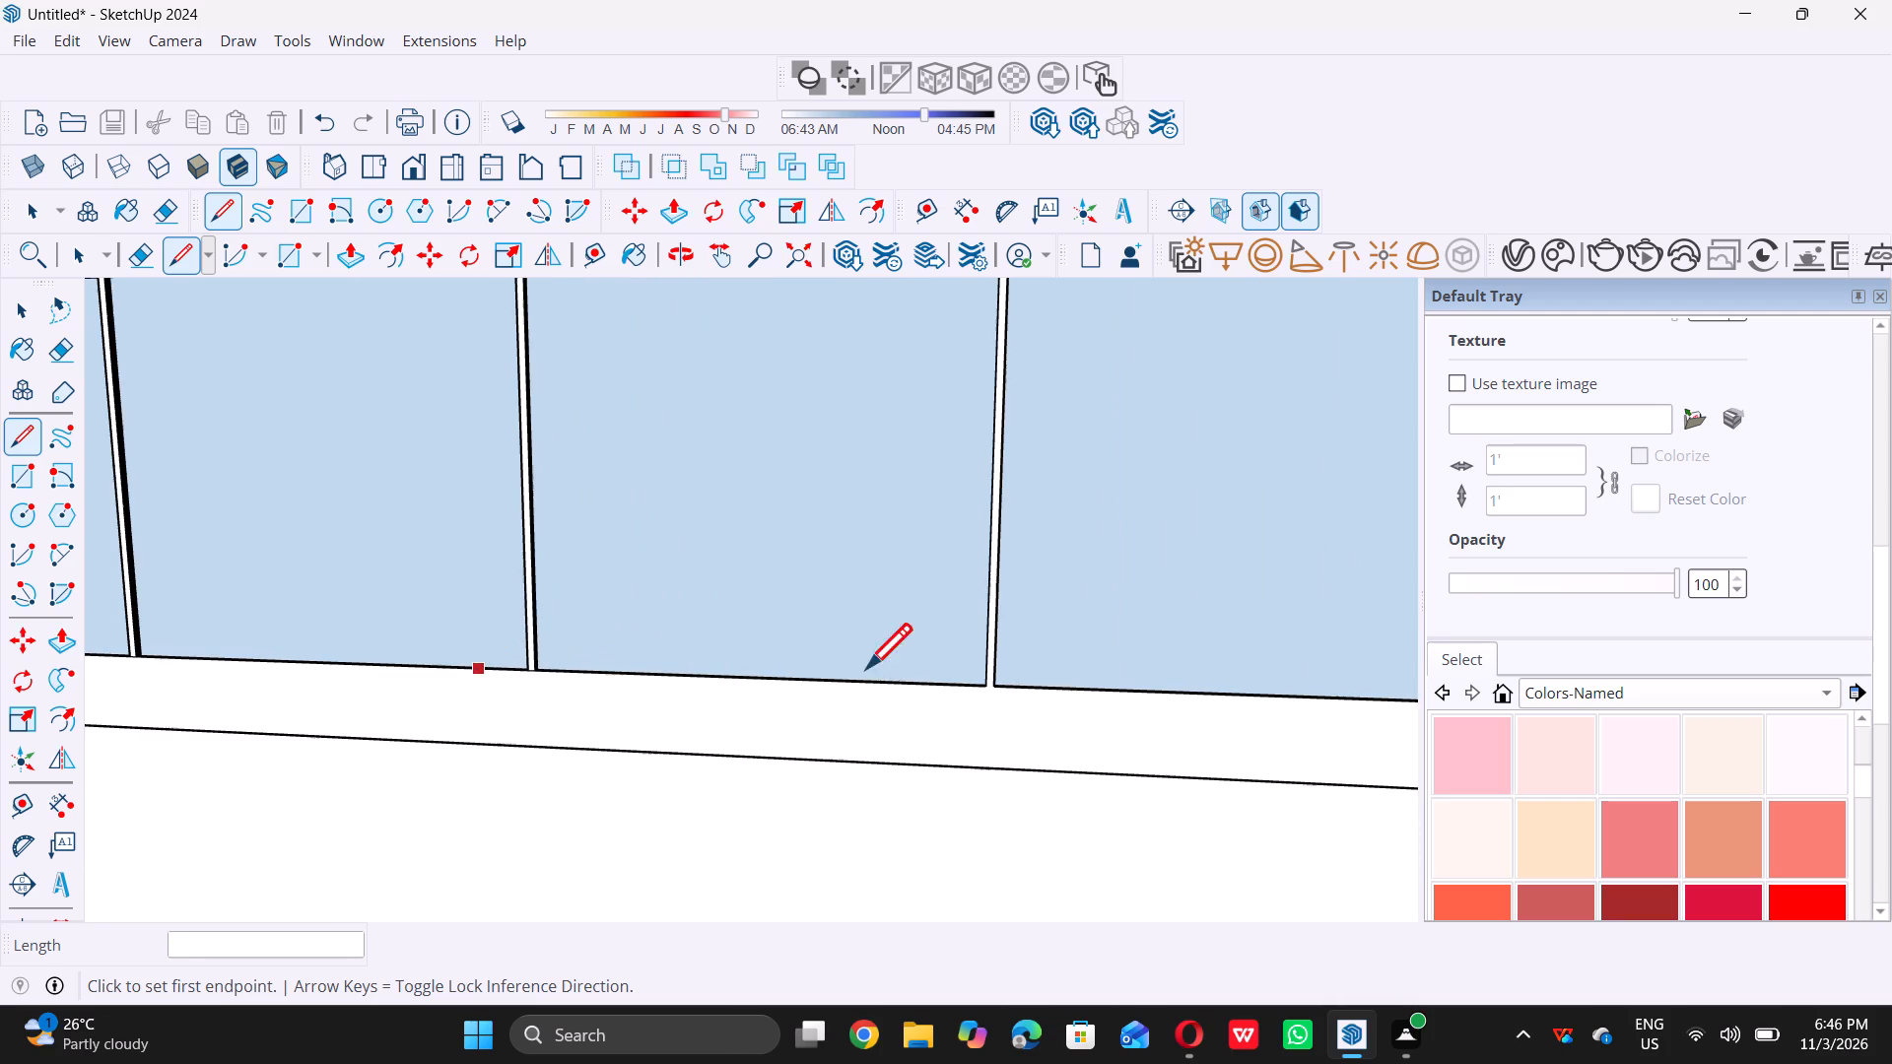
{"action": "scroll", "coordinate": [1018, 659], "scroll_direction": "up", "scroll_amount": 17}
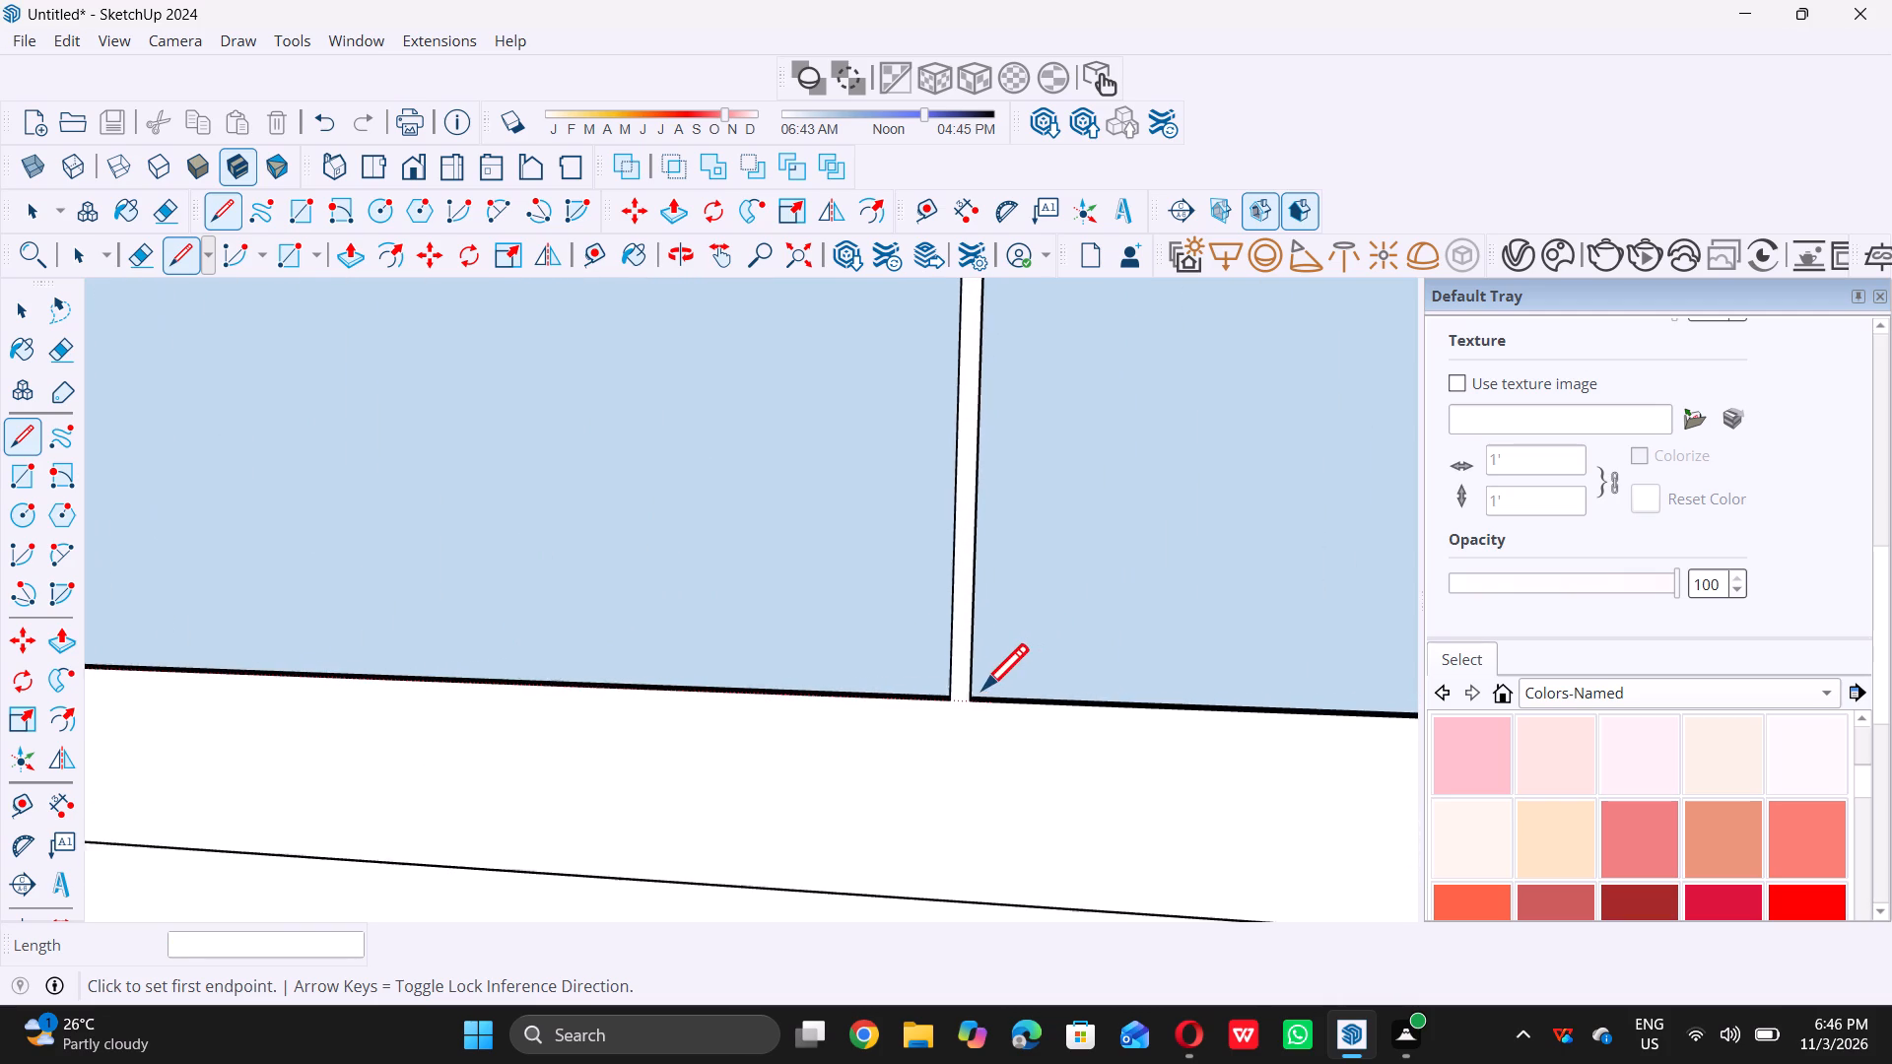
{"action": "scroll", "coordinate": [980, 690], "scroll_direction": "up", "scroll_amount": 4}
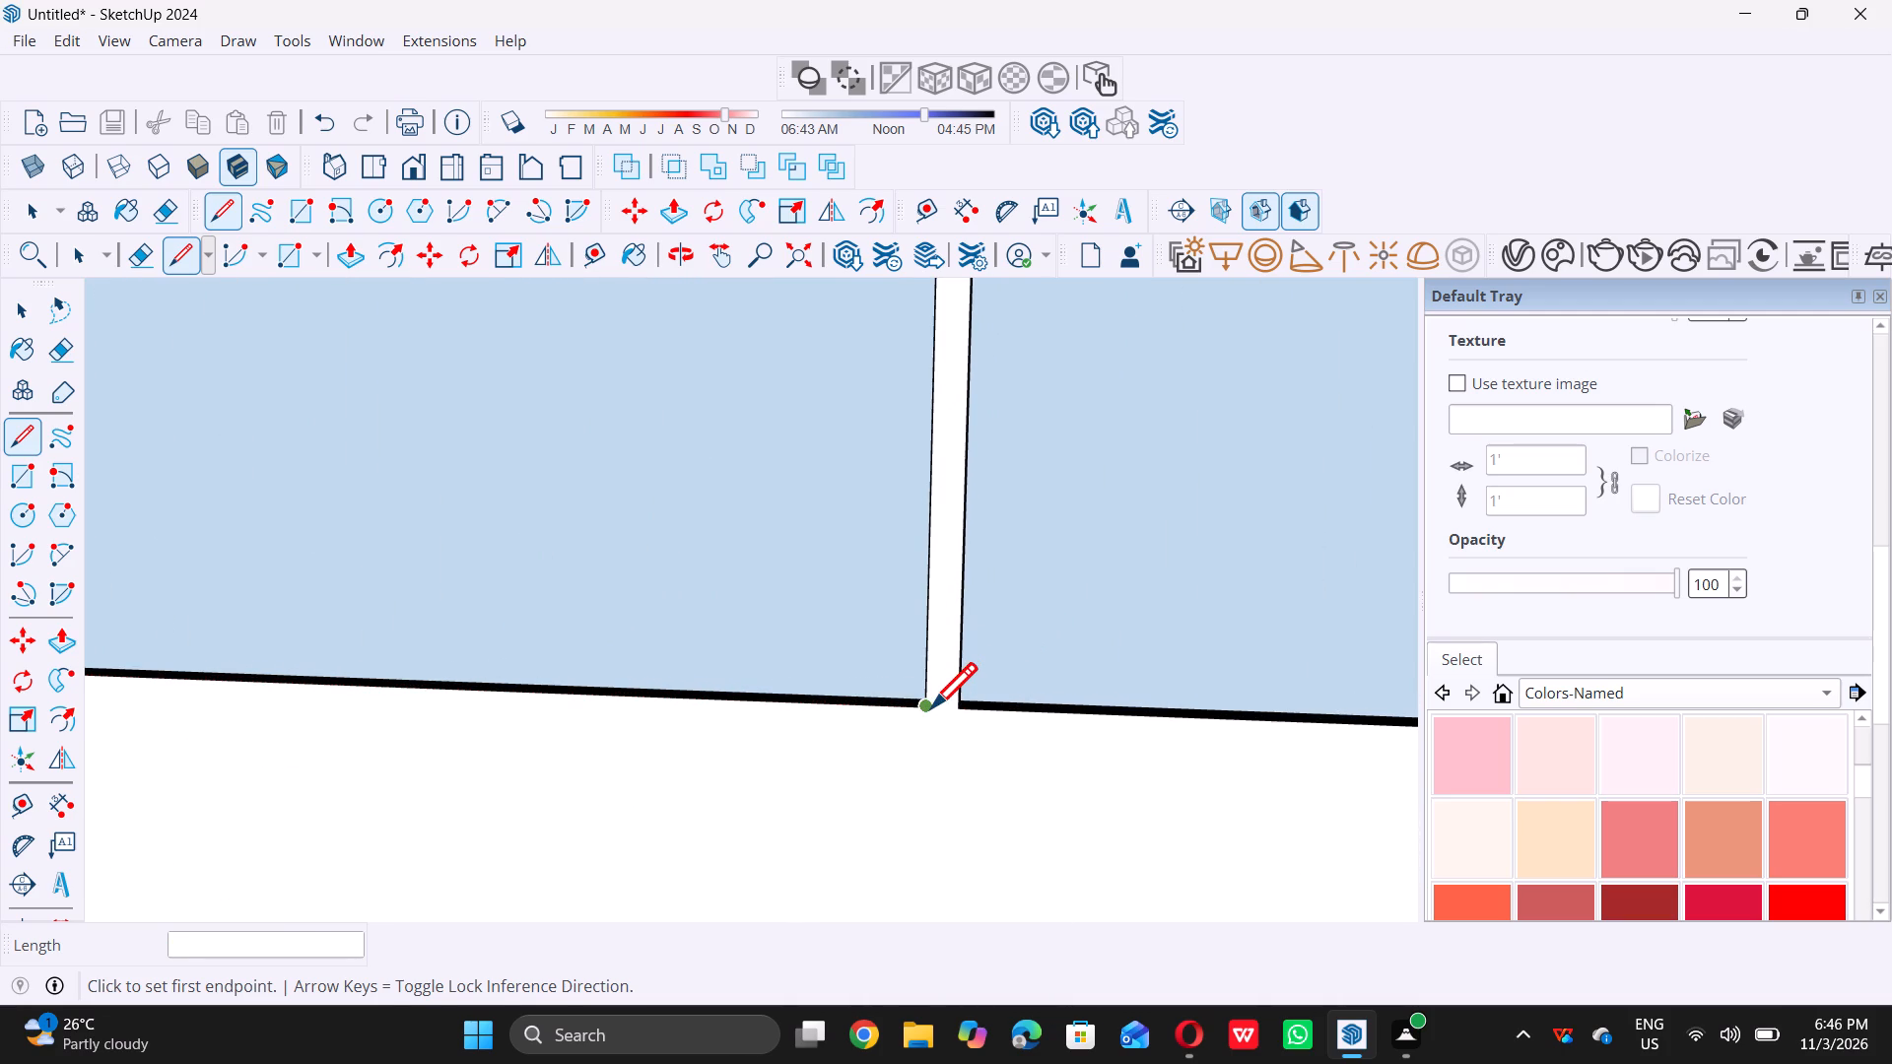
{"action": "double_click", "coordinate": [930, 706]}
{"action": "left_click", "coordinate": [965, 706]}
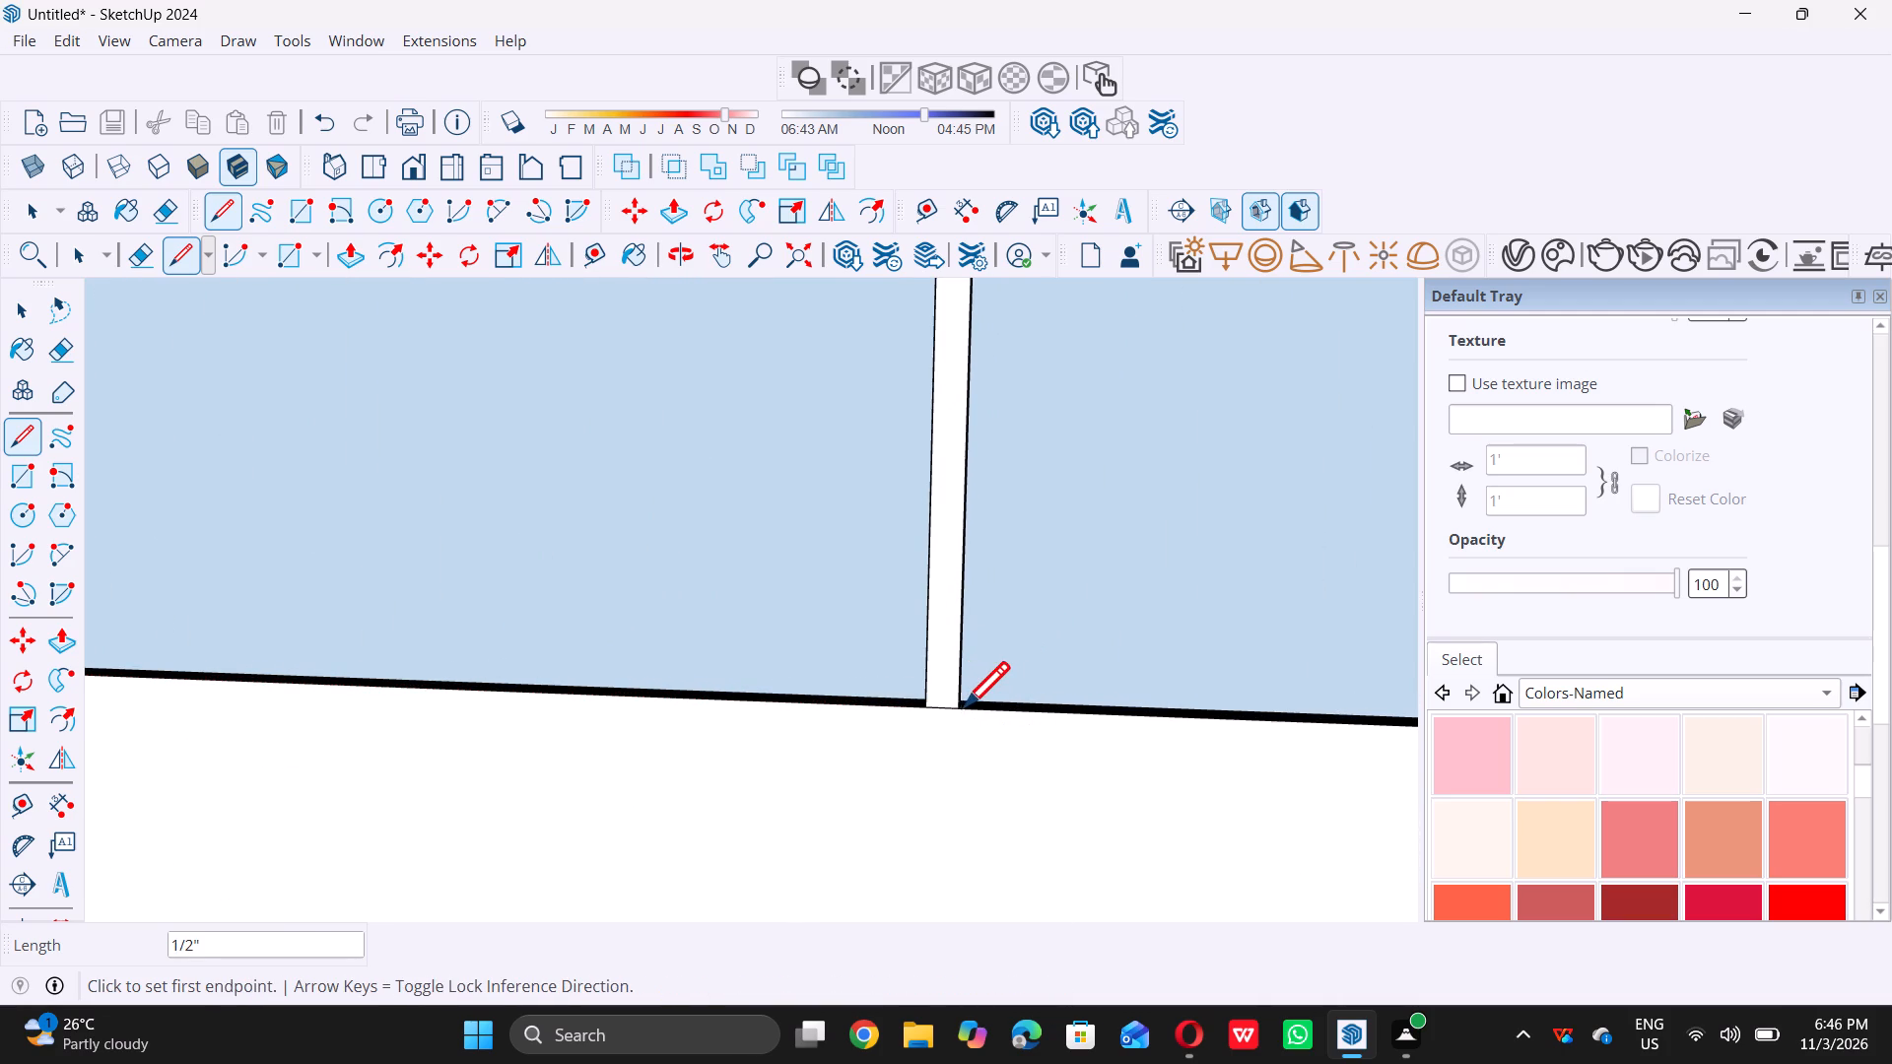
{"action": "key", "text": "space"}
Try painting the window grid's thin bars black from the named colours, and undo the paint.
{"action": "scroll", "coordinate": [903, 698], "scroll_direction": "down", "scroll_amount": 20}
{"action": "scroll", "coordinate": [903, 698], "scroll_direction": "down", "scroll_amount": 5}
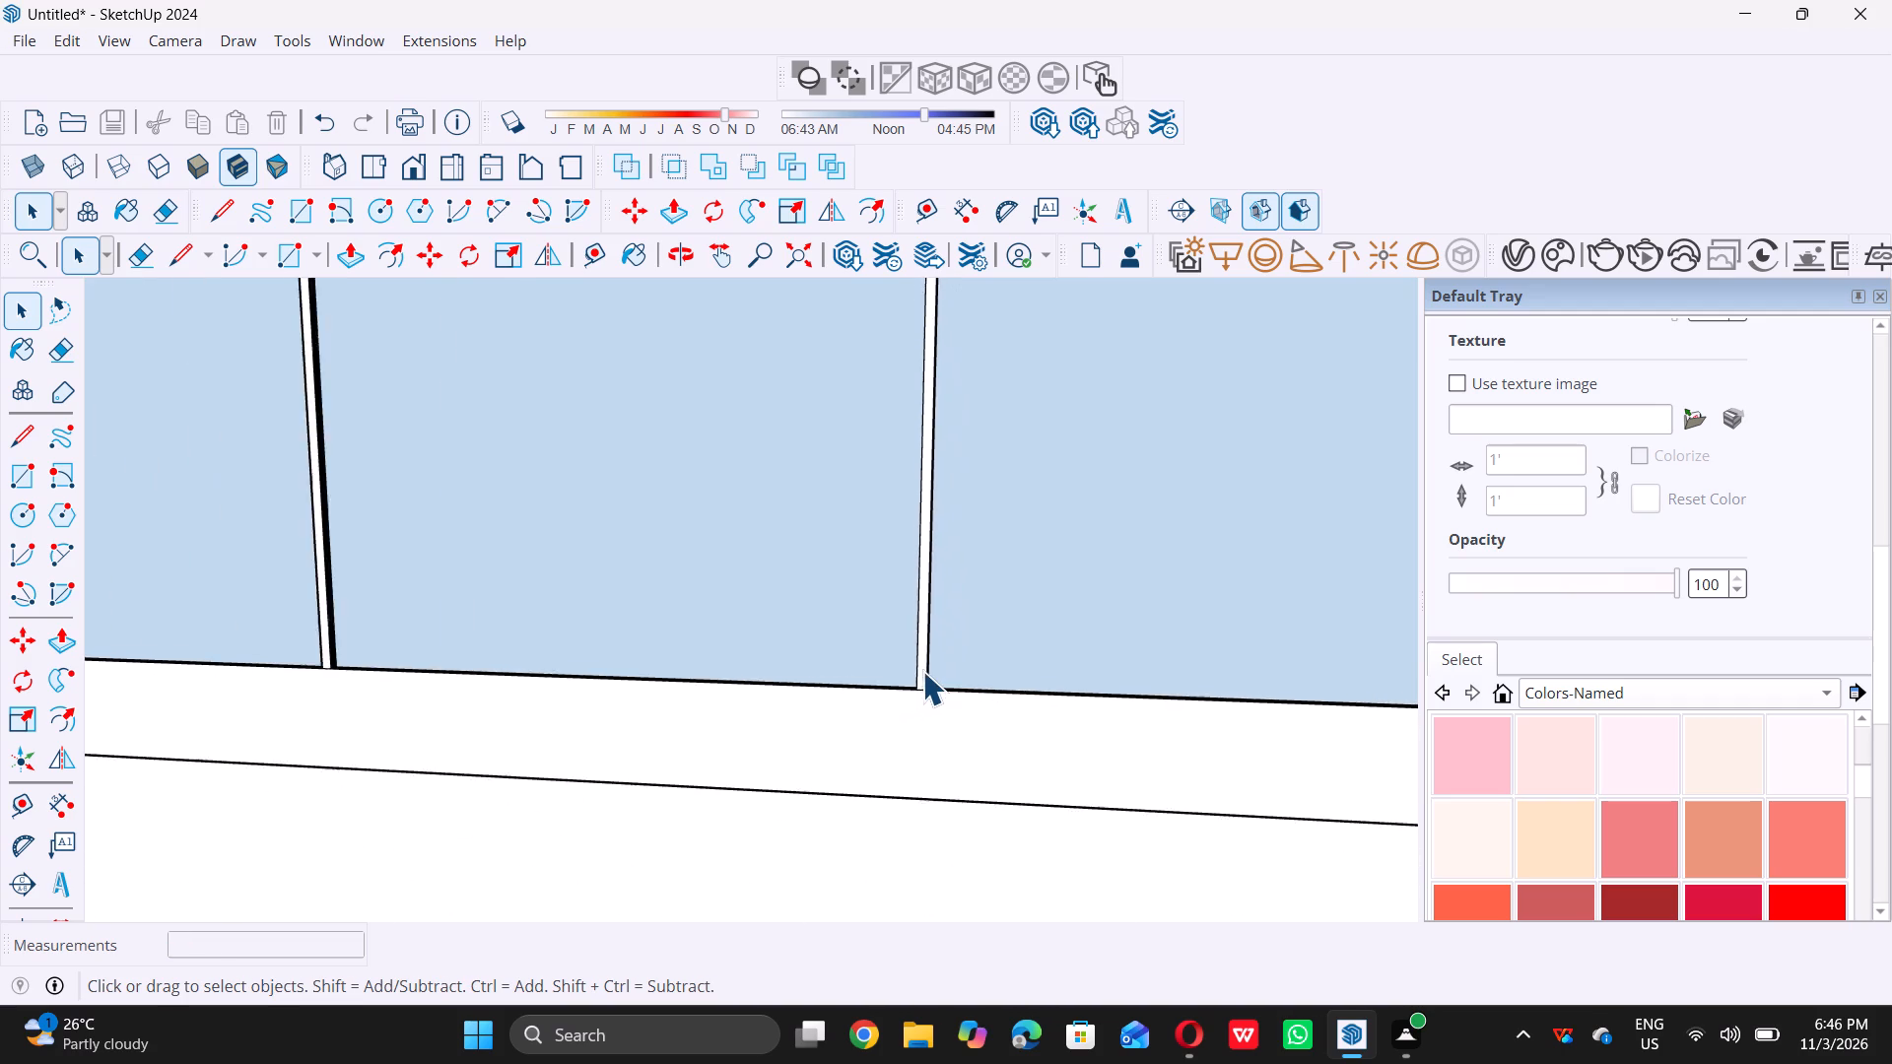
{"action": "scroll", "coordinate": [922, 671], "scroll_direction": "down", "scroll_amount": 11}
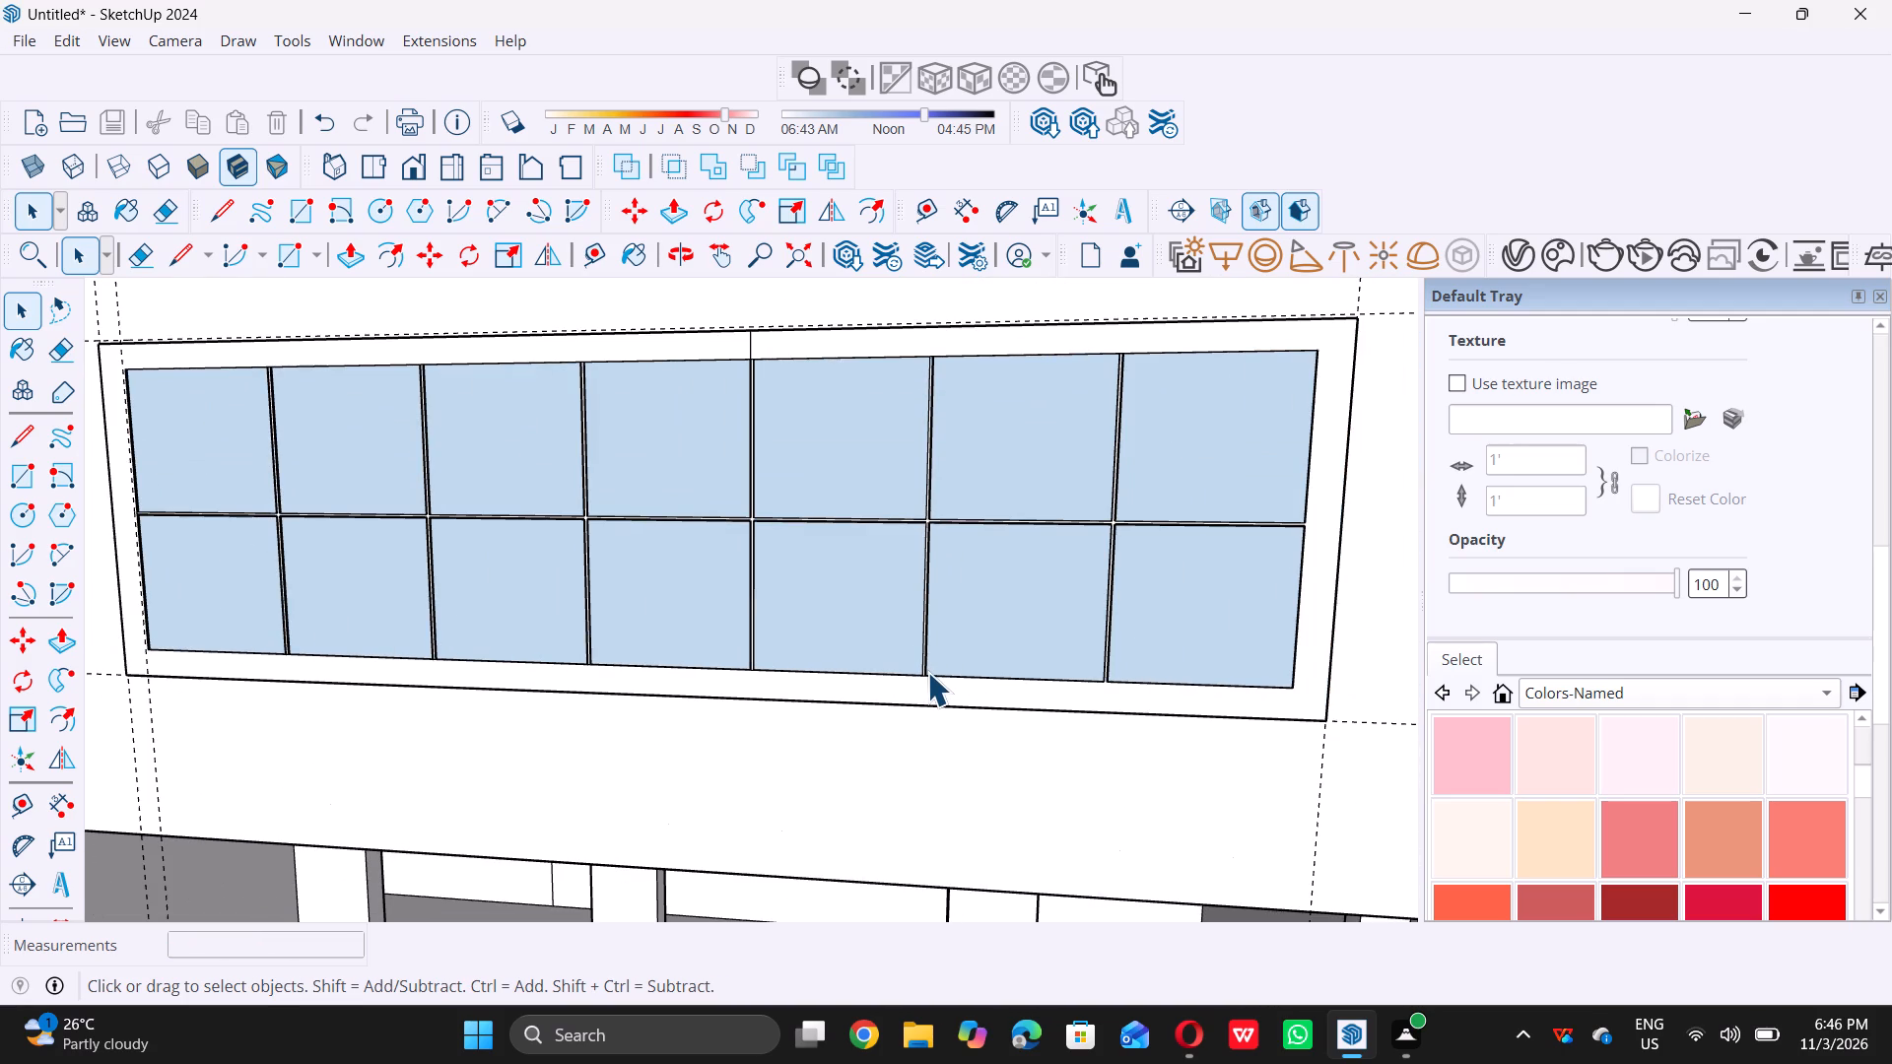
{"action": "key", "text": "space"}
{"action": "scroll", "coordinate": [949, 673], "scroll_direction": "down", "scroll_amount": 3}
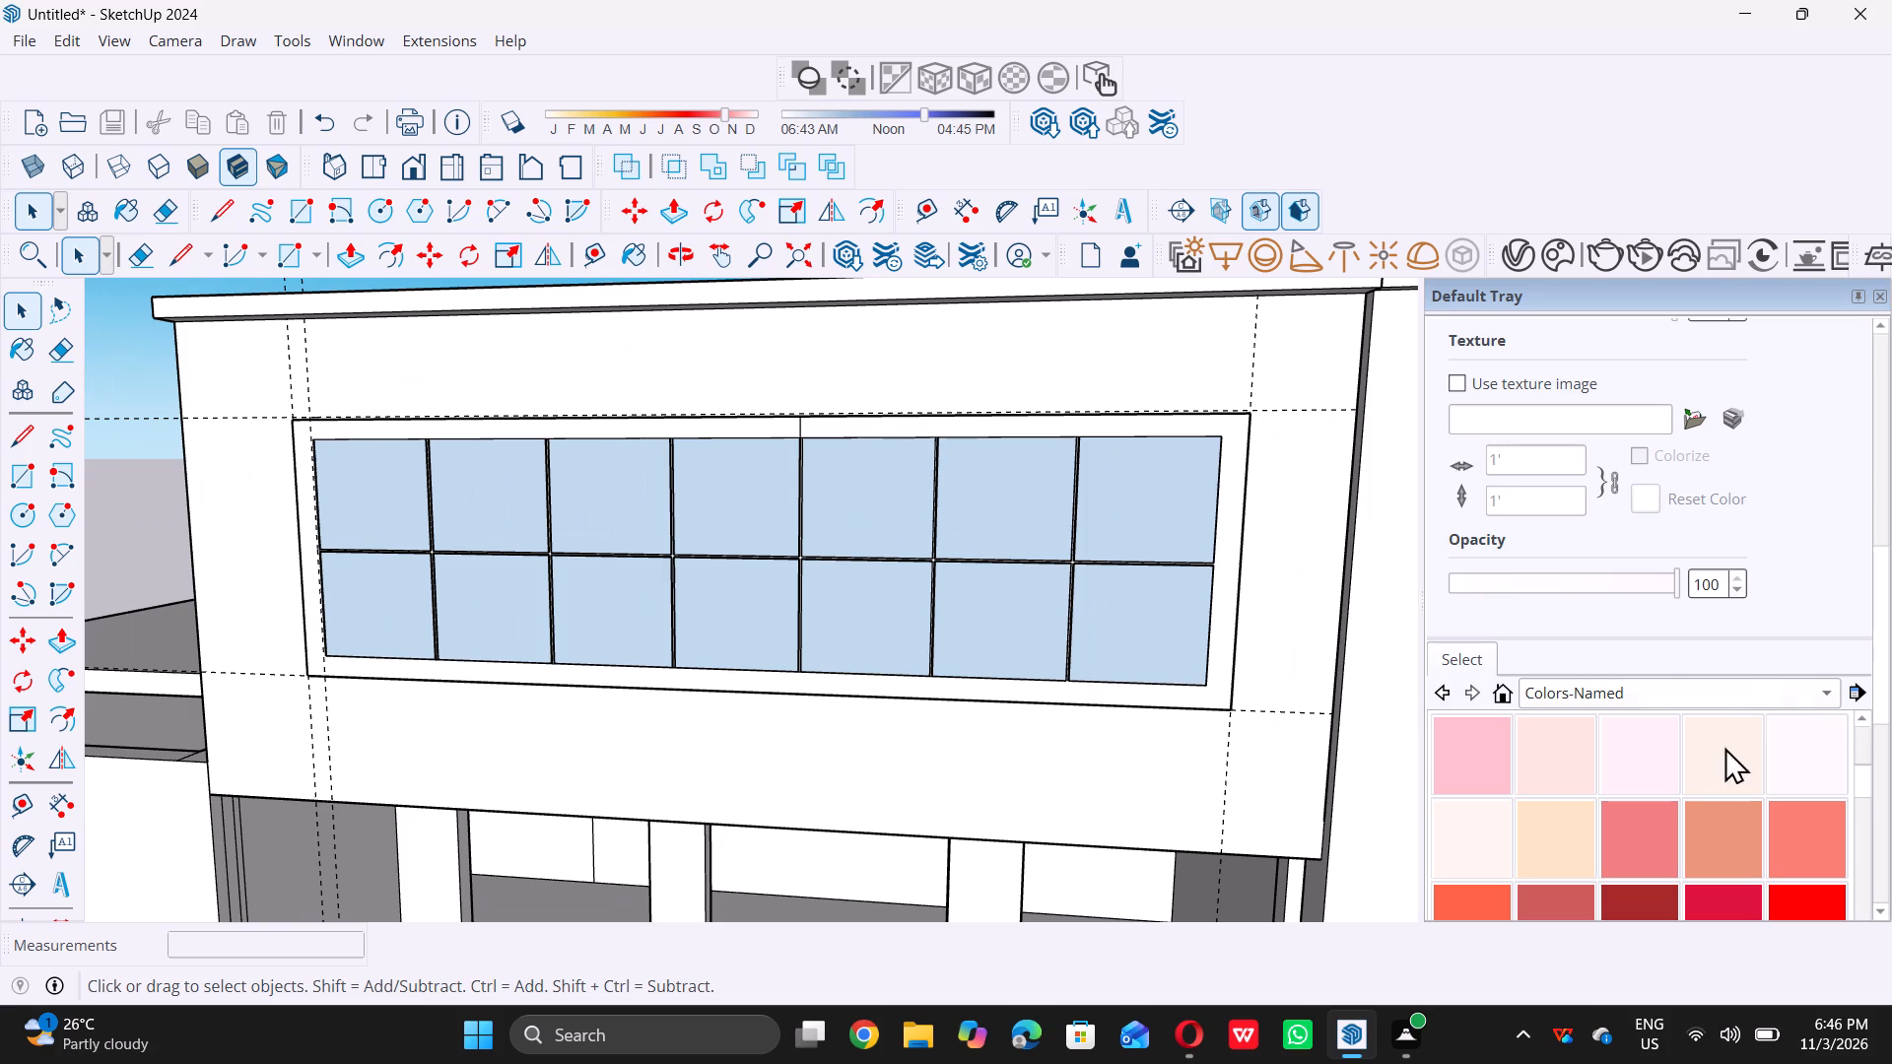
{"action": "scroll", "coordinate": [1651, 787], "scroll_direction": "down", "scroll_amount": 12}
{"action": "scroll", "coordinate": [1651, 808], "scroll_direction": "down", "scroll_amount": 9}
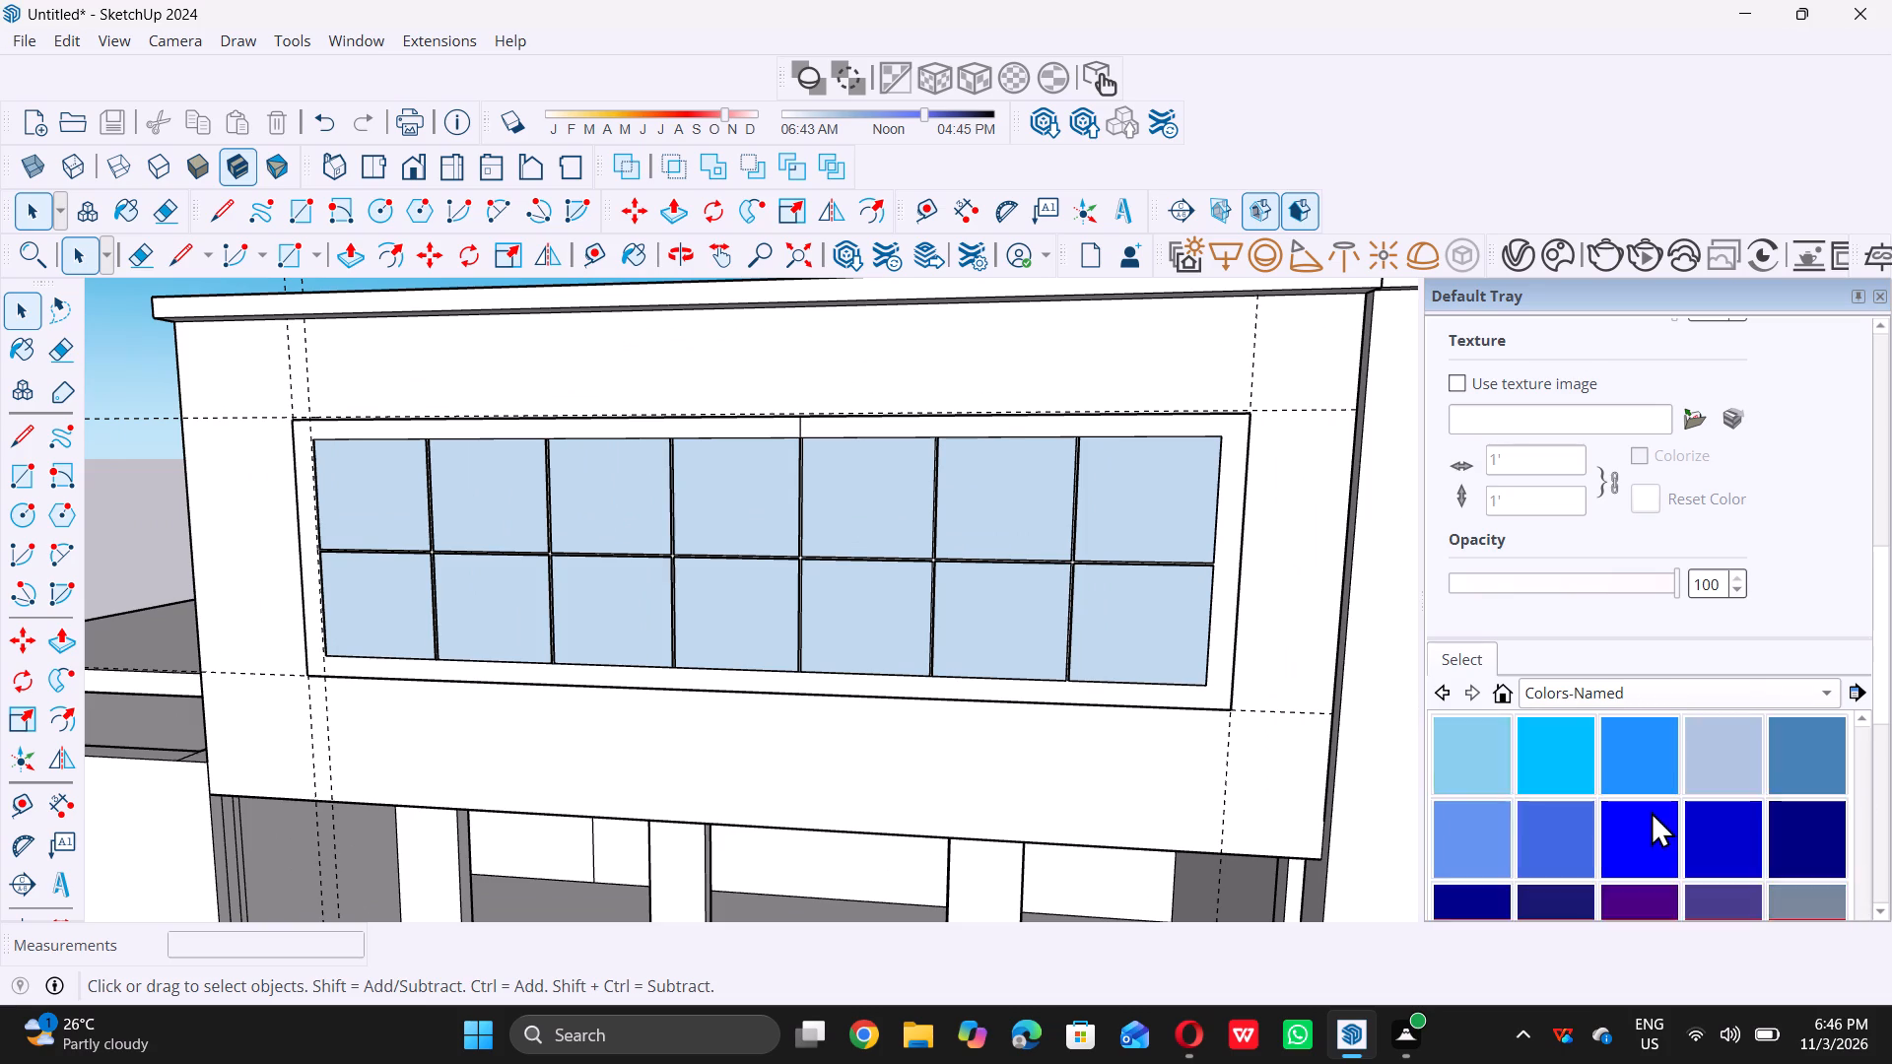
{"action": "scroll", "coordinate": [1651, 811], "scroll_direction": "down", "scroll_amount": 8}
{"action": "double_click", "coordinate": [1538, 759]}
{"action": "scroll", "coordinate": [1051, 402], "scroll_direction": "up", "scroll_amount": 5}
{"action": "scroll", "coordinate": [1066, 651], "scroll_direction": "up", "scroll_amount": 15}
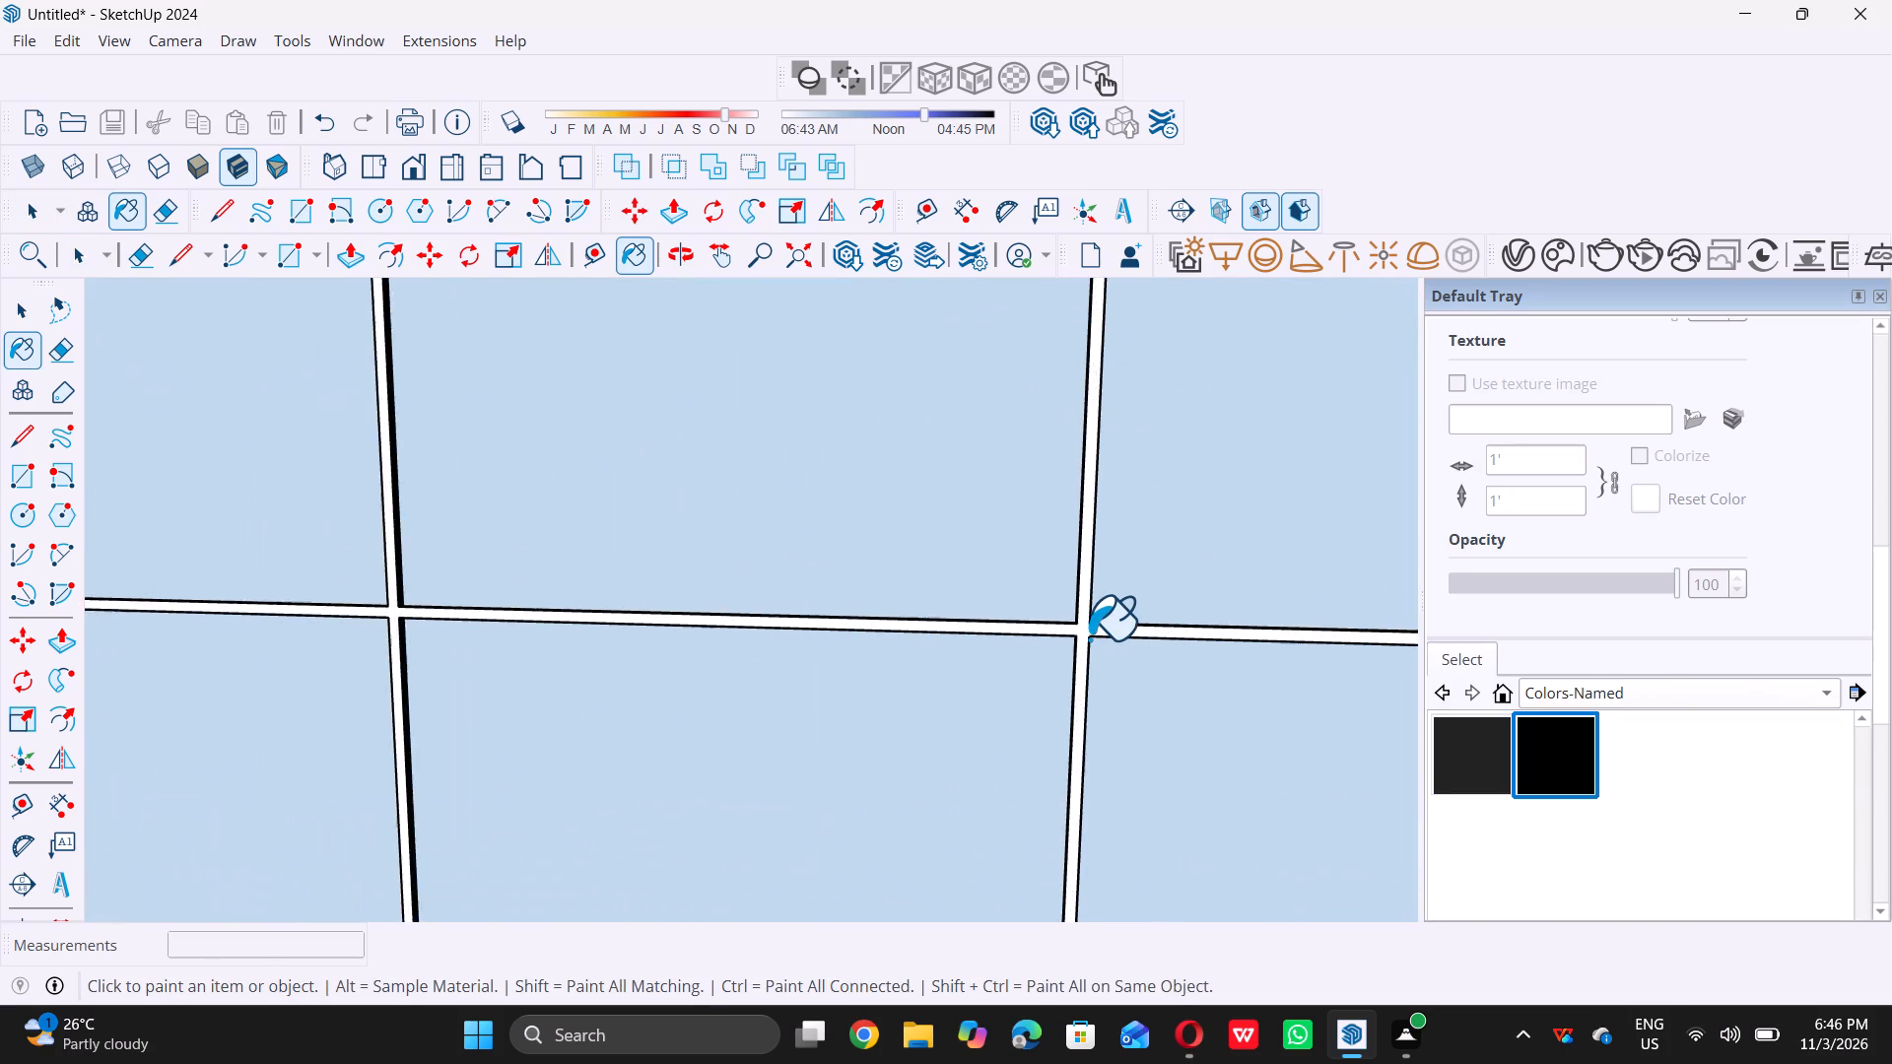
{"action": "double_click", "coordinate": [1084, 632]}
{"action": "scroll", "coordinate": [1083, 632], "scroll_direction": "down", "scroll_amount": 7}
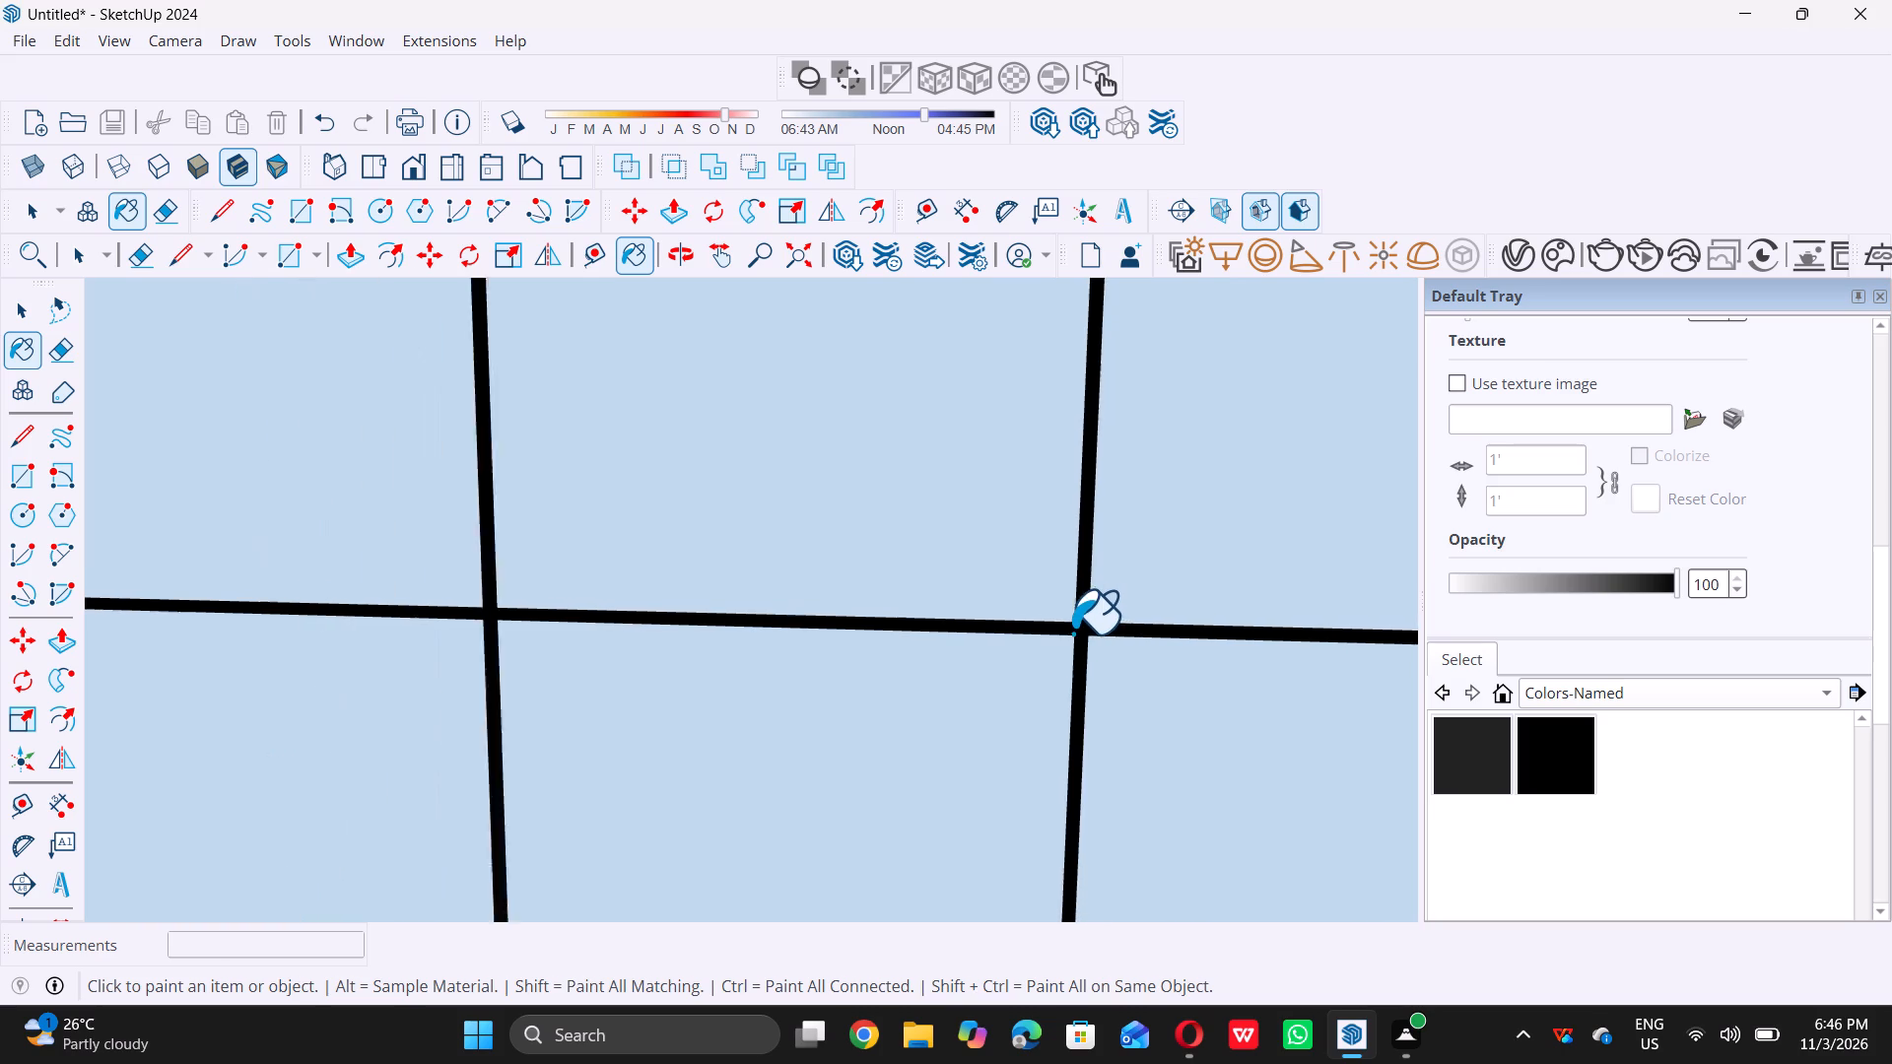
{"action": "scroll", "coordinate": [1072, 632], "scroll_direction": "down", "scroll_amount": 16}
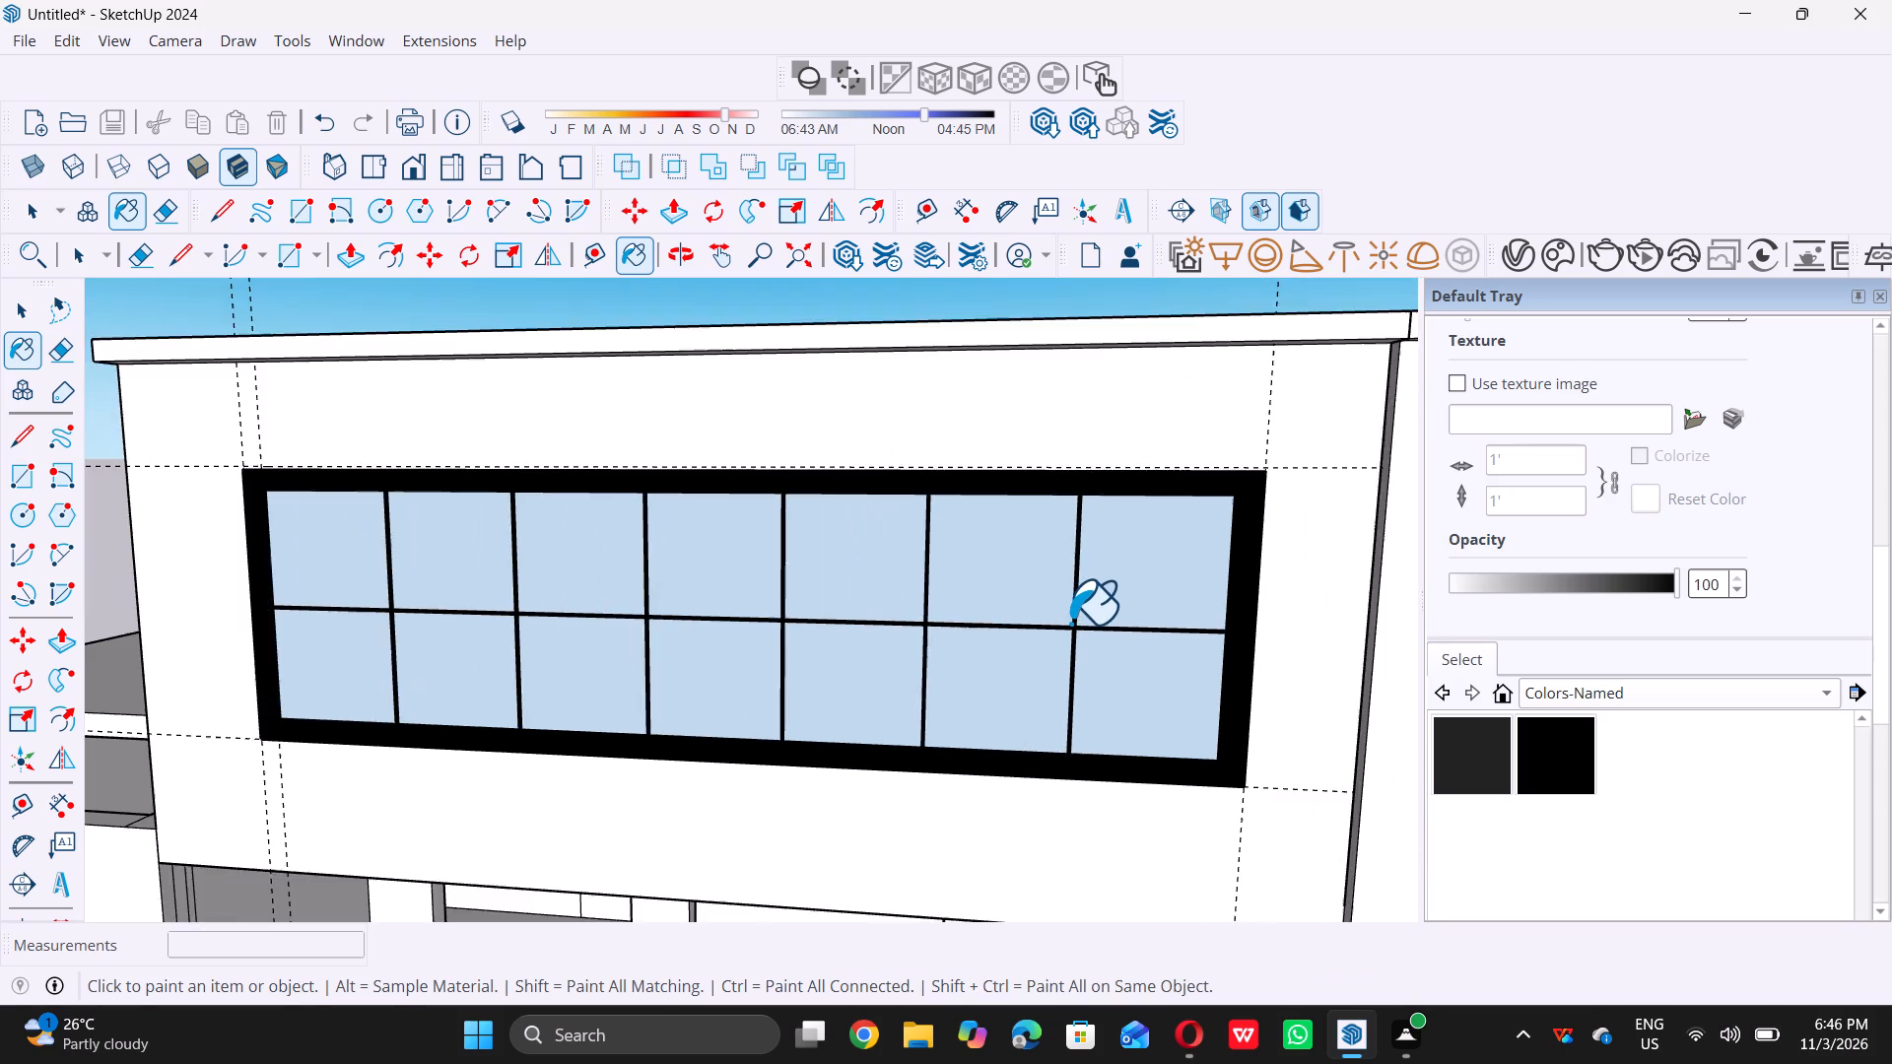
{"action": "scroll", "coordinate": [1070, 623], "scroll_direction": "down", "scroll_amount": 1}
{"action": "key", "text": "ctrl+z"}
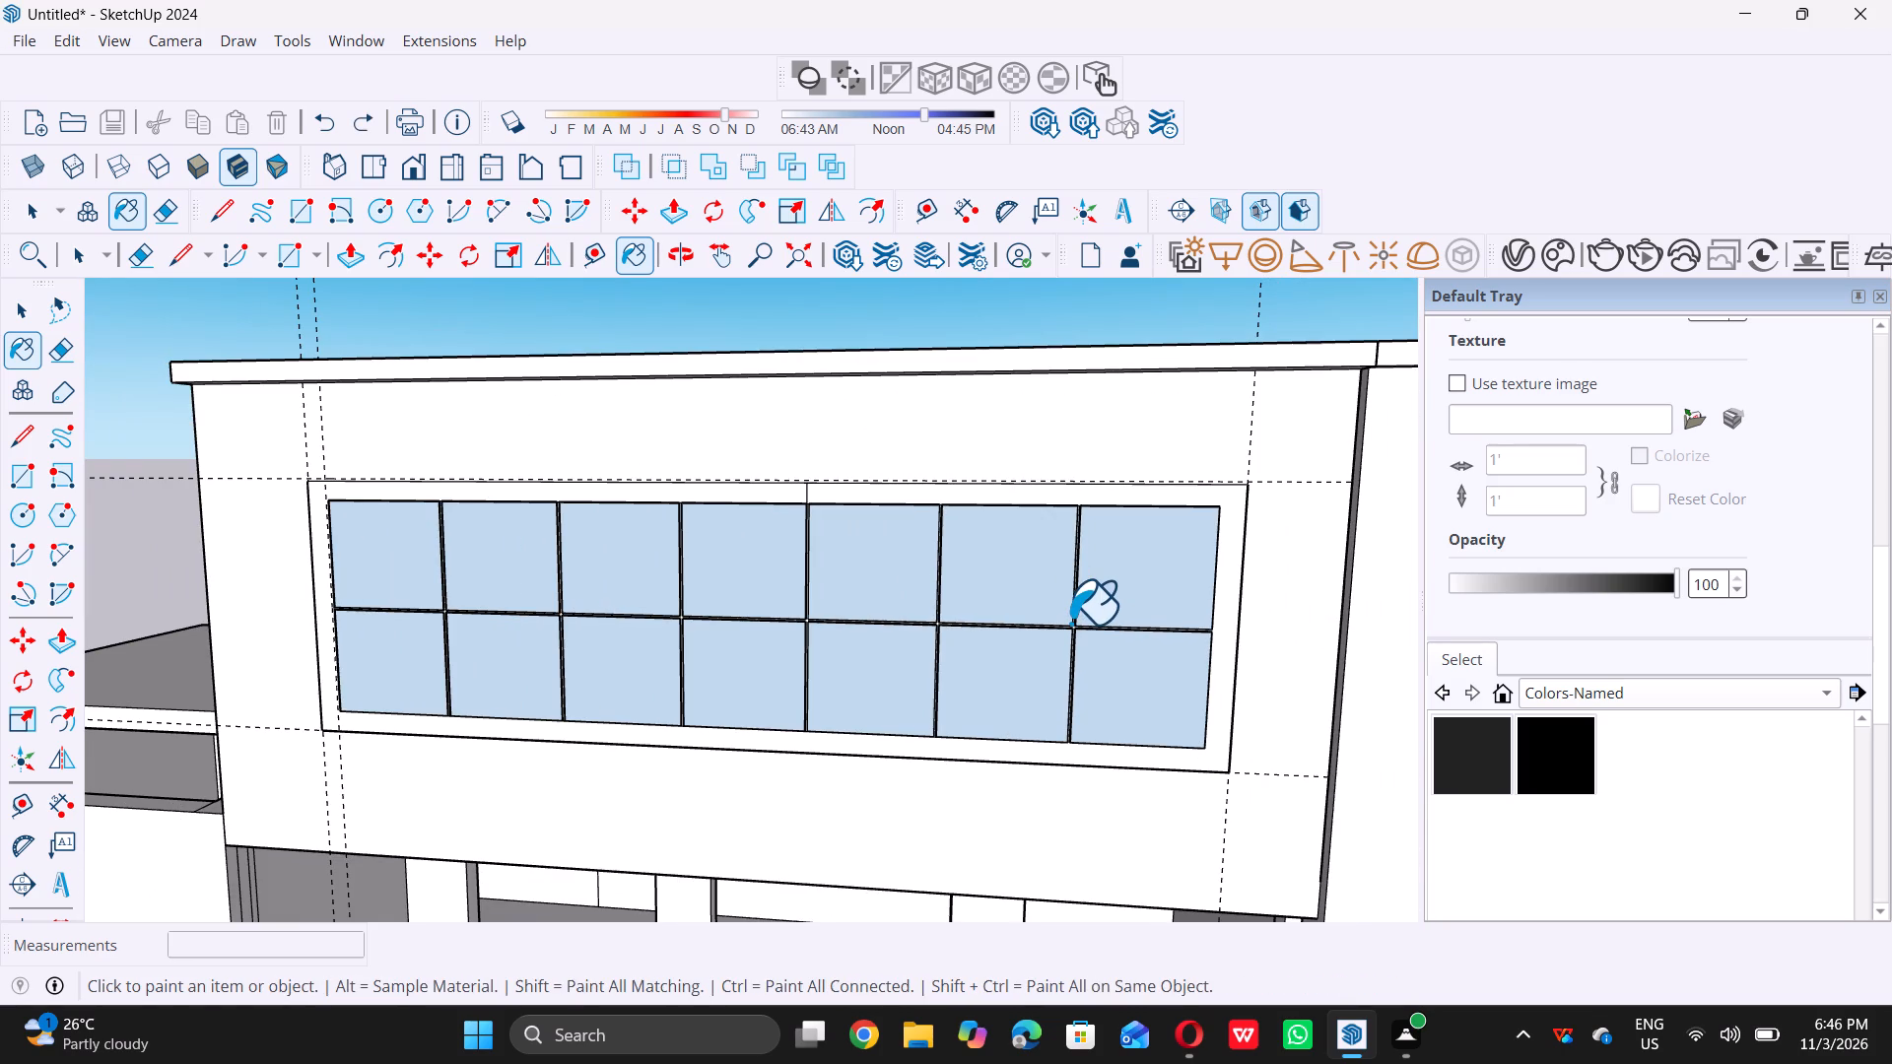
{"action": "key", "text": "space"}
Delete all the construction guides from the model.
{"action": "scroll", "coordinate": [1070, 623], "scroll_direction": "down", "scroll_amount": 8}
{"action": "middle_click_drag", "start_coordinate": [1061, 586], "coordinate": [1061, 574]}
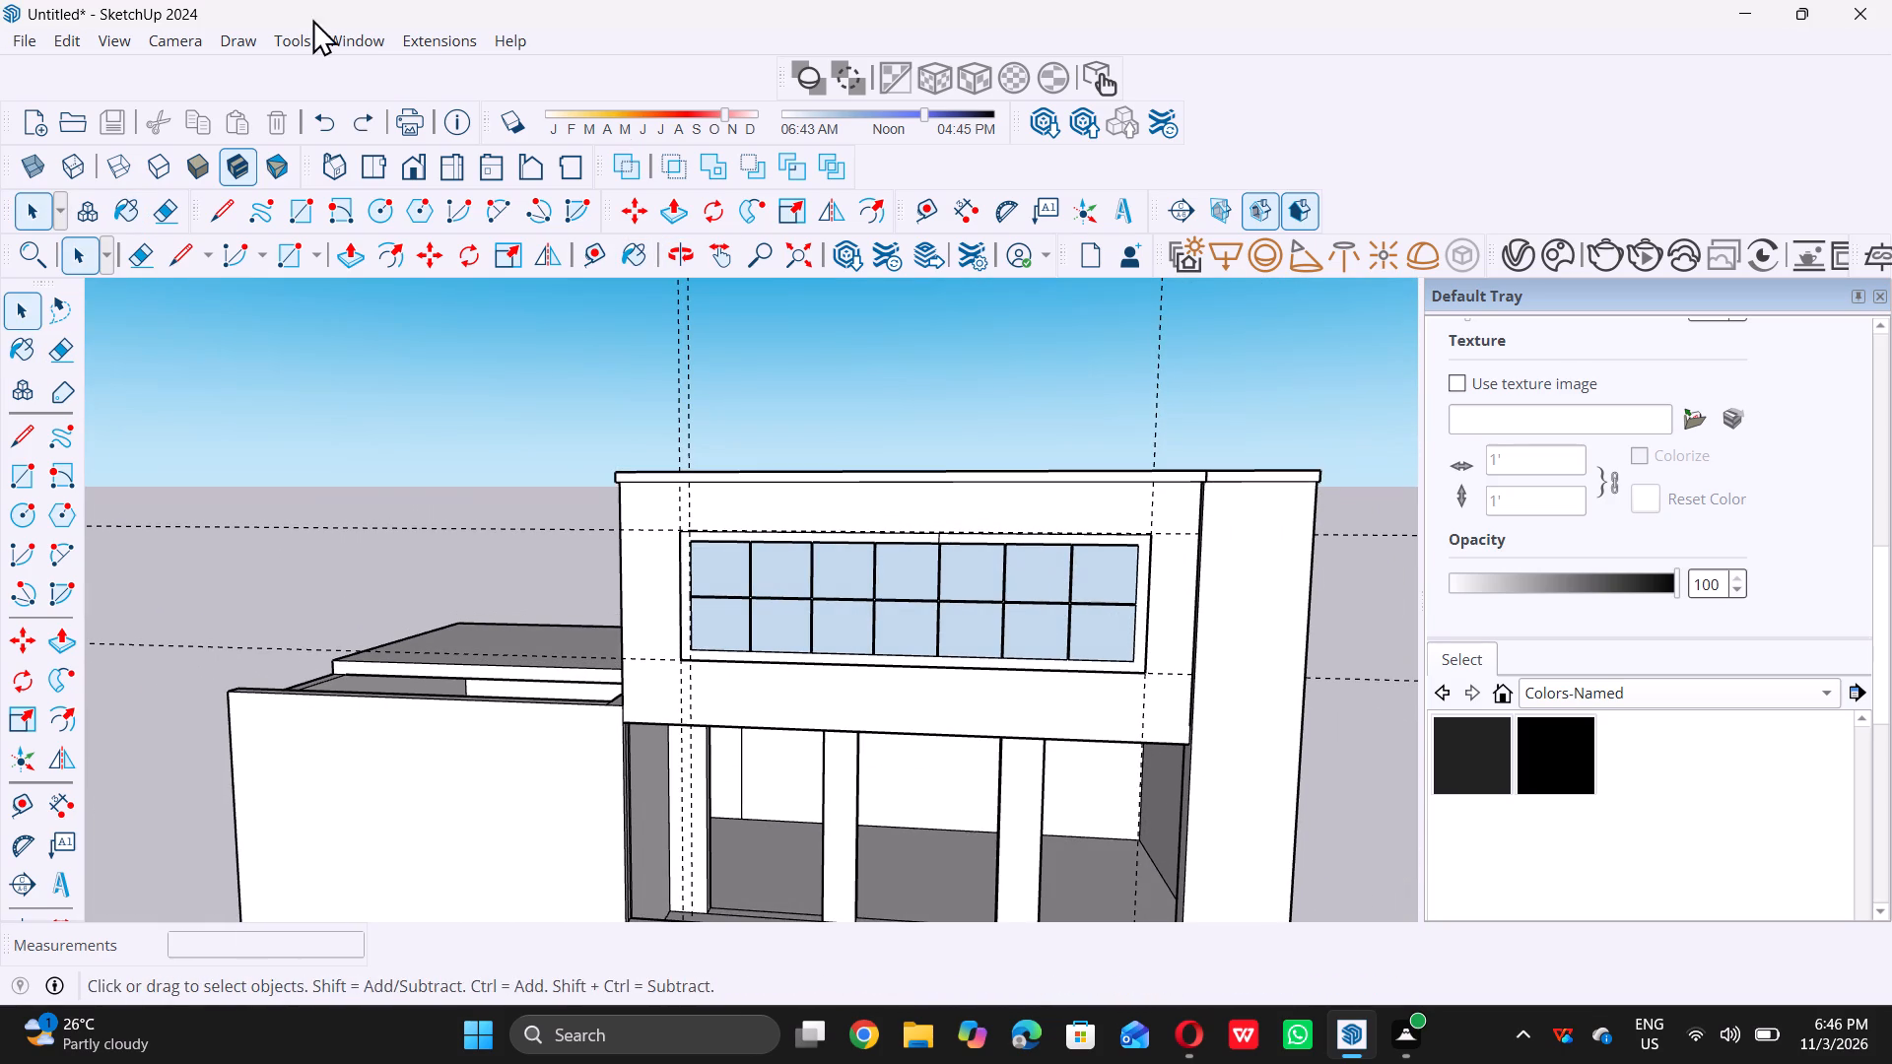
{"action": "left_click", "coordinate": [69, 30]}
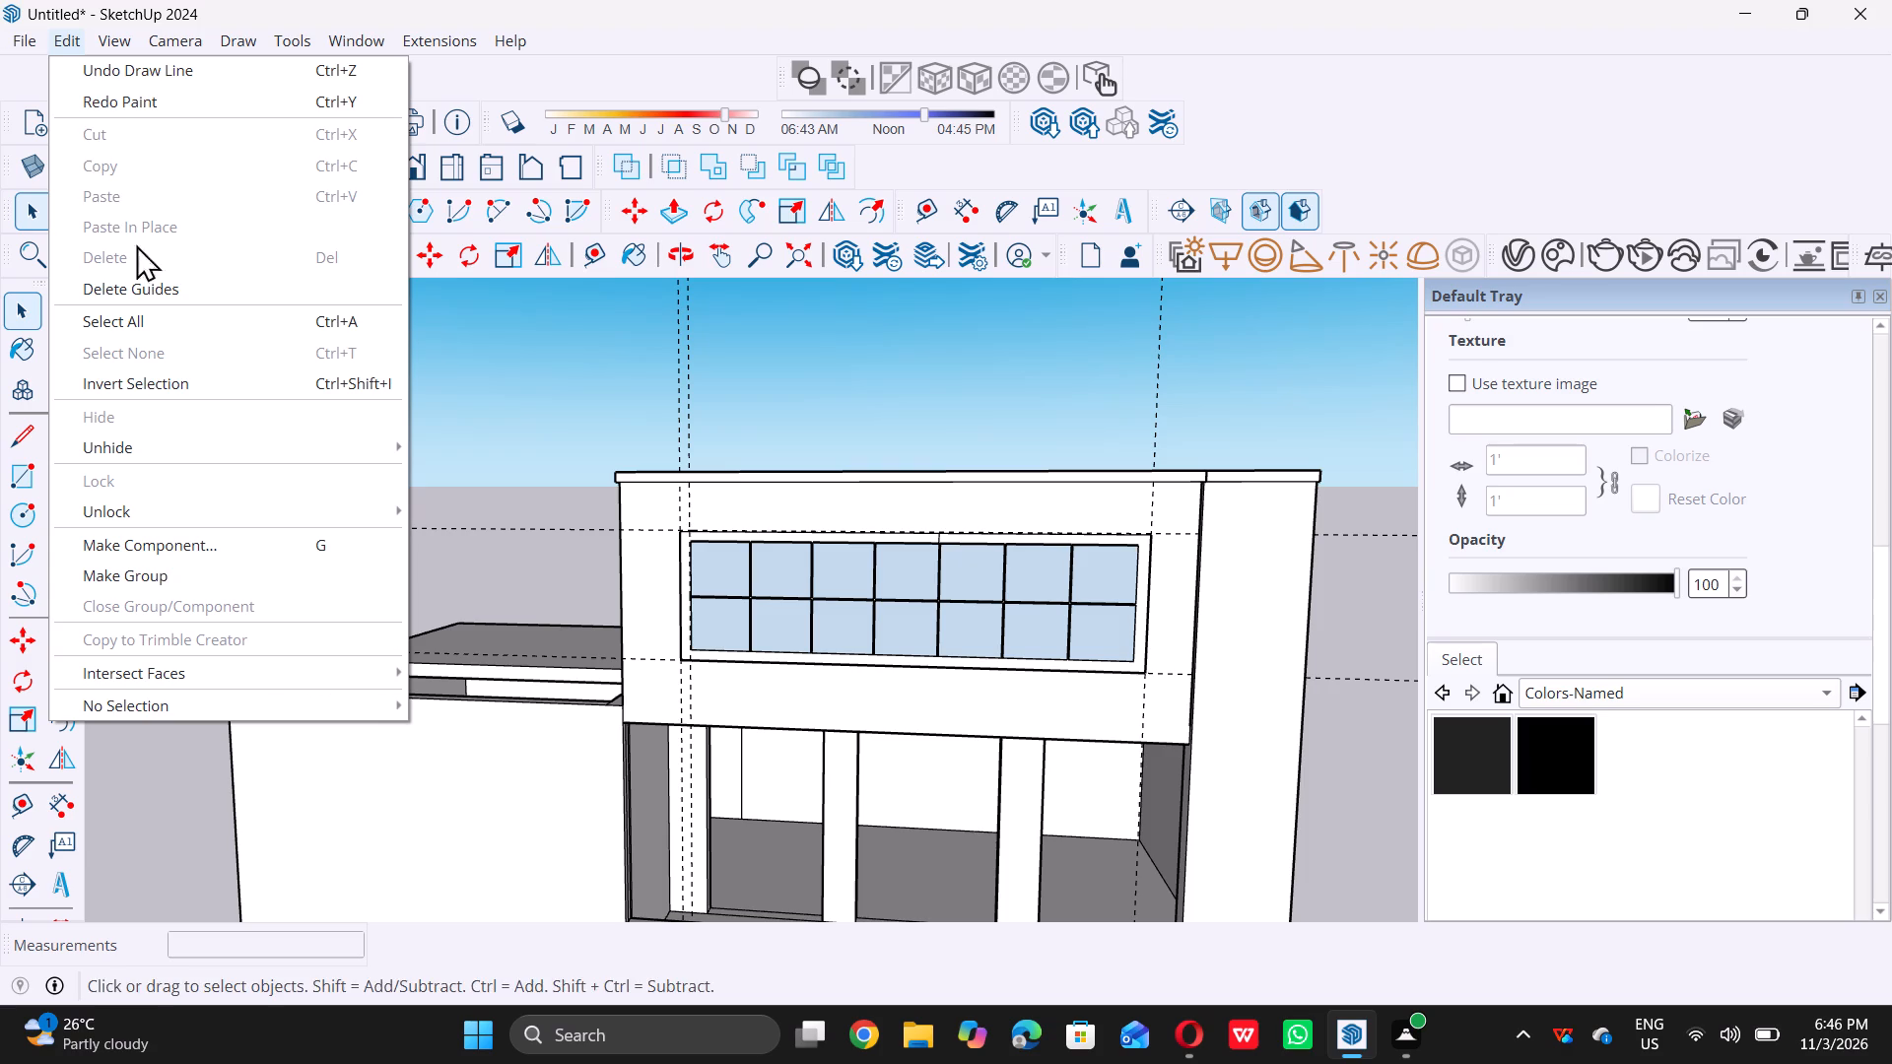
{"action": "double_click", "coordinate": [175, 287]}
Draw a tall vertical rectangle, about 1' 2" by 12', on the narrow facade strip to the right of the upper window.
{"action": "scroll", "coordinate": [353, 339], "scroll_direction": "down", "scroll_amount": 6}
{"action": "middle_click_drag", "start_coordinate": [784, 338], "coordinate": [809, 338]}
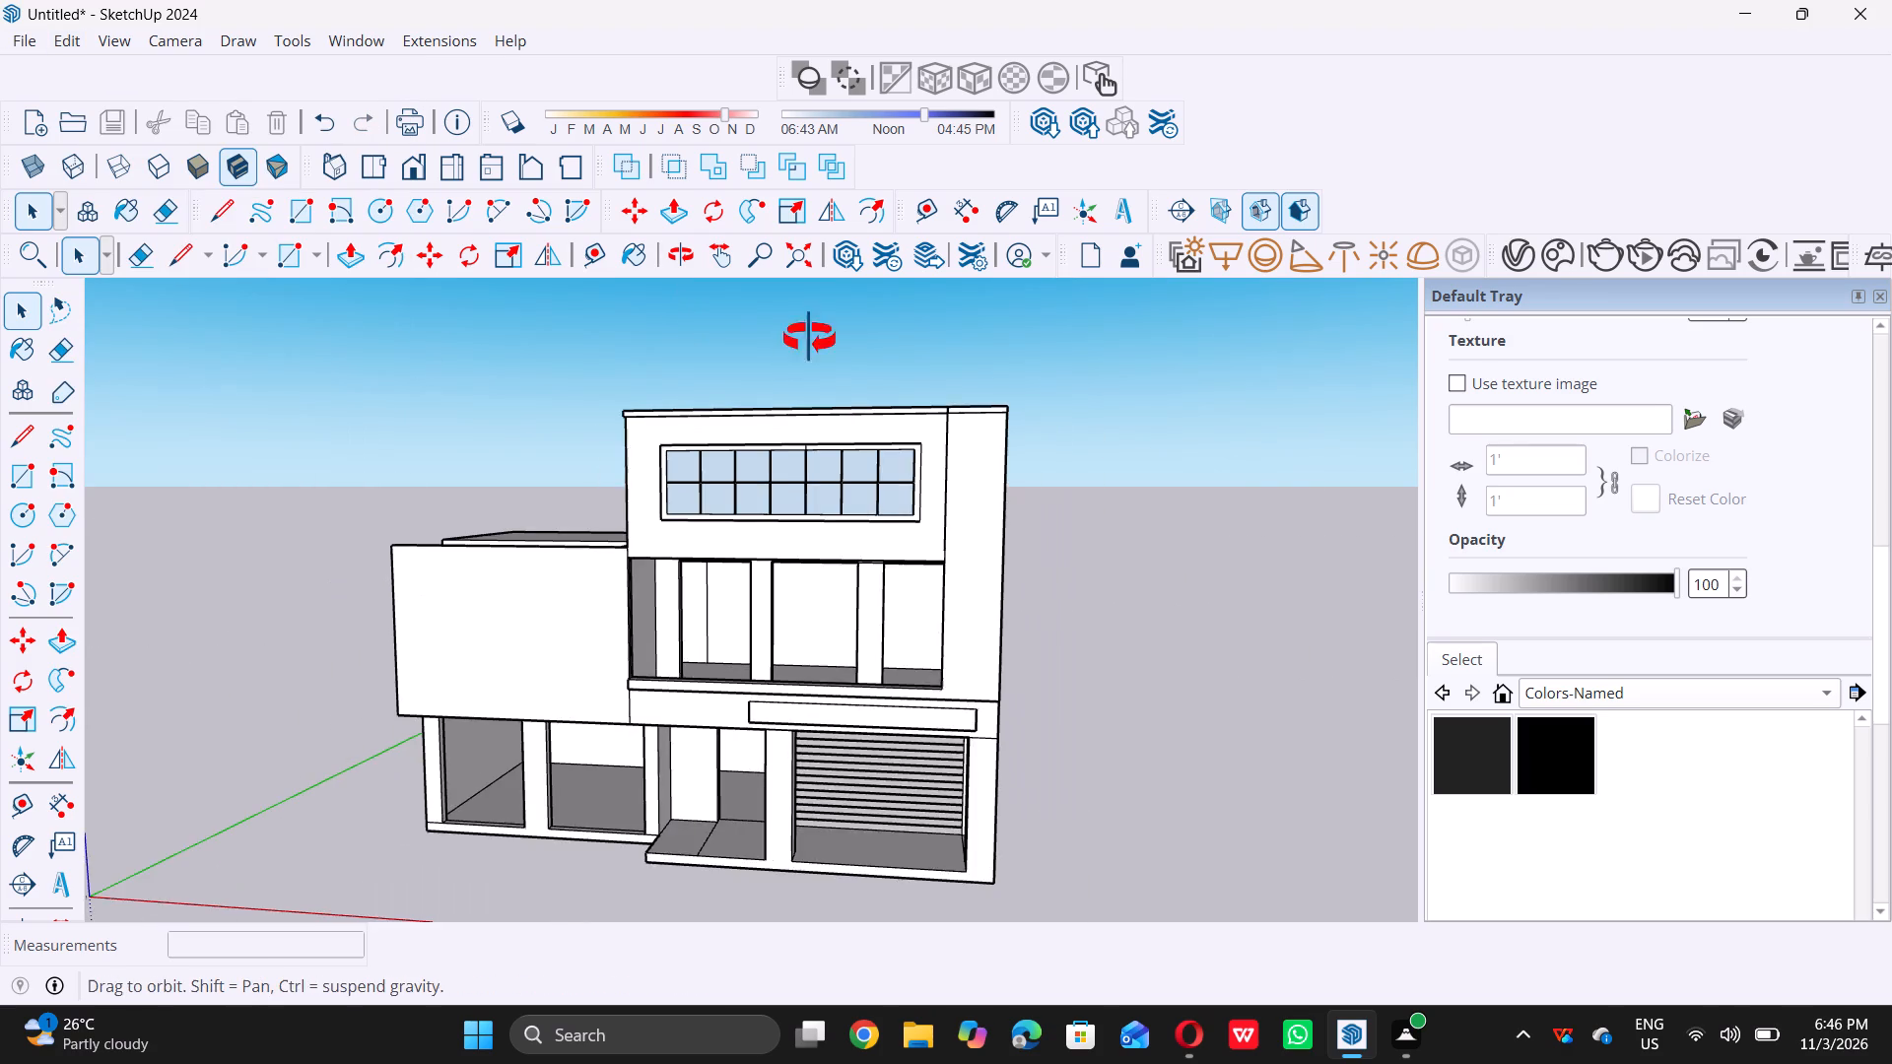
{"action": "middle_click_drag", "start_coordinate": [809, 338], "coordinate": [852, 338]}
{"action": "middle_click", "coordinate": [852, 338]}
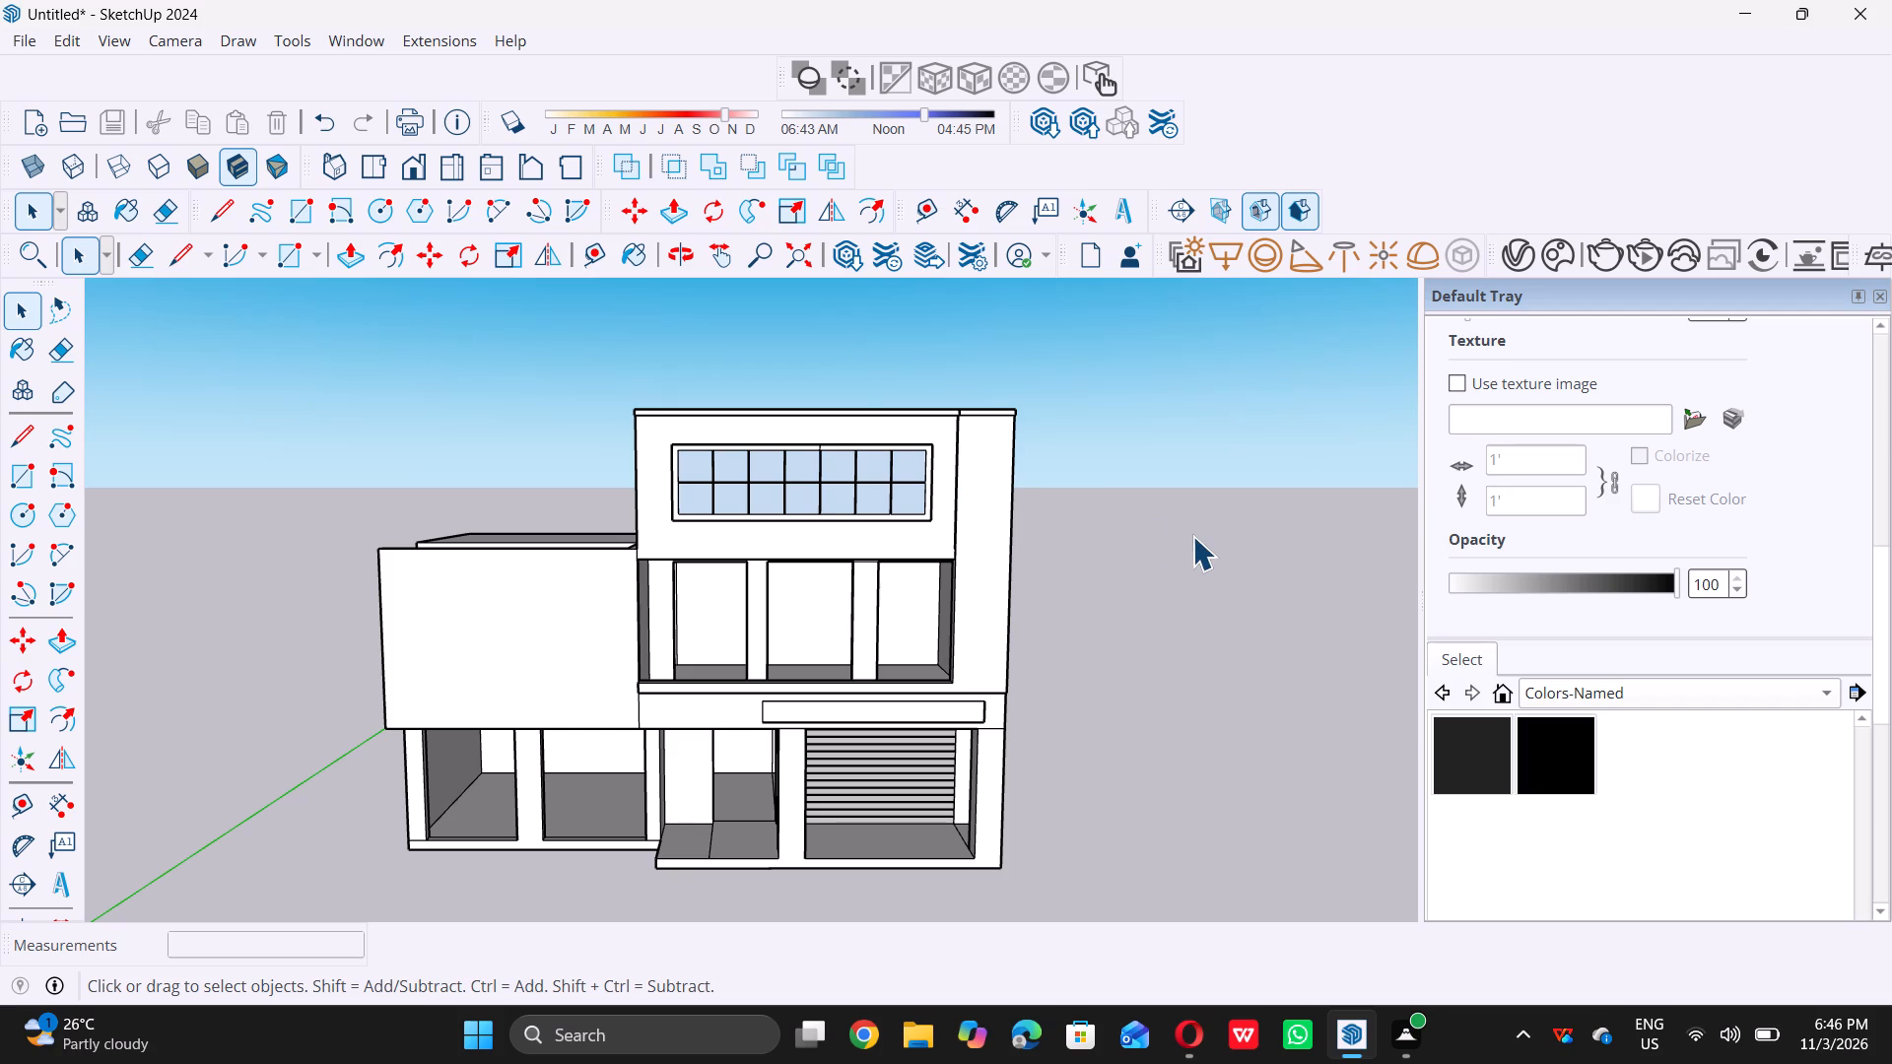
{"action": "key", "text": "r"}
{"action": "scroll", "coordinate": [974, 476], "scroll_direction": "up", "scroll_amount": 6}
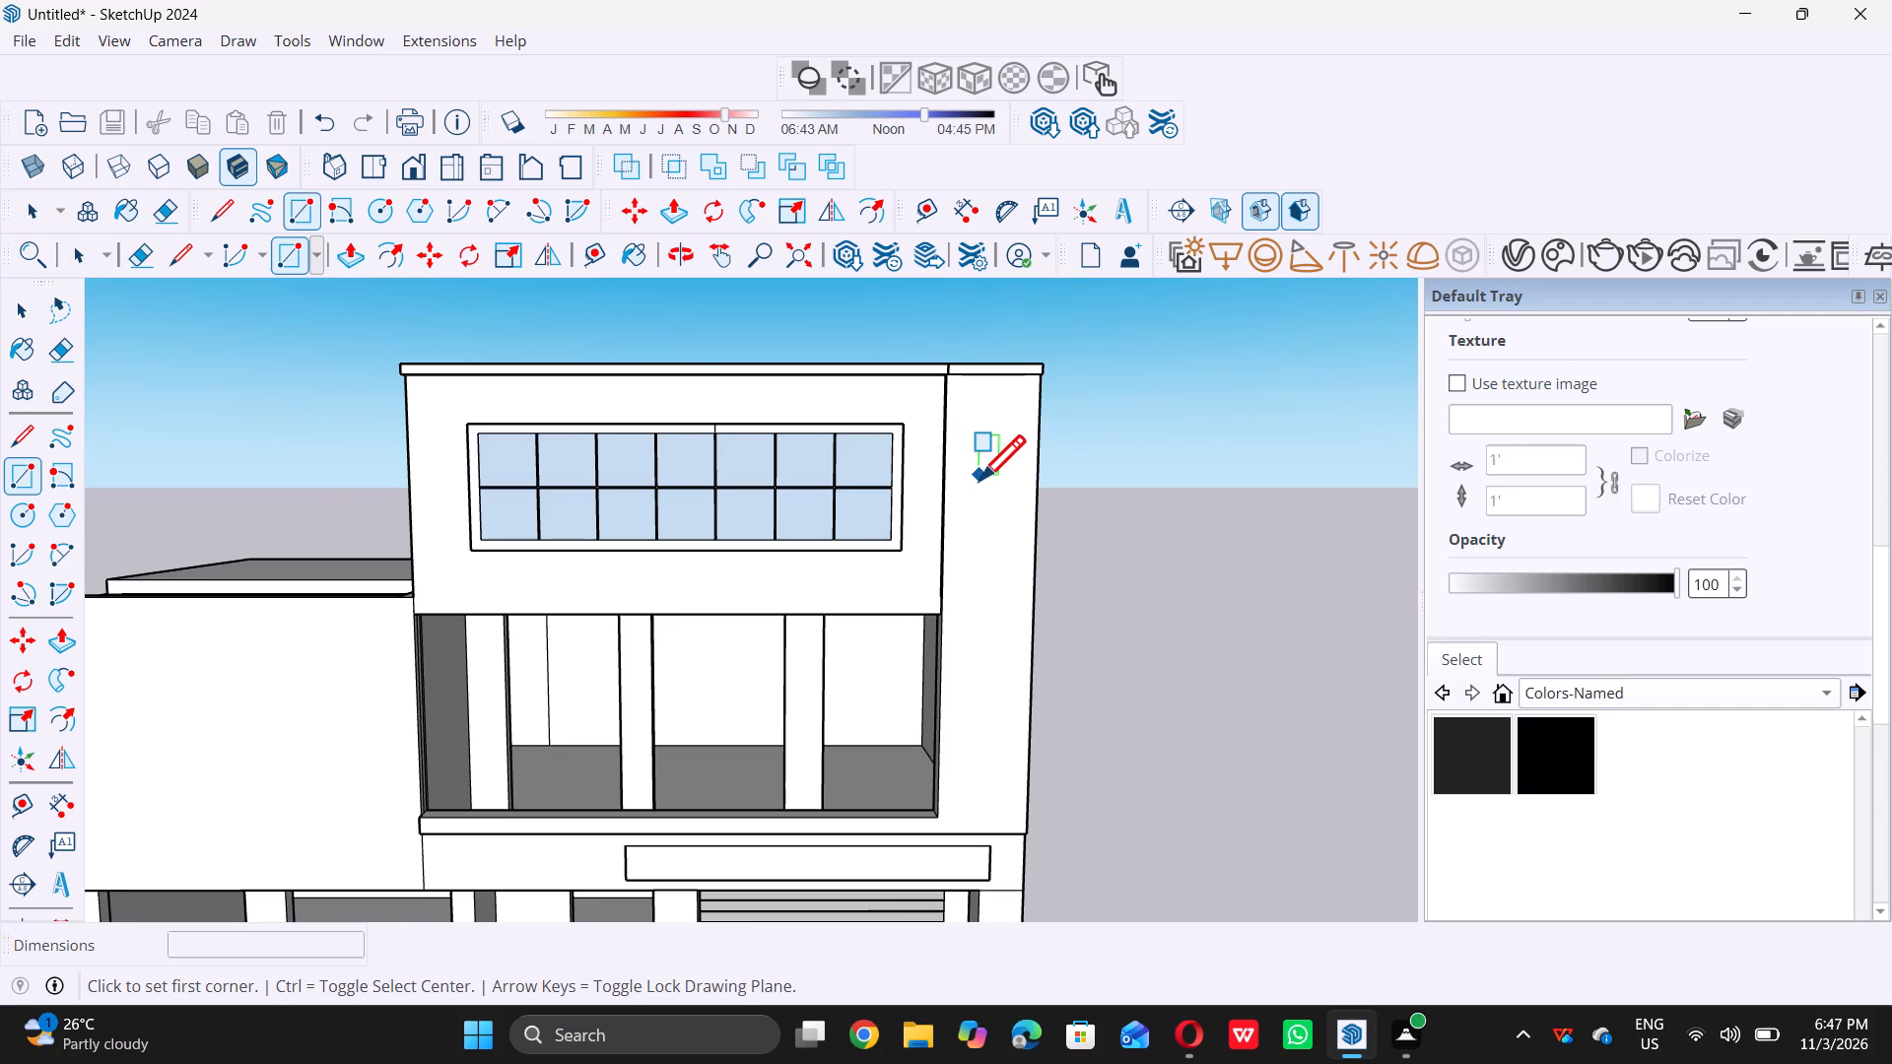
{"action": "double_click", "coordinate": [980, 480]}
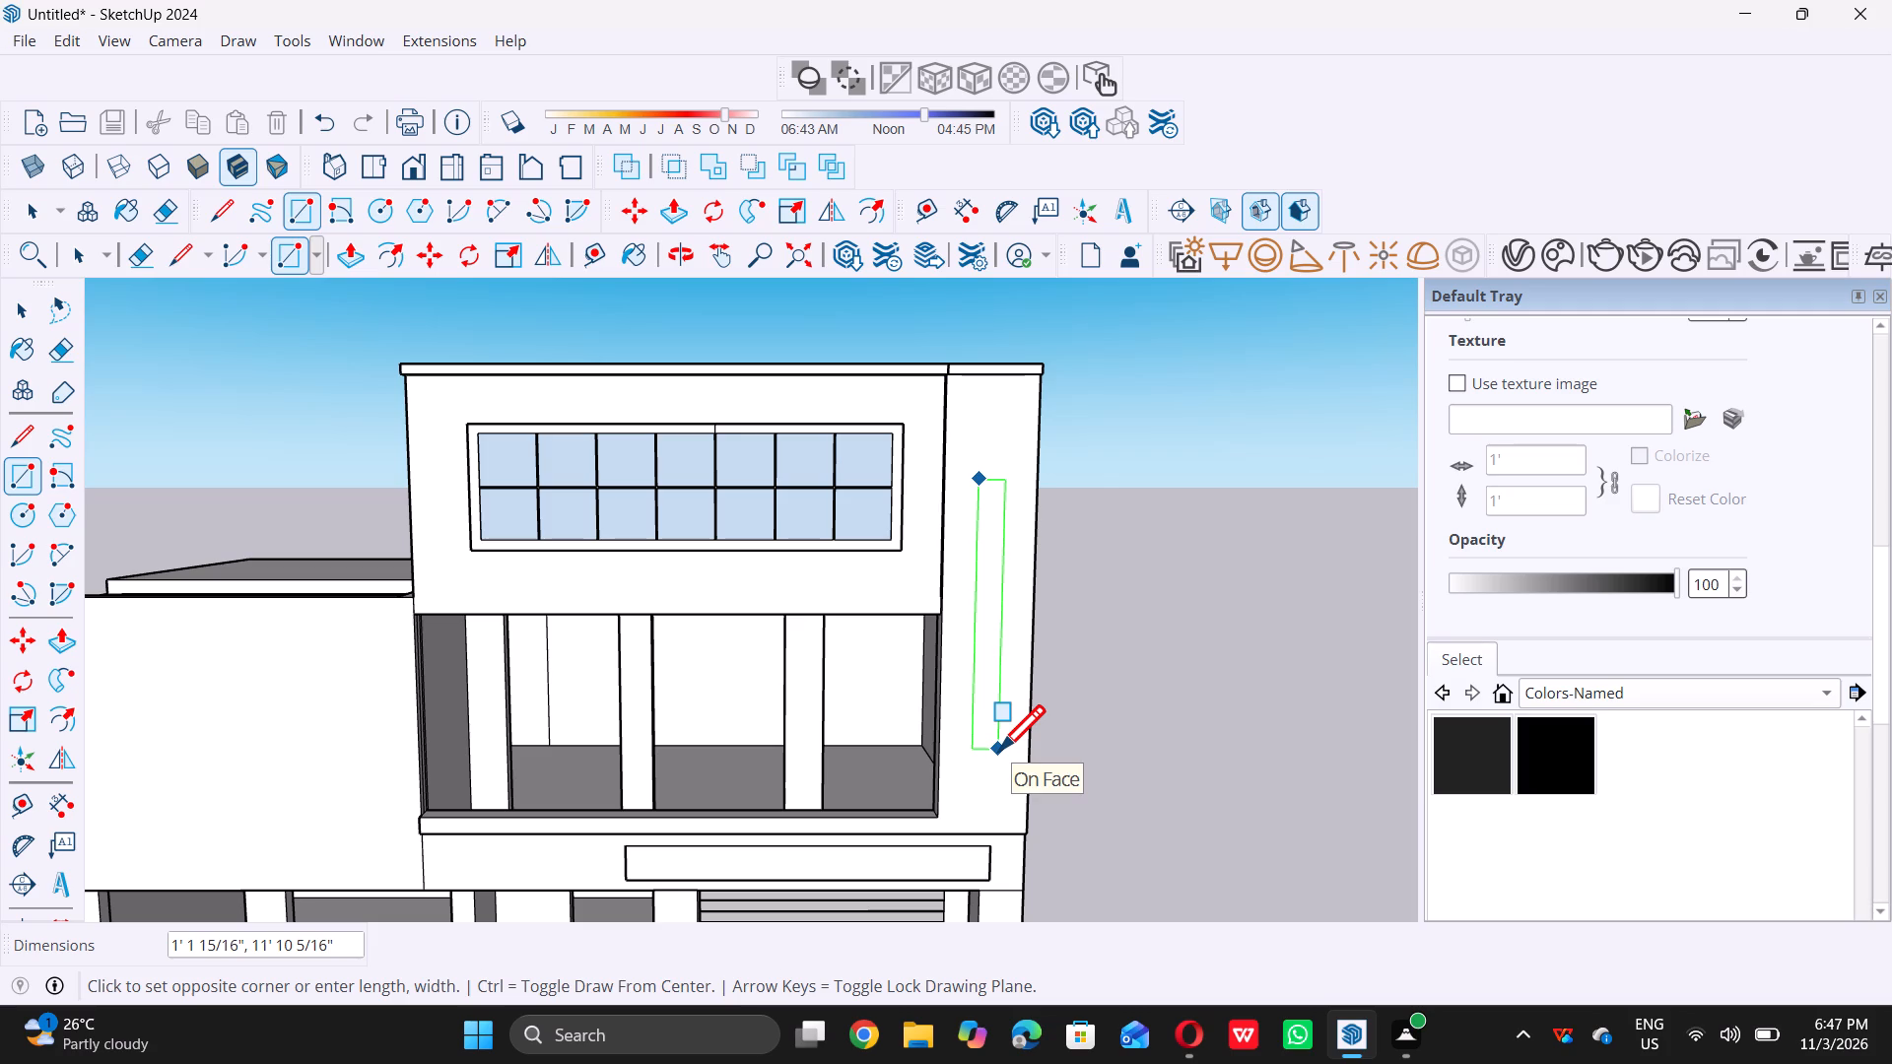
{"action": "double_click", "coordinate": [999, 754]}
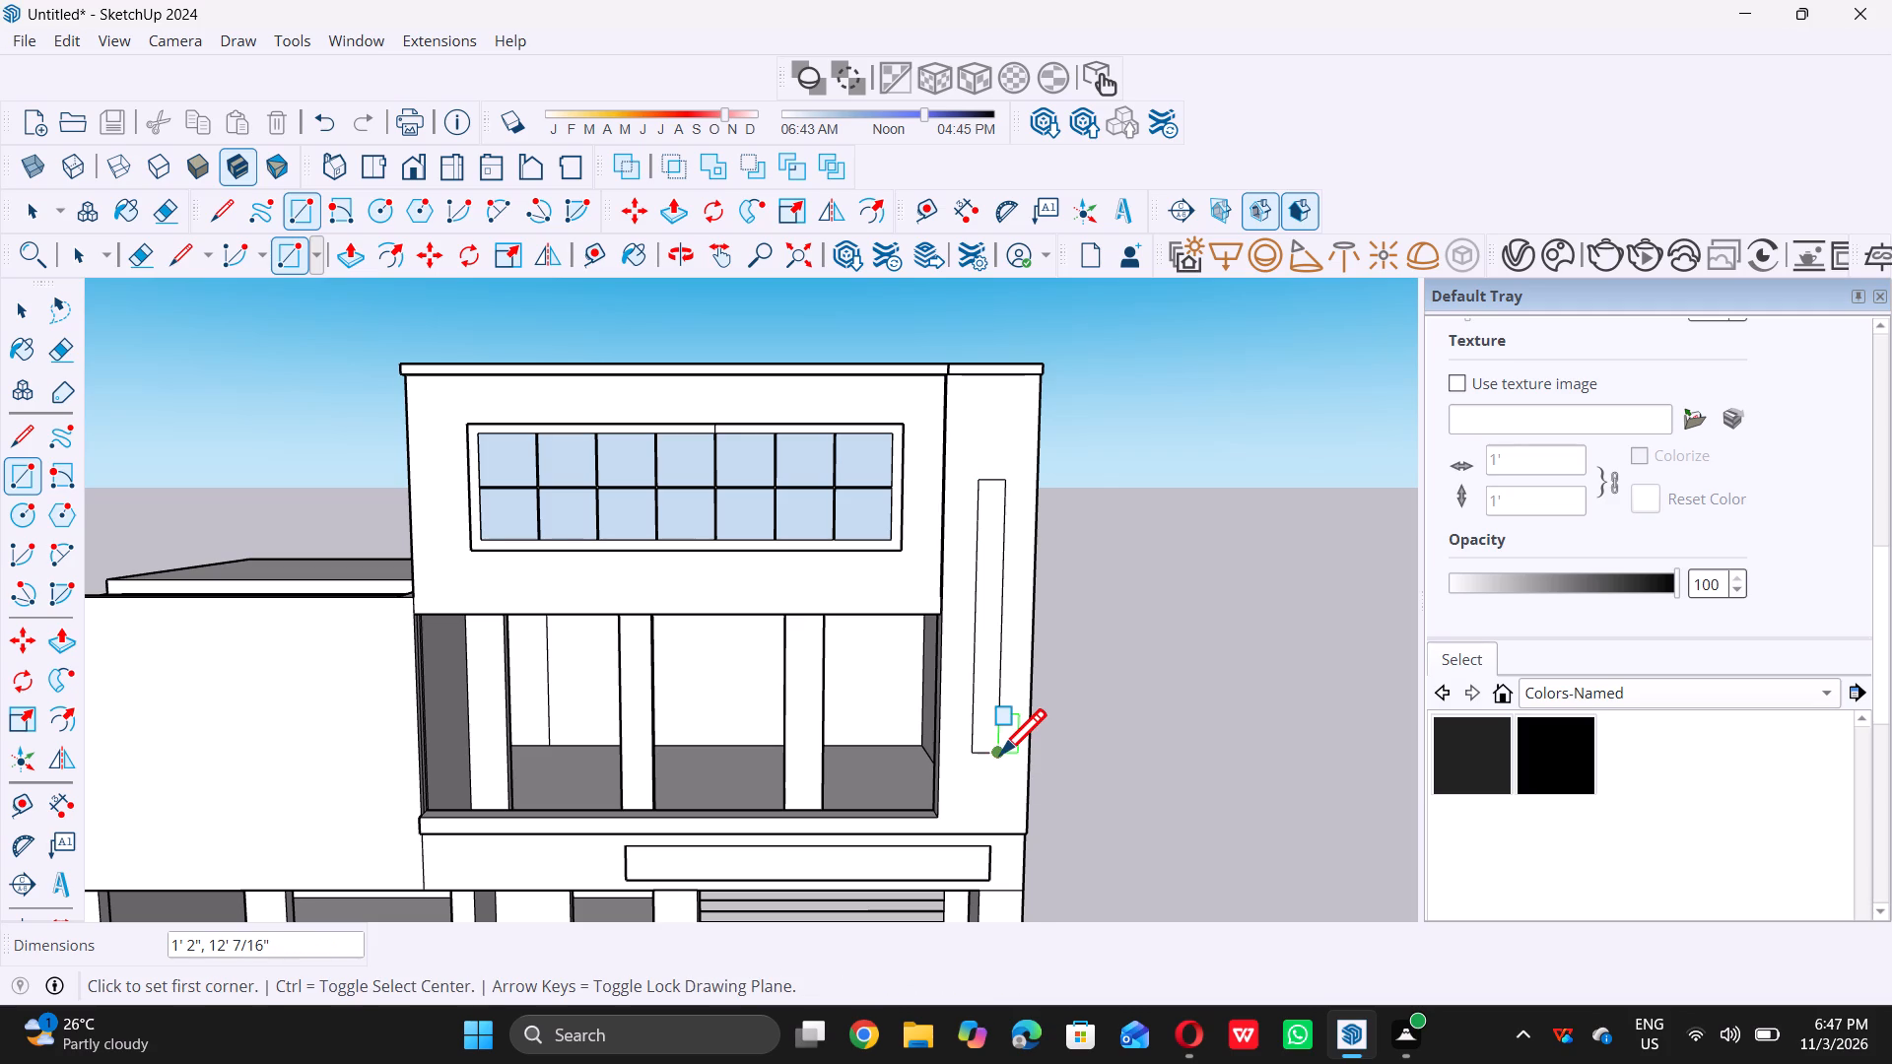
{"action": "key", "text": "space"}
Push/Pull the tall narrow rectangle on the right facade strip outward by 3".
{"action": "scroll", "coordinate": [931, 634], "scroll_direction": "down", "scroll_amount": 5}
{"action": "middle_click_drag", "start_coordinate": [920, 621], "coordinate": [984, 679]}
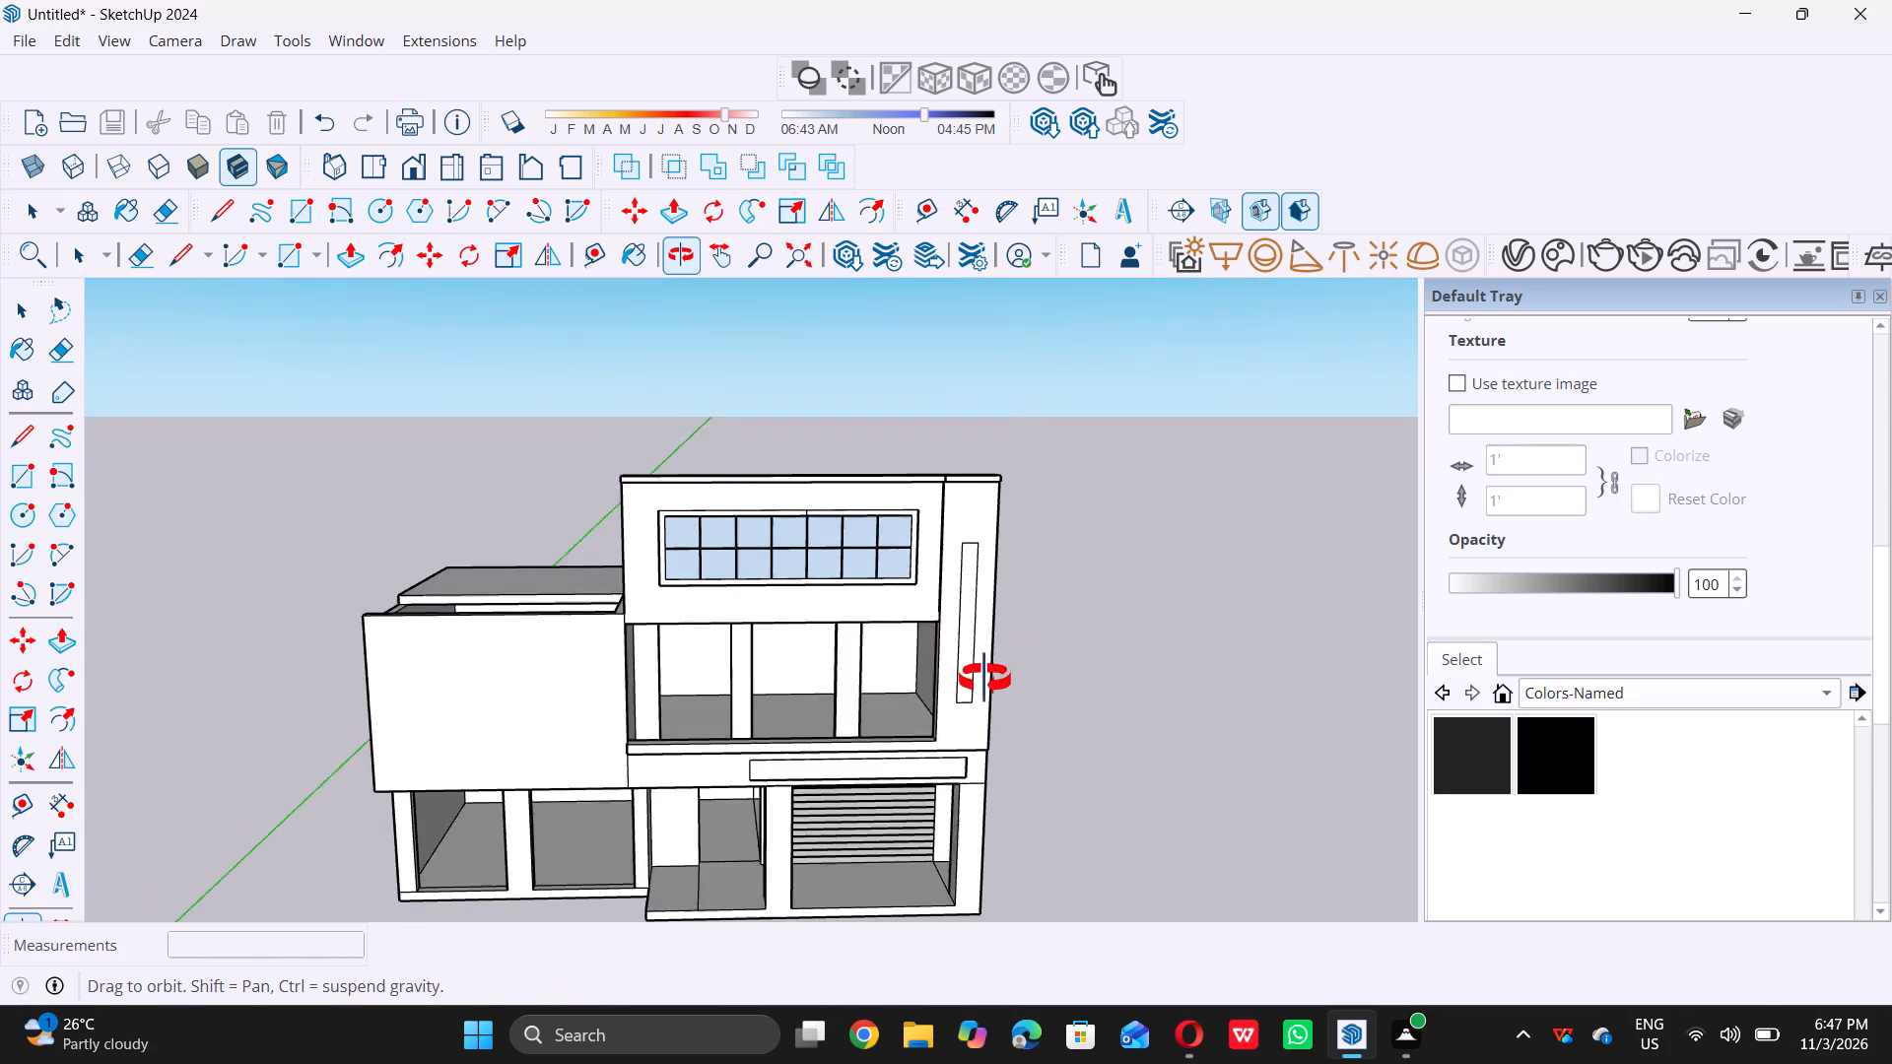
{"action": "middle_click_drag", "start_coordinate": [984, 679], "coordinate": [1037, 693]}
{"action": "scroll", "coordinate": [951, 600], "scroll_direction": "up", "scroll_amount": 5}
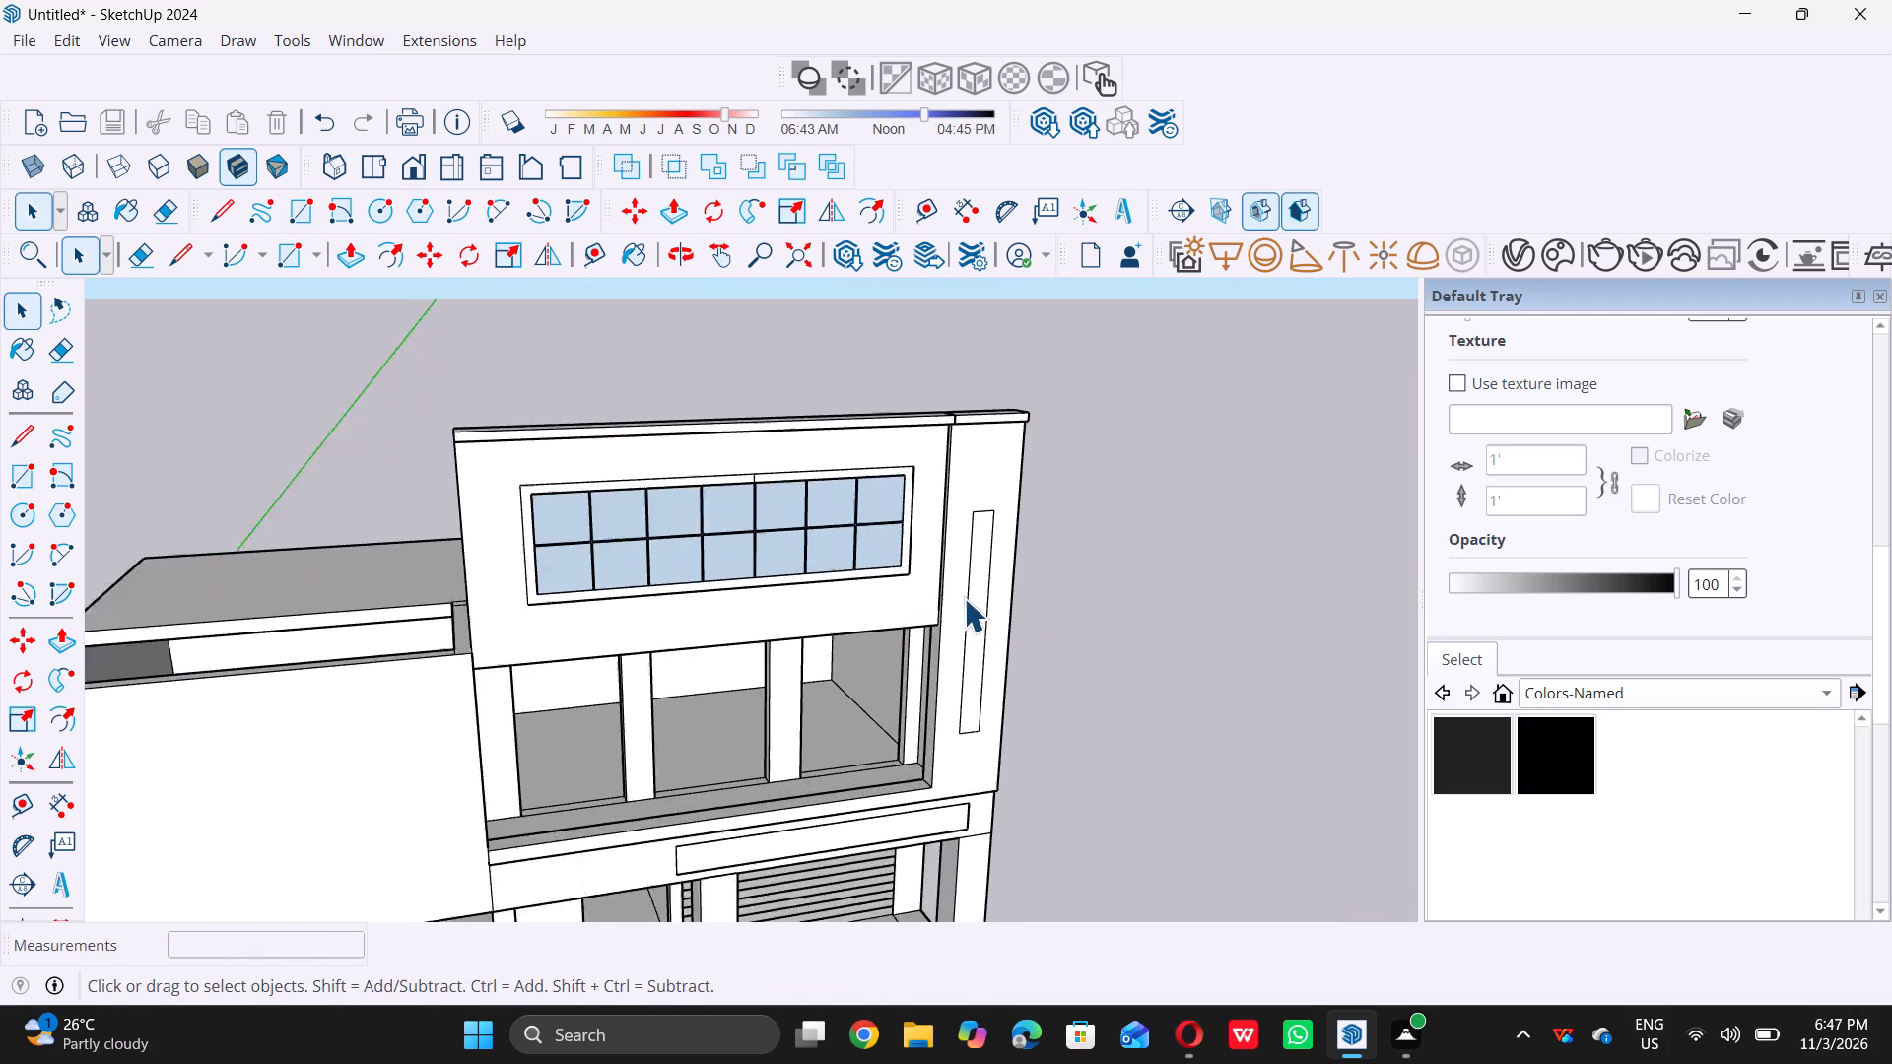
{"action": "scroll", "coordinate": [964, 598], "scroll_direction": "up", "scroll_amount": 2}
{"action": "left_click", "coordinate": [975, 610]}
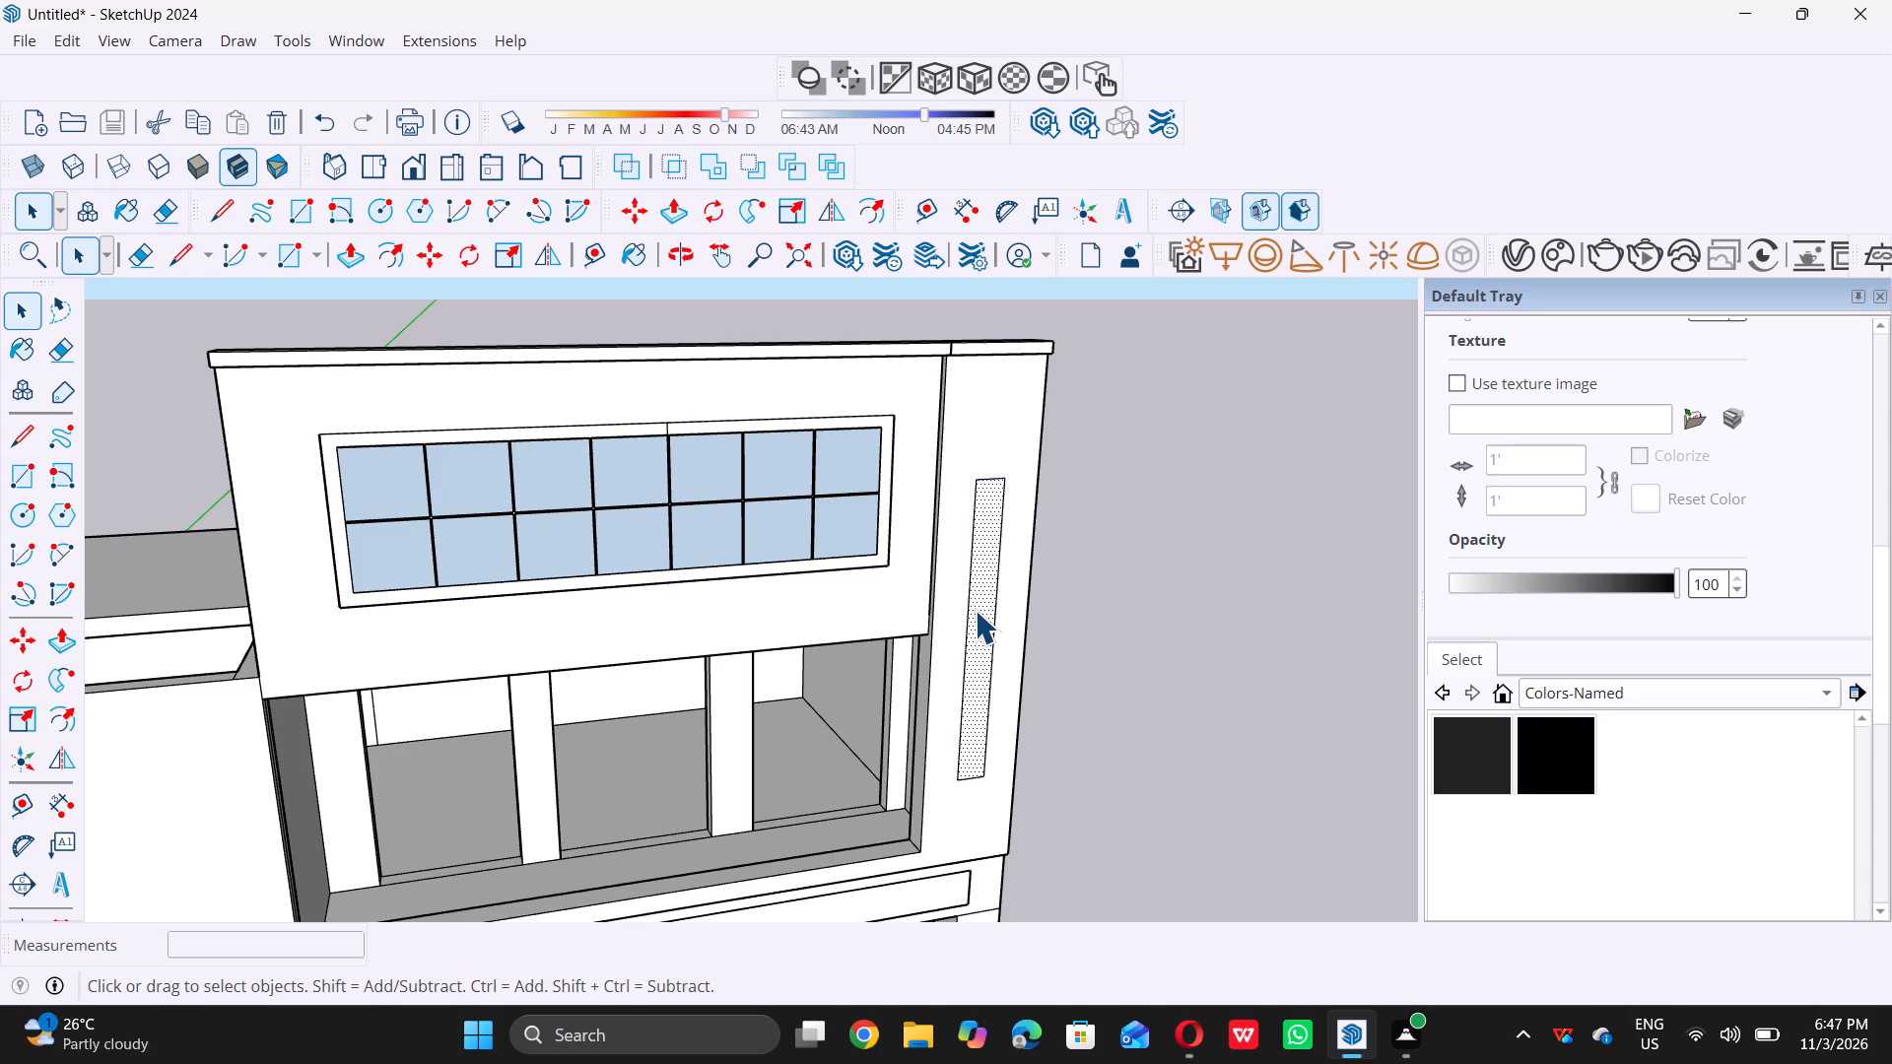
{"action": "key", "text": "p"}
{"action": "left_click", "coordinate": [975, 610]}
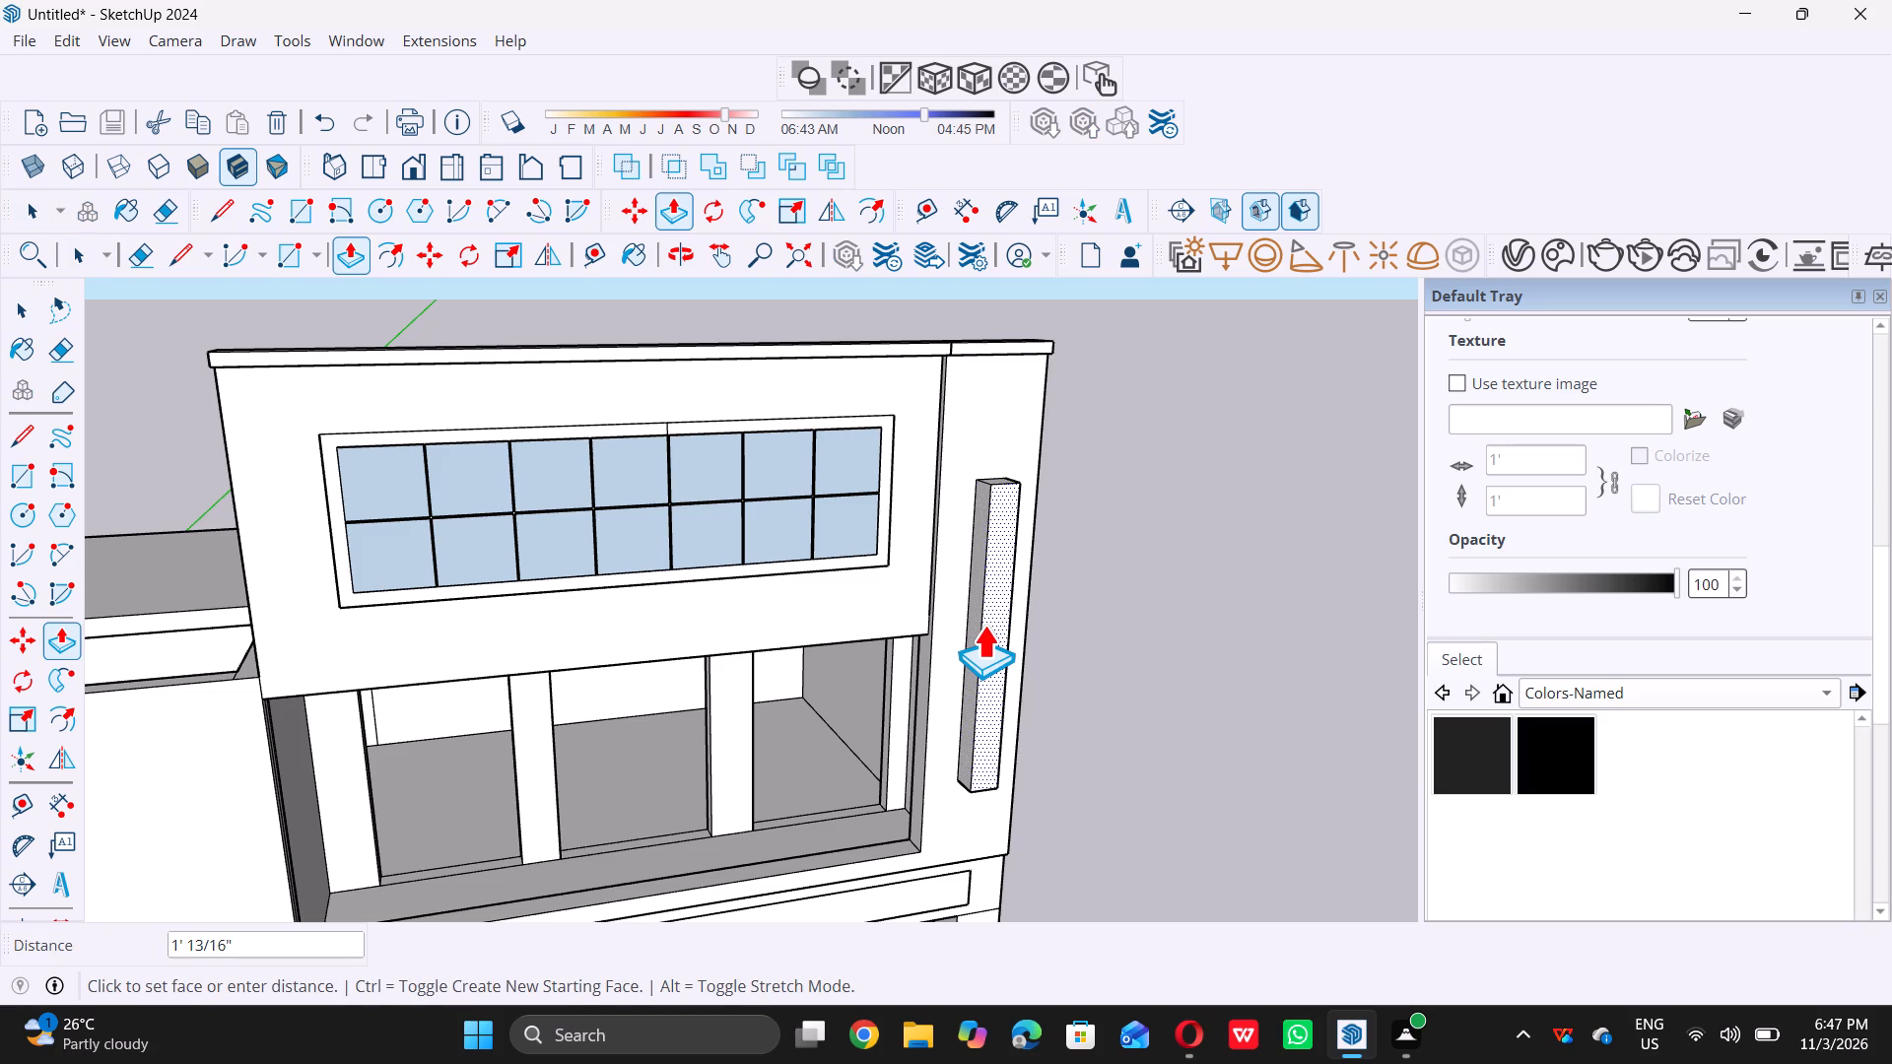
{"action": "key", "text": "3"}
{"action": "key", "text": "shift+quotedbl"}
{"action": "key", "text": "Return"}
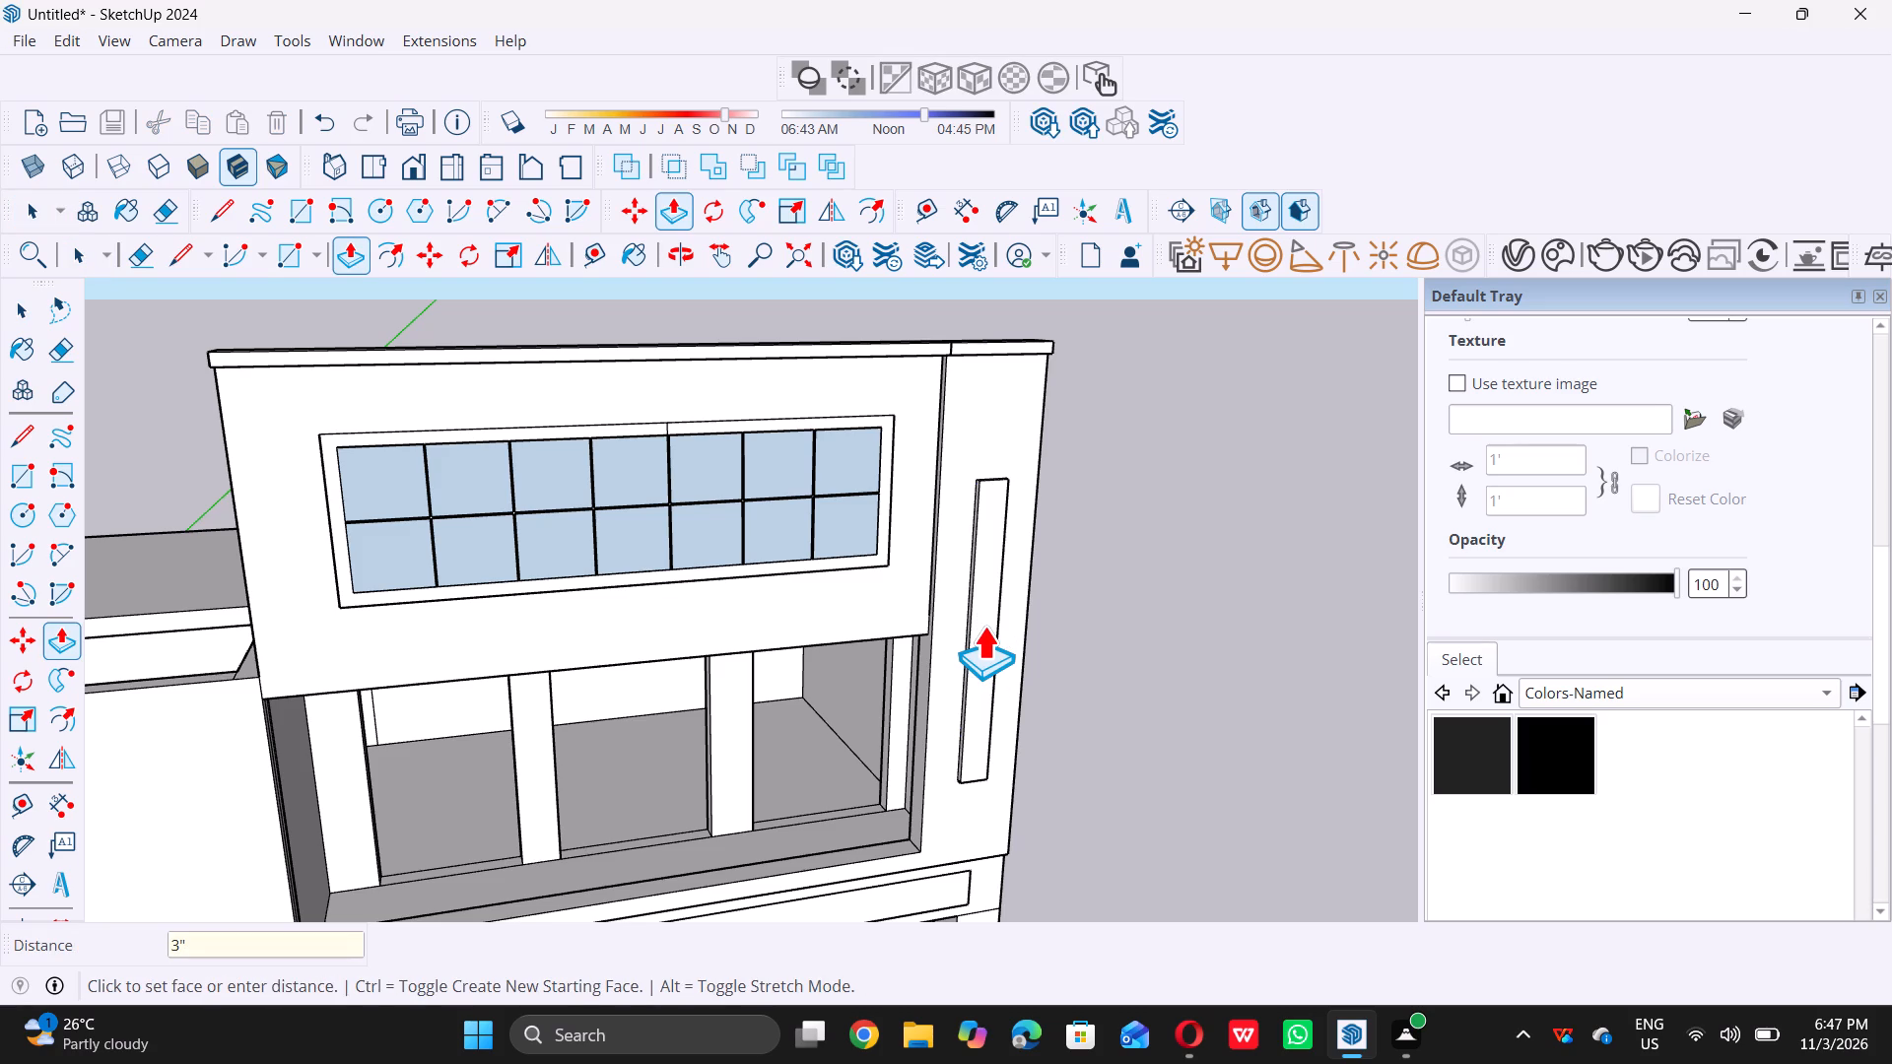
Draw a 5" vertical line on the end of the upper wall's coping, from the inner corner of the overhang to the top edge.
{"action": "key", "text": "space"}
{"action": "scroll", "coordinate": [969, 607], "scroll_direction": "down", "scroll_amount": 5}
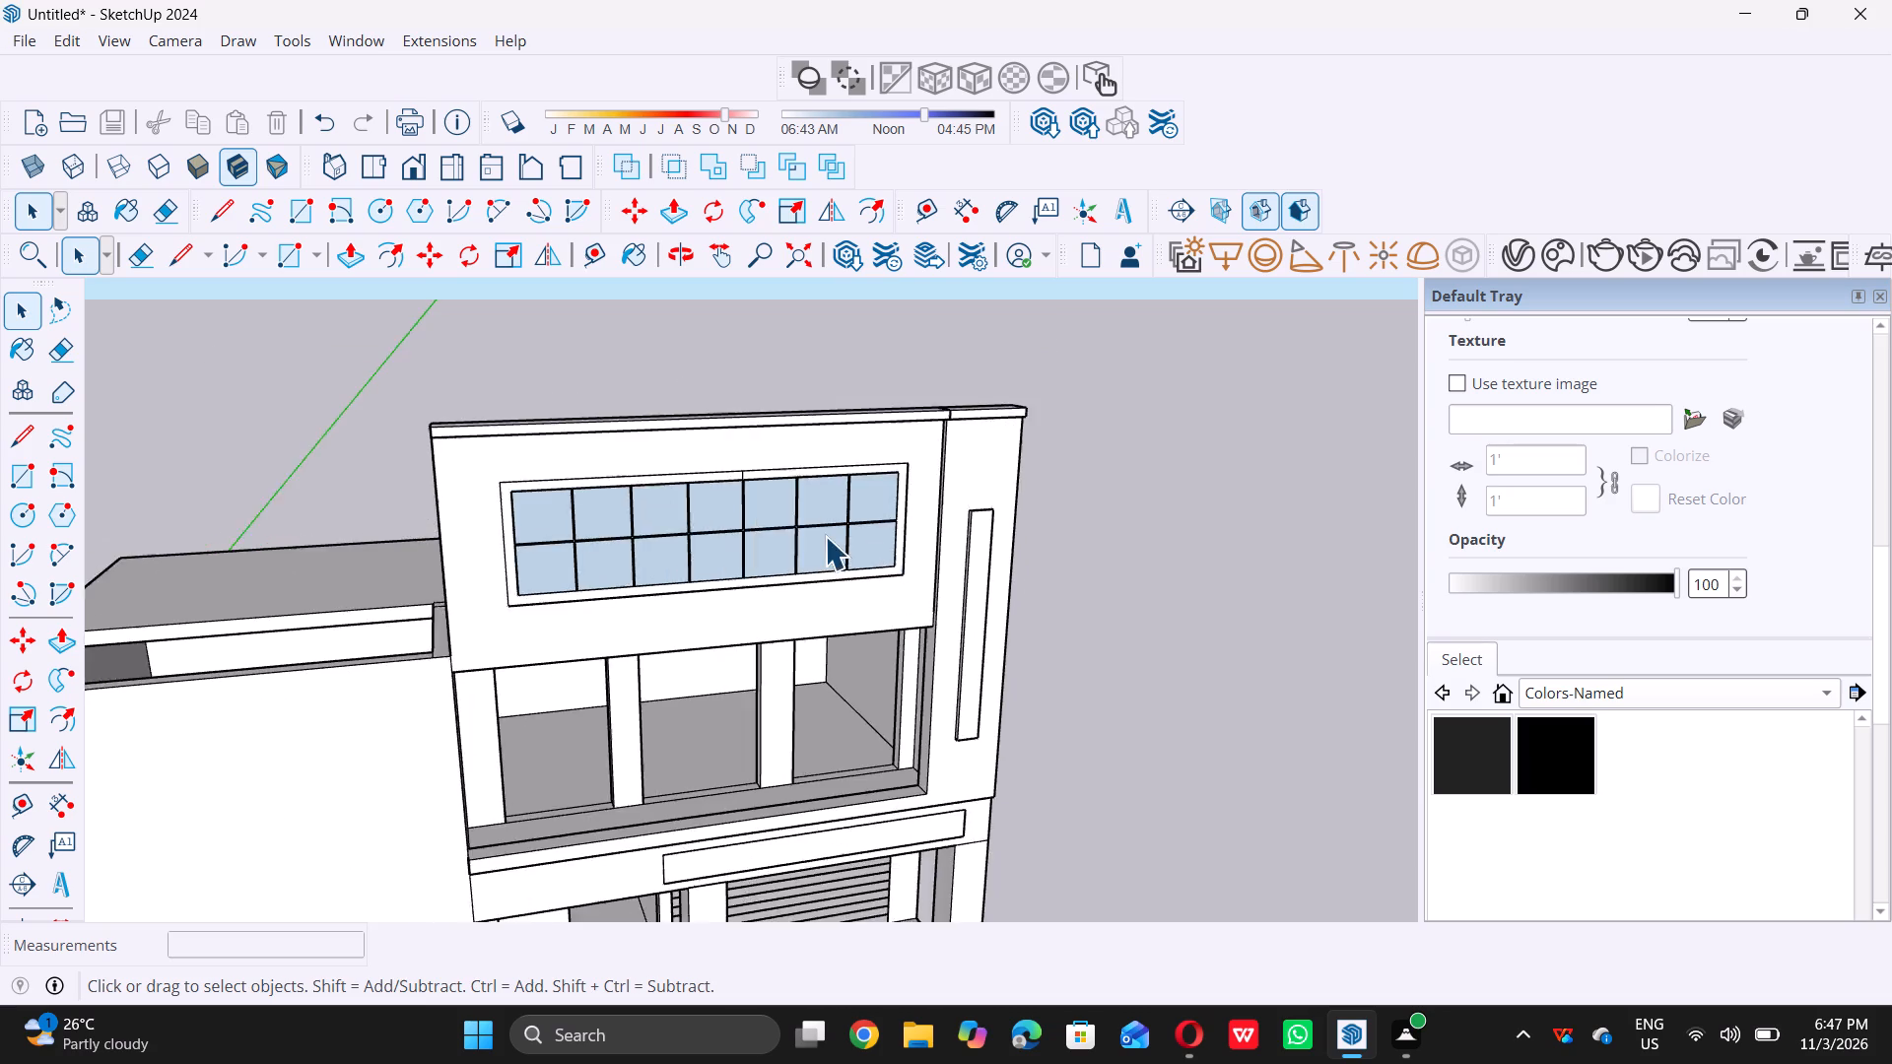
{"action": "scroll", "coordinate": [825, 536], "scroll_direction": "down", "scroll_amount": 7}
{"action": "middle_click_drag", "start_coordinate": [795, 589], "coordinate": [654, 432]}
{"action": "middle_click_drag", "start_coordinate": [513, 552], "coordinate": [569, 553]}
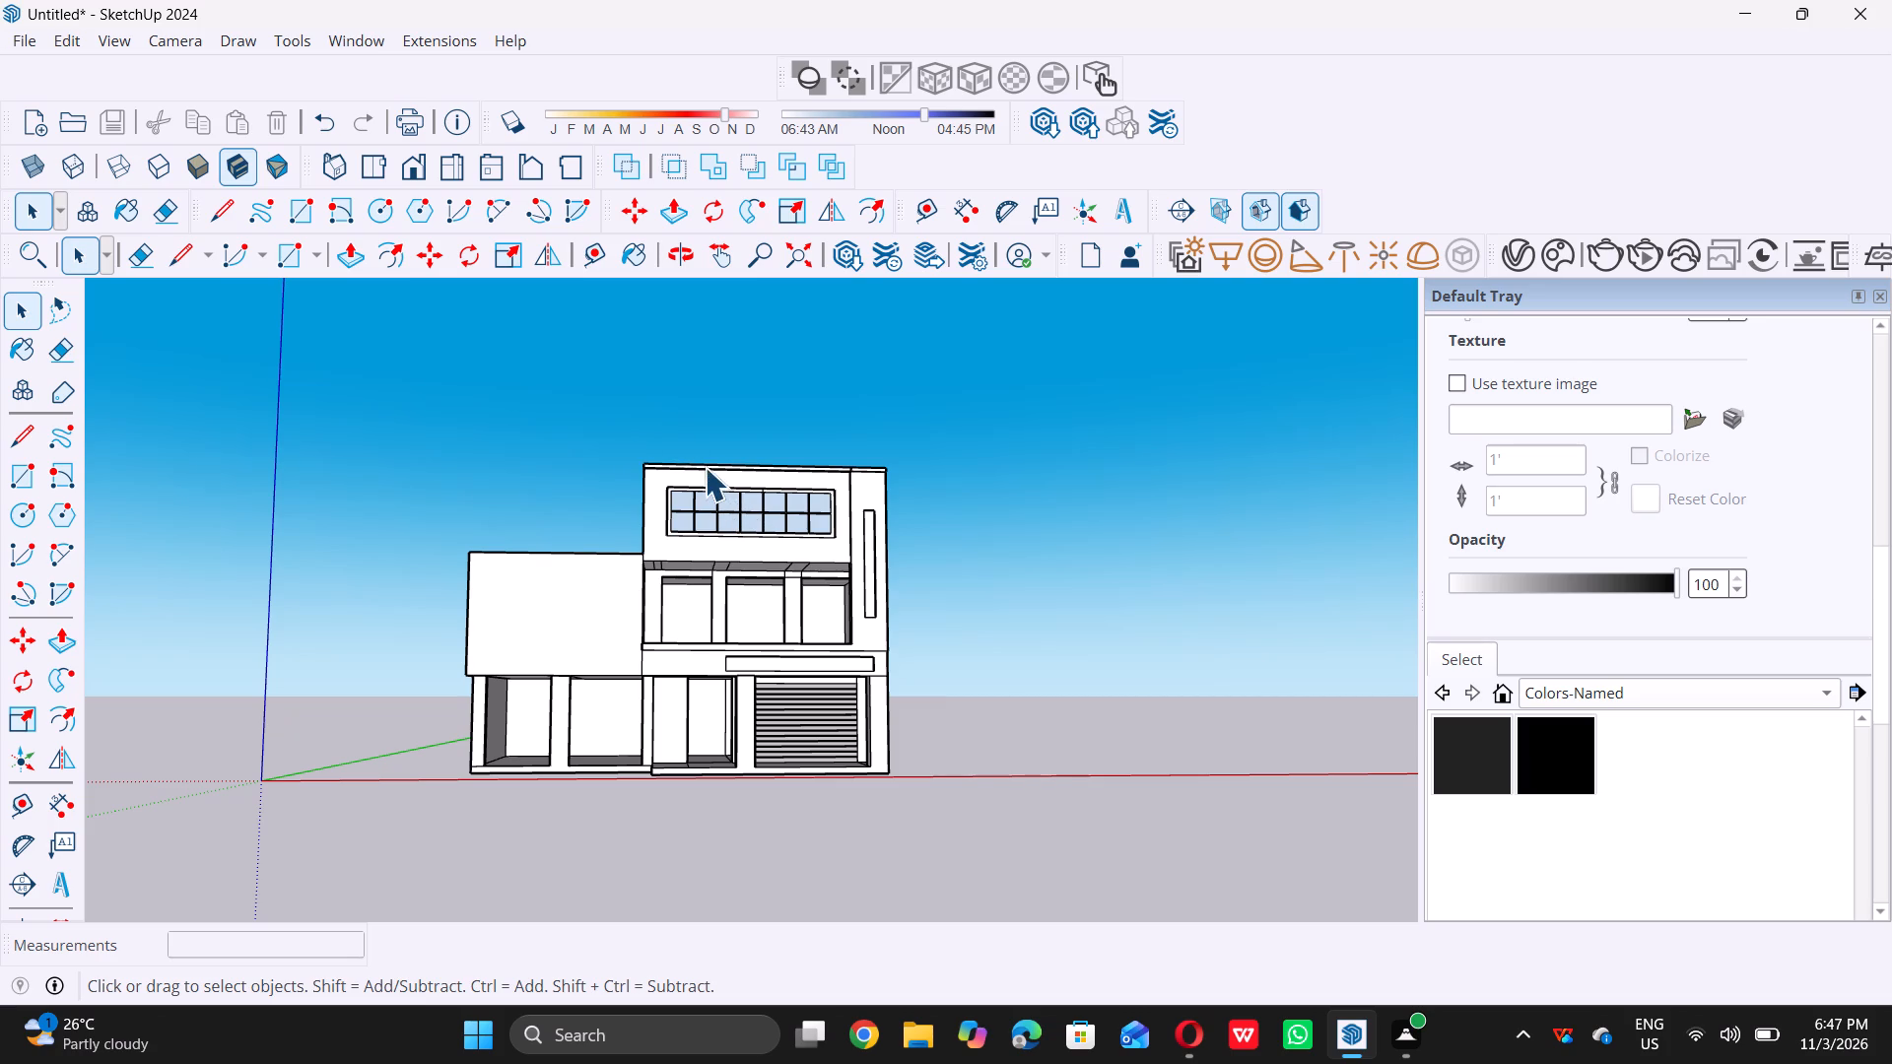
{"action": "middle_click_drag", "start_coordinate": [679, 449], "coordinate": [559, 709]}
{"action": "middle_click", "coordinate": [559, 709]}
{"action": "scroll", "coordinate": [816, 473], "scroll_direction": "up", "scroll_amount": 7}
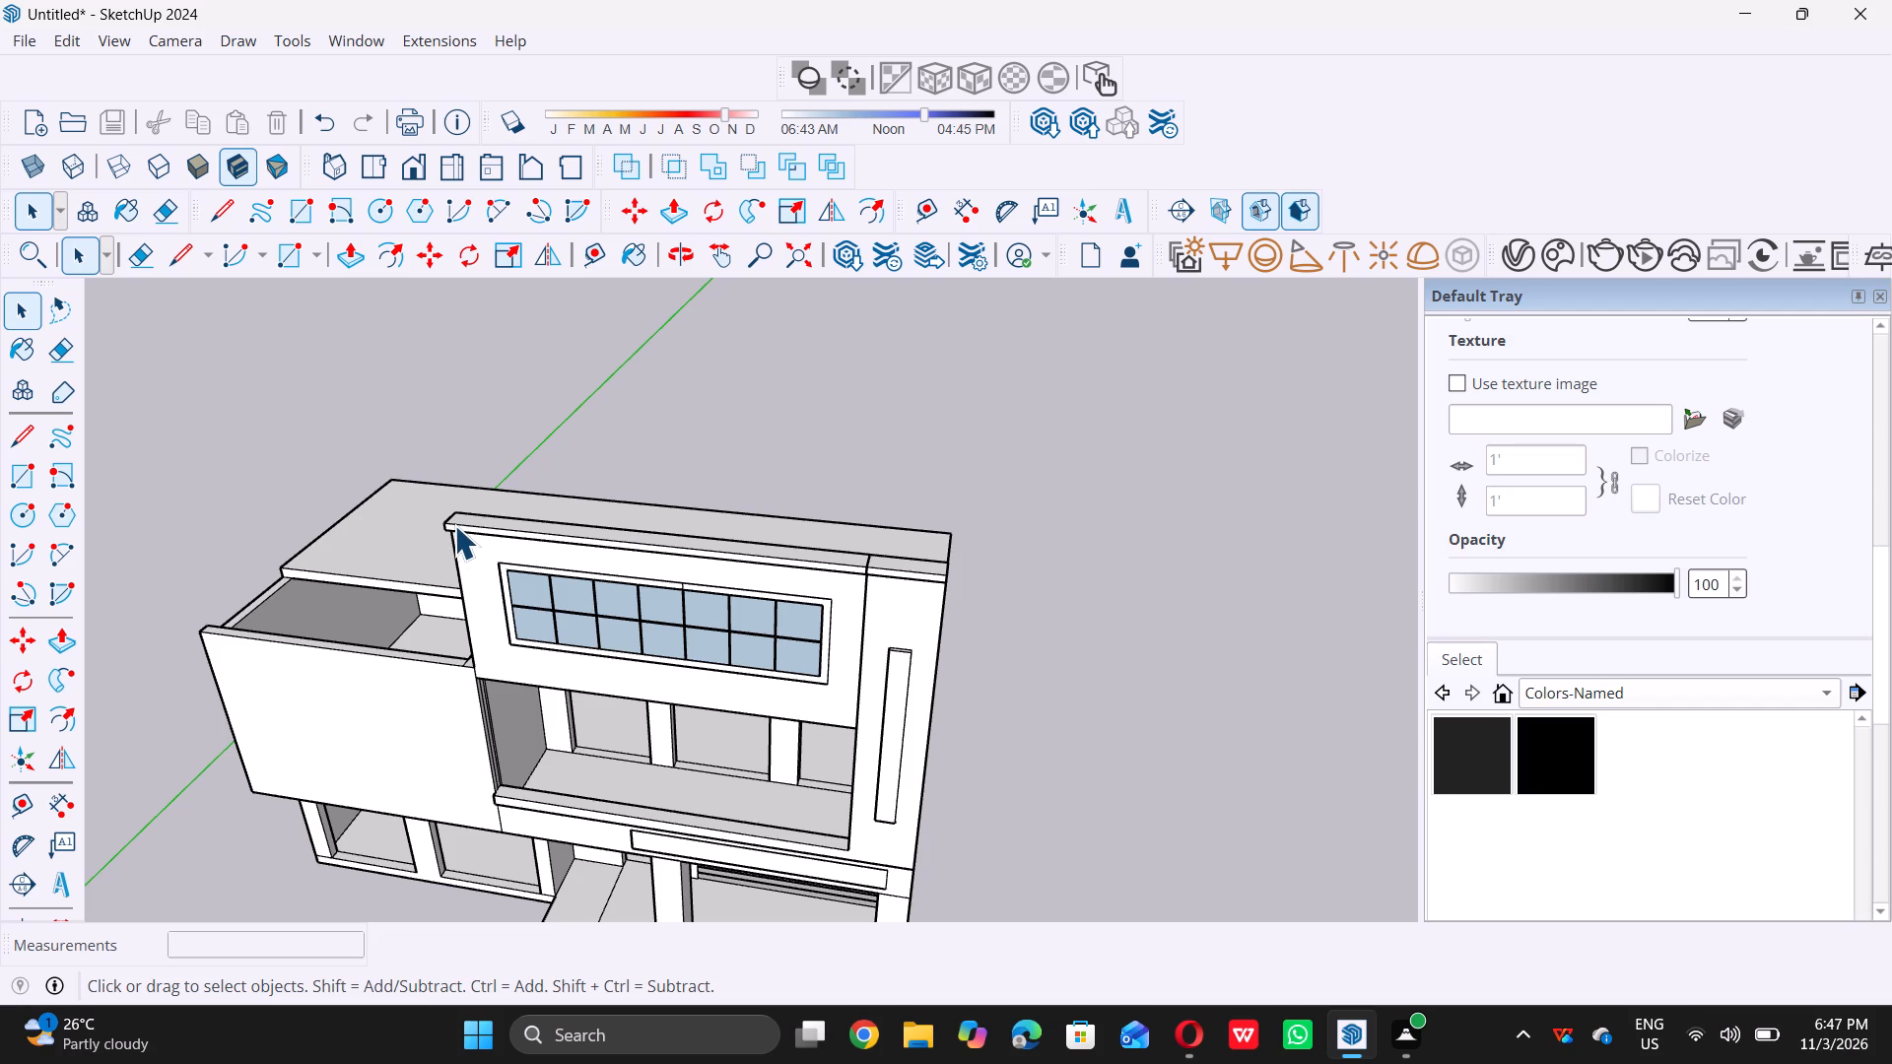
{"action": "middle_click_drag", "start_coordinate": [379, 542], "coordinate": [831, 497]}
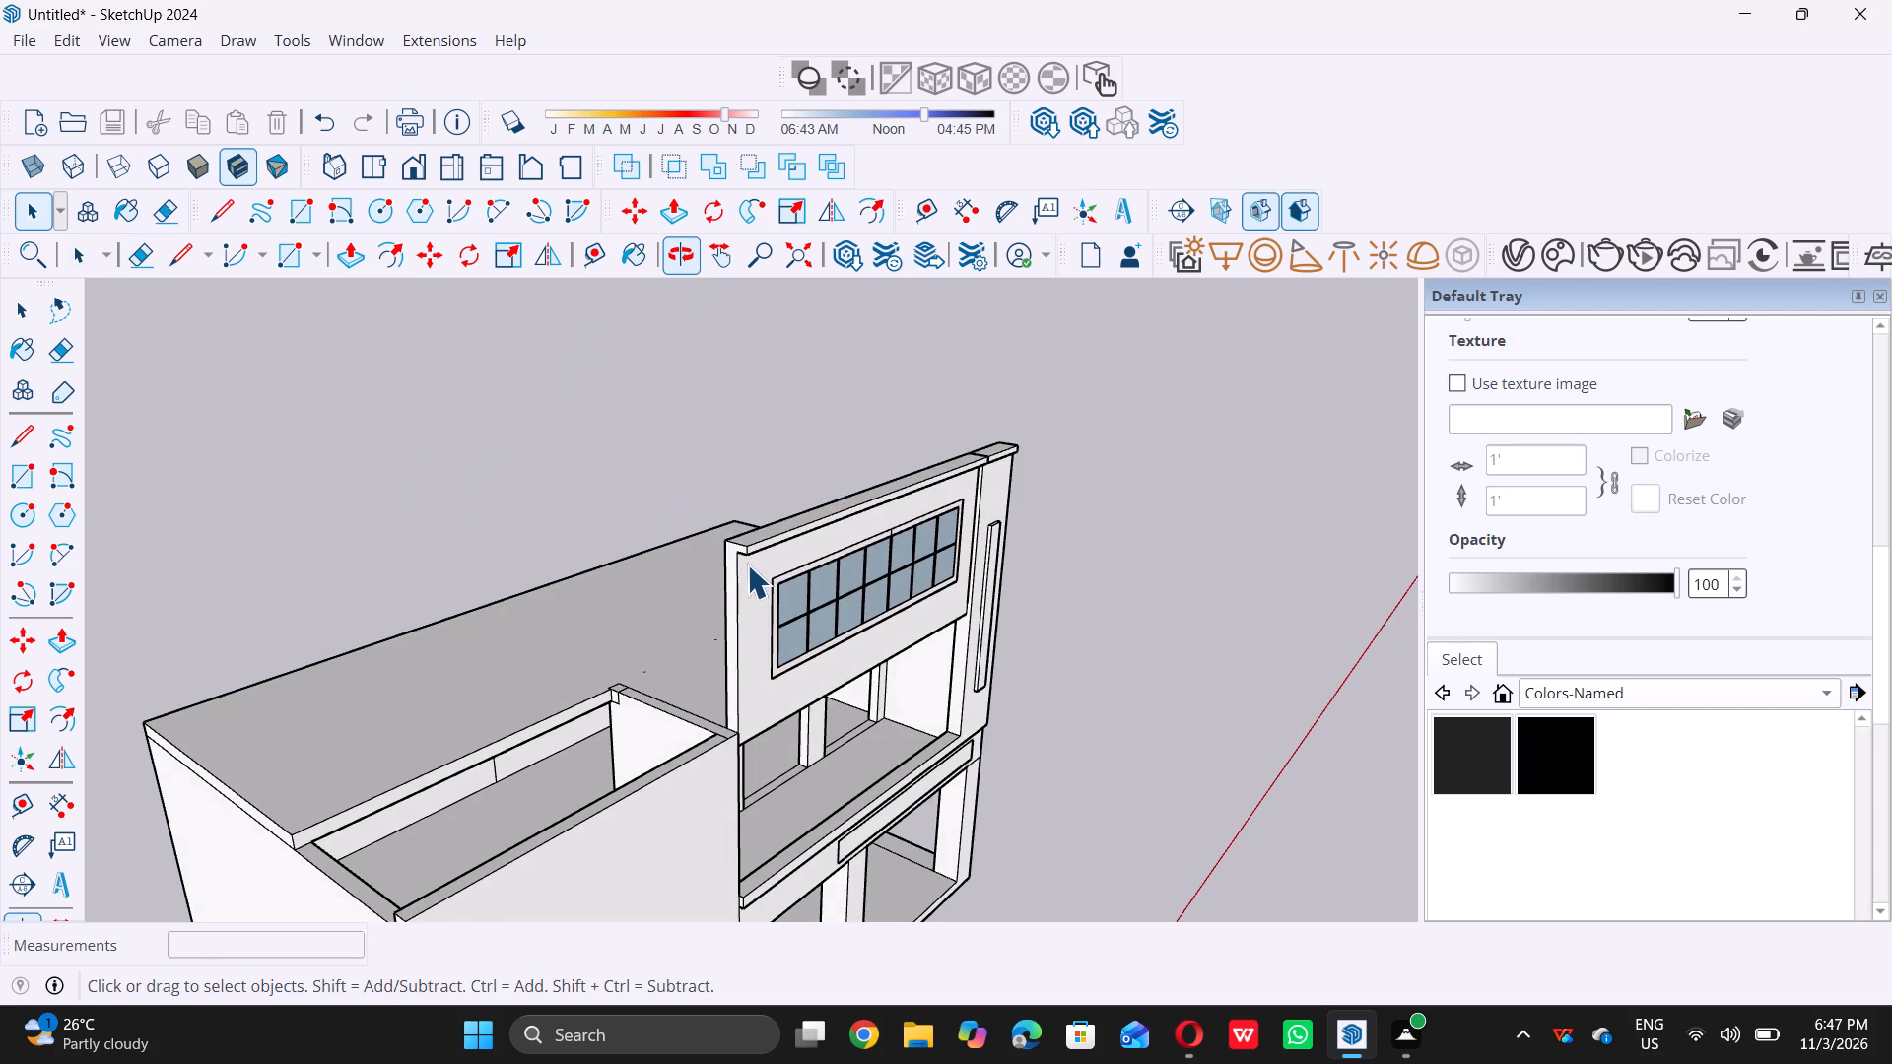
{"action": "scroll", "coordinate": [747, 565], "scroll_direction": "up", "scroll_amount": 19}
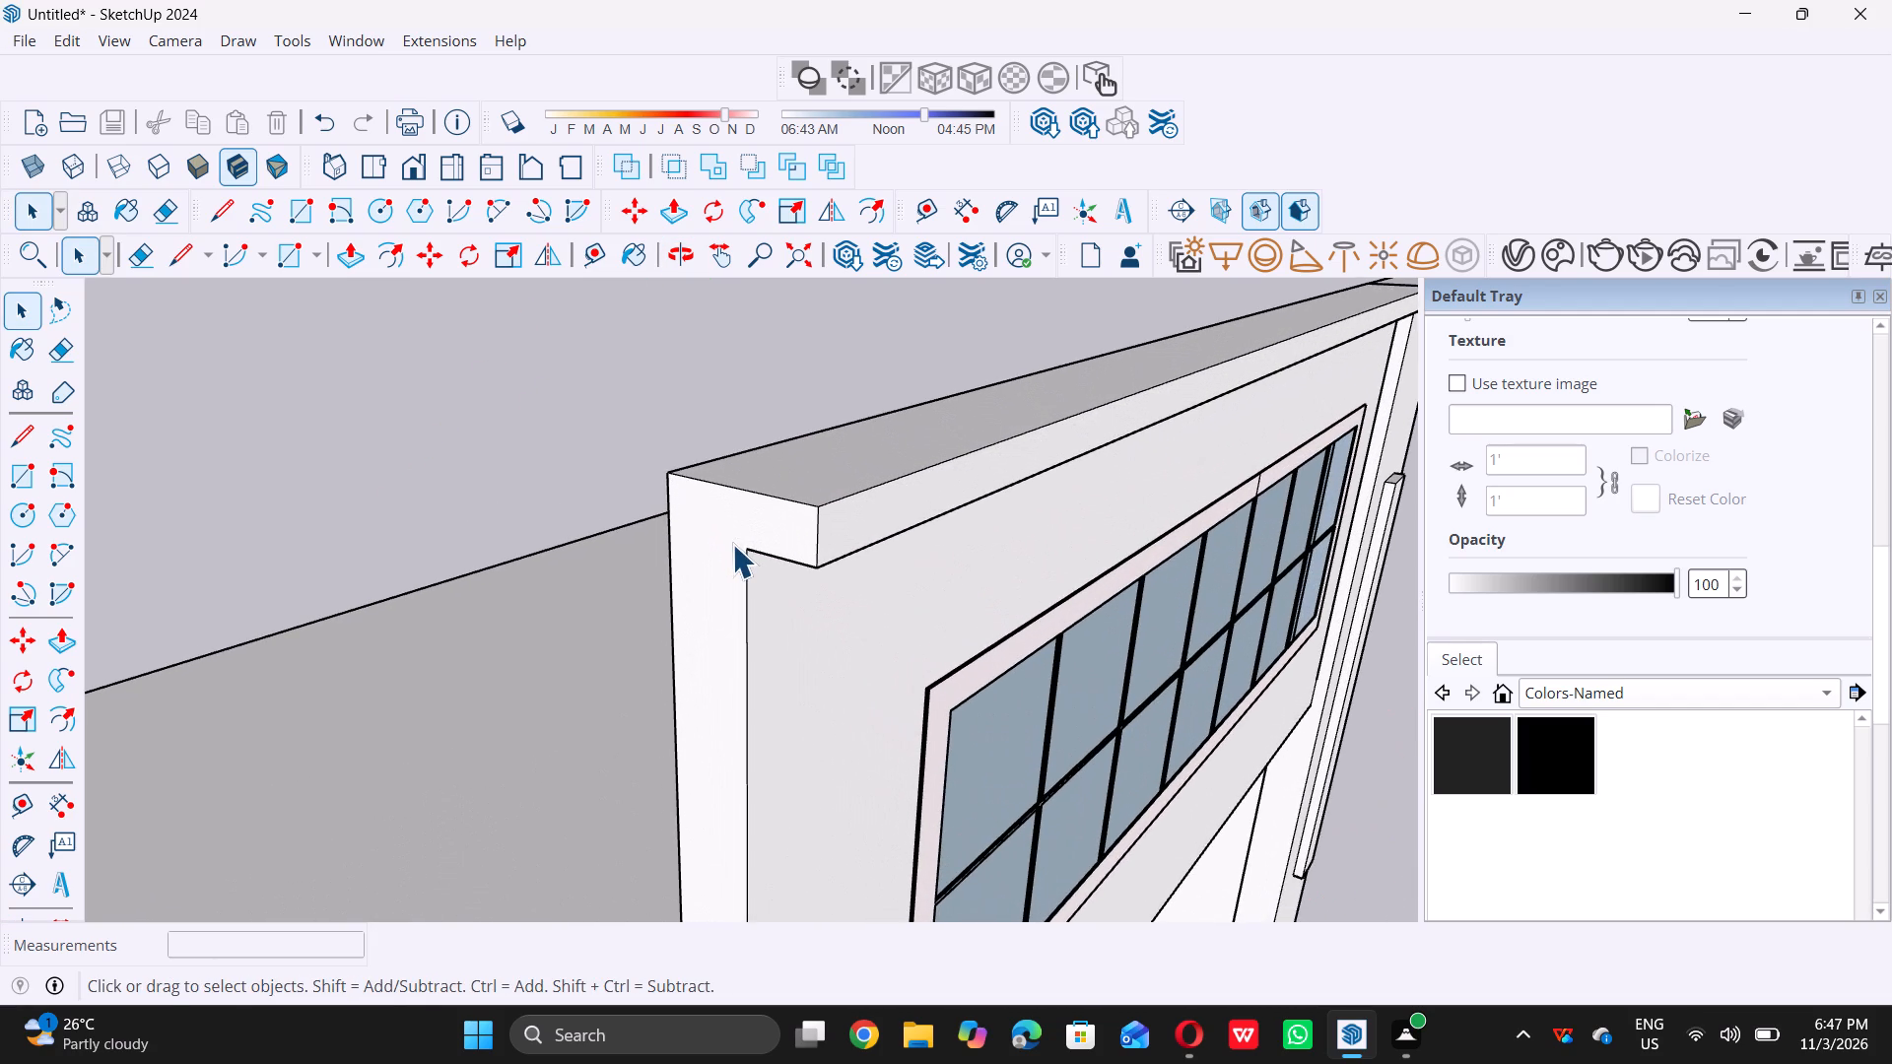
{"action": "key", "text": "l"}
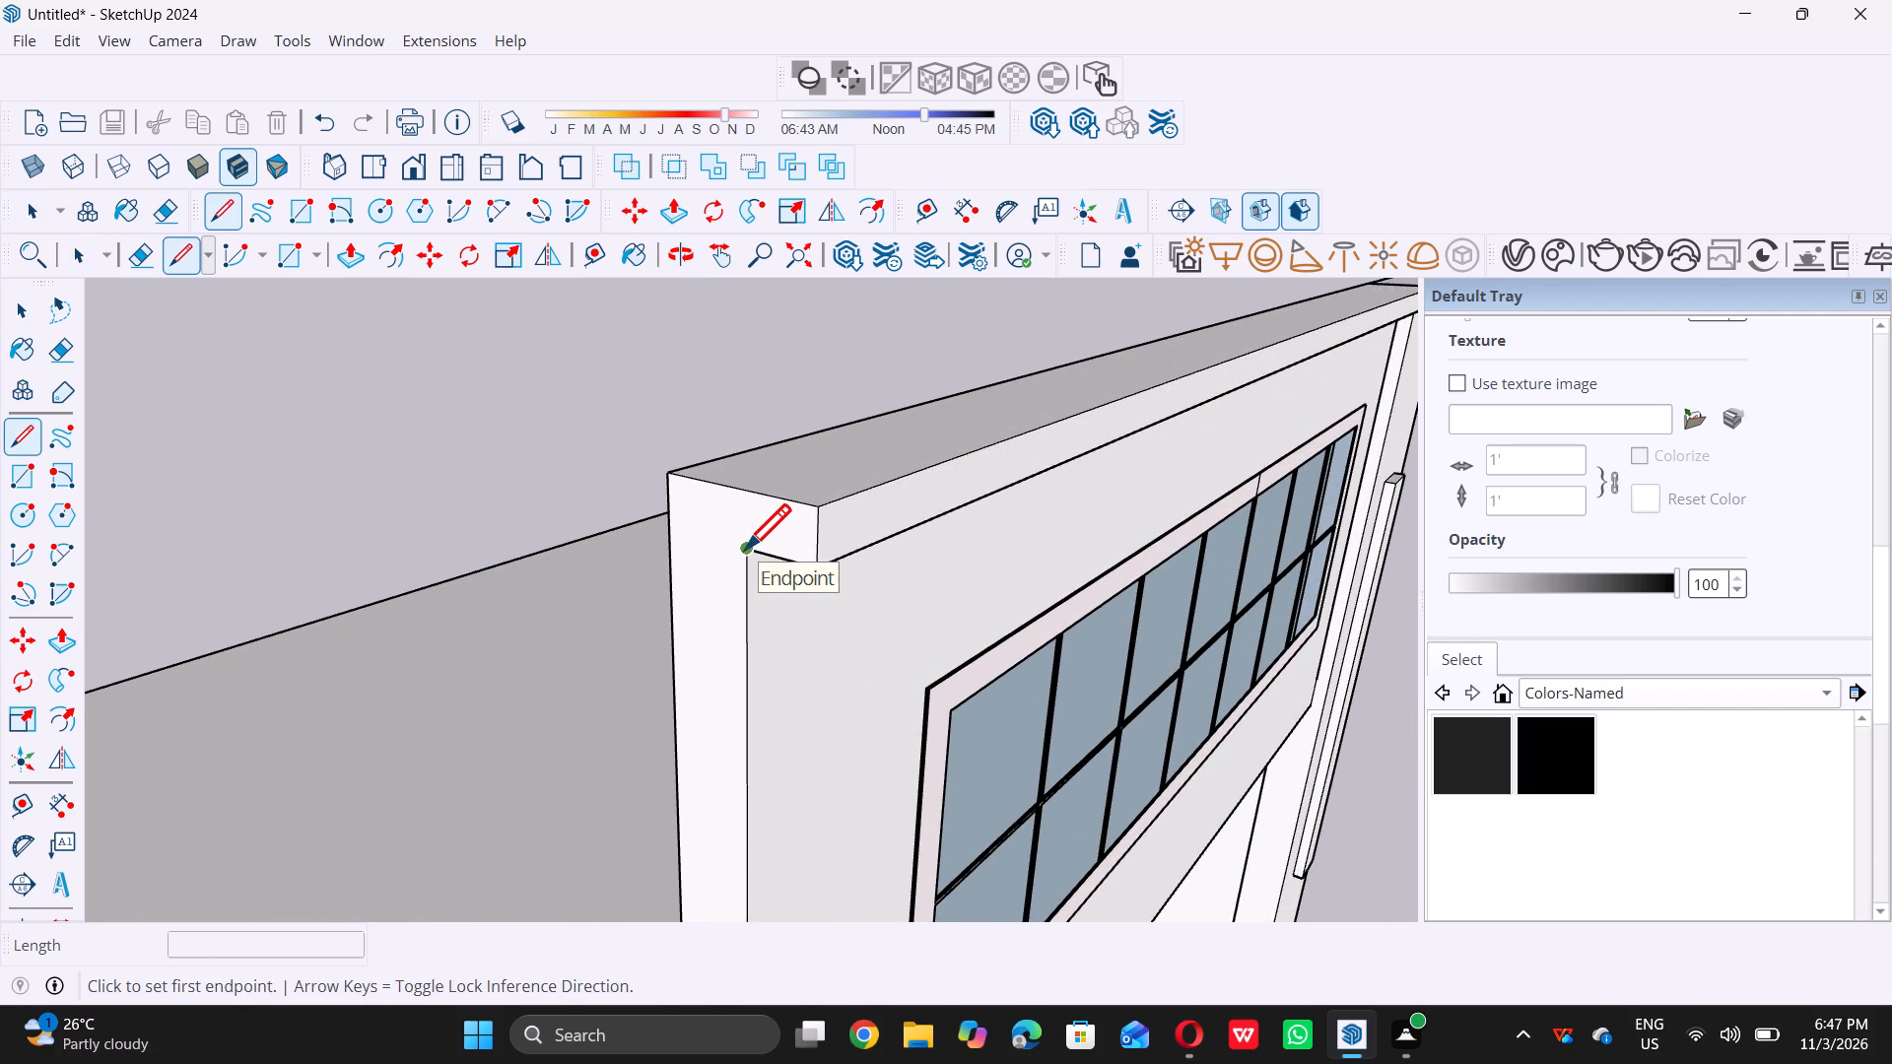
{"action": "double_click", "coordinate": [745, 549]}
{"action": "left_click", "coordinate": [752, 498]}
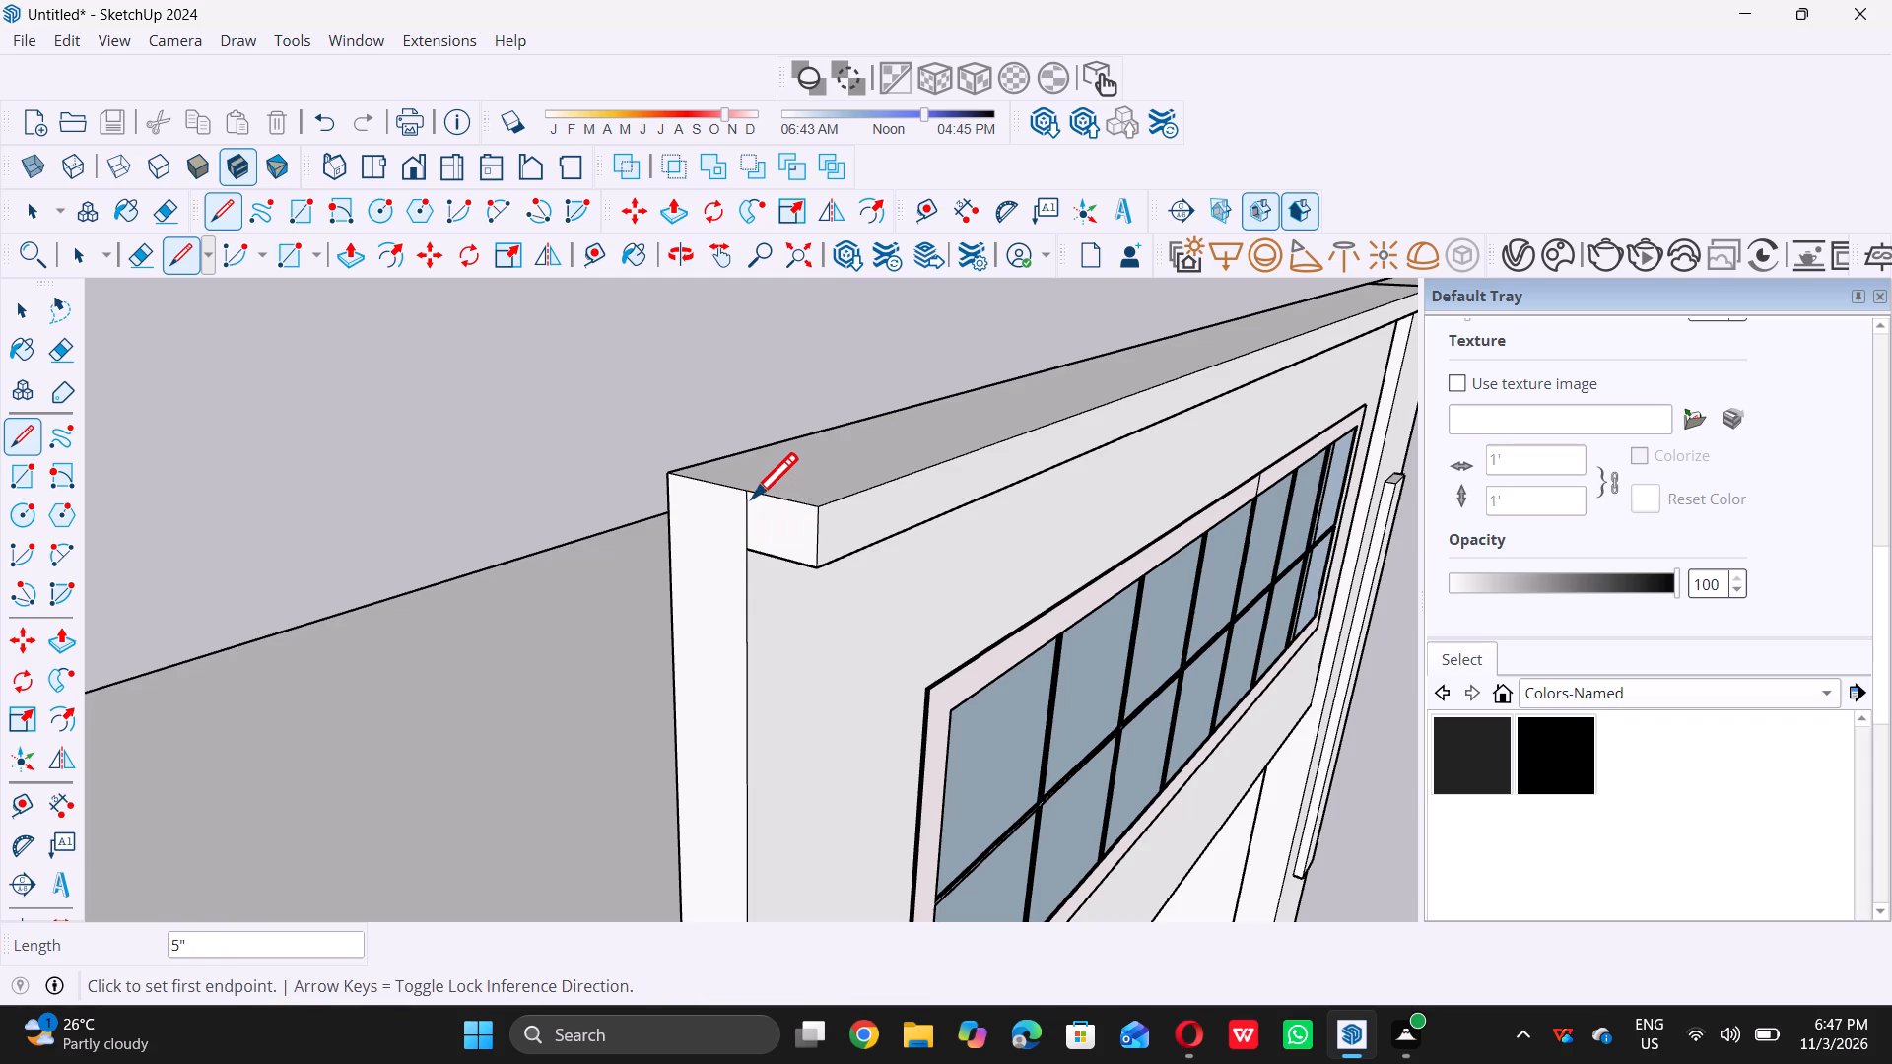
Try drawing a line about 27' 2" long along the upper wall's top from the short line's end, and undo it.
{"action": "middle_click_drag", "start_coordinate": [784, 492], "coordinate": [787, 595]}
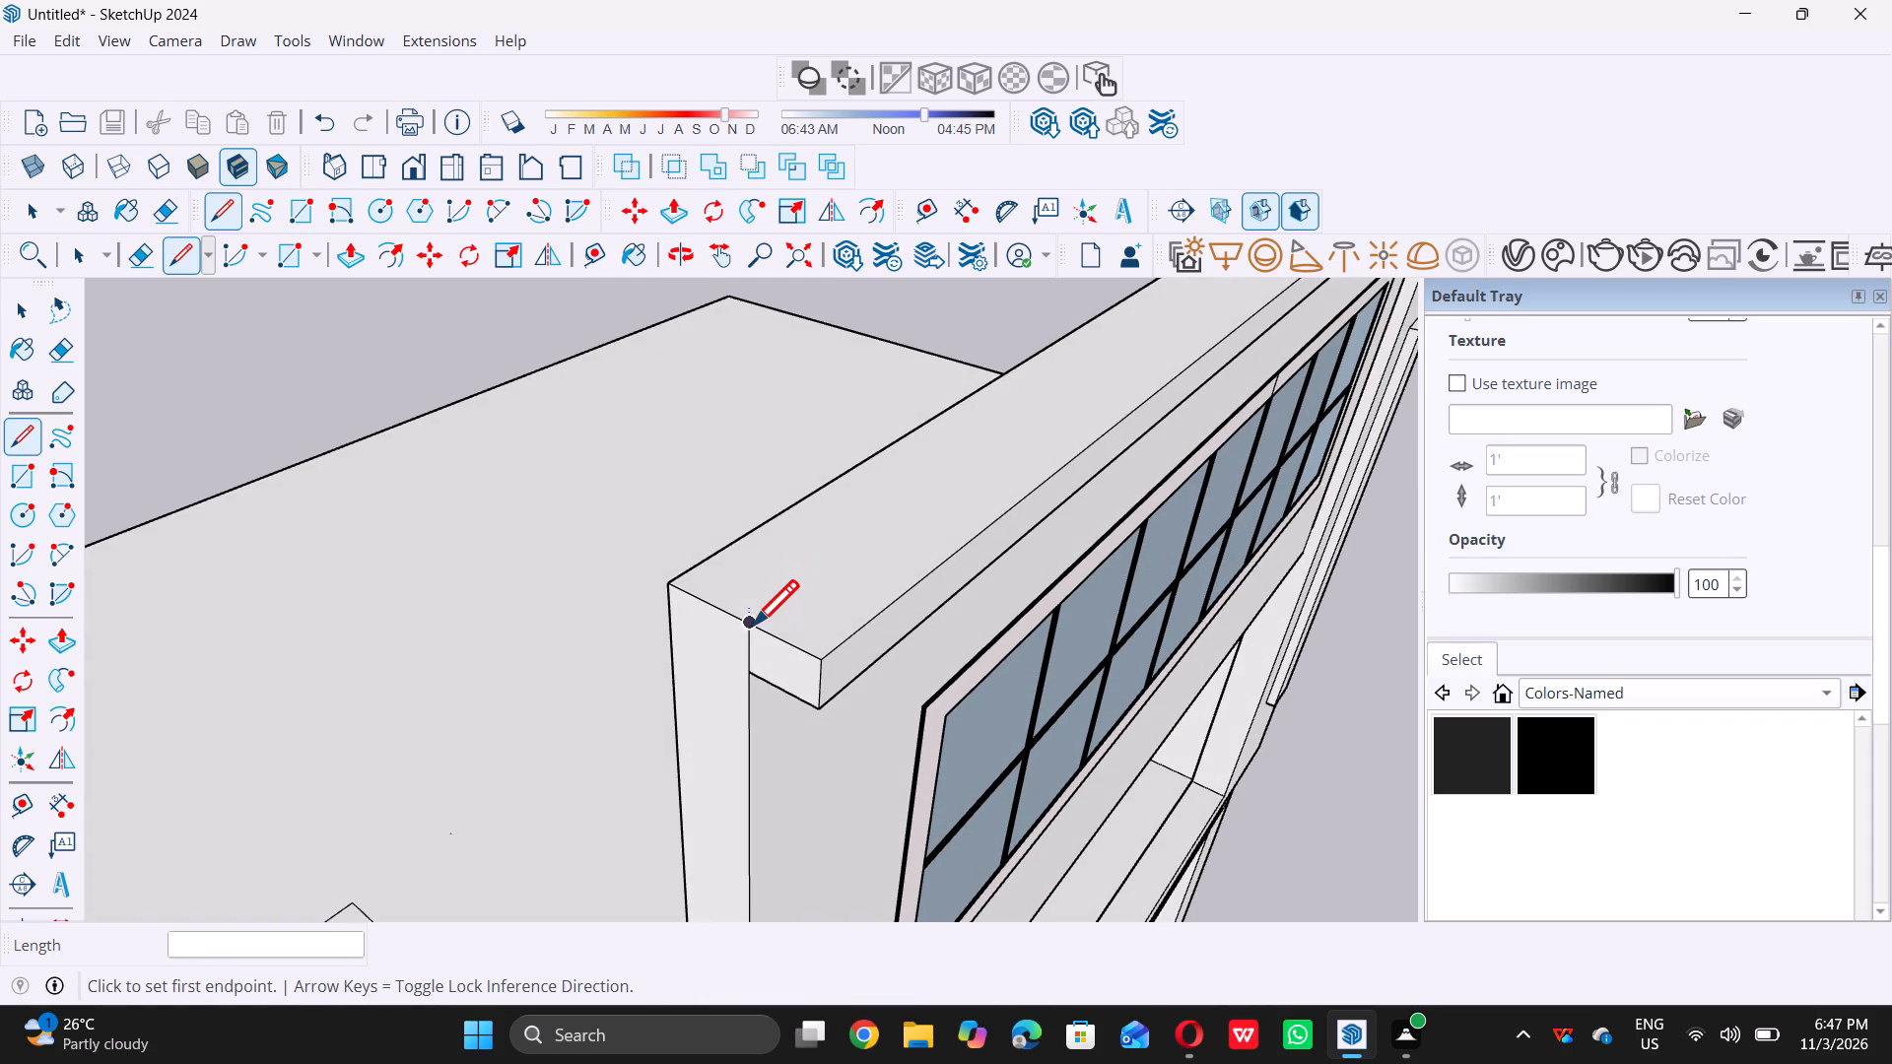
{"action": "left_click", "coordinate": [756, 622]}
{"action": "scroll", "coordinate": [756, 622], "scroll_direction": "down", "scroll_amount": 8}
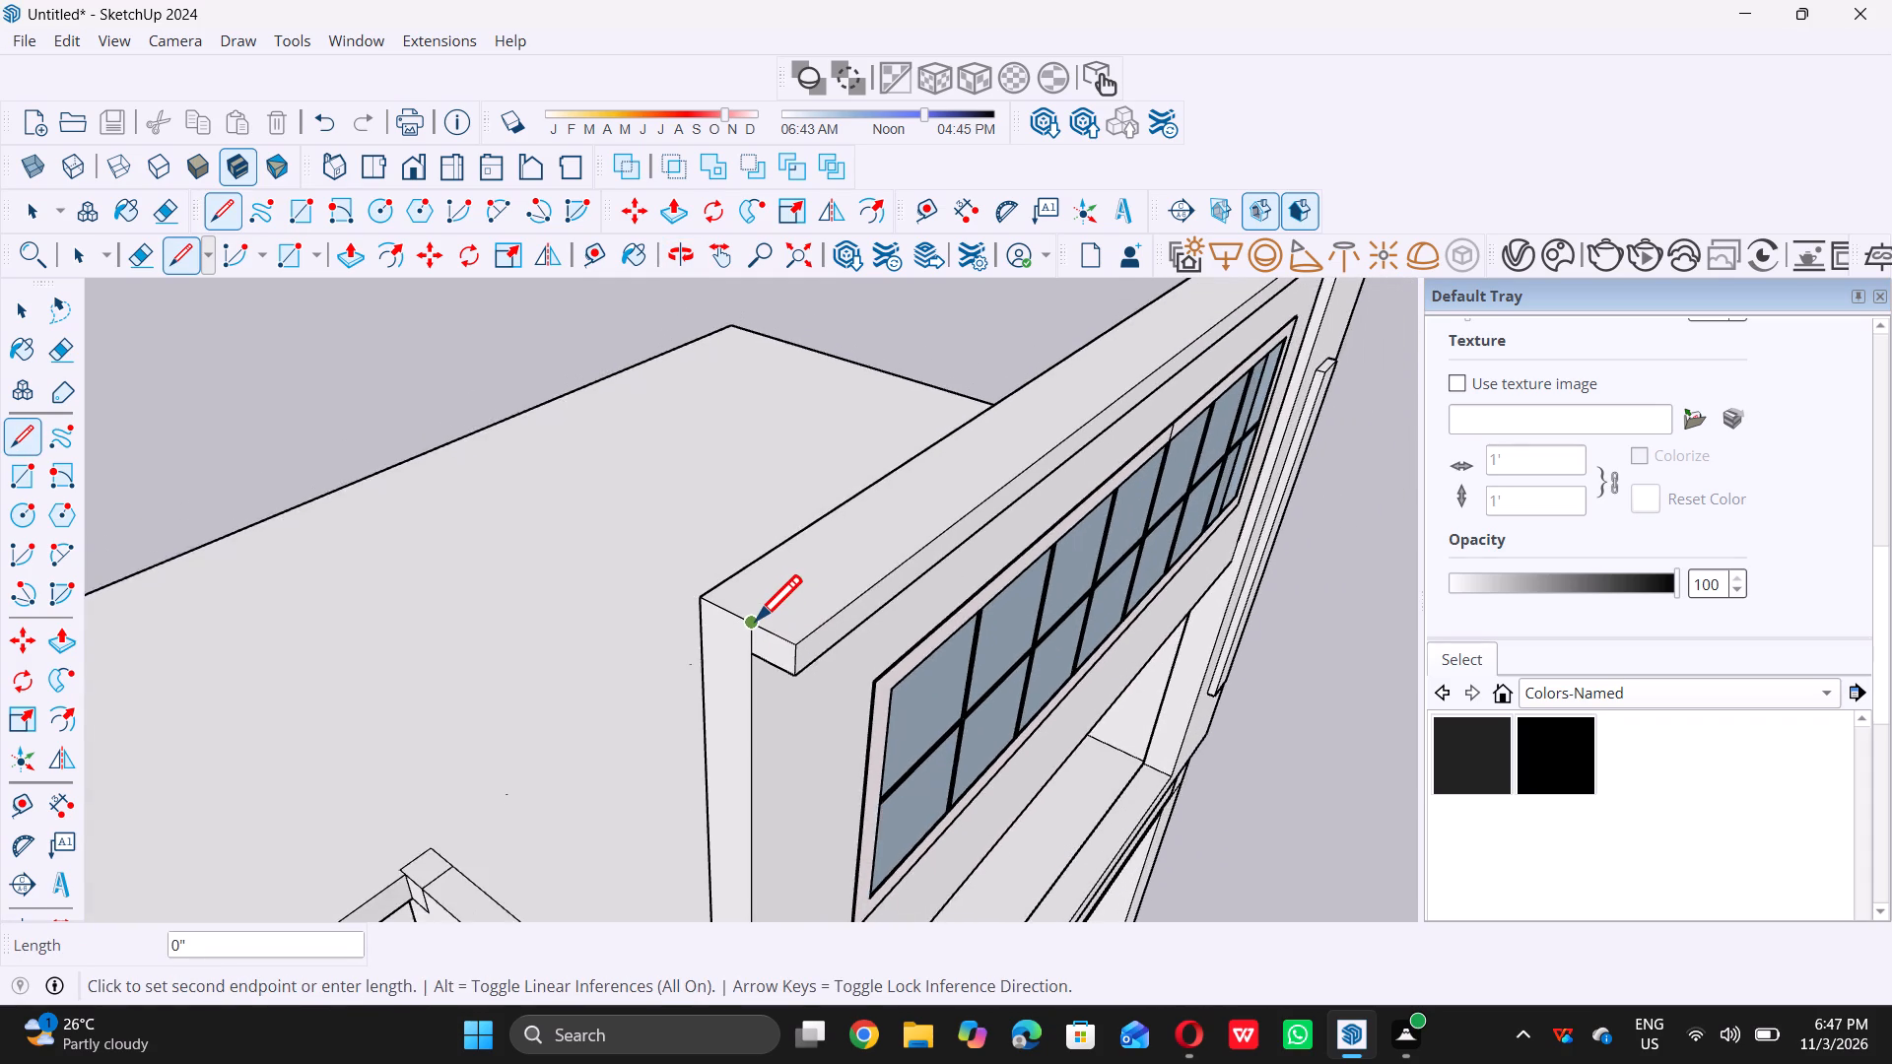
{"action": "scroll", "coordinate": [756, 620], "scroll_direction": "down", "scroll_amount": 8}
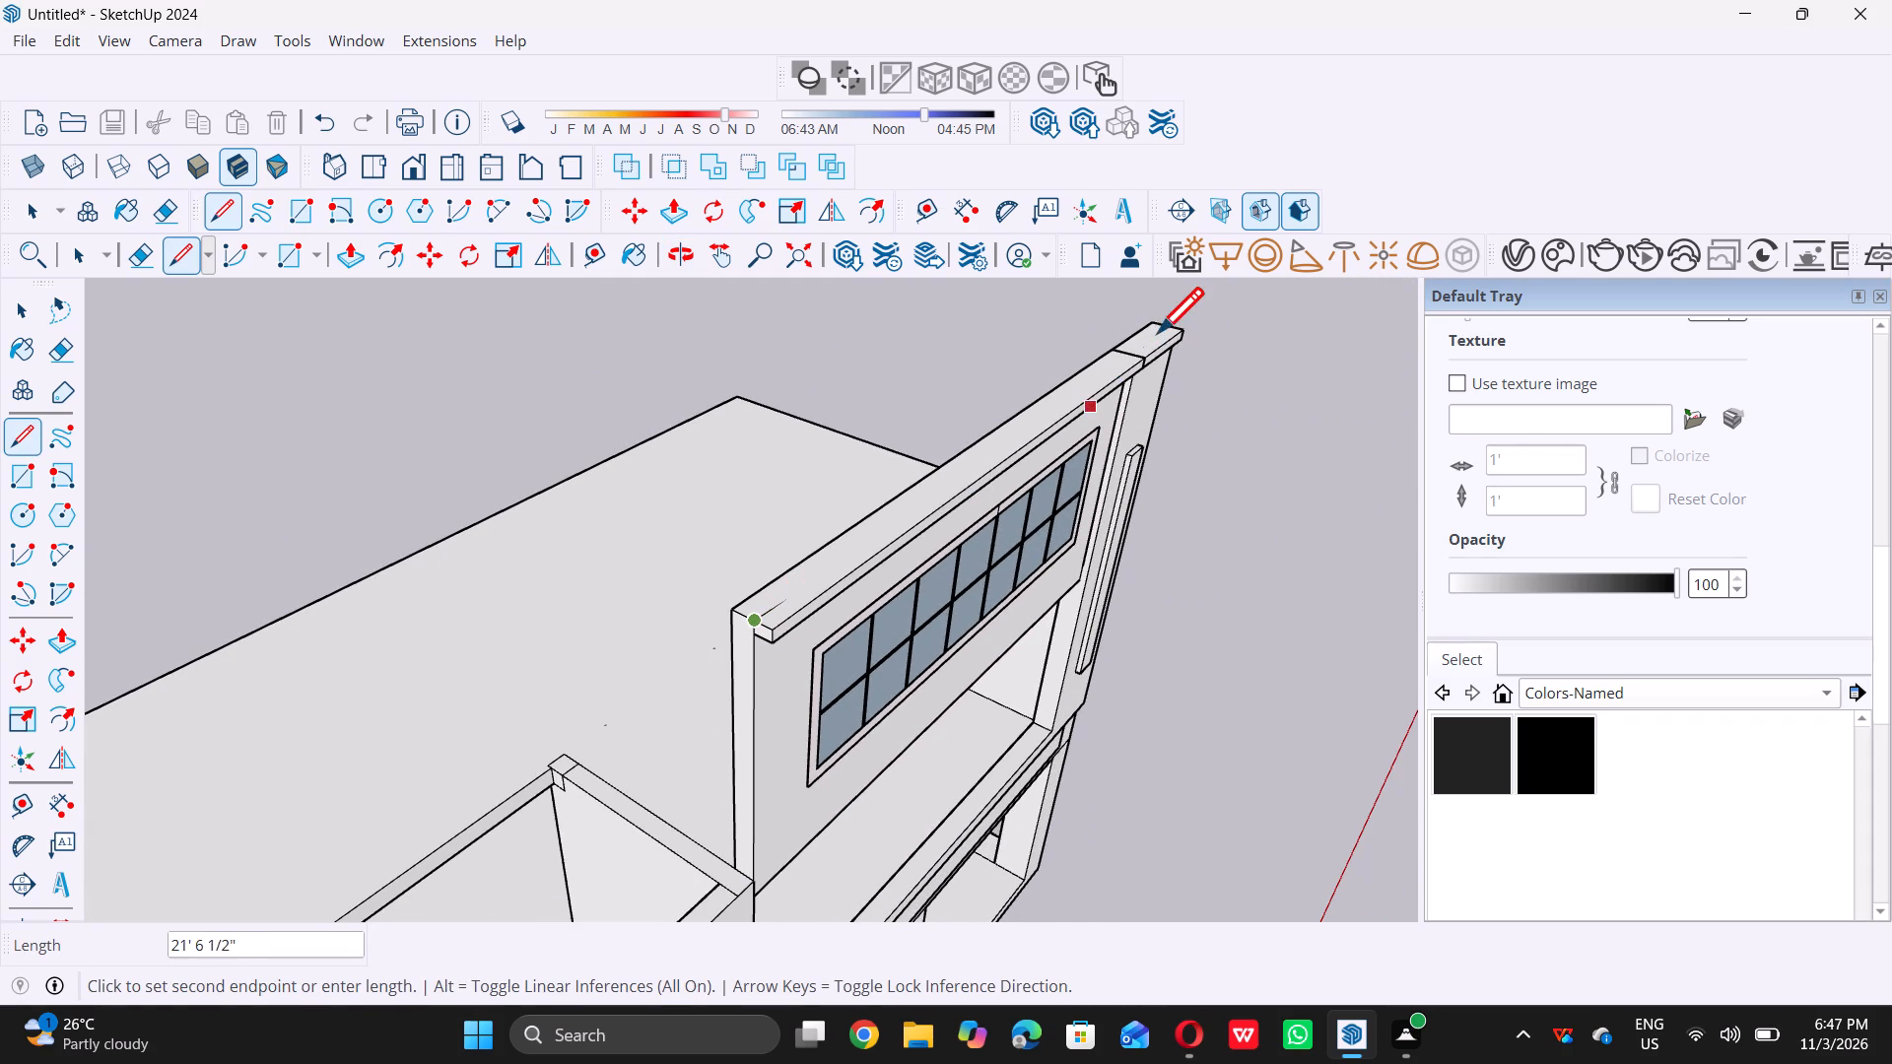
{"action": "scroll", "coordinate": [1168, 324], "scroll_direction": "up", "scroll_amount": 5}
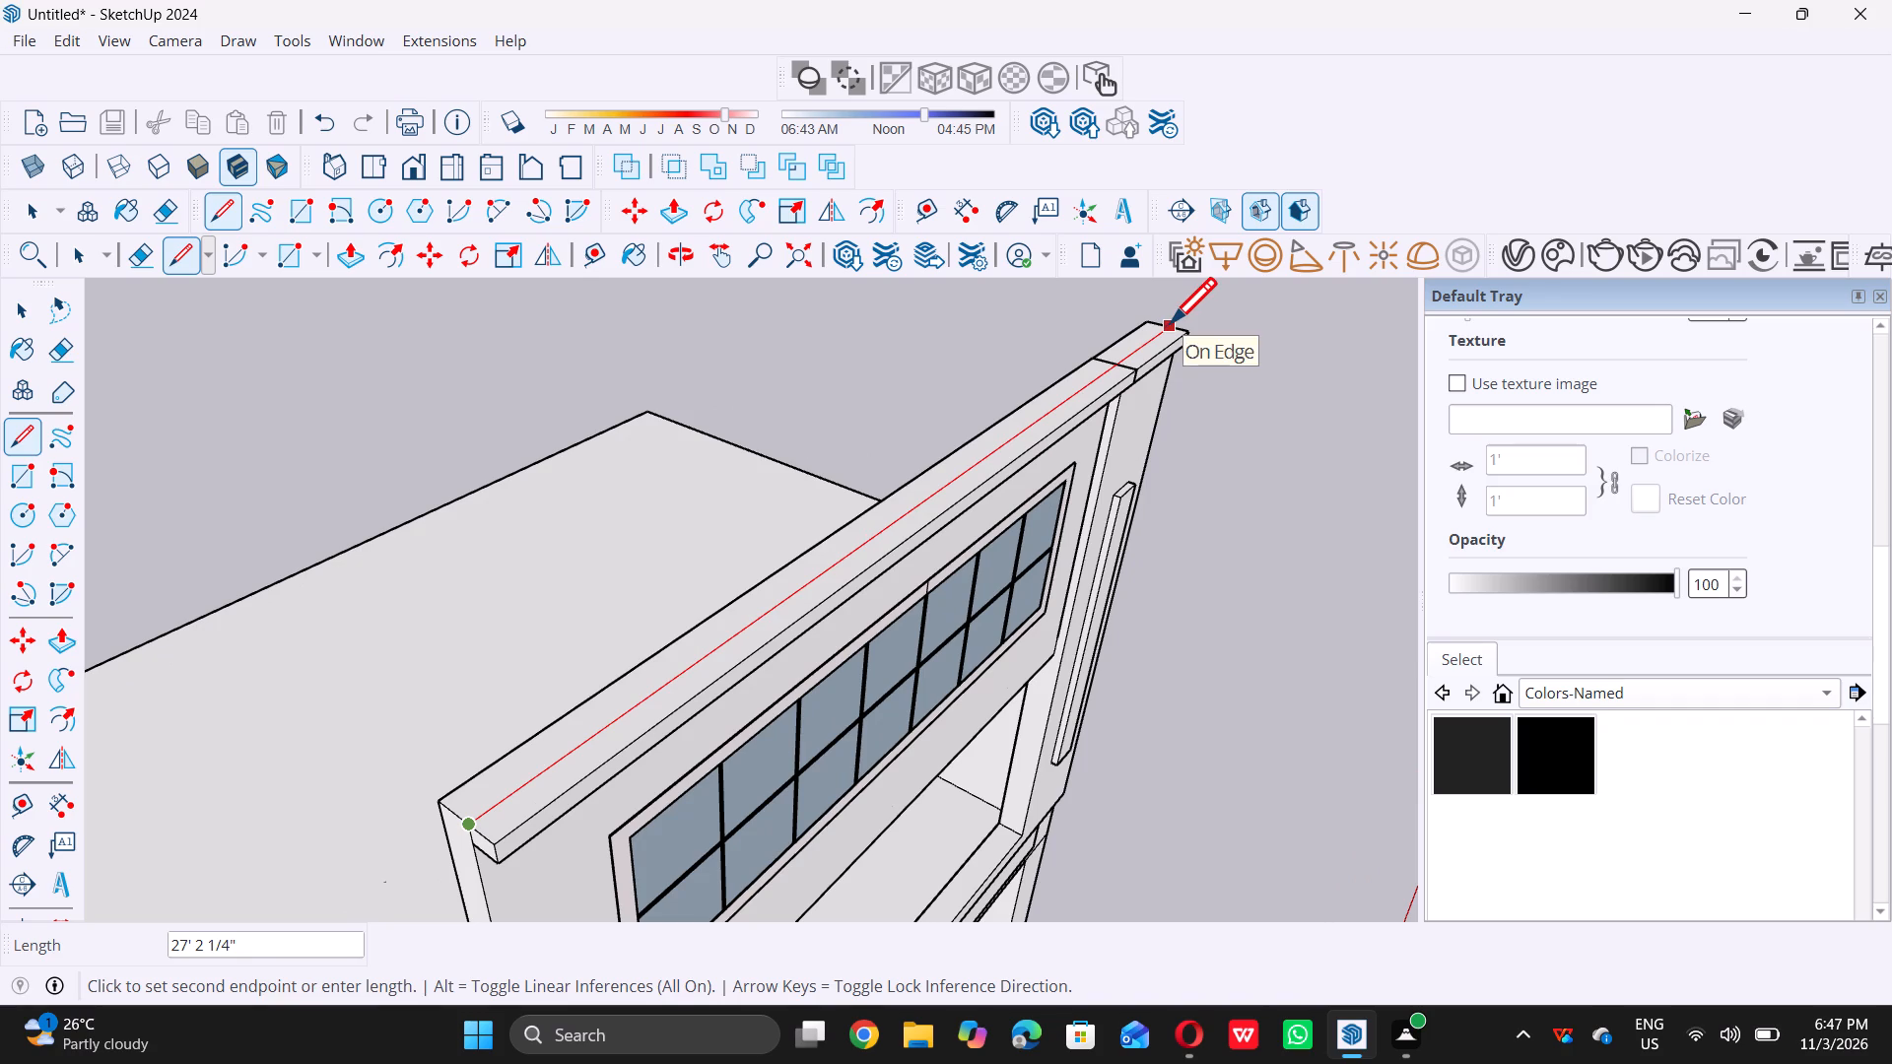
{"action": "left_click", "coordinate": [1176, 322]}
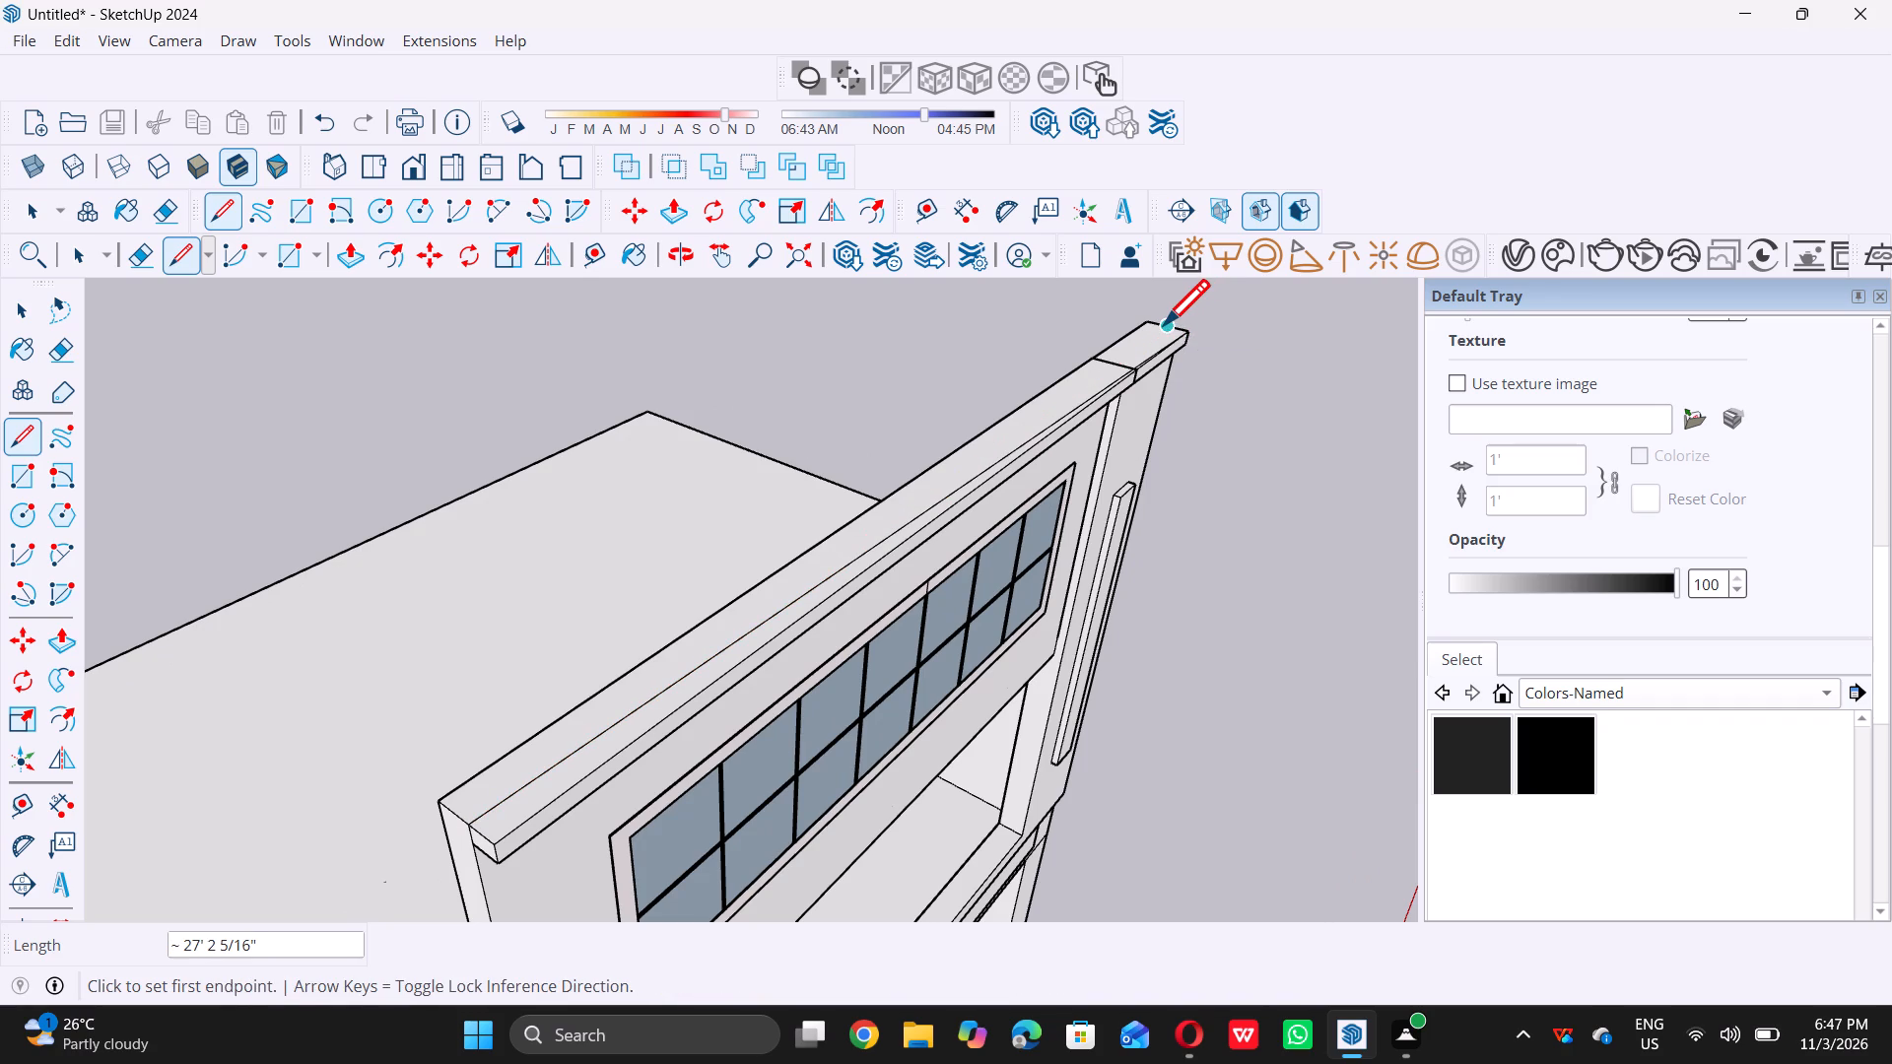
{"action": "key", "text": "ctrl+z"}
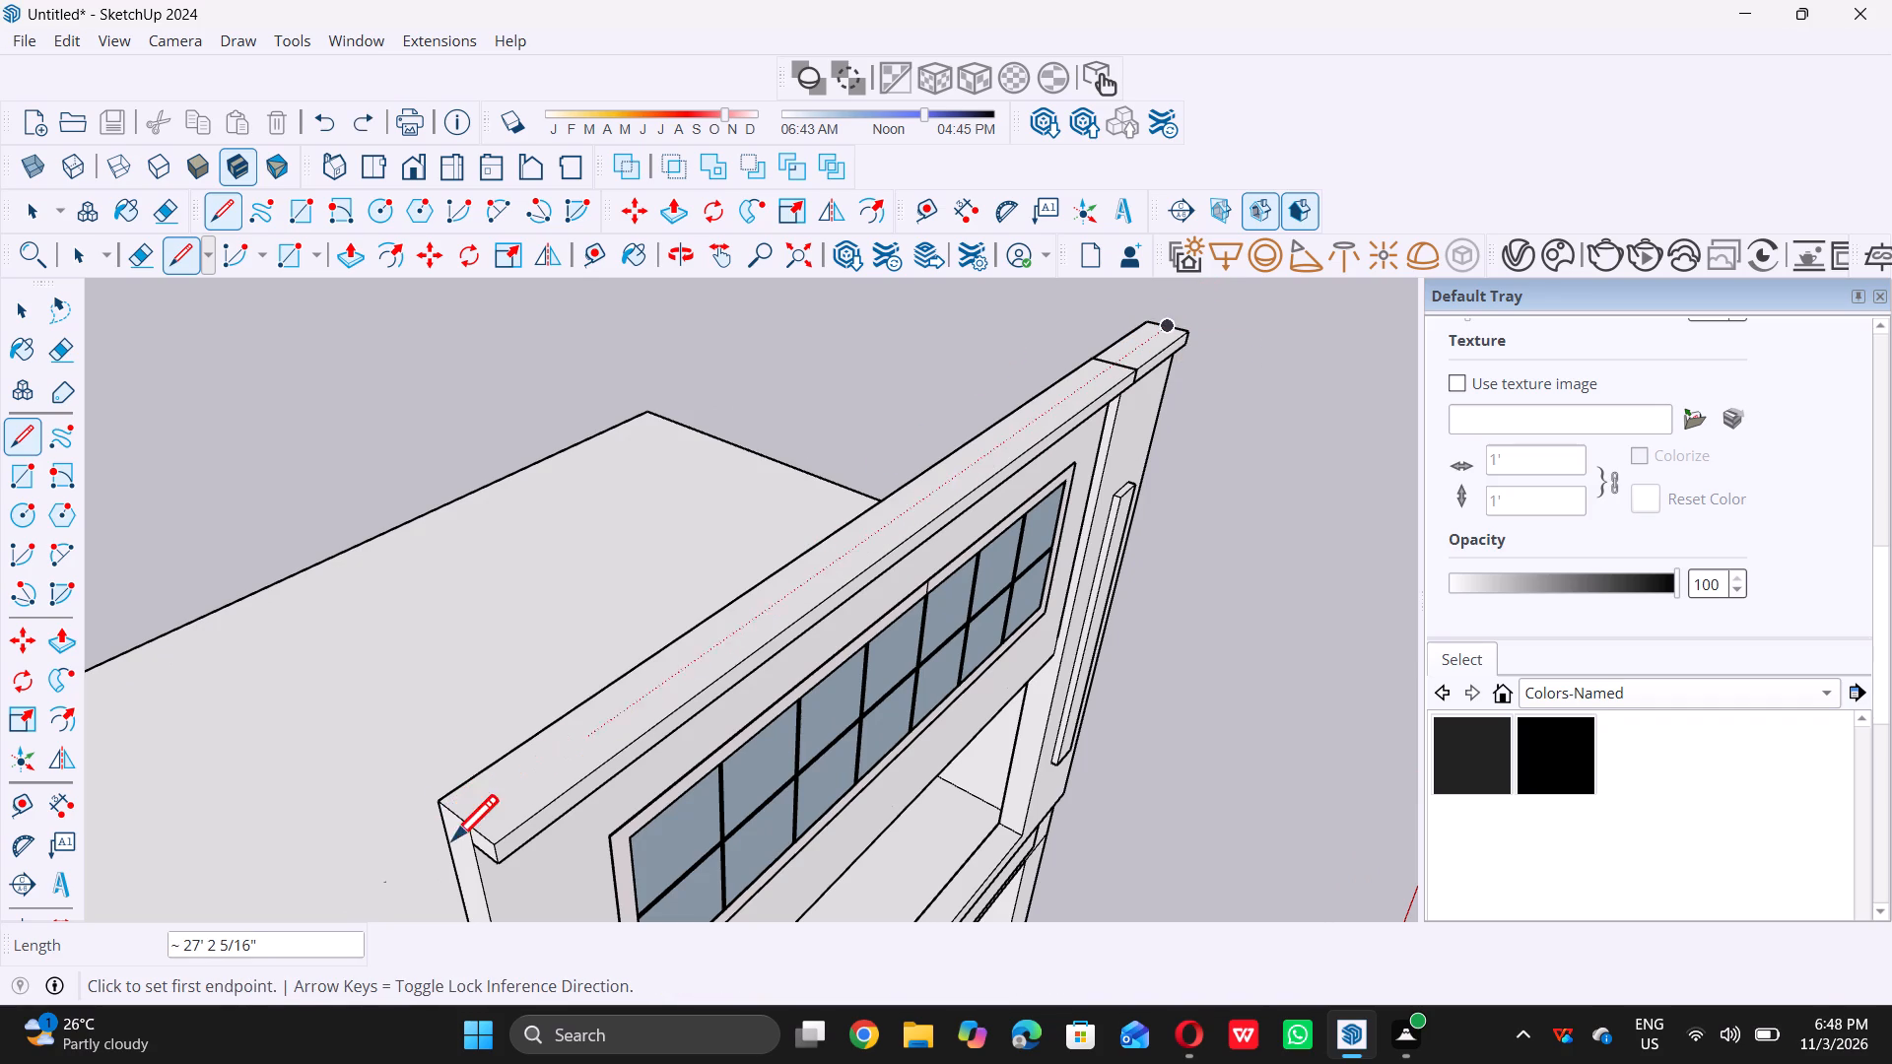
Draw a line about 27' 2" long along the upper wall's top, from the short line's end to the far end edge.
{"action": "scroll", "coordinate": [471, 830], "scroll_direction": "up", "scroll_amount": 6}
{"action": "double_click", "coordinate": [475, 818]}
{"action": "scroll", "coordinate": [476, 818], "scroll_direction": "down", "scroll_amount": 3}
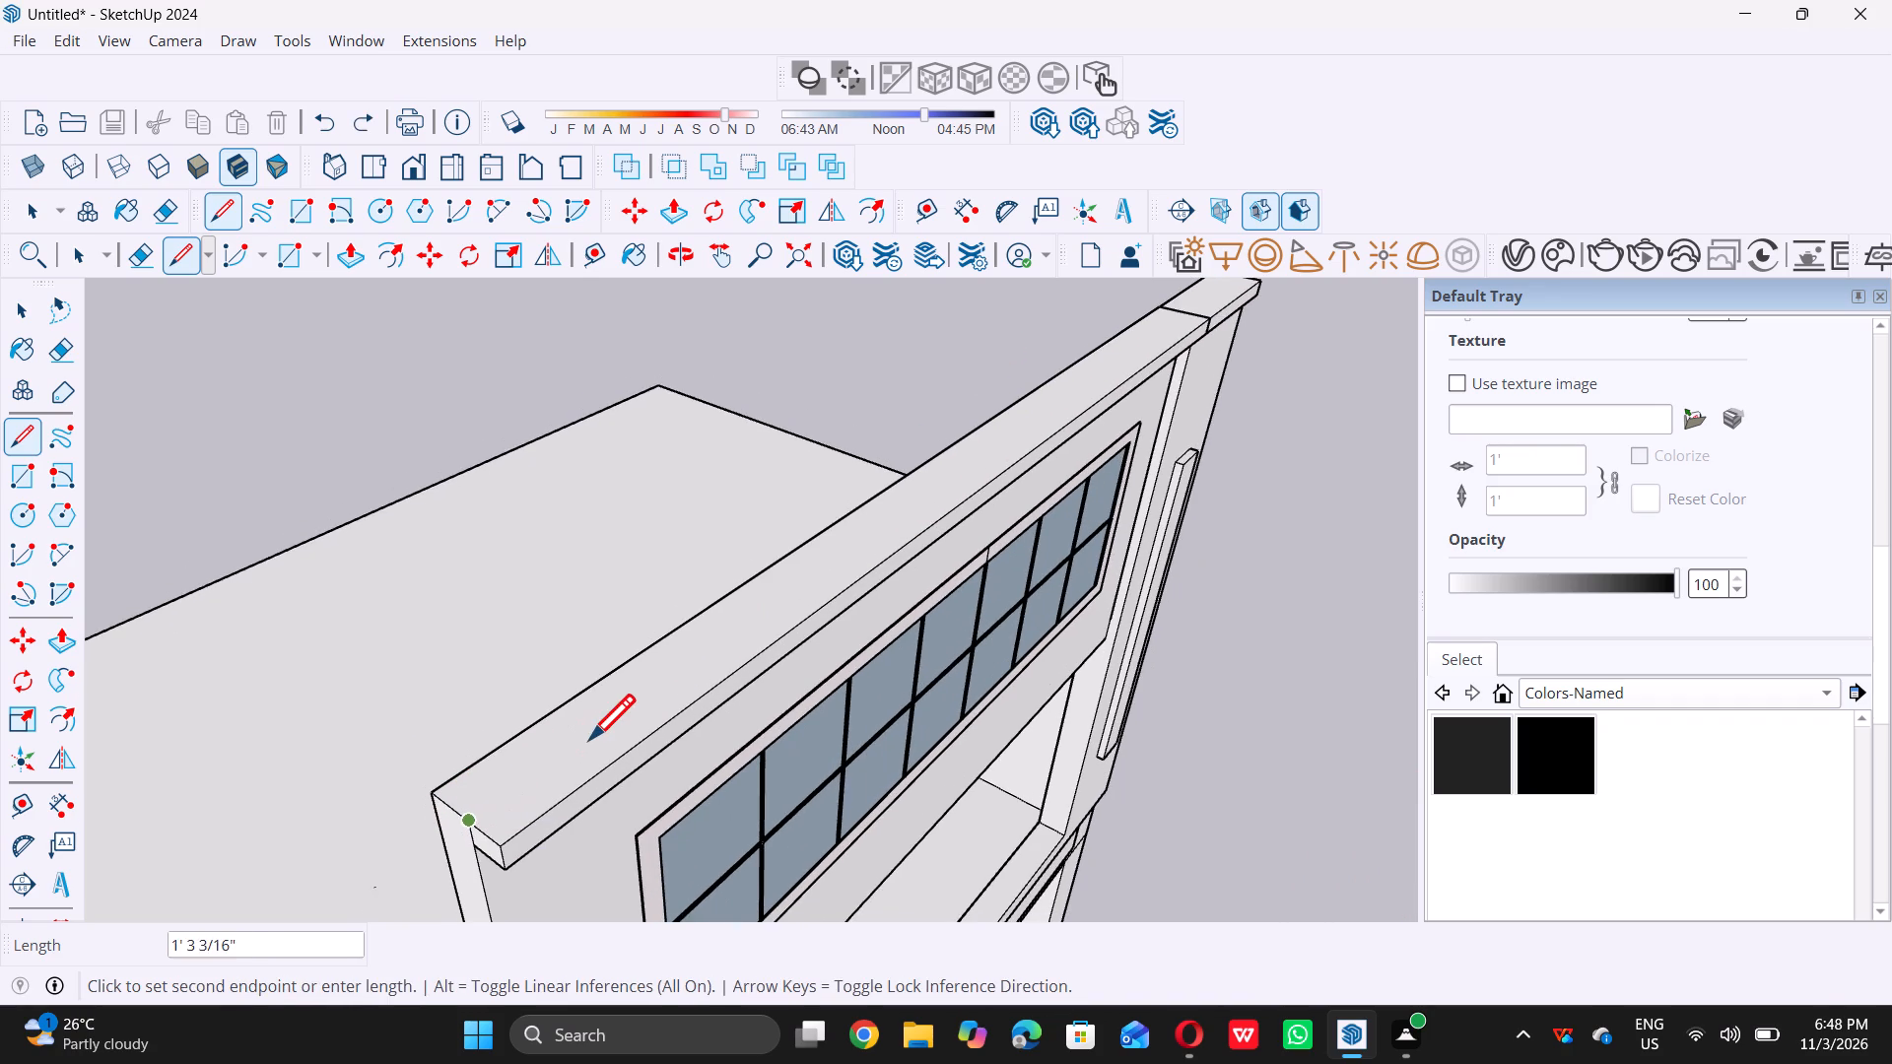
{"action": "scroll", "coordinate": [592, 735], "scroll_direction": "down", "scroll_amount": 9}
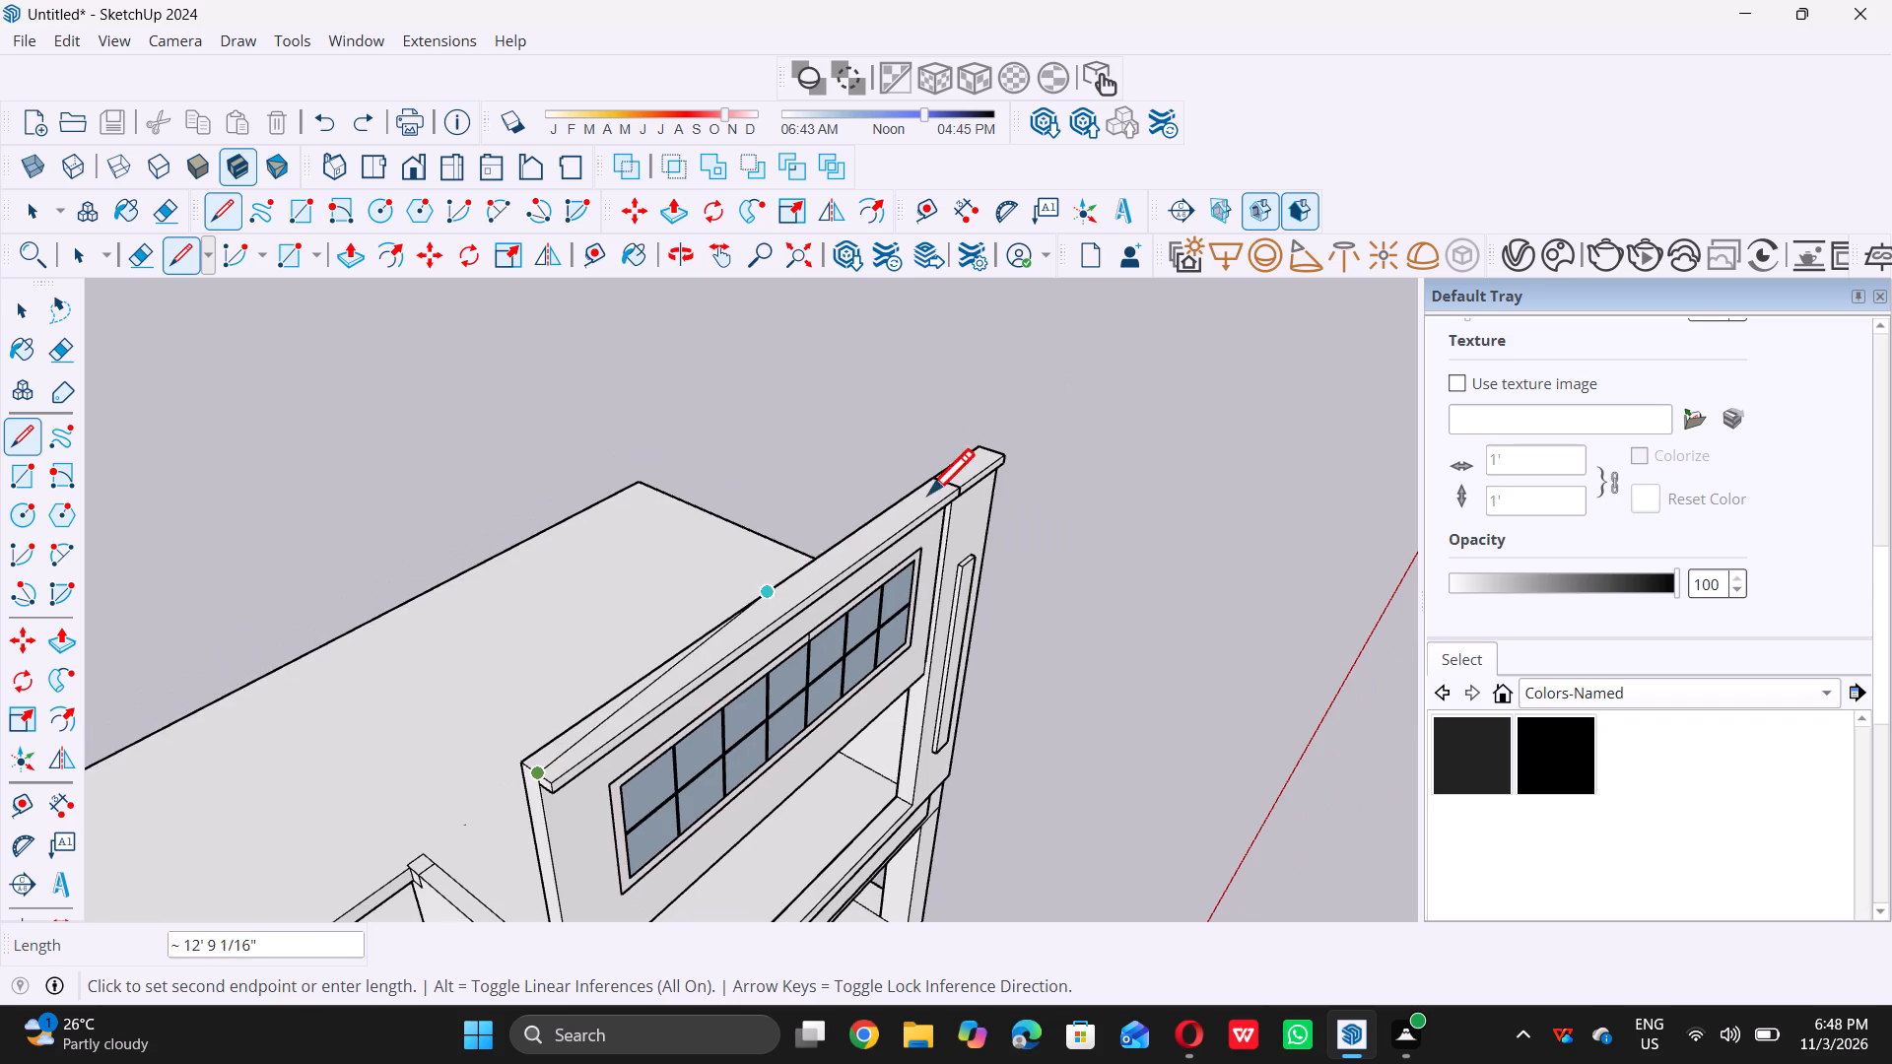
{"action": "scroll", "coordinate": [964, 472], "scroll_direction": "up", "scroll_amount": 9}
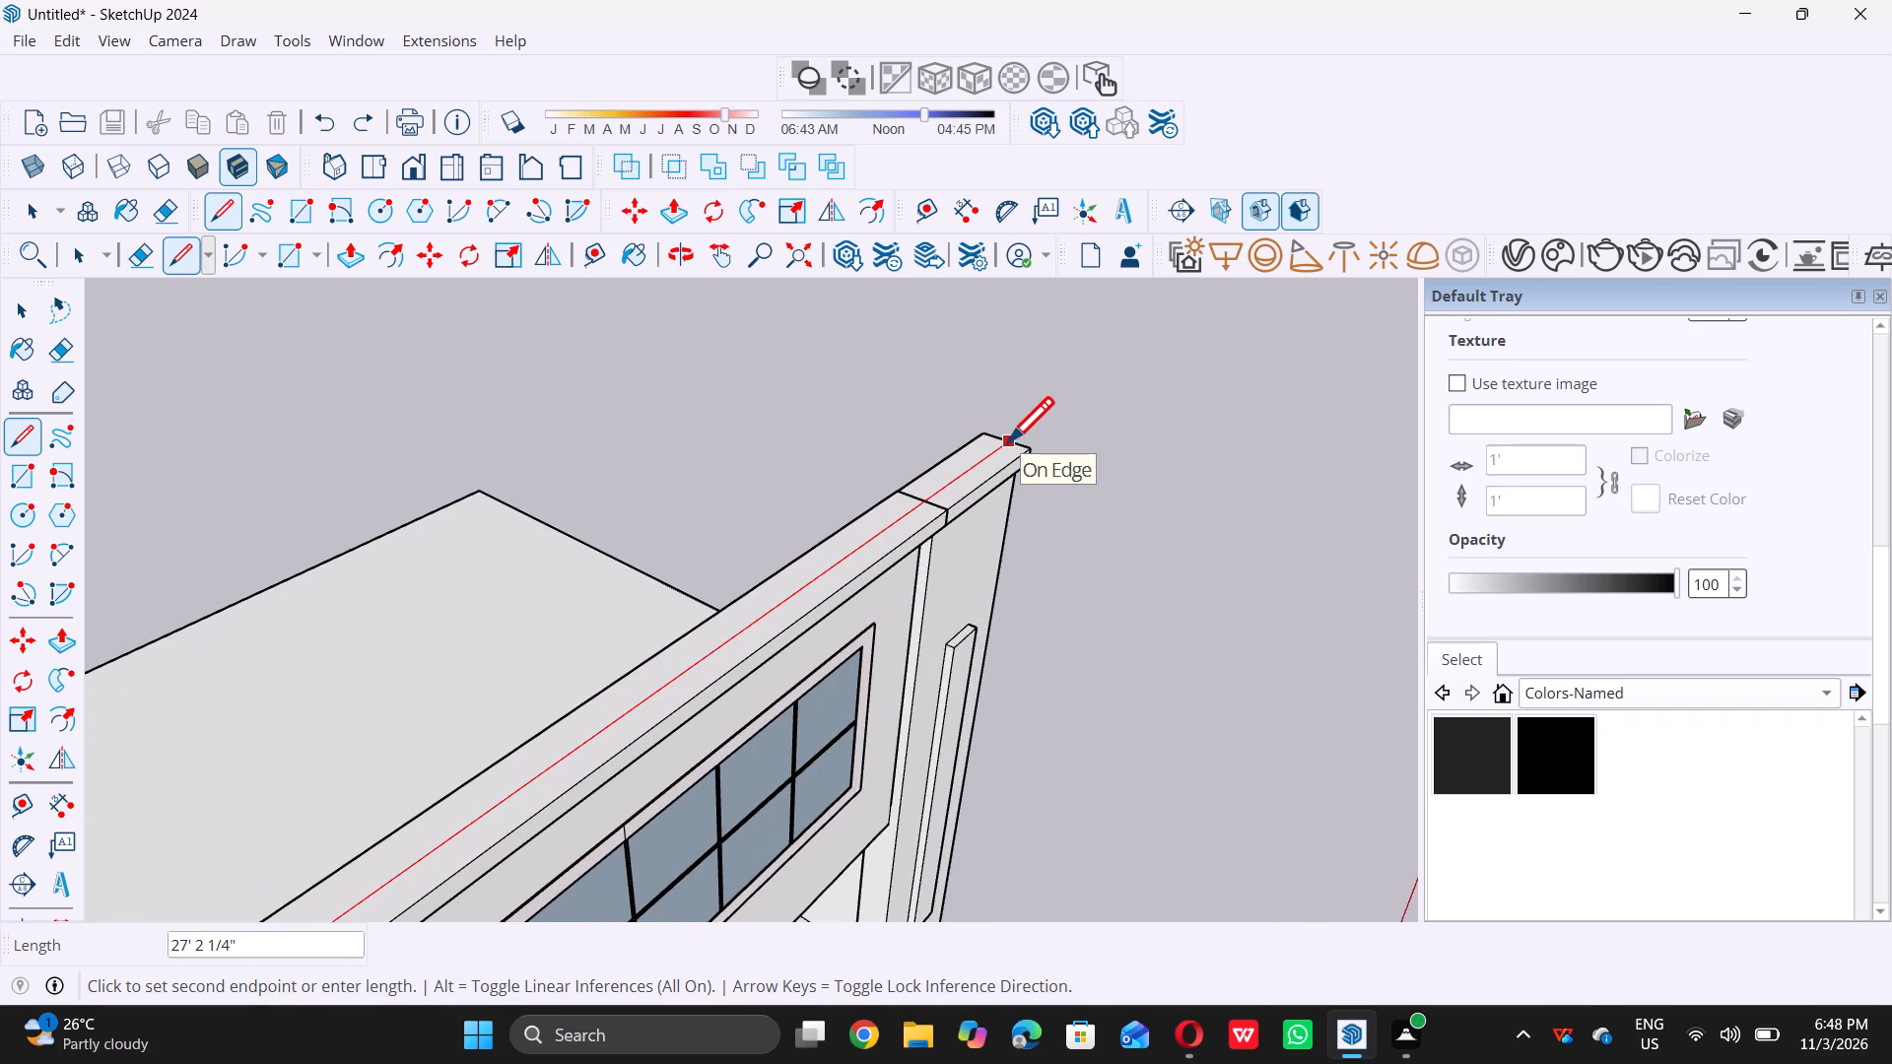
{"action": "scroll", "coordinate": [1008, 441], "scroll_direction": "up", "scroll_amount": 3}
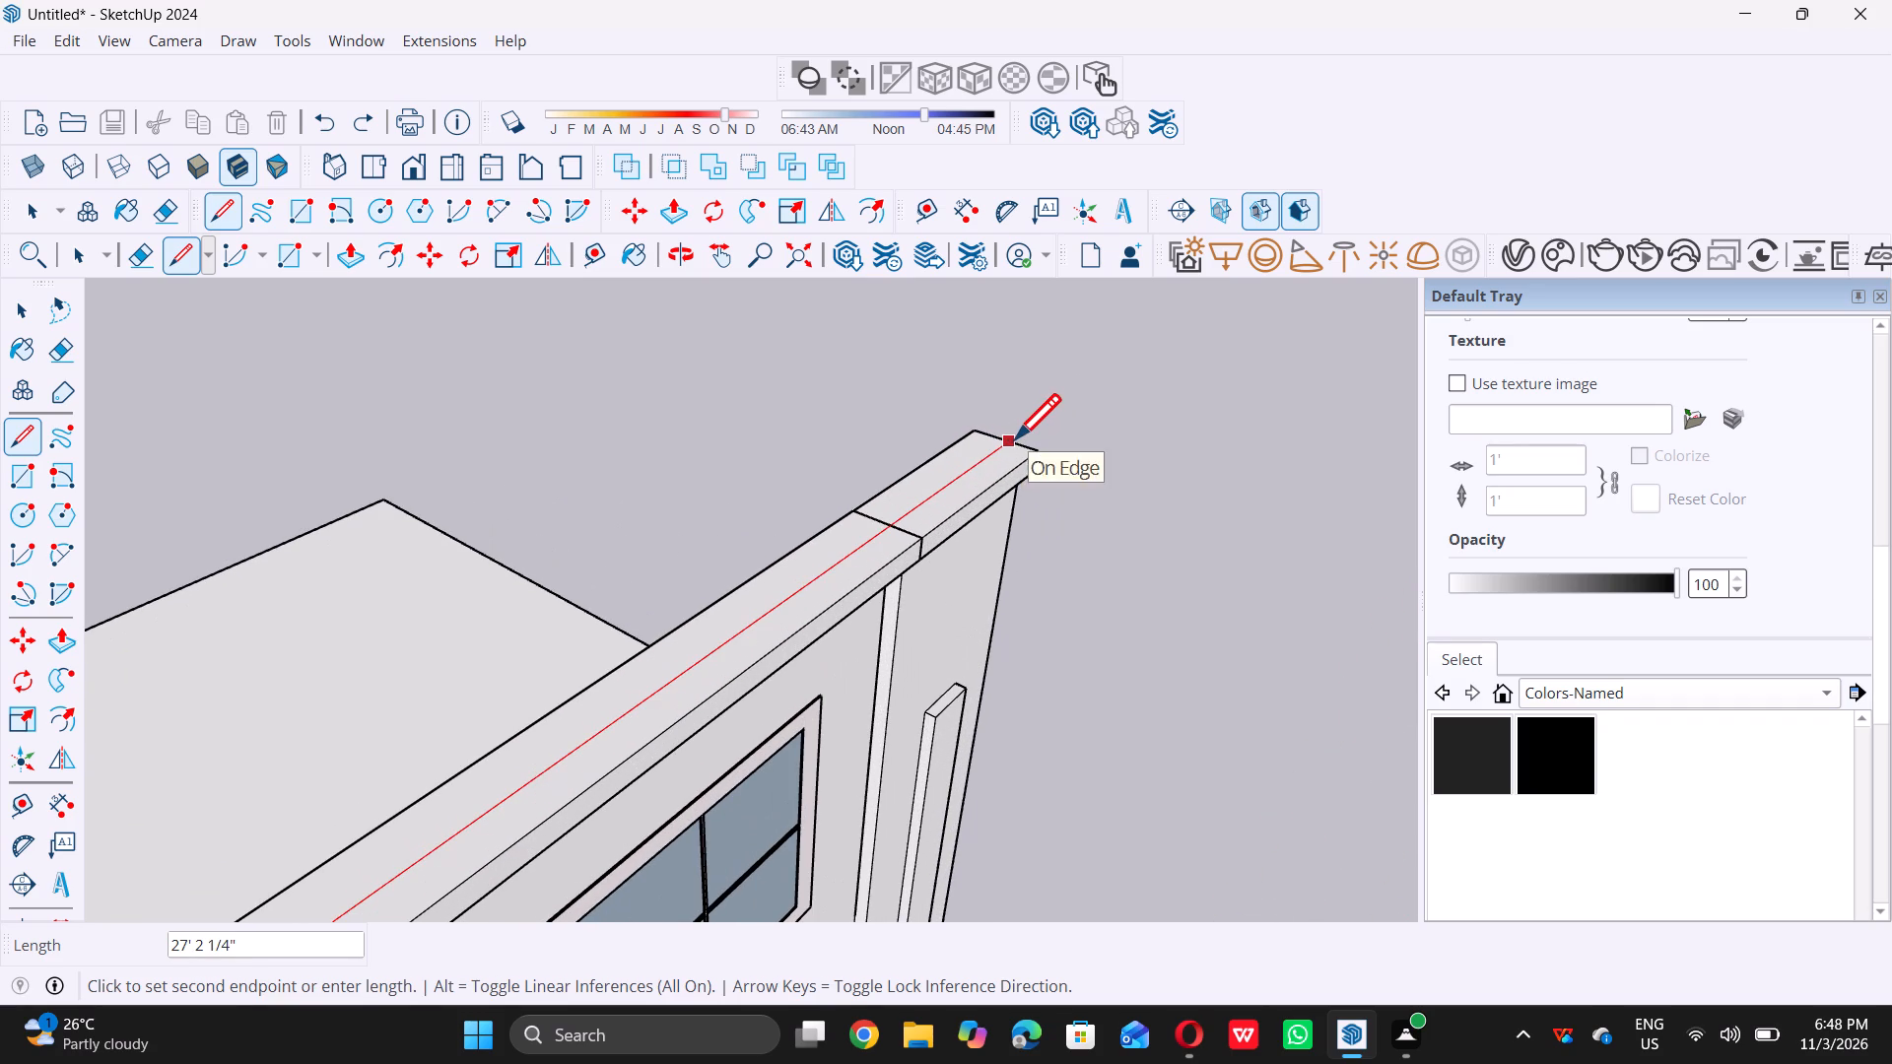
{"action": "double_click", "coordinate": [1016, 436]}
{"action": "key", "text": "space"}
Push/Pull the rear strip of the wall top above the window upward by 3", and again by 2'.
{"action": "scroll", "coordinate": [1015, 436], "scroll_direction": "down", "scroll_amount": 10}
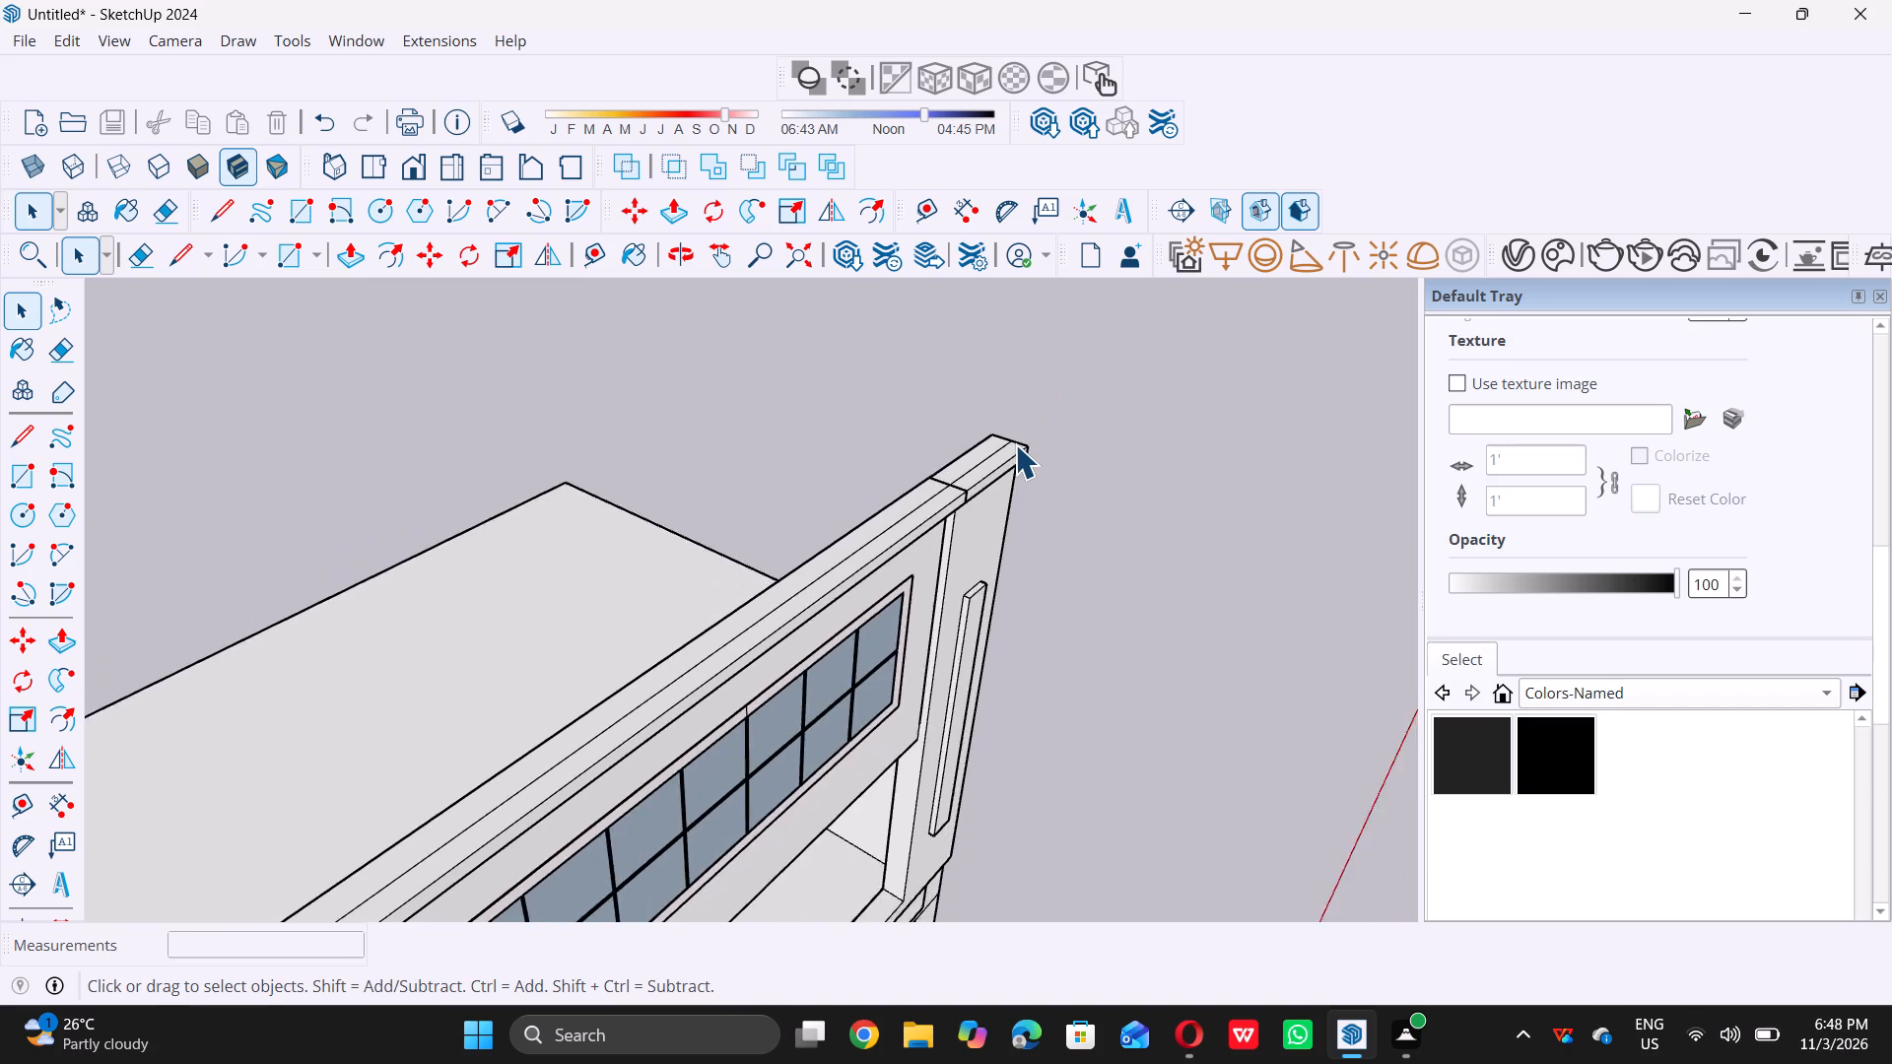
{"action": "scroll", "coordinate": [1015, 444], "scroll_direction": "down", "scroll_amount": 9}
{"action": "middle_click_drag", "start_coordinate": [820, 556], "coordinate": [843, 541]}
{"action": "scroll", "coordinate": [903, 490], "scroll_direction": "up", "scroll_amount": 1}
{"action": "middle_click_drag", "start_coordinate": [884, 517], "coordinate": [853, 584]}
{"action": "scroll", "coordinate": [894, 537], "scroll_direction": "down", "scroll_amount": 3}
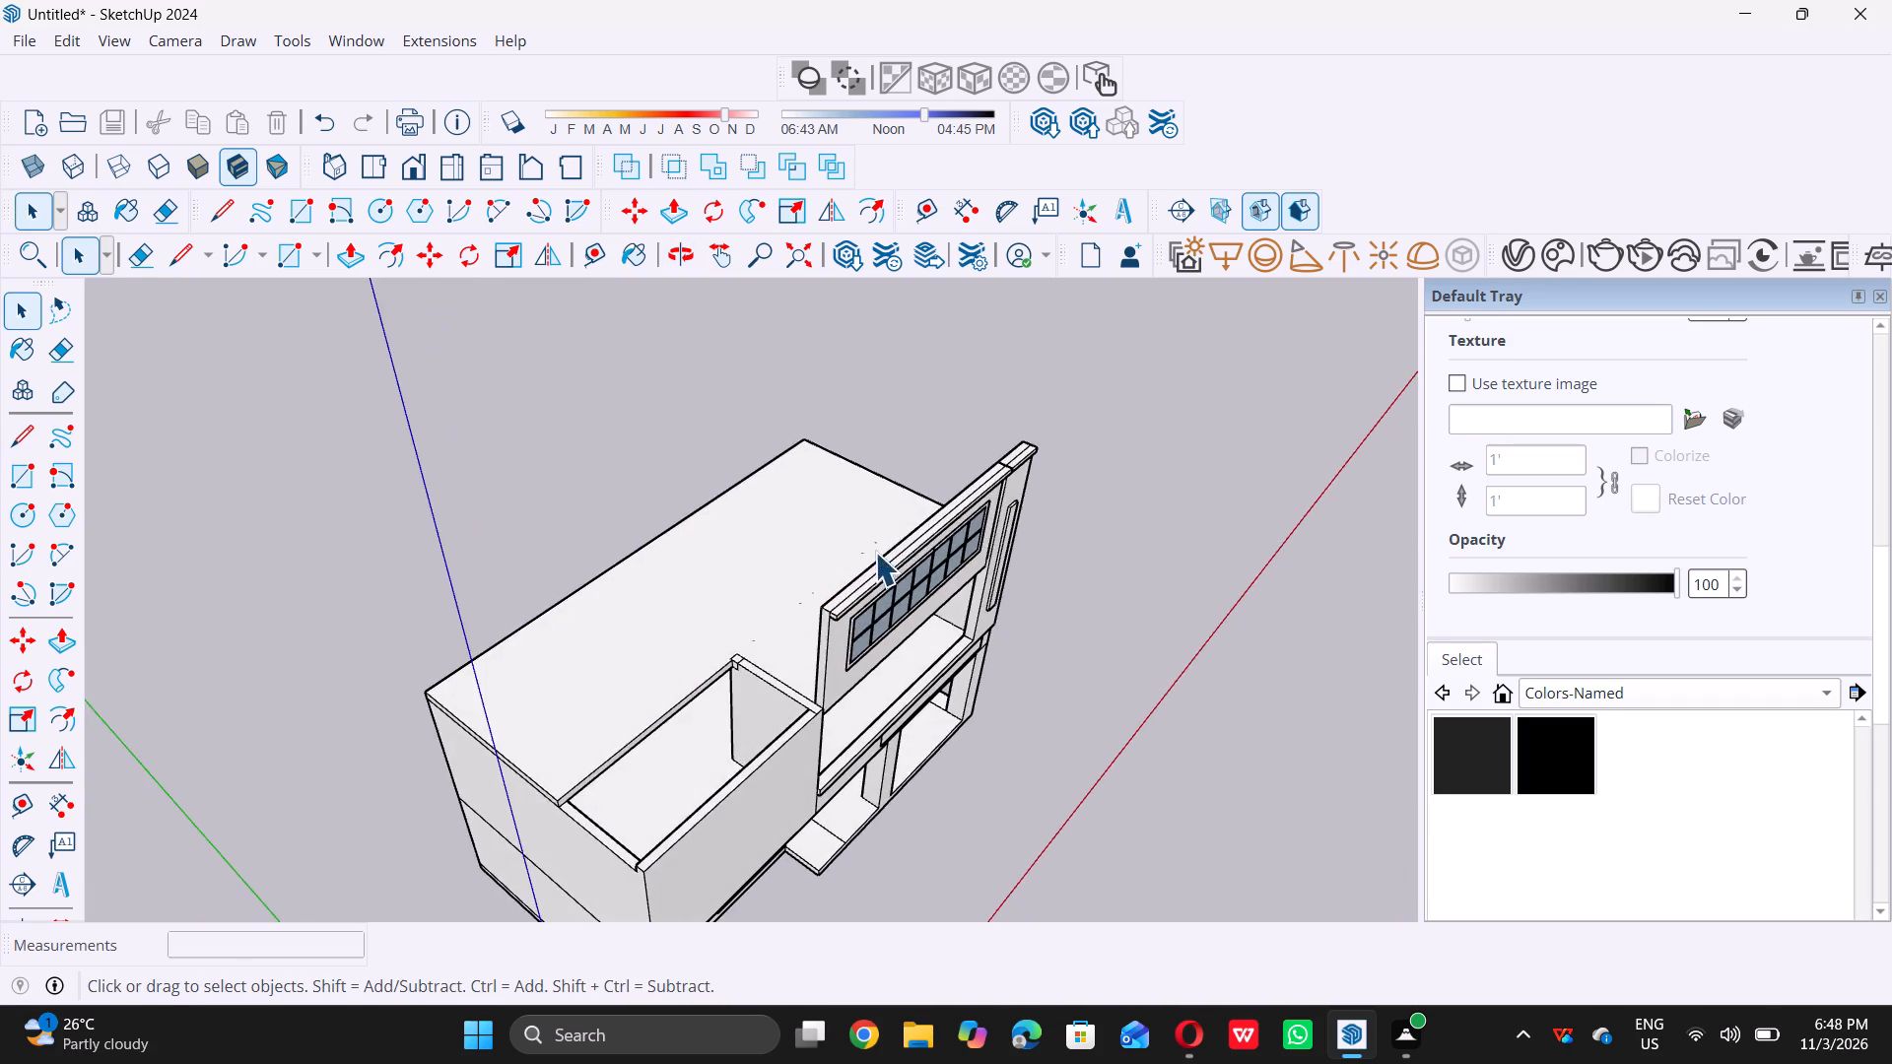
{"action": "scroll", "coordinate": [875, 552], "scroll_direction": "down", "scroll_amount": 7}
{"action": "middle_click_drag", "start_coordinate": [909, 568], "coordinate": [943, 566]}
{"action": "scroll", "coordinate": [943, 566], "scroll_direction": "up", "scroll_amount": 7}
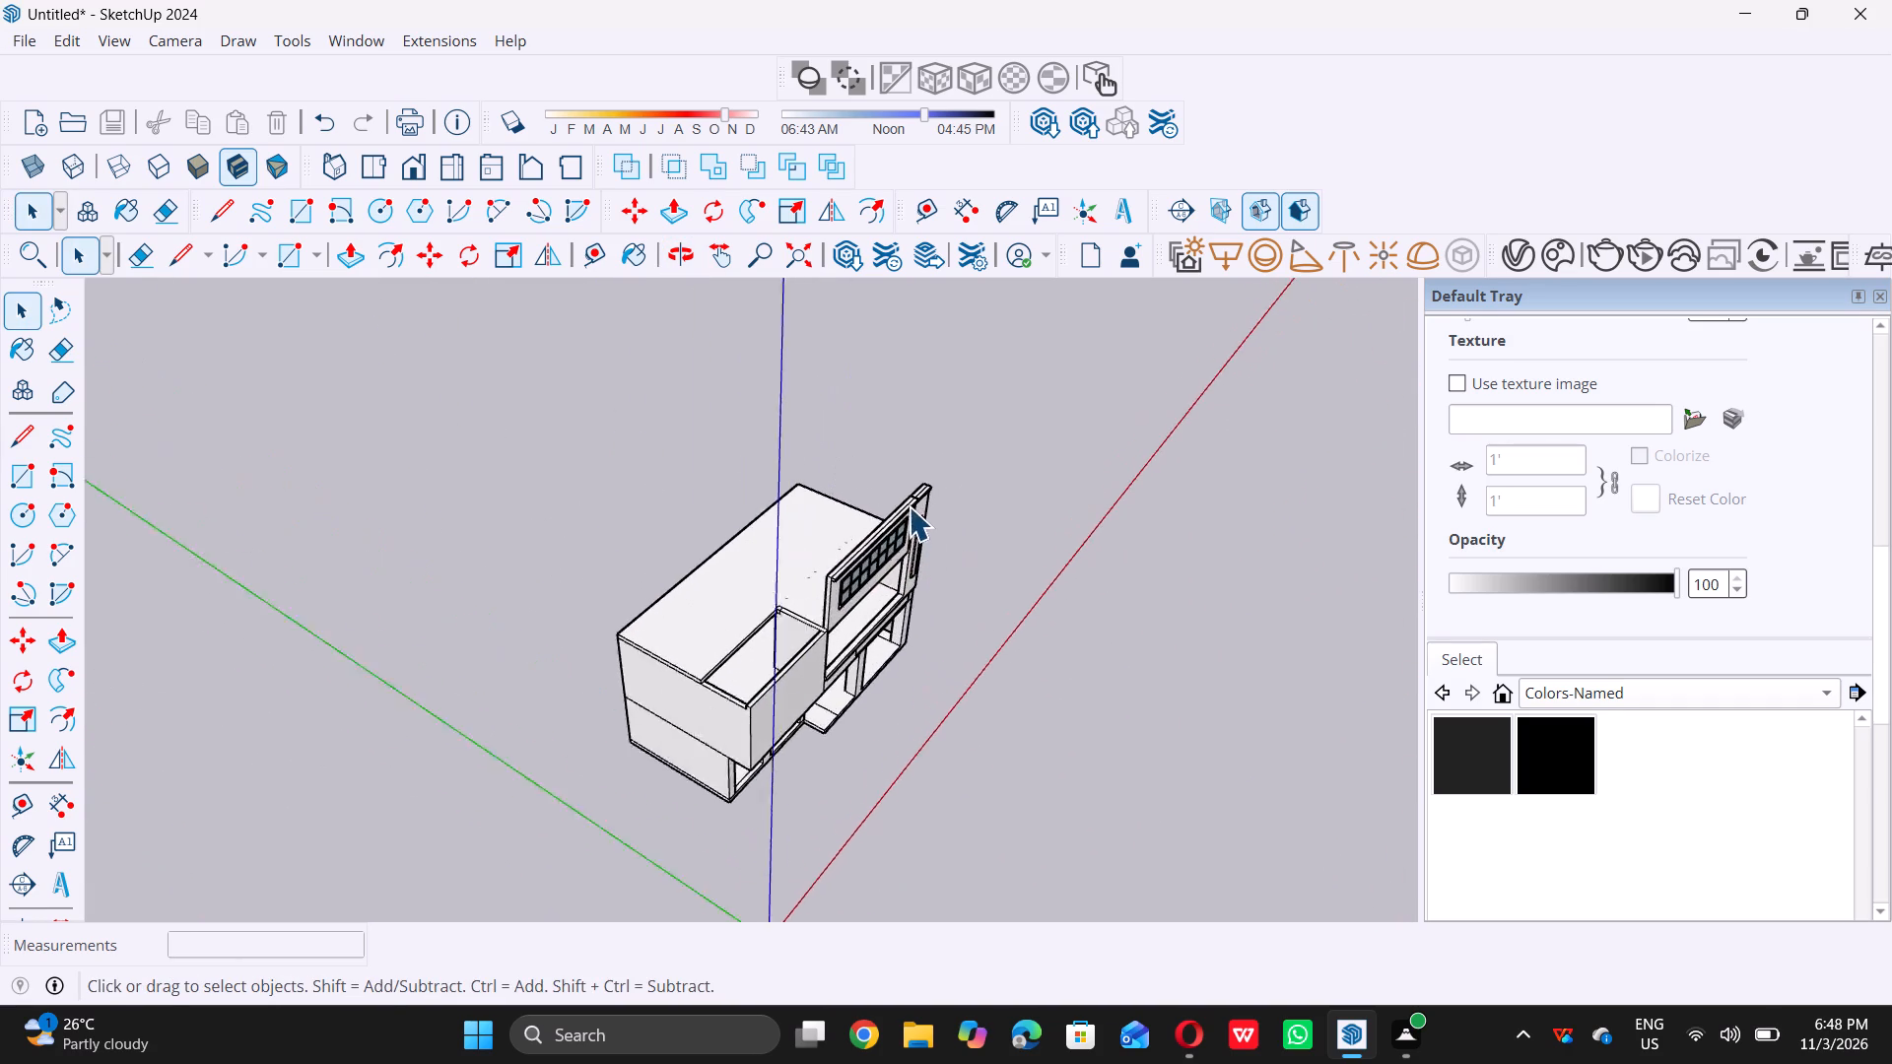
{"action": "scroll", "coordinate": [897, 517], "scroll_direction": "up", "scroll_amount": 5}
{"action": "scroll", "coordinate": [788, 584], "scroll_direction": "up", "scroll_amount": 7}
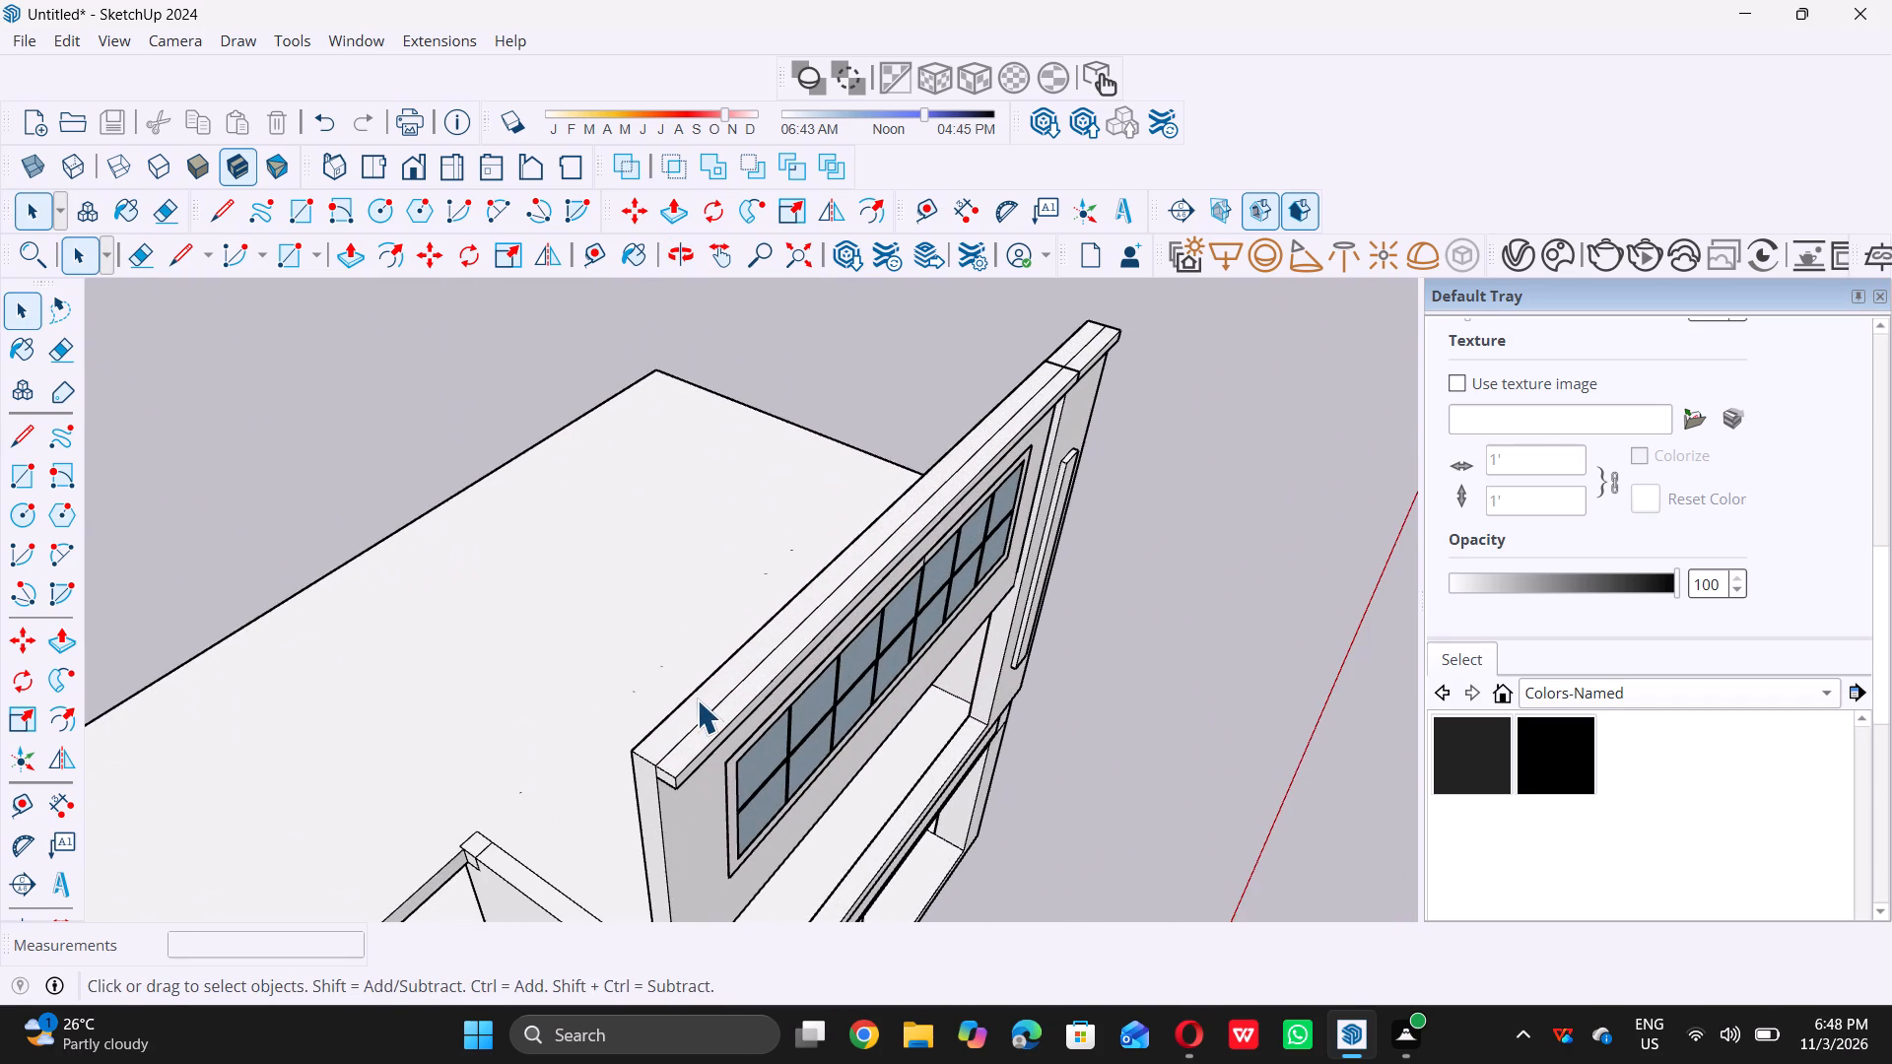
{"action": "scroll", "coordinate": [695, 700], "scroll_direction": "down", "scroll_amount": 13}
{"action": "middle_click_drag", "start_coordinate": [678, 750], "coordinate": [697, 715]}
{"action": "middle_click_drag", "start_coordinate": [698, 712], "coordinate": [707, 698]}
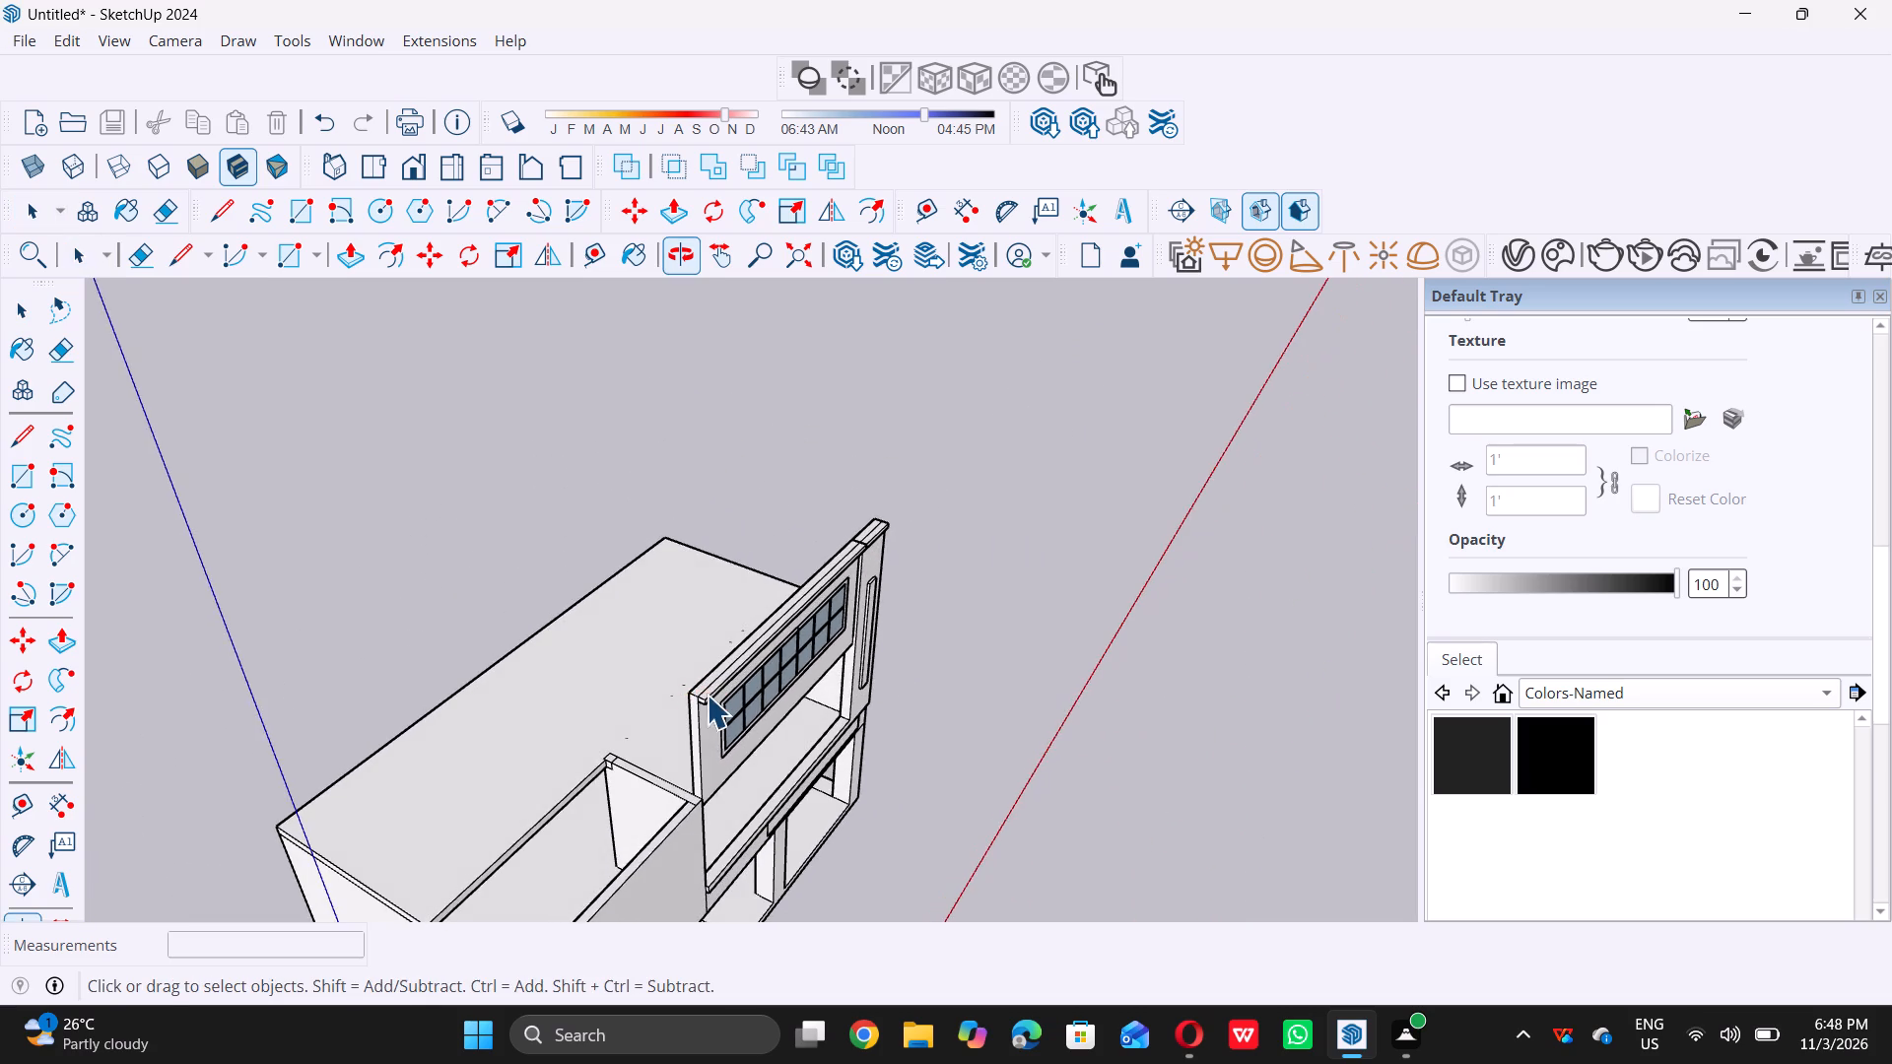
{"action": "scroll", "coordinate": [707, 684], "scroll_direction": "up", "scroll_amount": 6}
{"action": "middle_click_drag", "start_coordinate": [707, 683], "coordinate": [715, 666]}
{"action": "scroll", "coordinate": [715, 666], "scroll_direction": "up", "scroll_amount": 1}
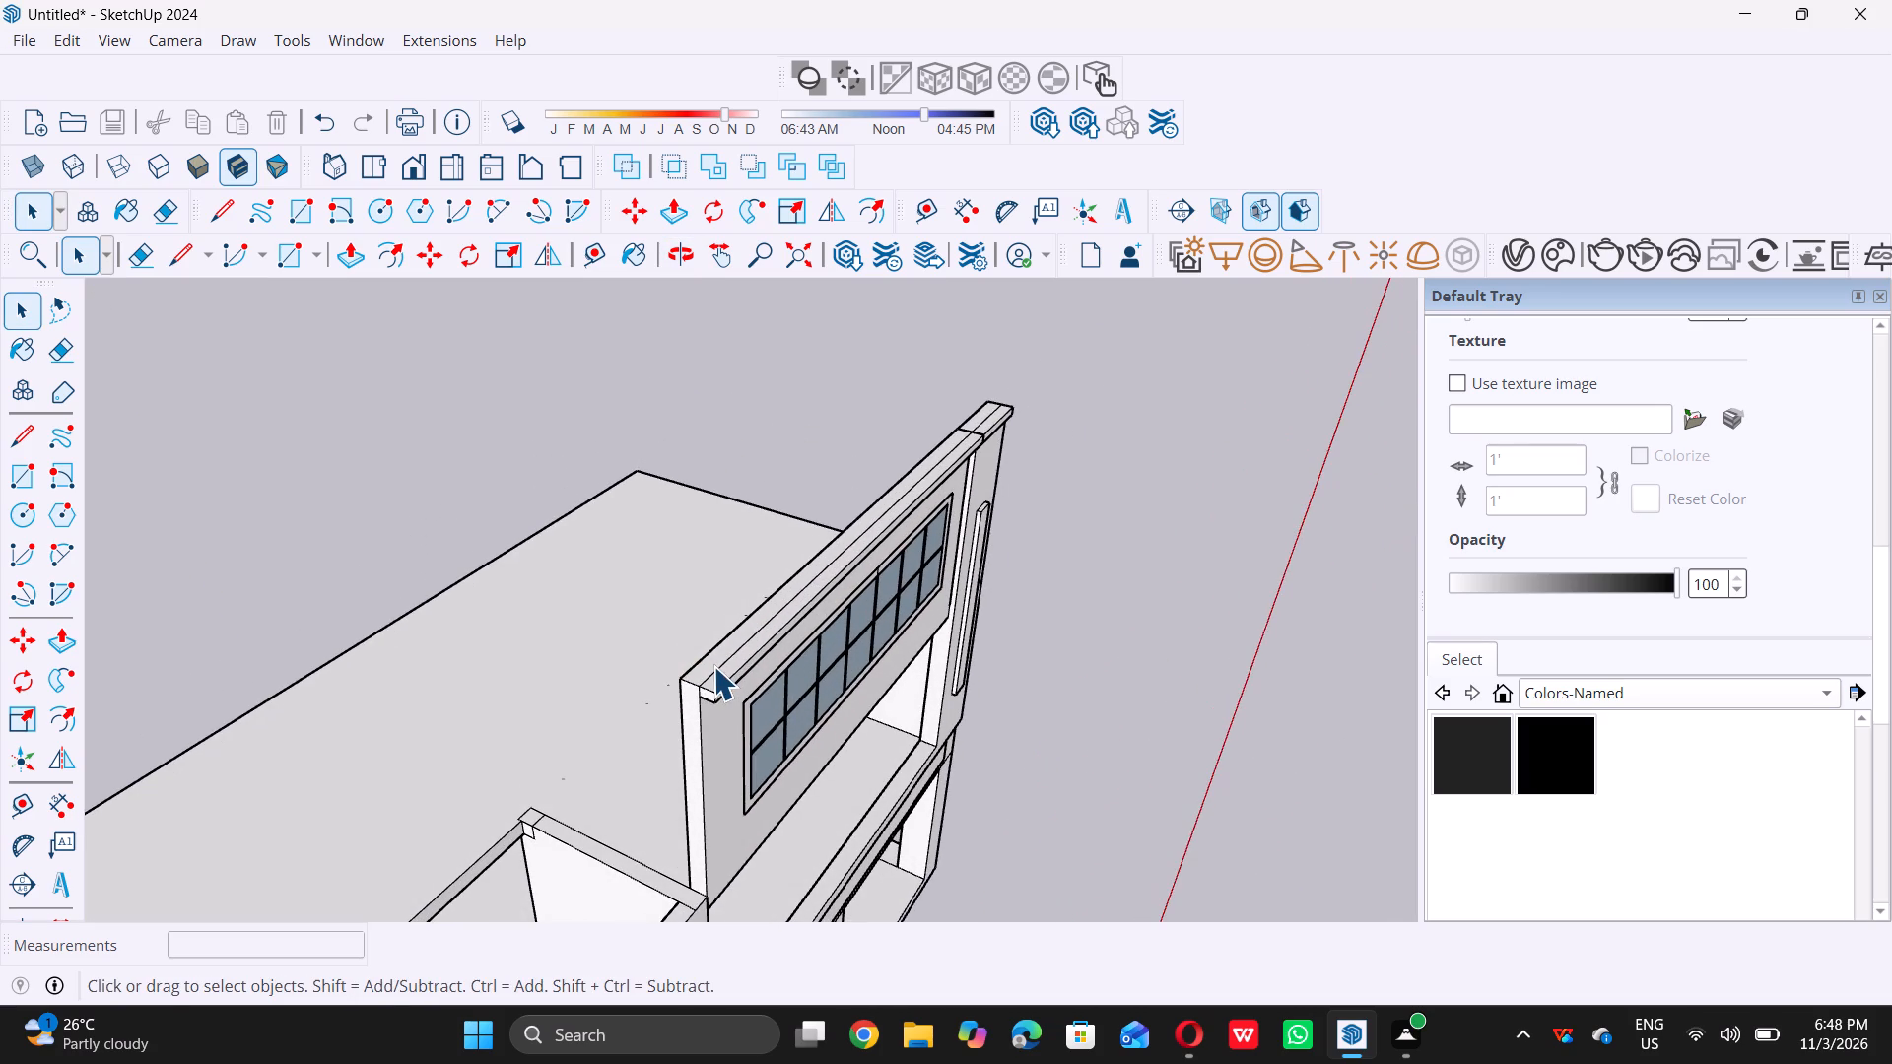
{"action": "scroll", "coordinate": [713, 666], "scroll_direction": "up", "scroll_amount": 6}
{"action": "double_click", "coordinate": [713, 657]}
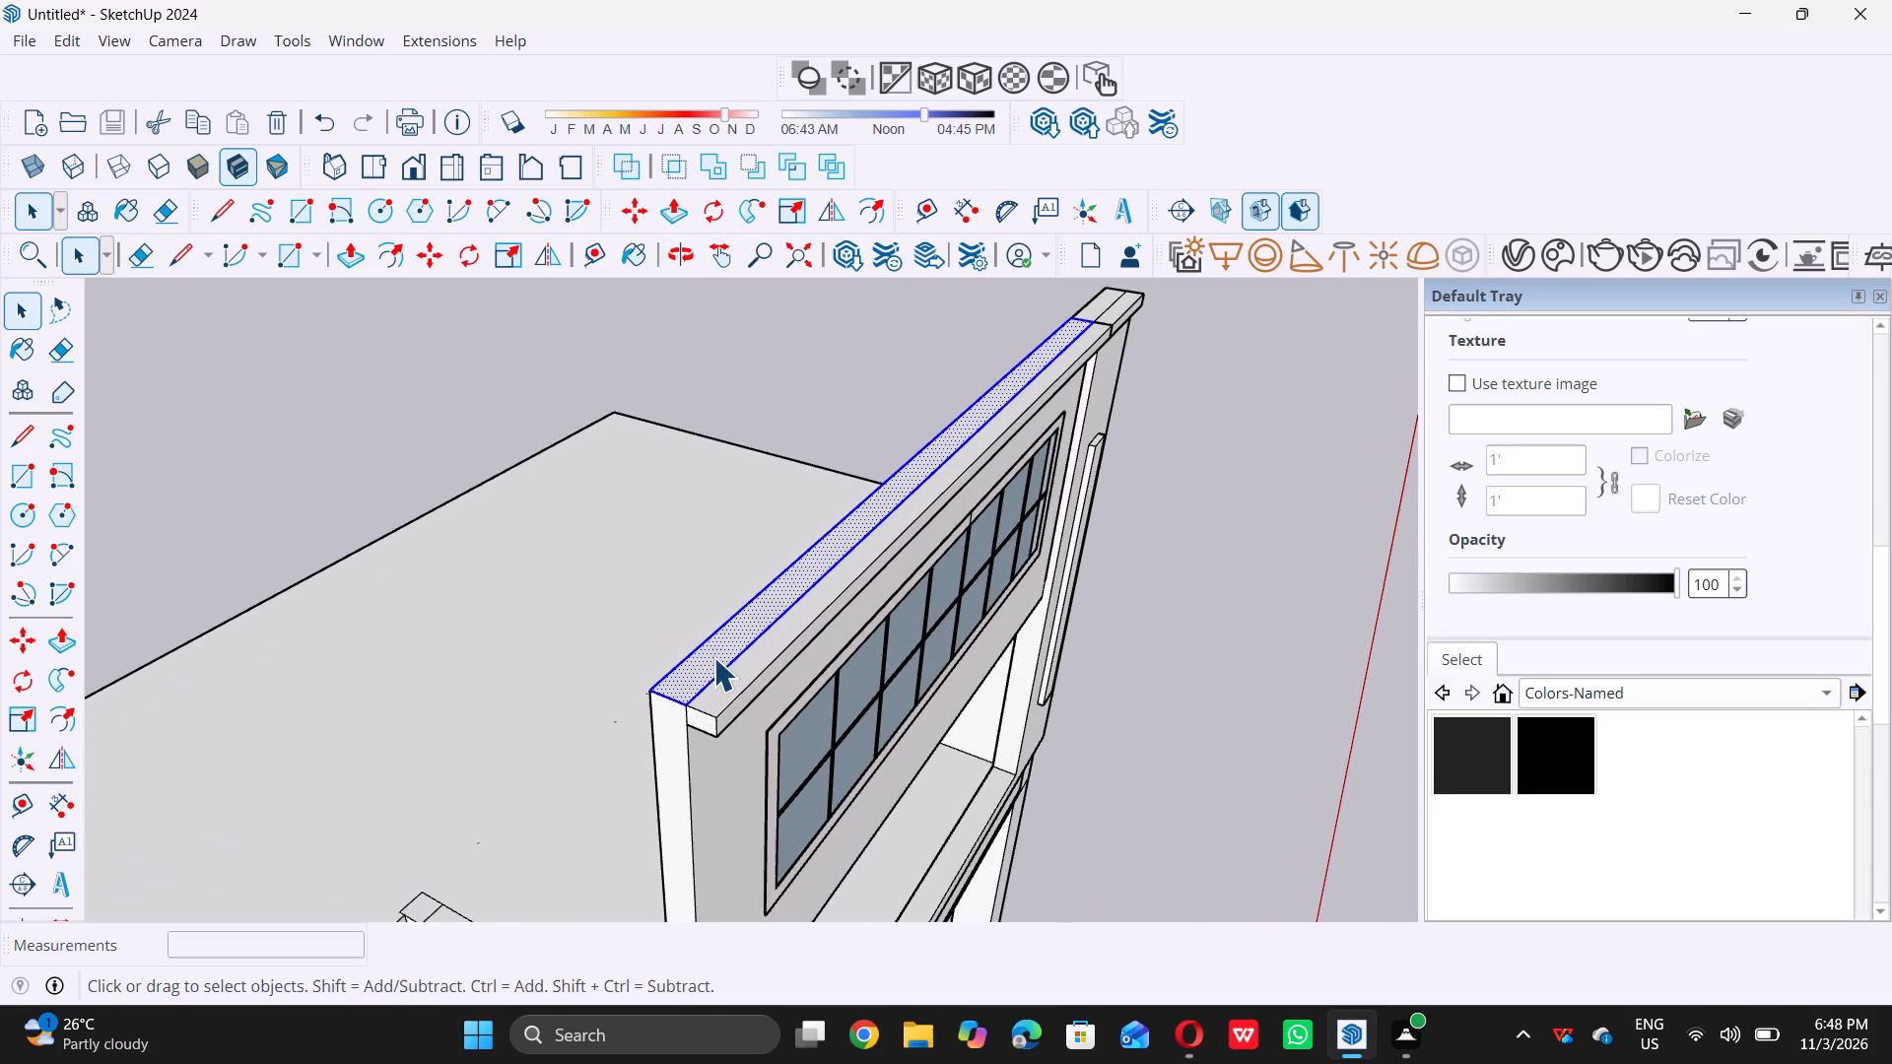
{"action": "key", "text": "p"}
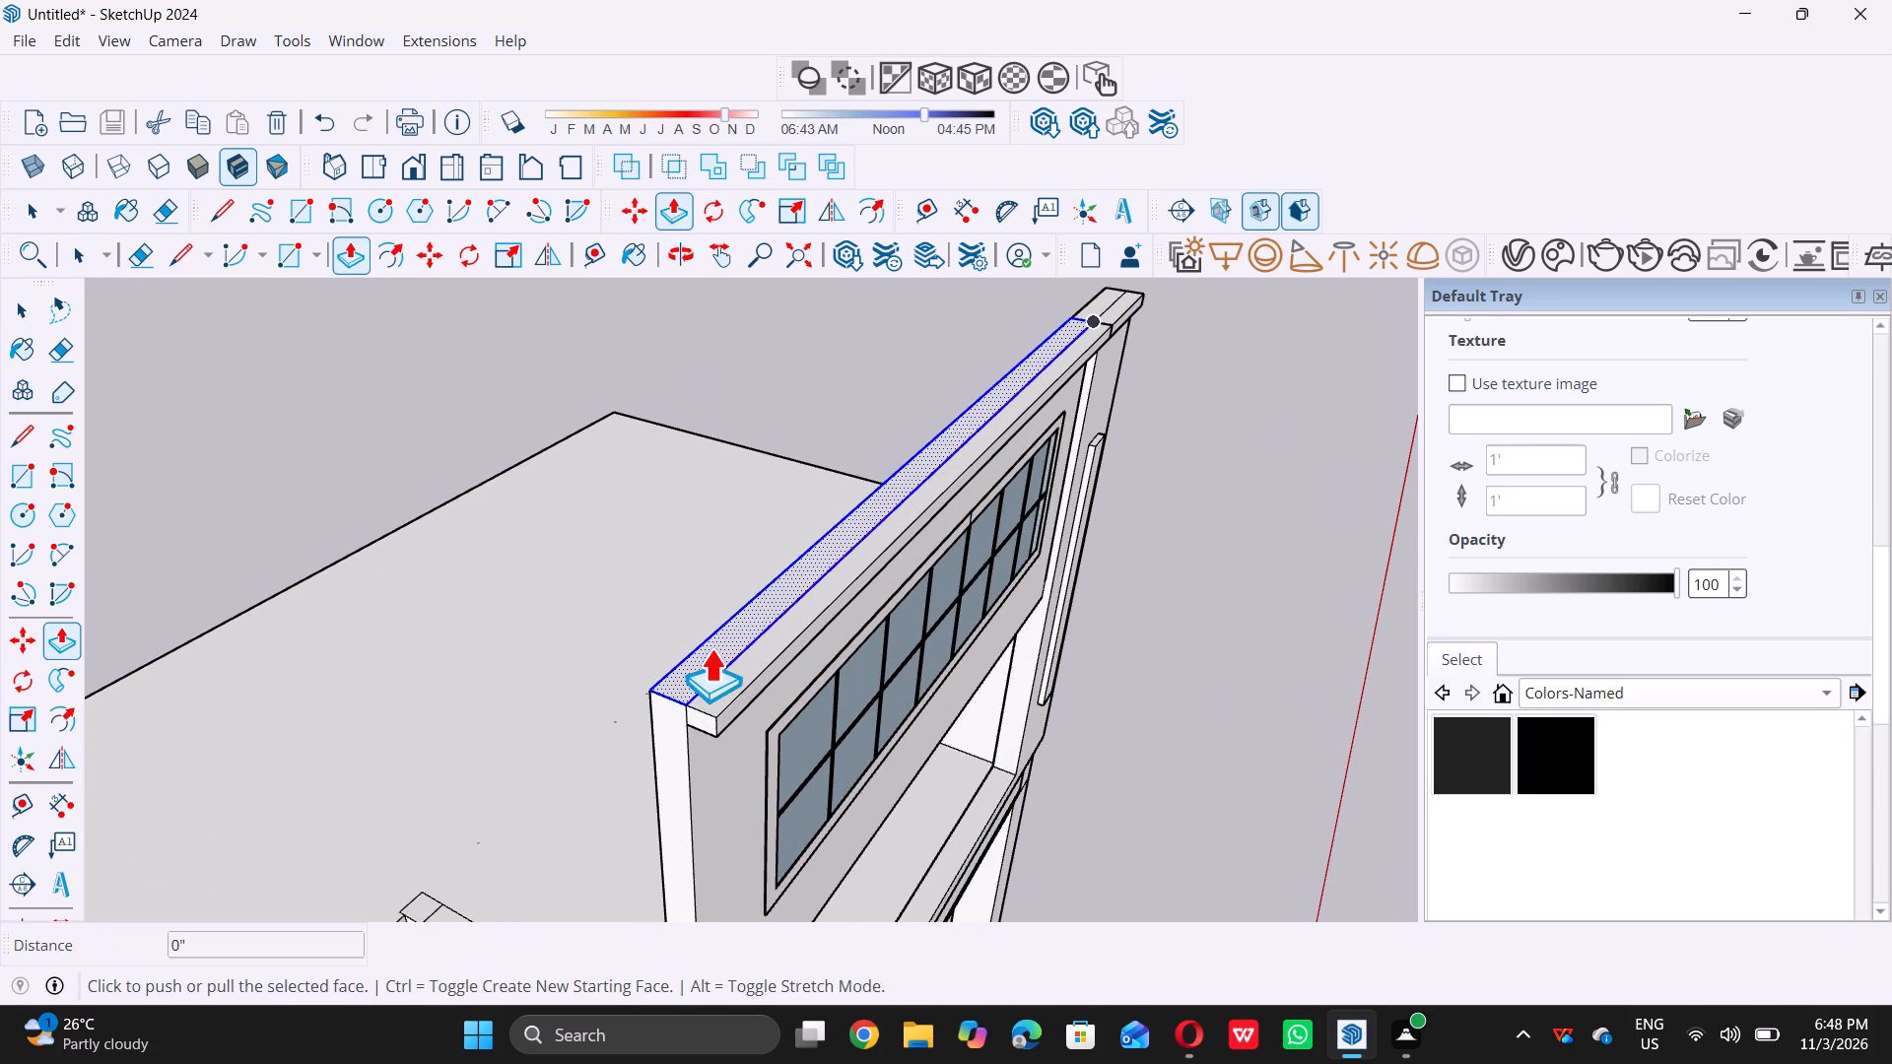
{"action": "double_click", "coordinate": [696, 656]}
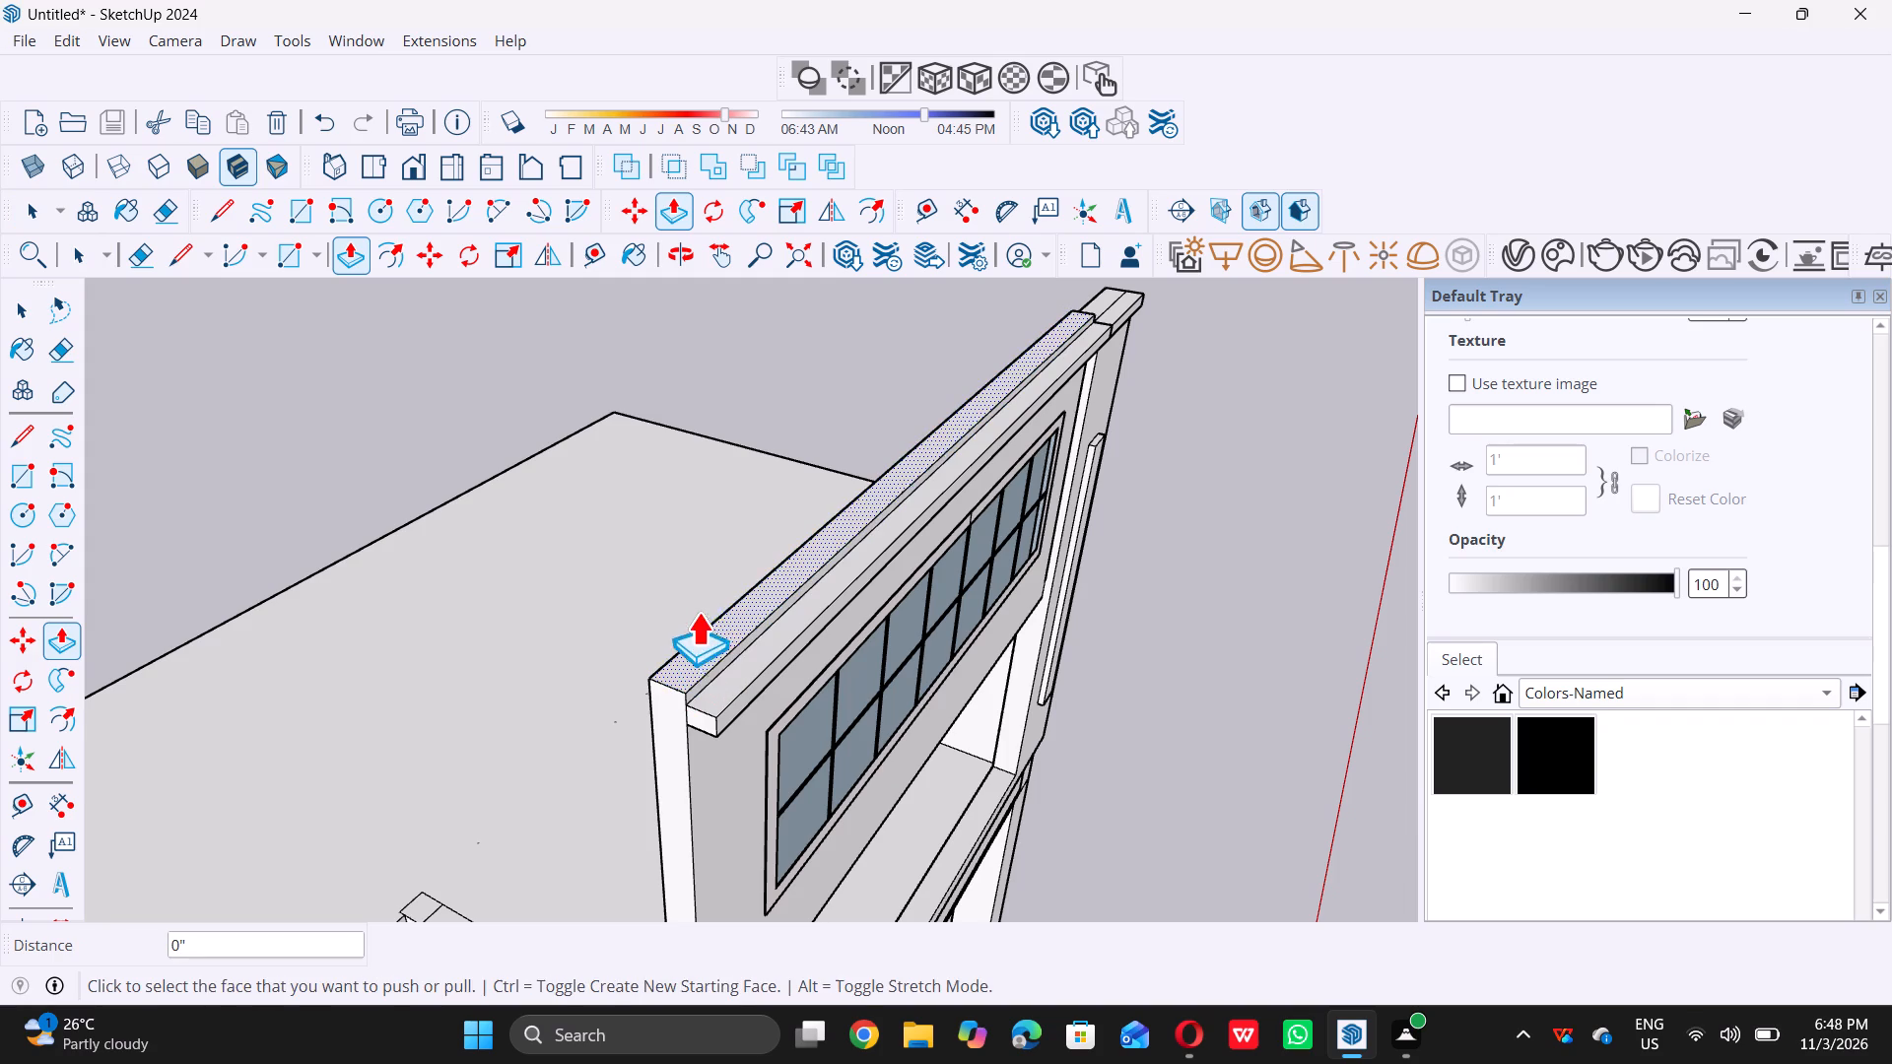
{"action": "left_click", "coordinate": [702, 638]}
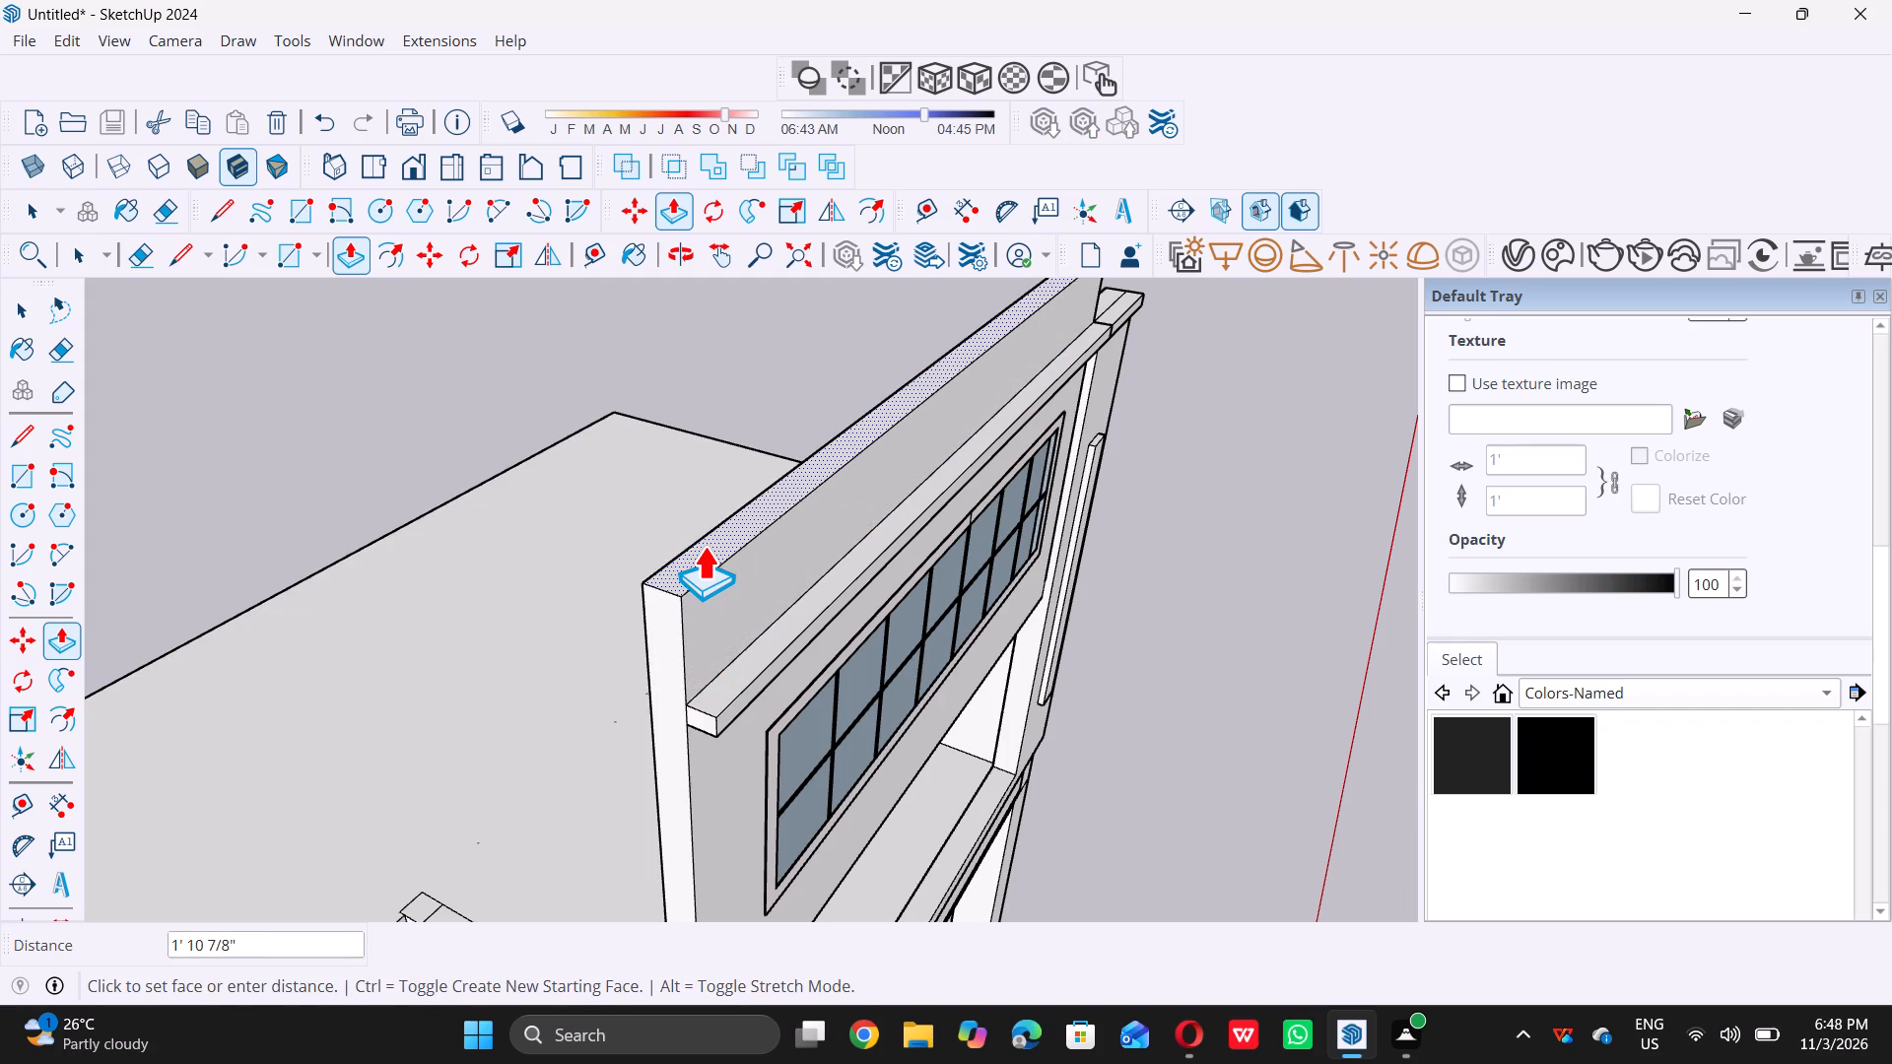
{"action": "type", "text": "2'"}
{"action": "key", "text": "Return"}
{"action": "key", "text": "space"}
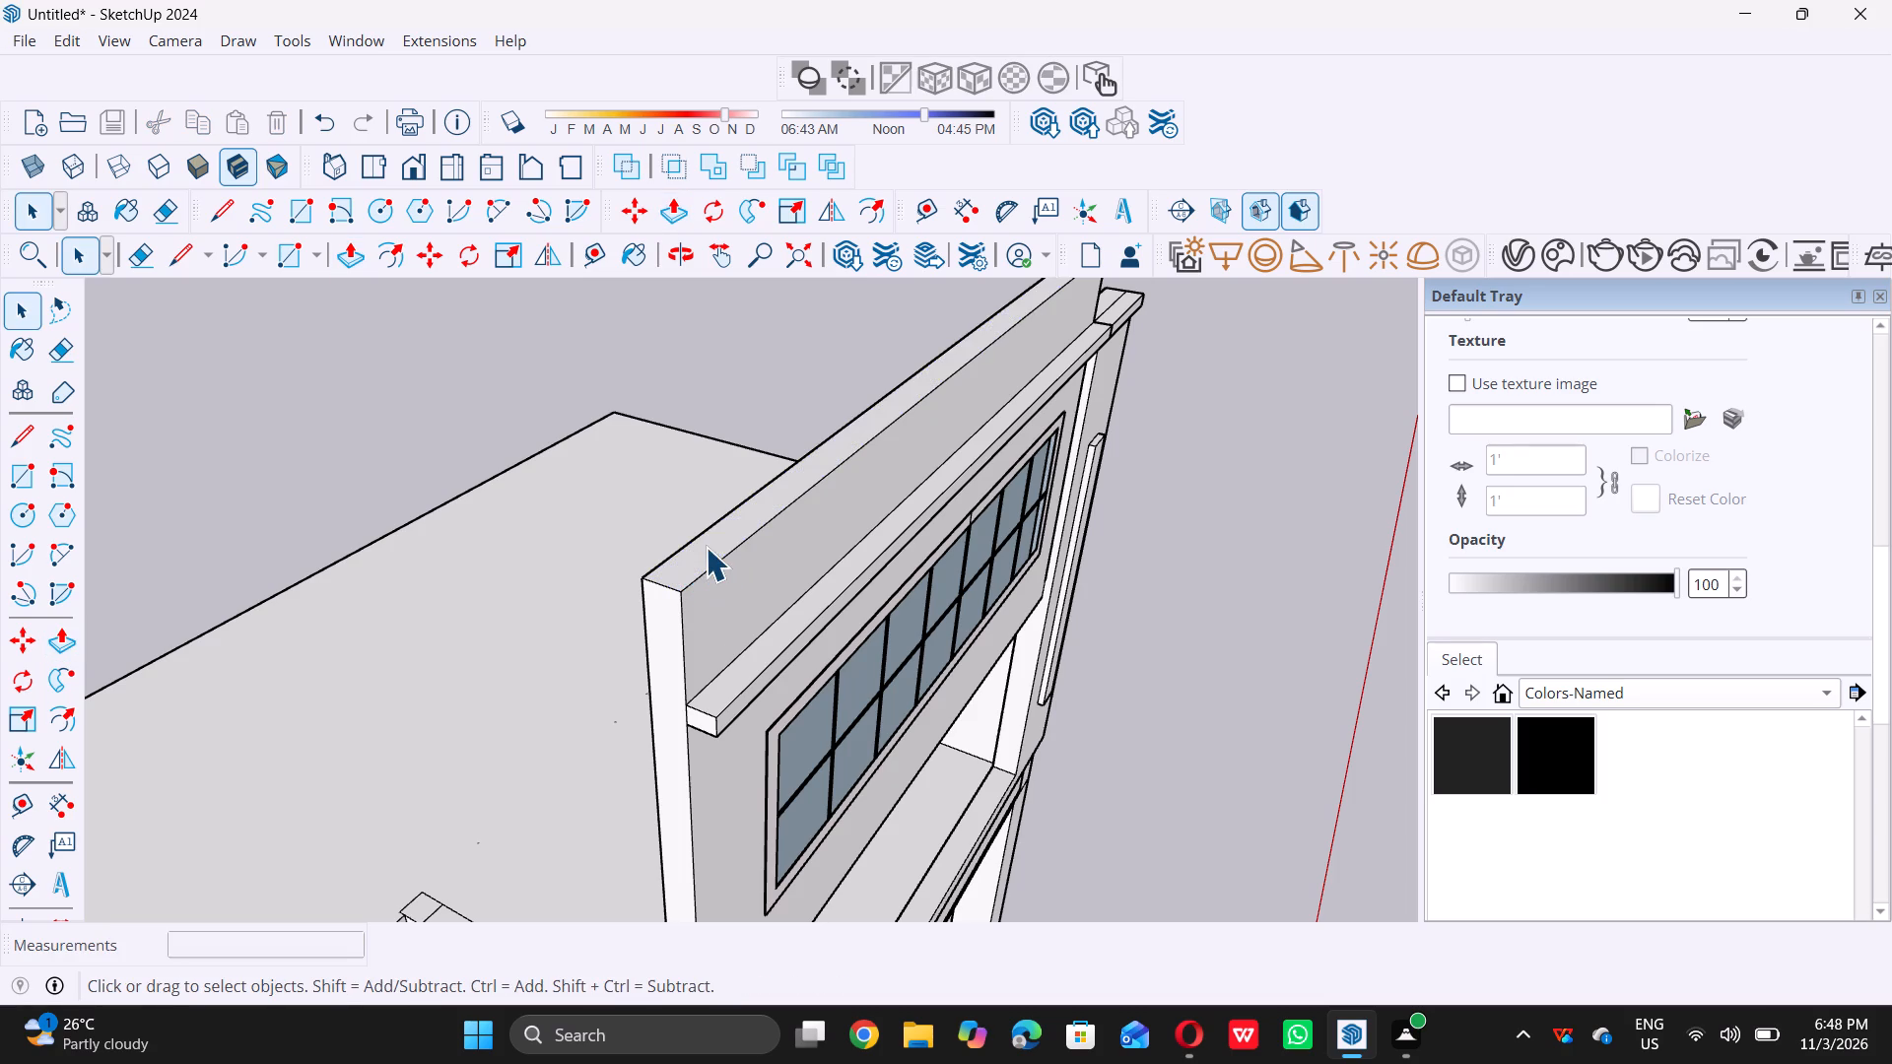
Push/Pull the rear strip of the narrow right-hand wall's top up 2' 3", level with the parapet above the window.
{"action": "scroll", "coordinate": [711, 702], "scroll_direction": "down", "scroll_amount": 12}
{"action": "middle_click_drag", "start_coordinate": [708, 689], "coordinate": [386, 622]}
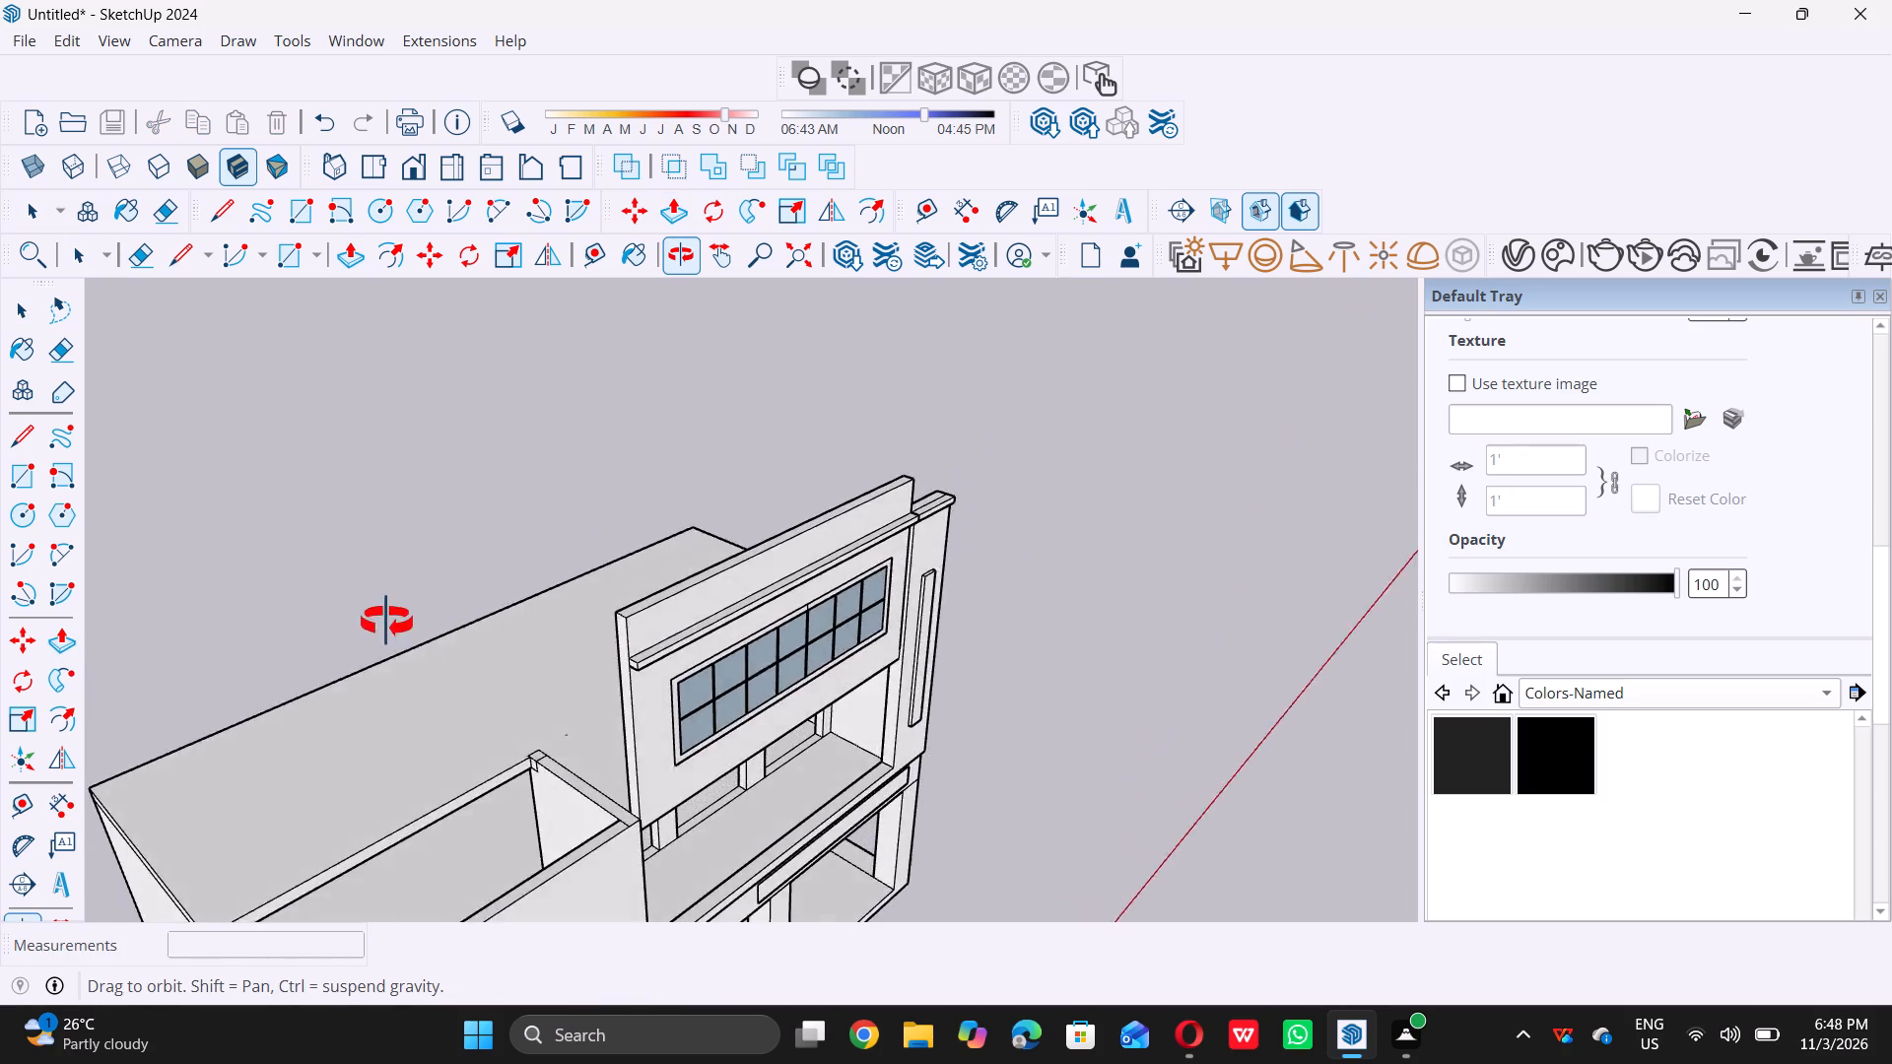
{"action": "middle_click_drag", "start_coordinate": [386, 622], "coordinate": [360, 618]}
{"action": "middle_click", "coordinate": [360, 618]}
{"action": "middle_click_drag", "start_coordinate": [857, 642], "coordinate": [194, 693]}
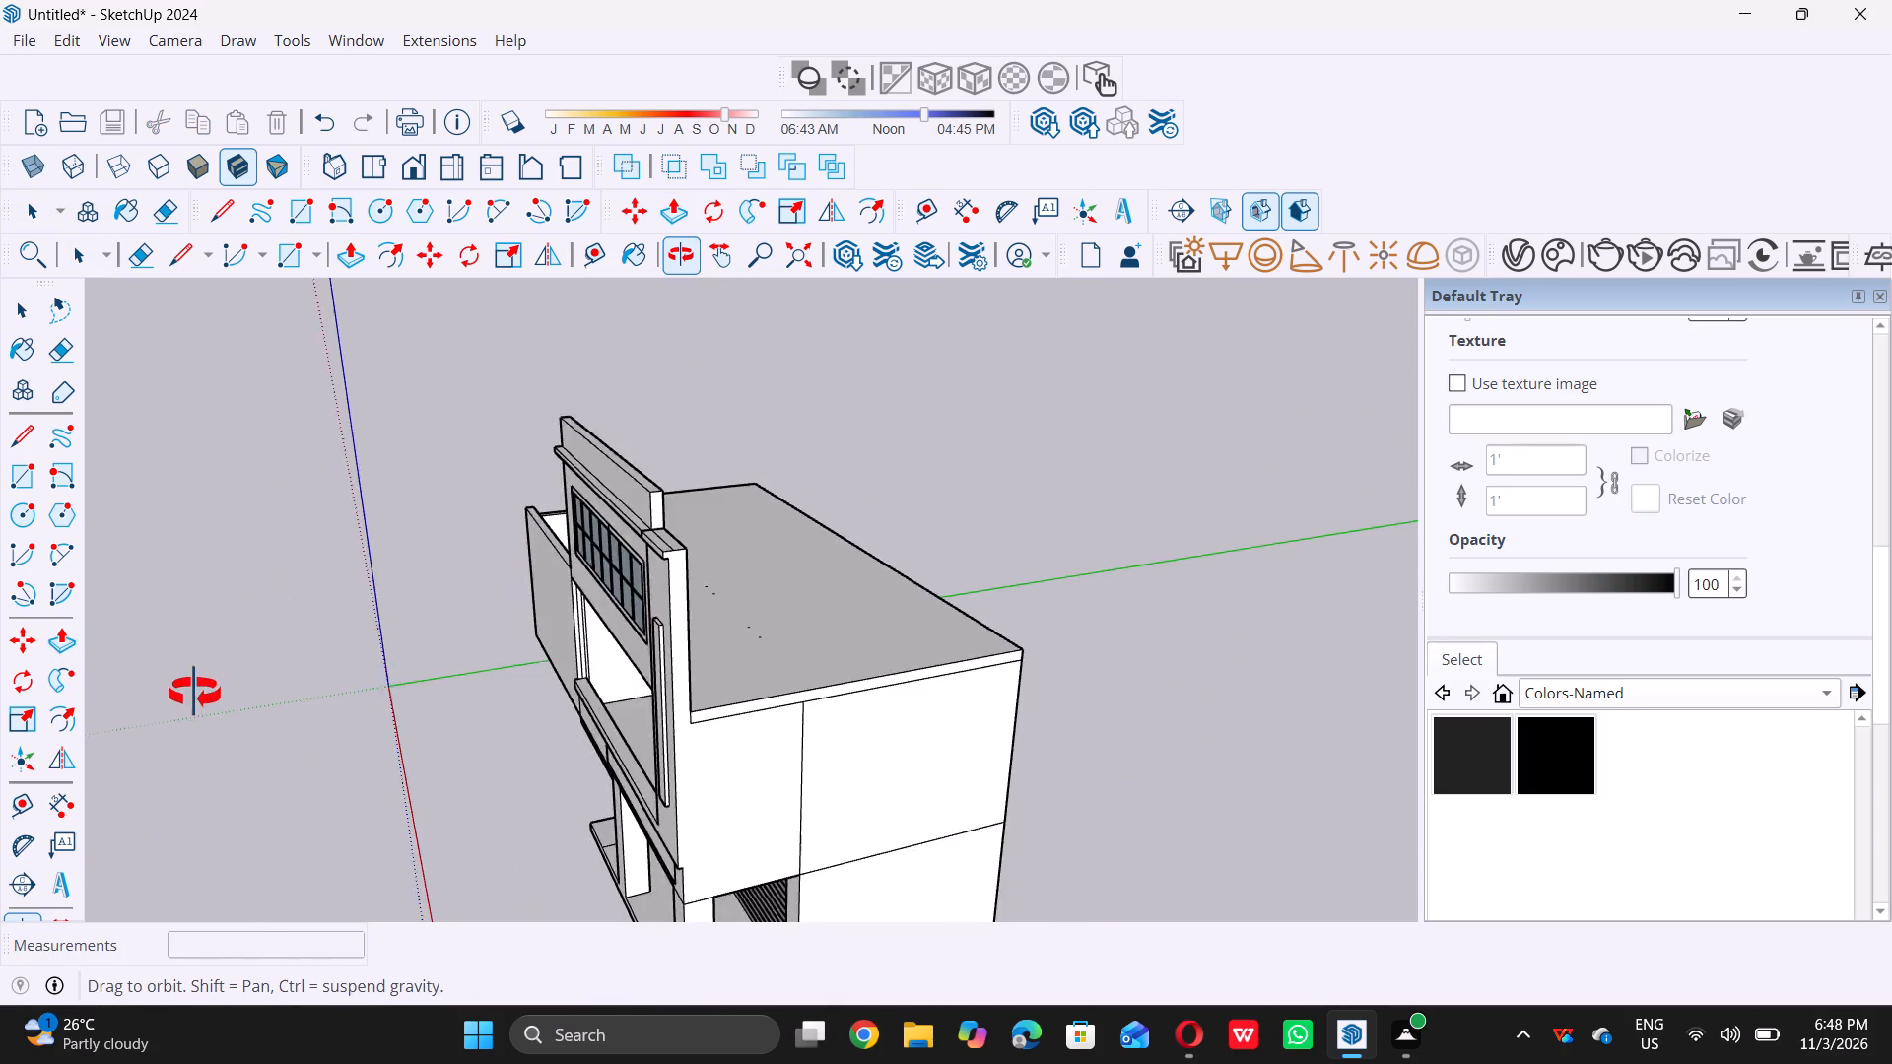
{"action": "middle_click_drag", "start_coordinate": [194, 693], "coordinate": [180, 700]}
{"action": "middle_click_drag", "start_coordinate": [503, 605], "coordinate": [690, 665]}
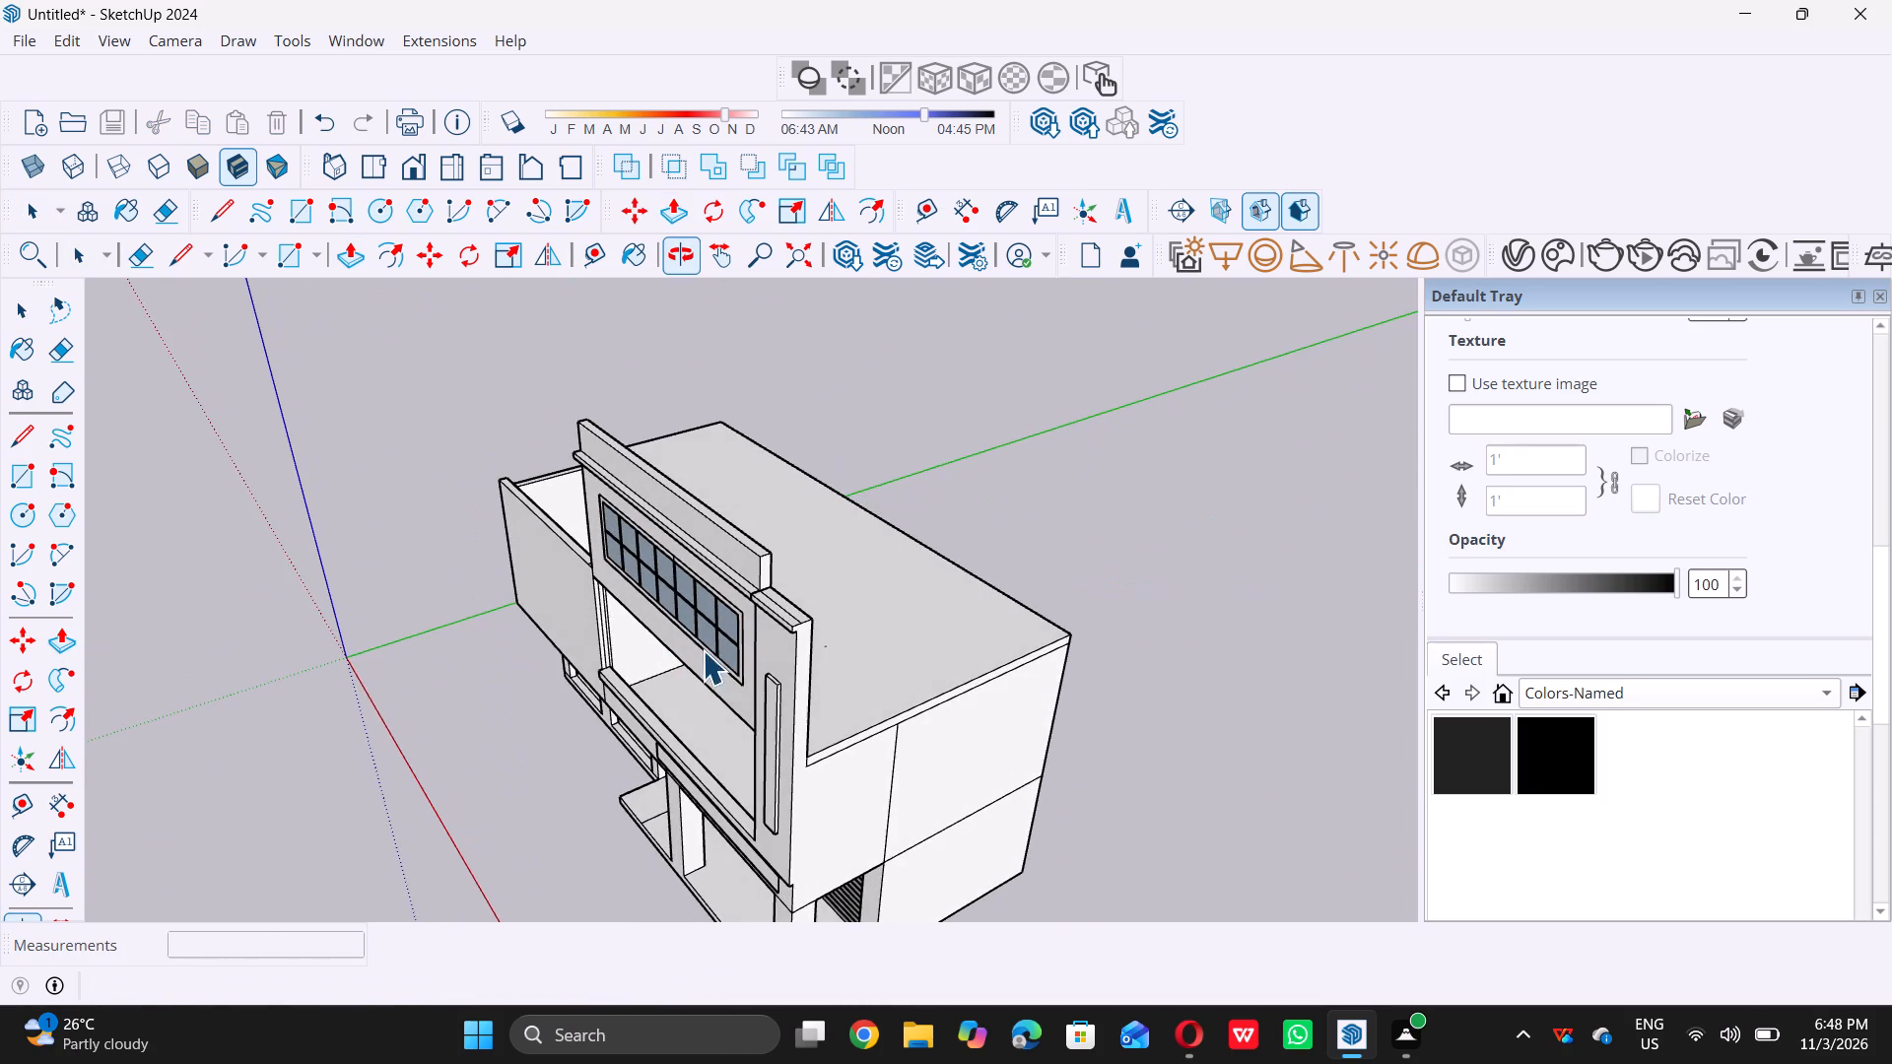
{"action": "scroll", "coordinate": [762, 587], "scroll_direction": "up", "scroll_amount": 16}
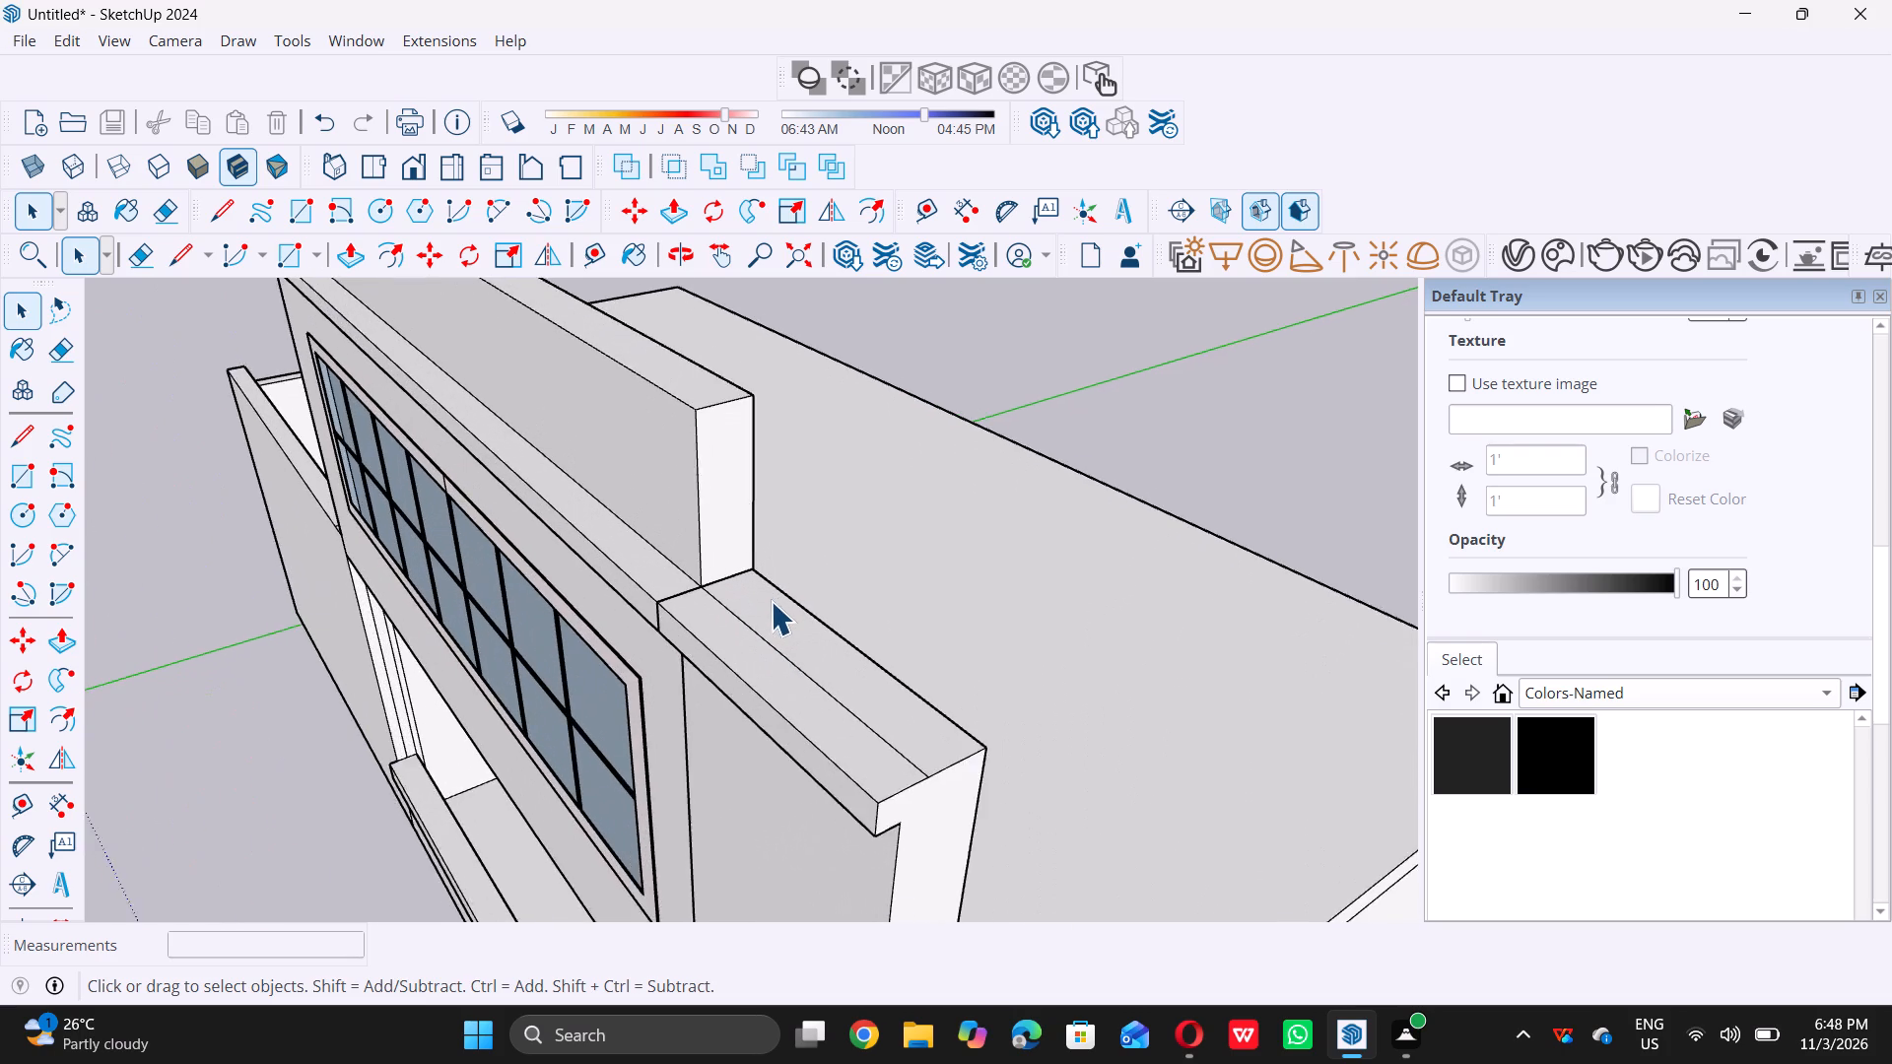
{"action": "left_click", "coordinate": [763, 602]}
{"action": "key", "text": "p"}
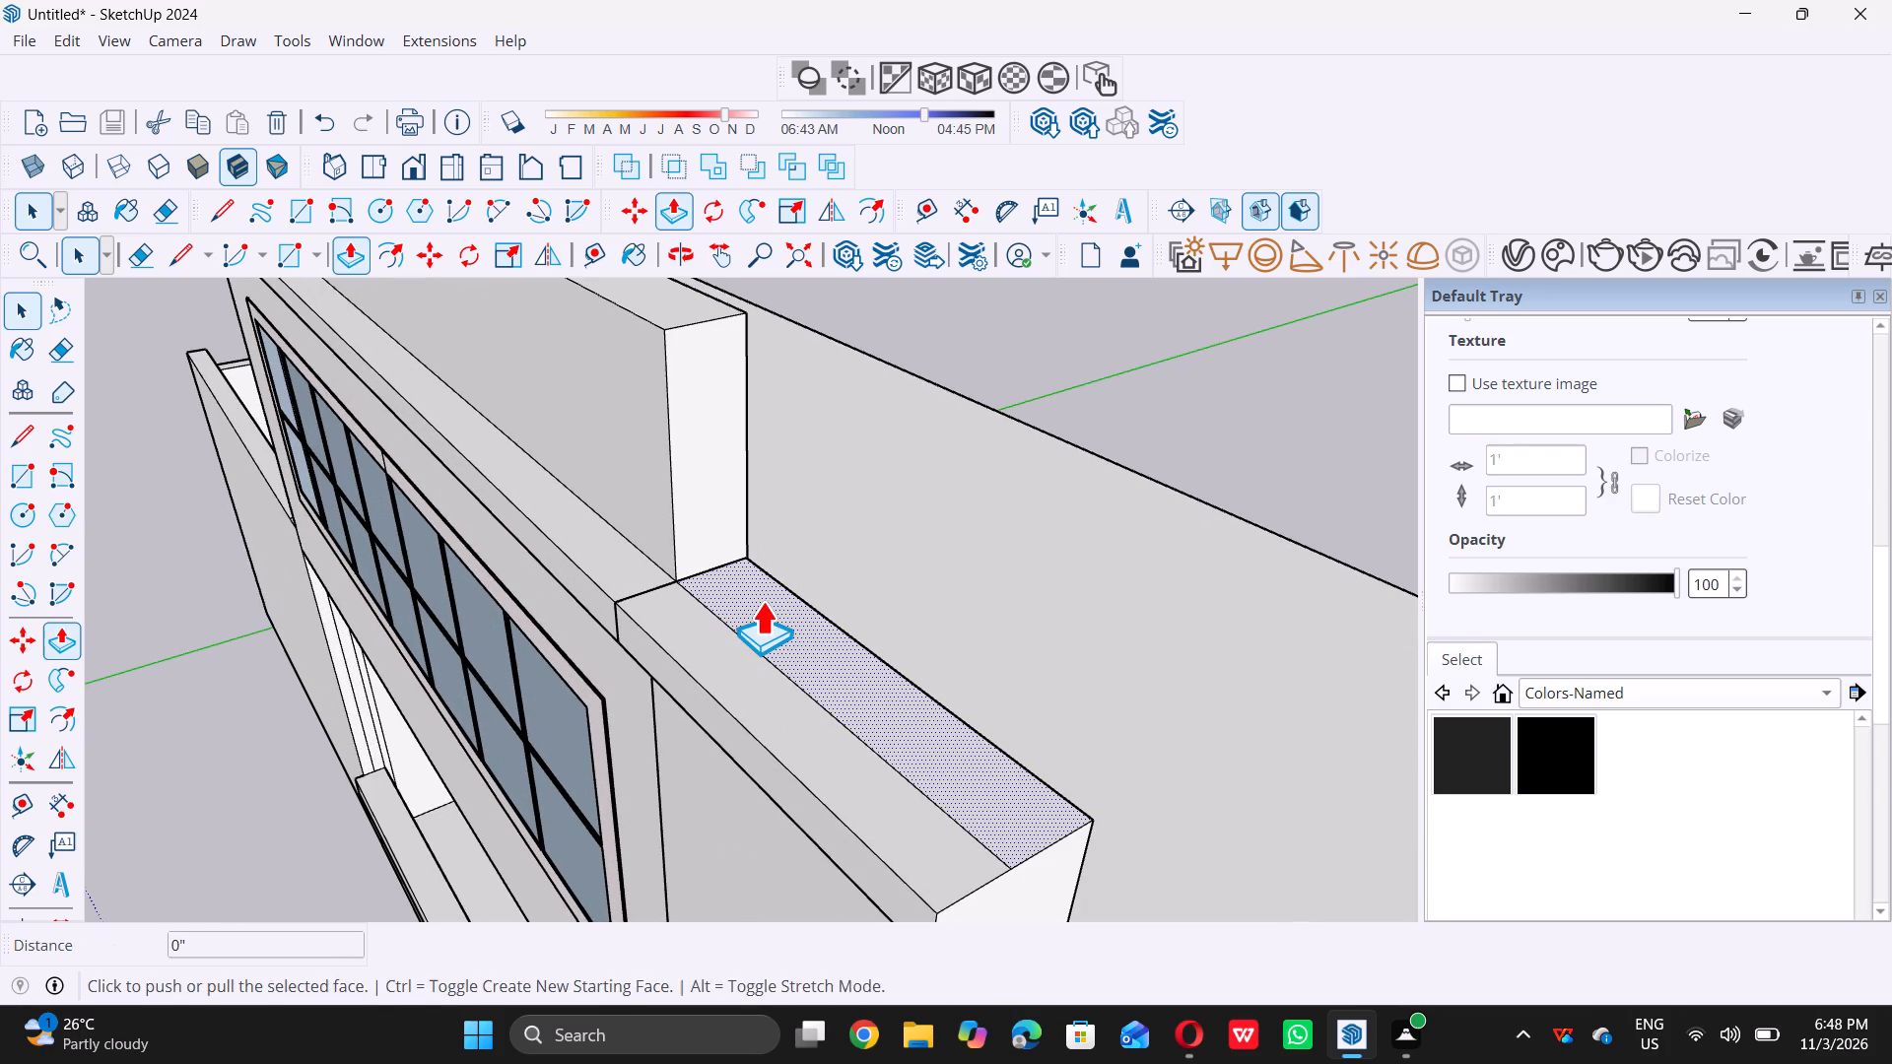
{"action": "left_click", "coordinate": [762, 601]}
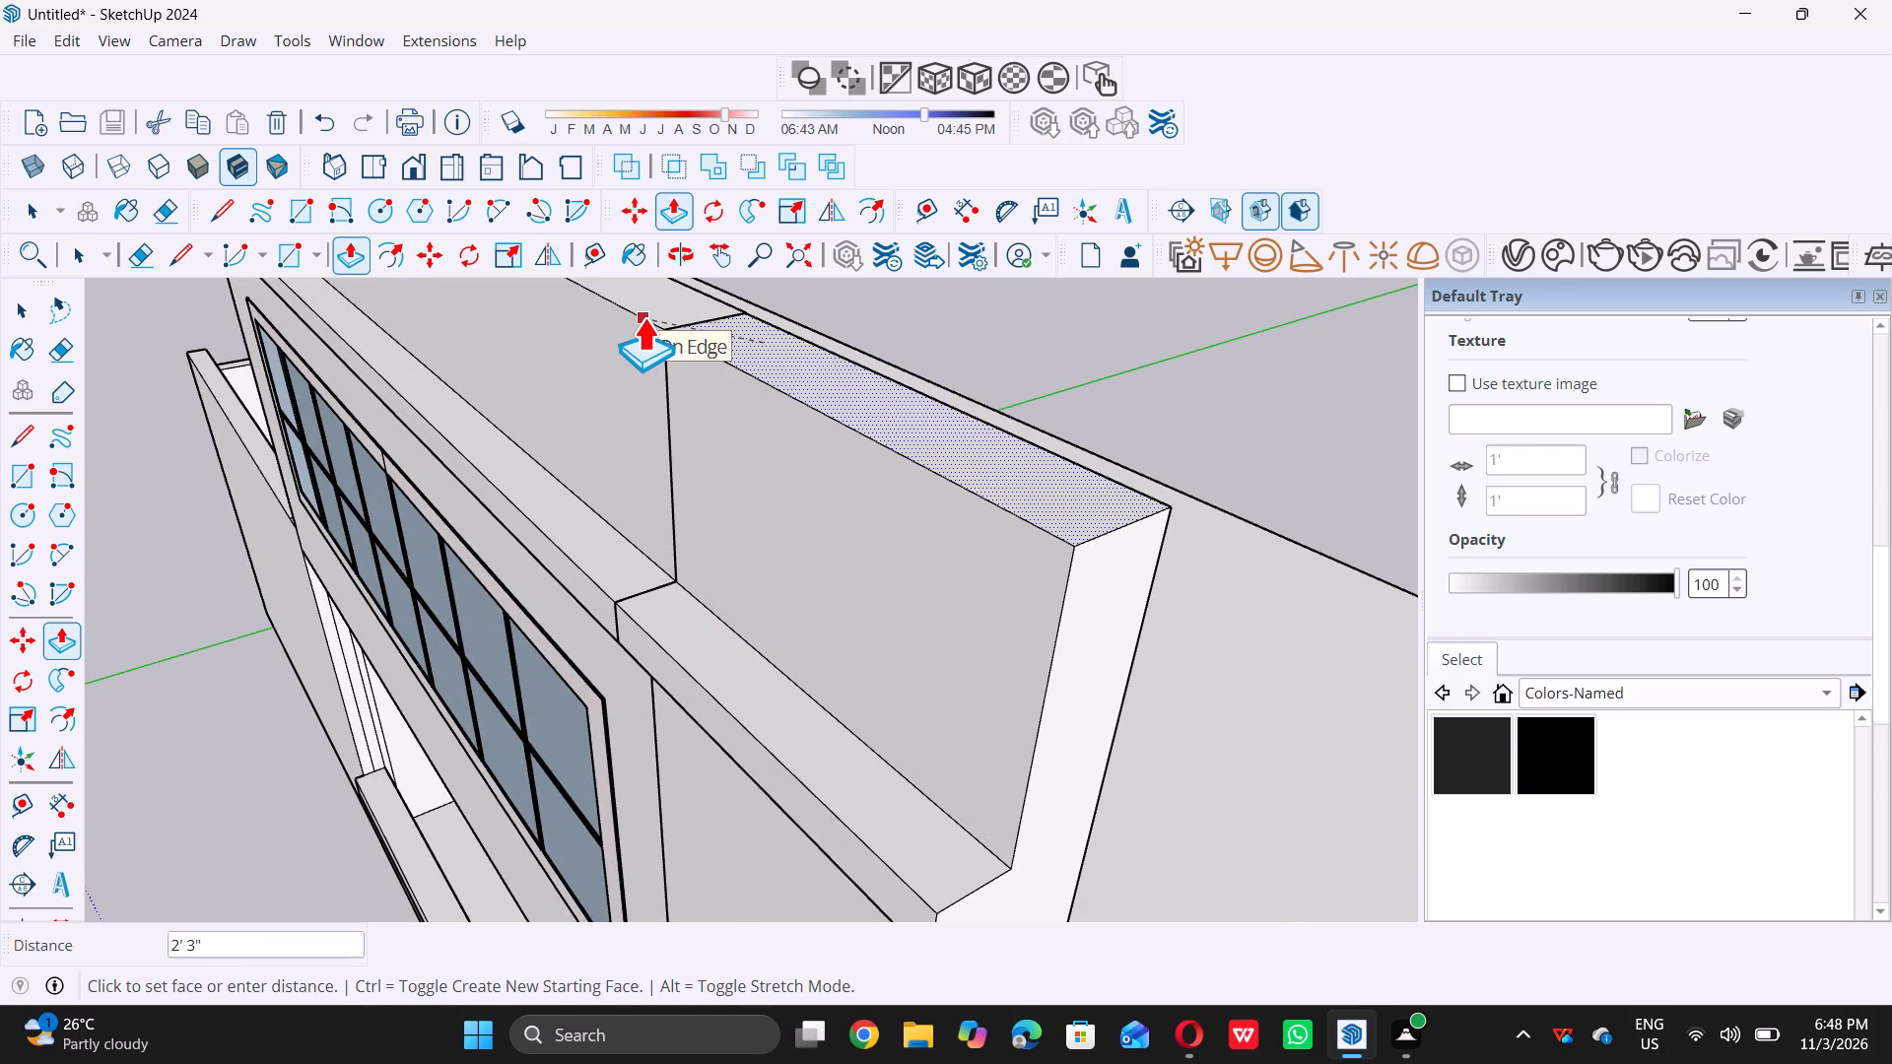
{"action": "left_click", "coordinate": [639, 316]}
{"action": "key", "text": "space"}
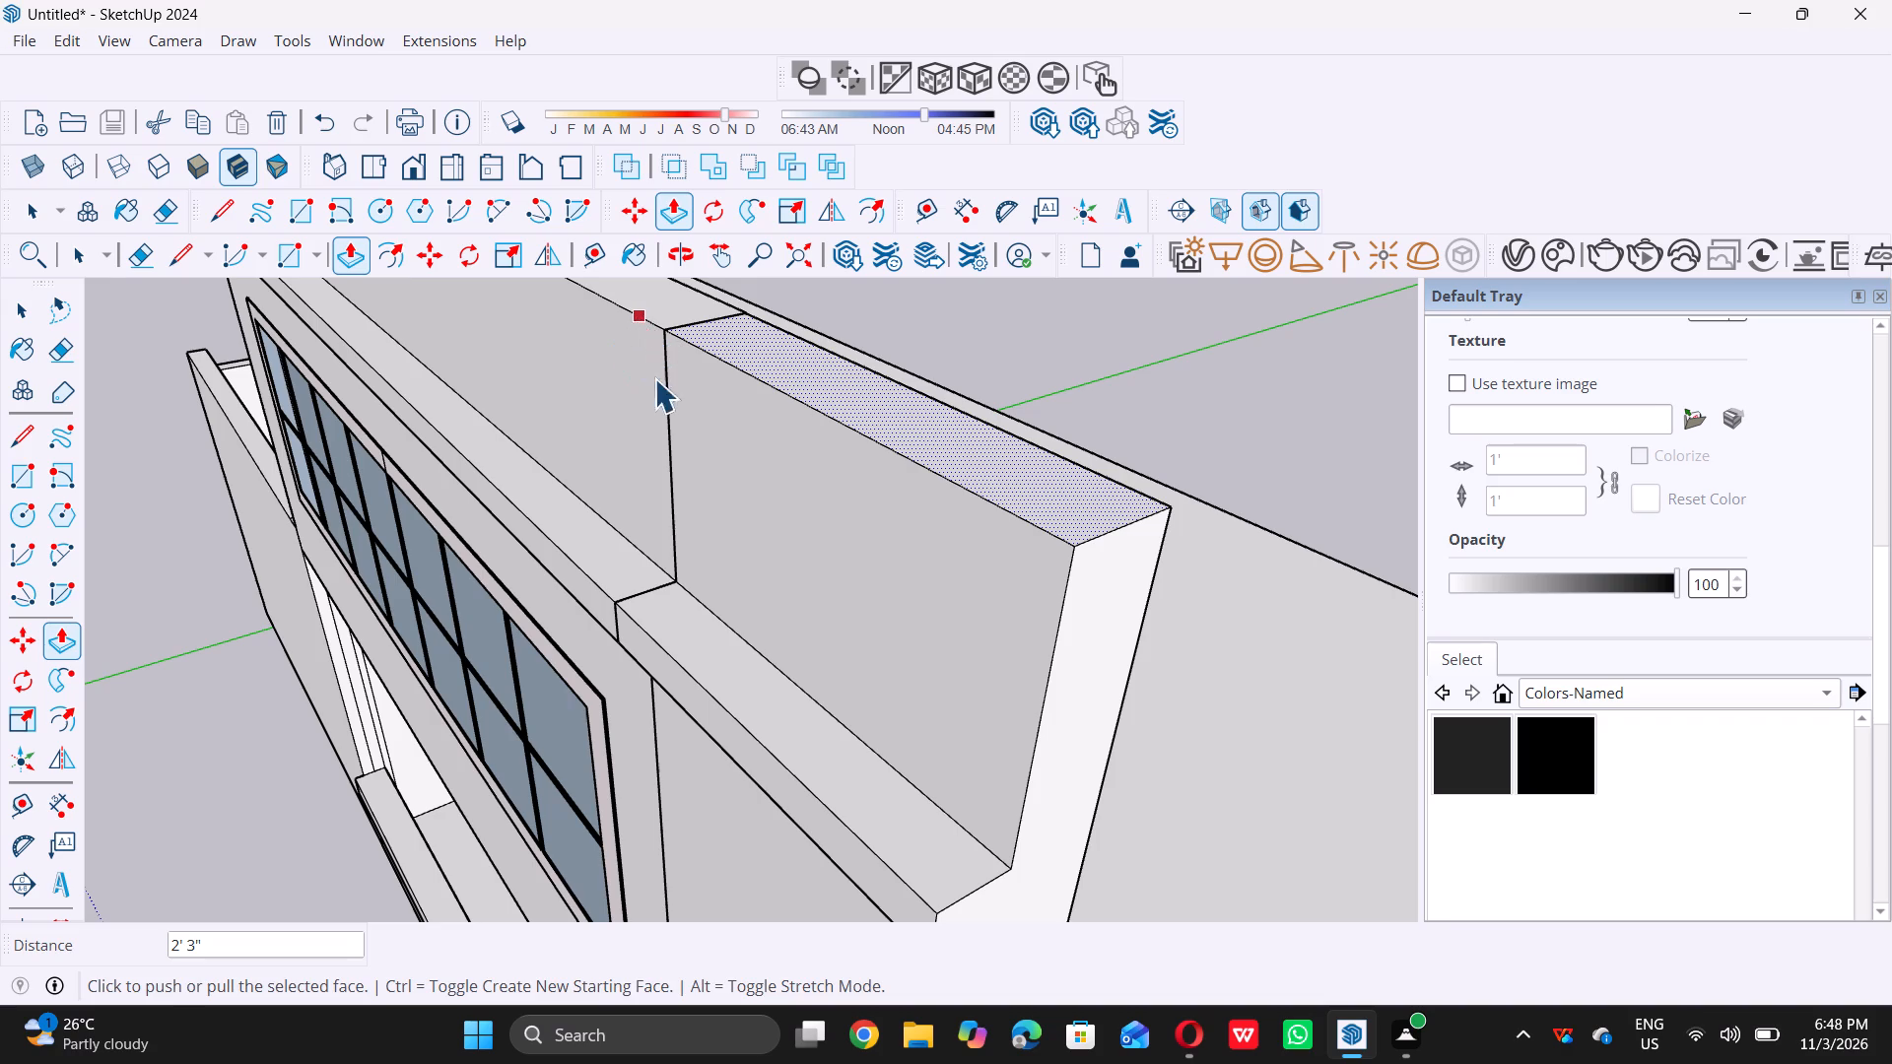
Examine the raised parapet and the coping joint between the window wall and the narrow wall from the front.
{"action": "scroll", "coordinate": [690, 460], "scroll_direction": "down", "scroll_amount": 16}
{"action": "middle_click_drag", "start_coordinate": [700, 608], "coordinate": [909, 572]}
{"action": "scroll", "coordinate": [909, 572], "scroll_direction": "down", "scroll_amount": 11}
{"action": "middle_click_drag", "start_coordinate": [820, 647], "coordinate": [916, 581]}
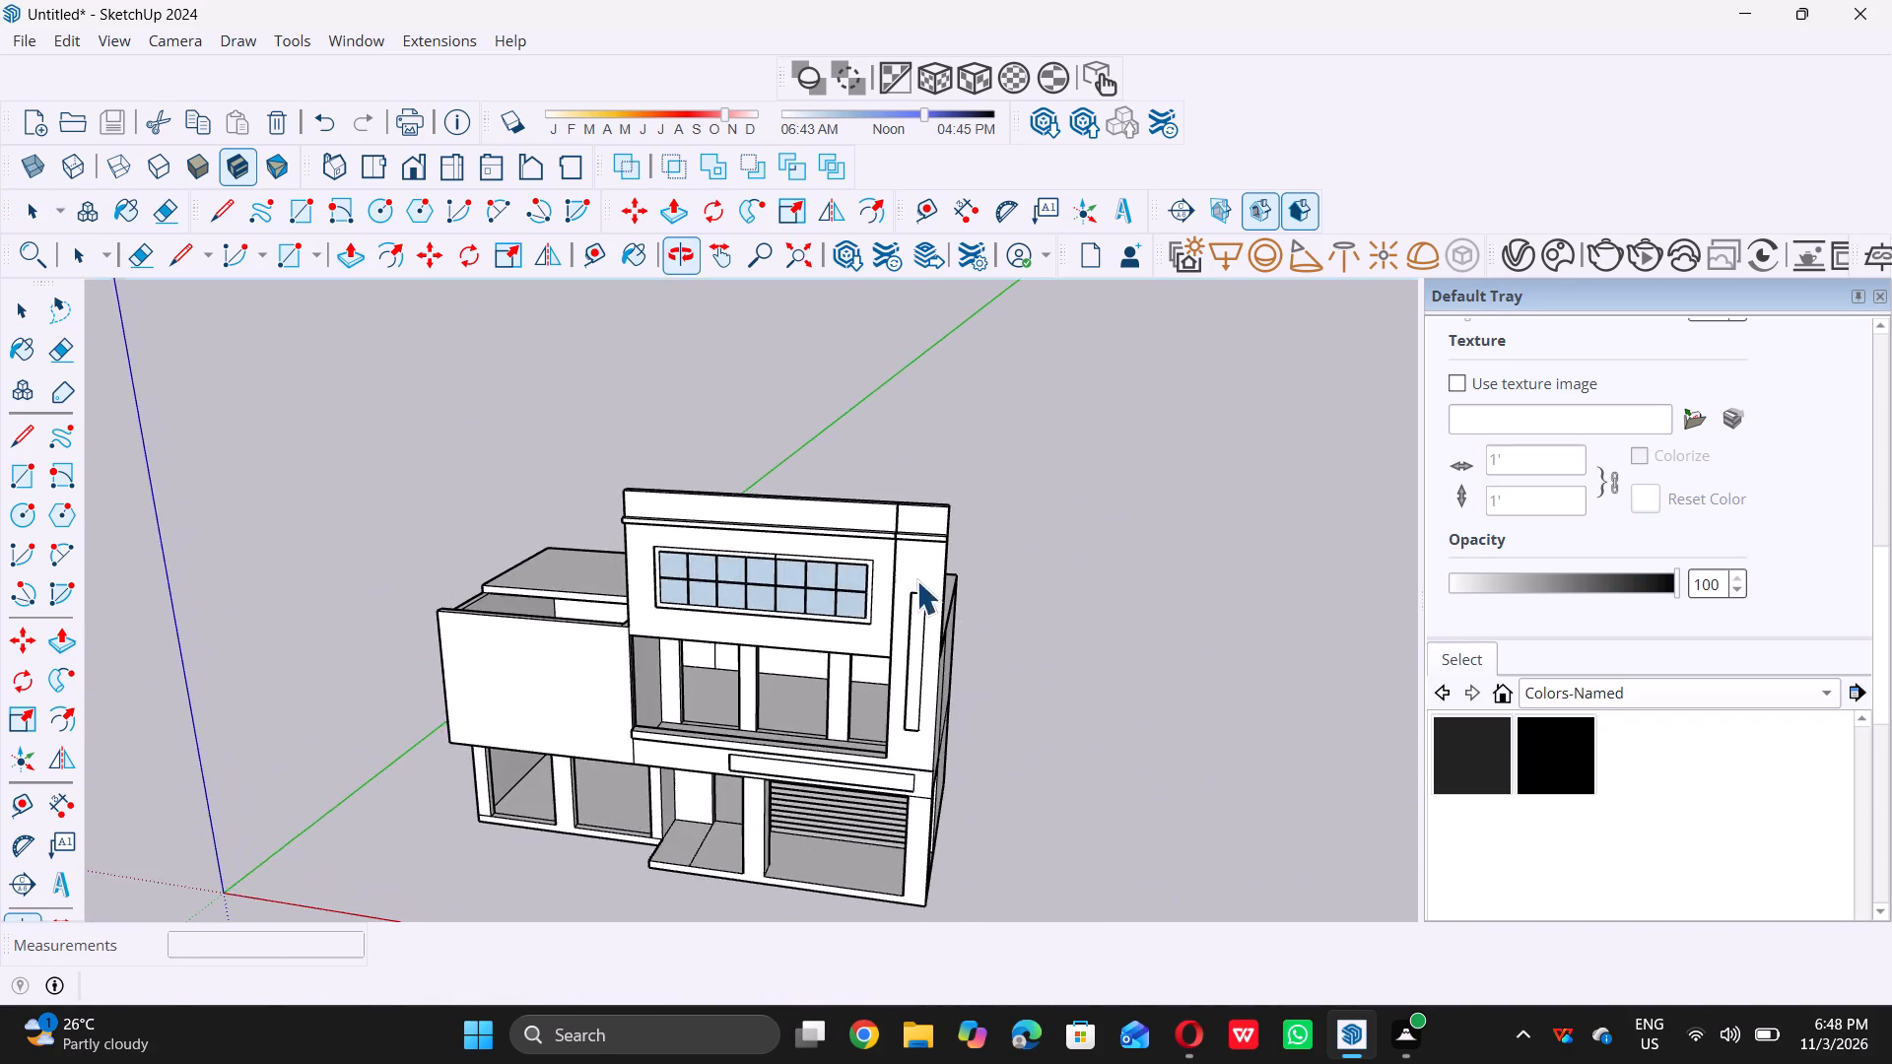
{"action": "scroll", "coordinate": [903, 558], "scroll_direction": "up", "scroll_amount": 19}
{"action": "scroll", "coordinate": [885, 509], "scroll_direction": "up", "scroll_amount": 7}
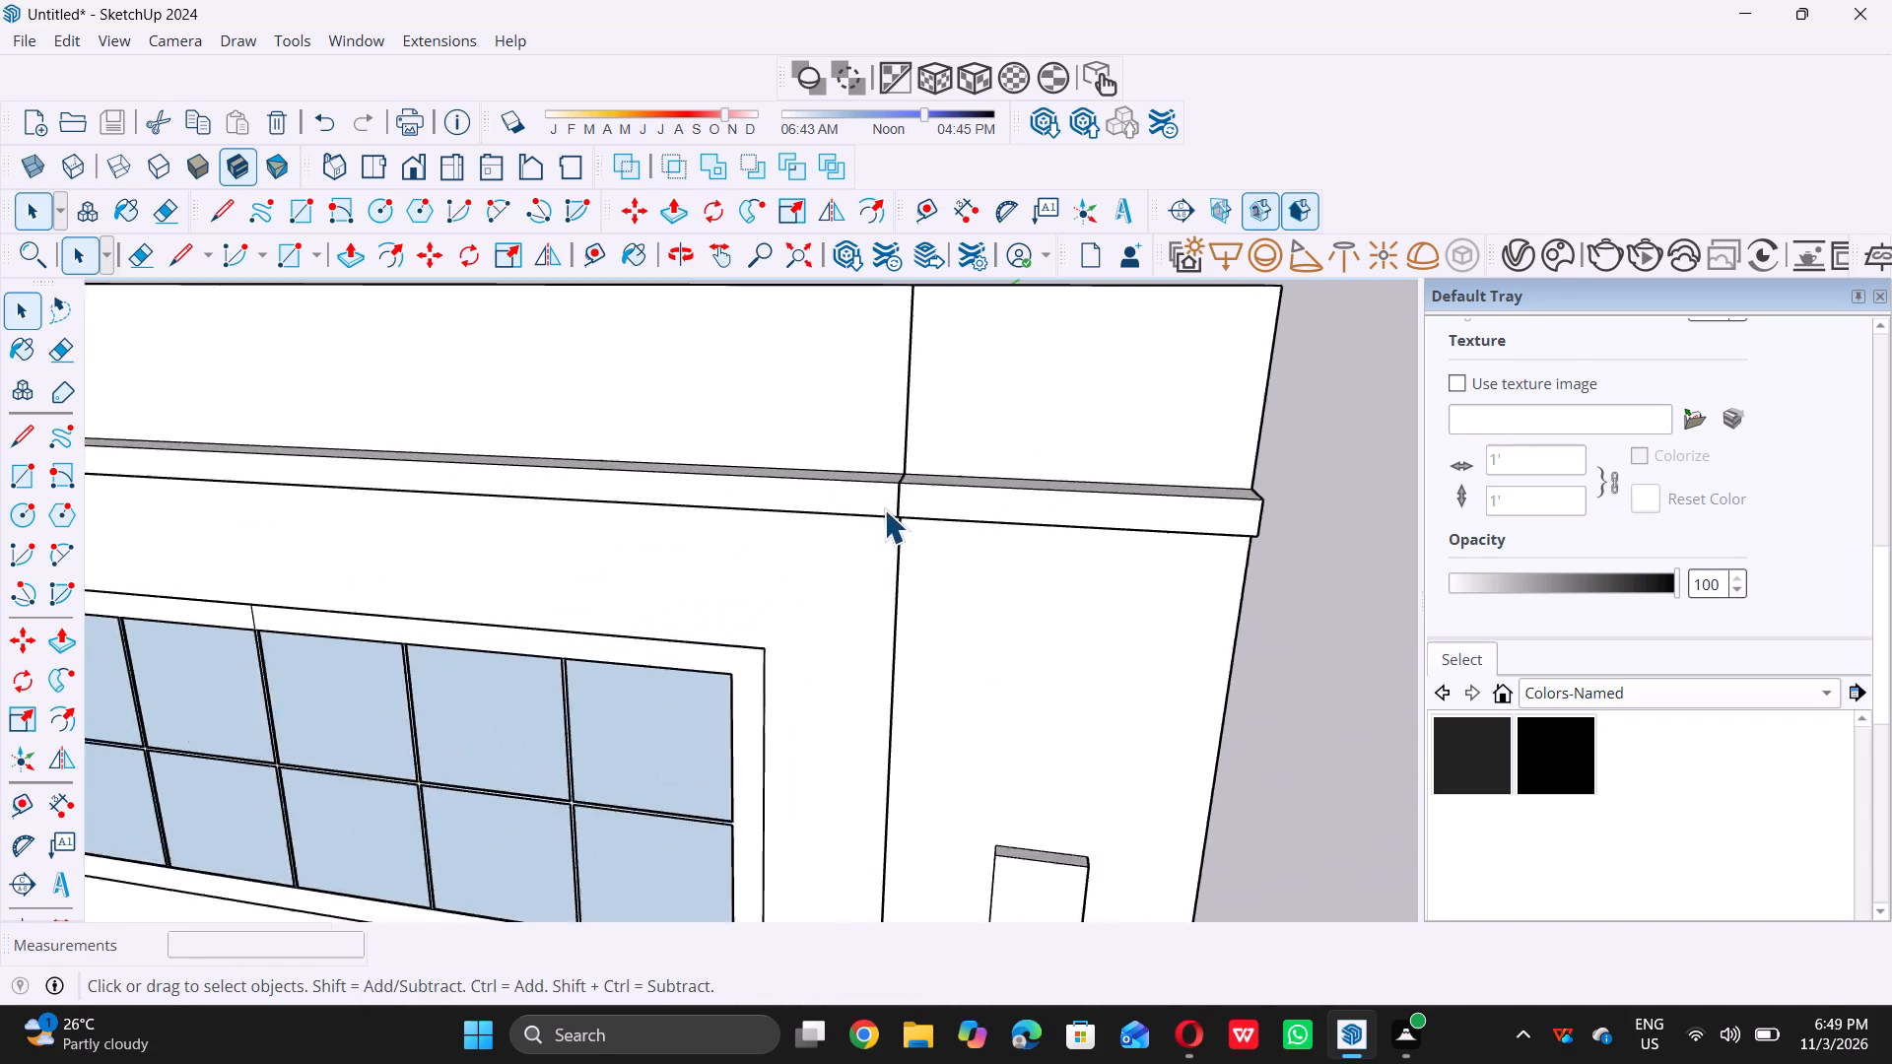
{"action": "scroll", "coordinate": [894, 500], "scroll_direction": "down", "scroll_amount": 20}
{"action": "scroll", "coordinate": [894, 500], "scroll_direction": "down", "scroll_amount": 5}
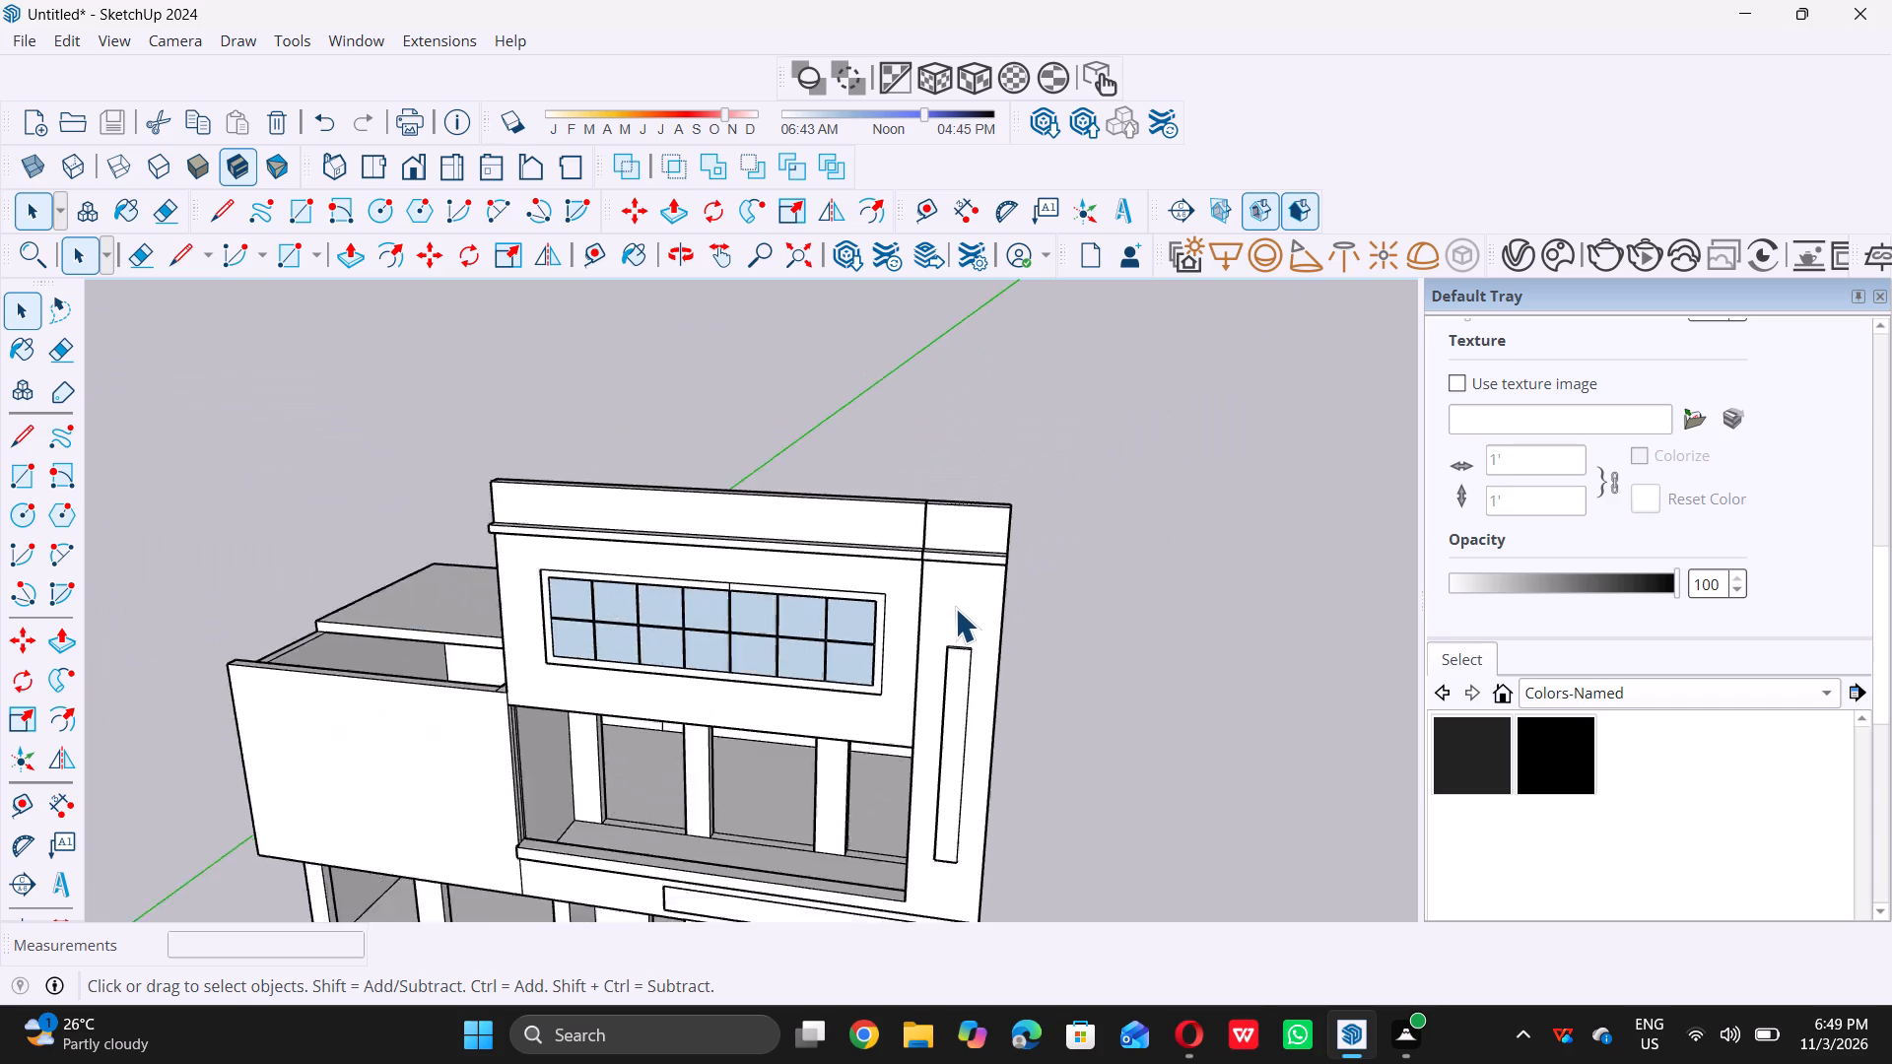
{"action": "scroll", "coordinate": [955, 608], "scroll_direction": "down", "scroll_amount": 2}
{"action": "middle_click_drag", "start_coordinate": [836, 568], "coordinate": [1015, 550]}
{"action": "scroll", "coordinate": [969, 571], "scroll_direction": "up", "scroll_amount": 3}
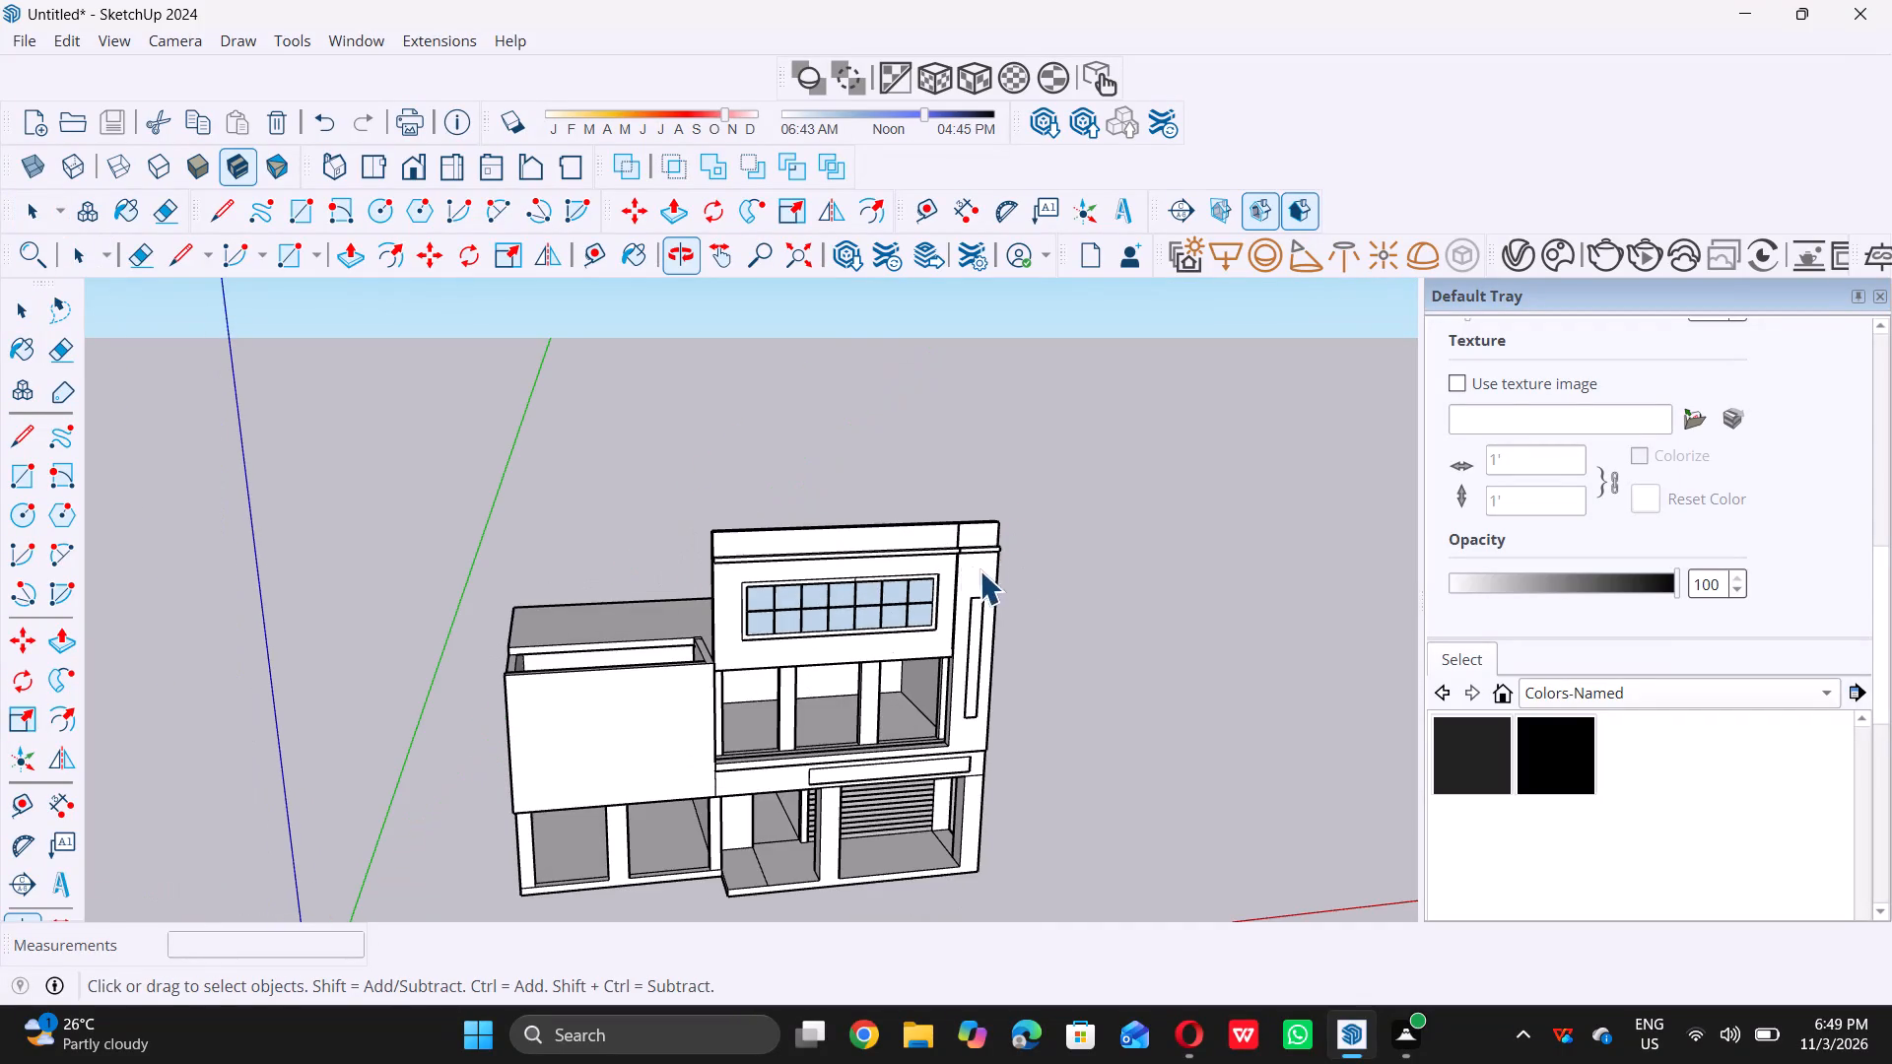
{"action": "scroll", "coordinate": [980, 570], "scroll_direction": "up", "scroll_amount": 12}
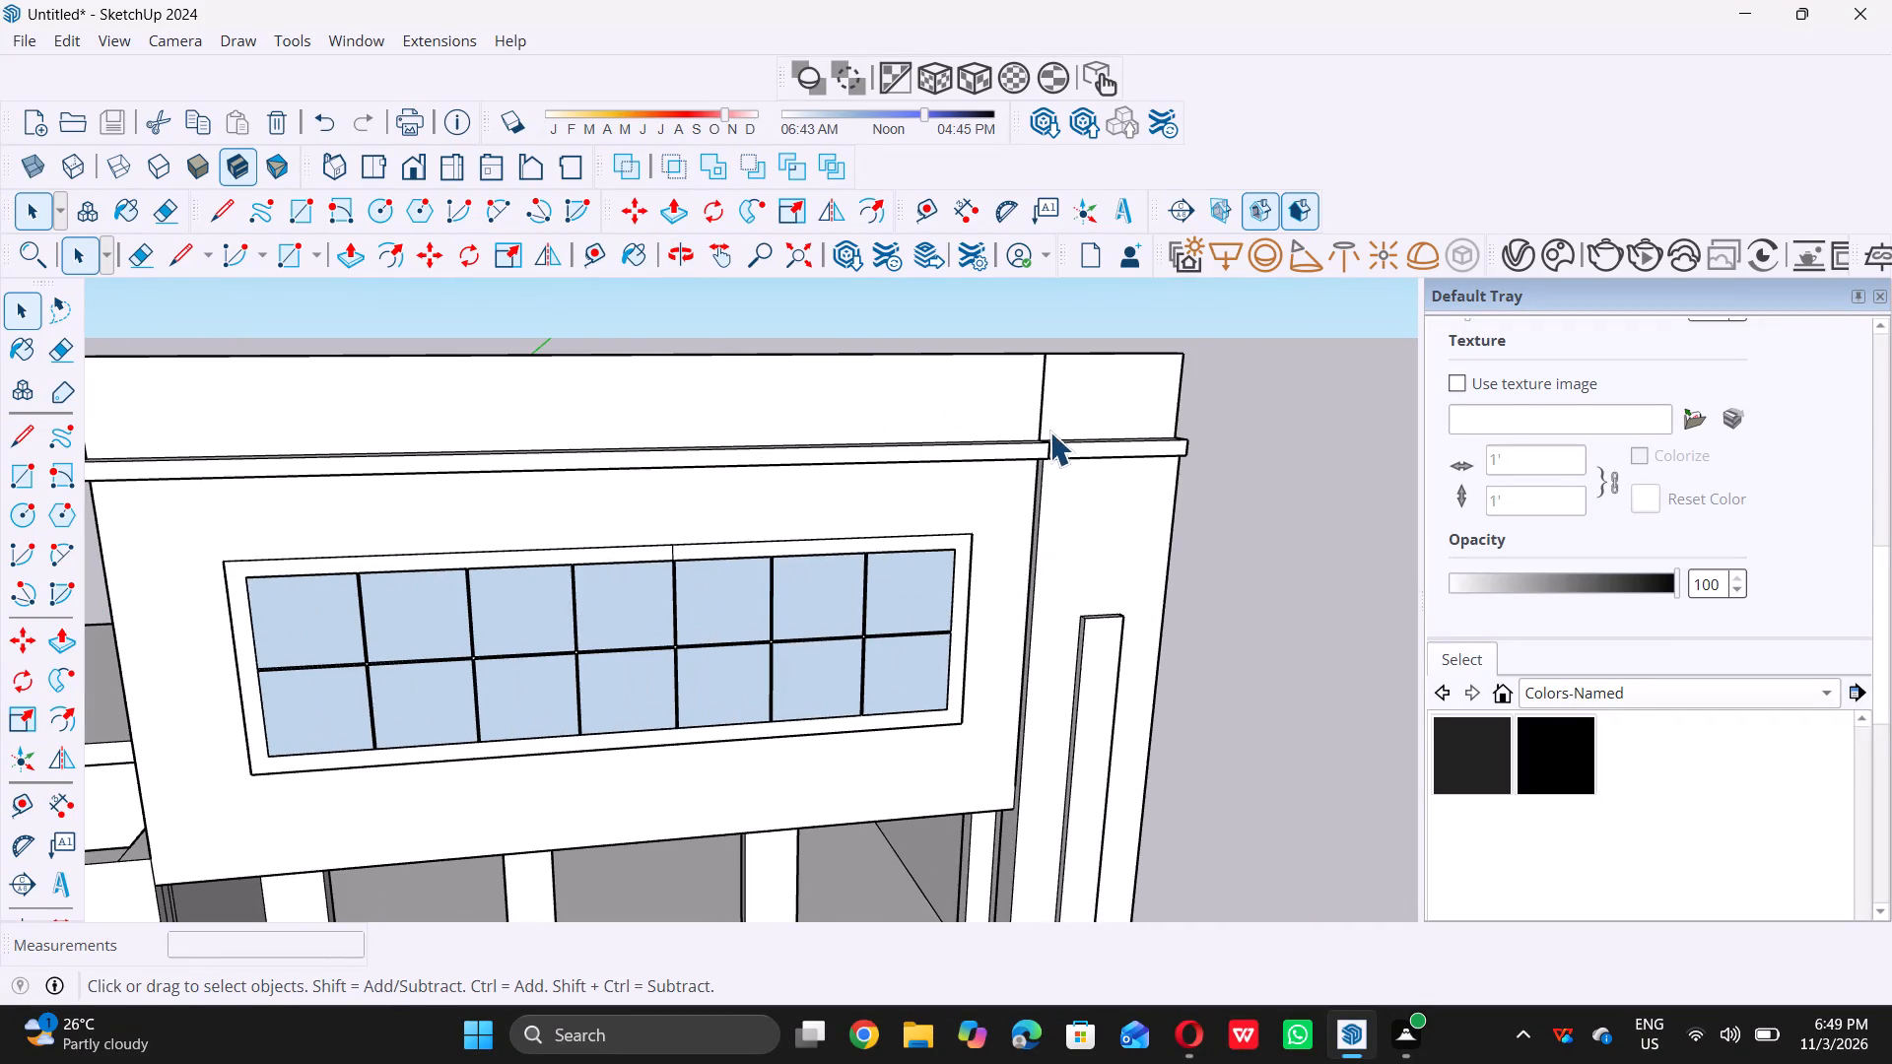
{"action": "scroll", "coordinate": [1052, 427], "scroll_direction": "up", "scroll_amount": 14}
{"action": "scroll", "coordinate": [1054, 492], "scroll_direction": "up", "scroll_amount": 8}
{"action": "scroll", "coordinate": [1054, 492], "scroll_direction": "down", "scroll_amount": 6}
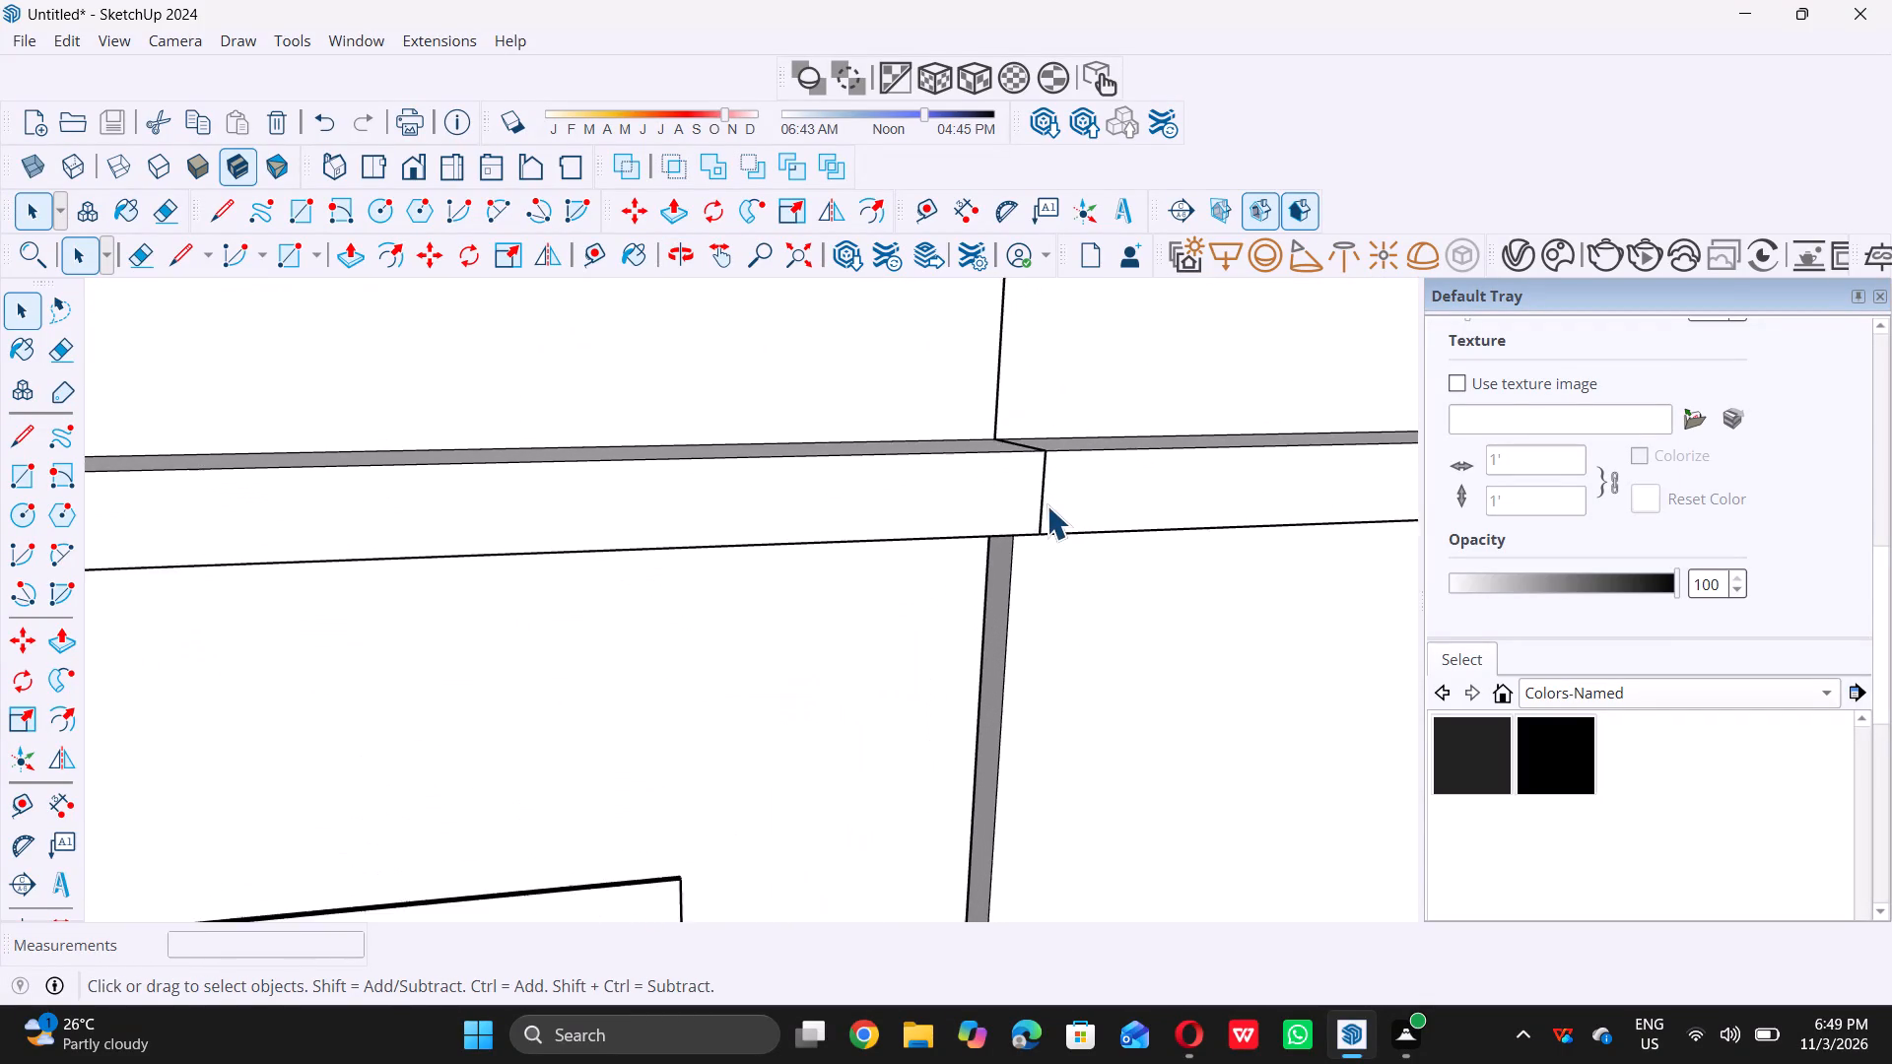
{"action": "scroll", "coordinate": [1047, 505], "scroll_direction": "down", "scroll_amount": 20}
{"action": "scroll", "coordinate": [1047, 505], "scroll_direction": "down", "scroll_amount": 1}
{"action": "scroll", "coordinate": [1026, 594], "scroll_direction": "down", "scroll_amount": 6}
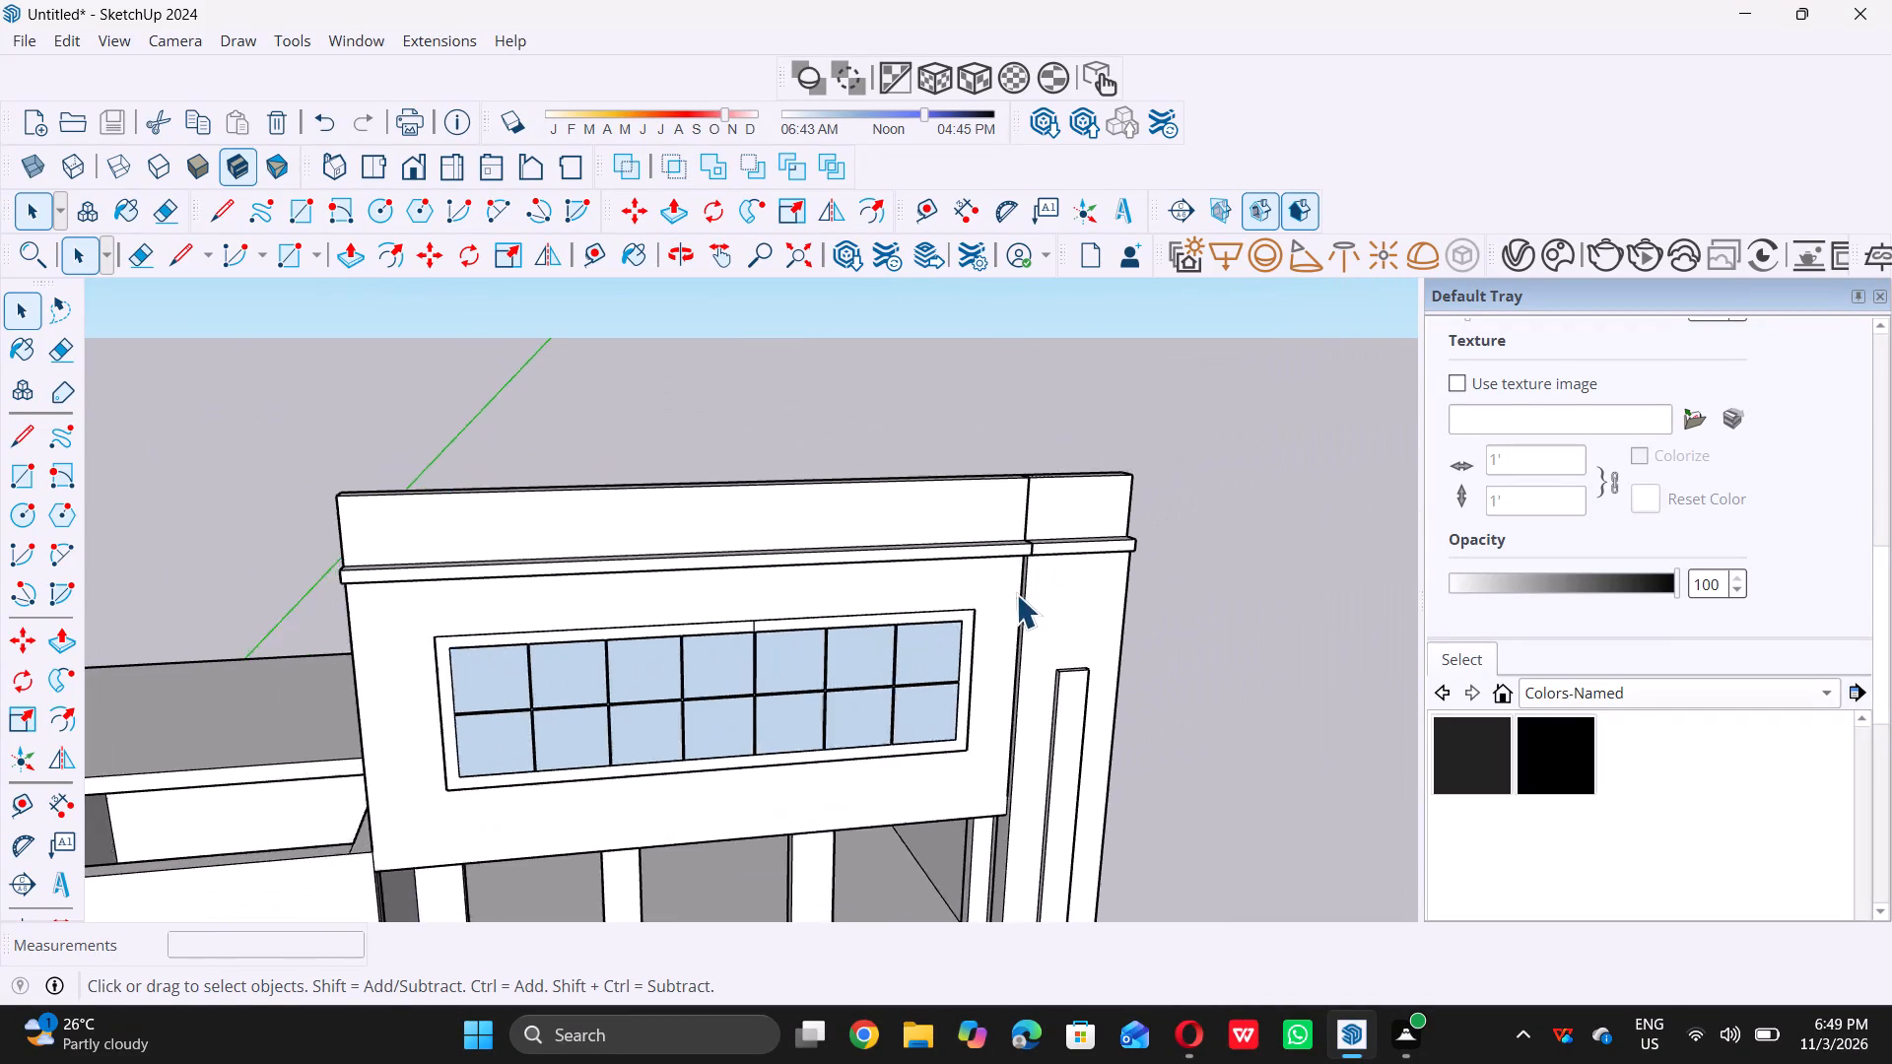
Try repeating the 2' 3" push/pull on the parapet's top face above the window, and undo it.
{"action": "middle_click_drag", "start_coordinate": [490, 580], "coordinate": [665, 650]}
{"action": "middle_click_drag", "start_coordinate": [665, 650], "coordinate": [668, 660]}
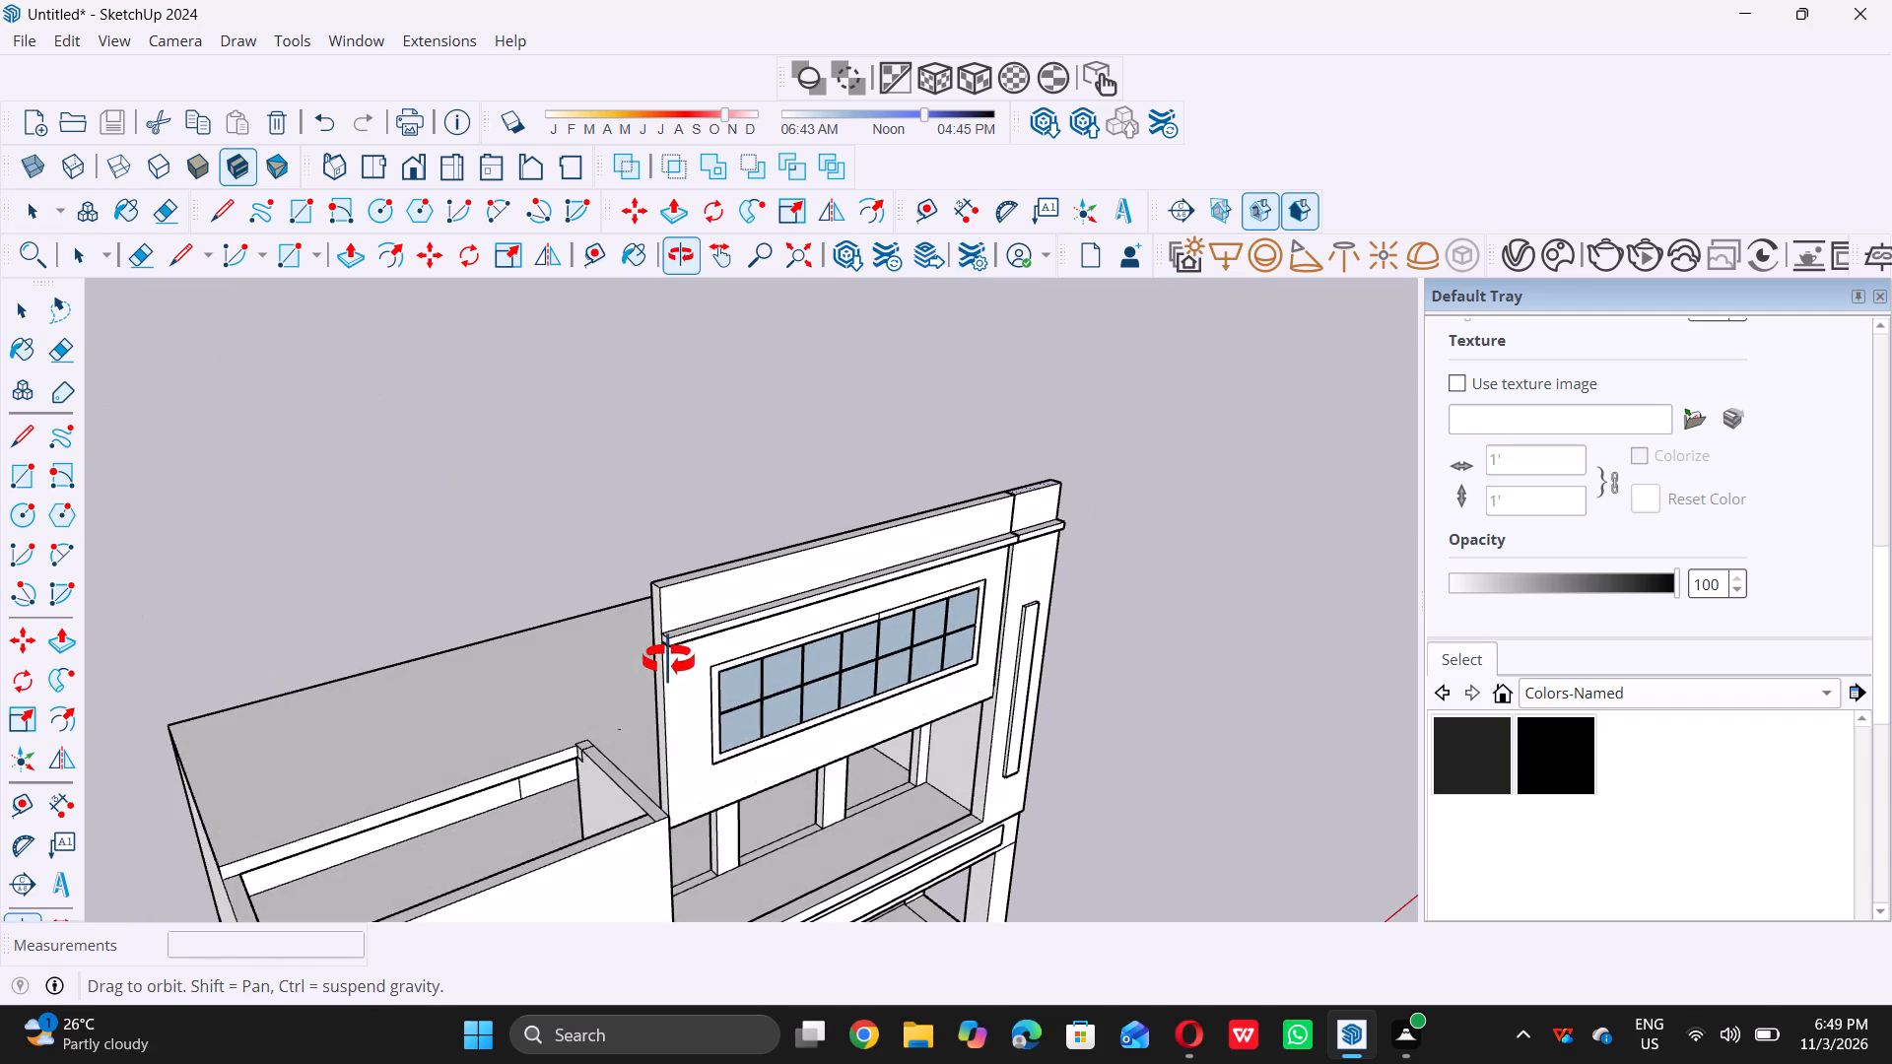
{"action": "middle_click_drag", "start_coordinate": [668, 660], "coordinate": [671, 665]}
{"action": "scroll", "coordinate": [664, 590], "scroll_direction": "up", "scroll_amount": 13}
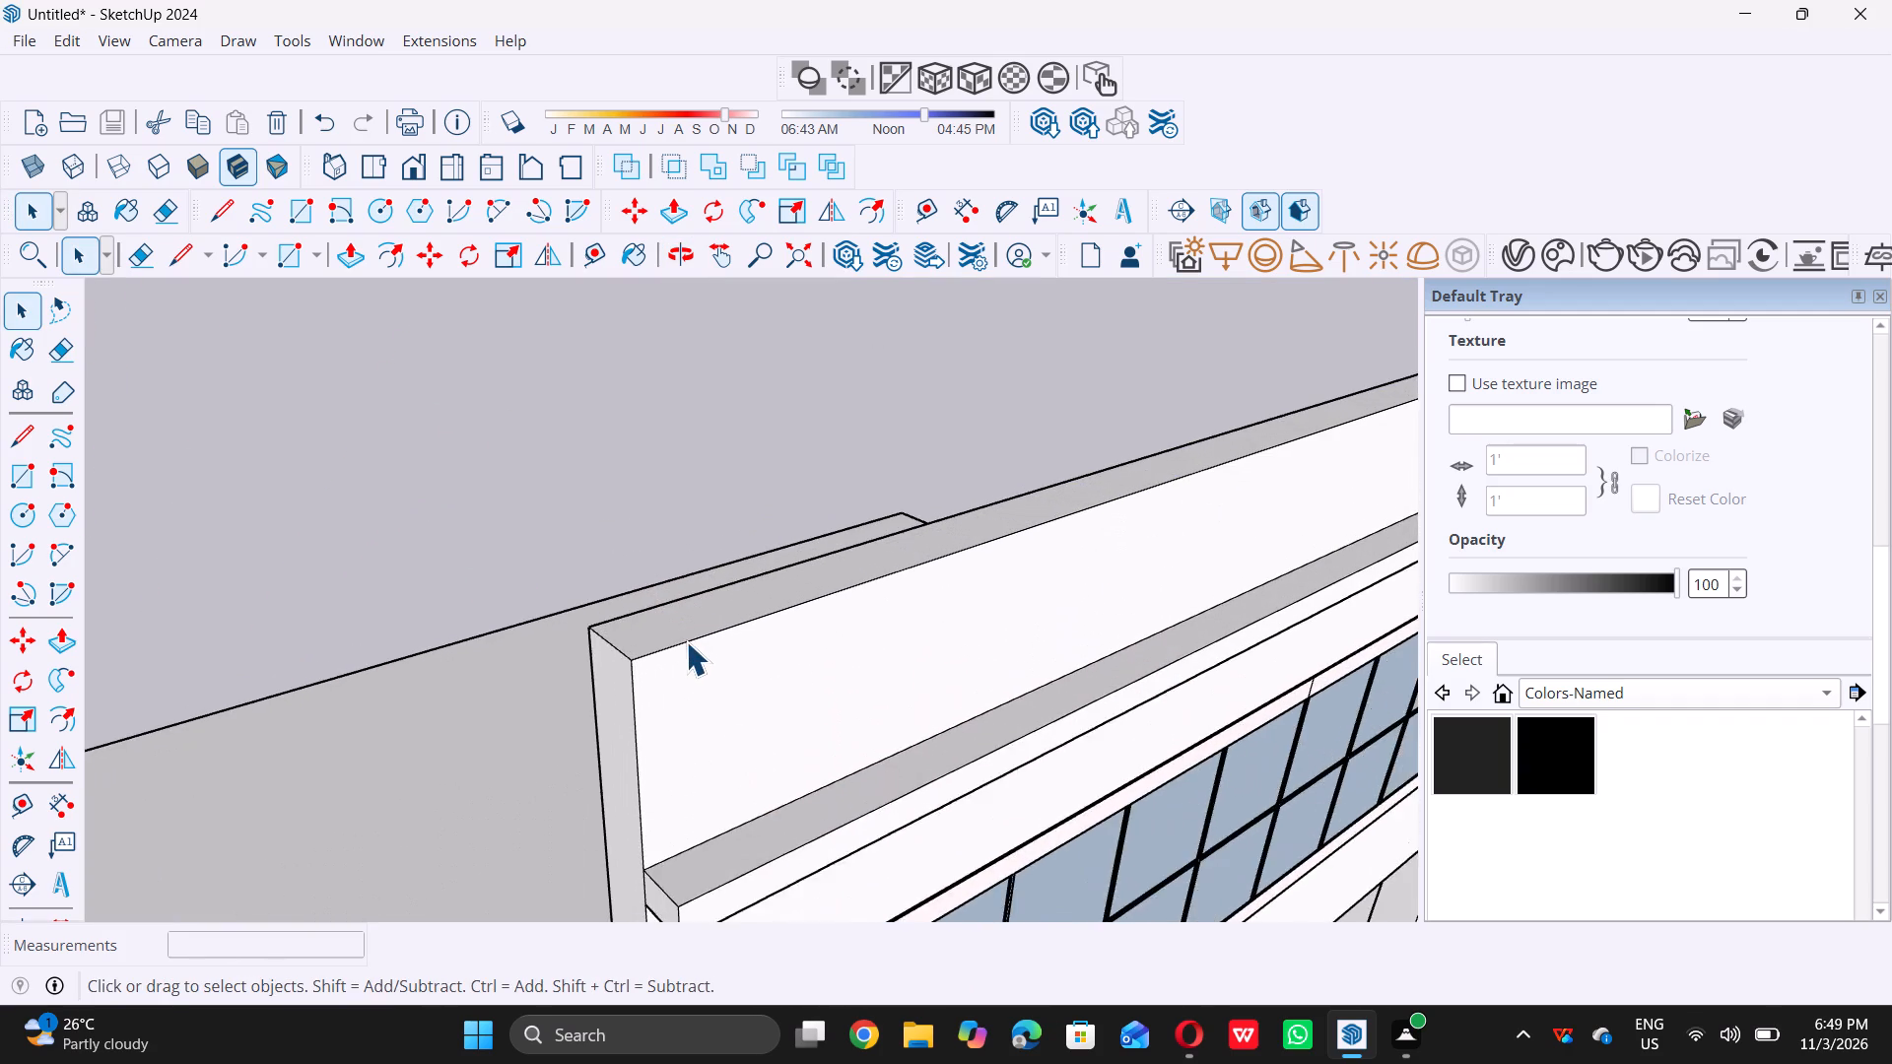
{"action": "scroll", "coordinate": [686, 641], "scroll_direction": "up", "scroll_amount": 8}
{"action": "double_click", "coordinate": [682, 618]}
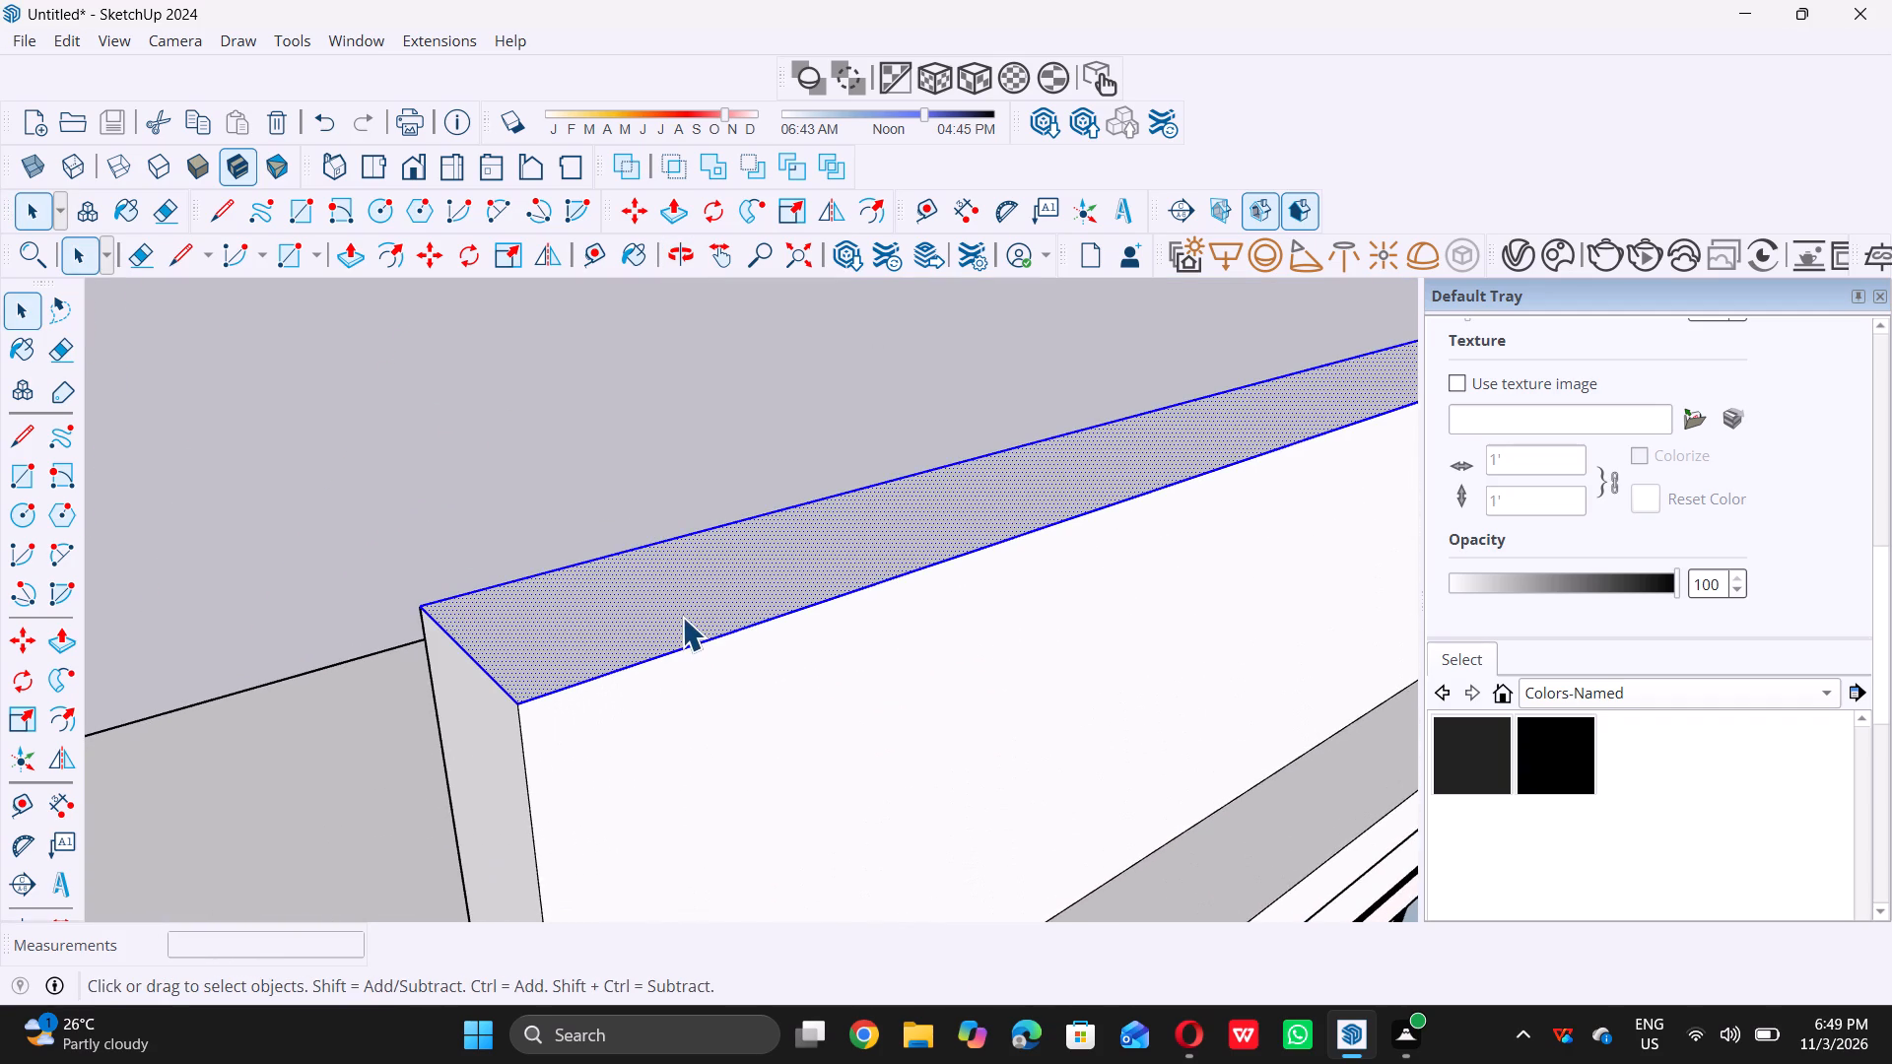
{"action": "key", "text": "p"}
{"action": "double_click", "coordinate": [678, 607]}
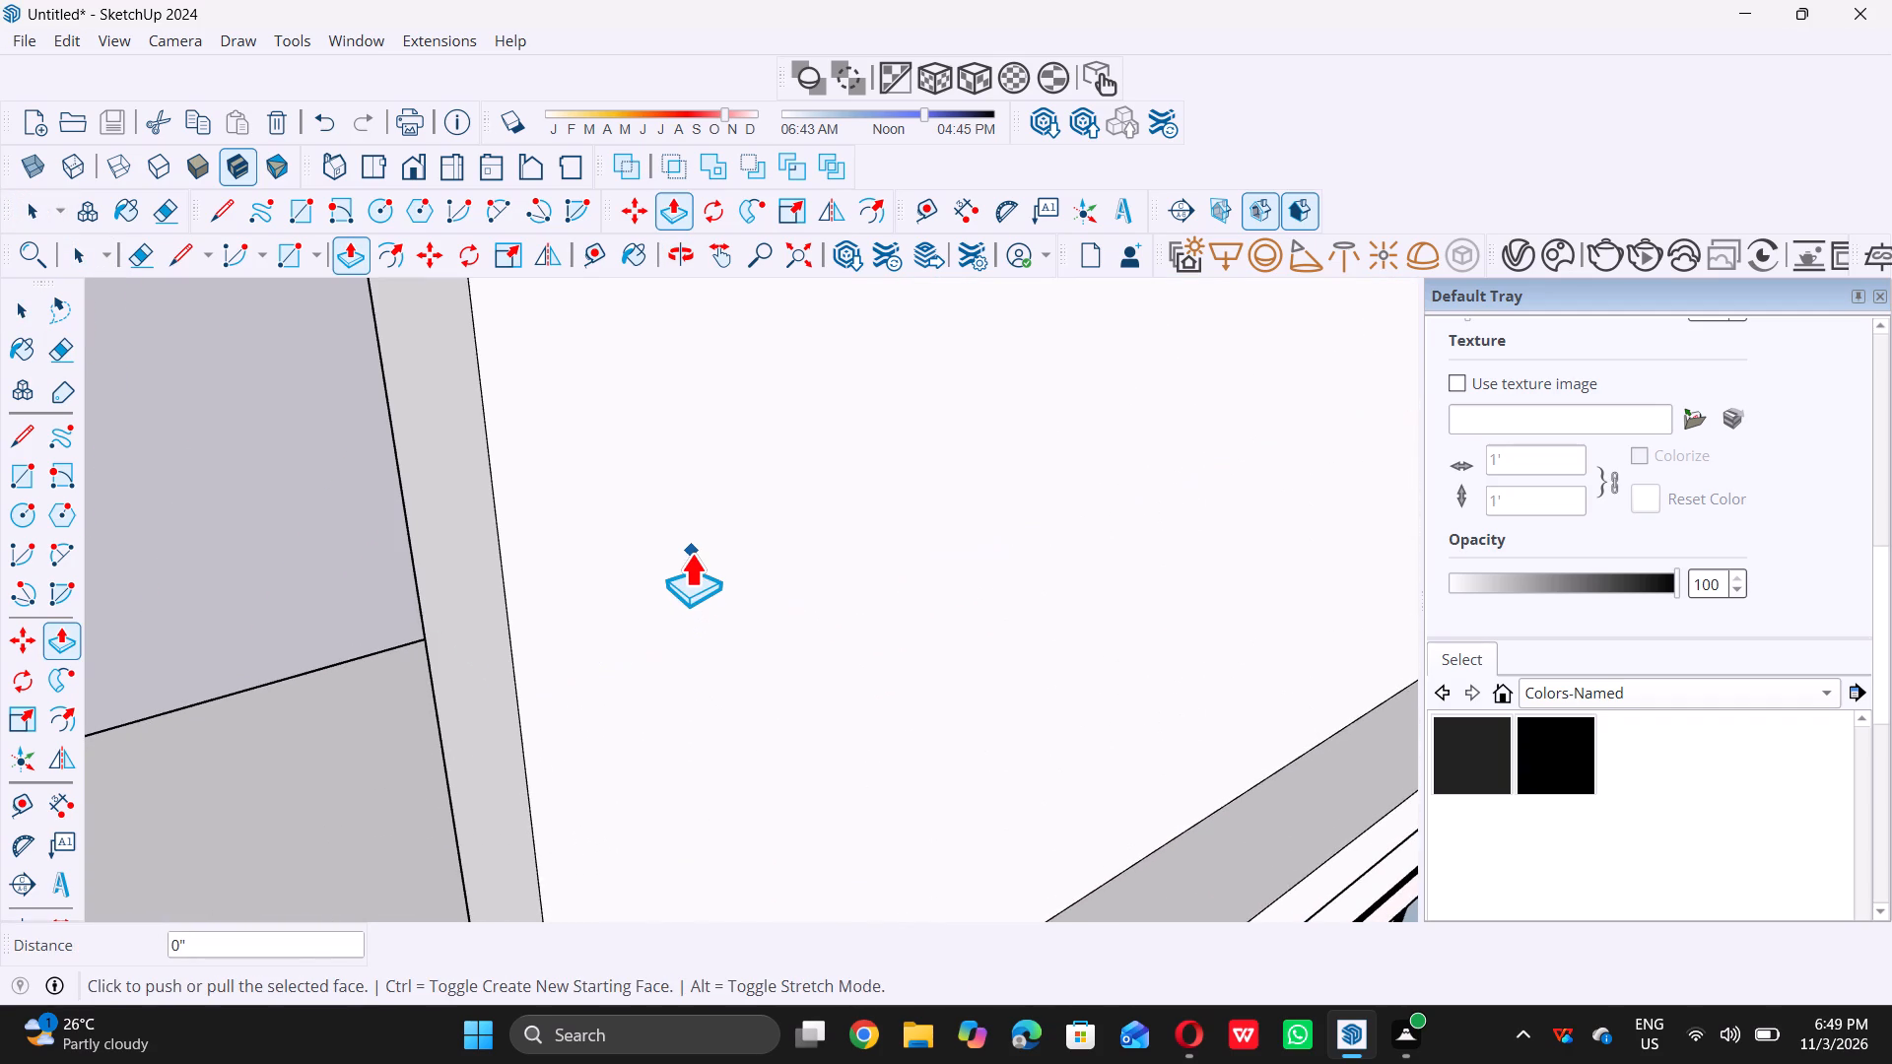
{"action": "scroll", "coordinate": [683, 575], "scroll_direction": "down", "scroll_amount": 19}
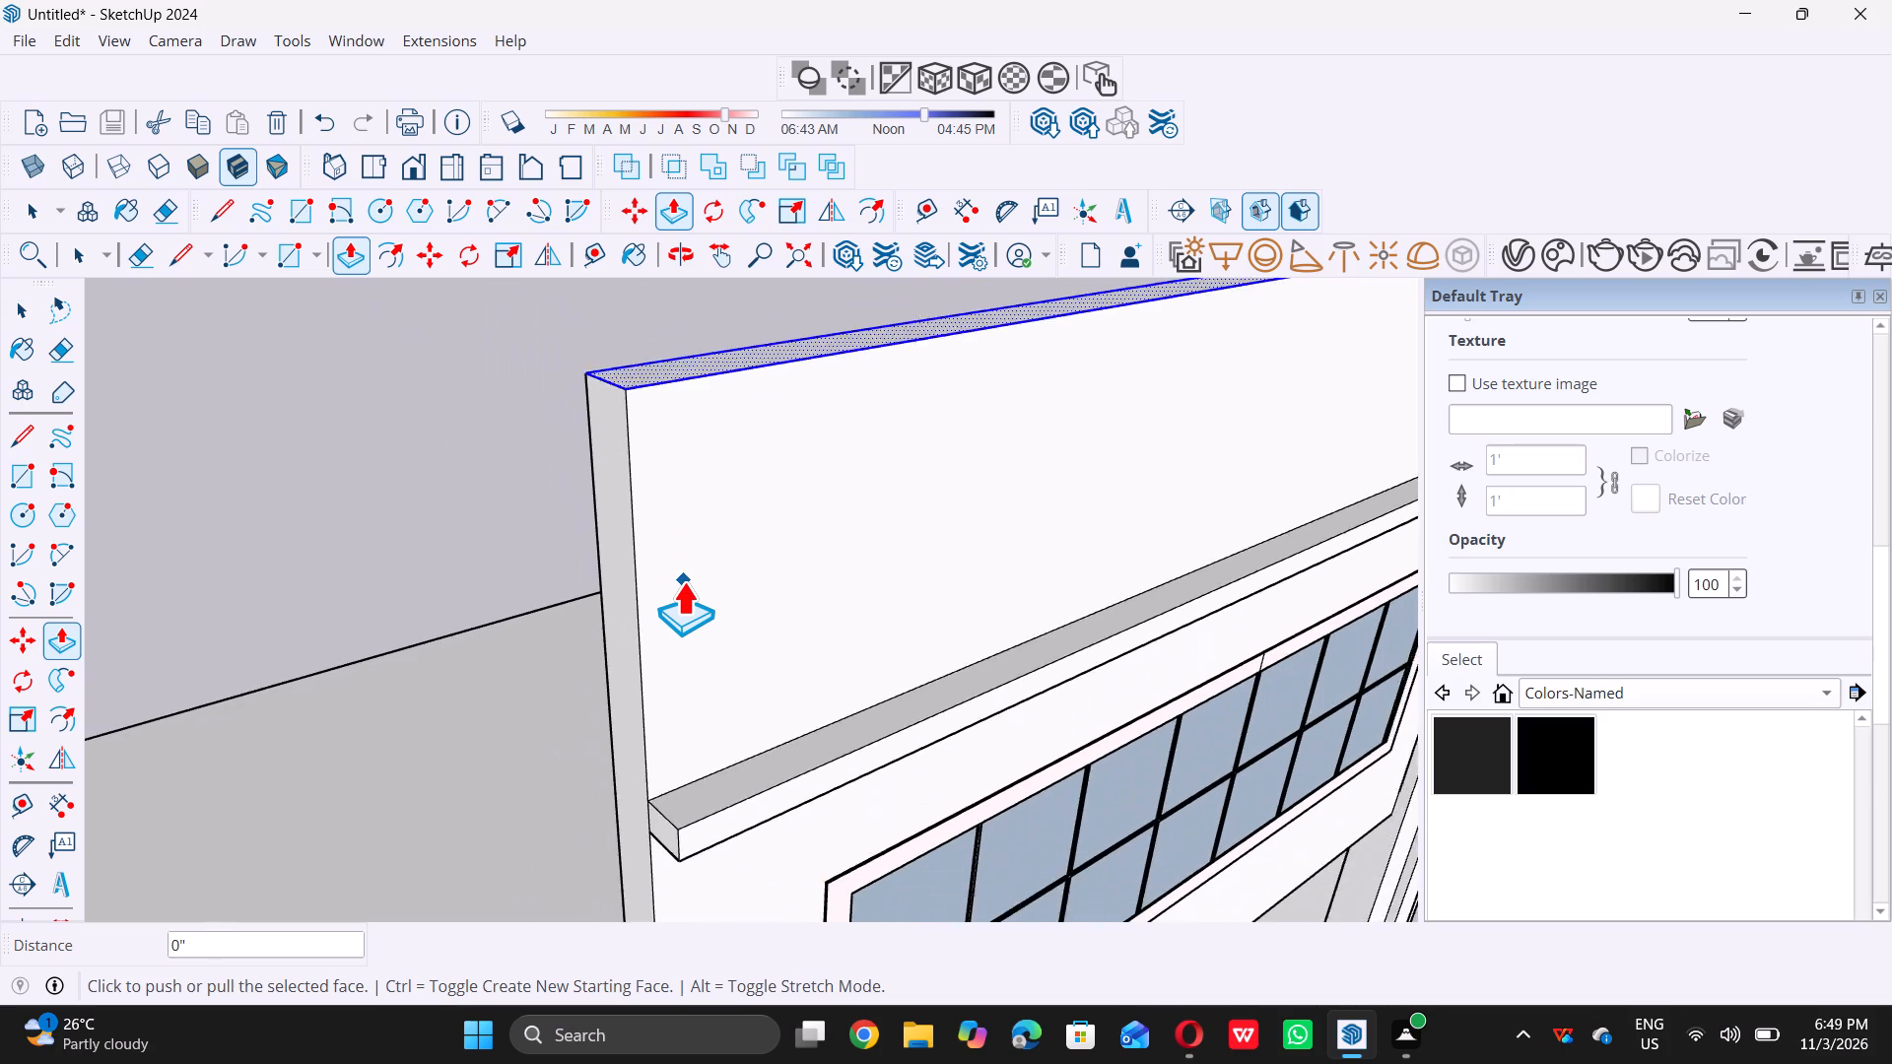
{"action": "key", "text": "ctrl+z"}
Push/Pull the top face of the parapet above the window up by 5".
{"action": "scroll", "coordinate": [681, 578], "scroll_direction": "up", "scroll_amount": 5}
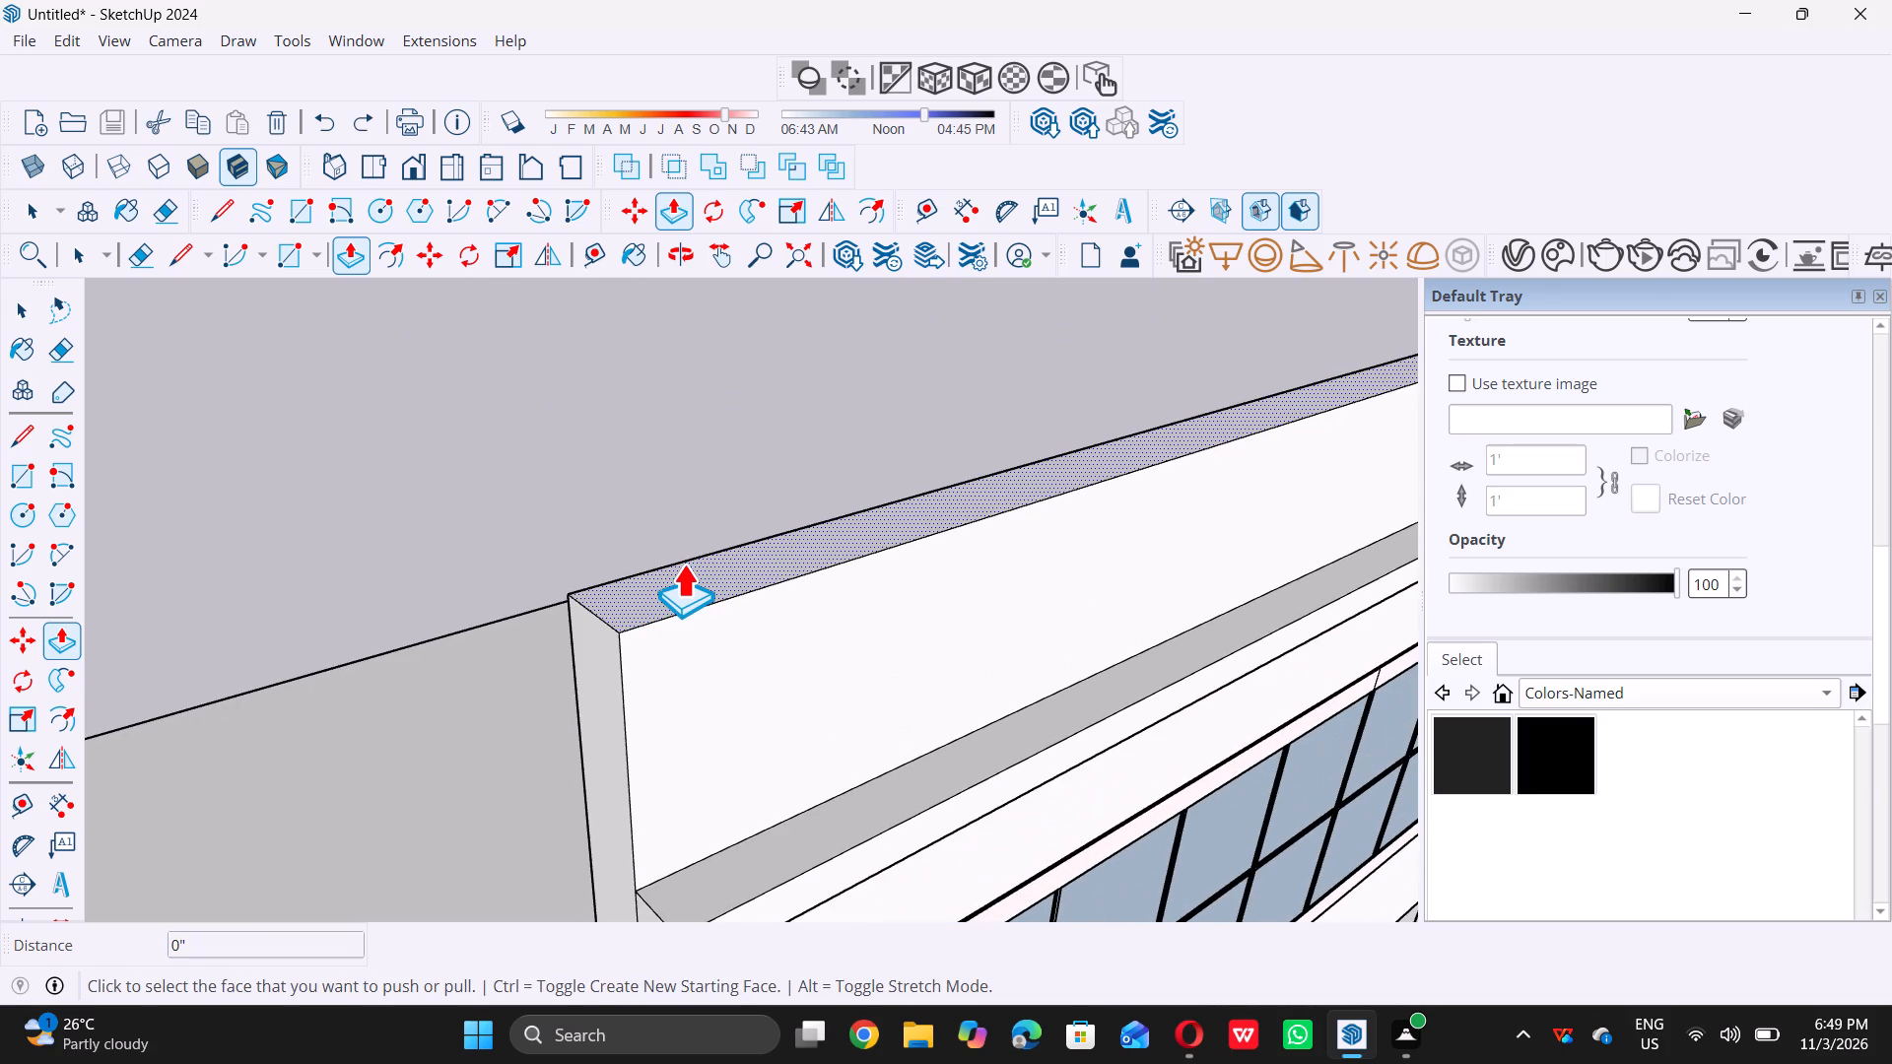
{"action": "left_click", "coordinate": [683, 564]}
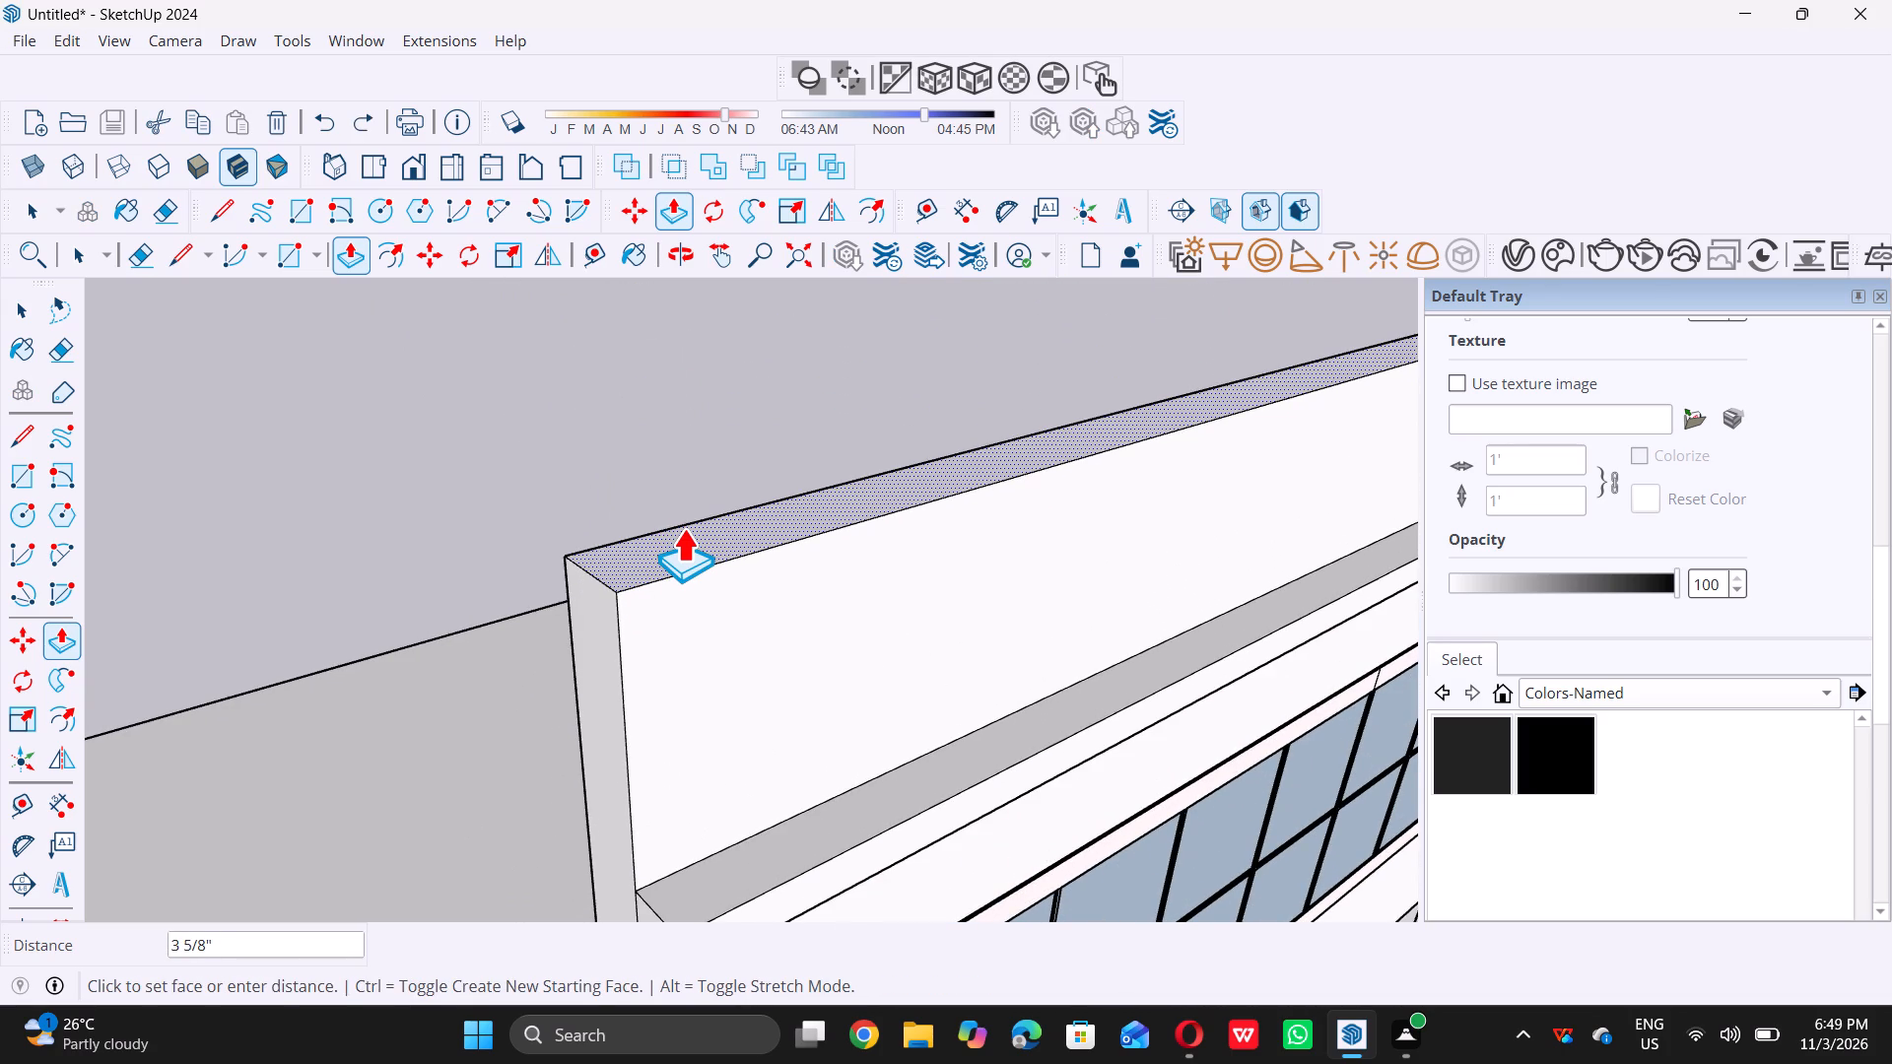
{"action": "key", "text": "5"}
{"action": "key", "text": "shift+quotedbl"}
{"action": "key", "text": "Return"}
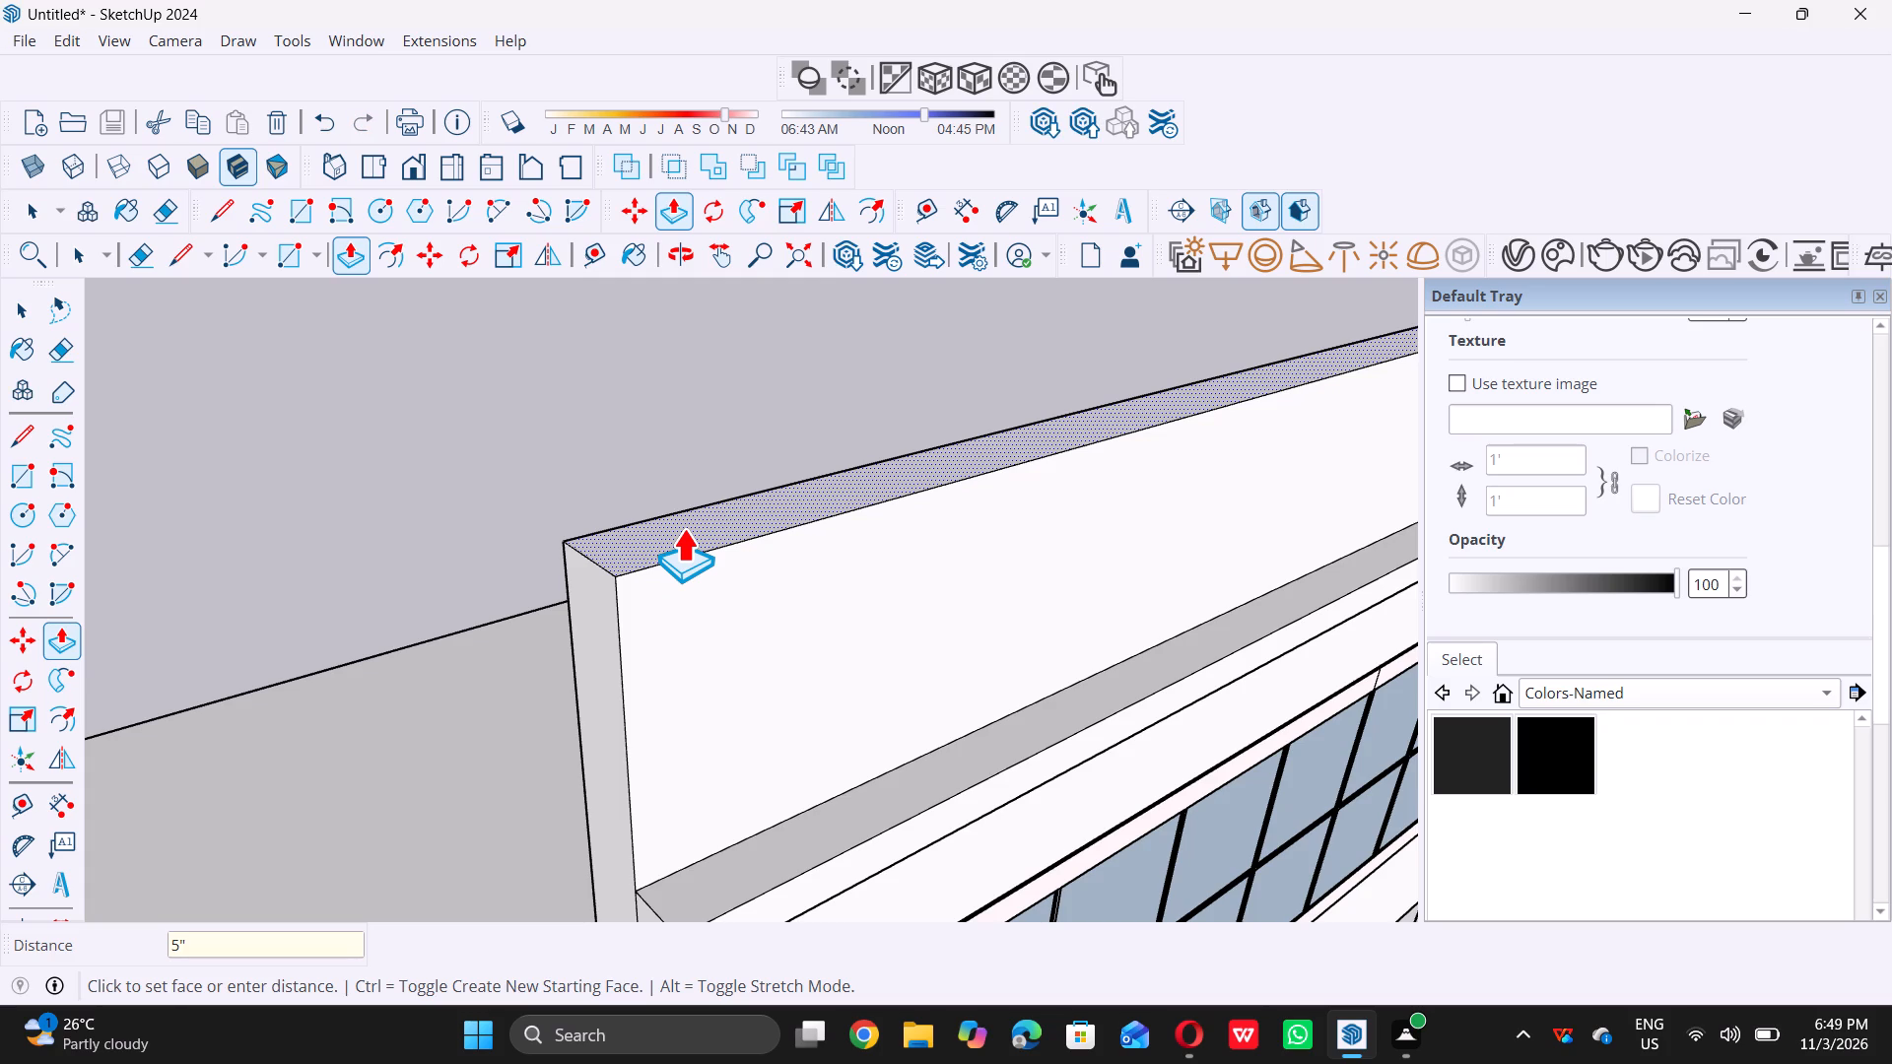
{"action": "key", "text": "space"}
Repeat the 5" push/pull on the top face of the narrow right-hand wall's parapet.
{"action": "scroll", "coordinate": [660, 547], "scroll_direction": "down", "scroll_amount": 15}
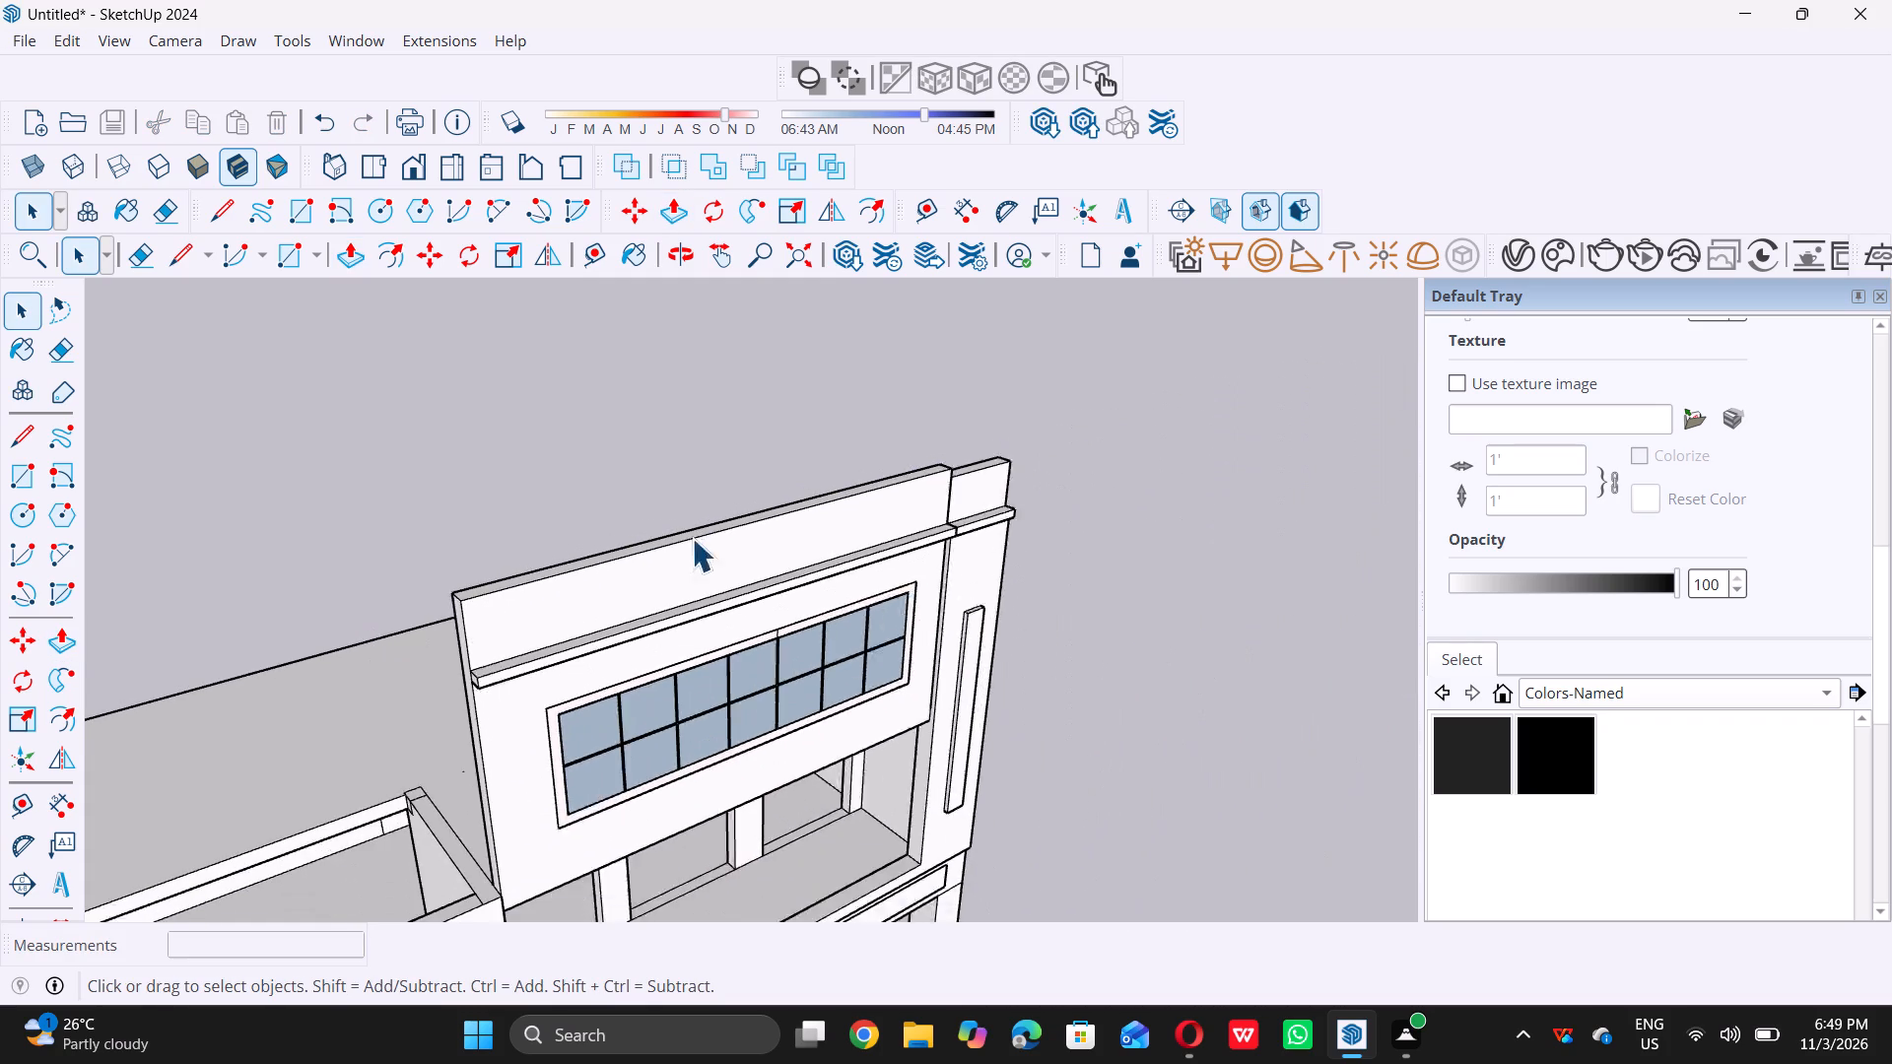
{"action": "scroll", "coordinate": [1002, 382], "scroll_direction": "up", "scroll_amount": 7}
{"action": "scroll", "coordinate": [846, 514], "scroll_direction": "up", "scroll_amount": 8}
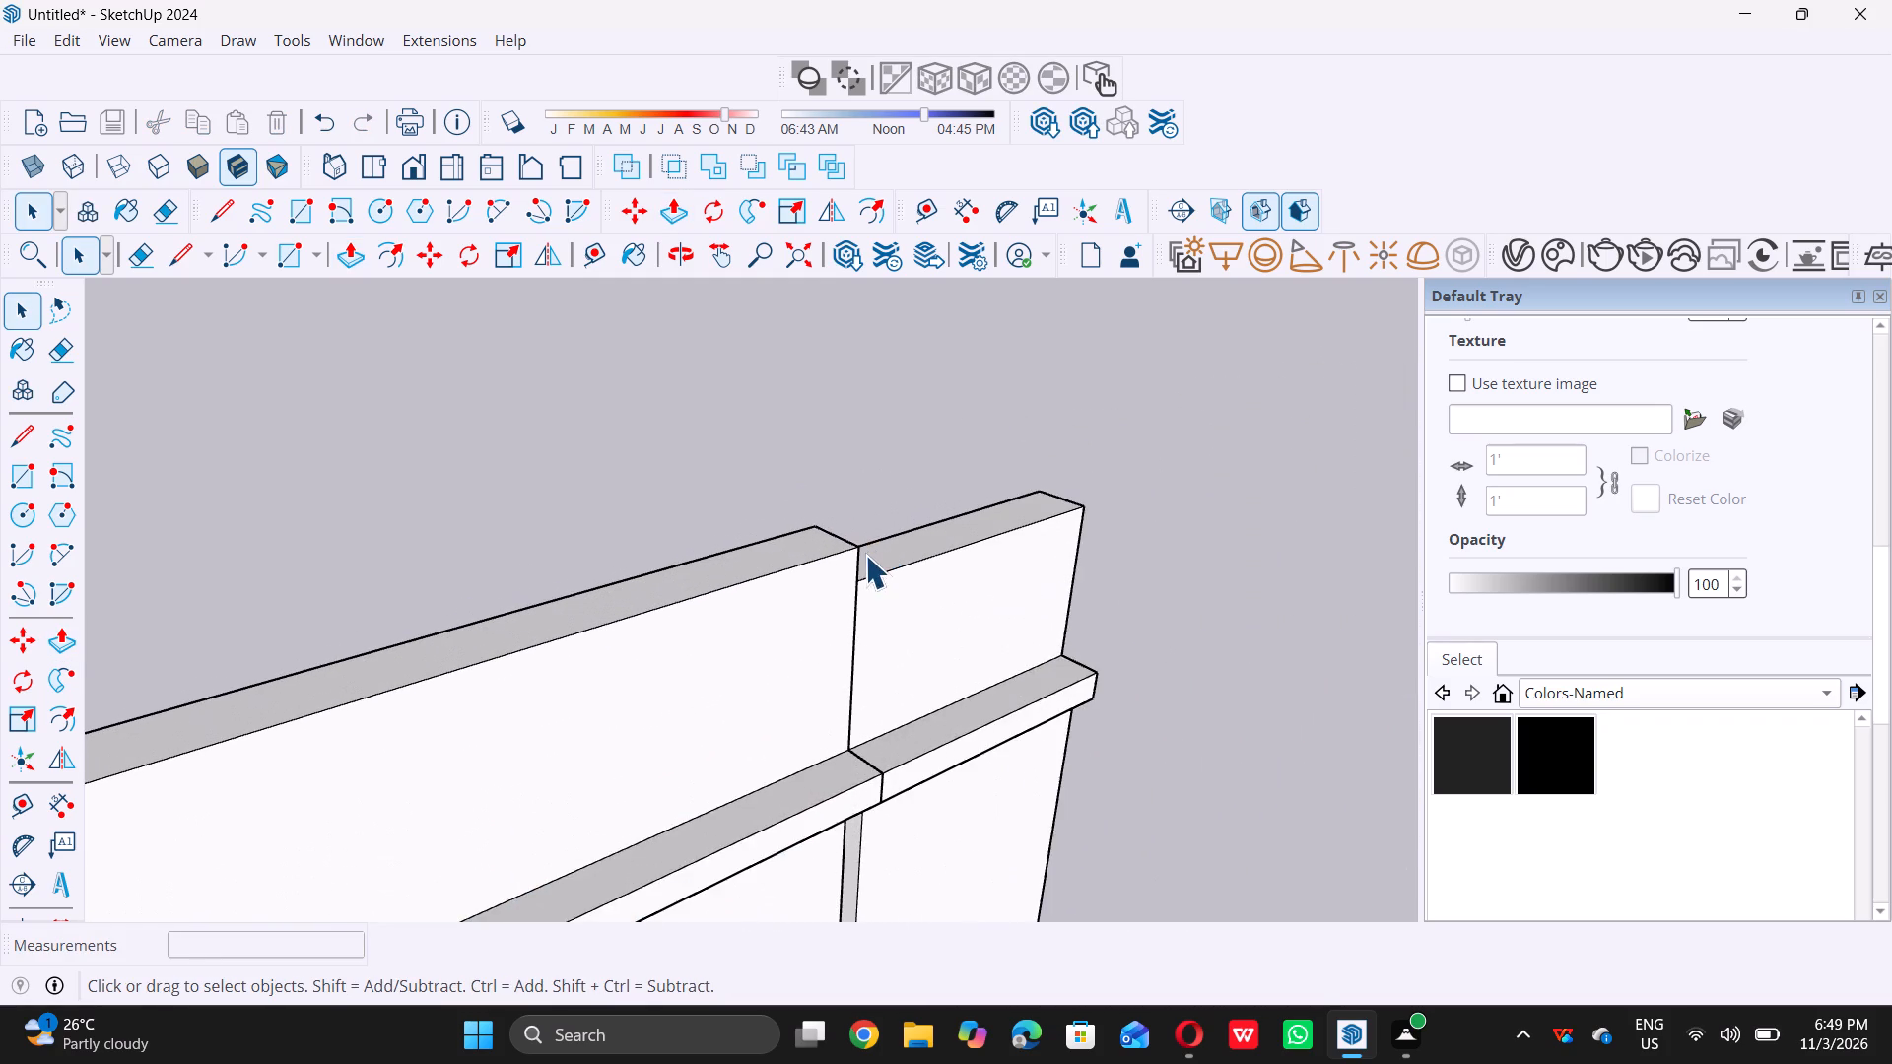
{"action": "scroll", "coordinate": [865, 555], "scroll_direction": "up", "scroll_amount": 5}
{"action": "left_click", "coordinate": [877, 560]}
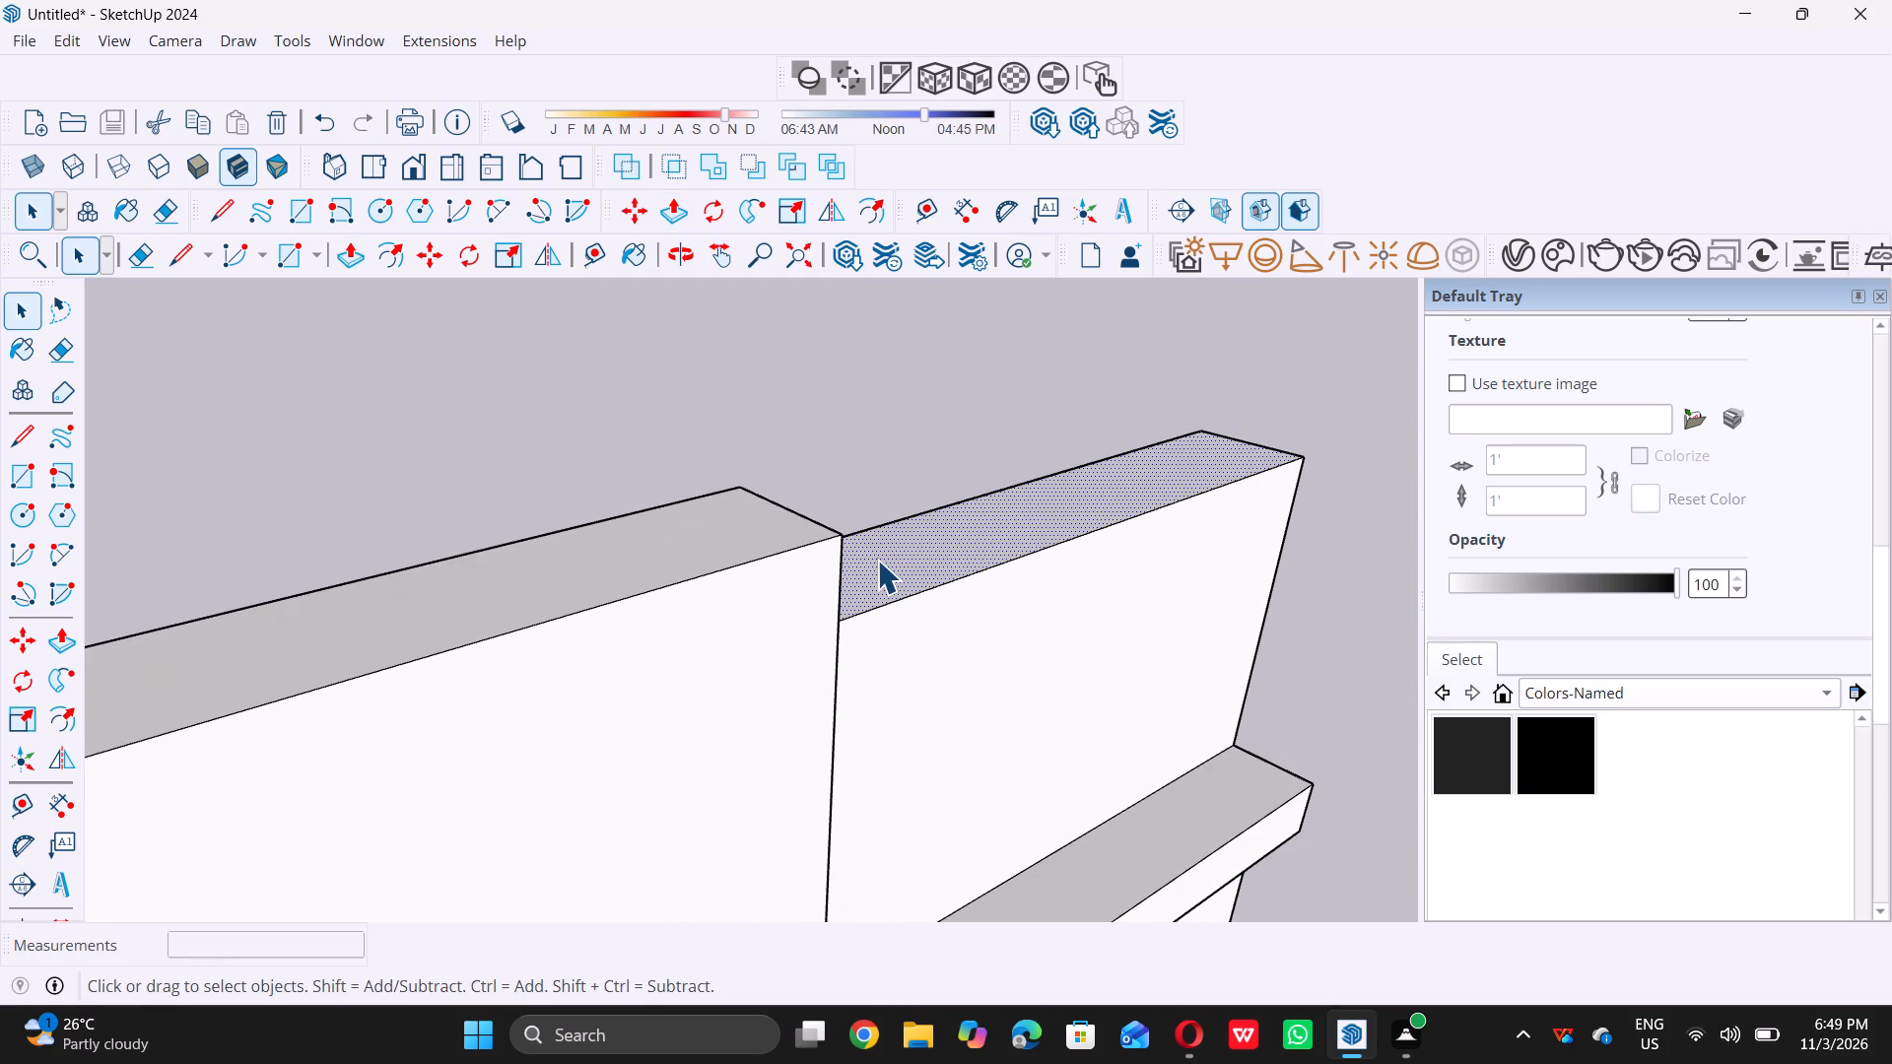
{"action": "key", "text": "p"}
{"action": "double_click", "coordinate": [878, 559]}
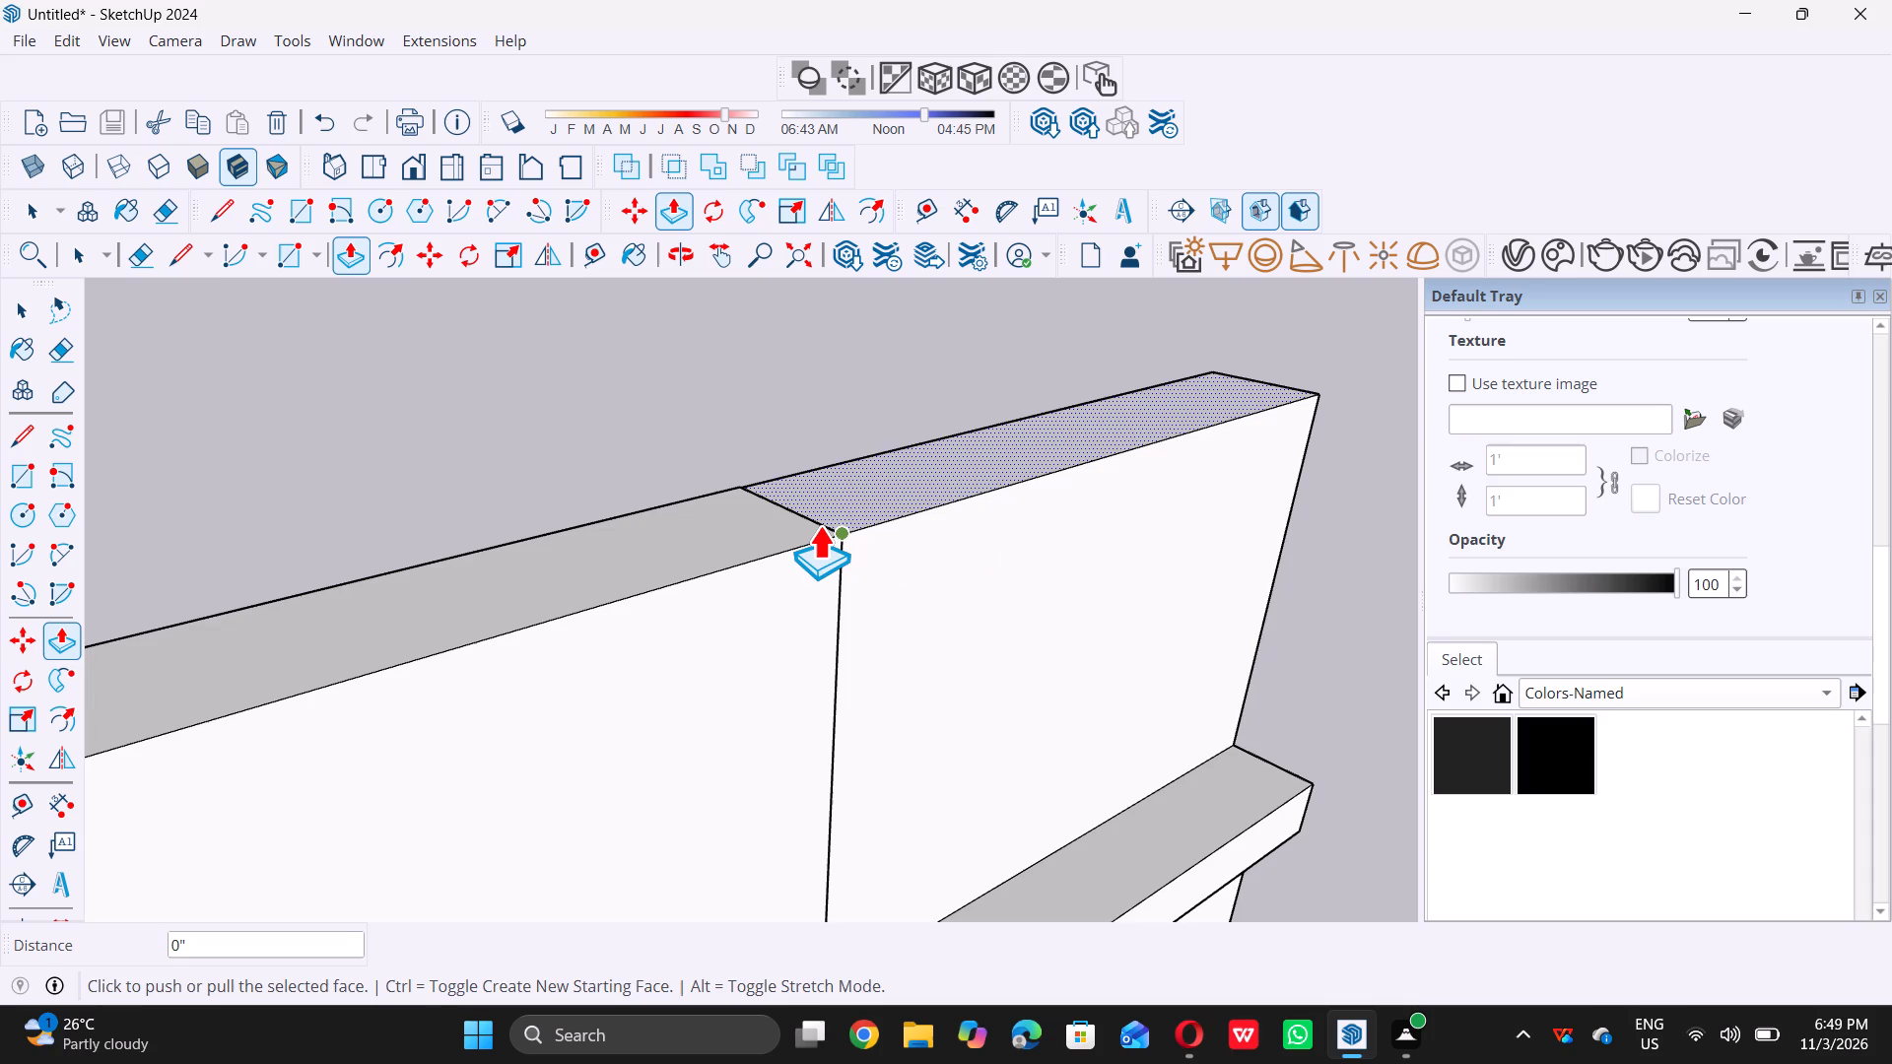
{"action": "key", "text": "space"}
Place a horizontal guide line on the parapet's front face, 7" below the top edge above the window.
{"action": "scroll", "coordinate": [819, 525], "scroll_direction": "down", "scroll_amount": 17}
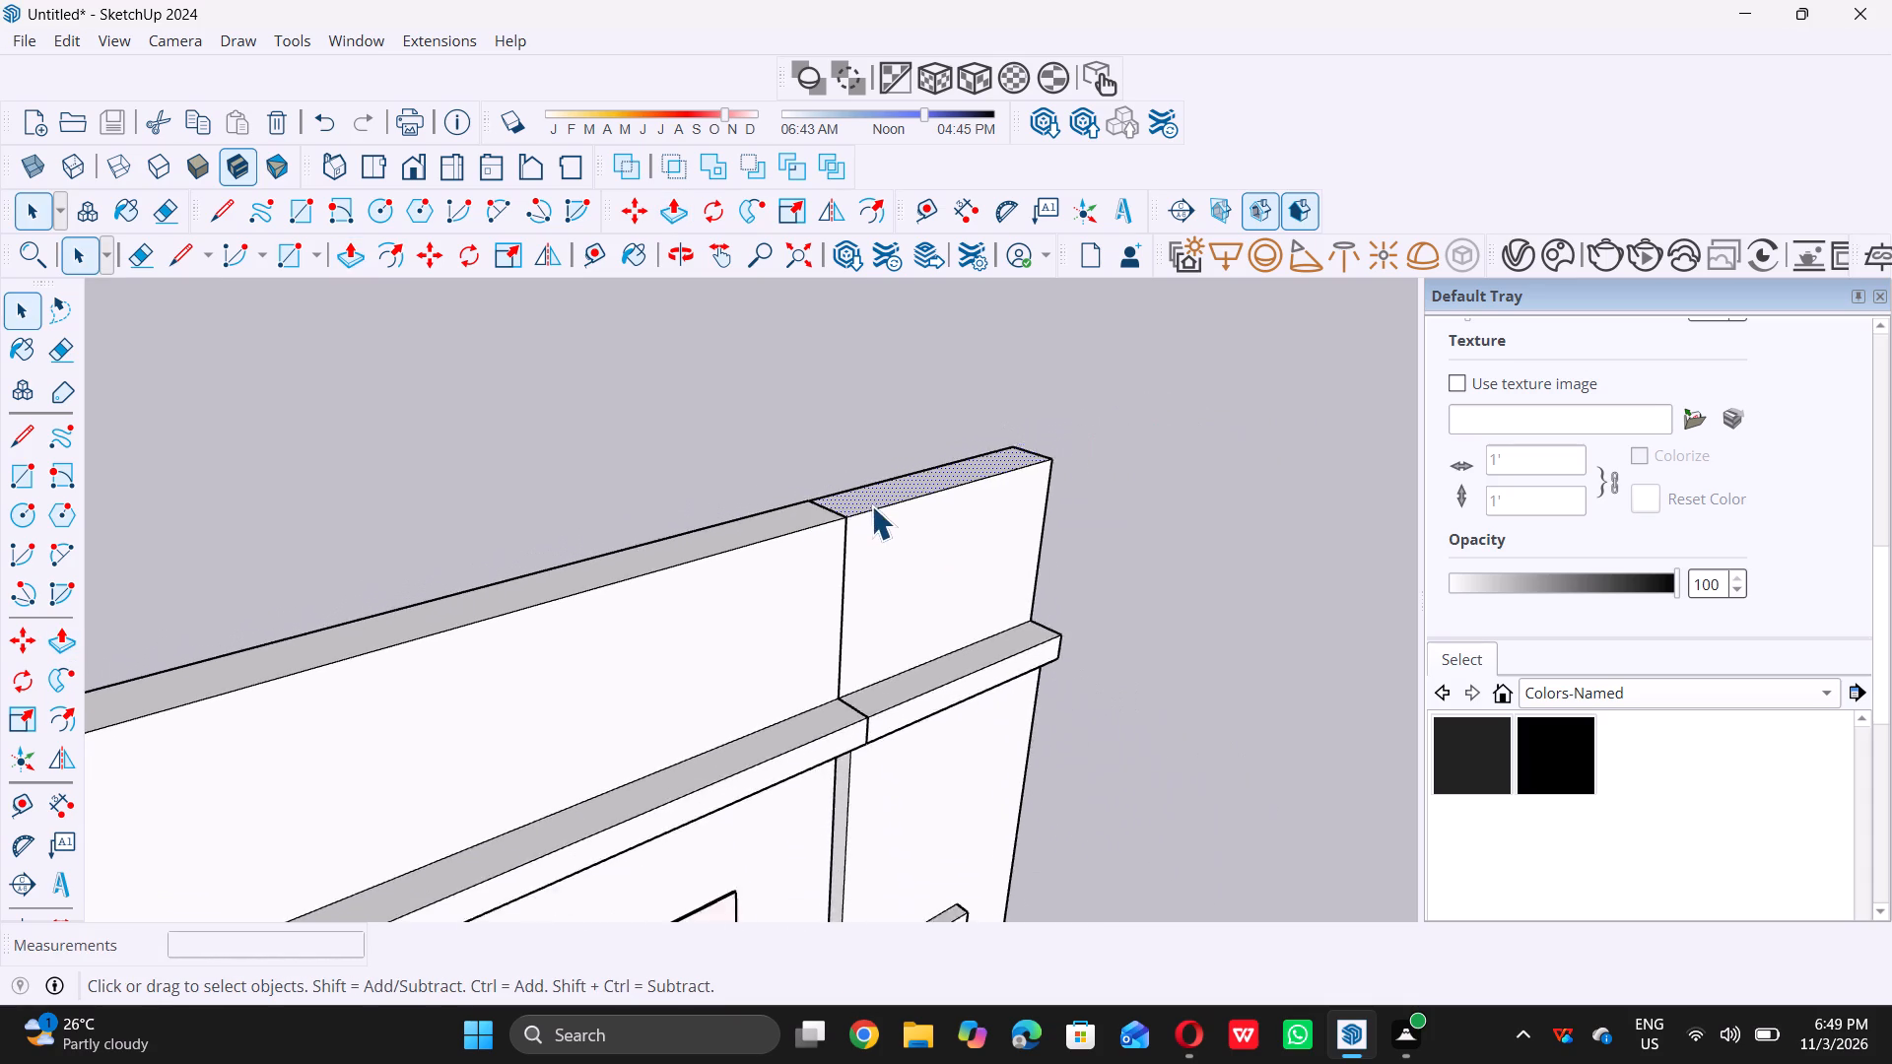
{"action": "scroll", "coordinate": [871, 505], "scroll_direction": "down", "scroll_amount": 16}
{"action": "scroll", "coordinate": [930, 532], "scroll_direction": "up", "scroll_amount": 1}
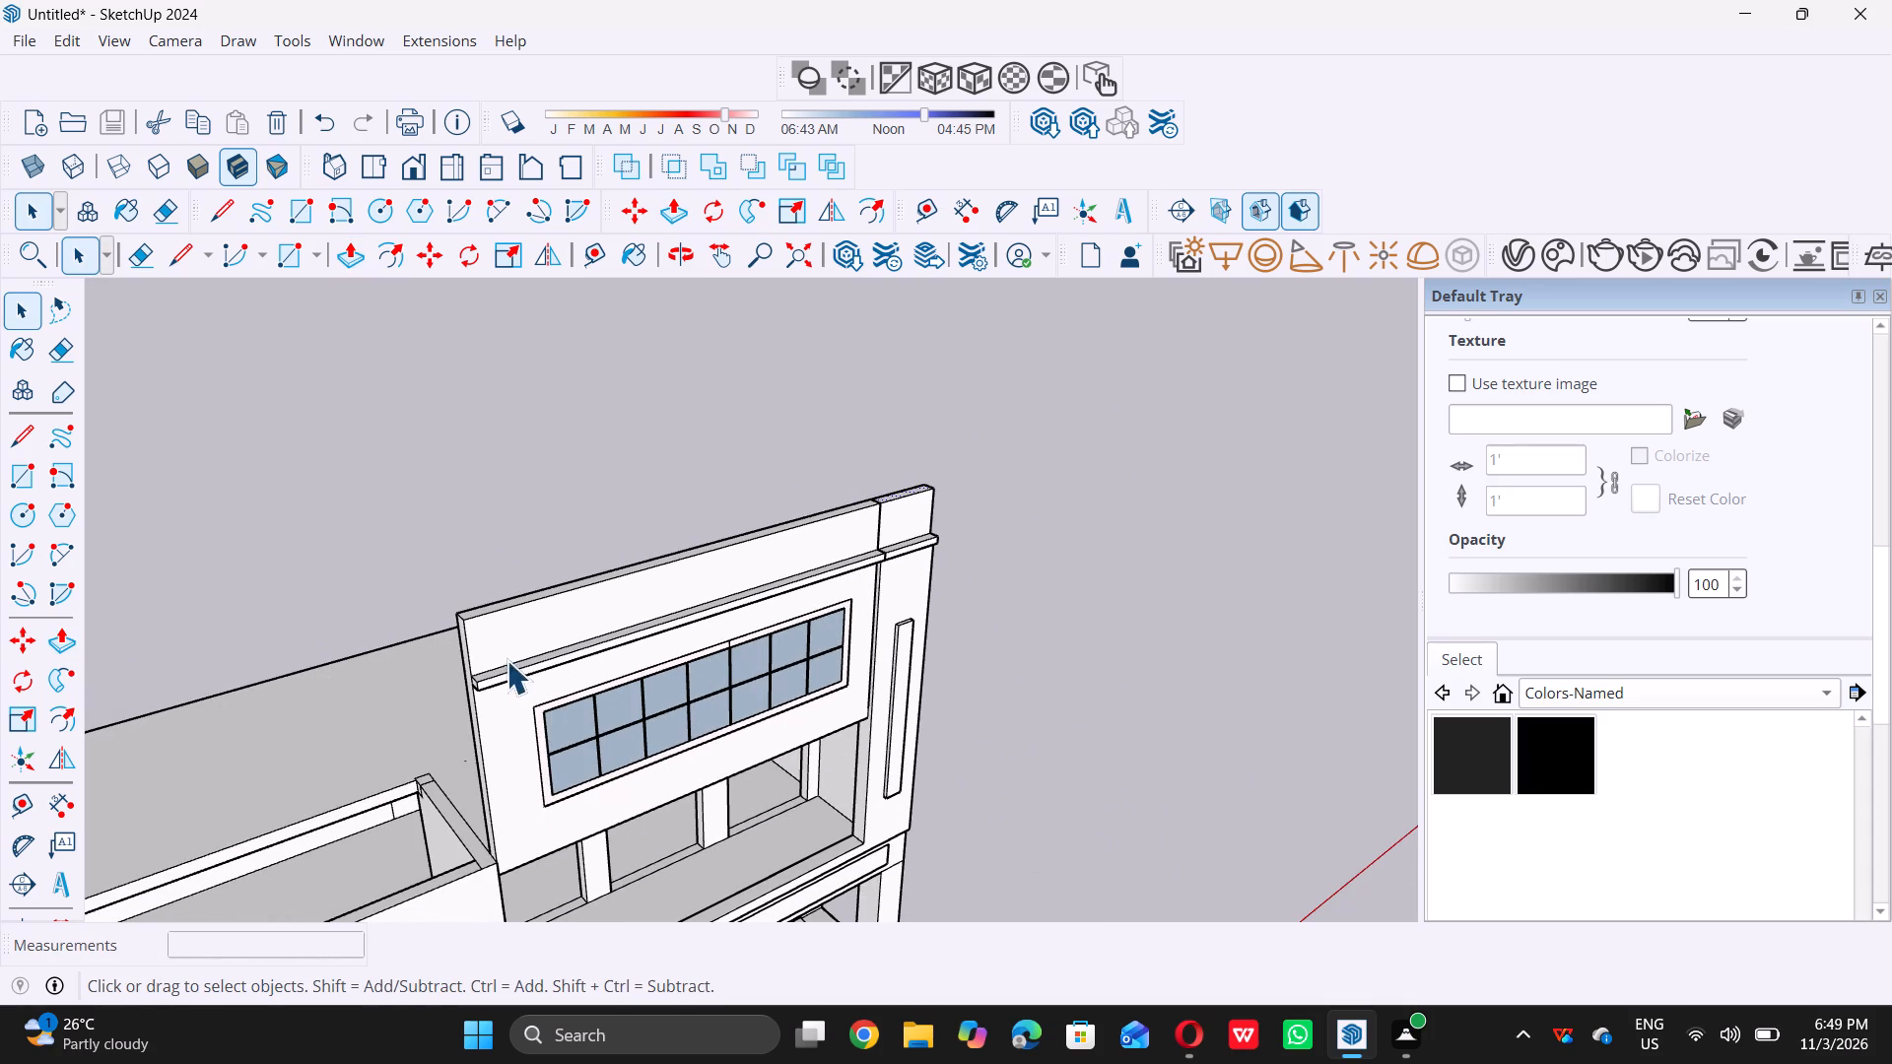
{"action": "middle_click_drag", "start_coordinate": [509, 623], "coordinate": [515, 578]}
{"action": "scroll", "coordinate": [509, 585], "scroll_direction": "up", "scroll_amount": 9}
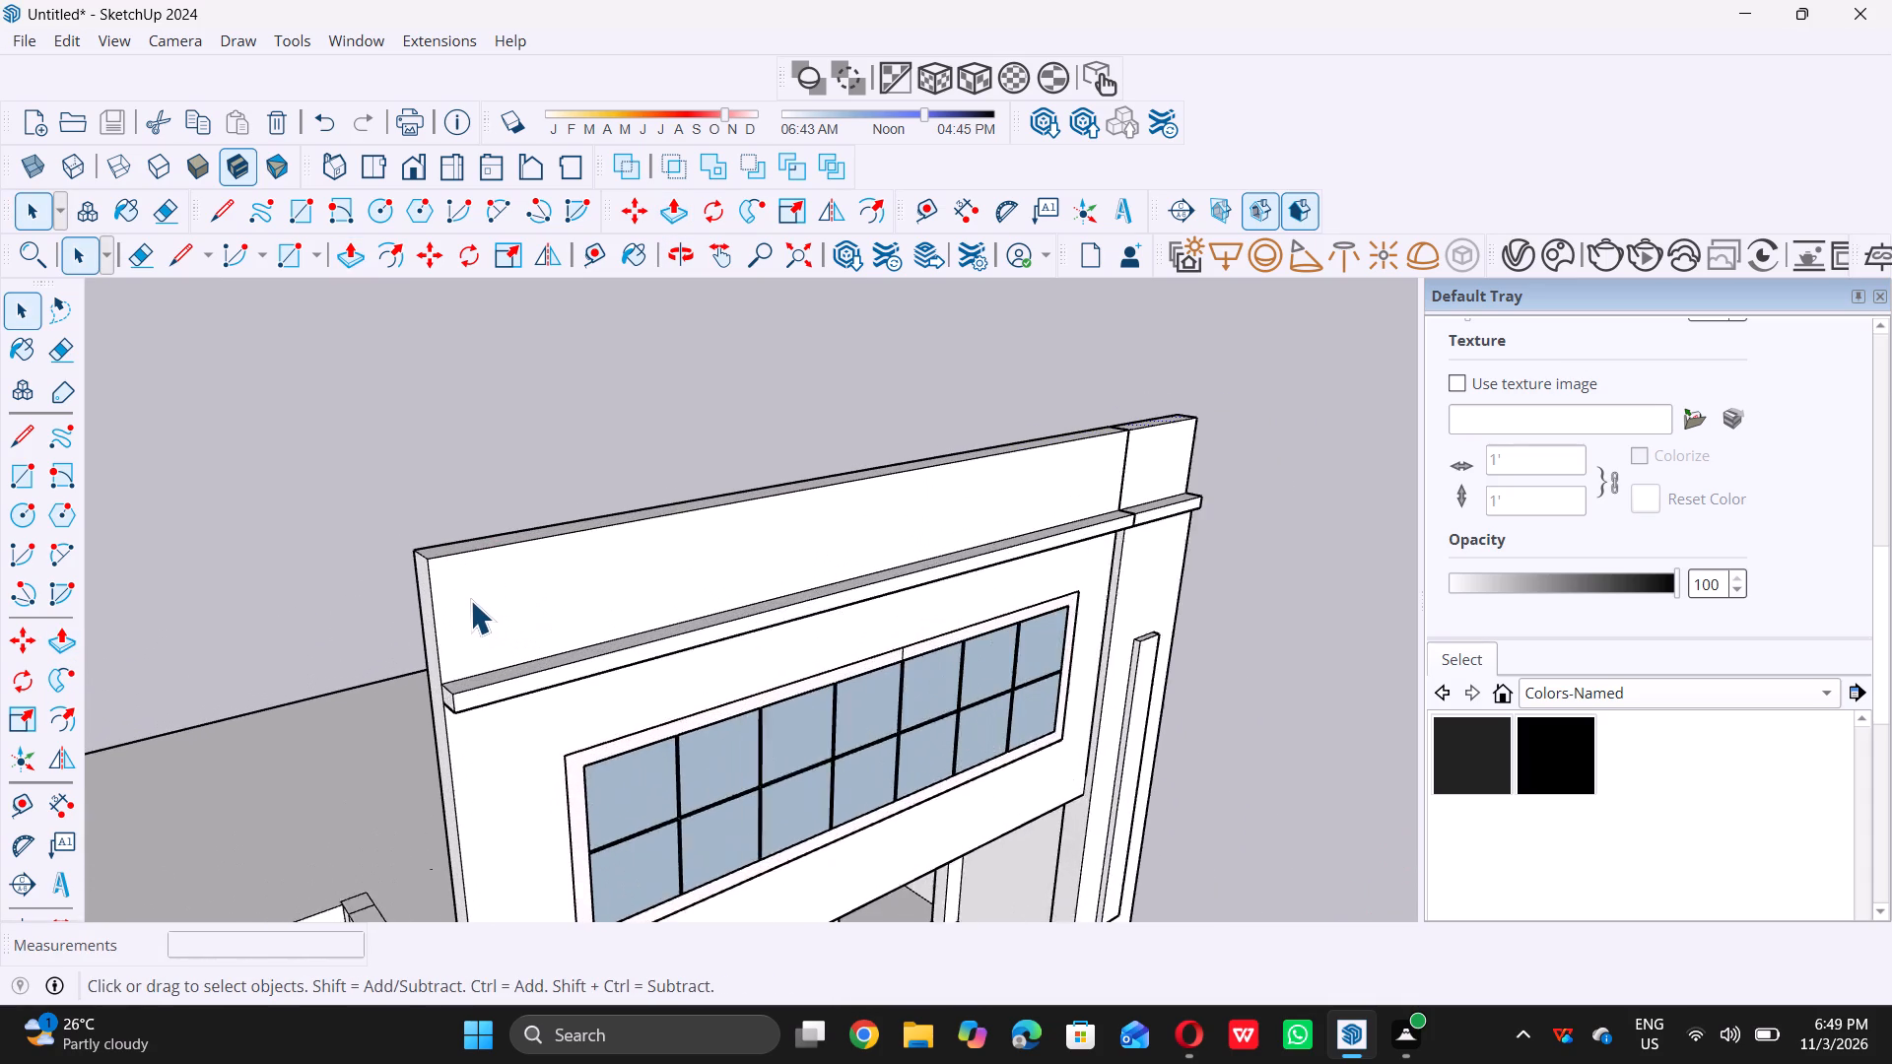
{"action": "key", "text": "t"}
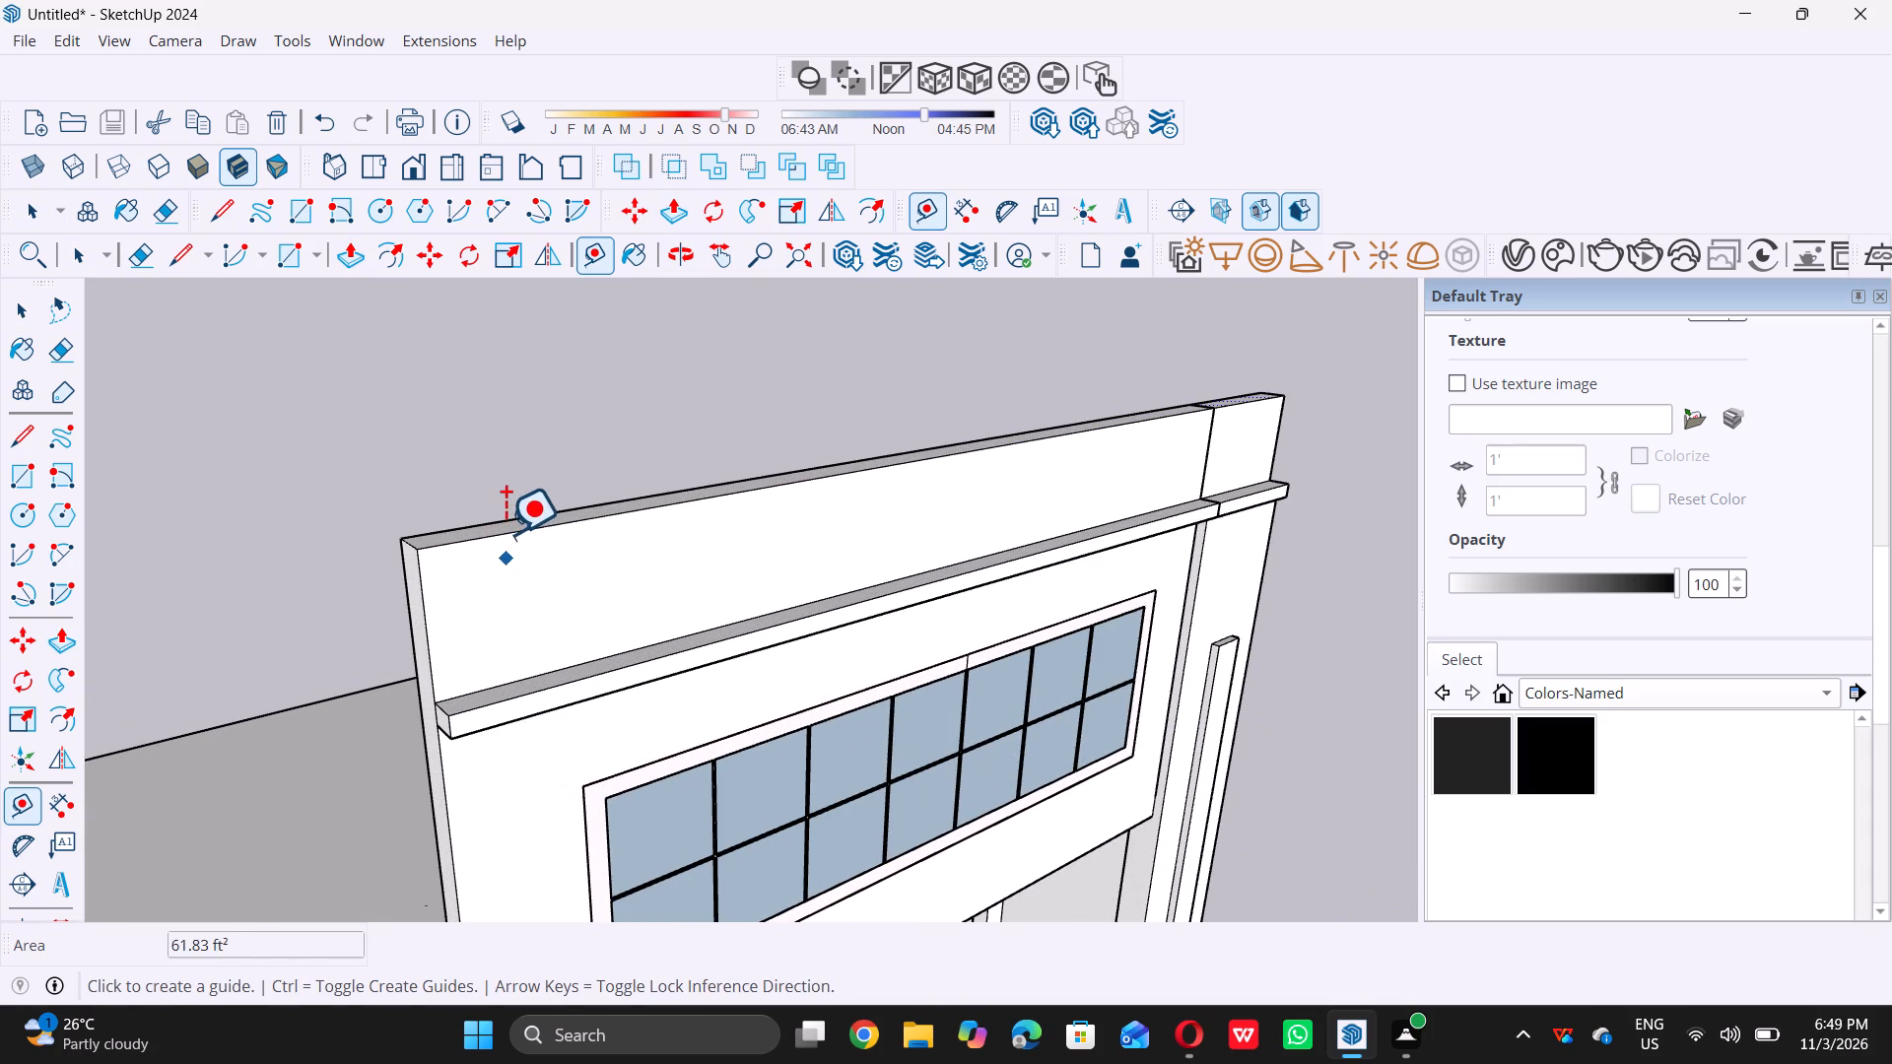
{"action": "left_click", "coordinate": [504, 536]}
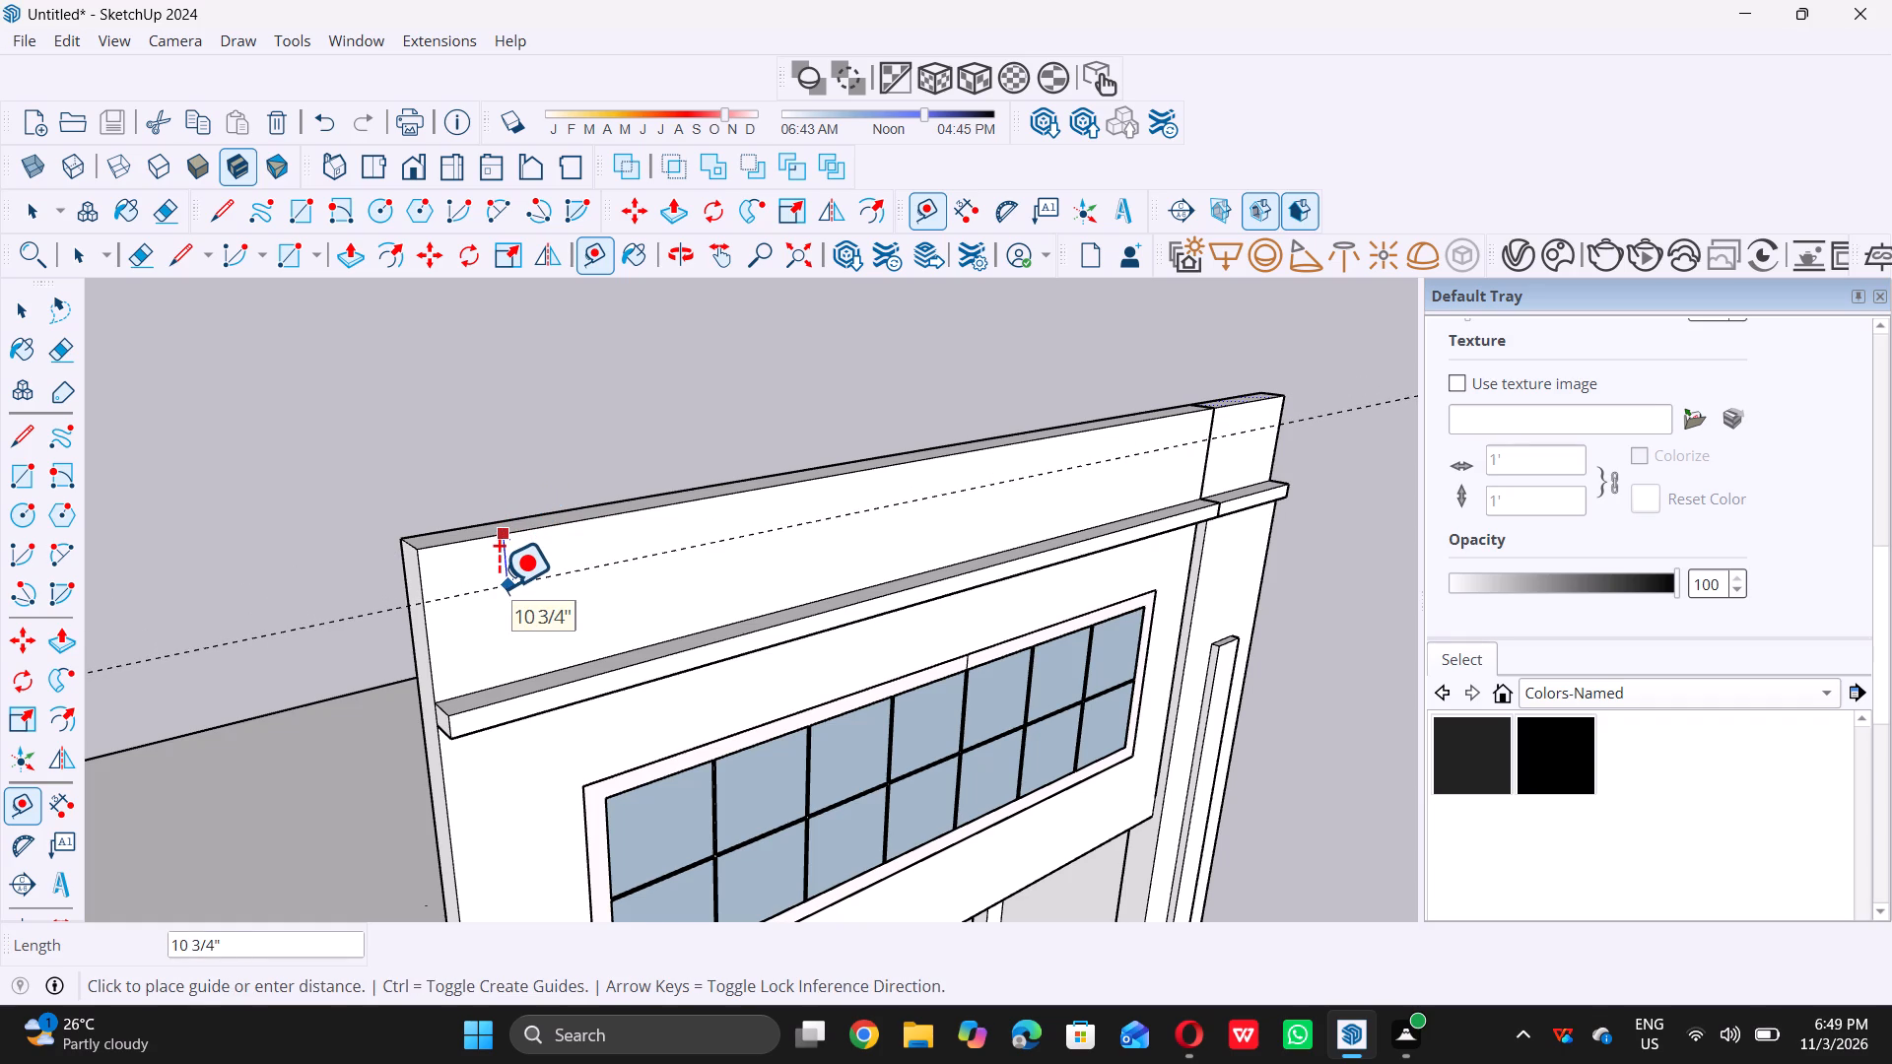
{"action": "key", "text": "7"}
{"action": "key", "text": "shift+quotedbl"}
{"action": "key", "text": "Return"}
{"action": "key", "text": "space"}
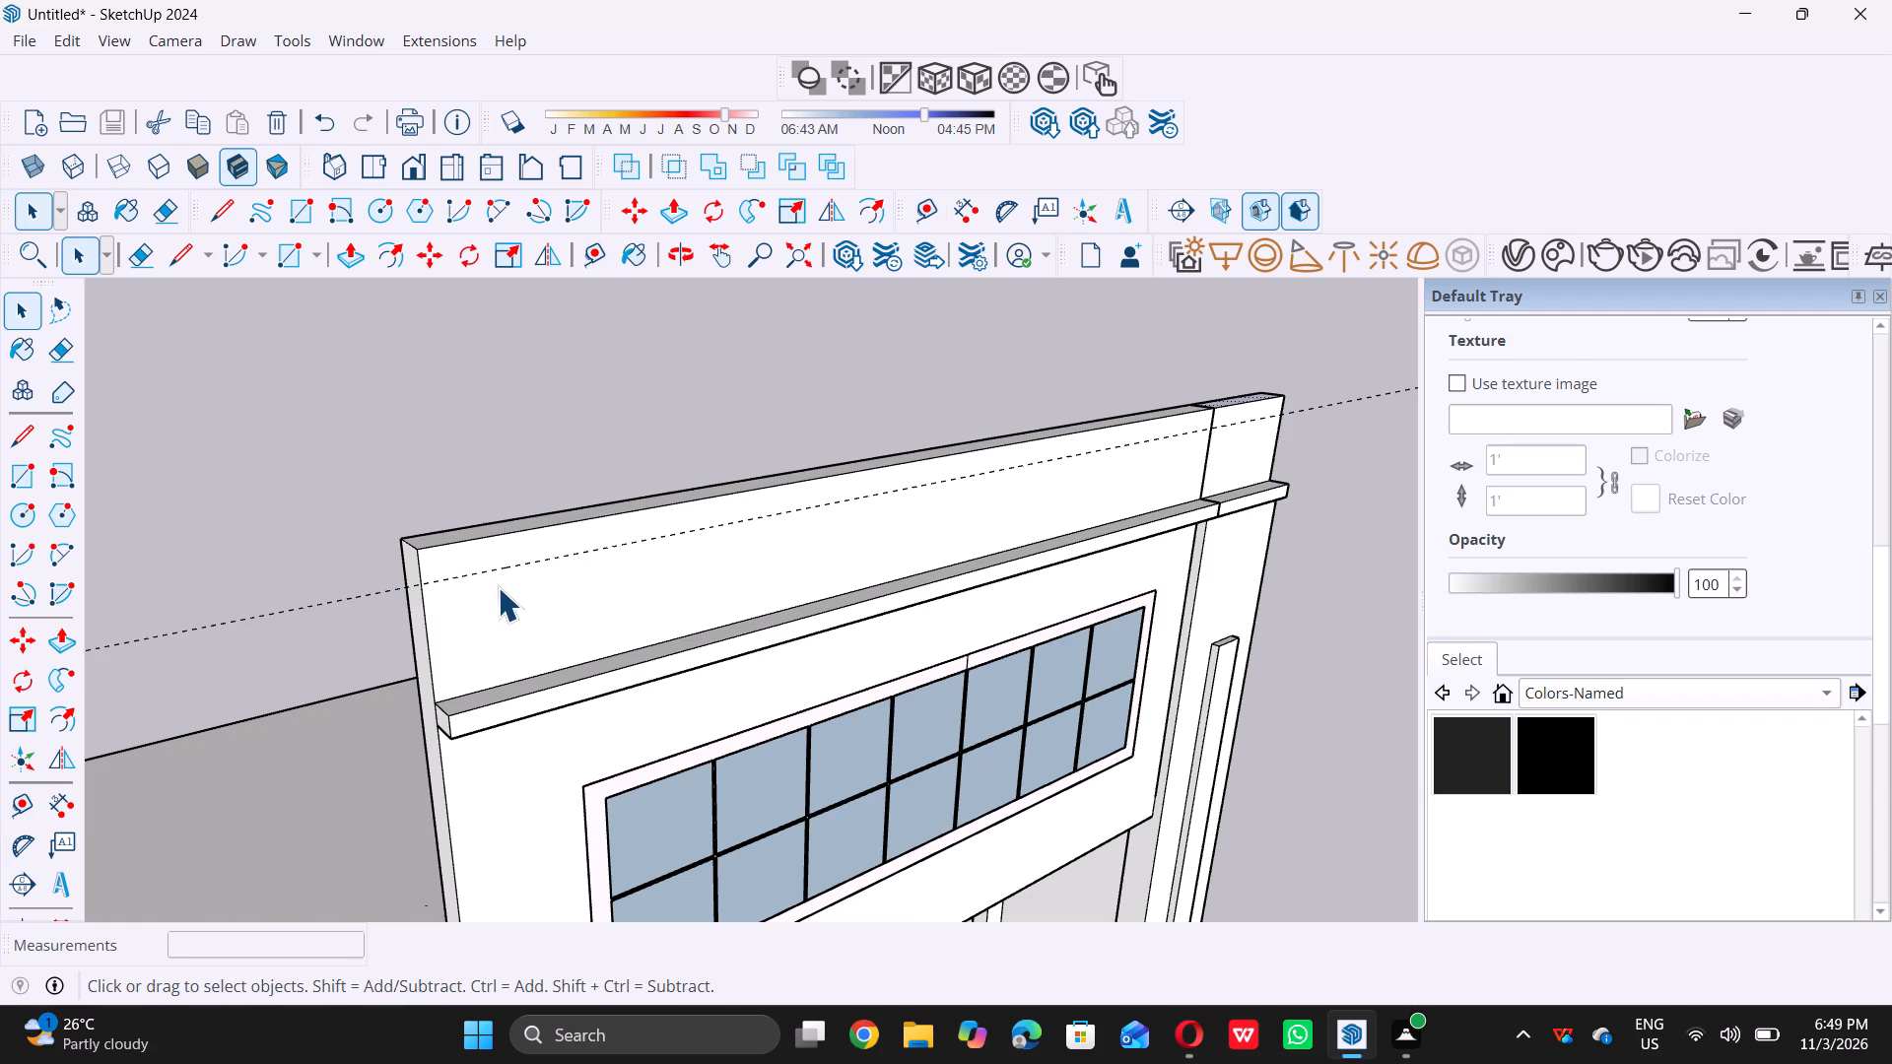
Draw a rectangle about 23' 1 3/8" by 7" along the parapet's front face above the window, from the guide line to the top edge.
{"action": "key", "text": "r"}
{"action": "scroll", "coordinate": [450, 586], "scroll_direction": "up", "scroll_amount": 4}
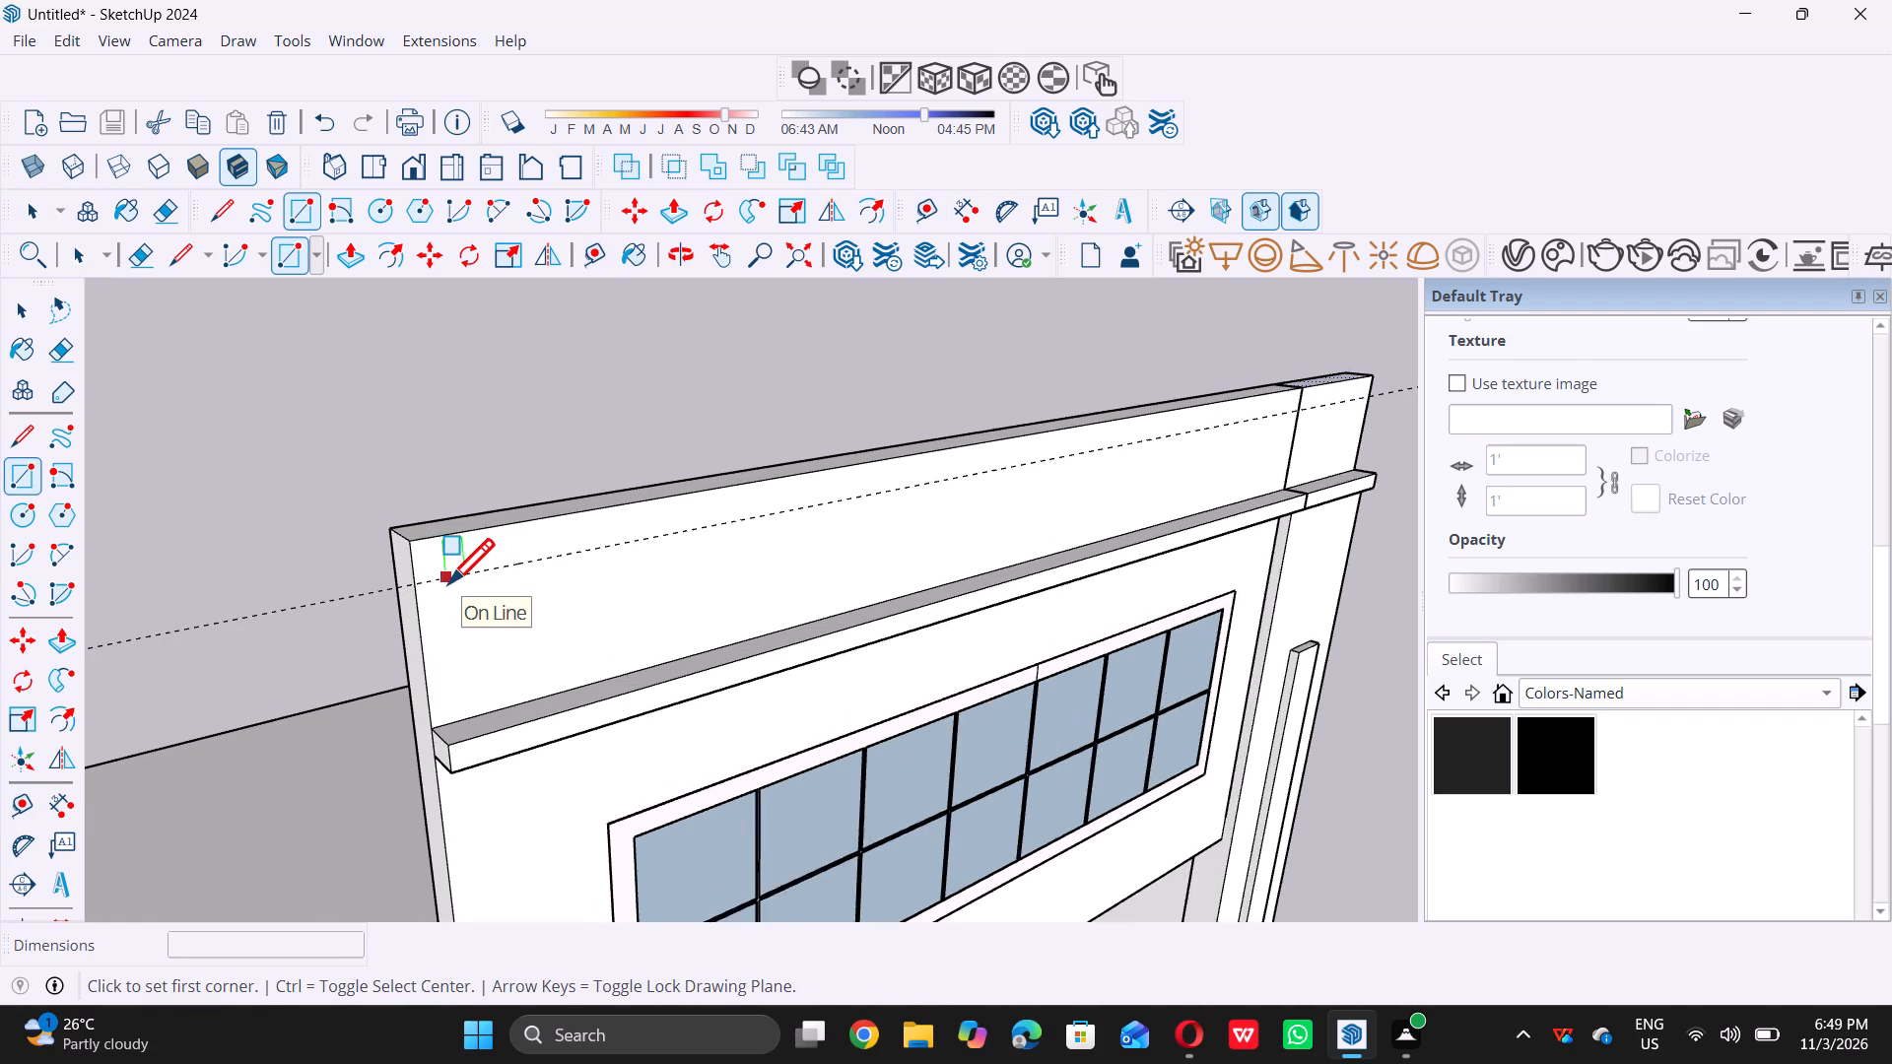
{"action": "scroll", "coordinate": [448, 583], "scroll_direction": "up", "scroll_amount": 3}
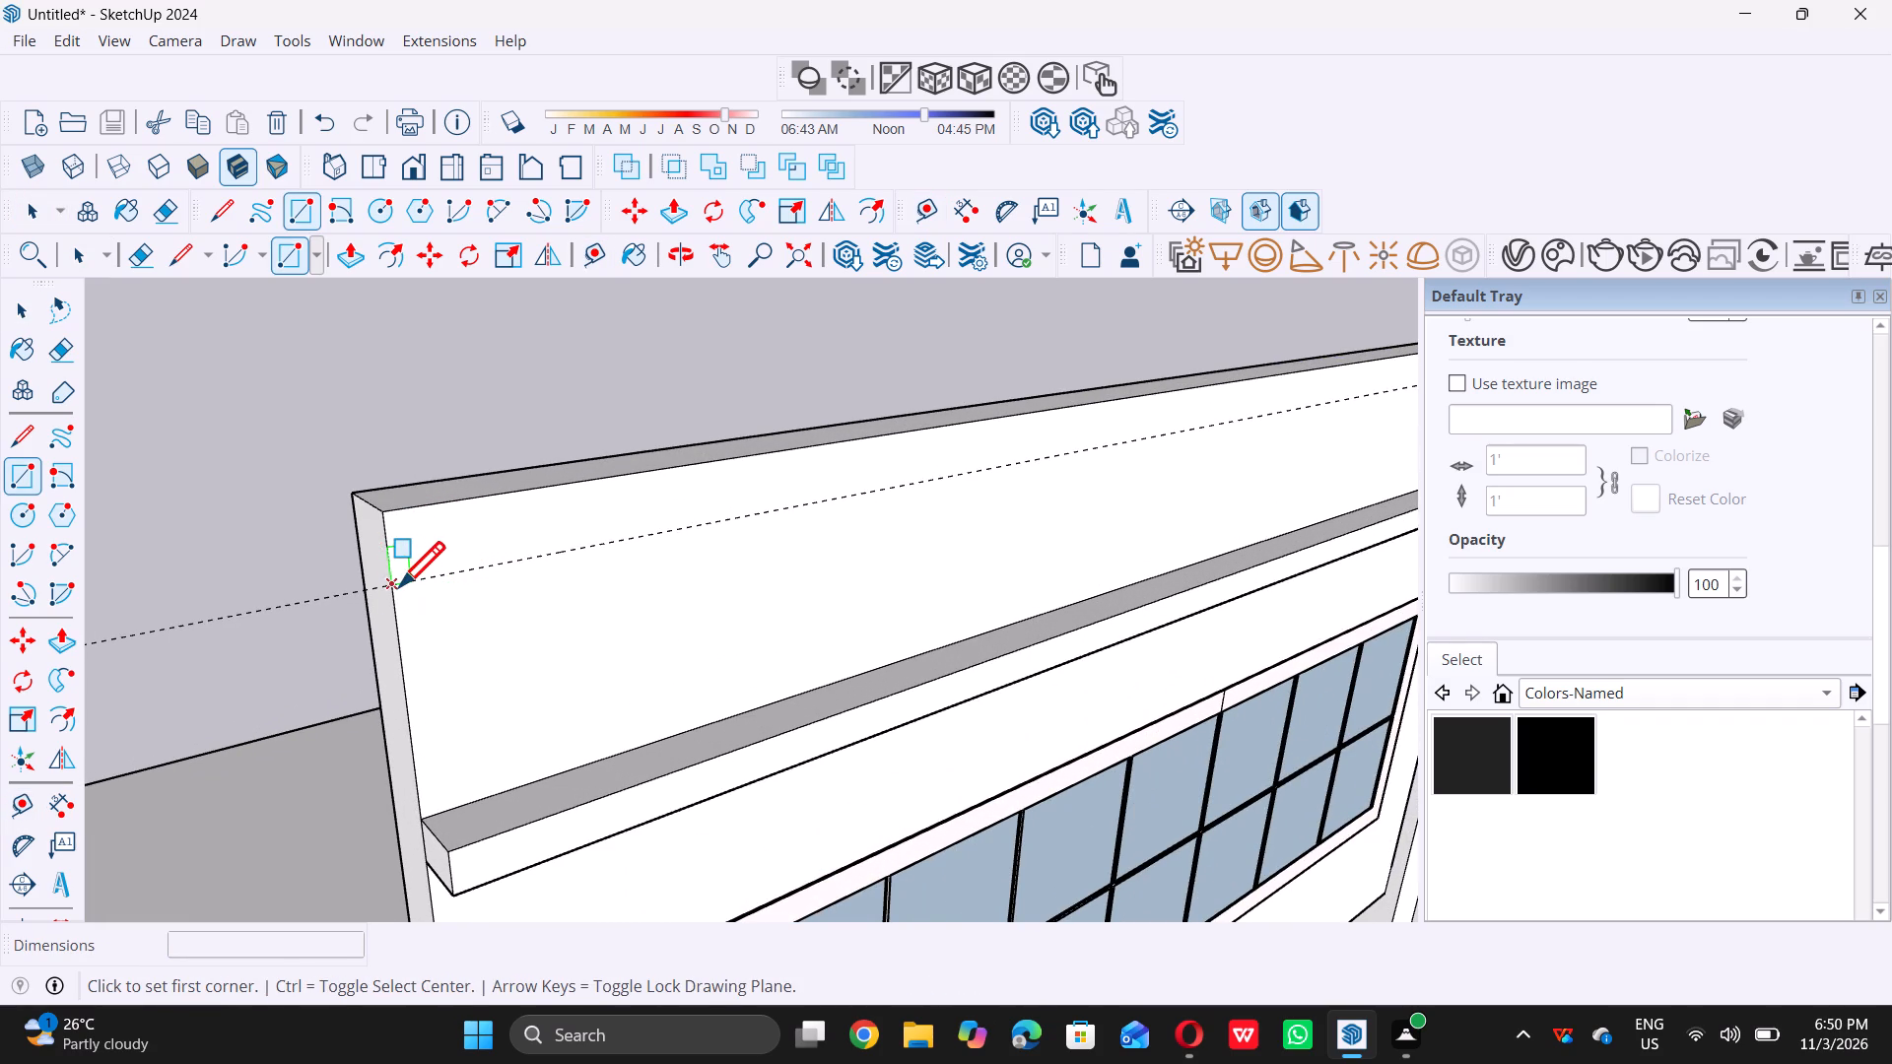
{"action": "left_click", "coordinate": [401, 583]}
{"action": "scroll", "coordinate": [401, 583], "scroll_direction": "down", "scroll_amount": 9}
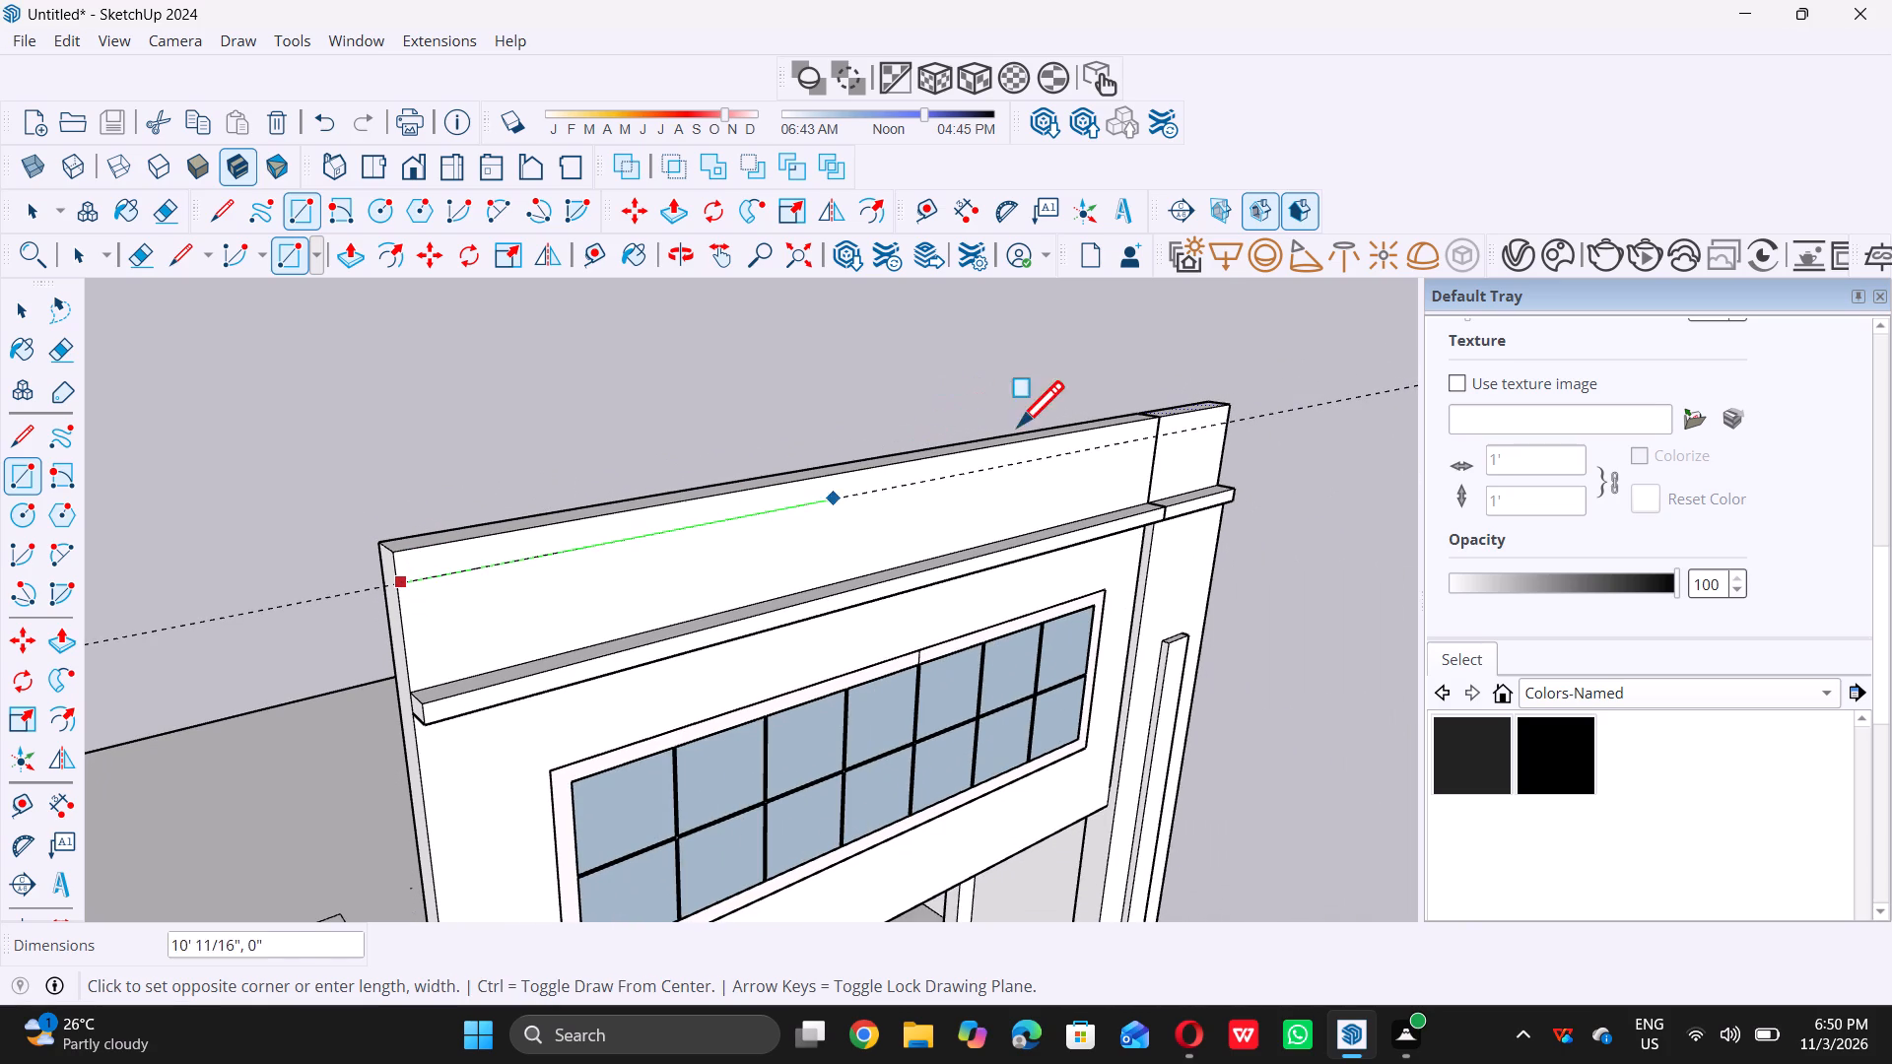
{"action": "scroll", "coordinate": [1131, 443], "scroll_direction": "up", "scroll_amount": 9}
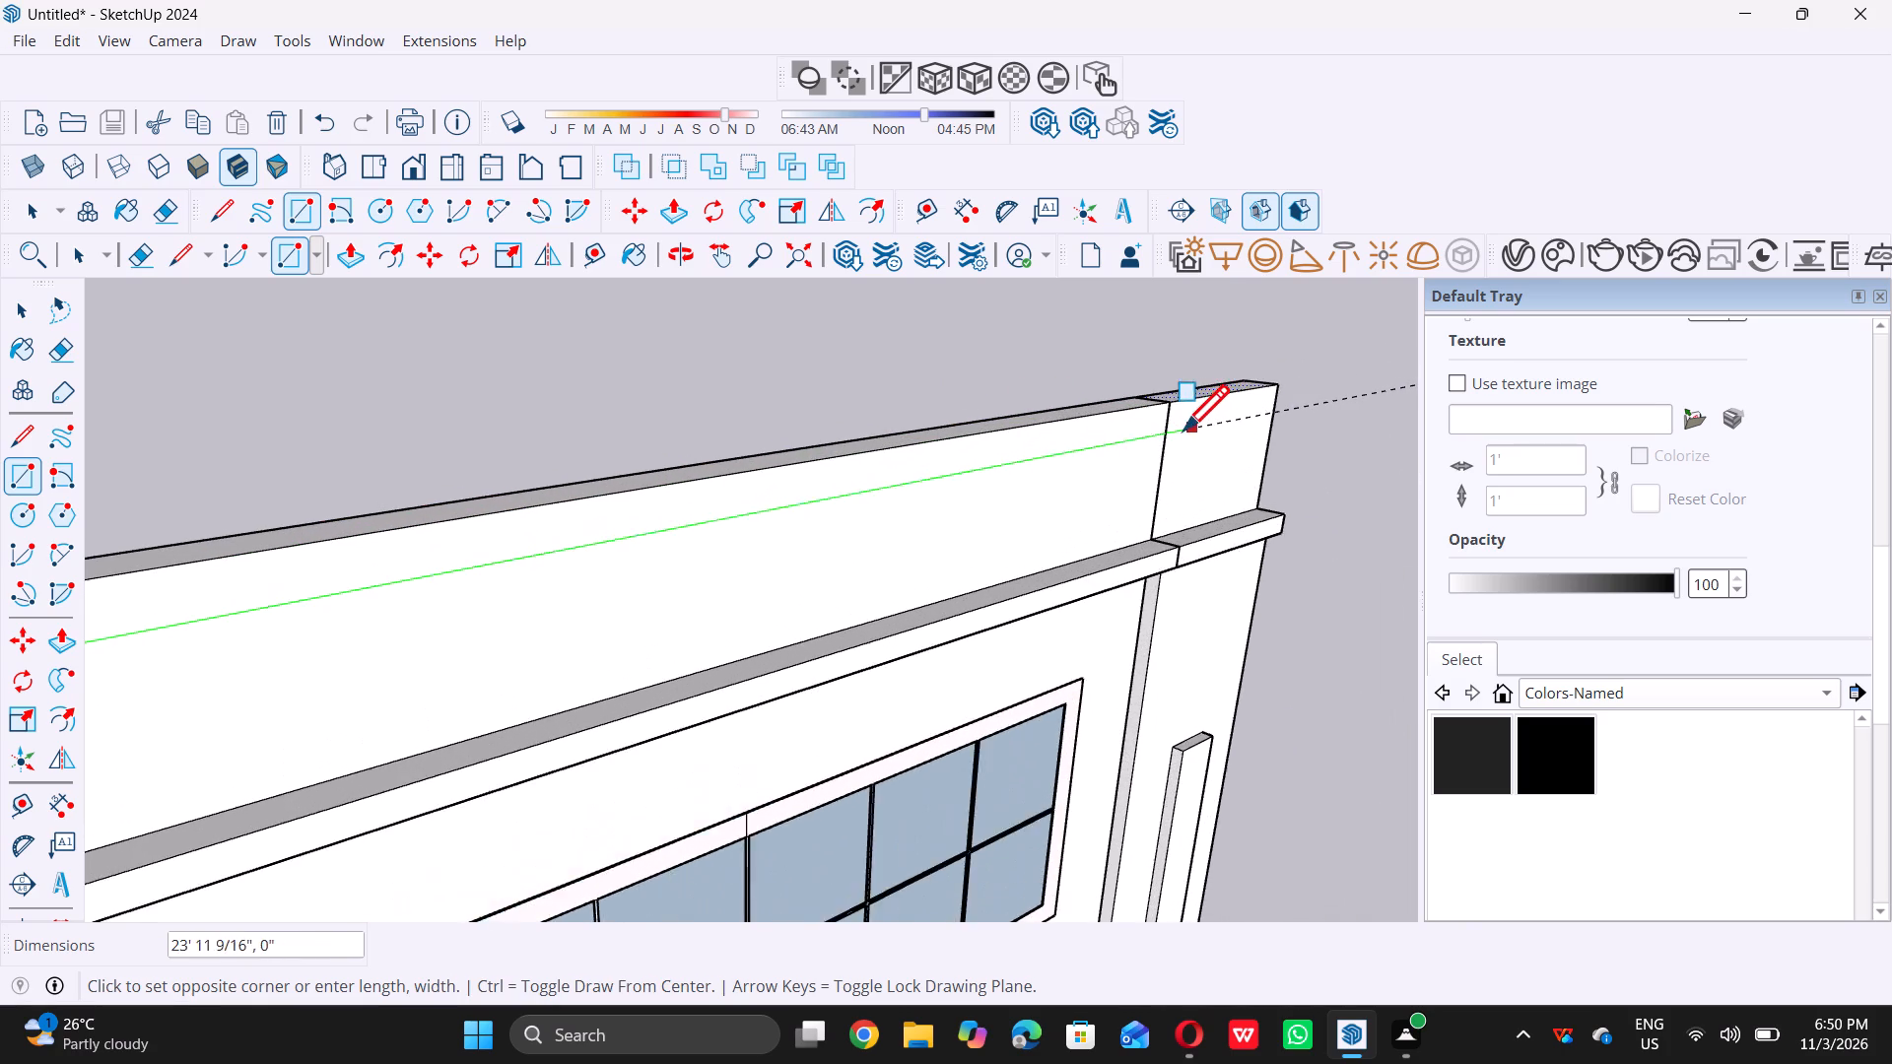
{"action": "double_click", "coordinate": [1159, 401]}
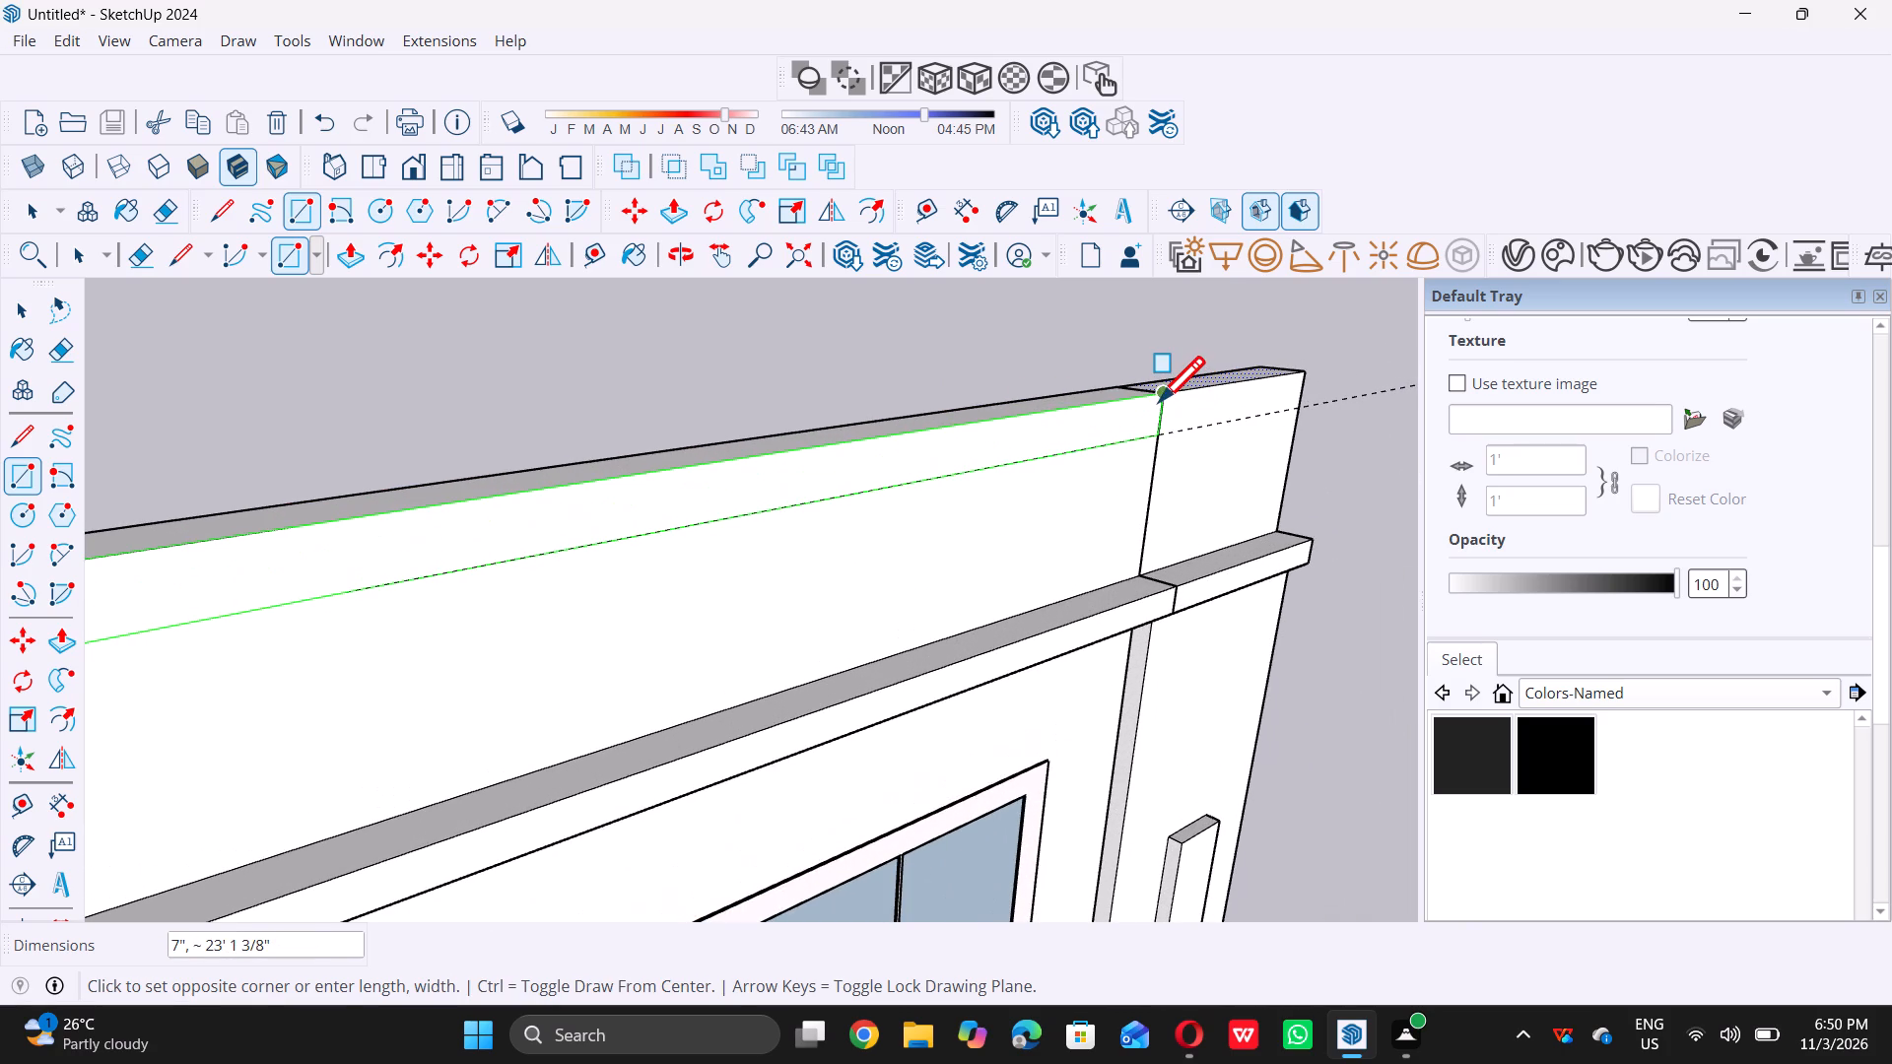
Draw a matching rectangle about 4' by 7" on the narrow right-hand wall's parapet, from the guide line to the top outer corner.
{"action": "scroll", "coordinate": [1353, 397], "scroll_direction": "up", "scroll_amount": 5}
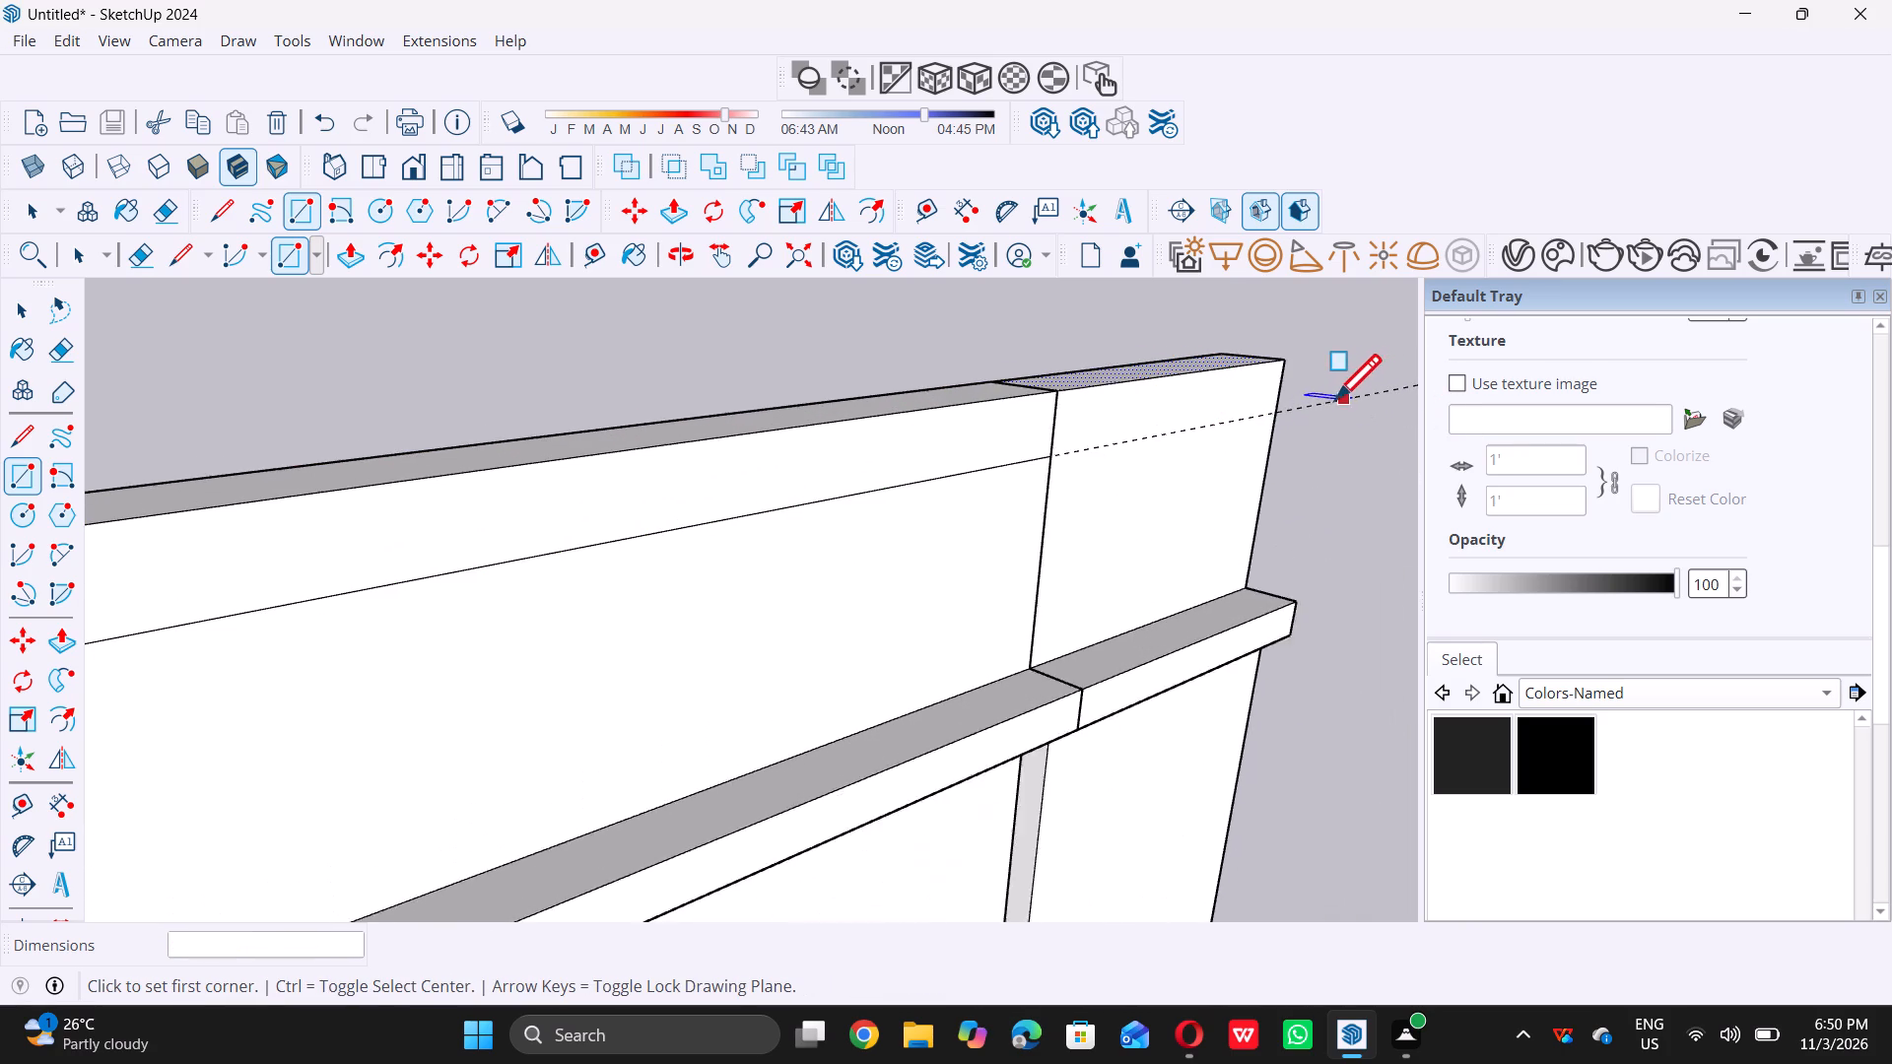
{"action": "scroll", "coordinate": [1332, 401], "scroll_direction": "up", "scroll_amount": 2}
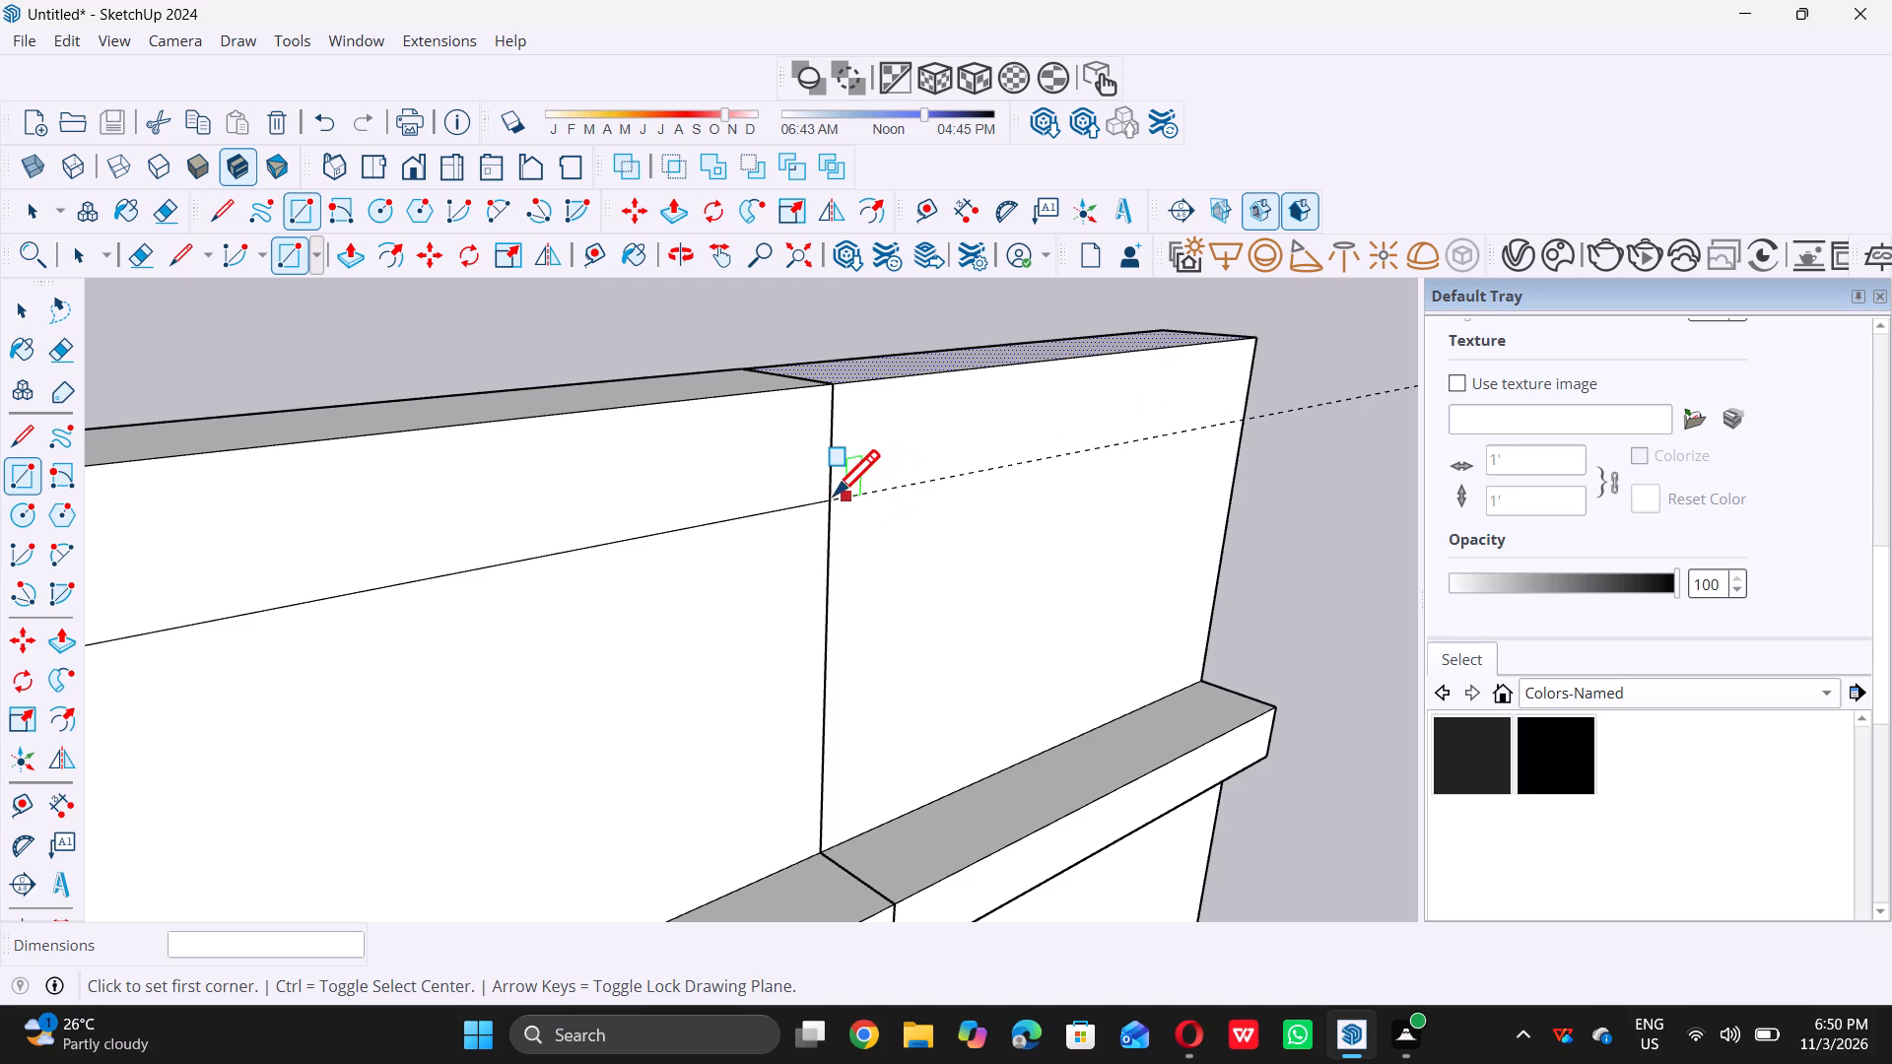
{"action": "triple_click", "coordinate": [826, 499]}
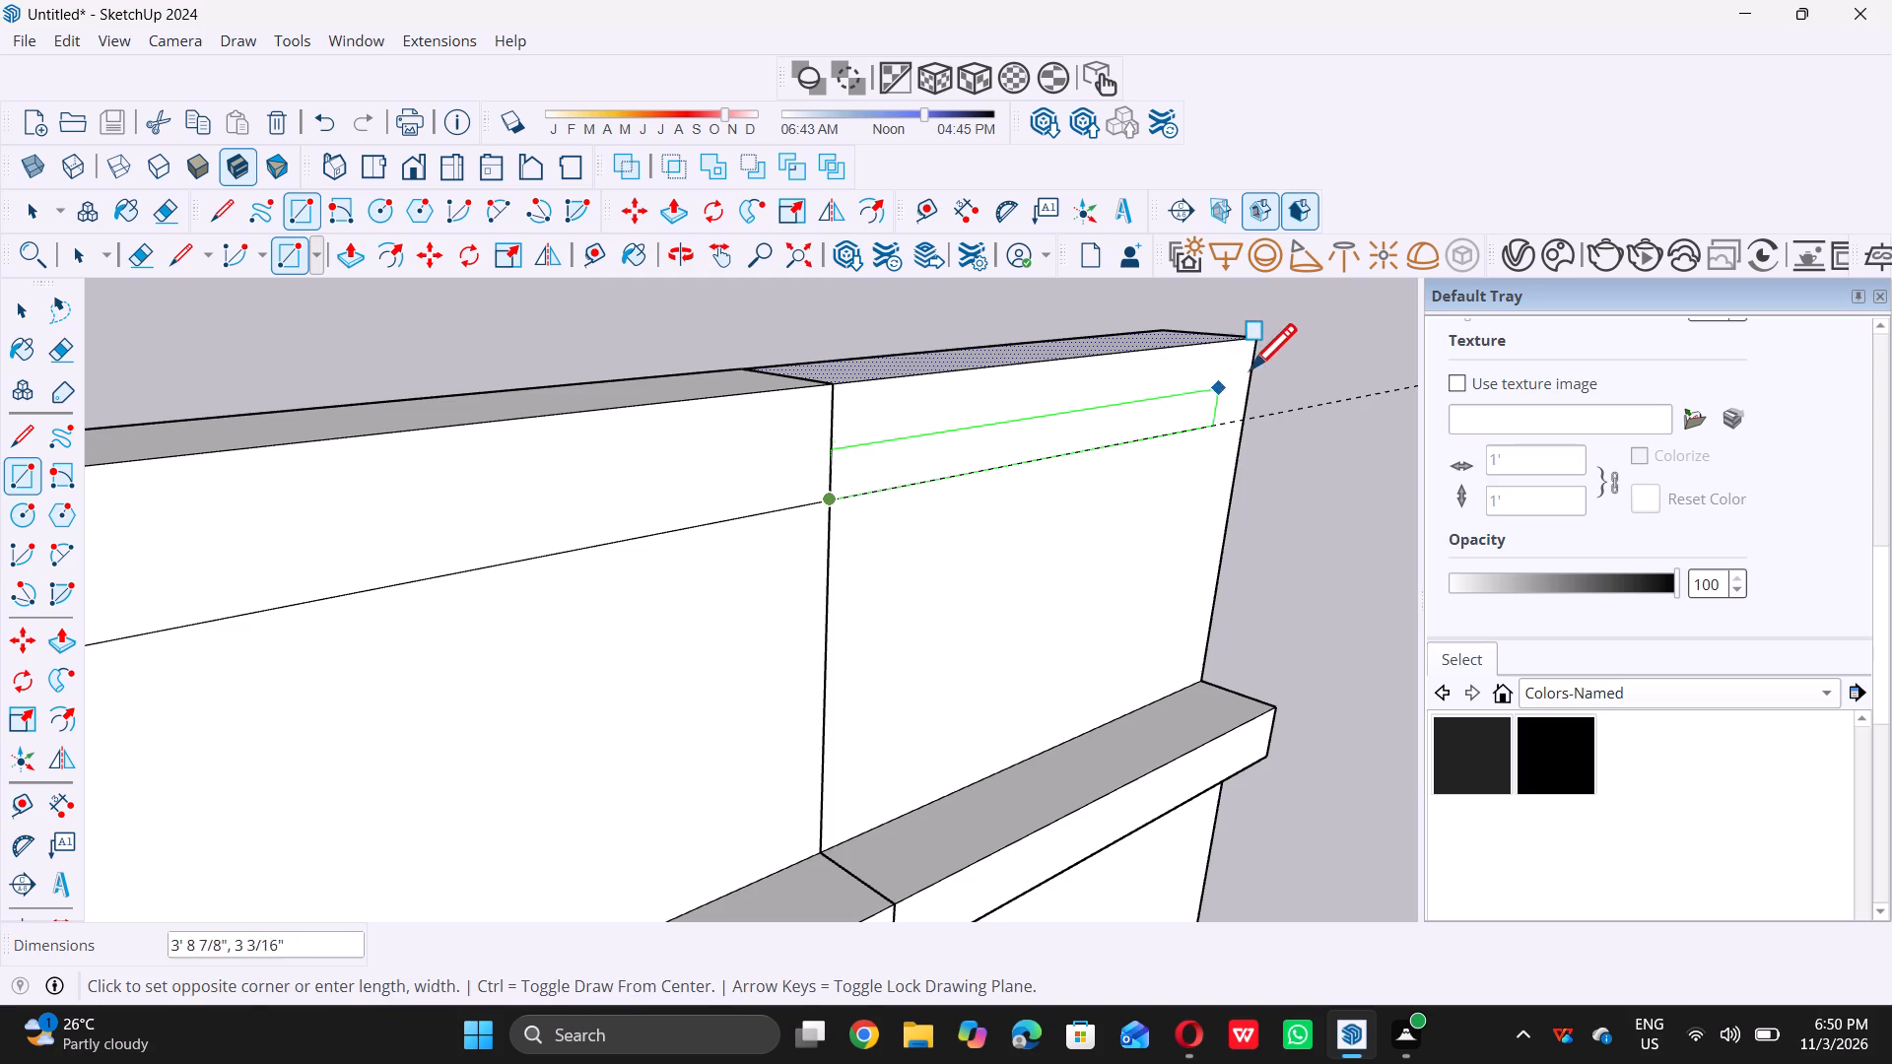
{"action": "double_click", "coordinate": [1250, 340]}
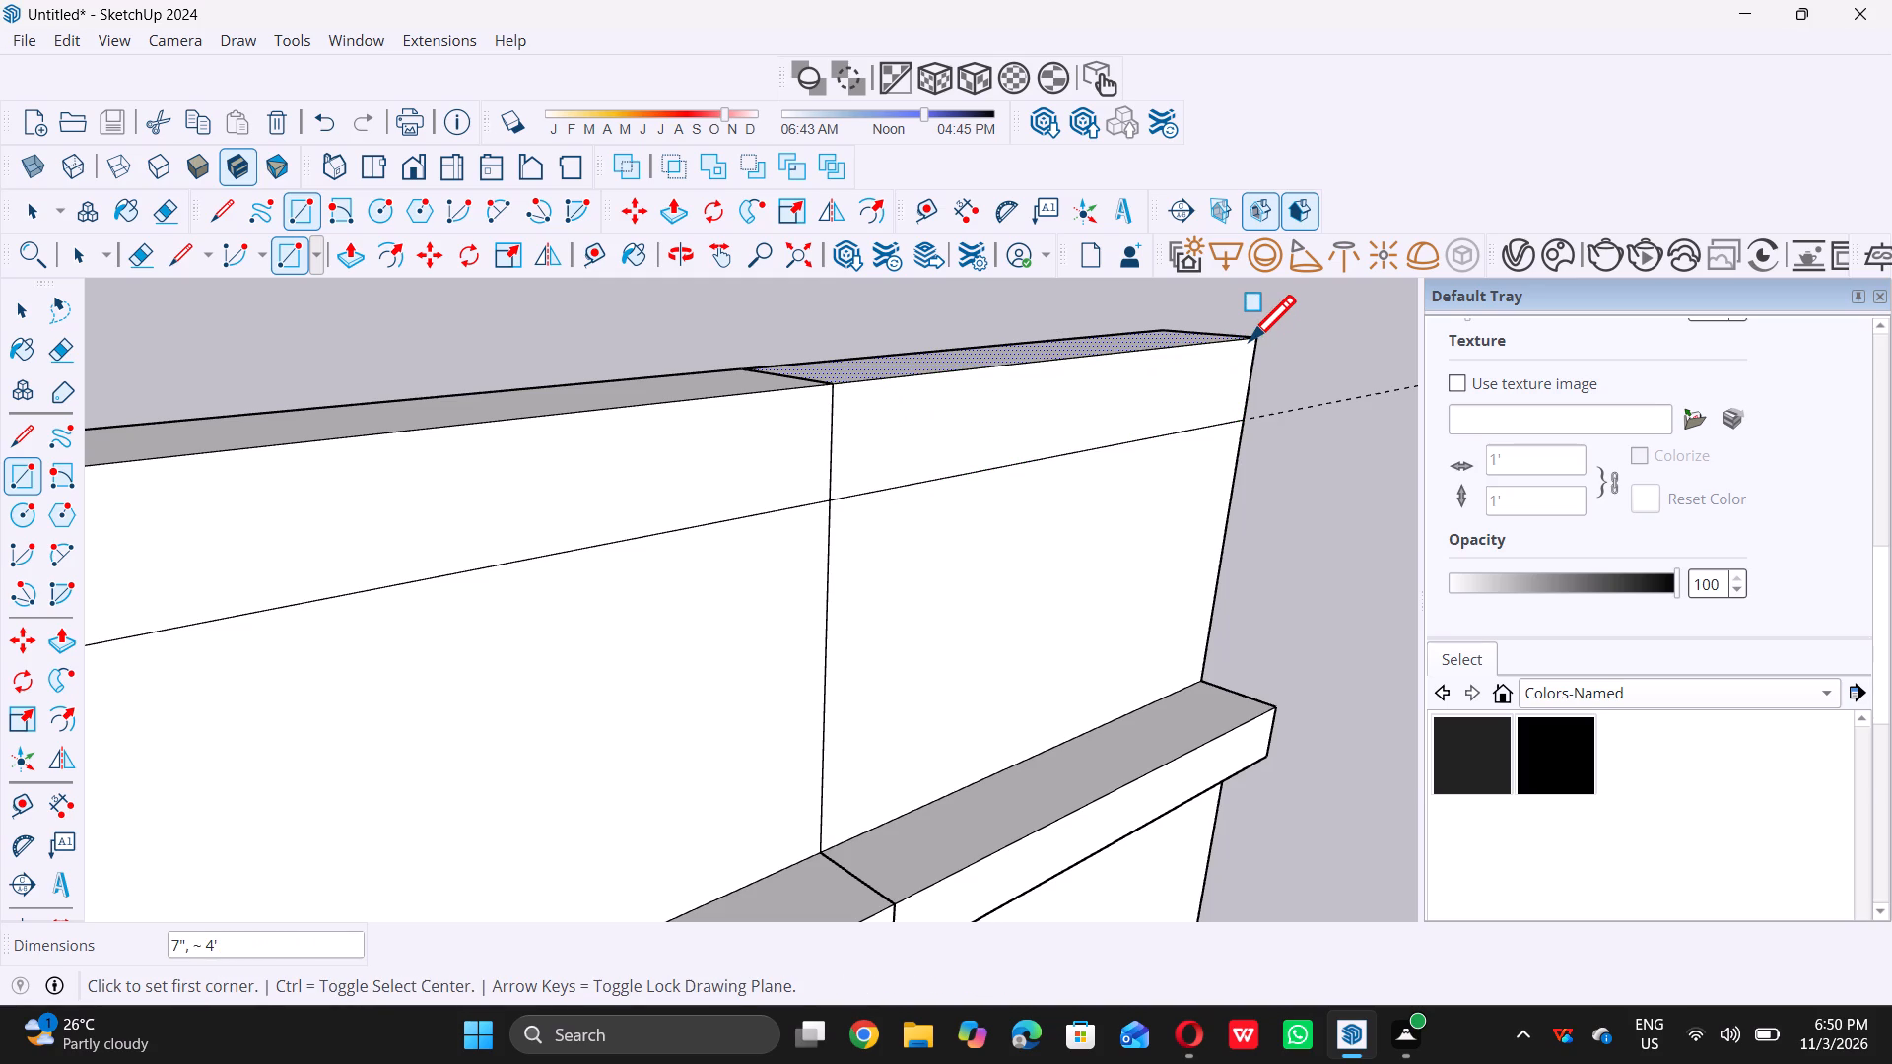
{"action": "key", "text": "space"}
{"action": "scroll", "coordinate": [1249, 341], "scroll_direction": "down", "scroll_amount": 16}
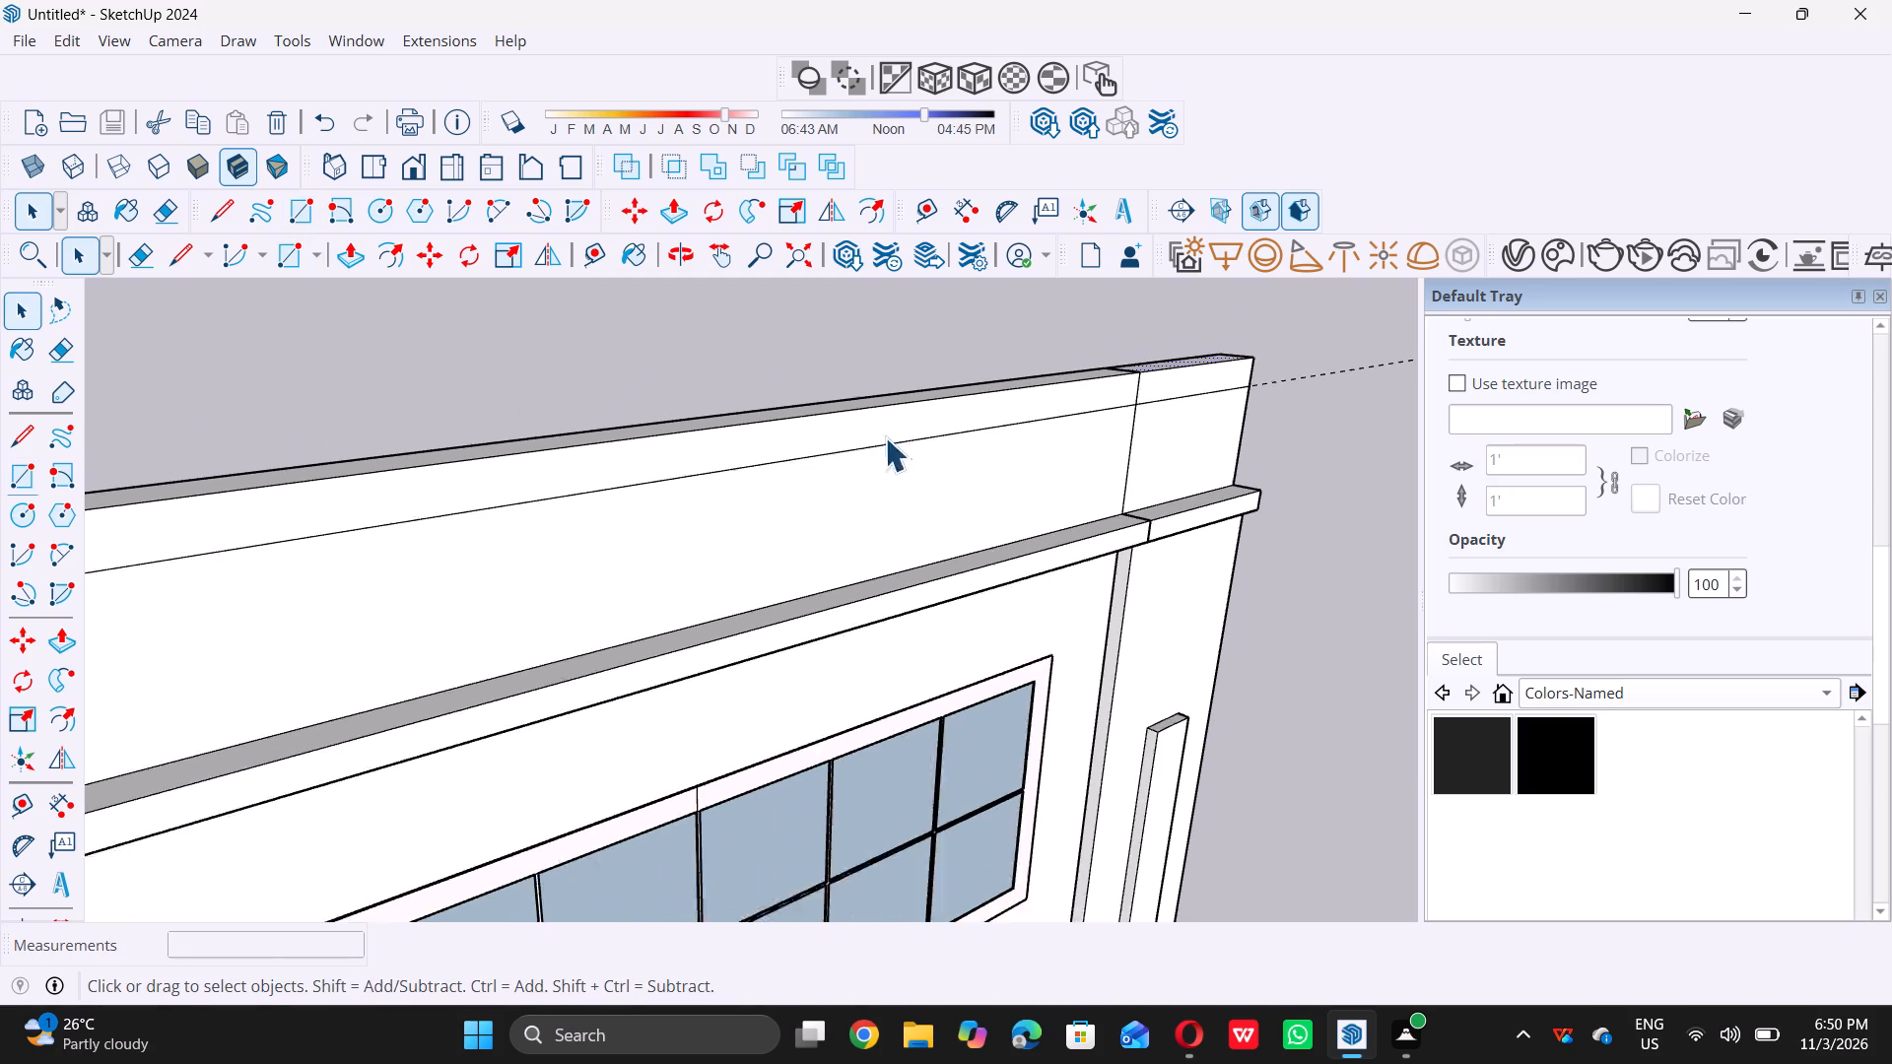
{"action": "left_click", "coordinate": [708, 385]}
Delete all guides from the model.
{"action": "scroll", "coordinate": [779, 382], "scroll_direction": "down", "scroll_amount": 11}
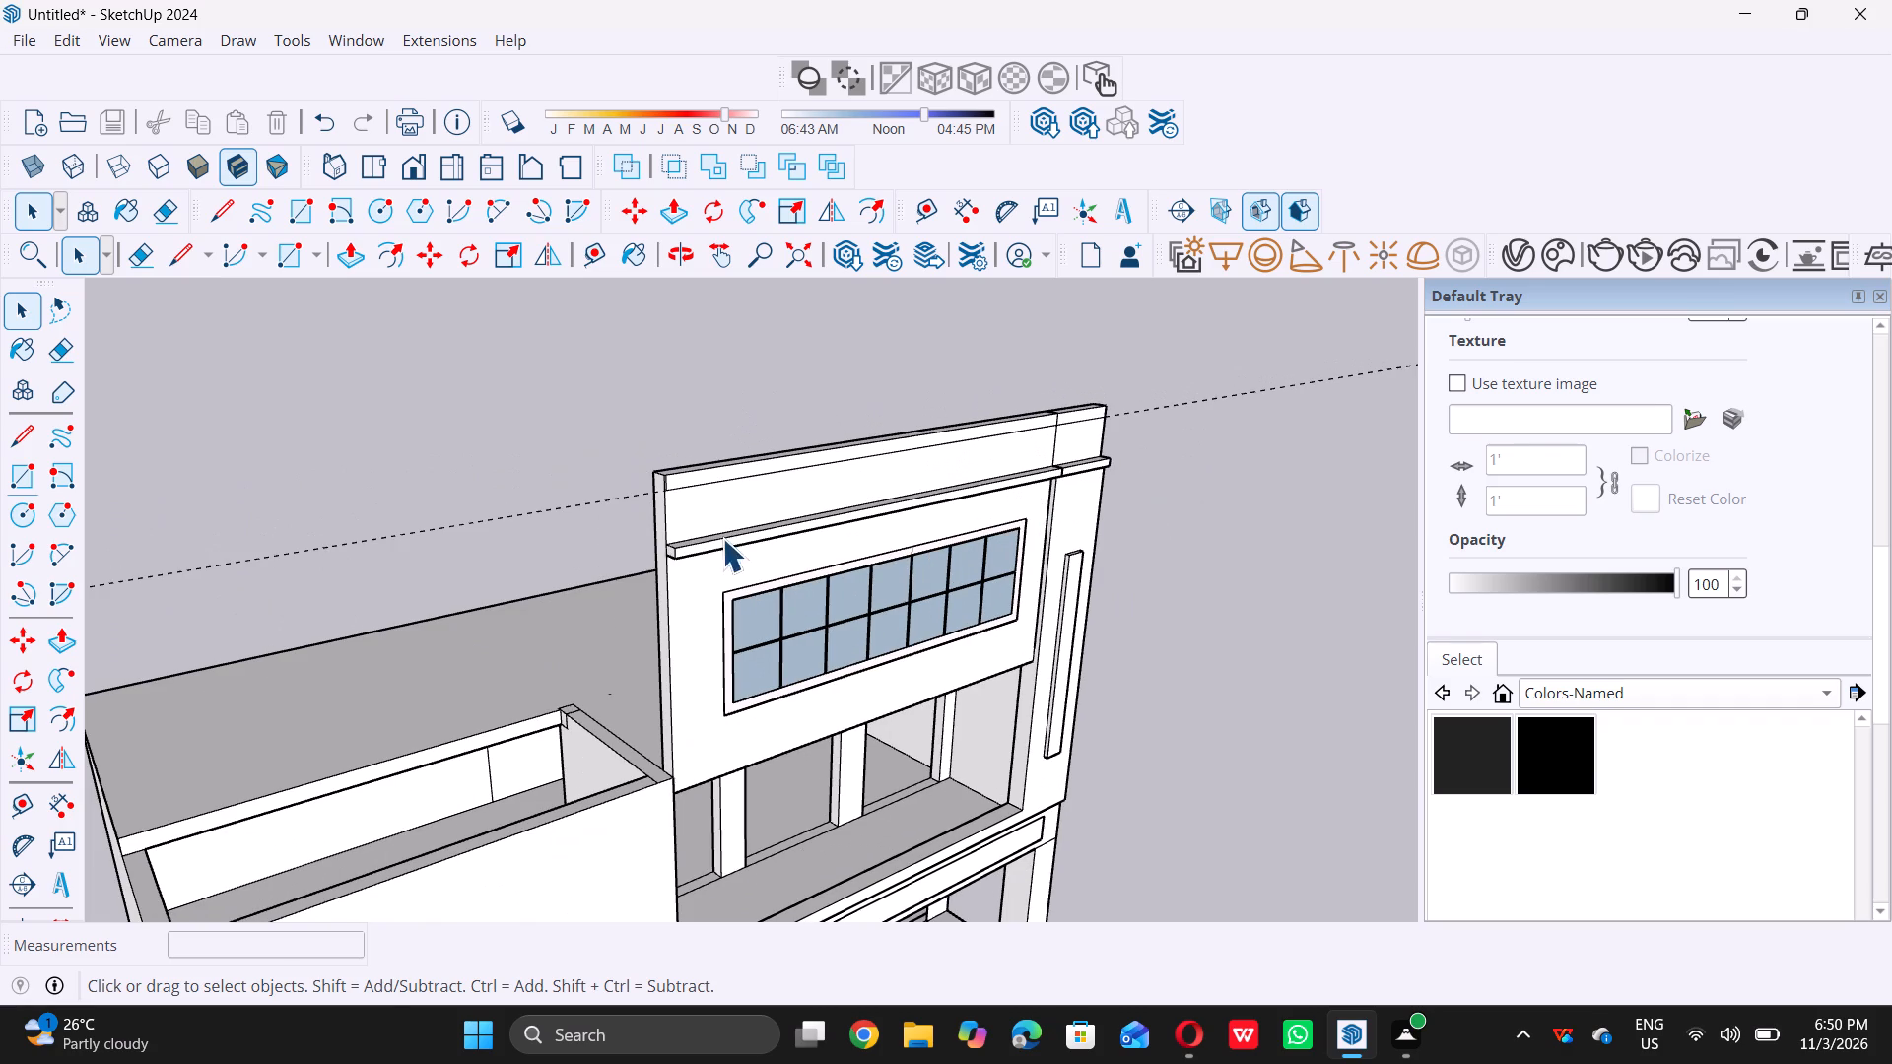
{"action": "middle_click_drag", "start_coordinate": [614, 531], "coordinate": [704, 589]}
{"action": "scroll", "coordinate": [704, 589], "scroll_direction": "up", "scroll_amount": 1}
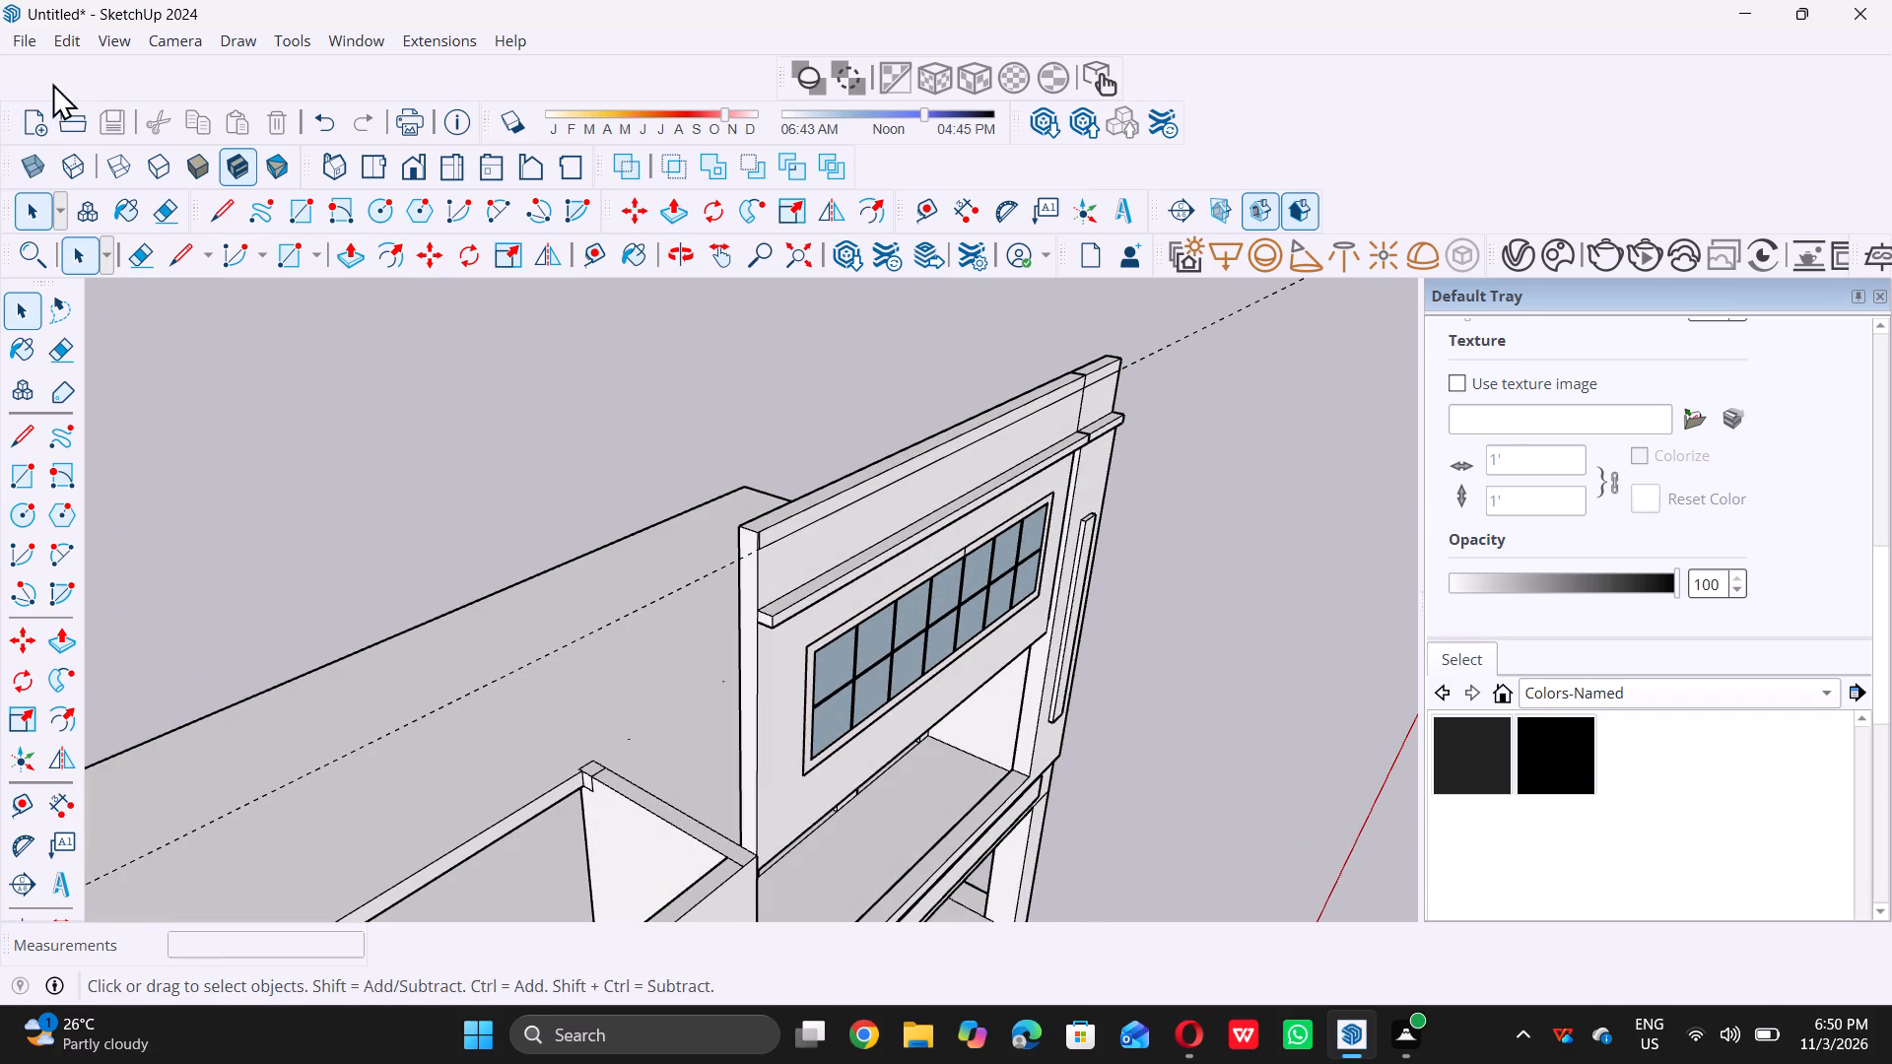
{"action": "double_click", "coordinate": [69, 39]}
{"action": "left_click", "coordinate": [69, 37]}
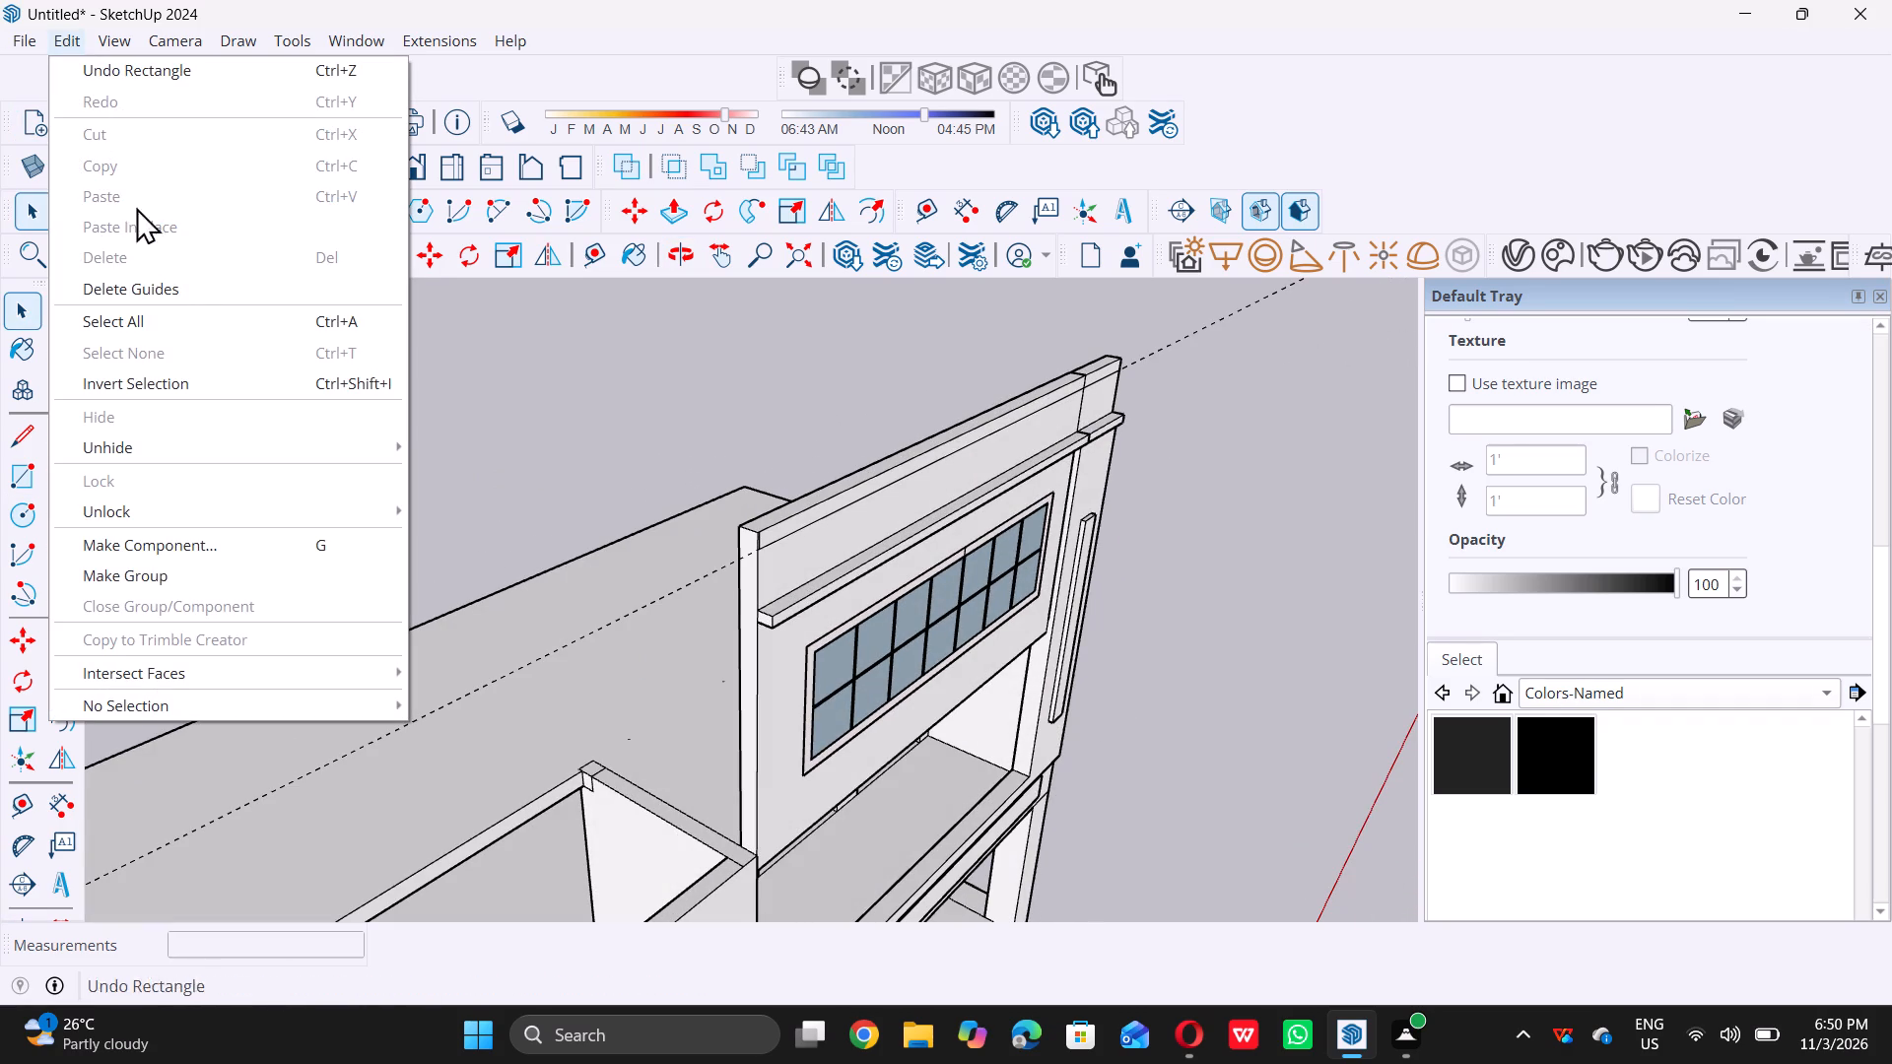
{"action": "double_click", "coordinate": [180, 290]}
Push/Pull the 7" strip along the top of the parapet above the window outward by 5", repeating the last distance.
{"action": "scroll", "coordinate": [504, 479], "scroll_direction": "down", "scroll_amount": 6}
{"action": "middle_click", "coordinate": [493, 530]}
{"action": "middle_click_drag", "start_coordinate": [493, 530], "coordinate": [505, 536]}
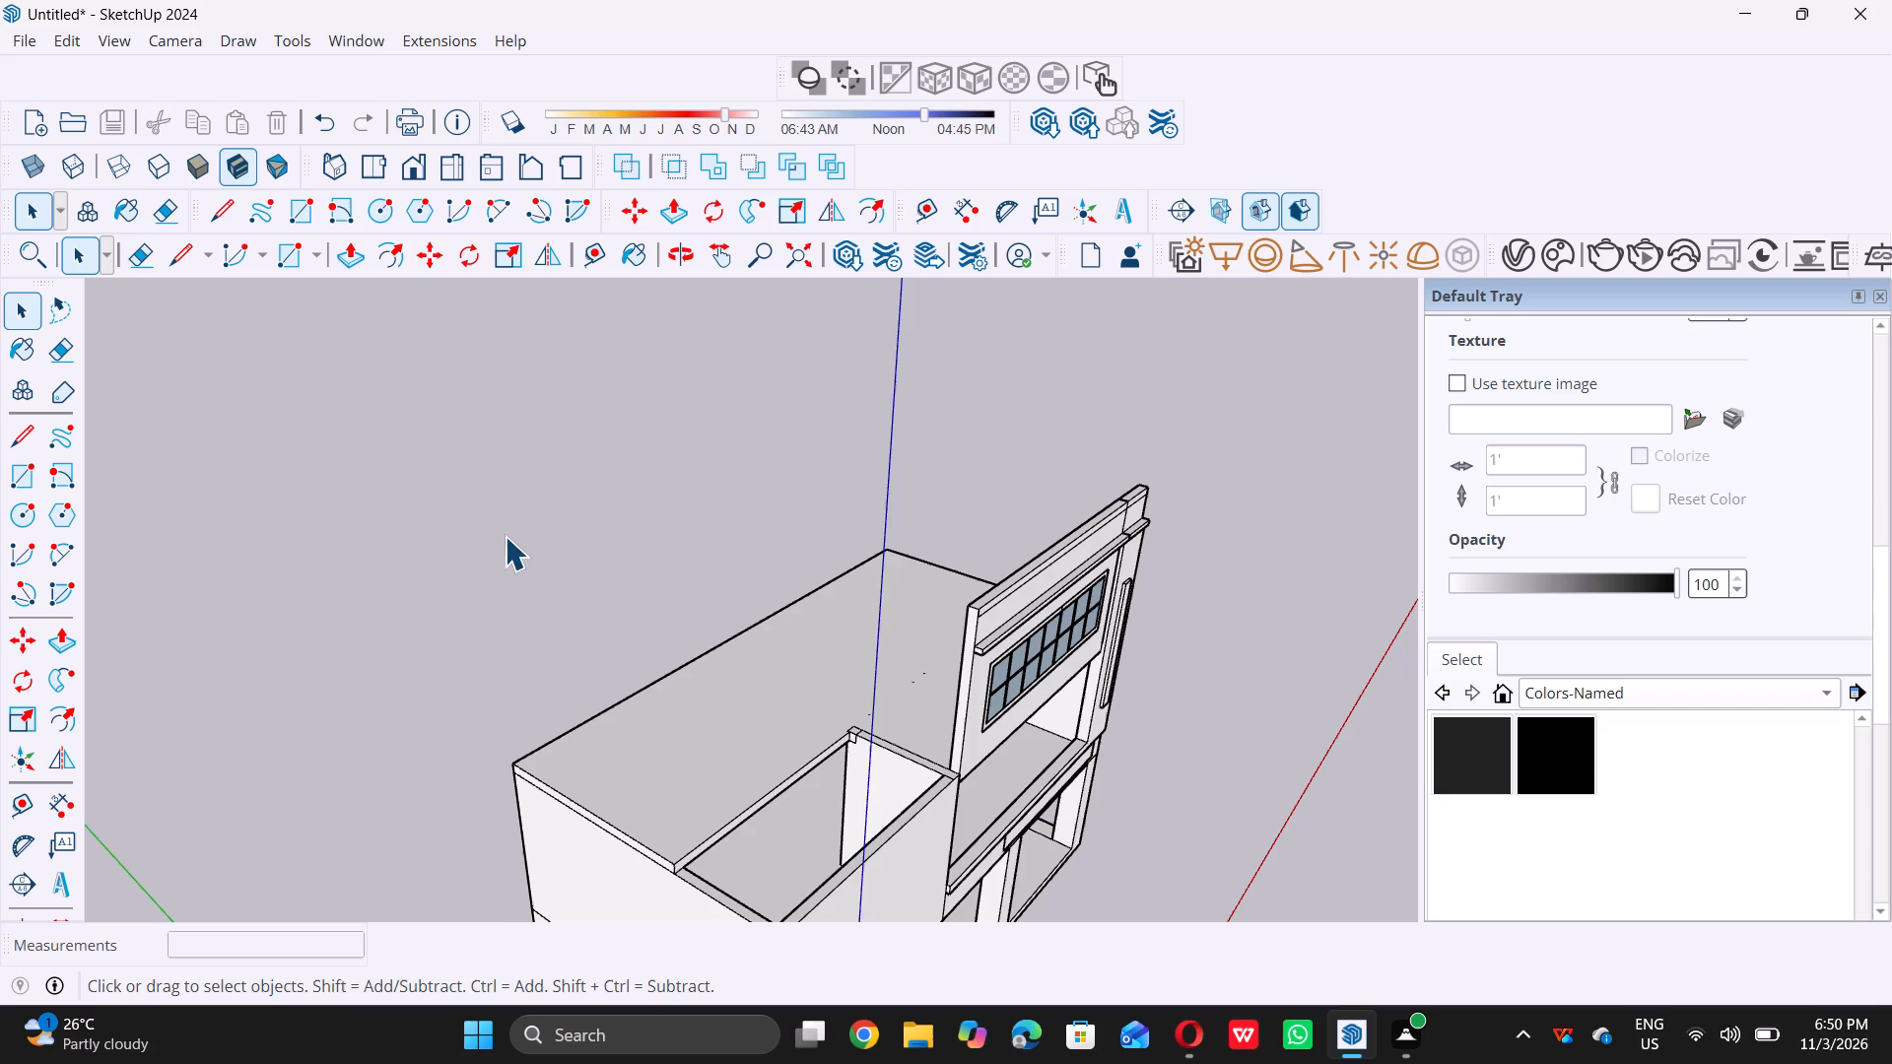
{"action": "middle_click_drag", "start_coordinate": [505, 536], "coordinate": [526, 537]}
{"action": "middle_click", "coordinate": [526, 537]}
{"action": "scroll", "coordinate": [495, 511], "scroll_direction": "down", "scroll_amount": 5}
{"action": "scroll", "coordinate": [831, 570], "scroll_direction": "up", "scroll_amount": 7}
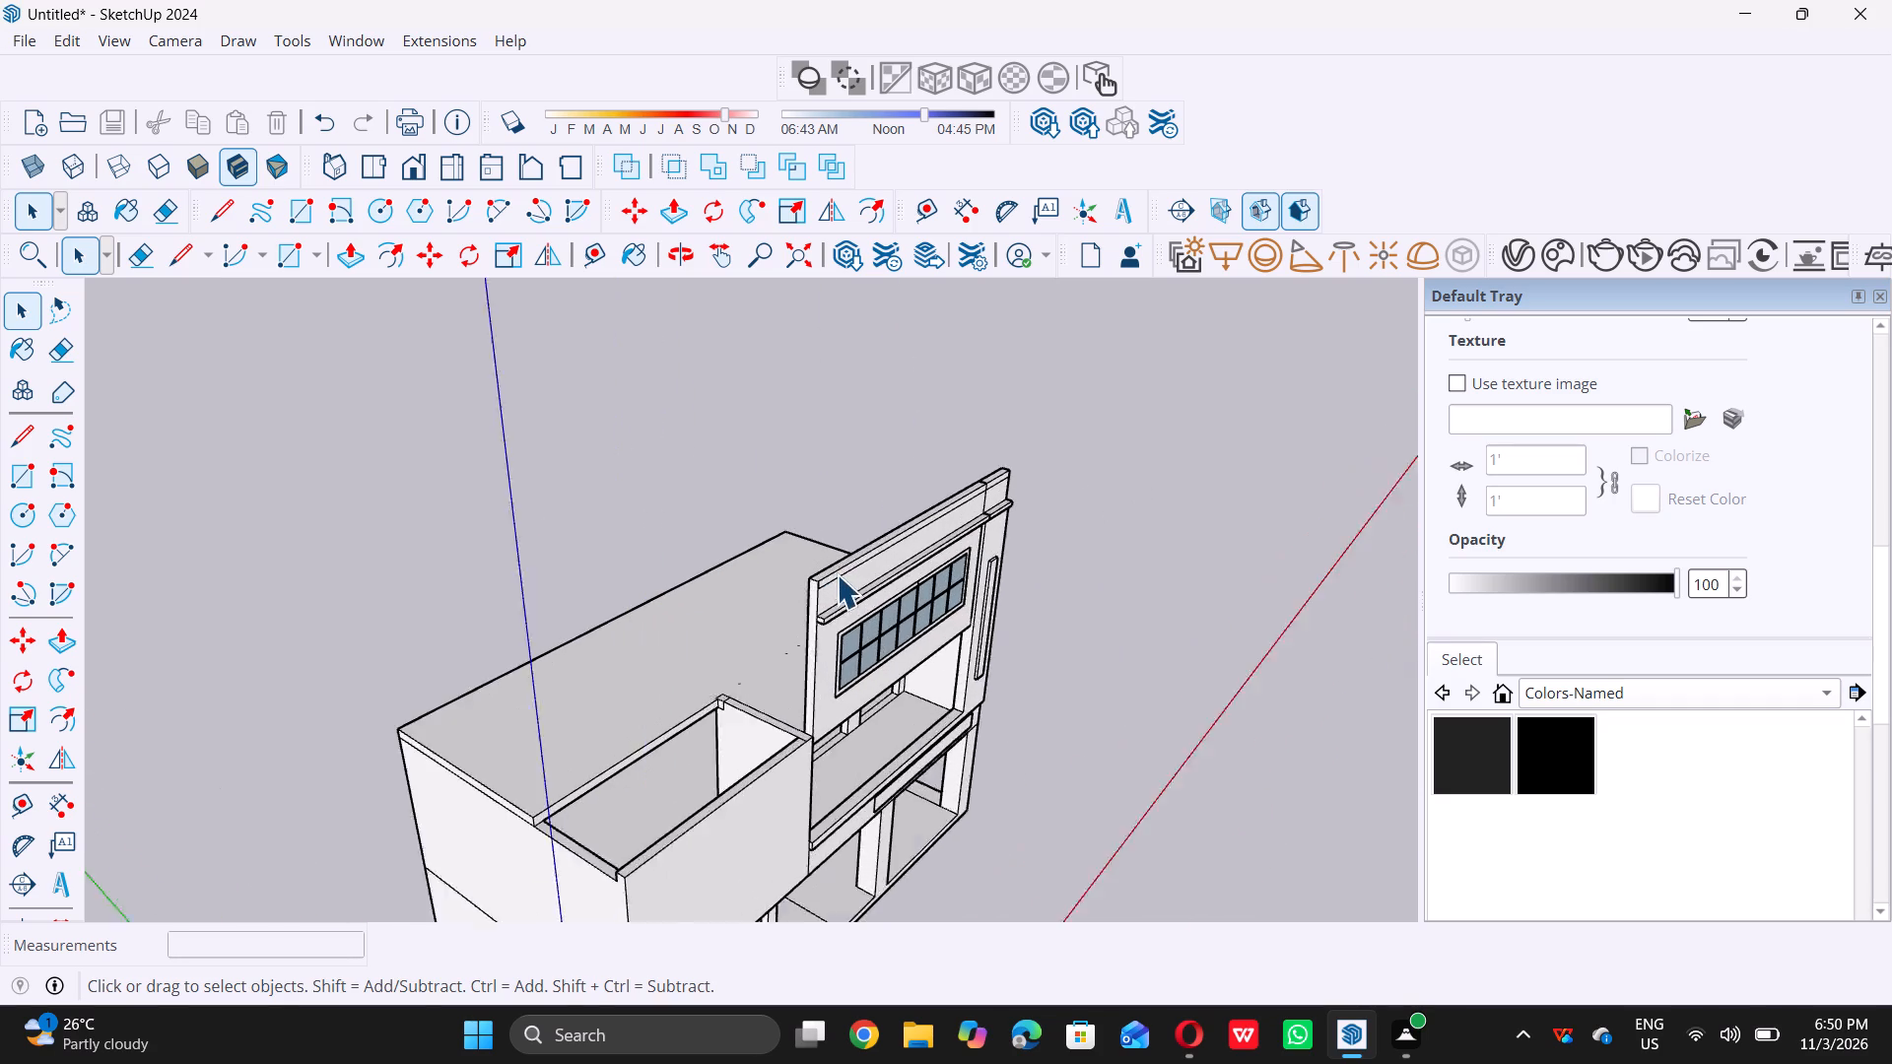
{"action": "scroll", "coordinate": [834, 576], "scroll_direction": "up", "scroll_amount": 2}
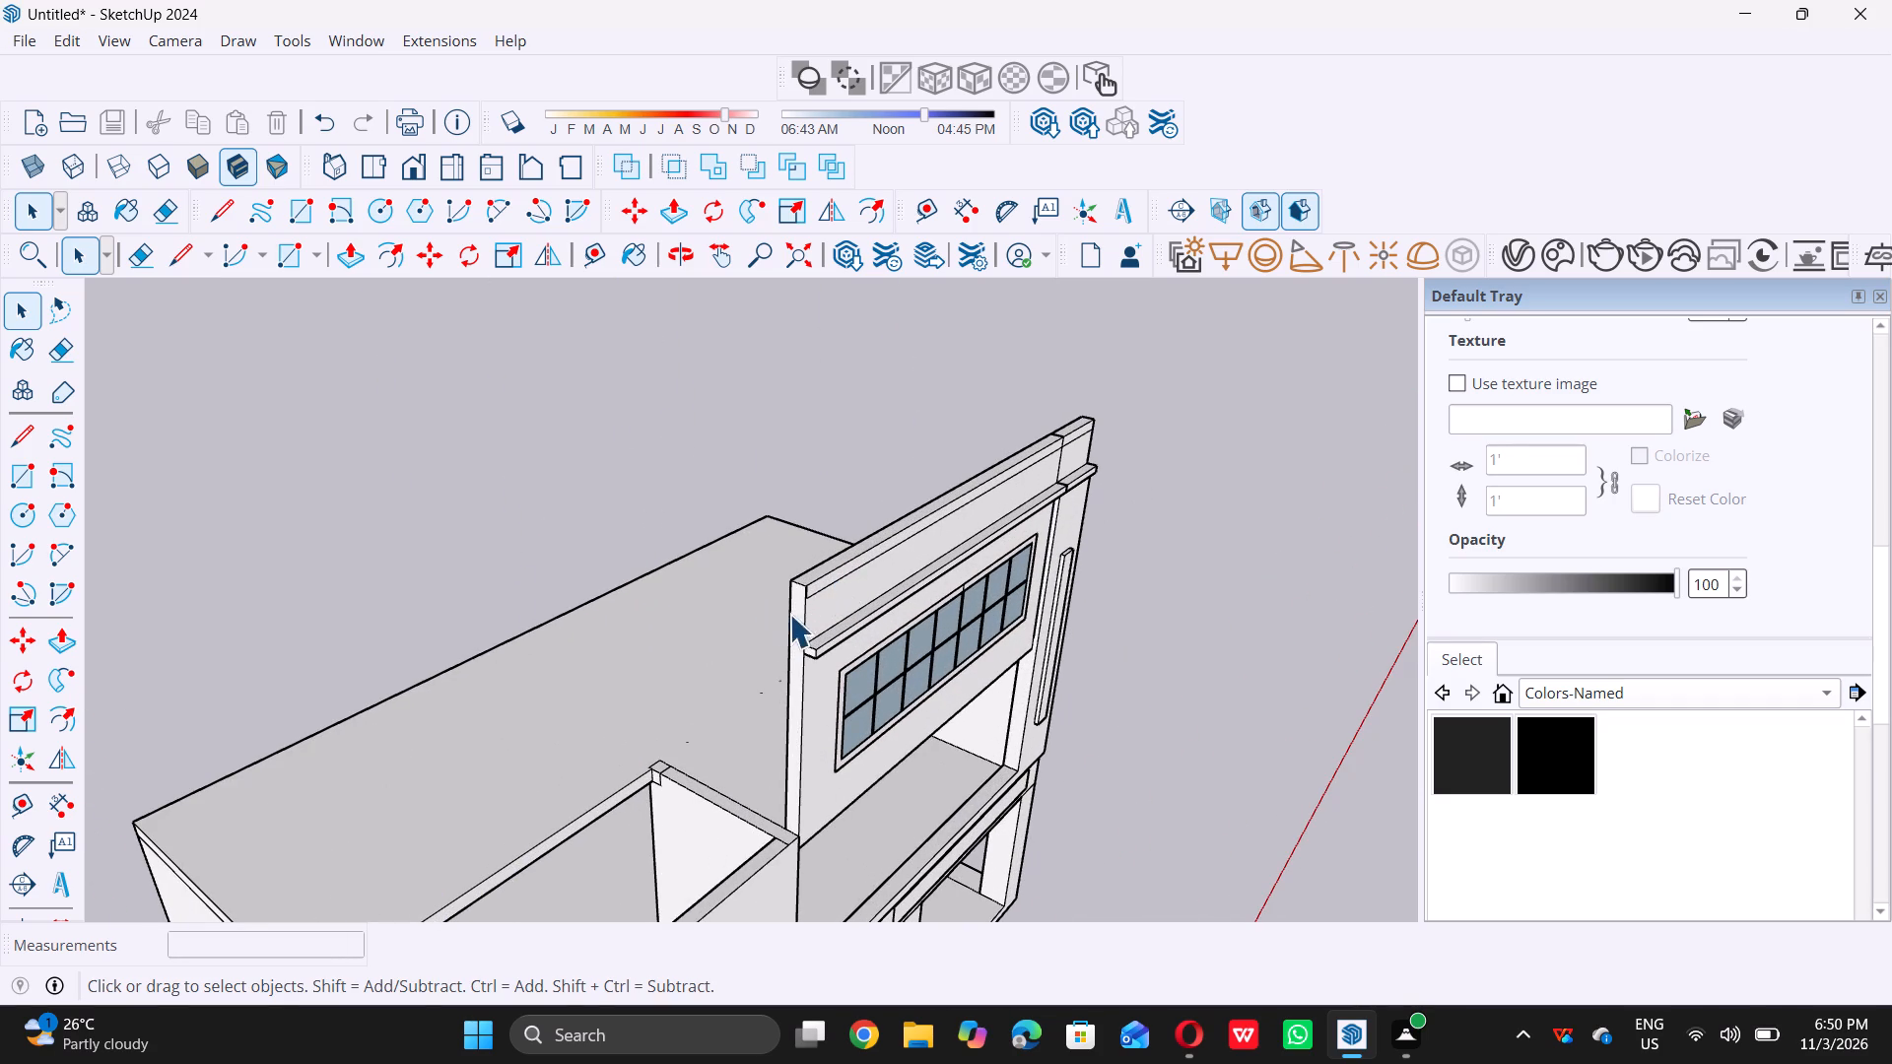
{"action": "scroll", "coordinate": [827, 588], "scroll_direction": "up", "scroll_amount": 5}
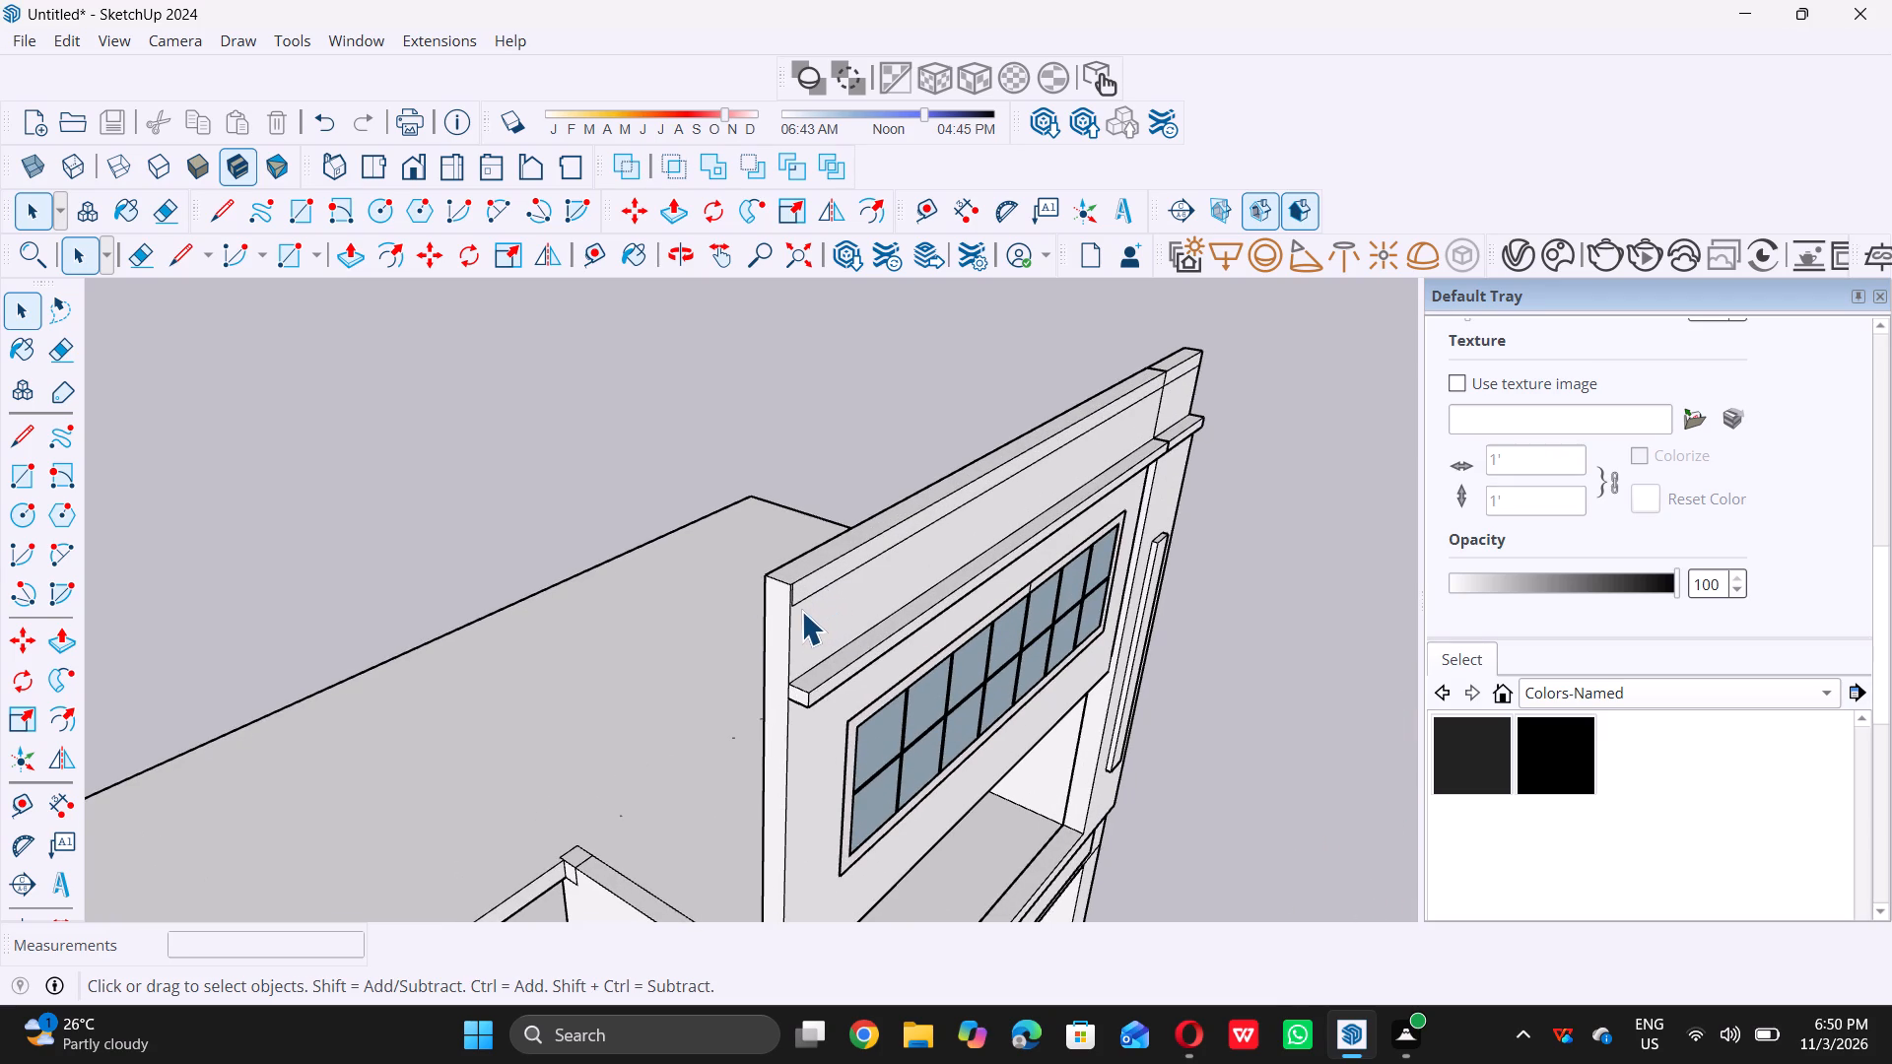
{"action": "scroll", "coordinate": [803, 608], "scroll_direction": "up", "scroll_amount": 5}
{"action": "left_click", "coordinate": [808, 584]}
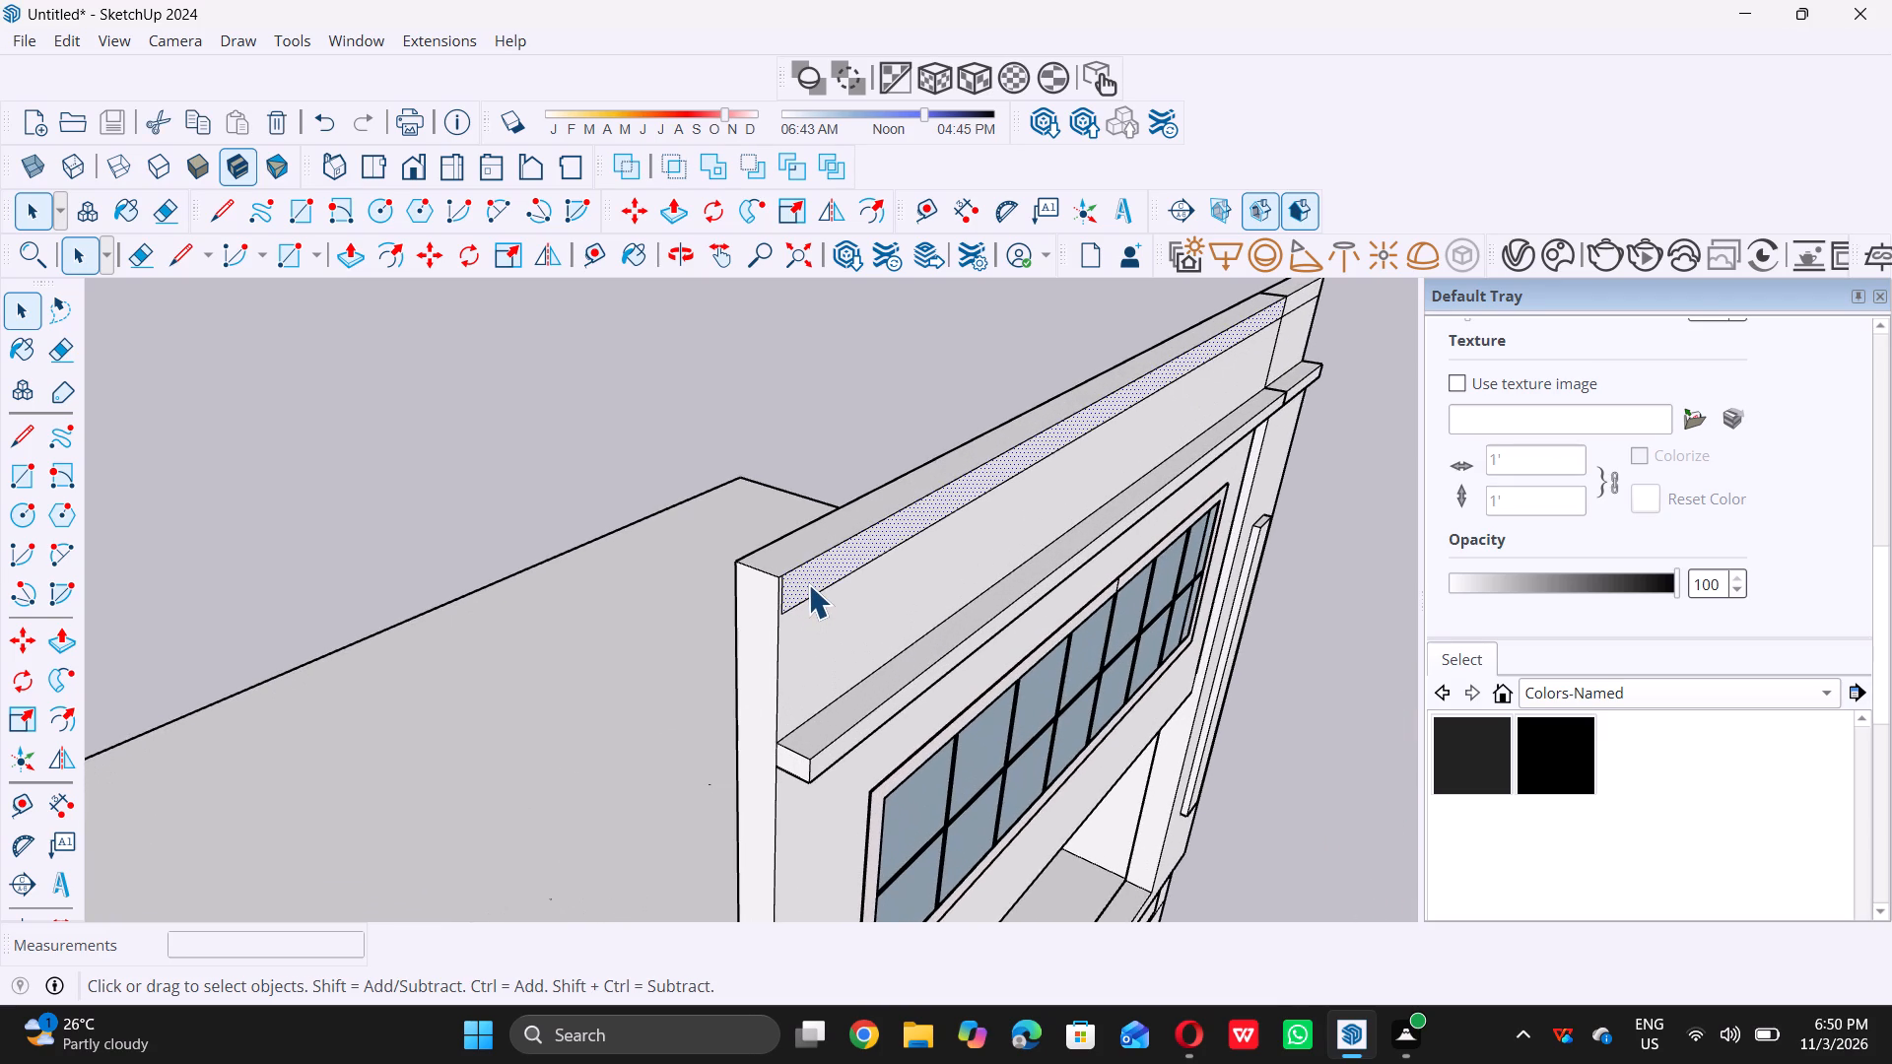
{"action": "key", "text": "p"}
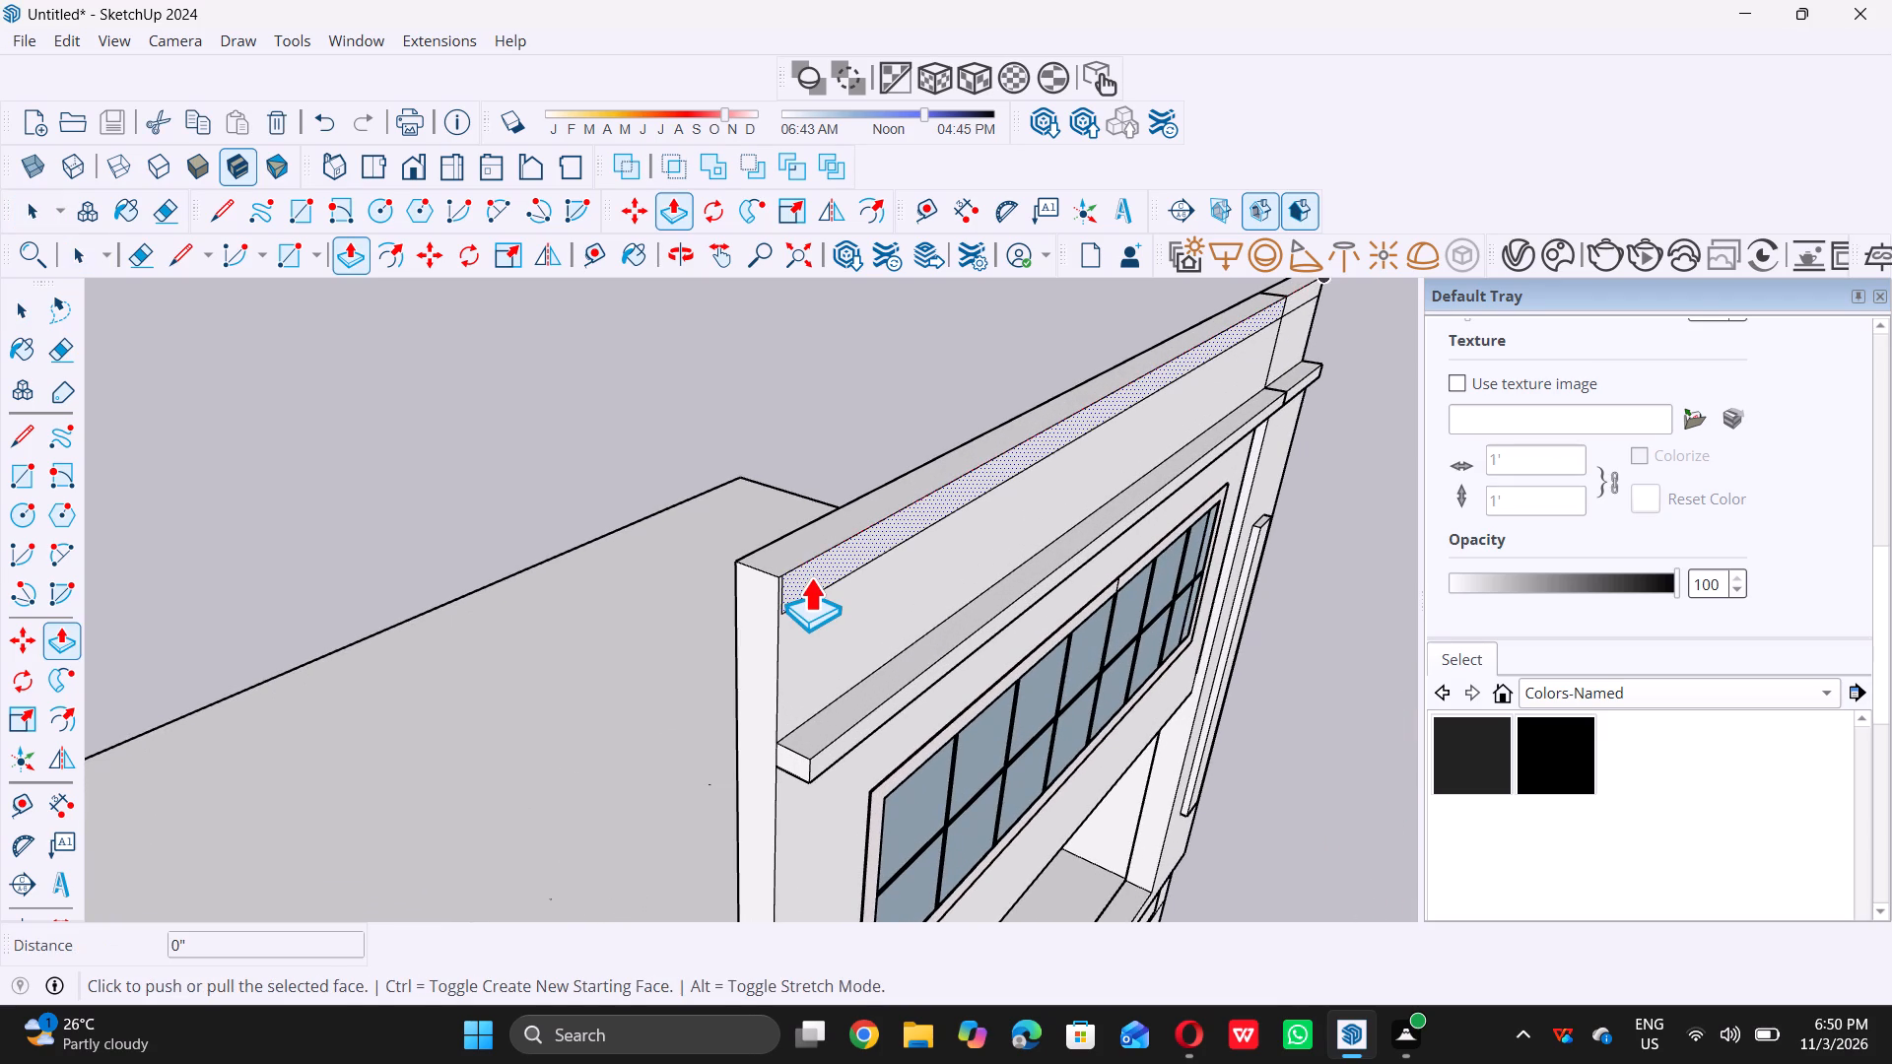
{"action": "double_click", "coordinate": [811, 574]}
{"action": "scroll", "coordinate": [789, 650], "scroll_direction": "down", "scroll_amount": 9}
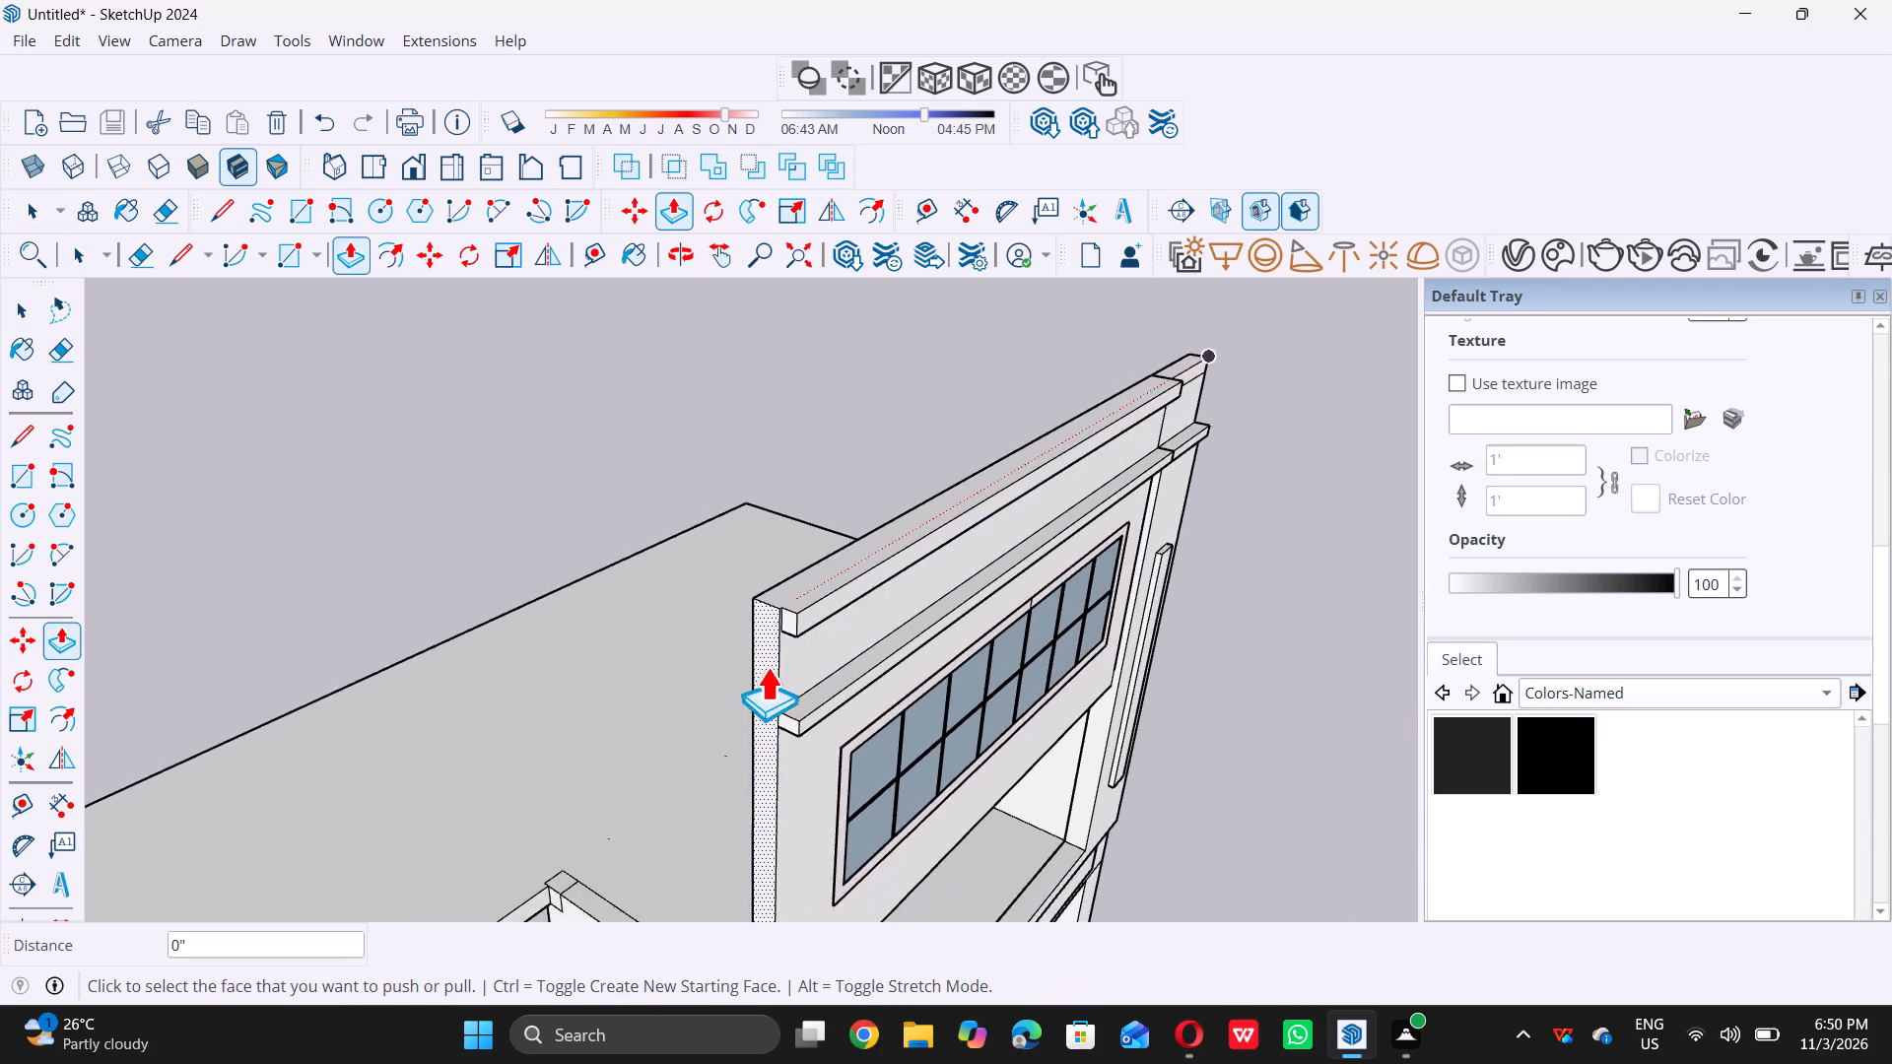
Push/Pull the top strip on the narrow right-hand wall's parapet outward by 5", flush with the adjoining band.
{"action": "scroll", "coordinate": [1287, 420], "scroll_direction": "up", "scroll_amount": 5}
{"action": "scroll", "coordinate": [1119, 419], "scroll_direction": "up", "scroll_amount": 4}
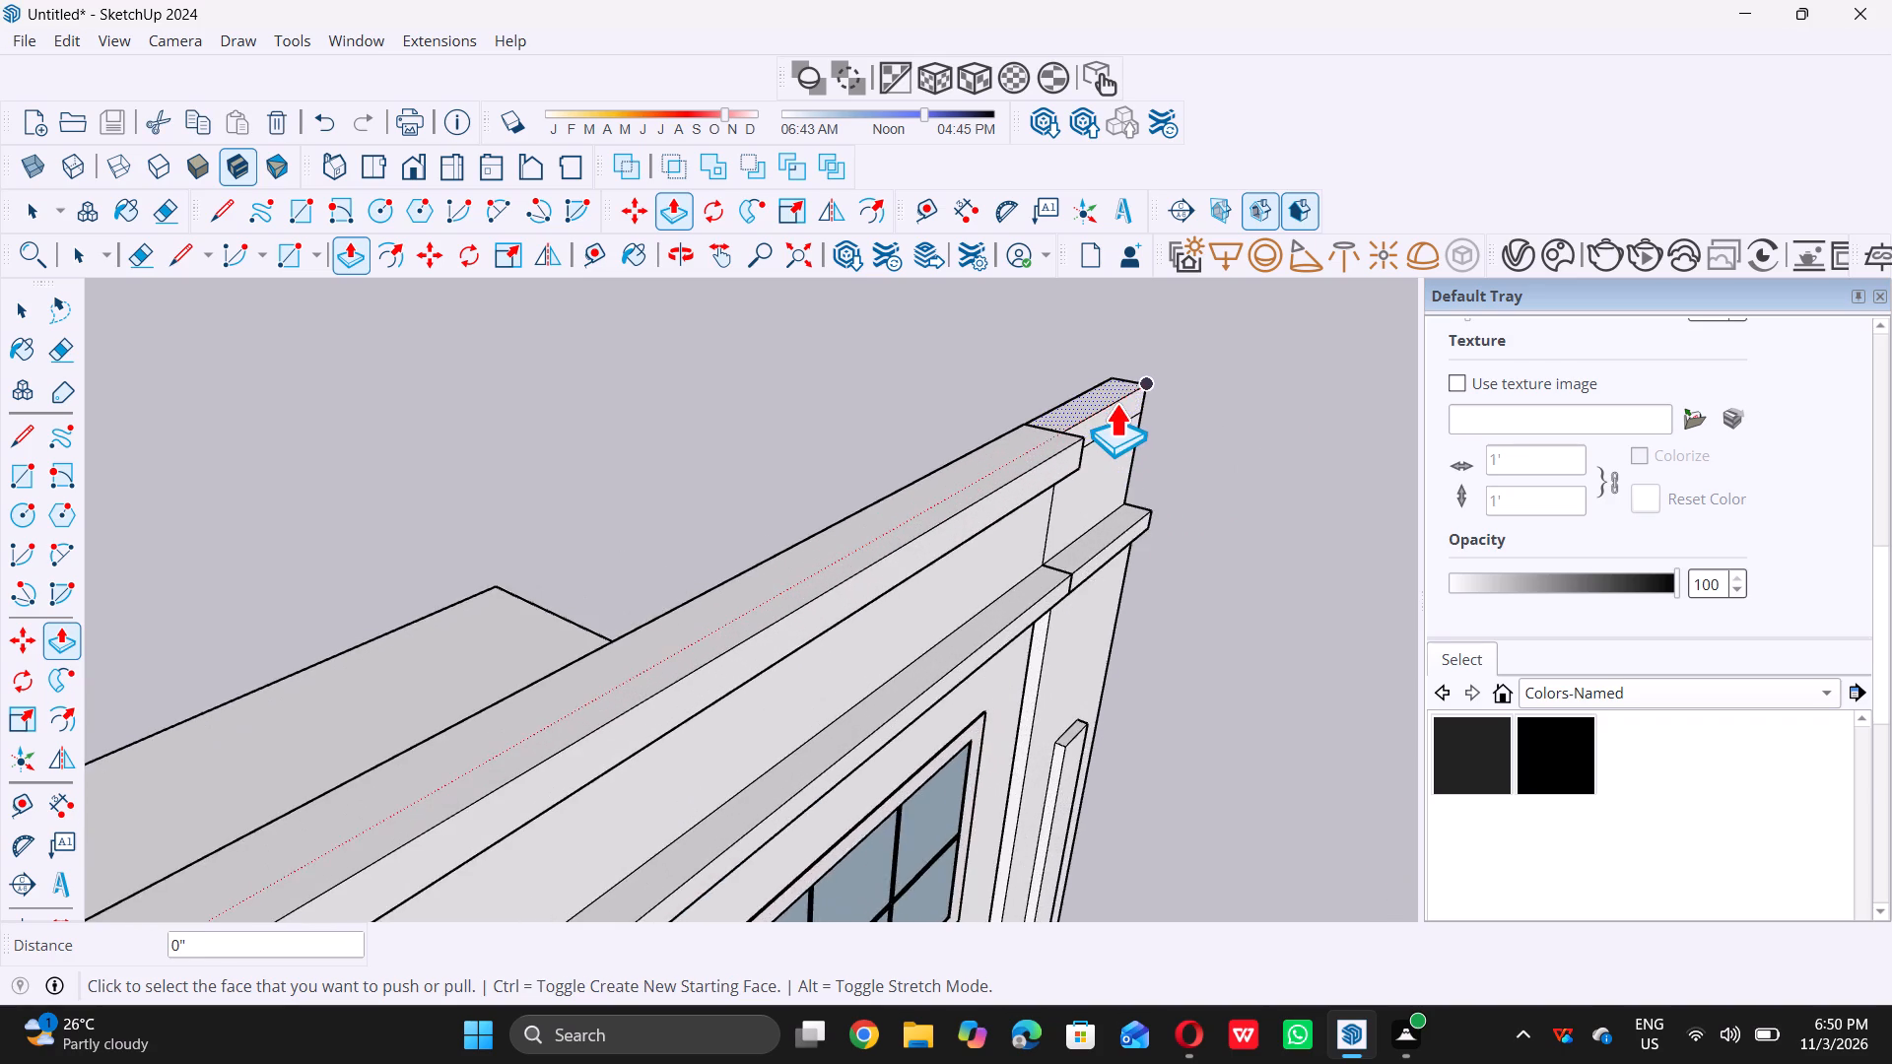
{"action": "scroll", "coordinate": [1115, 403], "scroll_direction": "up", "scroll_amount": 4}
{"action": "left_click", "coordinate": [1111, 419]}
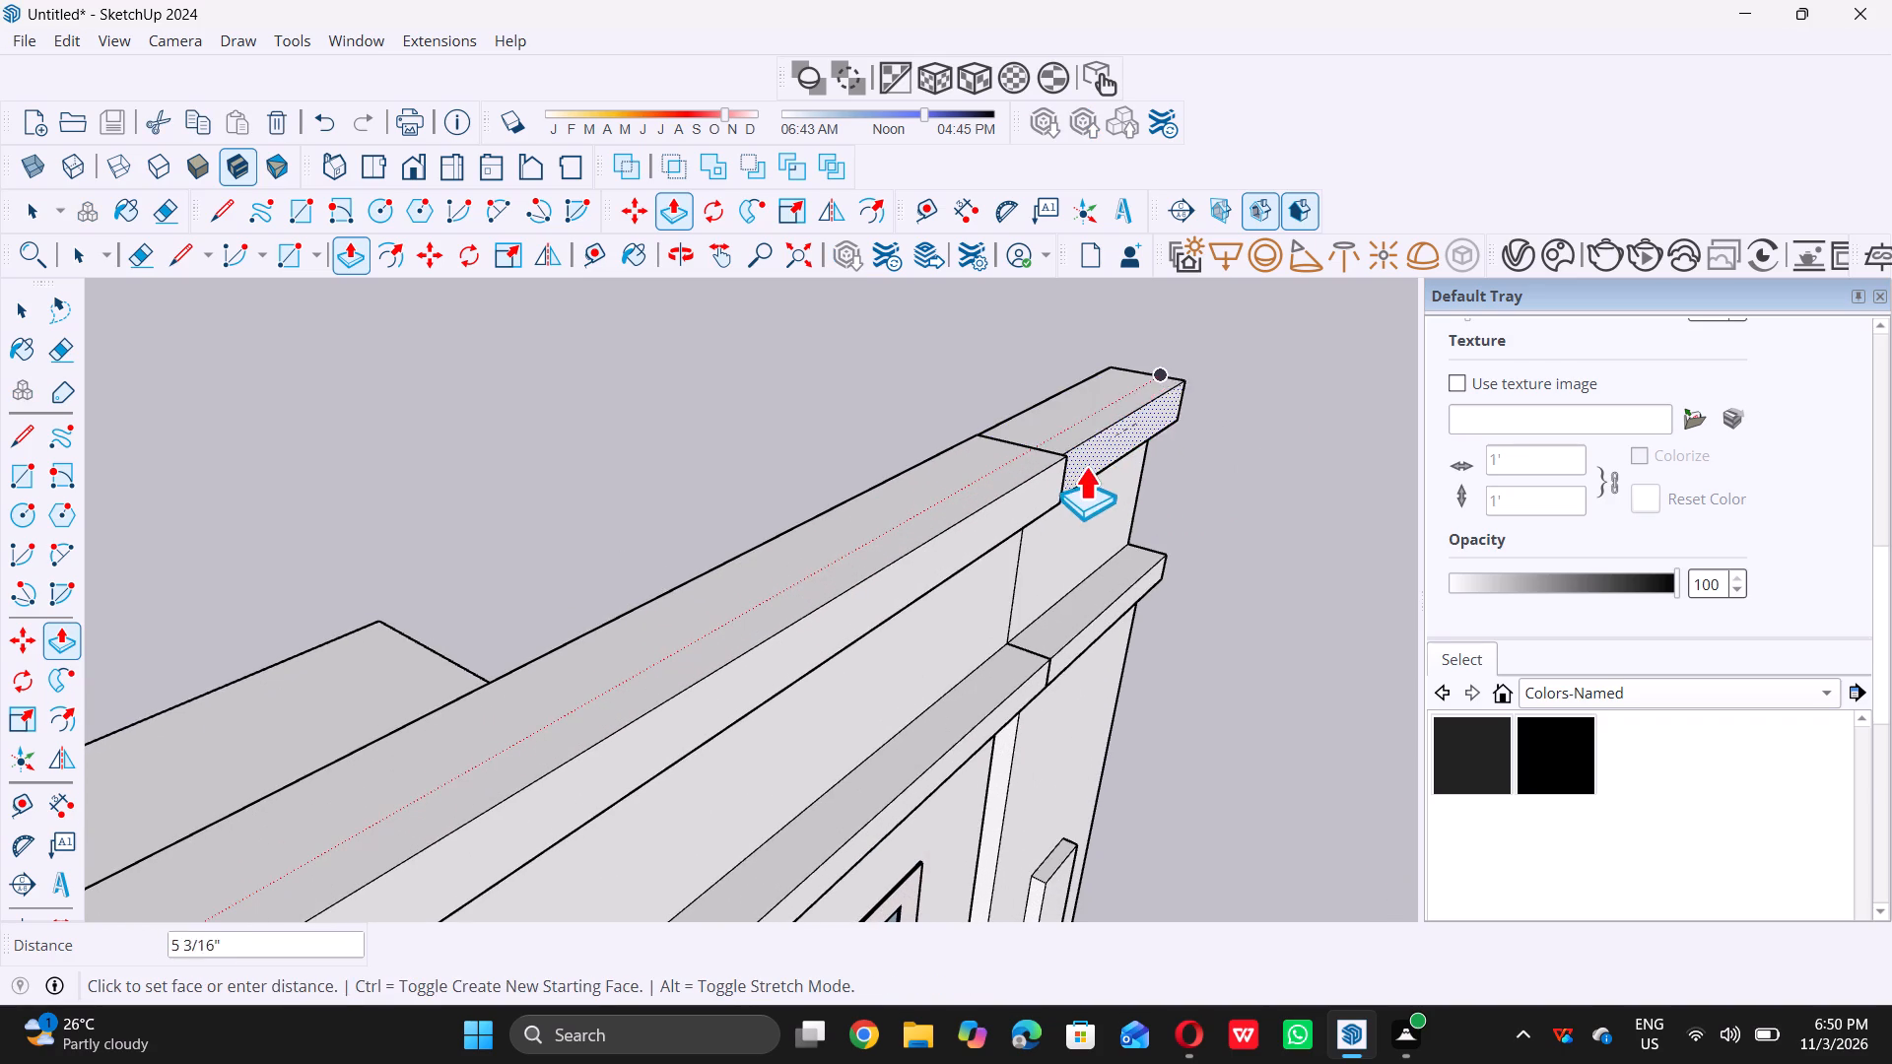
{"action": "double_click", "coordinate": [1029, 482]}
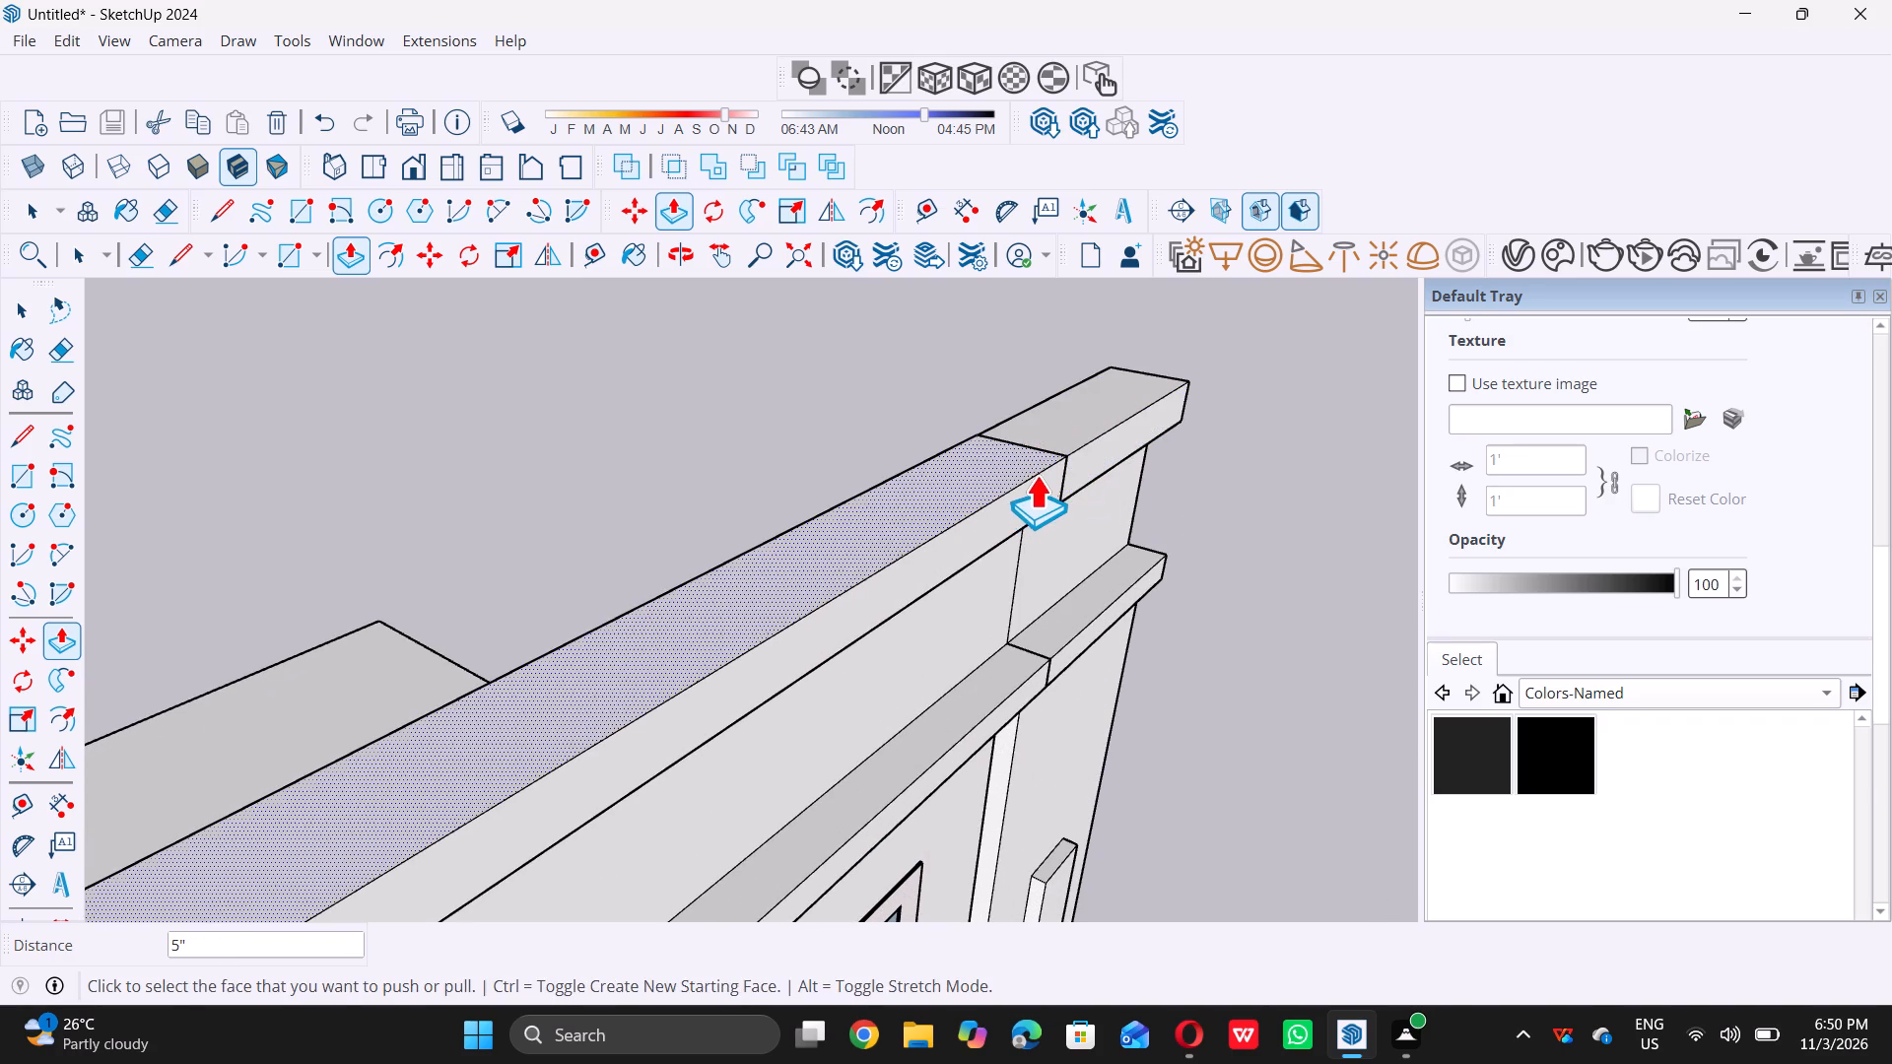
{"action": "key", "text": "space"}
Examine the whole building's front facade with the new parapet bands.
{"action": "scroll", "coordinate": [1036, 475], "scroll_direction": "down", "scroll_amount": 20}
{"action": "scroll", "coordinate": [1036, 475], "scroll_direction": "down", "scroll_amount": 6}
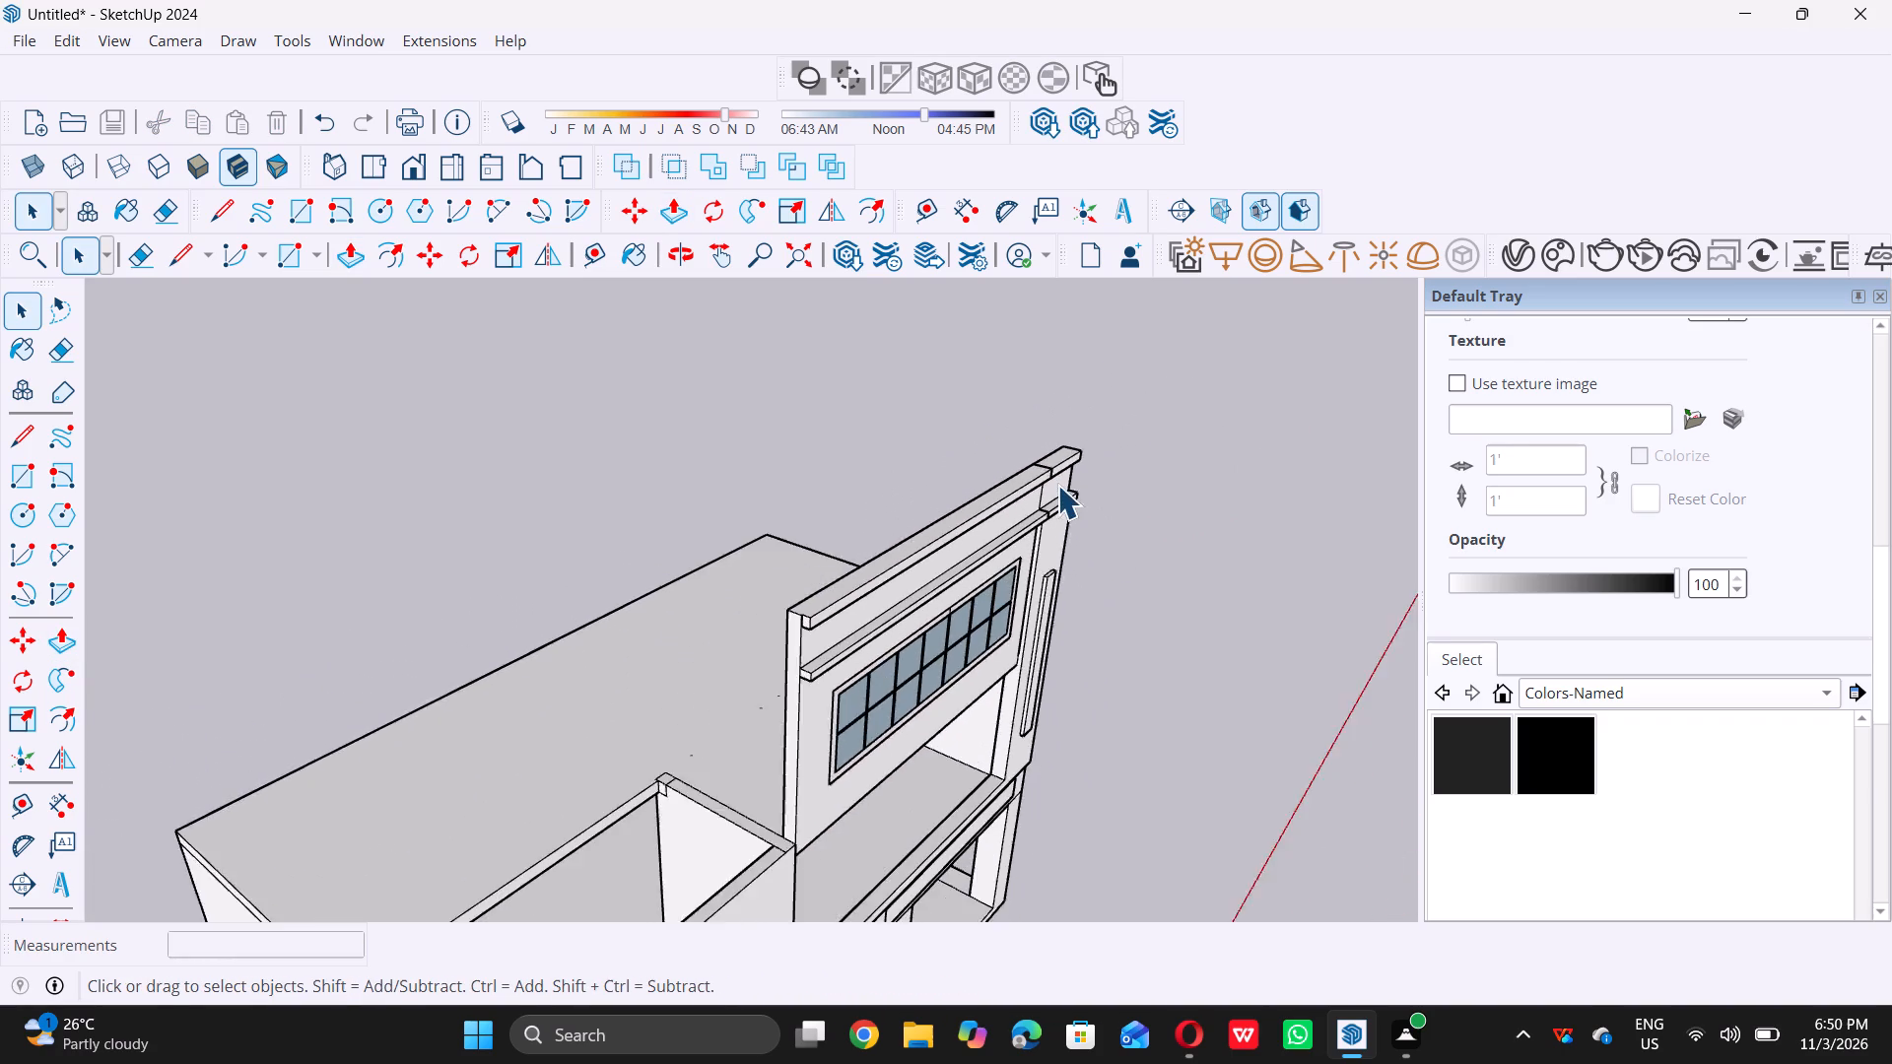
{"action": "scroll", "coordinate": [1057, 485], "scroll_direction": "down", "scroll_amount": 10}
{"action": "scroll", "coordinate": [994, 624], "scroll_direction": "down", "scroll_amount": 1}
{"action": "middle_click_drag", "start_coordinate": [994, 619], "coordinate": [988, 615]}
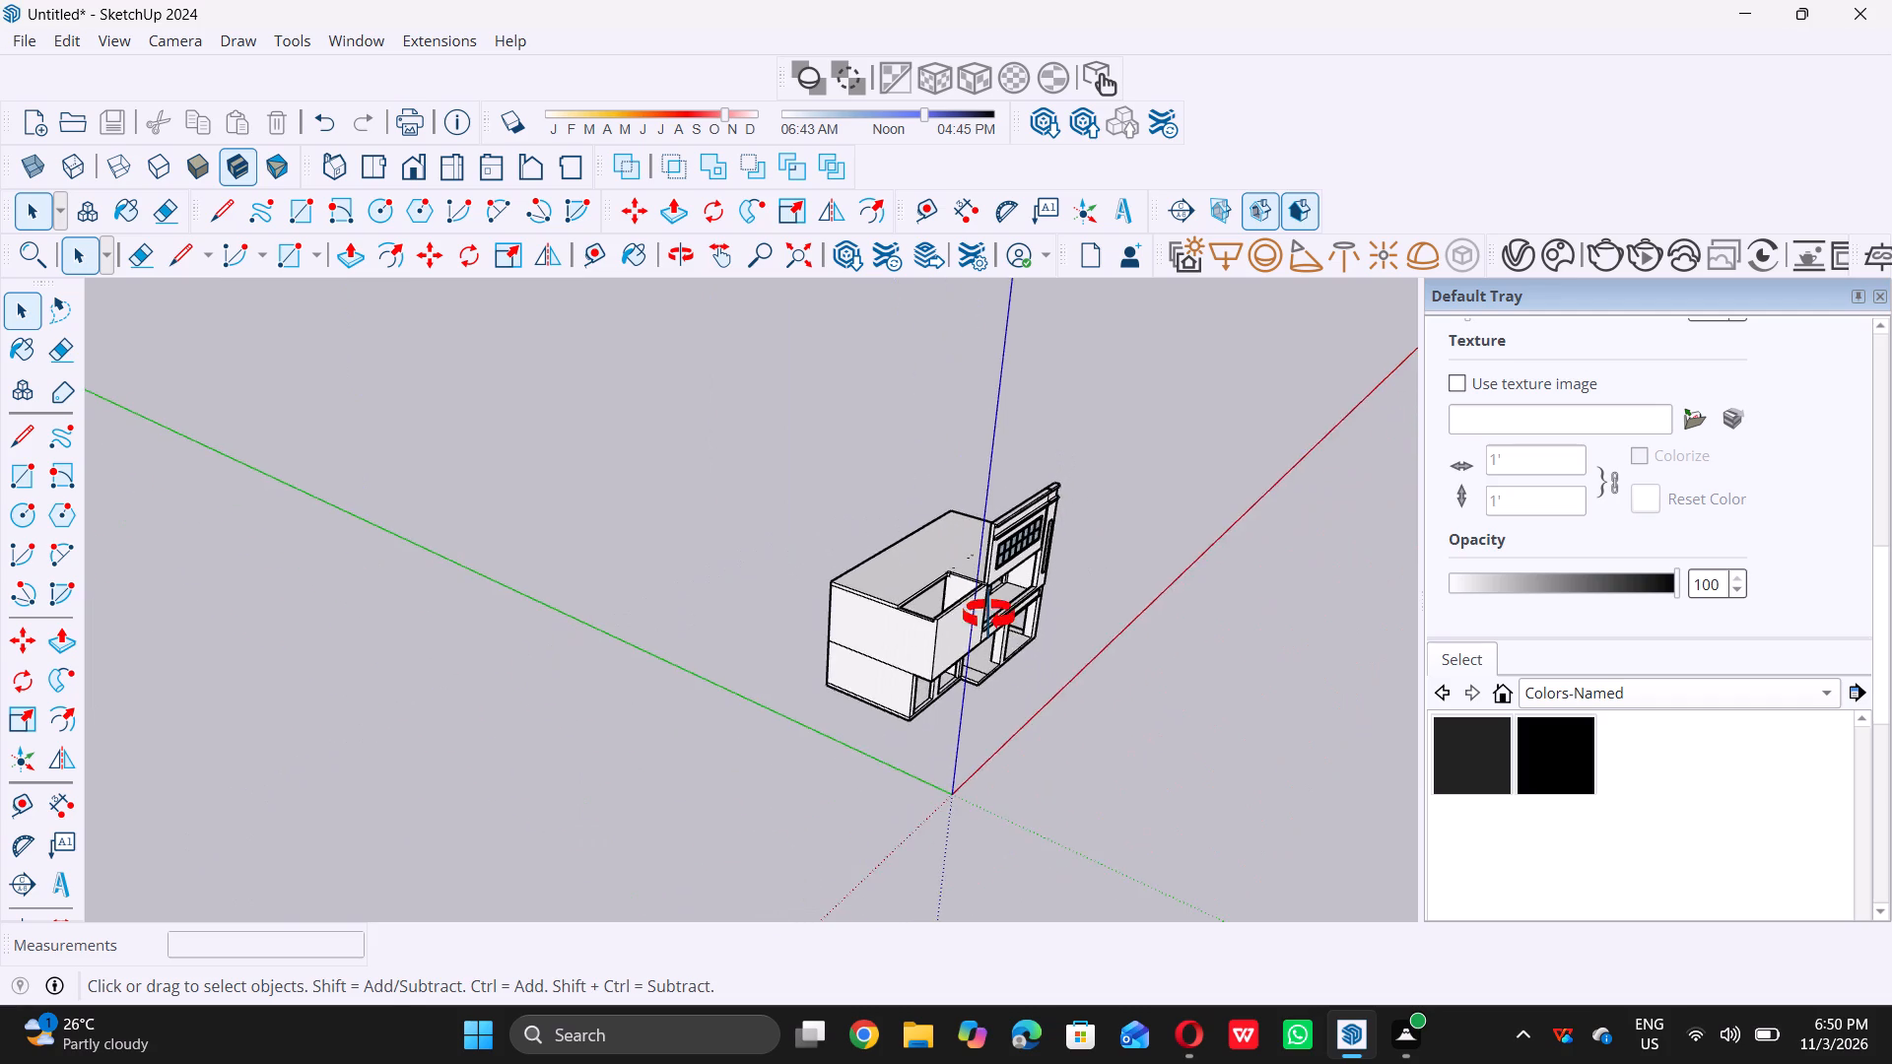
{"action": "middle_click_drag", "start_coordinate": [988, 615], "coordinate": [747, 467]}
{"action": "middle_click_drag", "start_coordinate": [743, 466], "coordinate": [733, 466]}
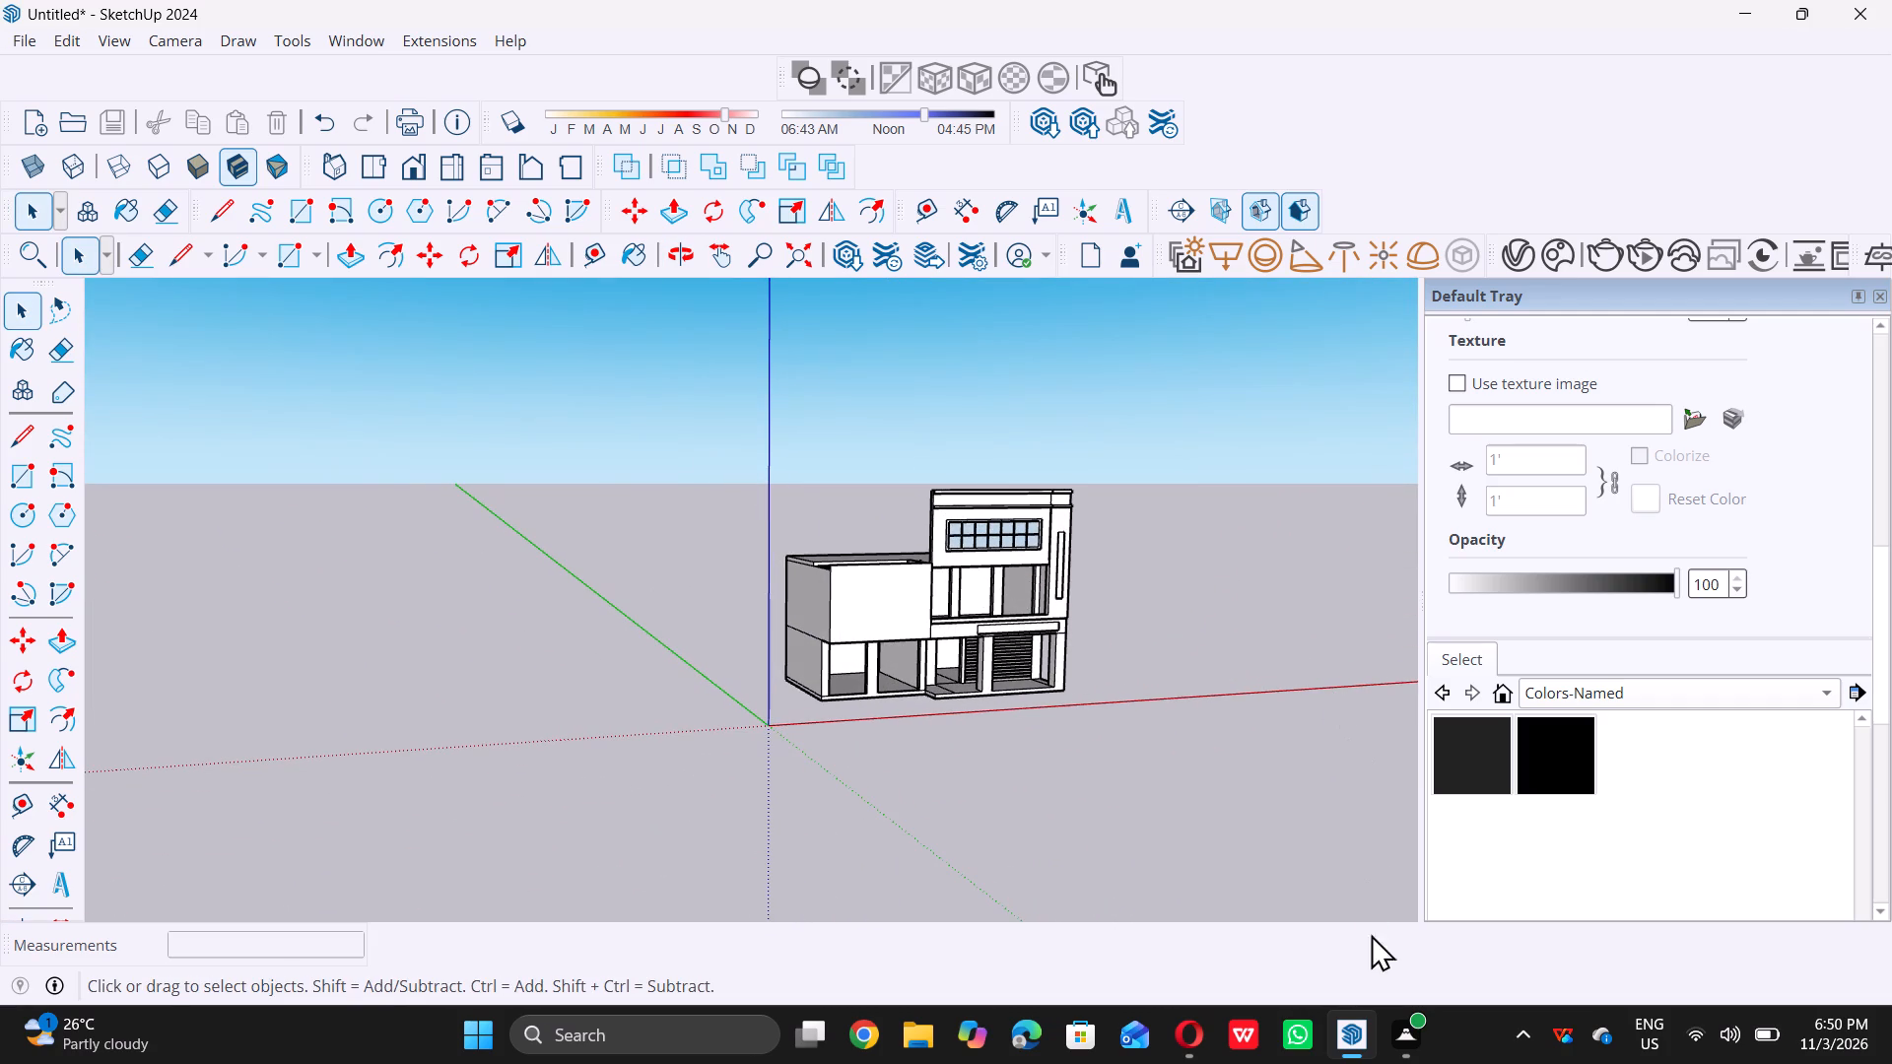